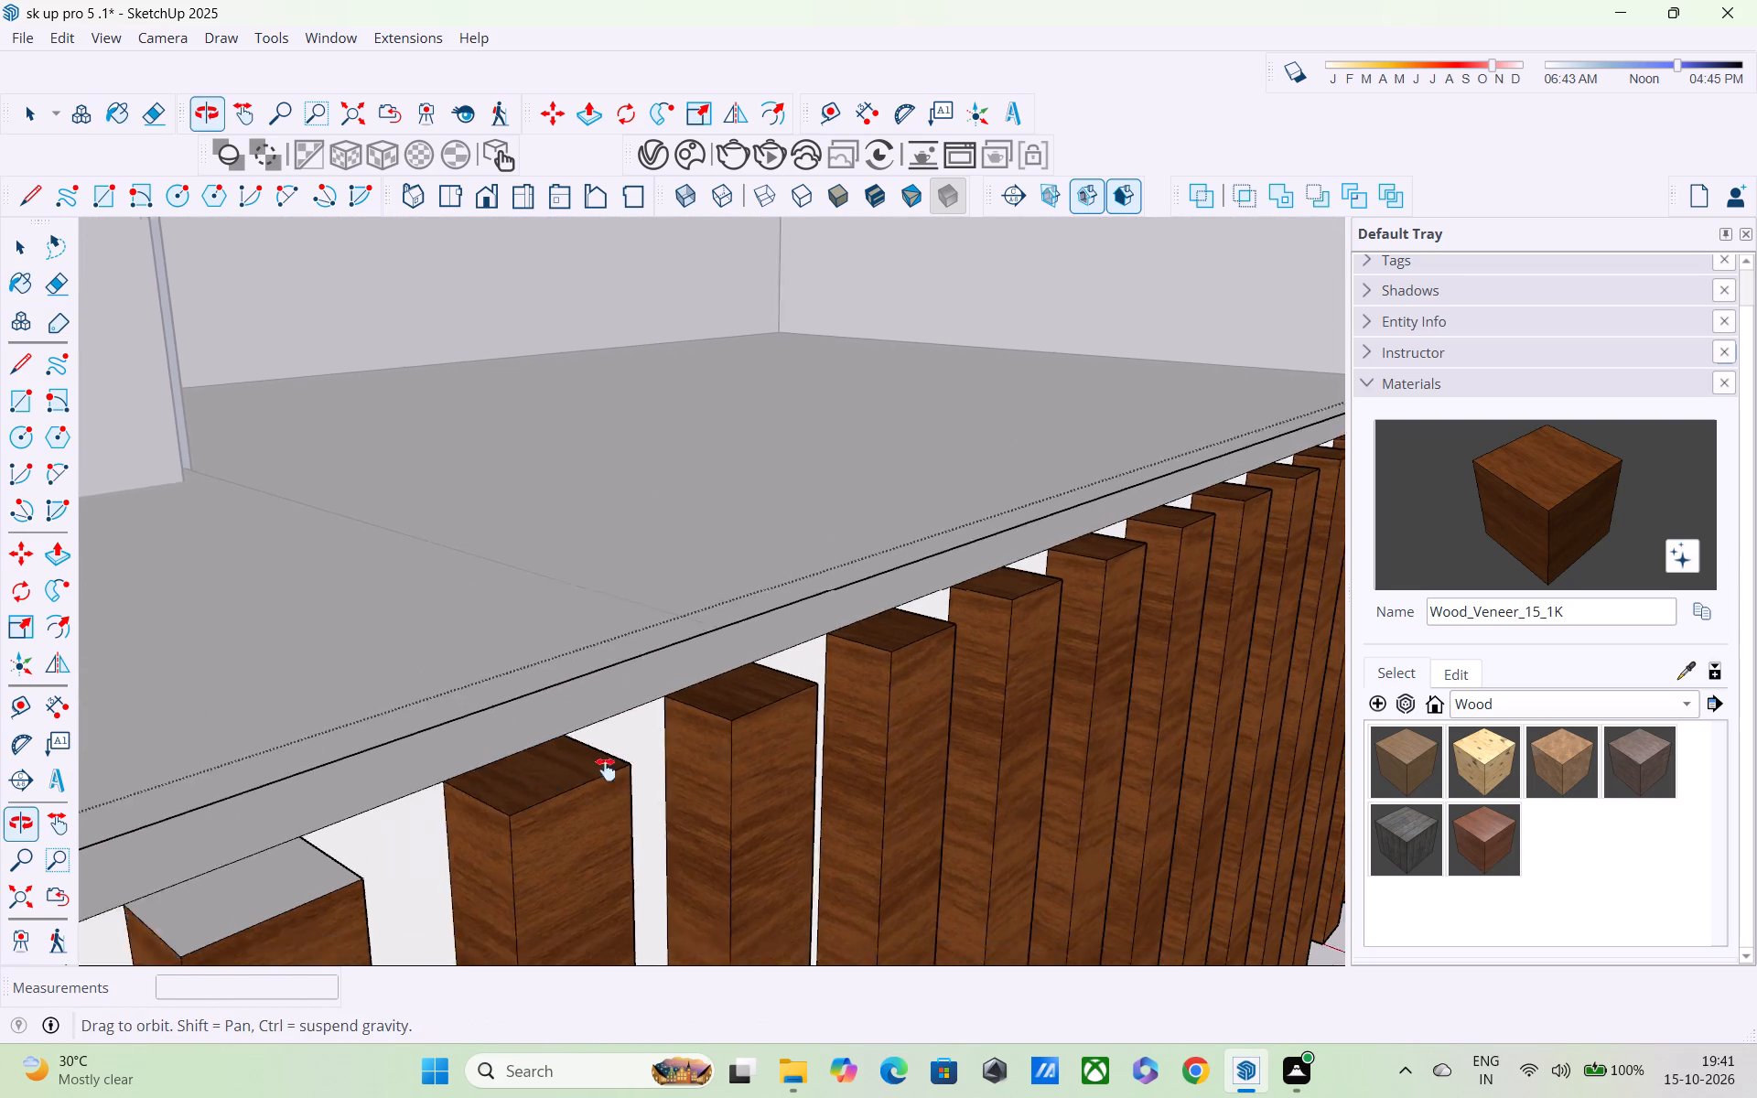
Paint the bare top faces of the end slats on the balcony railing with Wood_Veneer_15_1K.
middle_click_drag(606, 770, 811, 652, "shift")
left_click(502, 736)
left_click(264, 837)
Edit the Wood_Veneer_15_1K material and lighten its brown colour on the balcony slats.
scroll(270, 848, "down", 3)
middle_click_drag(286, 888, 362, 712)
scroll(362, 712, "up", 1)
scroll(362, 712, "down", 5)
middle_click_drag(389, 857, 618, 870)
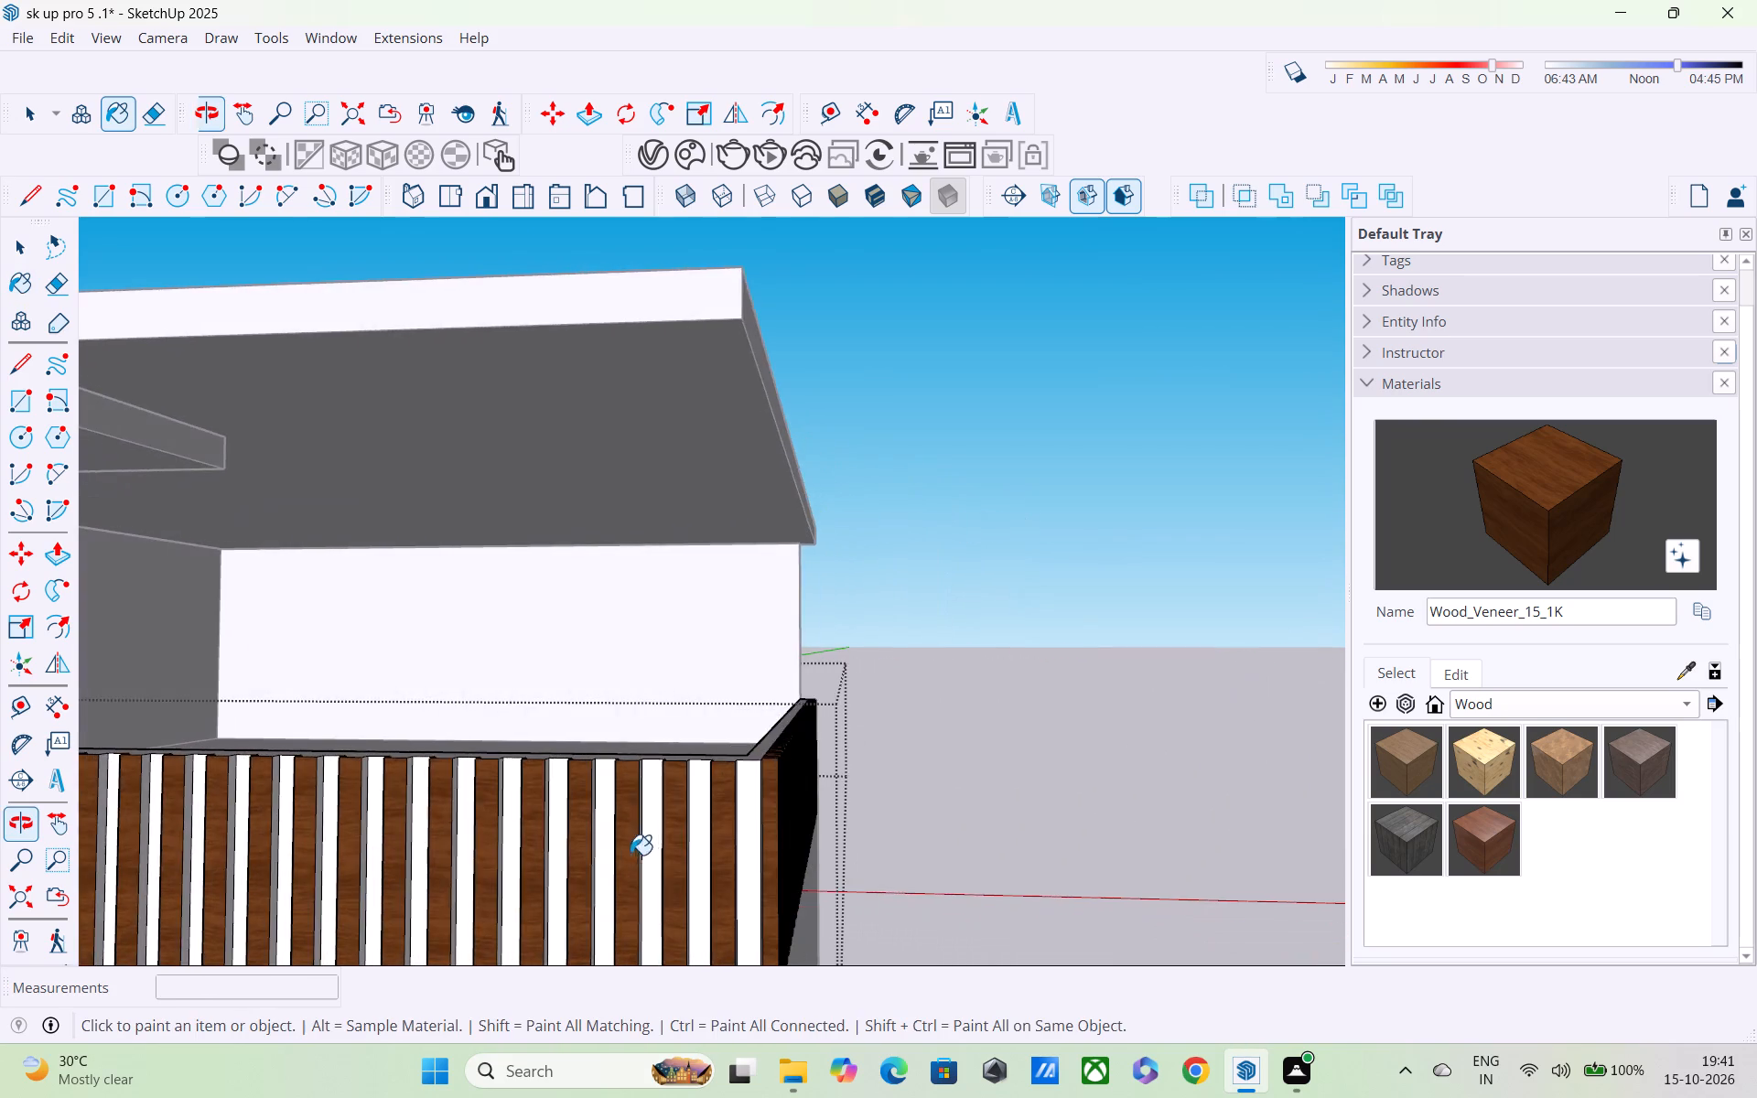
scroll(809, 839, "up", 4)
middle_click_drag(731, 823, 774, 882)
middle_click_drag(680, 805, 737, 872)
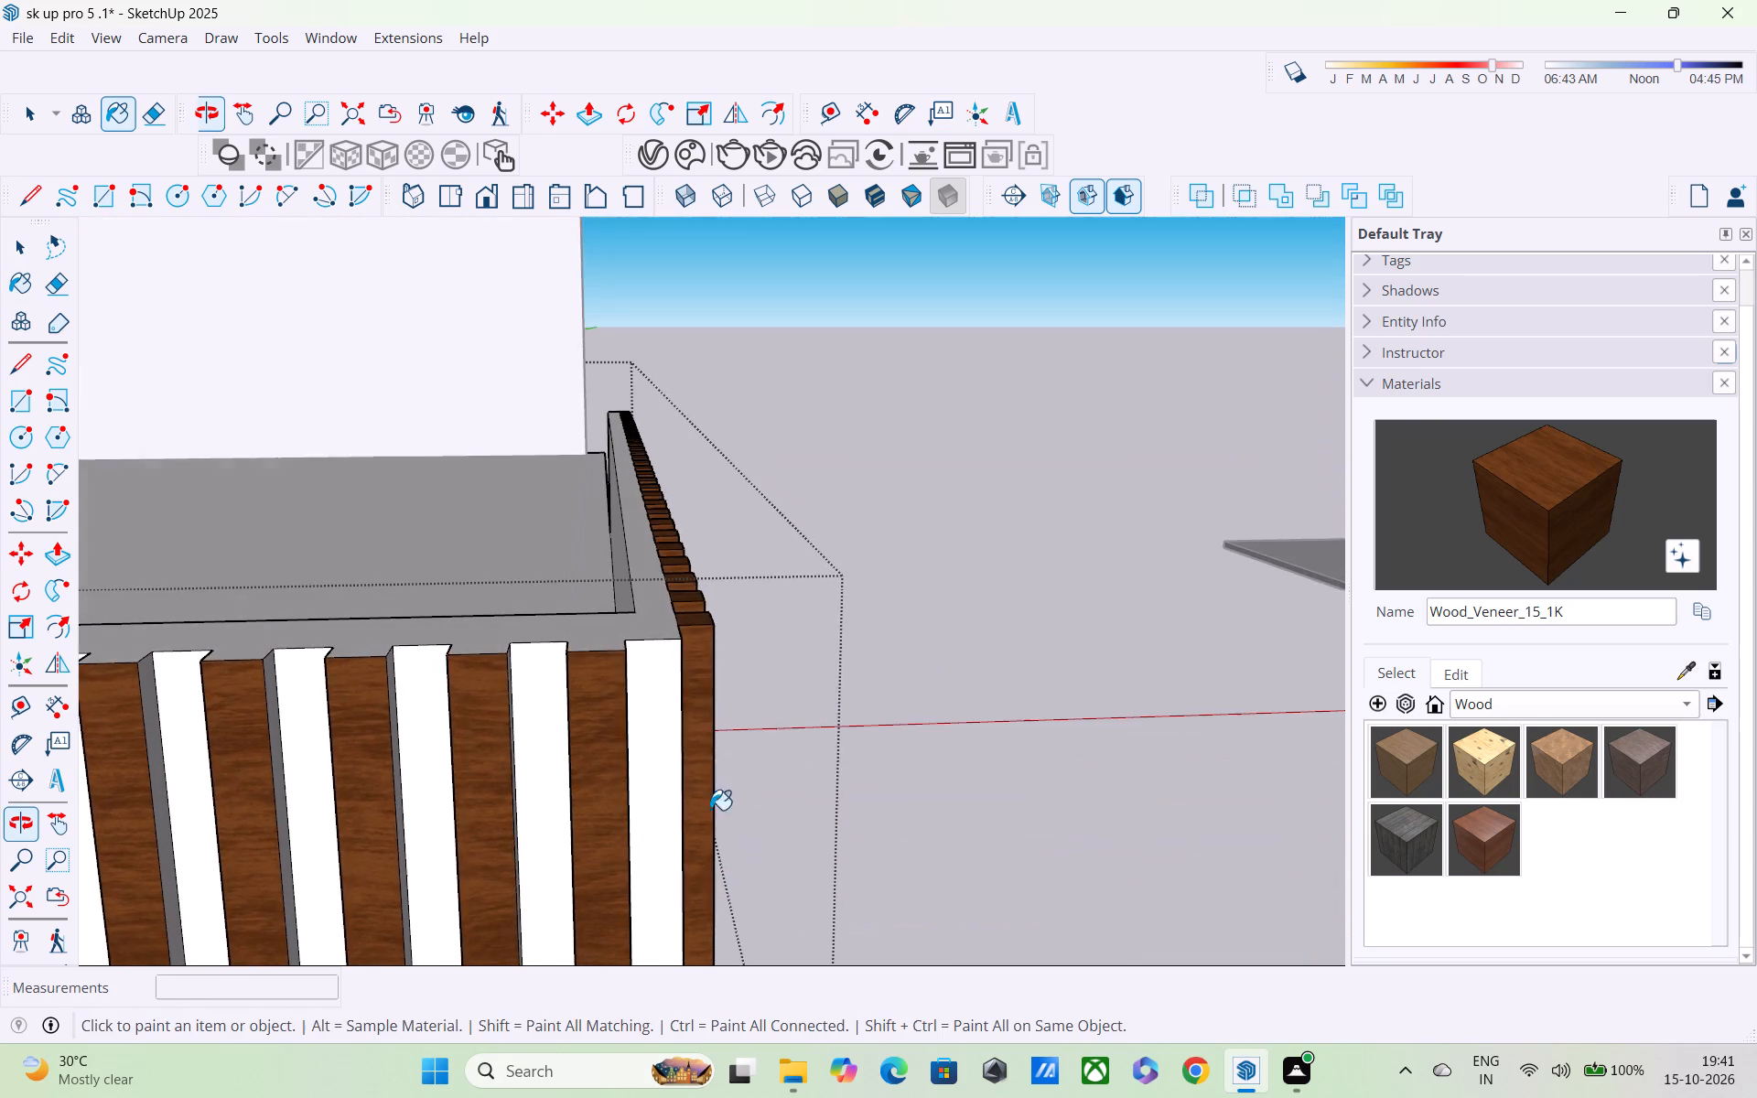
scroll(682, 757, "down", 12)
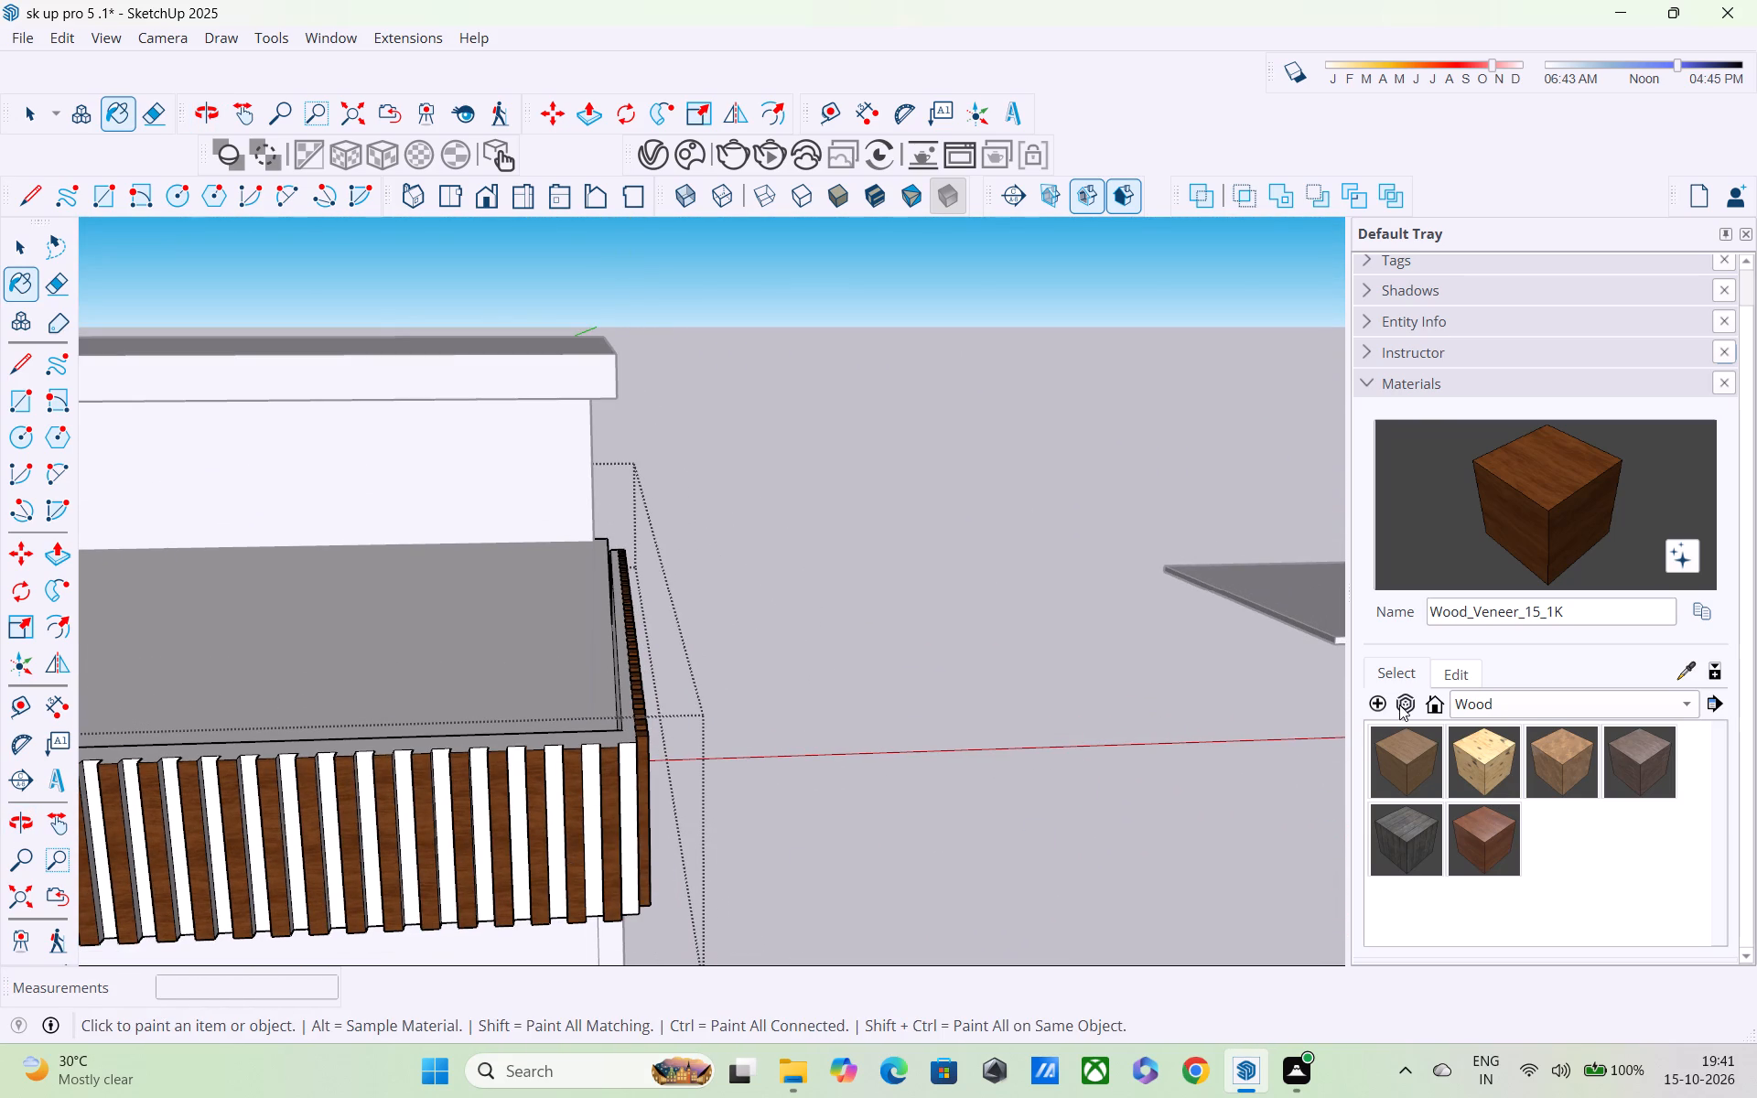
left_click(1450, 678)
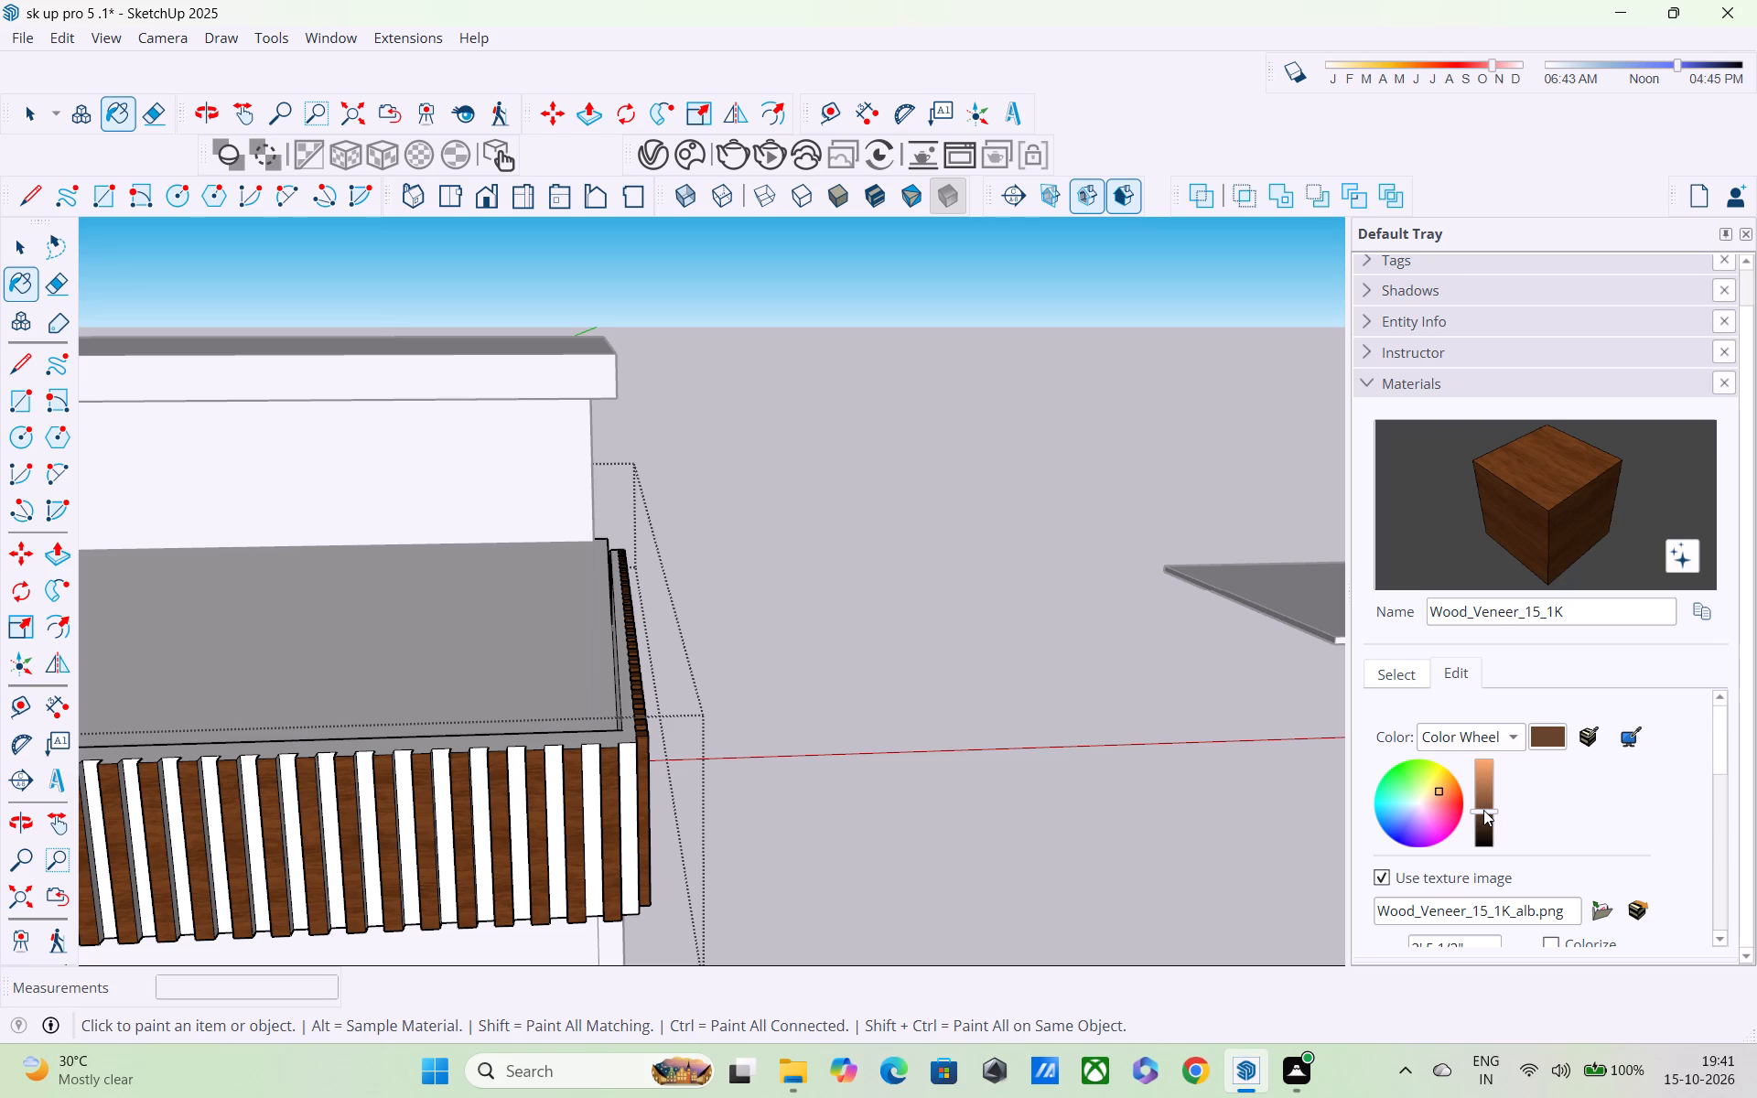
left_click(1483, 810)
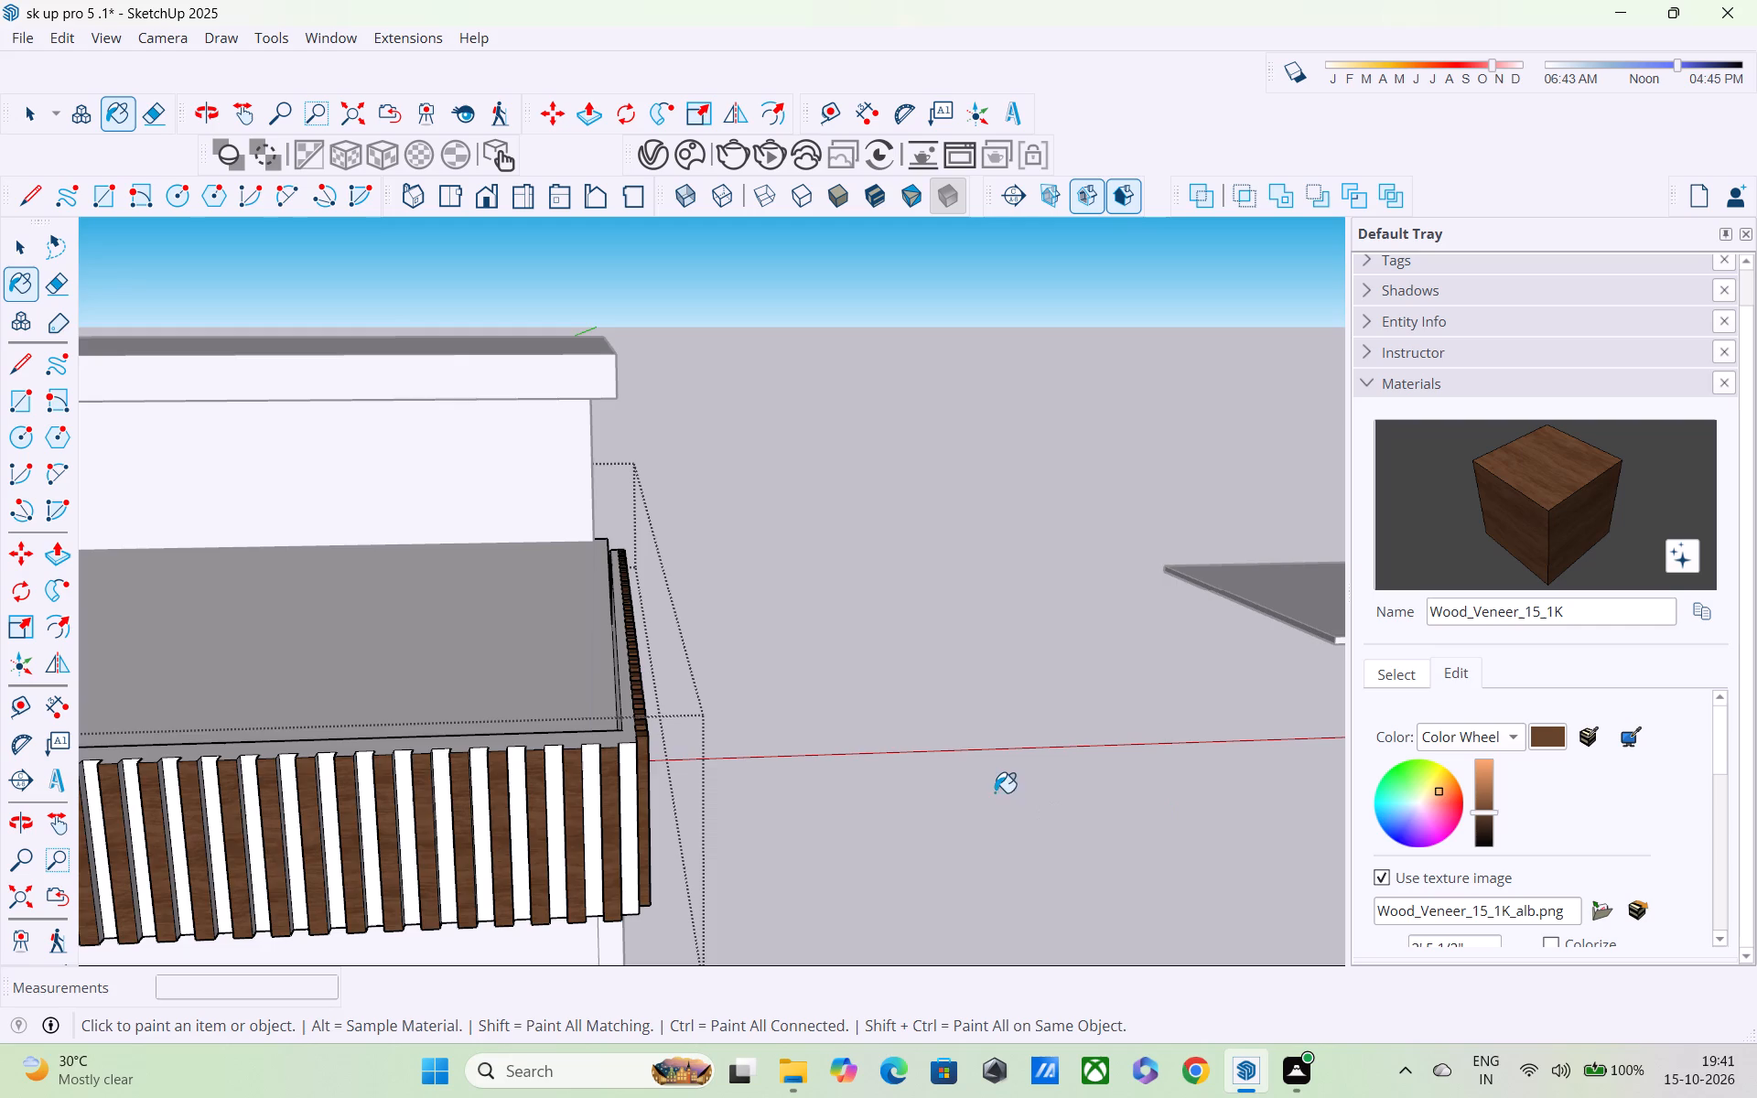
middle_click_drag(604, 818, 523, 697)
scroll(555, 744, "up", 9)
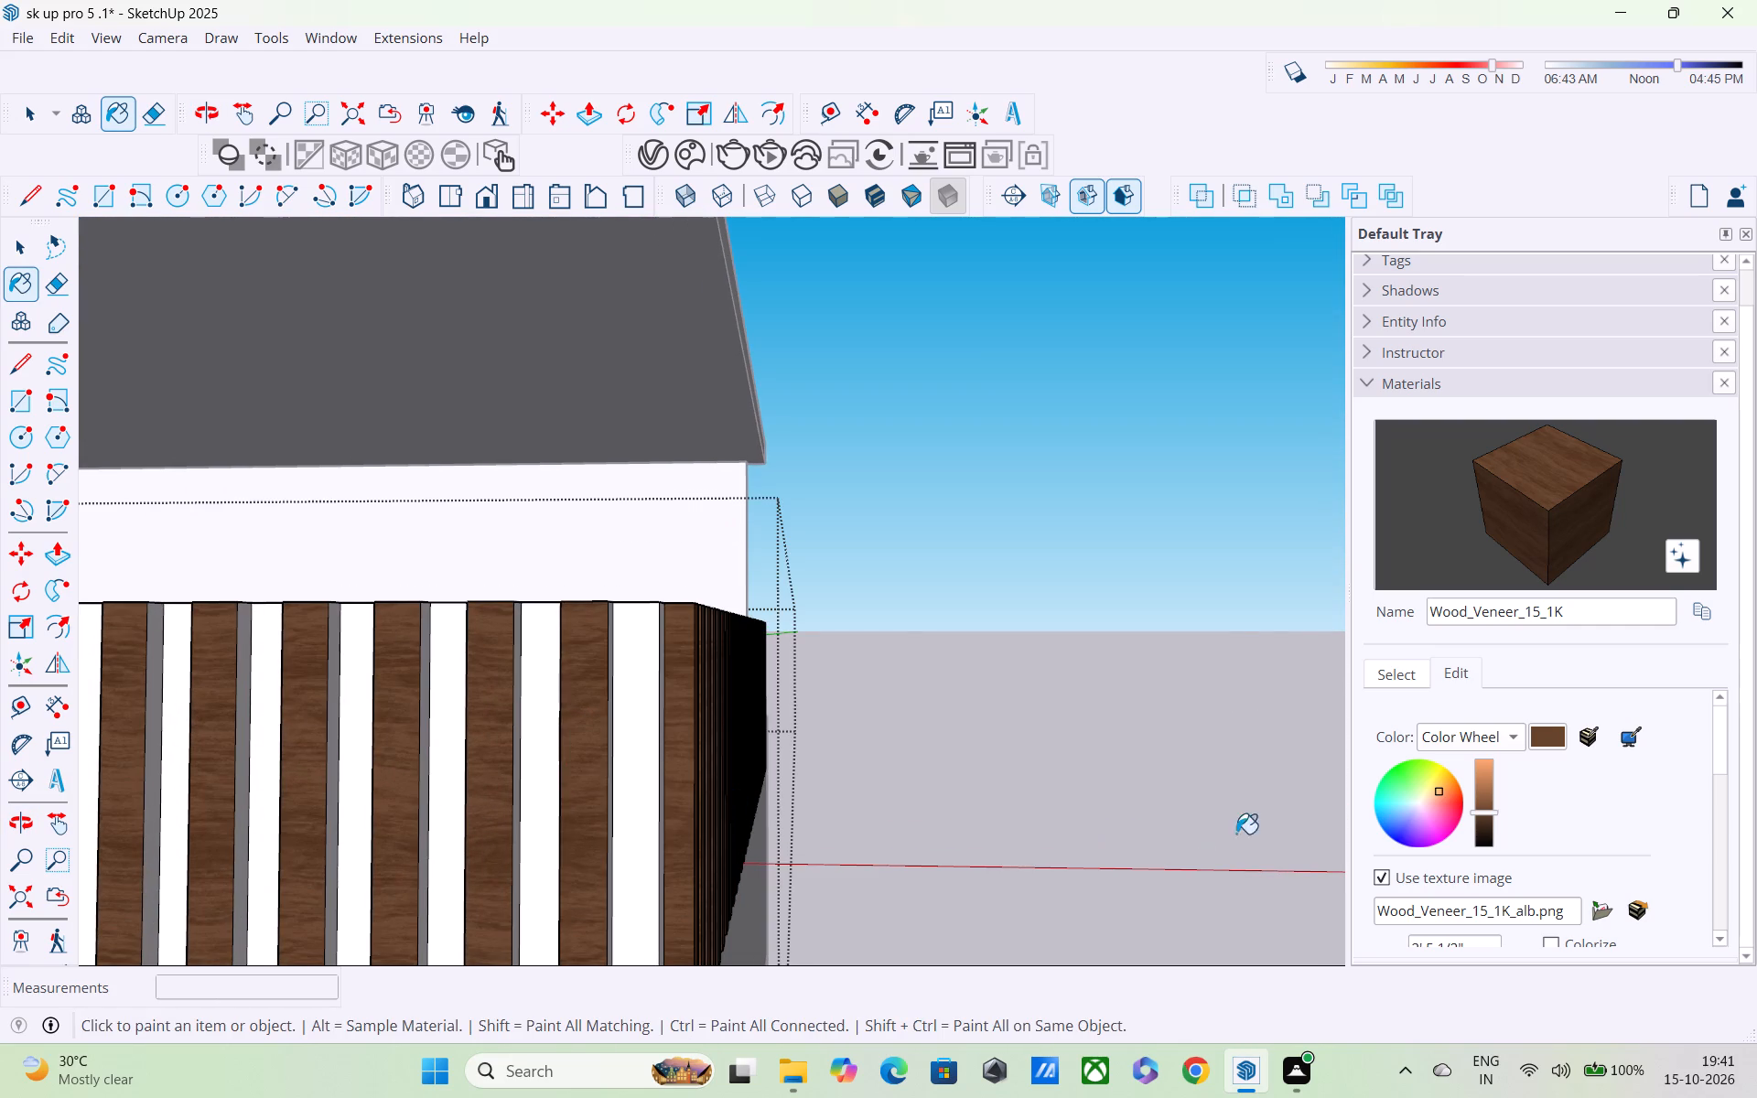
left_click_drag(1474, 817, 1474, 802)
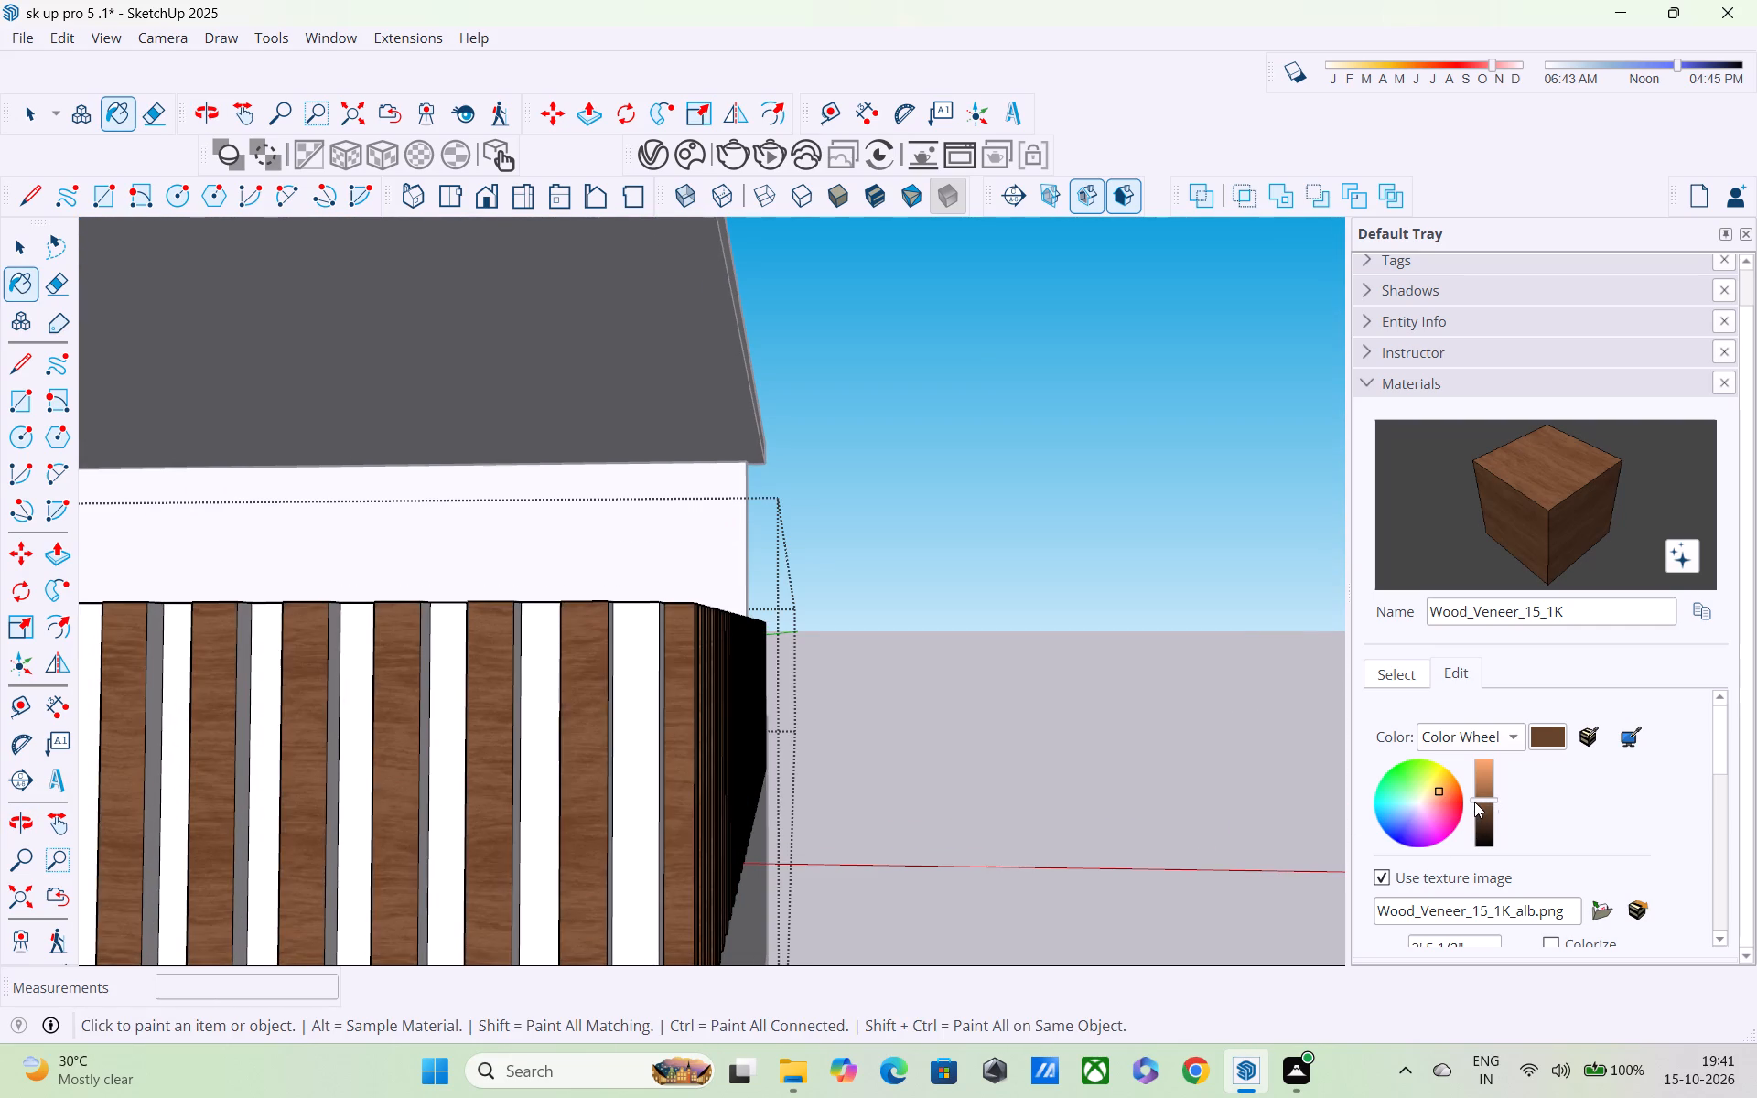
left_click_drag(1474, 802, 1475, 799)
Nudge the Wood_Veneer_15_1K material's brightness slightly lighter again, keeping the Color Wheel mode.
scroll(1300, 802, "down", 4)
scroll(905, 826, "down", 9)
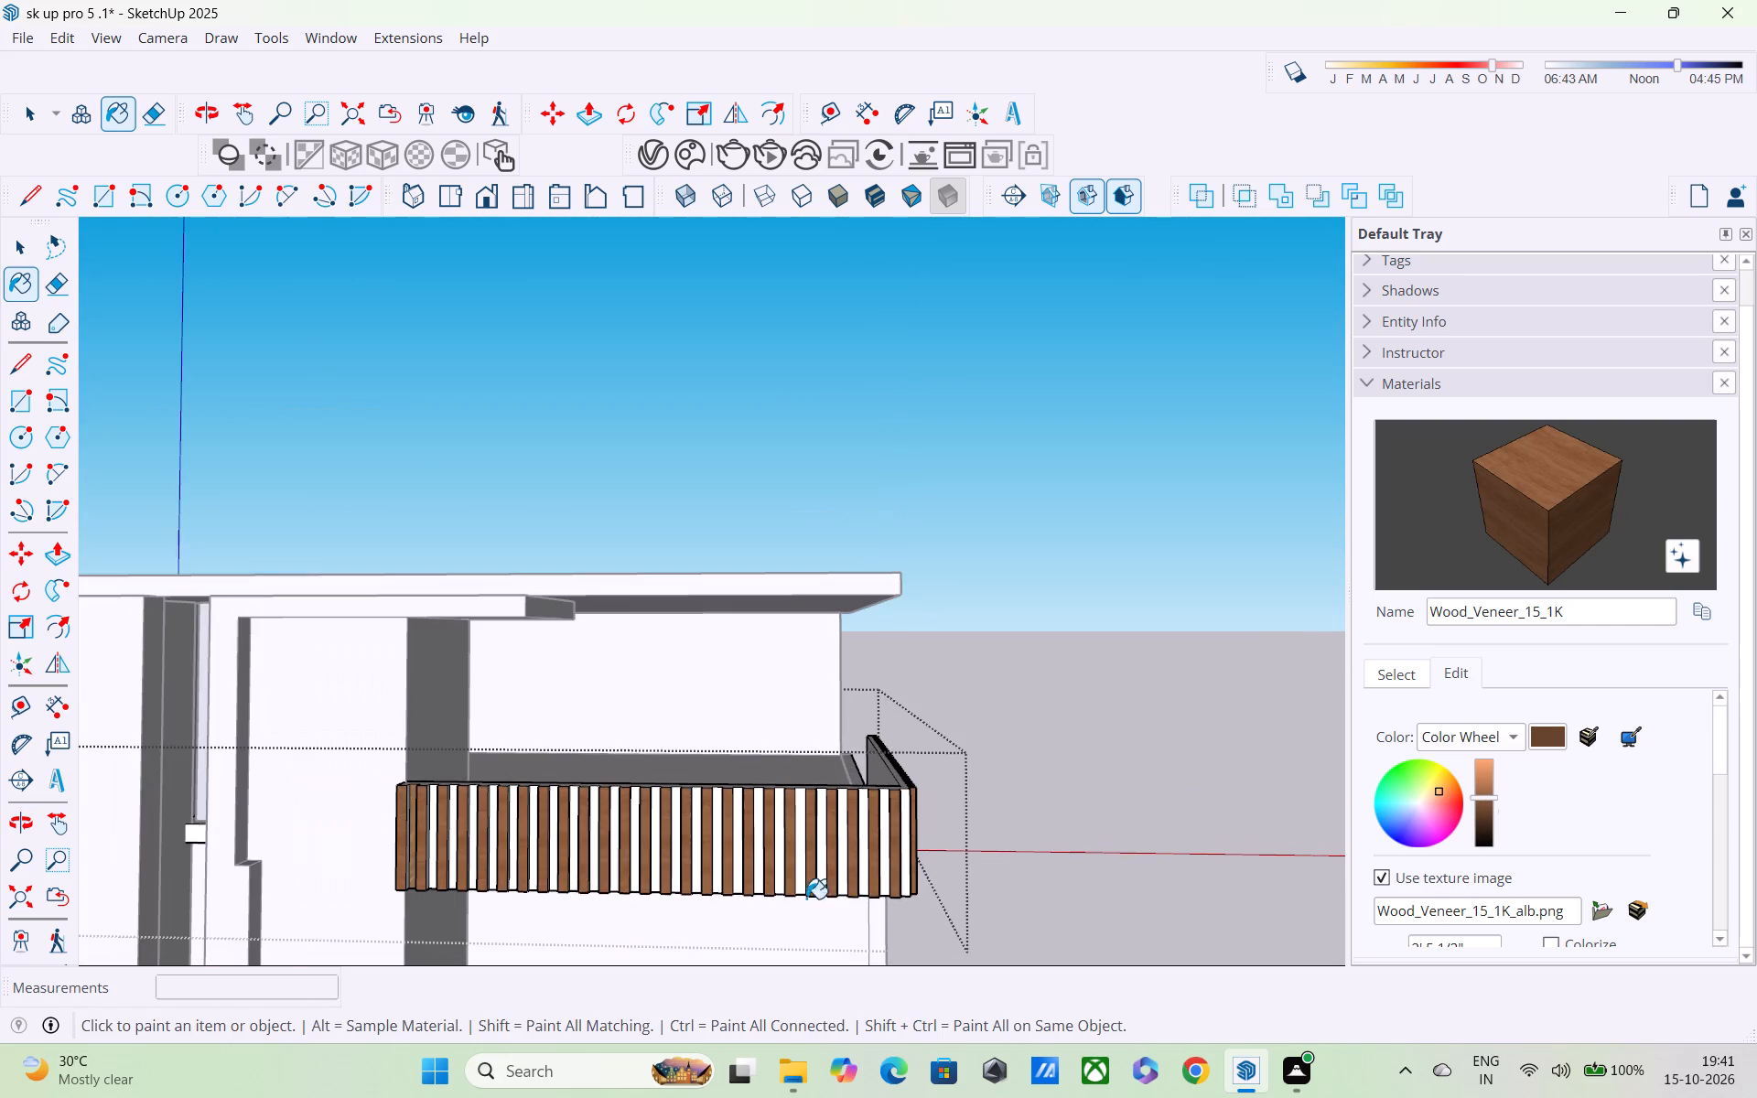
scroll(506, 895, "up", 2)
scroll(381, 794, "up", 14)
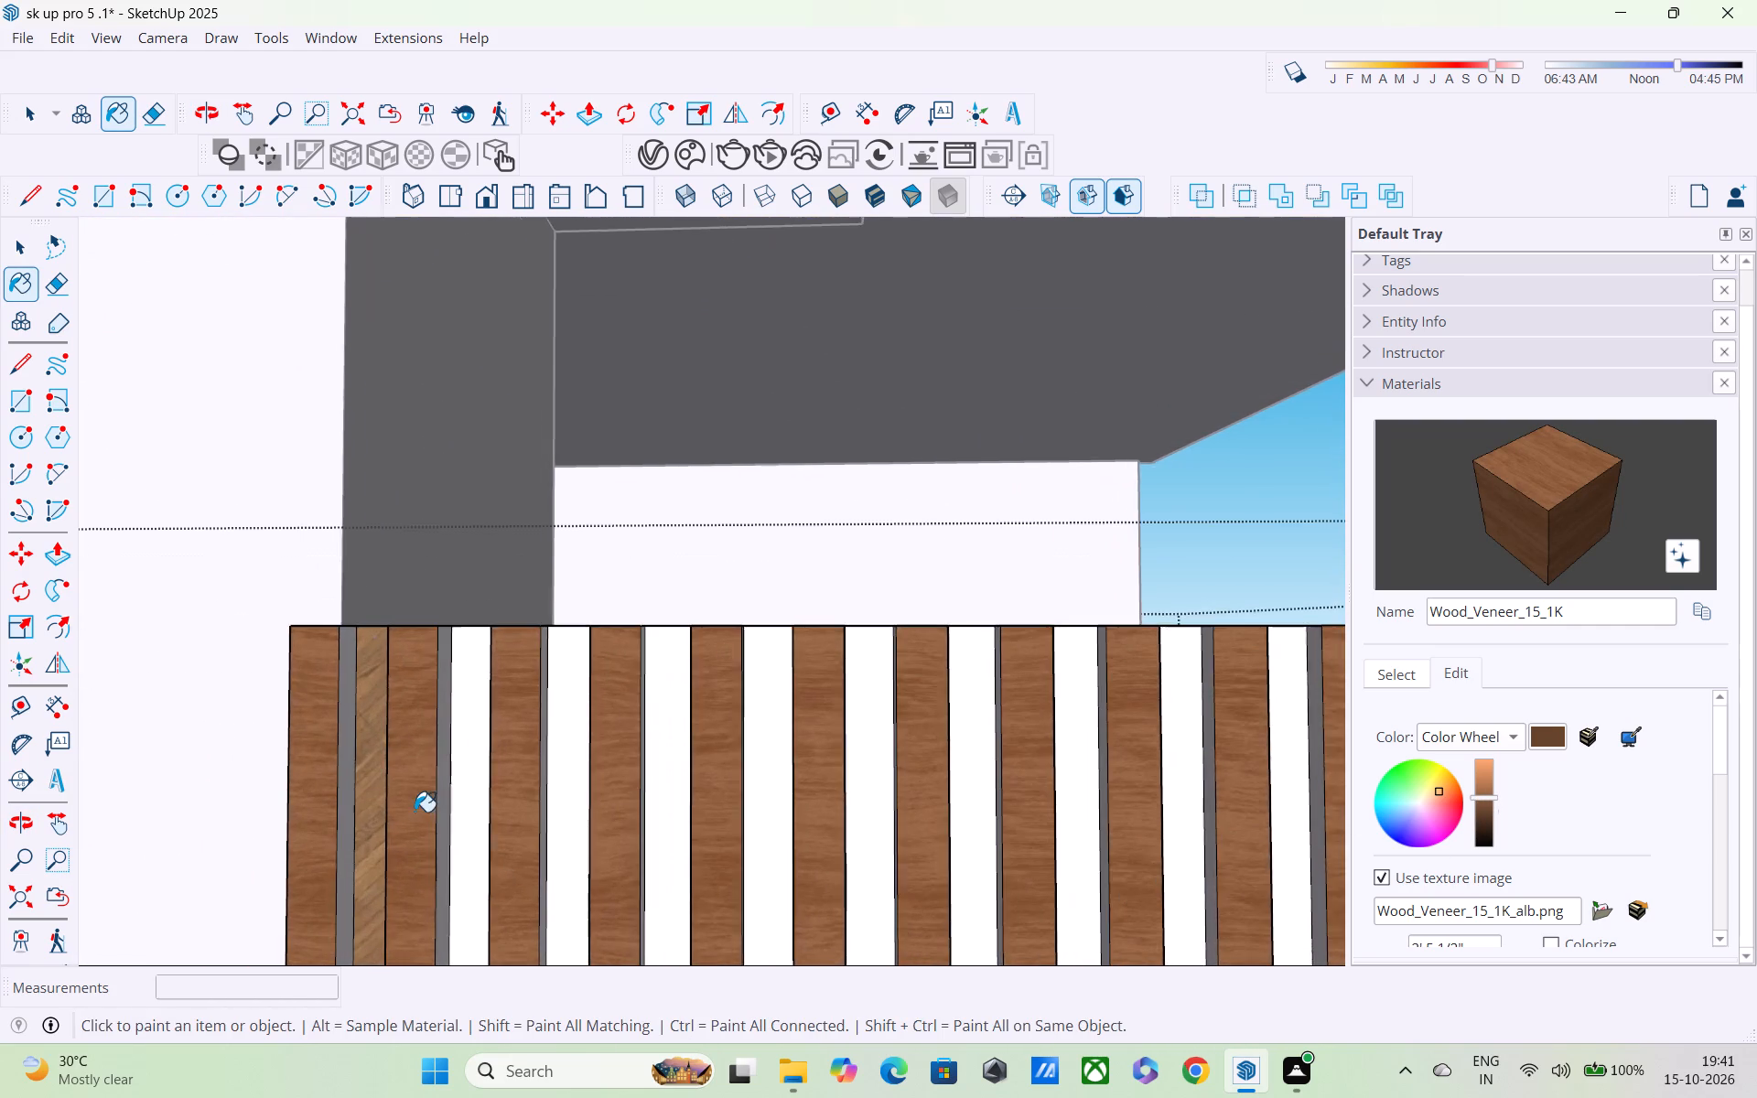
middle_click_drag(422, 826, 488, 904)
scroll(479, 850, "down", 4)
middle_click_drag(479, 849, 545, 923)
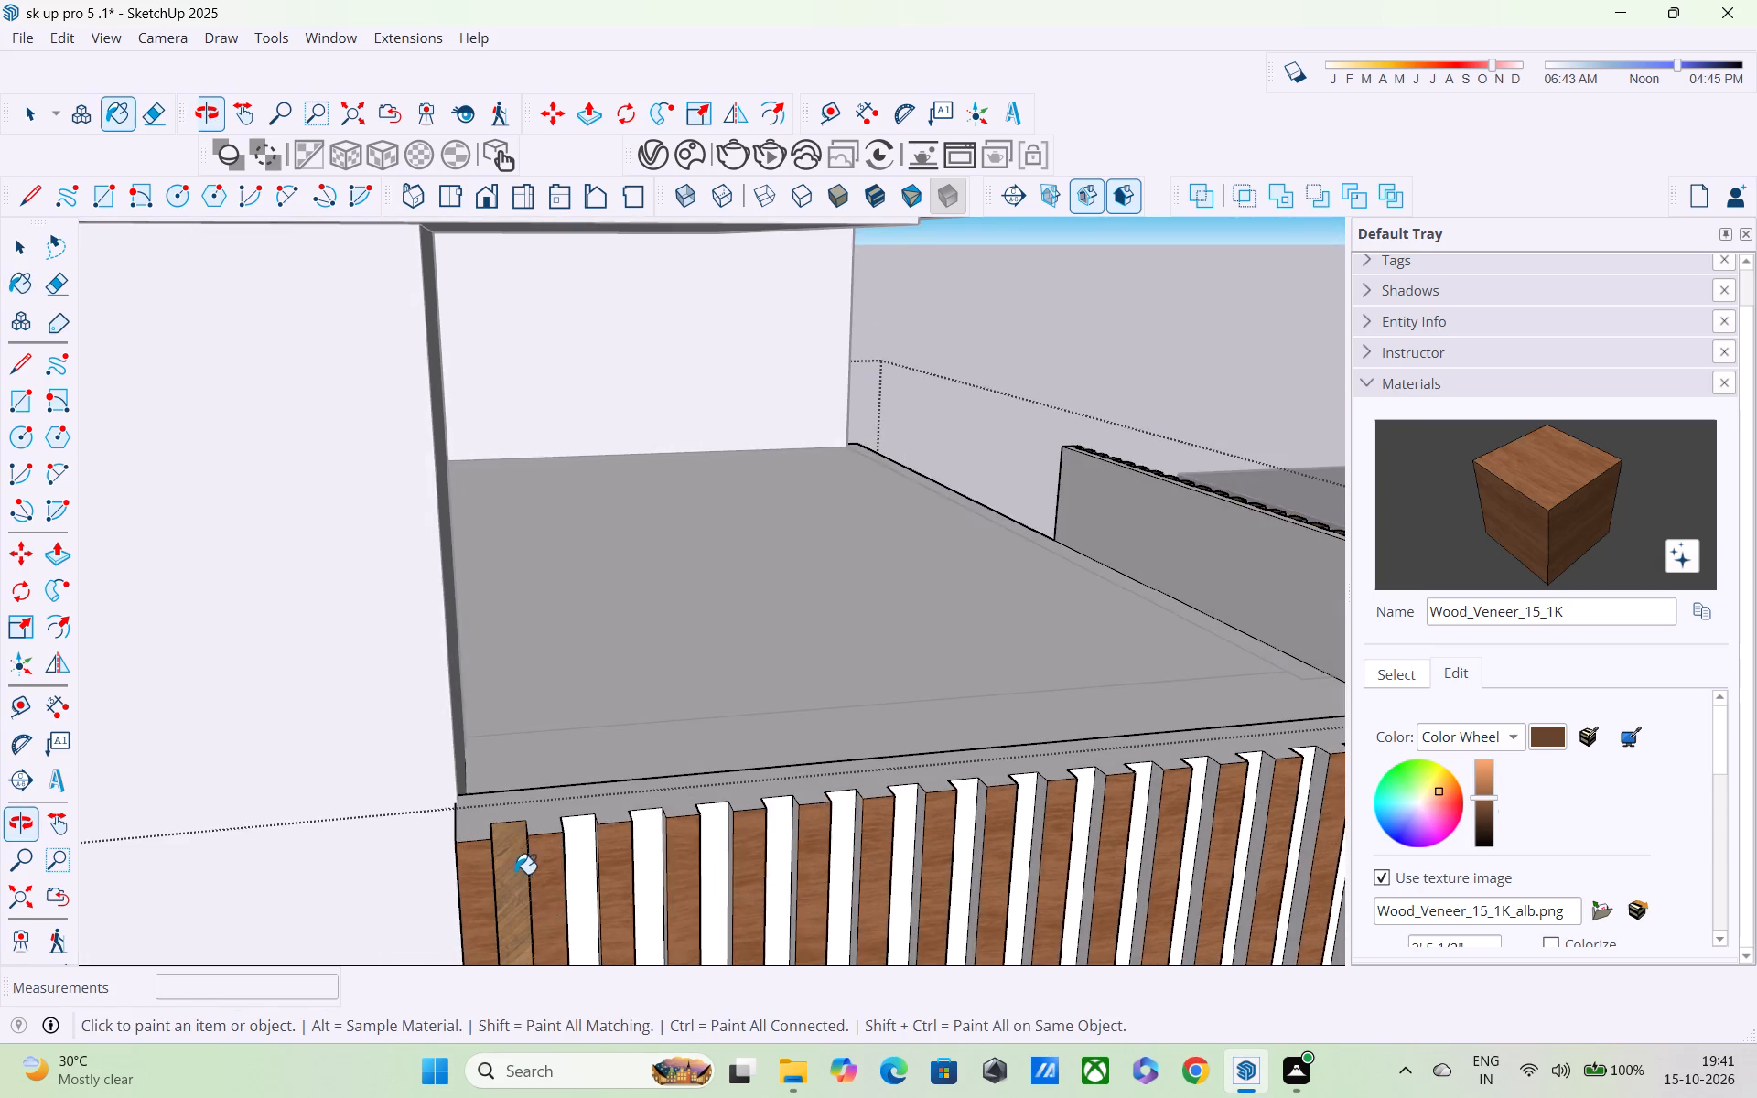
scroll(510, 862, "up", 4)
scroll(609, 842, "up", 5)
scroll(609, 841, "down", 5)
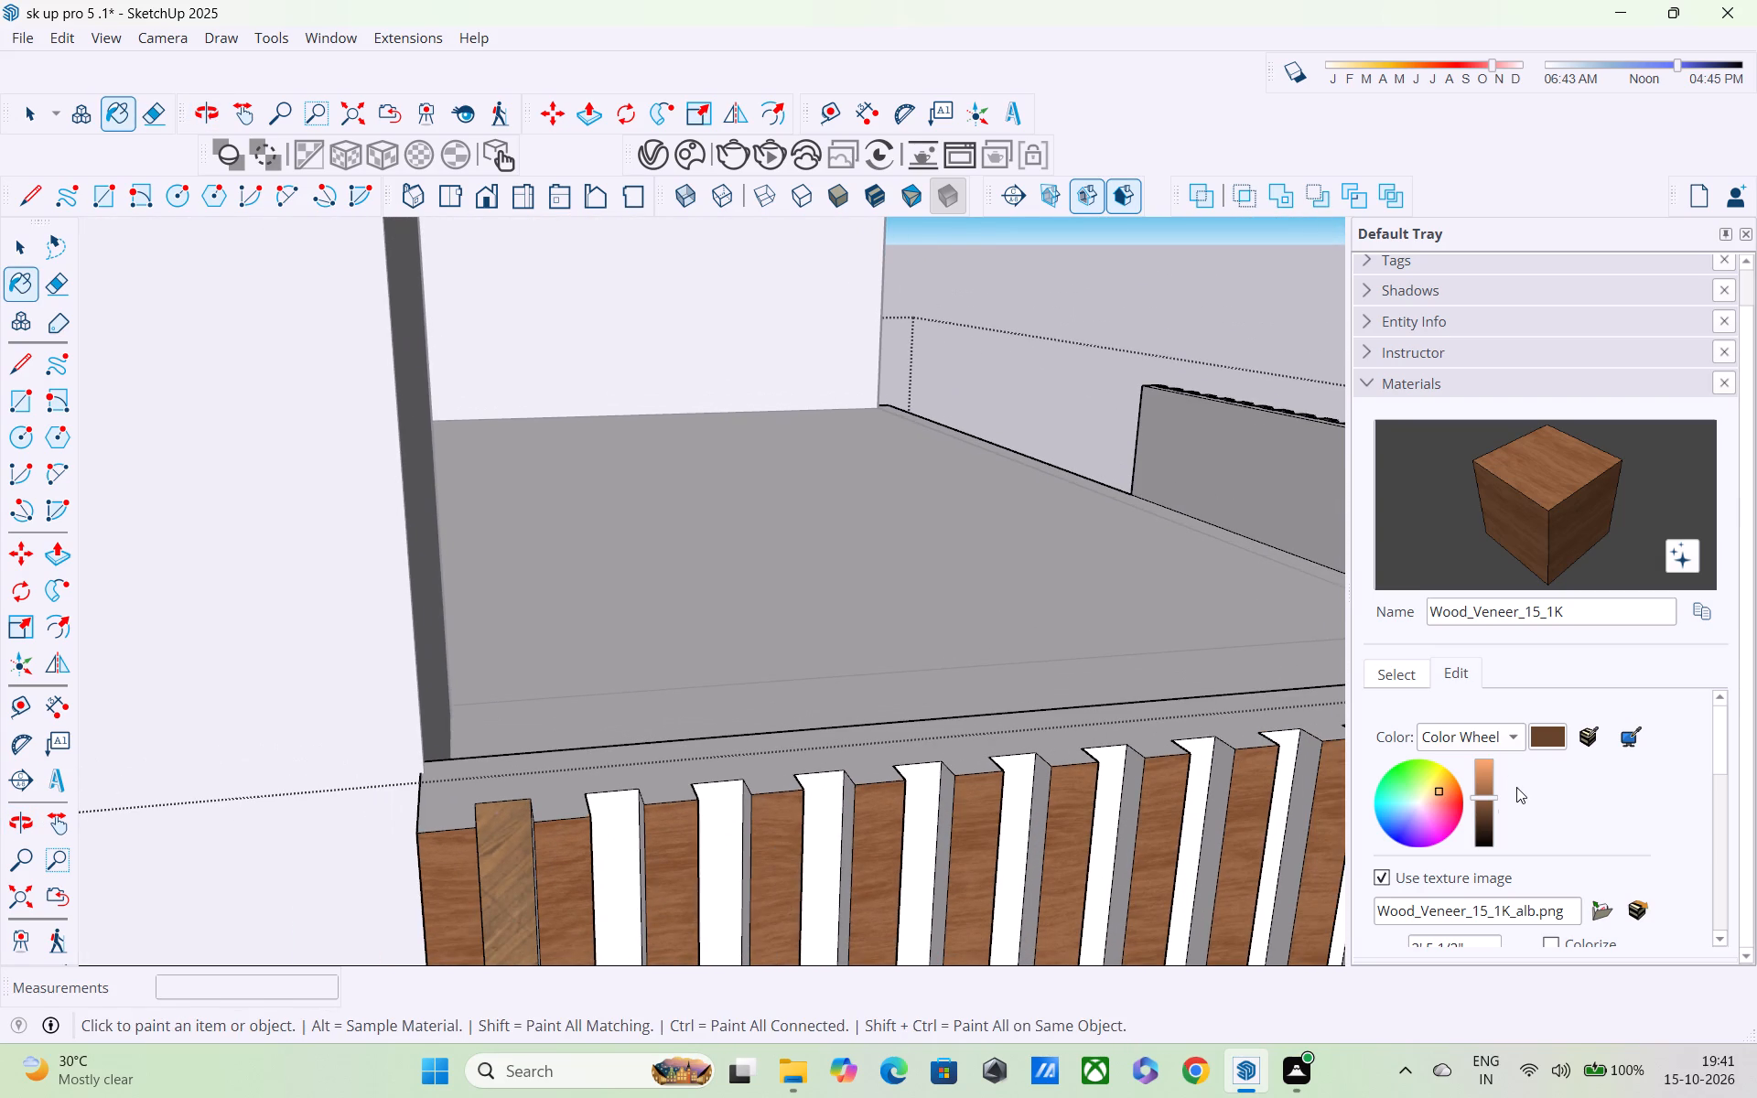
left_click(1485, 794)
double_click(1499, 736)
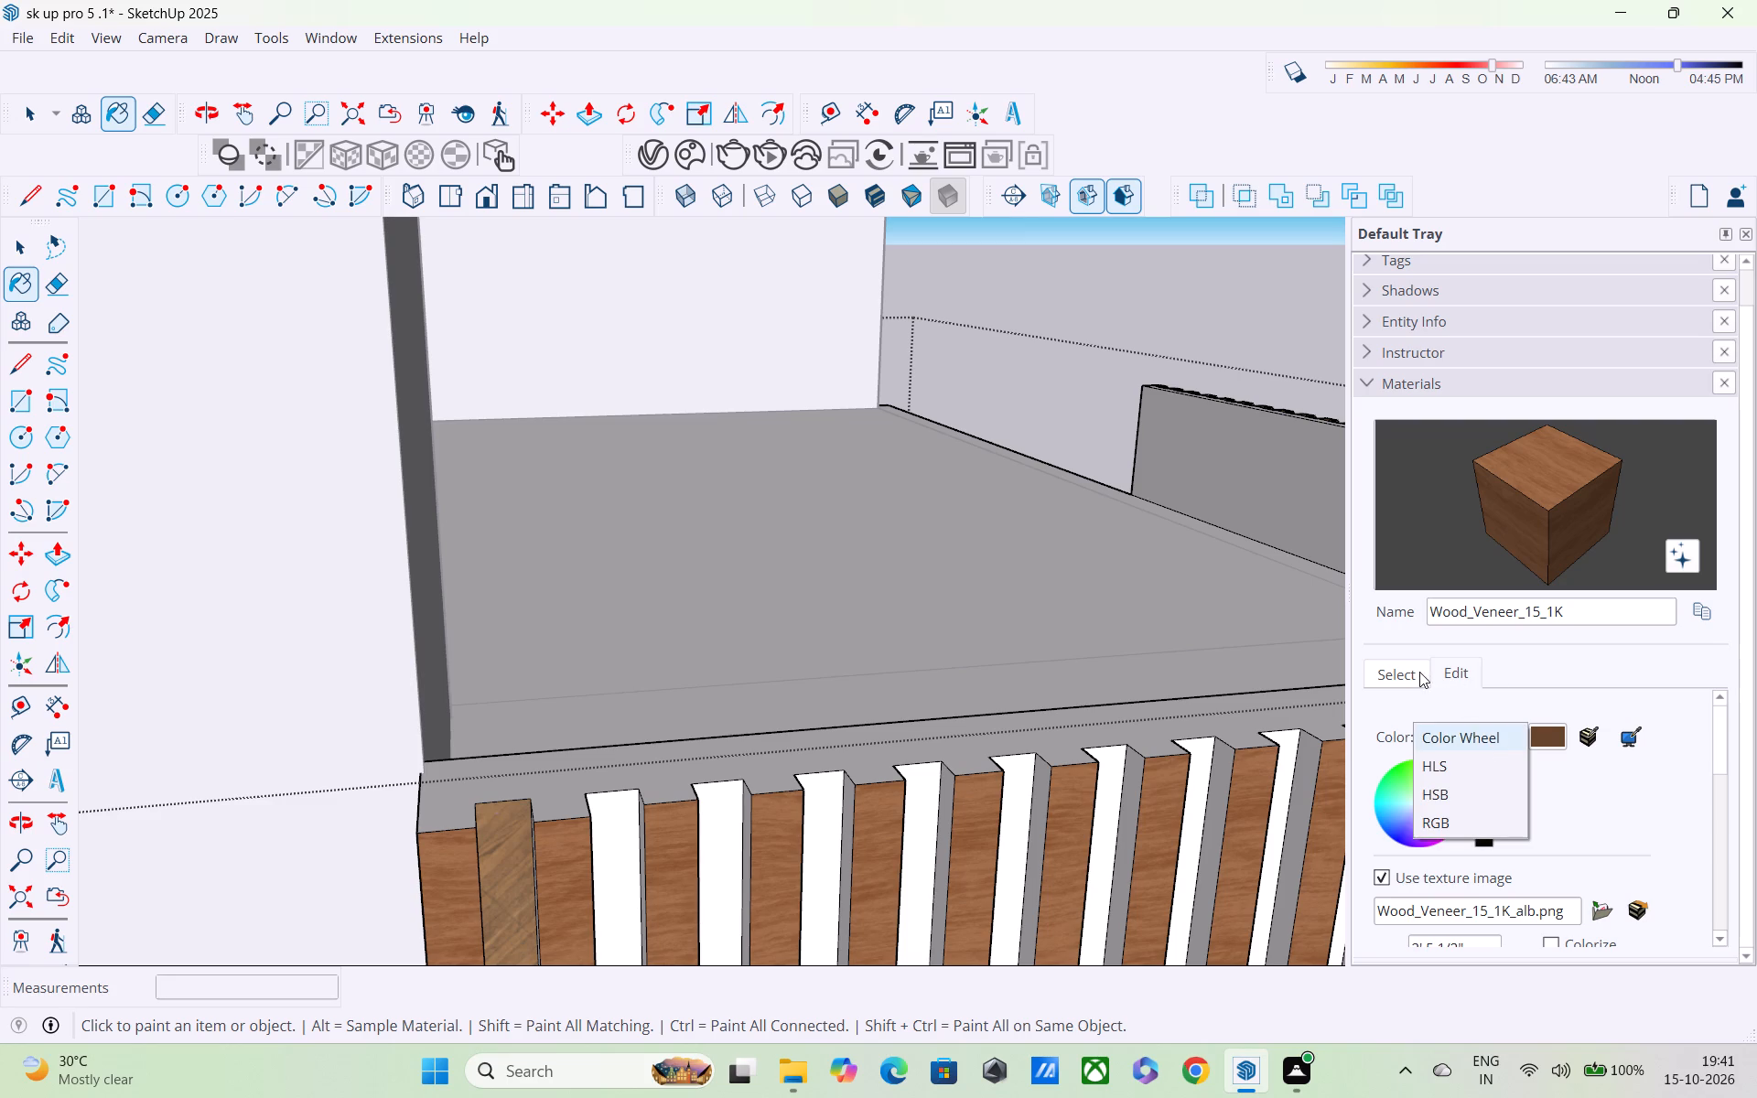
left_click(1457, 672)
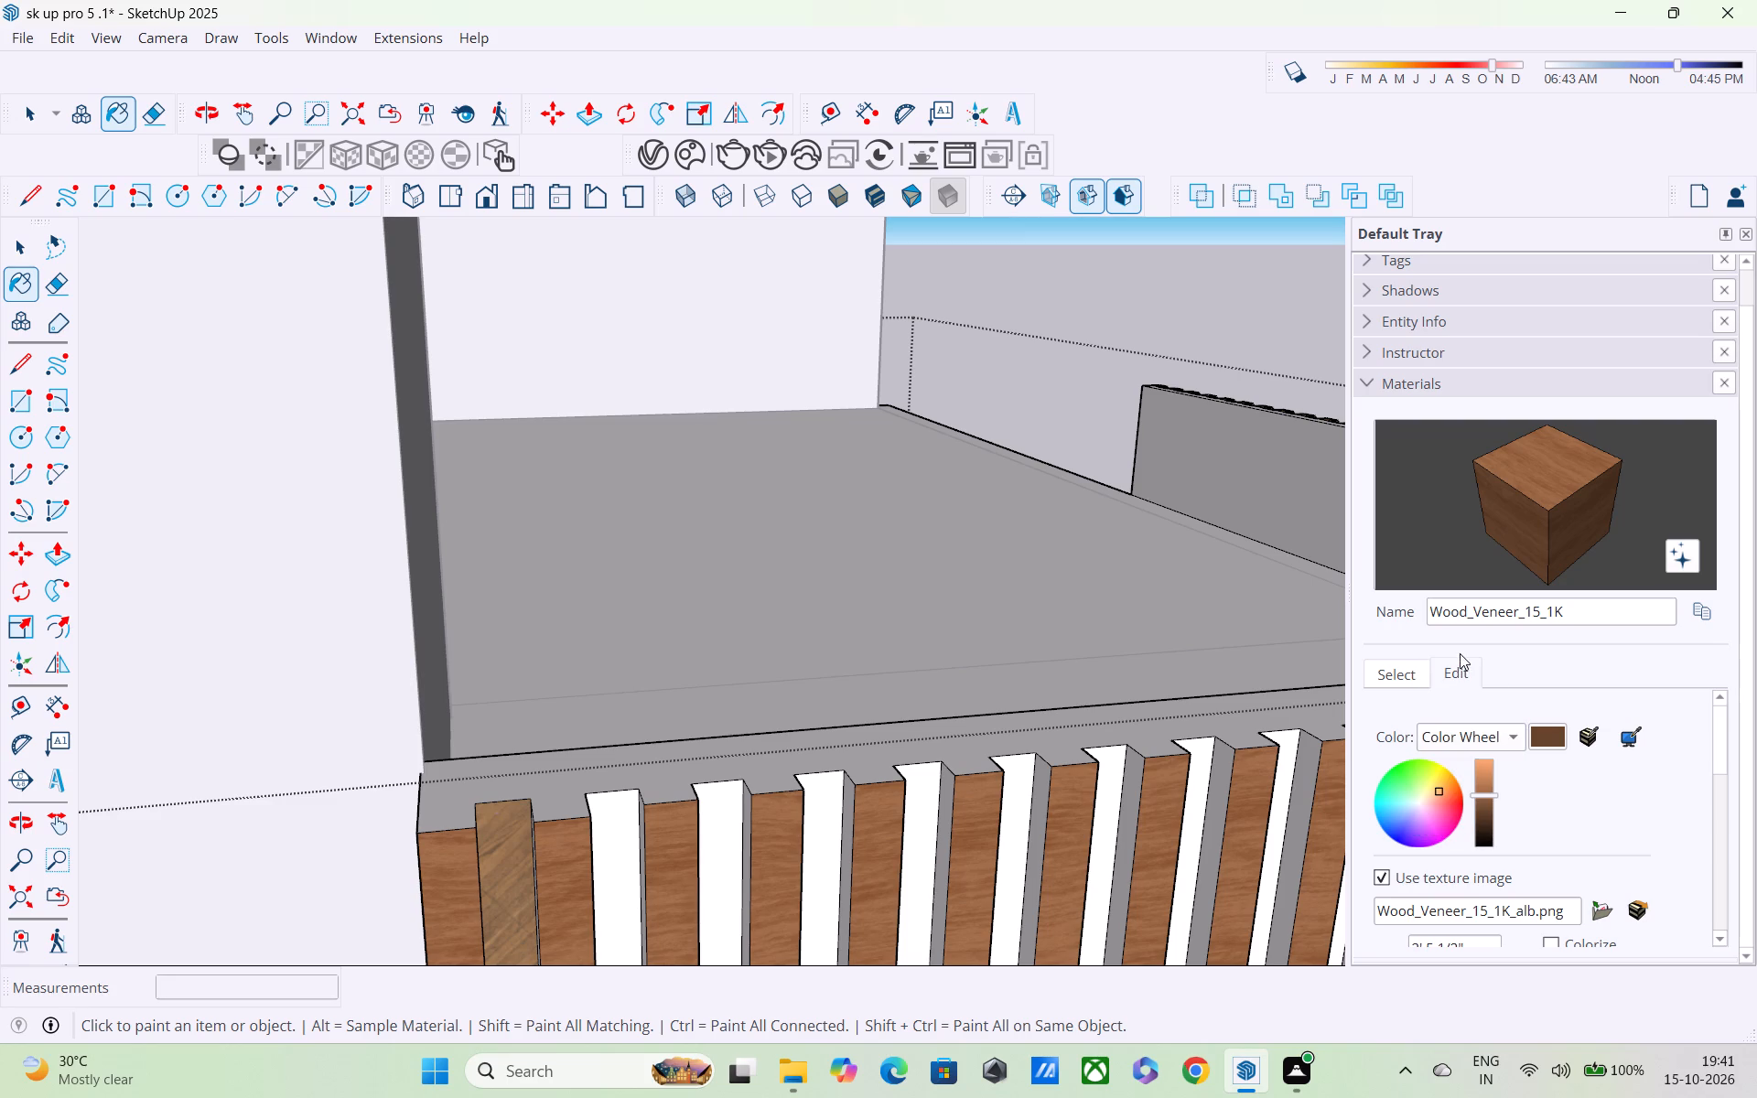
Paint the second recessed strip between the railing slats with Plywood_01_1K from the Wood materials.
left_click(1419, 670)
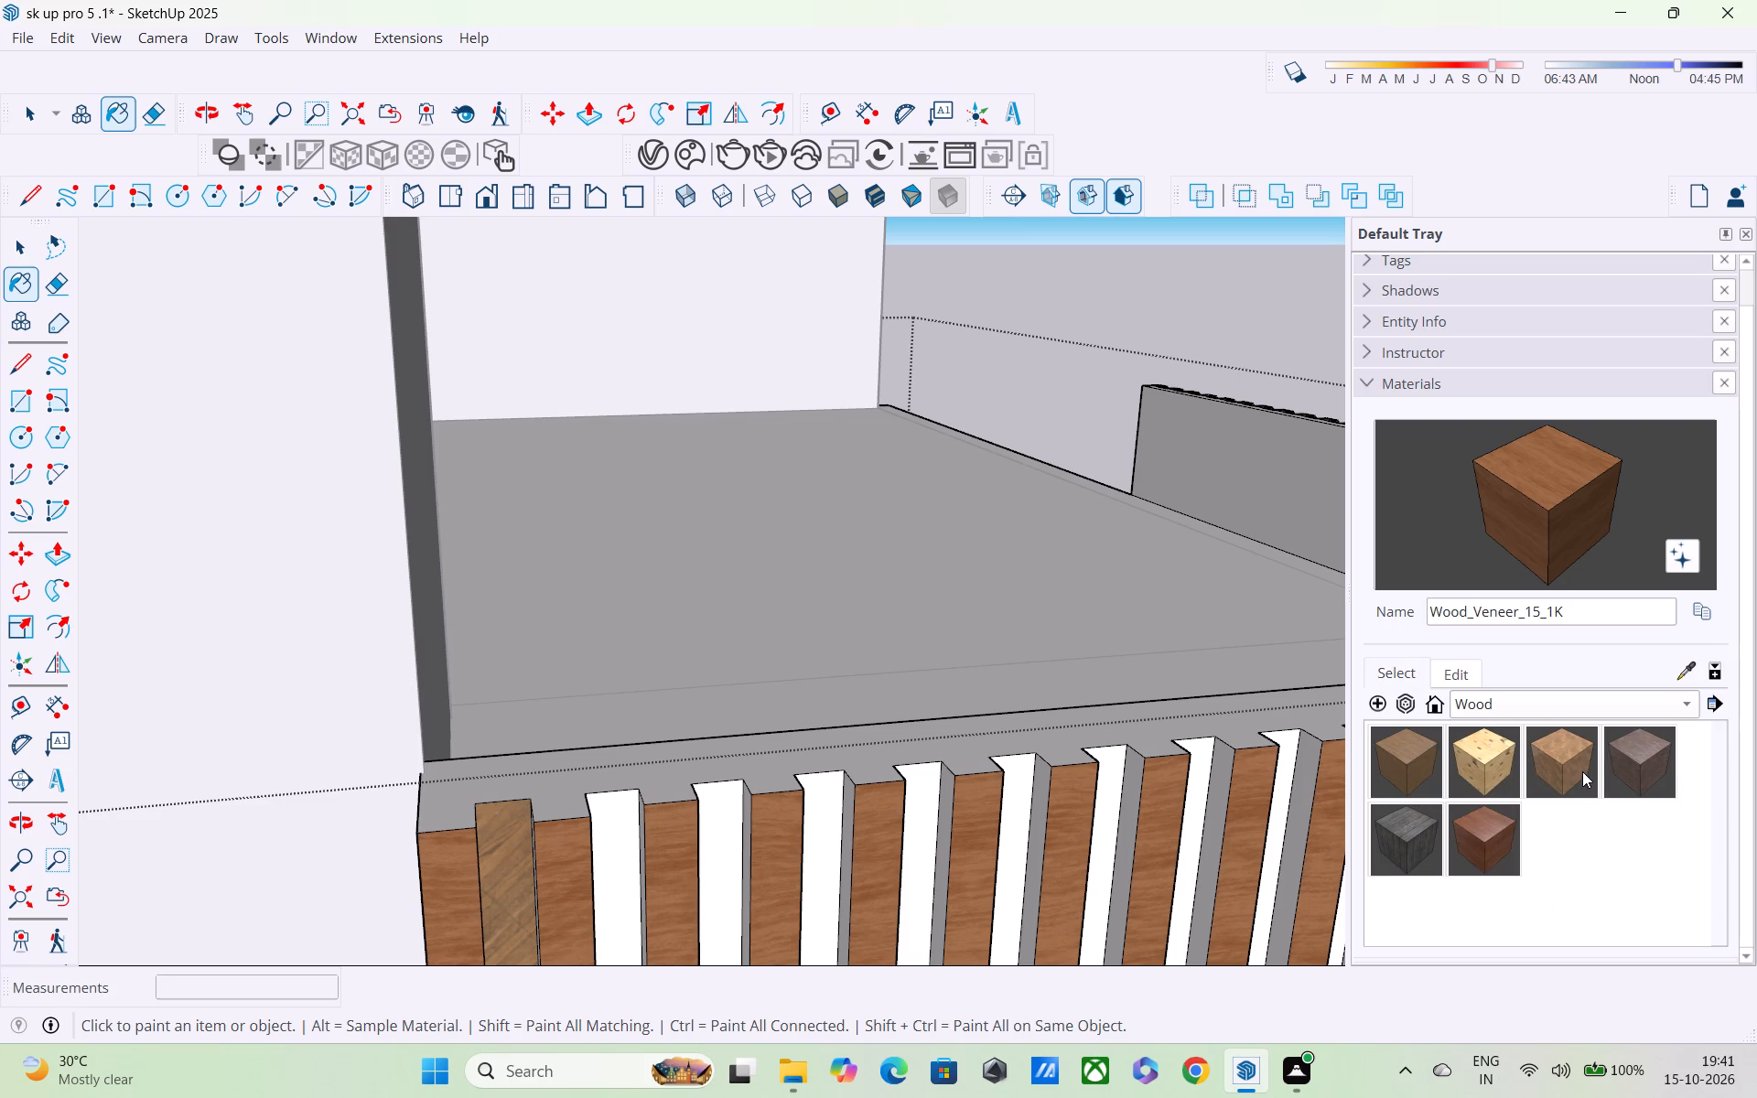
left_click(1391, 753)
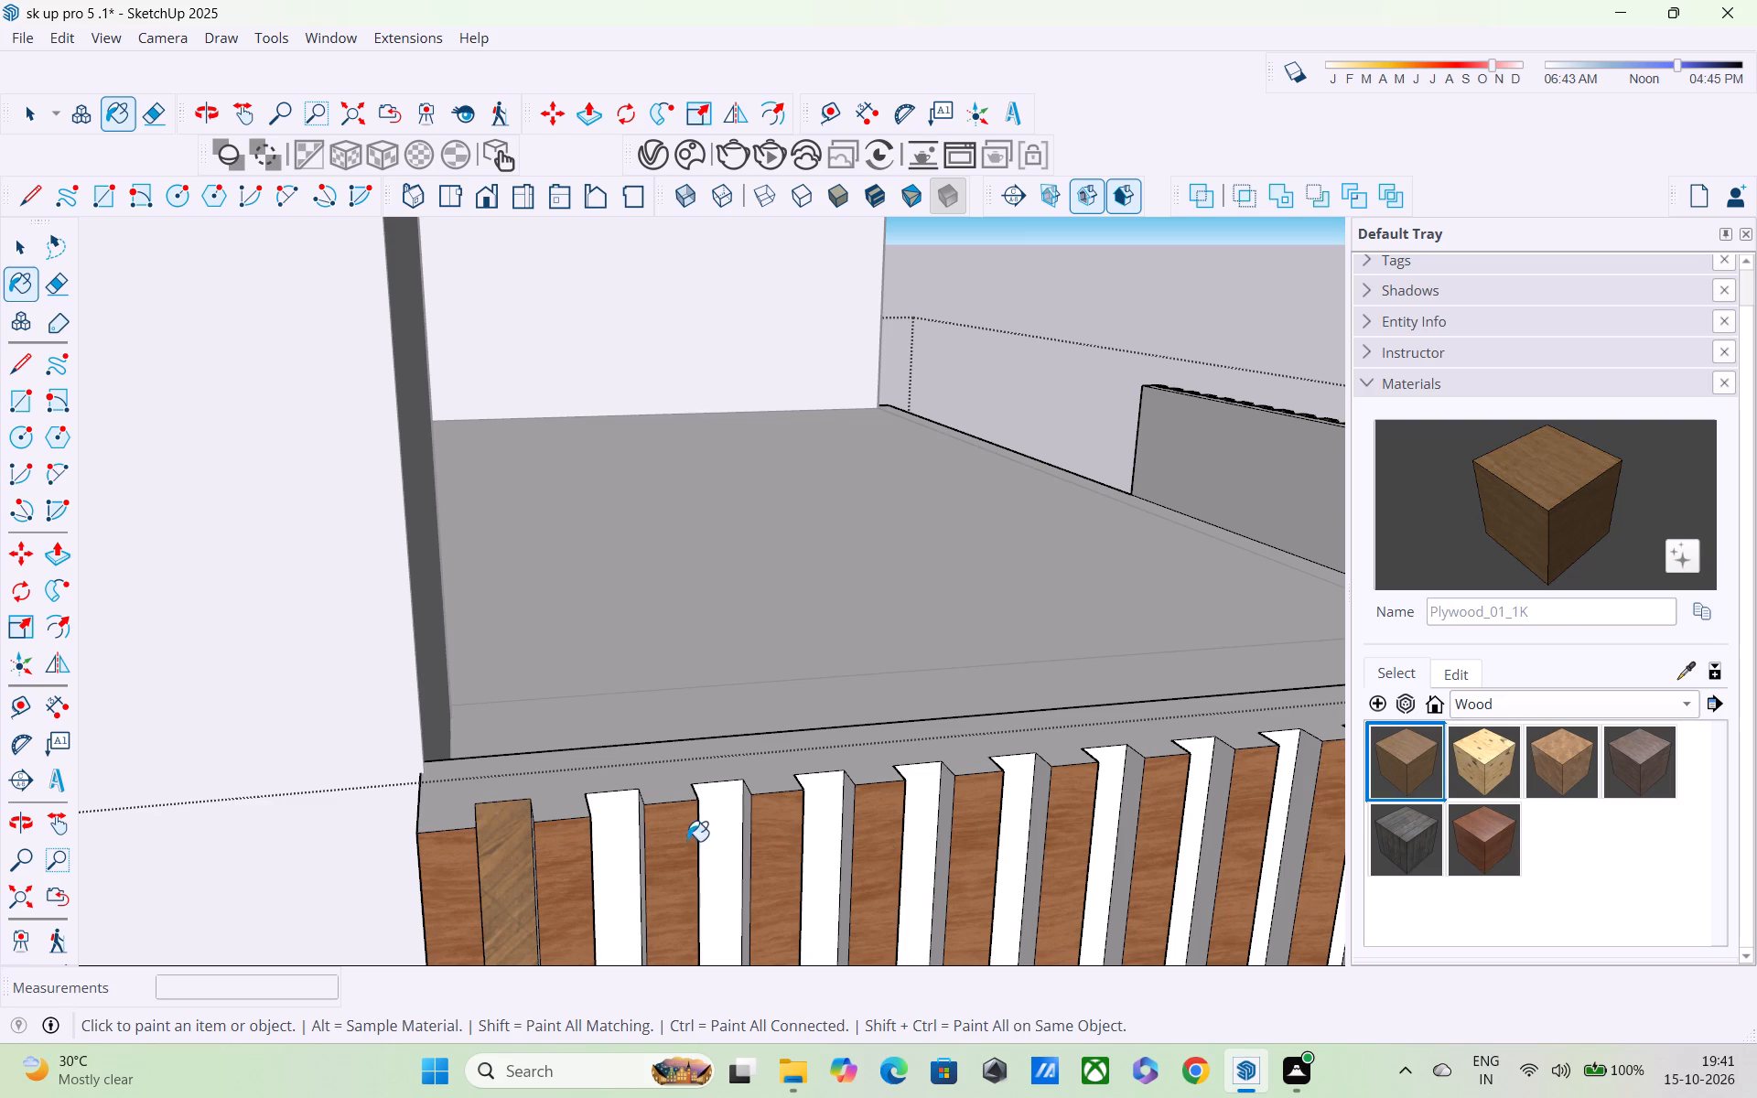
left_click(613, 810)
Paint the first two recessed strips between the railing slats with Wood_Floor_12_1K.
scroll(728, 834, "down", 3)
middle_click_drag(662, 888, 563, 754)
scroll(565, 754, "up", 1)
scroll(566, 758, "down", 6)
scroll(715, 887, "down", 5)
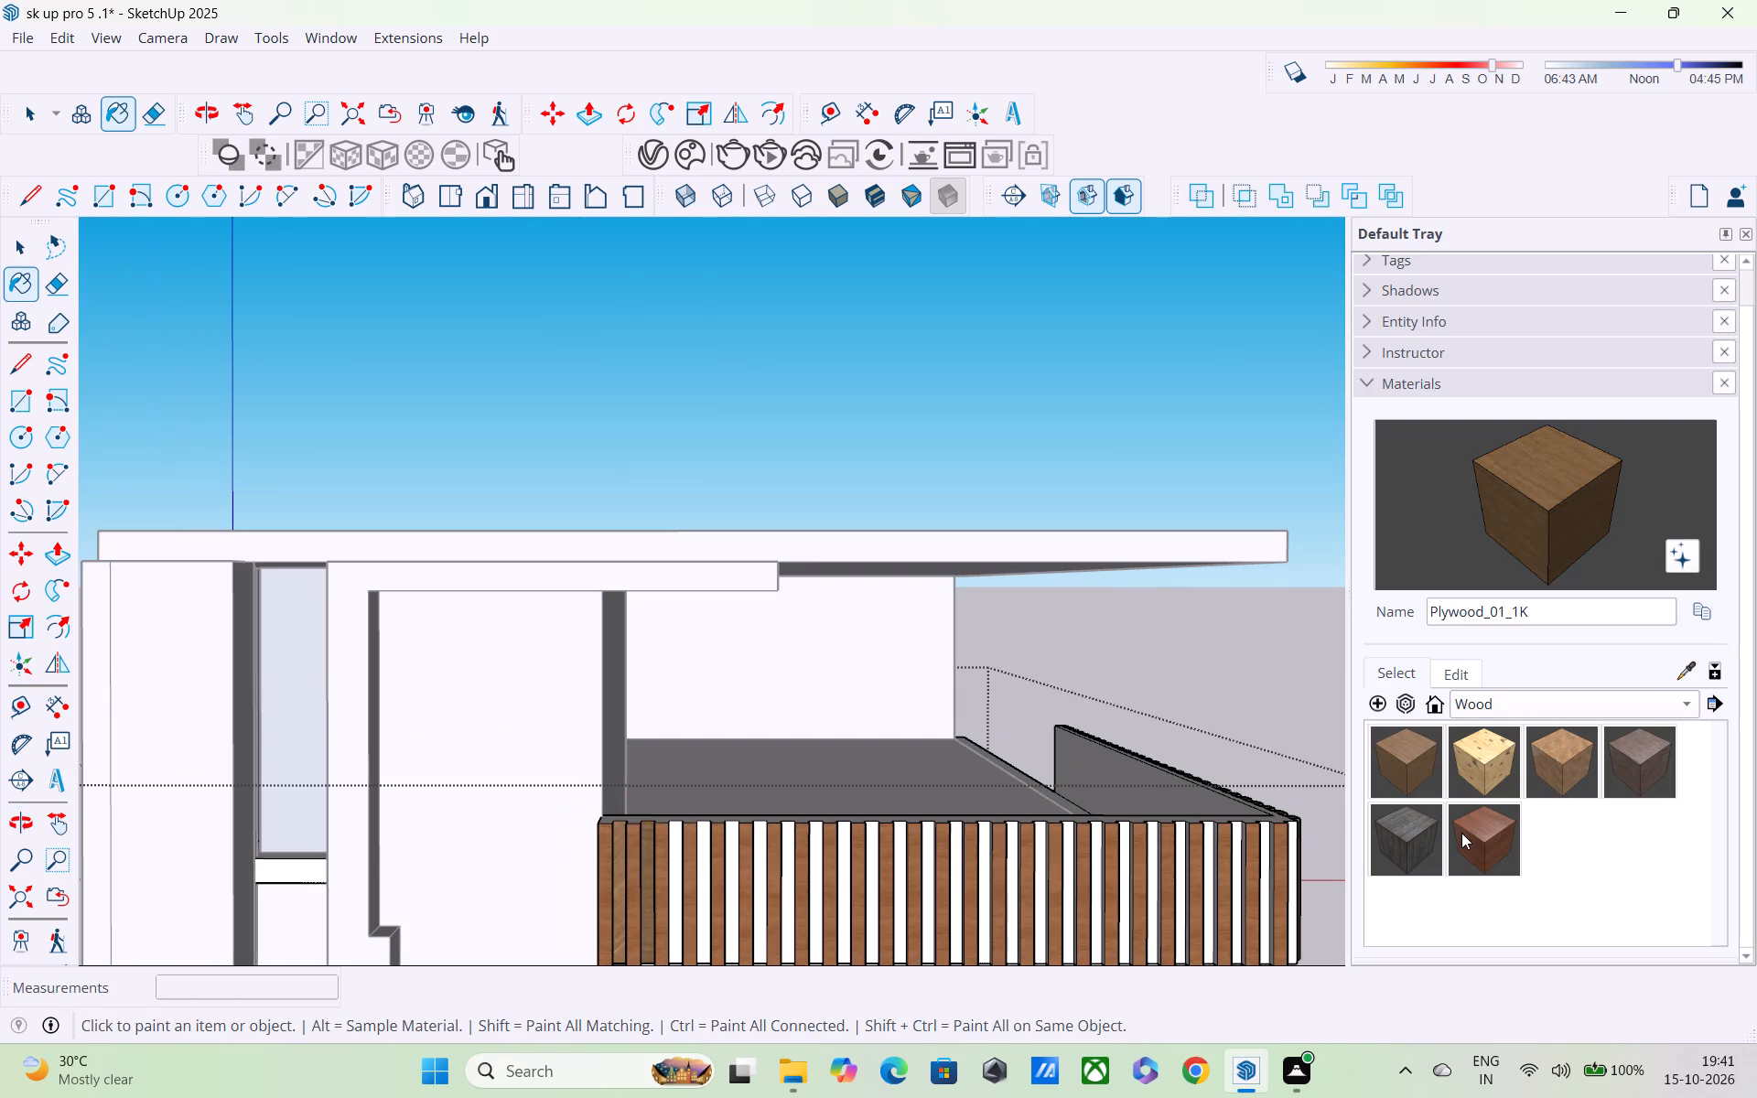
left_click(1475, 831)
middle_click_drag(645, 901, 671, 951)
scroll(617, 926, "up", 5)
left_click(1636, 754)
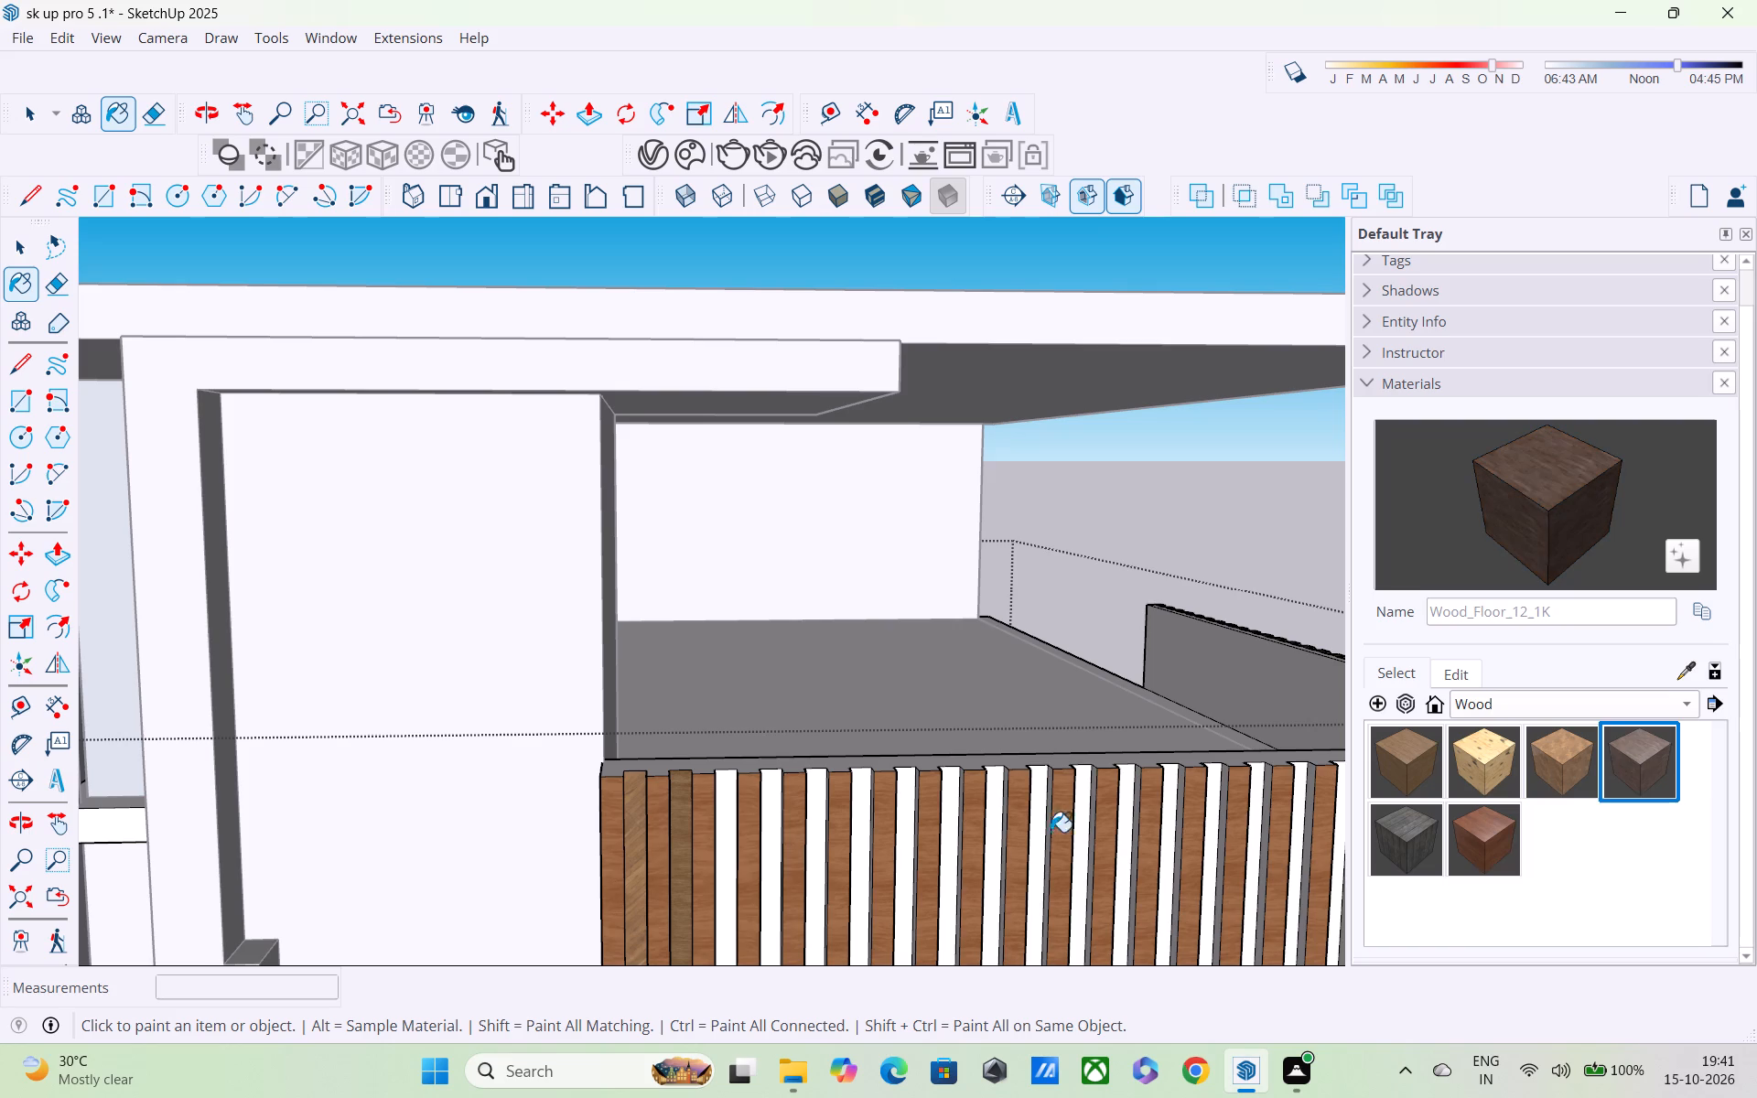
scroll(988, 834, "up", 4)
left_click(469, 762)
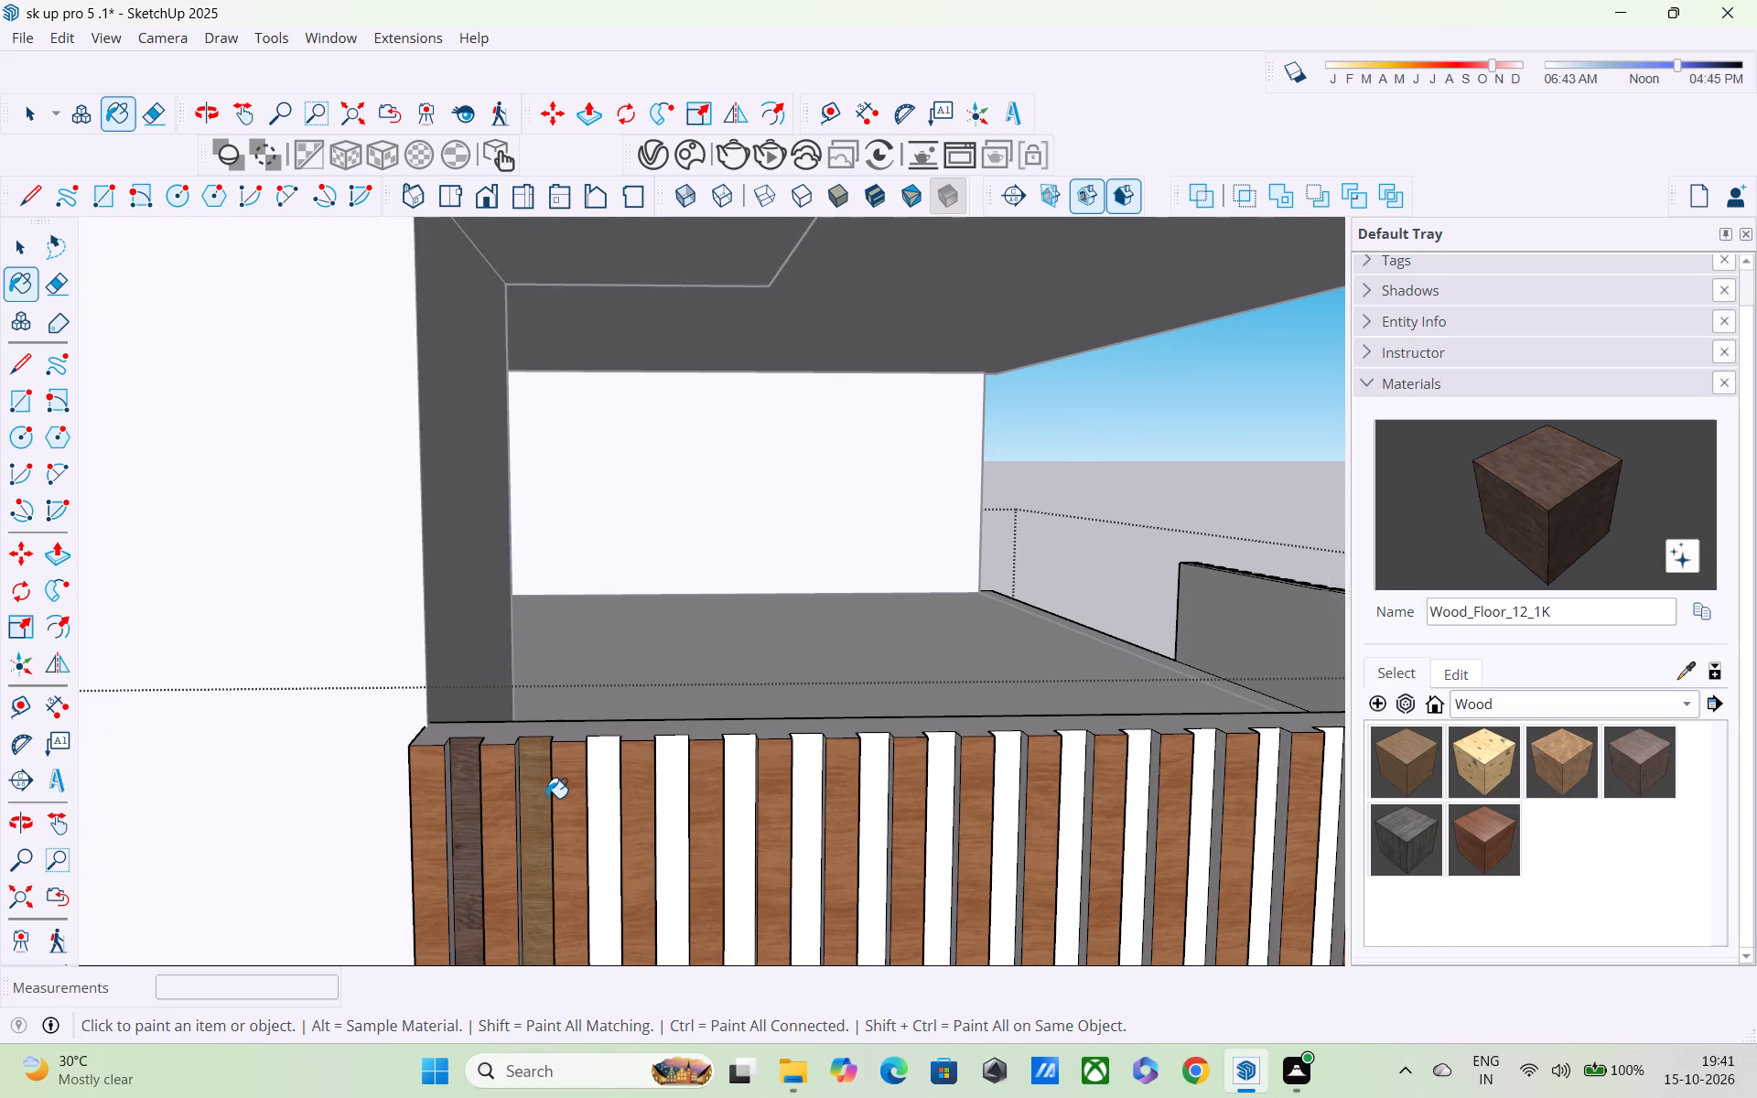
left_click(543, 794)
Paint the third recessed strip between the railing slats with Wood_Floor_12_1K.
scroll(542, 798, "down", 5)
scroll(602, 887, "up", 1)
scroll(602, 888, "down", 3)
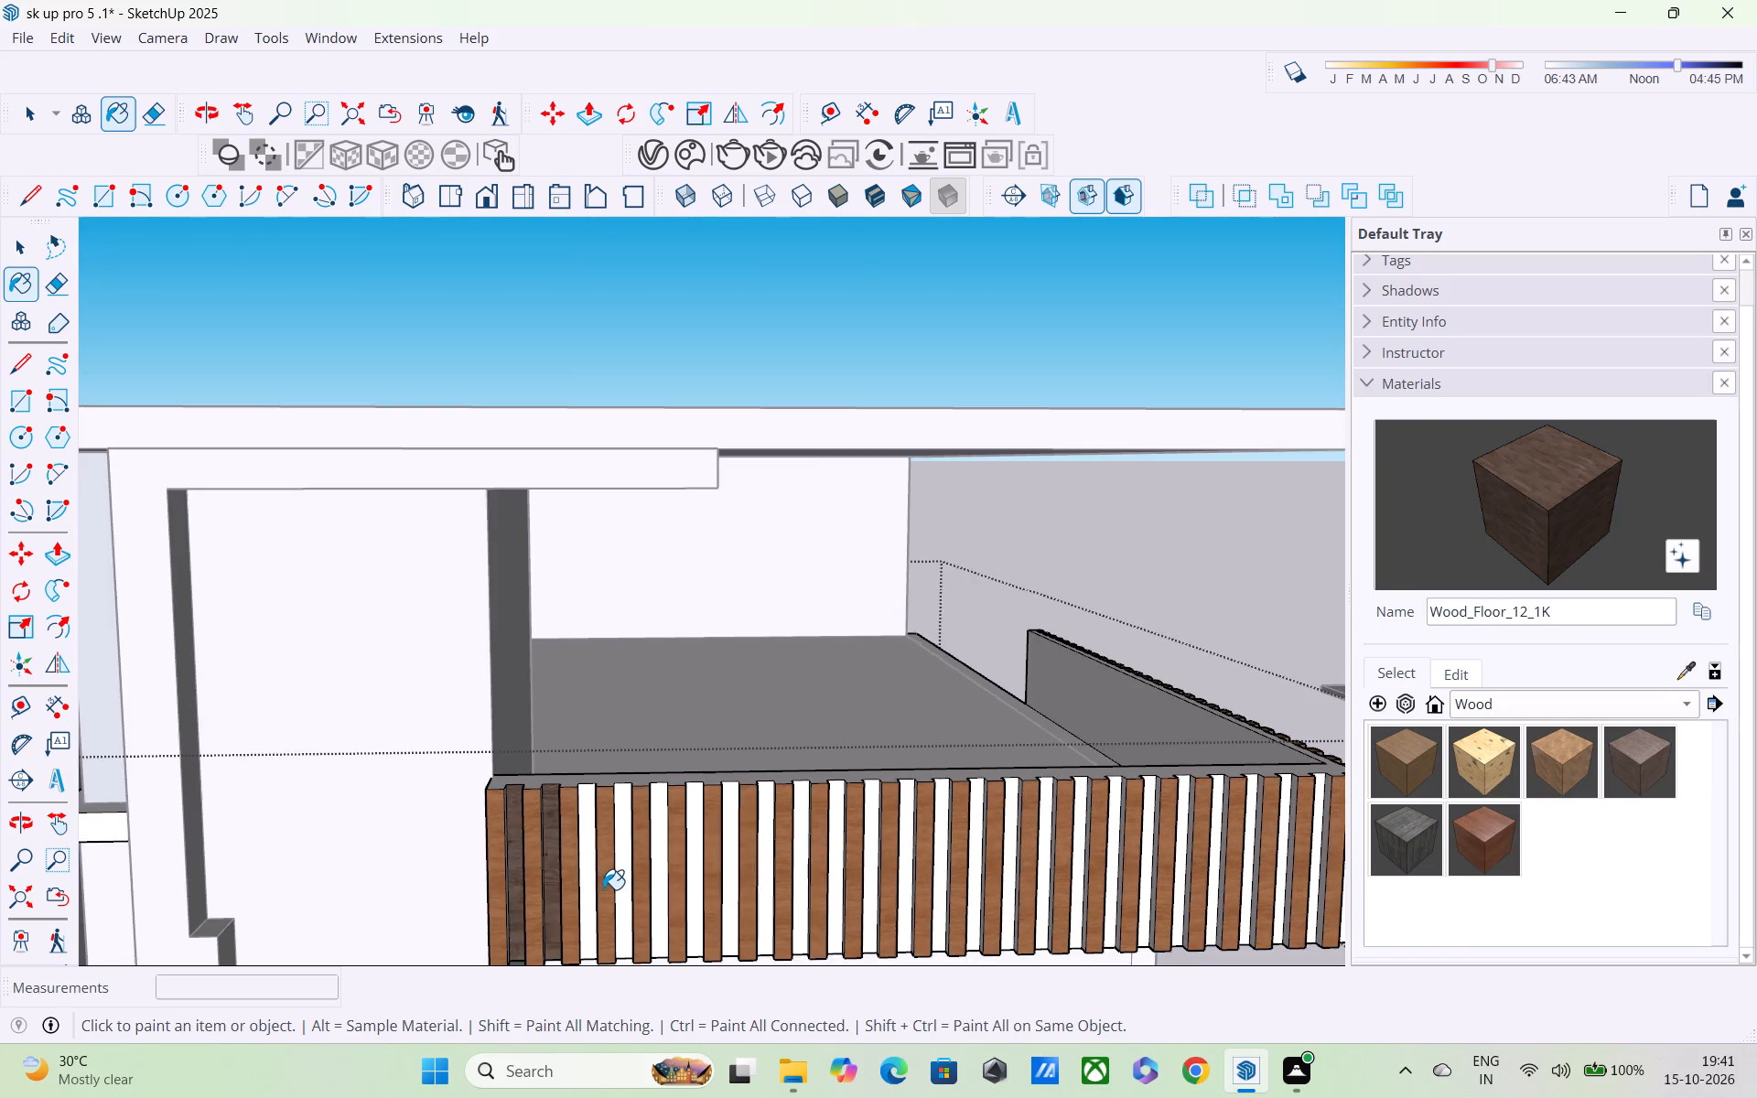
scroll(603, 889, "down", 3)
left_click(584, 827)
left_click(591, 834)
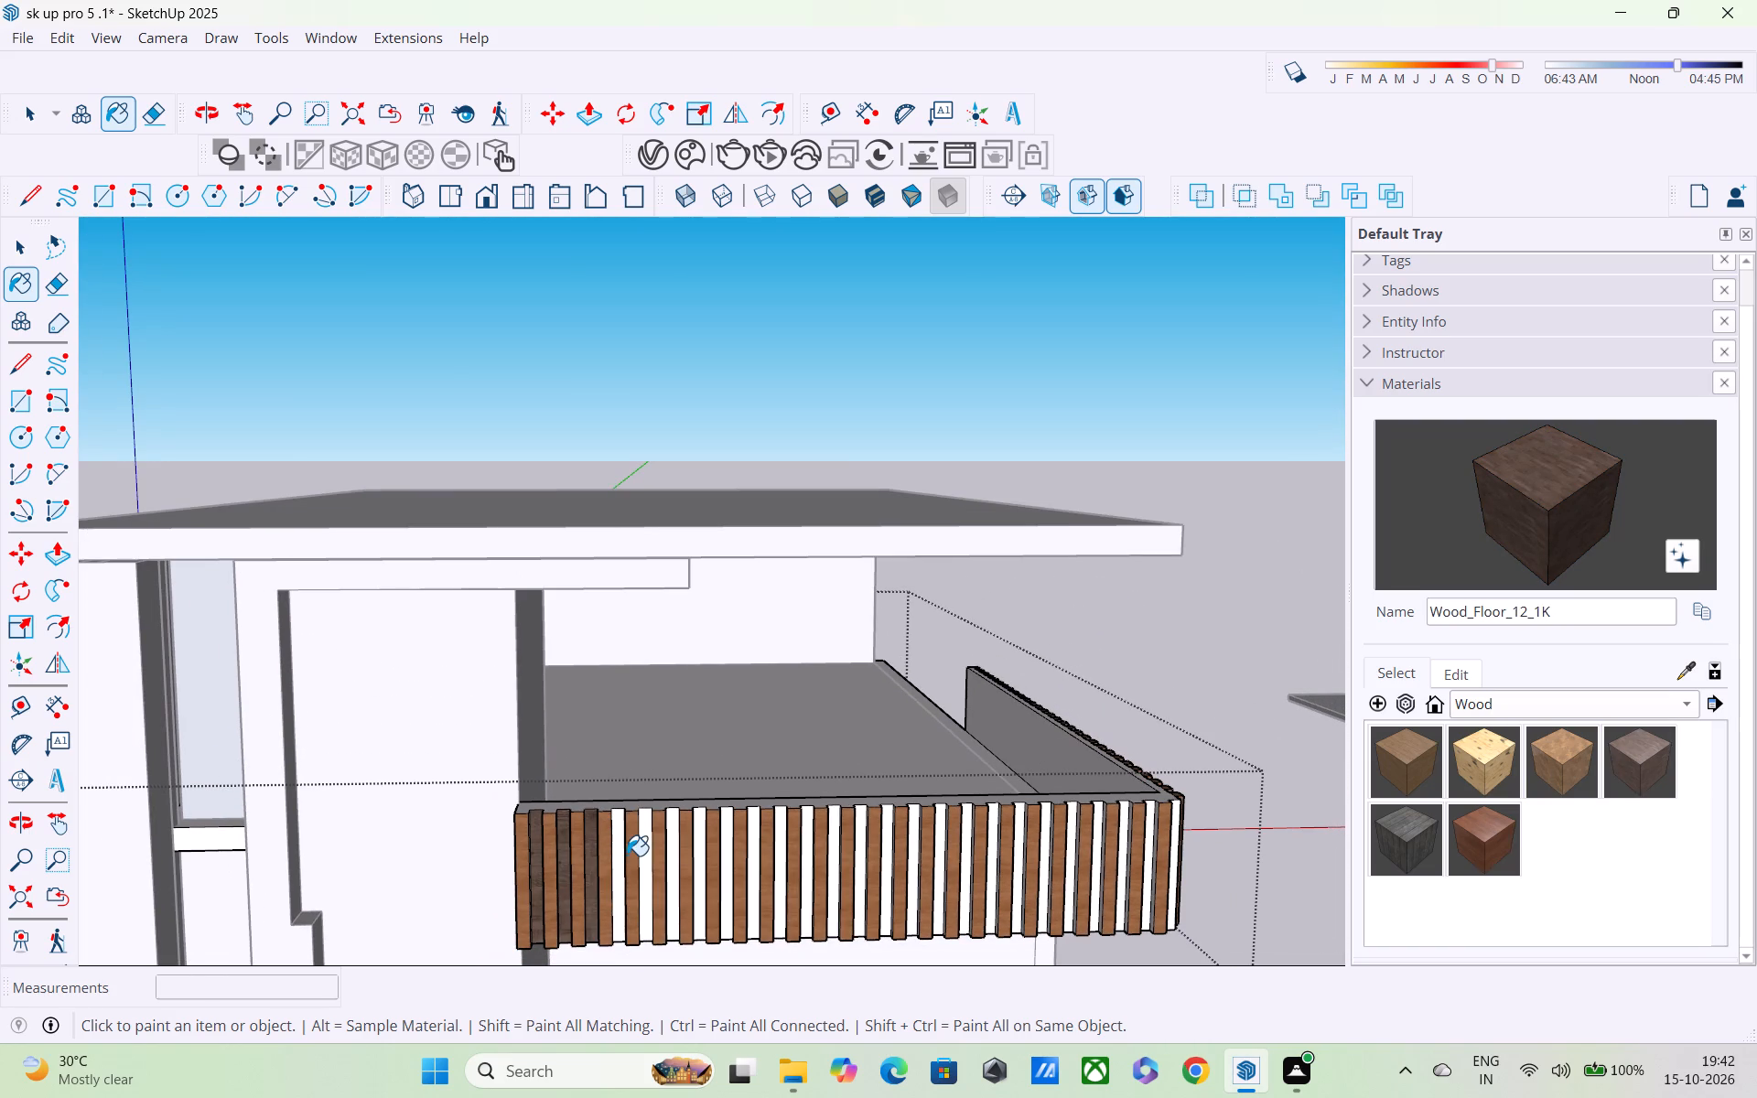
Paint the first seven recessed strips between the railing slats with the unedited, darker Wood_Veneer_15 material from the Wood collection.
left_click(1489, 845)
scroll(408, 890, "up", 5)
scroll(637, 846, "up", 3)
left_click(608, 814)
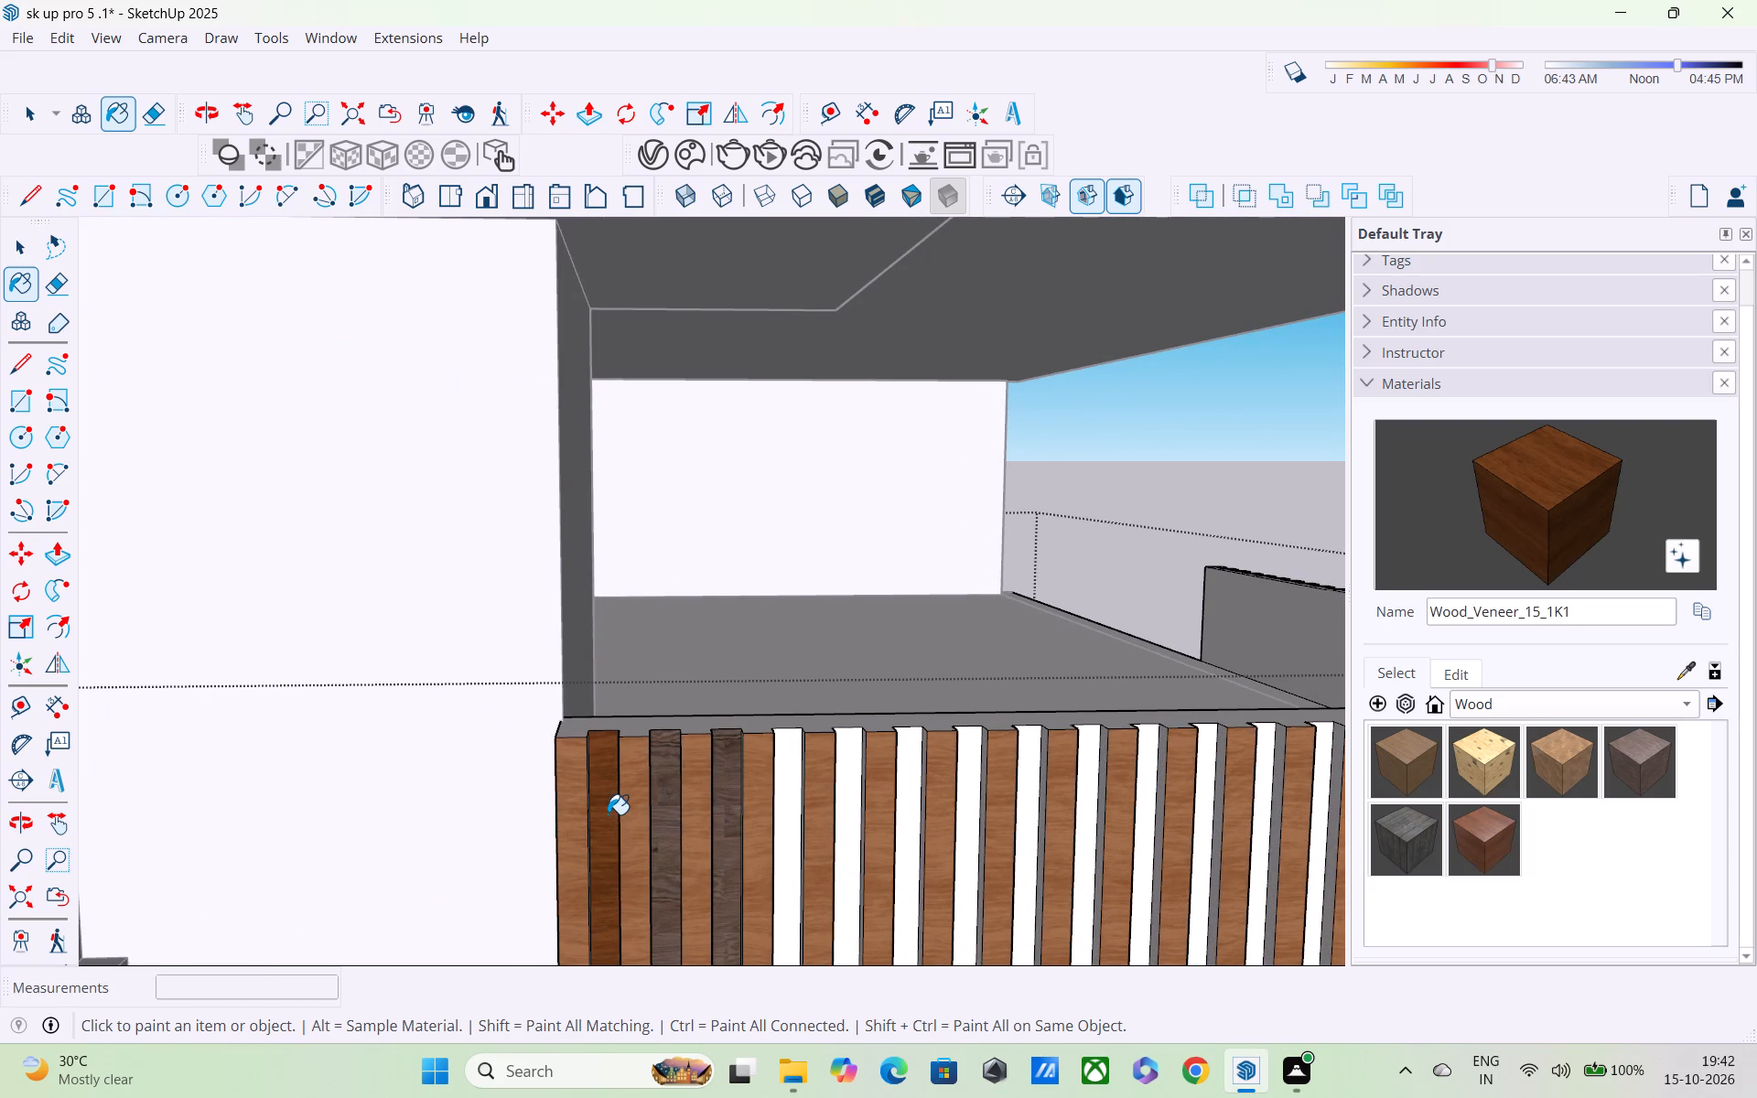
left_click(666, 788)
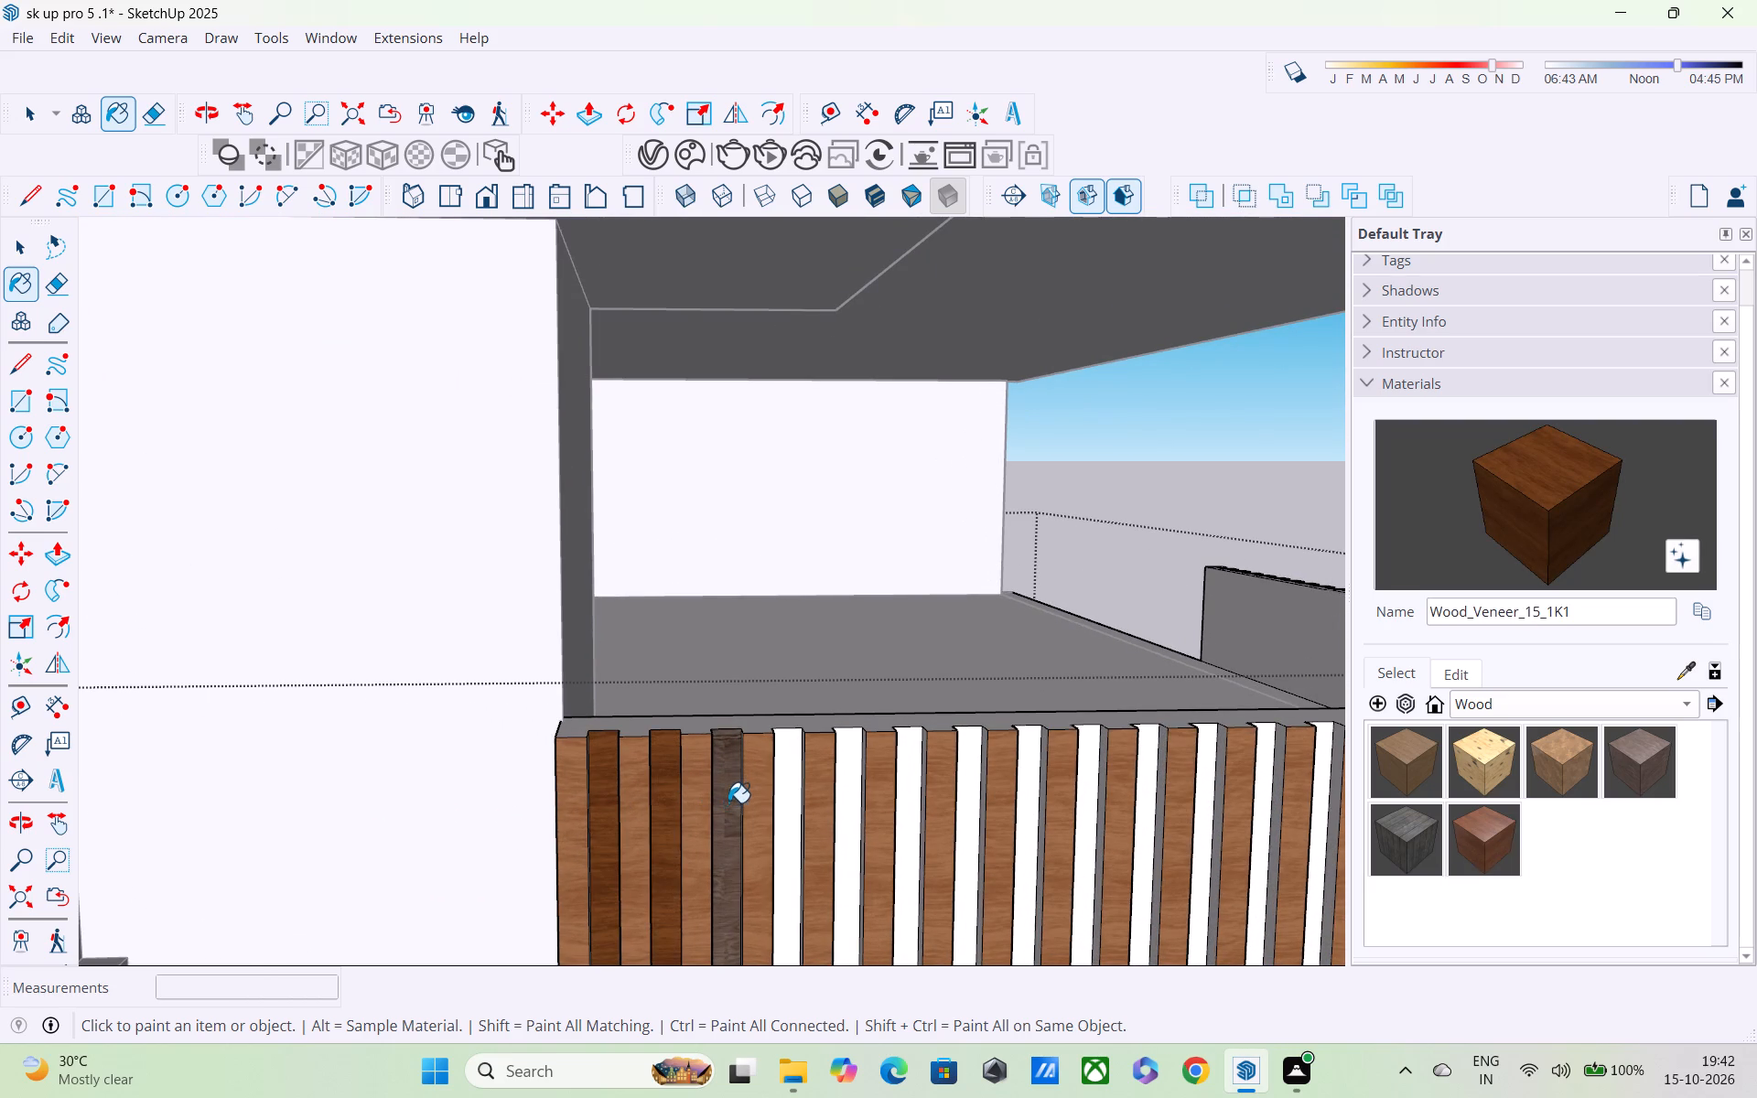
left_click(729, 797)
left_click(781, 801)
scroll(783, 802, "down", 3)
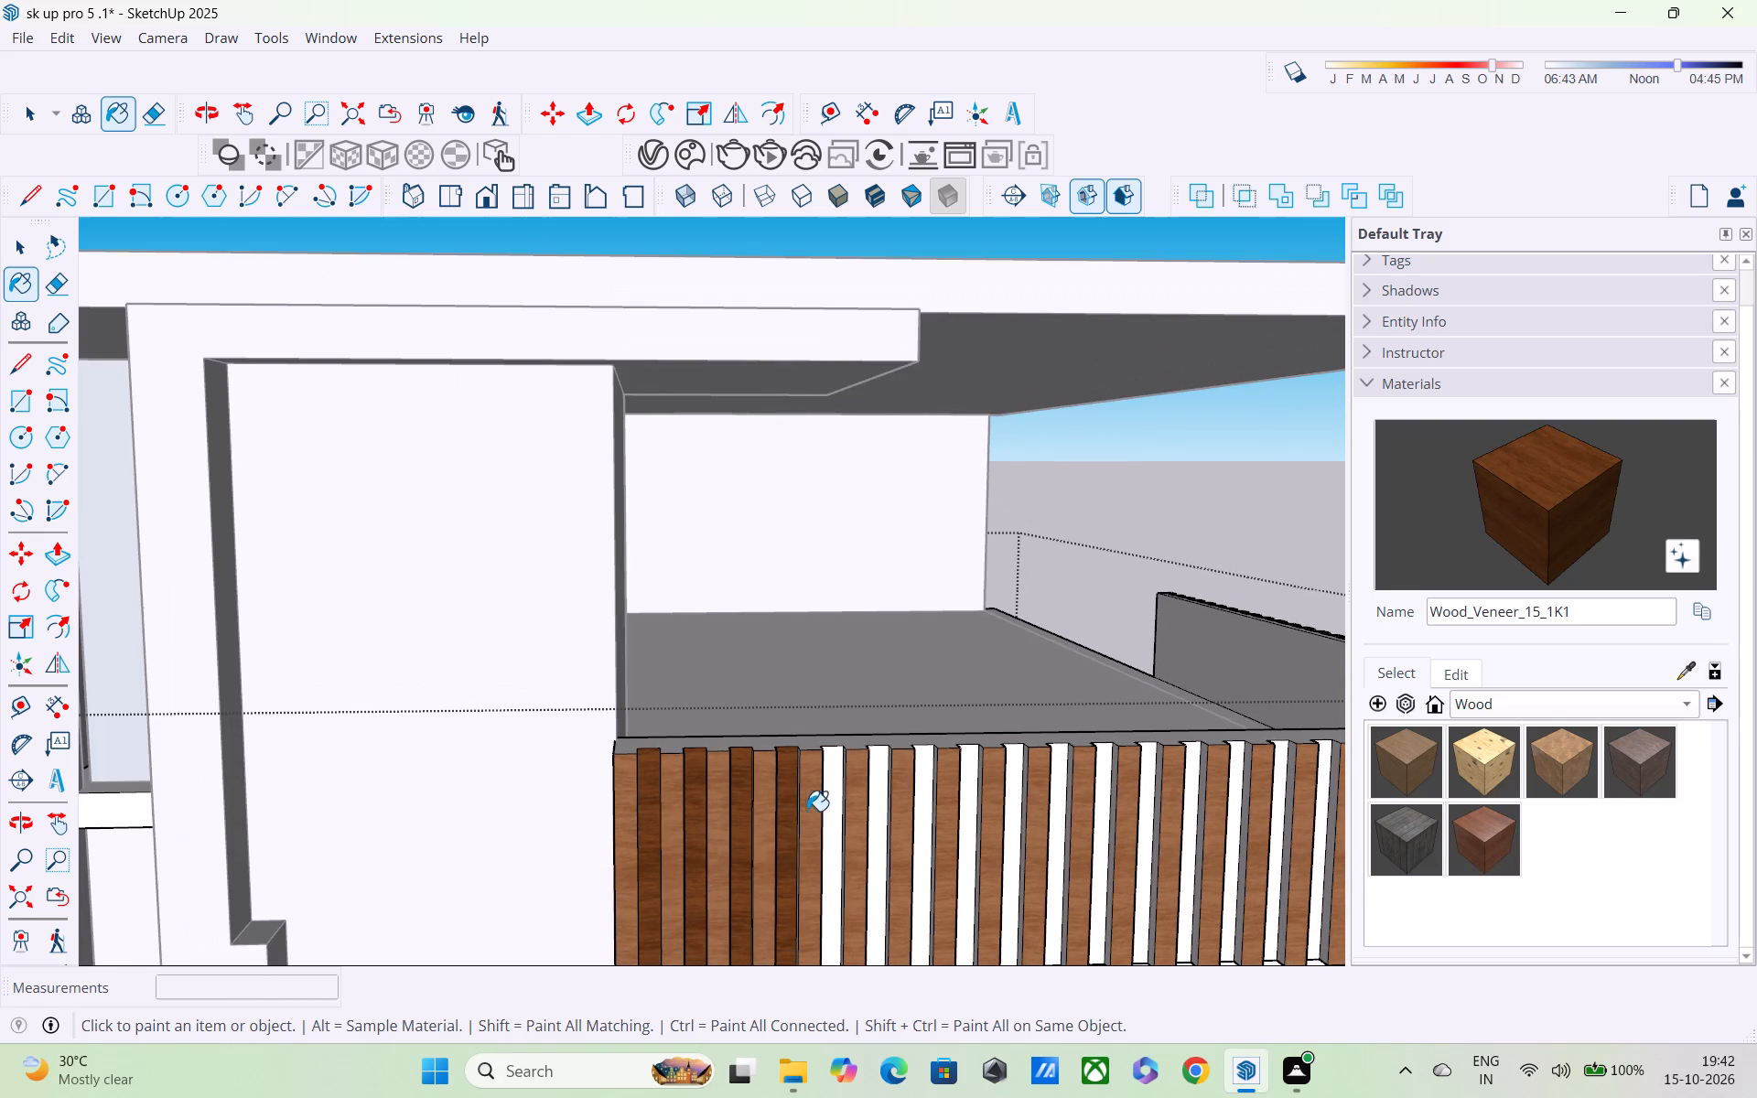
left_click(832, 794)
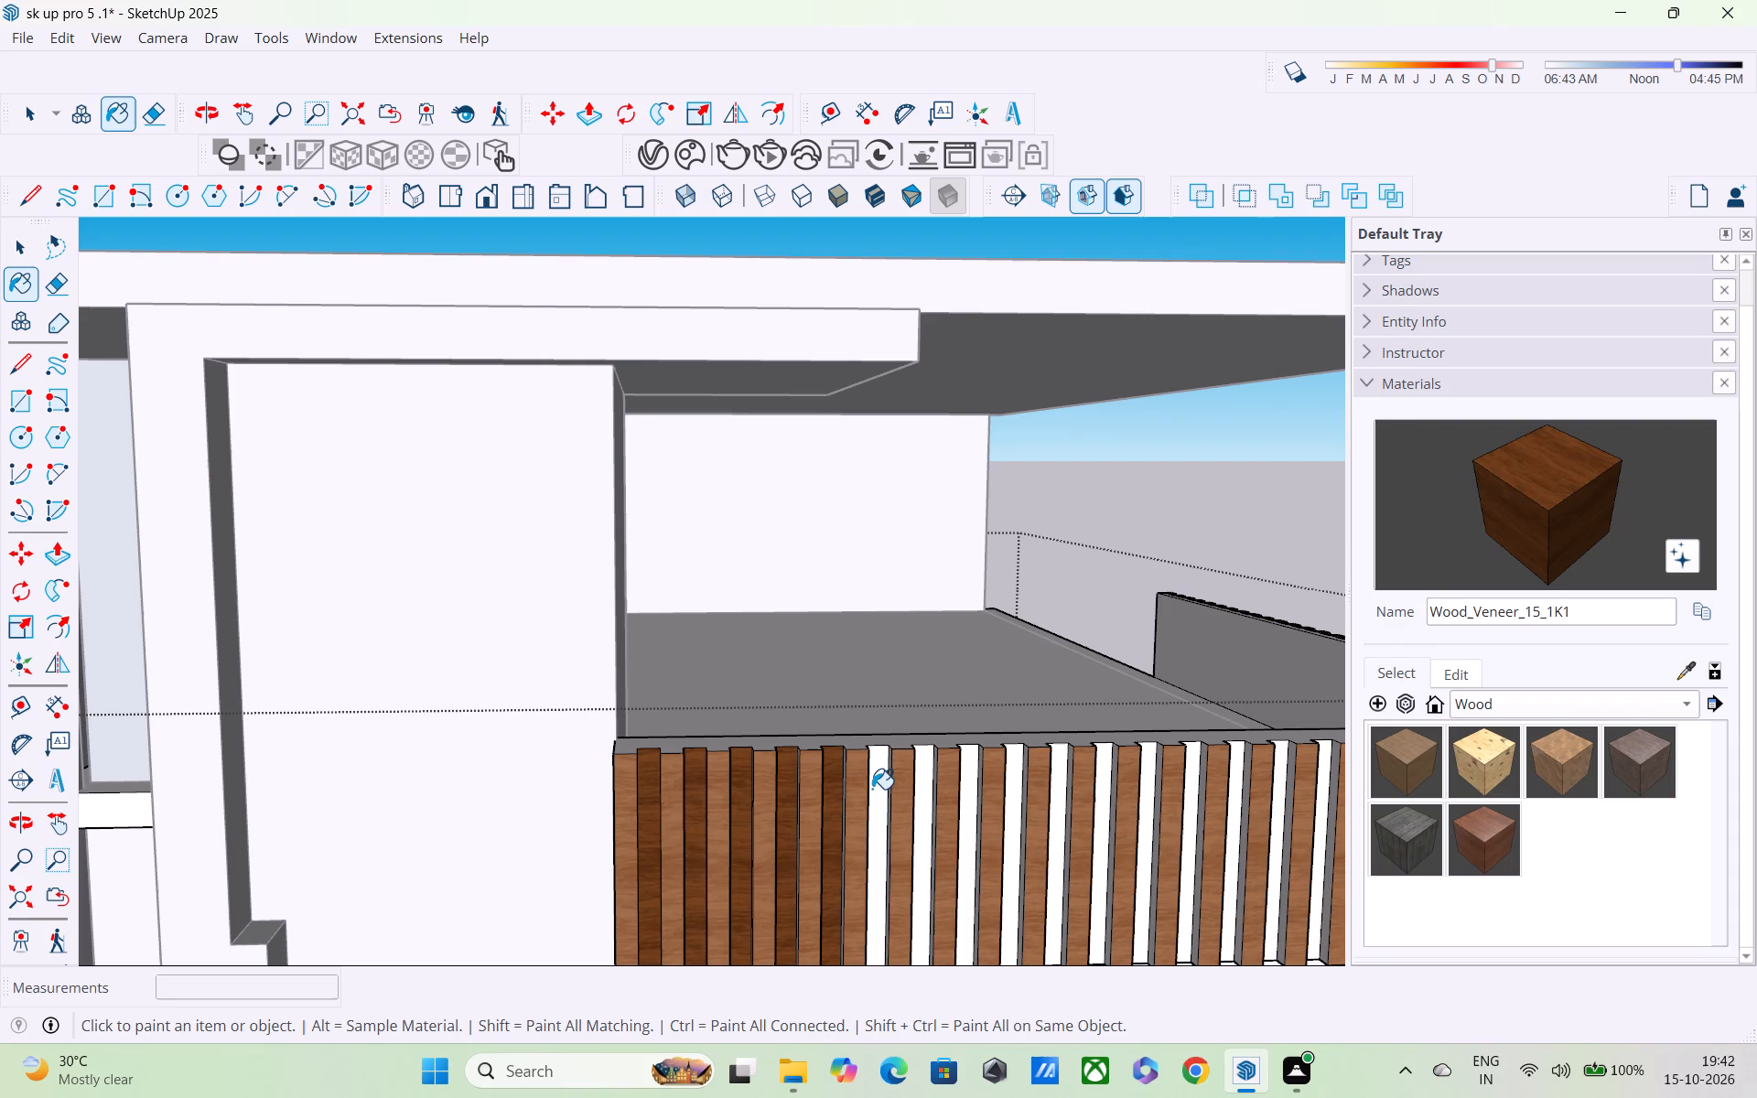
left_click(872, 789)
left_click(928, 788)
Paint the side faces of the second to fifth slats that face the railing's wall end with the darker wood veneer.
middle_click_drag(940, 816, 1098, 878)
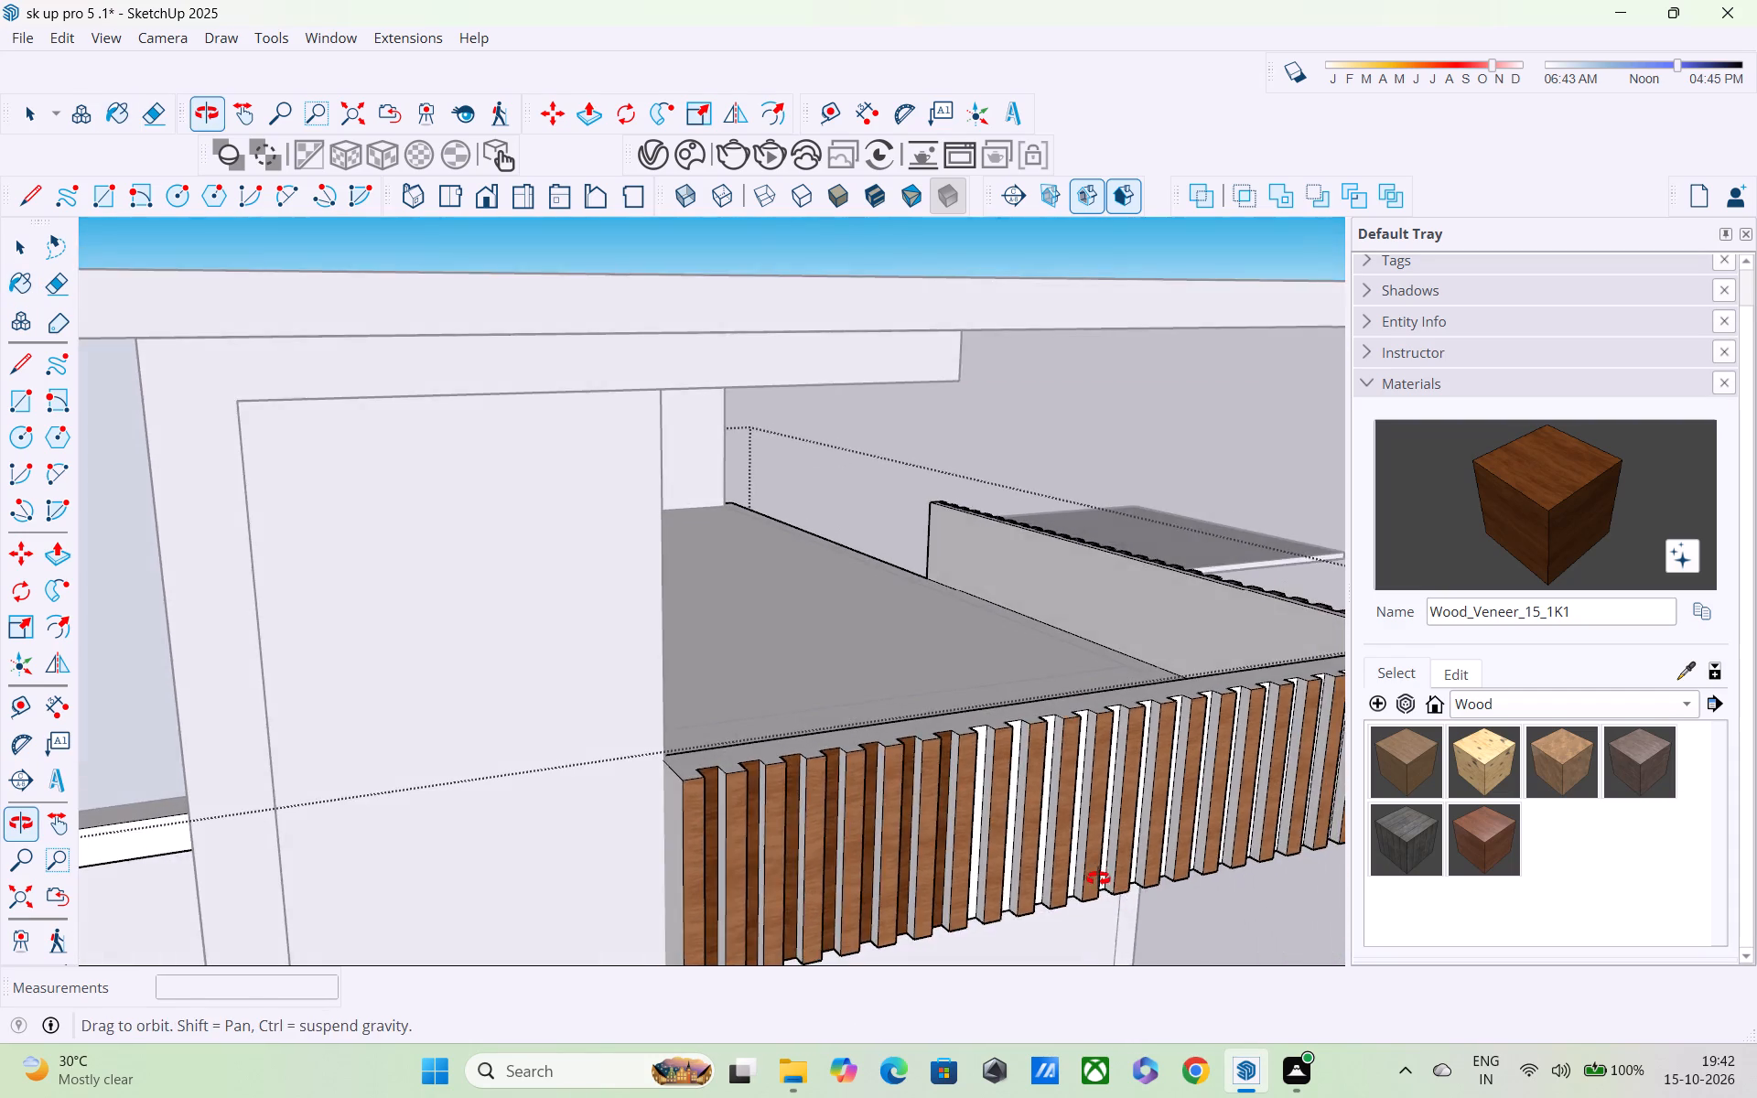
middle_click_drag(1098, 878, 1098, 870)
scroll(868, 799, "up", 4)
middle_click_drag(853, 812, 974, 868)
scroll(974, 868, "up", 3)
left_click(979, 802)
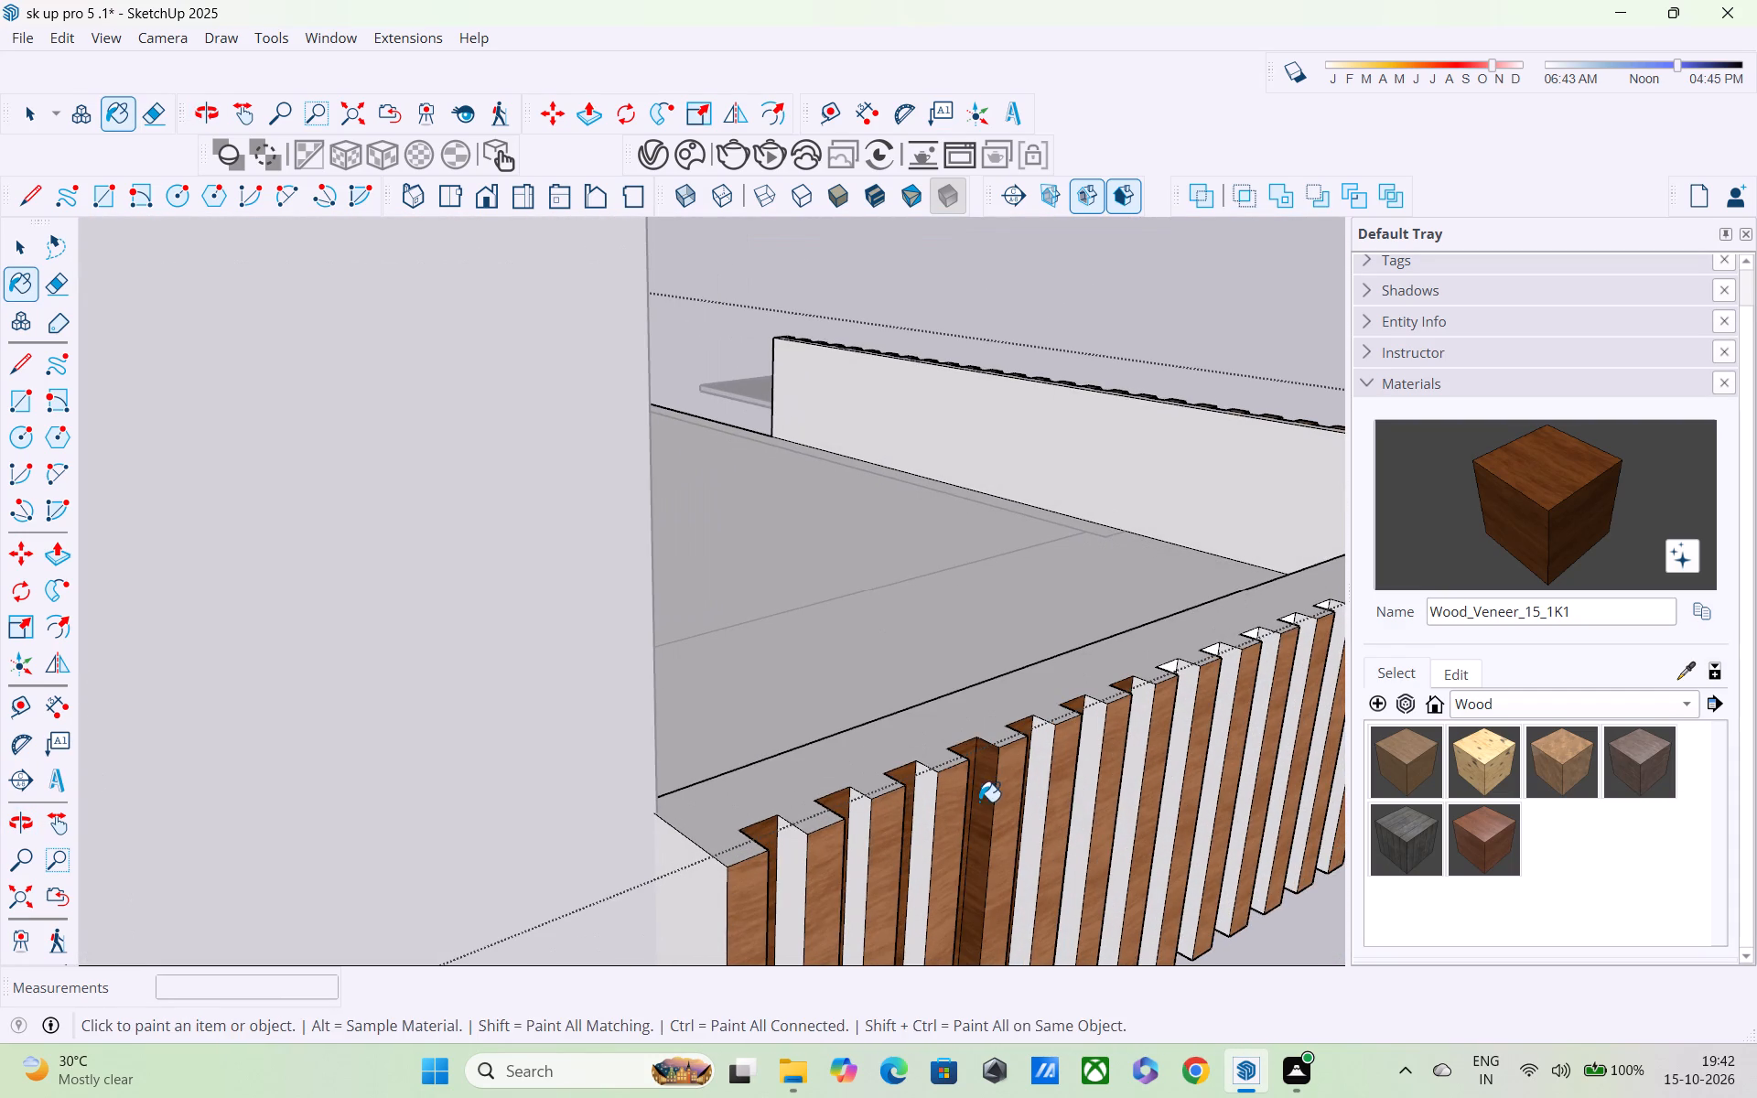
scroll(913, 817, "down", 3)
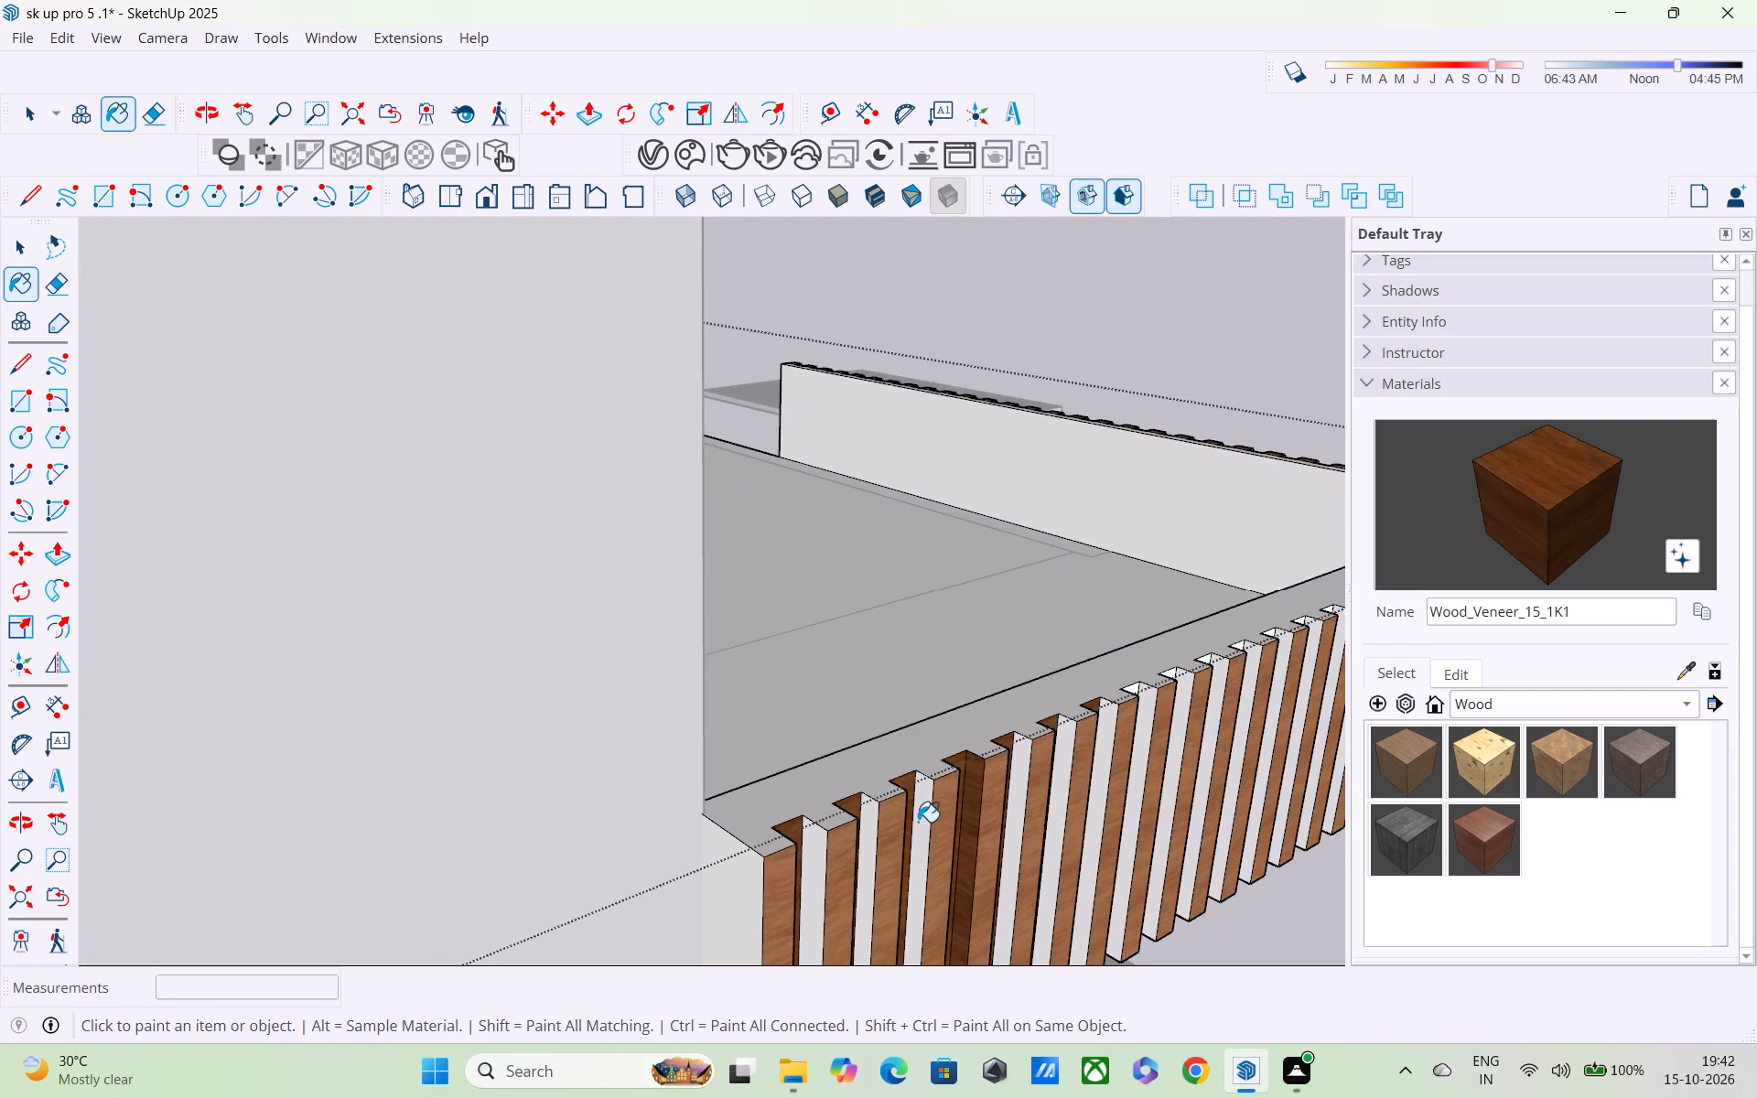
middle_click_drag(877, 853, 820, 813)
scroll(843, 844, "up", 3)
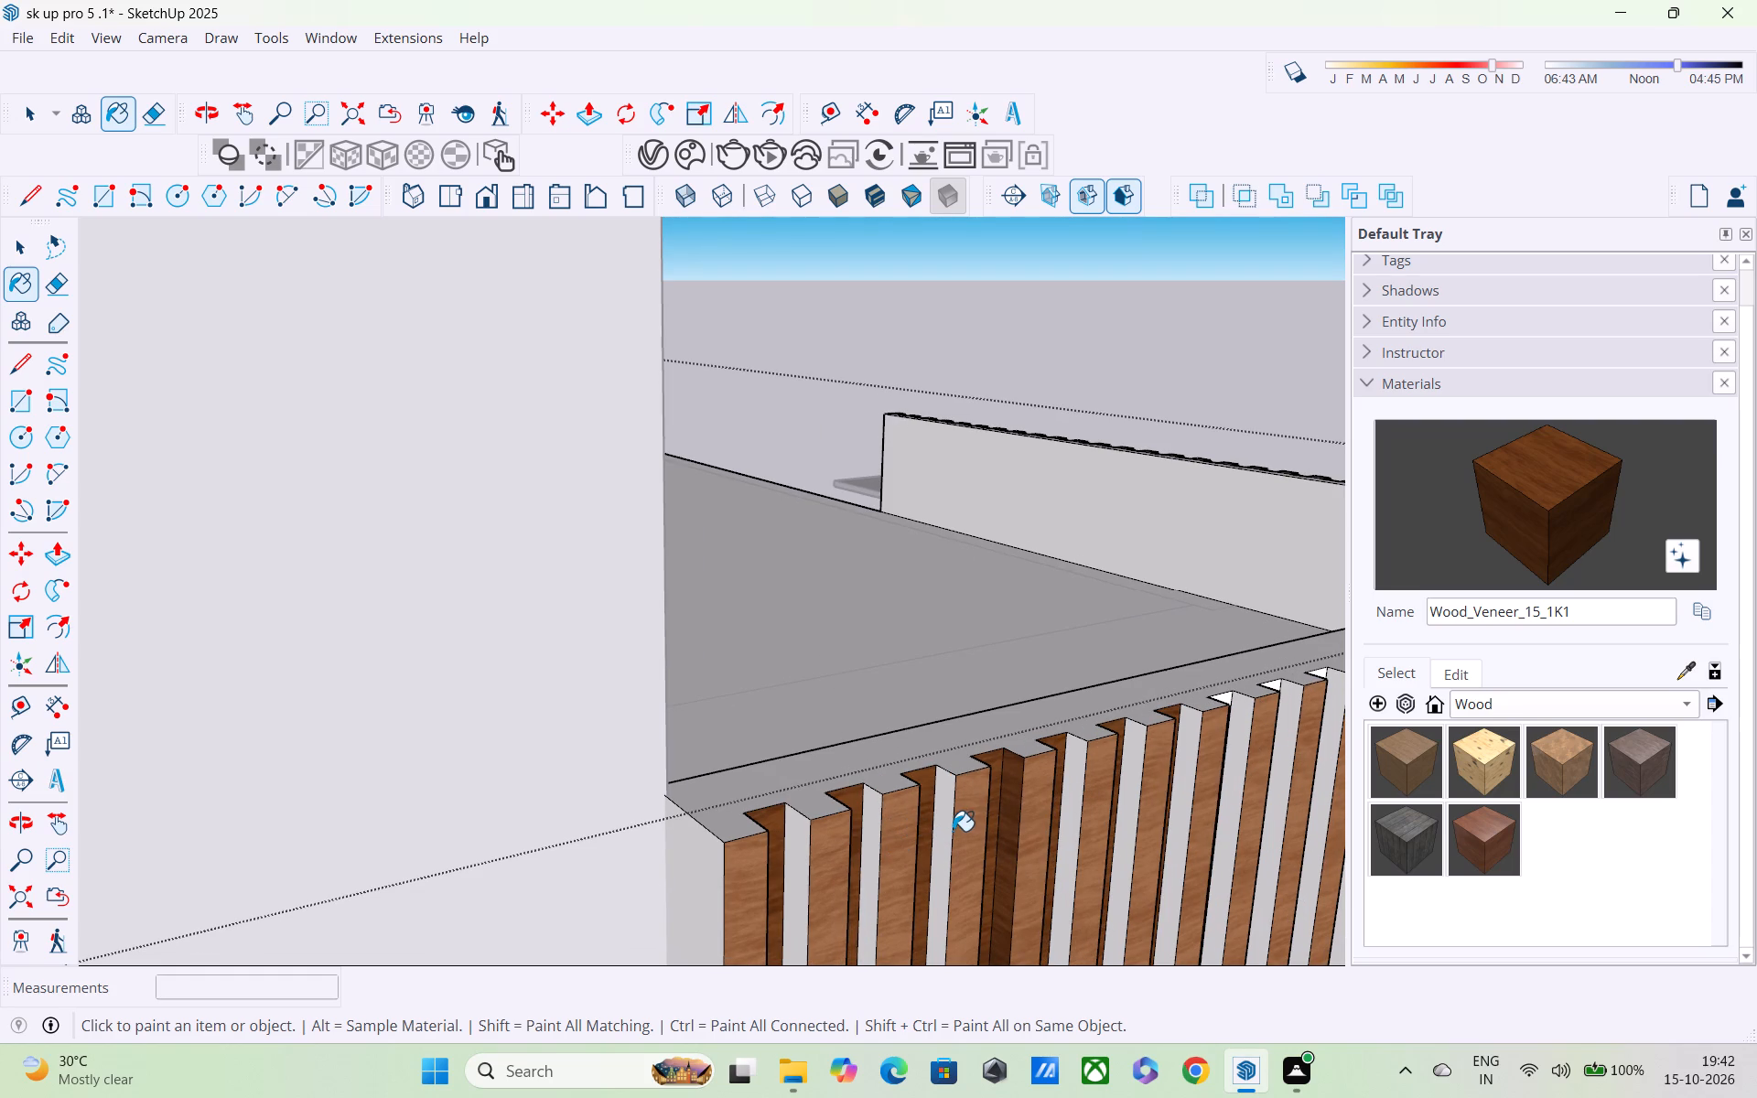
left_click(946, 818)
left_click(871, 828)
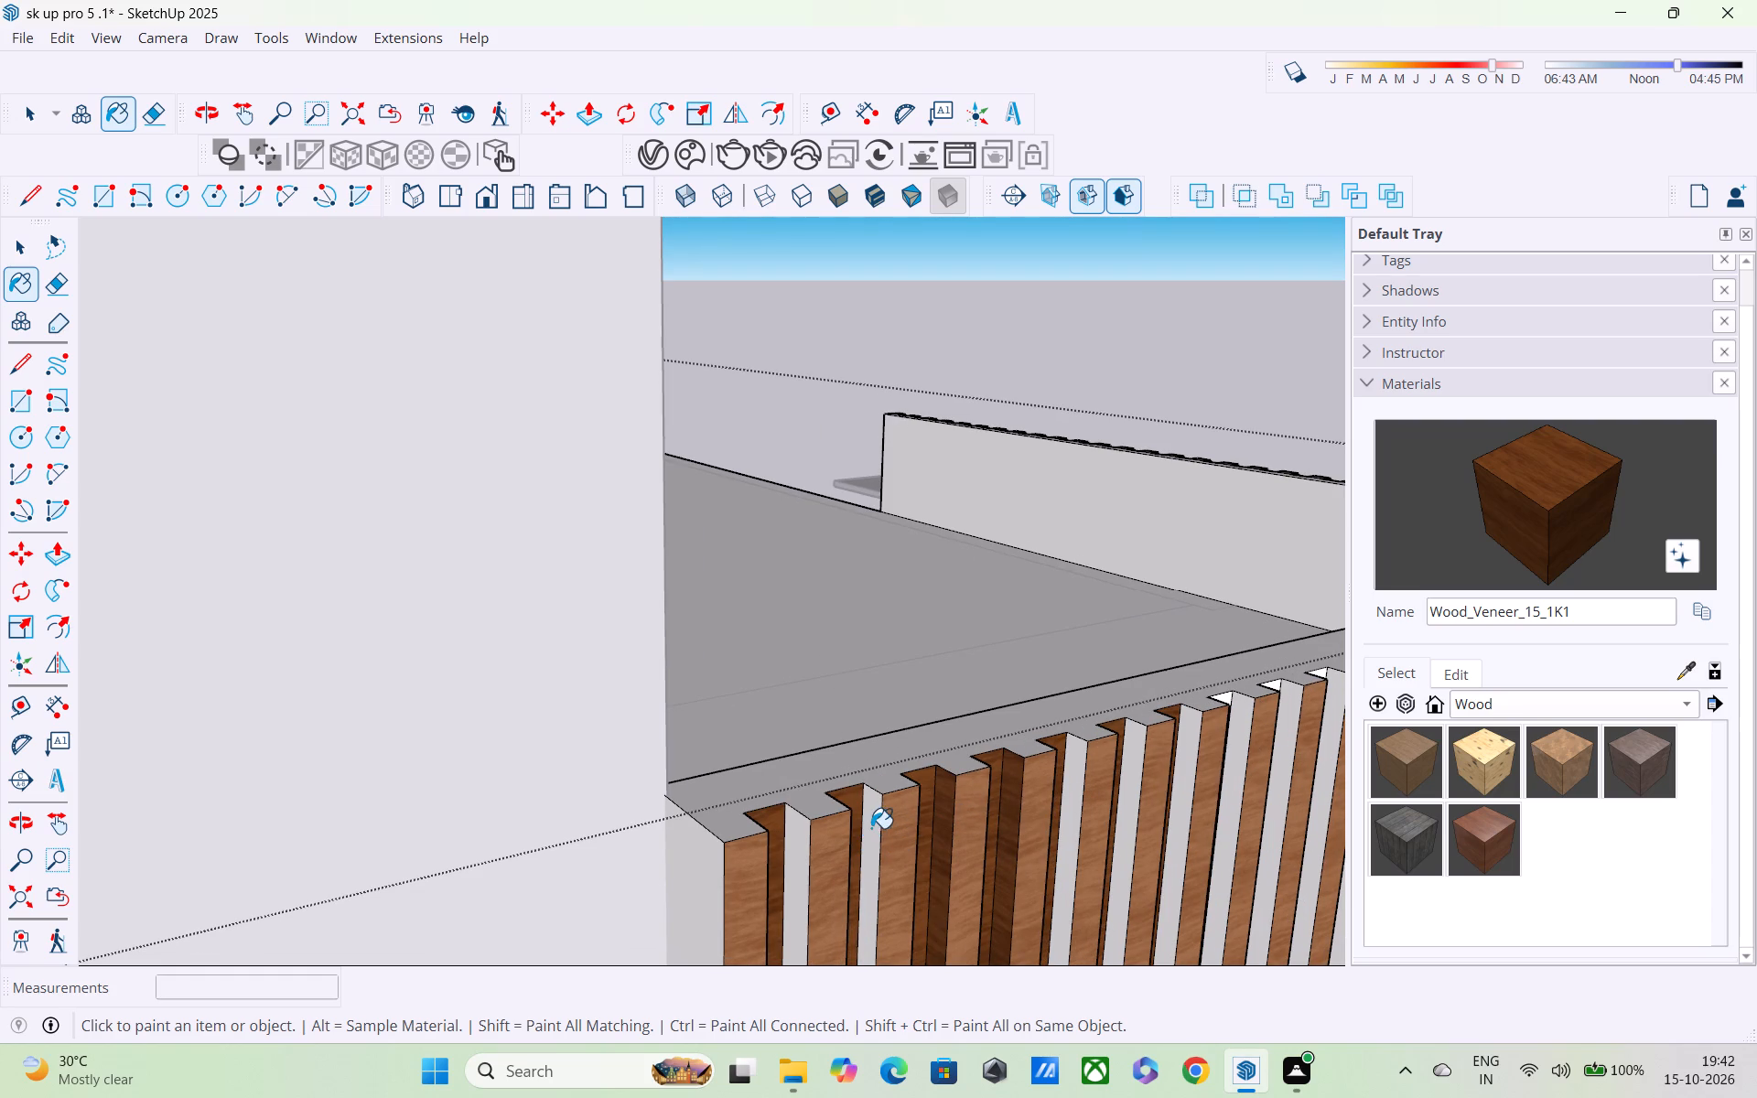
left_click(801, 852)
Paint the corner-facing side faces of the first four slats from the wall with the darker Wood_Veneer_15_1K1.
middle_click_drag(752, 864, 686, 873)
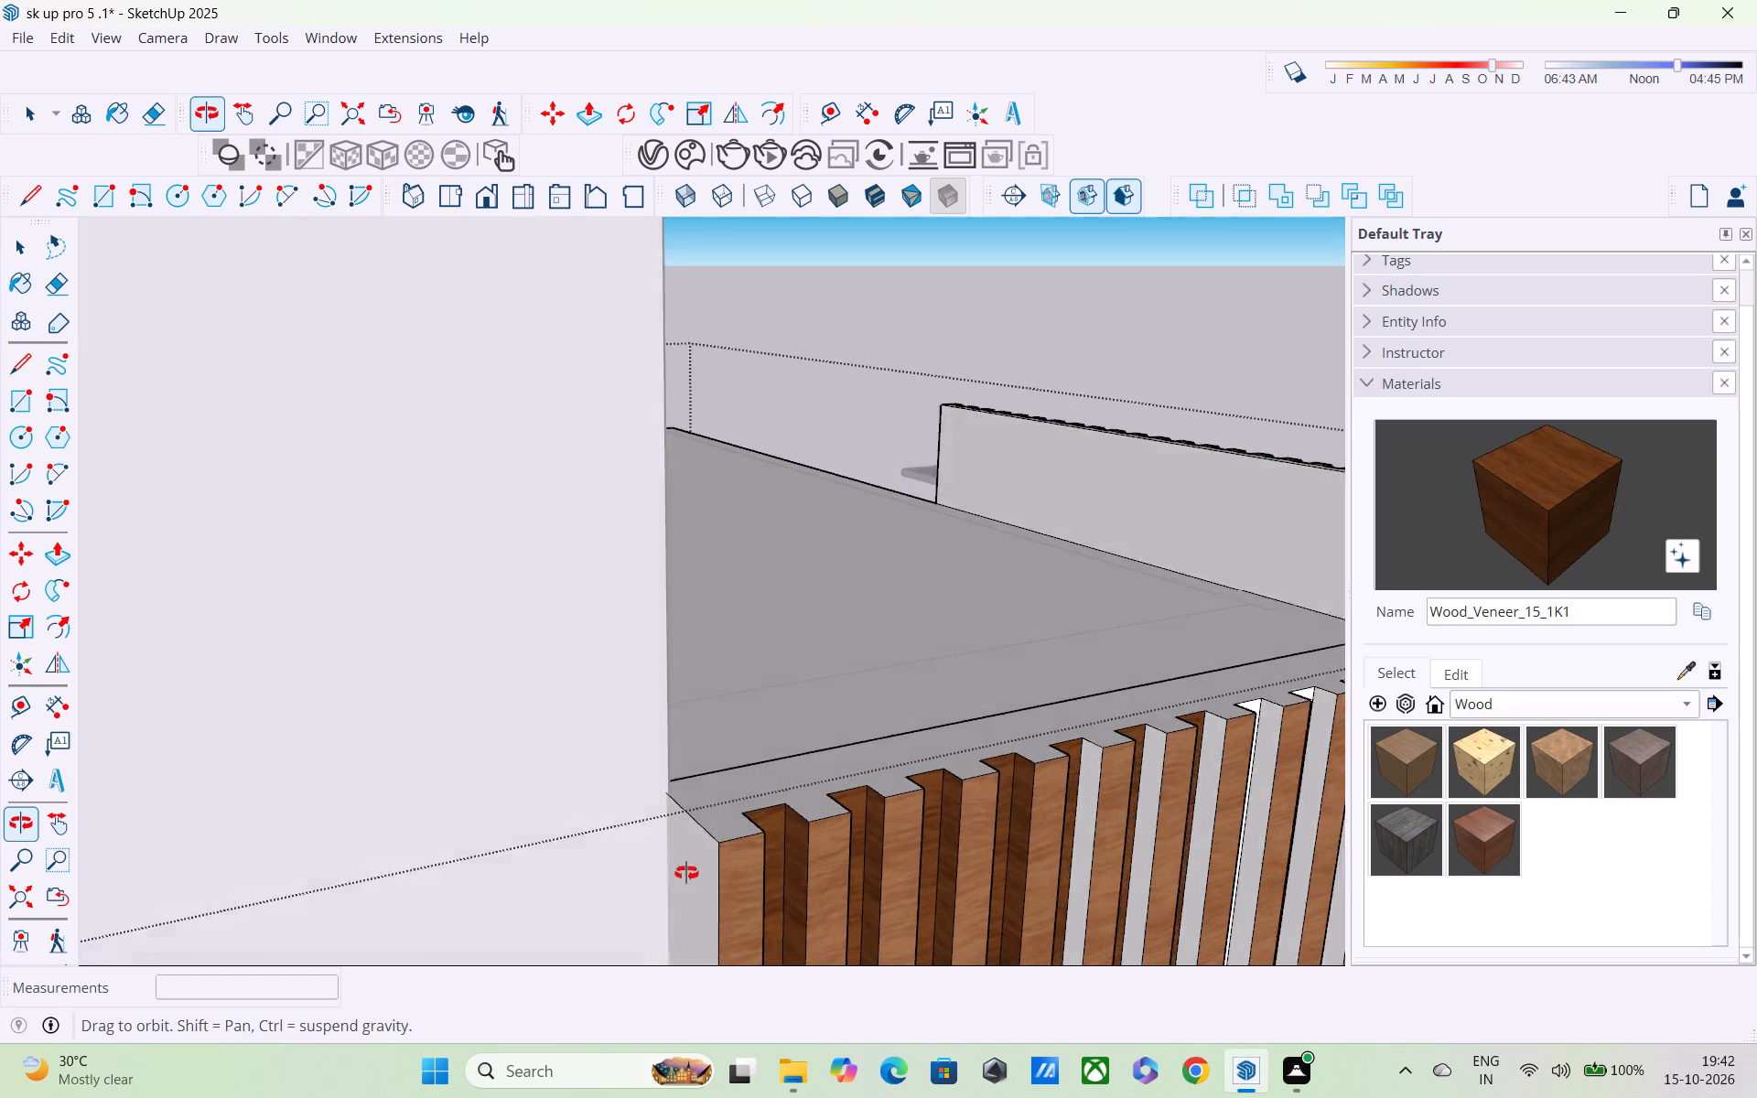
middle_click_drag(686, 873, 379, 834)
scroll(766, 877, "up", 3)
left_click(705, 858)
scroll(703, 858, "down", 4)
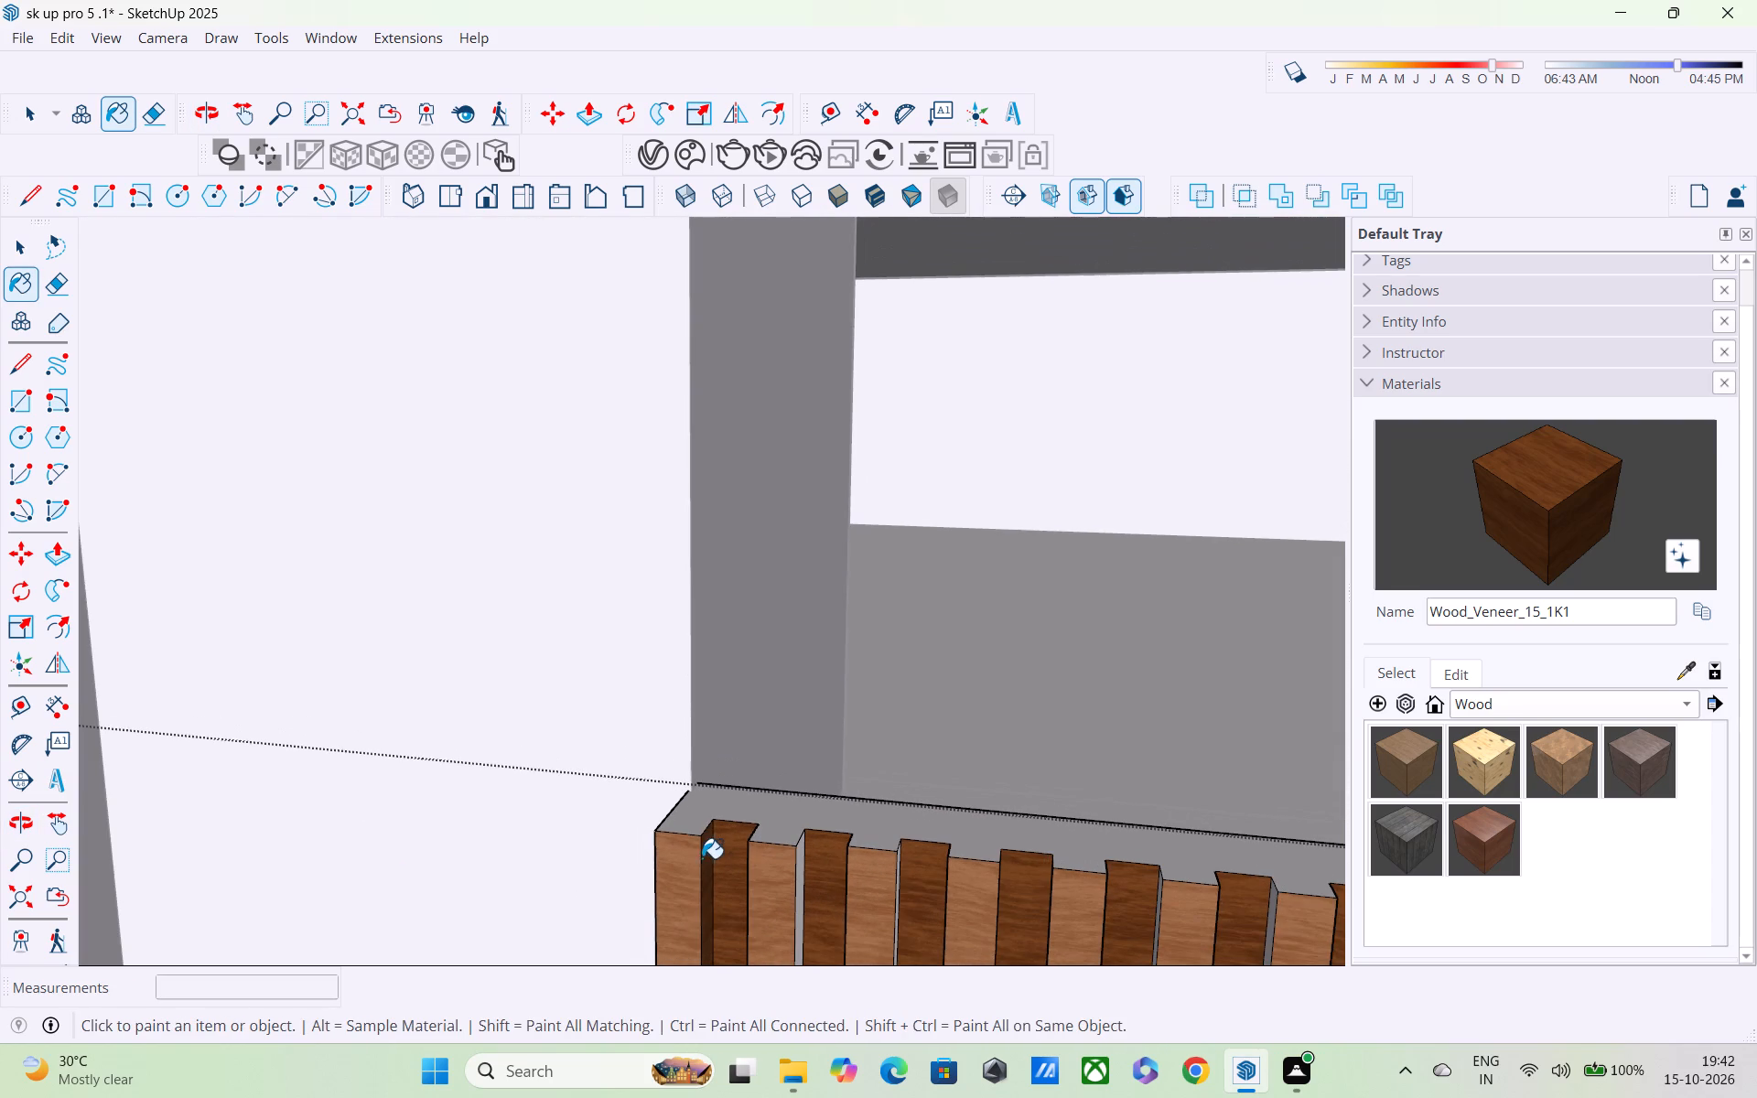
middle_click_drag(695, 899, 557, 533, "shift")
scroll(557, 533, "up", 1, "shift")
scroll(587, 574, "down", 6)
scroll(656, 660, "up", 4)
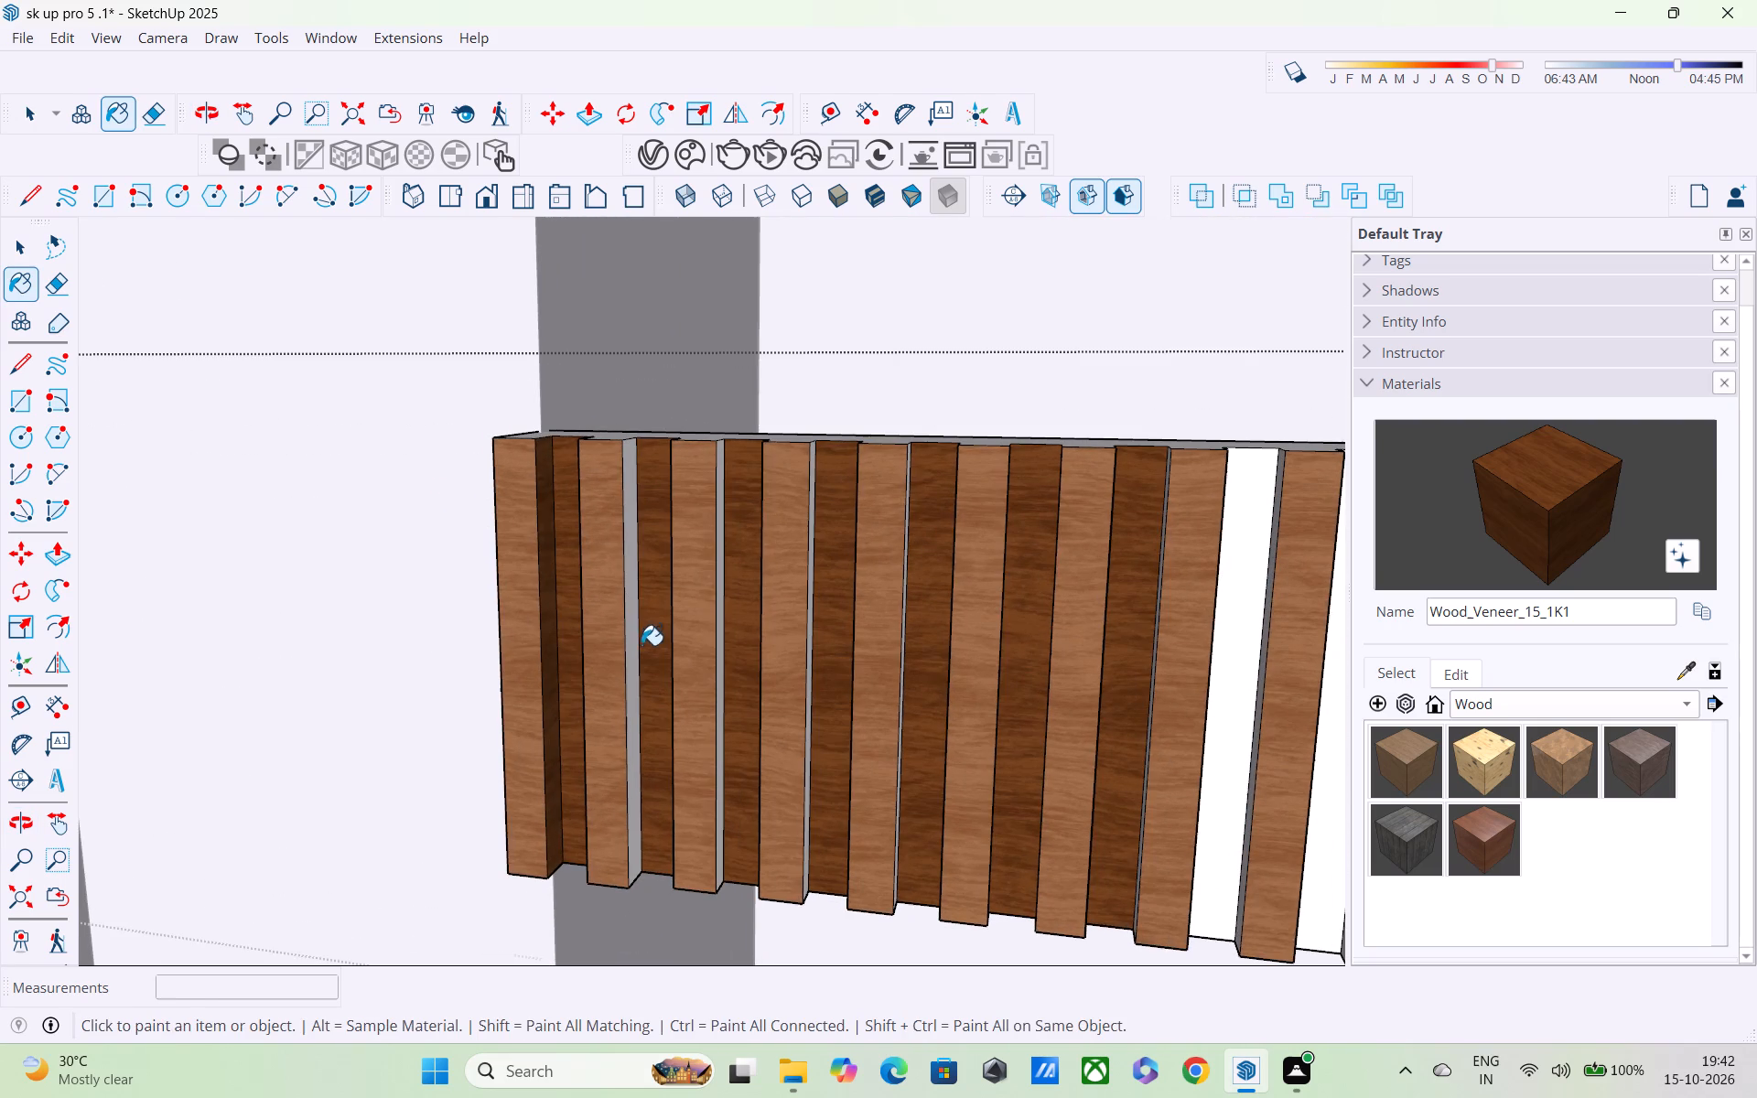
left_click(631, 629)
left_click(723, 626)
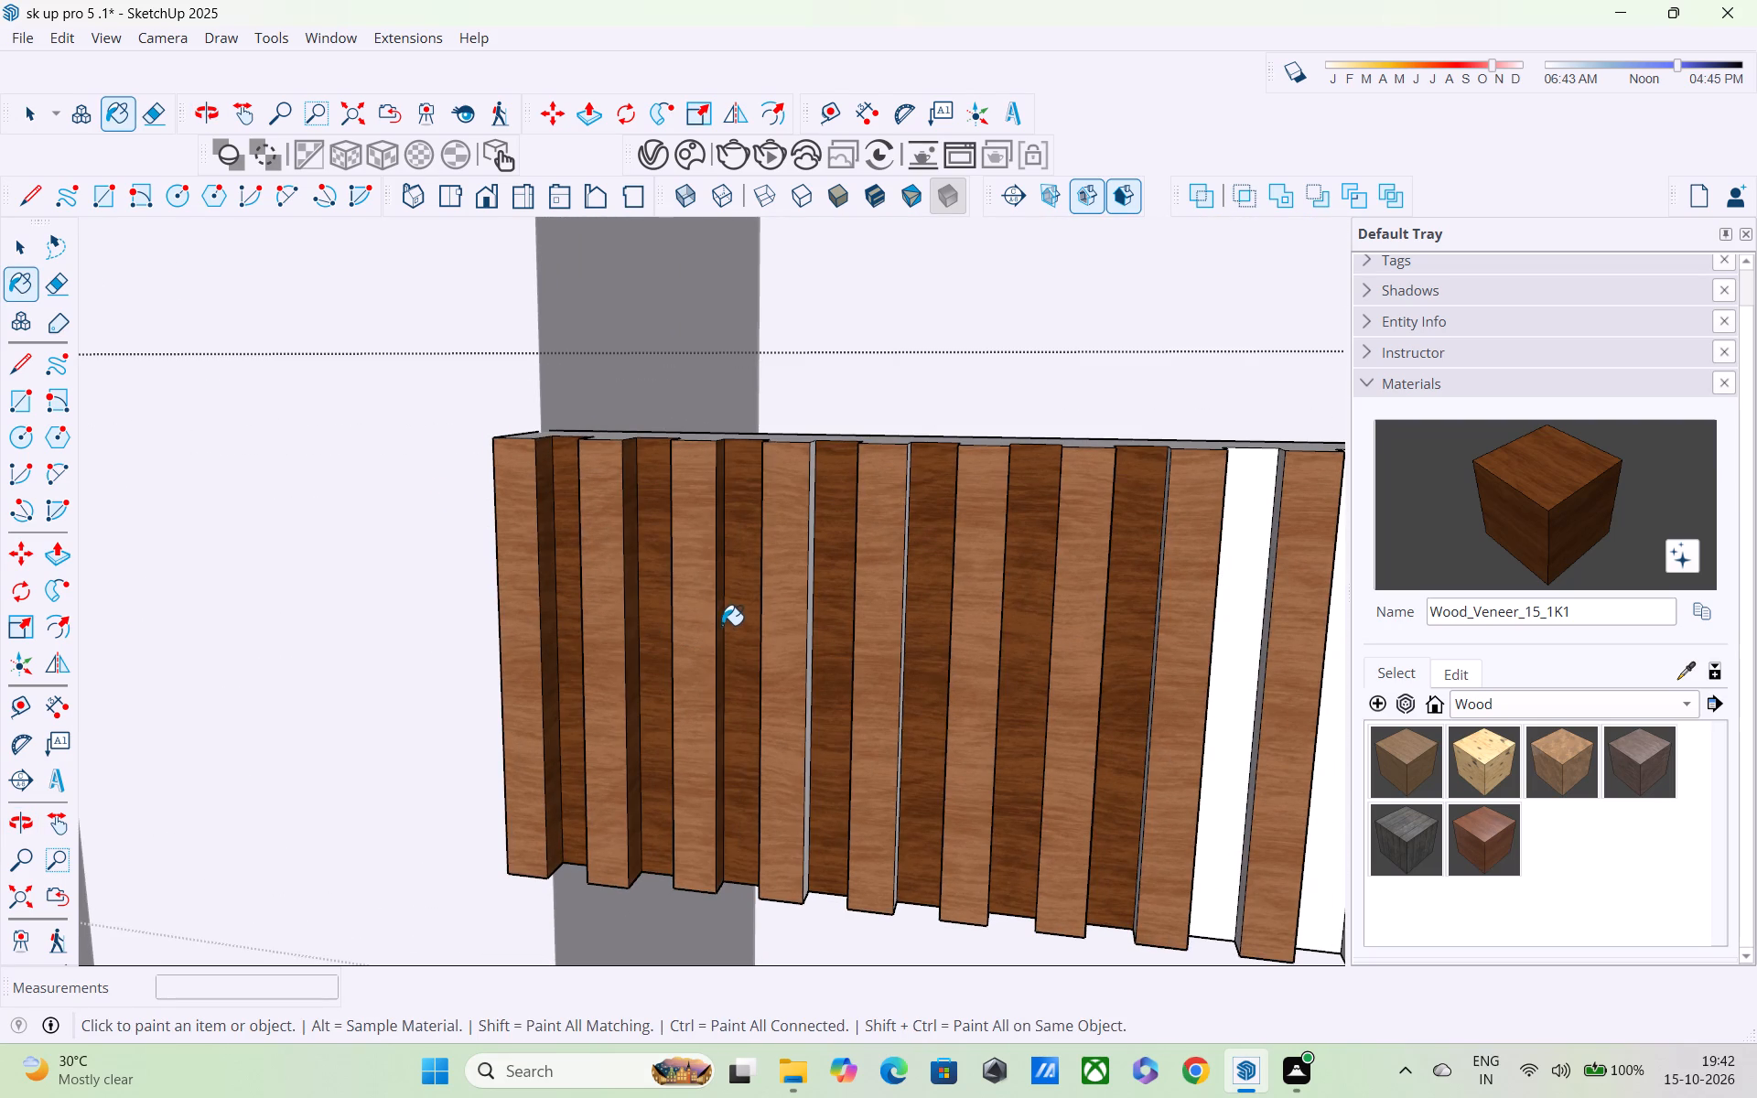
left_click(807, 642)
left_click(807, 635)
middle_click_drag(805, 634, 654, 631)
scroll(716, 643, "up", 5)
left_click(897, 636)
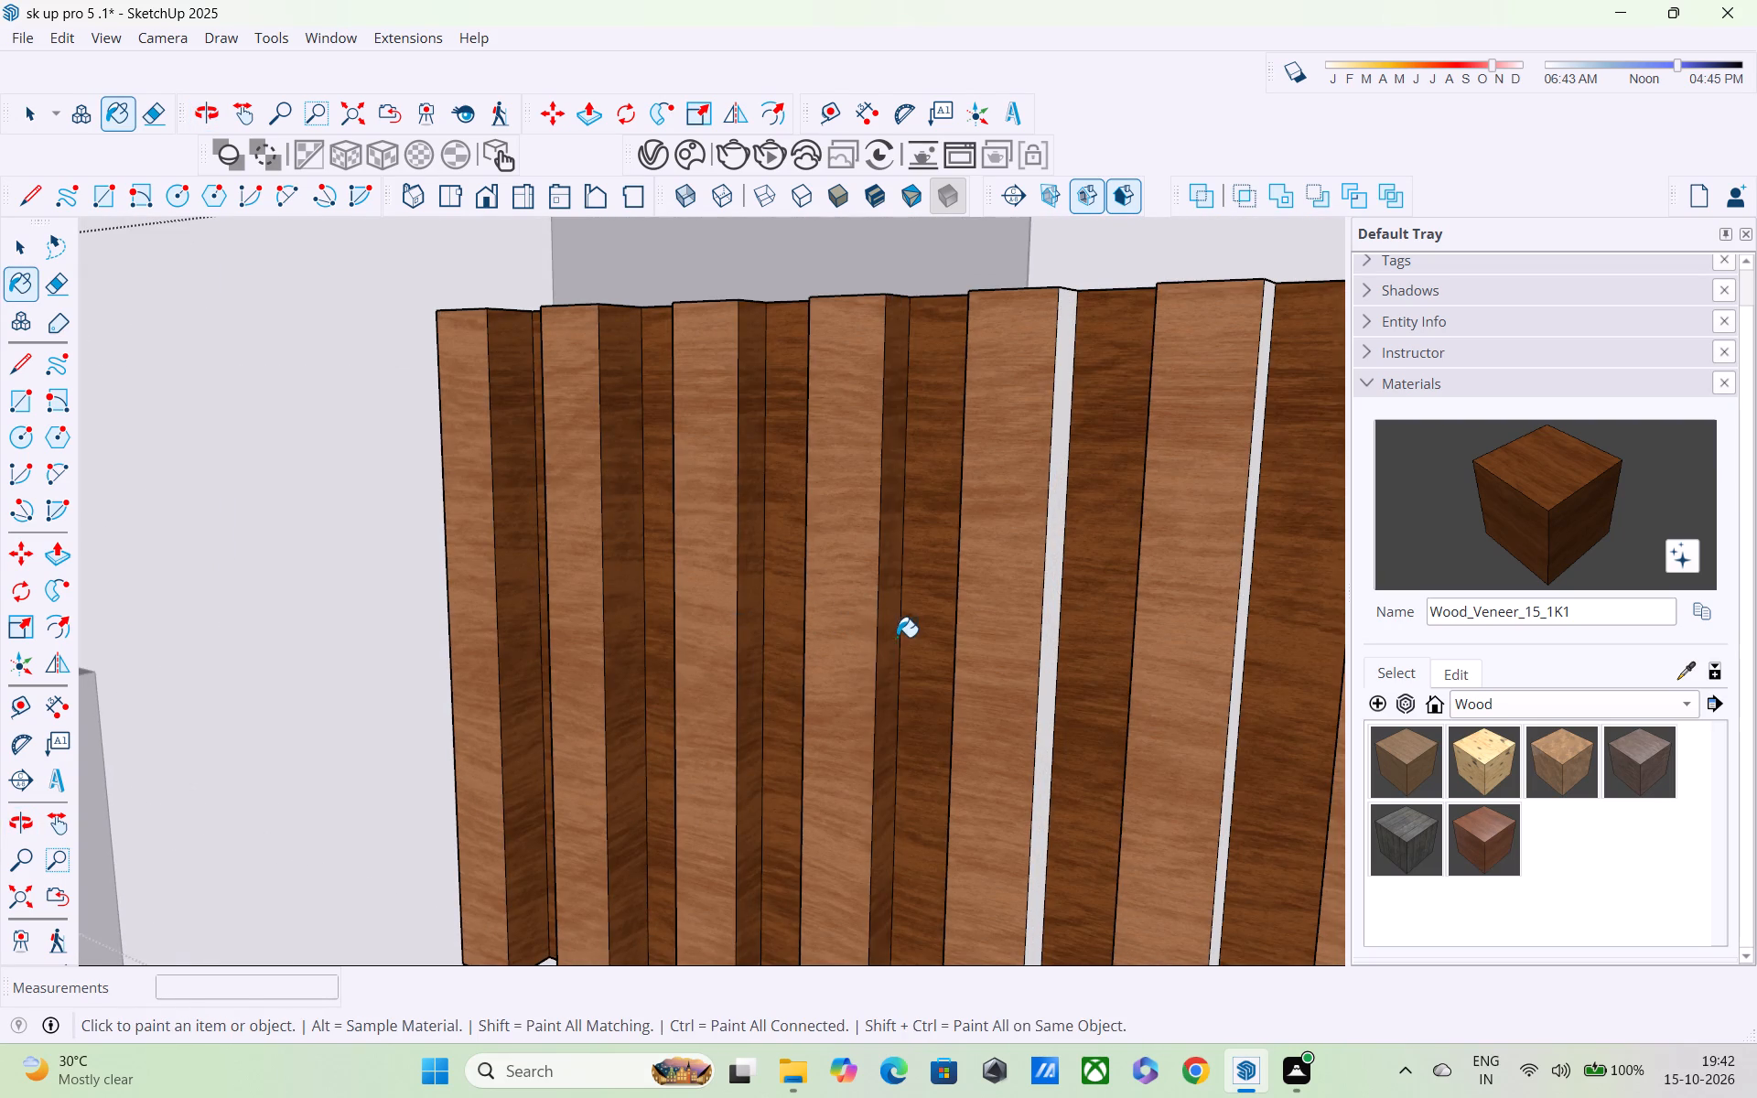
Paint the corner-facing side faces of the fifth, sixth and seventh slats with the darker wood veneer.
scroll(901, 680, "down", 1)
middle_click_drag(890, 678, 733, 659)
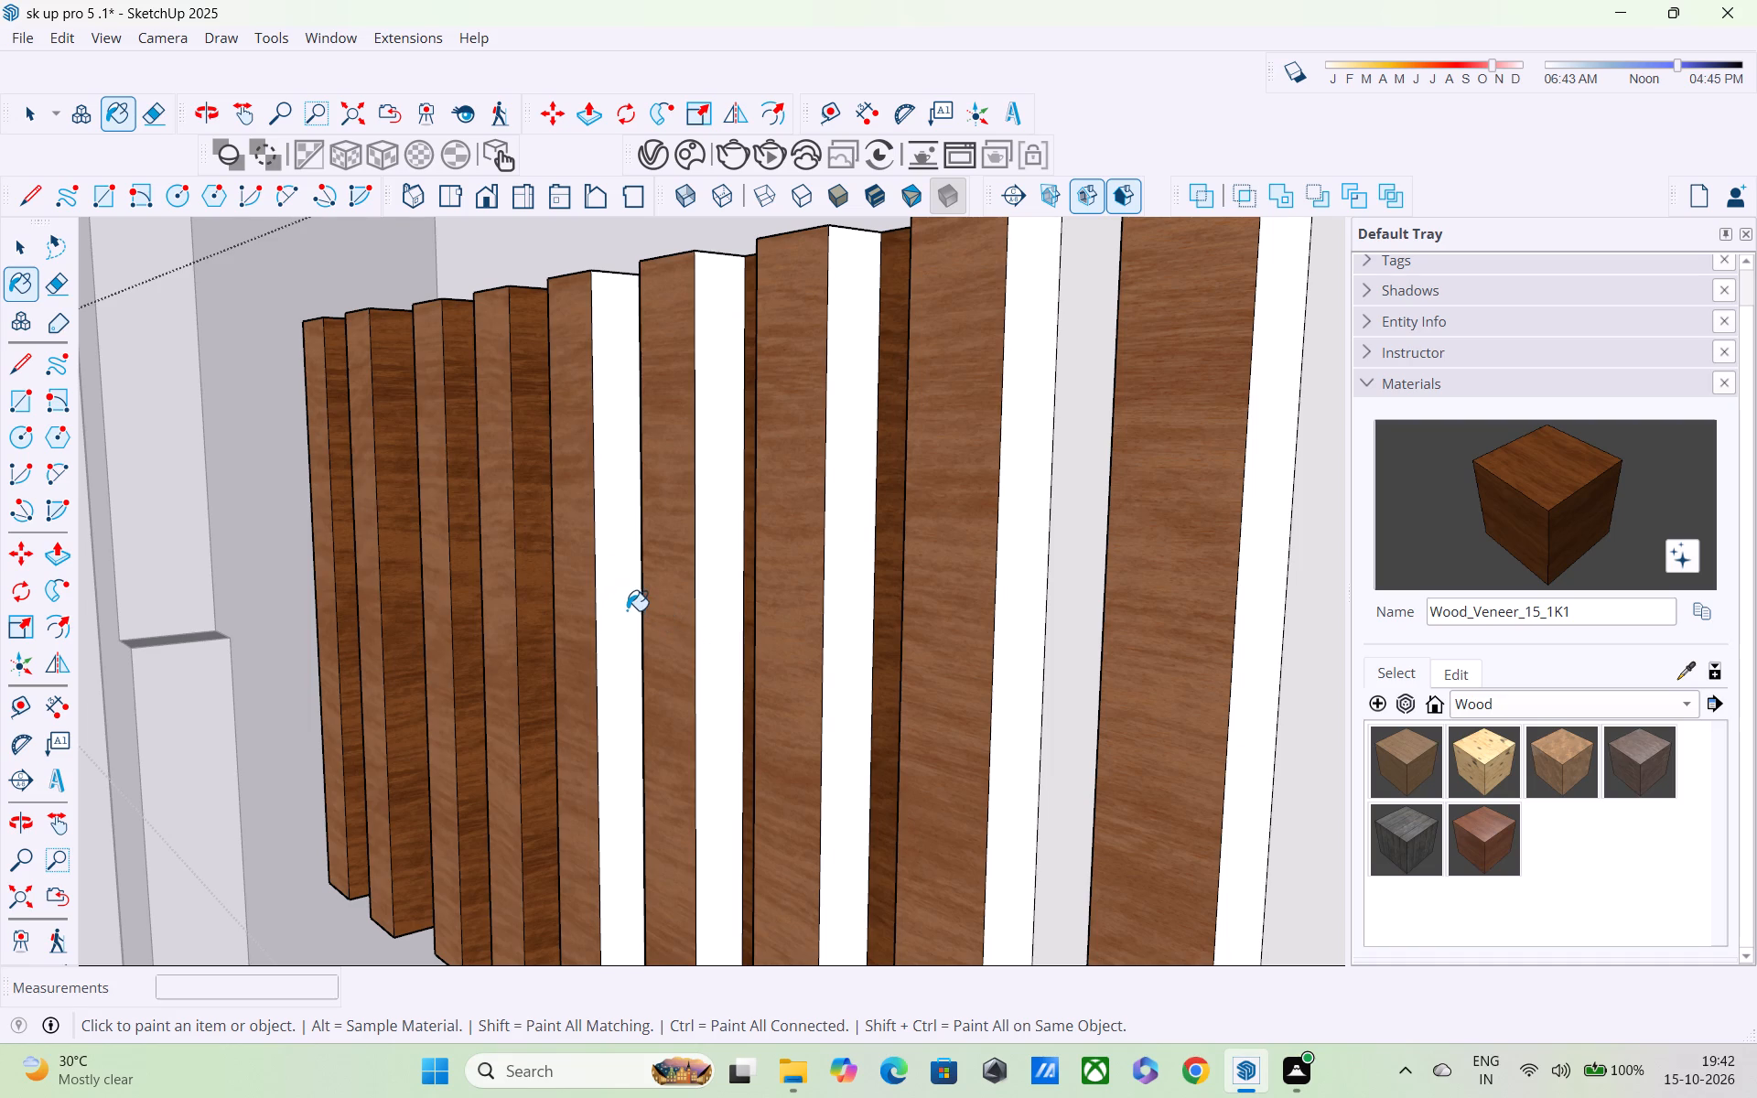
left_click(627, 610)
left_click(720, 653)
scroll(735, 662, "down", 12)
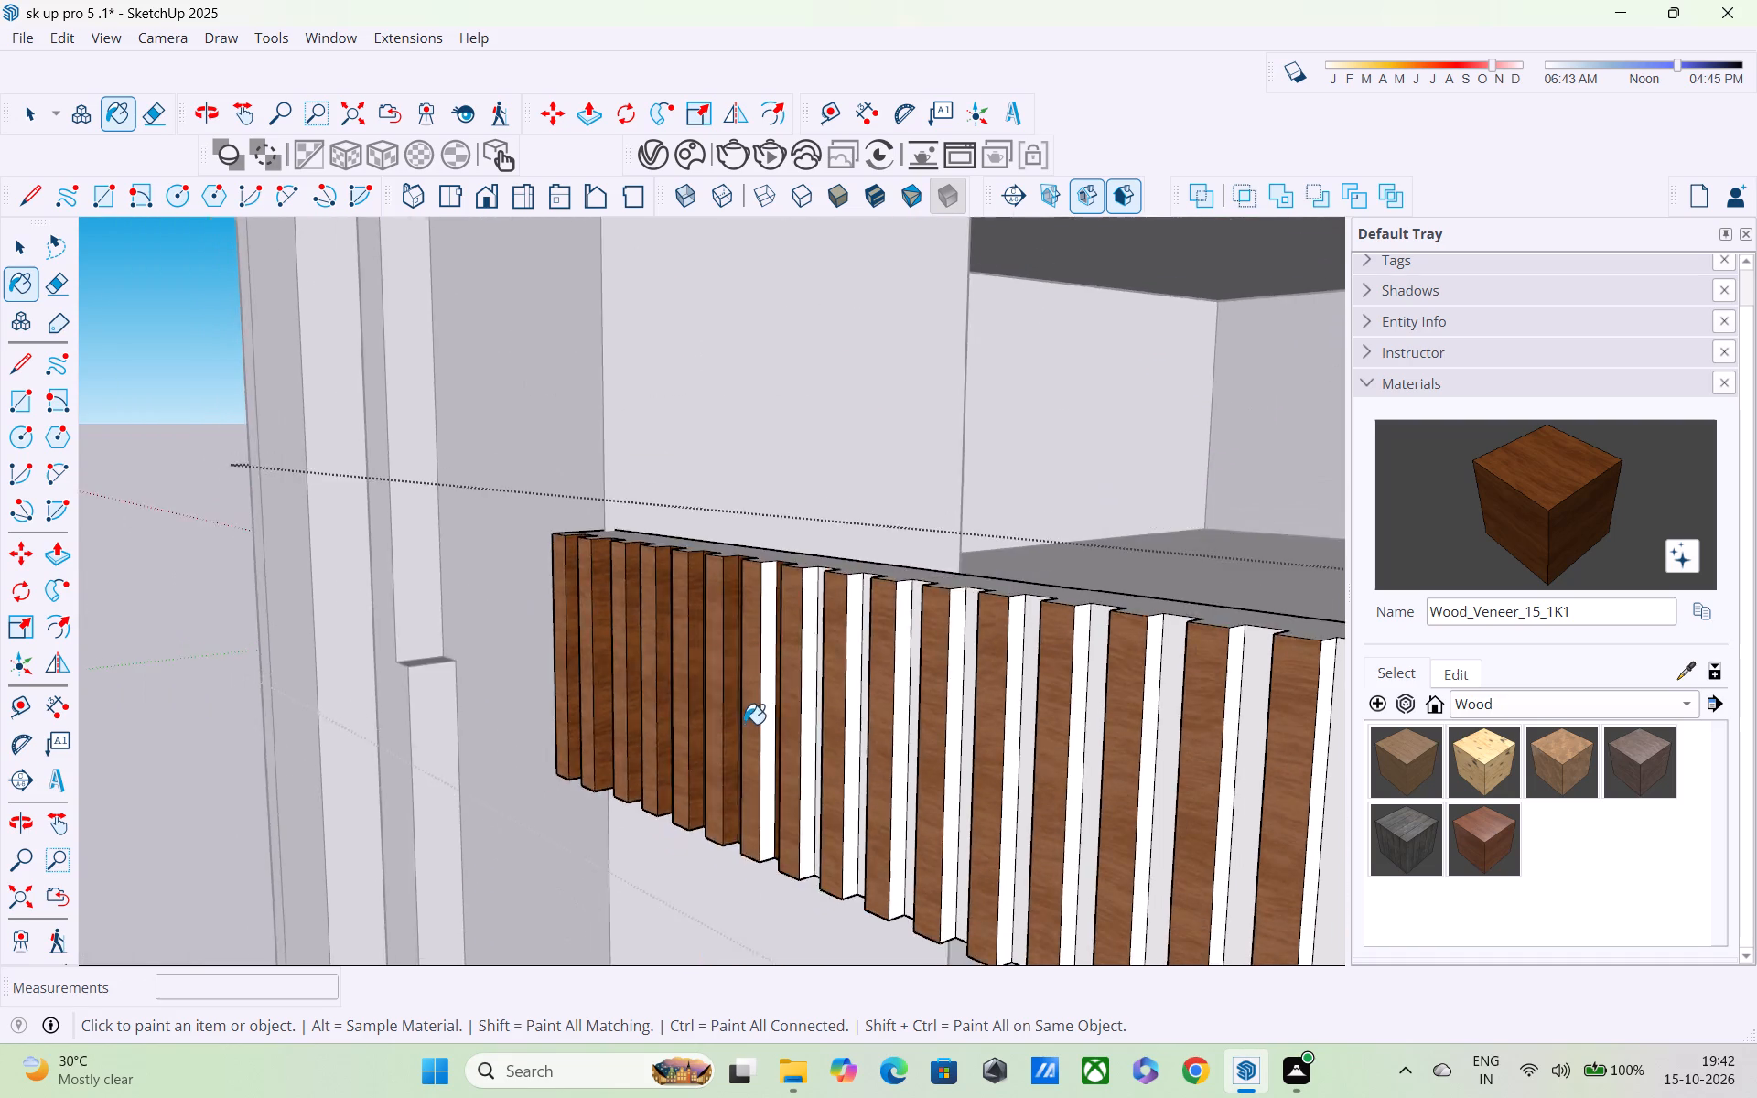
scroll(744, 724, "down", 14)
scroll(832, 800, "down", 3)
scroll(953, 789, "down", 1)
middle_click_drag(951, 784, 798, 721)
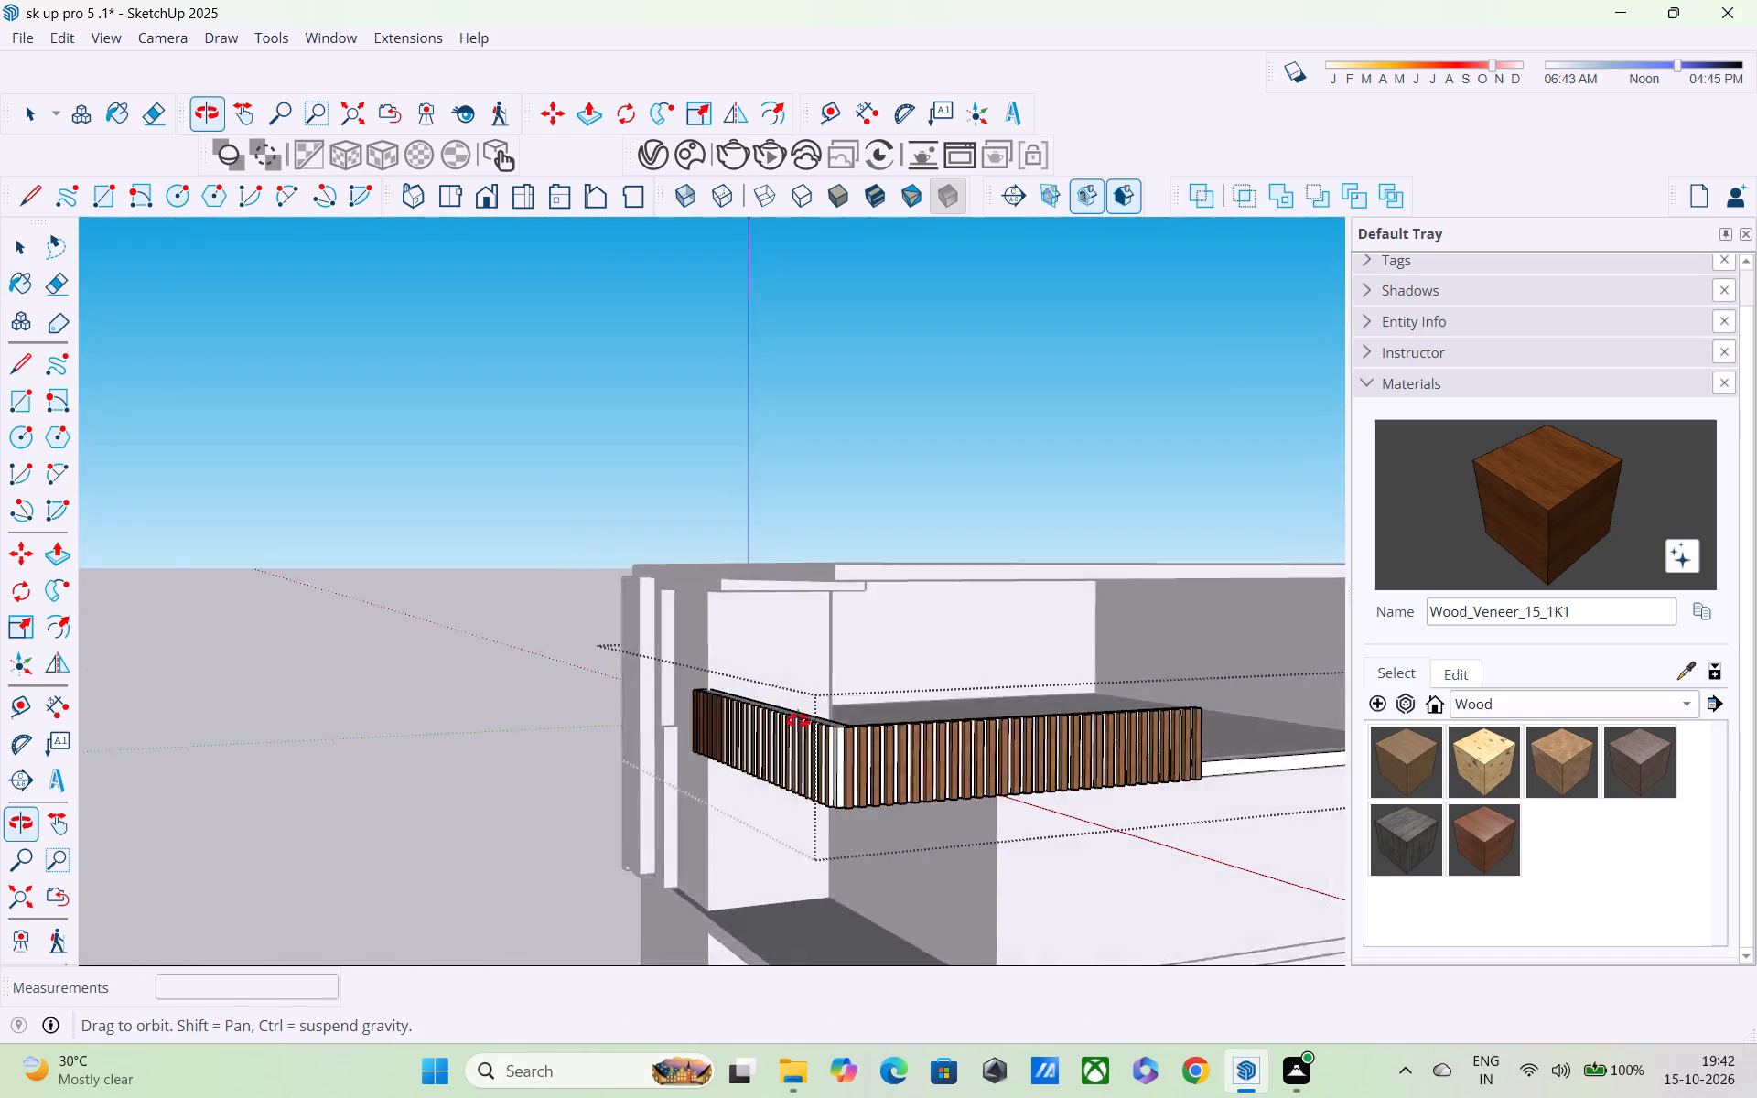
middle_click_drag(798, 721, 963, 782)
scroll(911, 774, "up", 4)
scroll(754, 747, "up", 11)
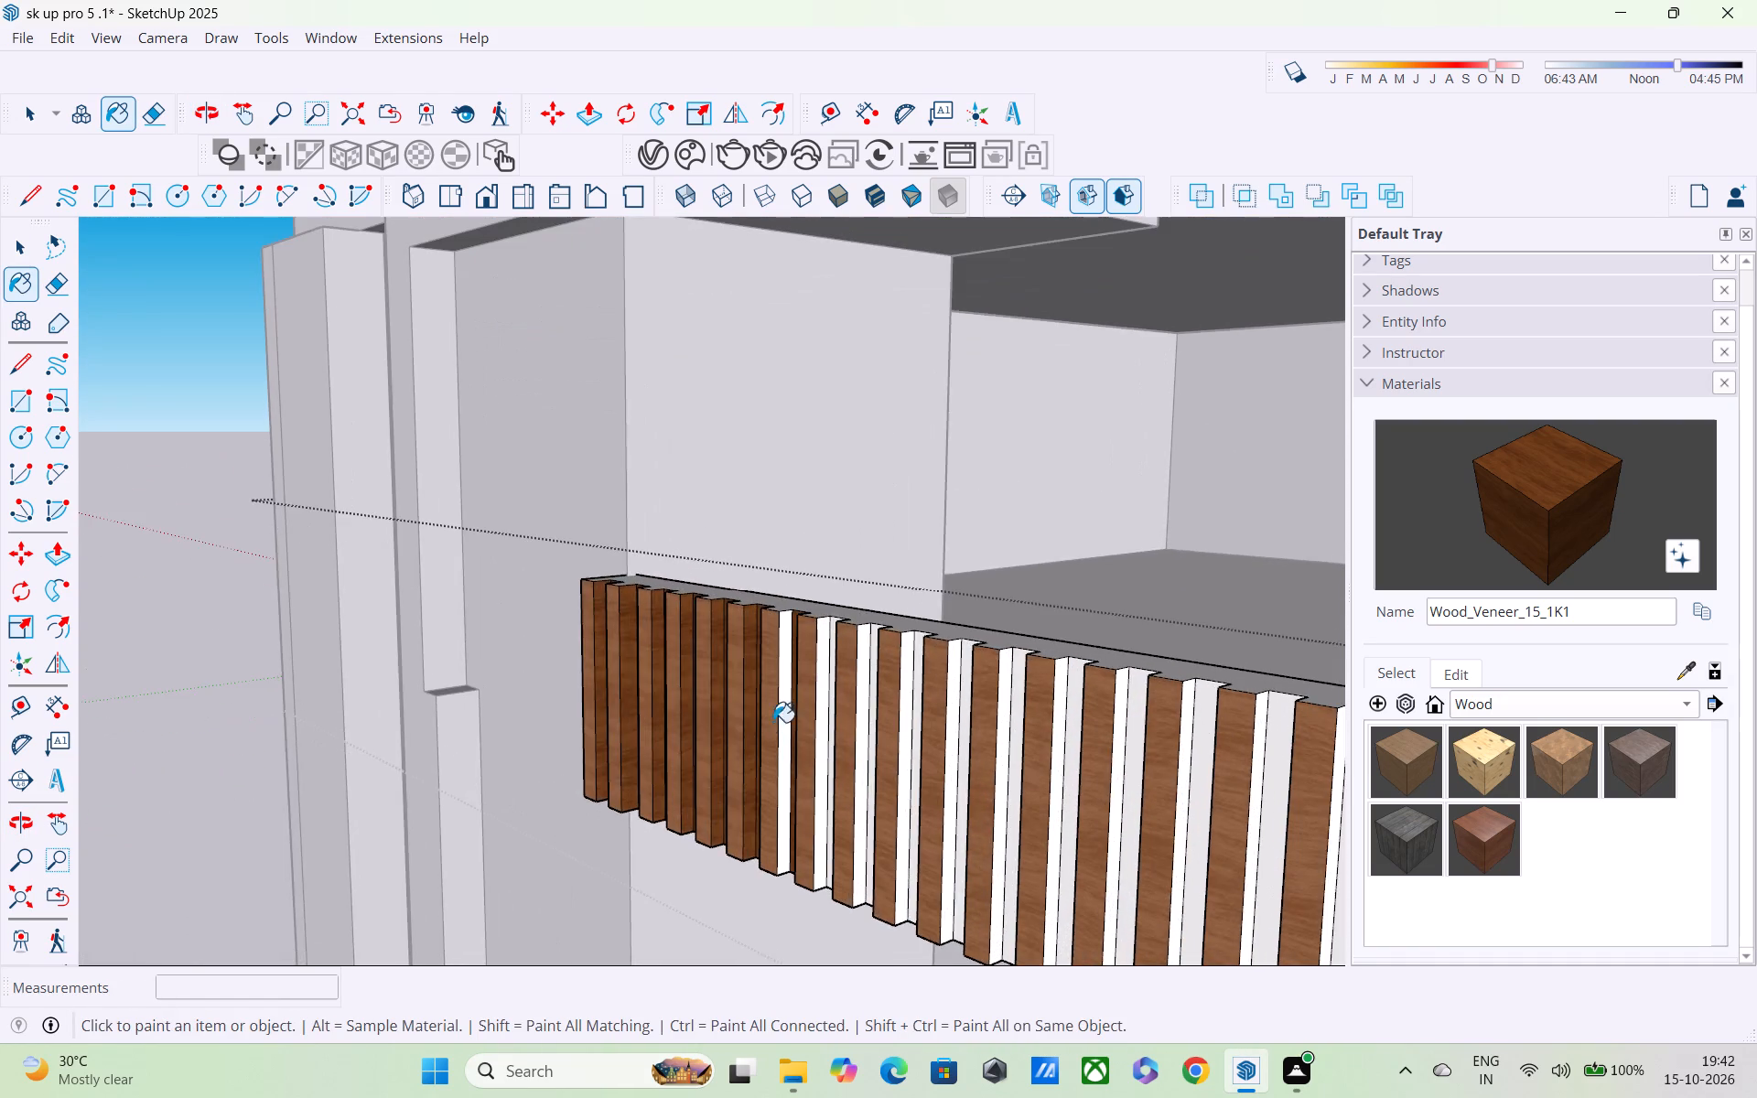
scroll(781, 711, "up", 4)
left_click(792, 684)
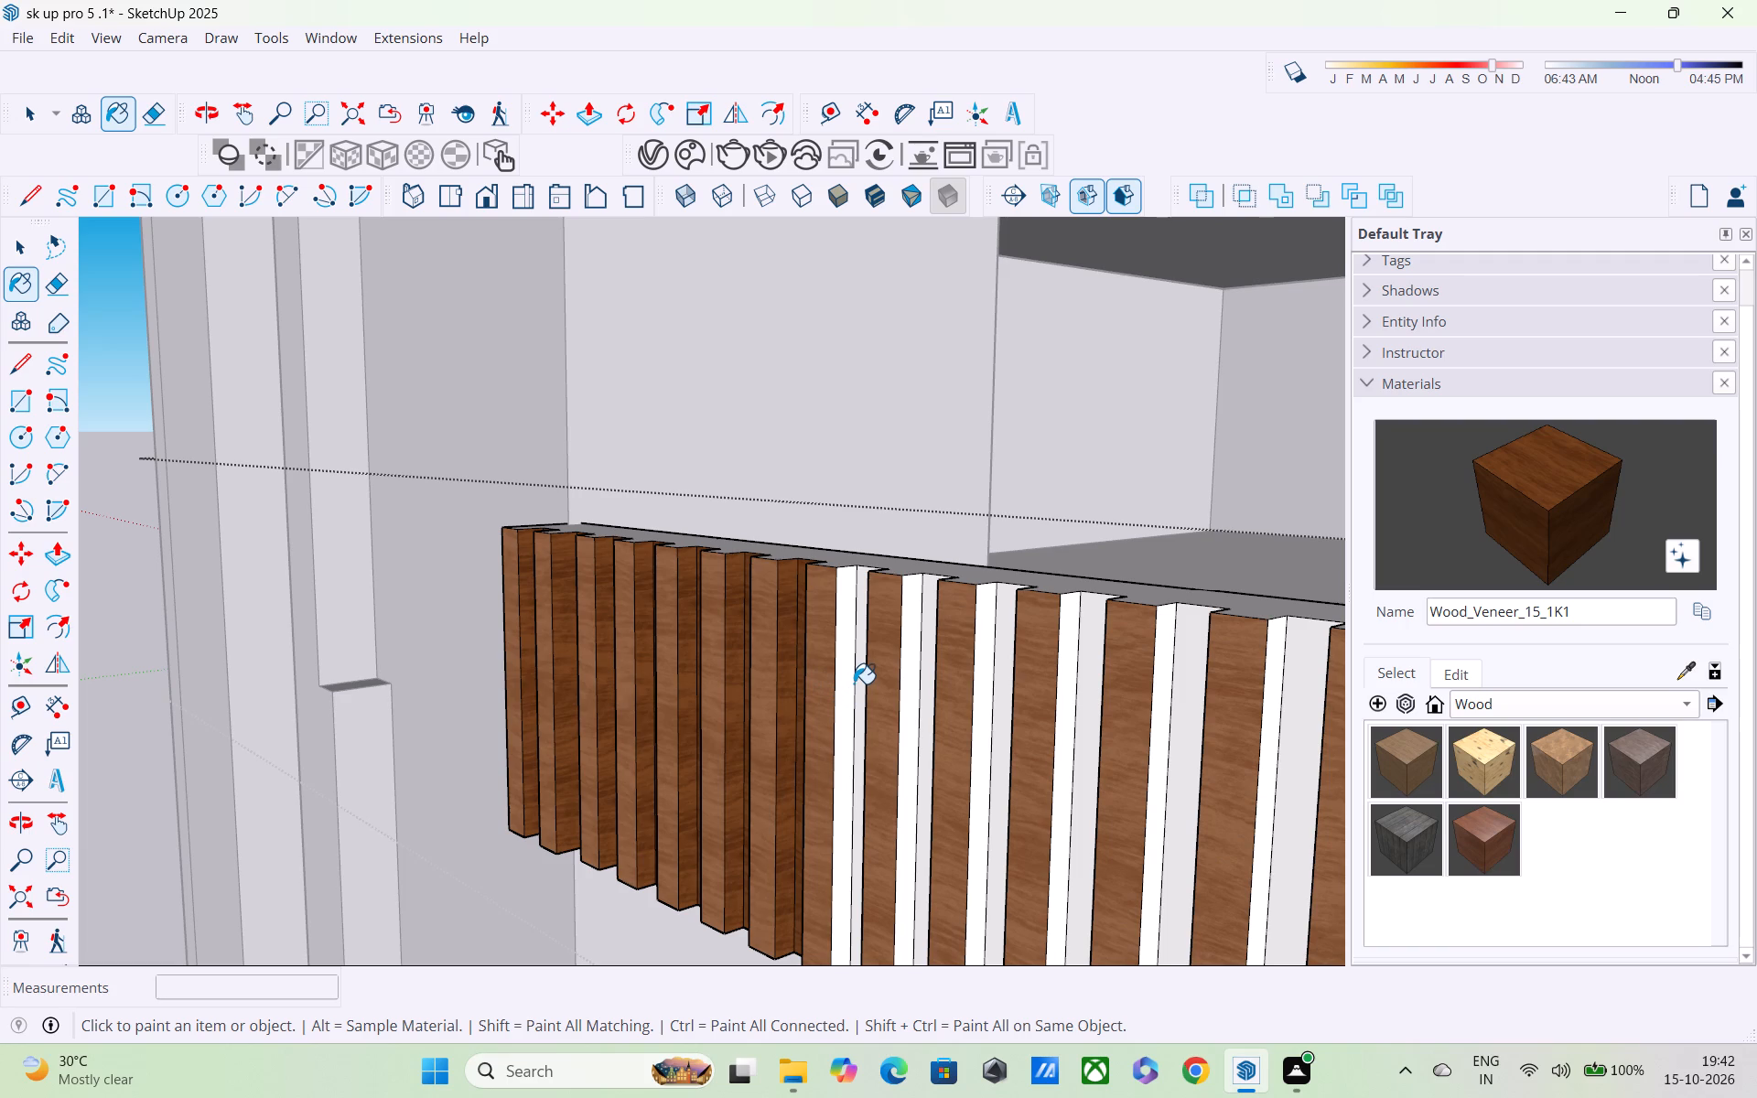
Continue the darker wood veneer on the corner-facing sides and recessed strips from the eighth slat up to the tenth.
left_click(854, 684)
left_click(861, 659)
middle_click_drag(875, 674, 1046, 789)
middle_click_drag(1029, 756, 872, 630)
scroll(938, 676, "up", 4)
left_click(930, 656)
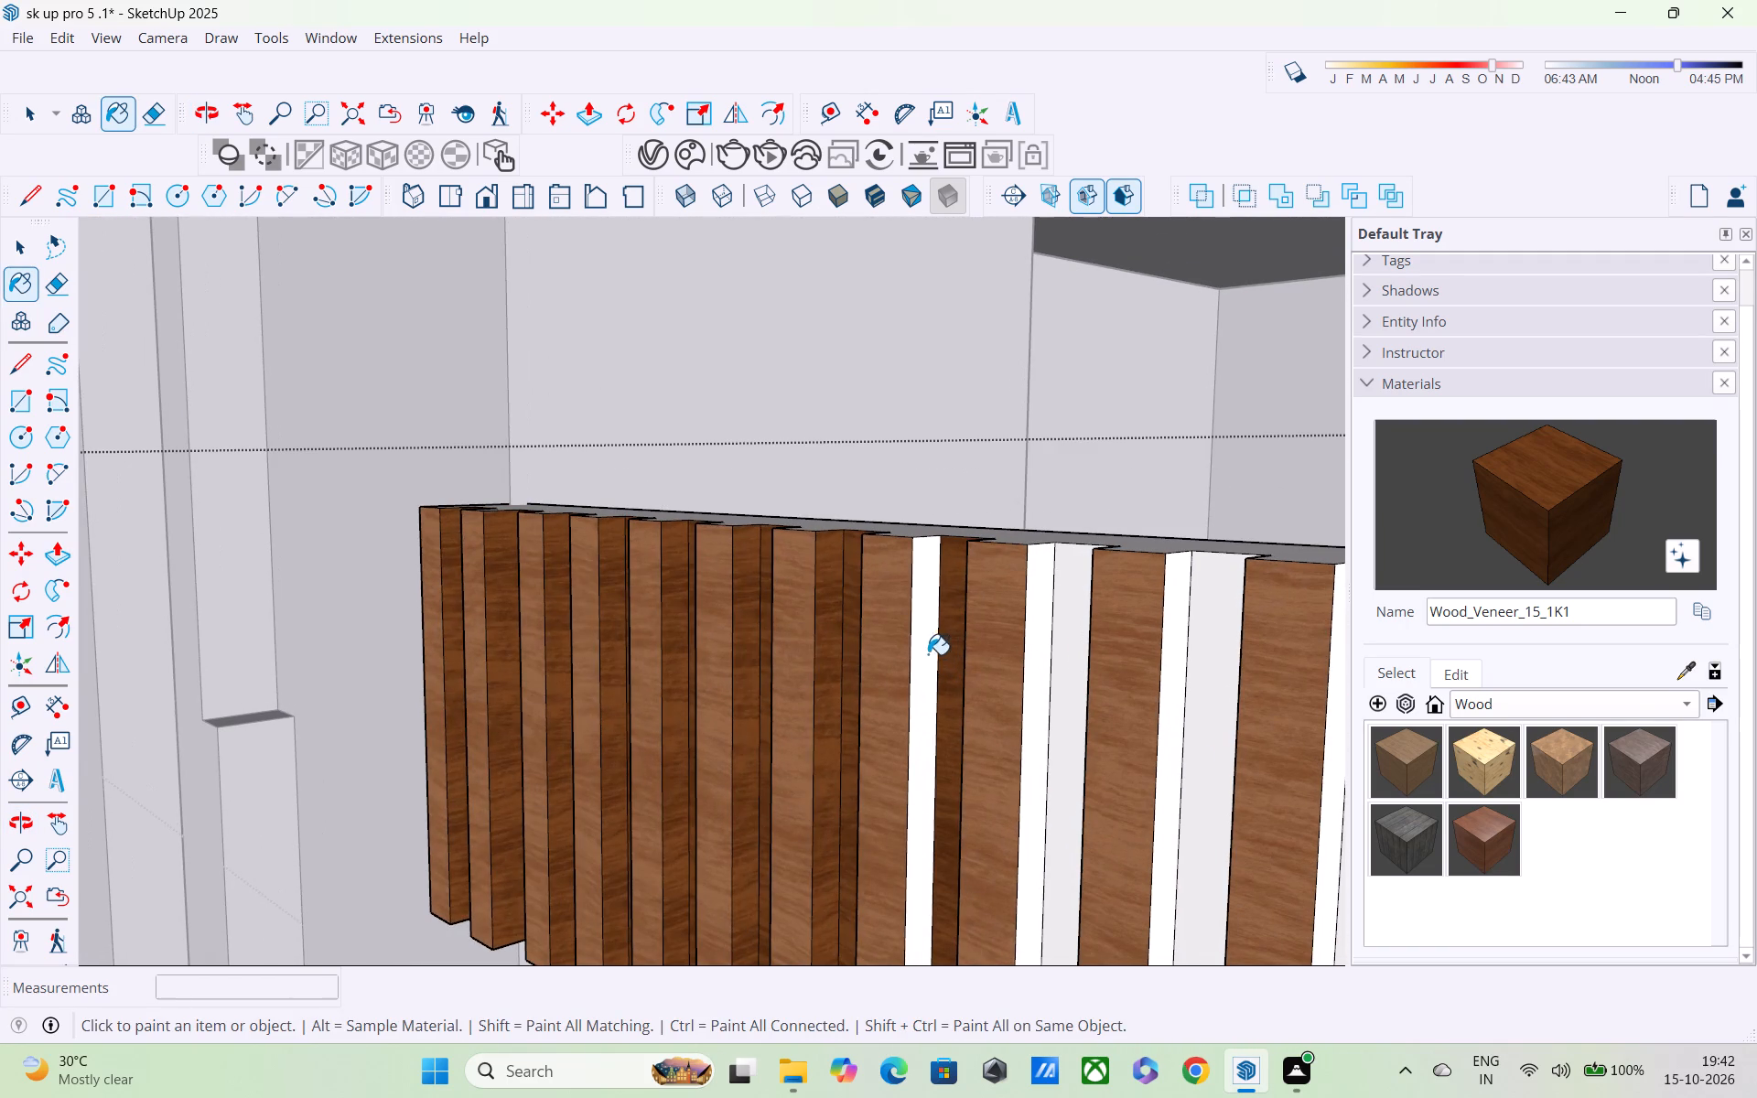
left_click(1066, 701)
left_click(1048, 669)
middle_click_drag(1035, 674, 961, 658)
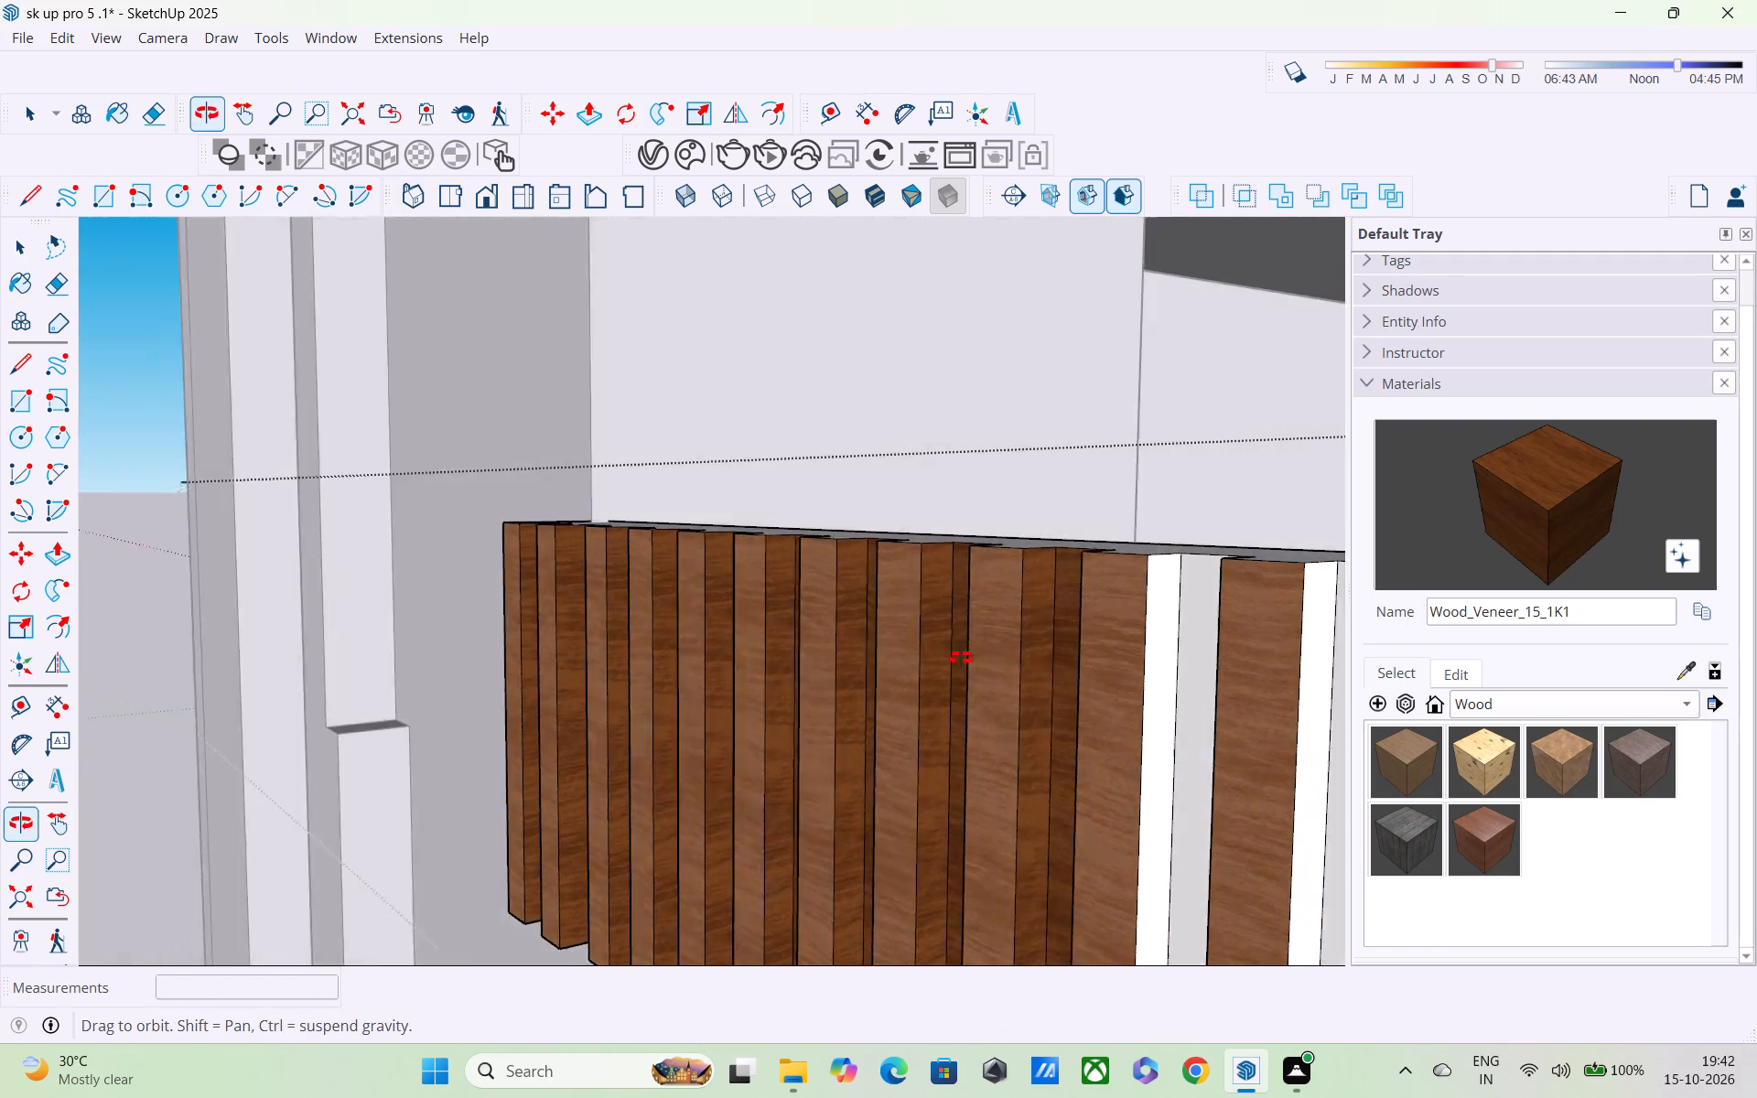
middle_click_drag(961, 658, 846, 679)
scroll(860, 725, "down", 5)
scroll(960, 735, "up", 2)
left_click(1003, 707)
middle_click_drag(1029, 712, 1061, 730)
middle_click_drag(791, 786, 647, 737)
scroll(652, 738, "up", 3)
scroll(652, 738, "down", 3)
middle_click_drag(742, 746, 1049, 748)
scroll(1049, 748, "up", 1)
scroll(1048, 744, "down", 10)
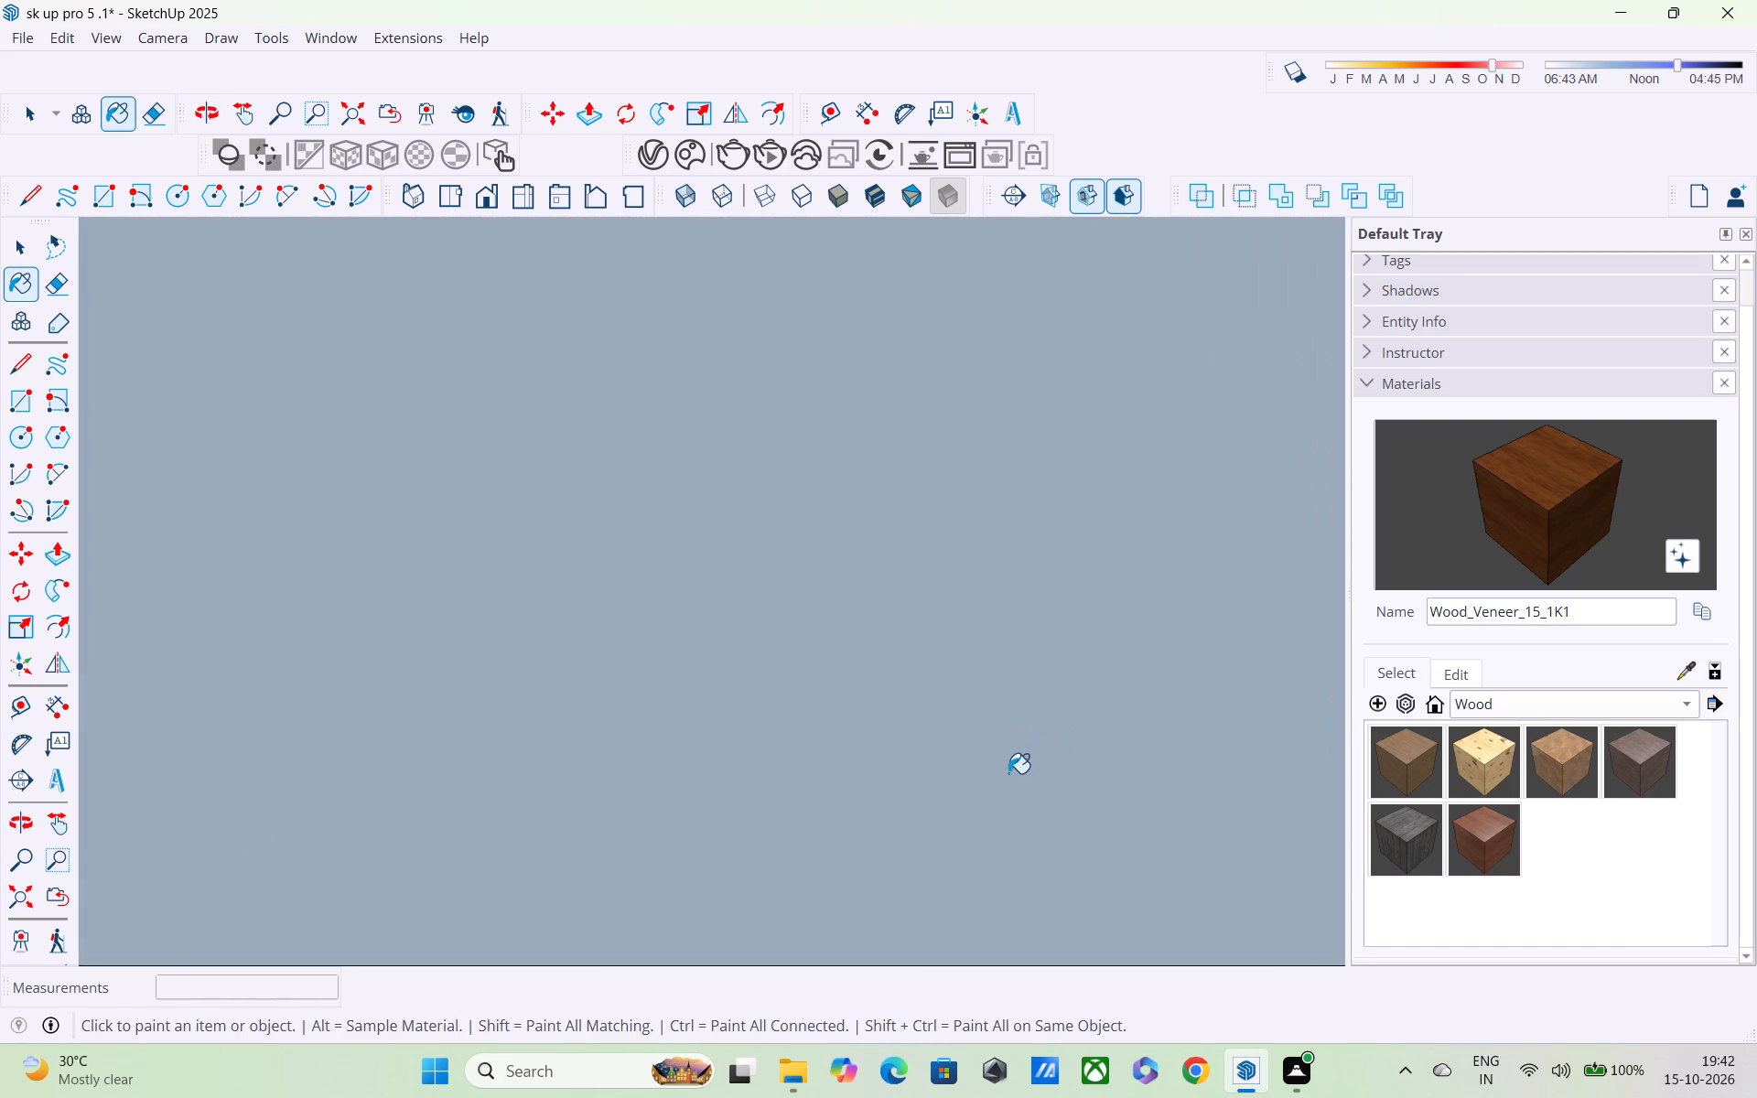
Paint the next three unpainted corner-facing slat sides on the wall-end run of the railing with the darker wood veneer.
left_click(11, 890)
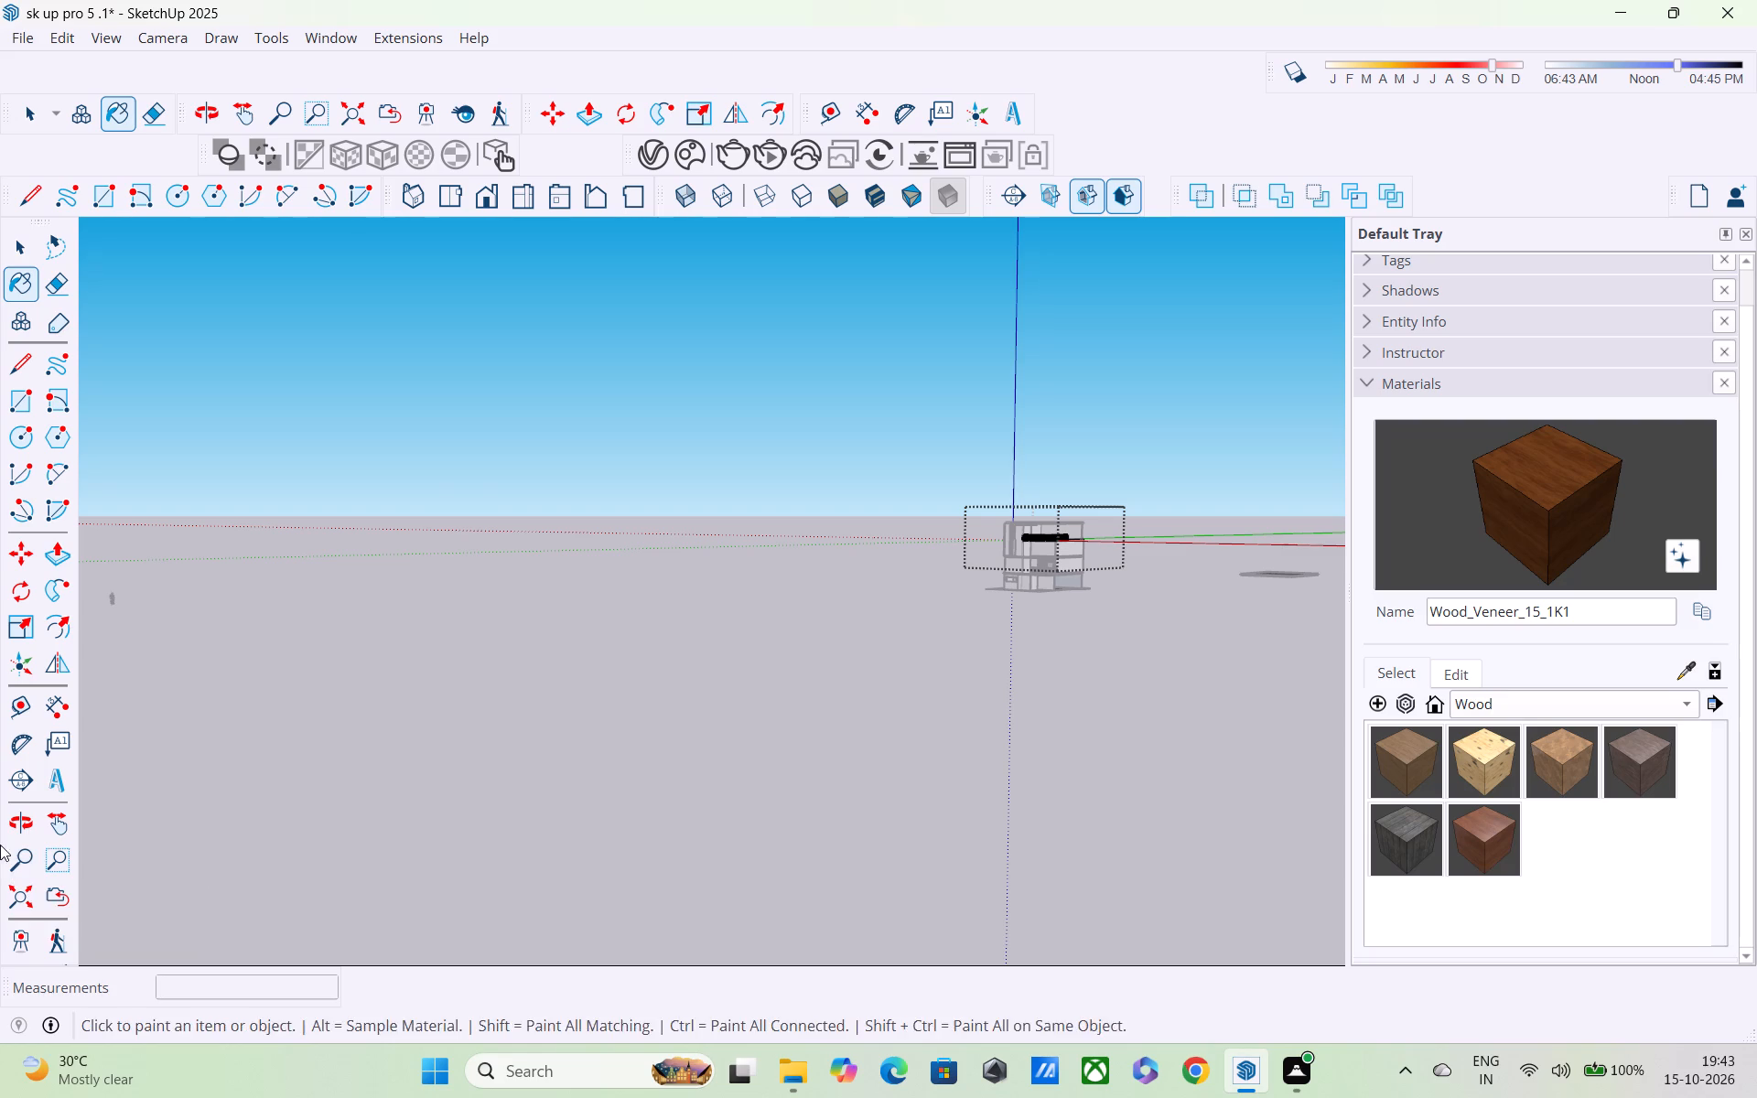
middle_click_drag(635, 628, 513, 656, "shift")
scroll(795, 657, "up", 3)
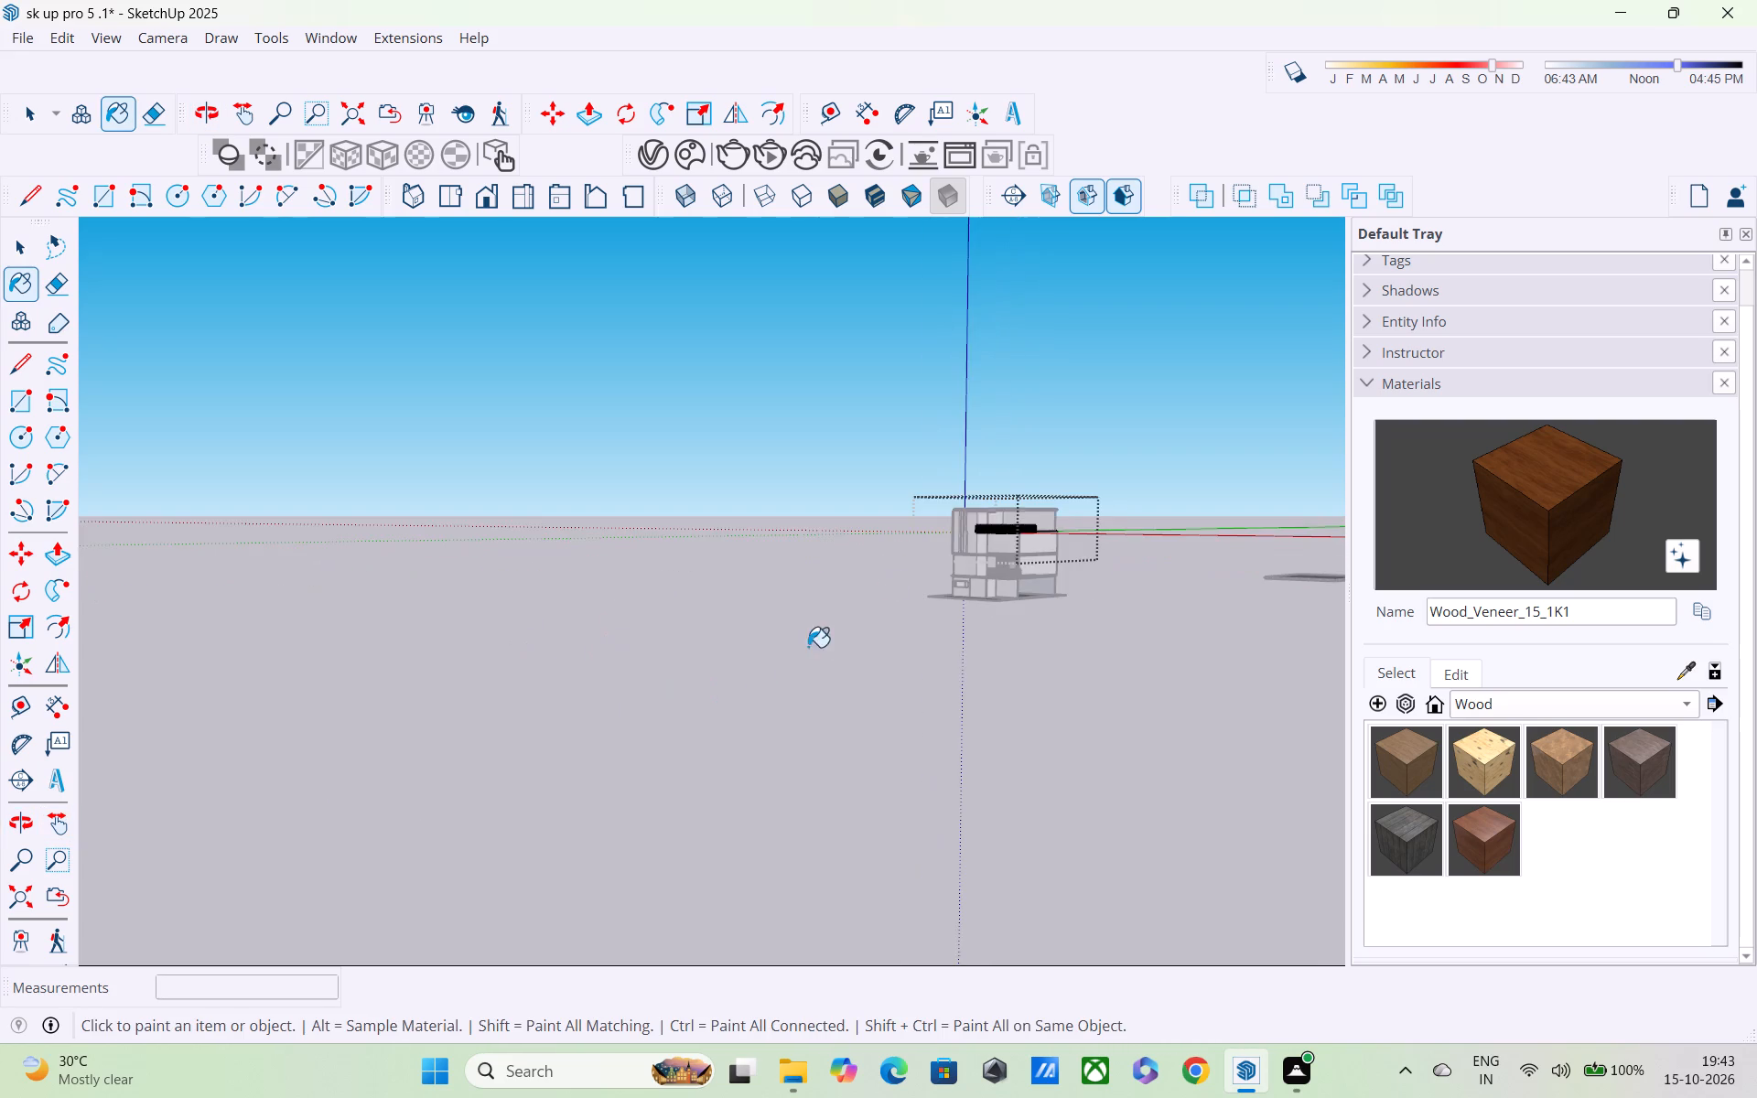
scroll(911, 574, "up", 3)
scroll(1014, 528, "up", 9)
middle_click_drag(1019, 522, 936, 586)
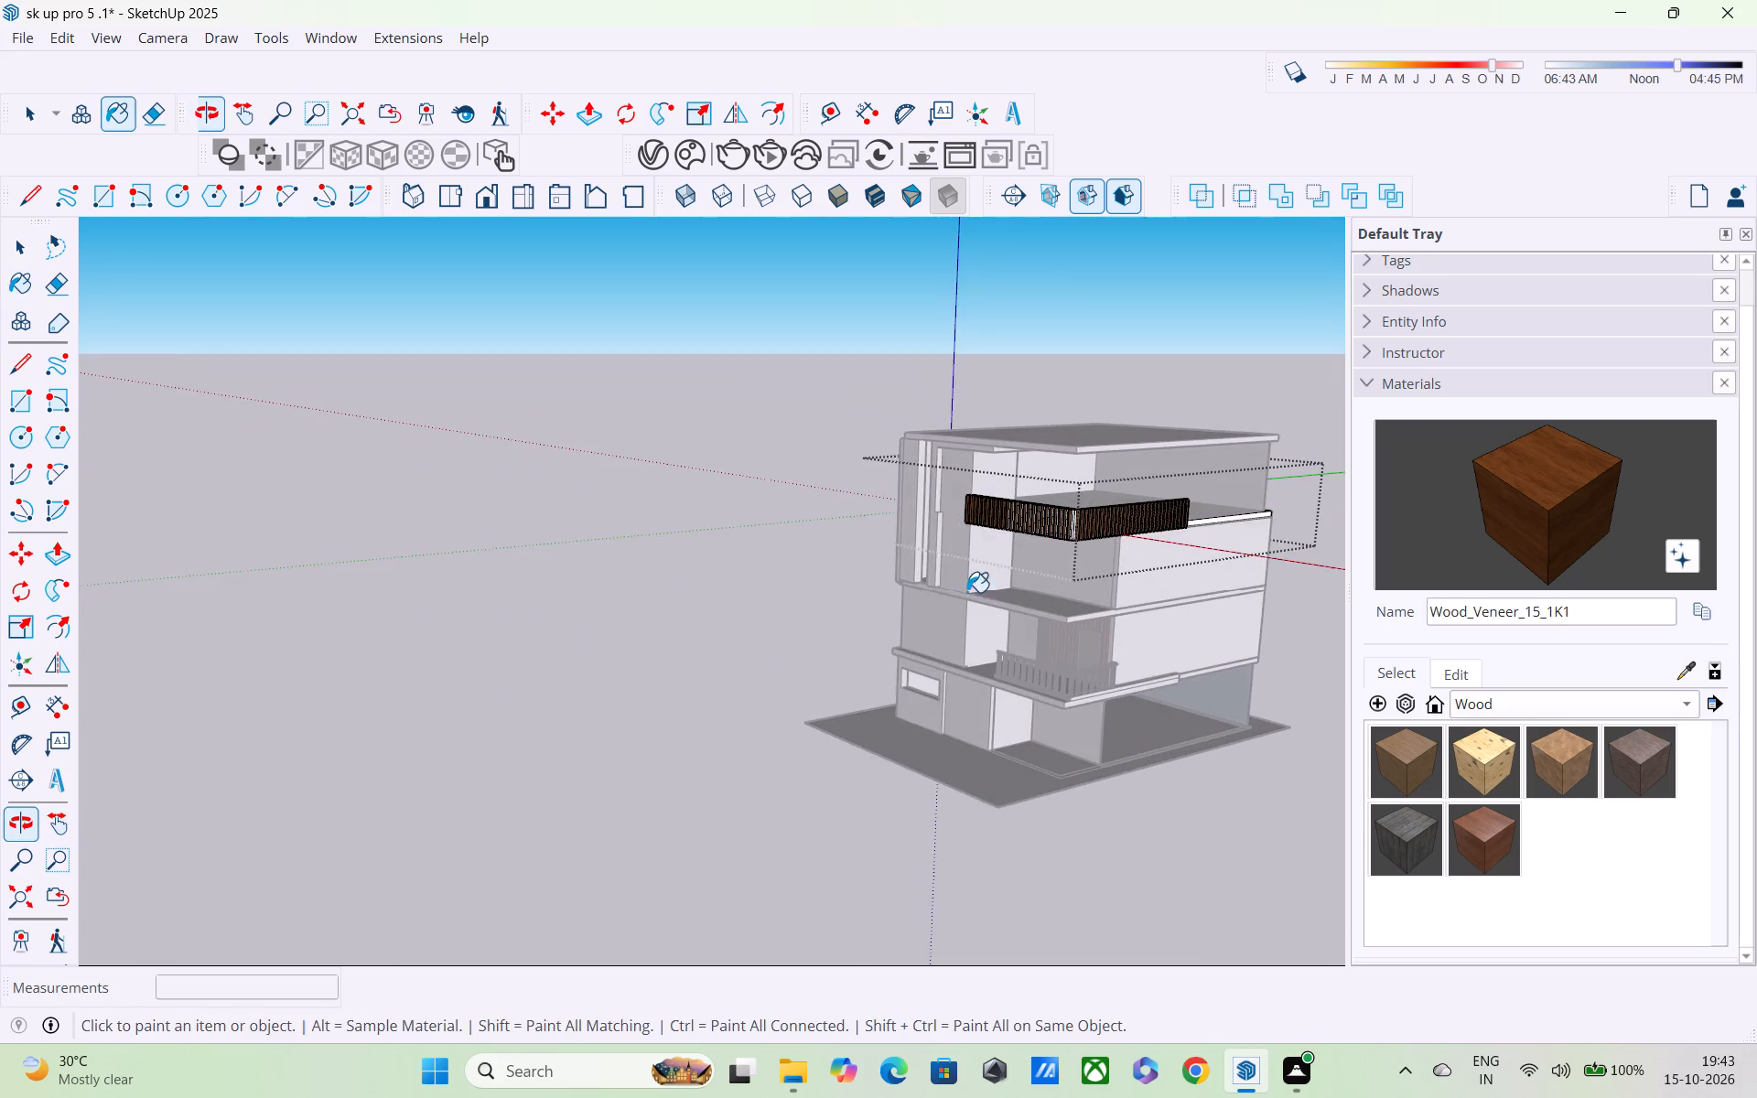
scroll(986, 562, "up", 9)
middle_click_drag(886, 663, 680, 741)
scroll(842, 584, "up", 4)
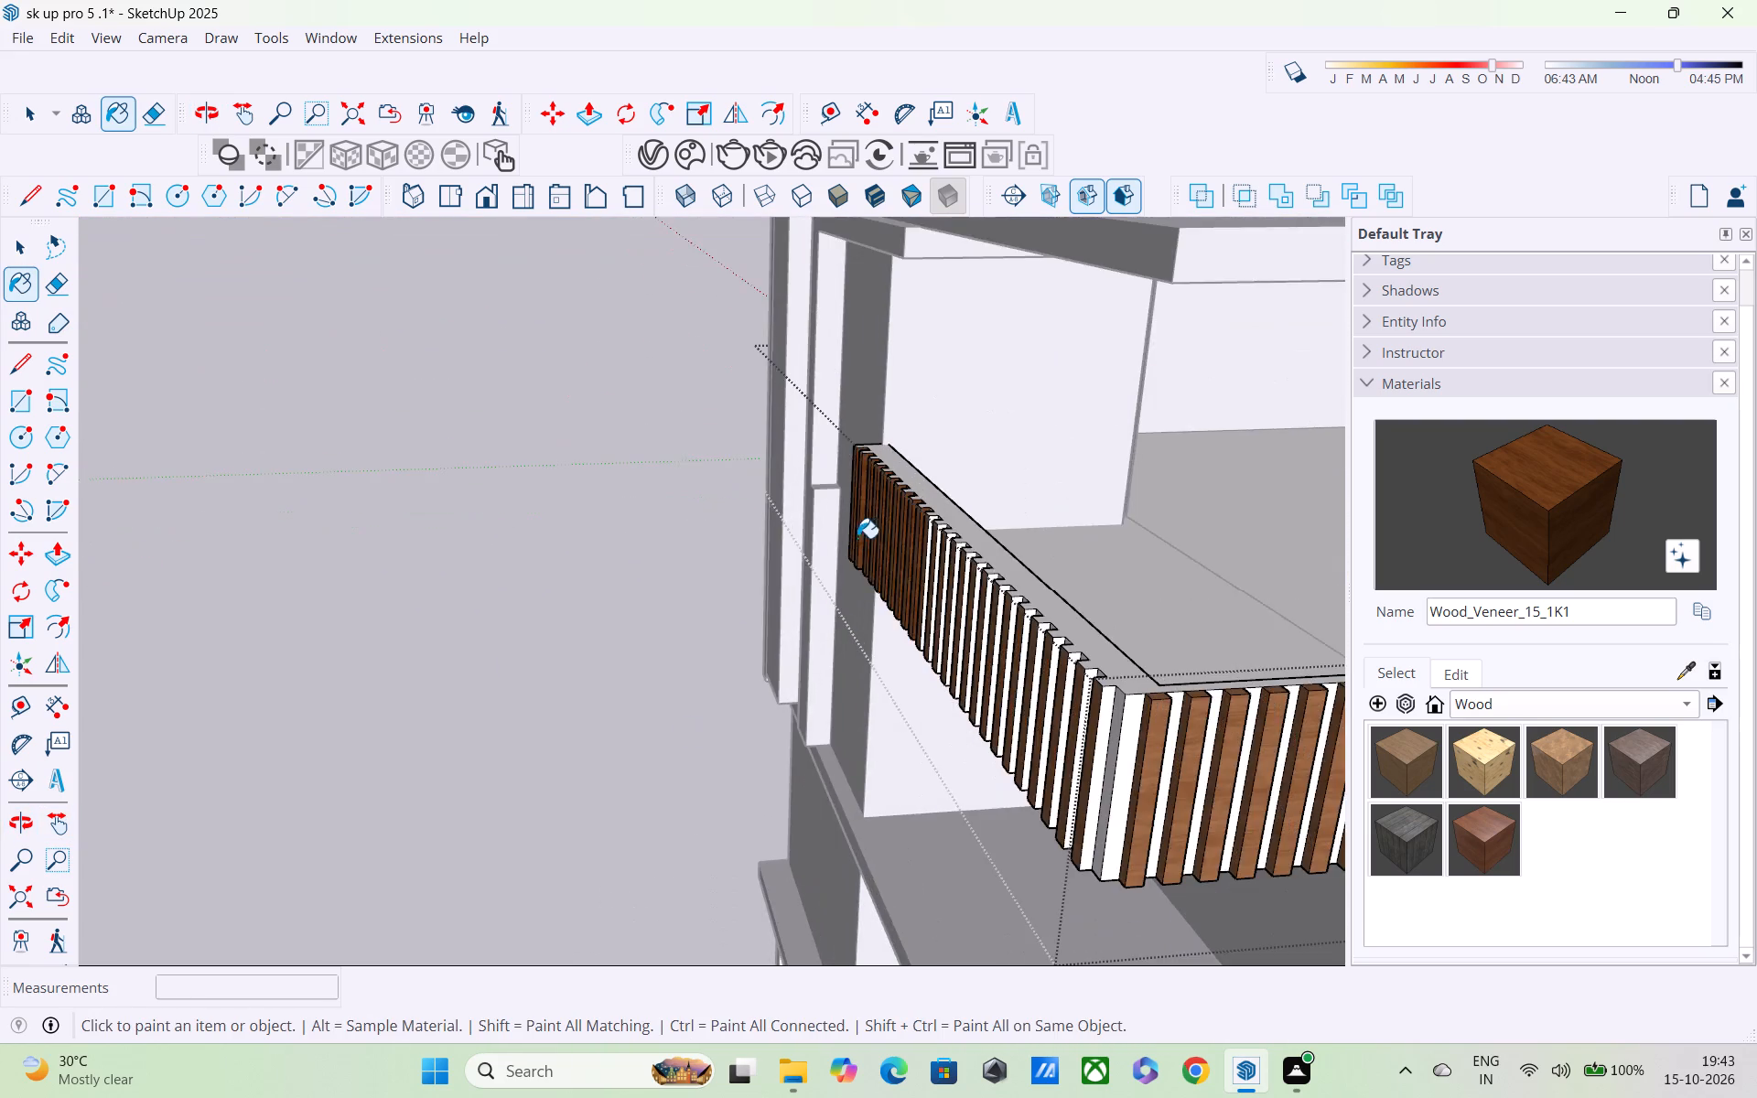
scroll(889, 561, "up", 5)
middle_click_drag(924, 509, 938, 549)
scroll(998, 580, "up", 4)
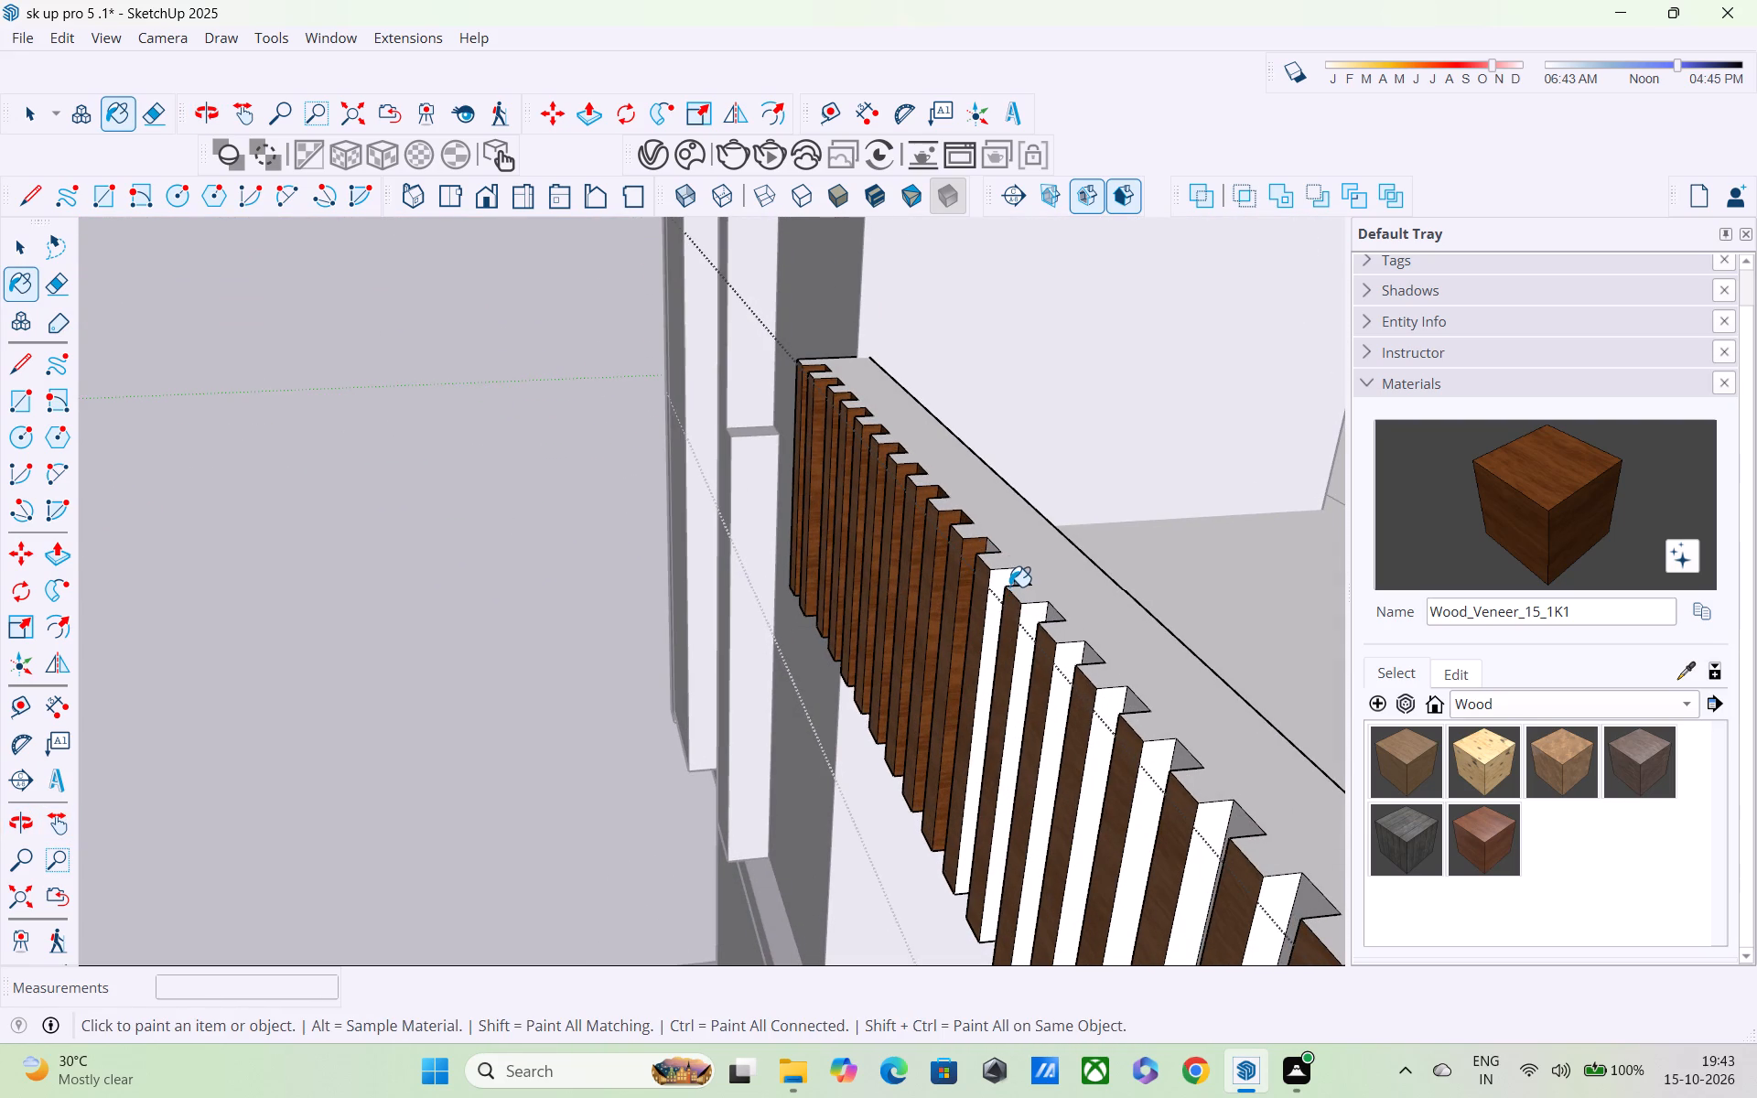
left_click(1009, 587)
left_click(1001, 576)
left_click(995, 569)
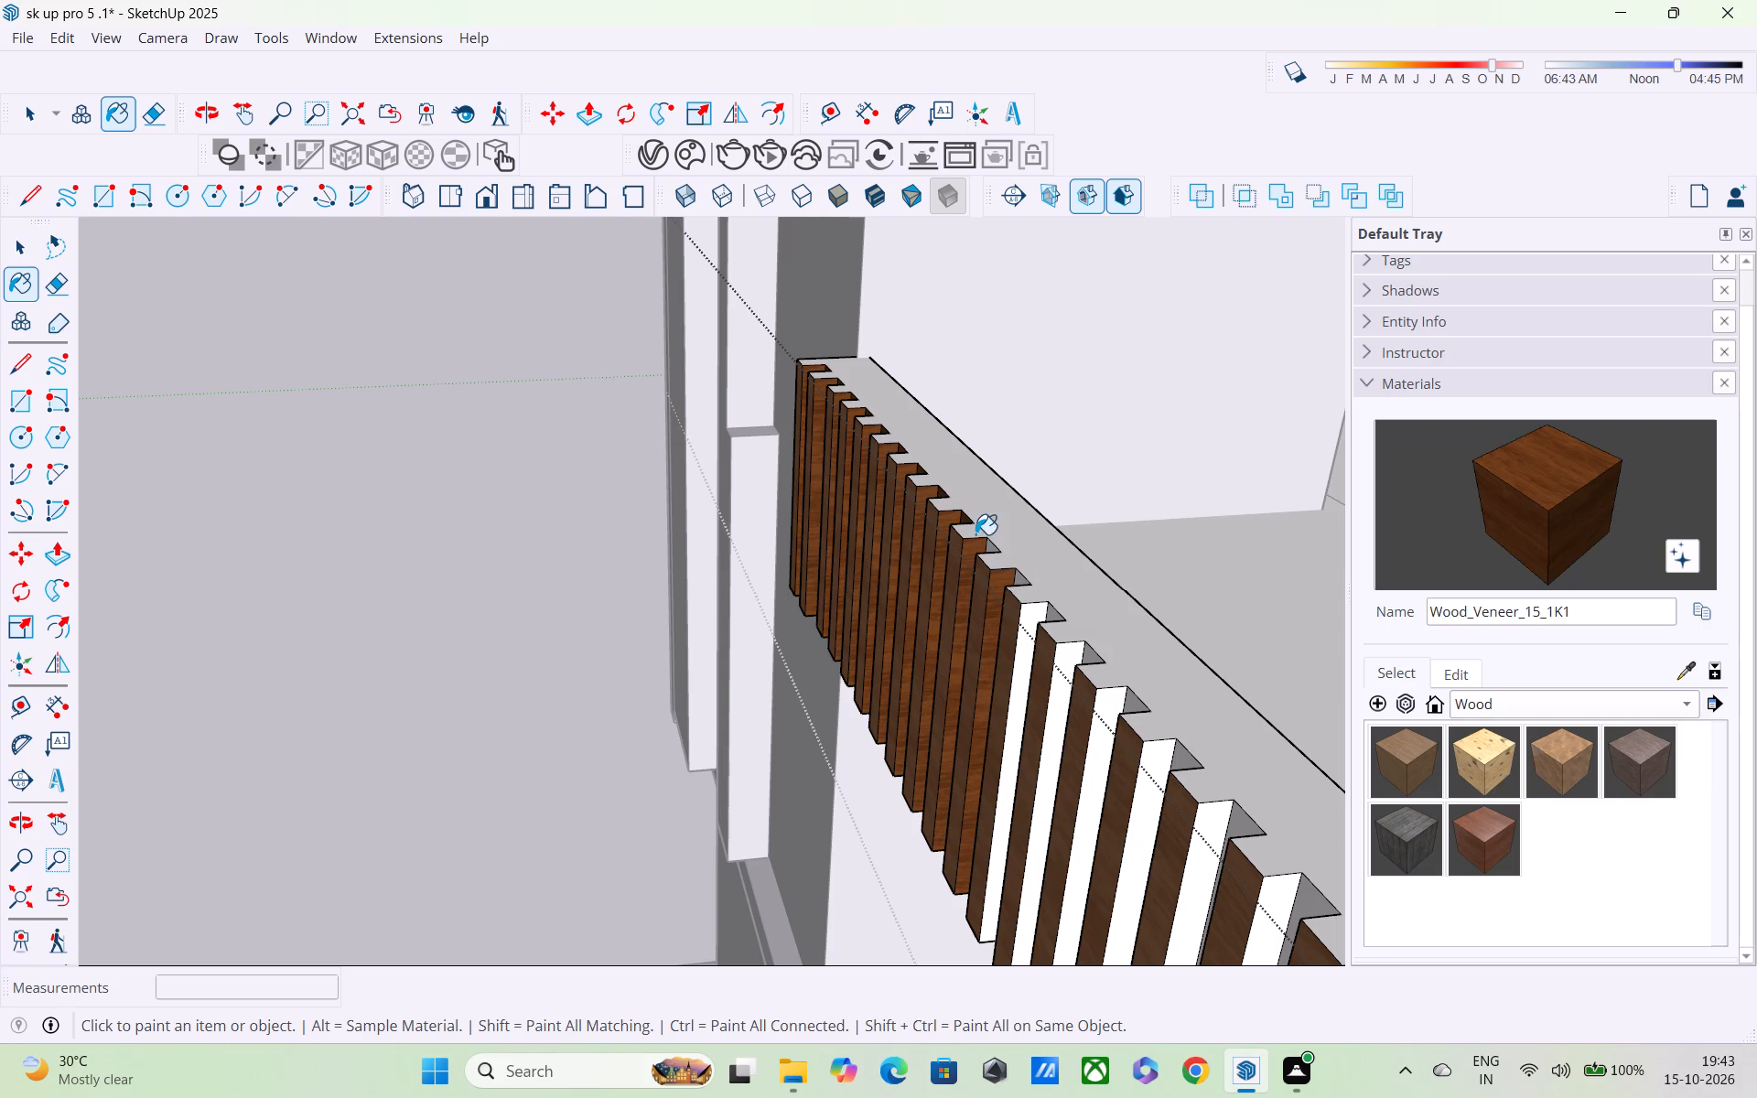
middle_click_drag(1016, 627, 1016, 584)
scroll(1040, 619, "up", 4)
left_click(1029, 604)
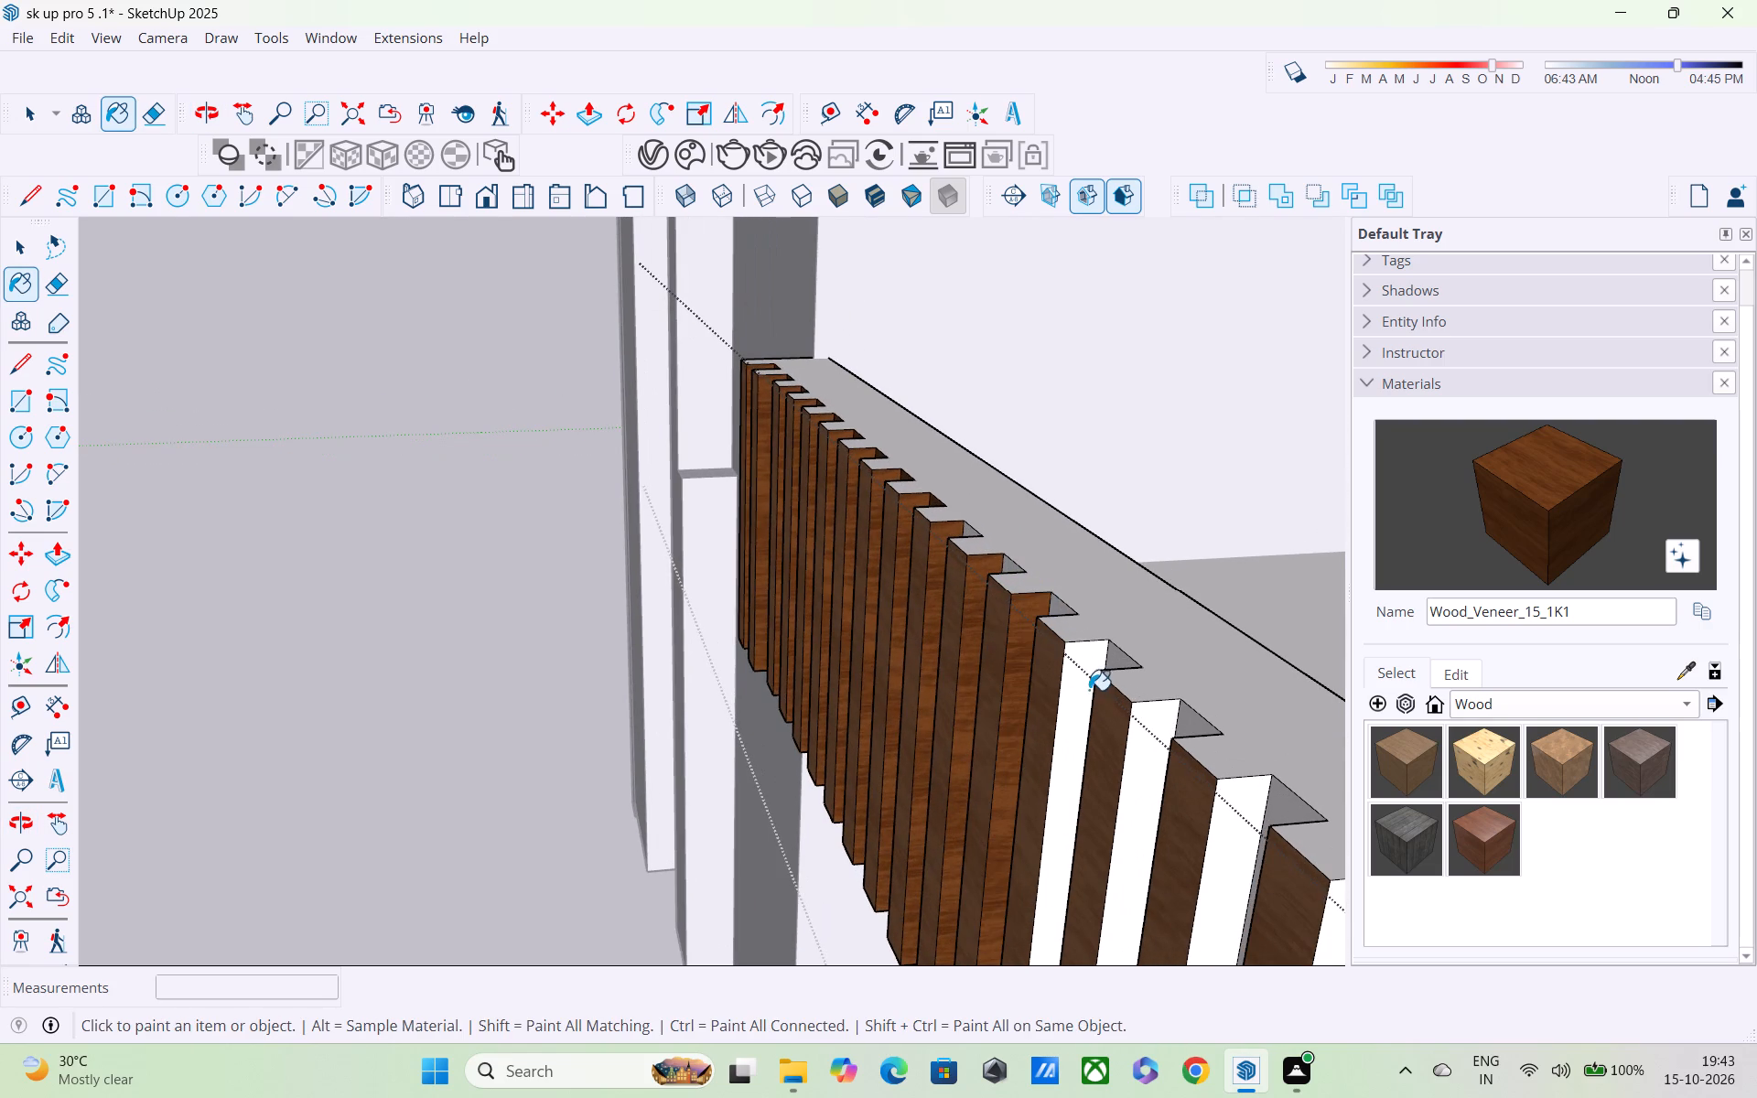
left_click(1083, 672)
Paint three more corner-facing slat sides further along the same railing run with the darker wood veneer.
scroll(1056, 689, "down", 2)
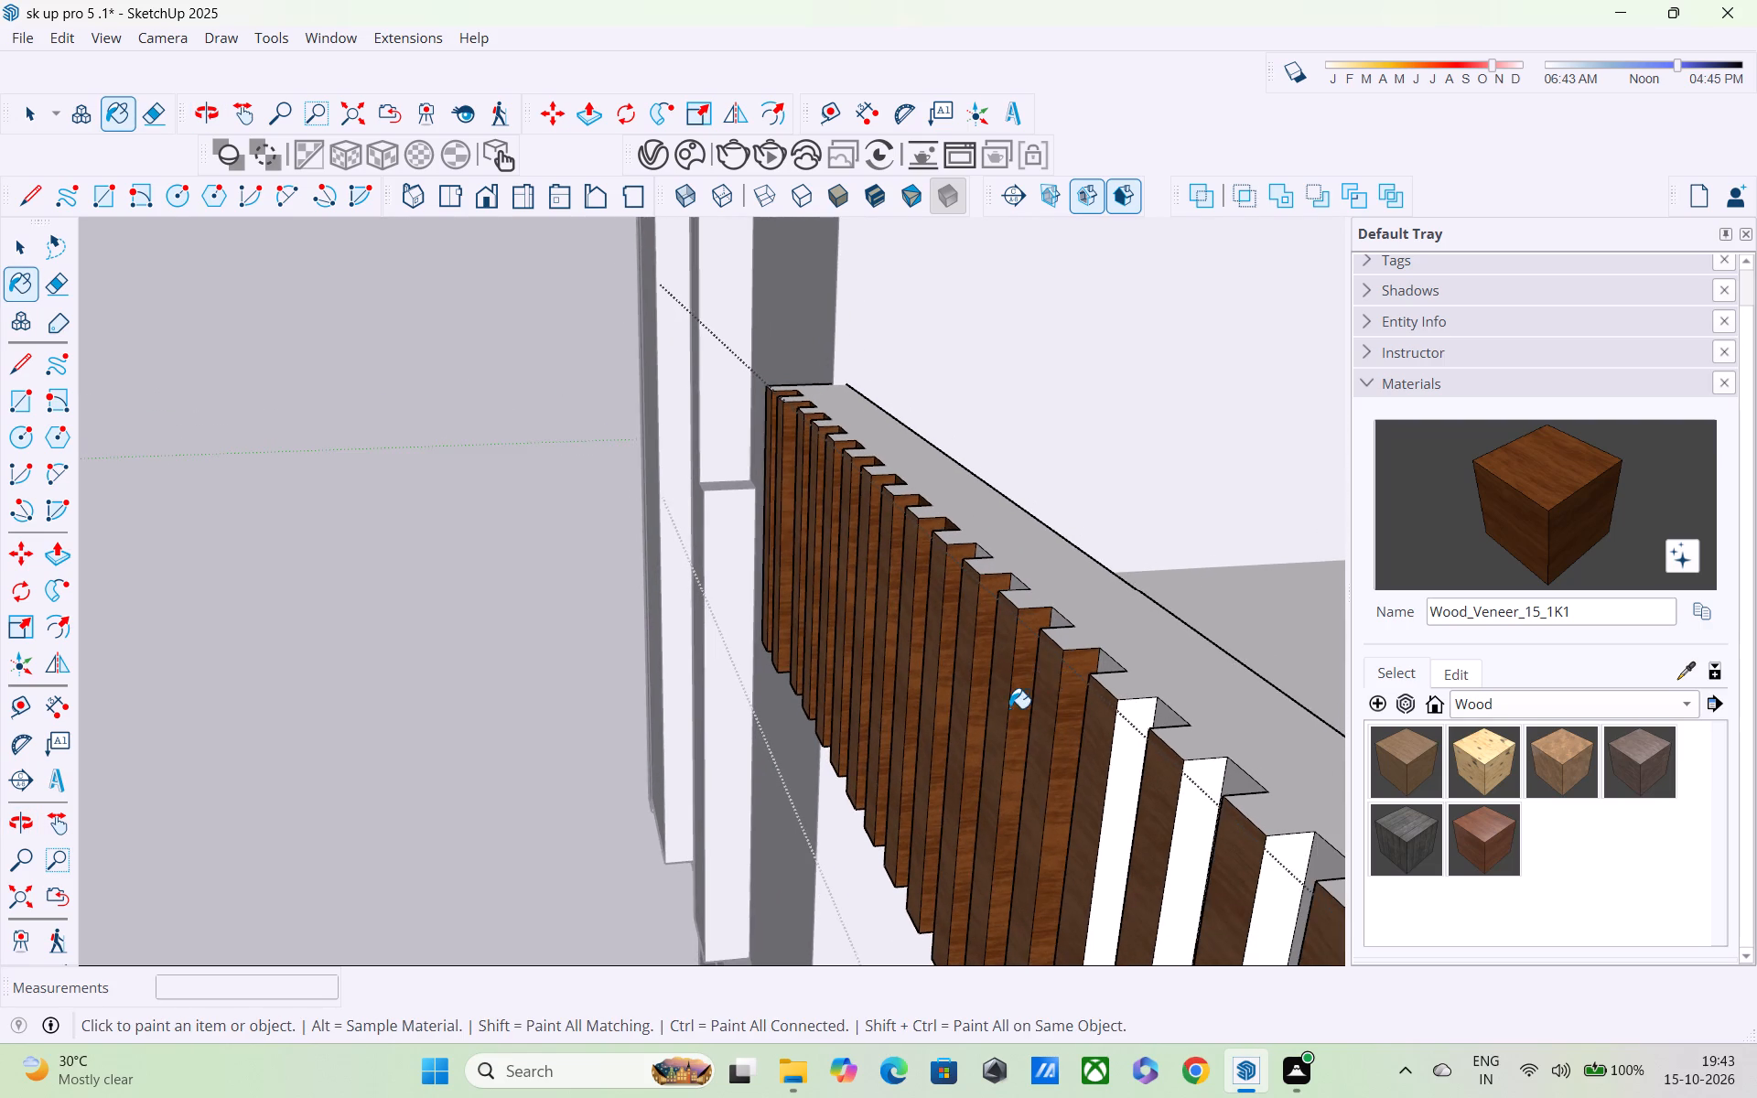
scroll(1009, 708, "down", 4)
middle_click_drag(1045, 757, 986, 699)
scroll(1029, 734, "up", 5)
left_click(1091, 733)
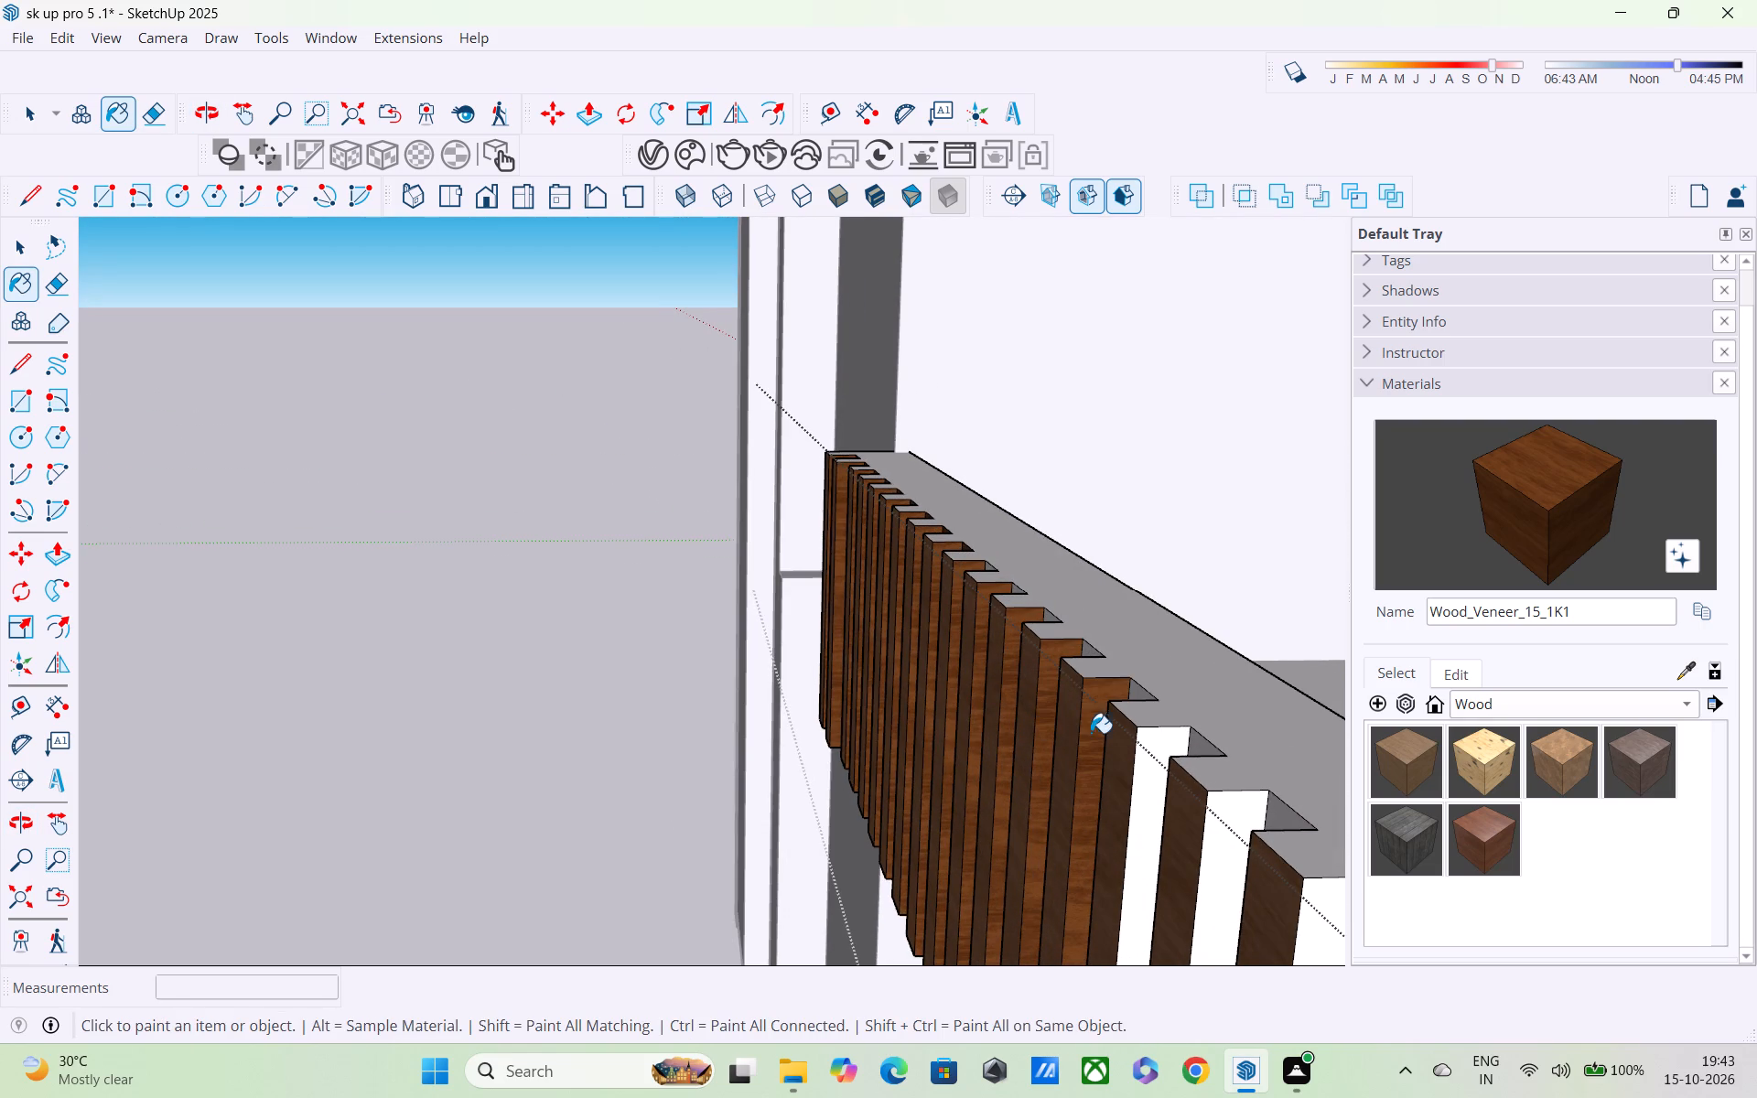
left_click(1143, 777)
left_click(1220, 861)
Paint the corner slat's end face and the adjoining recess's side and back faces with the darker wood veneer.
middle_click_drag(1153, 876, 911, 787)
middle_click_drag(950, 834, 981, 774)
scroll(981, 774, "down", 5)
middle_click_drag(810, 649, 799, 619)
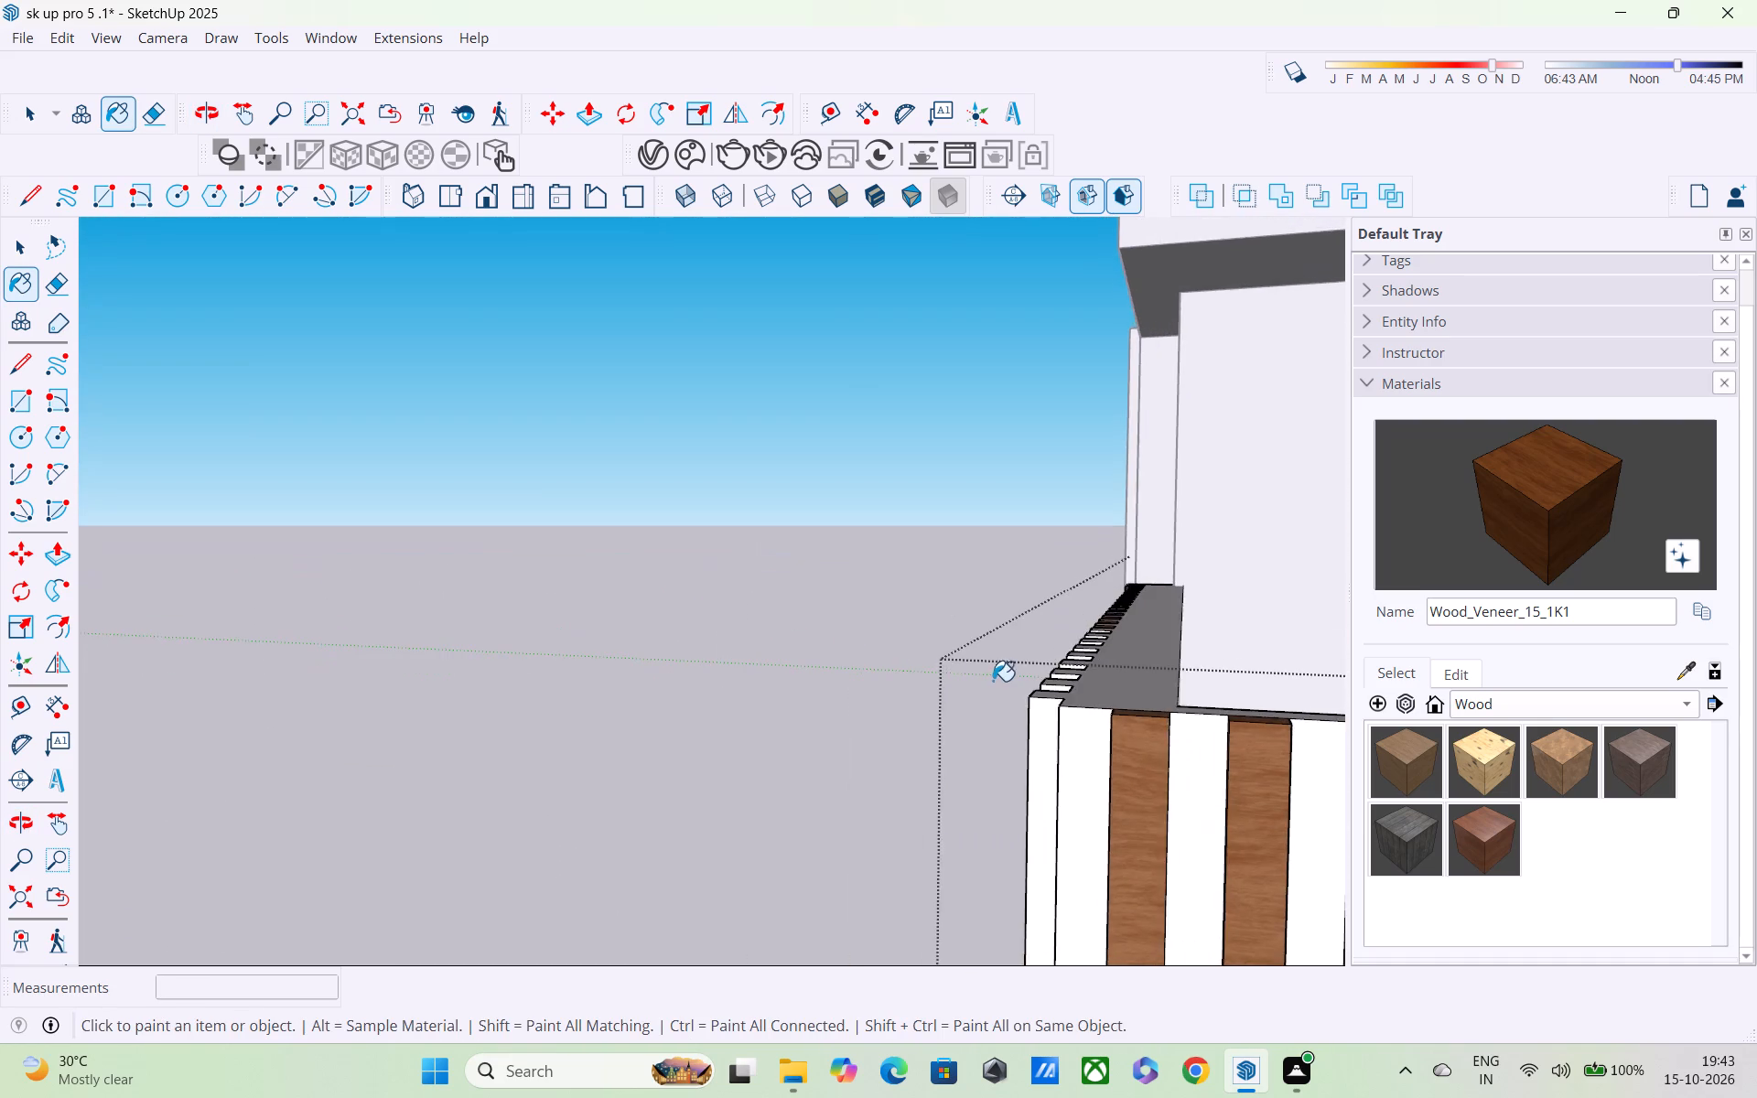
scroll(994, 682, "up", 3)
left_click(1139, 800)
middle_click_drag(1109, 770, 1179, 849)
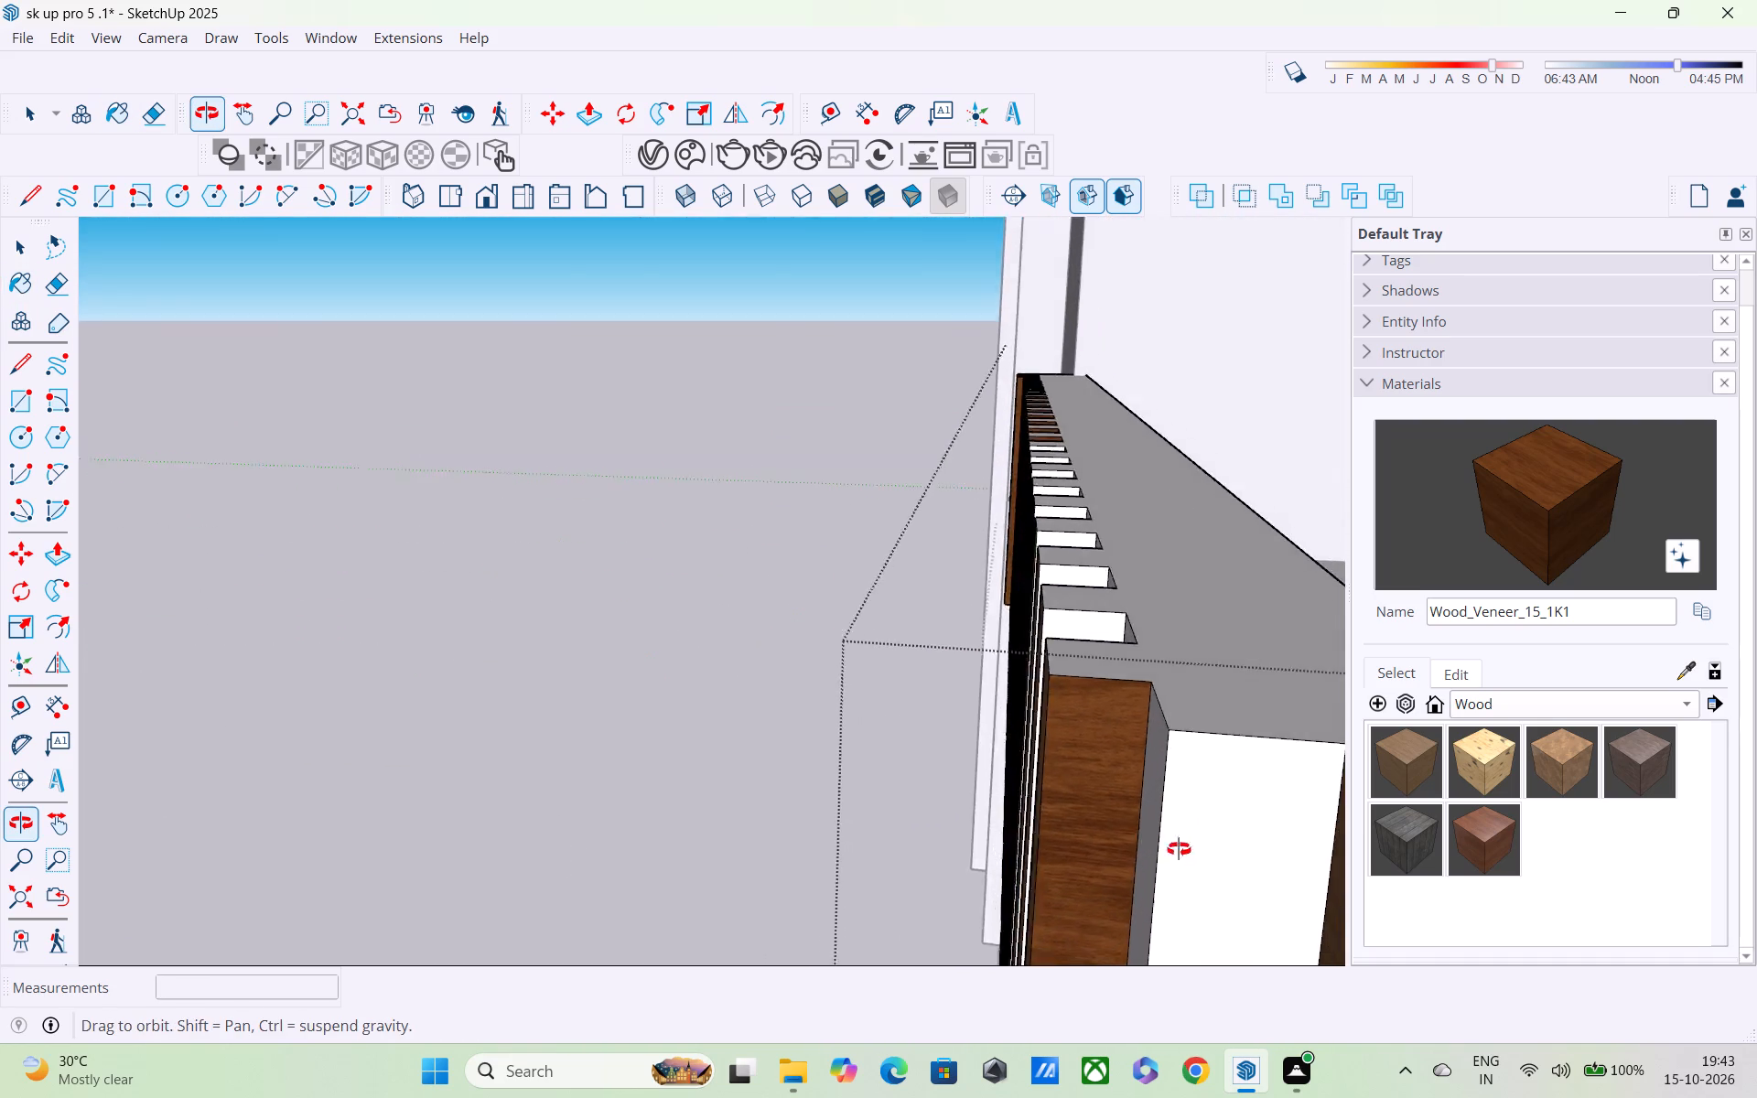
middle_click_drag(1179, 849, 1344, 824)
scroll(1129, 732, "down", 2)
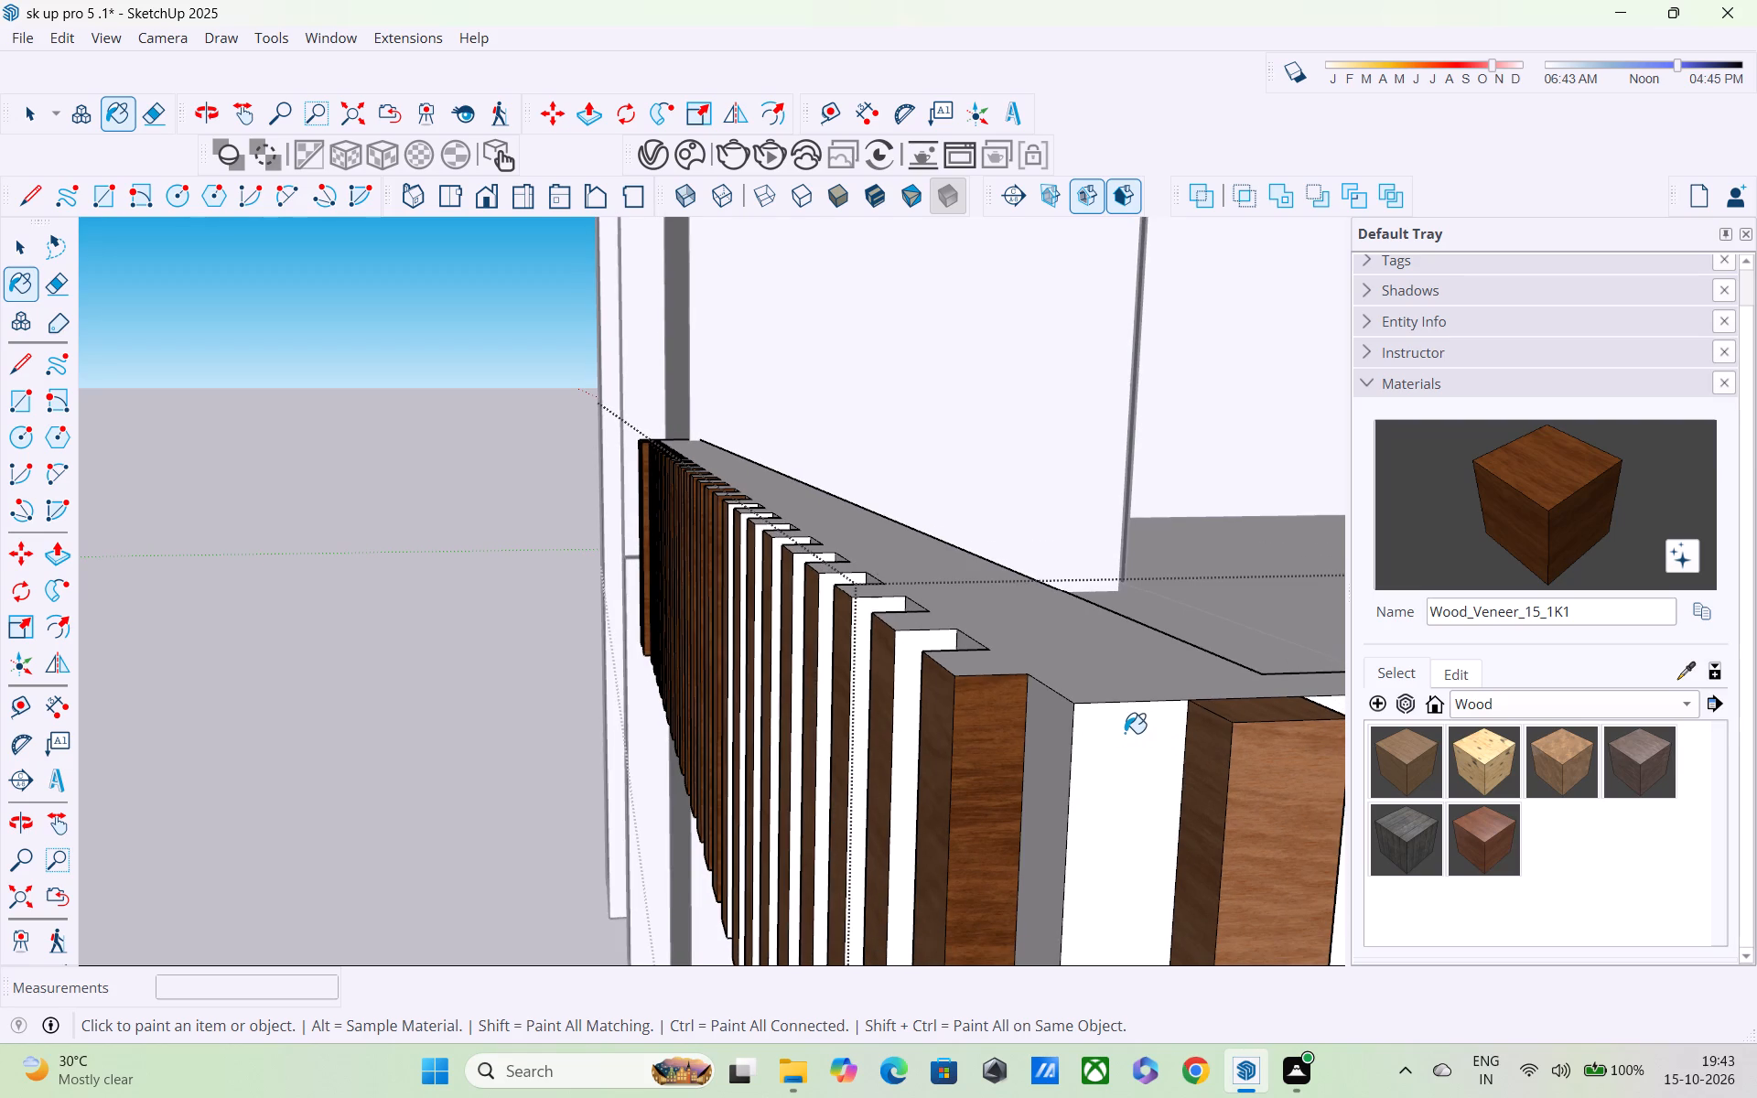
left_click(1125, 733)
left_click(1025, 719)
left_click_drag(1059, 735, 1051, 701)
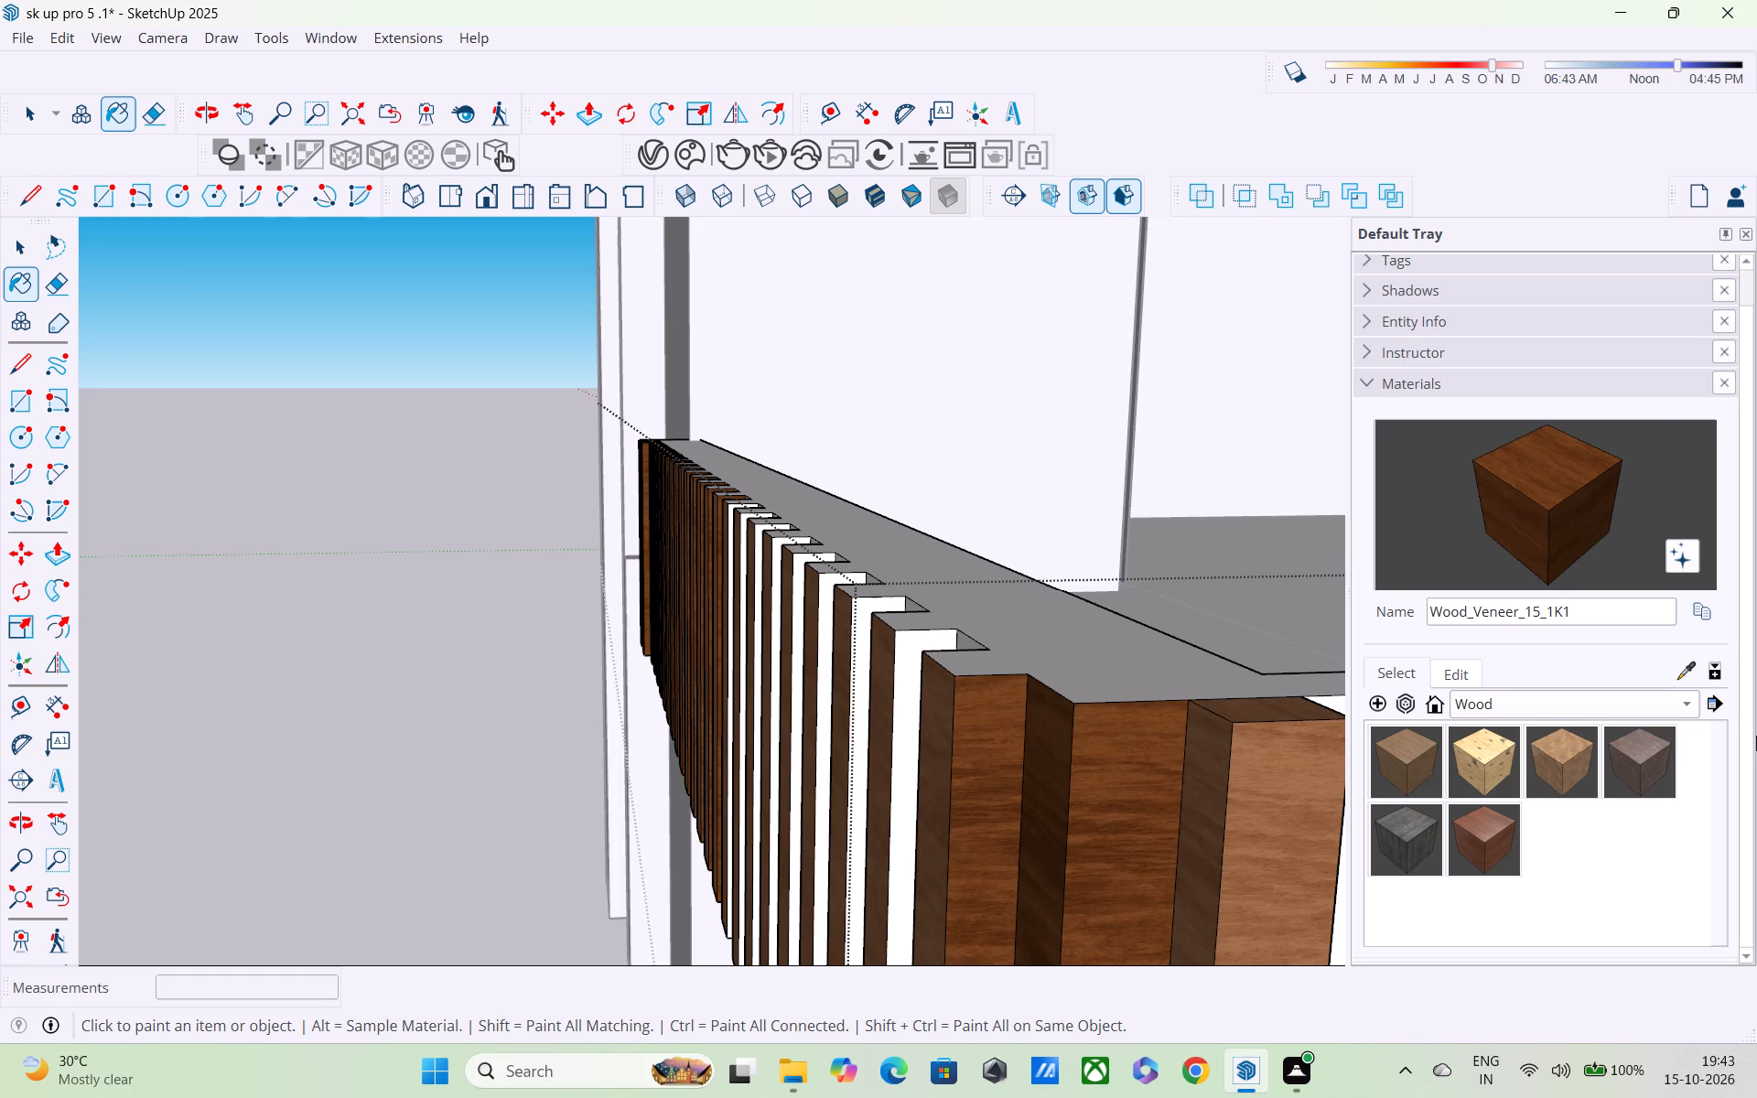
right_click_drag(1299, 989, 852, 1097)
Paint the next five white corner-facing slat sides leading up to the railing's corner with the darker wood veneer.
middle_click_drag(651, 685, 692, 719)
scroll(948, 755, "up", 4)
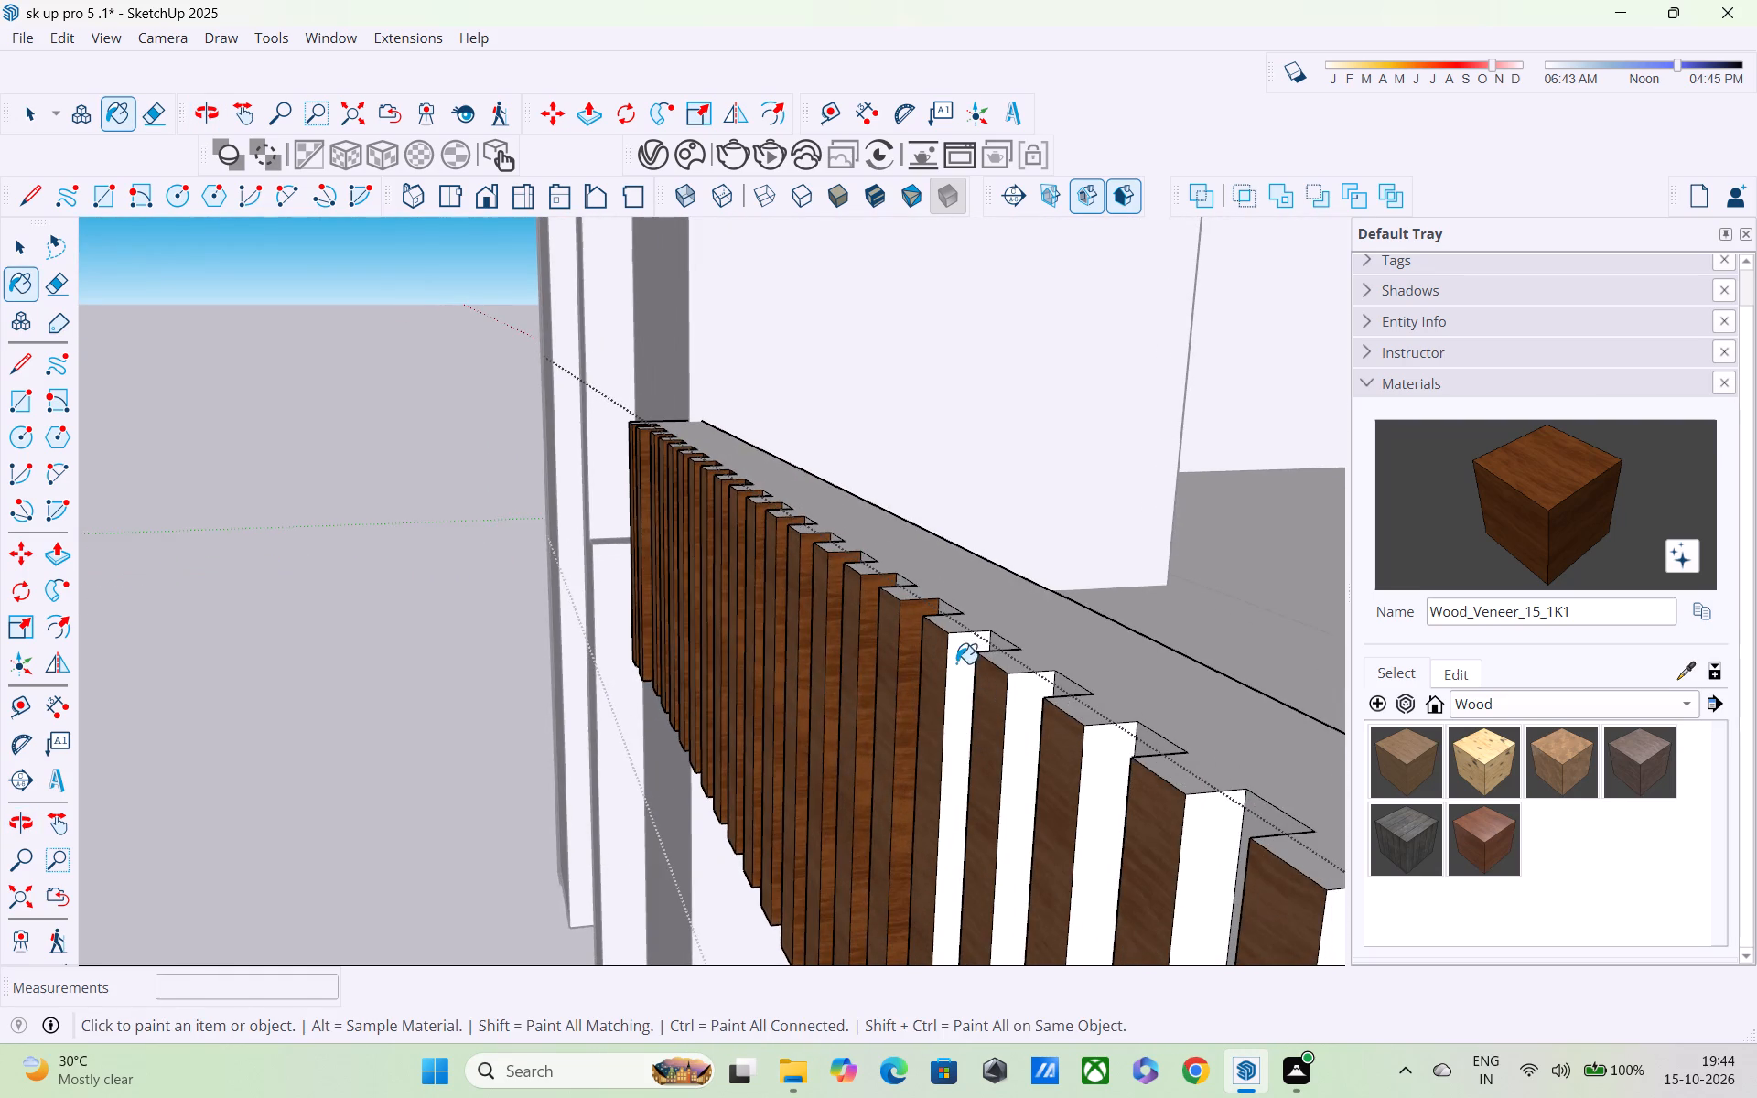
middle_click_drag(953, 661, 970, 733)
scroll(970, 733, "up", 2)
left_click(962, 643)
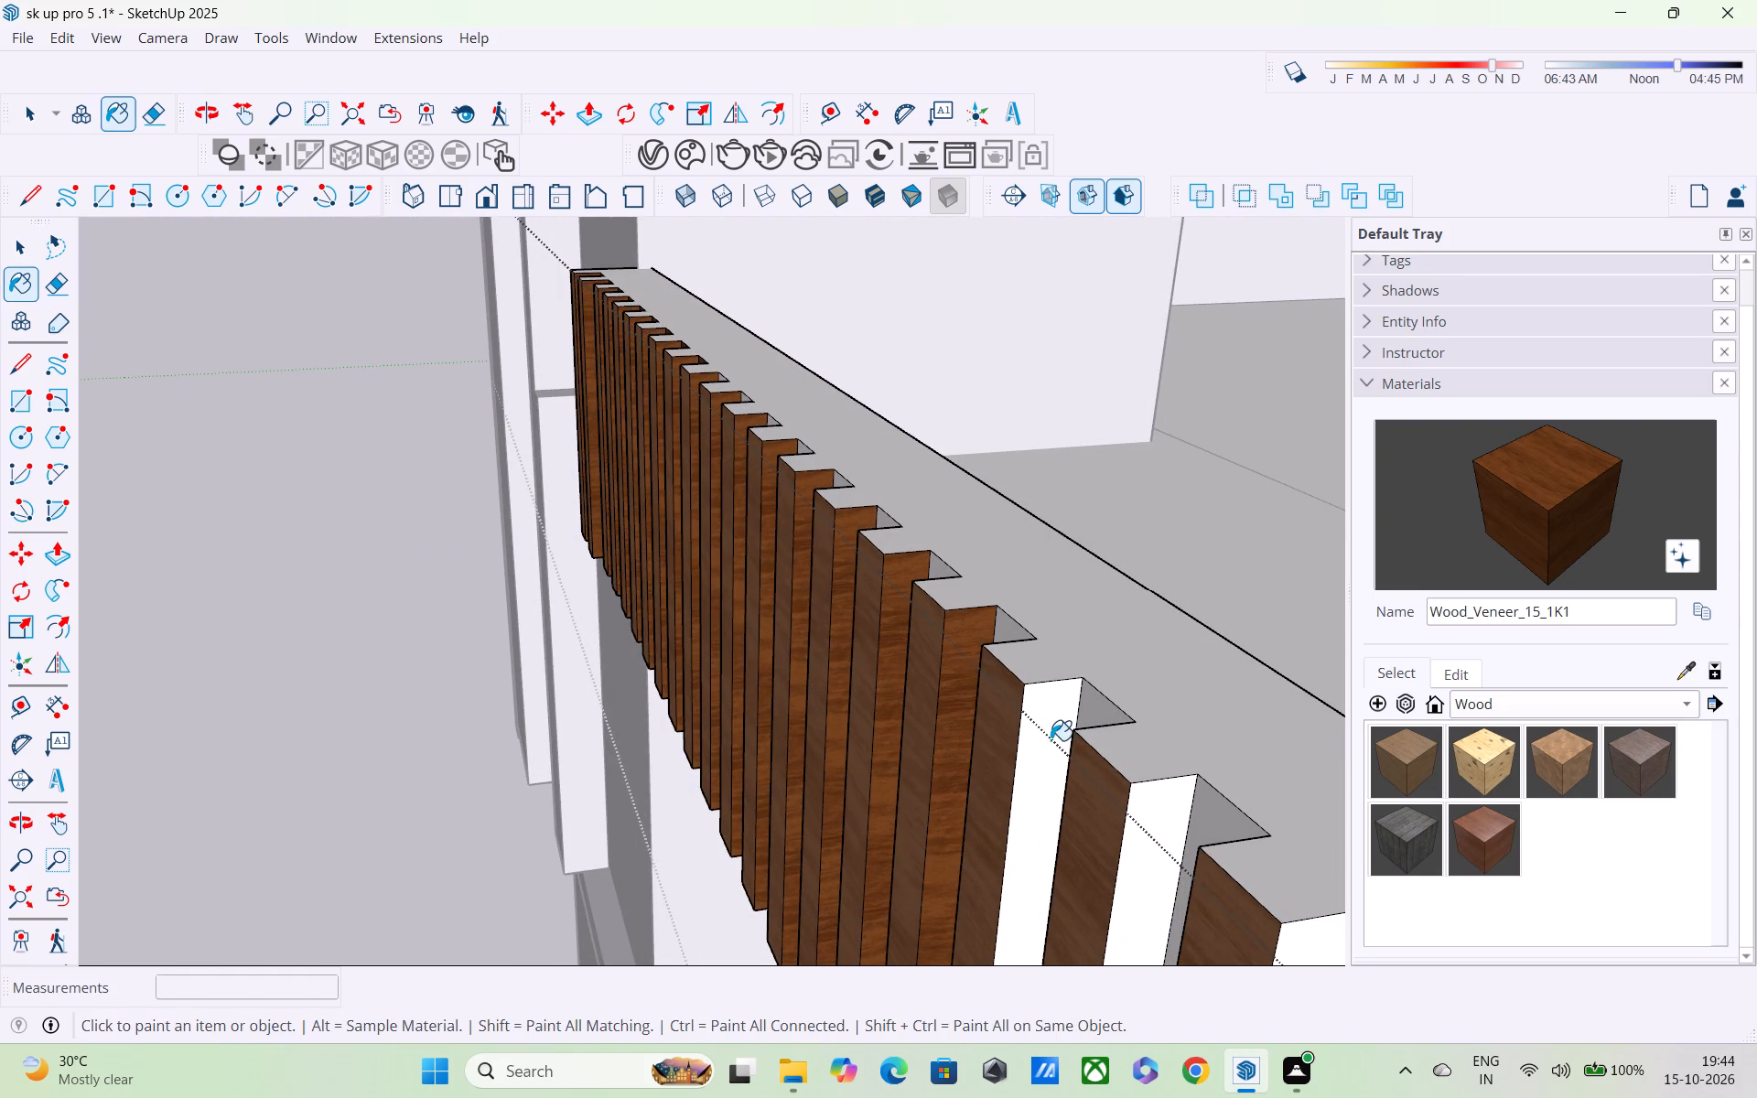
left_click(1048, 732)
left_click(1151, 832)
middle_click_drag(1096, 840, 861, 695, "shift")
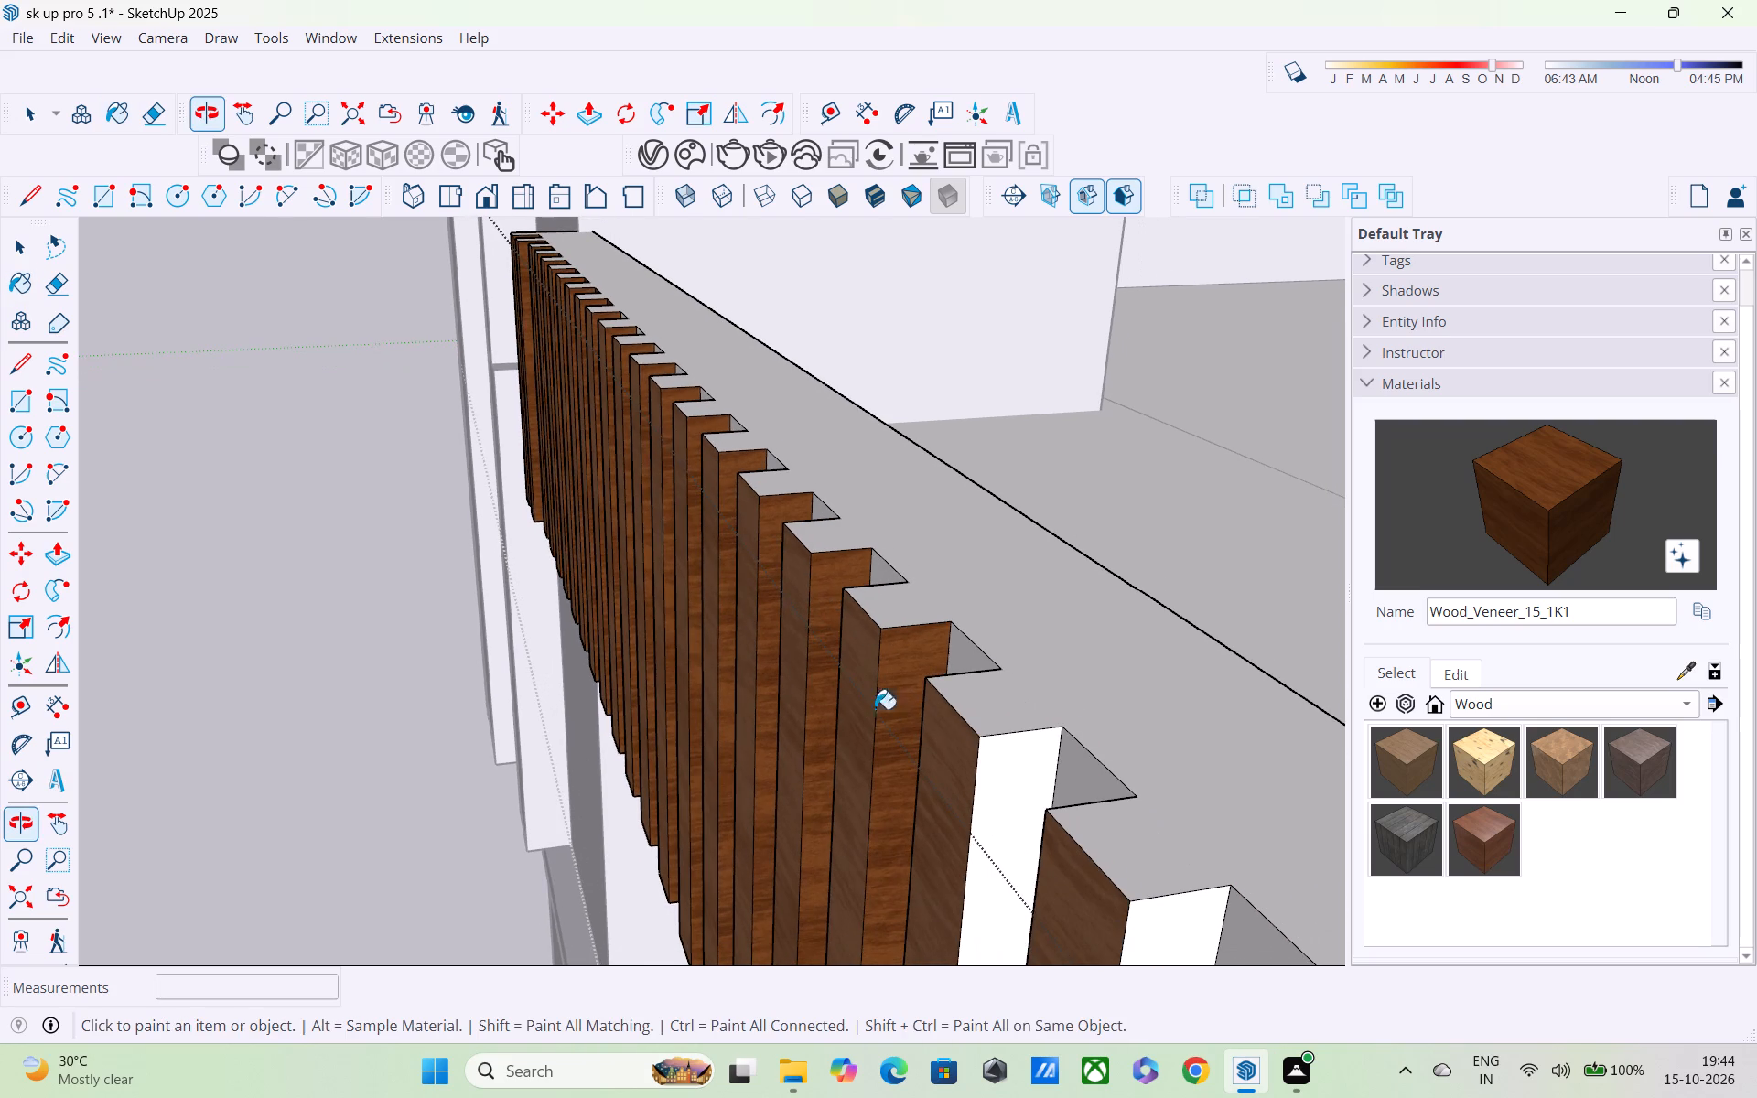
left_click(1004, 791)
middle_click_drag(1011, 813, 839, 560, "shift")
left_click(929, 671)
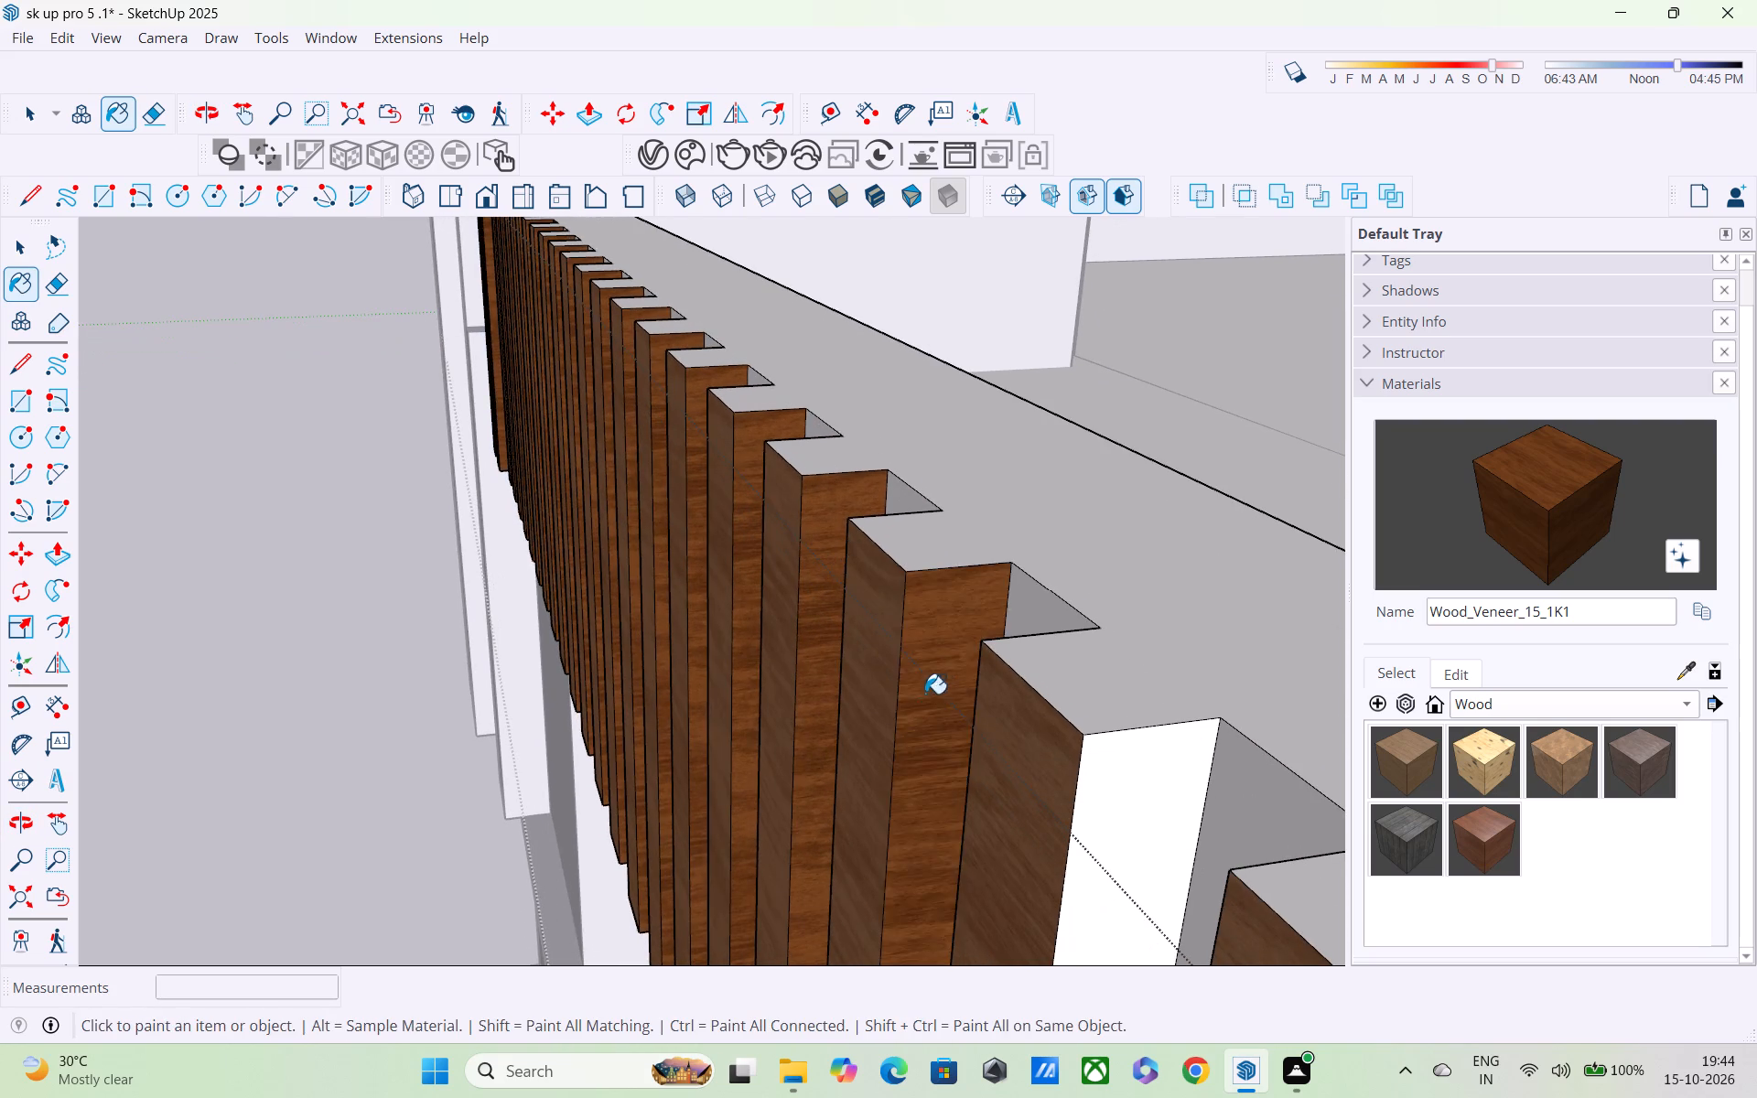
Paint the first three white slat sides beyond the finished stretch of the other railing run with the darker Wood_Veneer_15_1K1.
middle_click_drag(925, 700, 1358, 774)
middle_click_drag(865, 679, 1259, 602)
middle_click_drag(675, 612, 701, 608)
scroll(682, 610, "up", 1)
scroll(701, 608, "down", 2)
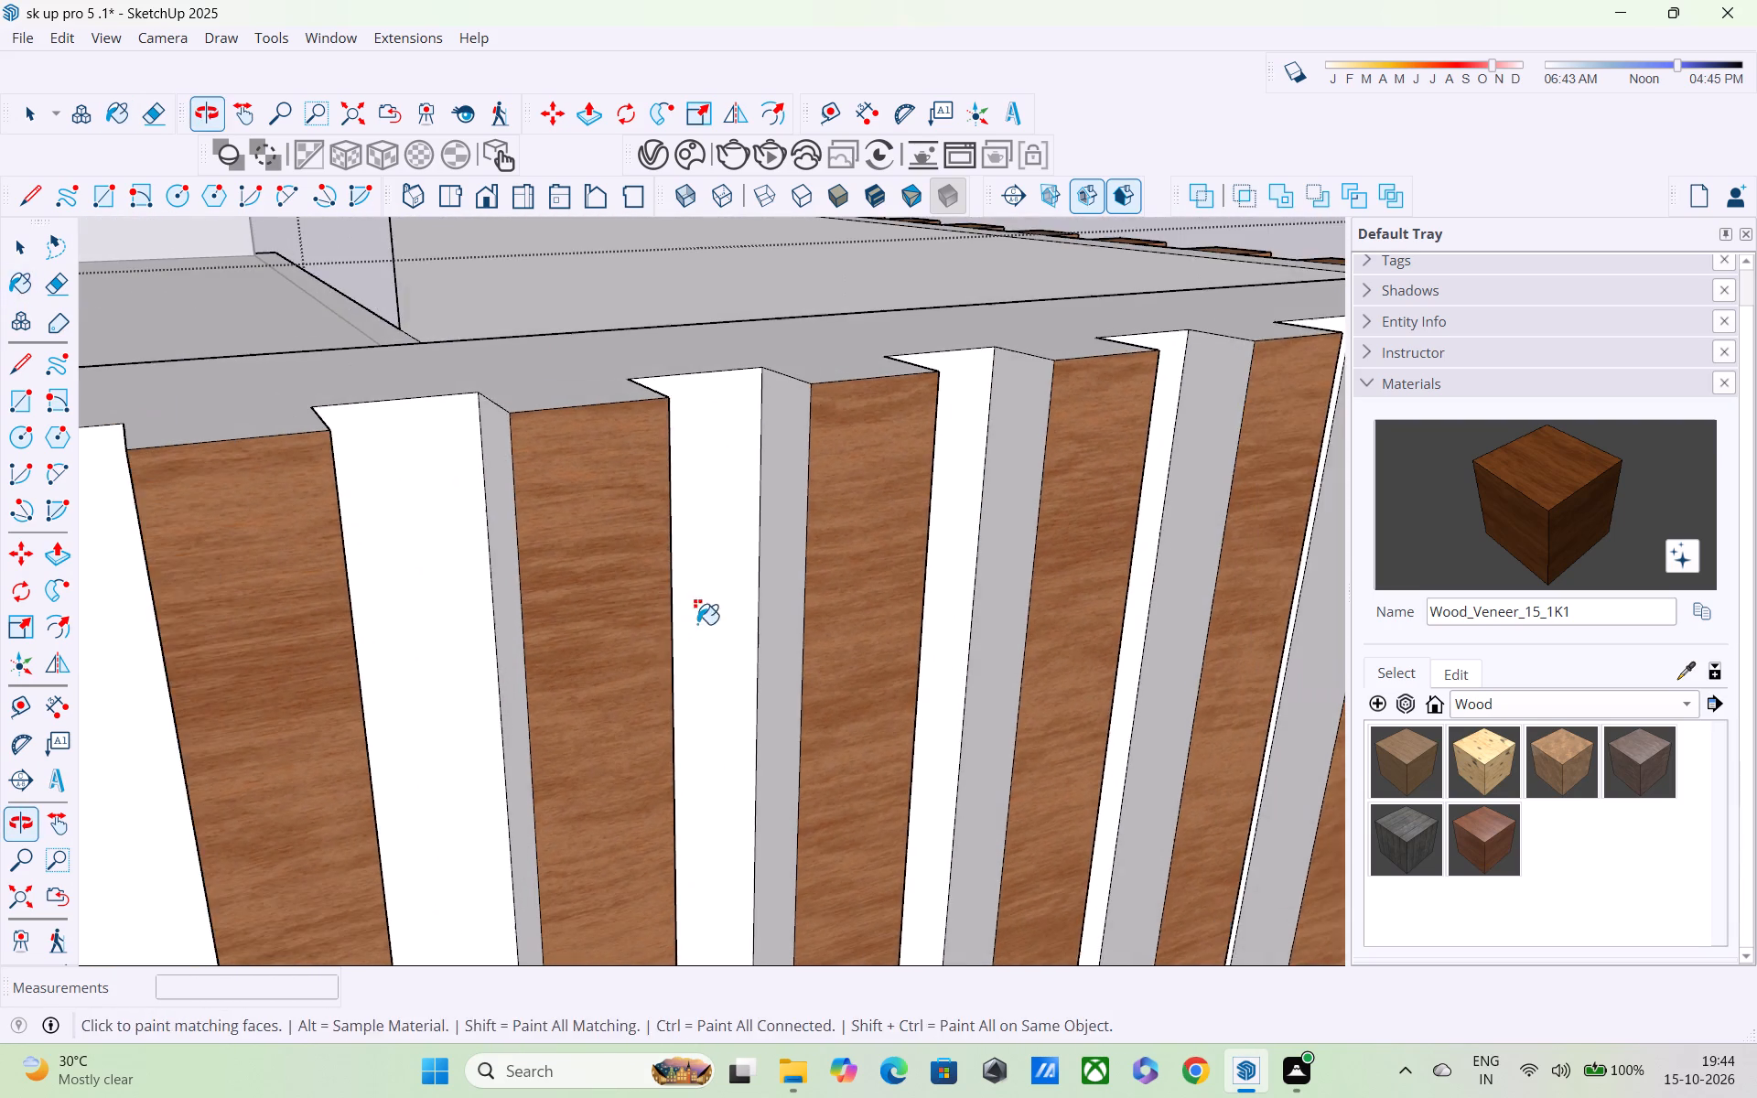
middle_click_drag(646, 664, 907, 482, "shift")
middle_click_drag(546, 572, 824, 572)
scroll(694, 622, "down", 3)
middle_click_drag(524, 704, 773, 551, "shift")
scroll(773, 551, "up", 1, "shift")
scroll(717, 593, "down", 5)
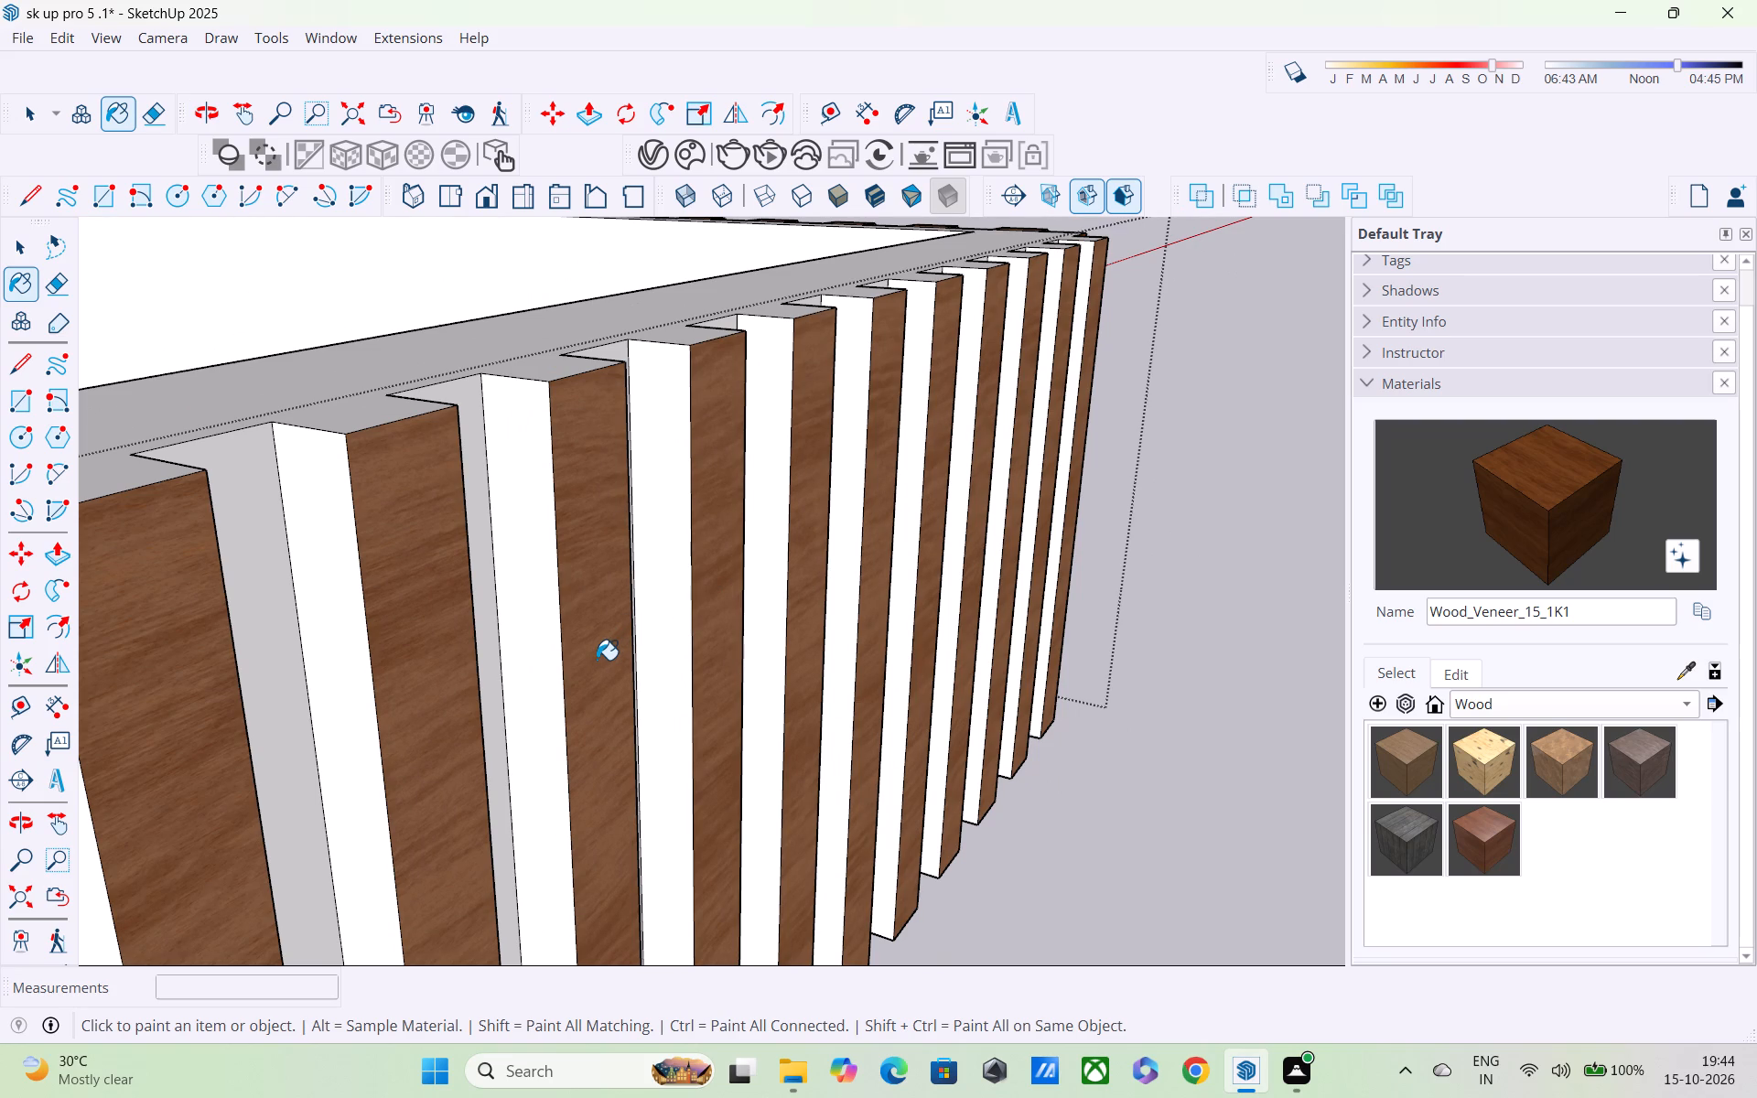
middle_click_drag(597, 657, 703, 577, "shift")
scroll(664, 595, "down", 4)
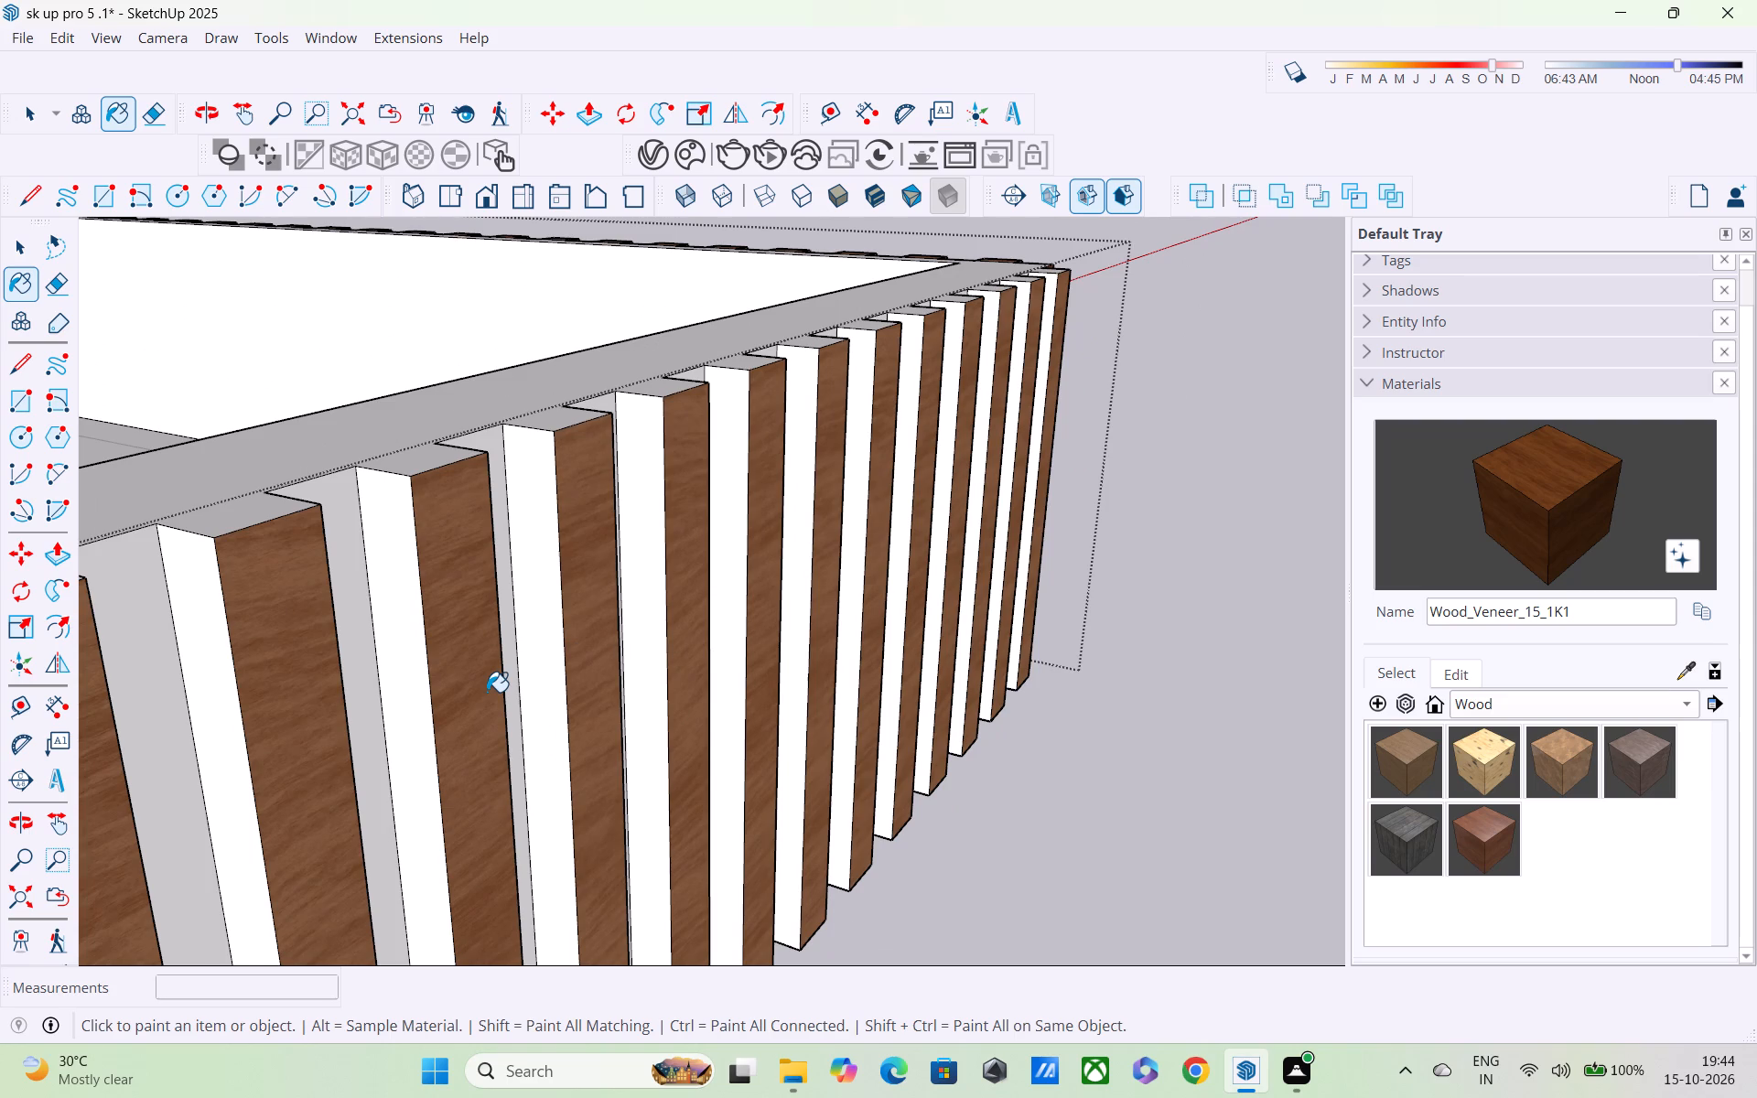
scroll(487, 692, "down", 1, "shift")
middle_click_drag(465, 708, 662, 519, "shift")
scroll(496, 576, "down", 10)
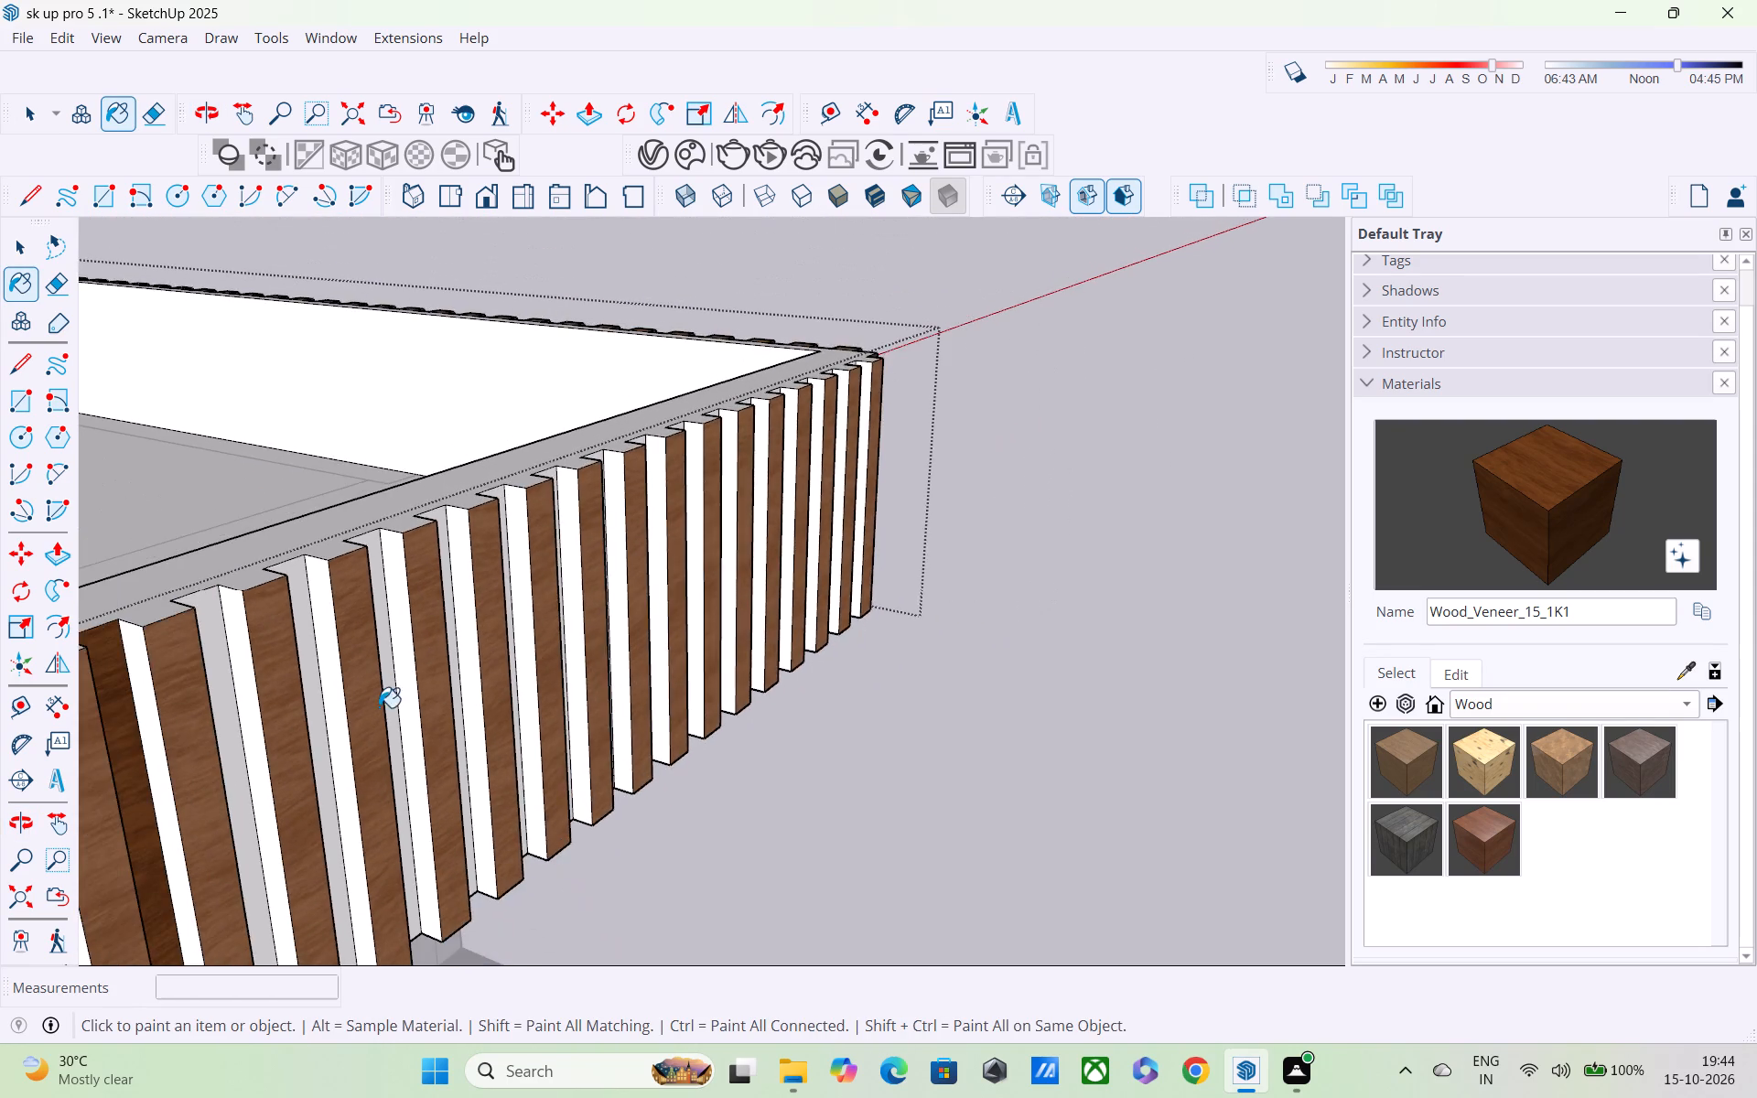
middle_click_drag(379, 707, 602, 524)
scroll(511, 558, "up", 2, "shift")
middle_click_drag(448, 561, 500, 636, "shift")
scroll(442, 630, "up", 2, "shift")
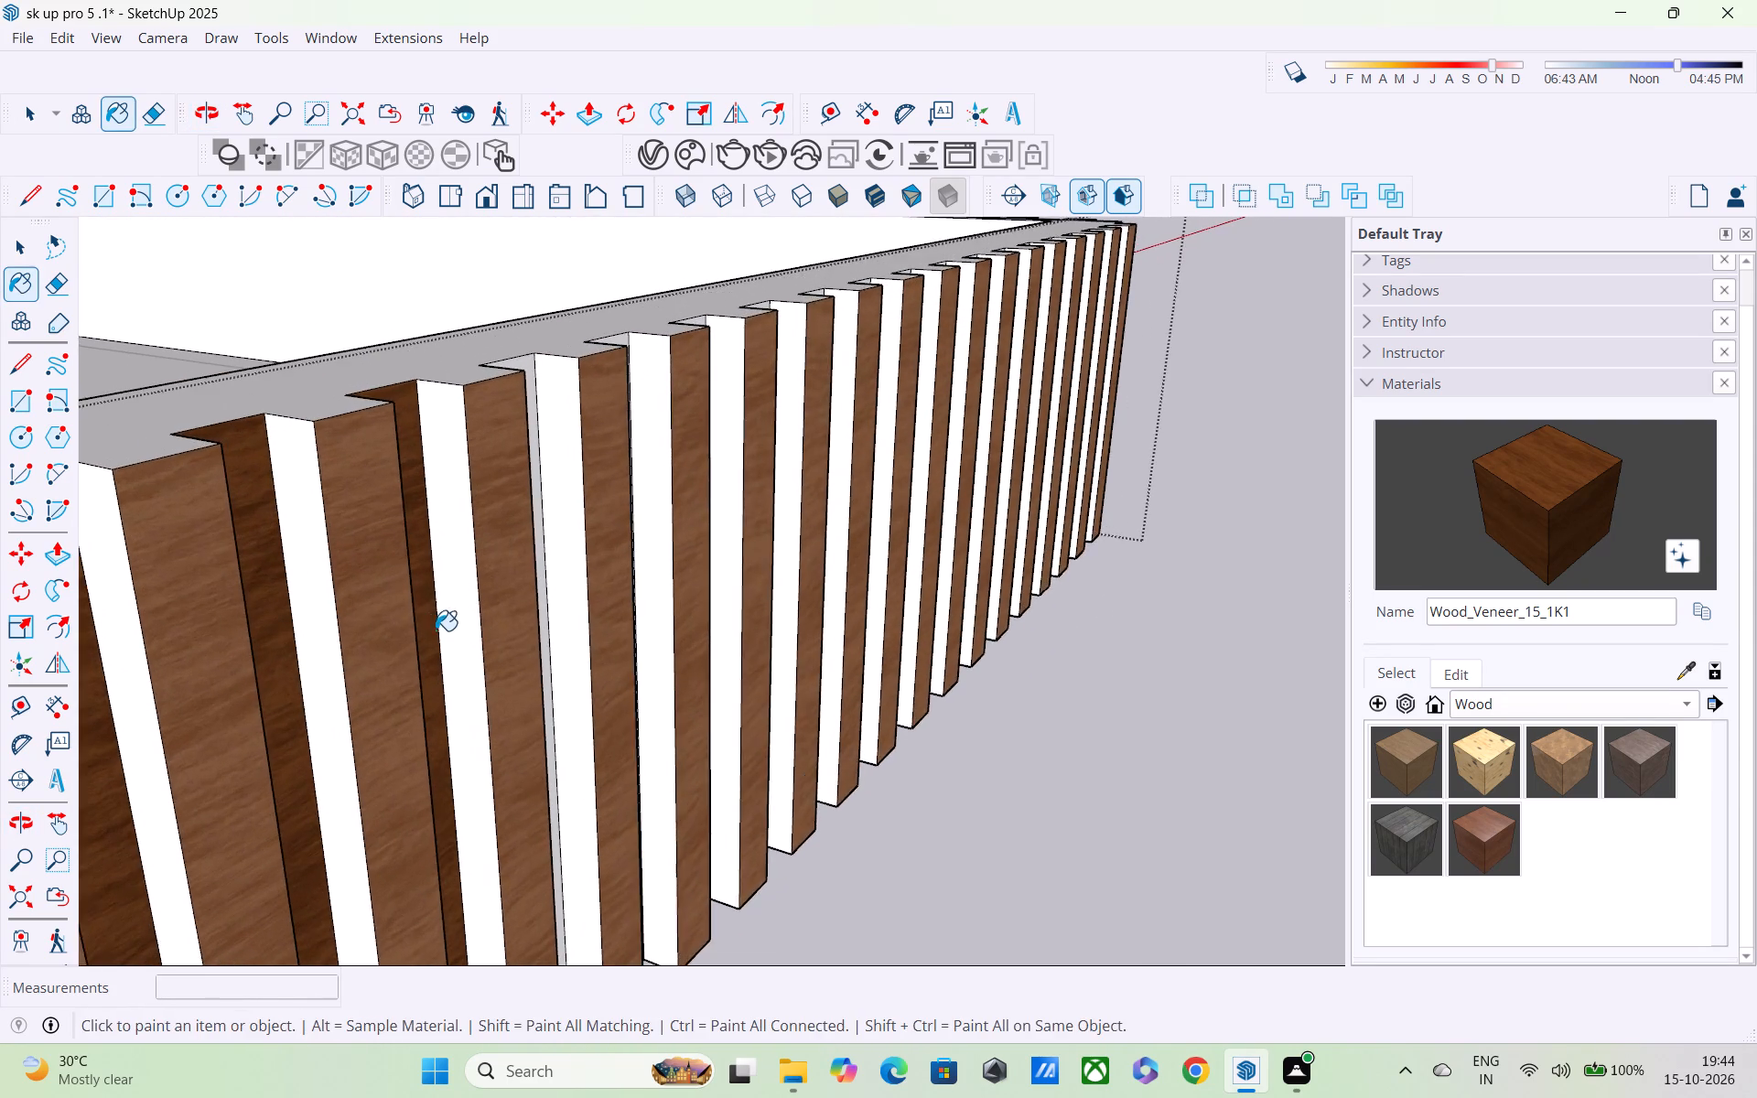
middle_click_drag(421, 634, 695, 479, "shift")
scroll(615, 532, "down", 5)
middle_click_drag(495, 611, 627, 646)
scroll(586, 651, "down", 4)
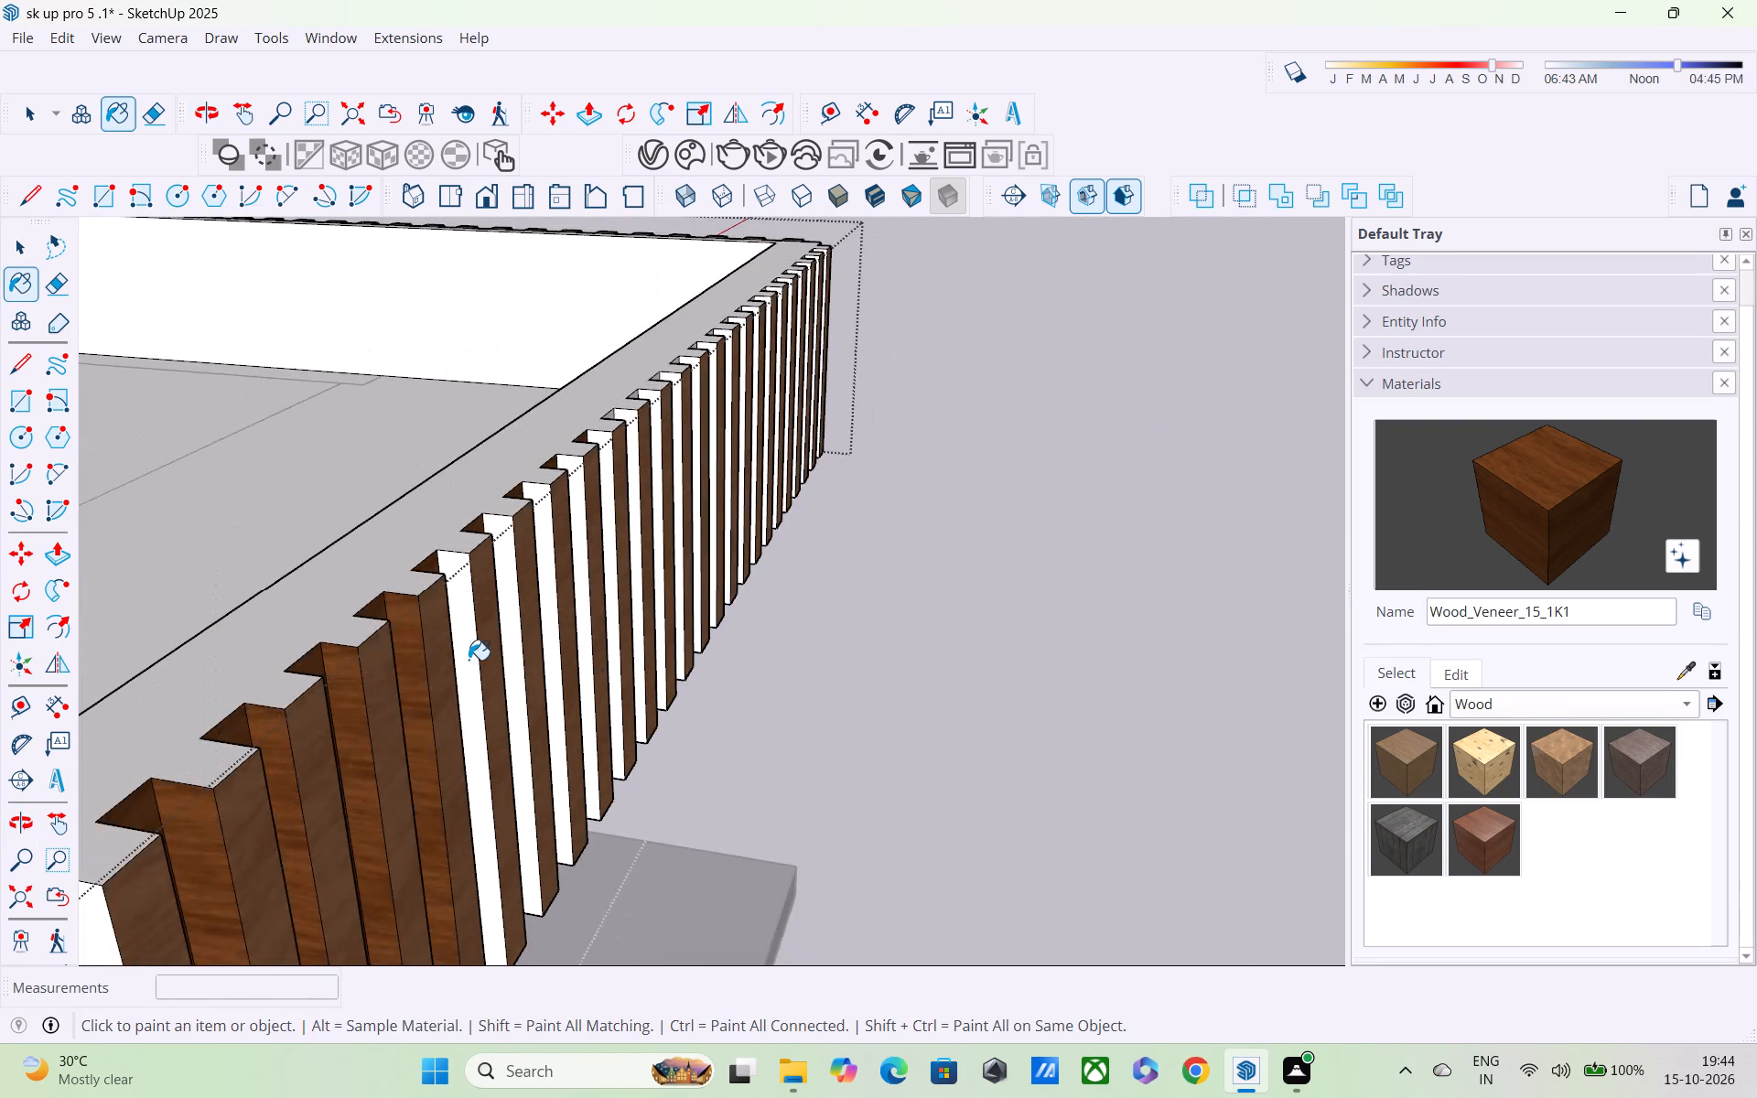
left_click(462, 623)
middle_click_drag(472, 620, 341, 645)
scroll(515, 591, "up", 2)
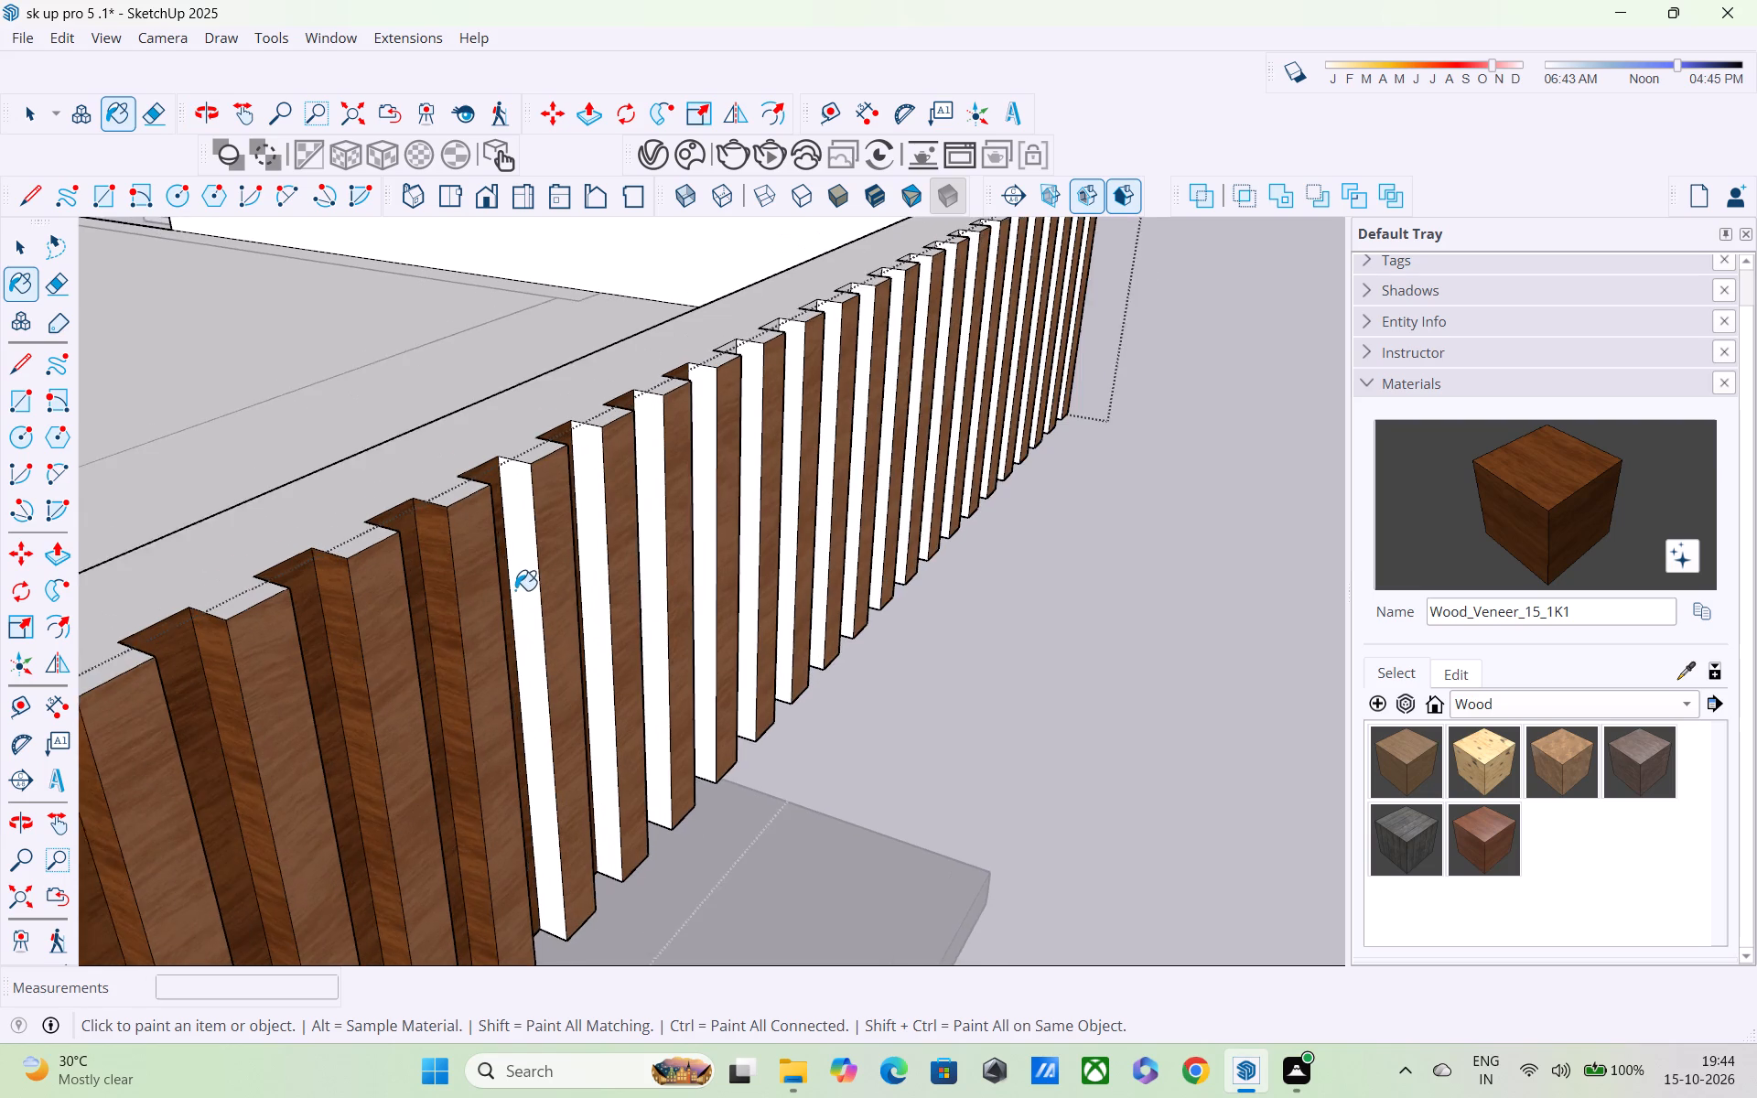
scroll(515, 590, "up", 1)
left_click(512, 569)
scroll(535, 581, "down", 1)
middle_click_drag(535, 581, 476, 591)
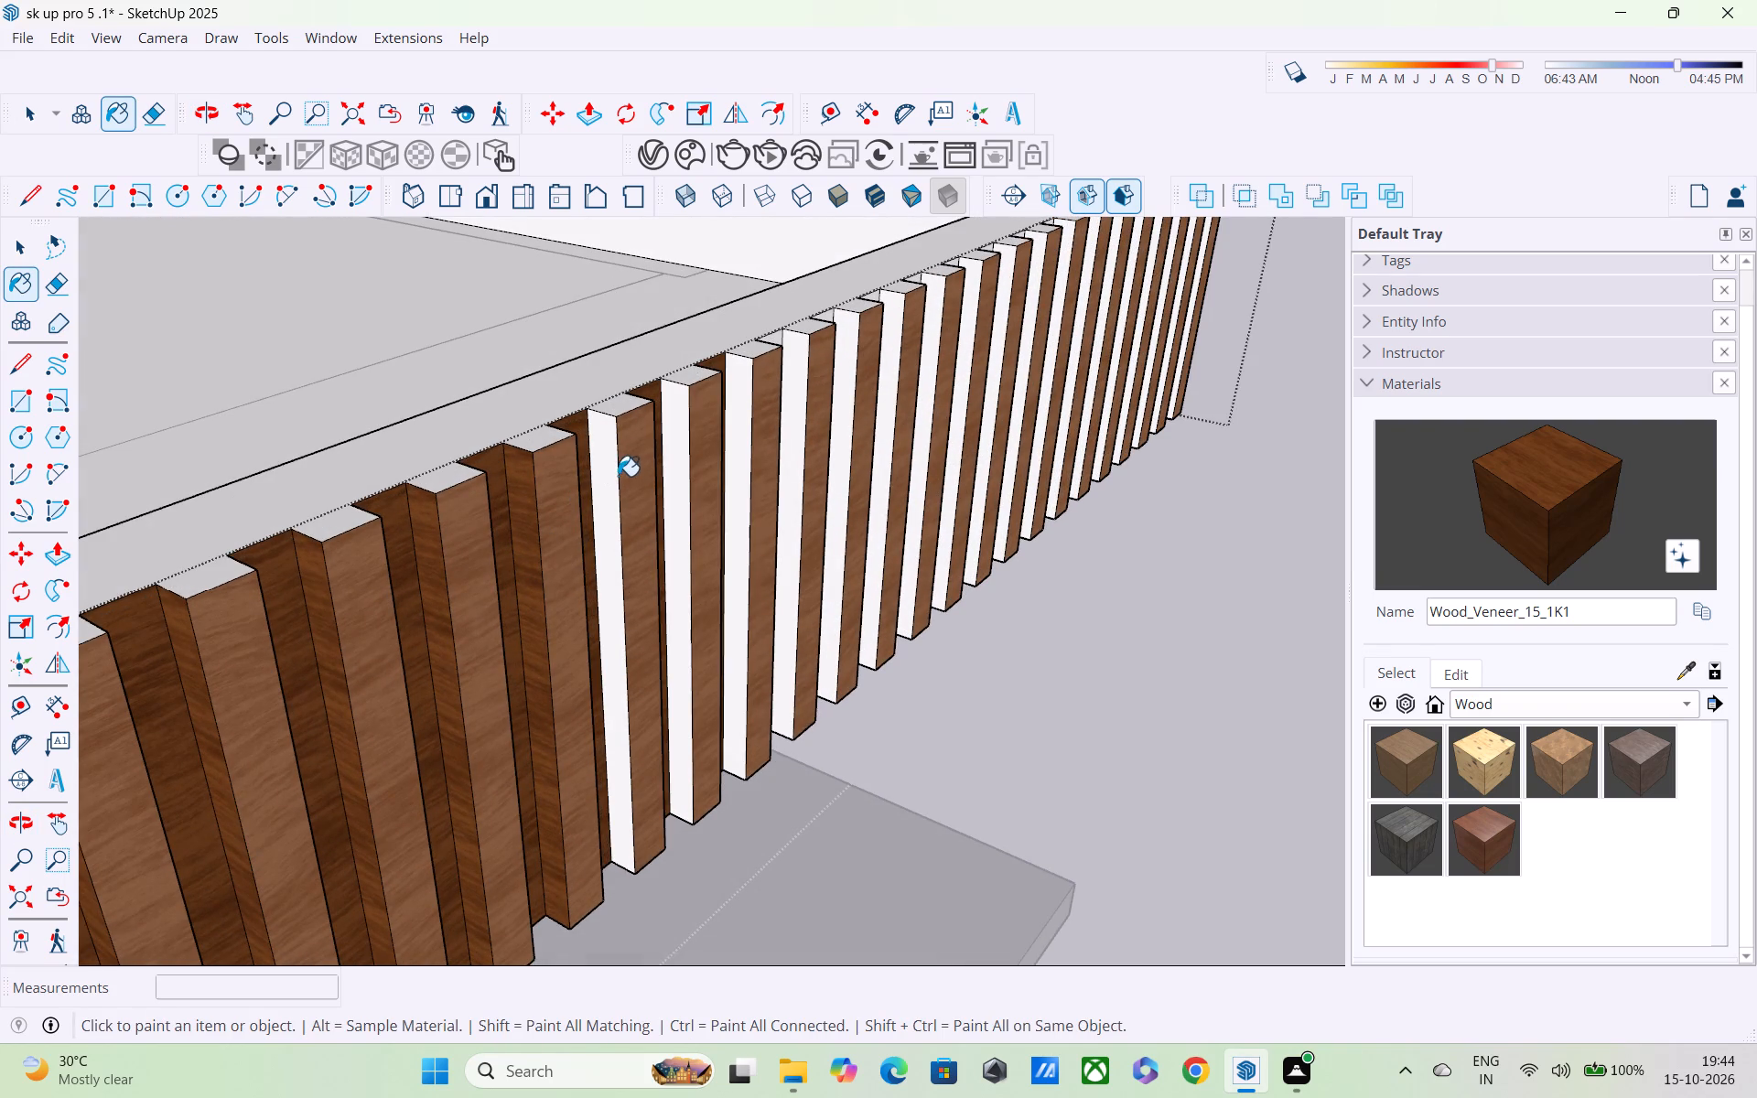
left_click(608, 463)
Paint the next three white slat sides further along this railing run with the darker wood veneer.
middle_click(435, 559)
scroll(439, 562, "down", 2)
middle_click_drag(438, 562, 362, 559, "shift")
scroll(534, 544, "up", 3)
left_click(599, 472)
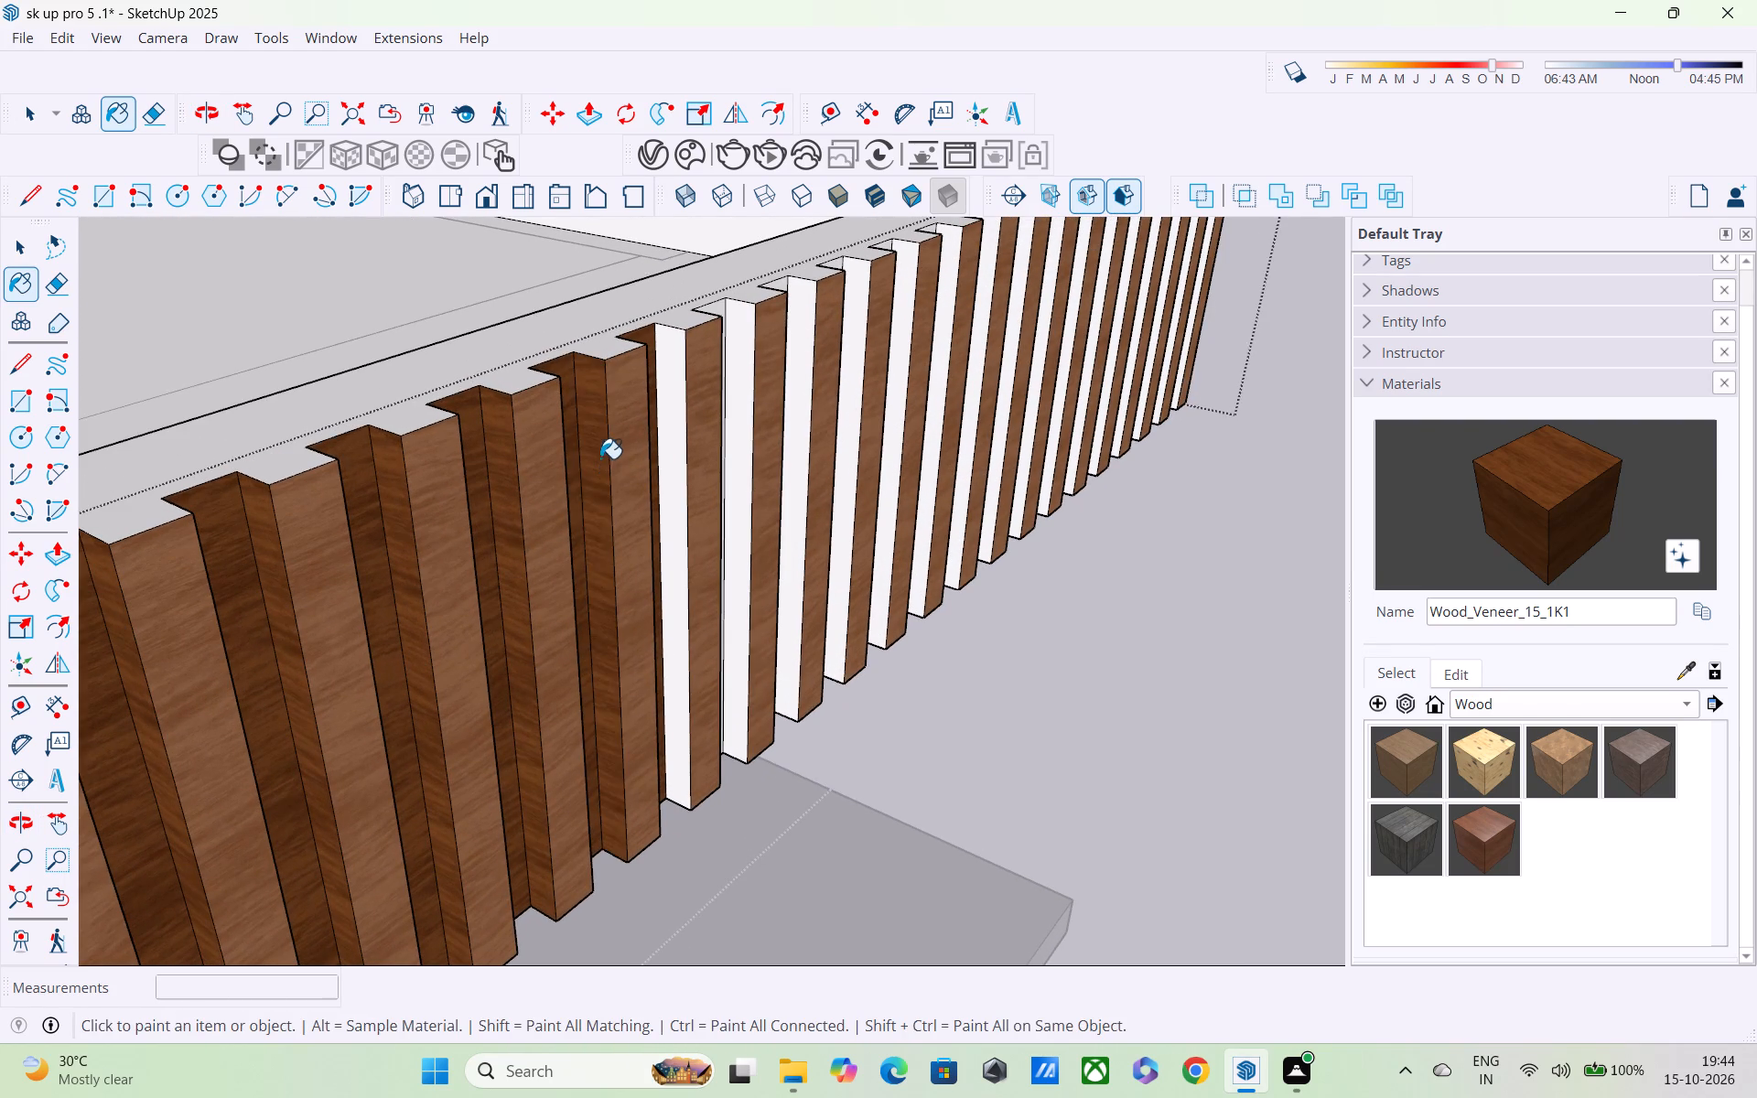
middle_click_drag(608, 463, 566, 536)
scroll(628, 493, "up", 2)
left_click(699, 437)
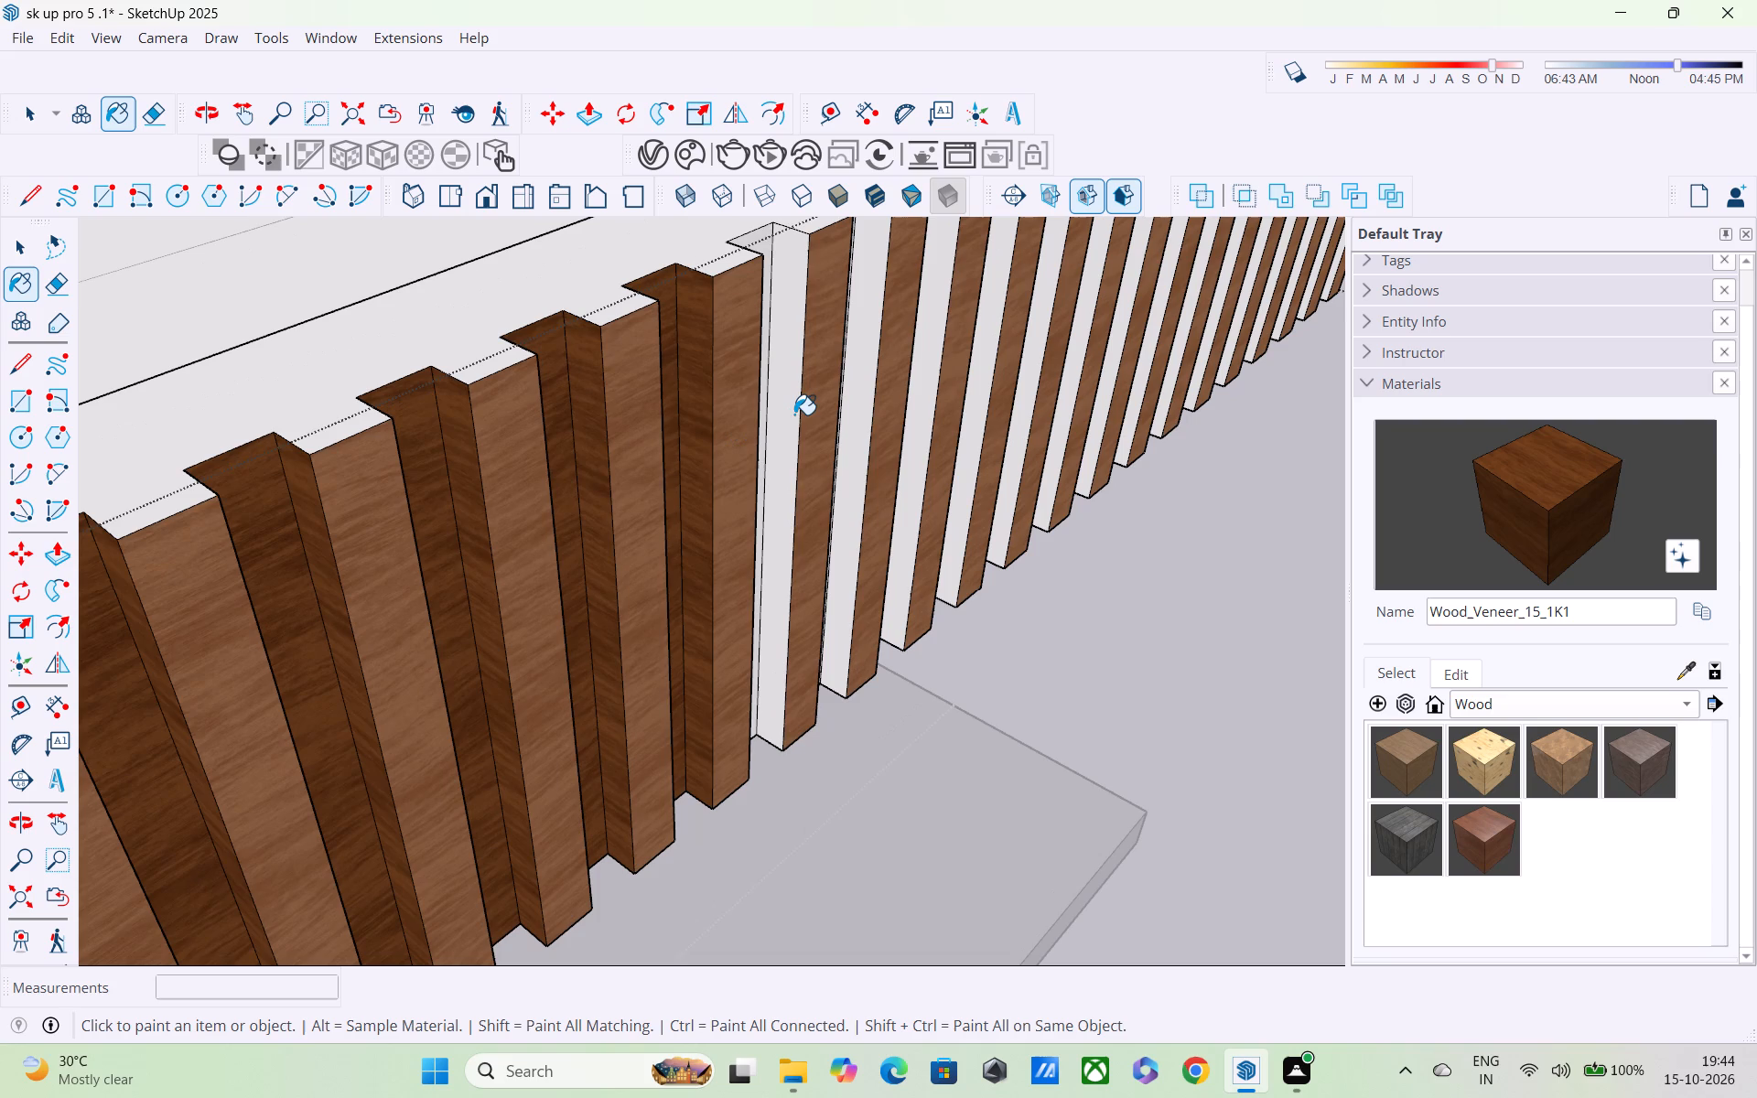
left_click(792, 405)
Paint the next two white recess backs and the adjoining slat side with the darker wood veneer.
middle_click_drag(695, 436, 373, 526)
scroll(521, 442, "up", 2, "shift")
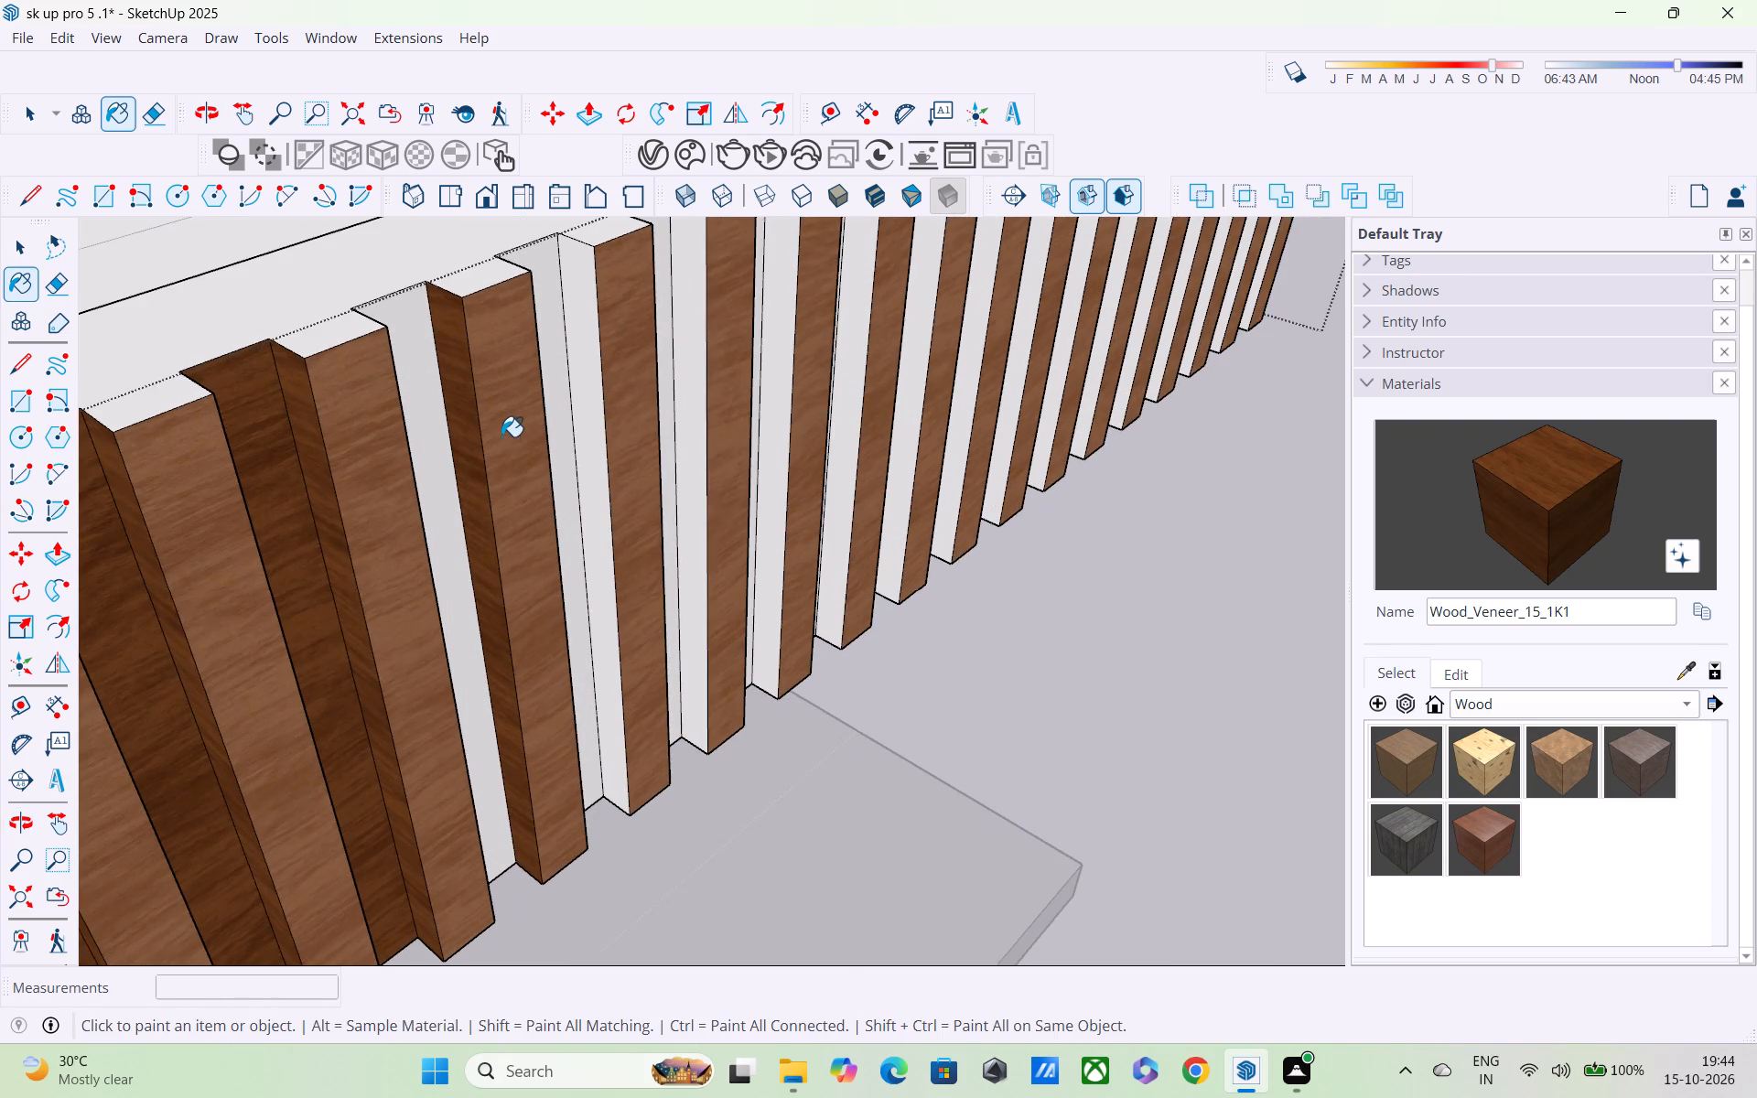
middle_click_drag(501, 436, 401, 490)
scroll(372, 561, "down", 1)
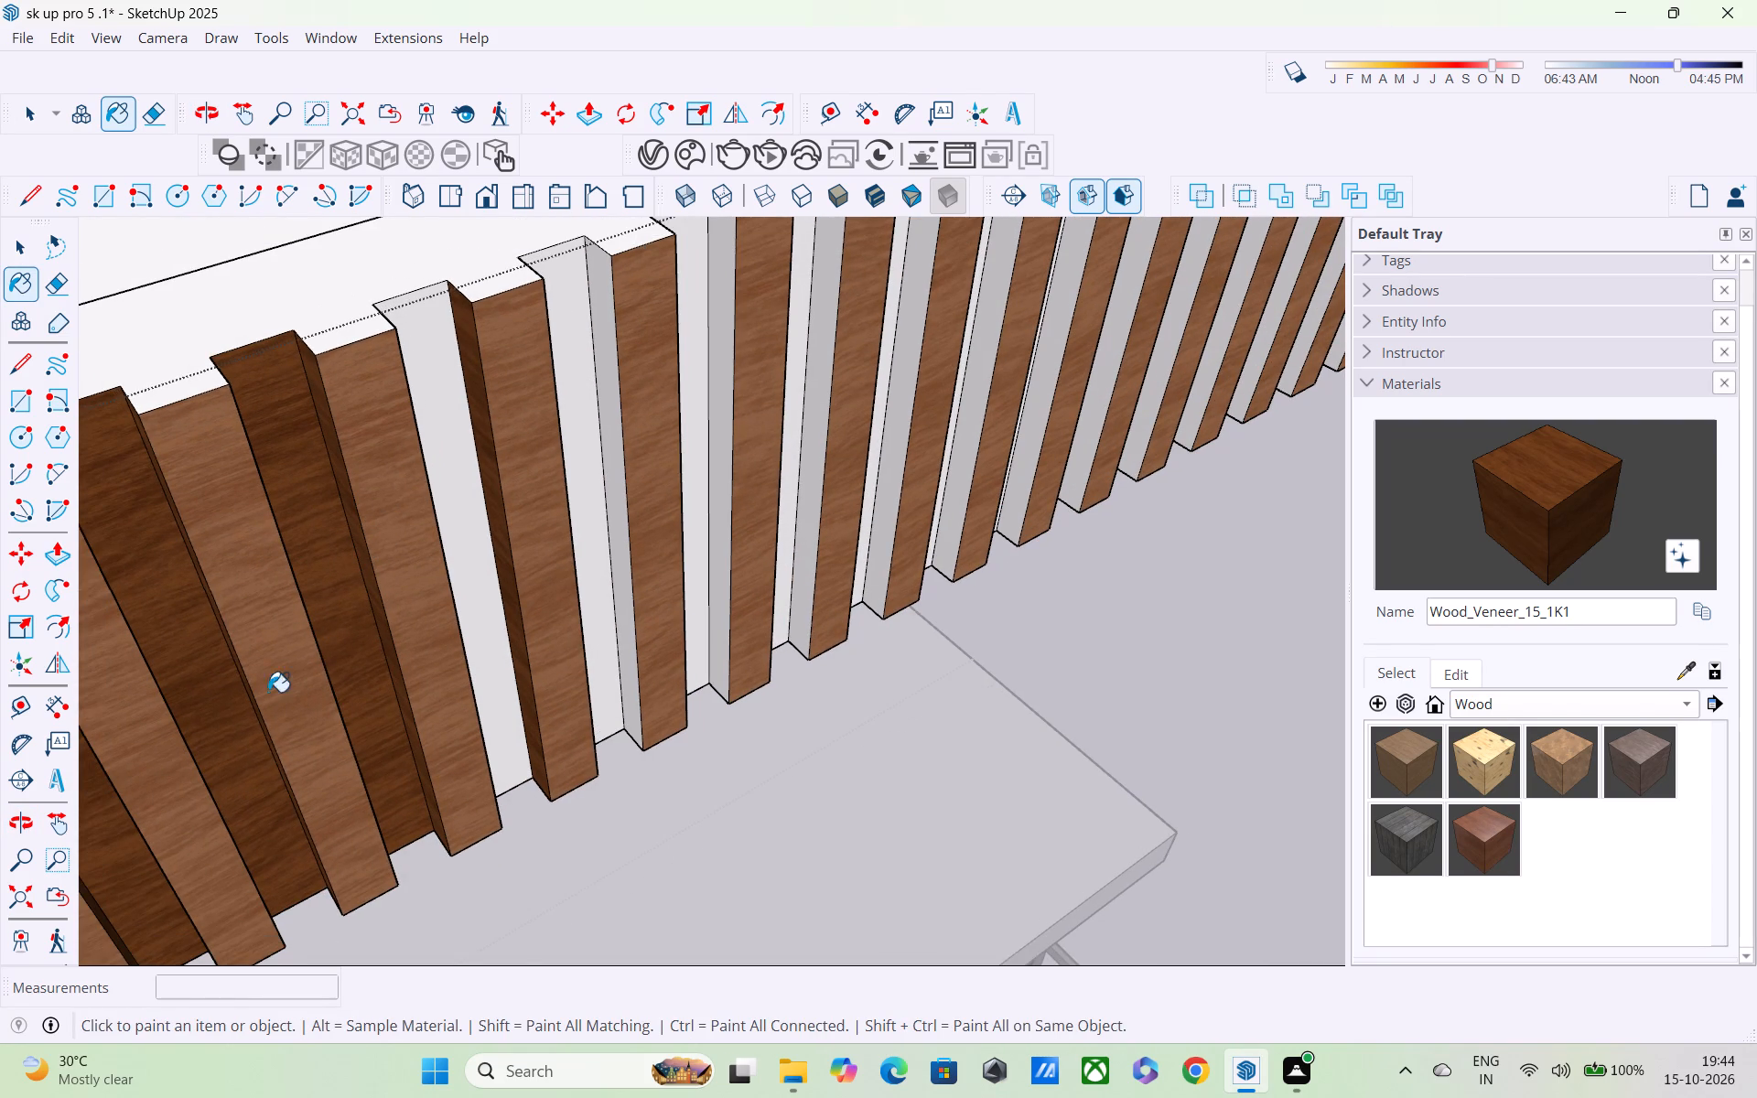
middle_click_drag(361, 708, 173, 720)
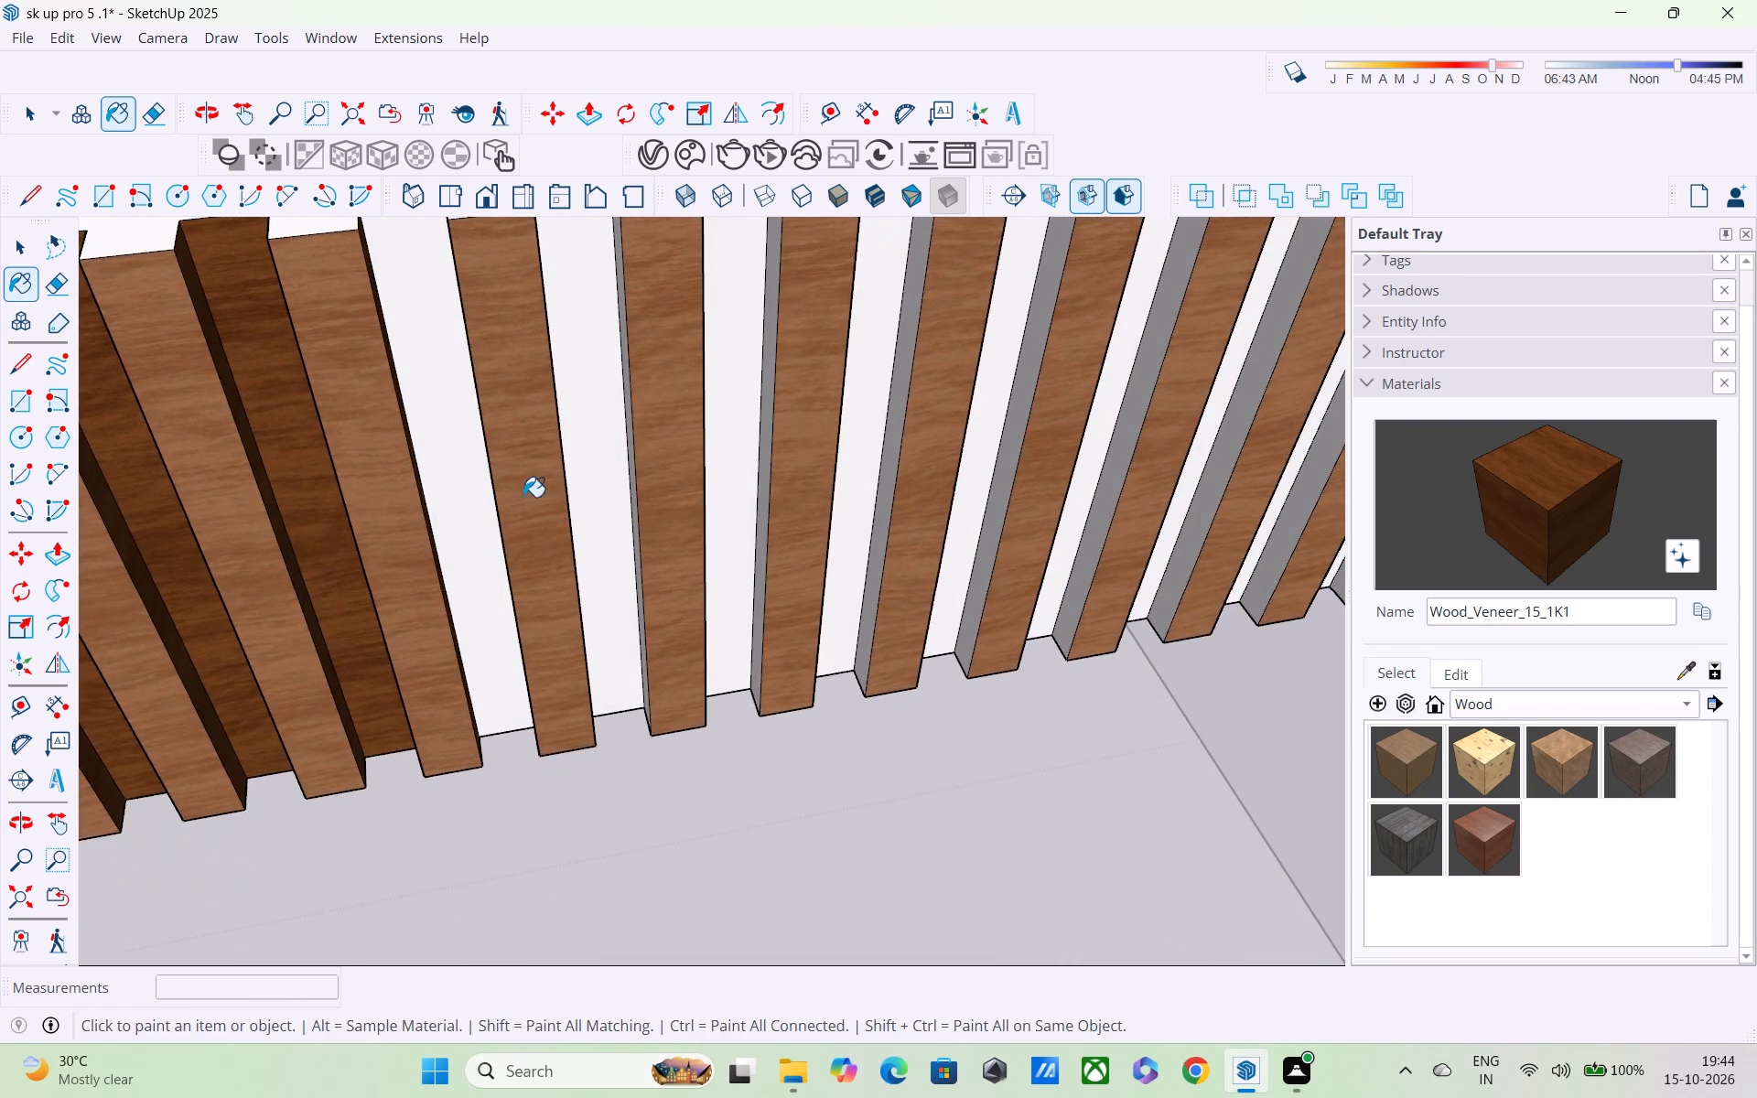
scroll(496, 490, "up", 2)
left_click(446, 469)
middle_click_drag(413, 522, 489, 520)
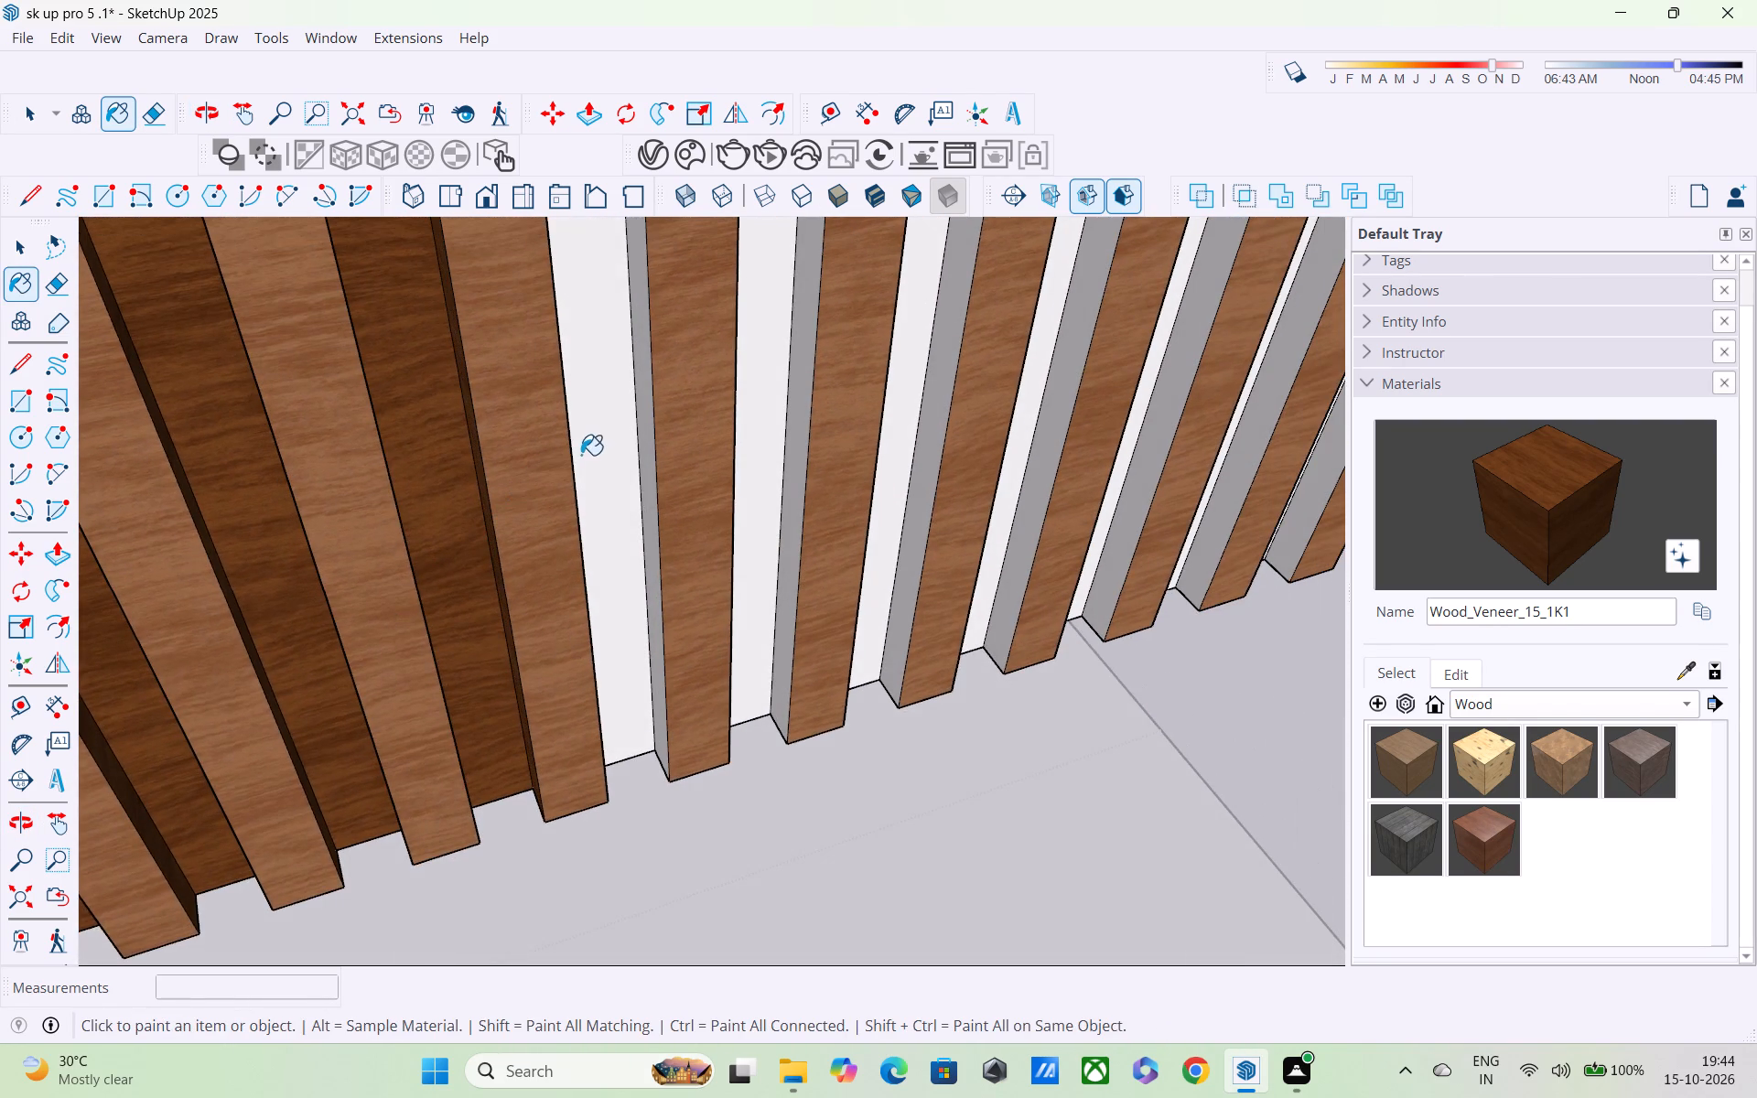
left_click(586, 449)
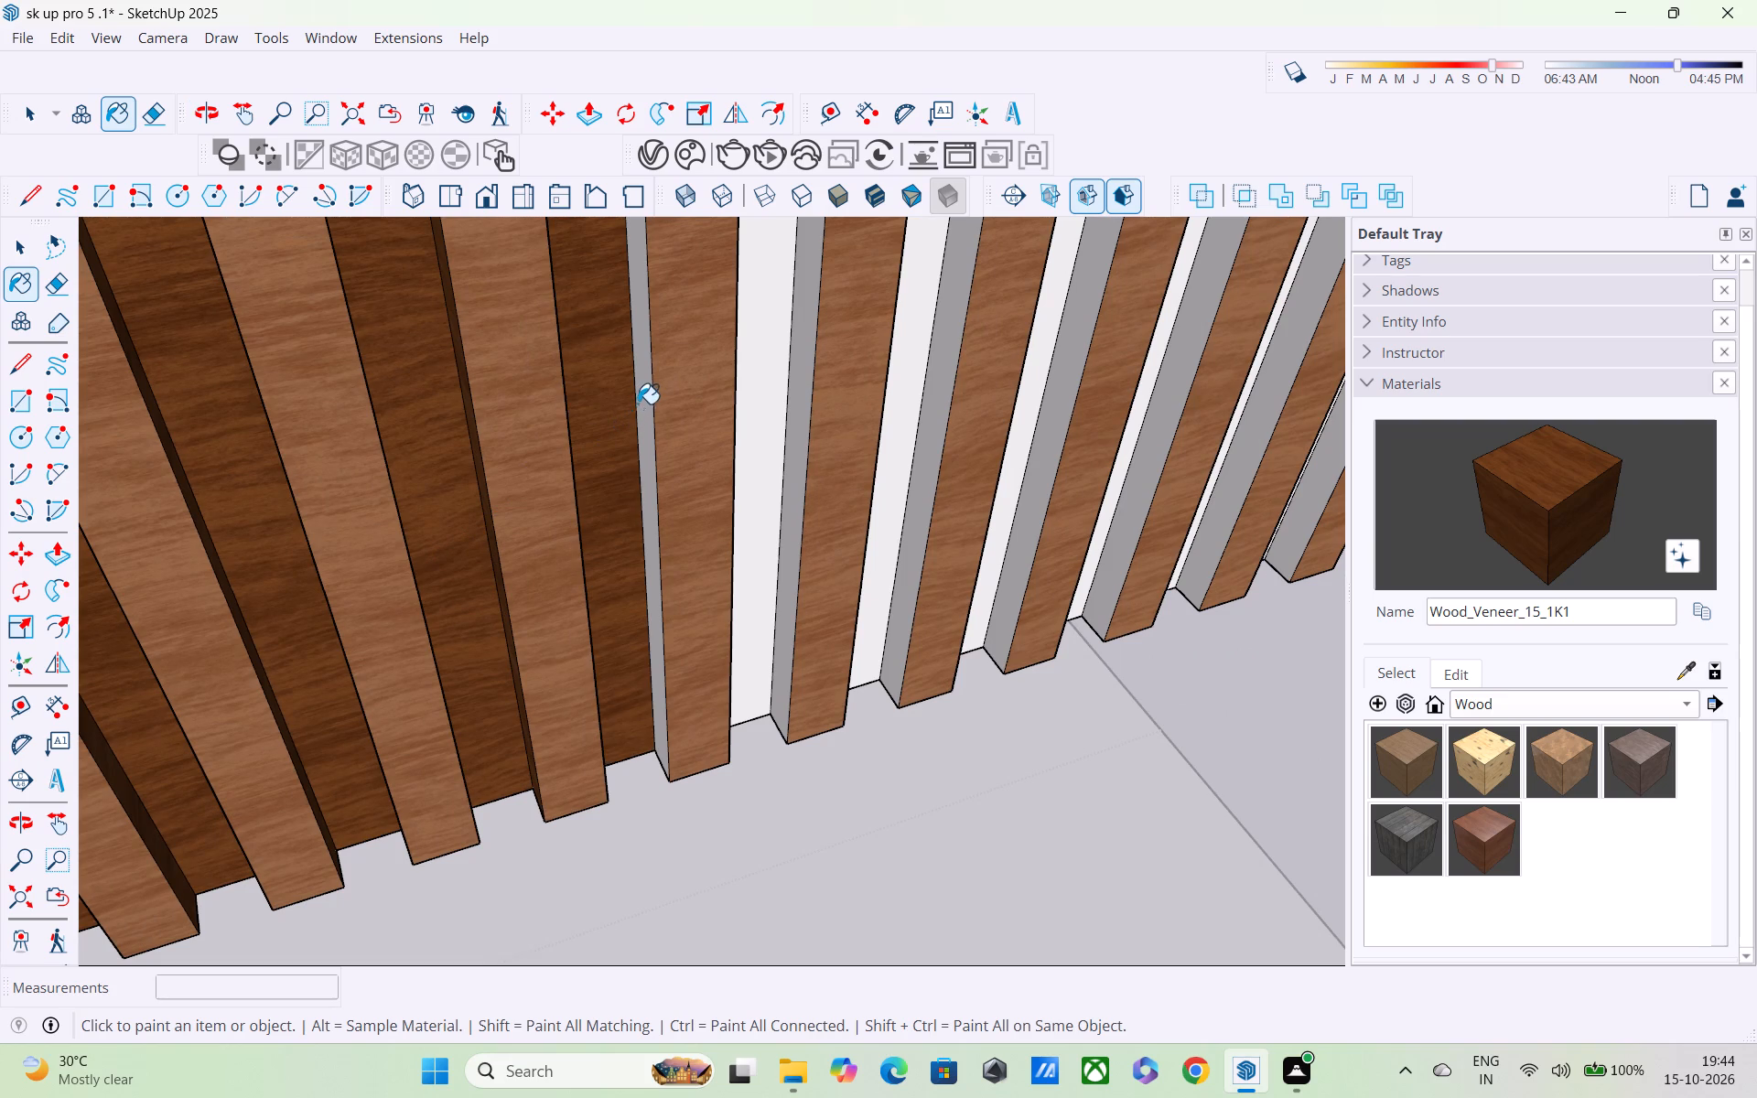
left_click(638, 404)
Paint three more white recess backs further along the same run with the darker wood veneer.
middle_click_drag(636, 405, 452, 439)
scroll(456, 440, "down", 4)
middle_click_drag(459, 467, 230, 498, "shift")
left_click(436, 399)
middle_click_drag(492, 365, 609, 371)
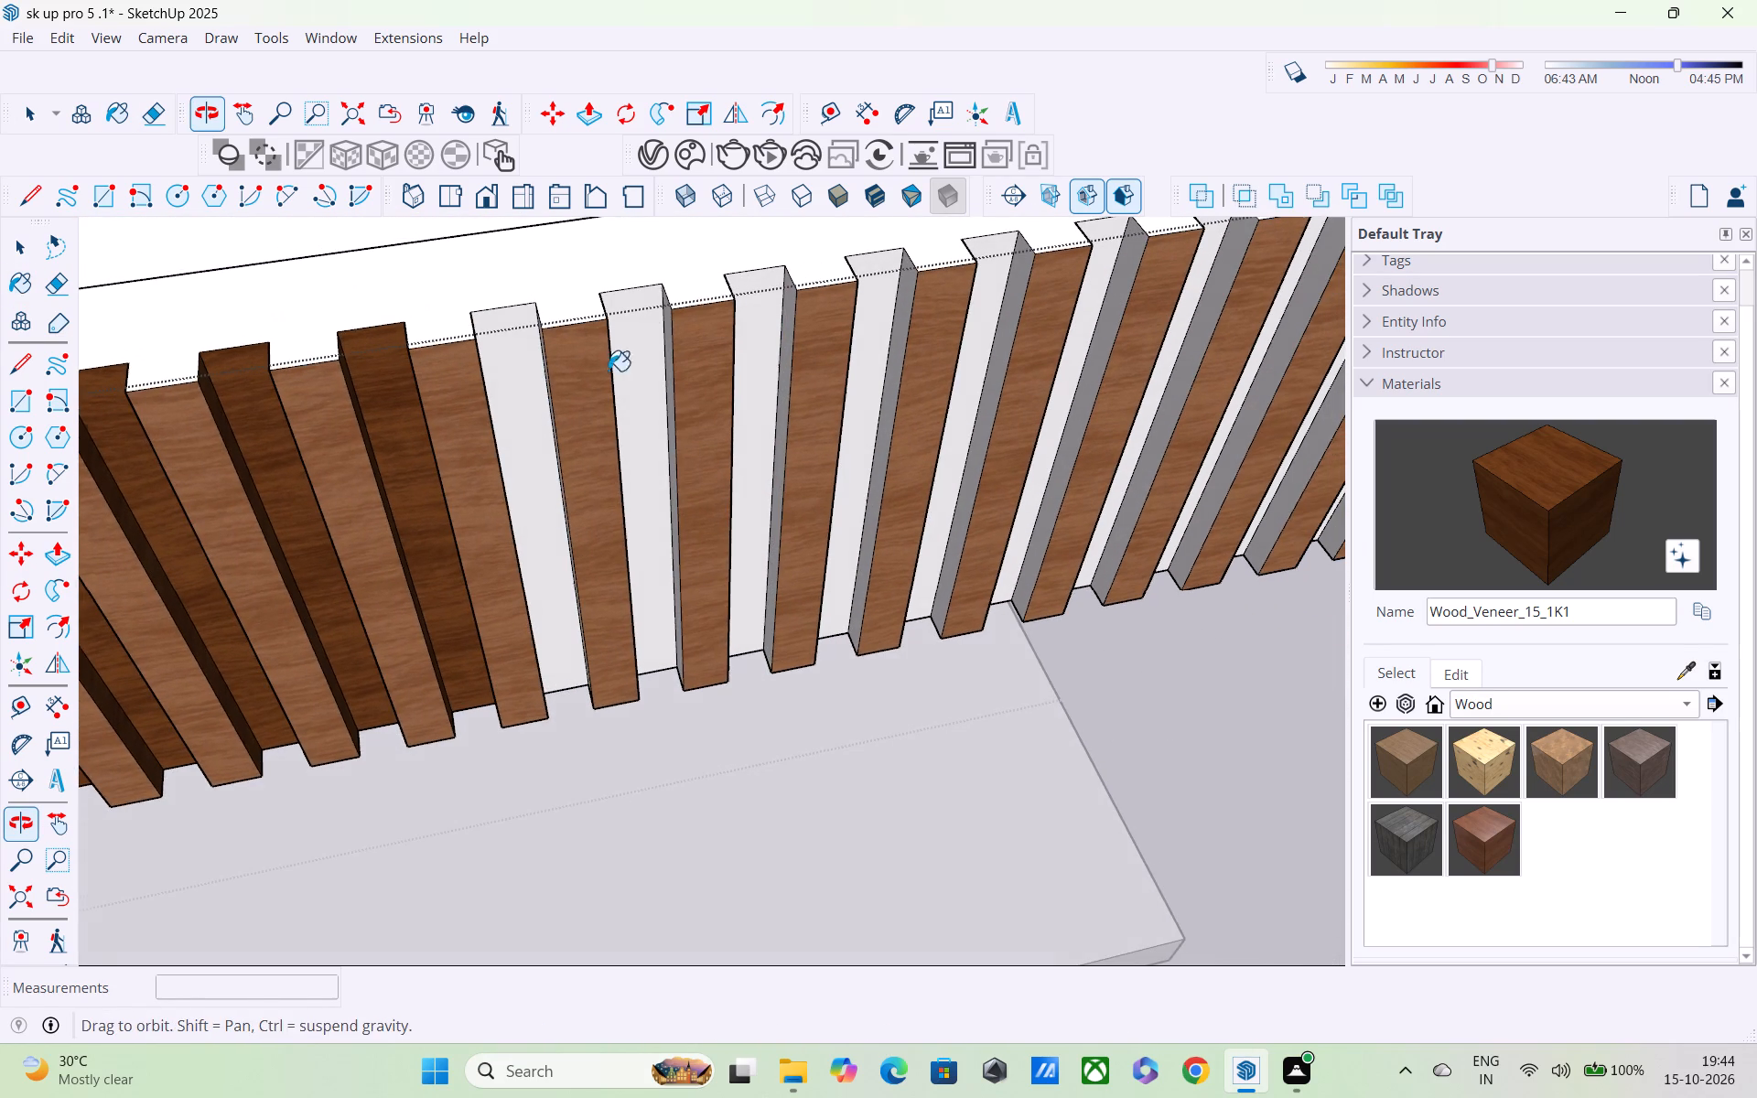
middle_click_drag(609, 371, 611, 379)
left_click(525, 405)
left_click(627, 406)
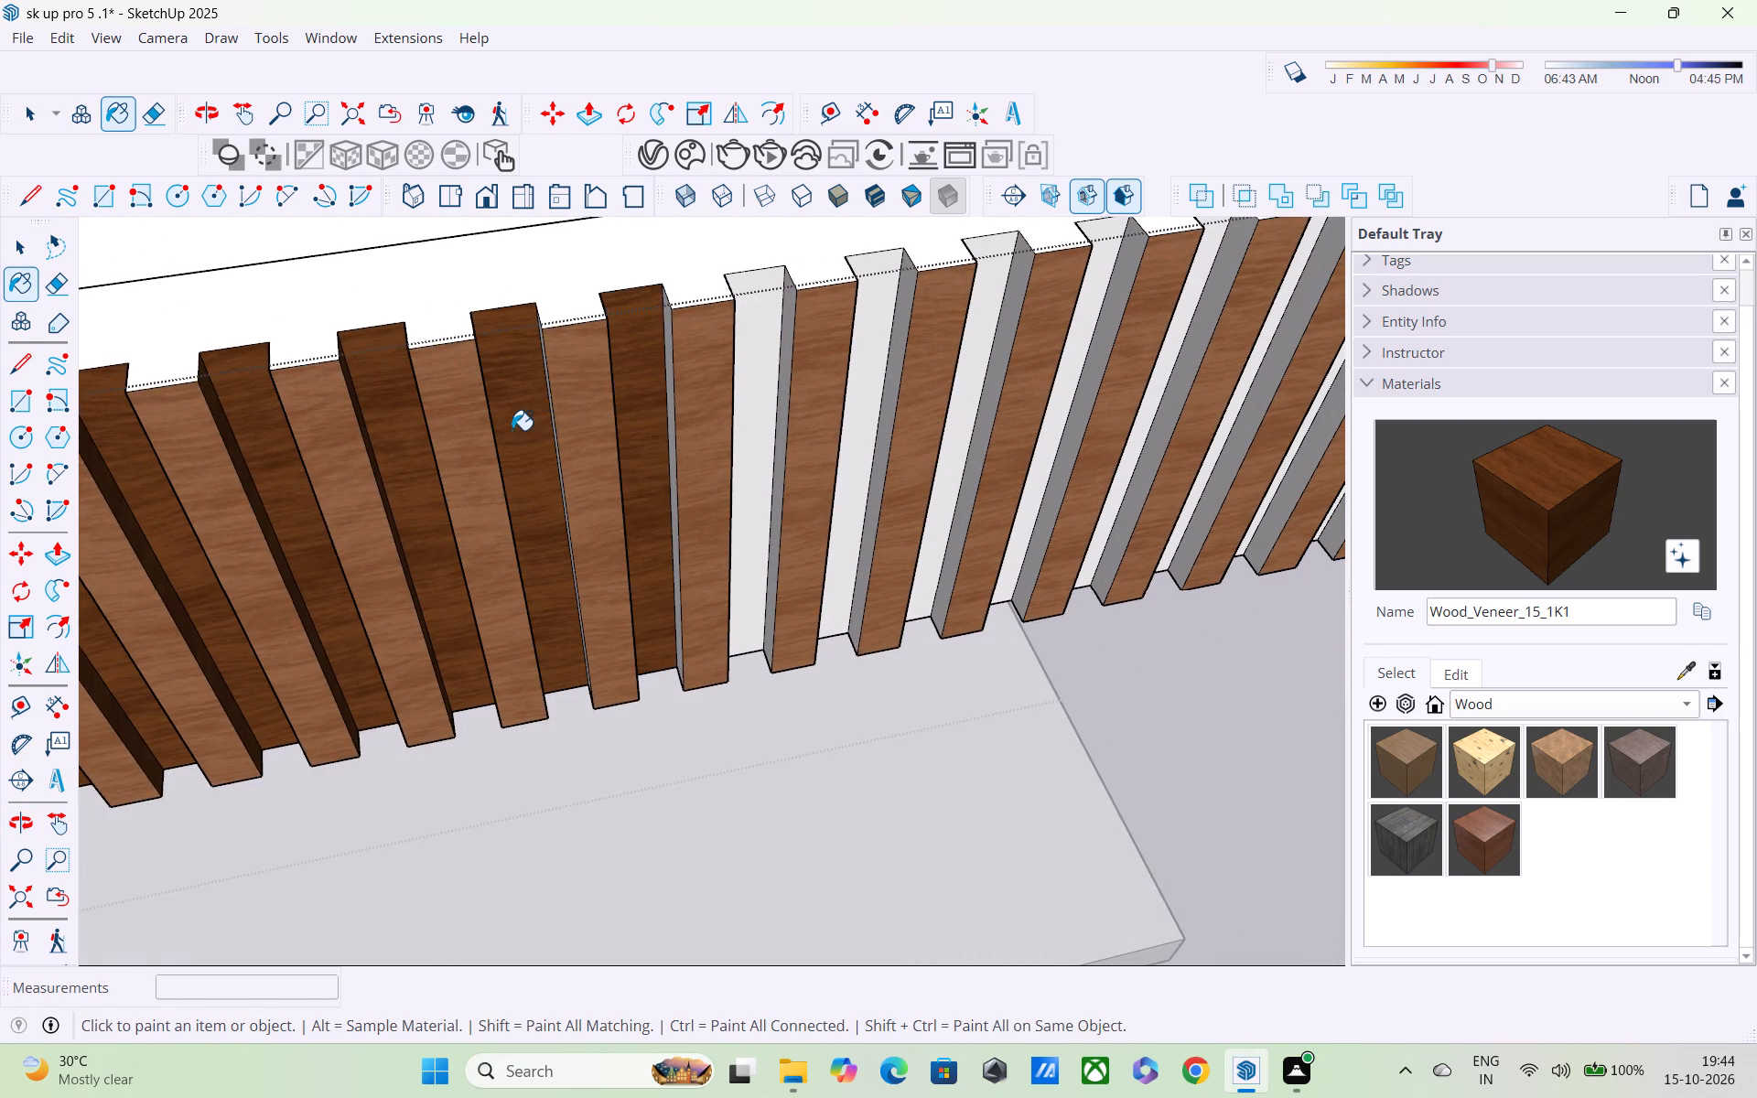
Paint the three unpainted slat sides beside the newly darkened recesses with the darker wood veneer.
scroll(511, 430, "up", 4)
middle_click_drag(446, 451, 588, 373)
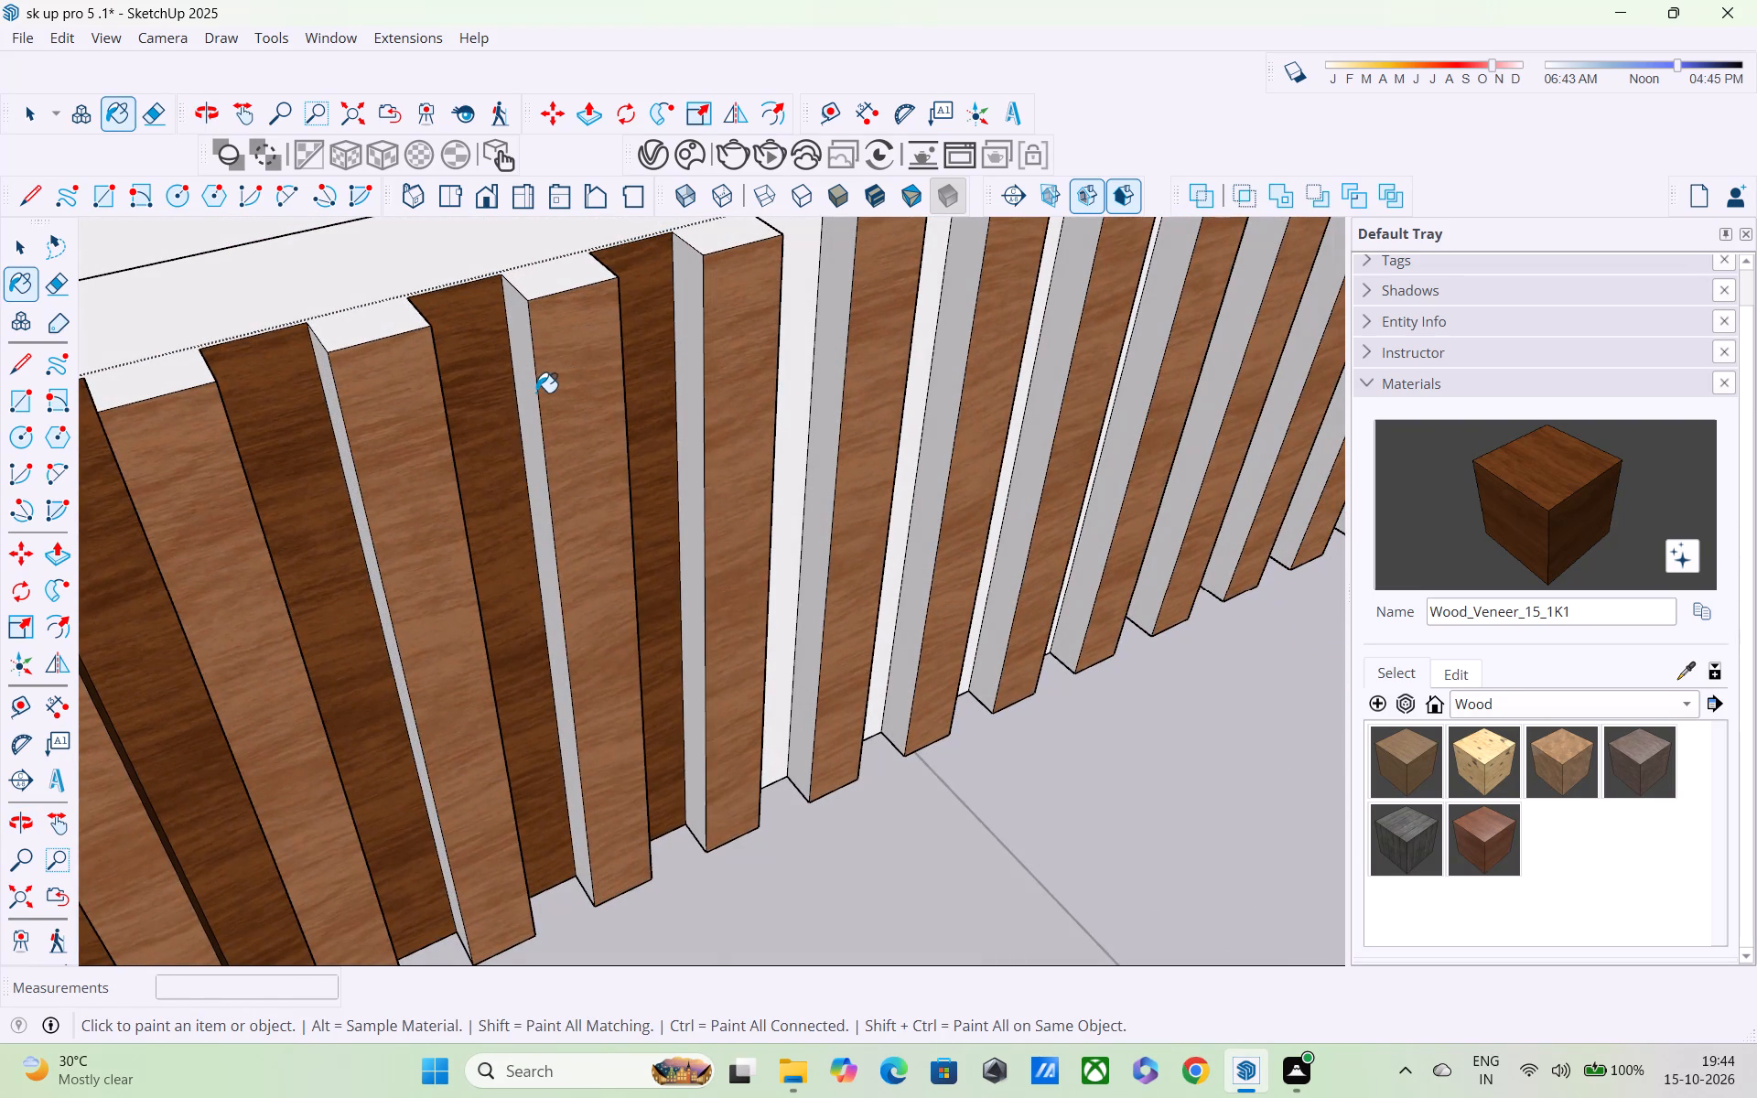
left_click(523, 415)
left_click(361, 557)
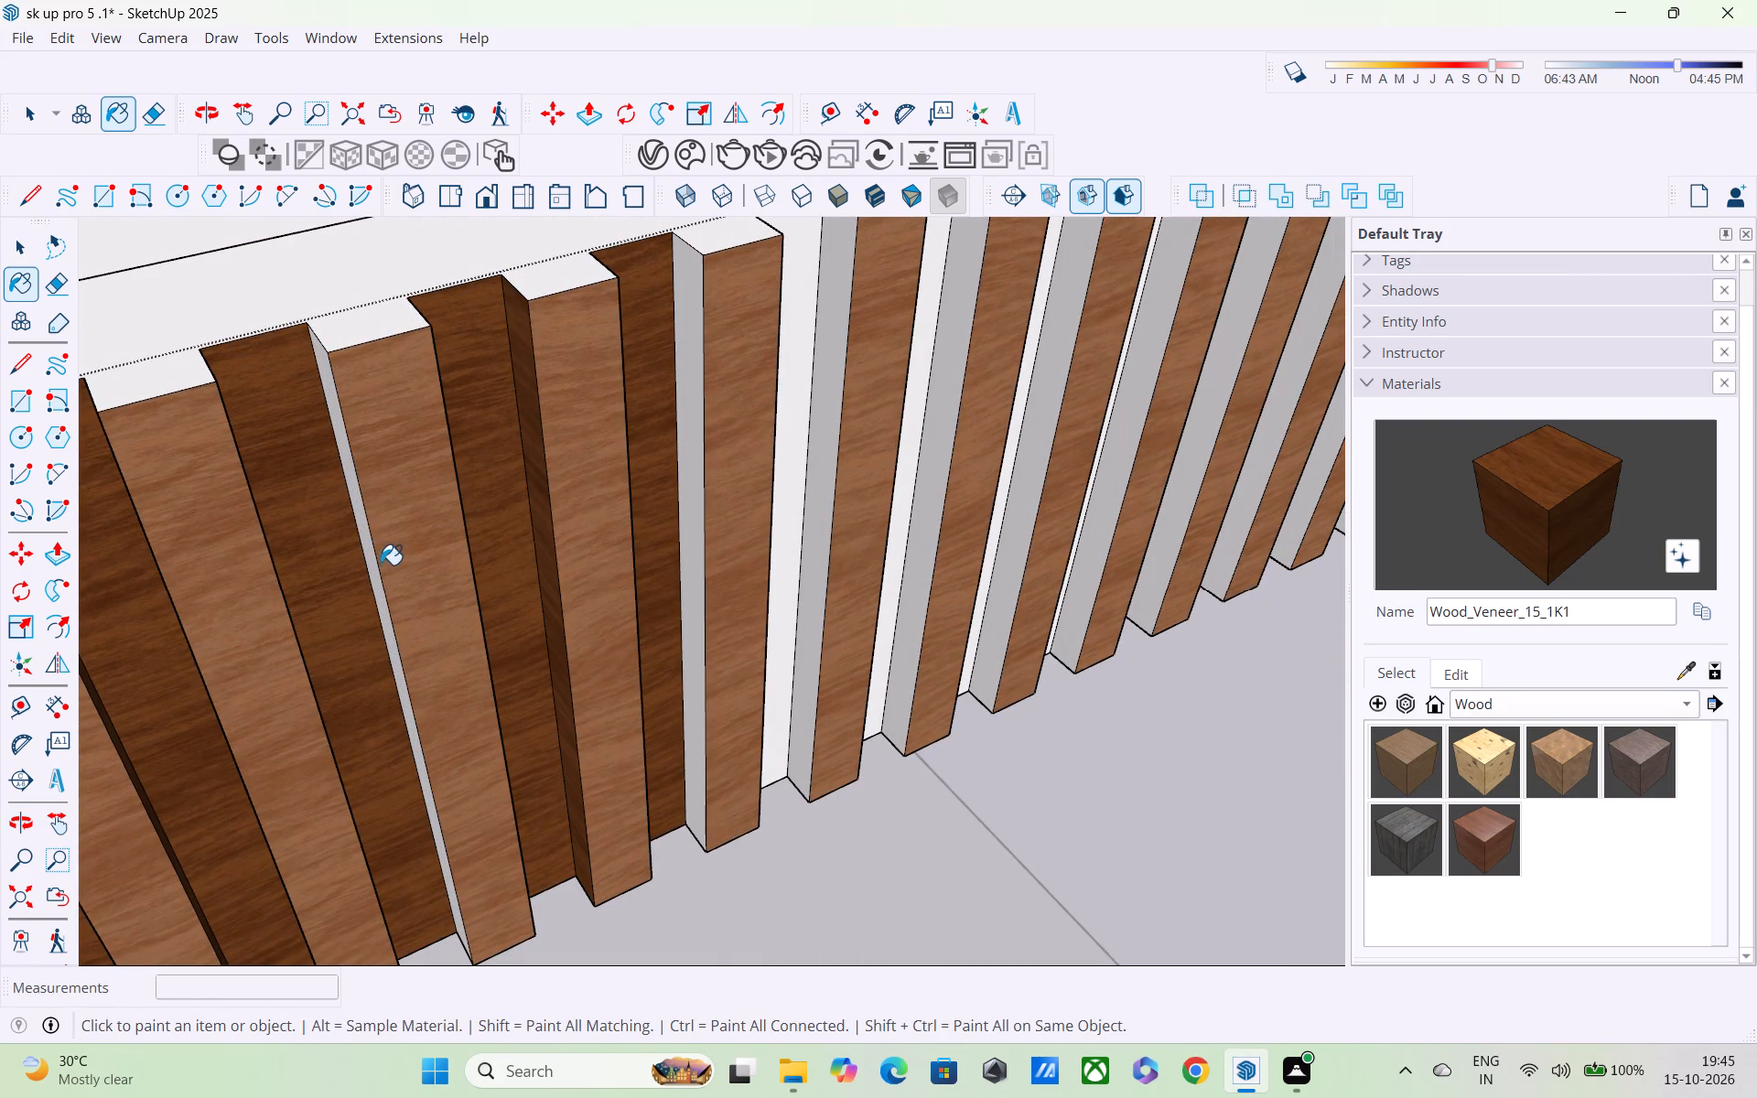
left_click(362, 543)
middle_click_drag(365, 542, 512, 476)
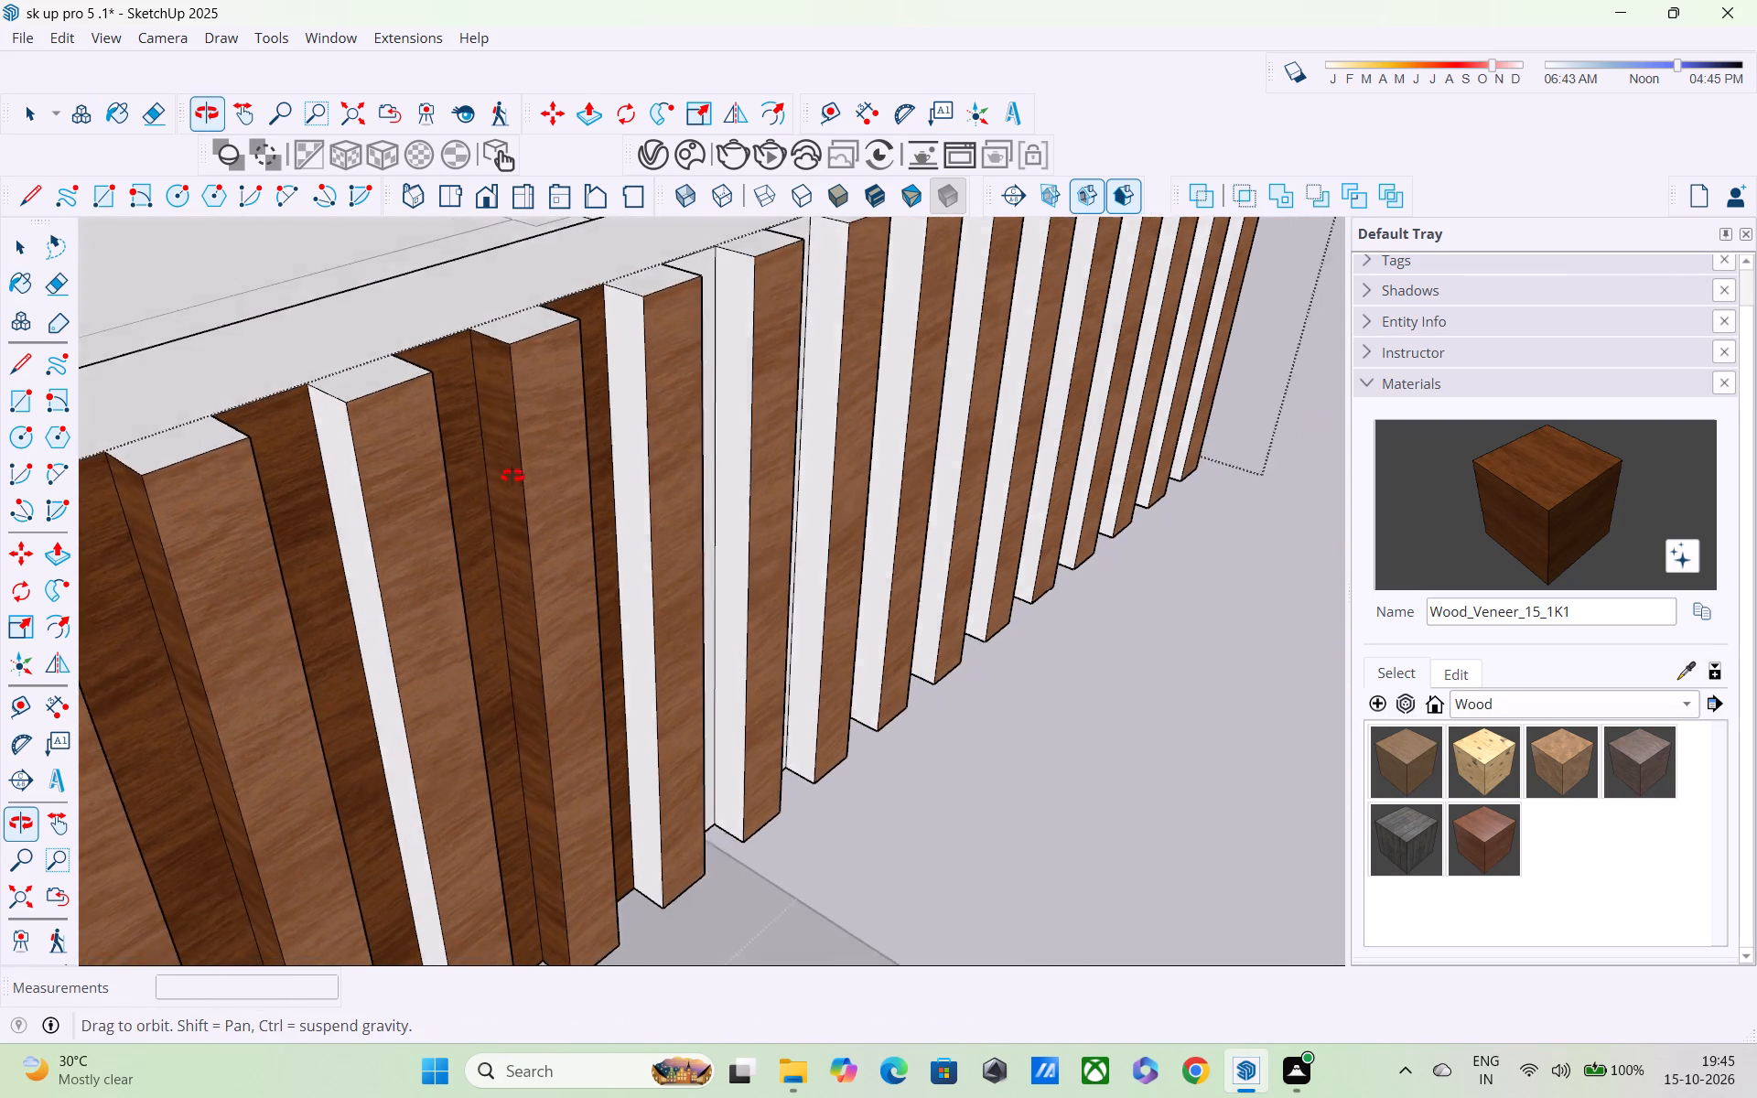
middle_click_drag(512, 476, 520, 470)
left_click(358, 522)
middle_click_drag(434, 550, 295, 545)
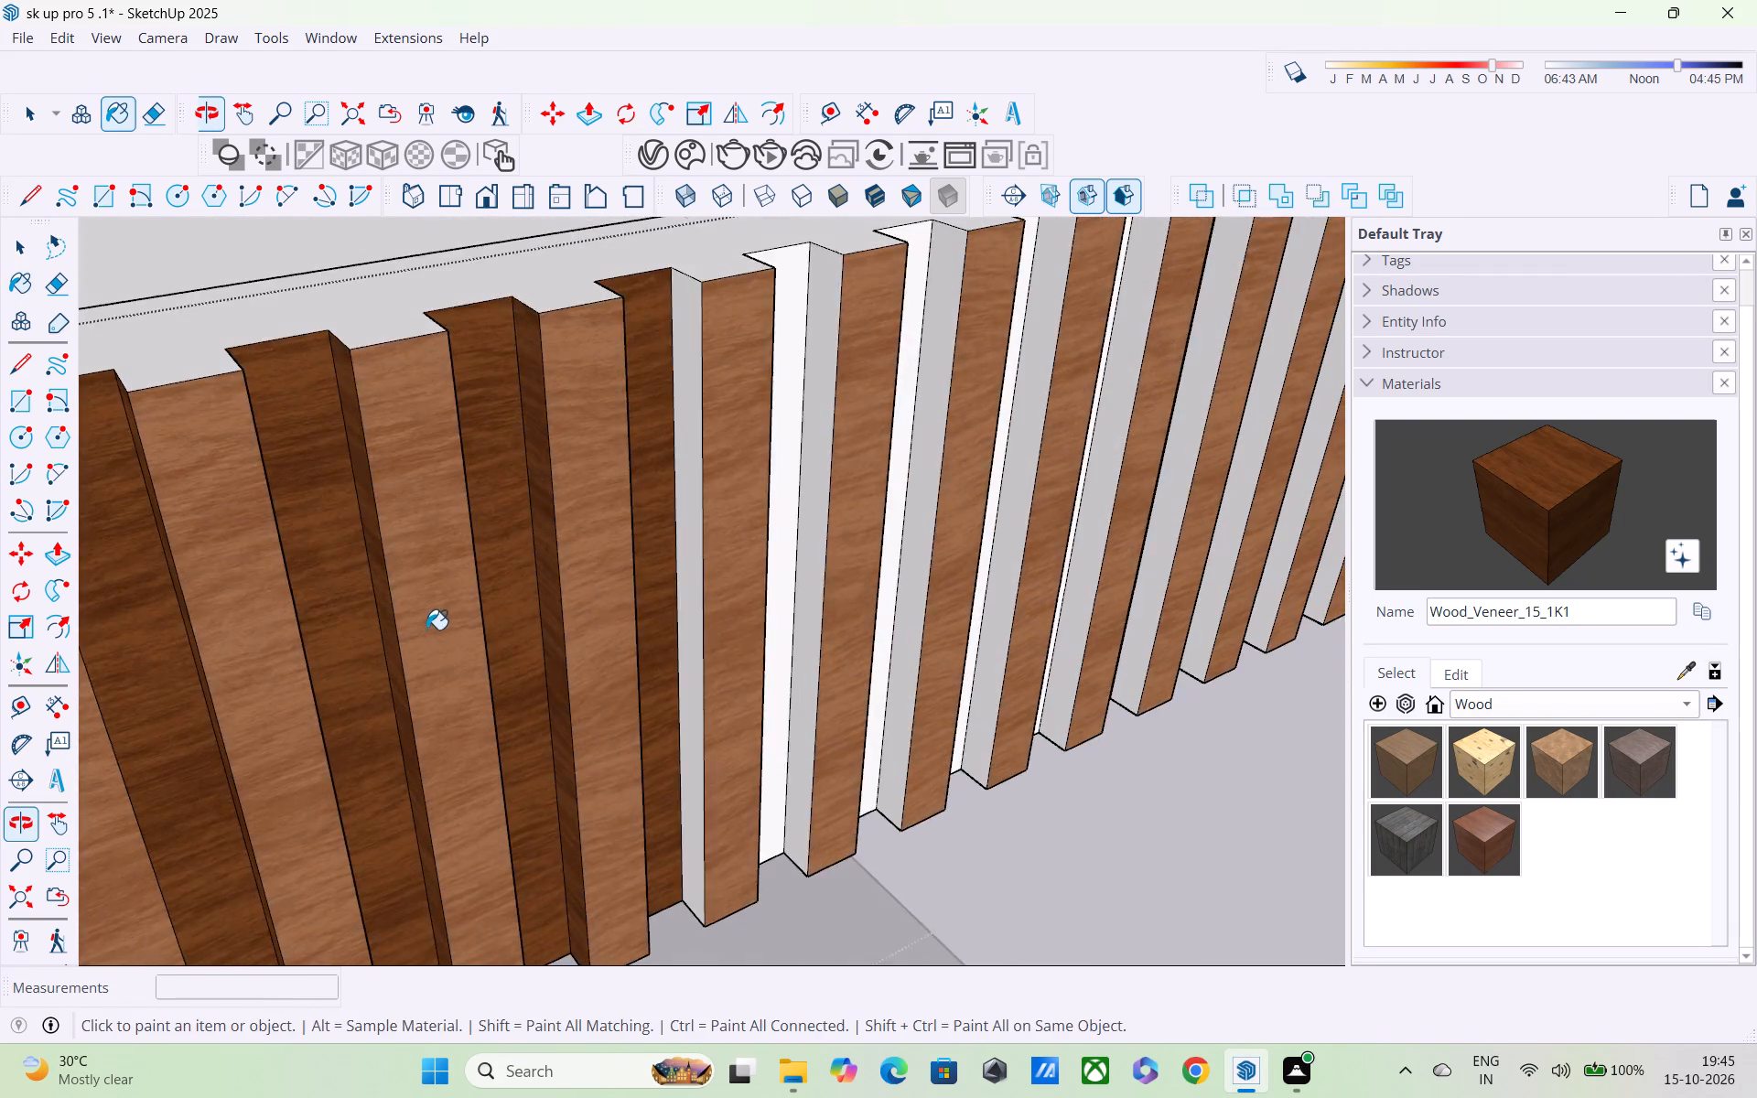
scroll(427, 630, "down", 4)
scroll(428, 631, "up", 1)
middle_click_drag(427, 631, 182, 629, "shift")
middle_click_drag(486, 604, 636, 554)
scroll(614, 544, "up", 3)
left_click(623, 583)
Paint the next two white recess backs and the slat side between them with the darker wood veneer.
middle_click_drag(624, 594, 356, 671)
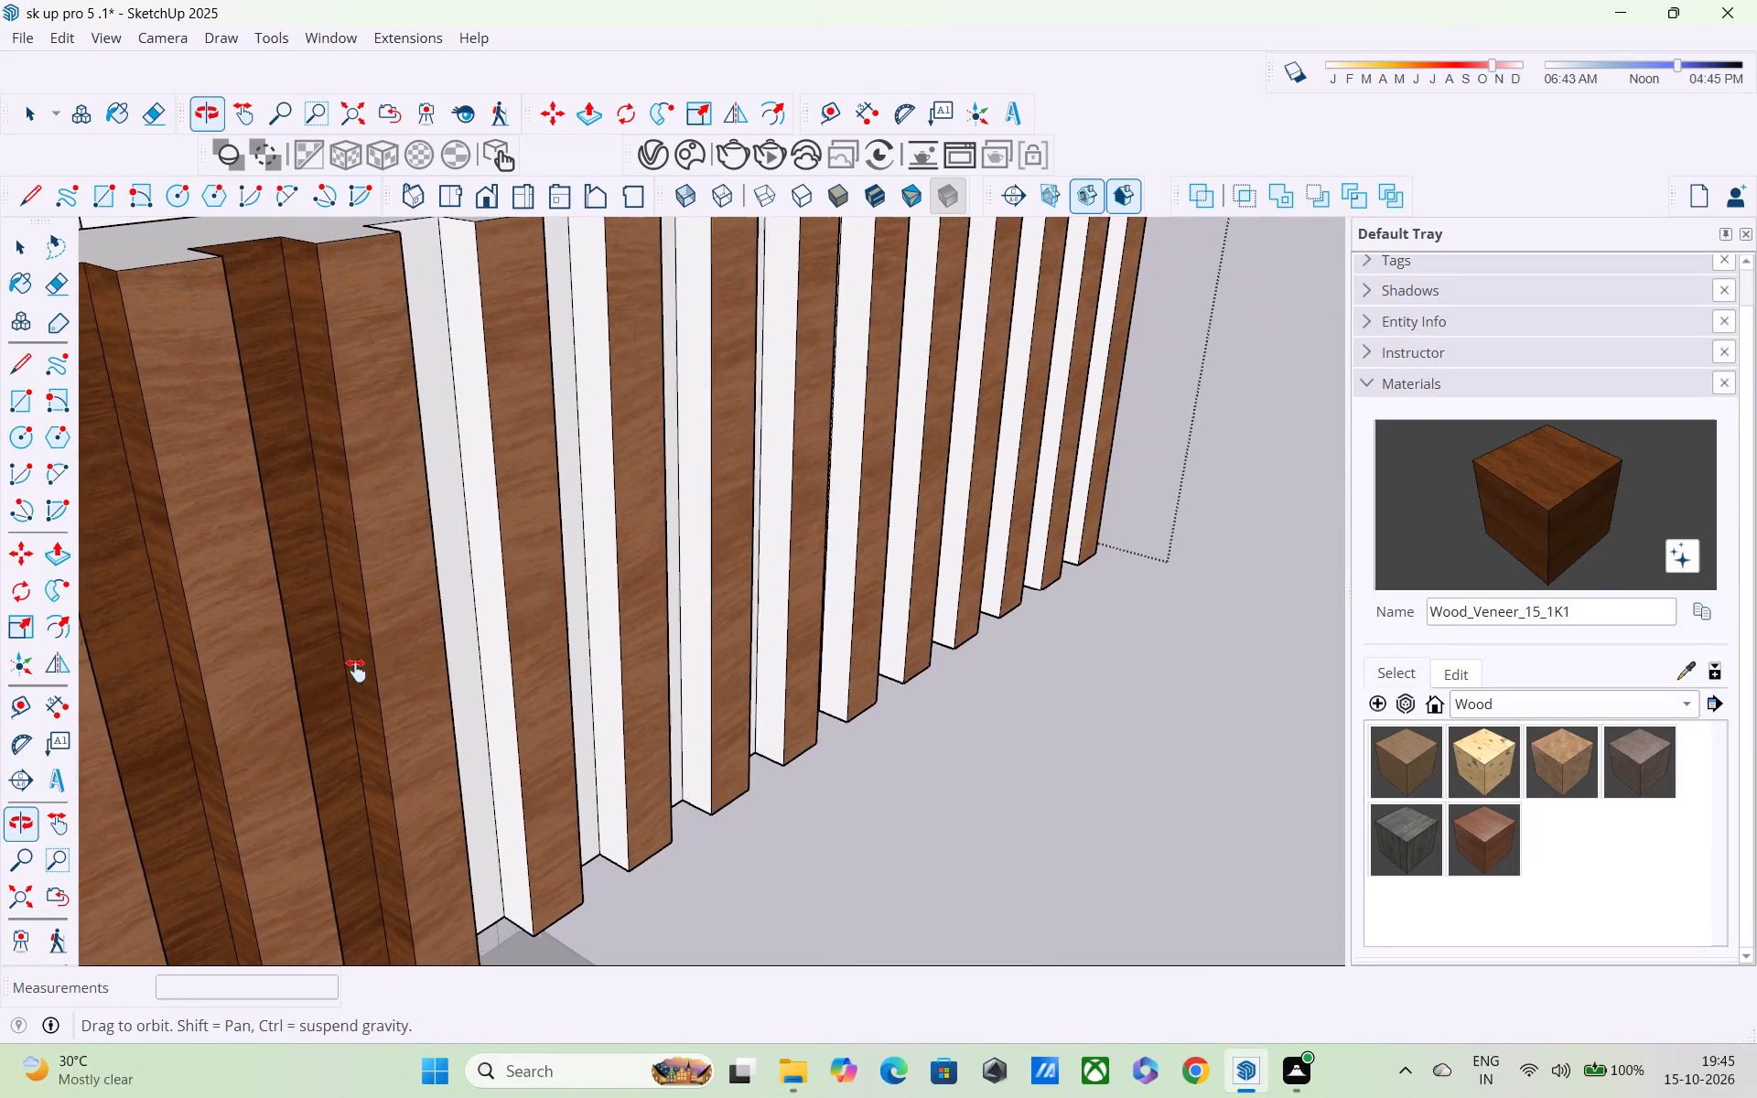
middle_click_drag(356, 671, 355, 671)
scroll(355, 671, "down", 2)
middle_click_drag(377, 684, 324, 685)
scroll(429, 650, "up", 4)
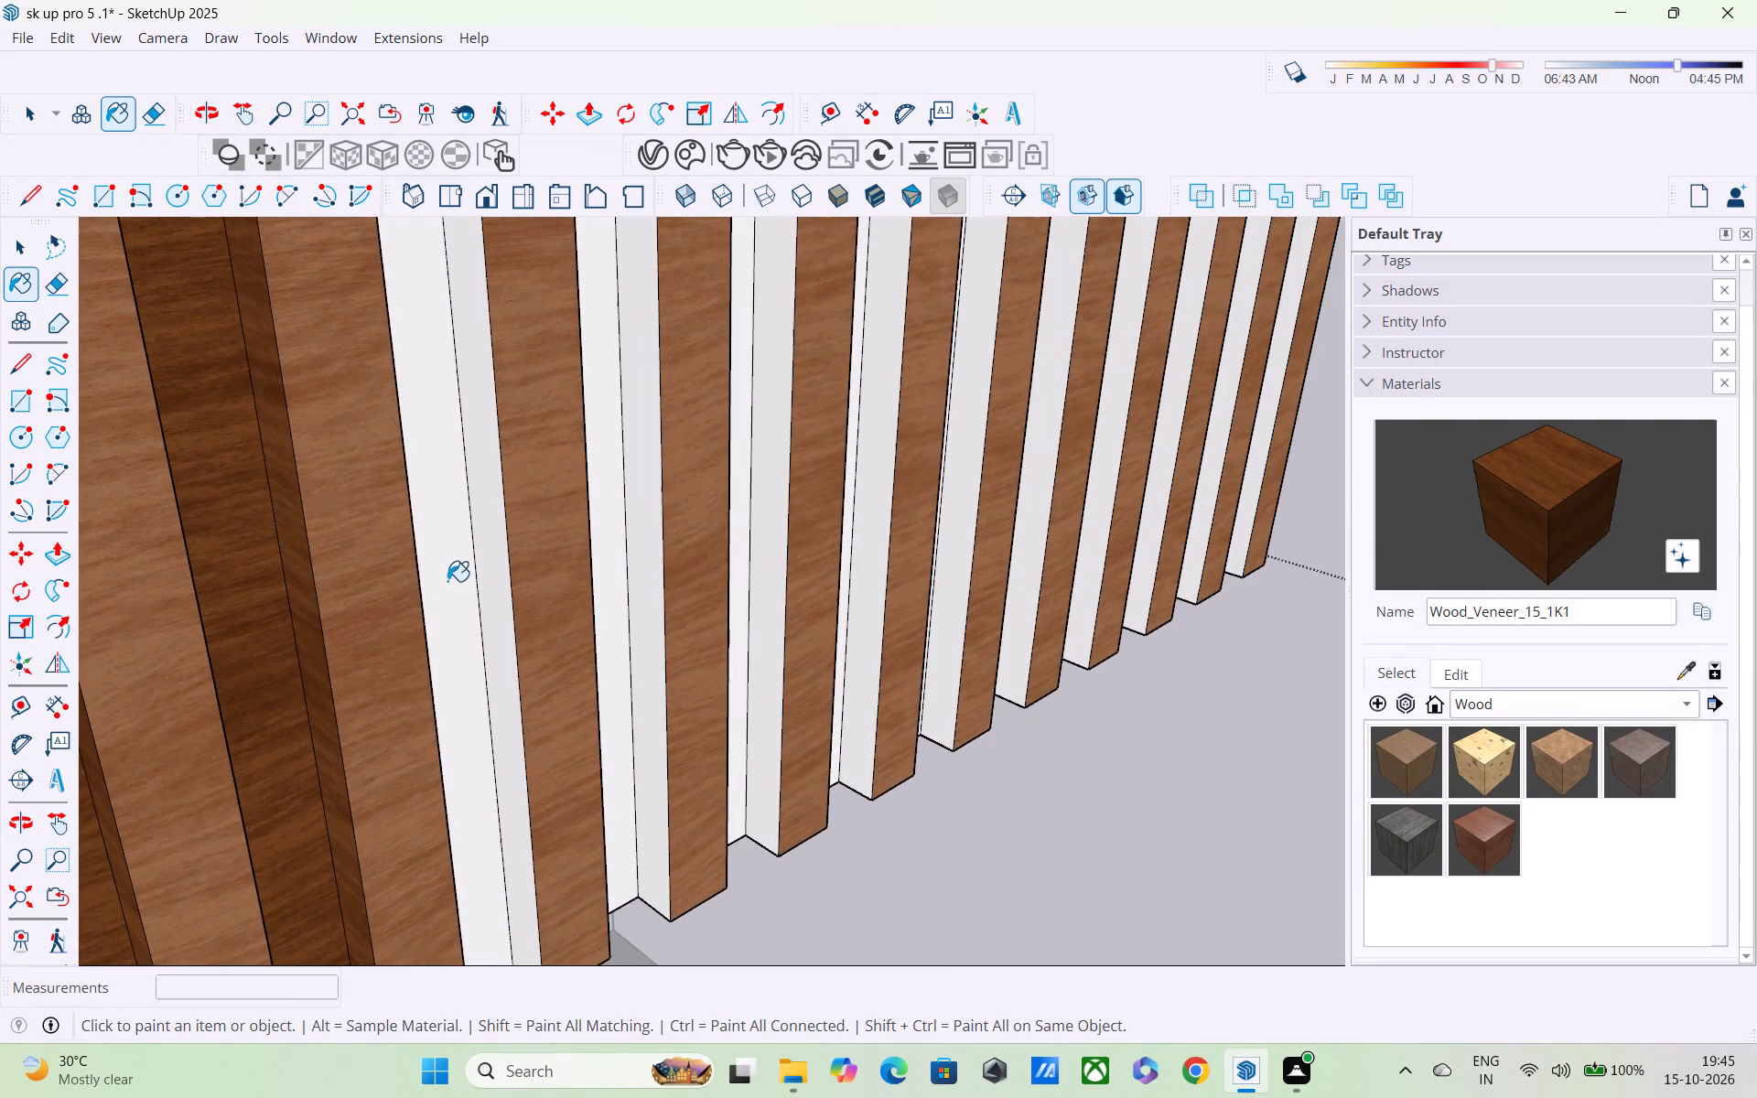
left_click(447, 581)
left_click(488, 571)
middle_click_drag(490, 579, 198, 760)
scroll(275, 721, "down", 5)
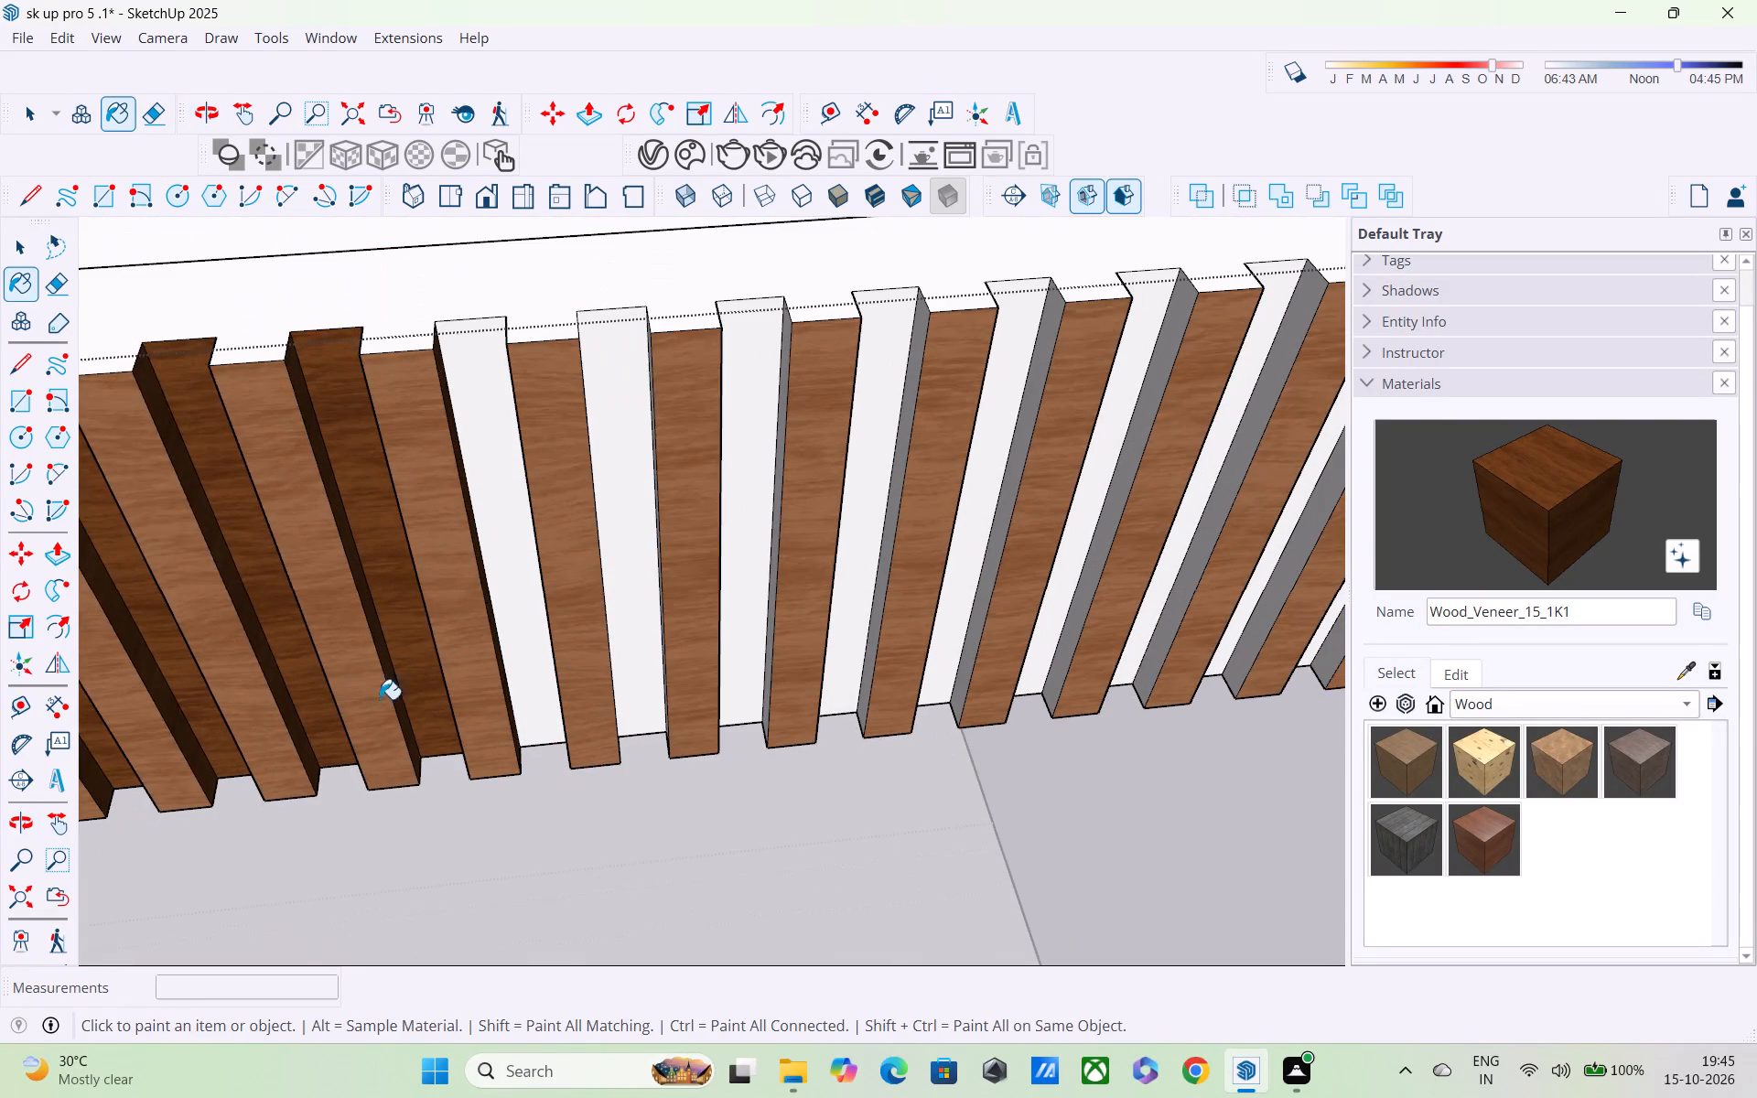
left_click(516, 565)
left_click(489, 587)
Paint the slat side beside the last darkened recess, plus the next recess's back and slat side, with the darker wood veneer.
middle_click_drag(514, 620, 544, 622)
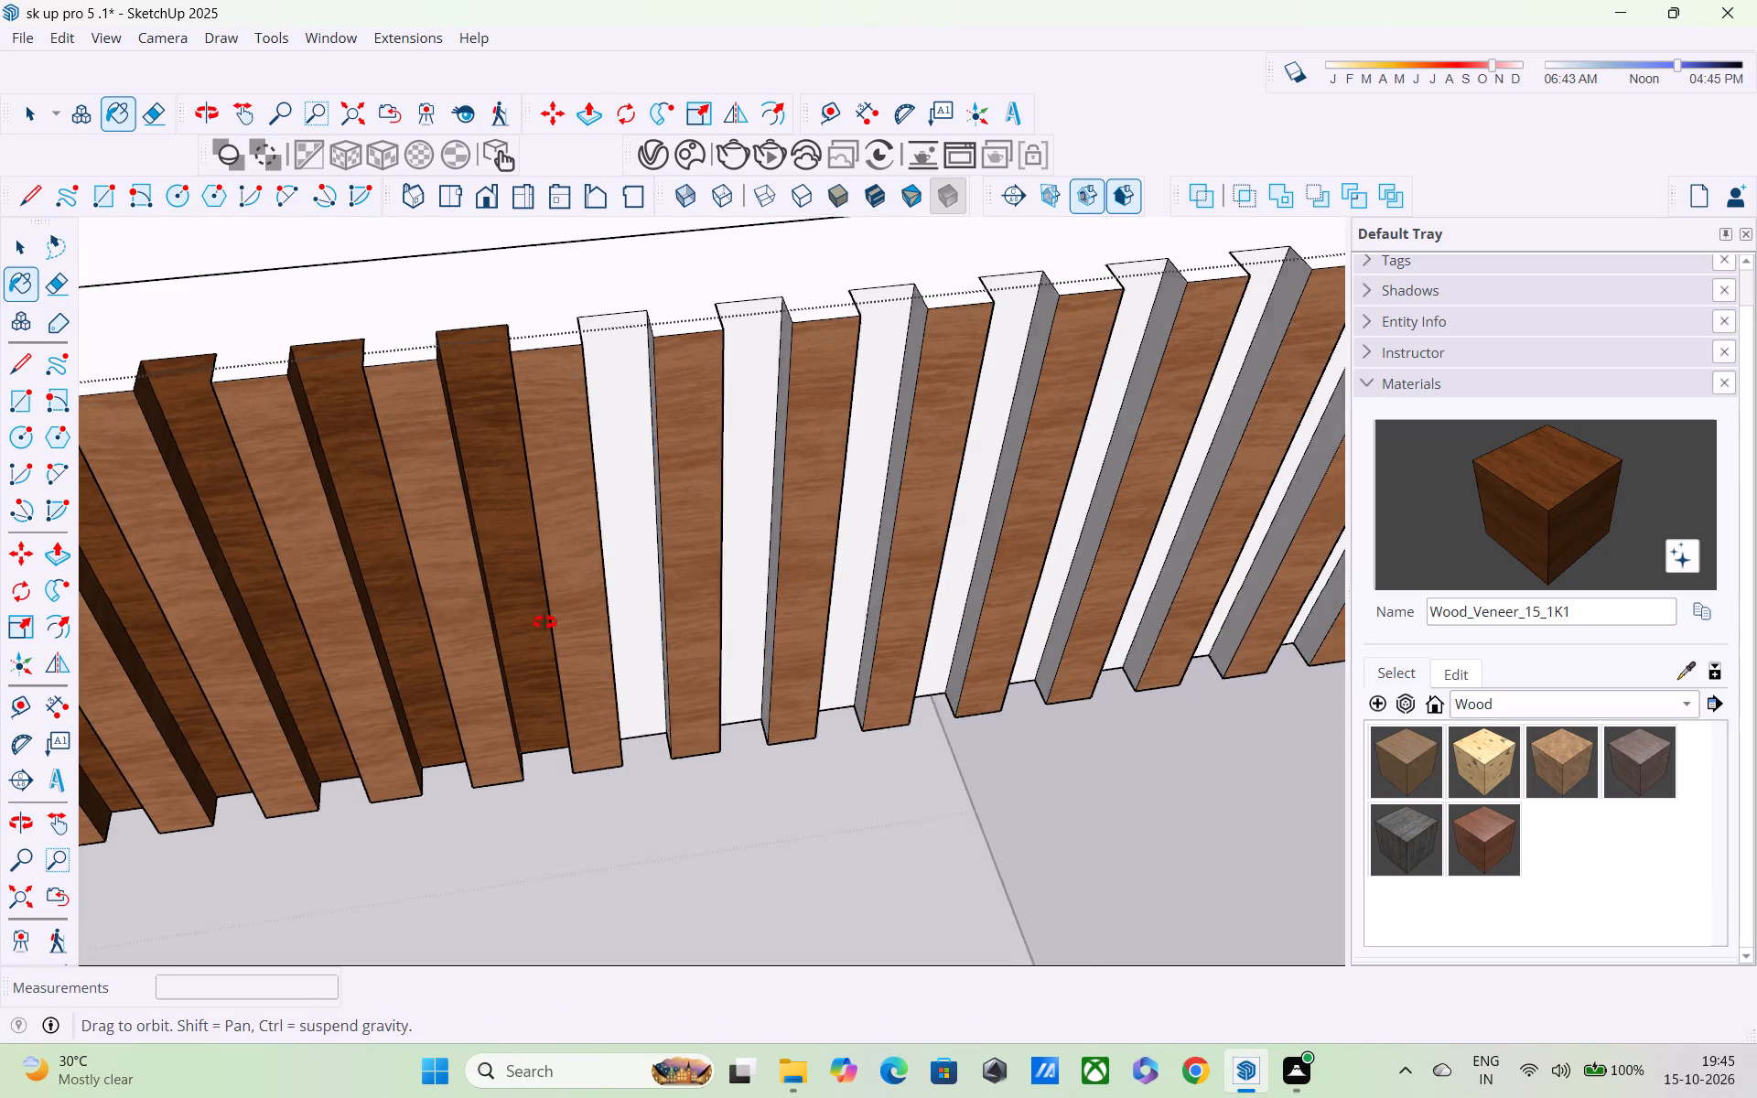
middle_click_drag(544, 622, 809, 503)
left_click(569, 578)
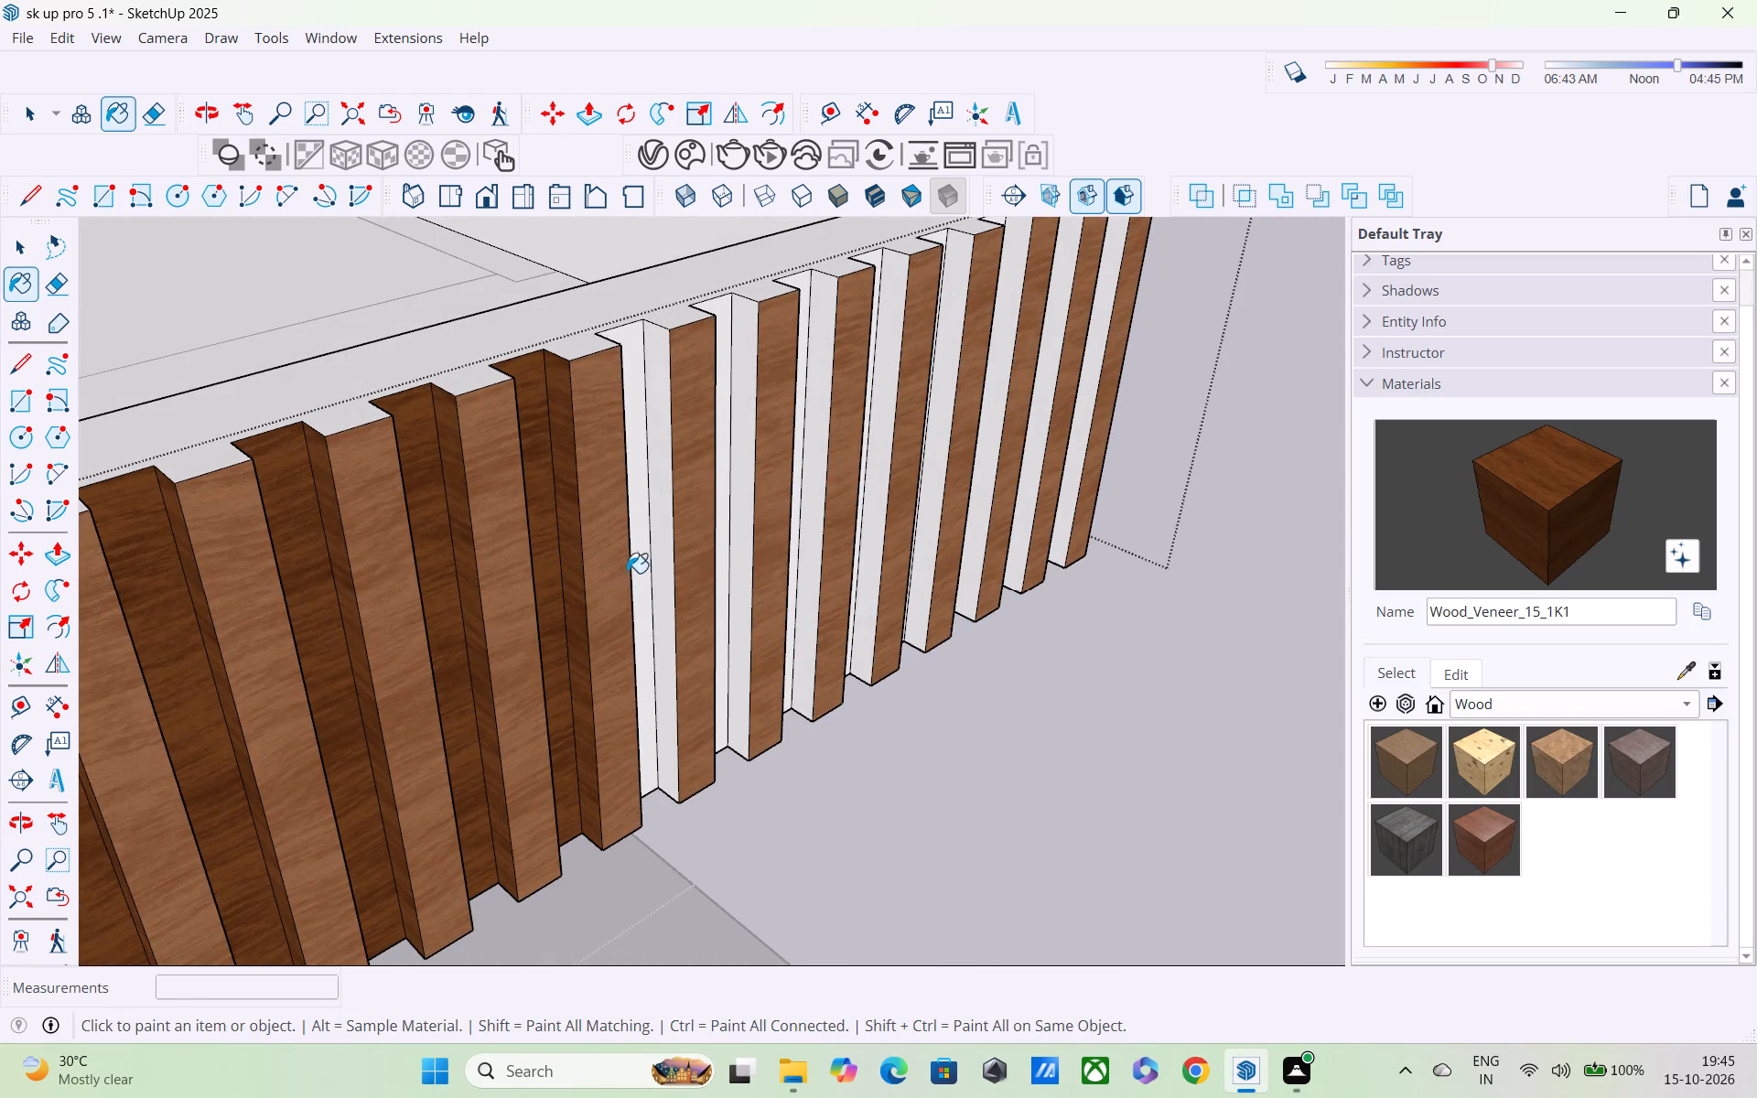
left_click(648, 554)
left_click(658, 543)
Paint the following two recesses' back faces and adjoining slat sides with the darker wood veneer.
middle_click_drag(660, 553, 323, 614)
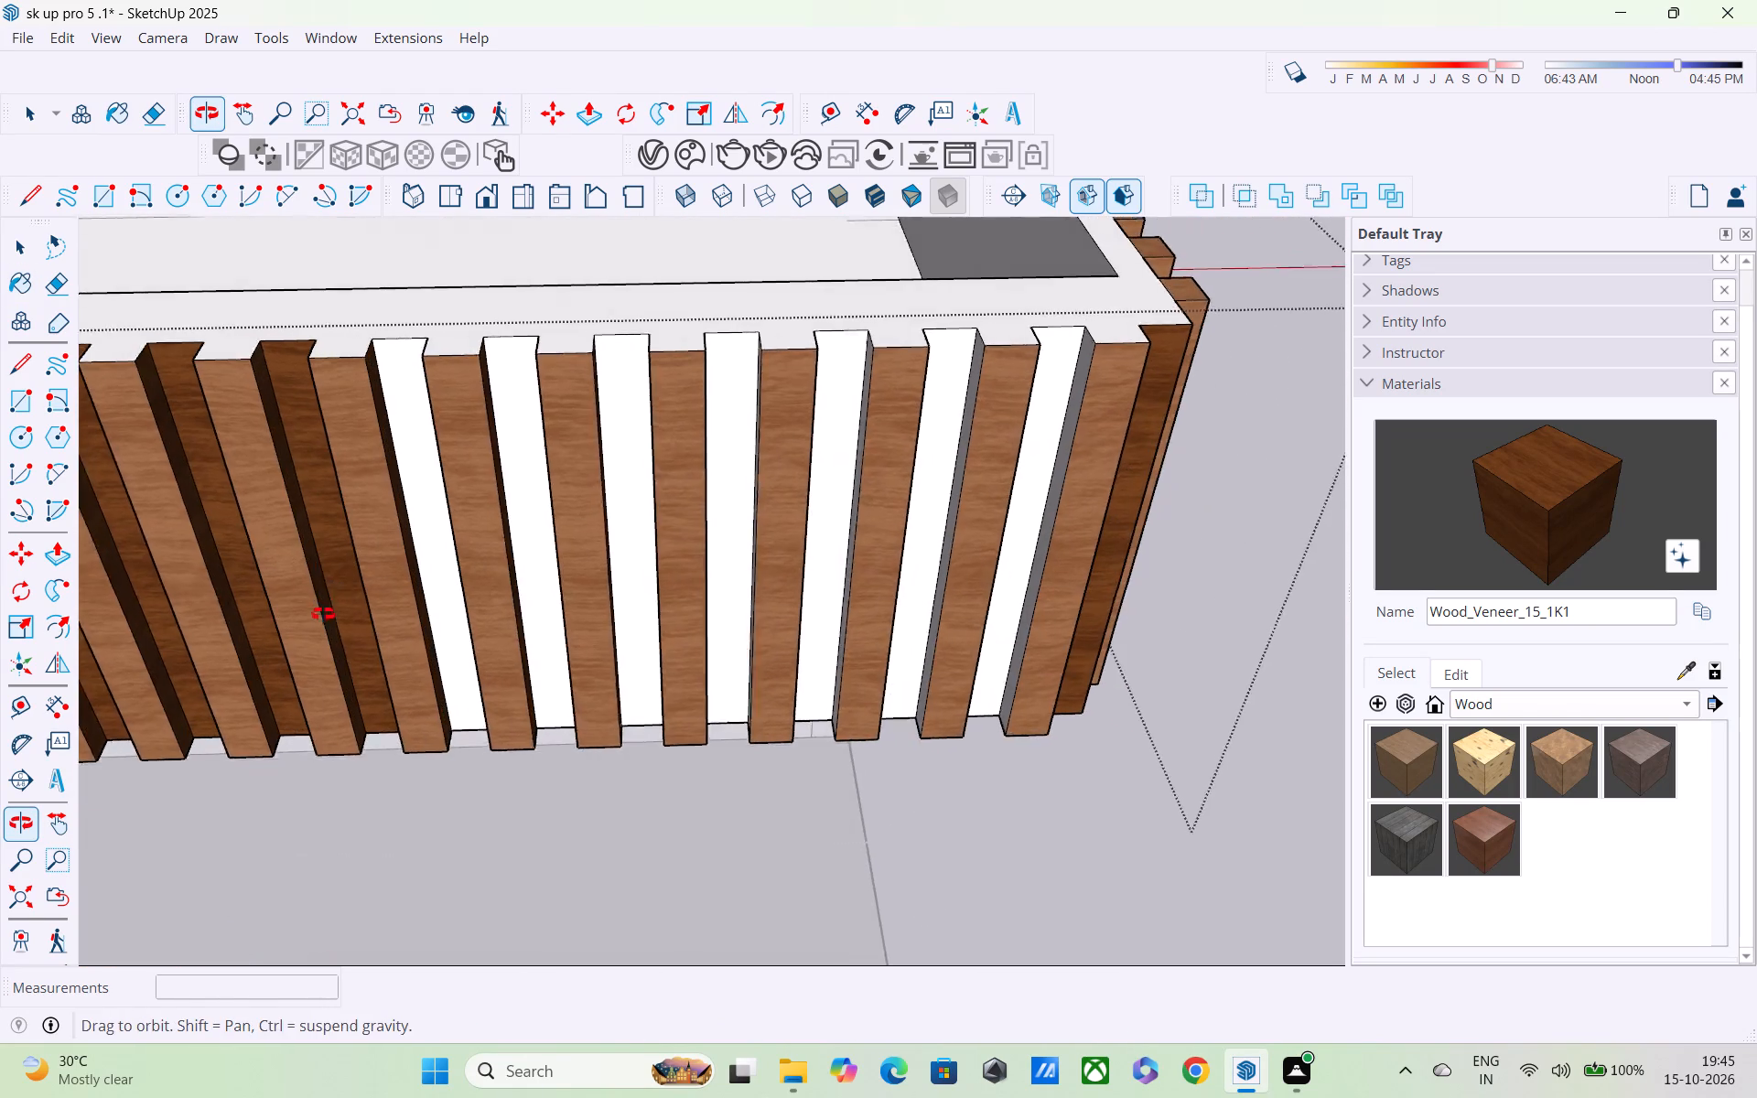
middle_click_drag(323, 614, 322, 613)
scroll(321, 556, "up", 3)
left_click(490, 531)
middle_click_drag(490, 533, 651, 508)
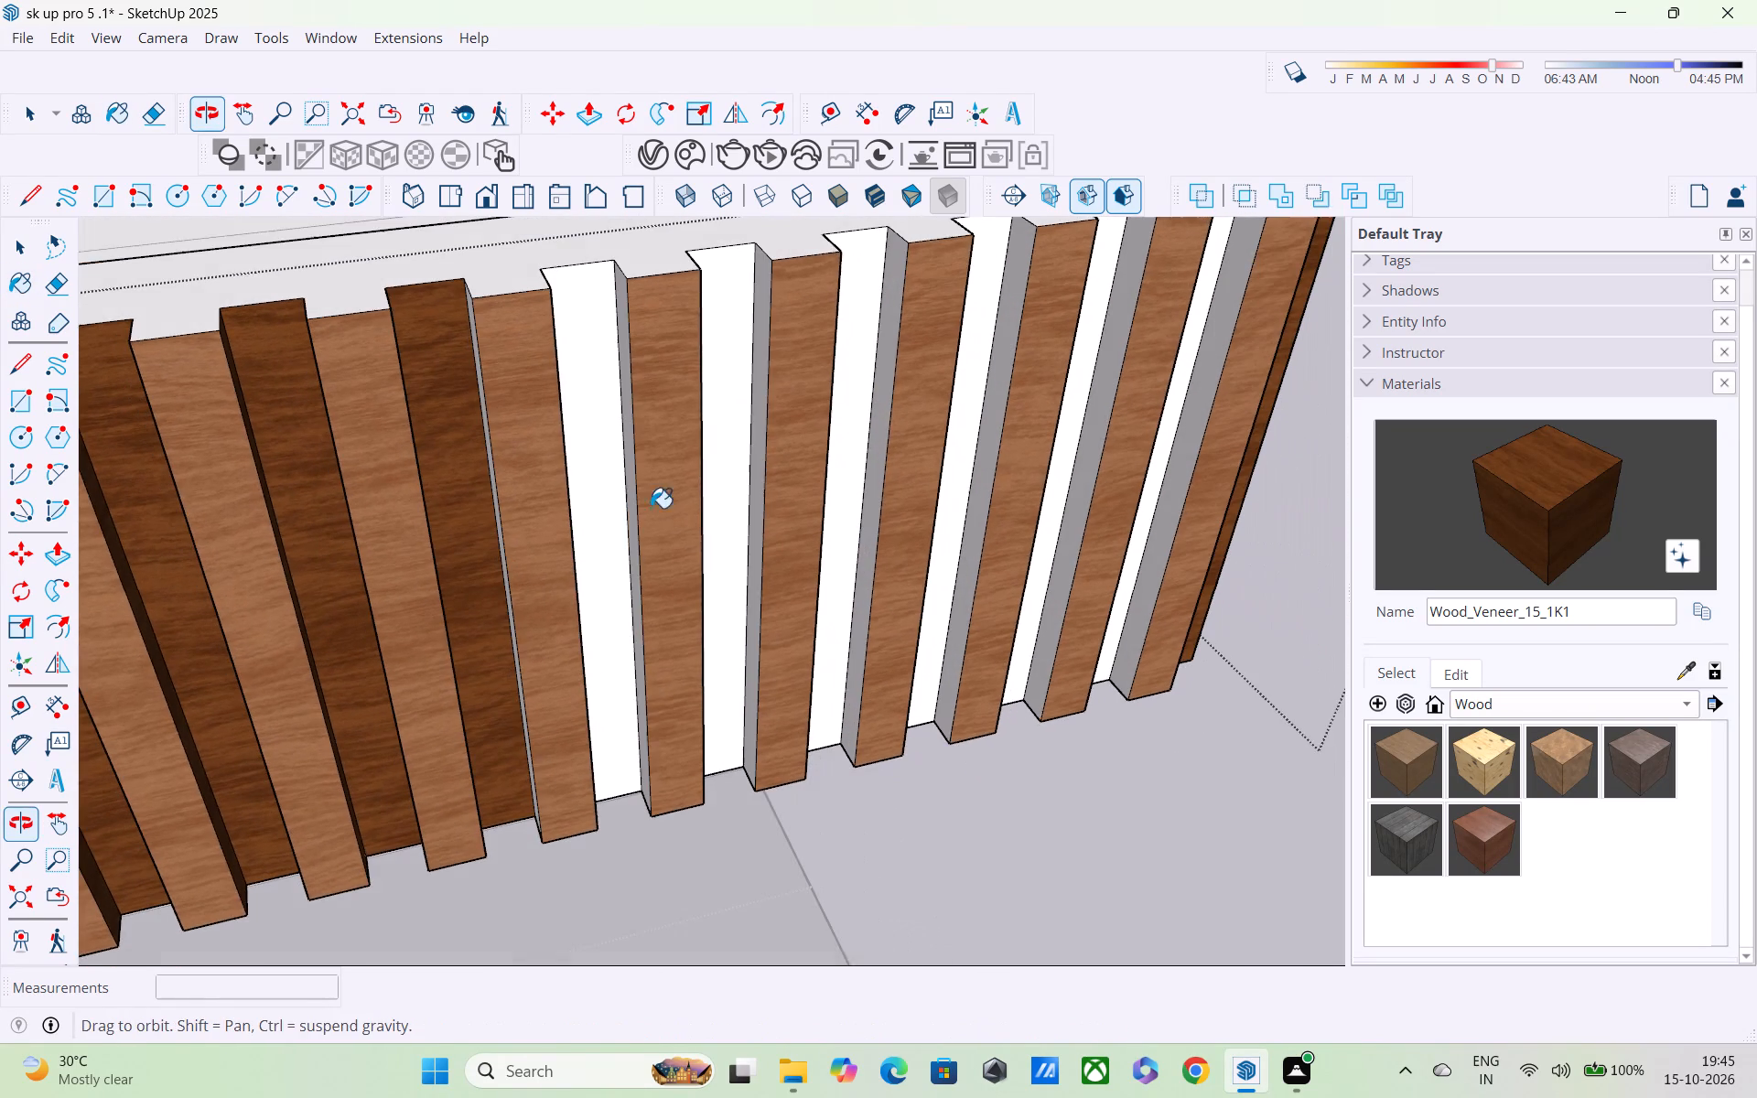
middle_click_drag(651, 508, 632, 514)
middle_click_drag(646, 577, 959, 511)
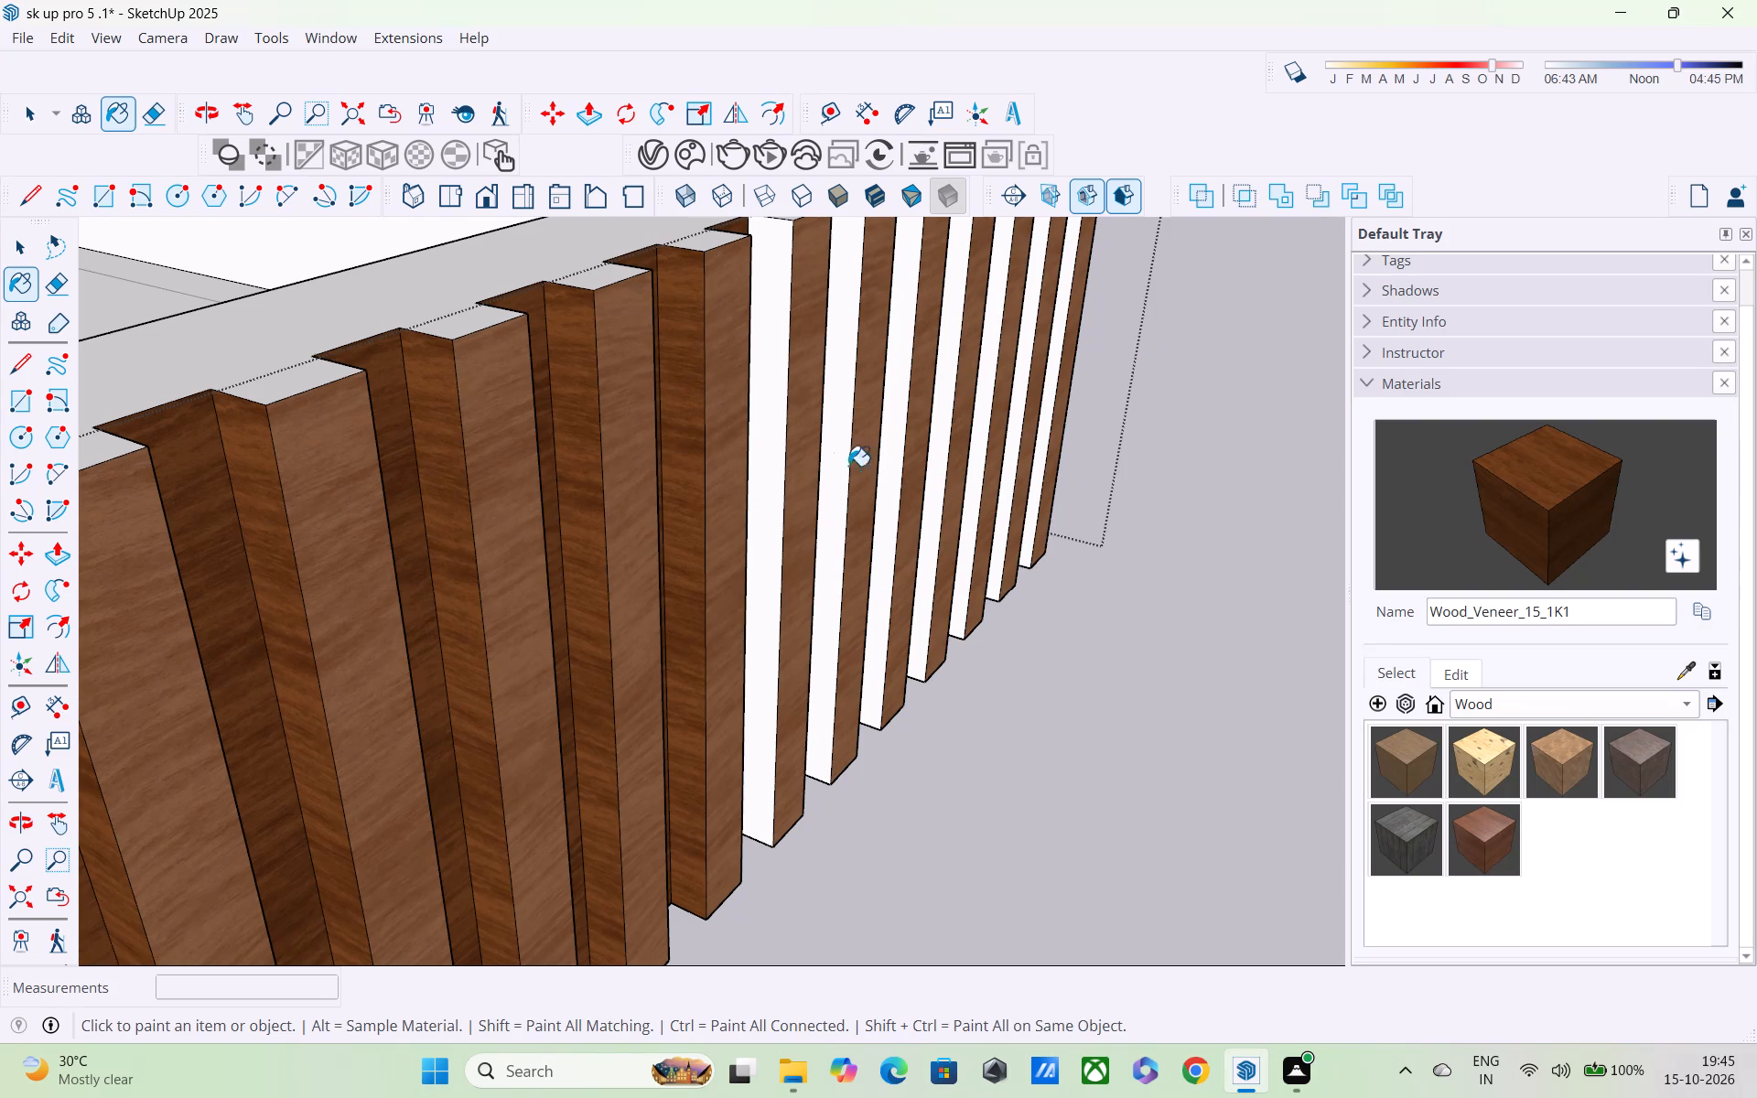
left_click(783, 434)
middle_click_drag(783, 464, 482, 576)
scroll(555, 541, "up", 2)
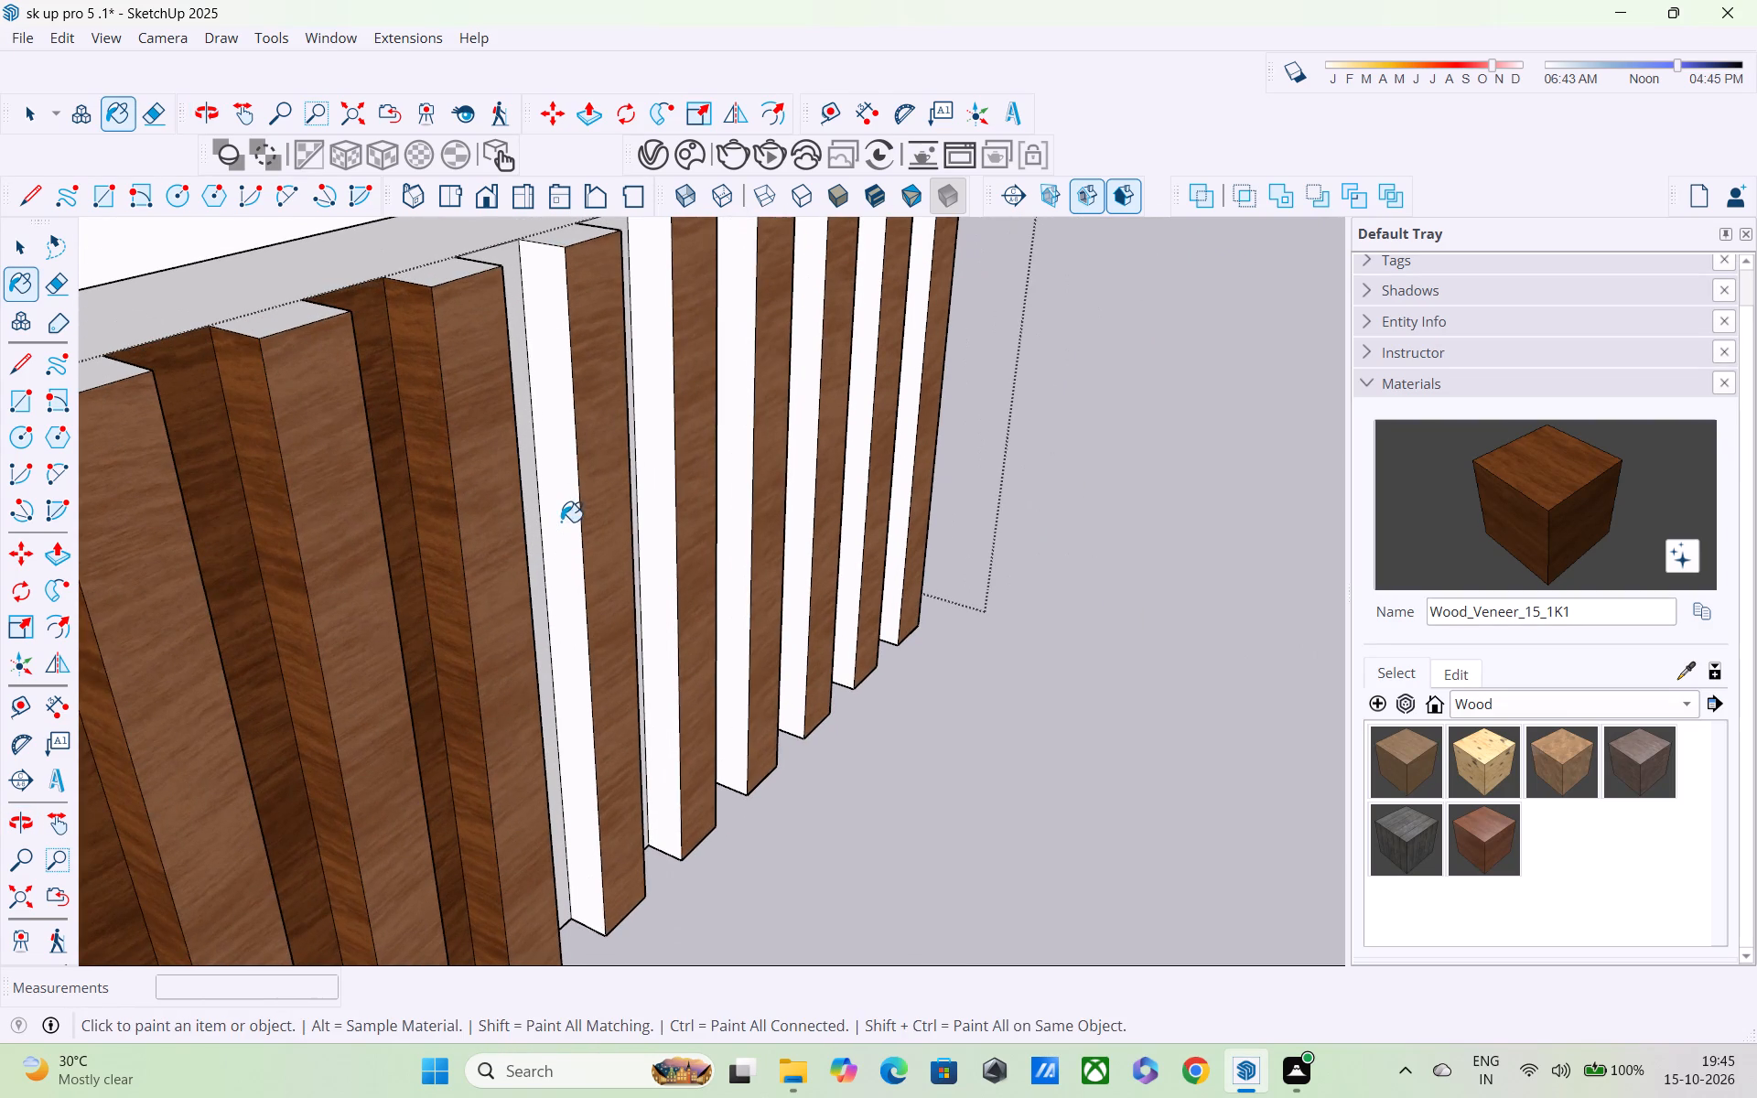
left_click(561, 522)
left_click(552, 533)
left_click(540, 543)
Paint the five remaining white recess backs up to the railing's corner with the darker veneer, undoing the stray slat-front paint.
middle_click_drag(512, 563, 388, 570)
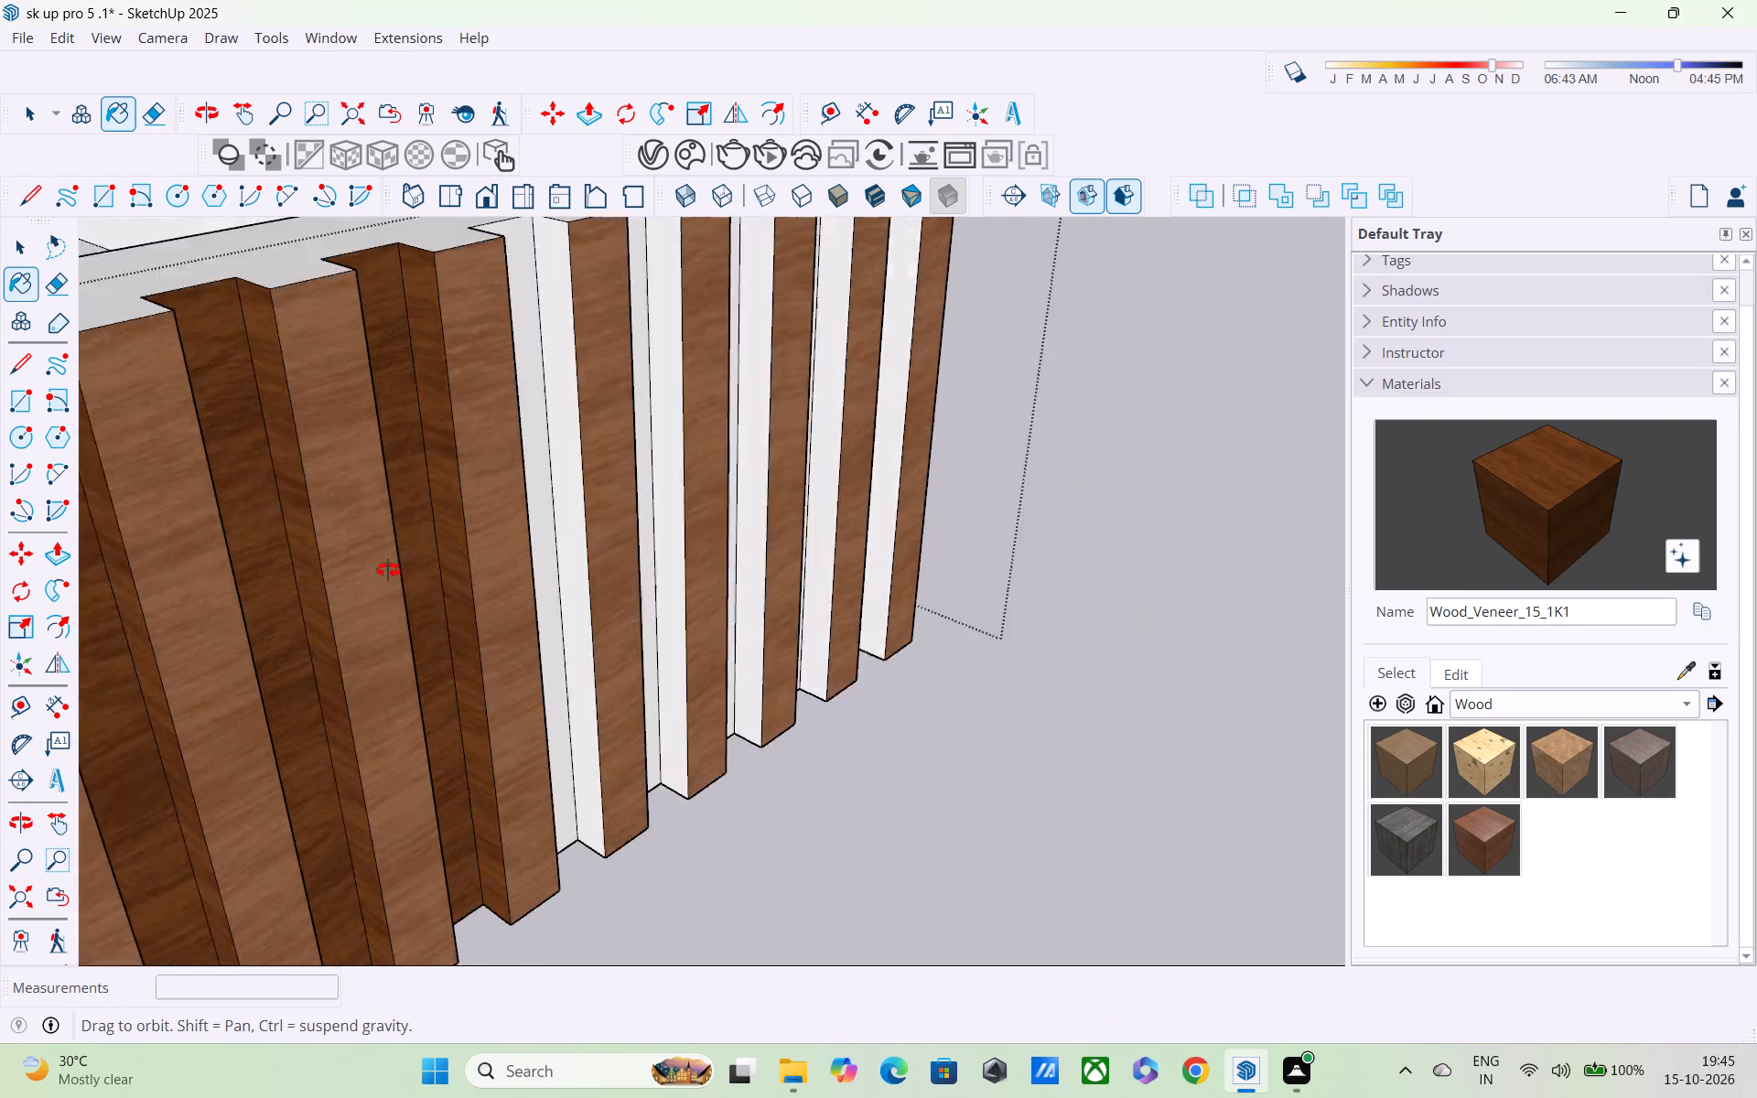
middle_click_drag(388, 570, 239, 538)
scroll(329, 511, "up", 3)
left_click(329, 511)
left_click(454, 511)
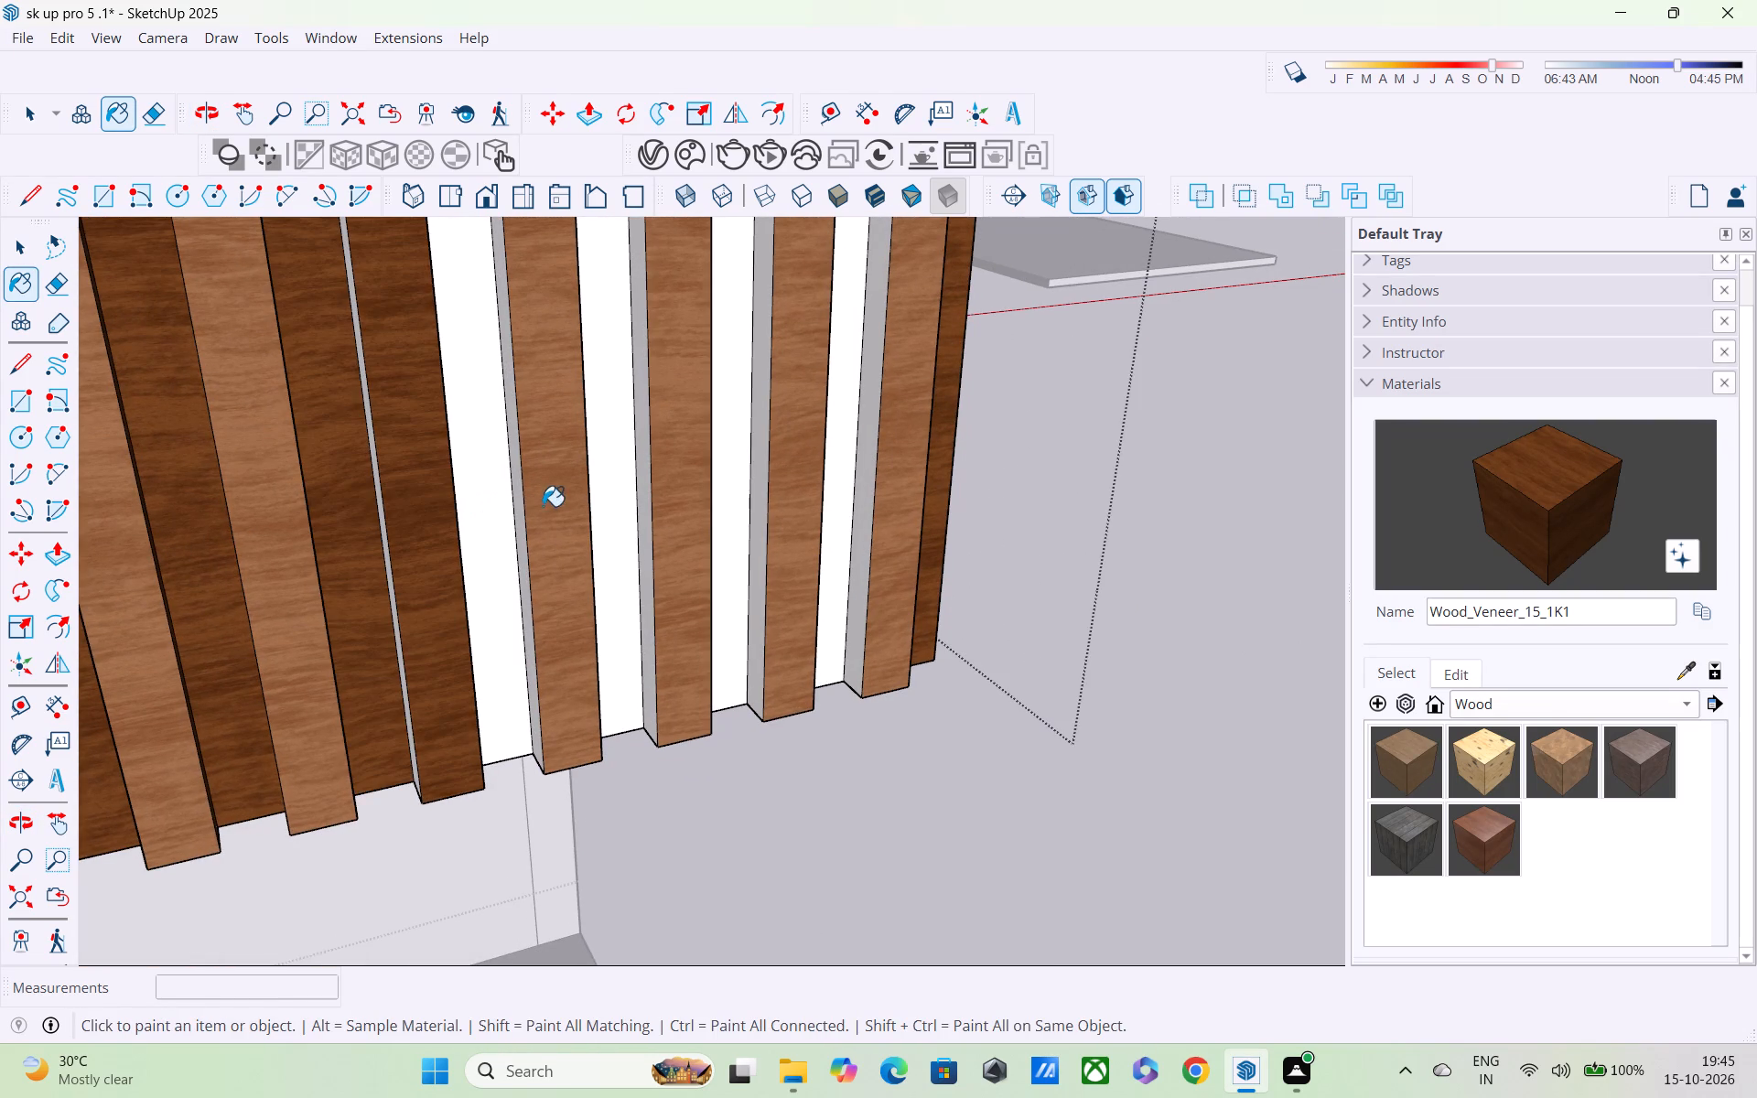
key("ctrl+z")
left_click(492, 532)
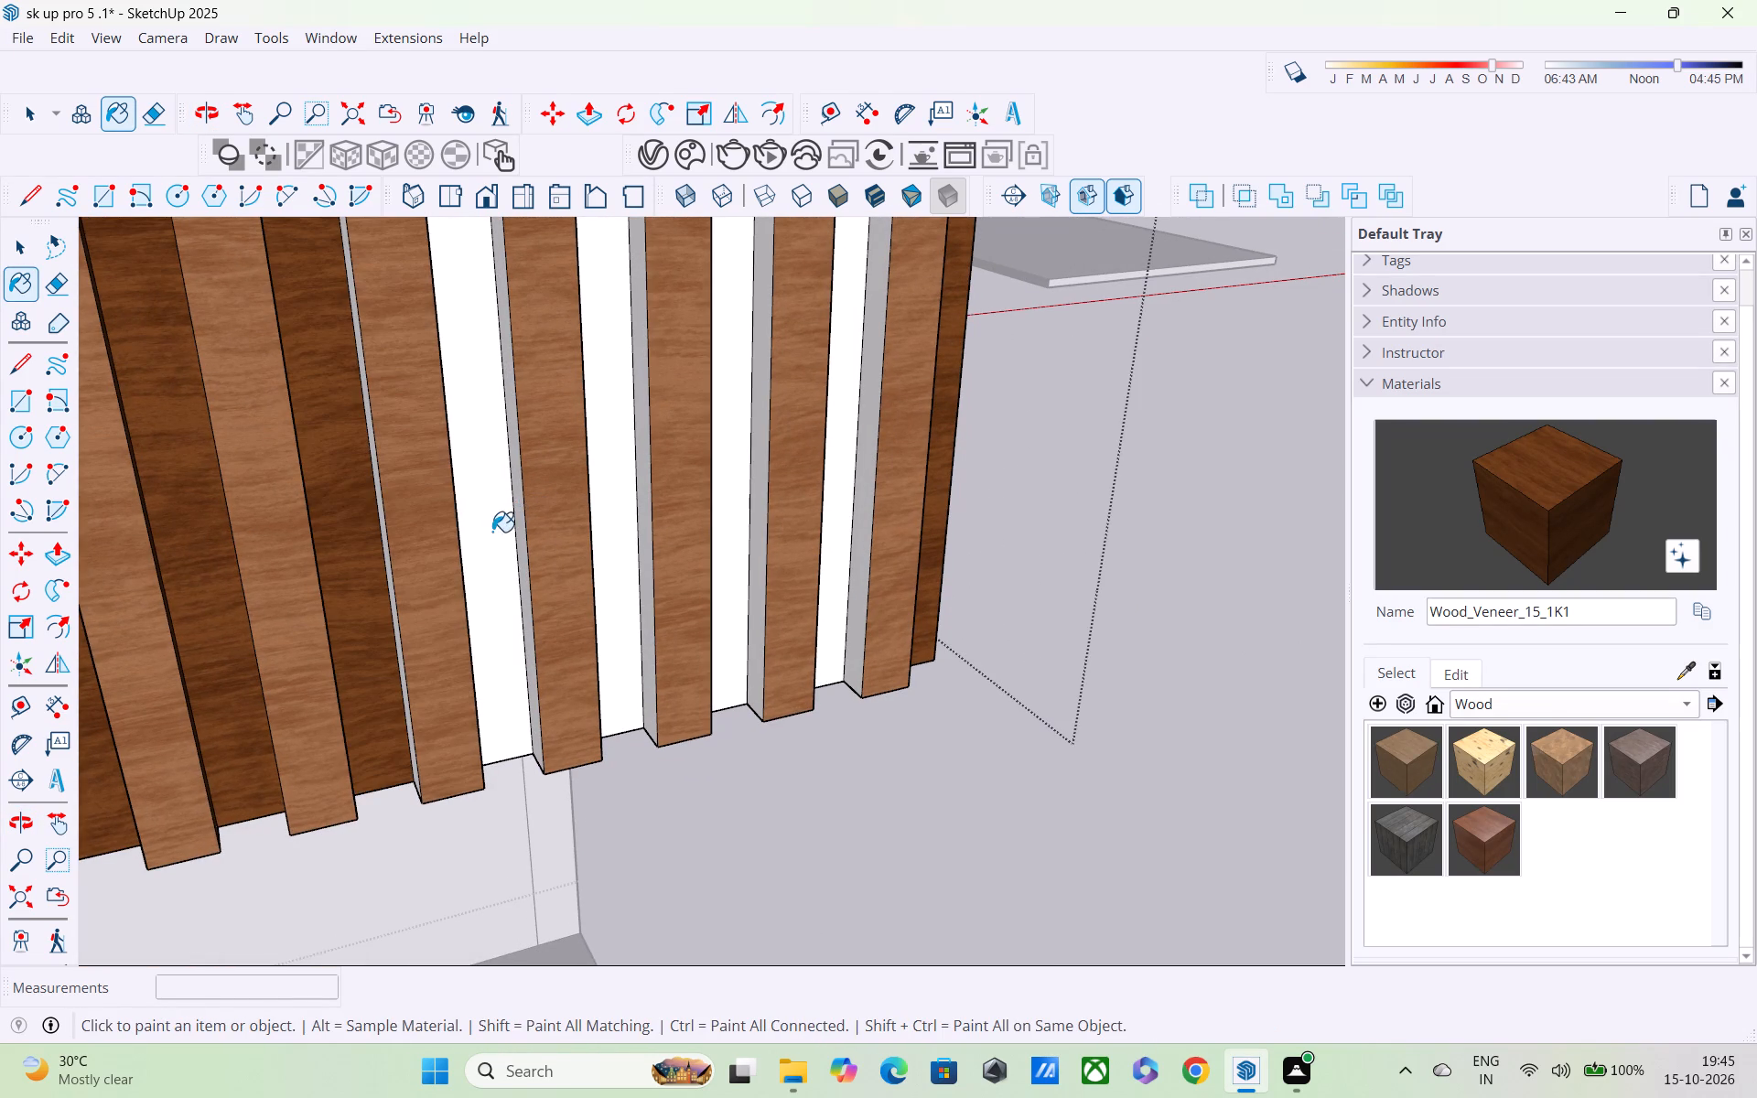
left_click(606, 510)
left_click(728, 487)
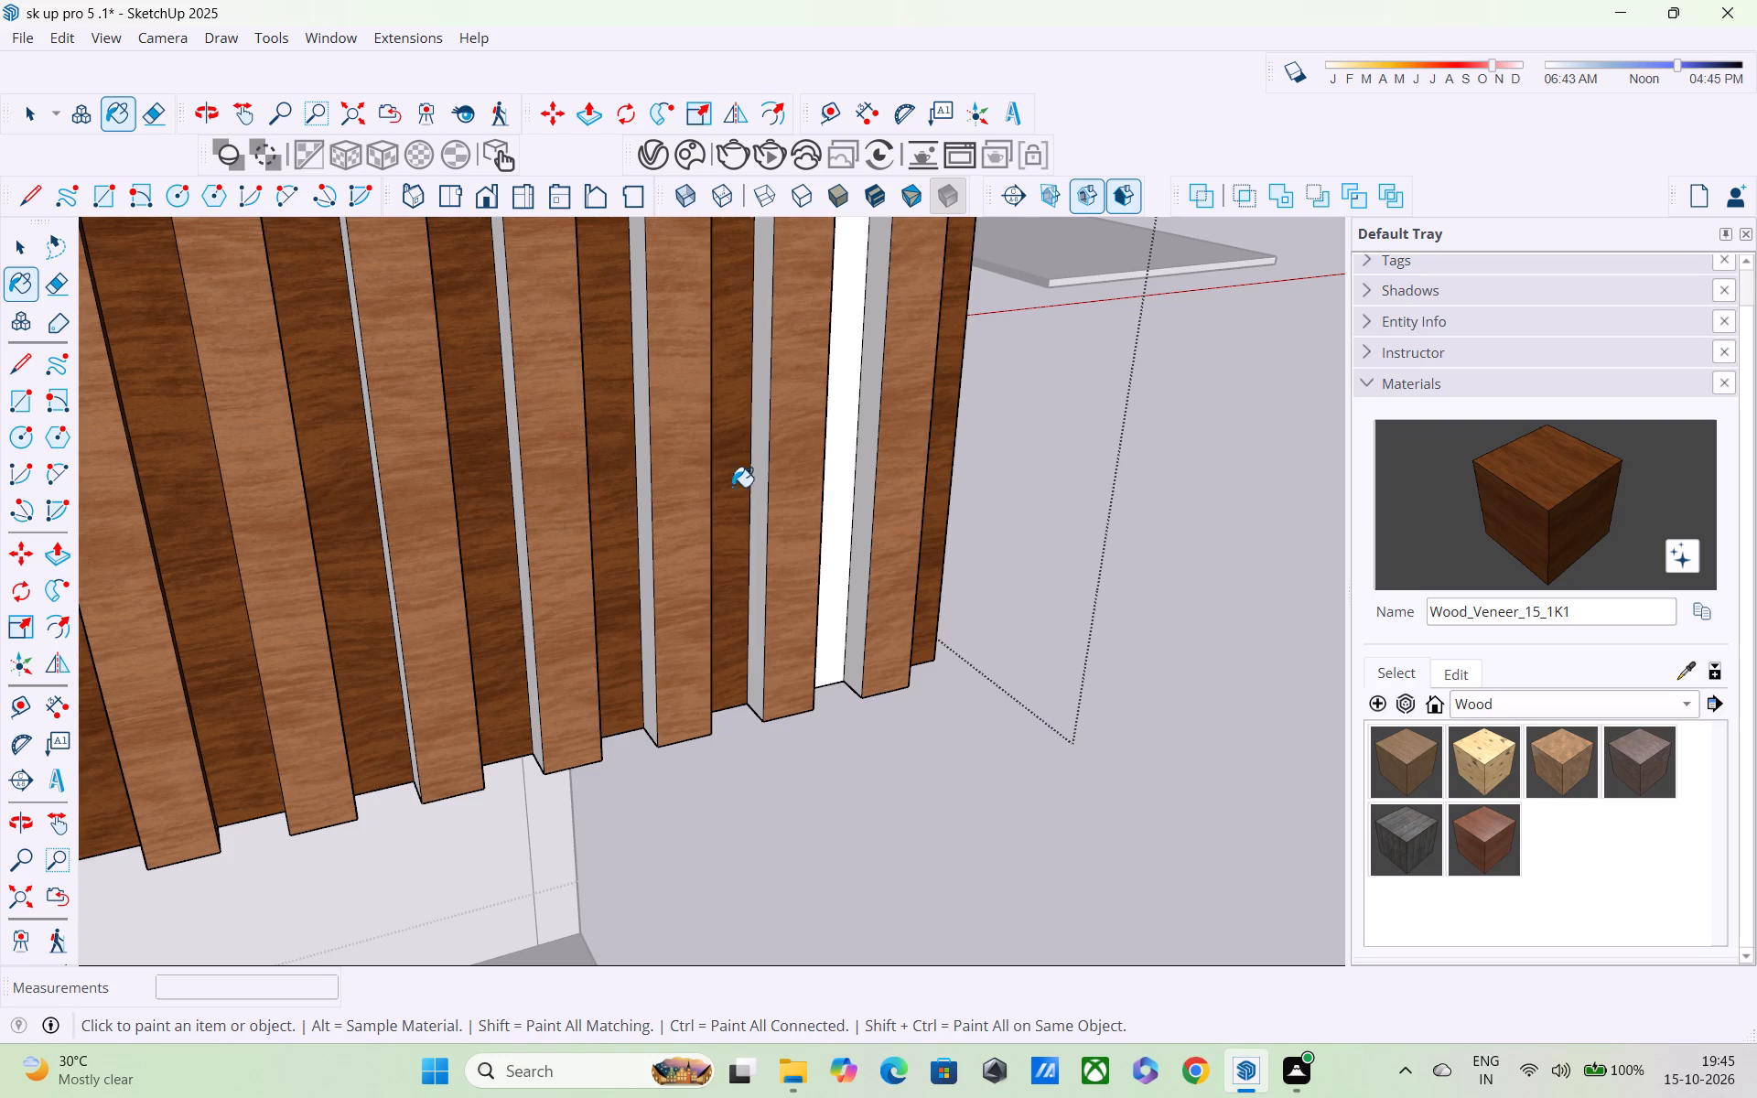
left_click(826, 482)
Paint the remaining unpainted slat sides near the railing's corner with the darker veneer Wood_Veneer_15_1K1.
left_click(865, 466)
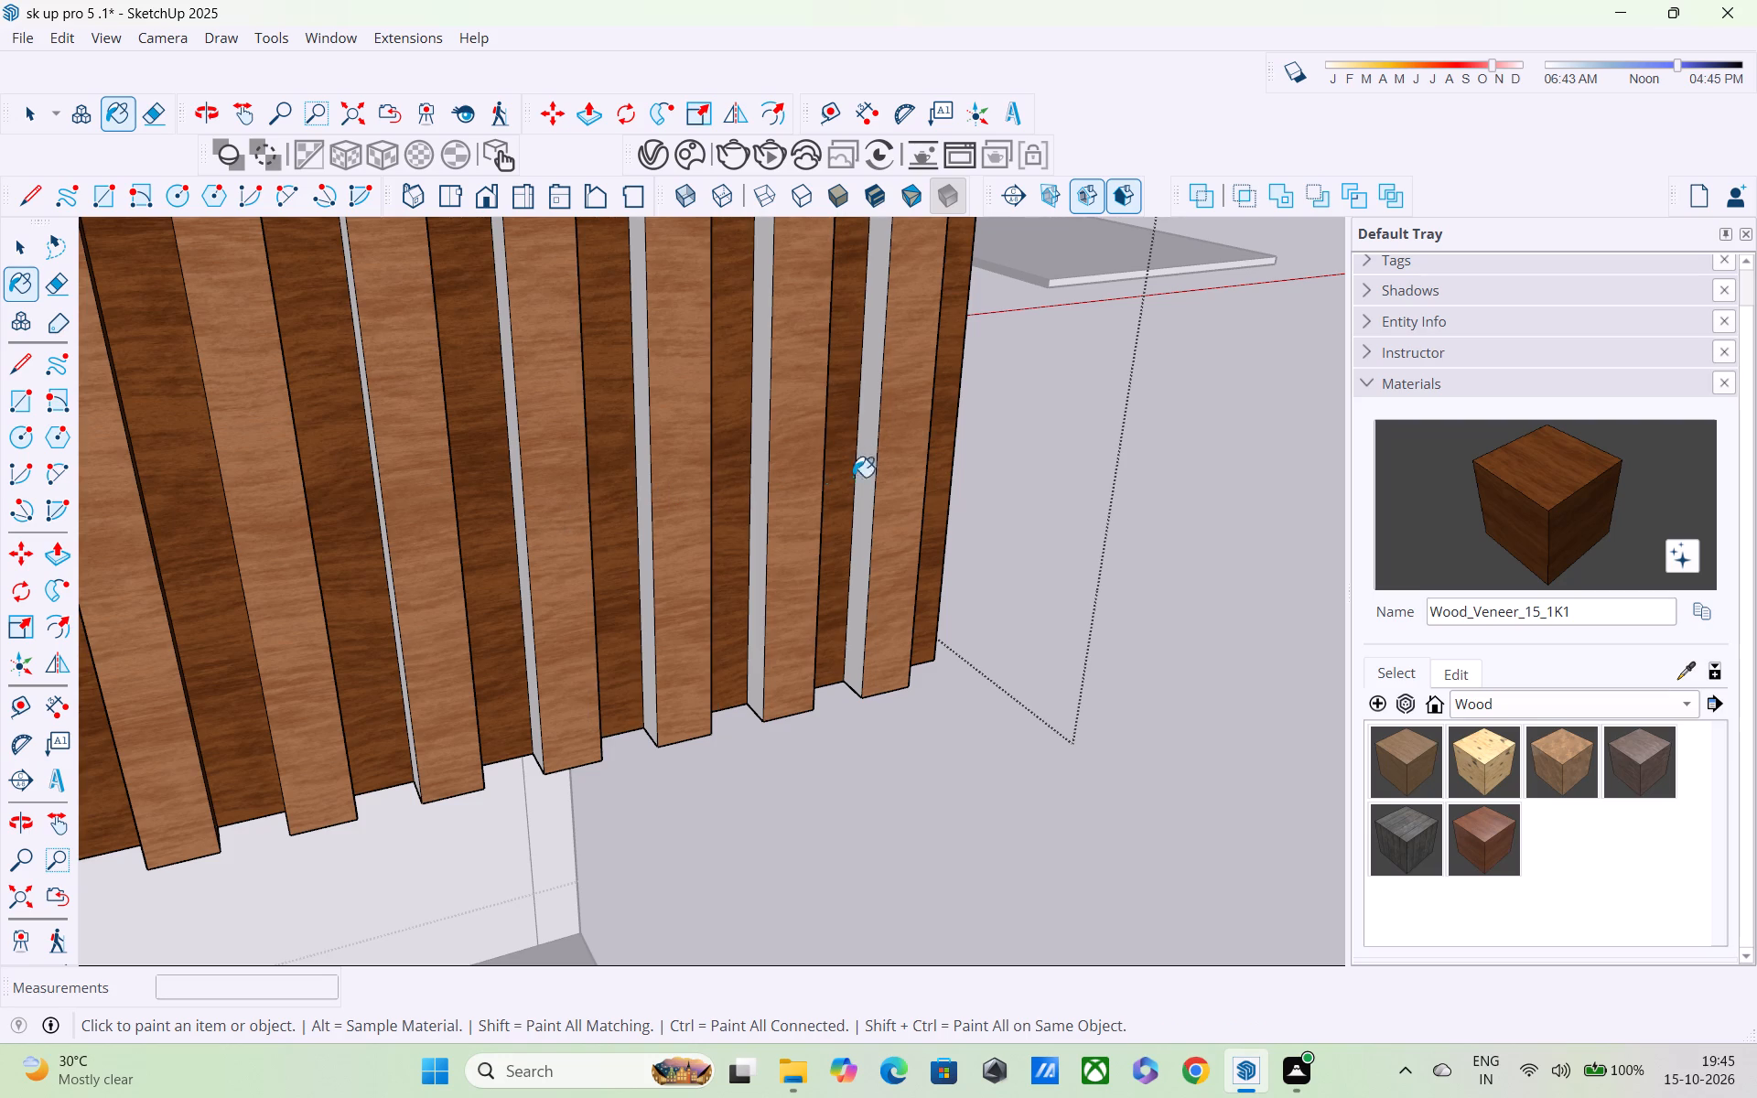
left_click(753, 488)
left_click(644, 552)
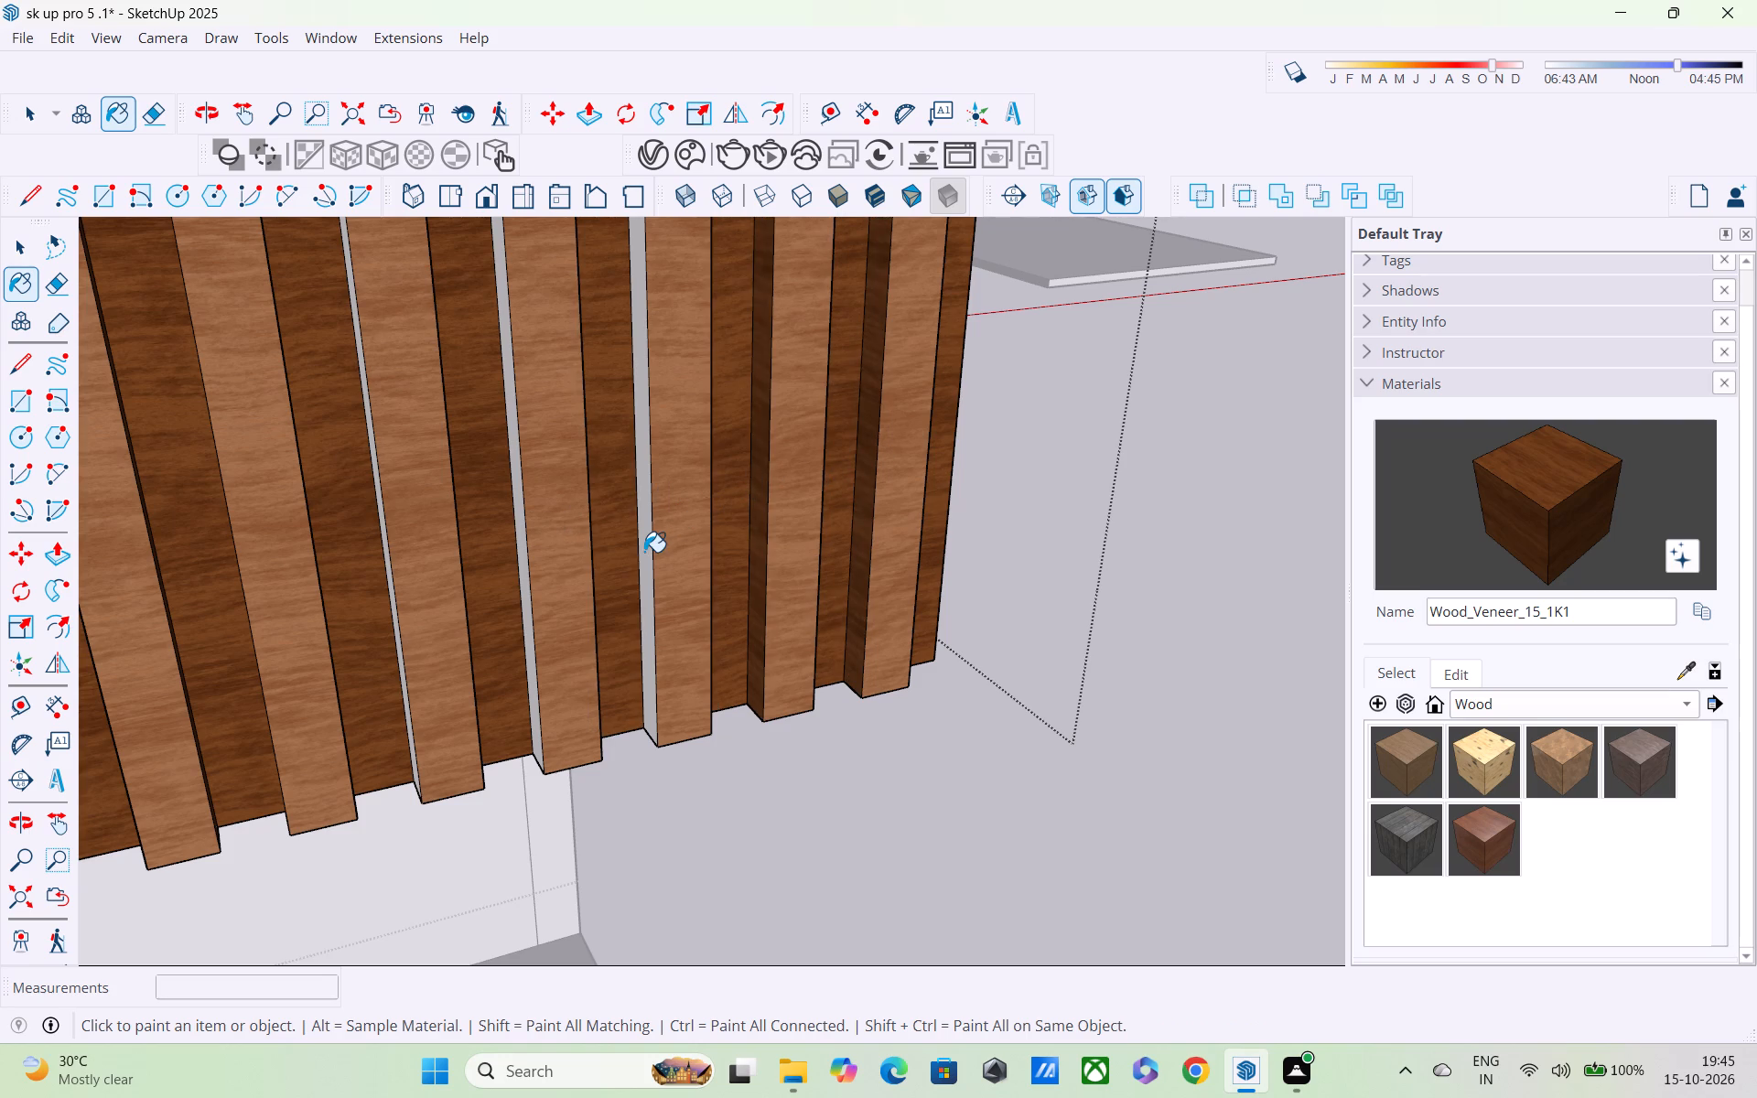
left_click(520, 582)
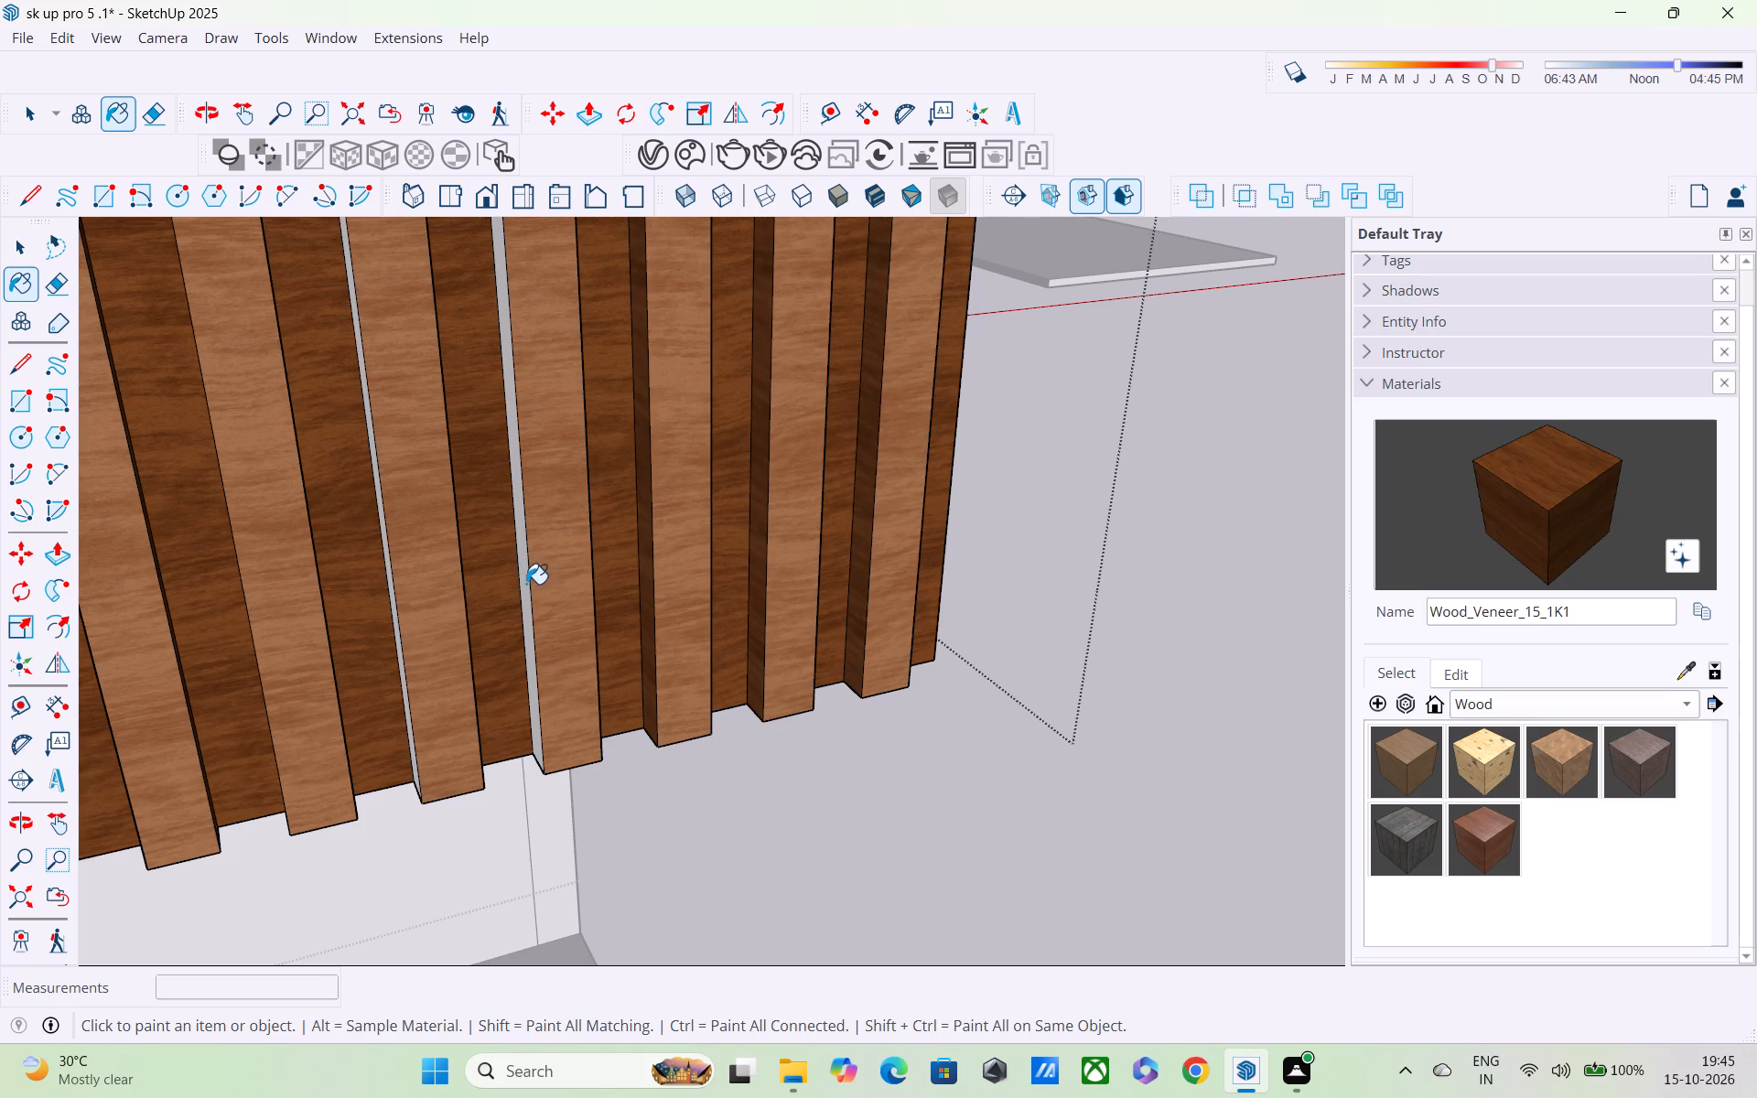
left_click(522, 569)
left_click(389, 607)
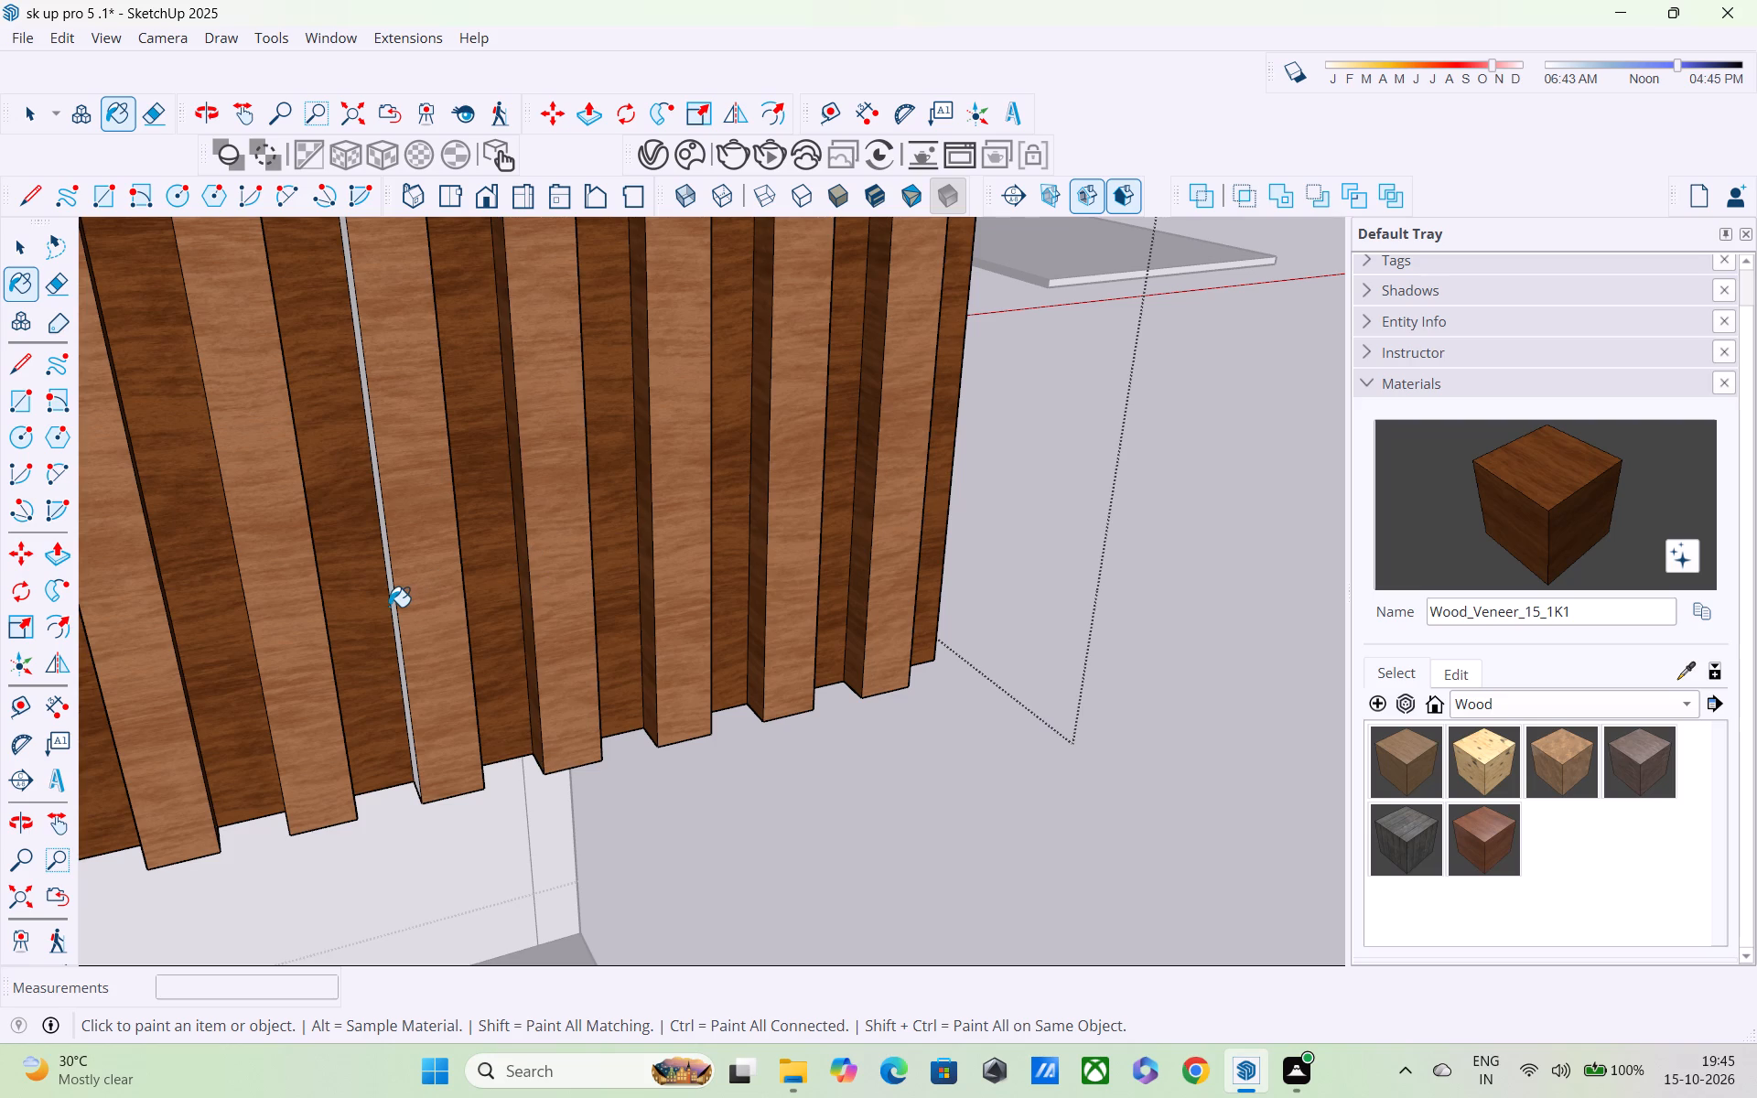
middle_click_drag(393, 585, 552, 540)
left_click(494, 549)
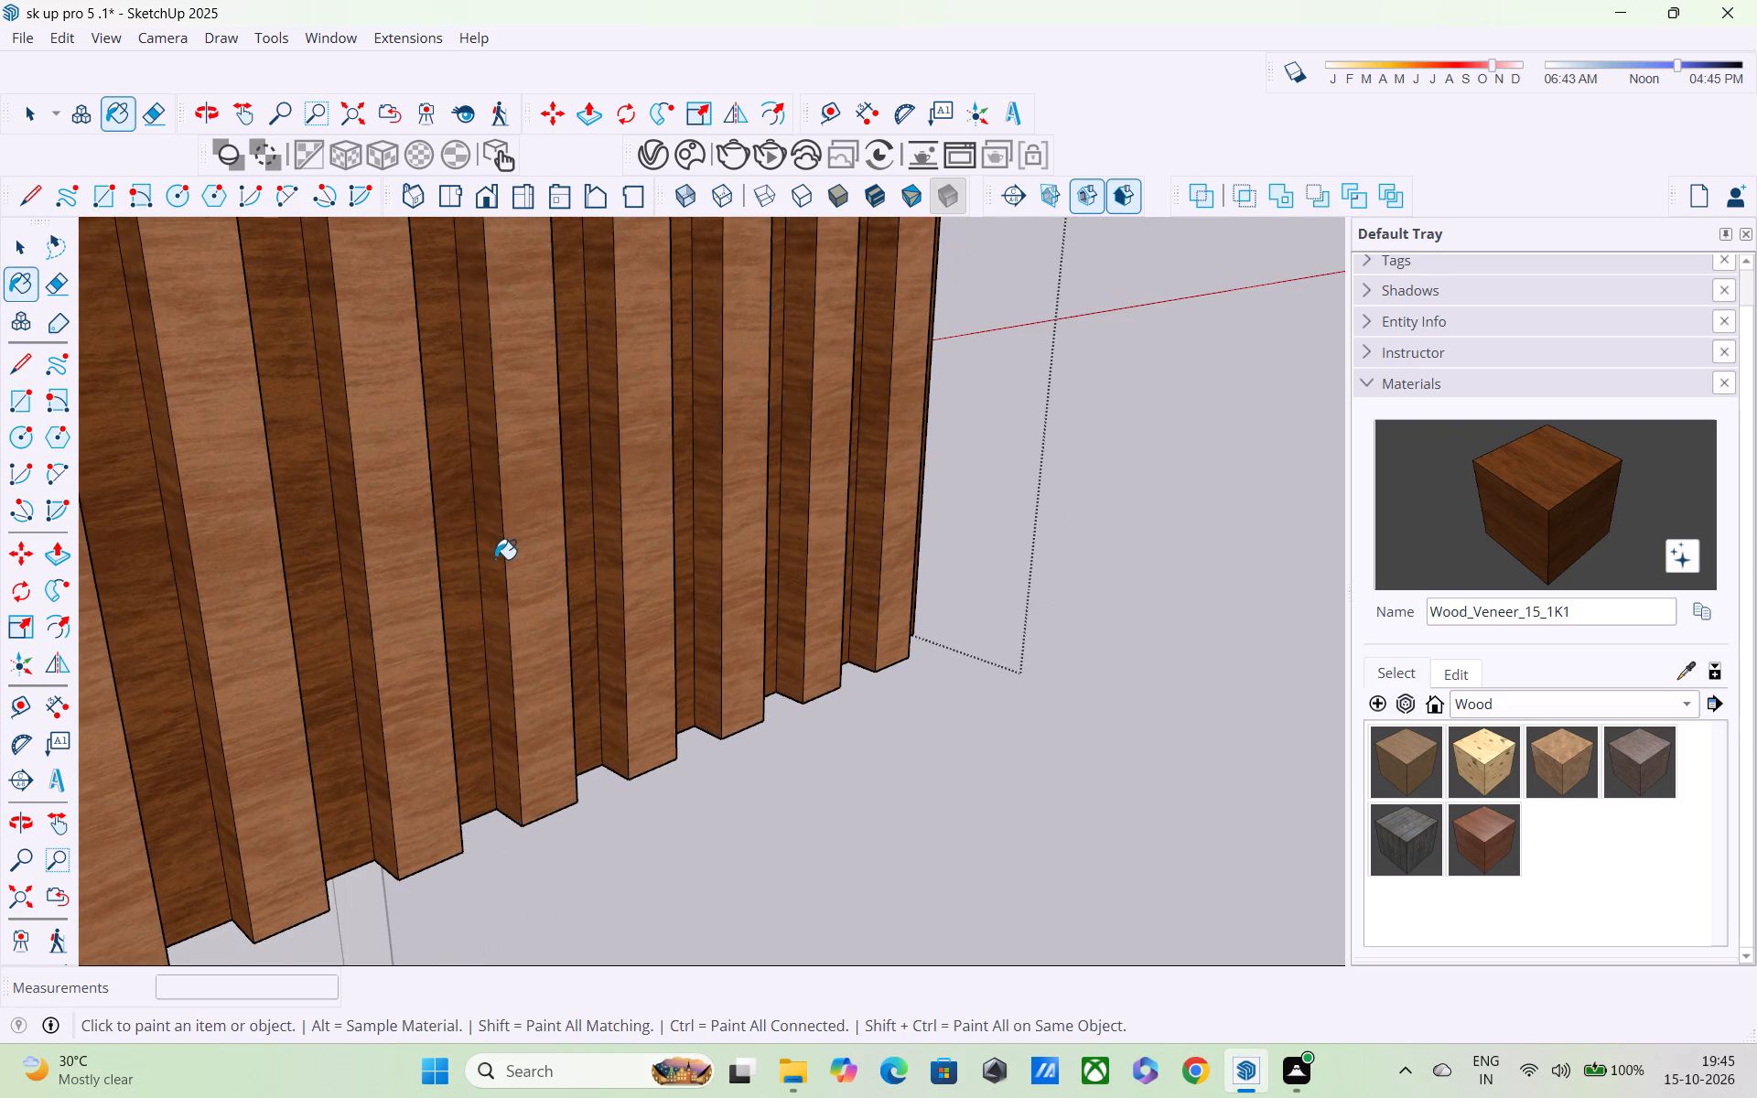
Draw a line about 18' 9" long on the railing's top face, from the corner to the run's end, separating slat tops from the cap.
scroll(495, 563, "down", 11)
middle_click_drag(443, 750, 382, 602)
scroll(425, 732, "up", 1)
scroll(381, 599, "down", 10)
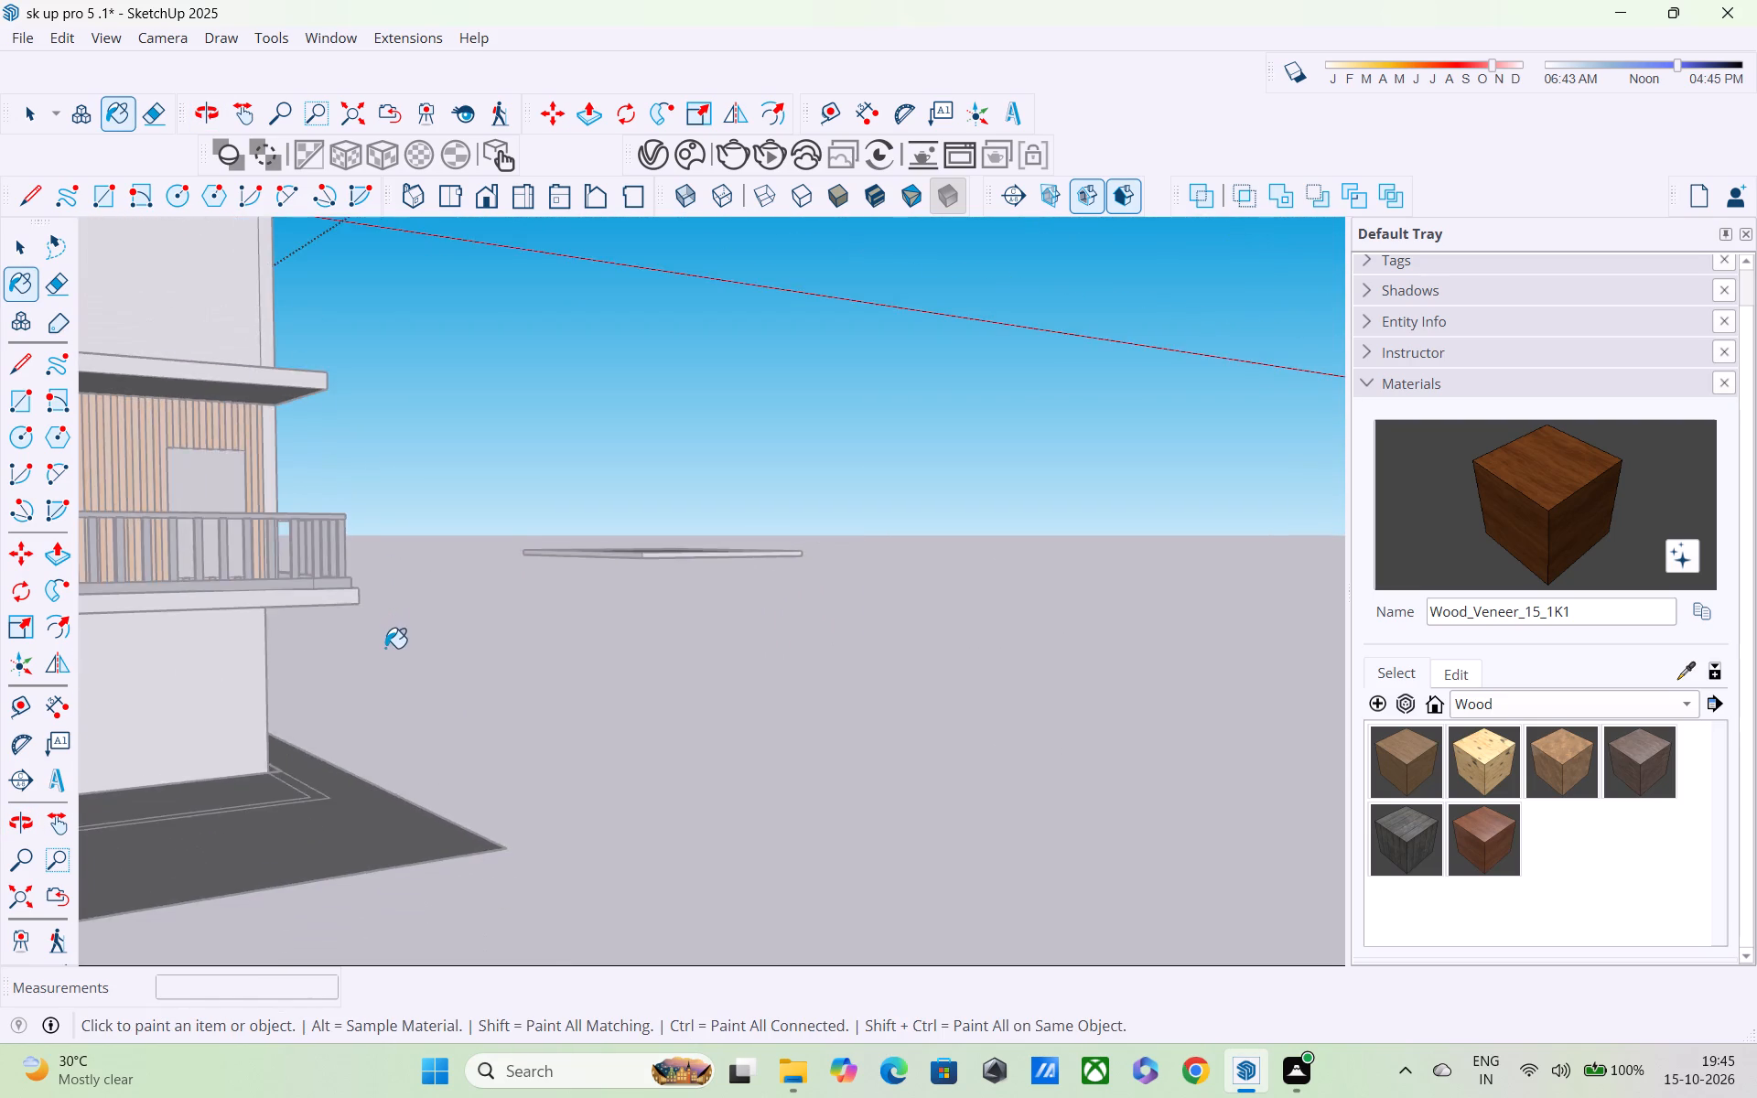
scroll(385, 648, "down", 9)
middle_click_drag(375, 608, 191, 710)
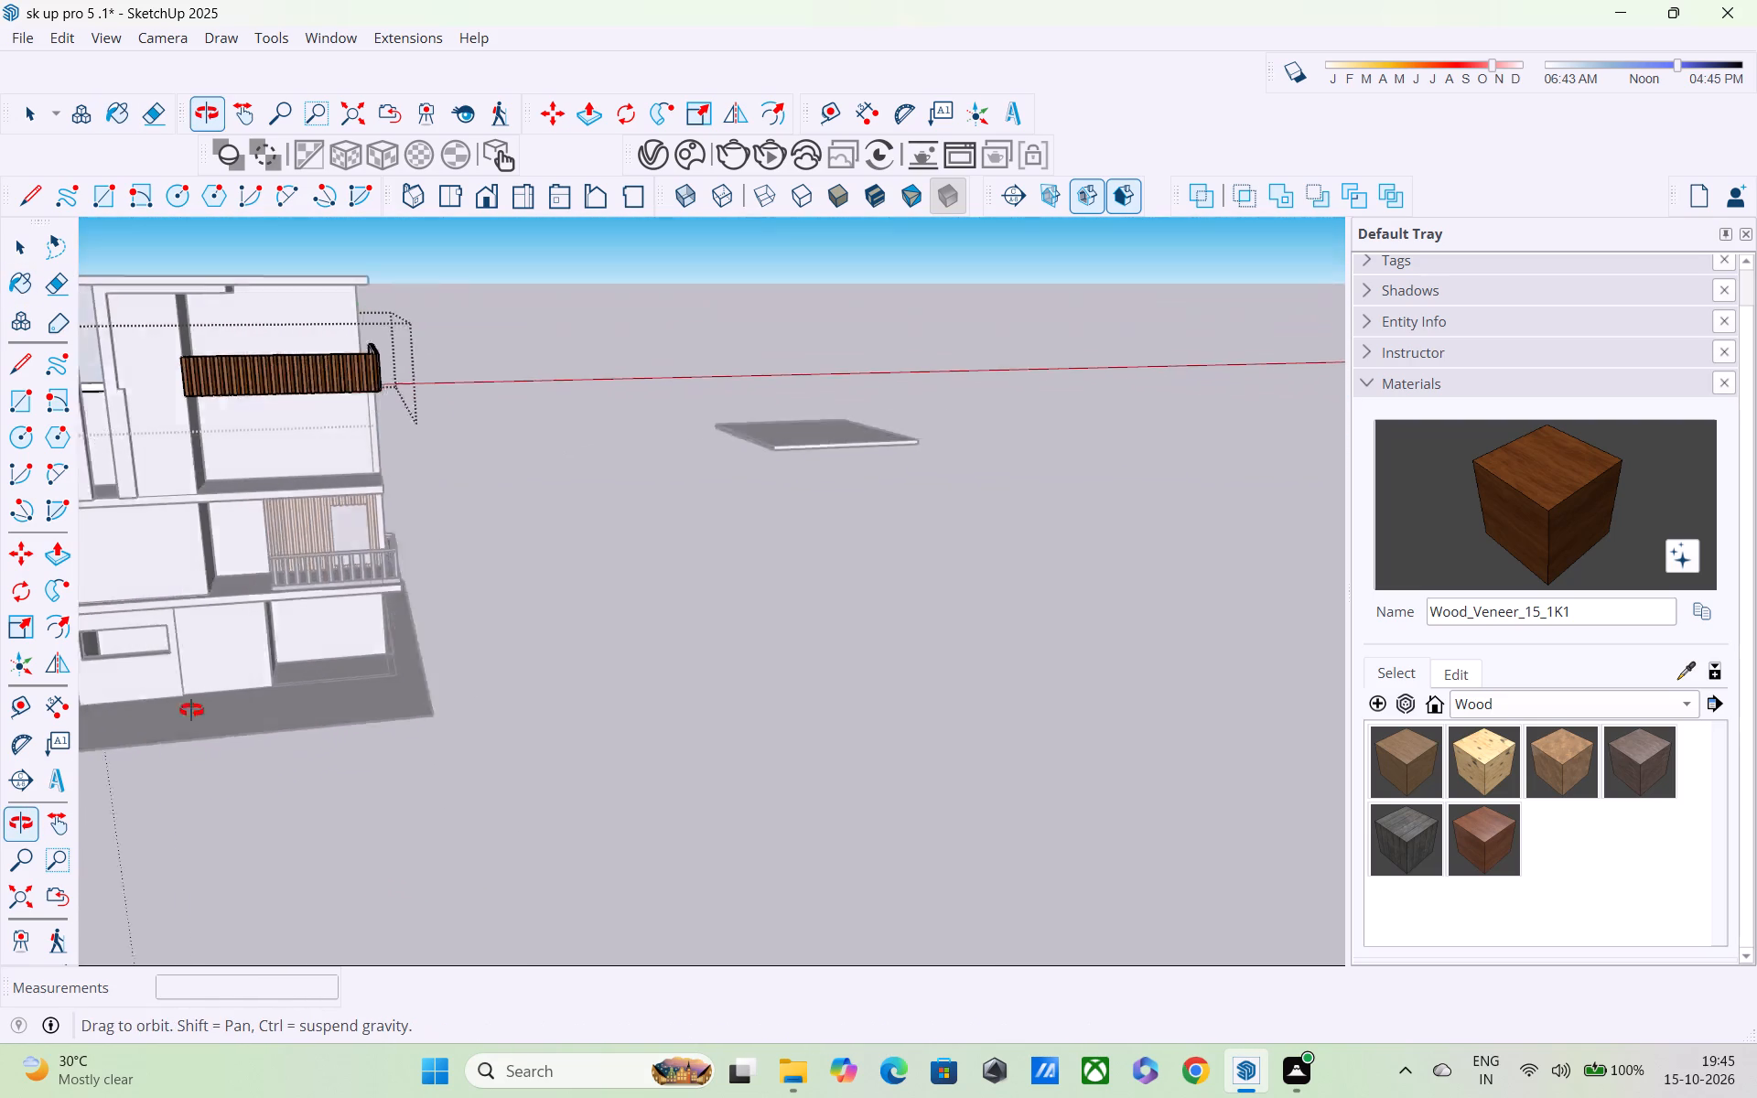
middle_click_drag(191, 710, 134, 706)
scroll(385, 594, "down", 3)
scroll(373, 533, "up", 3)
scroll(381, 449, "up", 9)
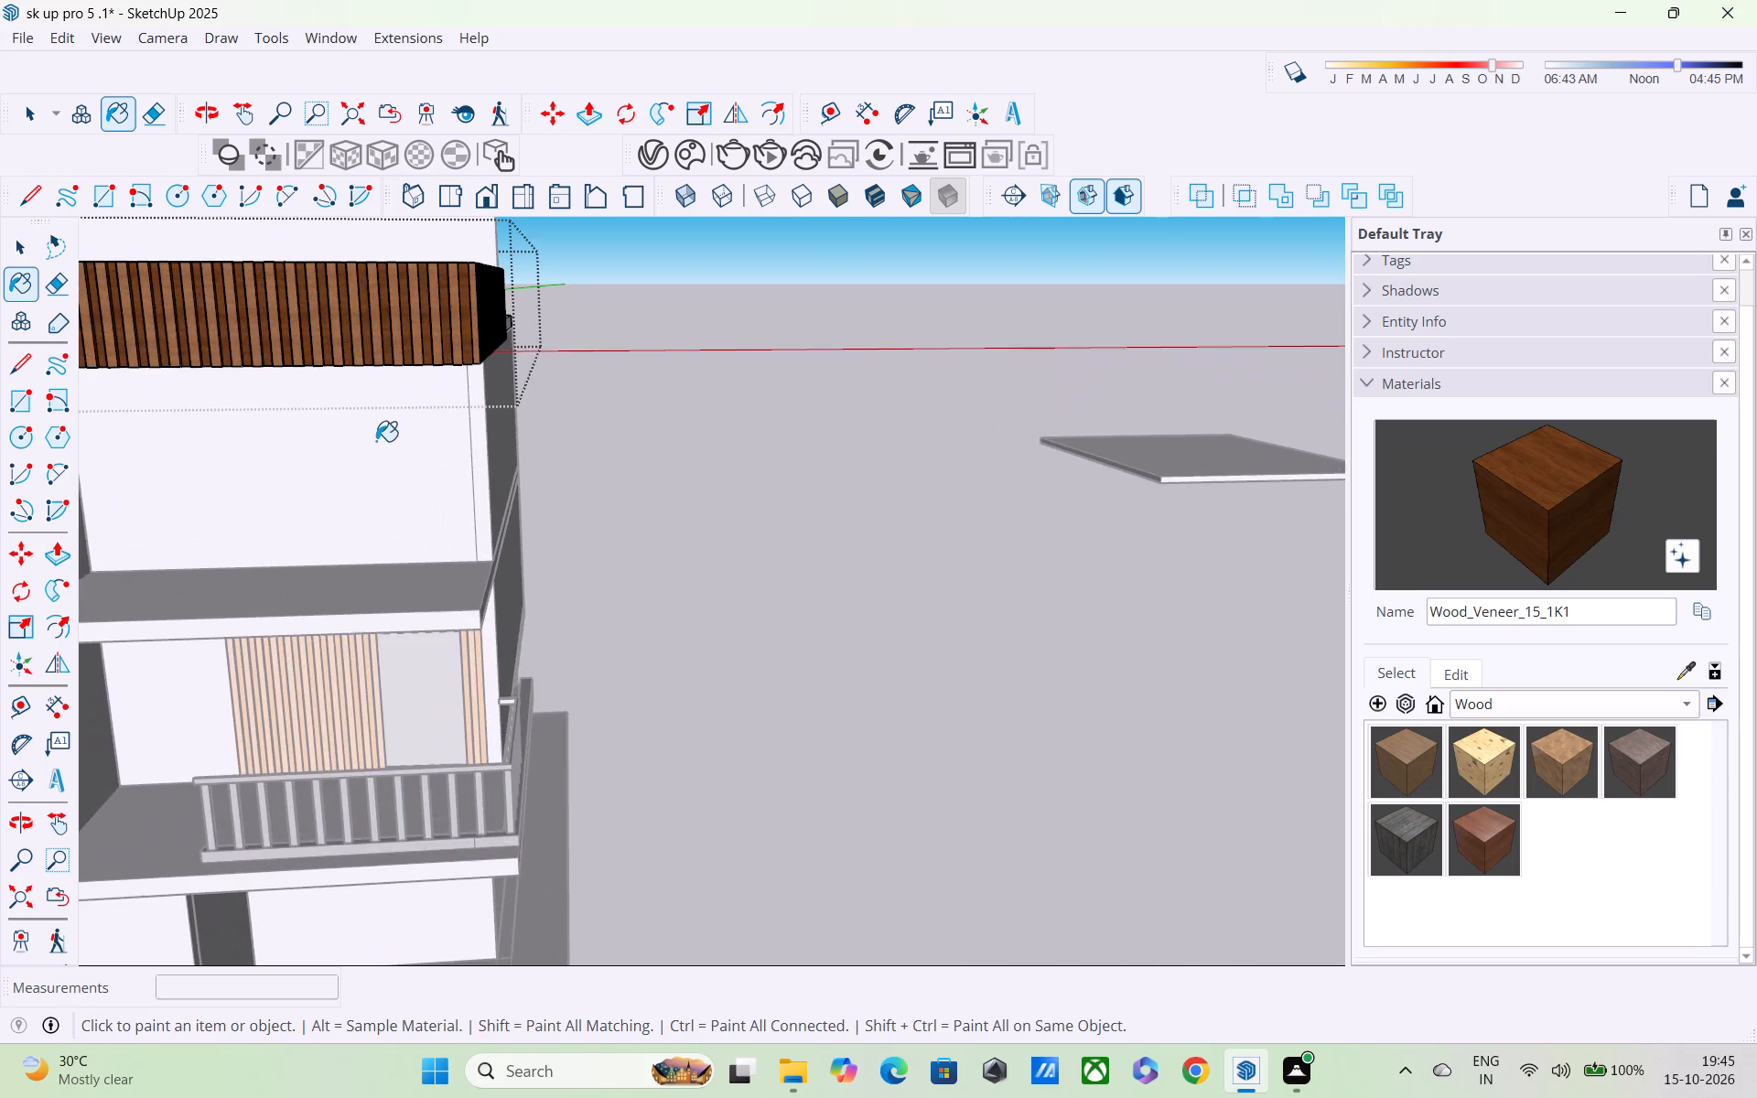
scroll(376, 441, "up", 1)
scroll(376, 443, "down", 5)
middle_click_drag(309, 497, 463, 720)
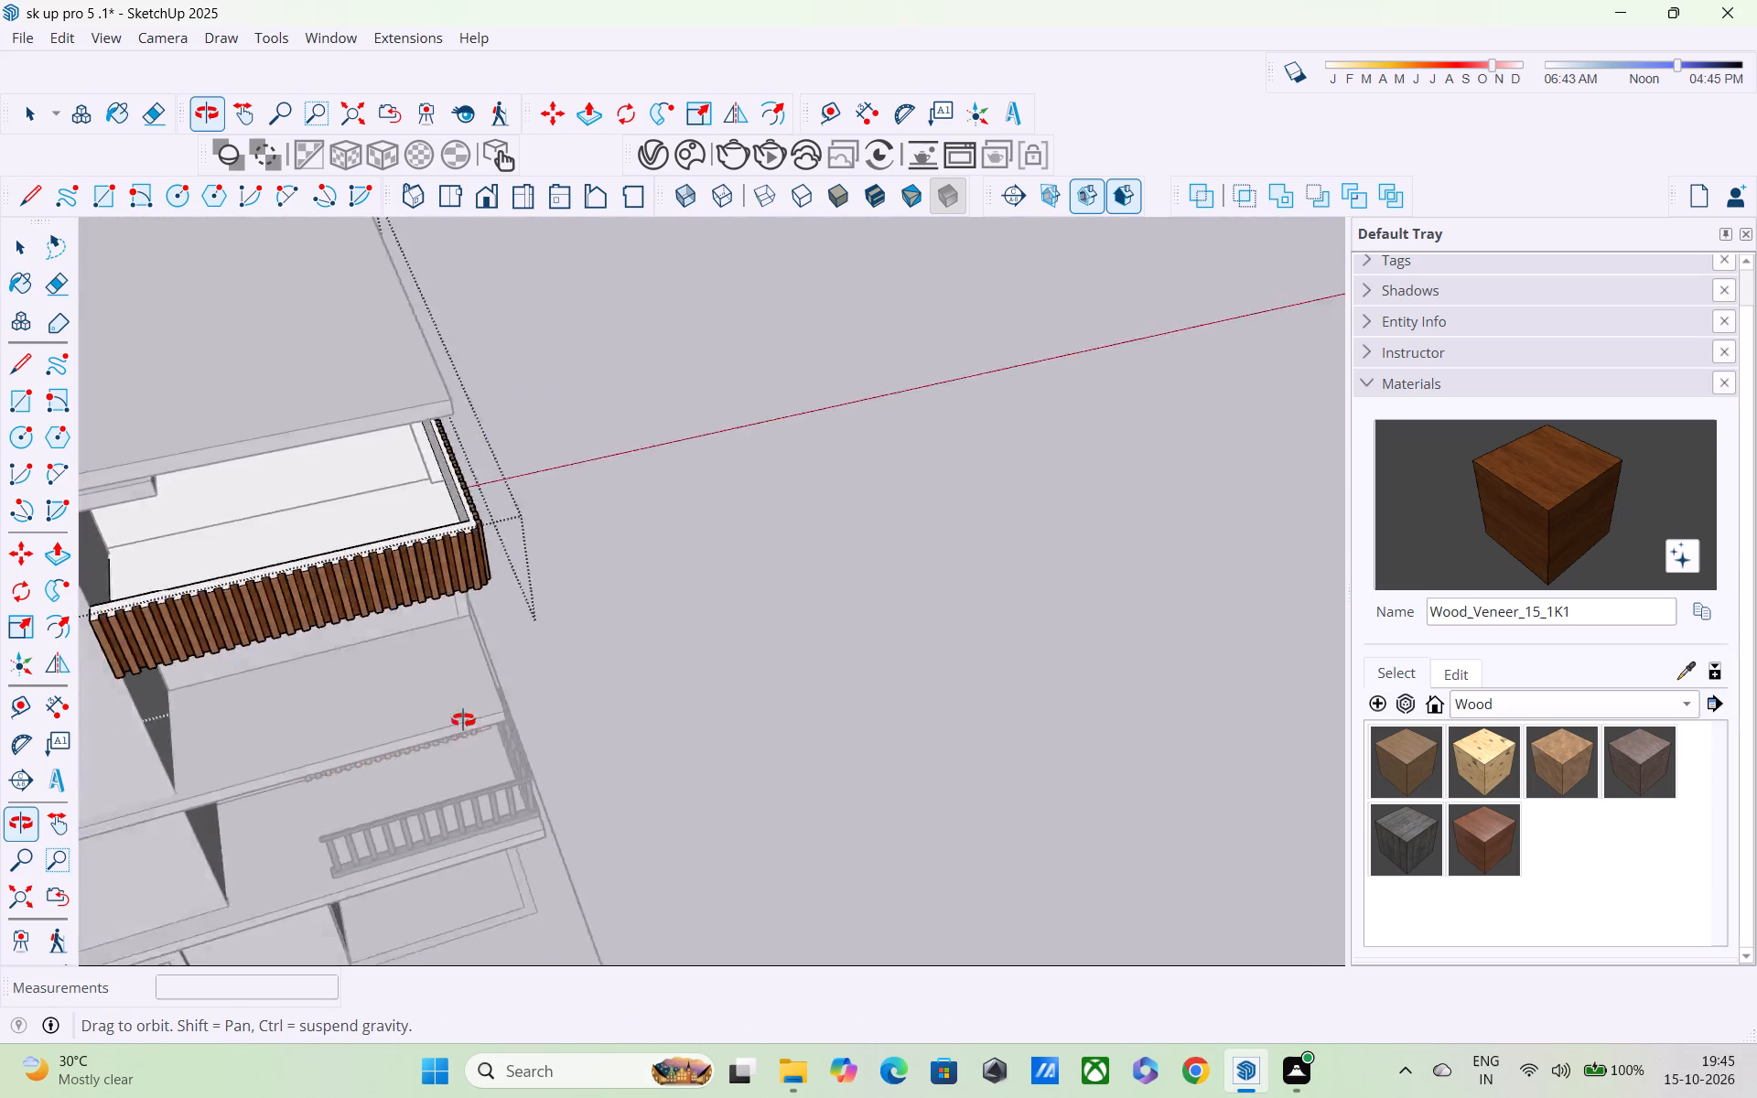
middle_click_drag(463, 720, 630, 715)
scroll(490, 667, "up", 4)
middle_click_drag(489, 666, 723, 716)
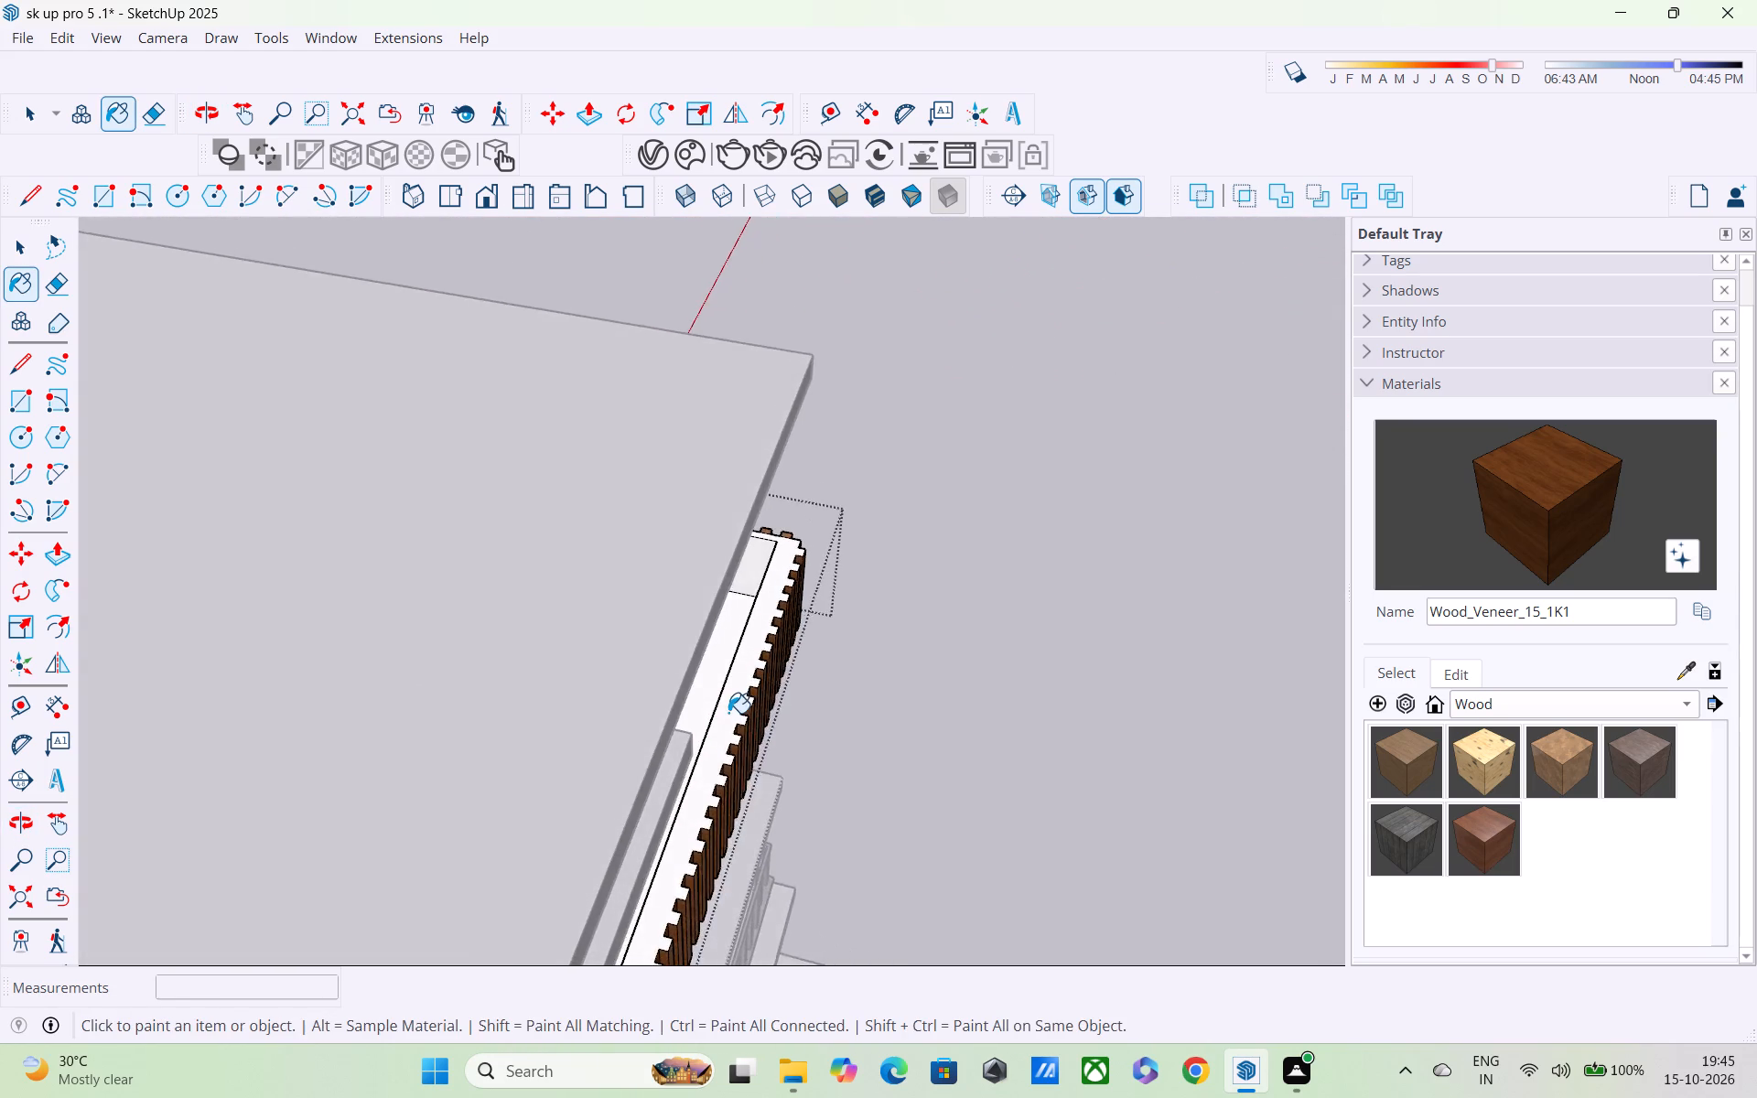
scroll(728, 713, "up", 9)
key("l")
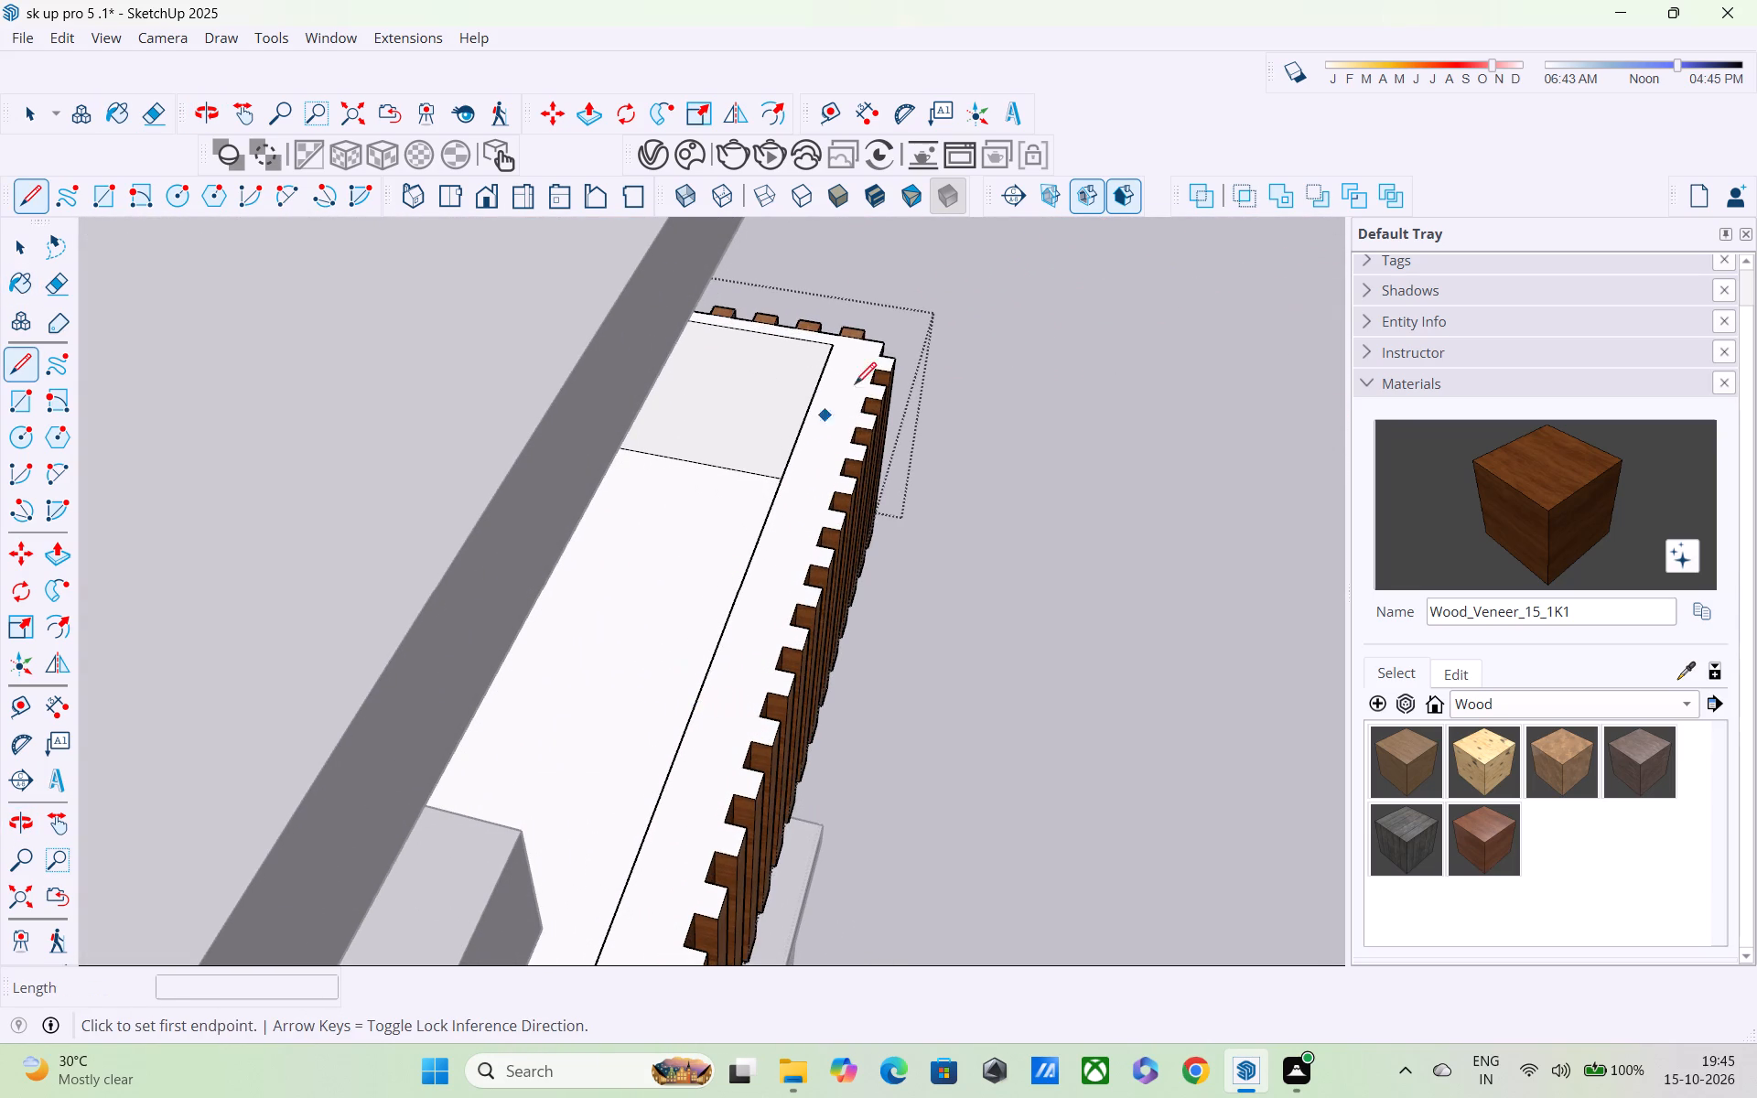
left_click(885, 344)
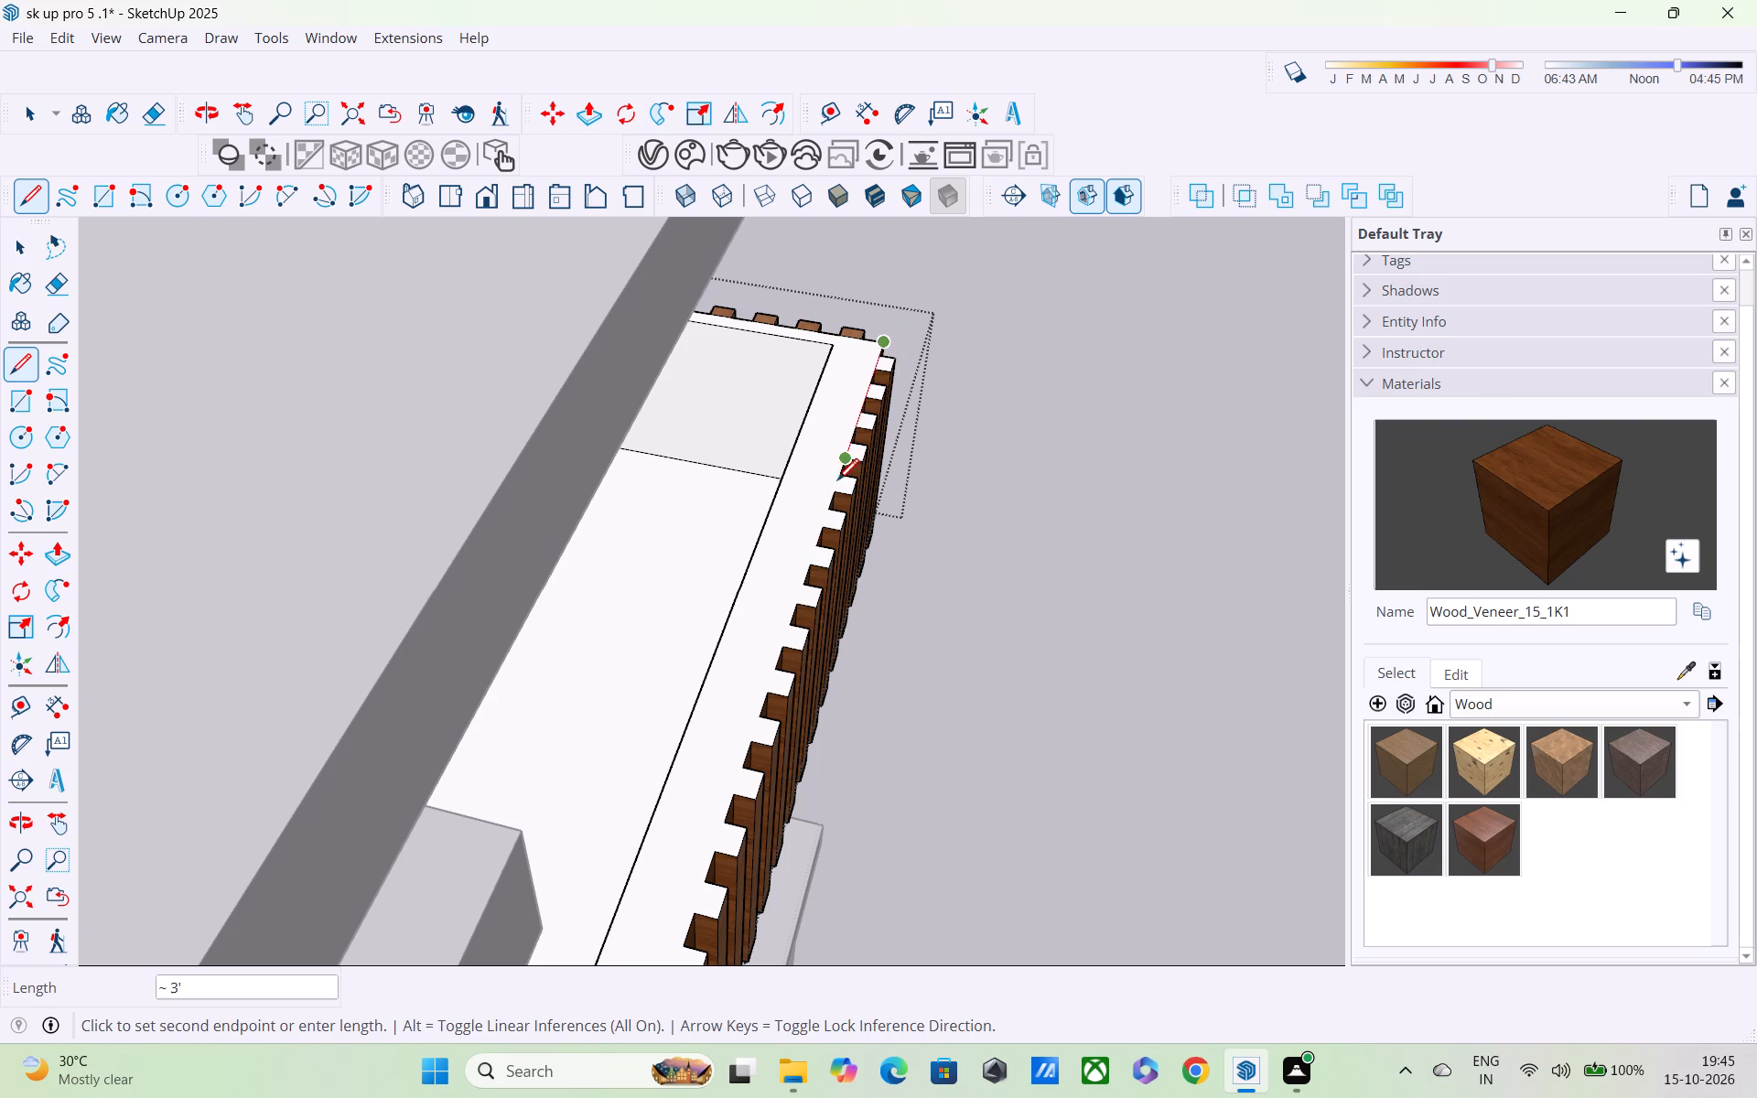
scroll(800, 622, "down", 2)
middle_click_drag(790, 630, 897, 364, "shift")
scroll(897, 373, "down", 5)
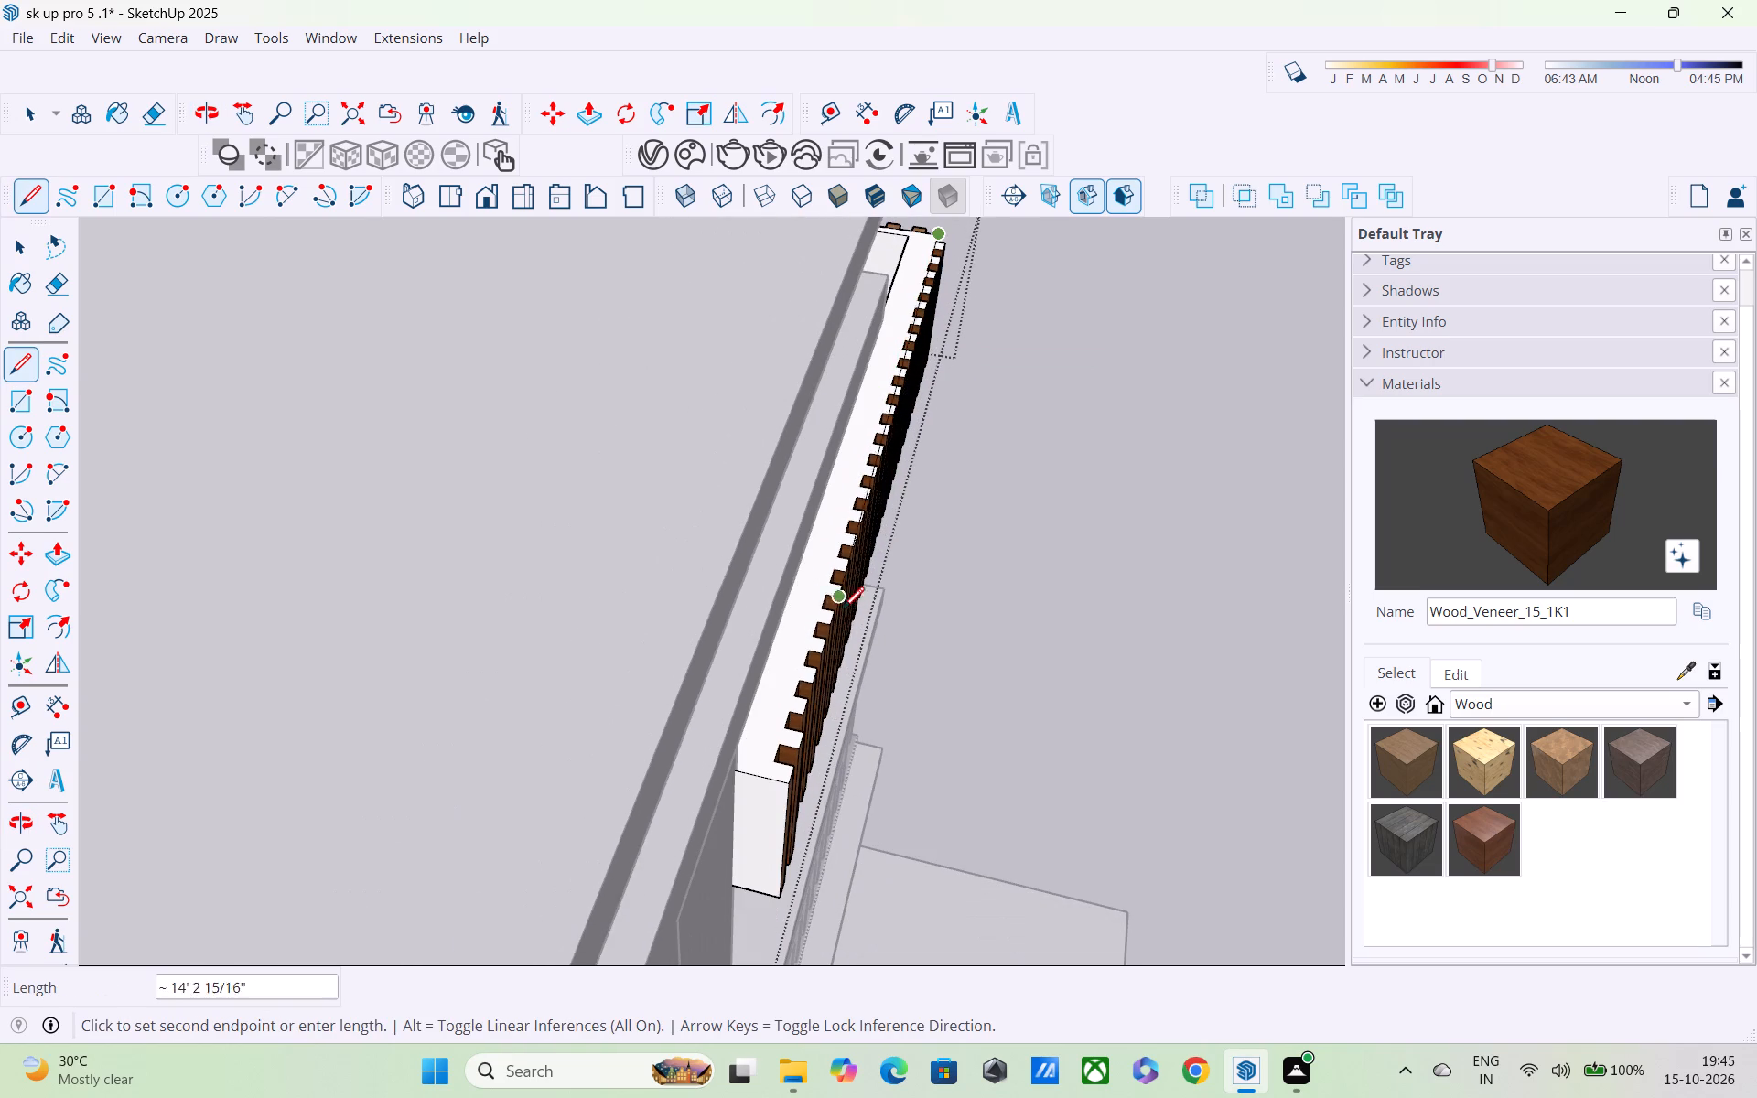
left_click(763, 789)
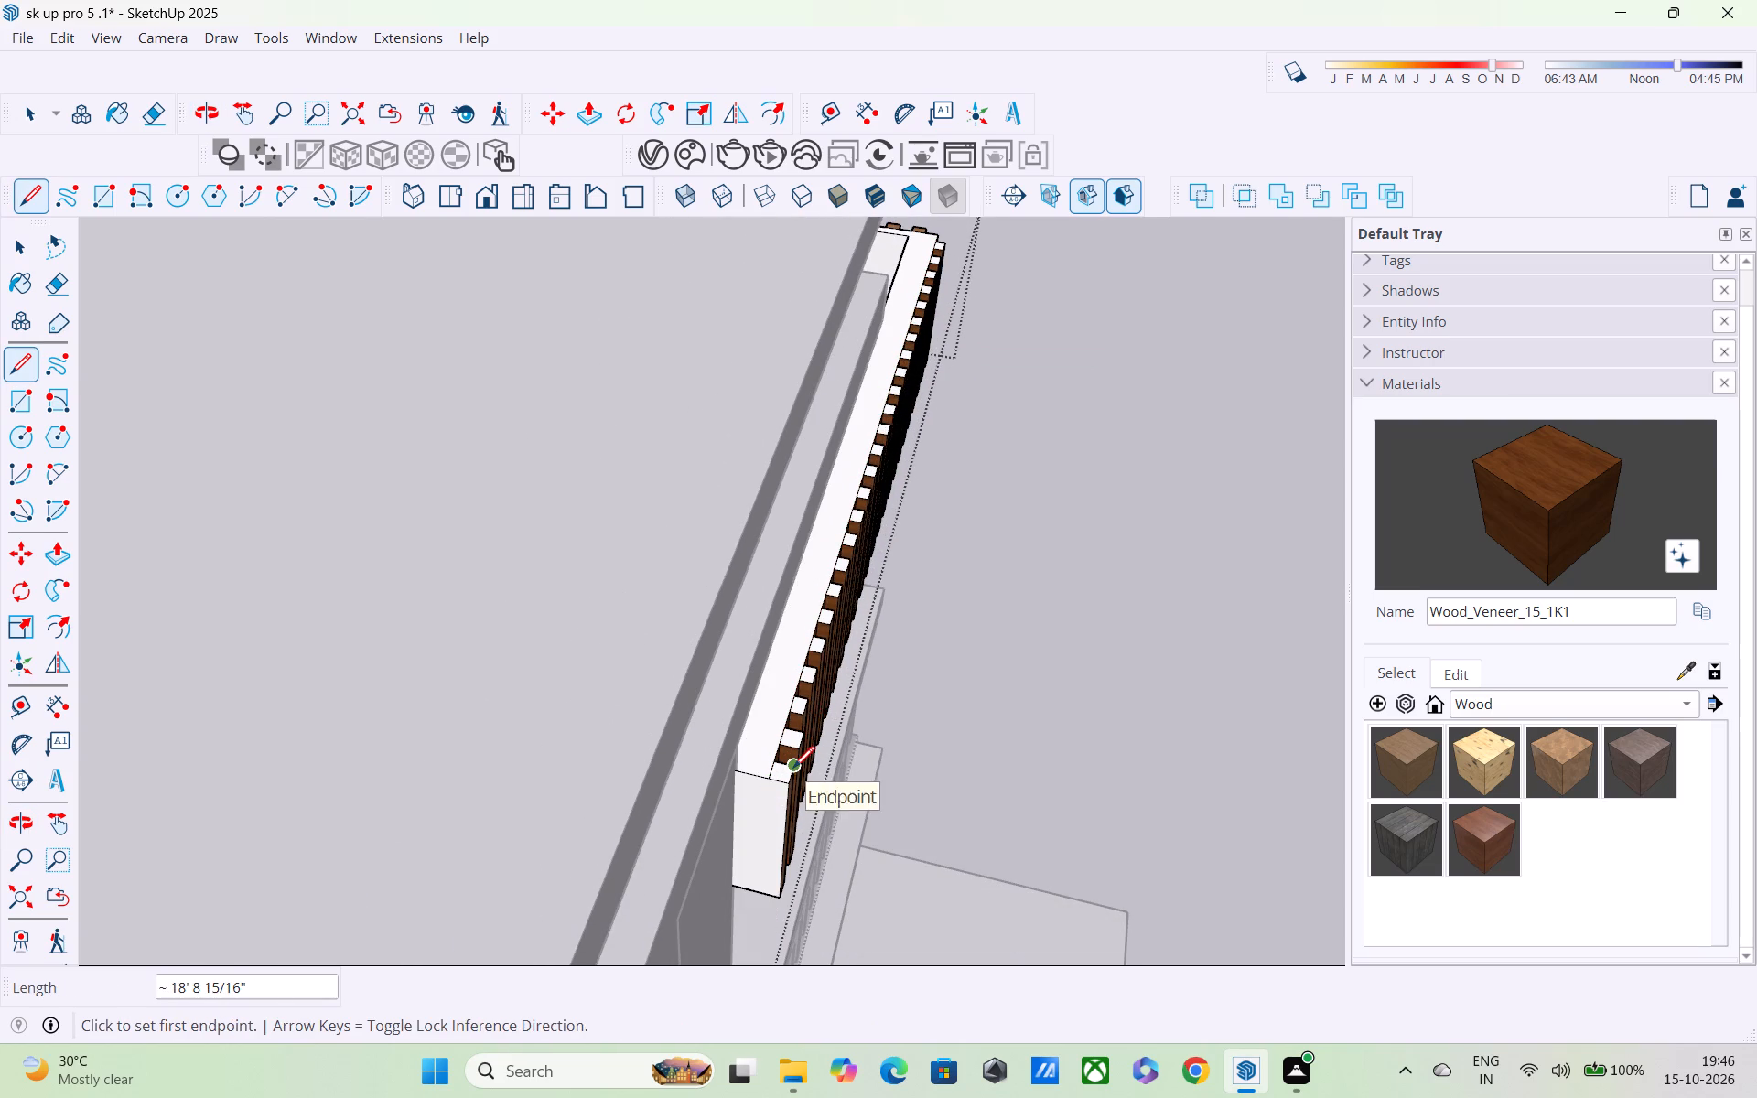
Paint the separated slat tops with Wood_Veneer_15_1K1, from the run's end to about the middle.
left_click_drag(1581, 472, 1581, 460)
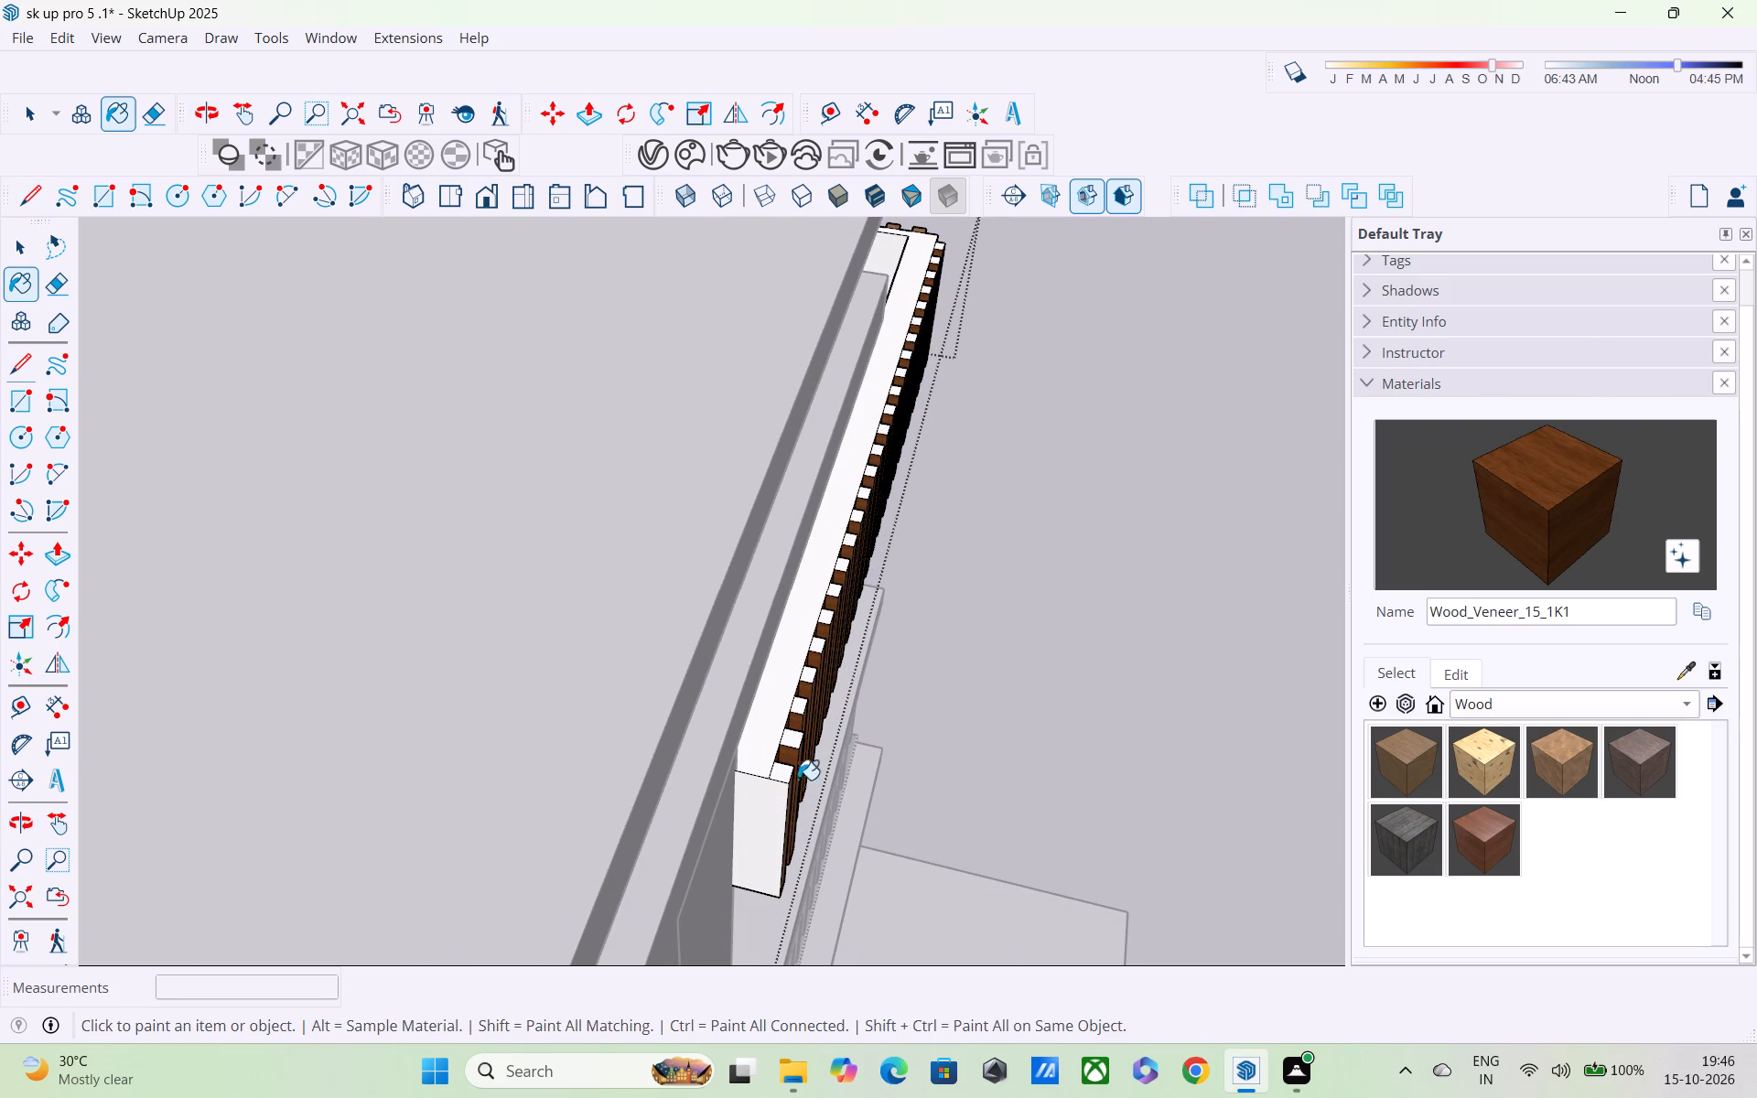
left_click(781, 777)
left_click(792, 742)
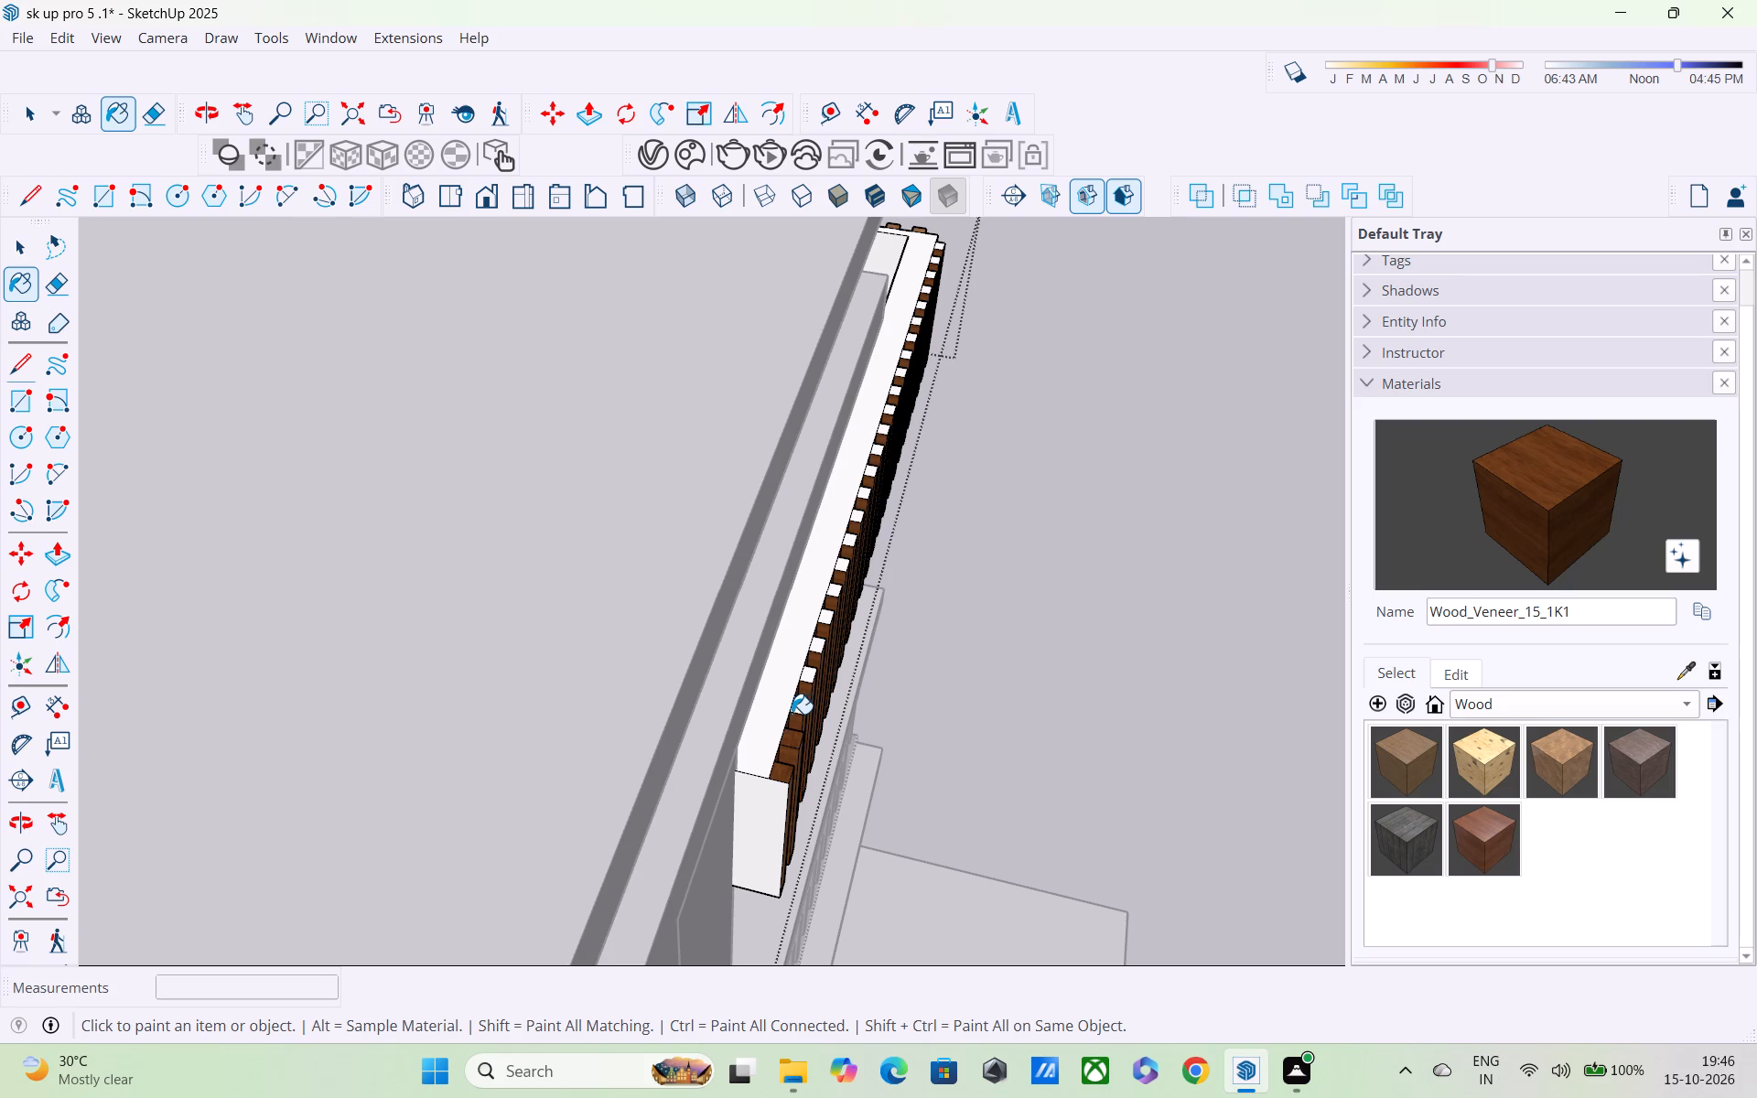
left_click(797, 712)
left_click(806, 681)
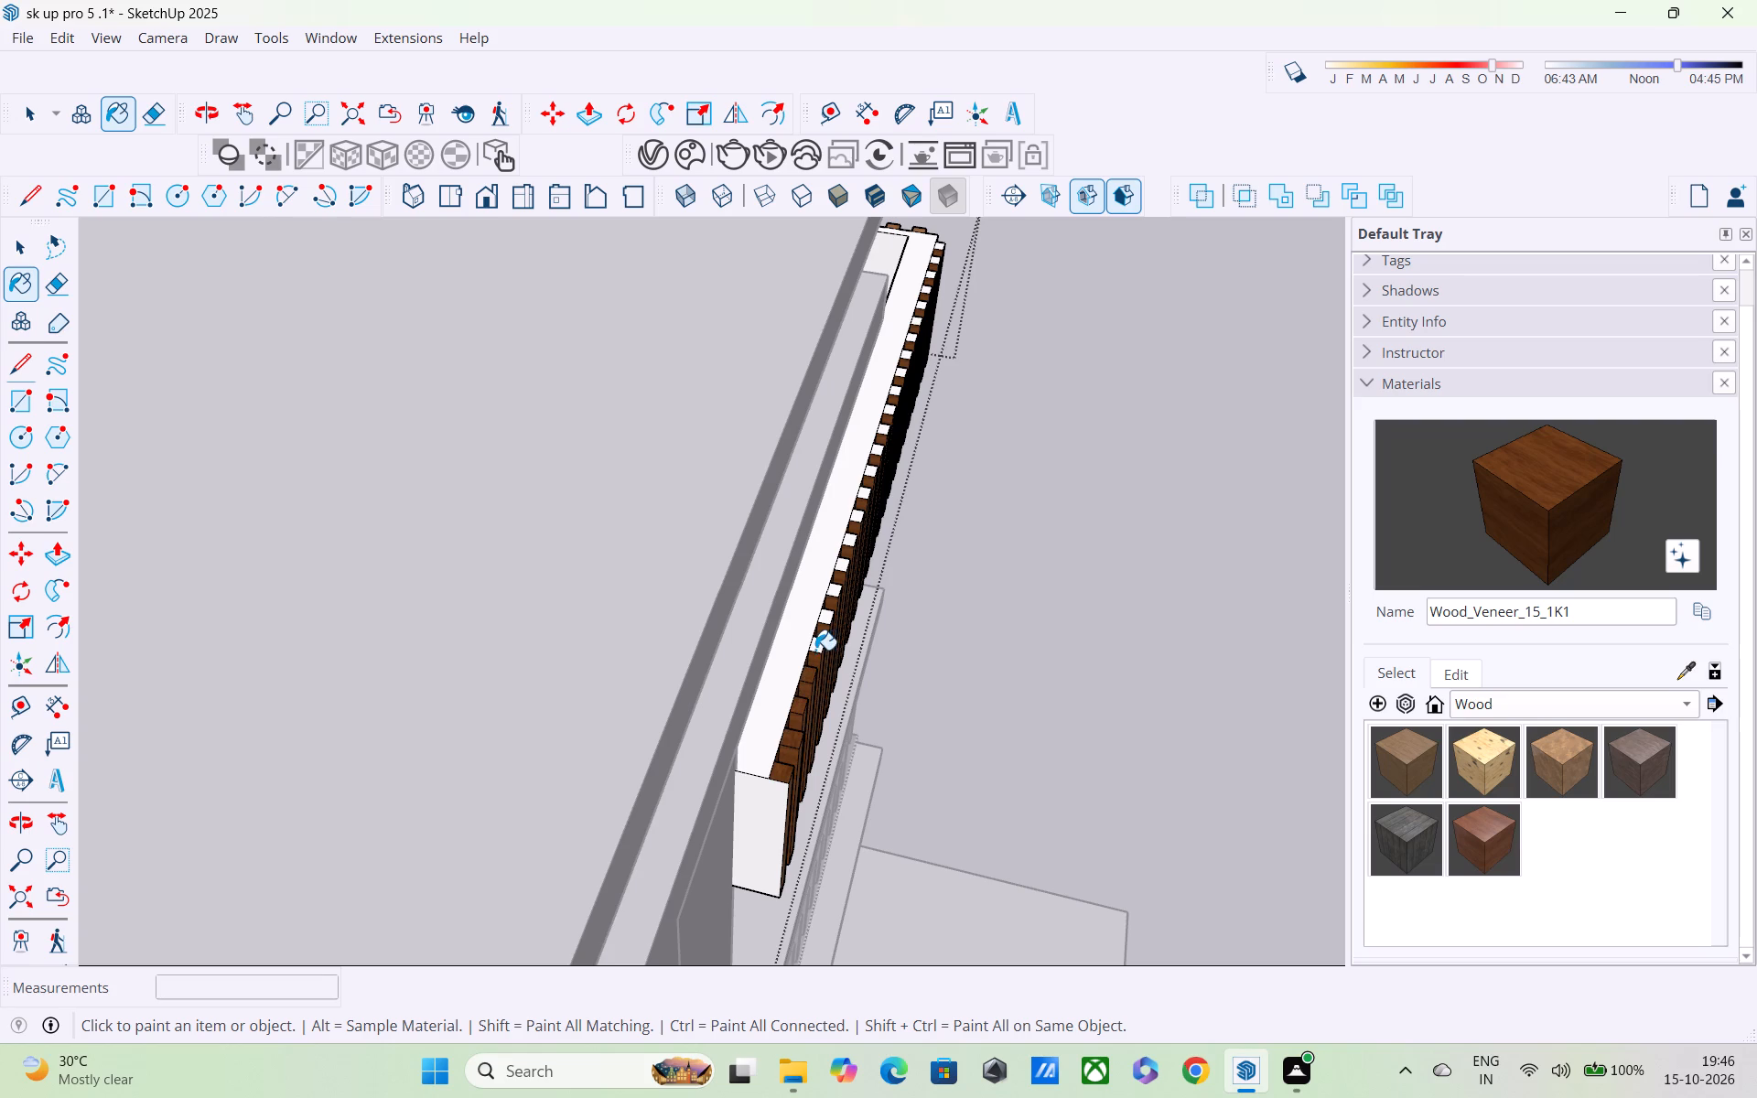
left_click(815, 650)
left_click(825, 619)
left_click(829, 598)
left_click(842, 564)
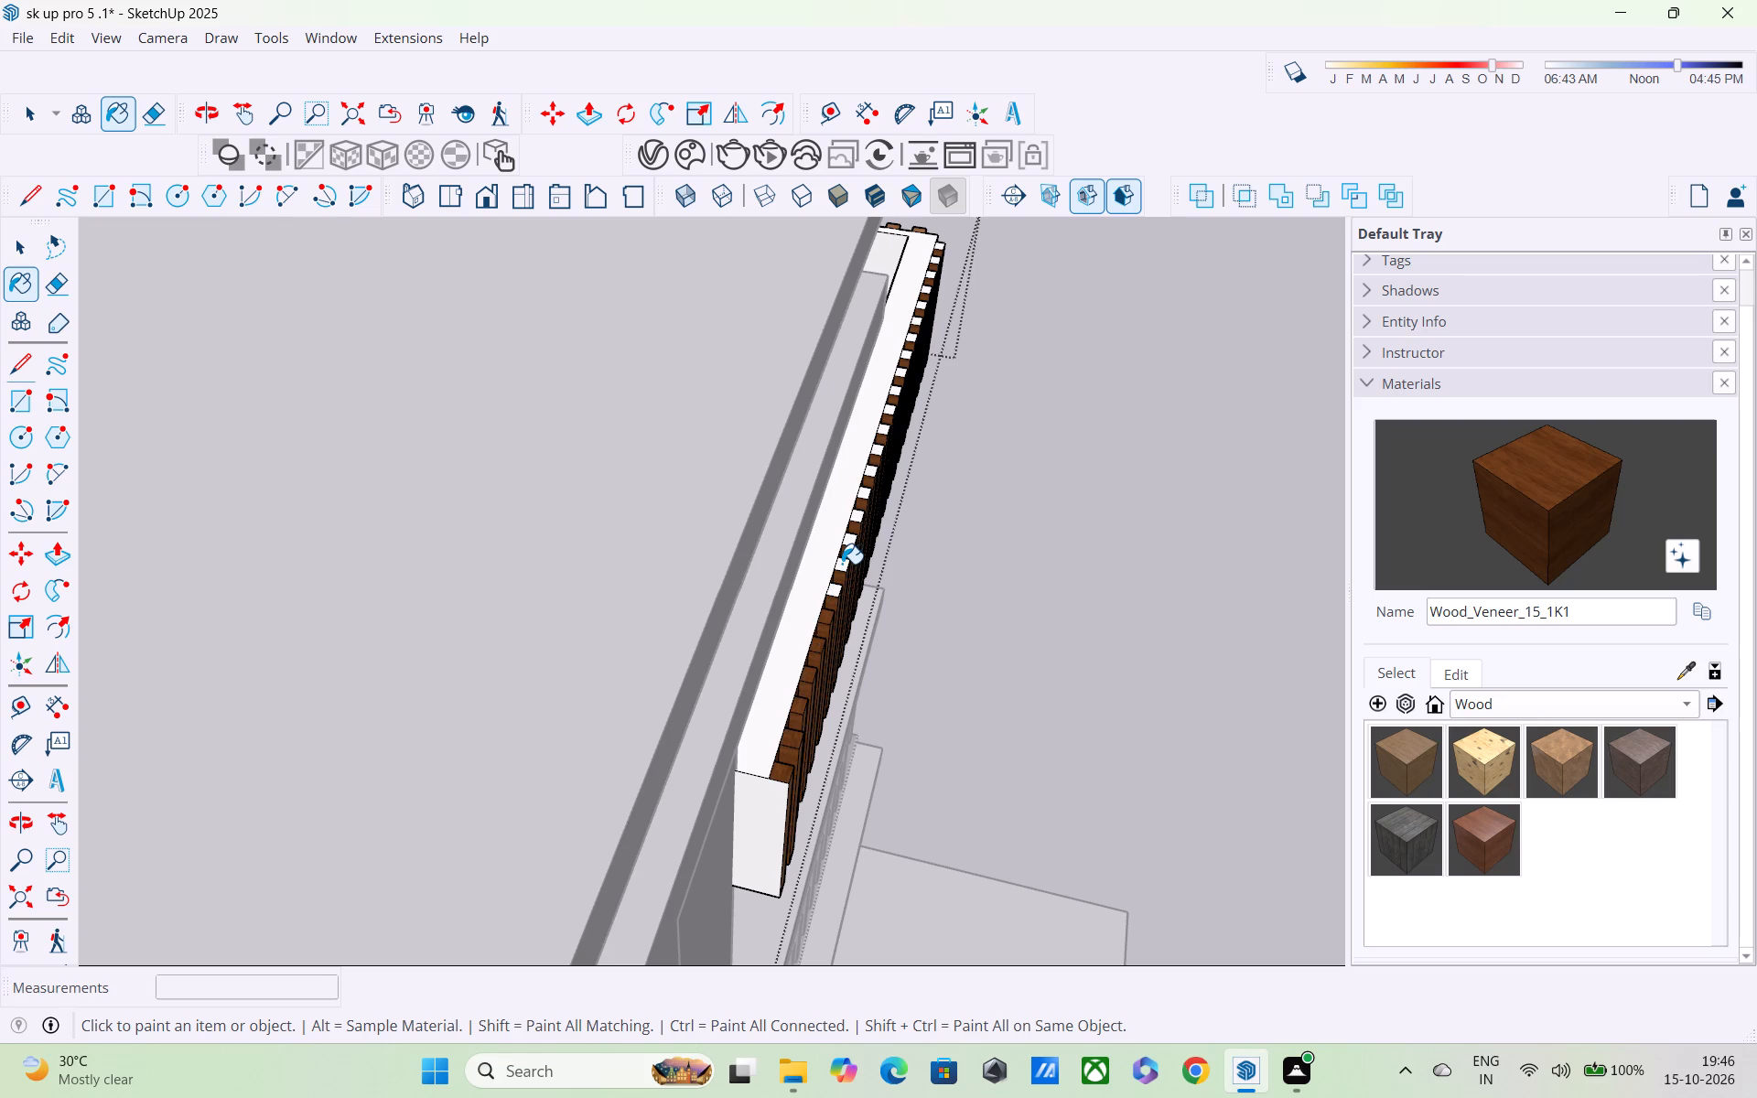
left_click(836, 594)
left_click(850, 548)
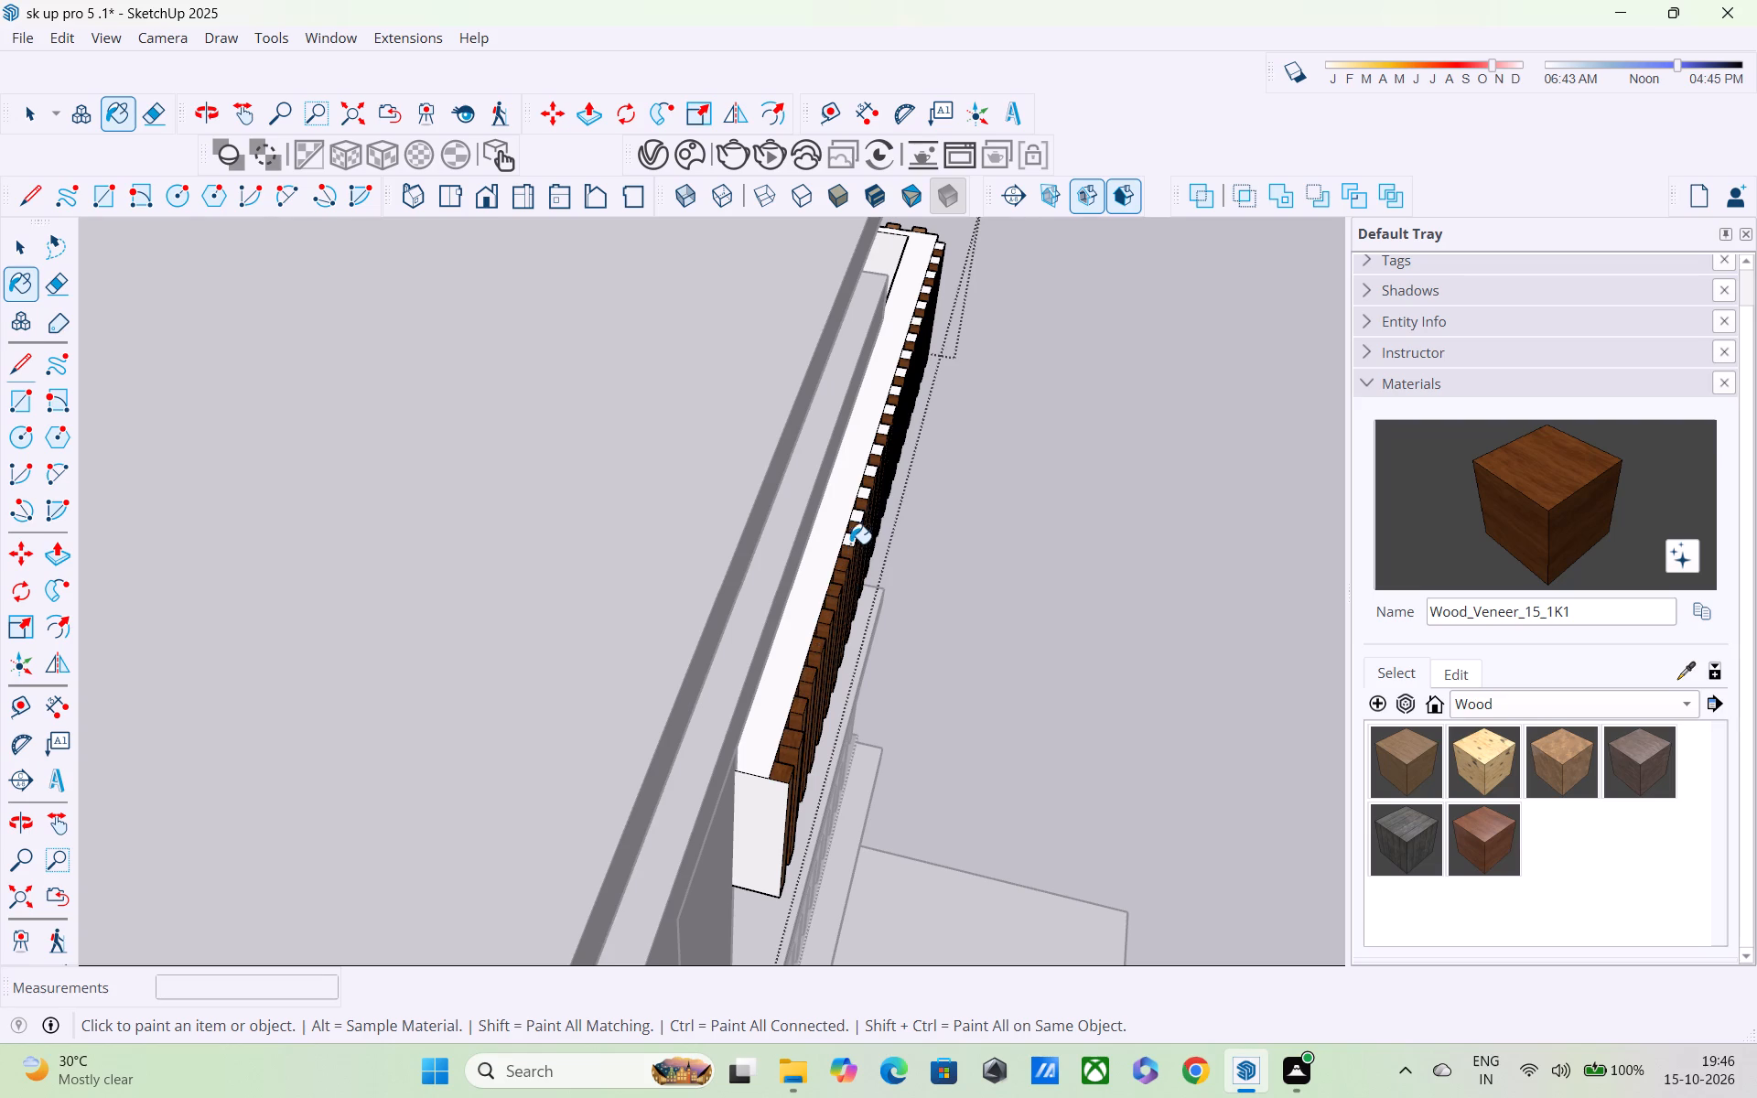
left_click(847, 541)
left_click(856, 520)
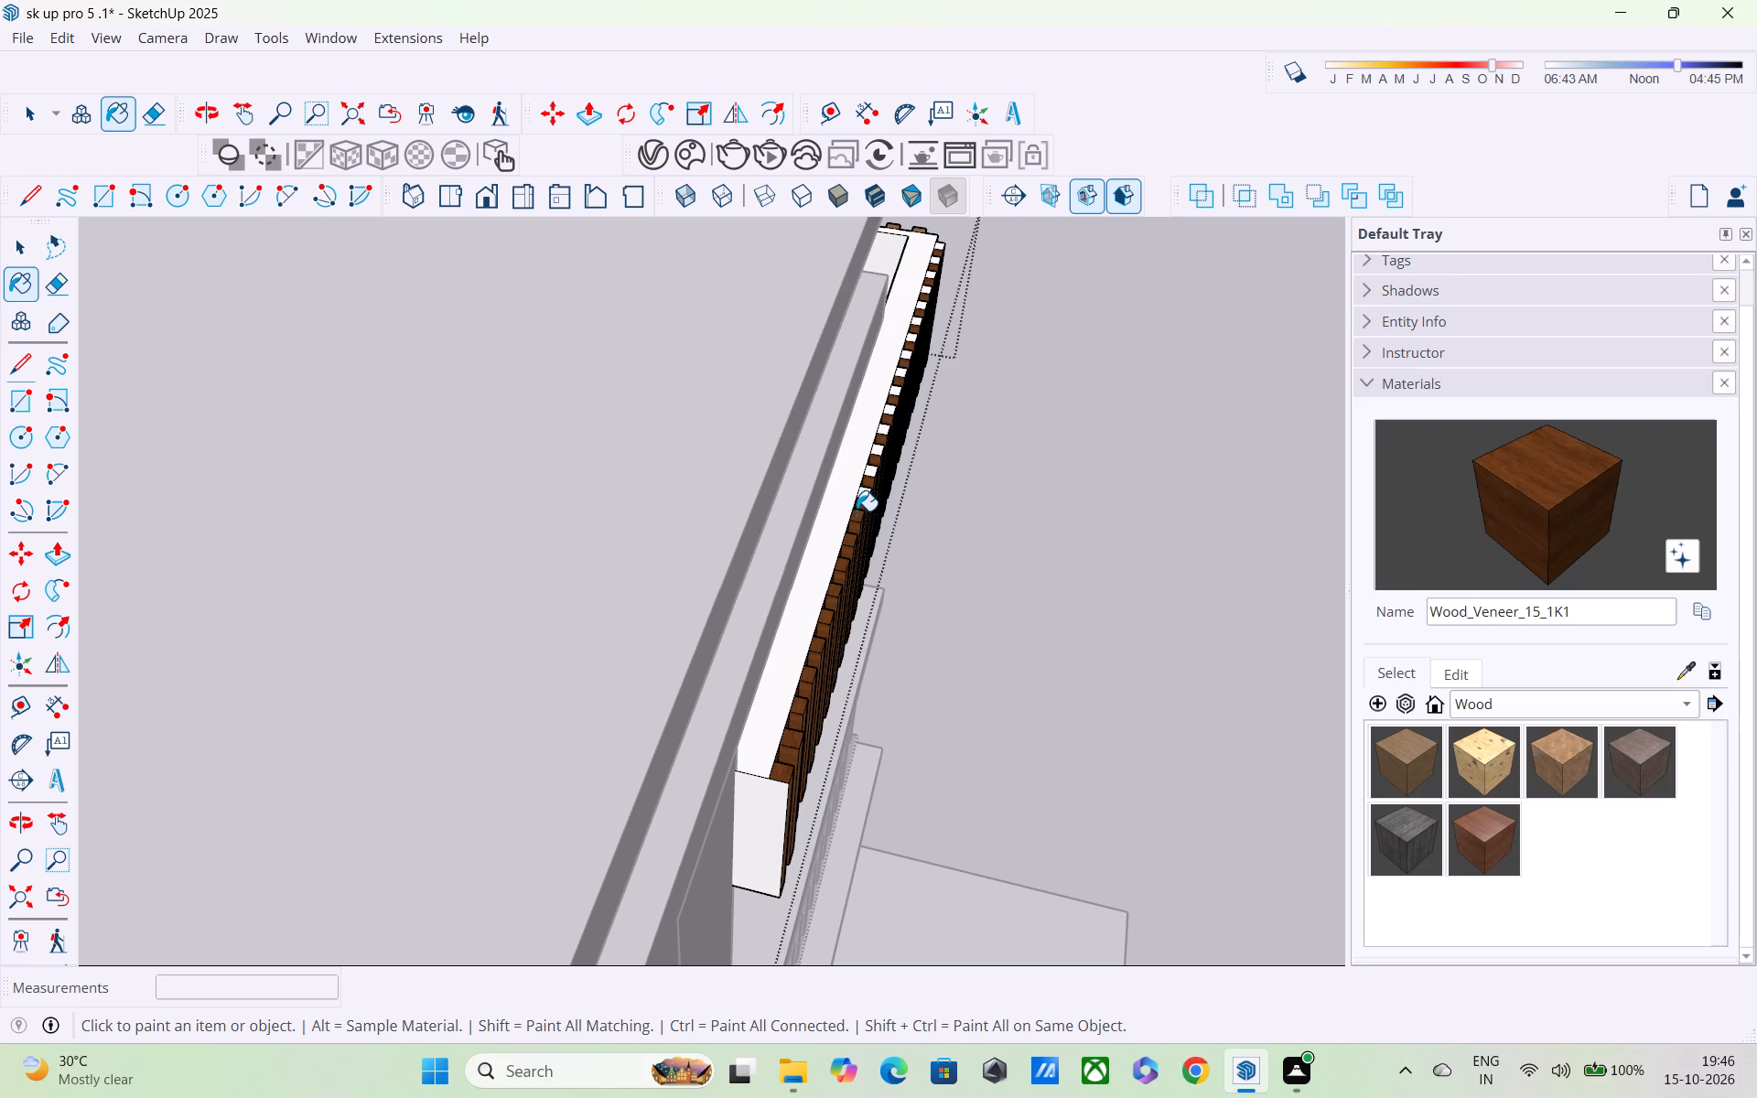
Continue painting the slat tops toward the railing's corner with the darker Wood_Veneer_15_1K1.
left_click(863, 494)
left_click(870, 473)
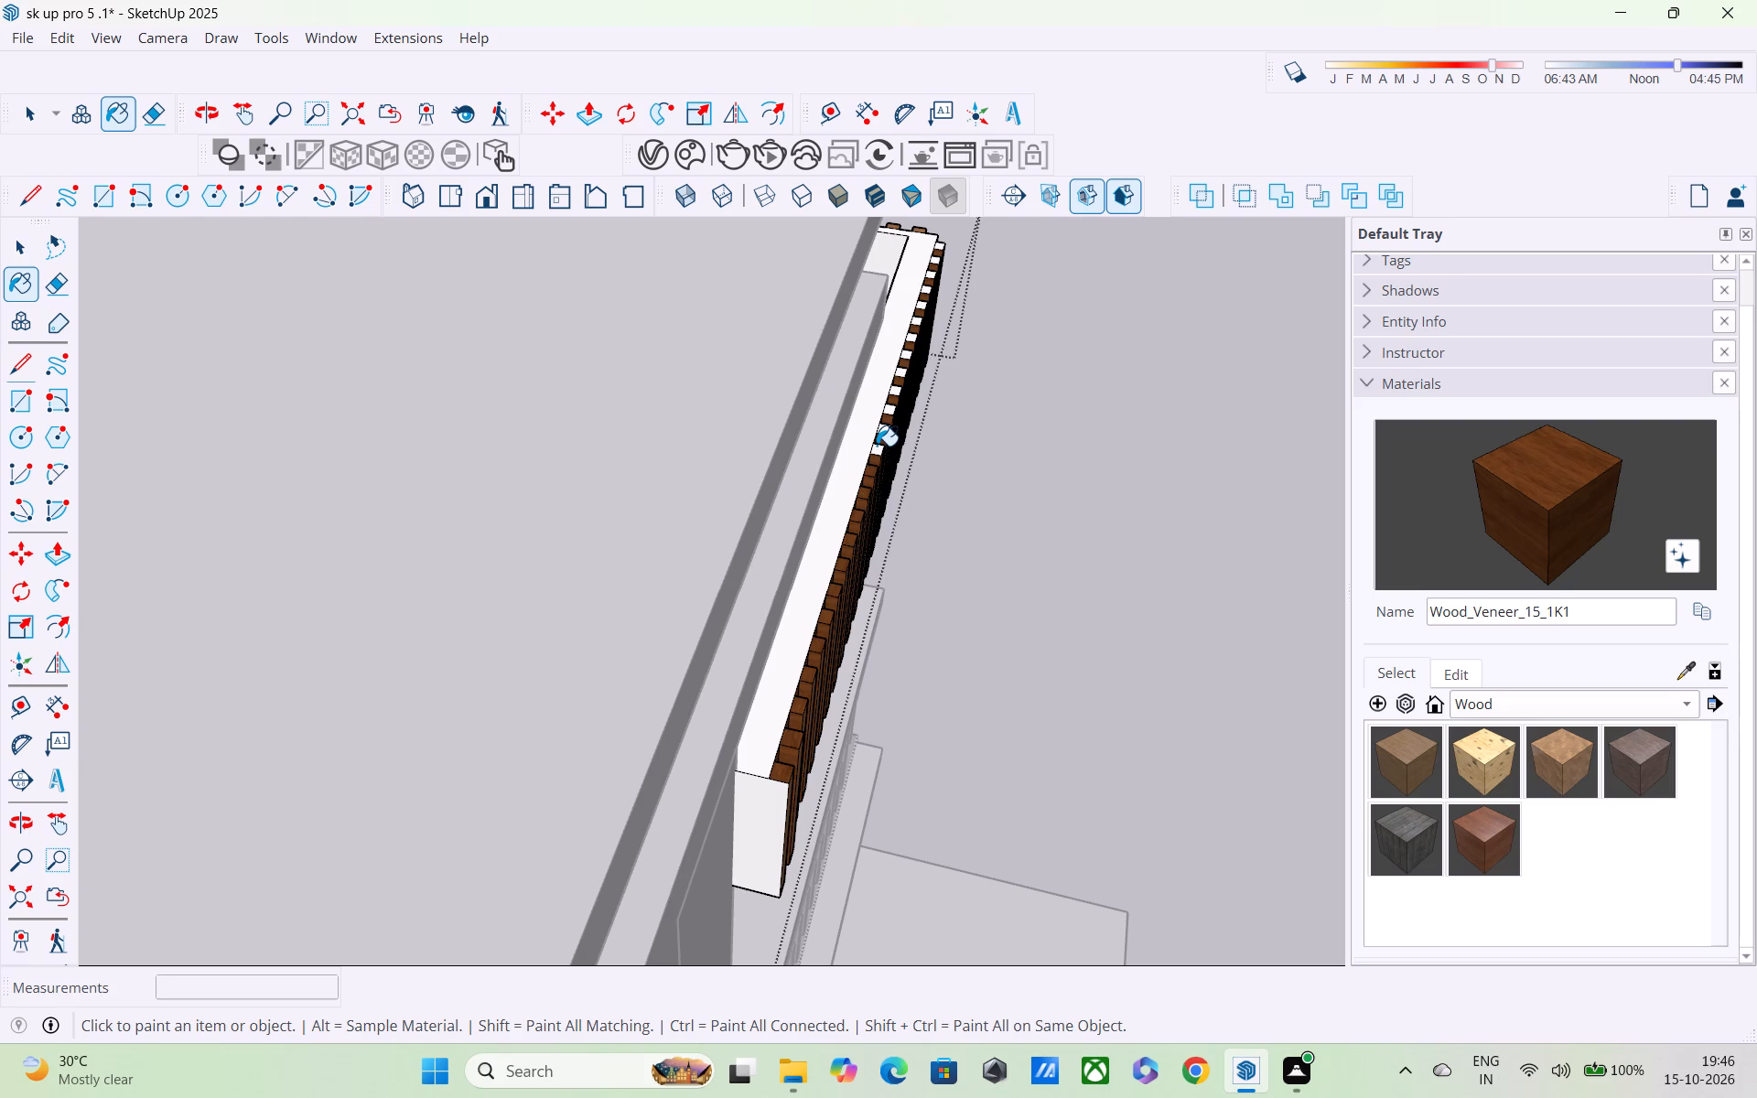
left_click(877, 448)
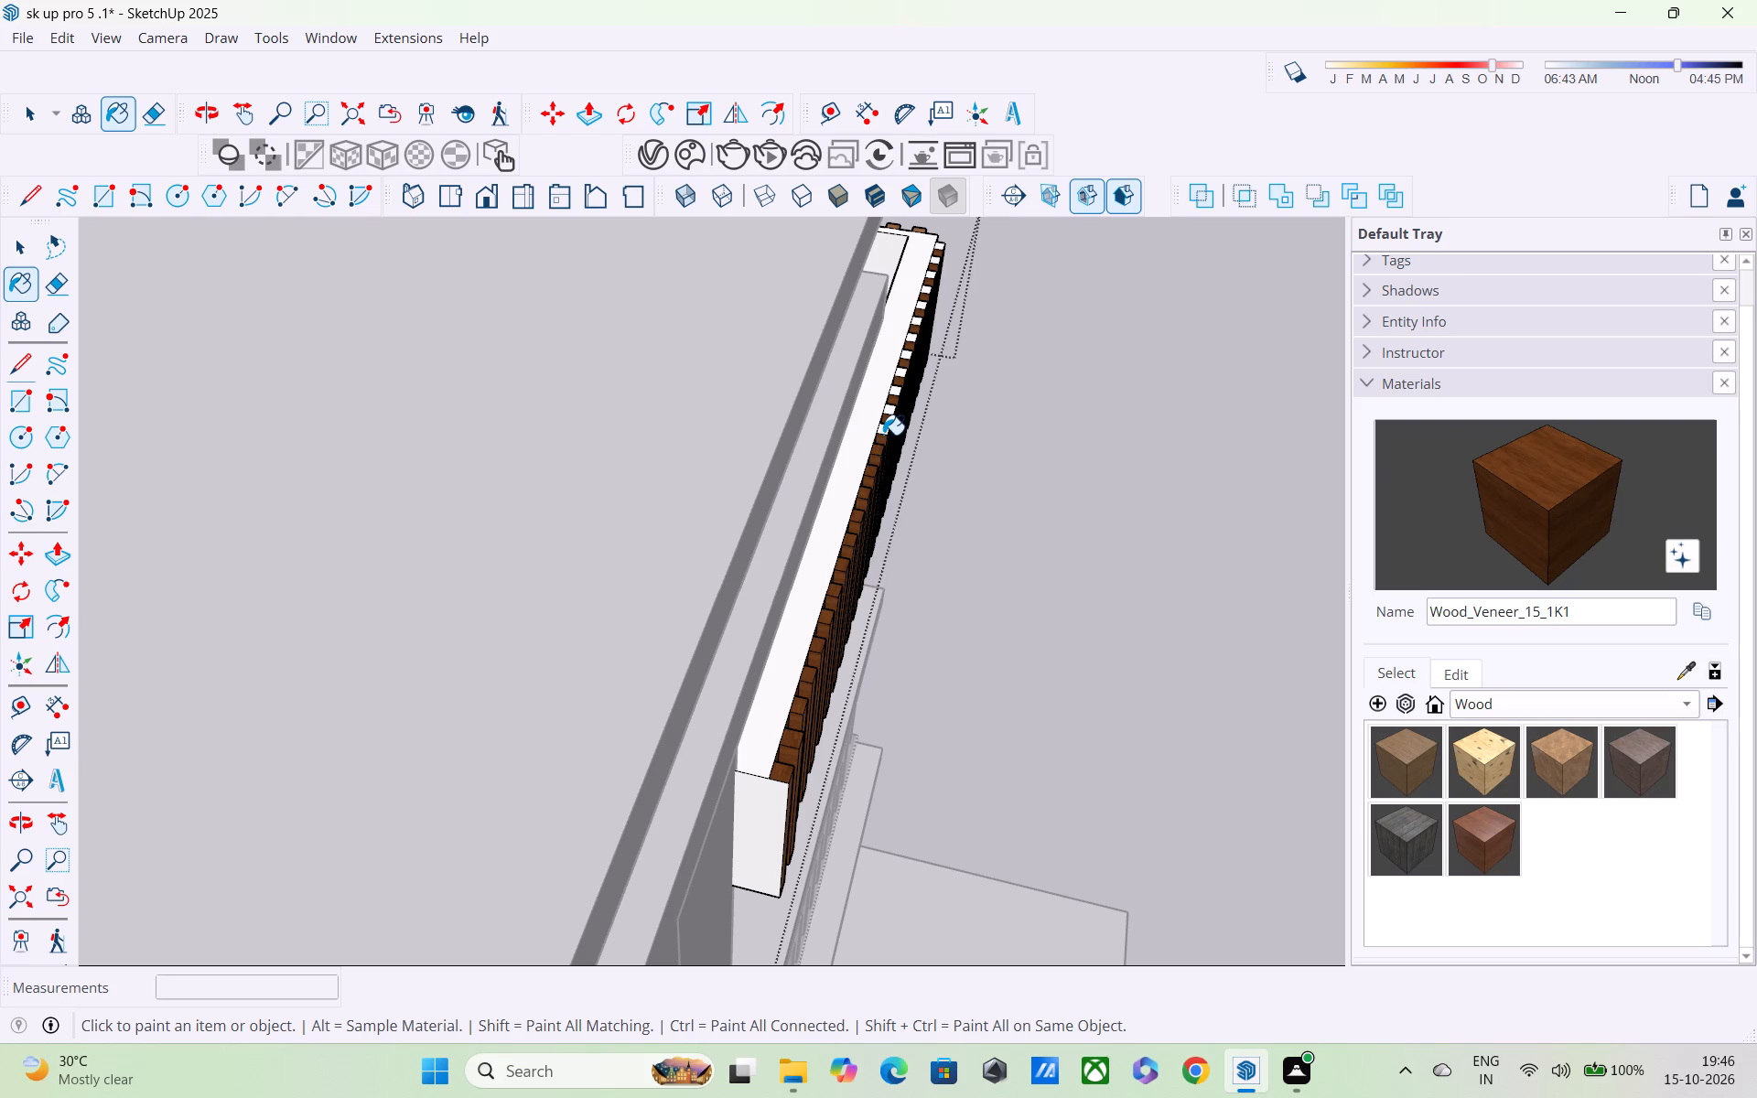
left_click(885, 427)
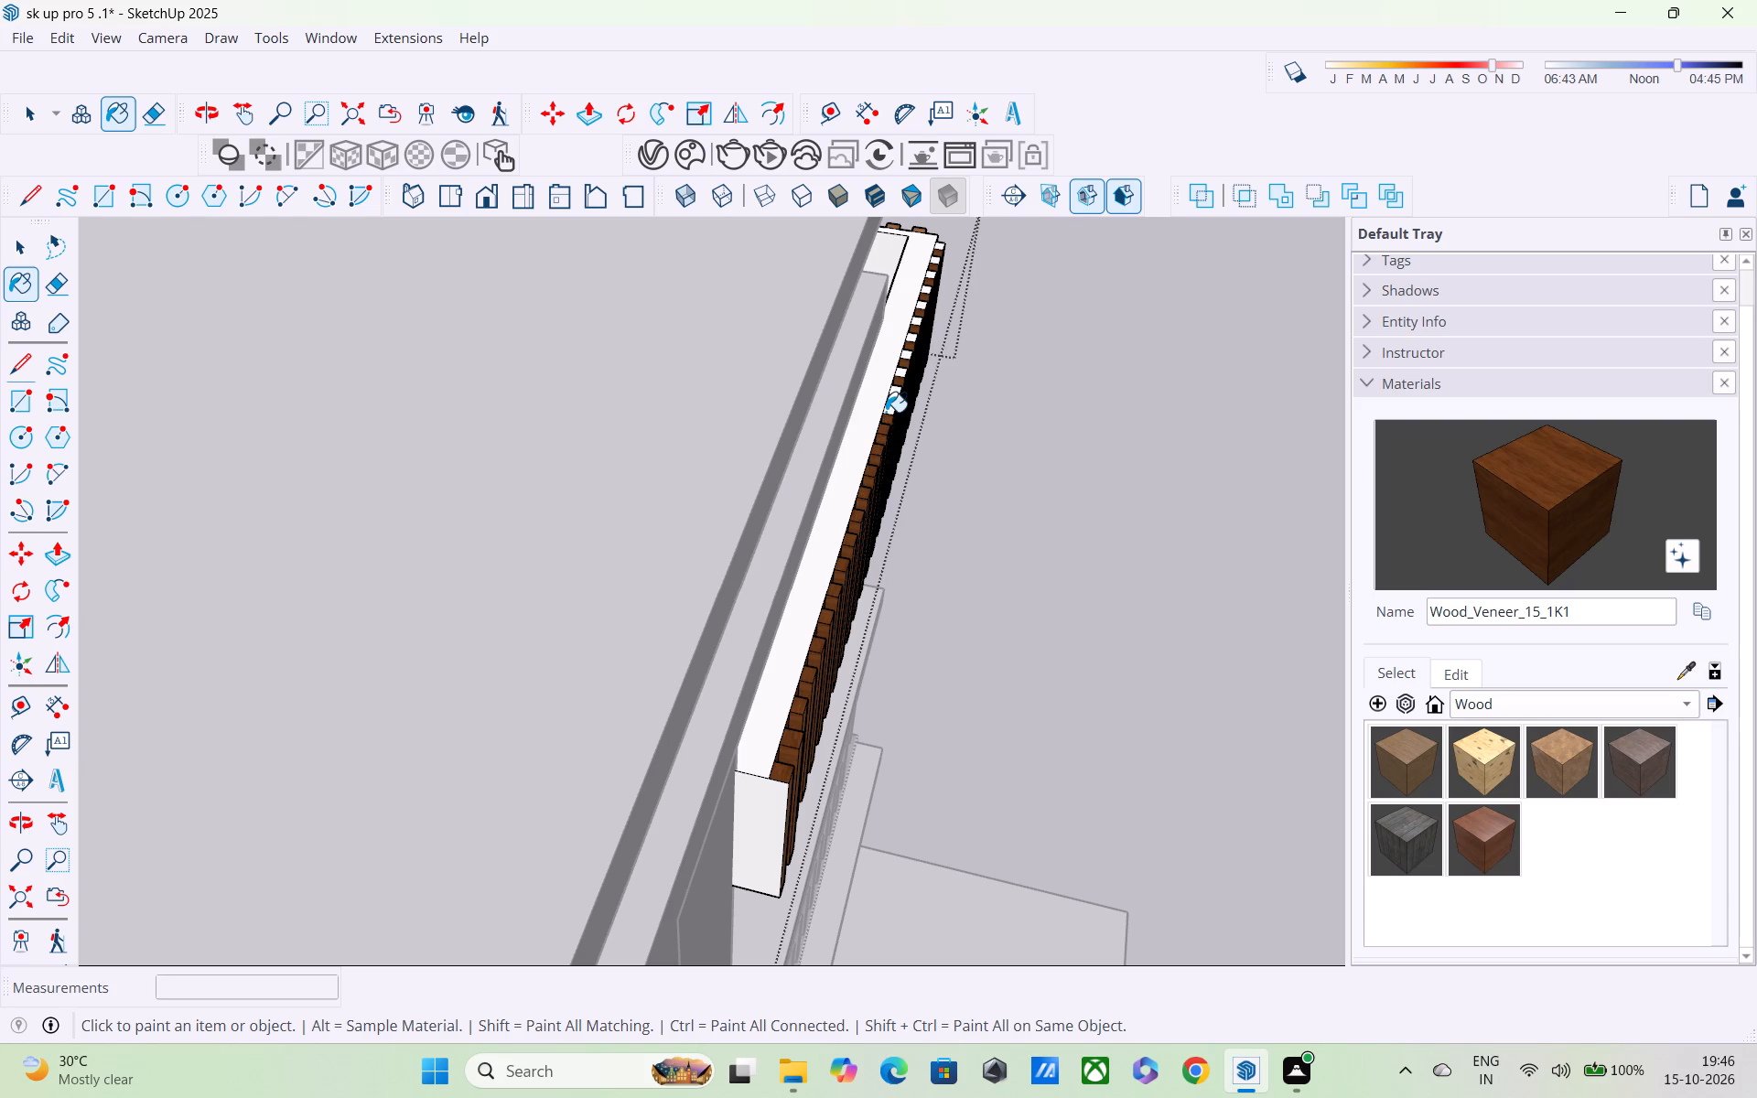
left_click(886, 412)
left_click(896, 393)
left_click(900, 375)
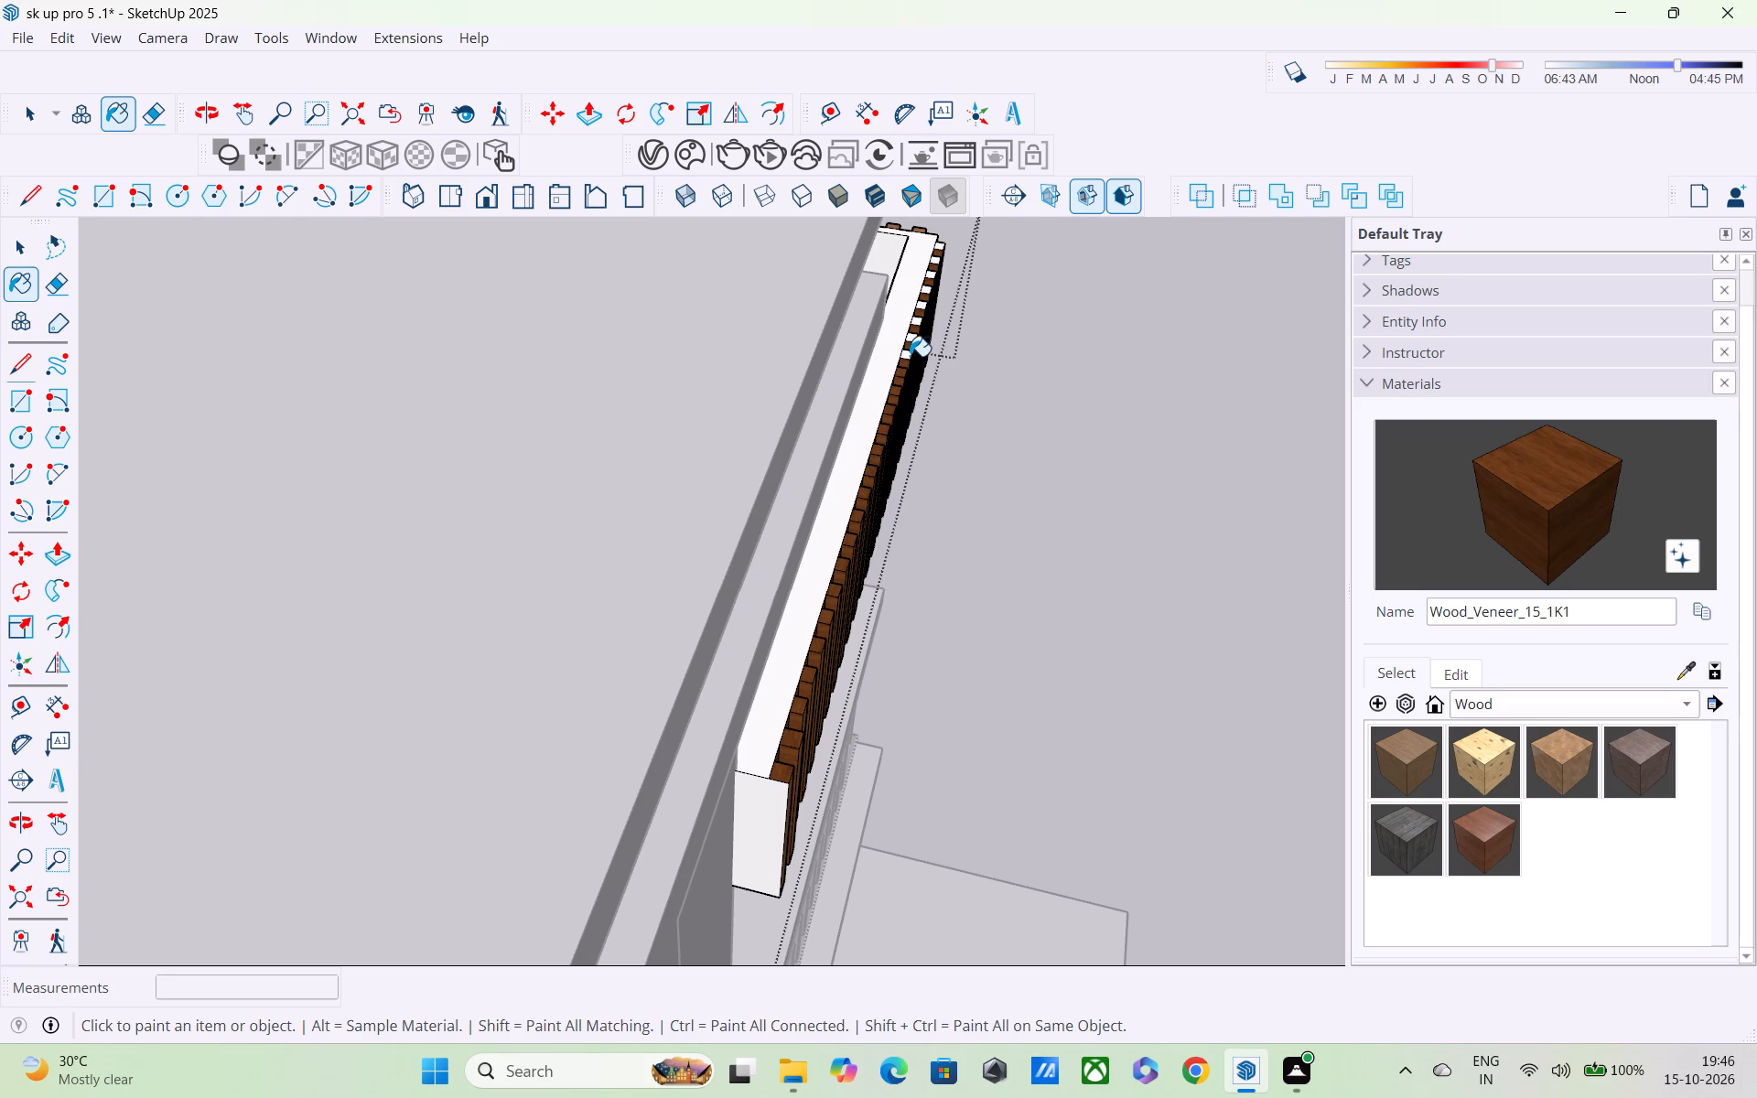
left_click(906, 356)
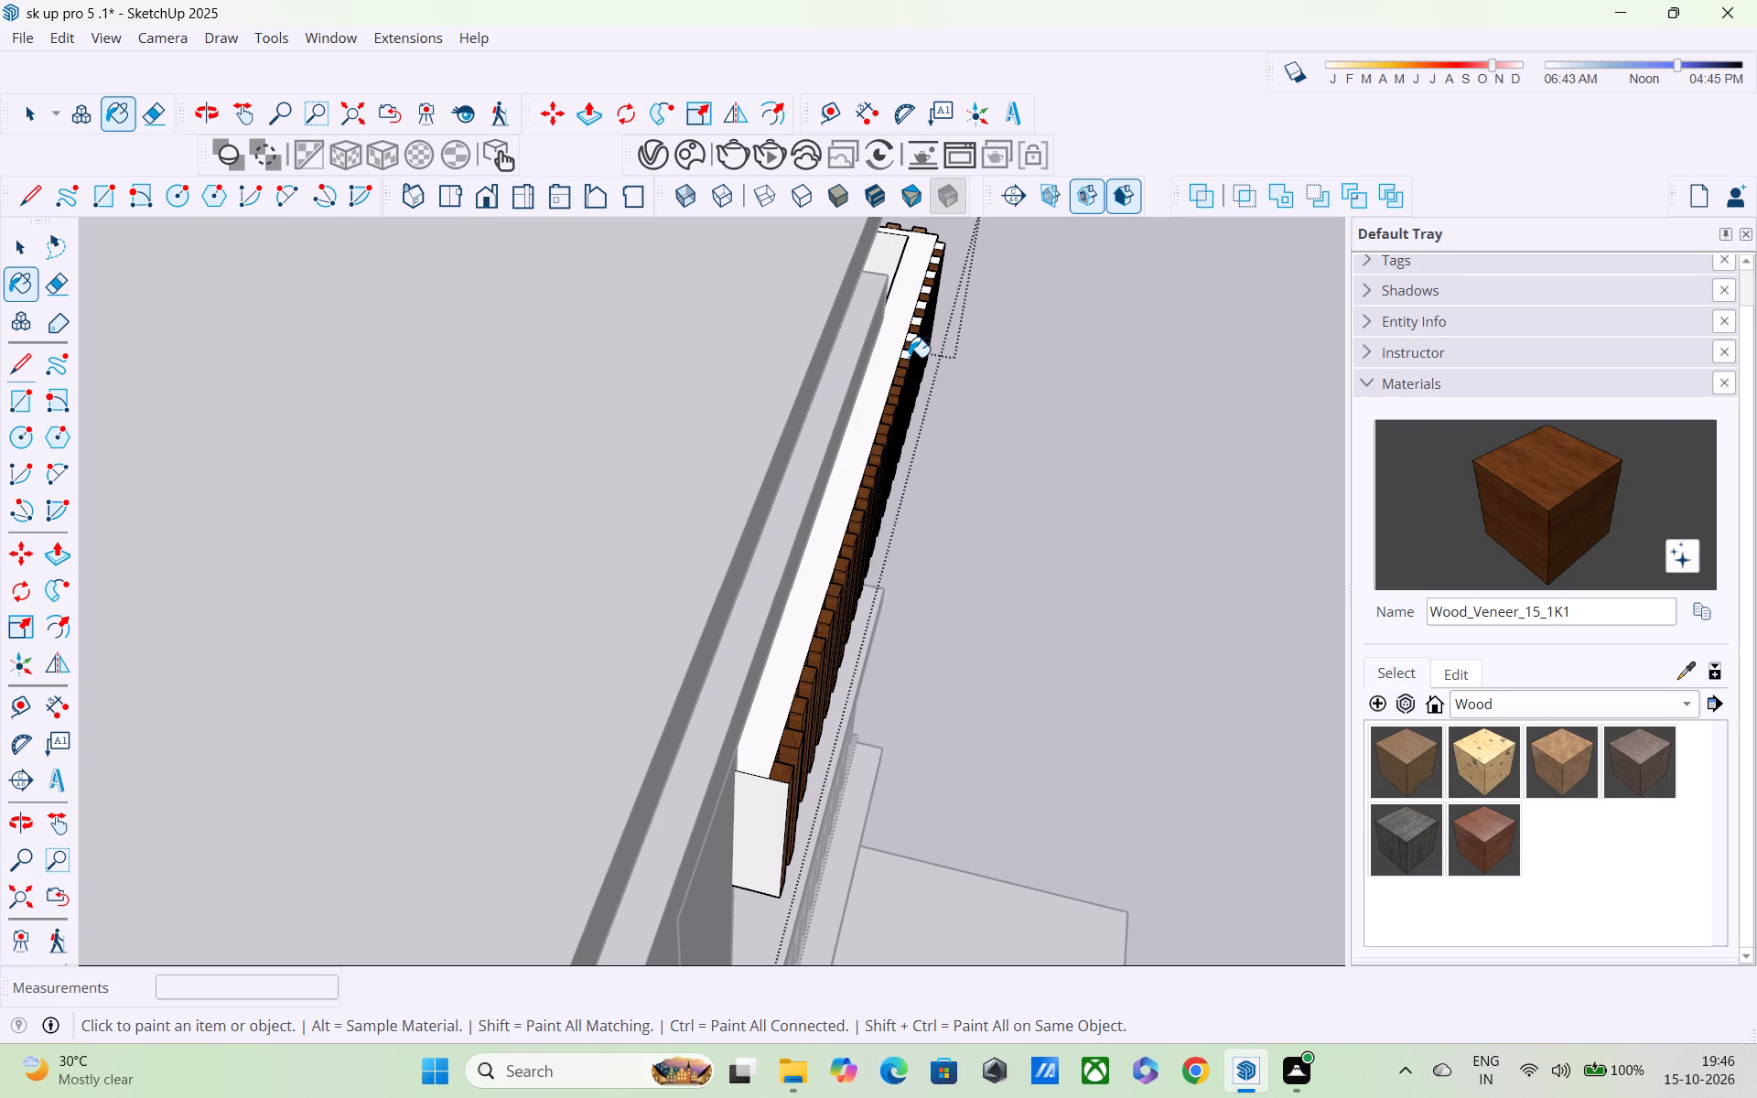
left_click(909, 357)
left_click(912, 339)
Paint the remaining white slat tops up to the railing's corner with the darker veneer.
middle_click_drag(912, 339, 911, 425, "shift")
scroll(917, 414, "up", 10)
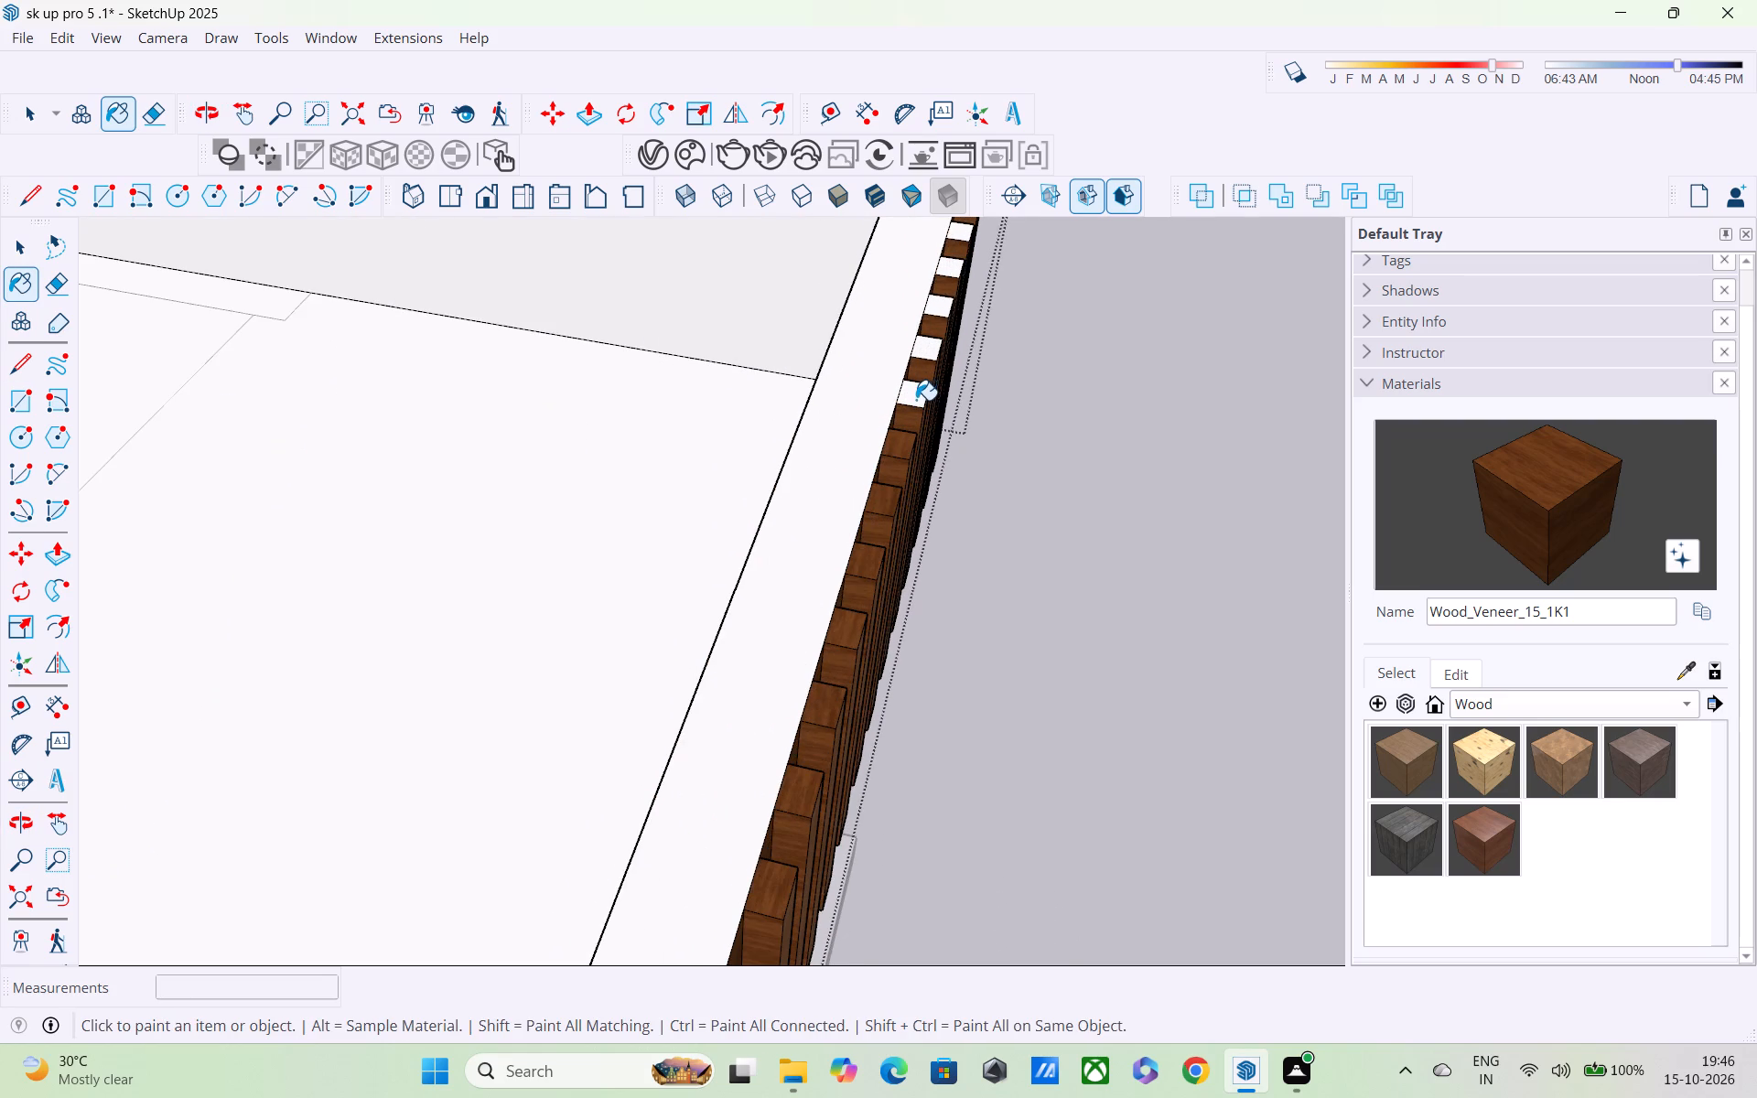
left_click(916, 400)
middle_click_drag(912, 401, 592, 371)
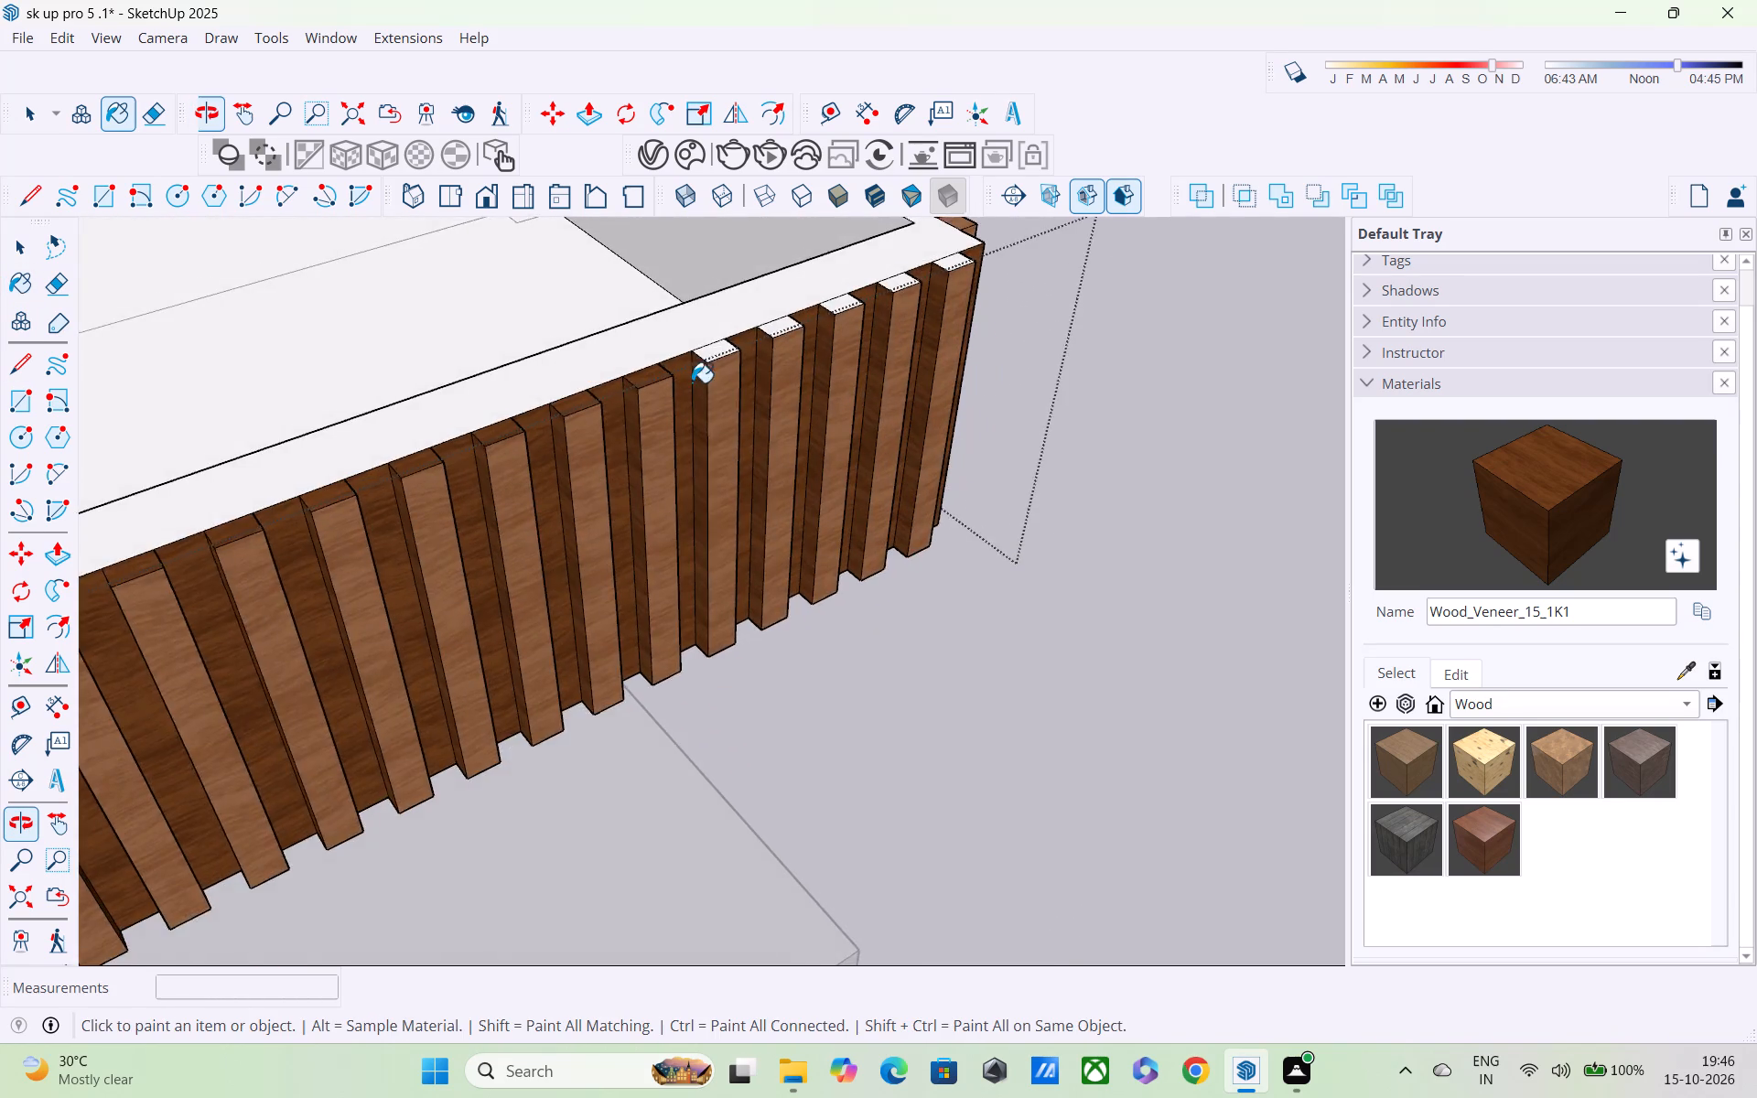
scroll(704, 381, "up", 3)
left_click(800, 313)
left_click(885, 276)
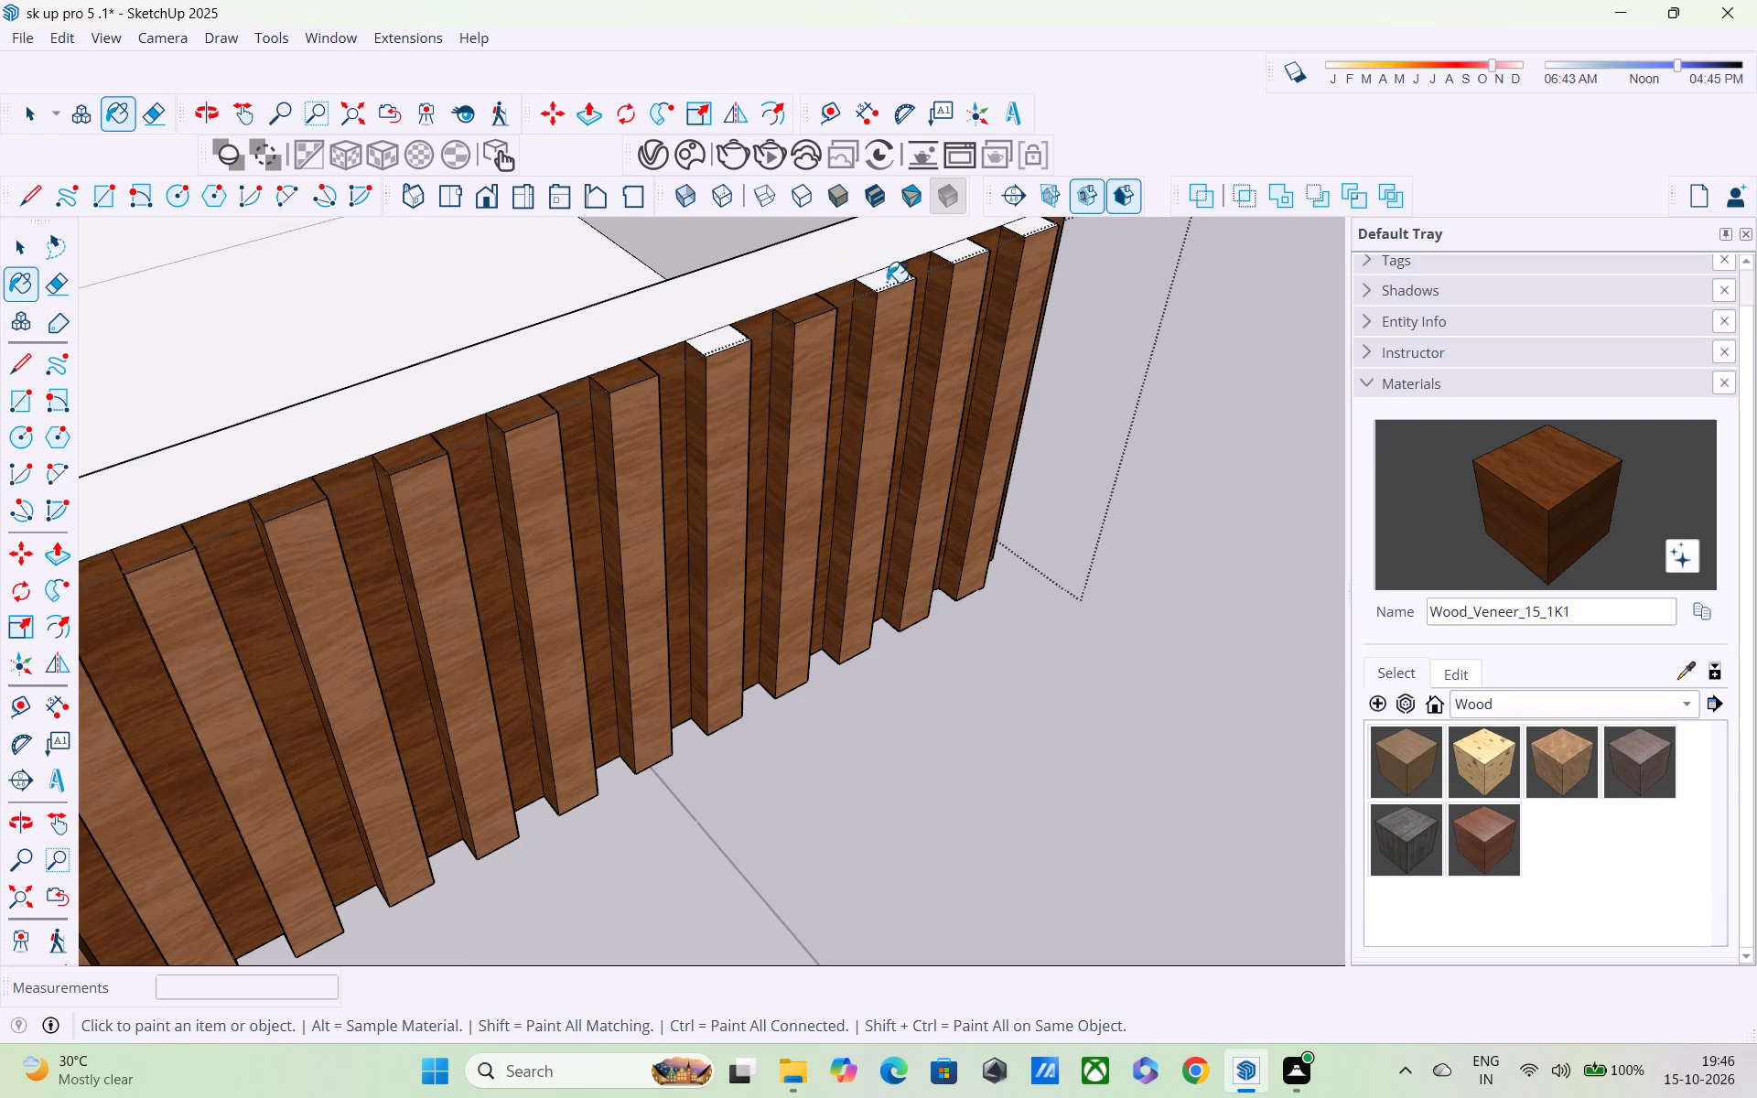
left_click(720, 349)
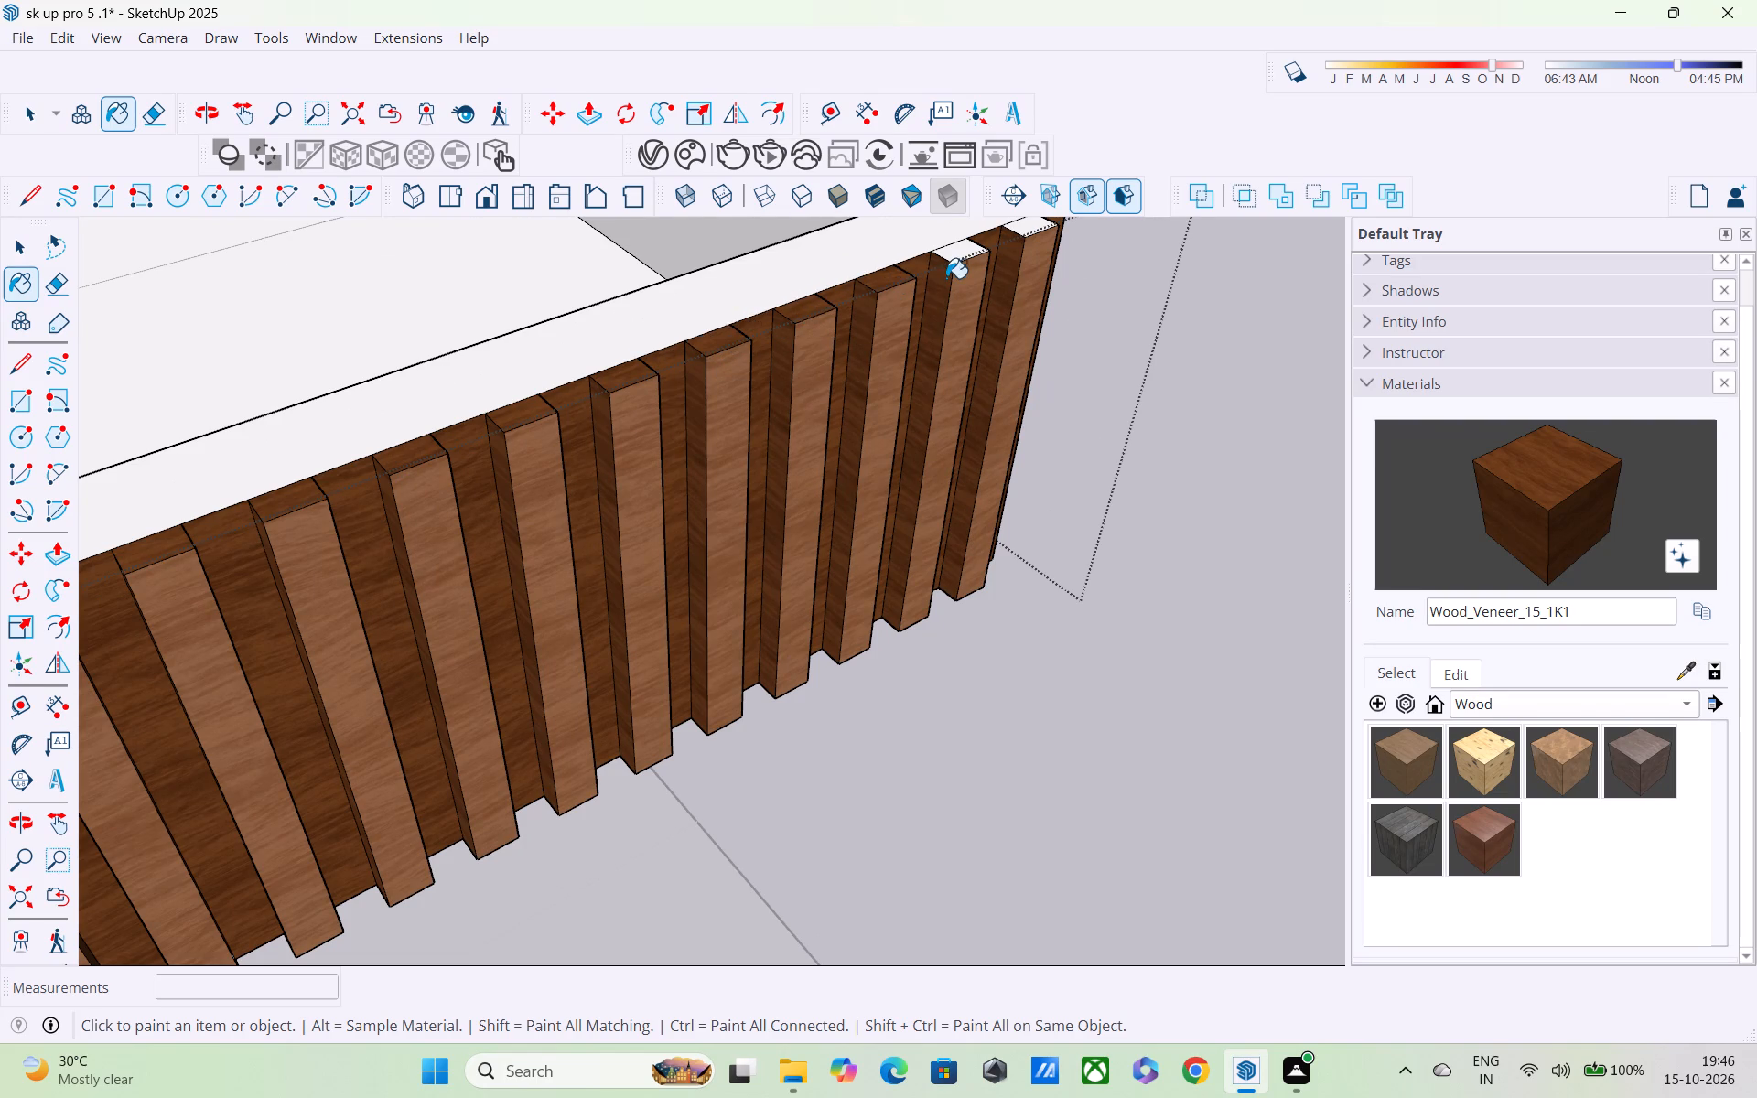
left_click(954, 264)
left_click(958, 253)
middle_click_drag(960, 266, 948, 338)
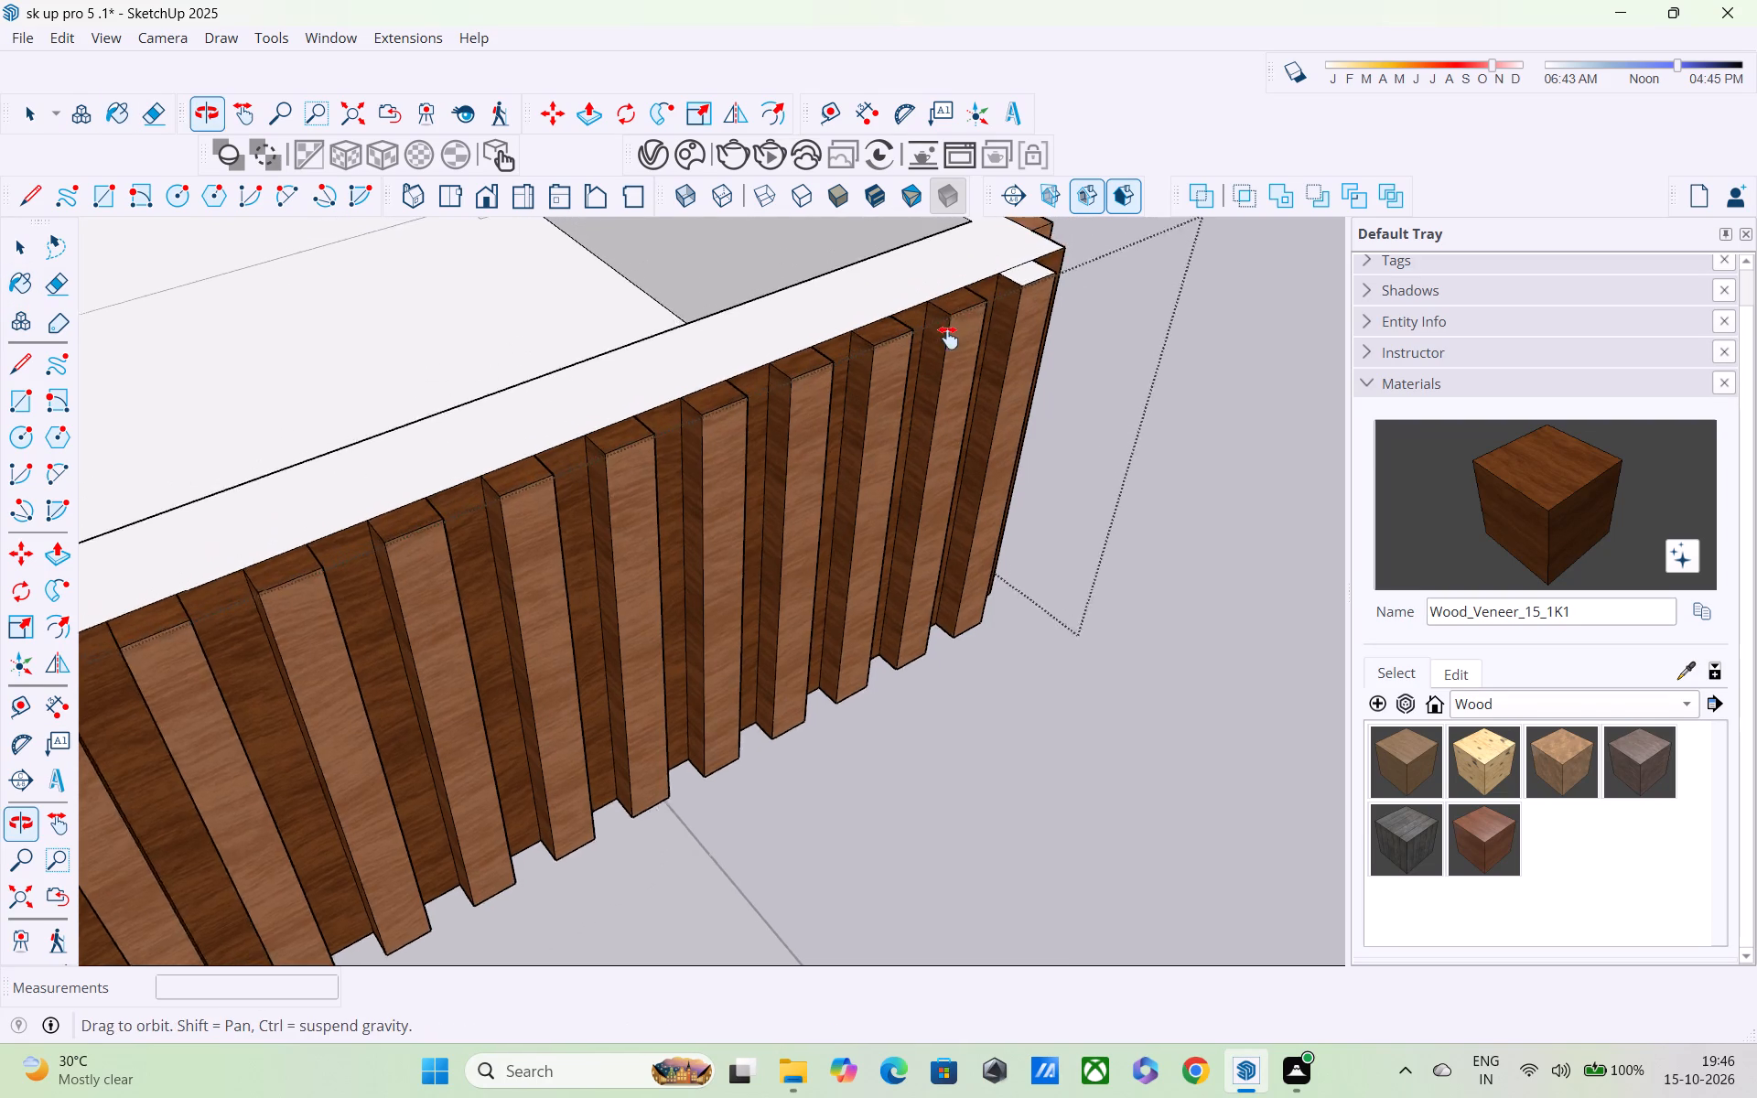
middle_click_drag(948, 338, 911, 400)
scroll(1105, 314, "up", 3)
left_click(884, 405)
Examine the veneered railing up close and in context on the whole house, including both runs around the corner.
scroll(884, 405, "down", 4)
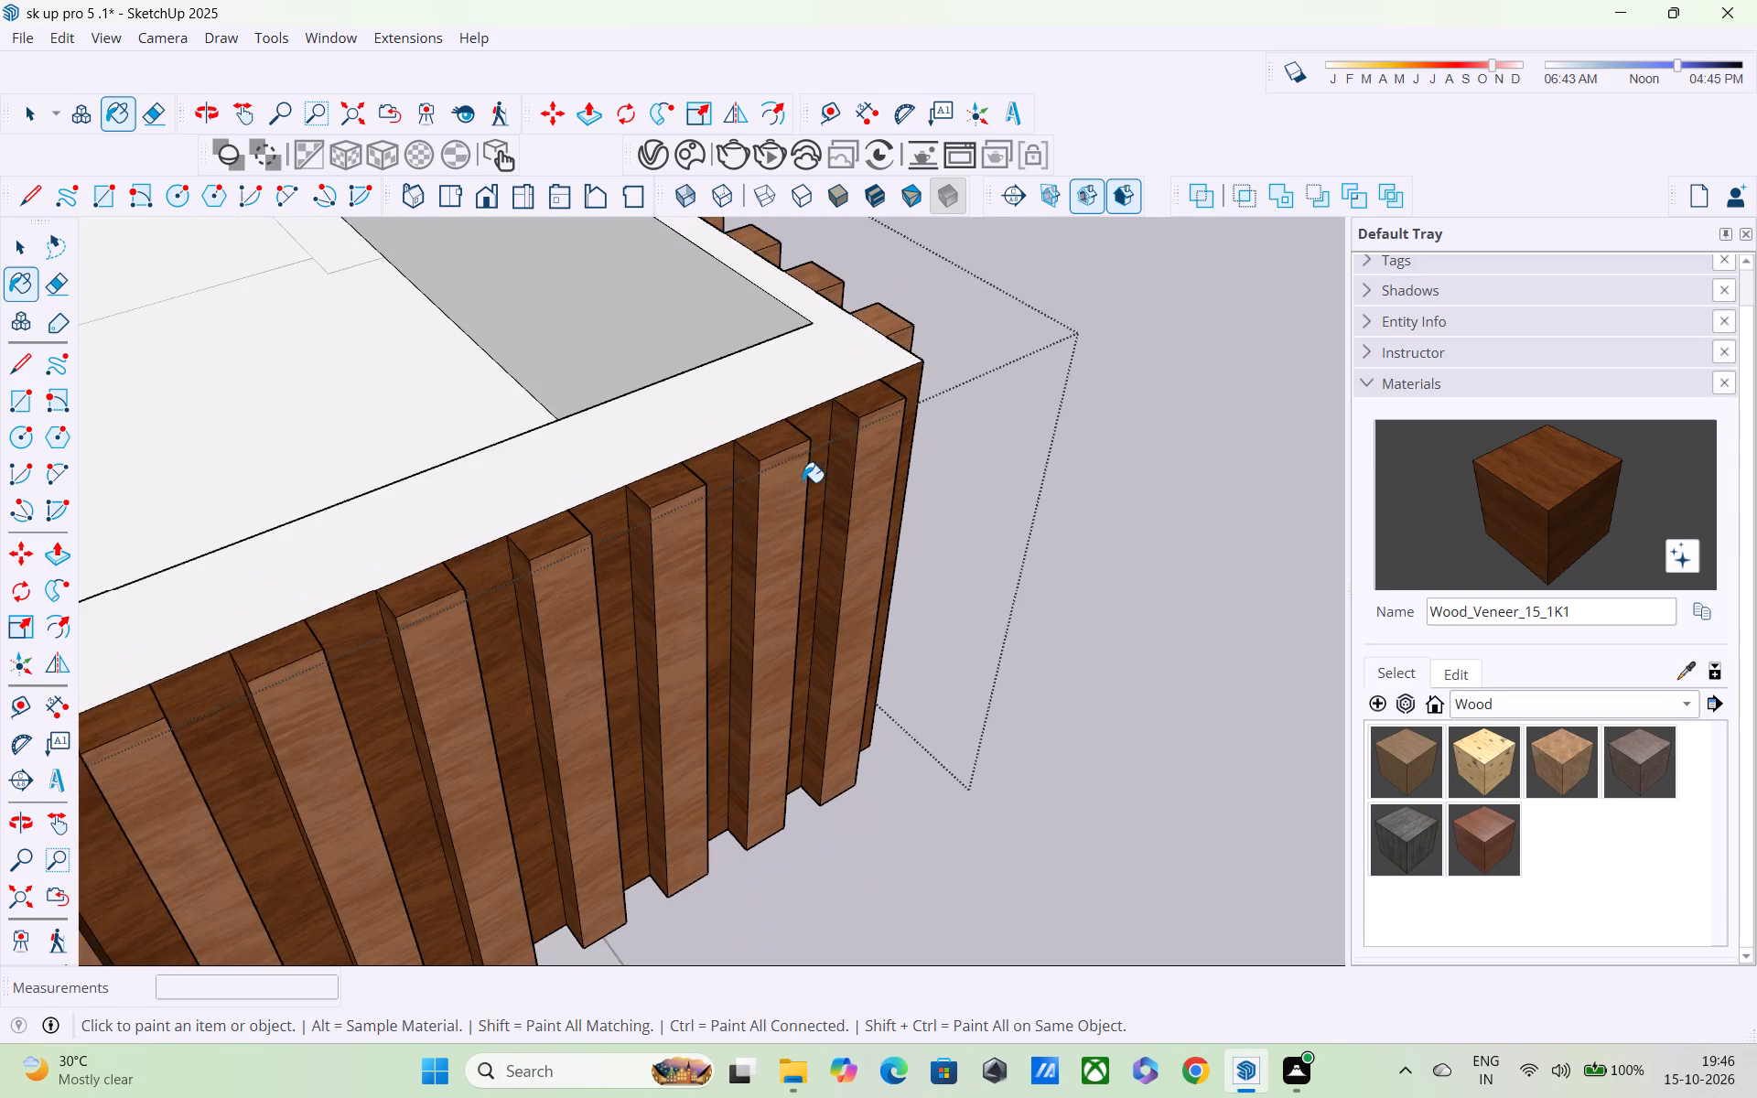
scroll(803, 482, "down", 2)
scroll(644, 412, "up", 1)
scroll(644, 412, "down", 5)
middle_click_drag(649, 566, 544, 434)
scroll(542, 431, "up", 1)
scroll(539, 423, "down", 5)
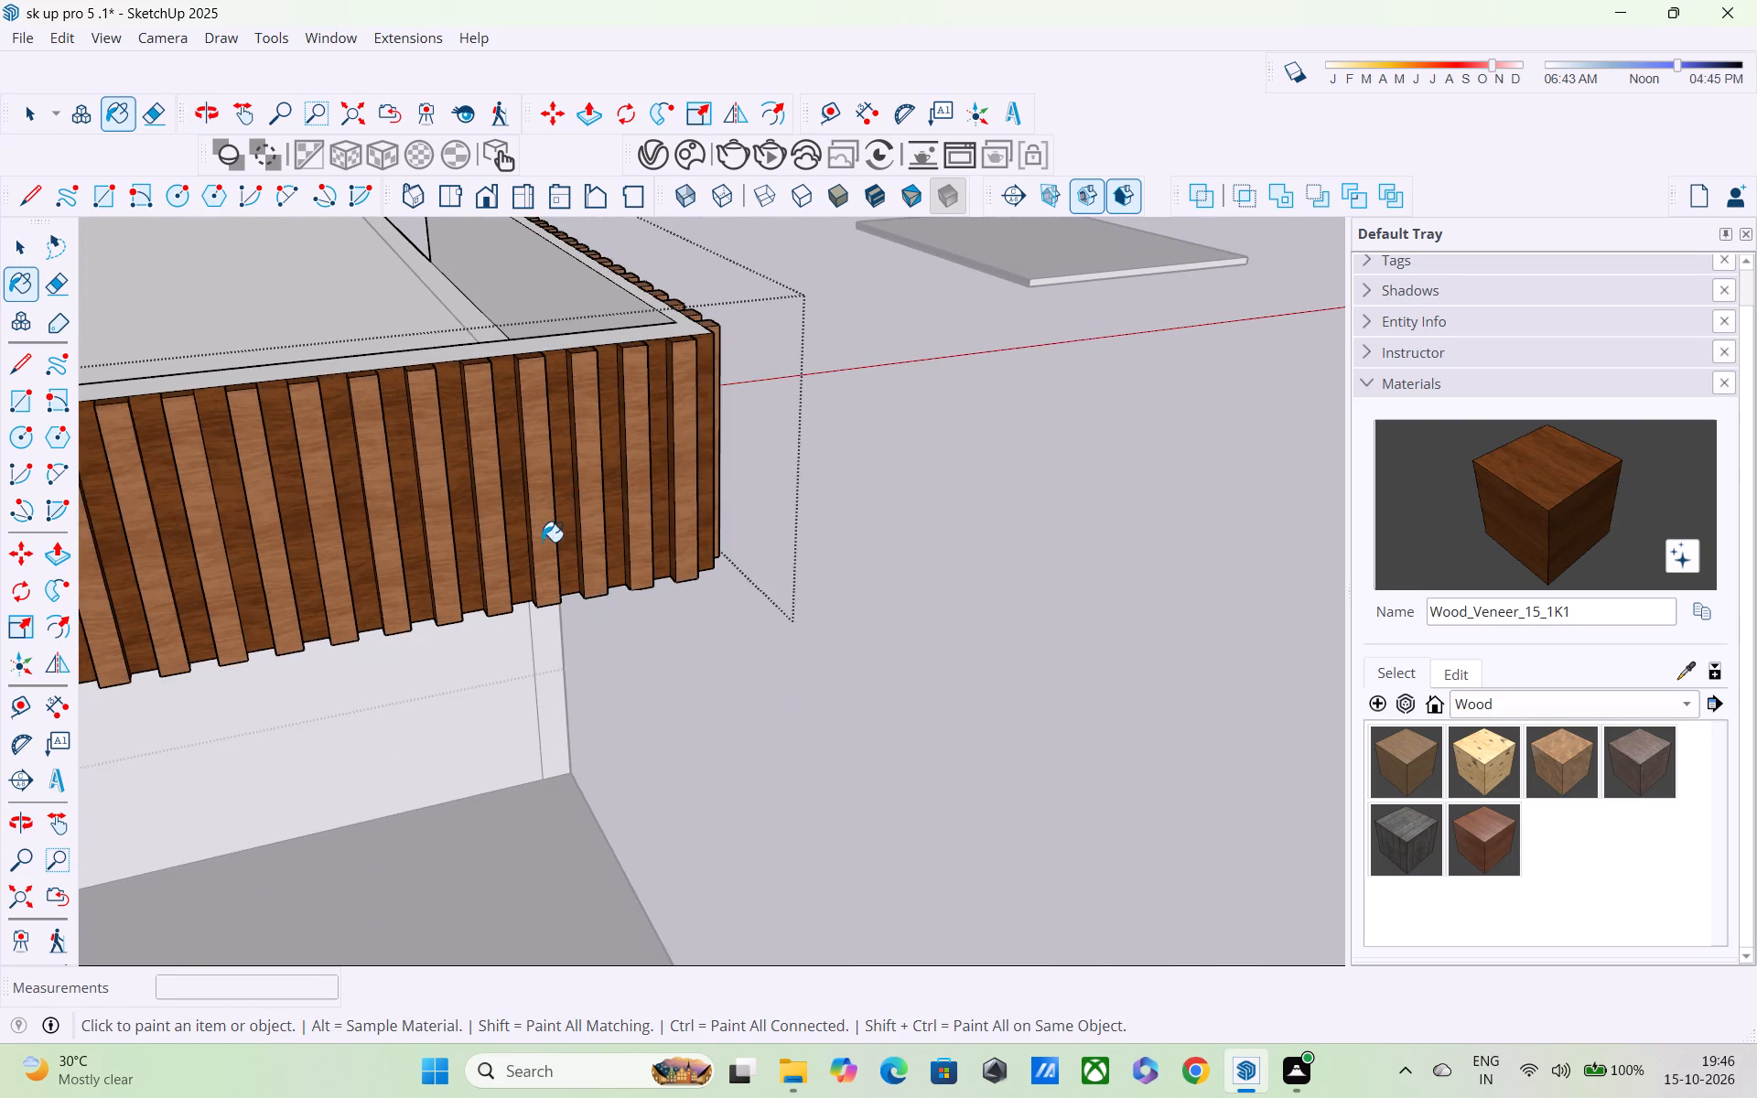
scroll(528, 510, "down", 7)
middle_click_drag(541, 511, 496, 425)
scroll(495, 422, "down", 6)
scroll(520, 468, "up", 1)
middle_click_drag(520, 468, 475, 450)
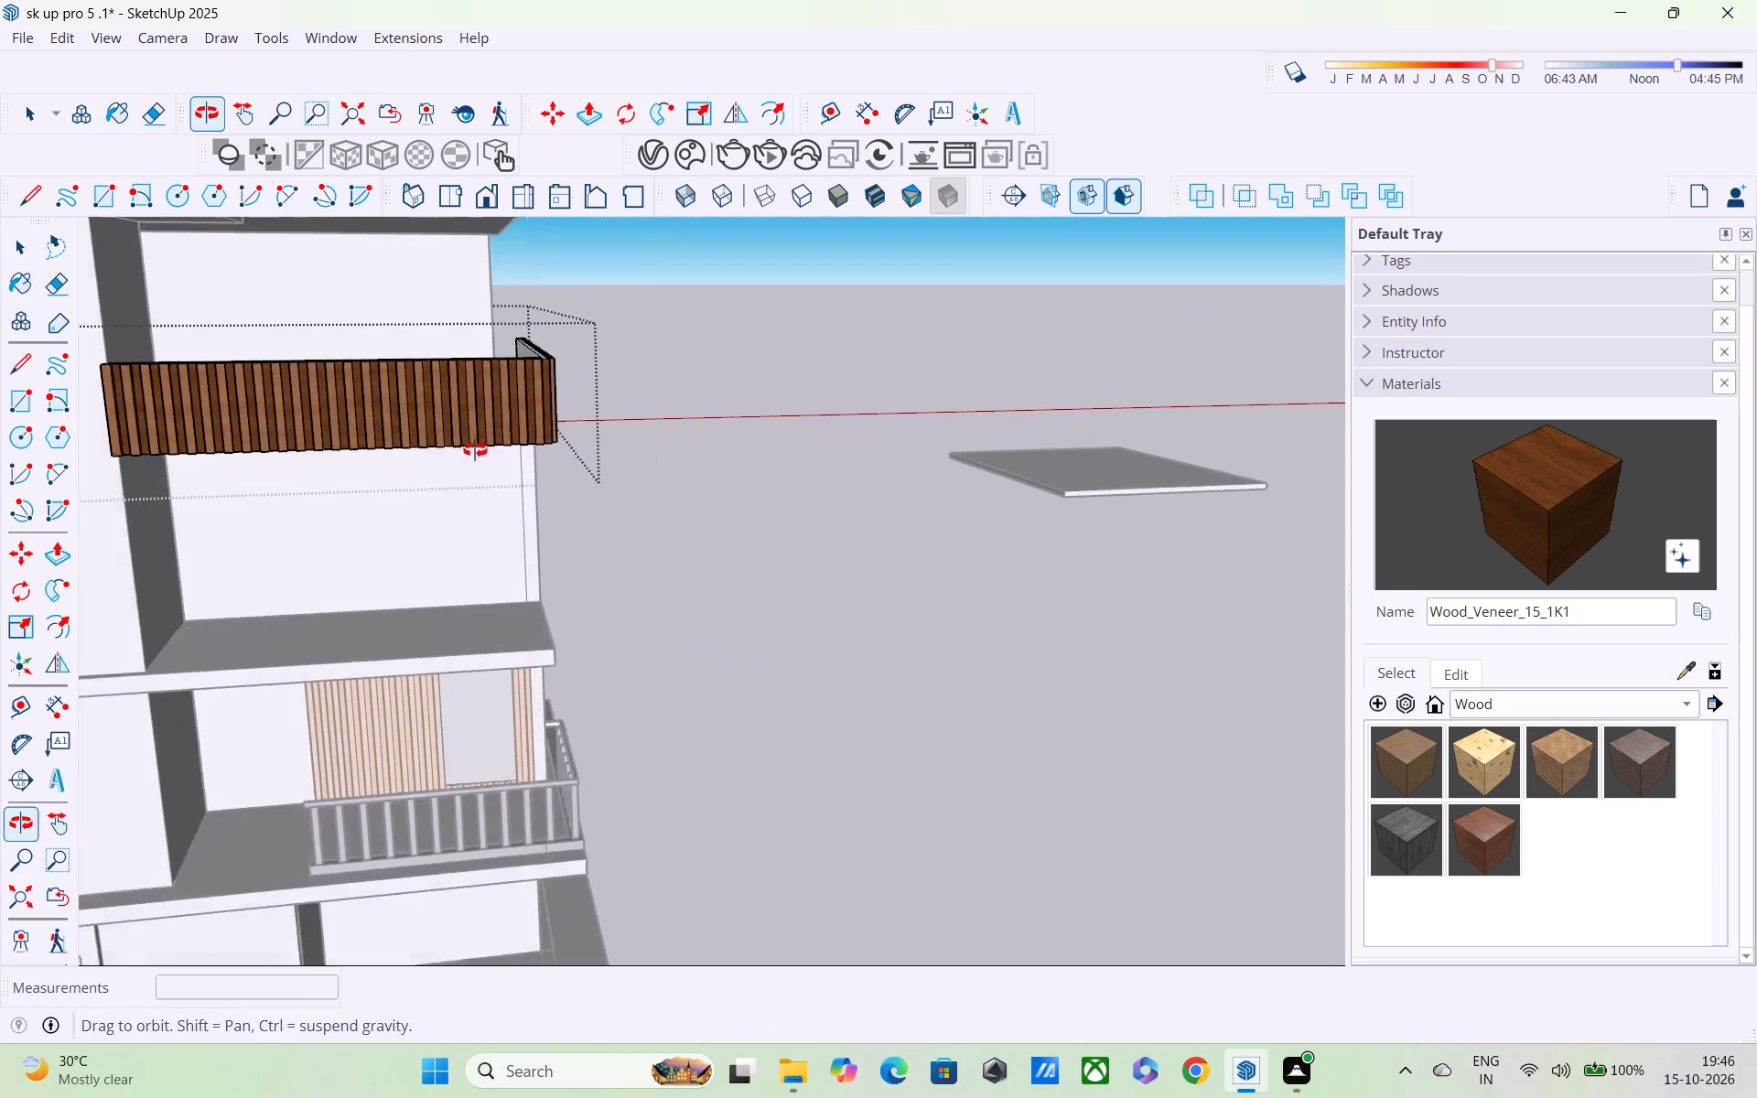
scroll(473, 449, "down", 1)
middle_click_drag(475, 450, 469, 444)
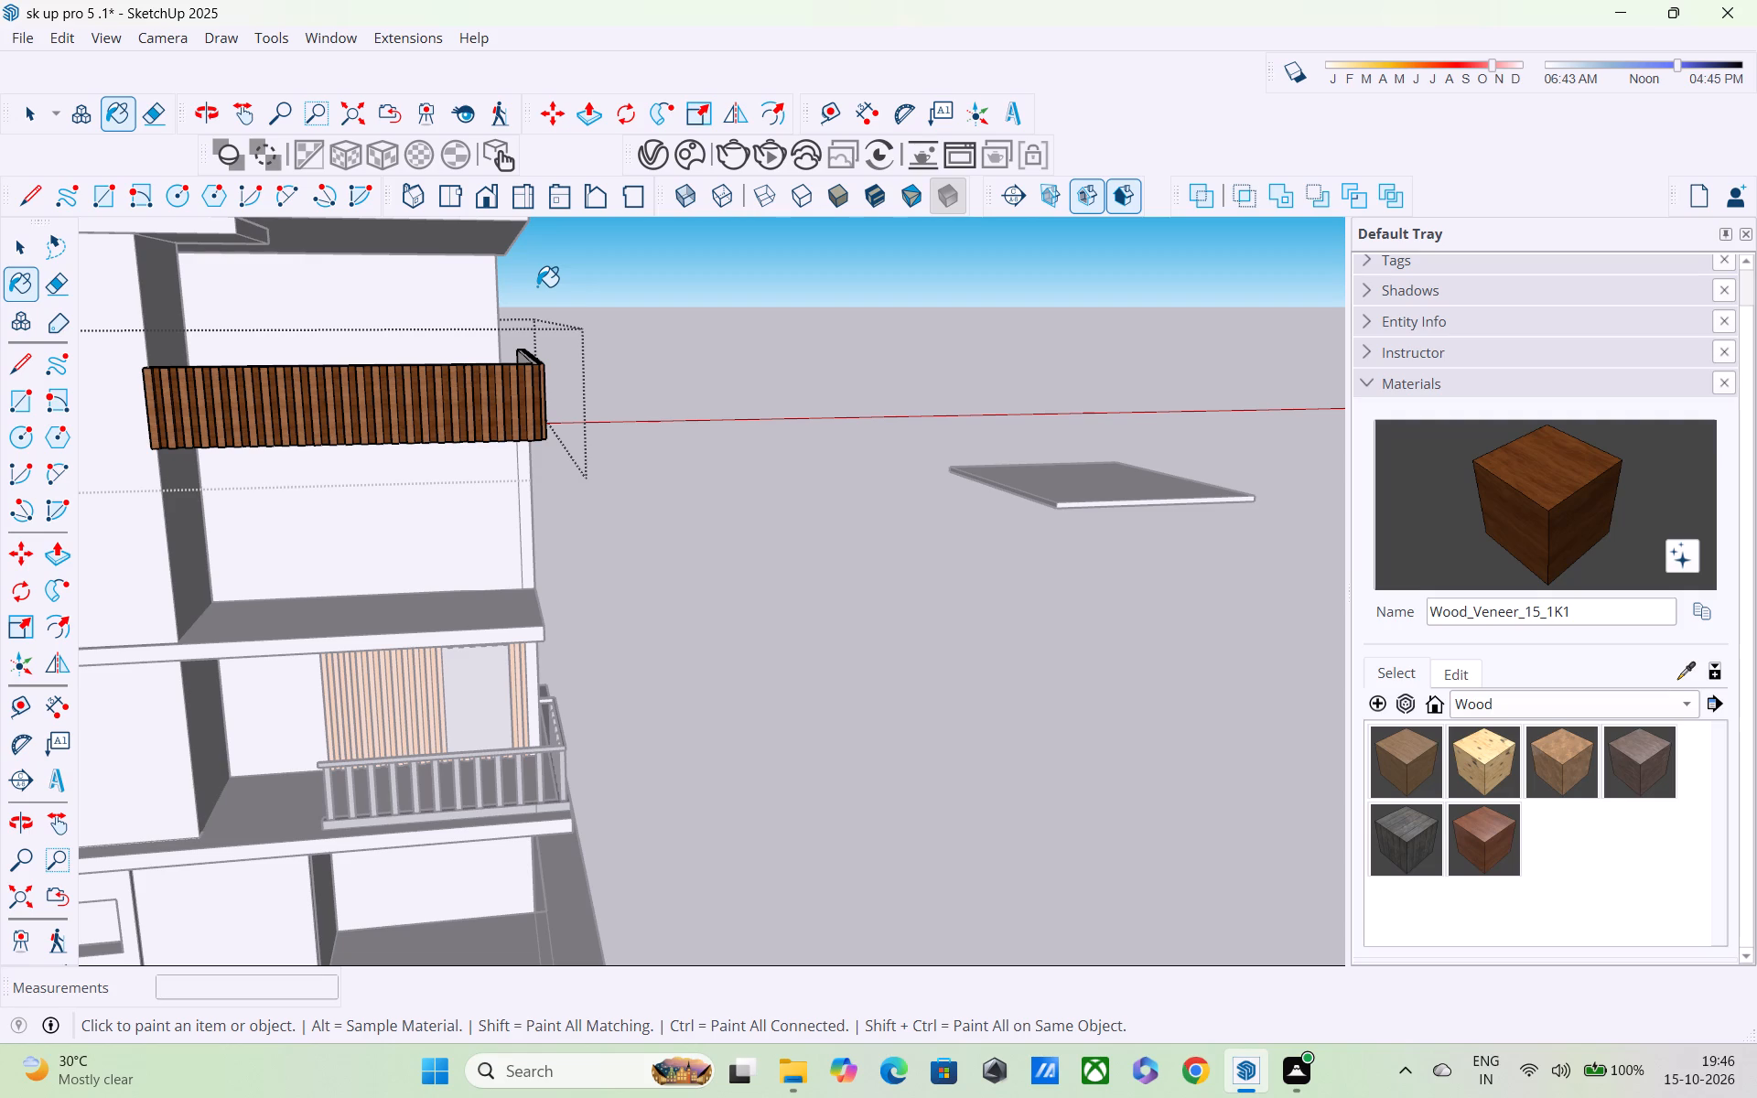
scroll(537, 286, "down", 3)
middle_click_drag(462, 458, 115, 466)
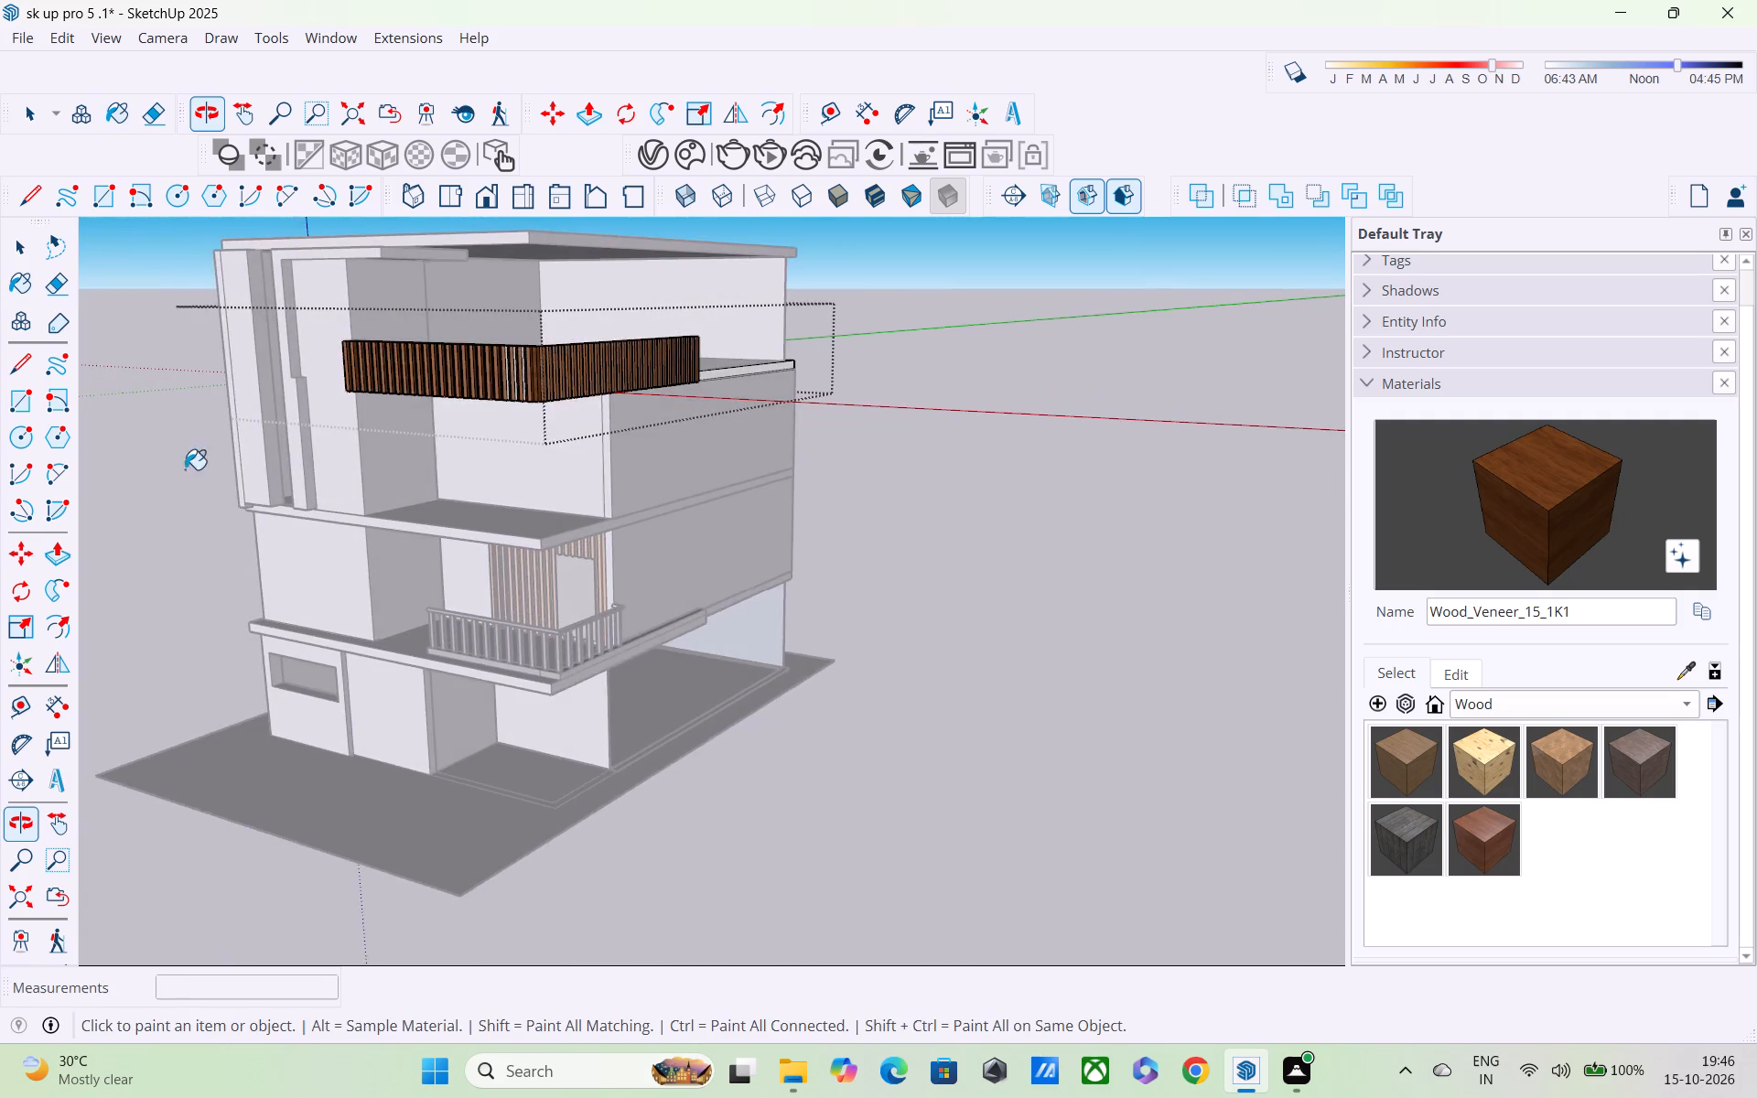
Paint the white strips left between the slats beside the railing's corner on the front run with Wood_Veneer_15_1K1.
scroll(764, 429, "up", 3)
middle_click_drag(624, 405, 799, 424)
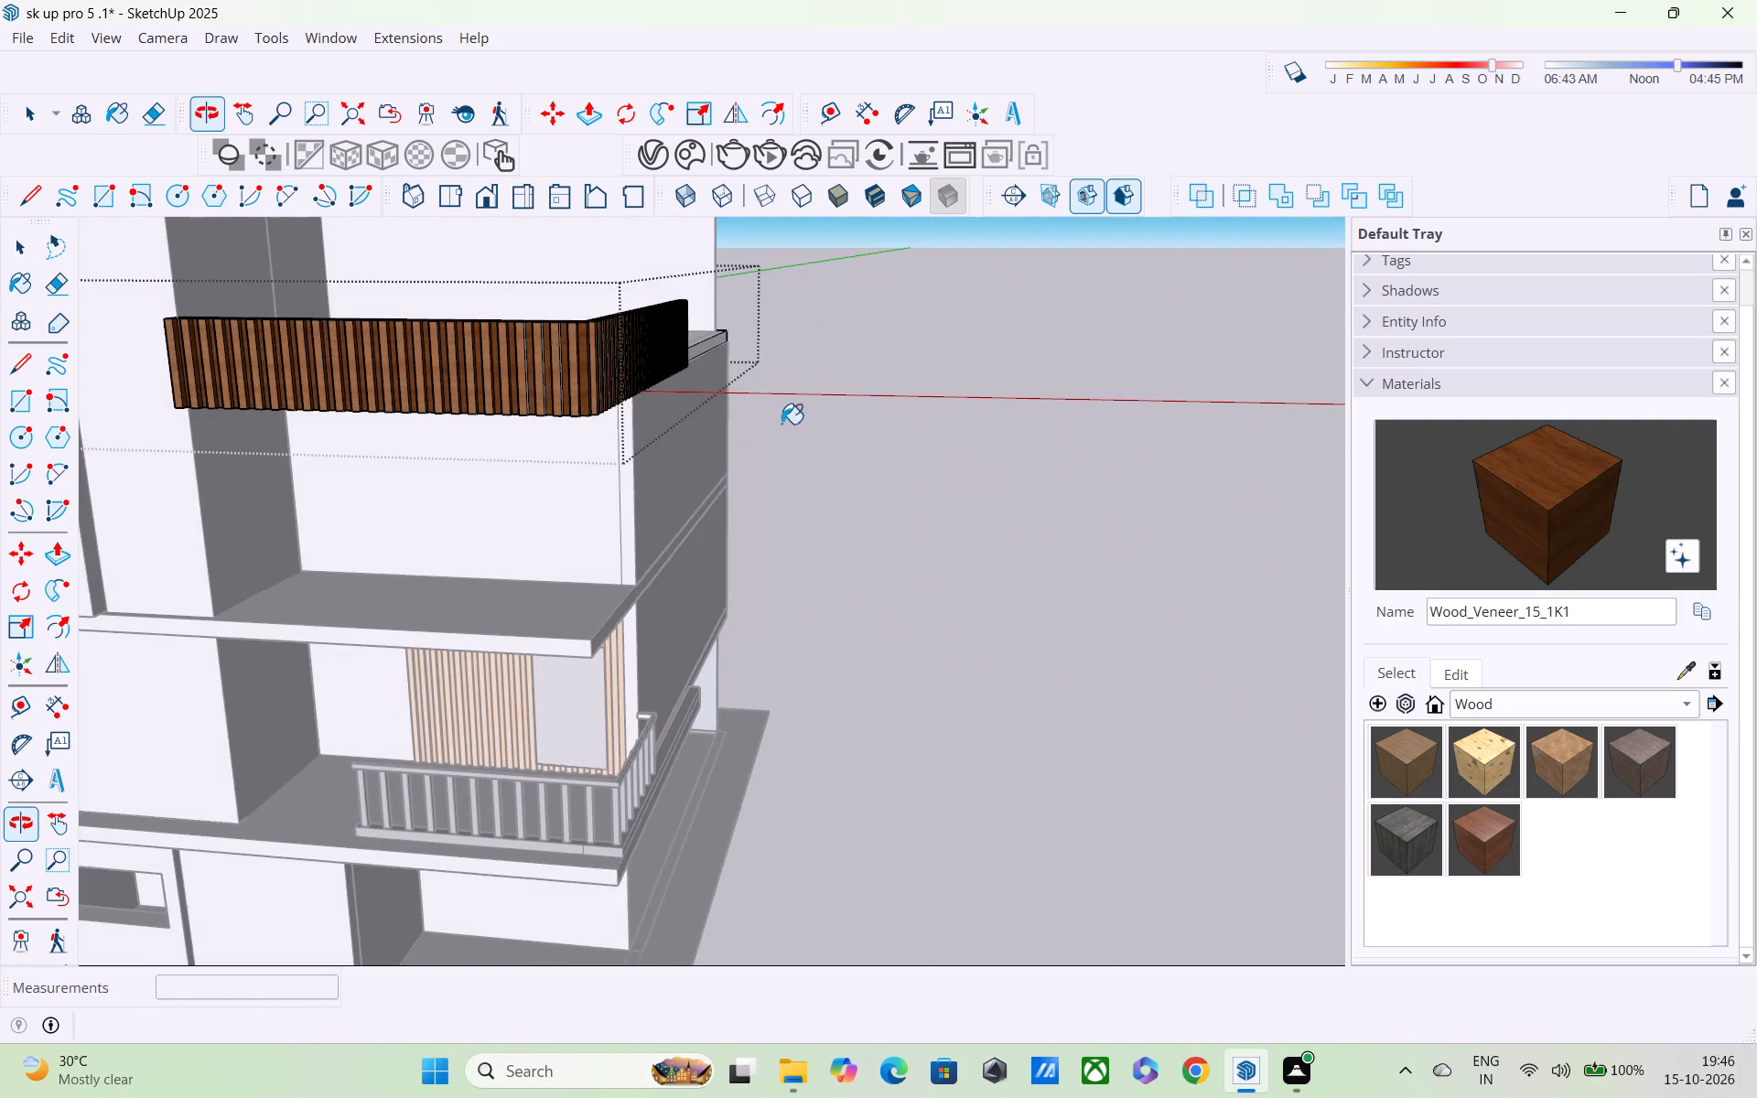
scroll(617, 400, "up", 1)
middle_click_drag(587, 406, 341, 459)
scroll(368, 391, "up", 8)
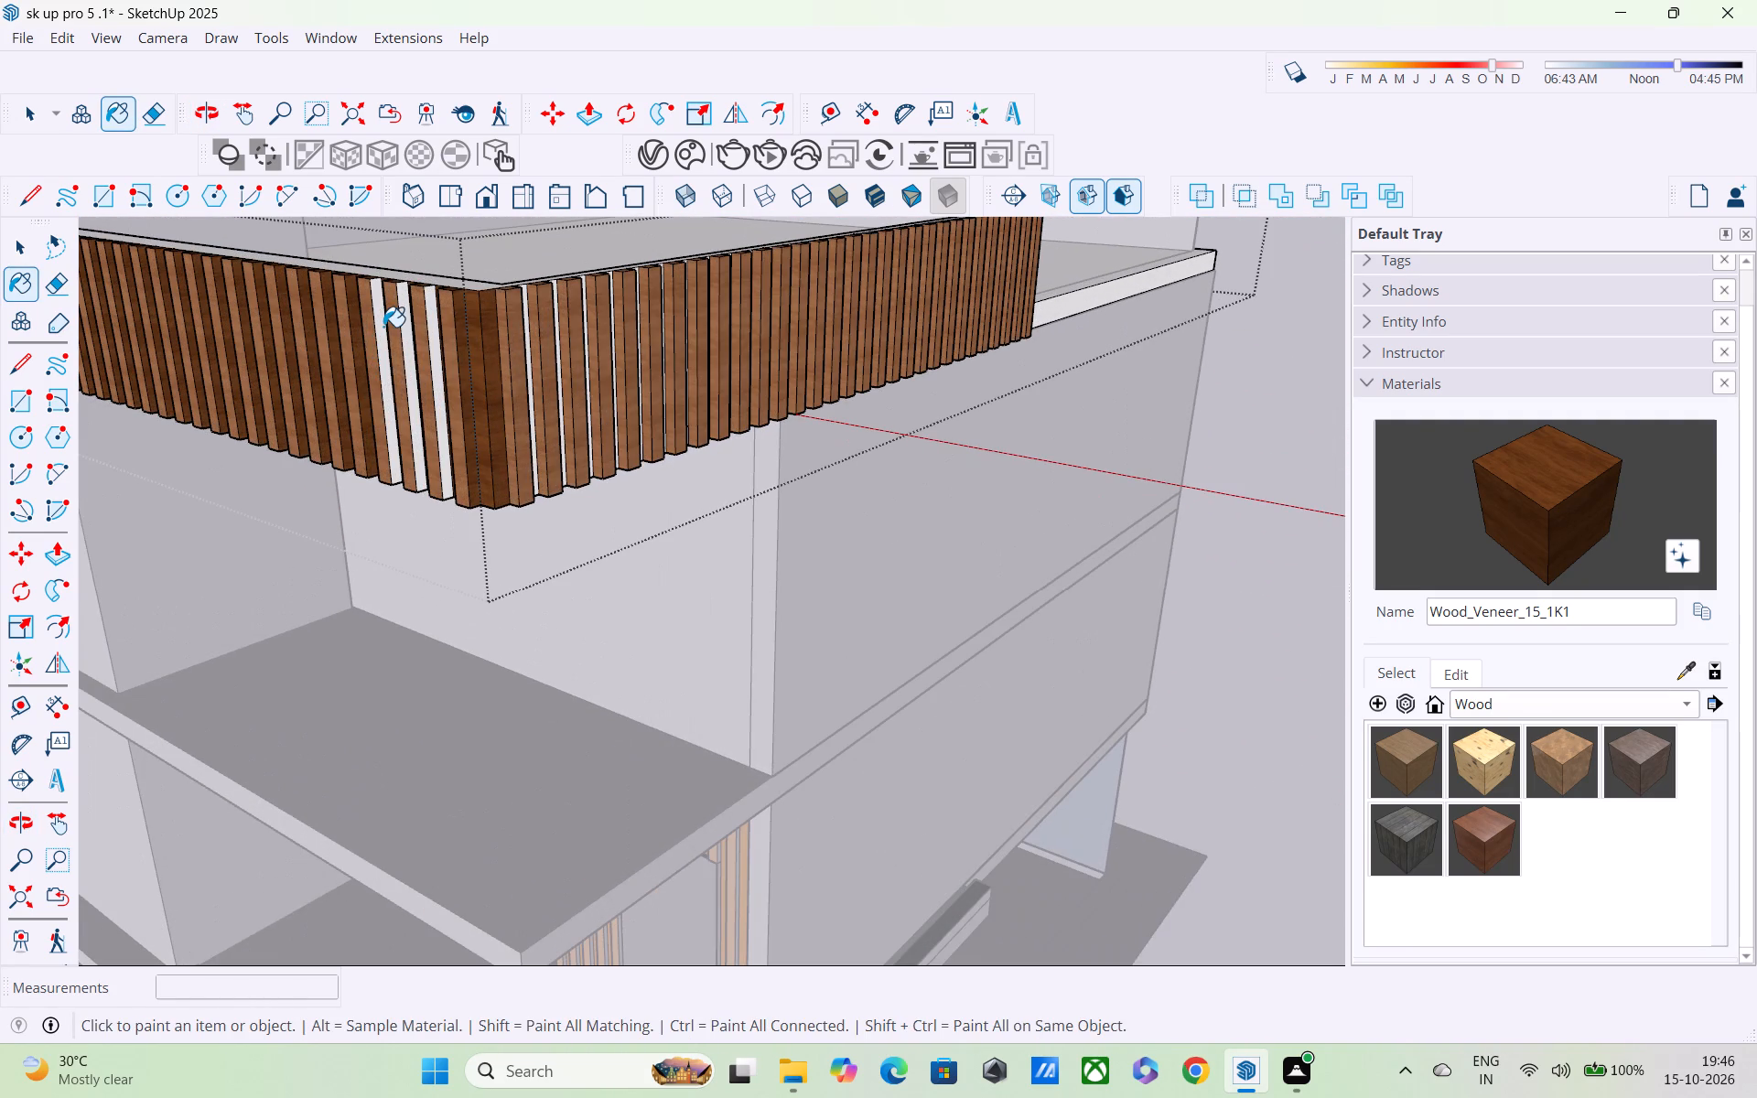
left_click(383, 327)
left_click(412, 330)
left_click(404, 322)
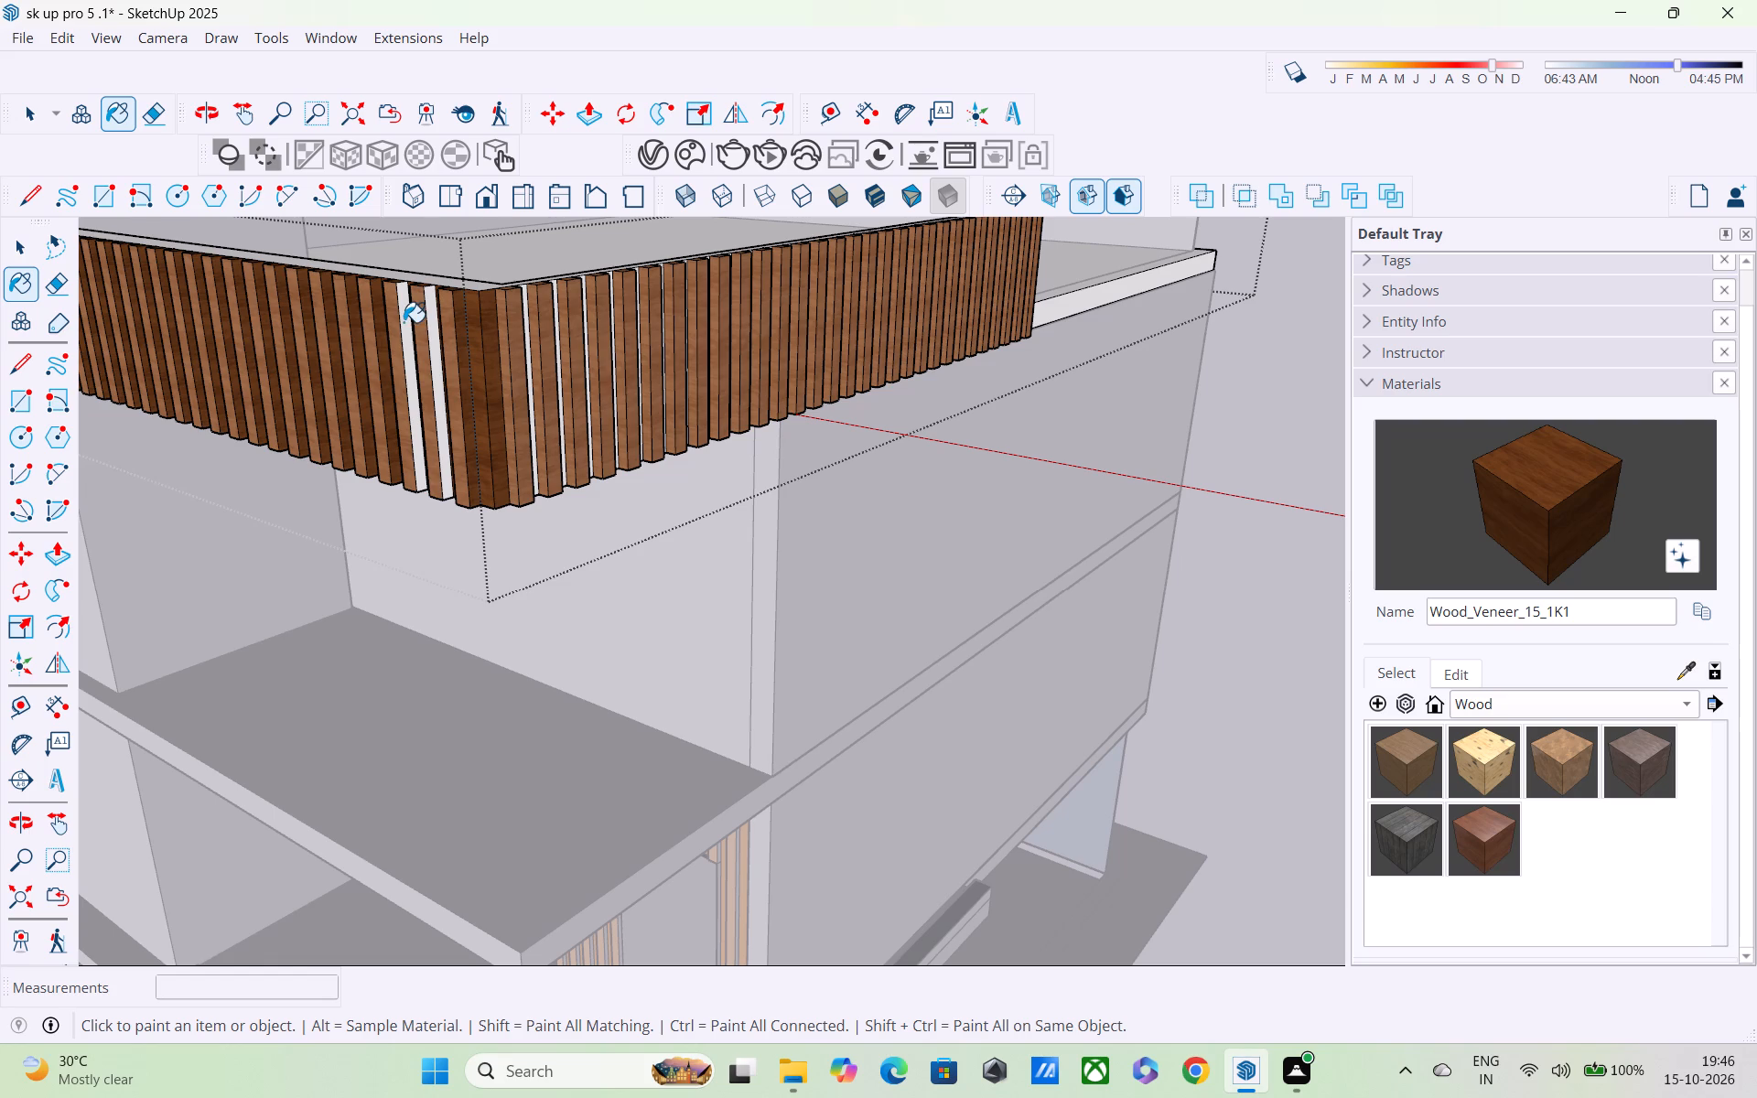
left_click(431, 345)
scroll(436, 349, "down", 2)
middle_click_drag(480, 397, 545, 467)
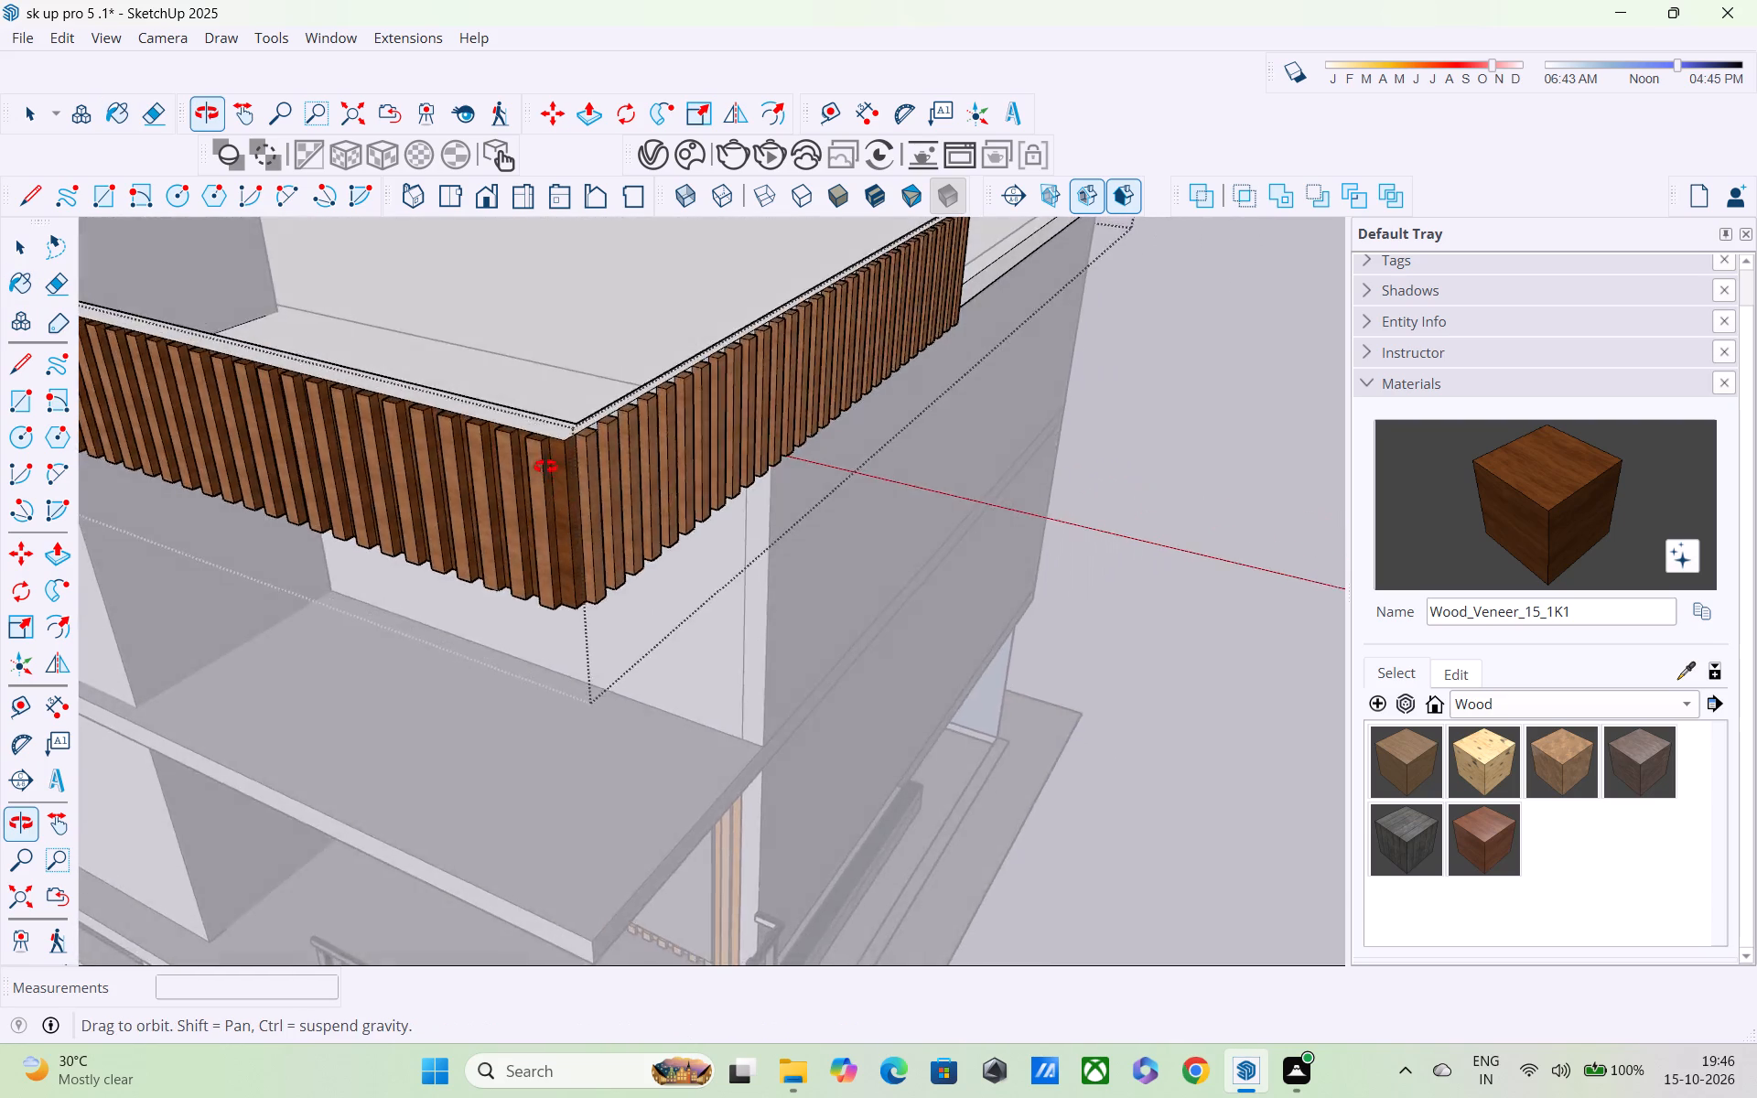
Paint the white recesses on the railing's side run with Wood_Veneer_15_1K1, starting from the corner.
middle_click_drag(545, 467, 192, 452)
scroll(286, 396, "up", 4)
middle_click_drag(286, 393, 238, 342)
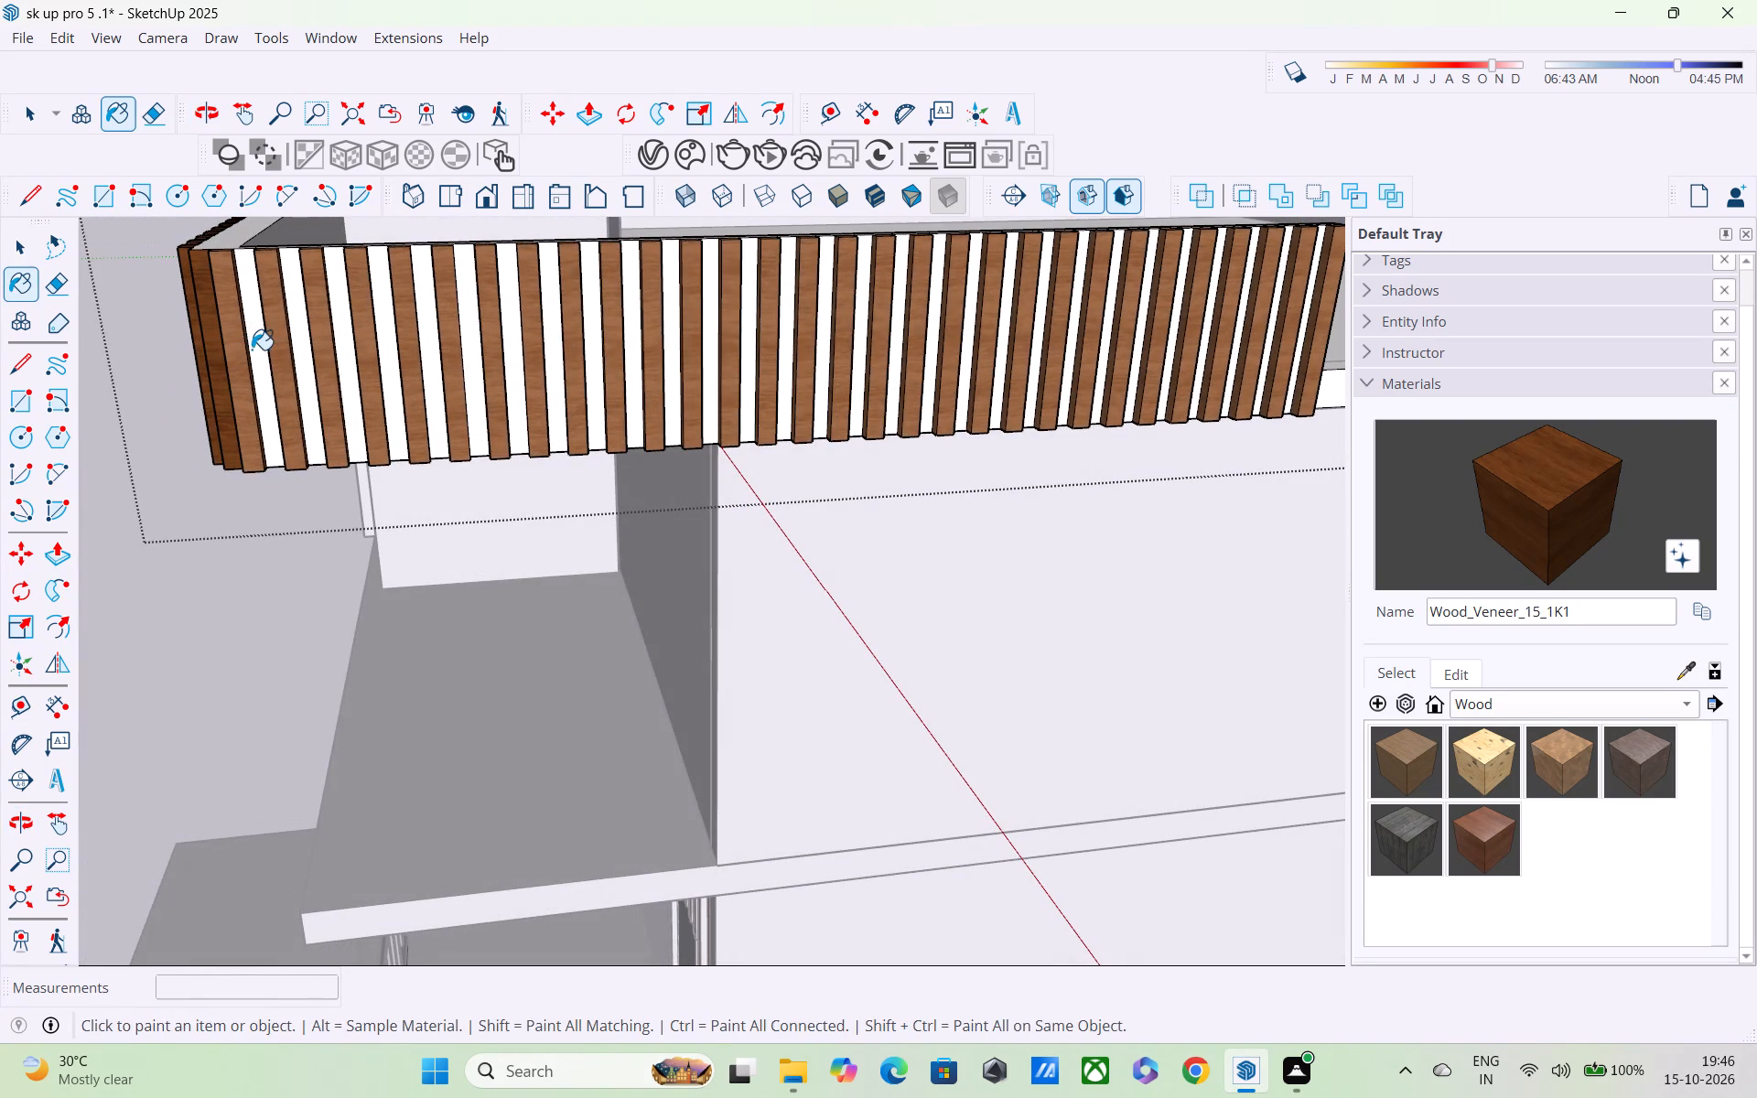
left_click(252, 350)
left_click(304, 370)
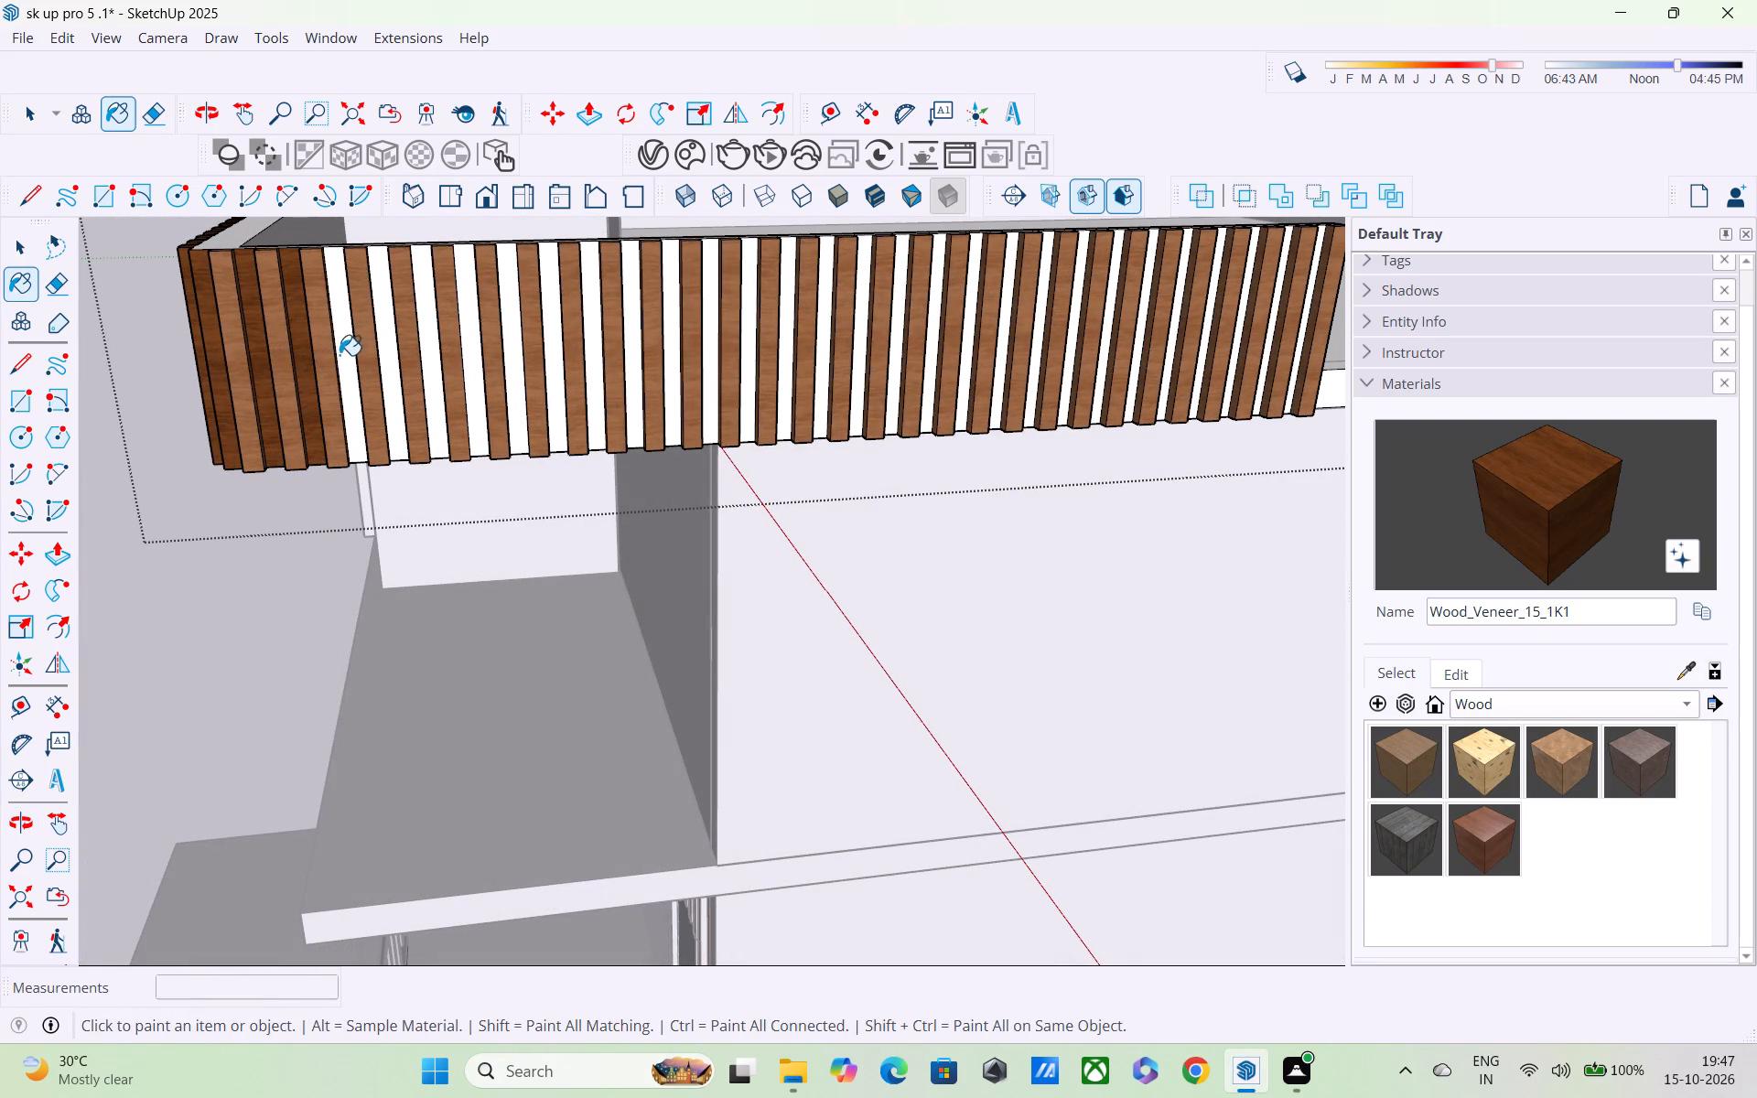
left_click(340, 355)
left_click(383, 365)
left_click(428, 354)
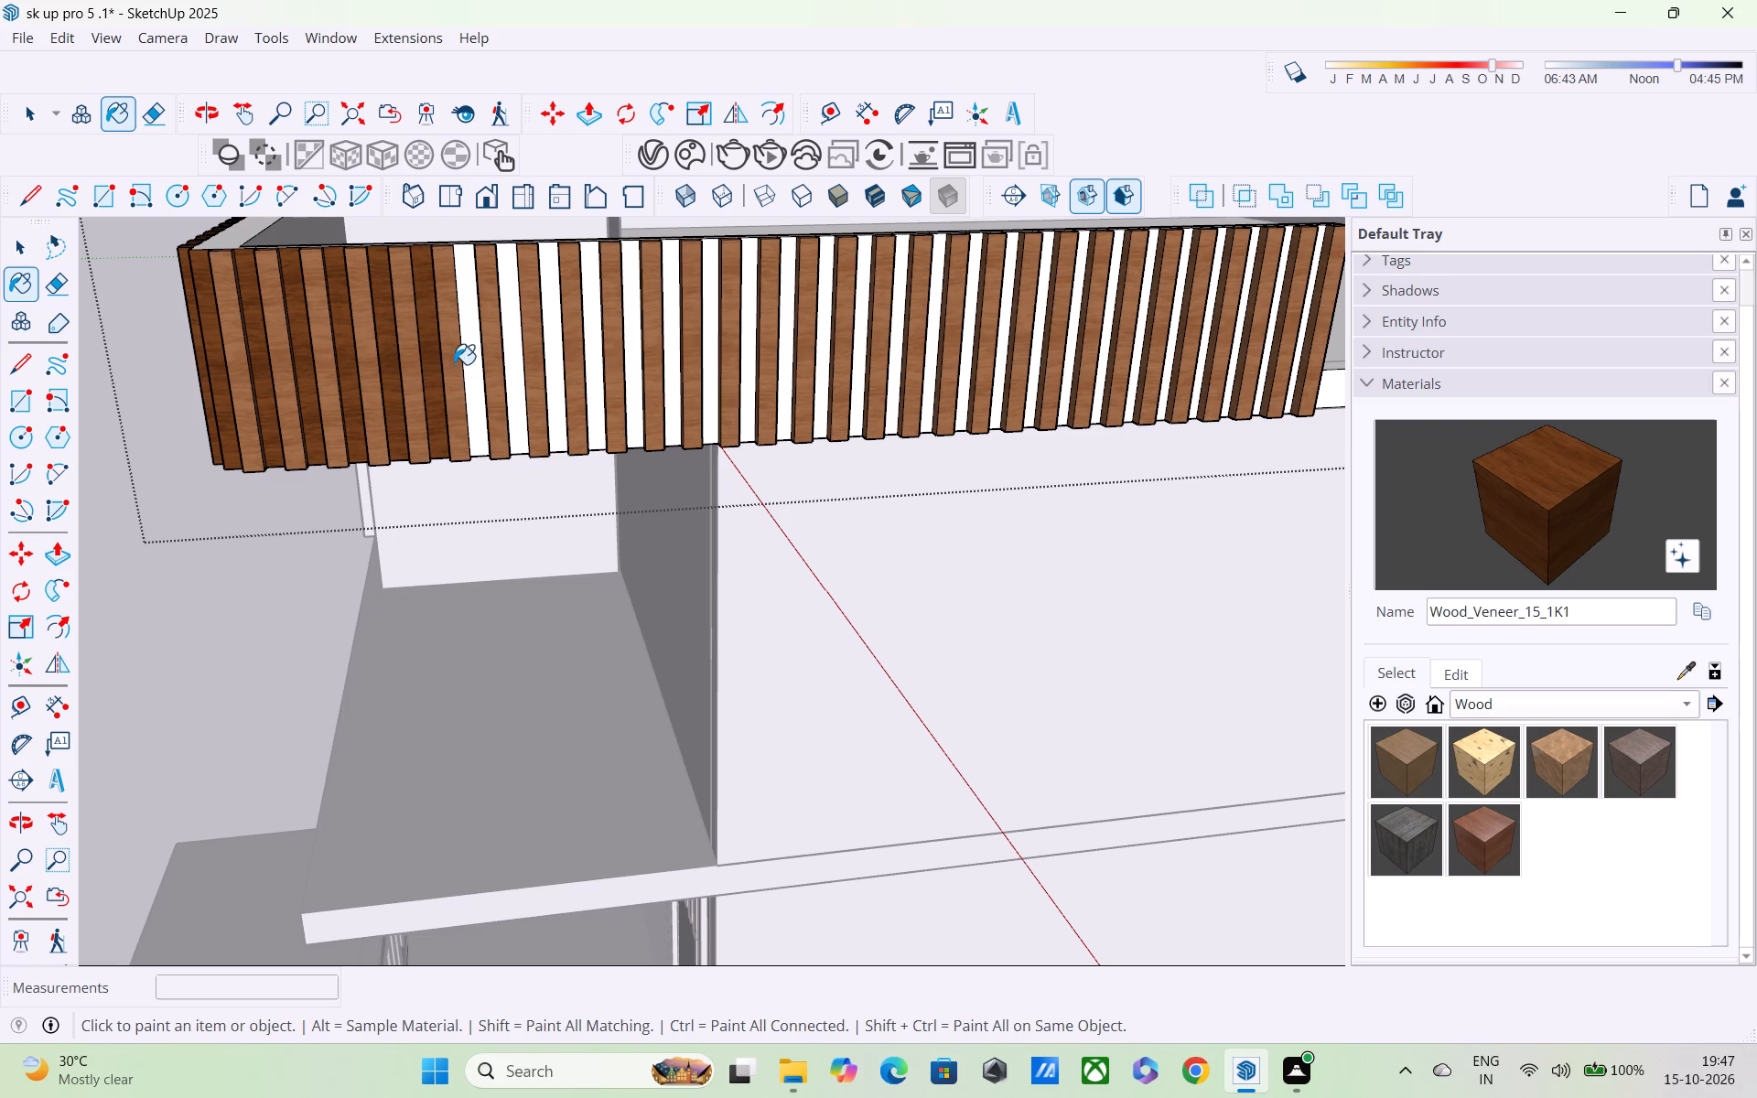
left_click(465, 358)
left_click(523, 352)
left_click(514, 354)
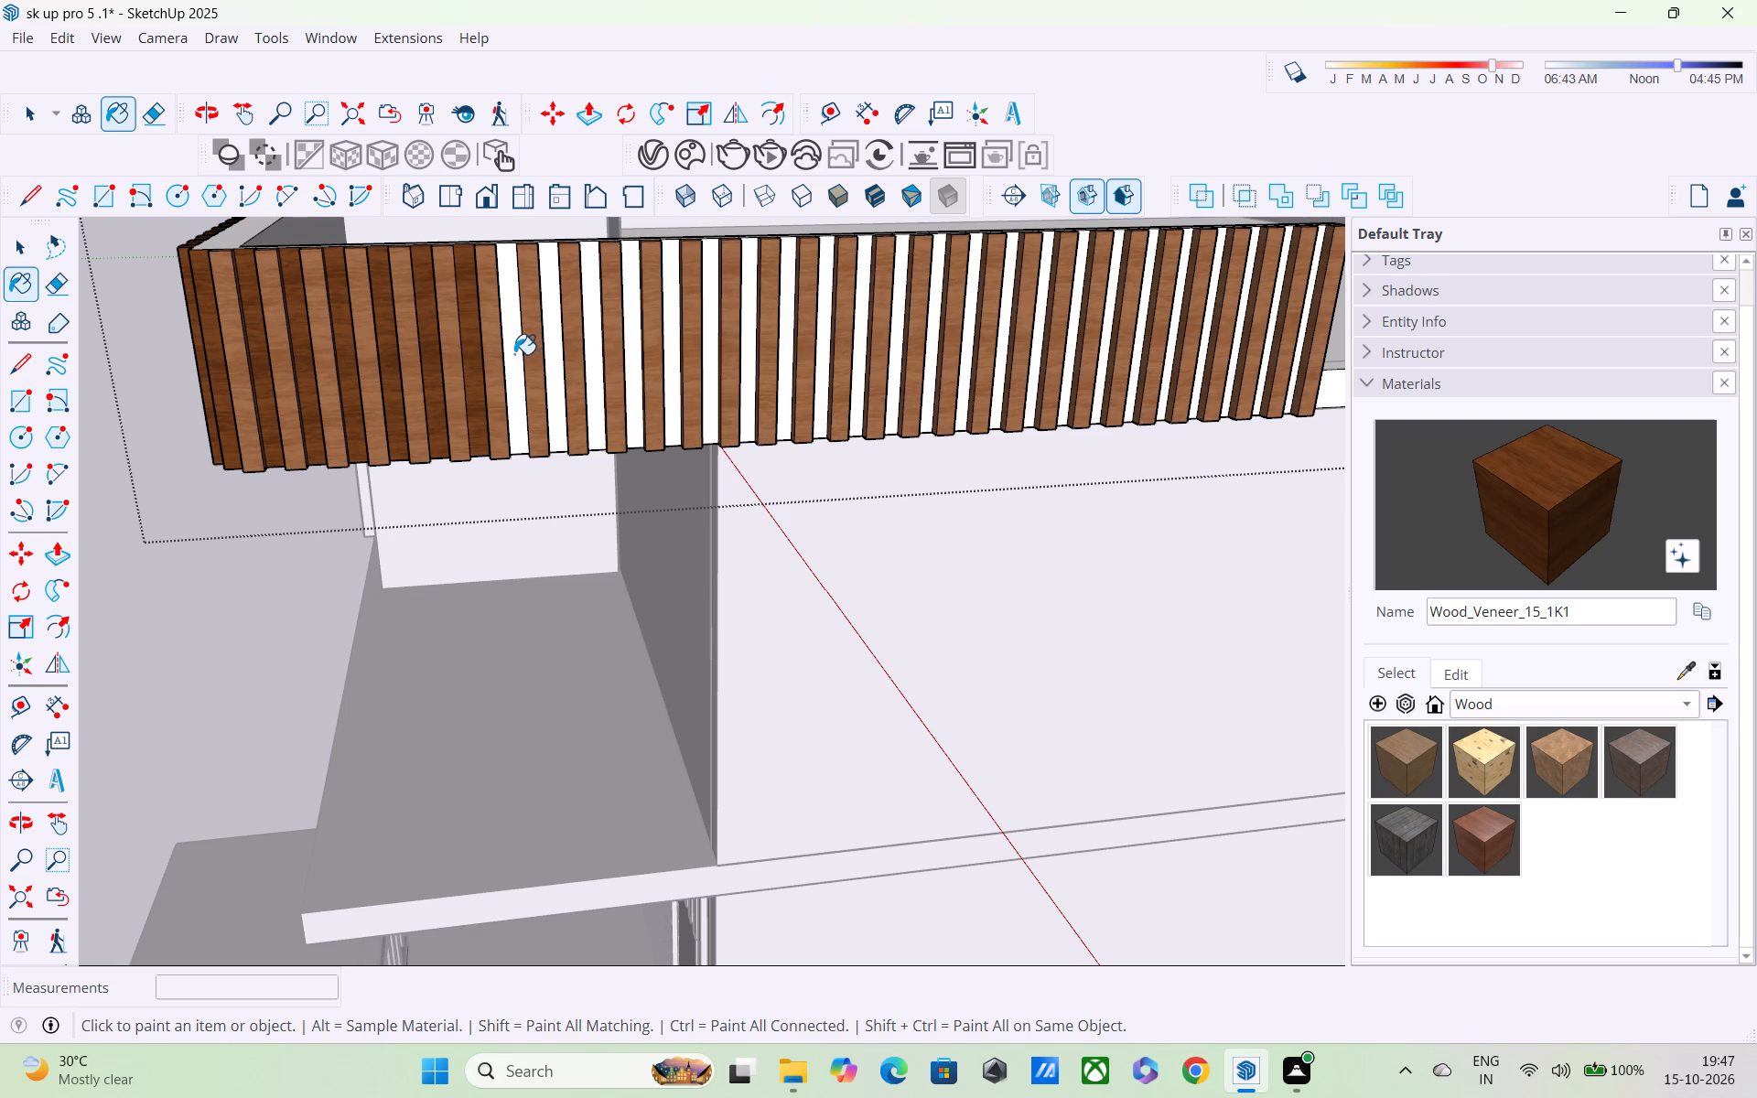
left_click(550, 350)
left_click(587, 350)
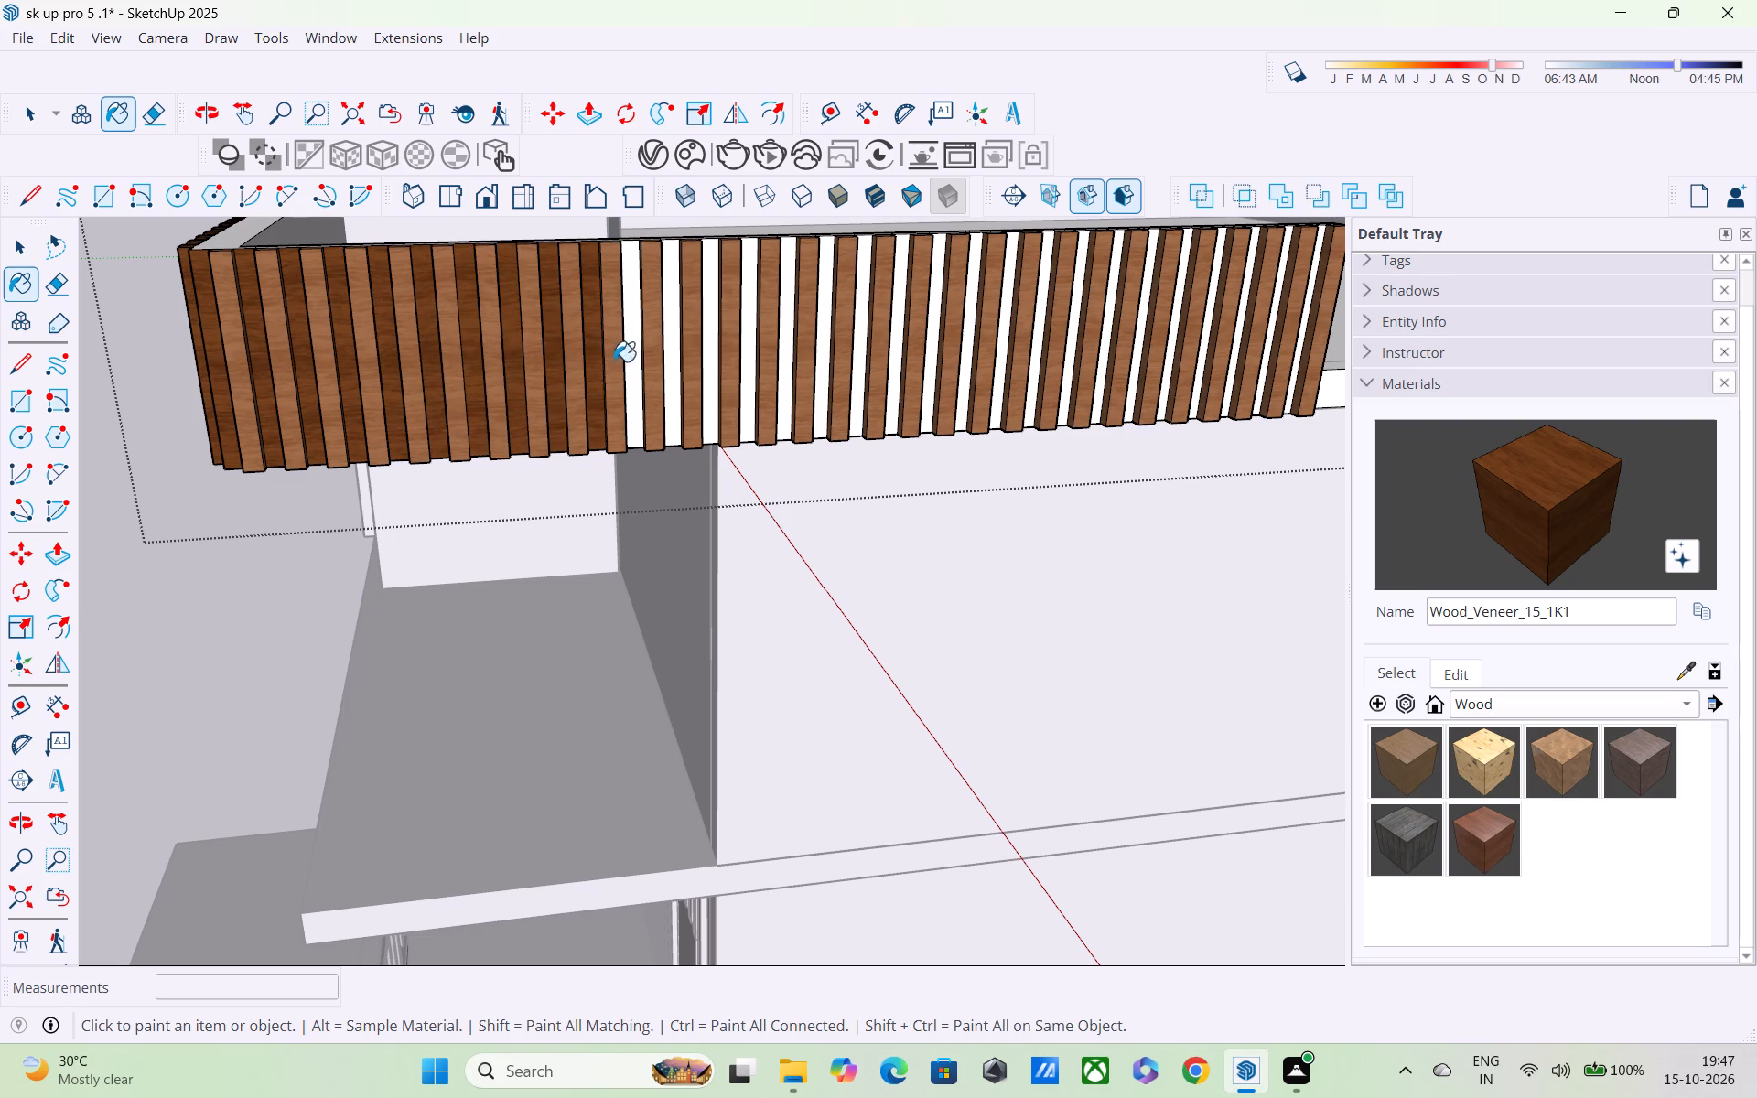
Continue painting the side run's white recesses past its middle with the darker Wood_Veneer_15_1K1.
left_click(631, 361)
left_click(673, 371)
left_click(715, 388)
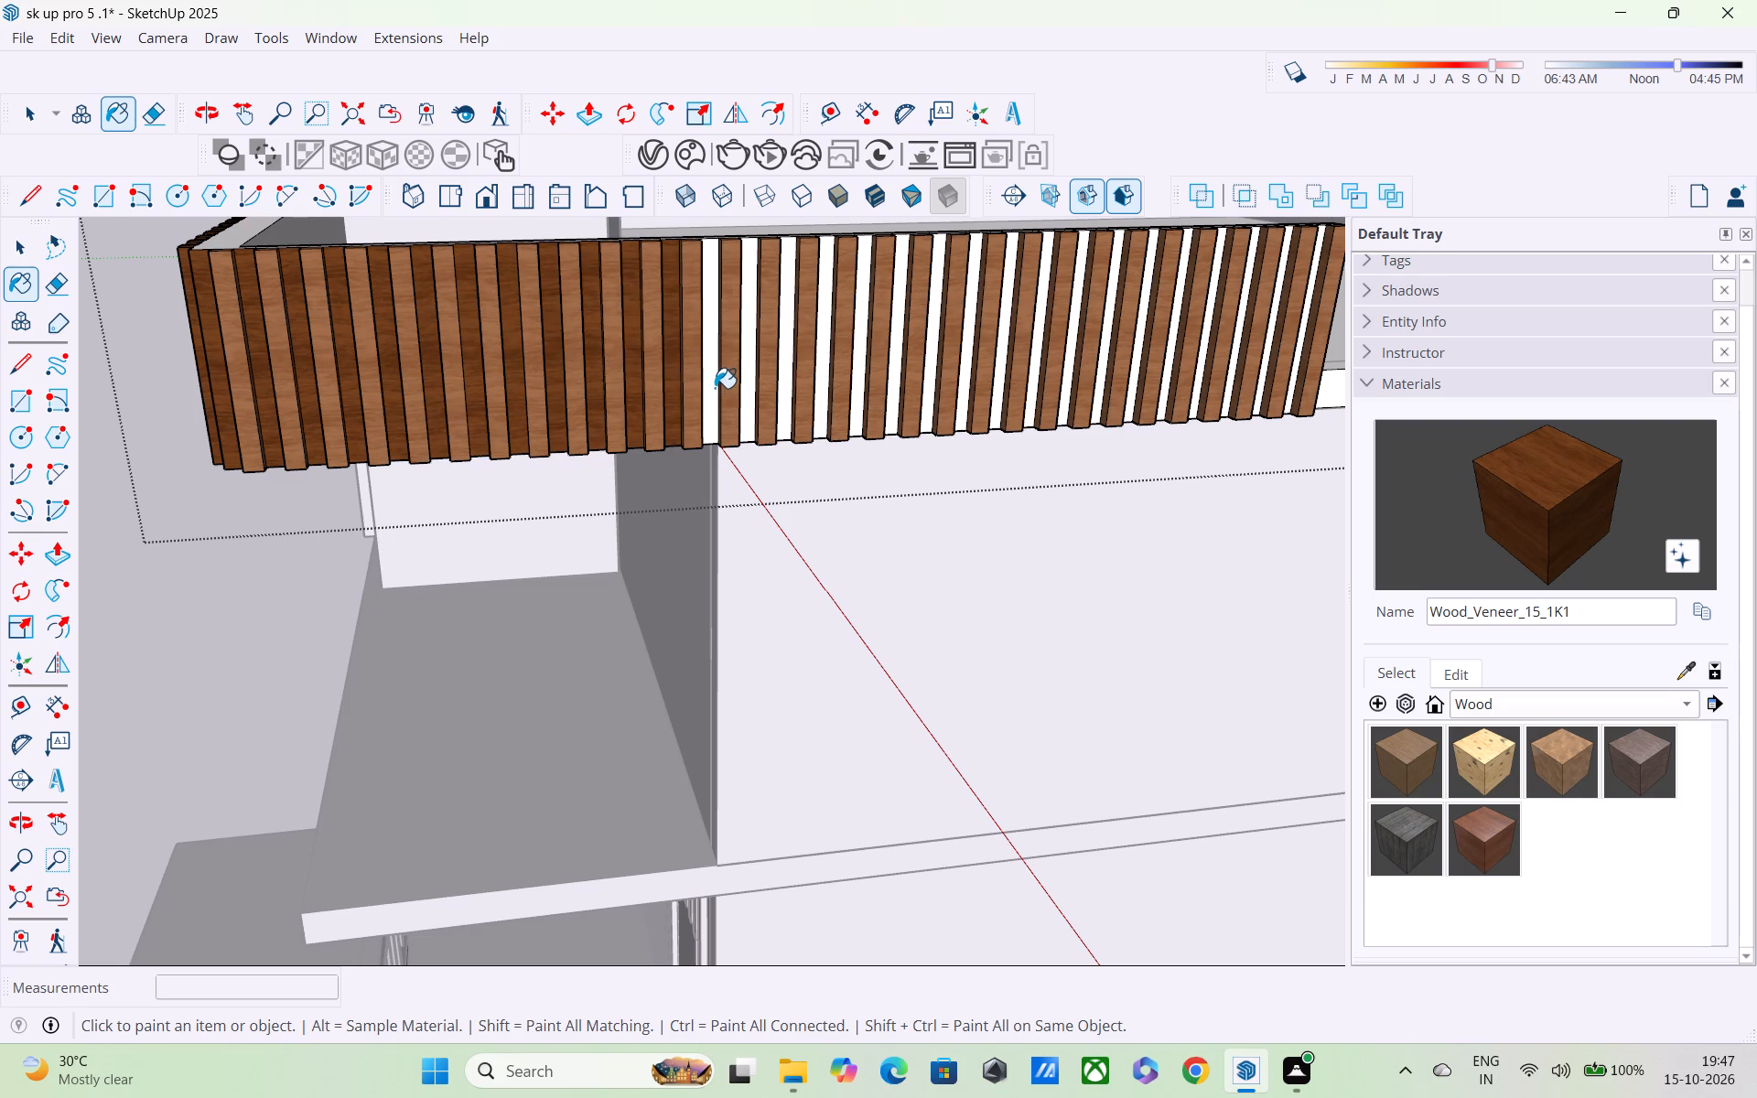
left_click(745, 370)
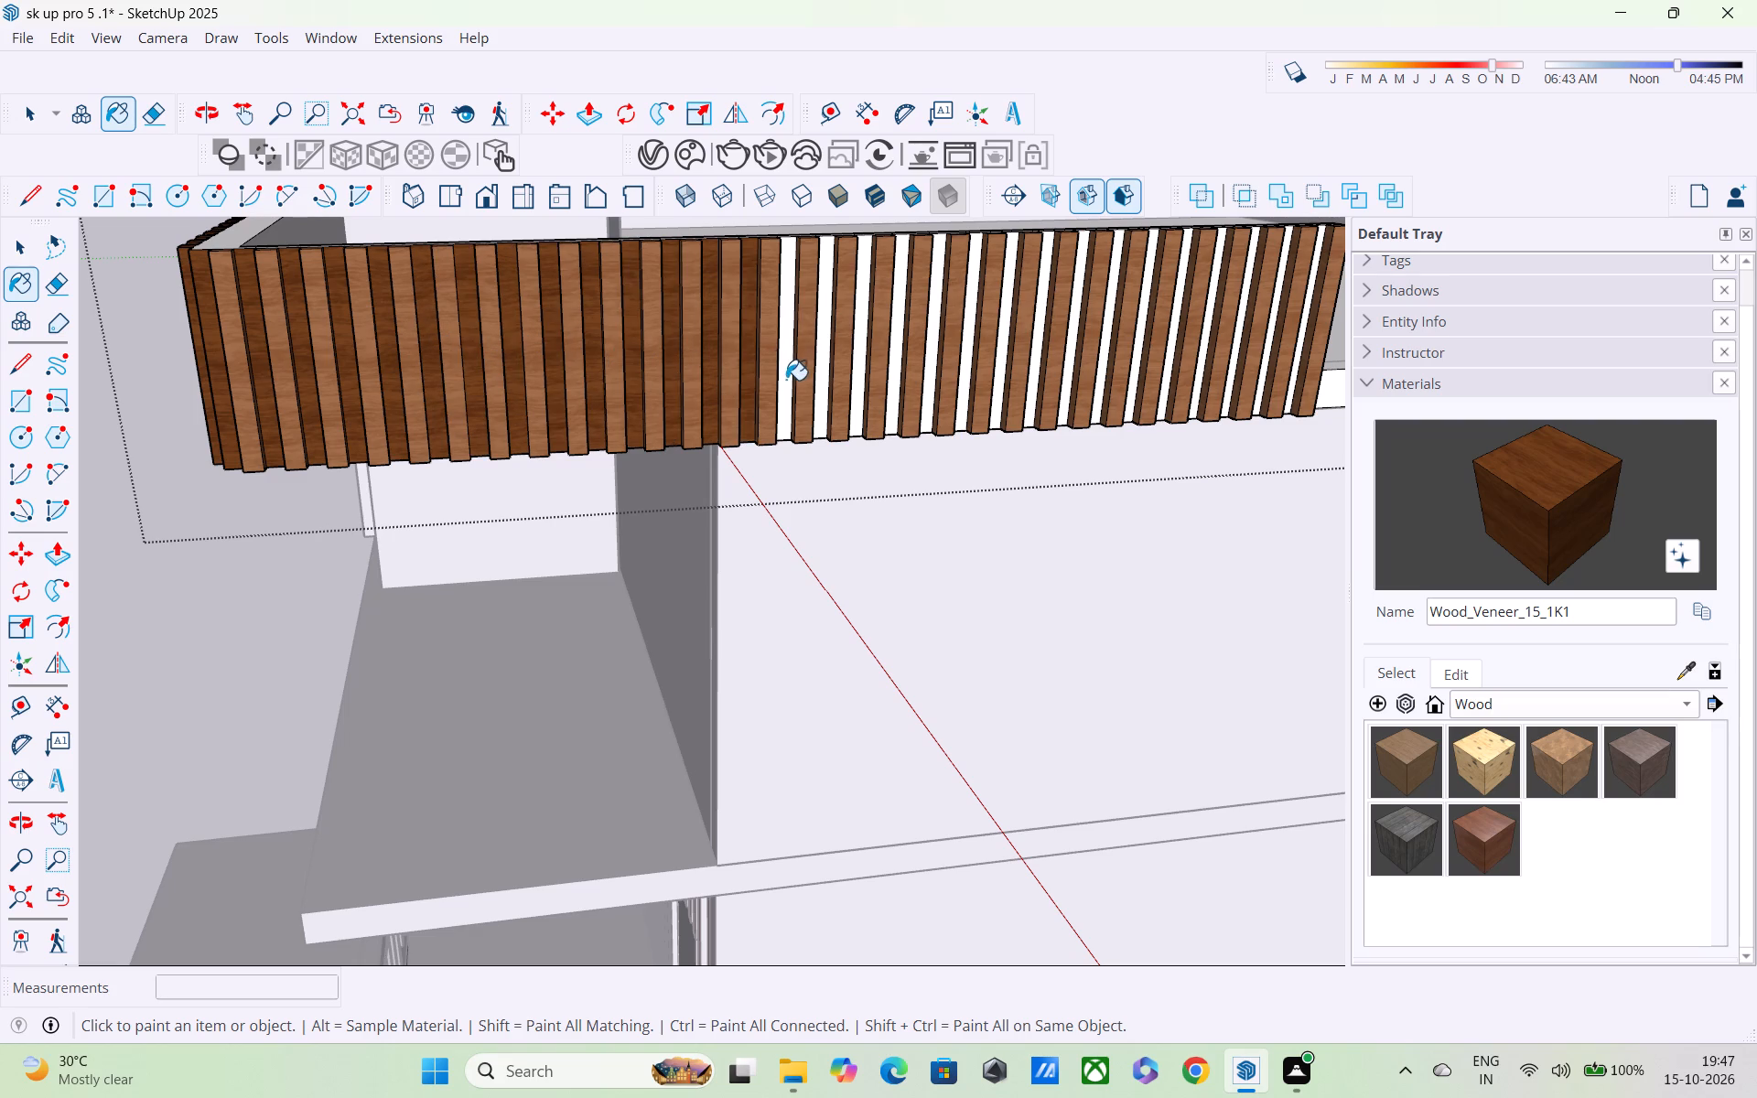
left_click(786, 380)
left_click(815, 384)
left_click(824, 380)
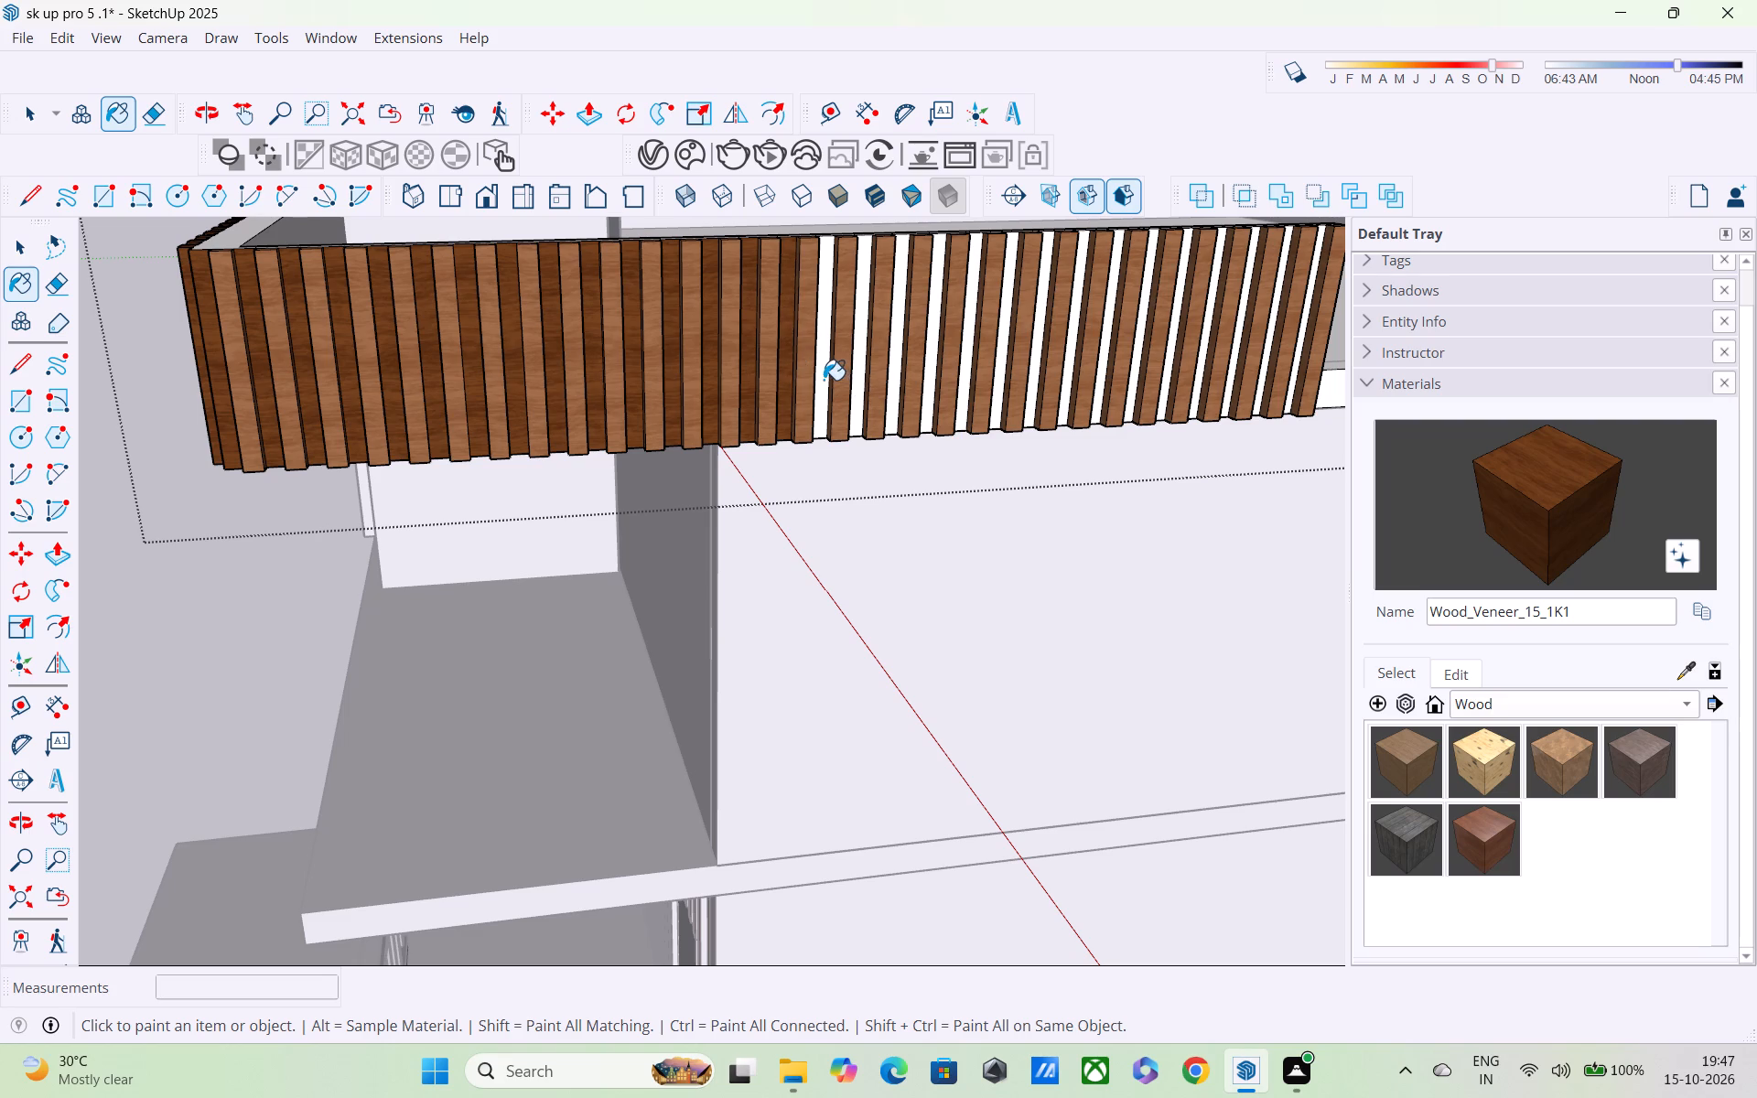
left_click(860, 391)
left_click(896, 393)
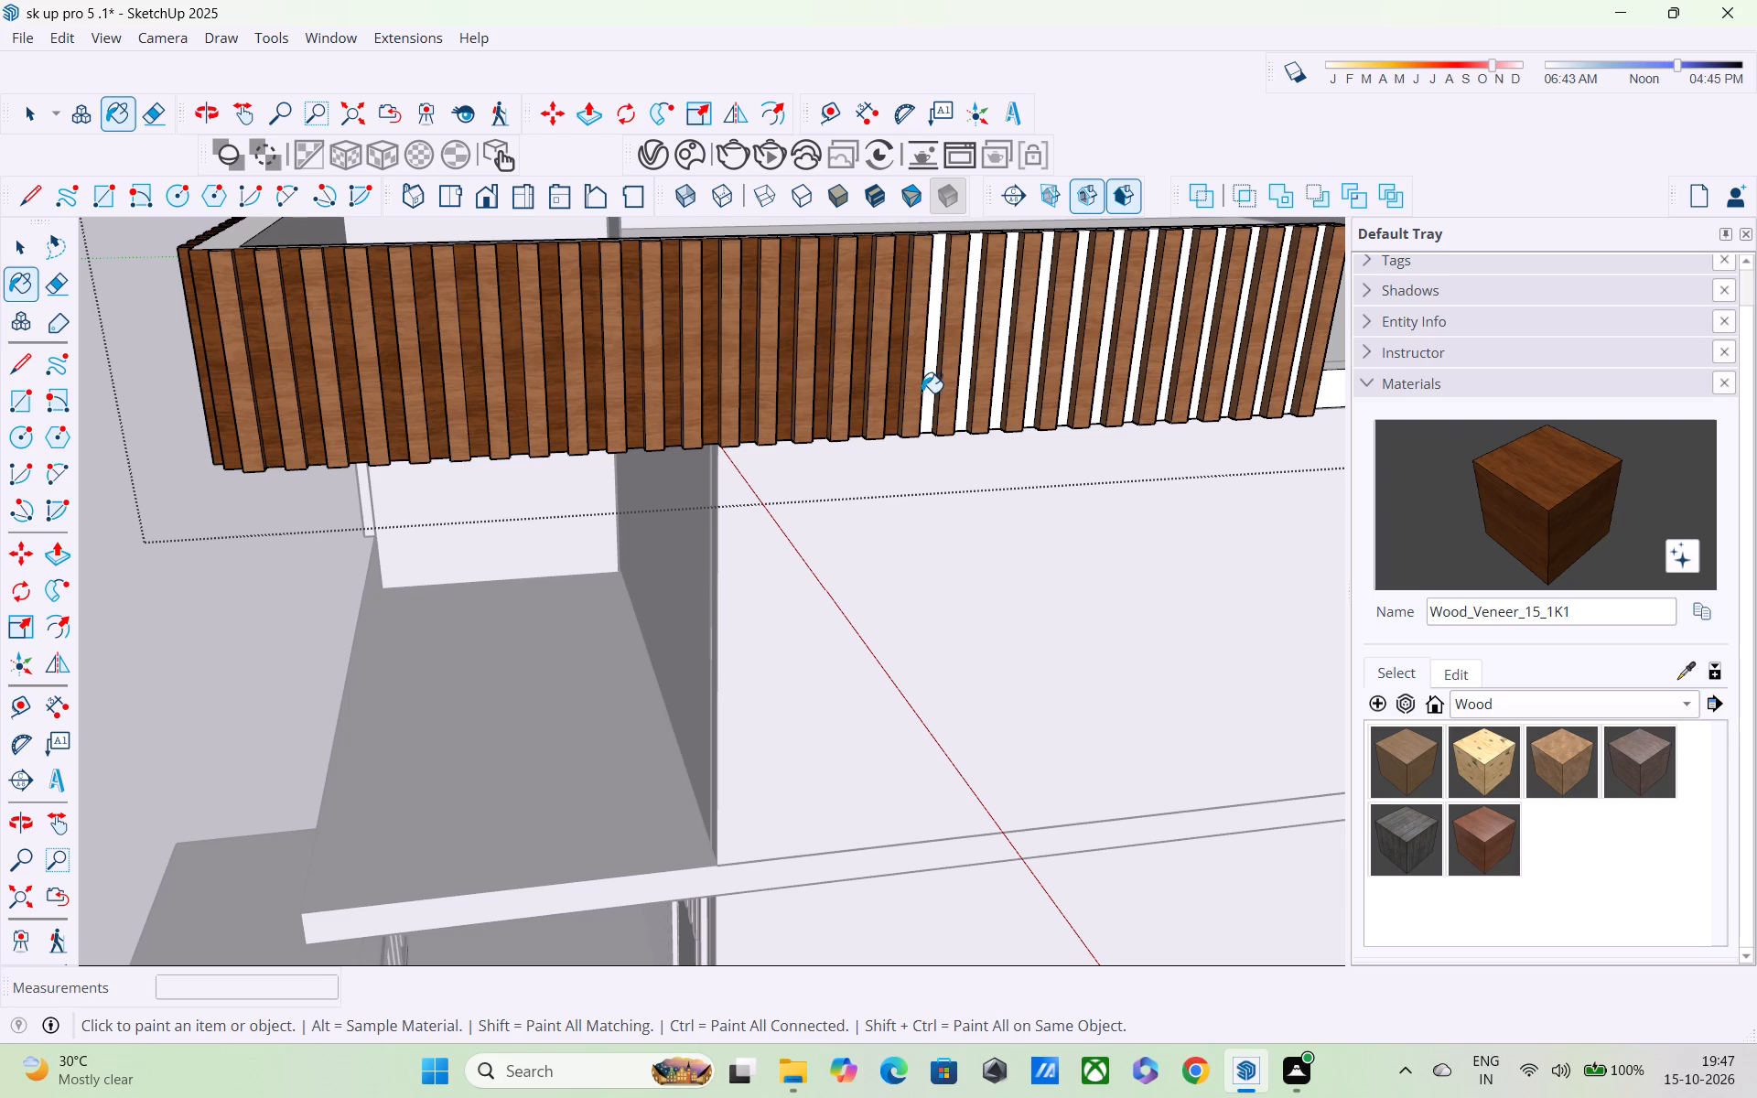
left_click(931, 397)
left_click(963, 399)
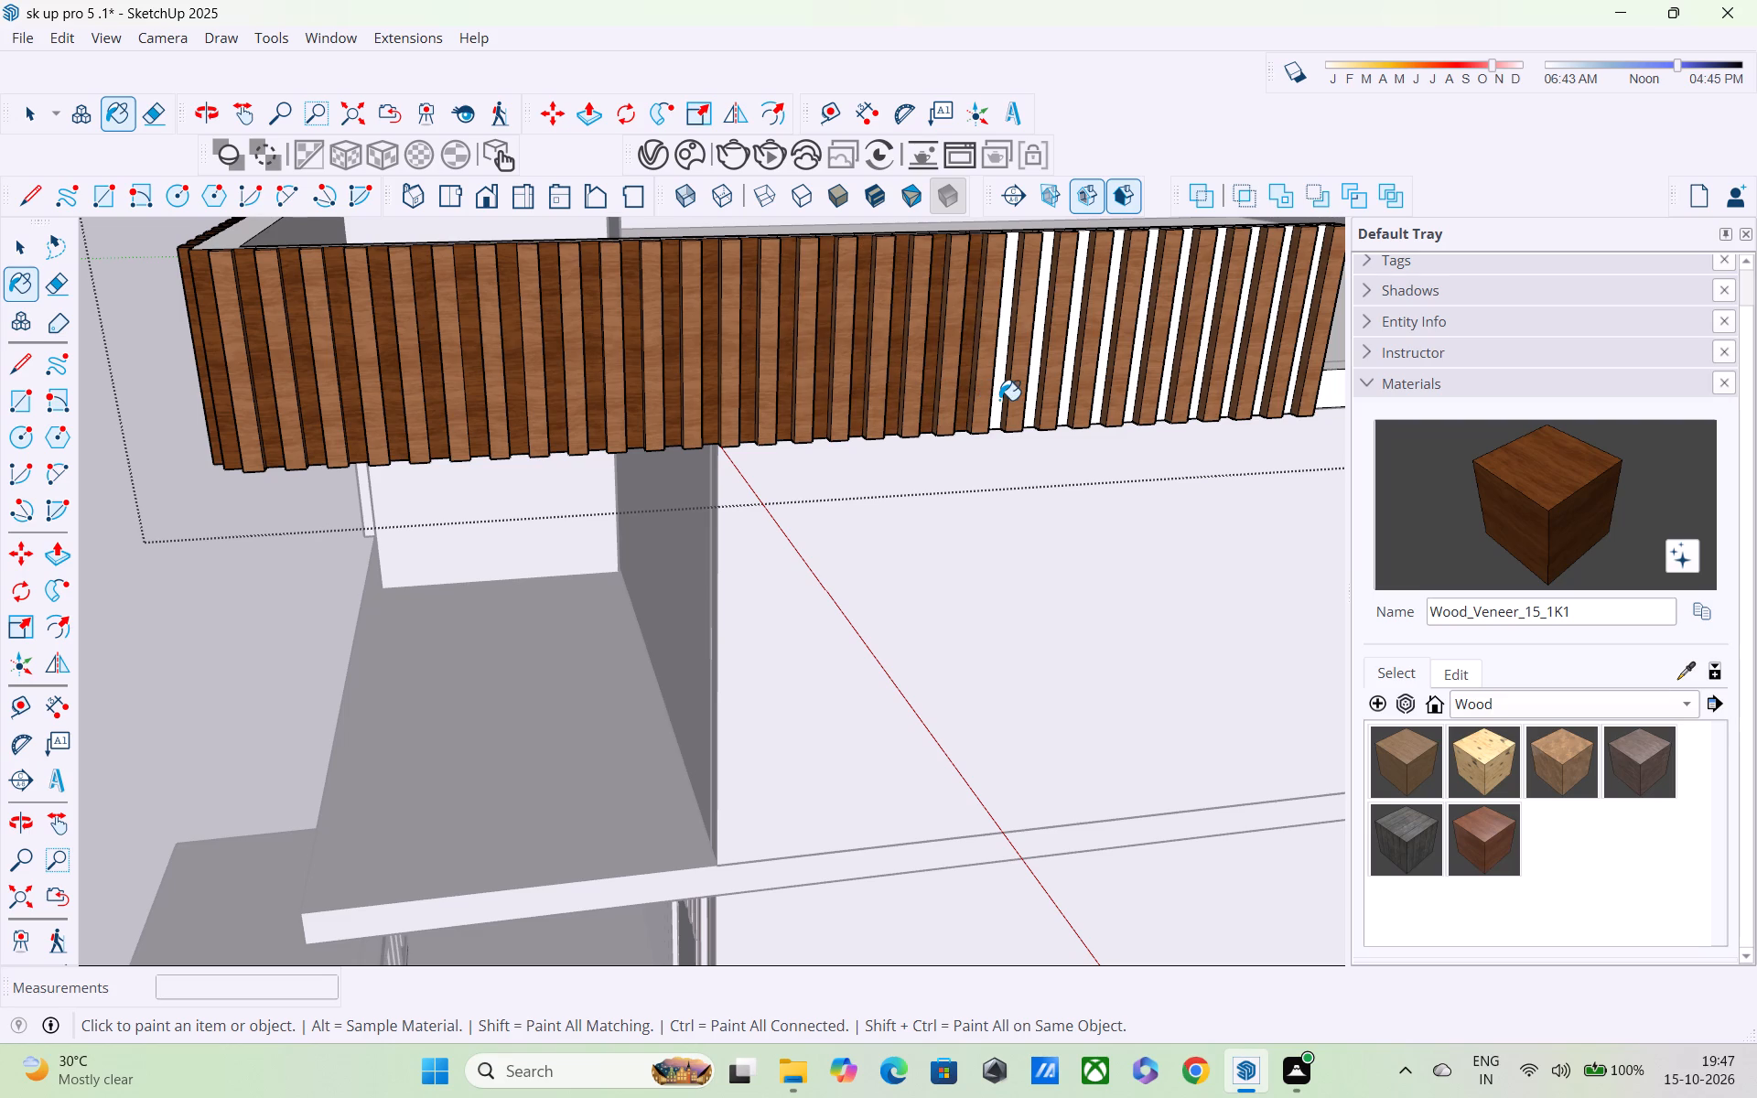
left_click(999, 400)
left_click(1038, 393)
Paint the remaining white recesses up to the far end of the side run with the darker veneer.
scroll(1033, 382, "up", 4)
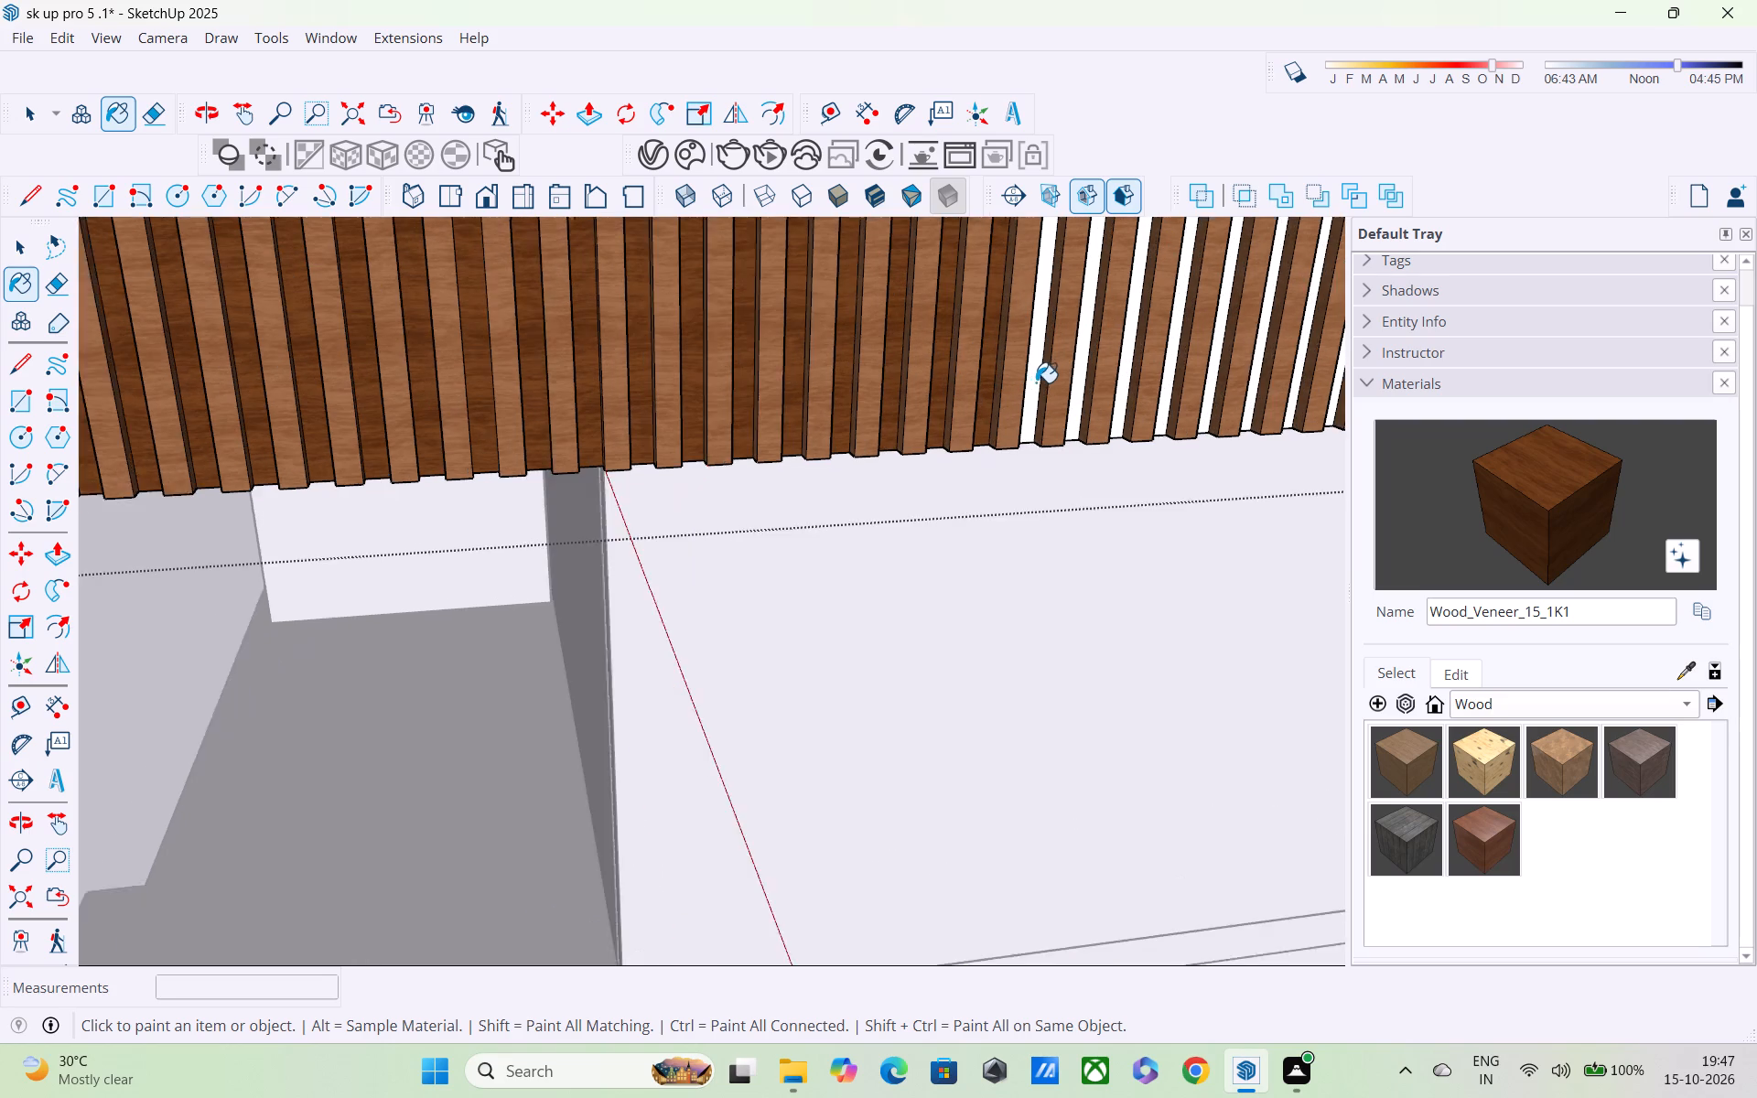
left_click(1029, 365)
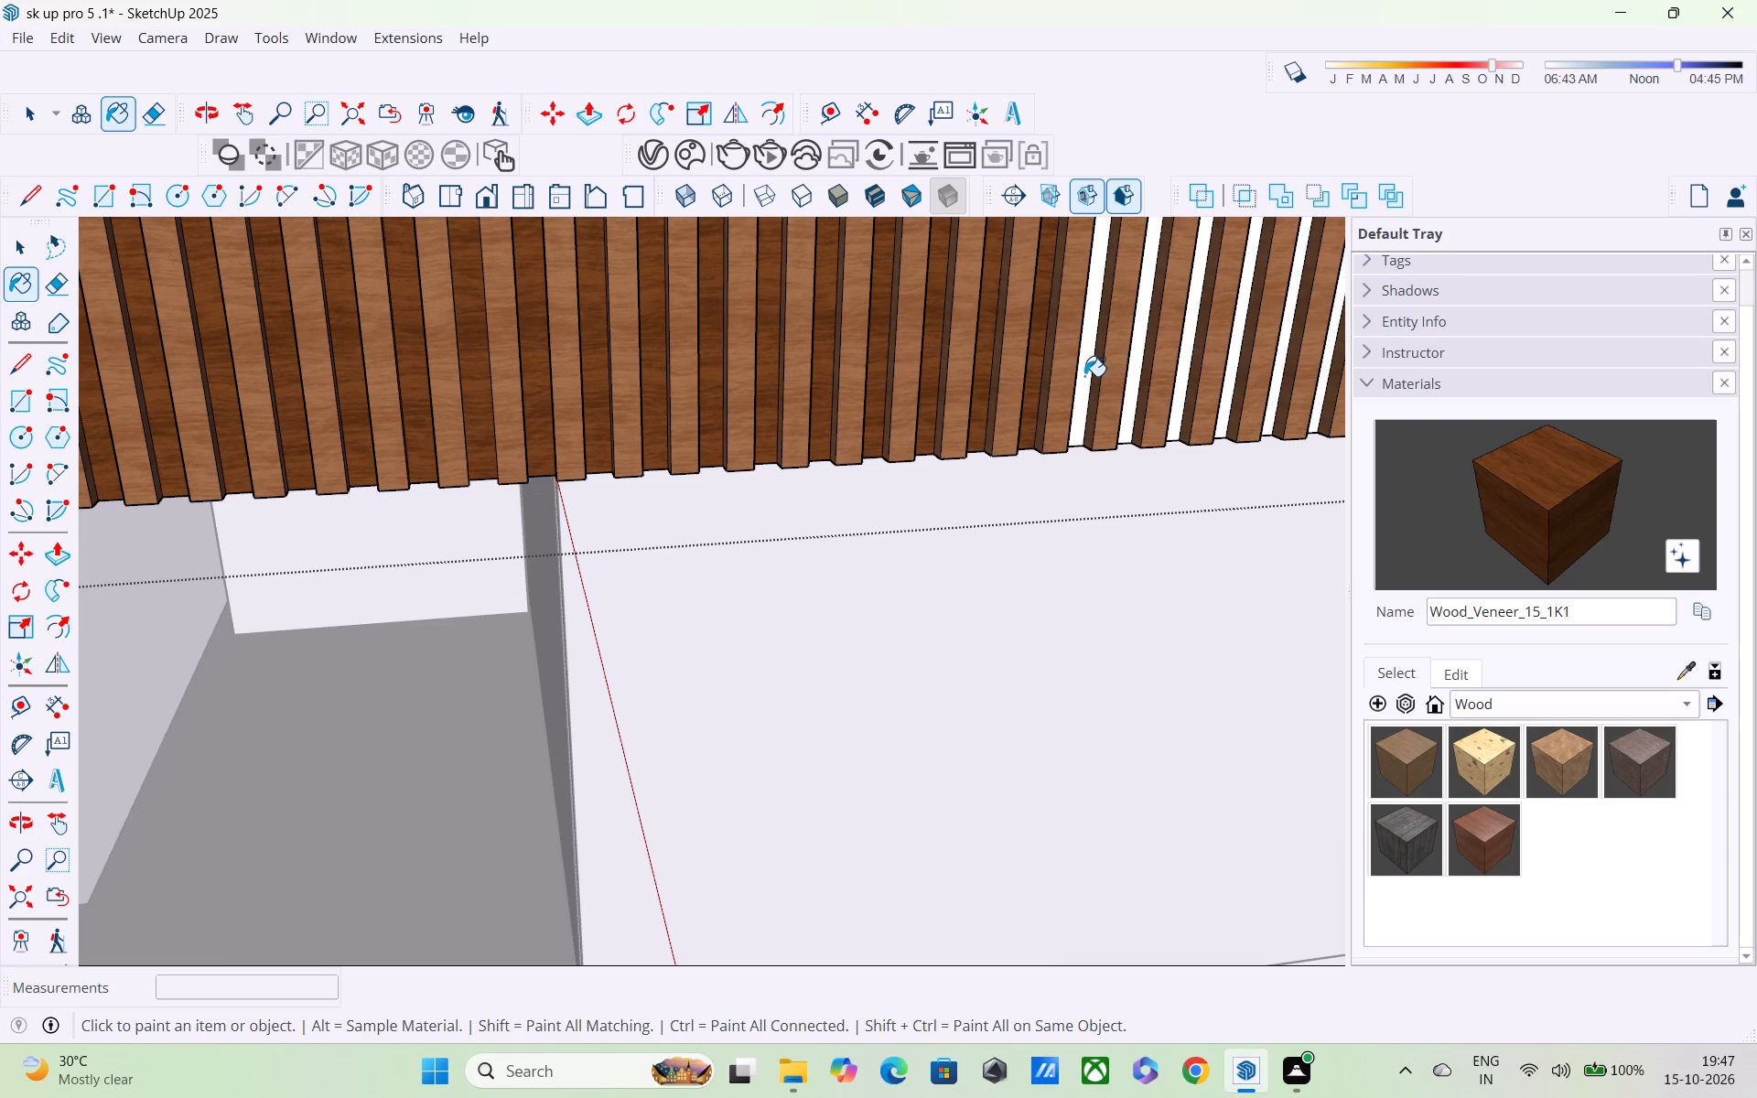
left_click(1084, 376)
middle_click_drag(1084, 376, 882, 400)
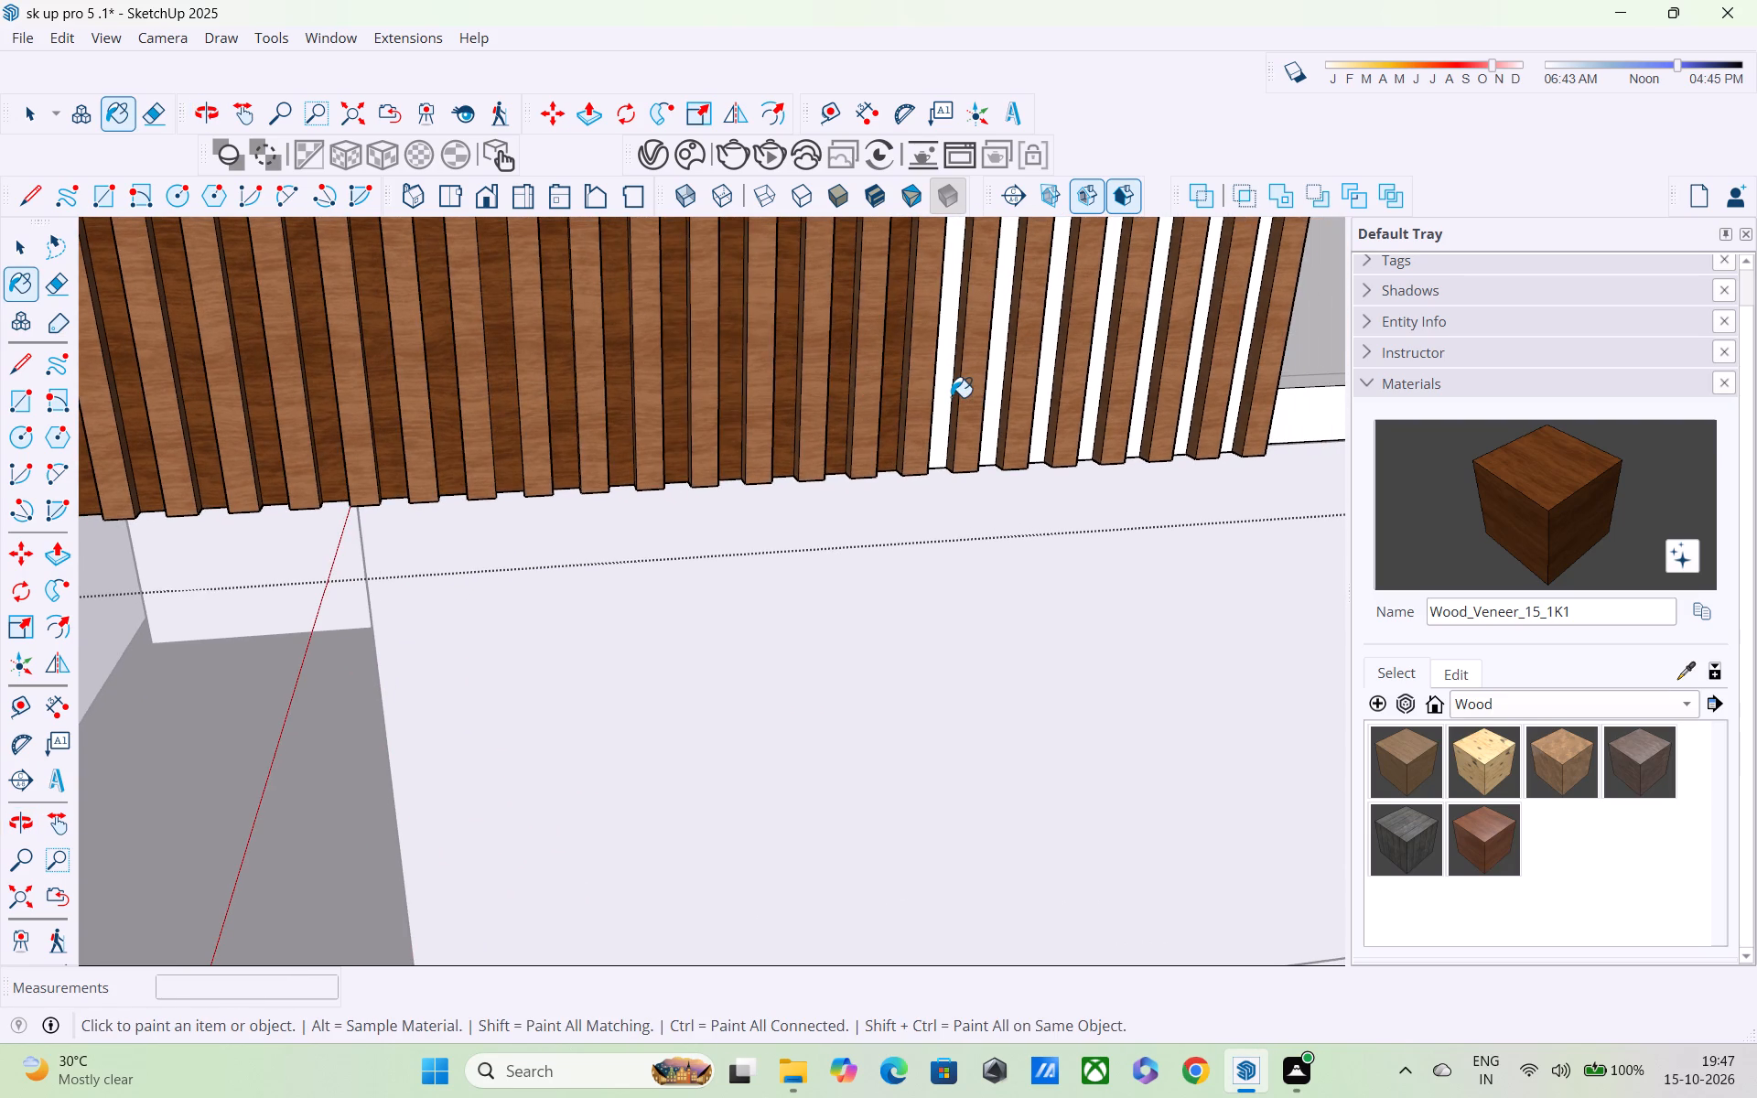
left_click(951, 396)
left_click(992, 405)
left_click(1039, 412)
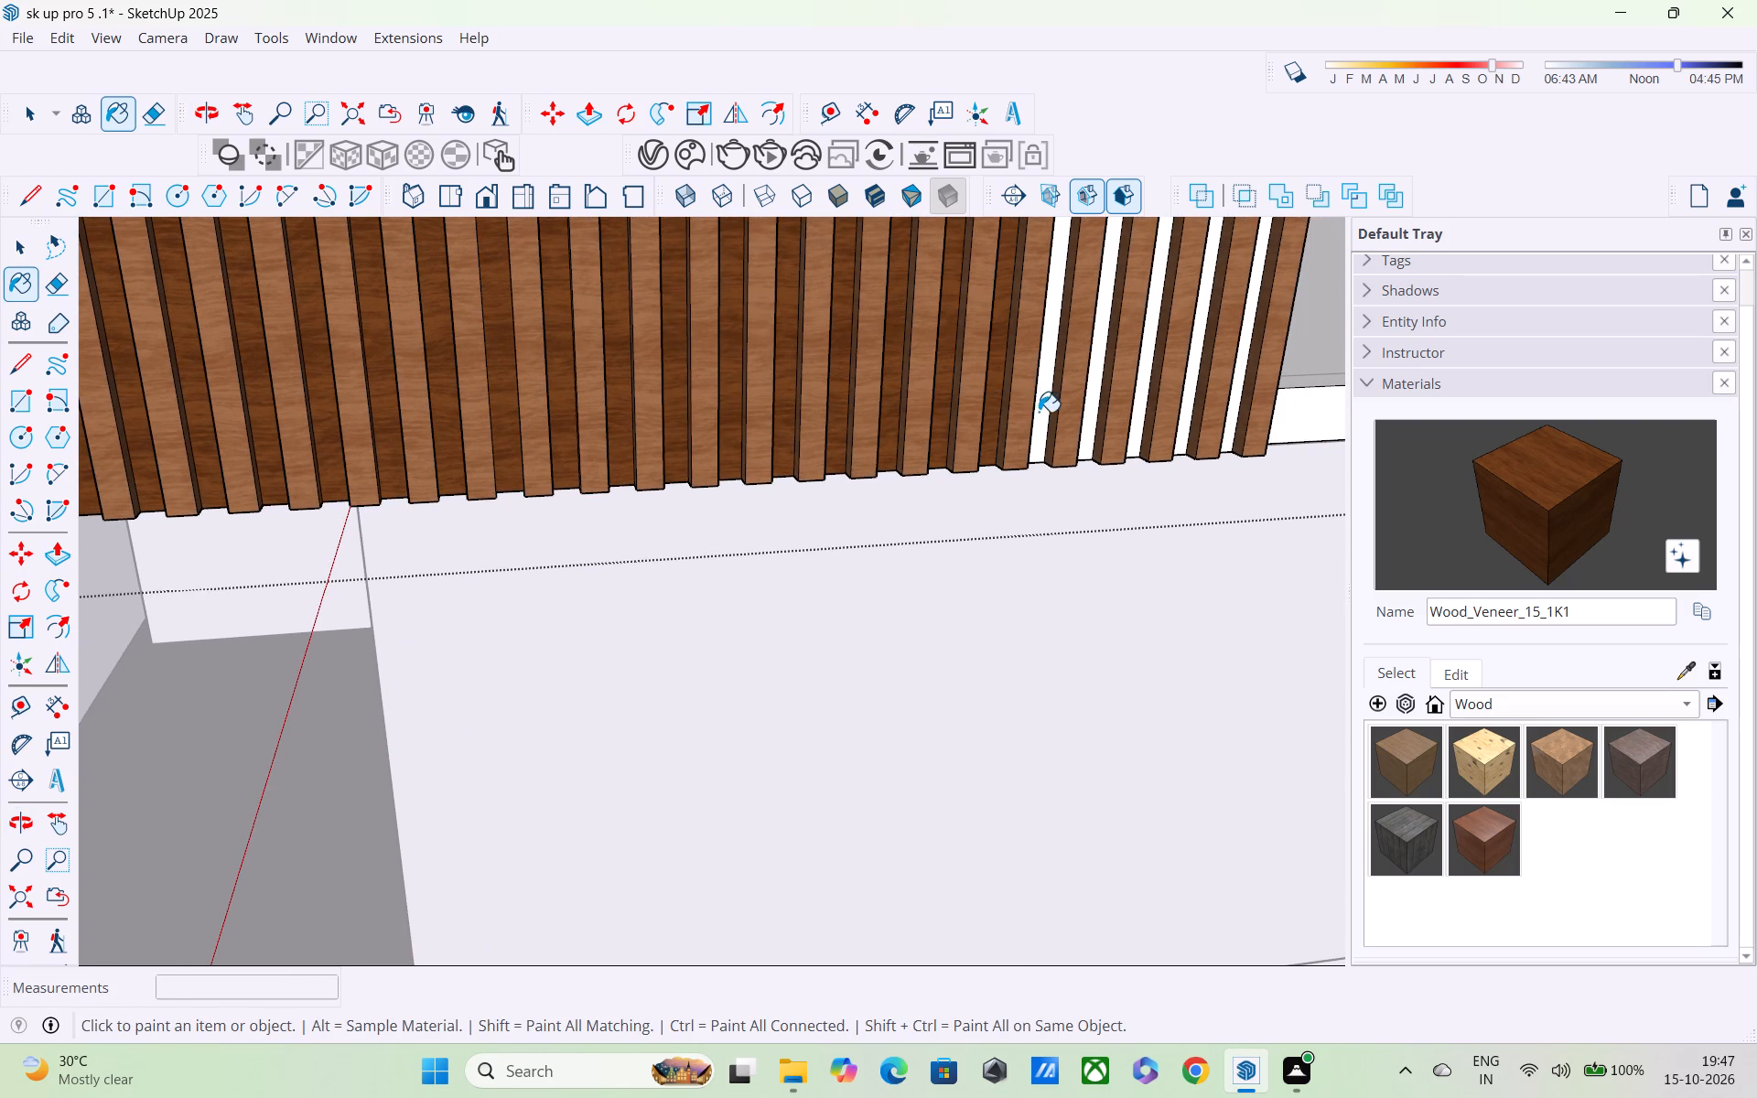
left_click(1087, 398)
left_click(1137, 389)
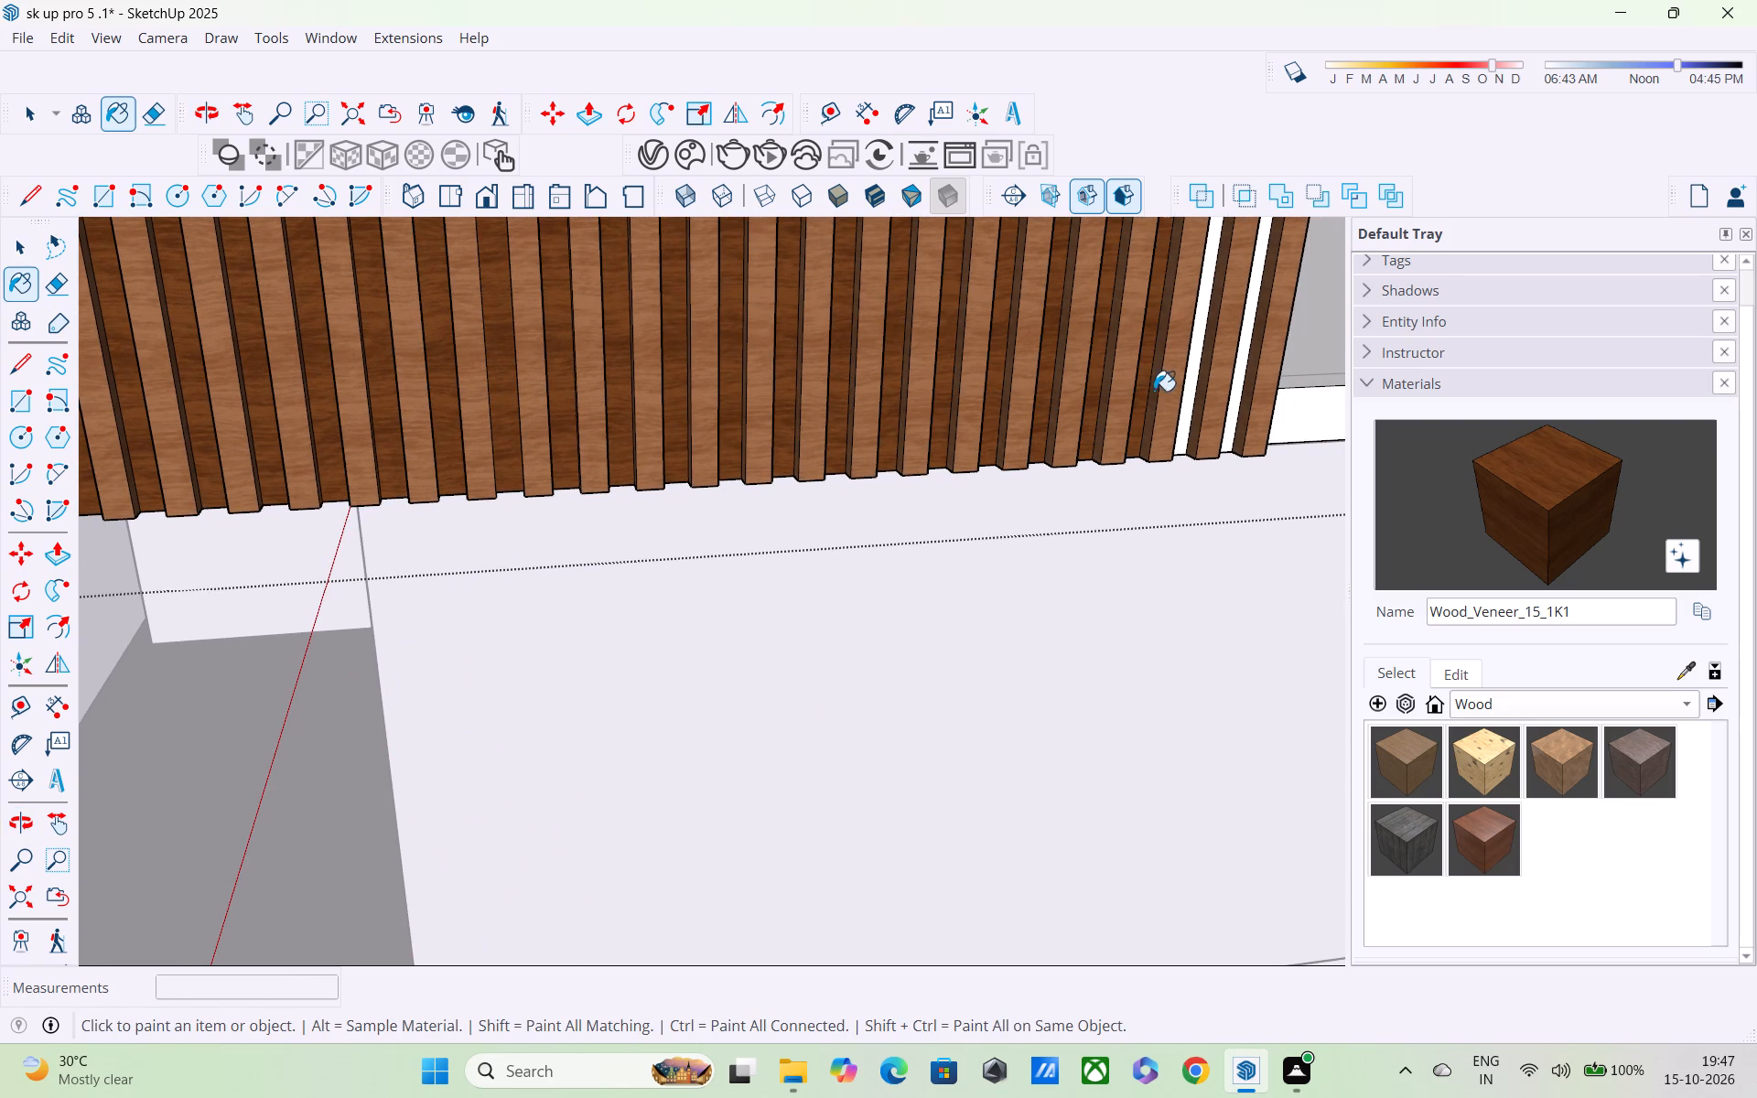
left_click(1189, 393)
left_click(1231, 395)
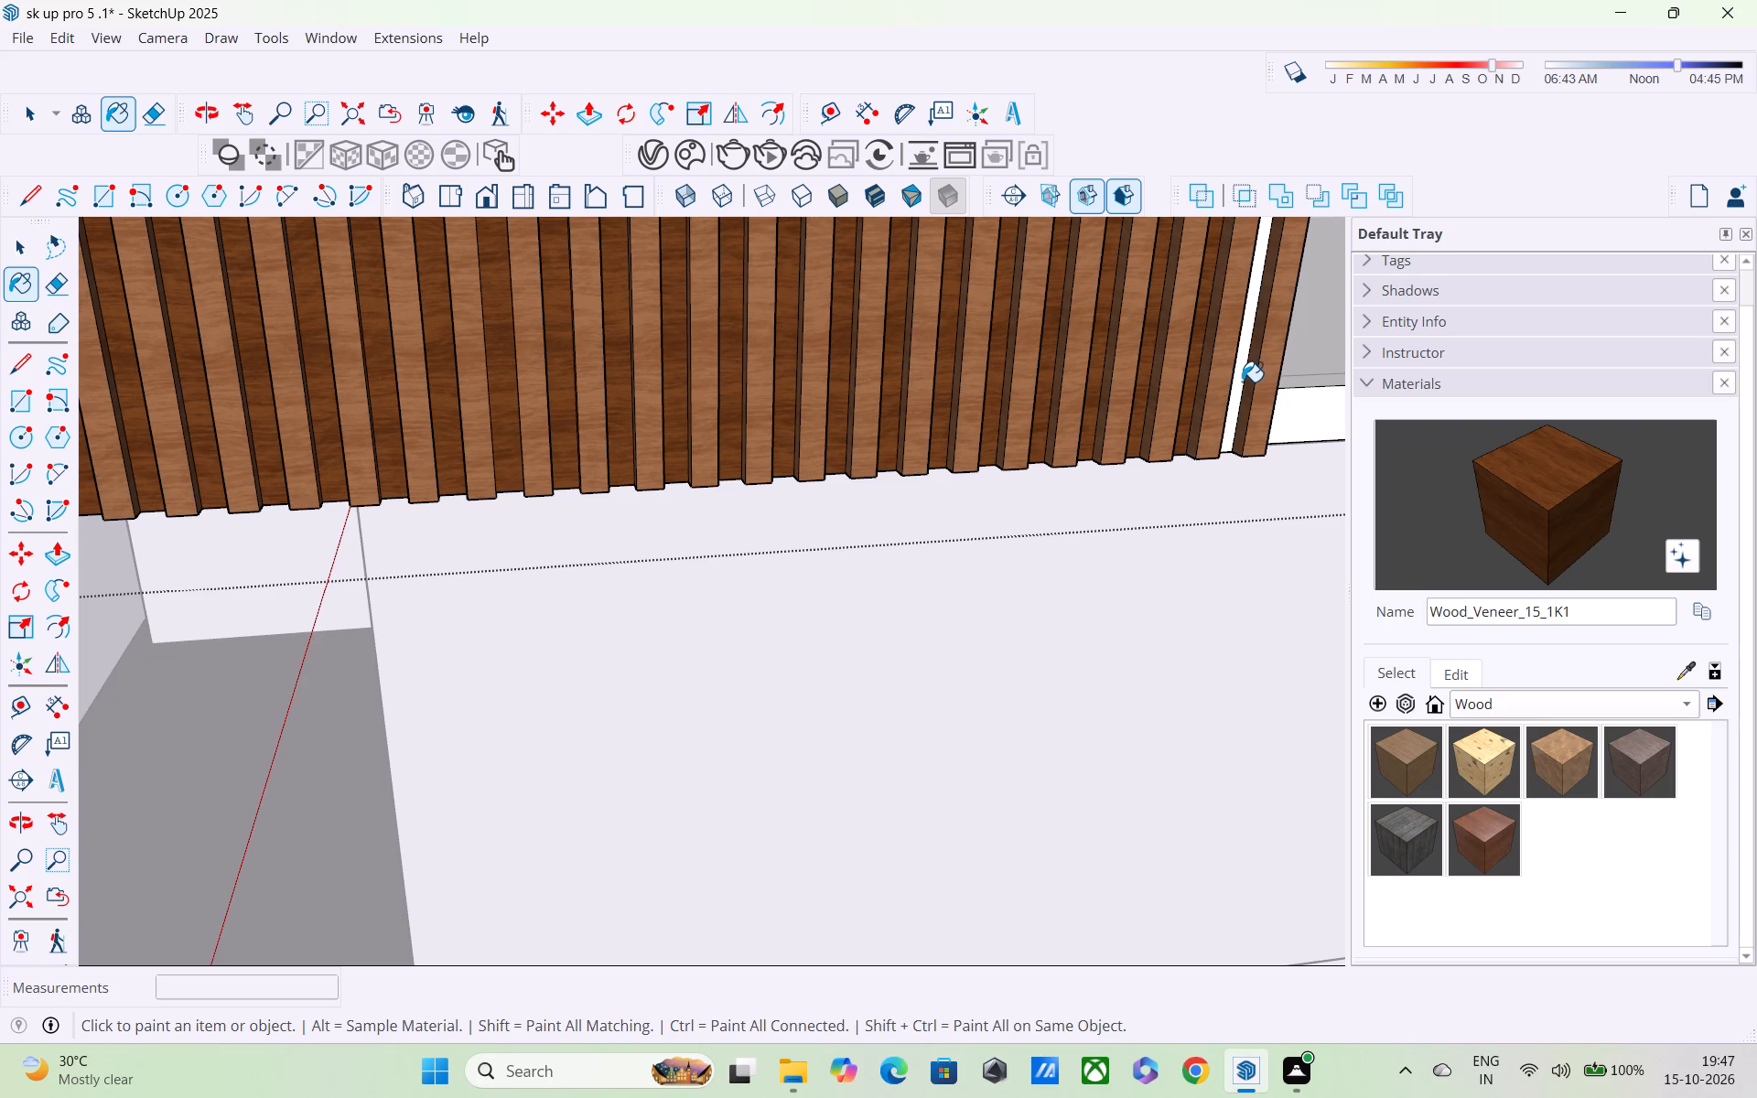
left_click(1239, 377)
Examine the veneered railing on the whole house from the front, side and rear.
scroll(1239, 377, "down", 5)
middle_click_drag(698, 565, 900, 556)
scroll(891, 553, "down", 6)
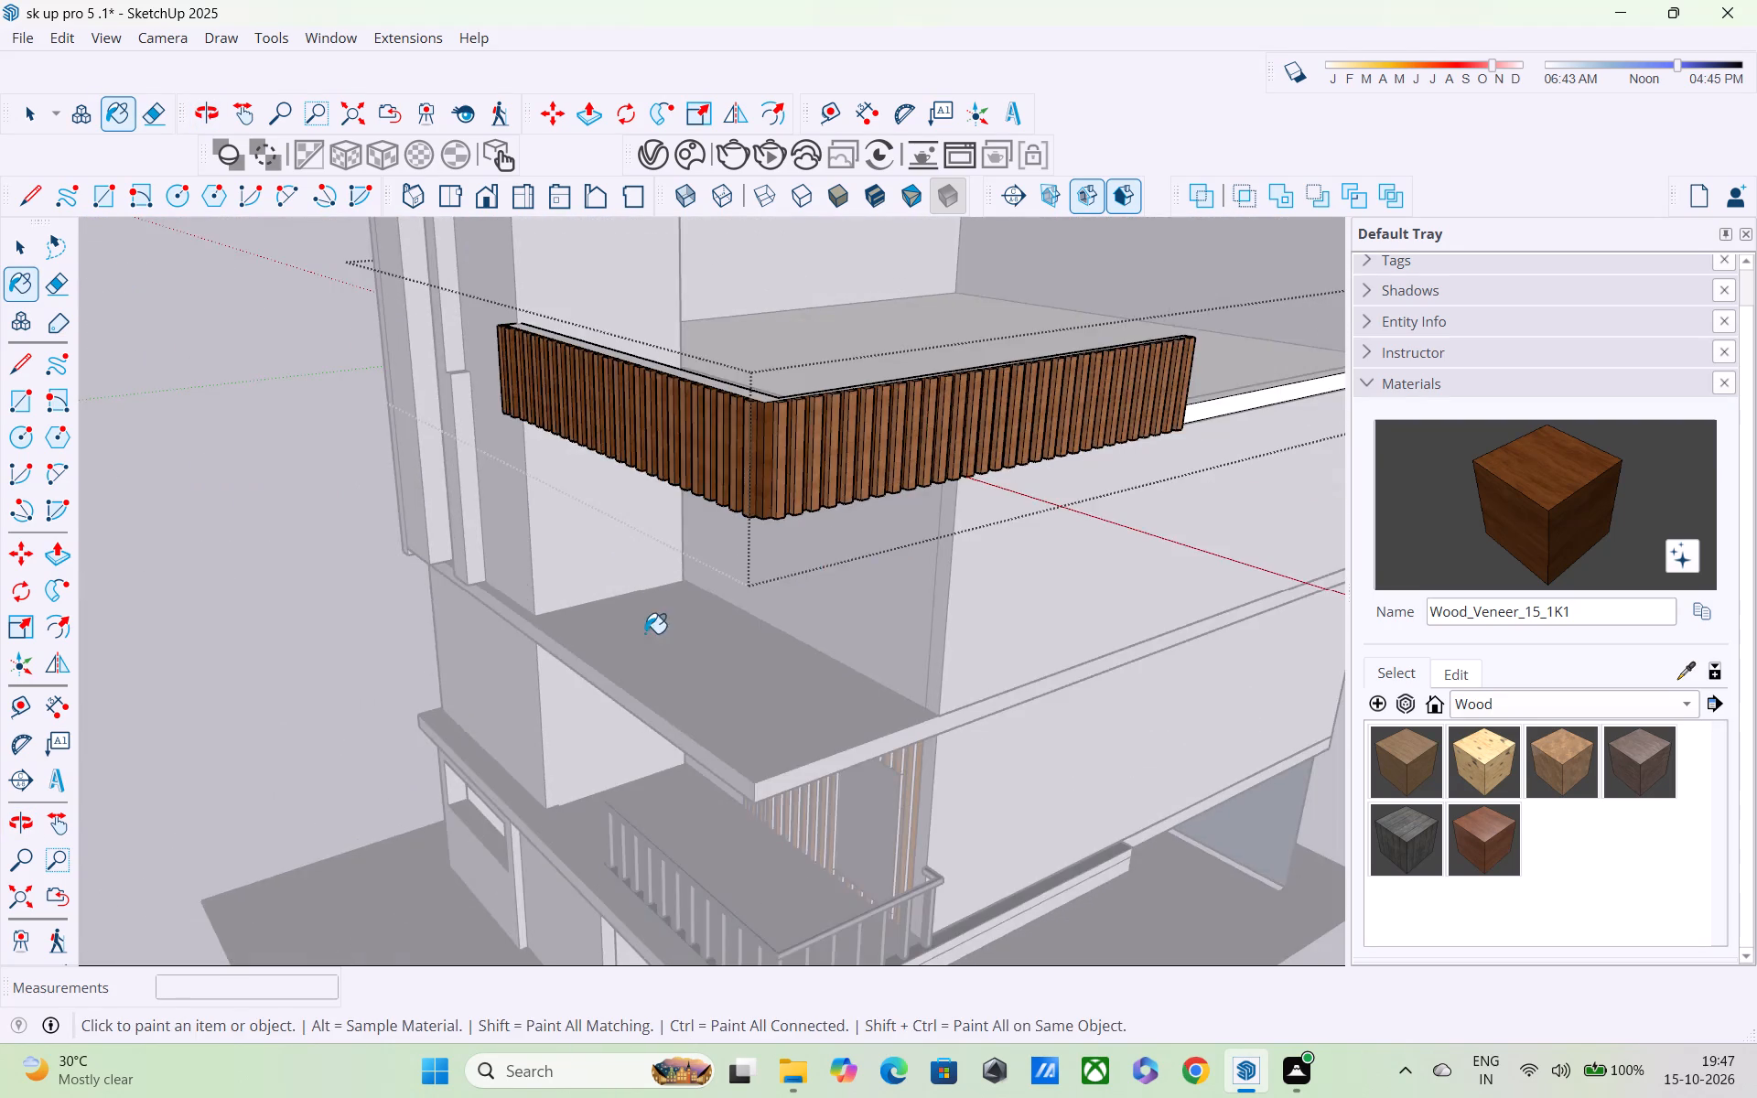
middle_click_drag(648, 631, 764, 582)
scroll(727, 626, "down", 5)
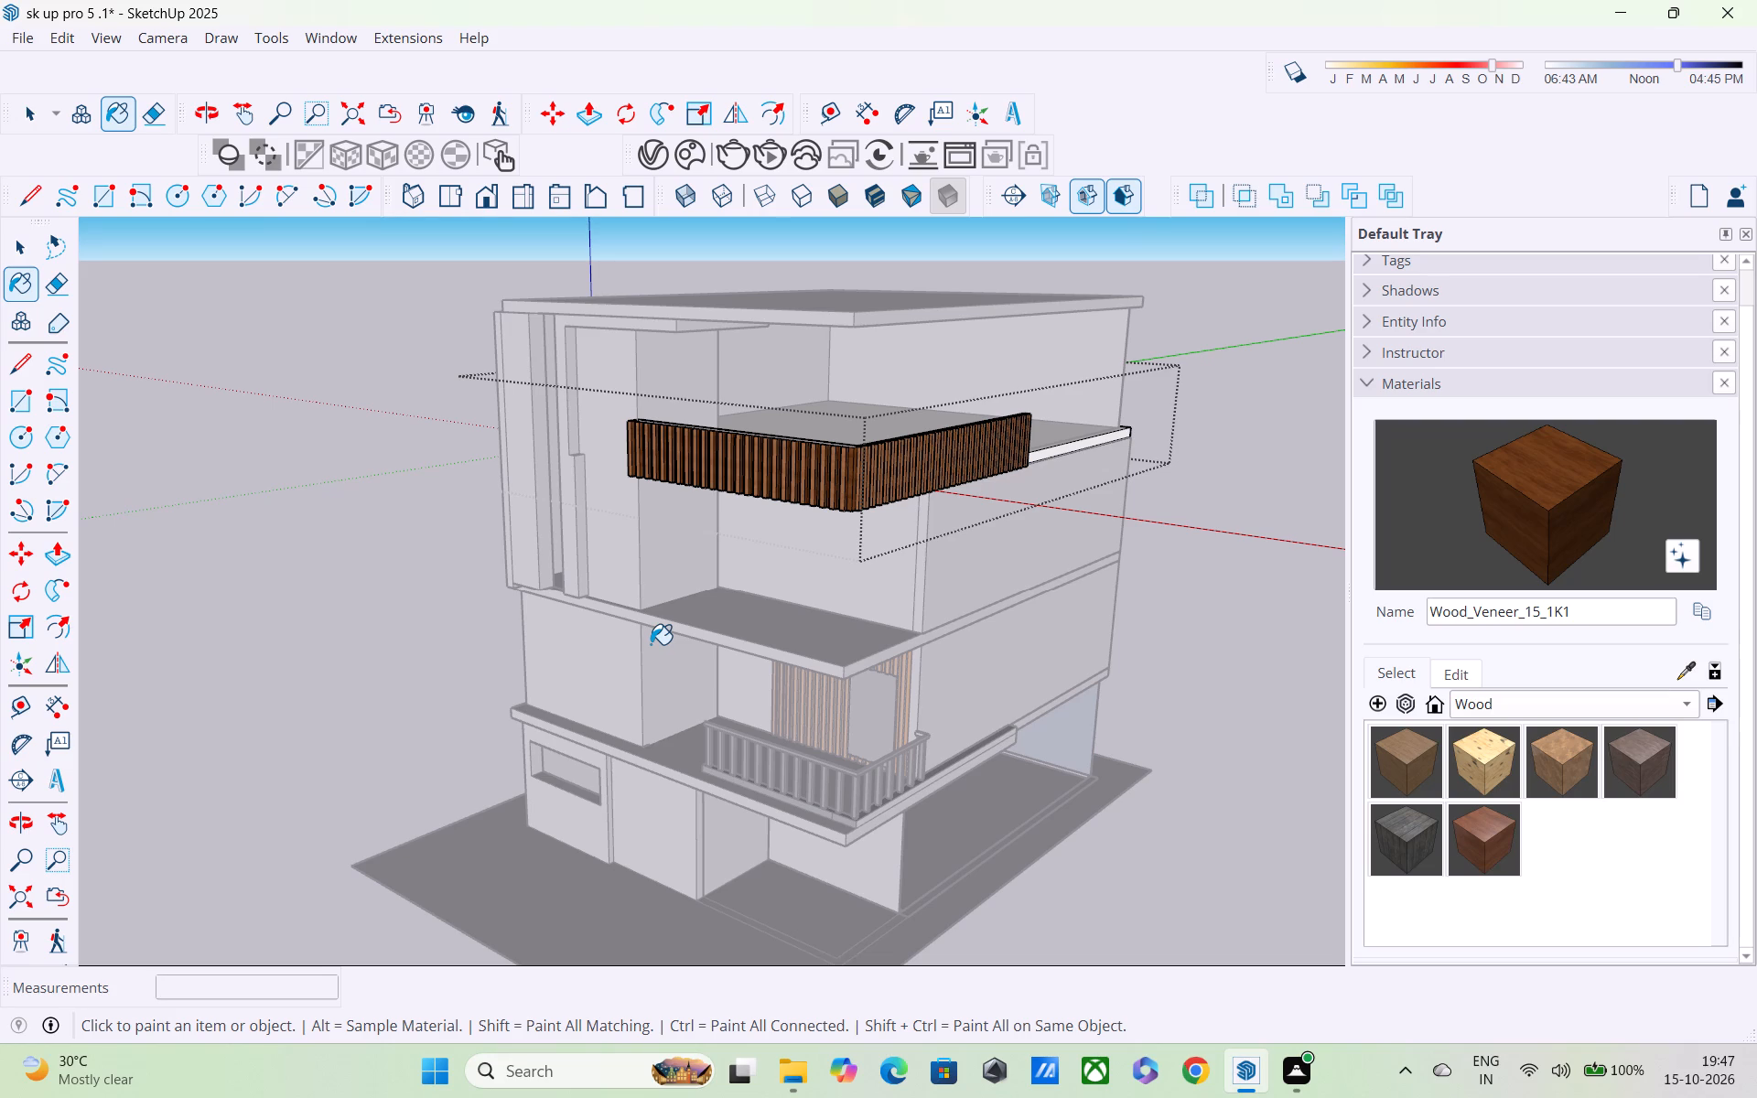
scroll(641, 530, "down", 3)
middle_click_drag(641, 528, 348, 585)
scroll(342, 585, "down", 3)
middle_click_drag(793, 487, 606, 433)
scroll(605, 429, "up", 1)
scroll(604, 405, "down", 3)
middle_click_drag(742, 448, 570, 423)
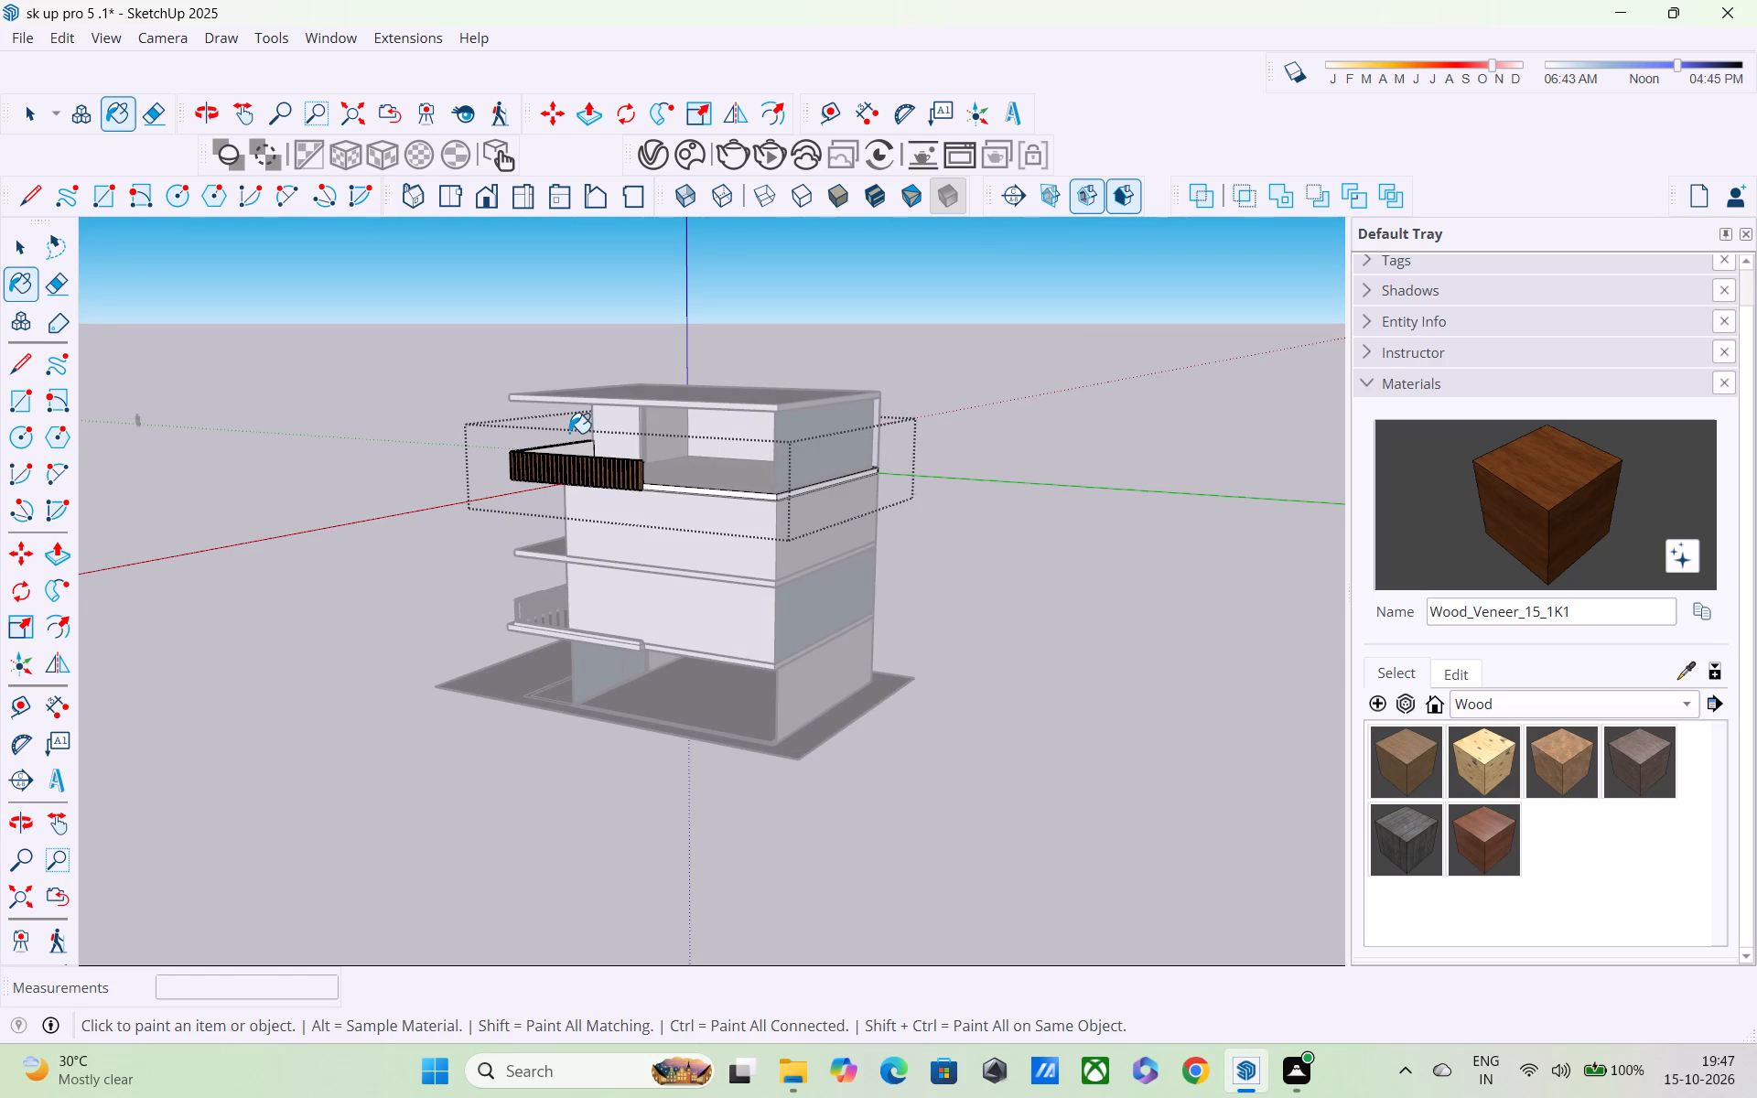
scroll(441, 430, "down", 3)
middle_click_drag(441, 430, 404, 412)
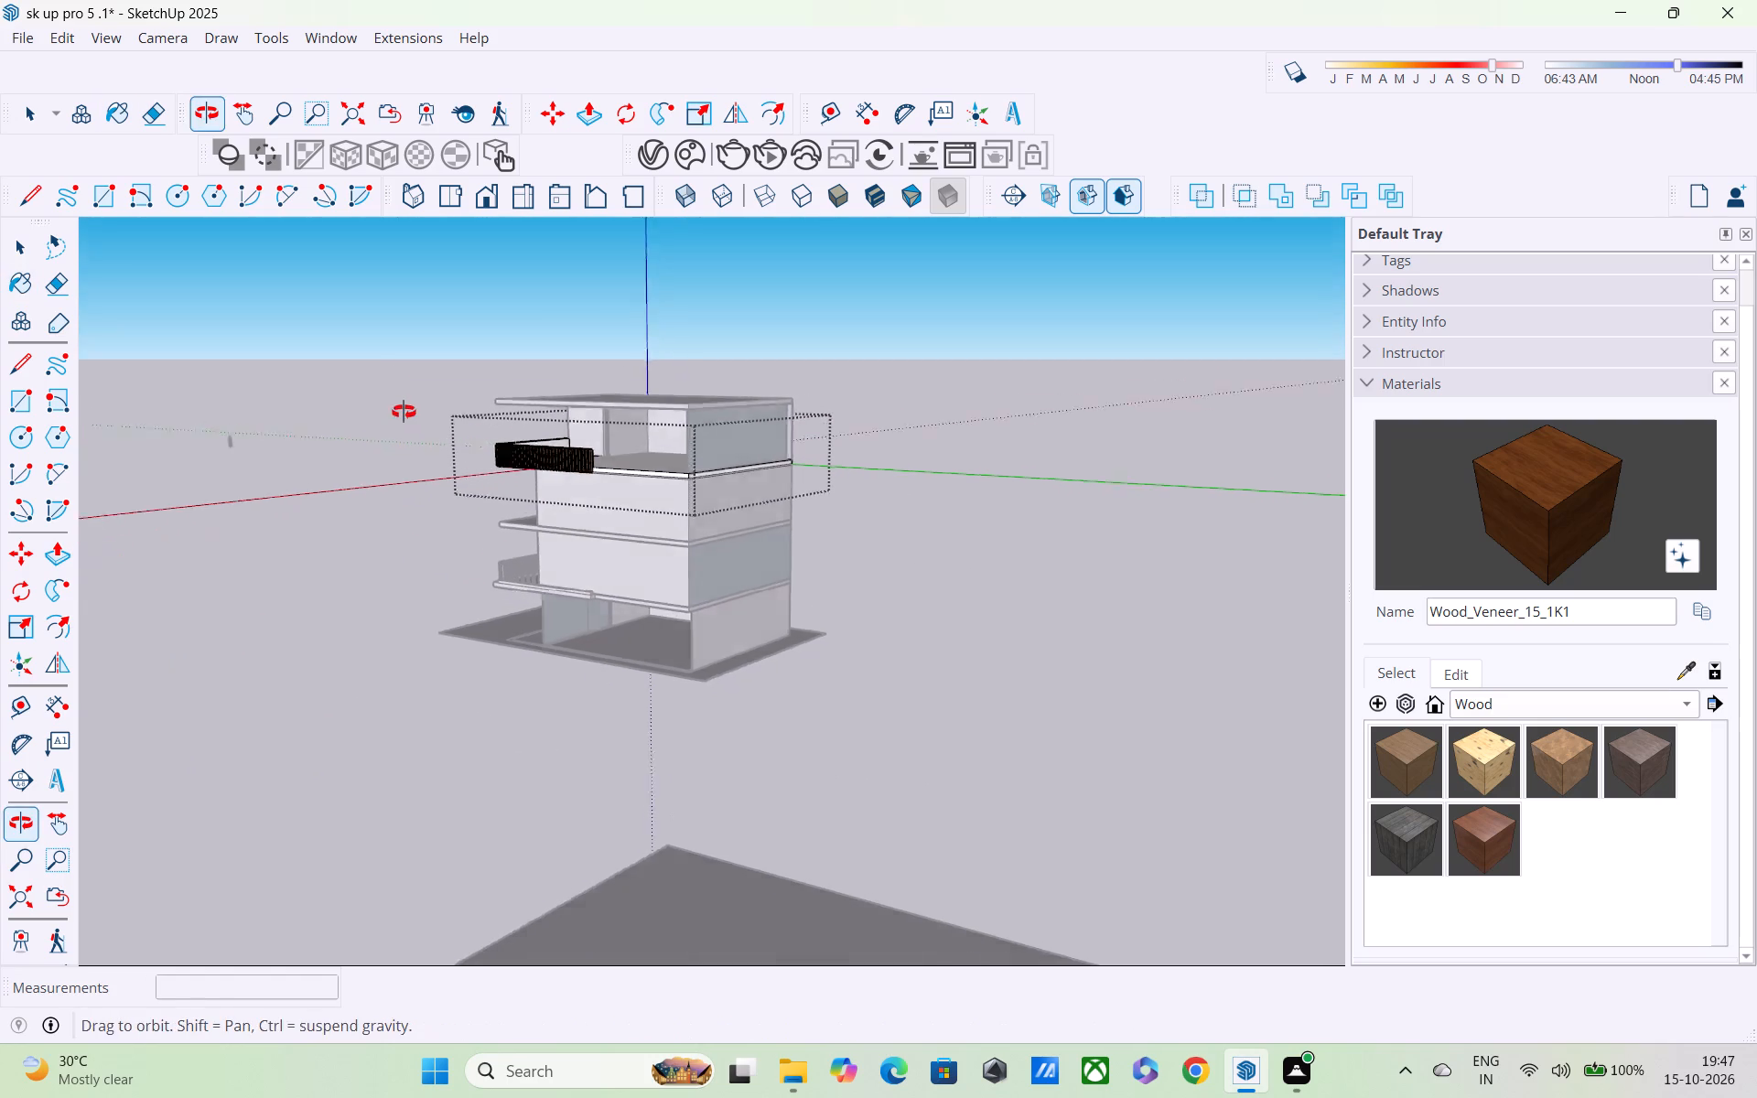
middle_click_drag(404, 412, 393, 402)
scroll(392, 404, "down", 1)
middle_click_drag(467, 518, 805, 397)
scroll(924, 285, "up", 3)
middle_click_drag(868, 340, 810, 467)
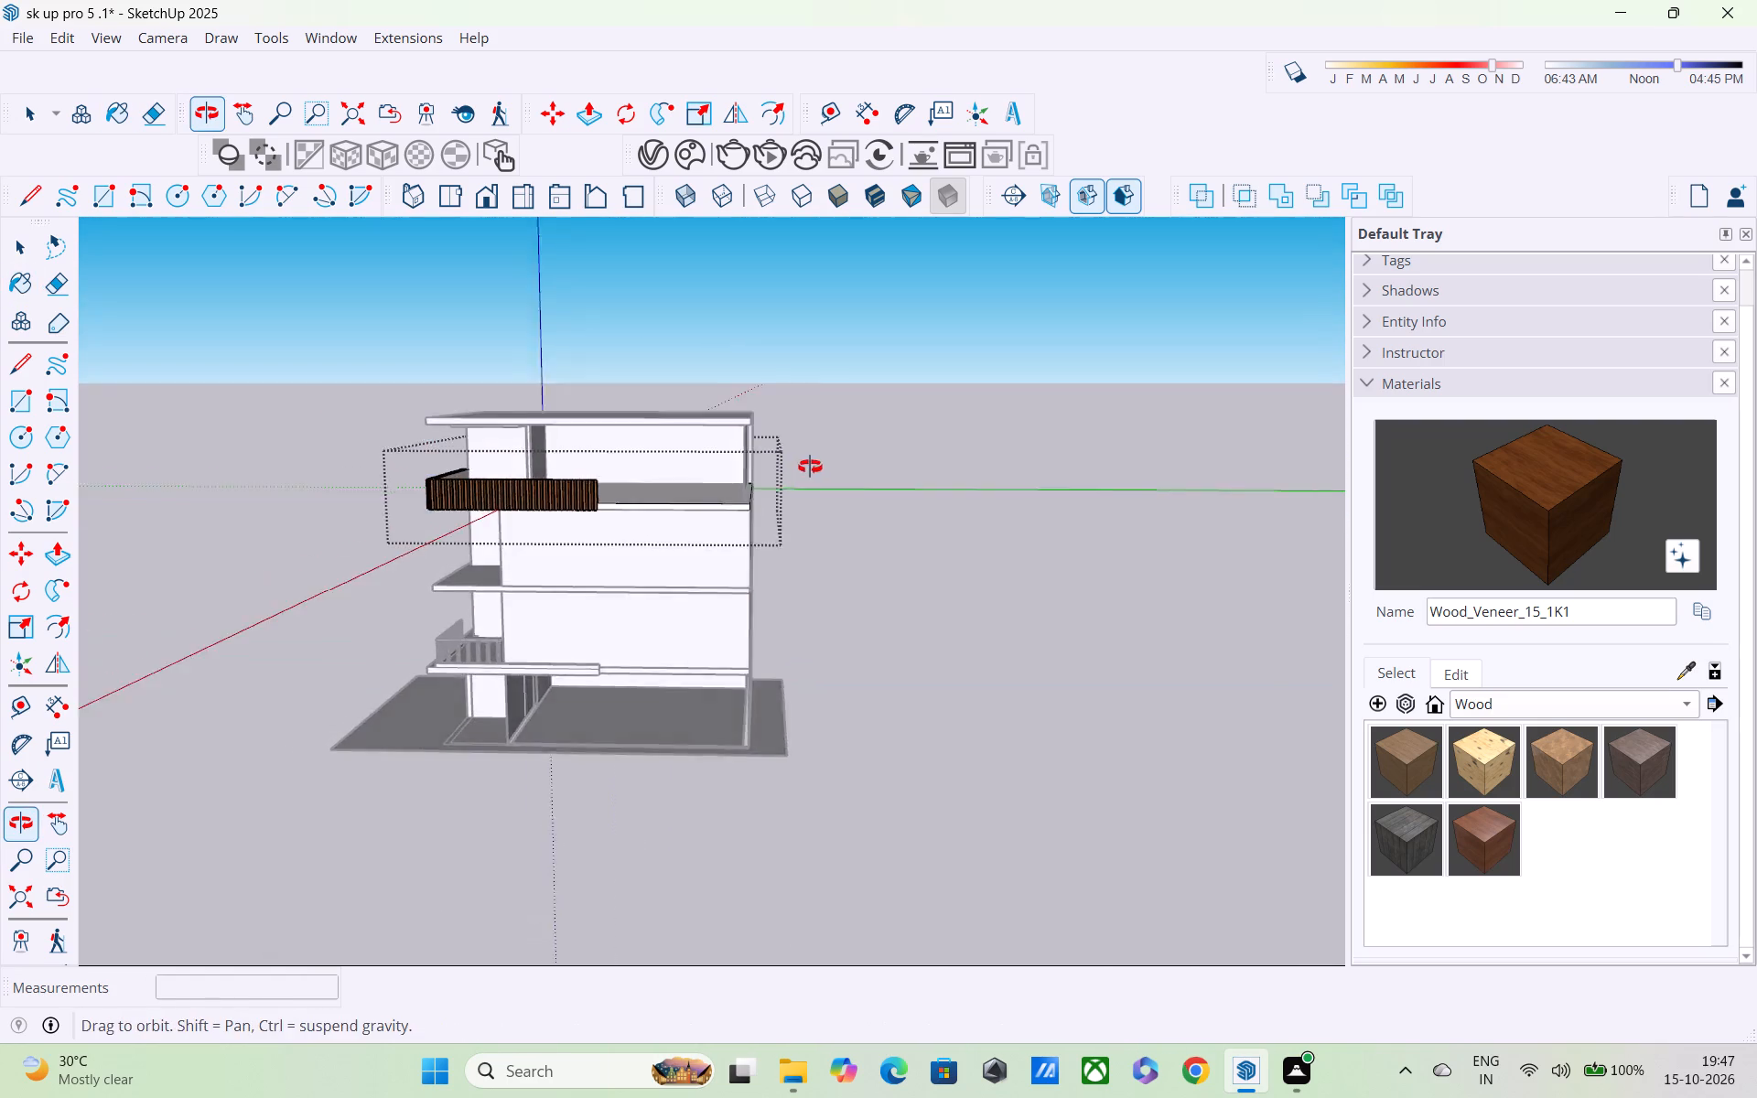
middle_click_drag(810, 467, 787, 477)
scroll(787, 477, "up", 8)
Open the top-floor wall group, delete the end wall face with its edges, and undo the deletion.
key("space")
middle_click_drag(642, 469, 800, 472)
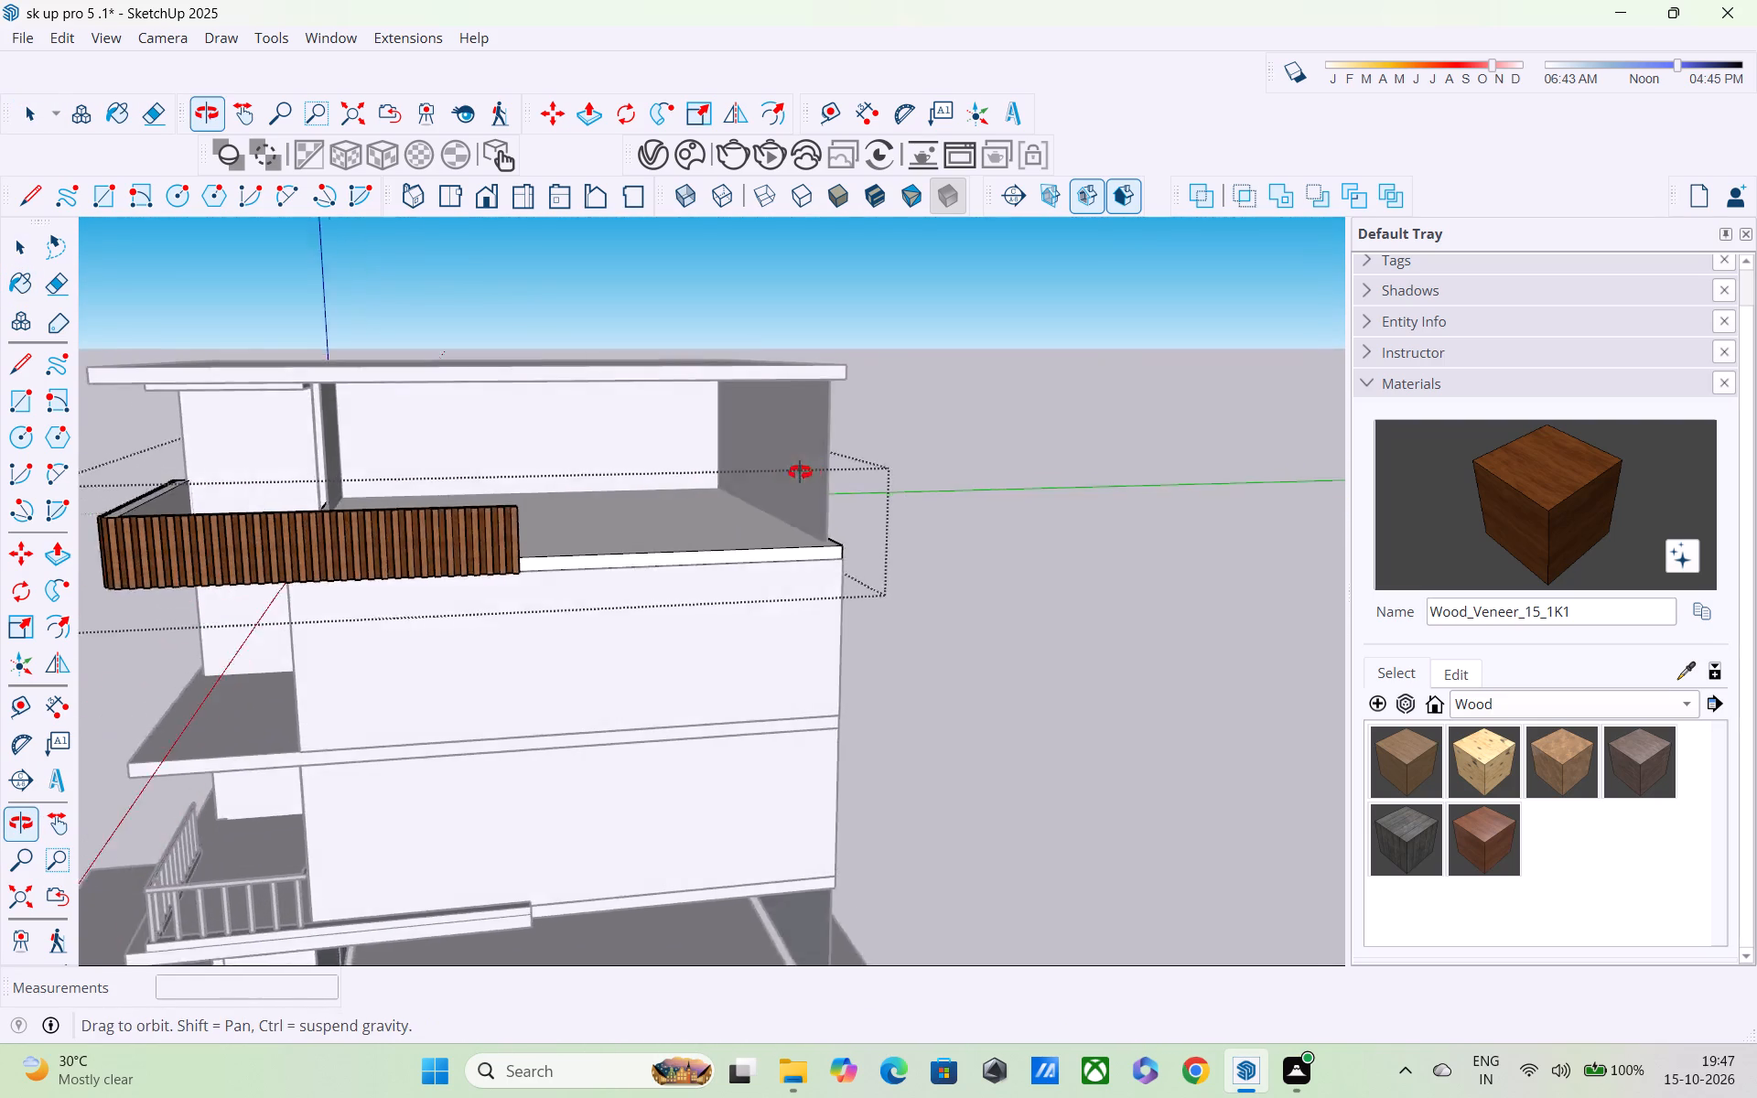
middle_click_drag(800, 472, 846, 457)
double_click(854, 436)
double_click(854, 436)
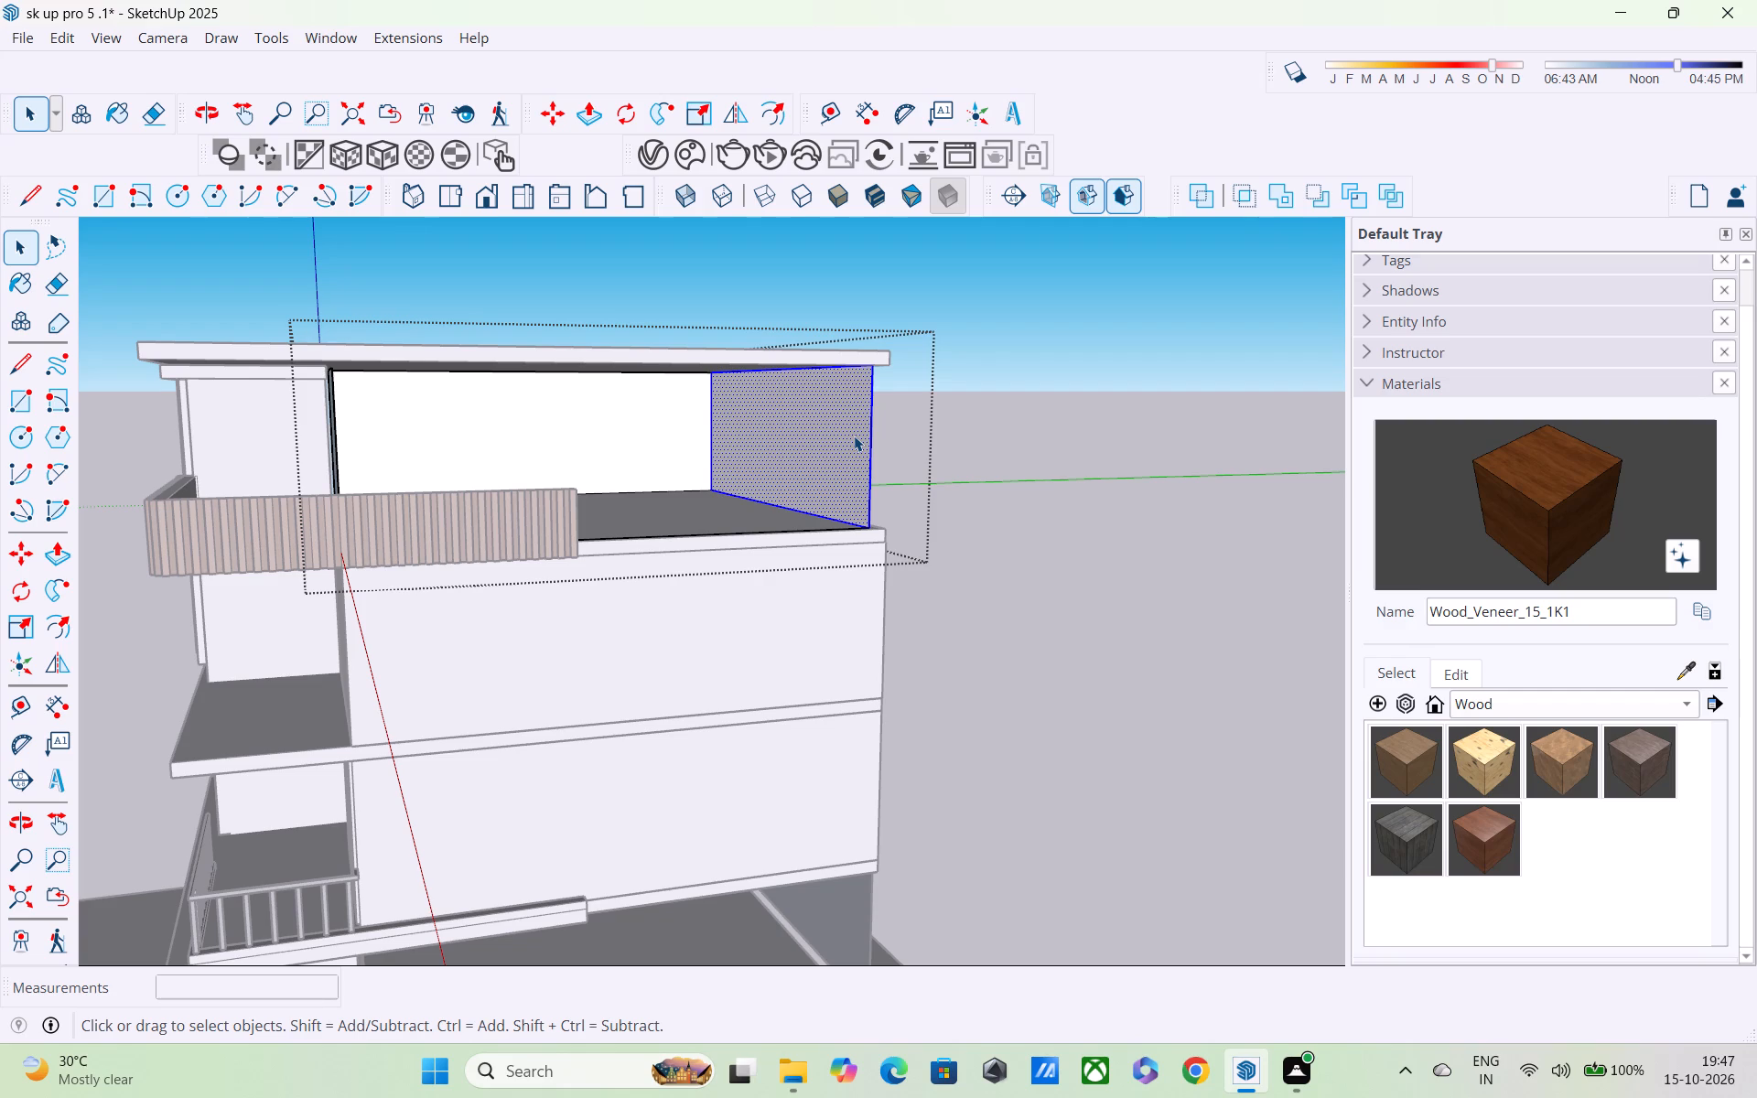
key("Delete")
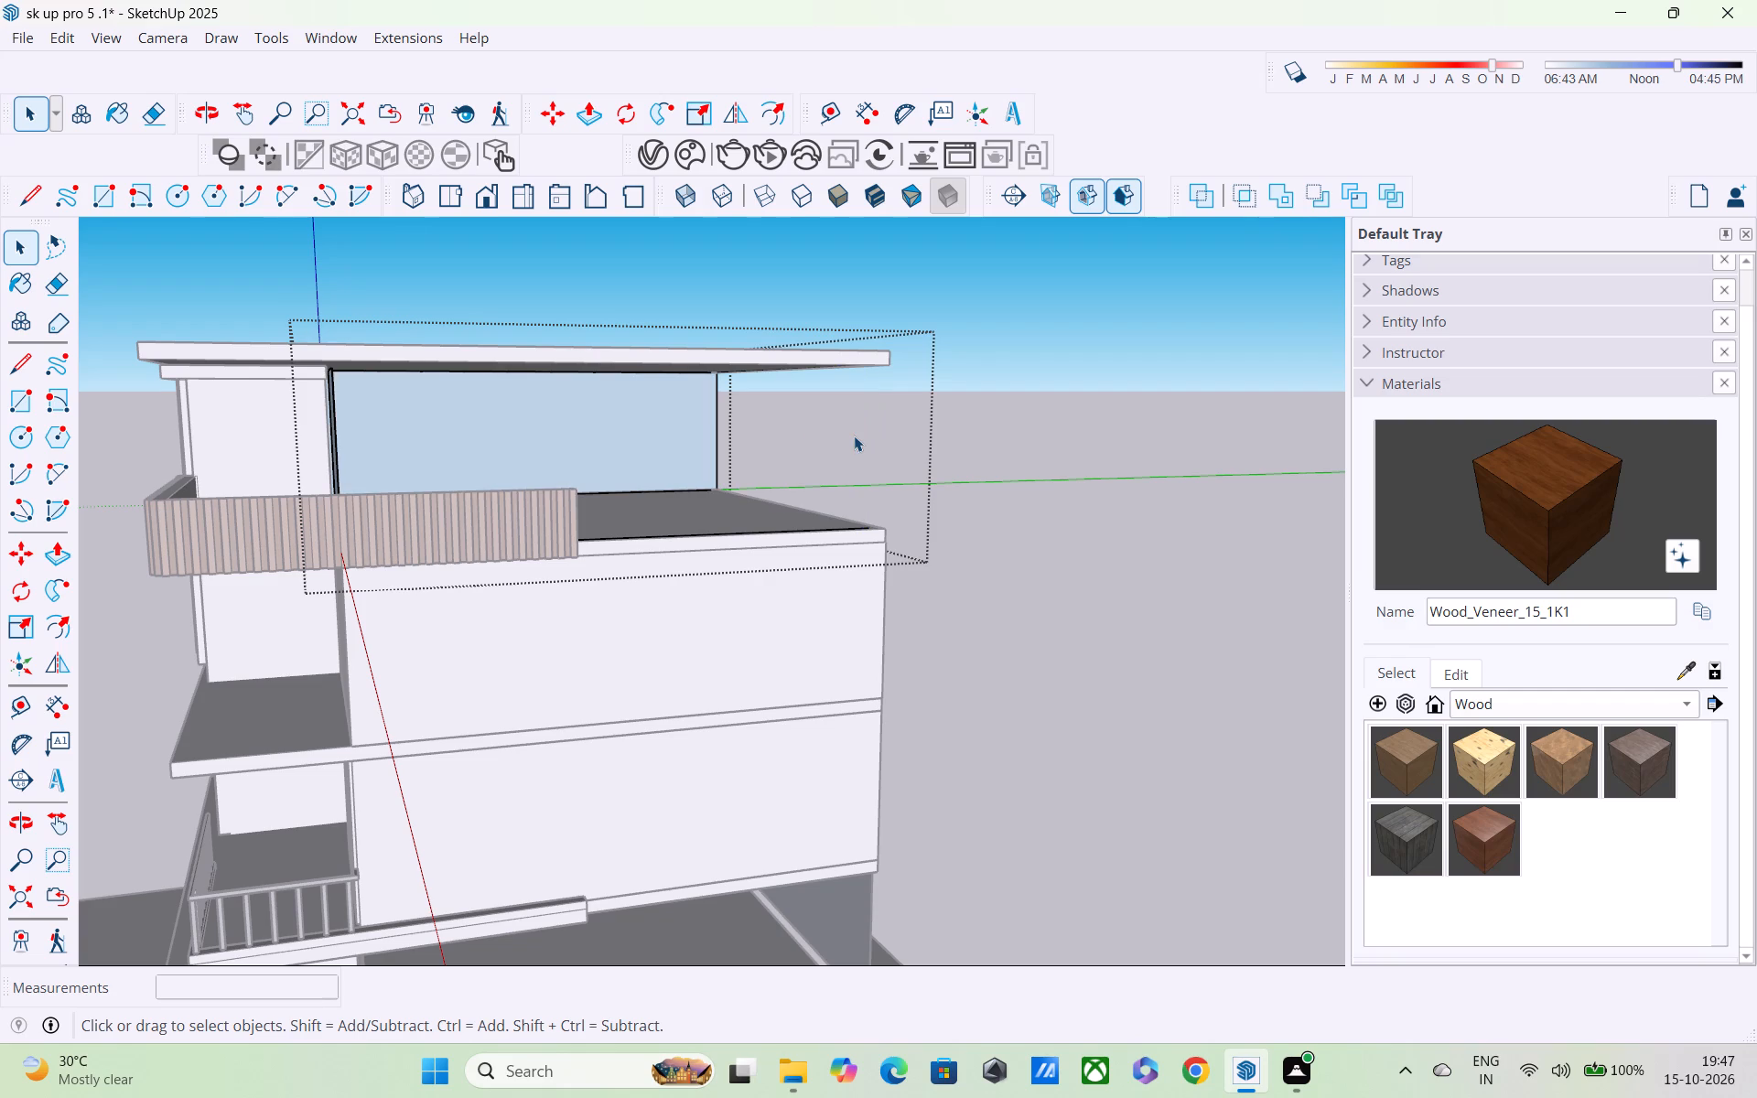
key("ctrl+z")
Draw a vertical line from ceiling to floor along the top-floor room's inner corner beside the end wall.
scroll(763, 398, "up", 3)
middle_click_drag(713, 397, 685, 373)
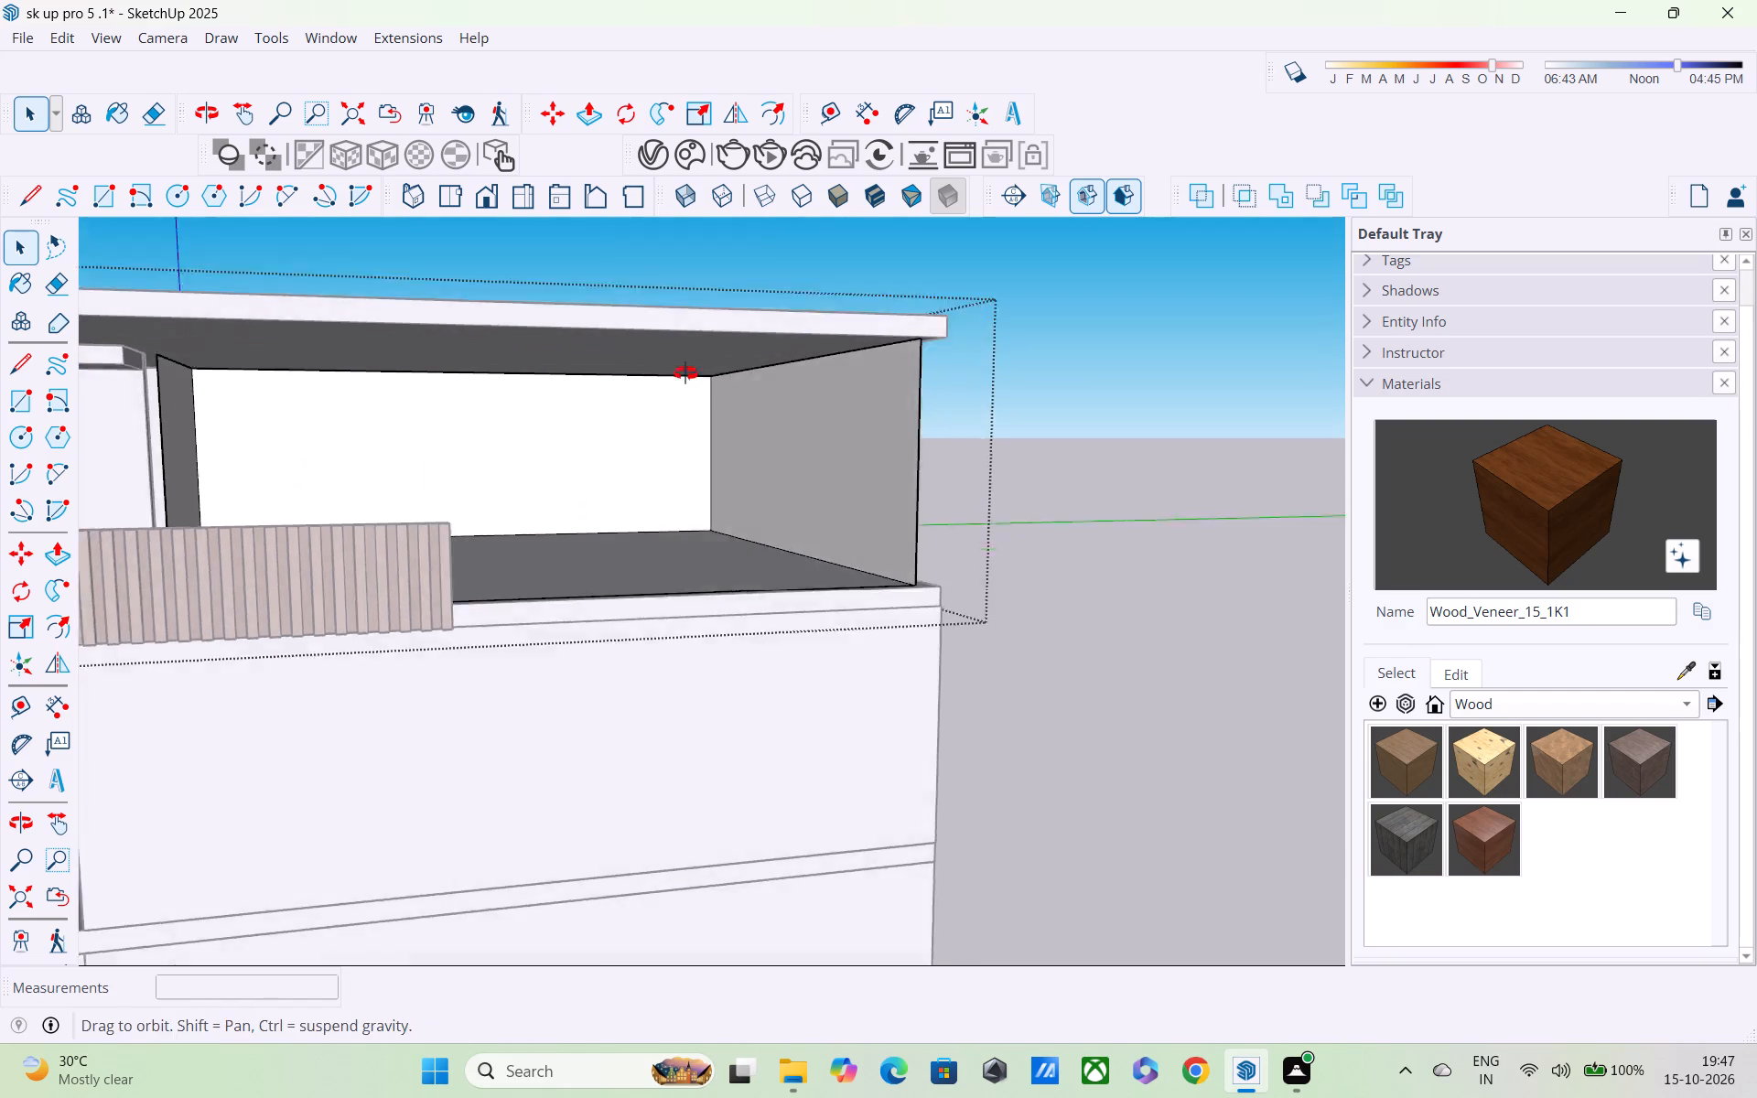
middle_click_drag(685, 373, 670, 342)
scroll(715, 393, "up", 3)
key("l")
scroll(721, 408, "up", 3)
left_click(720, 394)
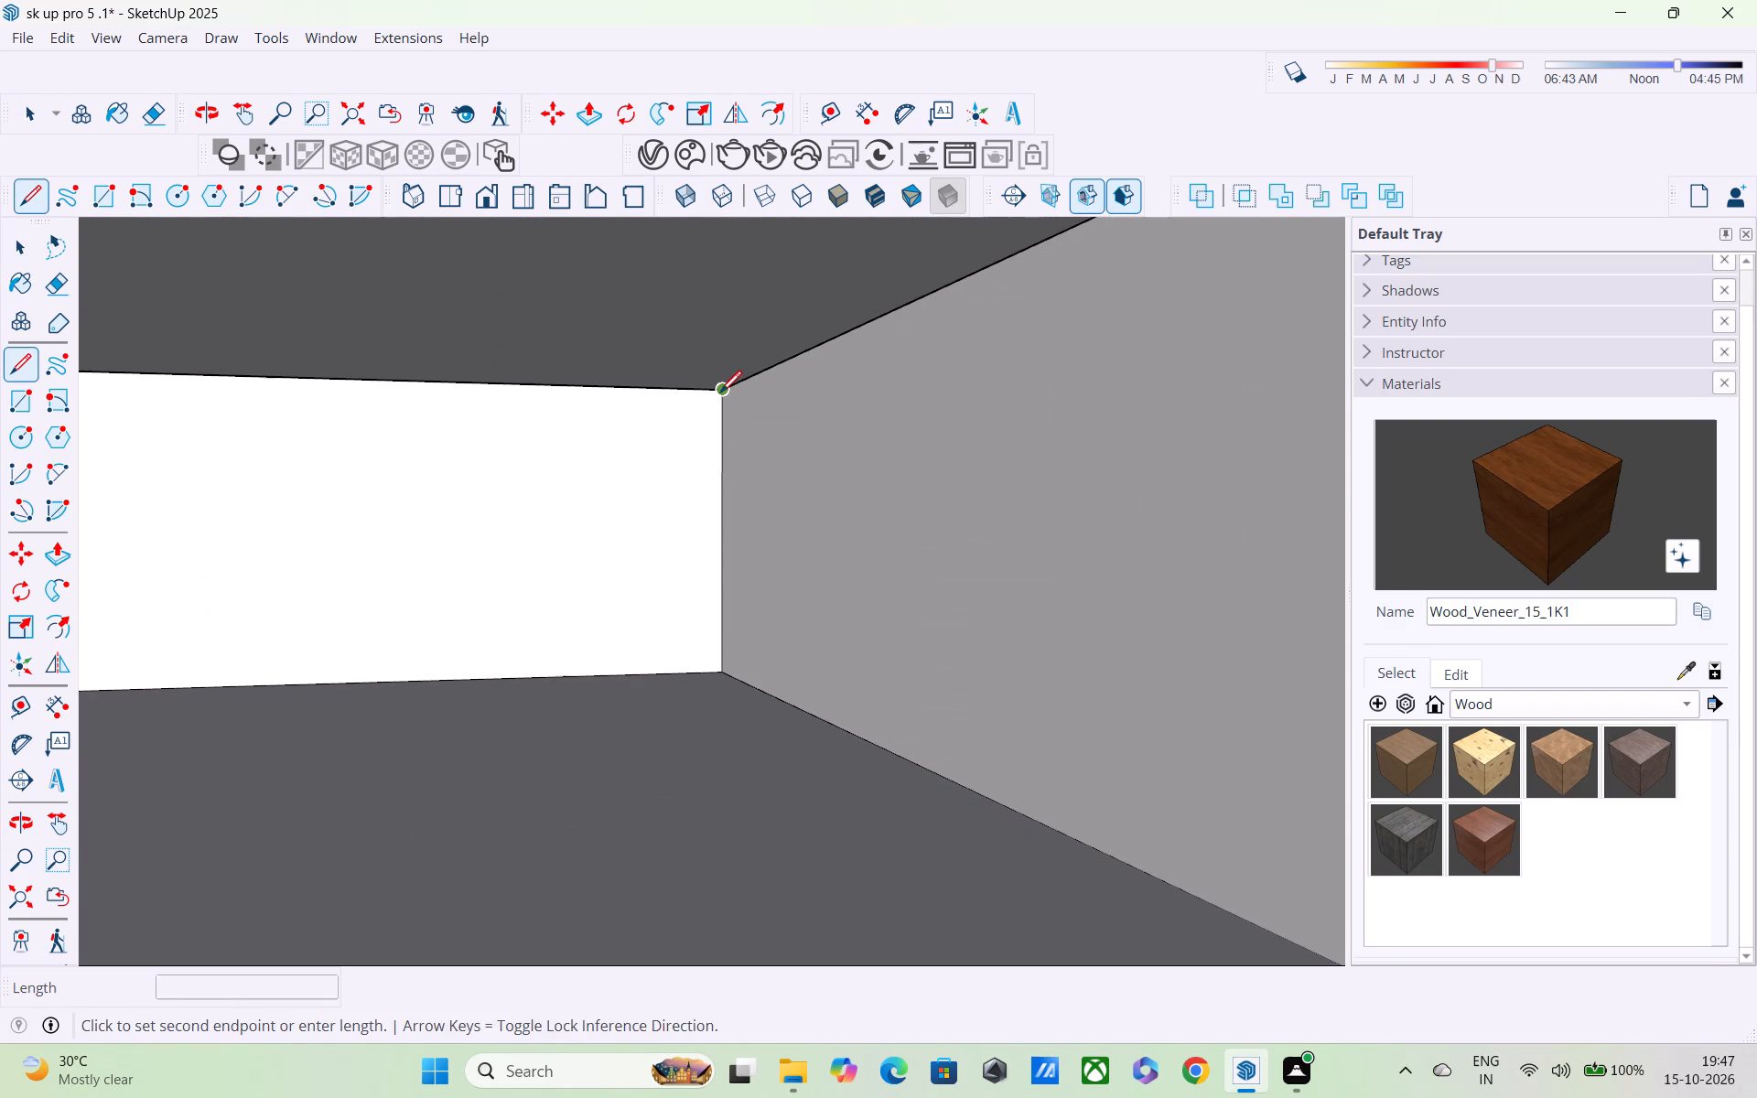
left_click(727, 670)
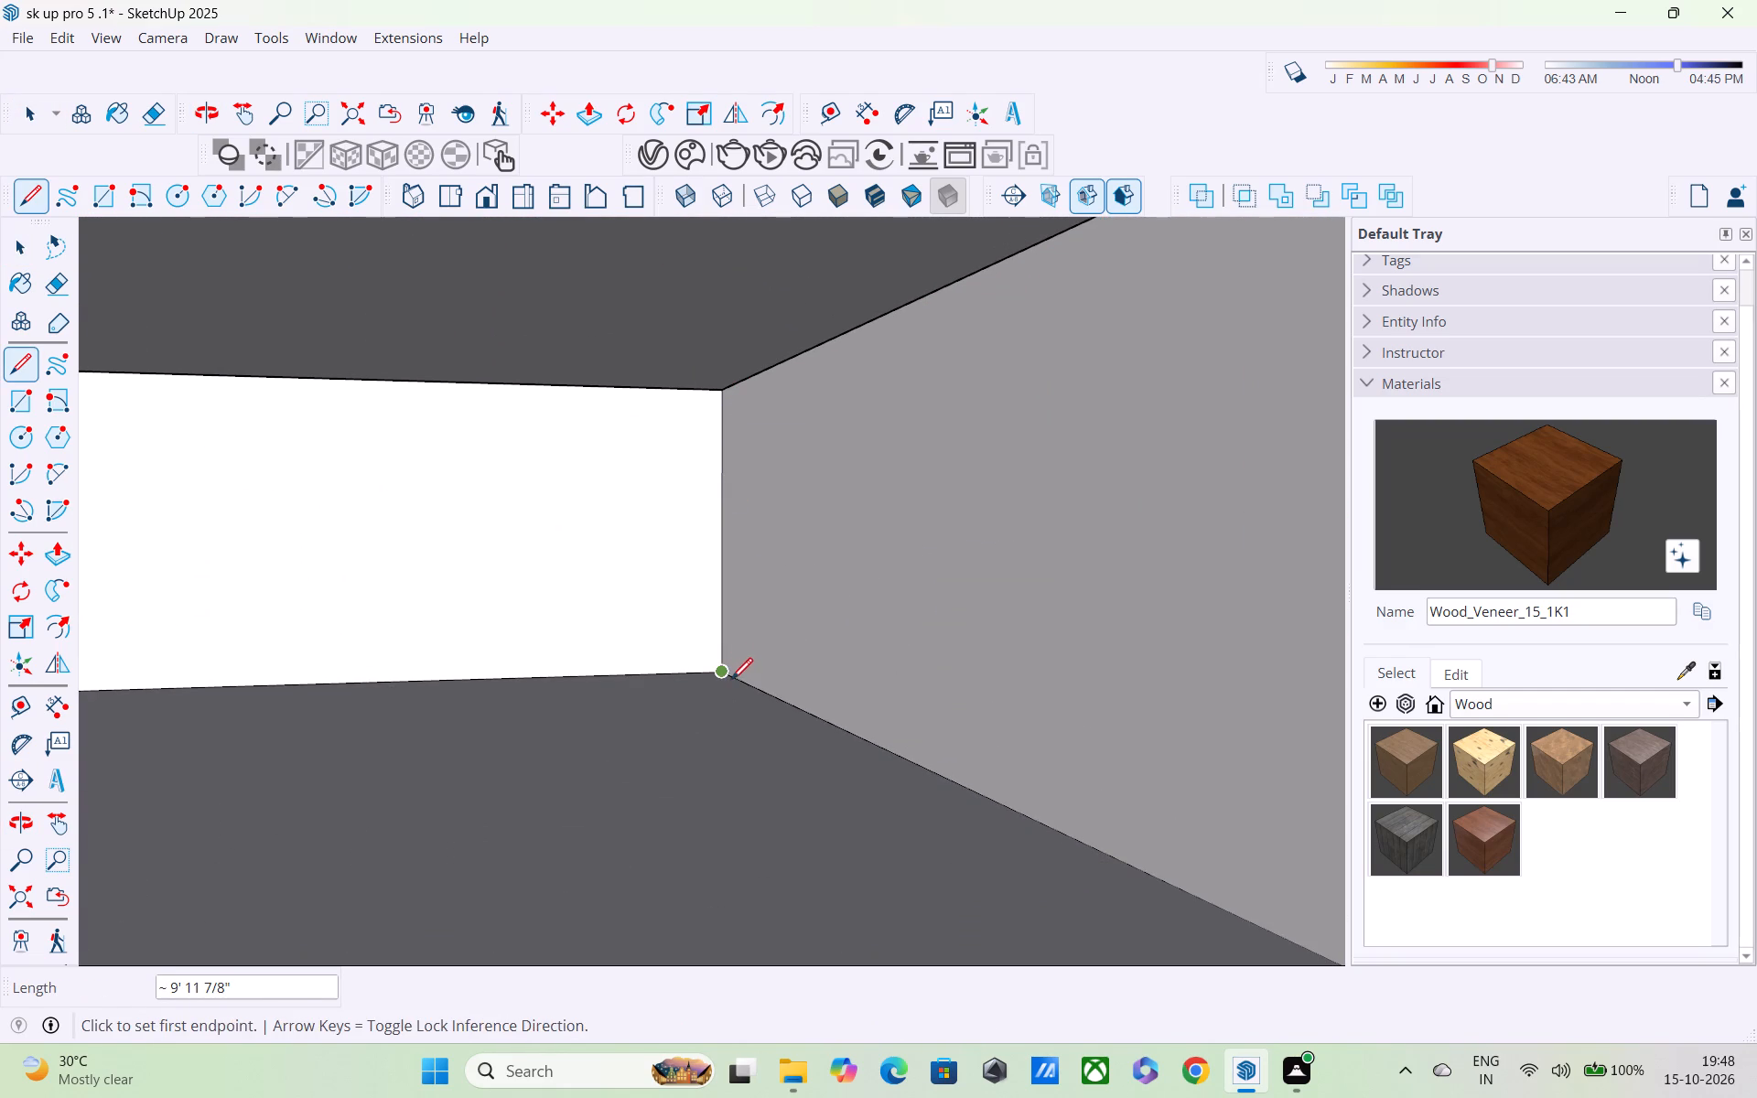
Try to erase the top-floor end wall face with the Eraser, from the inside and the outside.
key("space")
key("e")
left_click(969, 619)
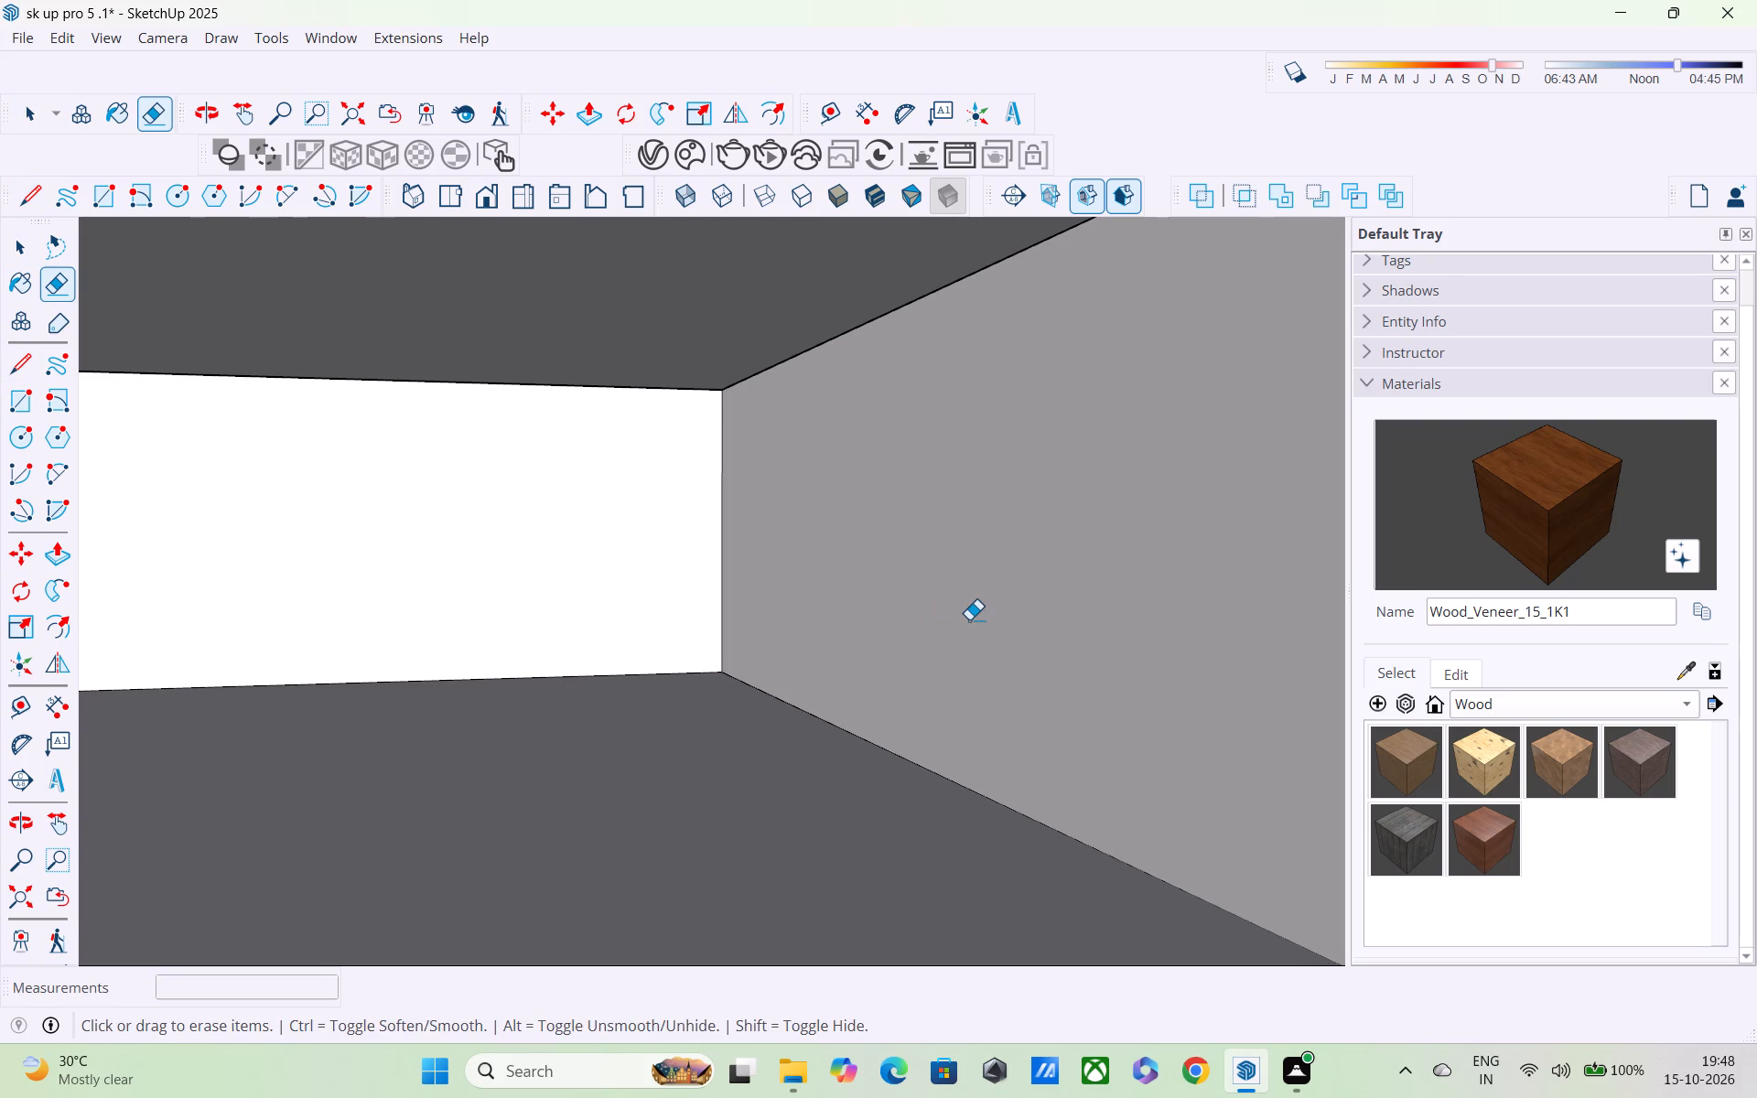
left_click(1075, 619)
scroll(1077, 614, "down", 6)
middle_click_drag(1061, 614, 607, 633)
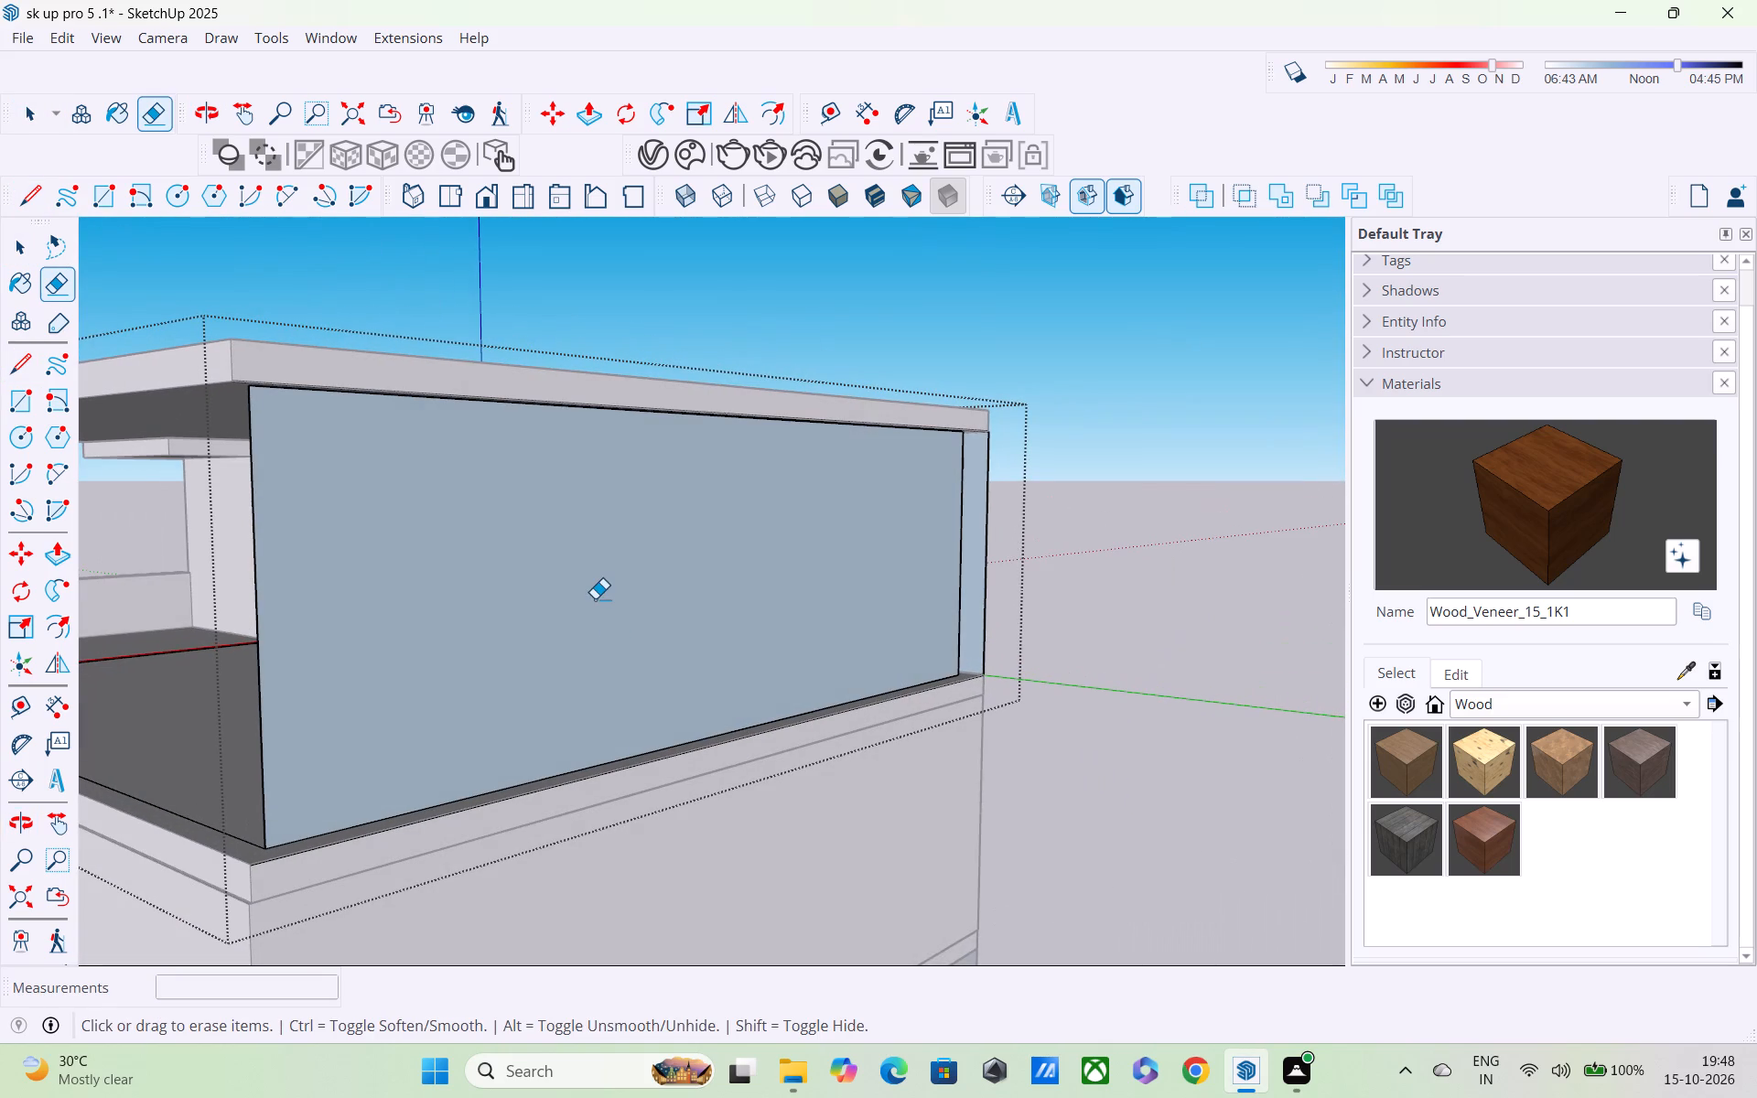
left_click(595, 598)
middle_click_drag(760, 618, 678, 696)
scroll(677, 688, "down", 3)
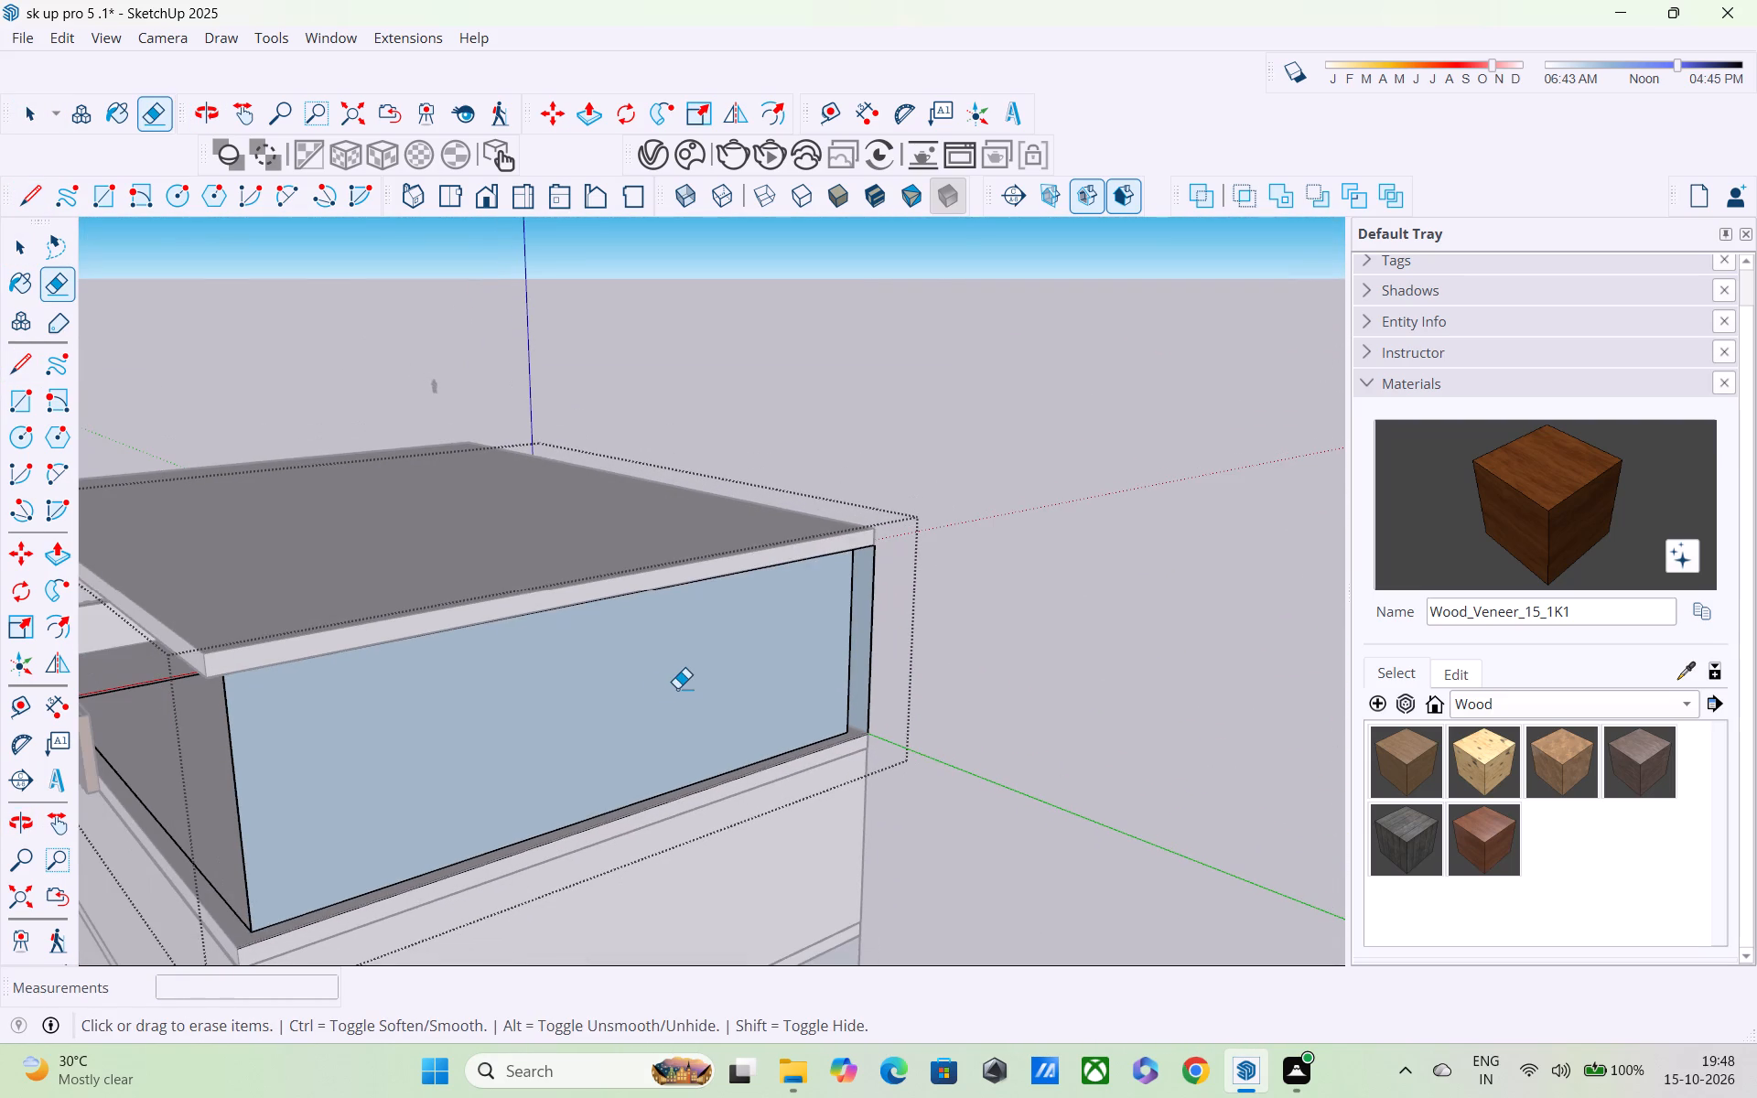
Select and delete the top-floor end wall face.
key("v")
left_click(596, 720)
key("space")
left_click(585, 721)
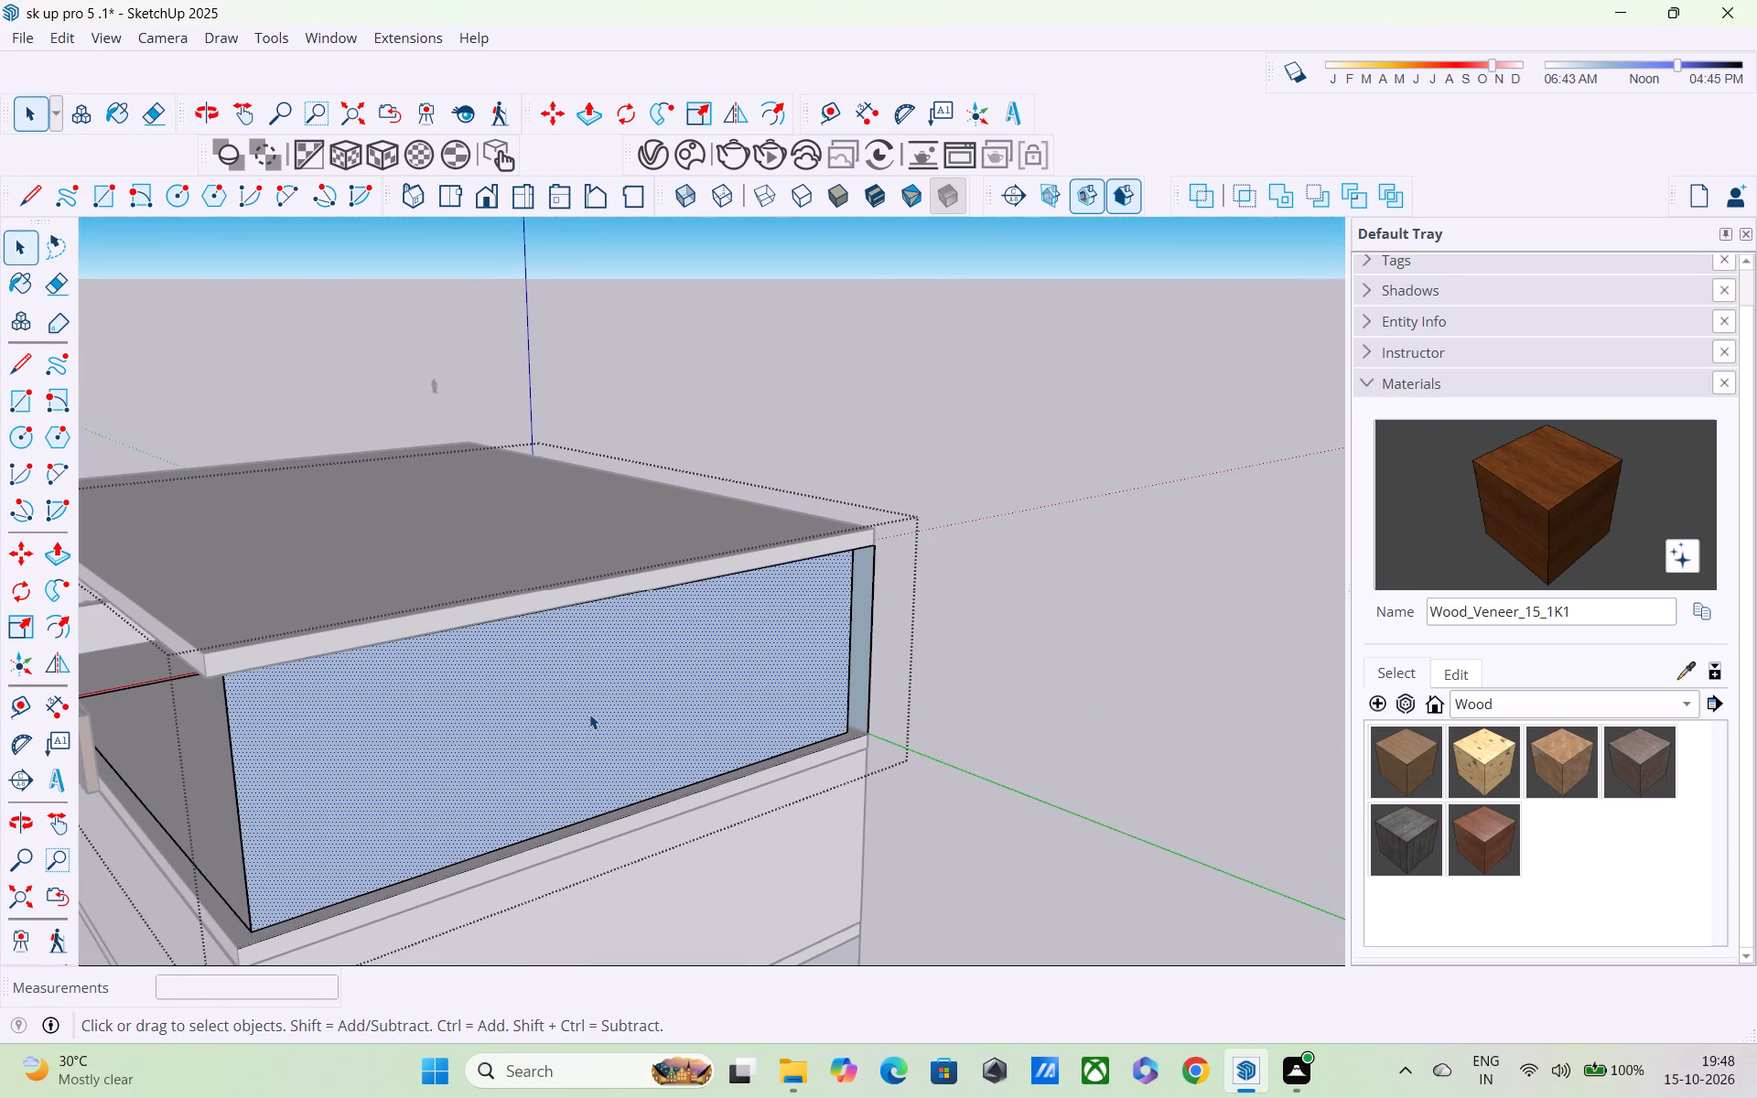
key("Delete")
Erase the leftover vertical edge at the open outer corner between the top-floor slab and the roof.
scroll(564, 697, "up", 1)
middle_click_drag(537, 685, 534, 681)
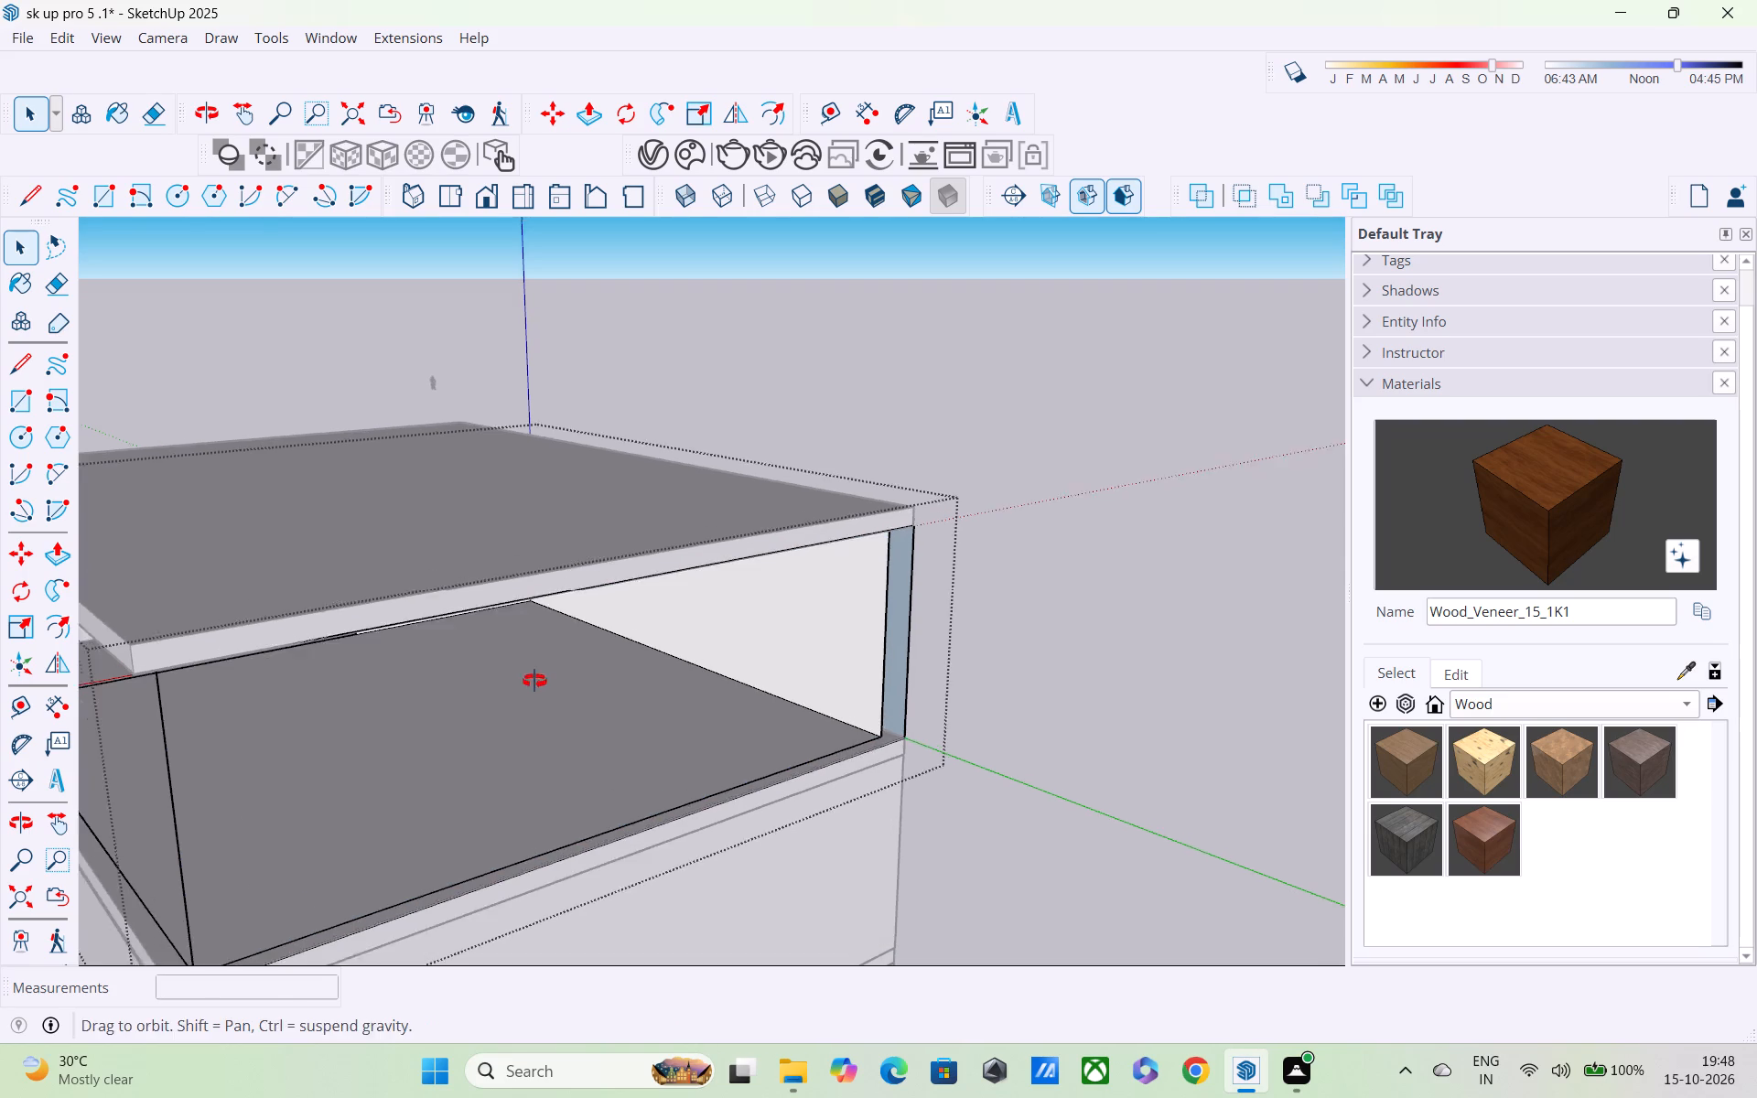
middle_click_drag(534, 681, 615, 587)
scroll(618, 589, "up", 1)
scroll(620, 601, "down", 3)
key("e")
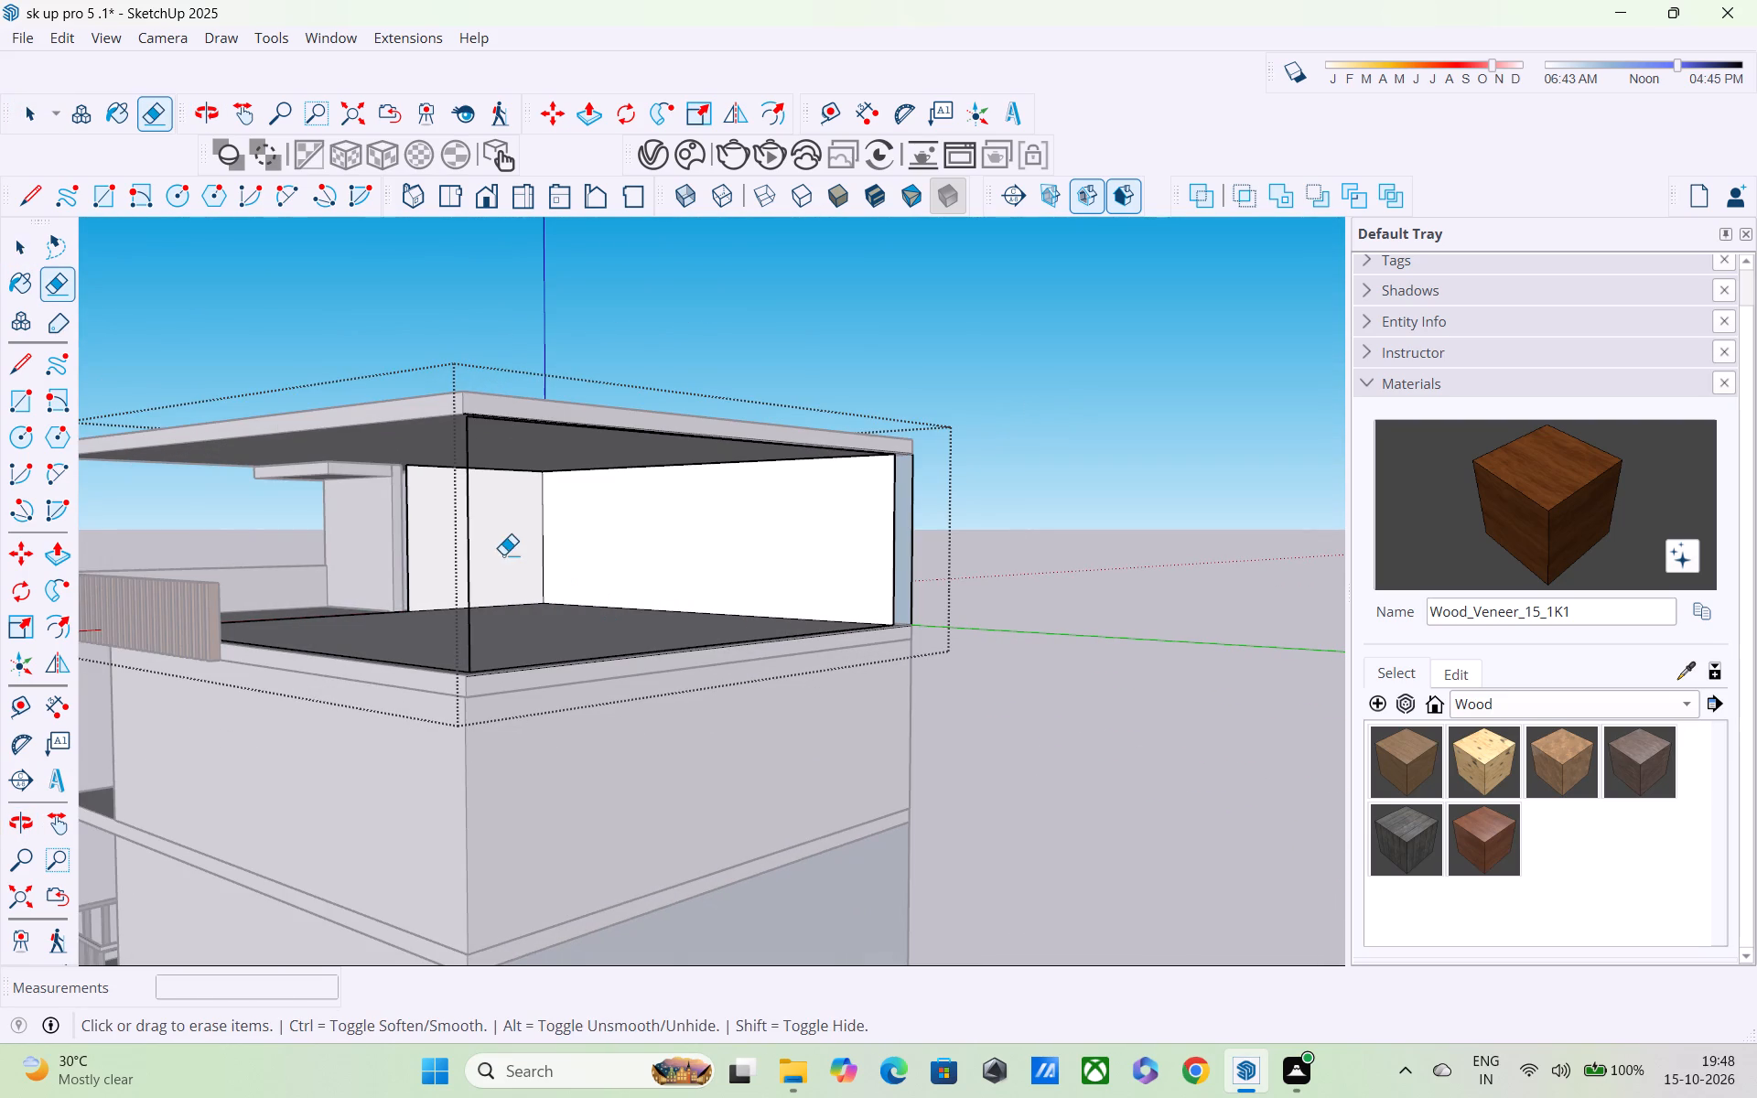
left_click(472, 522)
left_click(467, 513)
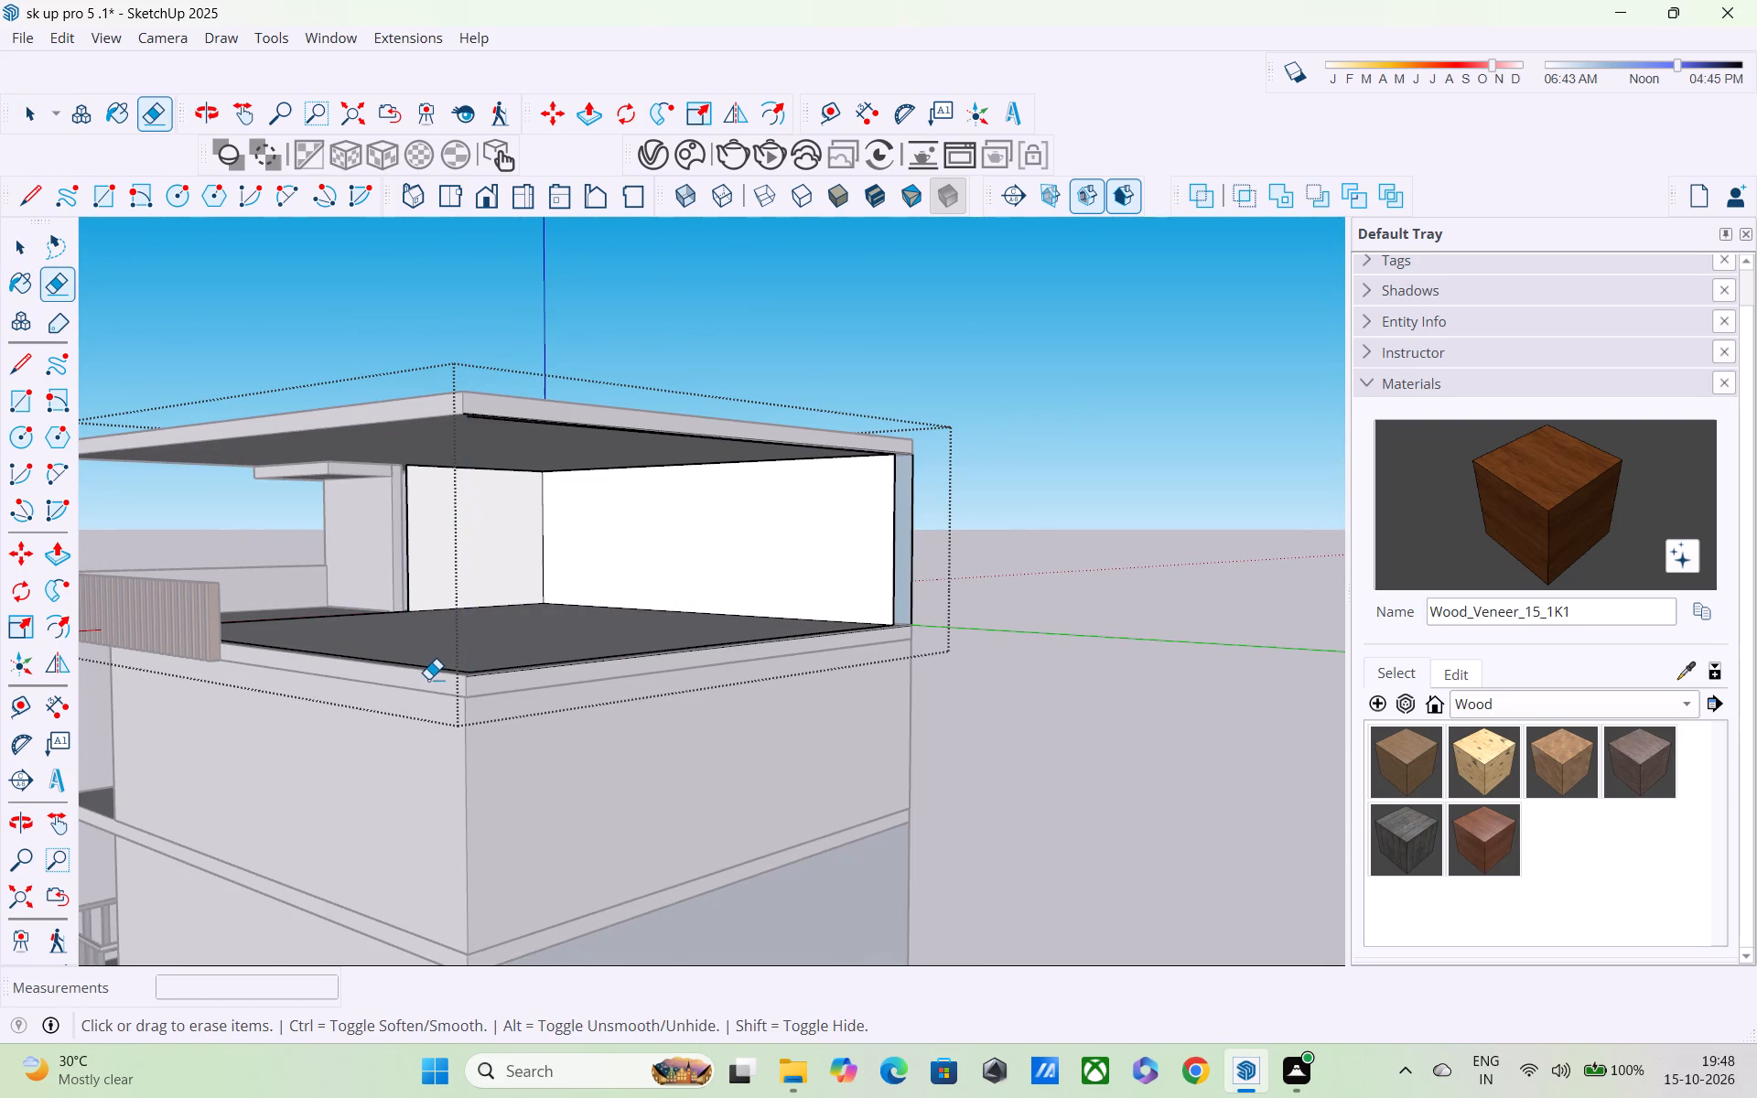
Erase the leftover floor edges along the removed end wall and along the open front beside the railing.
middle_click_drag(427, 675, 469, 815)
scroll(415, 828, "up", 4)
left_click(401, 871)
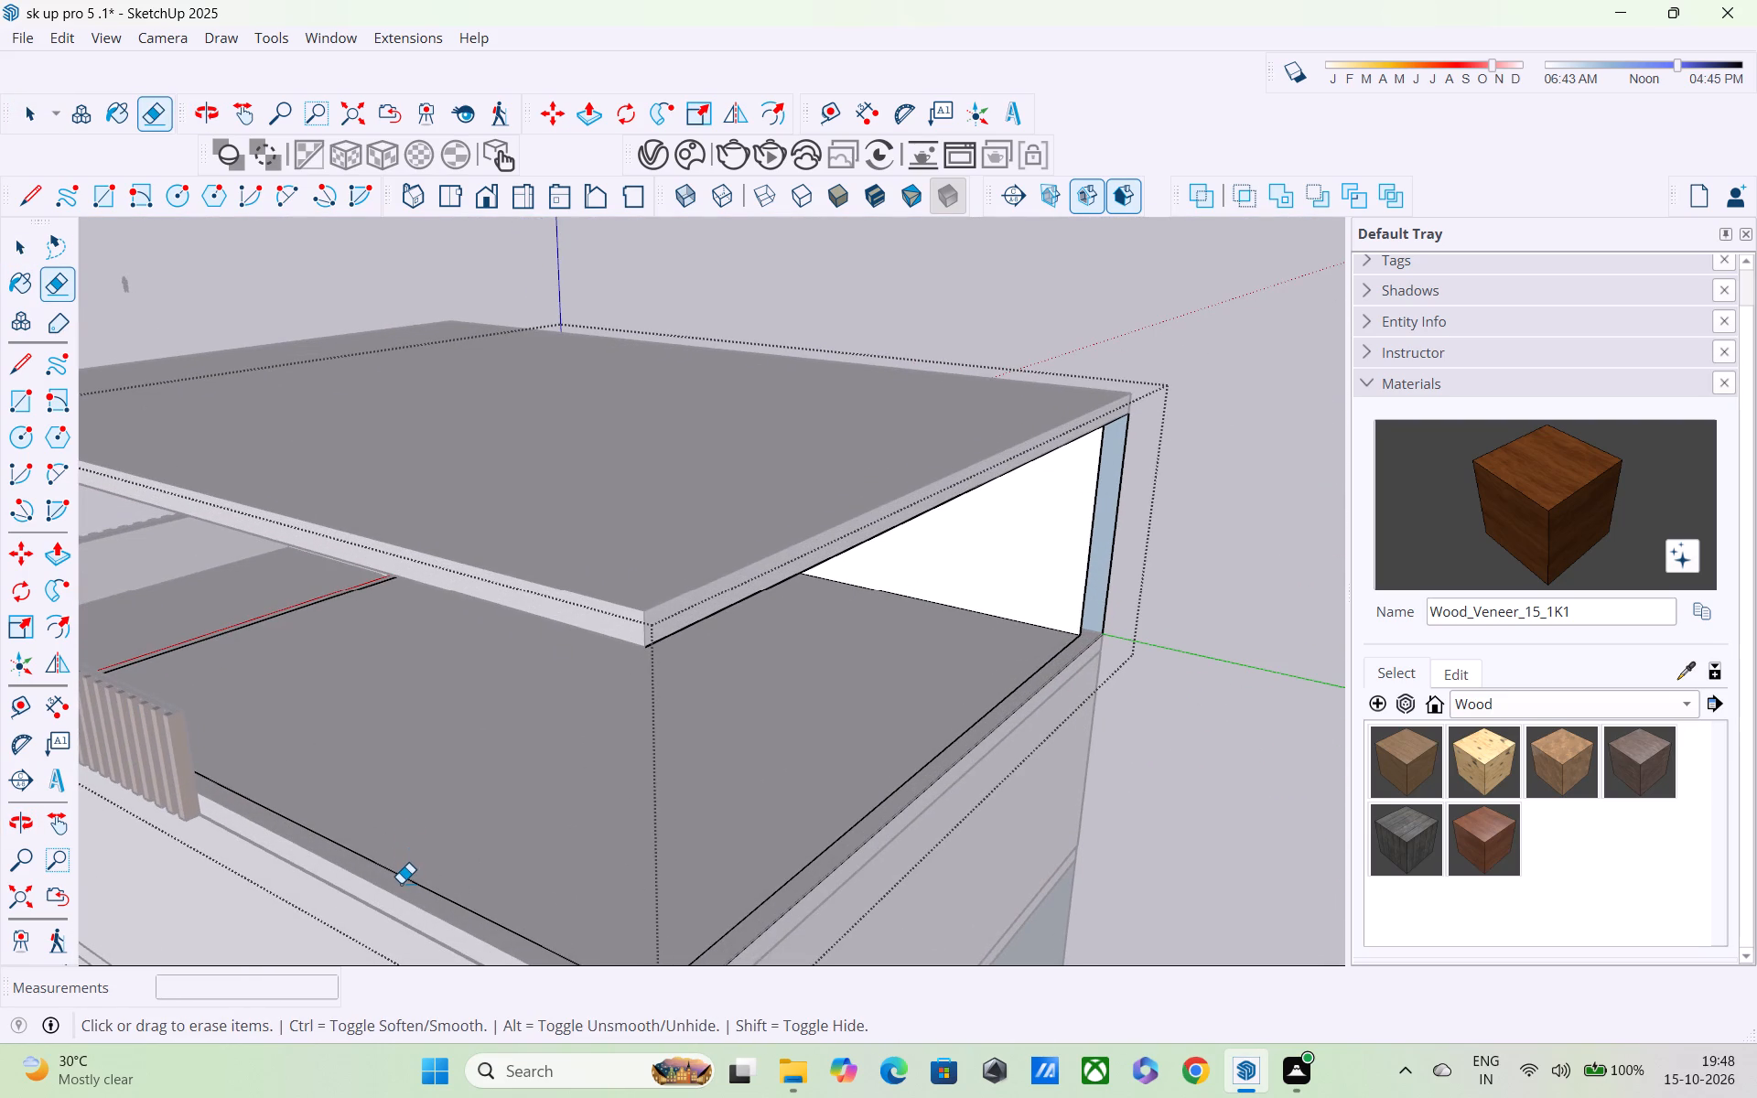
left_click(401, 872)
double_click(401, 872)
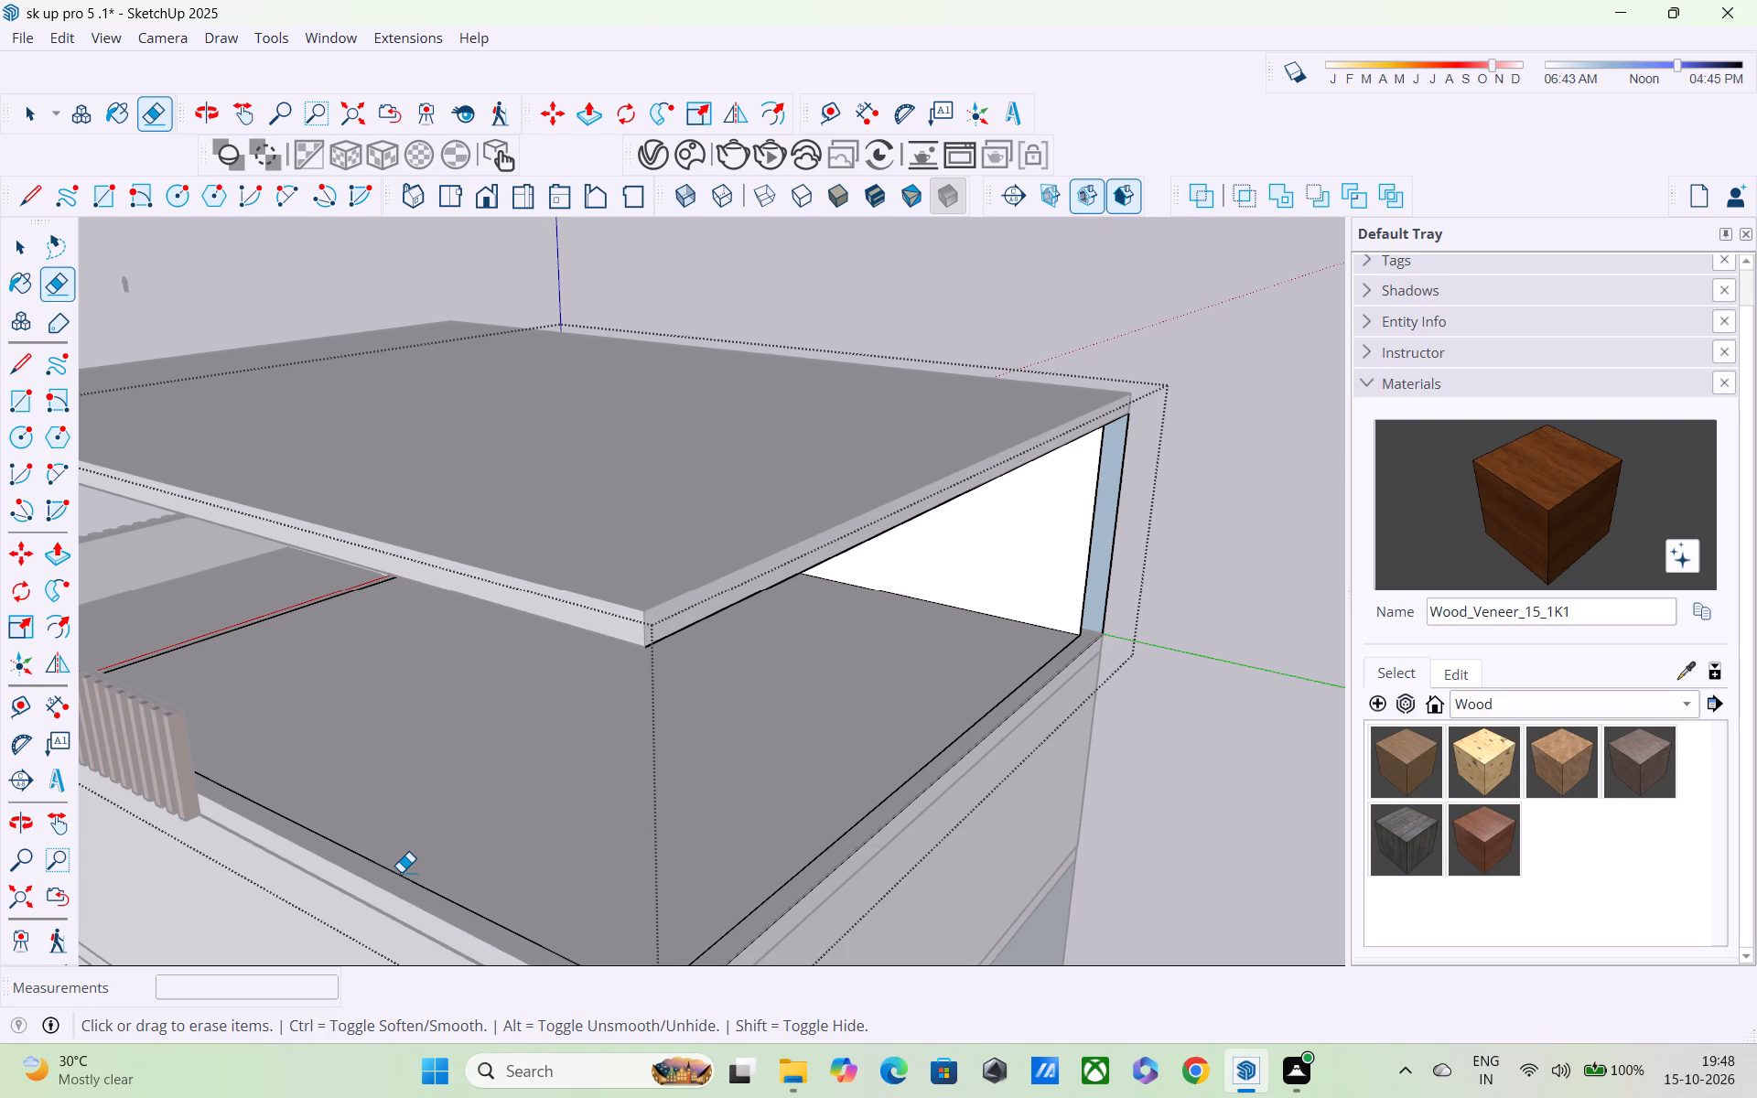
left_click_drag(401, 875, 401, 884)
left_click(401, 884)
left_click(803, 877)
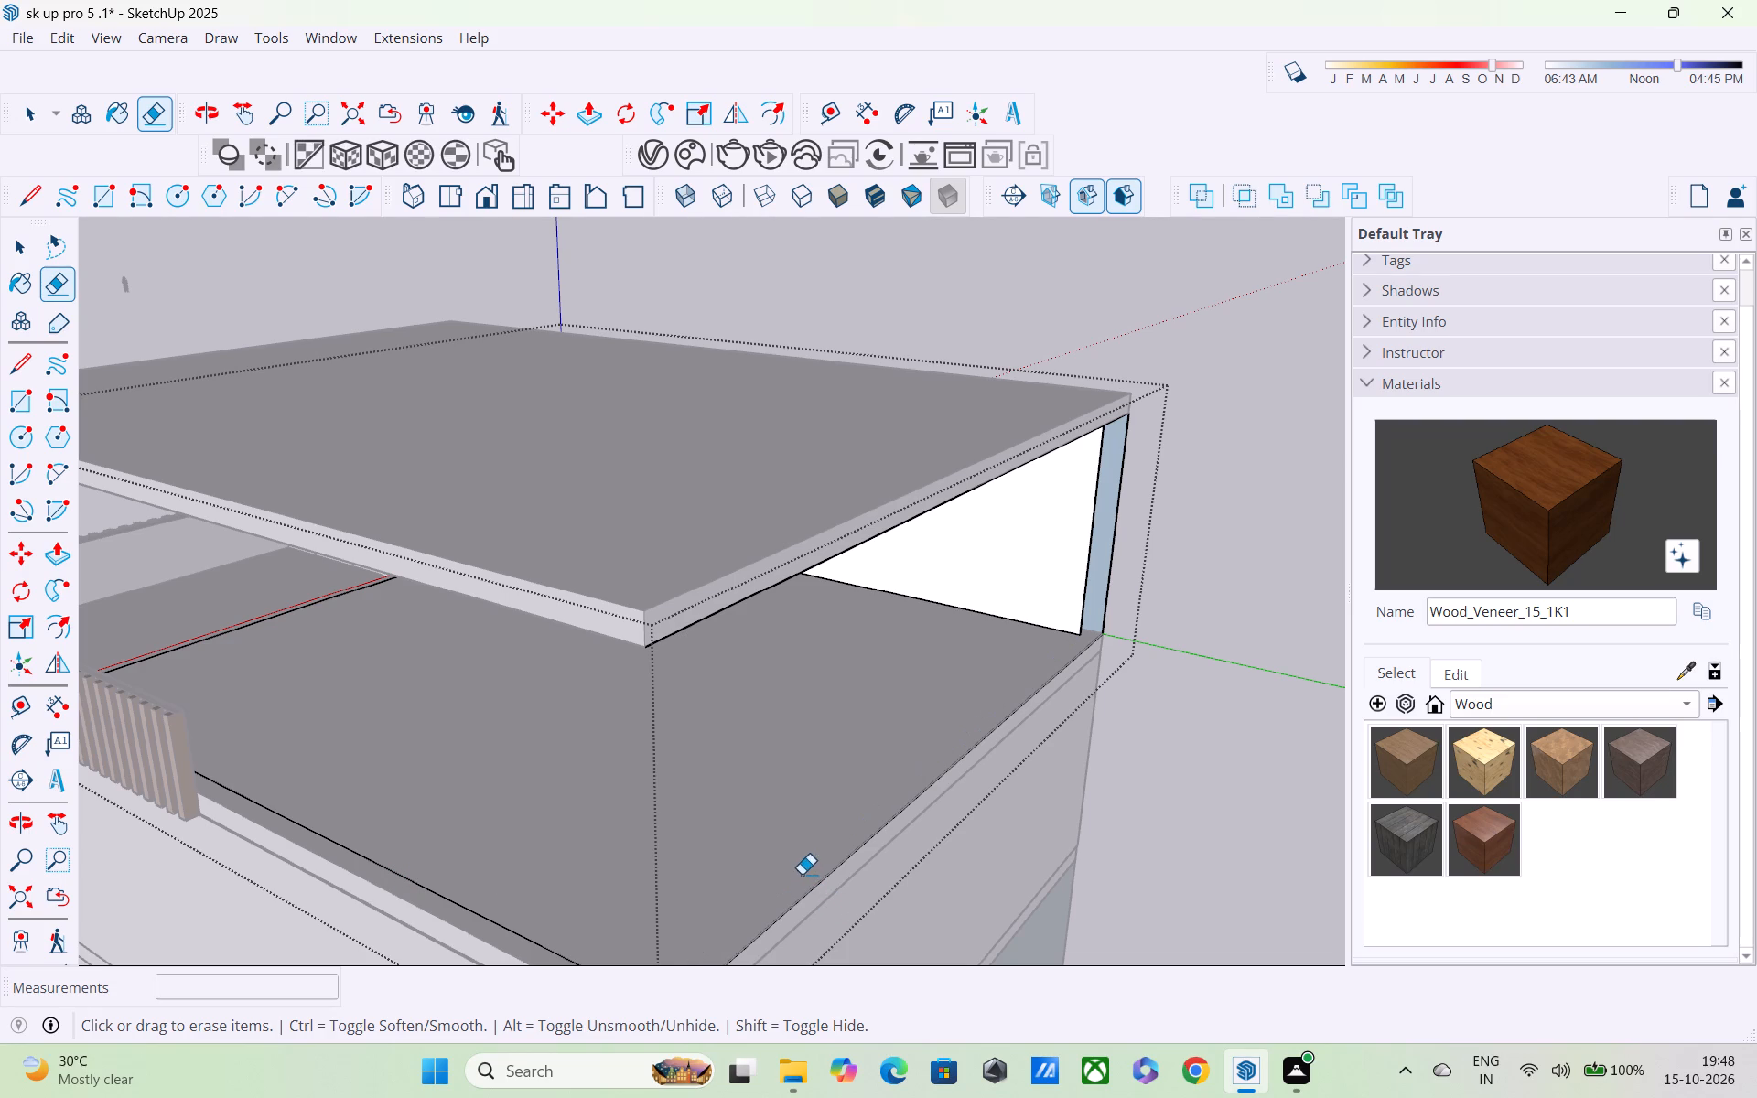
left_click(534, 934)
scroll(567, 904, "down", 2)
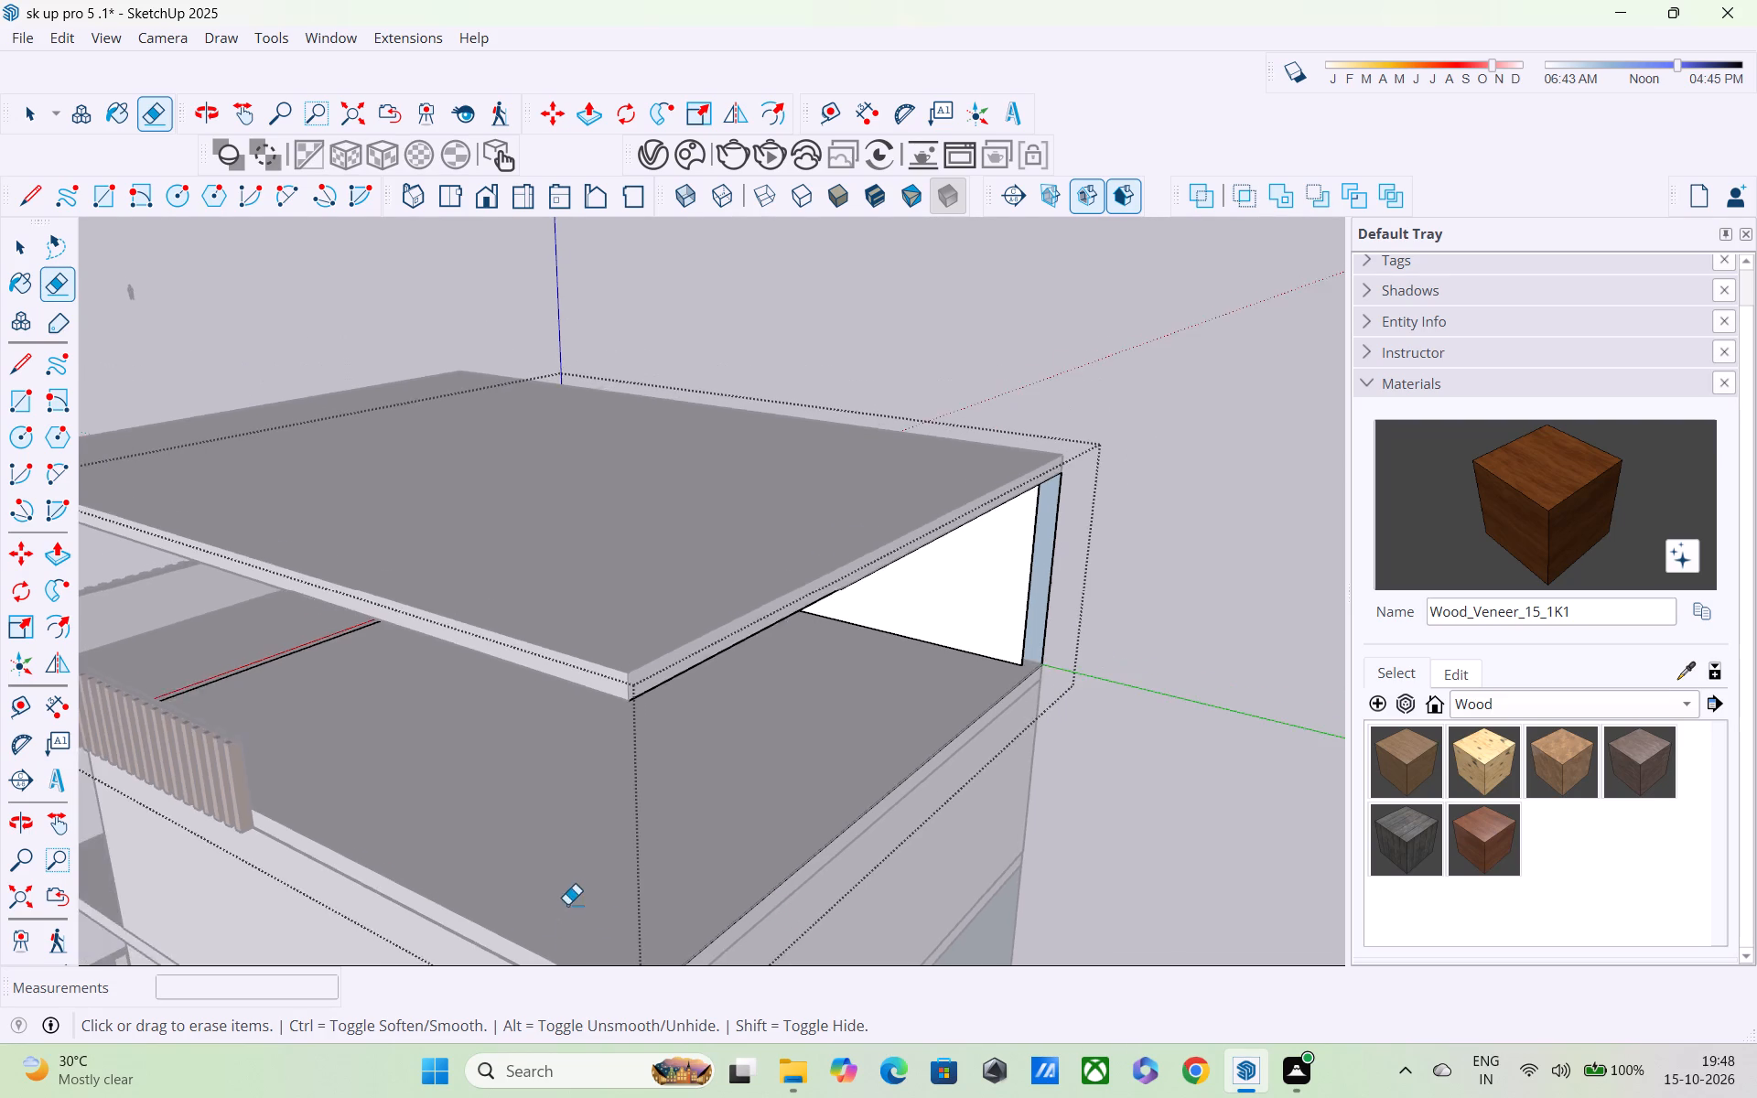
Erase the leftover ceiling edge under the roof slab along the removed end wall.
middle_click_drag(584, 845, 584, 752)
scroll(1202, 508, "up", 2)
middle_click_drag(1078, 525, 1151, 543)
scroll(1094, 524, "up", 7)
middle_click_drag(1018, 564, 1169, 551)
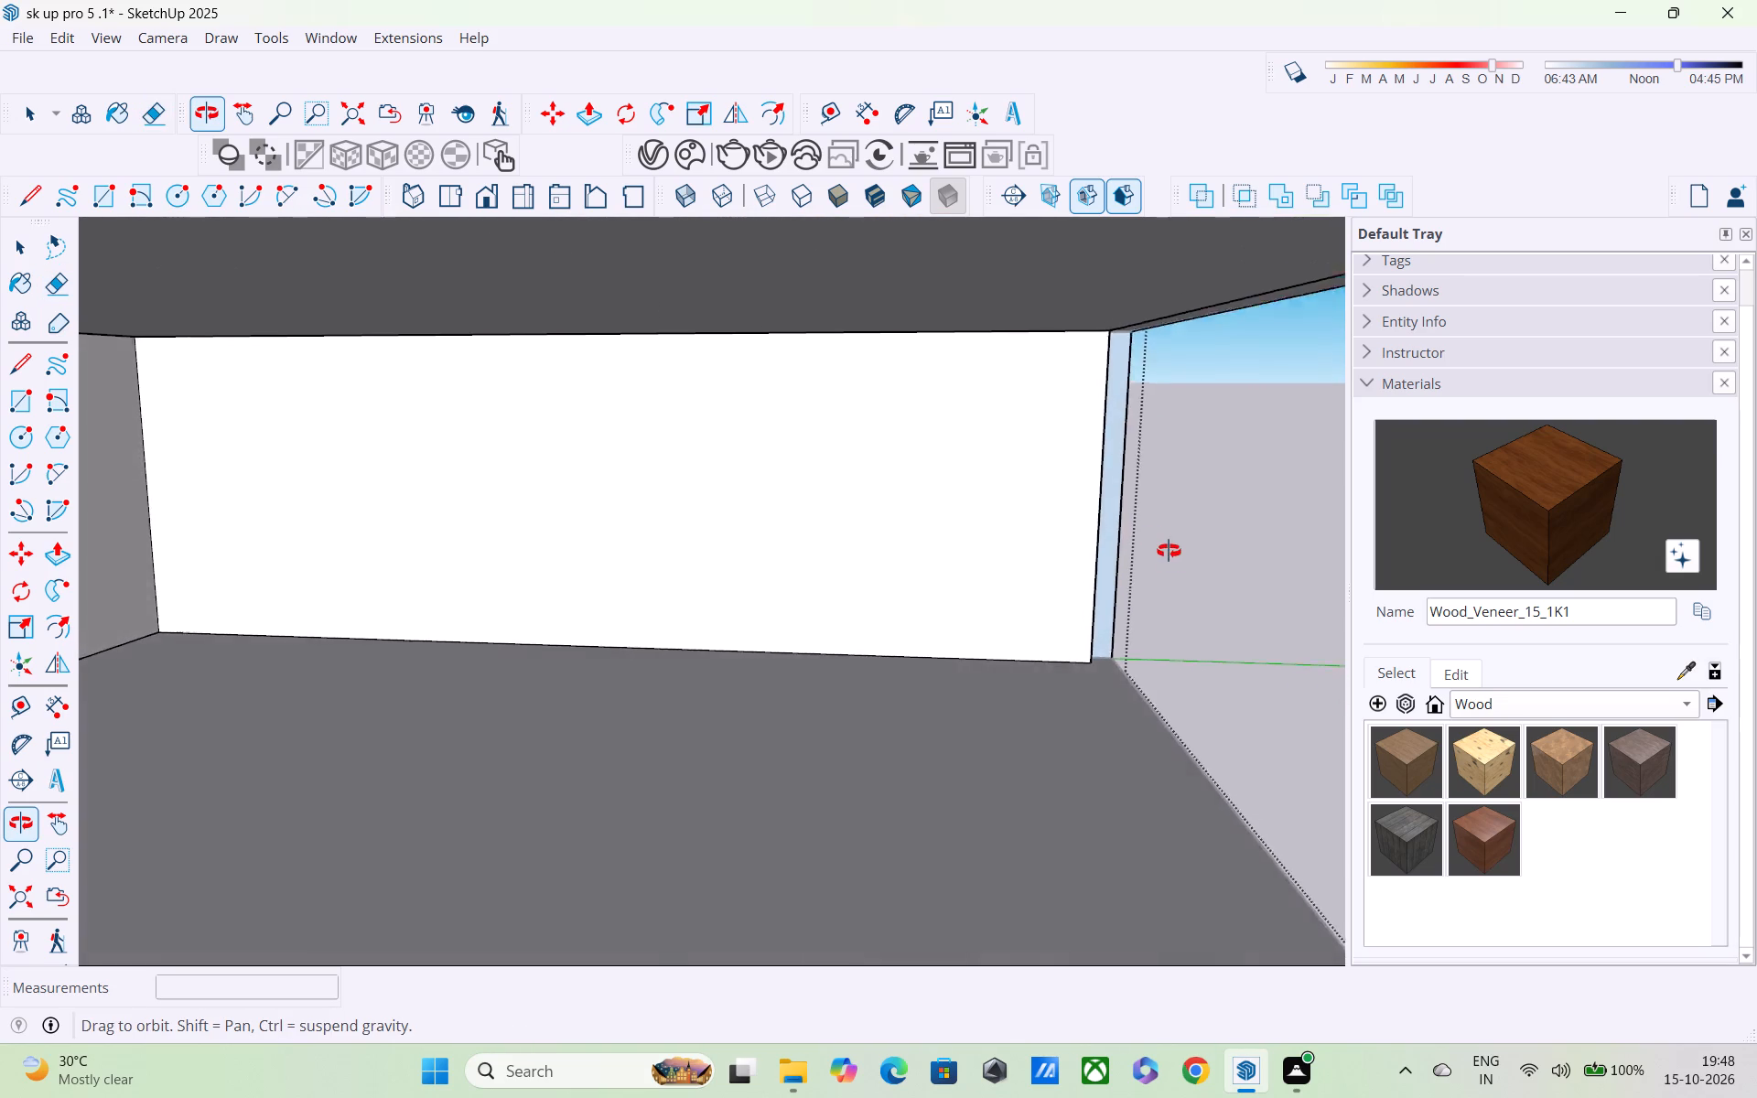
middle_click_drag(1169, 551, 1112, 491)
scroll(1112, 491, "up", 1)
scroll(1110, 491, "down", 4)
middle_click_drag(1102, 474, 1111, 488)
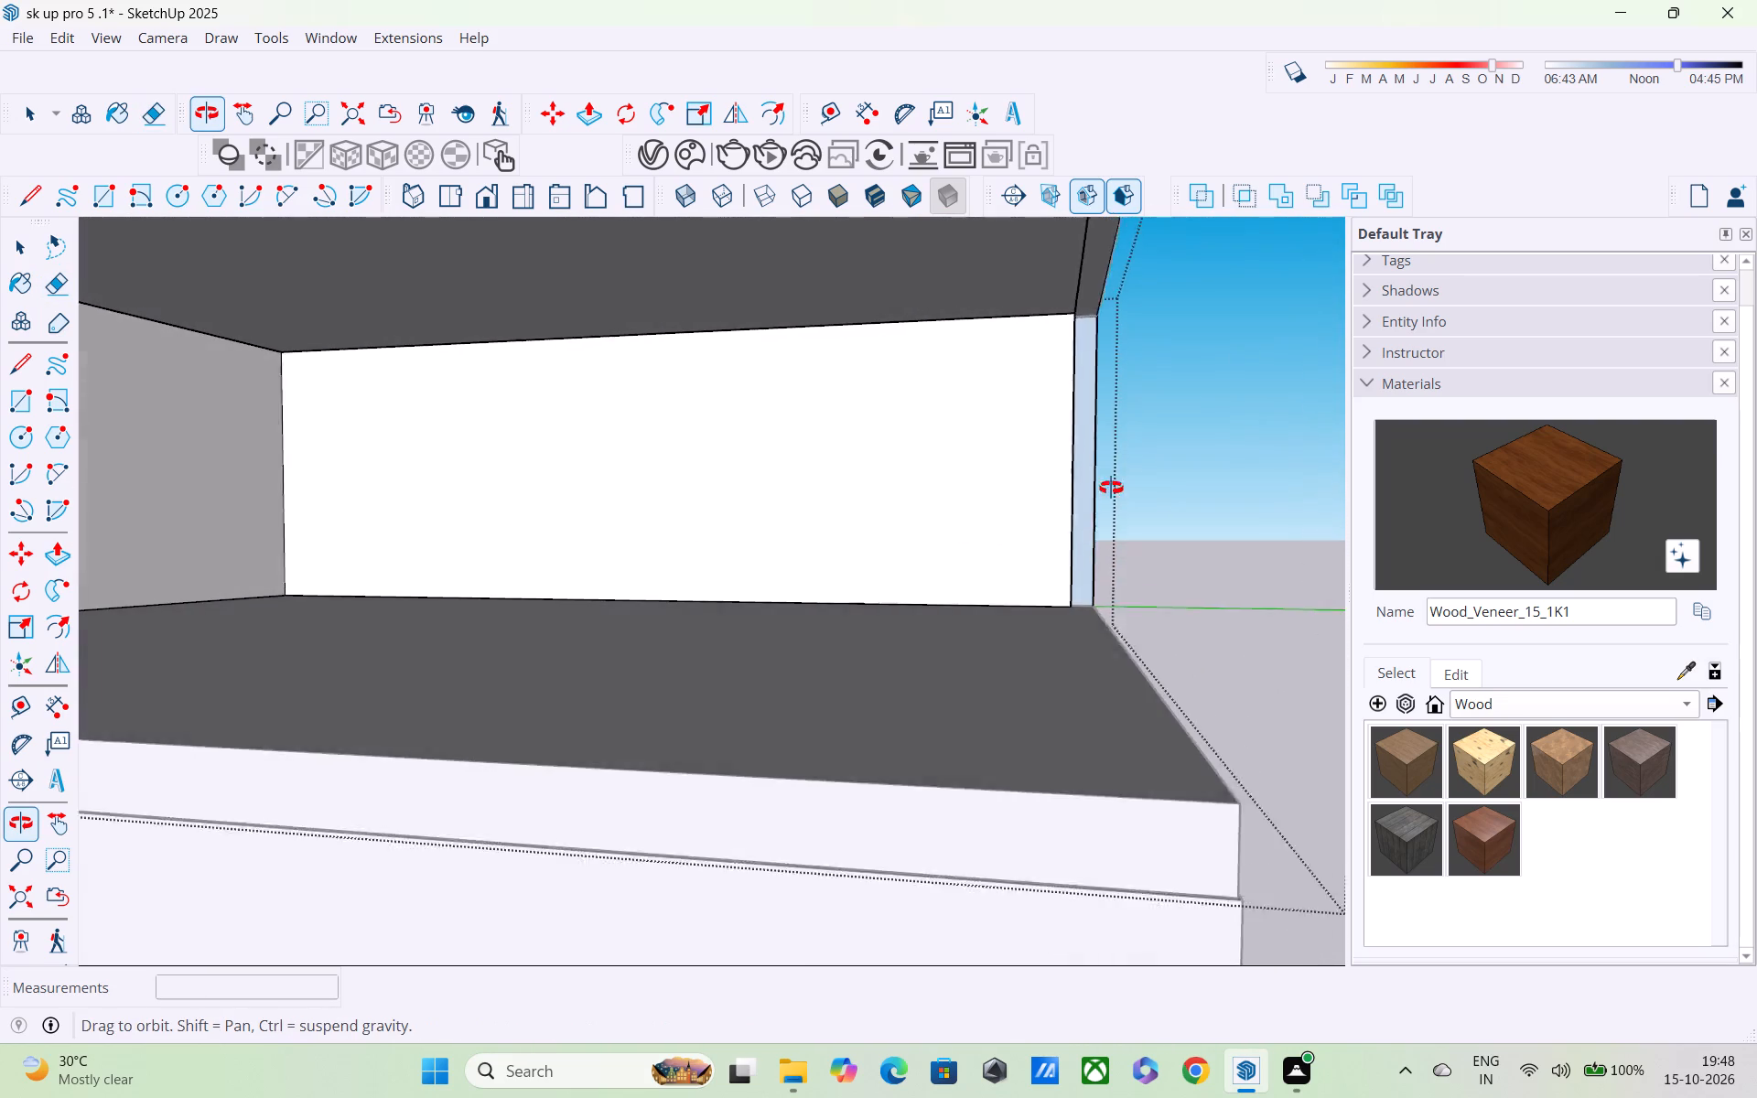
middle_click_drag(1111, 488, 1116, 498)
scroll(1116, 498, "down", 2)
middle_click_drag(1116, 498, 1131, 528)
scroll(1117, 411, "up", 2)
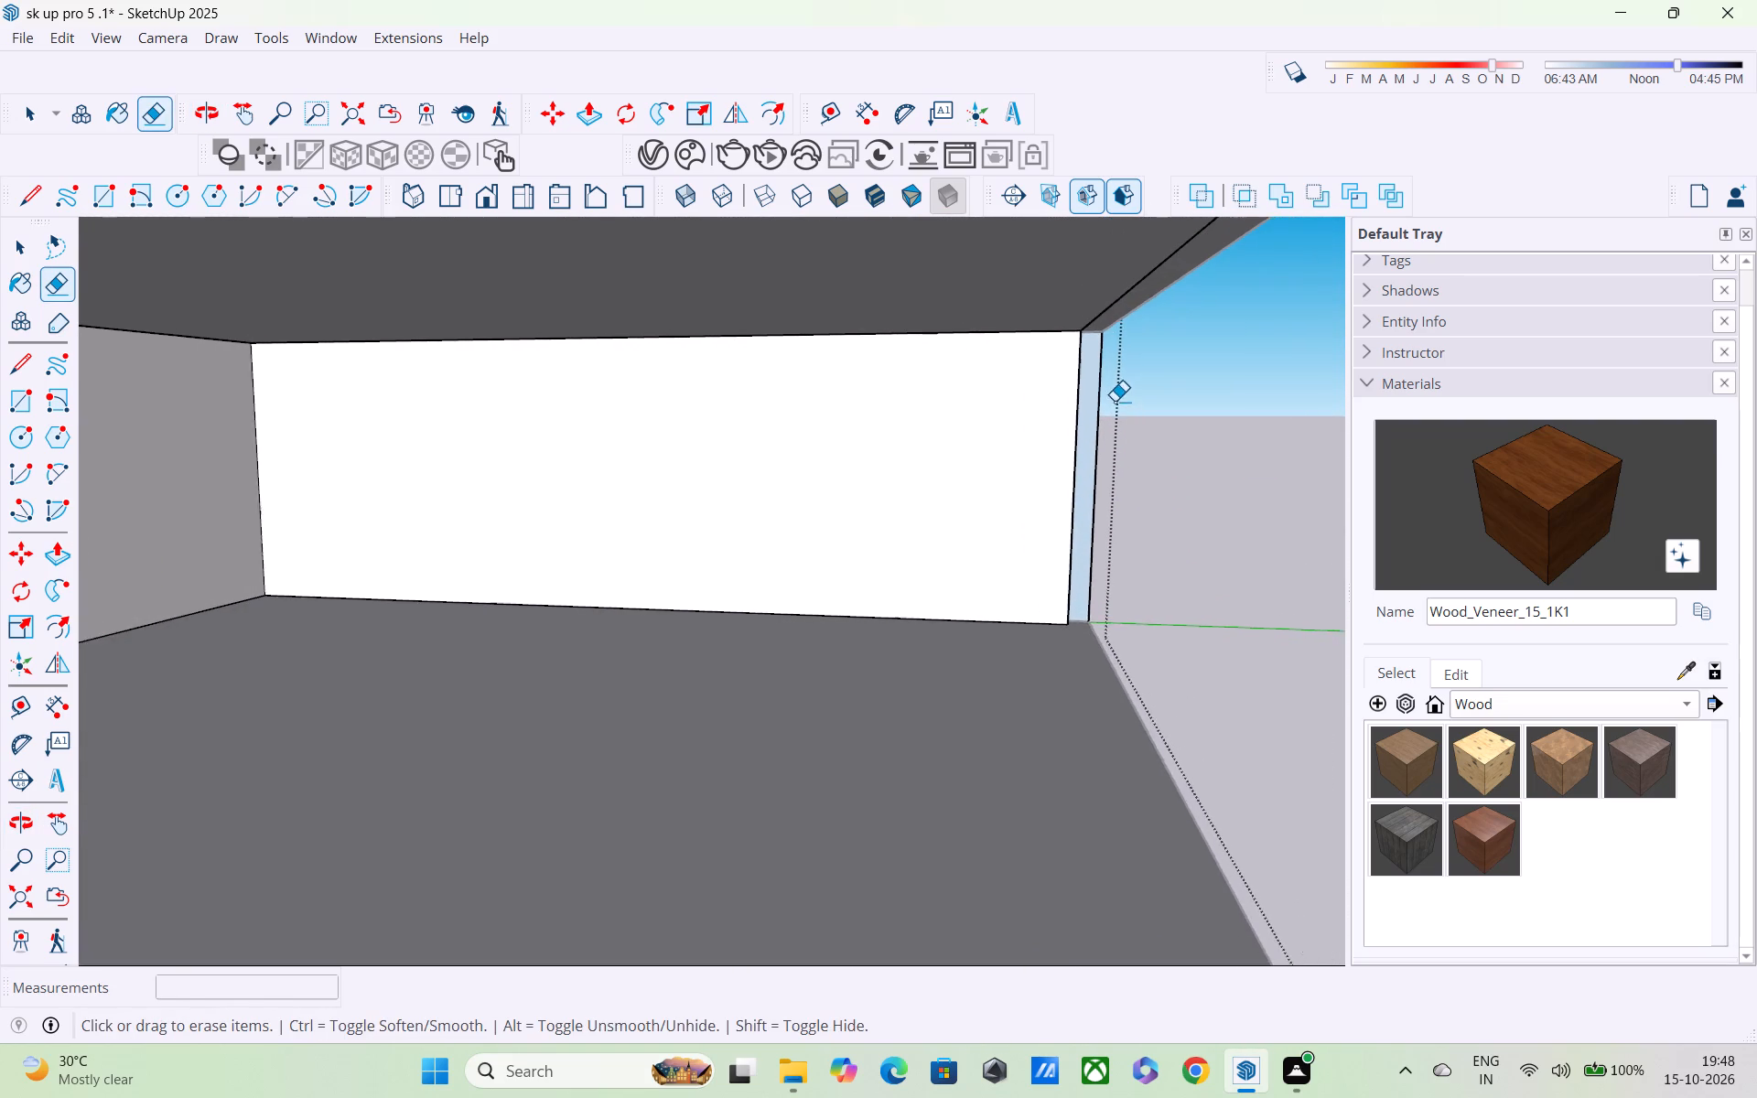
scroll(1114, 400, "down", 2)
middle_click_drag(1114, 401, 1112, 391)
left_click(1133, 286)
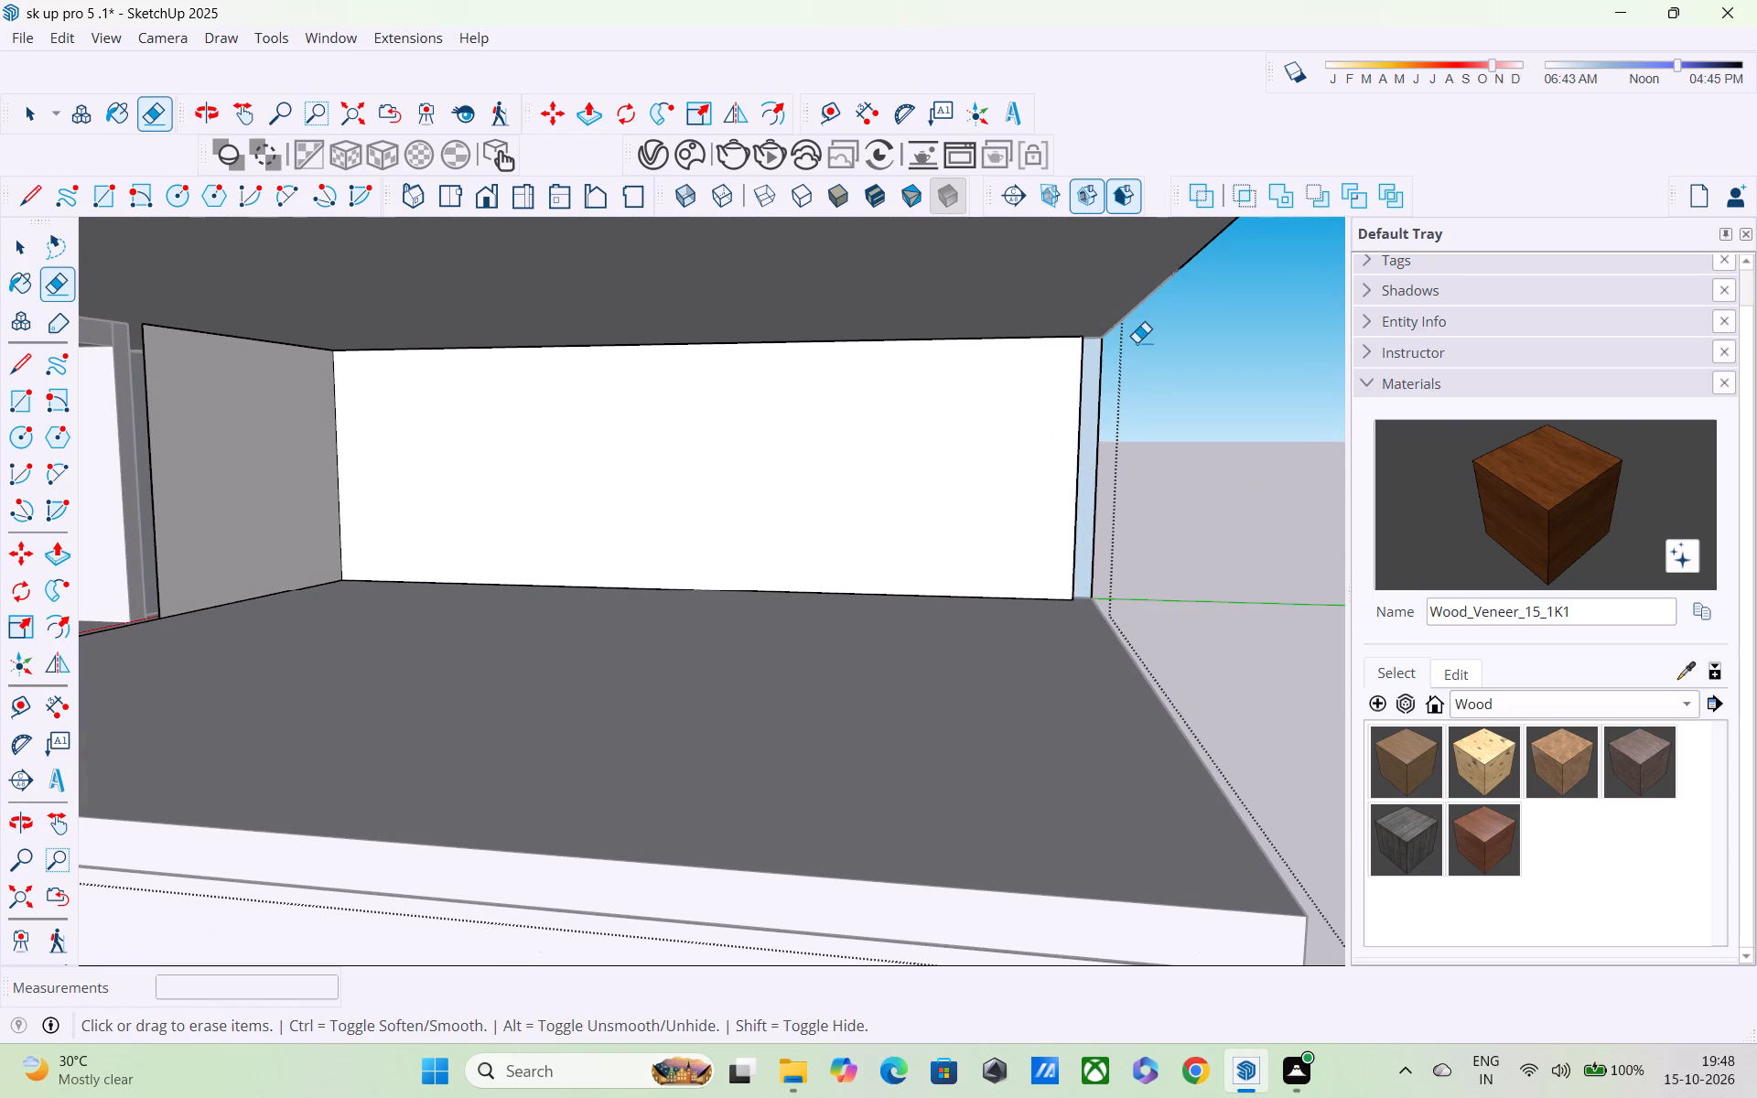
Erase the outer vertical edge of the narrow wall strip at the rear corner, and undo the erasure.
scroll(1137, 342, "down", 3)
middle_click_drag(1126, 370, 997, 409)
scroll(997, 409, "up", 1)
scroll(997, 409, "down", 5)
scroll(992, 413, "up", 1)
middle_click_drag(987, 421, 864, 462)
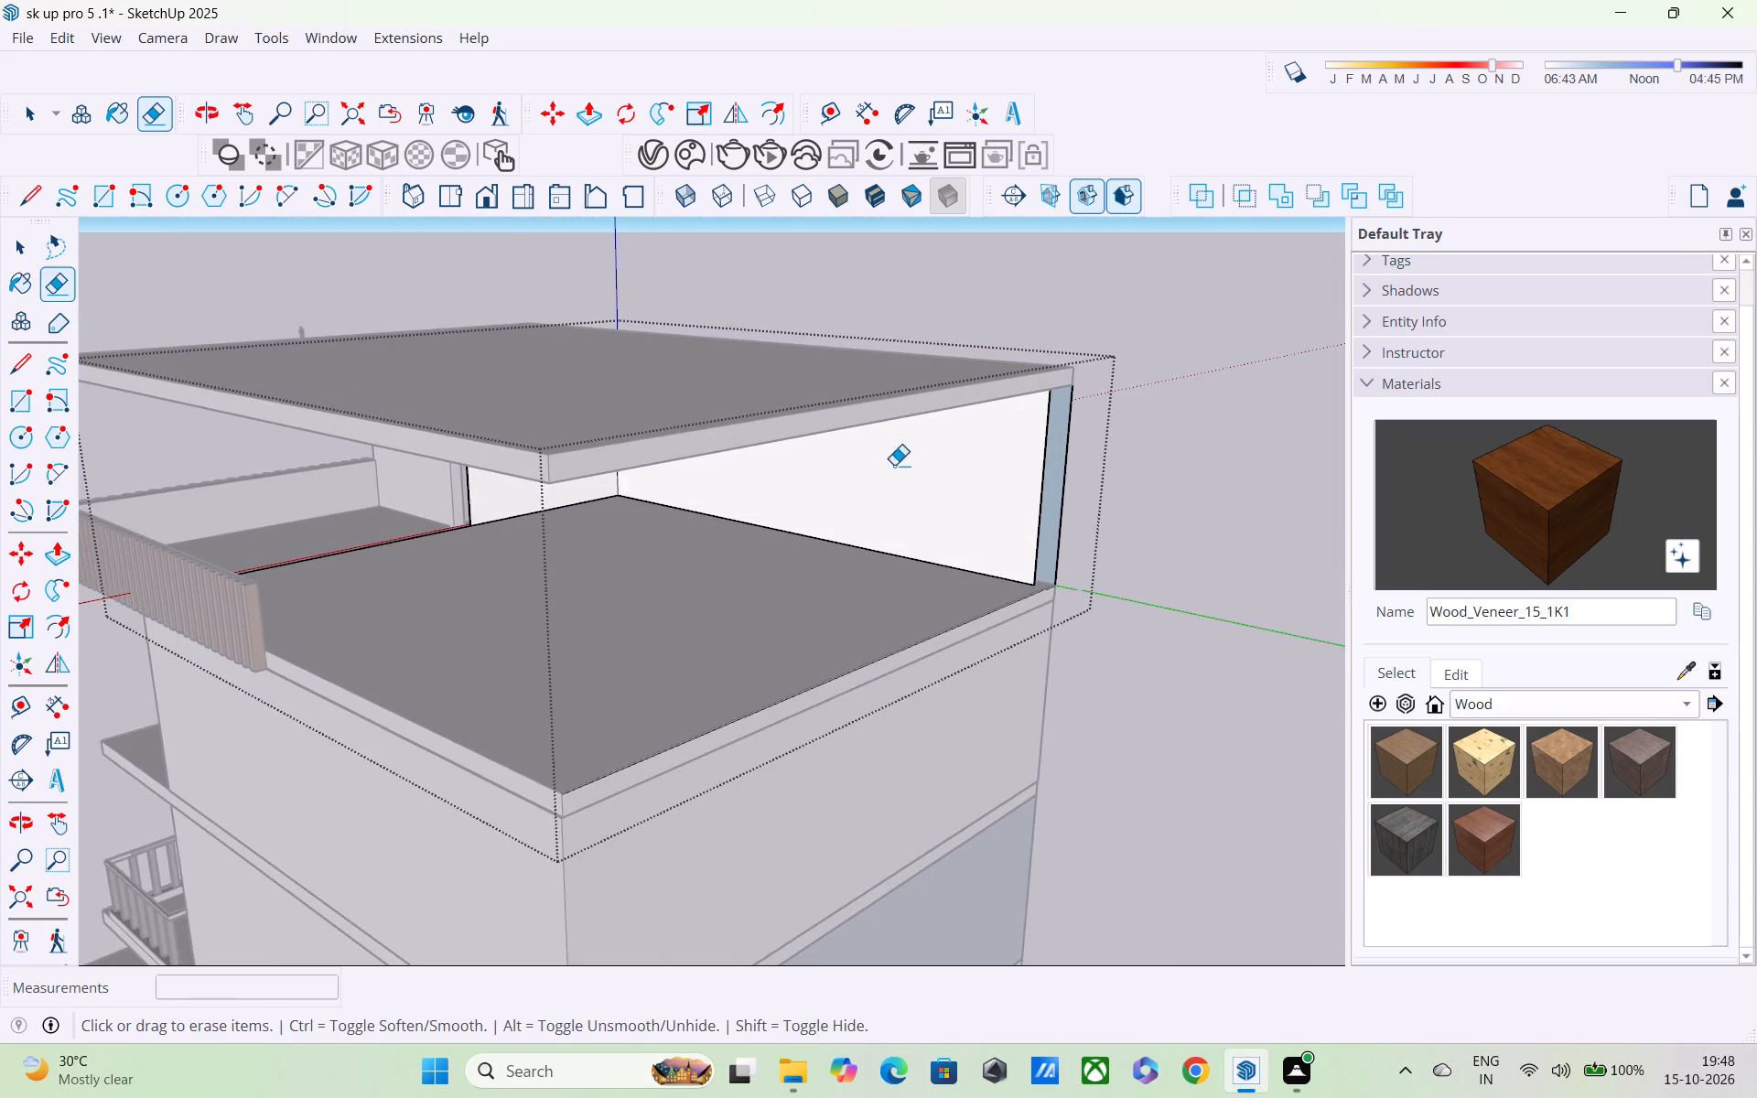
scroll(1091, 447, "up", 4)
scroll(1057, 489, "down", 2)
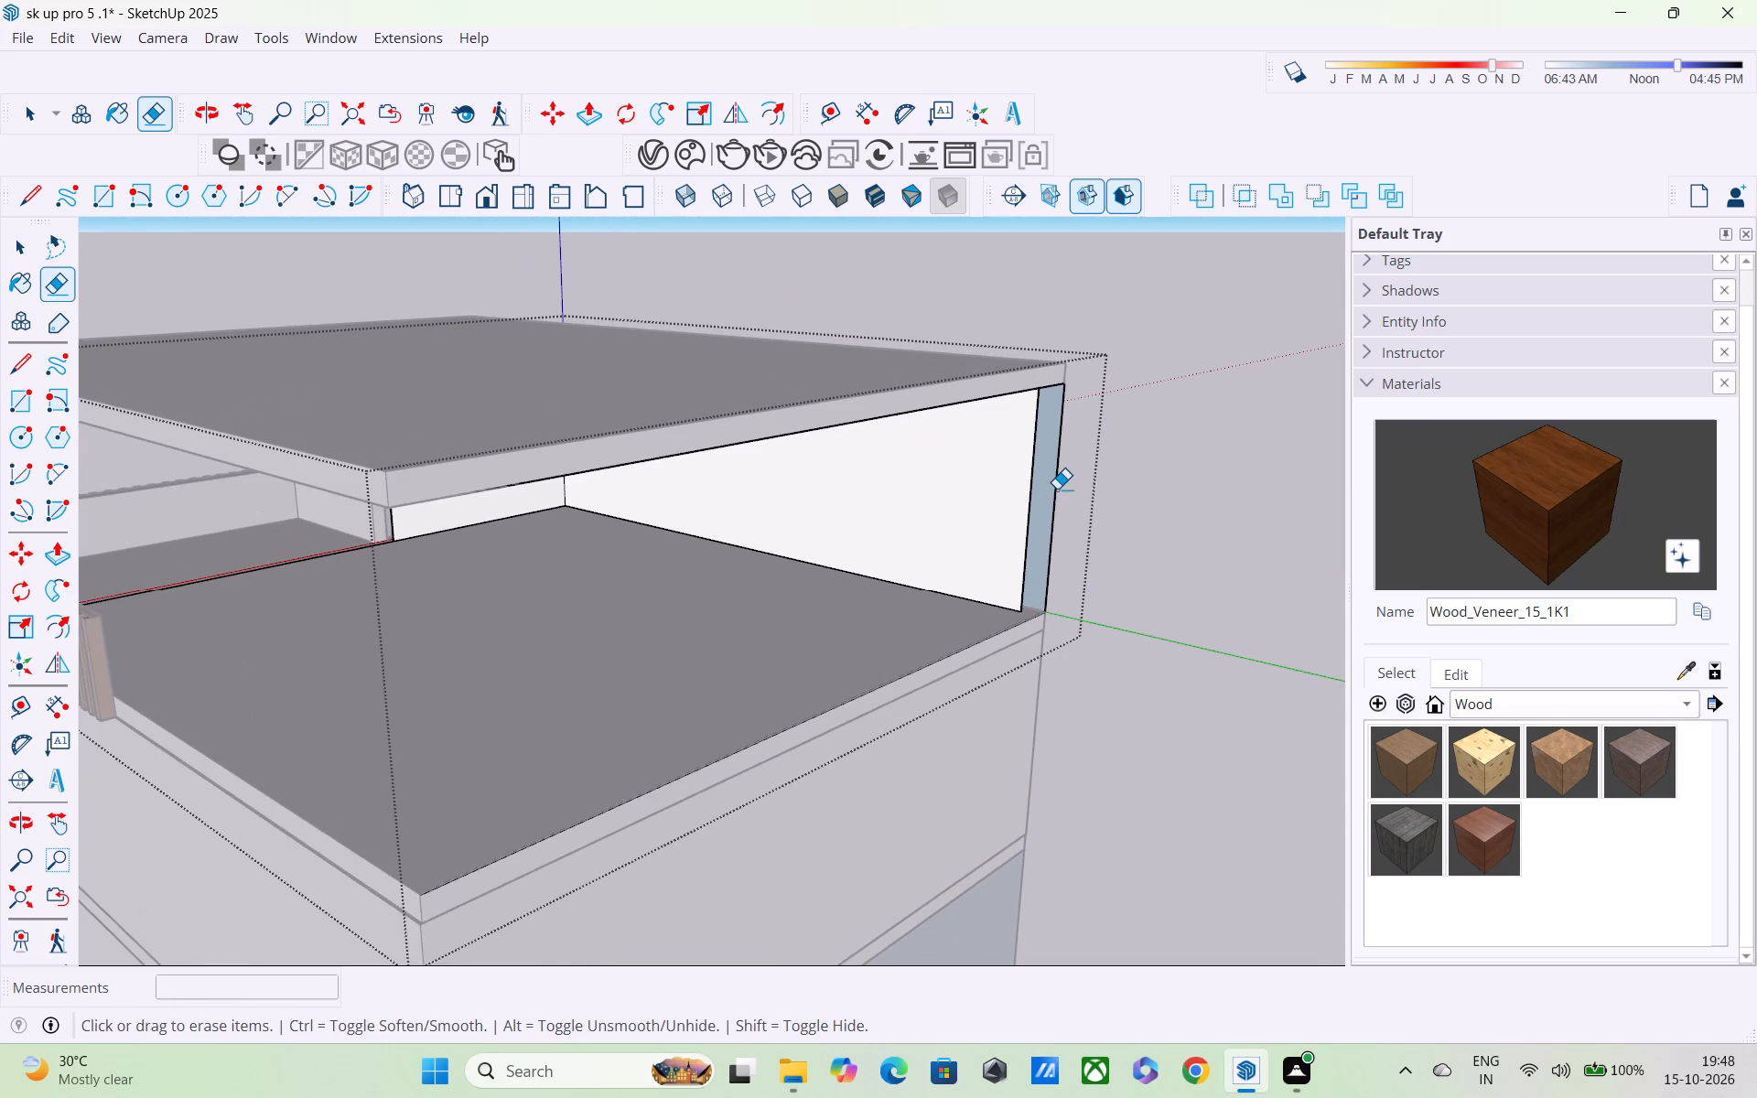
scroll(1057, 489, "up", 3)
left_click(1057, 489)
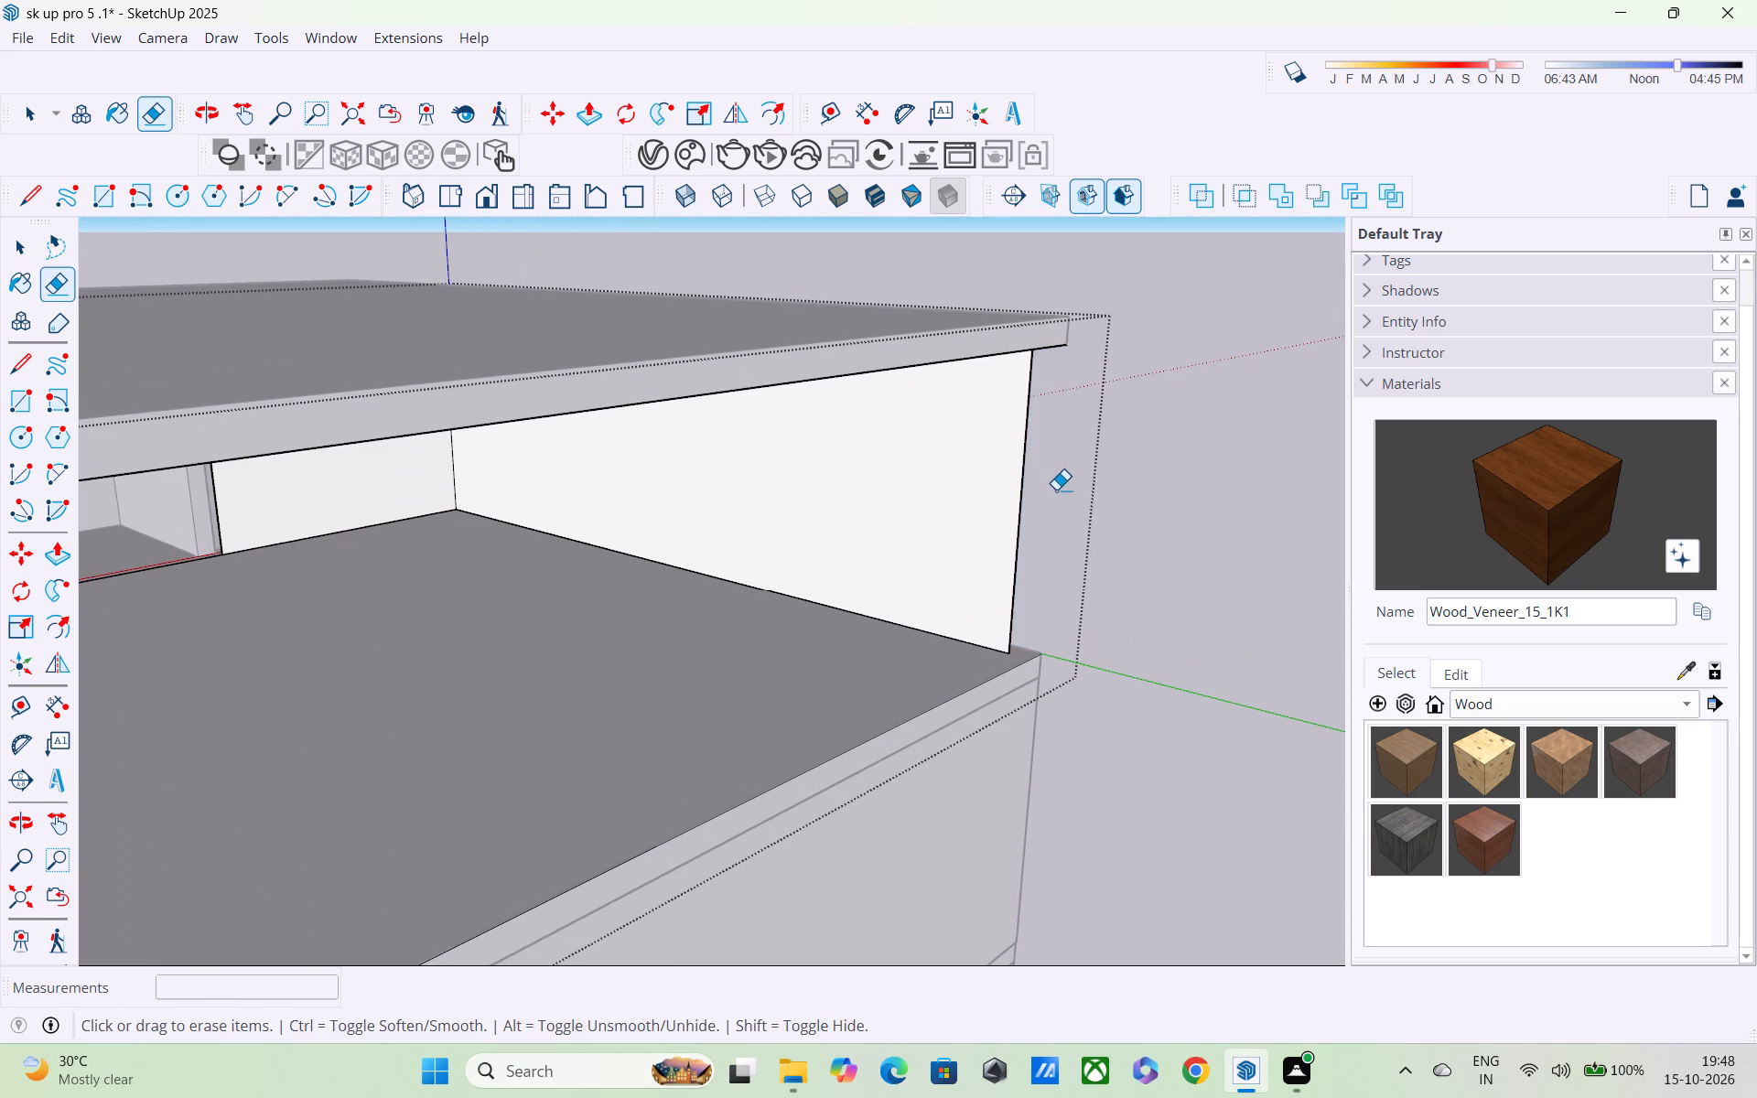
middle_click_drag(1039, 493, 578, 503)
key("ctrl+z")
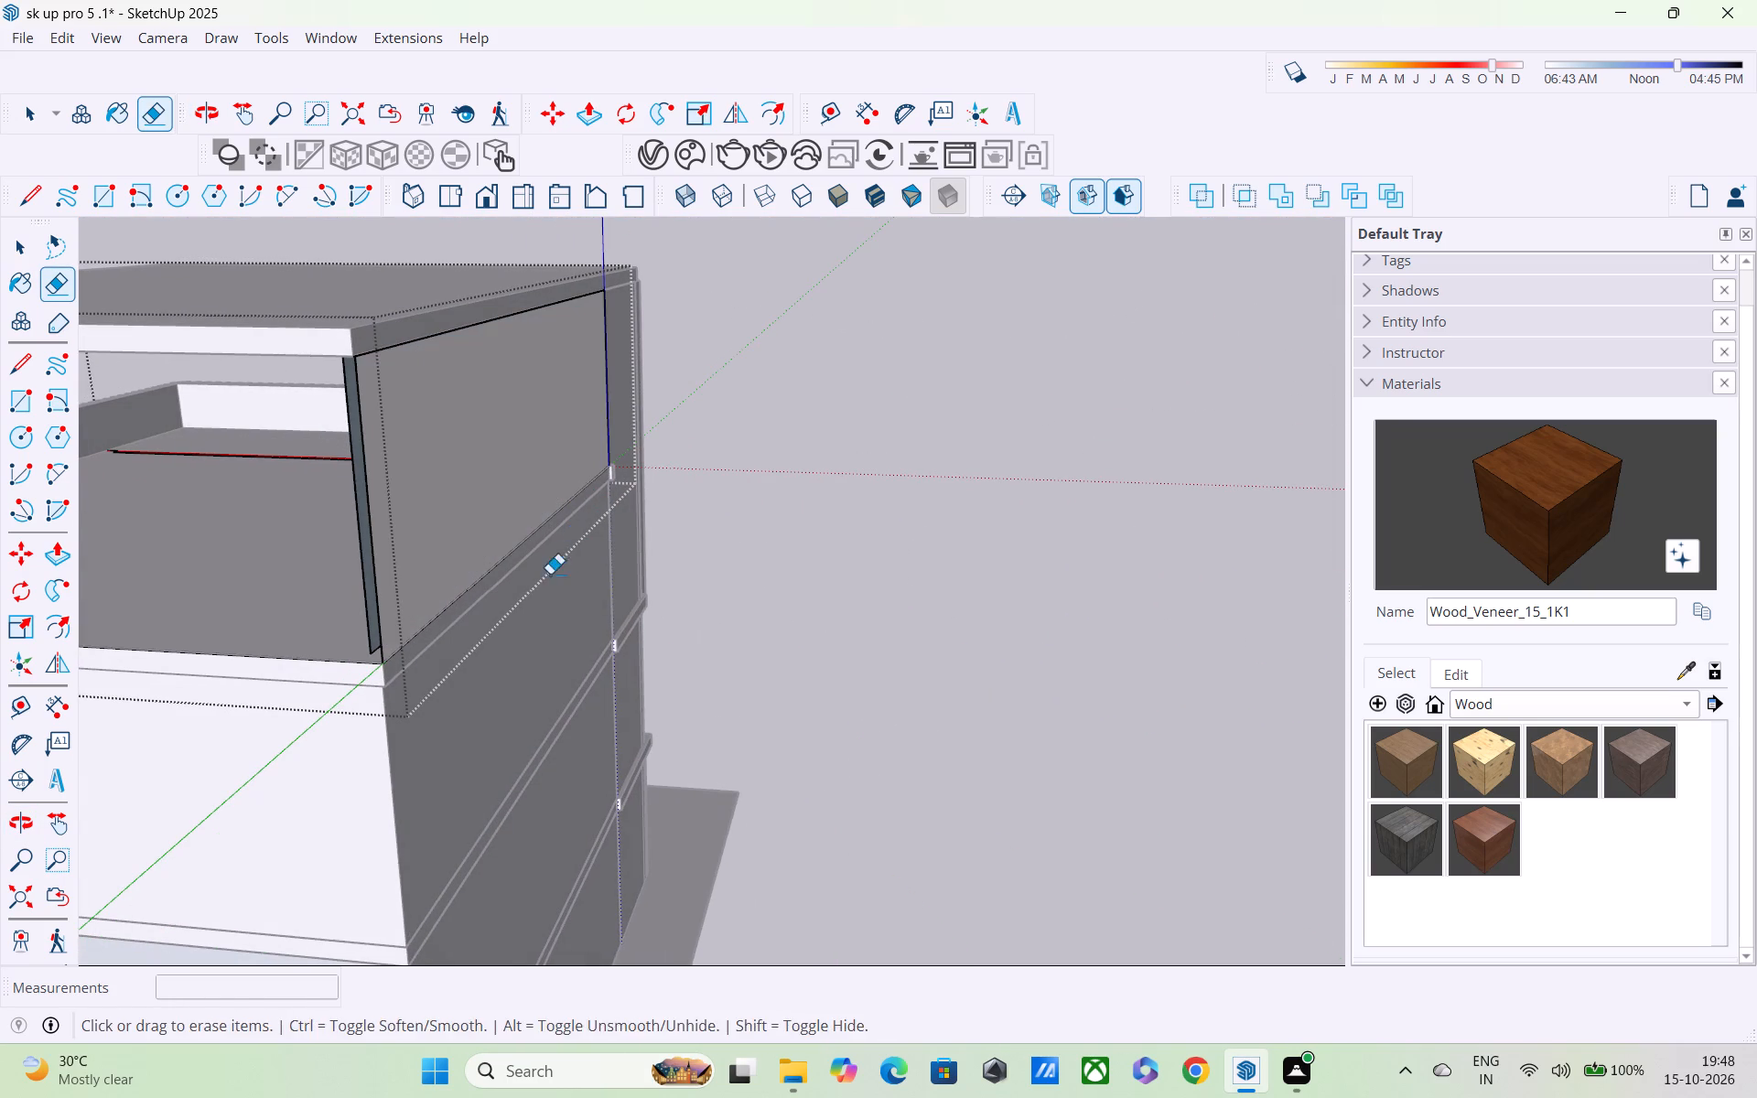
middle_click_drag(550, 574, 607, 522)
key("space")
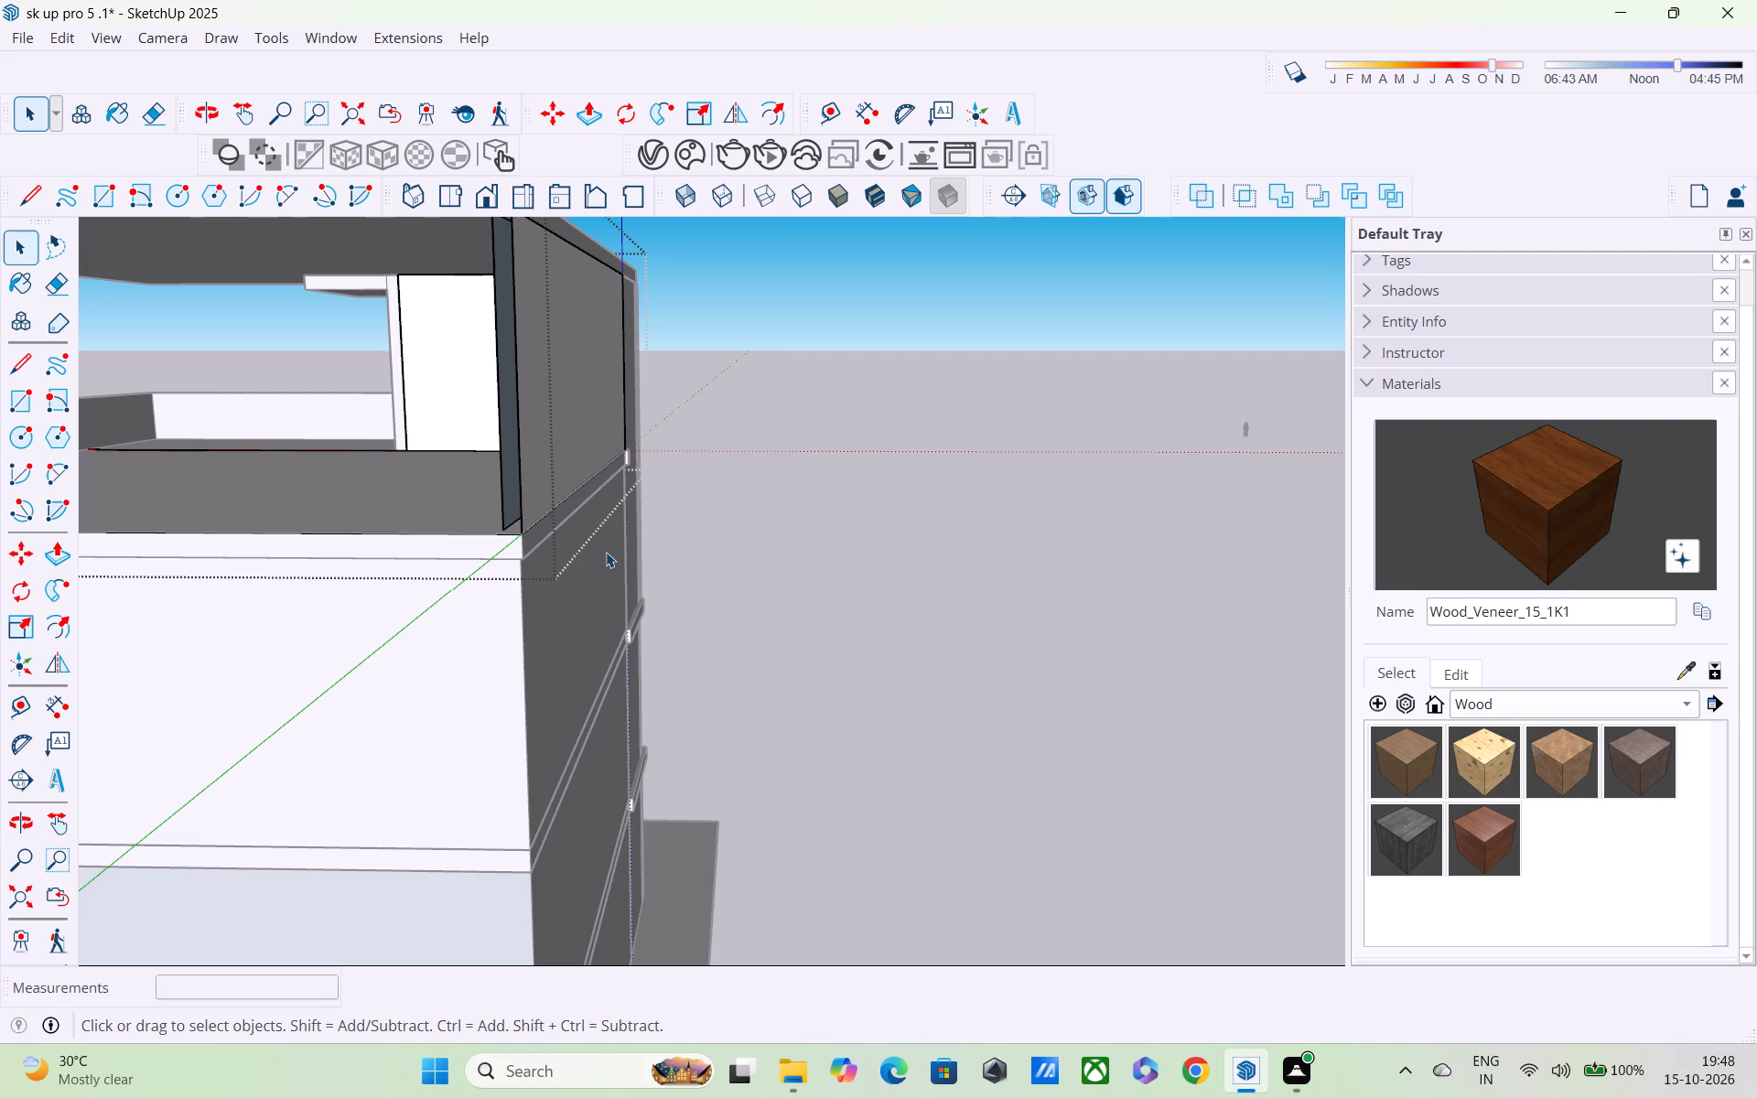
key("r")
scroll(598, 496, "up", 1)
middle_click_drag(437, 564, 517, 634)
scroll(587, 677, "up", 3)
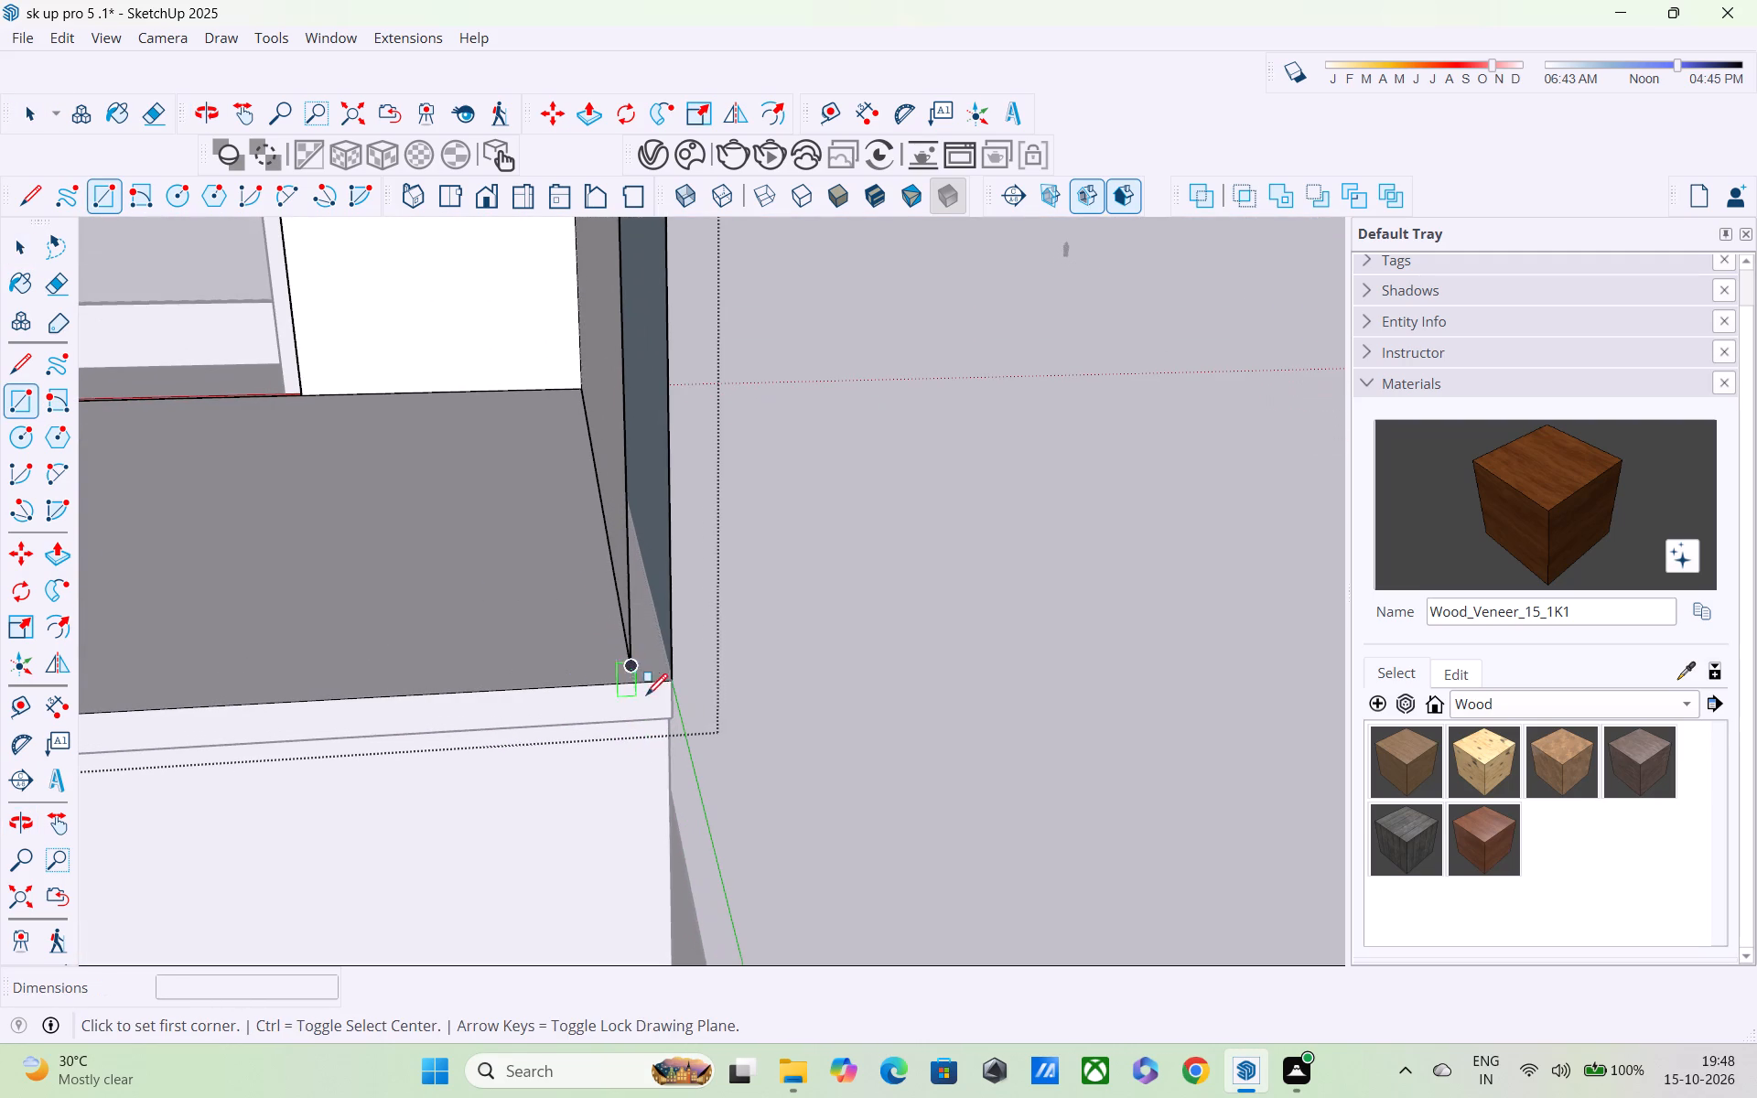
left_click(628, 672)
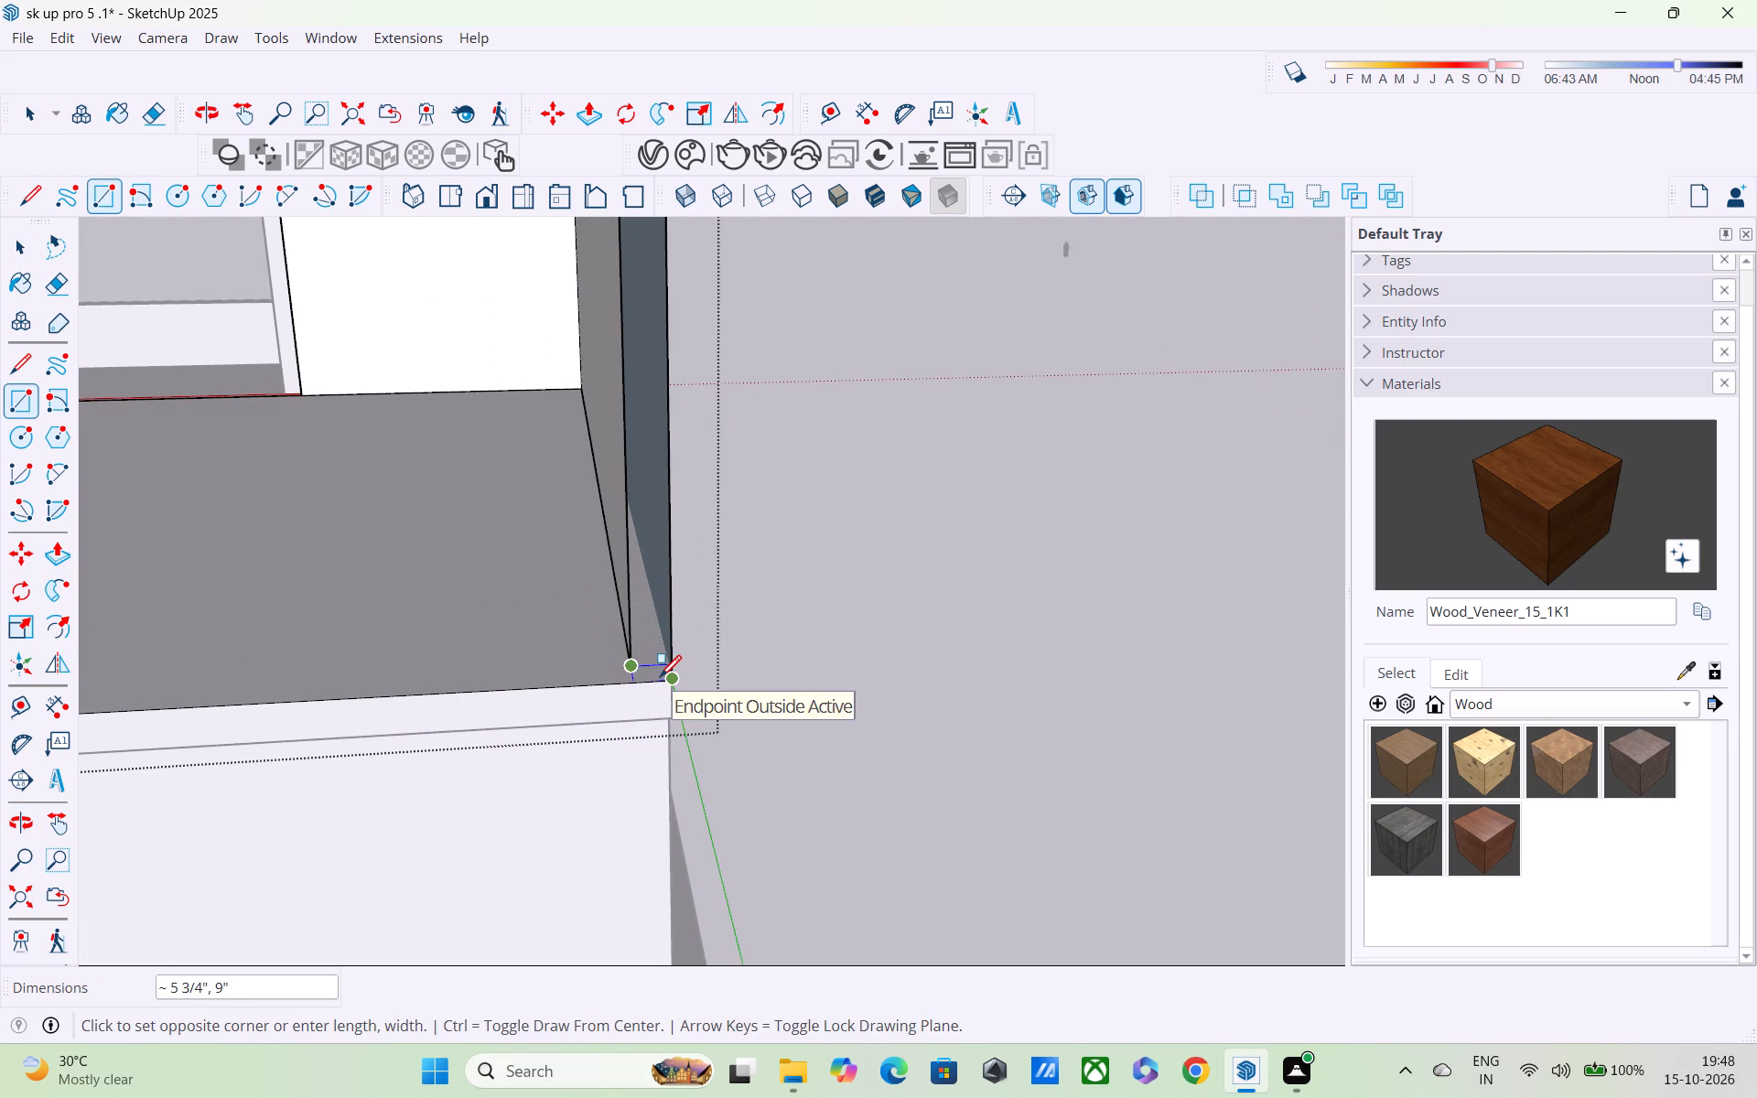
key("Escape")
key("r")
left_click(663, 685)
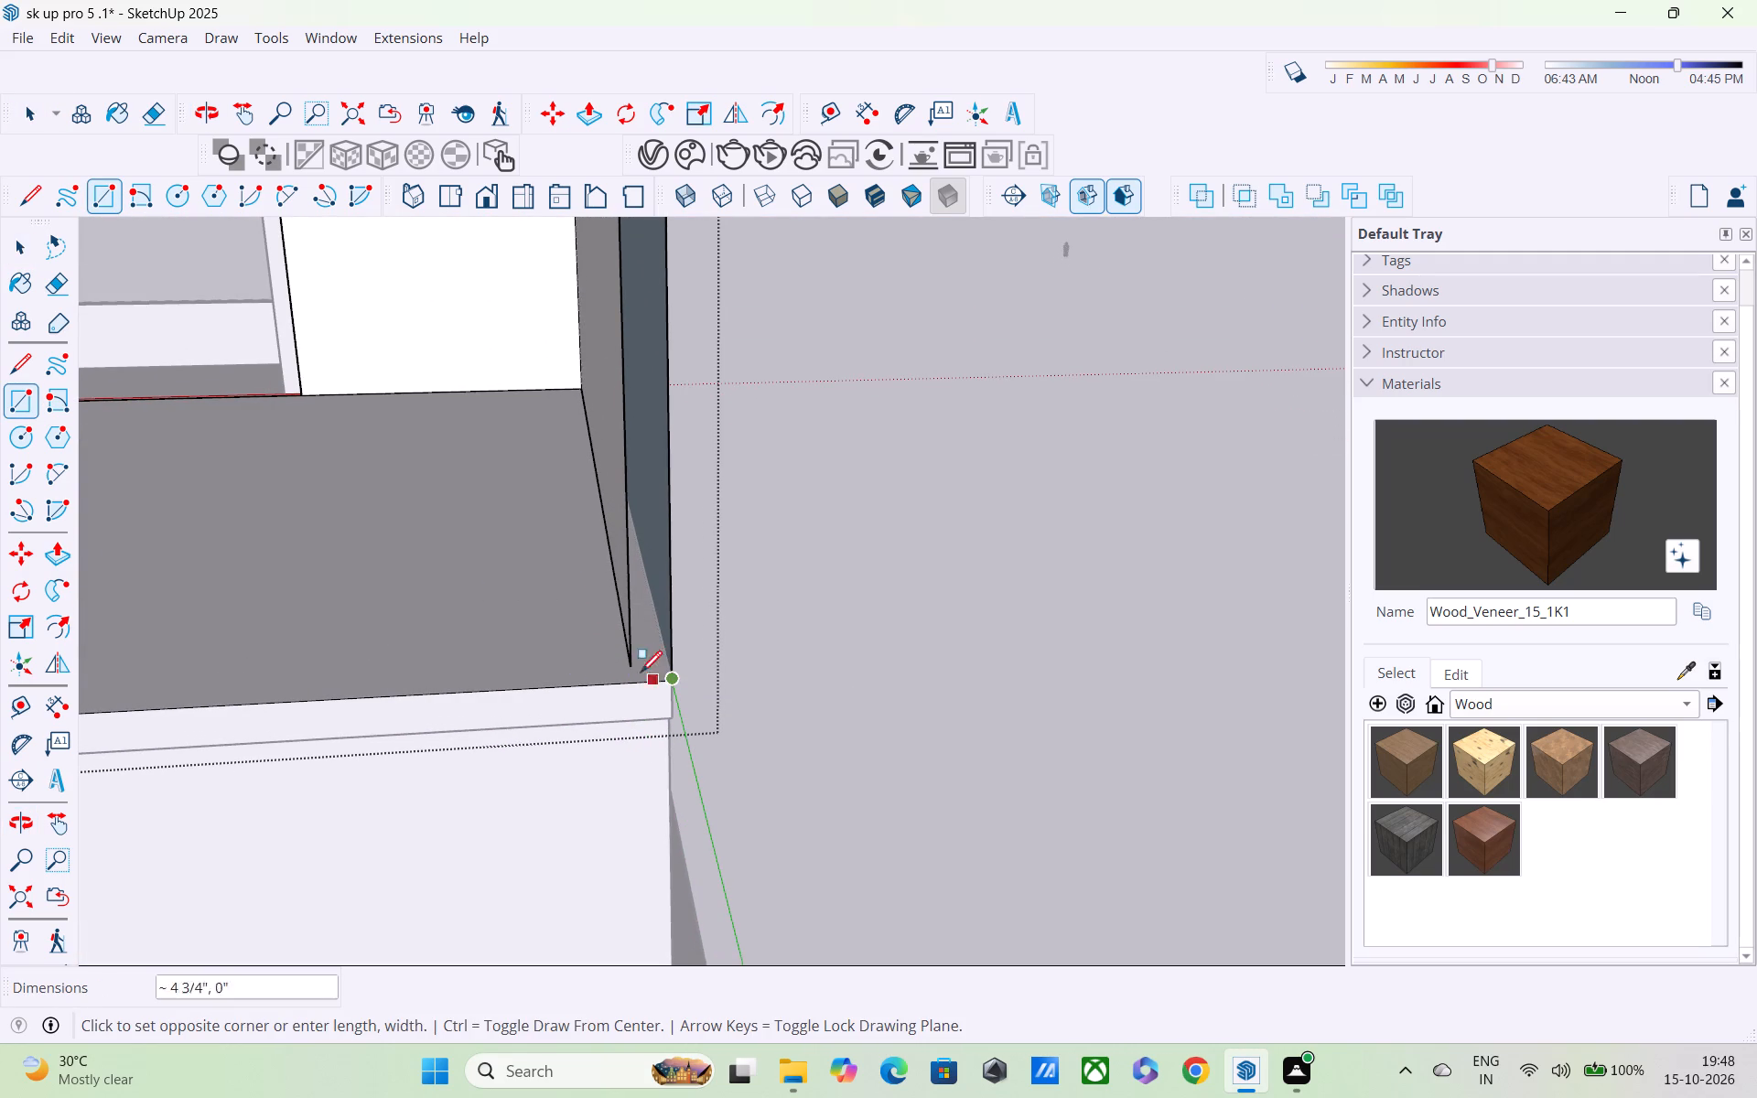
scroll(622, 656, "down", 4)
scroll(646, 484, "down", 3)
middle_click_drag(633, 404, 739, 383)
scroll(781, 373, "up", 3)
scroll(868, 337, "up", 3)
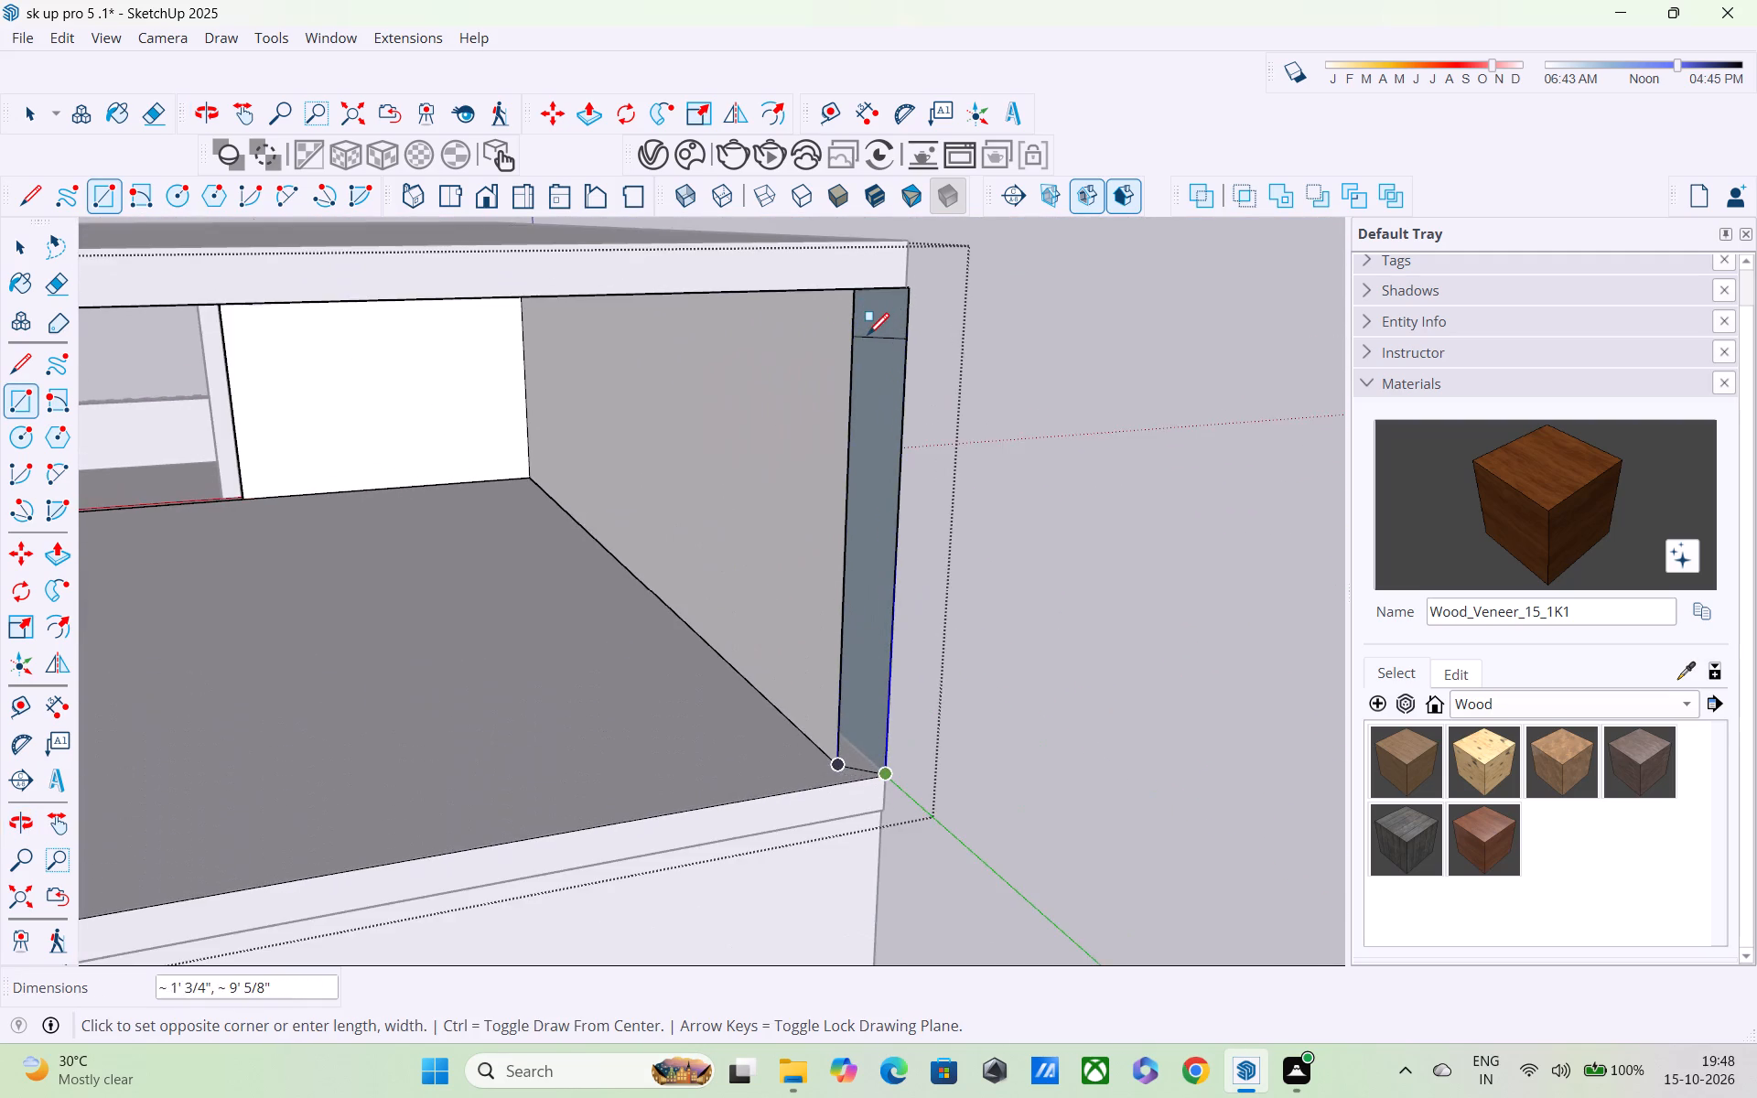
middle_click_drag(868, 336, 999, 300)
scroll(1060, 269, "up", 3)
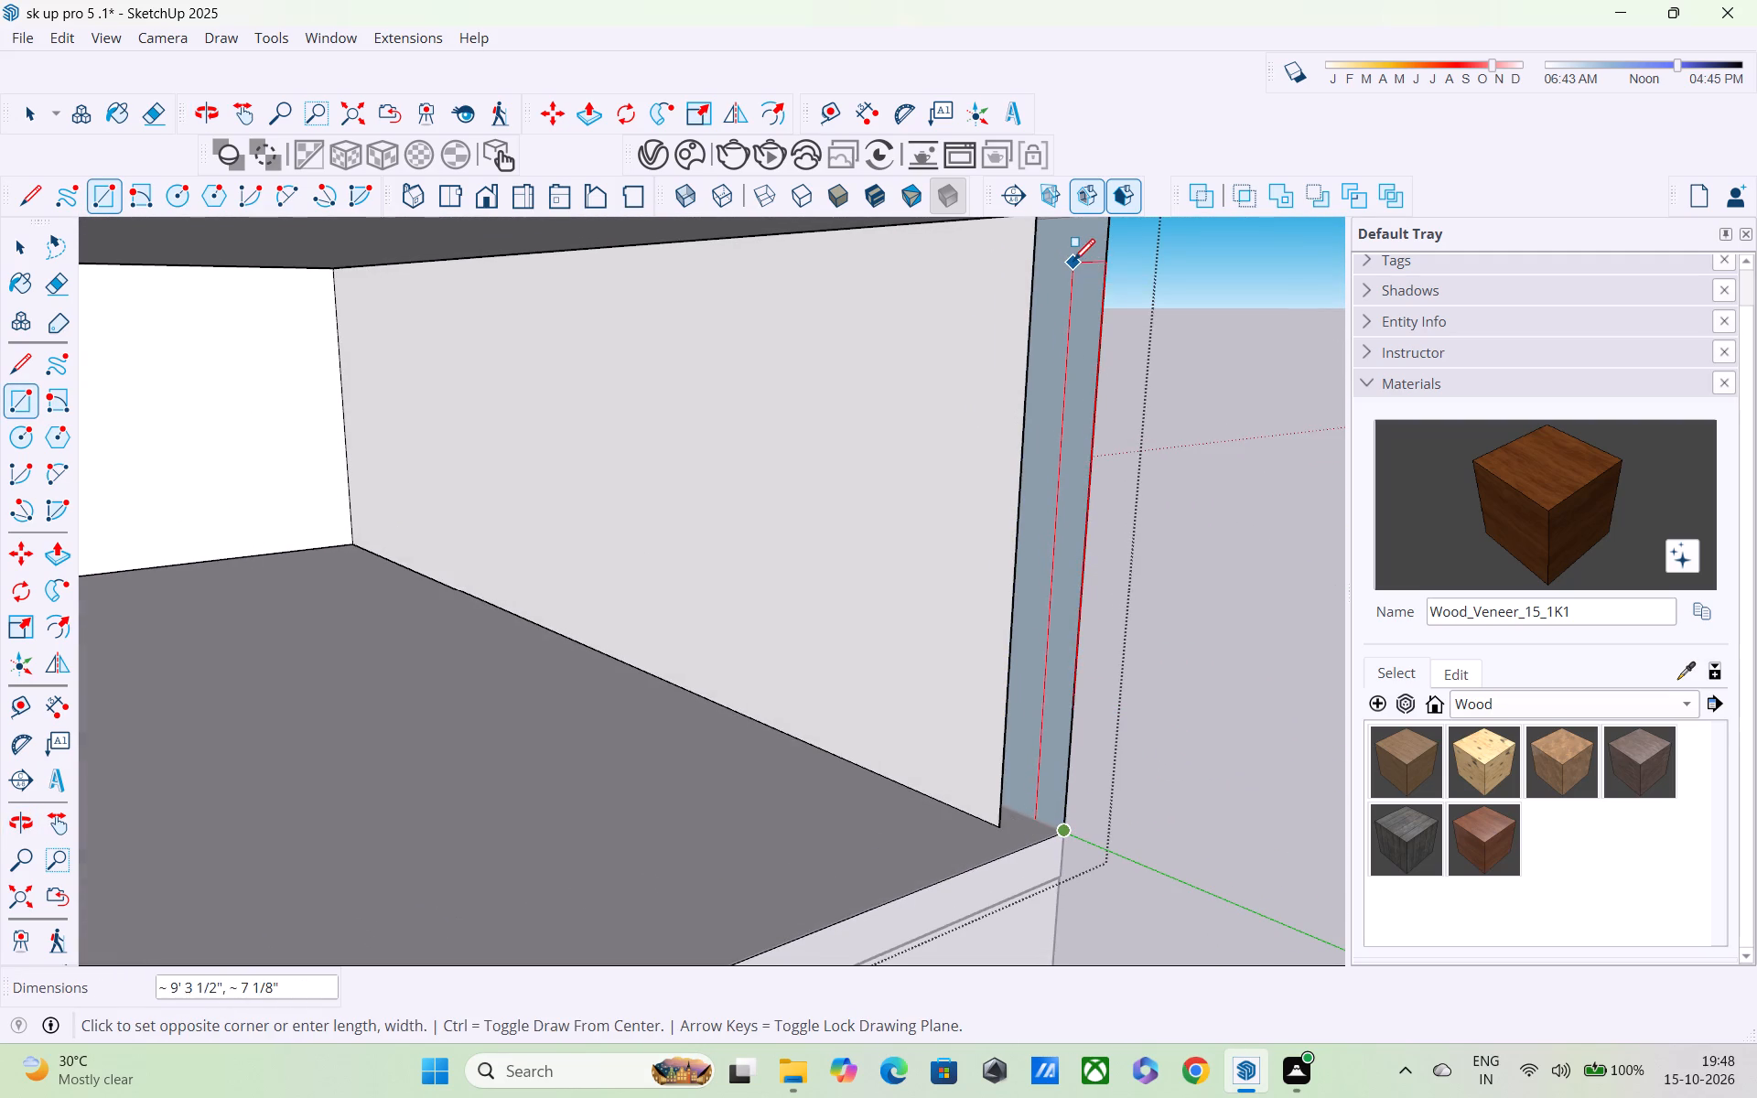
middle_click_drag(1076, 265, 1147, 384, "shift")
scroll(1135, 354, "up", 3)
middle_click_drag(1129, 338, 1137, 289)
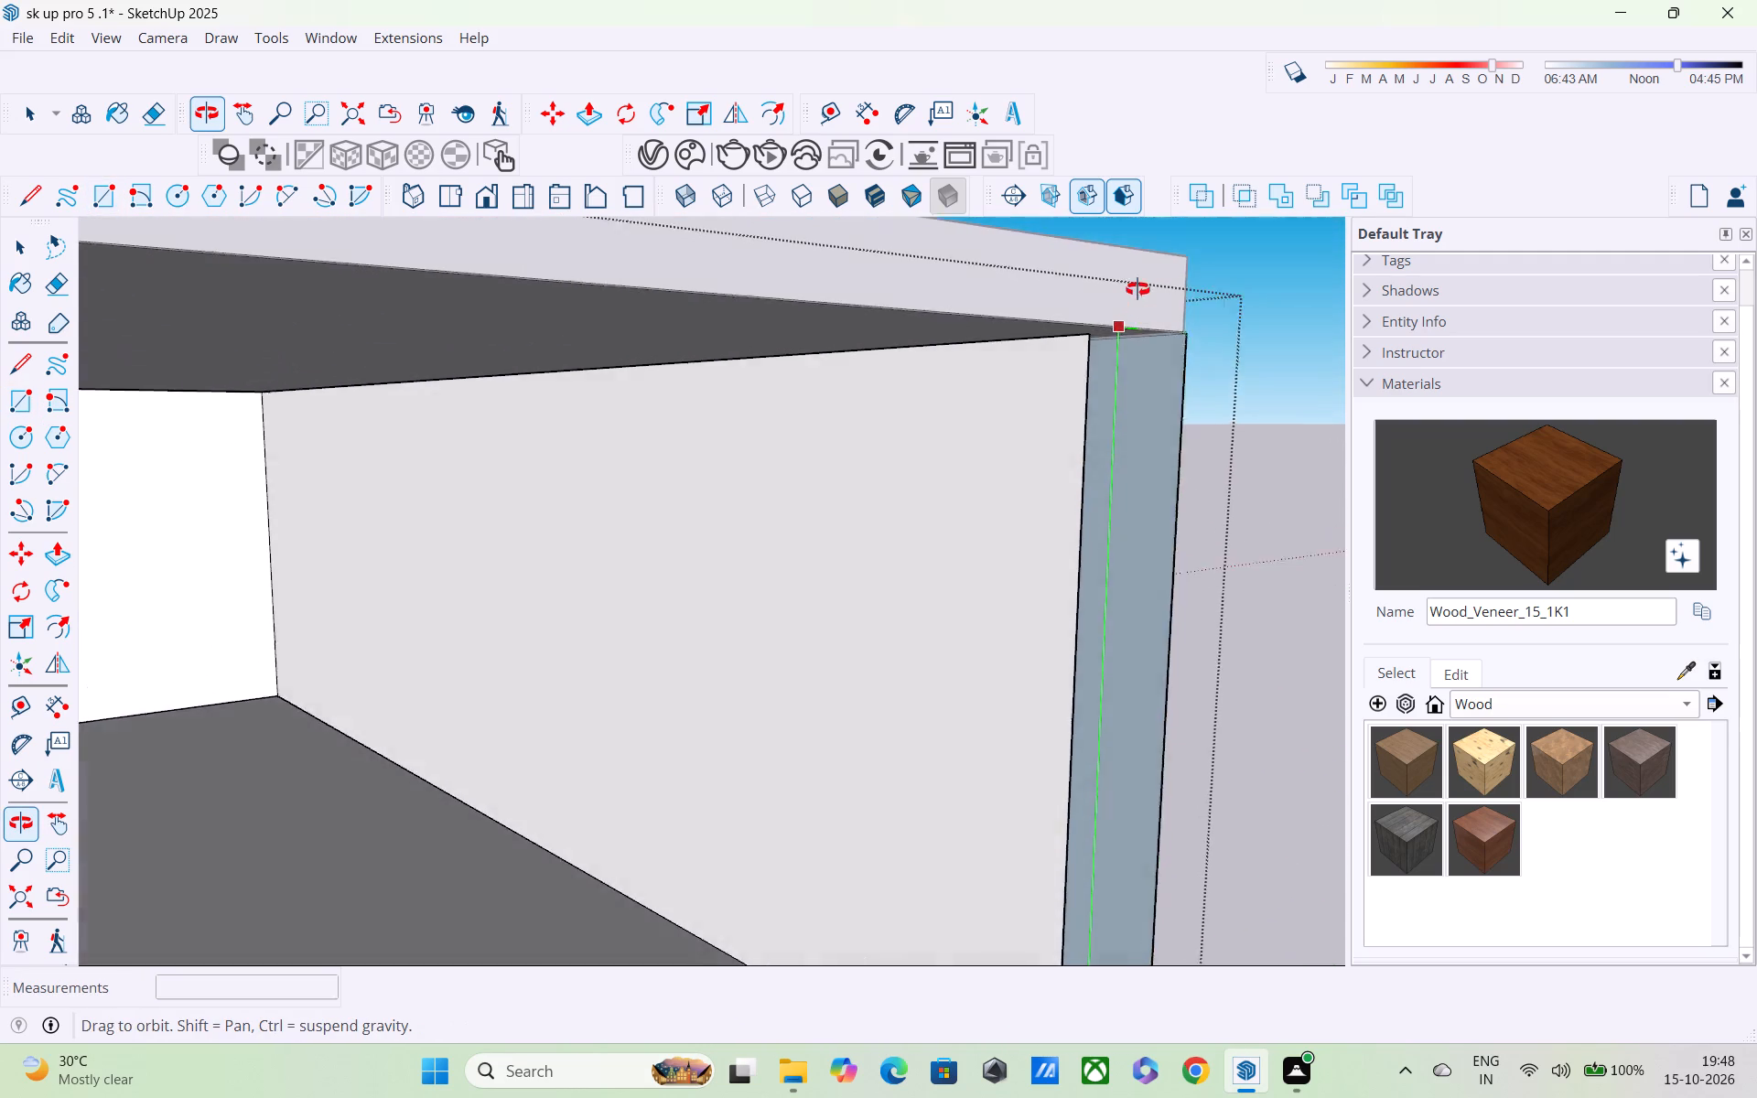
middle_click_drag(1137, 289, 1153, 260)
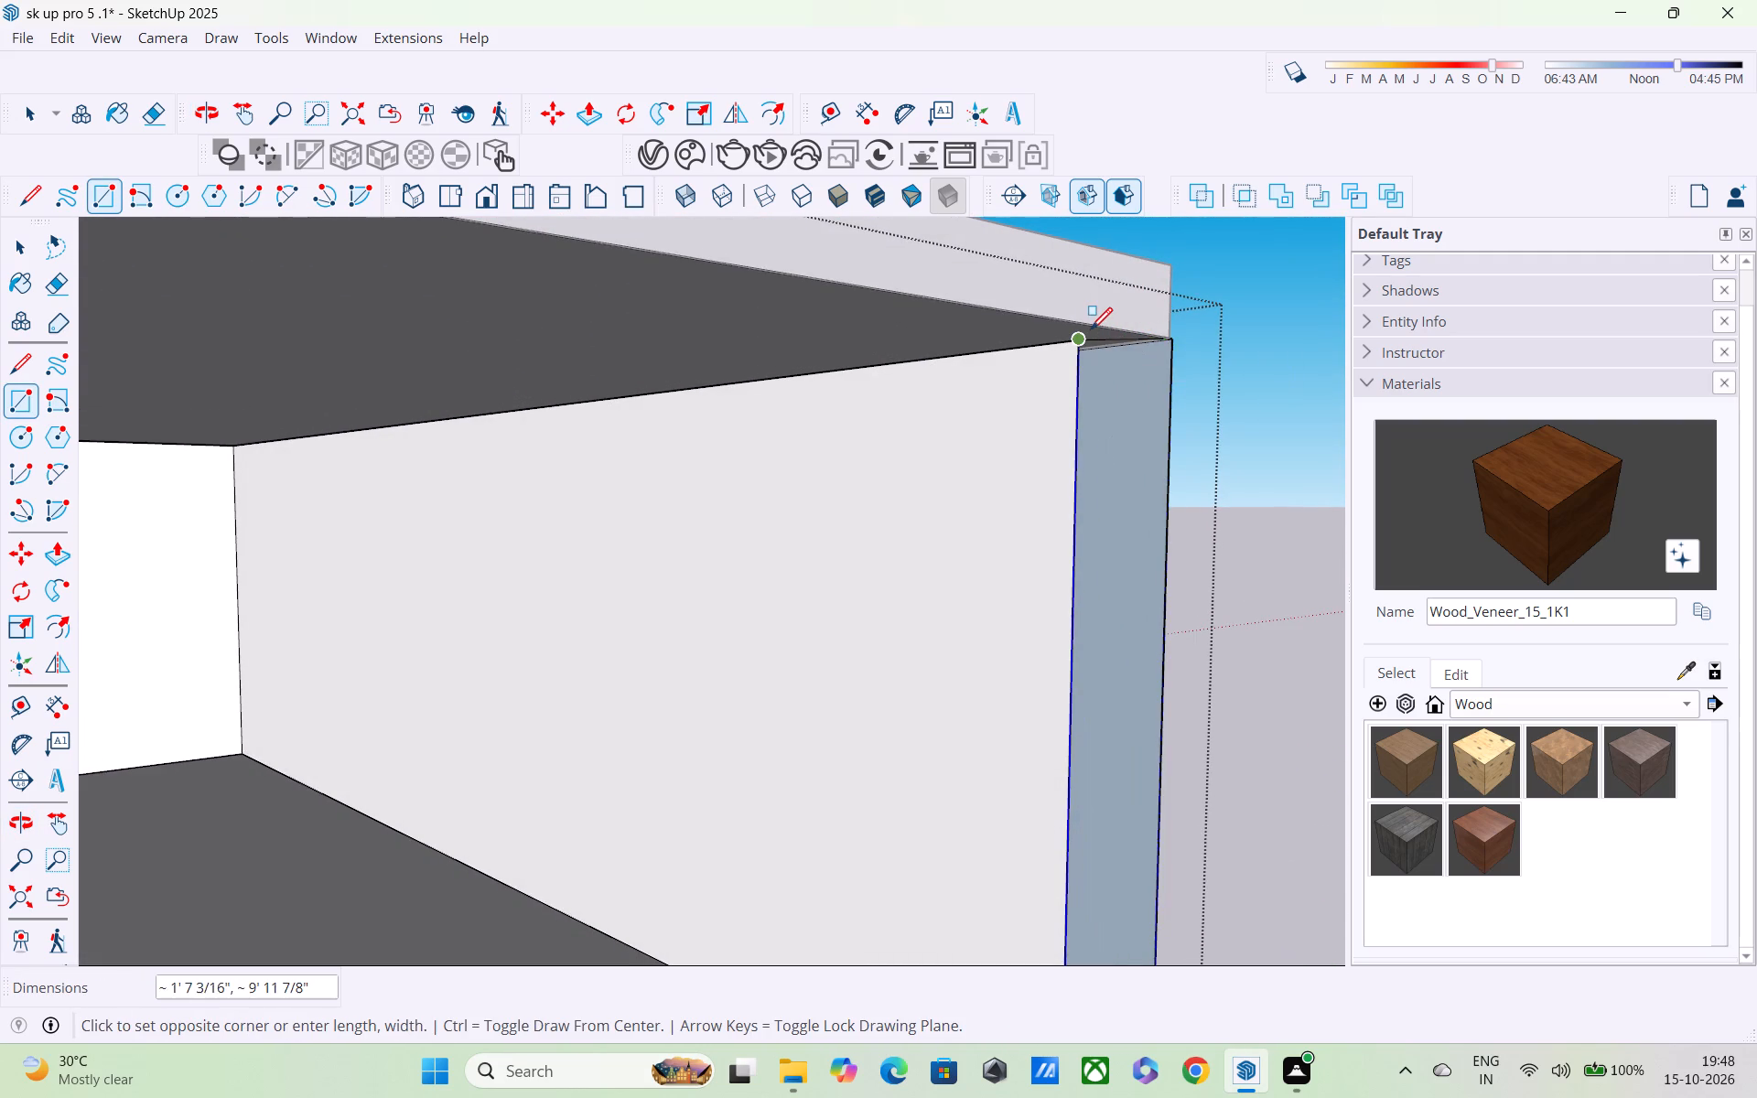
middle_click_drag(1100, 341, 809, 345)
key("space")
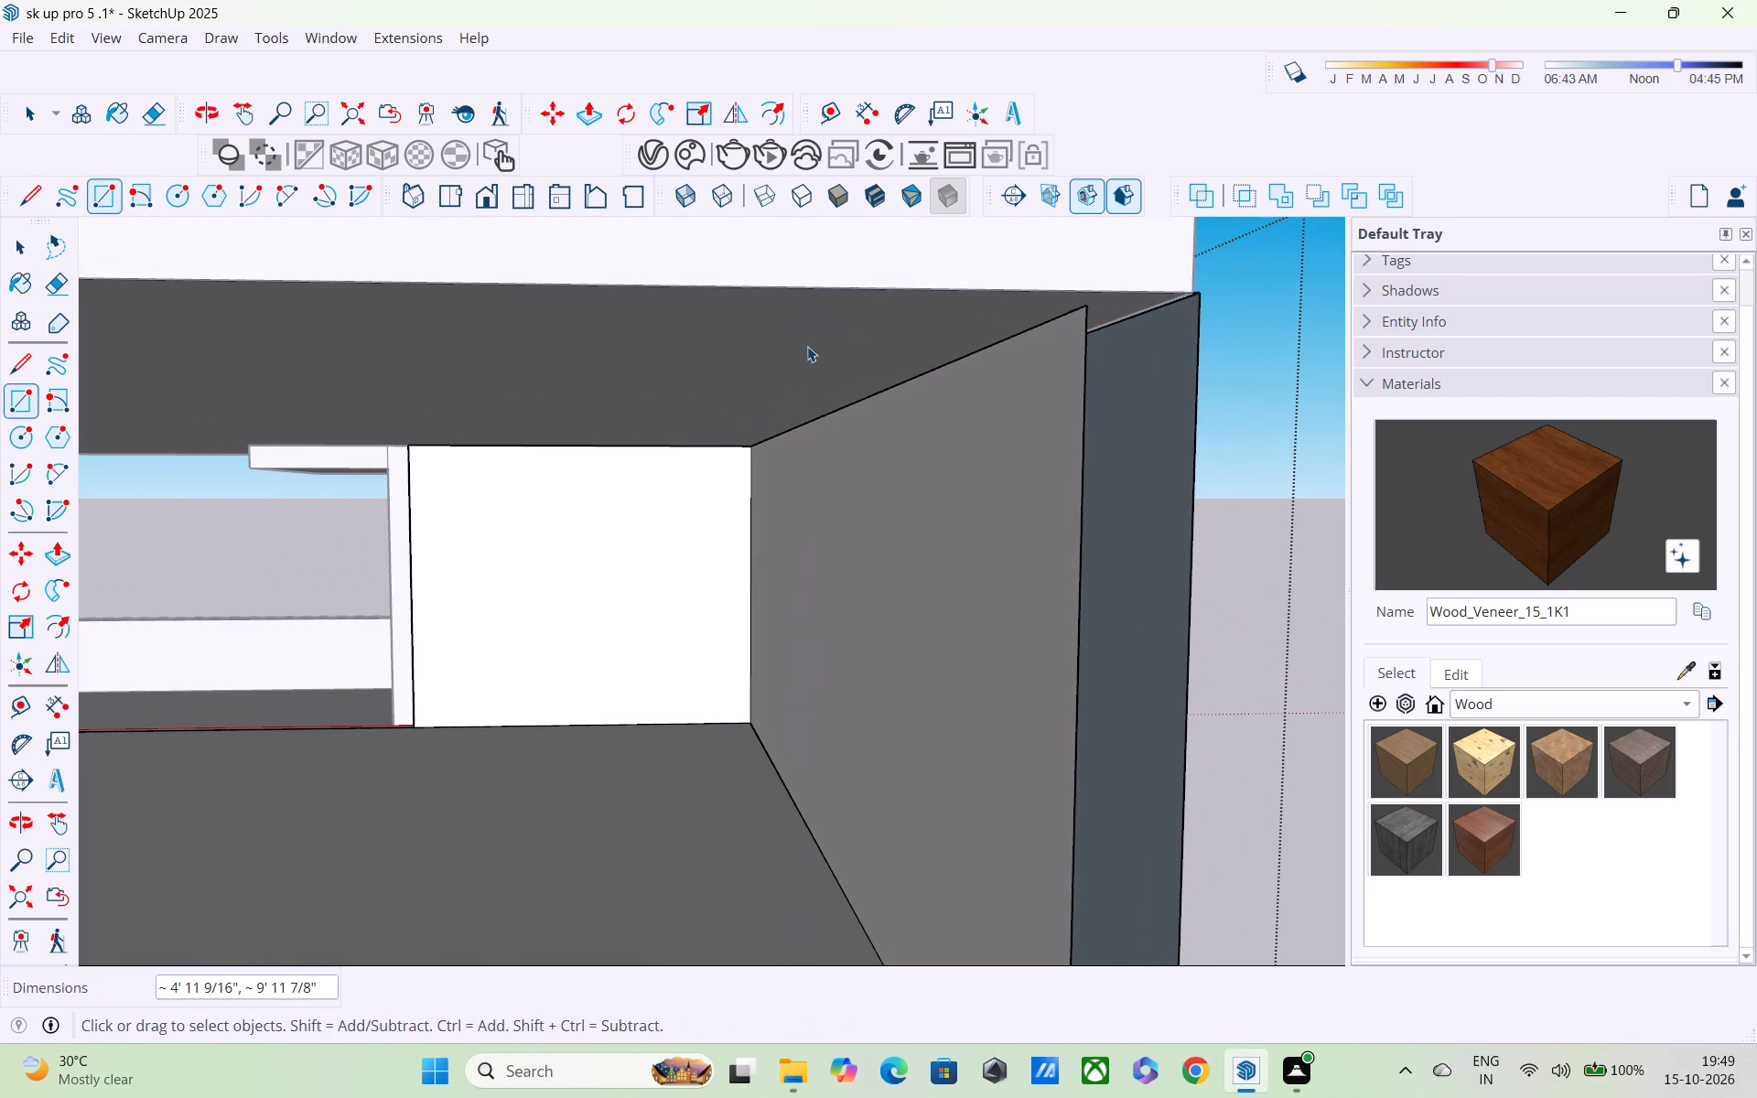
Examine from inside and outside how the narrow wall strip and rear wall meet the roof slab at the corner.
middle_click_drag(1418, 574, 1169, 565)
scroll(1168, 565, "down", 4)
middle_click_drag(1163, 597, 1079, 548)
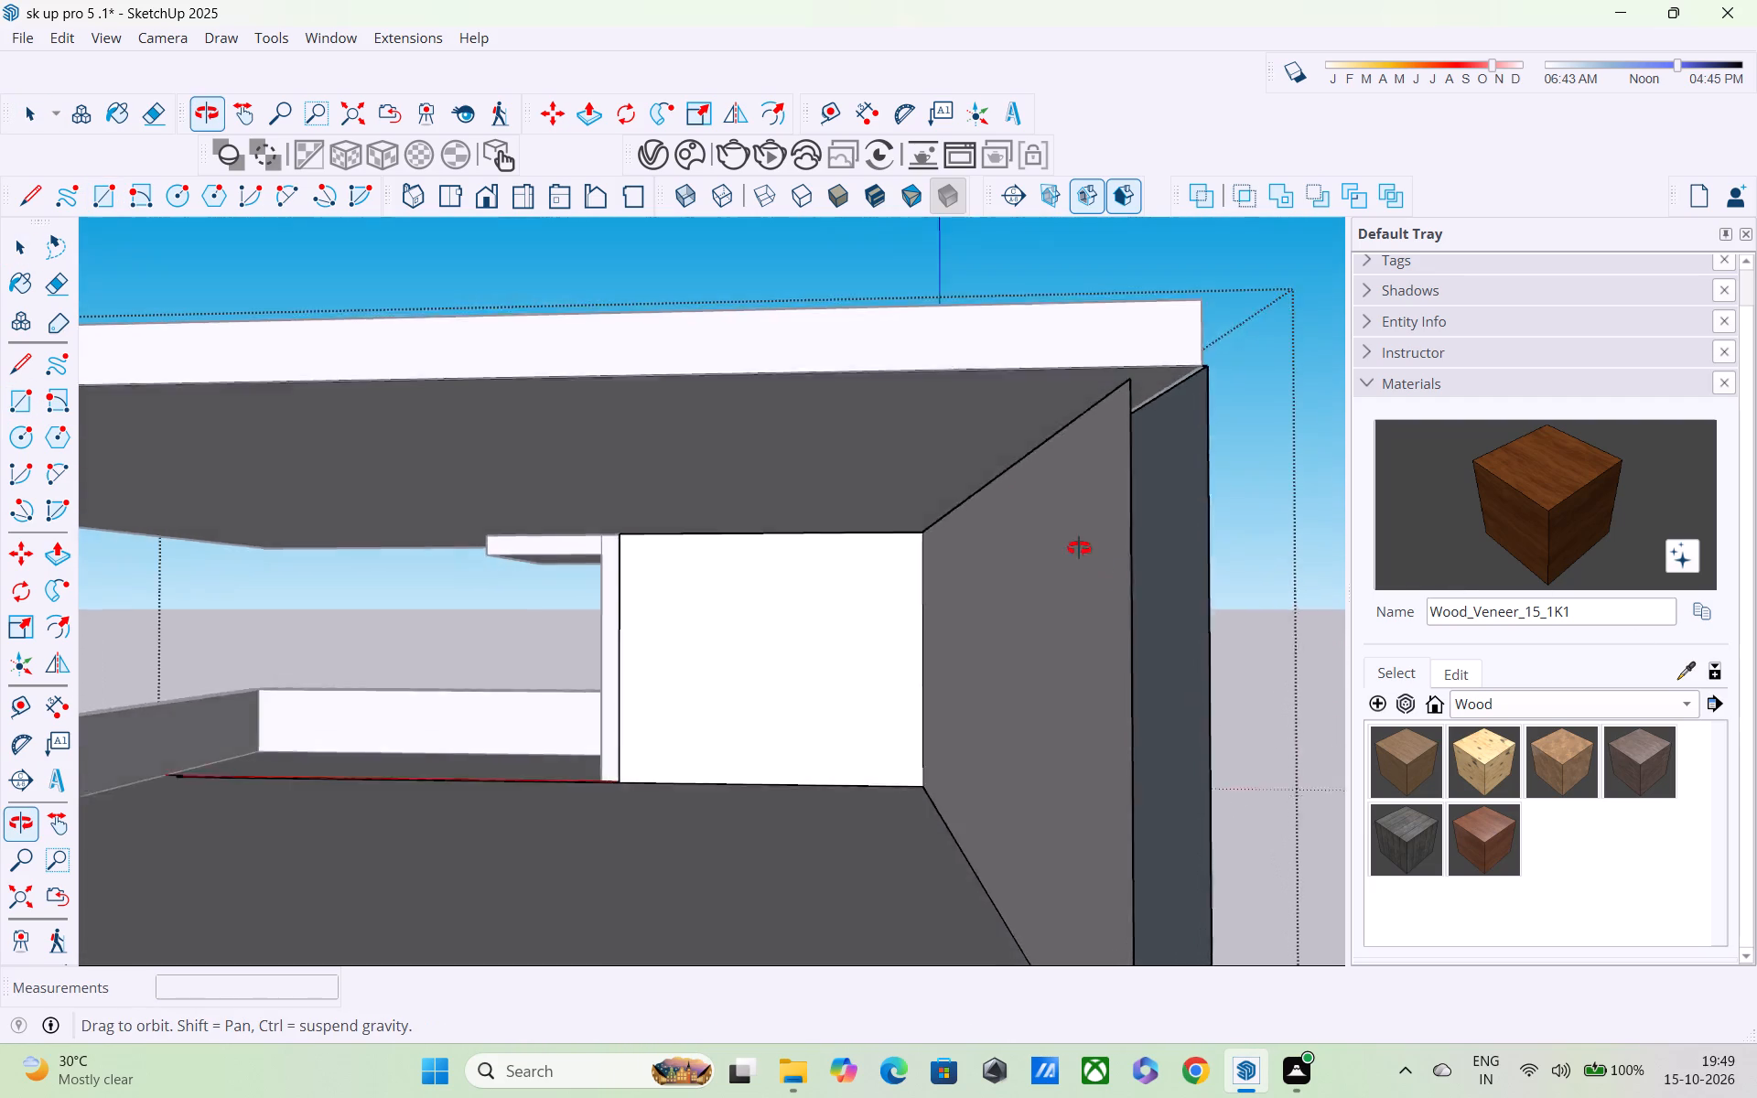
middle_click_drag(1079, 548, 1005, 553)
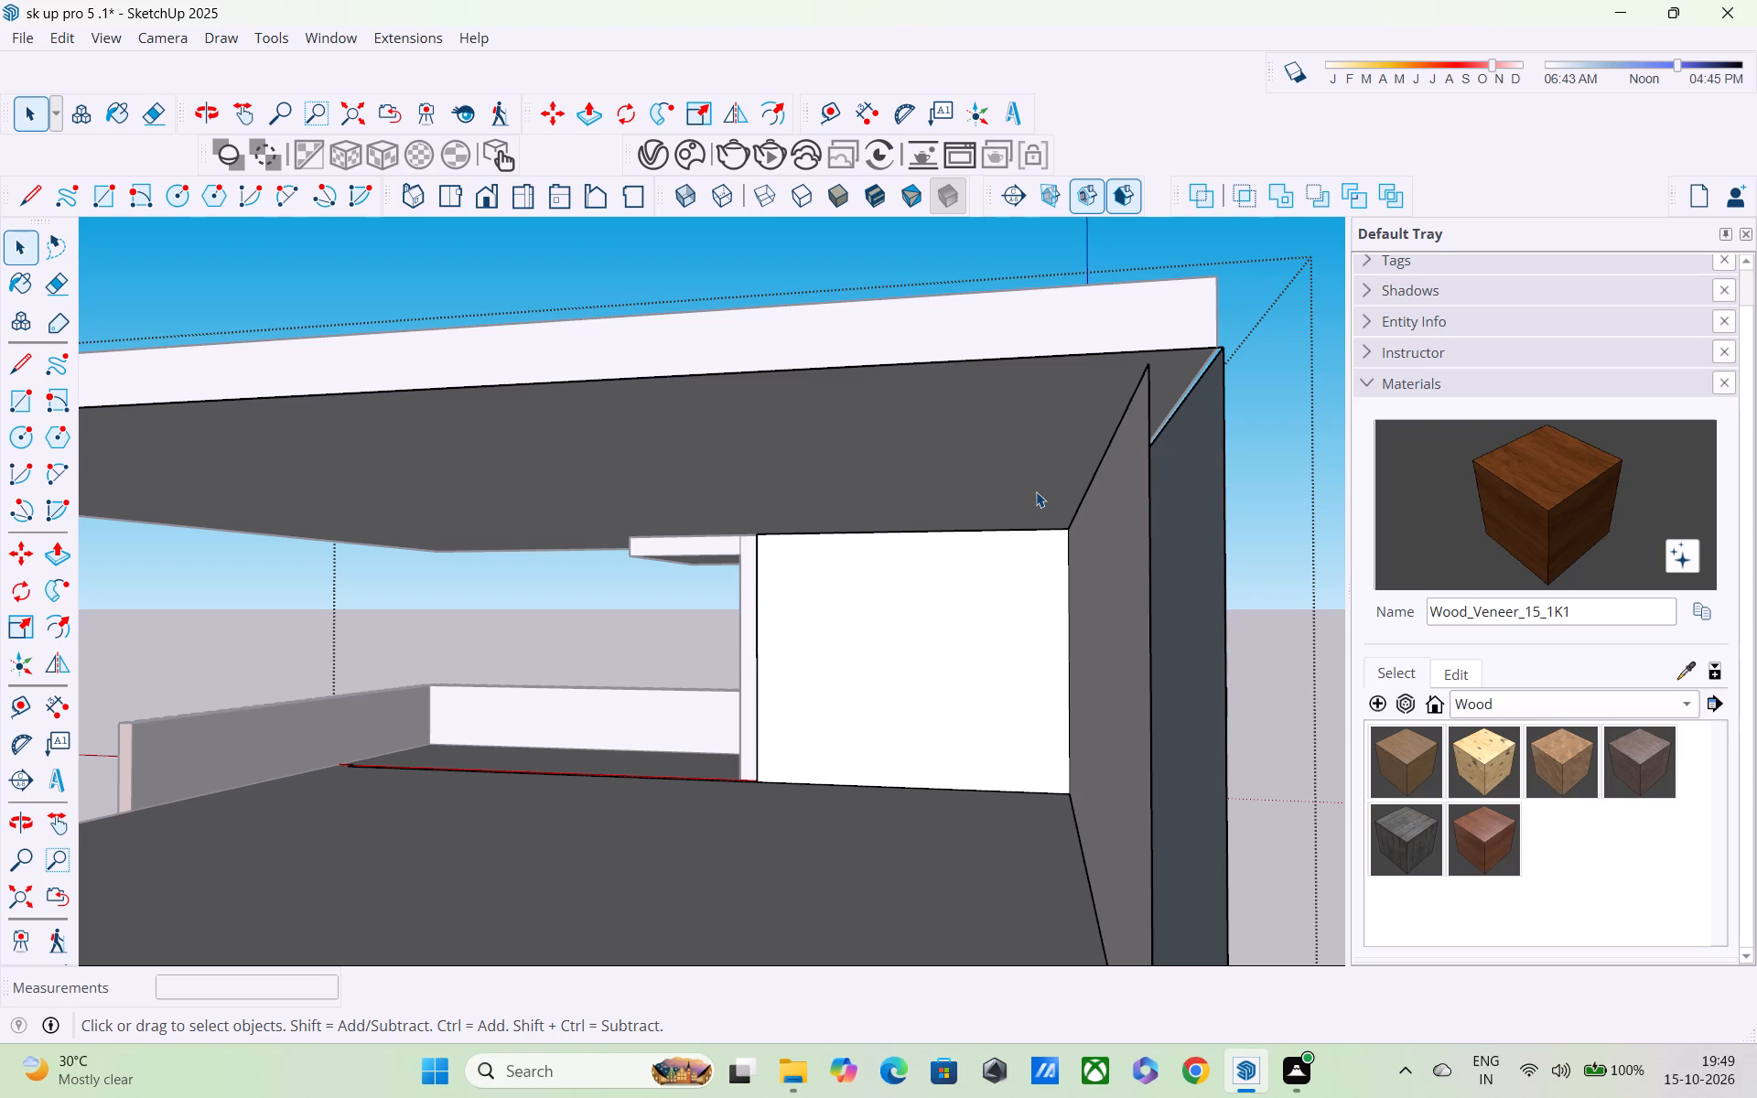
scroll(1036, 491, "down", 2)
middle_click_drag(1030, 501, 965, 548)
scroll(965, 548, "up", 1)
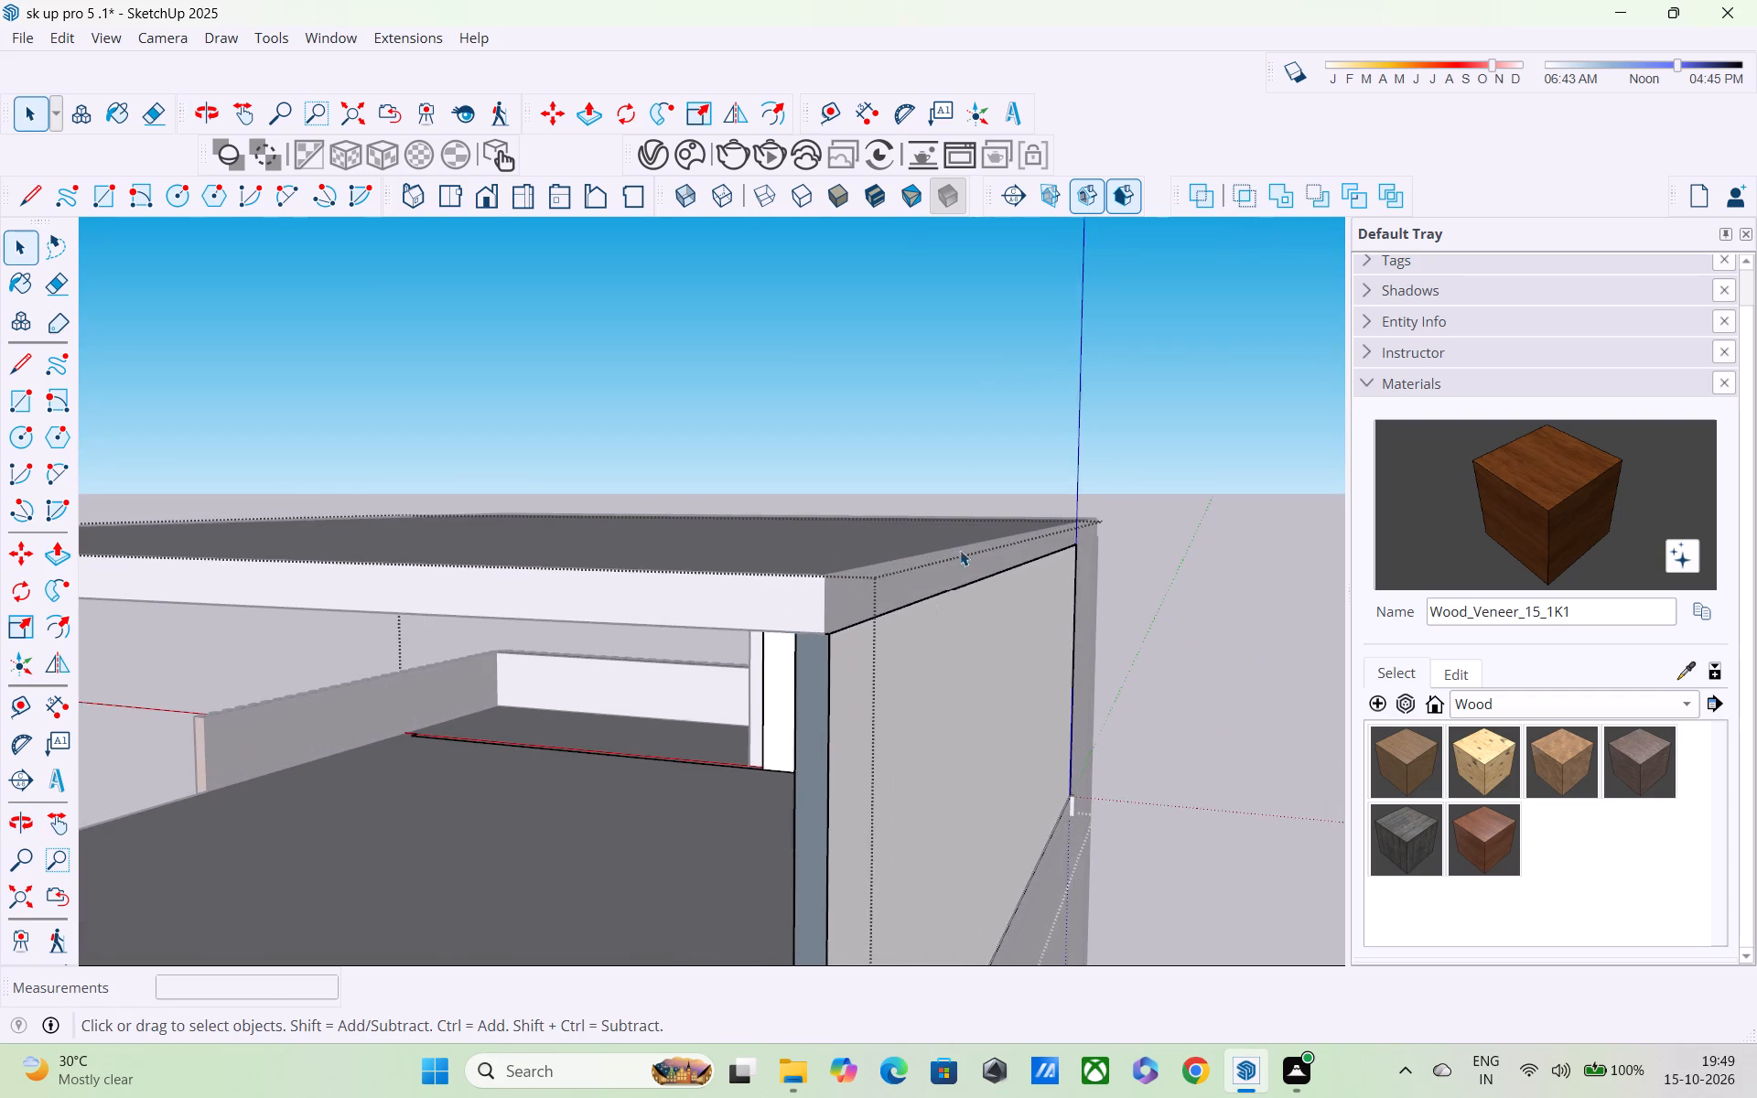
scroll(888, 663, "up", 3)
middle_click_drag(876, 616, 900, 549)
scroll(907, 552, "up", 1)
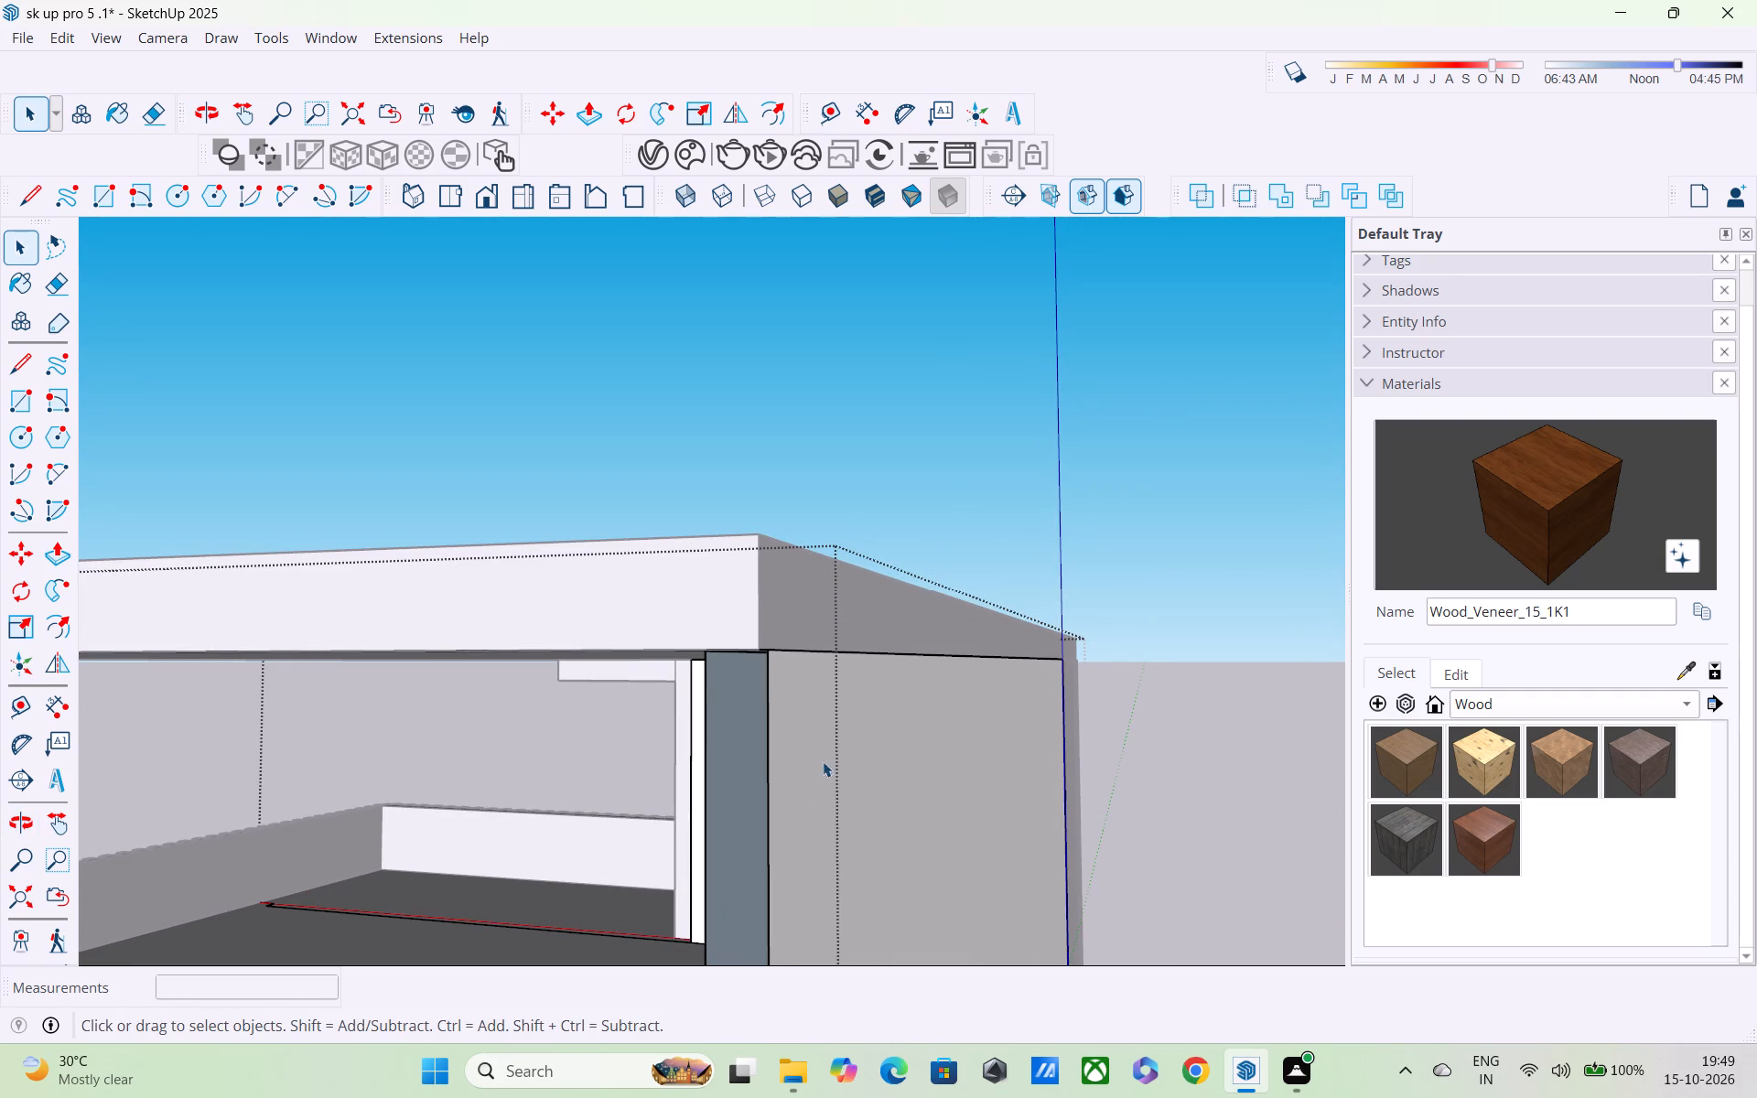
middle_click_drag(806, 788, 864, 709)
scroll(819, 742, "down", 1)
scroll(864, 709, "up", 3)
middle_click_drag(733, 711, 973, 664)
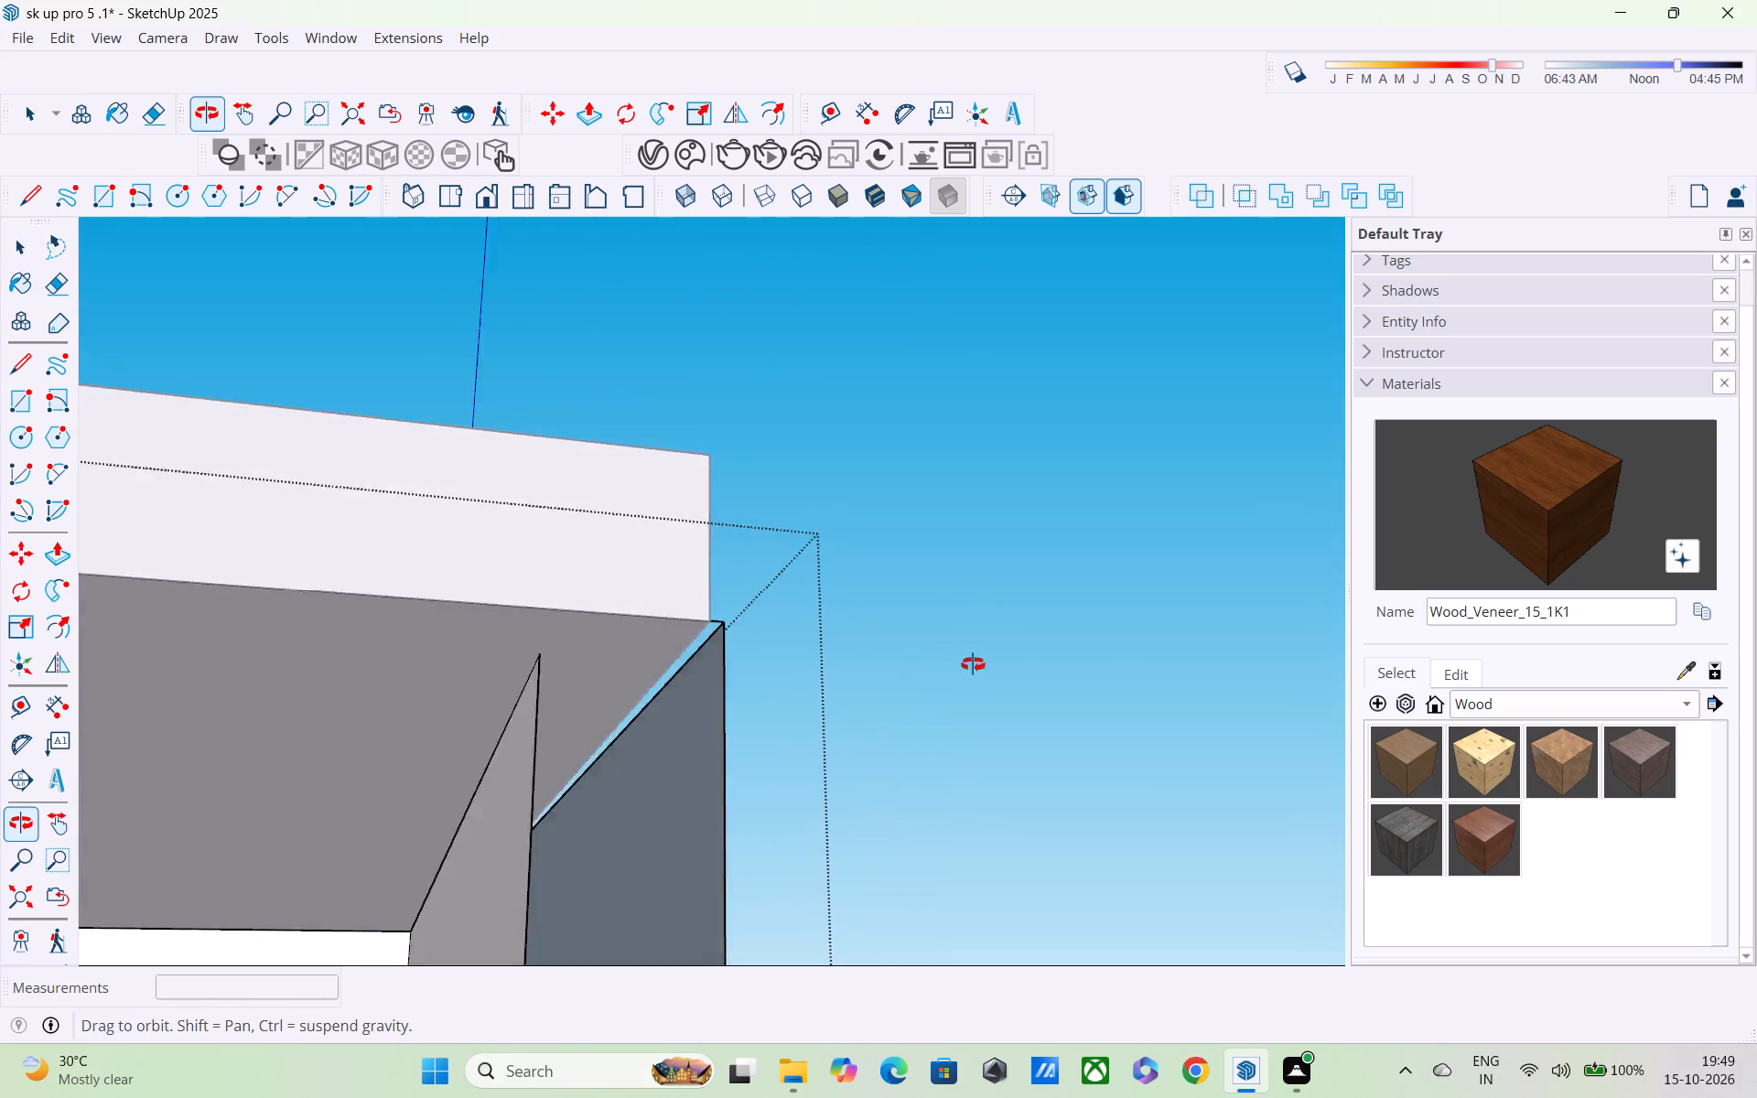
middle_click_drag(973, 664, 580, 812)
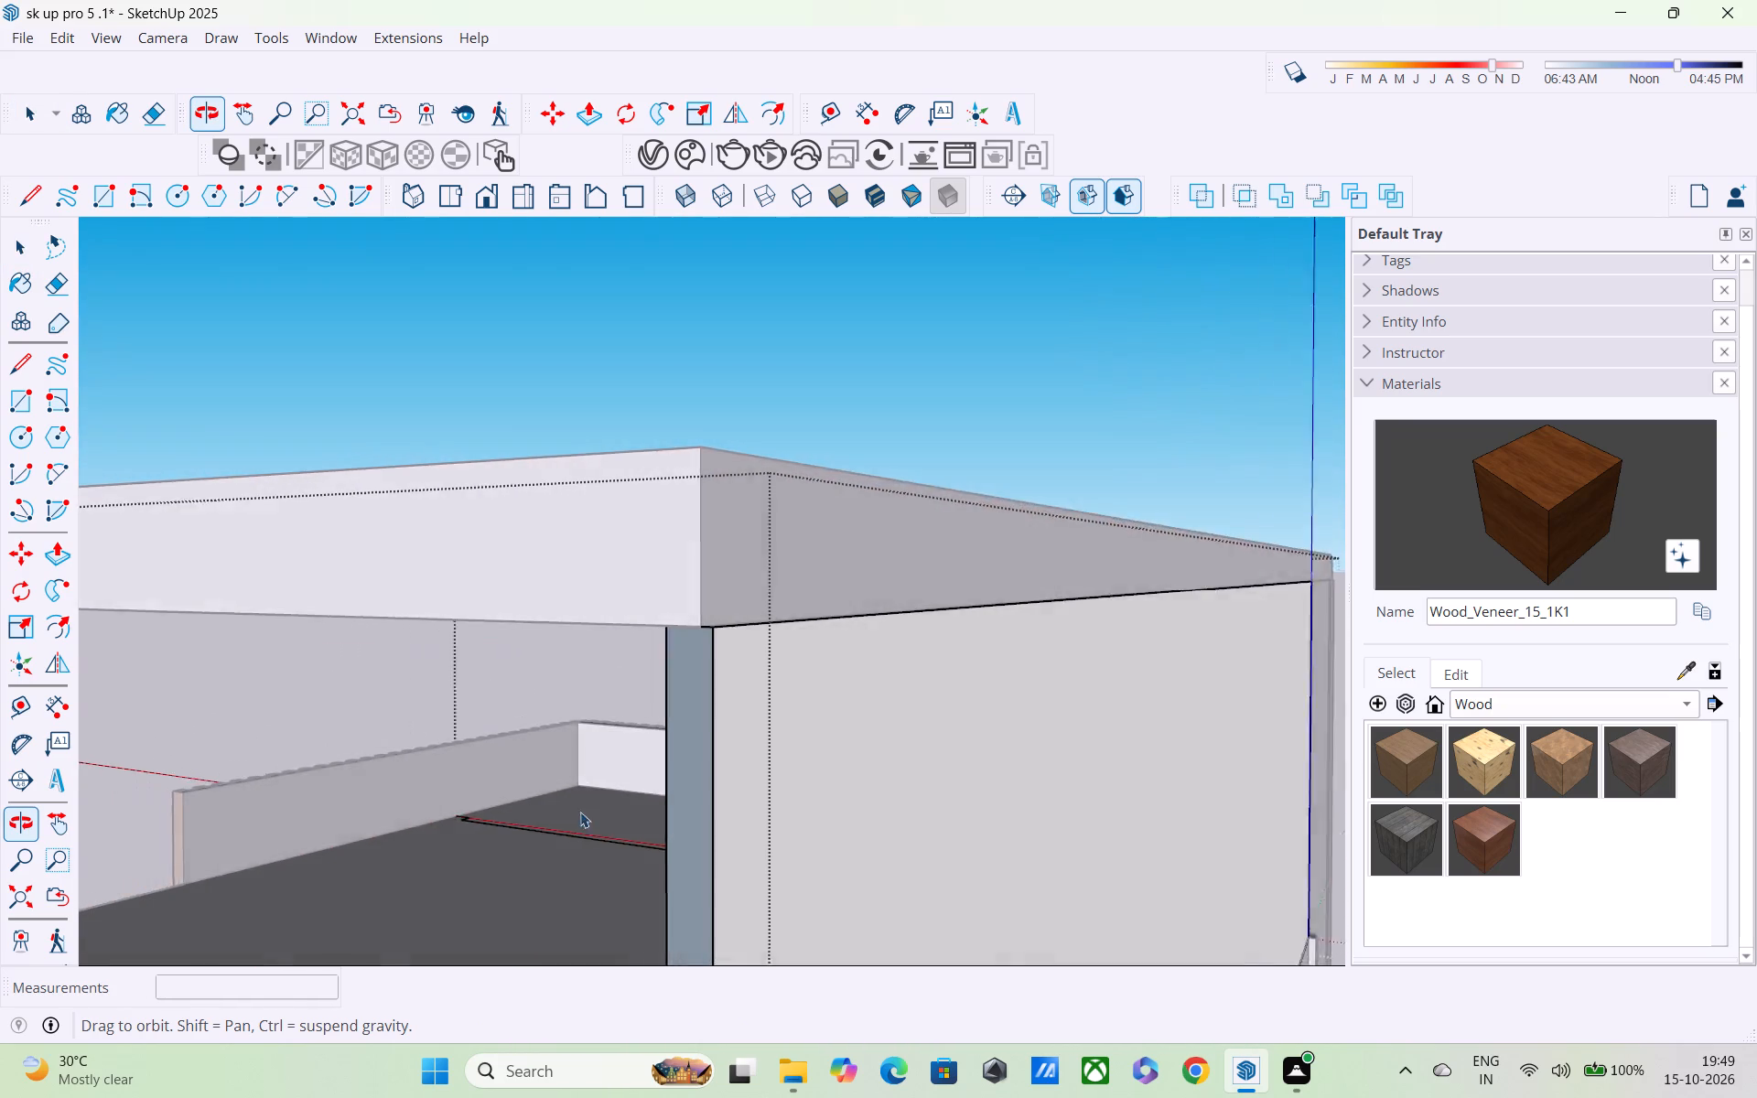
middle_click_drag(580, 812, 581, 817)
scroll(661, 640, "up", 2)
scroll(771, 633, "up", 7)
middle_click_drag(794, 666, 770, 689)
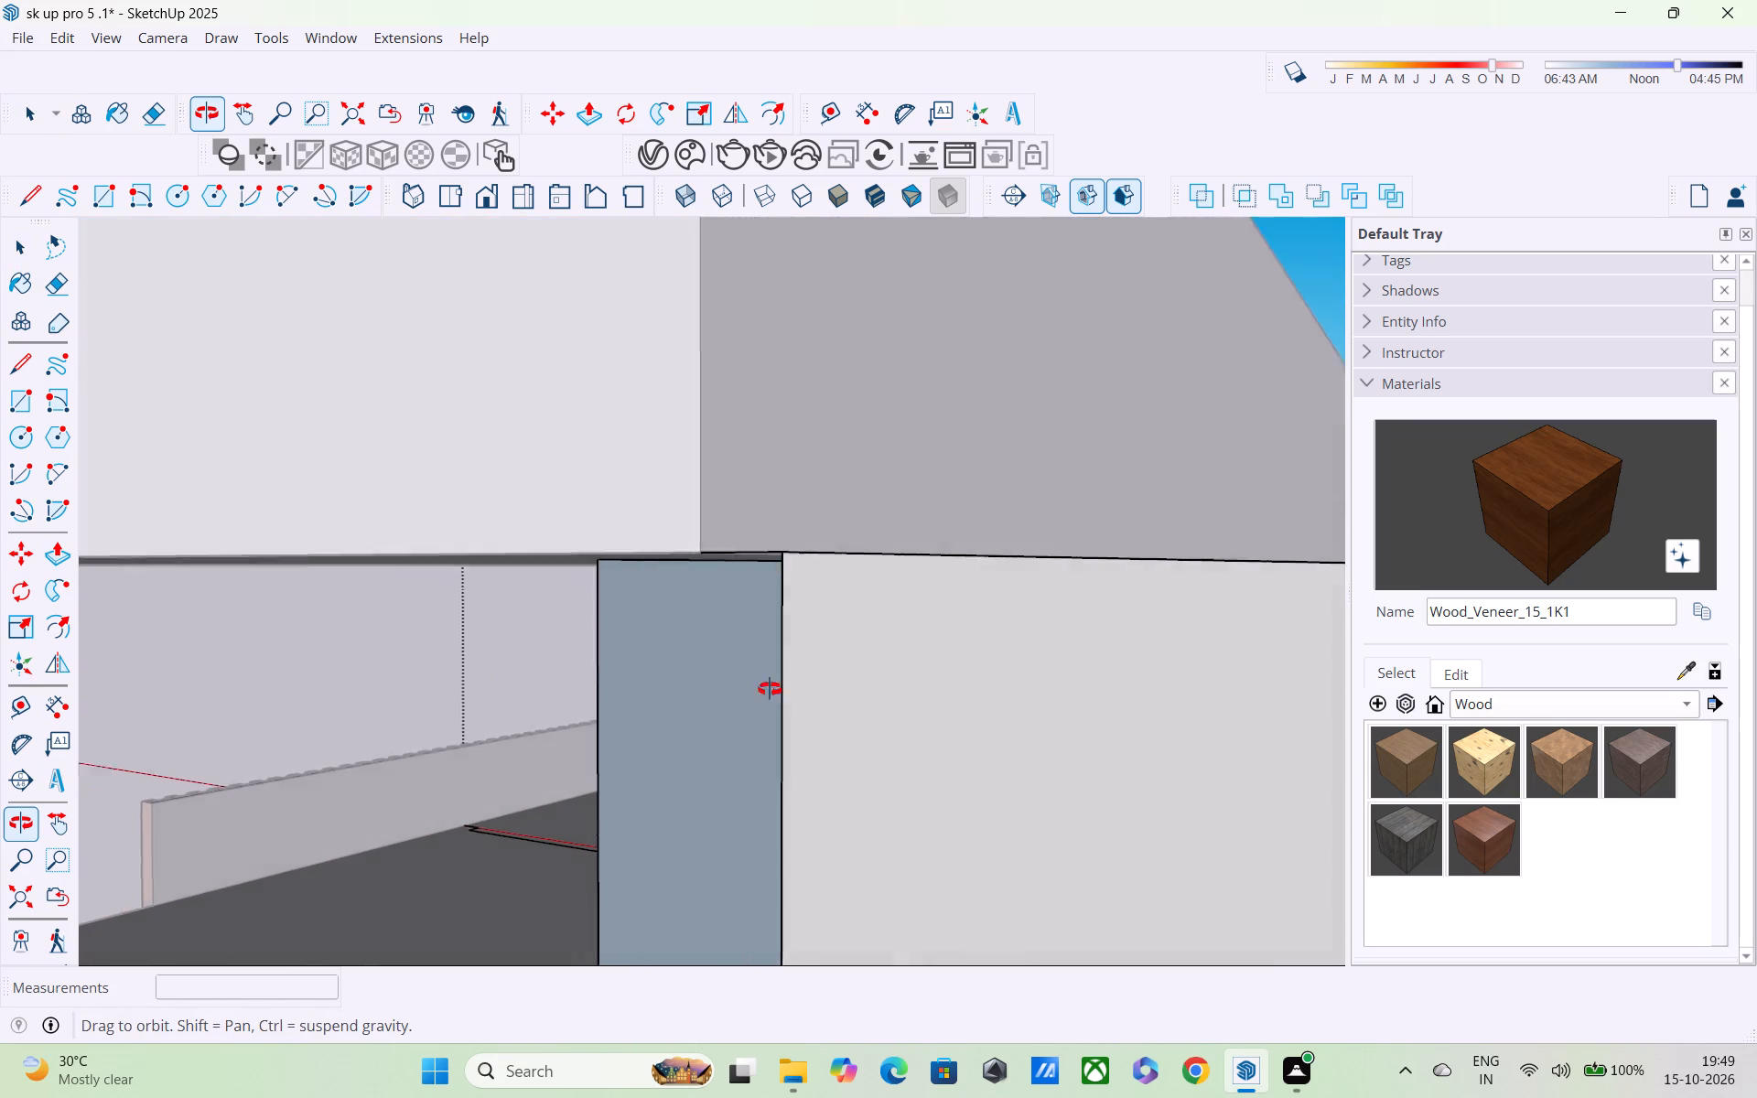
middle_click_drag(770, 689, 606, 945)
scroll(676, 681, "down", 5)
scroll(733, 616, "down", 1)
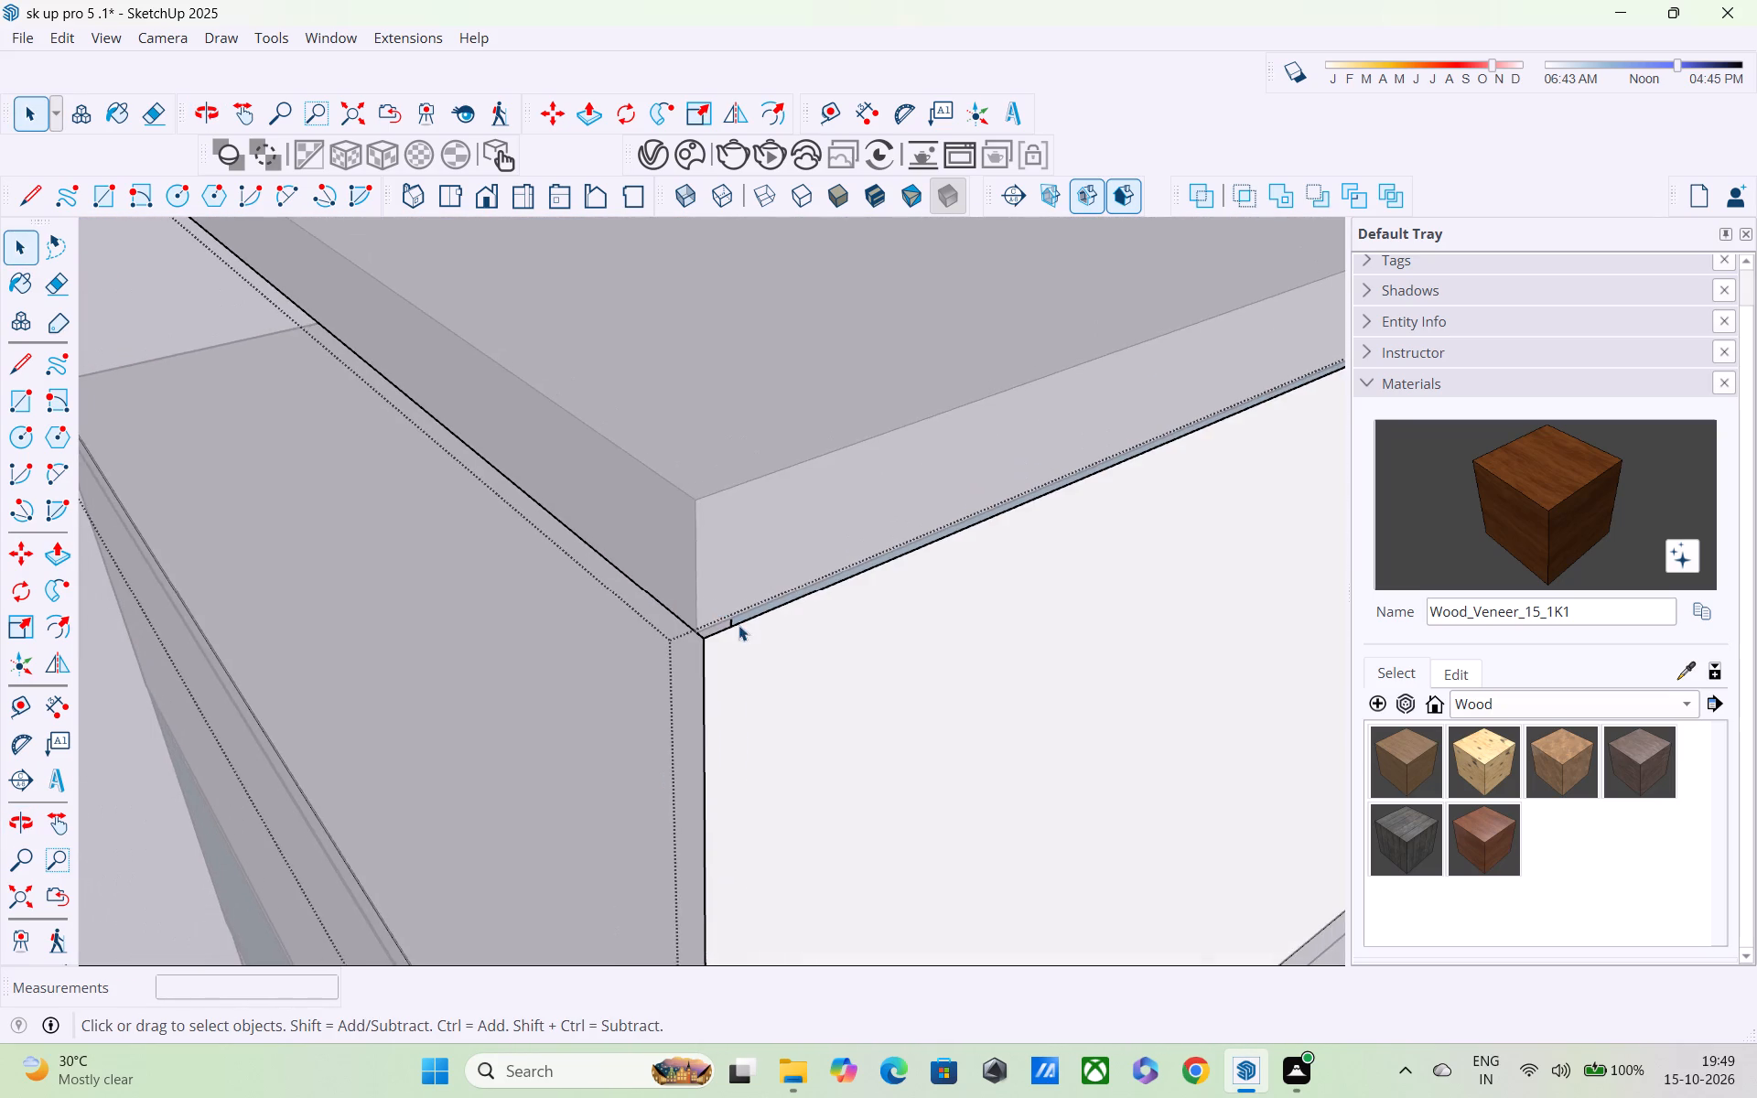
middle_click_drag(746, 637, 813, 563)
scroll(813, 563, "up", 3)
scroll(814, 580, "down", 4)
middle_click_drag(817, 654, 765, 544)
scroll(765, 544, "up", 1)
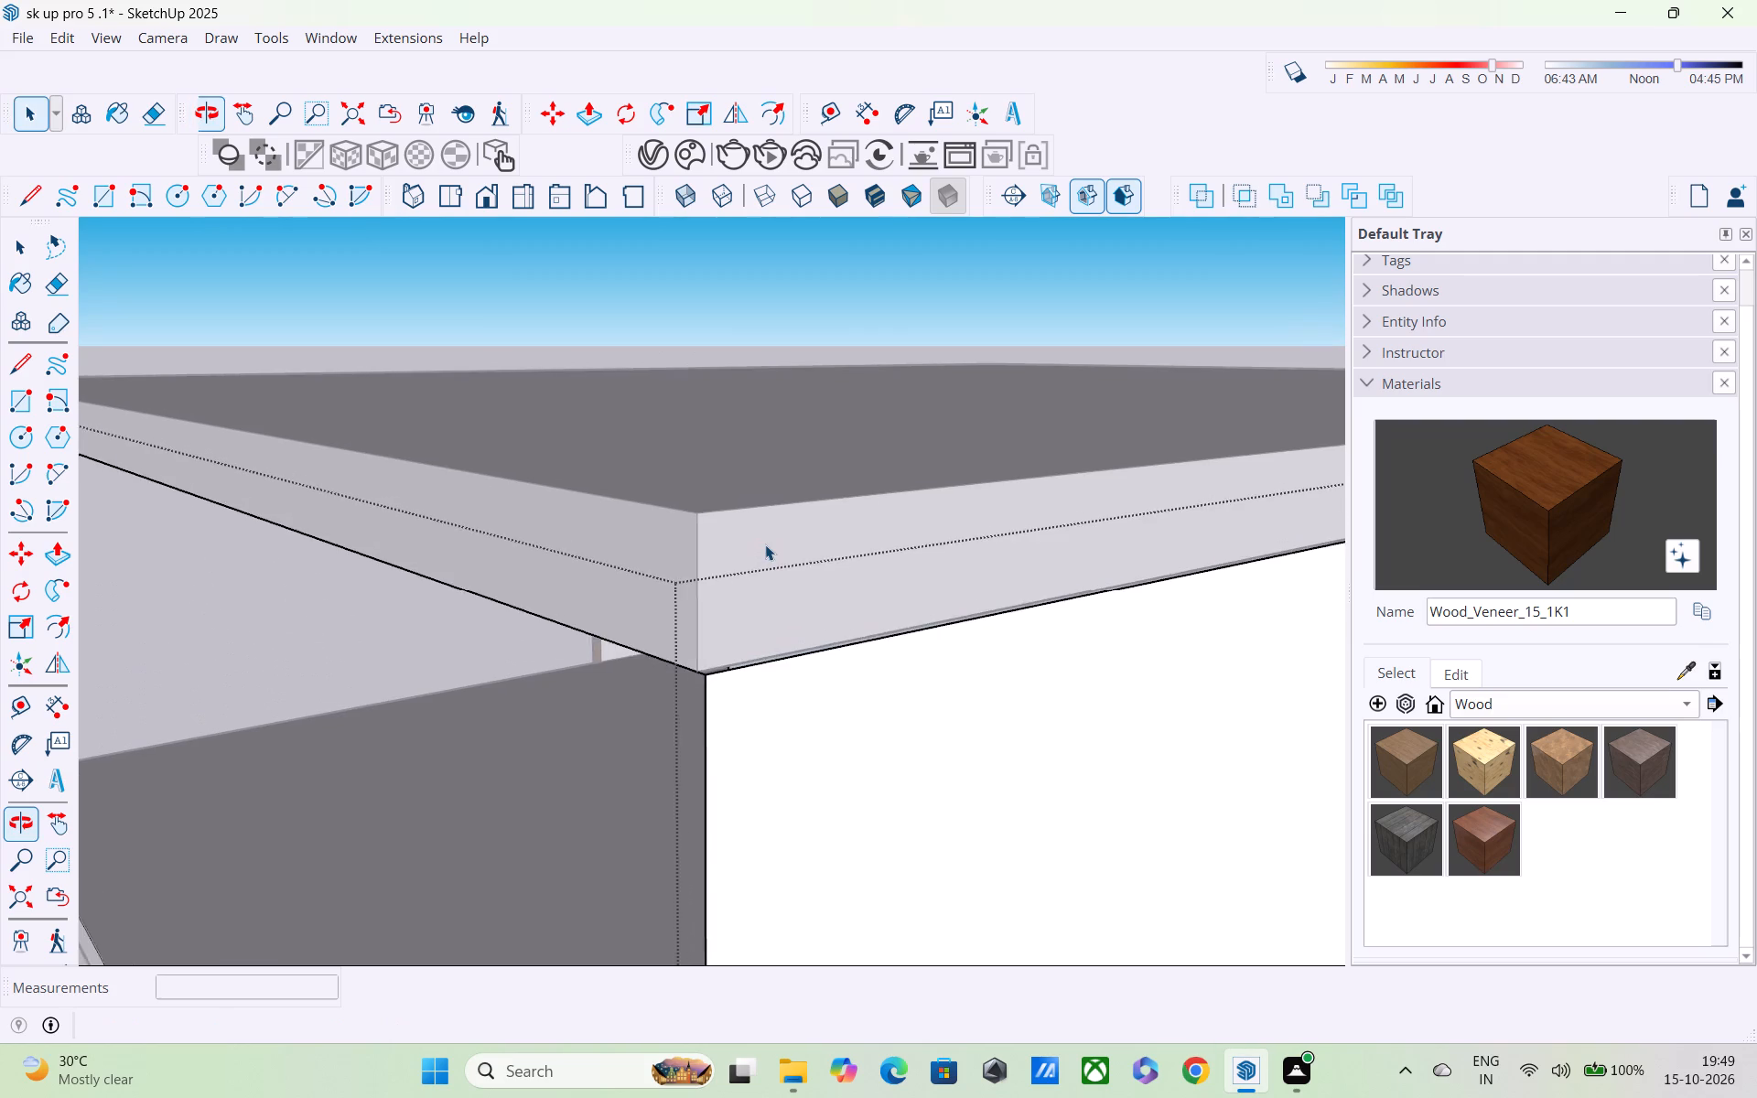
scroll(765, 544, "down", 6)
middle_click_drag(817, 693, 867, 694)
scroll(869, 690, "up", 1)
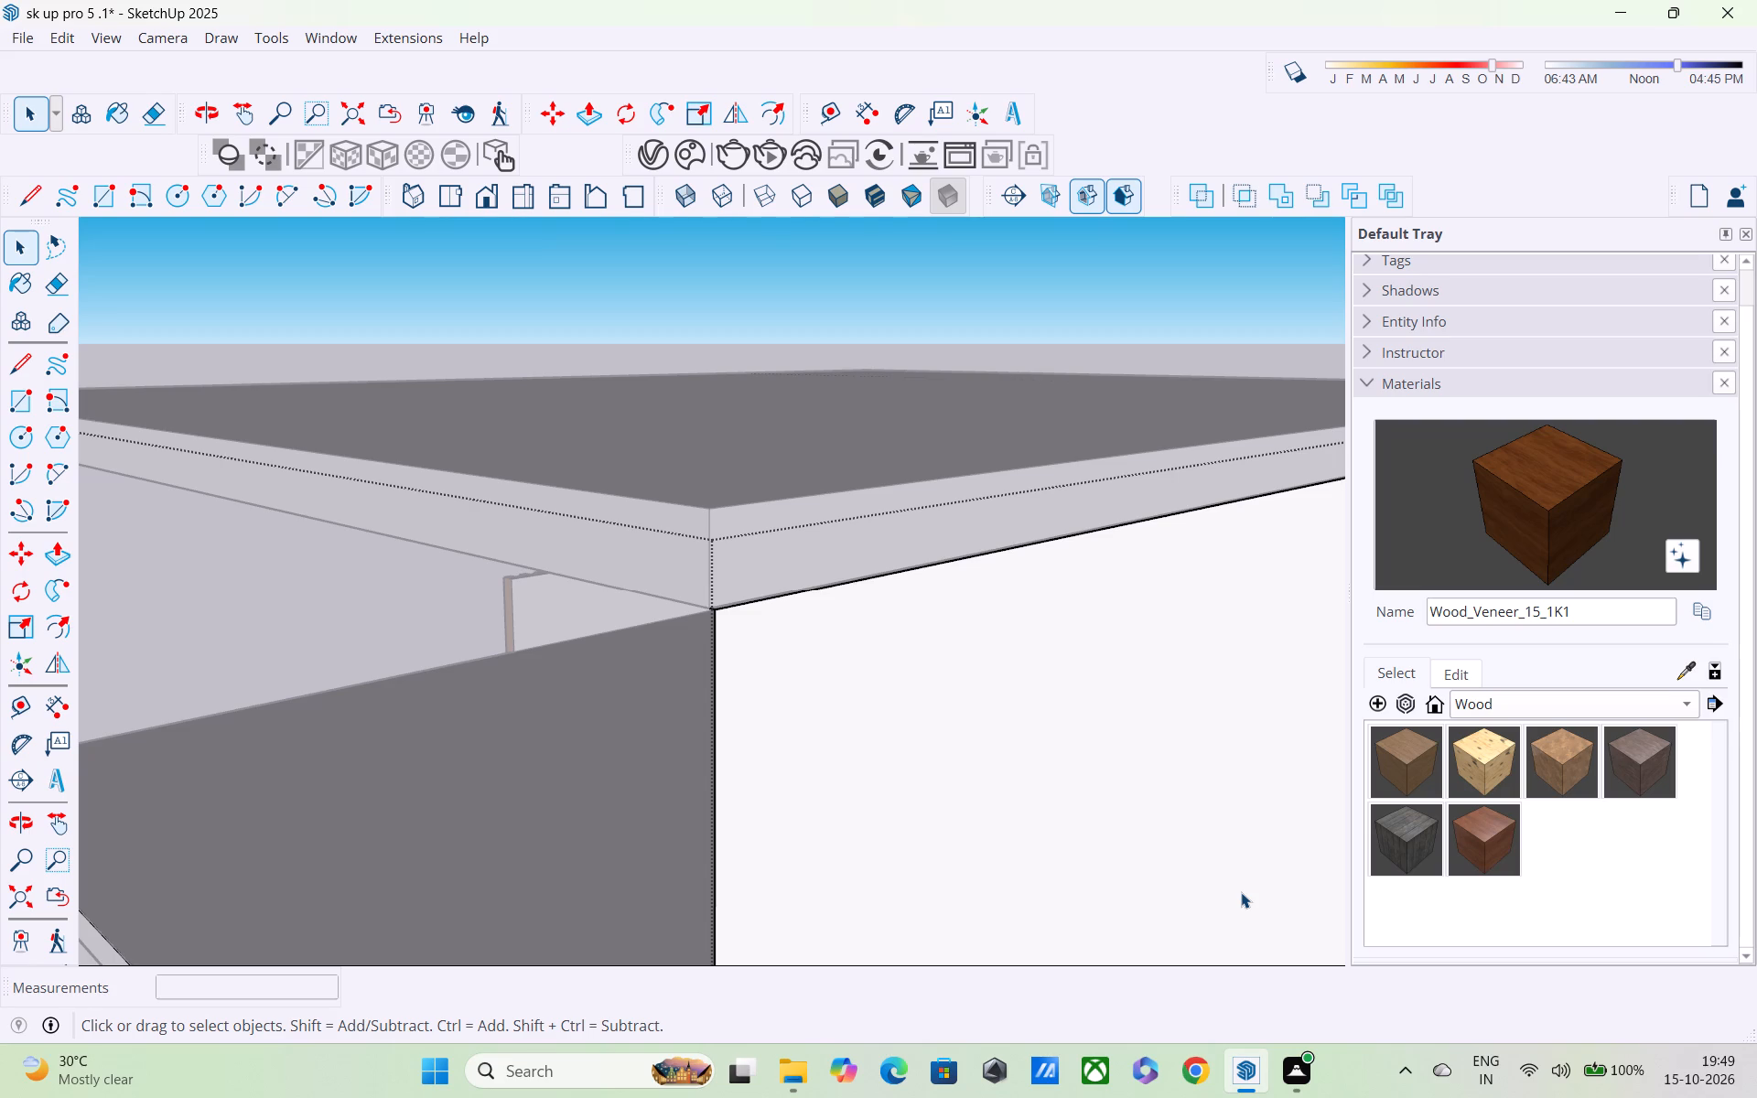
Draw a line under the roof slab at the open wall end, bridging the inner wall face's top corner and the outer wall's top edge.
scroll(1241, 892, "down", 3)
middle_click_drag(1154, 899, 922, 876)
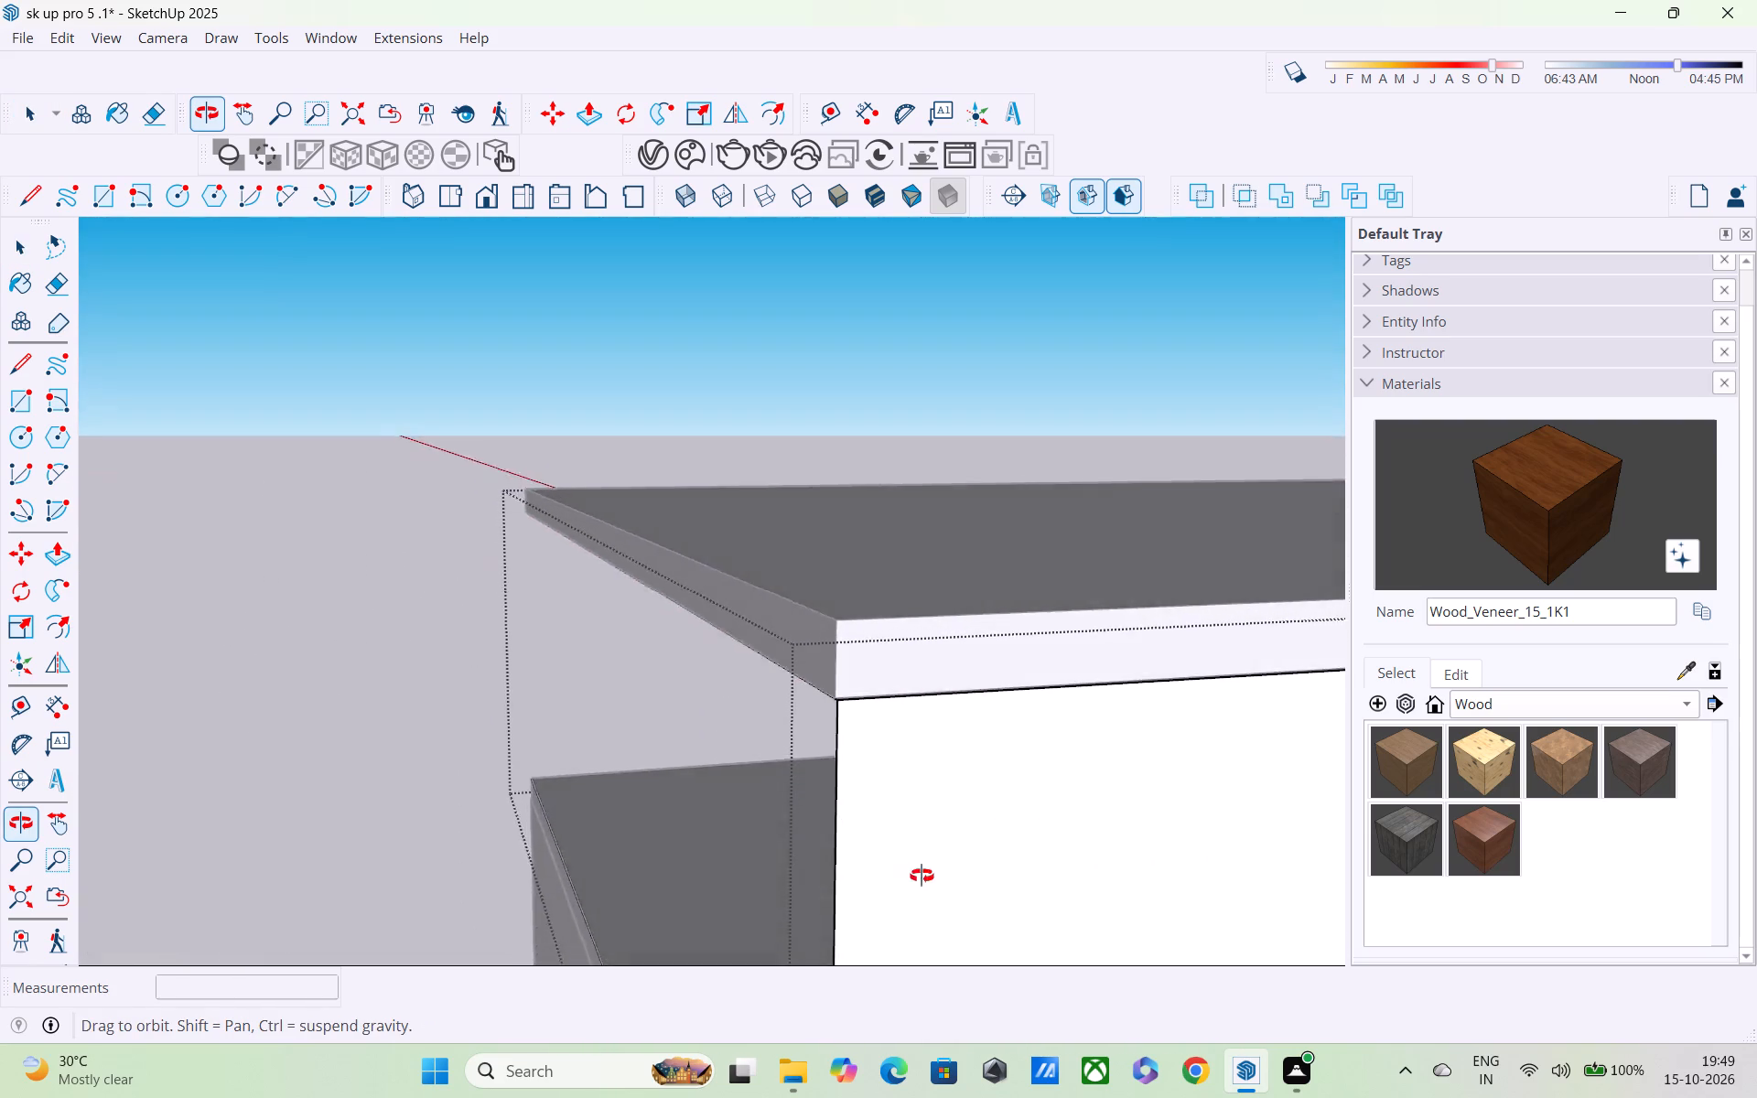
middle_click_drag(922, 876, 1345, 928)
middle_click_drag(412, 717, 437, 658)
key("l")
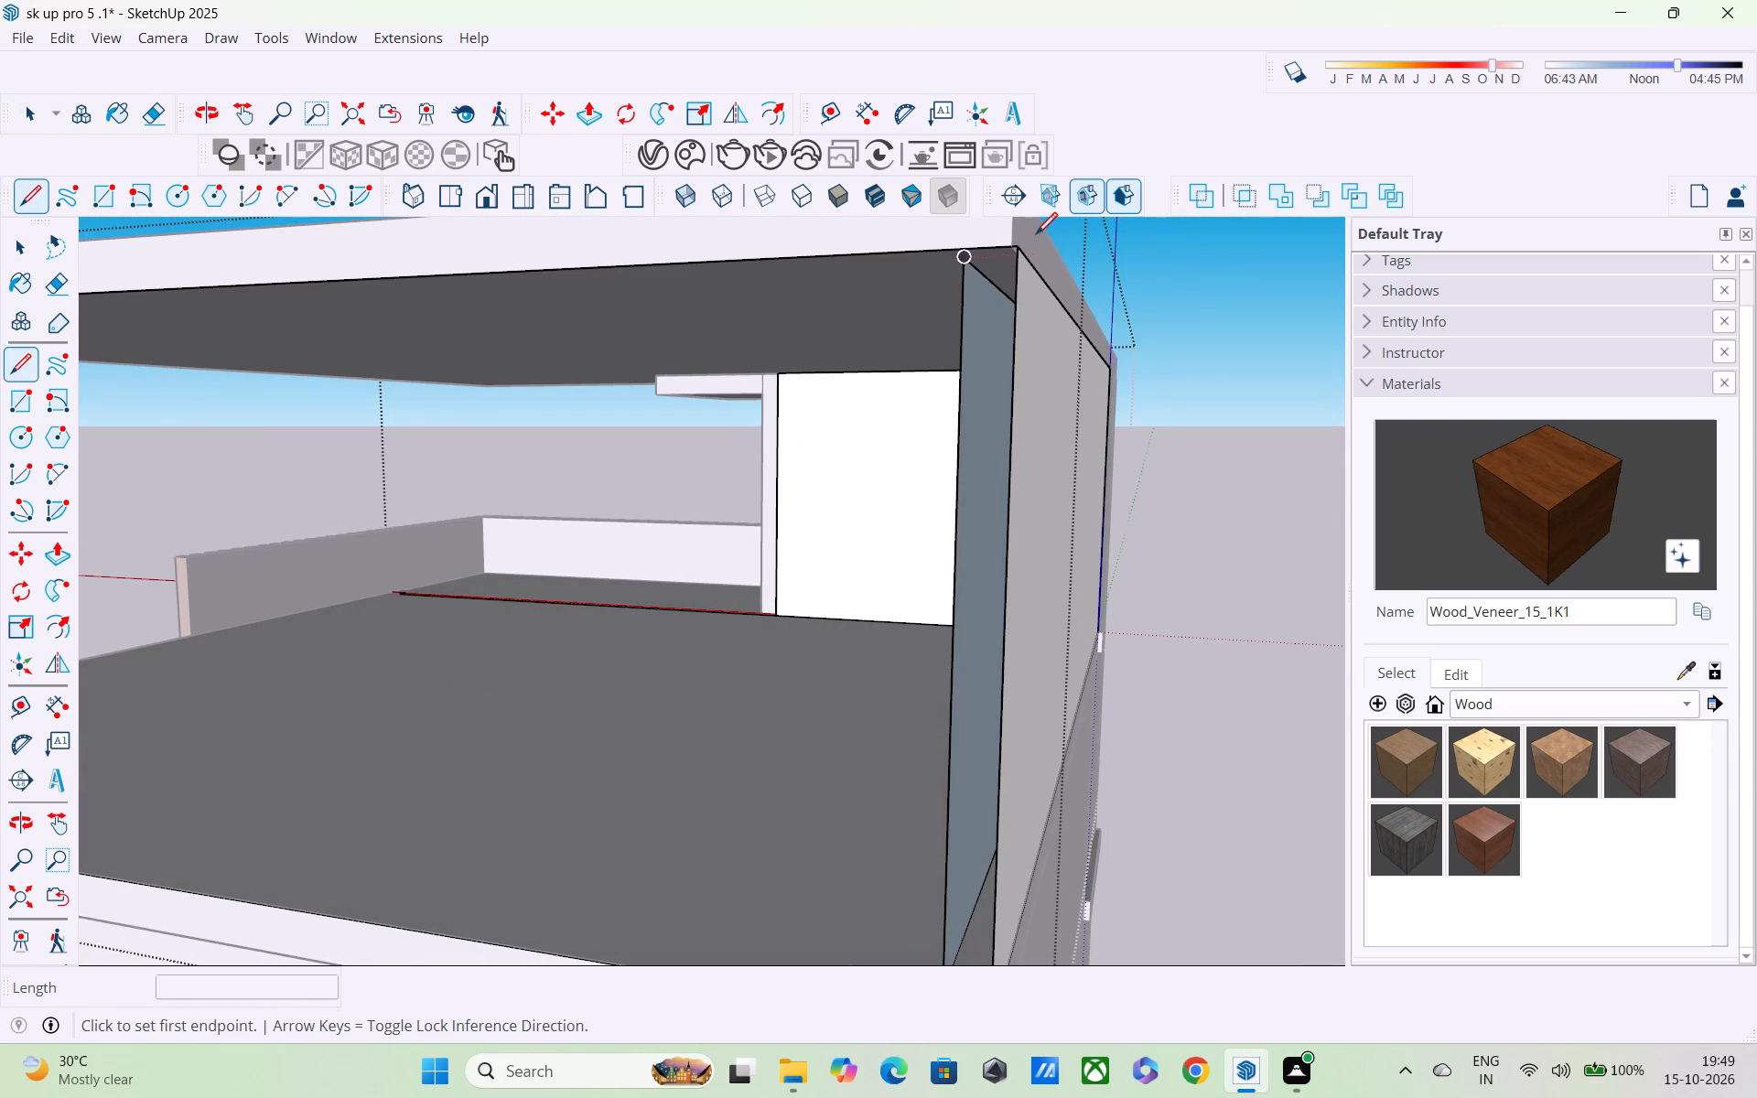
left_click(962, 267)
middle_click_drag(965, 278, 1036, 285)
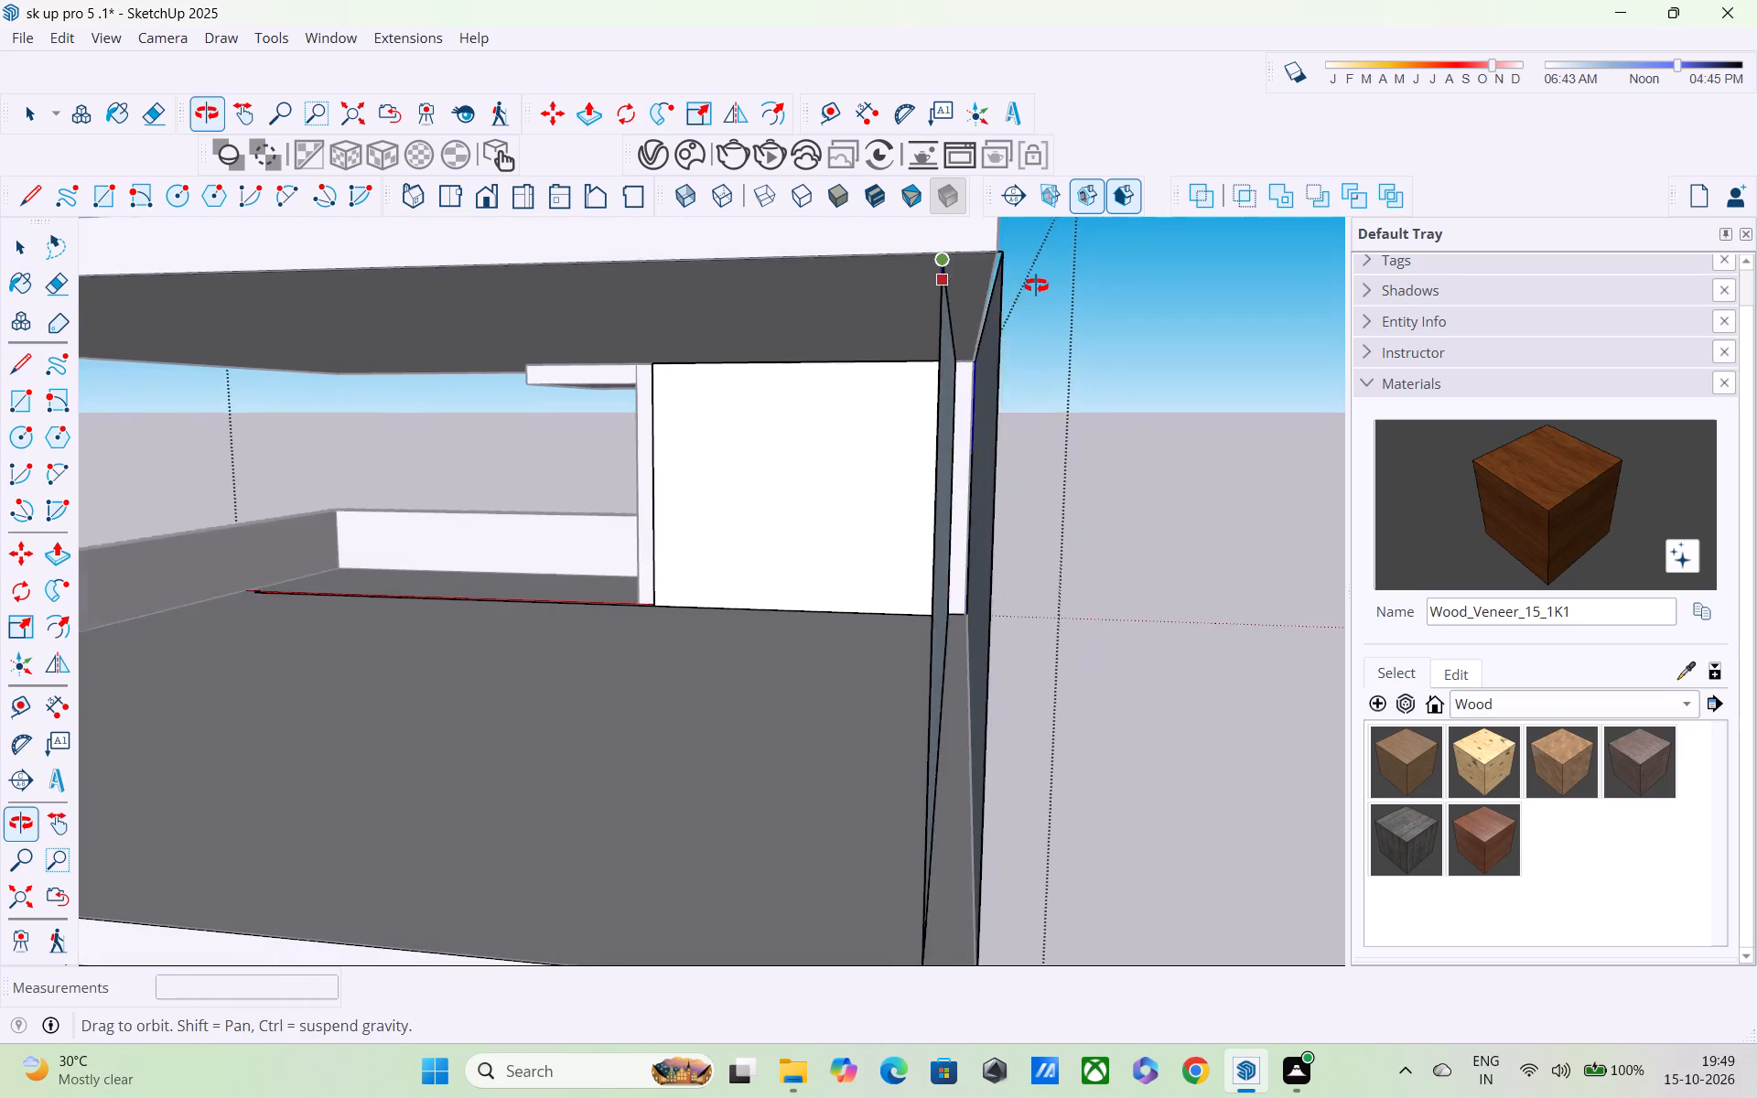
middle_click_drag(1036, 285, 1054, 285)
scroll(1054, 285, "up", 5)
middle_click_drag(985, 286, 1008, 301)
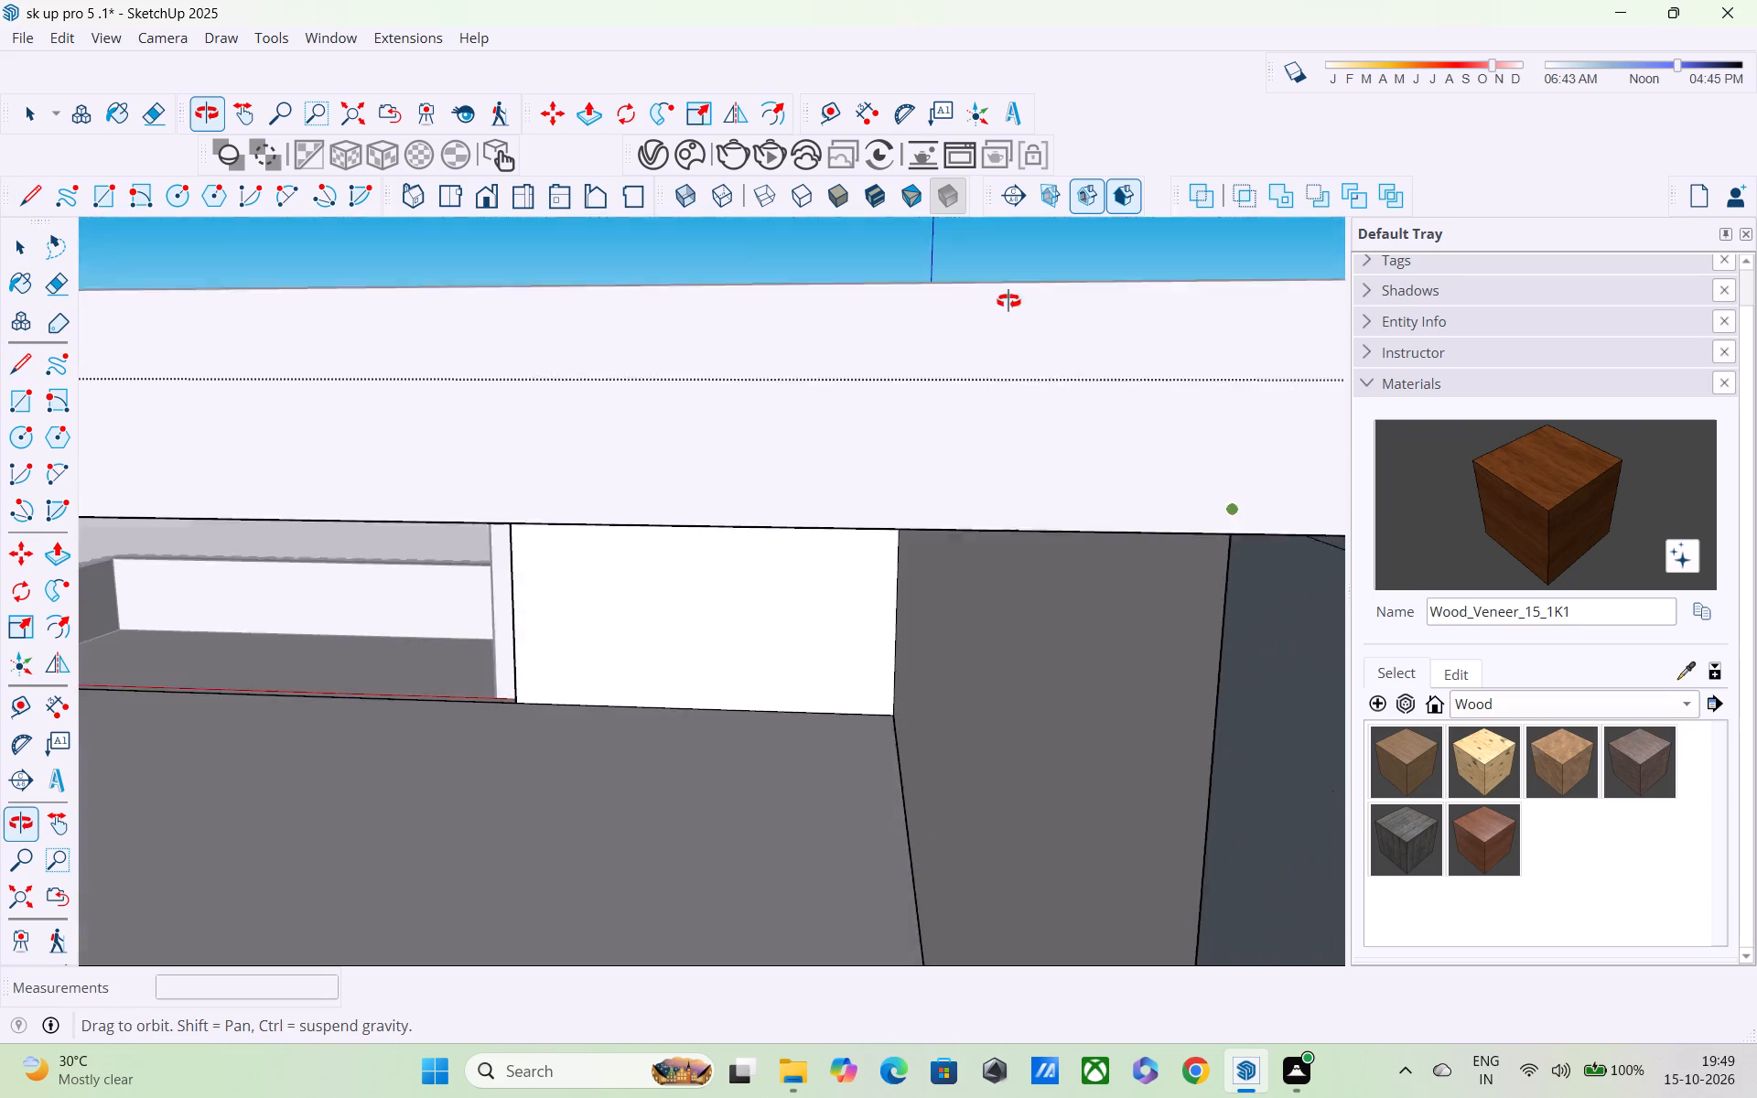
middle_click_drag(1008, 301, 989, 266)
middle_click_drag(982, 244, 1012, 304, "shift")
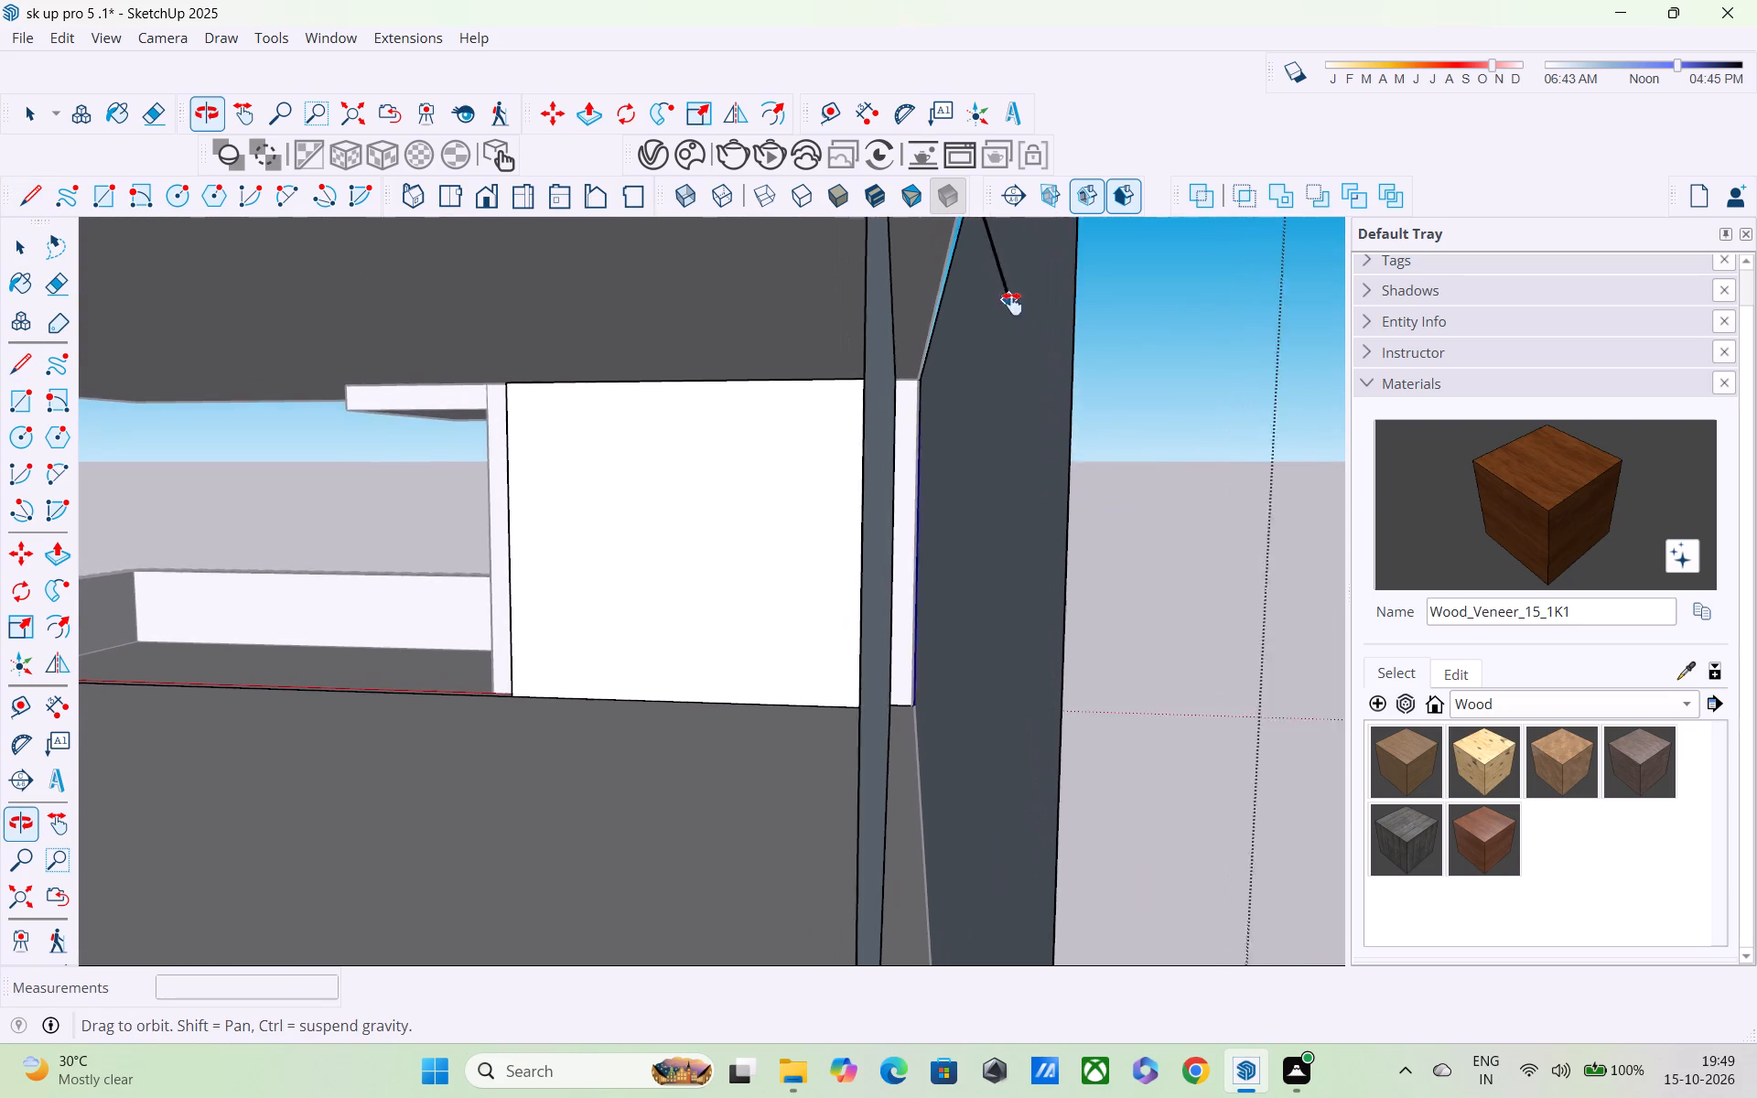
middle_click_drag(1012, 304, 1025, 328, "shift")
scroll(1025, 326, "down", 4)
middle_click_drag(1019, 313, 1006, 515)
scroll(1002, 387, "up", 3)
left_click(1077, 284)
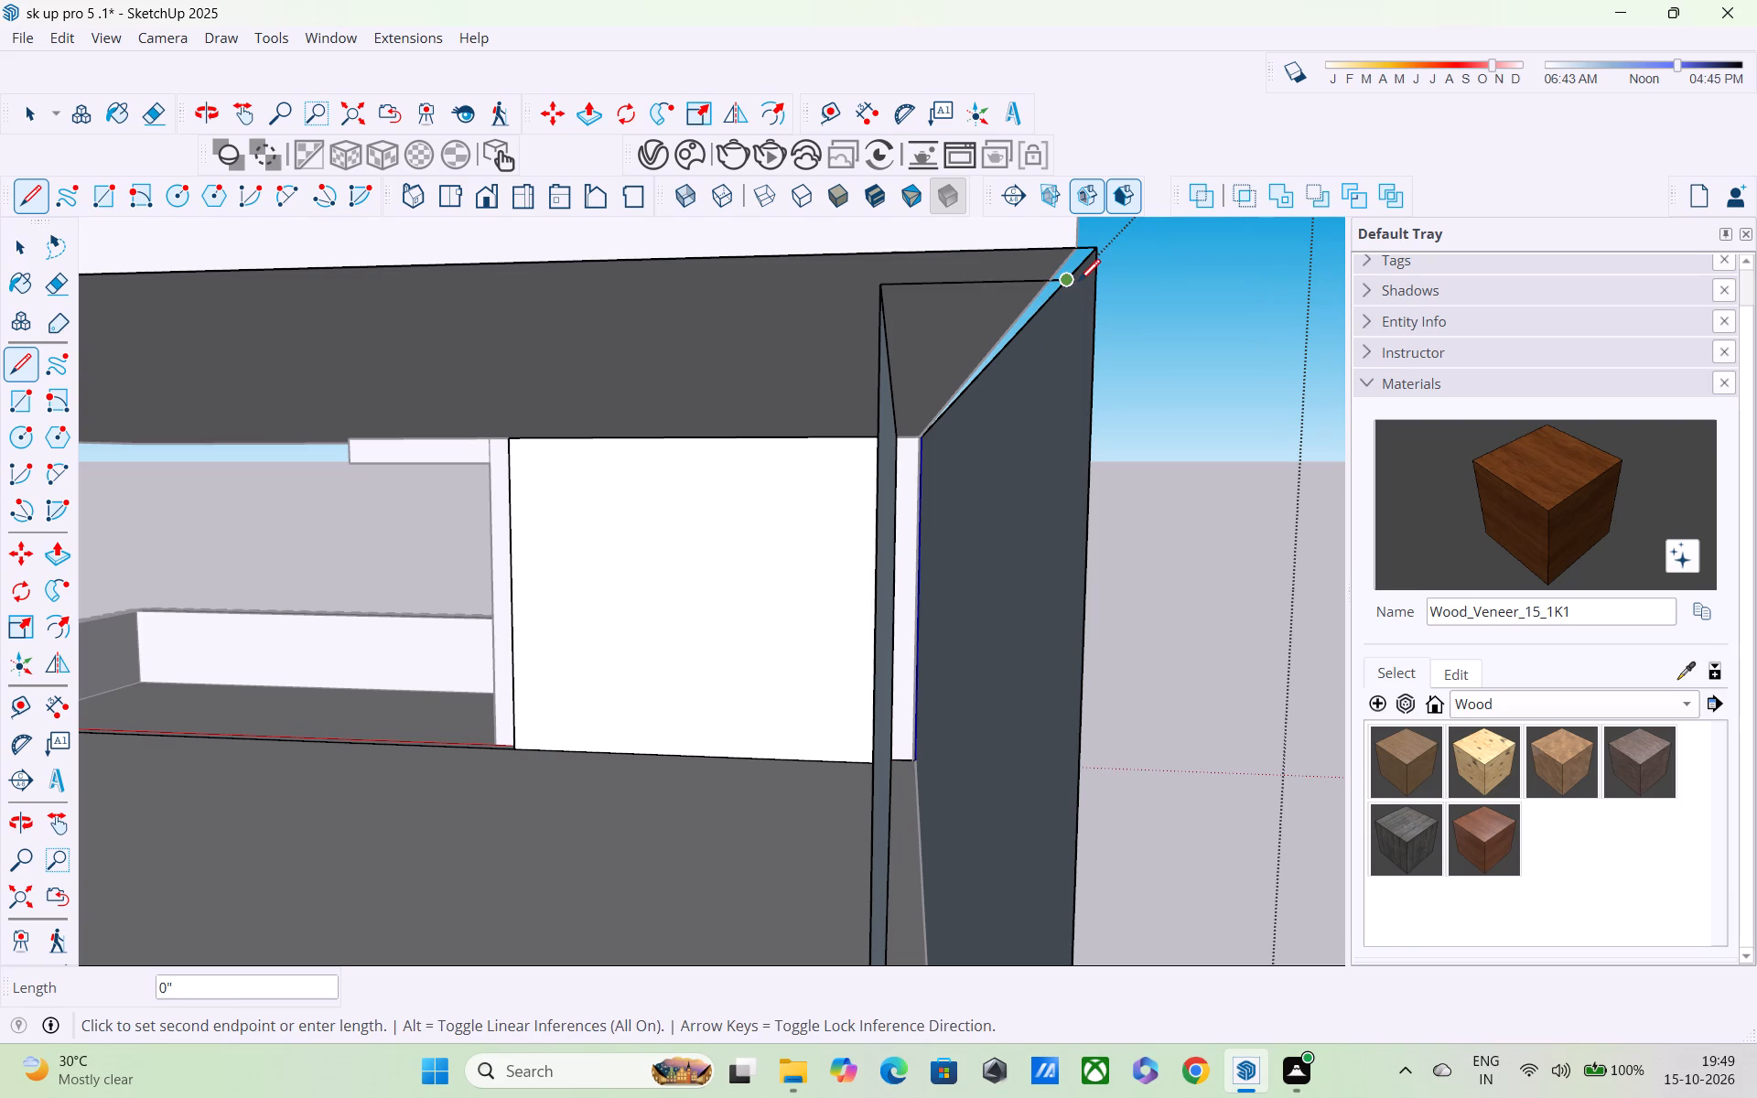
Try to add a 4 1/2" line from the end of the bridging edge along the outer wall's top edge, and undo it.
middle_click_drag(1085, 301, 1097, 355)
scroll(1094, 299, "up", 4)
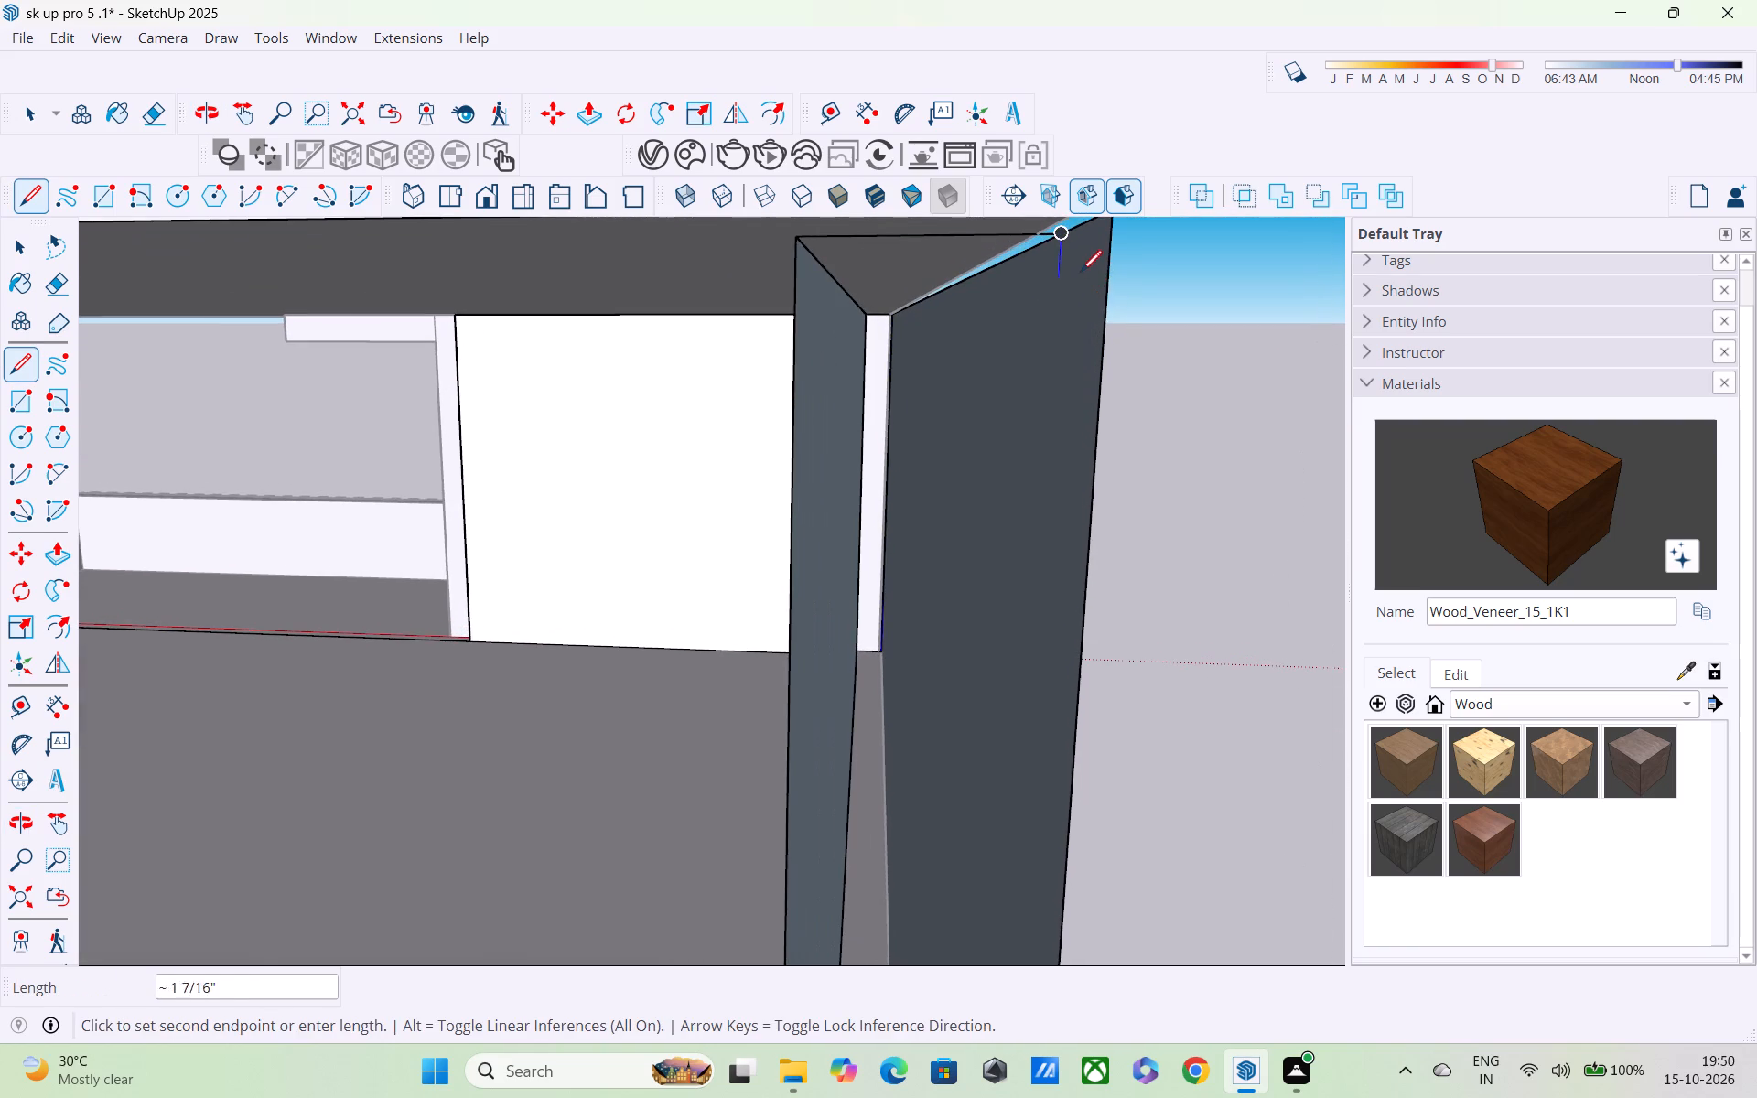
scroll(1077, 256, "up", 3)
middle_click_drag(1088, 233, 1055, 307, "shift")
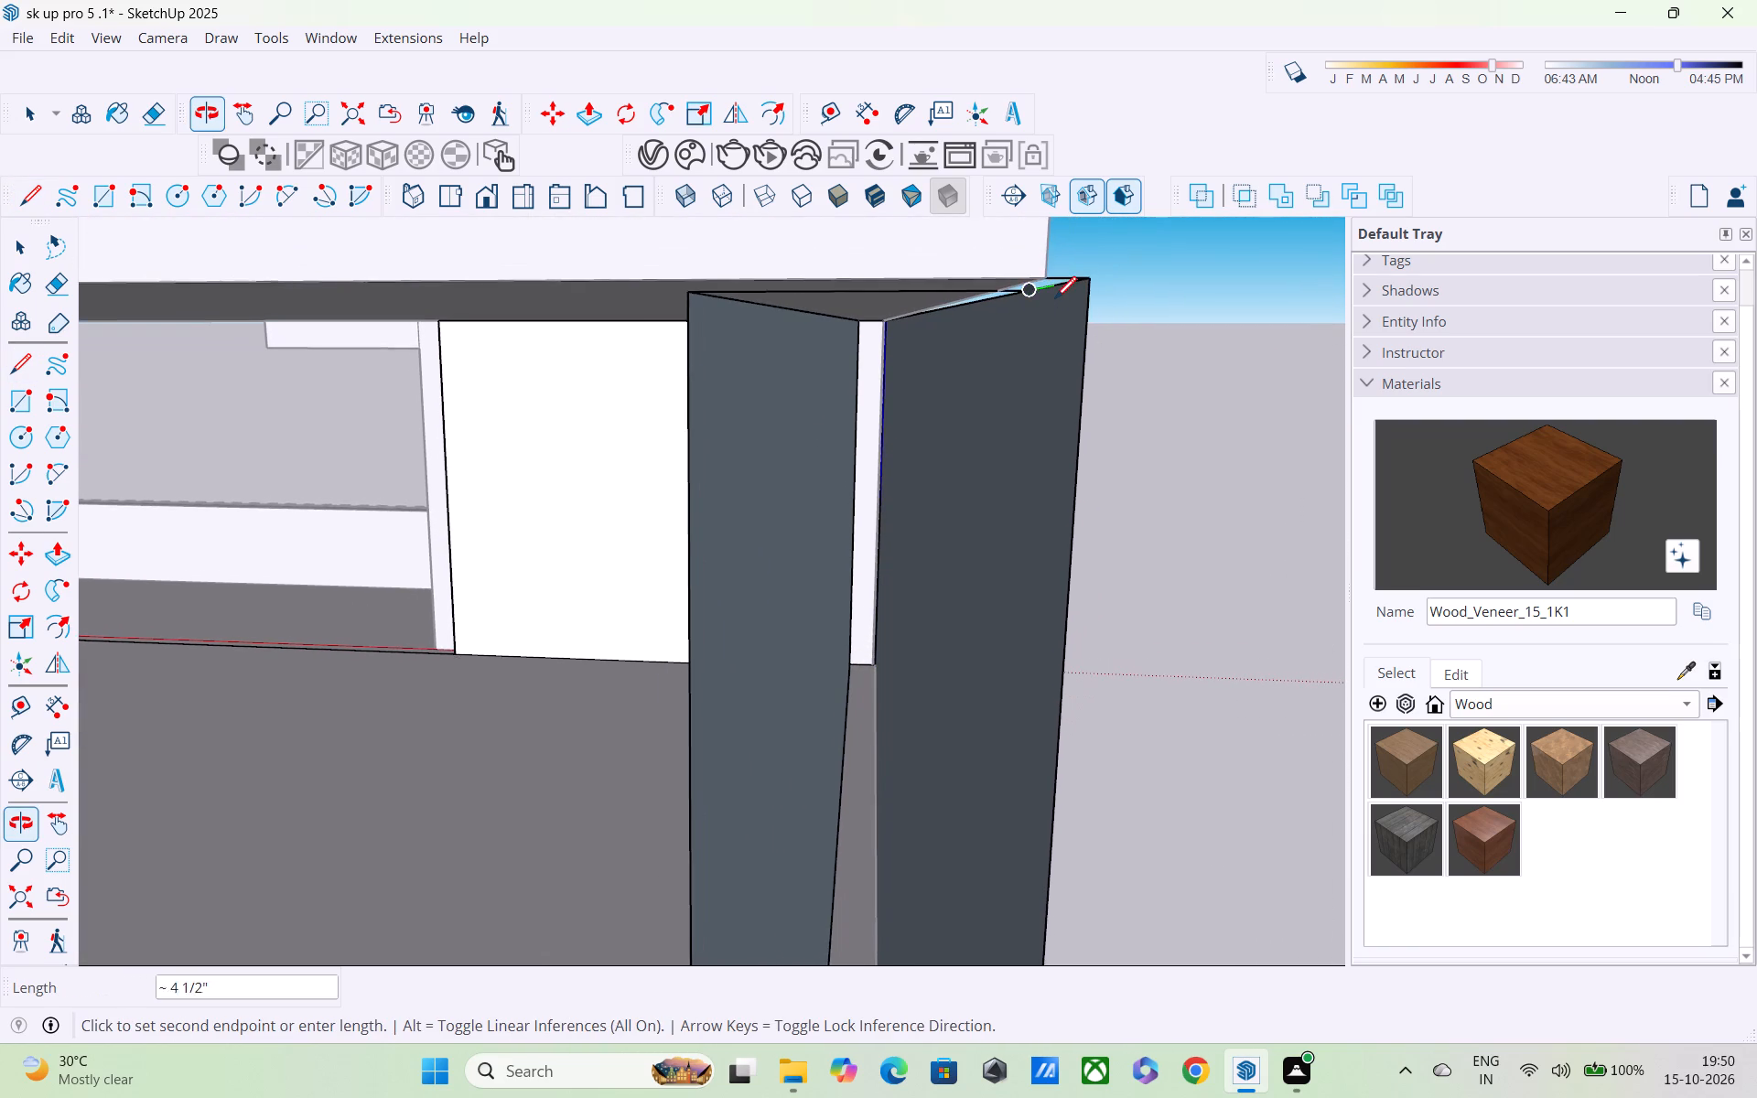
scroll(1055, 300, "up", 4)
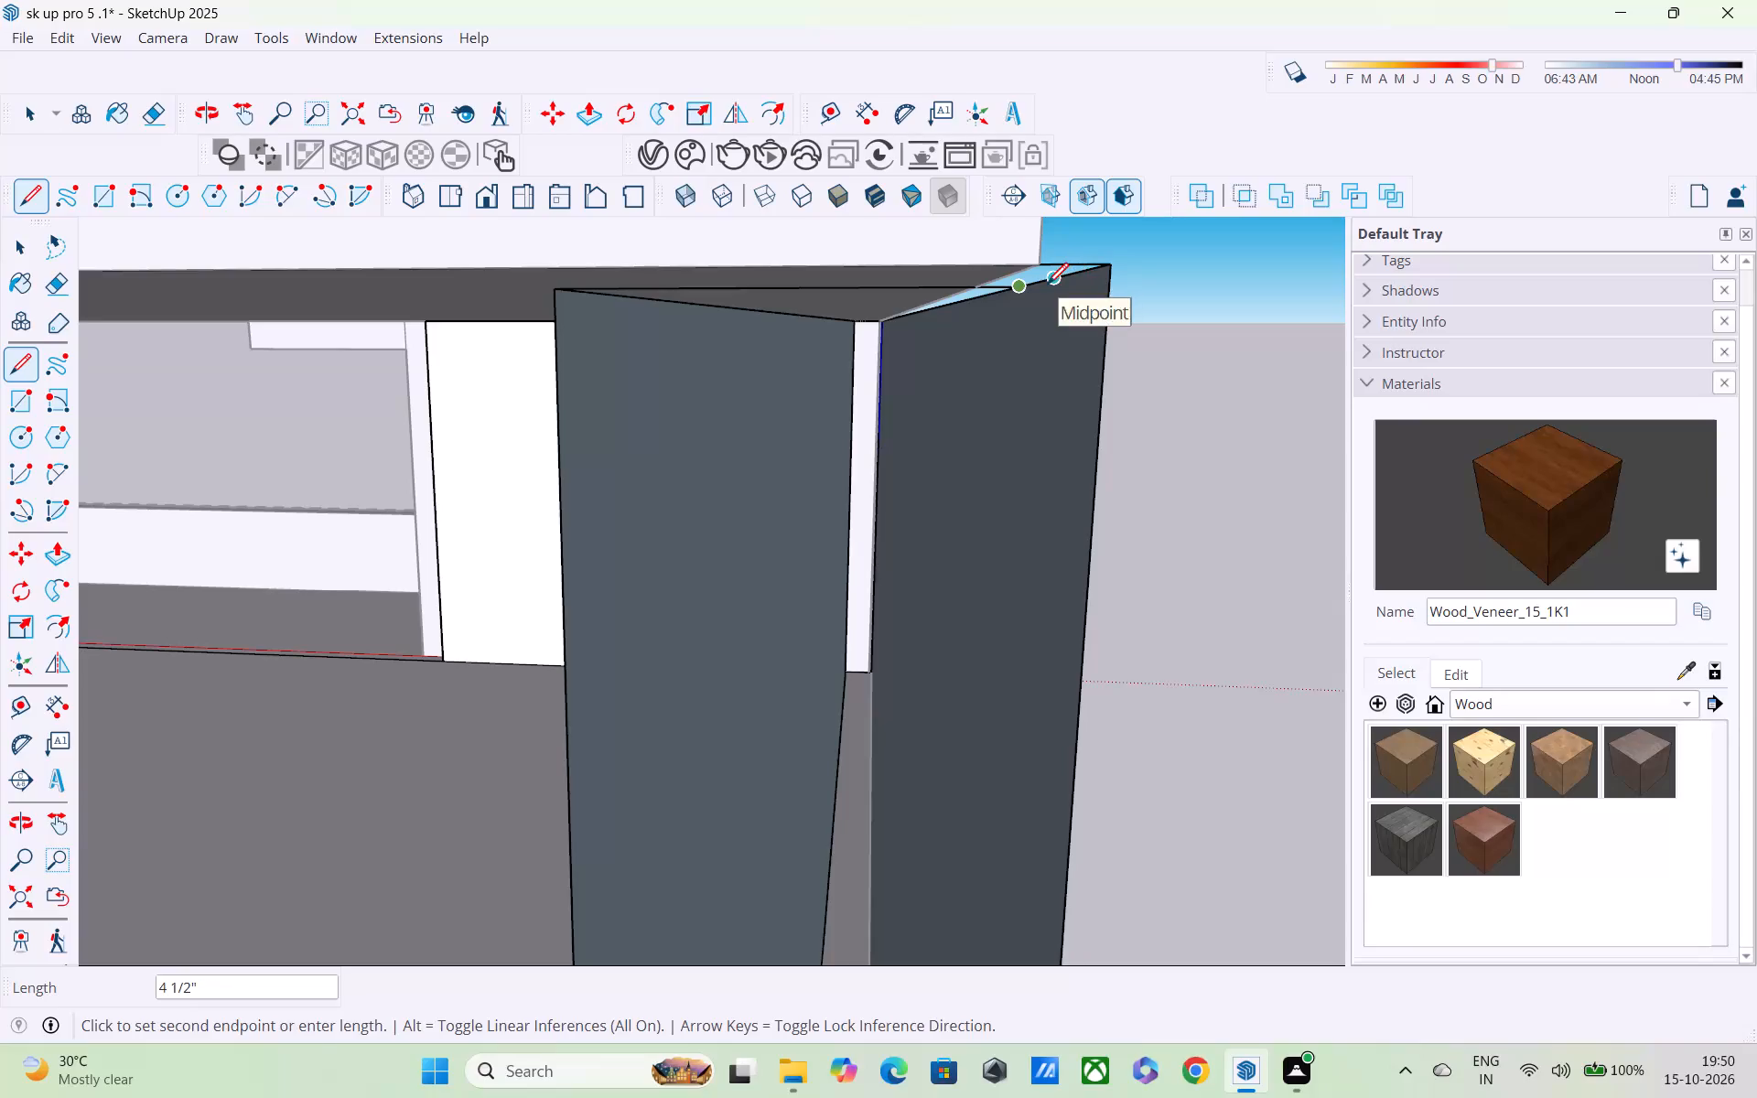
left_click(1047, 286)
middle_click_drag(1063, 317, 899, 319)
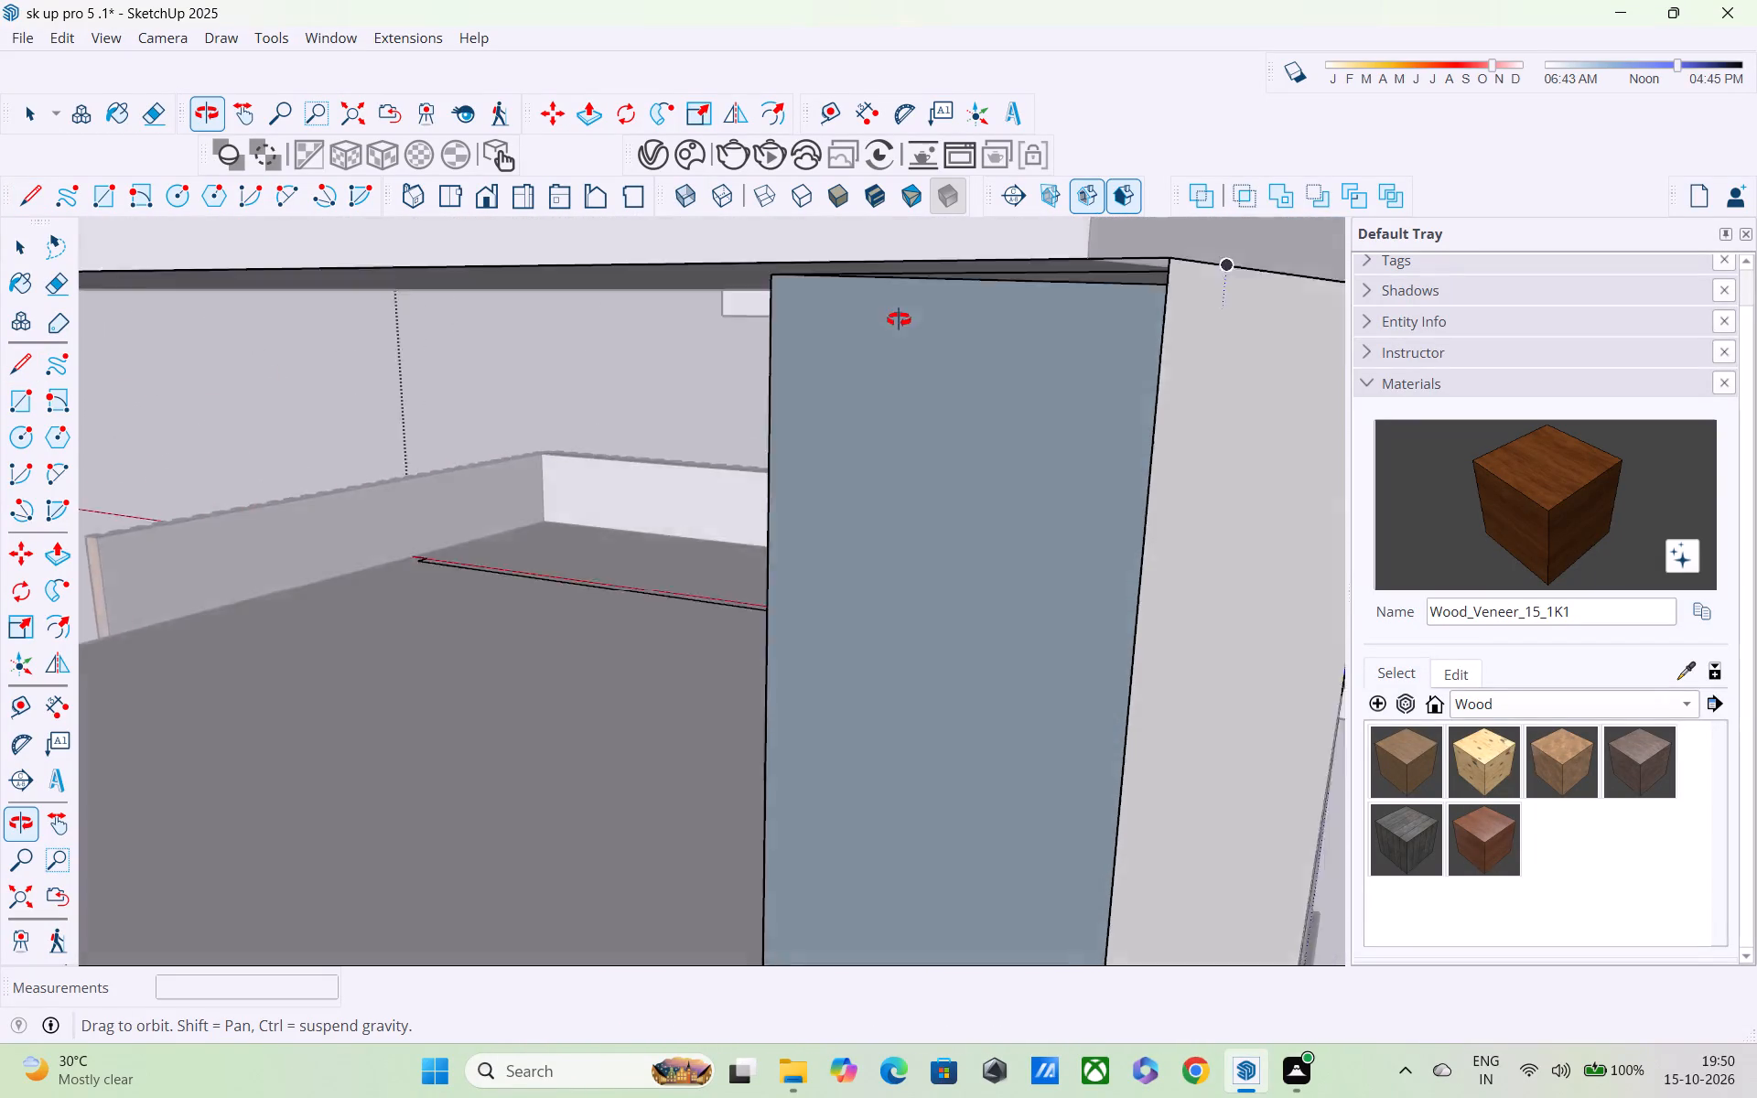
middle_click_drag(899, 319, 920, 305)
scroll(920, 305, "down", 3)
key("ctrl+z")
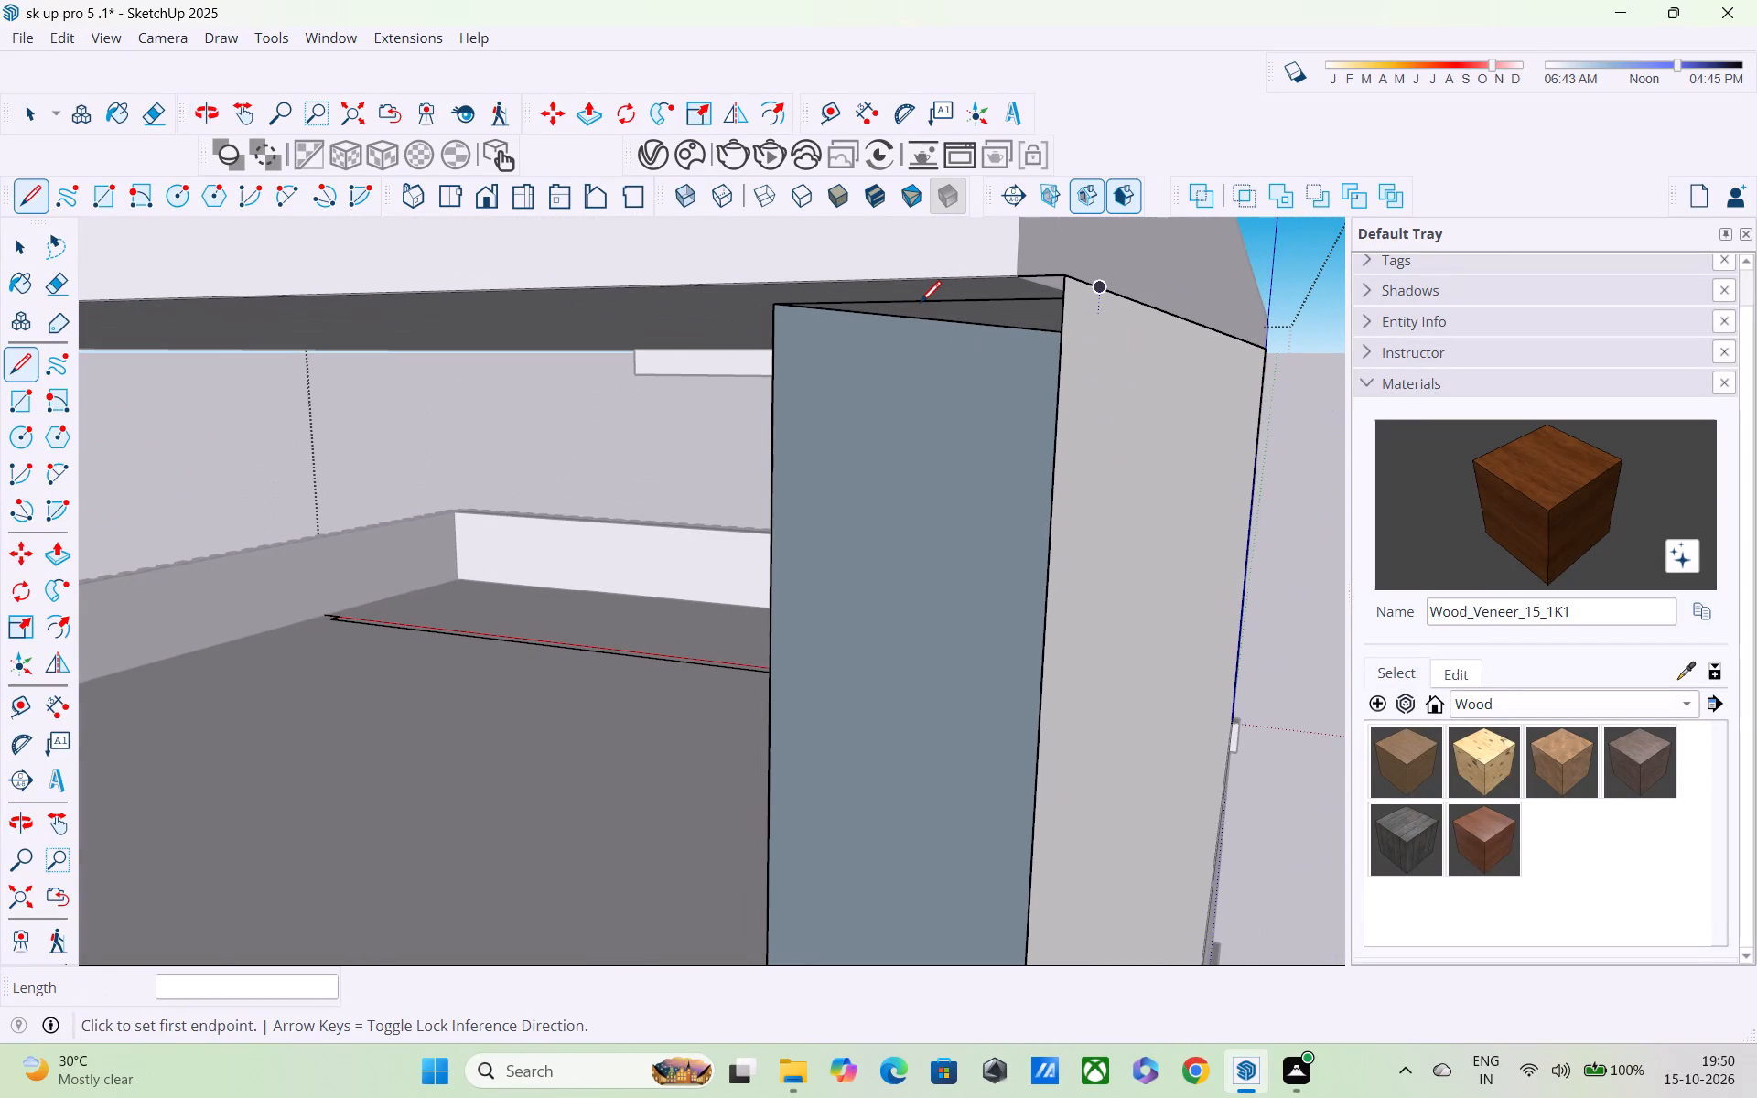
Examine from outside and inside how the bridging edge, outer wall face and roof slab meet at the corner.
scroll(912, 328, "up", 3)
scroll(1154, 286, "up", 2)
middle_click_drag(1294, 294, 1279, 319)
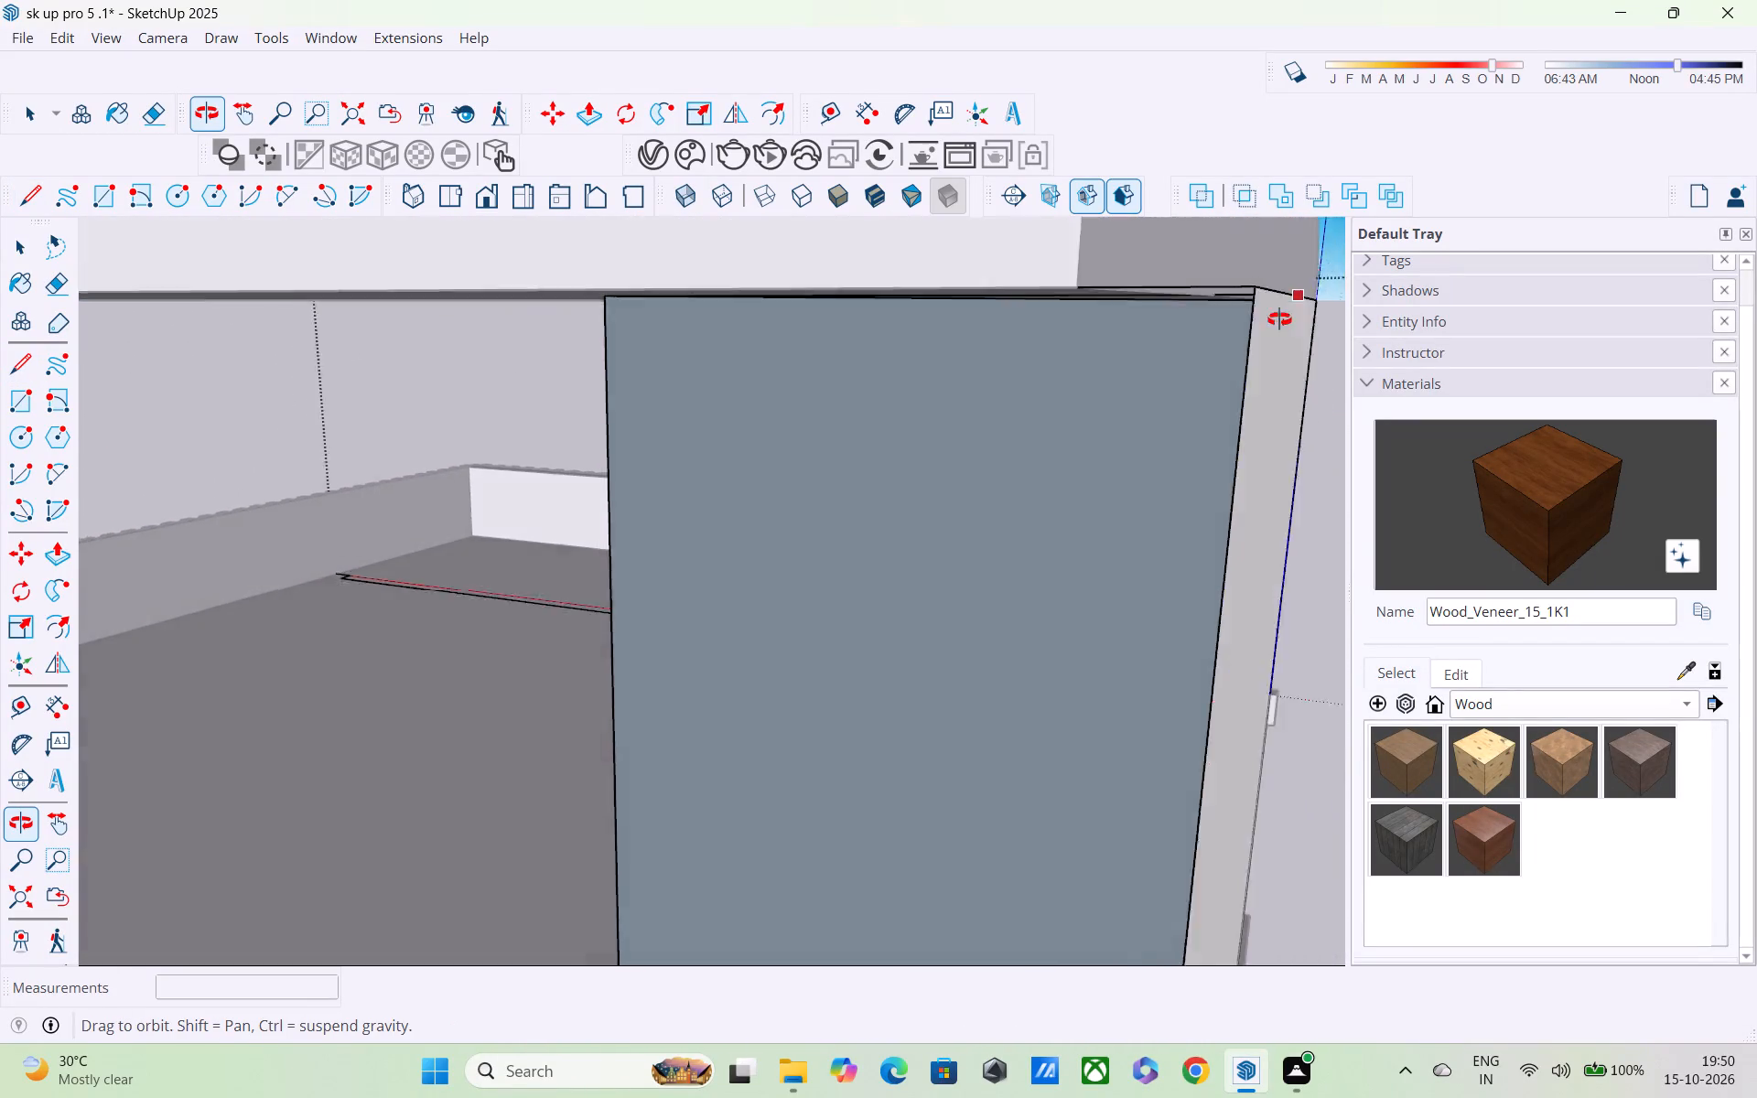
middle_click_drag(1279, 319, 1148, 450)
scroll(1163, 478, "up", 2)
middle_click_drag(1162, 523, 1241, 409)
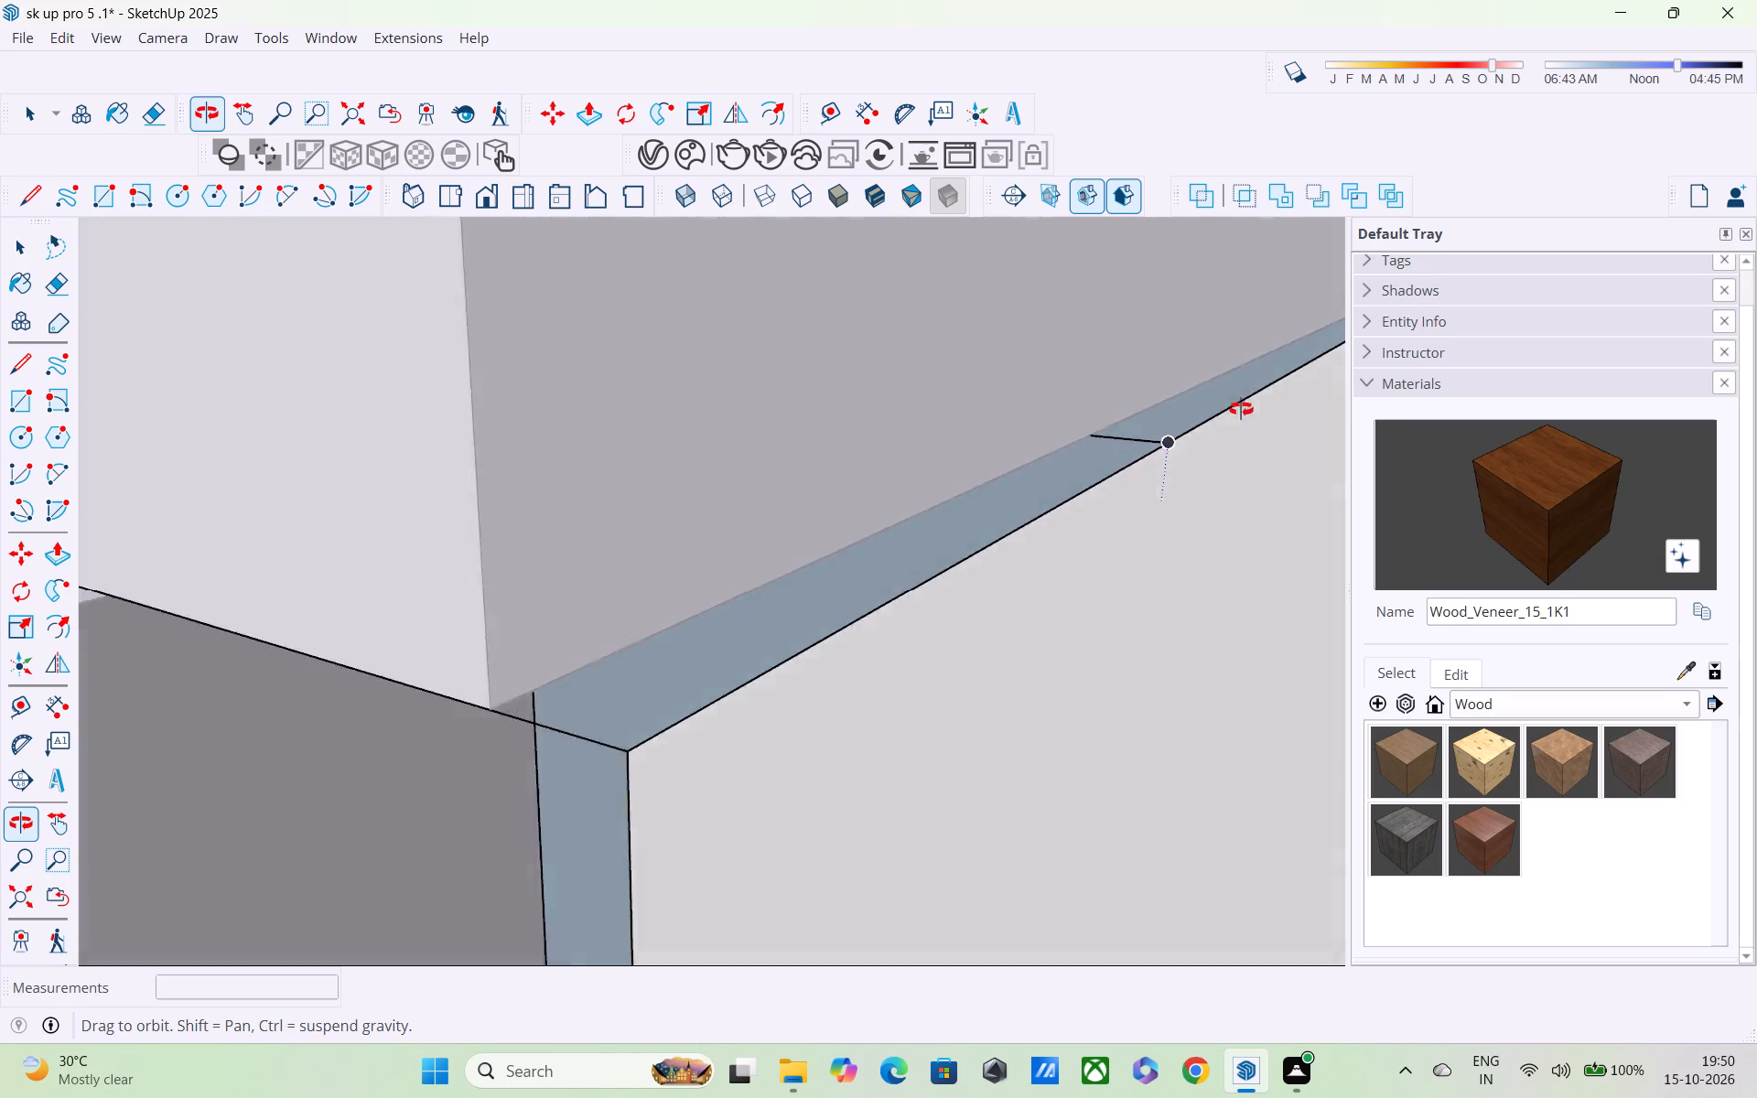
middle_click_drag(1241, 409, 1318, 352)
scroll(1315, 355, "down", 5)
middle_click_drag(1133, 702, 1063, 583, "shift")
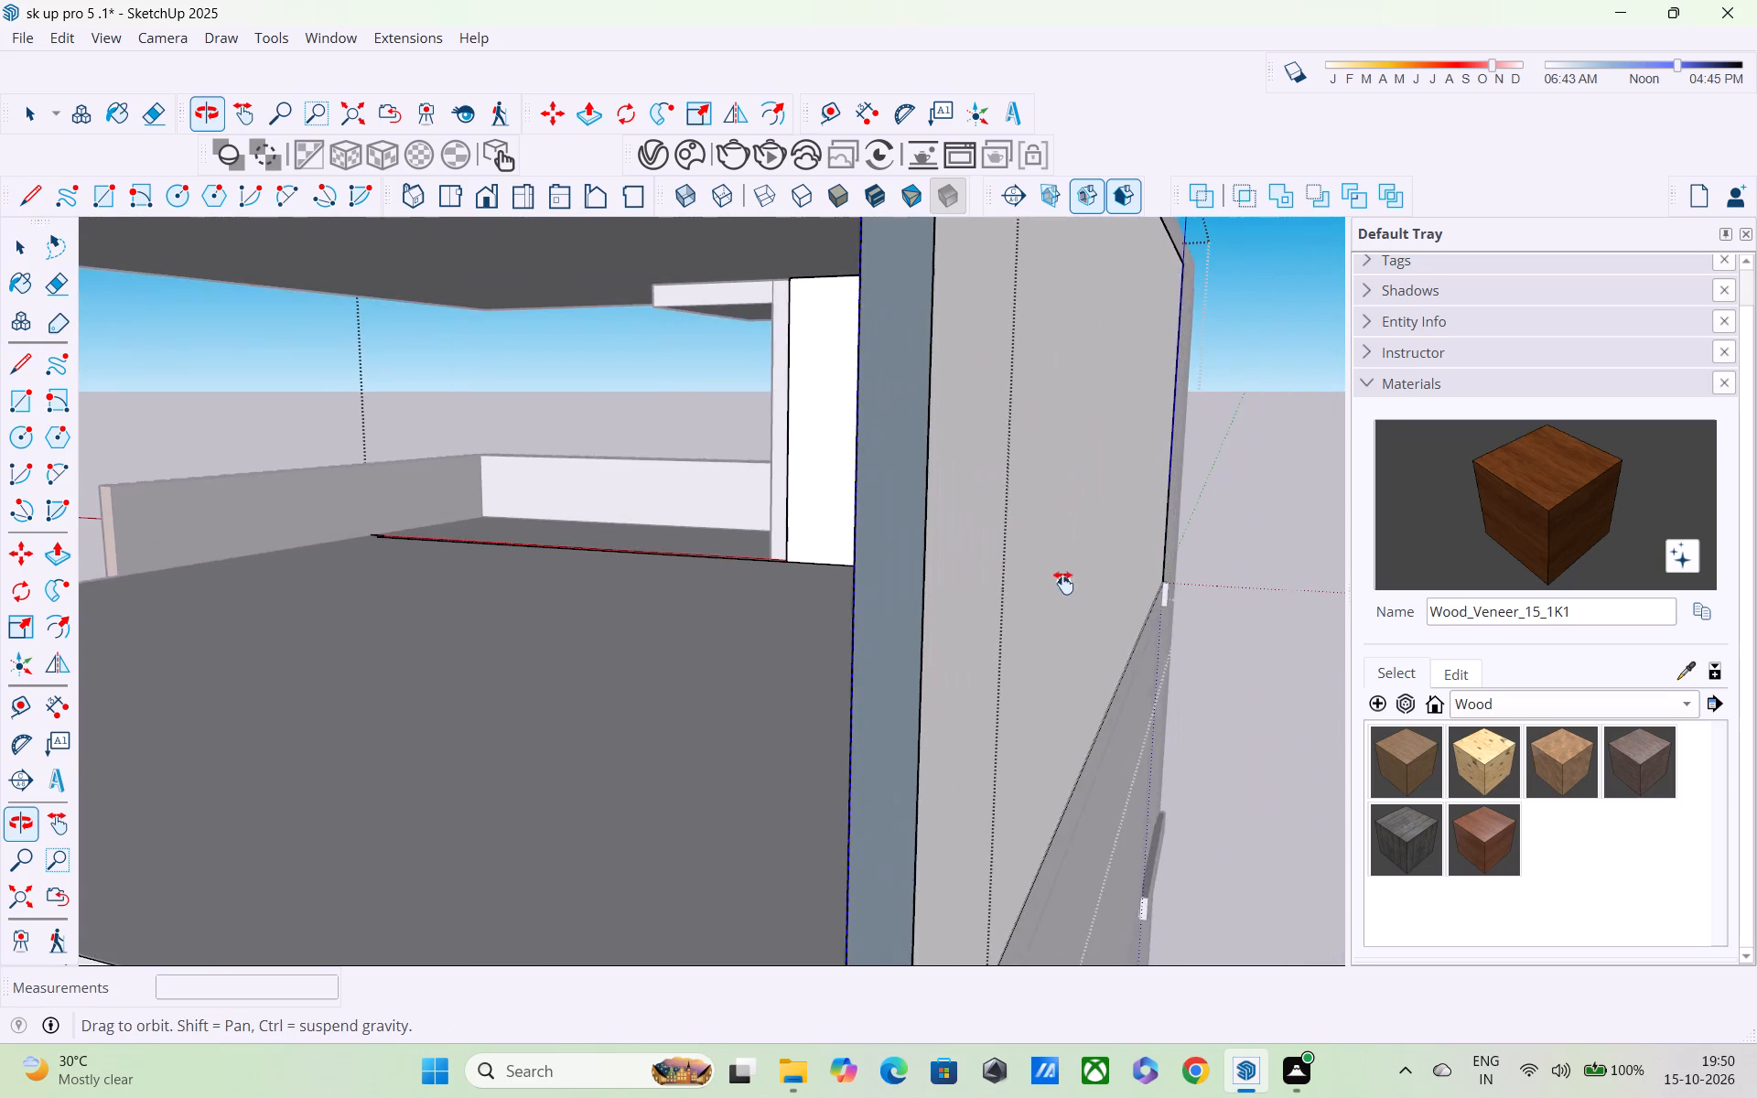
middle_click_drag(1063, 583, 1142, 551, "shift")
scroll(1142, 551, "down", 5)
middle_click_drag(1151, 570, 1179, 584)
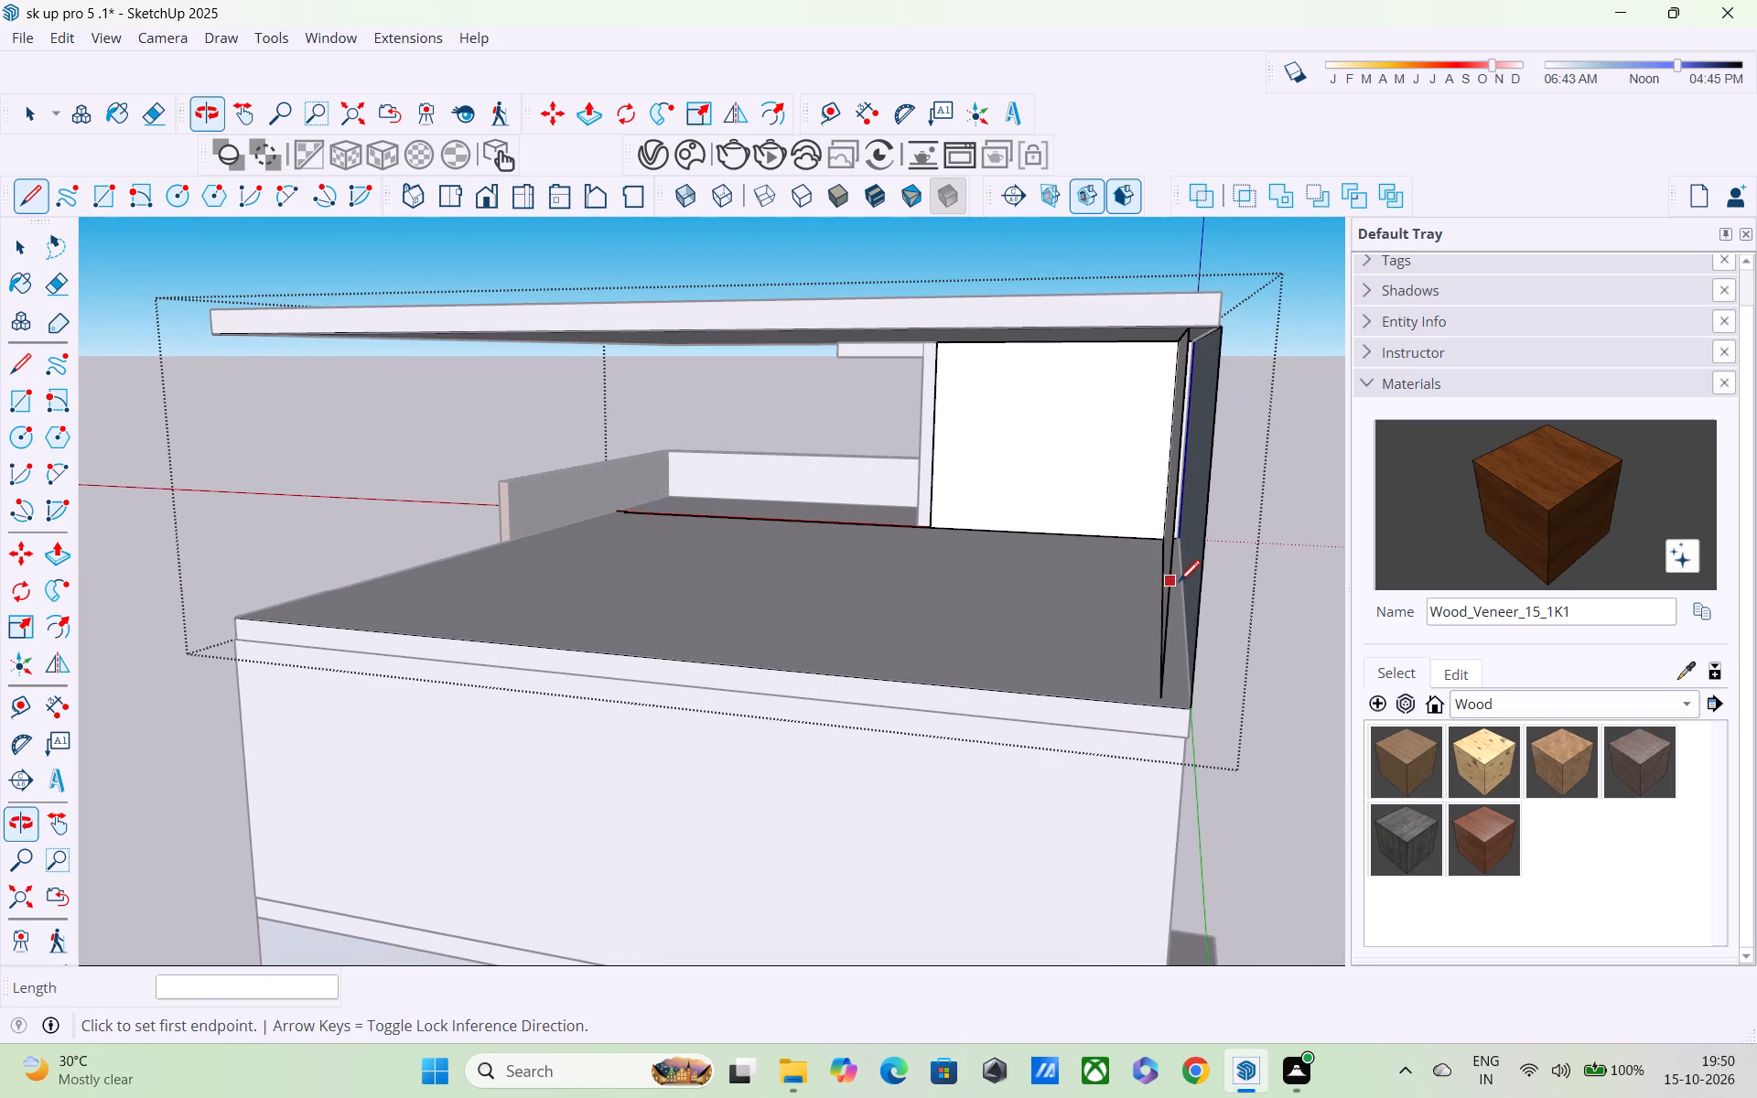
Draw a full-height rectangle from roof slab to floor closing the gap between the inner and outer wall faces at the open end.
key("e")
key("r")
scroll(1191, 456, "up", 4)
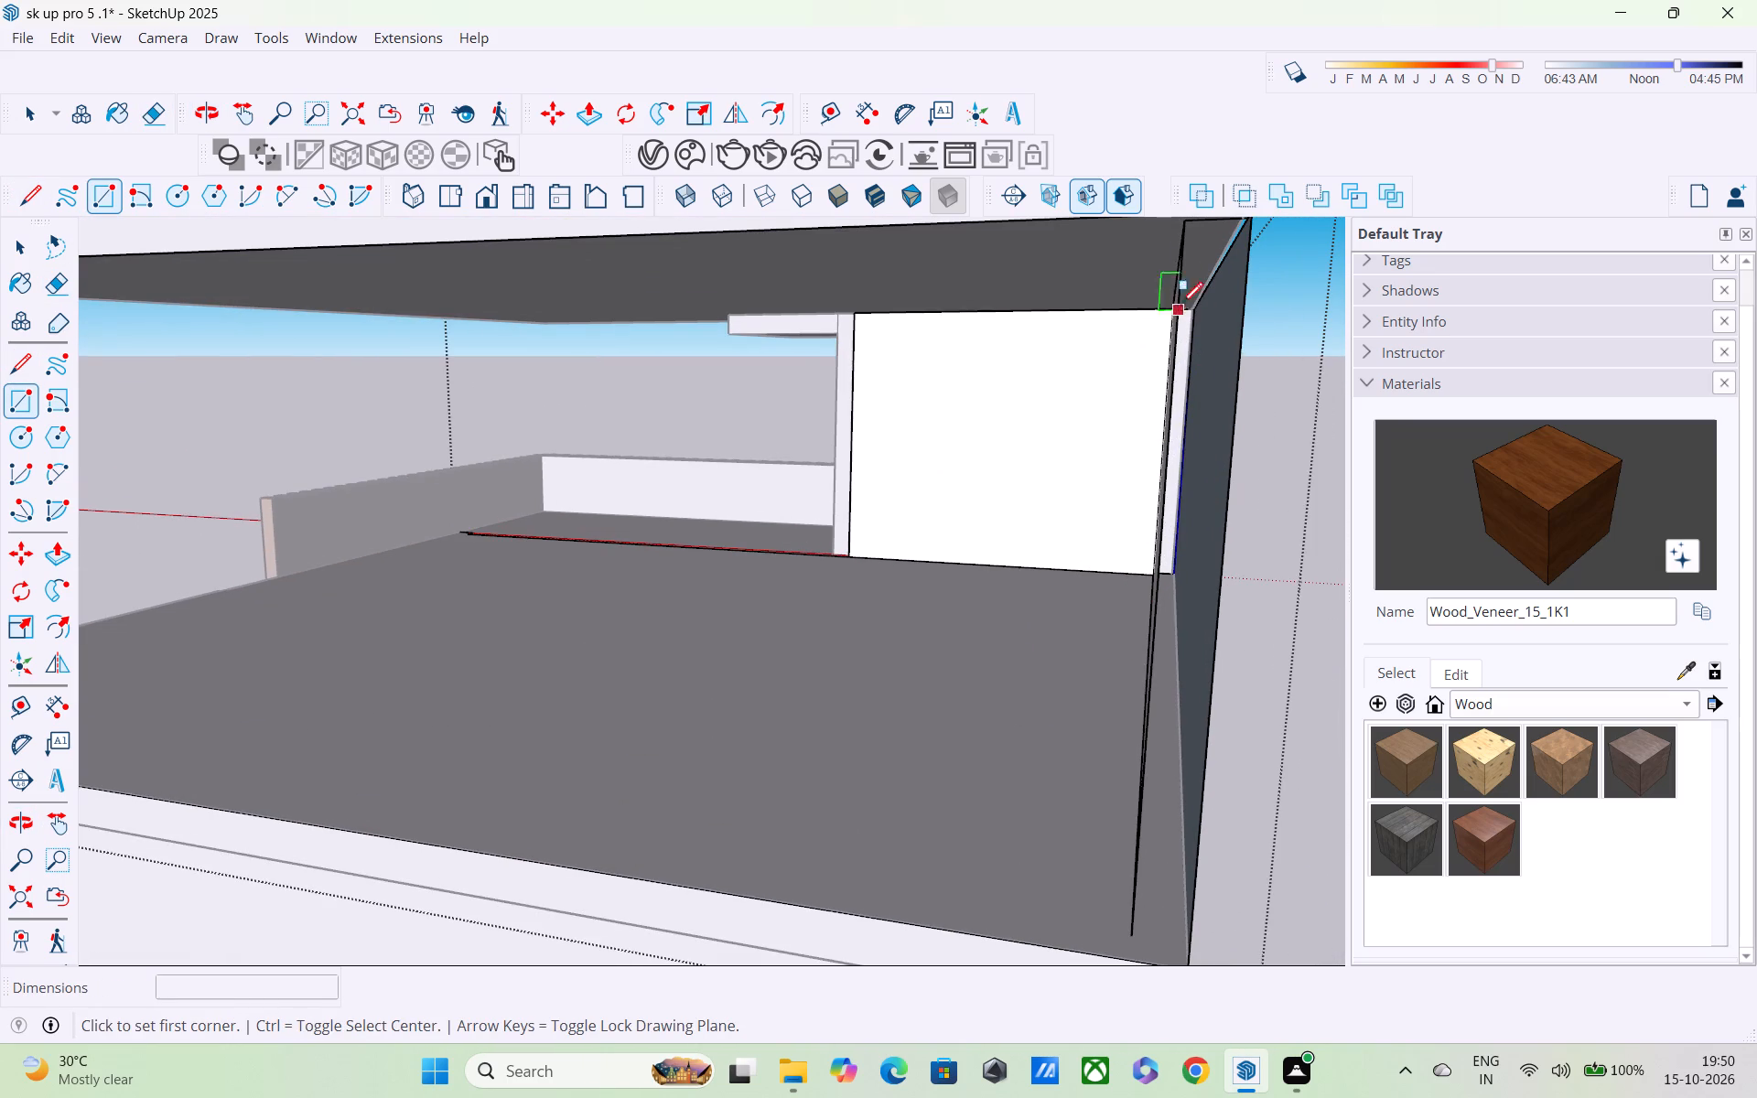
middle_click_drag(1170, 280, 1160, 382, "shift")
middle_click_drag(1161, 426, 1160, 382)
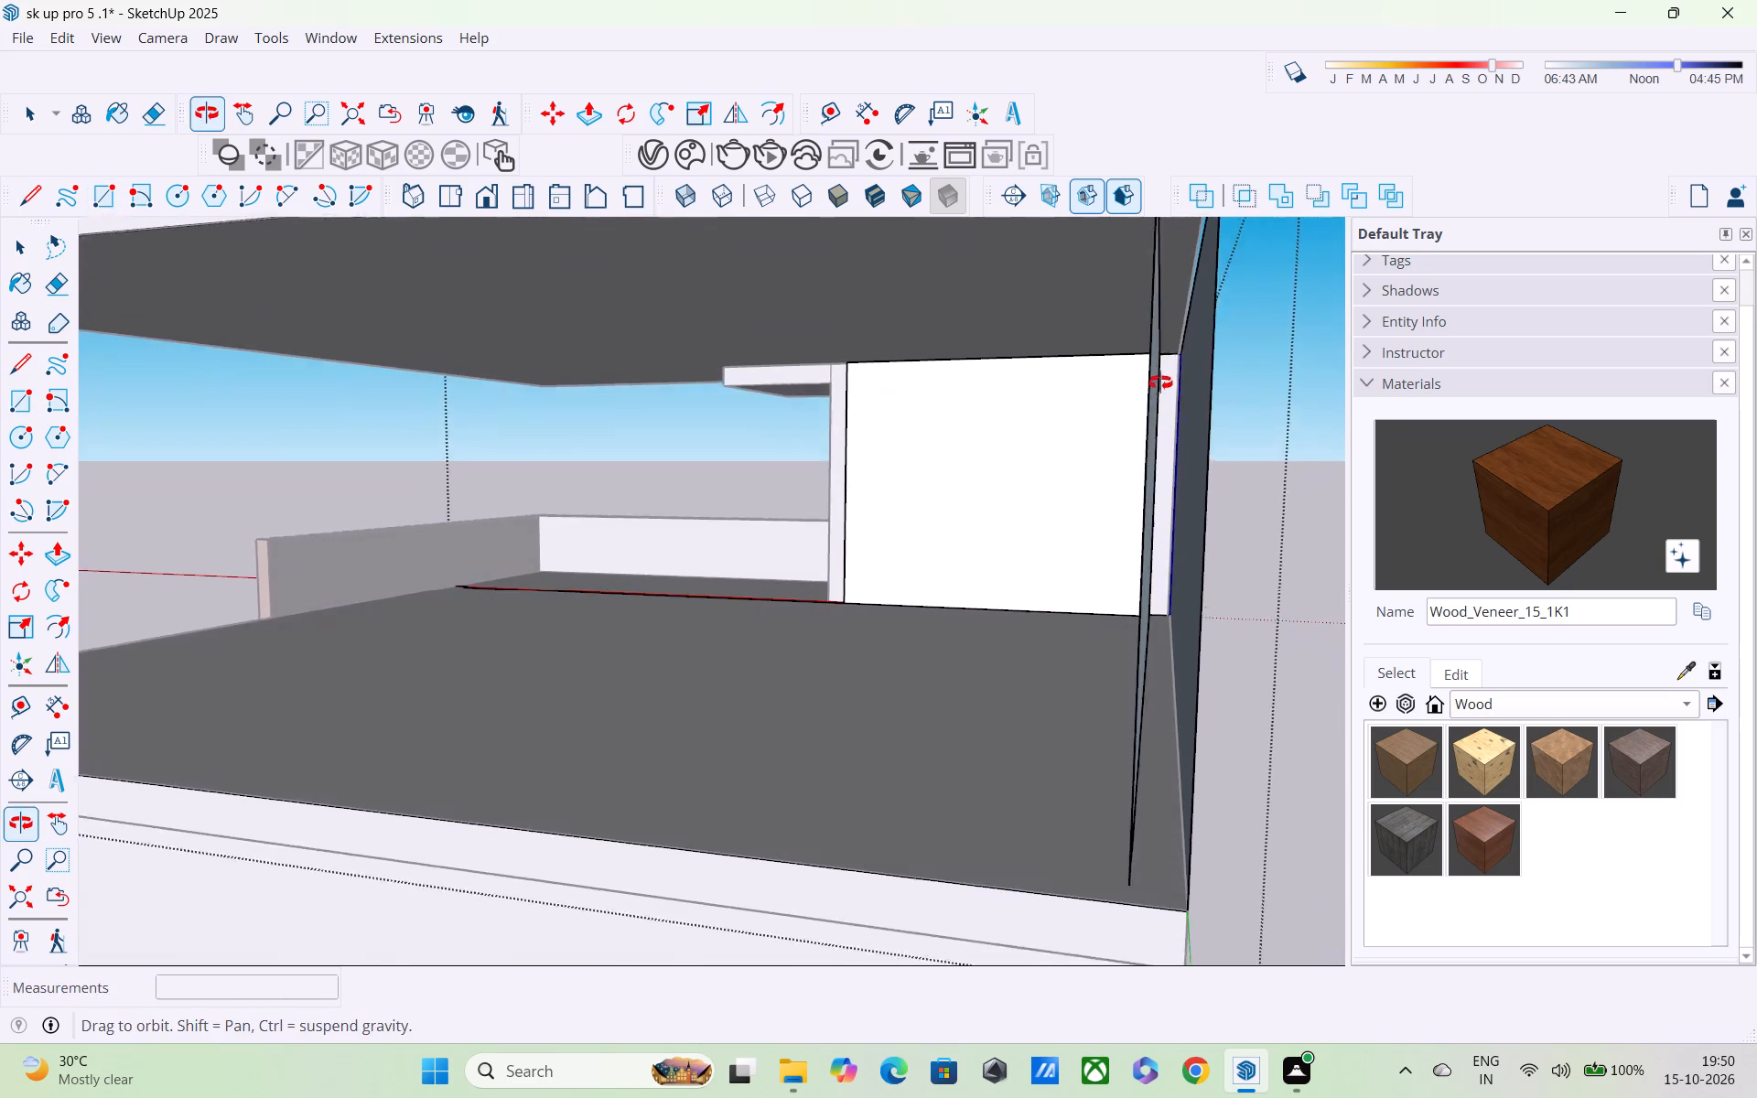
middle_click_drag(1160, 382, 1160, 380)
middle_click_drag(1160, 367, 1180, 411)
middle_click_drag(1245, 453, 1087, 368, "shift")
scroll(1088, 319, "up", 3)
left_click(1096, 286)
scroll(1141, 510, "down", 3)
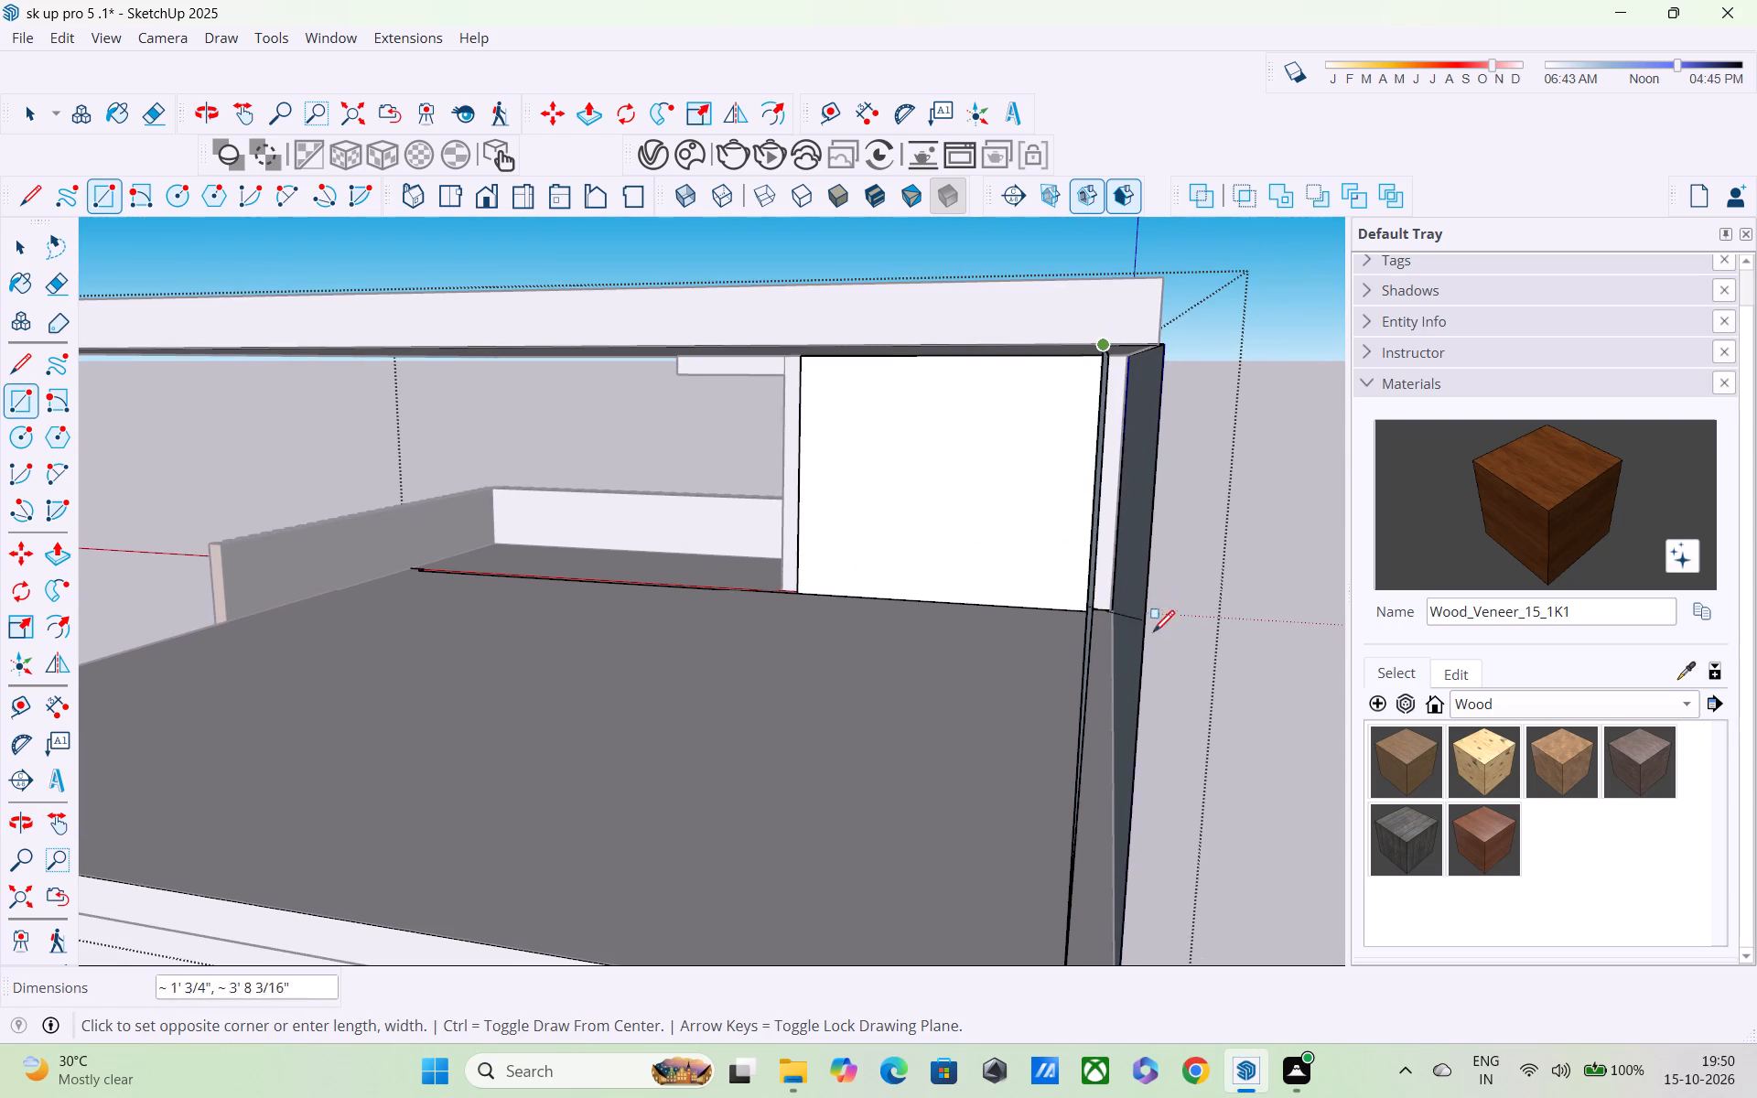
middle_click_drag(1090, 740, 1109, 580, "shift")
scroll(1143, 715, "up", 3)
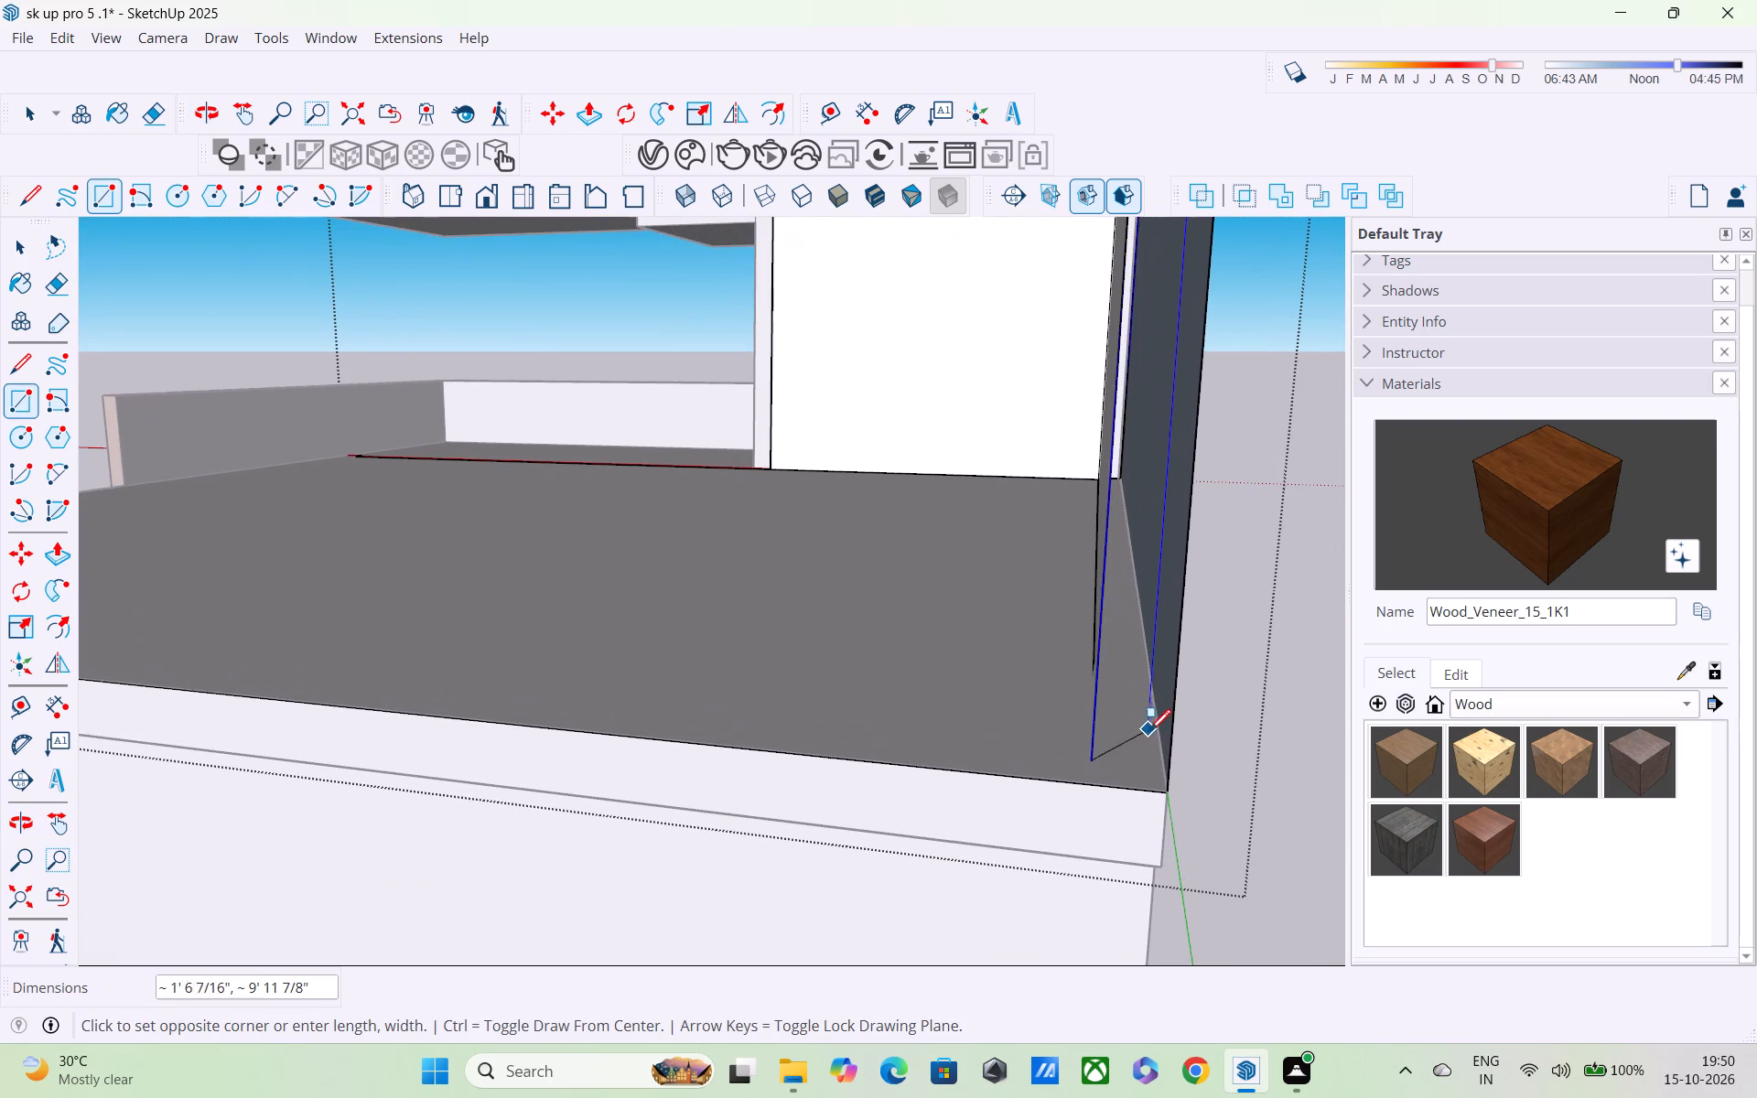
left_click(1158, 767)
middle_click_drag(1157, 770, 1306, 776)
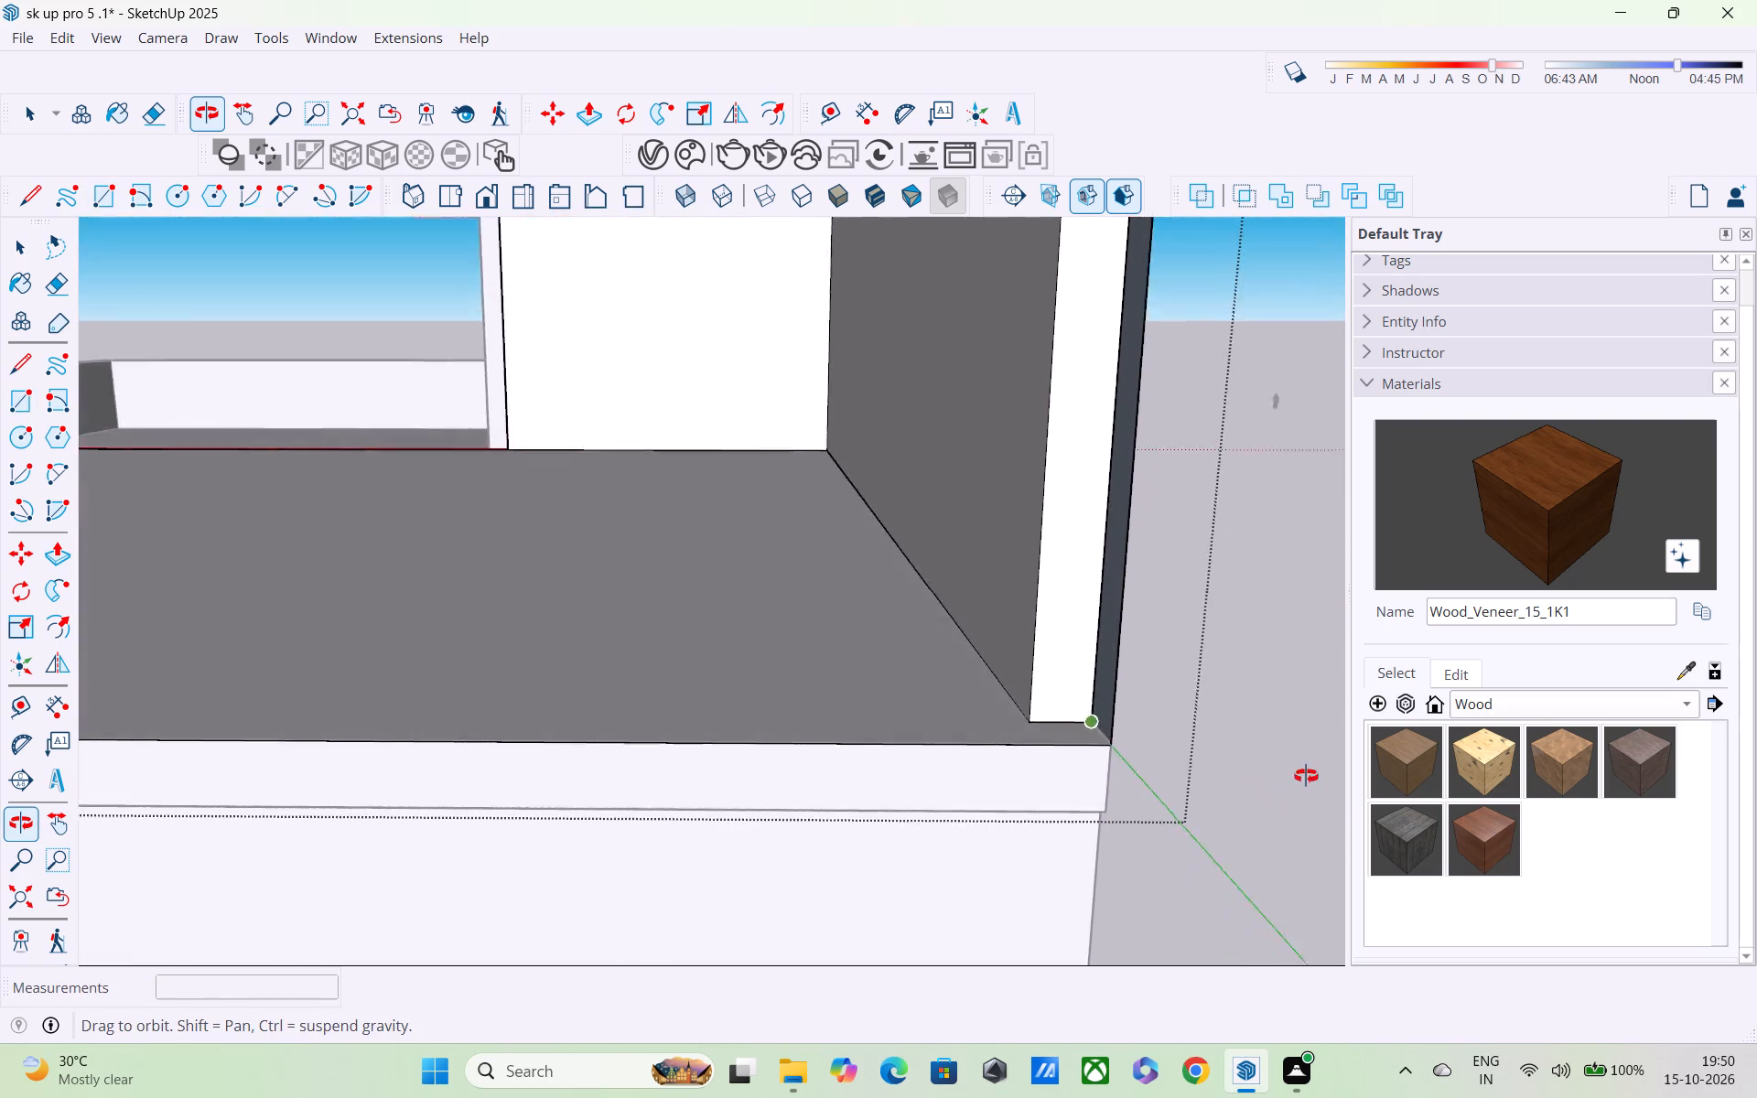
middle_click_drag(1306, 776, 1333, 751)
scroll(1213, 733, "down", 3)
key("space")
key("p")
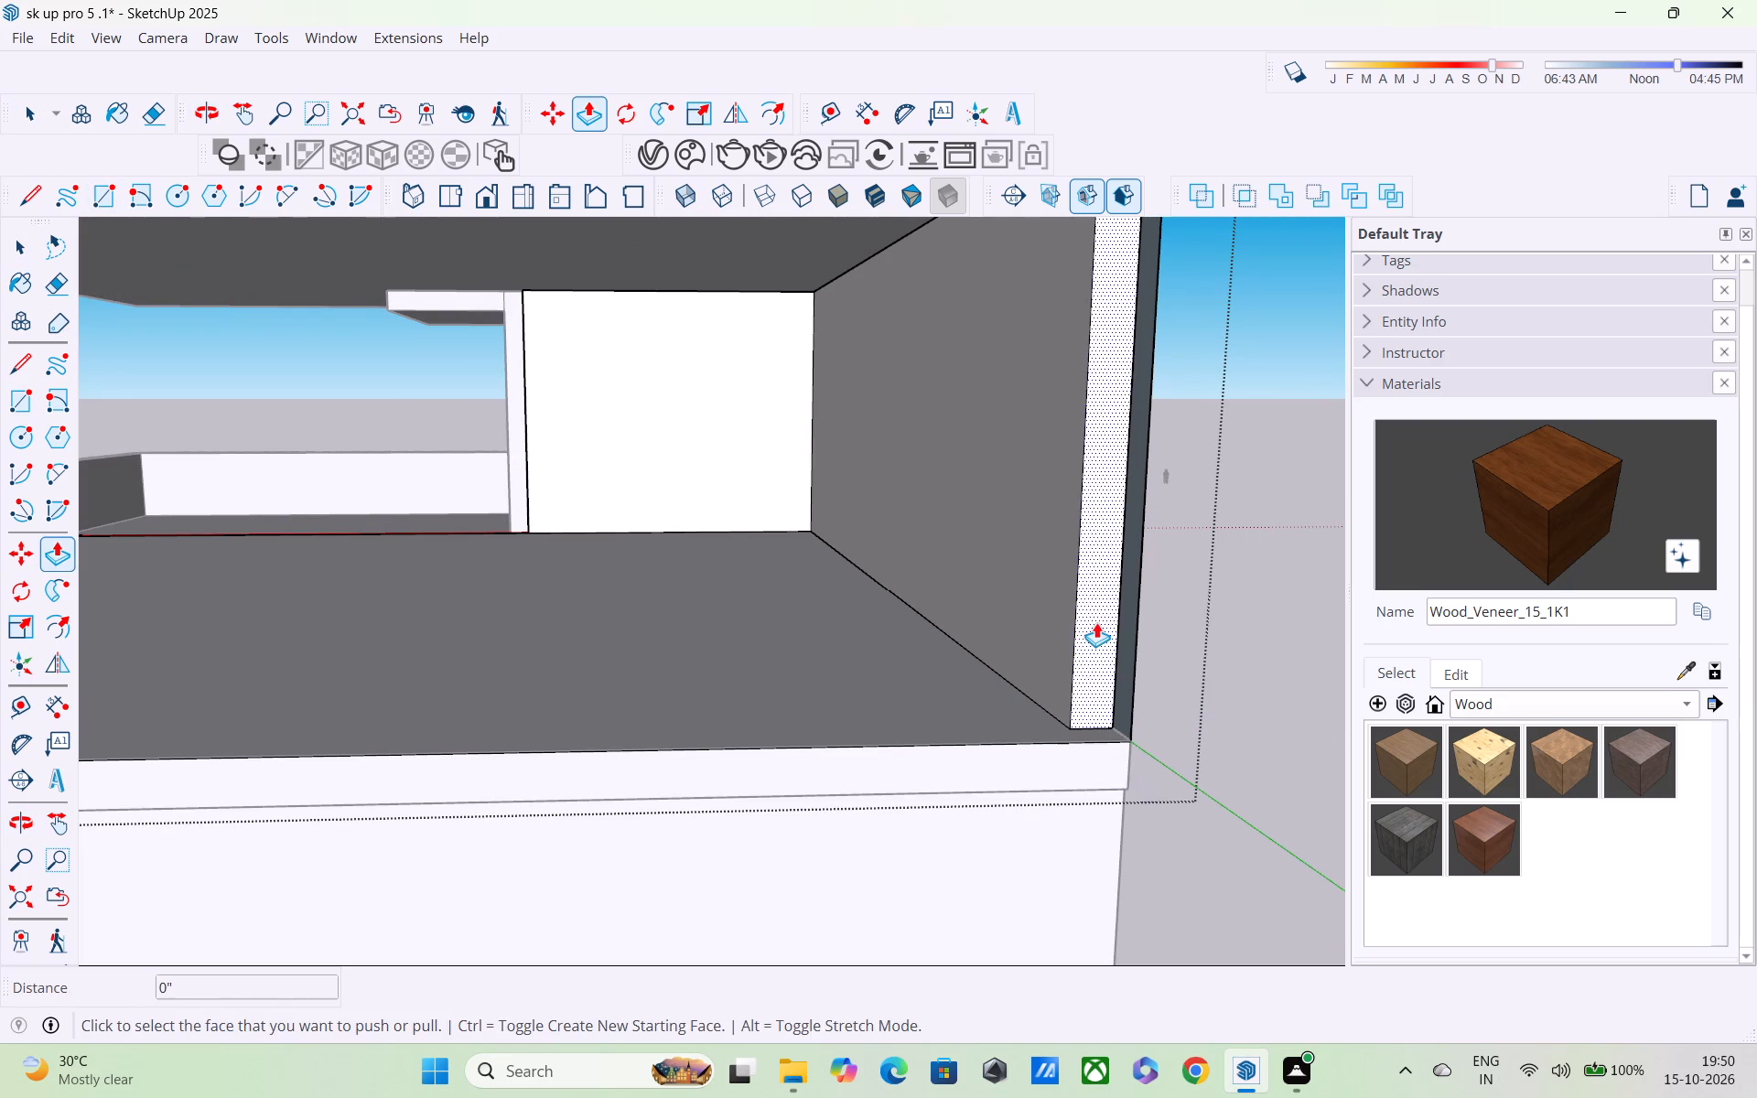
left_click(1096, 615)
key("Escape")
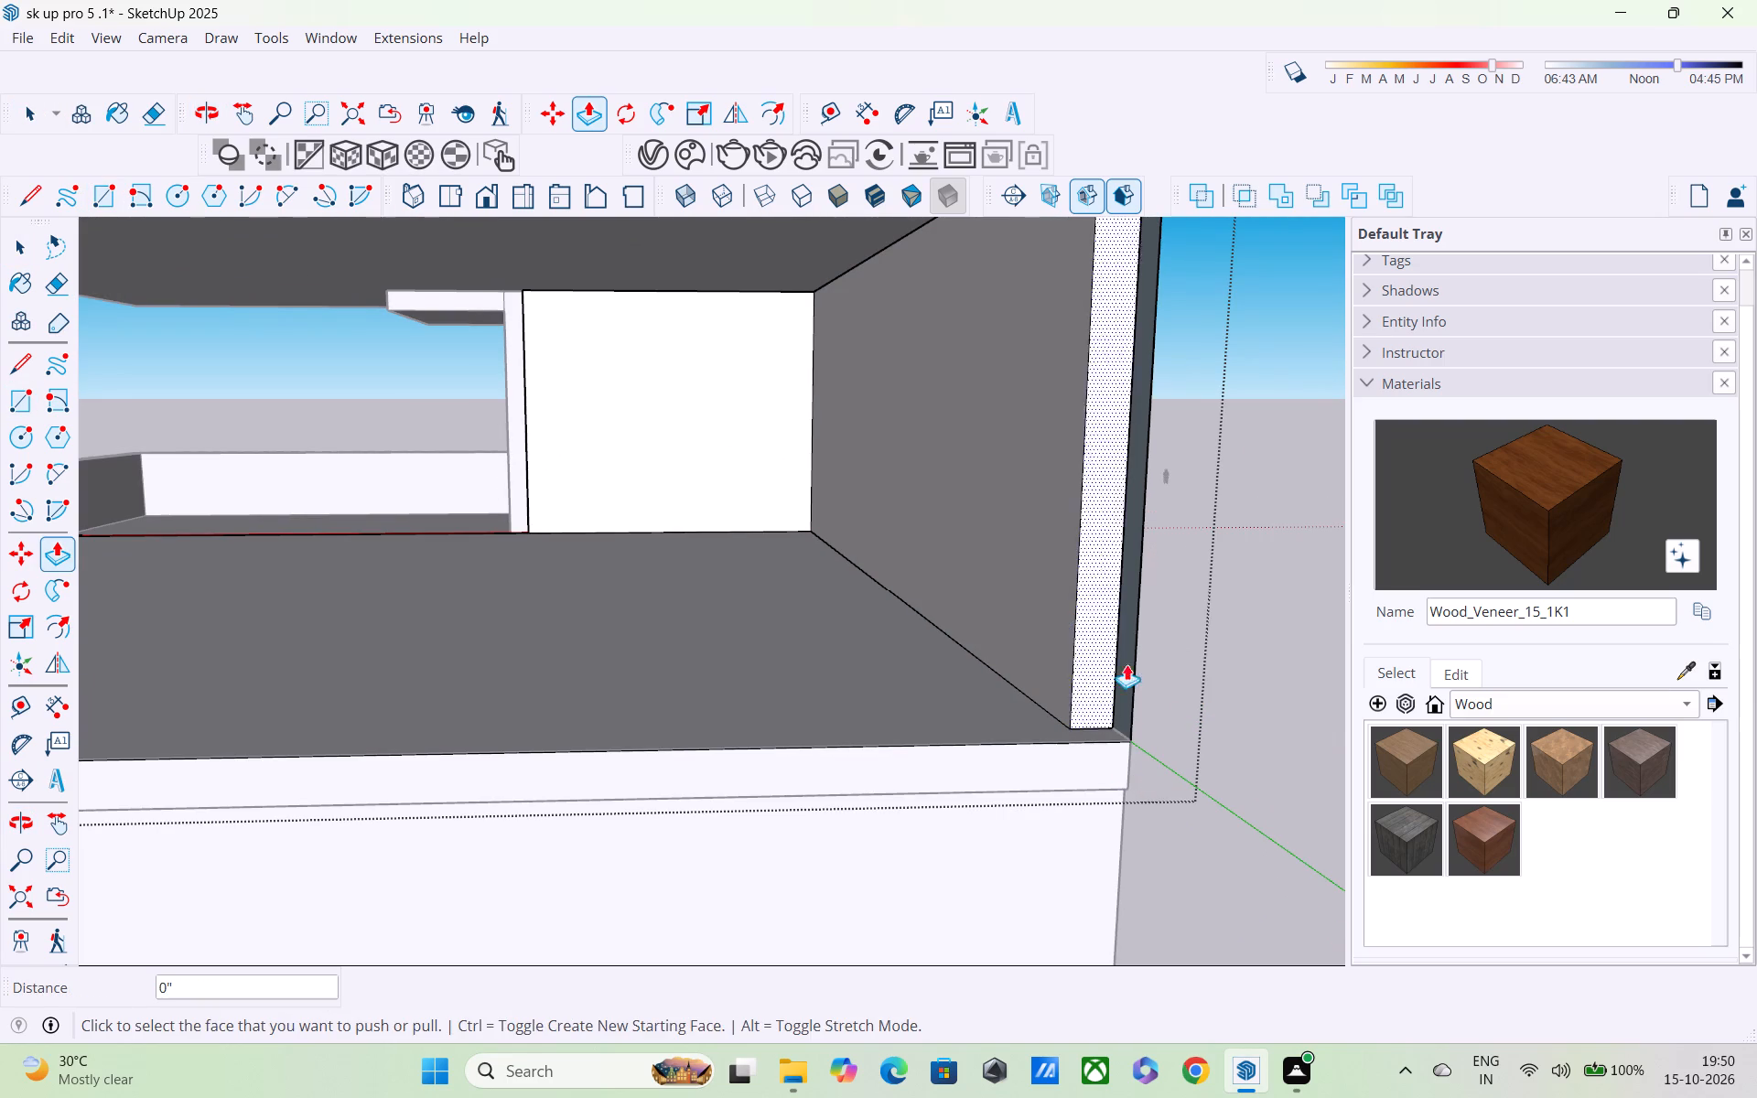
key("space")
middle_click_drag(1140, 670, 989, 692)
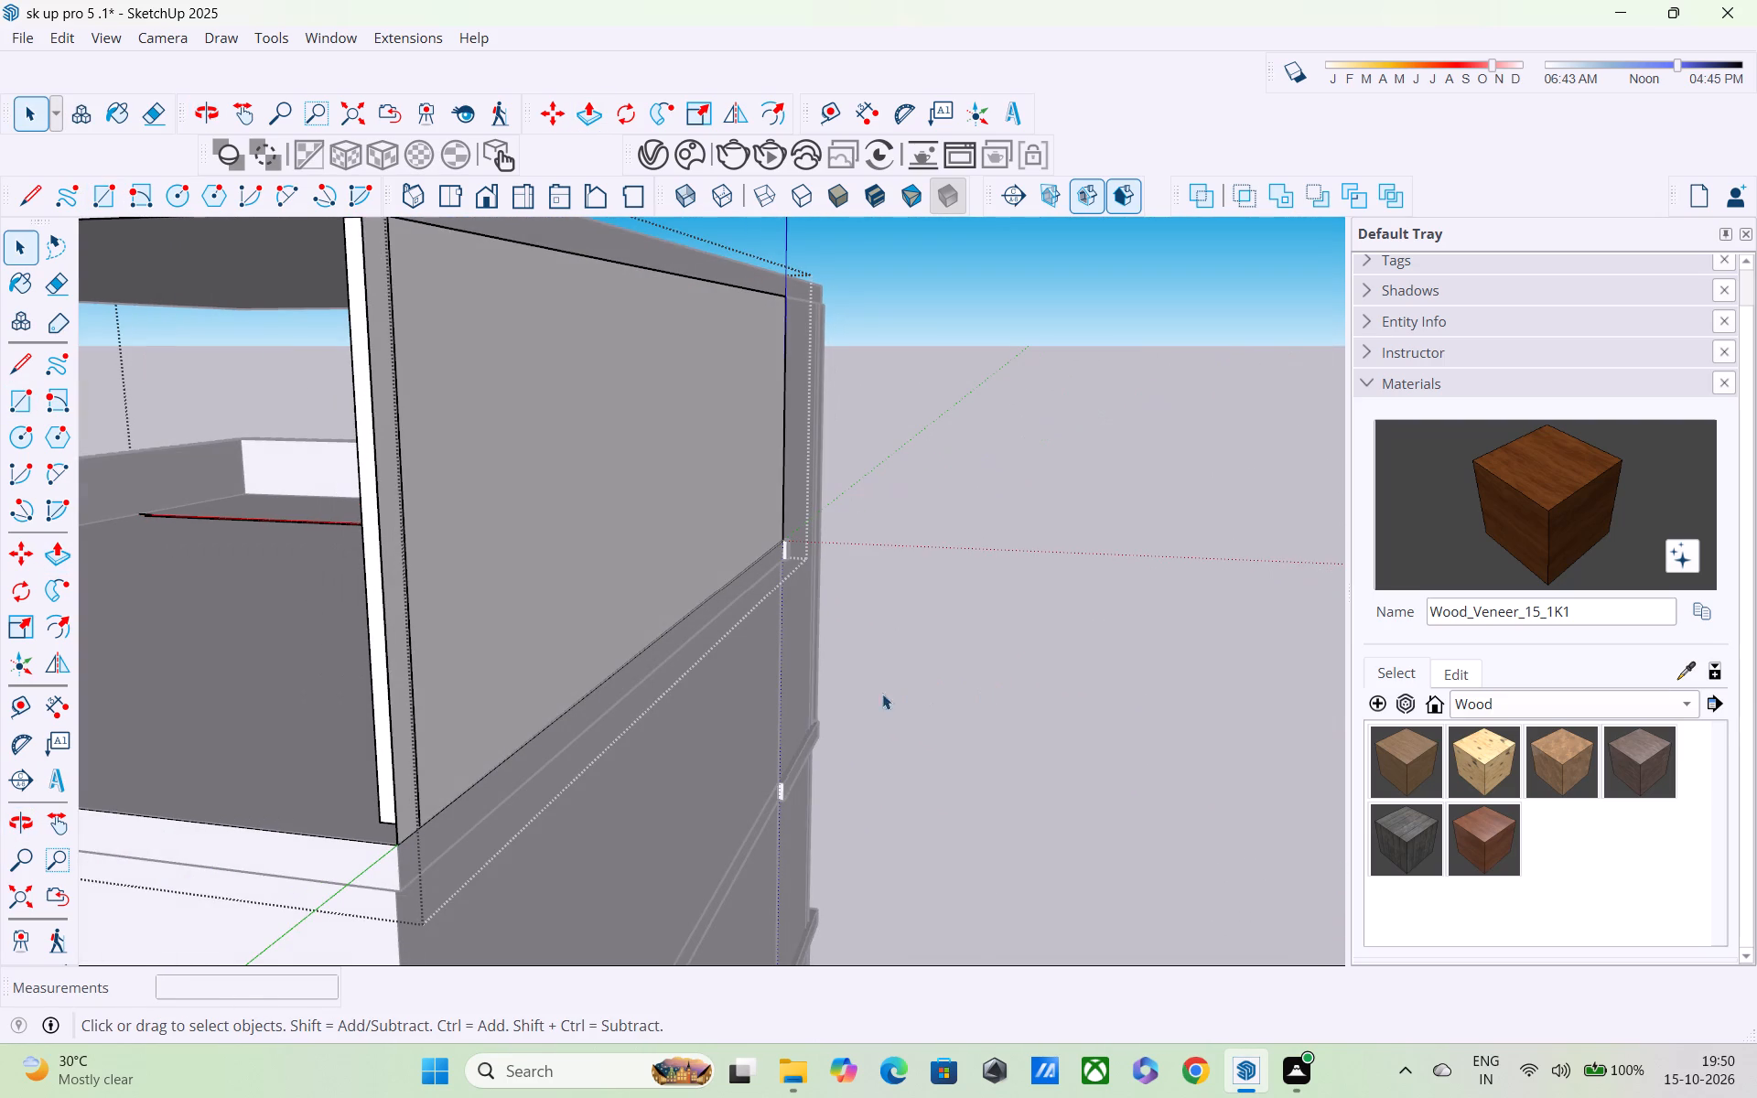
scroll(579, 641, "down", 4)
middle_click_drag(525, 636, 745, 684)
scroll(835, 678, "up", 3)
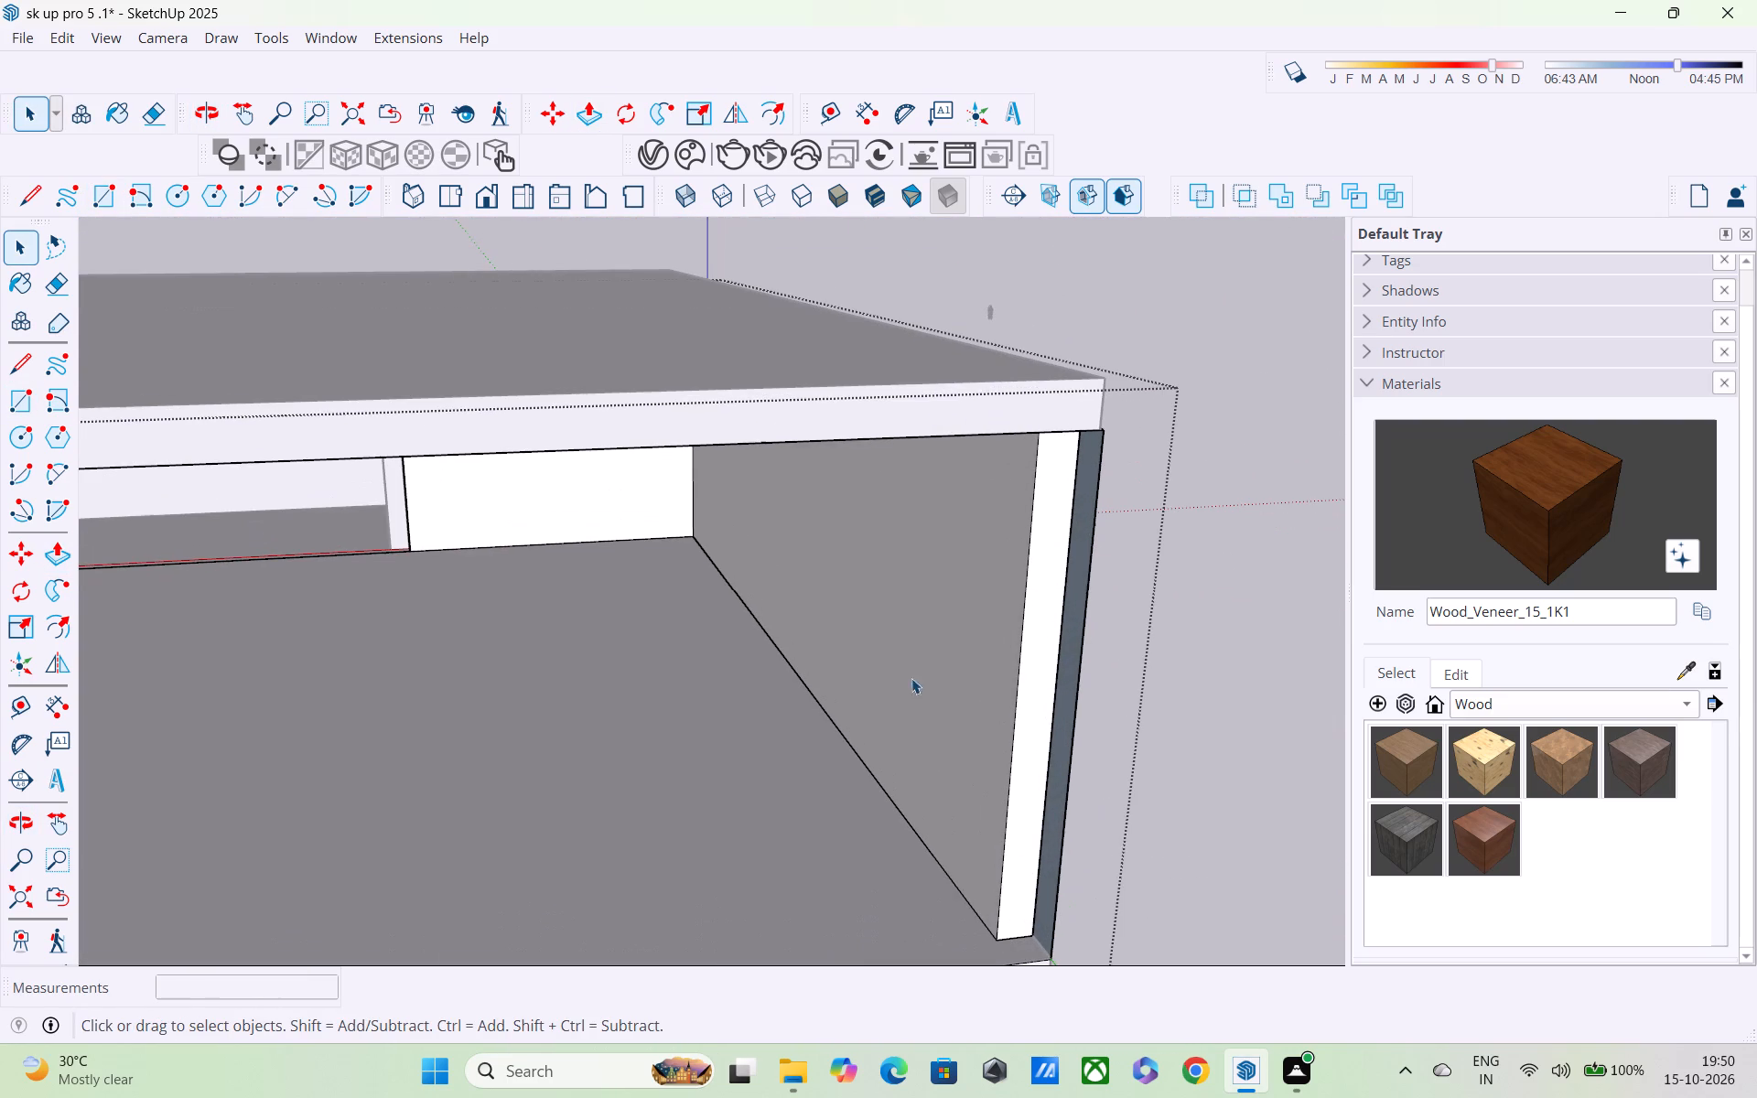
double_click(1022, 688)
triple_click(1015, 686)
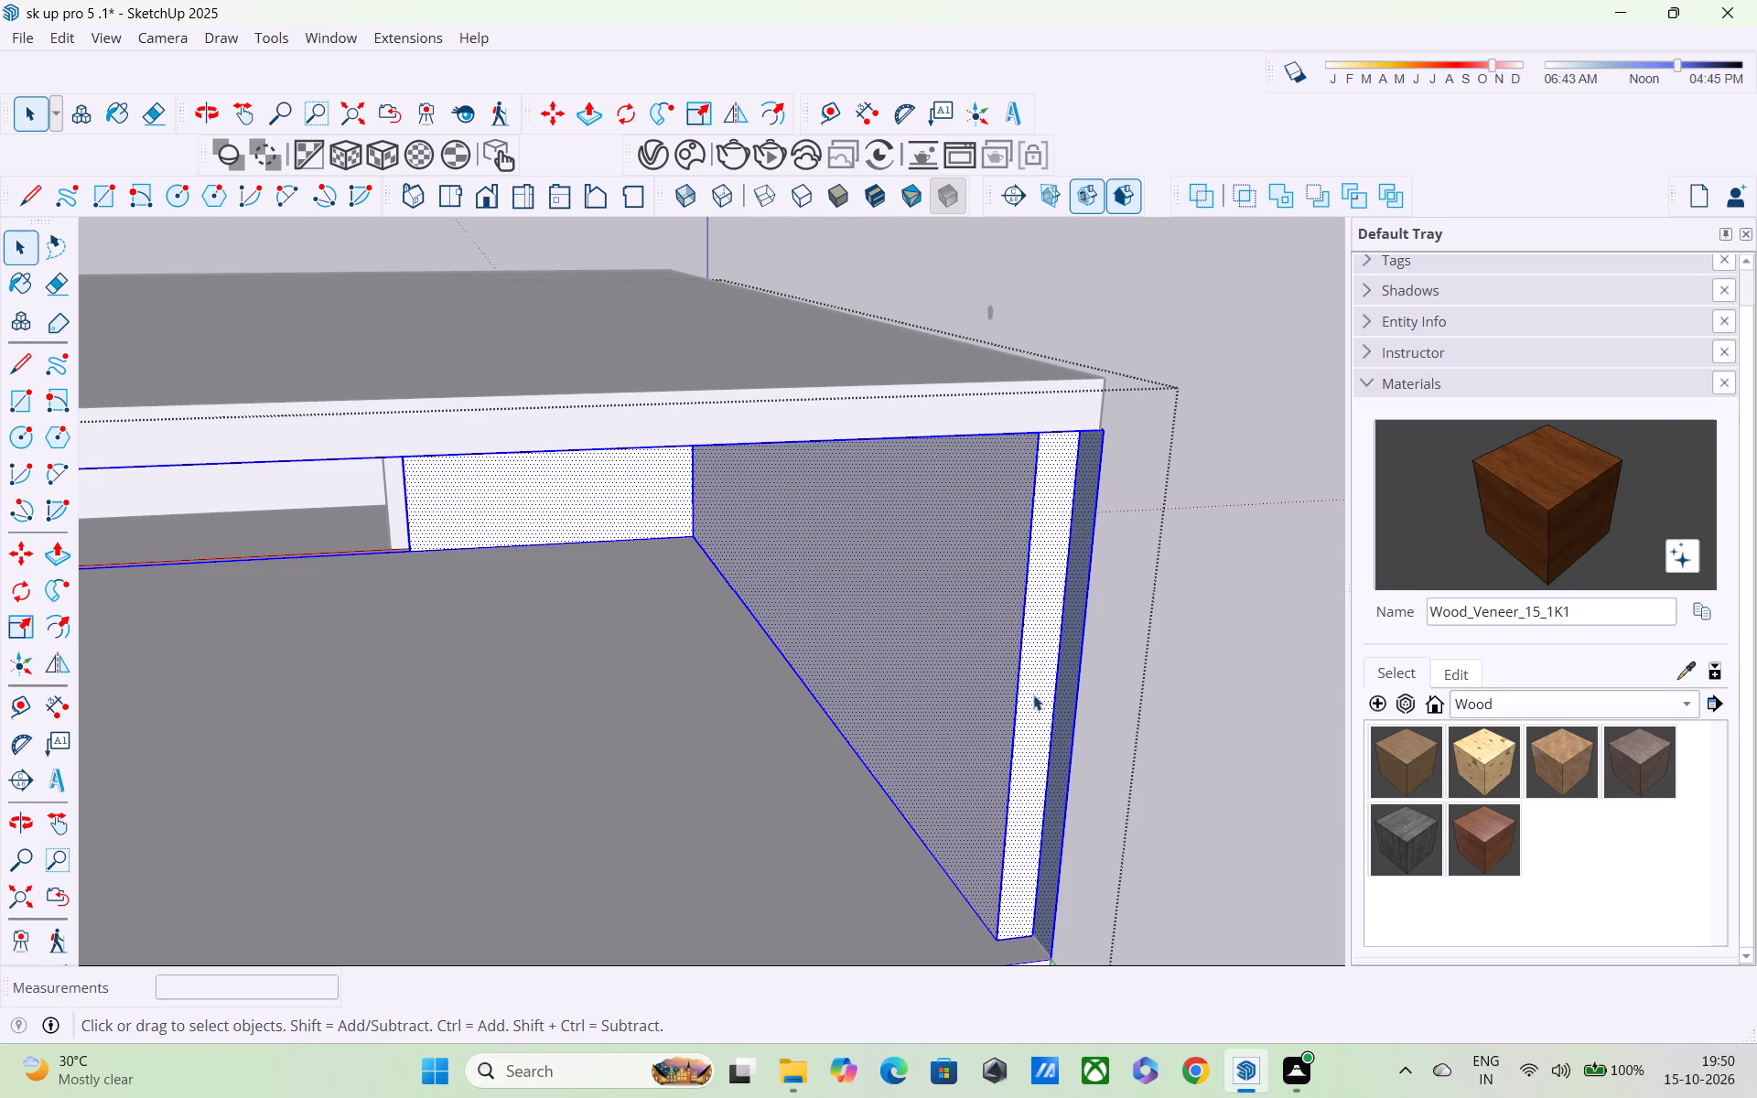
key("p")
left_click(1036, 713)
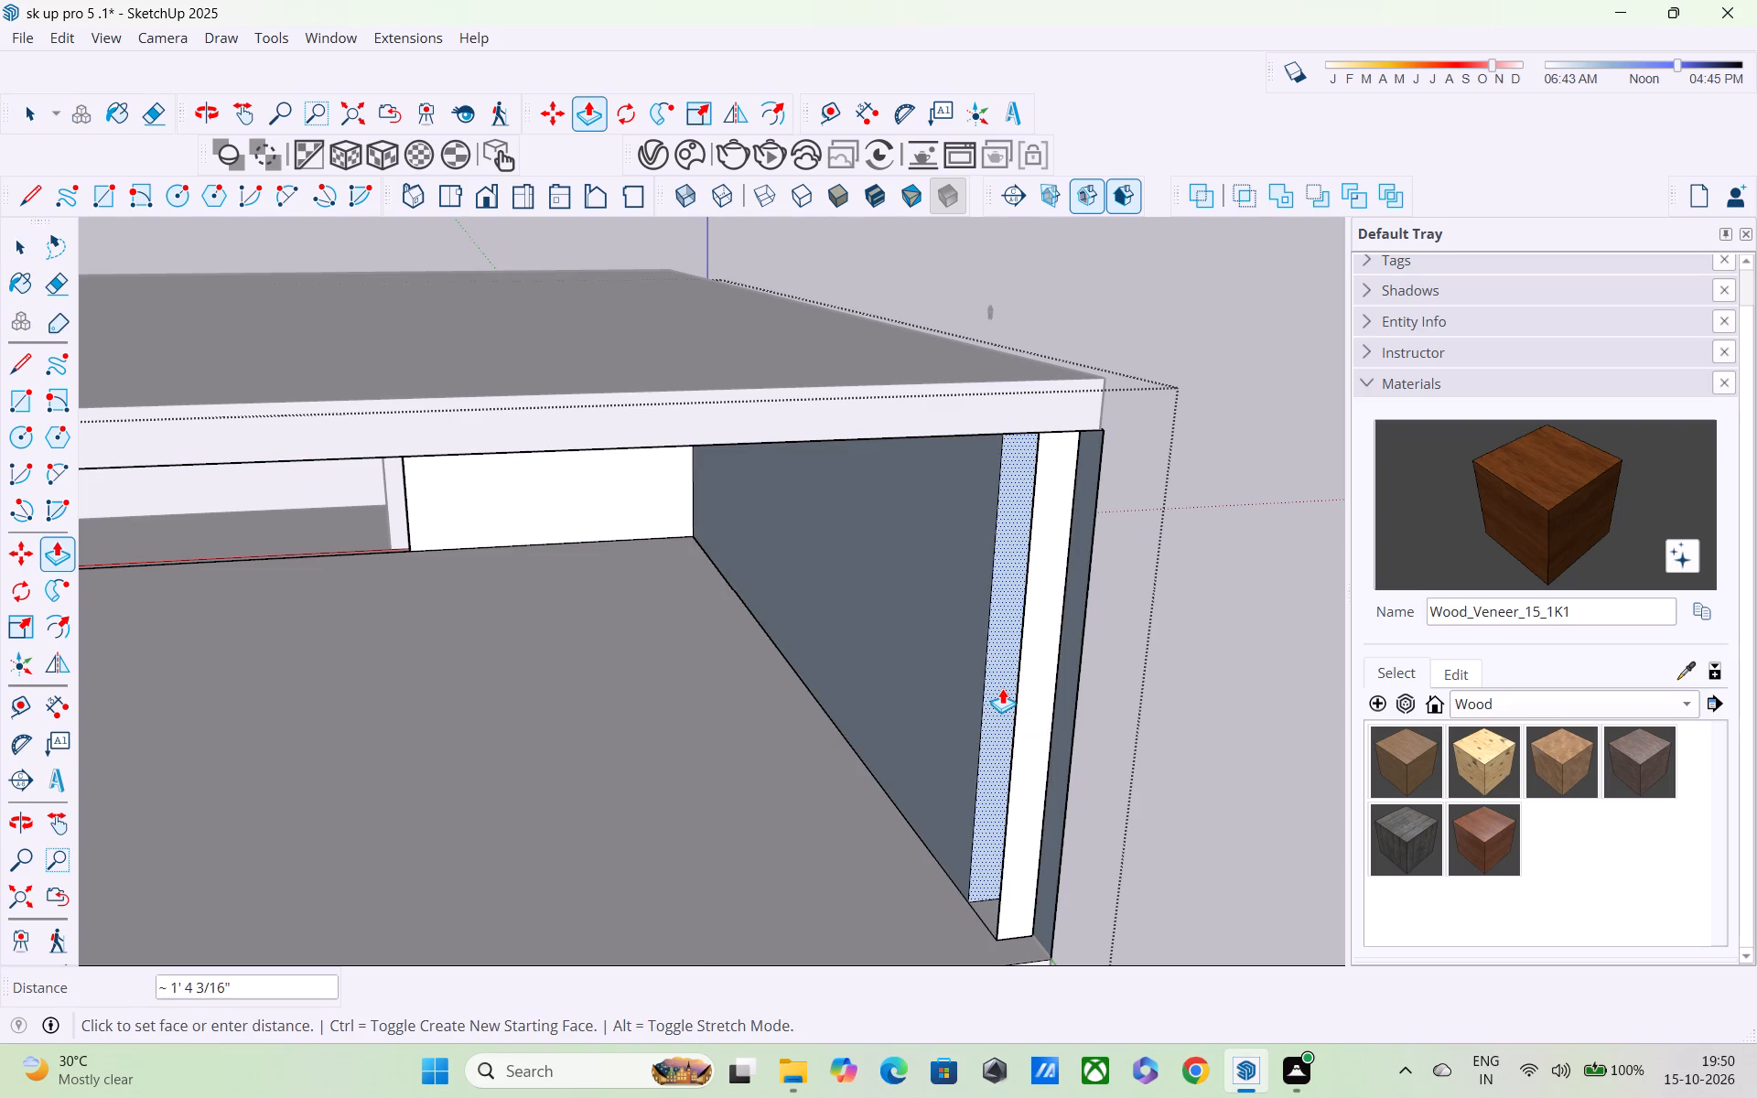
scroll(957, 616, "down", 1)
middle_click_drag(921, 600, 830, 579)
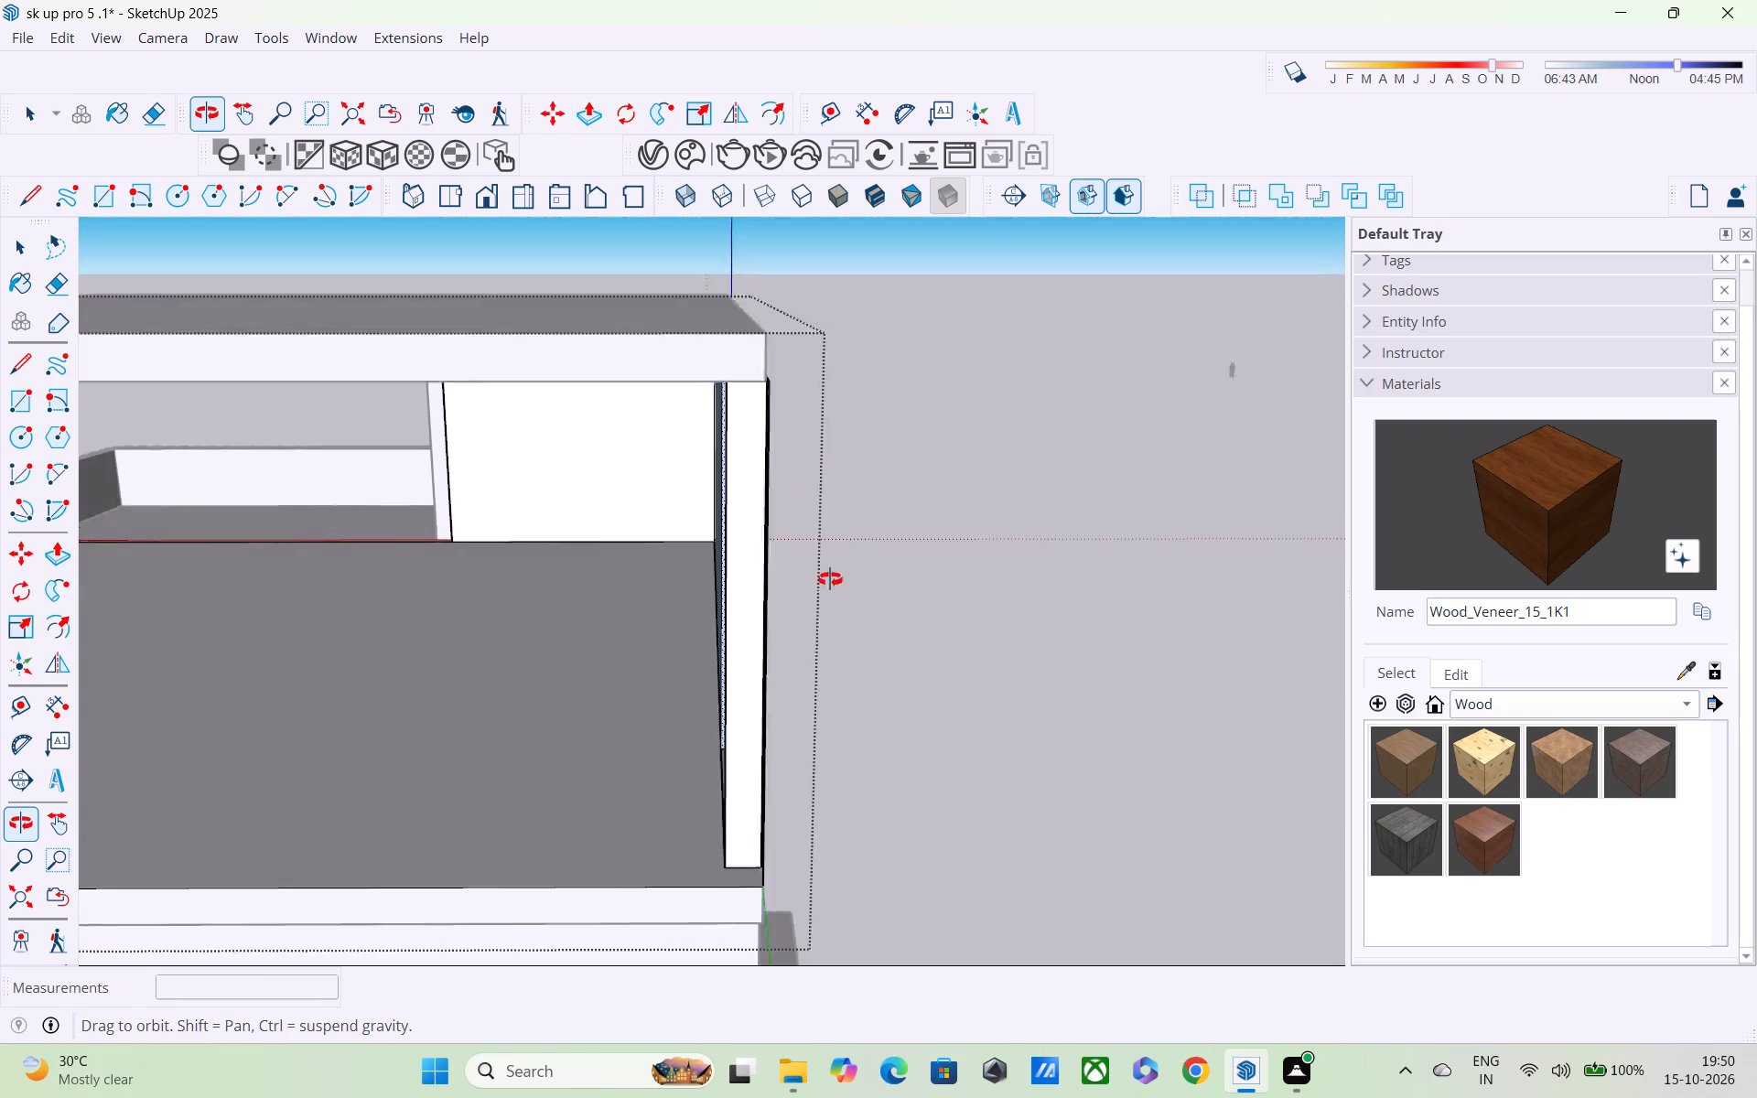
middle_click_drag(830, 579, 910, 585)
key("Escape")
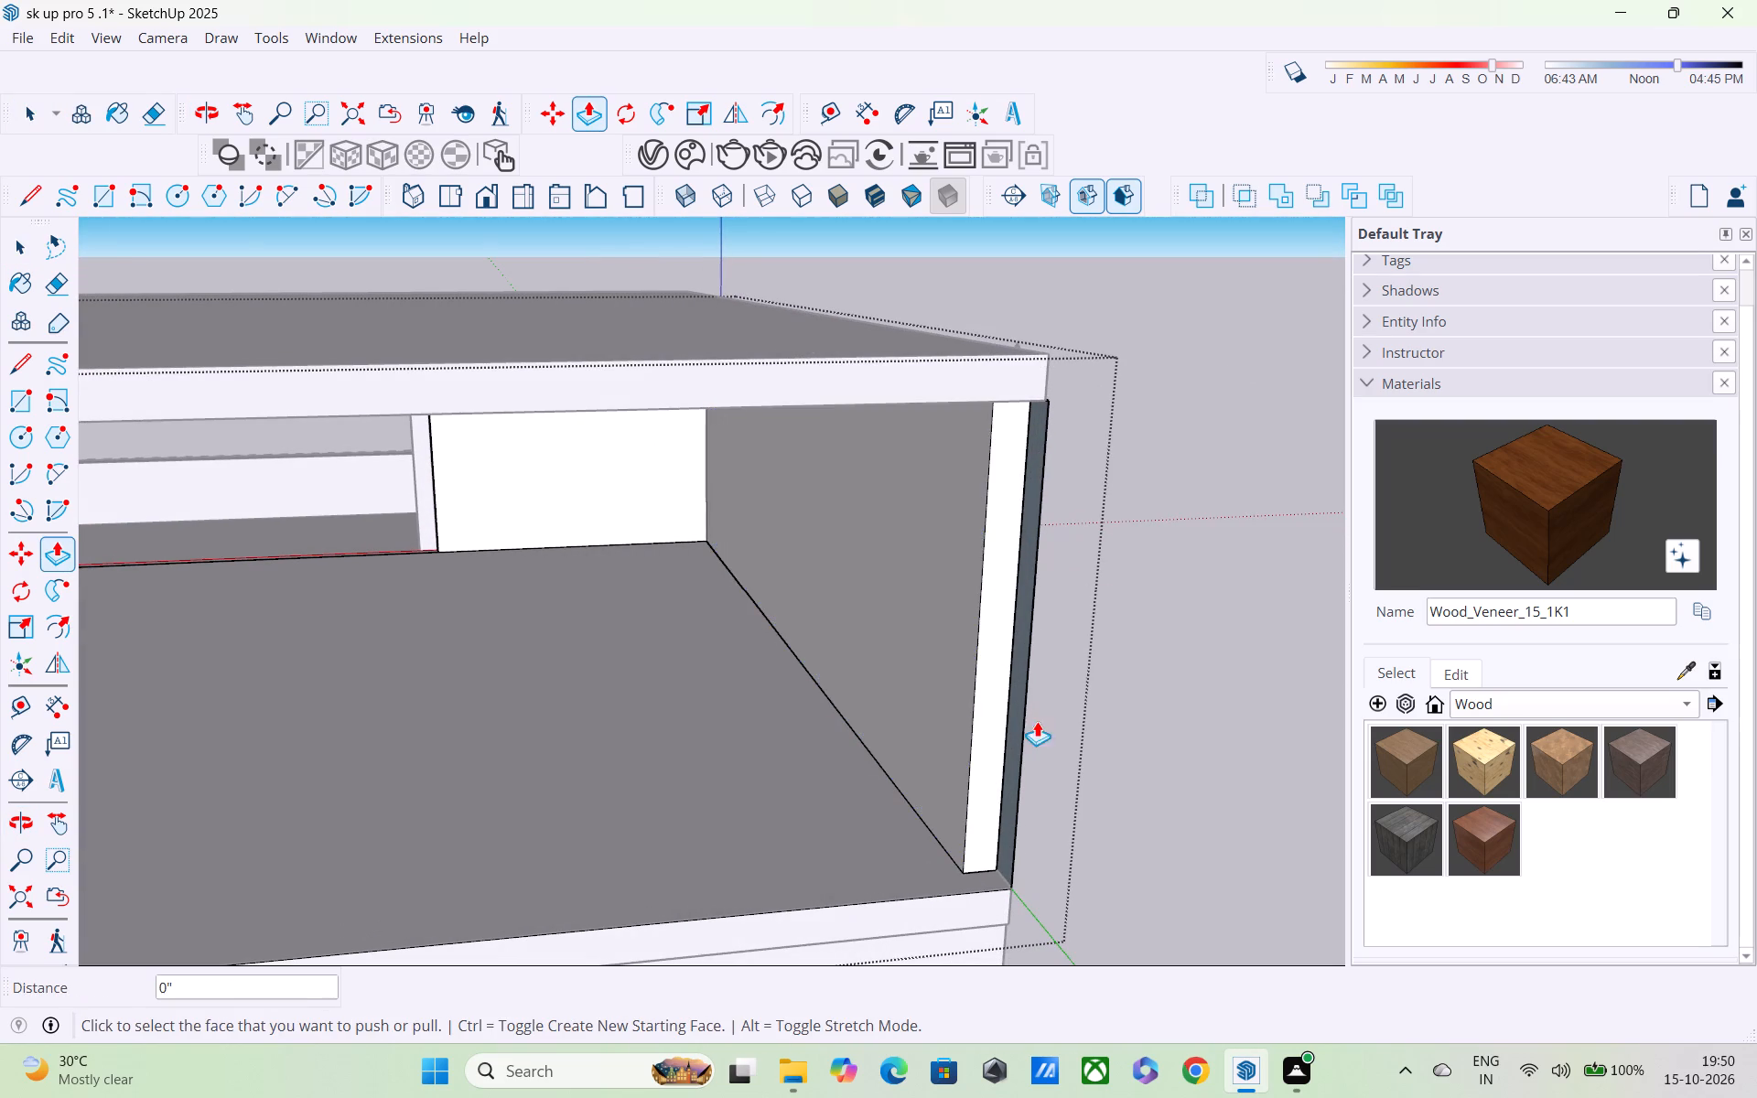
Examine closely how the wall's end face and inner face meet the floor at the base corner.
middle_click_drag(1037, 722, 1187, 699)
scroll(1272, 704, "up", 1)
middle_click_drag(1201, 704, 1061, 694, "shift")
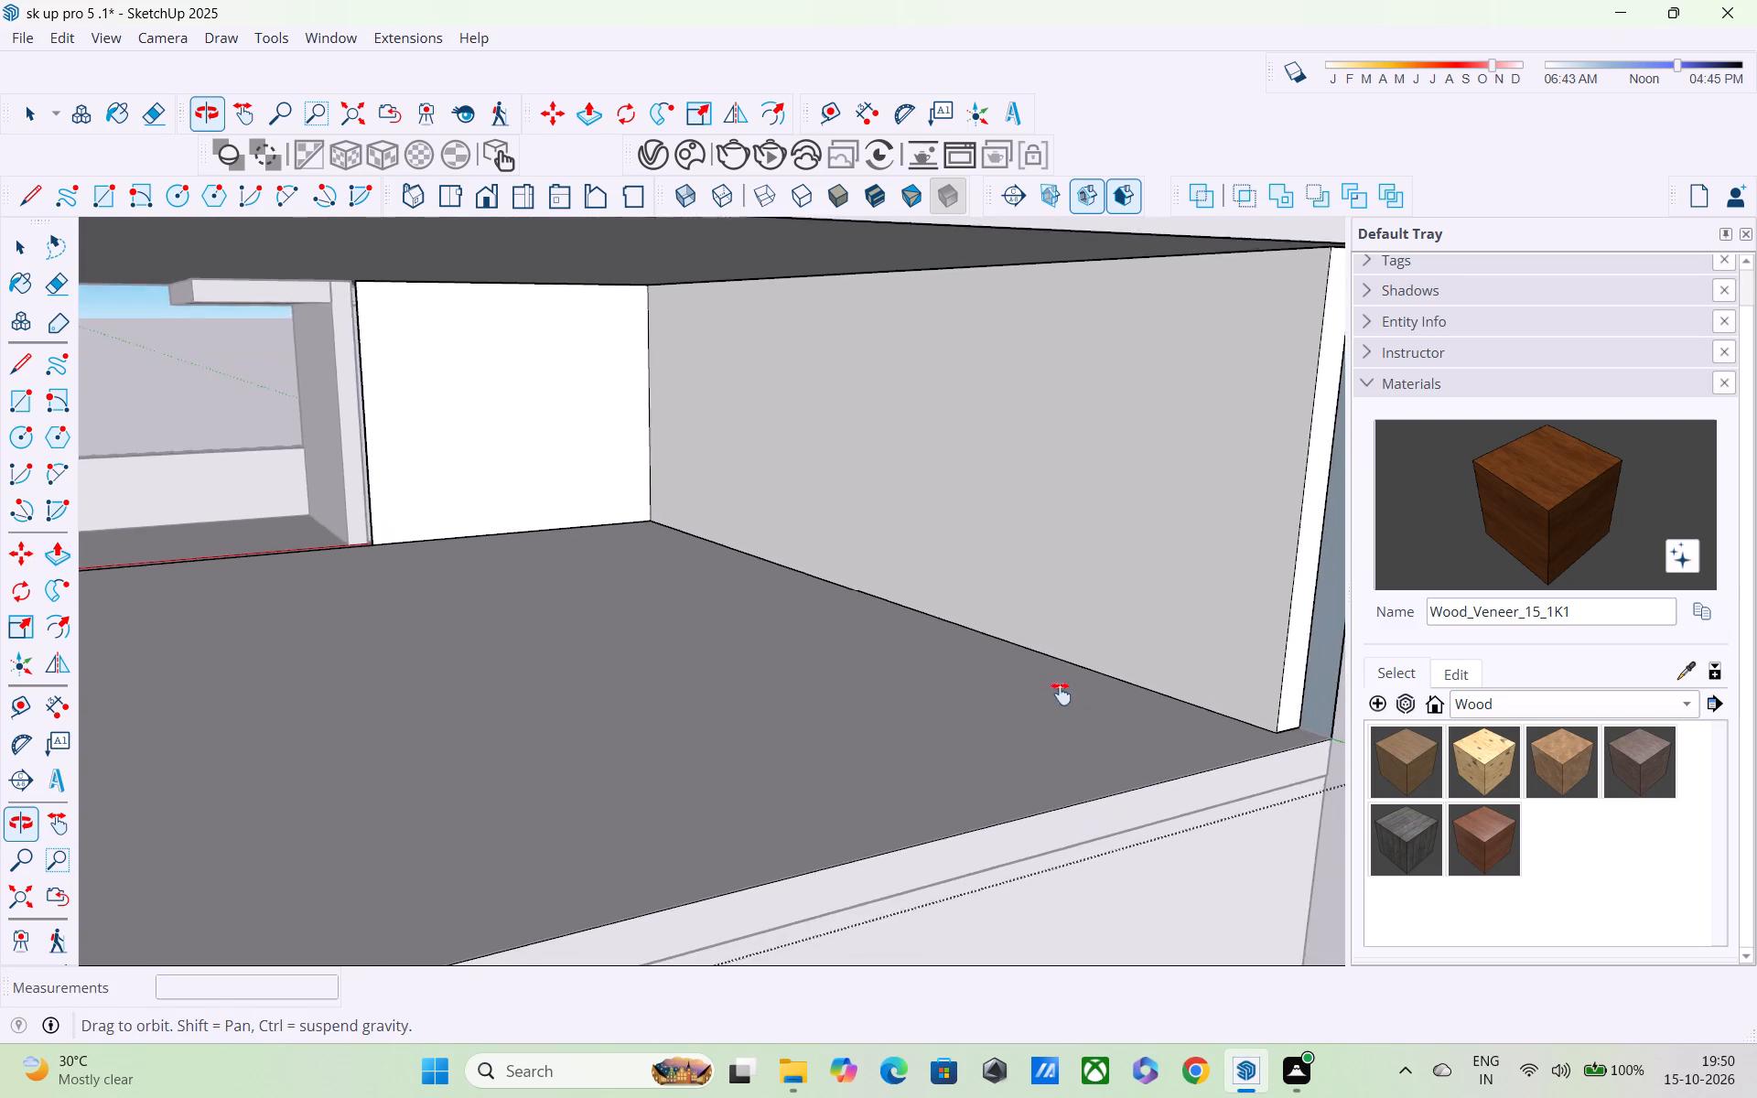
middle_click_drag(1061, 694, 877, 694, "shift")
scroll(1012, 694, "up", 9)
middle_click_drag(1091, 745, 1165, 753)
scroll(1165, 753, "up", 3)
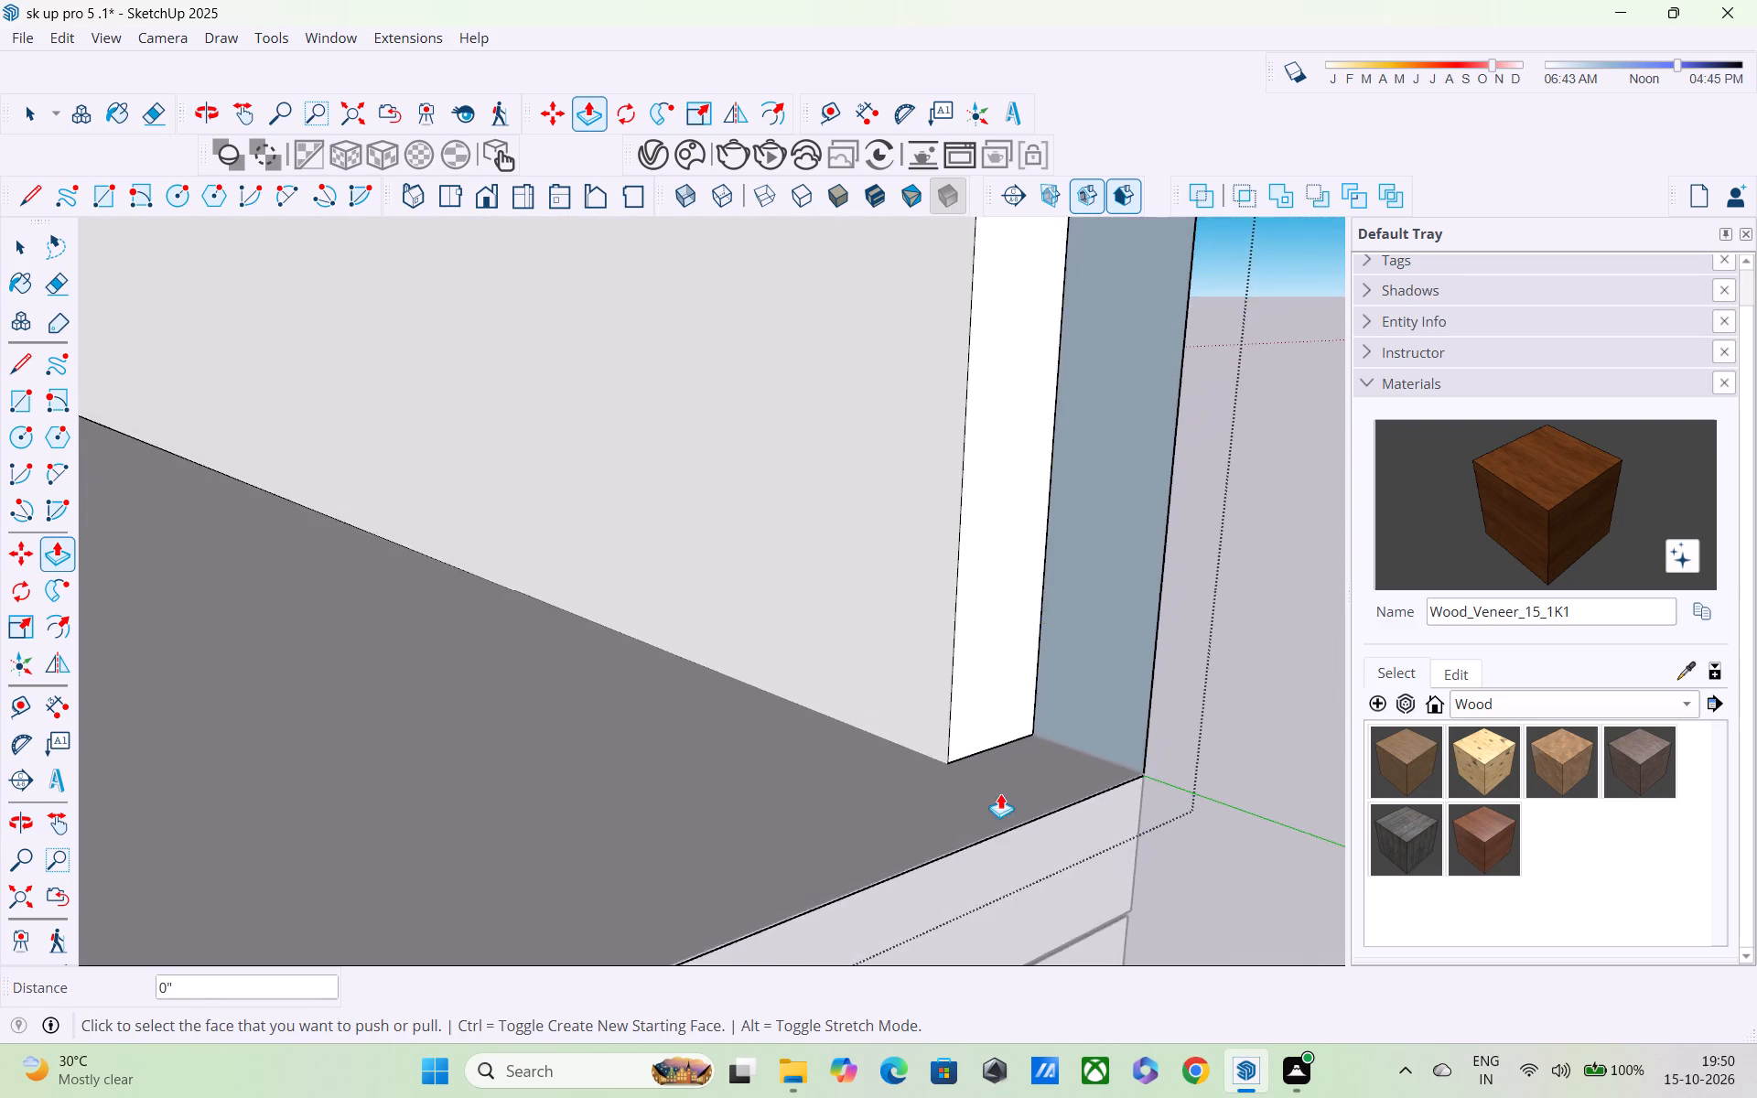
scroll(981, 785, "up", 18)
middle_click_drag(905, 711, 849, 651)
scroll(868, 806, "up", 20)
scroll(868, 806, "up", 1)
scroll(885, 791, "down", 5)
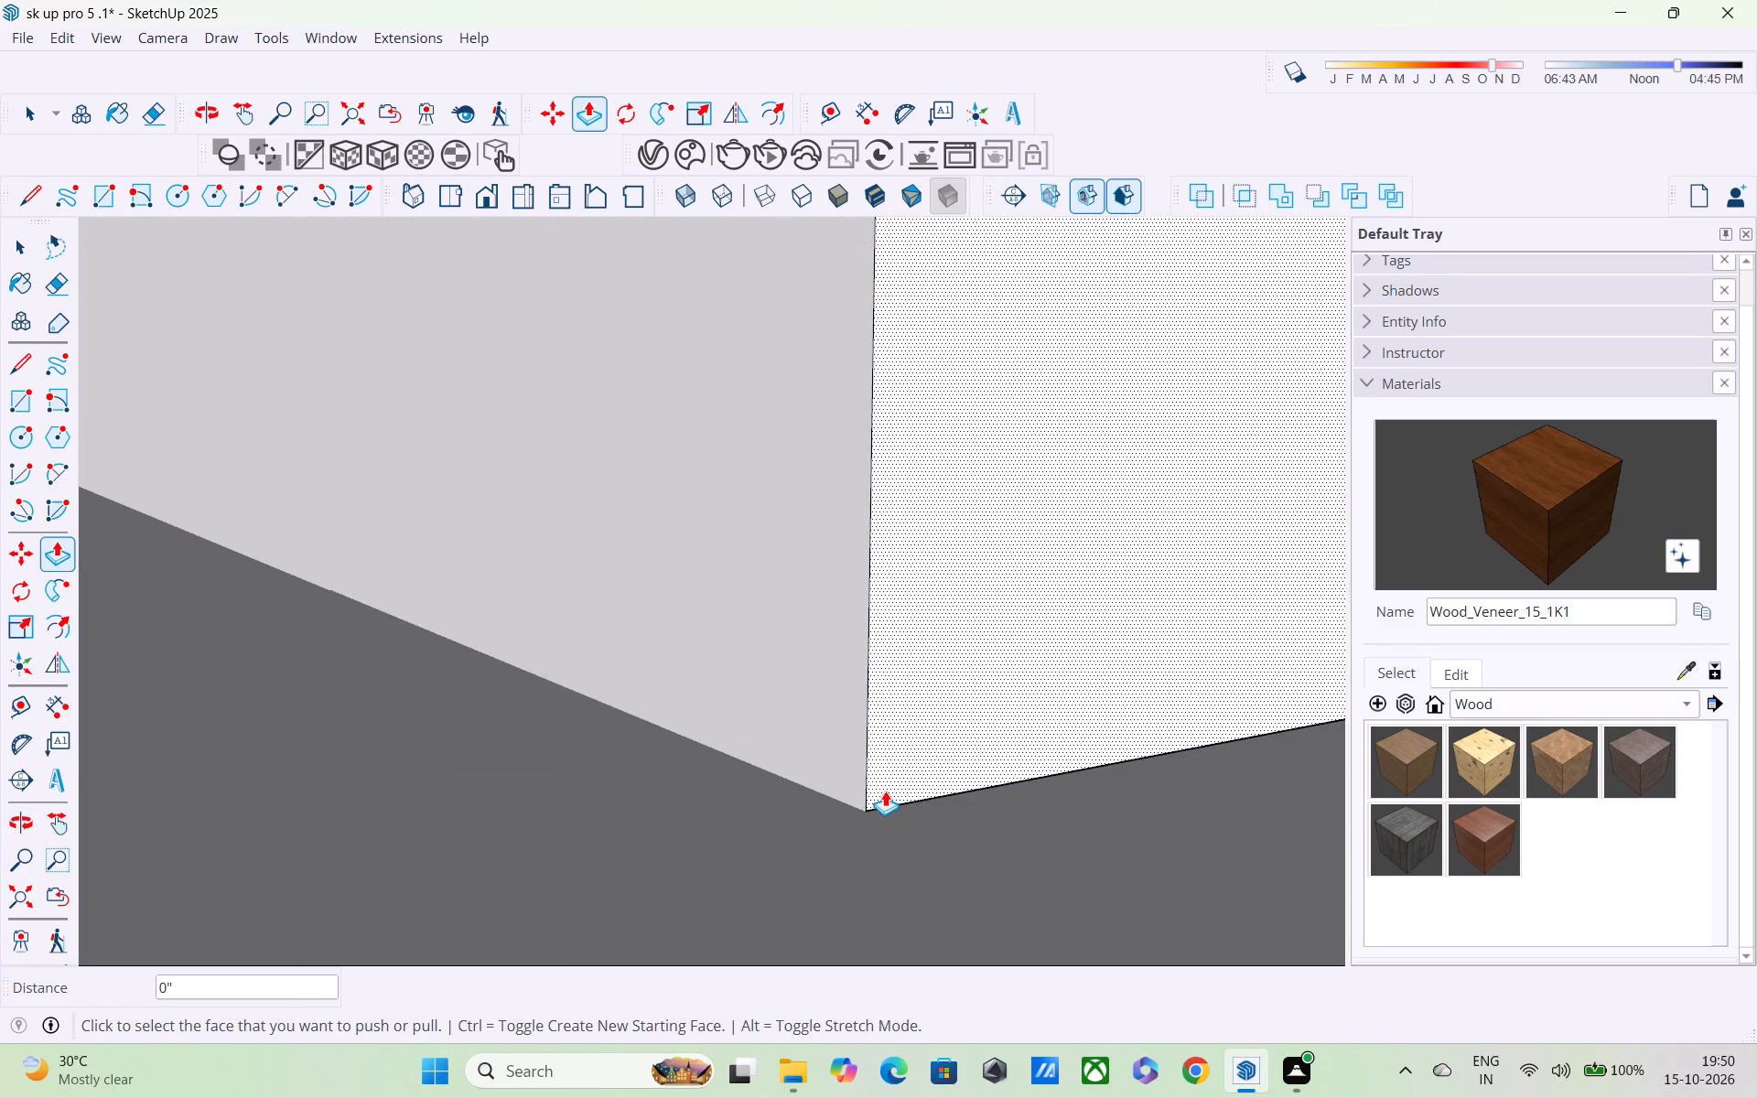
scroll(885, 791, "down", 4)
key("space")
scroll(885, 791, "up", 10)
scroll(866, 810, "down", 1)
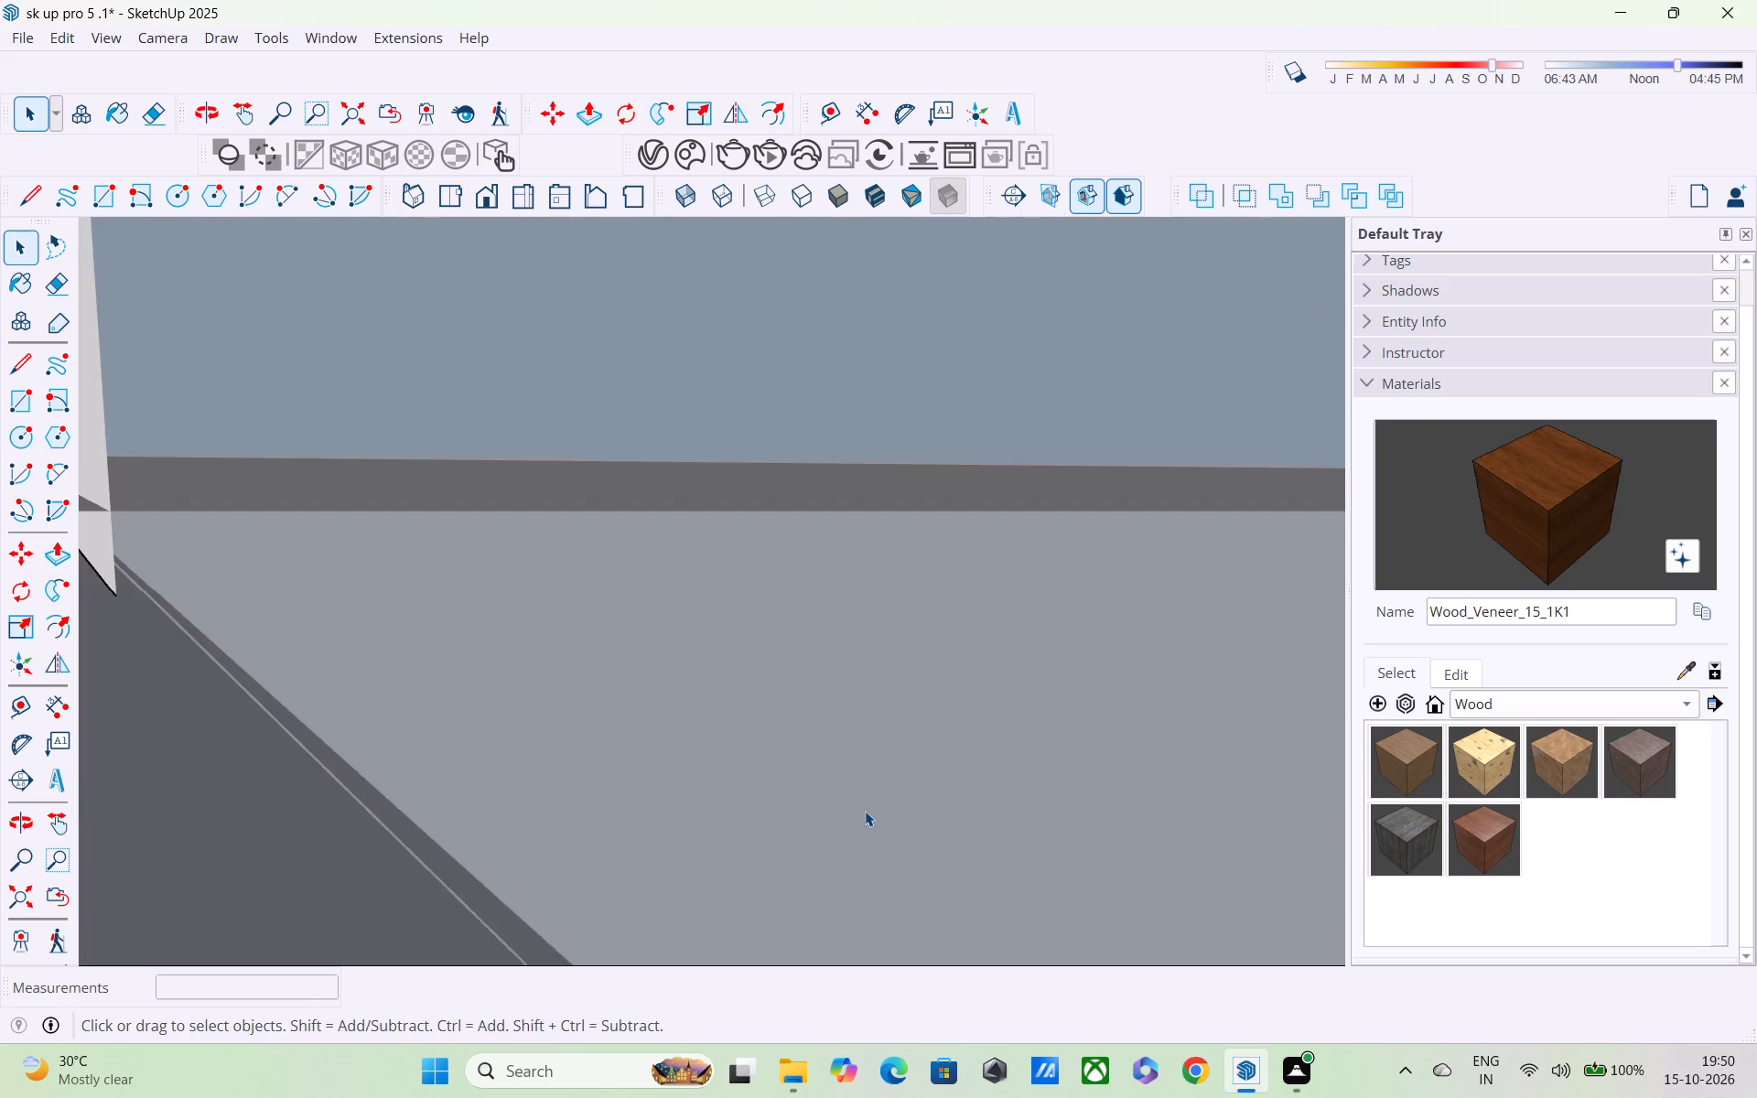
scroll(865, 811, "down", 3)
middle_click_drag(863, 821, 568, 705)
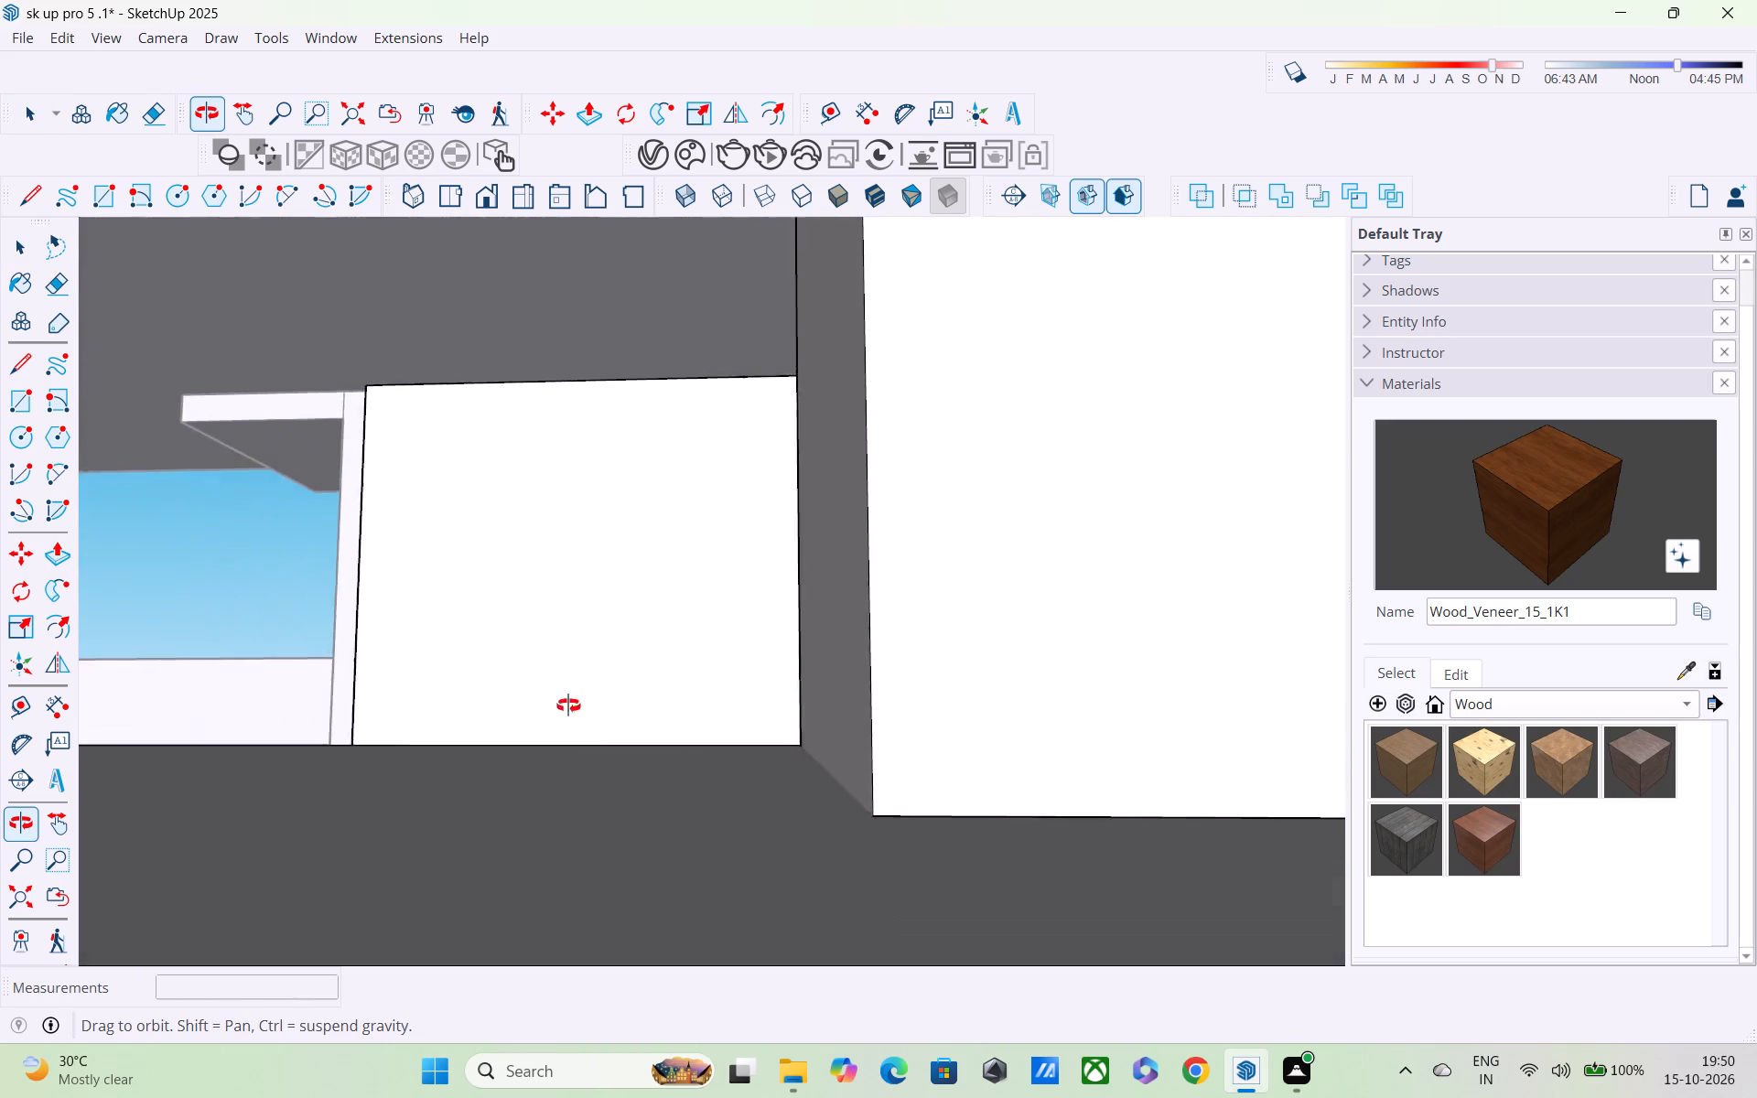
middle_click_drag(568, 705, 889, 768)
scroll(891, 762, "down", 2)
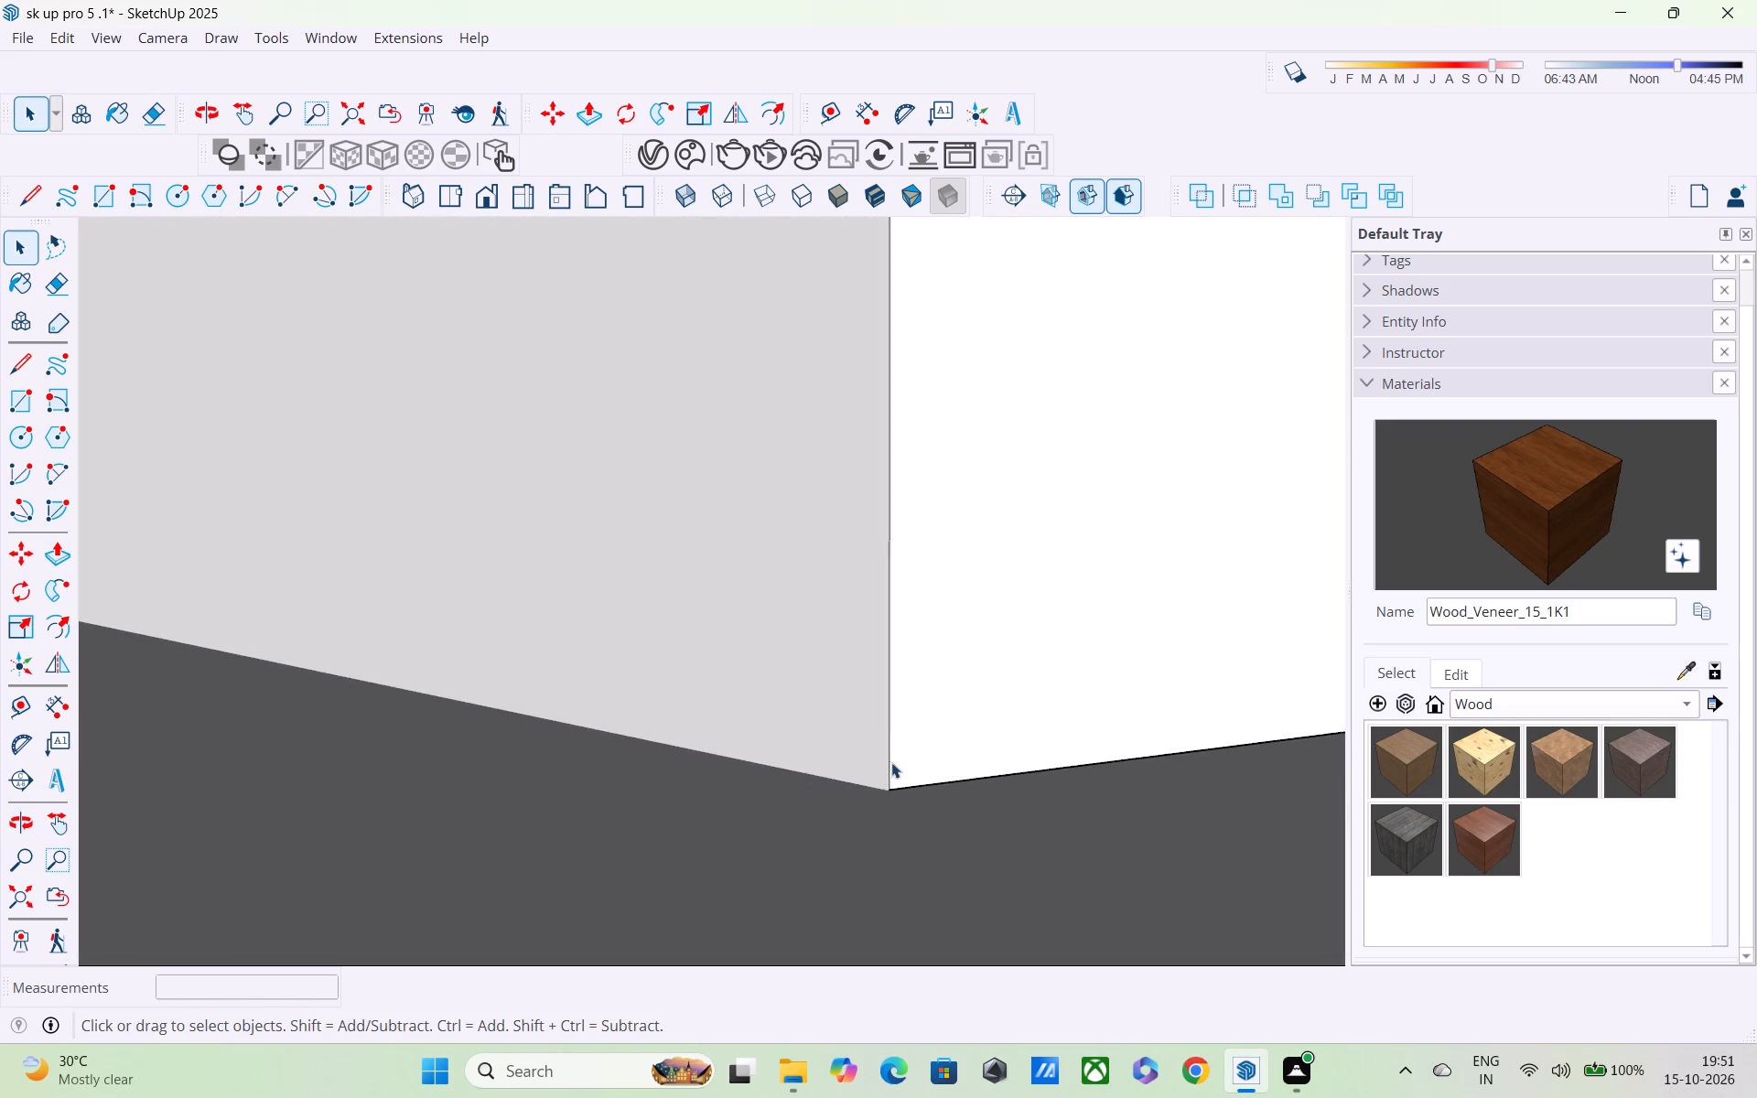
scroll(891, 762, "down", 16)
scroll(894, 774, "down", 15)
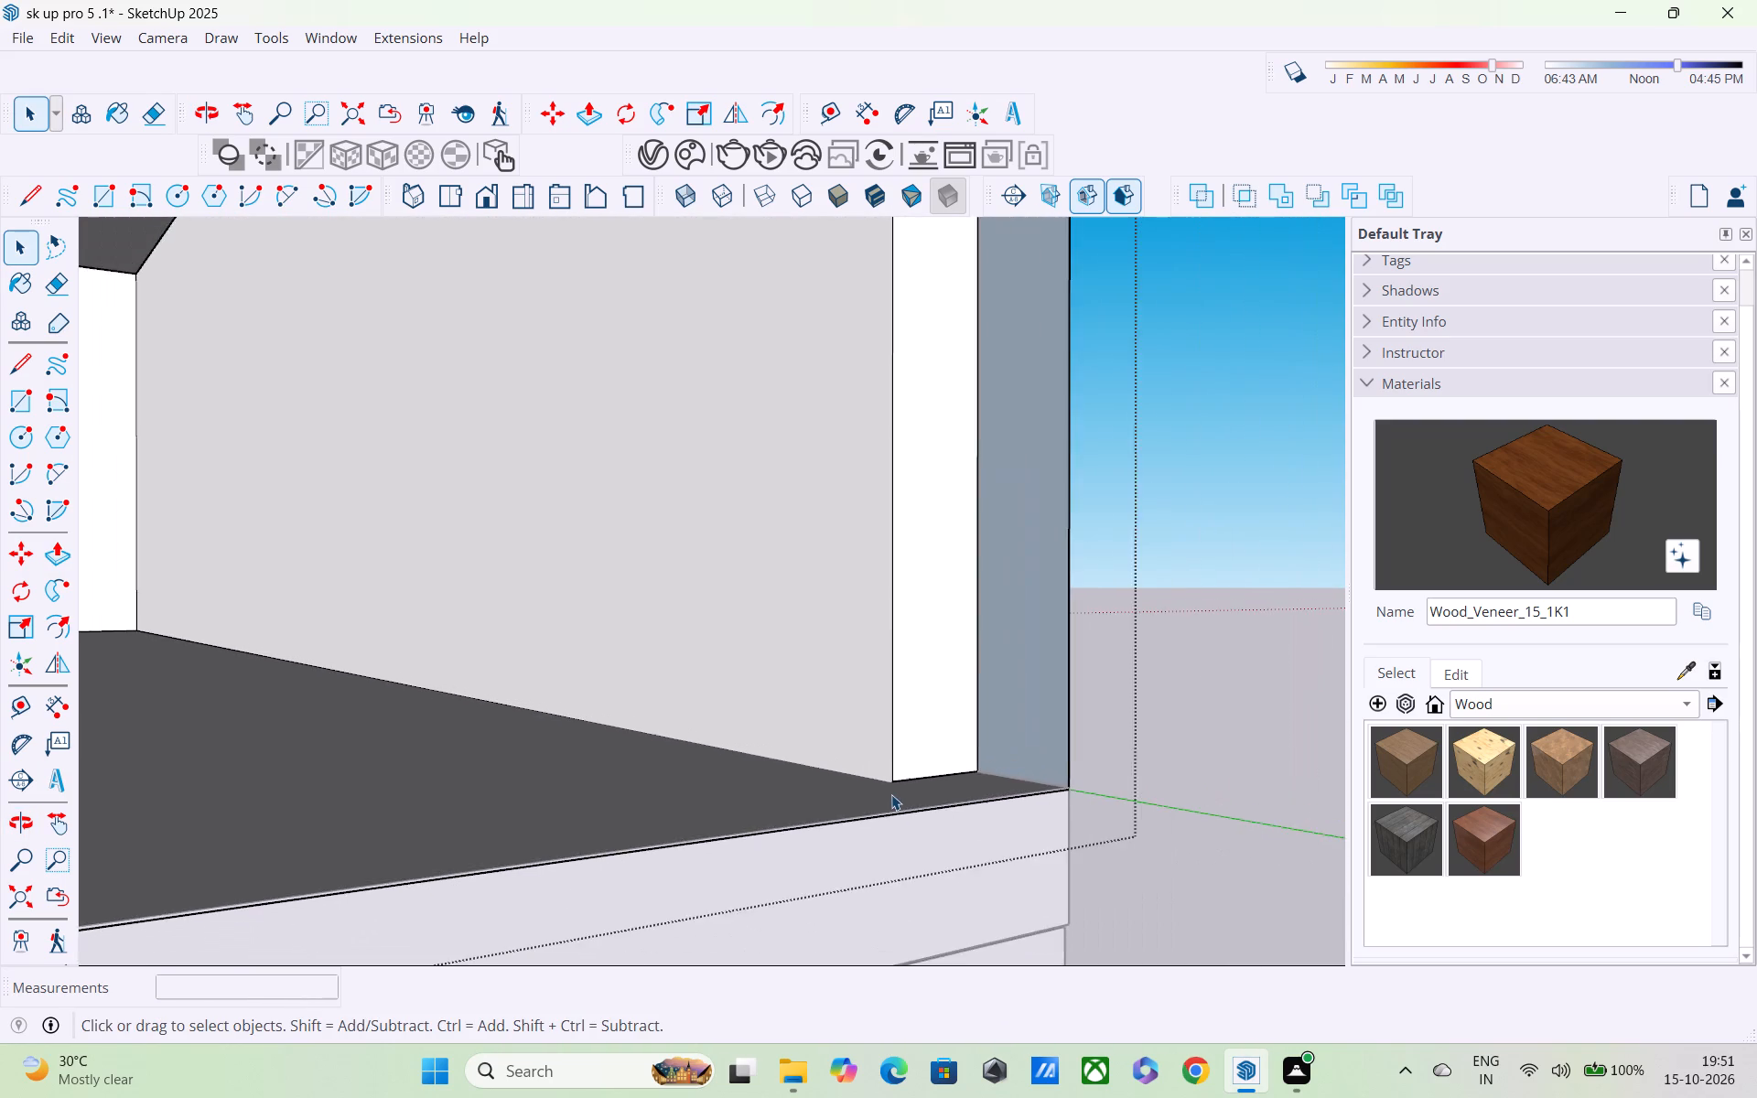
Draw a vertical line across the roof slab's front edge face, in line with the end of the veneered railing.
scroll(891, 794, "down", 6)
middle_click_drag(886, 829, 976, 828)
scroll(952, 809, "down", 10)
scroll(762, 813, "down", 5)
middle_click_drag(673, 819, 823, 836)
scroll(705, 759, "down", 5)
middle_click_drag(658, 803, 775, 813)
key("space")
left_click(878, 461)
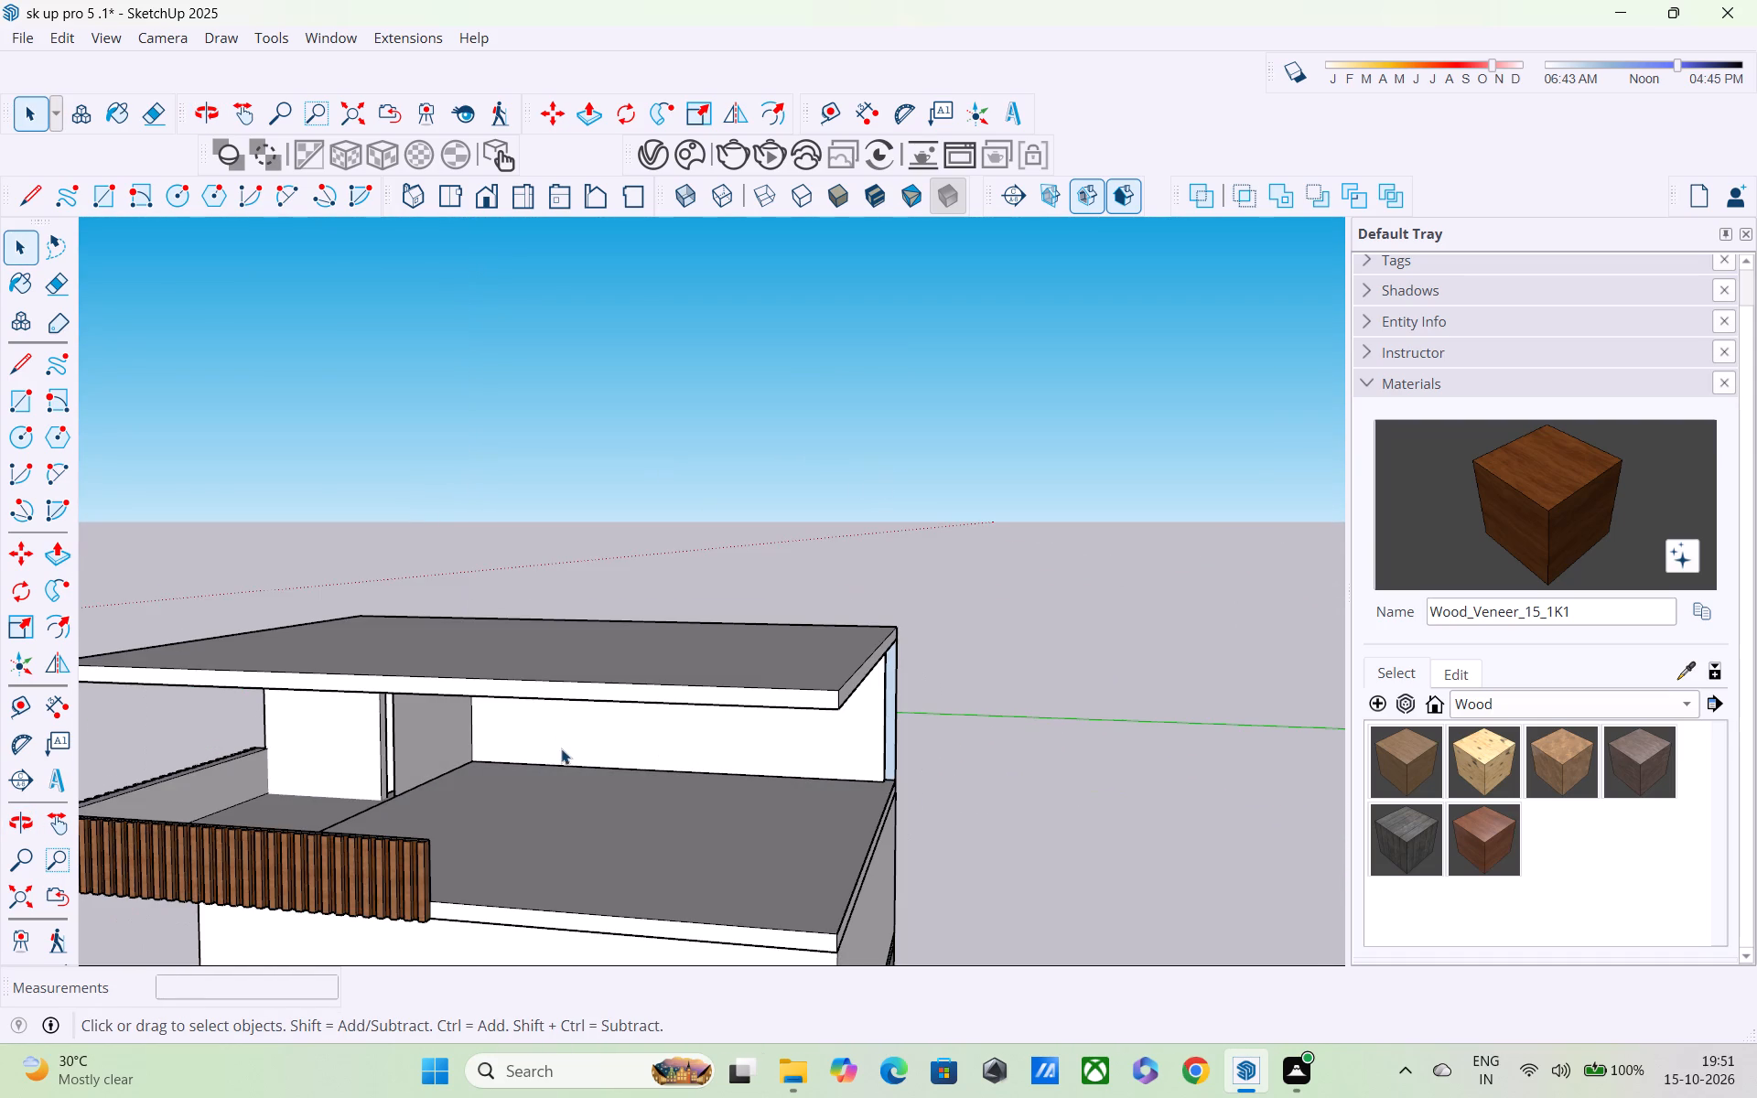
double_click(566, 692)
key("l")
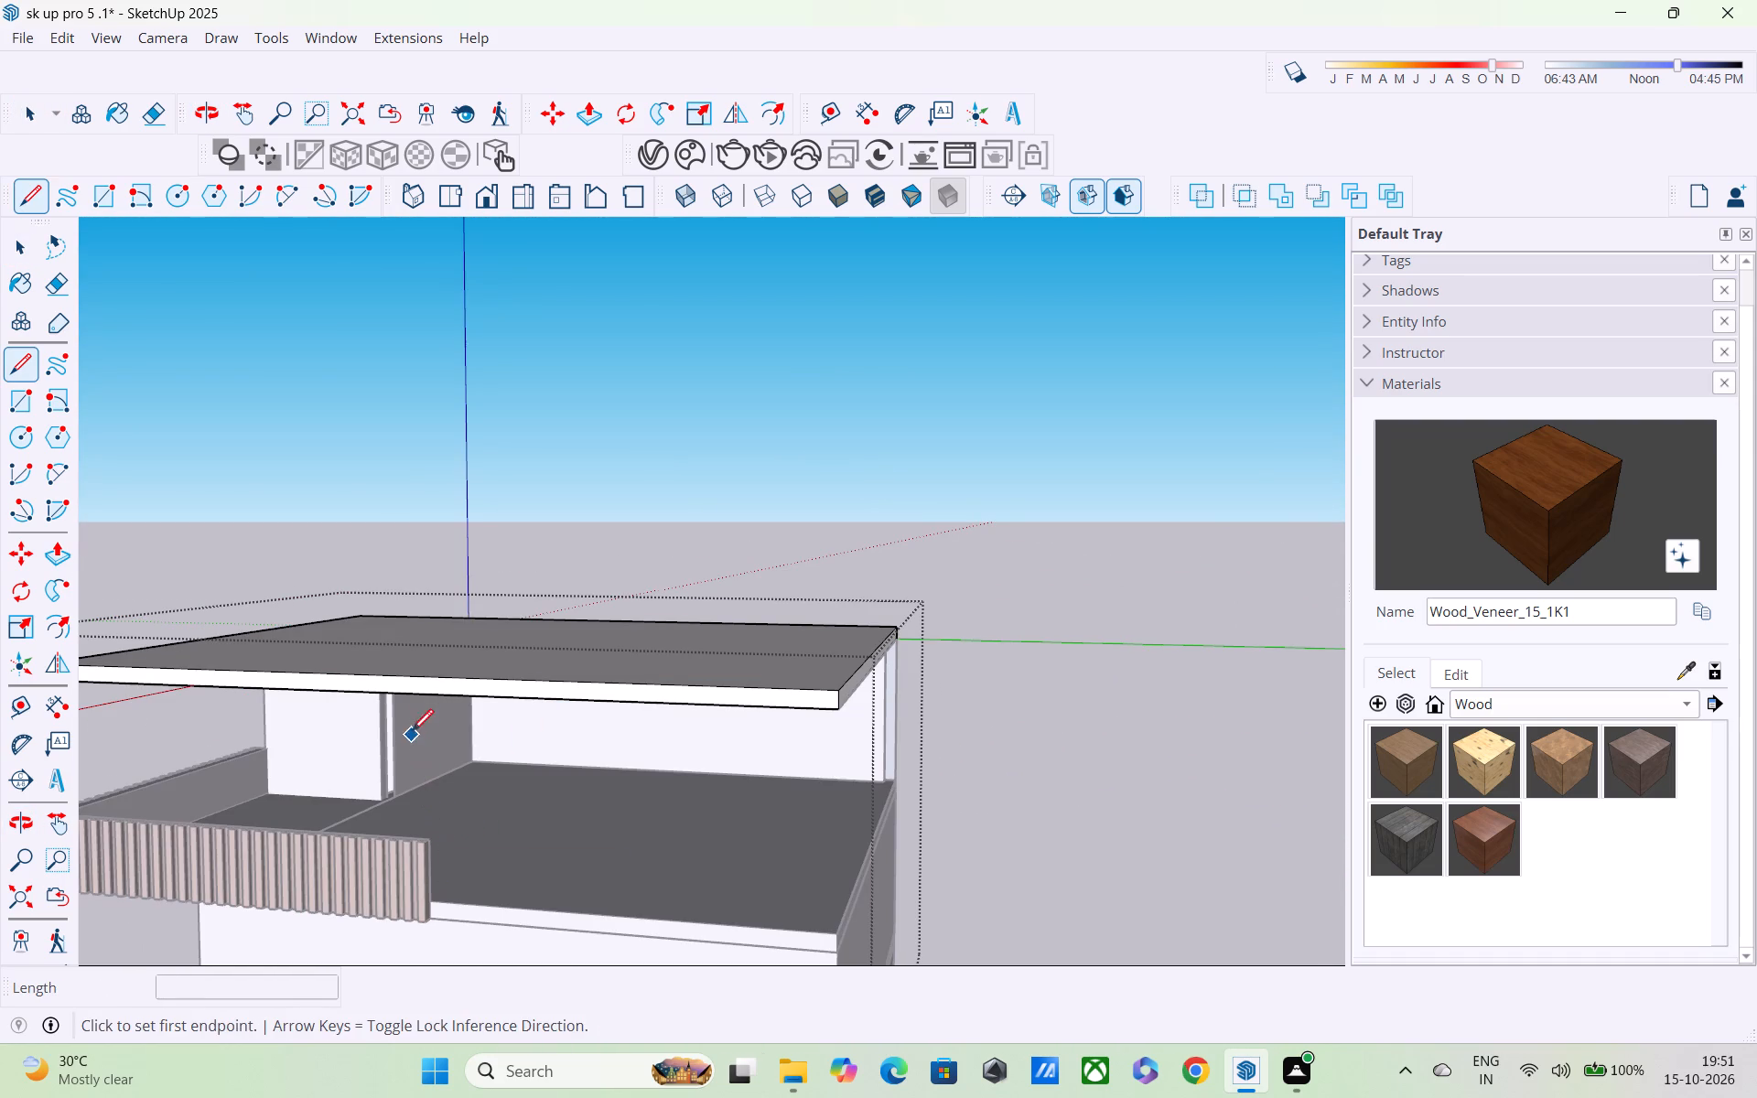
left_click(426, 697)
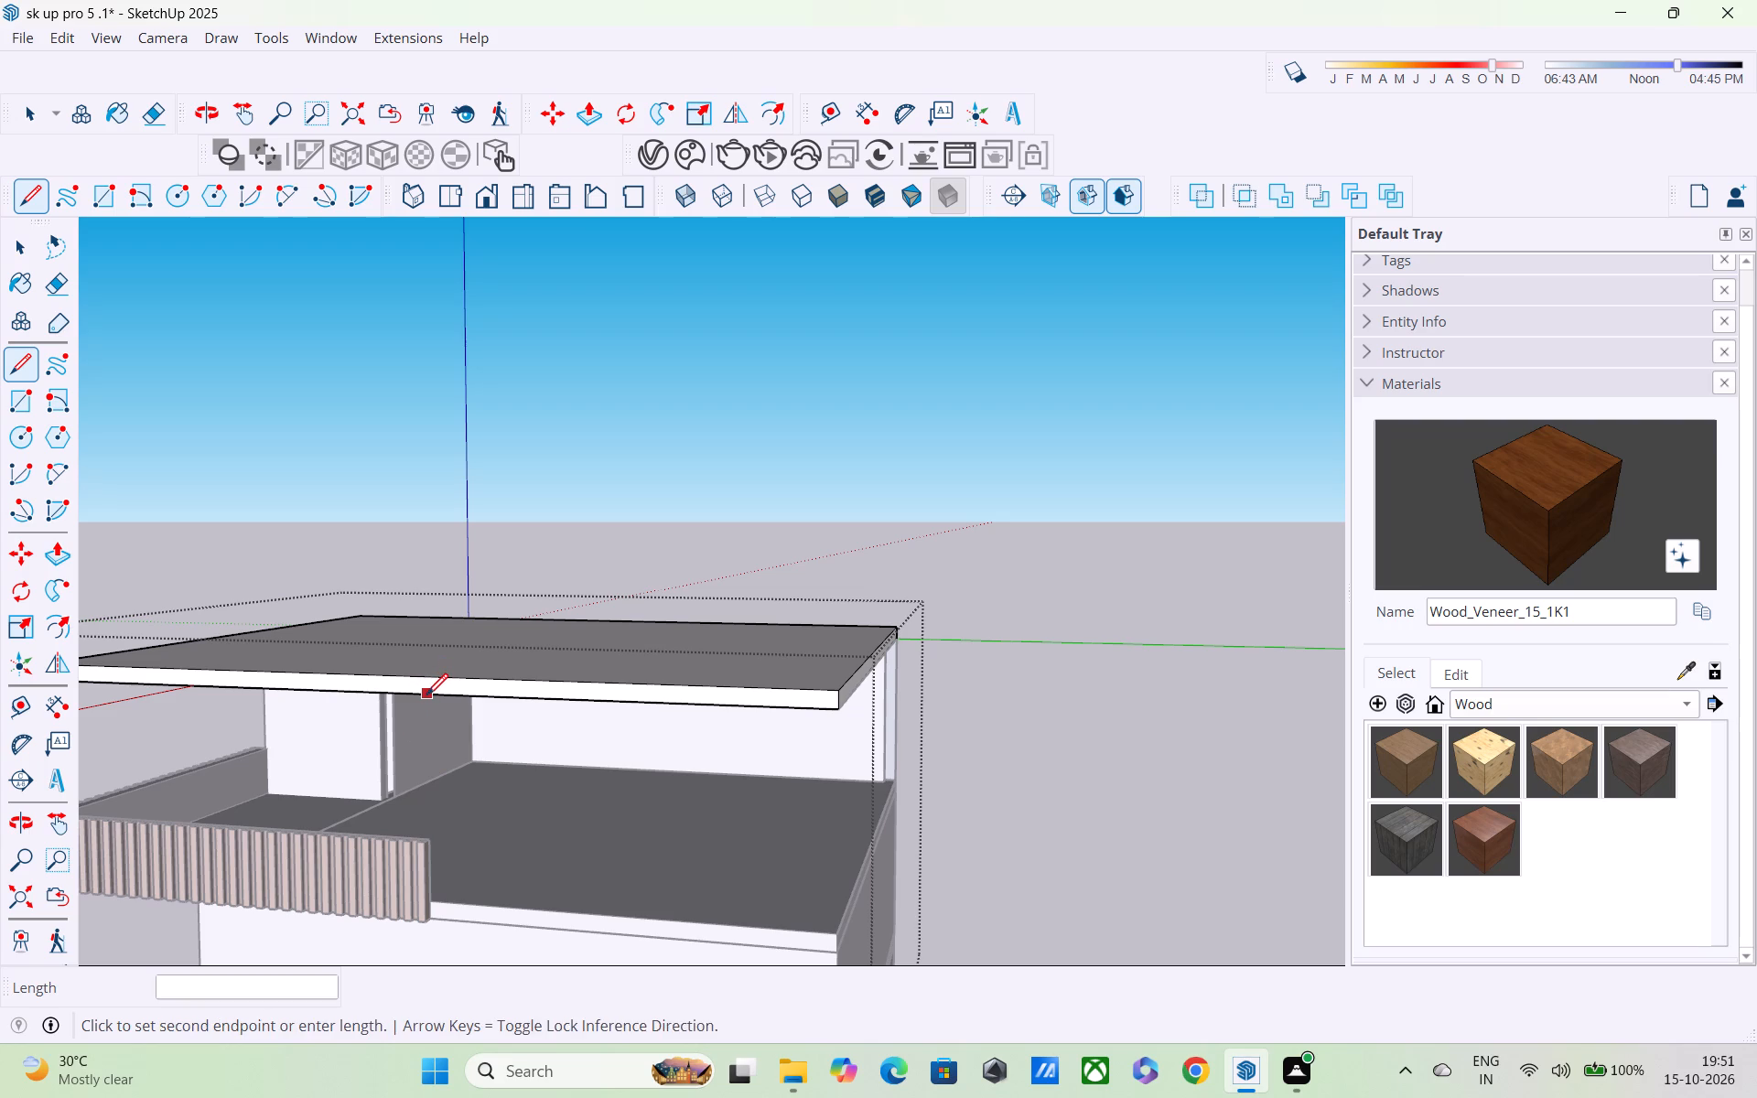
left_click(428, 683)
Push the roof slab's divided front face back about 31' 11 3/16" to cut away the slab portion beyond the railing's end.
middle_click_drag(416, 726, 564, 695)
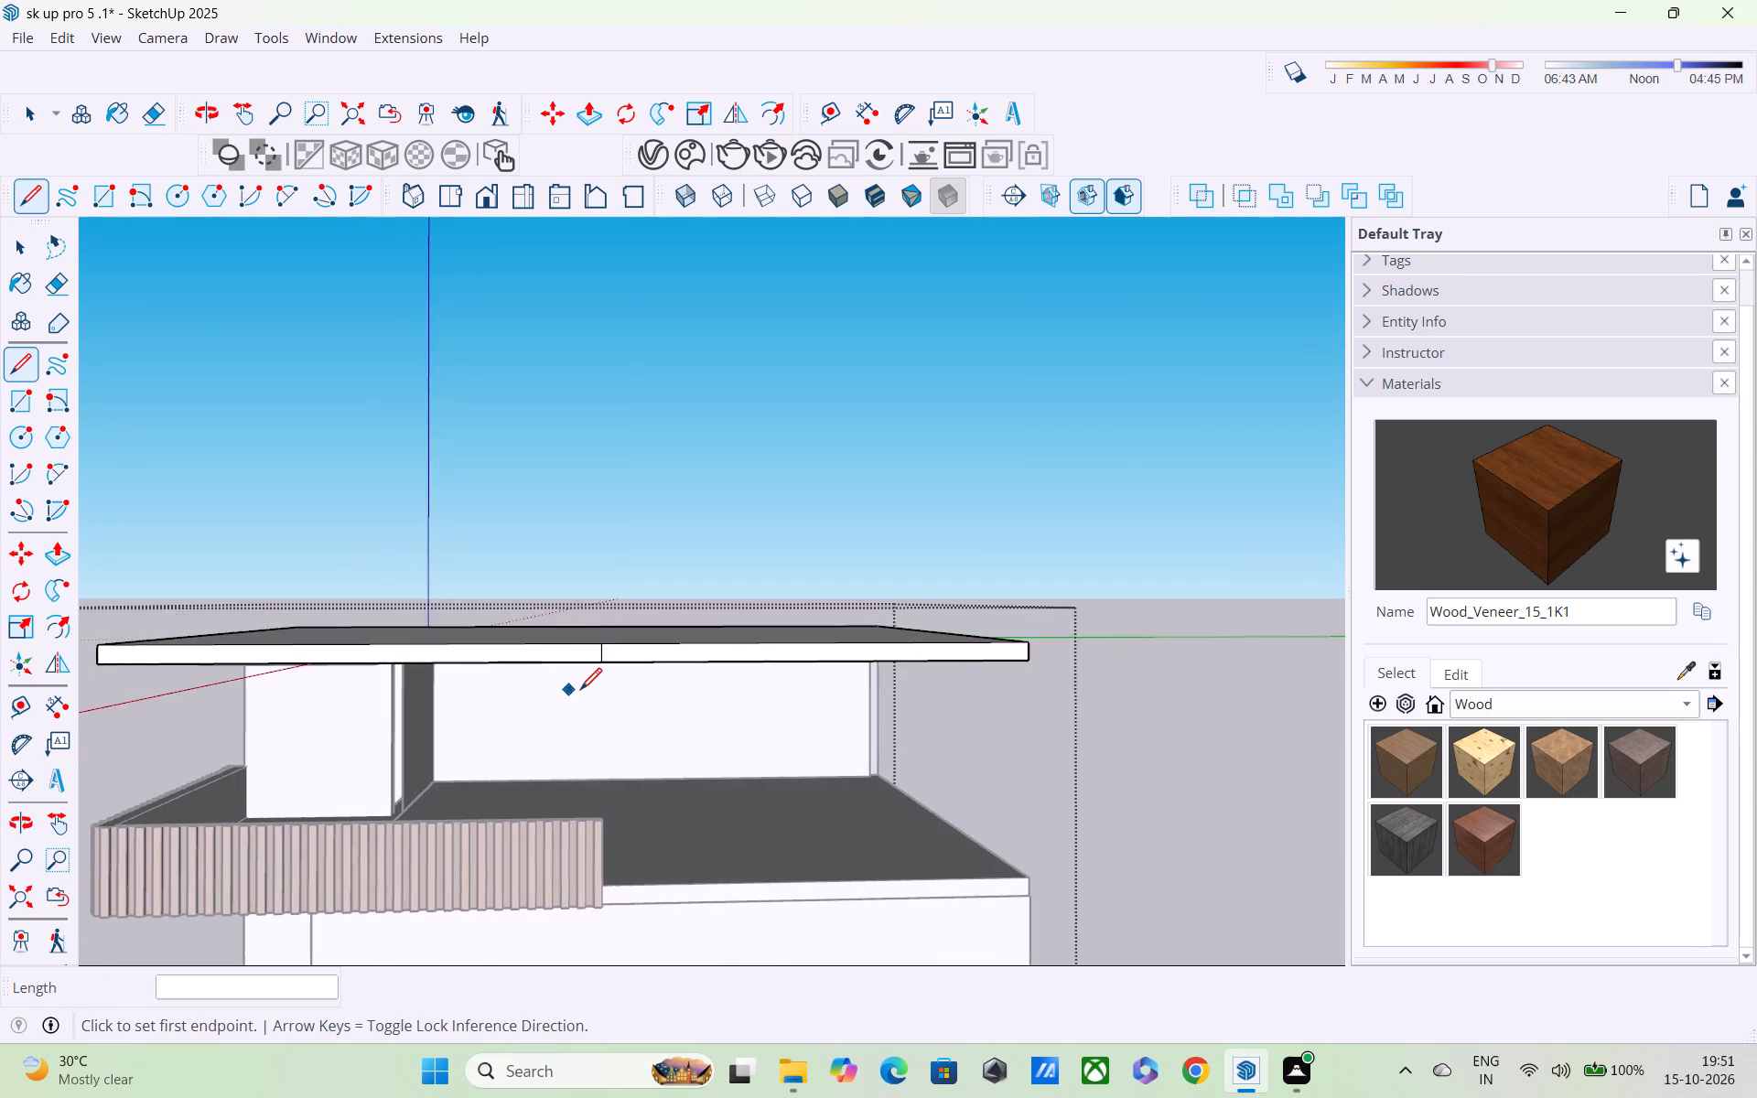
scroll(582, 692, "up", 3)
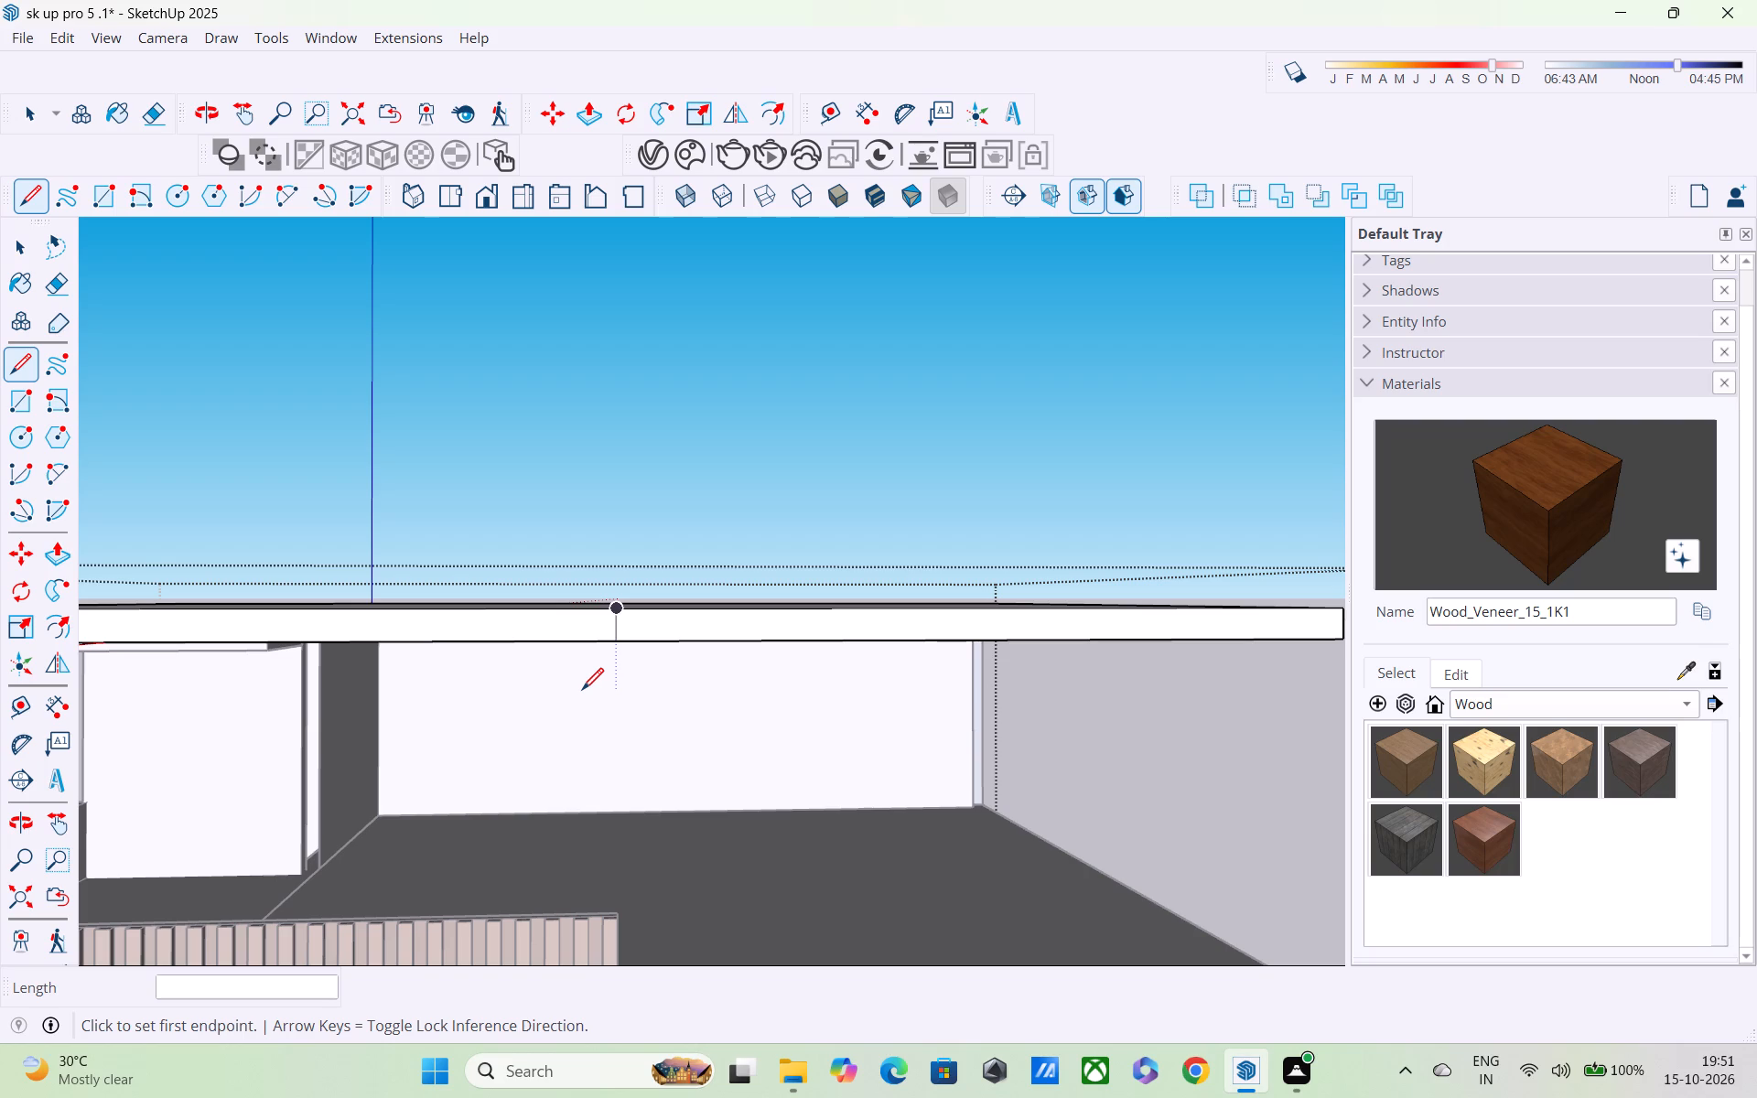
scroll(582, 692, "up", 4)
scroll(677, 517, "up", 4)
key("p")
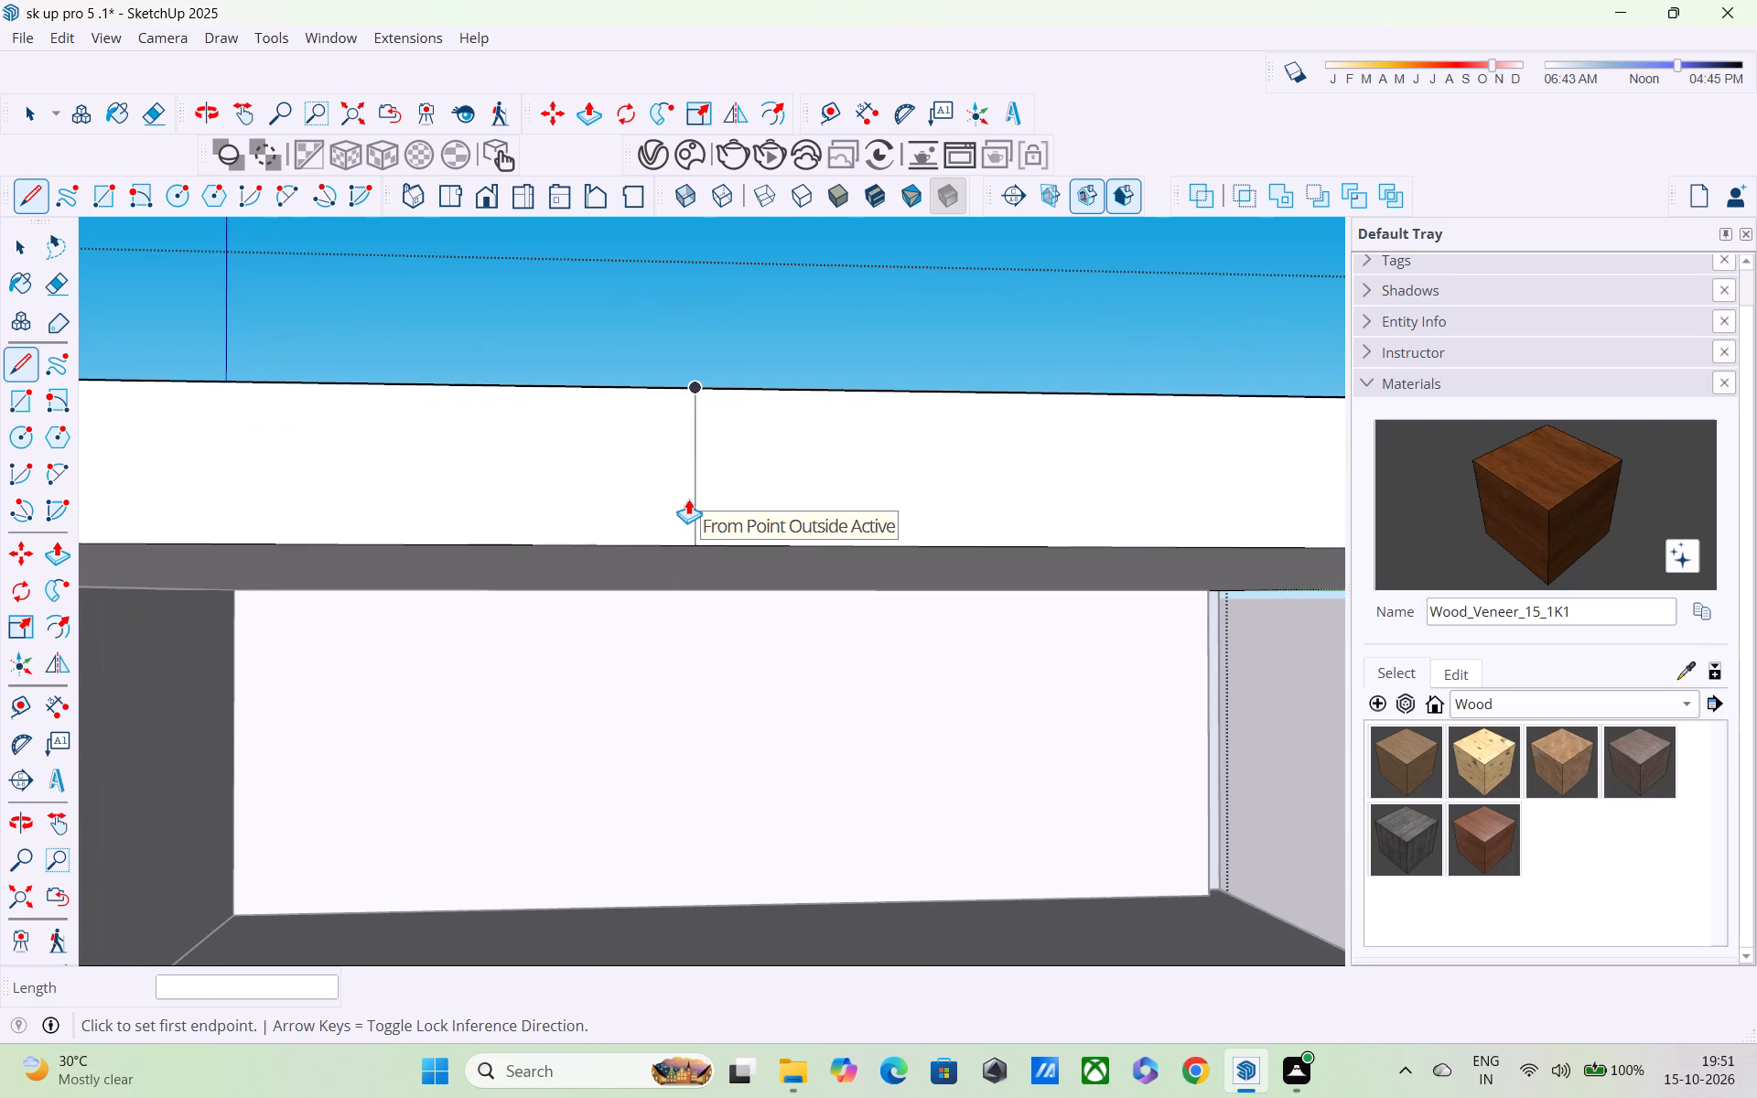
left_click(817, 438)
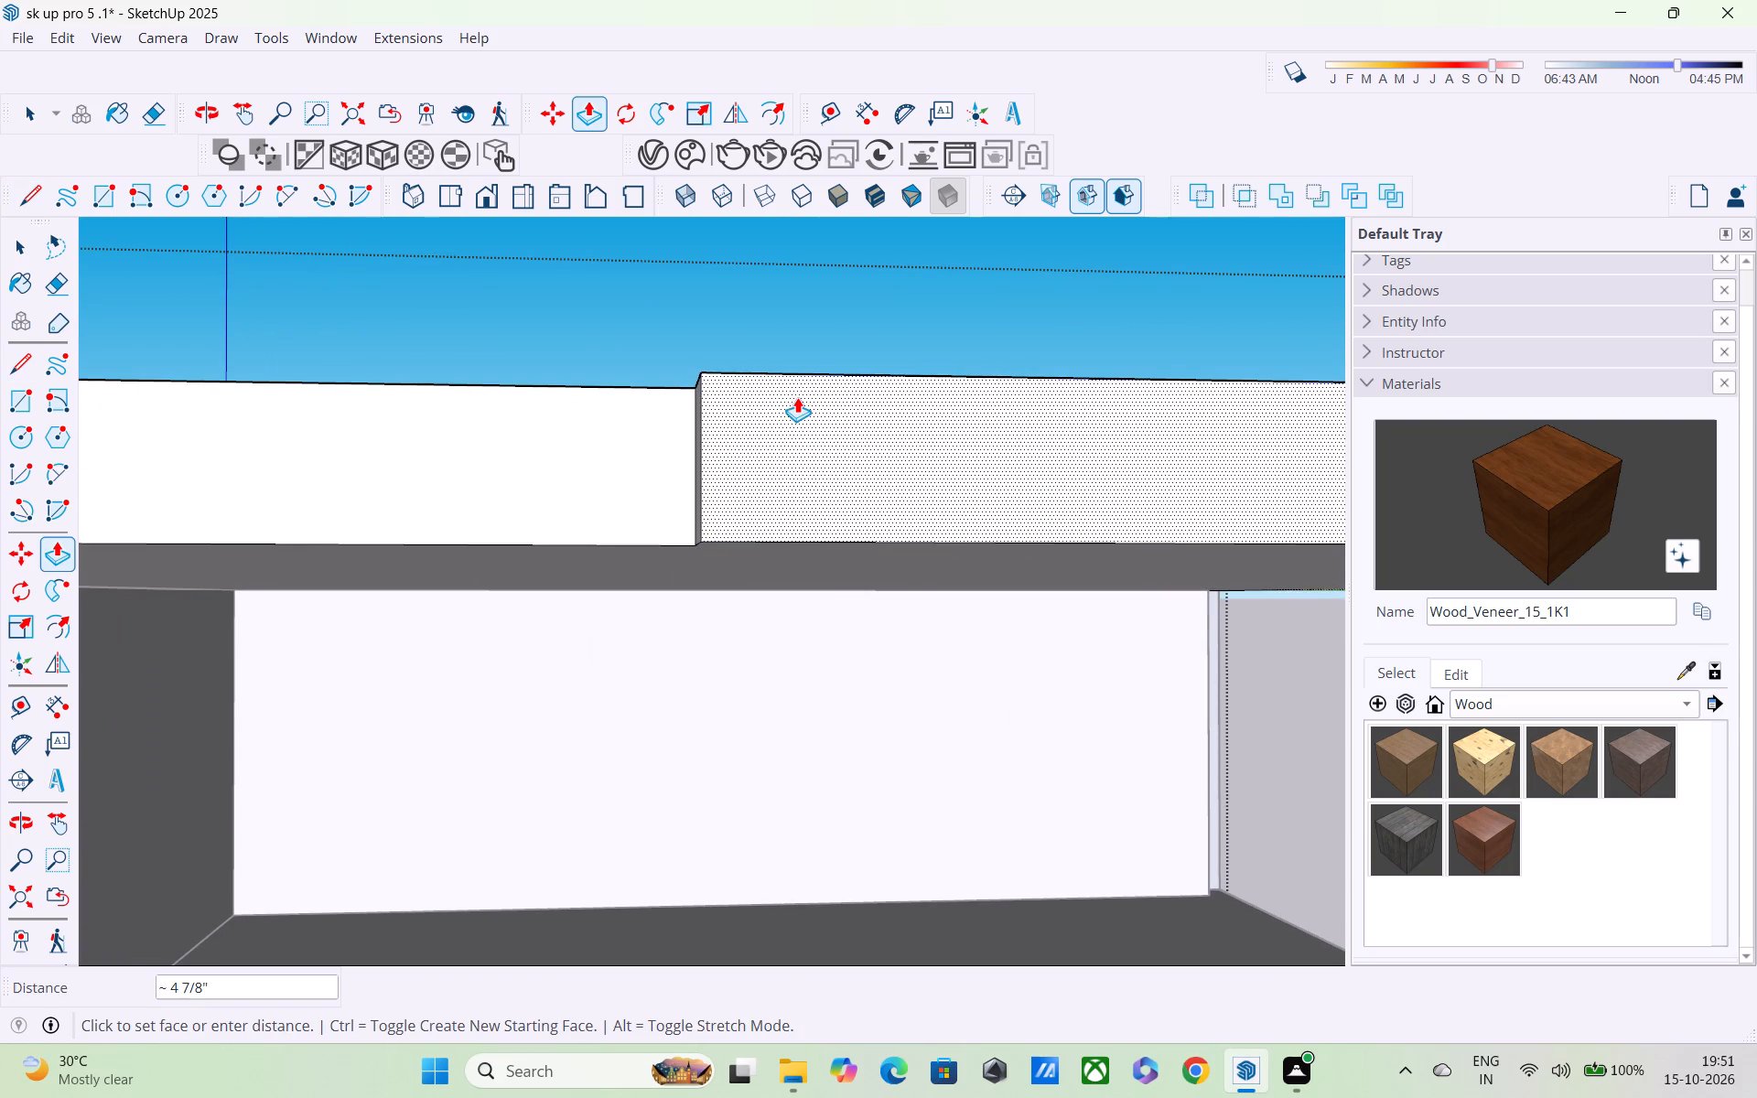
middle_click_drag(797, 402, 401, 585)
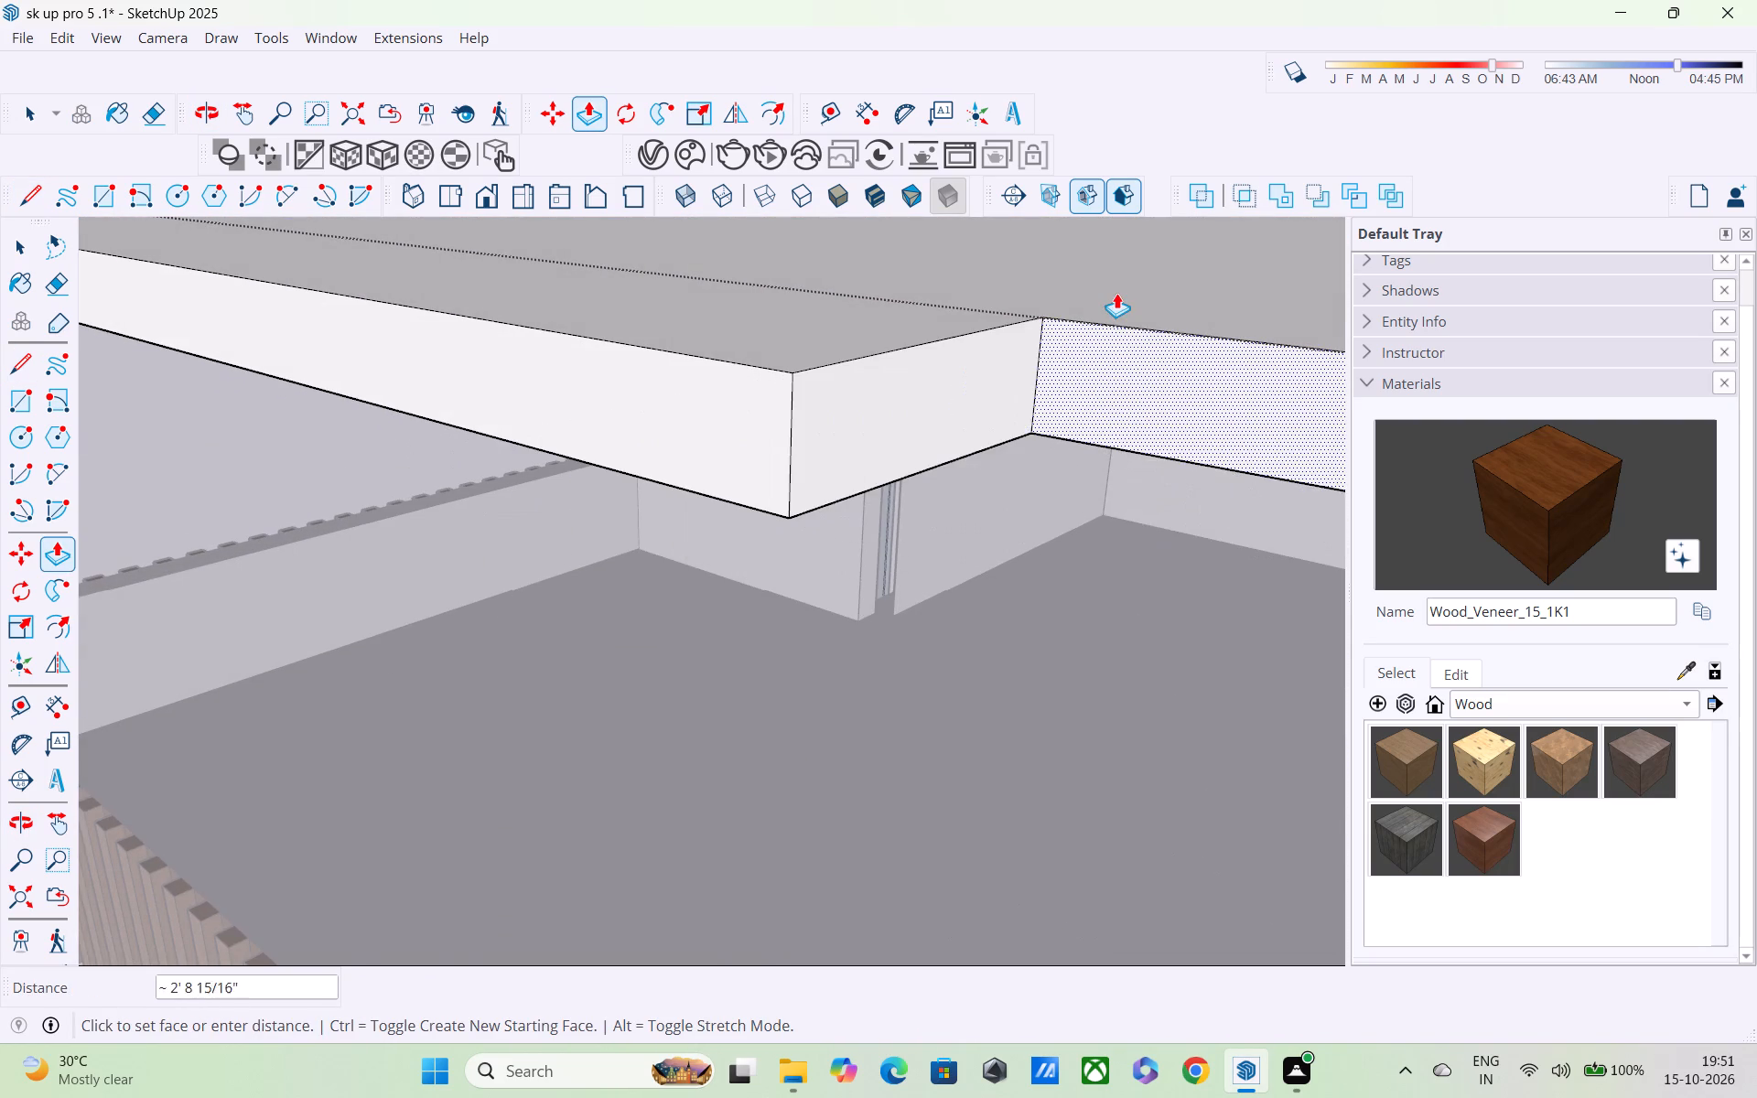
scroll(1116, 293, "down", 2)
scroll(1112, 299, "down", 1, "shift")
middle_click_drag(1104, 301, 315, 469, "shift")
scroll(315, 469, "up", 1)
scroll(311, 468, "down", 5)
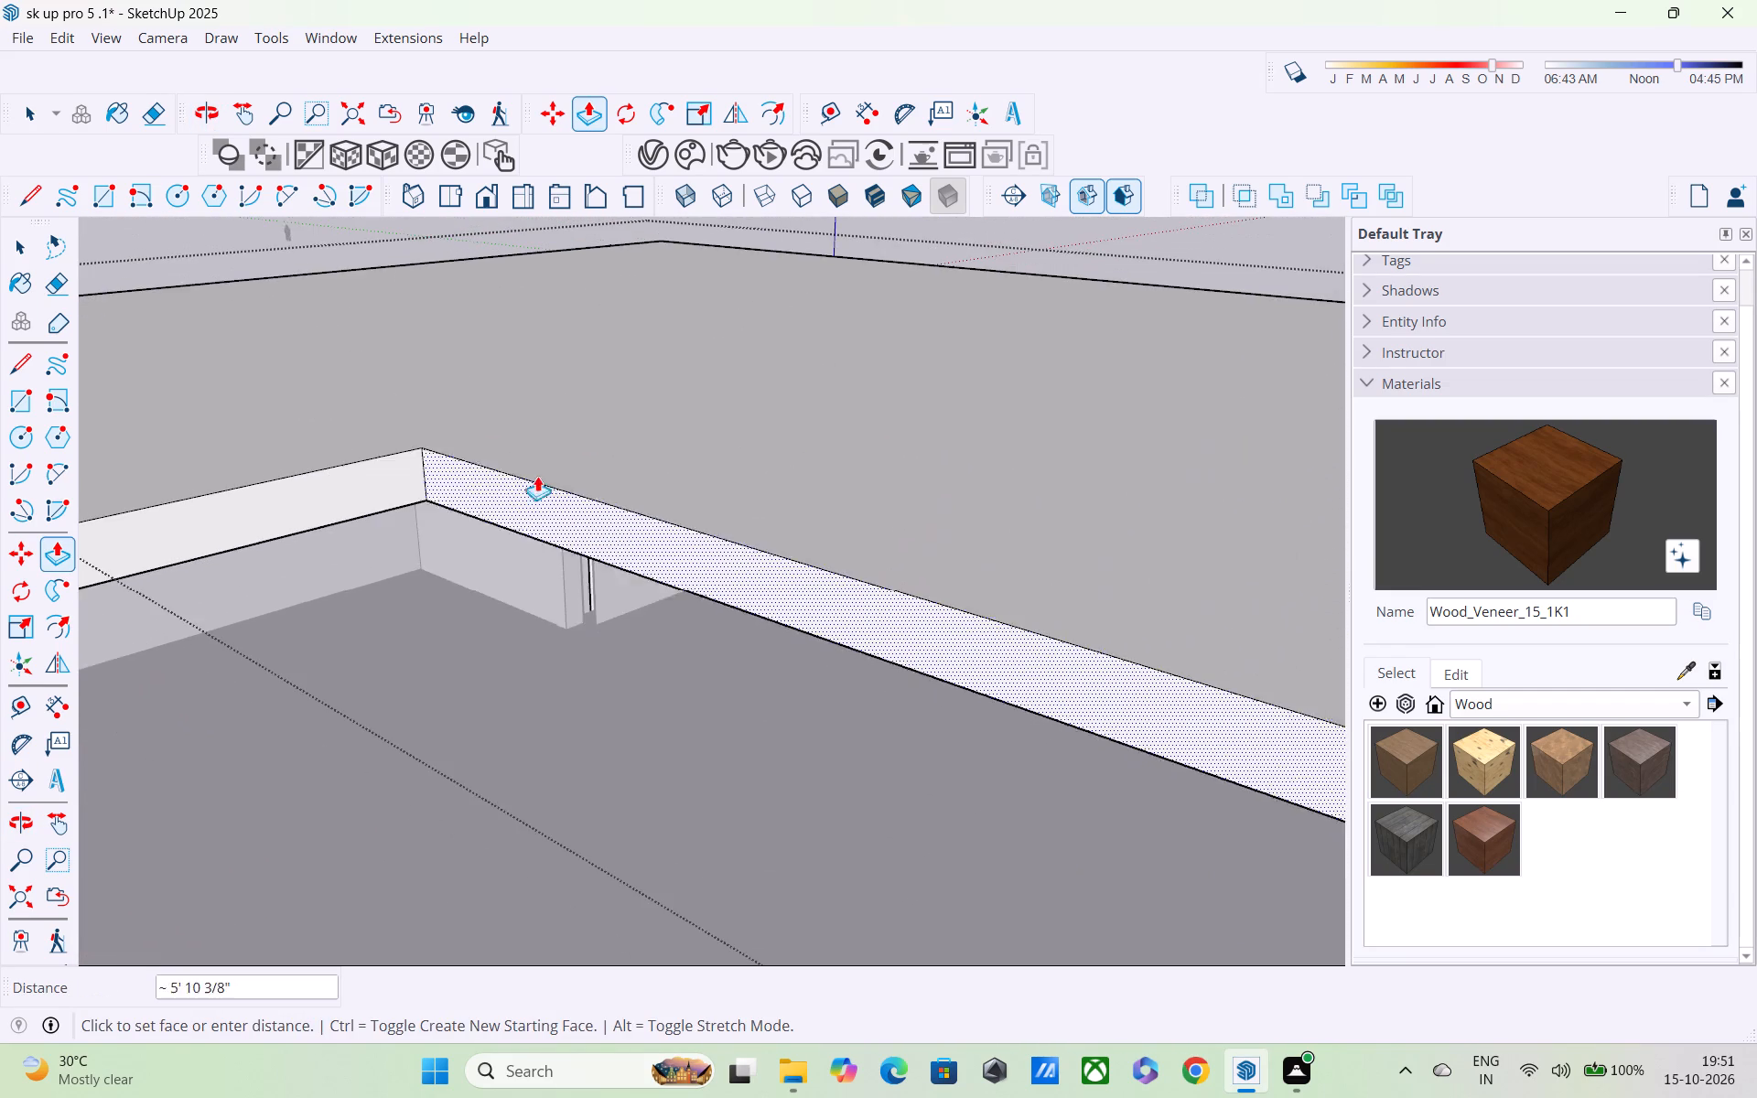
scroll(674, 450, "down", 7)
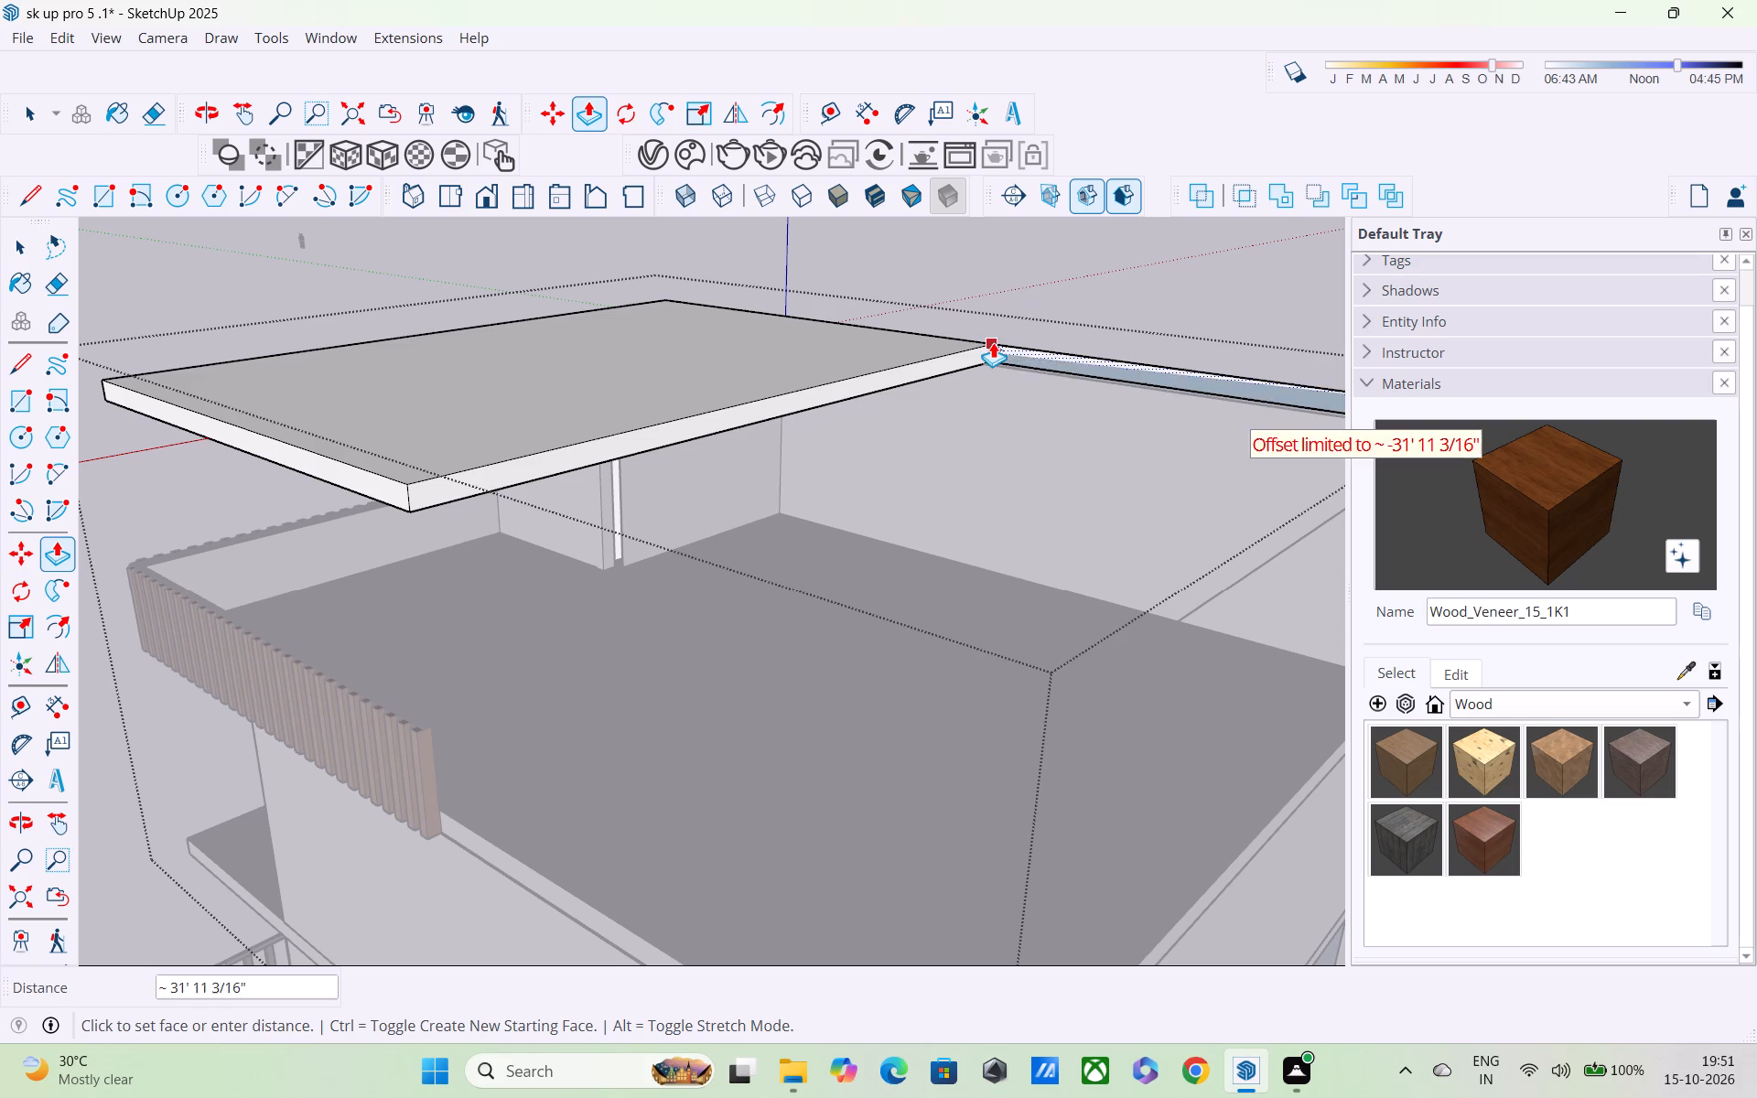
left_click(1012, 335)
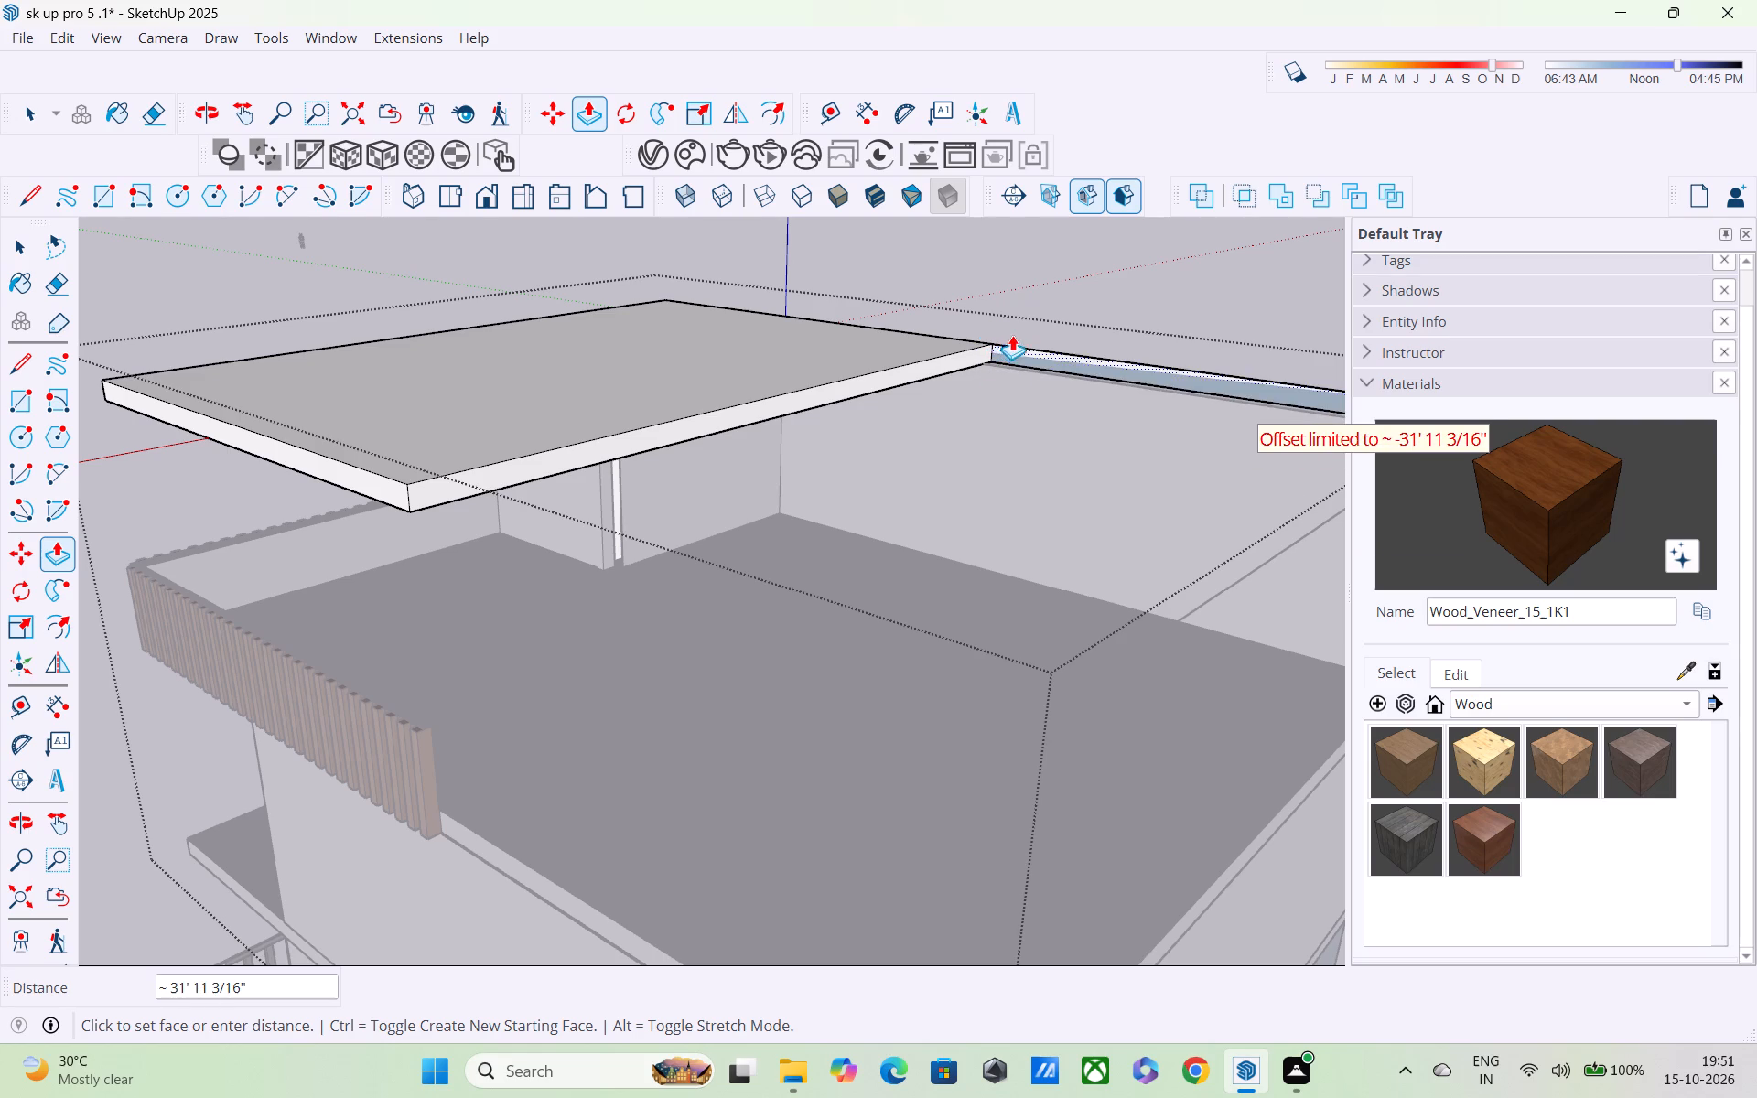
Examine the cut-back roof slab from around the house and leave the slab's group.
middle_click_drag(1033, 341, 730, 406)
scroll(721, 403, "down", 4)
middle_click_drag(789, 440, 469, 467)
scroll(469, 467, "up", 3)
scroll(734, 427, "down", 1)
middle_click_drag(736, 429, 716, 346)
scroll(716, 328, "down", 4)
middle_click_drag(713, 339, 1753, 253)
scroll(1752, 255, "up", 1)
middle_click_drag(1753, 253, 1744, 235)
middle_click_drag(1130, 323, 1433, 392)
middle_click_drag(776, 430, 1015, 389)
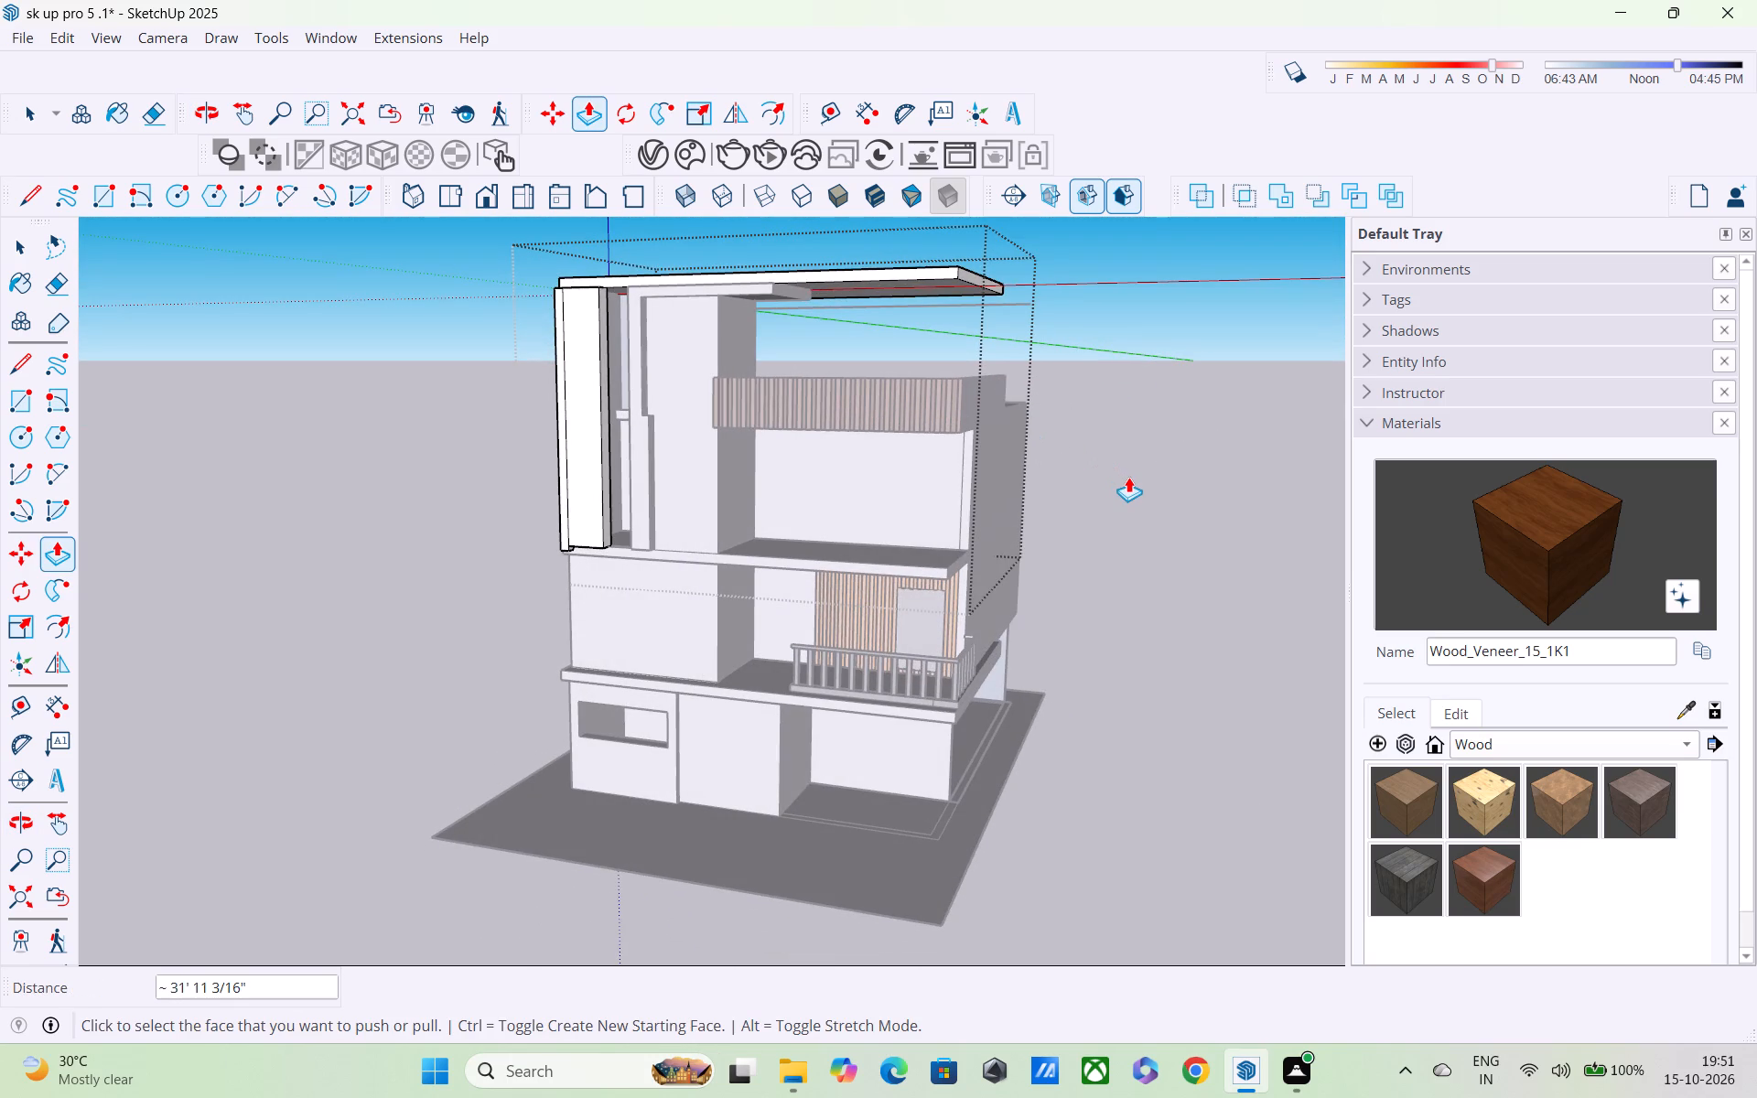
scroll(687, 360, "up", 3)
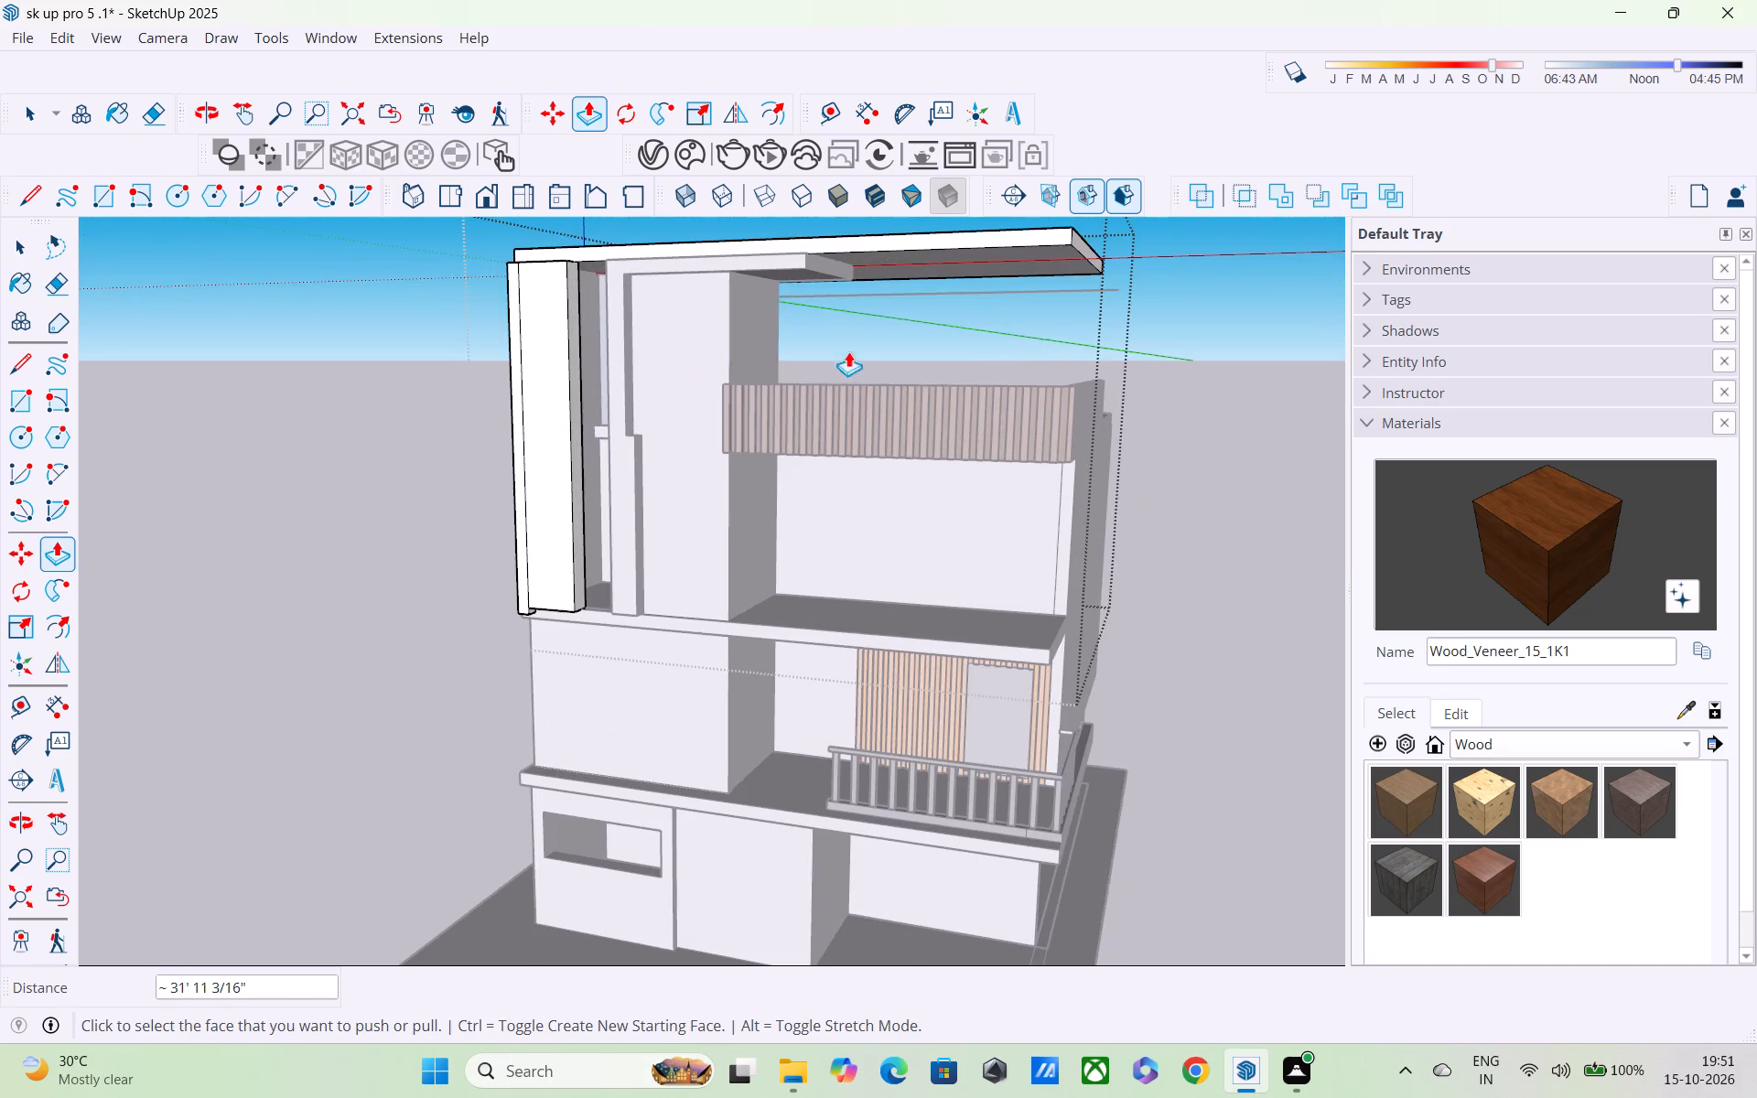
middle_click_drag(838, 329, 812, 289)
left_click(394, 429)
key("space")
left_click(729, 289)
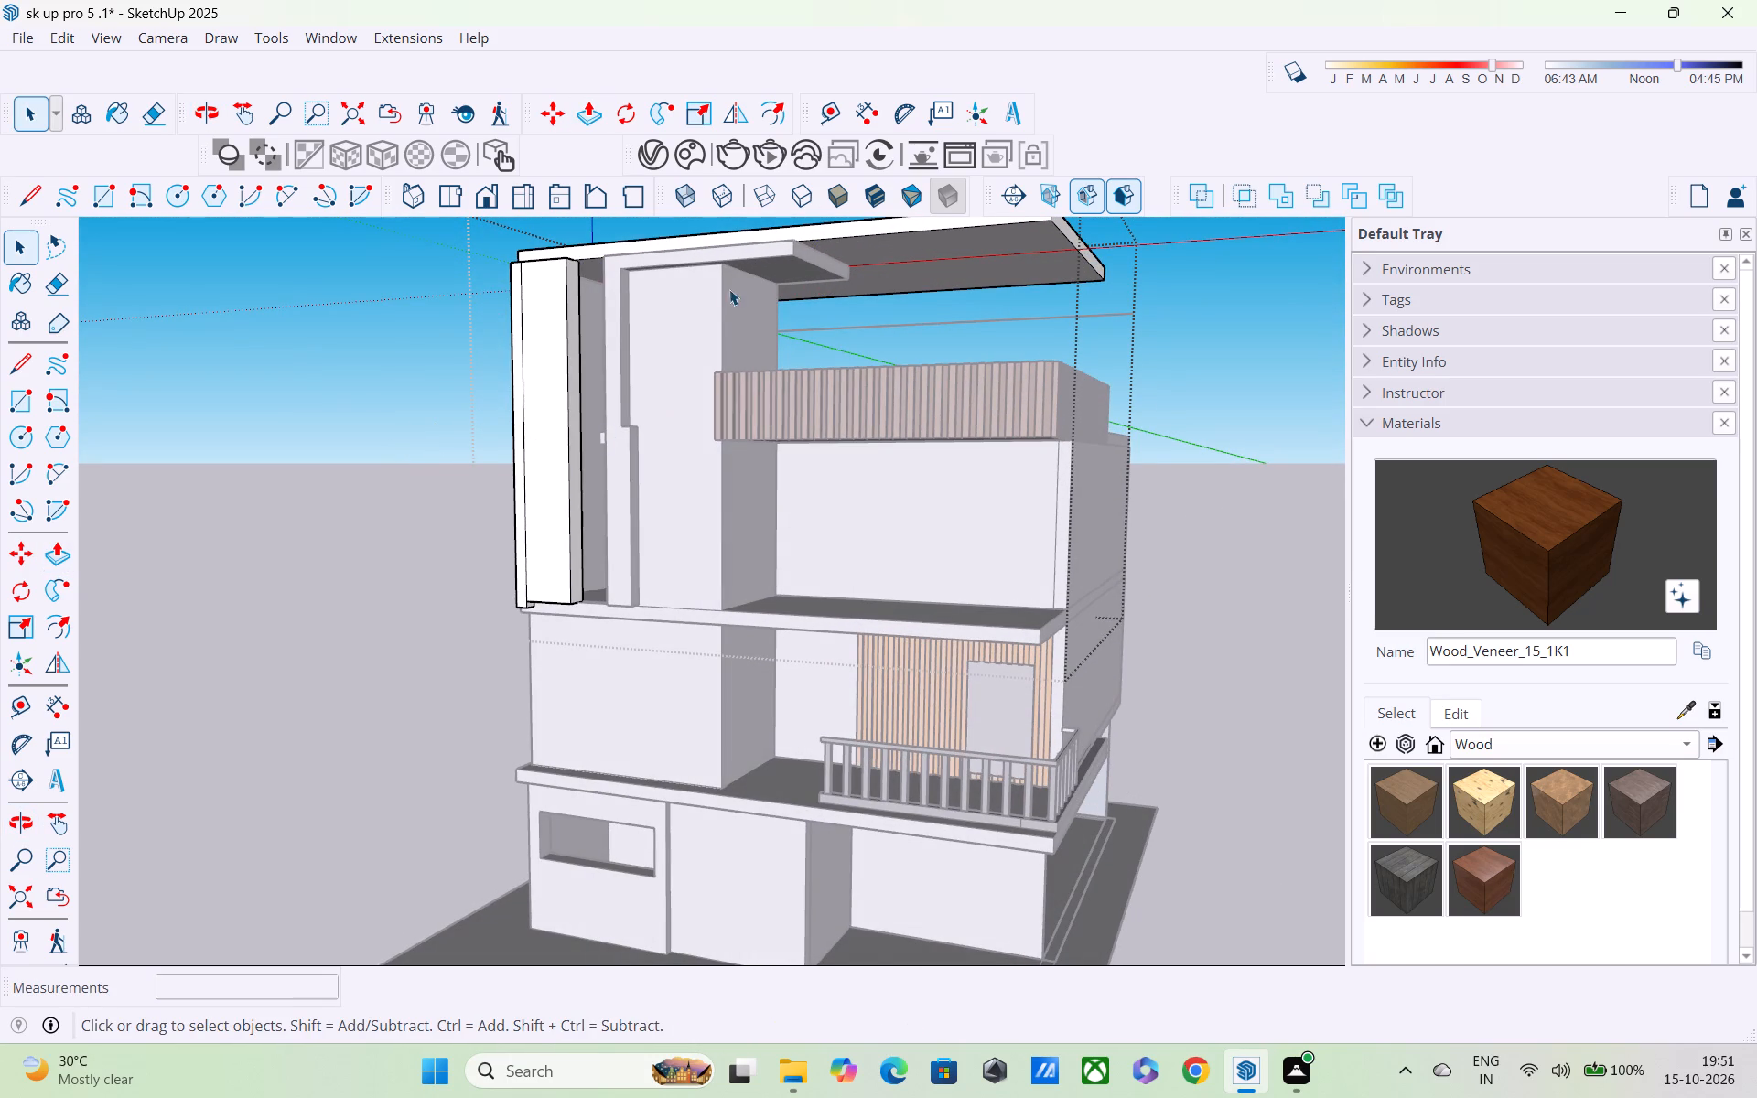
left_click(203, 472)
Push the underside of the stepped front frame's overhead band up about 5" to thin it beneath the roof slab.
middle_click_drag(625, 340, 642, 396)
scroll(777, 242, "up", 3)
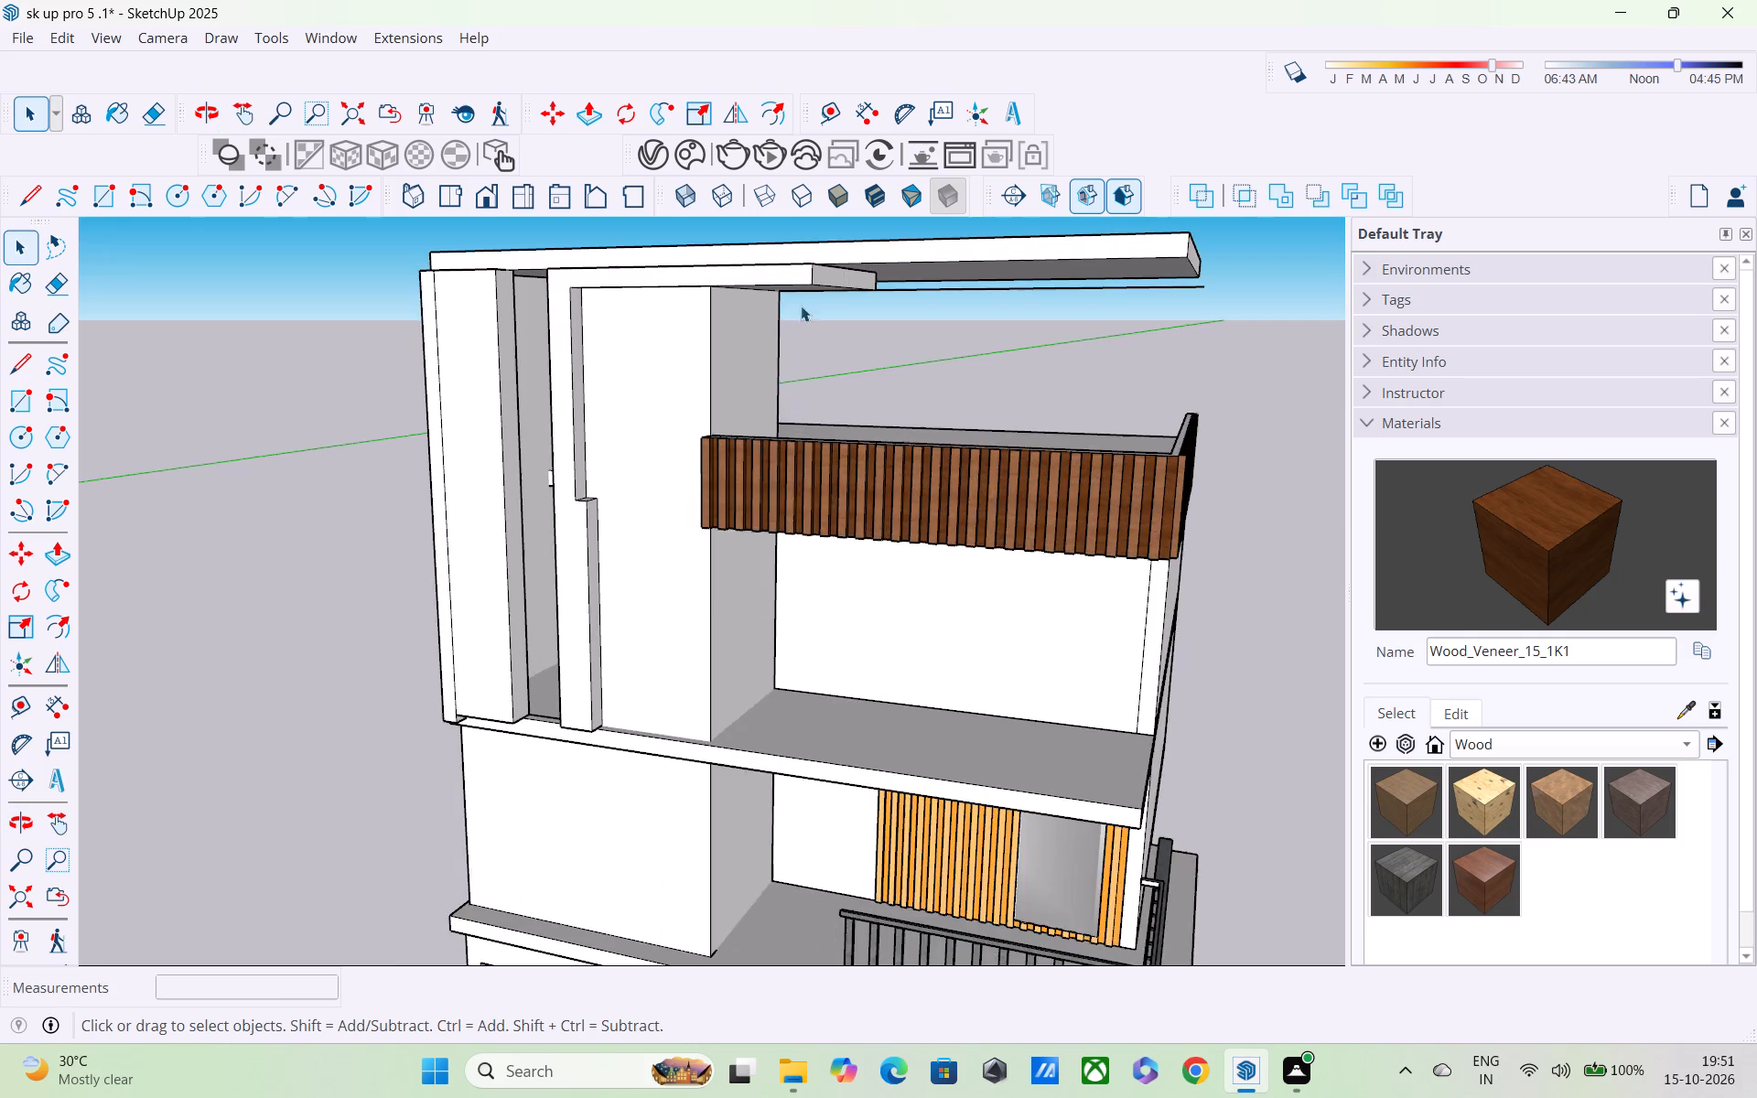
middle_click_drag(791, 295, 758, 213)
scroll(771, 253, "up", 4)
key("p")
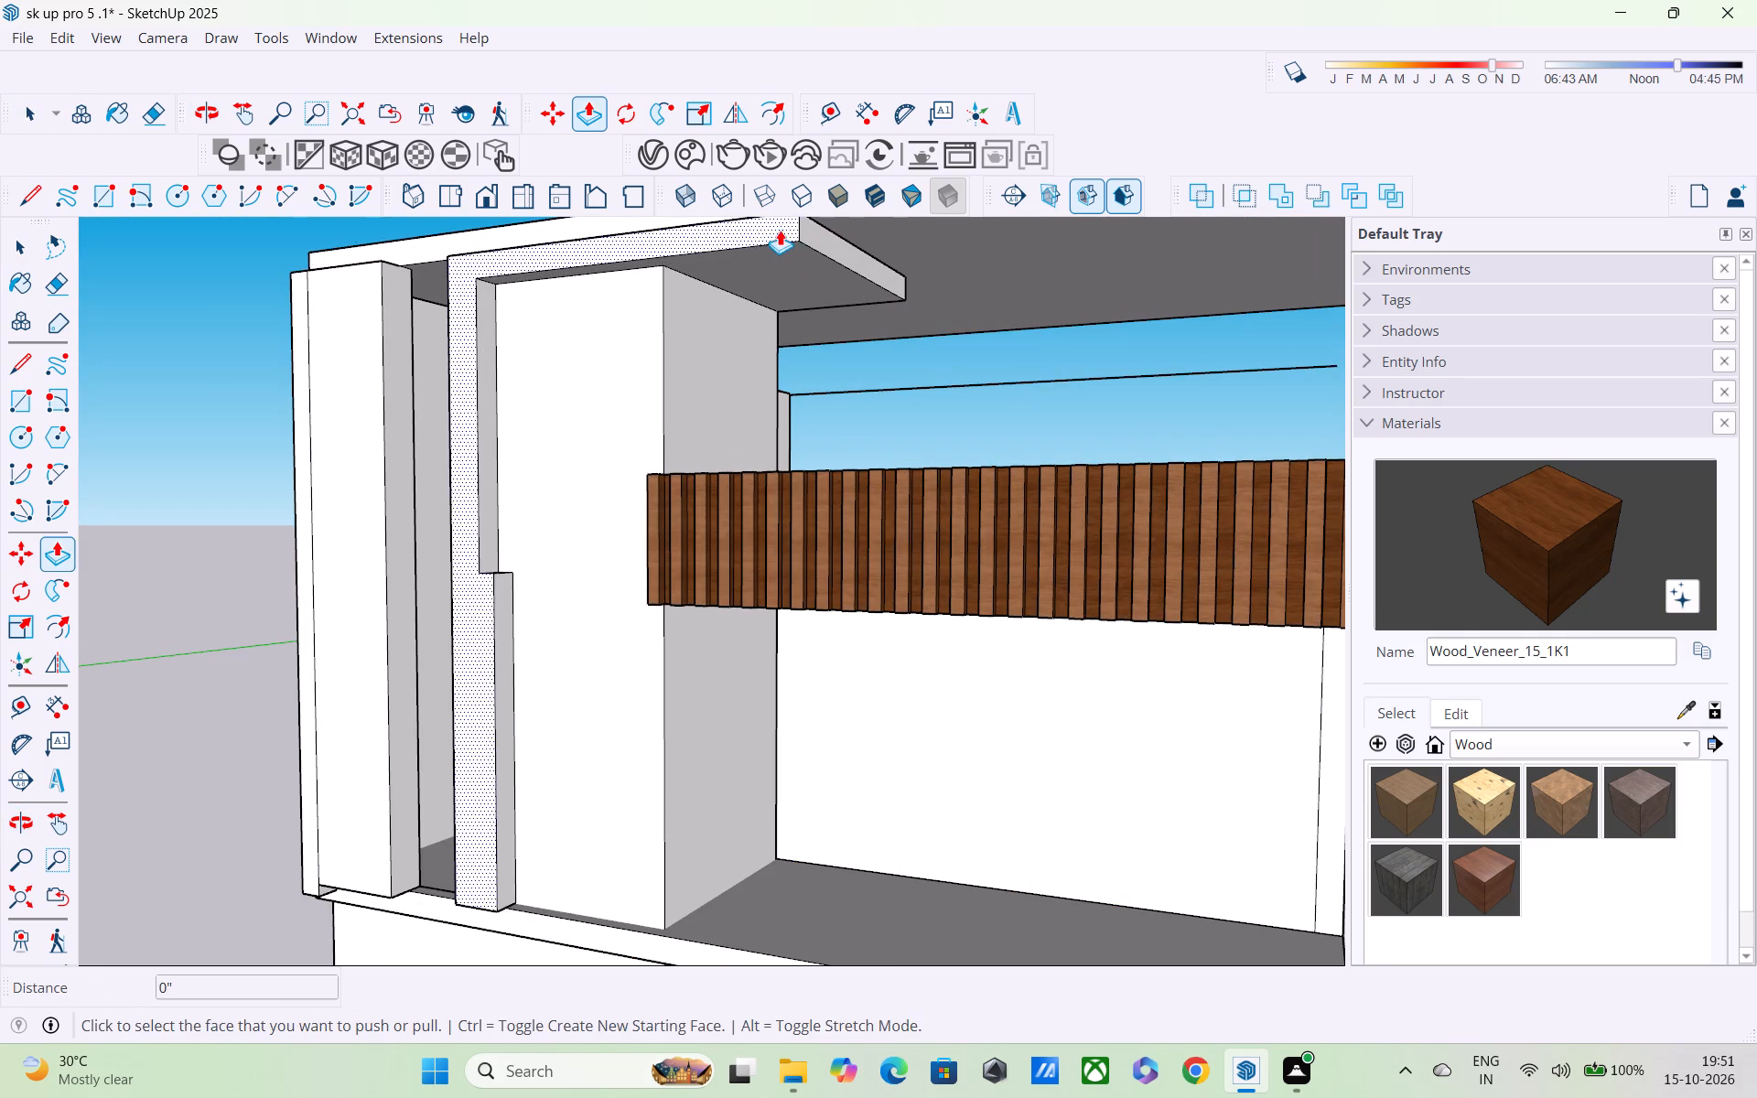
middle_click_drag(772, 271, 738, 183)
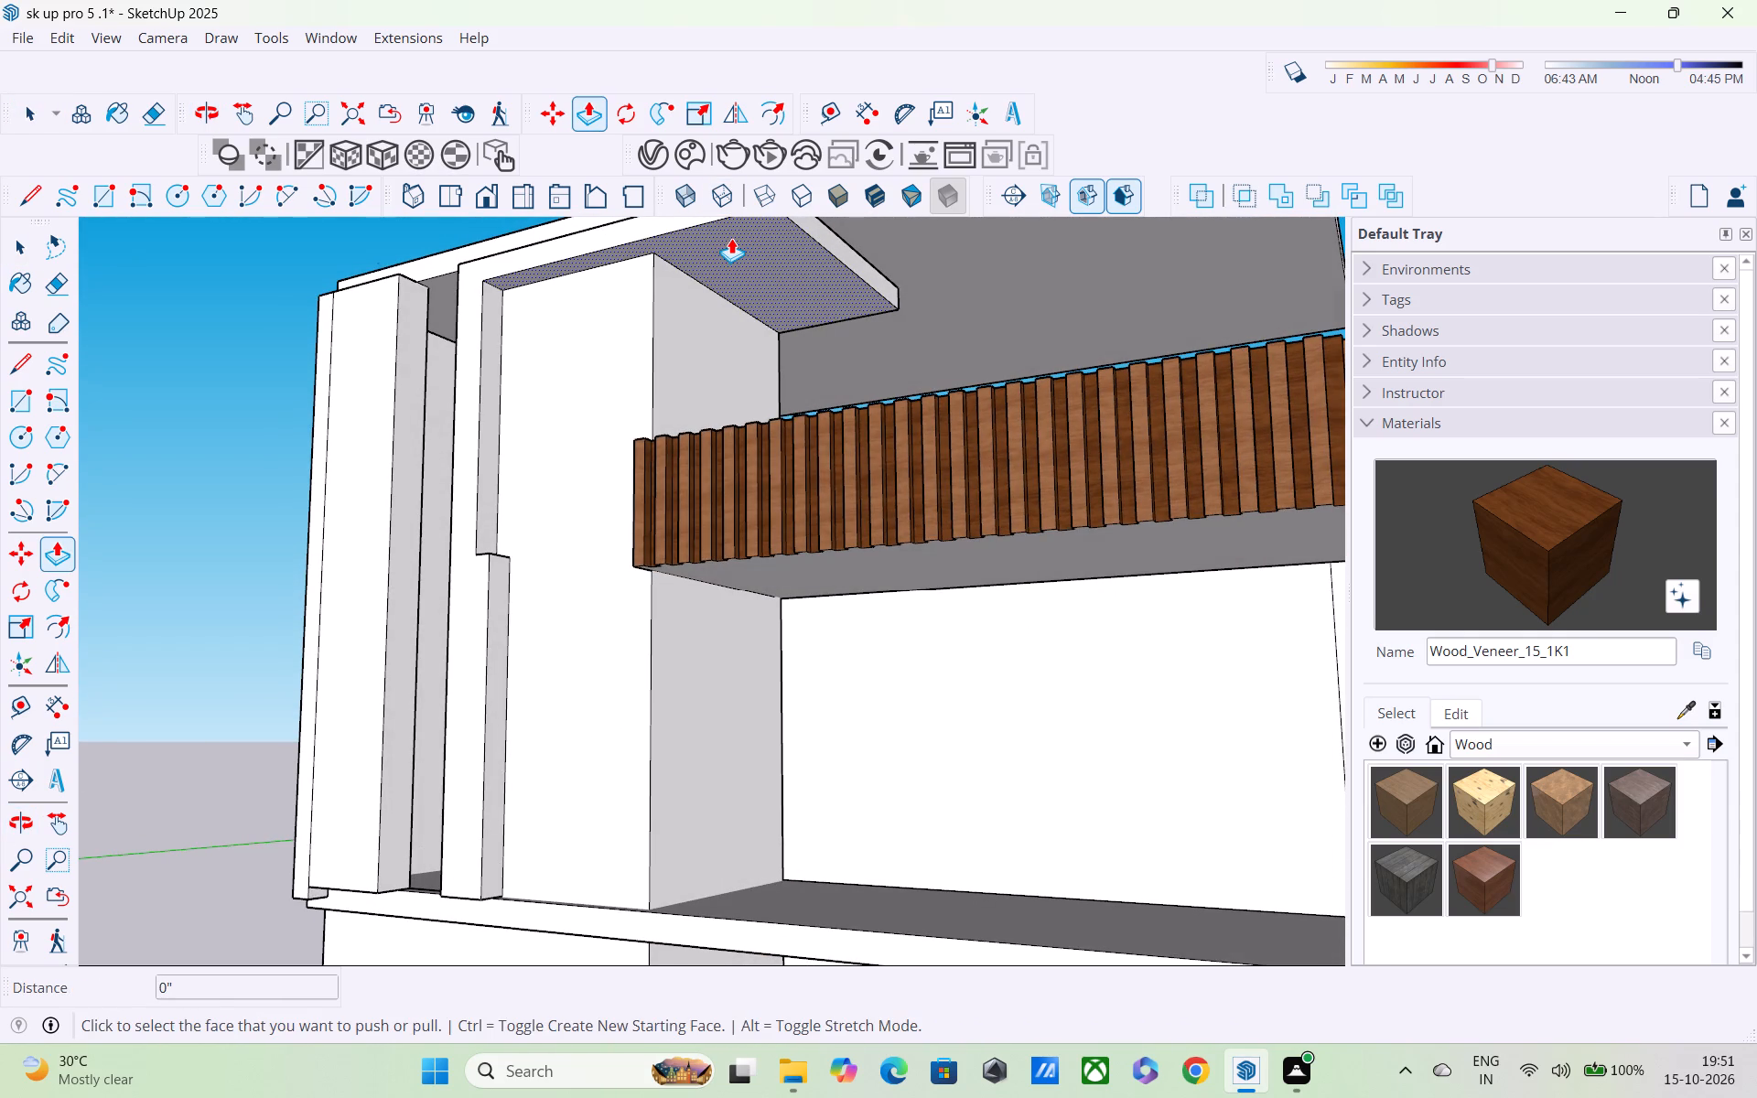
left_click(731, 236)
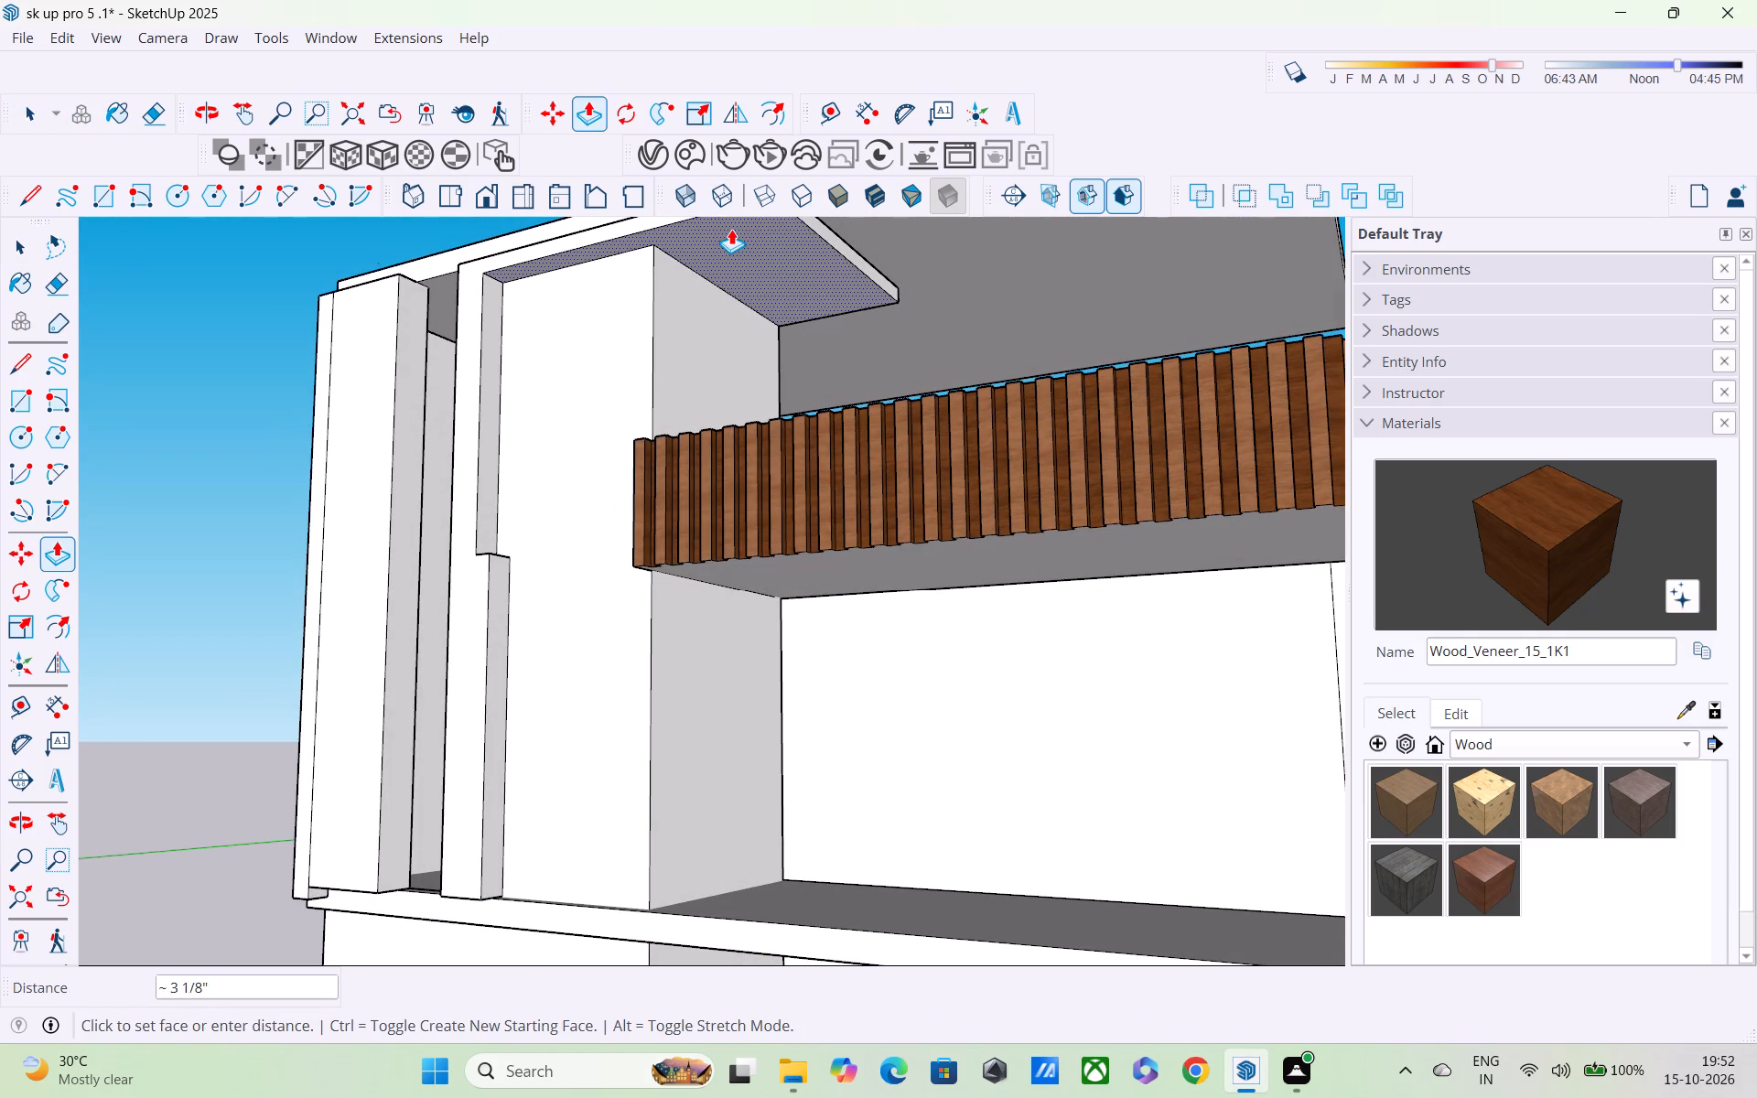
middle_click_drag(736, 228, 762, 321, "shift")
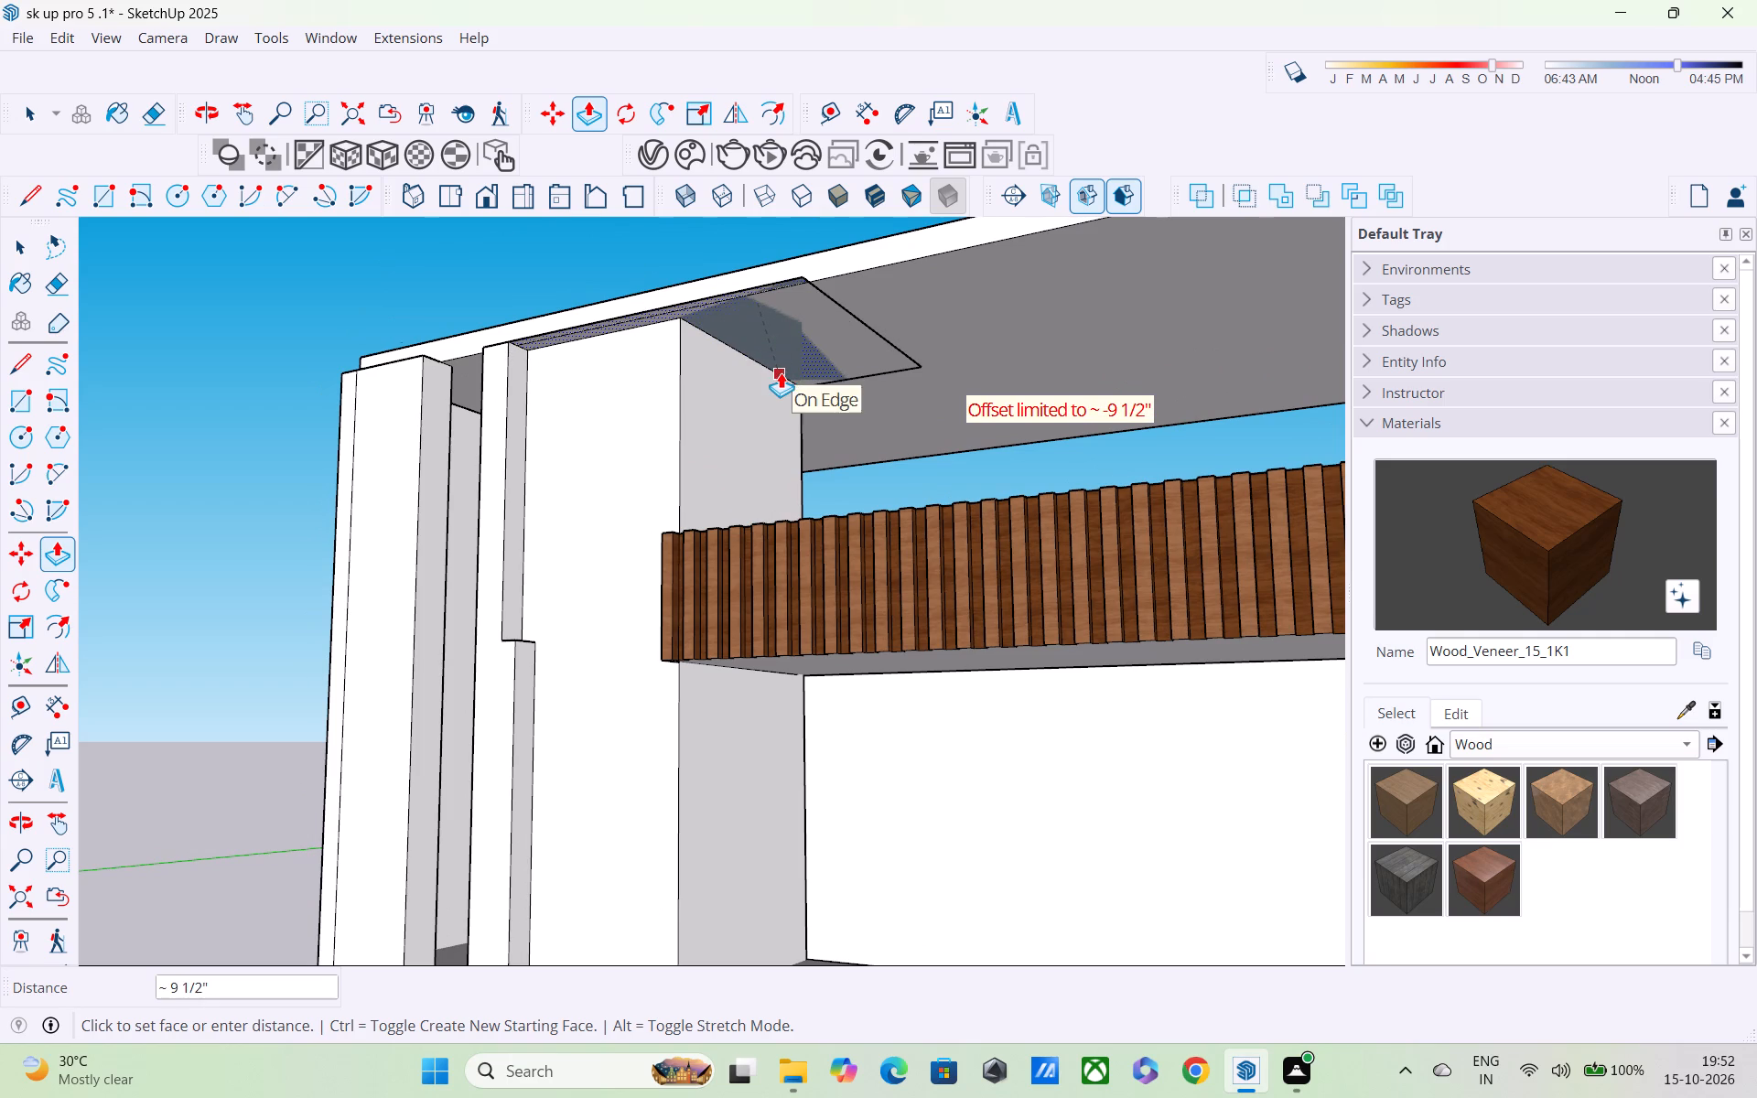
key("Escape")
left_click(779, 342)
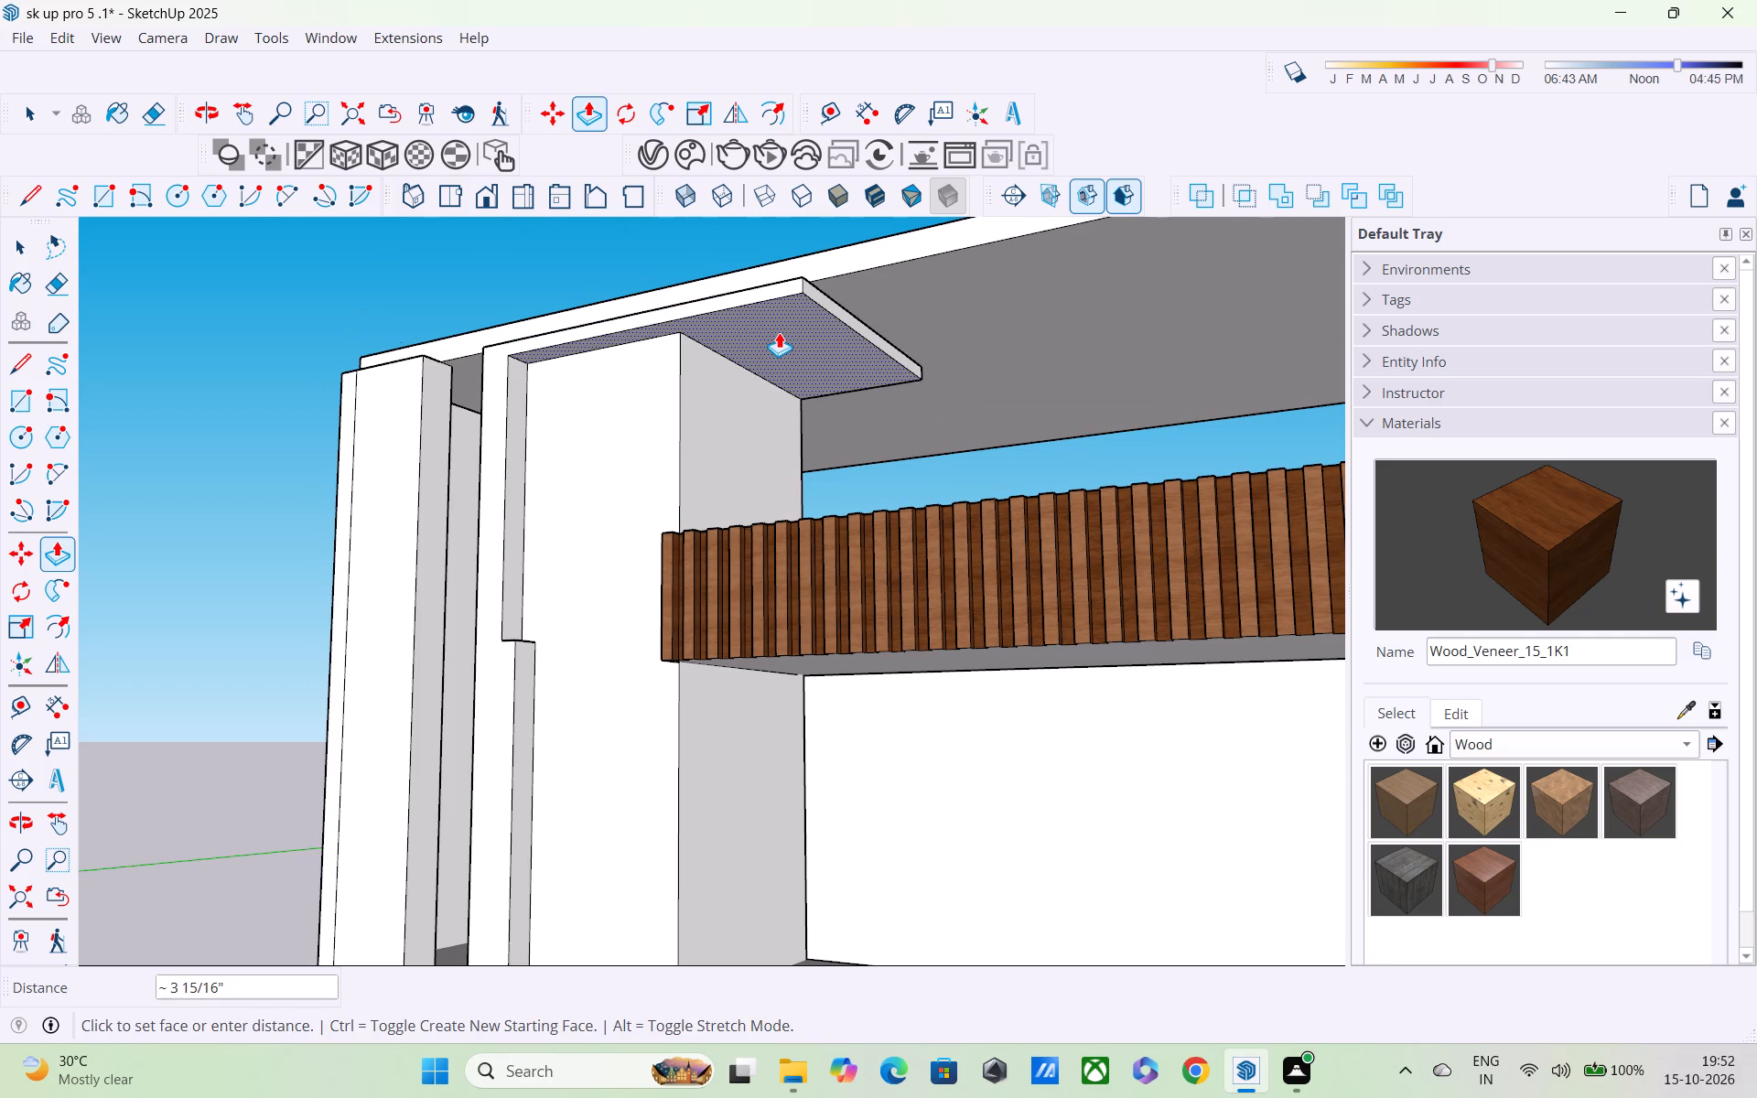
left_click(778, 330)
middle_click_drag(795, 360, 952, 517)
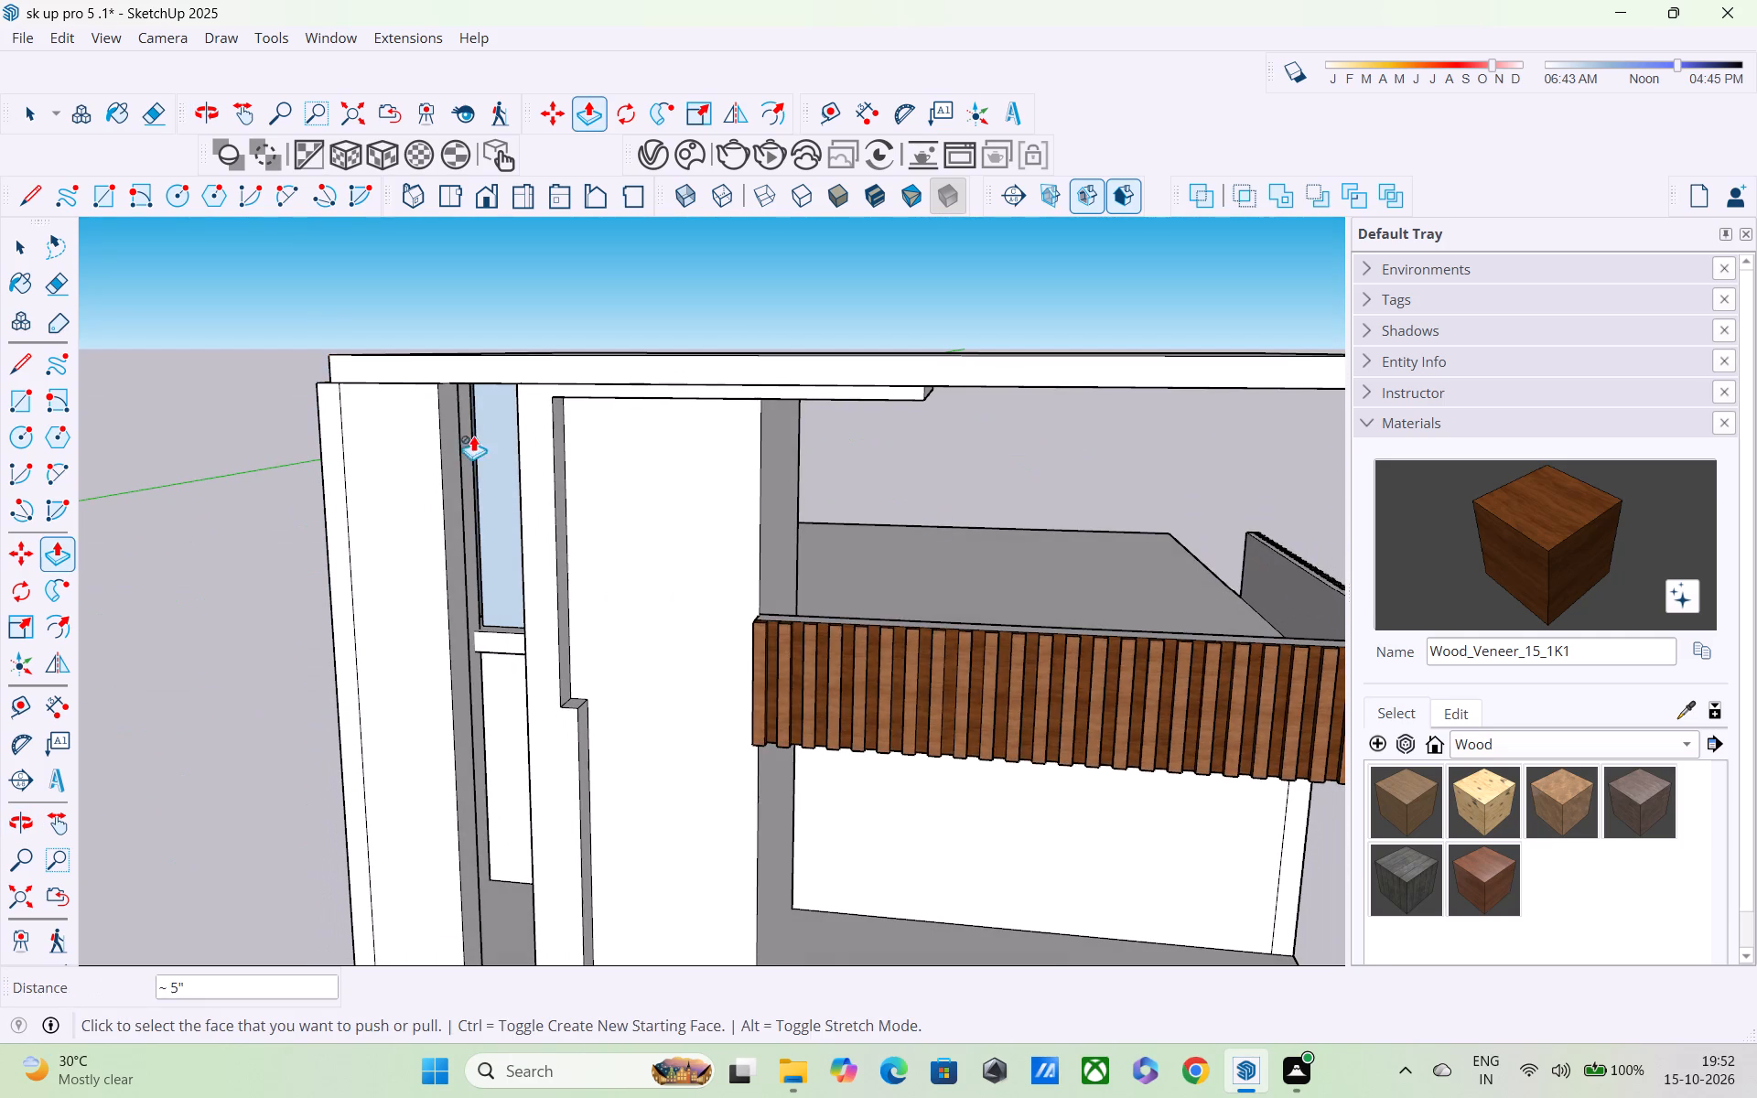
key("space")
left_click(204, 229)
left_click(306, 457)
Examine the front frame, roof slab edge and top-floor wall from above and from the front corner.
middle_click_drag(348, 484, 372, 494)
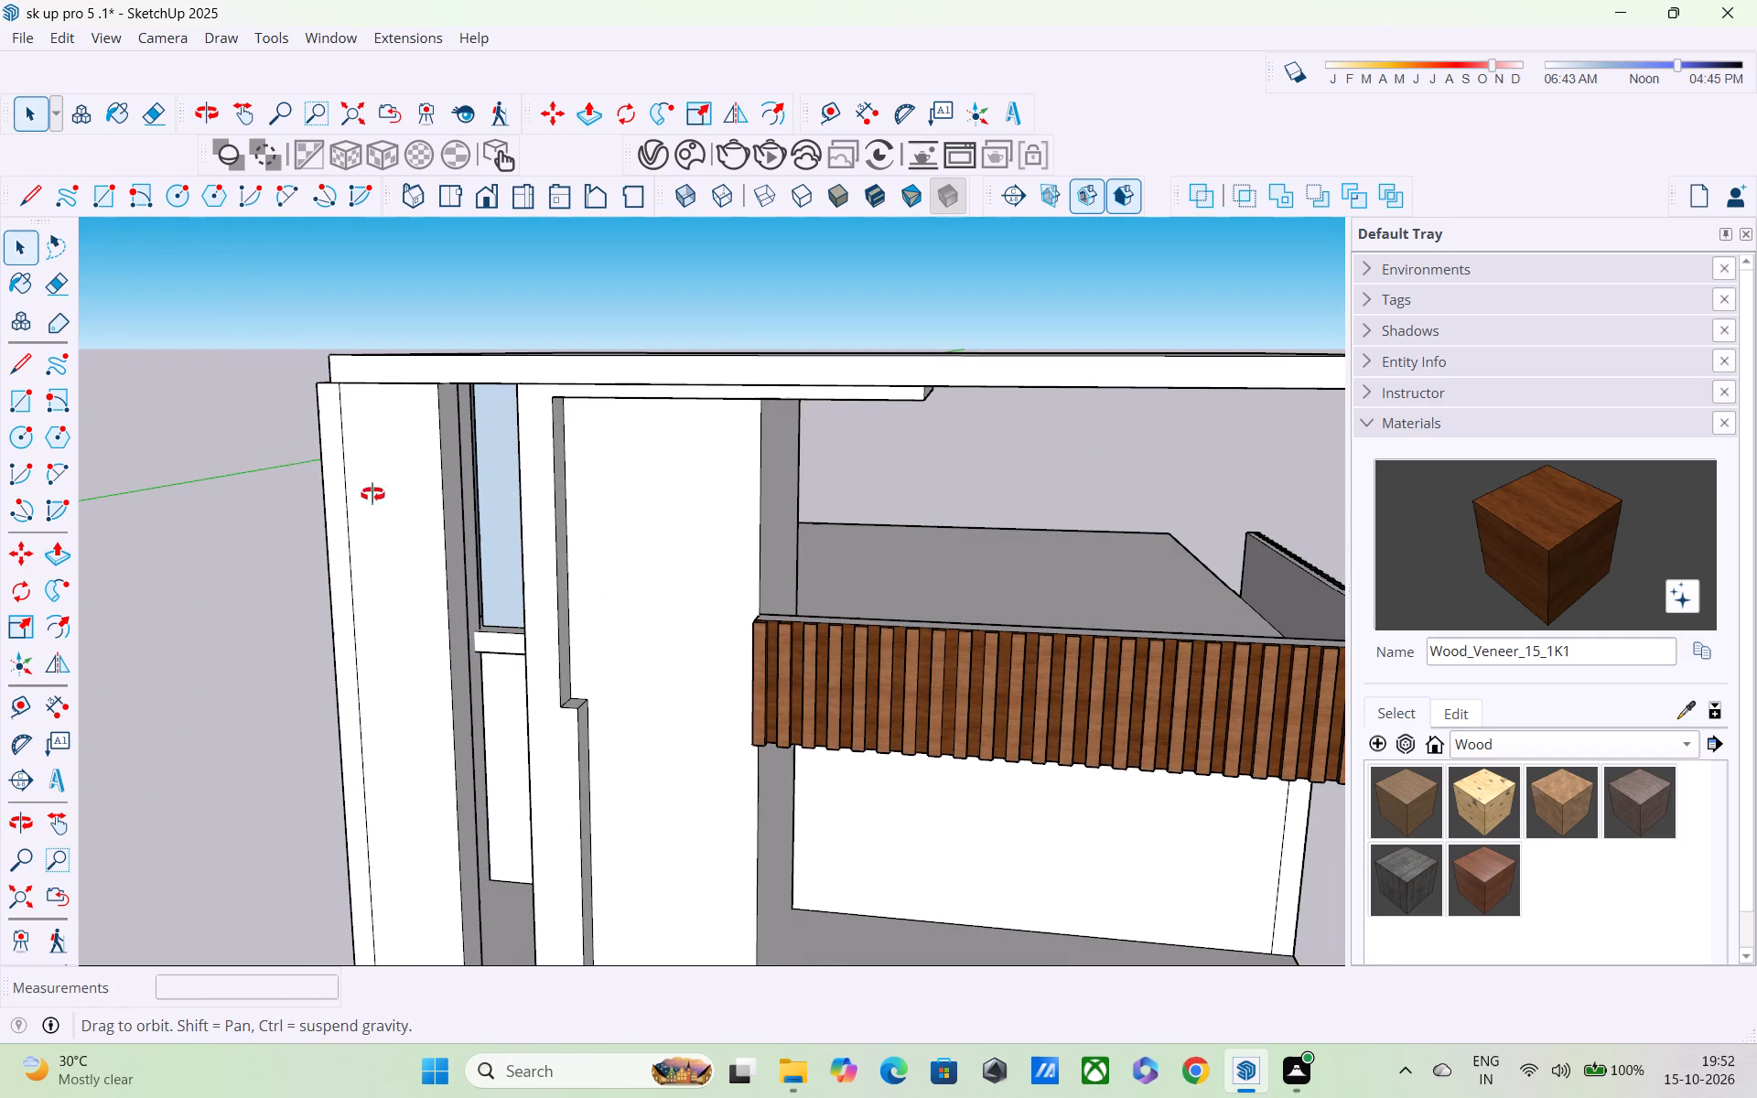
middle_click_drag(372, 494, 627, 550)
scroll(523, 527, "down", 2)
middle_click_drag(516, 522, 555, 626)
scroll(520, 554, "up", 5)
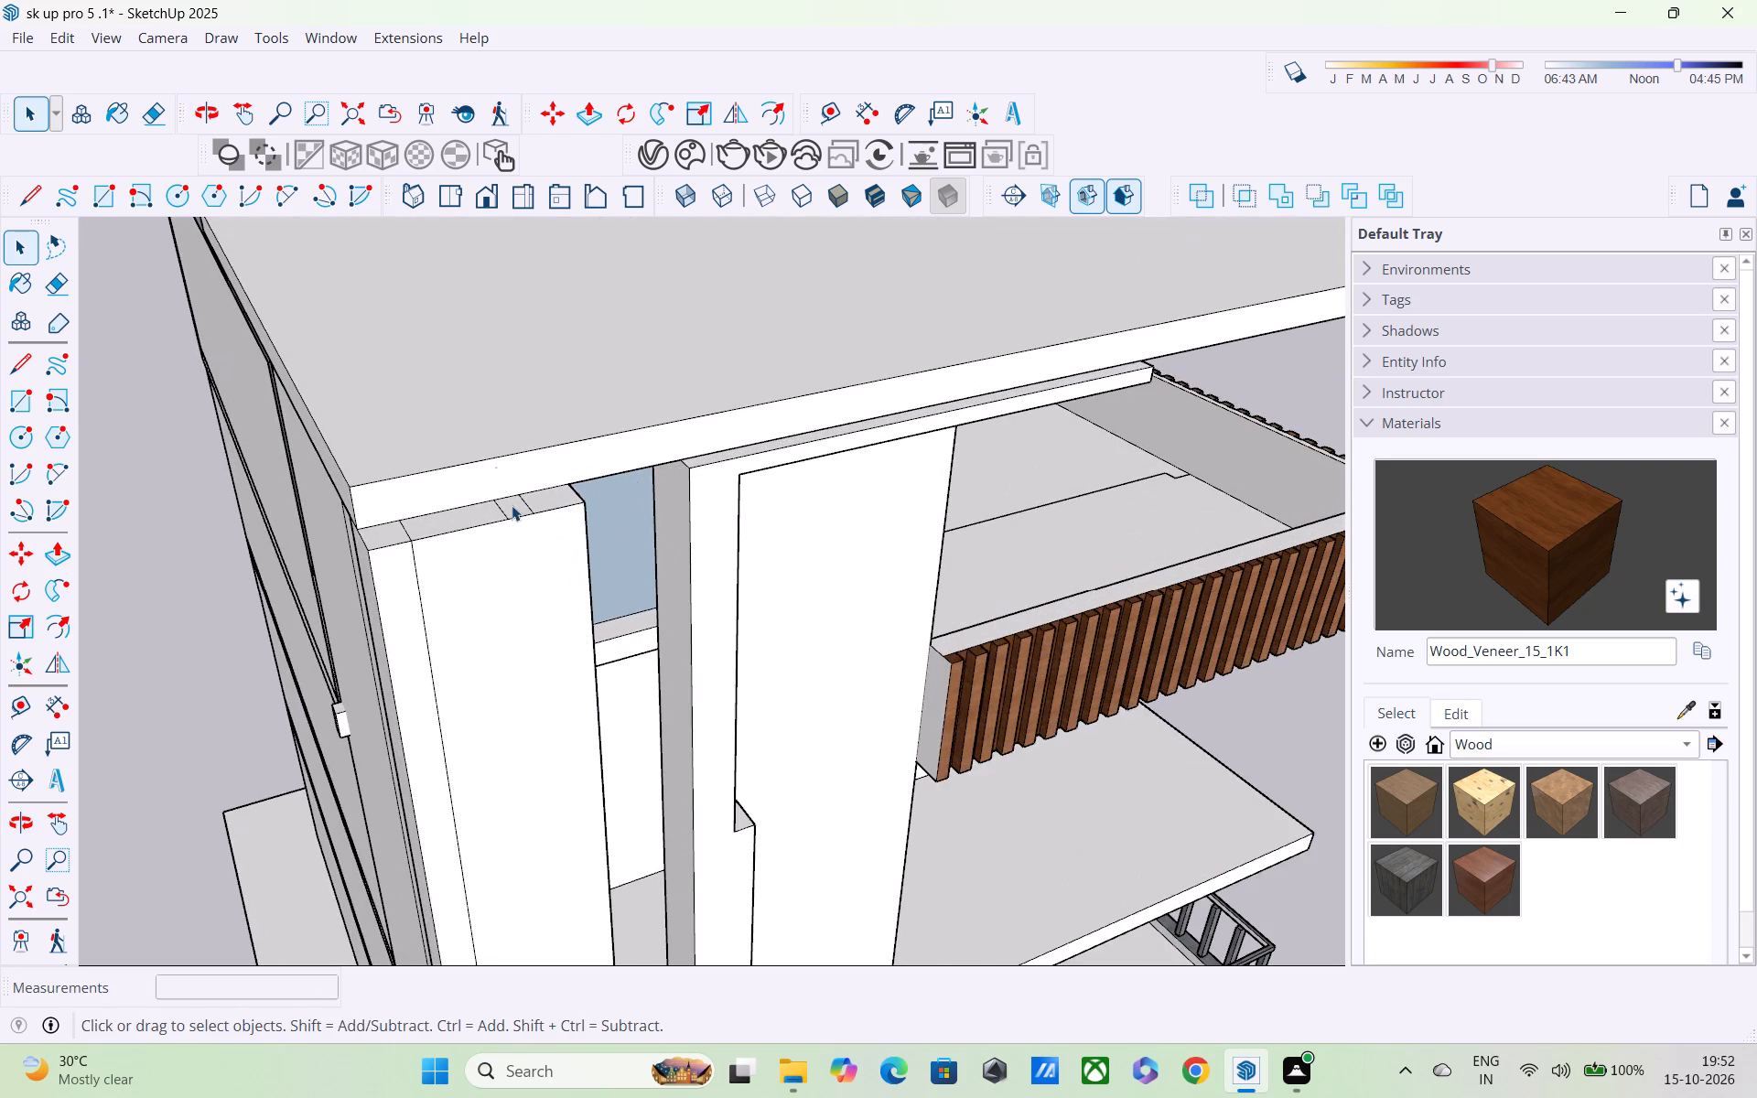
middle_click_drag(512, 505, 552, 588)
scroll(552, 588, "up", 4)
scroll(552, 588, "down", 2)
middle_click_drag(541, 585, 406, 393)
scroll(405, 392, "up", 1)
scroll(405, 390, "down", 6)
middle_click_drag(648, 717, 641, 713)
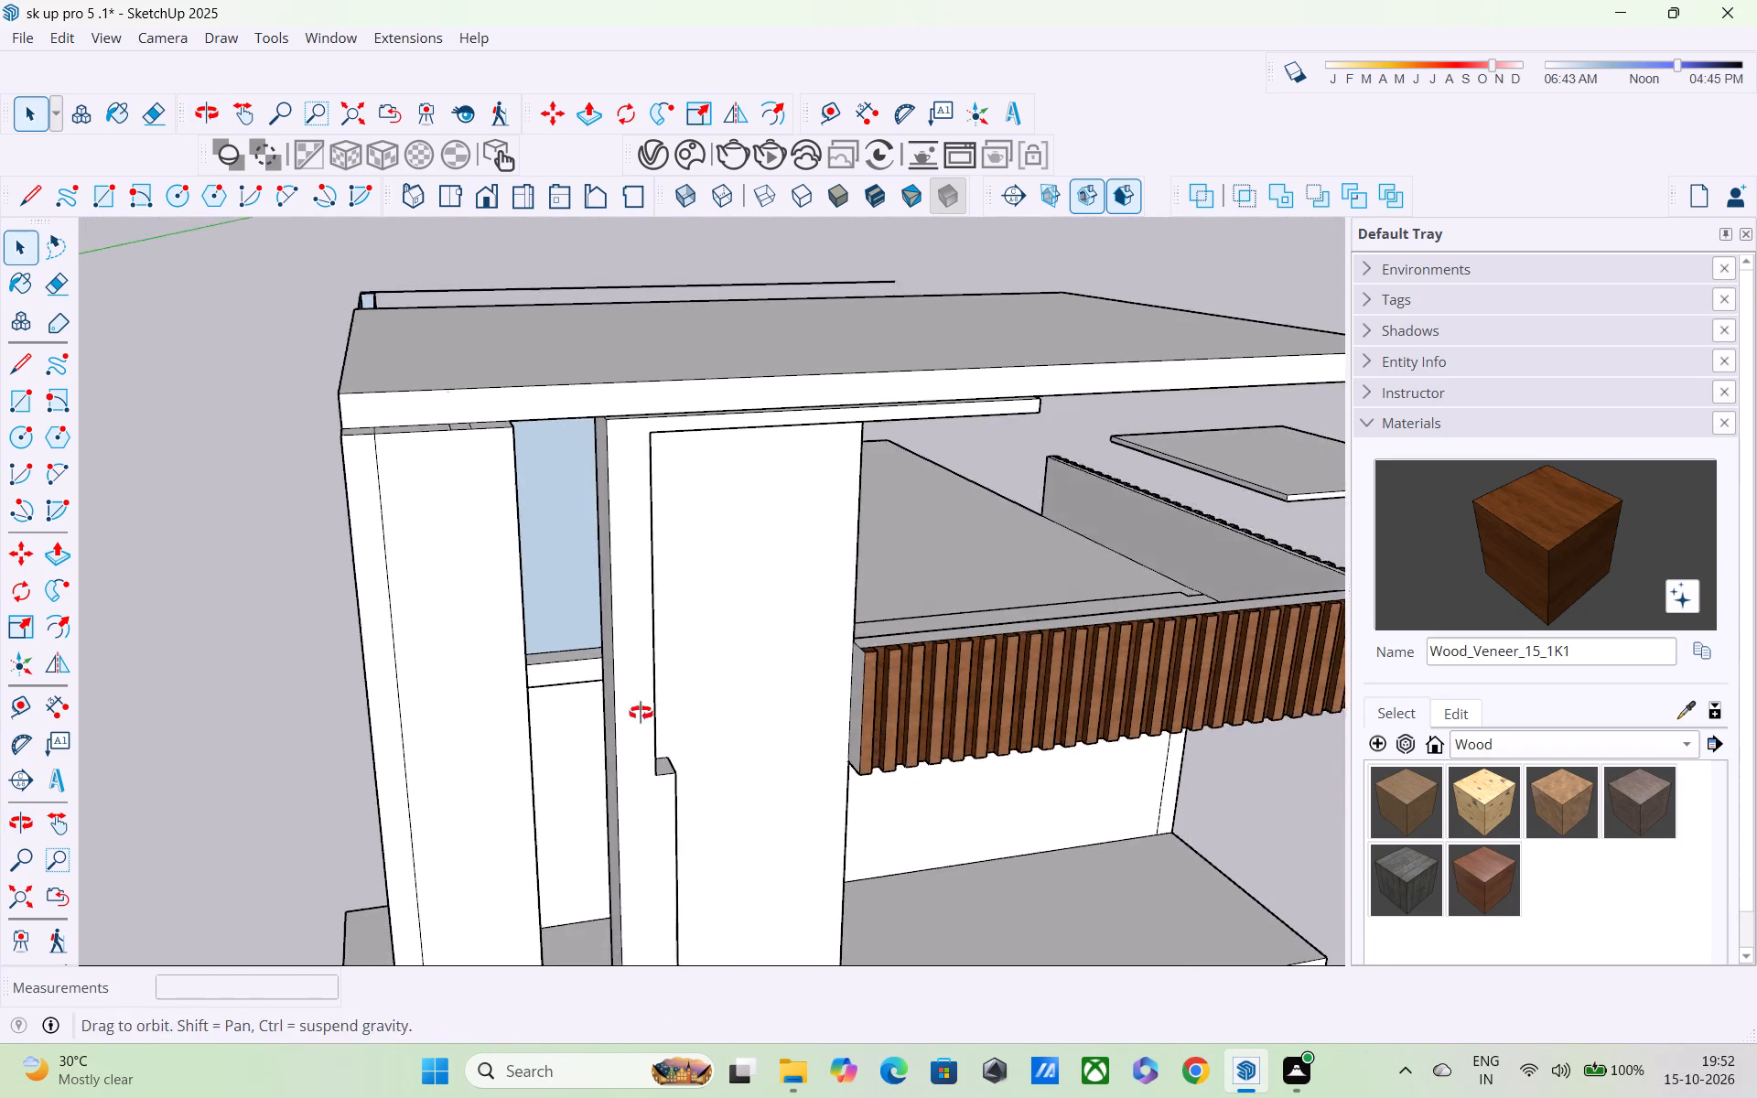
middle_click_drag(641, 713, 529, 527)
scroll(529, 527, "up", 1)
scroll(529, 527, "down", 5)
middle_click_drag(564, 612, 310, 599)
scroll(310, 599, "up", 1)
scroll(314, 590, "down", 7)
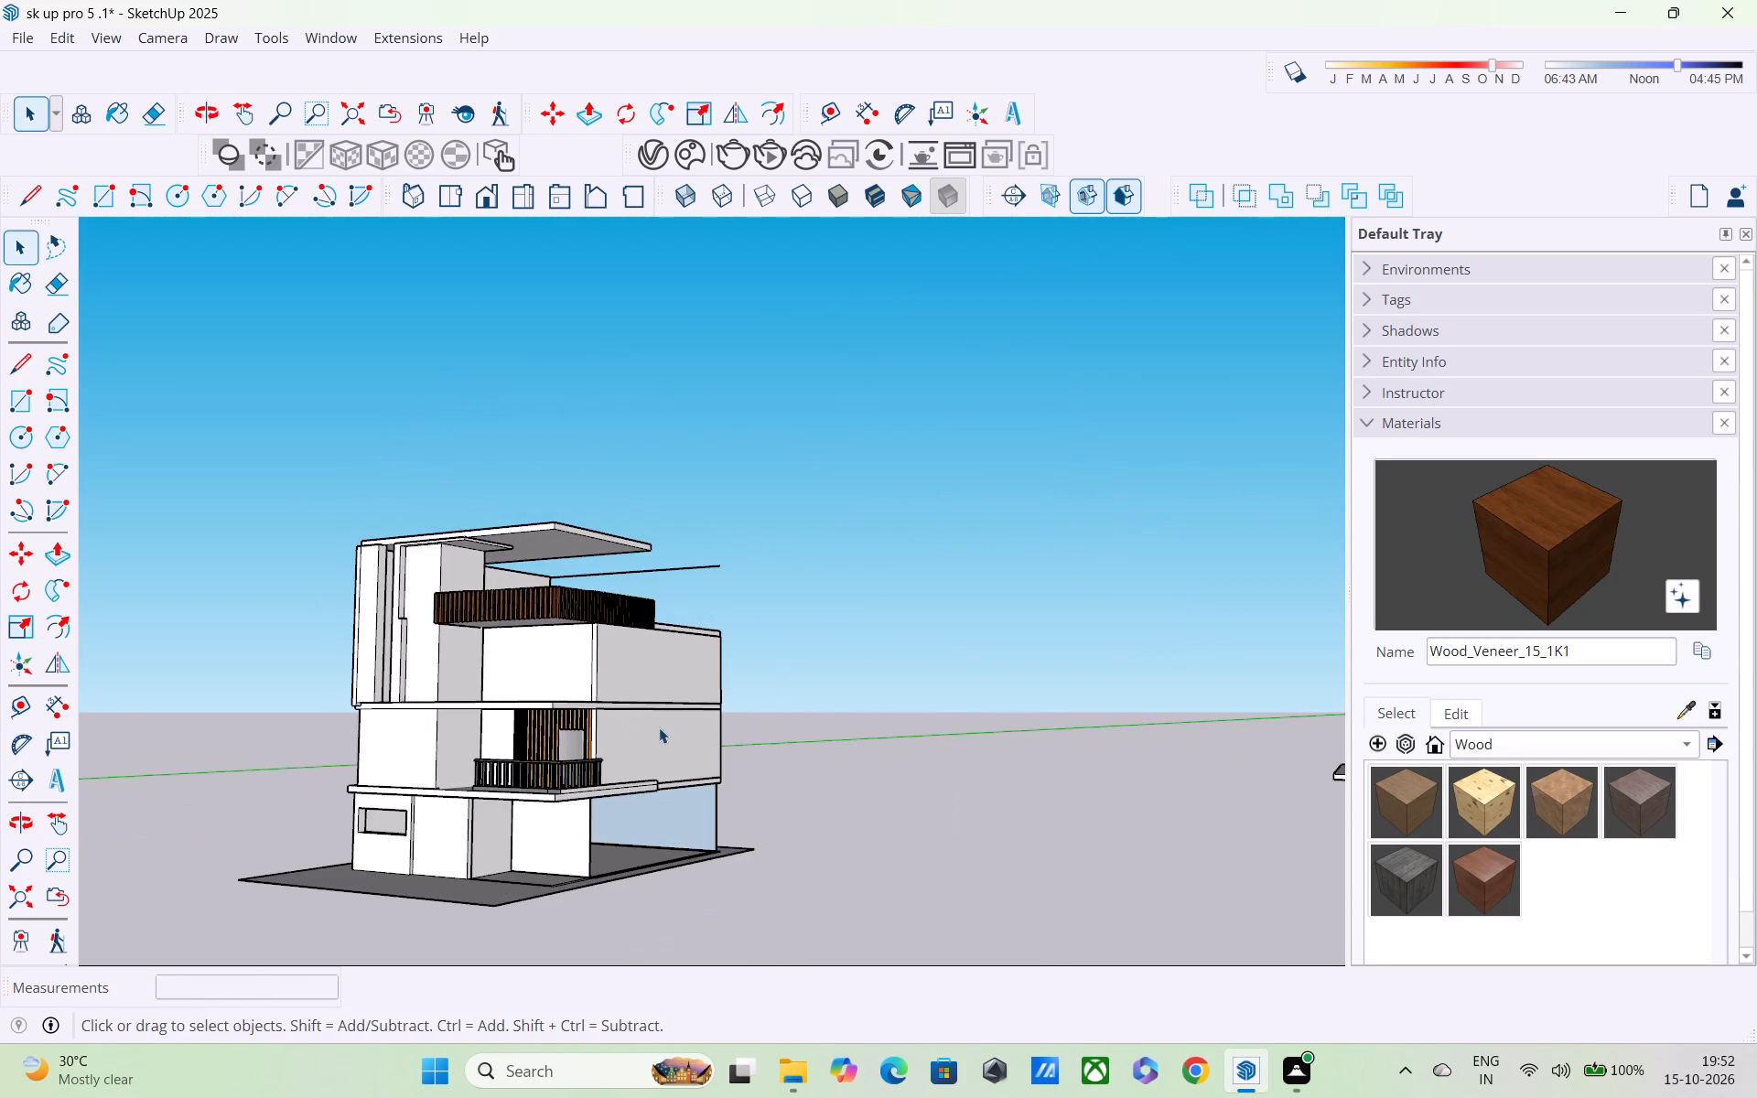
Erase the top-floor wall group whose leftover top edge line extends past the shortened roof slab.
middle_click_drag(689, 757, 801, 770)
middle_click_drag(633, 605, 663, 620)
scroll(905, 338, "up", 4)
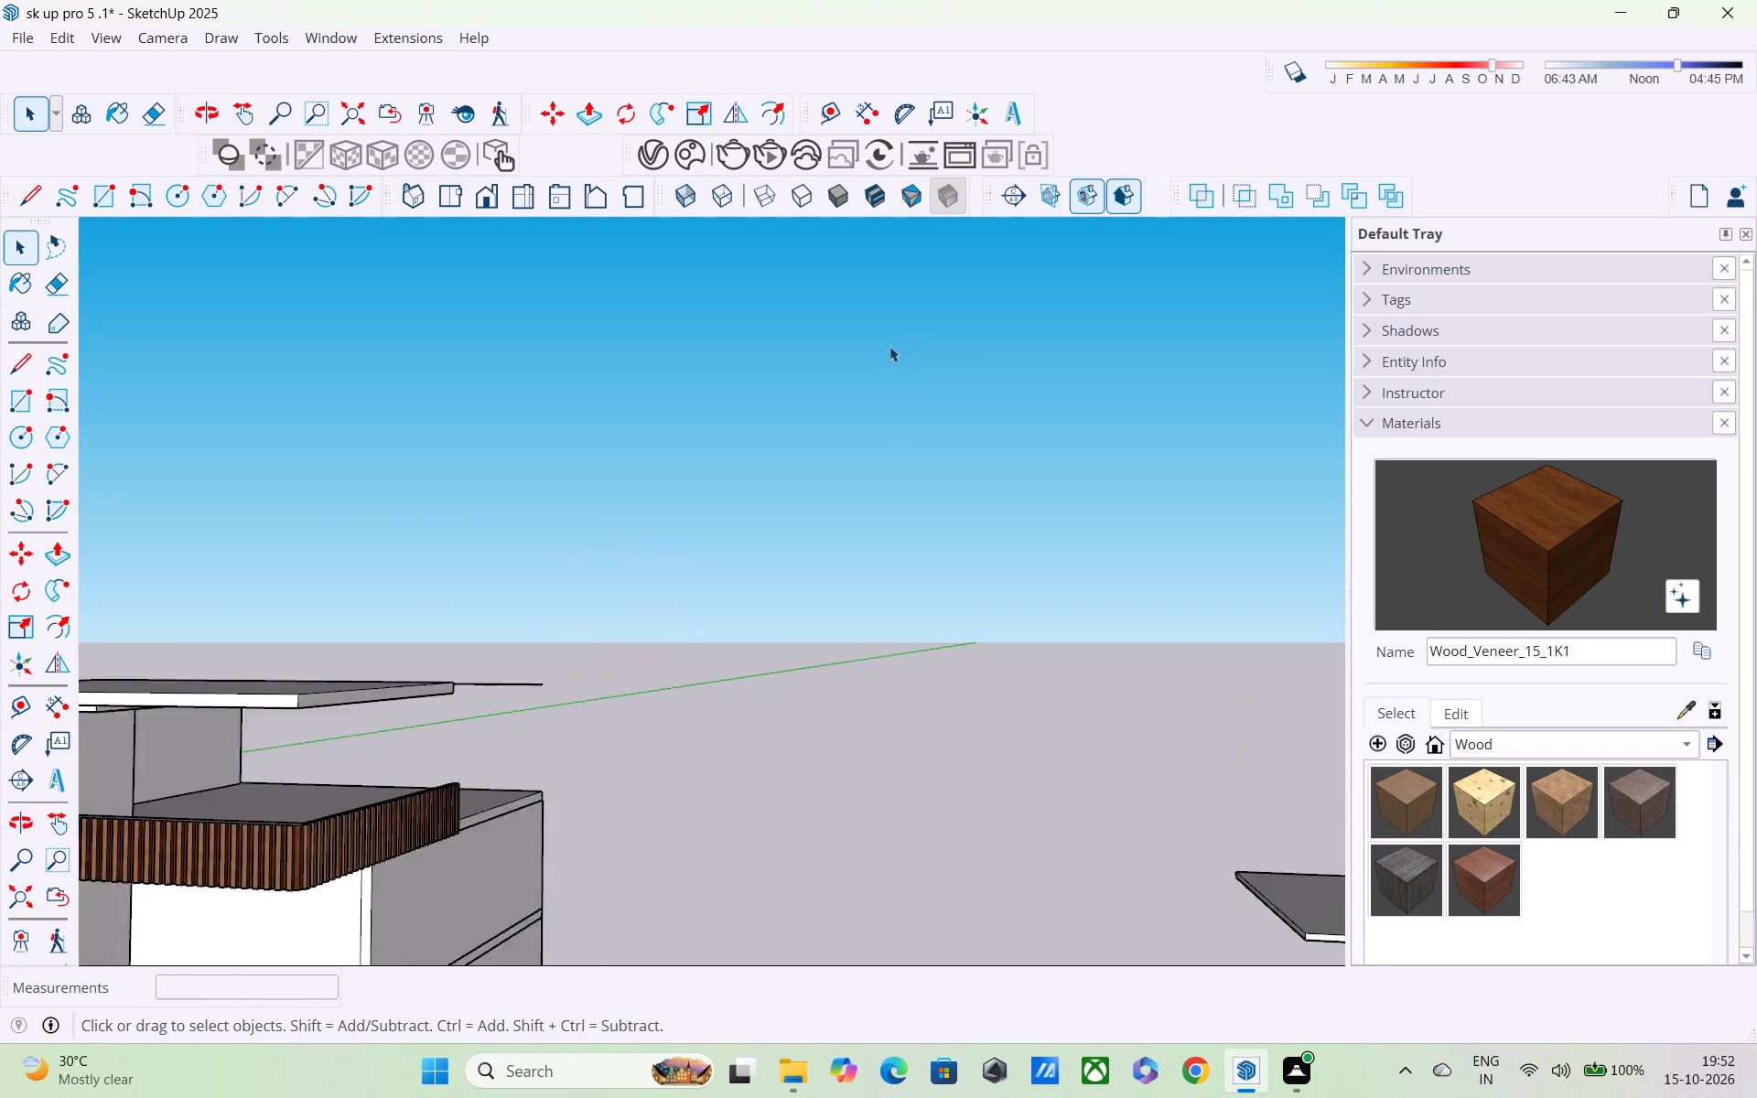
middle_click_drag(750, 468, 629, 791)
scroll(577, 779, "up", 1)
left_click(416, 666)
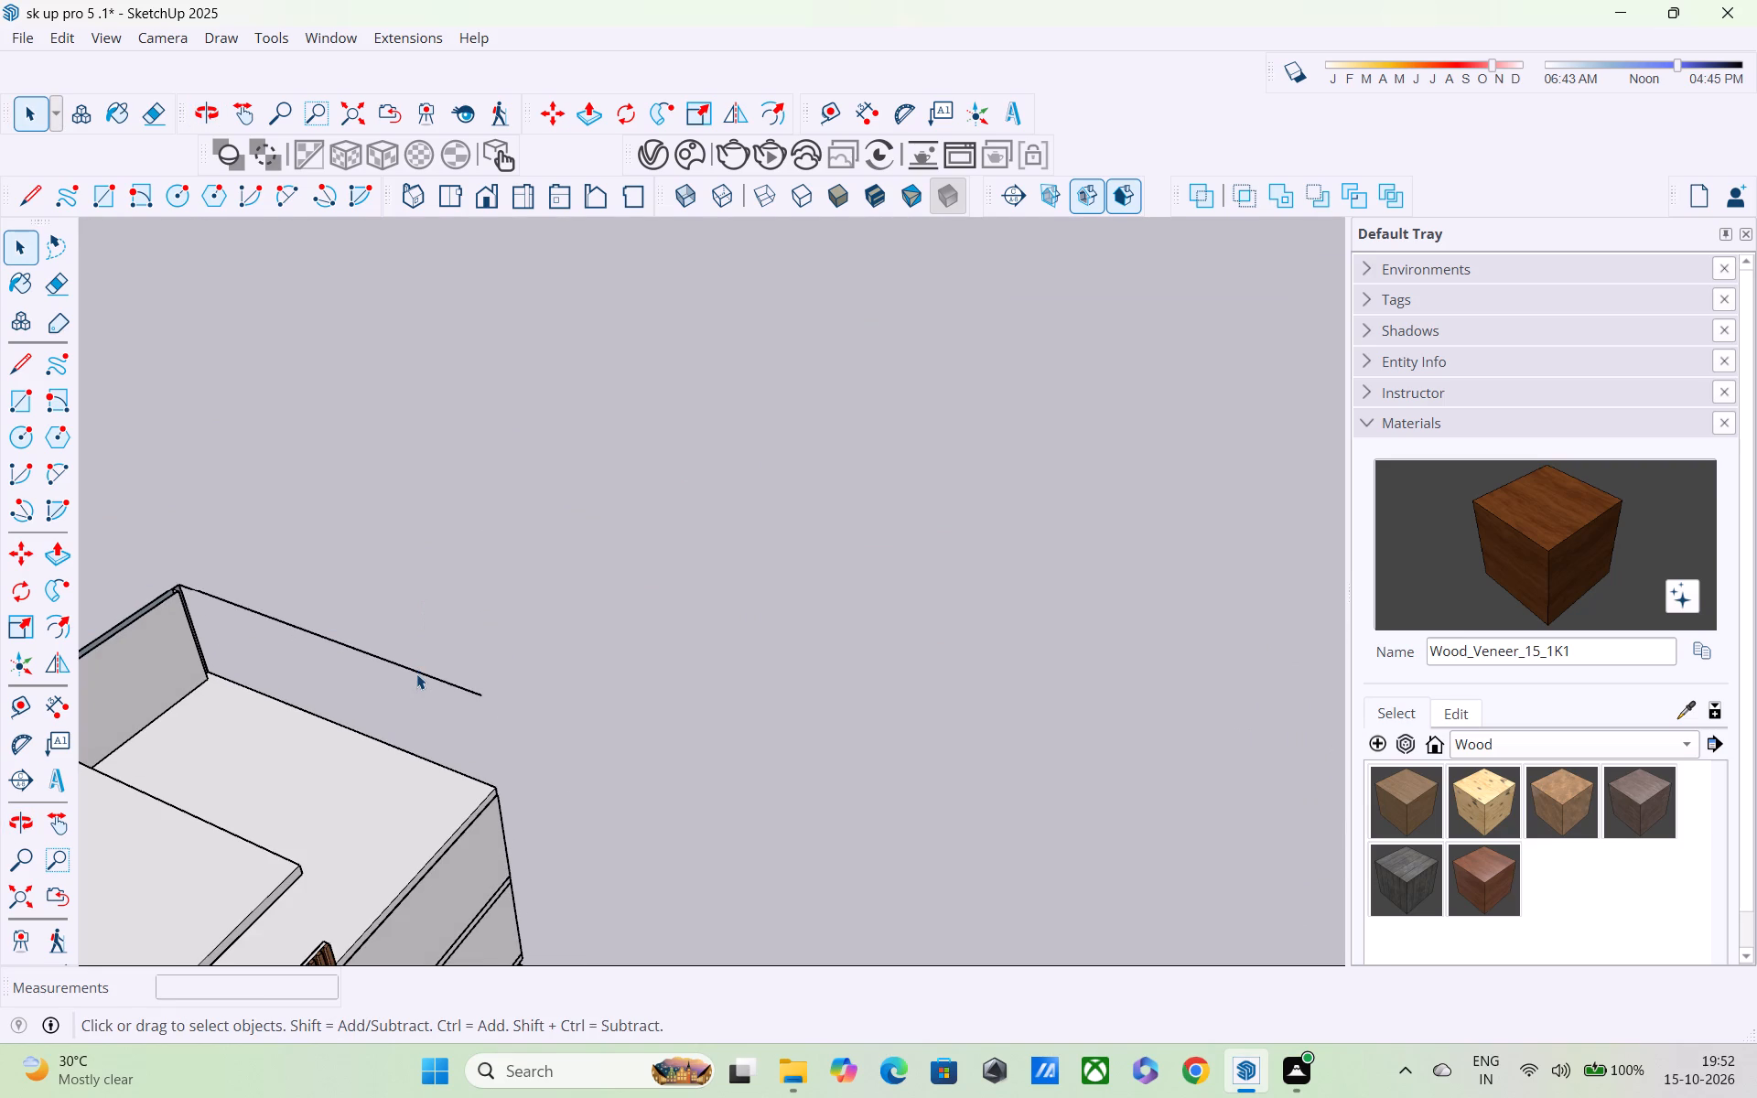
left_click(416, 673)
middle_click_drag(436, 694, 333, 583)
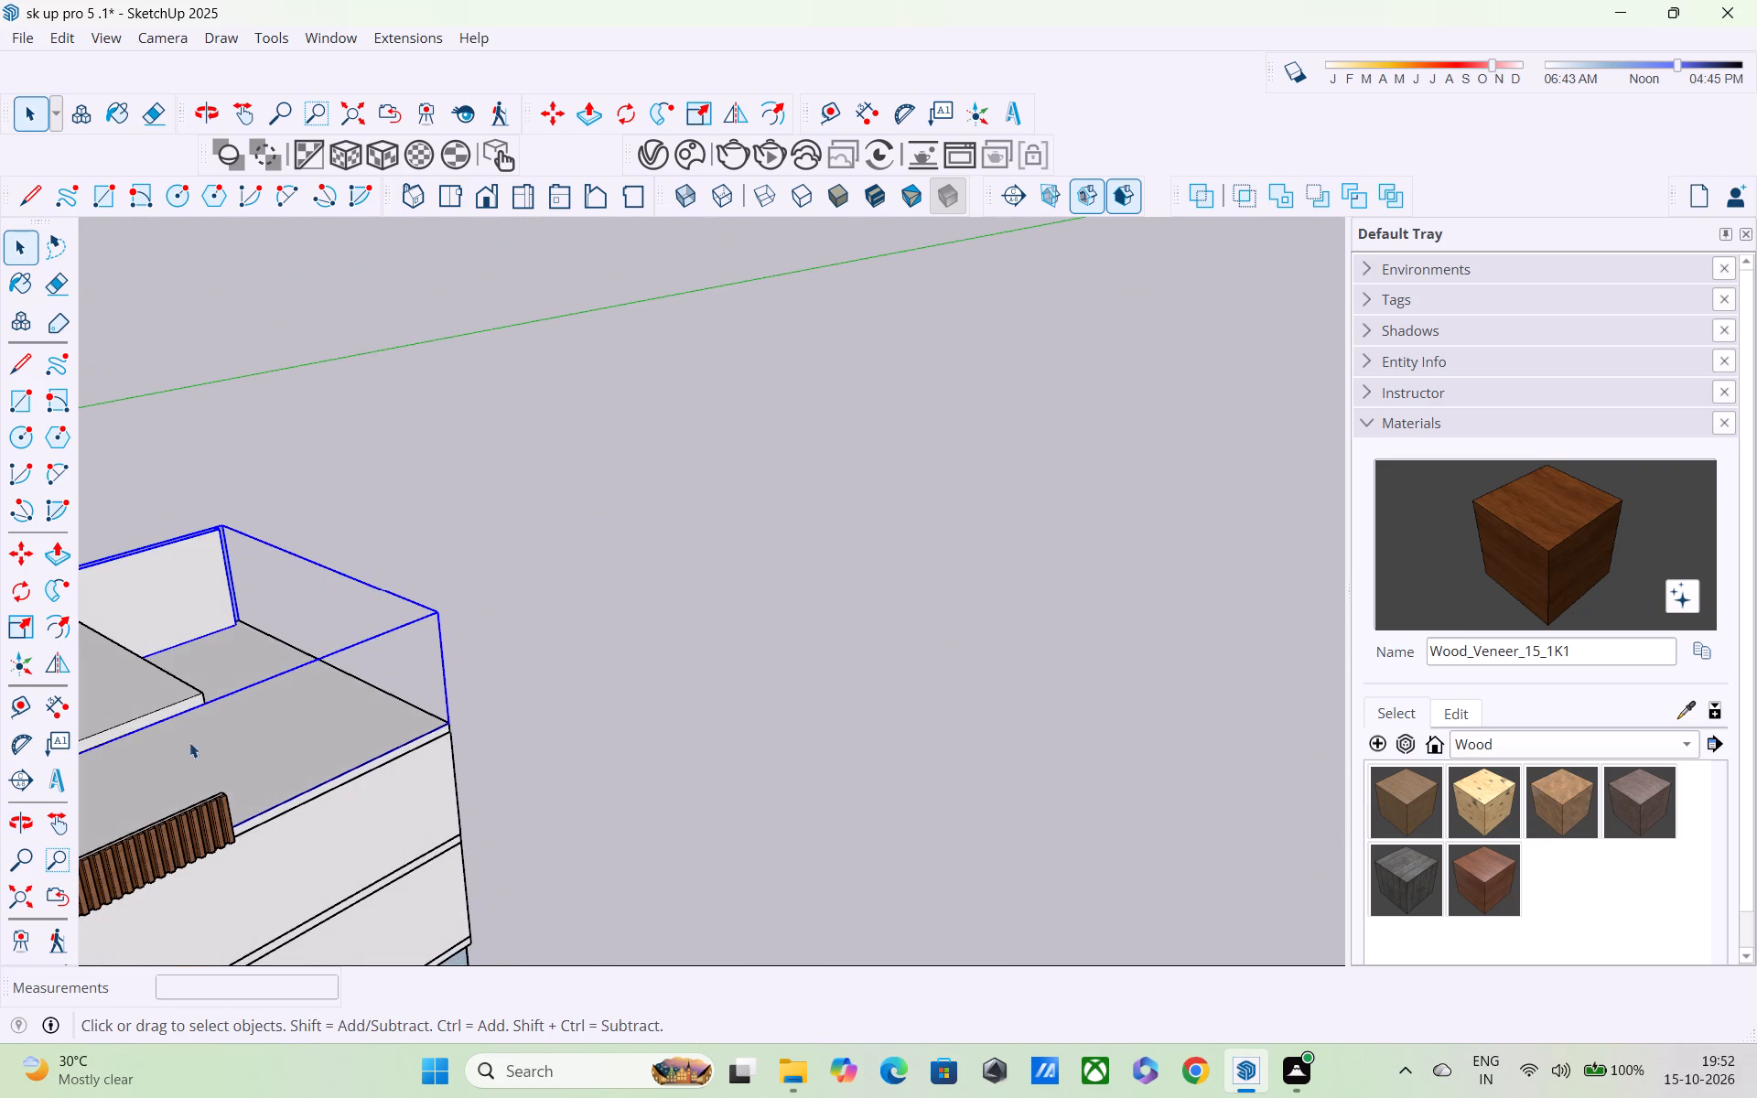
double_click(131, 699)
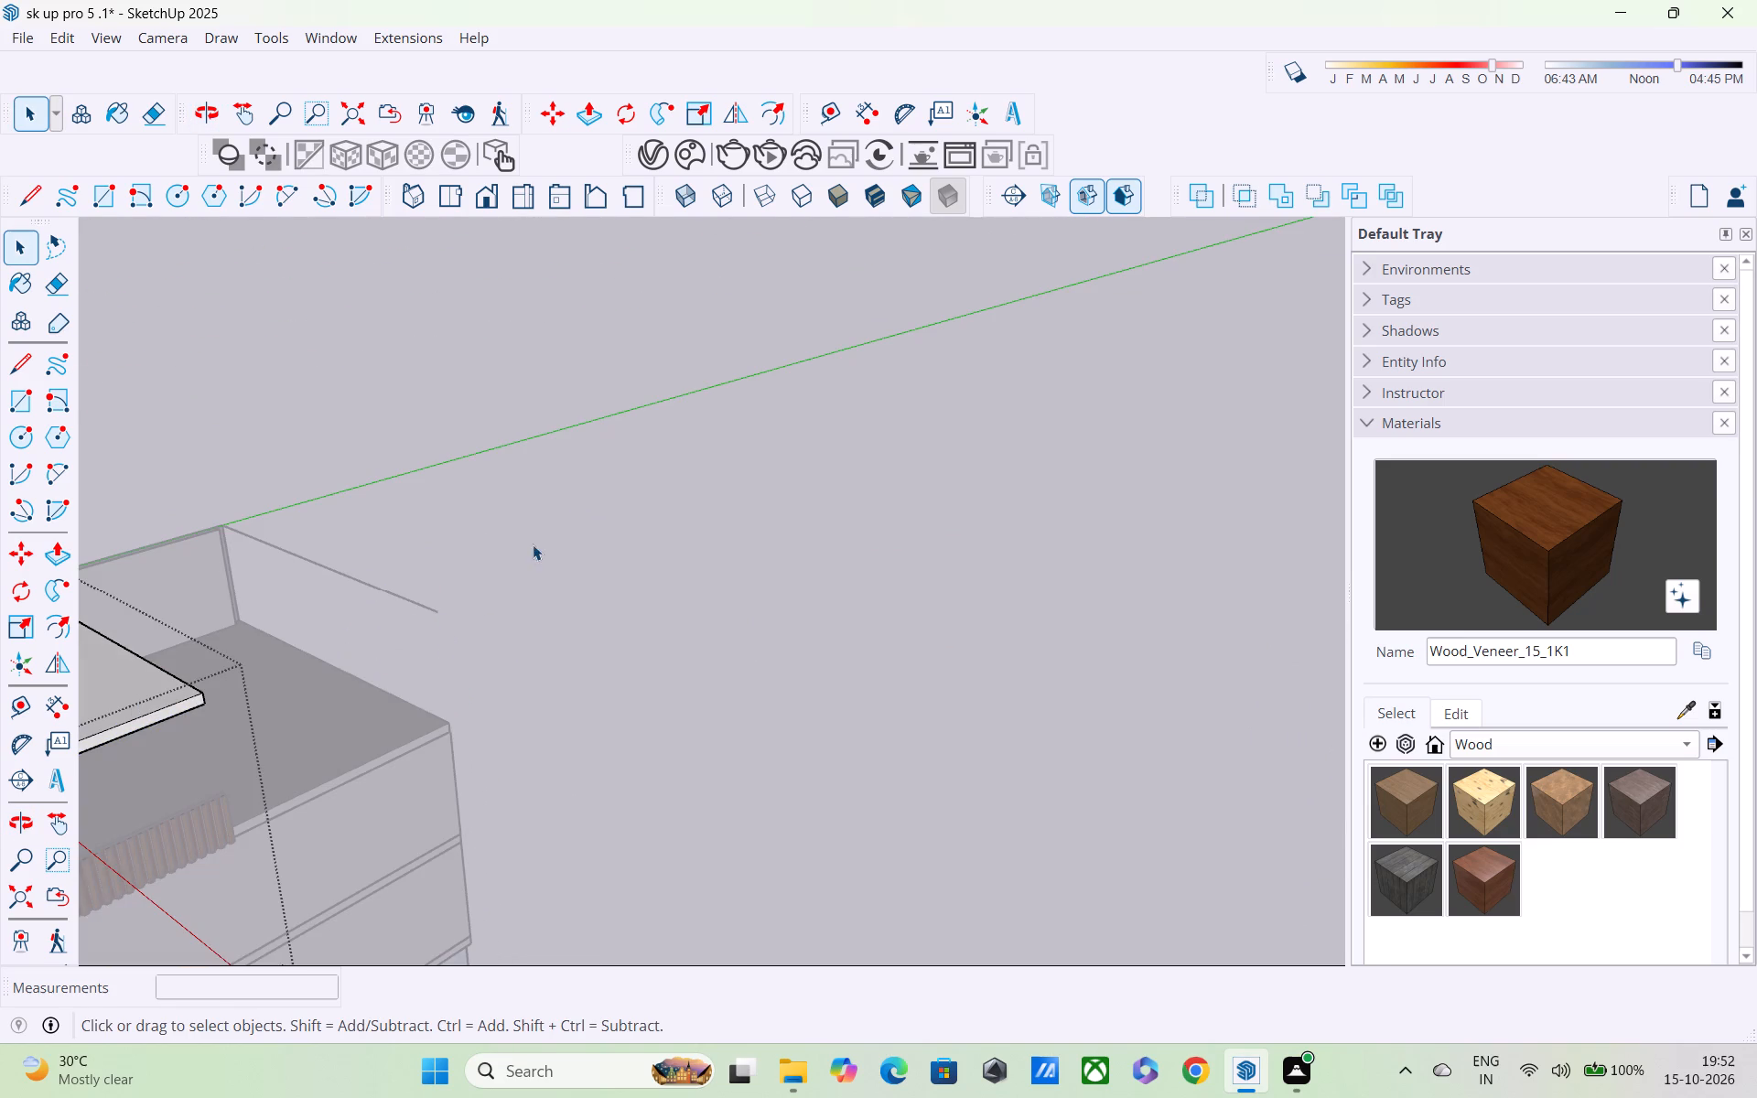
left_click(533, 544)
left_click(425, 605)
scroll(423, 606, "down", 3)
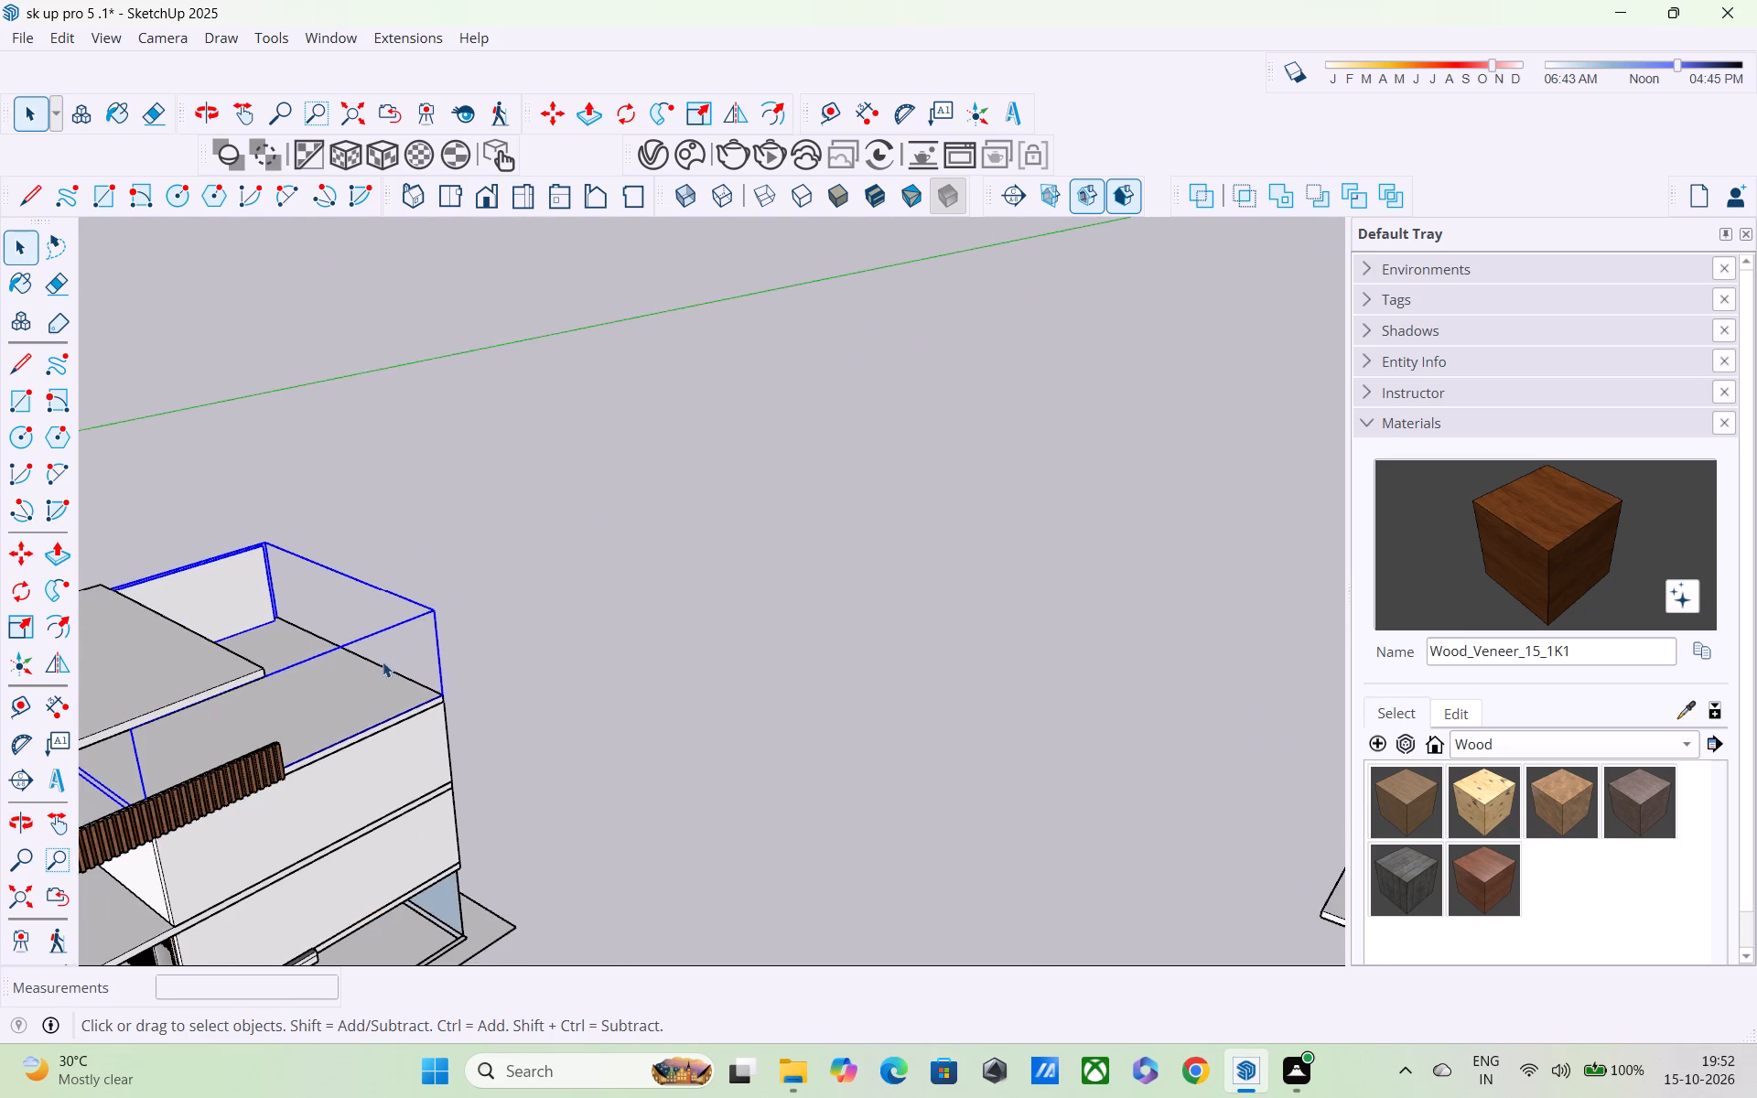
middle_click_drag(383, 662, 494, 596)
scroll(494, 596, "down", 6)
middle_click_drag(462, 651, 653, 692)
scroll(653, 692, "up", 1)
left_click(620, 517)
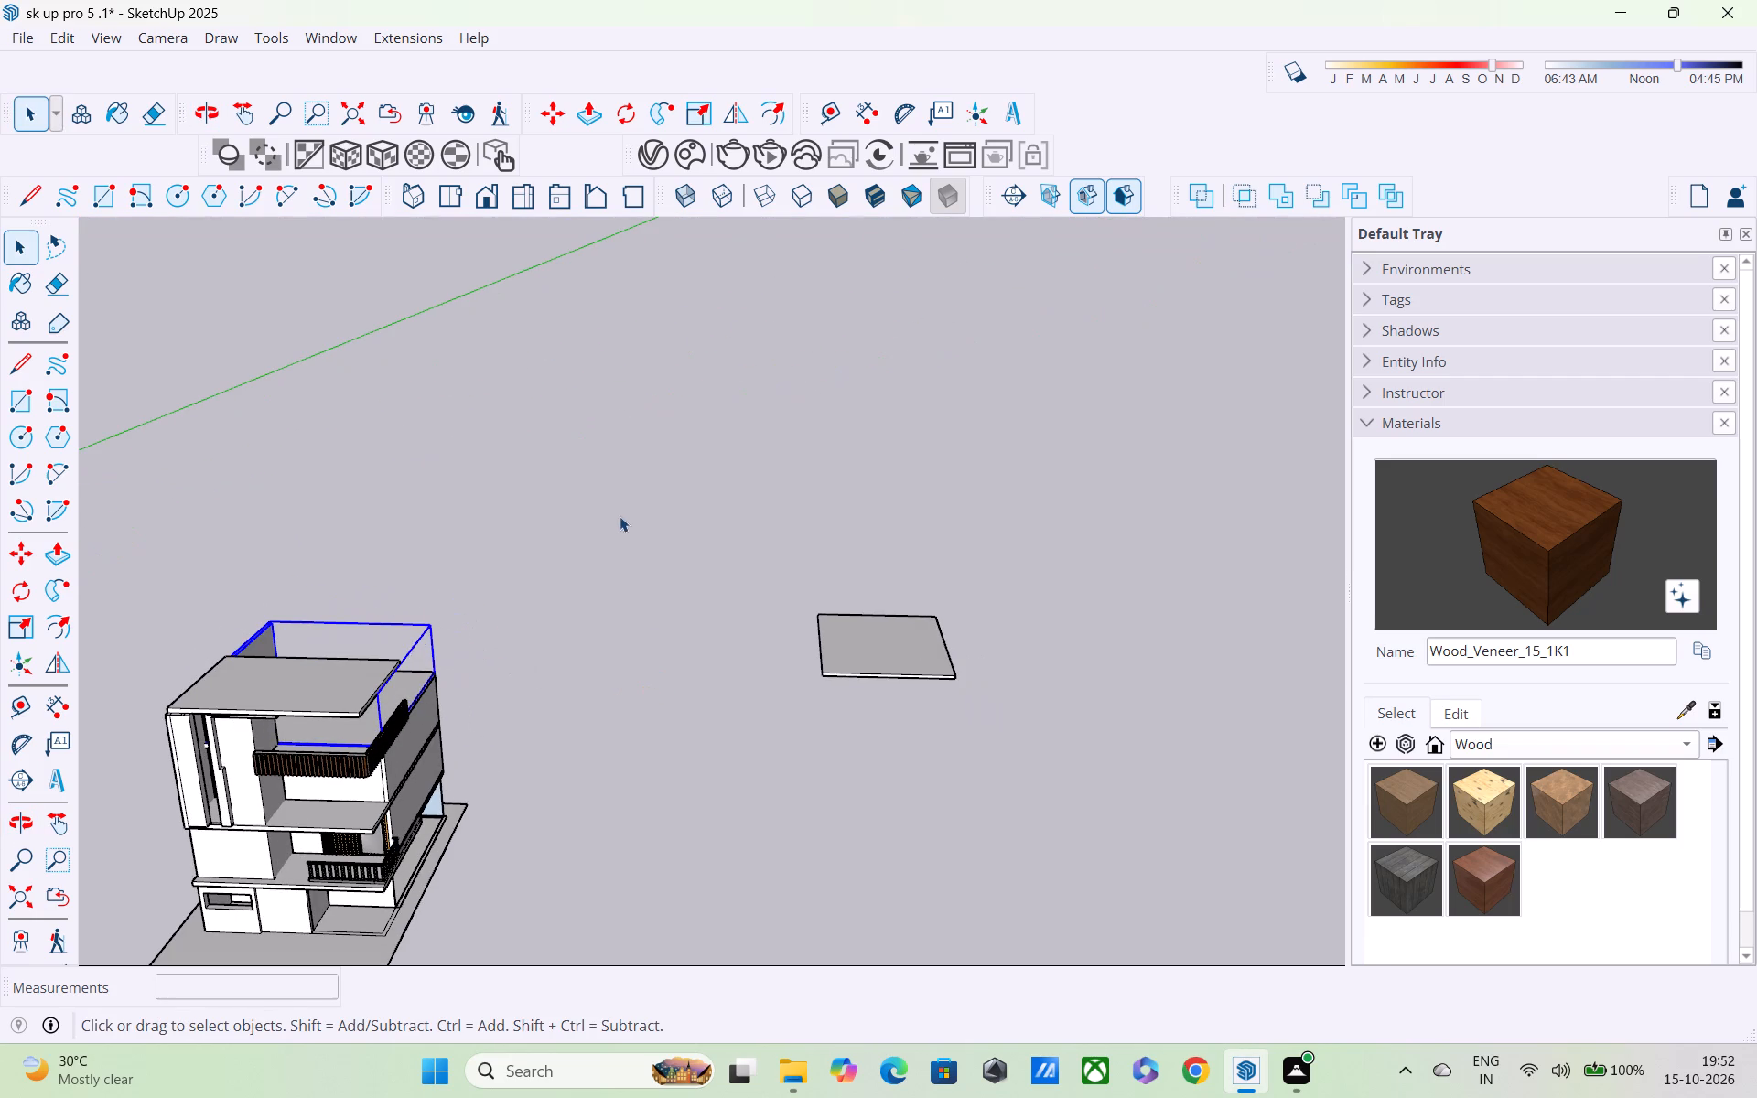
scroll(383, 601, "up", 2)
key("e")
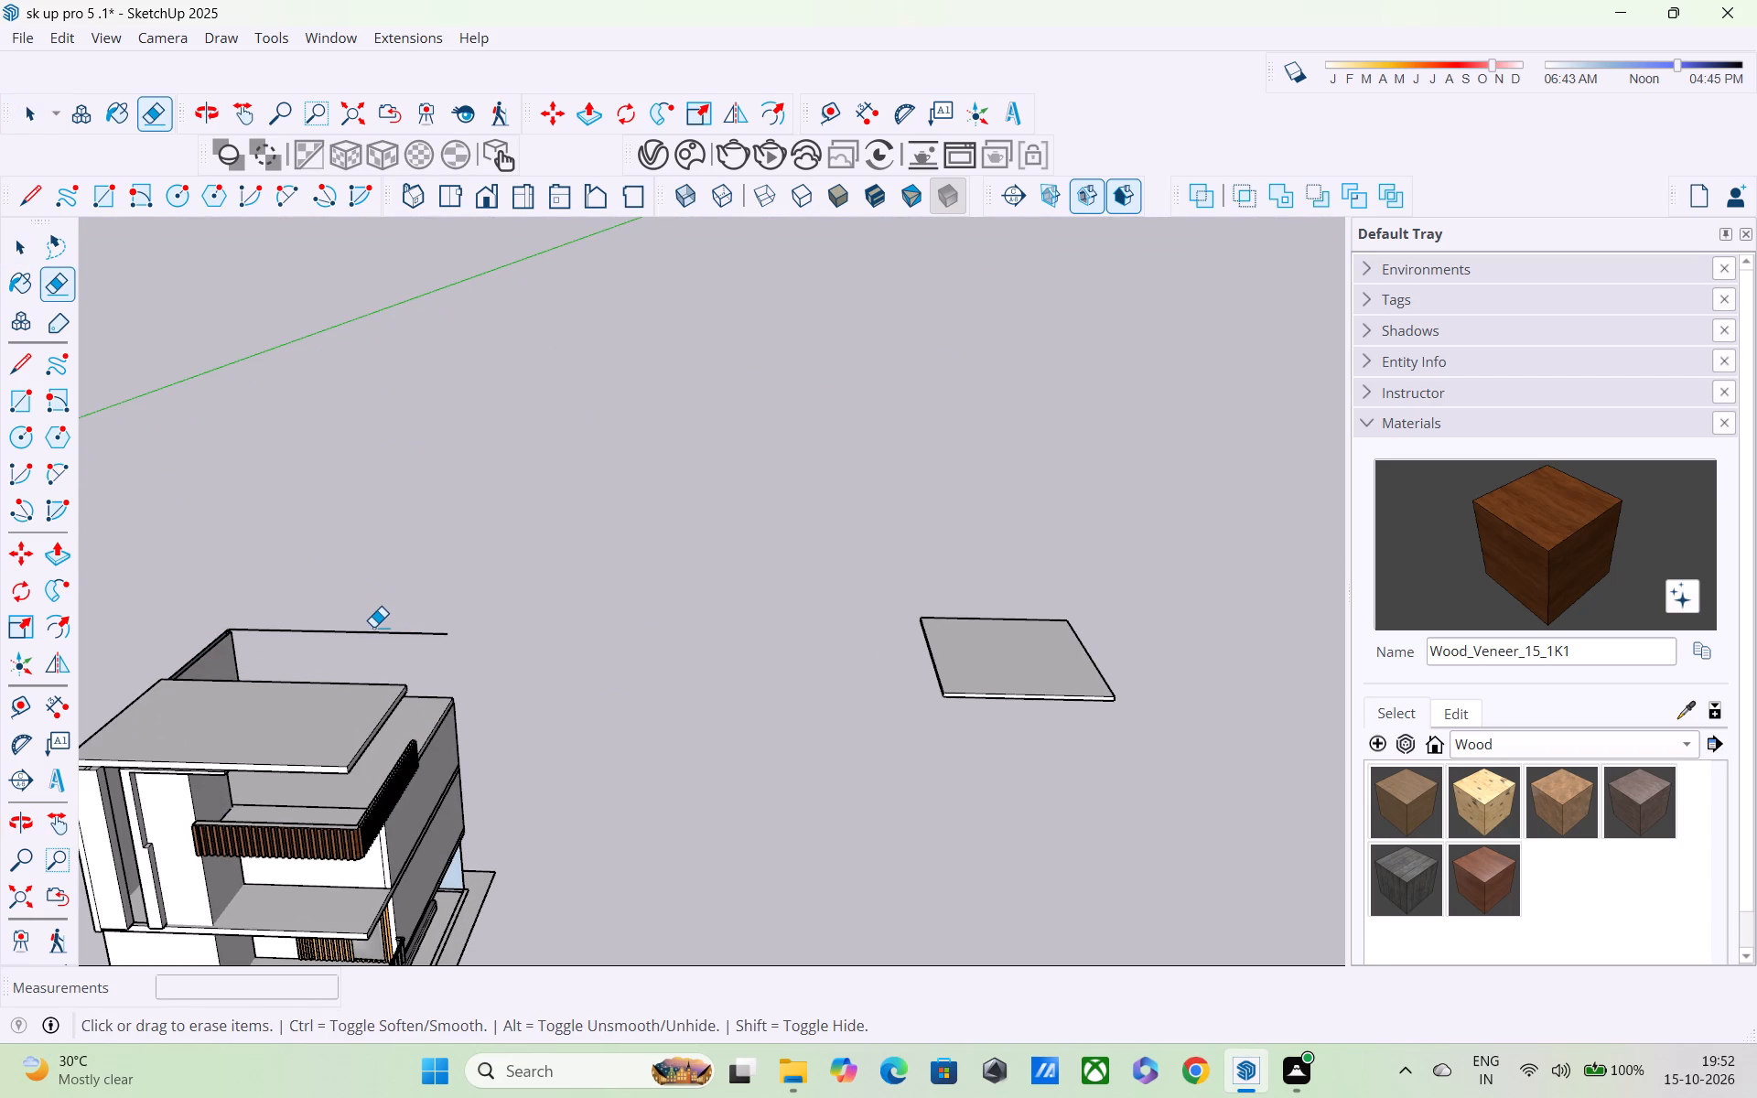
left_click(373, 630)
Examine the whole house from all sides and above to check the top floor after the wall removal.
scroll(373, 632, "down", 2)
middle_click_drag(384, 673, 182, 664)
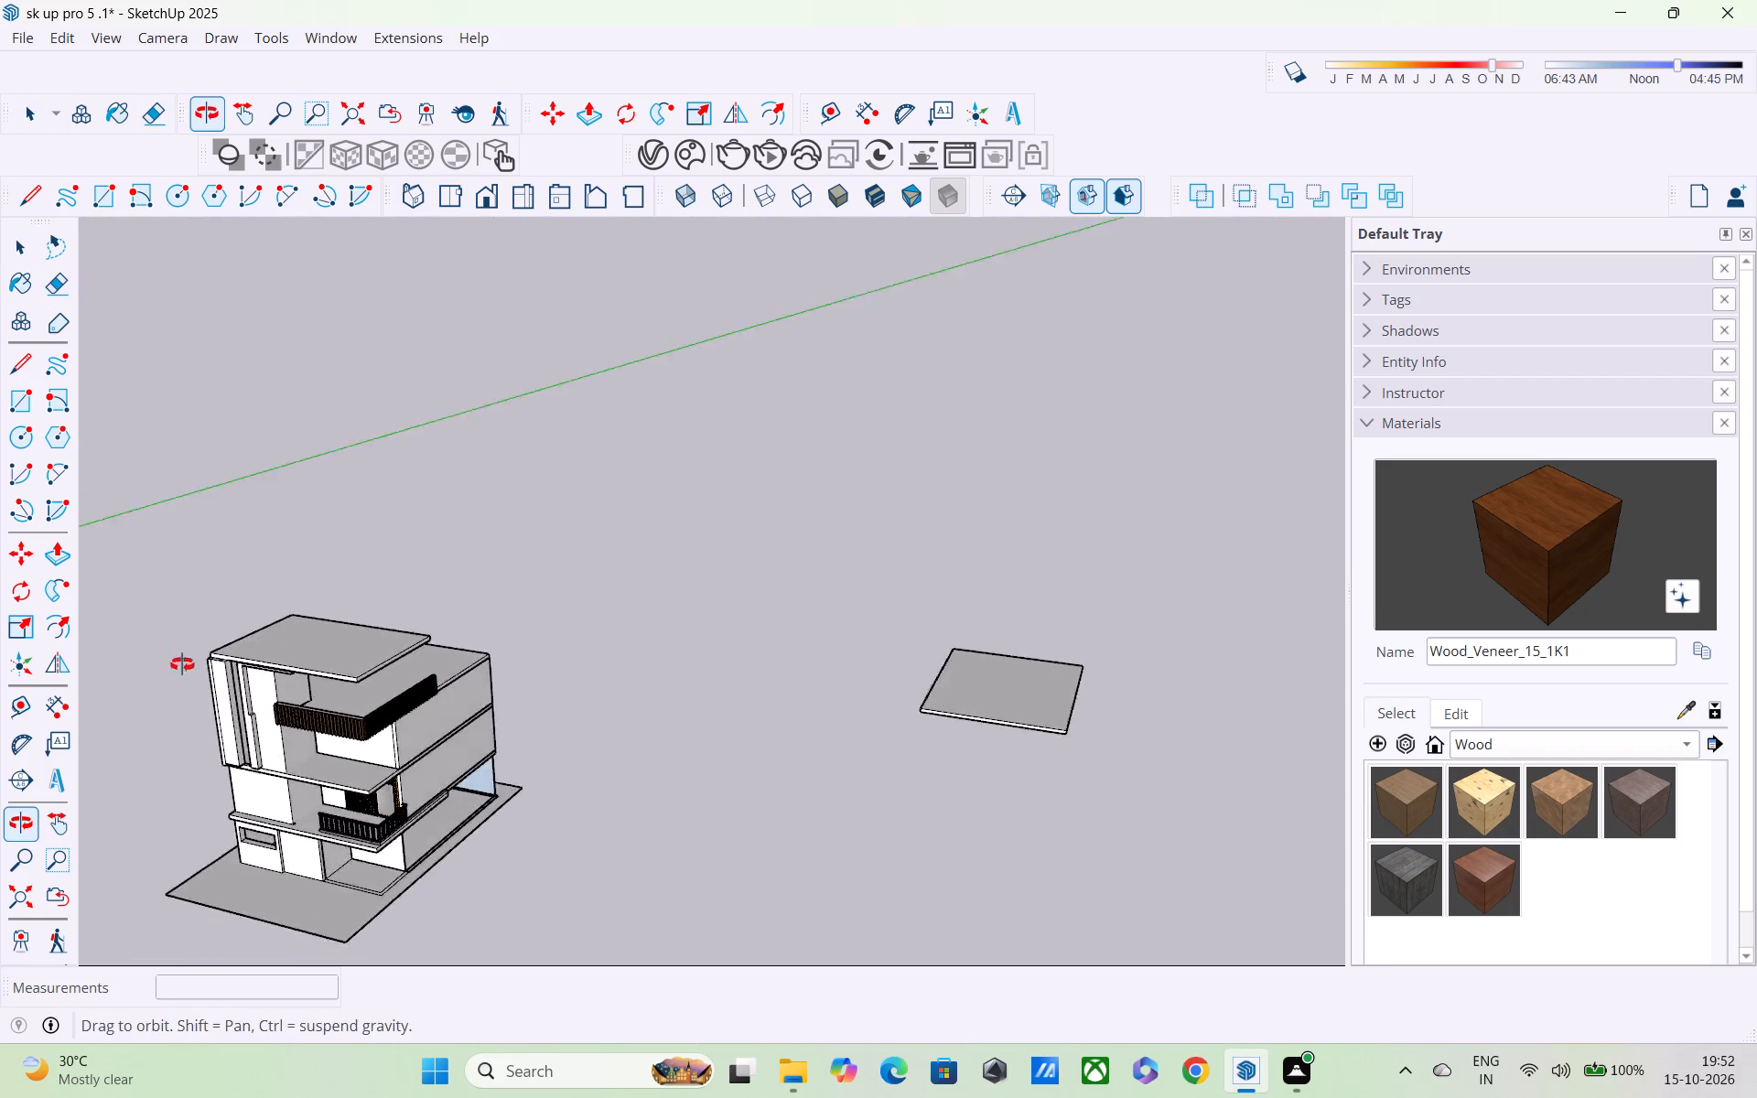
middle_click_drag(182, 664, 67, 664)
scroll(528, 587, "down", 1)
middle_click_drag(528, 587, 231, 612)
scroll(839, 391, "down", 3)
middle_click_drag(765, 450, 605, 464)
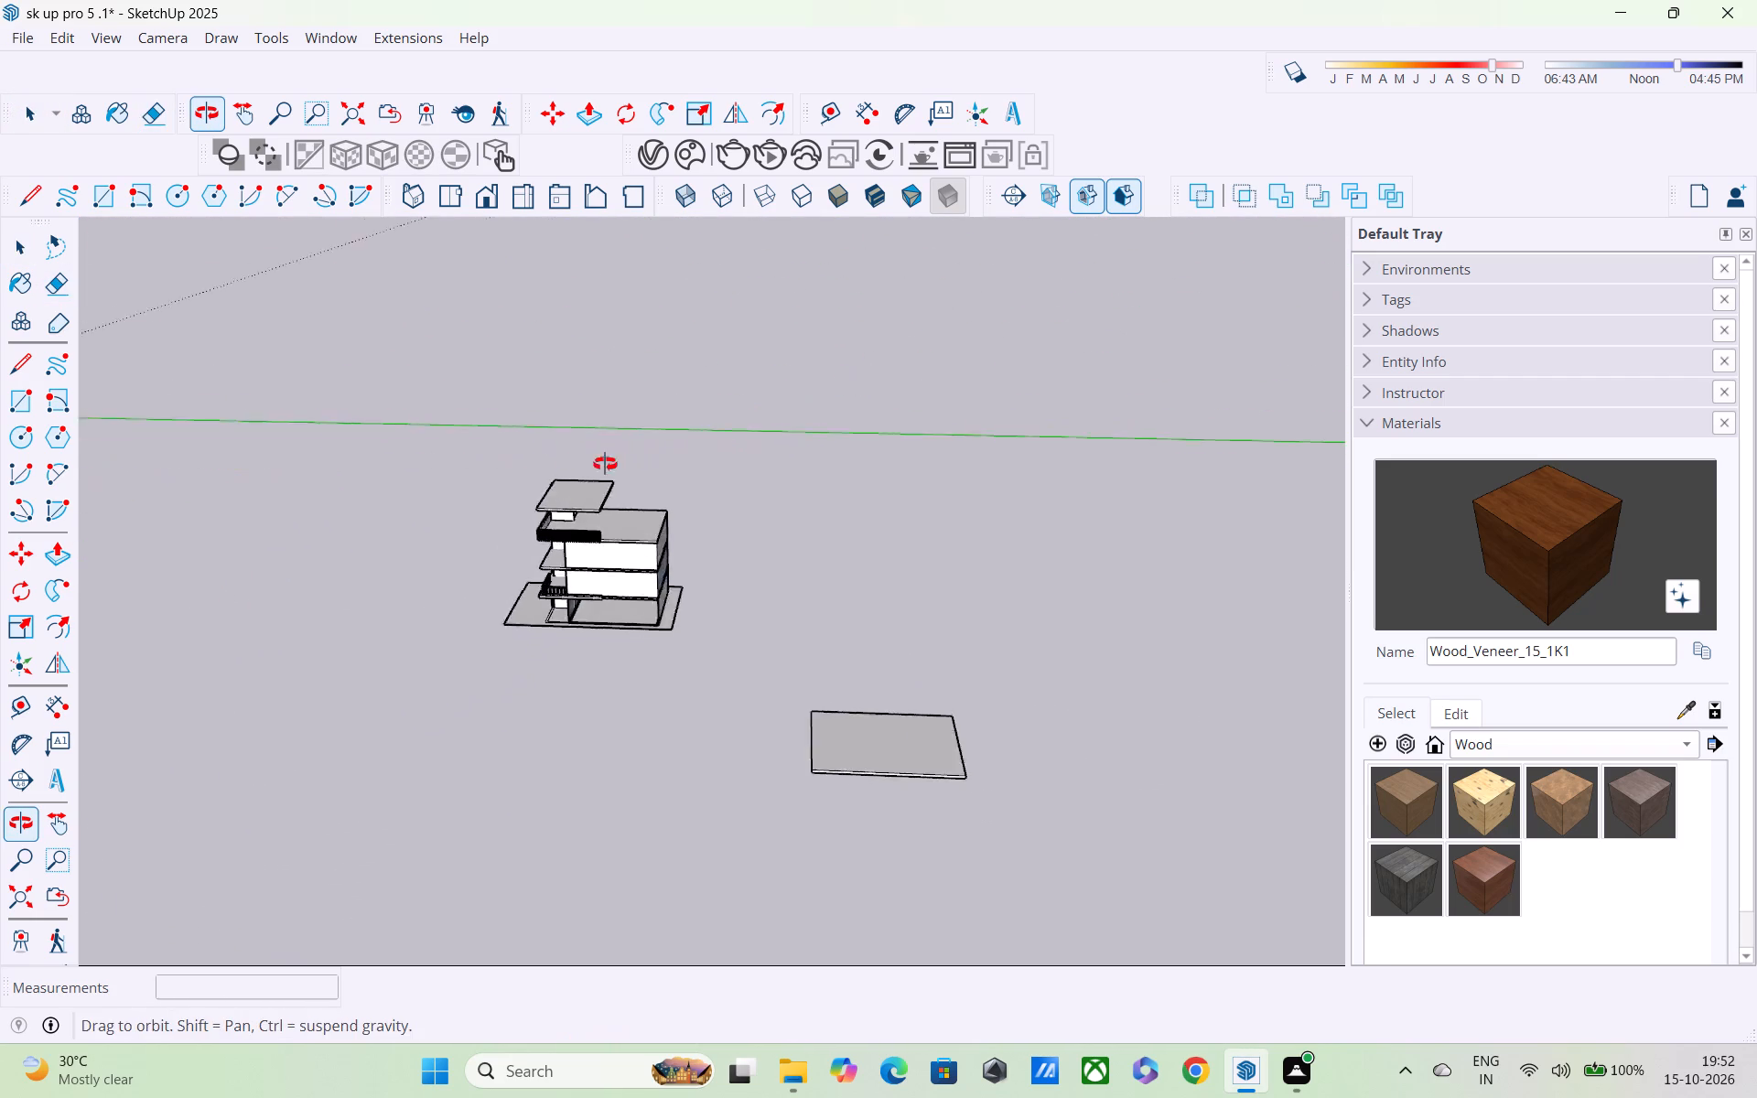
middle_click_drag(605, 464, 404, 451)
scroll(867, 467, "up", 5)
scroll(719, 483, "up", 3)
scroll(648, 530, "down", 1)
middle_click_drag(790, 530, 888, 534)
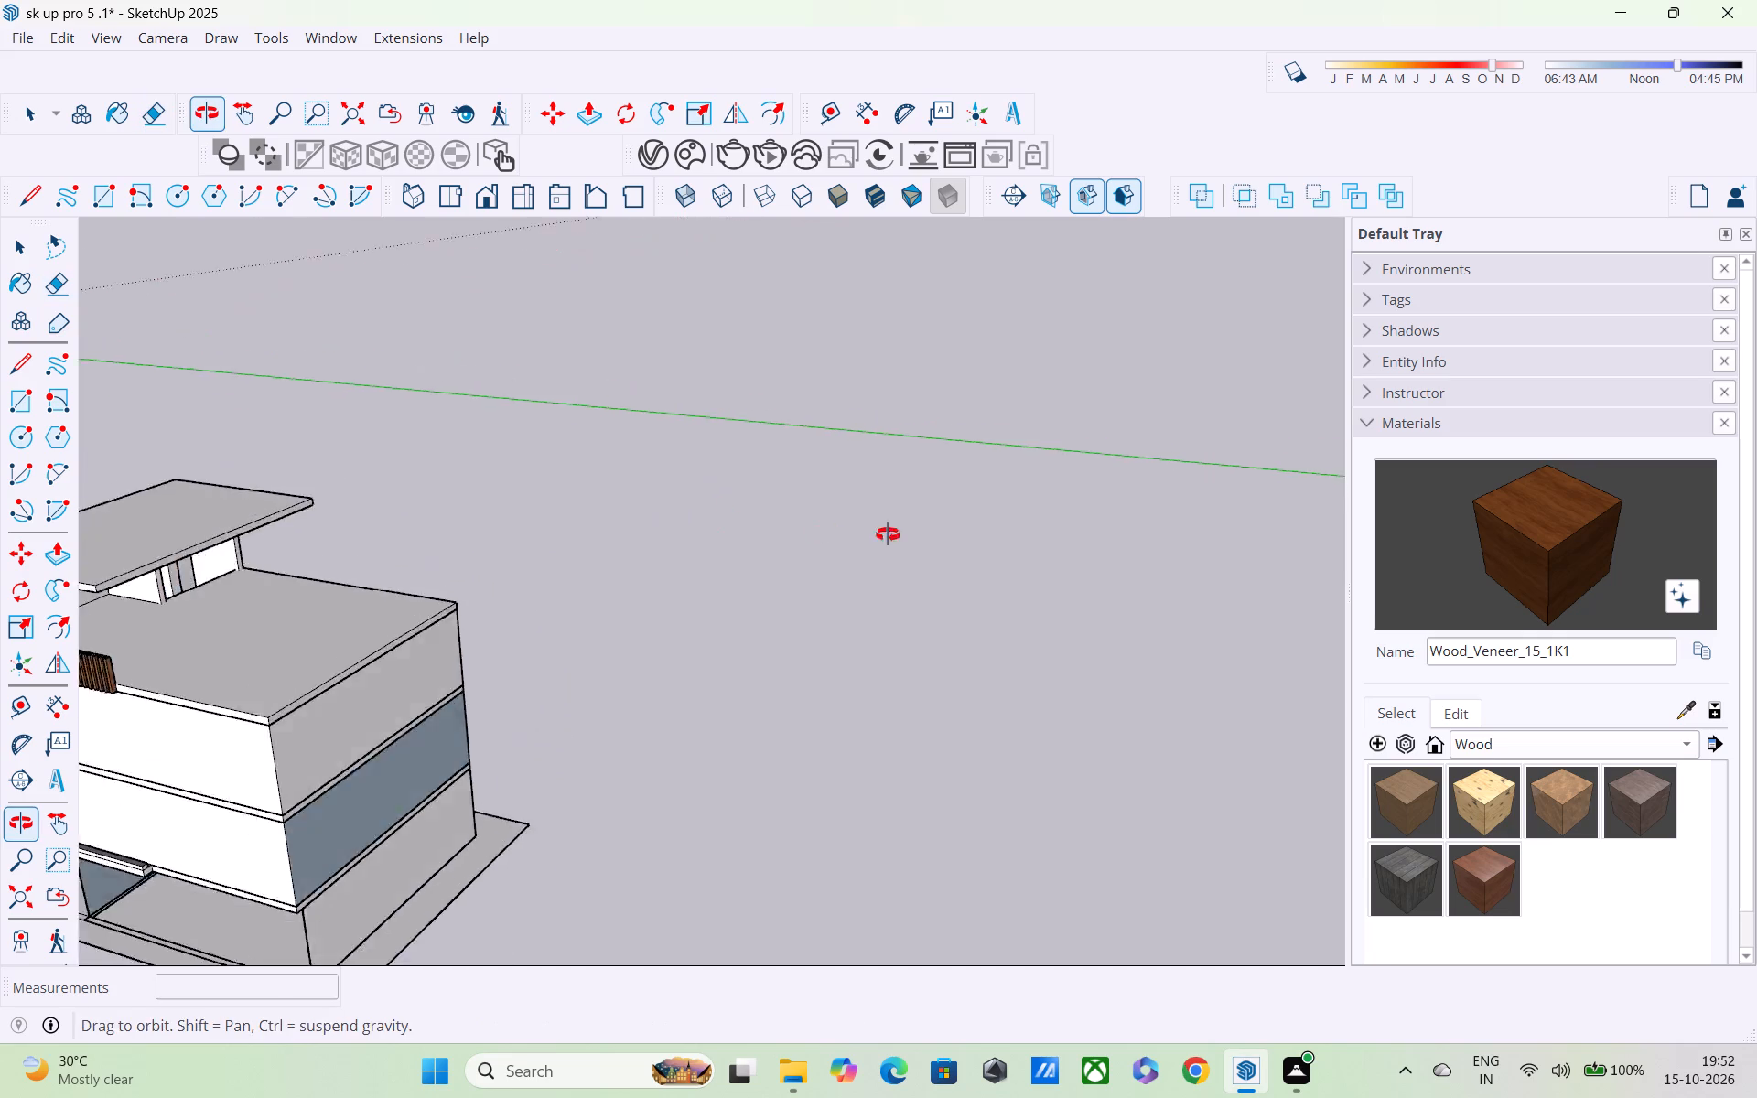
middle_click_drag(888, 534, 1270, 468)
scroll(1275, 457, "up", 1)
scroll(1224, 496, "down", 5)
scroll(808, 677, "up", 1)
middle_click_drag(808, 677, 1326, 688)
middle_click_drag(728, 644, 865, 672)
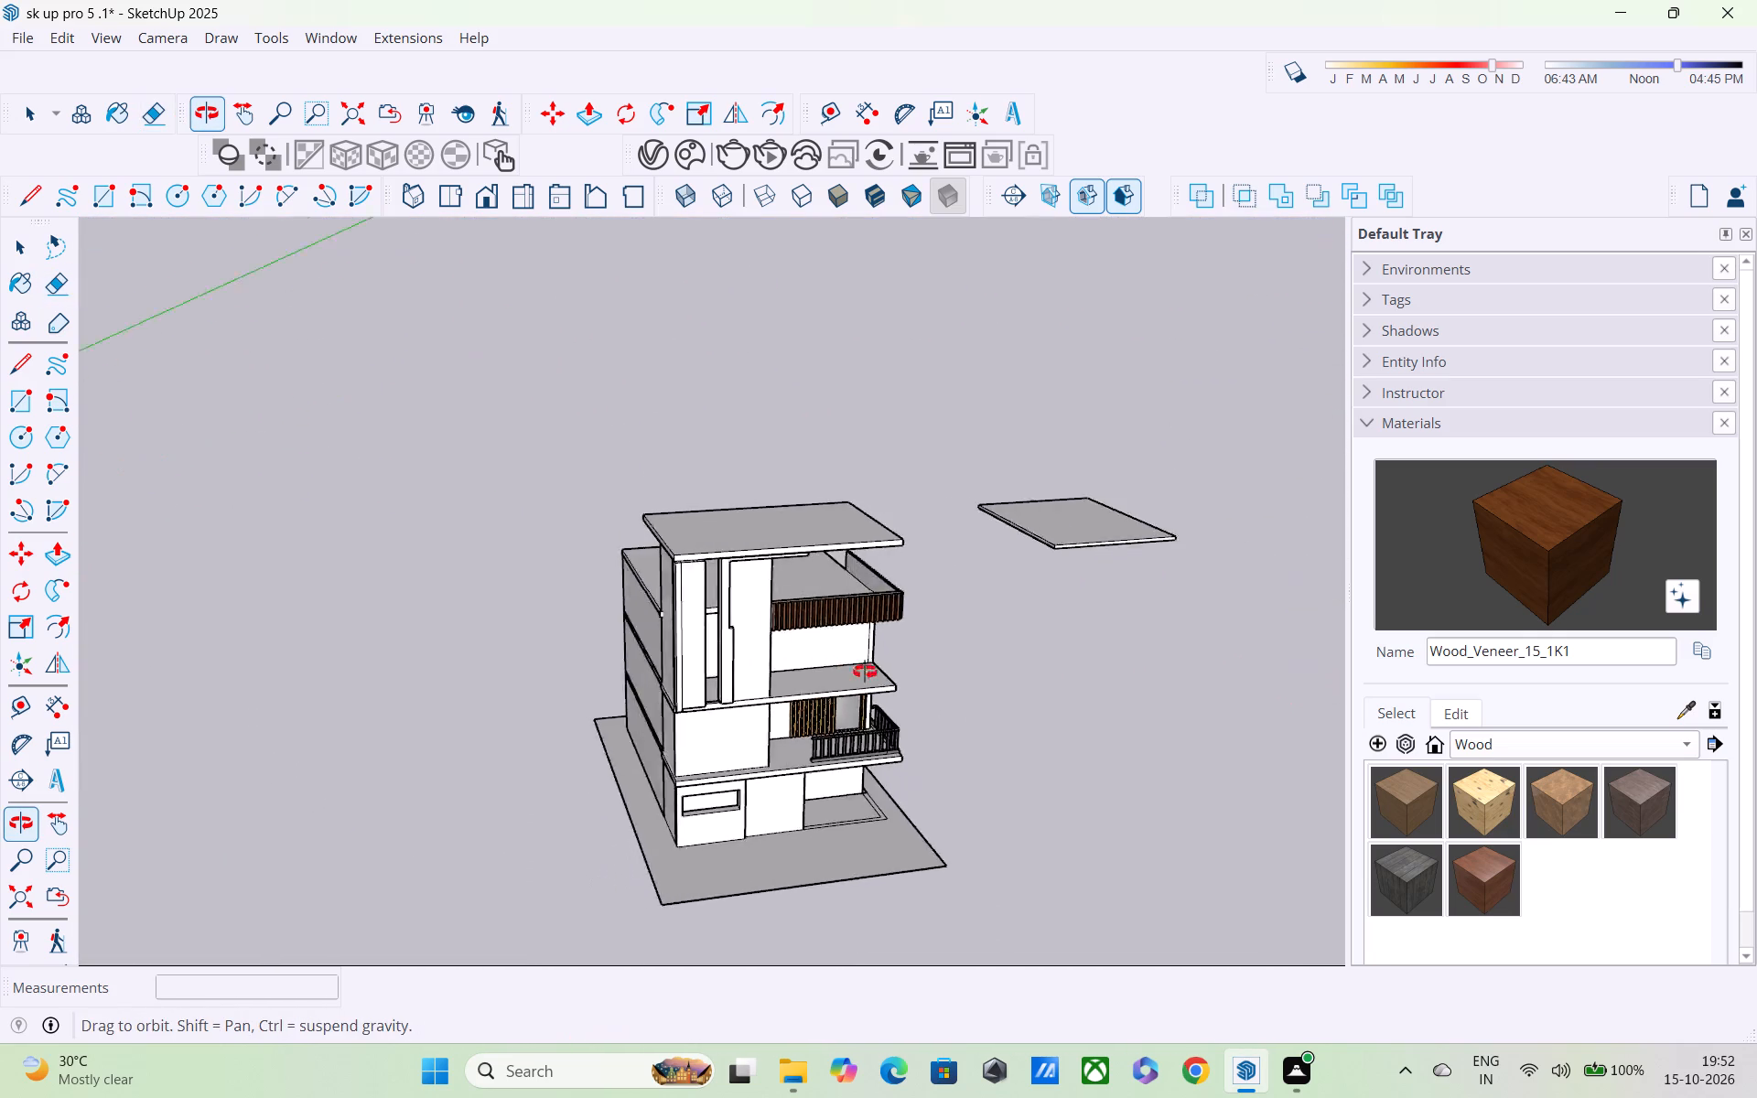
middle_click_drag(865, 672, 1090, 617)
scroll(748, 595, "up", 6)
middle_click_drag(561, 623, 1012, 689)
scroll(166, 655, "up", 4)
scroll(624, 667, "up", 8)
scroll(658, 662, "down", 4)
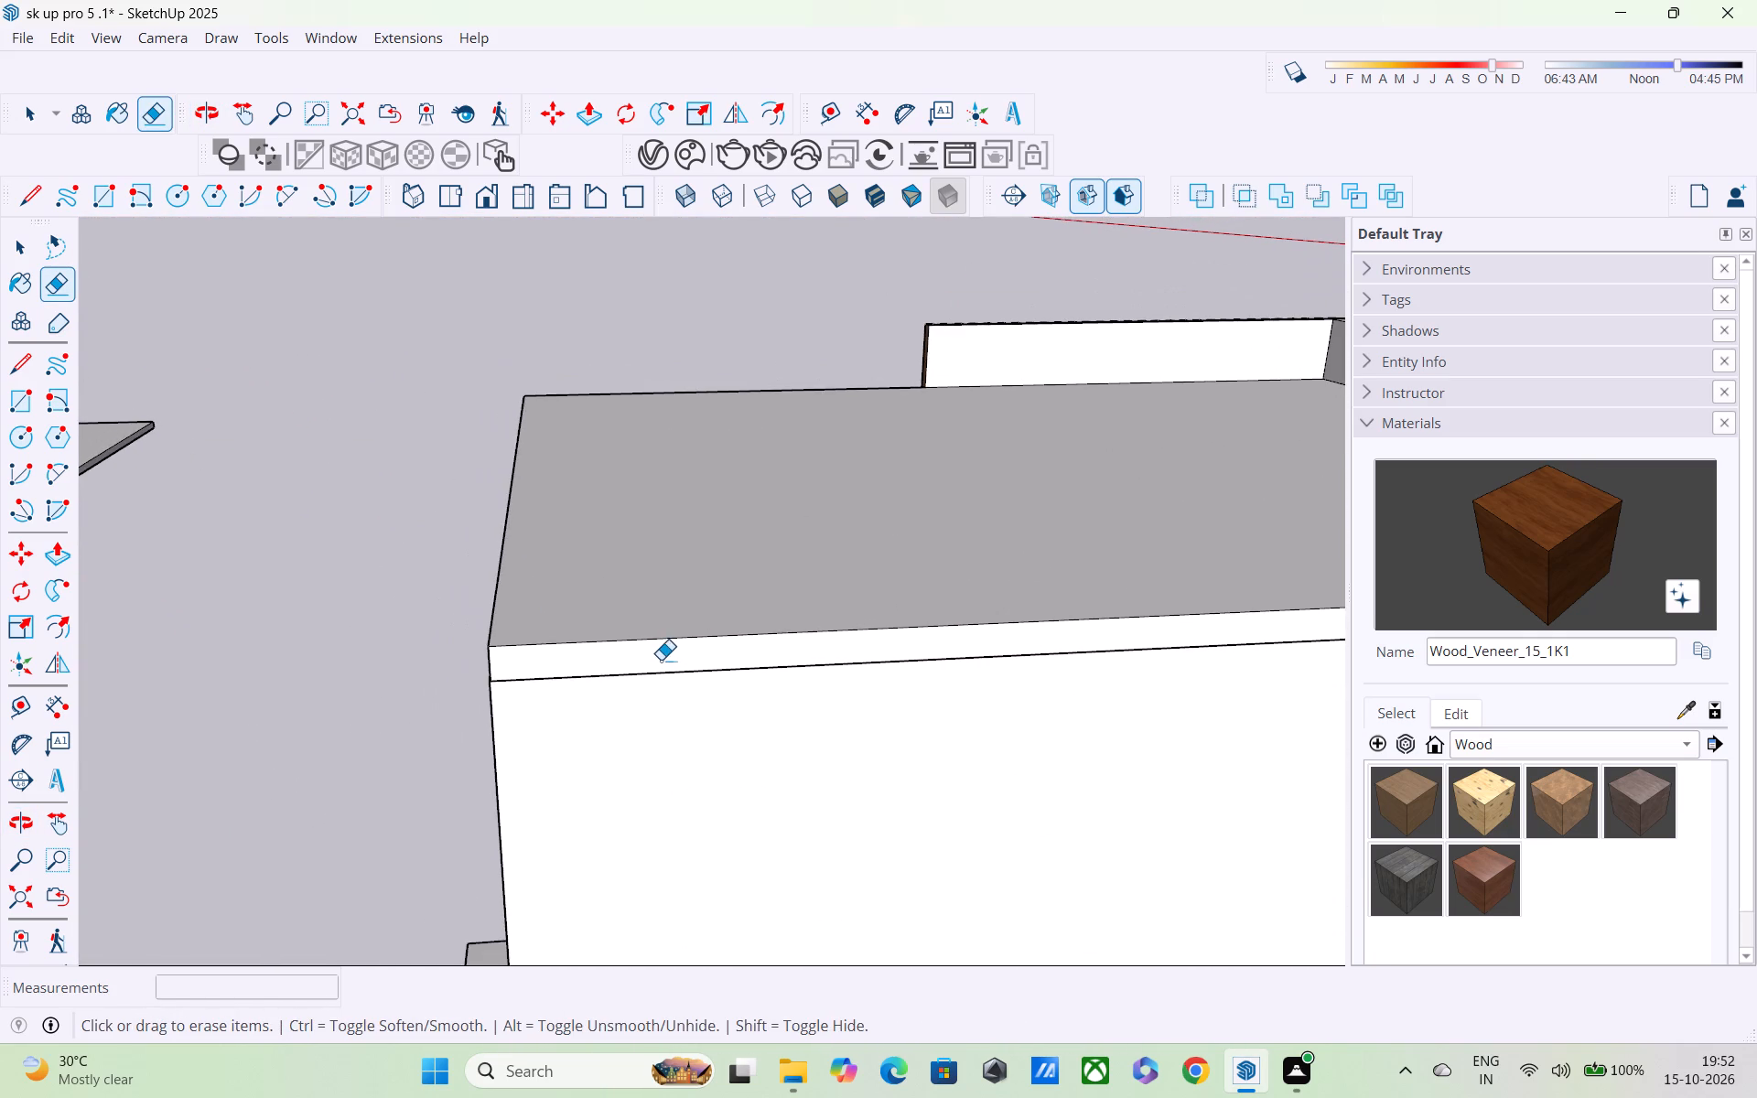
middle_click_drag(661, 660, 495, 666)
scroll(489, 660, "up", 1)
scroll(488, 648, "down", 12)
middle_click_drag(825, 713, 610, 619)
Examine the floor slab's end where it meets the side wall, the front frame and the full front elevation.
scroll(707, 634, "up", 3)
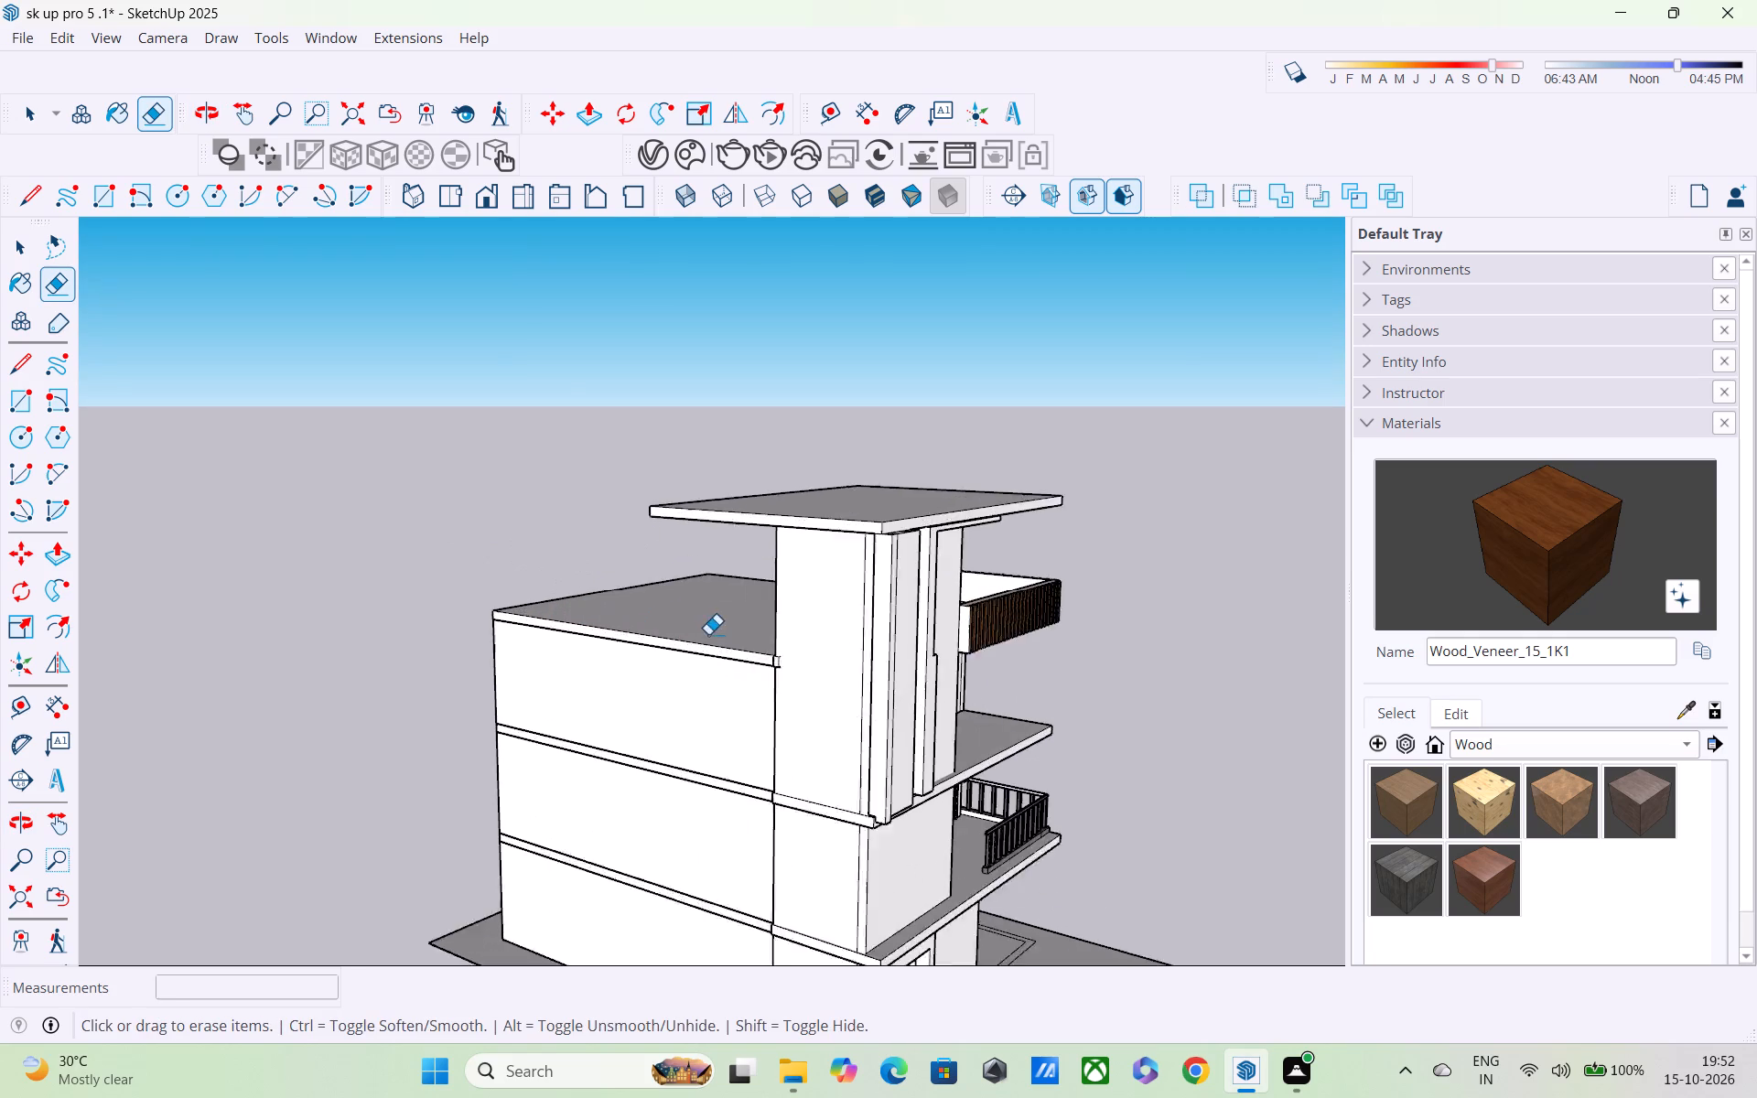
scroll(708, 634, "up", 2)
scroll(841, 712, "up", 5)
scroll(792, 650, "up", 11)
scroll(721, 619, "up", 10)
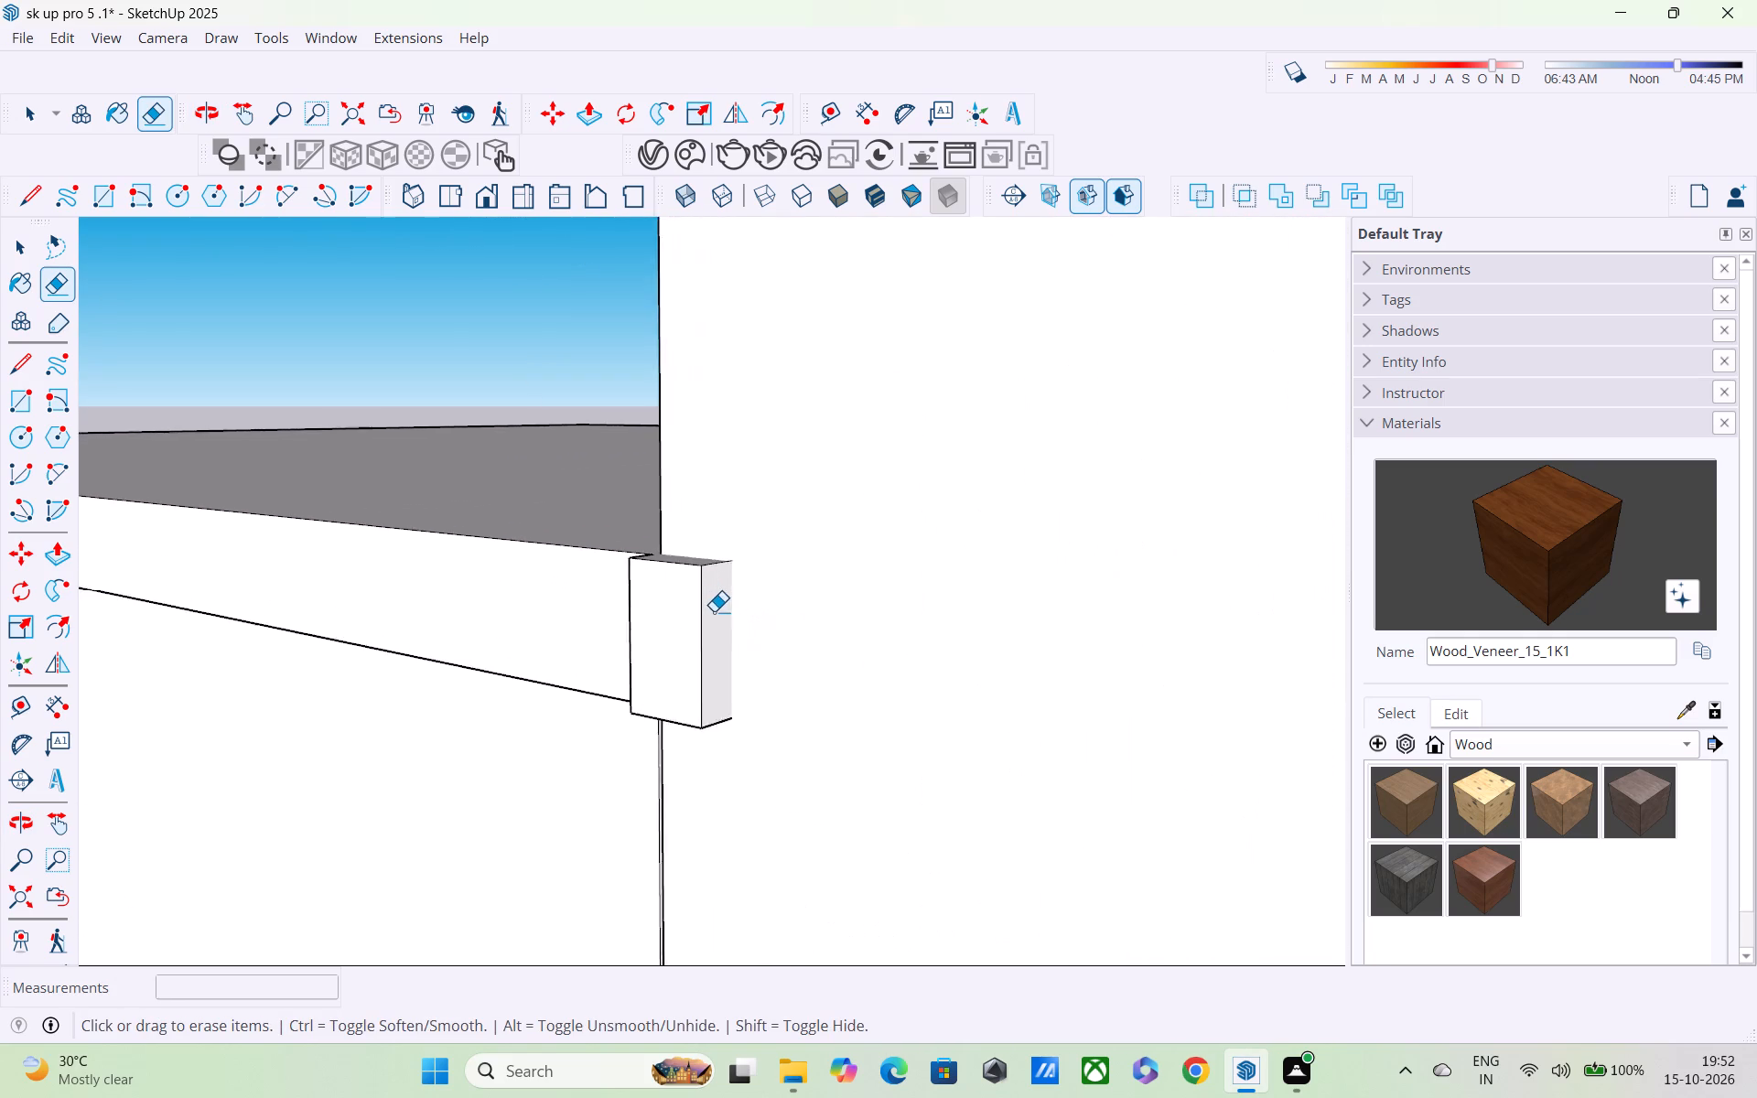
scroll(714, 613, "down", 20)
scroll(714, 613, "down", 2)
scroll(1233, 624, "down", 1)
middle_click_drag(1232, 626, 831, 620)
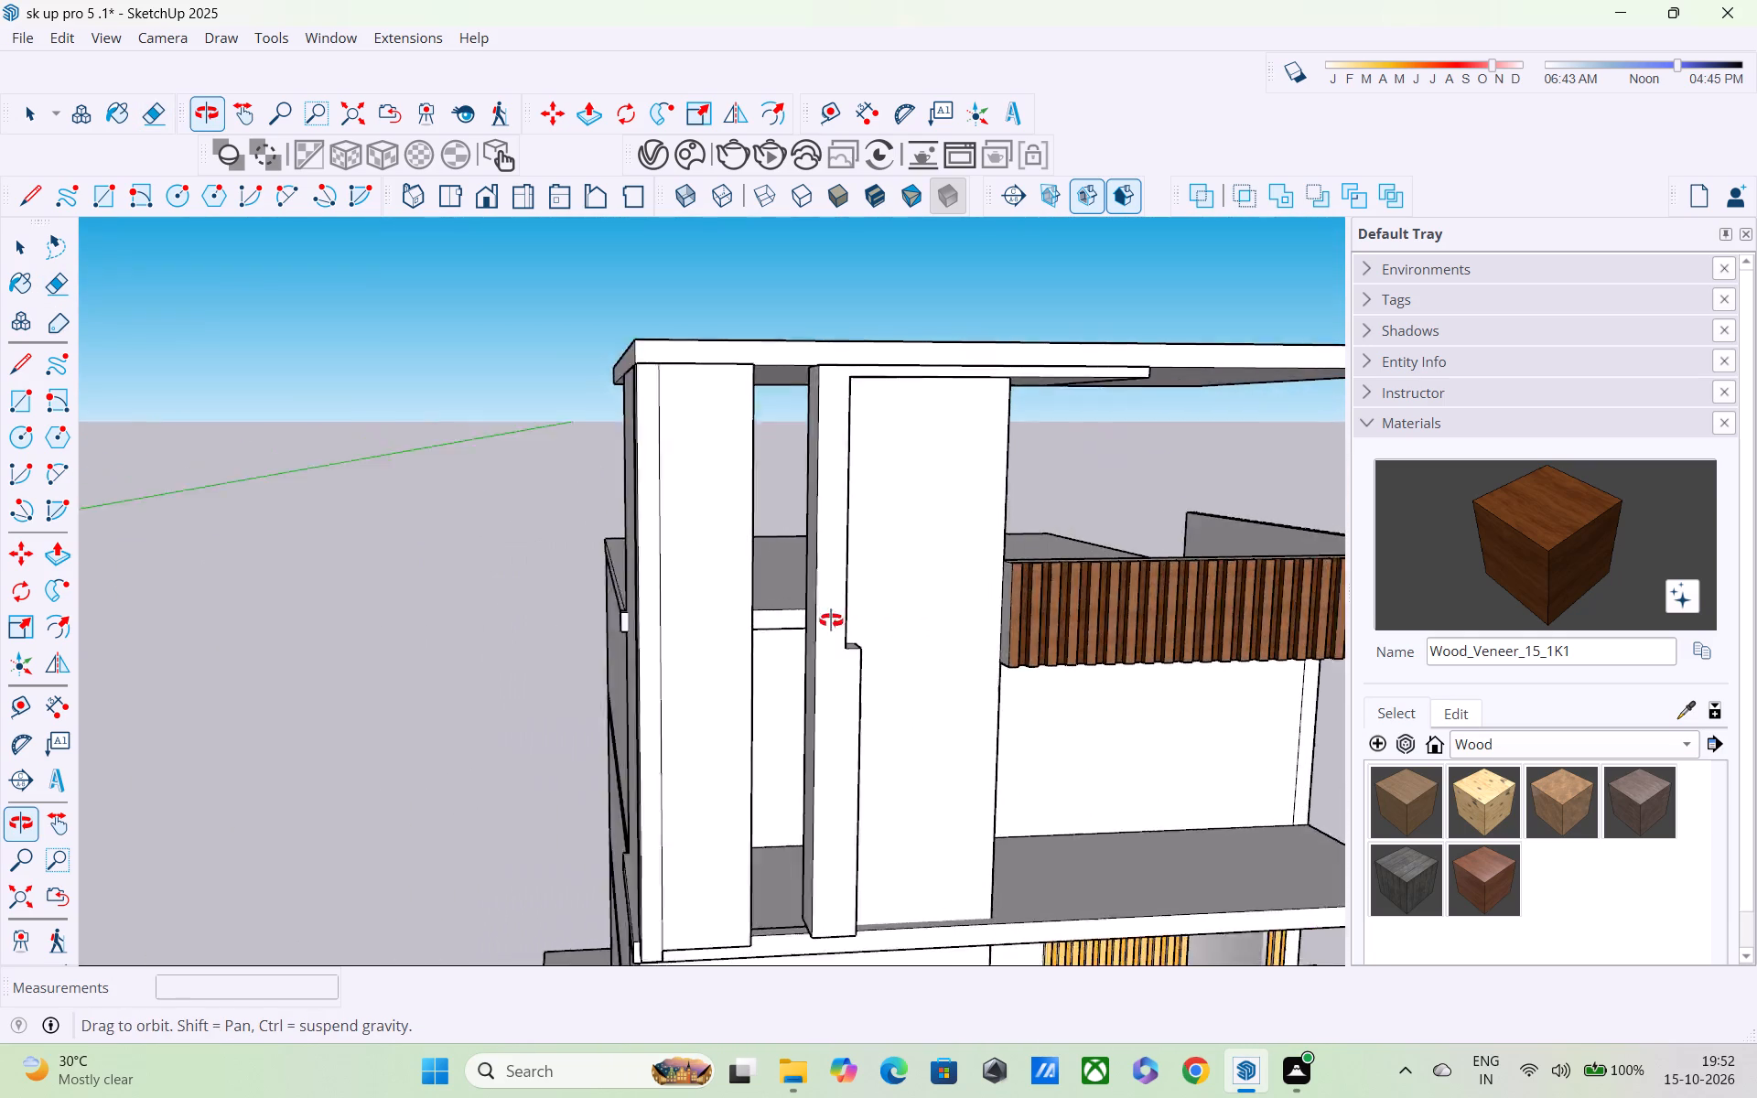
middle_click_drag(831, 620, 814, 619)
scroll(814, 616, "down", 7)
middle_click_drag(838, 678, 693, 484, "shift")
scroll(696, 491, "down", 3)
middle_click_drag(776, 567, 752, 582)
scroll(784, 588, "down", 1)
scroll(752, 582, "up", 2)
scroll(752, 573, "down", 2)
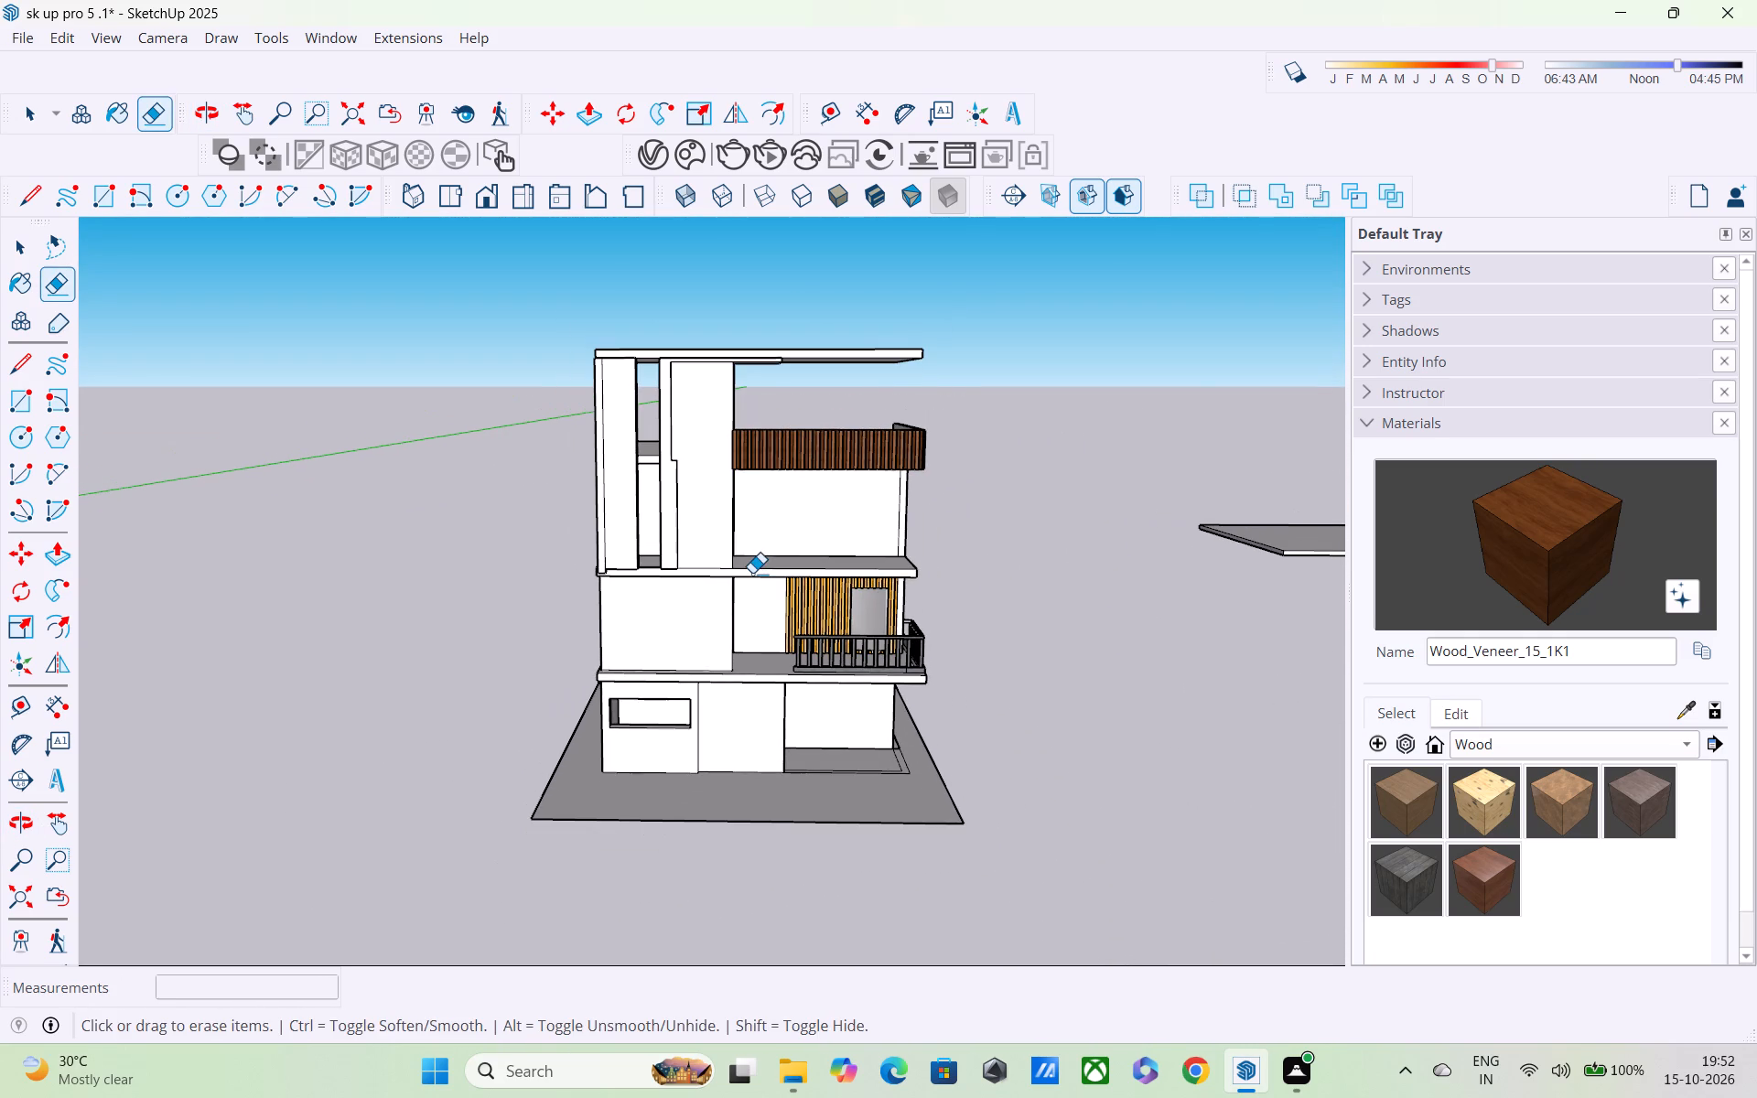
scroll(752, 570, "down", 2)
middle_click_drag(763, 624, 361, 648)
scroll(570, 568, "down", 1)
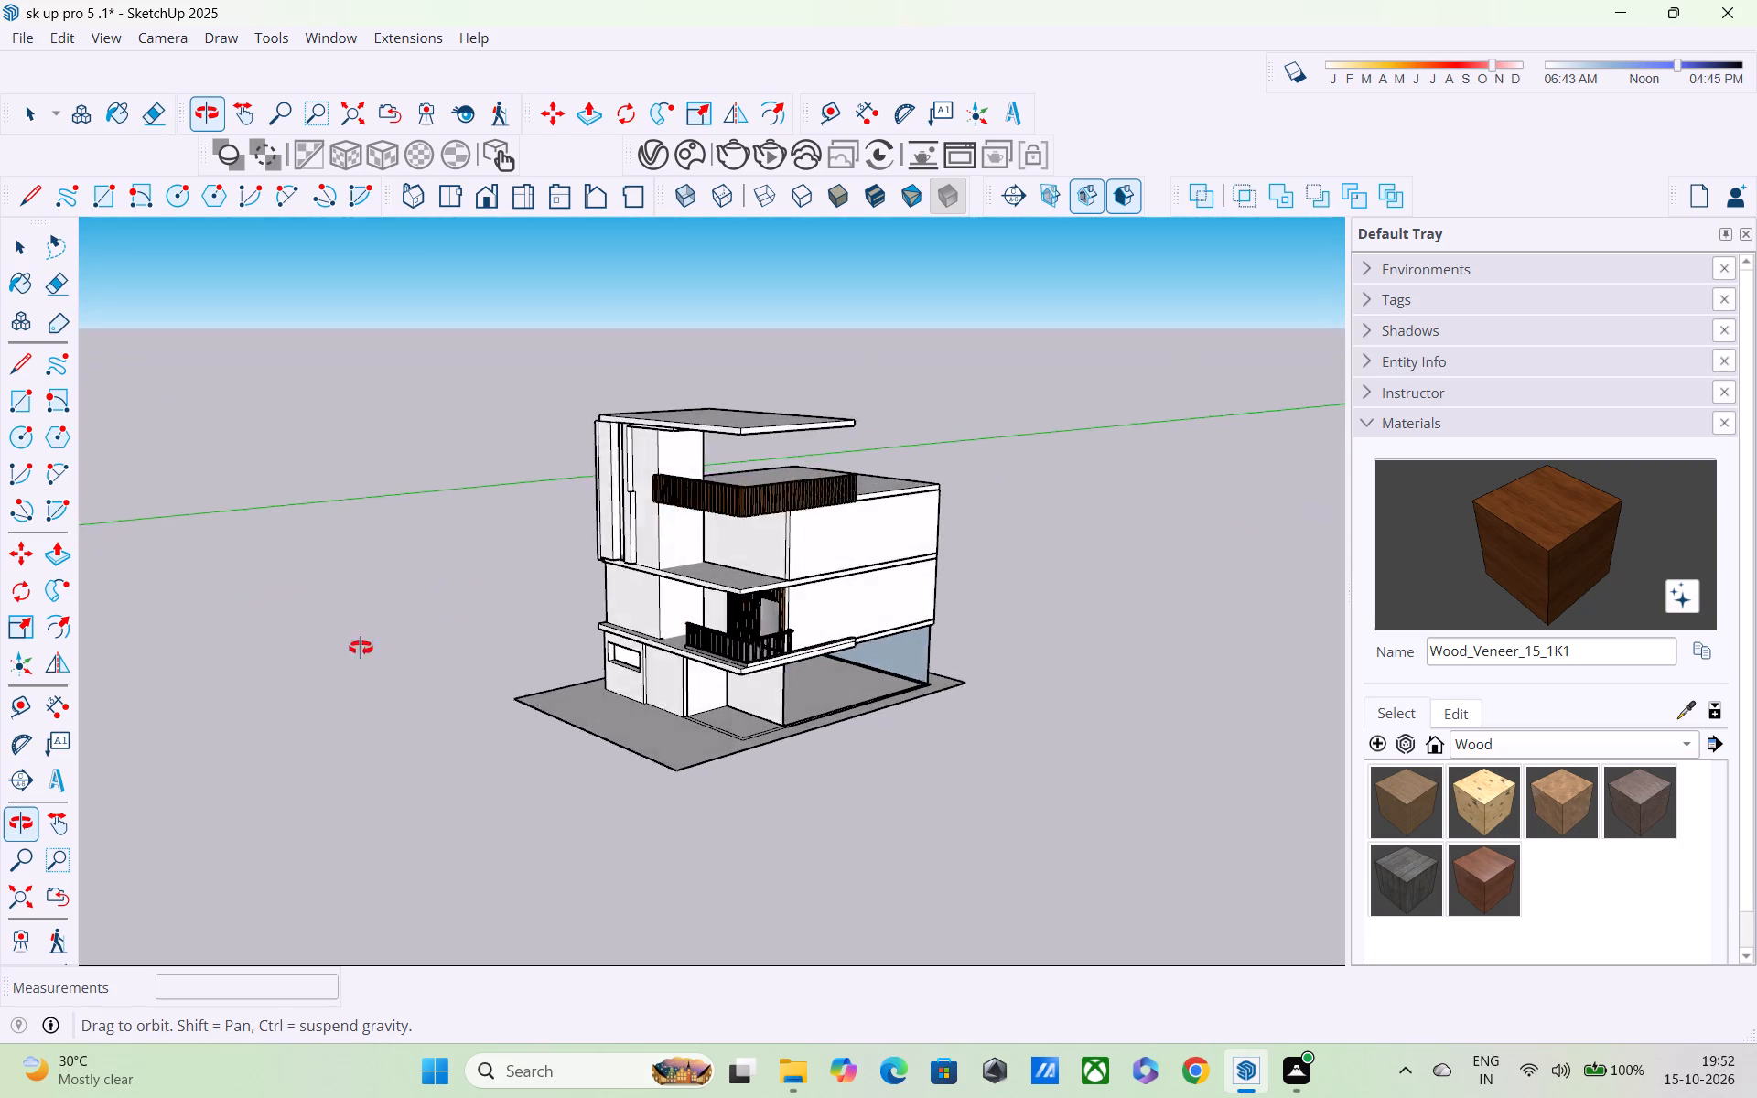
middle_click_drag(361, 648, 810, 569)
scroll(810, 569, "up", 4)
scroll(795, 651, "up", 1)
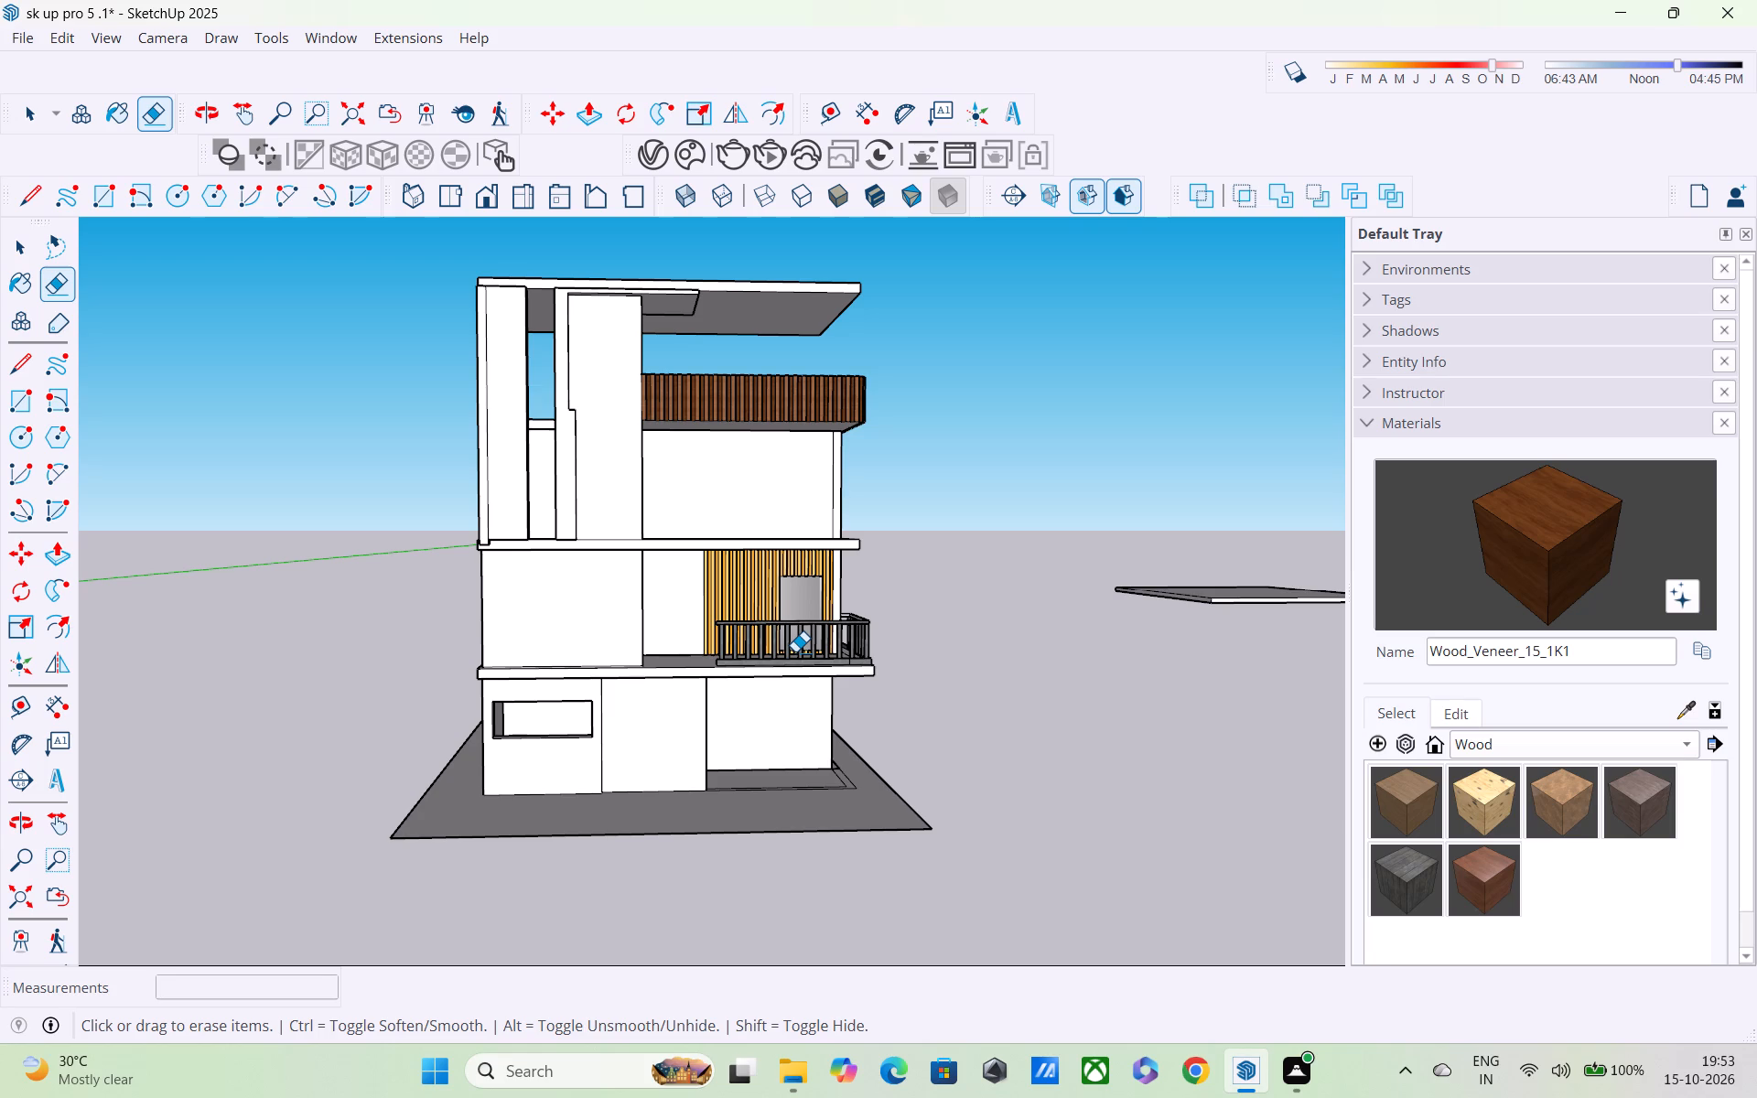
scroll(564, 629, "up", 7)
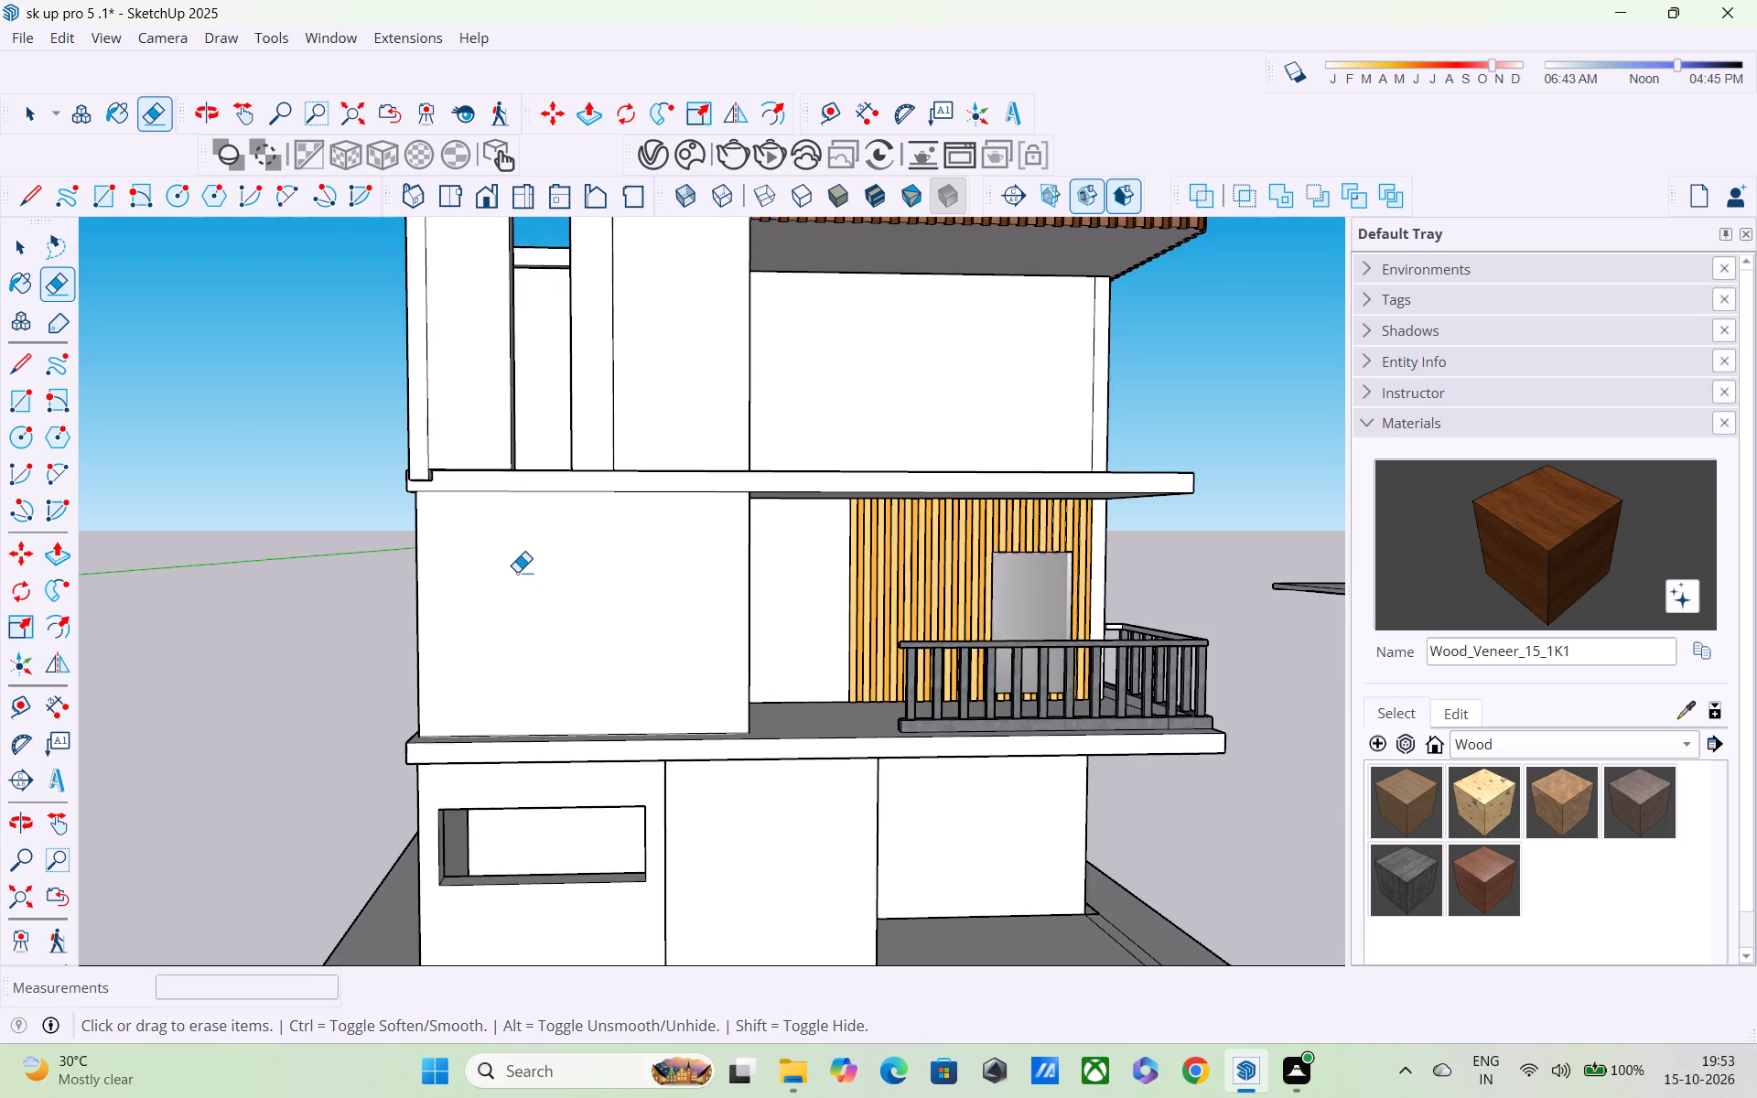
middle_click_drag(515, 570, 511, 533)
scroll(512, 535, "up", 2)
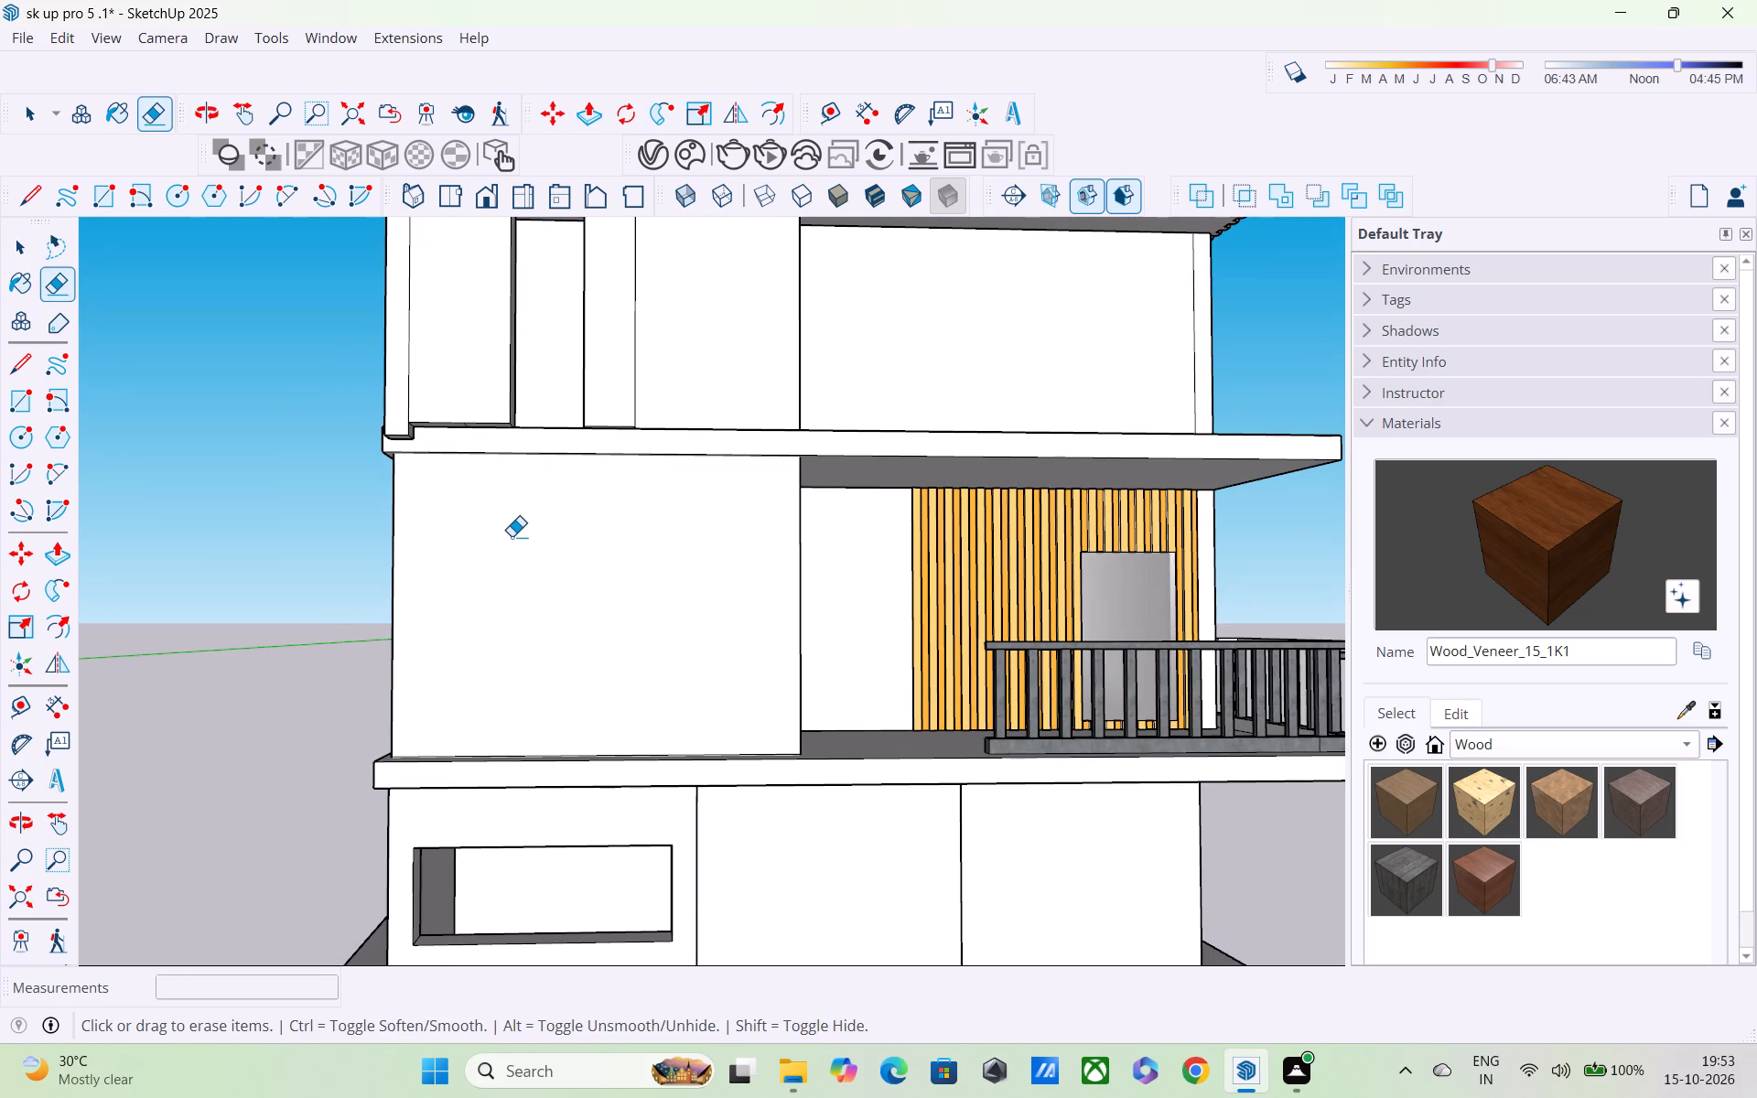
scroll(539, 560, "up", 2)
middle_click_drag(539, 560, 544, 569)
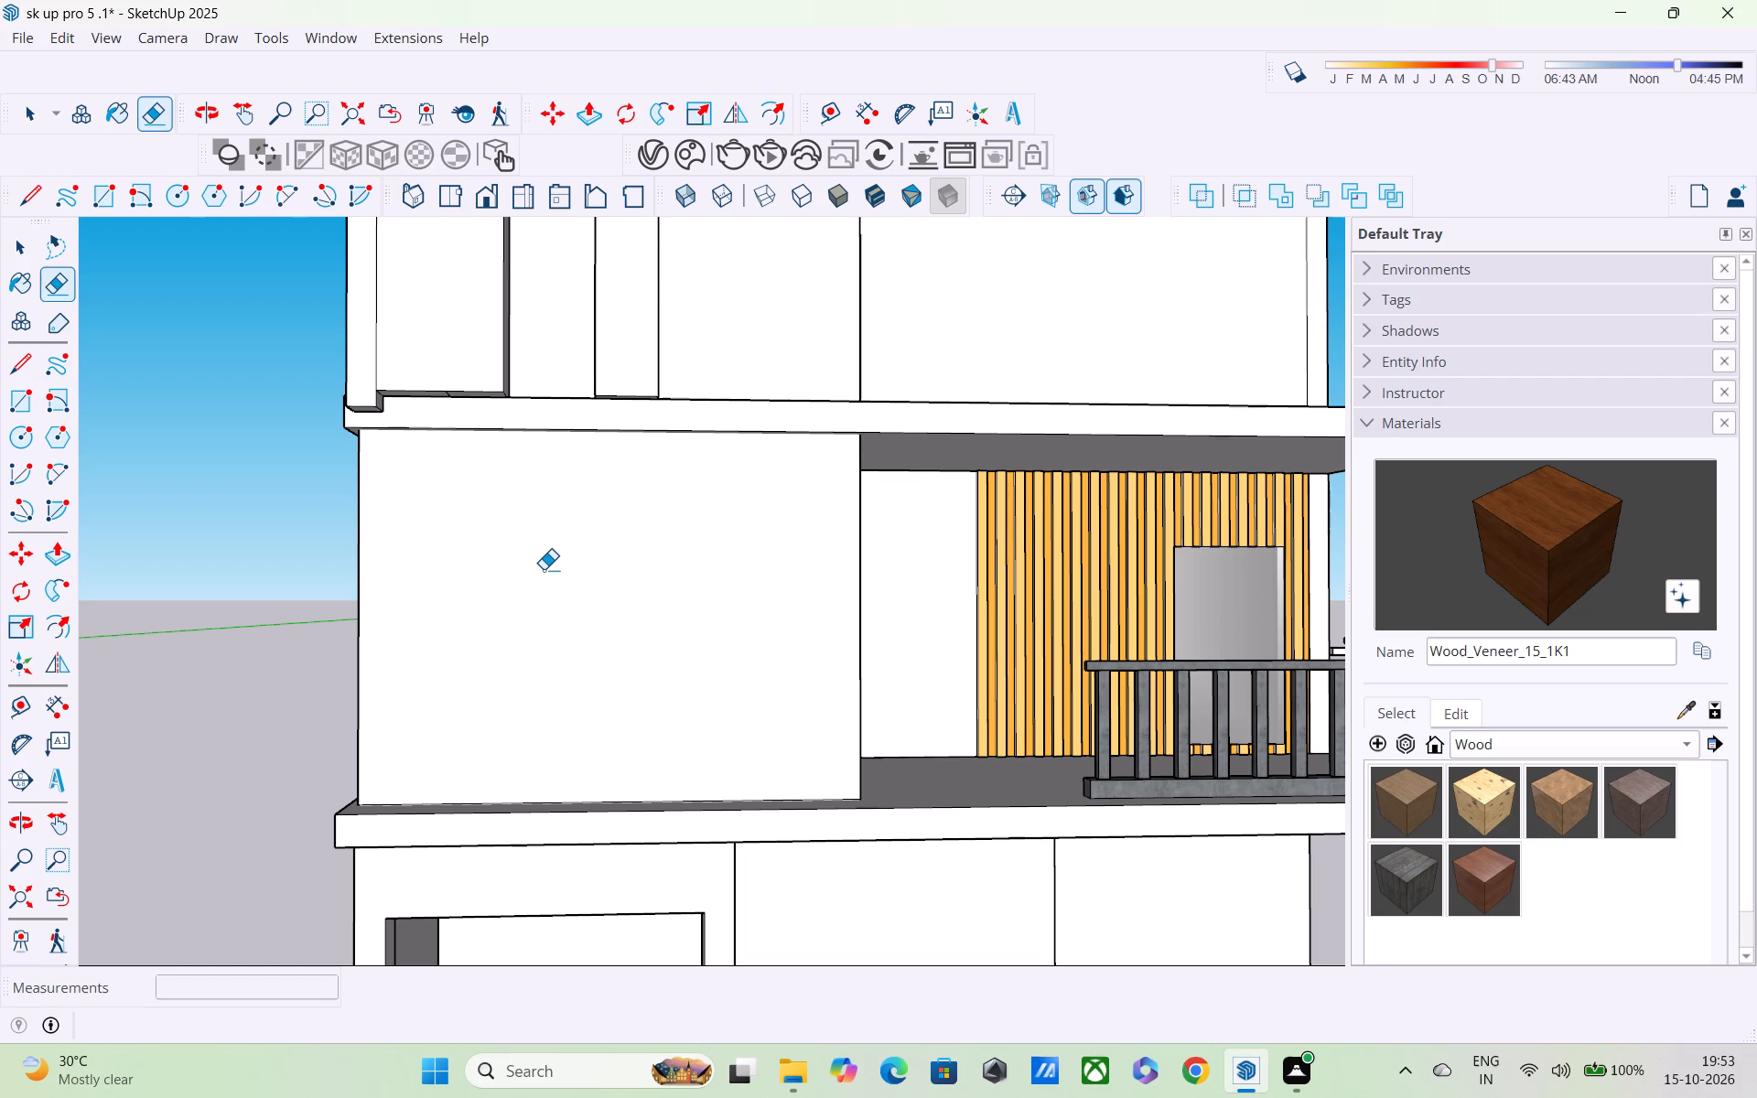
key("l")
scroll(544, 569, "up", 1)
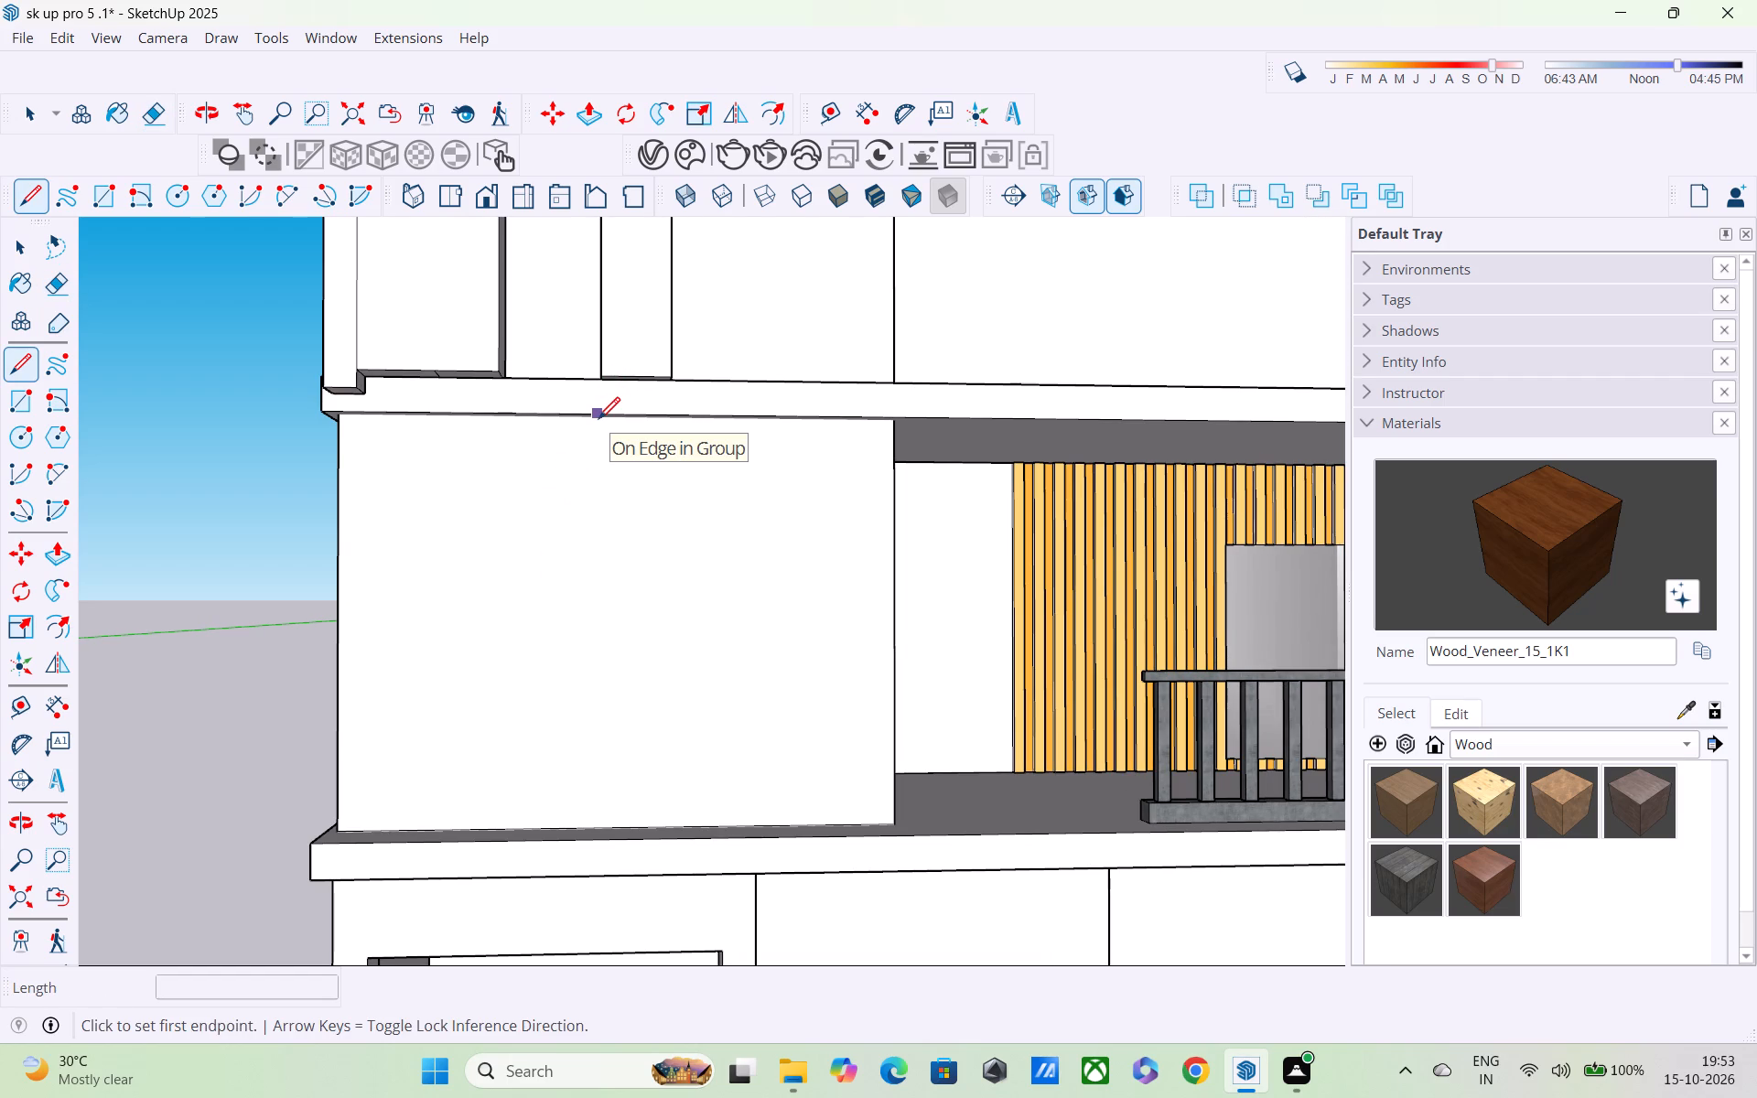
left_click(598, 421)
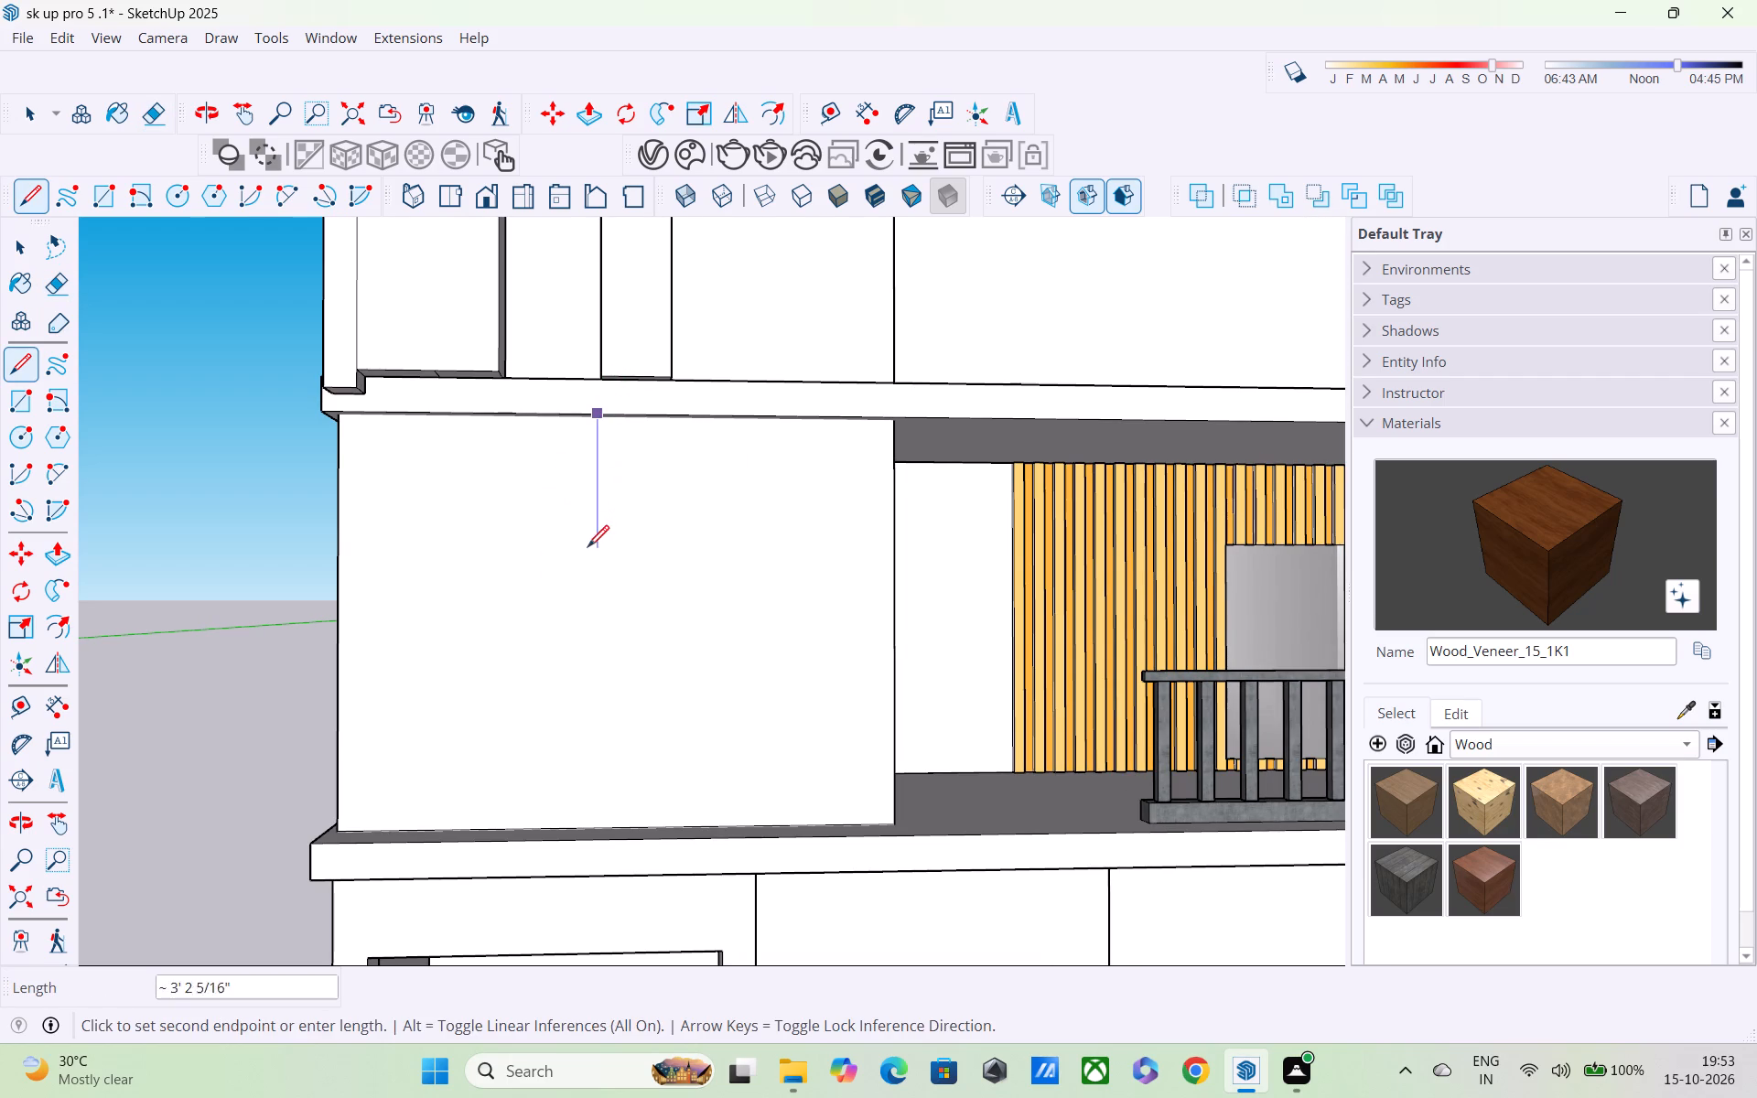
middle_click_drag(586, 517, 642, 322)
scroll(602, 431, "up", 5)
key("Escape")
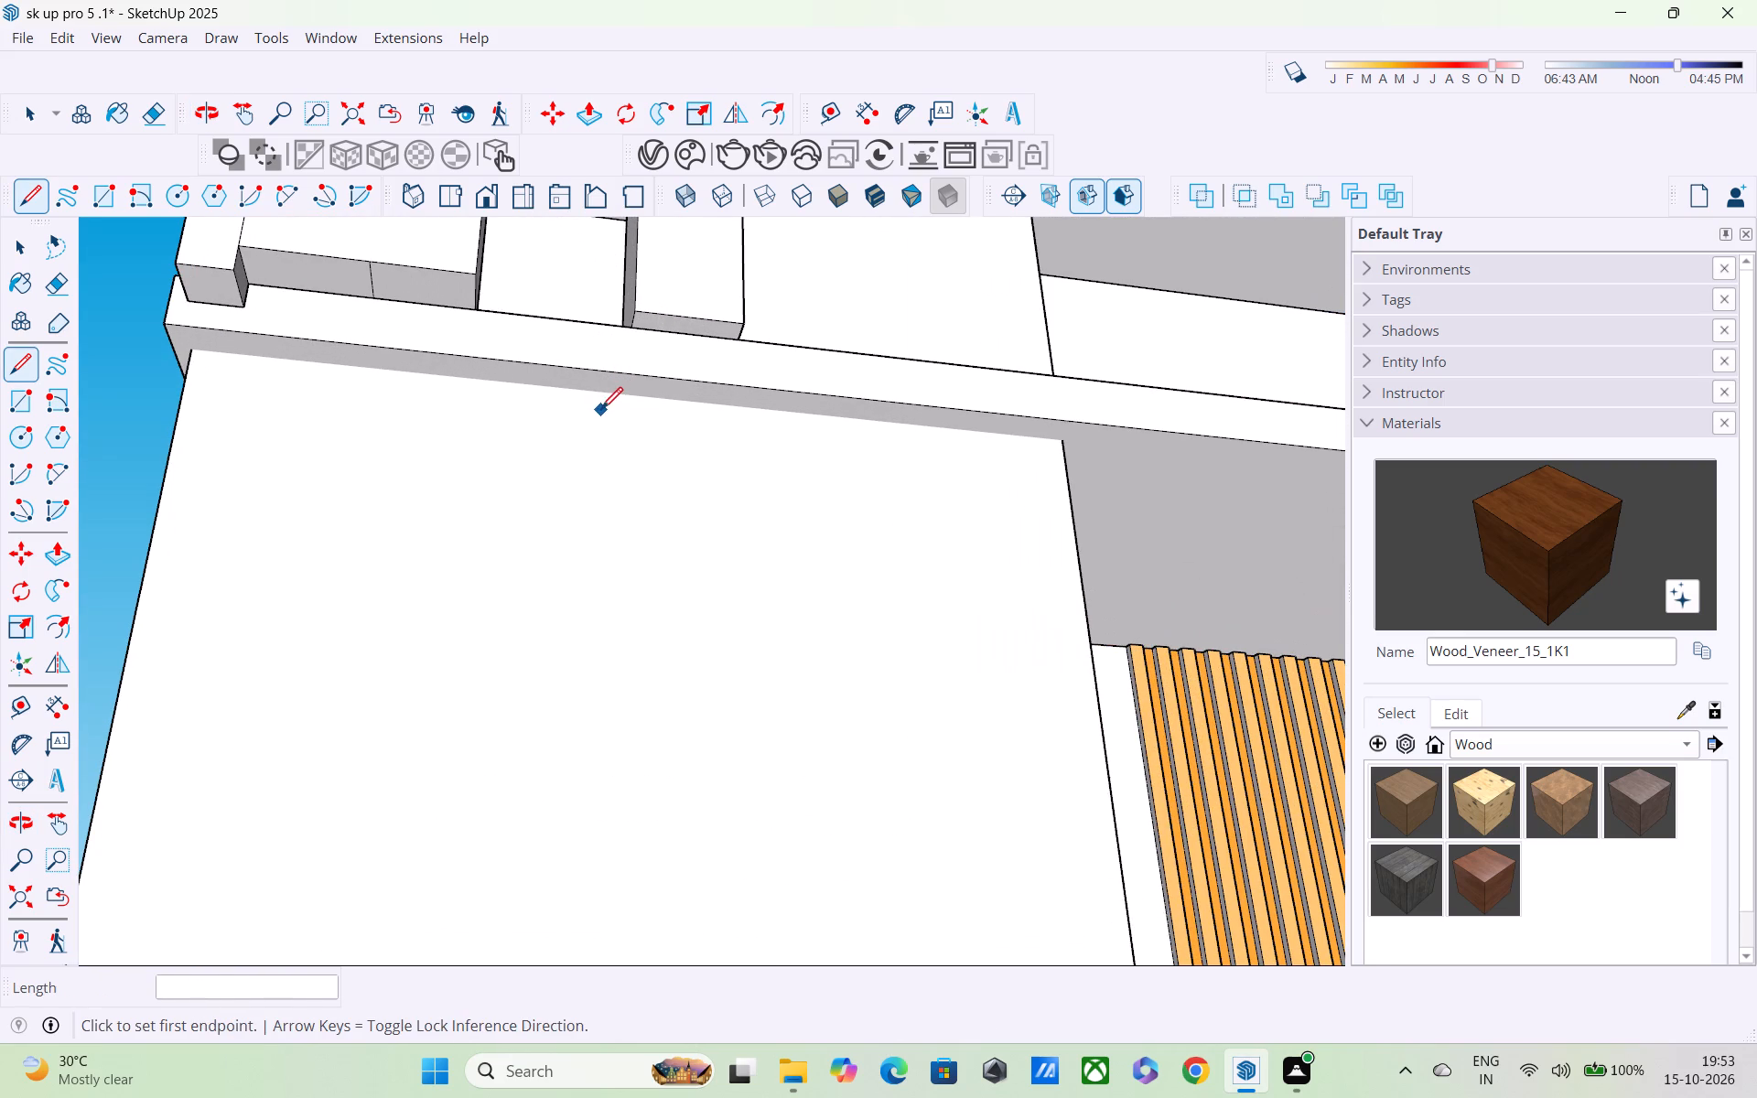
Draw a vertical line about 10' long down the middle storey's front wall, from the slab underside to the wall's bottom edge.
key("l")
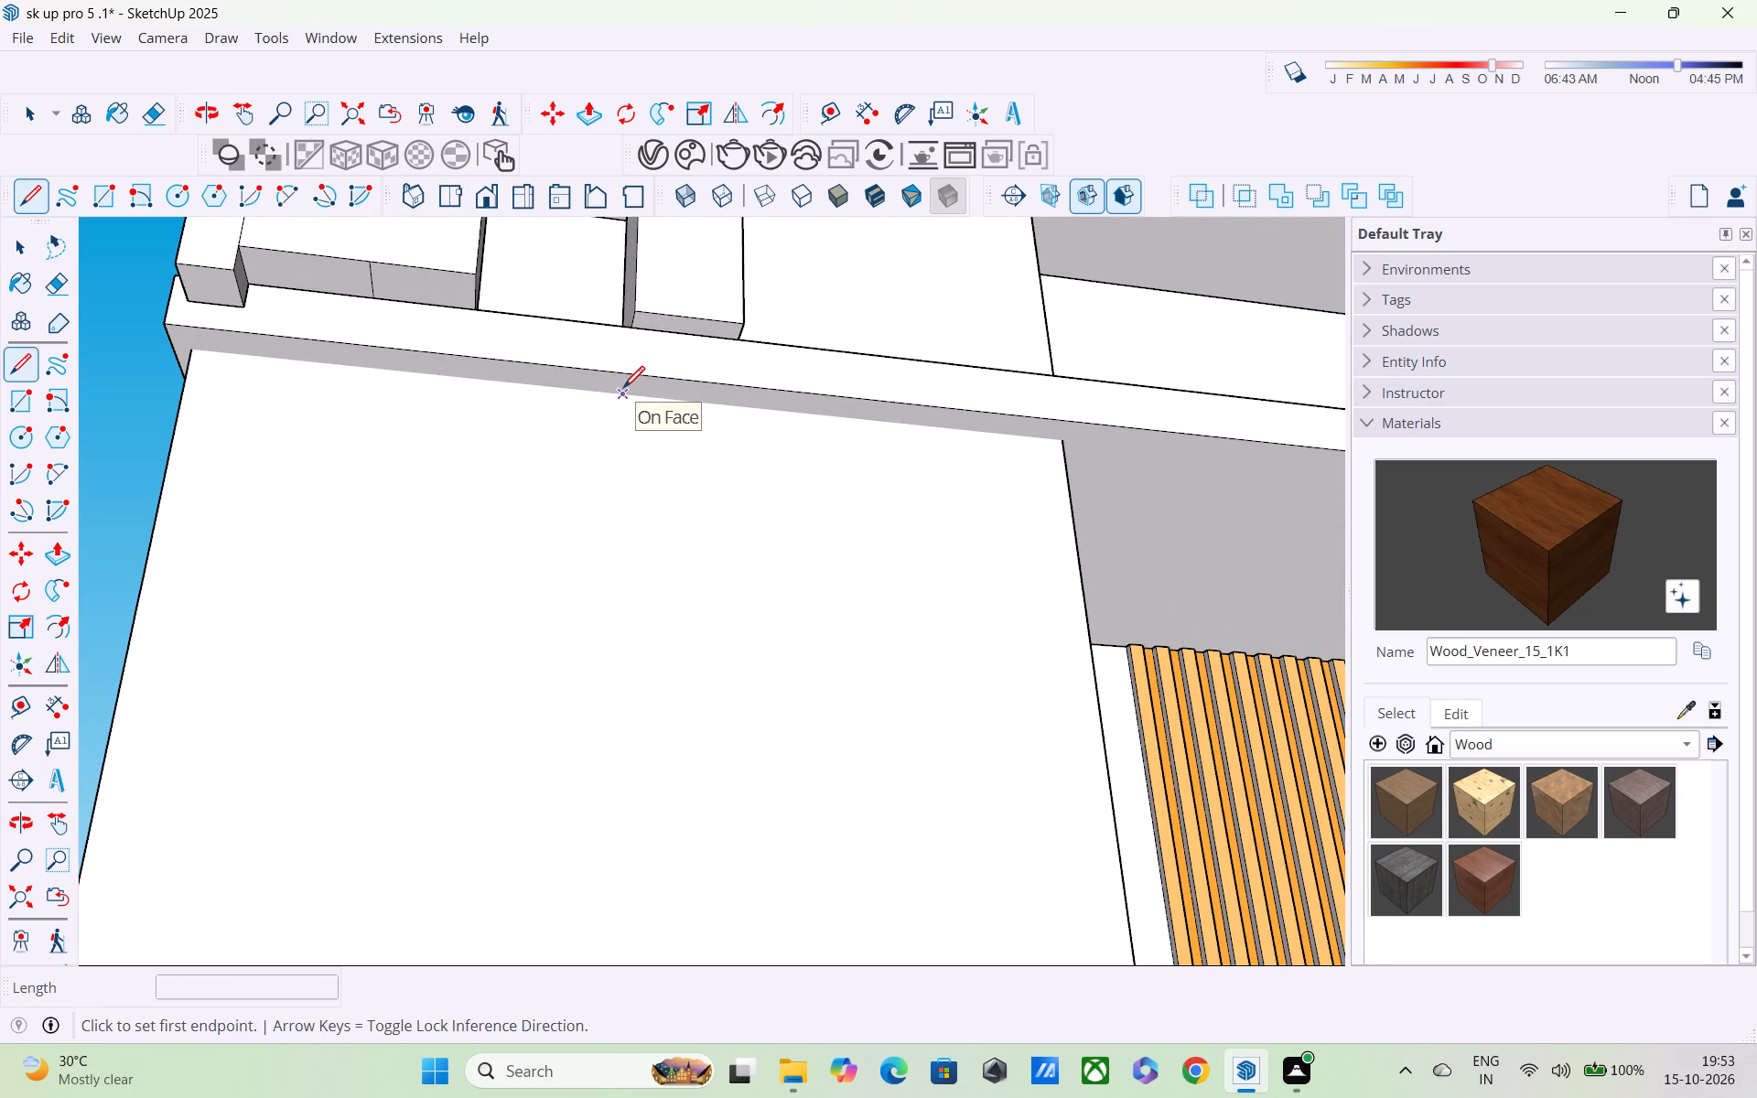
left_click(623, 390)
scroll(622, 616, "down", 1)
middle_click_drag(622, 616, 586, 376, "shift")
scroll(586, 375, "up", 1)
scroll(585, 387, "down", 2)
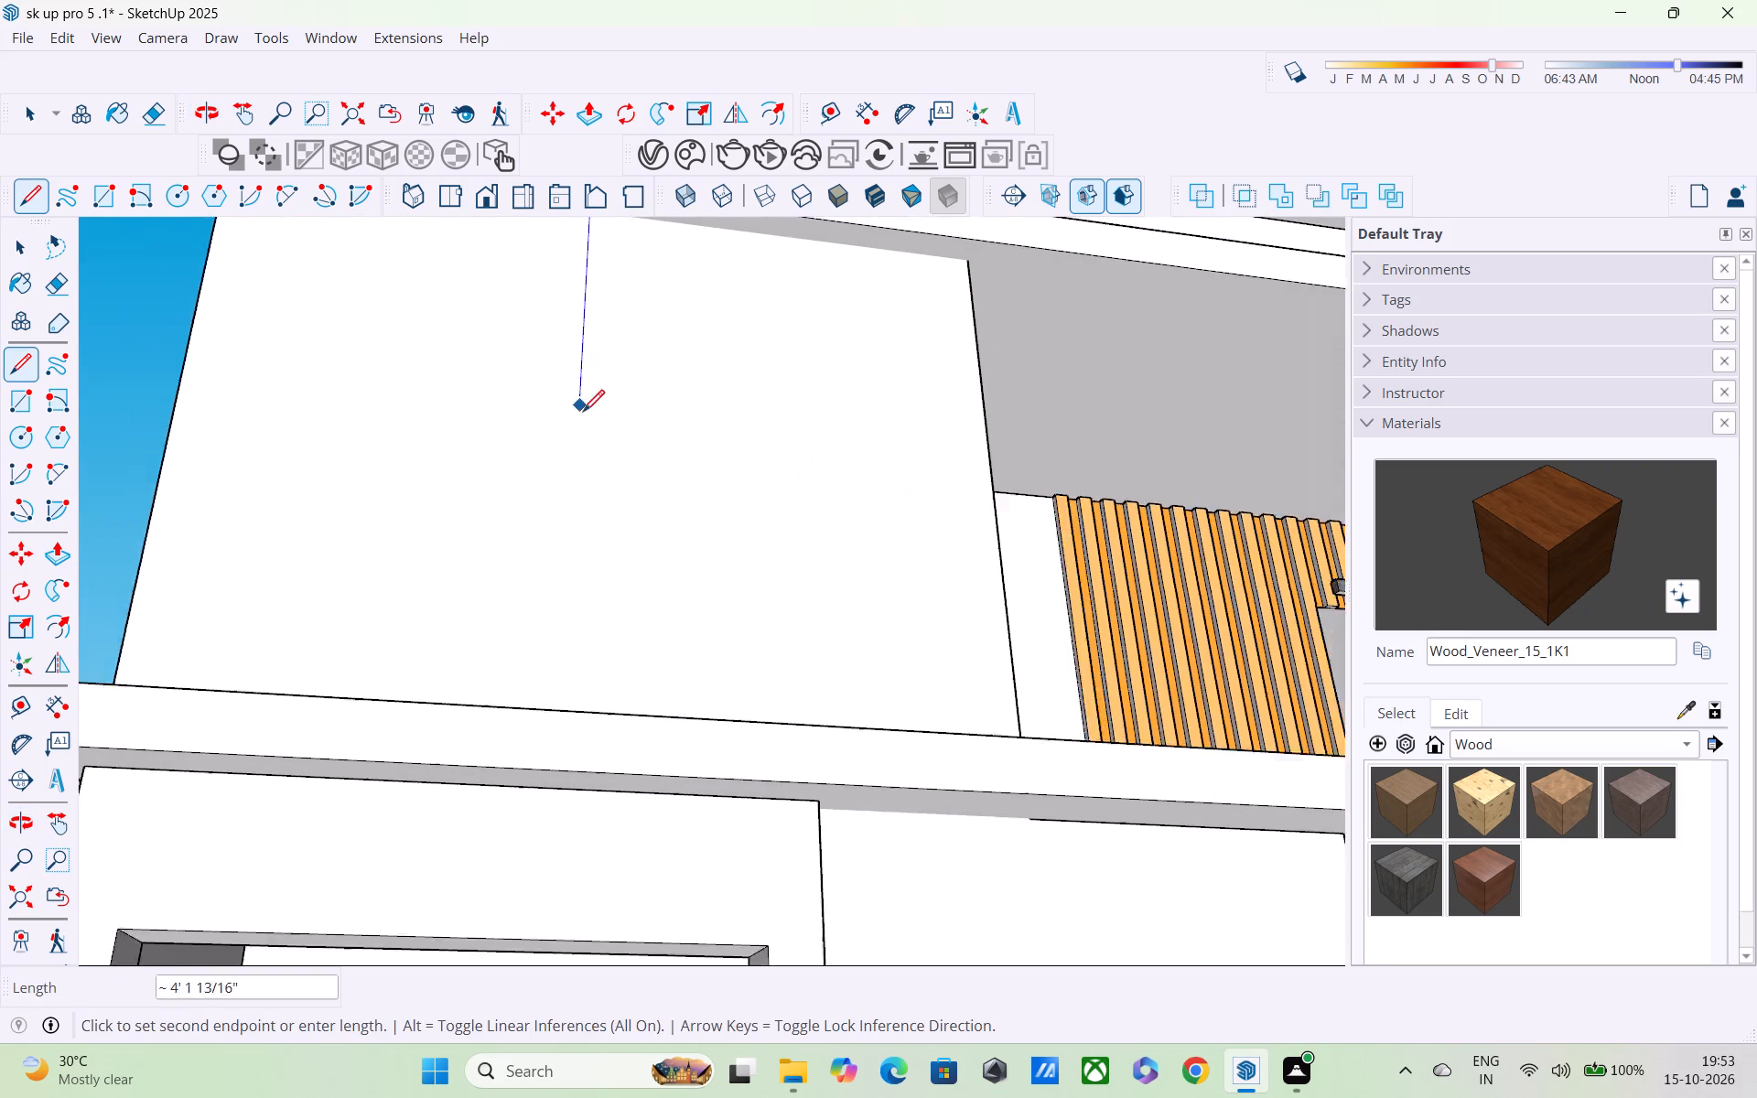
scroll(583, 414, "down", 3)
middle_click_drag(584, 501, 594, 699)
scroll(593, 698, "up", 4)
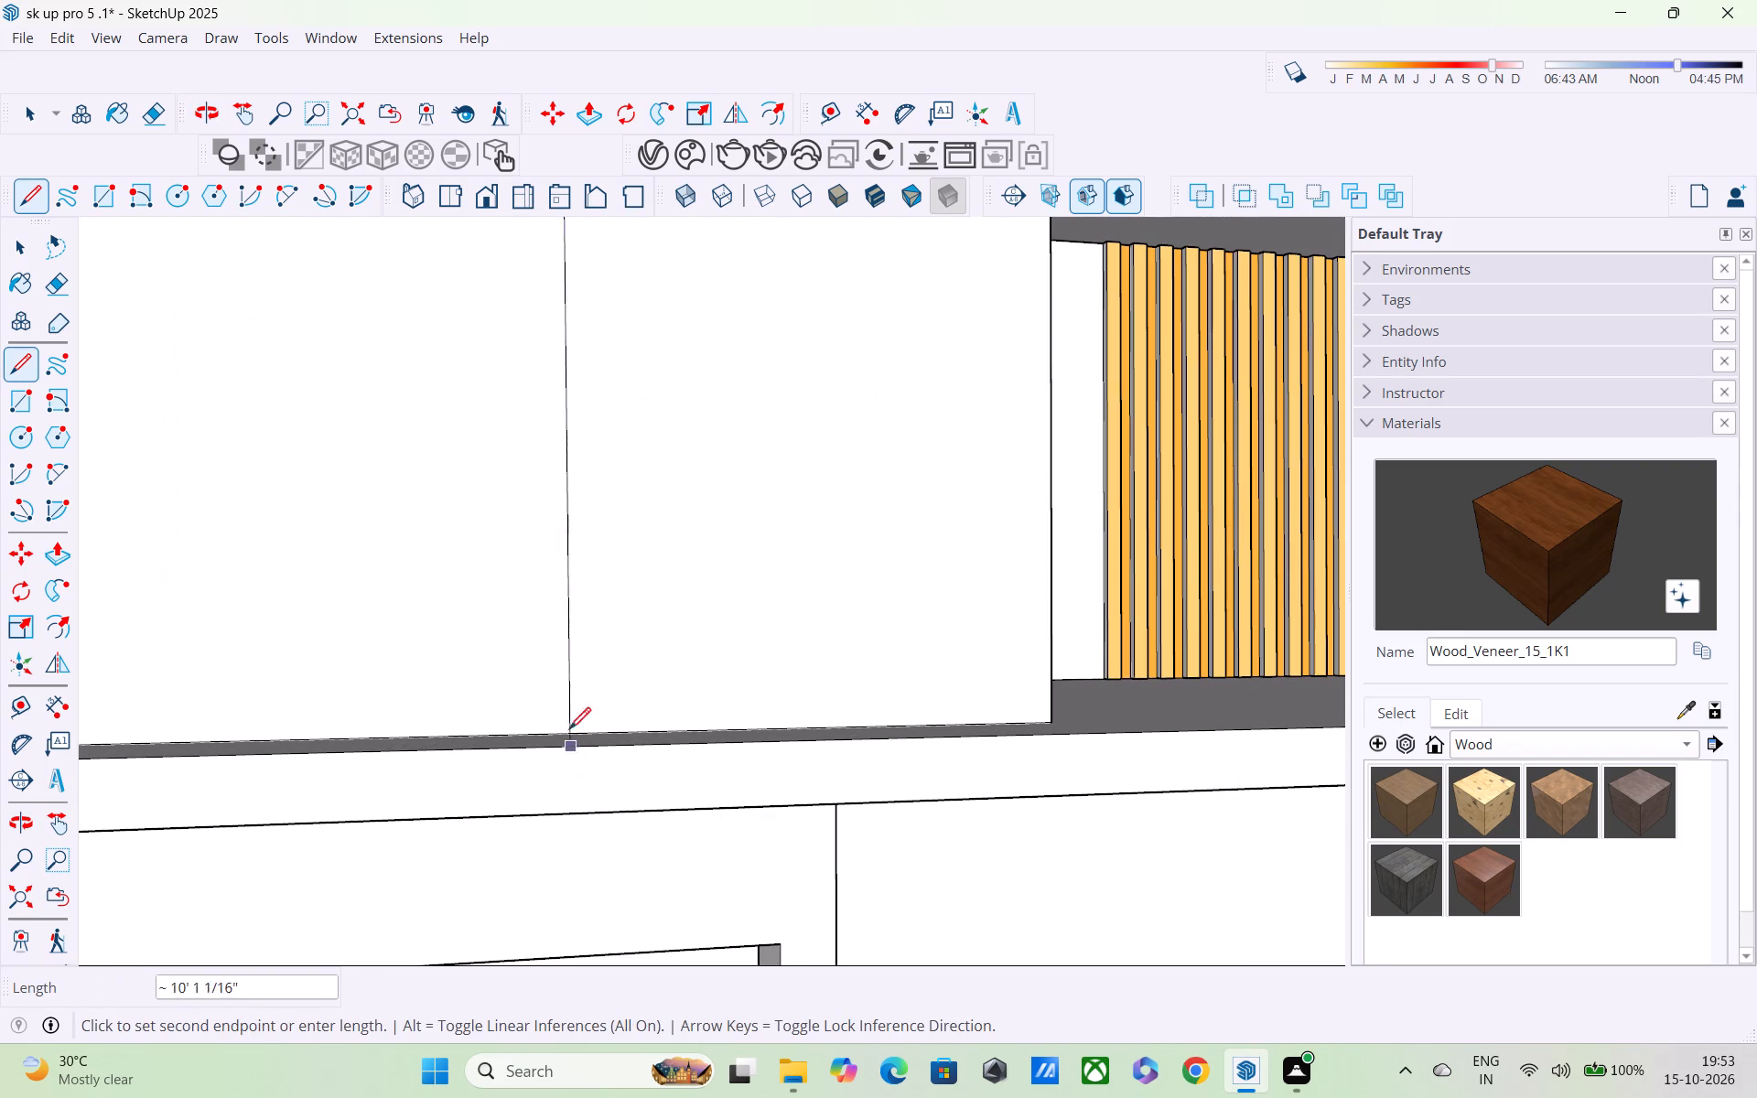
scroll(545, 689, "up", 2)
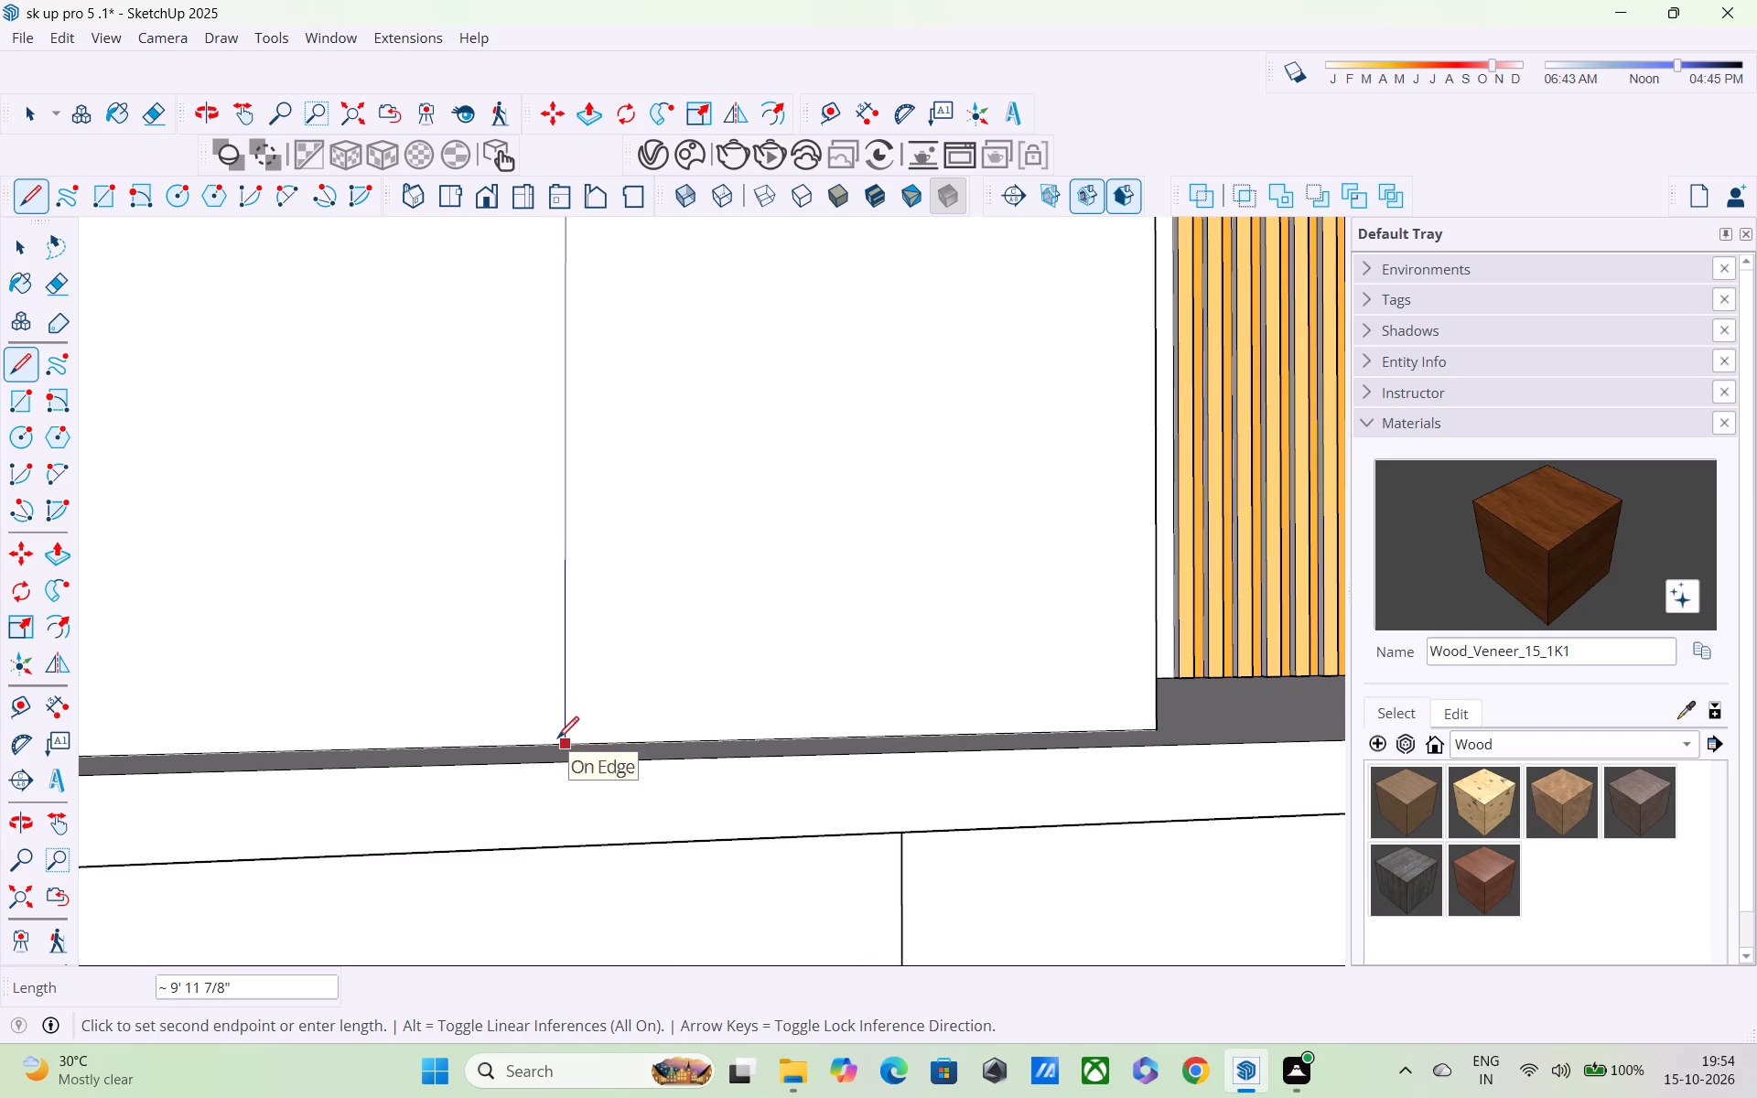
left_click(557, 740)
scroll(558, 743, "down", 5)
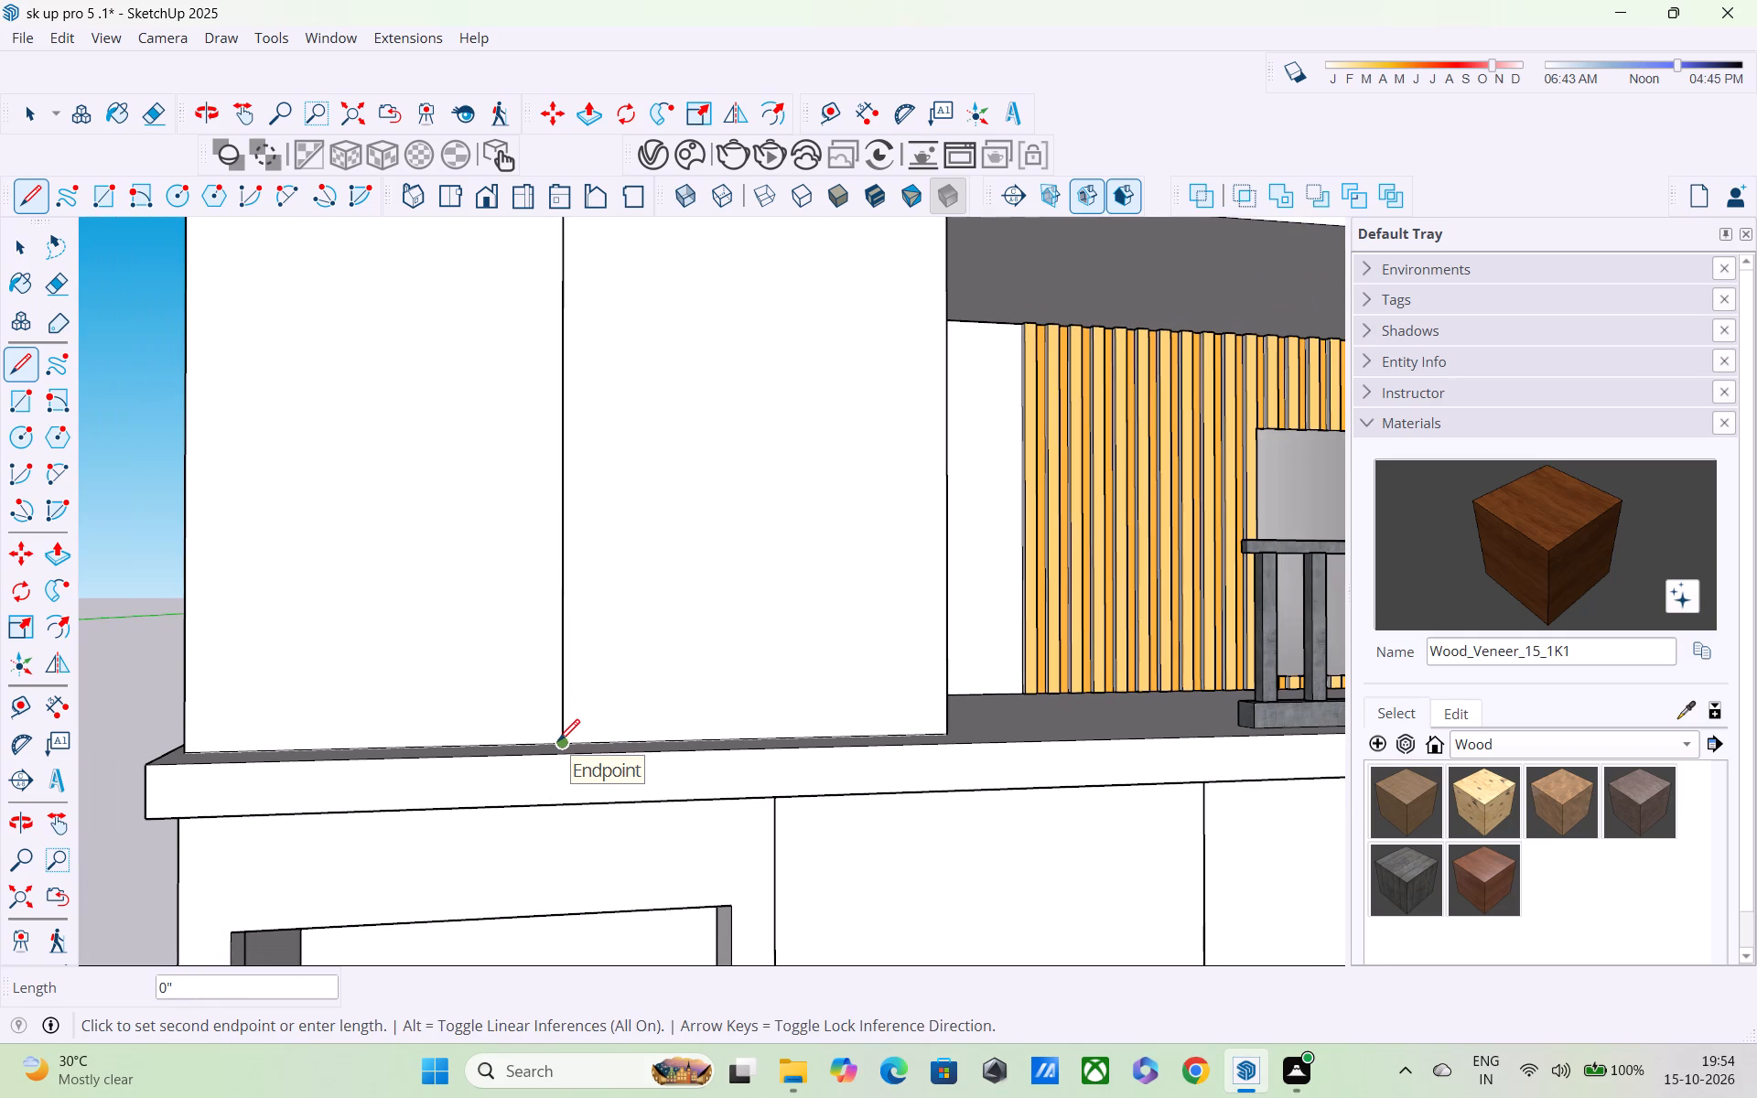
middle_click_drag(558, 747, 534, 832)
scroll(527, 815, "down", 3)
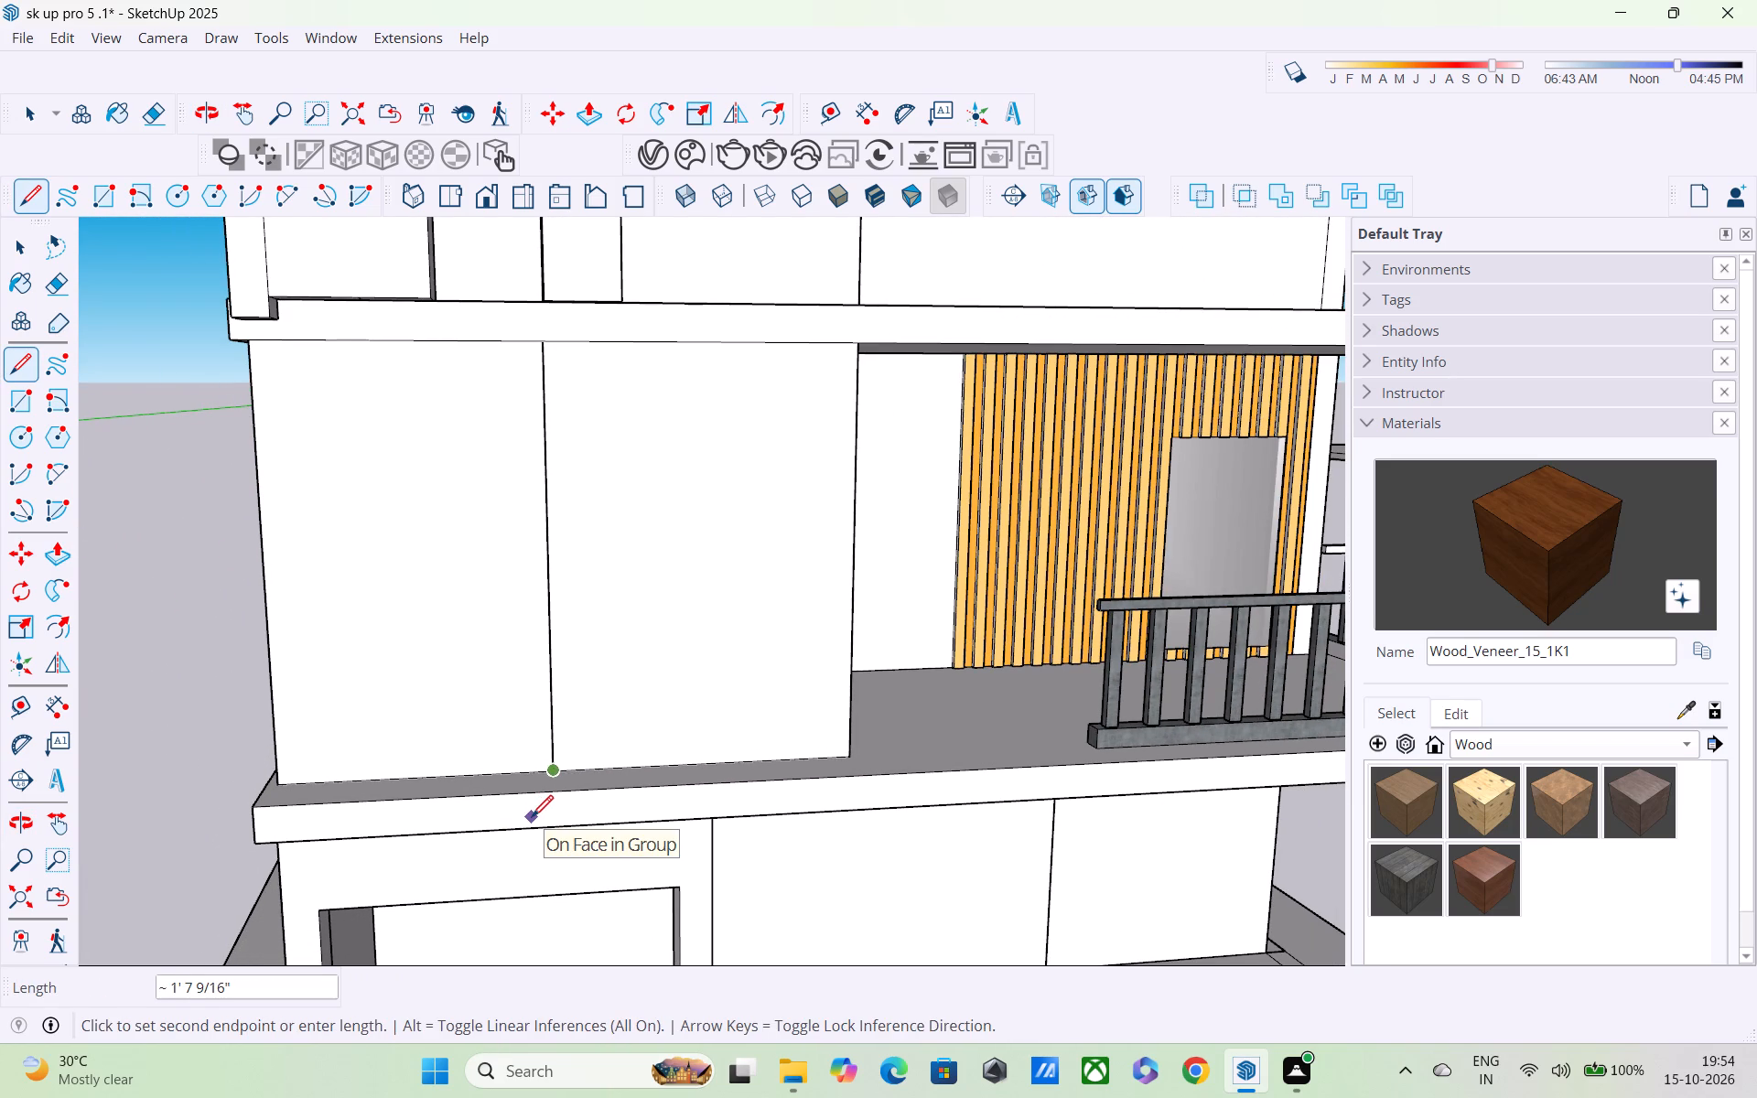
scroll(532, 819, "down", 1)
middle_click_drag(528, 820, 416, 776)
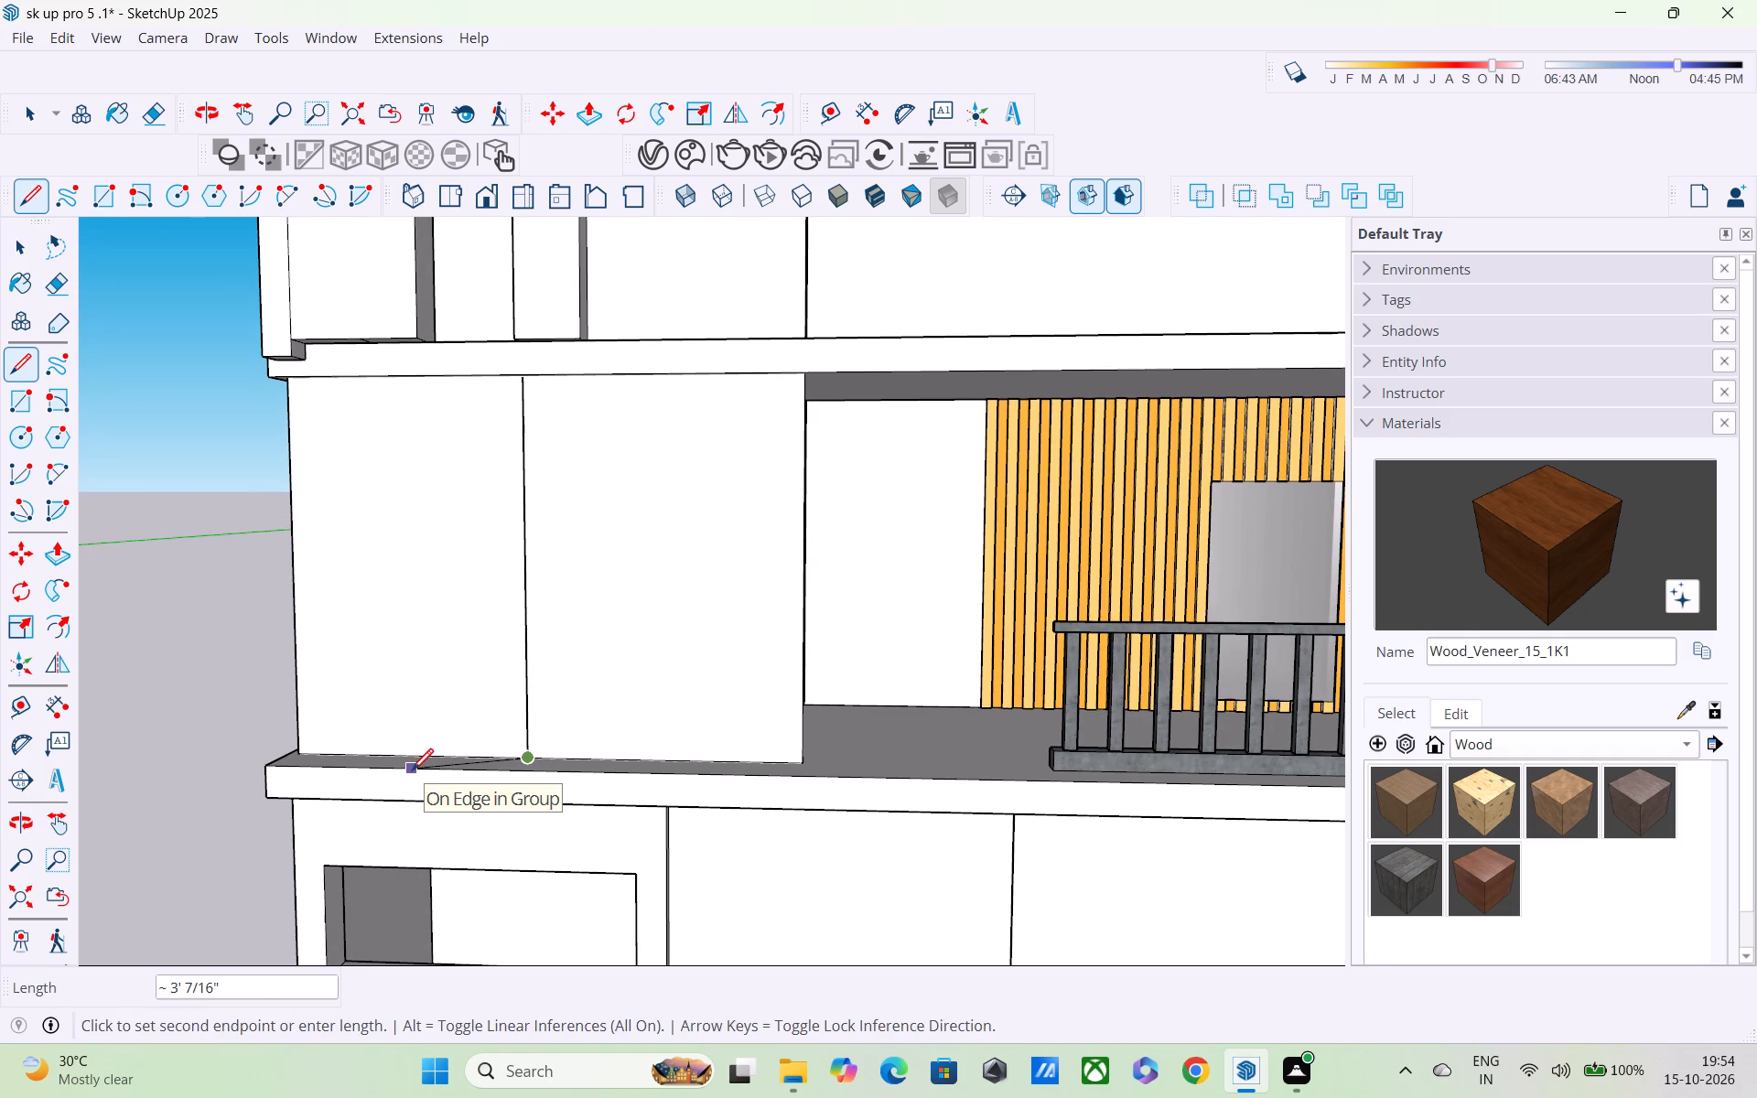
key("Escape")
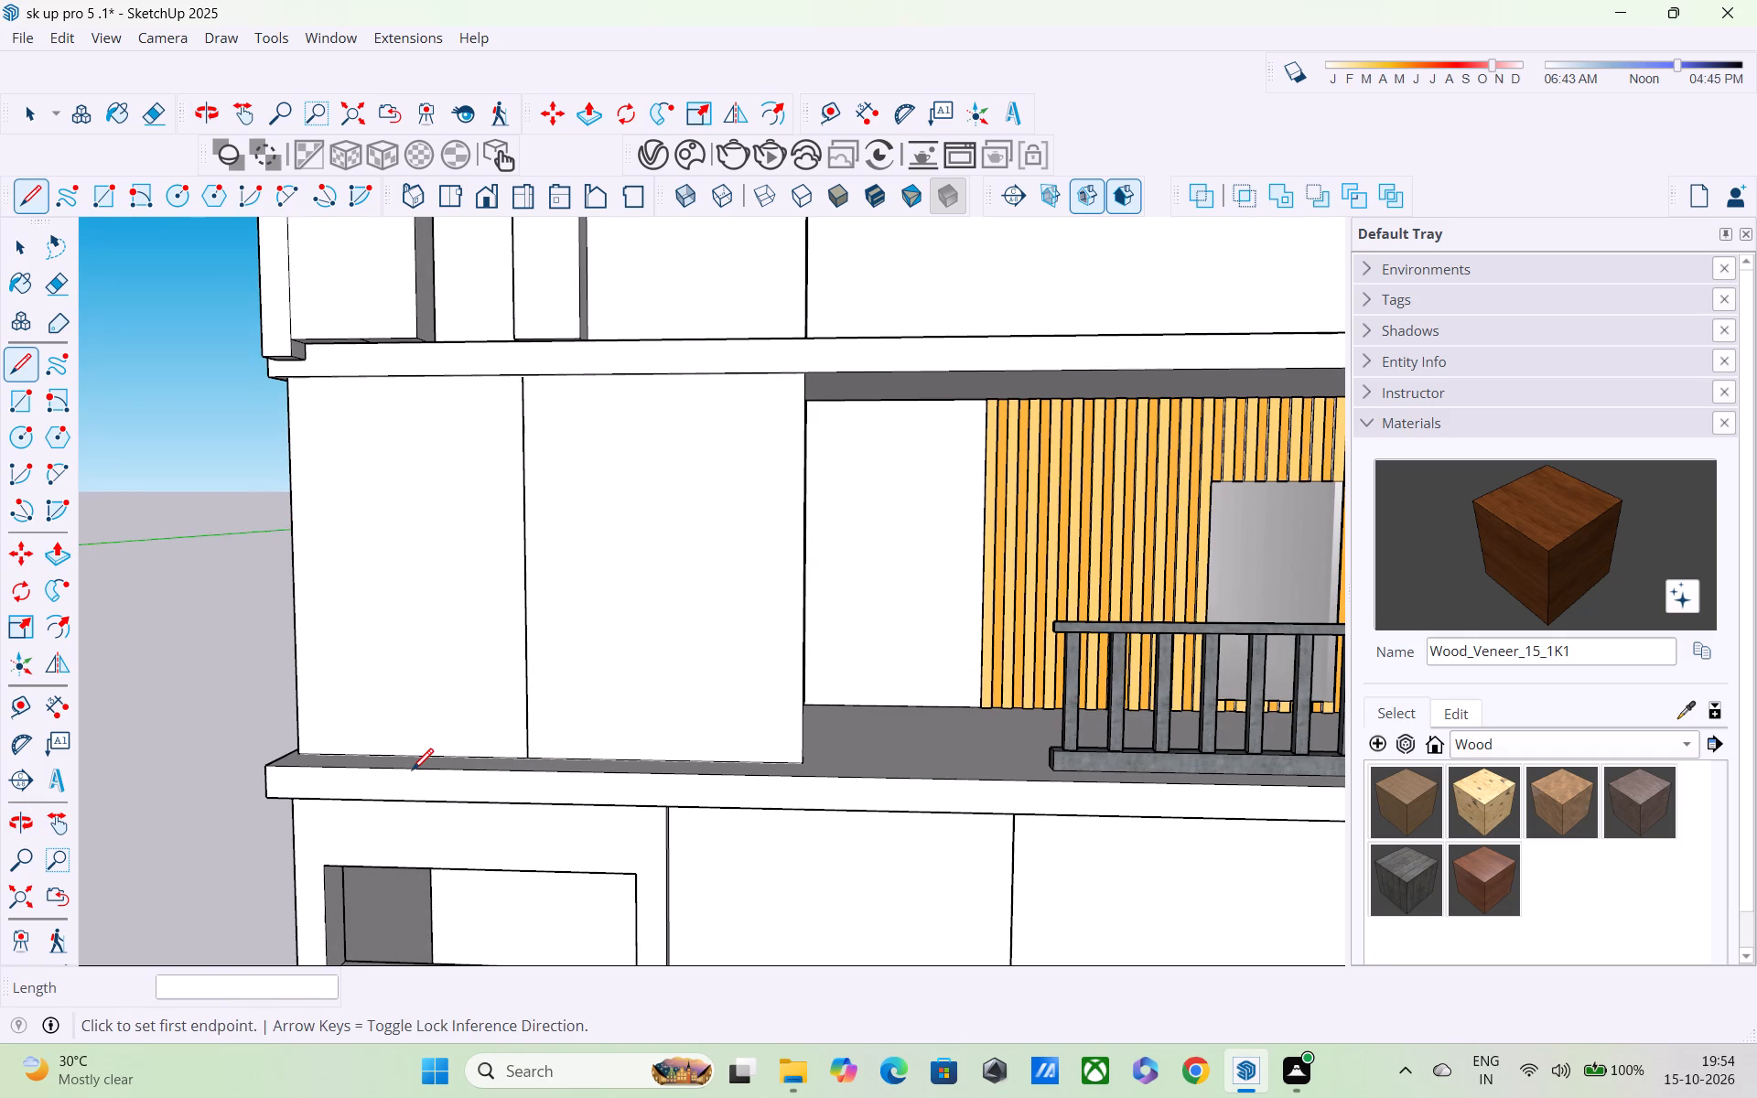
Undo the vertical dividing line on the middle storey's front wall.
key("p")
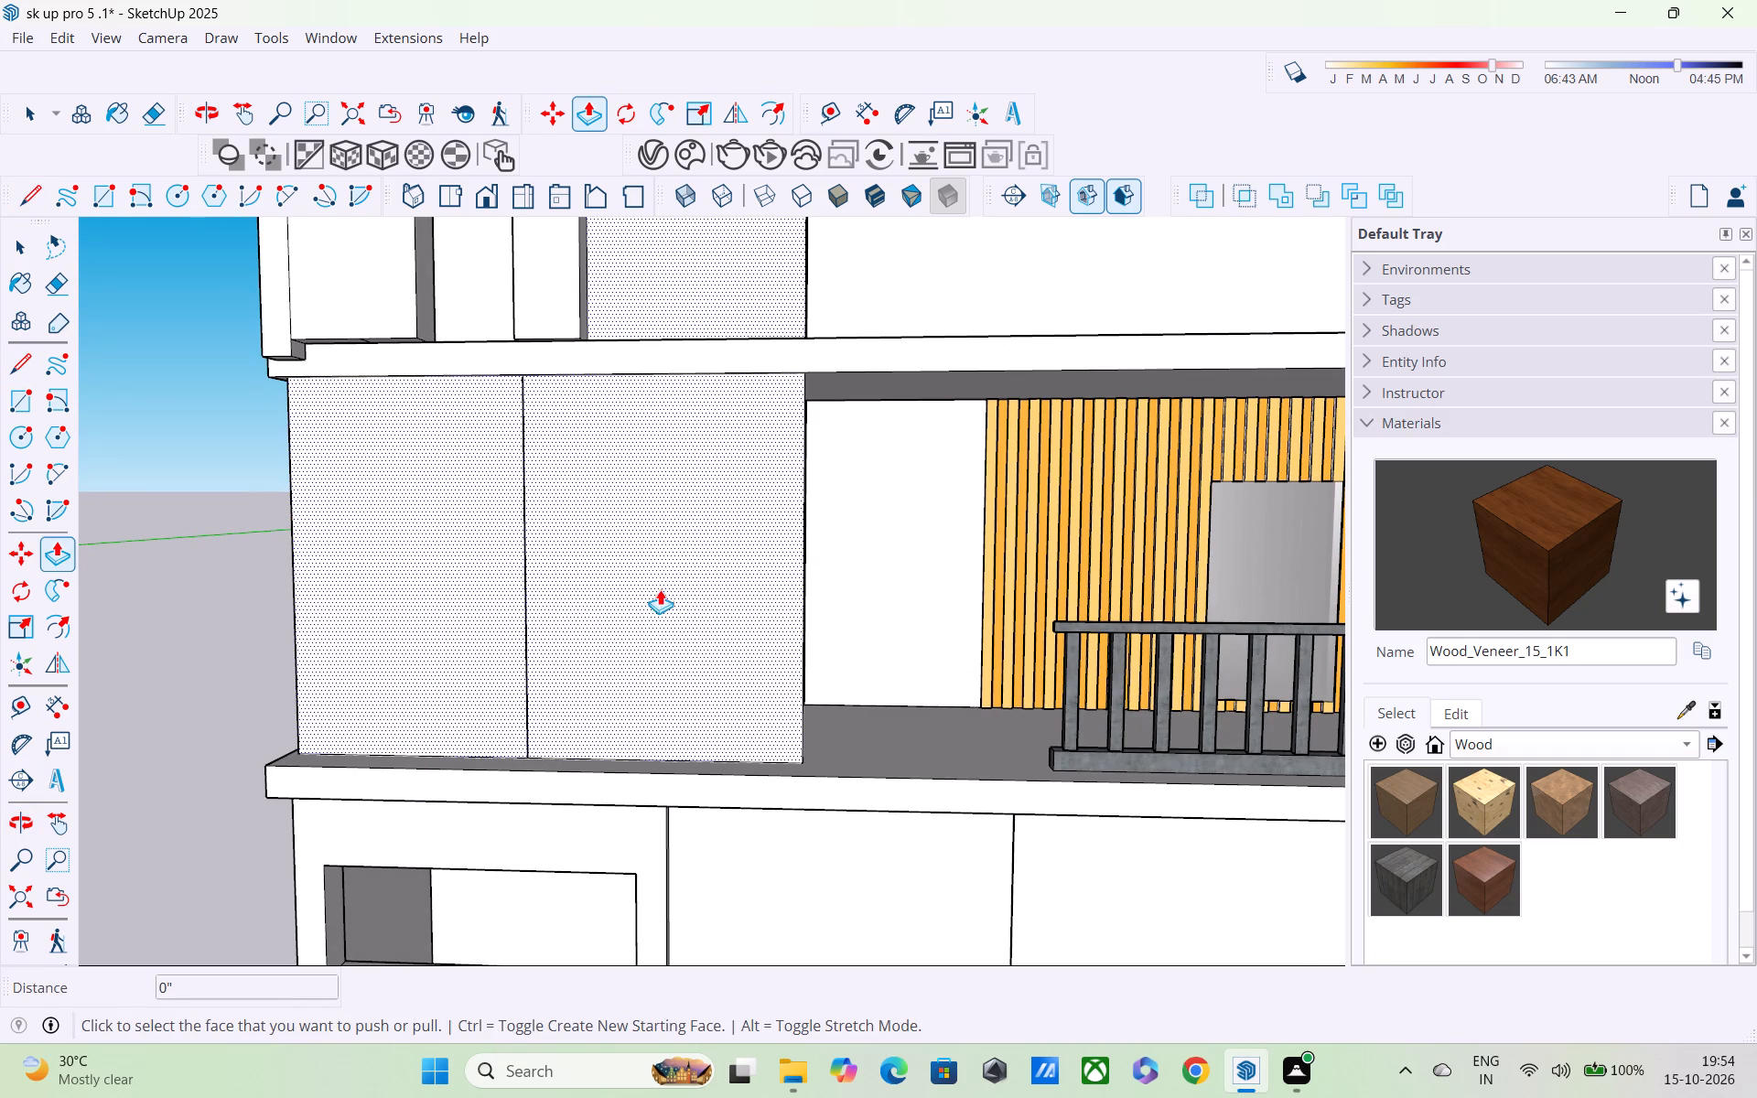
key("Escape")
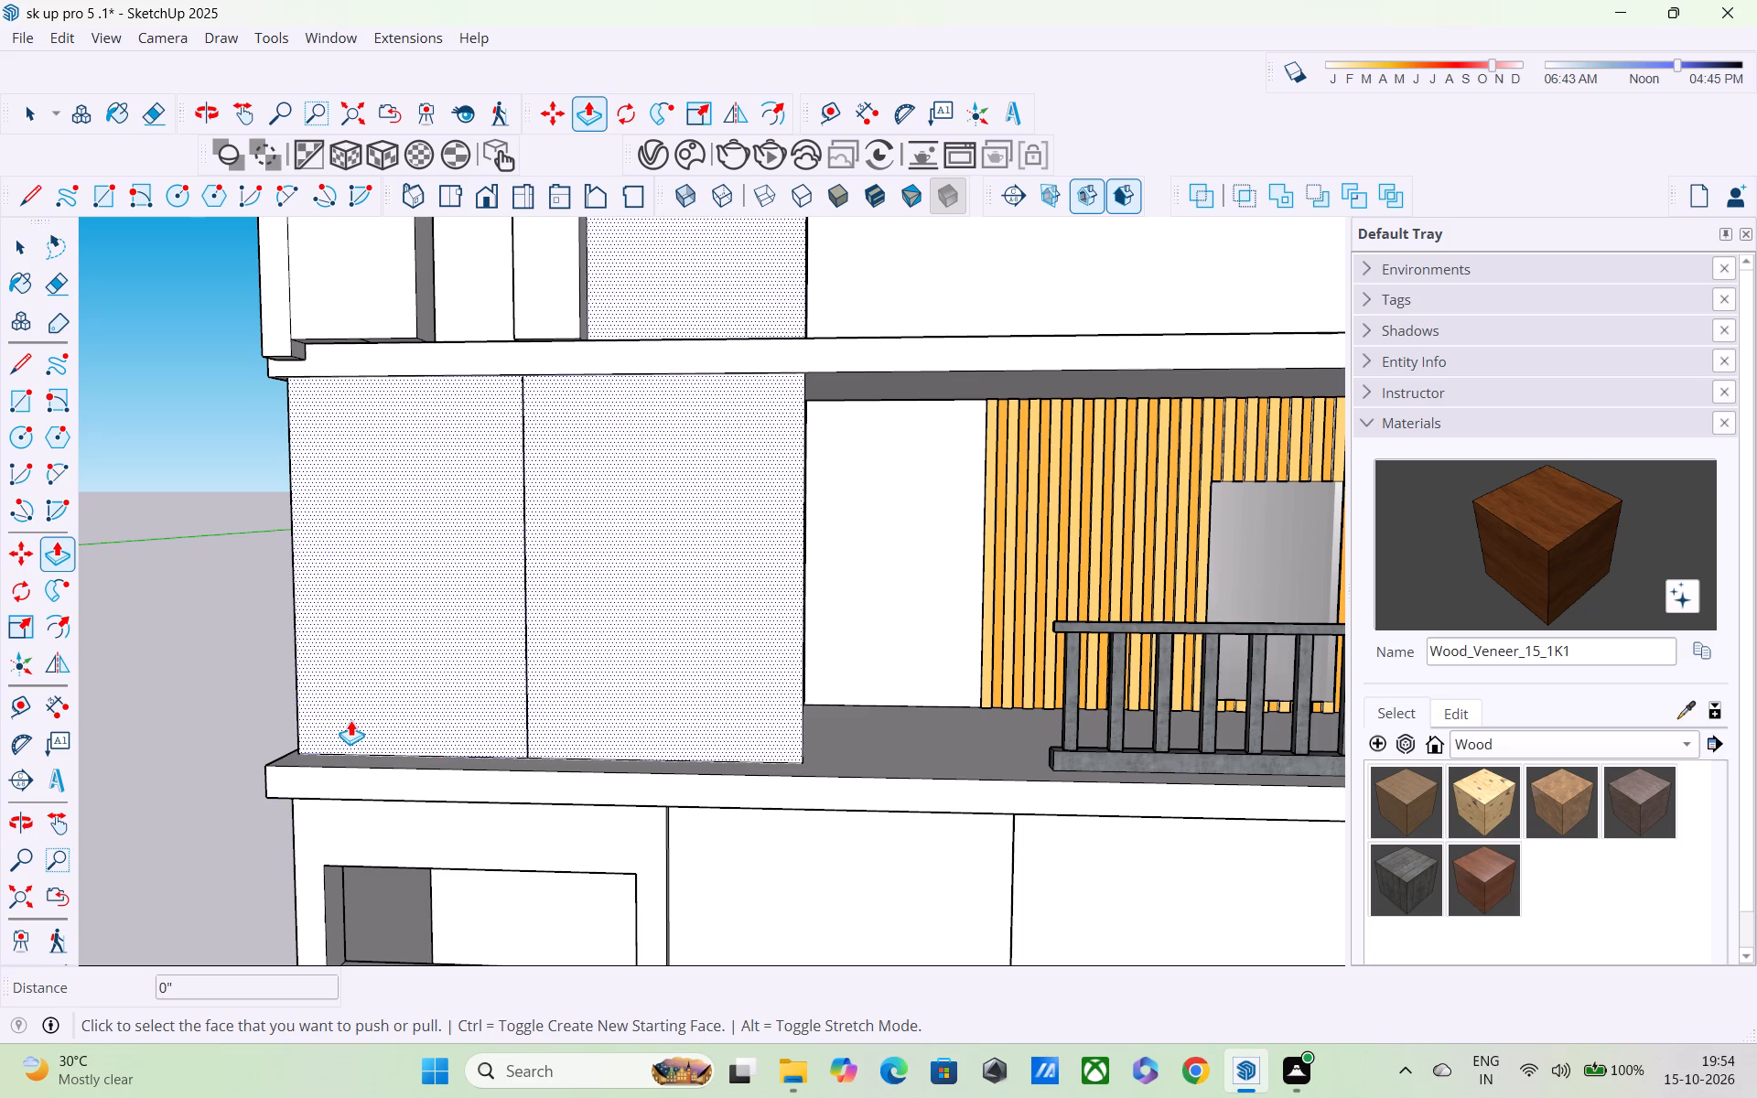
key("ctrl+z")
Select the middle storey's front wall face and examine its extent against the slabs above and below.
key("space")
double_click(391, 597)
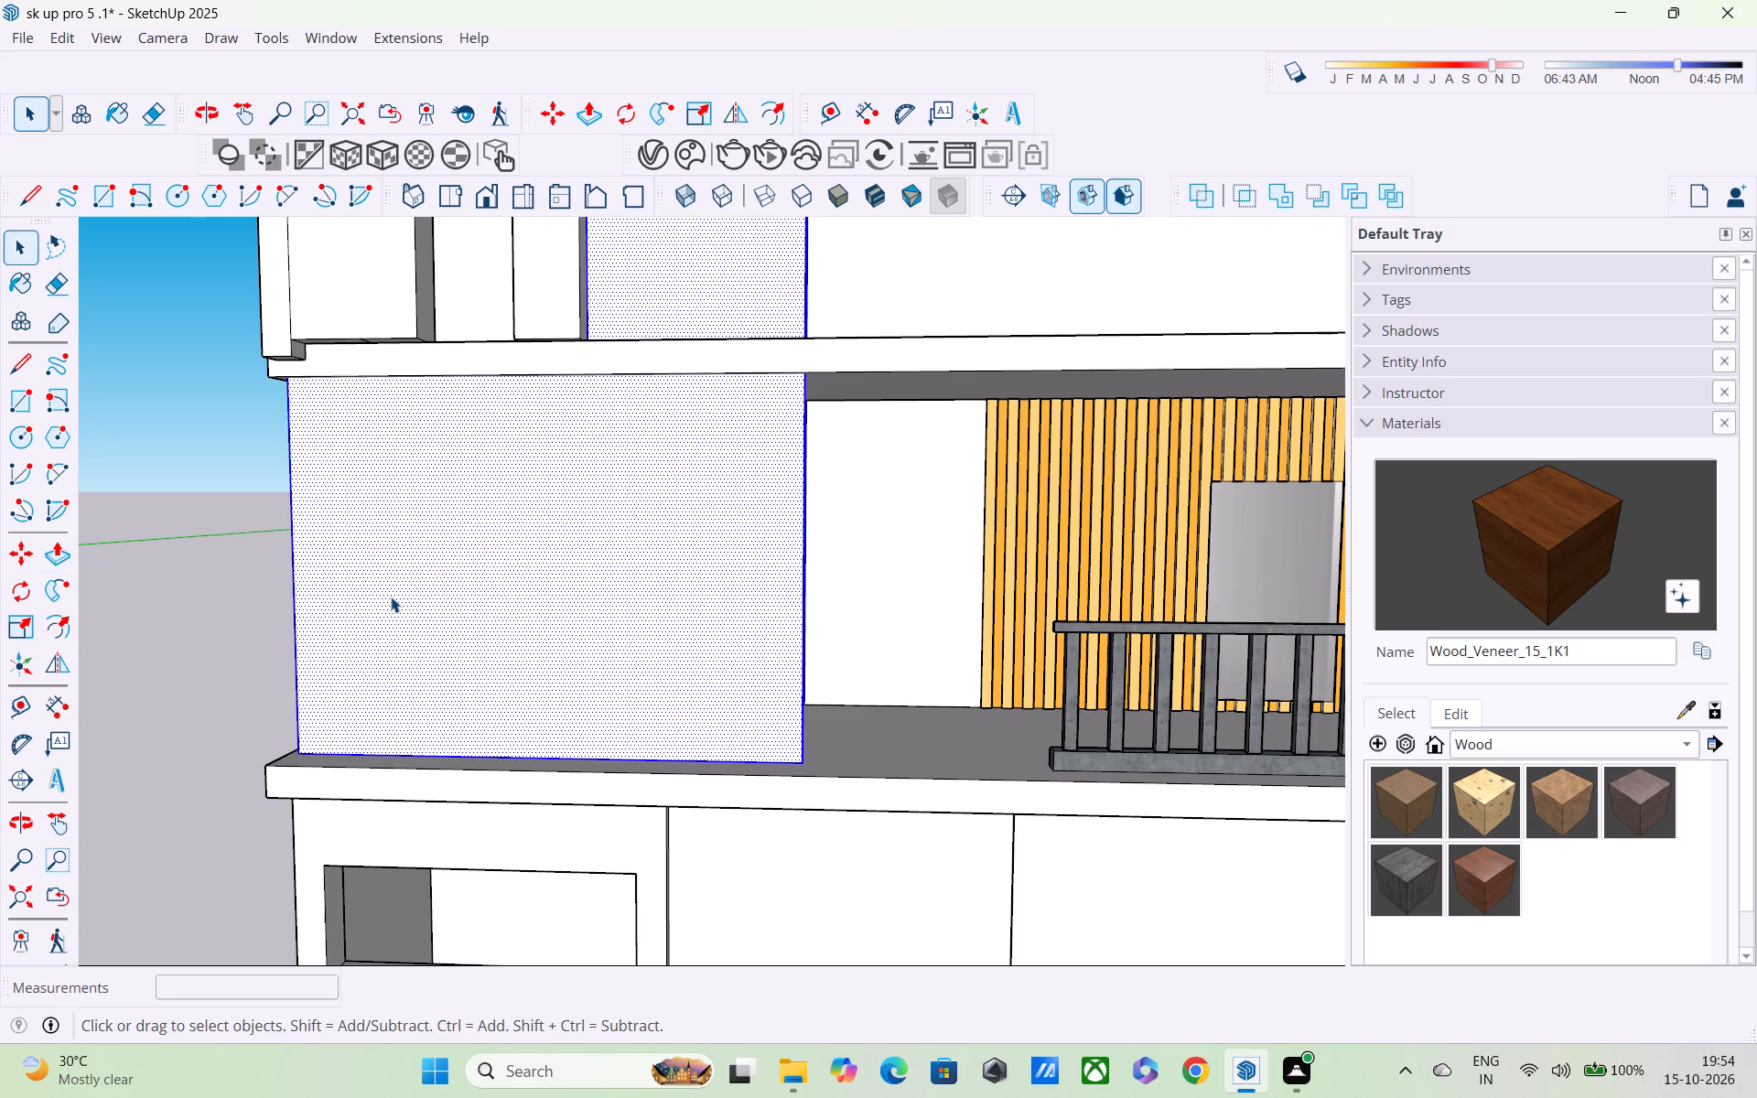
double_click(458, 603)
scroll(509, 587, "up", 1)
middle_click_drag(504, 551, 506, 421)
scroll(528, 419, "up", 2)
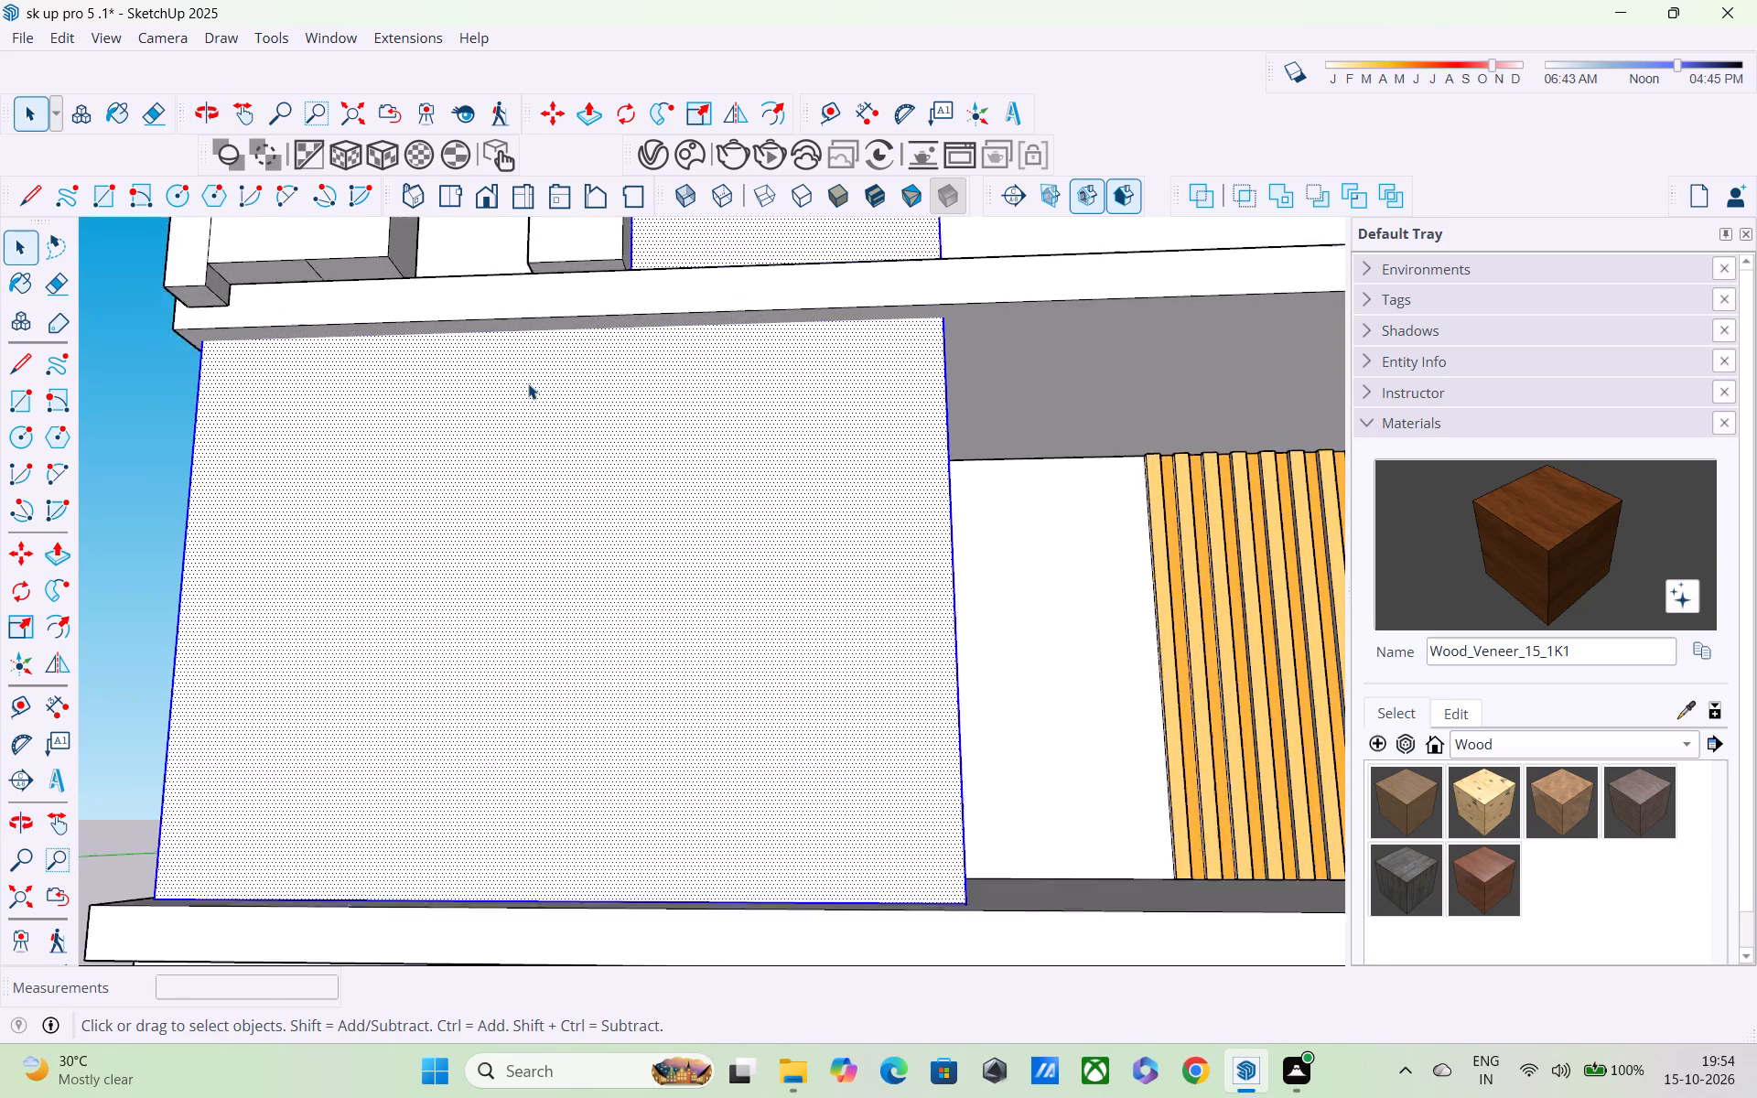
scroll(528, 383, "up", 7)
middle_click_drag(540, 314, 564, 261)
scroll(564, 261, "down", 9)
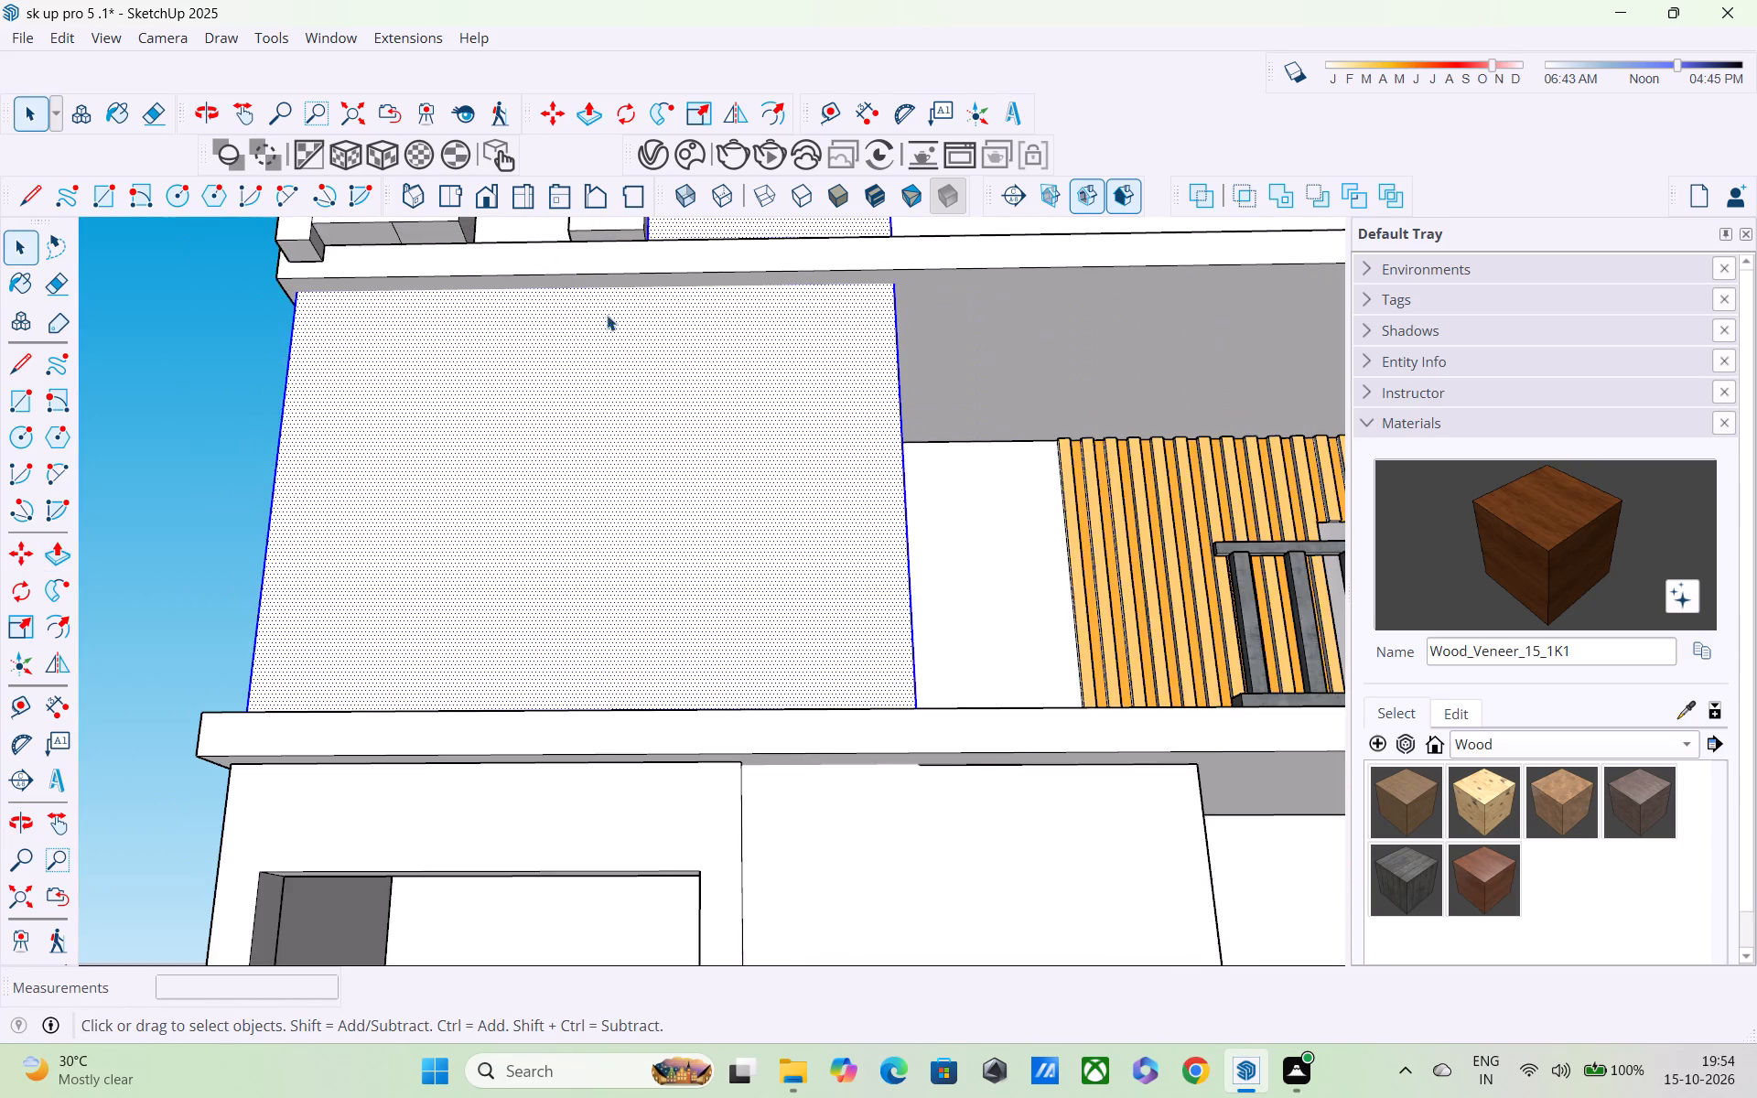
middle_click_drag(605, 310, 620, 365)
scroll(618, 333, "down", 4)
scroll(621, 468, "down", 2)
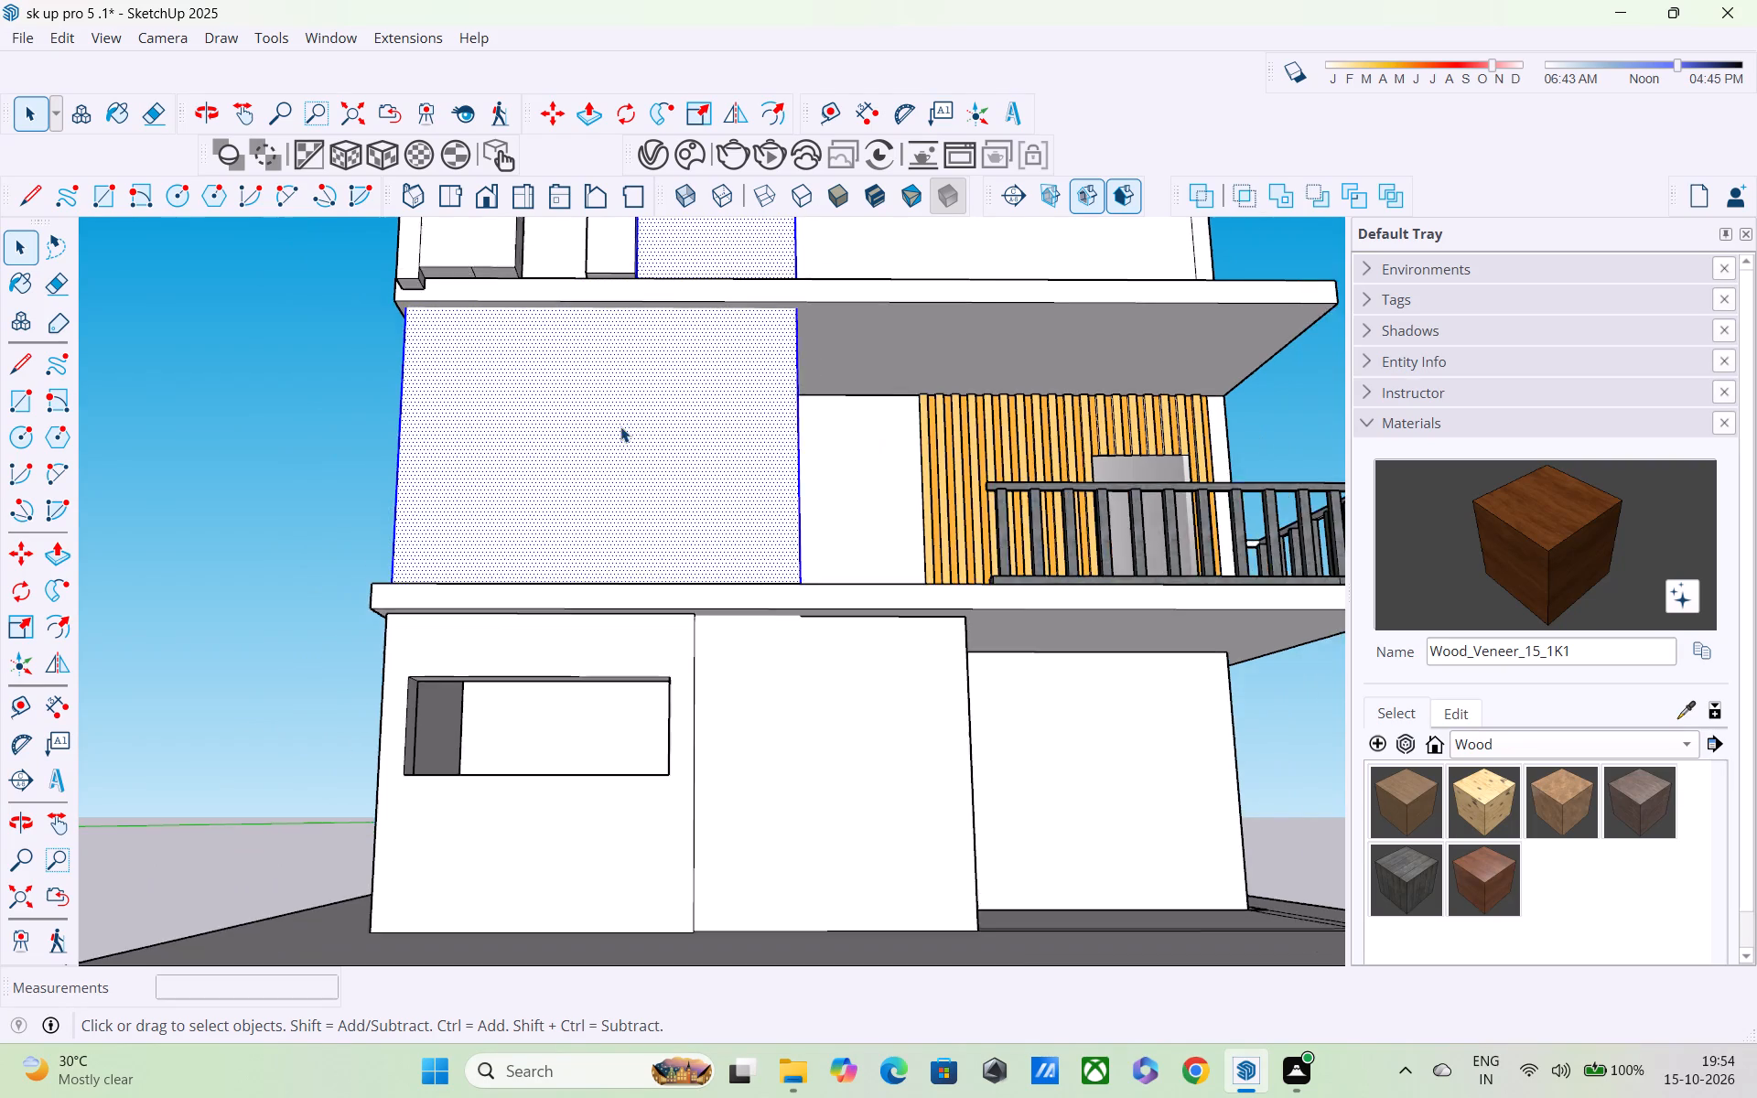
scroll(620, 426, "down", 1)
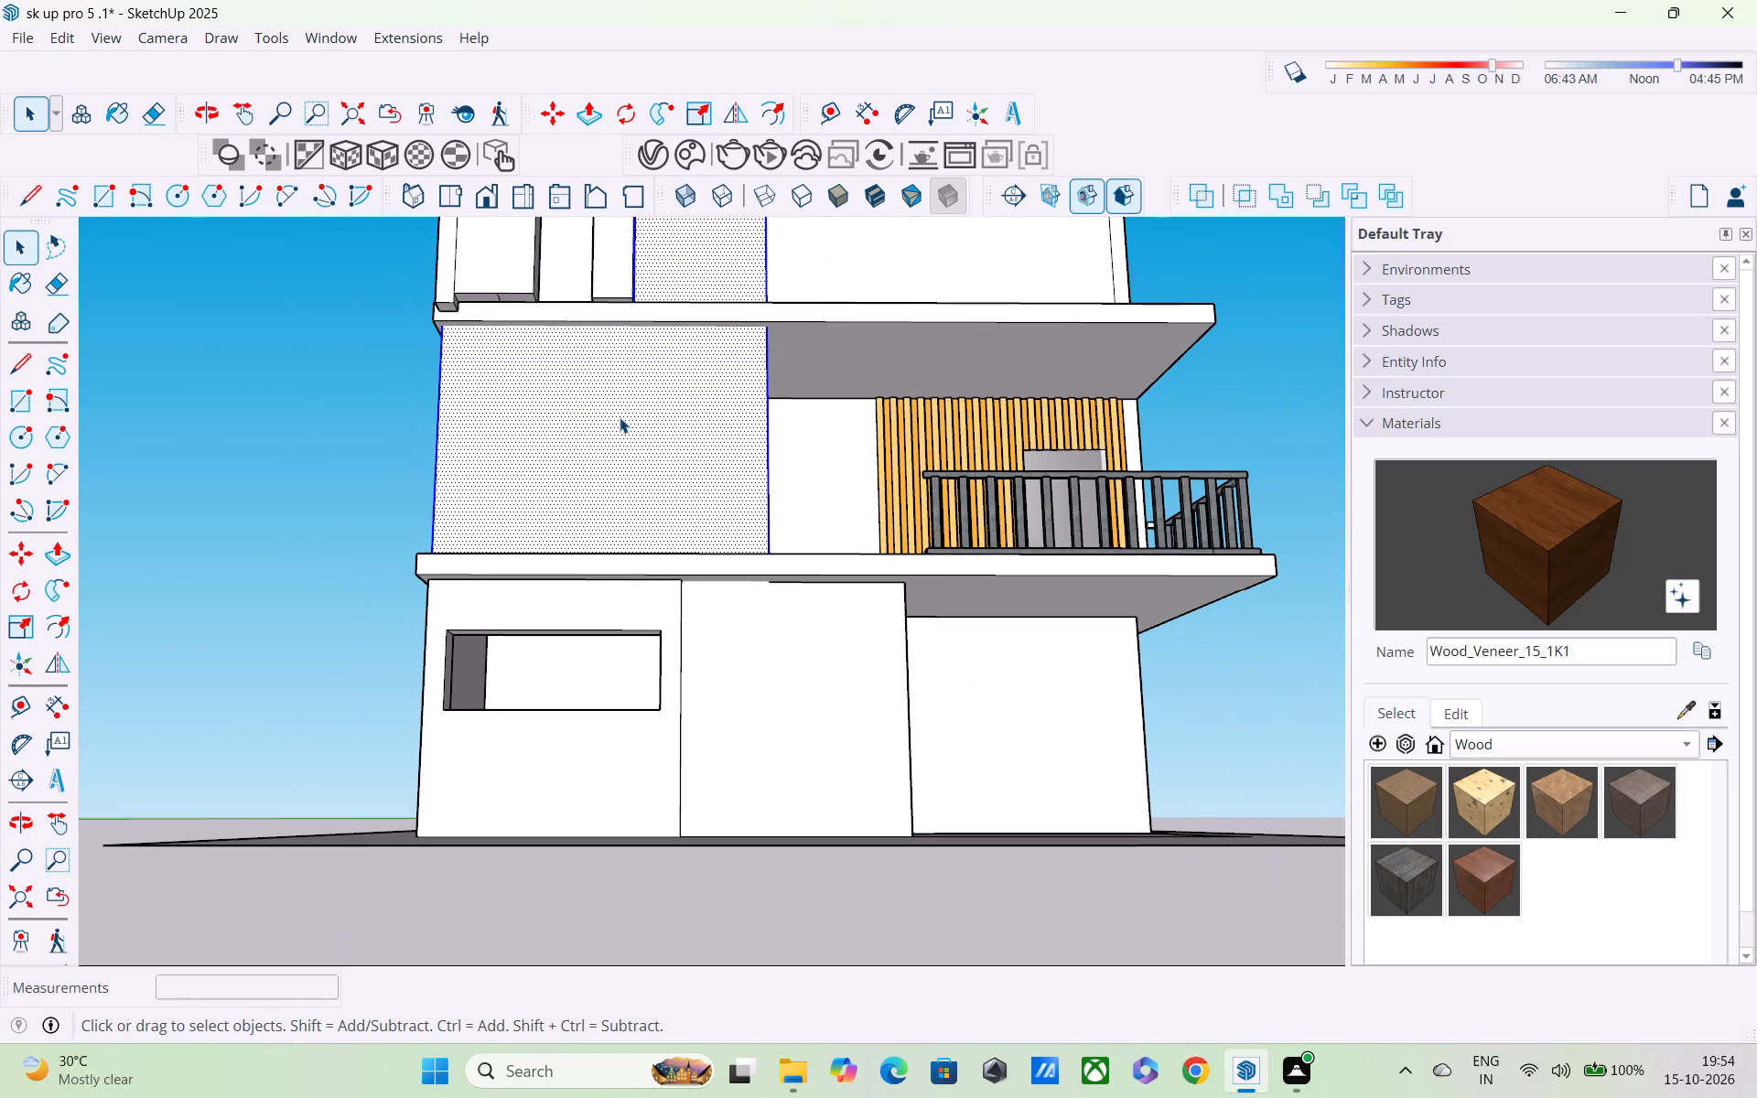
middle_click_drag(620, 417, 630, 427)
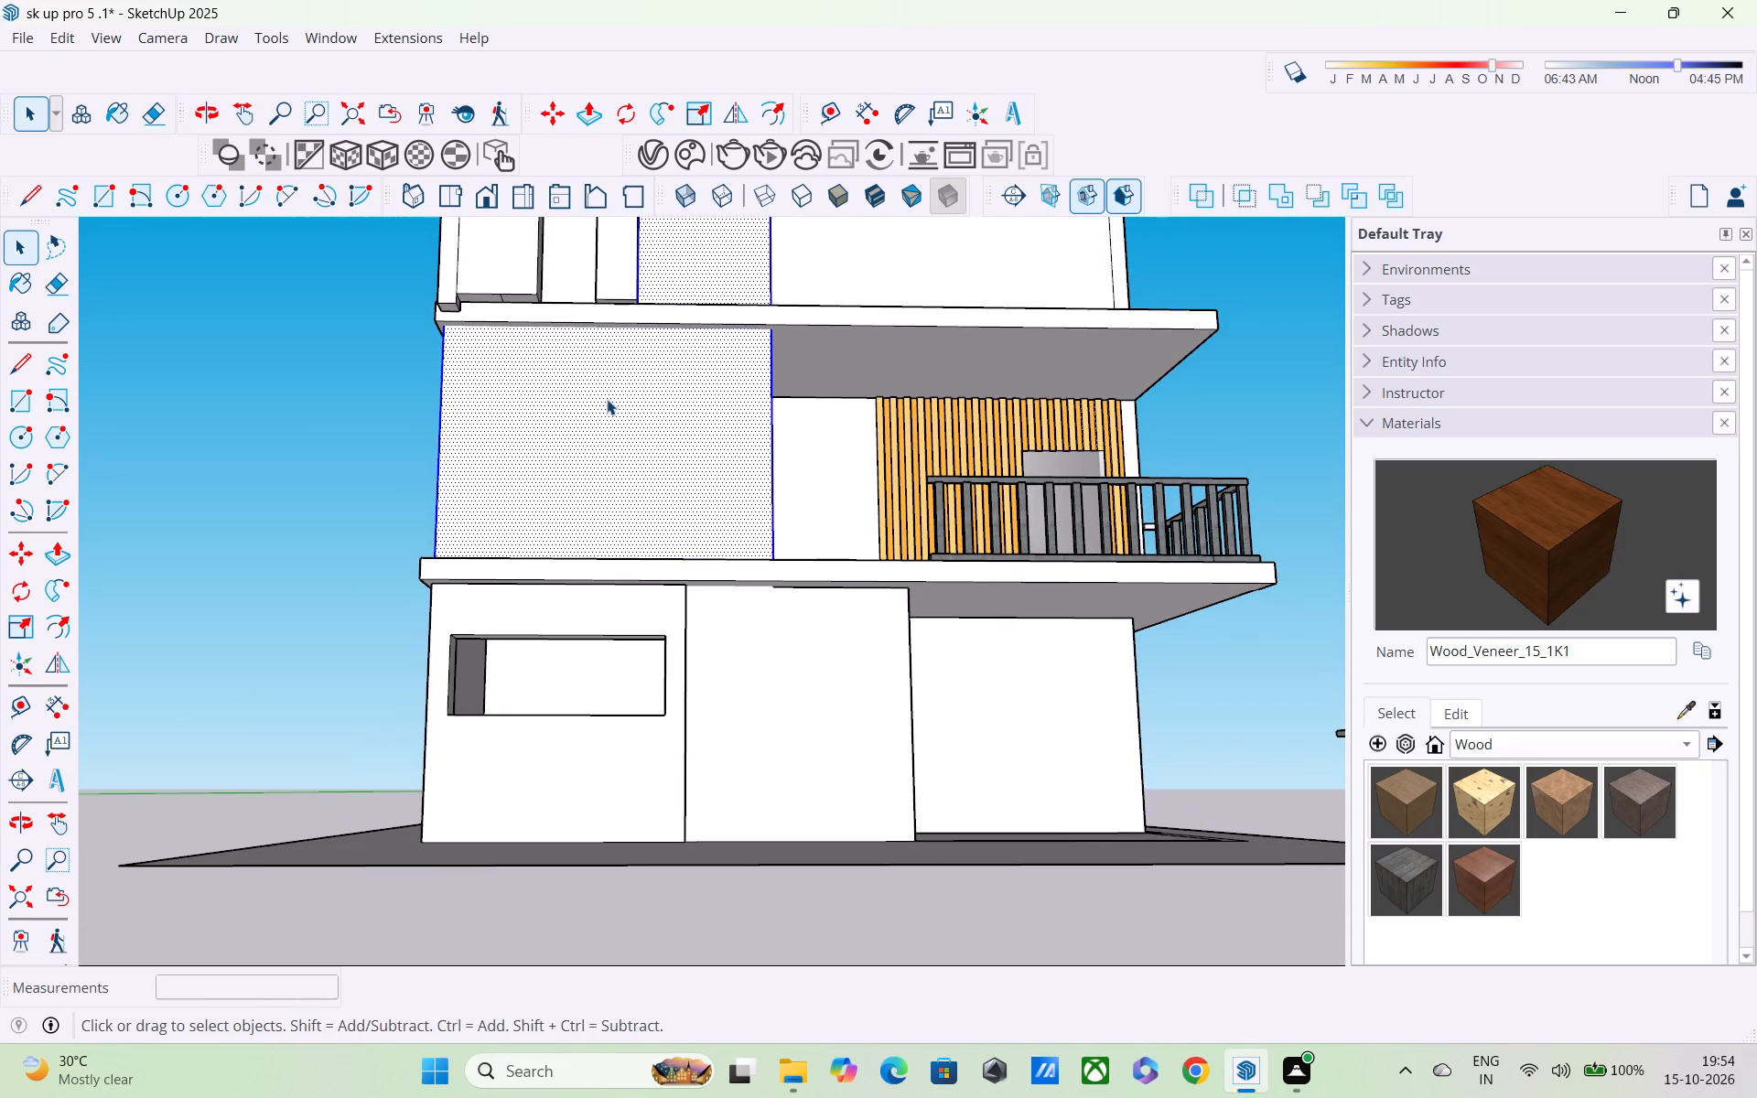
Draw a vertical line about 10' long down the middle of the middle storey's front wall, from slab underside to bottom edge.
key("l")
scroll(587, 318, "up", 4)
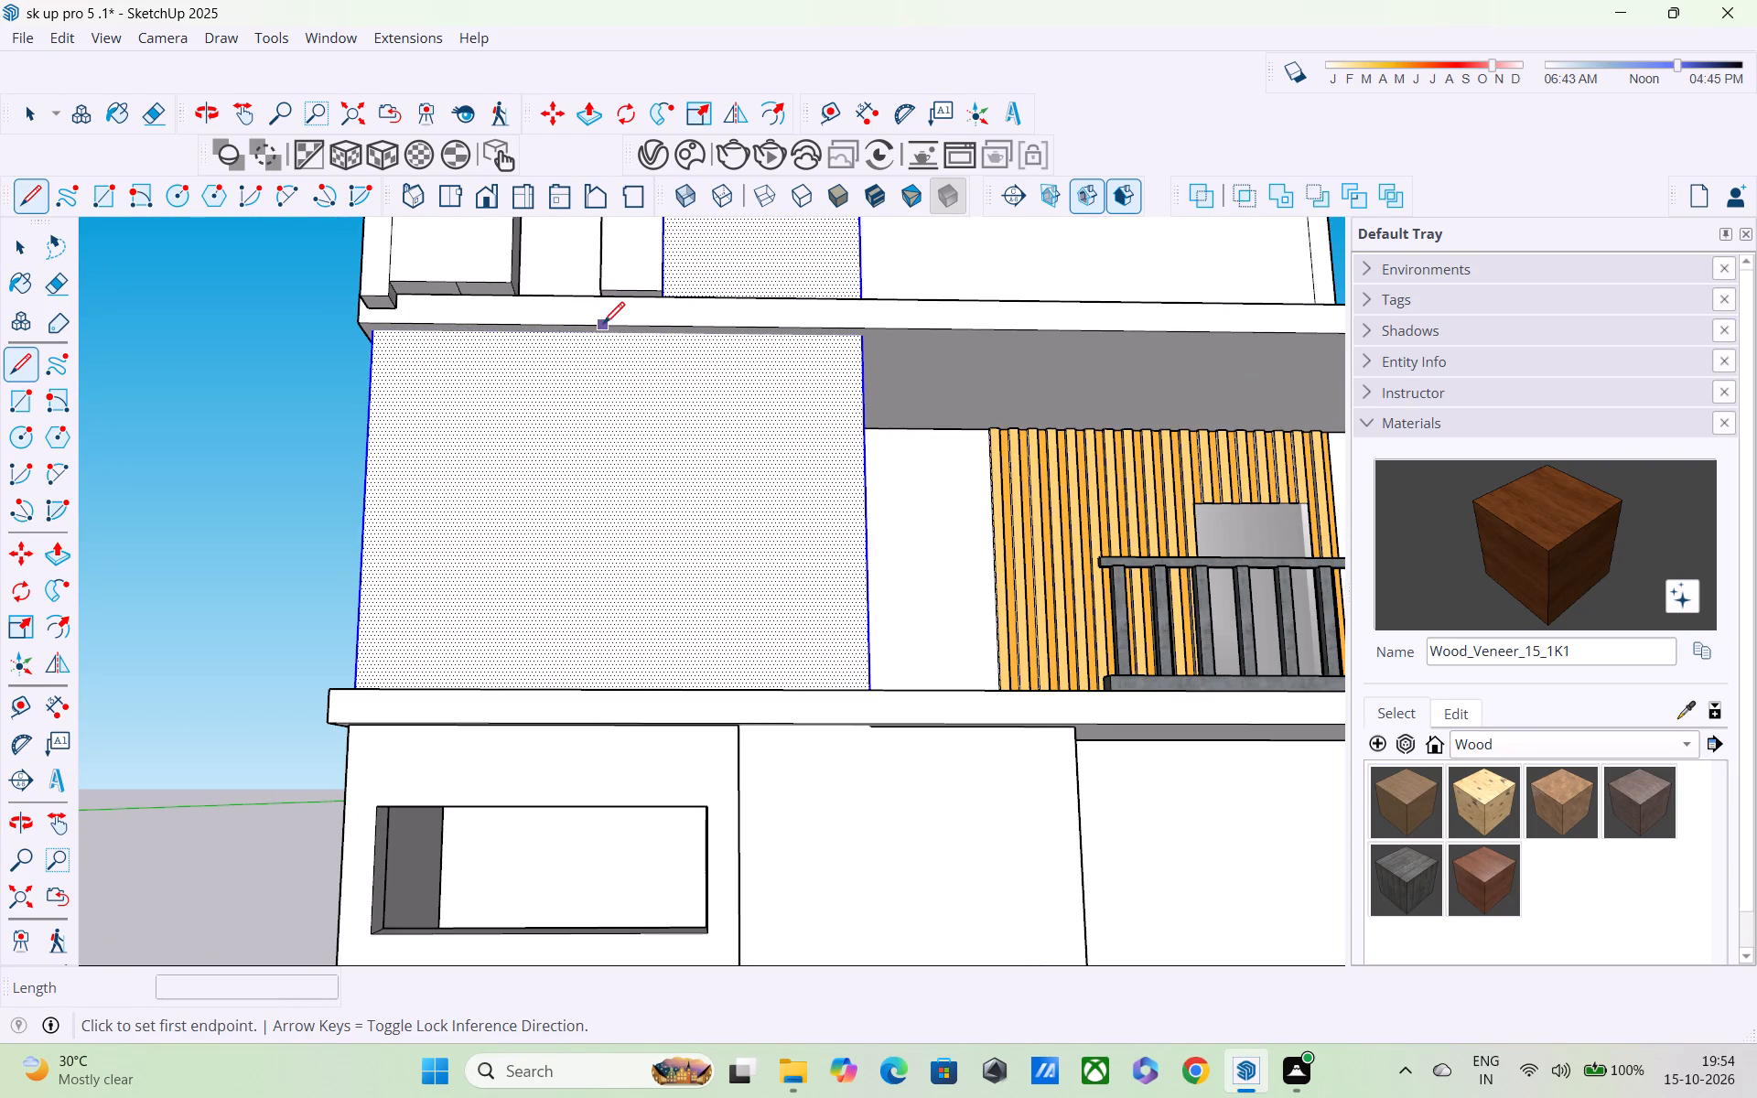
scroll(602, 331, "up", 3)
middle_click_drag(602, 331, 617, 219)
scroll(629, 307, "up", 5)
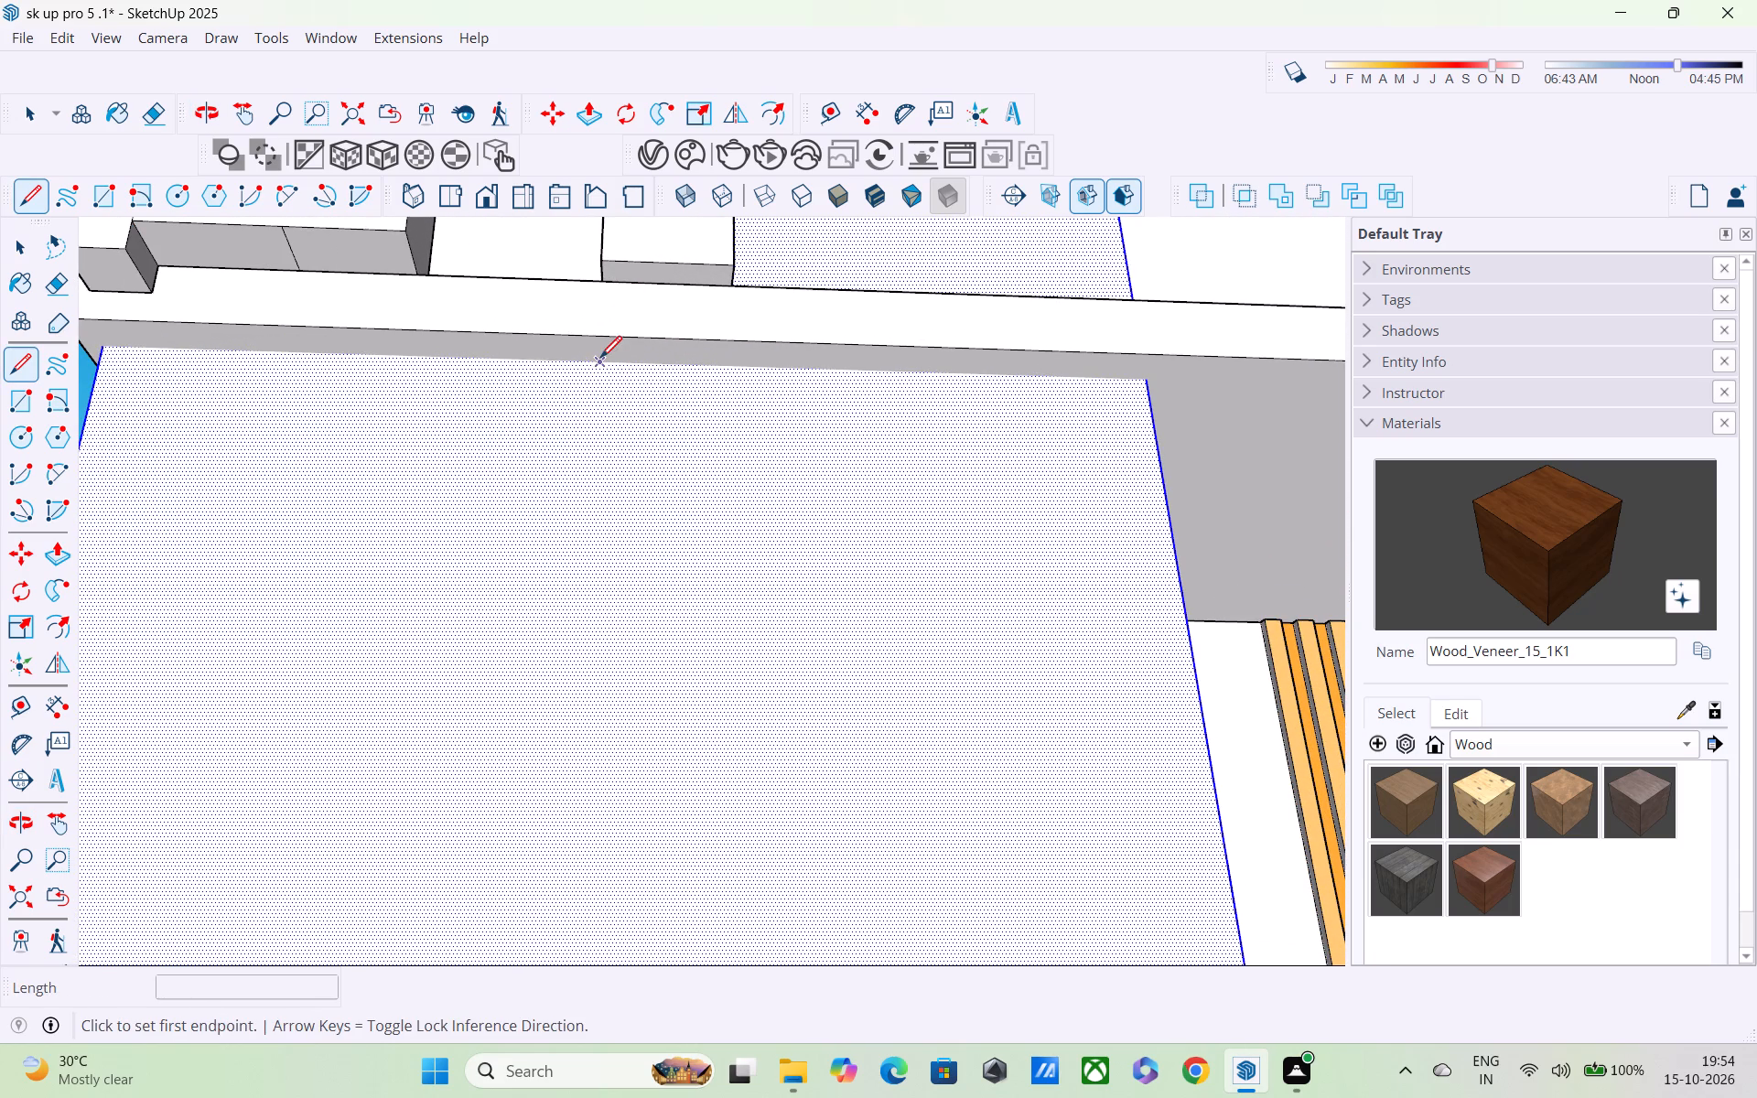
left_click(600, 360)
scroll(597, 595, "down", 3)
scroll(634, 697, "down", 2)
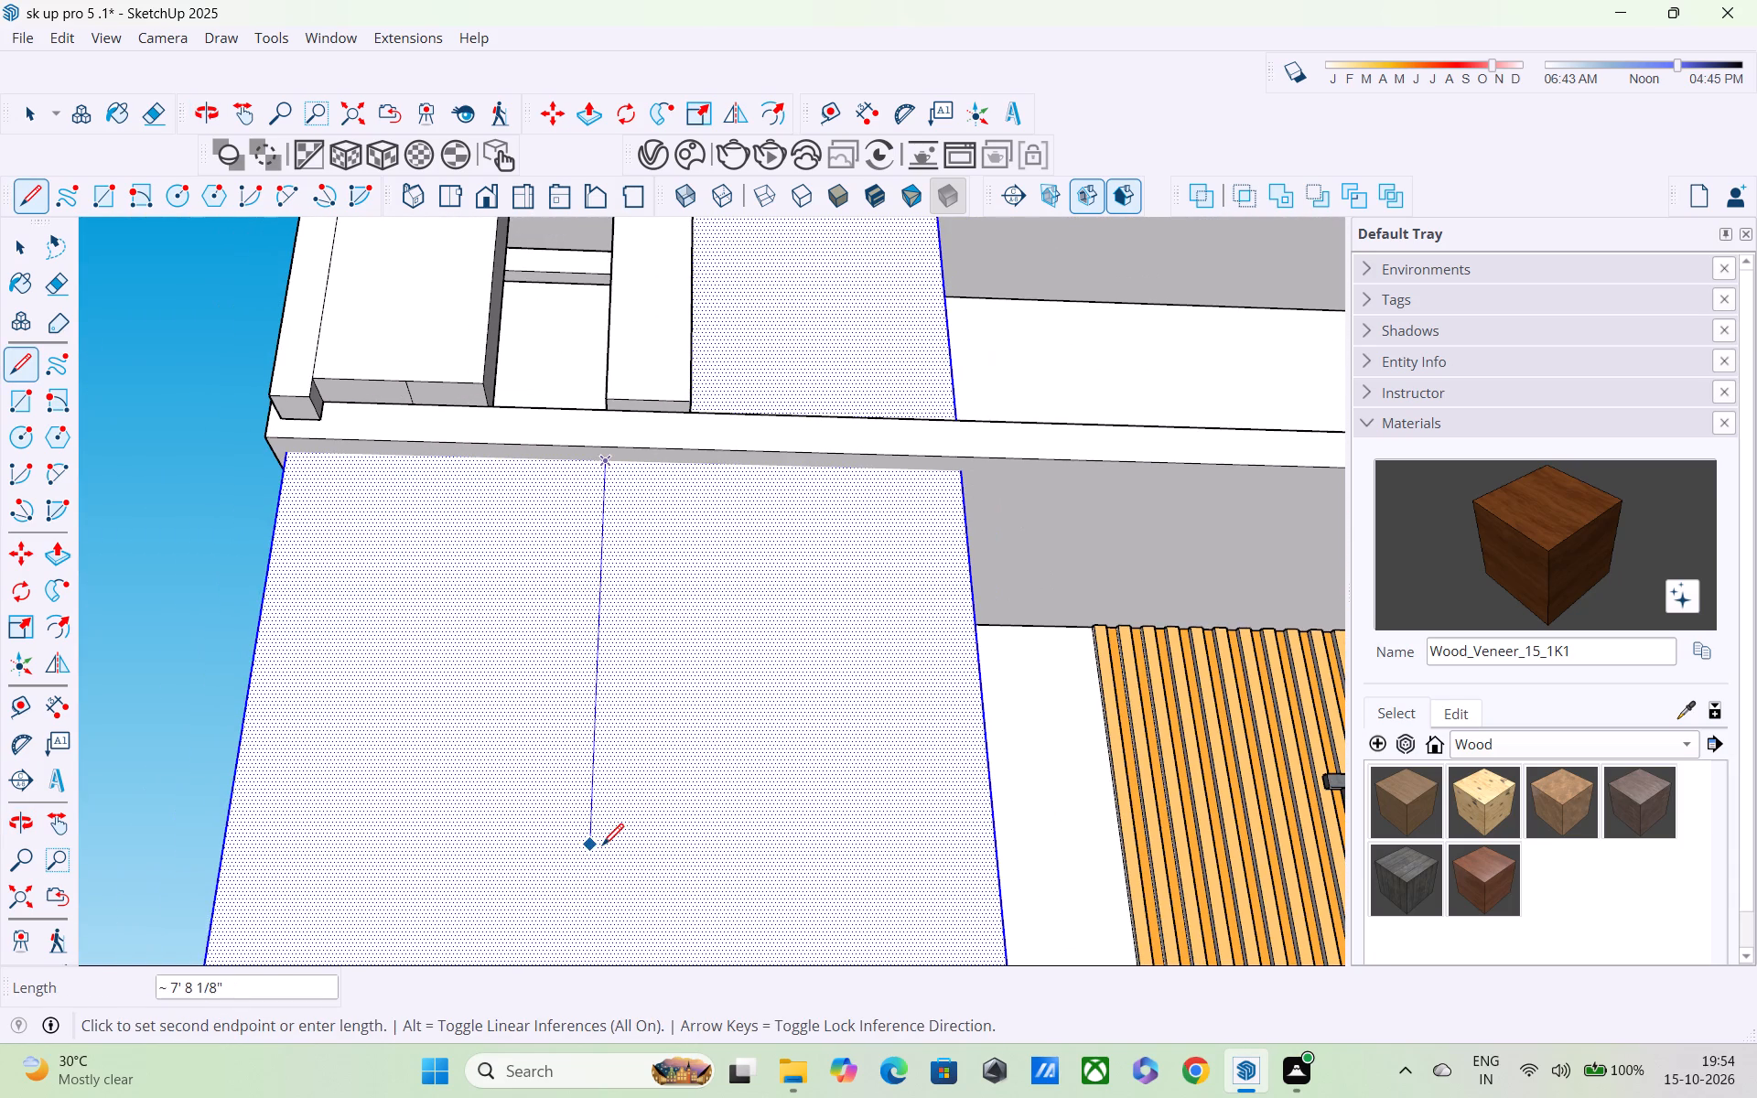
middle_click_drag(603, 852, 644, 241, "shift")
middle_click_drag(644, 264, 669, 561)
middle_click_drag(604, 286, 631, 486)
scroll(631, 486, "up", 4)
left_click(634, 512)
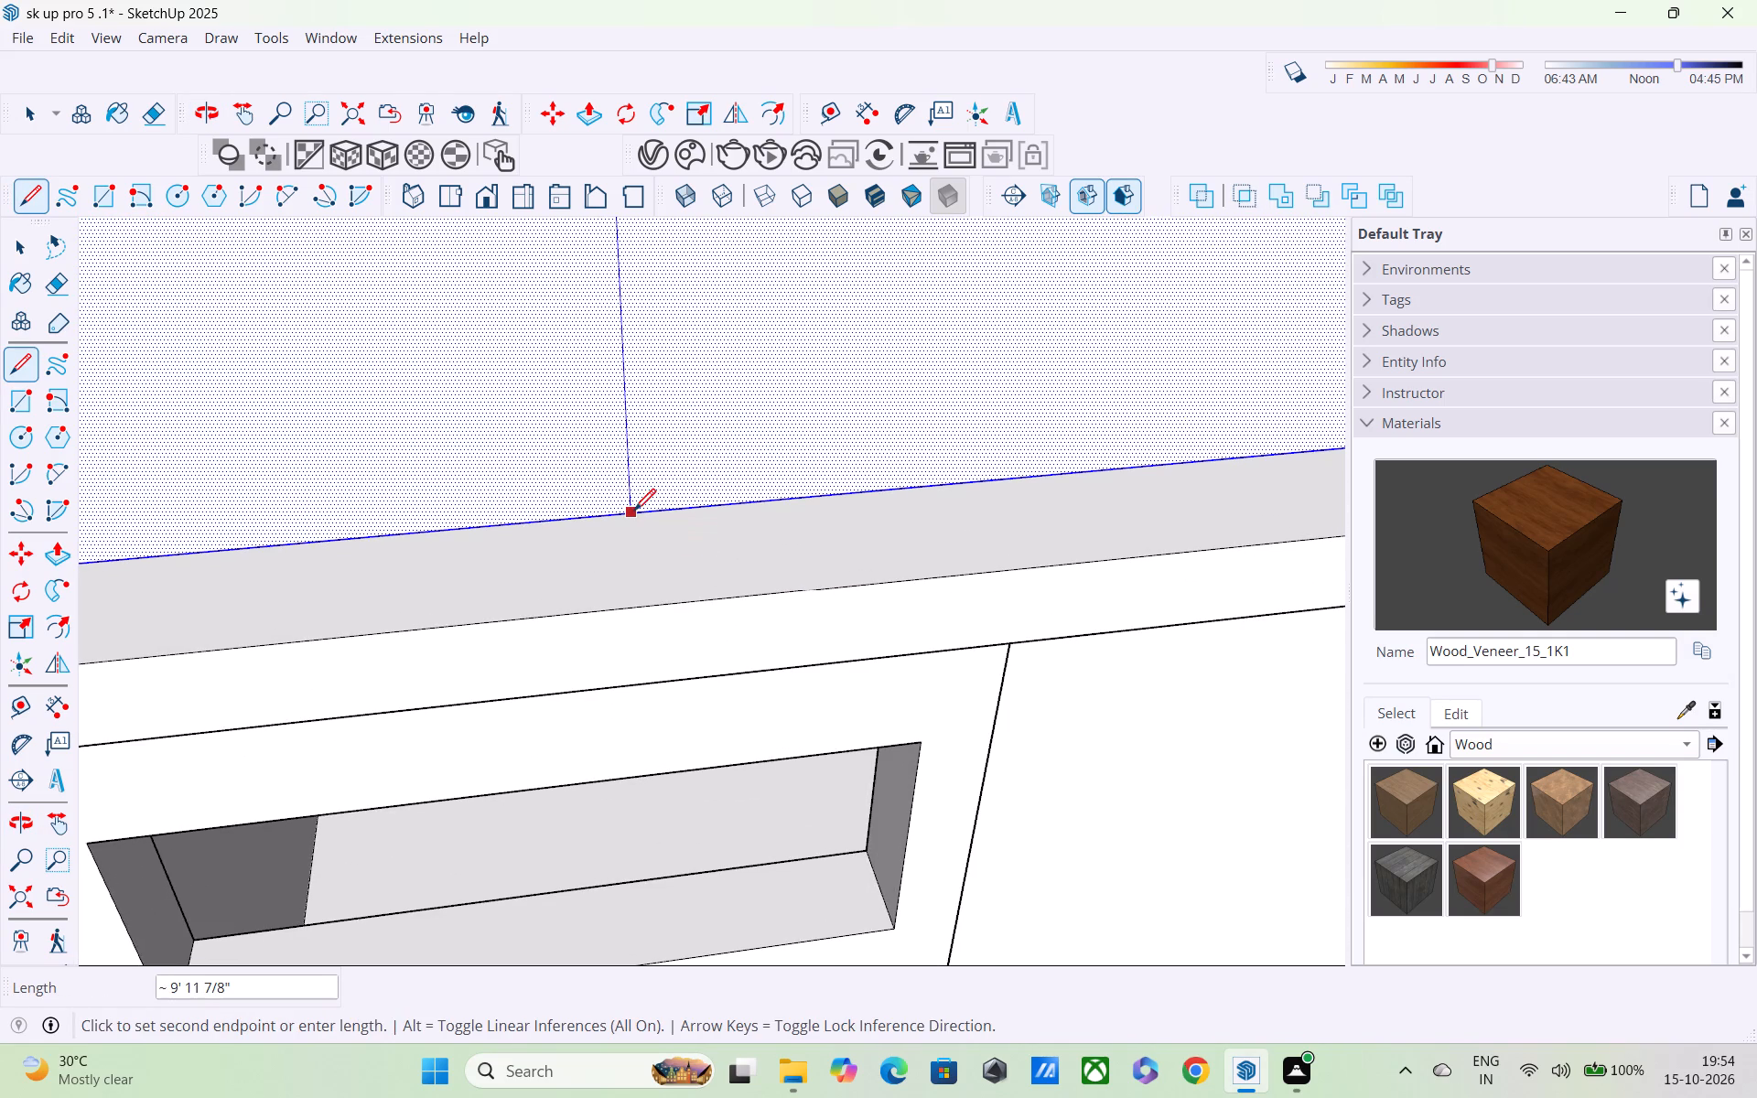
scroll(634, 512, "down", 2)
middle_click_drag(634, 512, 587, 444)
key("space")
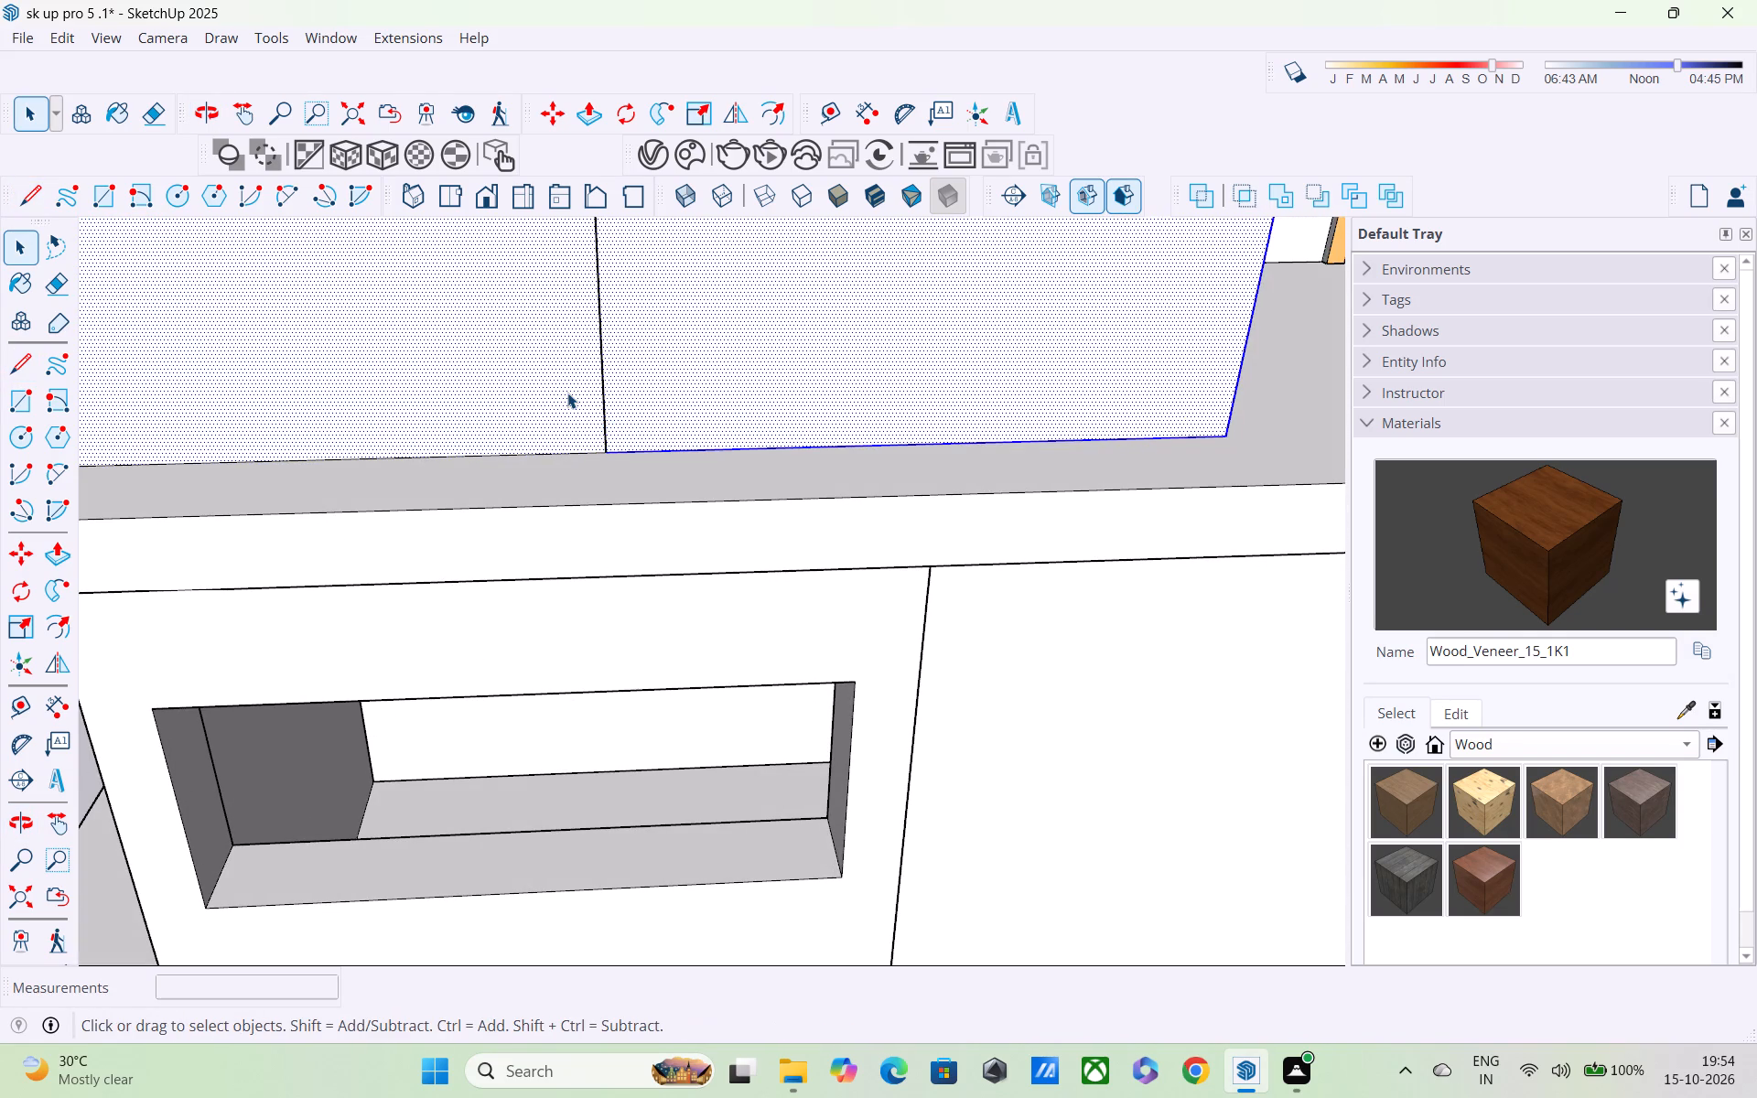
Check whether the two halves of the middle storey's front wall select separately, and examine the front elevation.
left_click(567, 393)
left_click(567, 396)
scroll(606, 436, "down", 9)
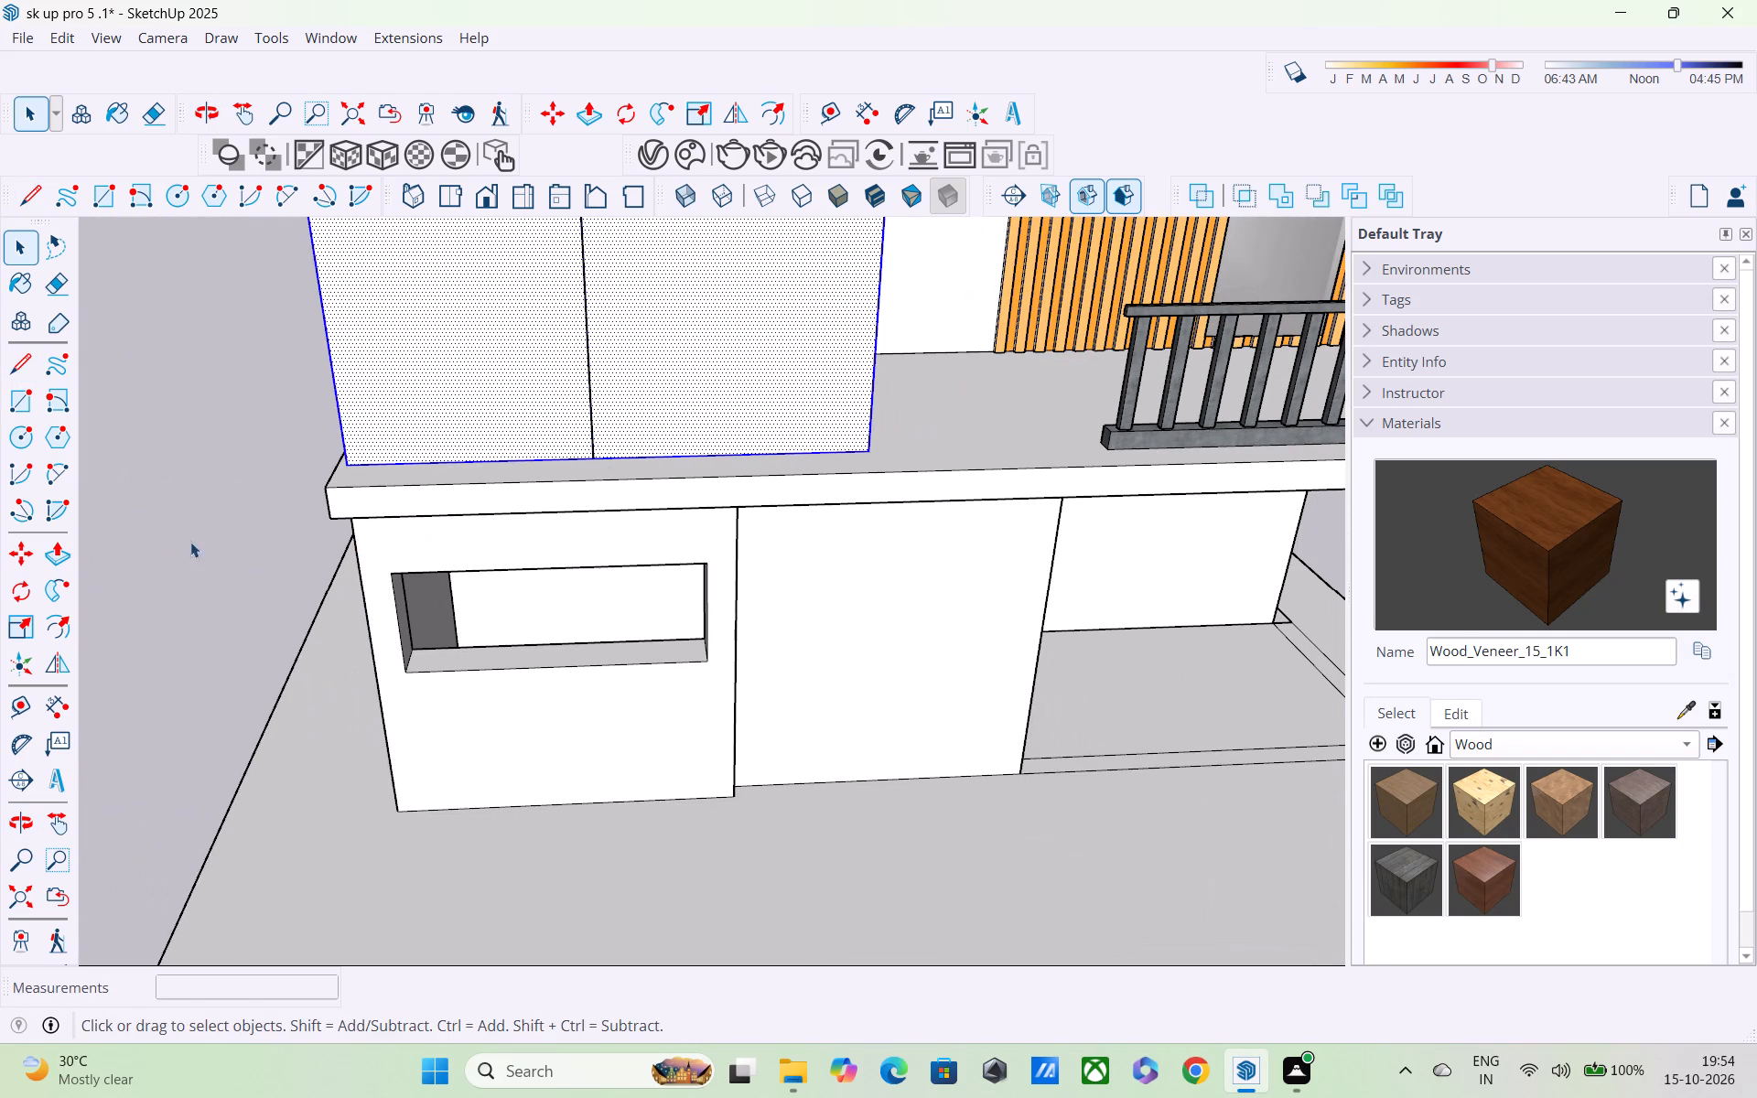
double_click(137, 515)
left_click(780, 274)
double_click(715, 353)
middle_click_drag(700, 406, 710, 513)
scroll(699, 502, "down", 6)
left_click(285, 460)
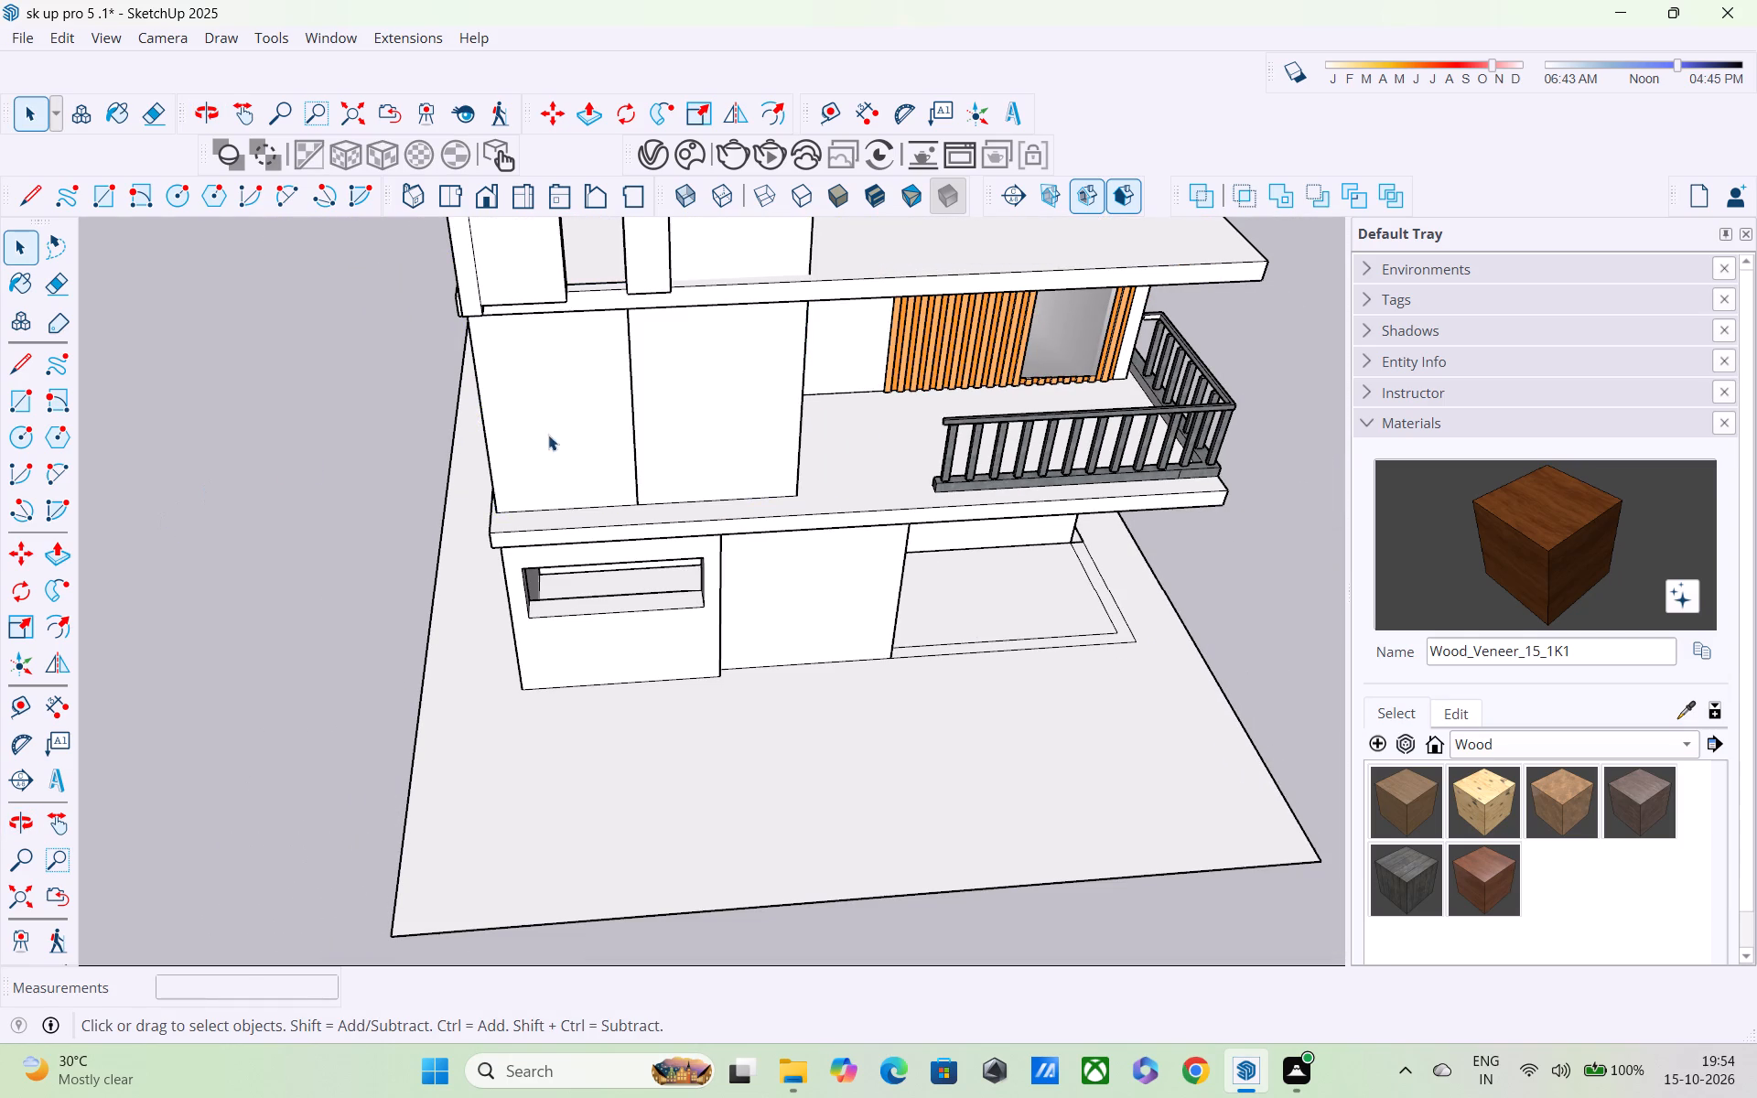
middle_click_drag(631, 405, 644, 230)
middle_click_drag(656, 245, 786, 589, "shift")
scroll(787, 587, "up", 1)
scroll(786, 580, "down", 3)
middle_click_drag(800, 561, 784, 418)
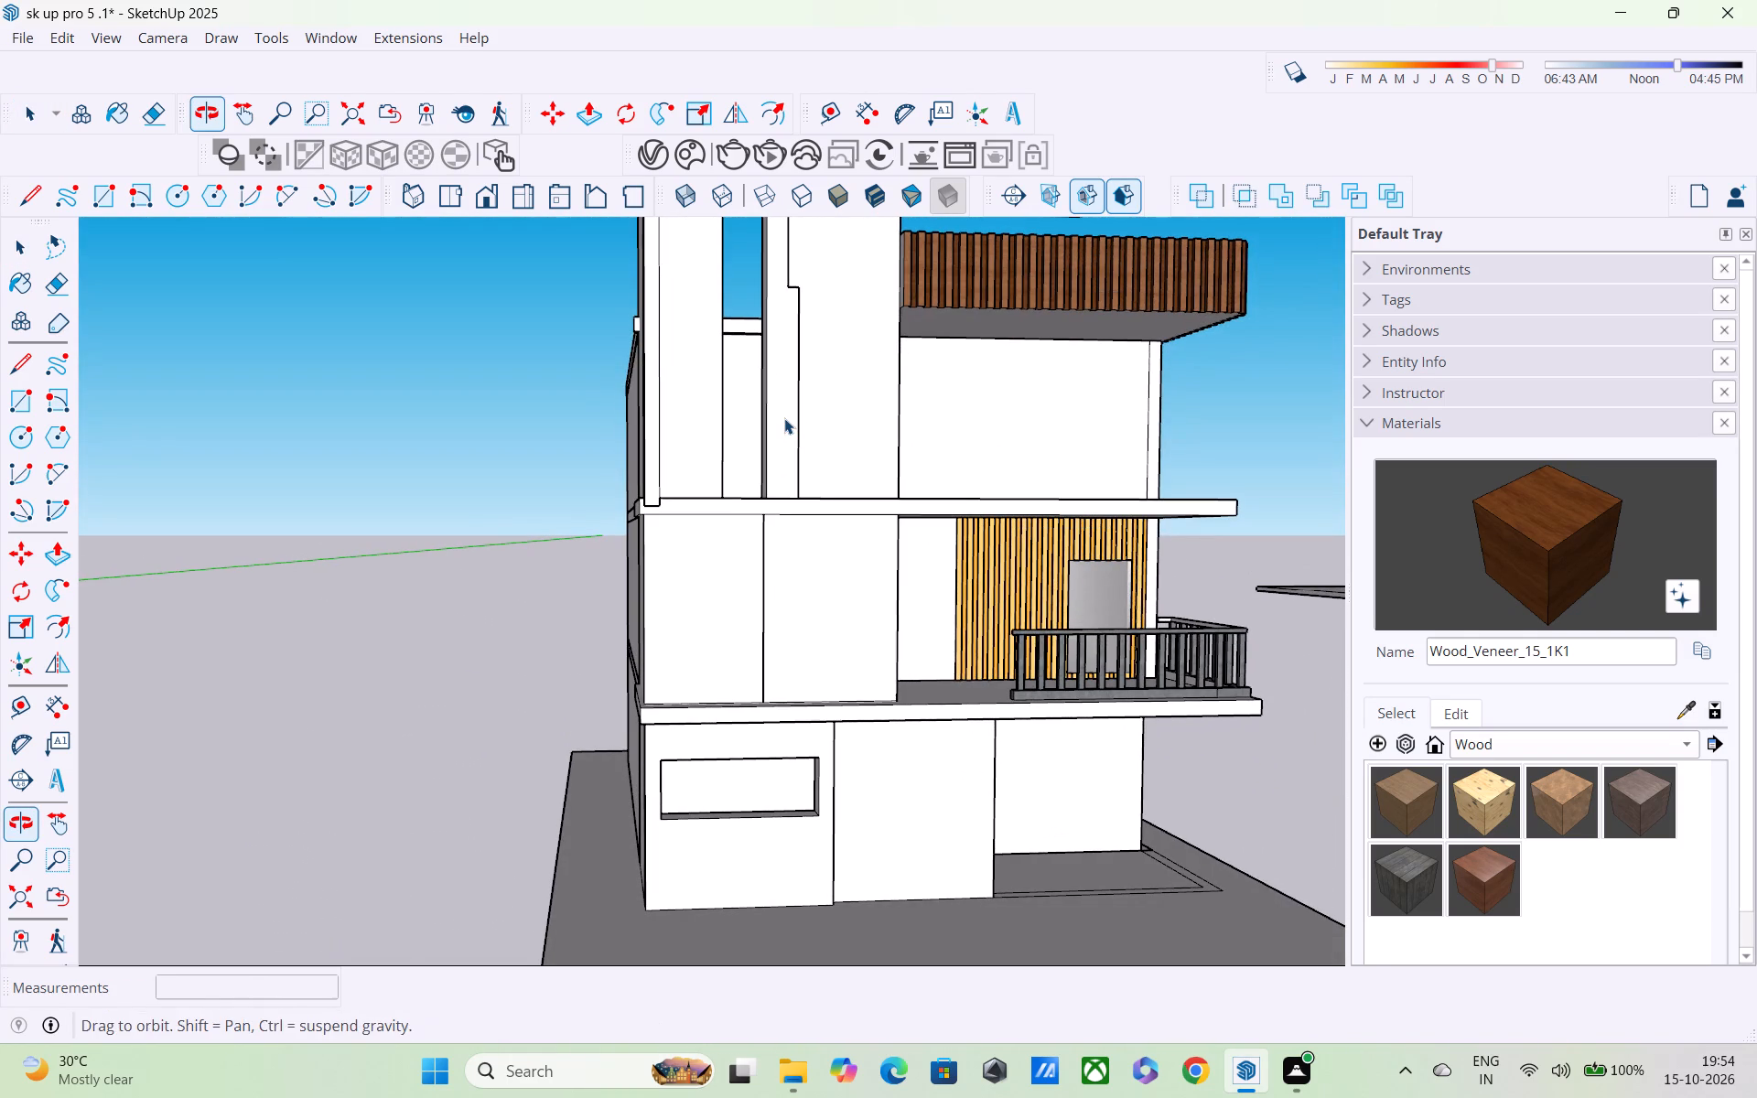
scroll(854, 489, "up", 2)
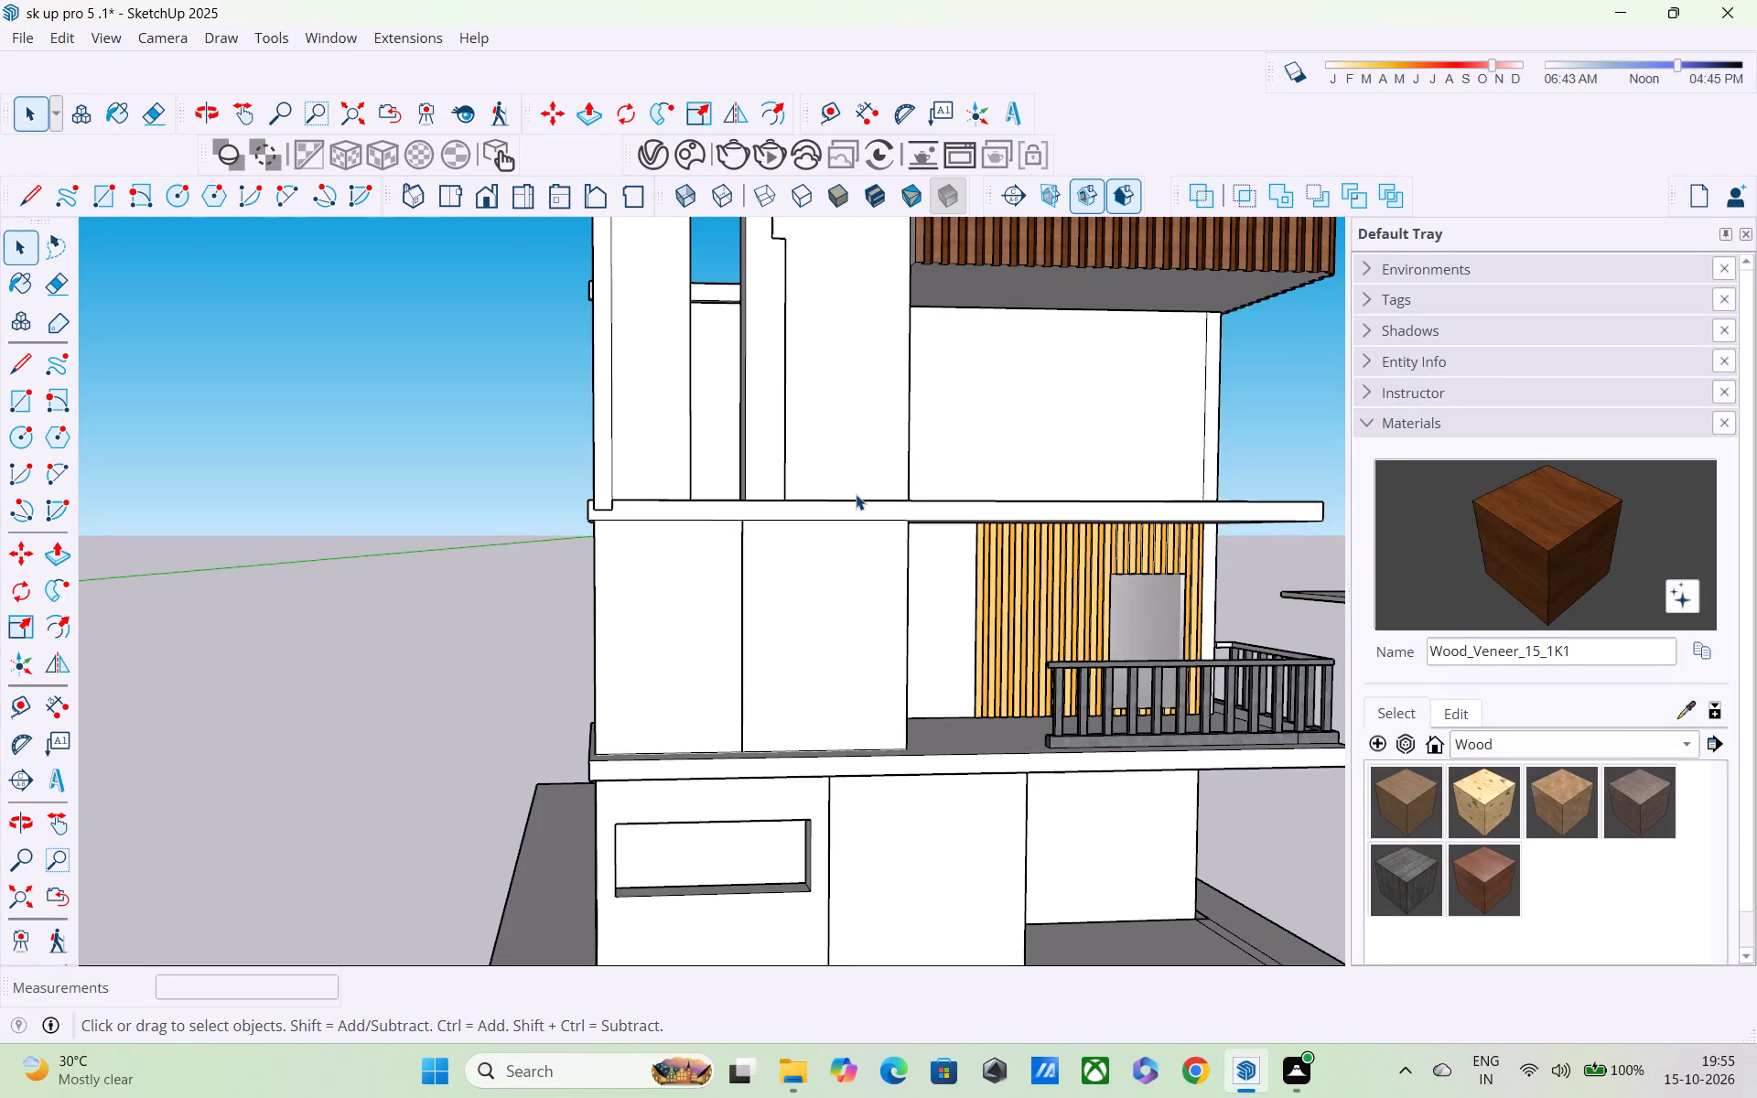
Draw a 13' 6" line along the front wall's top edge under the slab, from corner to corner.
middle_click_drag(724, 557, 738, 425)
scroll(587, 455, "up", 3)
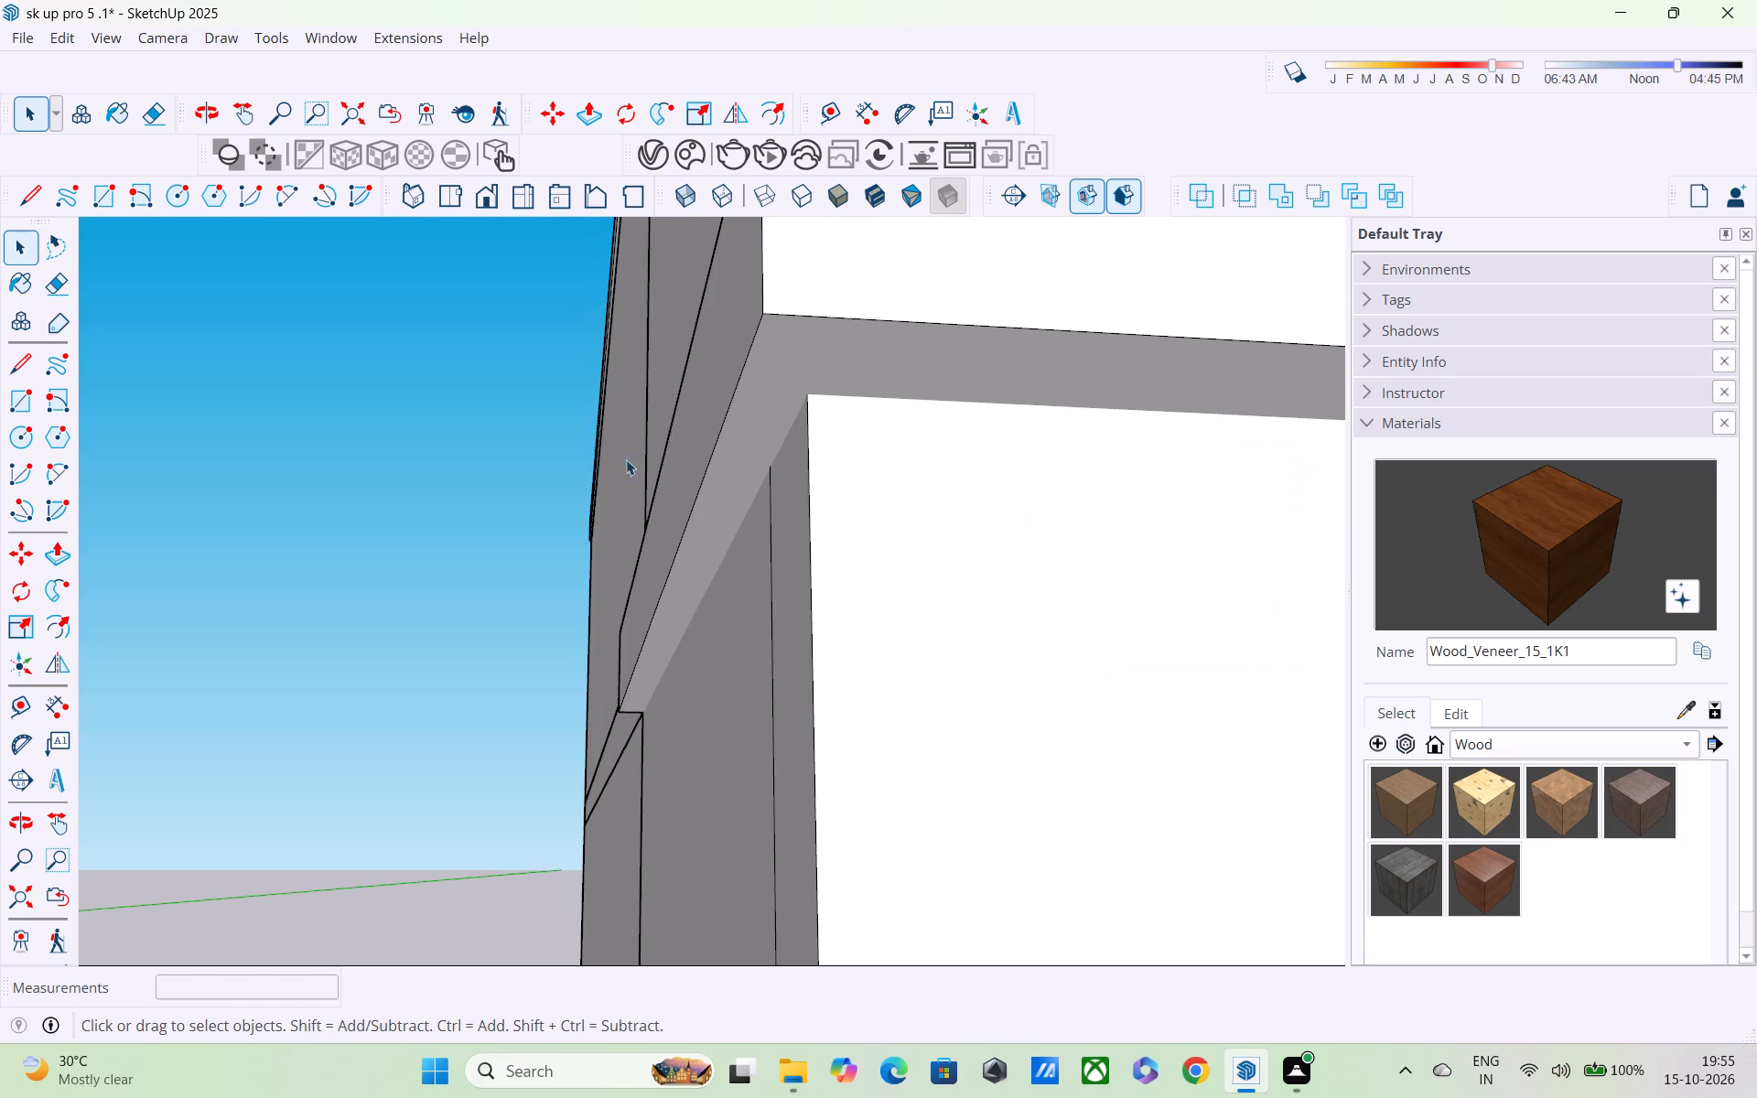
scroll(839, 418, "up", 2)
key("l")
scroll(809, 337, "up", 2)
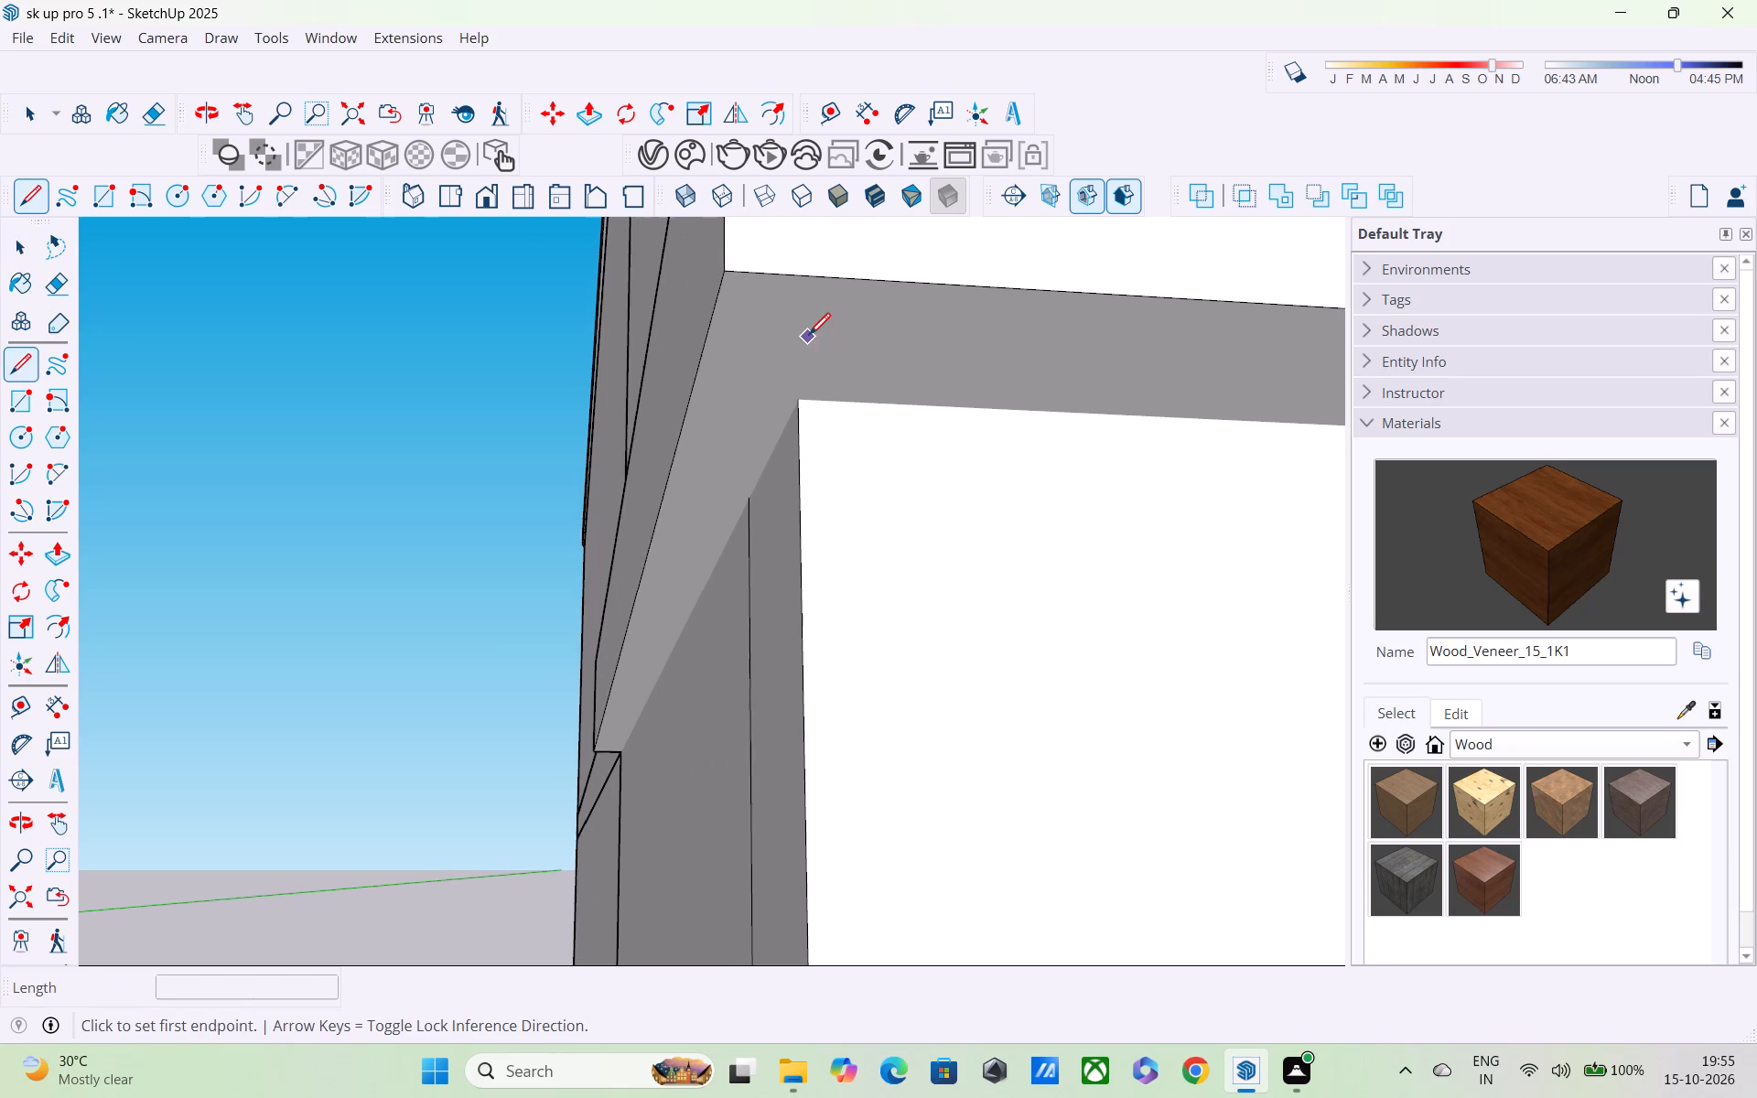
scroll(809, 337, "up", 1)
left_click(793, 413)
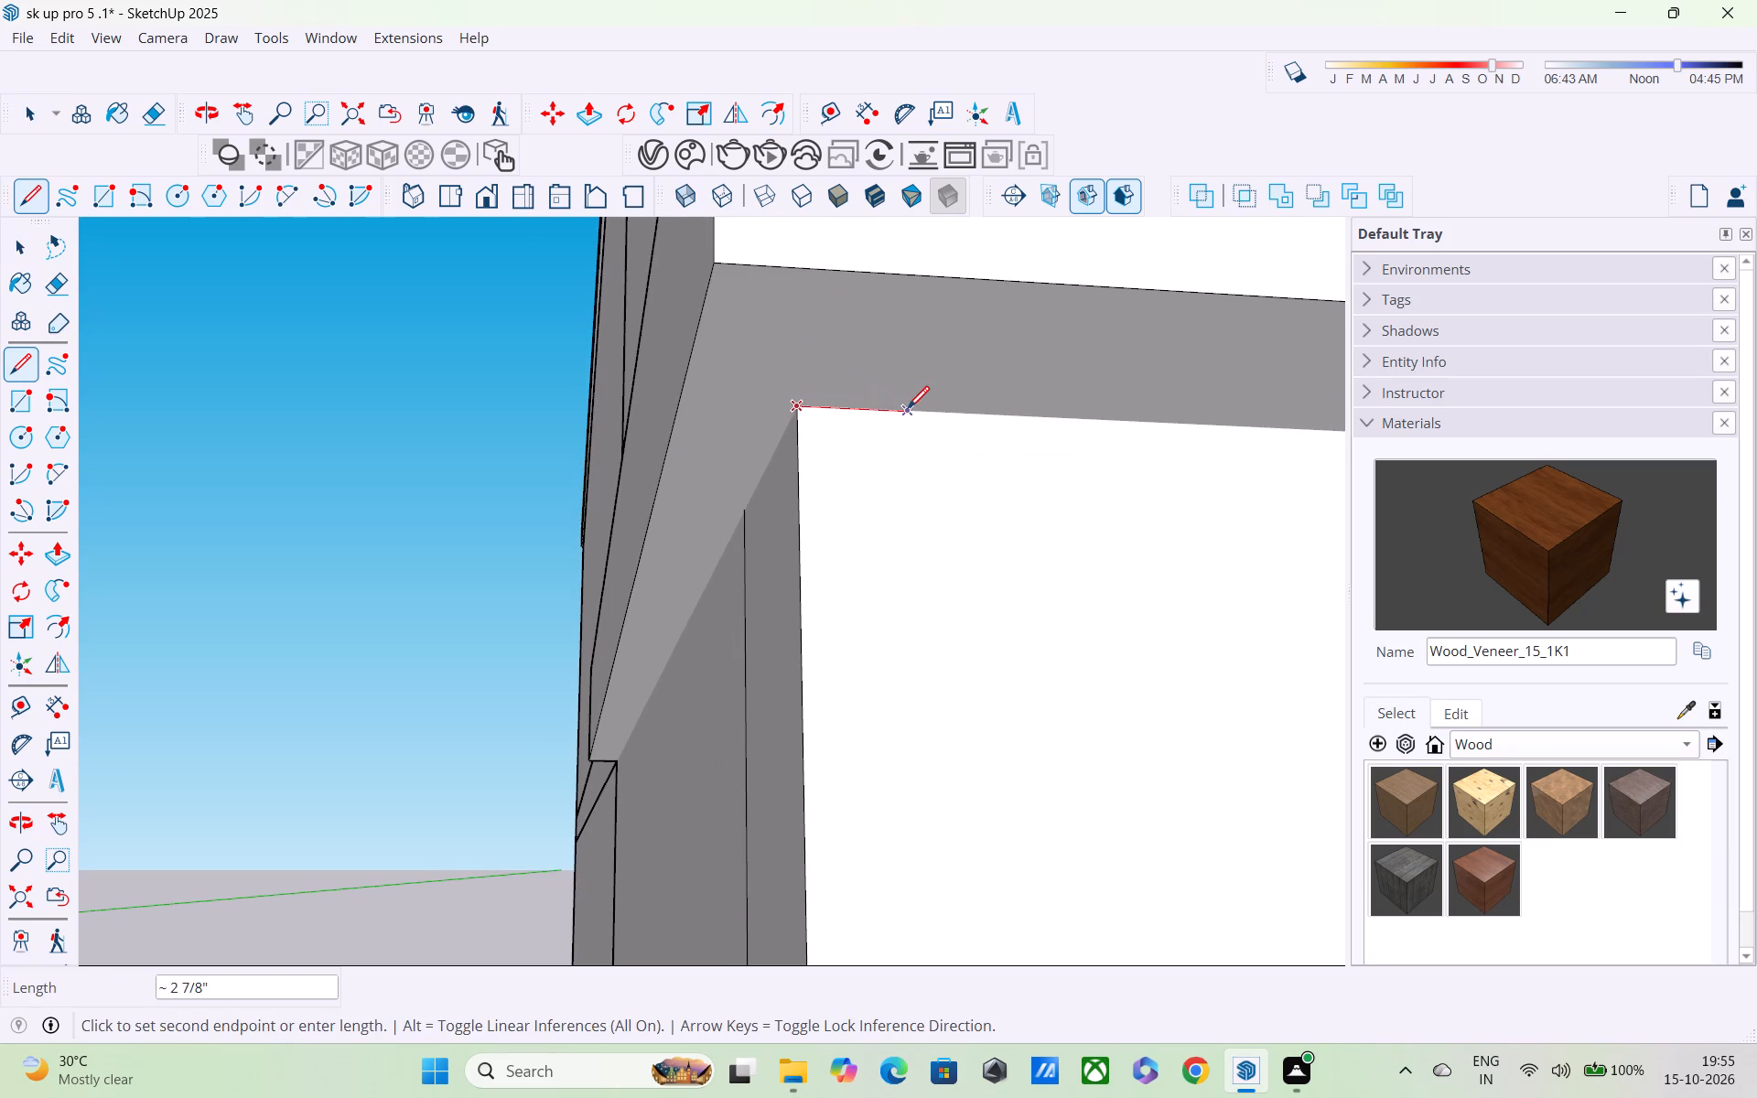
middle_click_drag(909, 409, 529, 350, "shift")
scroll(551, 332, "down", 5)
scroll(589, 423, "down", 2)
middle_click_drag(613, 448, 210, 363, "shift")
scroll(210, 363, "up", 1)
scroll(210, 351, "down", 9)
scroll(536, 407, "up", 1)
scroll(529, 417, "down", 1, "shift")
middle_click_drag(362, 343, 221, 262, "shift")
scroll(211, 319, "down", 2)
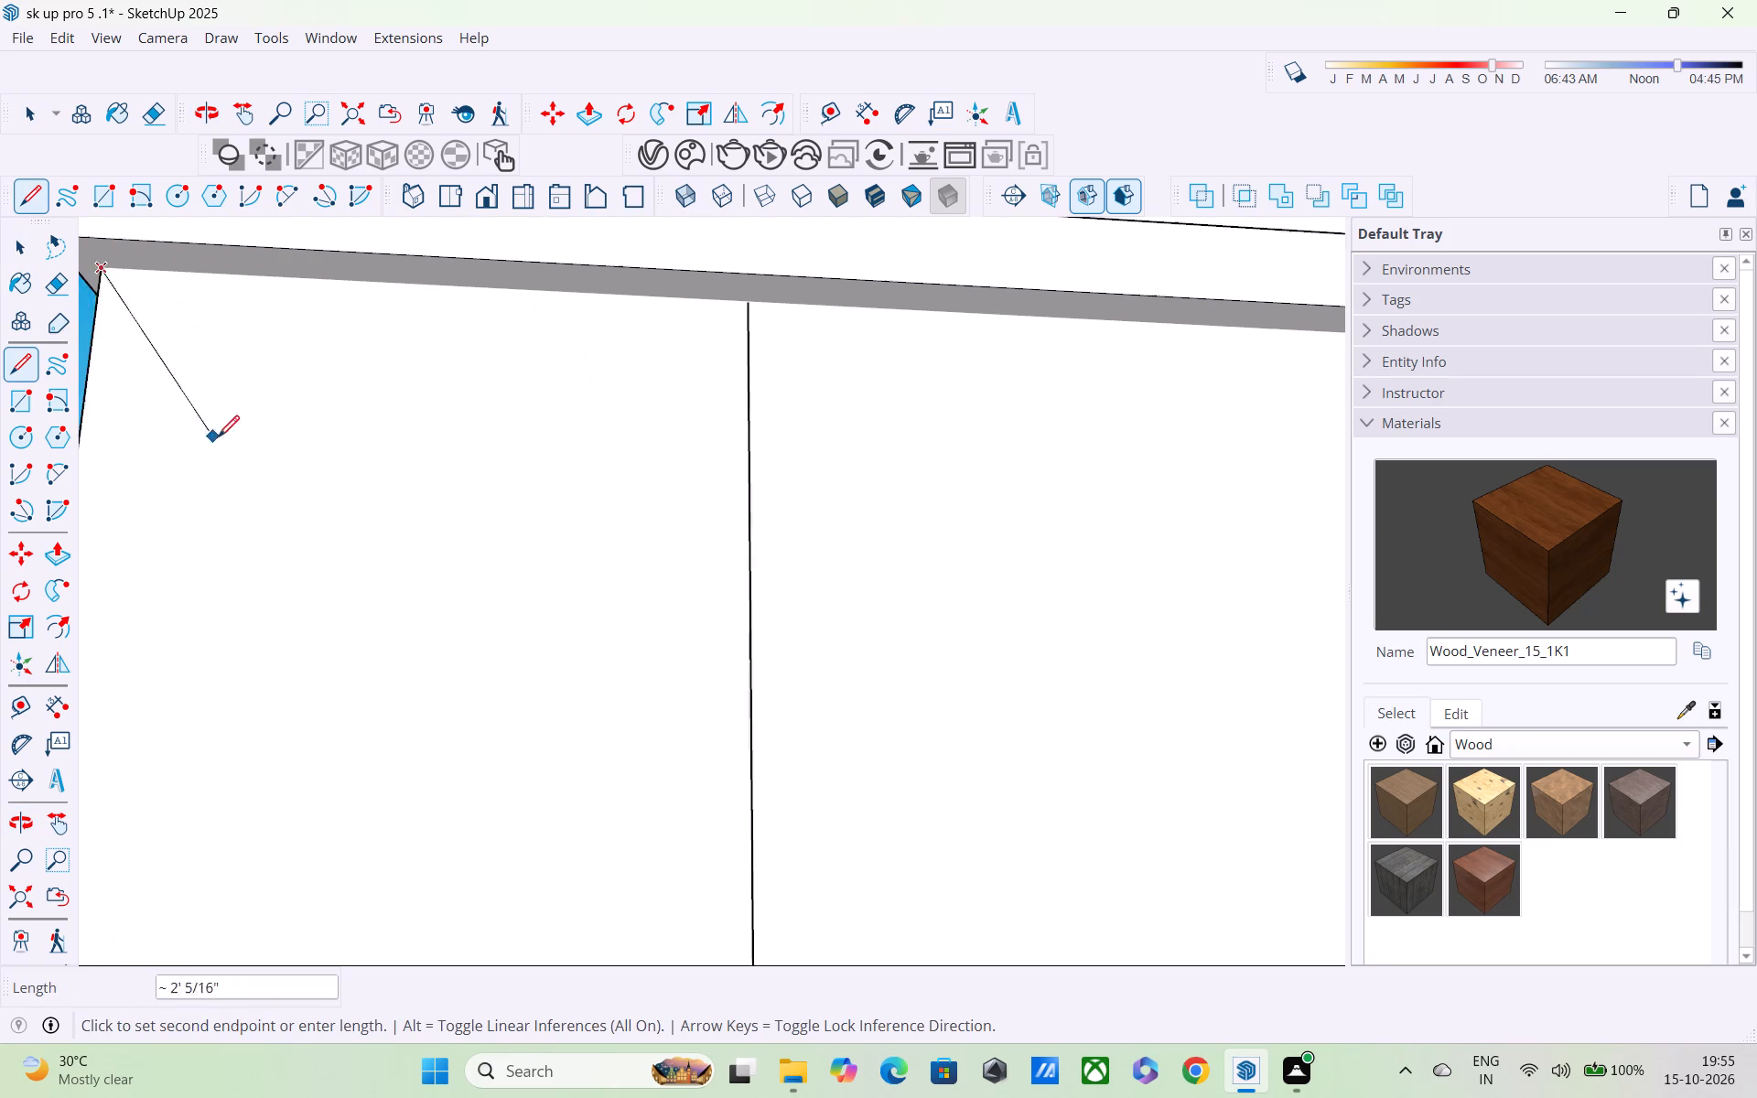
scroll(218, 439, "down", 2)
left_click(1229, 355)
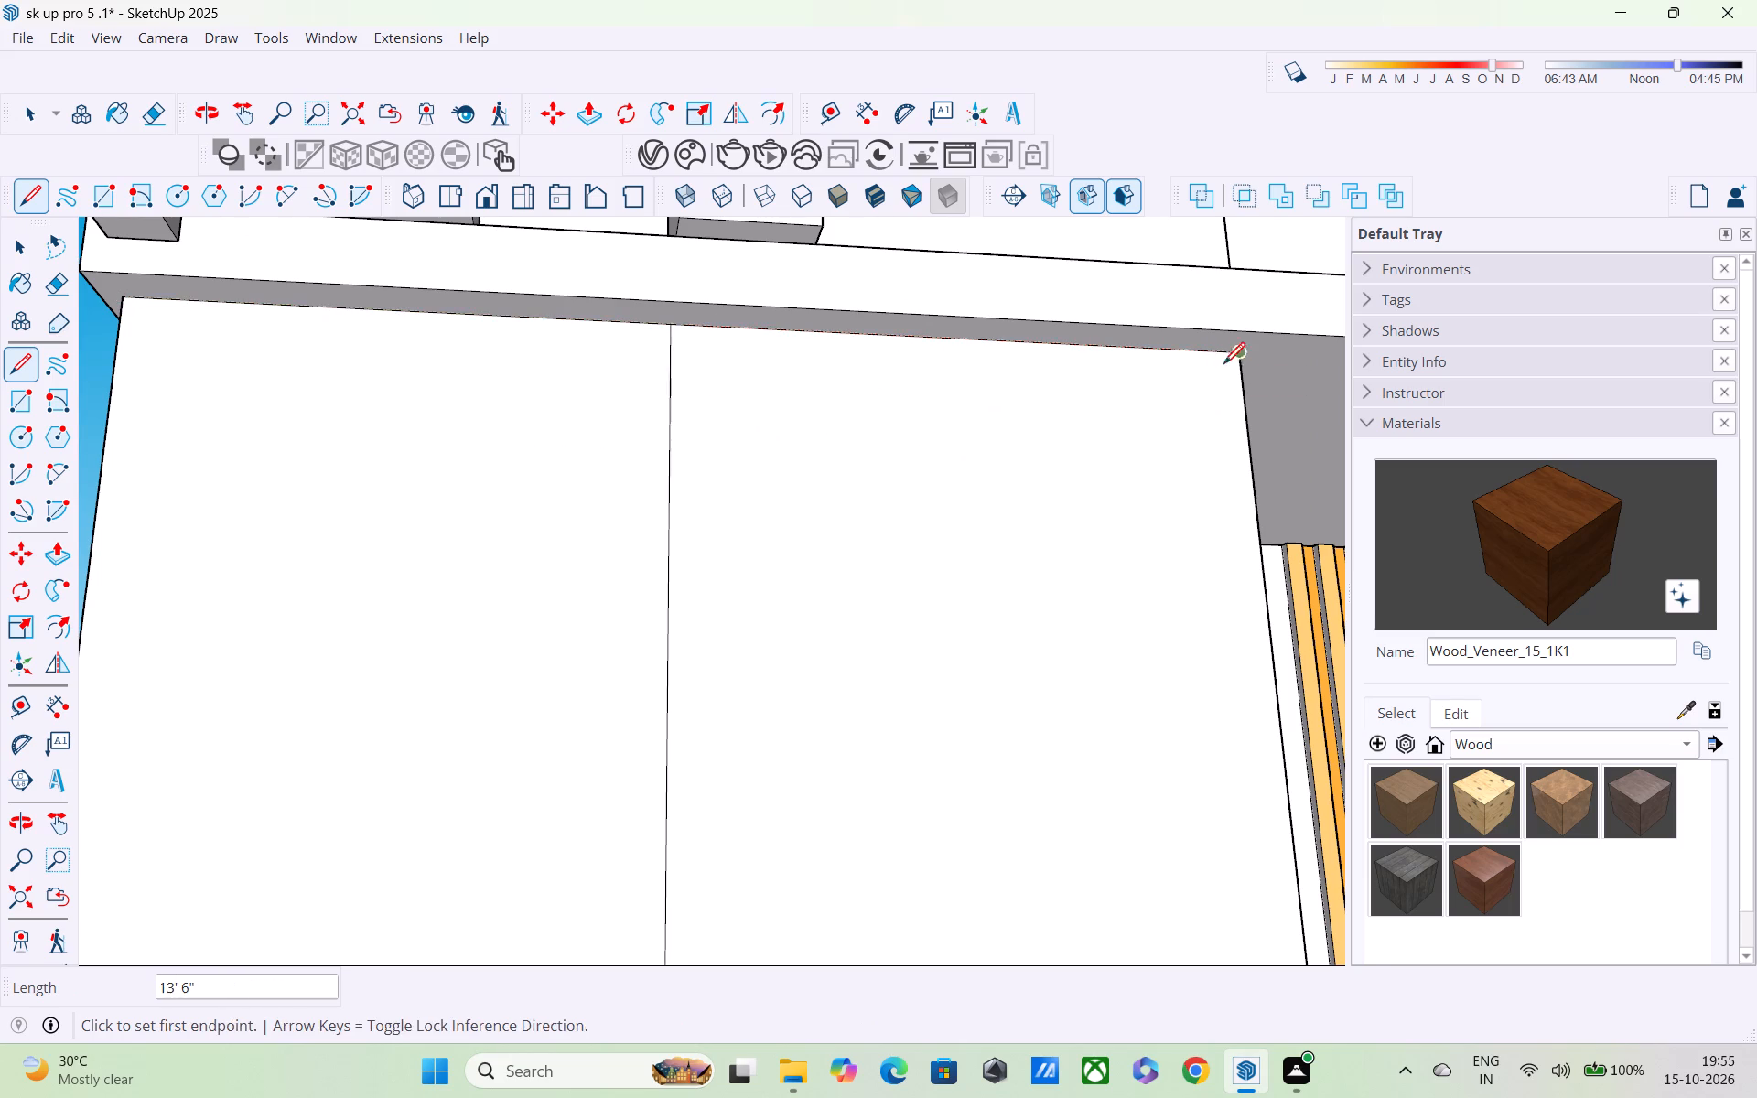
Push/Pull the balcony-side half of the middle storey's front wall outward by 3".
middle_click_drag(1169, 404, 1163, 505)
key("space")
left_click(1051, 534)
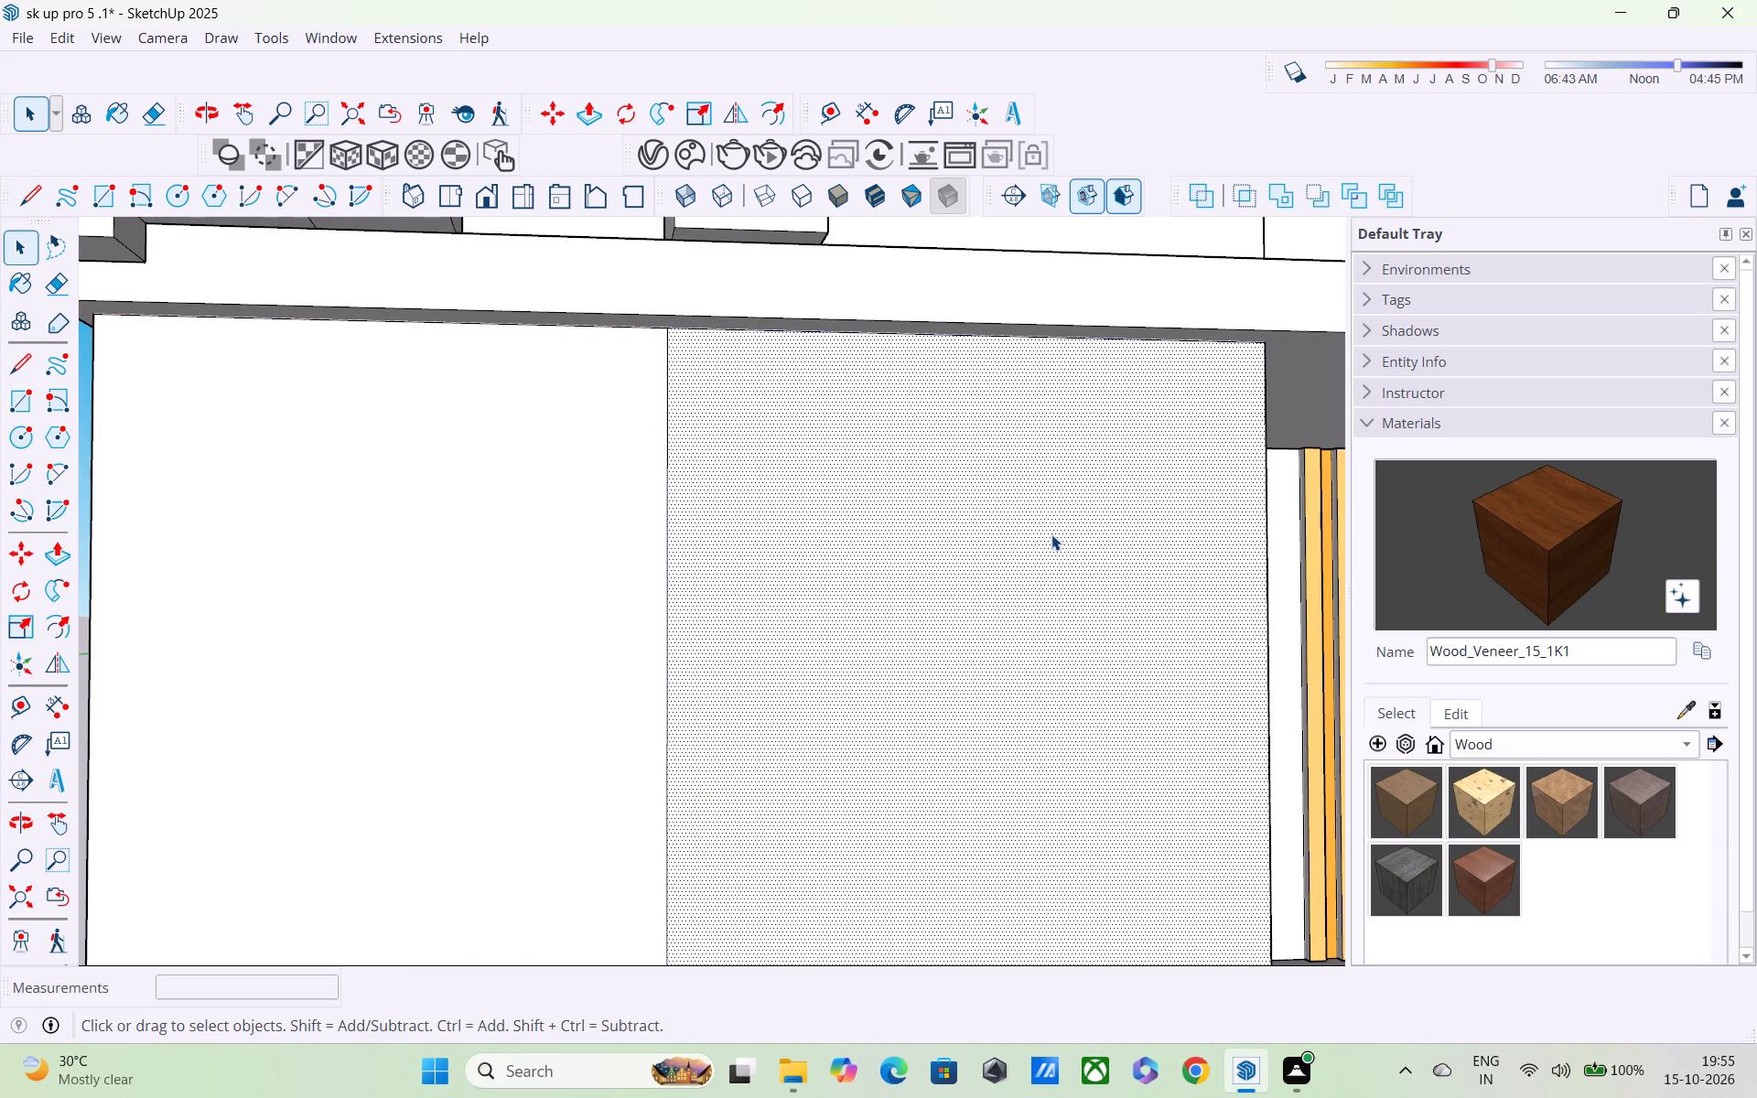
scroll(1051, 534, "down", 5)
scroll(1031, 568, "up", 1)
key("p")
left_click(1030, 565)
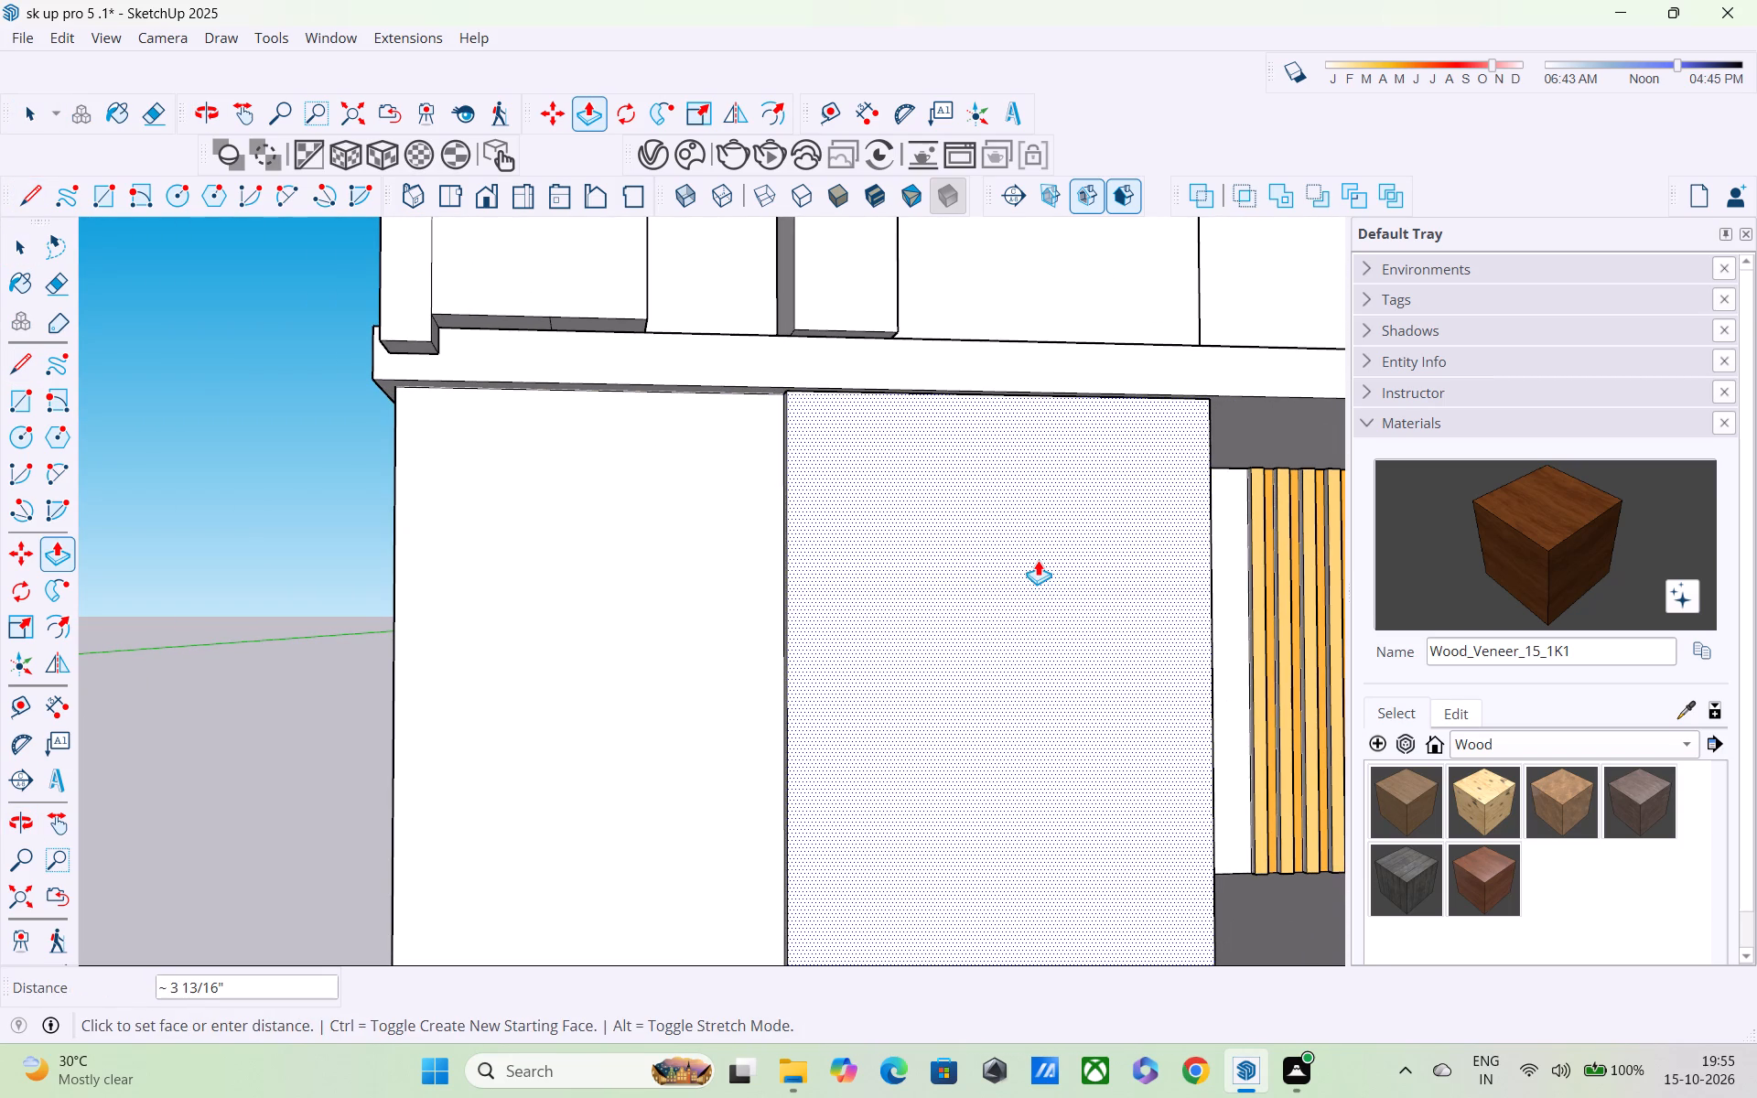
type("3\"")
key("Return")
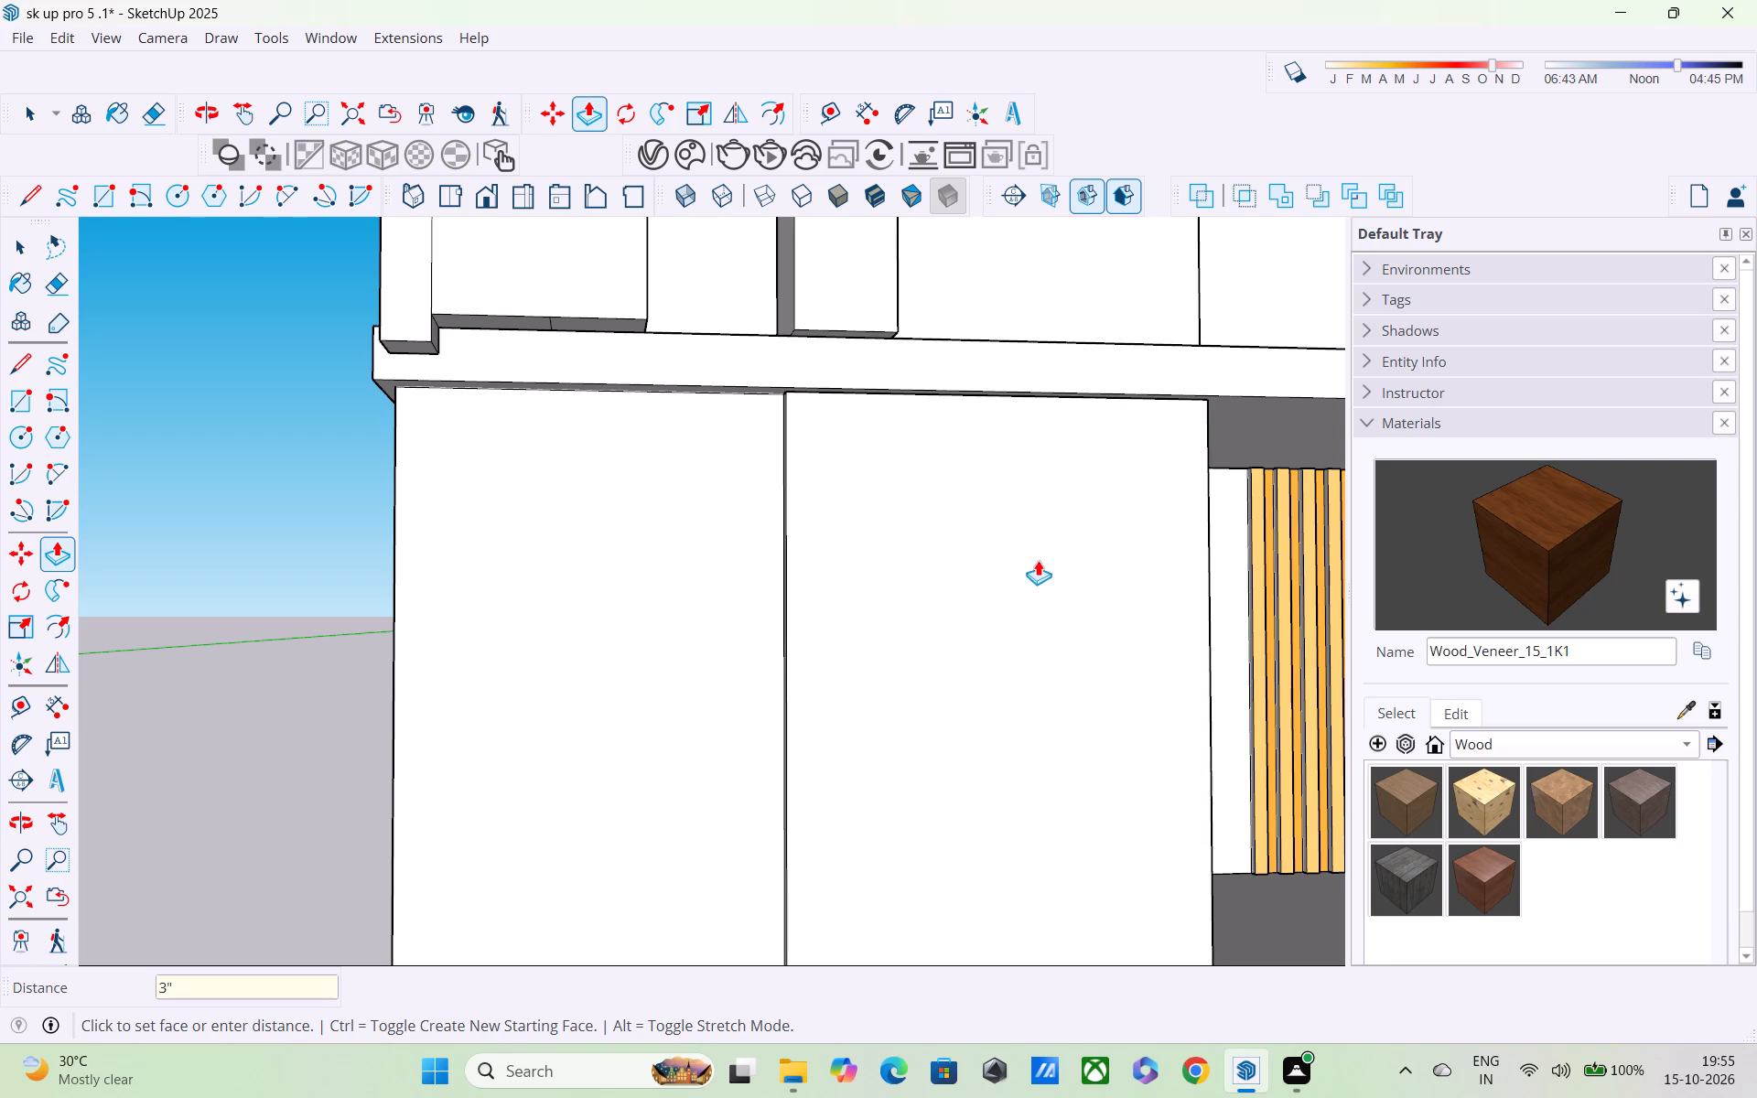
Examine the pulled-out wall half and its neighbouring half from the front, the side corner and above.
scroll(965, 515, "down", 1)
middle_click_drag(965, 515, 962, 536)
scroll(960, 501, "down", 4)
middle_click_drag(955, 558, 868, 528)
scroll(868, 528, "up", 1)
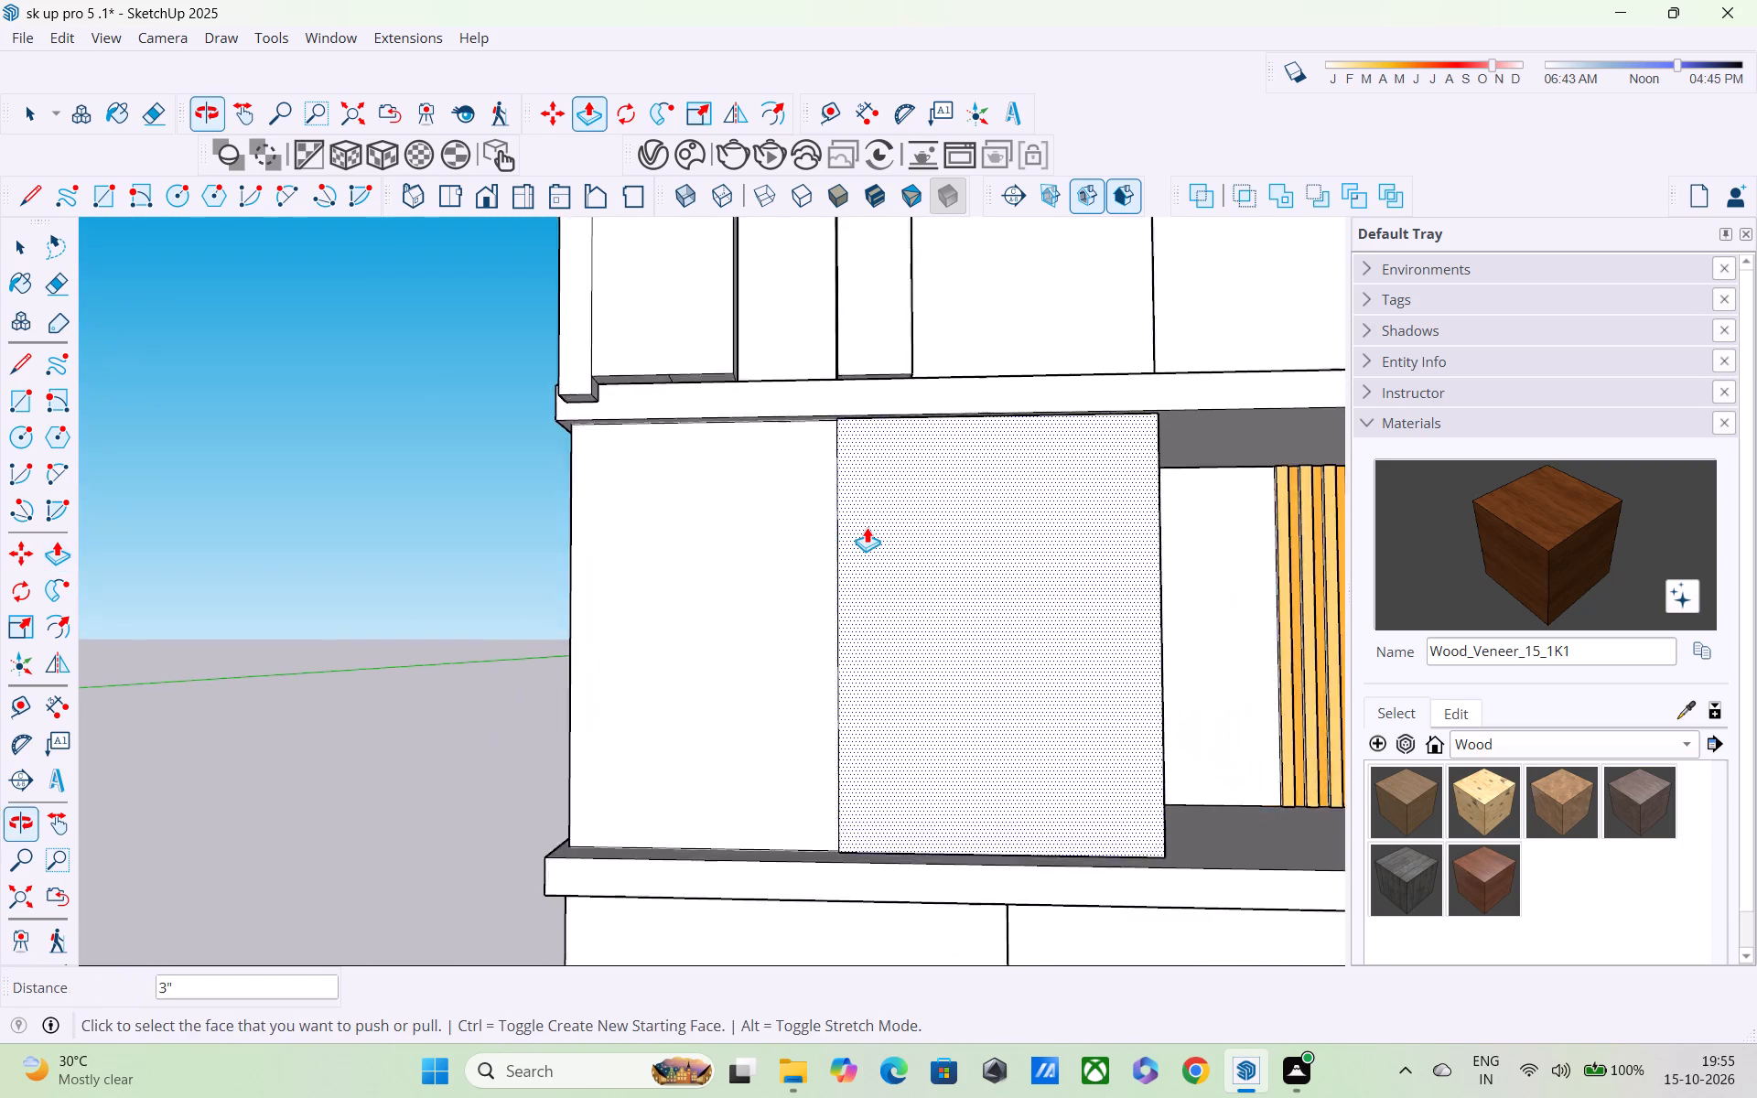
scroll(867, 527, "down", 3)
middle_click_drag(874, 544, 889, 577)
scroll(889, 574, "down", 3)
middle_click_drag(929, 629, 904, 747)
scroll(904, 747, "up", 4)
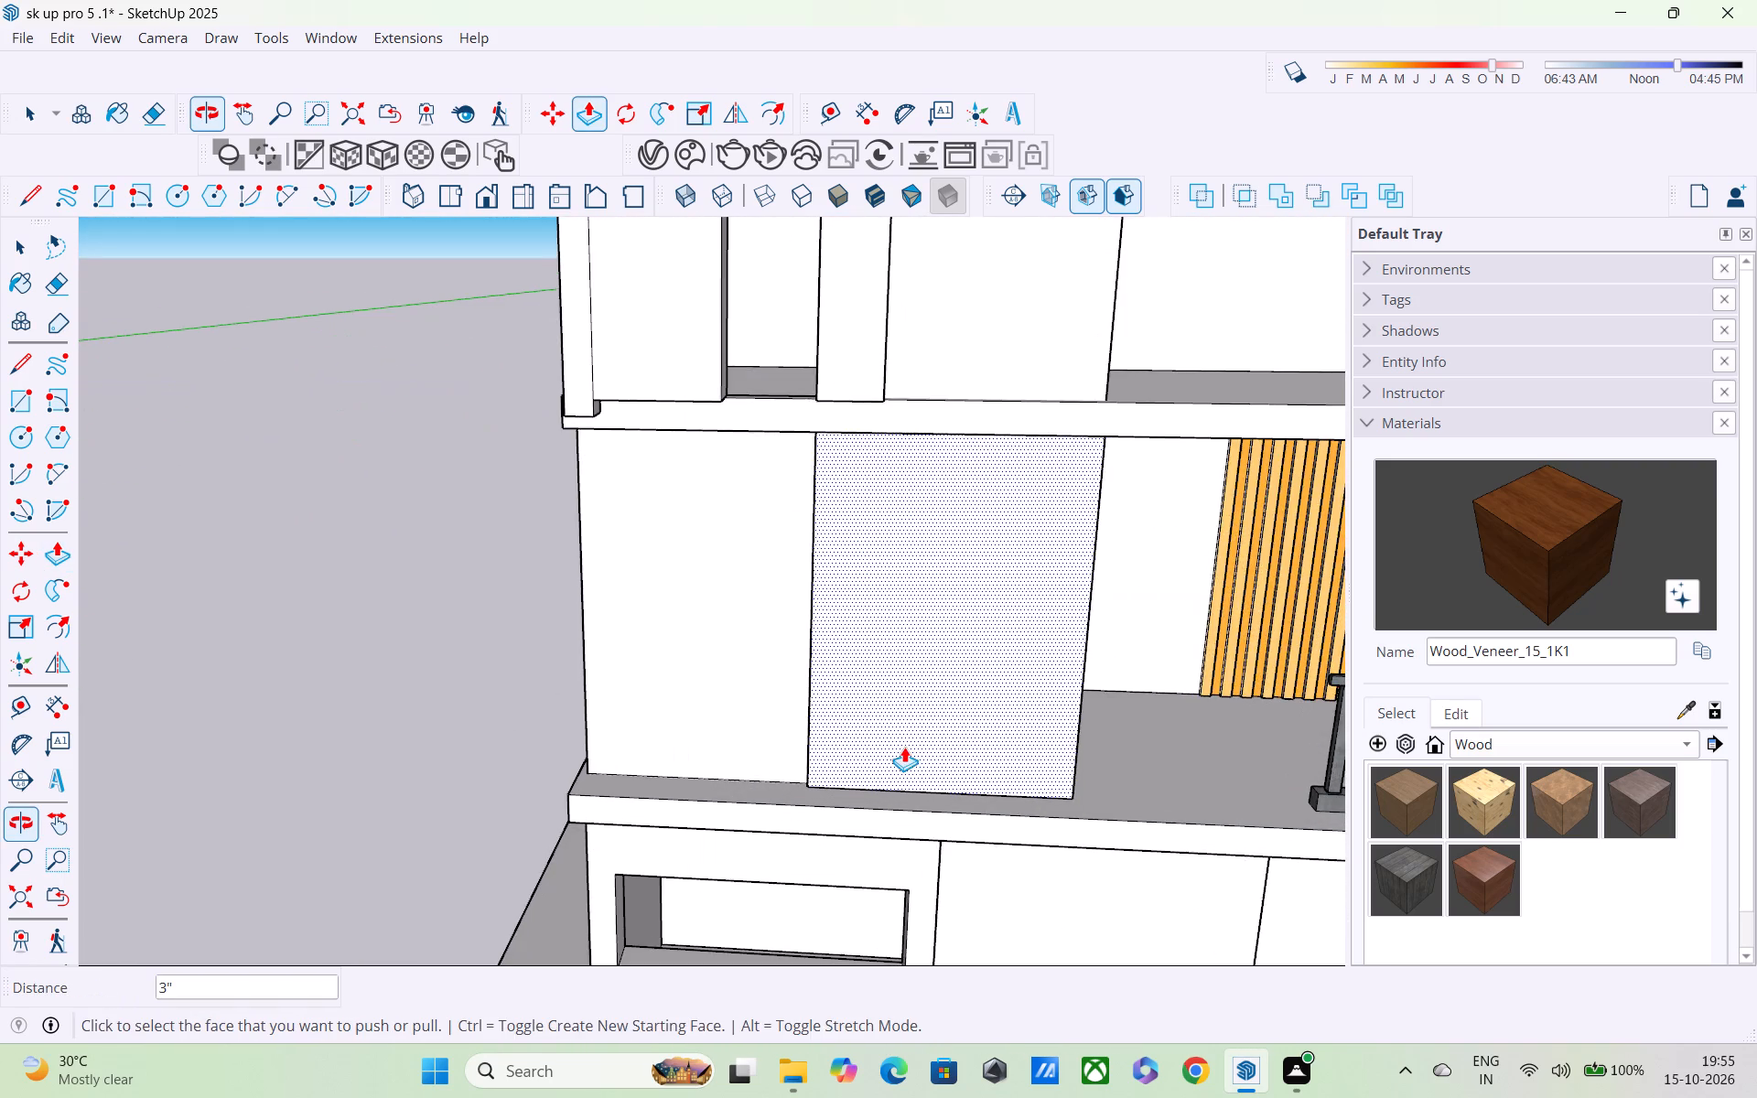
scroll(893, 757, "up", 2)
middle_click_drag(891, 757, 1303, 657)
scroll(763, 651, "up", 2)
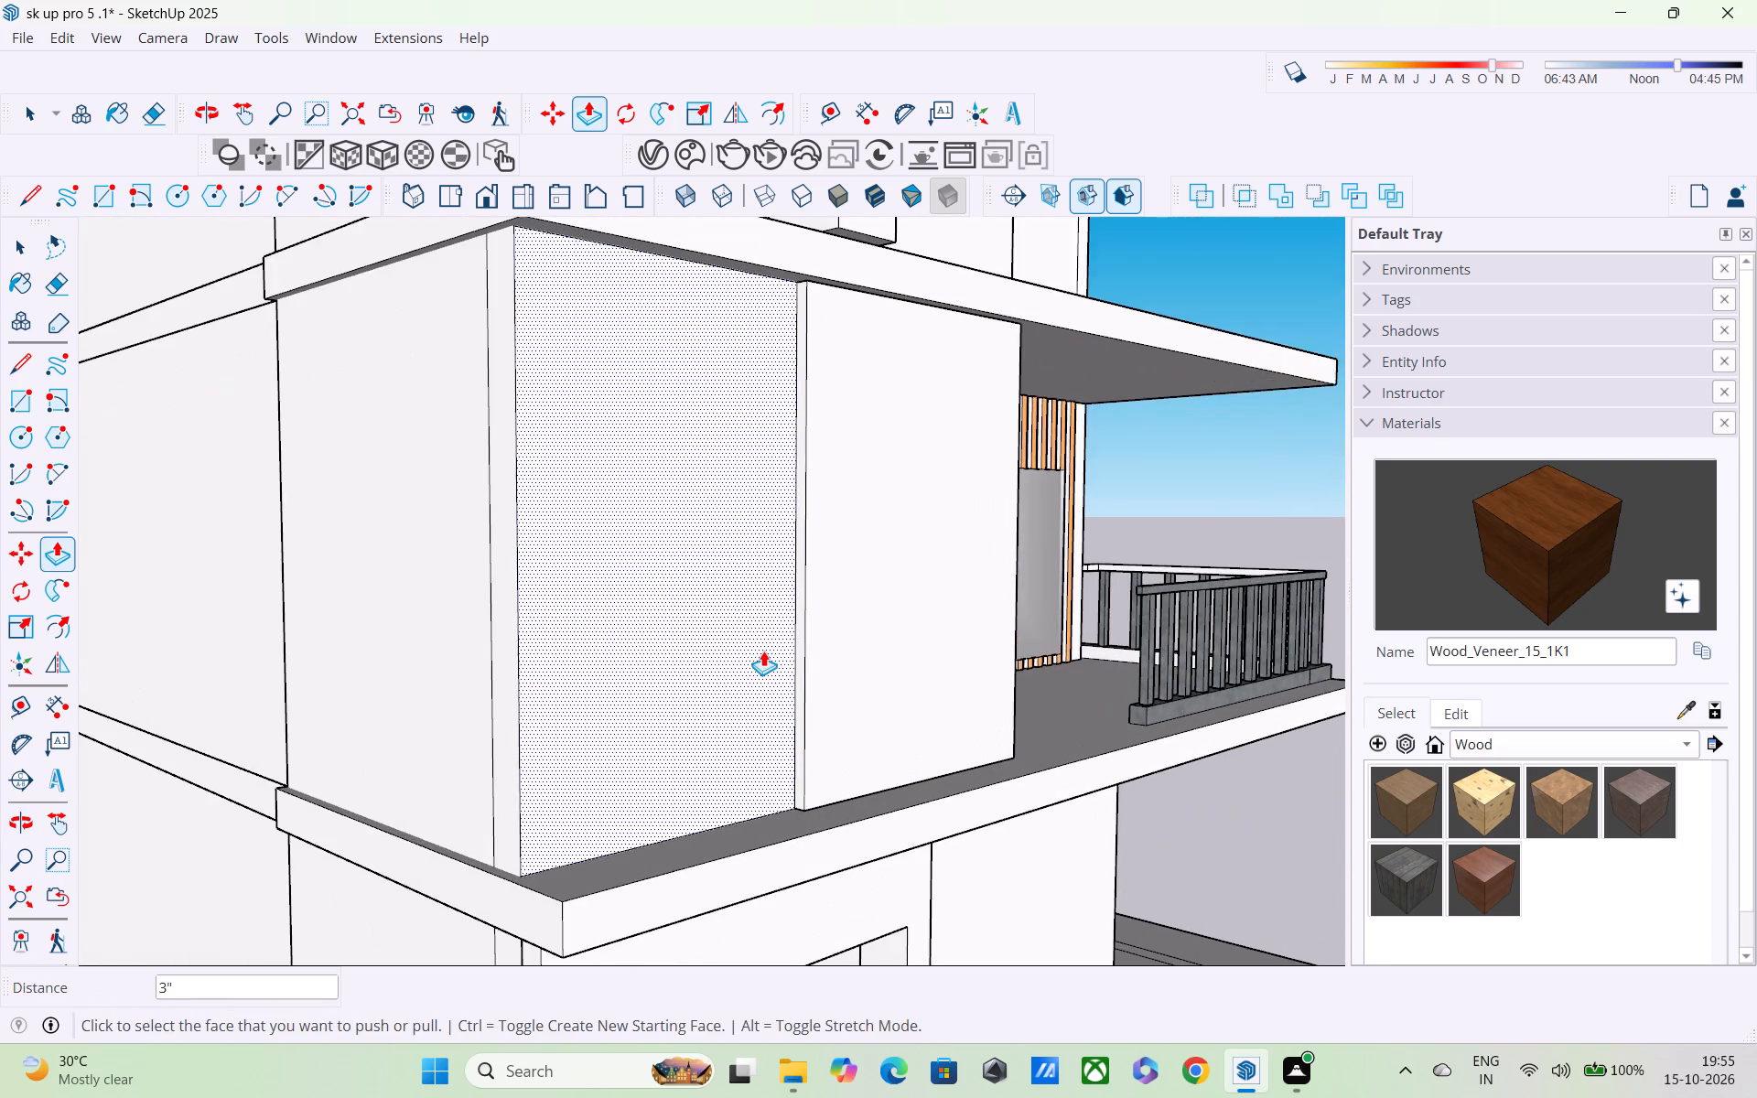
middle_click_drag(763, 663, 746, 733)
scroll(950, 129, "up", 3)
scroll(952, 362, "up", 1)
middle_click_drag(931, 357, 867, 354, "shift")
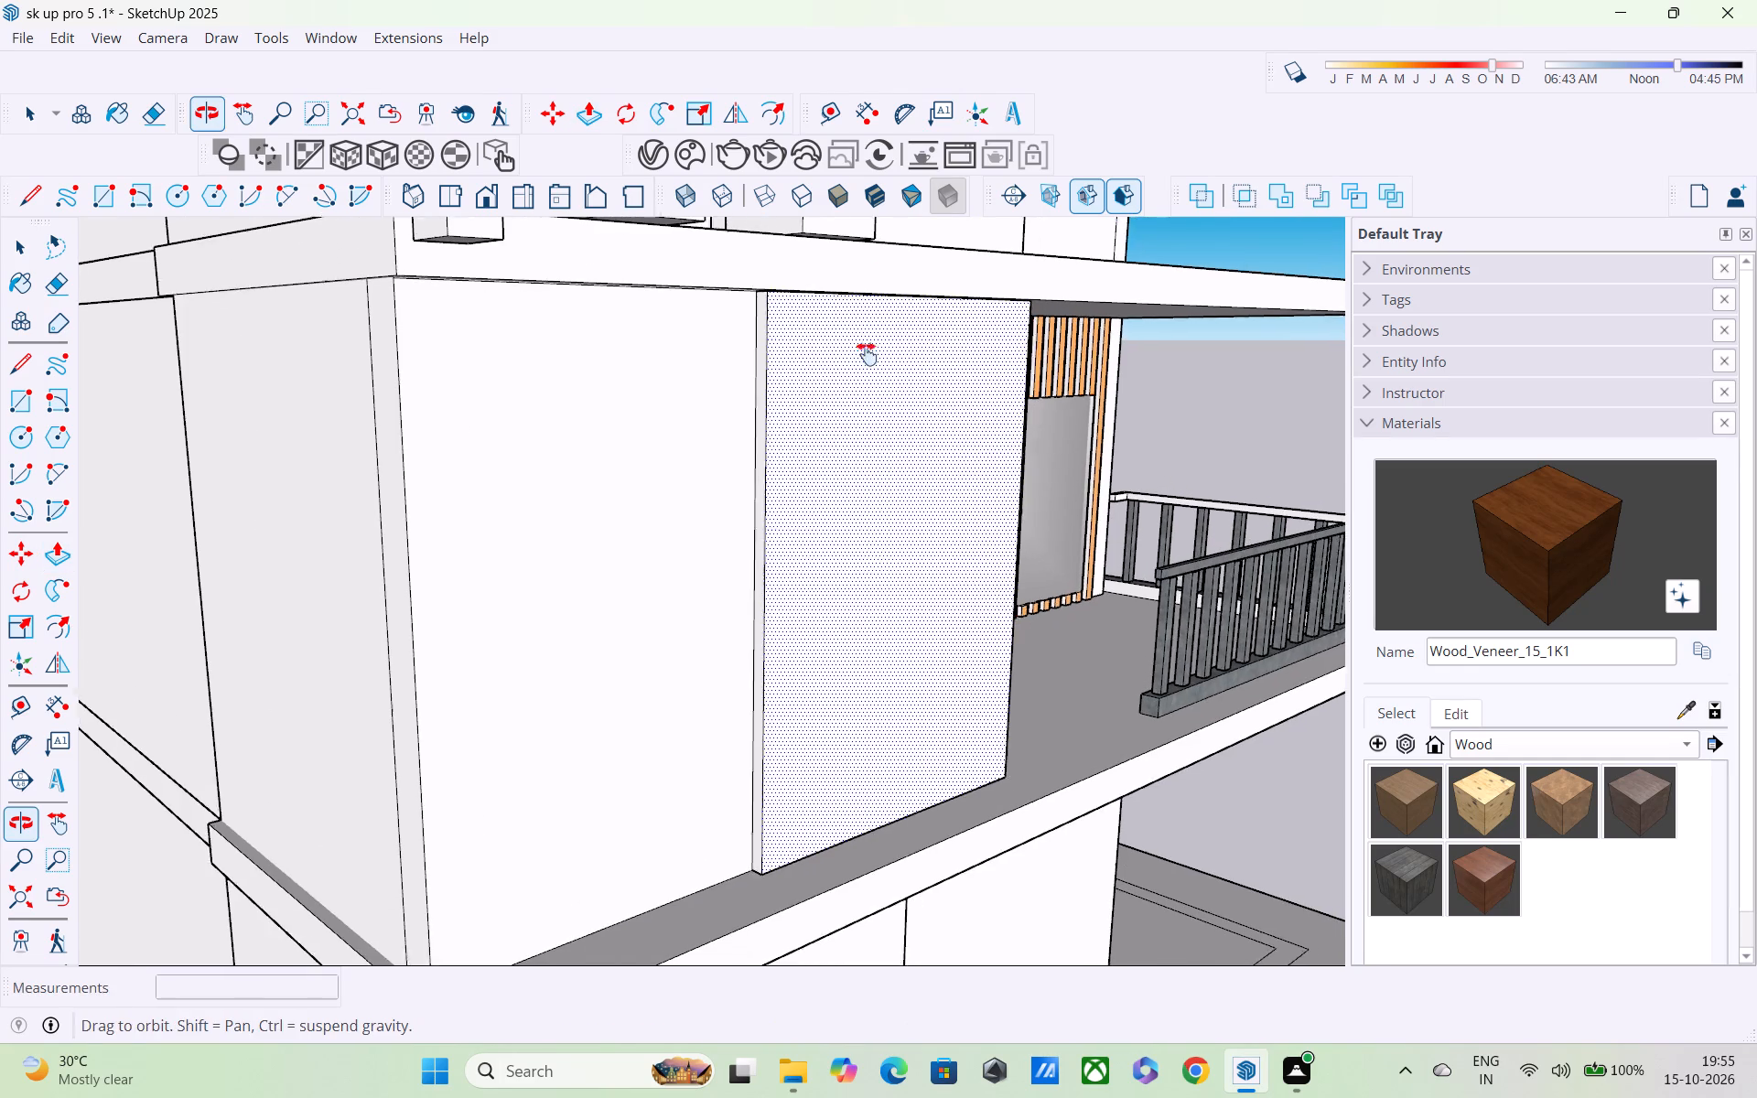
middle_click_drag(867, 354, 750, 359, "shift")
scroll(750, 356, "down", 4)
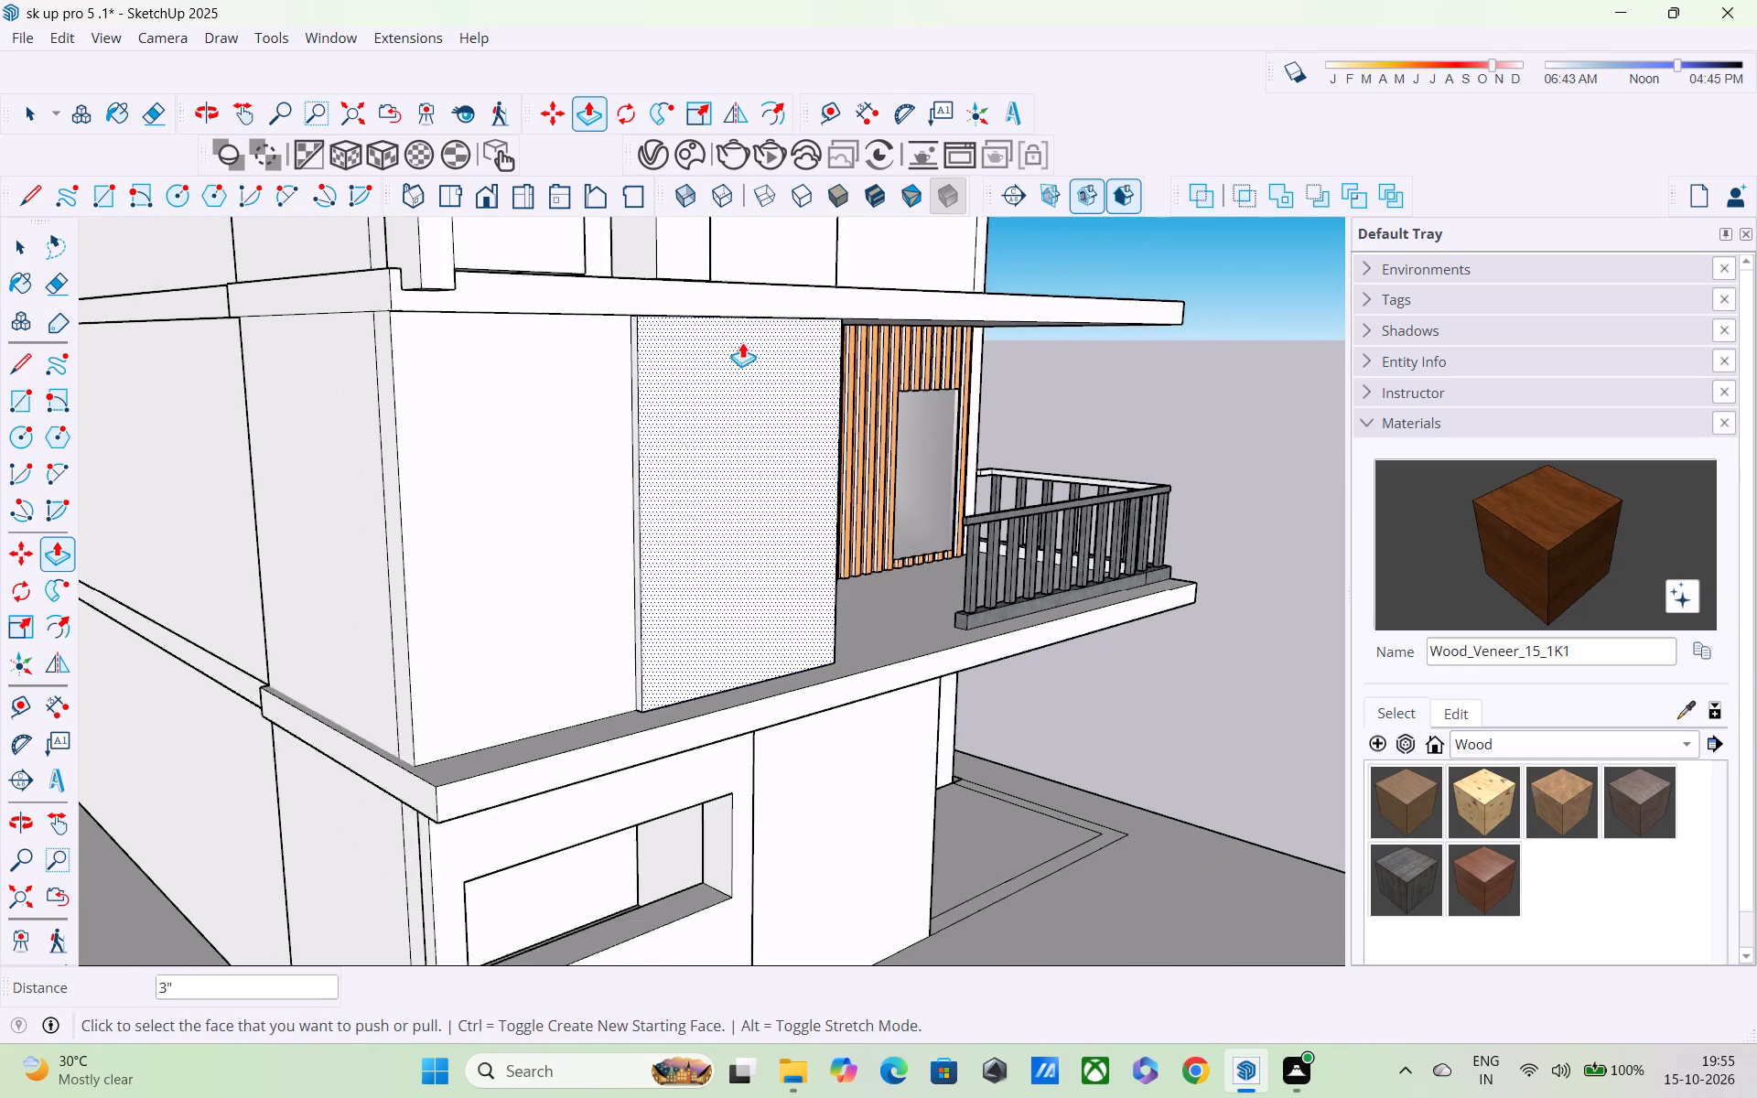
scroll(742, 342, "down", 1)
middle_click_drag(742, 342, 593, 407)
scroll(576, 398, "up", 5)
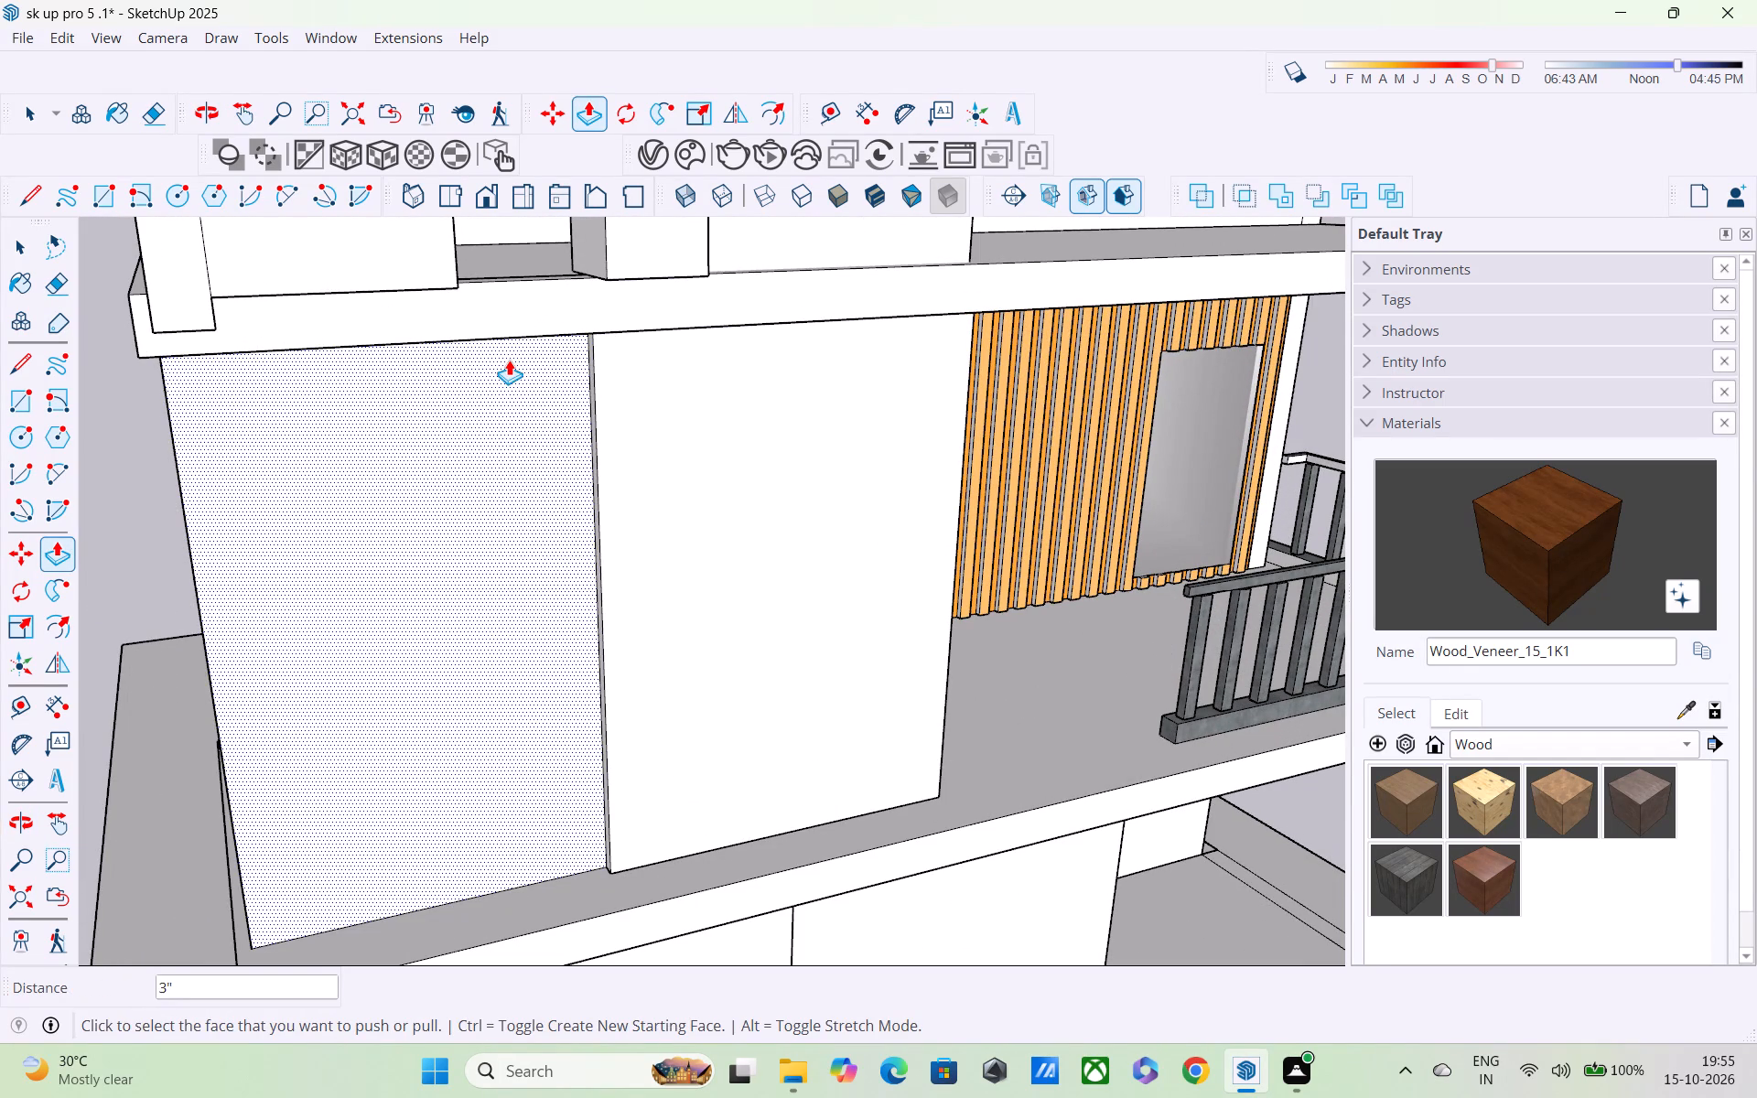
scroll(506, 325, "up", 3)
scroll(506, 314, "down", 2)
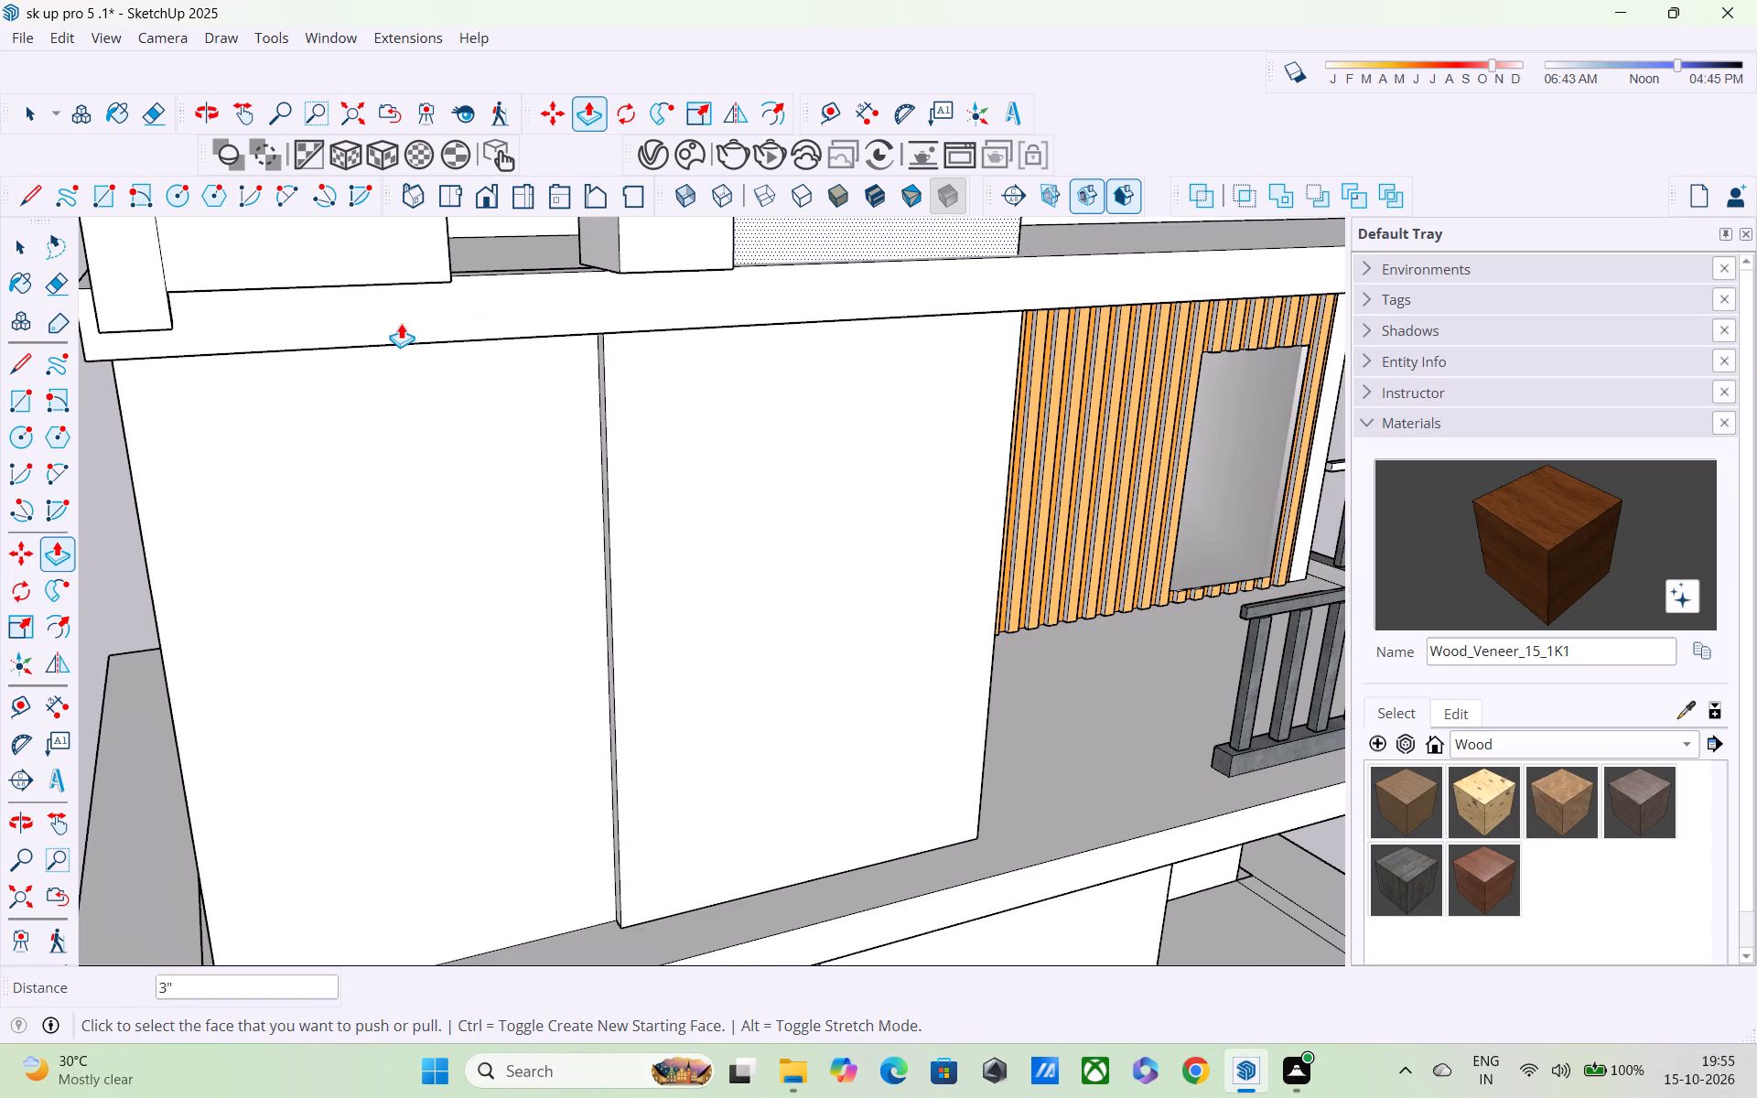
Draw a 3" horizontal line on the upper slab's front face, joining the corner column's lower outer corner to the slab's end edge.
middle_click_drag(398, 316, 406, 325)
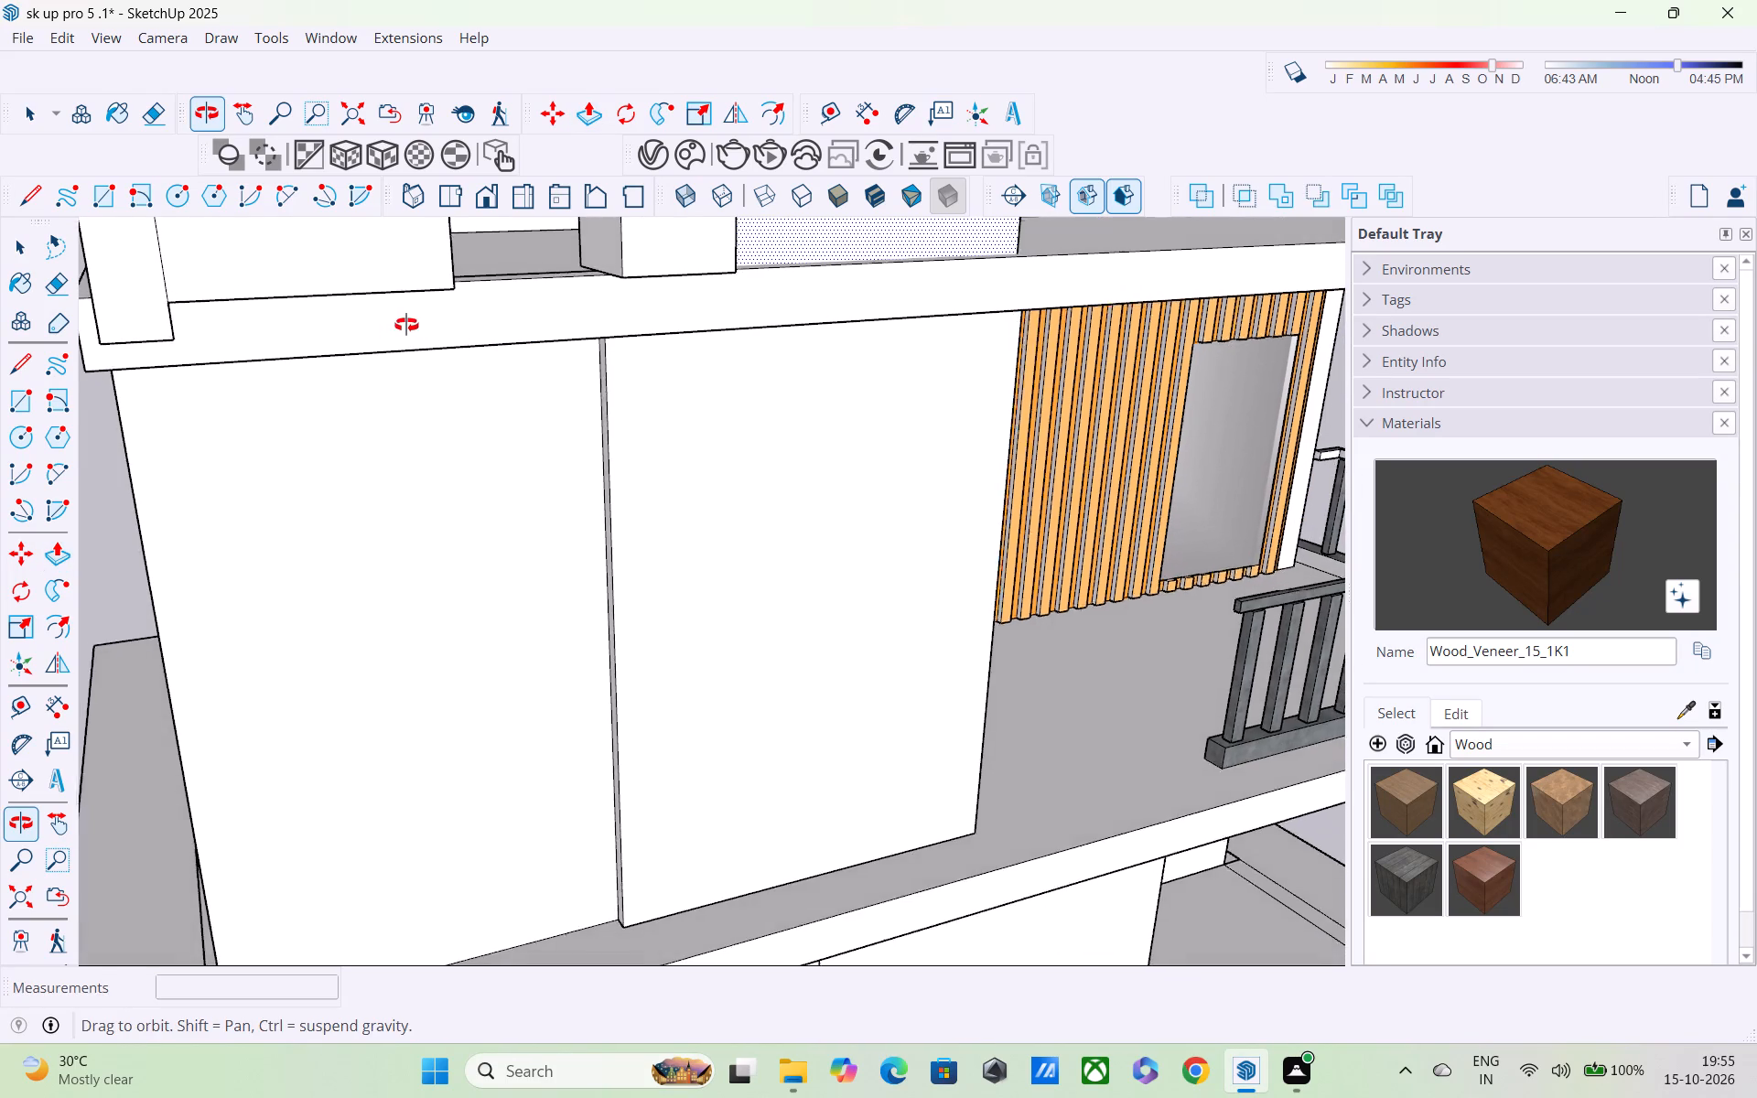
middle_click_drag(406, 325, 446, 348)
scroll(359, 311, "up", 3)
middle_click_drag(313, 344, 360, 285)
scroll(360, 285, "up", 1)
scroll(361, 285, "down", 4)
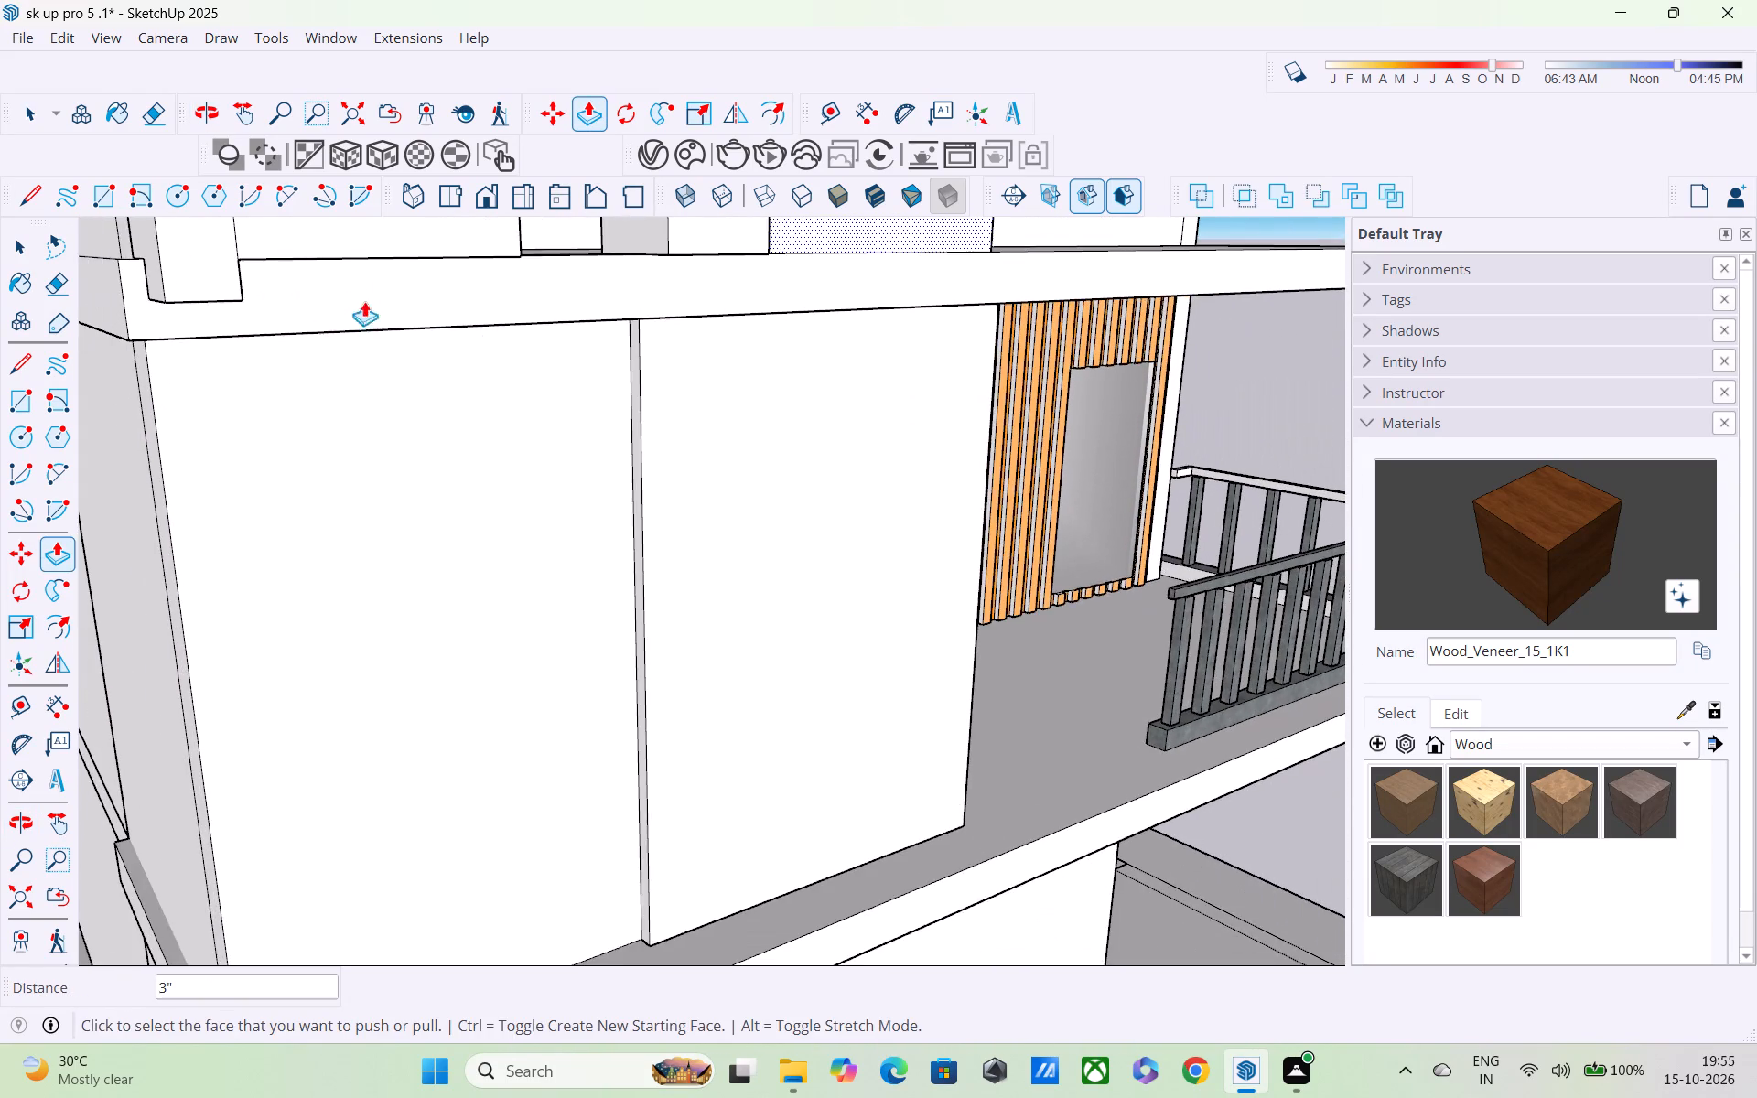
middle_click_drag(363, 327, 505, 339)
middle_click_drag(505, 339, 587, 293, "shift")
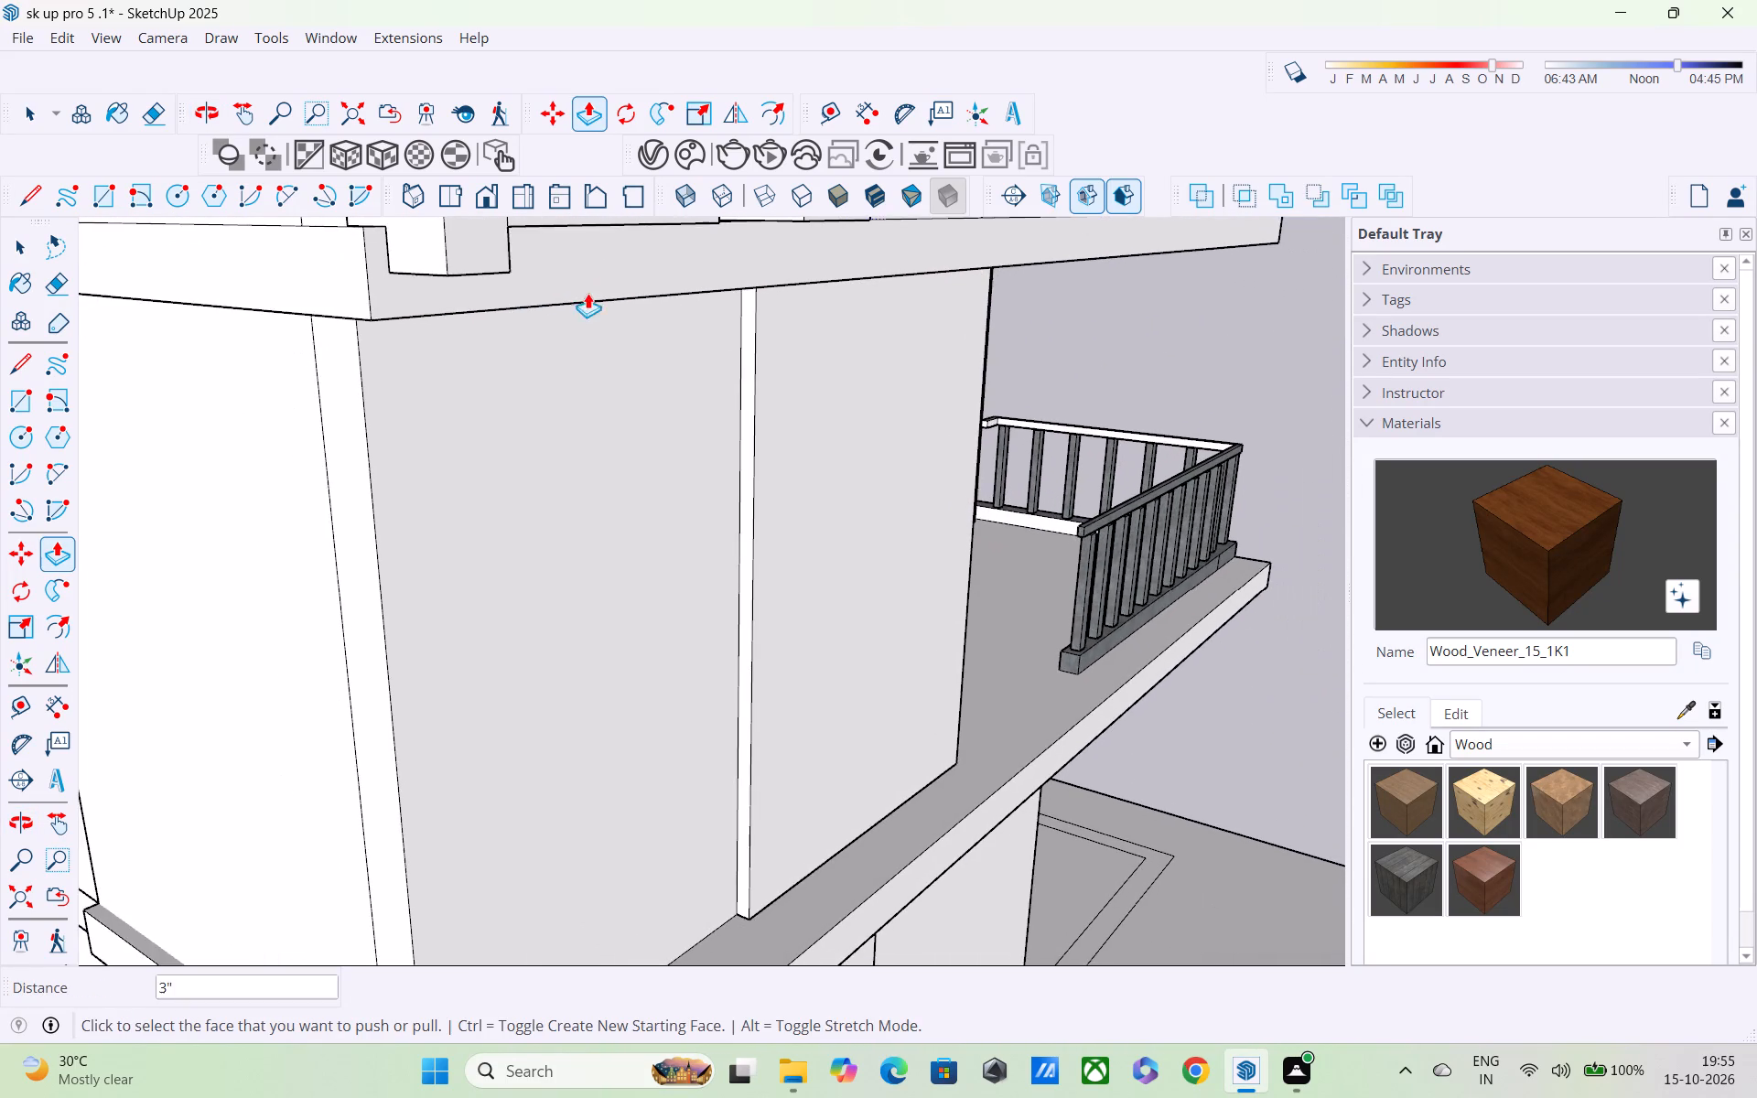
scroll(544, 291, "up", 4)
scroll(541, 291, "down", 2)
key("l")
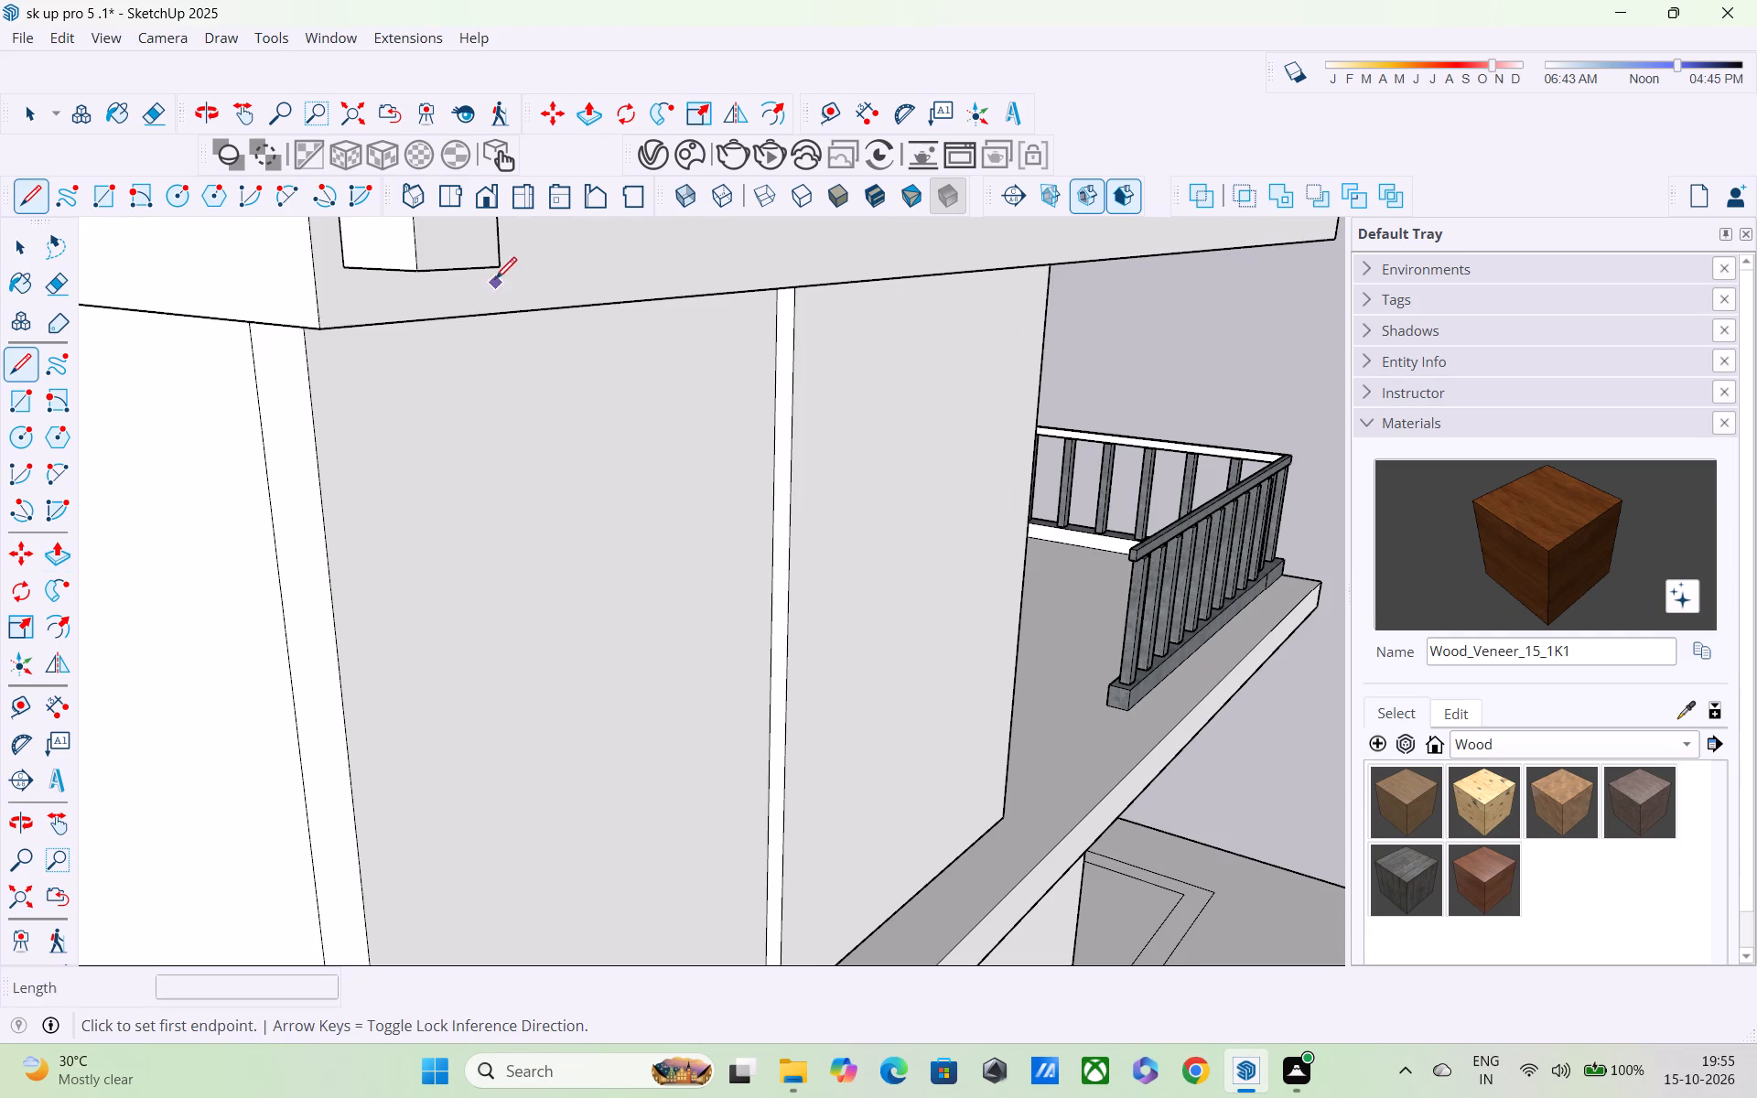
scroll(488, 280, "up", 3)
middle_click_drag(382, 334, 618, 298, "shift")
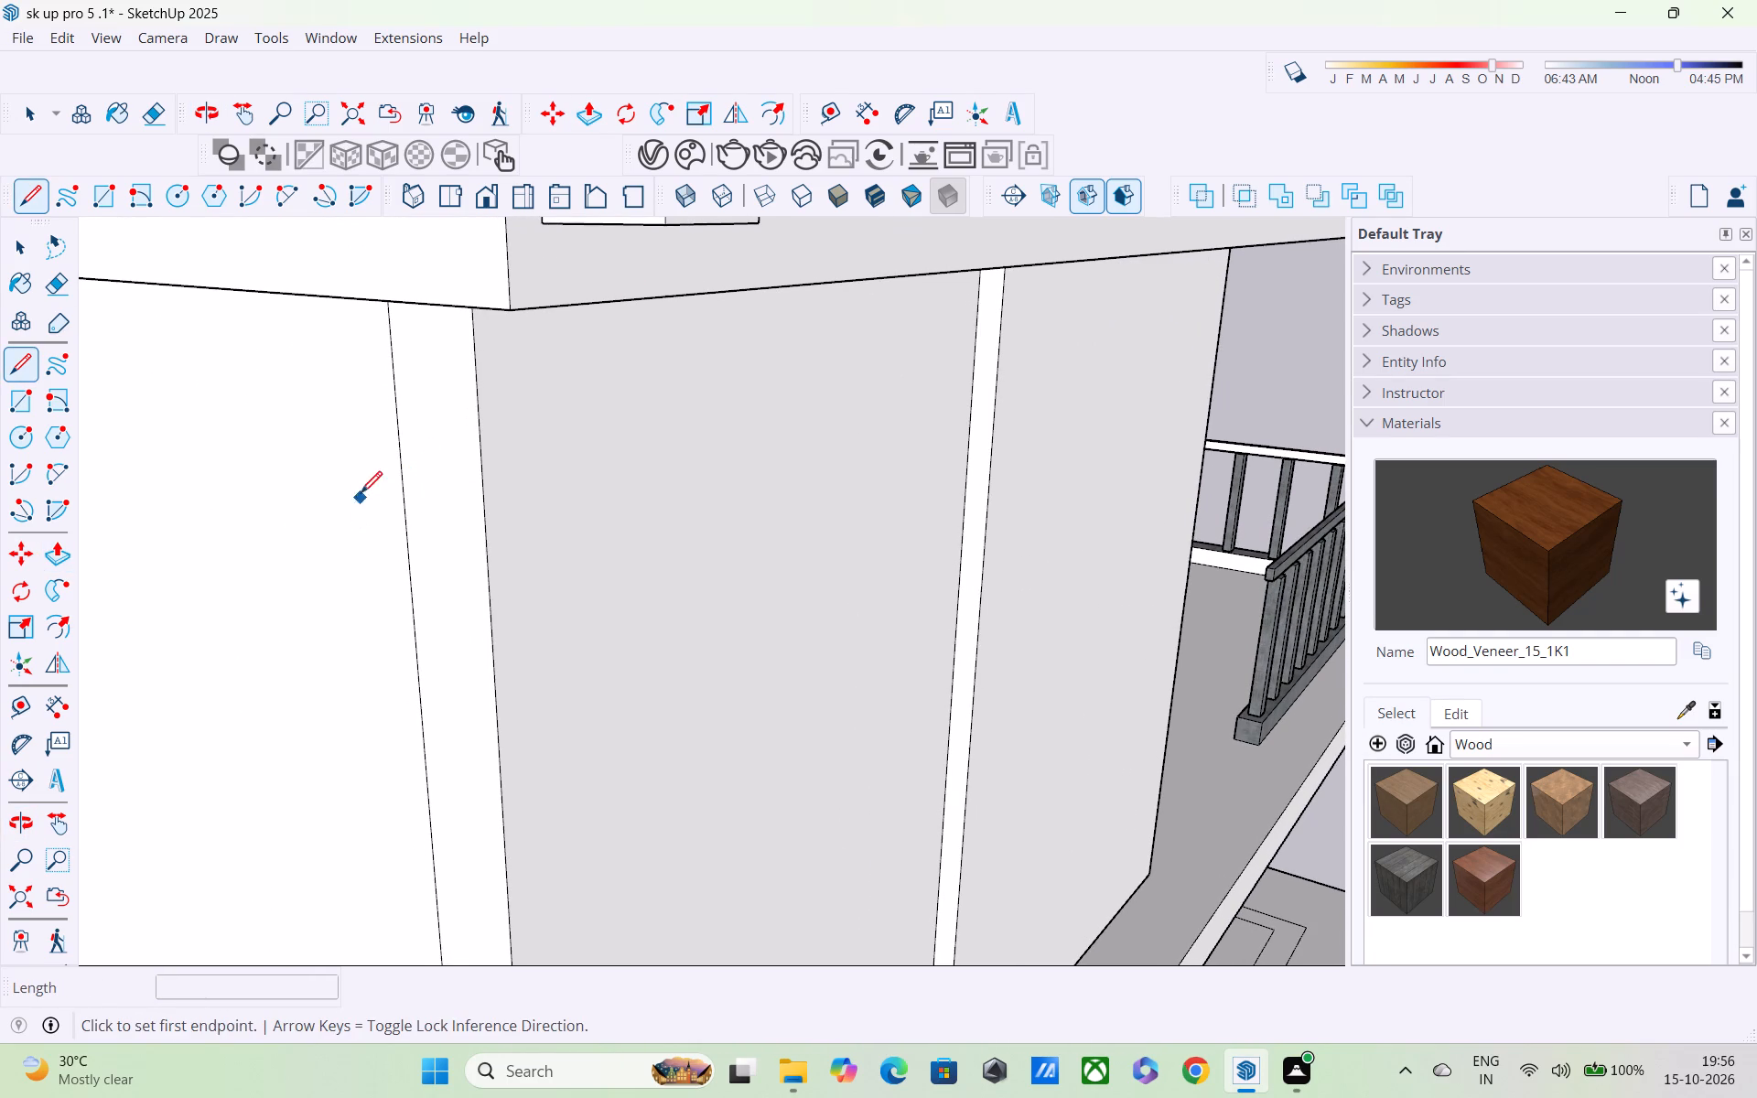
scroll(381, 521, "down", 1)
middle_click_drag(386, 530, 389, 642, "shift")
scroll(490, 530, "up", 4)
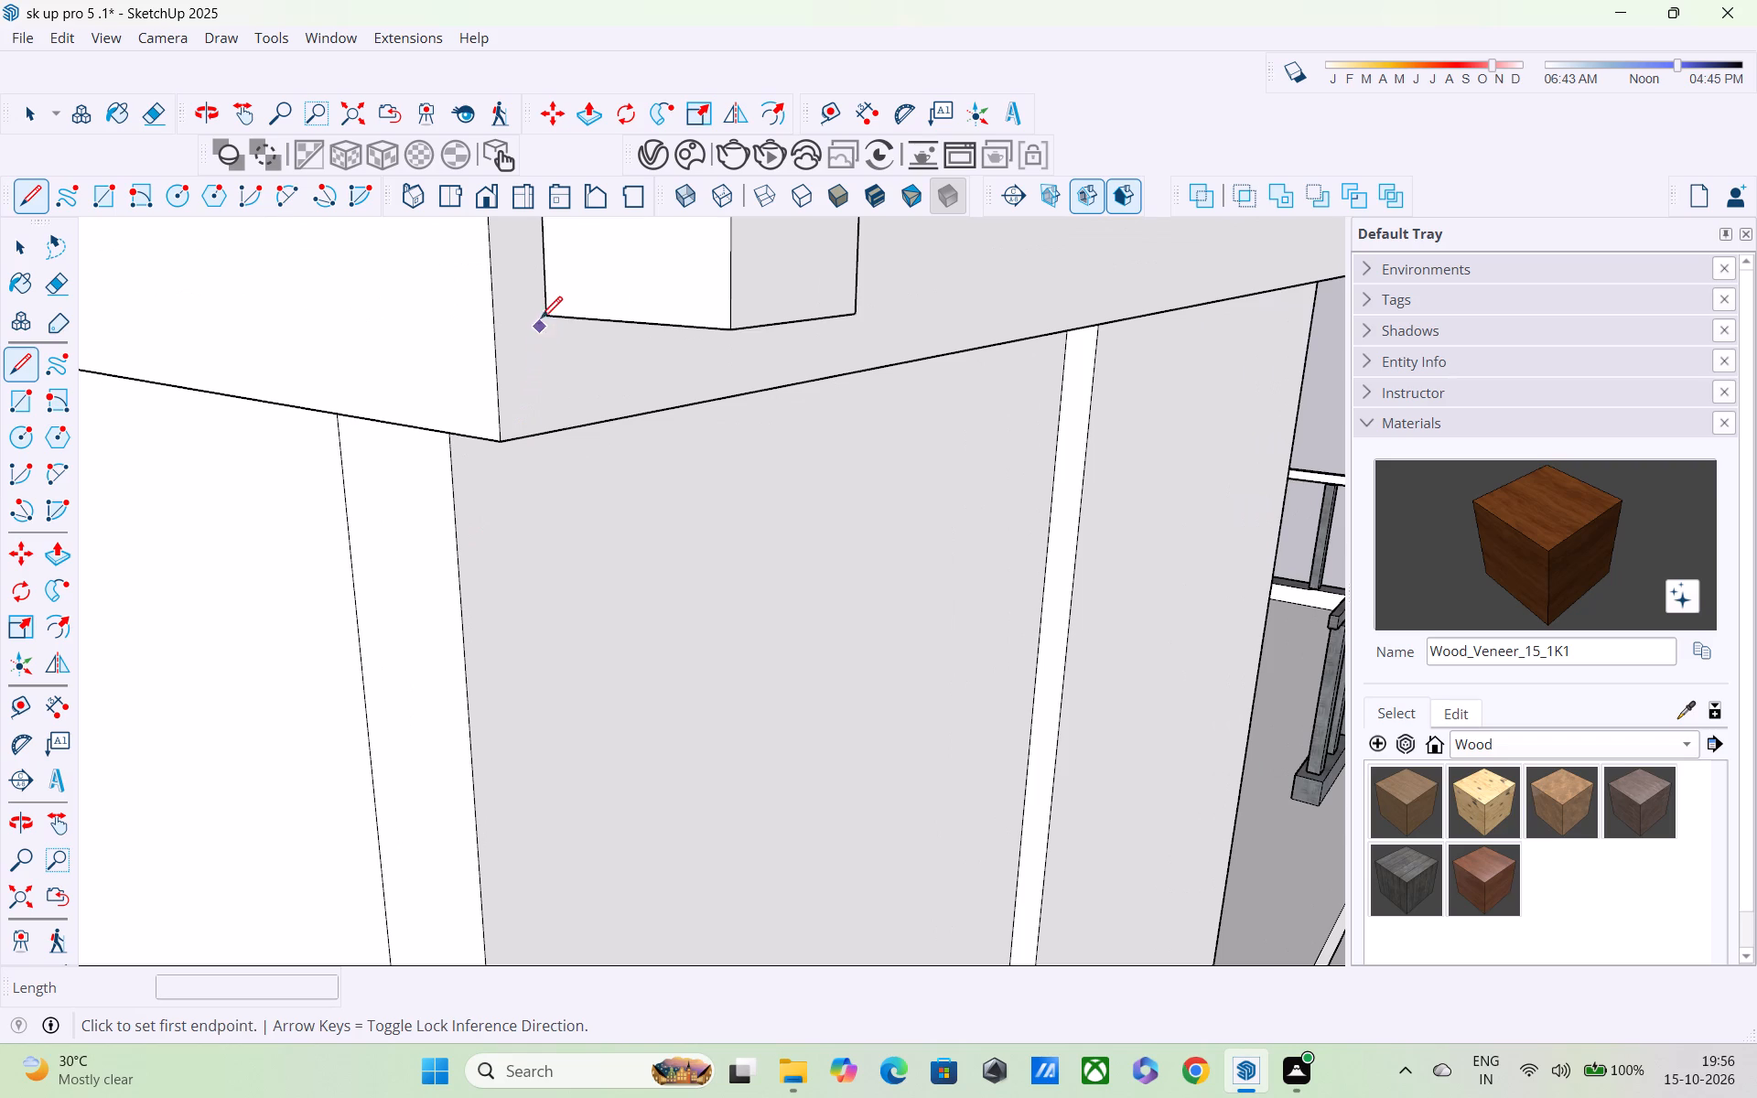
left_click(542, 318)
left_click(491, 328)
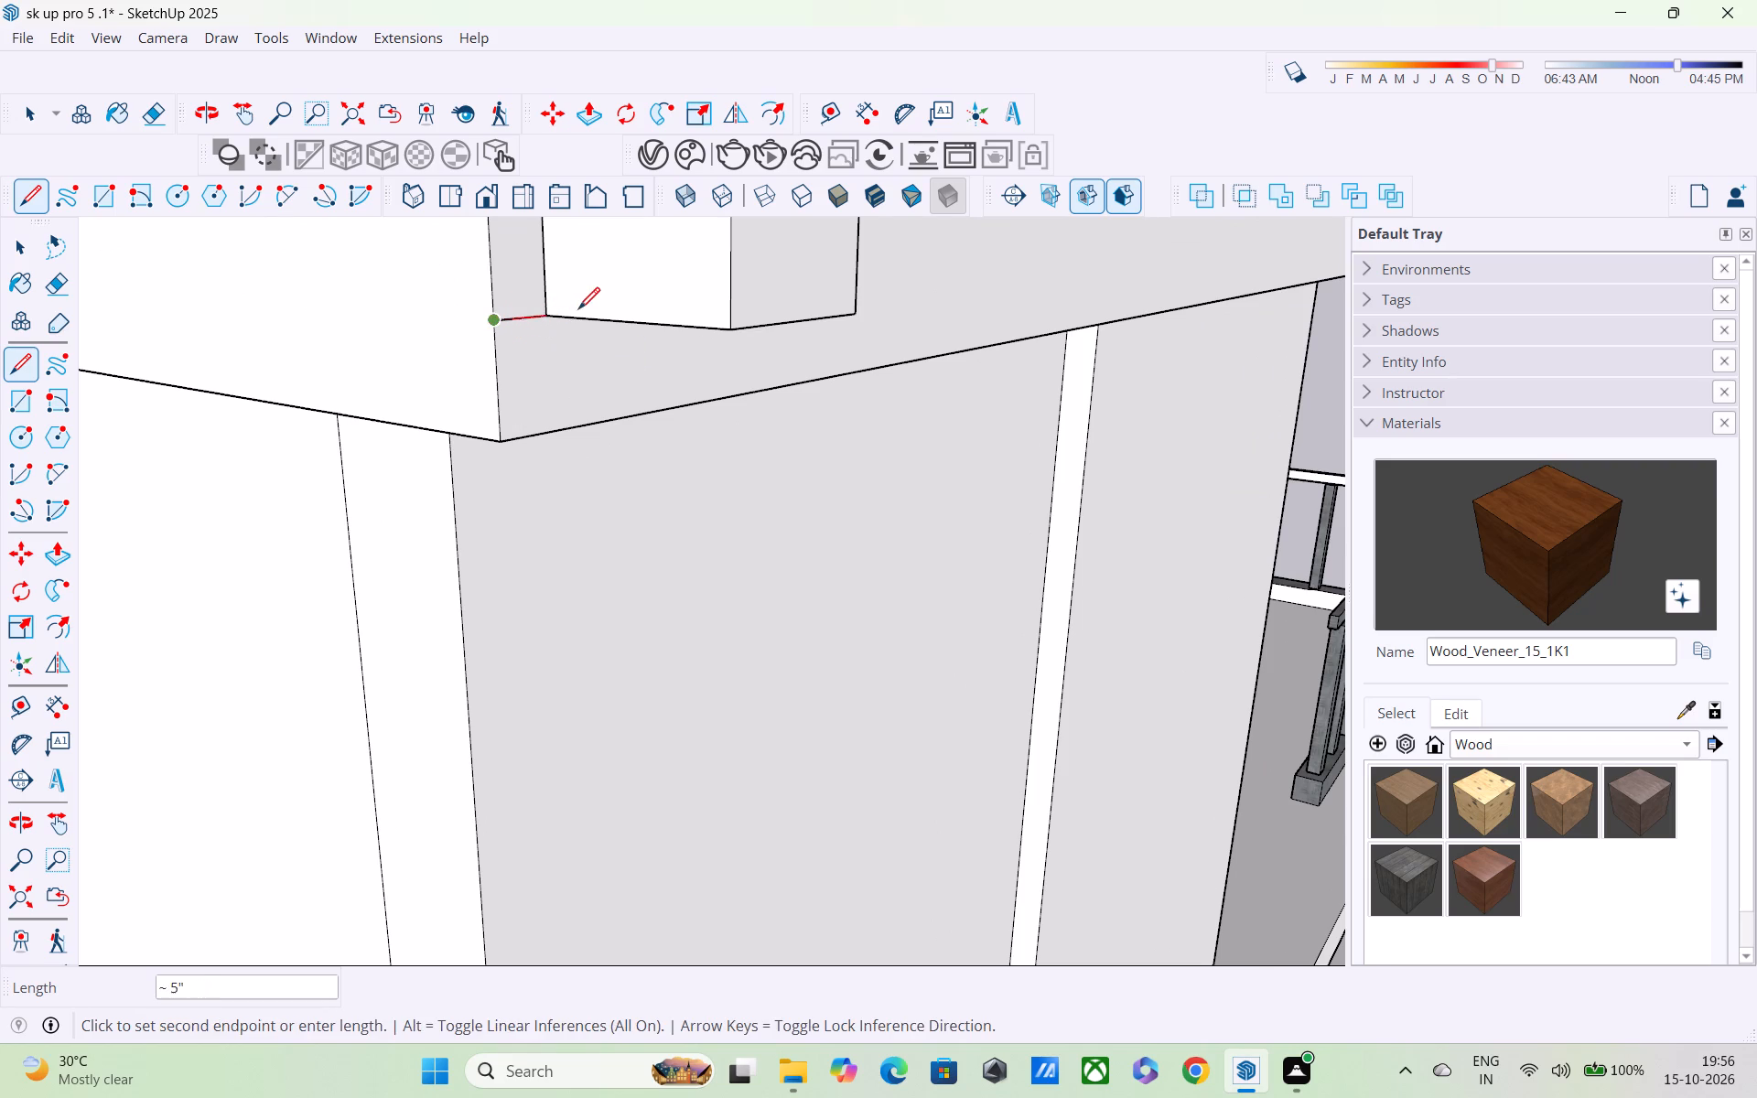
middle_click_drag(578, 311, 321, 184)
scroll(580, 341, "up", 3)
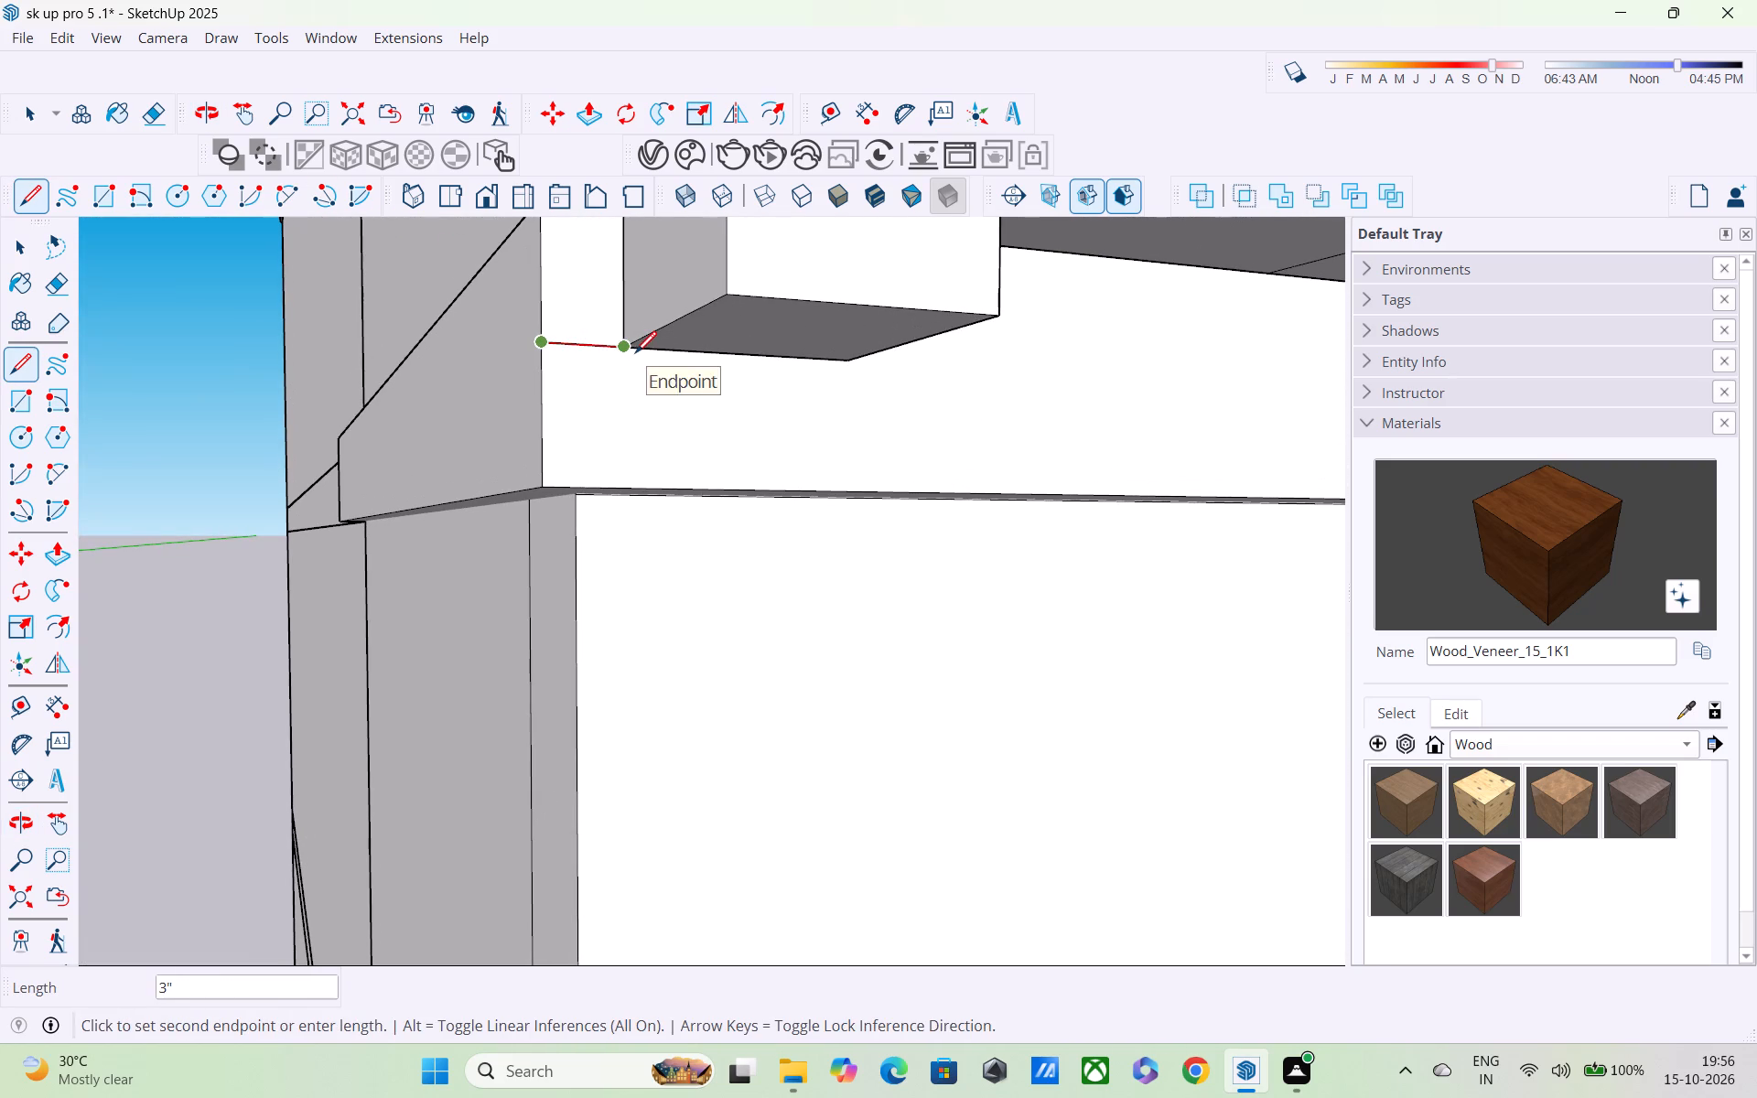
left_click(622, 350)
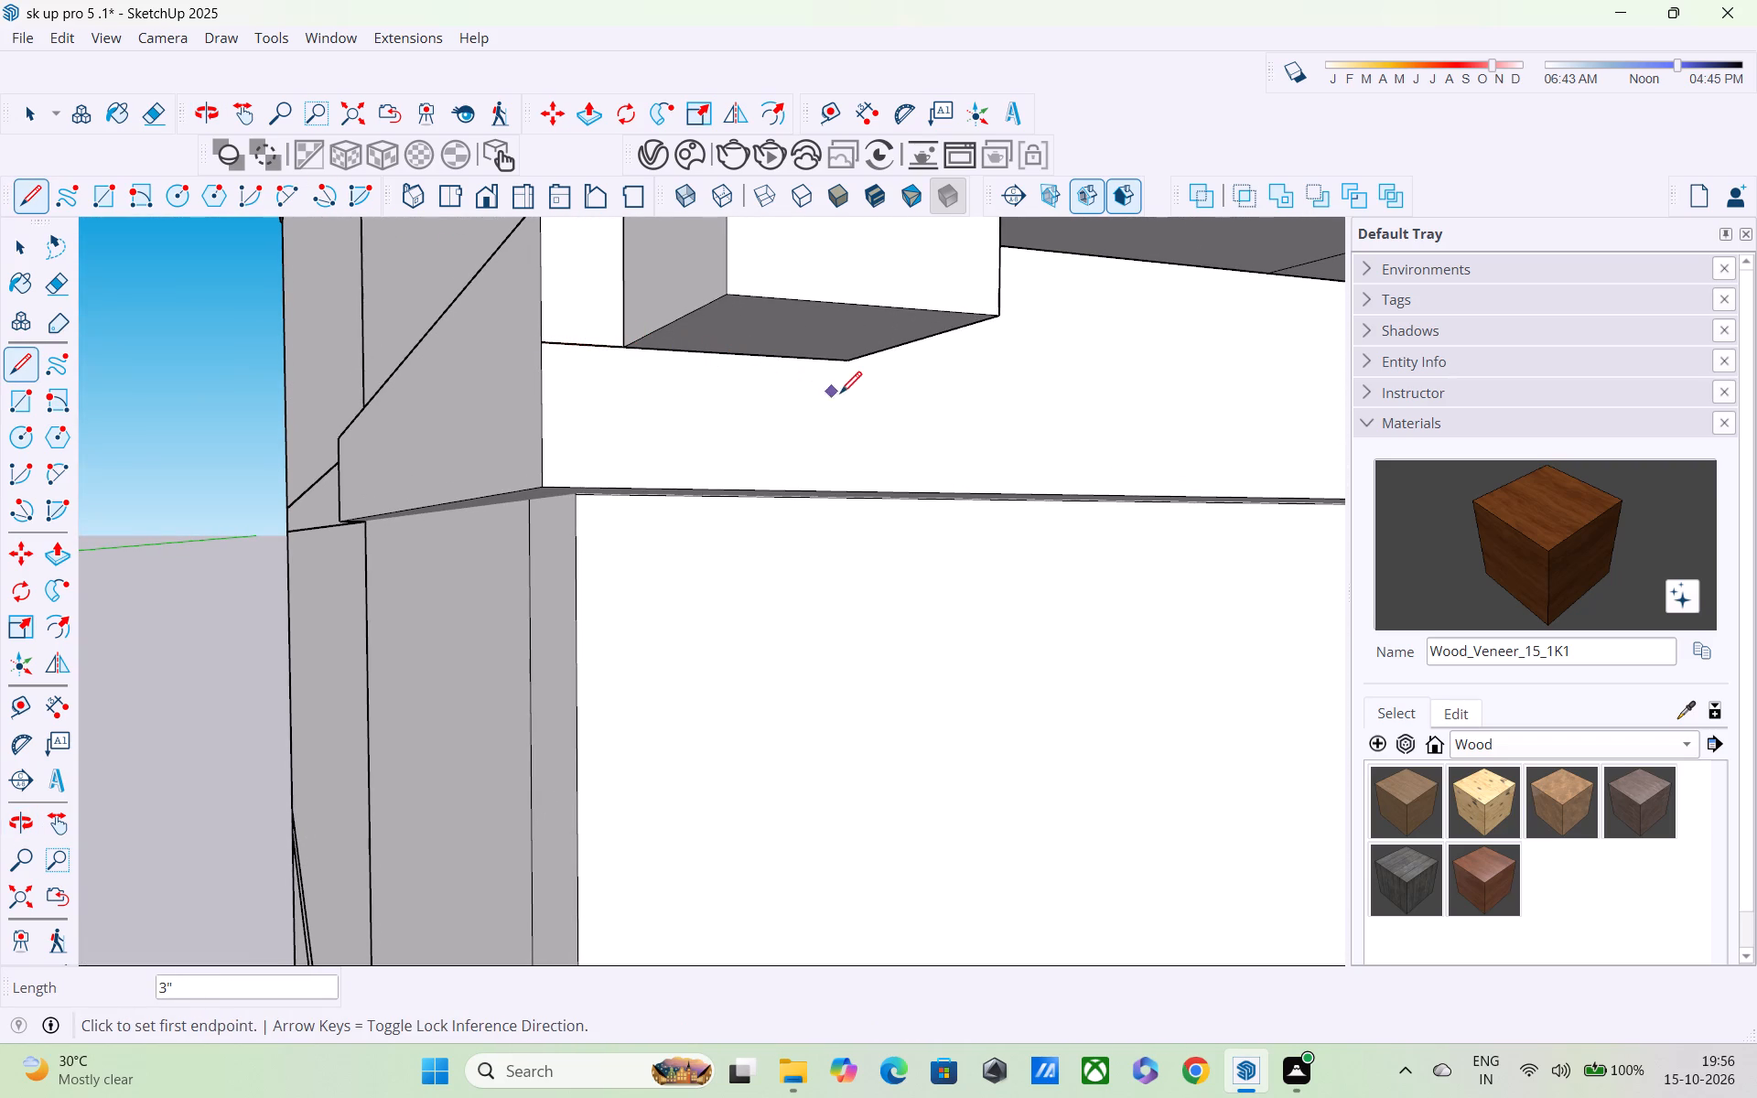
Draw a horizontal line about 5' 9" long across the slab's front face from the corner column's lower inner corner to just past the wall division.
middle_click_drag(900, 373, 750, 346)
scroll(781, 349, "down", 3)
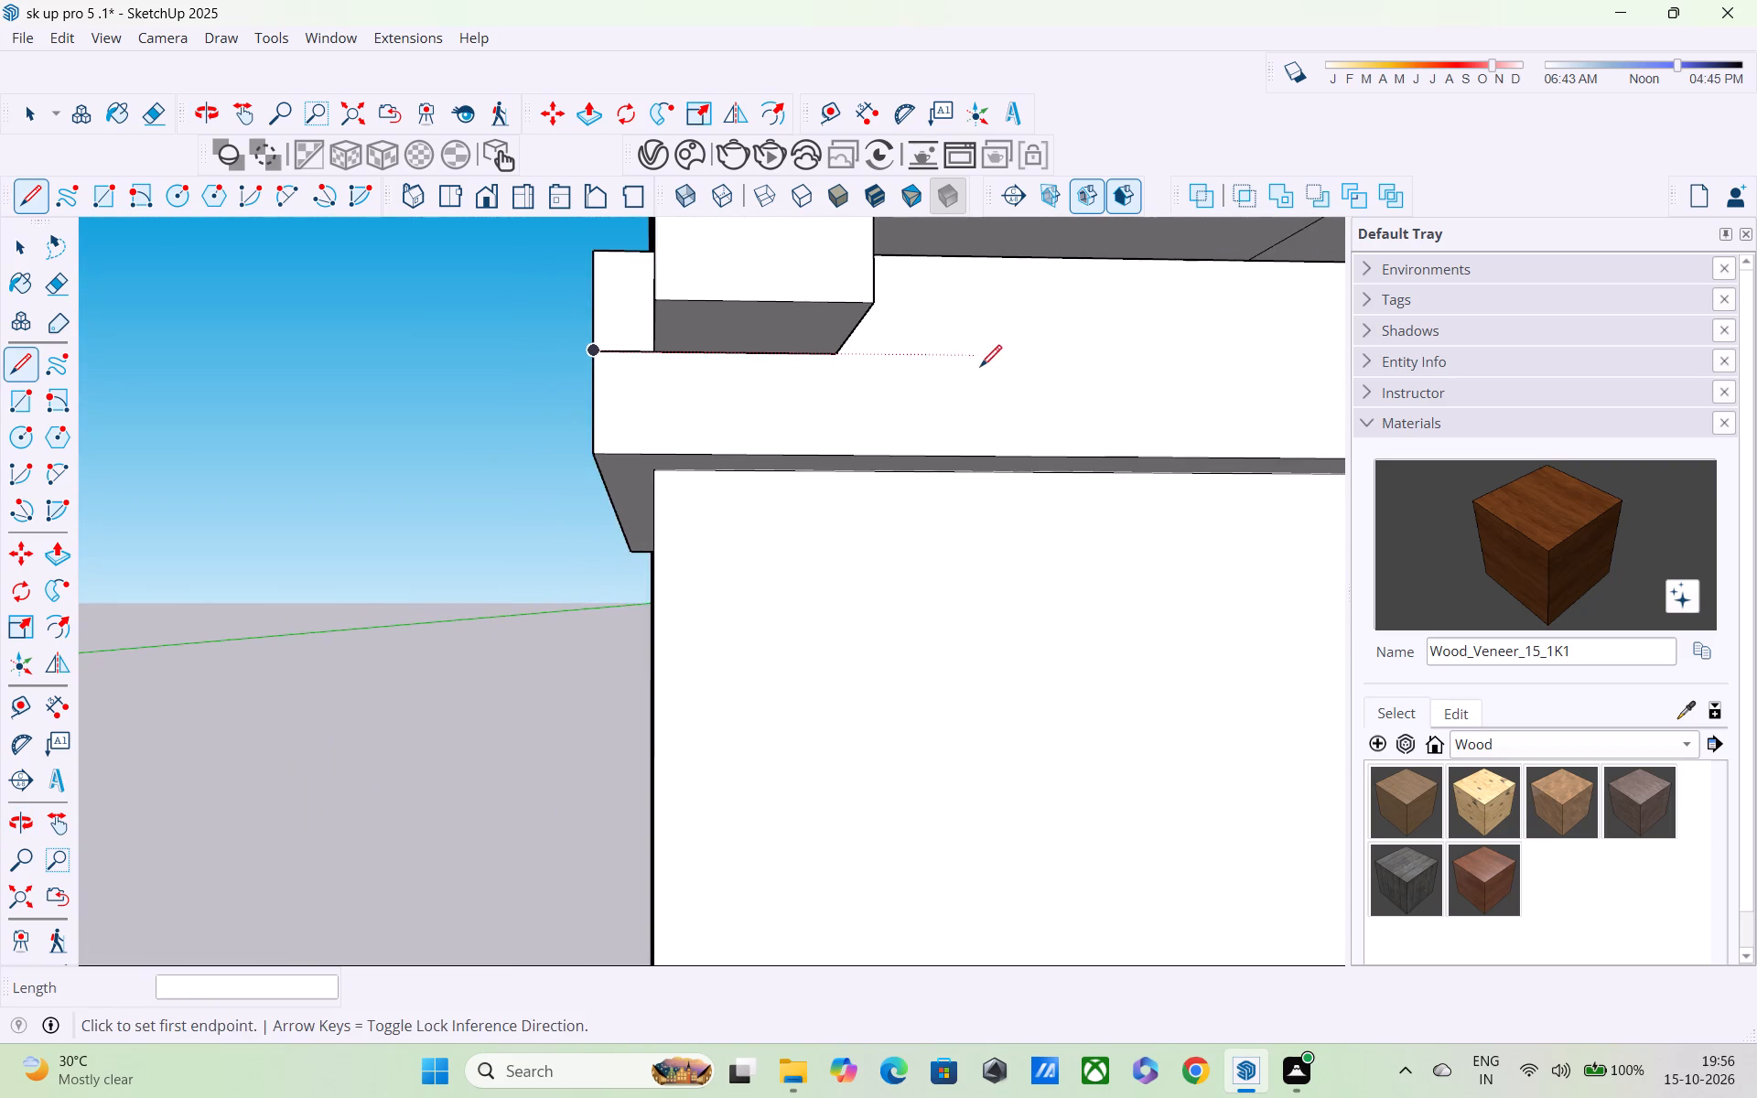
middle_click_drag(987, 369, 662, 326, "shift")
scroll(662, 324, "down", 5)
scroll(916, 332, "down", 3)
middle_click_drag(930, 339, 825, 302)
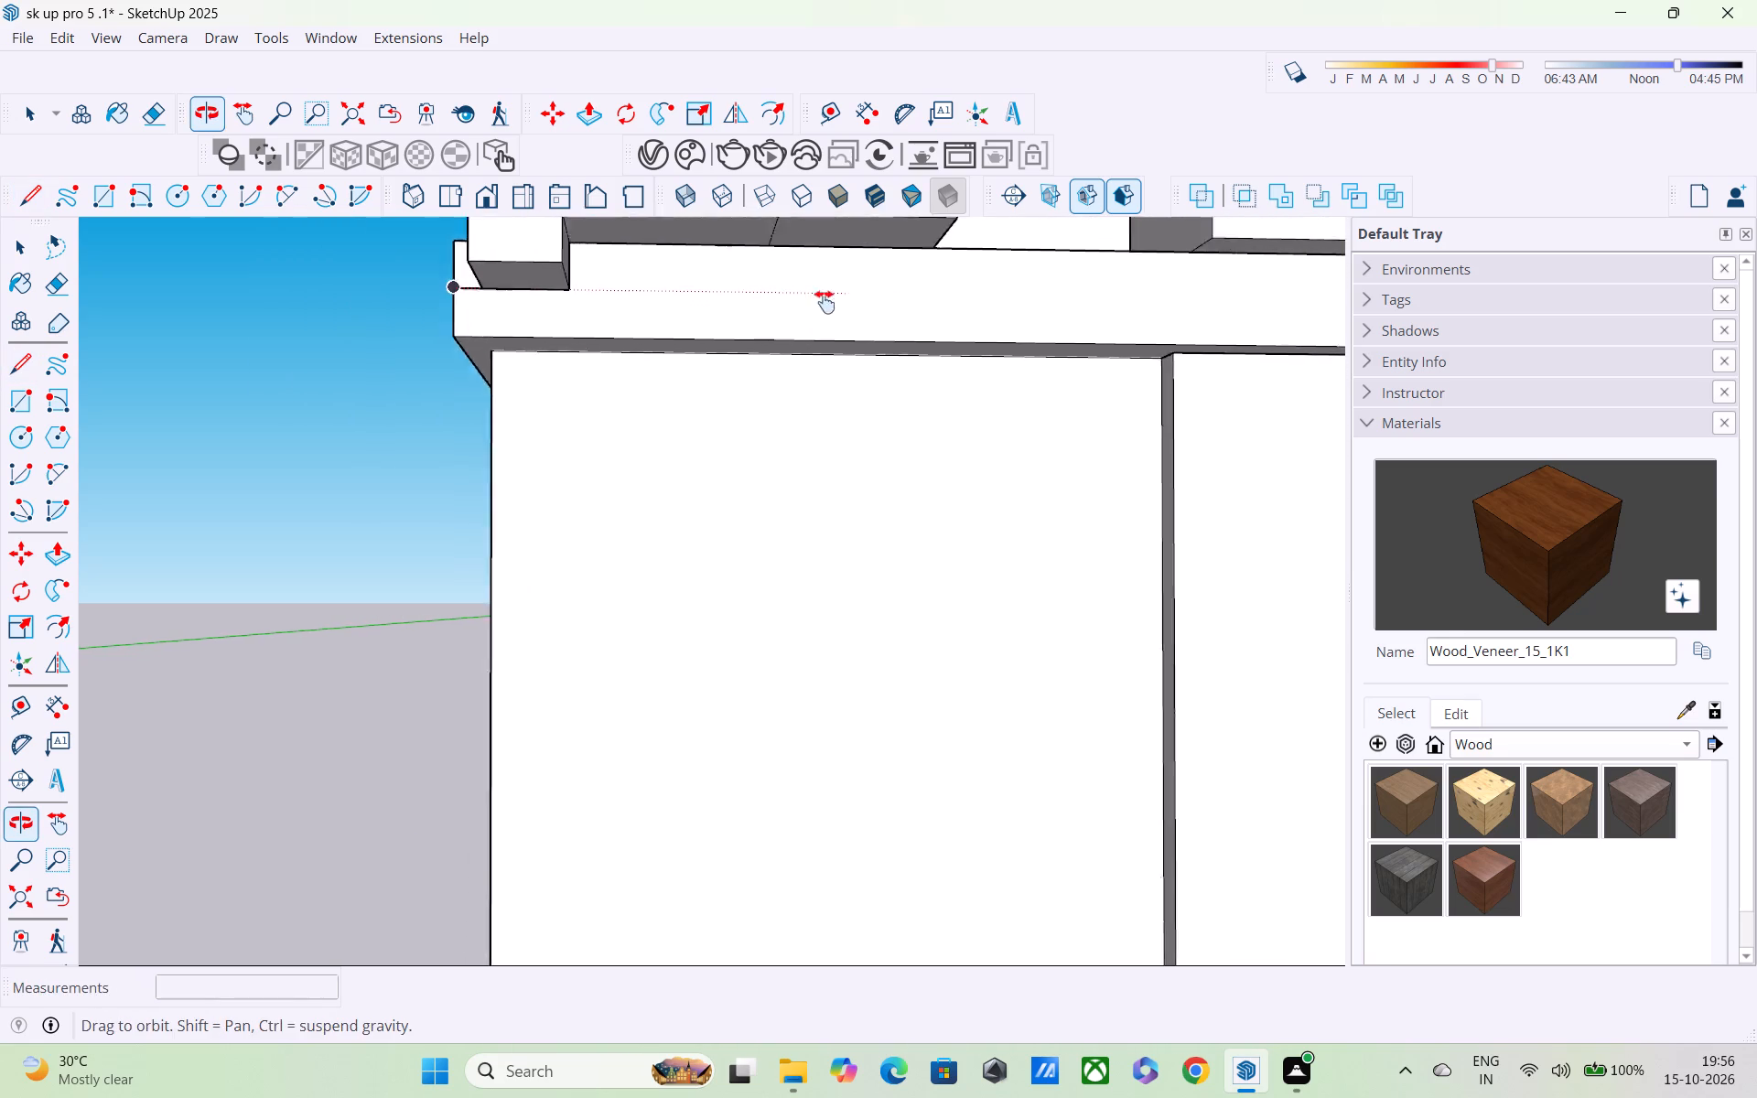
middle_click_drag(825, 302, 559, 226)
scroll(559, 226, "up", 1)
scroll(559, 226, "down", 5)
middle_click_drag(573, 253, 587, 520, "shift")
scroll(604, 522, "up", 1, "shift")
scroll(623, 521, "down", 3)
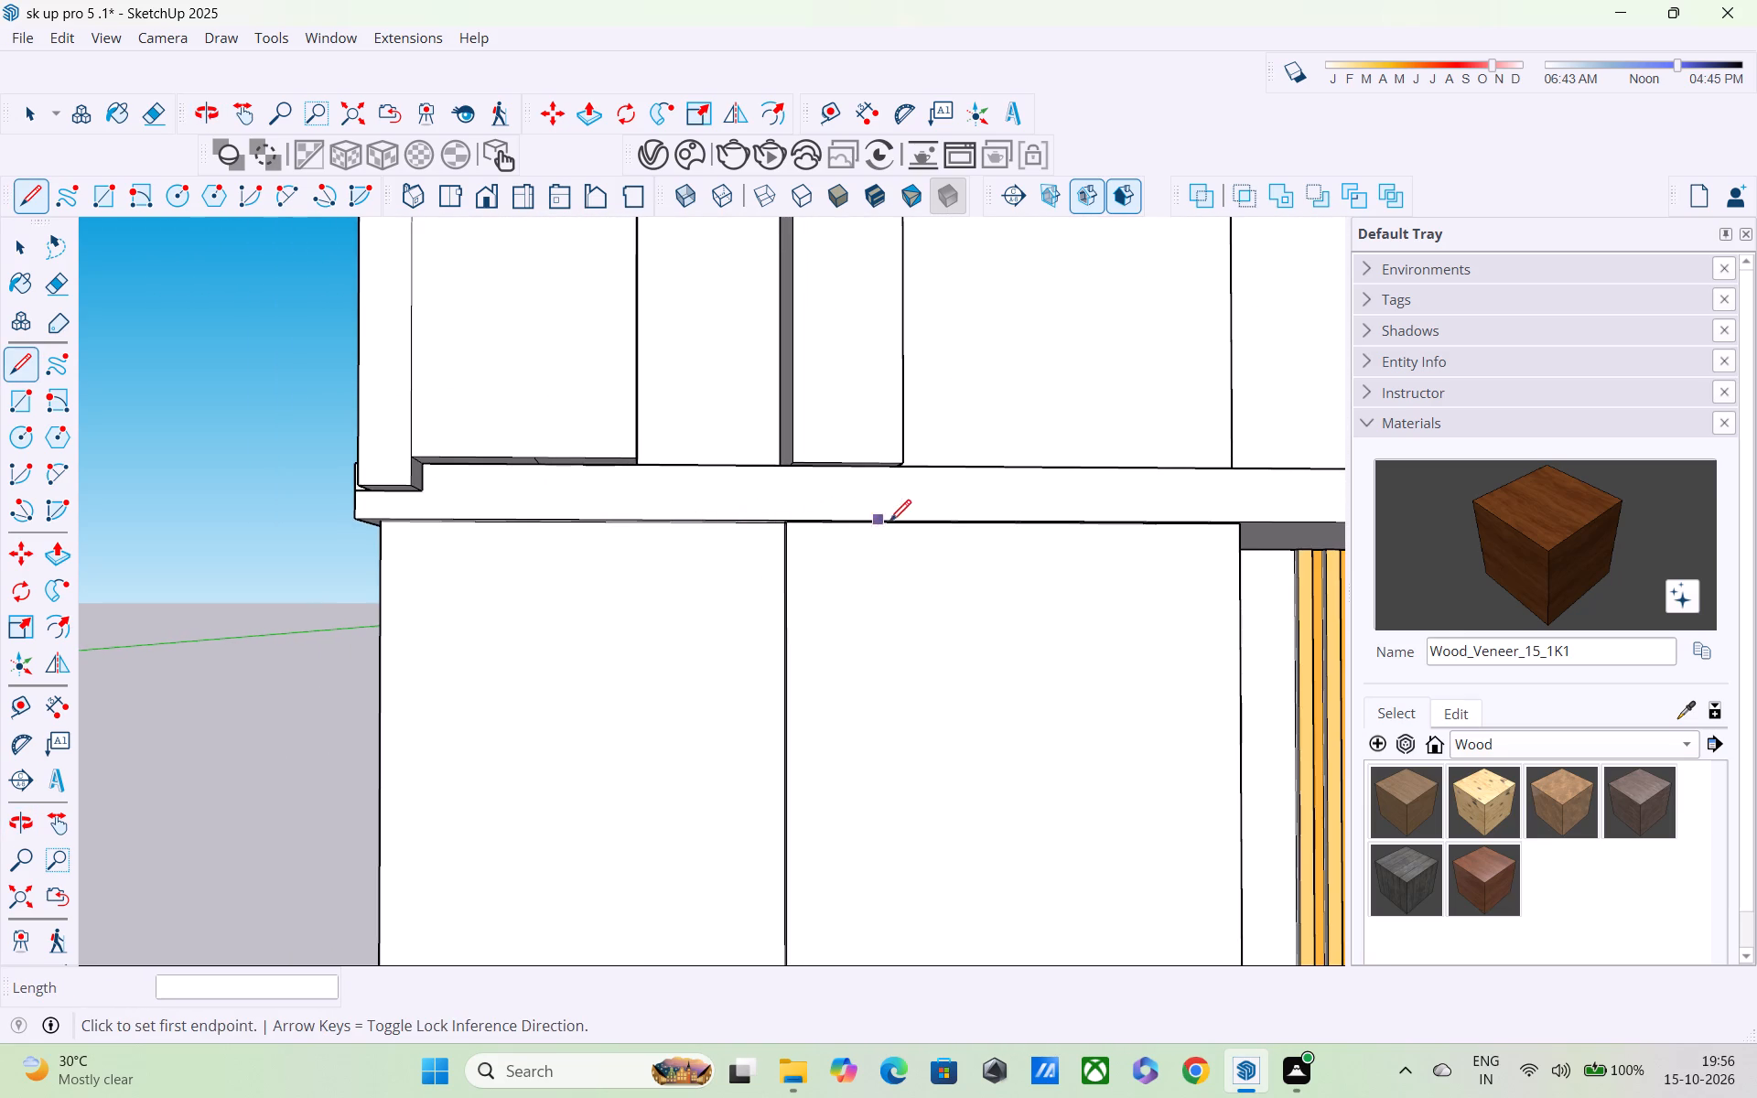
middle_click_drag(1134, 505, 1120, 503)
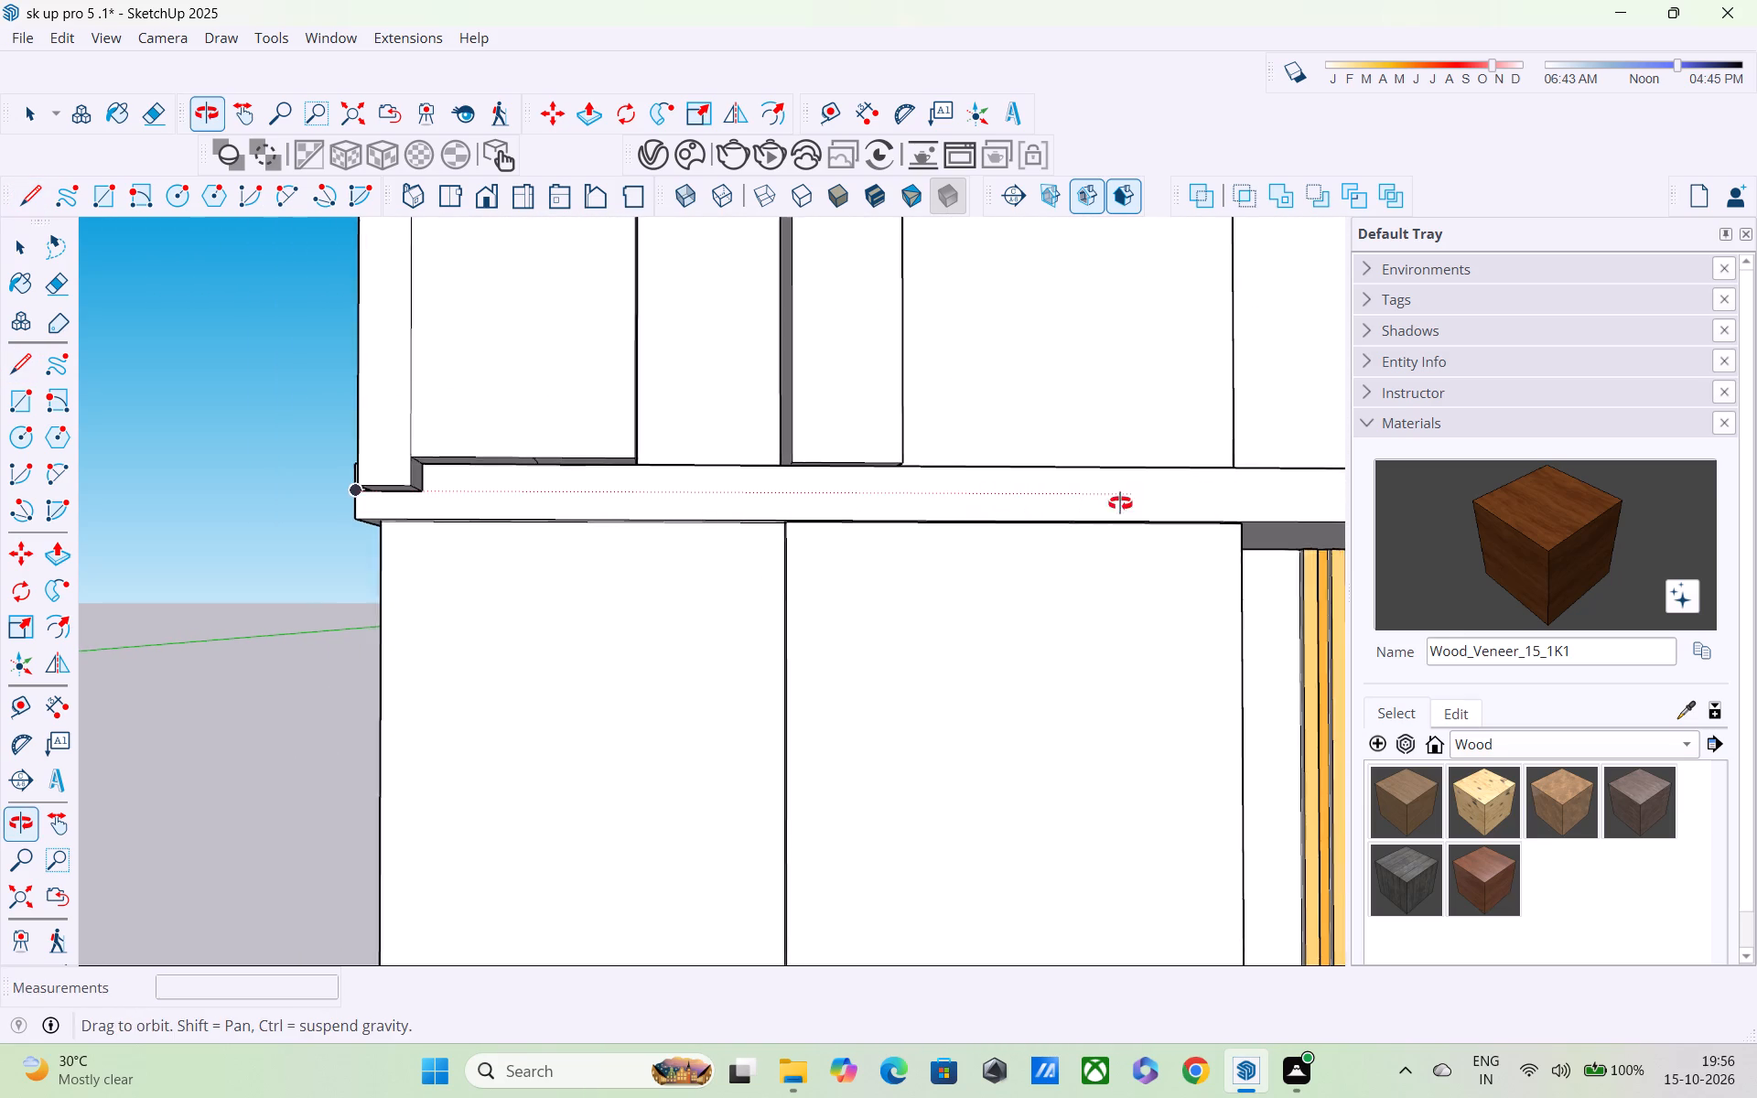
middle_click_drag(1120, 503, 752, 441)
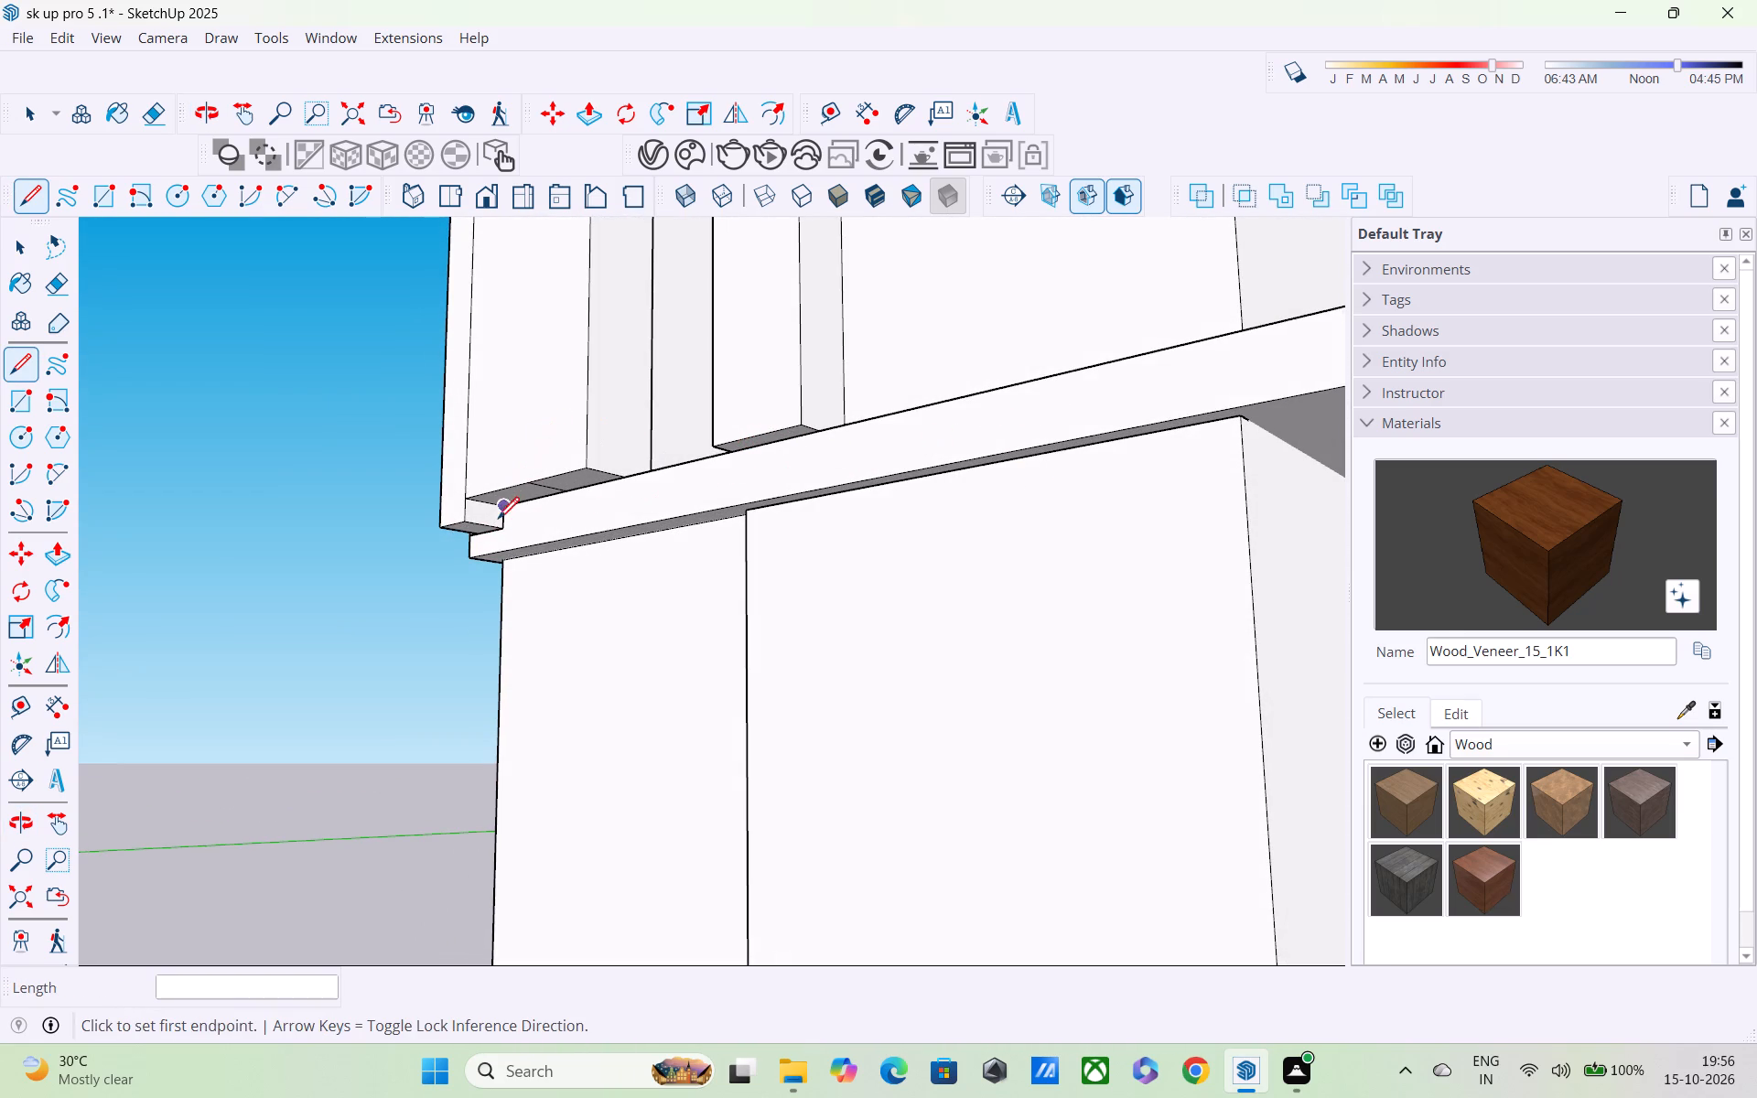
left_click(498, 532)
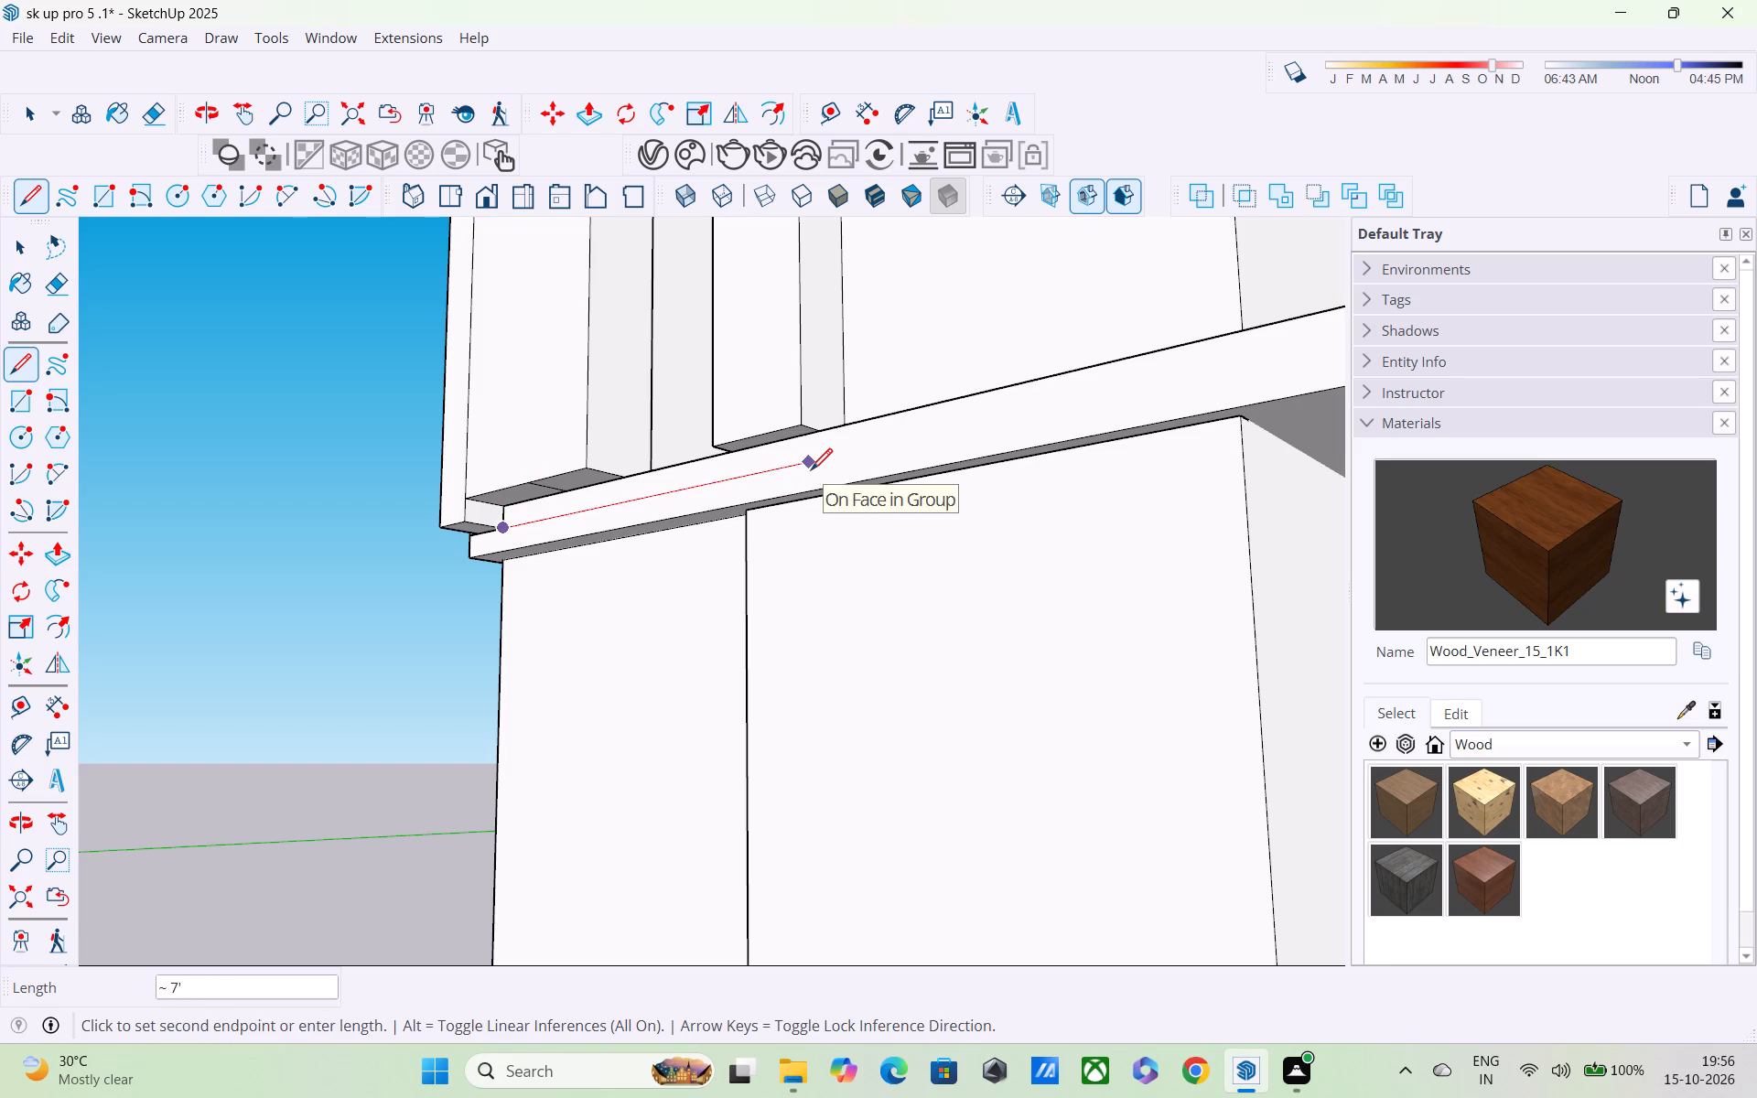
middle_click_drag(813, 472, 919, 522)
scroll(919, 522, "down", 2)
middle_click_drag(889, 517, 805, 527)
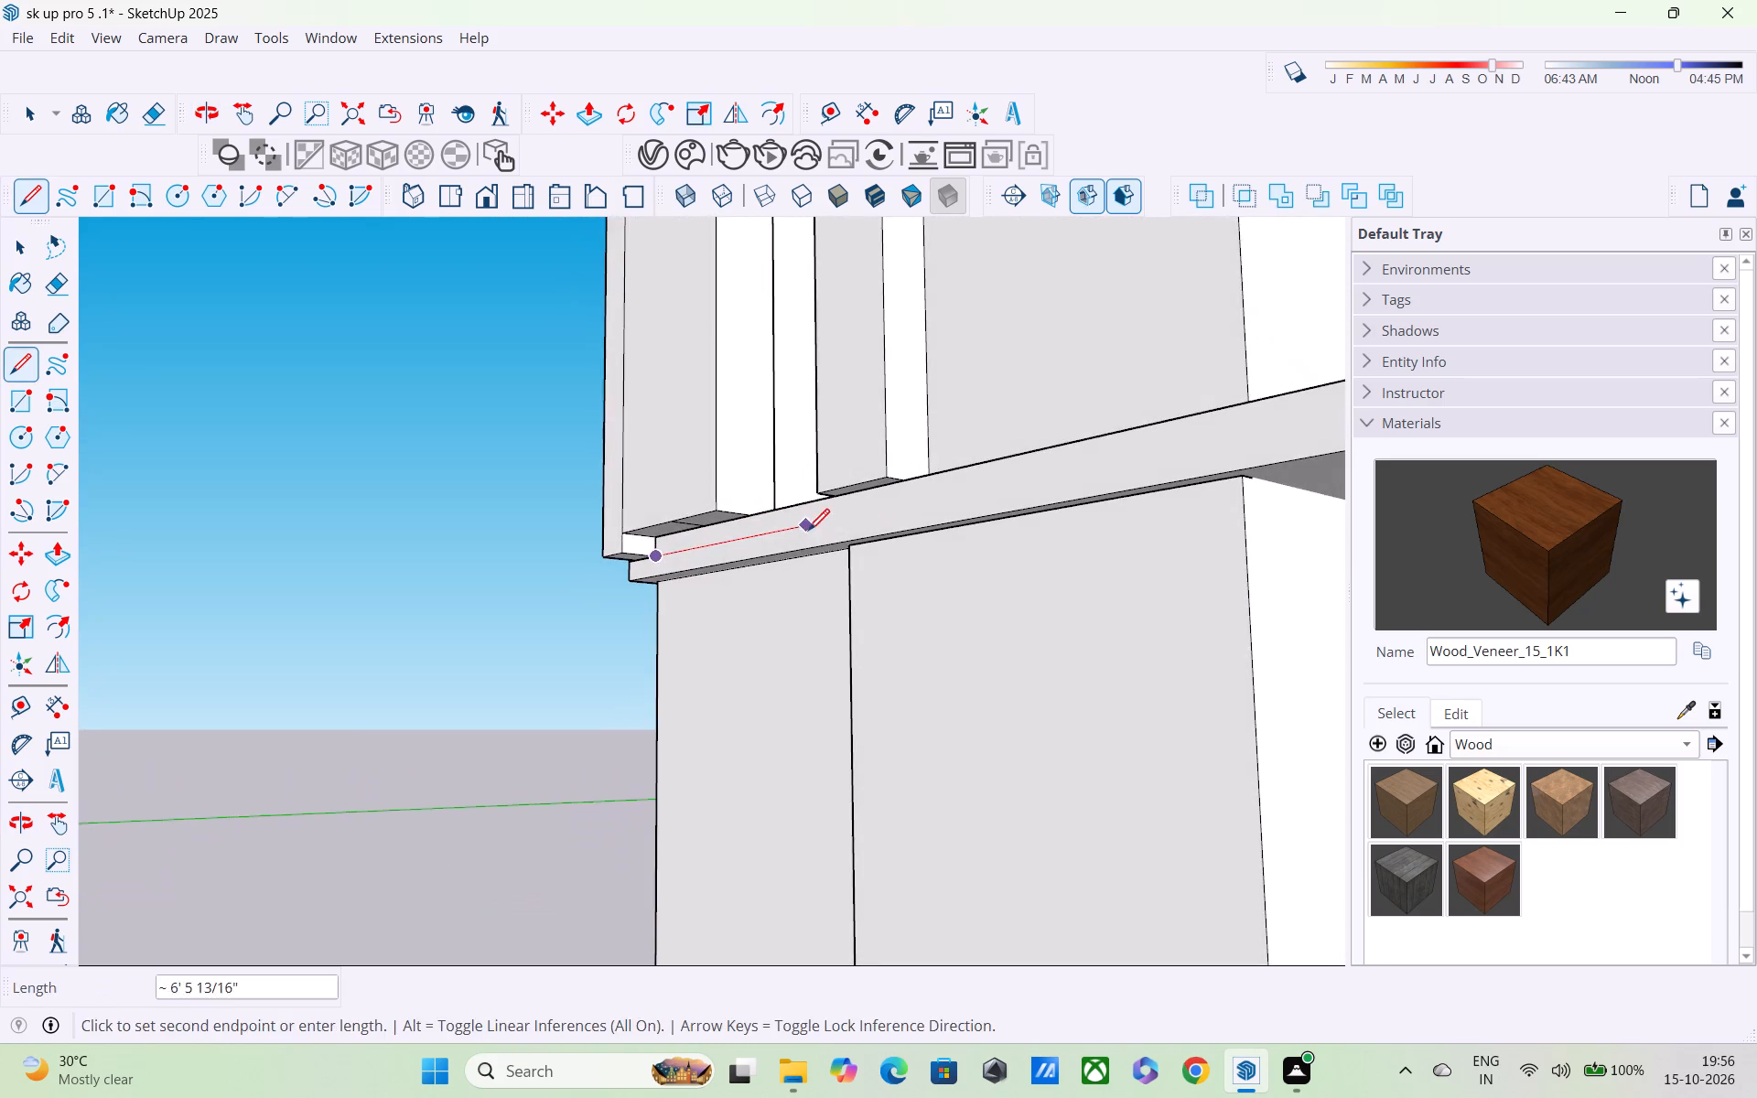
middle_click_drag(809, 533, 509, 406, "shift")
scroll(513, 406, "down", 3)
middle_click_drag(848, 396, 879, 436)
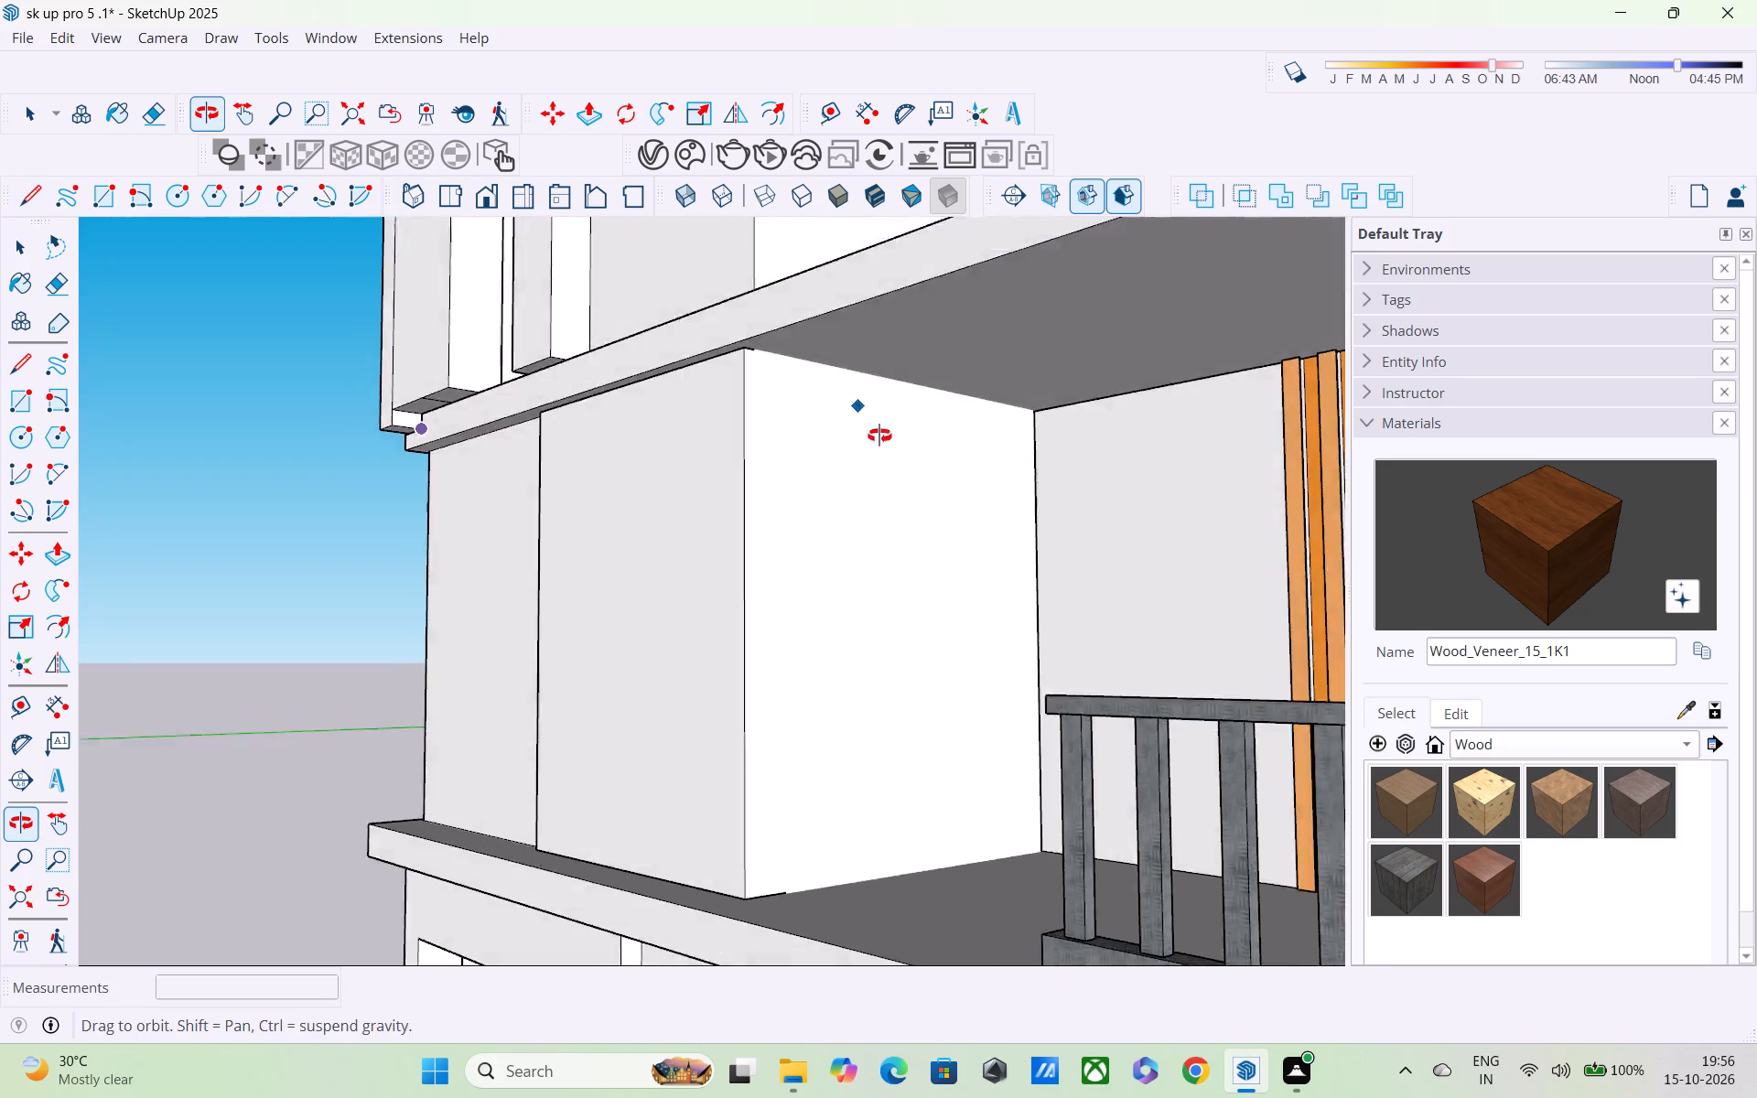
middle_click_drag(879, 436, 1194, 598)
scroll(1194, 598, "up", 1)
middle_click_drag(998, 399, 982, 385, "shift")
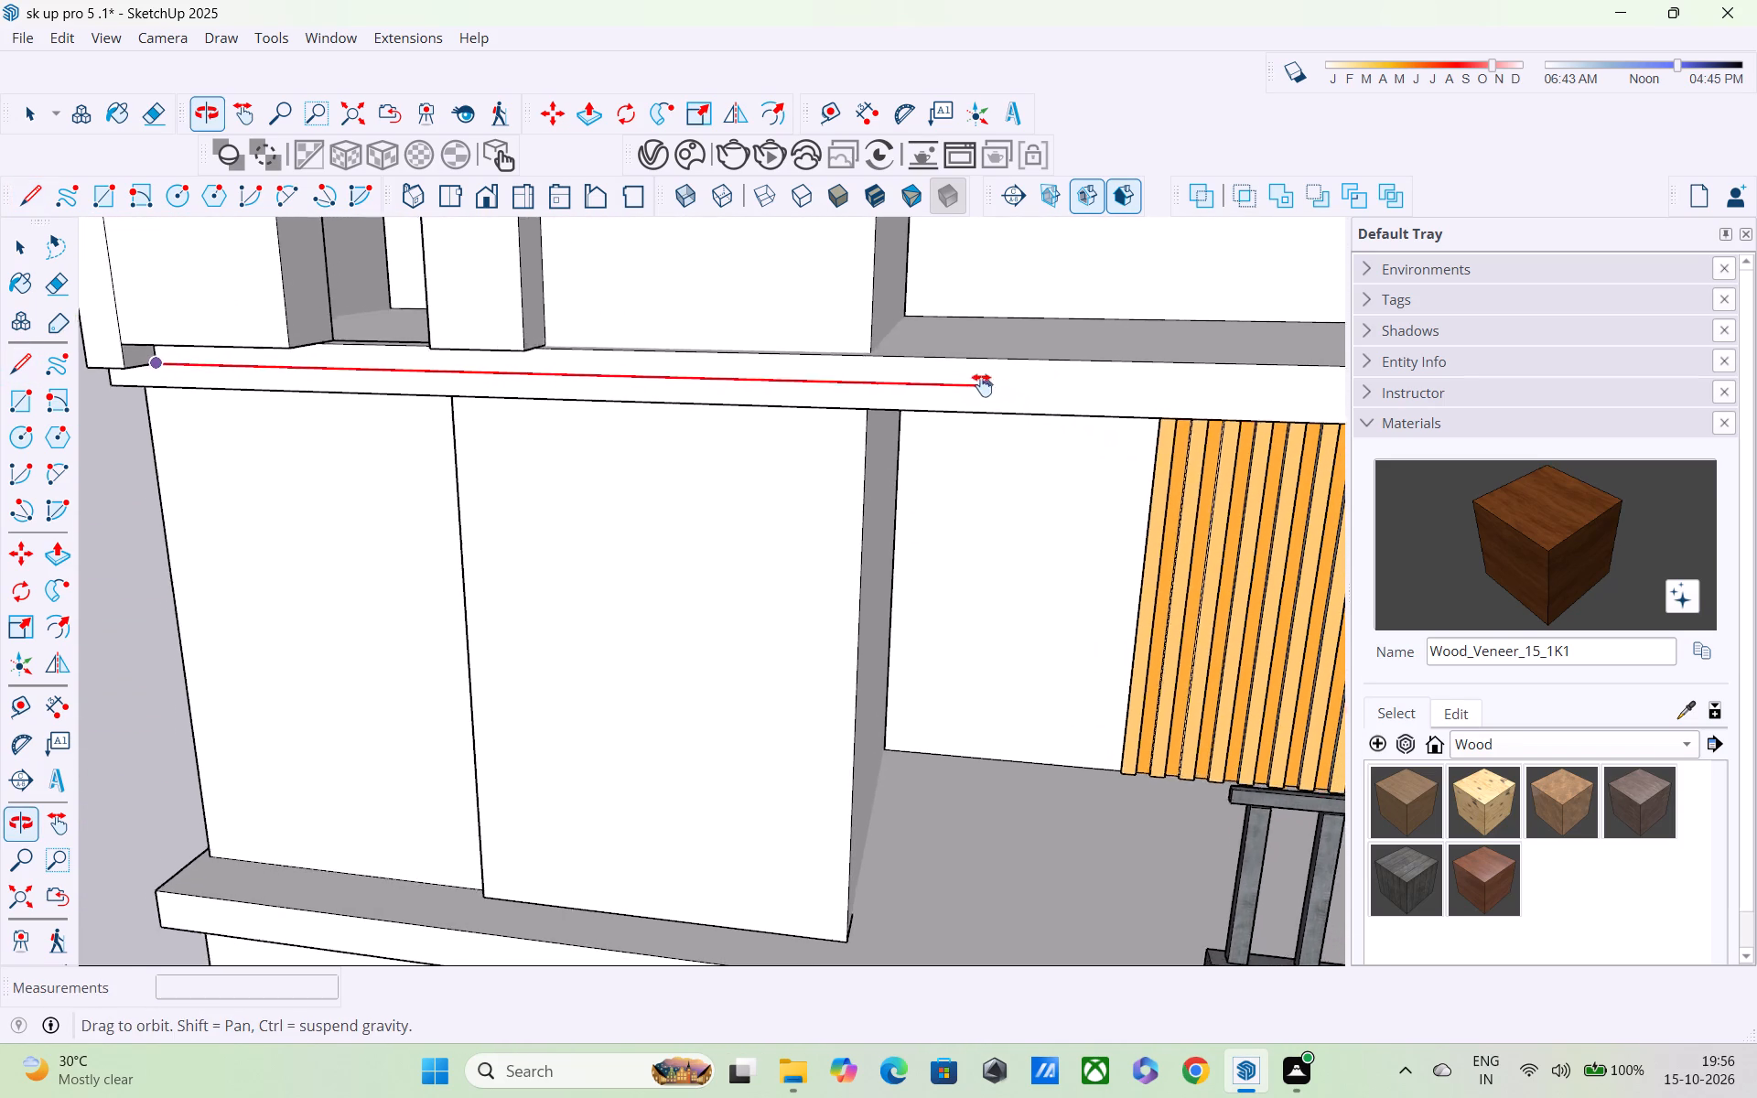
middle_click_drag(982, 385, 917, 304, "shift")
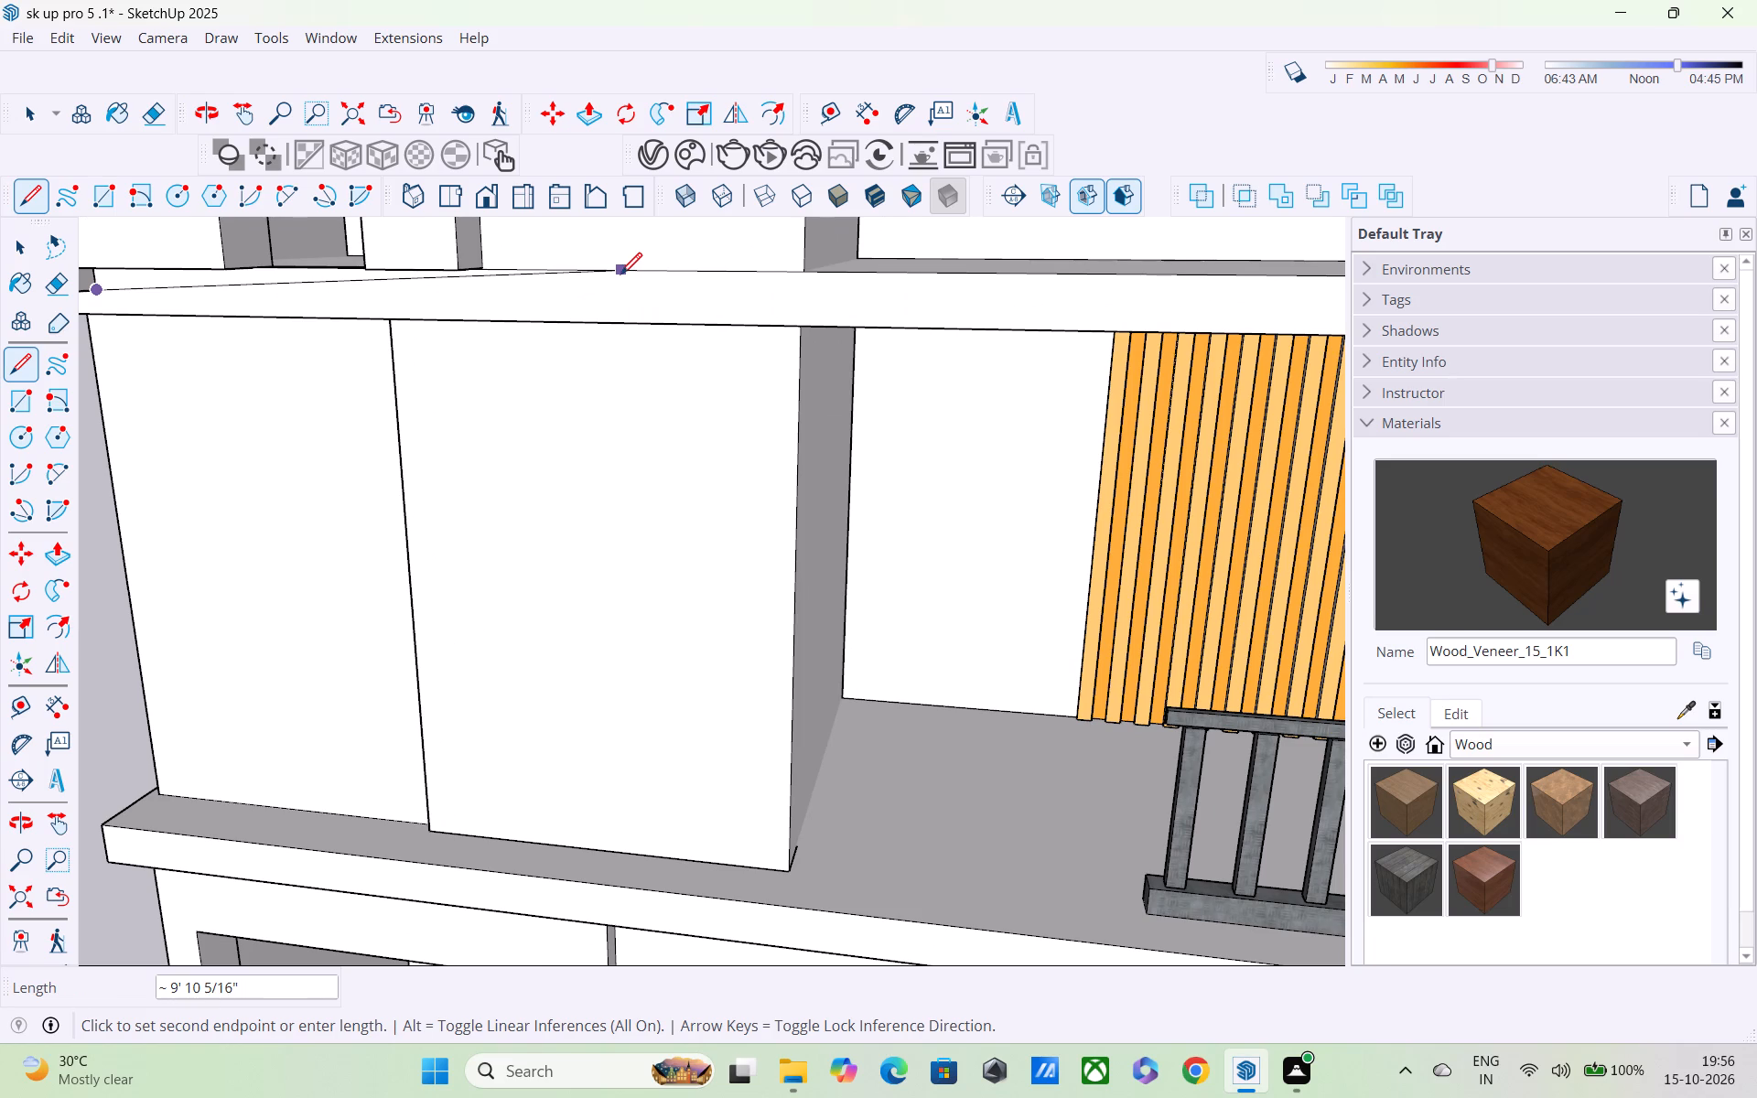
middle_click_drag(573, 274, 942, 301)
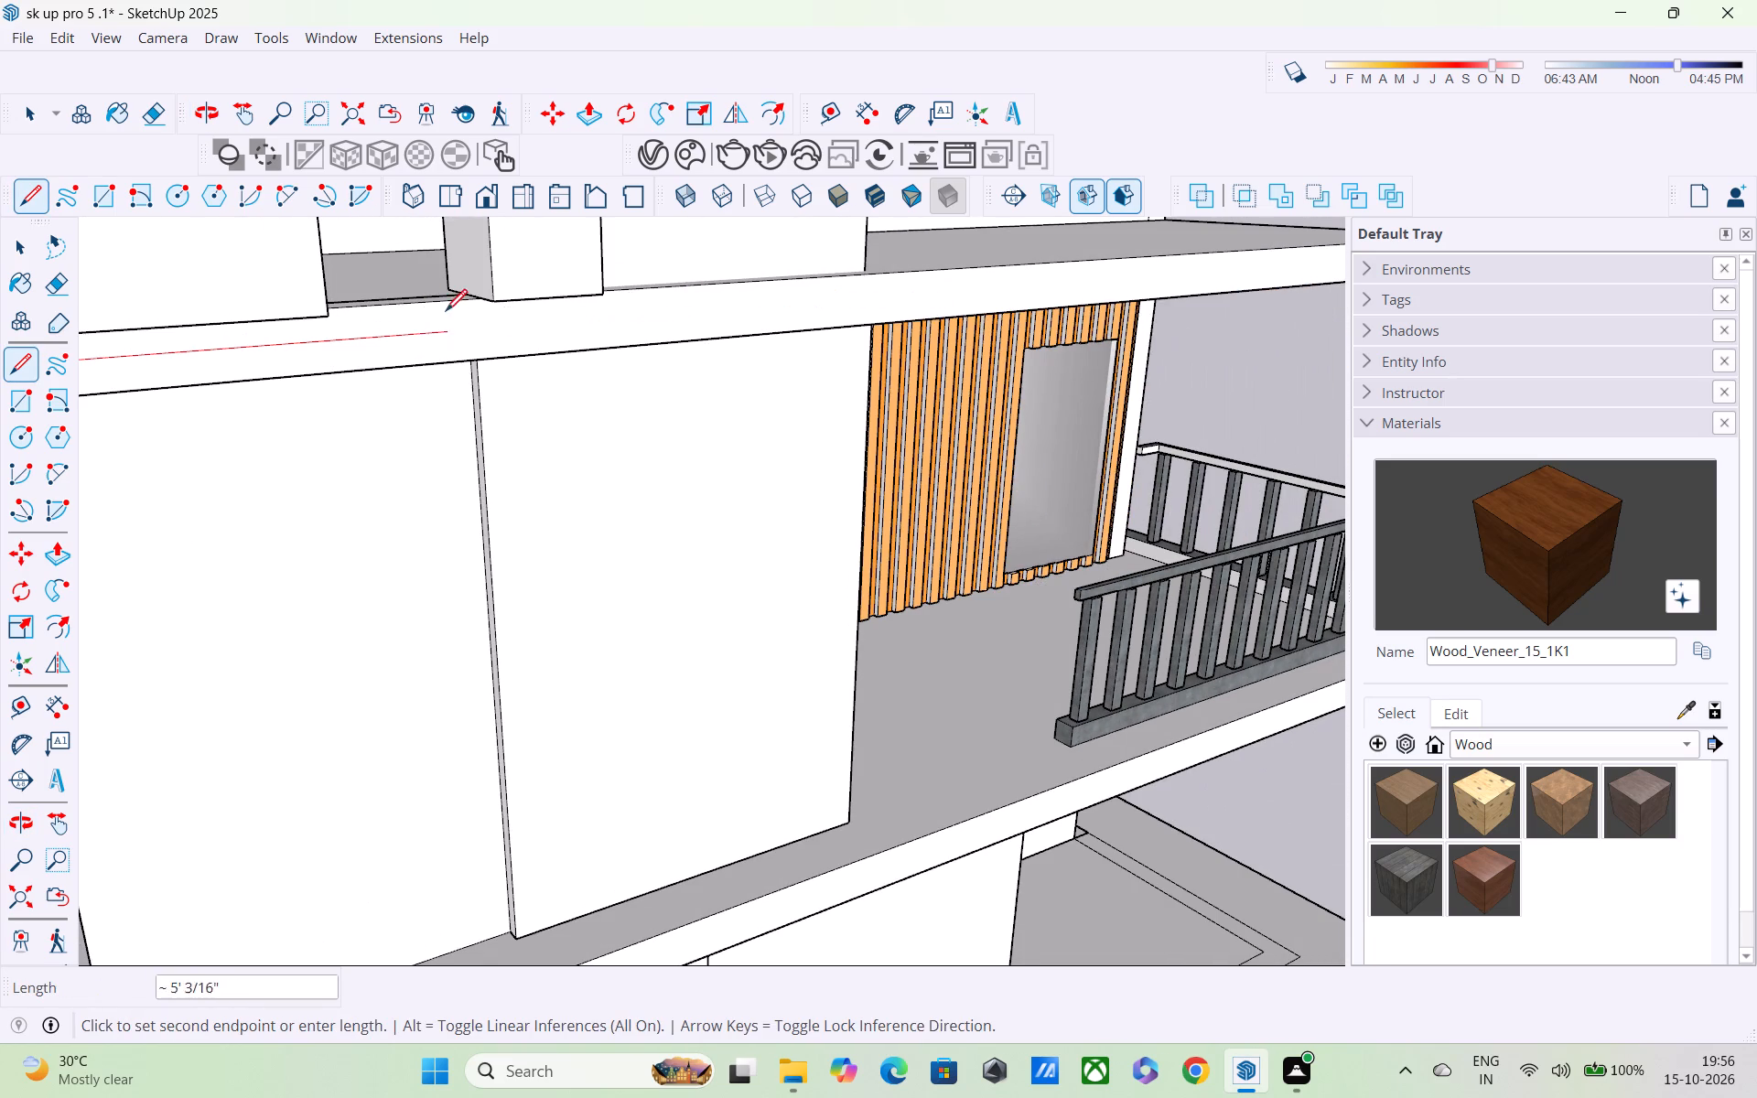
left_click(499, 324)
Draw a vertical line down the slab's front face from the second column's near lower corner to the horizontal line.
middle_click_drag(497, 357, 466, 250)
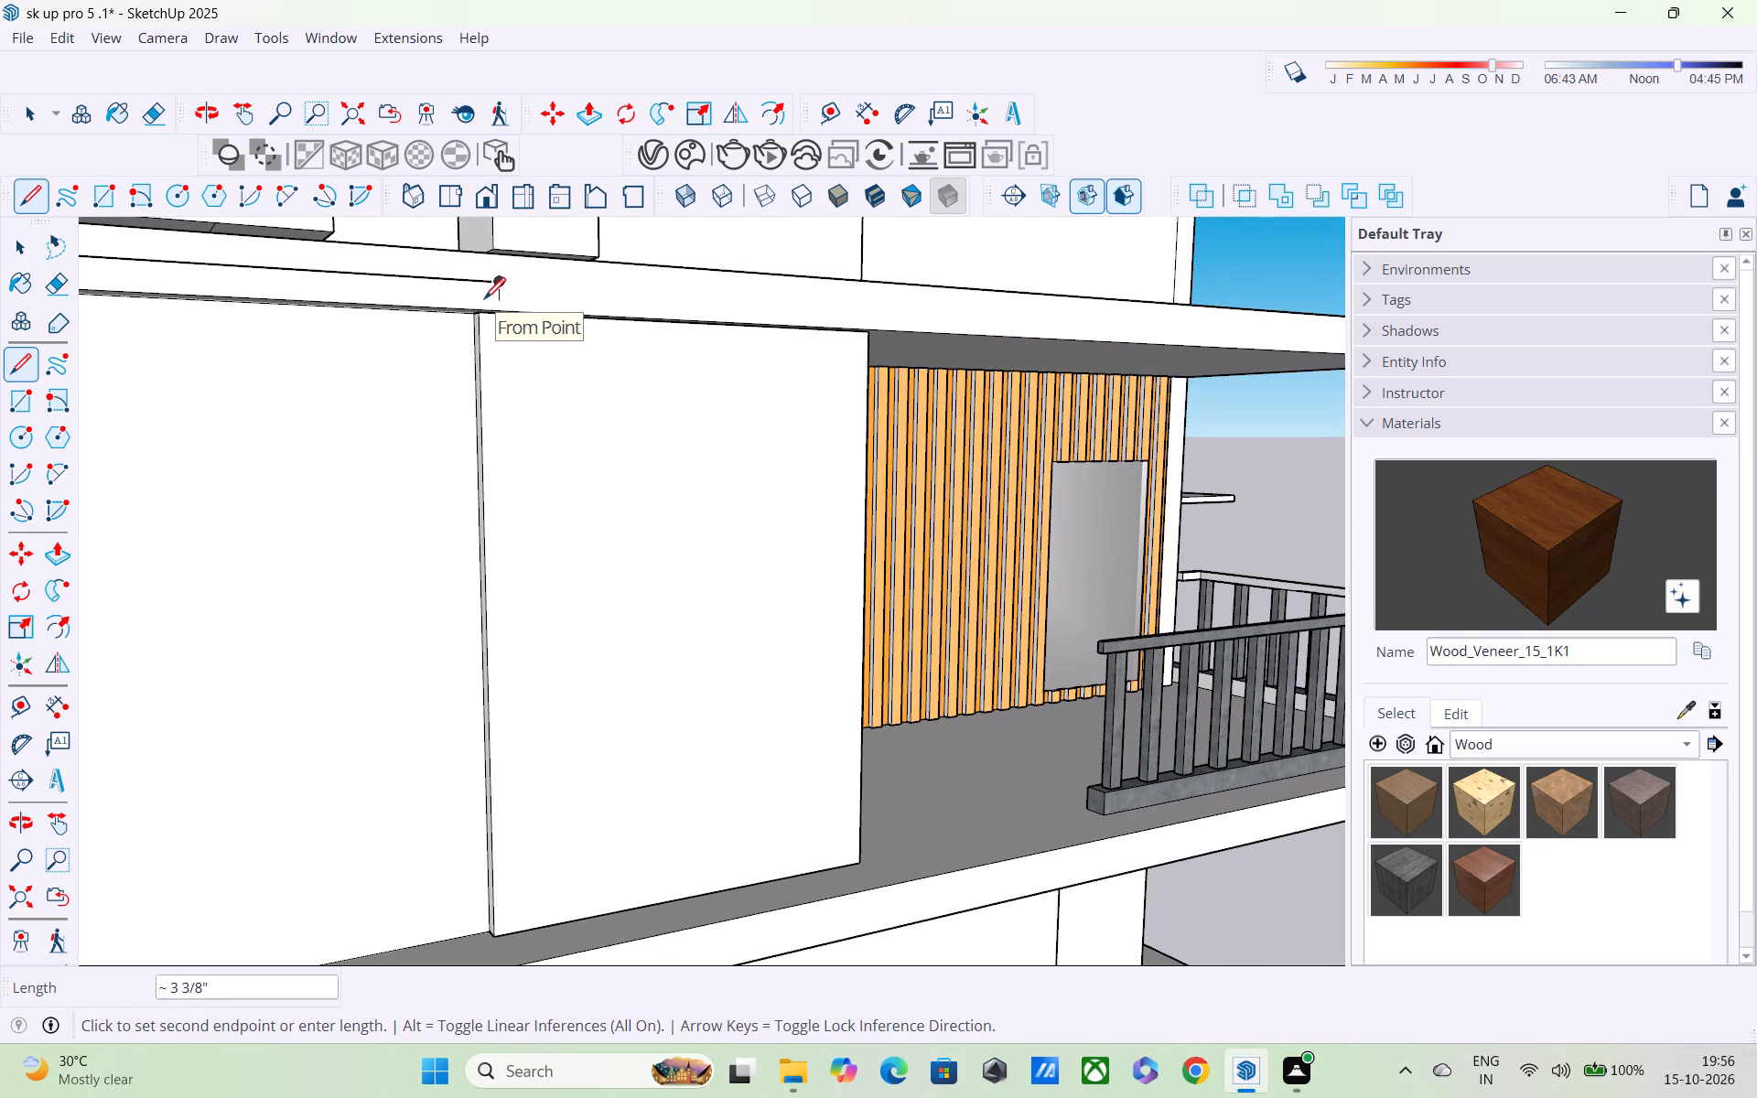
scroll(484, 301, "up", 5)
middle_click_drag(484, 289, 414, 434, "shift")
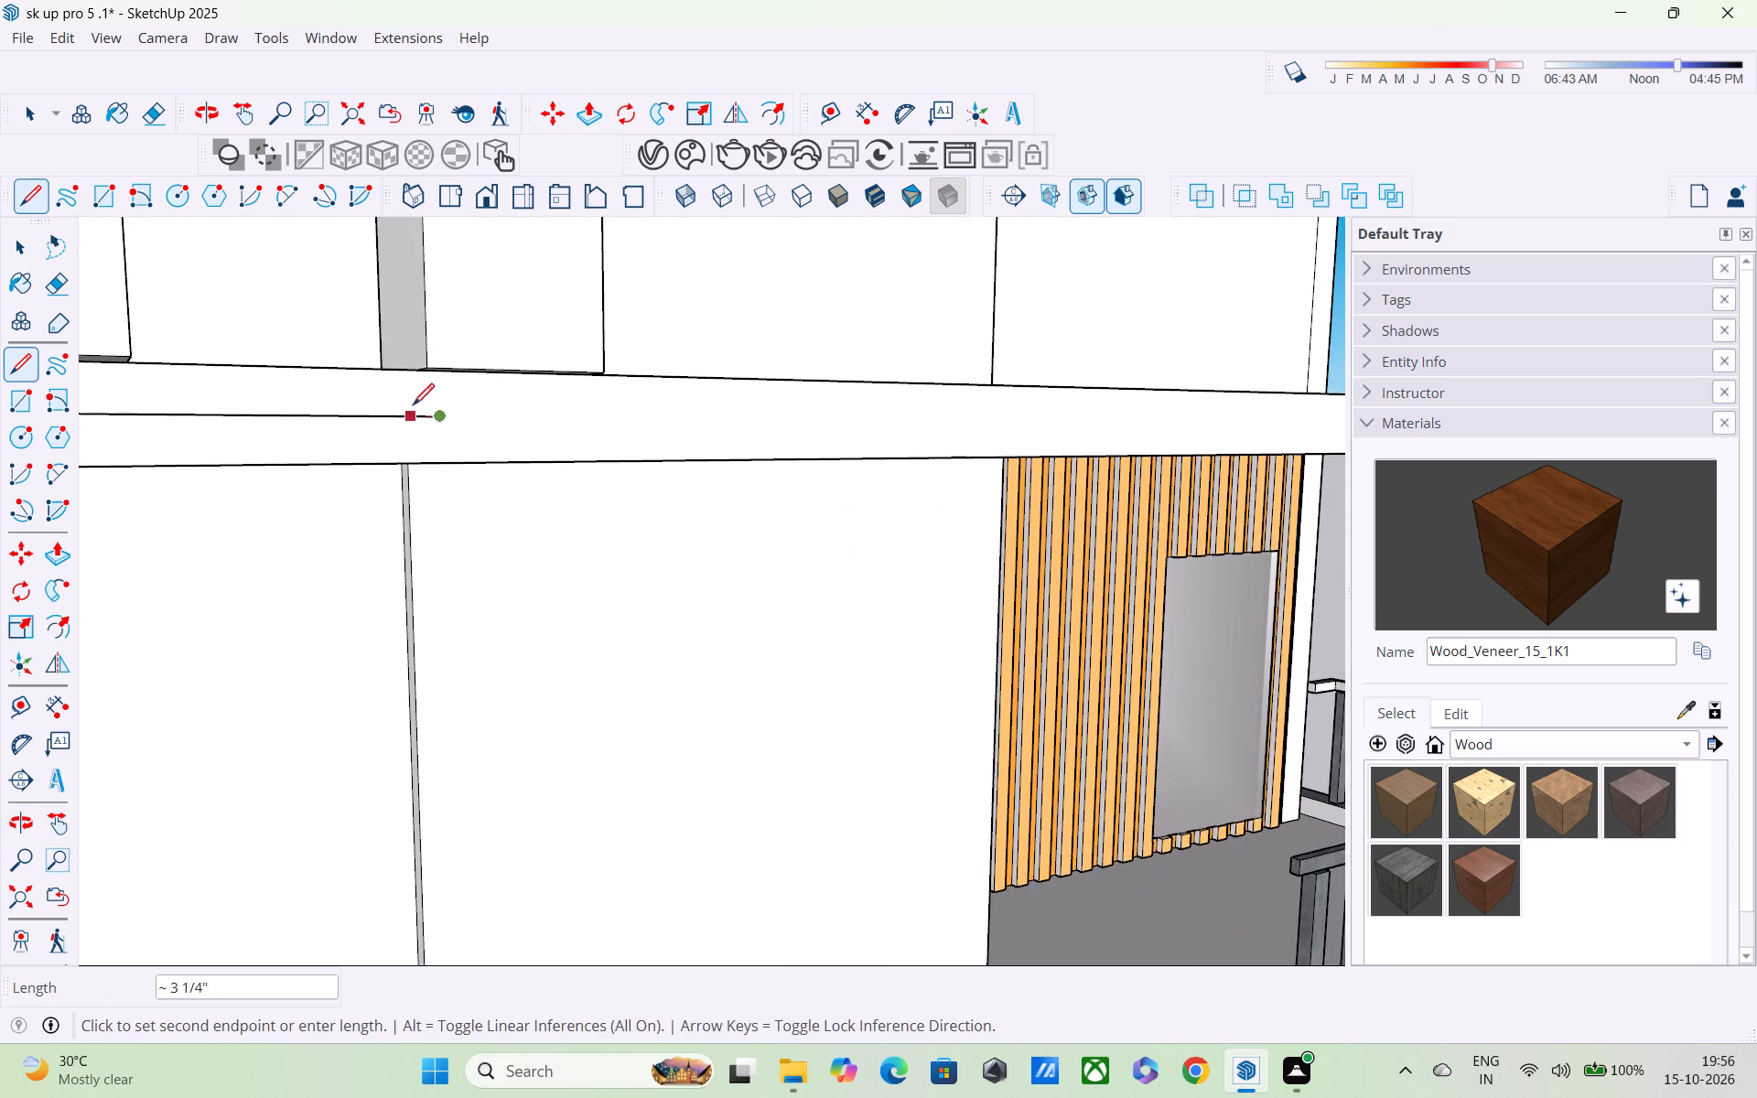
scroll(415, 404, "up", 4)
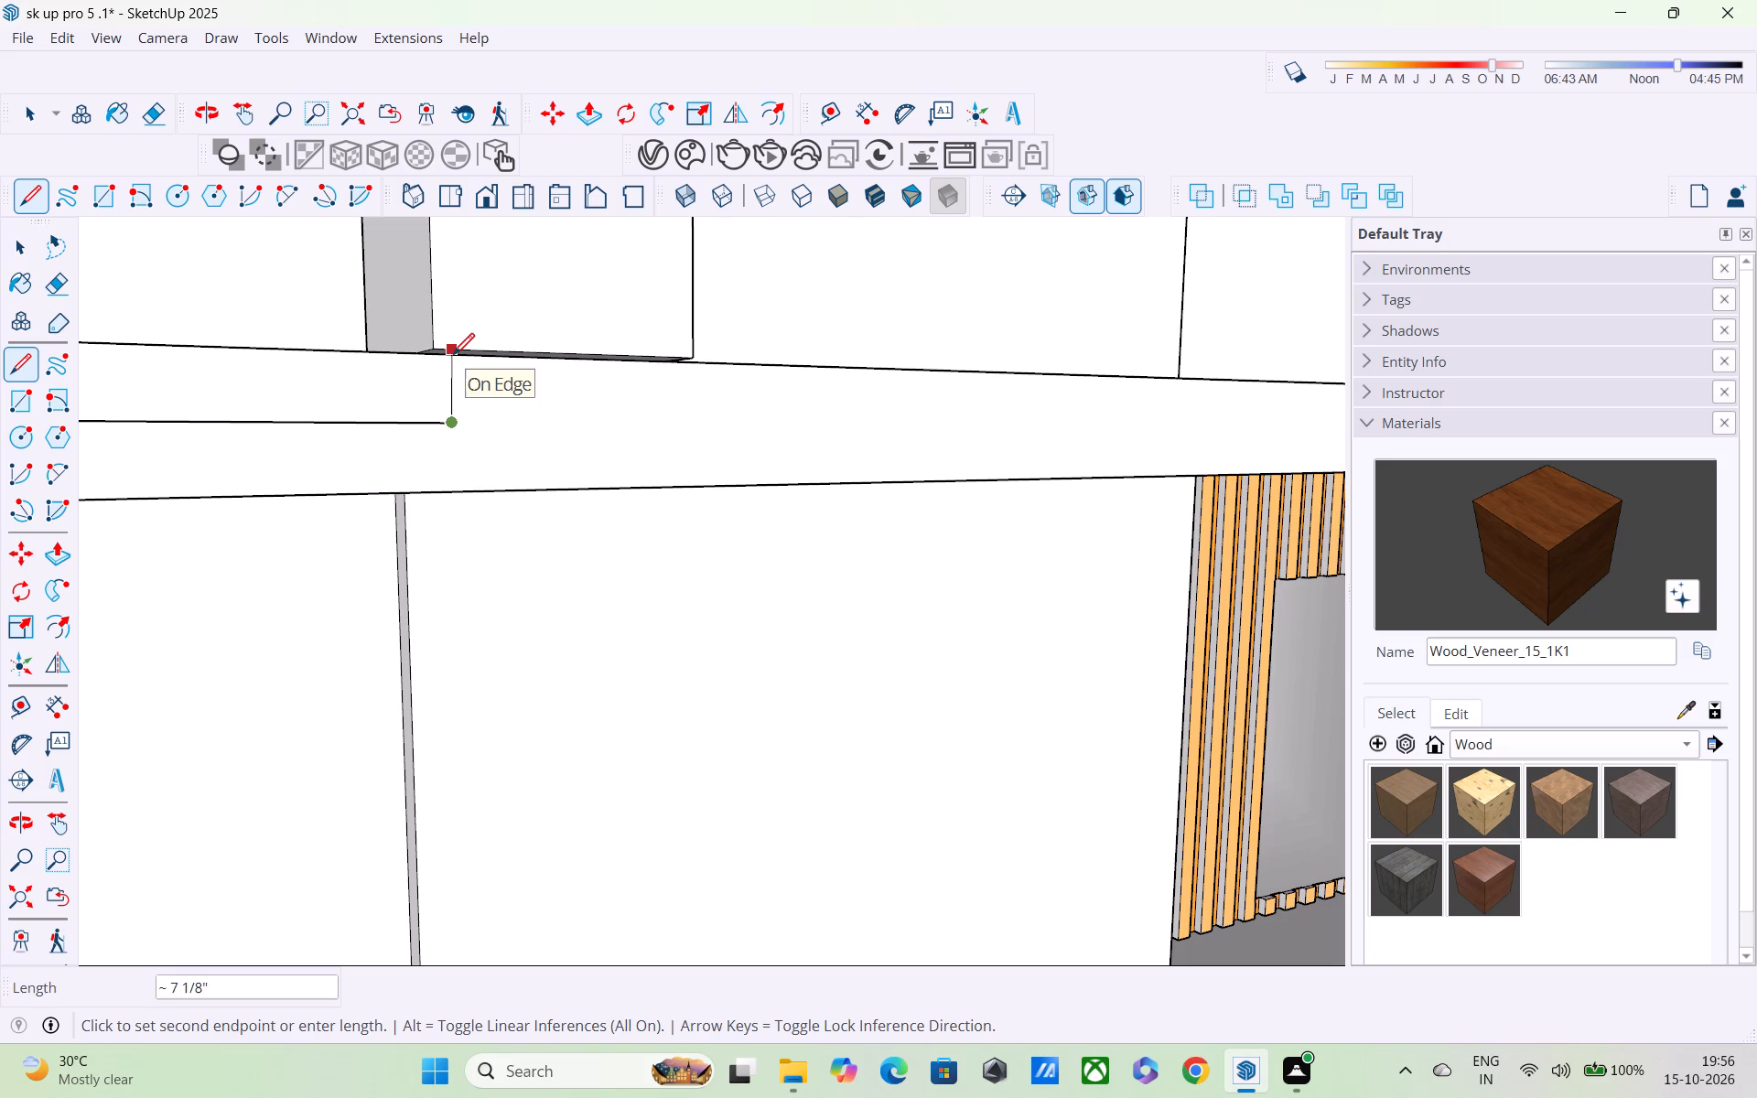
middle_click_drag(460, 357, 741, 459)
scroll(637, 465, "up", 5)
middle_click_drag(556, 412, 560, 366)
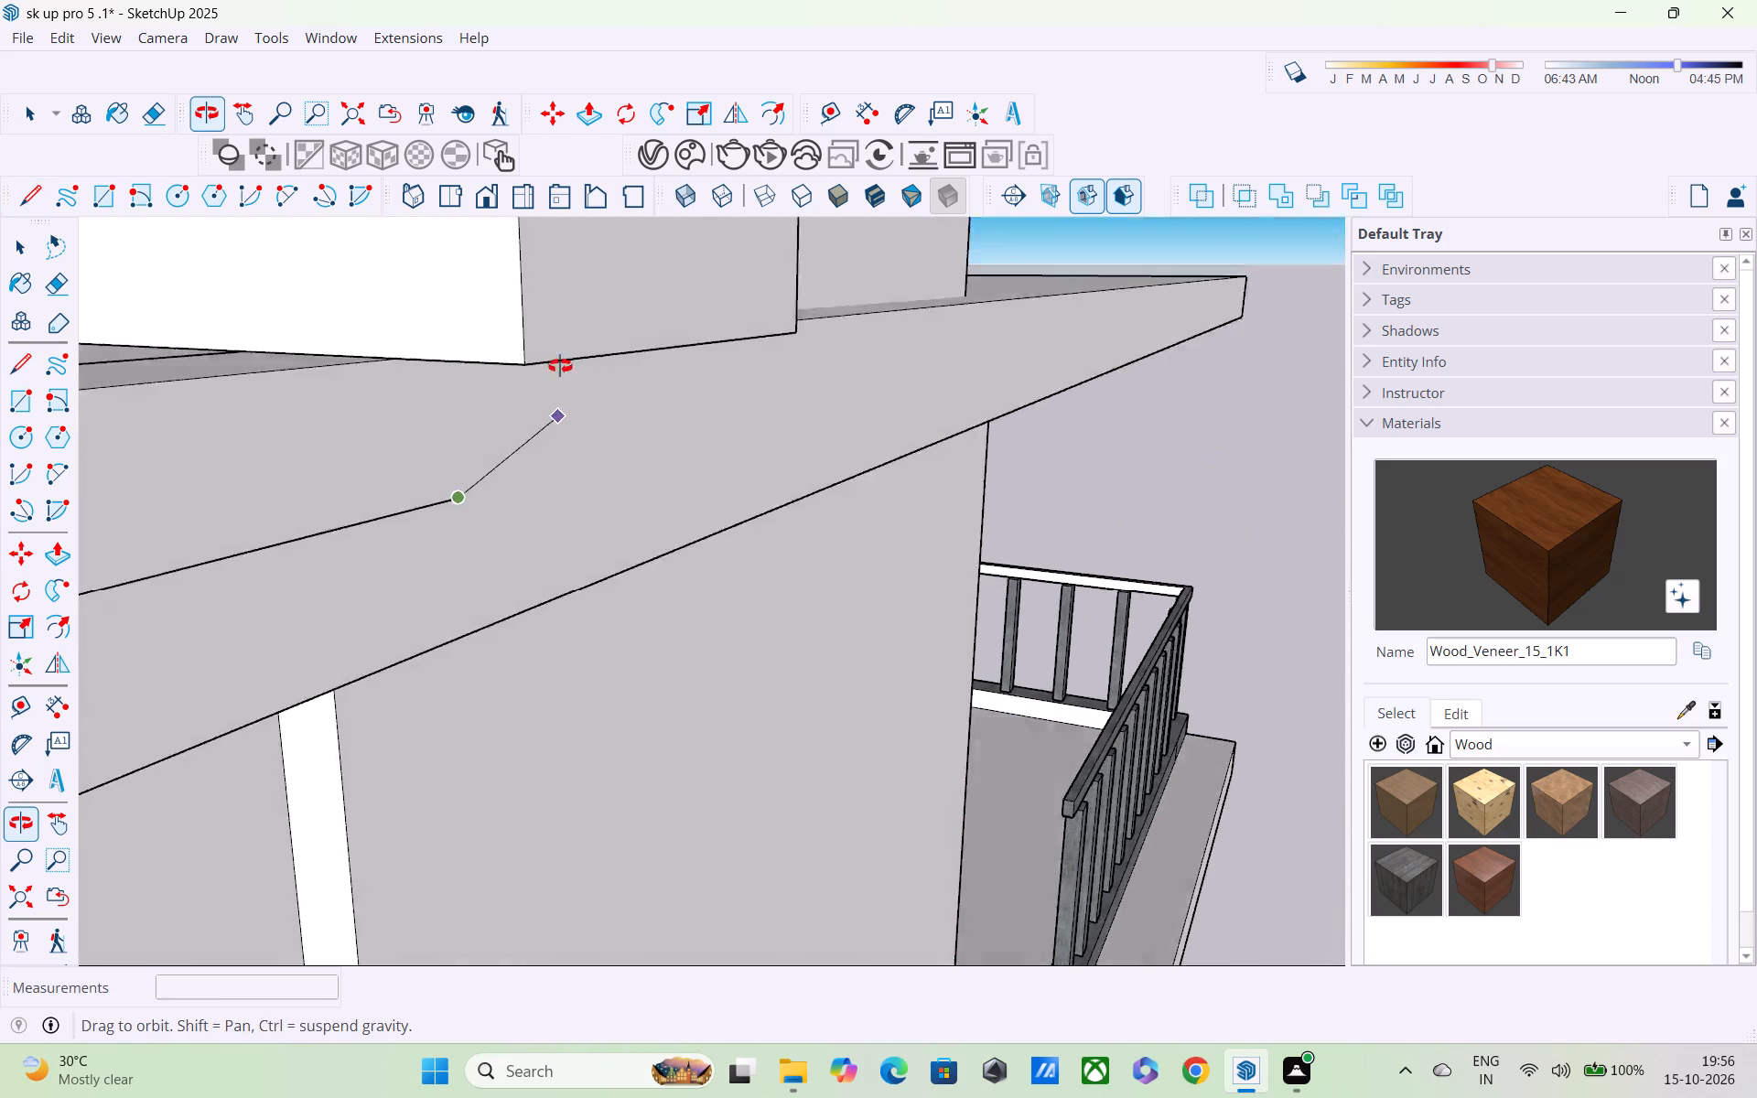
middle_click_drag(560, 366, 595, 172)
scroll(451, 355, "up", 3)
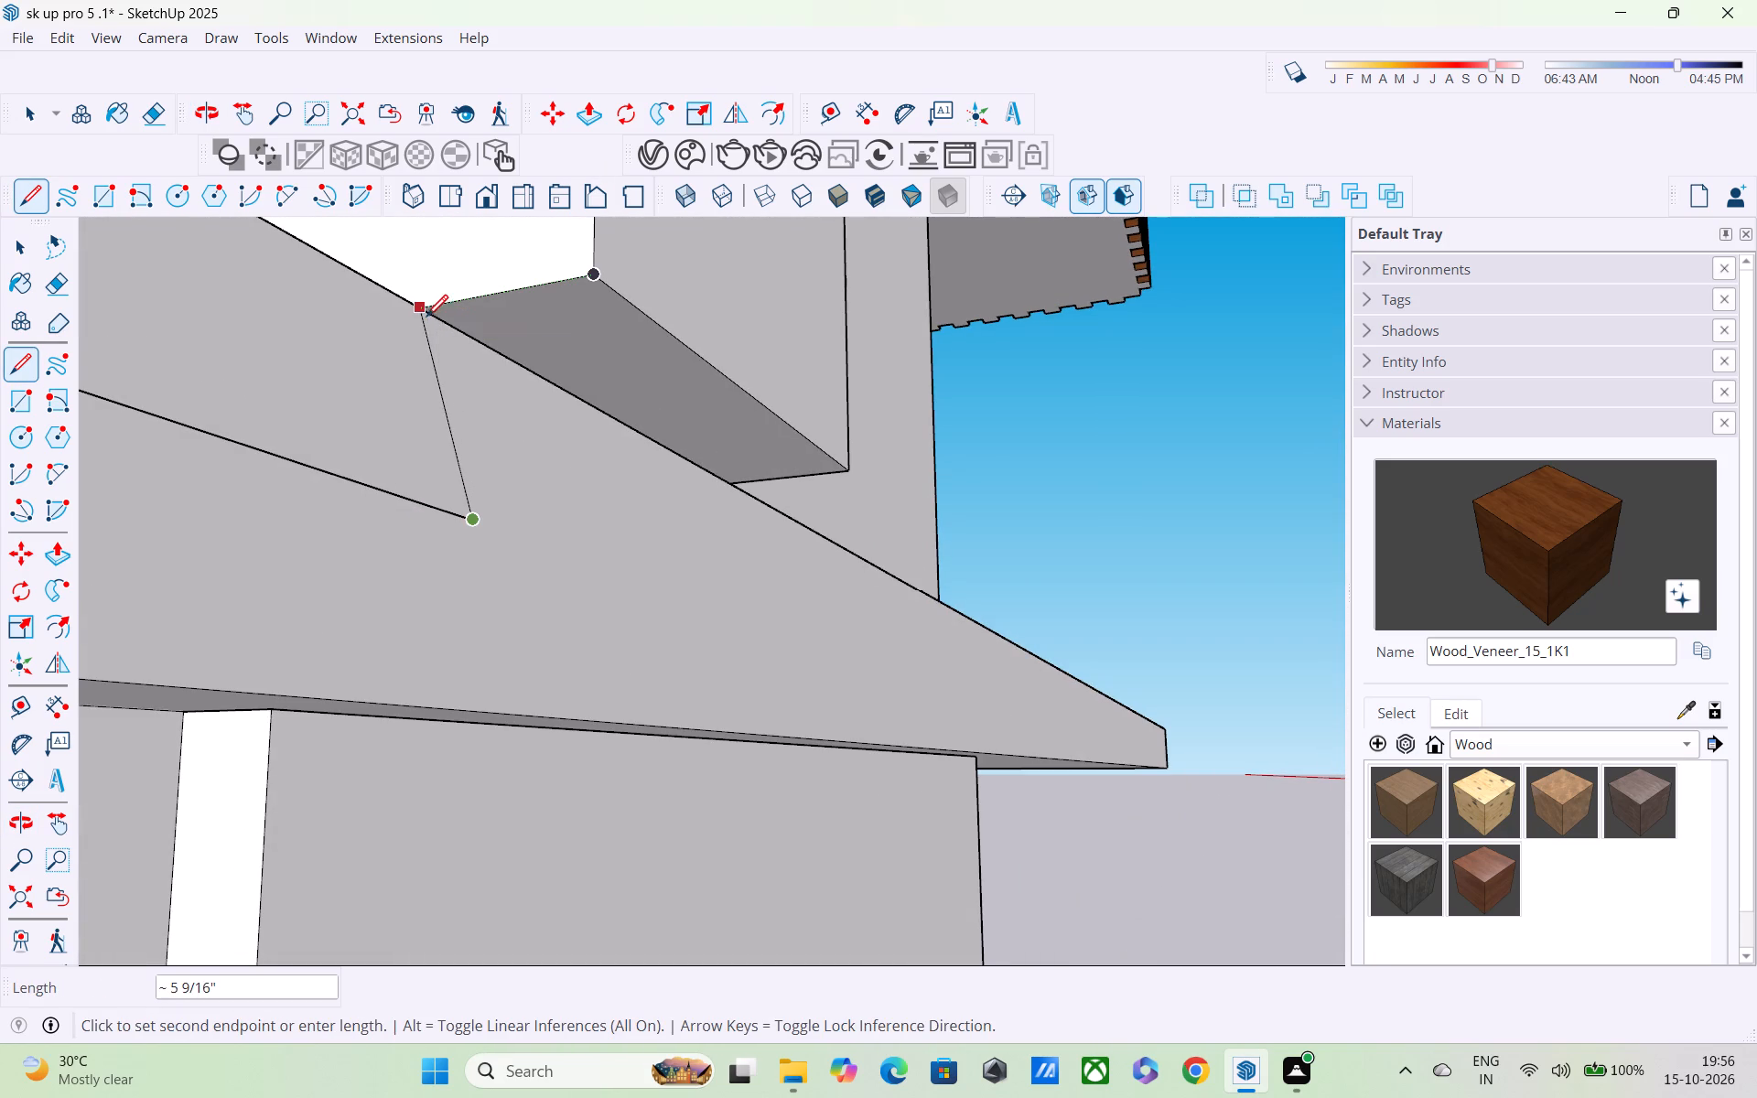
middle_click_drag(423, 365, 230, 385)
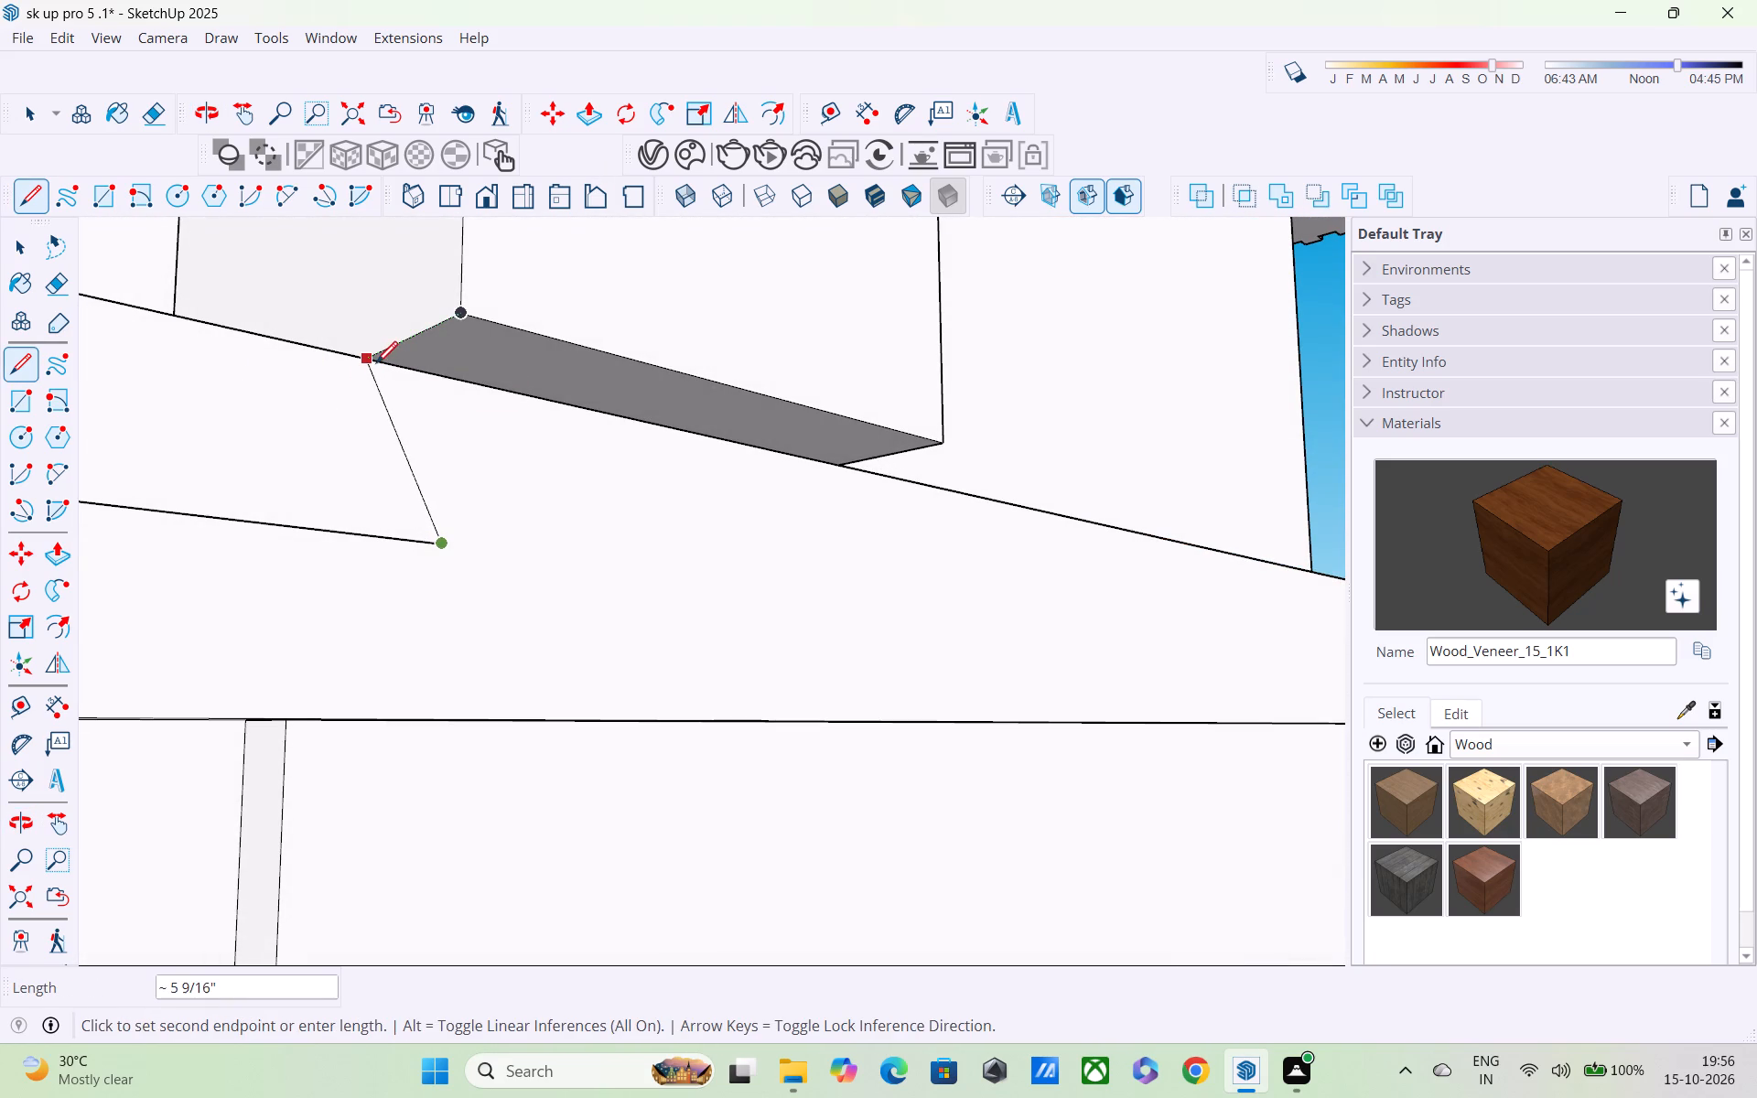
left_click(352, 539)
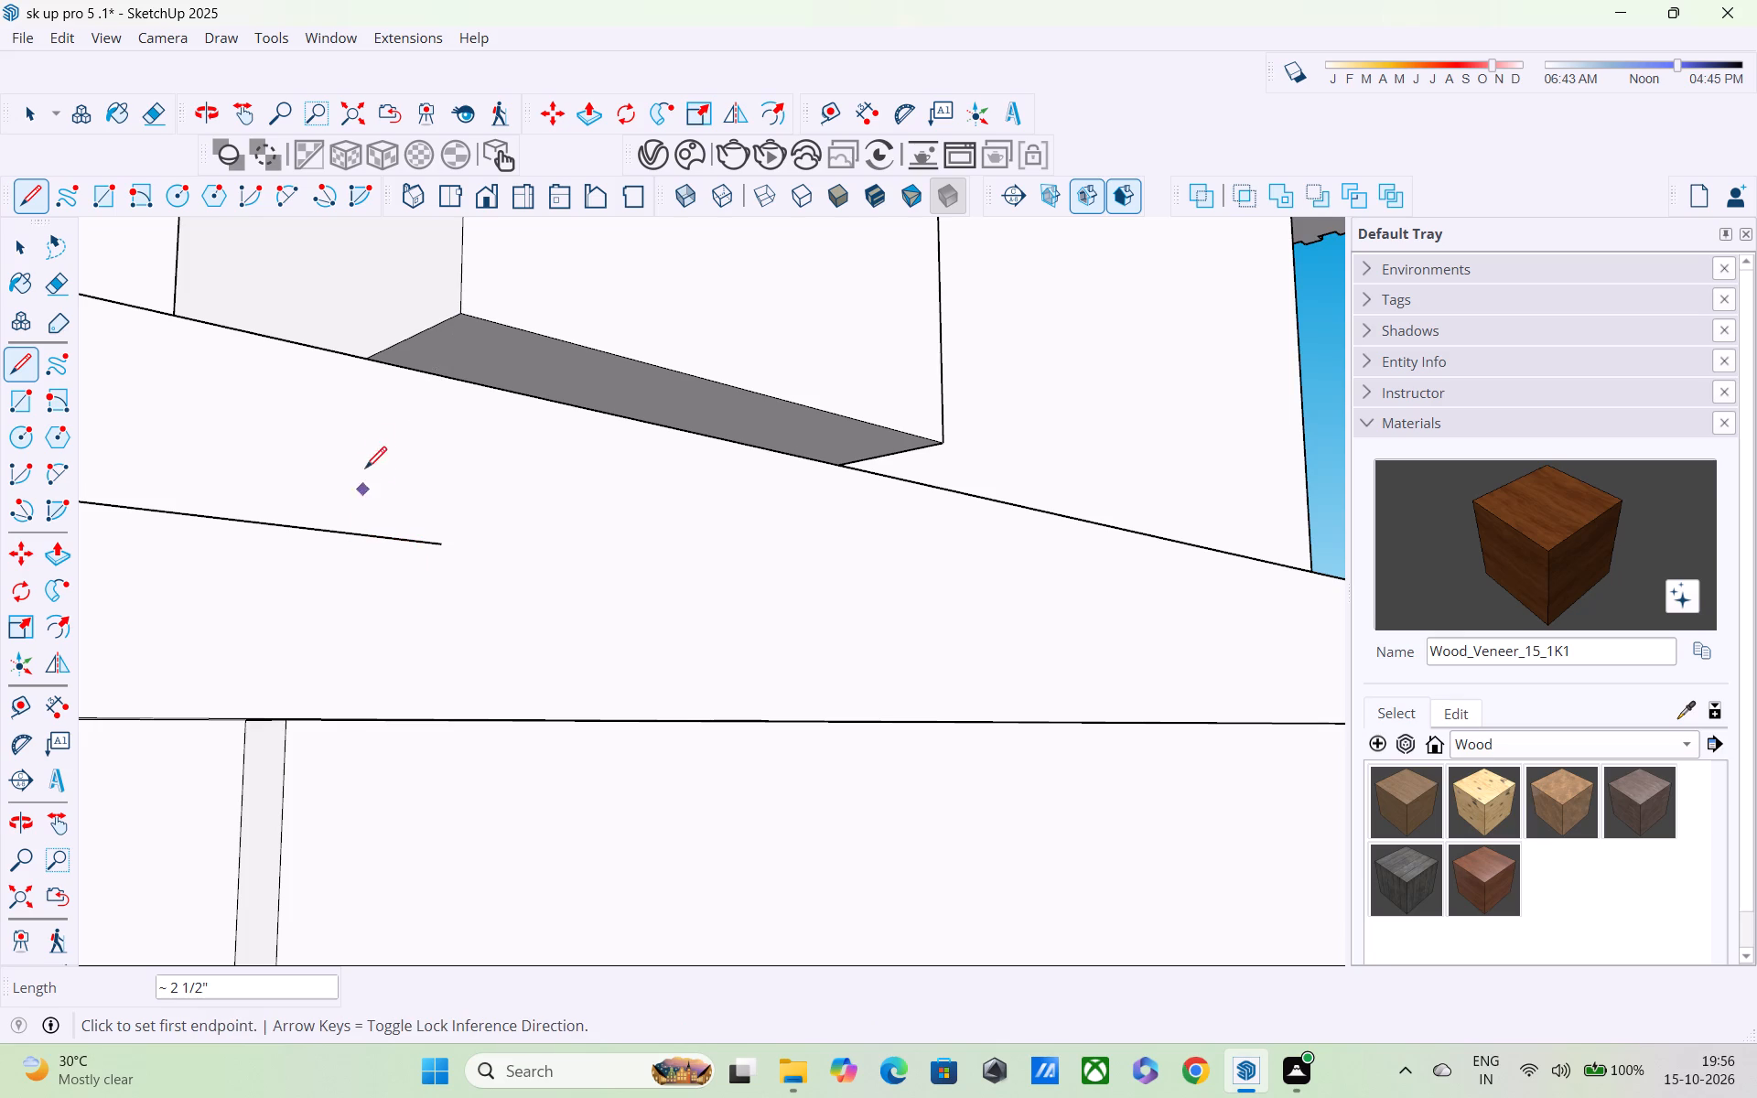
left_click(379, 362)
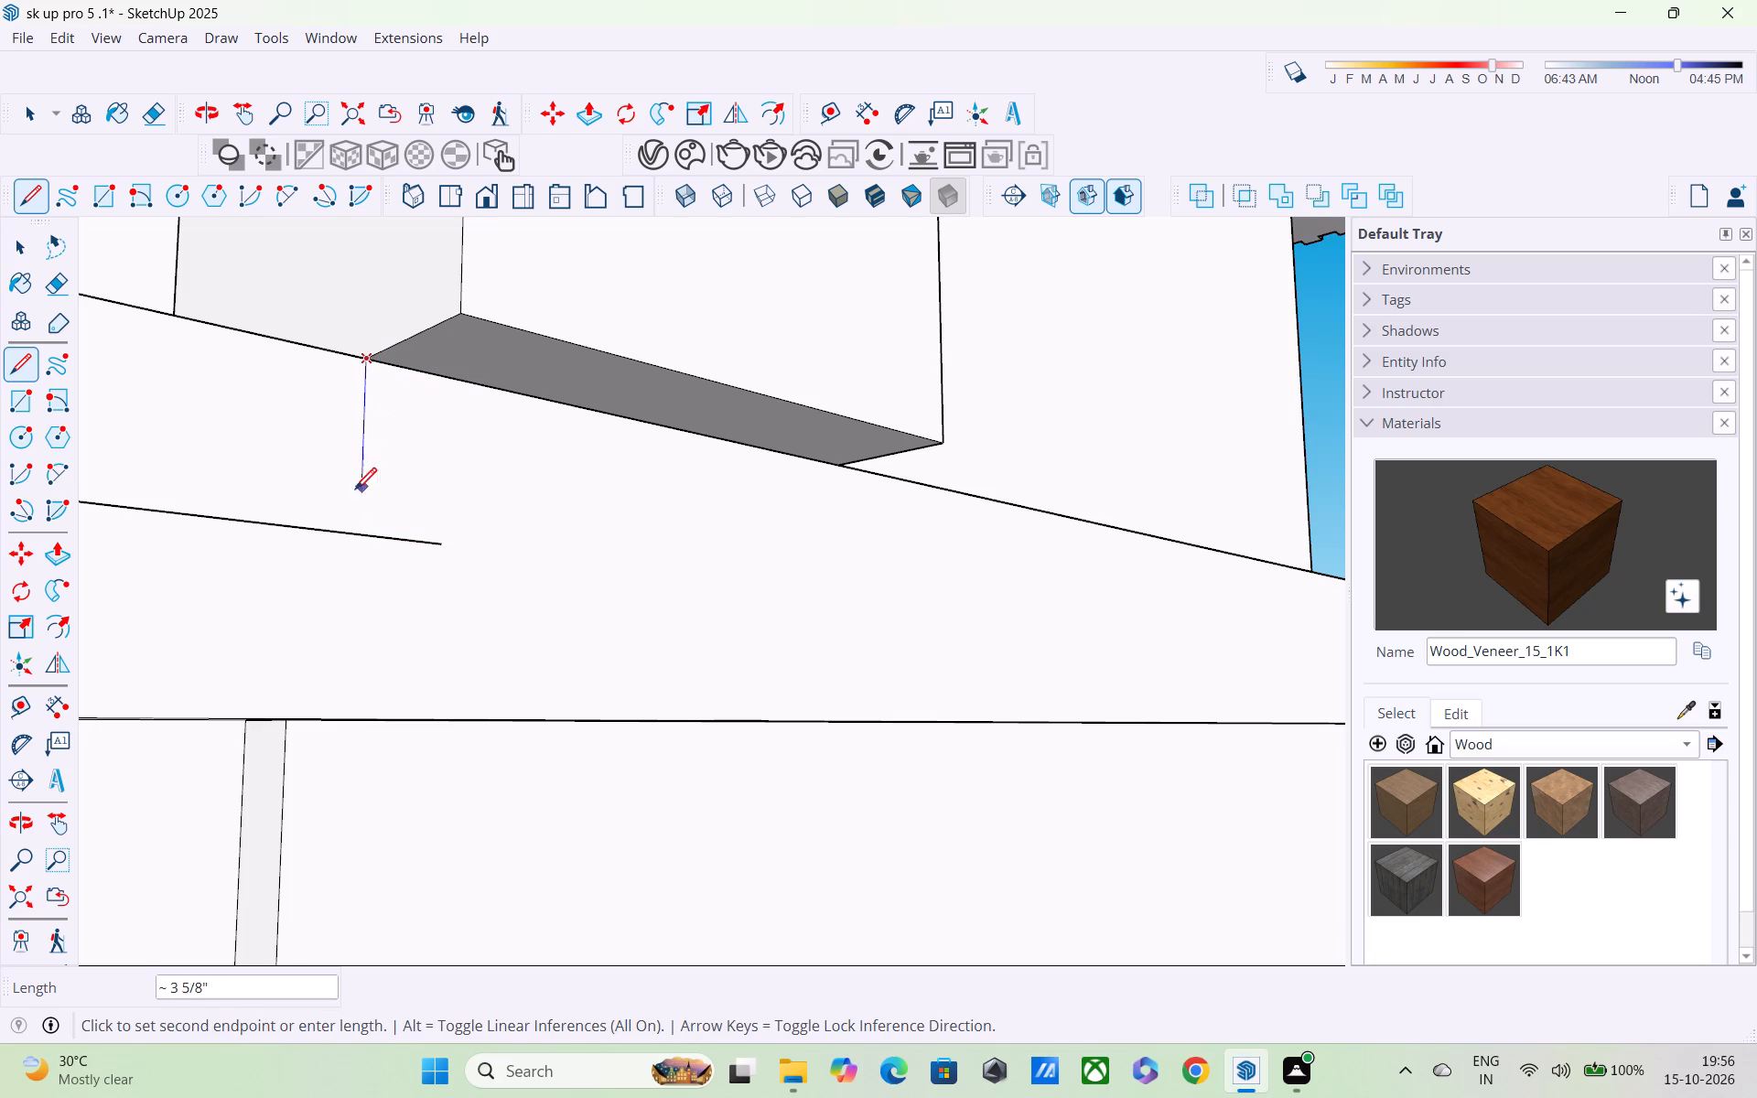
left_click(350, 532)
Erase the short piece of the horizontal line that overshoots the vertical line on the slab face.
middle_click_drag(368, 587, 316, 574)
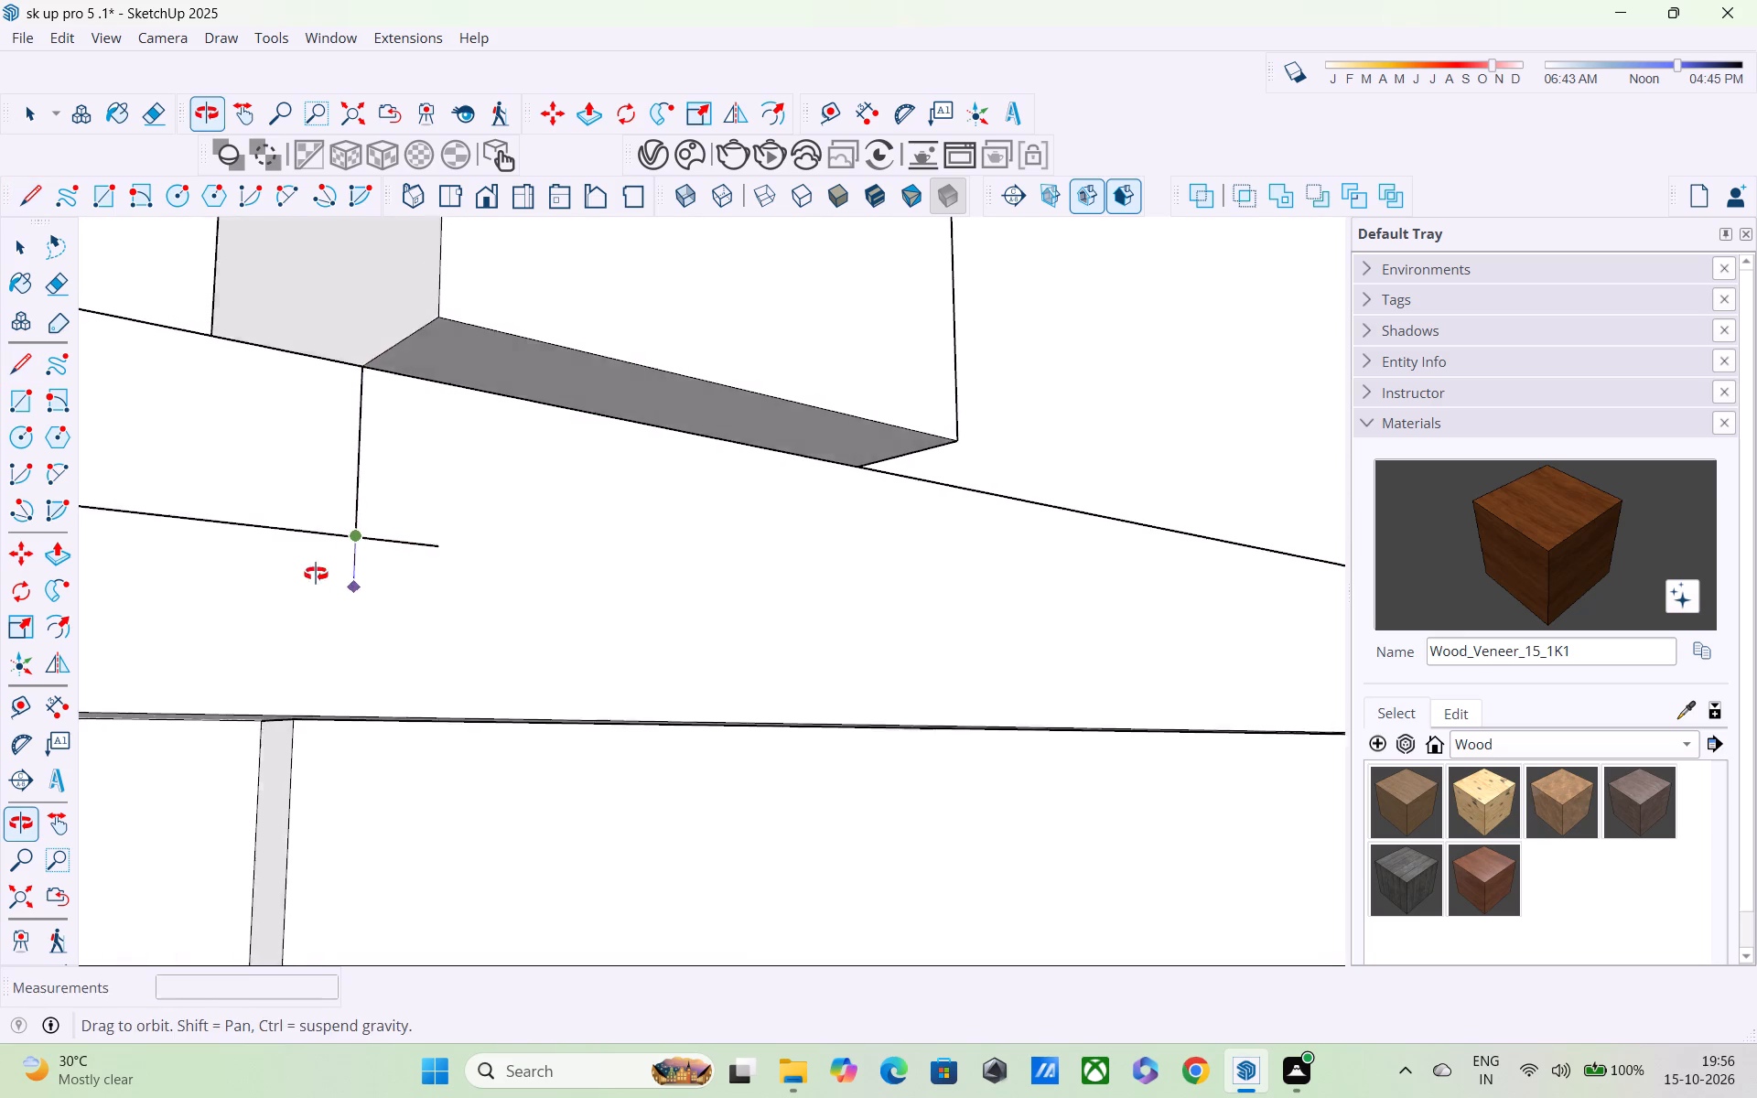
middle_click_drag(316, 574, 307, 568)
key("e")
scroll(381, 511, "up", 5)
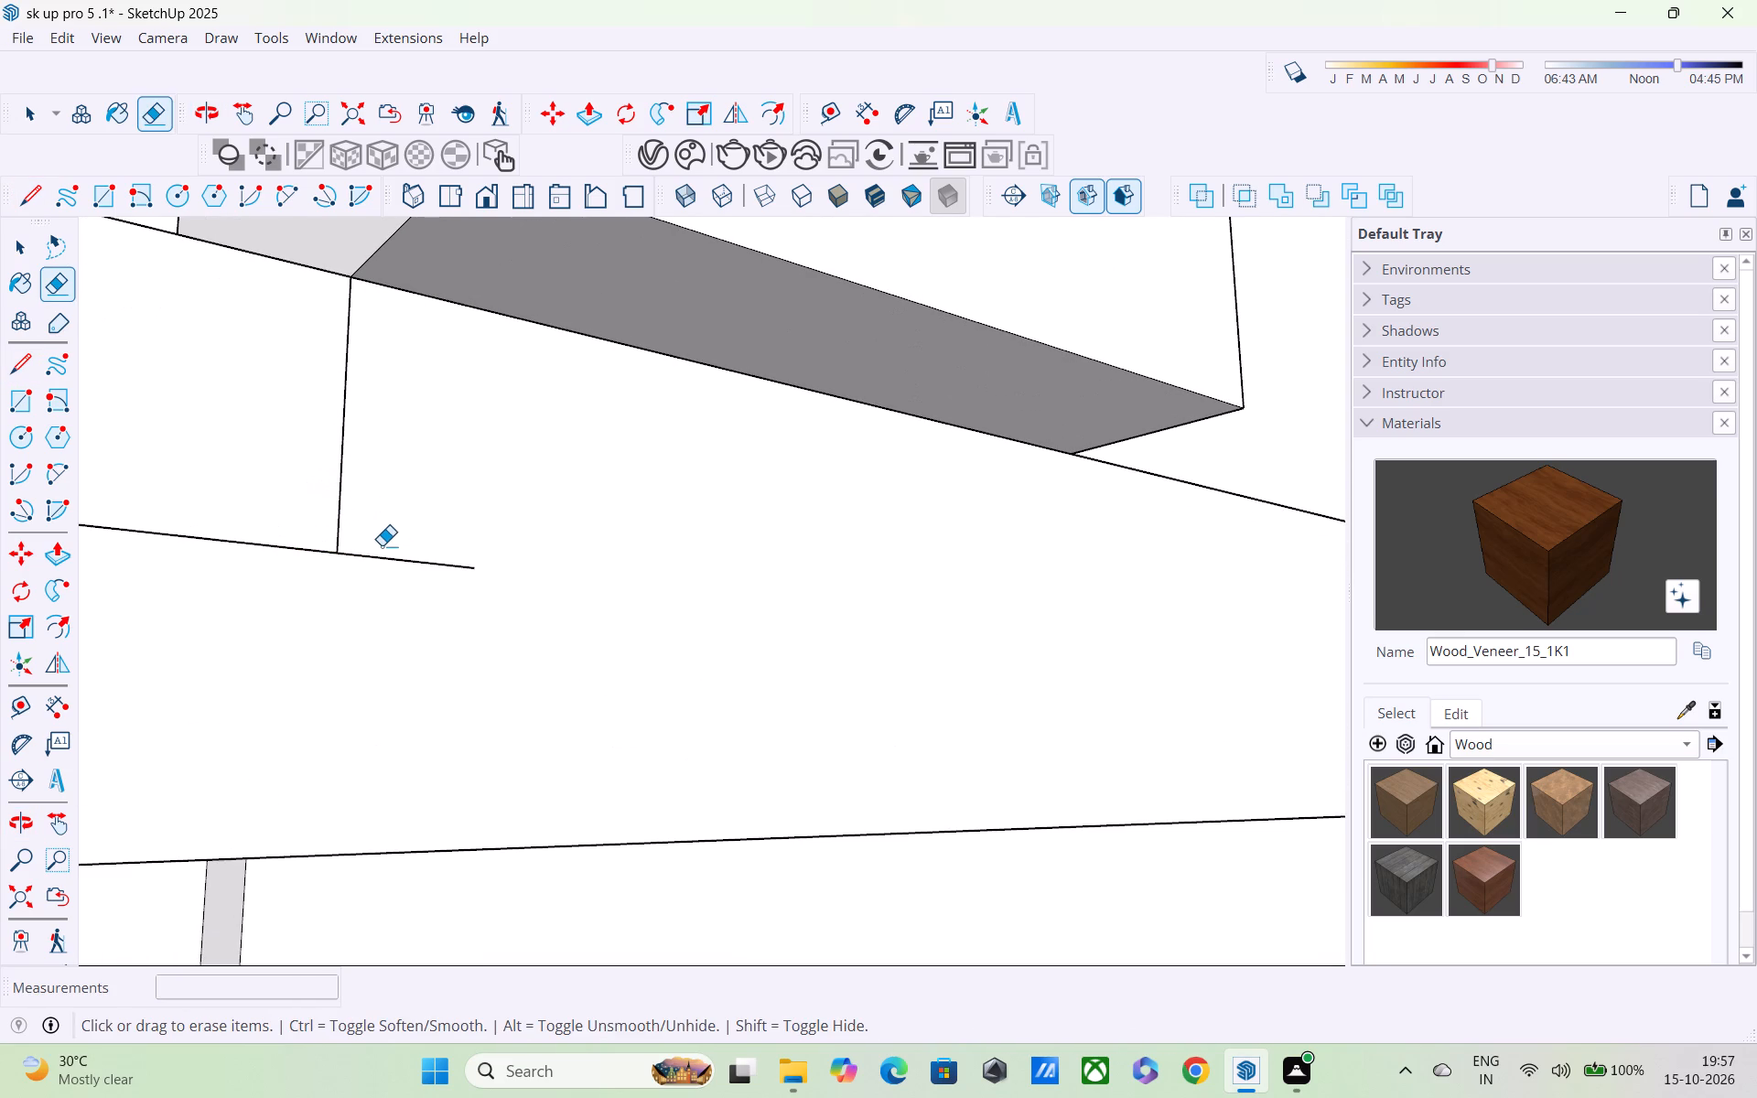
left_click(379, 564)
left_click(382, 561)
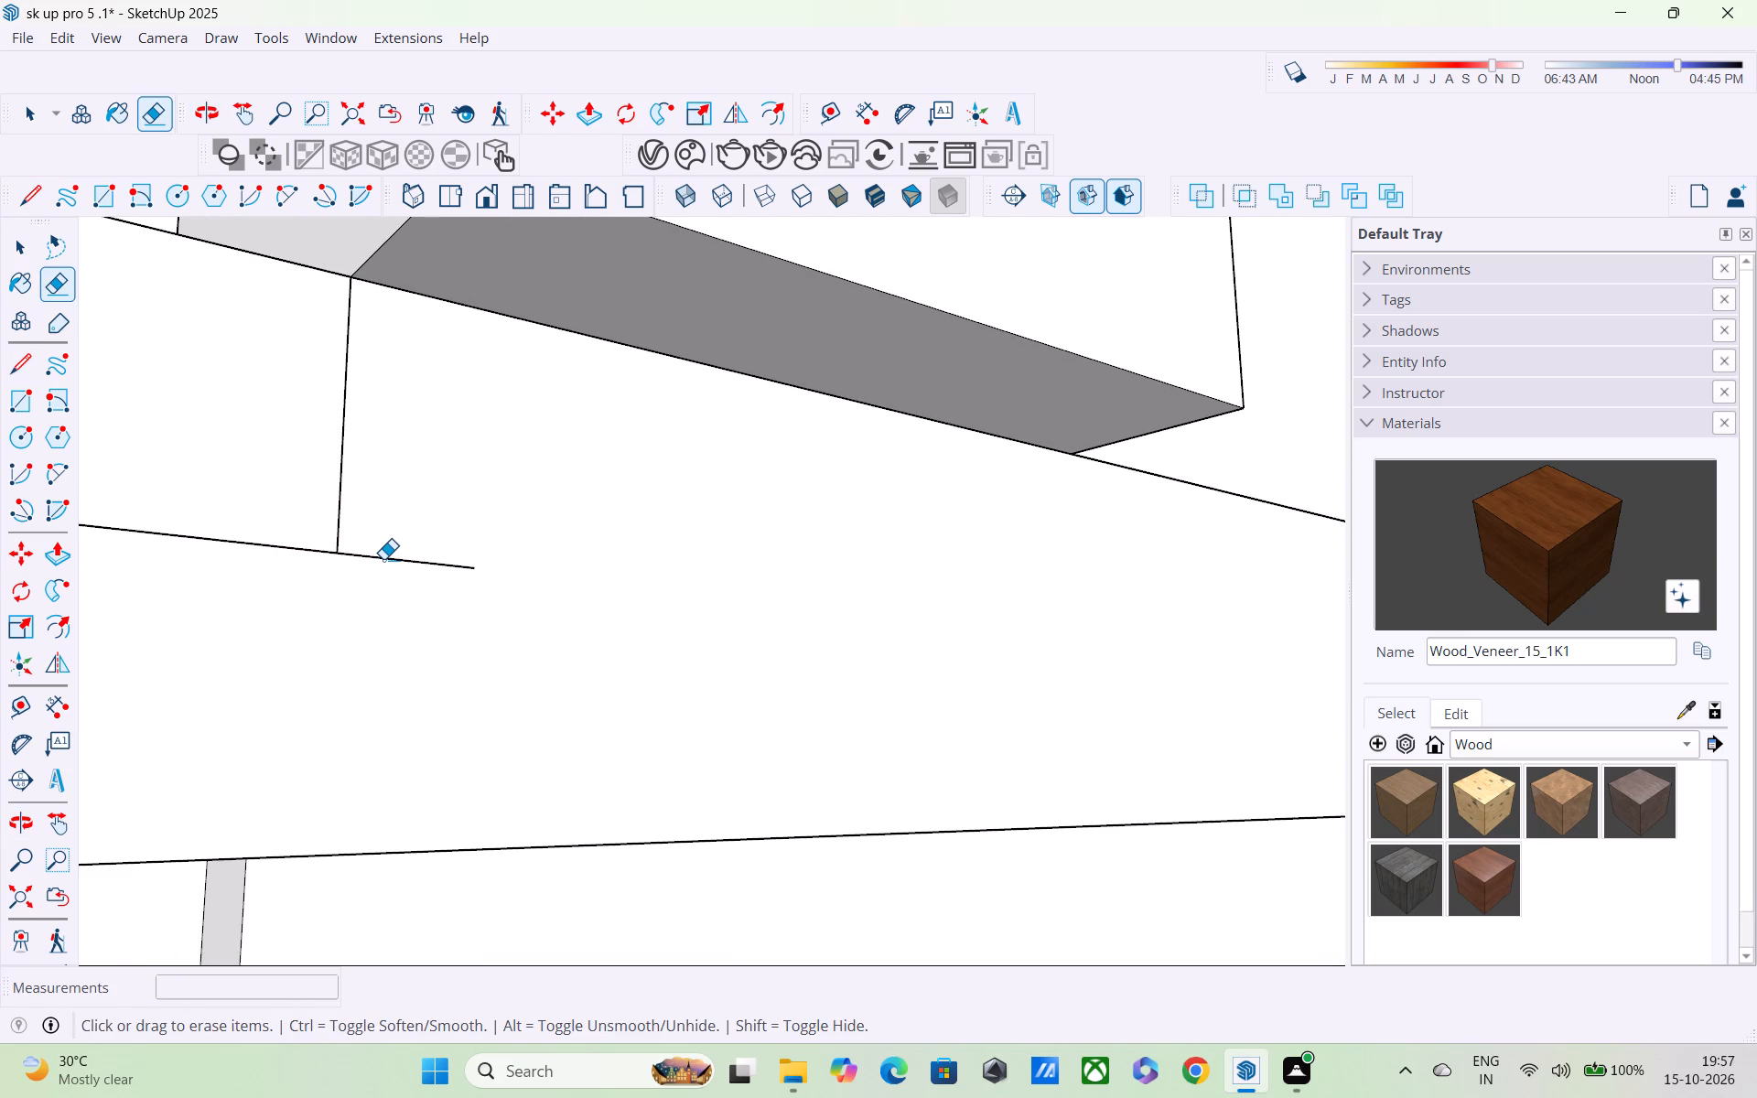
left_click(383, 559)
Examine the outlined strip on the slab's front face and its end corner above the wall division.
scroll(394, 533, "down", 4)
middle_click_drag(395, 568, 297, 607)
scroll(296, 607, "up", 1)
scroll(296, 602, "down", 7)
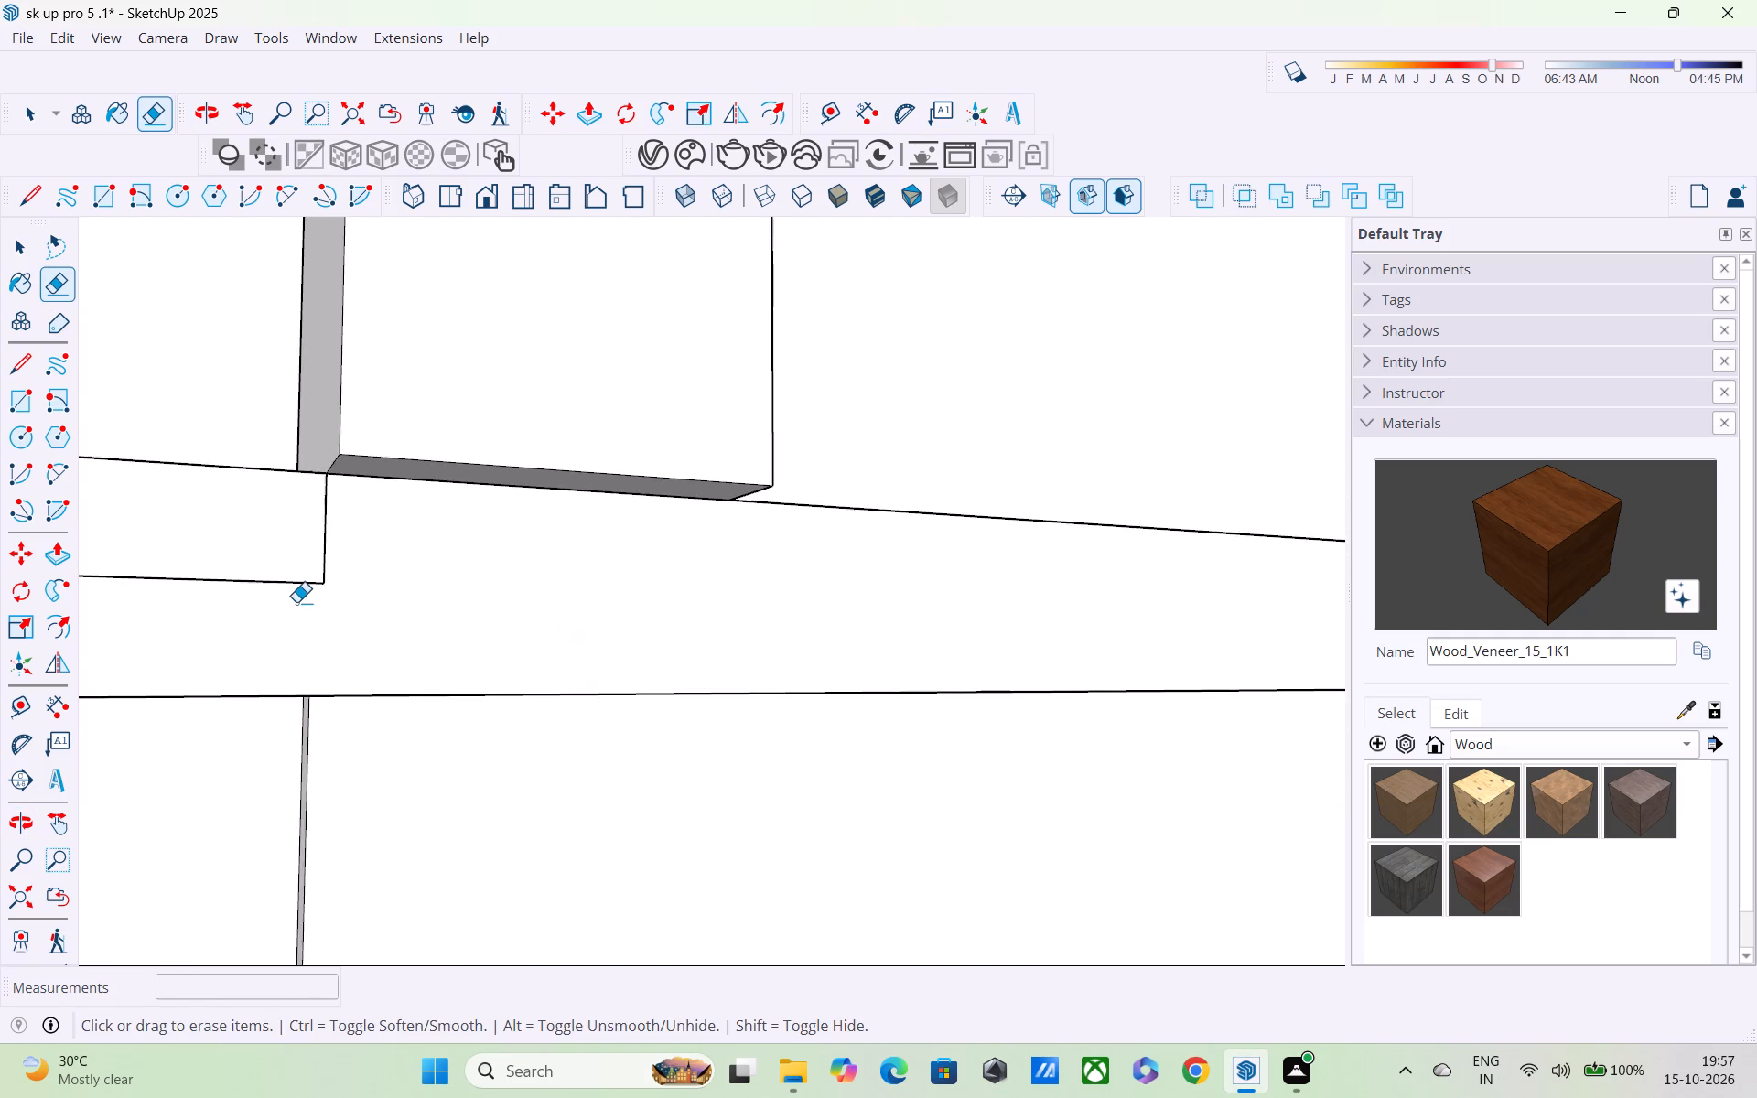
scroll(296, 587, "down", 5)
middle_click_drag(295, 555, 307, 546, "shift")
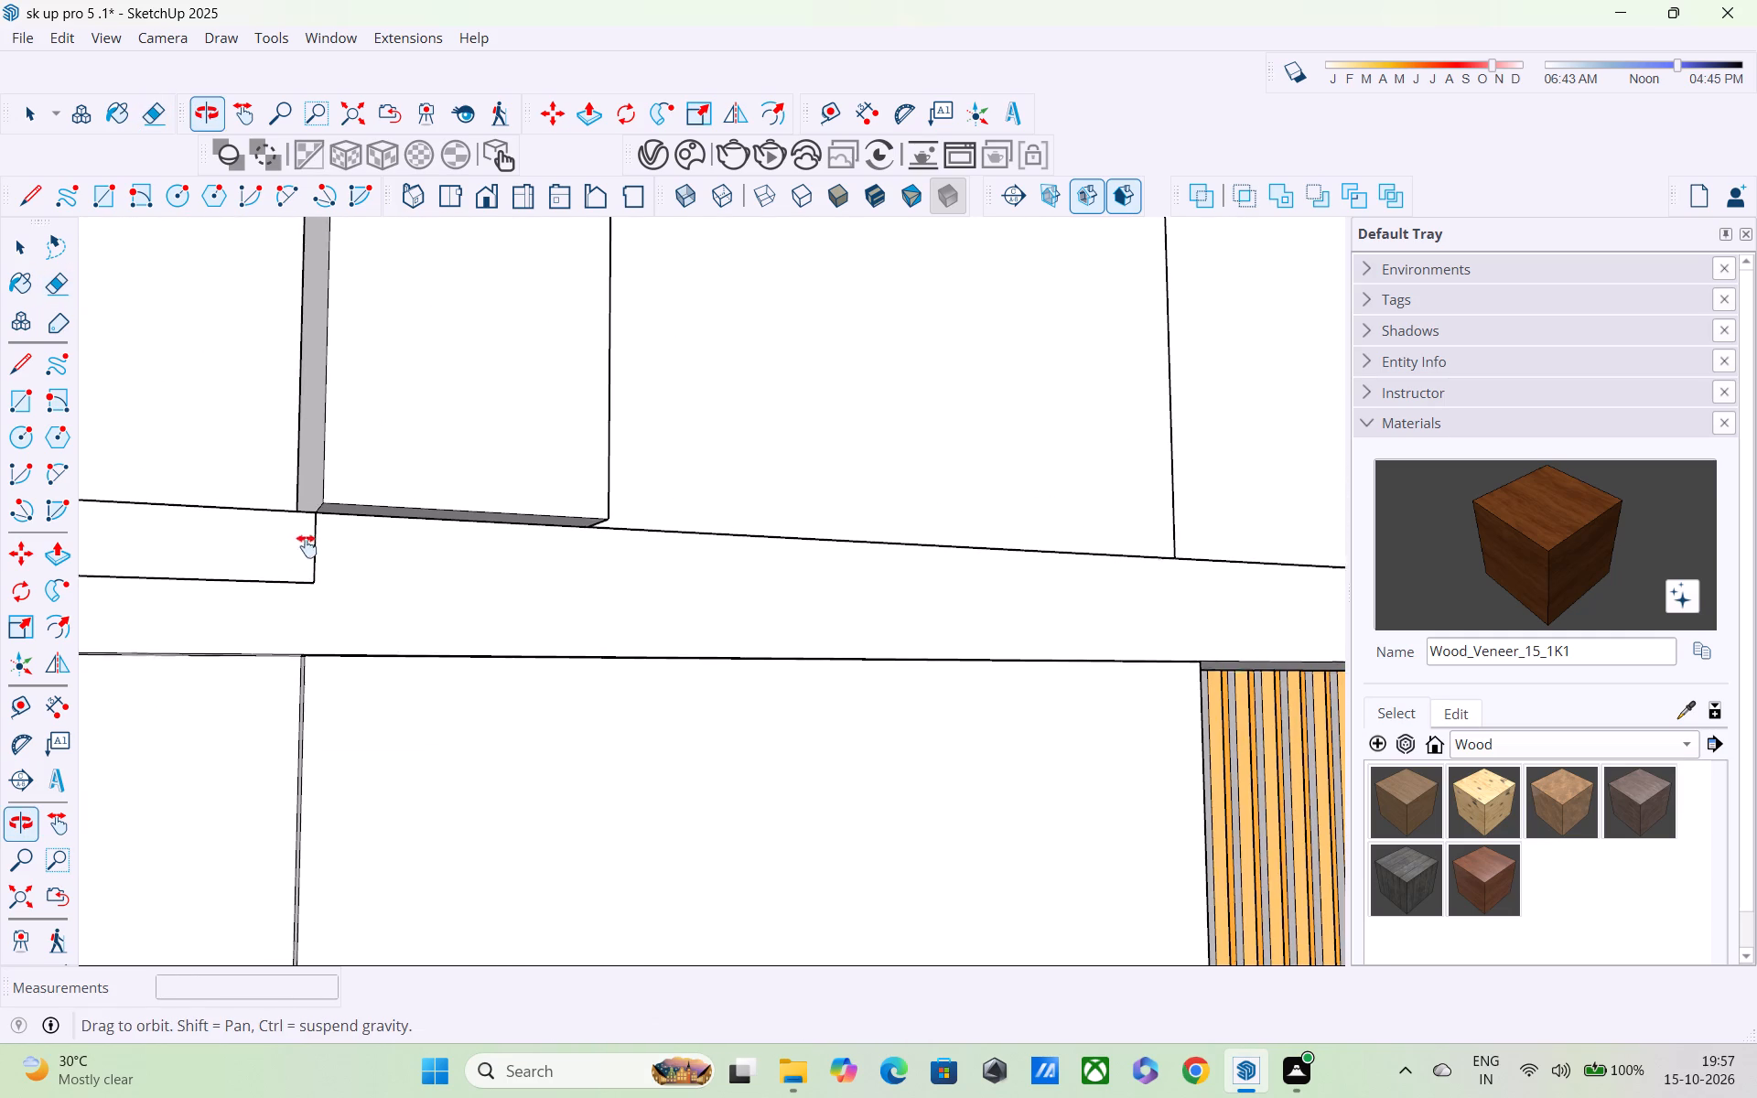
middle_click_drag(307, 546, 478, 425, "shift")
scroll(478, 425, "down", 2)
scroll(625, 443, "down", 2)
middle_click_drag(630, 447, 630, 451)
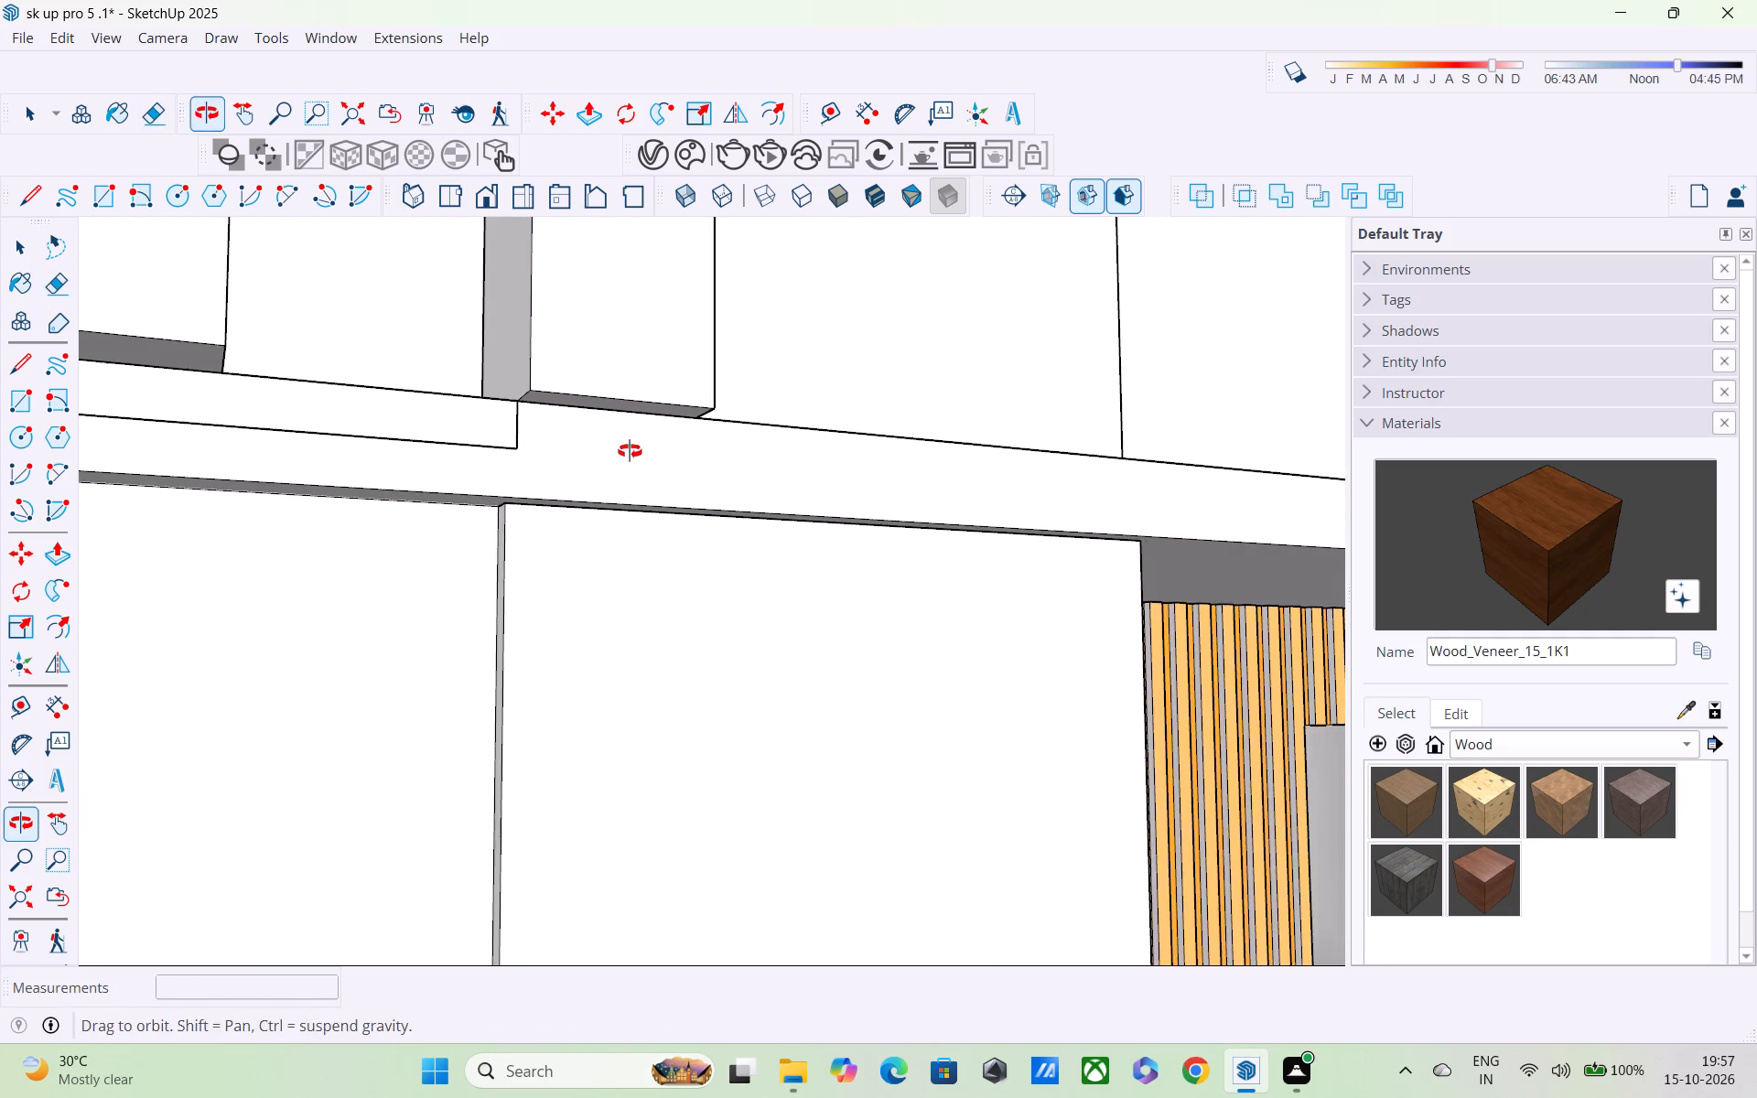
middle_click_drag(630, 451, 639, 467)
scroll(639, 467, "up", 1)
scroll(552, 490, "down", 4)
middle_click_drag(413, 489, 470, 498)
scroll(470, 498, "up", 1)
middle_click_drag(470, 498, 634, 462, "shift")
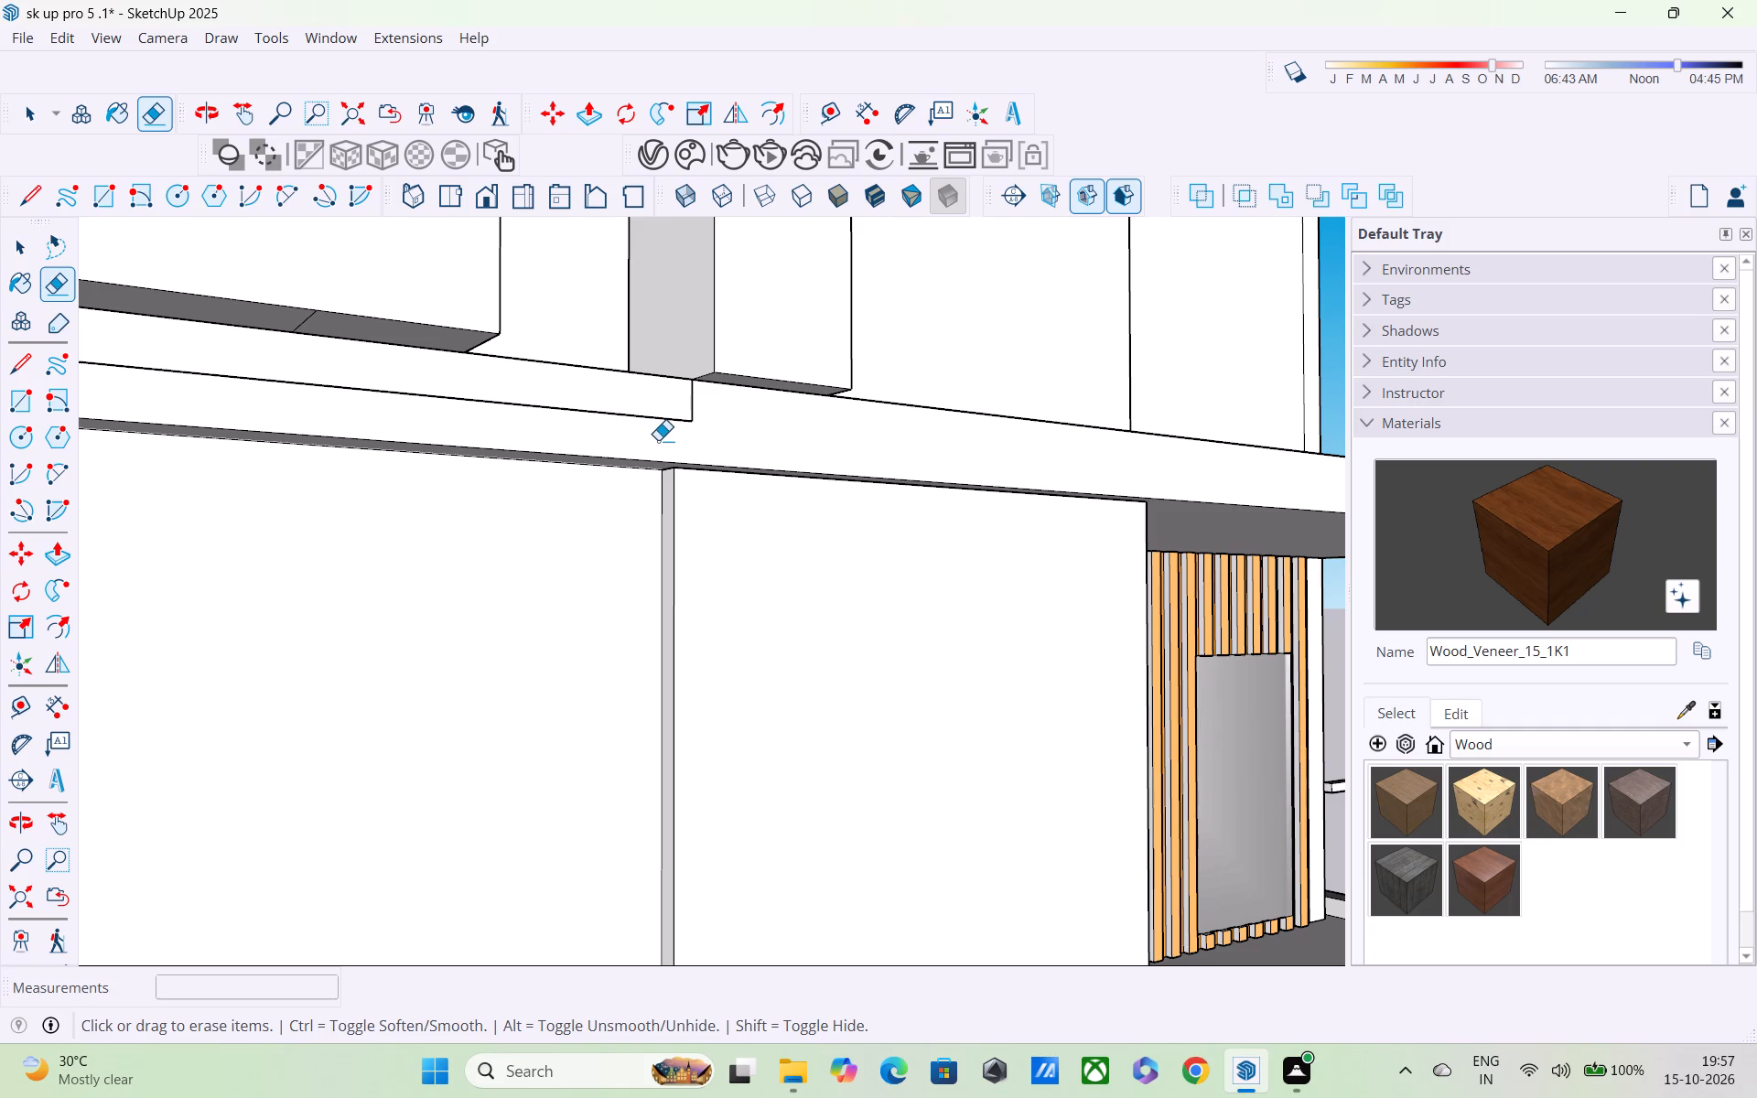
Draw a vertical line about 5" long from the horizontal line's end down to the slab's lower front edge.
key("l")
left_click(701, 420)
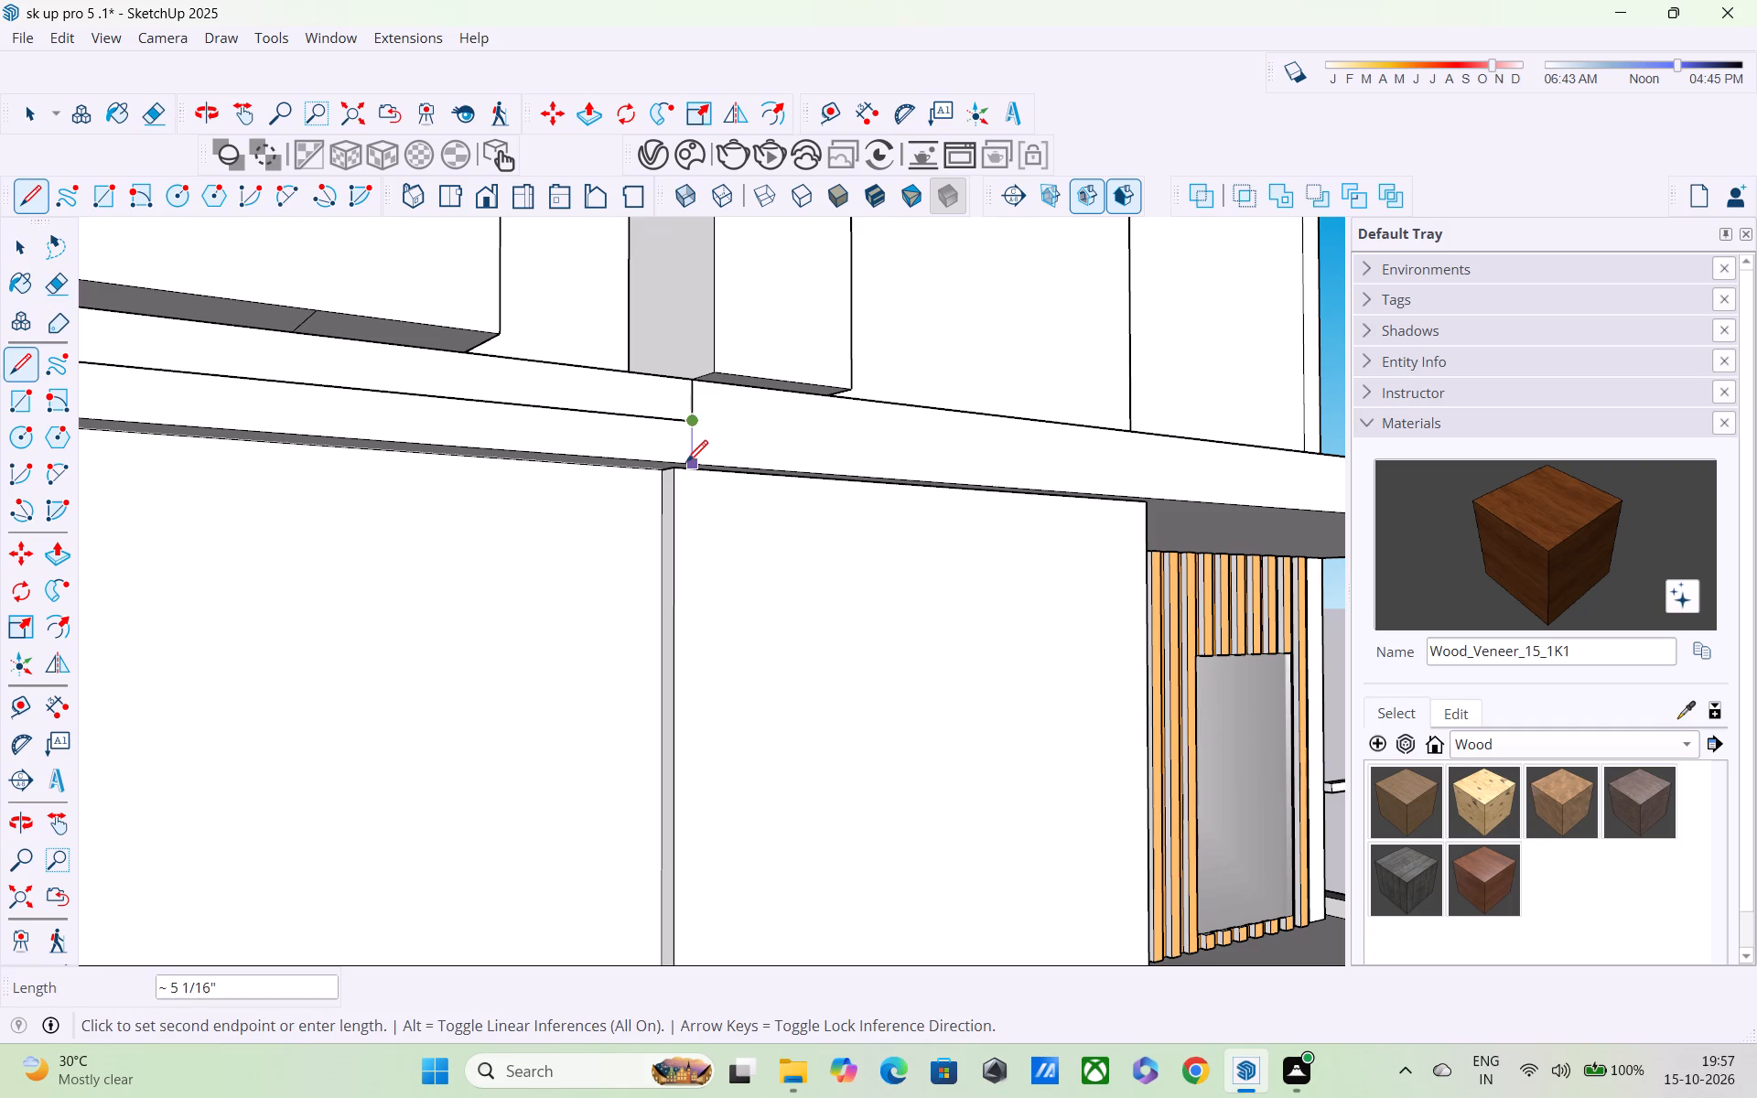
left_click(685, 465)
key("space")
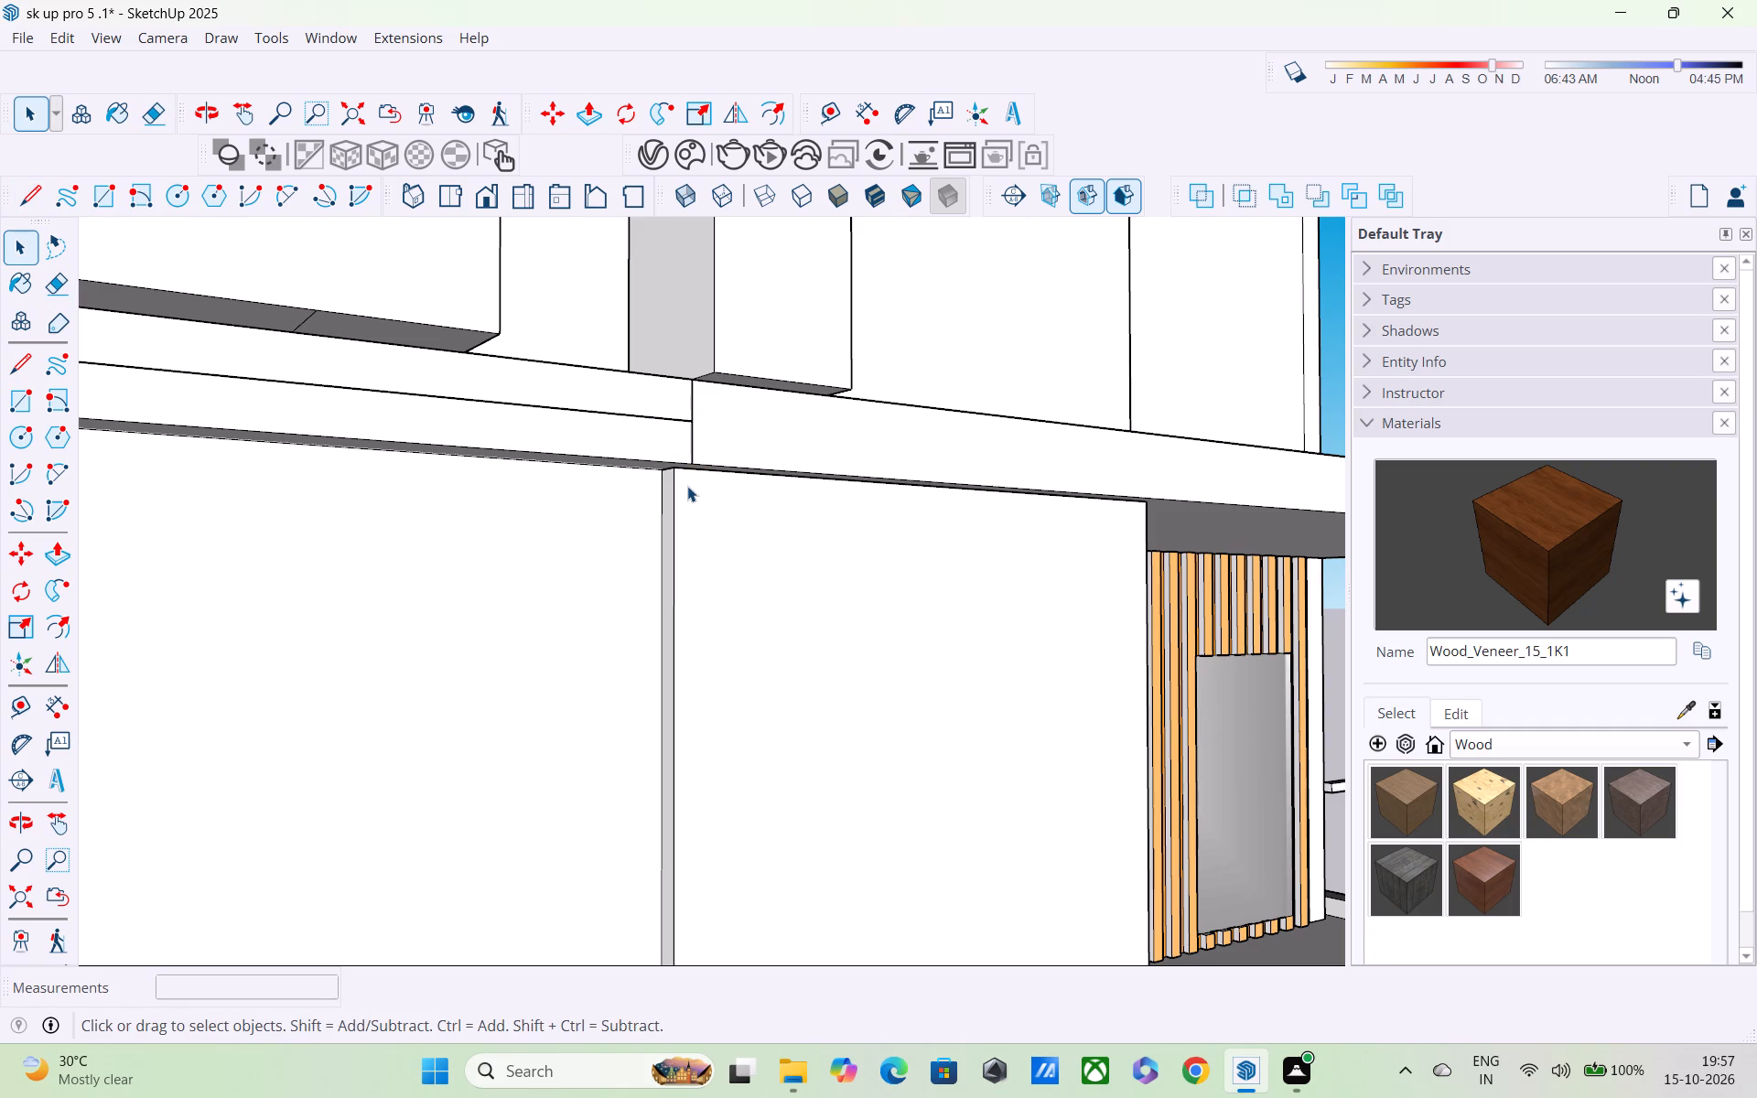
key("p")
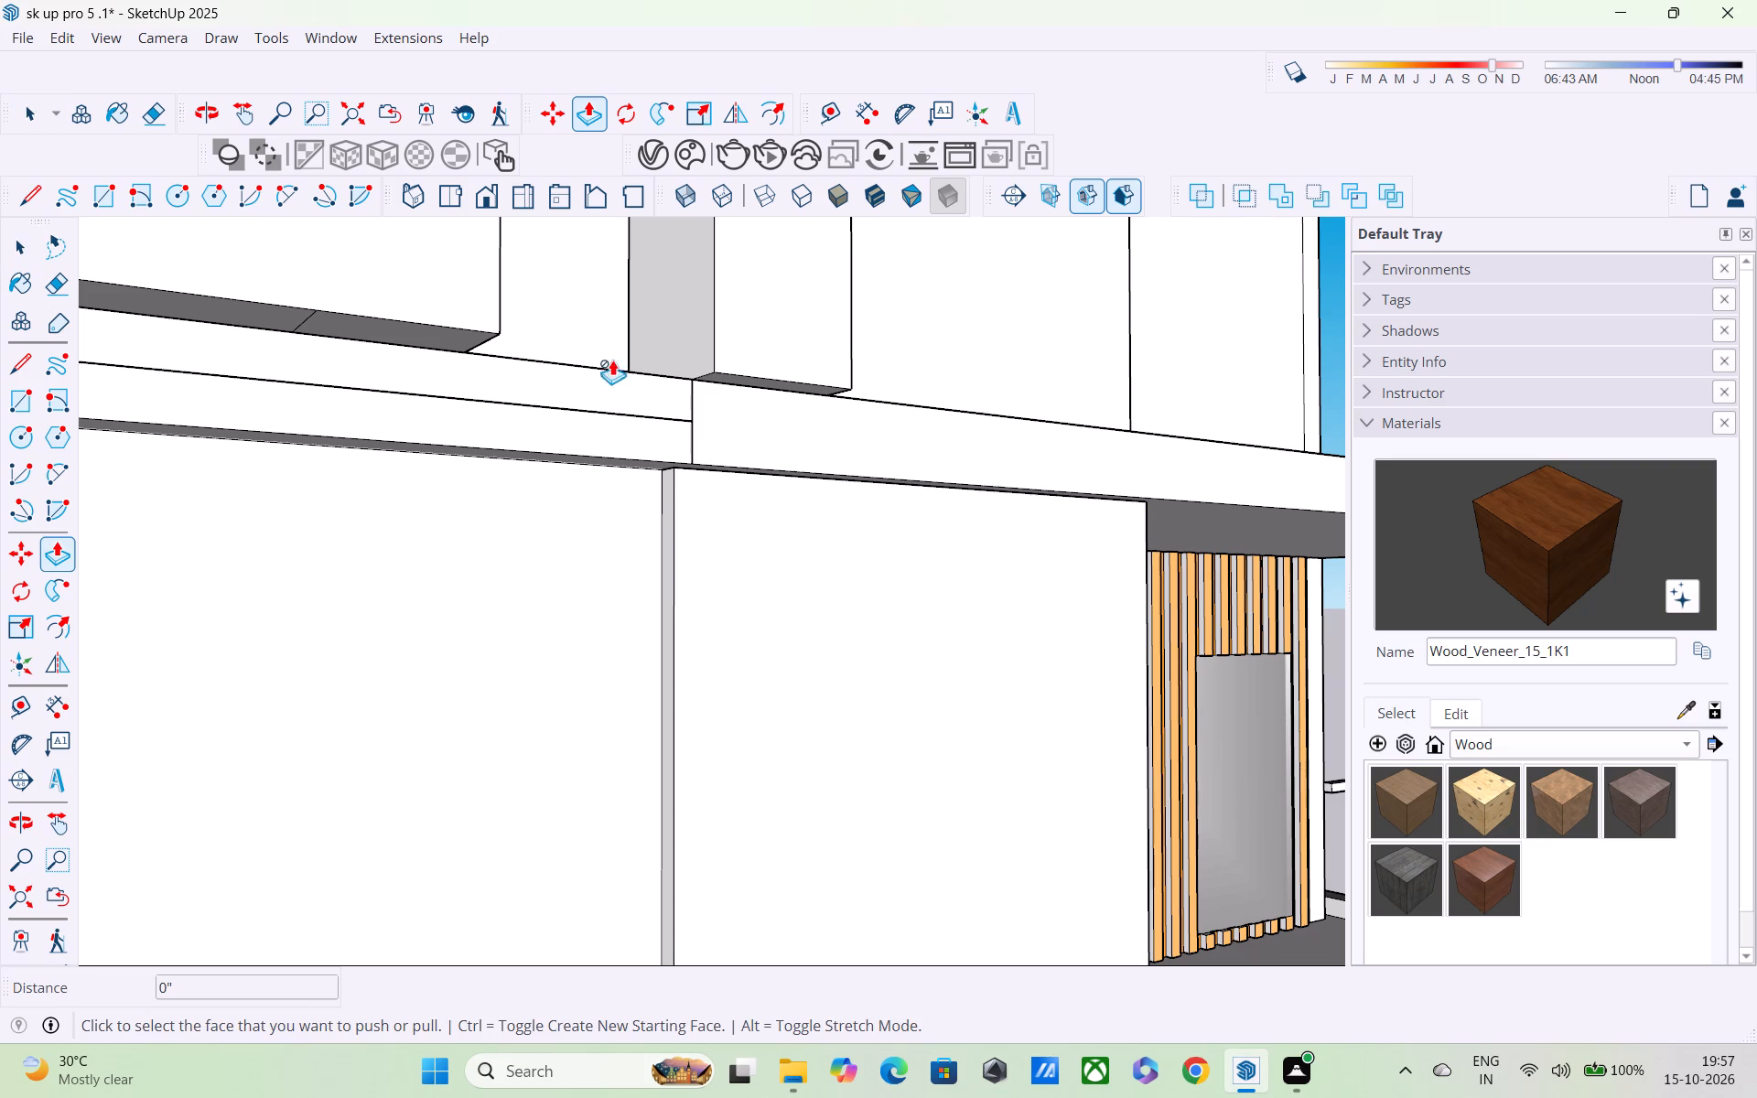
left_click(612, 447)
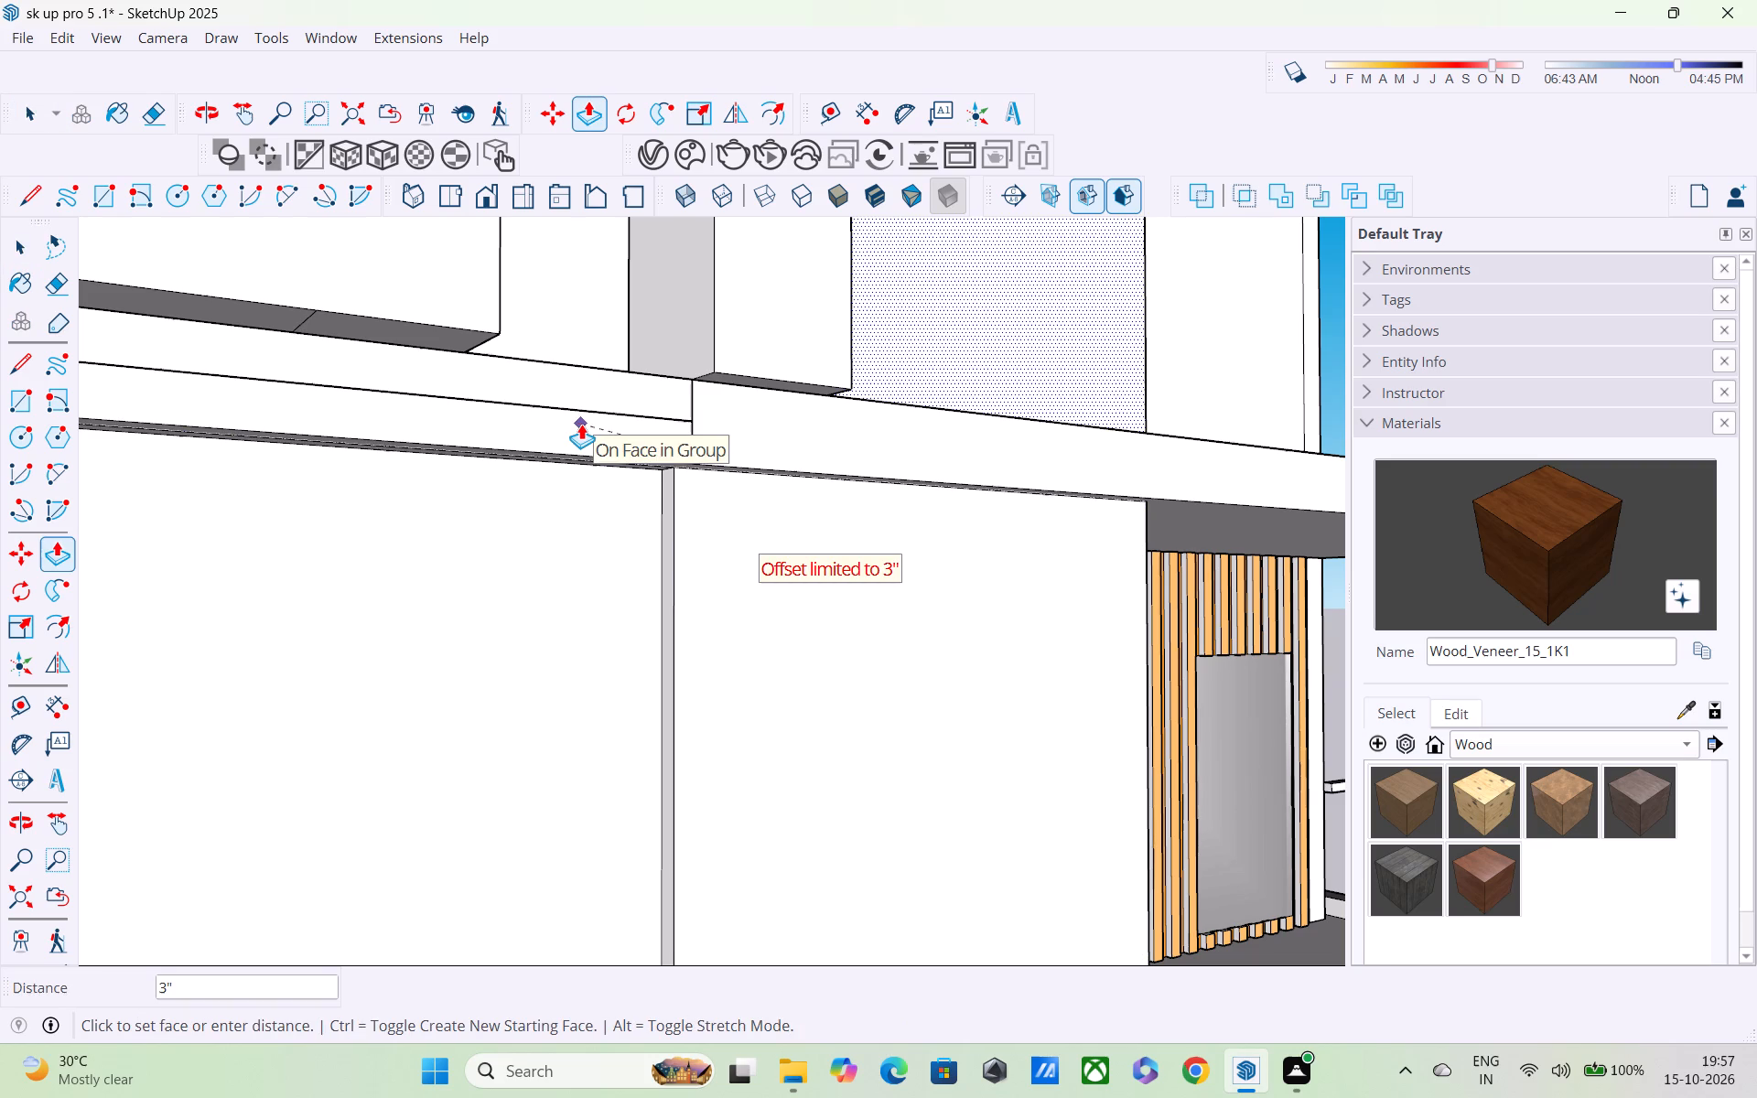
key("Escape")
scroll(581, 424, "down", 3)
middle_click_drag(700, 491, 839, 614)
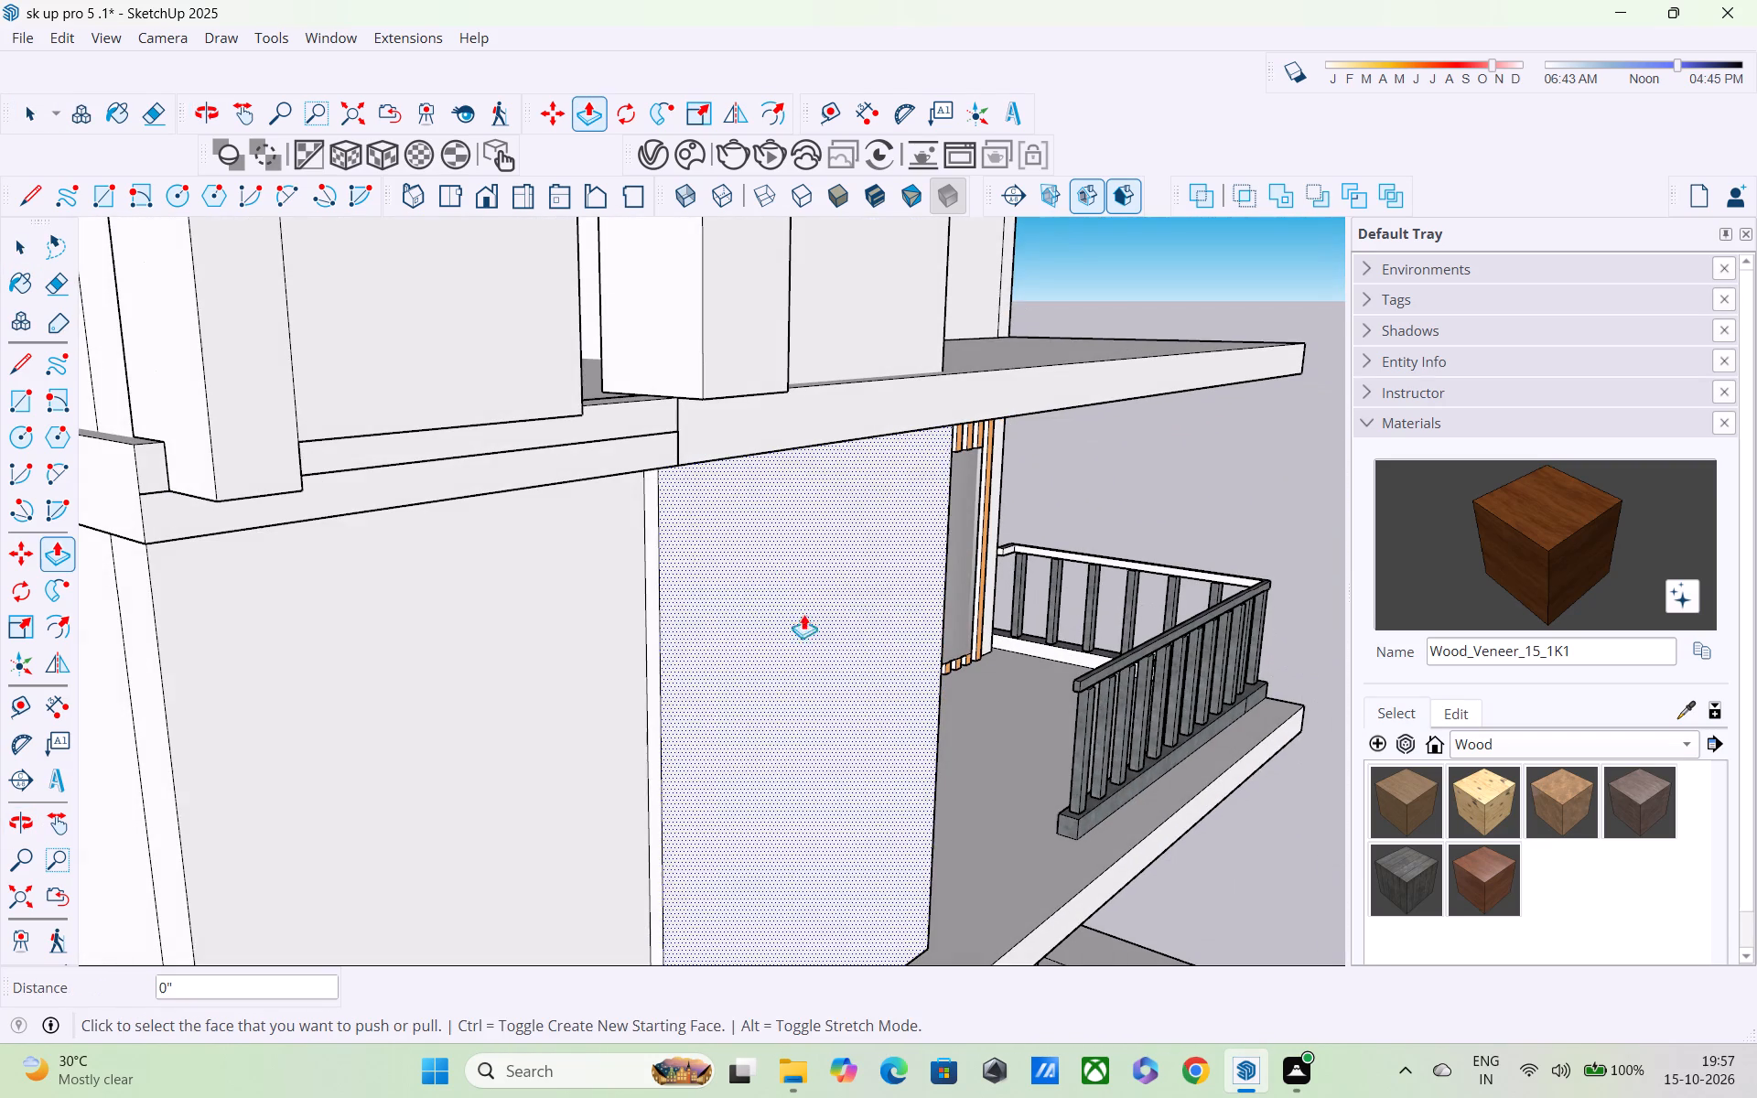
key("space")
Erase the loose horizontal line on the slab's front face and its short segment between the corner column and the slab corner.
scroll(1135, 521, "down", 2)
middle_click_drag(966, 508, 819, 454)
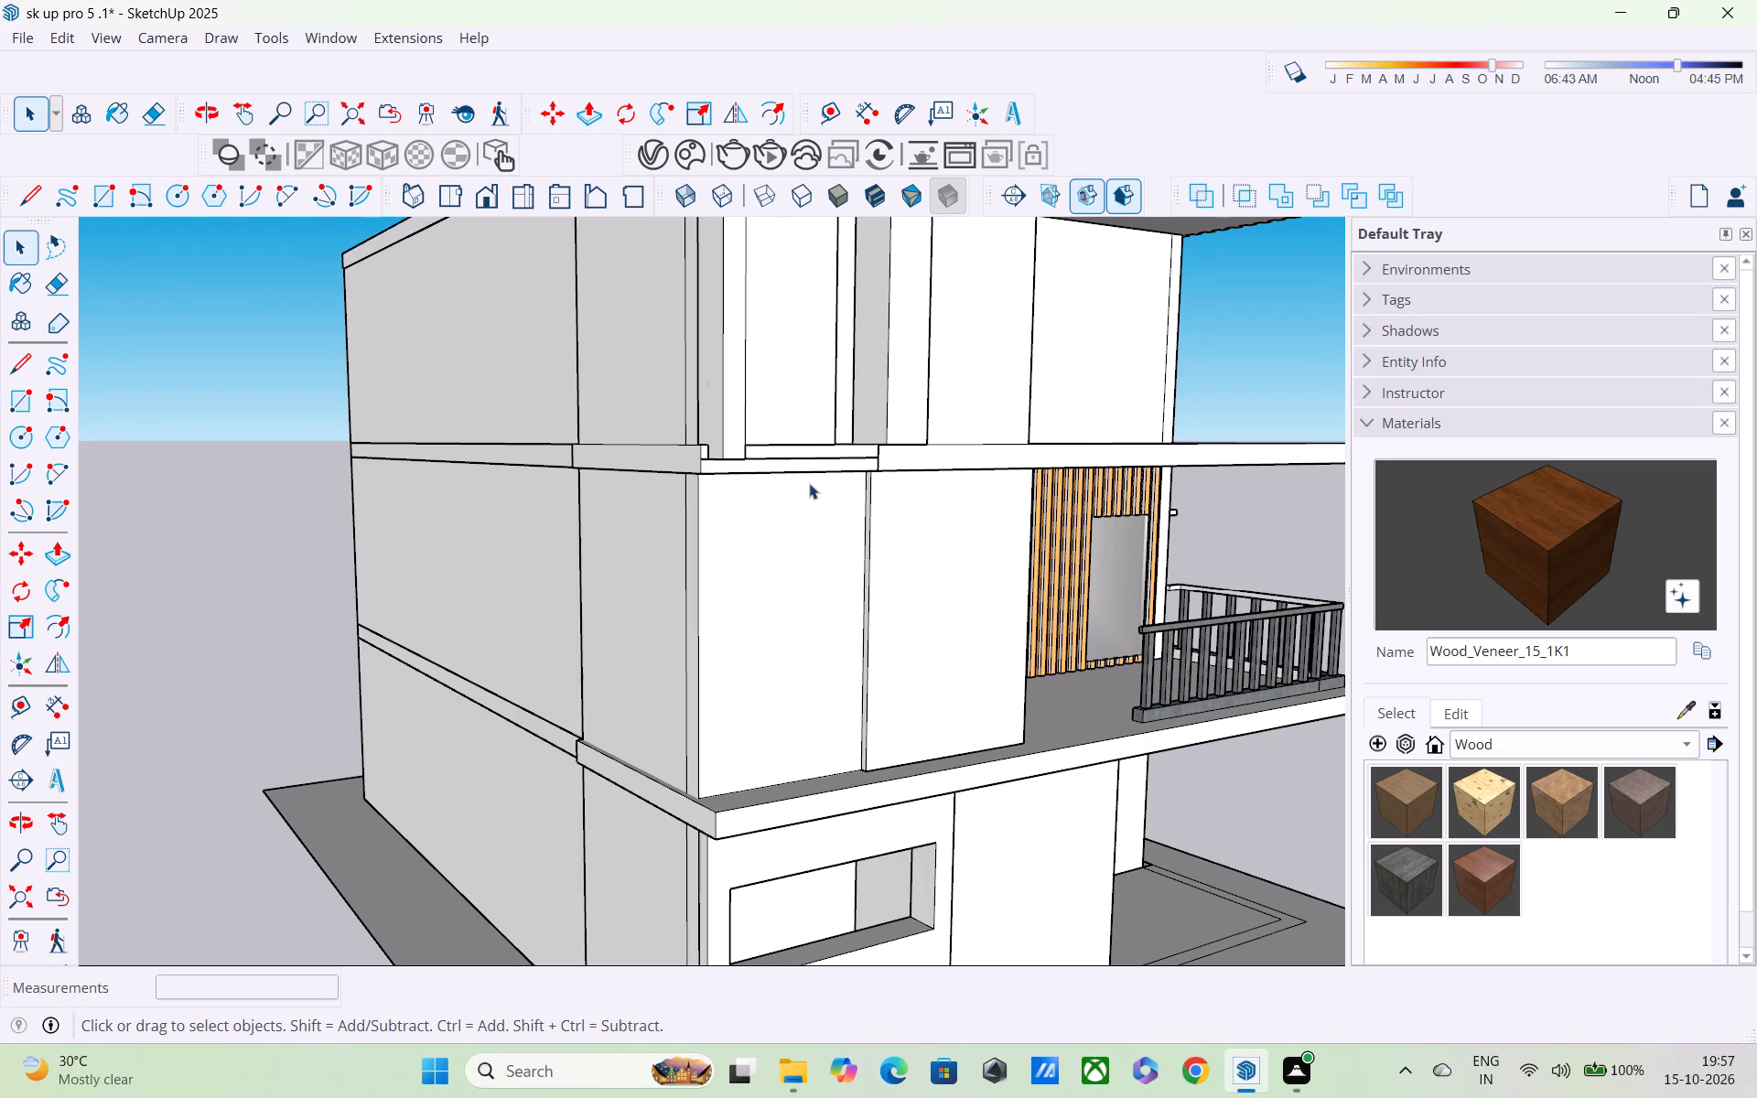
key("e")
scroll(807, 473, "up", 4)
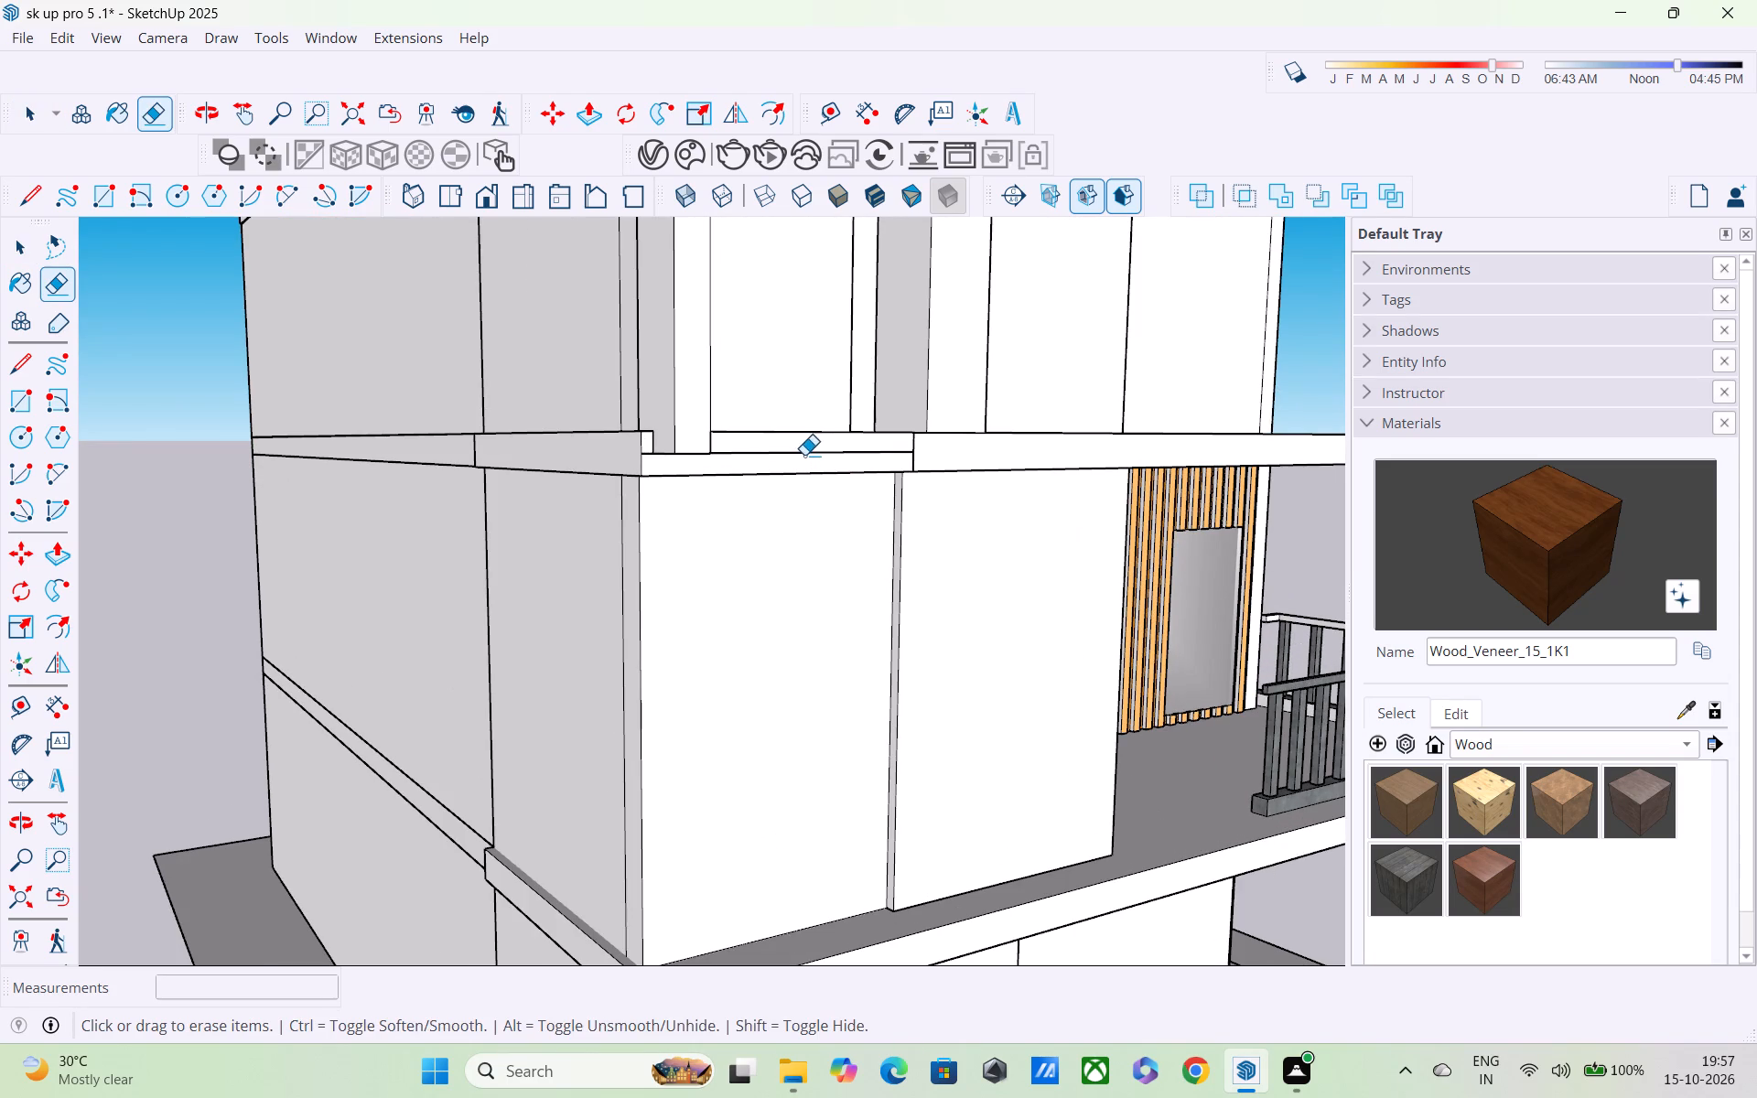
left_click(804, 455)
scroll(667, 457, "up", 5)
middle_click_drag(663, 449, 660, 316)
scroll(660, 337, "up", 3)
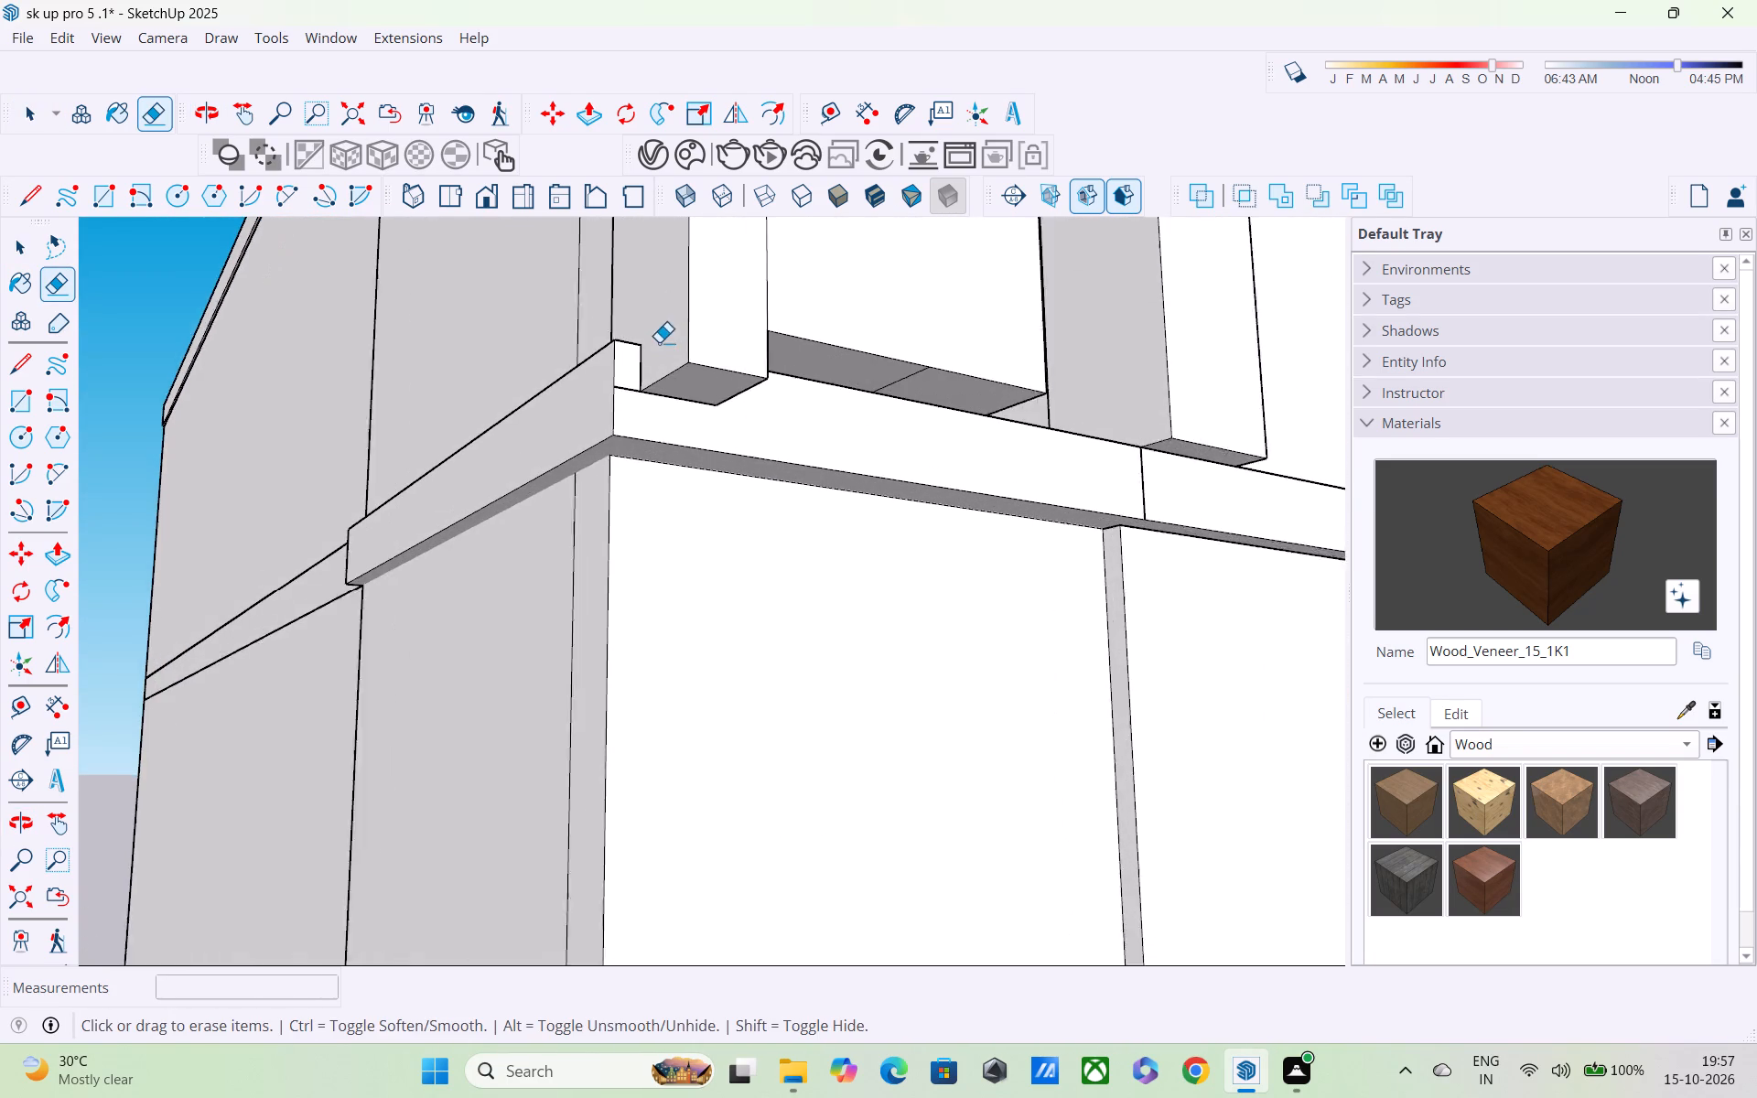
scroll(659, 342, "up", 2)
left_click(631, 402)
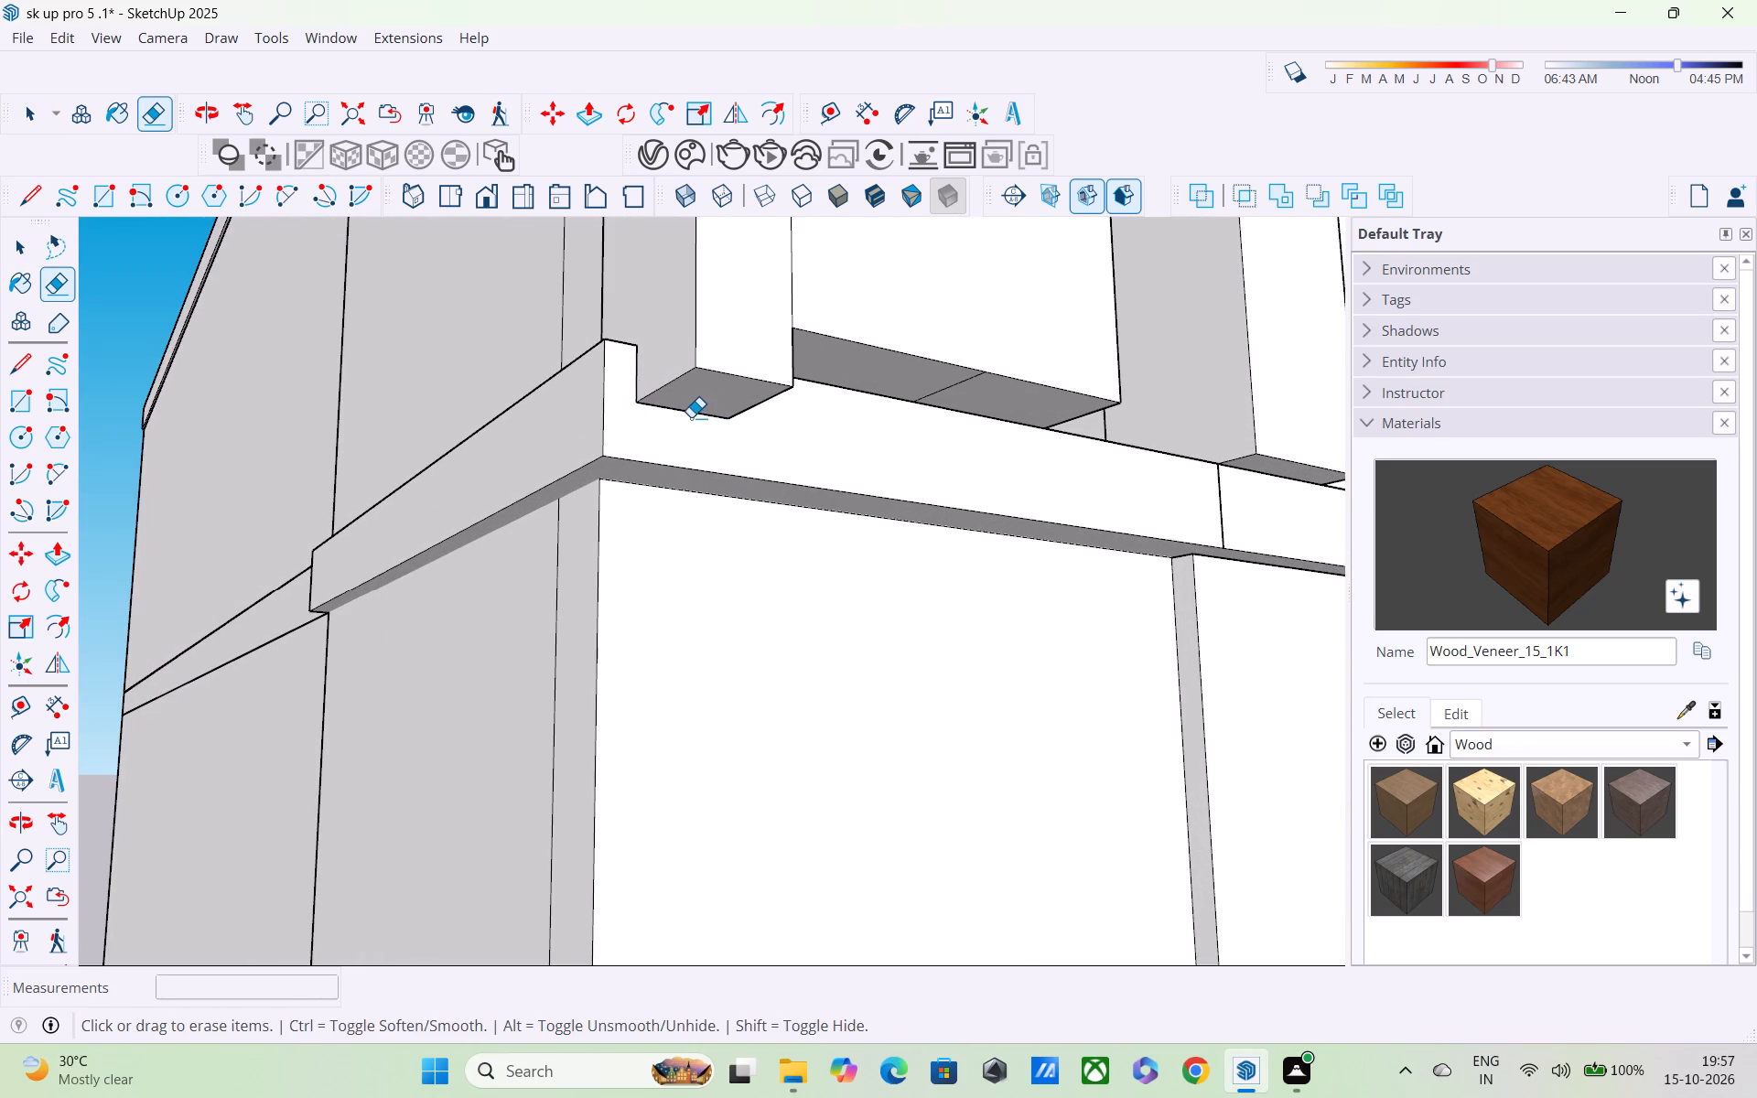
left_click(689, 414)
key("ctrl+z")
Inside the slab group, draw a 3" horizontal line on the front face from the corner column's lower outer corner to the slab's corner edge.
scroll(691, 444, "up", 3)
scroll(737, 519, "down", 3)
key("space")
left_click(742, 492)
left_click(743, 473)
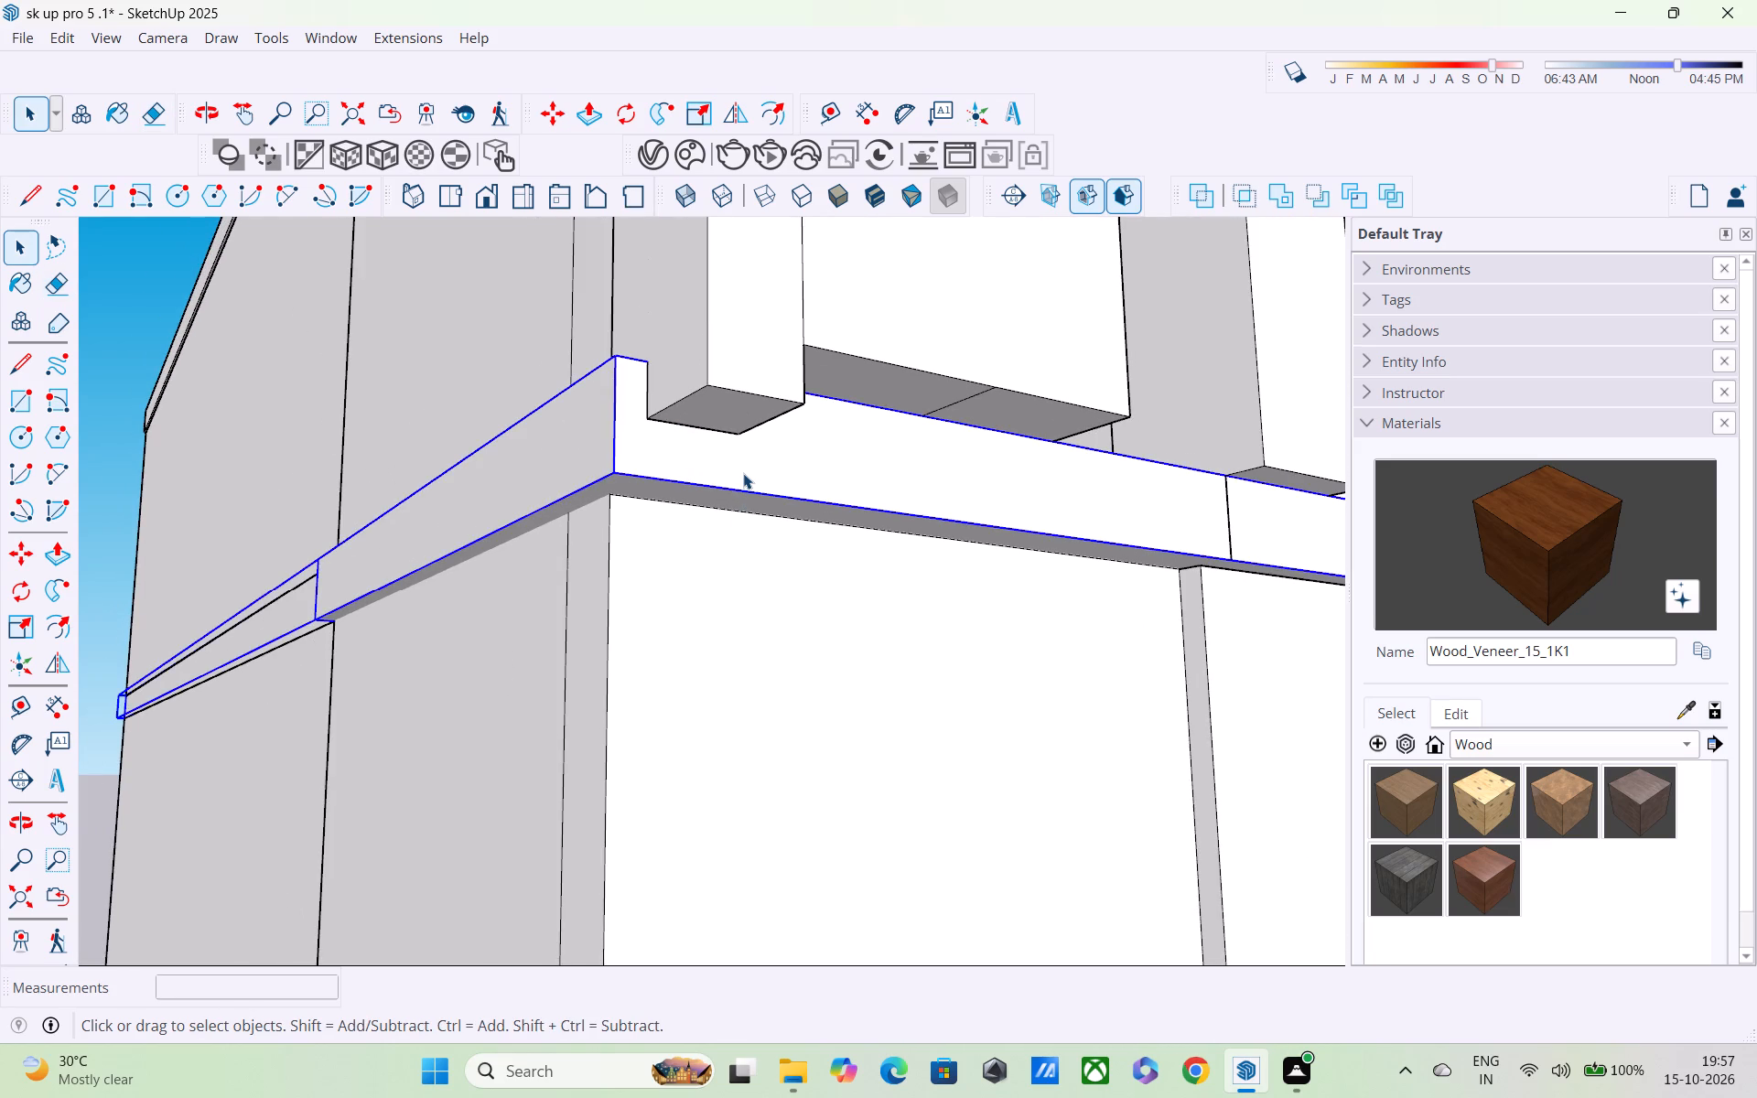
double_click(743, 473)
middle_click_drag(744, 480, 667, 617)
left_click(183, 508)
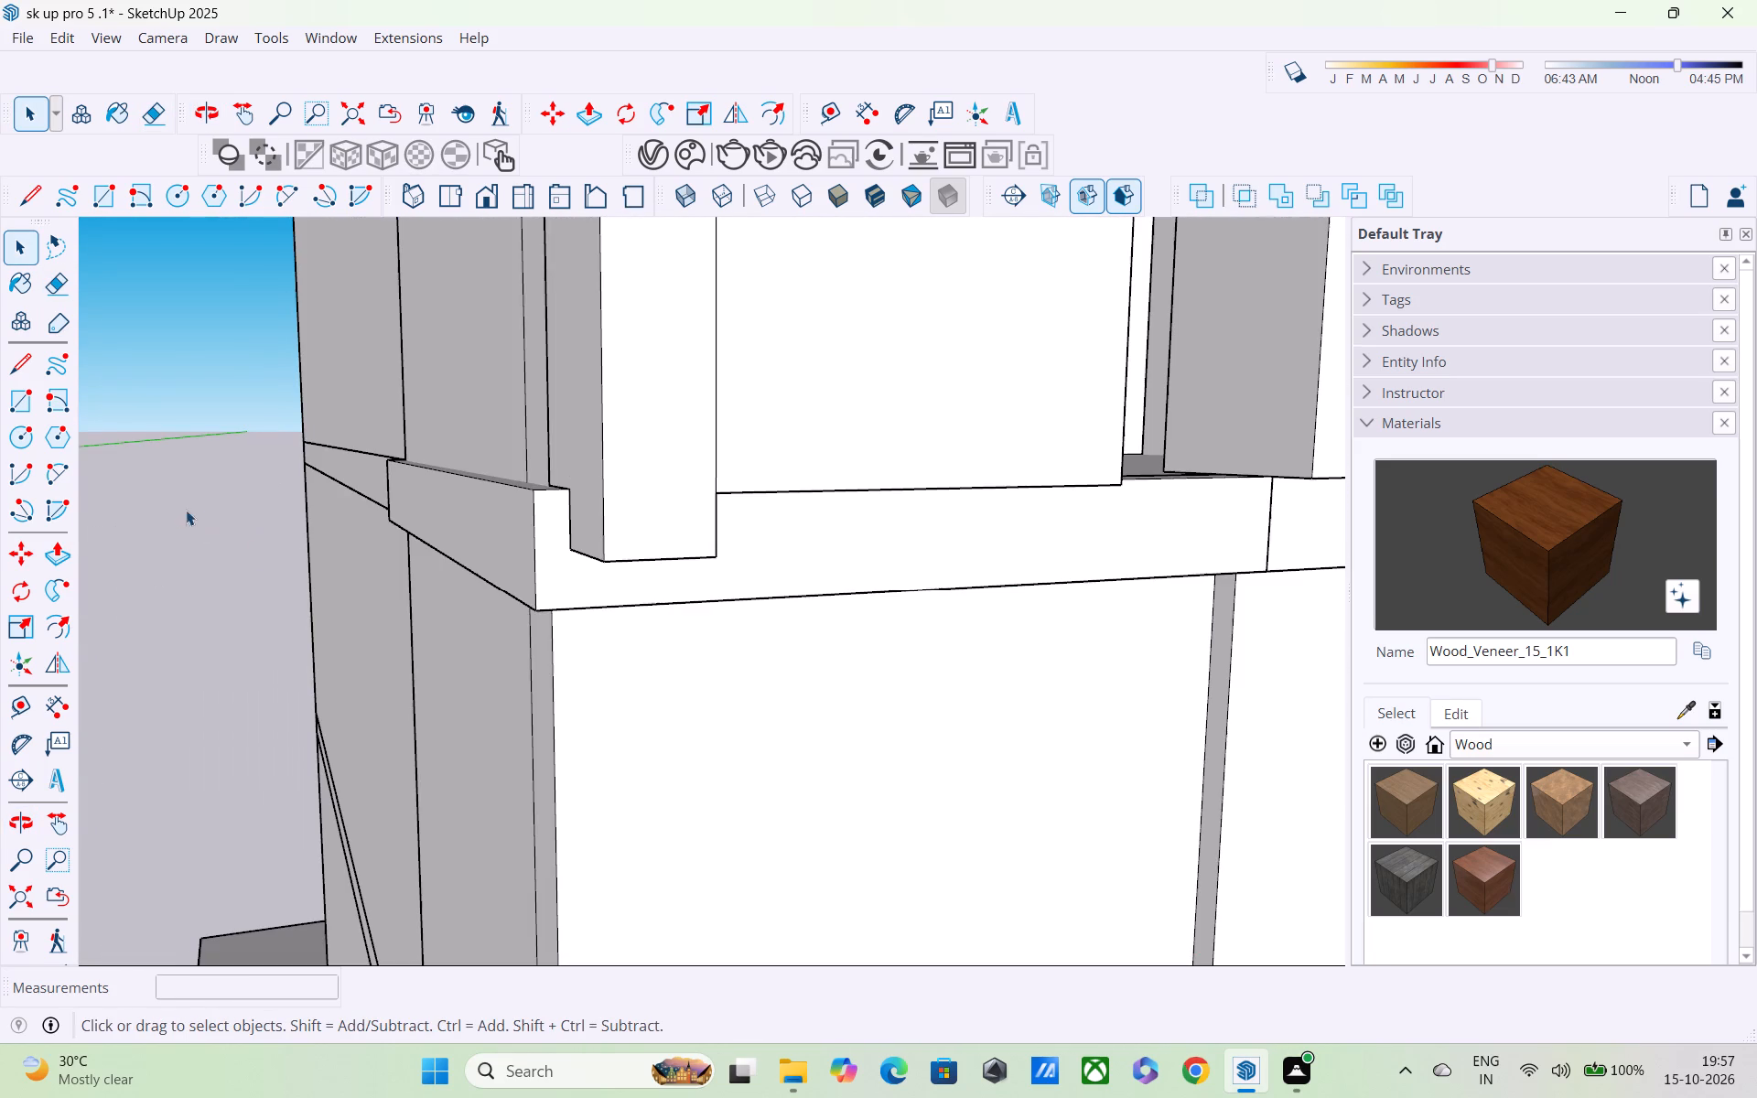
double_click(723, 554)
middle_click_drag(770, 581, 769, 369)
scroll(770, 581, "up", 1)
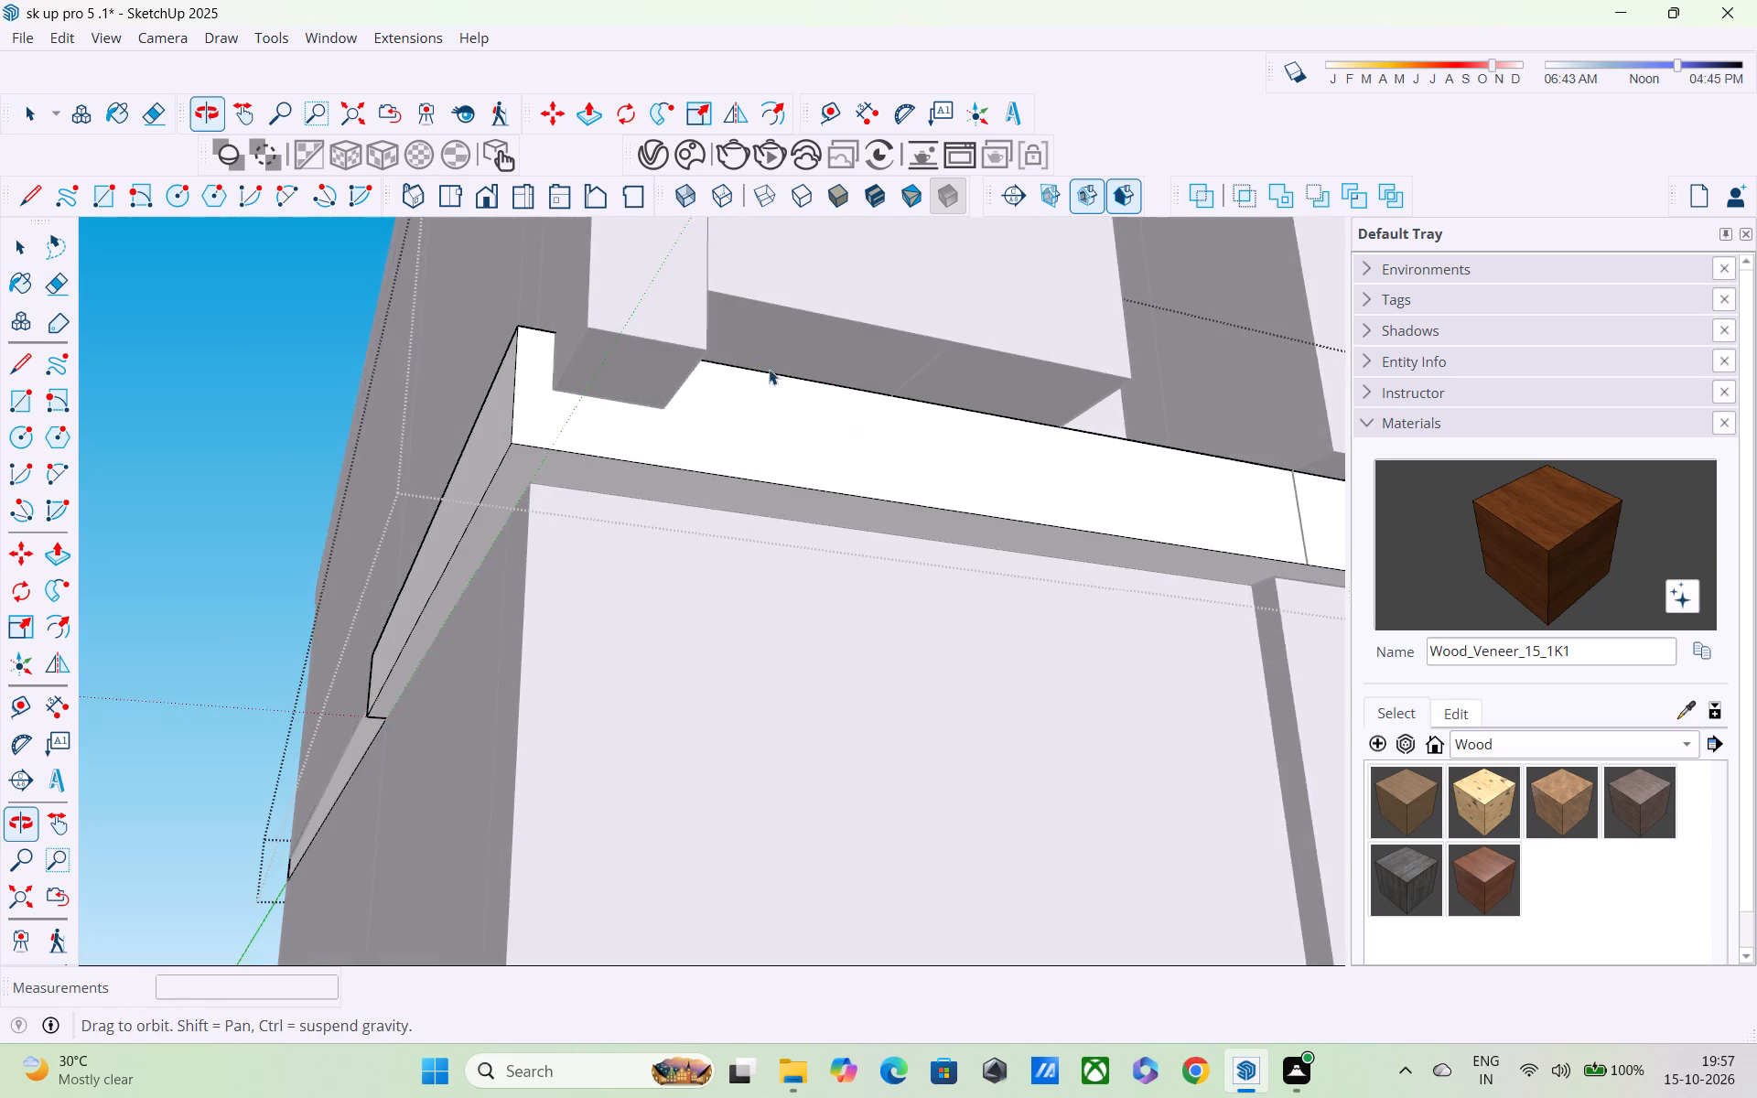
scroll(772, 418, "up", 3)
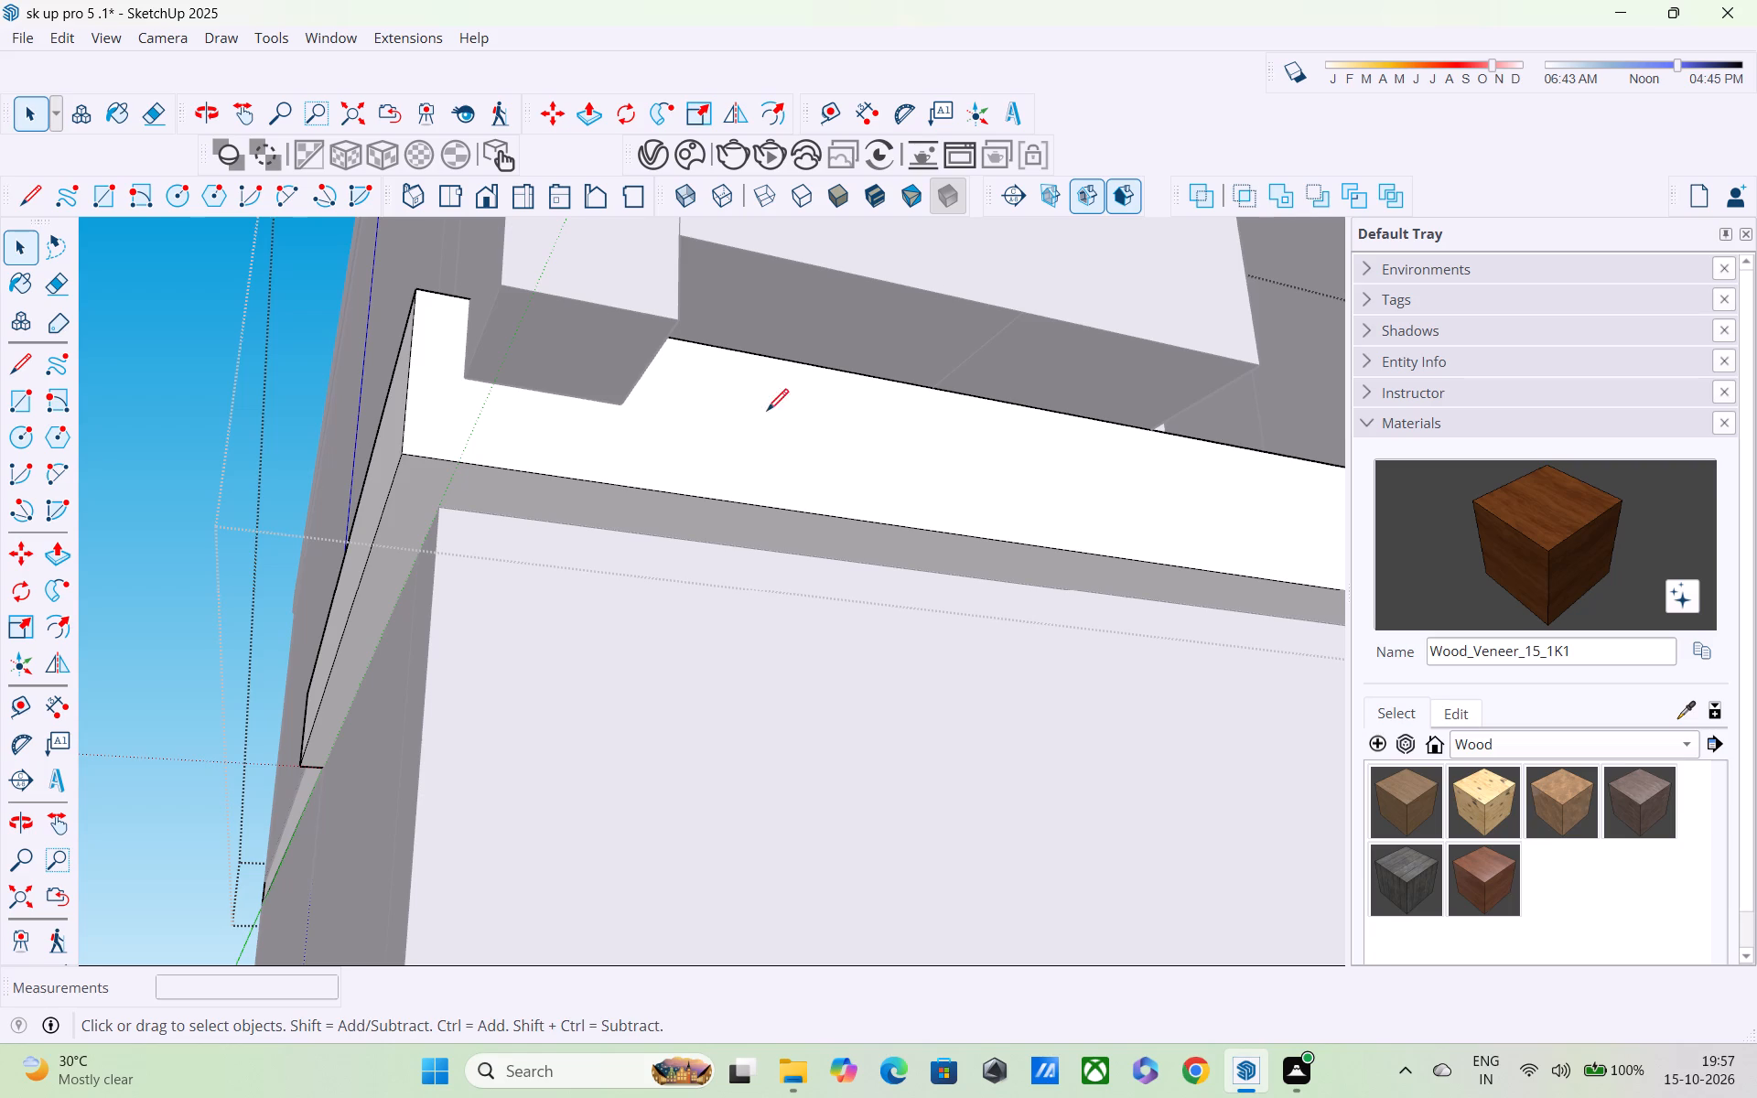
key("l")
scroll(550, 416, "up", 3)
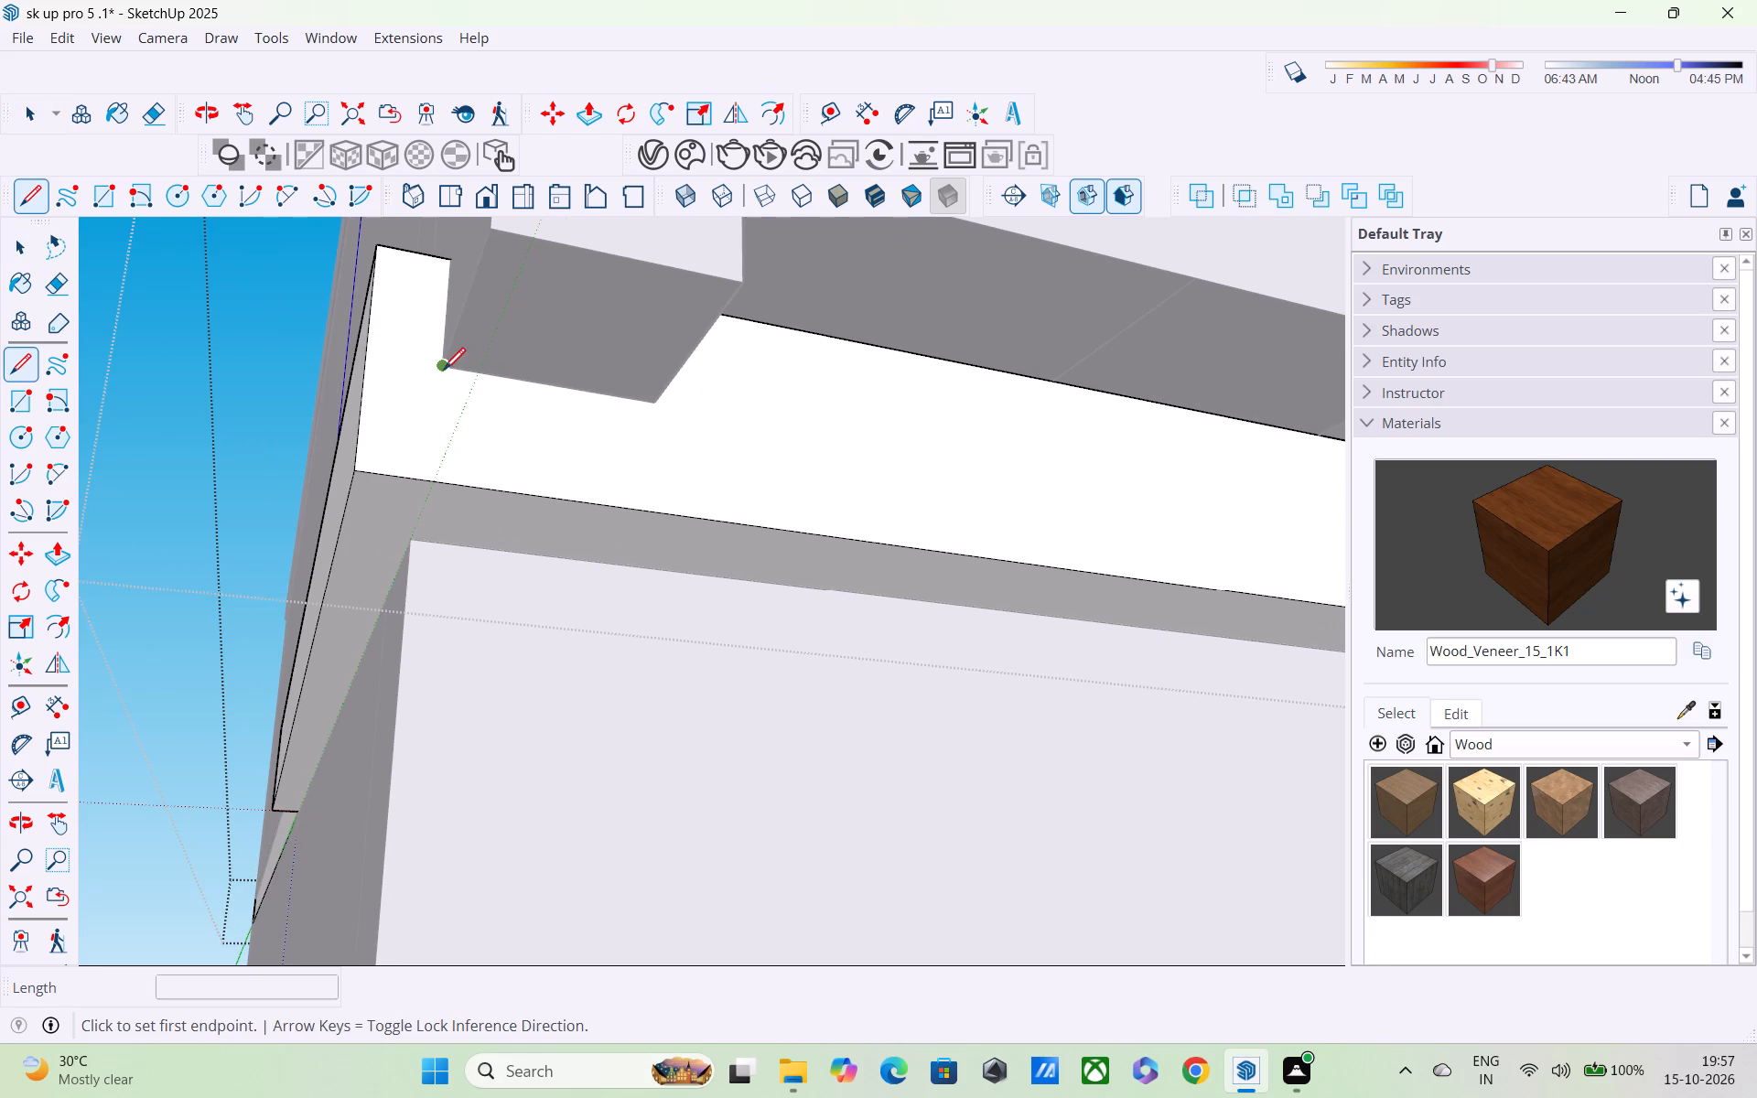
left_click(444, 371)
left_click(358, 367)
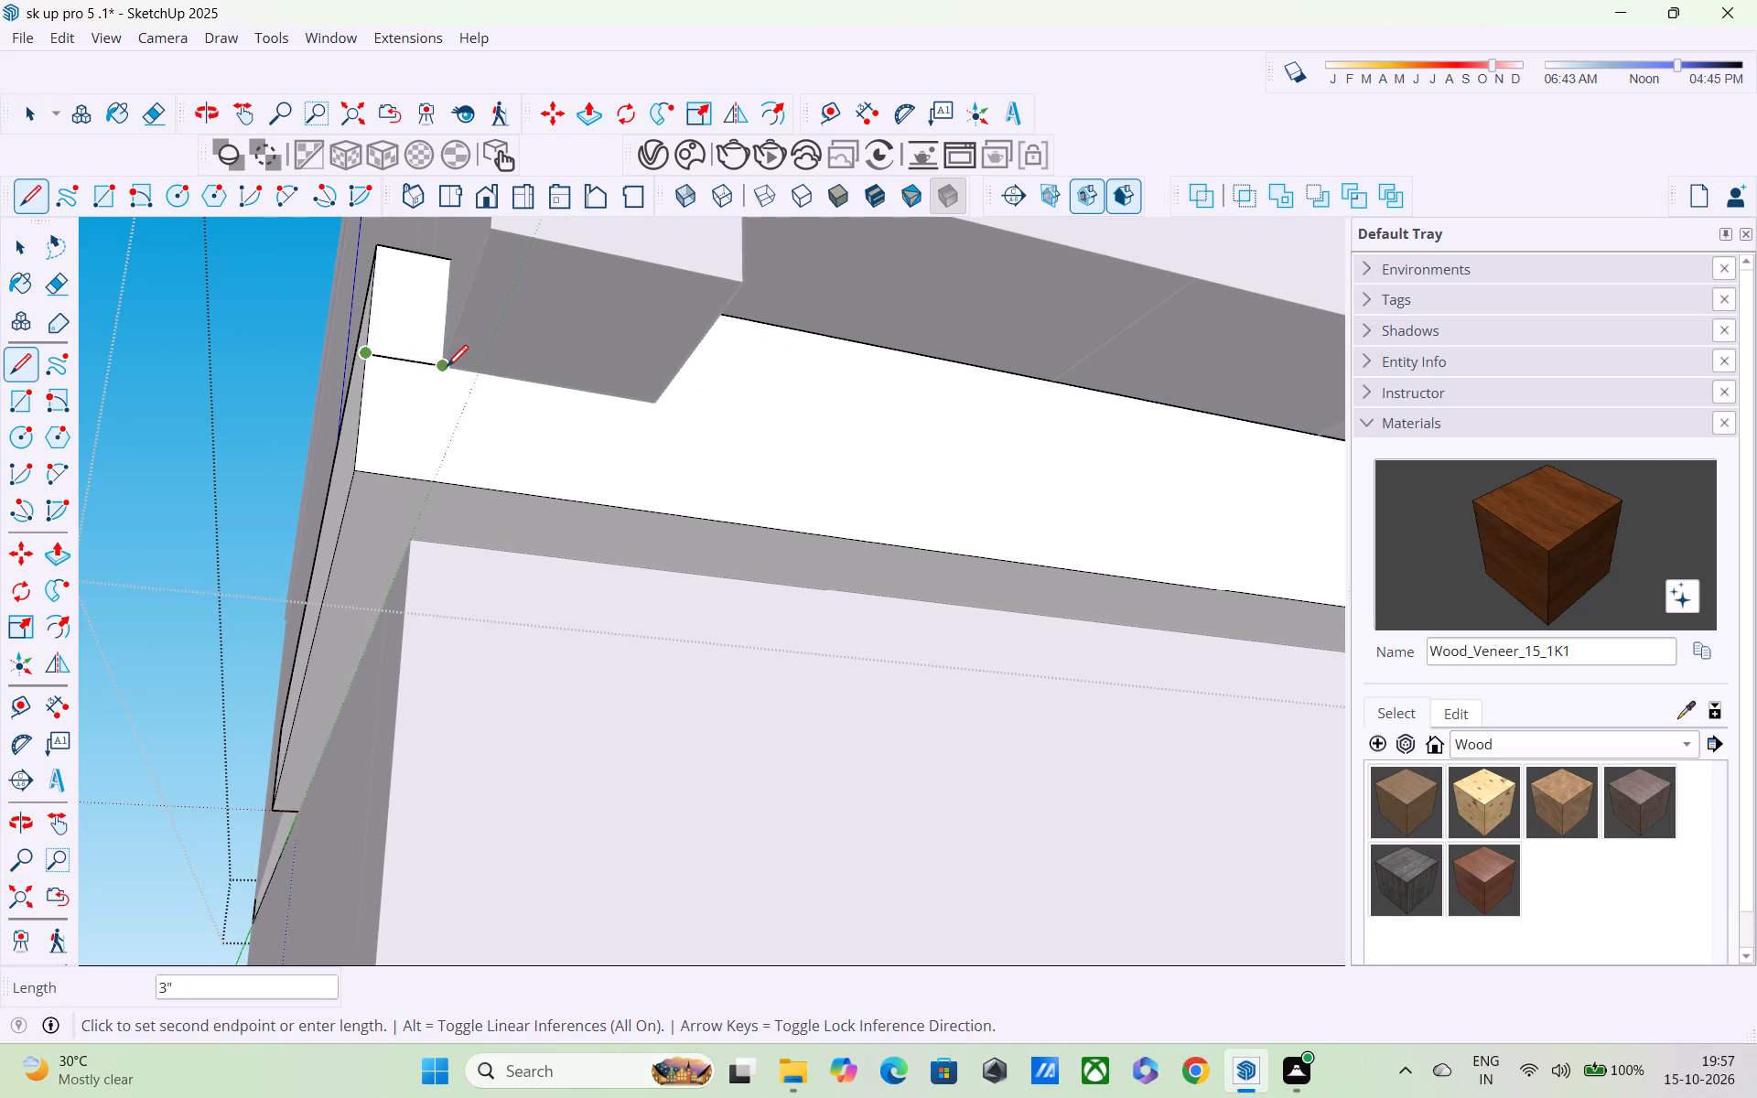
left_click(436, 371)
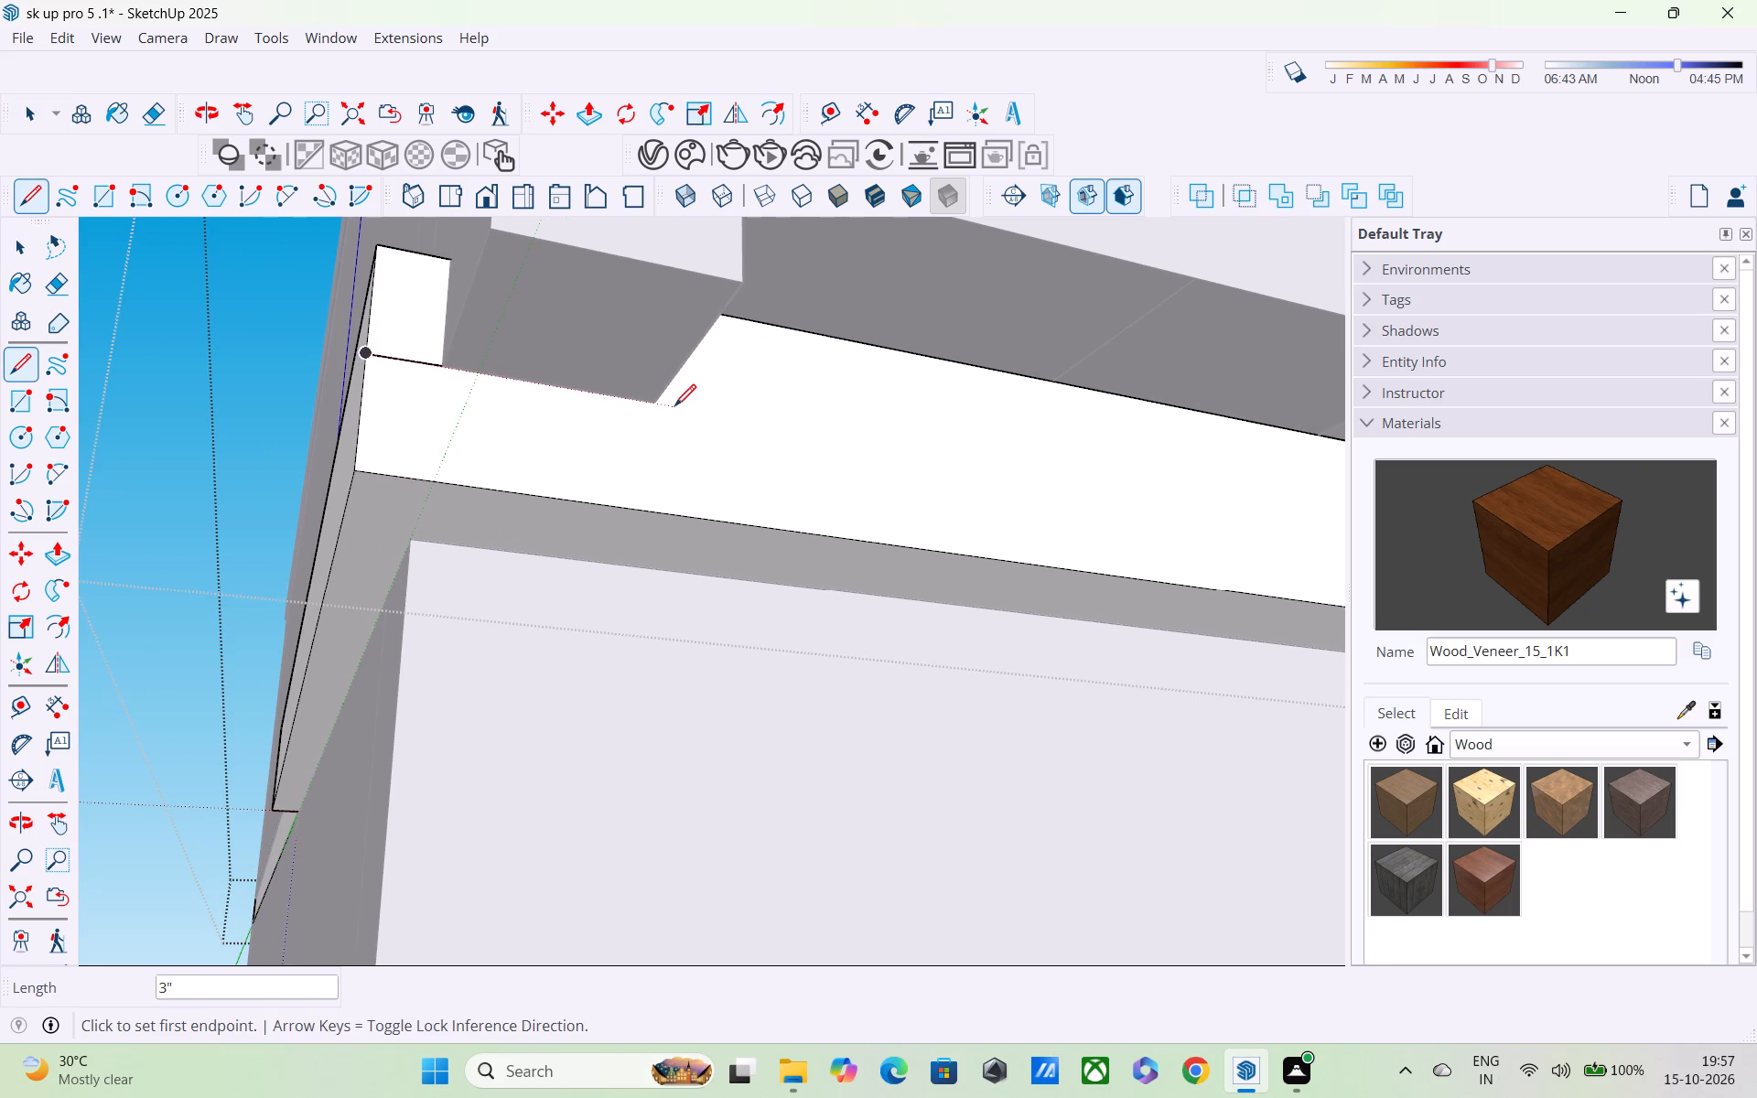
Draw a horizontal line about 5' 7" long on the slab's front face from the corner column's lower inner corner to the vertical line.
middle_click_drag(634, 404, 504, 393, "shift")
scroll(502, 391, "down", 2)
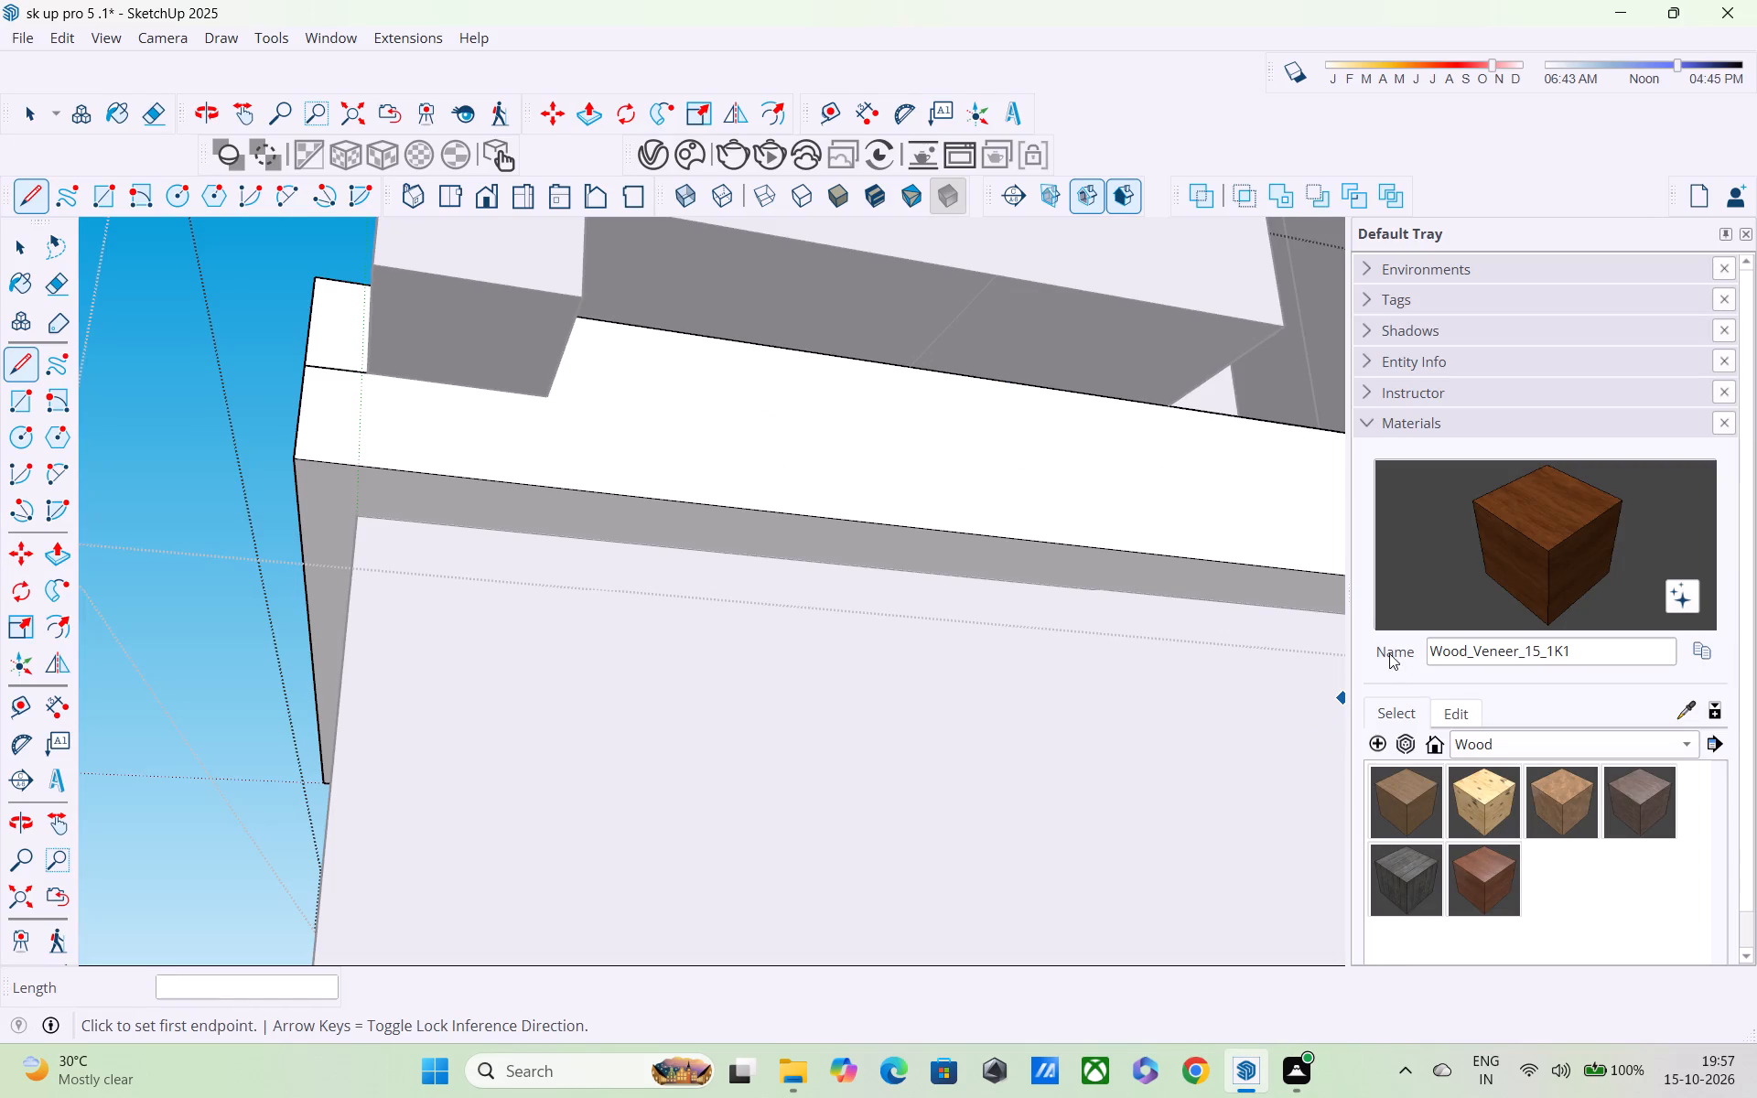
scroll(1328, 608, "down", 3)
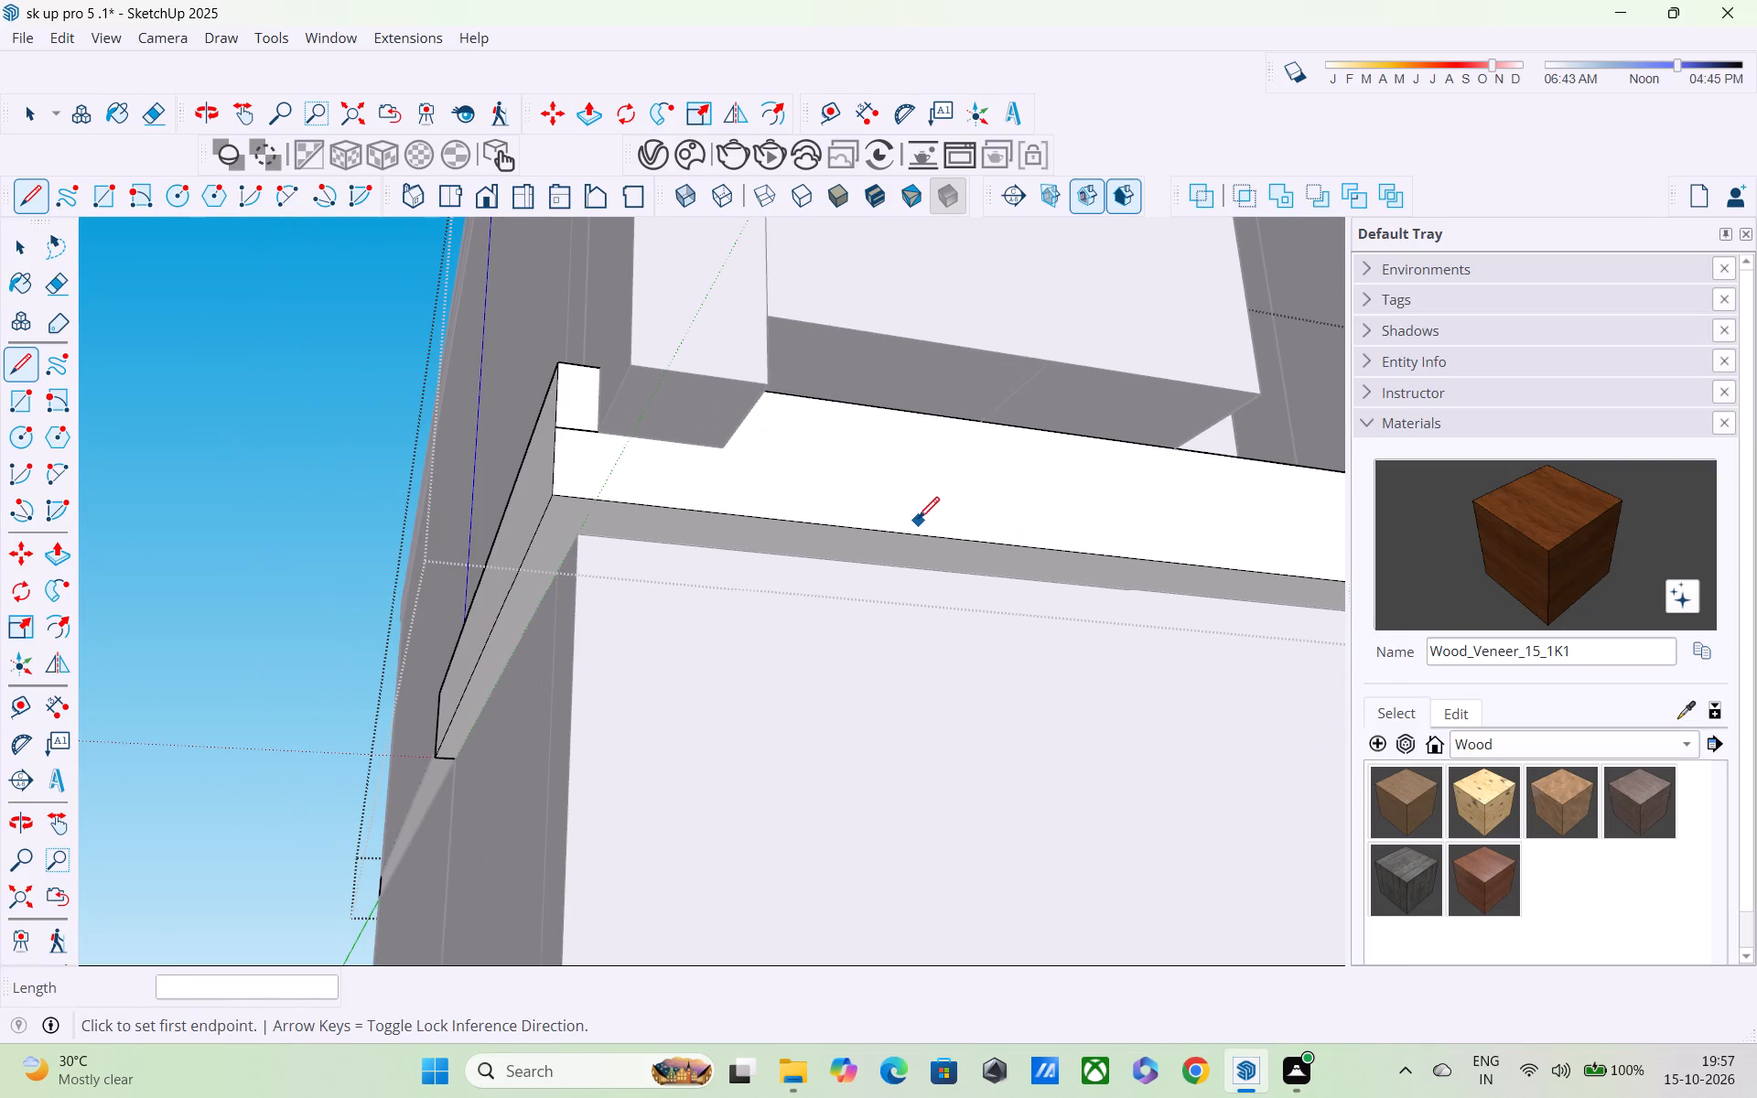
middle_click_drag(881, 514, 512, 368, "shift")
scroll(506, 361, "down", 3)
scroll(434, 341, "up", 2)
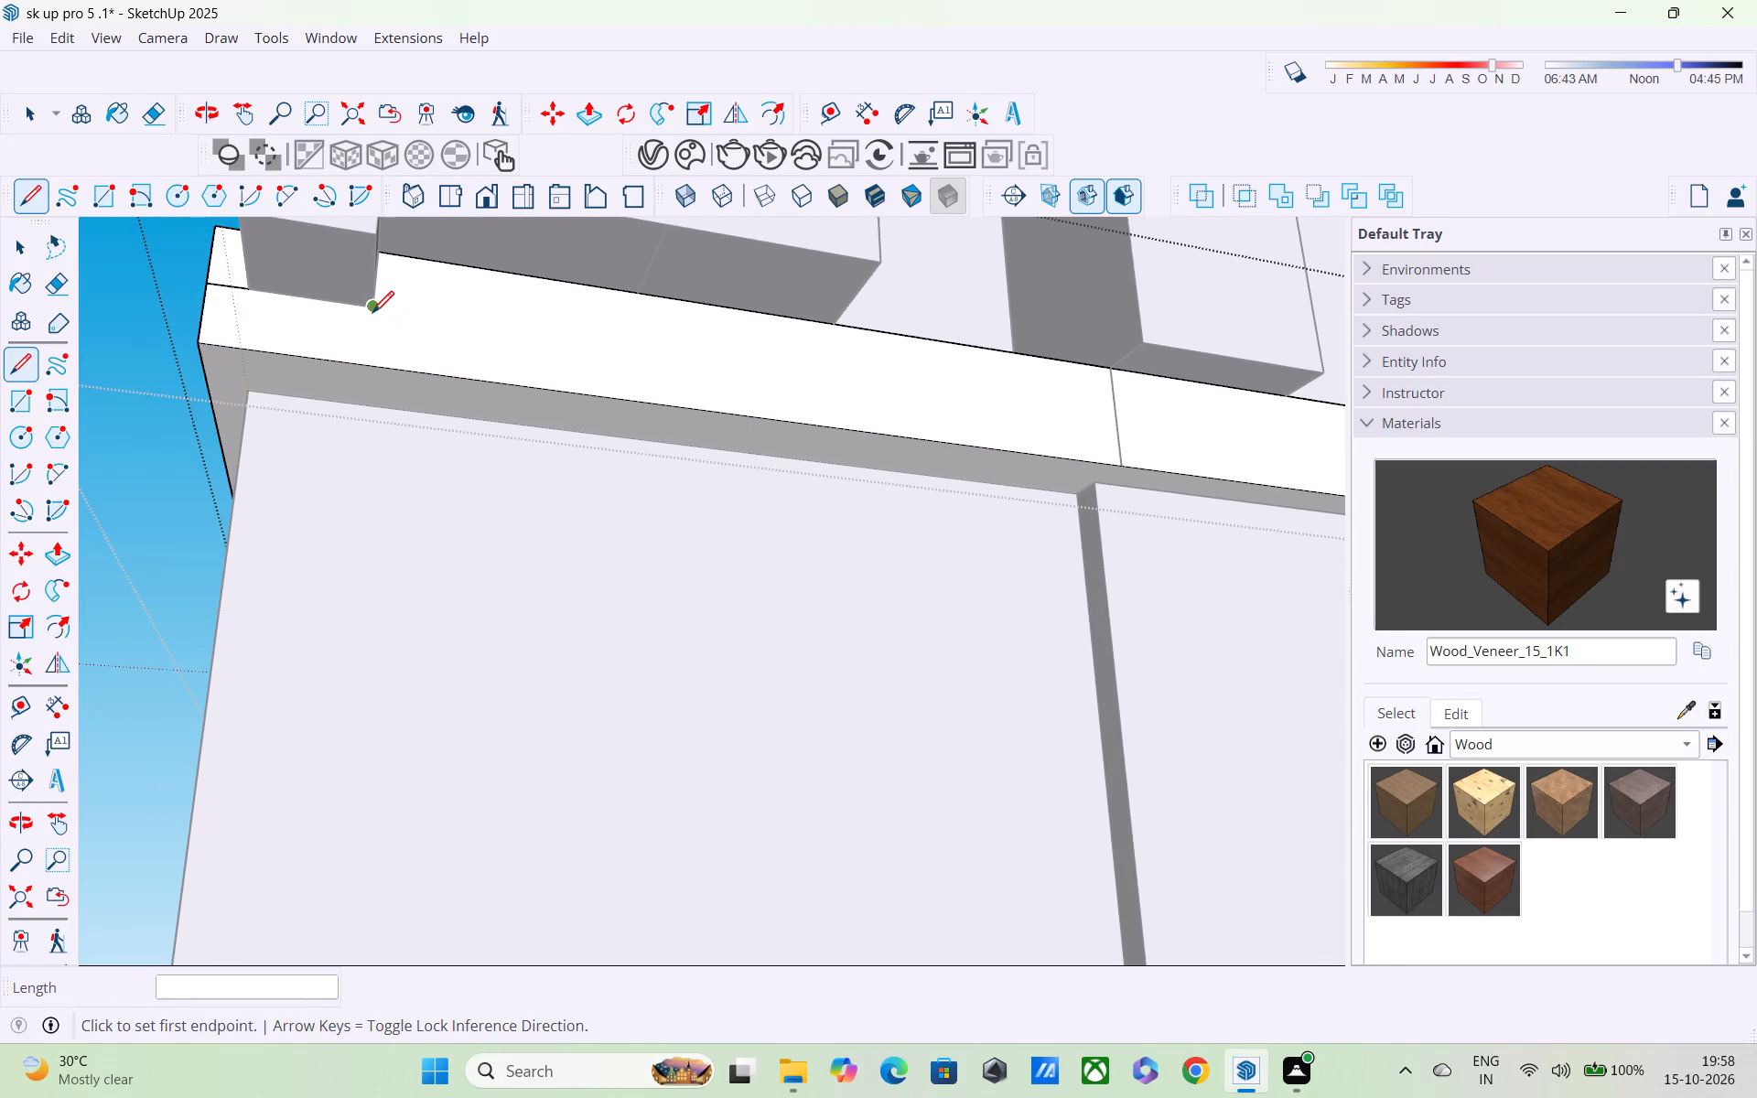
left_click(369, 309)
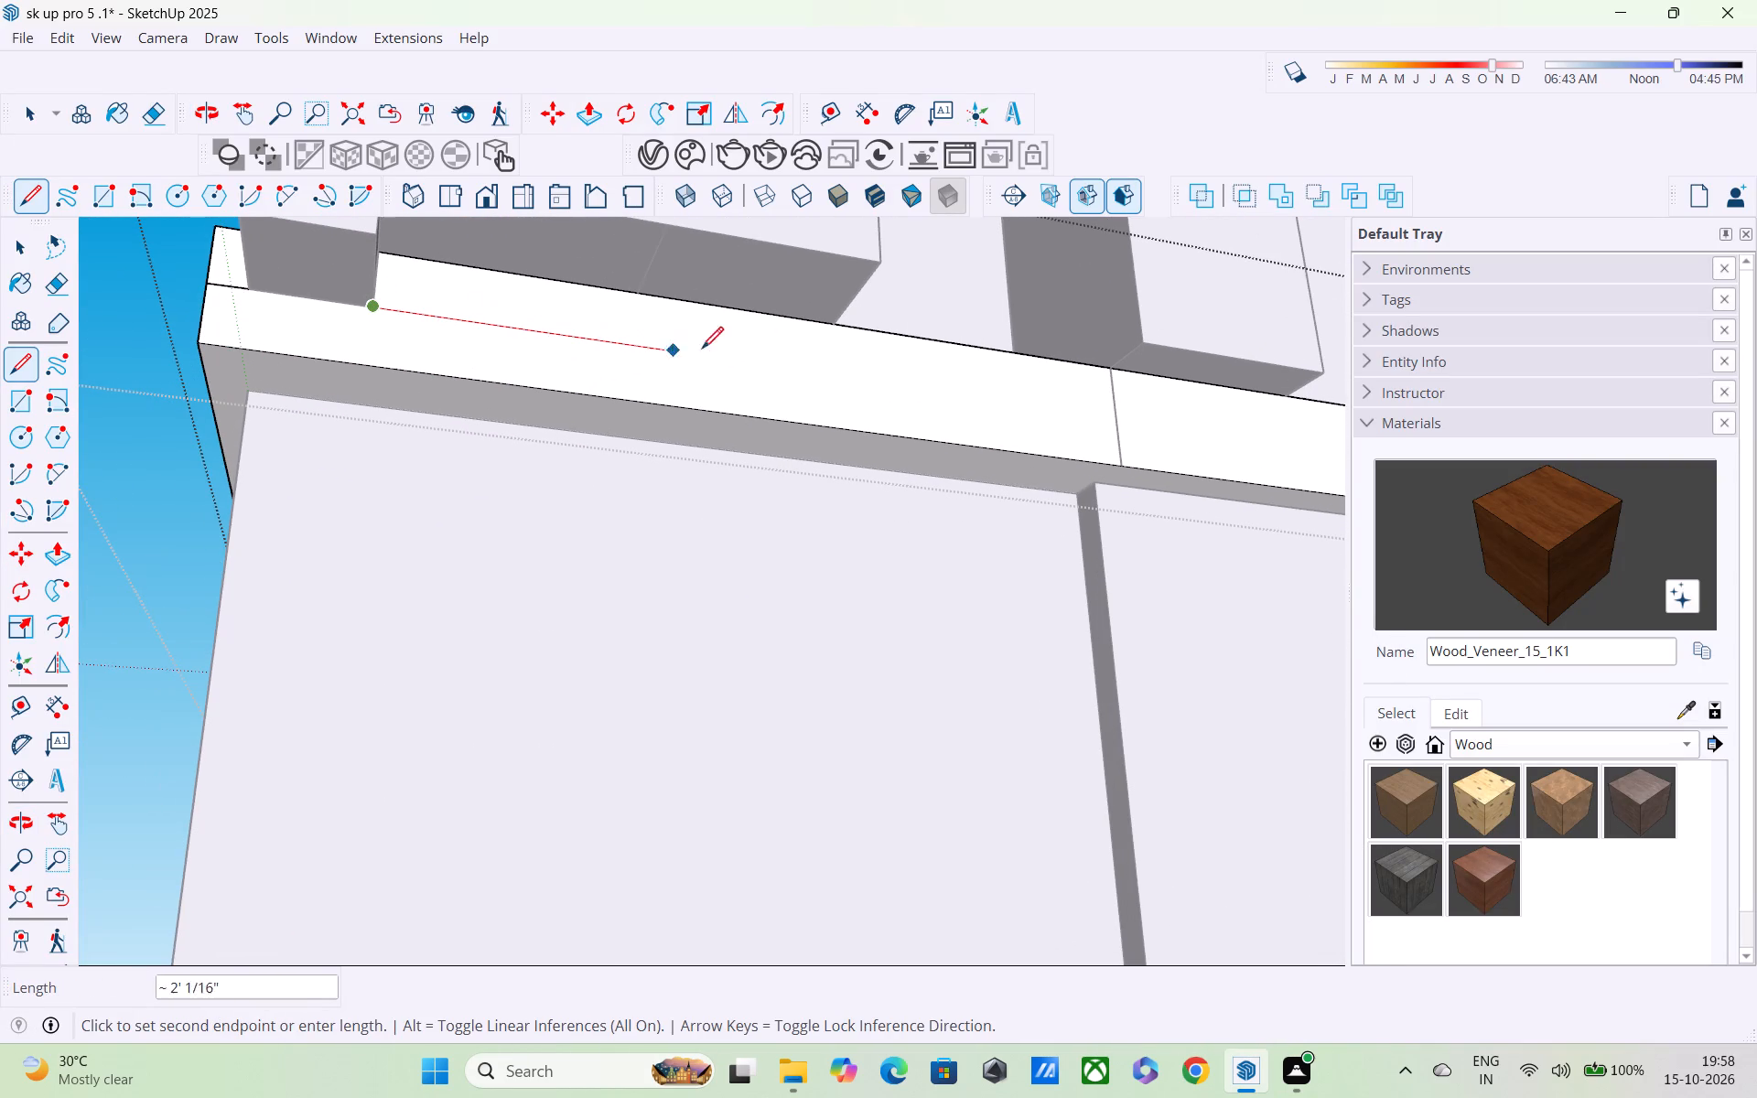
middle_click_drag(835, 366, 589, 329, "shift")
scroll(588, 329, "down", 4)
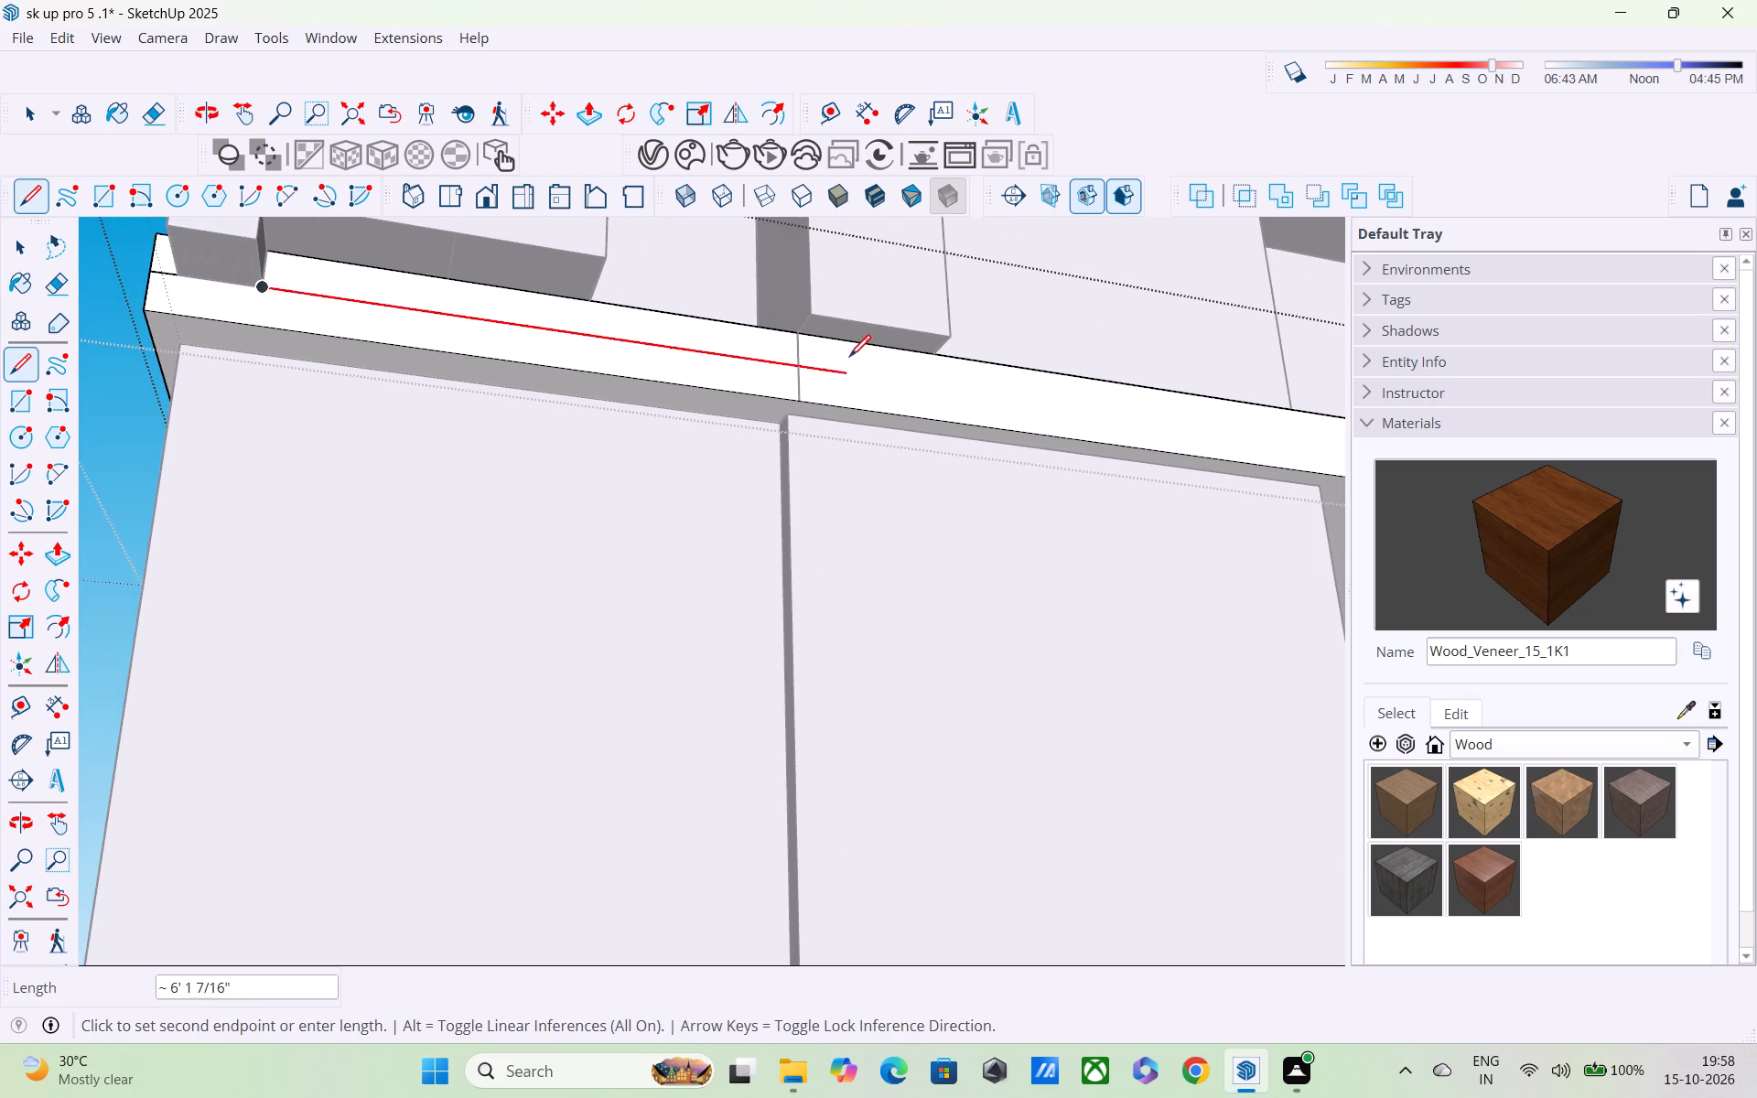
middle_click_drag(849, 359, 524, 307, "shift")
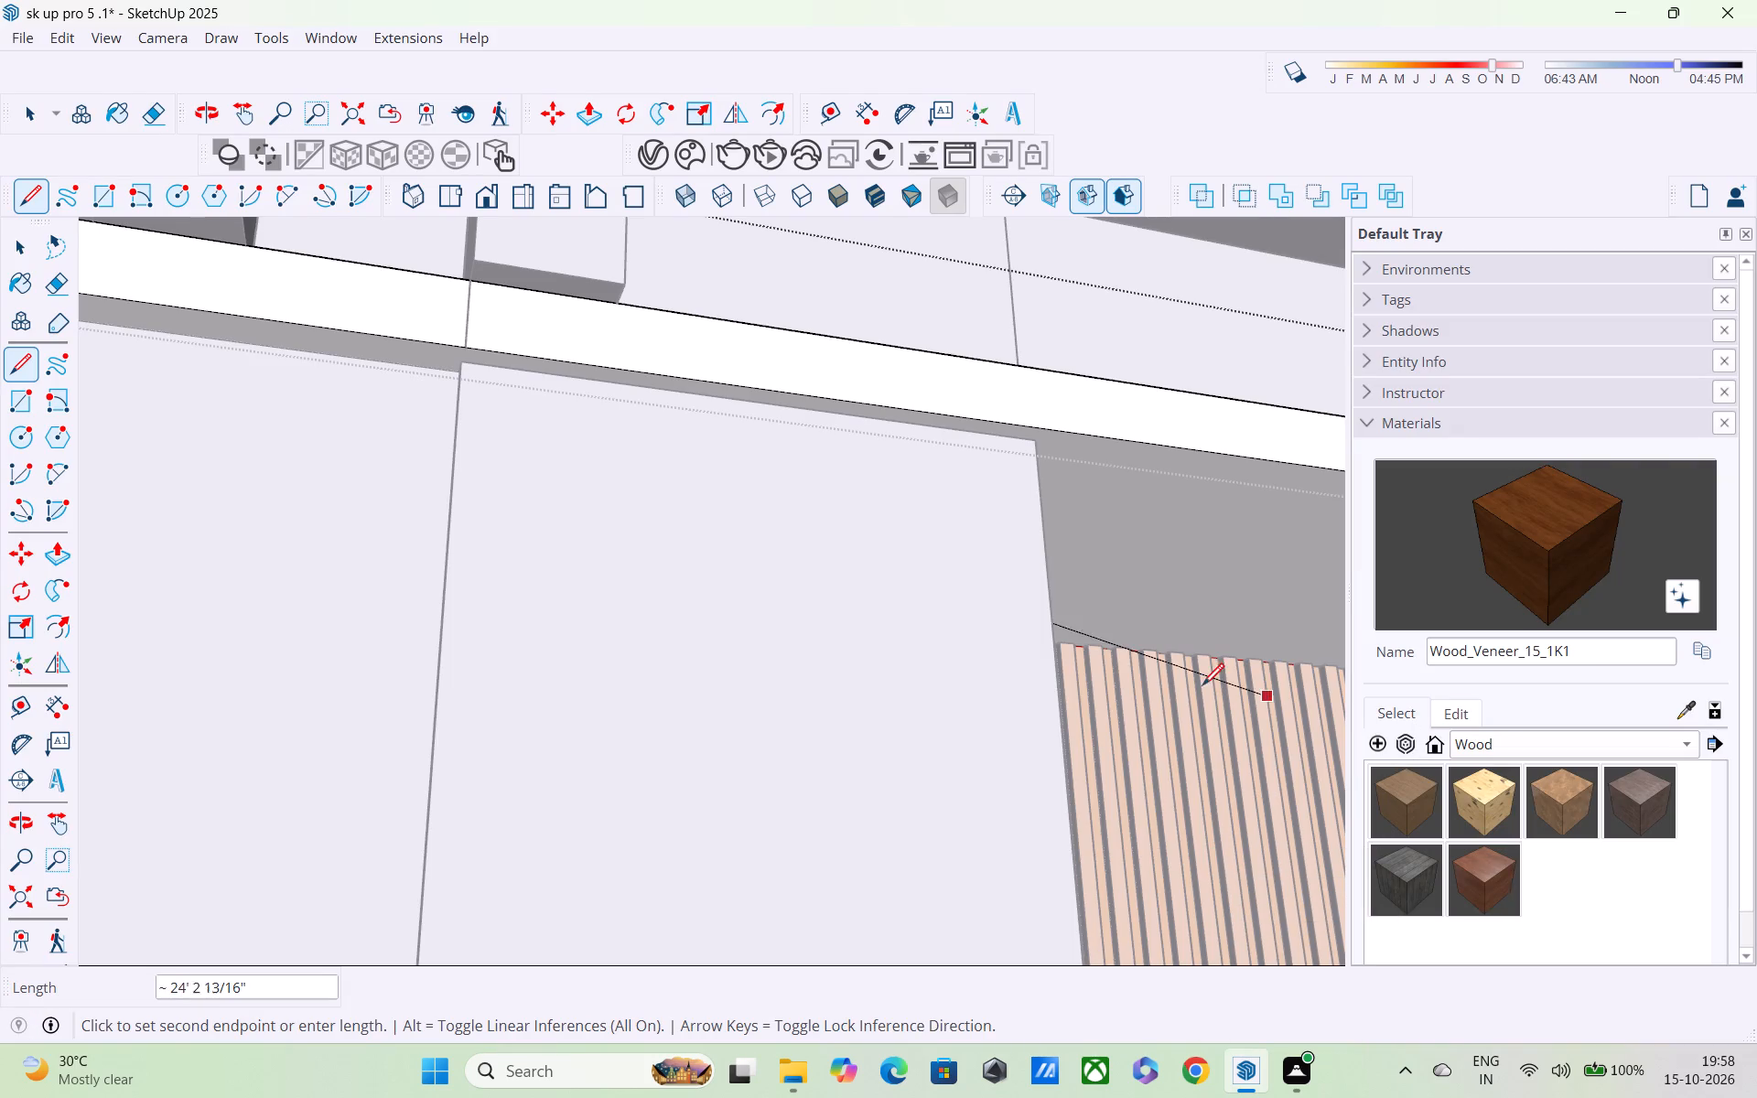
scroll(600, 391, "down", 2)
middle_click_drag(600, 391, 754, 510, "shift")
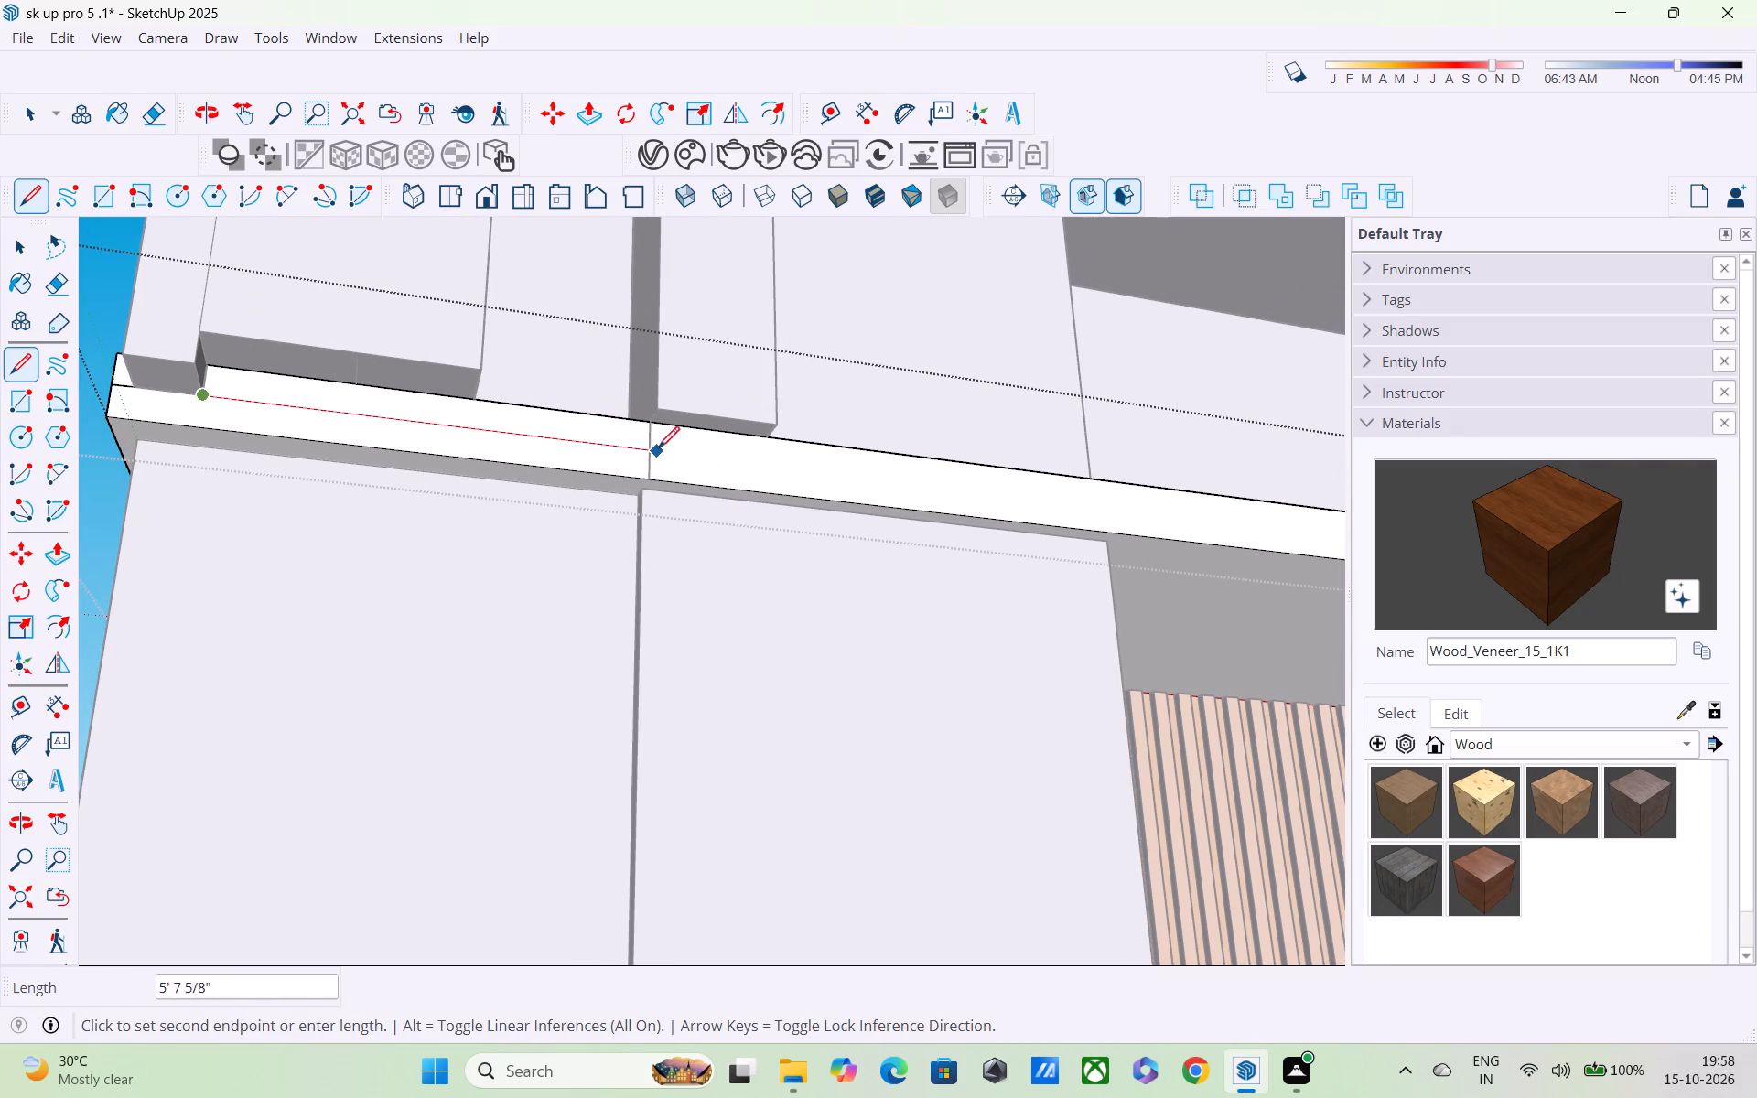
middle_click_drag(667, 451, 689, 460)
scroll(674, 453, "up", 3)
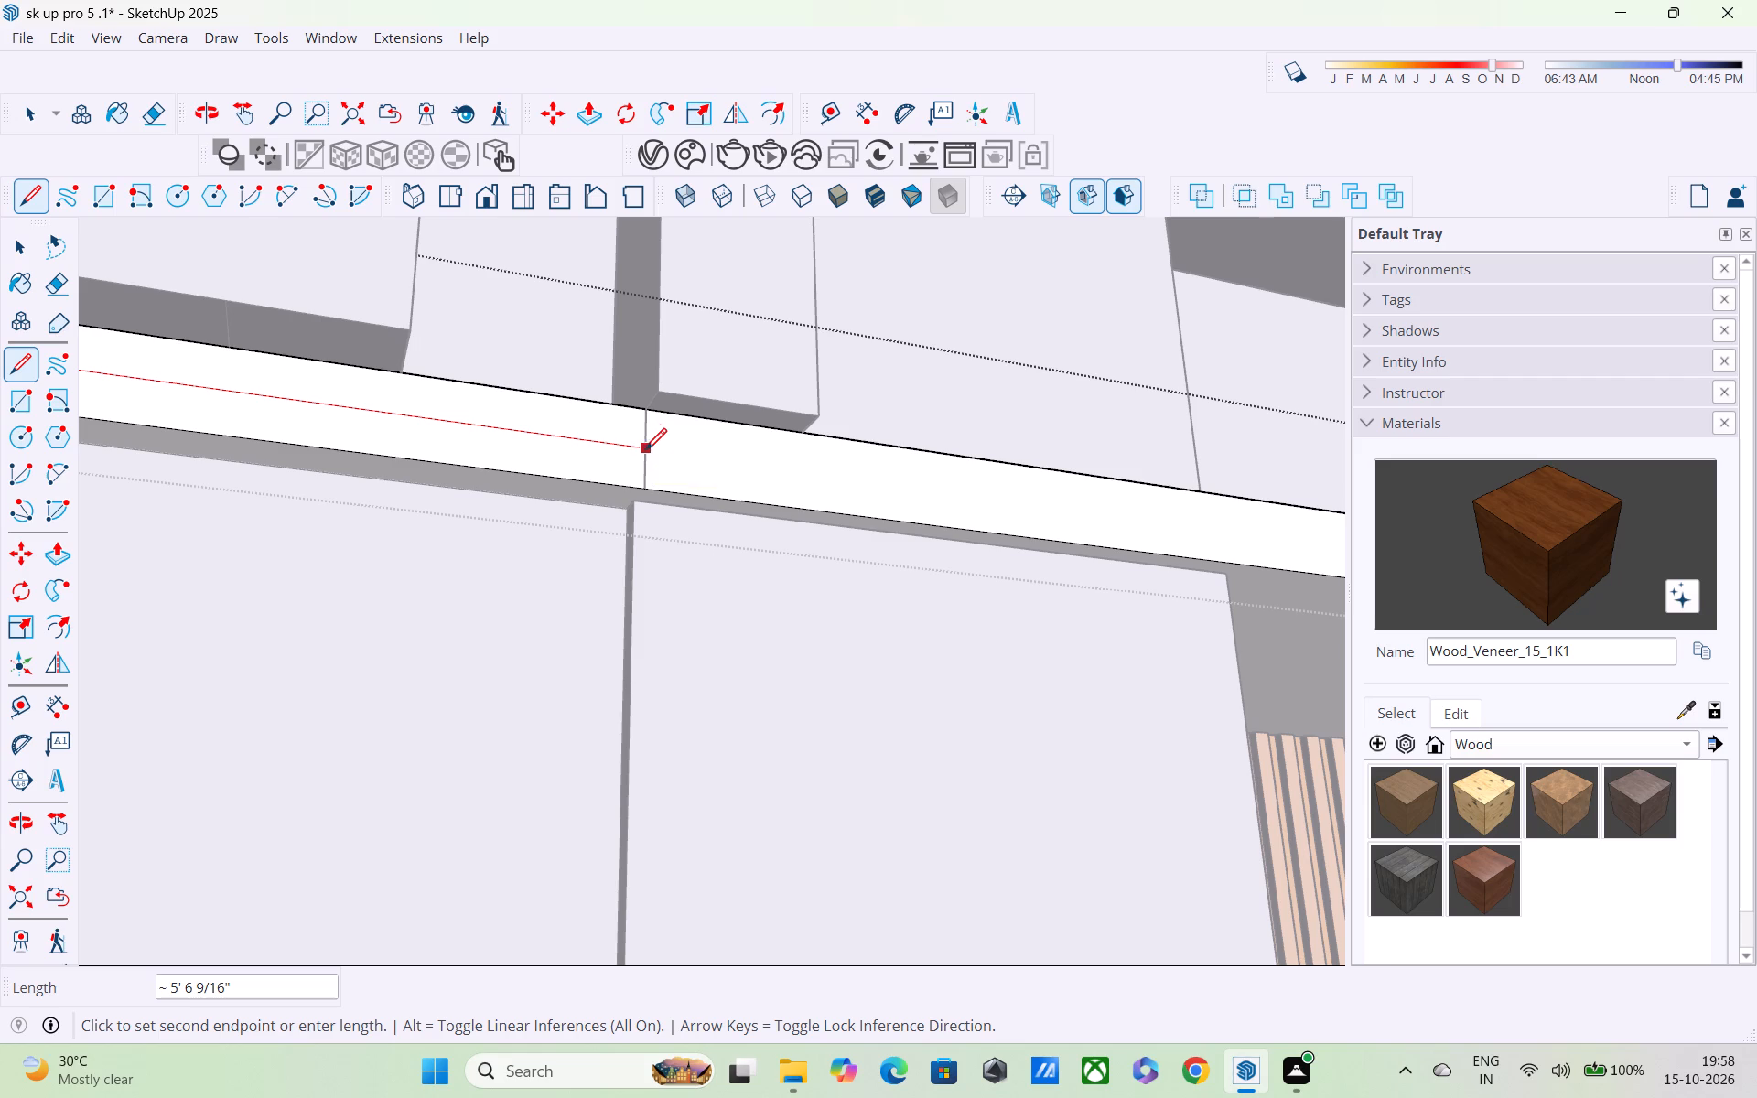
left_click(649, 455)
middle_click_drag(621, 453, 629, 518)
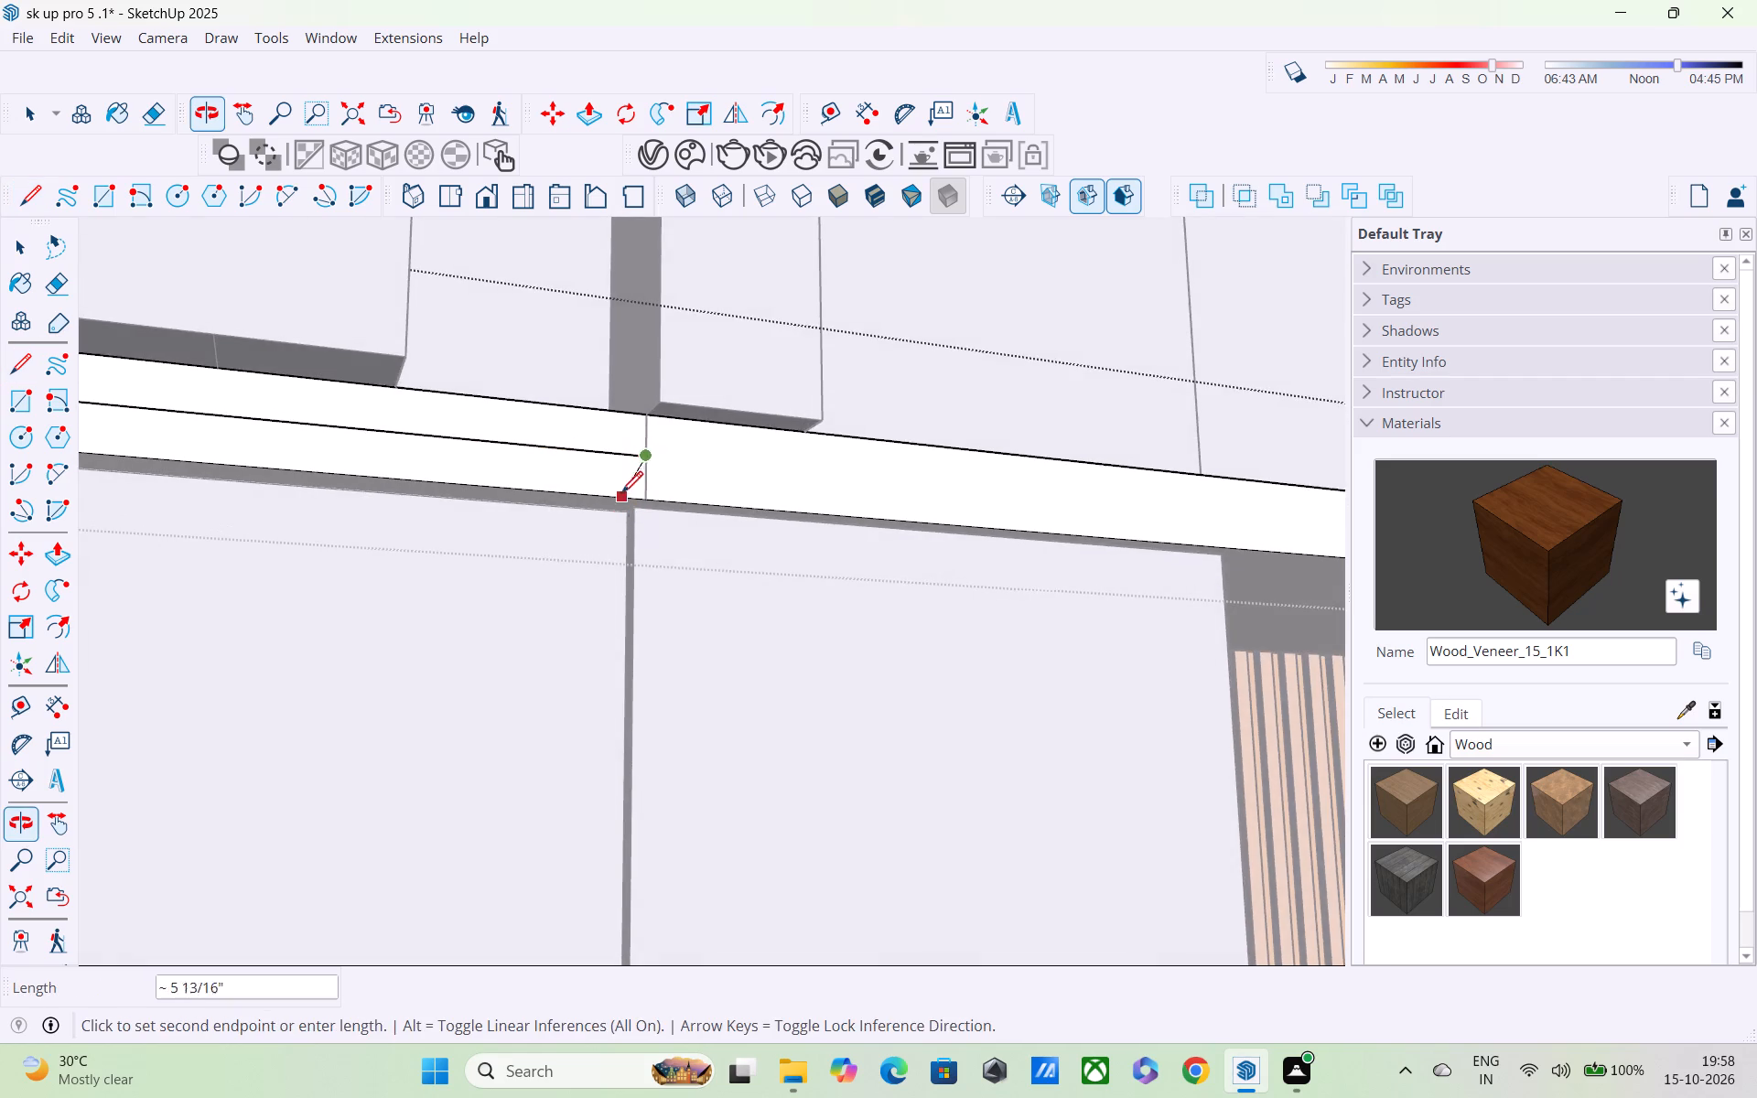
scroll(621, 490, "down", 4)
middle_click_drag(620, 490, 615, 518)
Trace the slab's vertical corner edge with a line from the 3" line's end down to the slab's bottom corner.
key("p")
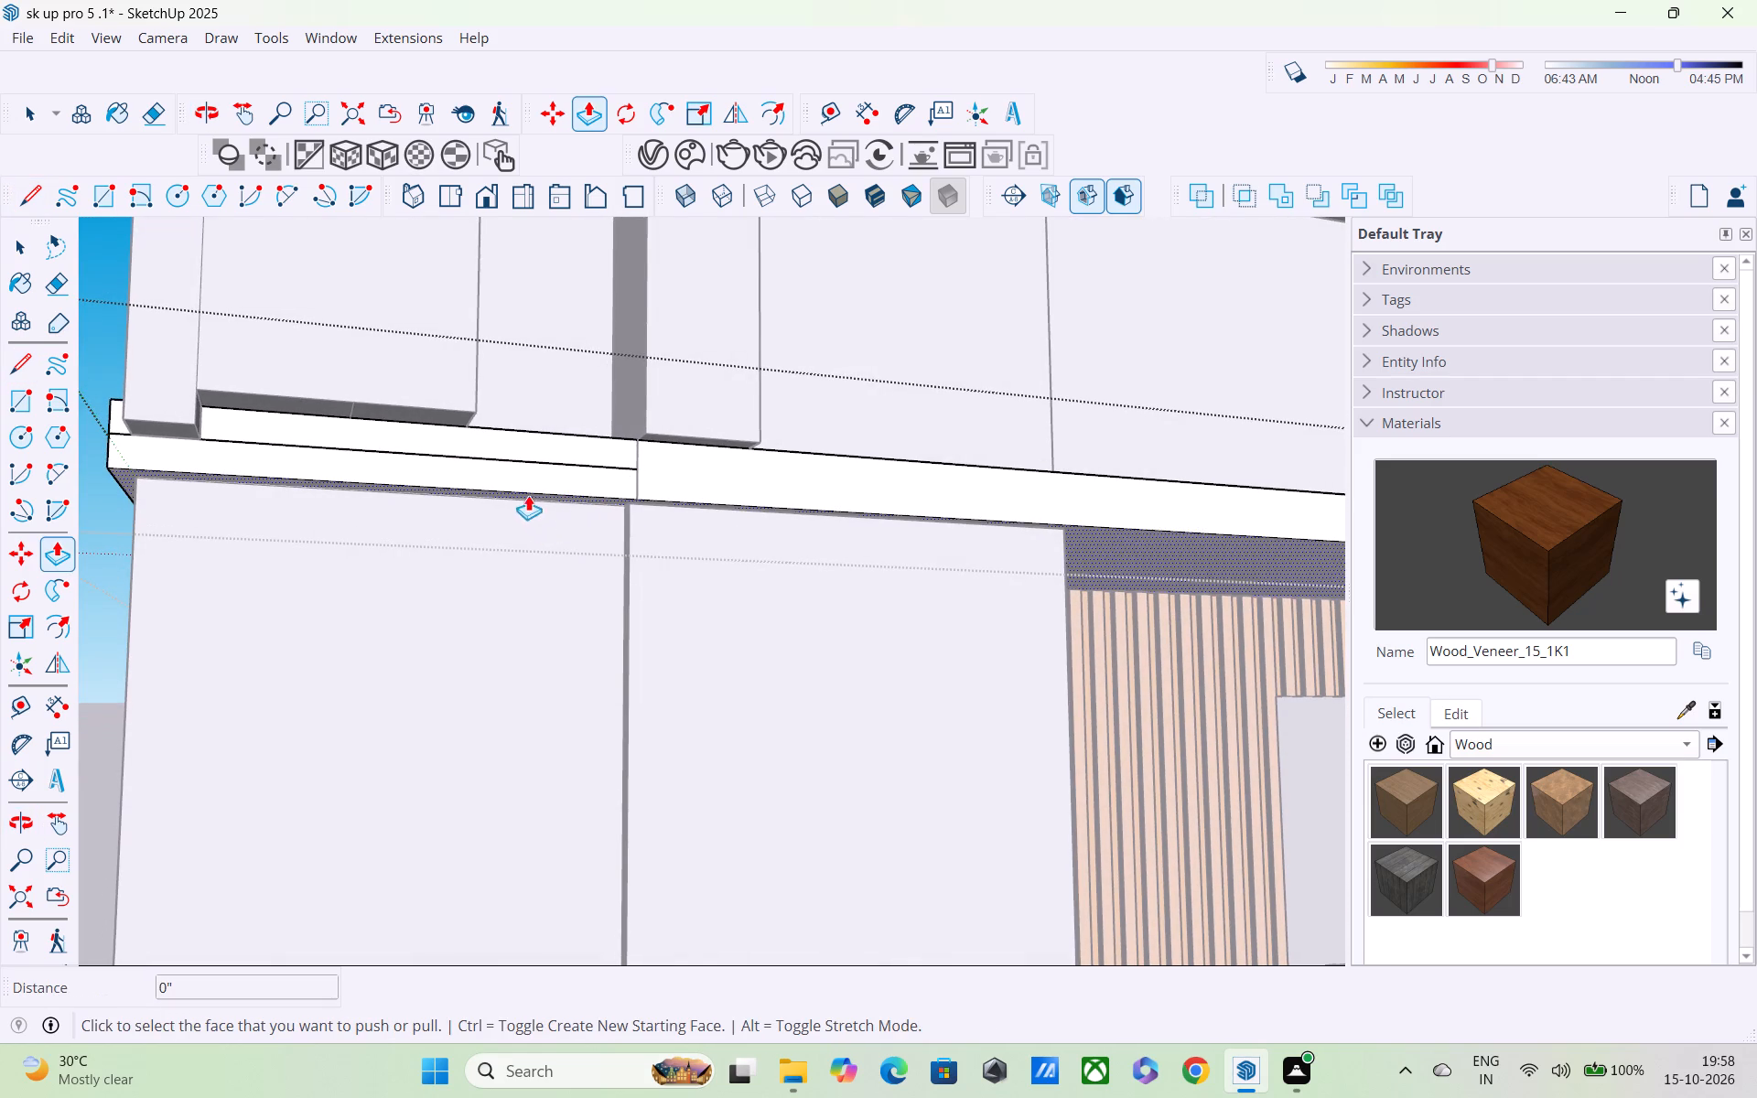
key("space")
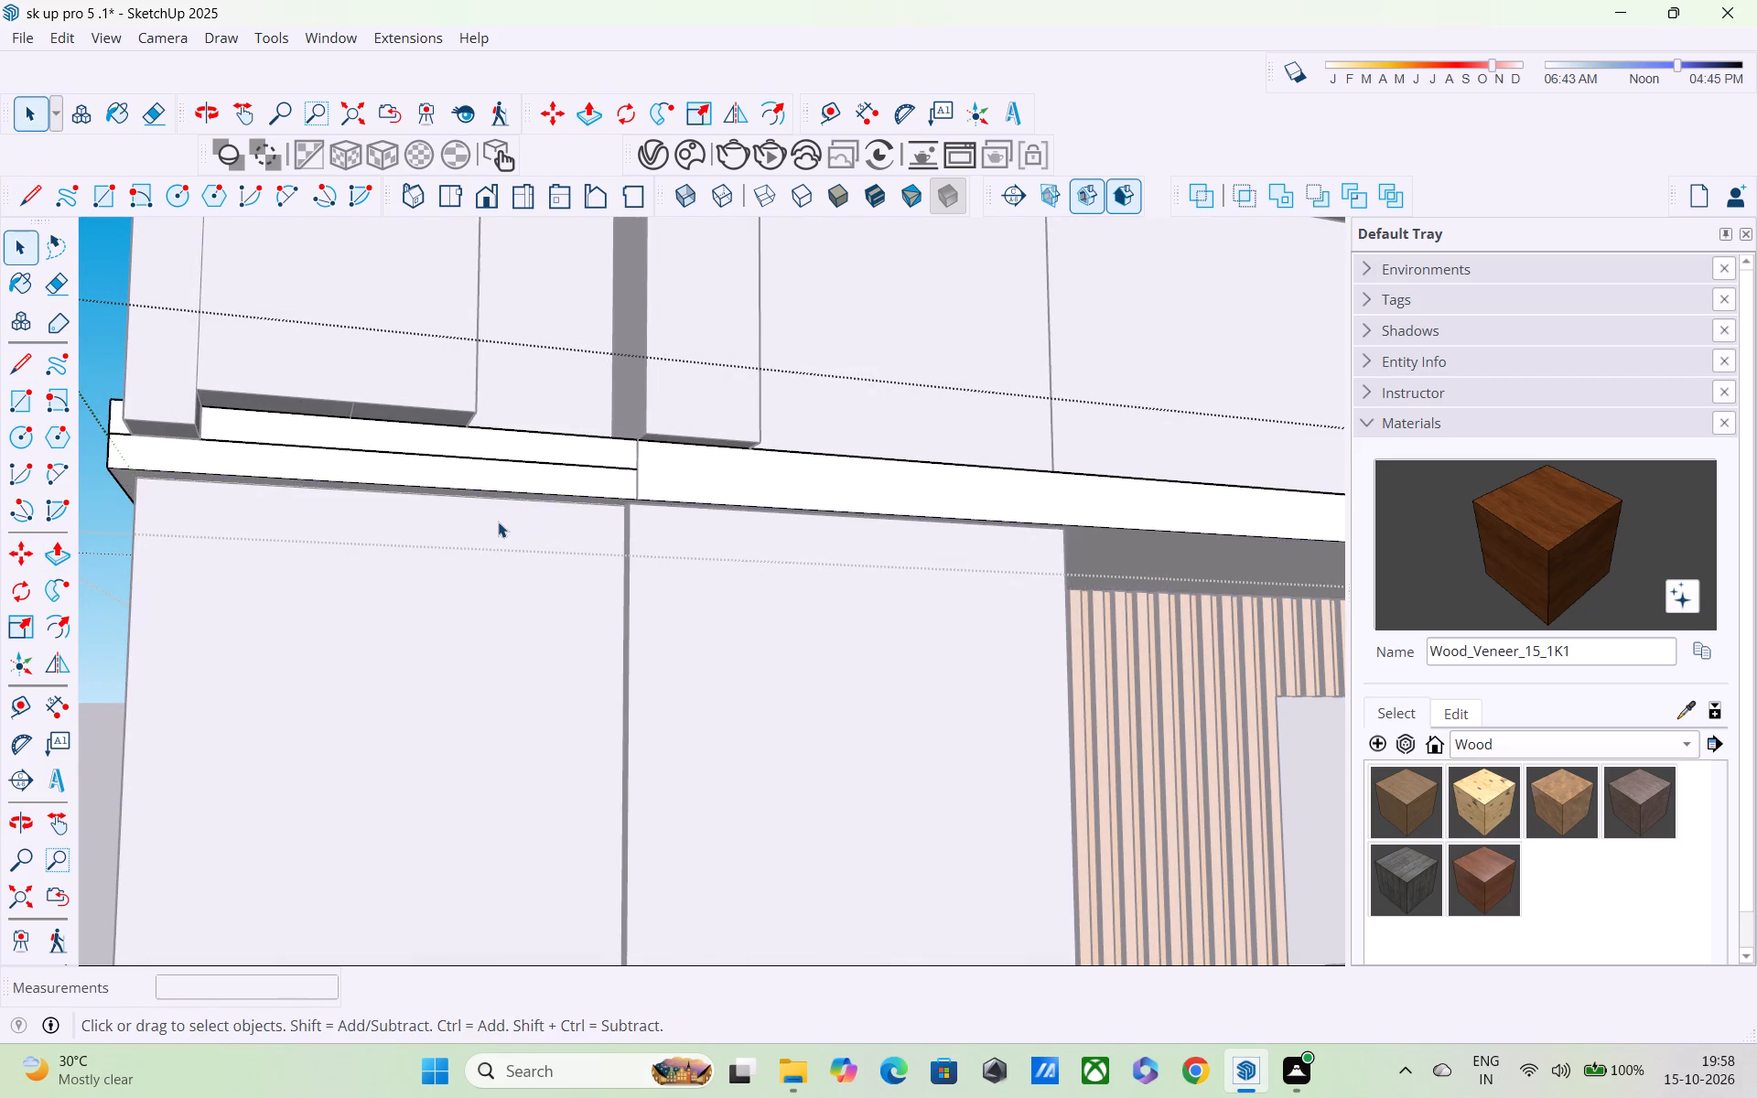
middle_click_drag(498, 522, 711, 587)
scroll(294, 496, "up", 4)
middle_click_drag(286, 490, 550, 544)
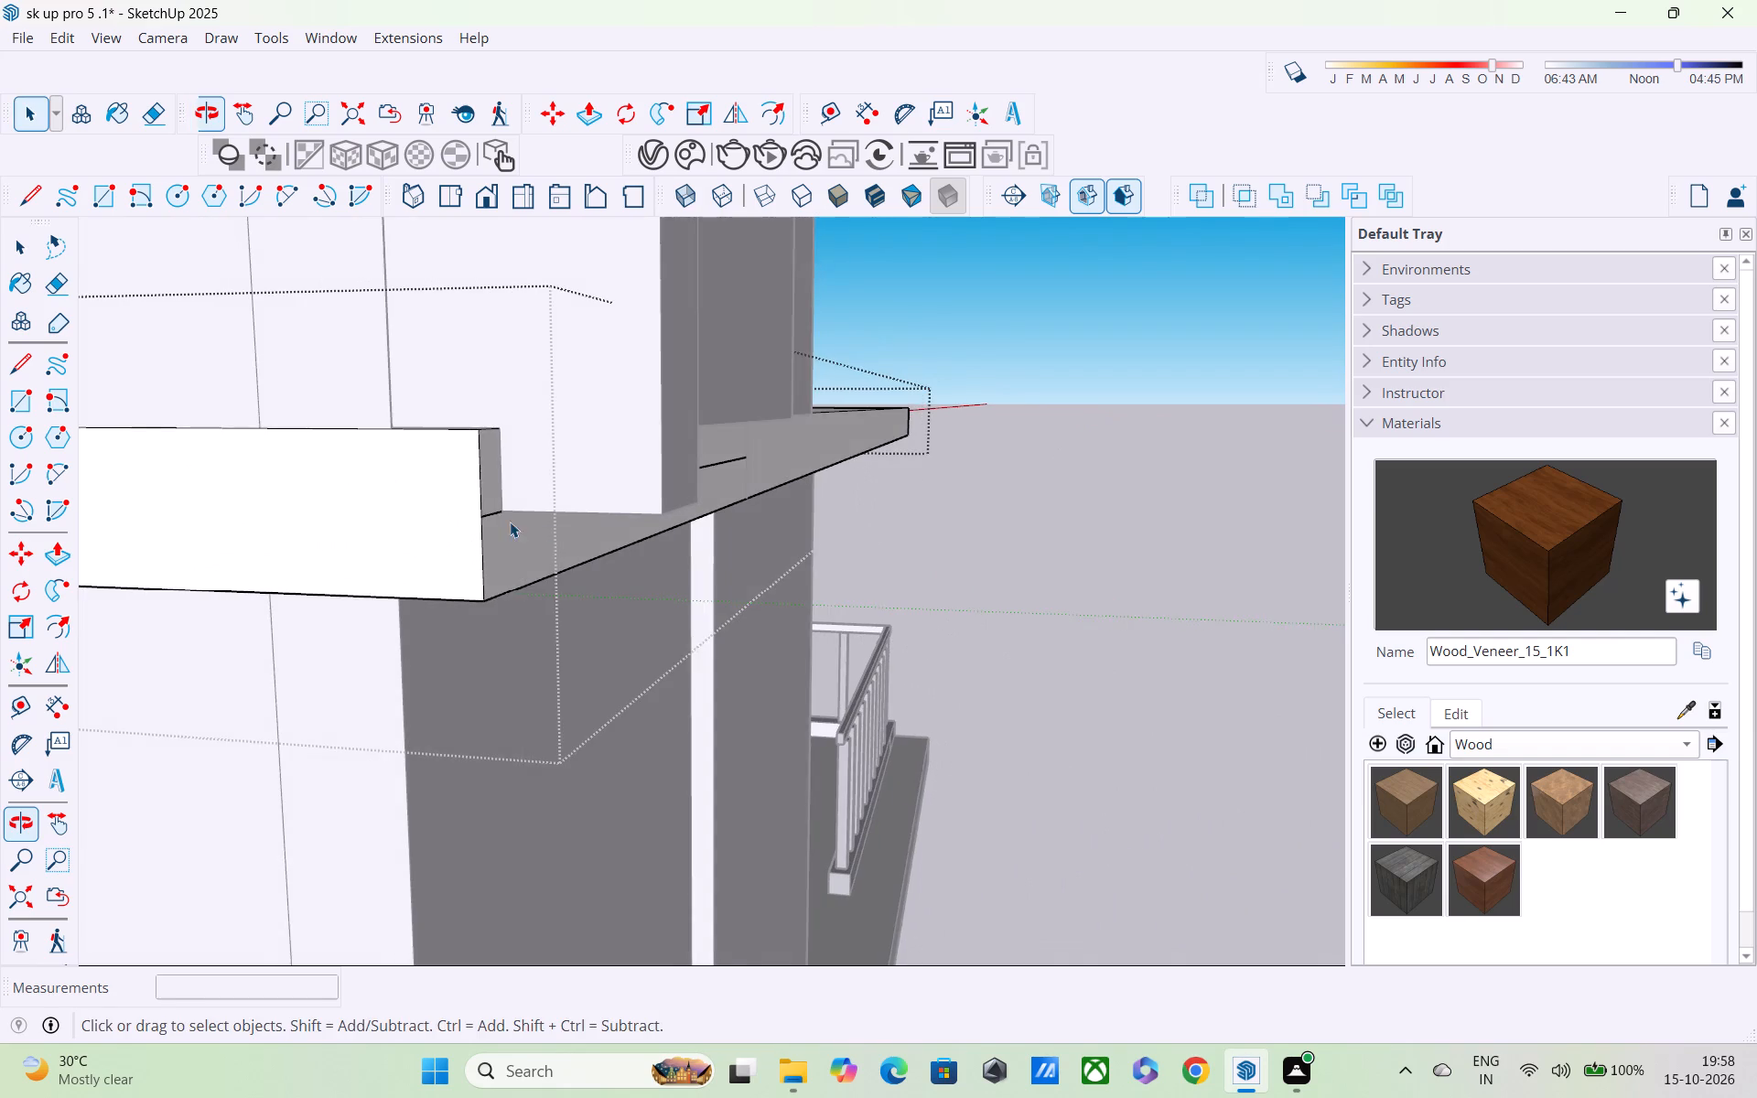
scroll(503, 519, "up", 6)
middle_click_drag(479, 505, 393, 469)
key("l")
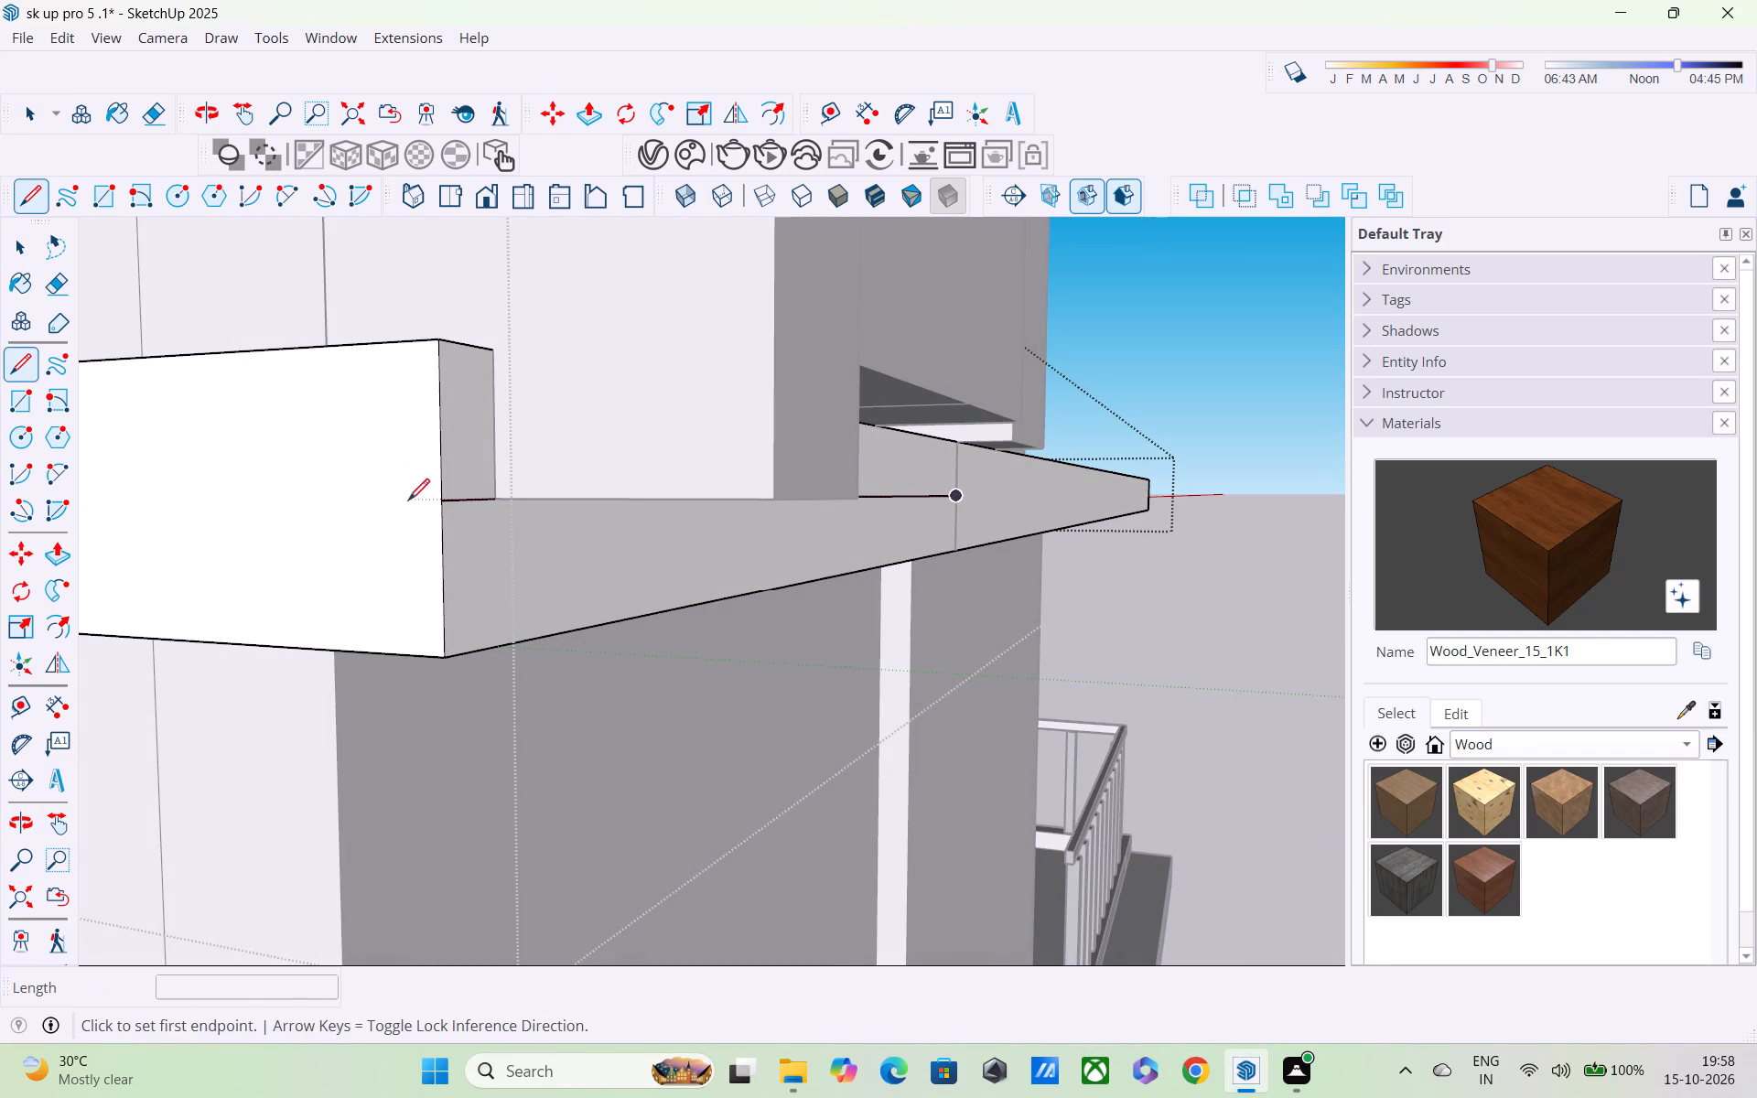
left_click(438, 508)
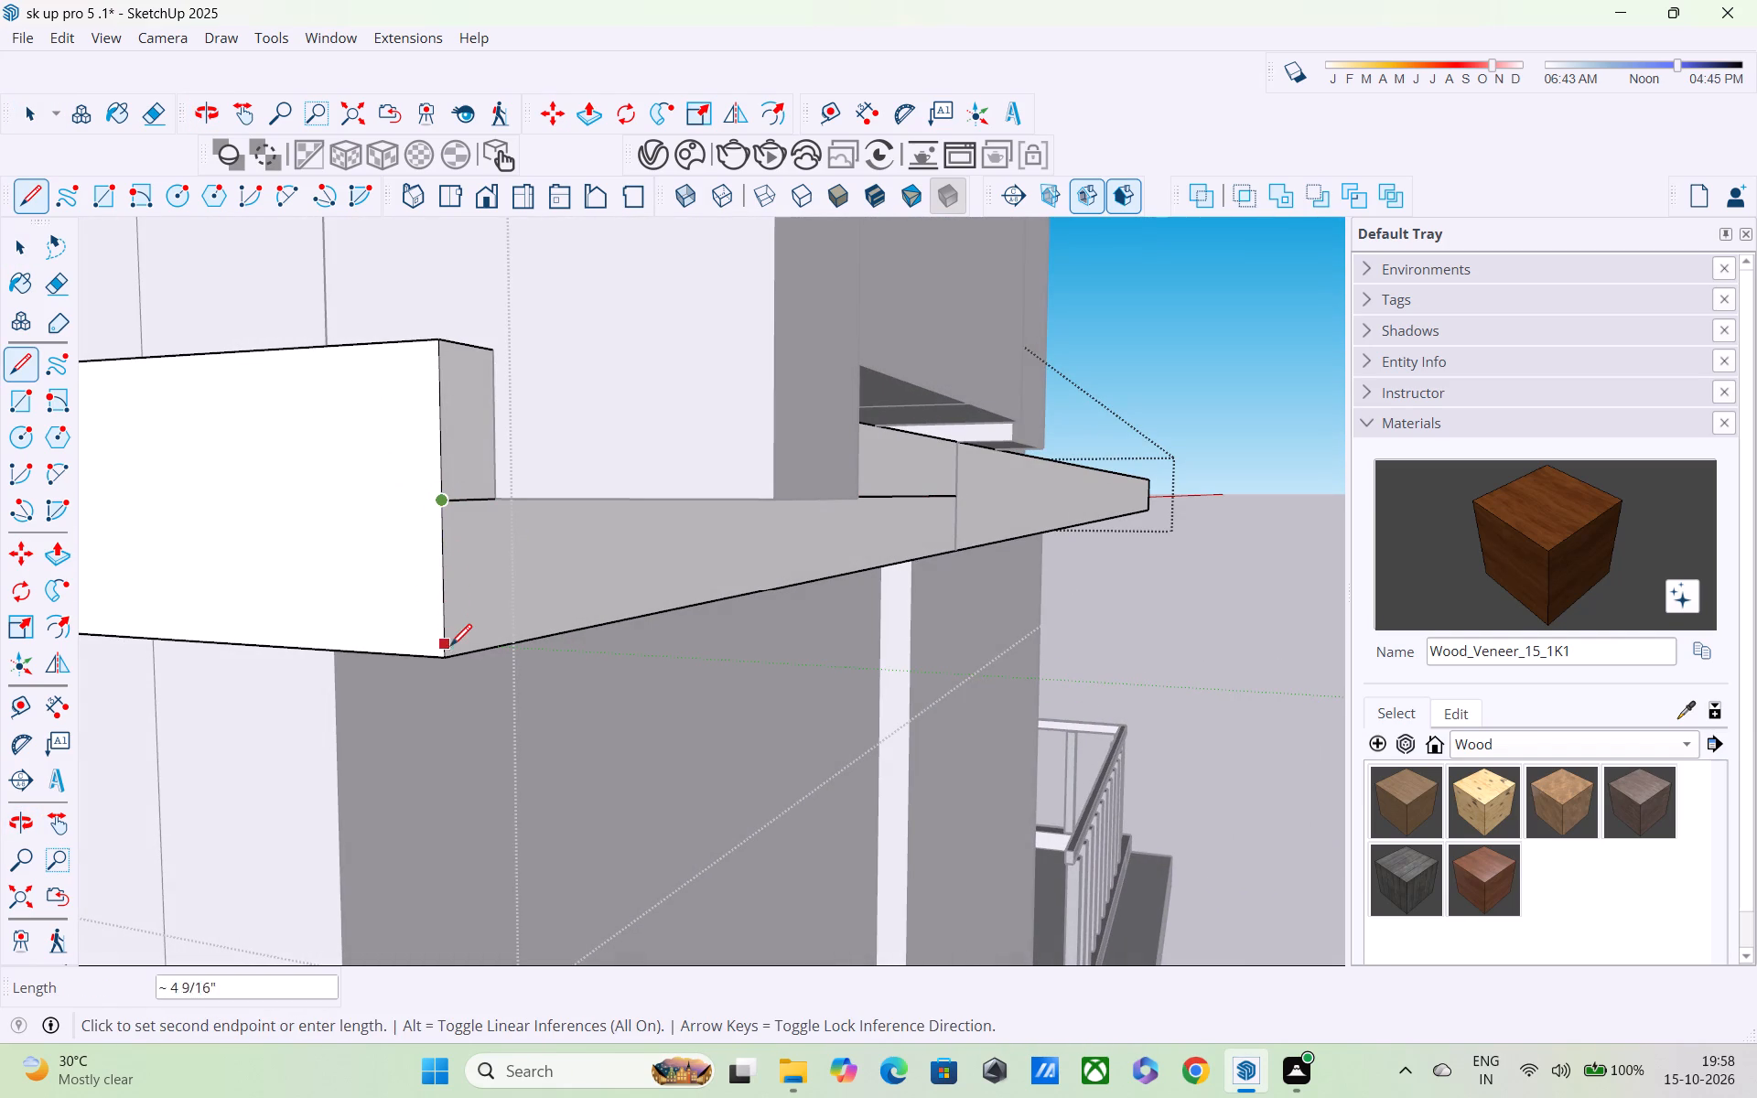
left_click(450, 653)
middle_click_drag(486, 650, 265, 618)
key("space")
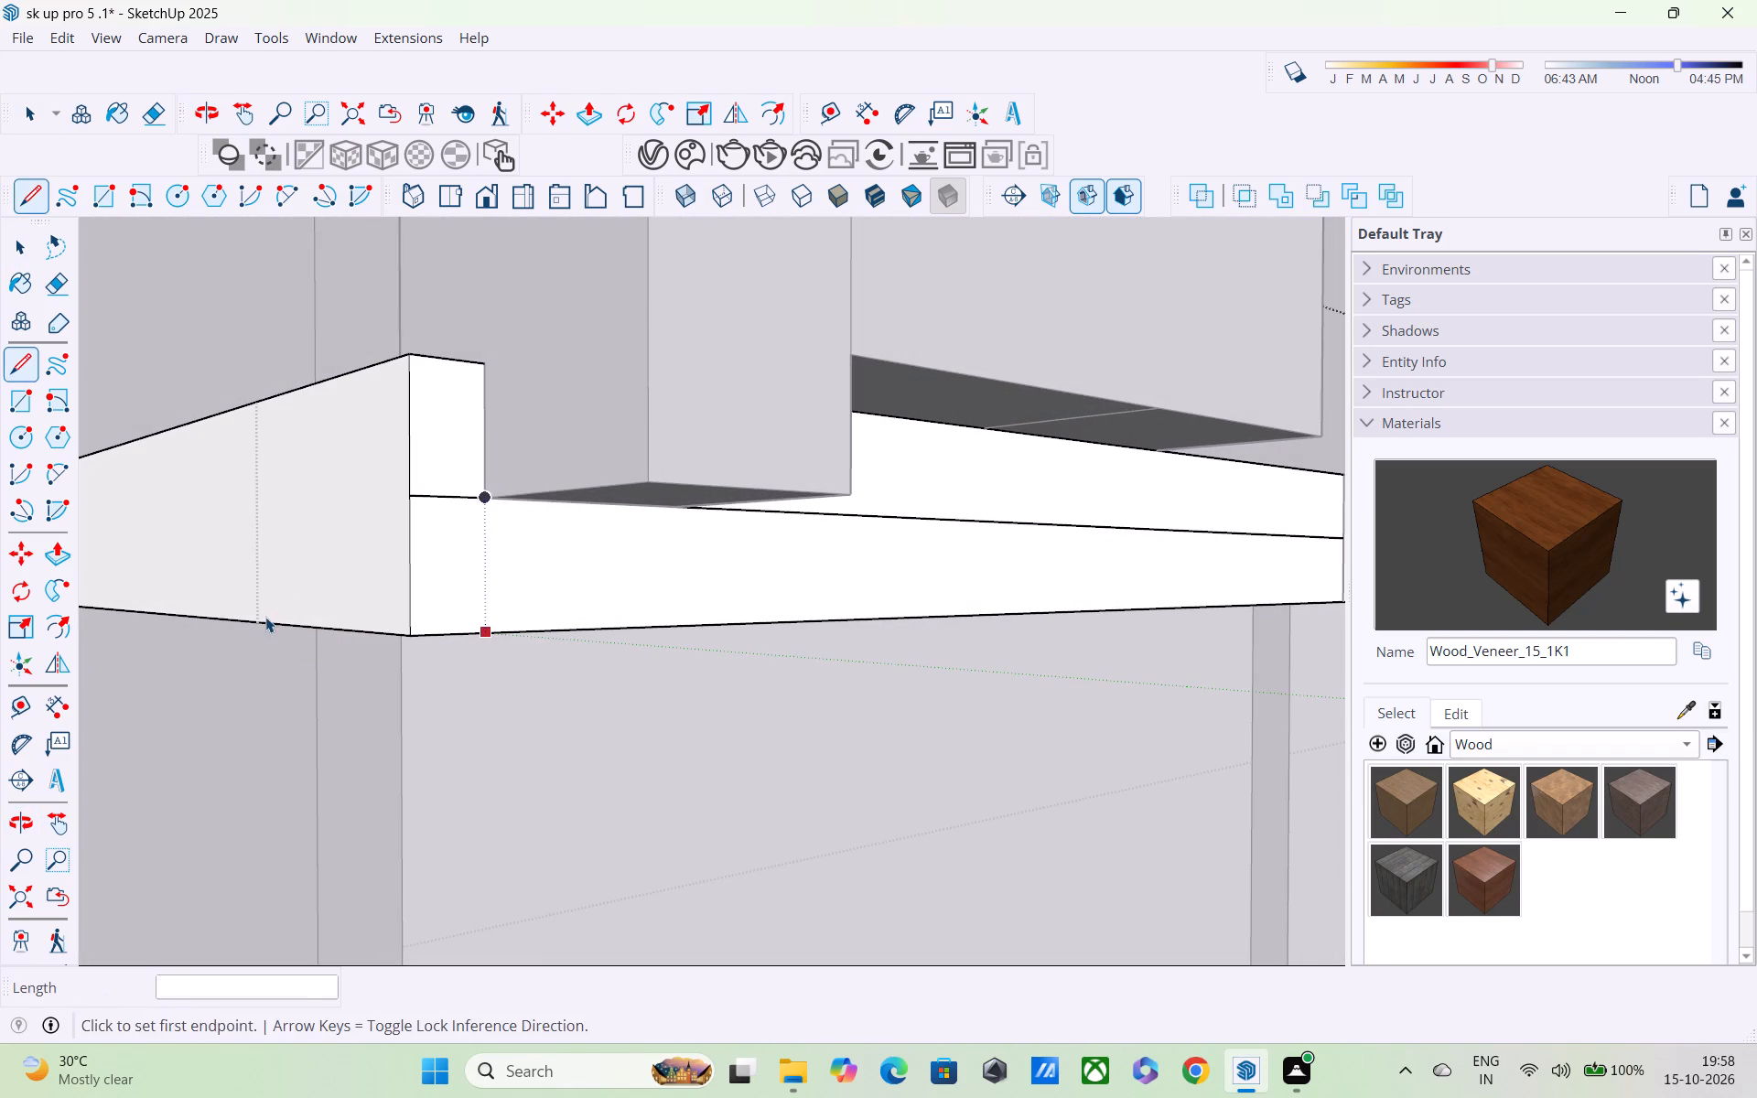
Draw a line along the corner column's base on the slab face, joining the 3" line to the long horizontal line.
key("p")
middle_click_drag(546, 593, 462, 567)
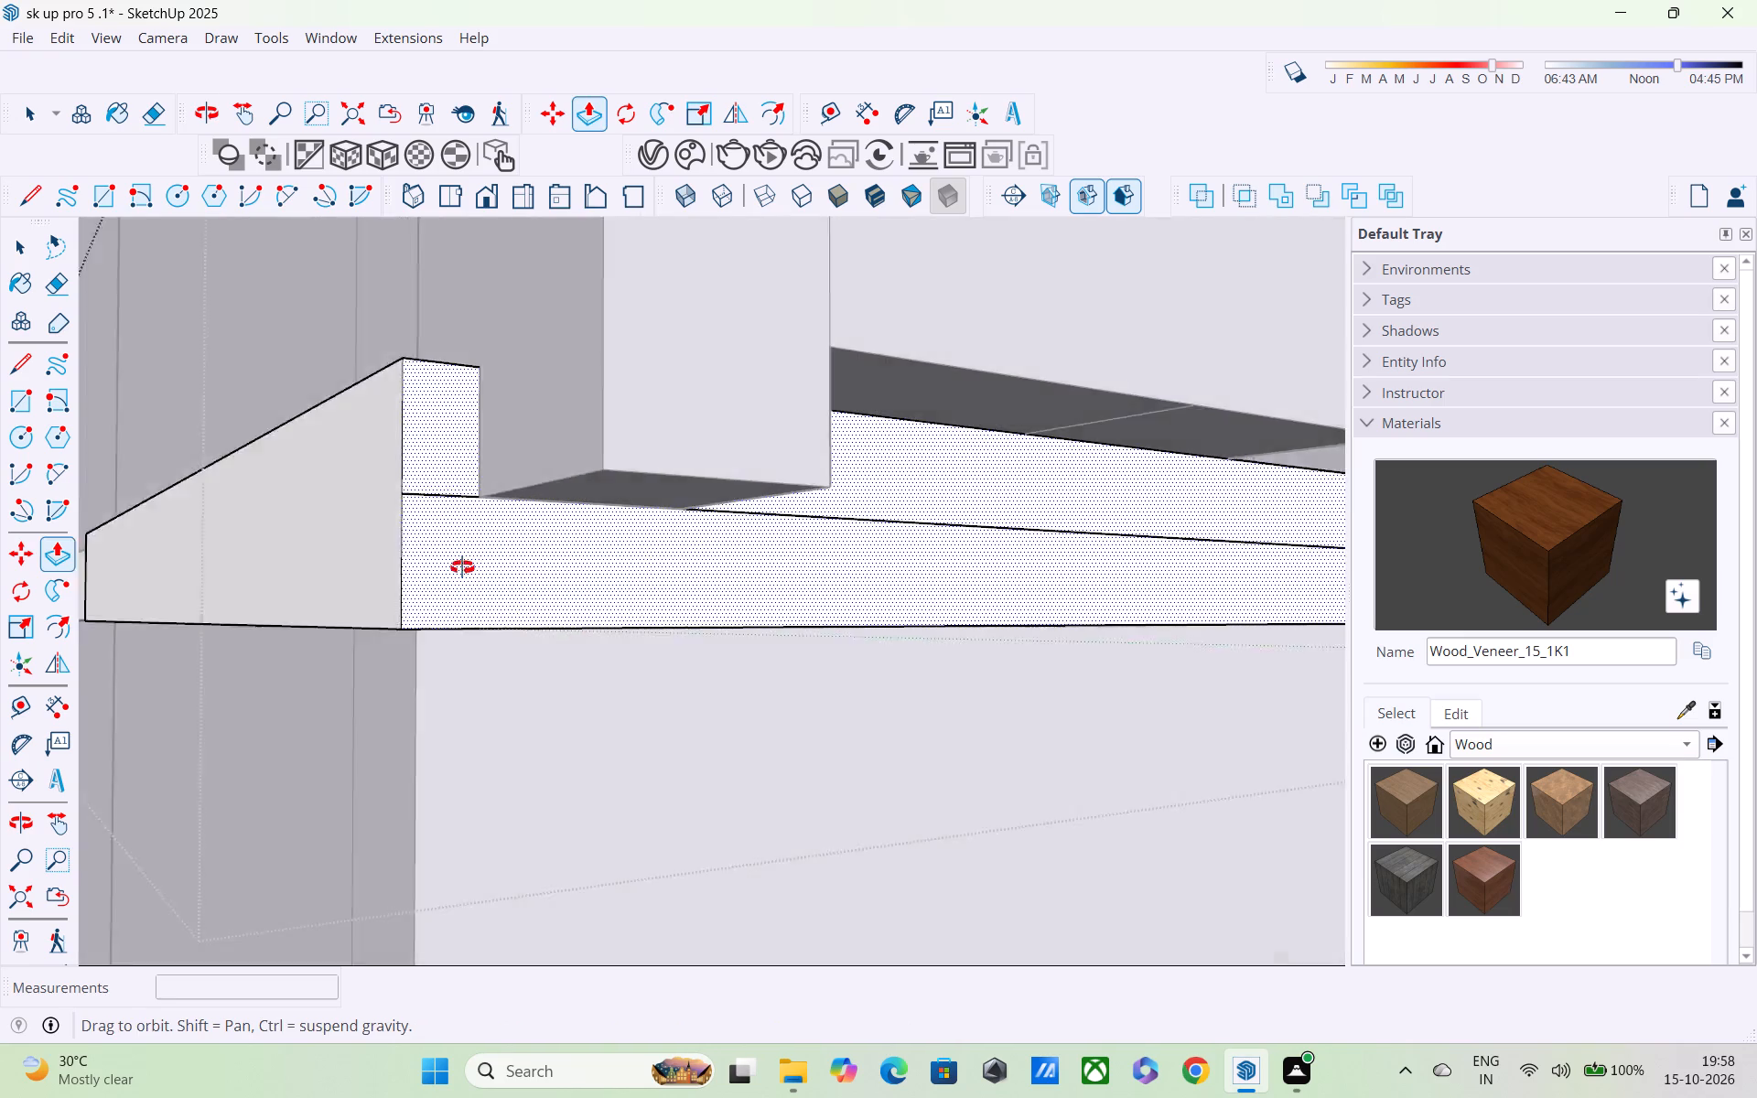
middle_click_drag(462, 567, 388, 532)
scroll(471, 523, "up", 4)
middle_click_drag(568, 515, 482, 434)
scroll(482, 434, "up", 4)
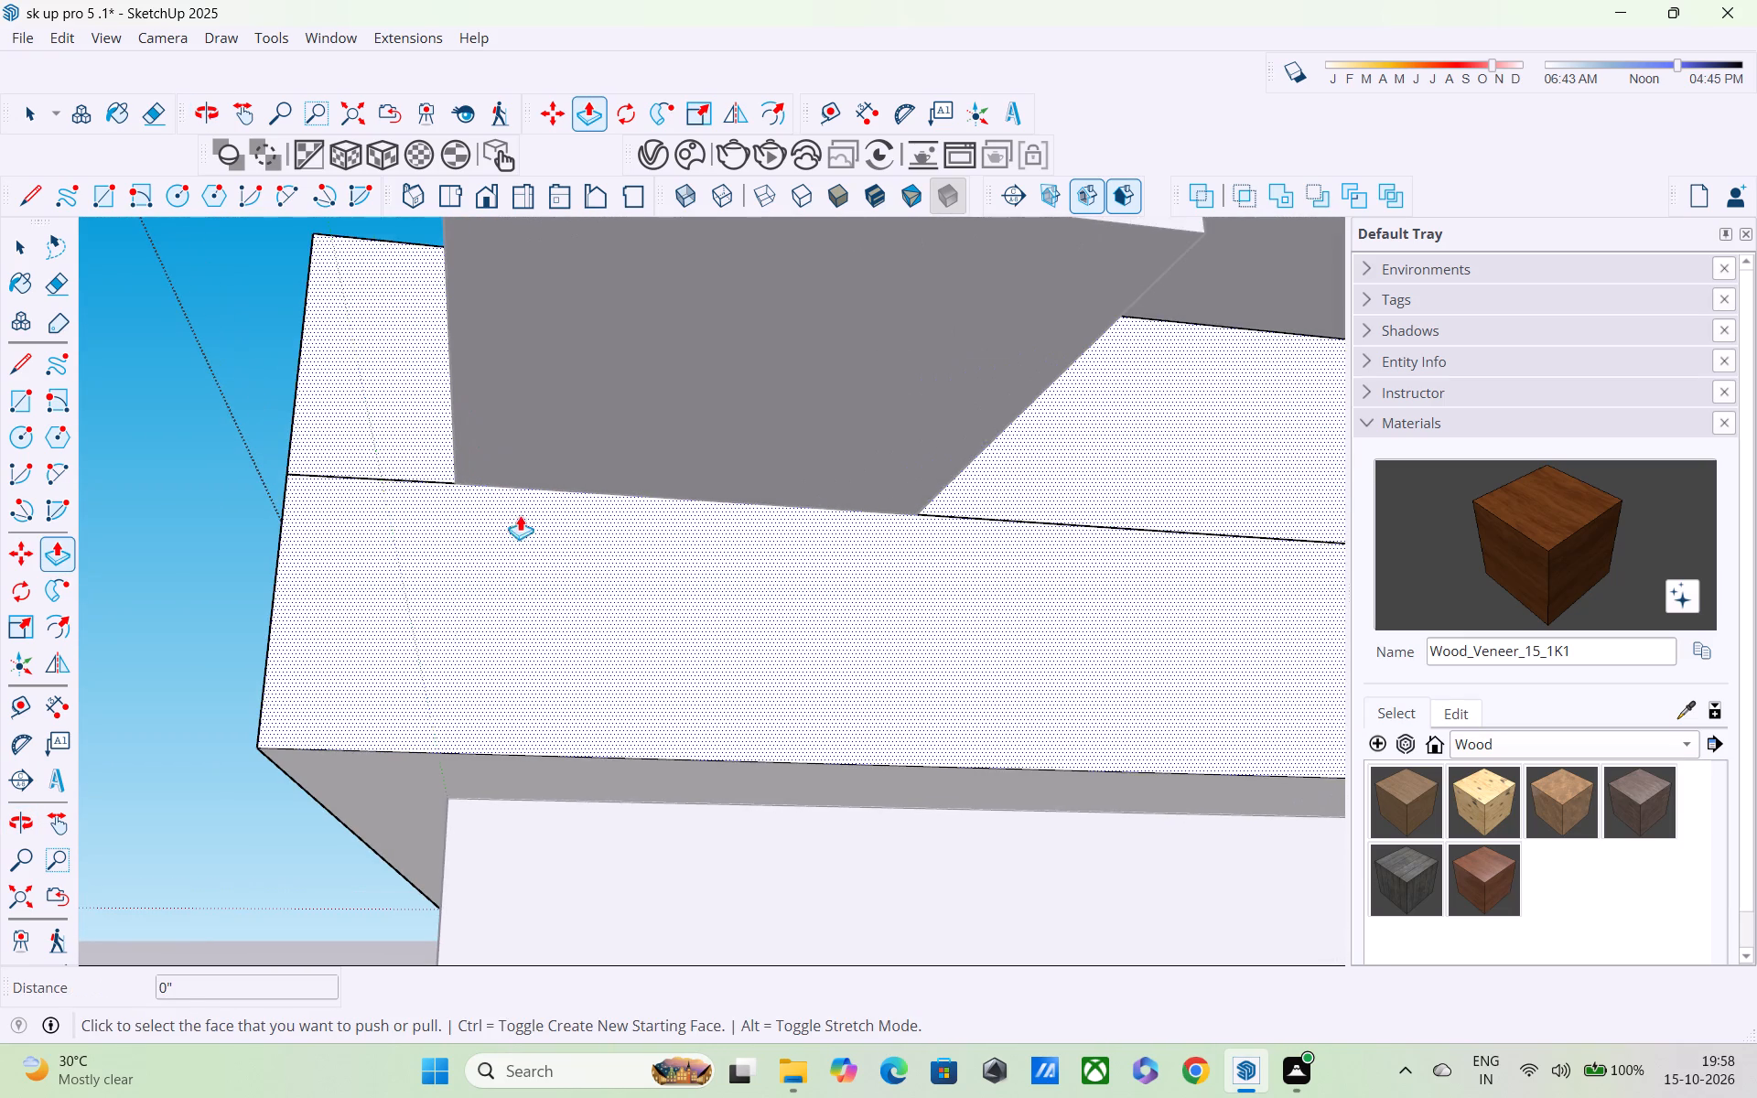
key("l")
scroll(503, 479, "up", 2)
left_click(458, 484)
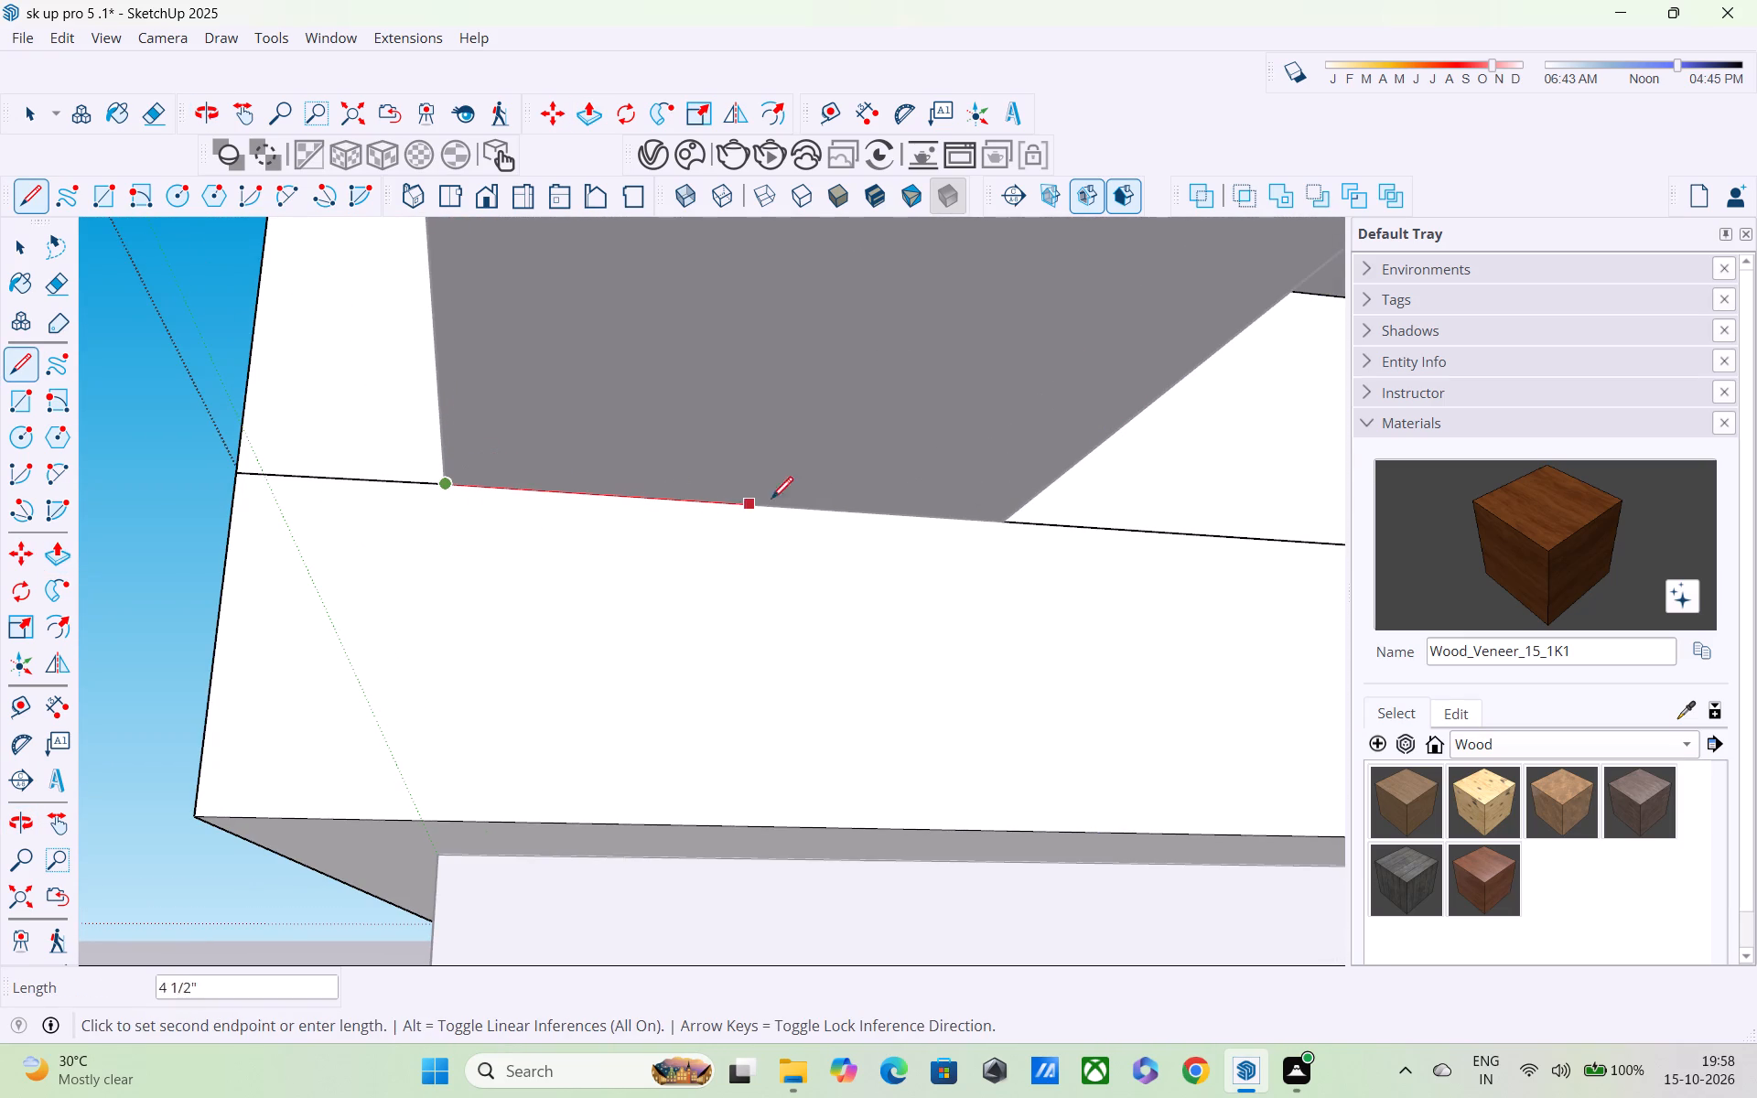
left_click(1004, 520)
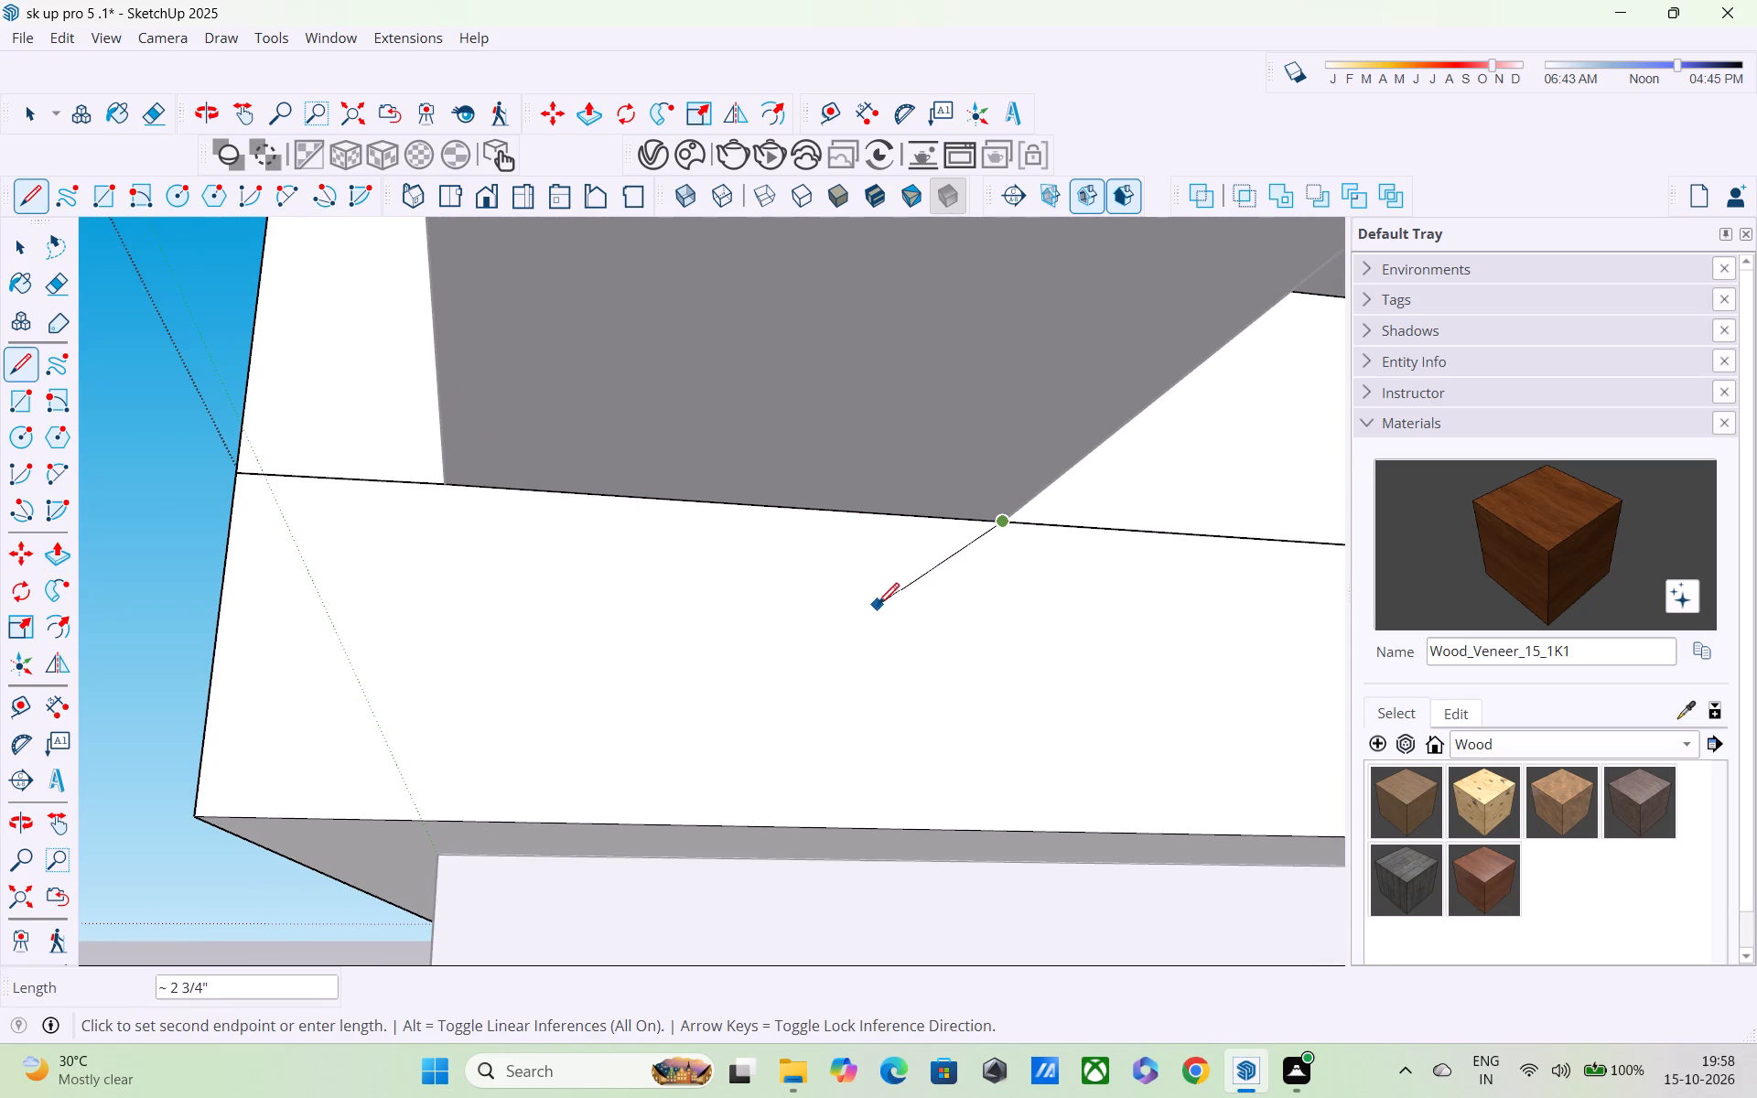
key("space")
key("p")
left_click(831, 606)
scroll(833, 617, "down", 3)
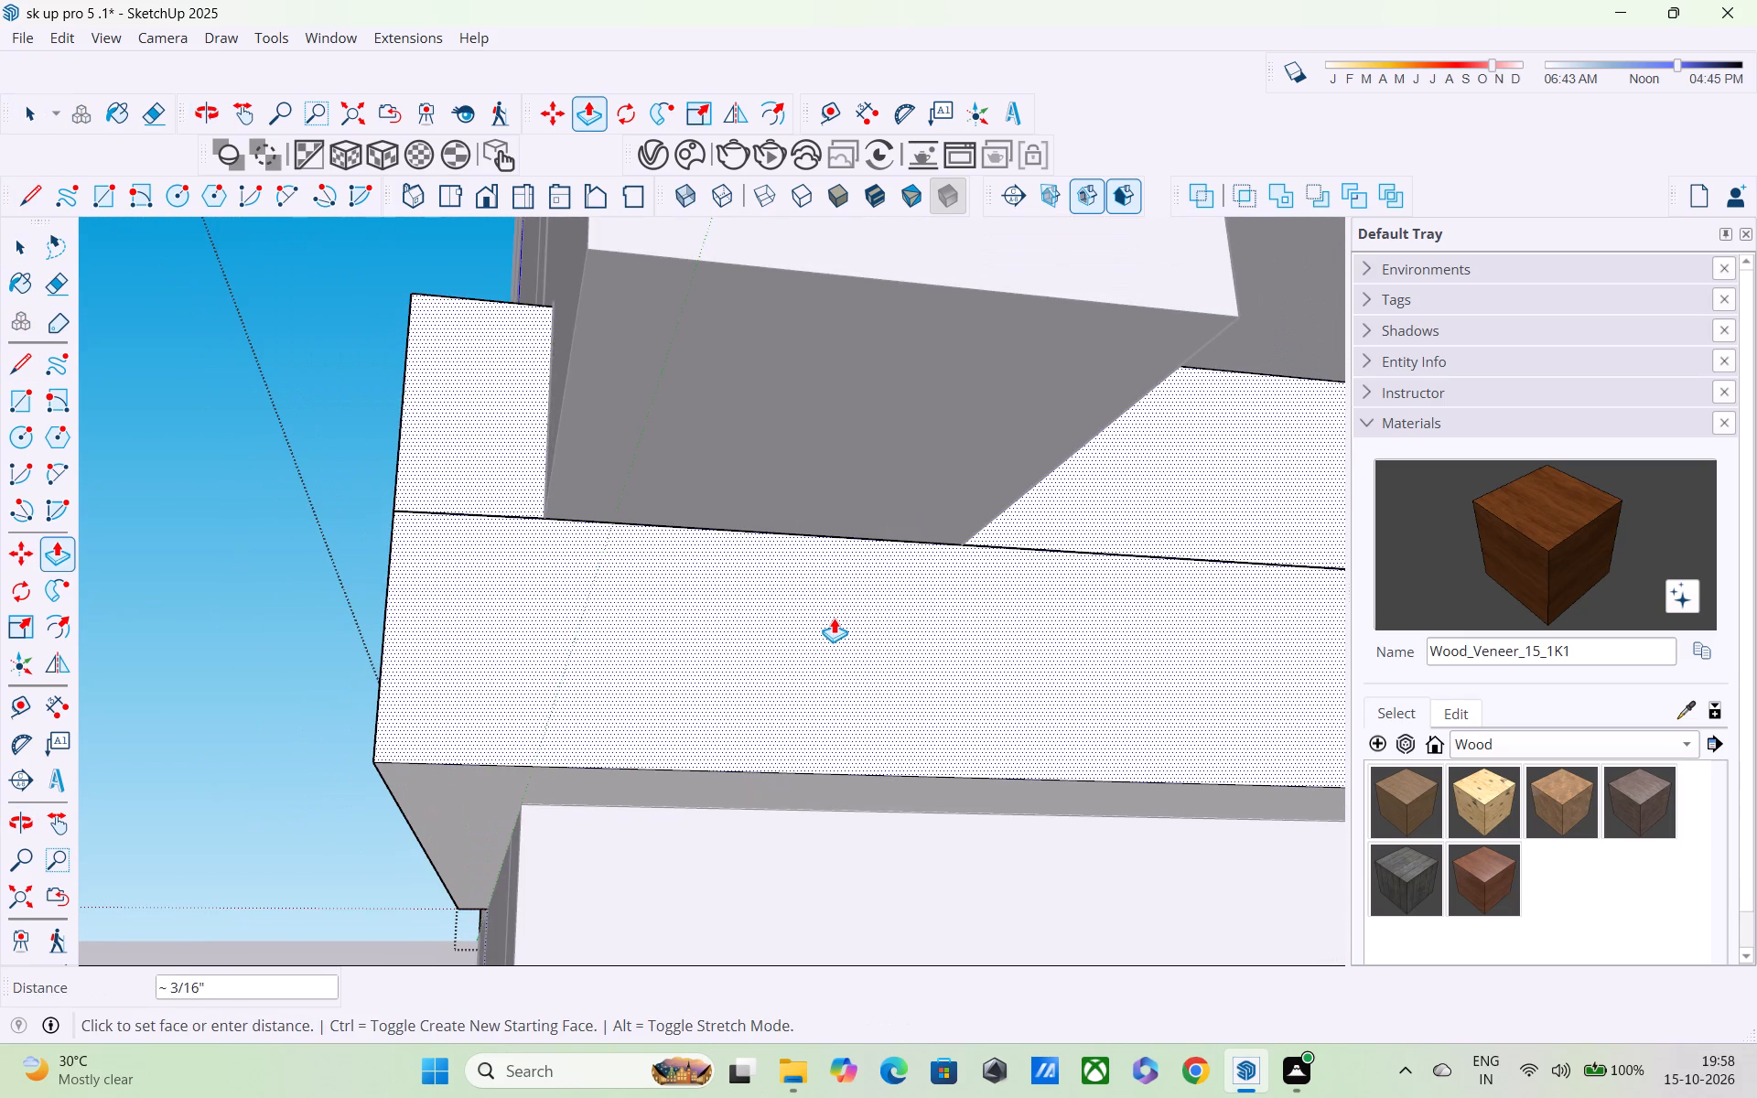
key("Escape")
Draw a 10" vertical line across the slab's front face at the inner end of the long horizontal line, from top edge to bottom edge.
scroll(823, 628, "down", 5)
middle_click_drag(810, 793, 804, 962)
scroll(804, 961, "down", 1)
scroll(804, 962, "up", 1)
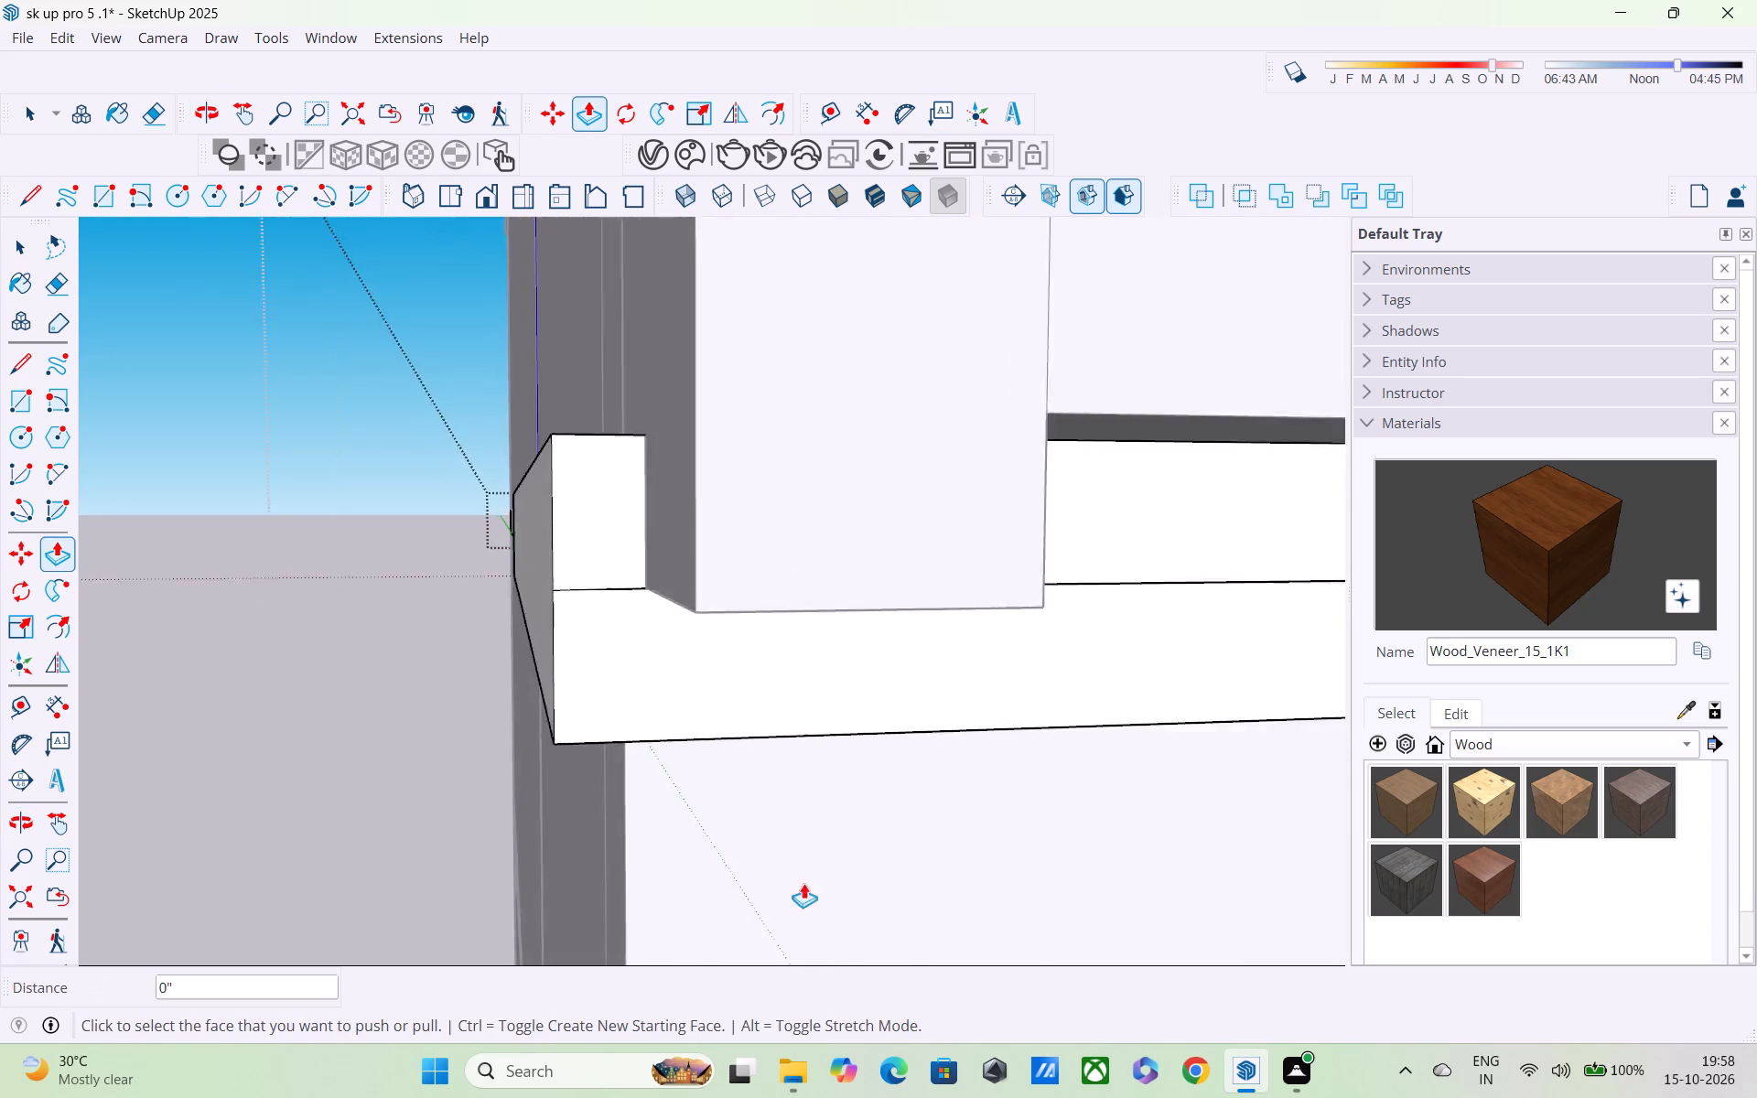
scroll(803, 855, "down", 6)
scroll(894, 858, "down", 1)
middle_click_drag(843, 856, 678, 776)
scroll(1055, 791, "down", 3)
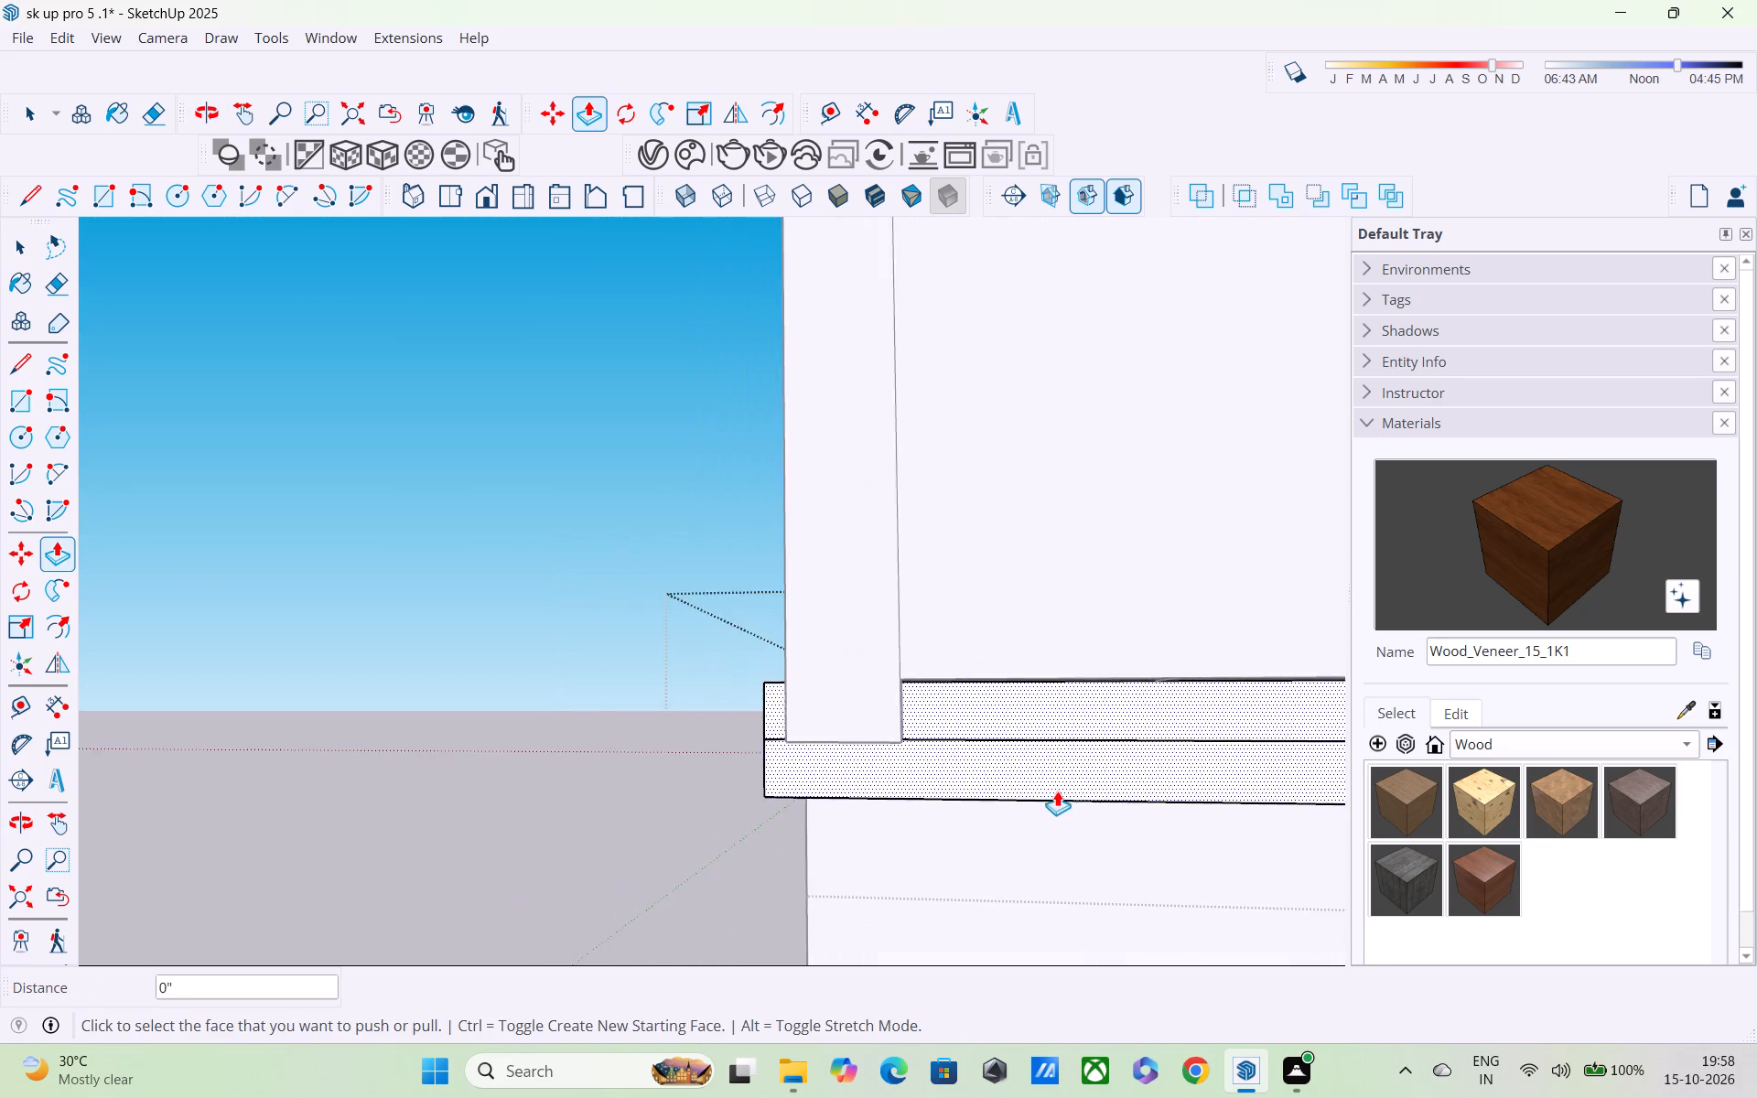
middle_click_drag(1057, 790, 548, 610, "shift")
scroll(1406, 490, "up", 4)
middle_click_drag(1217, 540, 1086, 534)
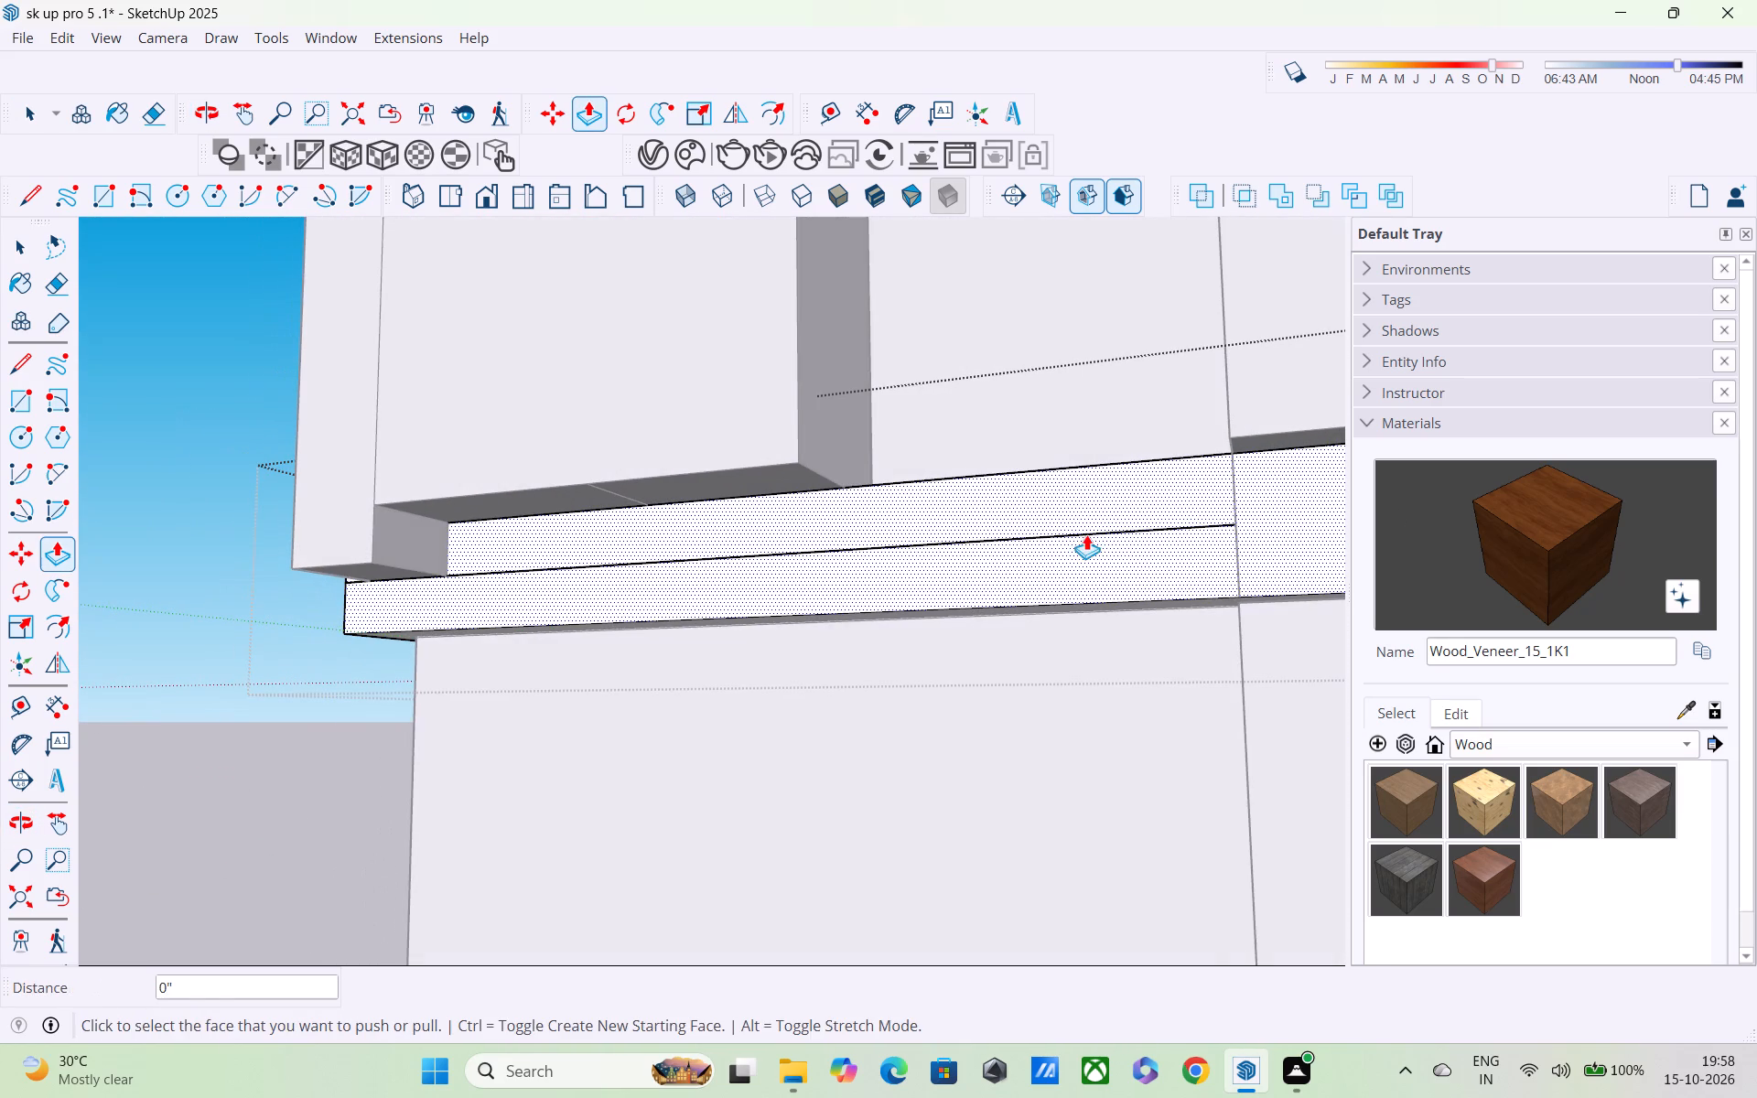
key("l")
scroll(1266, 478, "up", 4)
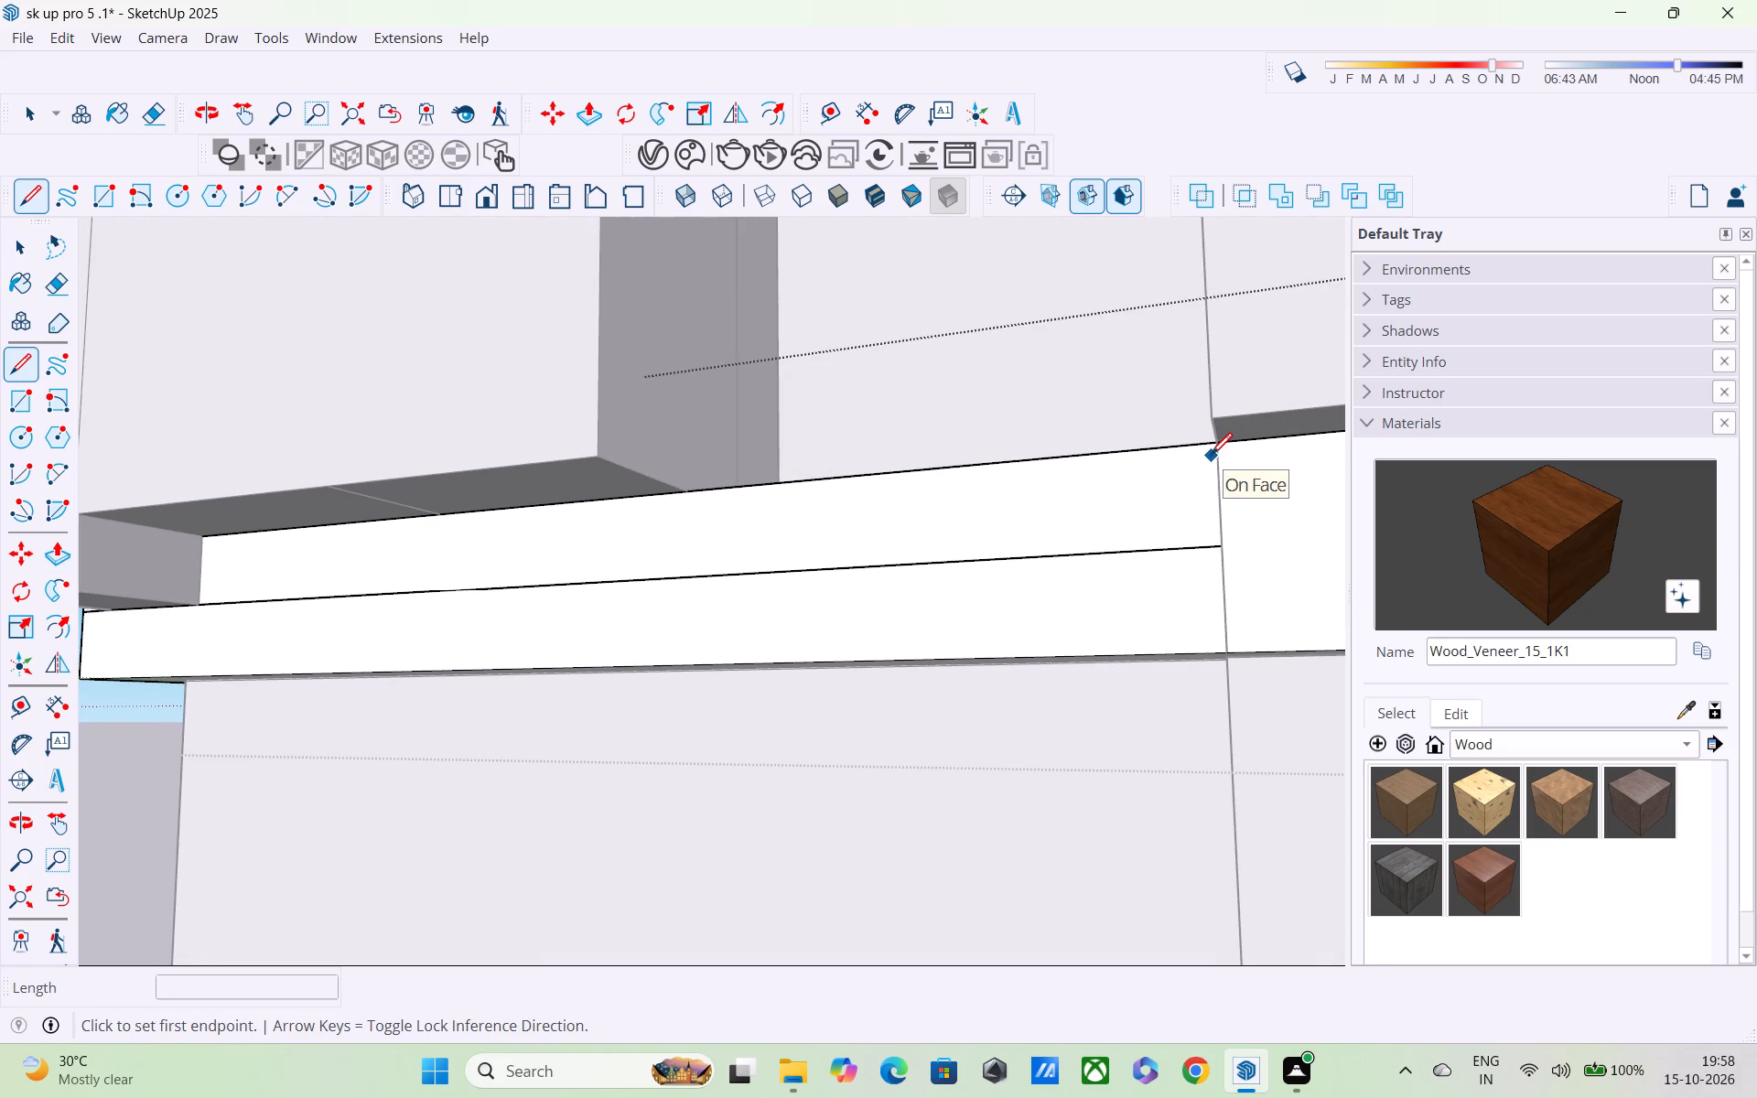
left_click(1213, 447)
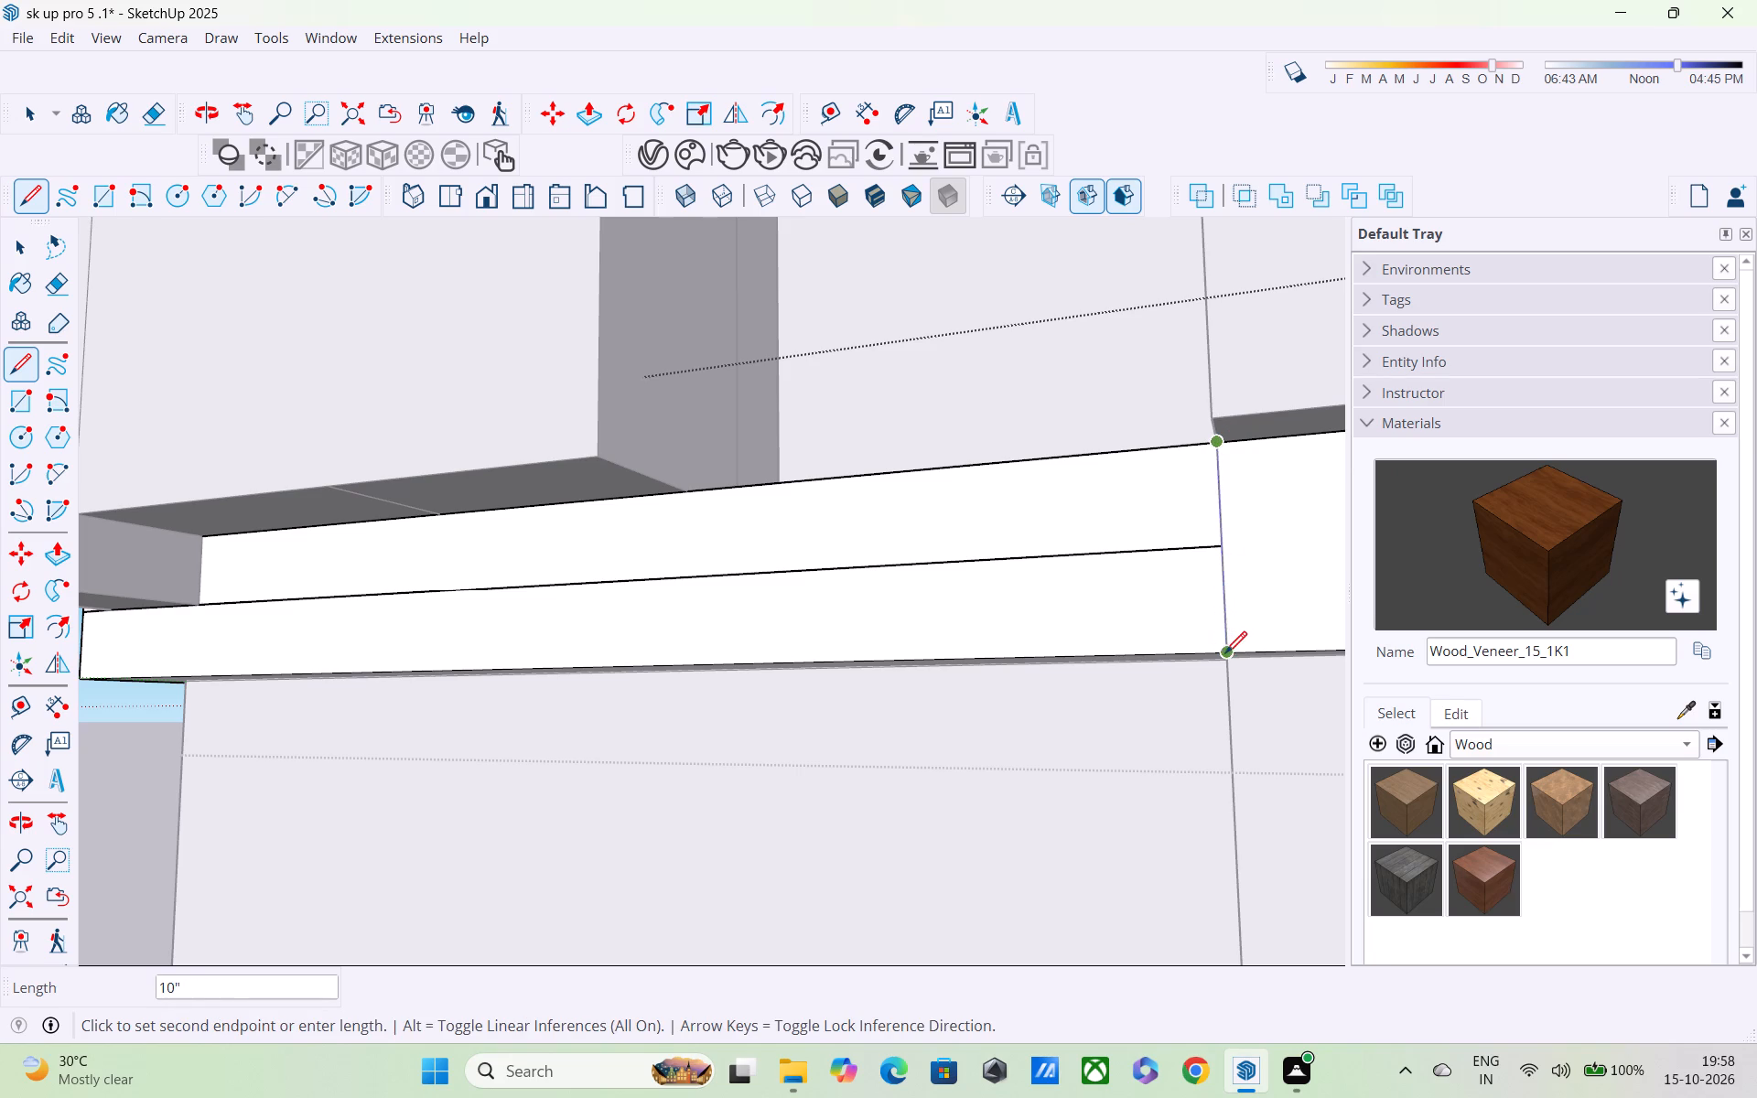
left_click(1225, 655)
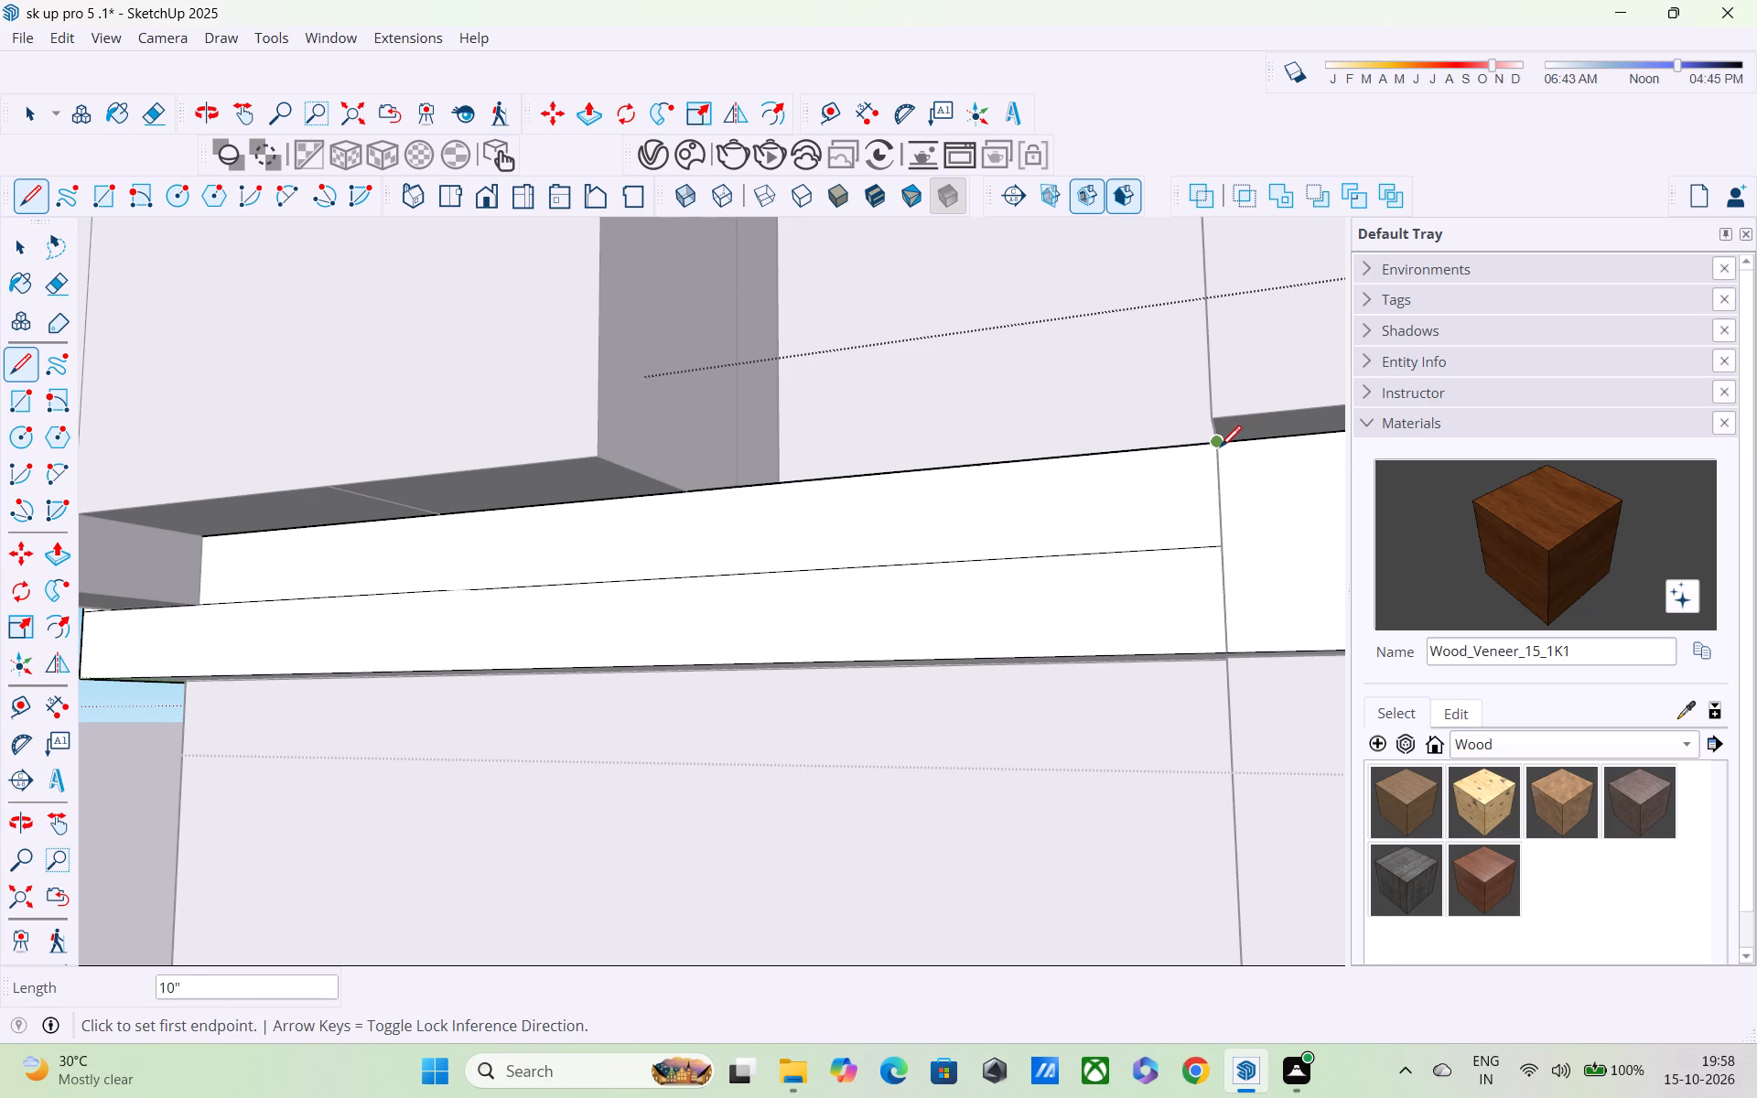
left_click(1220, 449)
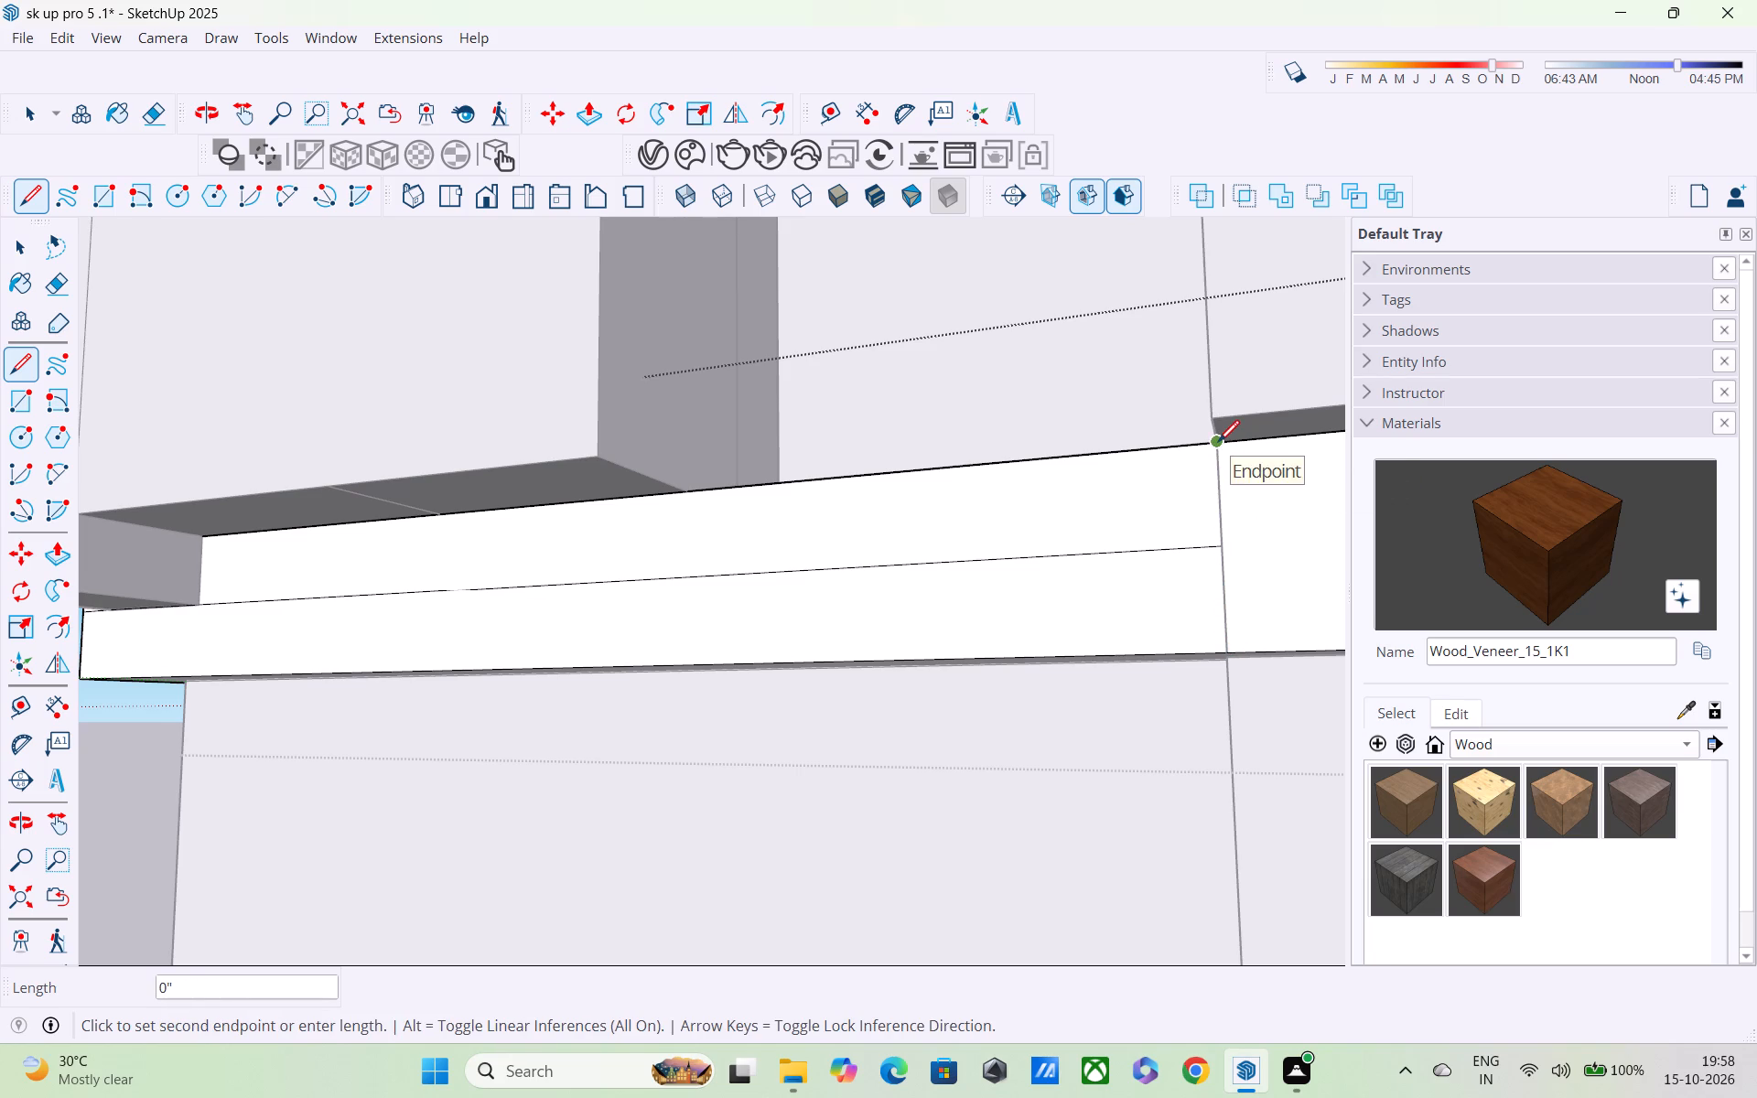
Push the lower strip of the slab's front face inward 7", from the outer corner to the vertical line.
key("p")
left_click(1143, 574)
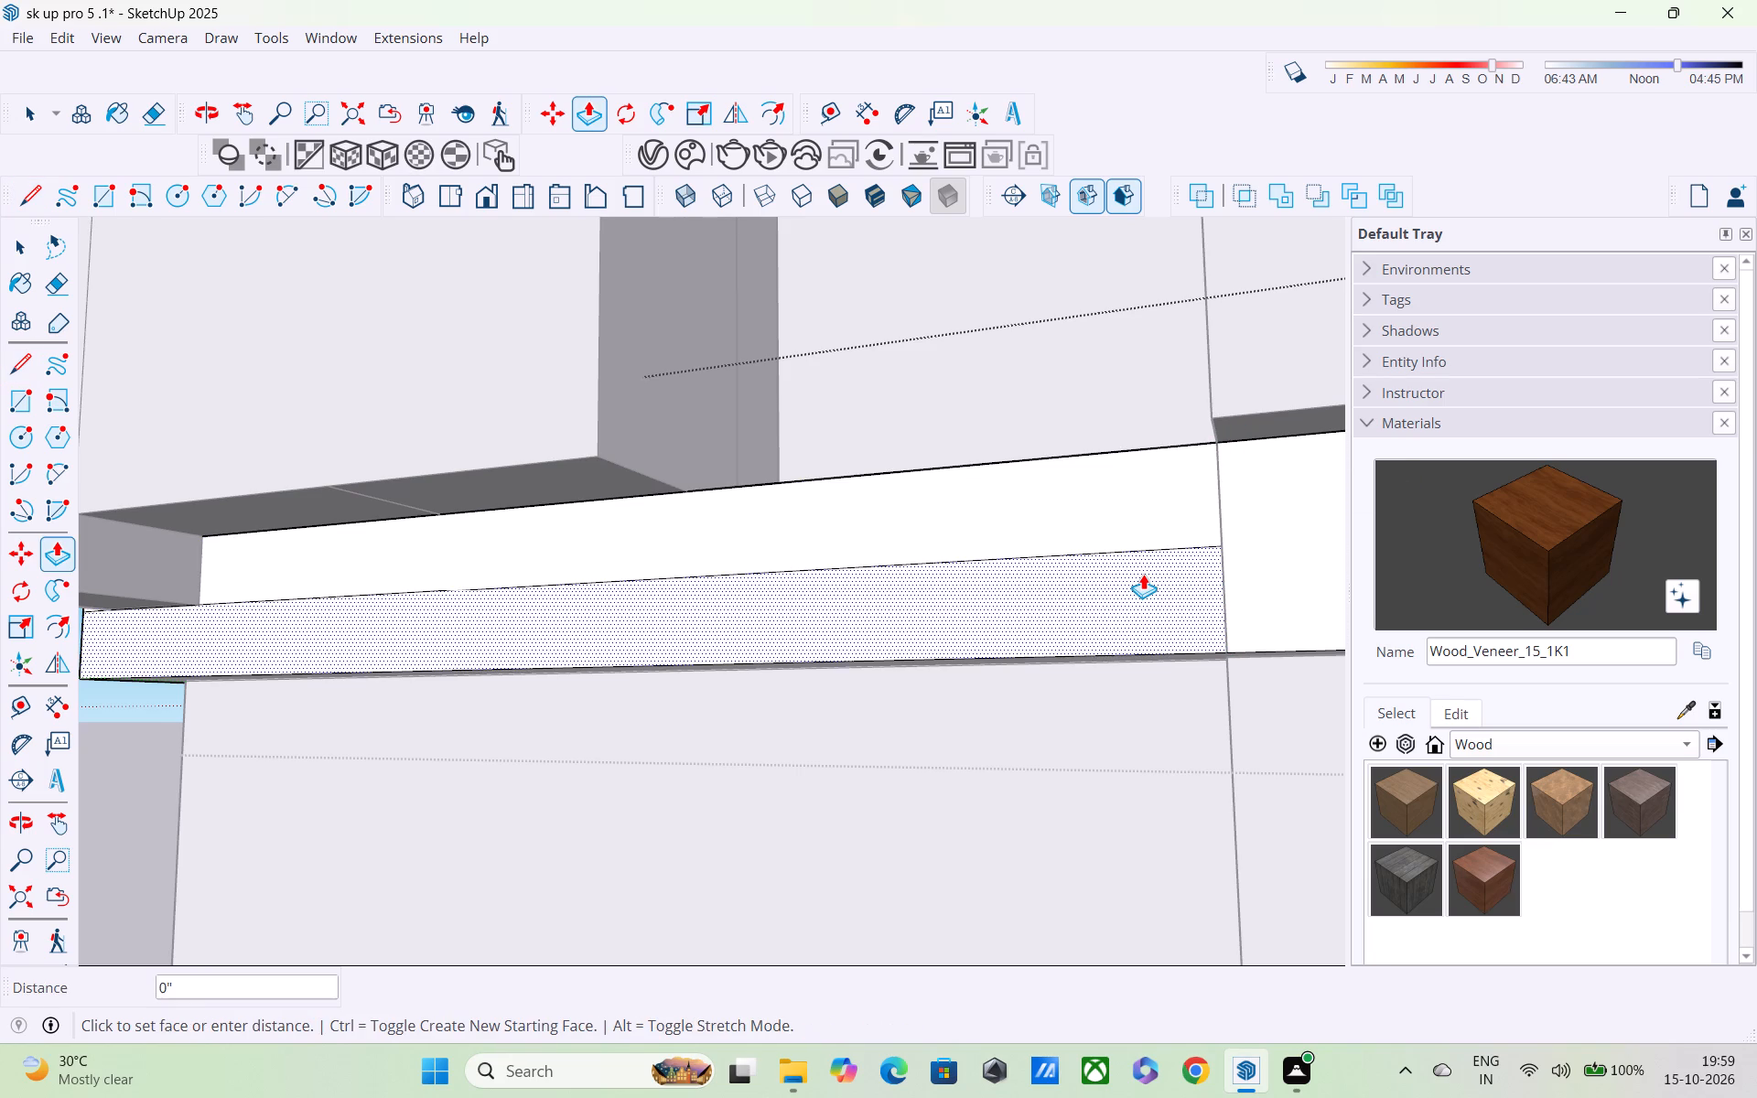
middle_click_drag(1148, 589, 1351, 608)
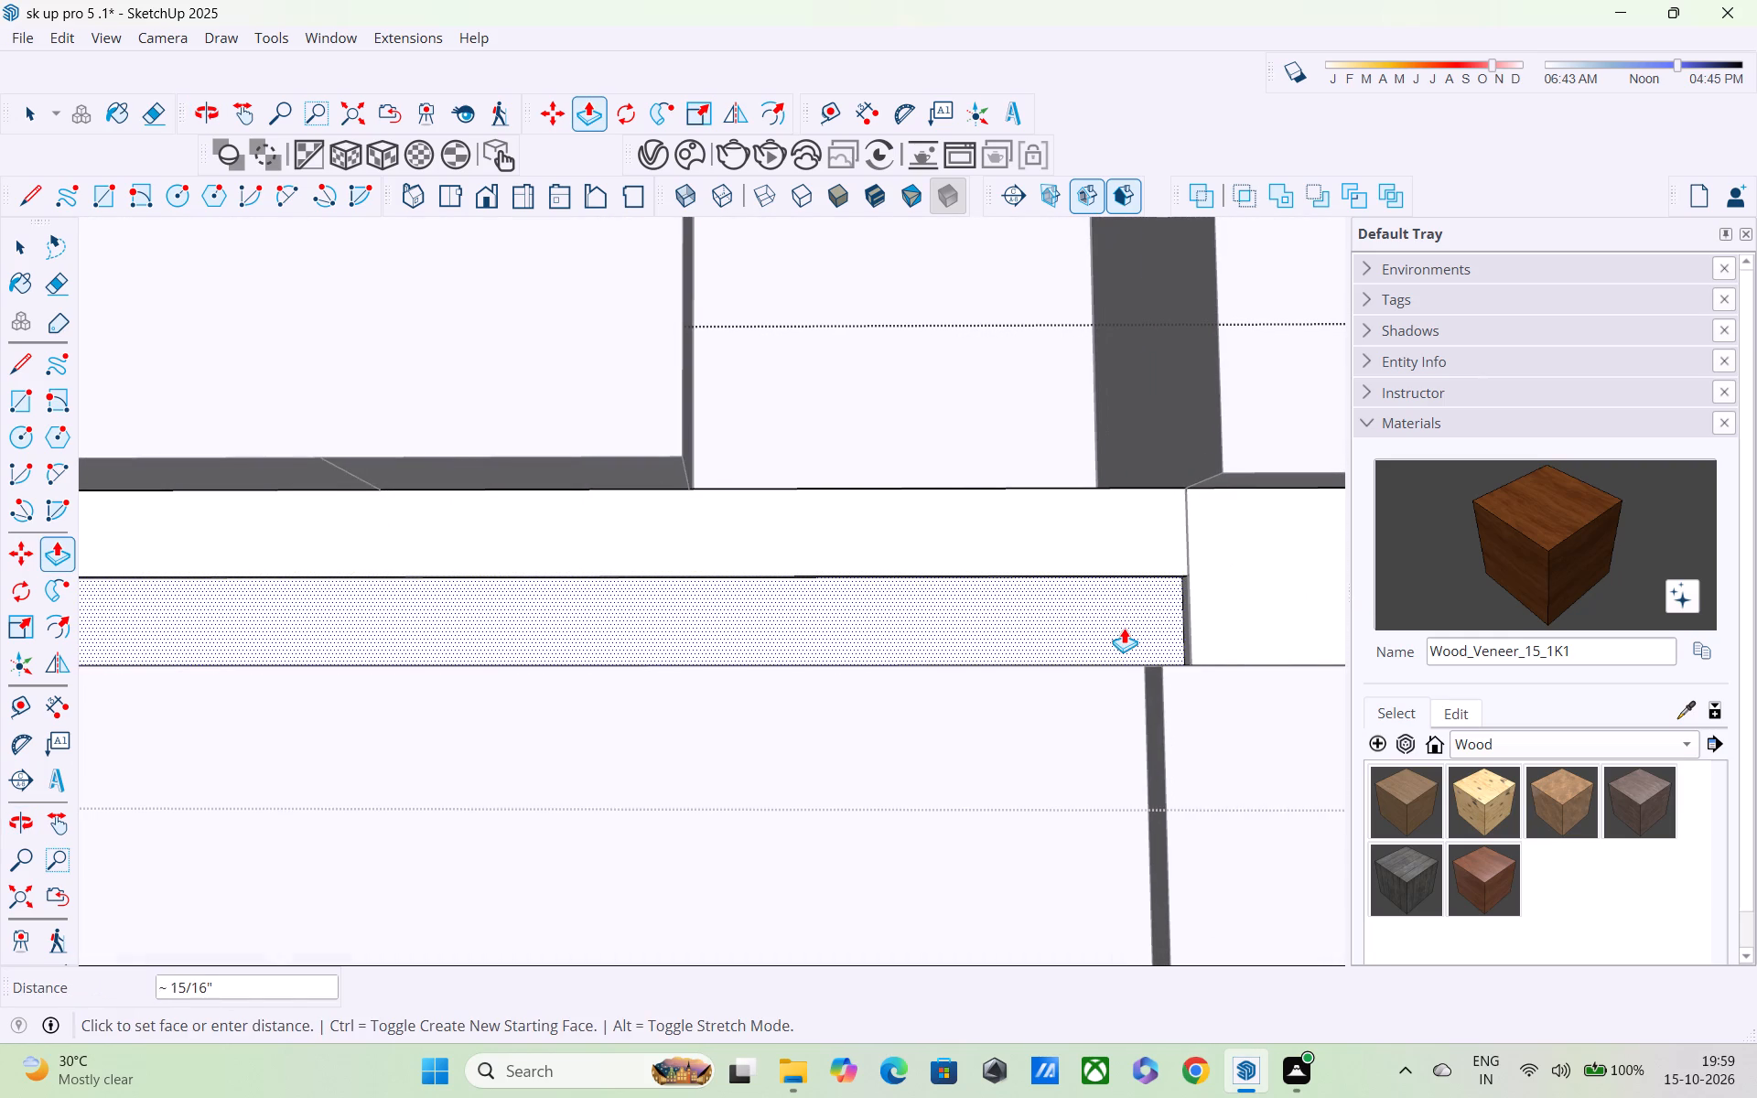
middle_click_drag(1121, 628, 1730, 576, "shift")
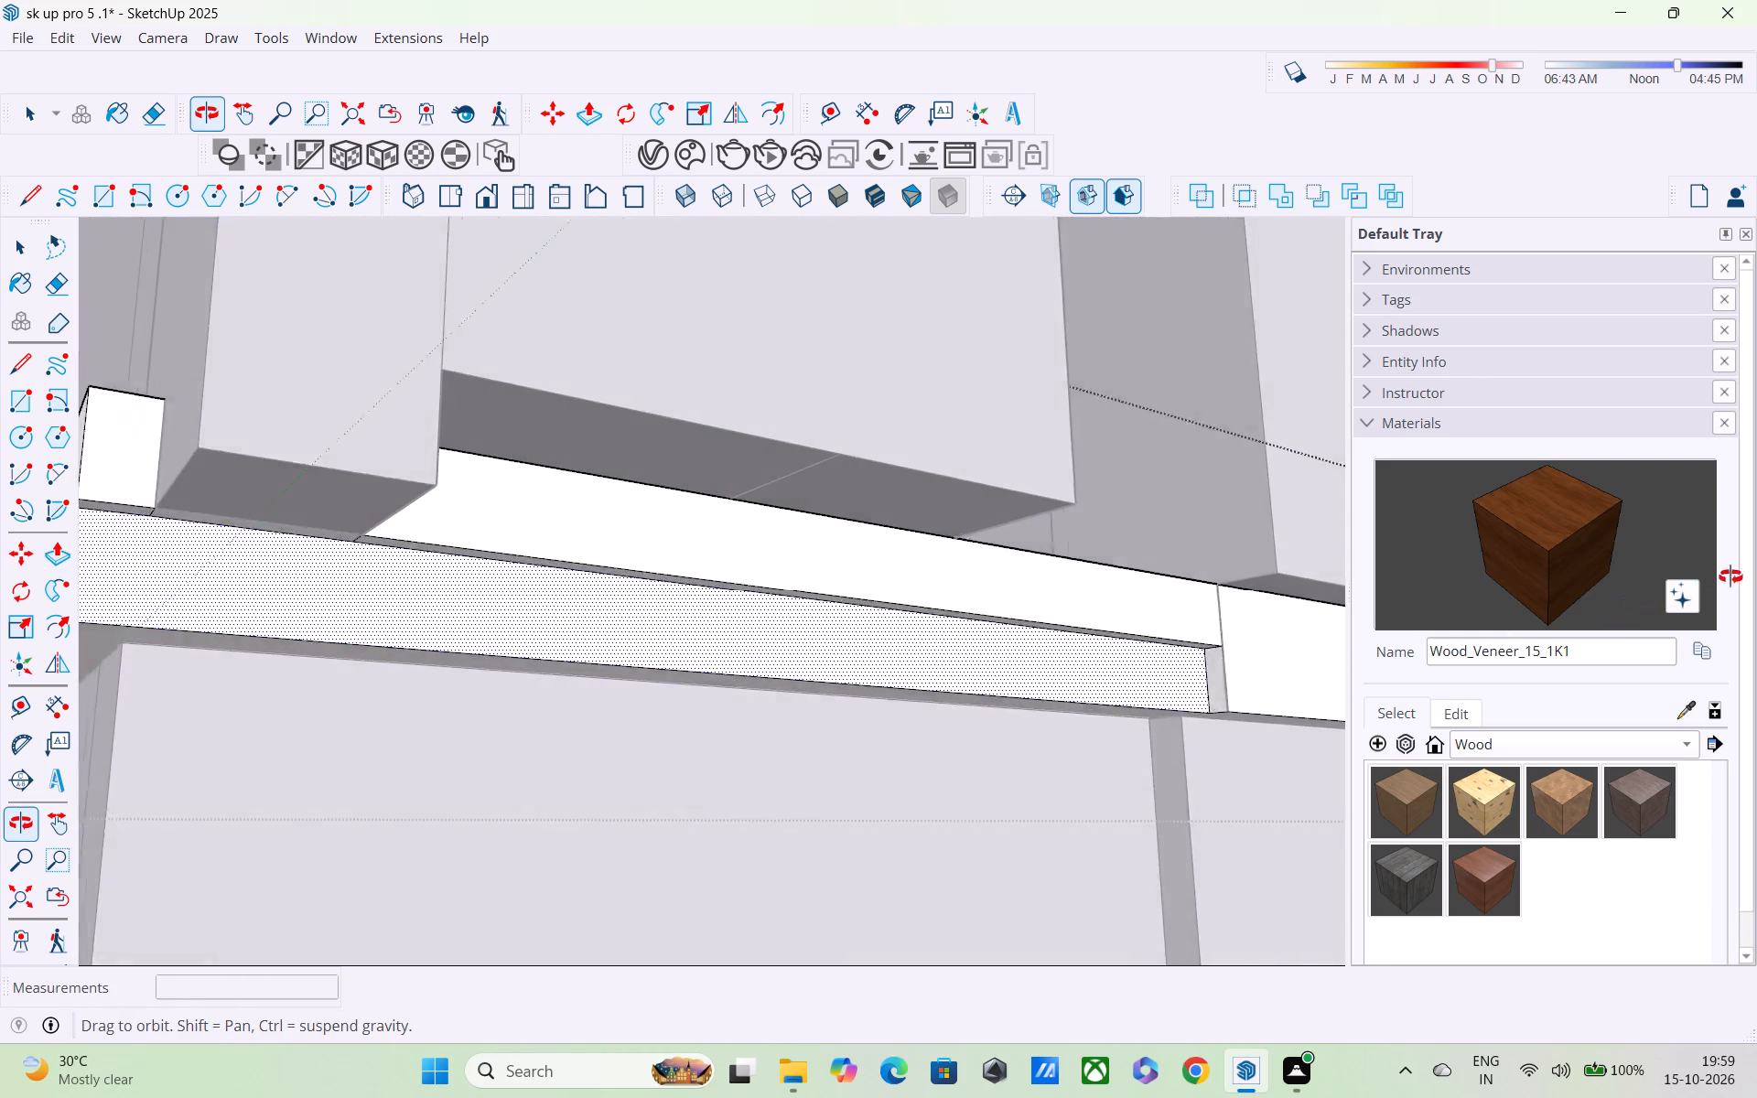
middle_click_drag(1730, 576, 1756, 564, "shift")
middle_click_drag(938, 649, 1070, 658)
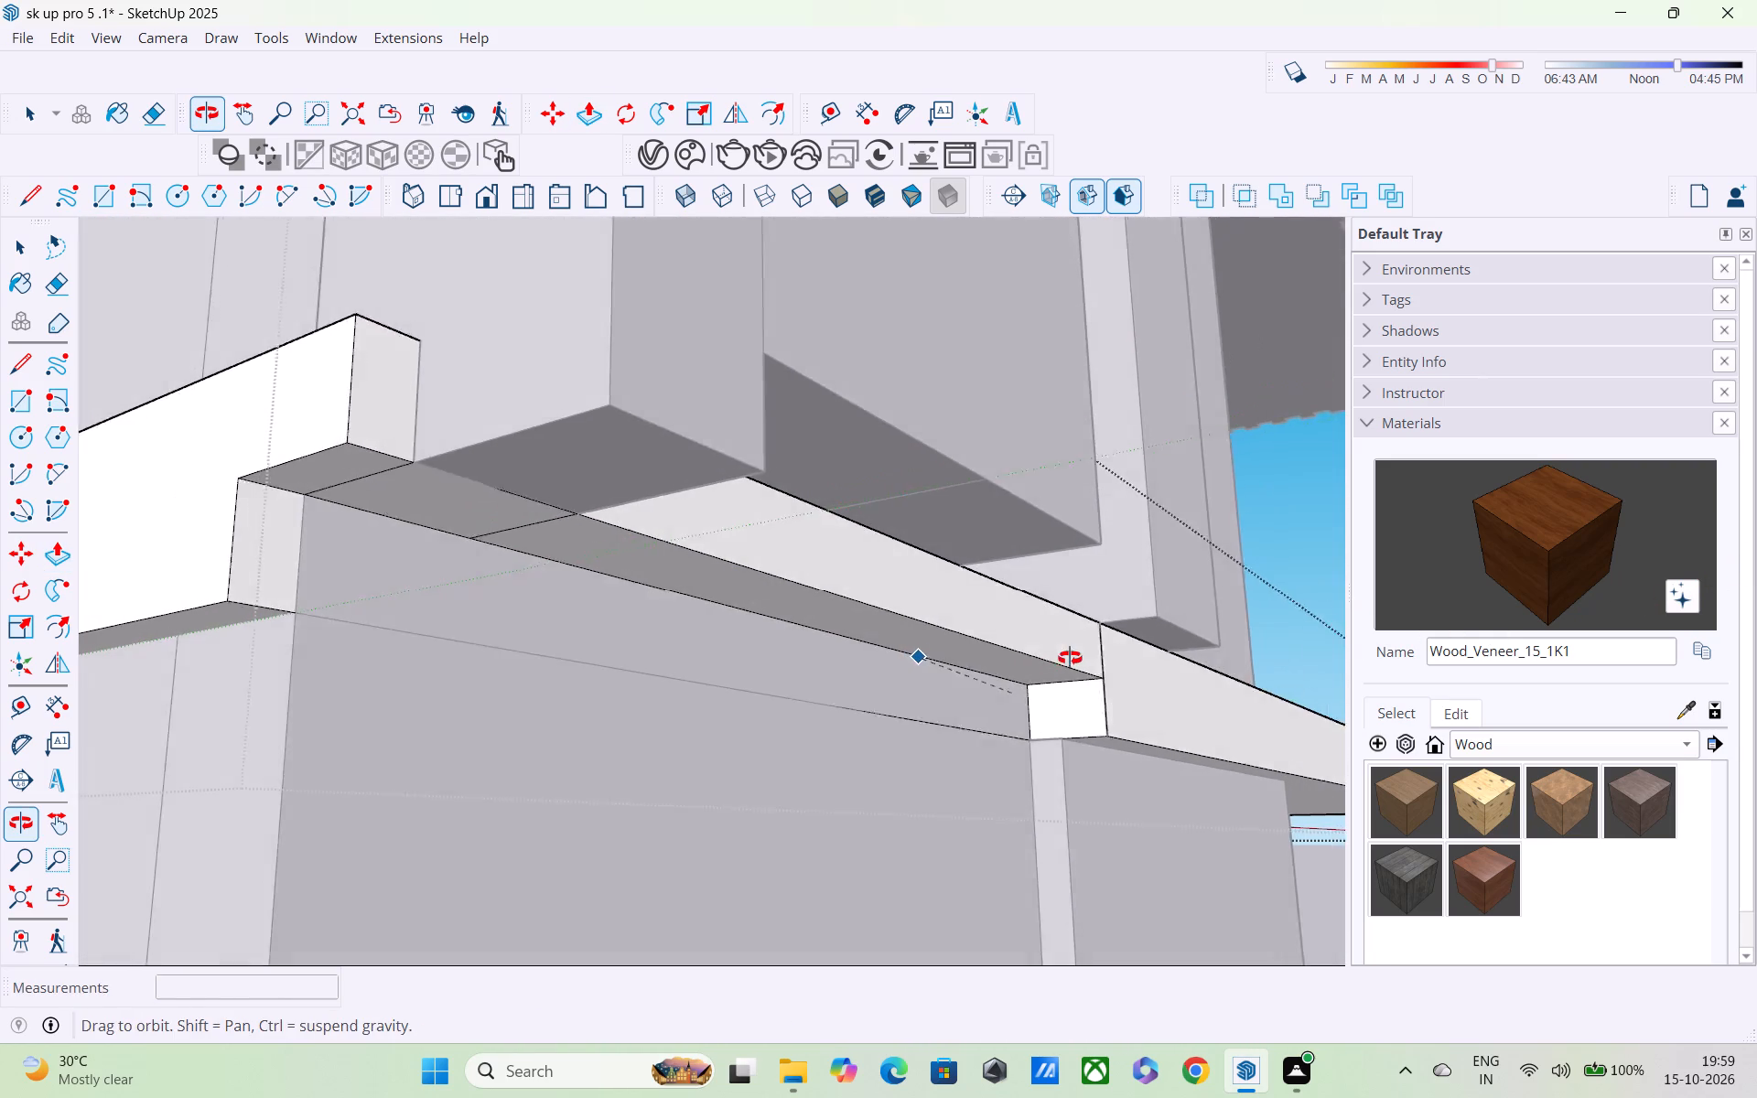
middle_click_drag(1070, 658, 1089, 659)
left_click(650, 705)
scroll(607, 702, "down", 2)
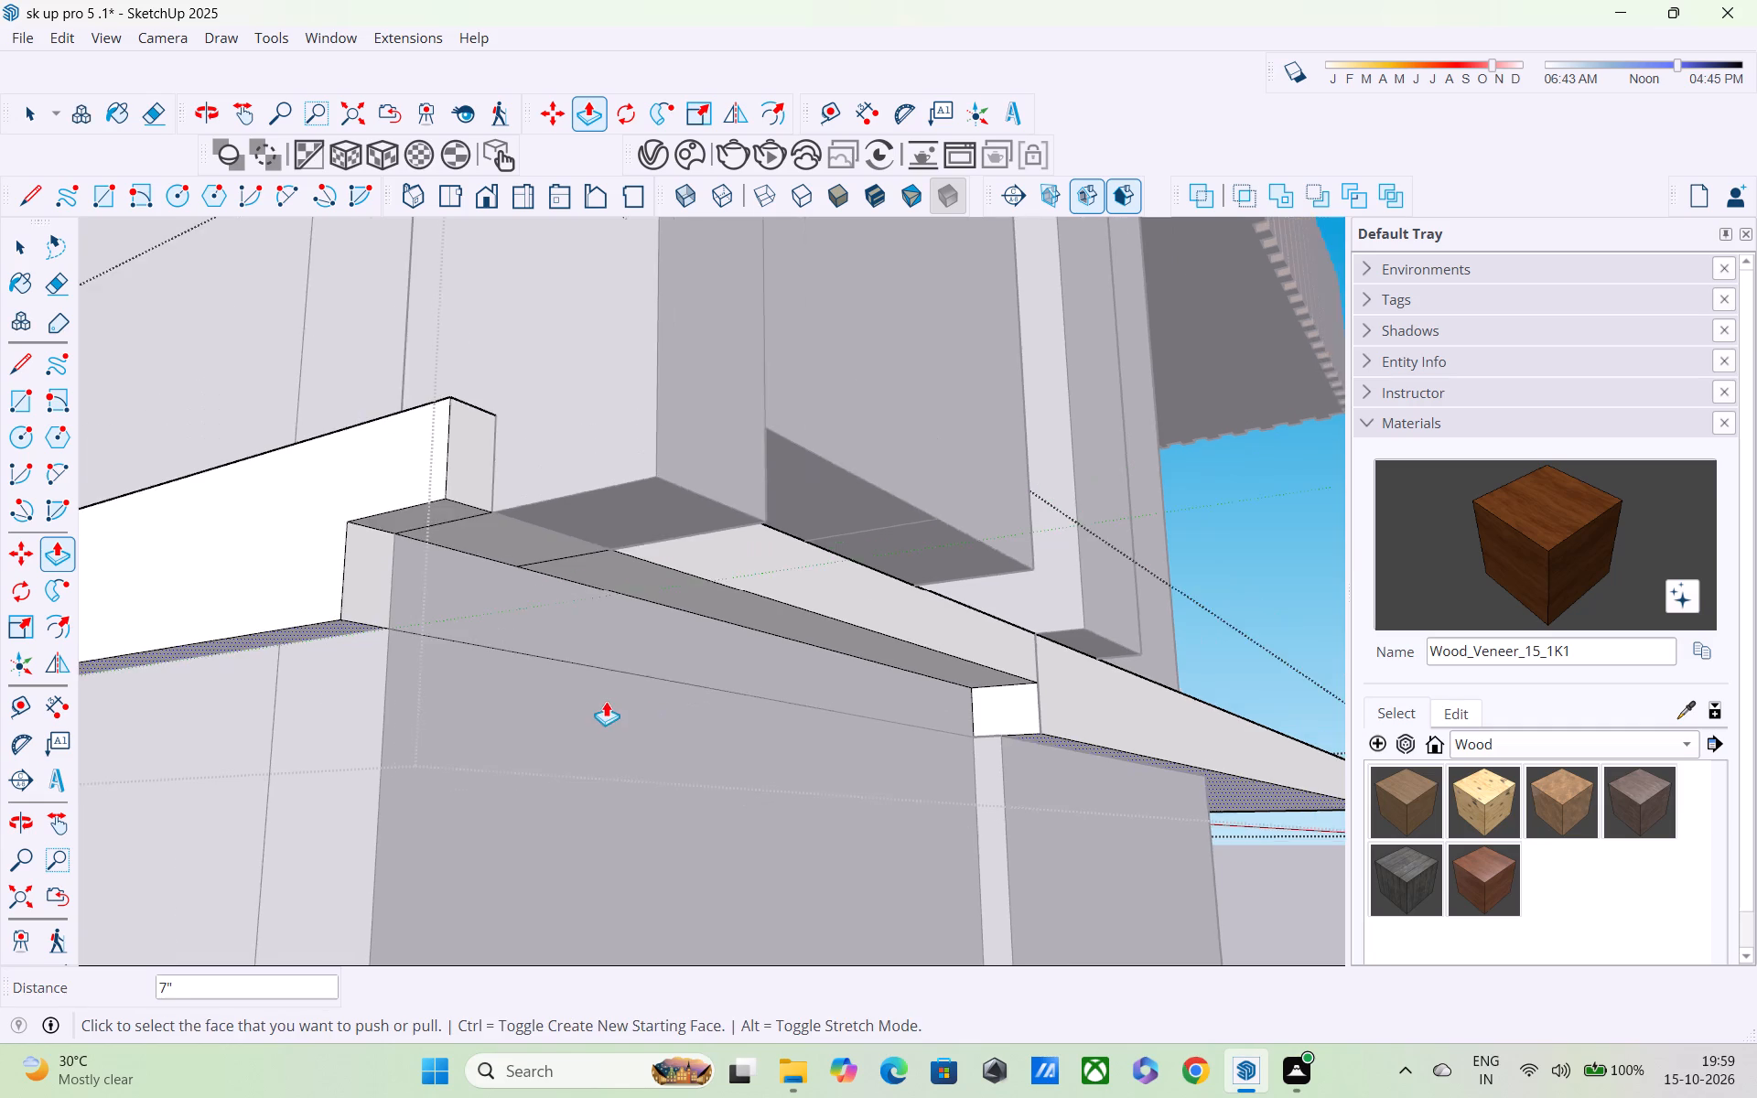
middle_click_drag(602, 709, 325, 821)
key("Escape")
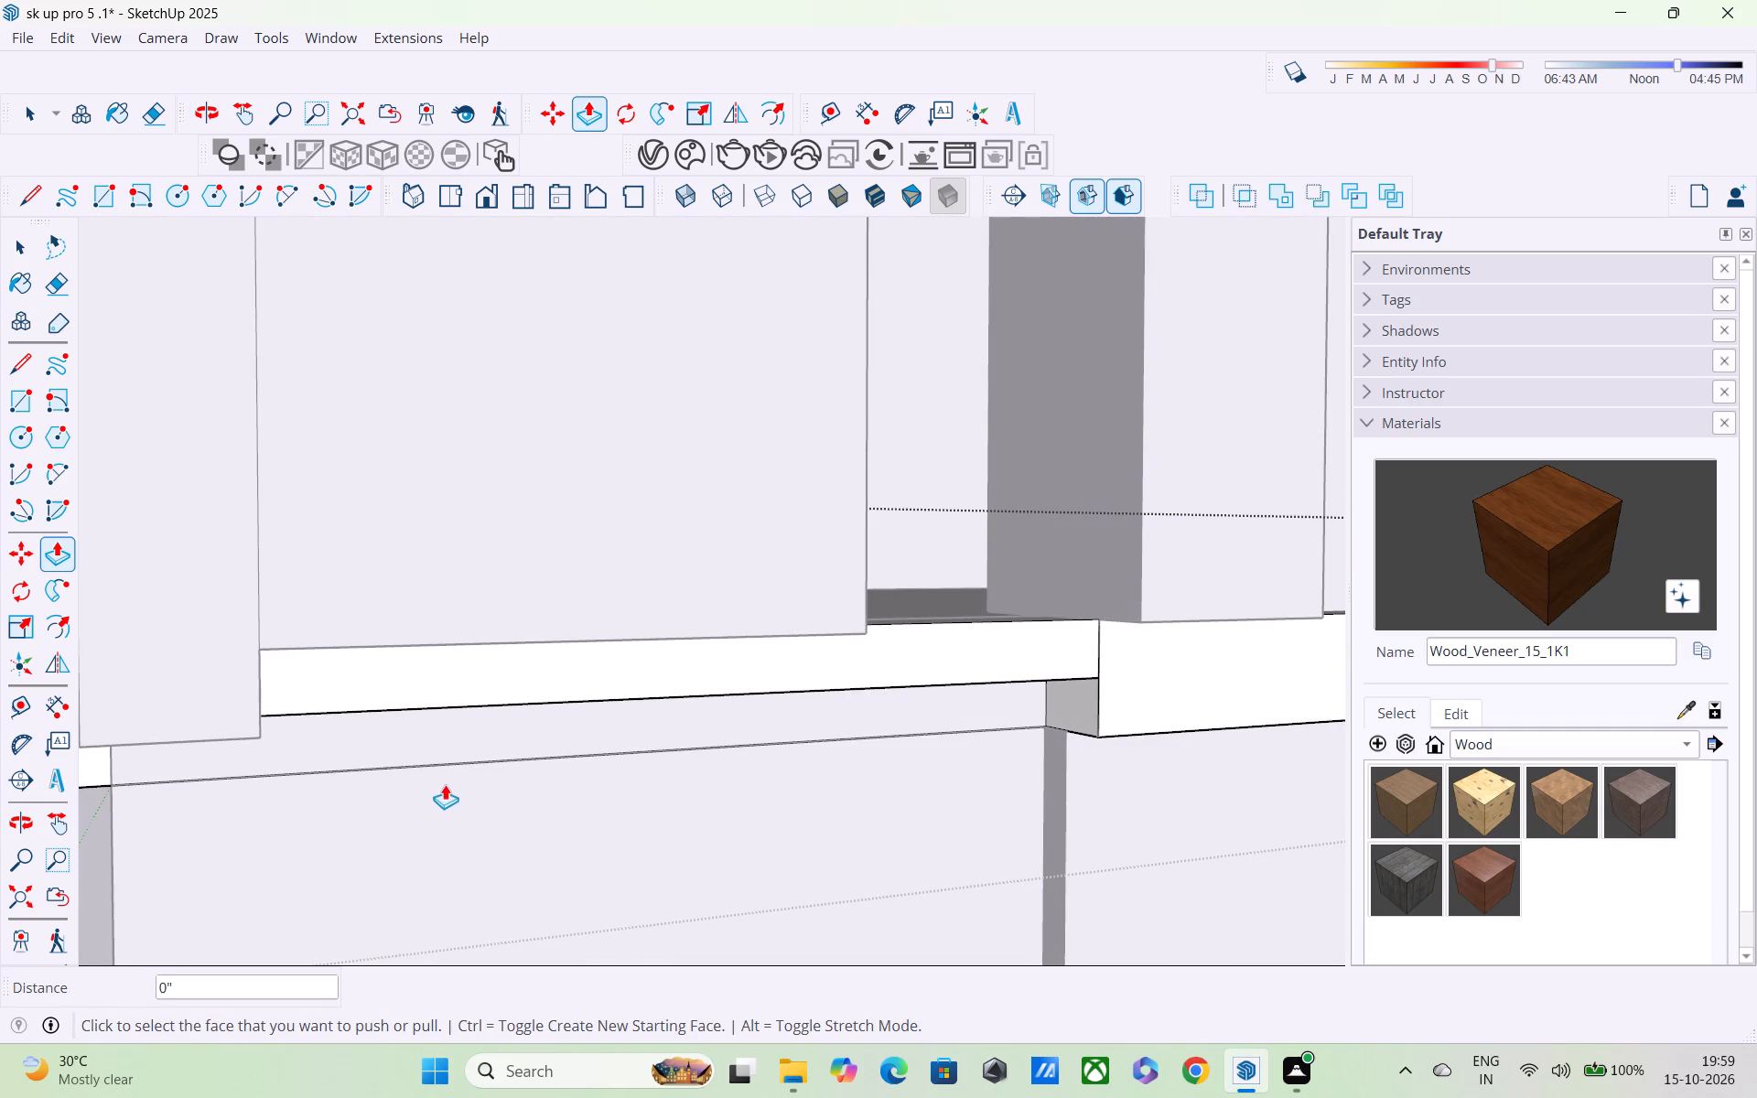
Examine the recessed lower strip and its junction with the full-height slab face at the vertical line.
scroll(563, 797, "down", 4)
middle_click_drag(698, 841, 587, 811)
scroll(614, 796, "down", 5)
scroll(869, 809, "up", 1)
middle_click_drag(870, 807, 819, 767)
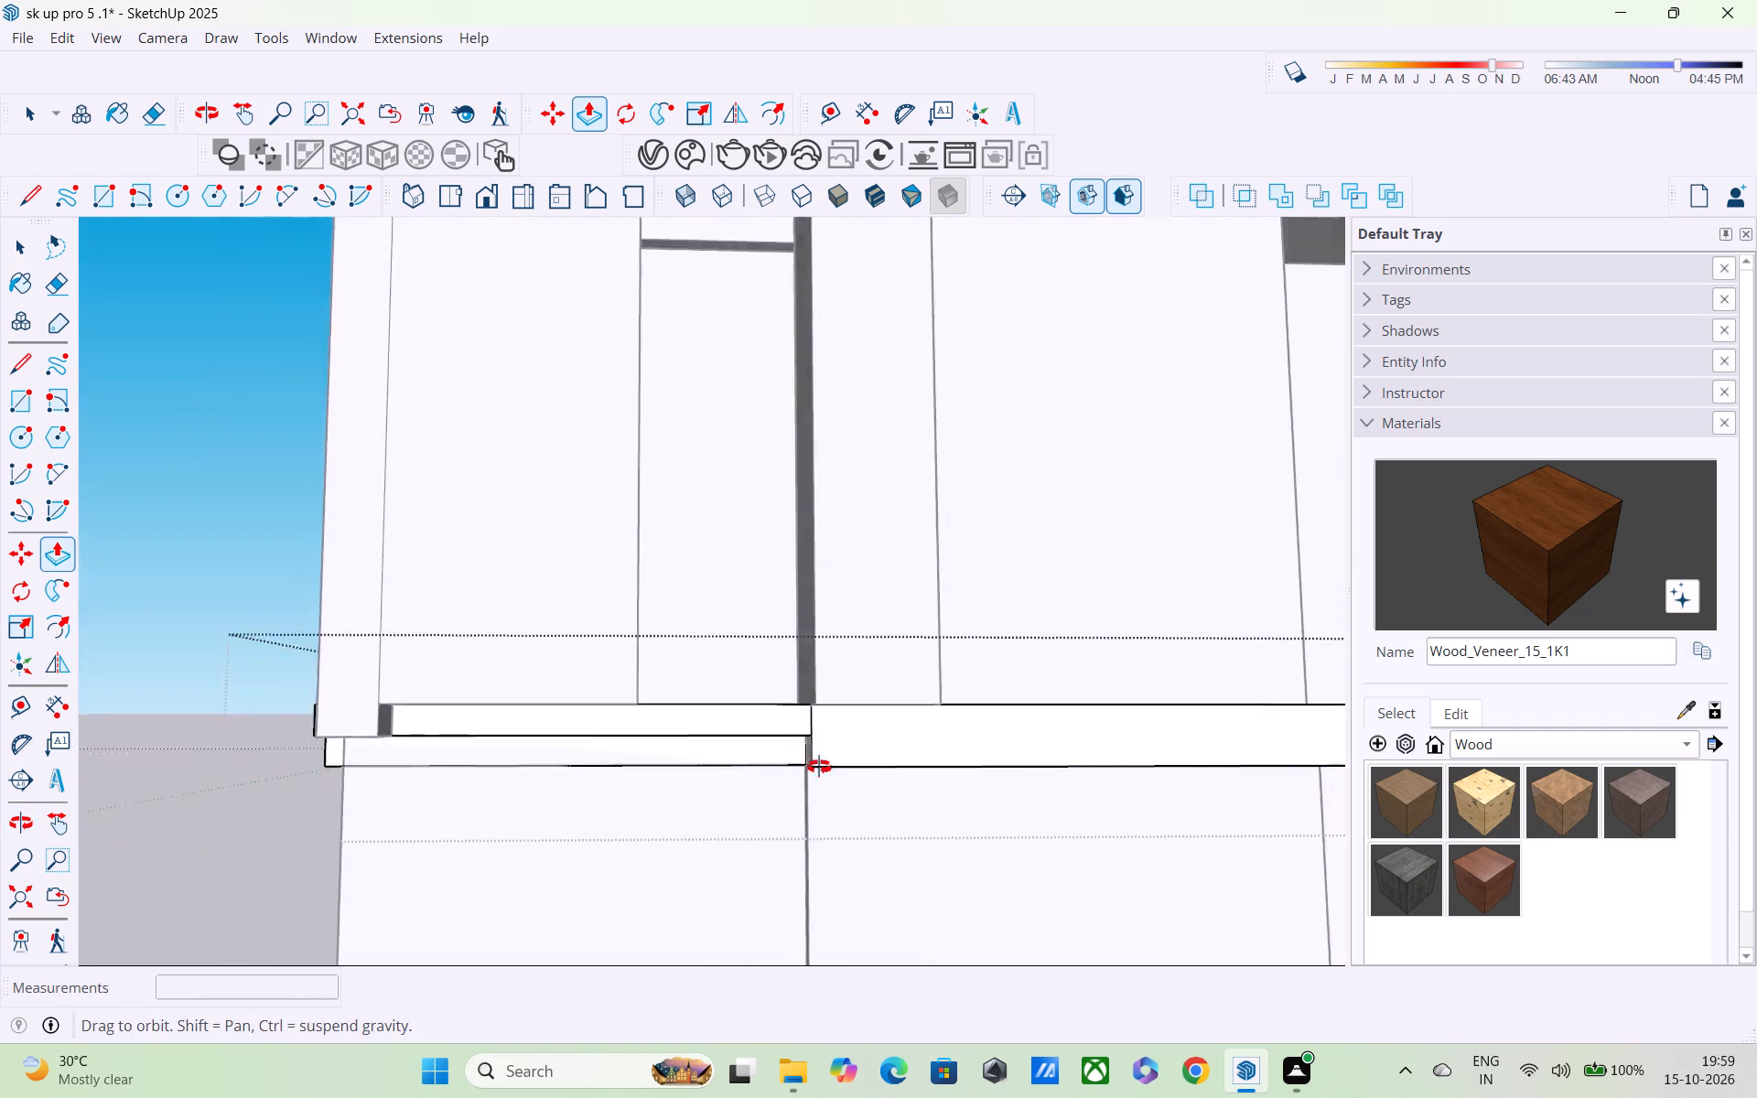
middle_click_drag(819, 767, 802, 736)
scroll(802, 736, "up", 2)
scroll(844, 775, "down", 4)
middle_click_drag(848, 798, 701, 829)
scroll(701, 829, "up", 1)
scroll(868, 788, "up", 3)
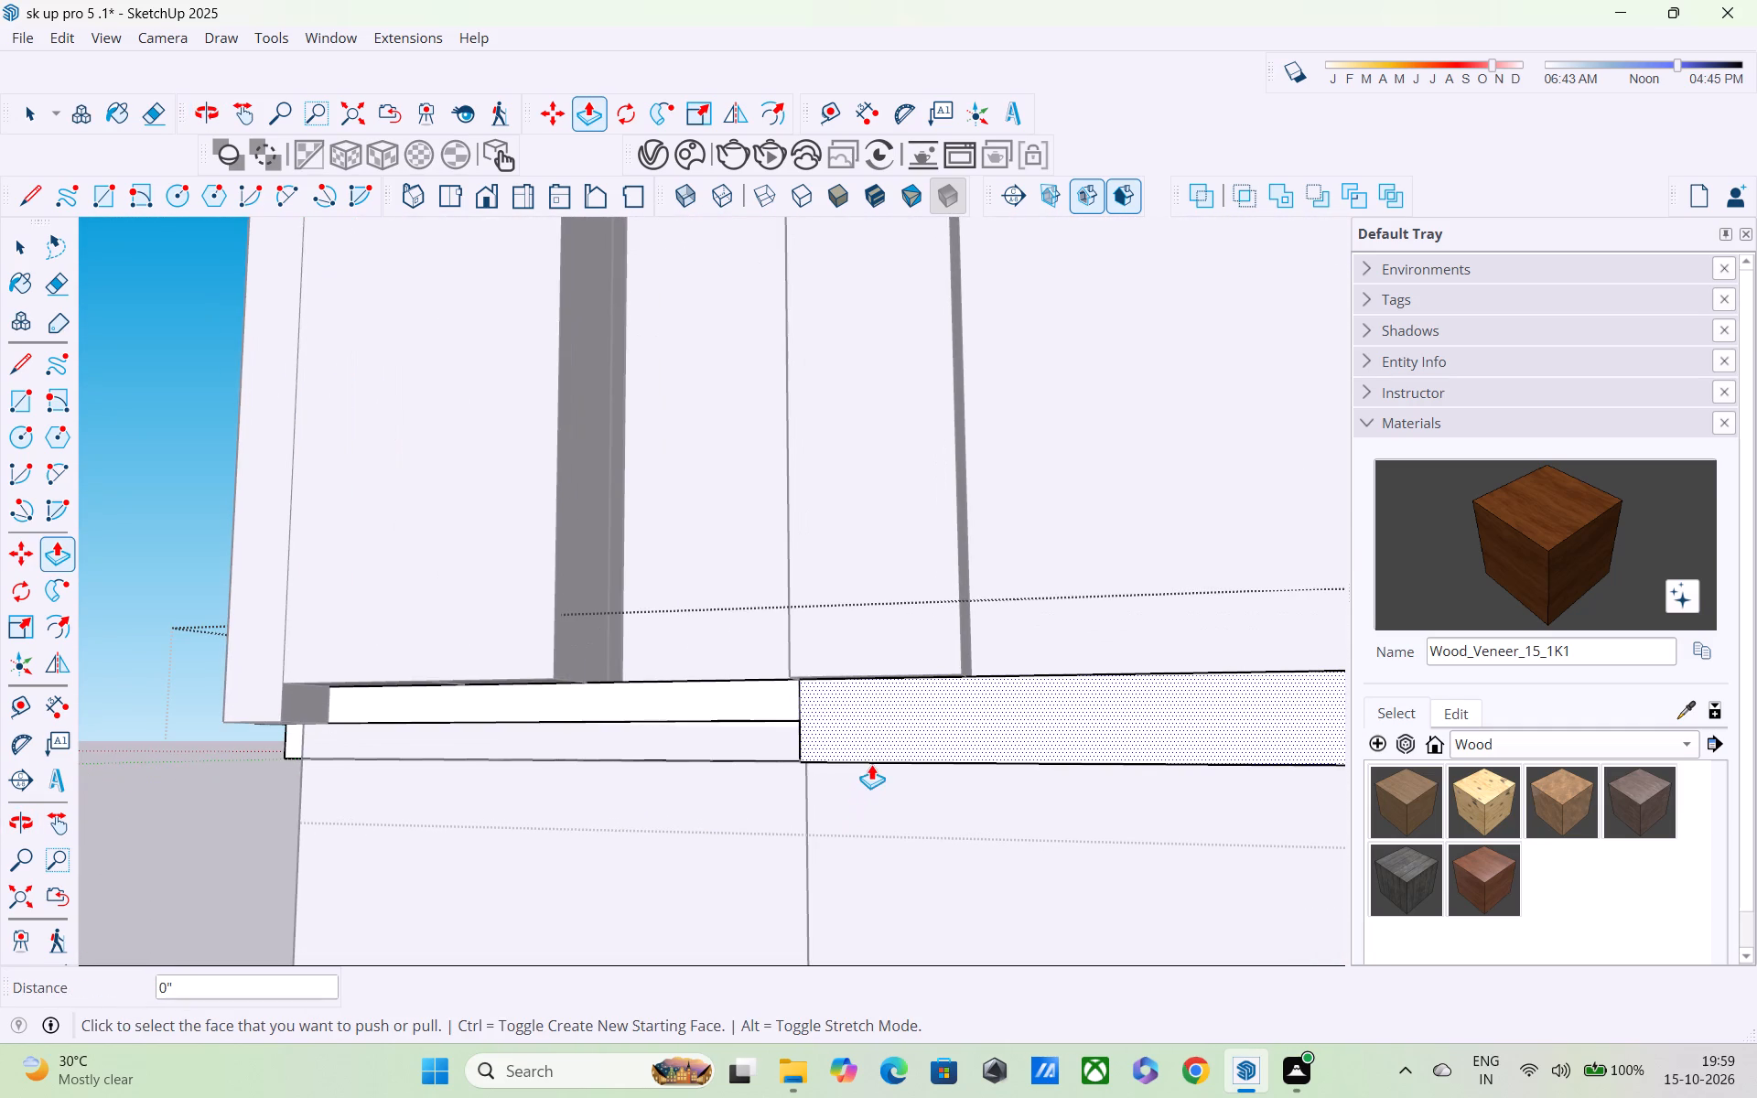
middle_click_drag(910, 739, 895, 806)
scroll(892, 803, "up", 3)
key("space")
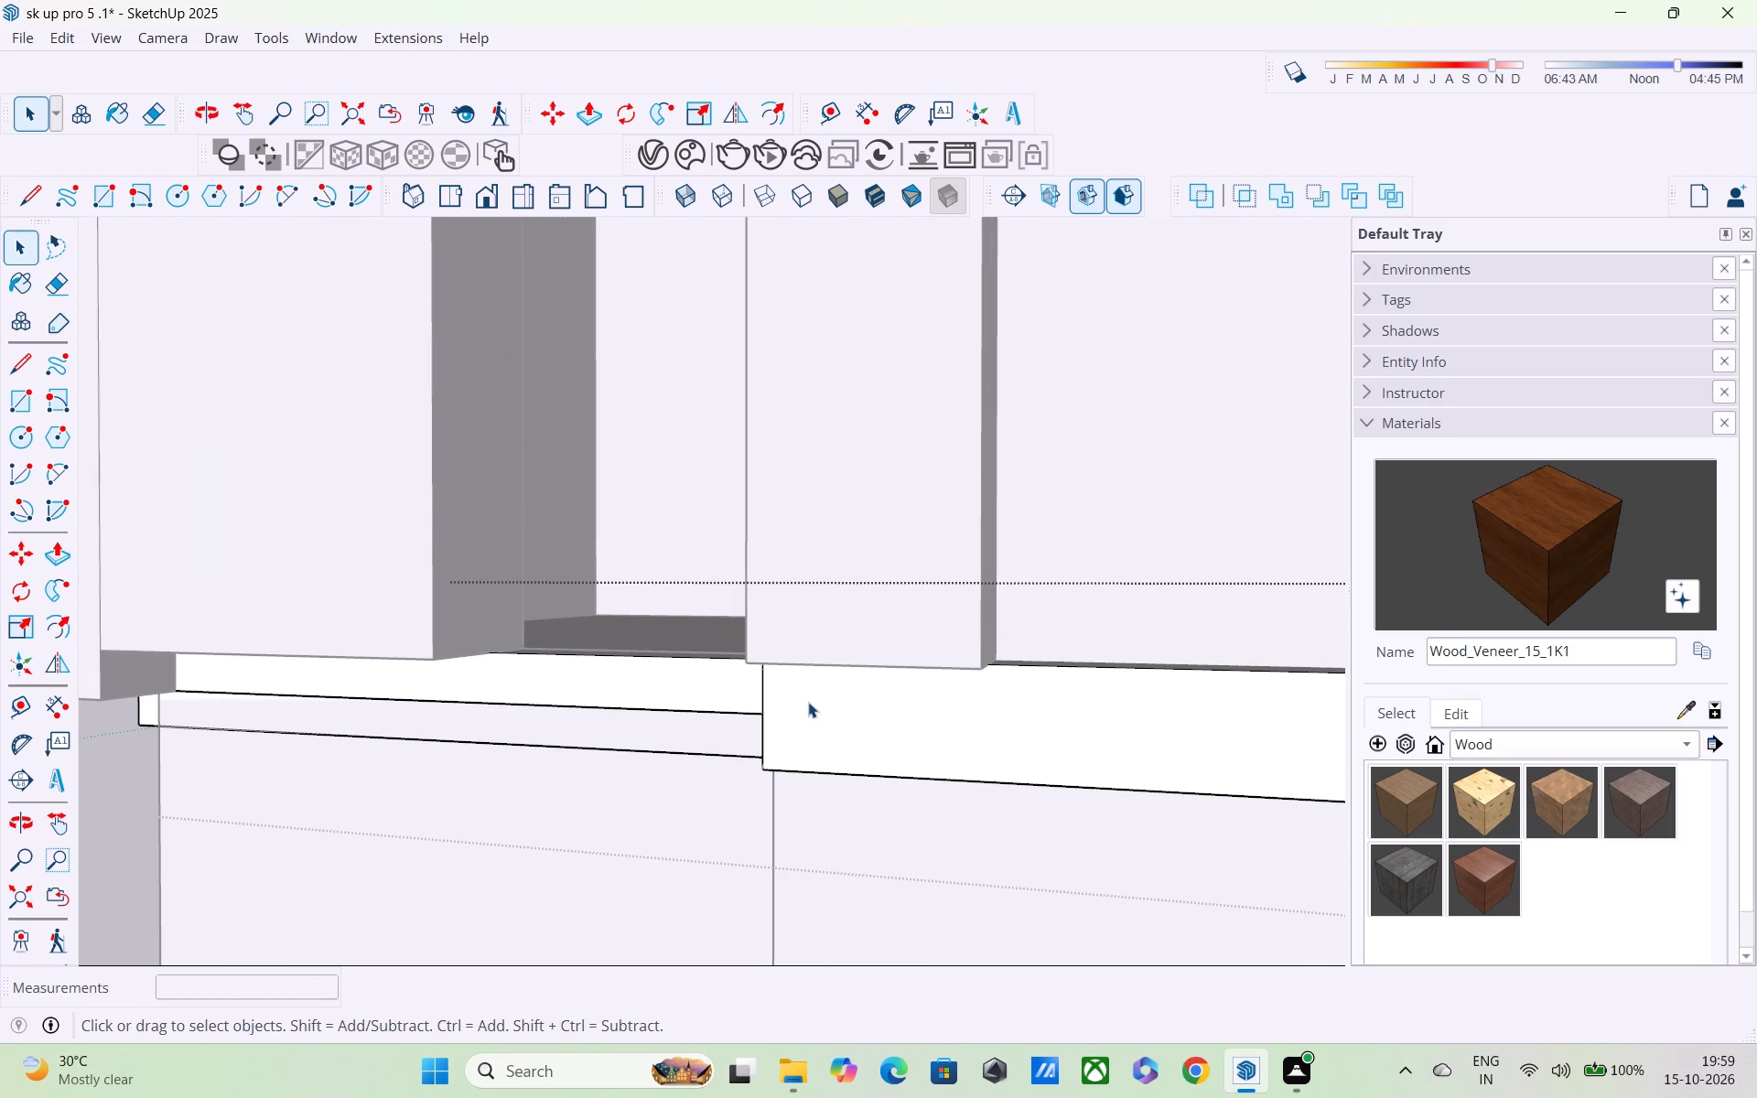
key("l")
scroll(805, 698, "up", 4)
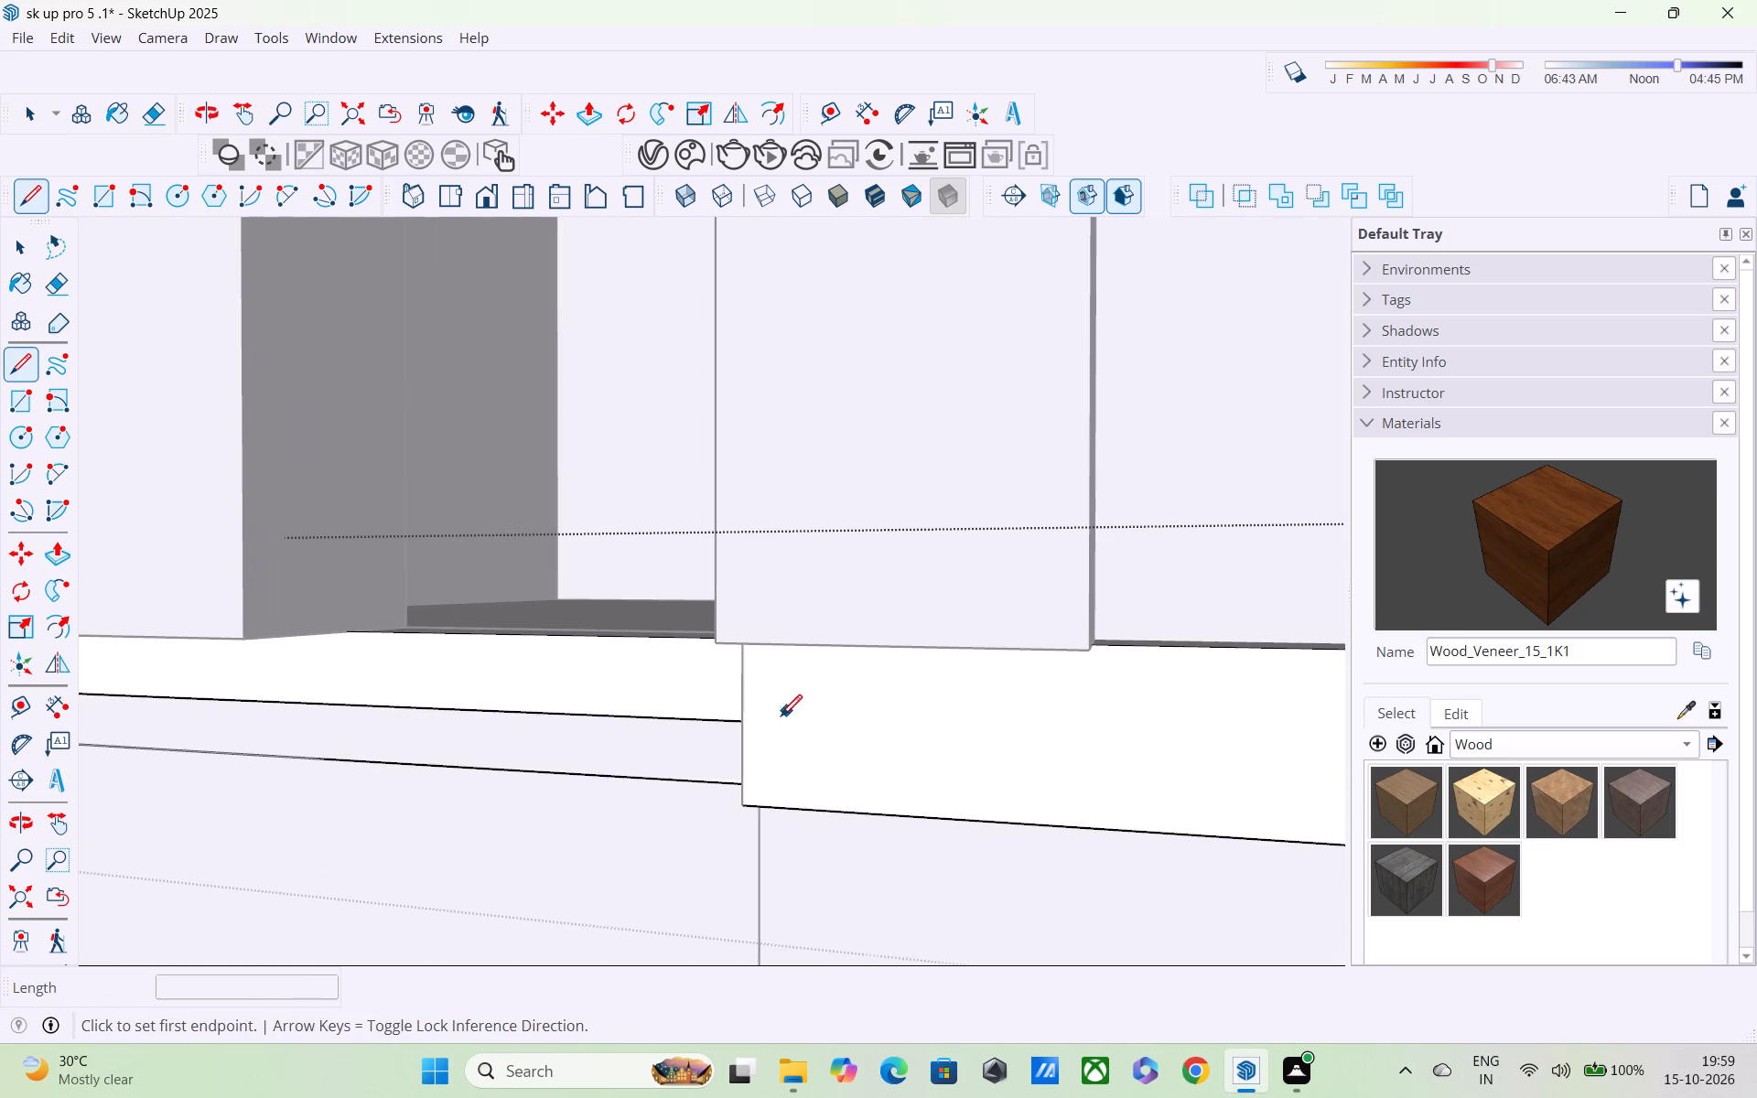
middle_click_drag(754, 722, 1247, 733)
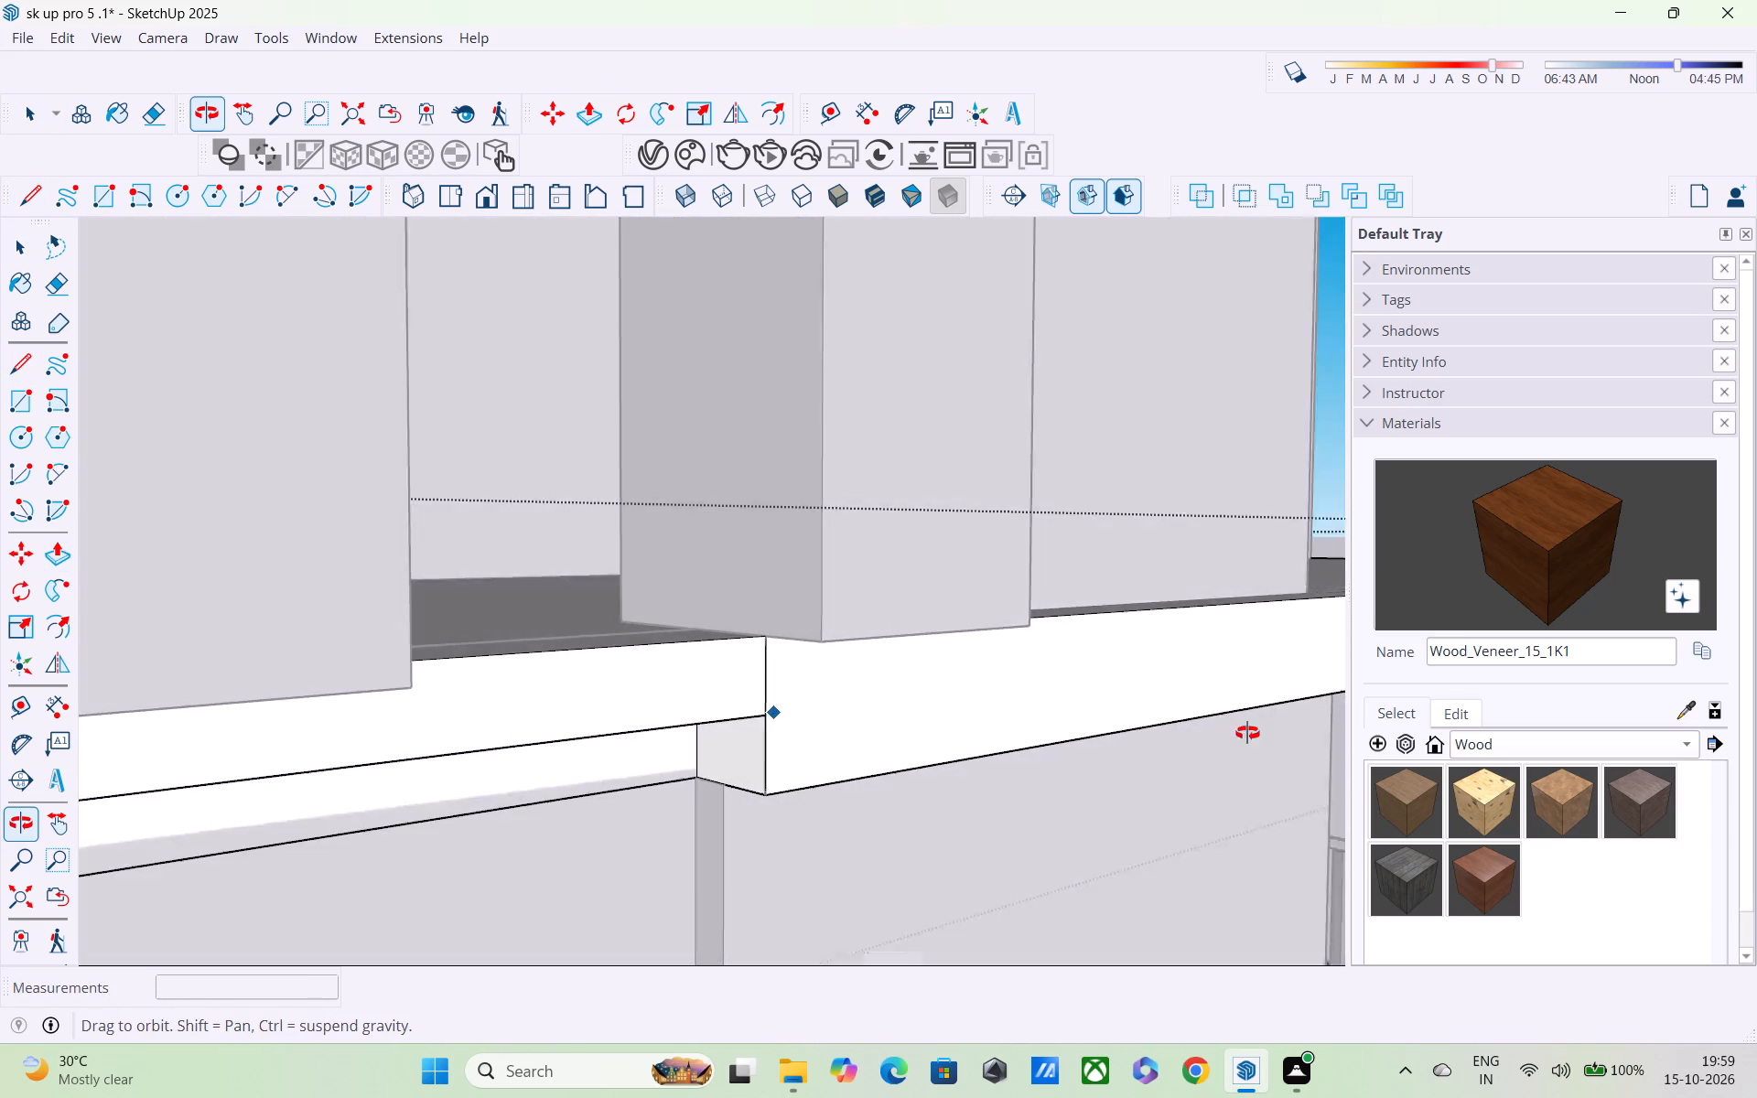
middle_click_drag(1247, 733, 1249, 732)
scroll(688, 748, "up", 4)
scroll(766, 702, "up", 4)
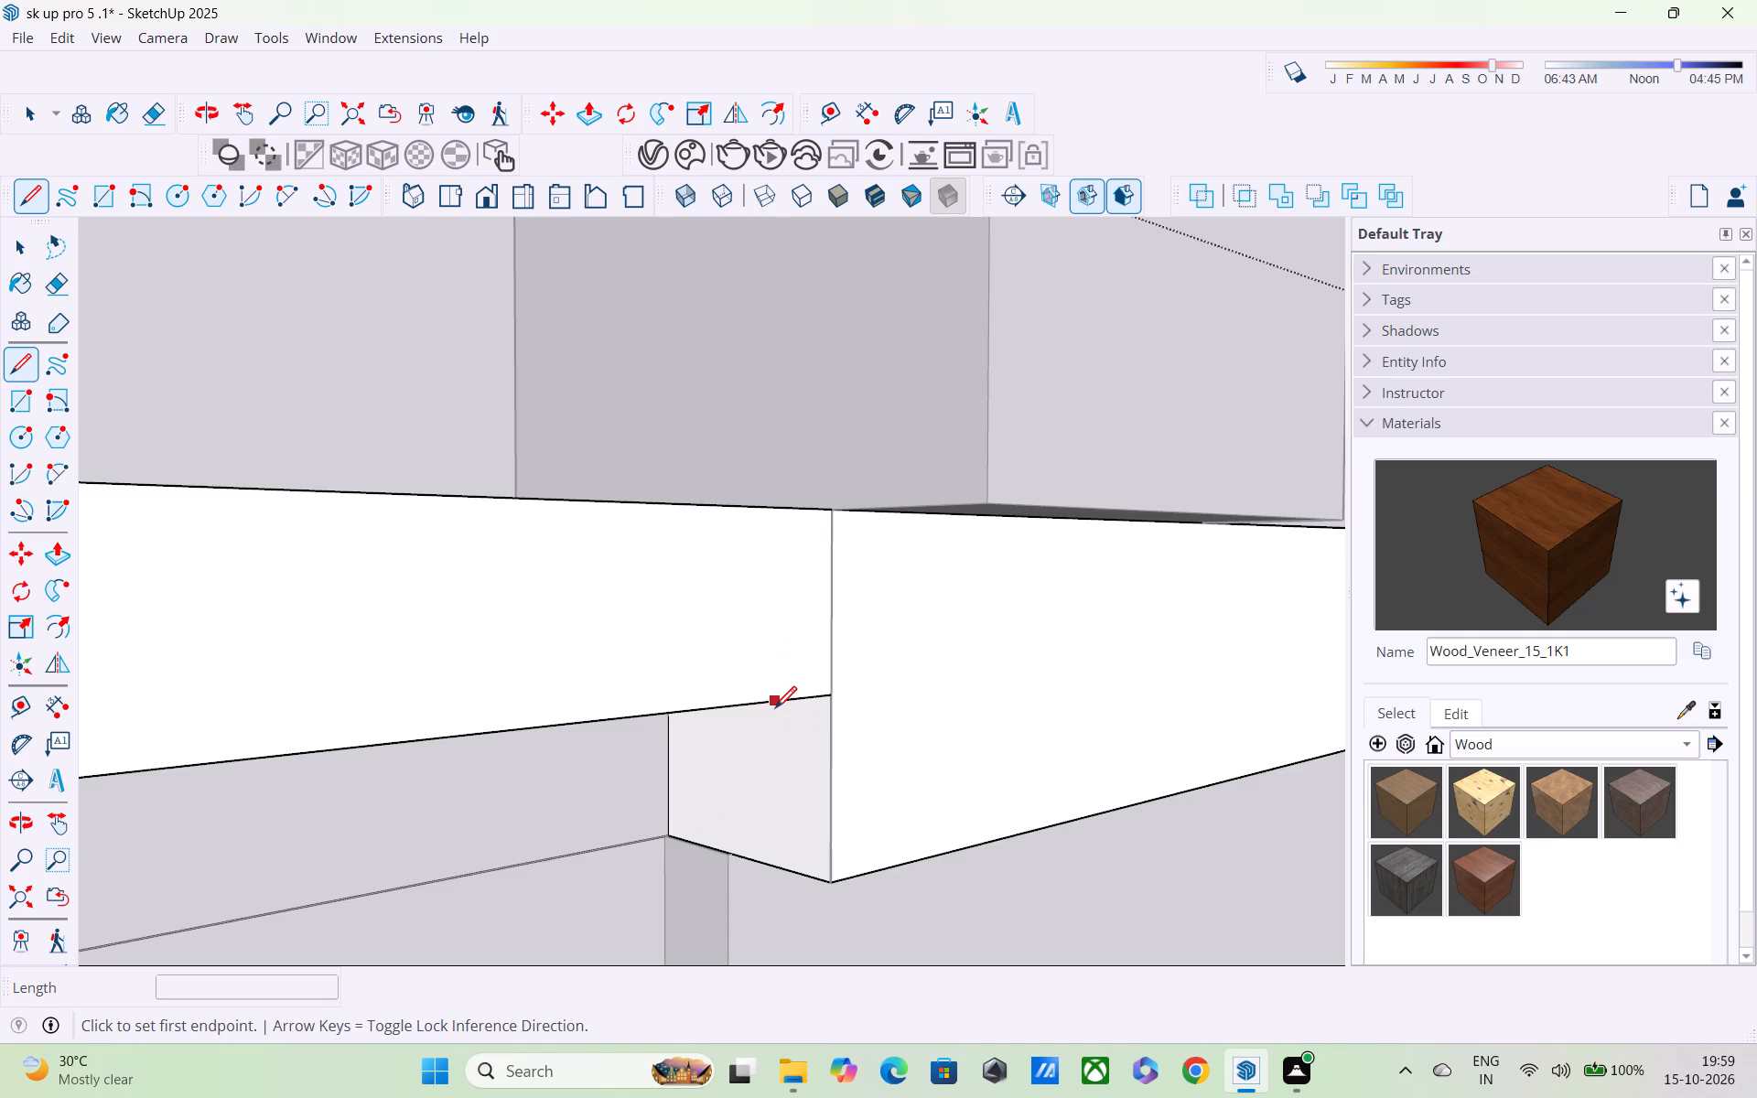
scroll(775, 710, "up", 2)
scroll(775, 716, "down", 7)
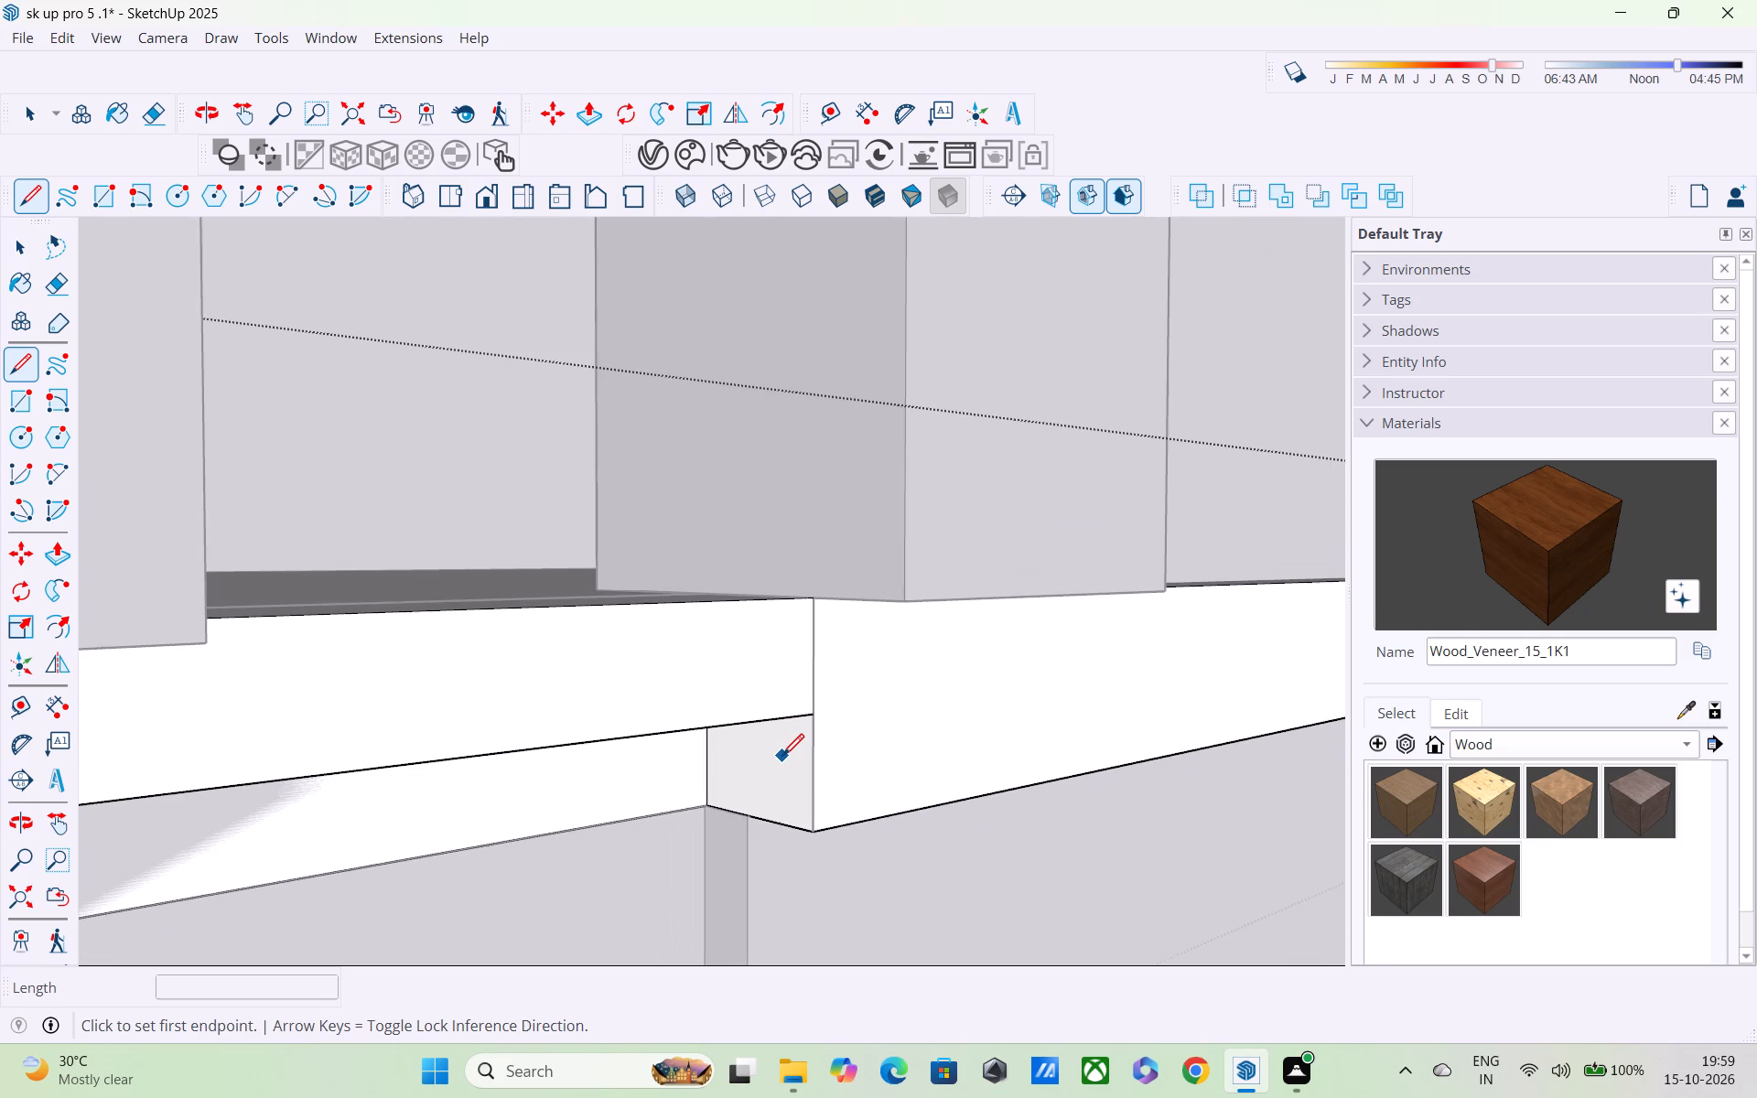
scroll(782, 759, "down", 3)
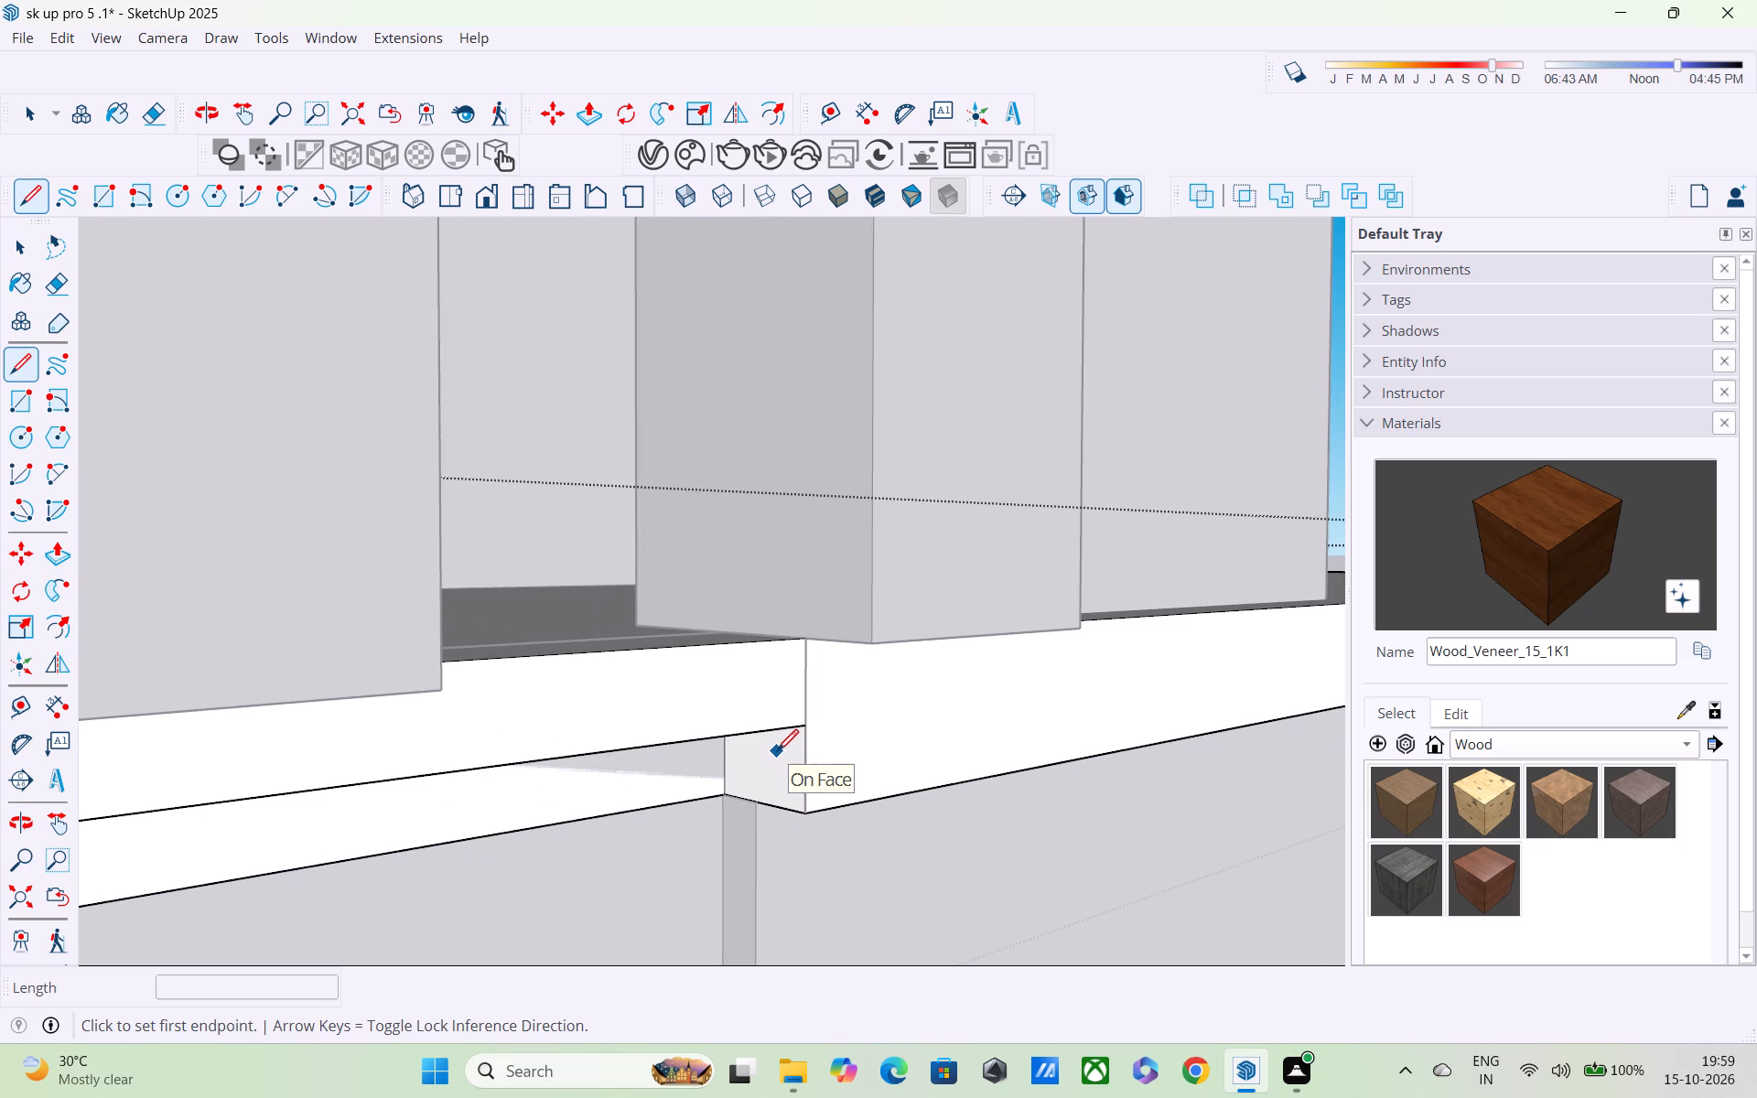
Push the upper strip of the slab's front face, above the recessed strip, inward about 2 1/4".
key("p")
left_click(721, 709)
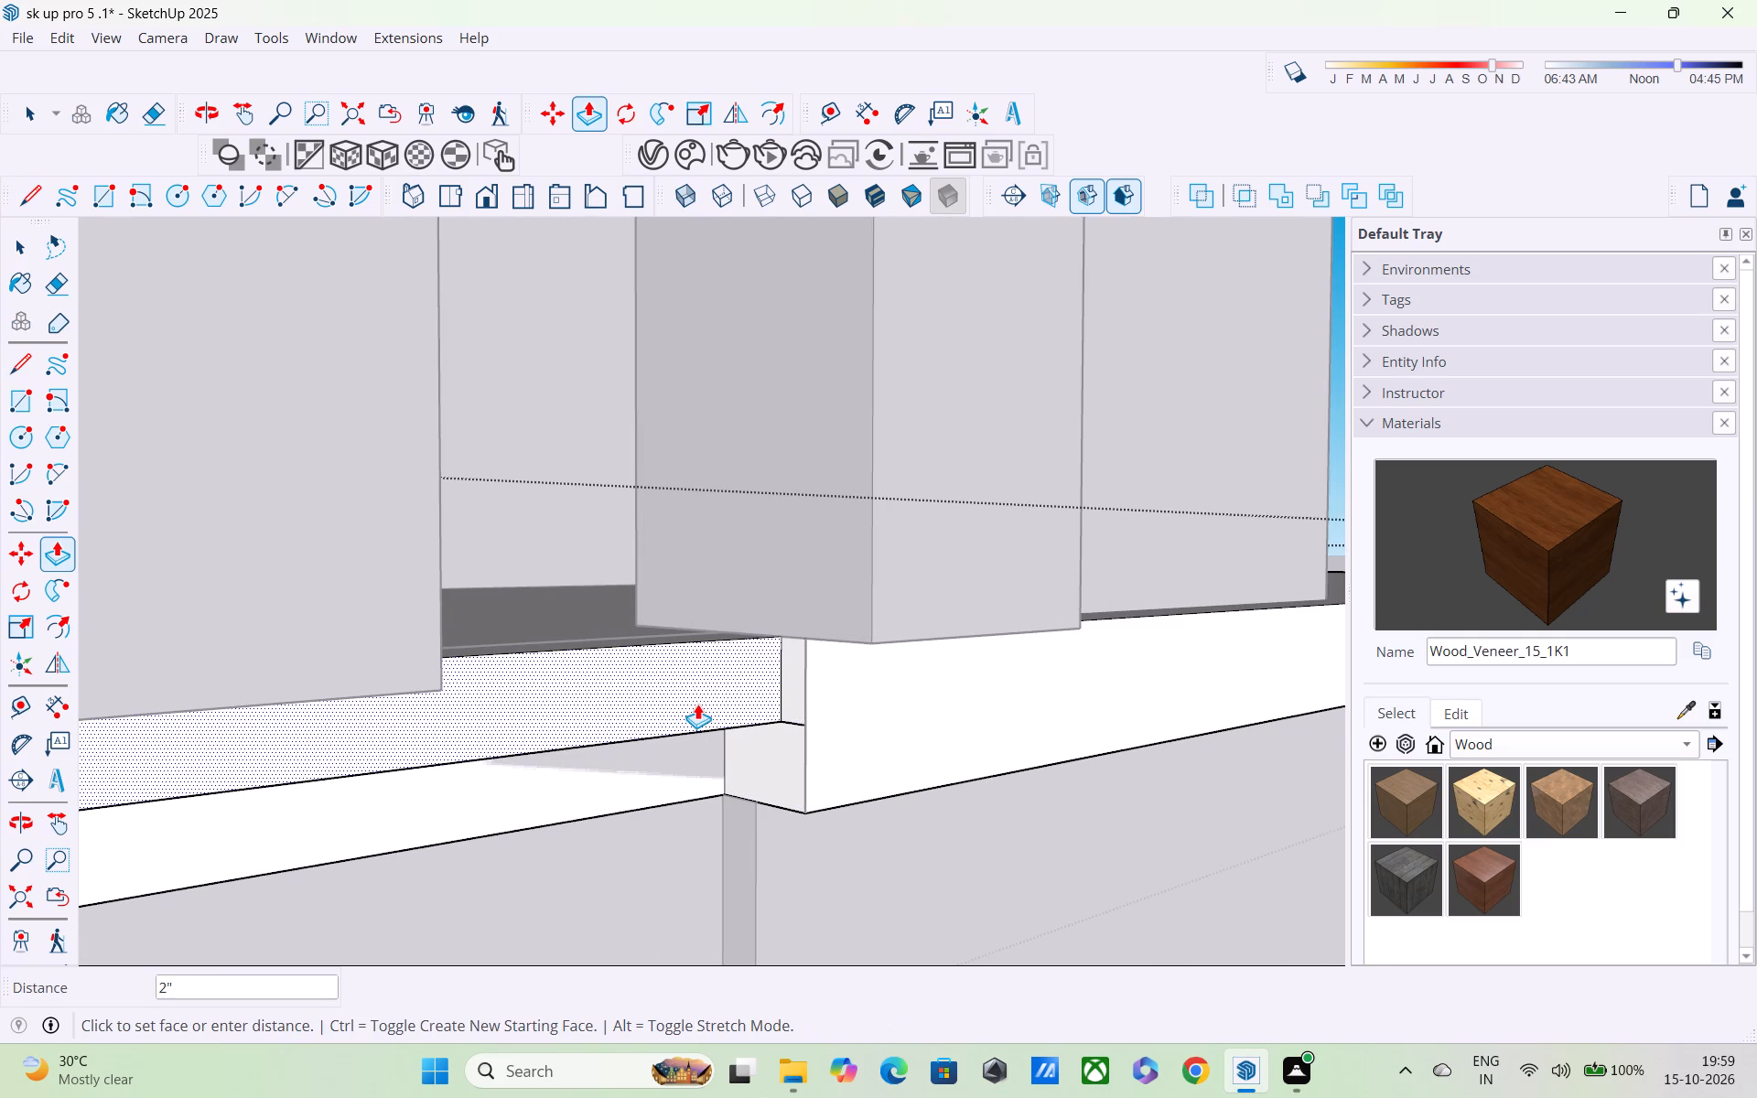
scroll(695, 704, "up", 1)
middle_click_drag(692, 703, 663, 678)
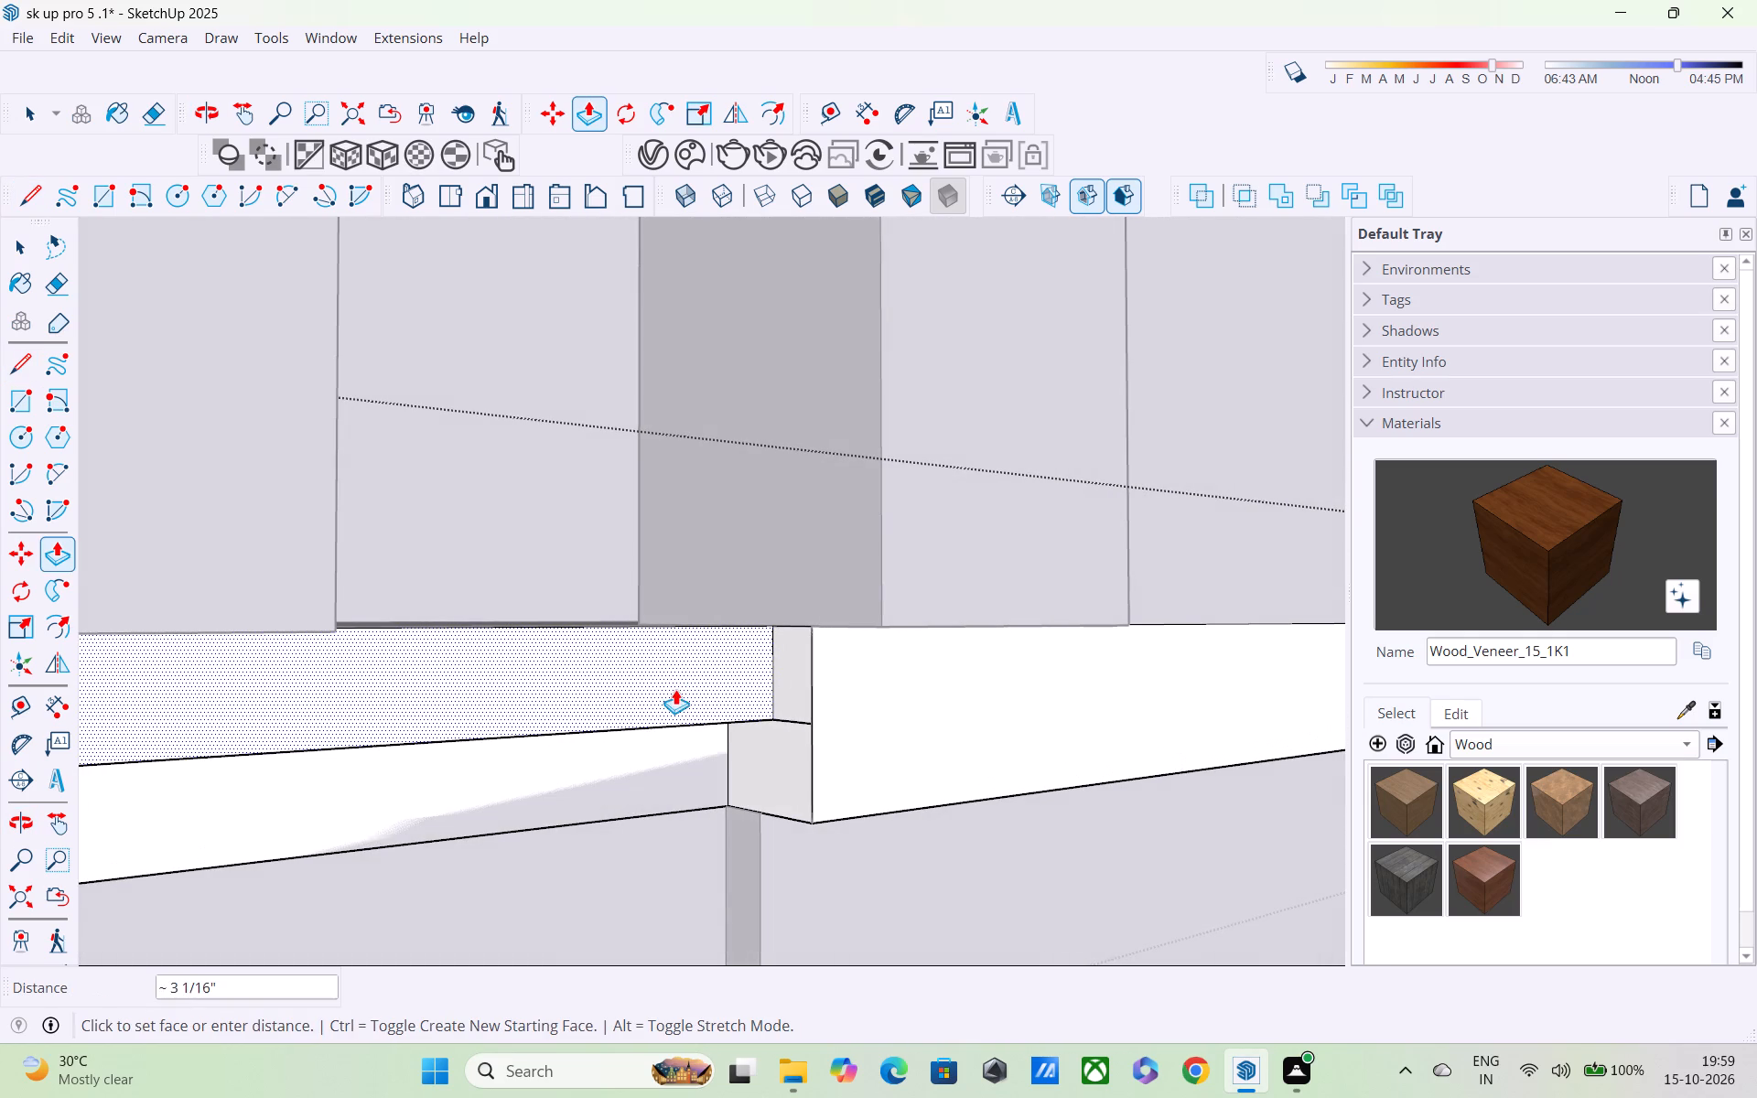
left_click(684, 700)
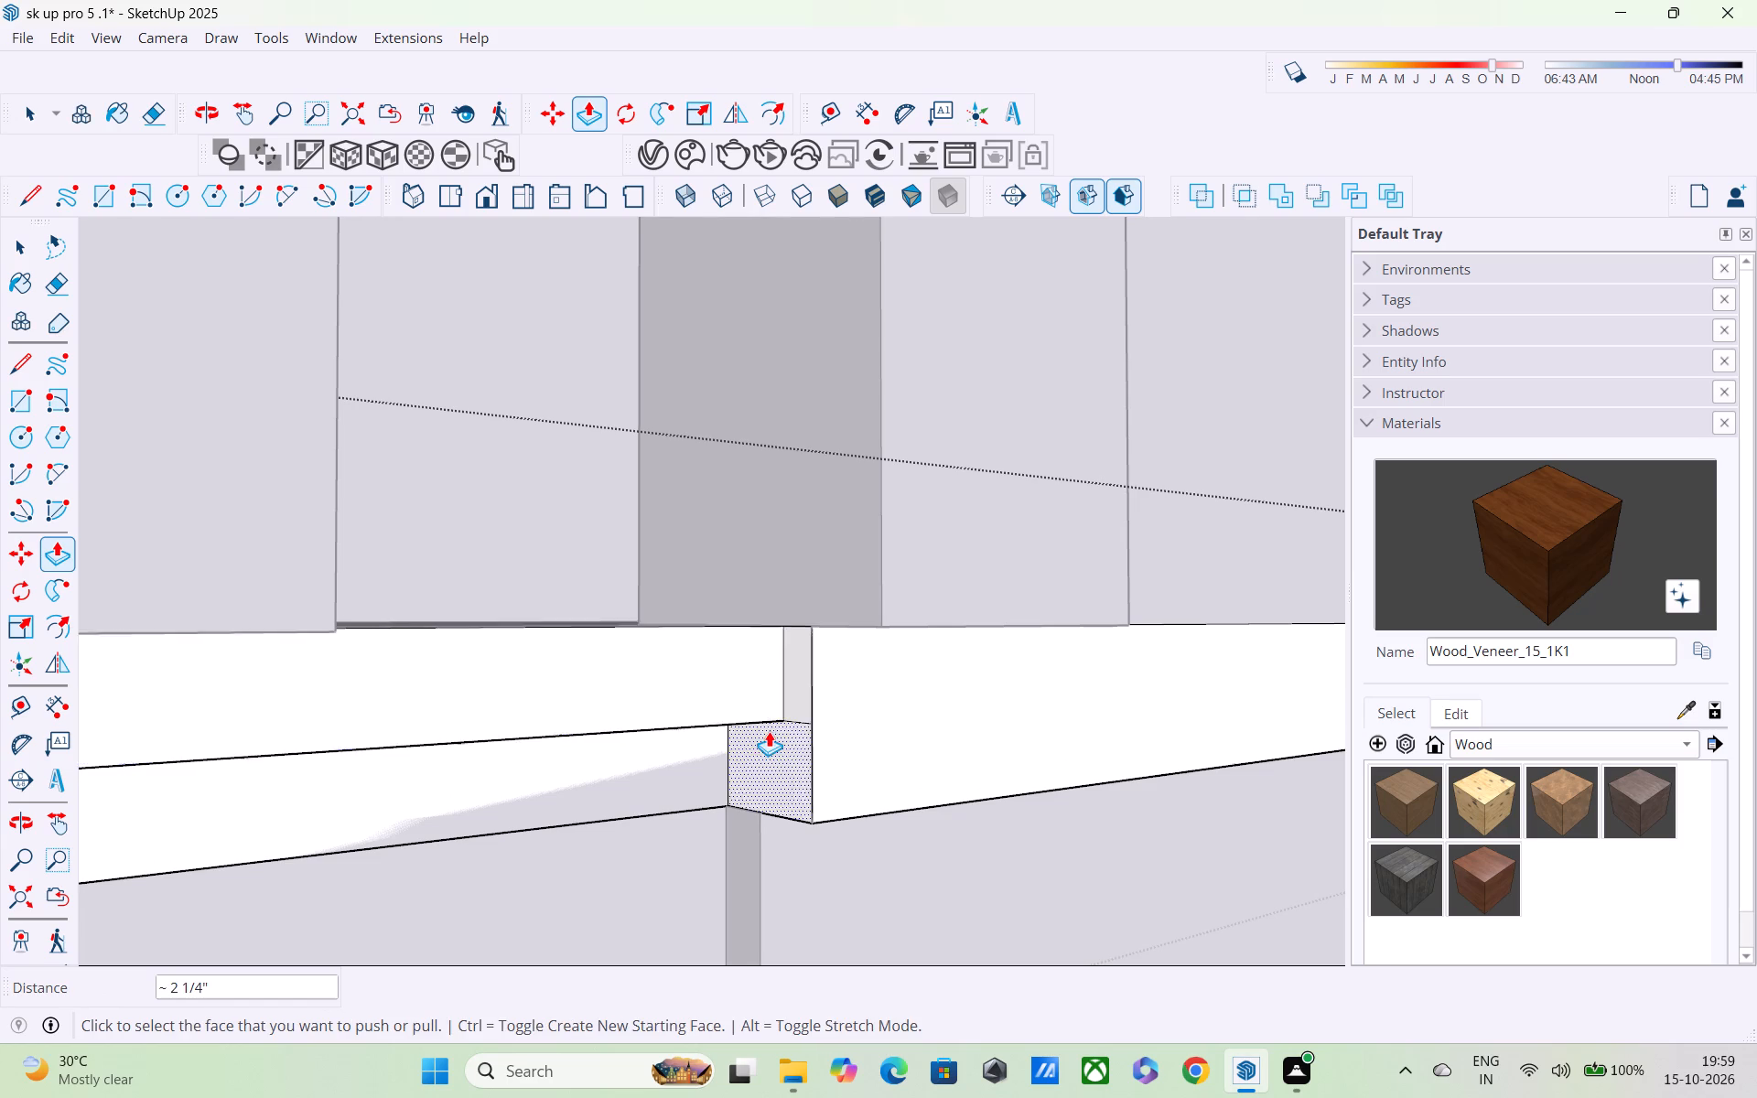
scroll(769, 731, "down", 3)
middle_click_drag(774, 796, 618, 796)
scroll(618, 796, "up", 1)
scroll(618, 796, "down", 5)
scroll(617, 783, "up", 1)
key("Escape")
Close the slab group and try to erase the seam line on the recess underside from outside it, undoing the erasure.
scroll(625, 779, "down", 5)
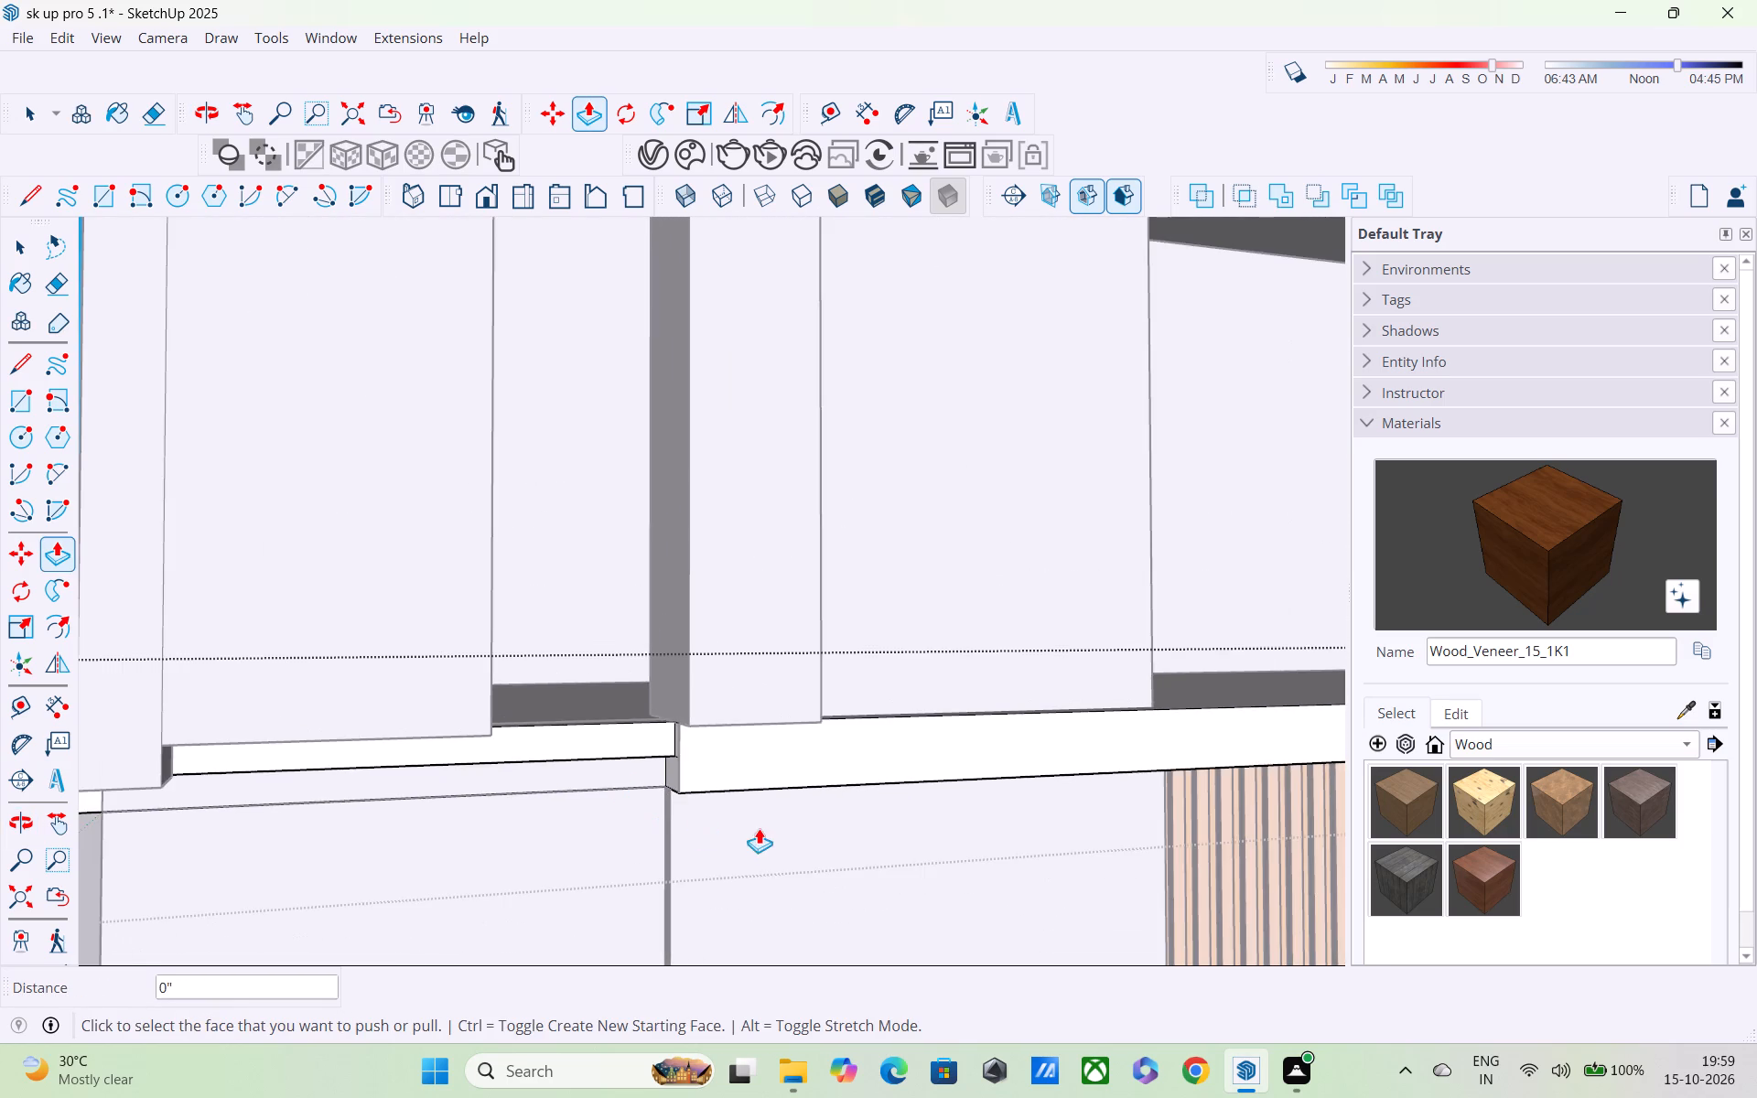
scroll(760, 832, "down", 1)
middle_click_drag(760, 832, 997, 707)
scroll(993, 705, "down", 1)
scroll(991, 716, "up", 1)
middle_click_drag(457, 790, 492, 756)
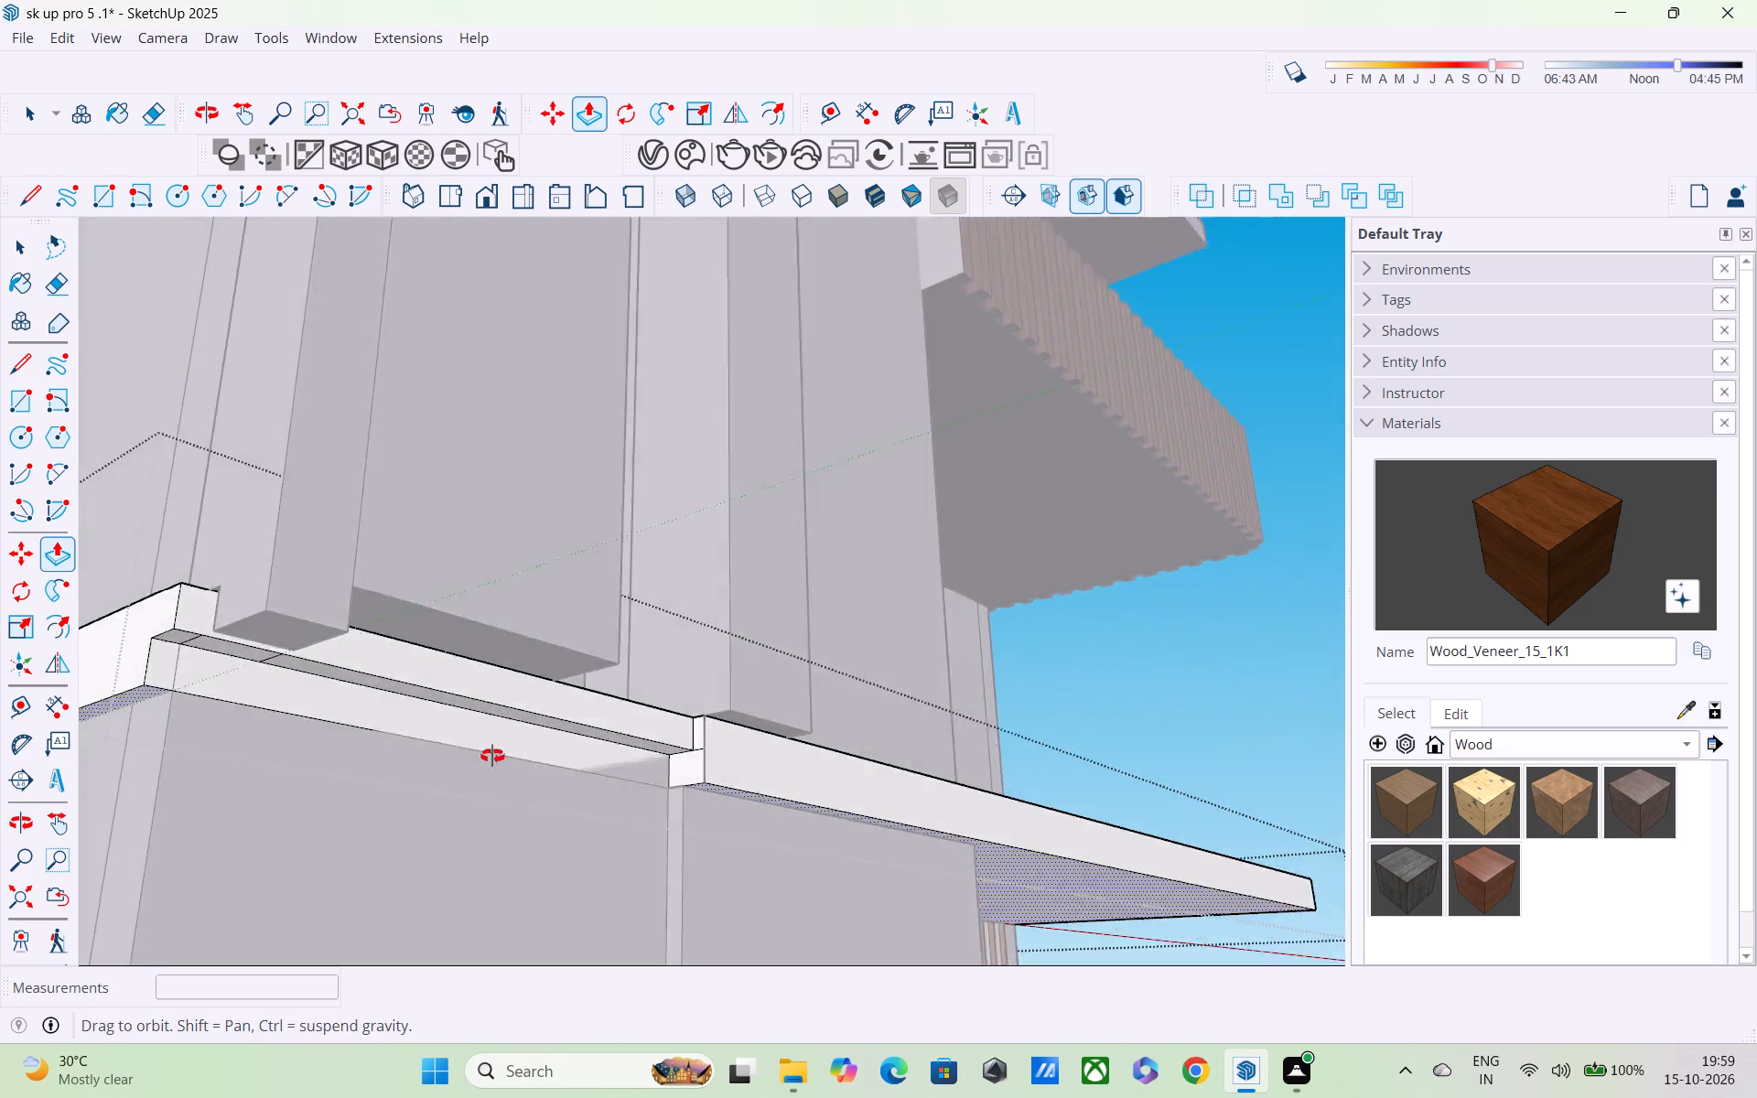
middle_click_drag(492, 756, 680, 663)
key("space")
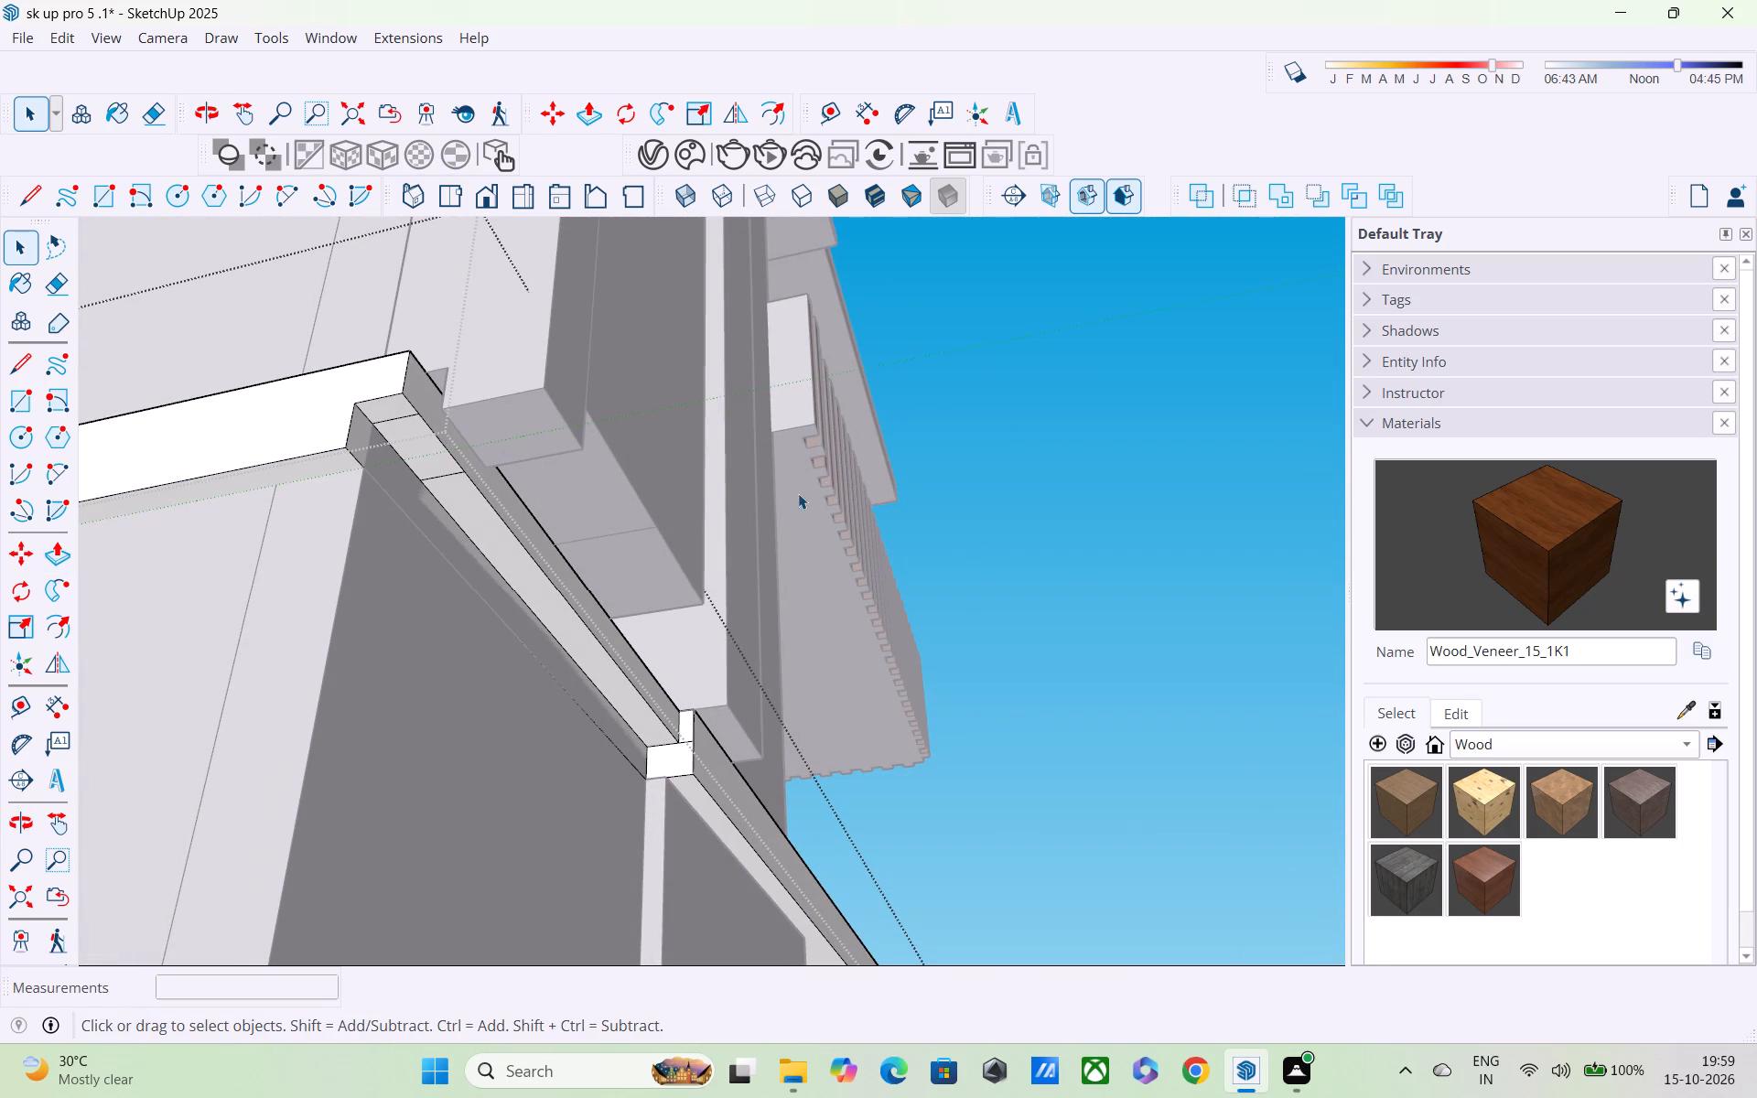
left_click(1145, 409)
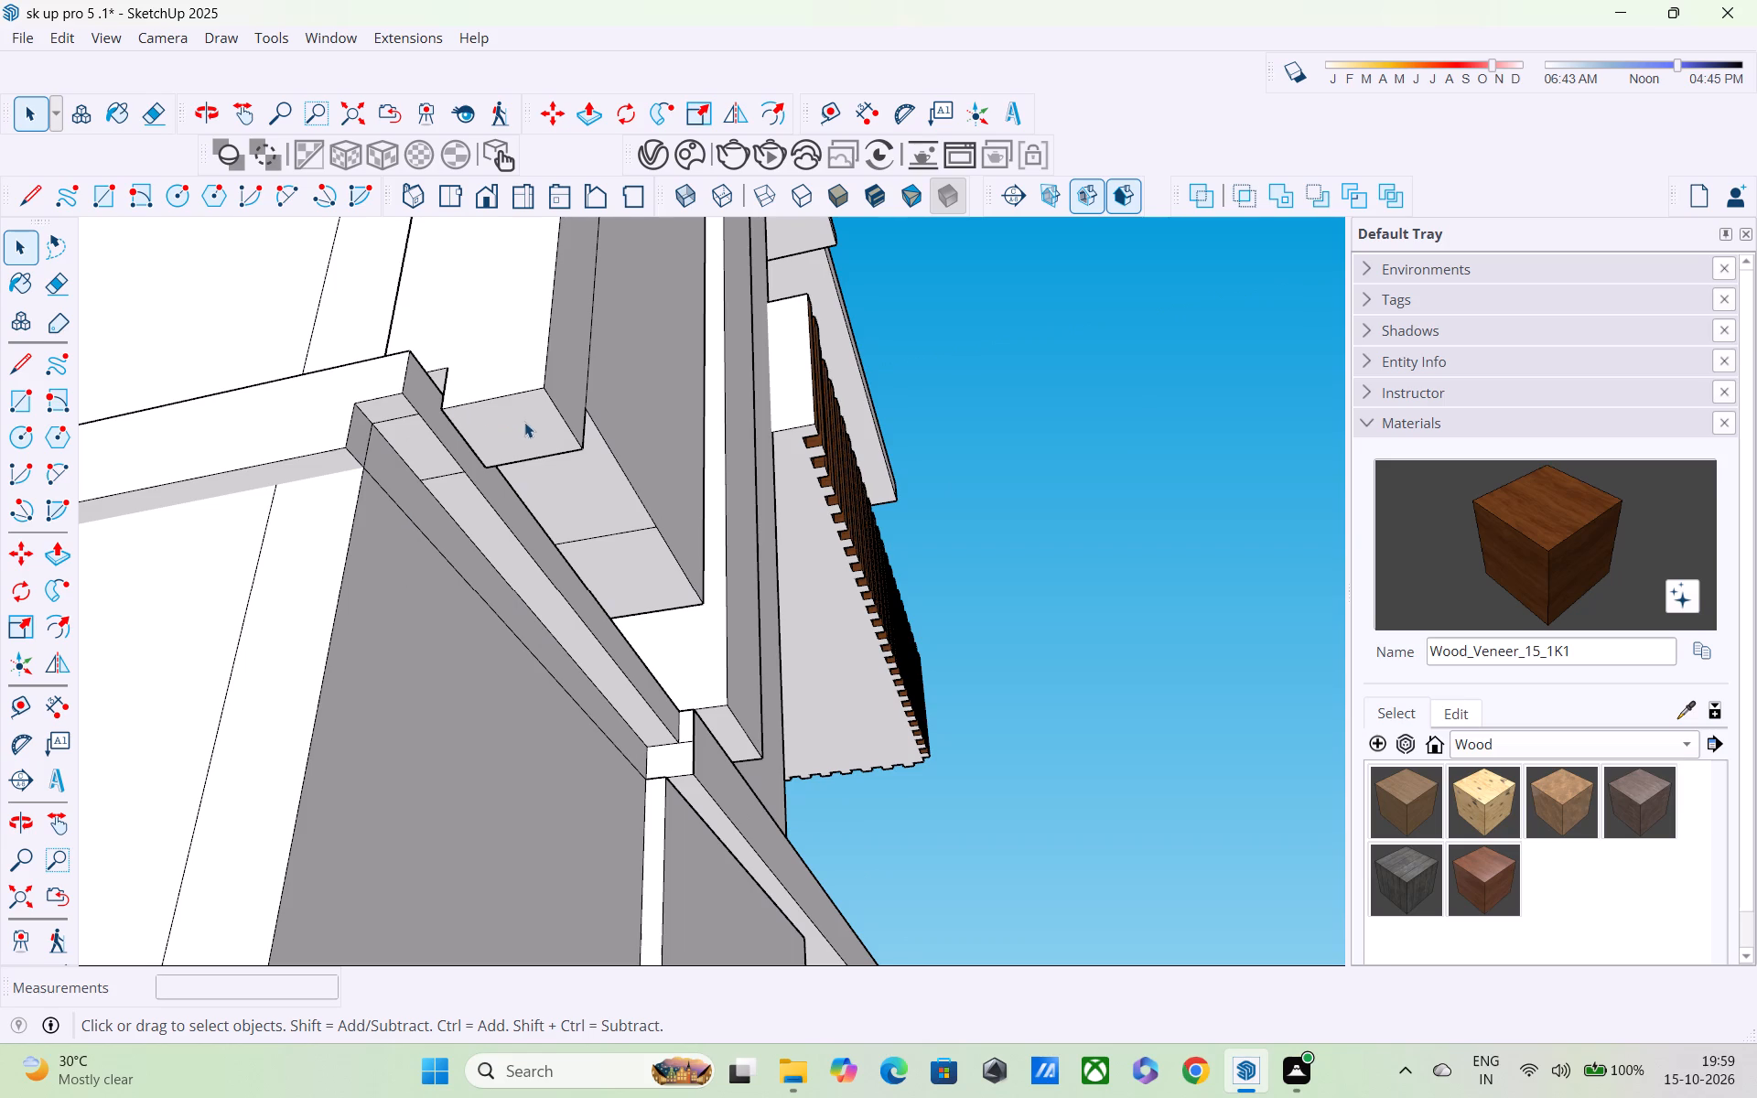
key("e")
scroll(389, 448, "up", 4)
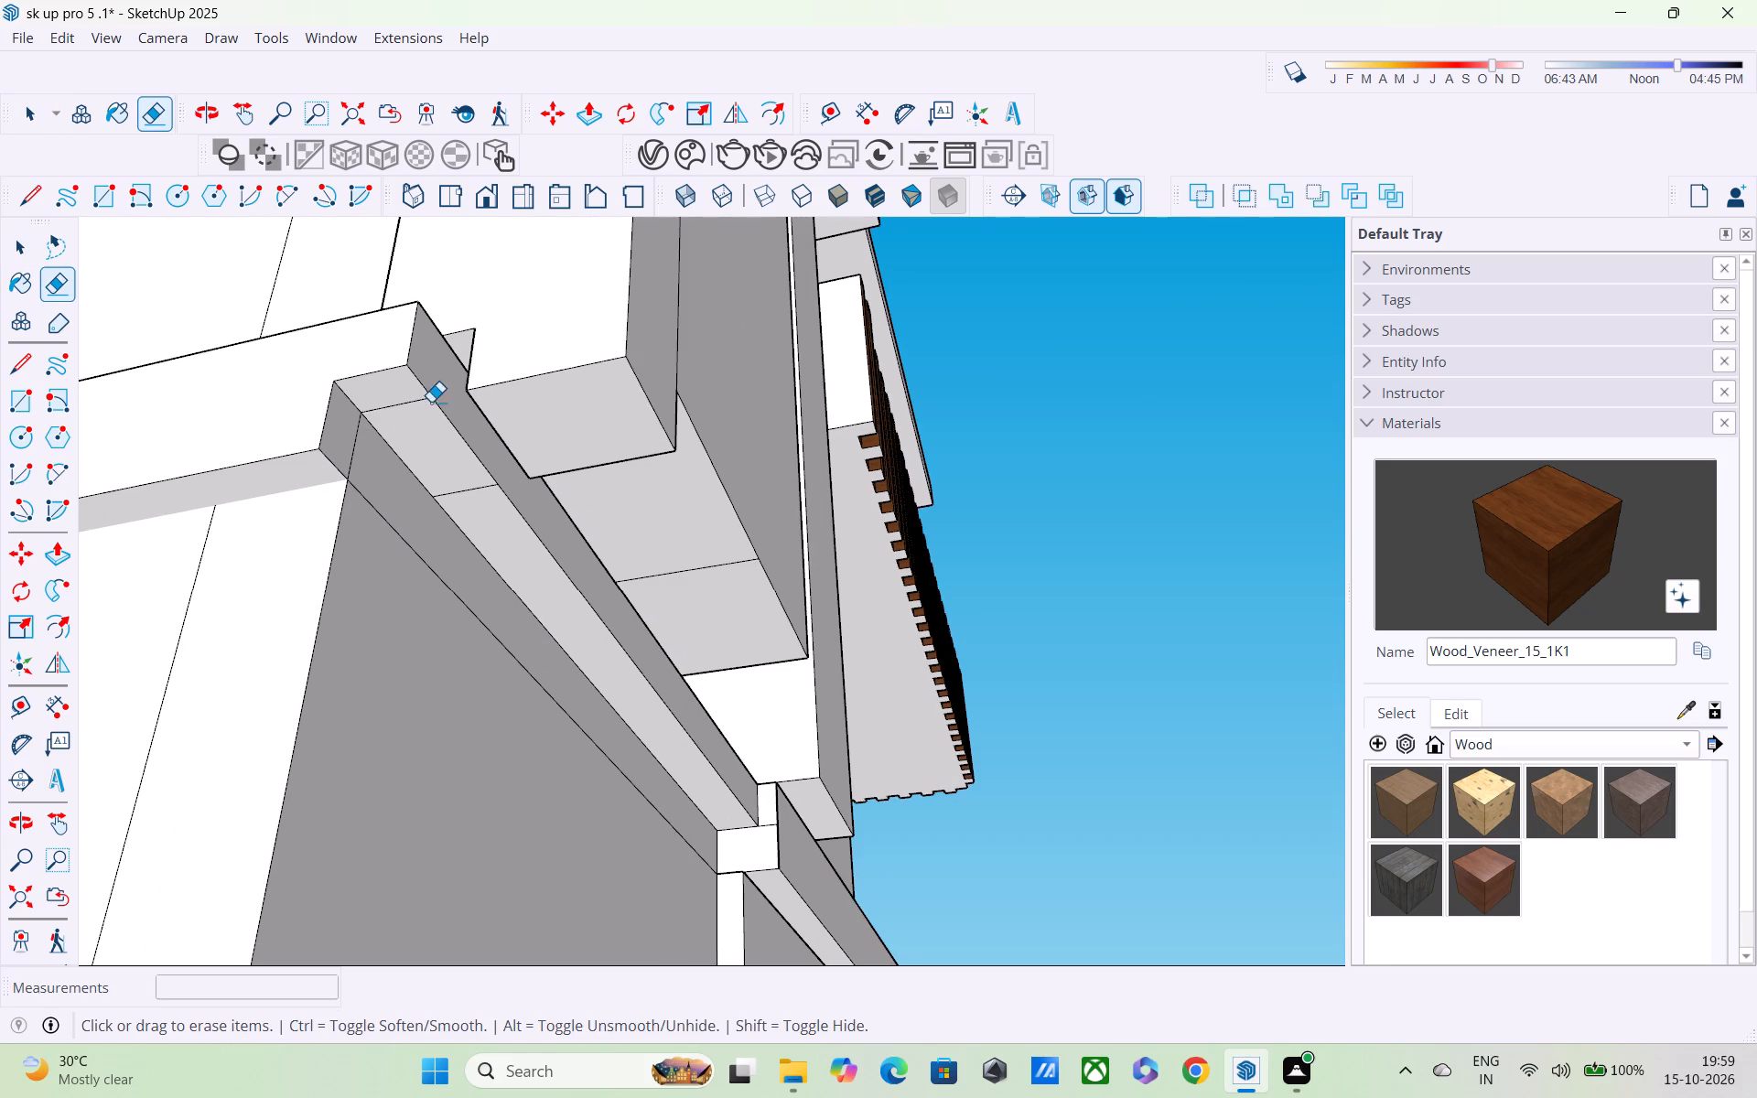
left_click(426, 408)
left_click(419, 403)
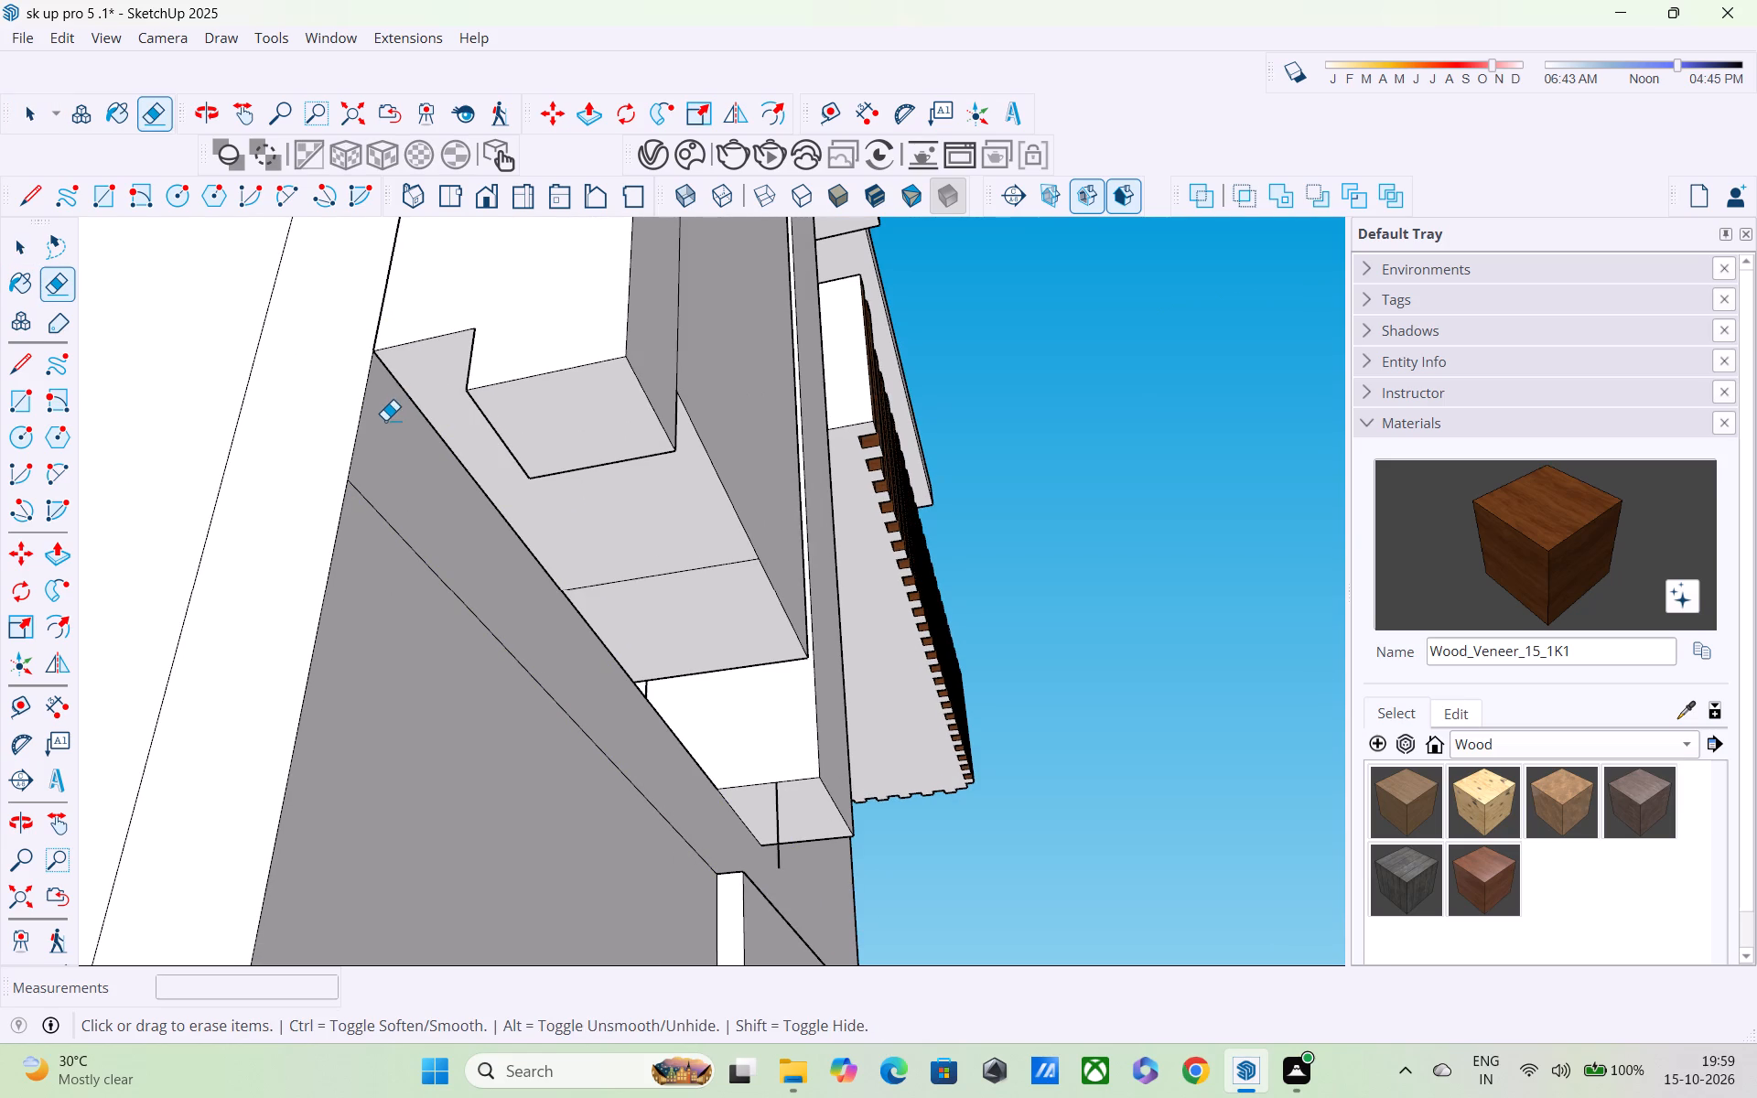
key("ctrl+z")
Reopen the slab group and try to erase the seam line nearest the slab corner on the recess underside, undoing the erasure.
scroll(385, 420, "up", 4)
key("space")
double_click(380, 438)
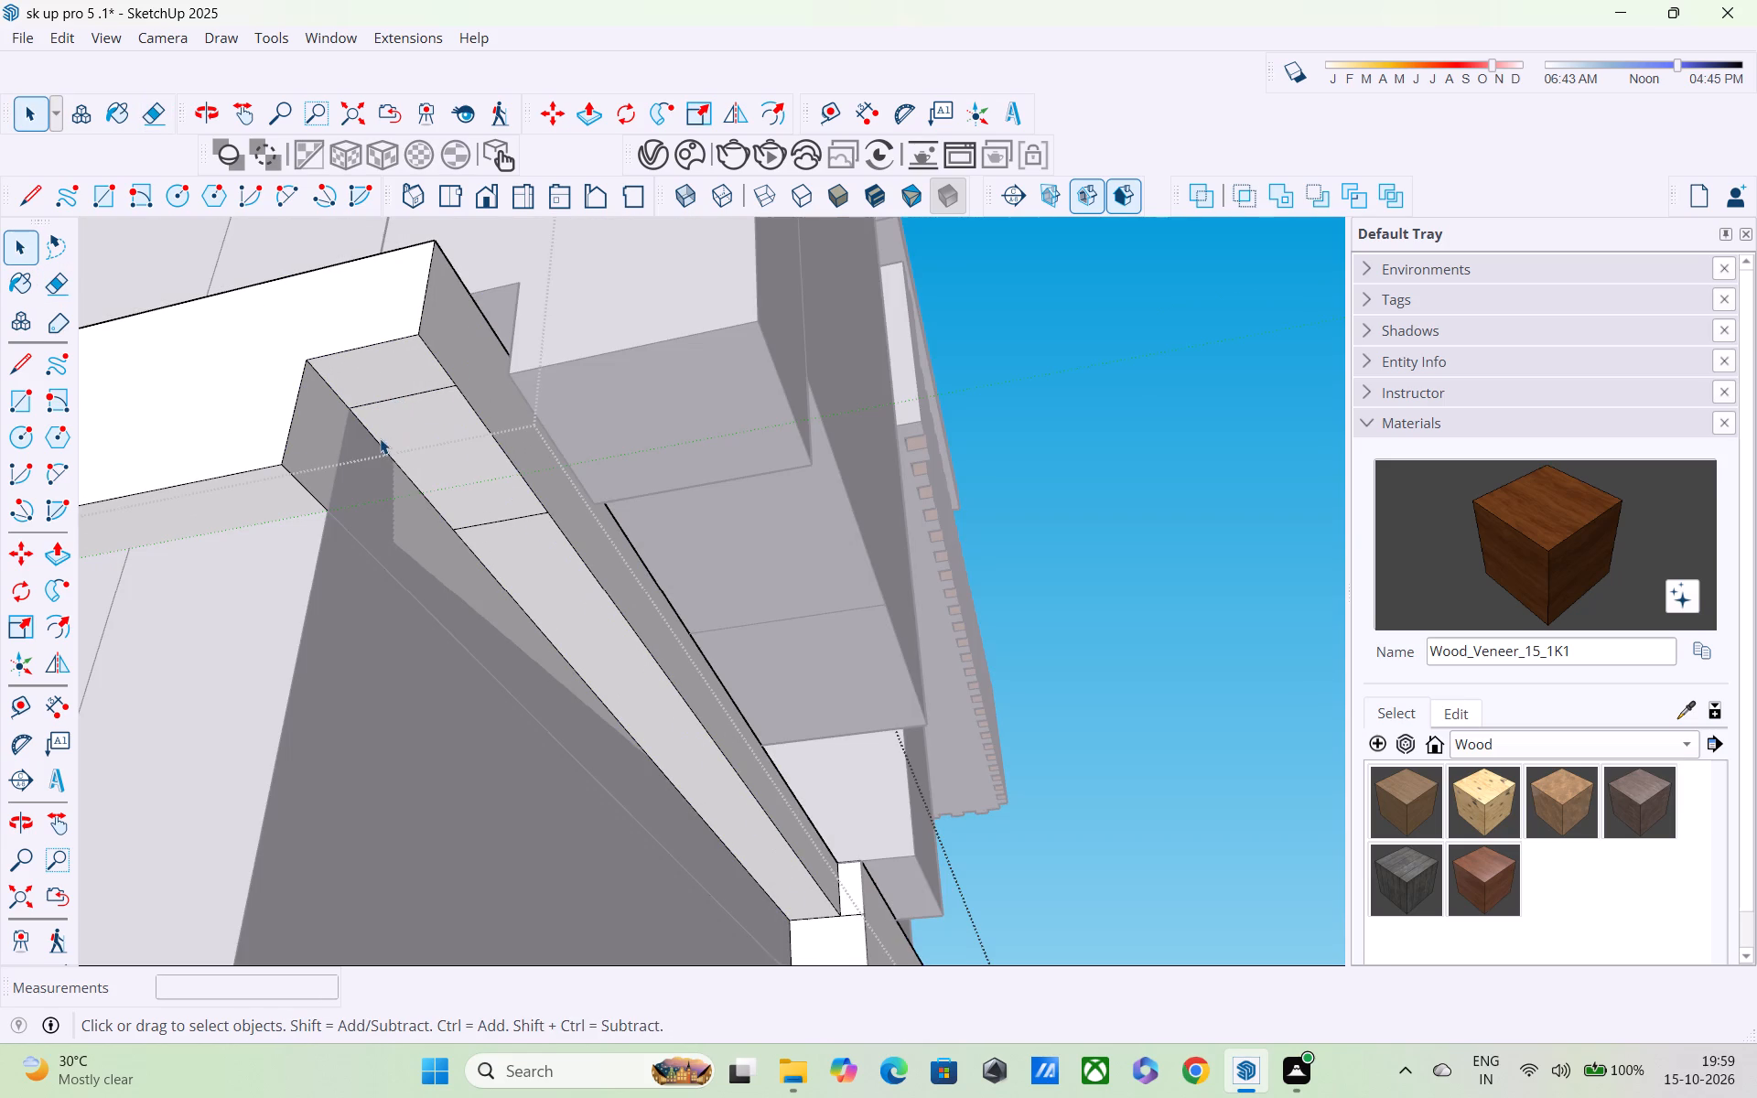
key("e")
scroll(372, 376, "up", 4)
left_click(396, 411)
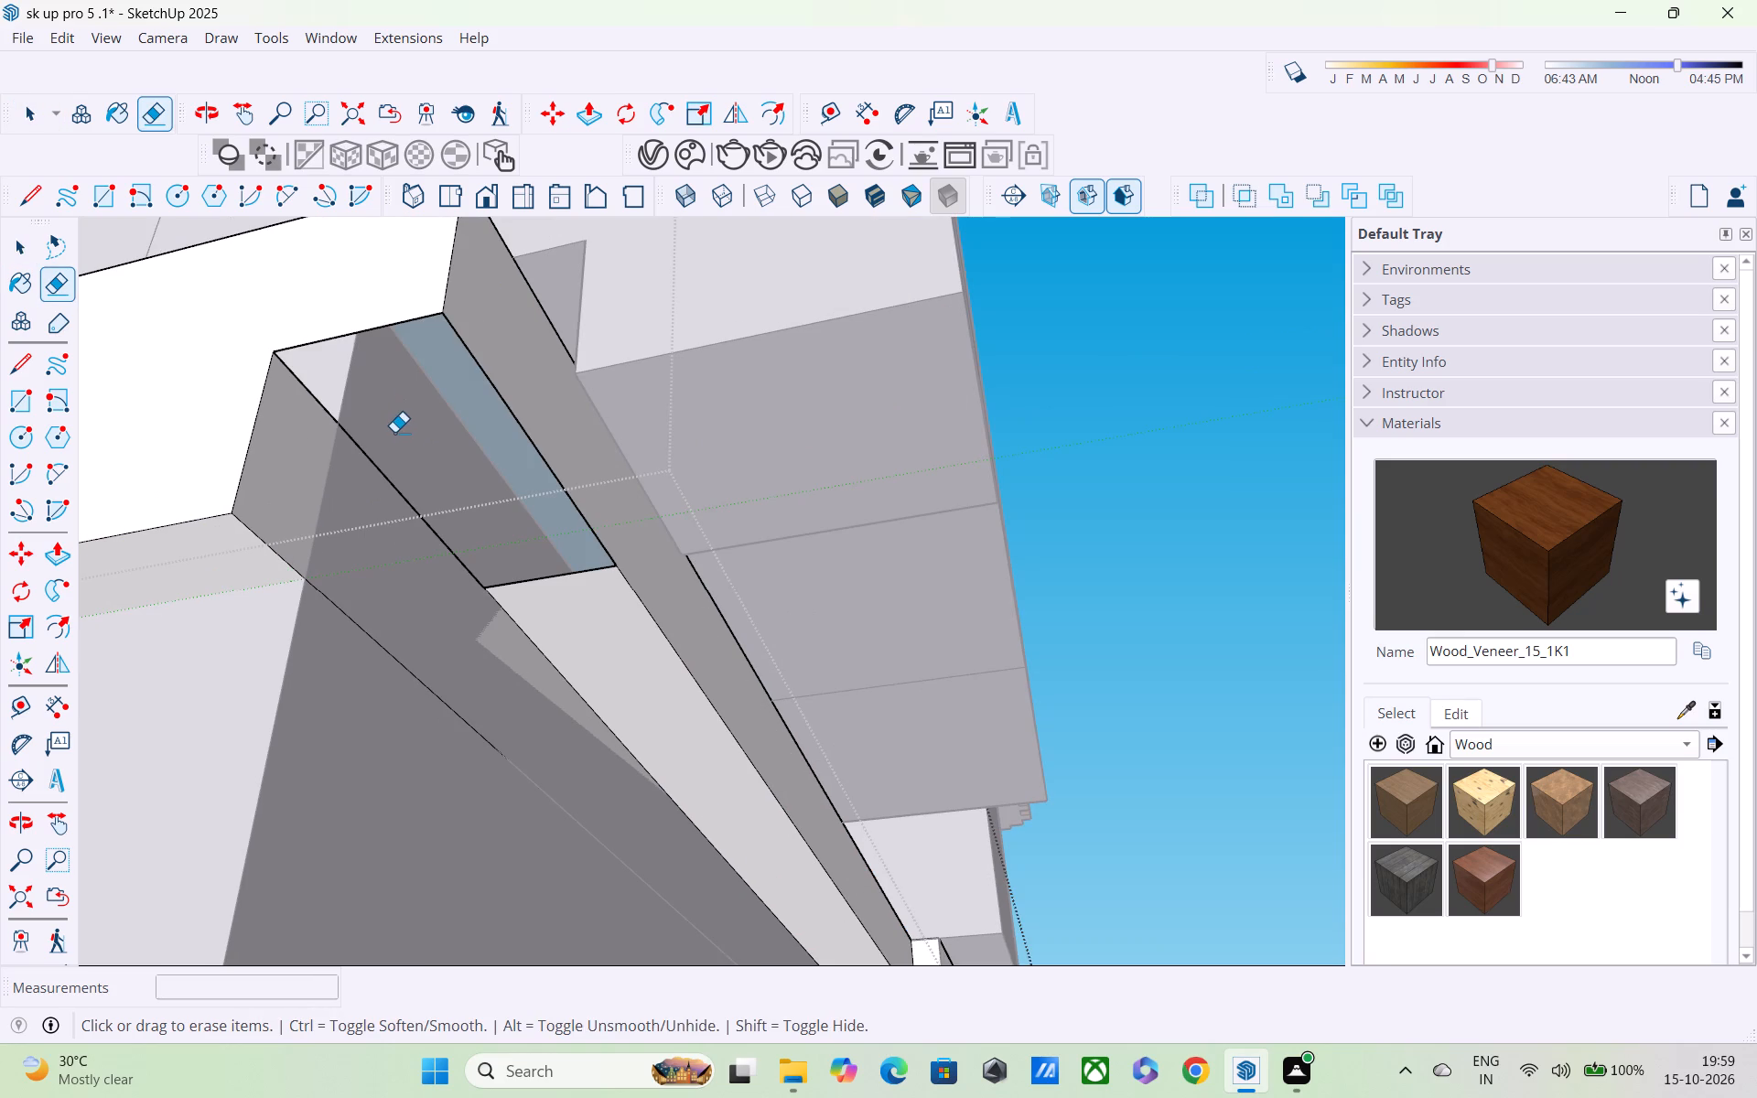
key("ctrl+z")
Erase the two seam lines crossing the recess underside, the farther one first and the one nearest the slab corner second.
scroll(394, 433, "up", 3)
left_click(560, 624)
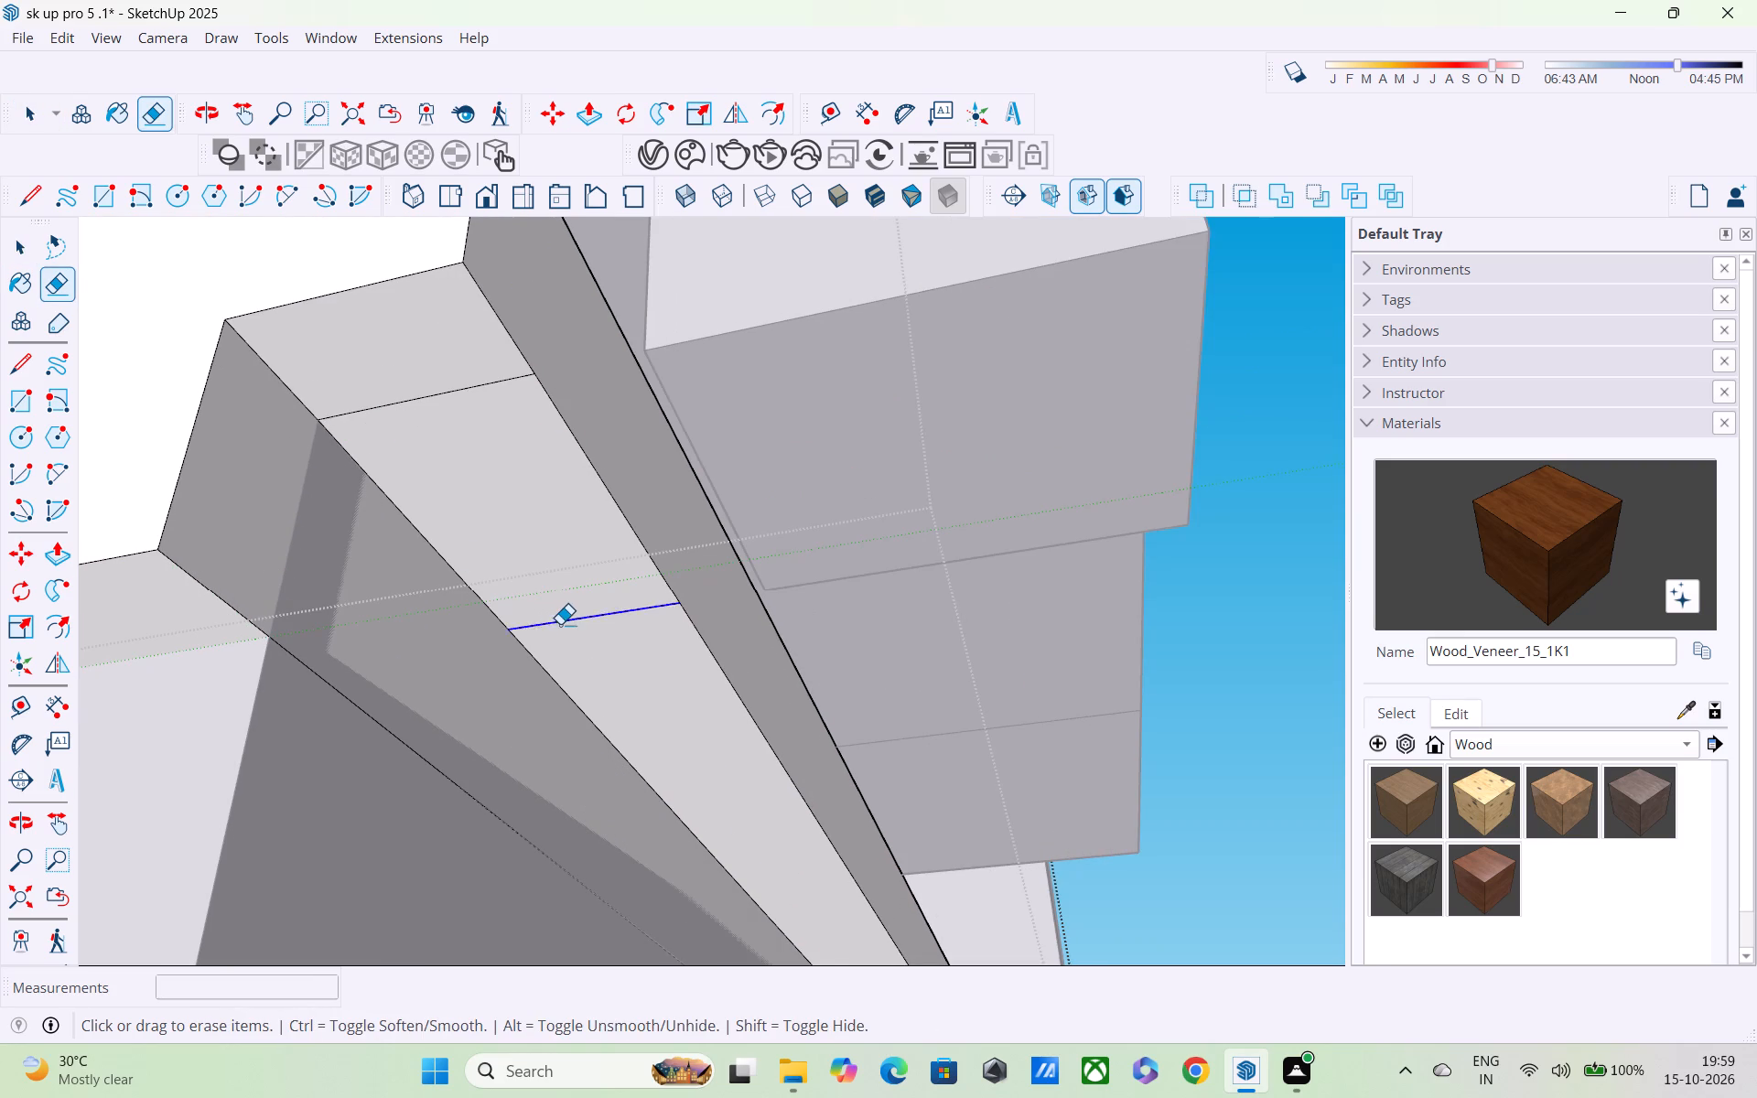
left_click(519, 381)
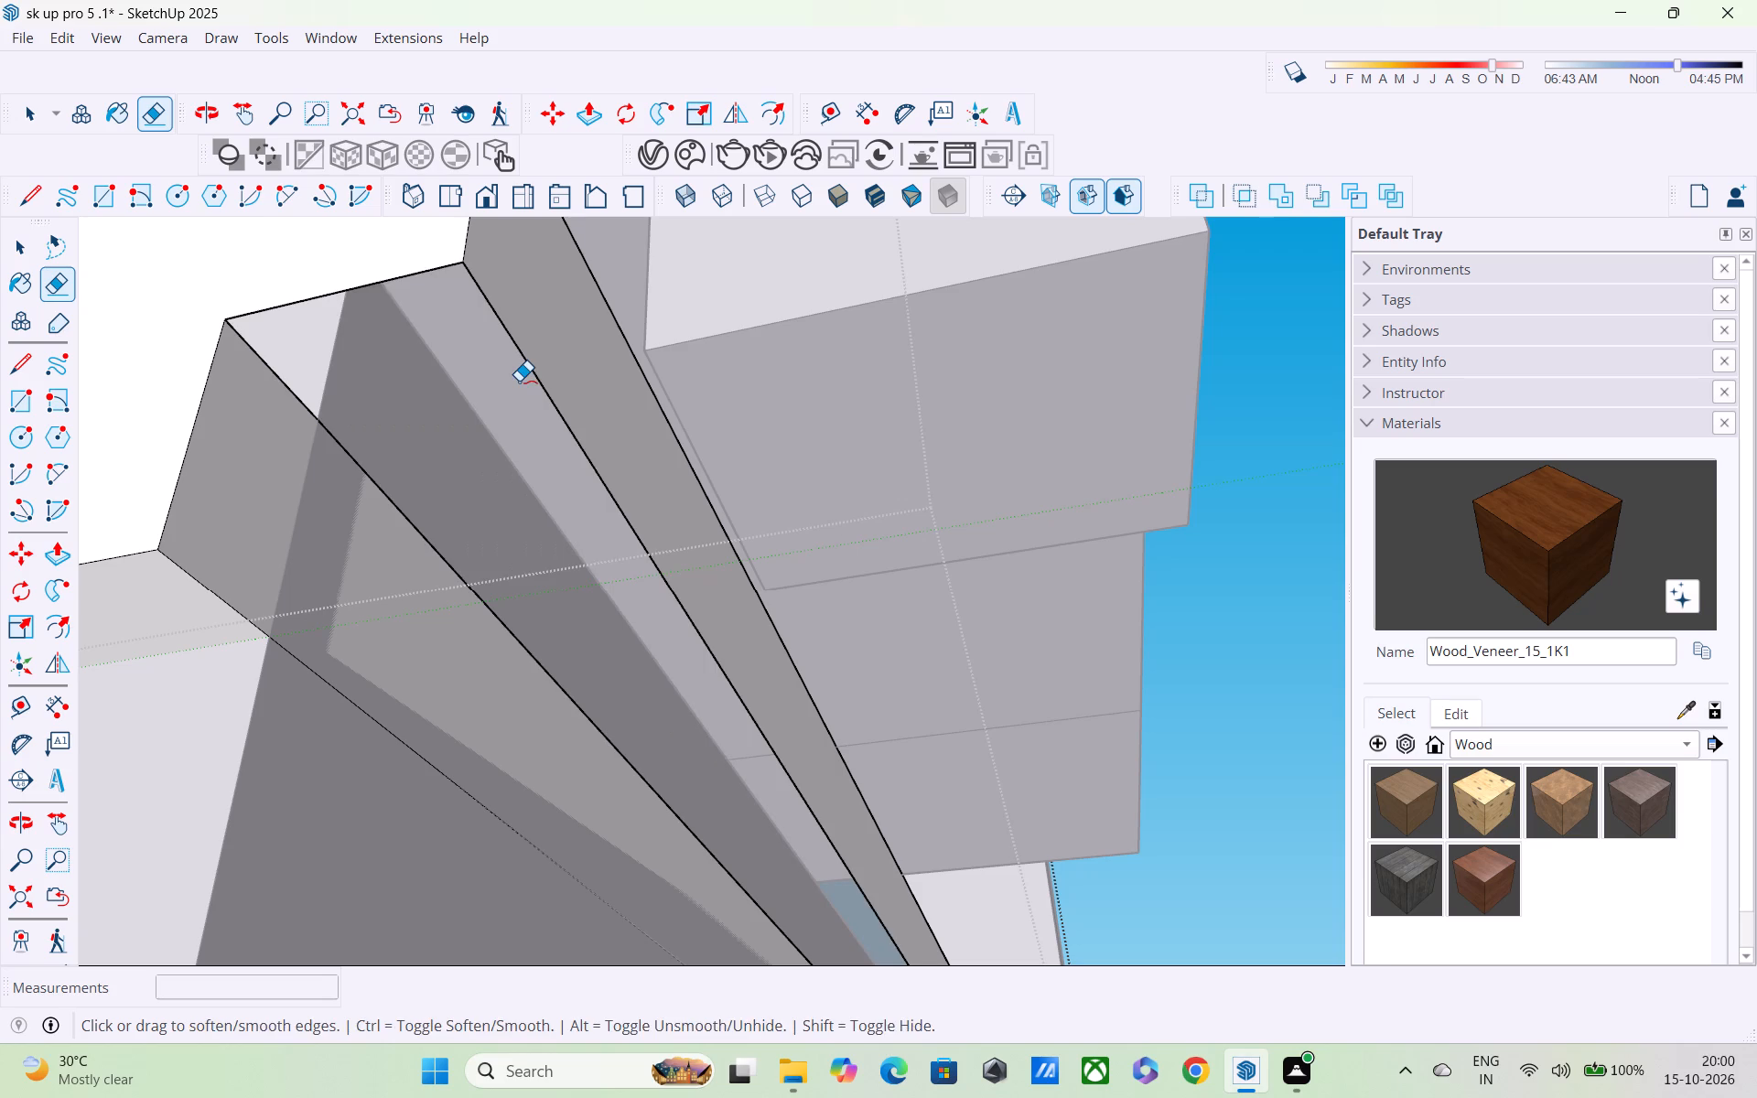
Undo the last erasure of the seam line nearest the slab corner on the recess underside.
key("ctrl+z")
Place two guides along the projecting slab front face, one about 4" below its top edge and another about 1" below the first.
scroll(520, 392, "down", 5)
scroll(525, 516, "up", 1)
middle_click_drag(509, 548, 276, 675)
scroll(276, 675, "up", 1)
scroll(281, 664, "down", 7)
scroll(474, 635, "up", 1)
middle_click_drag(527, 620, 521, 635)
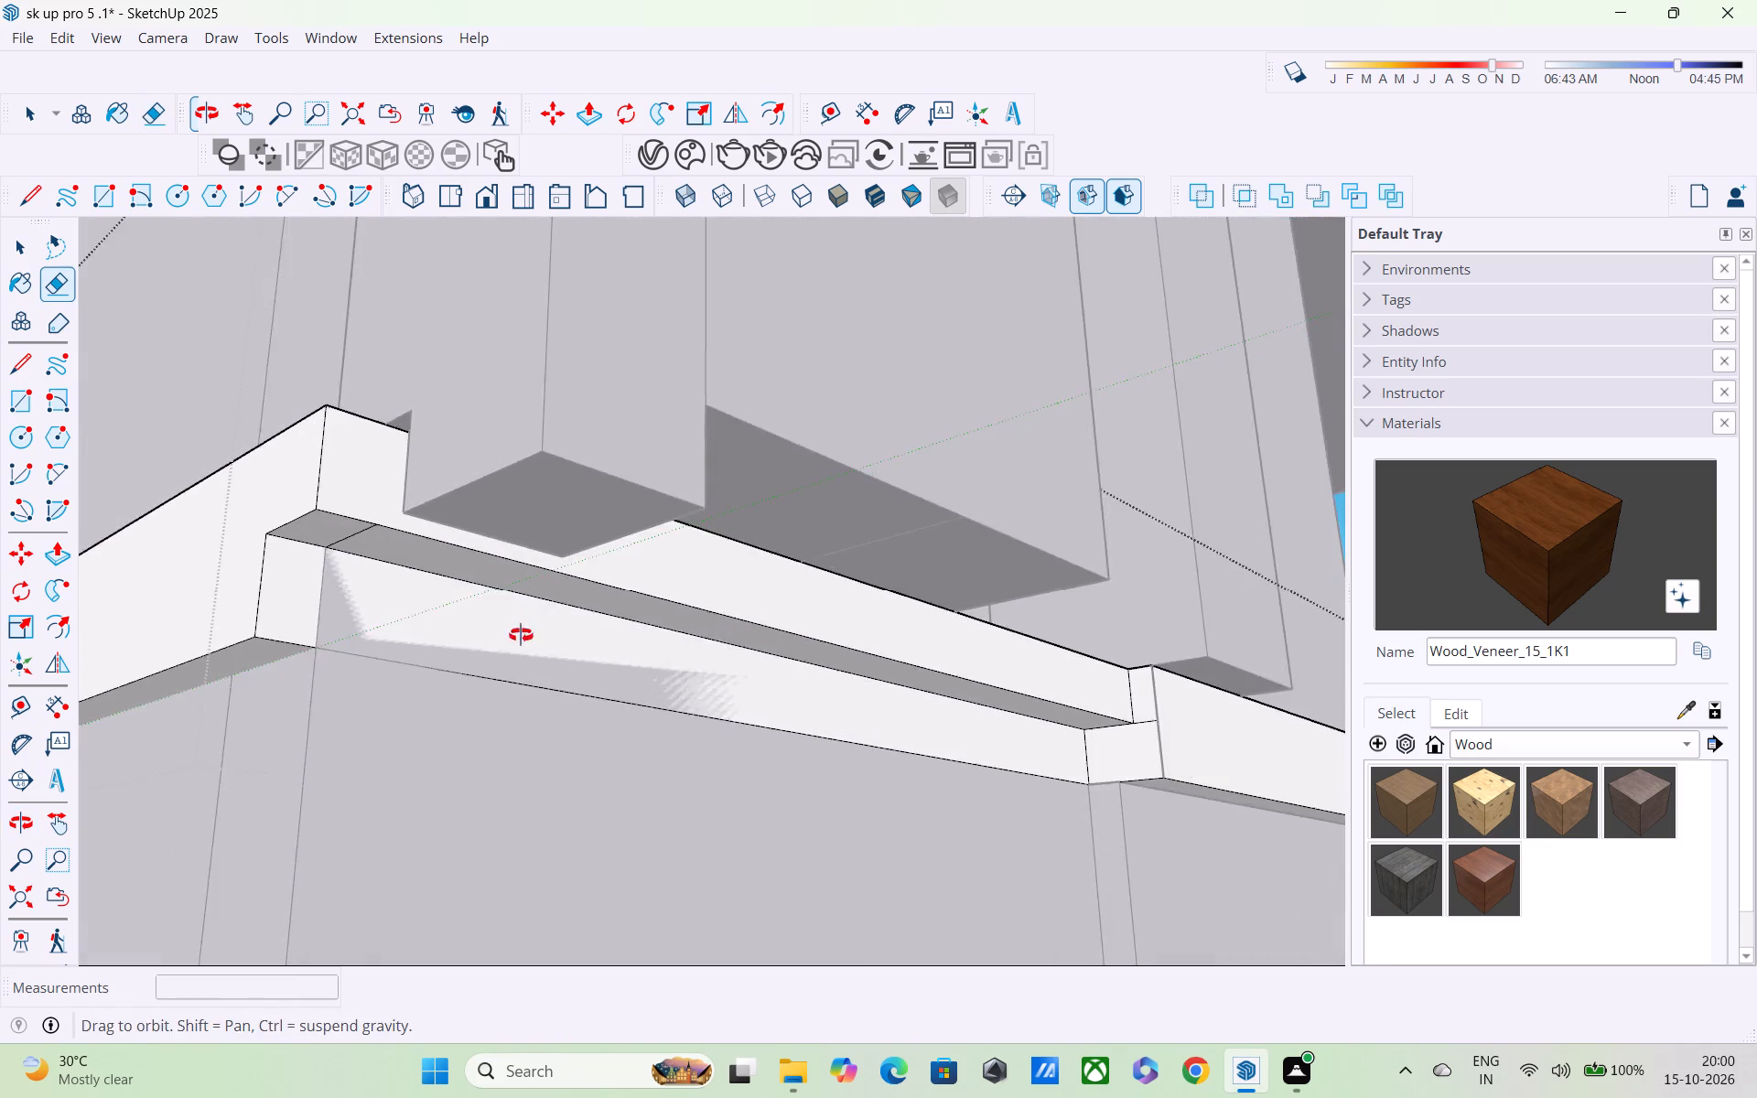
middle_click_drag(521, 635, 377, 773)
scroll(385, 722, "down", 3)
middle_click_drag(369, 760, 258, 710)
scroll(257, 707, "up", 1)
scroll(257, 694, "down", 6)
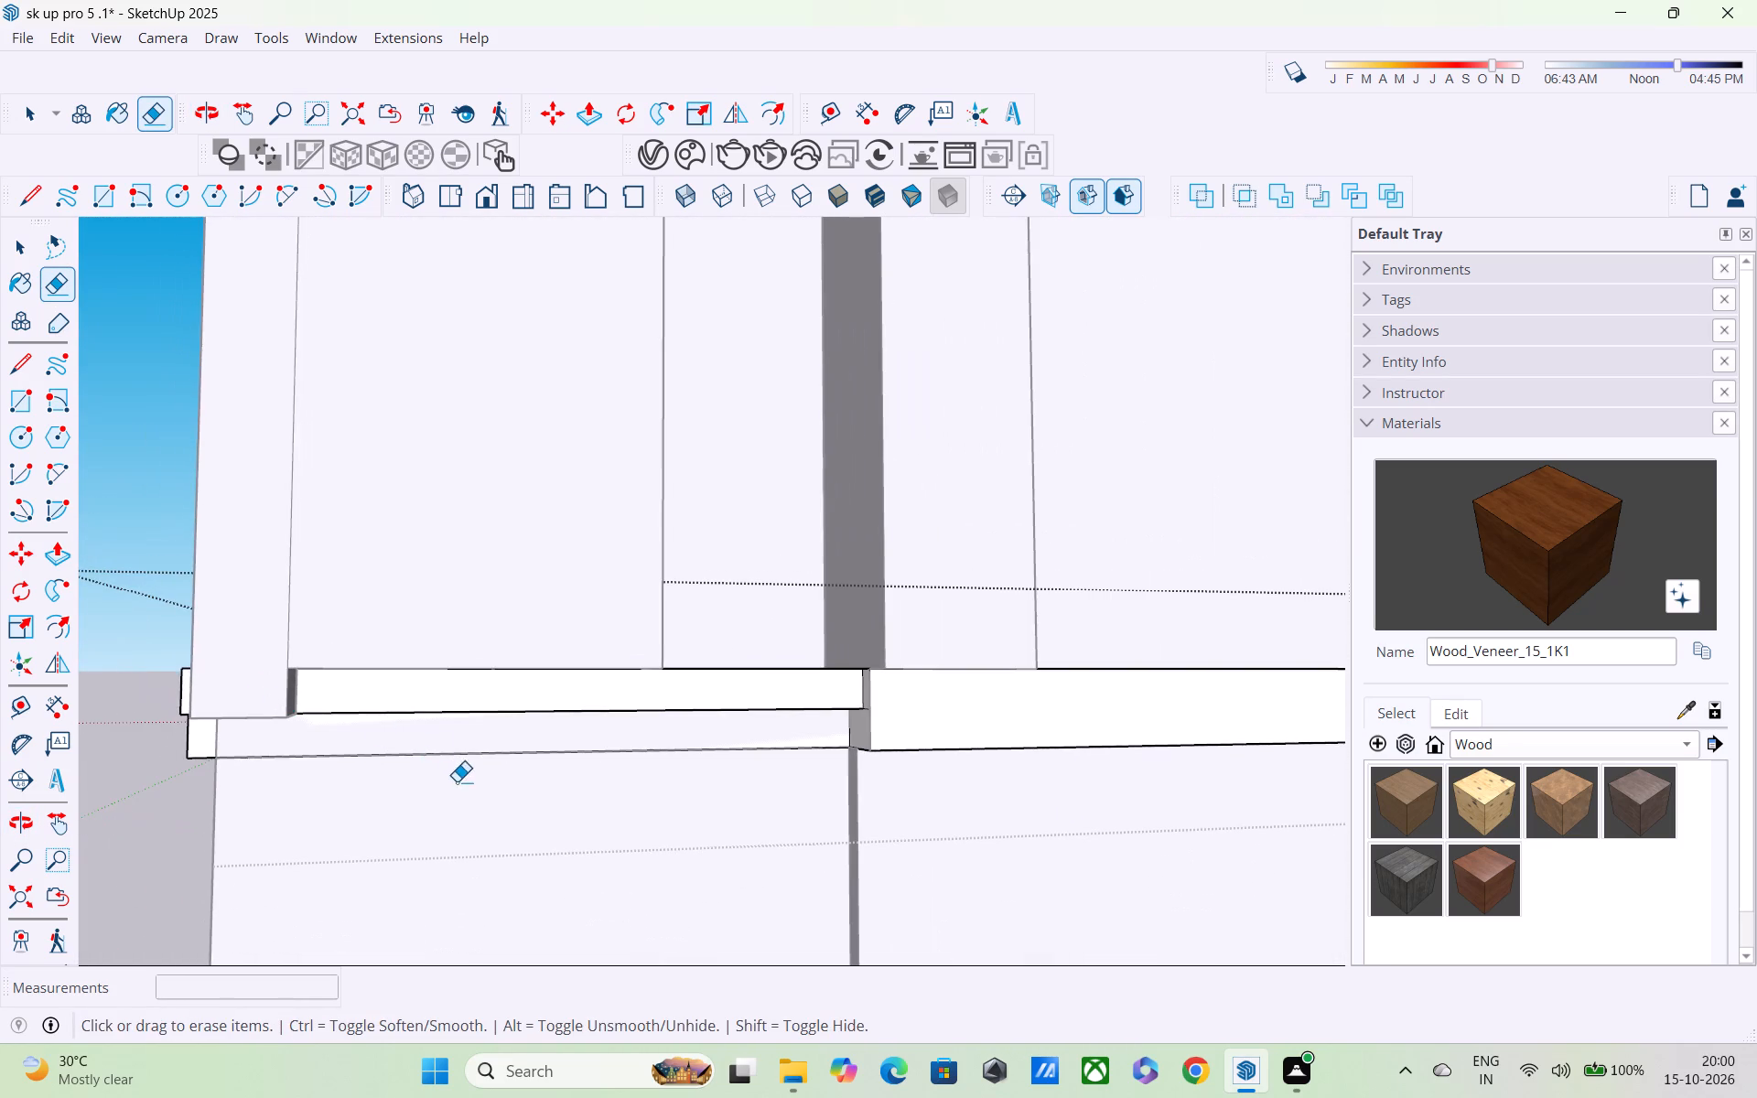
scroll(433, 586, "down", 2)
middle_click_drag(736, 667, 738, 703)
scroll(1001, 615, "up", 4)
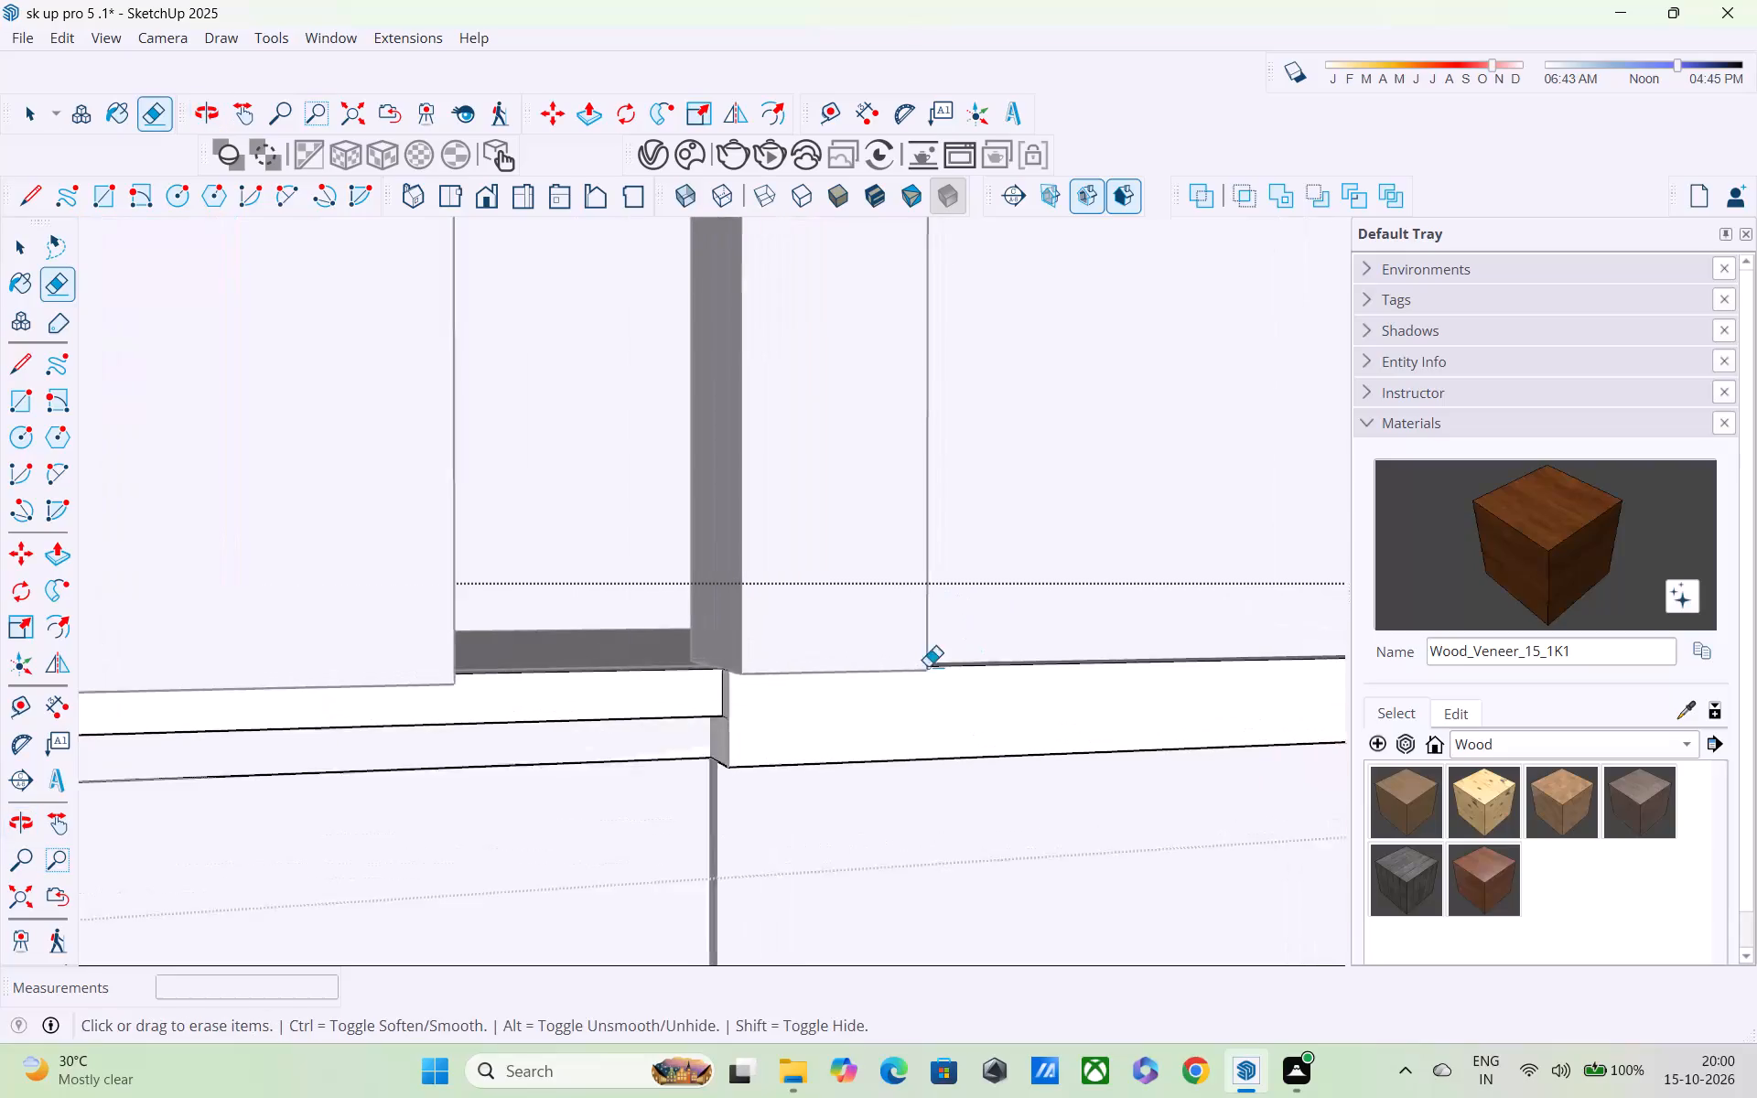
middle_click_drag(861, 685, 788, 587)
scroll(806, 630, "up", 1)
scroll(813, 651, "down", 5)
middle_click_drag(822, 674, 537, 571, "shift")
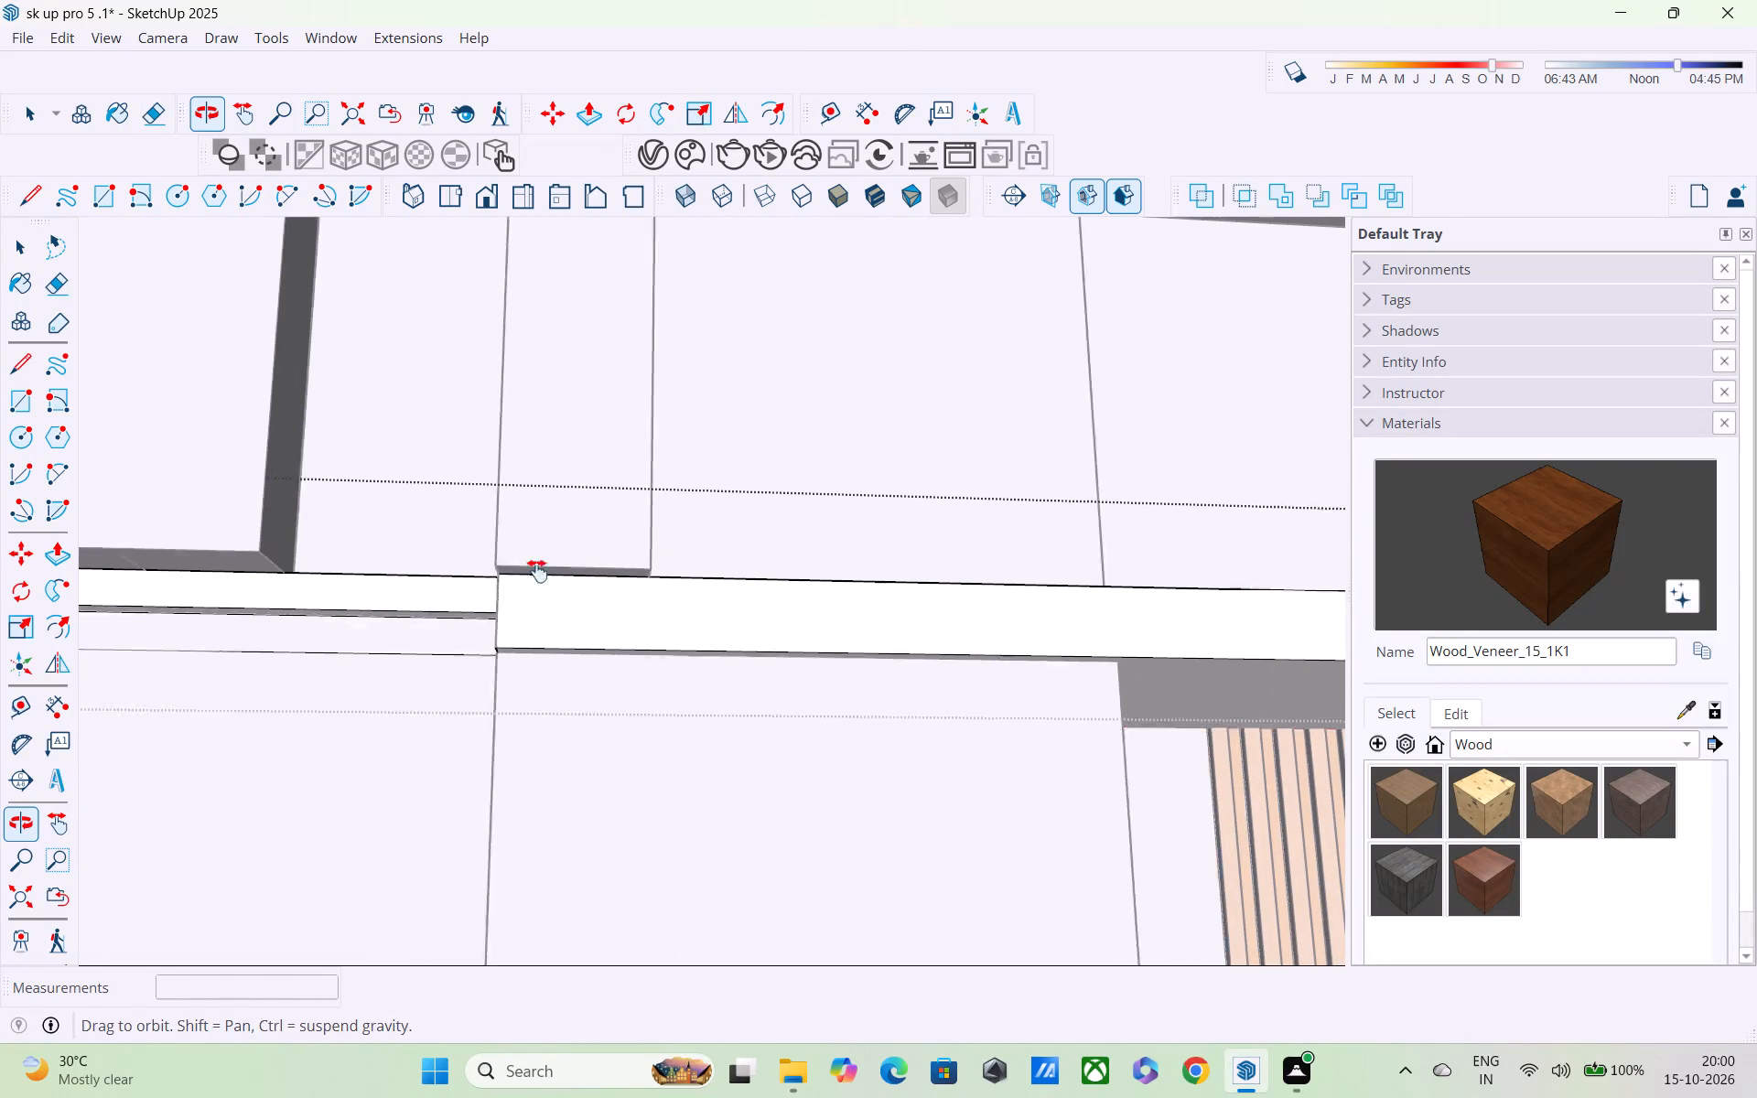
middle_click_drag(537, 571, 525, 567, "shift")
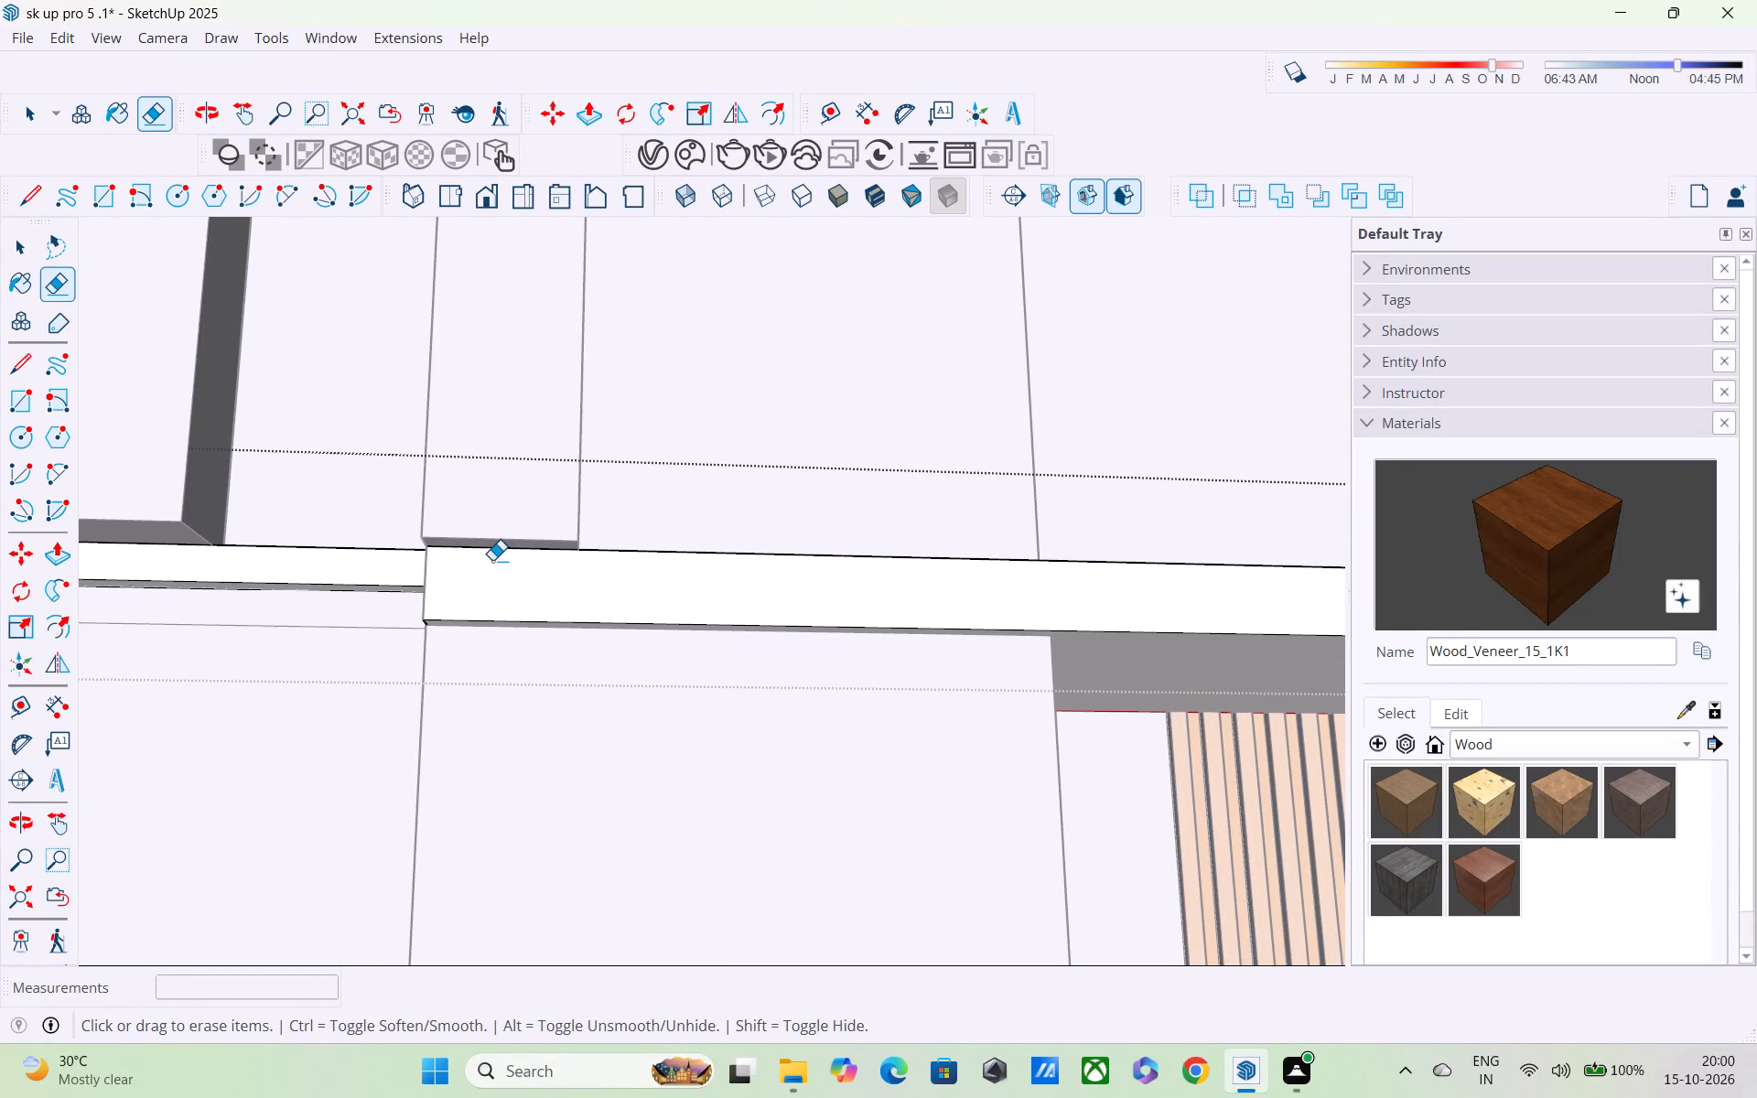
scroll(493, 562, "down", 1)
middle_click_drag(512, 578, 553, 669)
scroll(550, 621, "up", 3)
middle_click_drag(549, 614, 547, 533)
key("t")
scroll(527, 569, "up", 4)
left_click(761, 526)
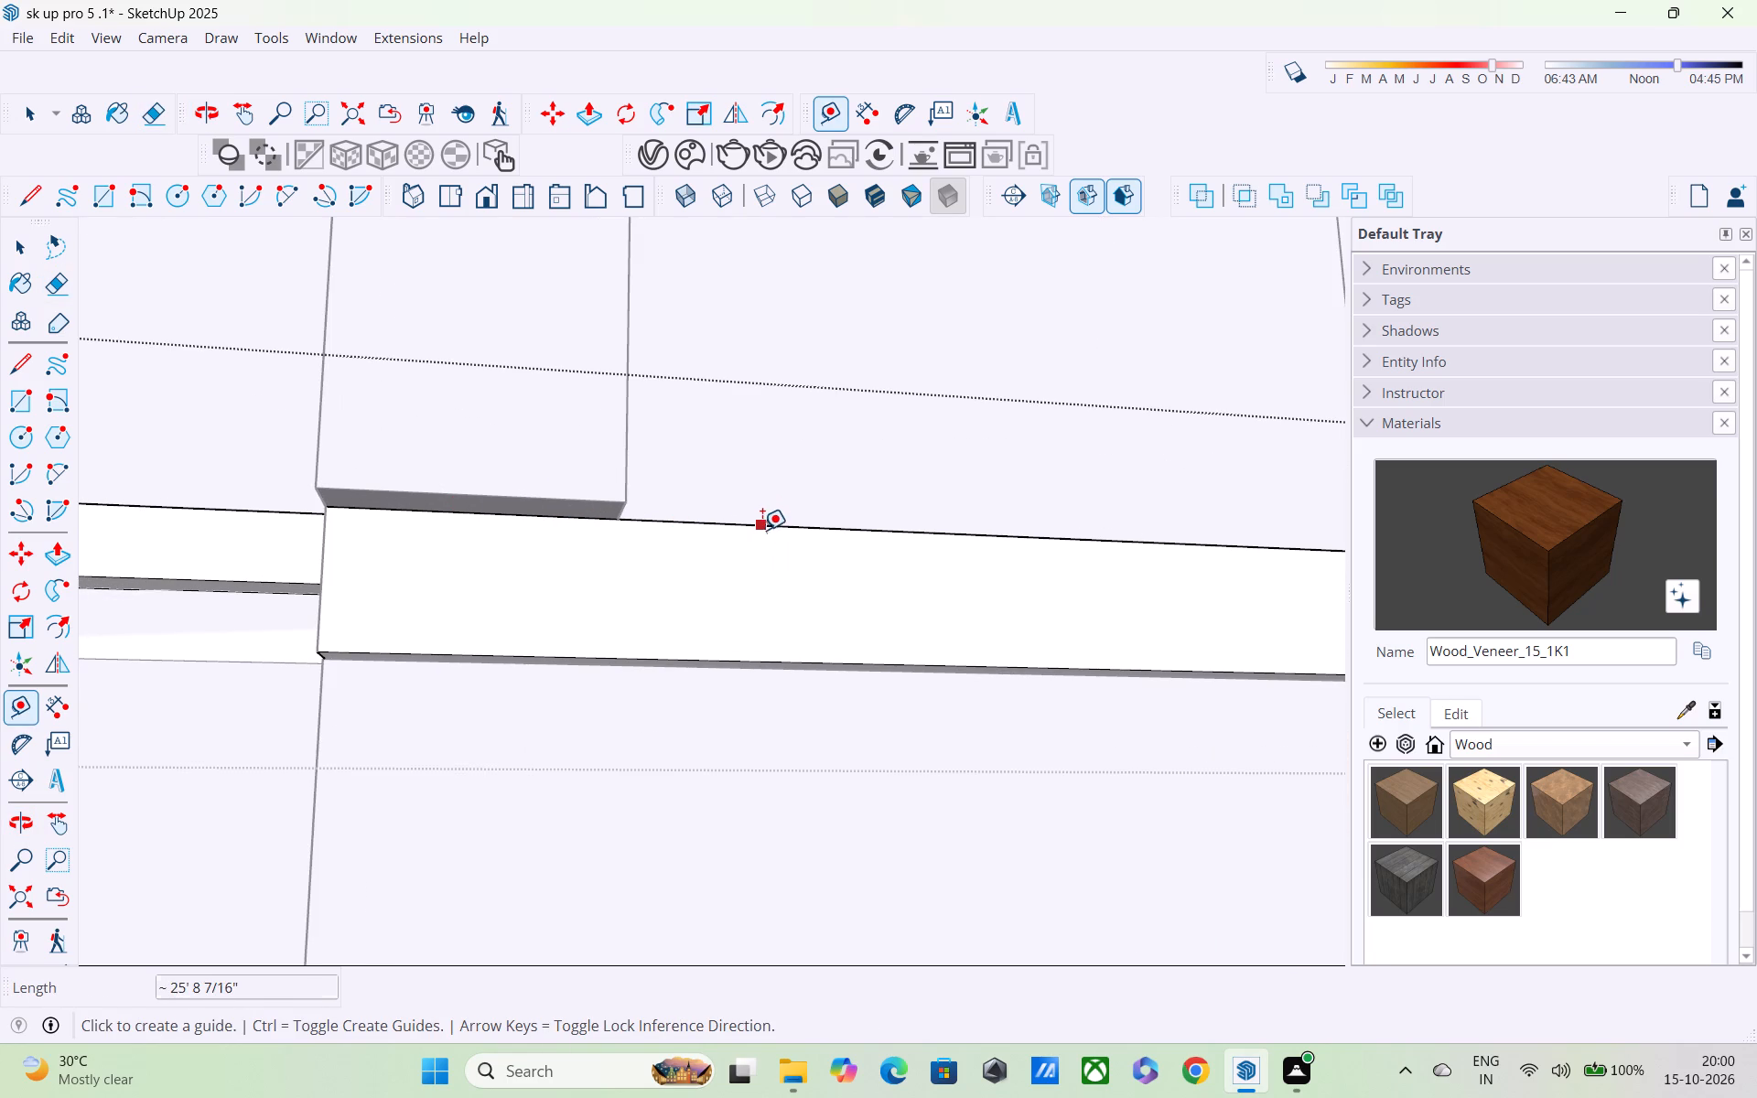
left_click(769, 581)
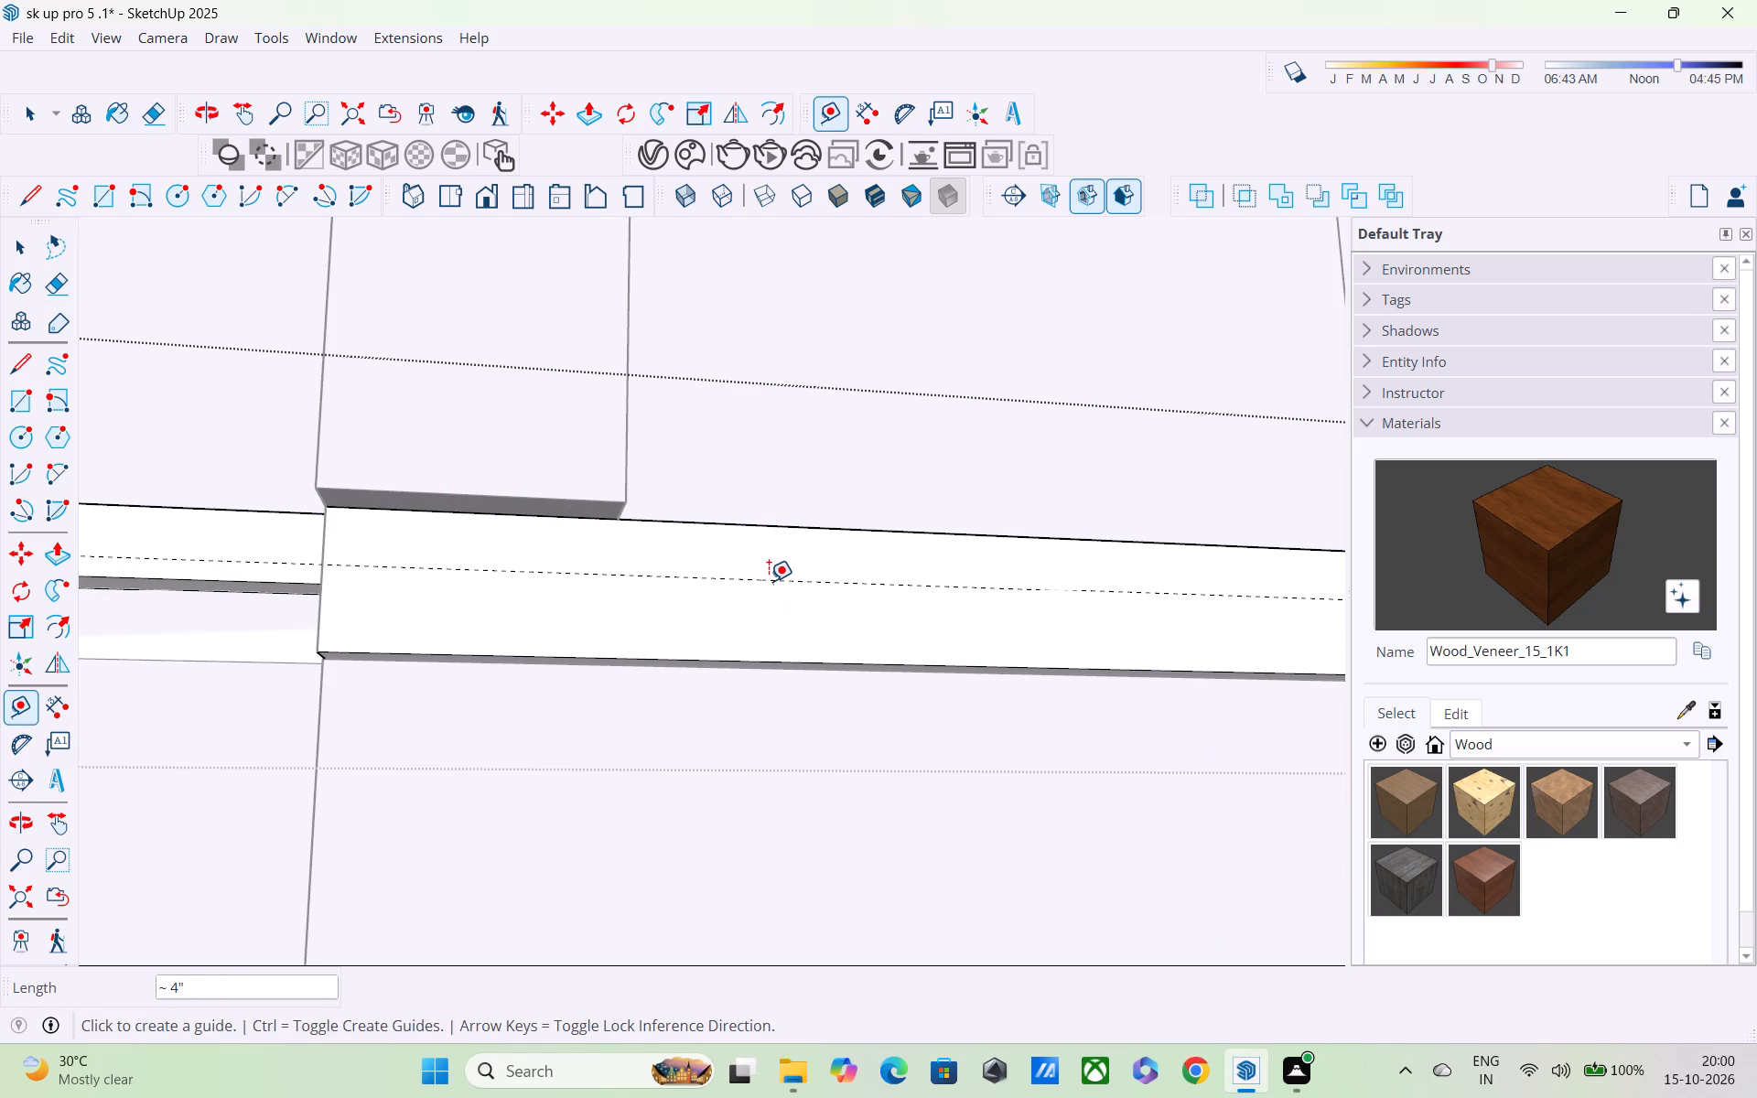
left_click(769, 581)
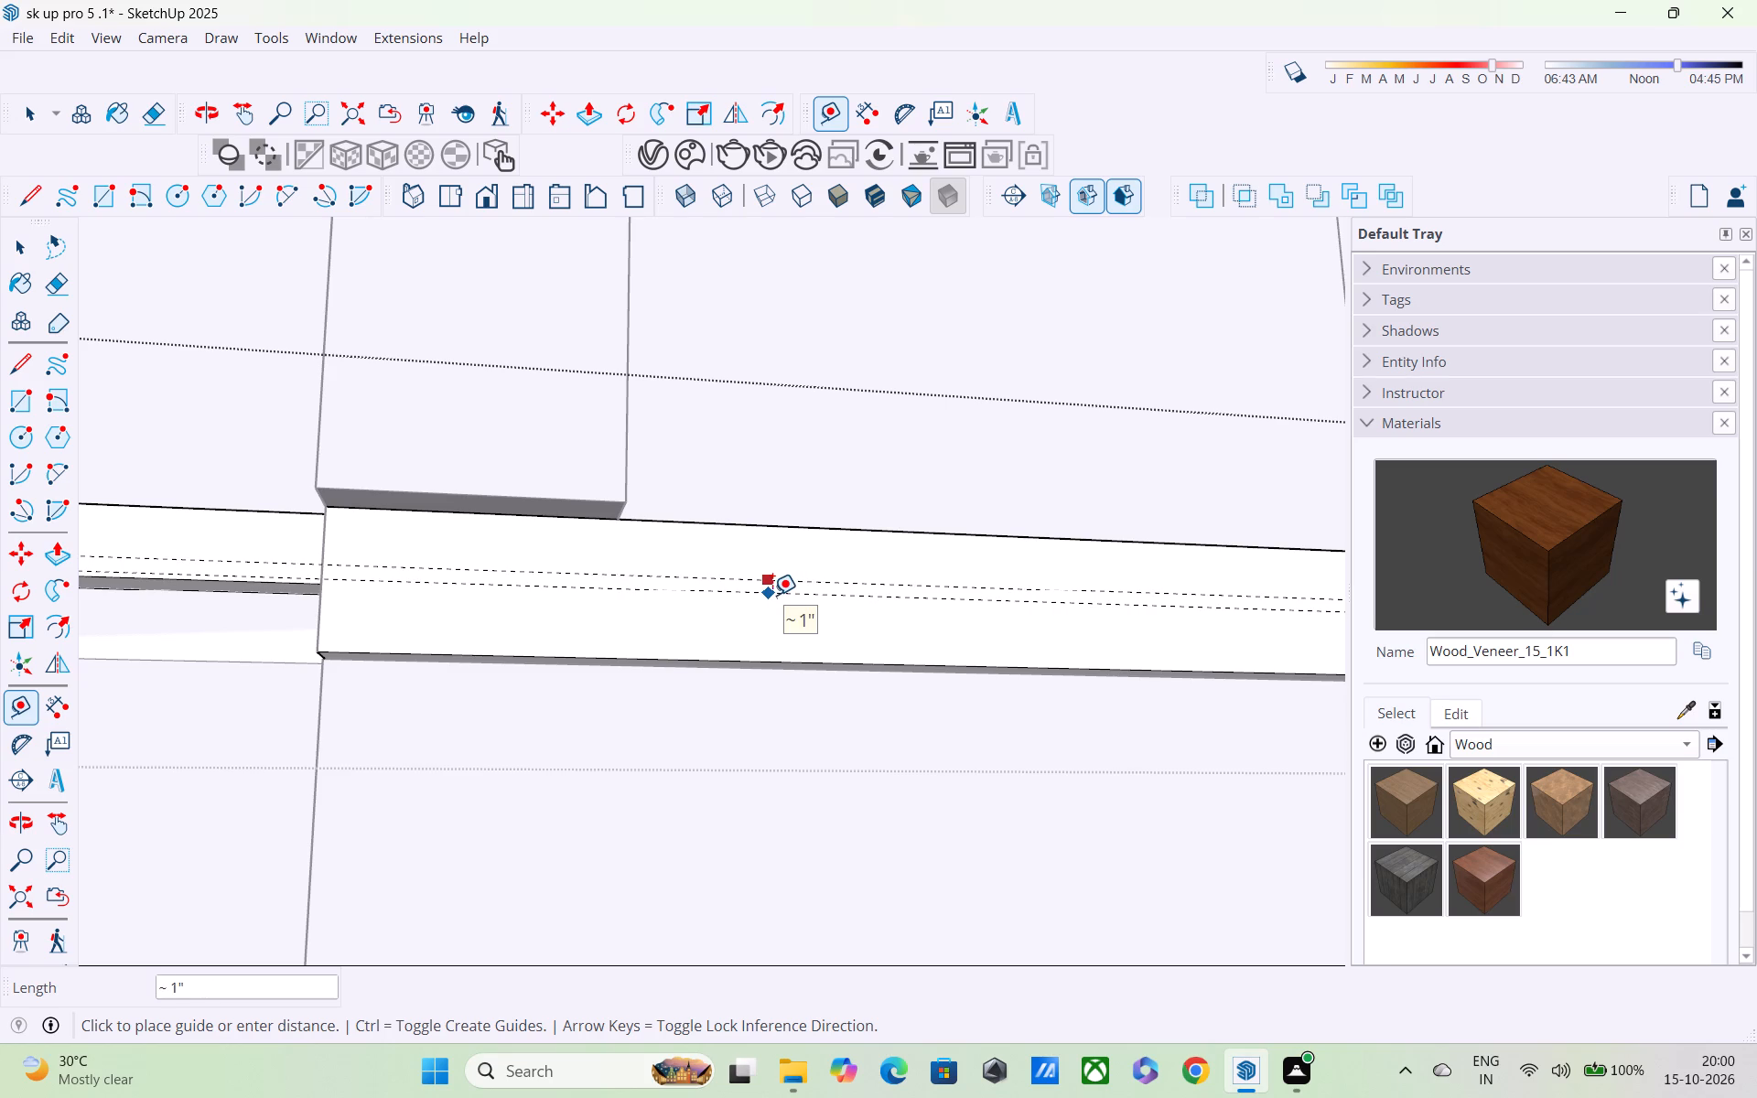
left_click(772, 595)
Draw a line down the inner edge of the projecting section's small end face, from its top corner to the ledge.
scroll(786, 606, "down", 1)
middle_click_drag(795, 649, 968, 738)
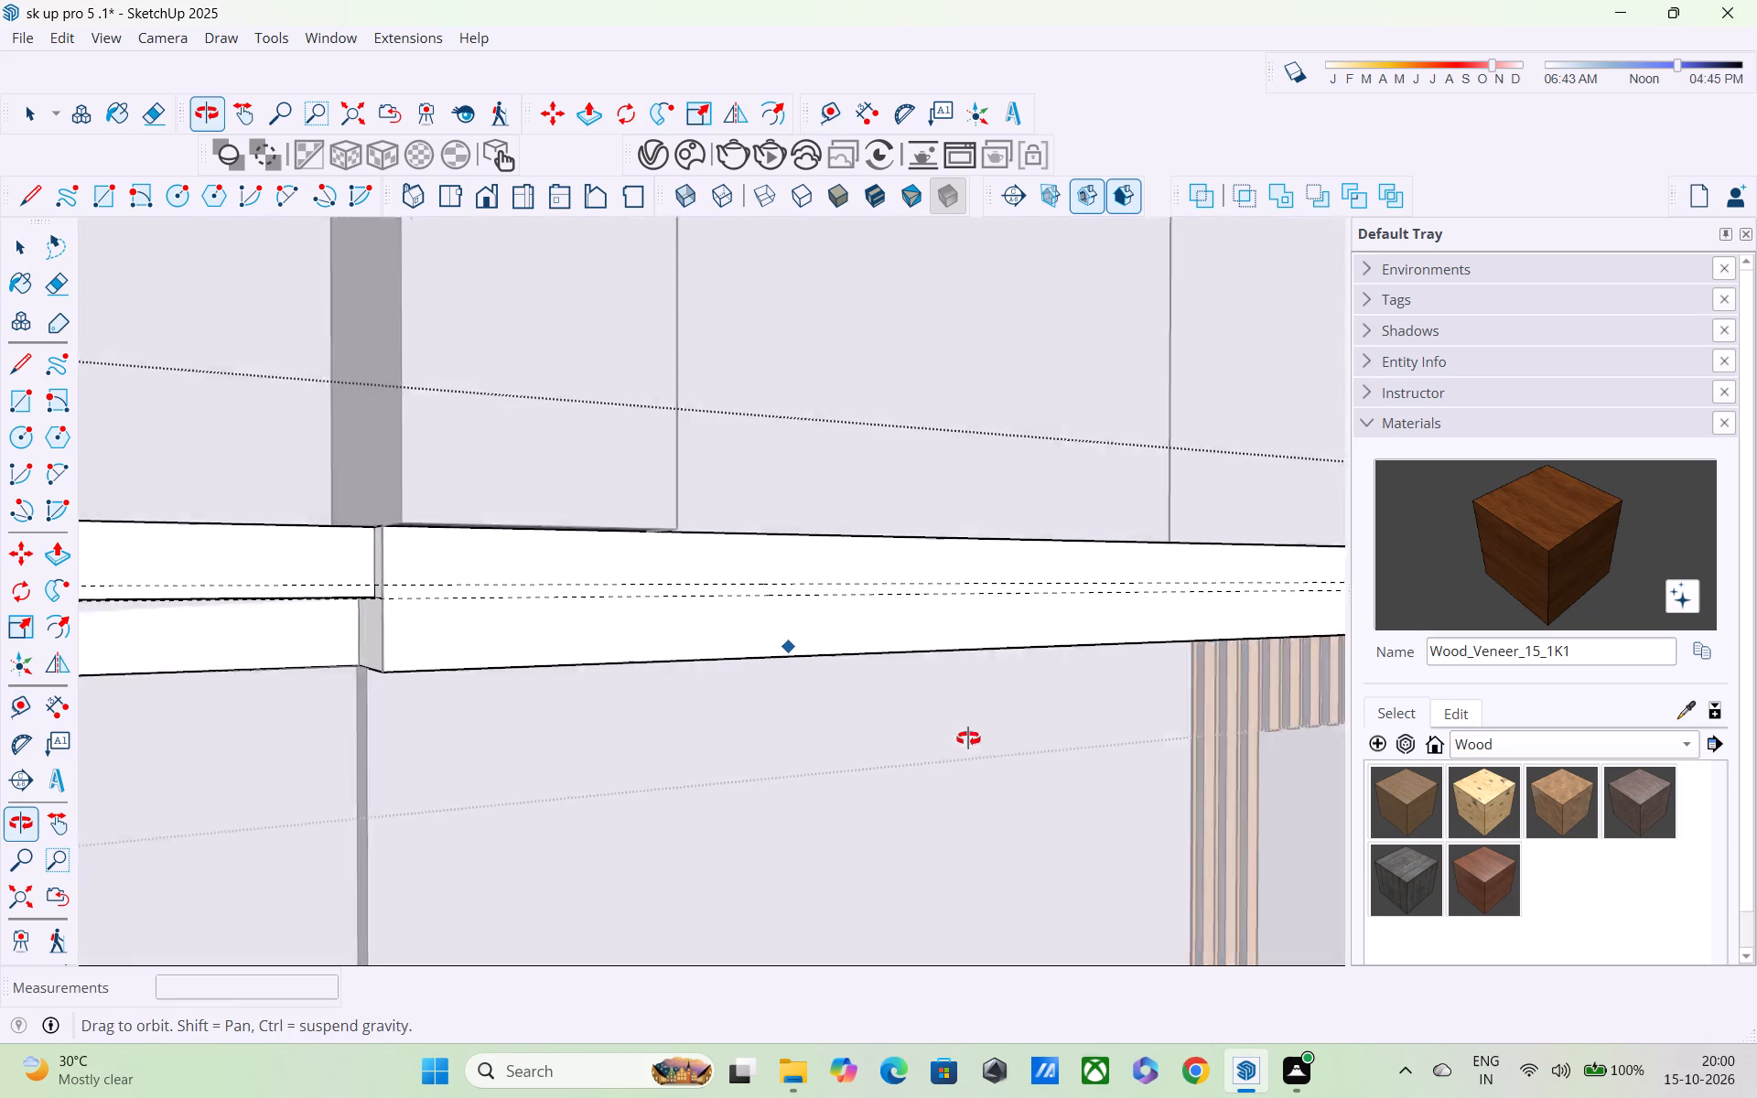
middle_click_drag(968, 738, 1128, 715)
middle_click_drag(544, 724, 718, 727)
scroll(619, 716, "up", 5)
middle_click_drag(609, 676, 646, 711)
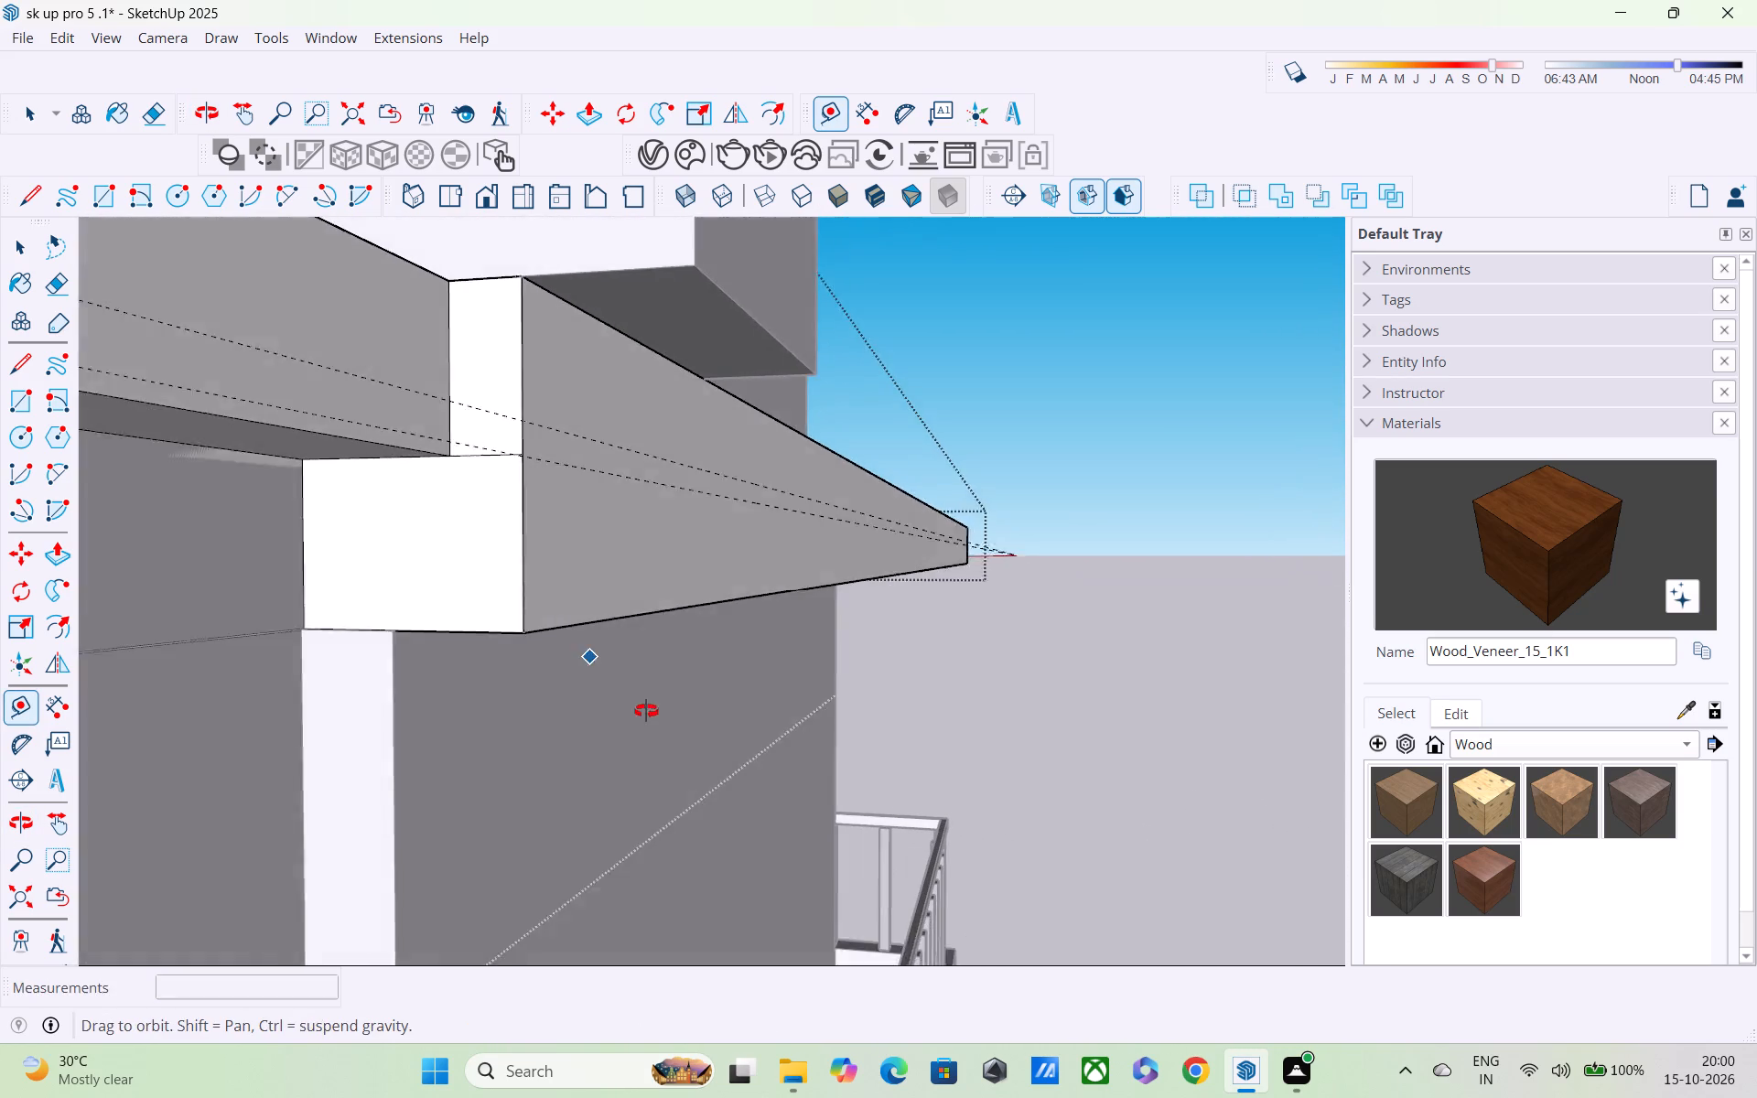
middle_click_drag(646, 711, 659, 723)
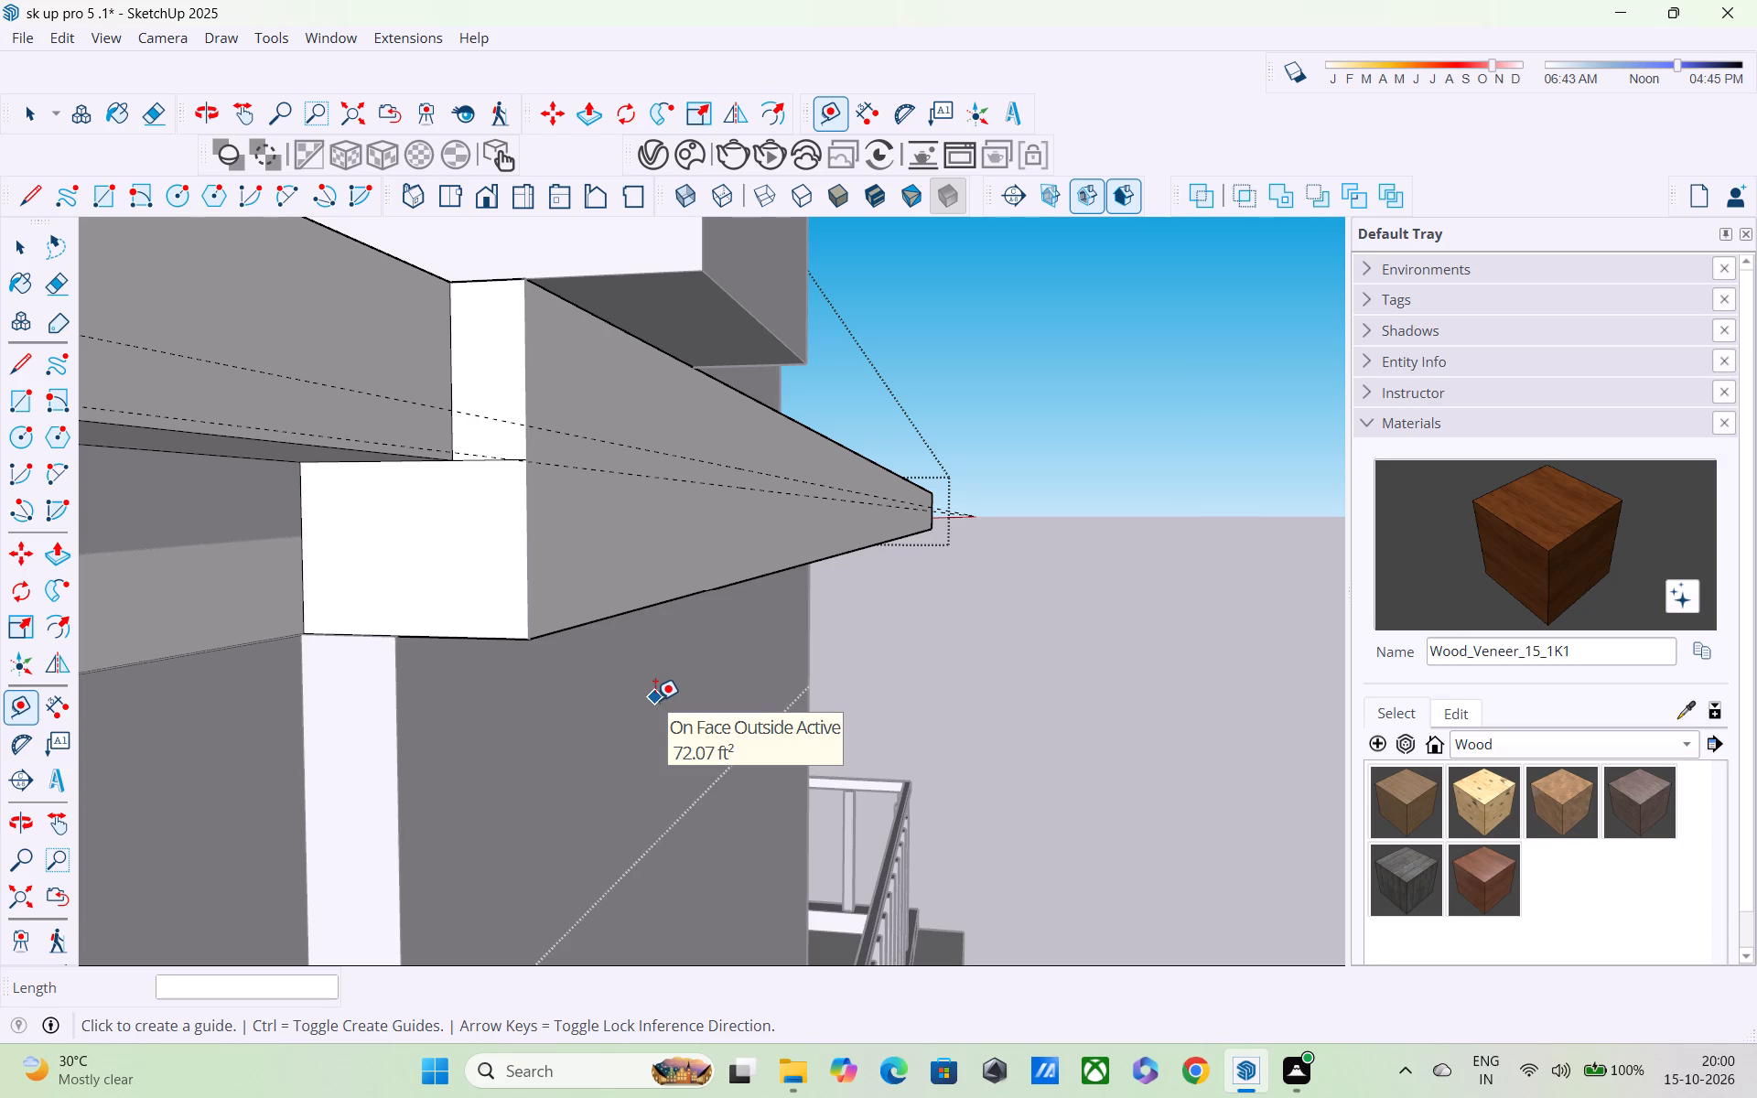
key("l")
scroll(464, 371, "up", 2)
left_click(459, 271)
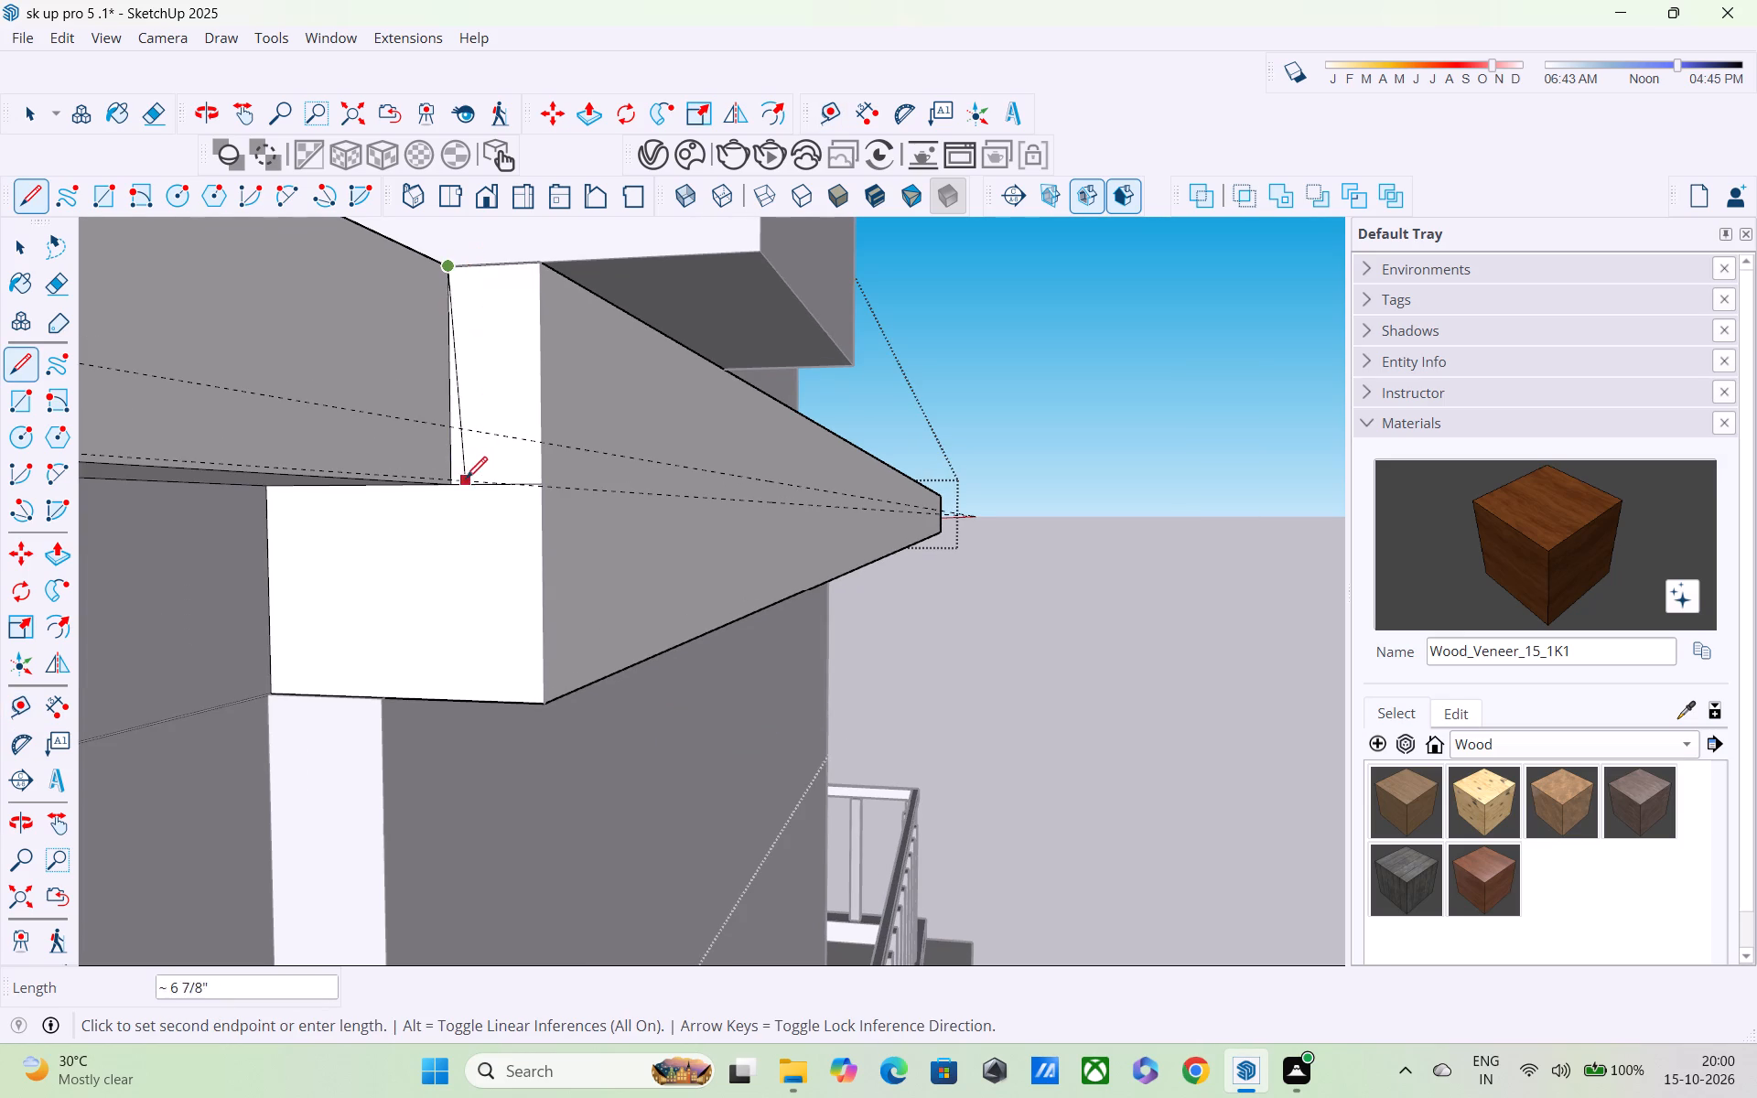
left_click(463, 485)
Draw a line about 25' 8 1/2" long along the lower guide, from the ledge corner to the slab front's far corner.
middle_click_drag(489, 486, 491, 520)
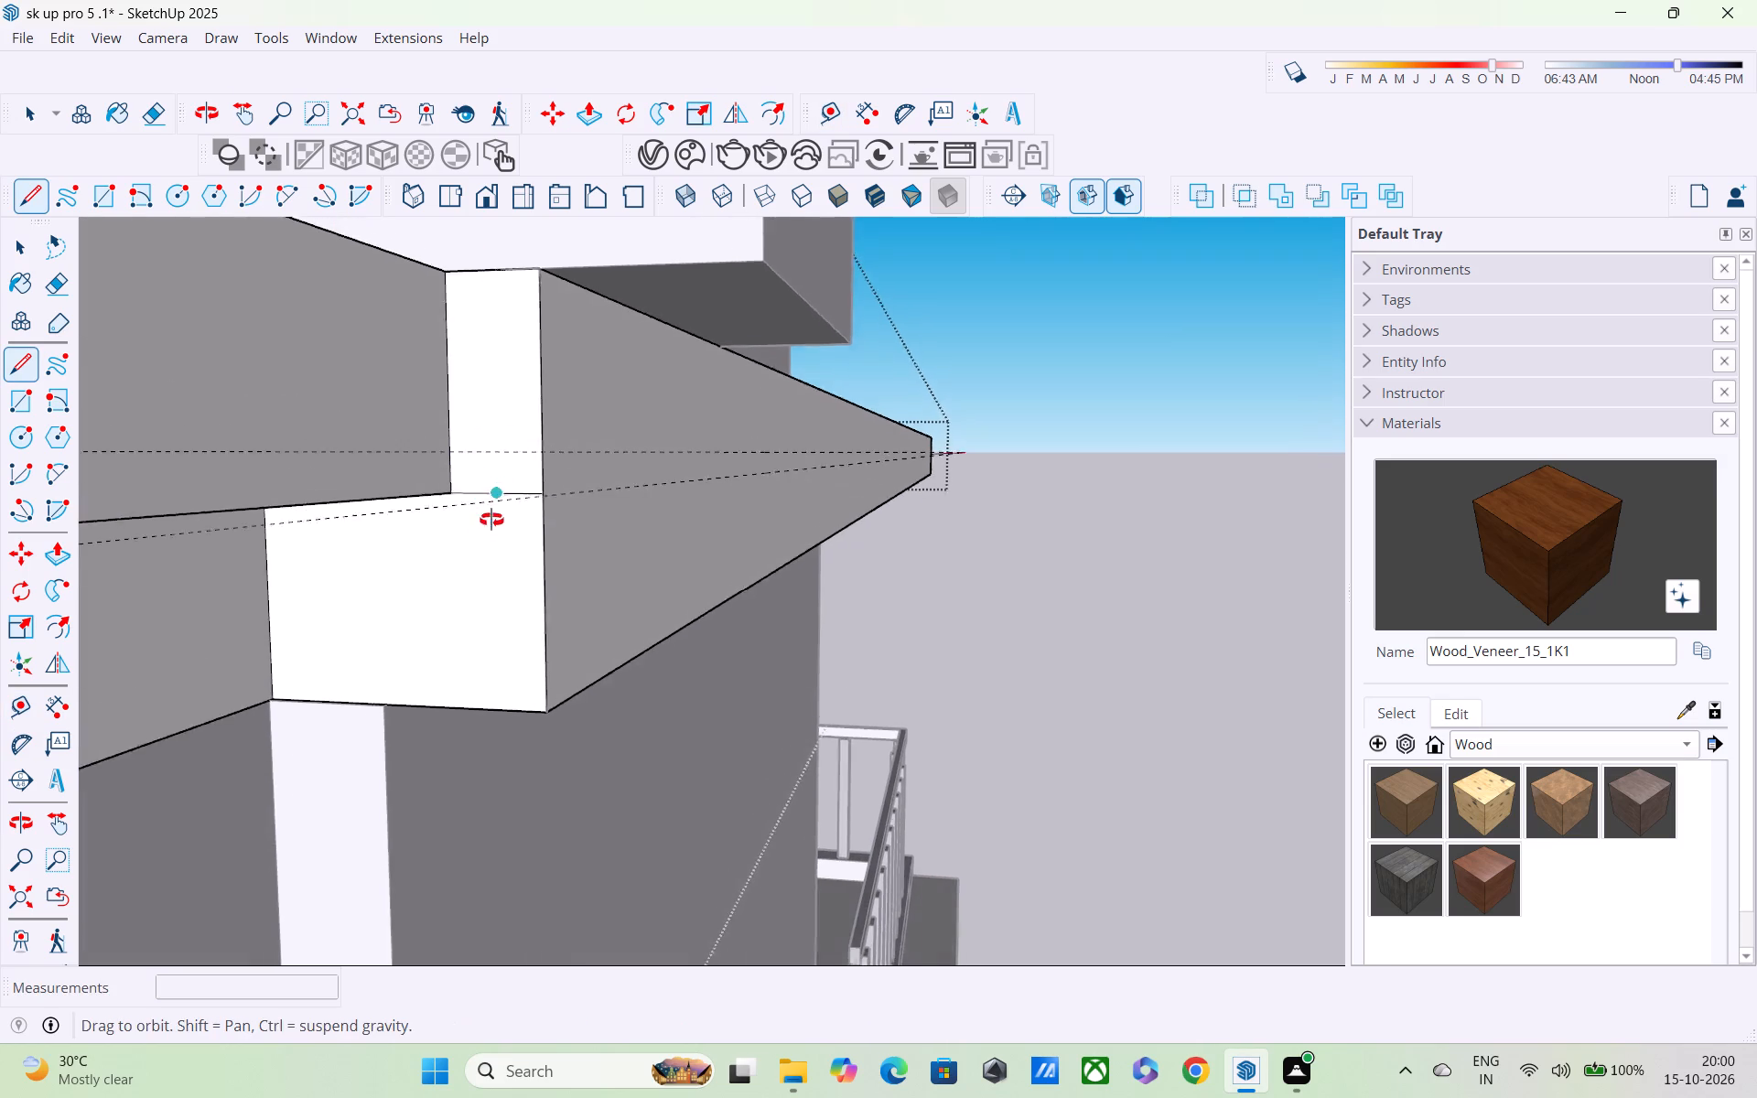
middle_click_drag(491, 520, 459, 539)
left_click(528, 510)
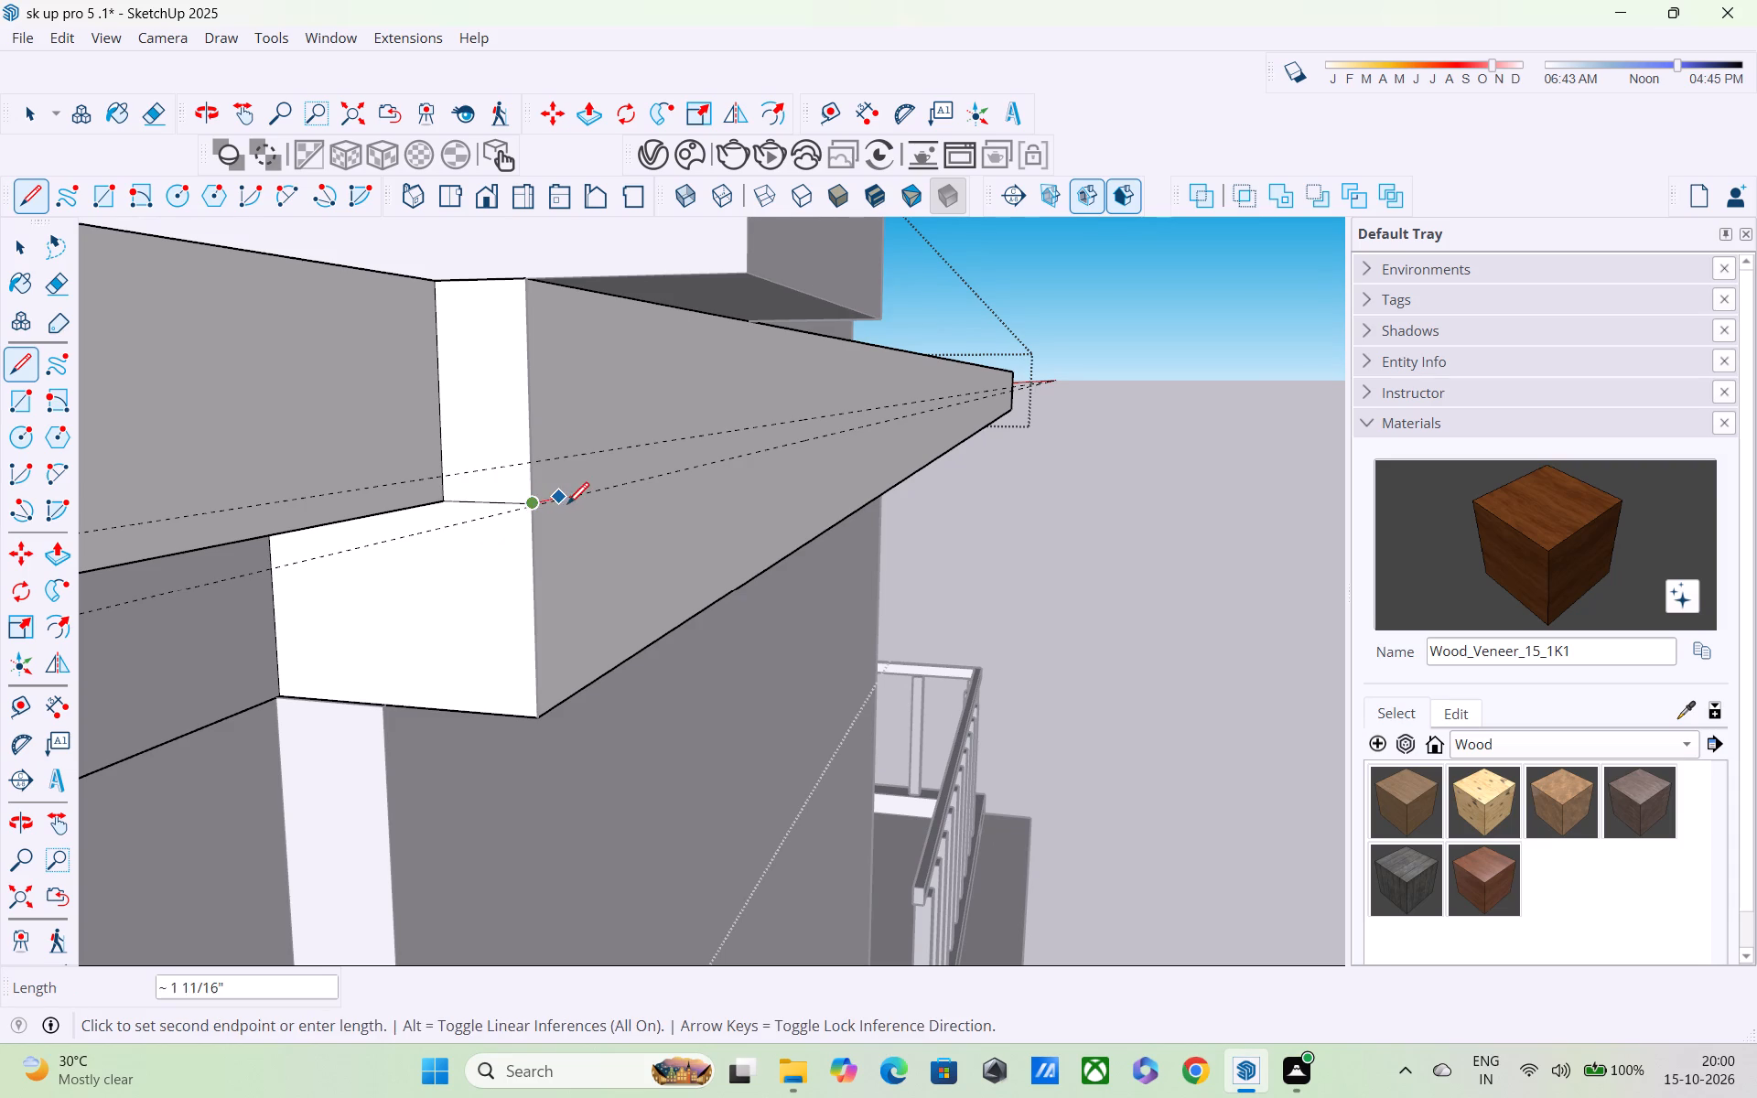
middle_click_drag(567, 506, 324, 501)
scroll(426, 498, "down", 3)
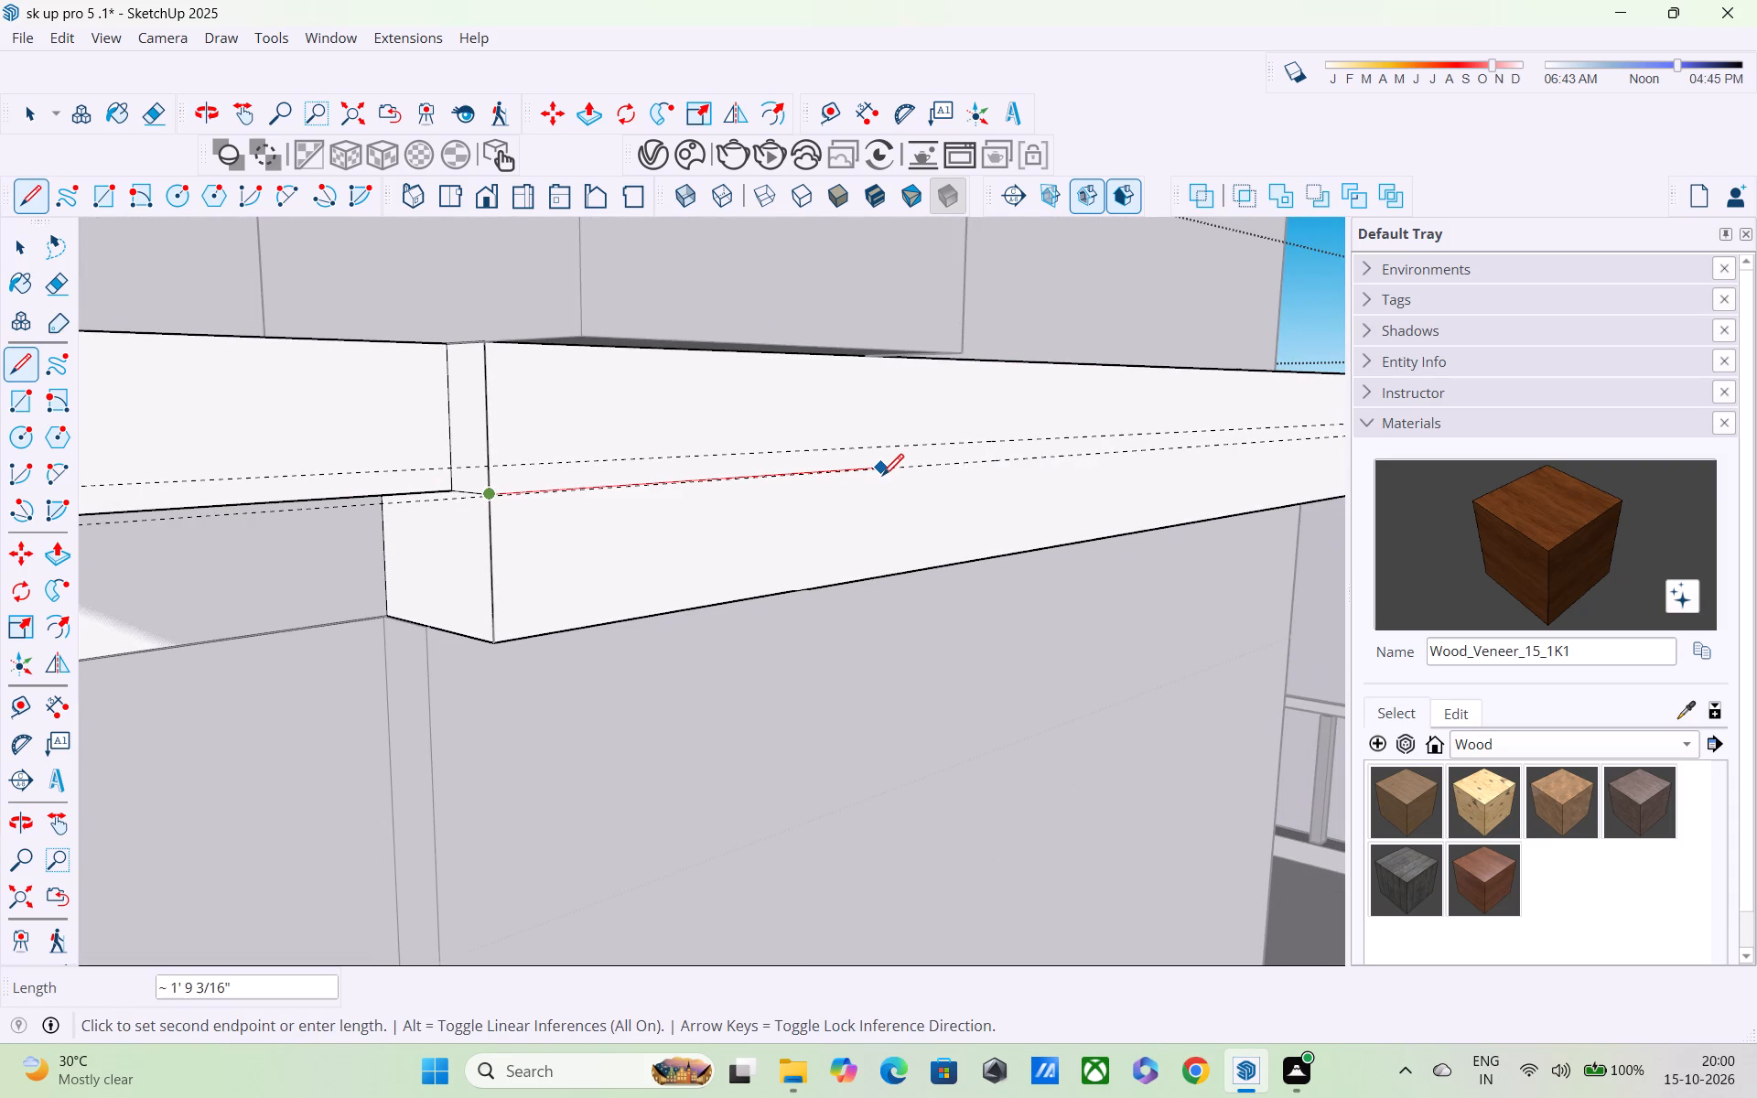
middle_click_drag(882, 478, 483, 470, "shift")
scroll(483, 470, "up", 1)
scroll(583, 458, "down", 3)
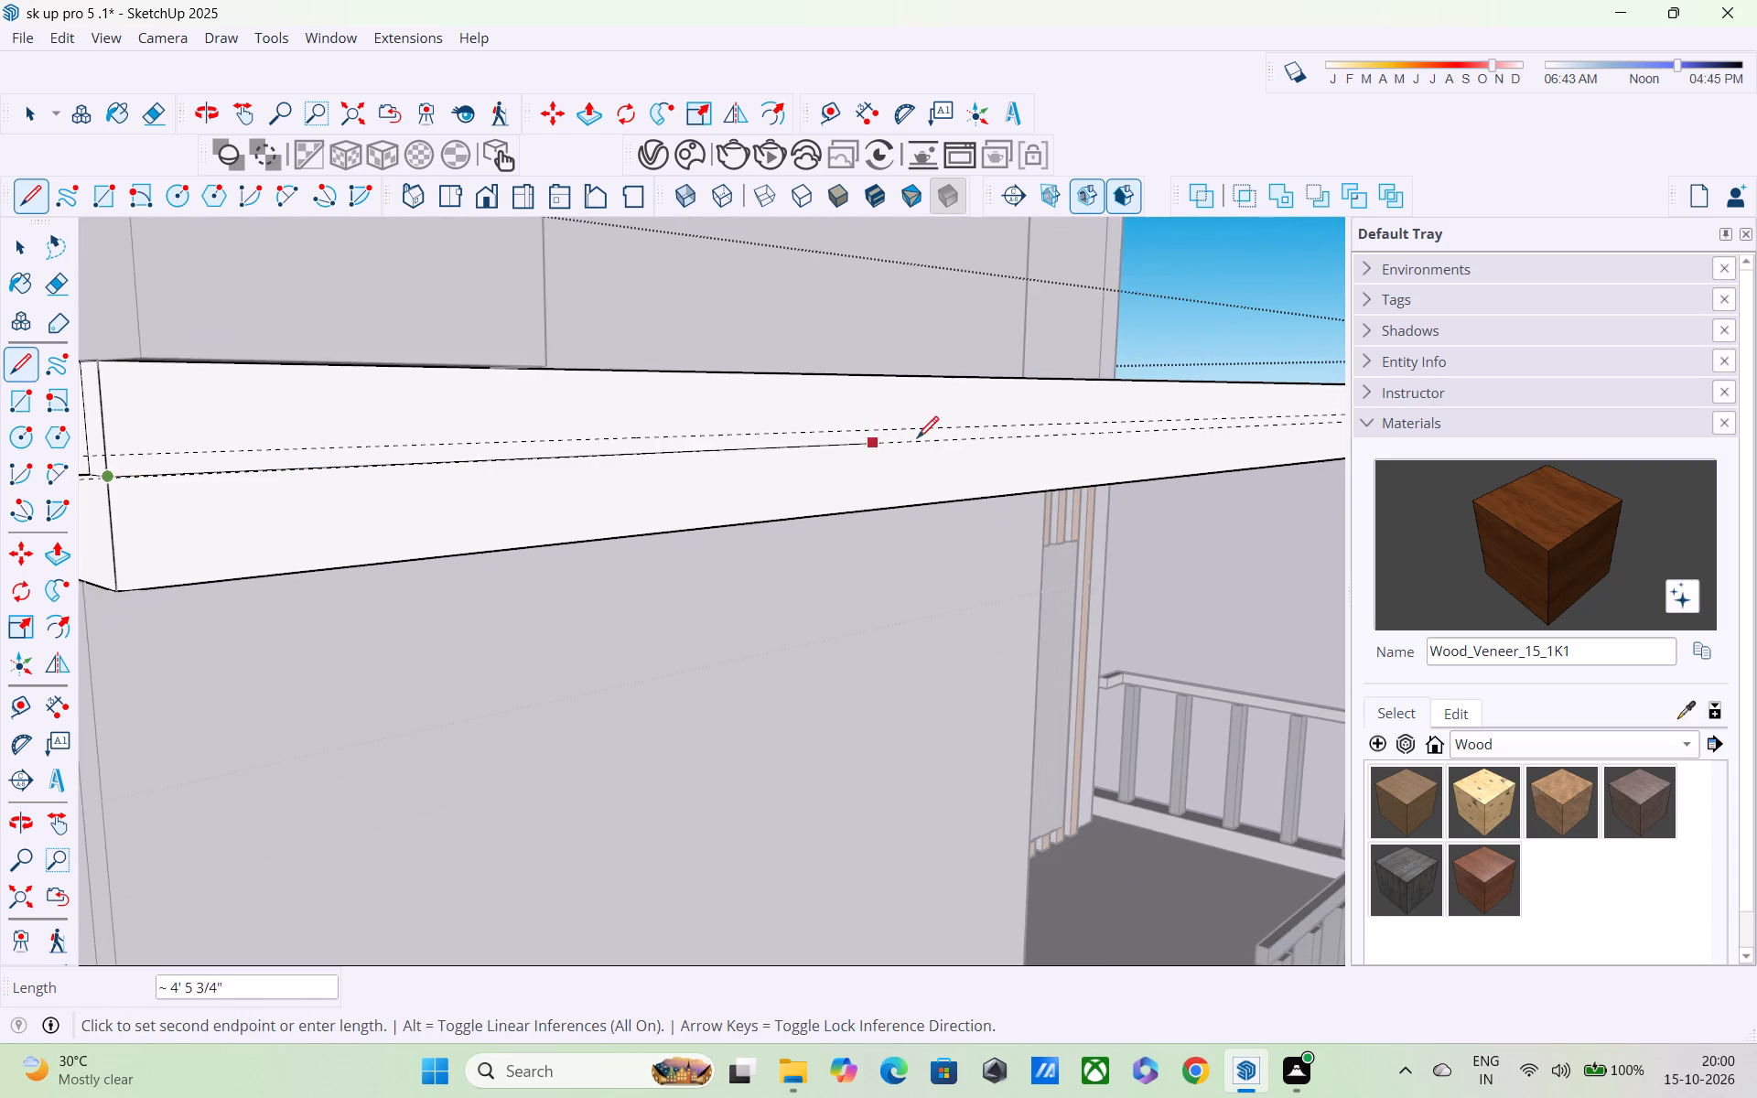
middle_click_drag(928, 439, 456, 420)
scroll(456, 420, "up", 1)
scroll(498, 433, "down", 4)
middle_click_drag(1032, 451, 458, 336, "shift")
scroll(458, 336, "up", 1, "shift")
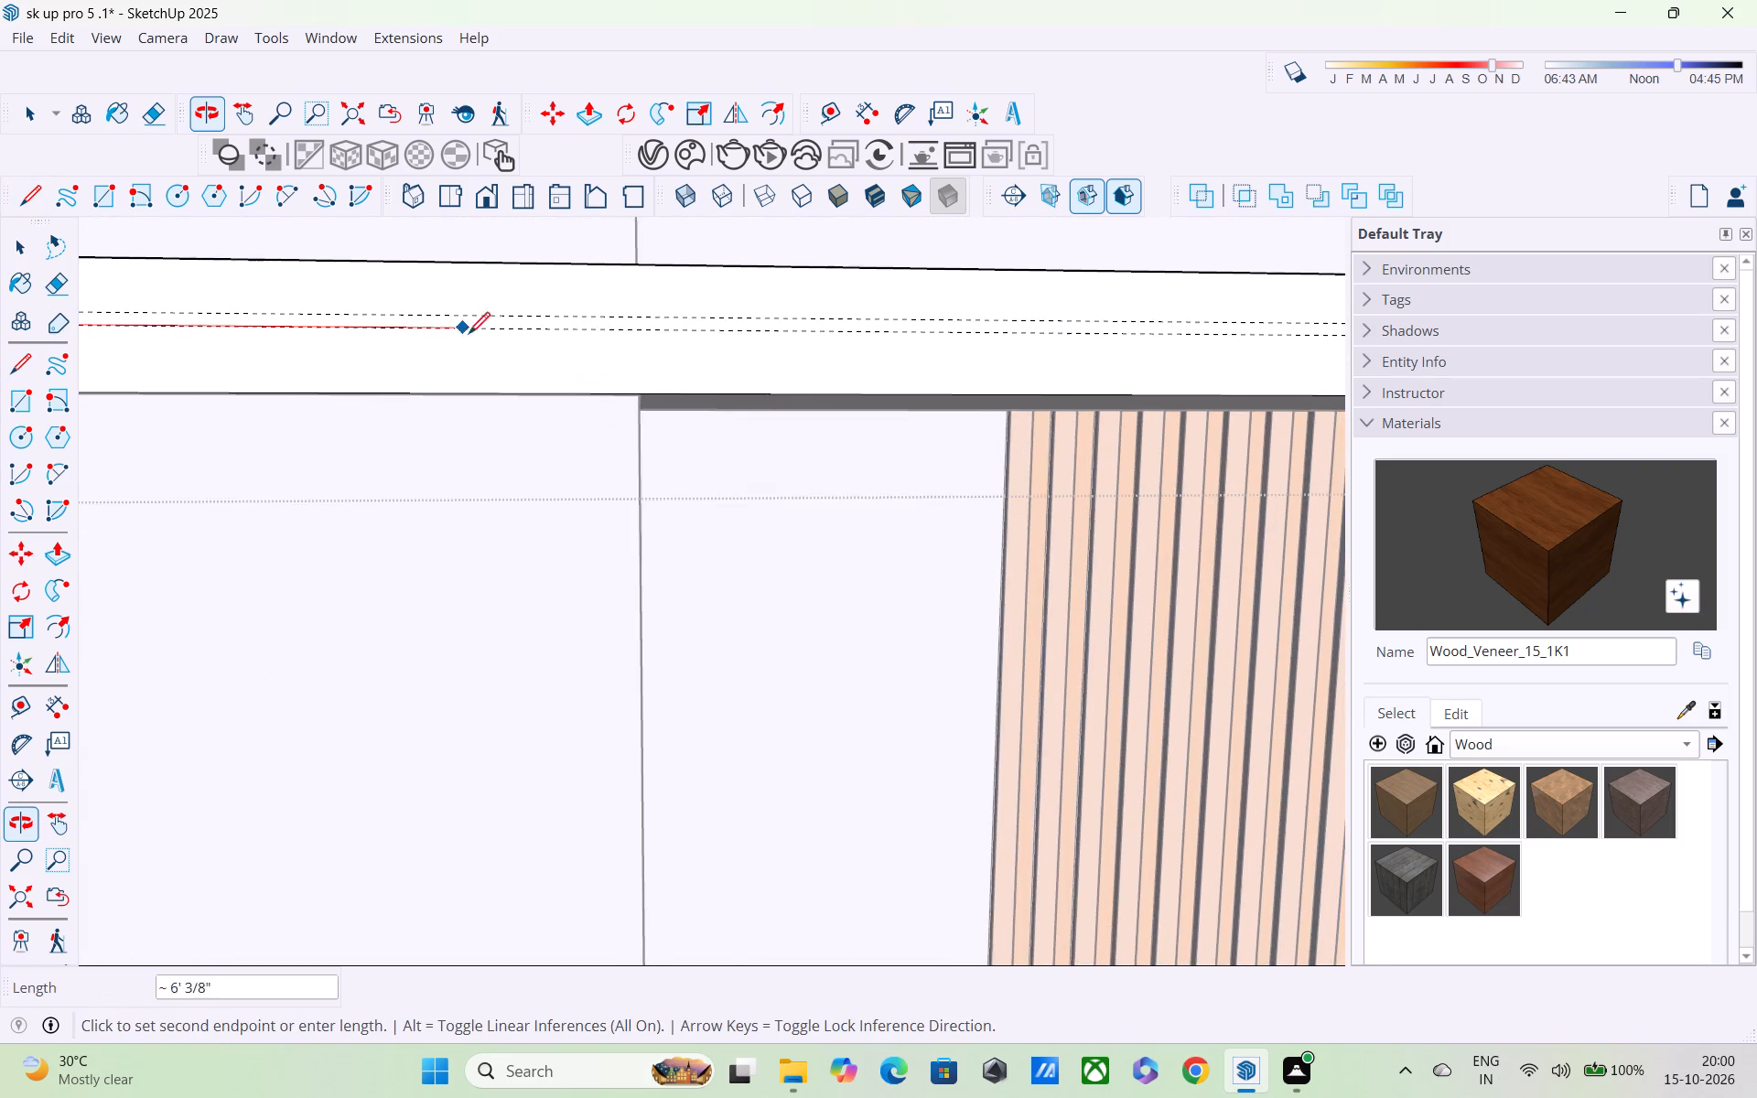
scroll(720, 339, "down", 4)
middle_click_drag(1026, 339, 344, 301)
scroll(344, 301, "up", 1)
scroll(458, 315, "down", 5)
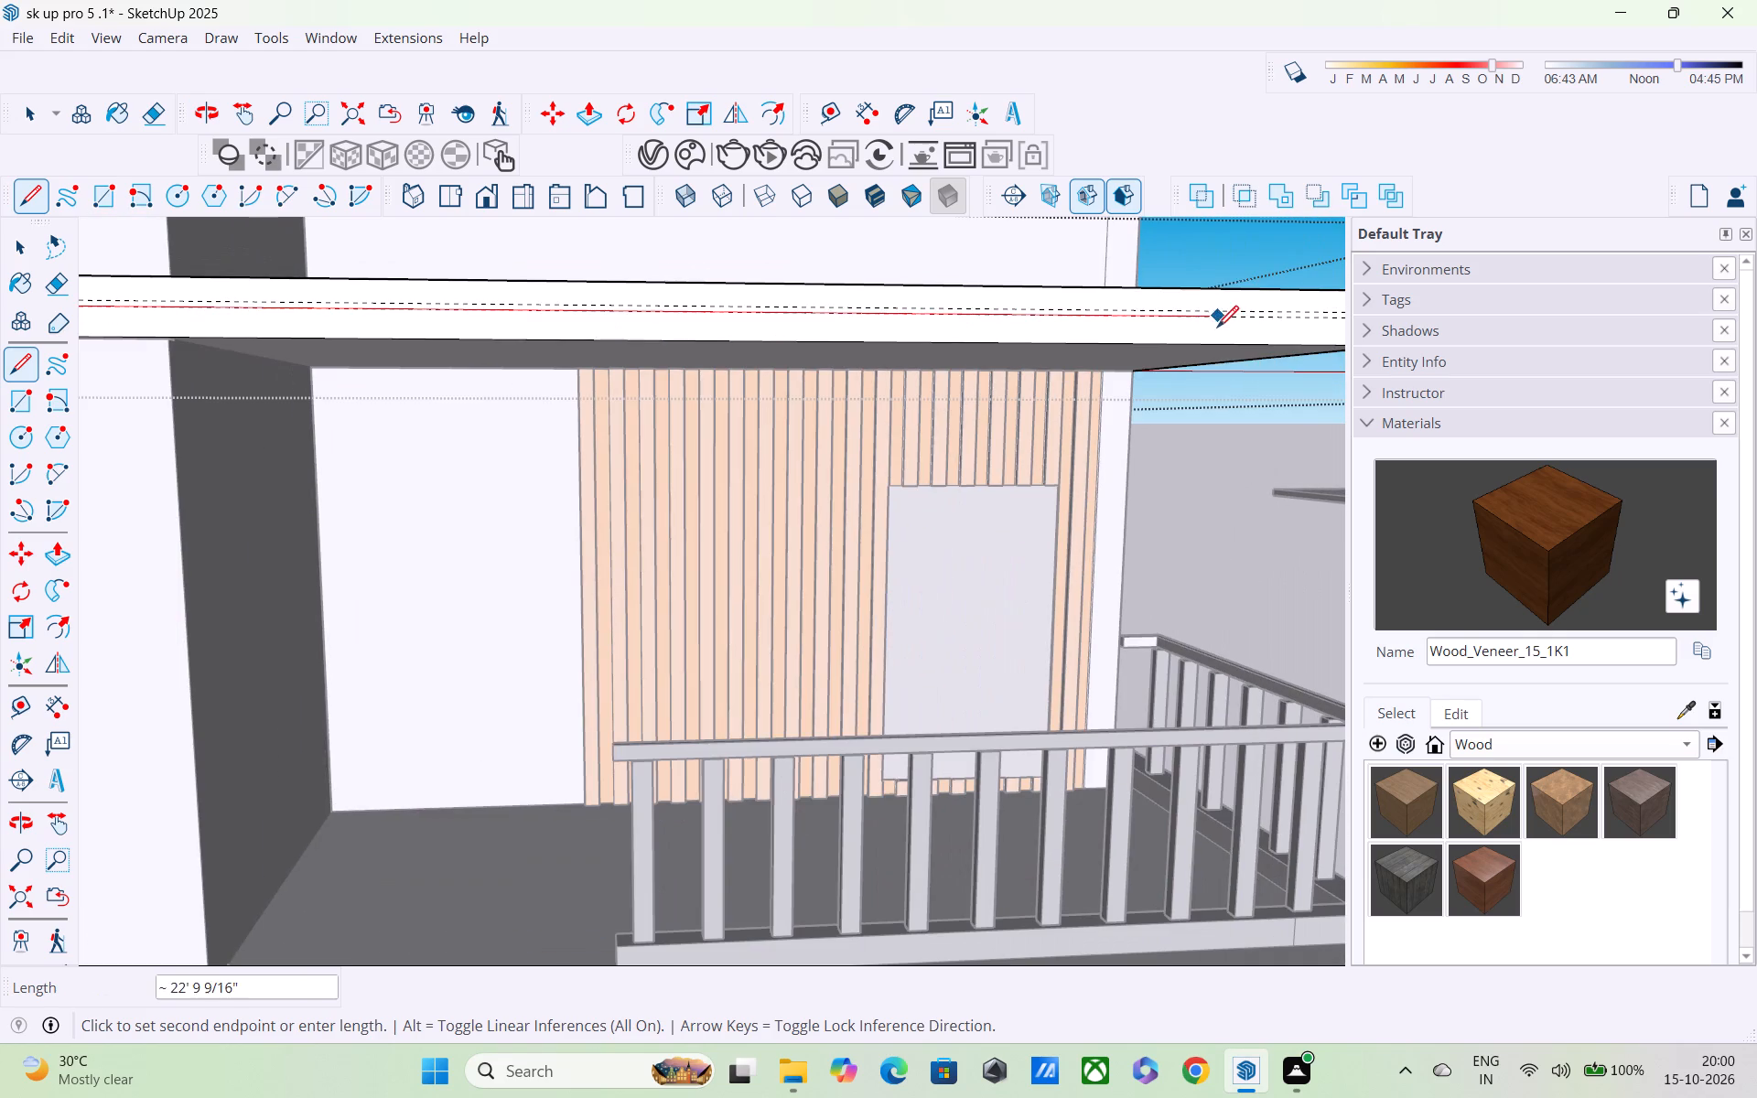
middle_click_drag(1178, 329, 126, 344, "shift")
middle_click_drag(373, 339, 361, 390)
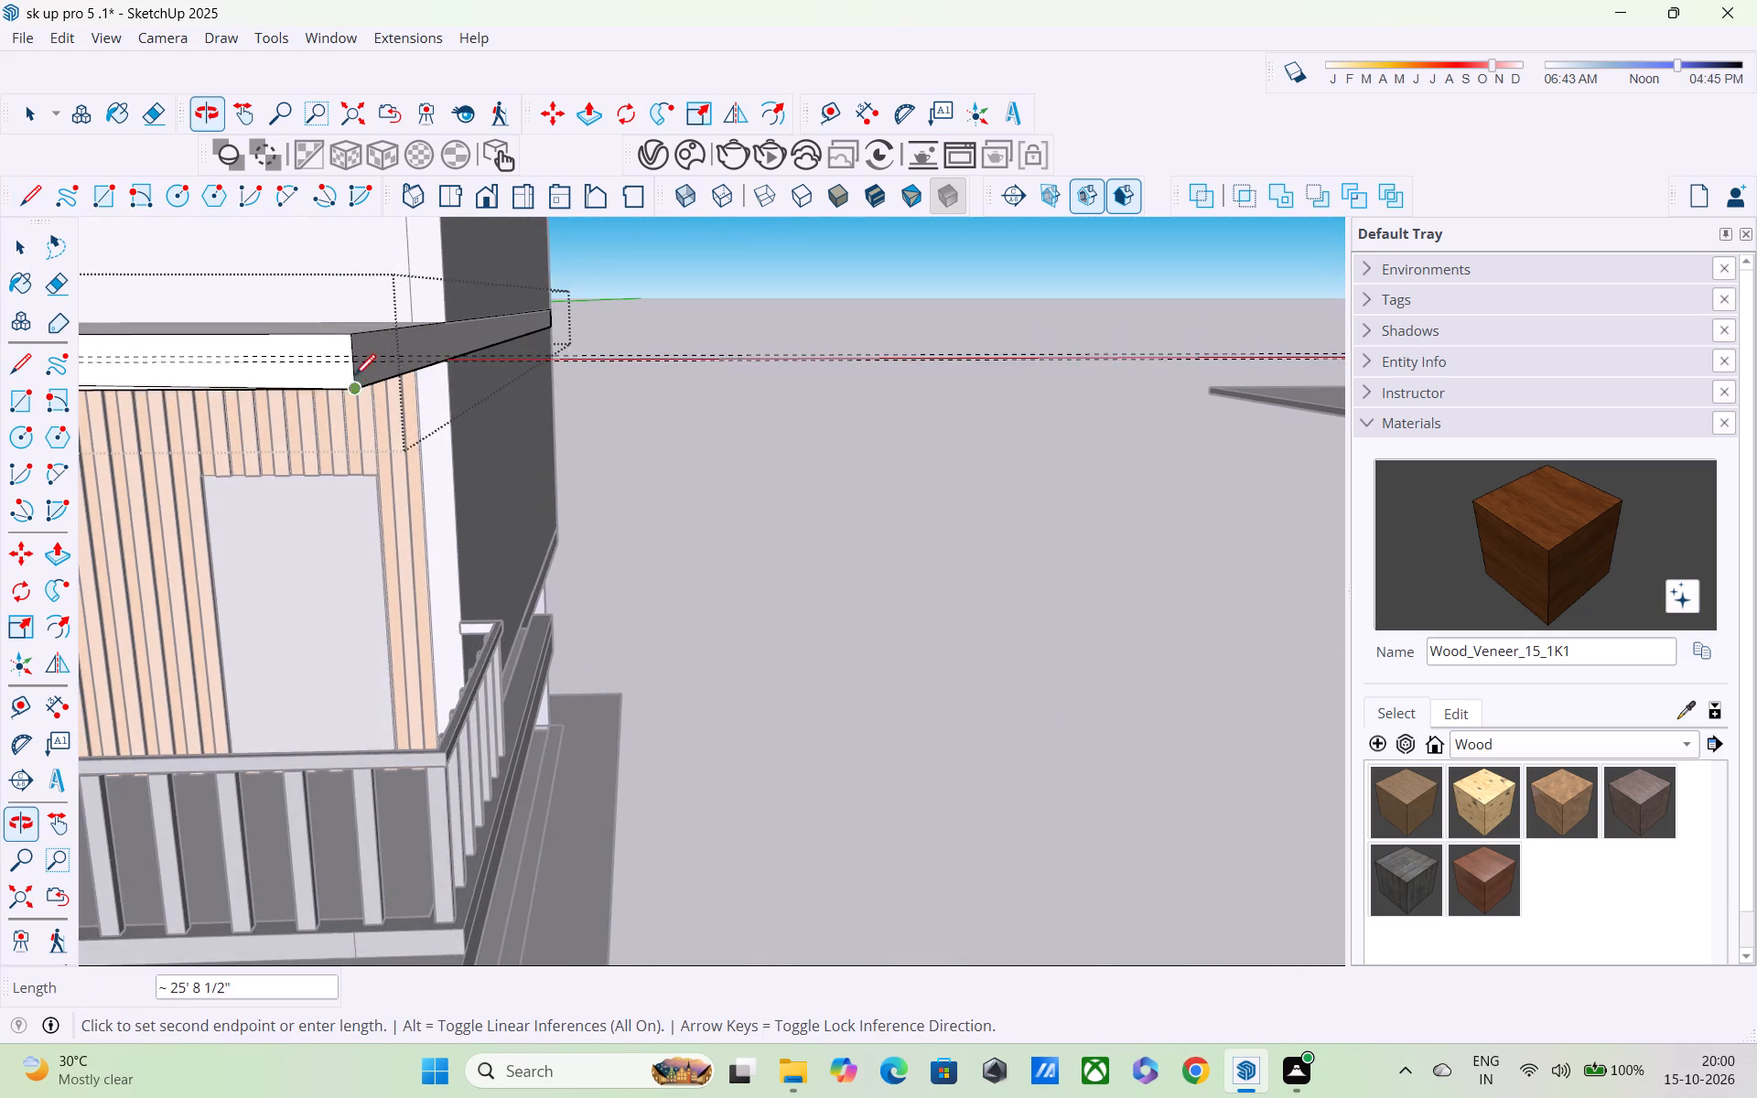
scroll(351, 370, "up", 5)
left_click(351, 362)
Inspect the slab's side face around the far corner of the projecting front.
middle_click_drag(412, 361, 159, 401)
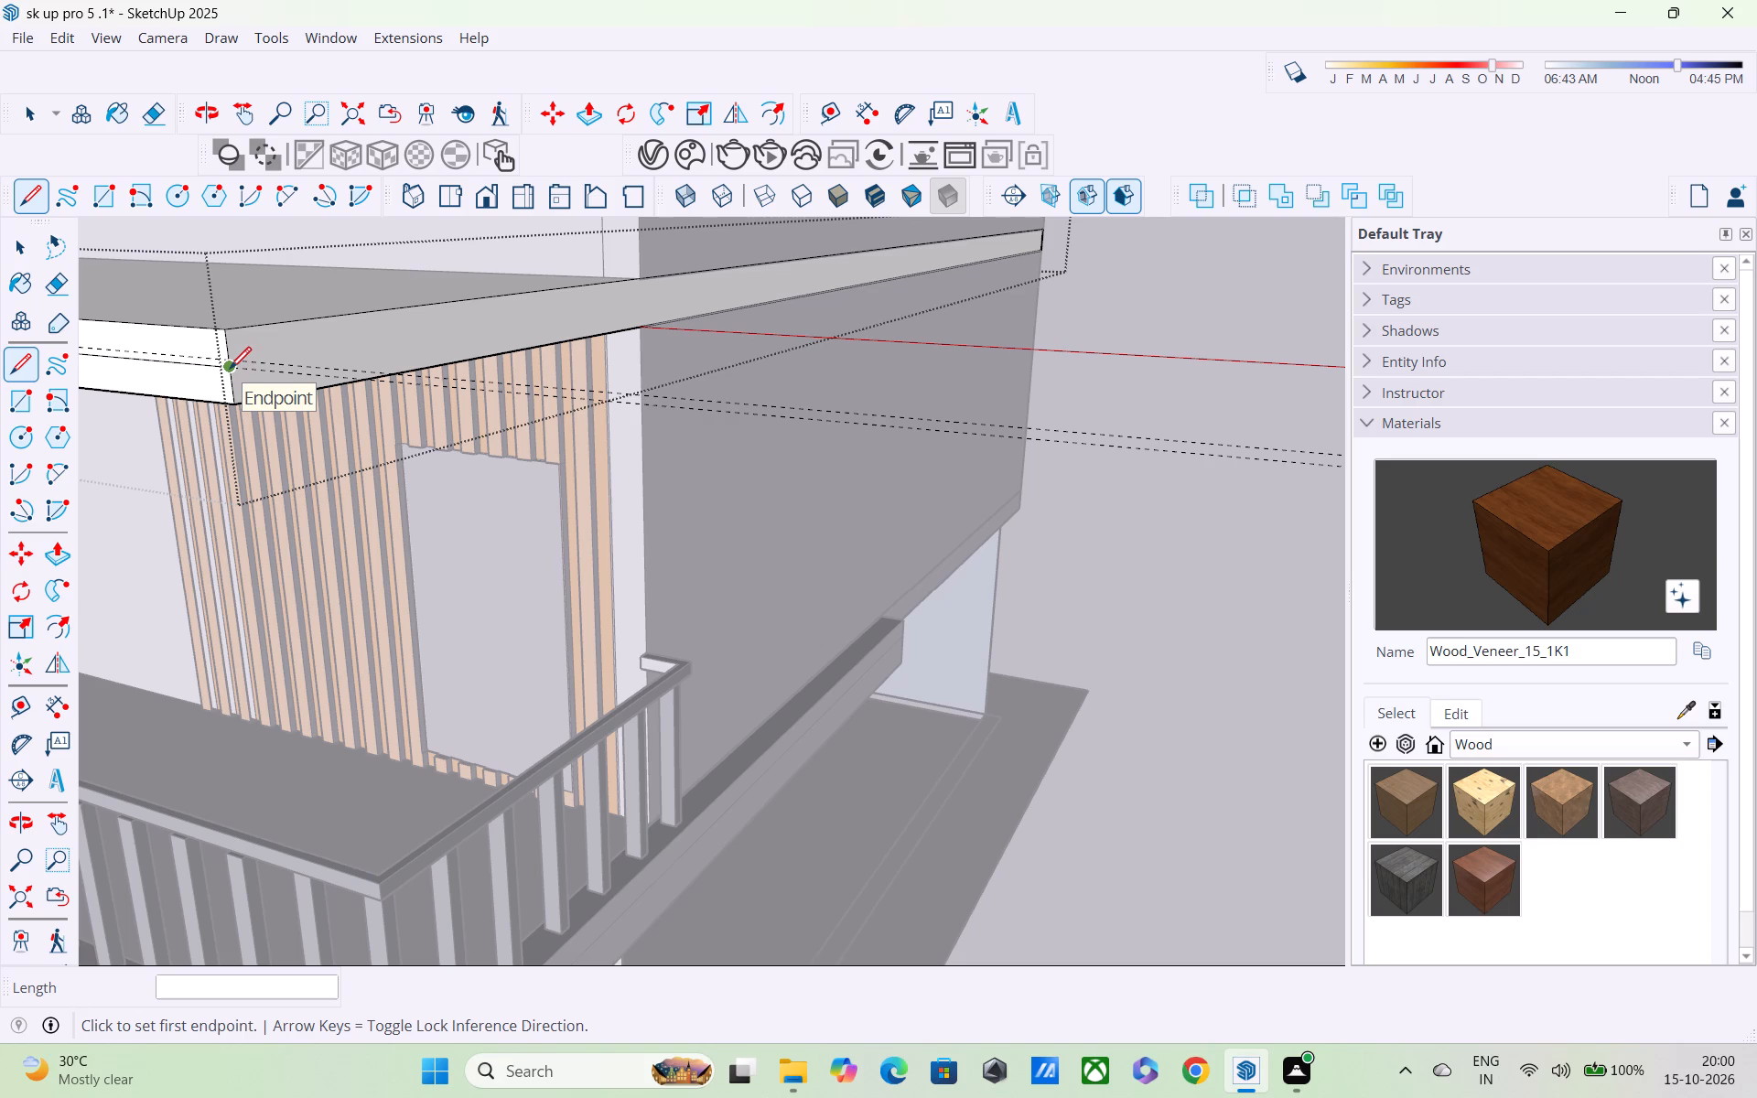
scroll(230, 371, "down", 3)
middle_click_drag(373, 375, 54, 346)
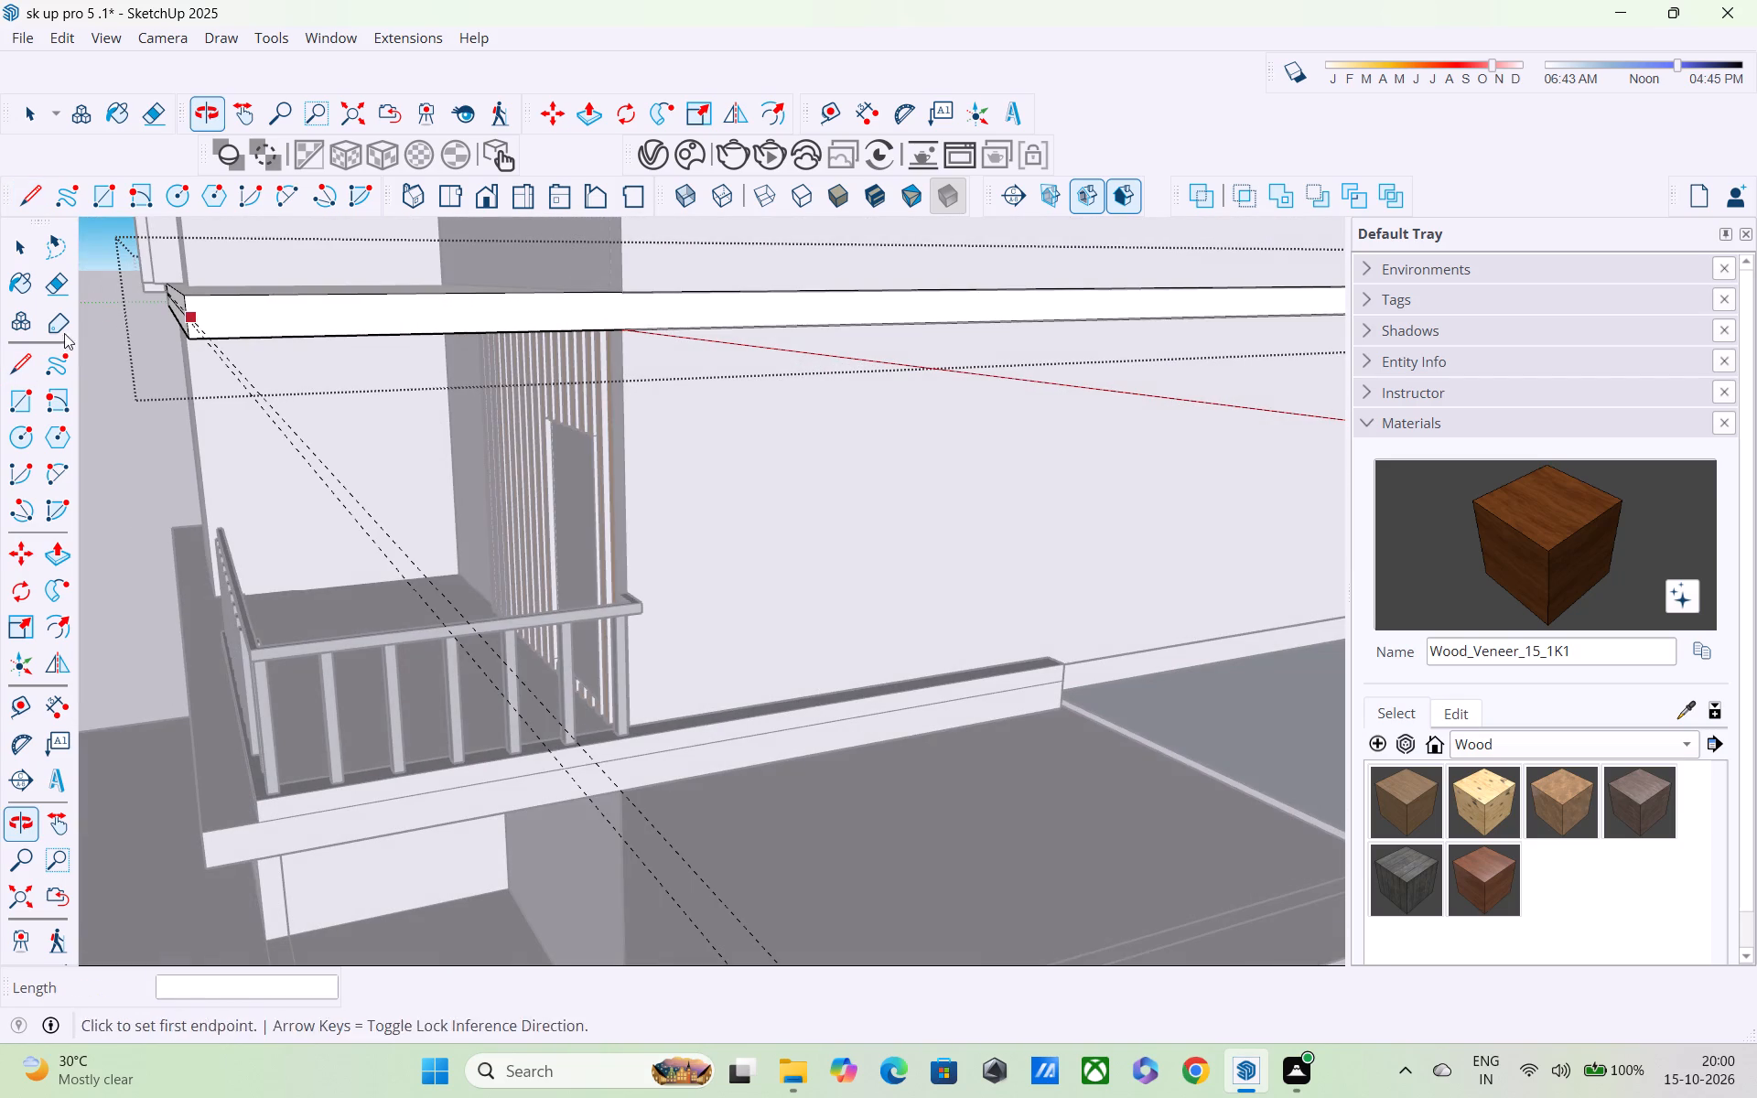
middle_click_drag(479, 317, 99, 325)
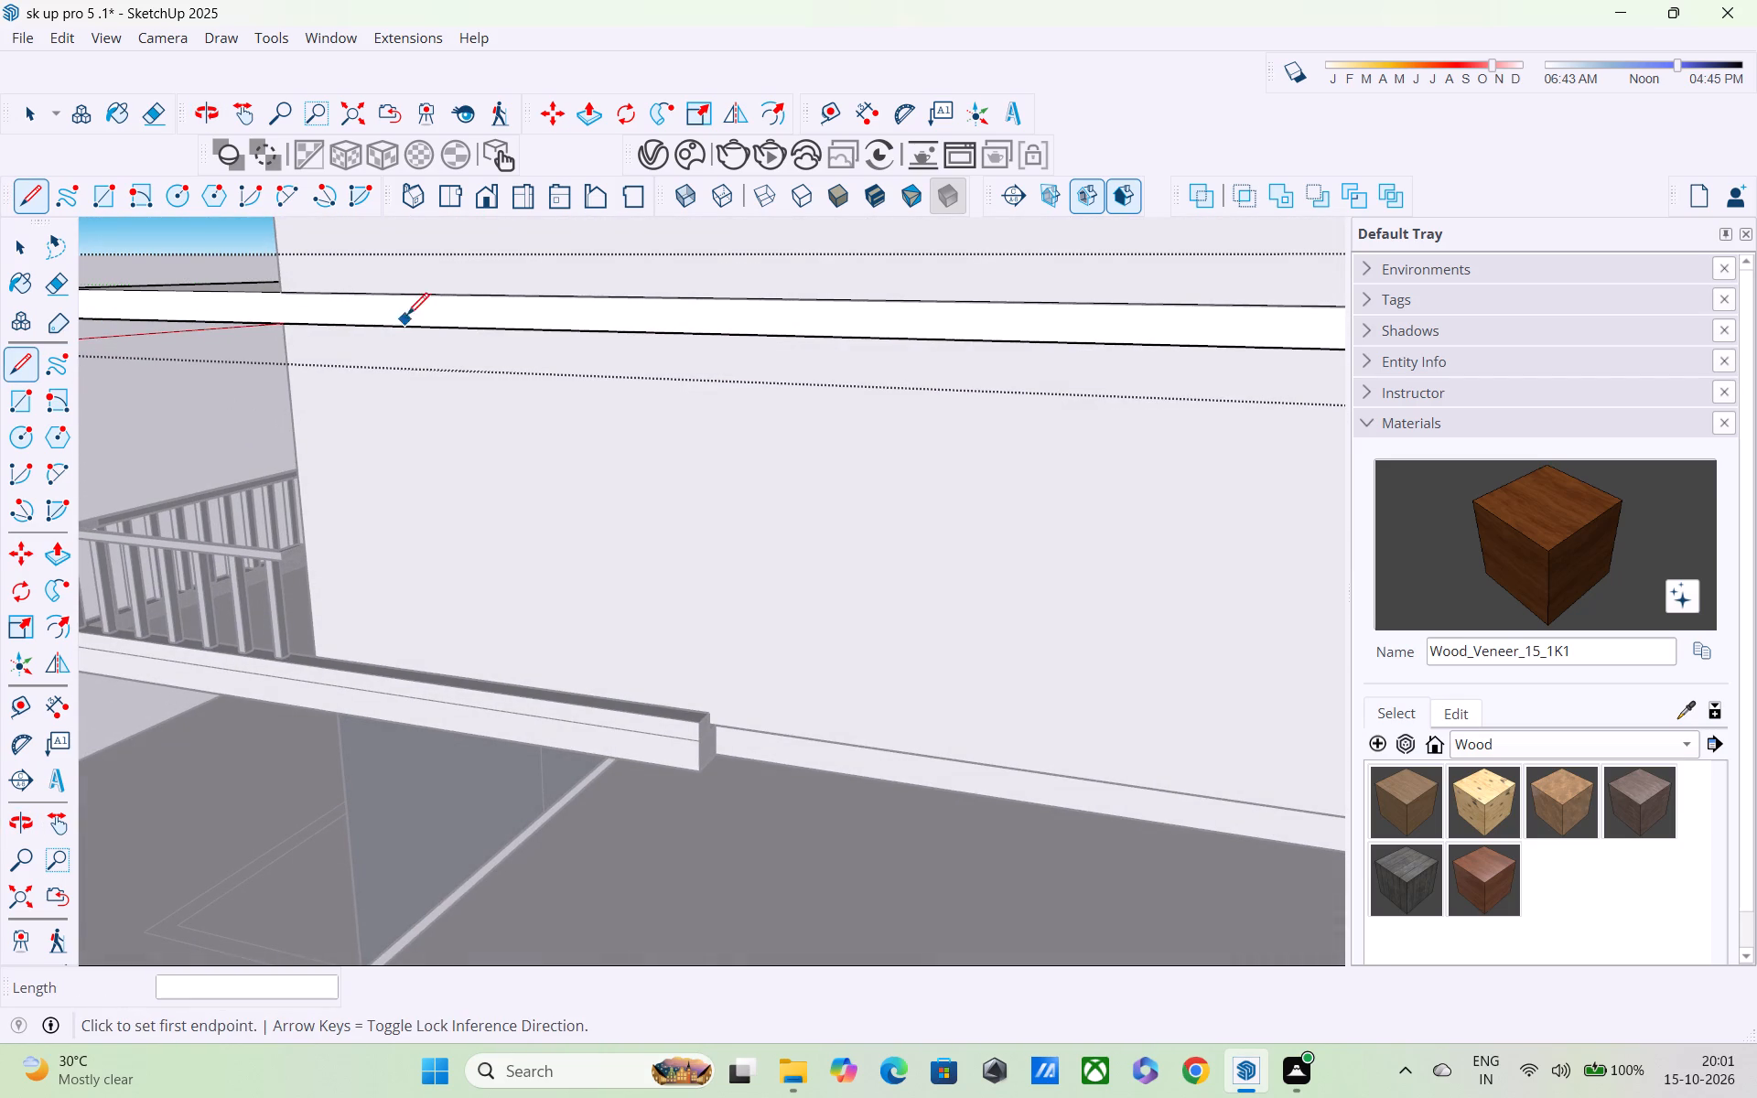
scroll(709, 343, "down", 4)
middle_click_drag(420, 372, 475, 382)
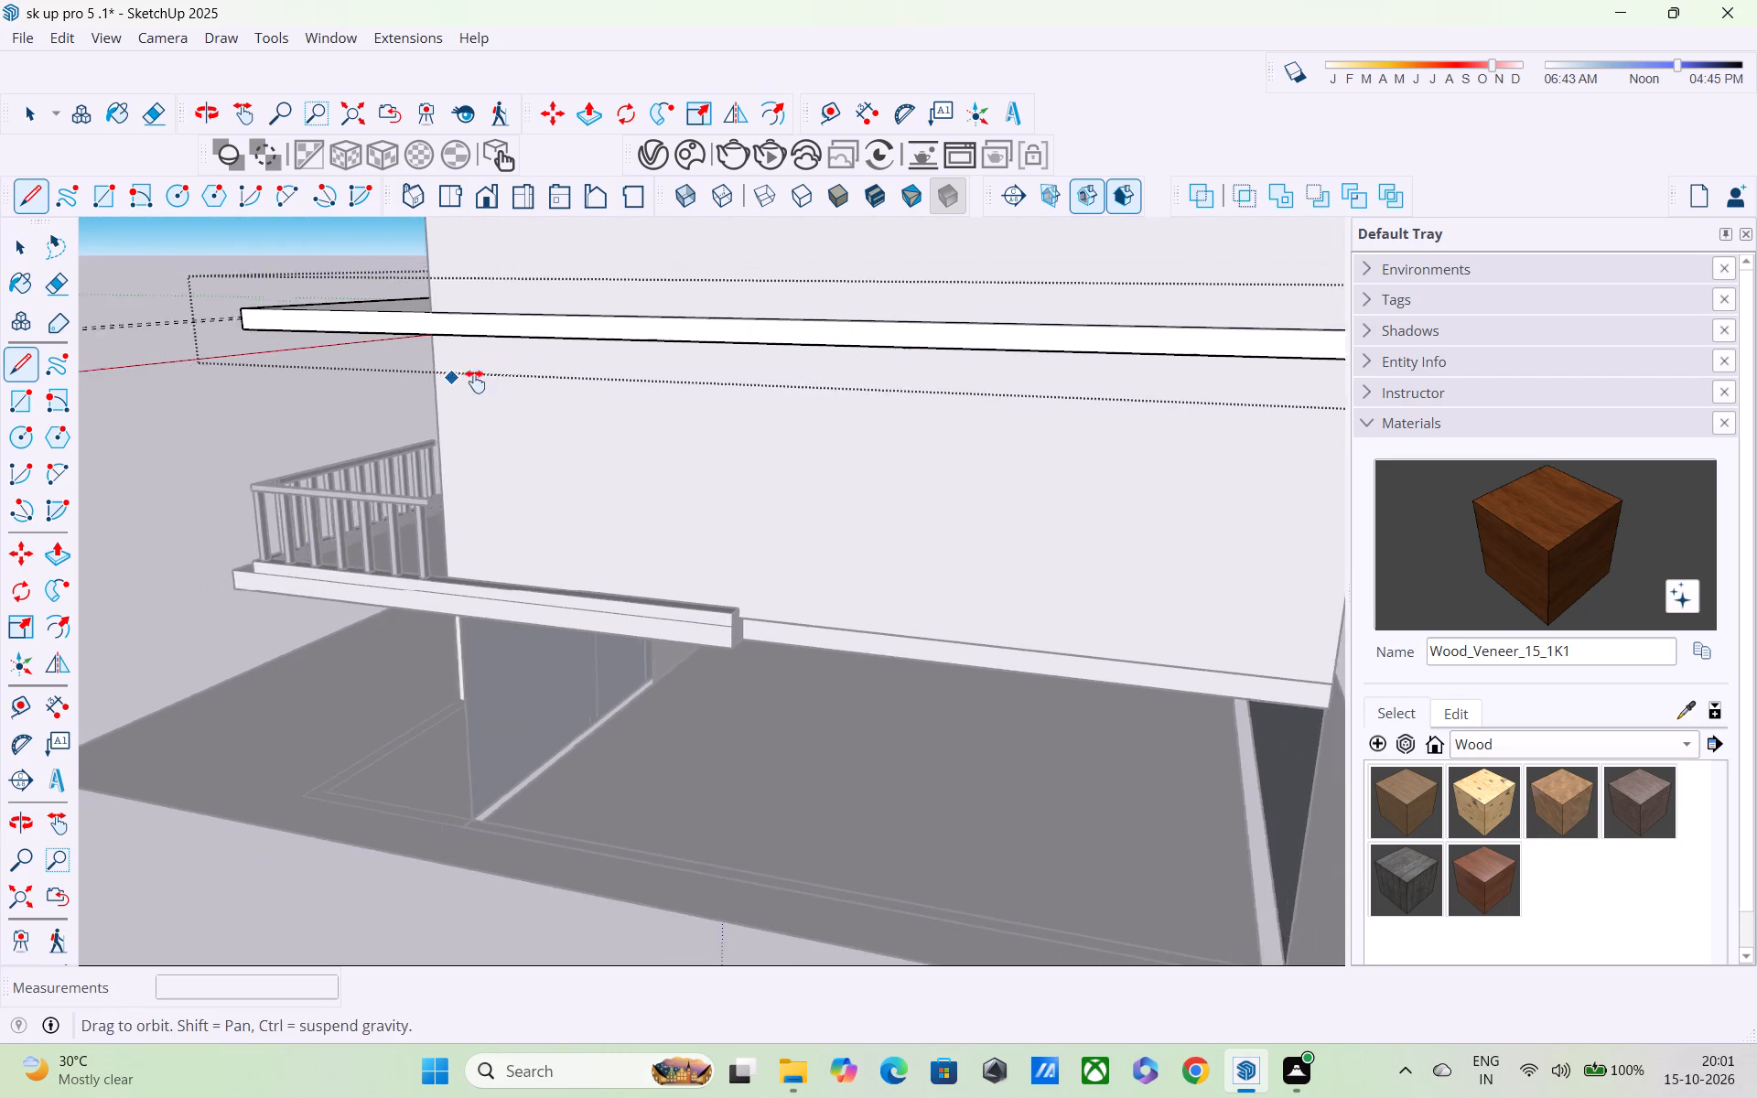
middle_click_drag(475, 382, 880, 408)
scroll(880, 408, "up", 1)
scroll(735, 384, "down", 1)
middle_click_drag(770, 398, 1240, 420)
scroll(1141, 366, "up", 4)
scroll(982, 361, "up", 4)
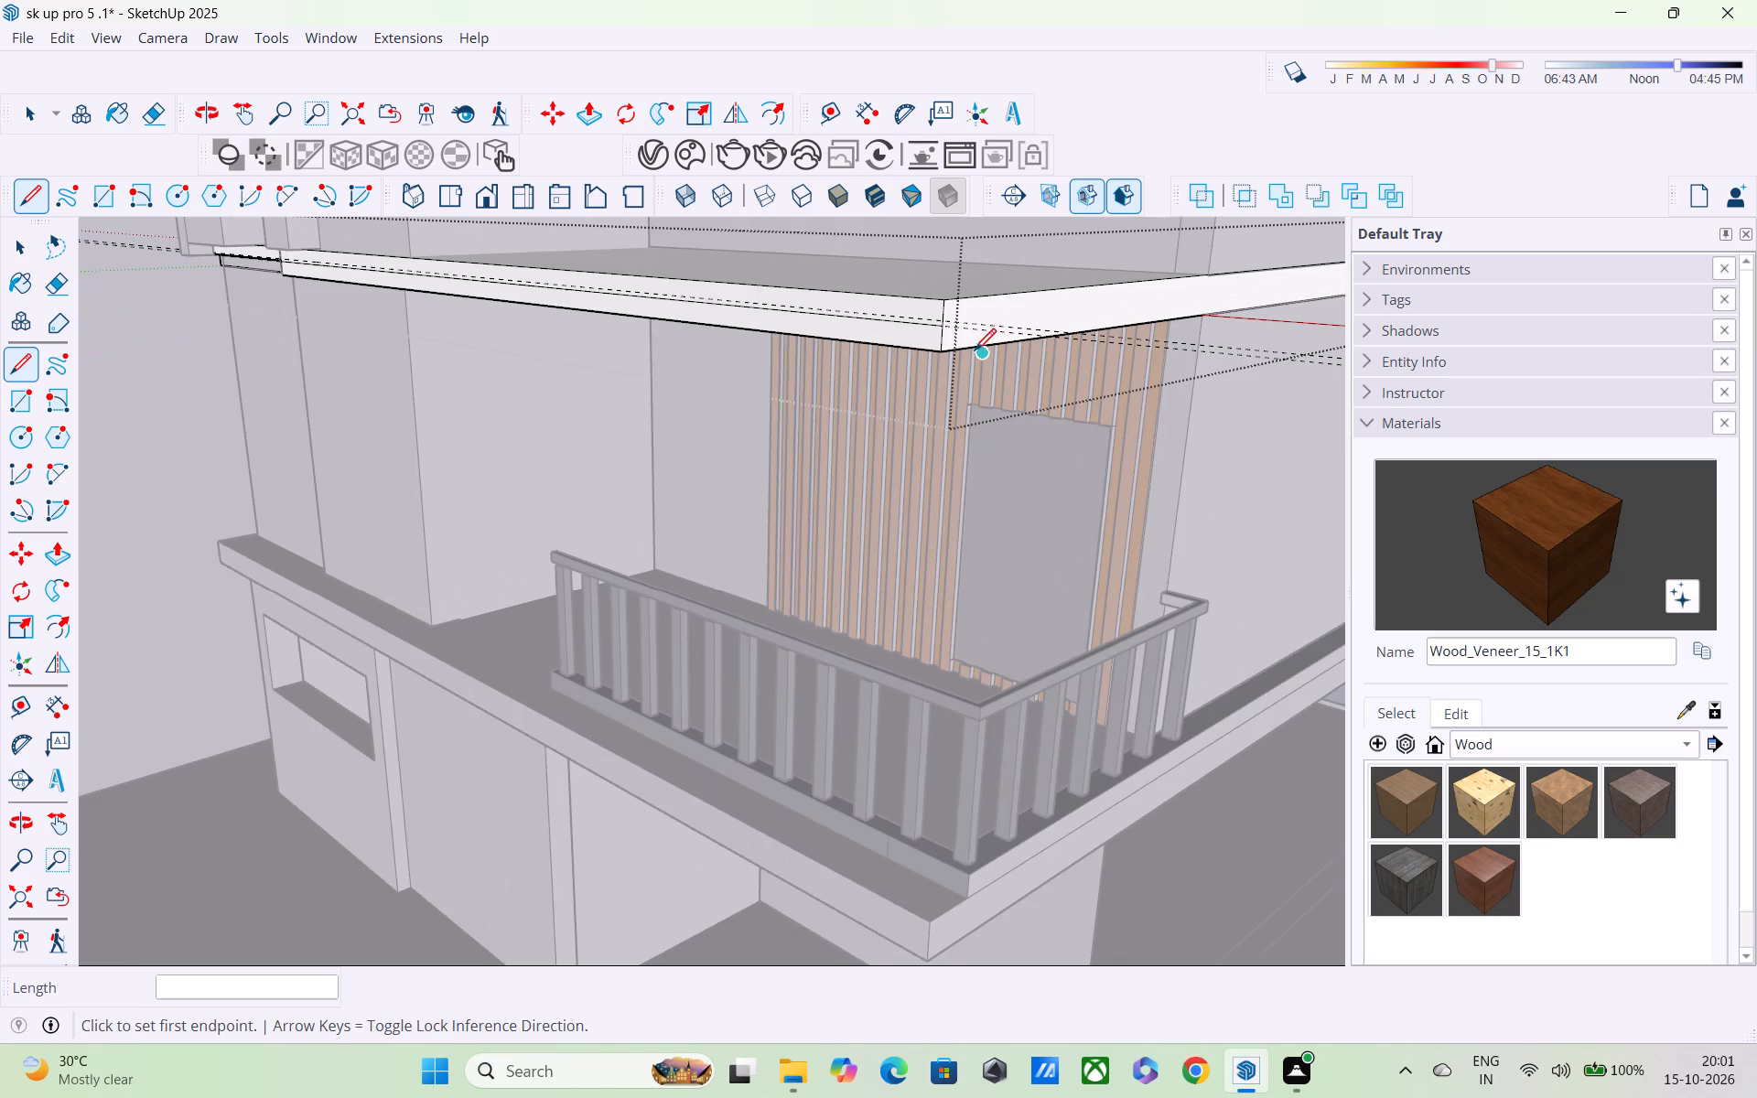
Draw a line about 25' 8 7/16" long along the upper guide, from the far corner back to the recess-side corner.
middle_click_drag(960, 344, 1108, 386)
scroll(1060, 360, "up", 8)
middle_click_drag(1055, 393, 1092, 310)
scroll(1092, 310, "up", 1)
scroll(1092, 328, "down", 4)
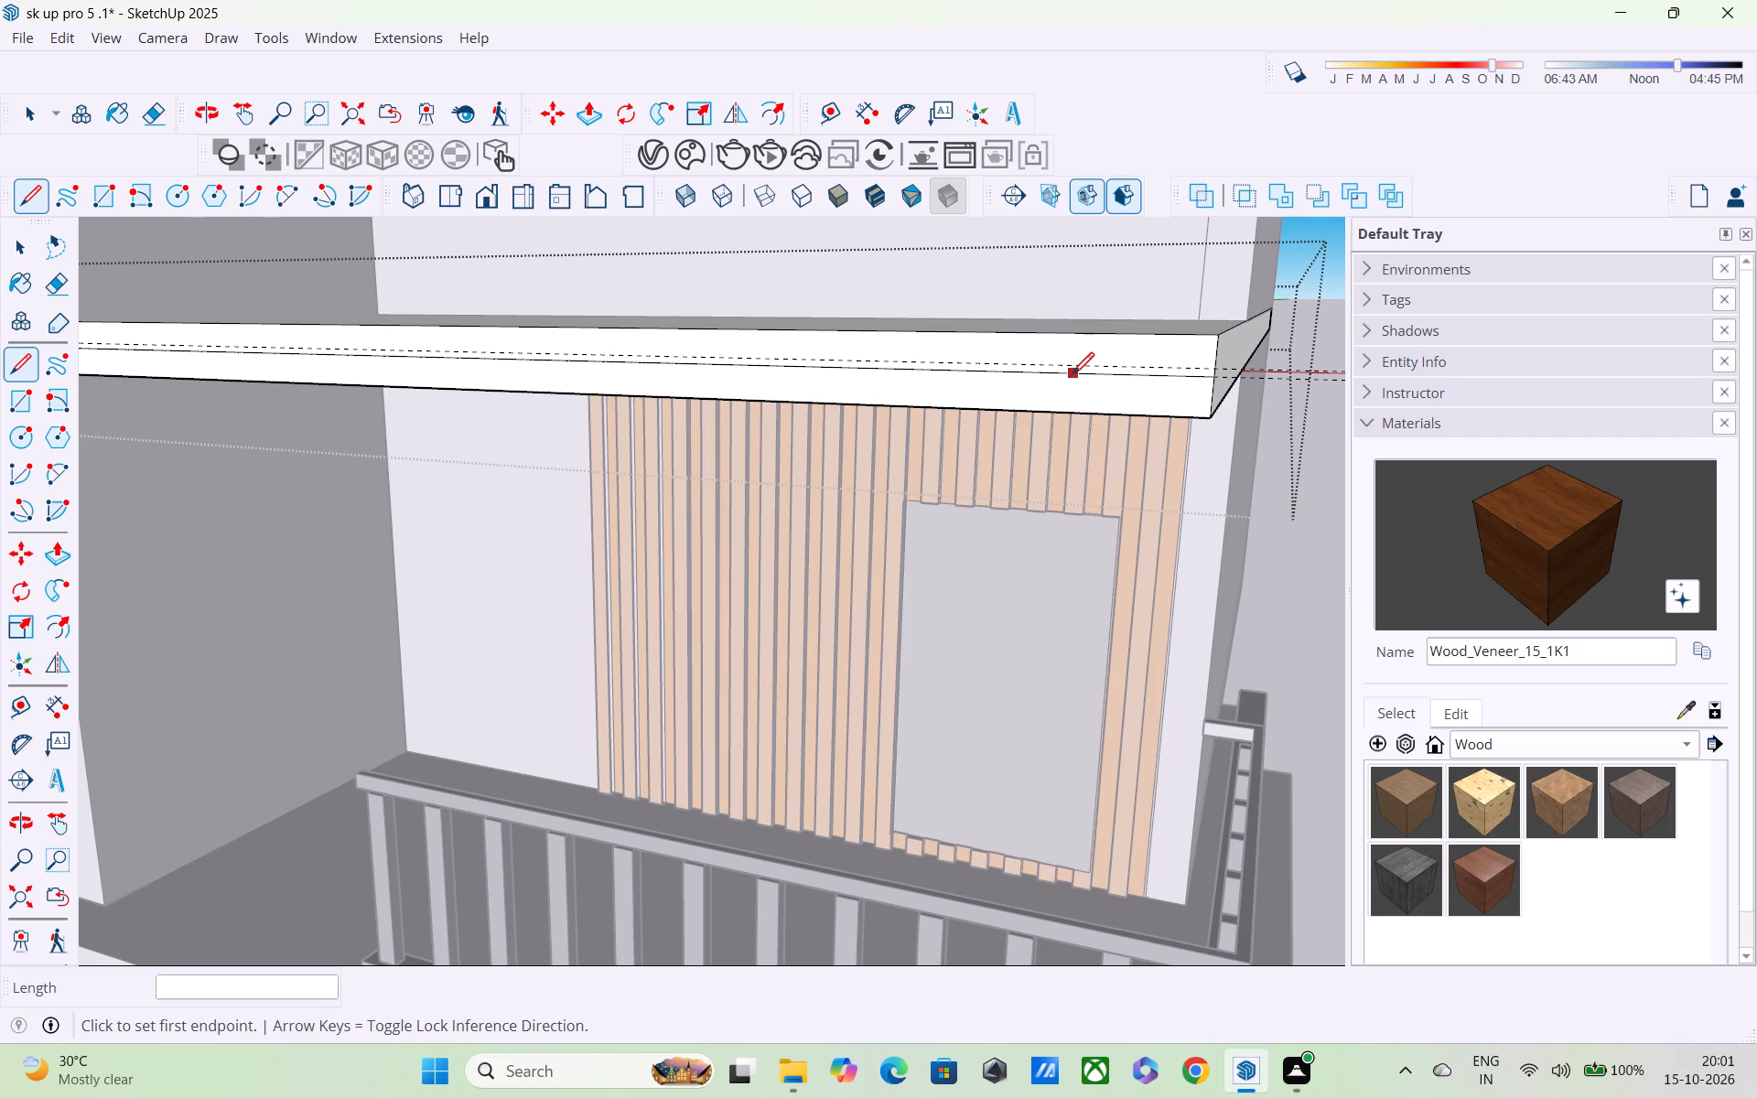
scroll(1216, 376, "up", 4)
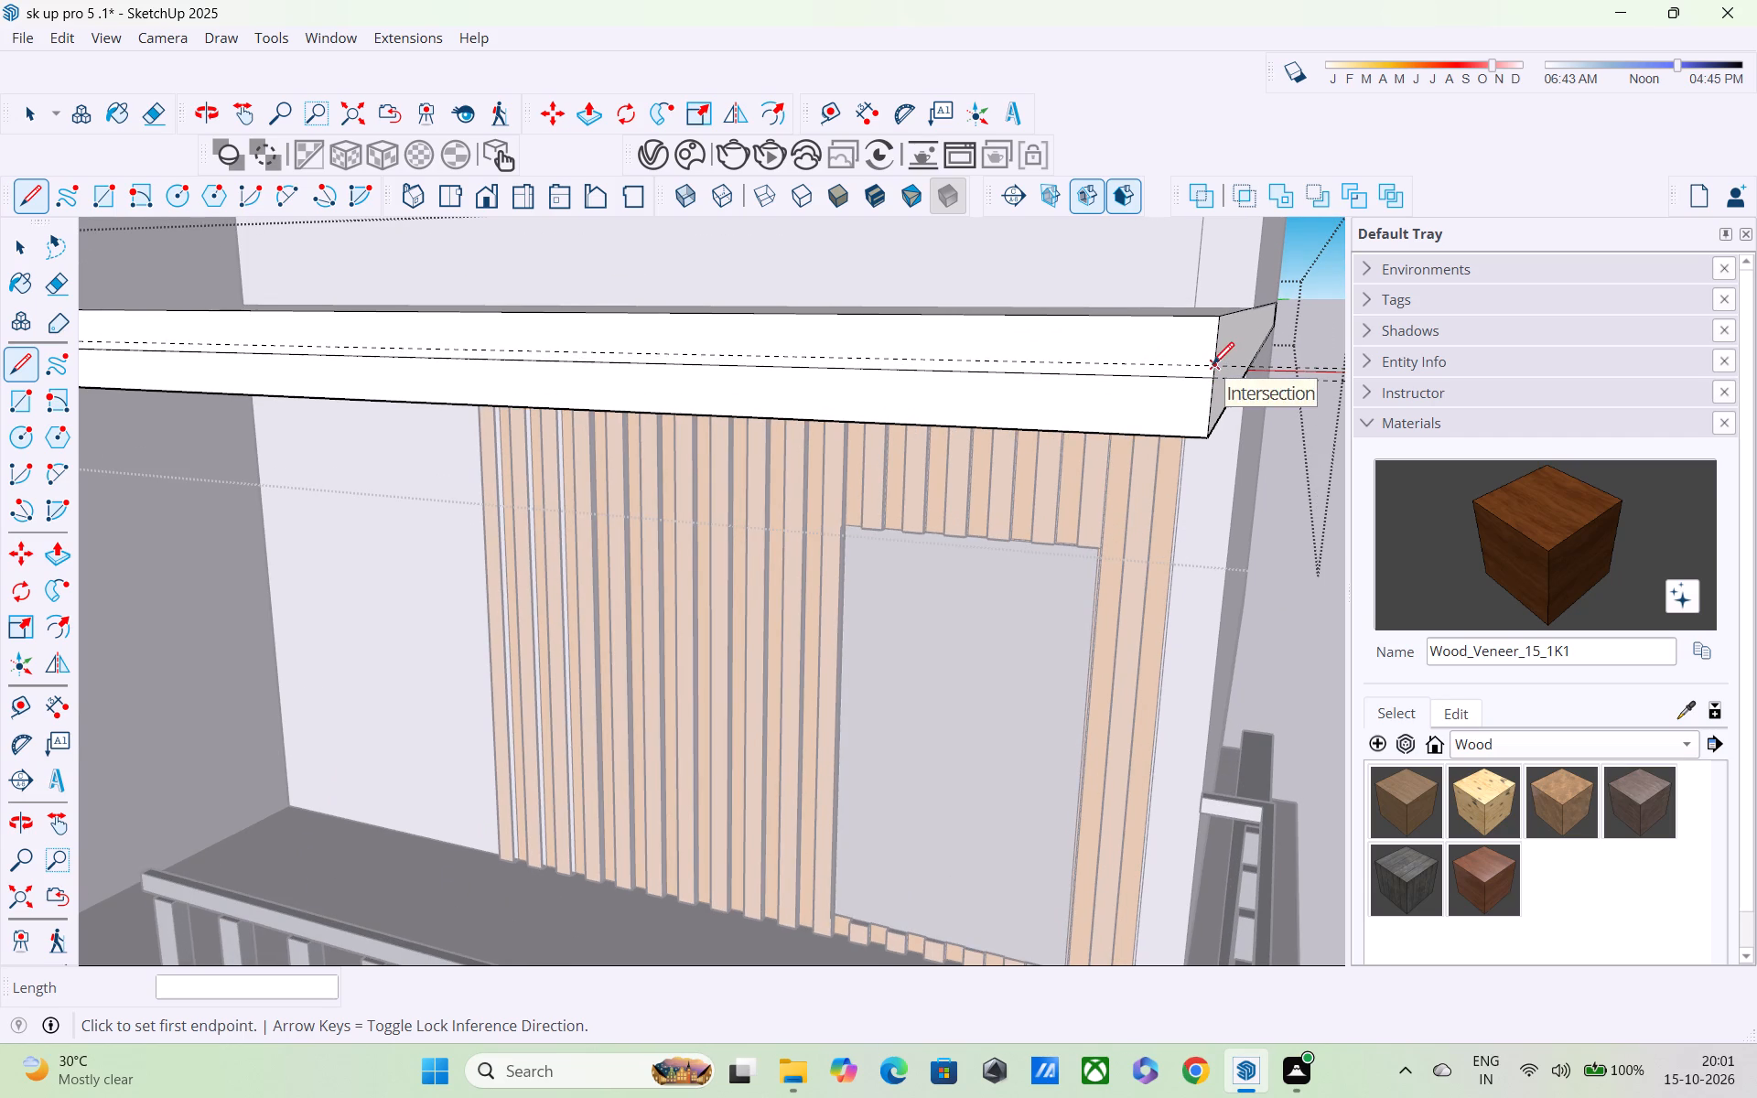
left_click(1213, 366)
scroll(1114, 361, "down", 1)
middle_click_drag(1083, 373, 1486, 398, "shift")
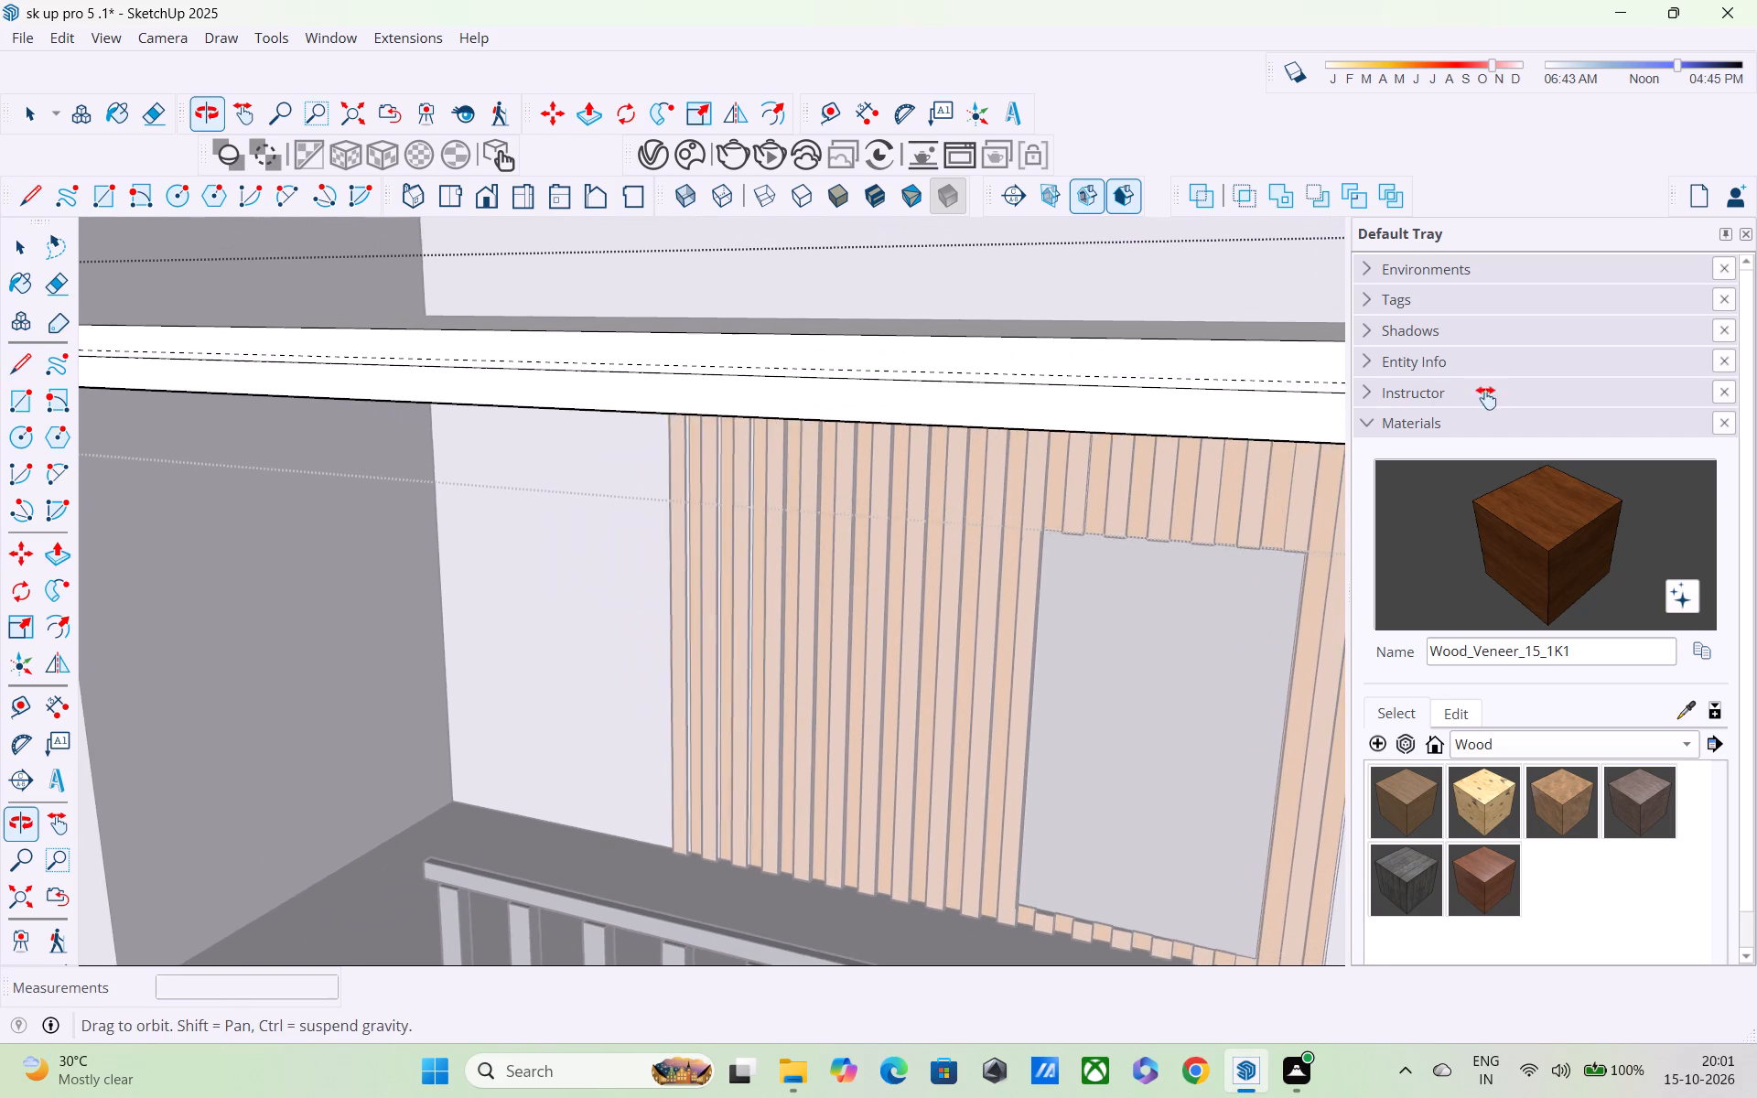
middle_click_drag(1486, 398, 1487, 399, "shift")
scroll(1136, 364, "down", 3)
middle_click_drag(1003, 370, 1536, 442, "shift")
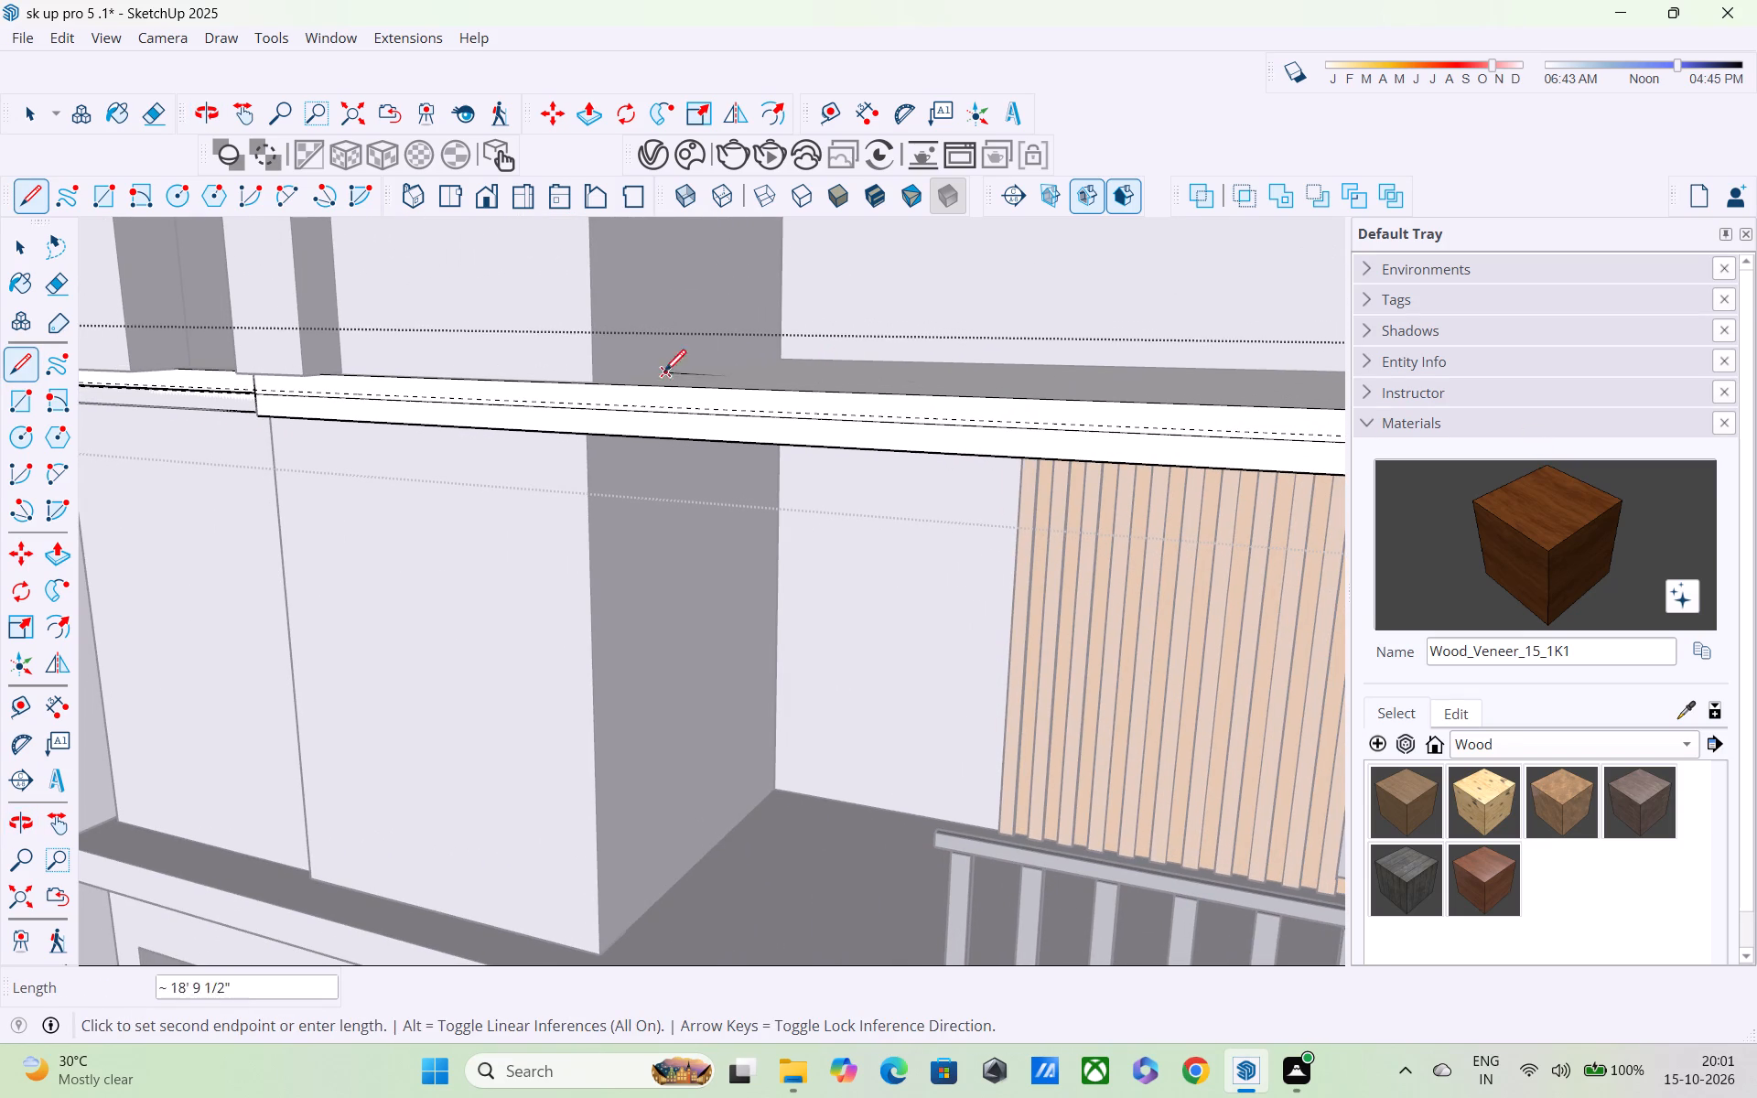
middle_click_drag(589, 406, 1113, 432)
scroll(577, 437, "up", 3)
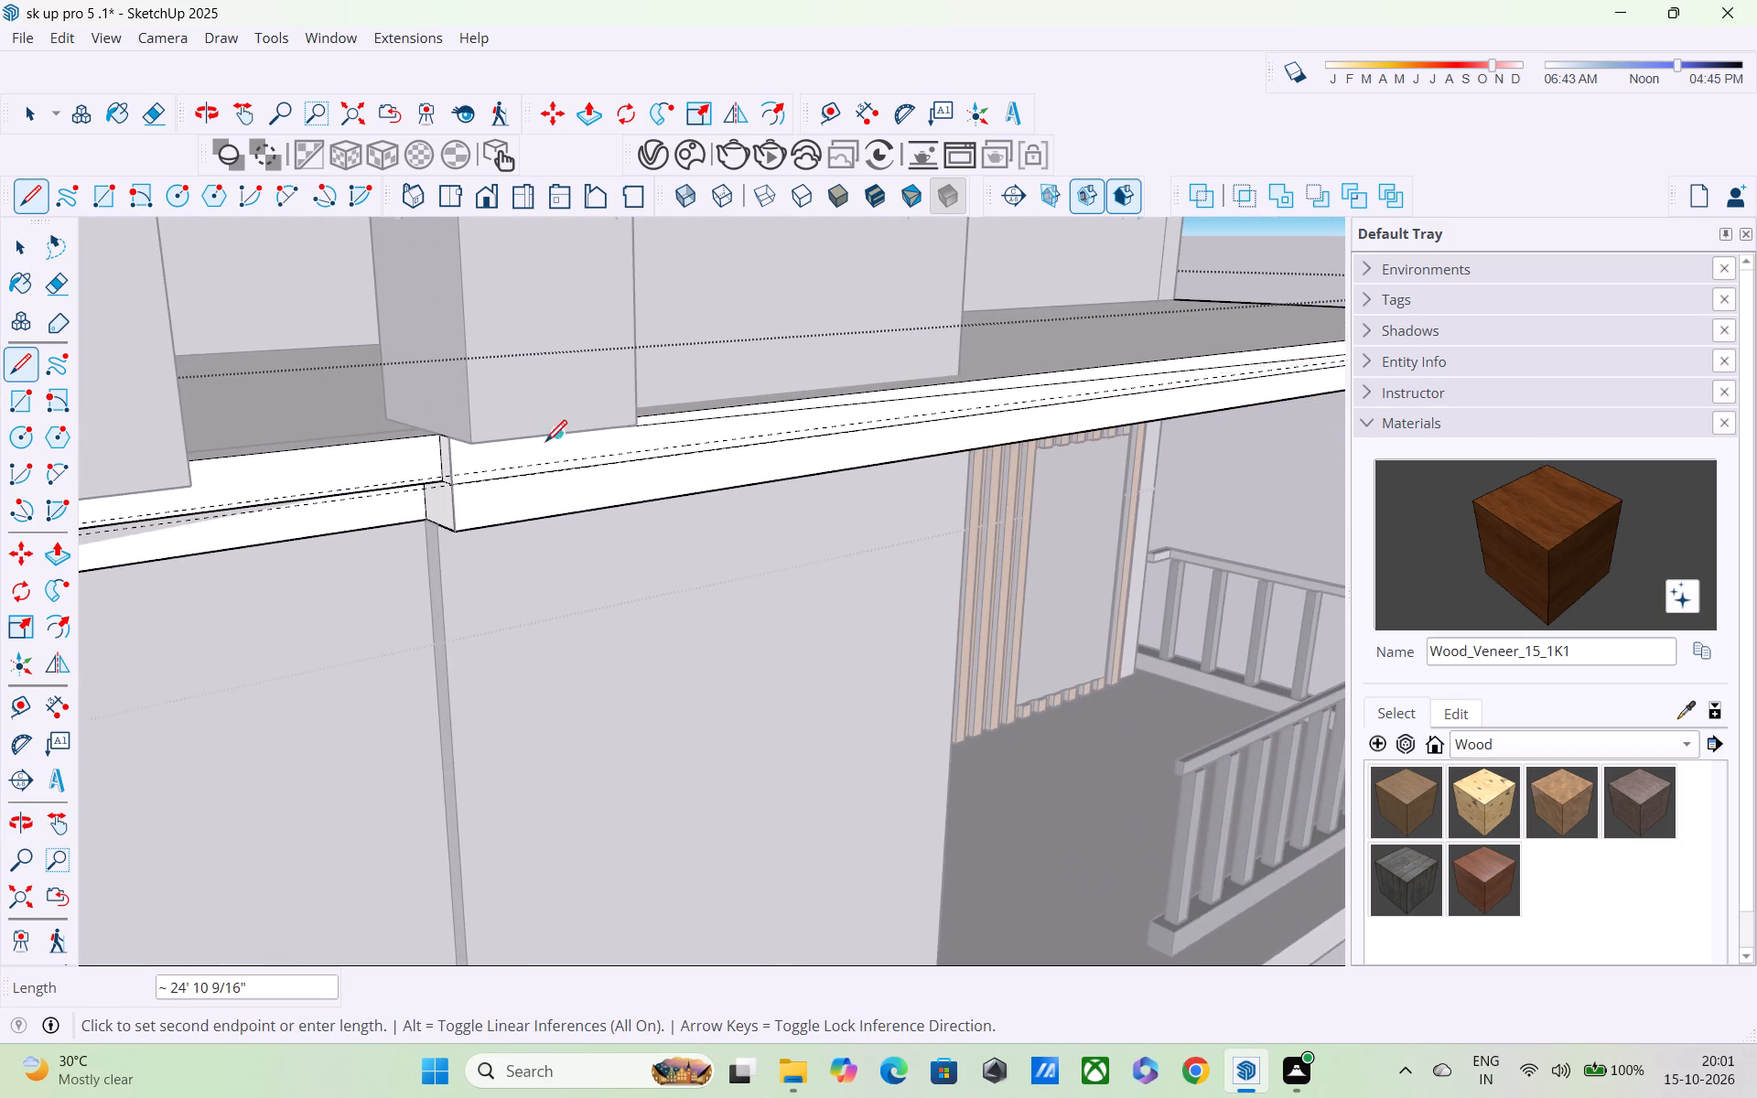
scroll(545, 444, "up", 1)
scroll(447, 469, "up", 3)
middle_click_drag(444, 473, 537, 493)
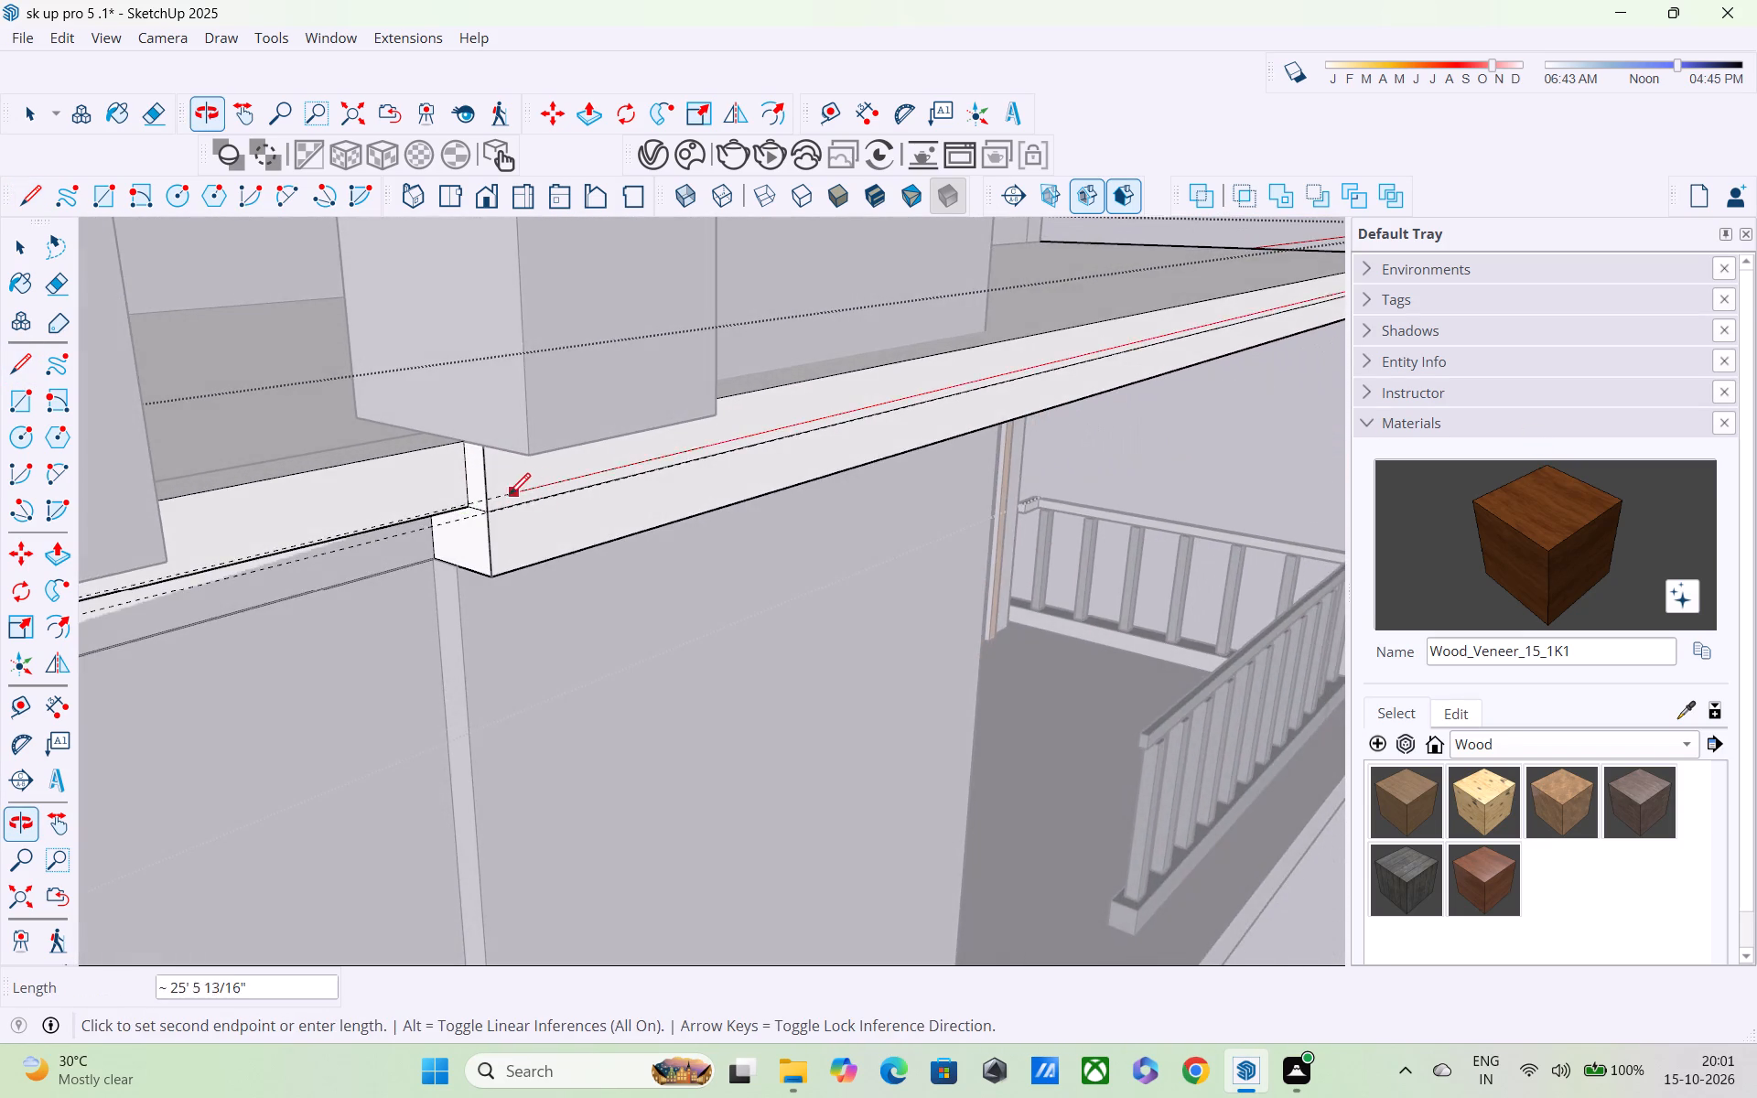
scroll(499, 498, "up", 7)
left_click(484, 500)
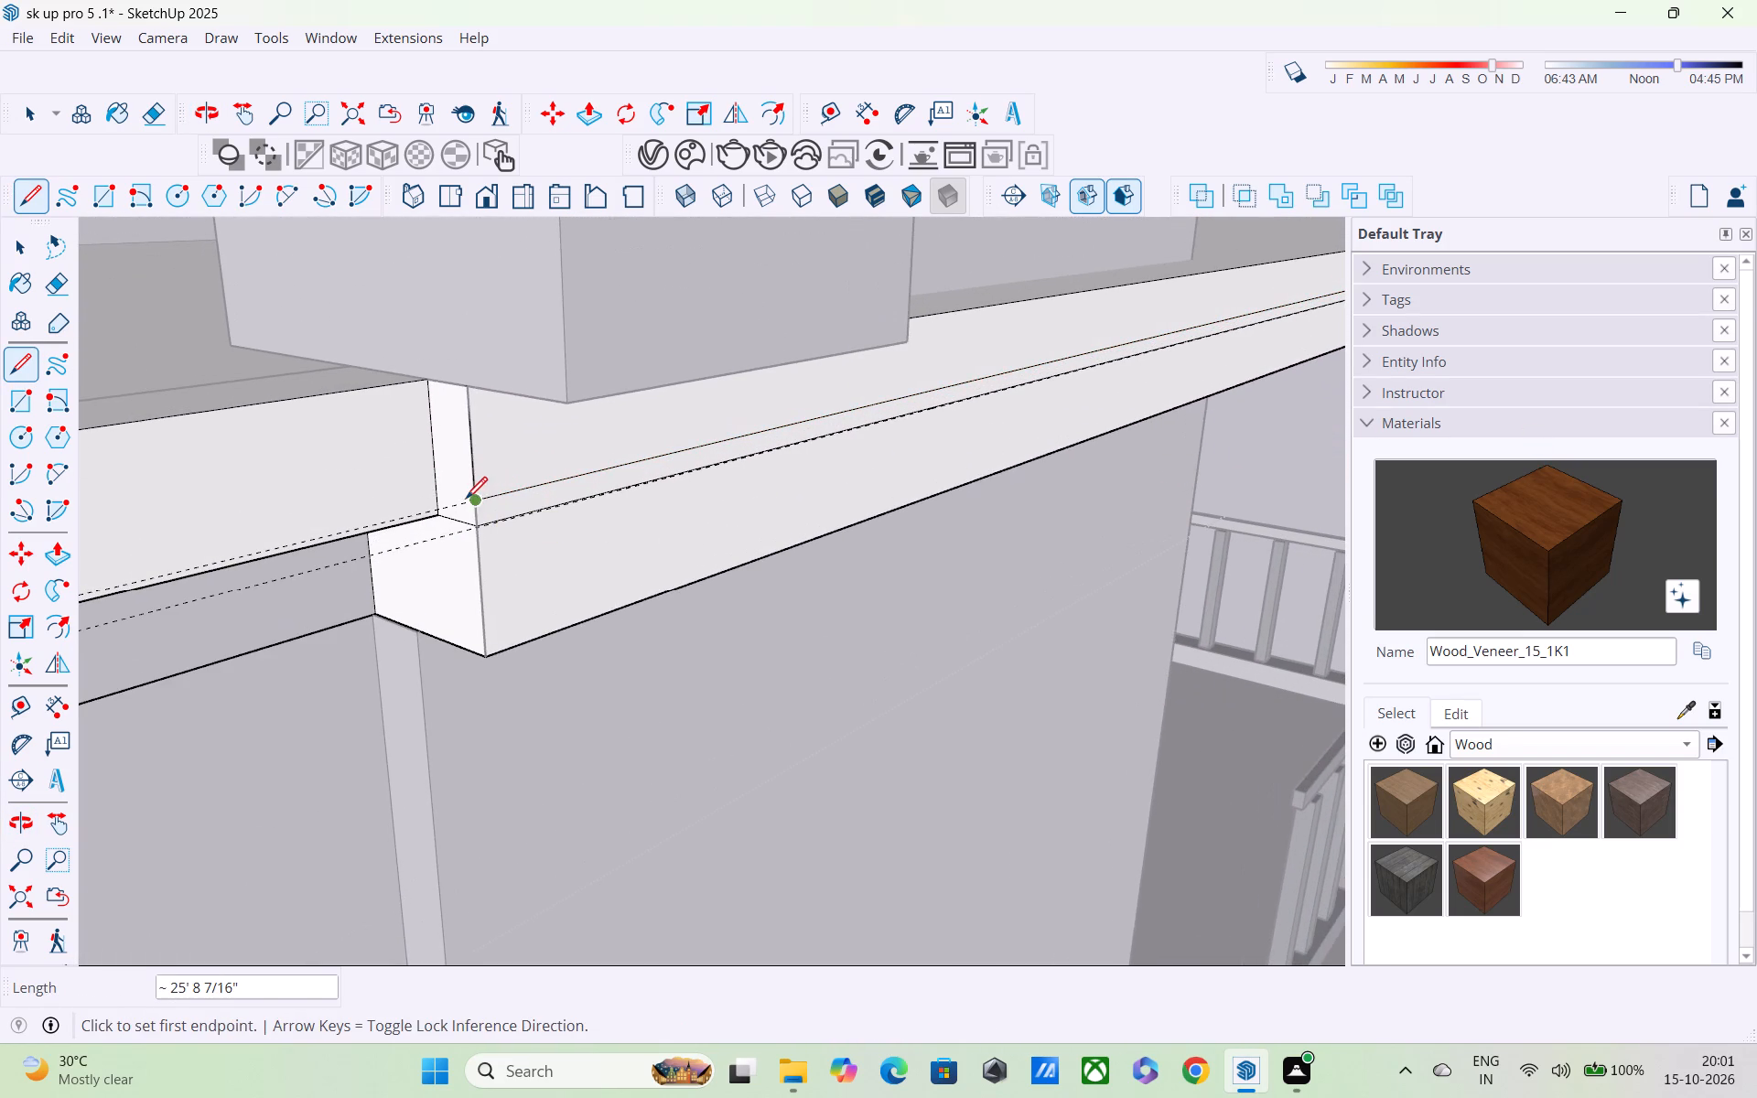
Draw a line about 2 1/4" long across the projecting section's small end face, from the upper guide's corner to the inner edge.
middle_click_drag(451, 508, 663, 444)
scroll(537, 481, "up", 4)
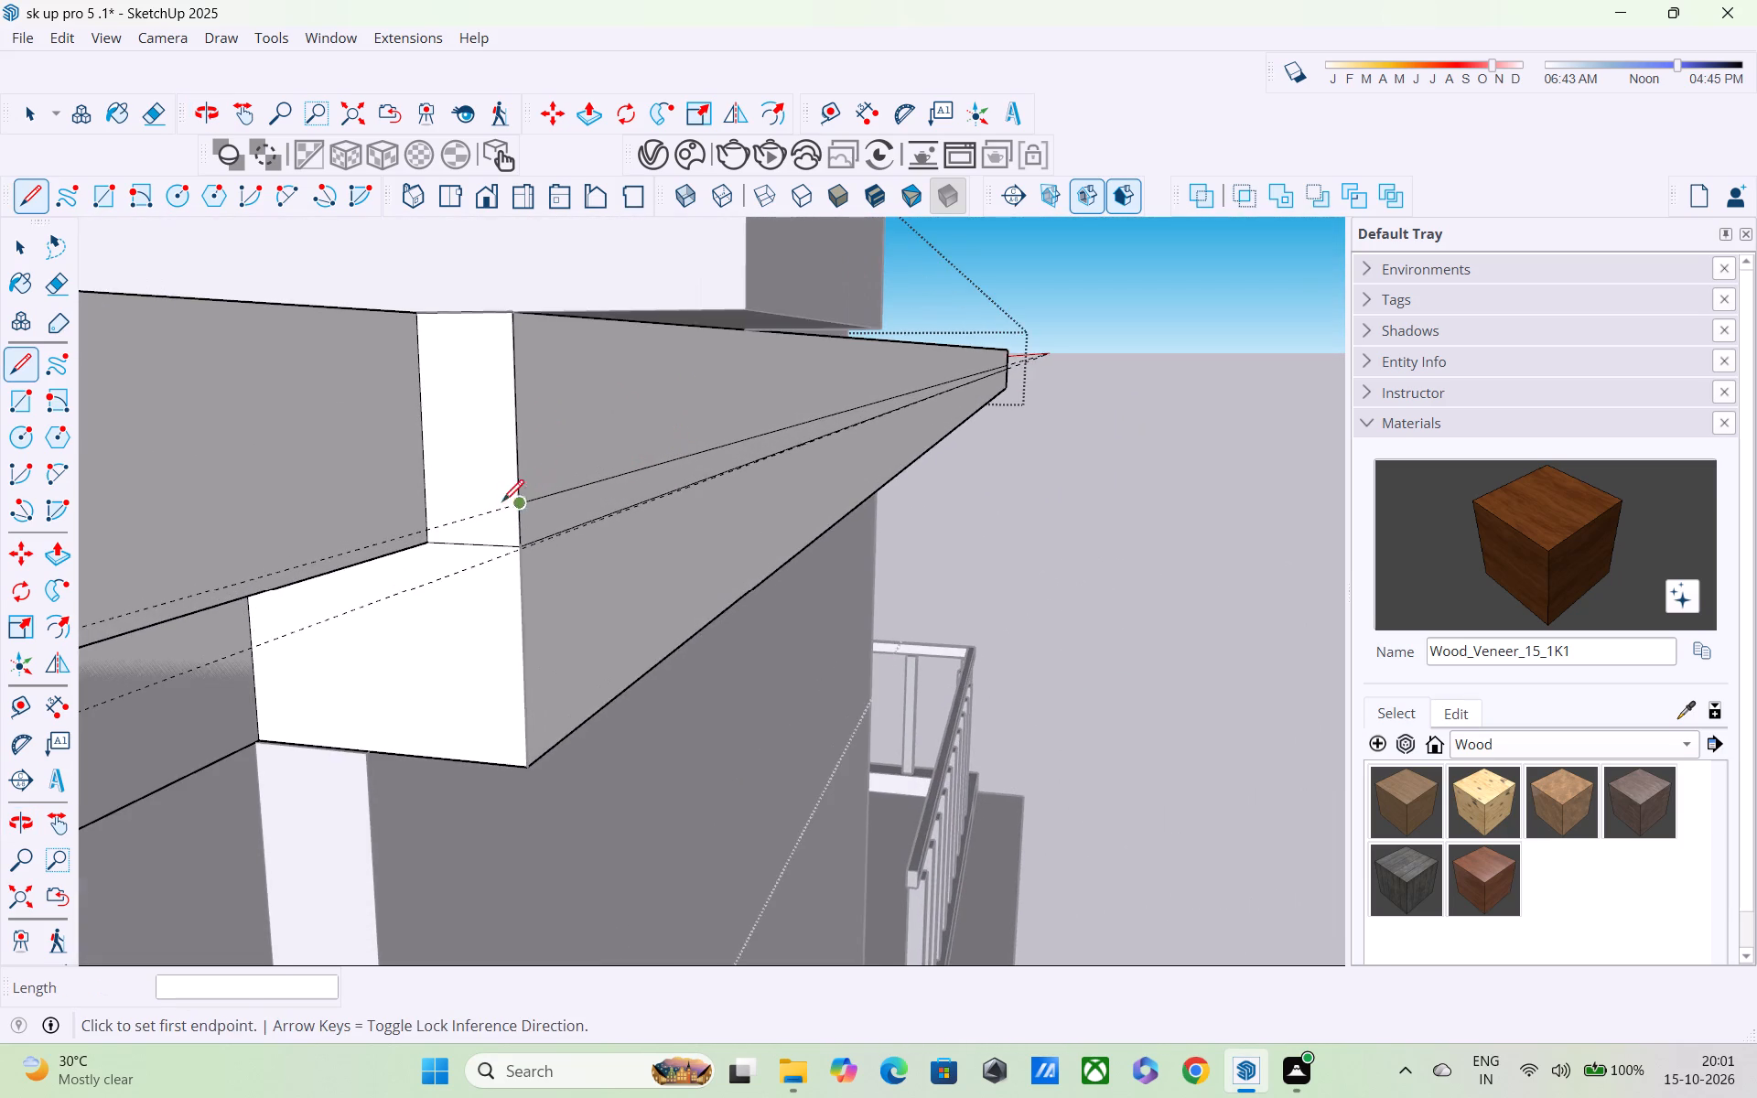
middle_click_drag(490, 511, 619, 450)
scroll(587, 486, "up", 4)
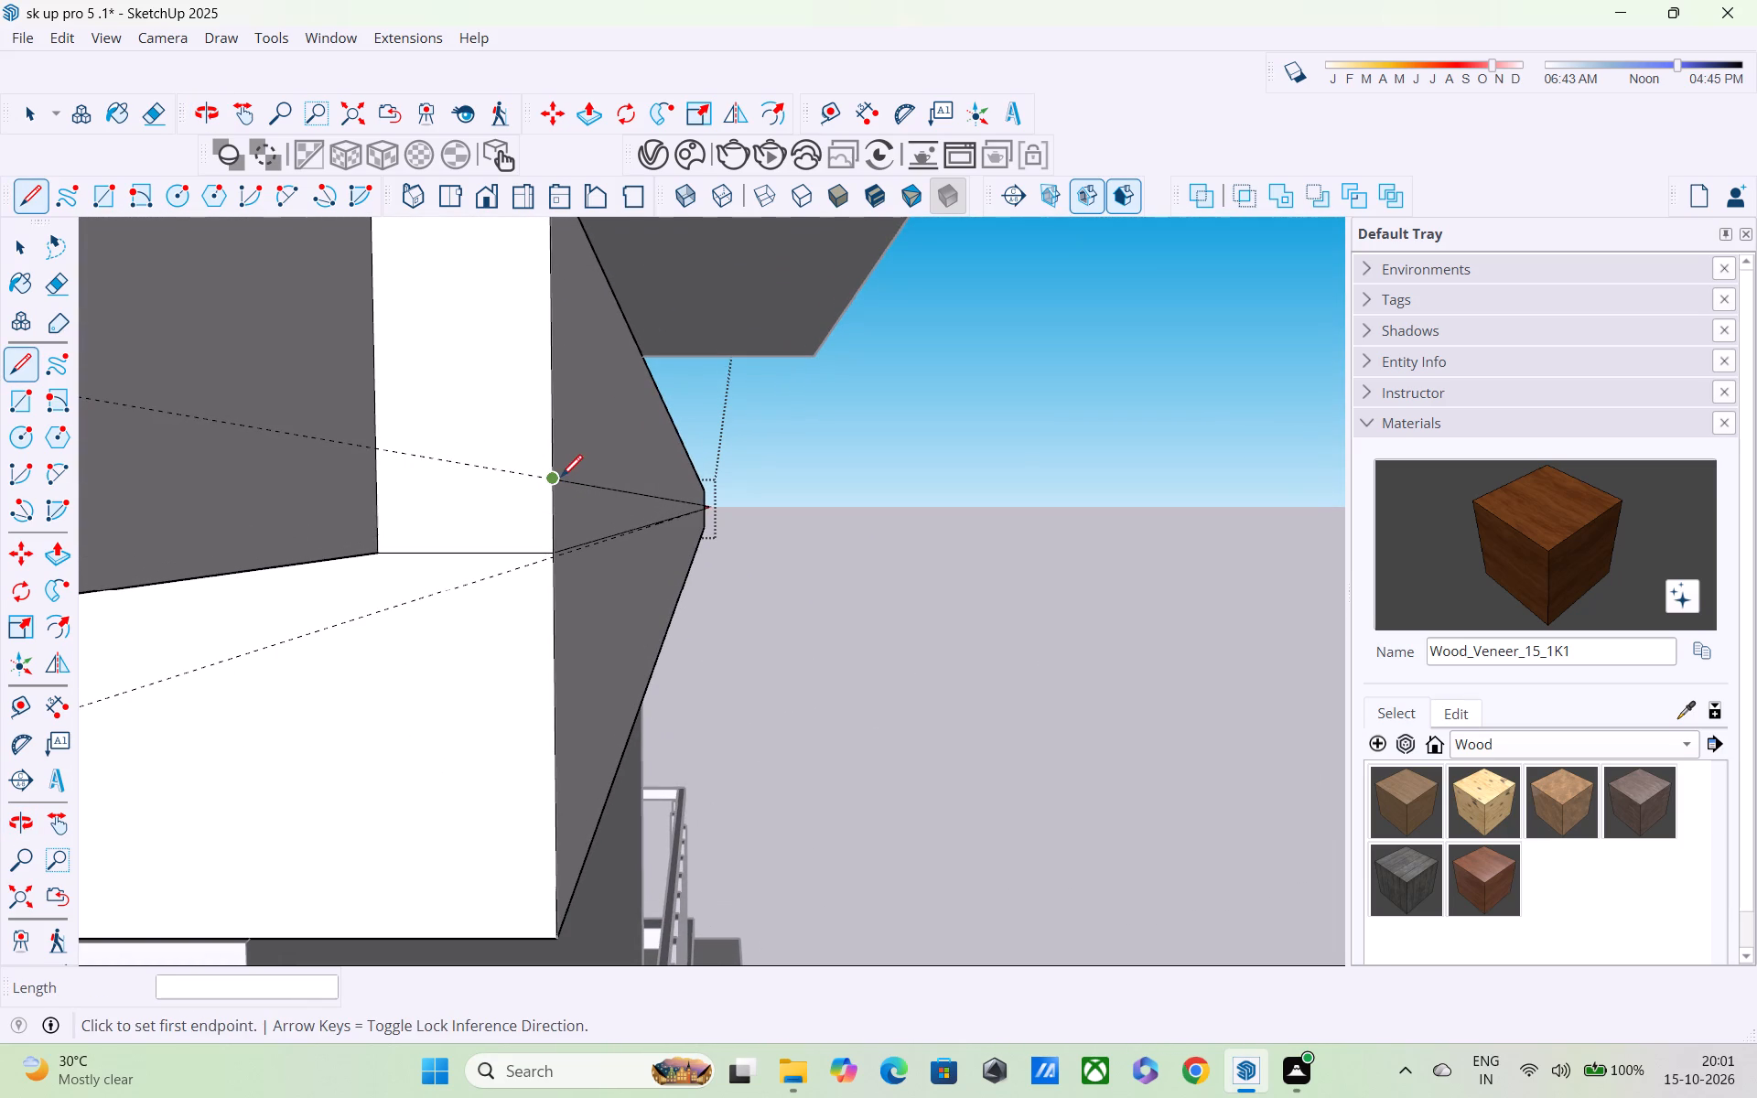
left_click(550, 480)
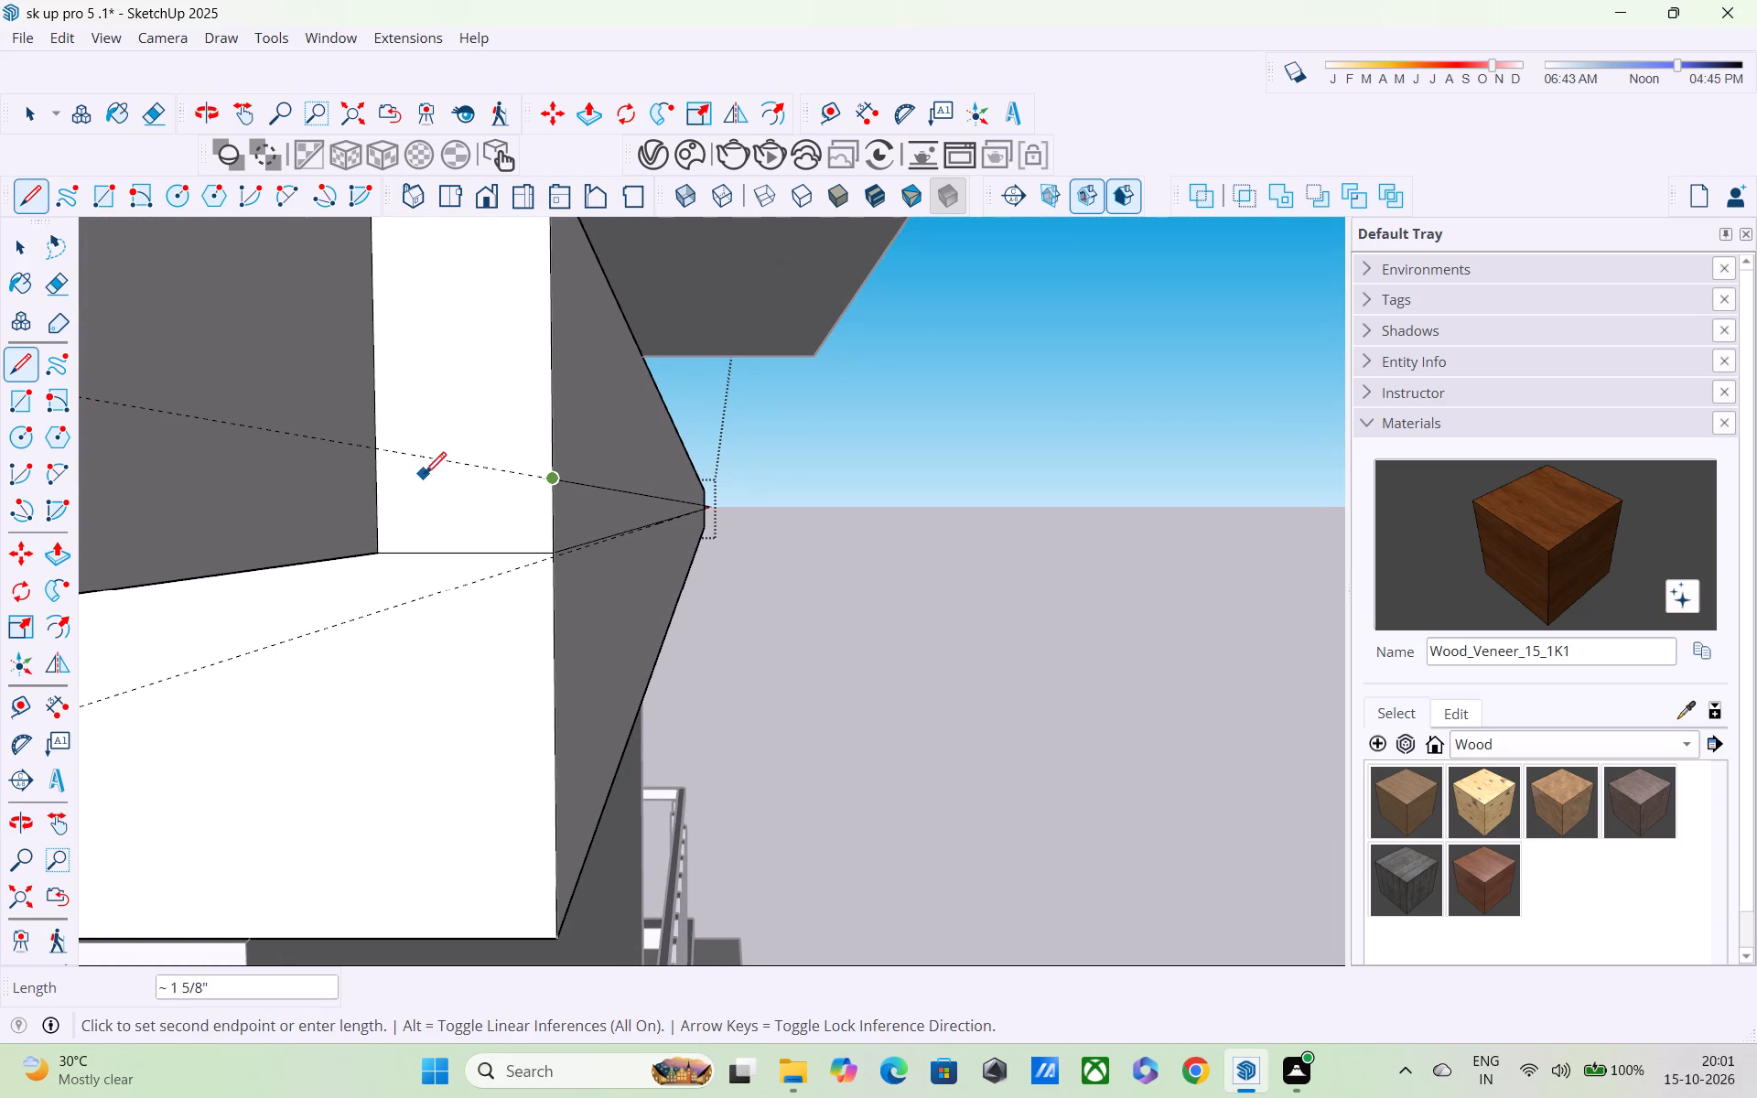
middle_click_drag(417, 479, 526, 509)
scroll(526, 509, "up", 1)
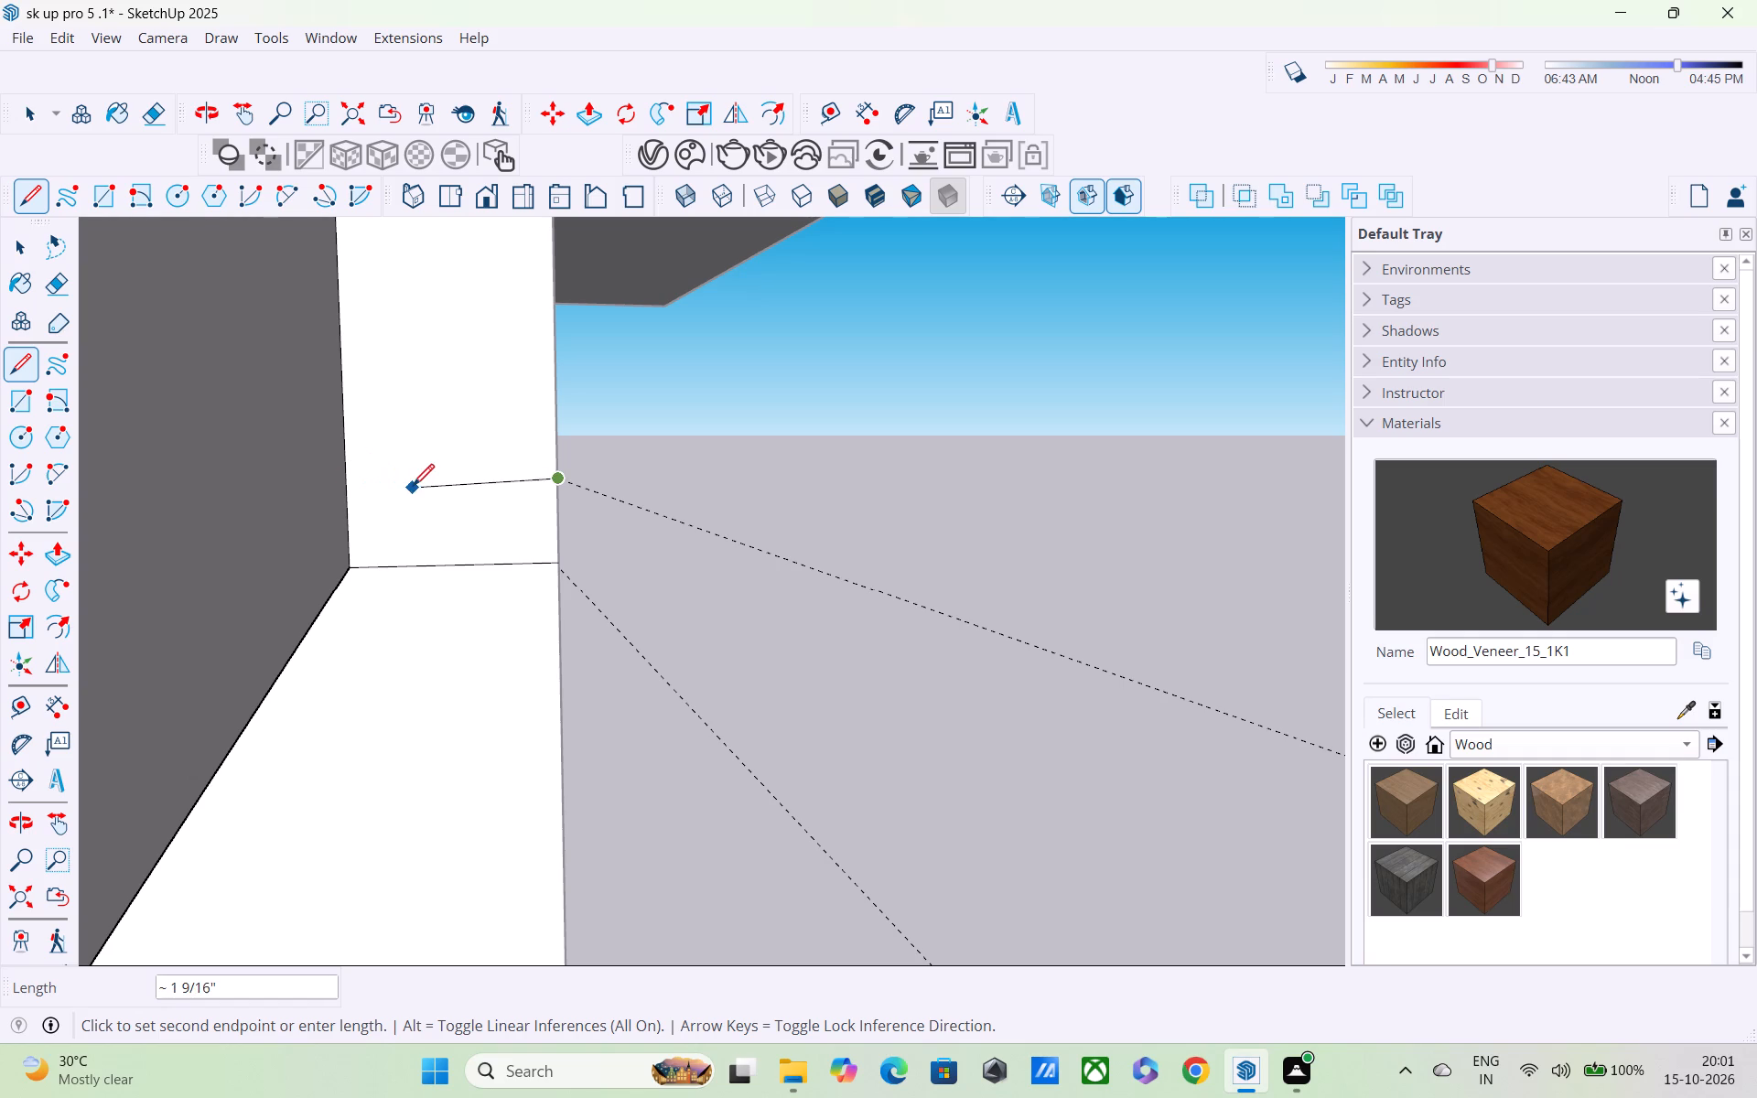
scroll(543, 480, "down", 12)
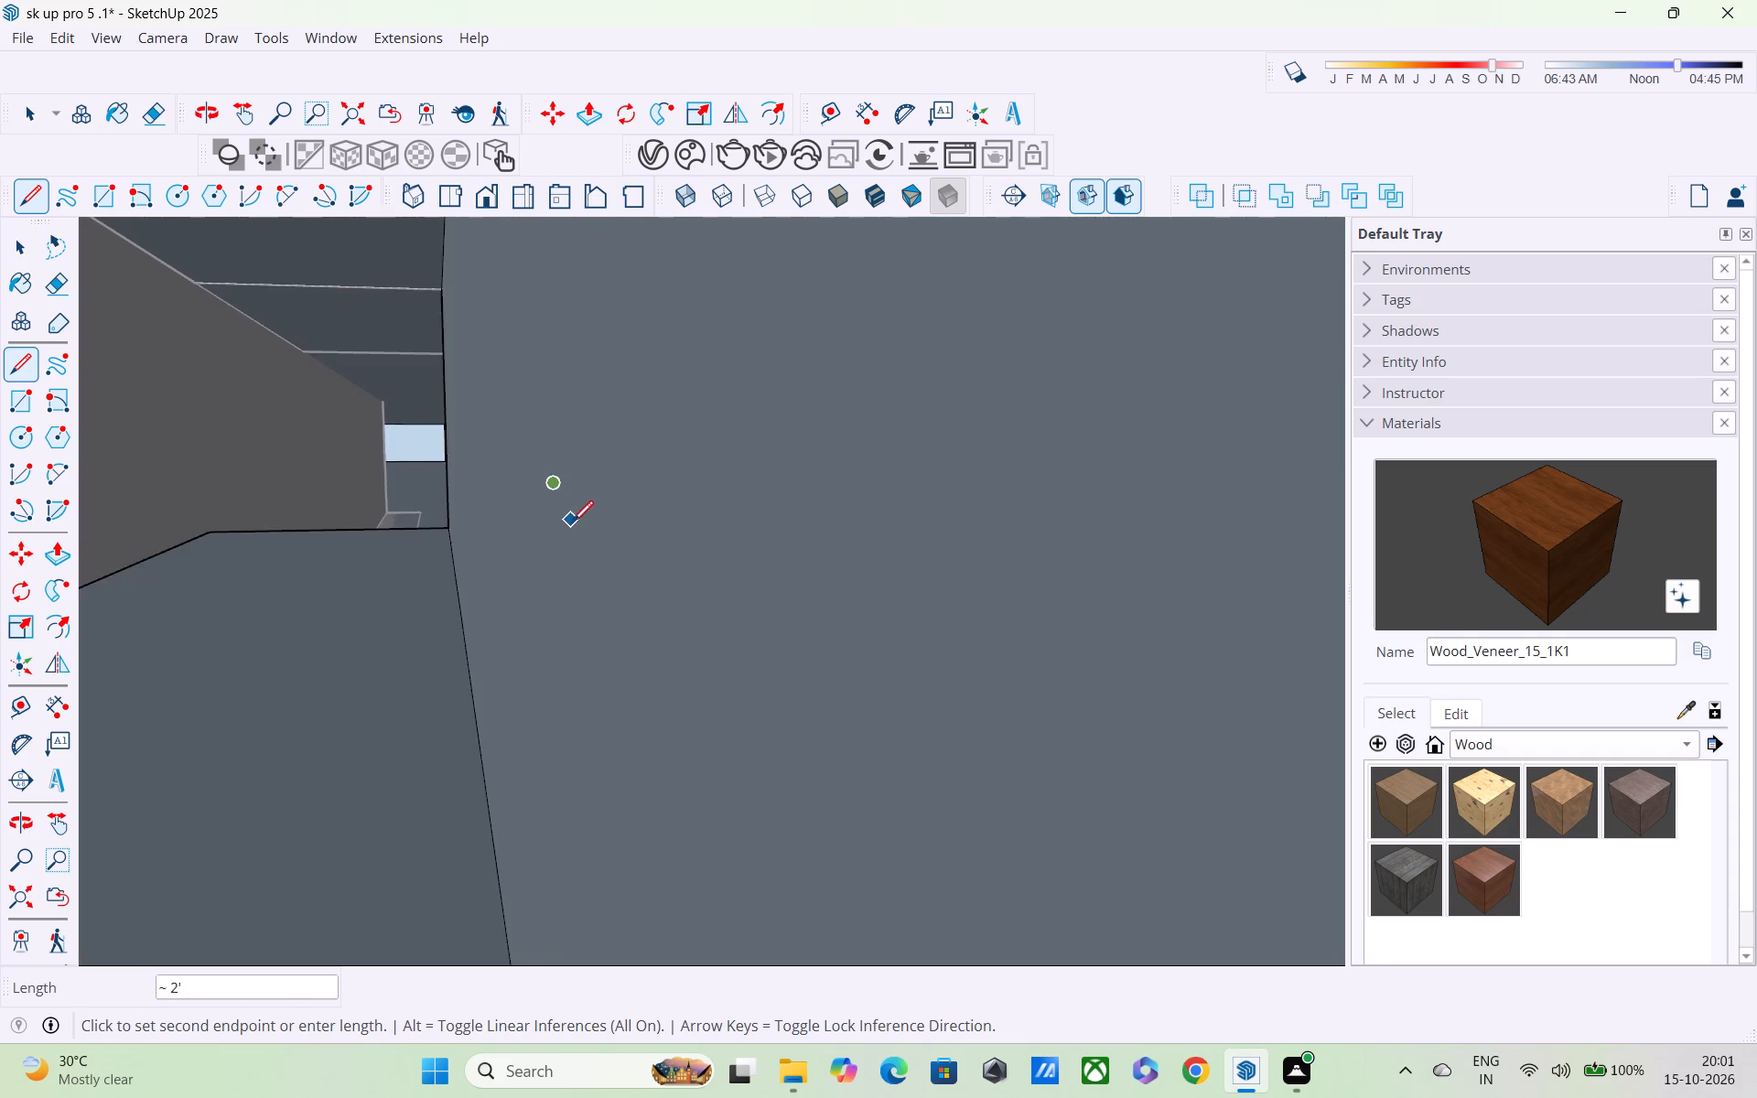
scroll(572, 524, "down", 6)
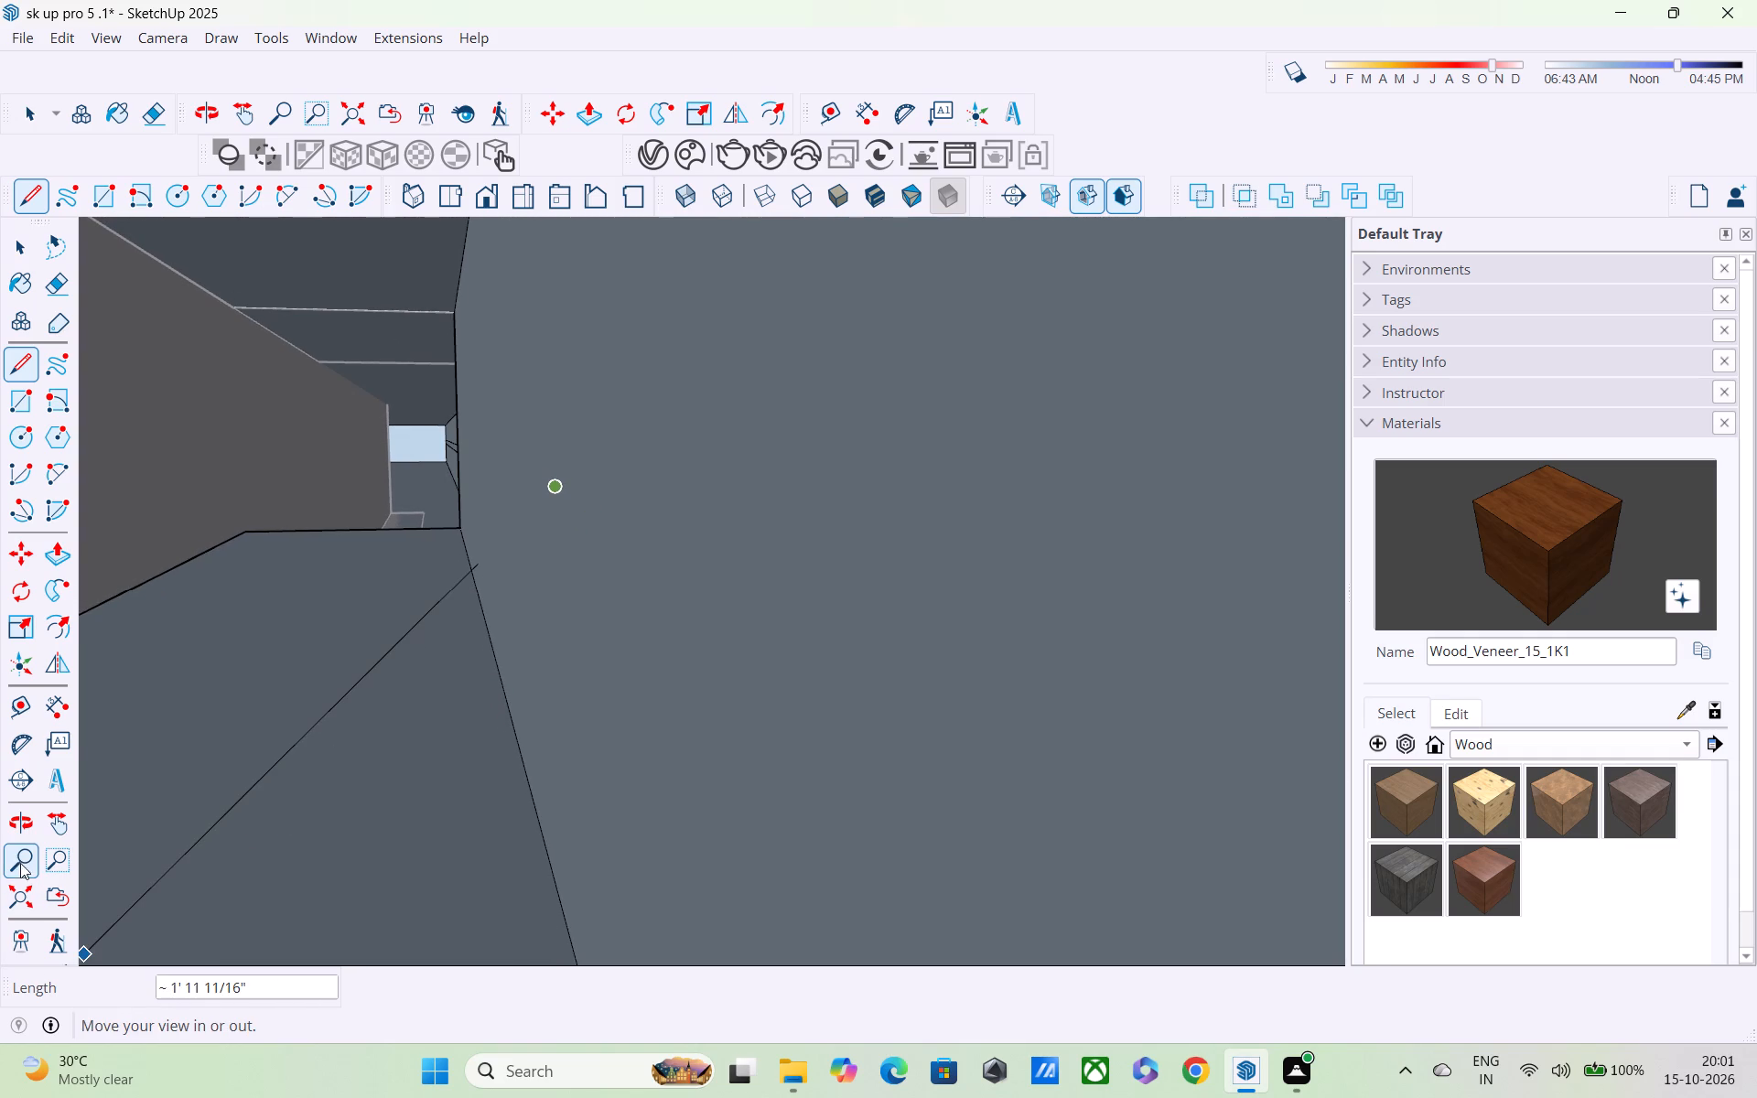
left_click(19, 891)
scroll(61, 890, "down", 5)
scroll(463, 562, "up", 4)
middle_click_drag(415, 586, 426, 684)
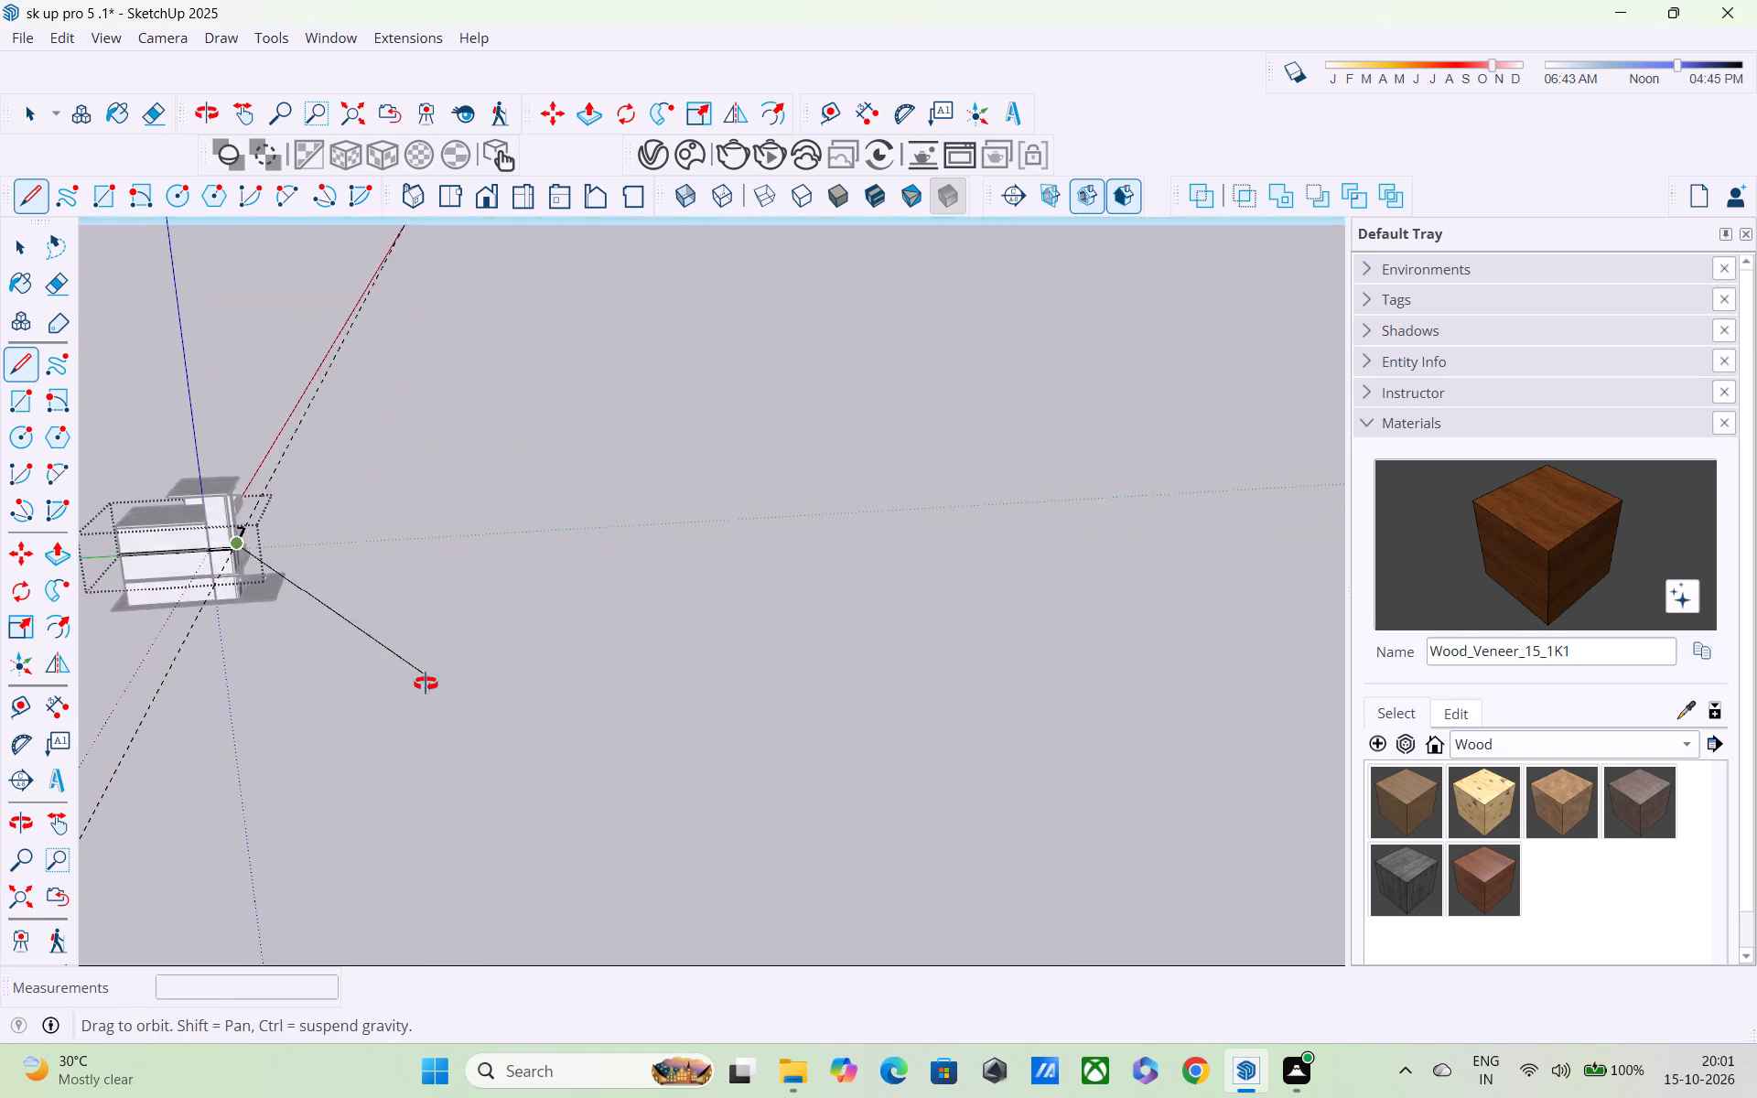
middle_click_drag(426, 684, 419, 710)
scroll(261, 537, "up", 6)
scroll(193, 569, "down", 3)
middle_click_drag(225, 575, 163, 527)
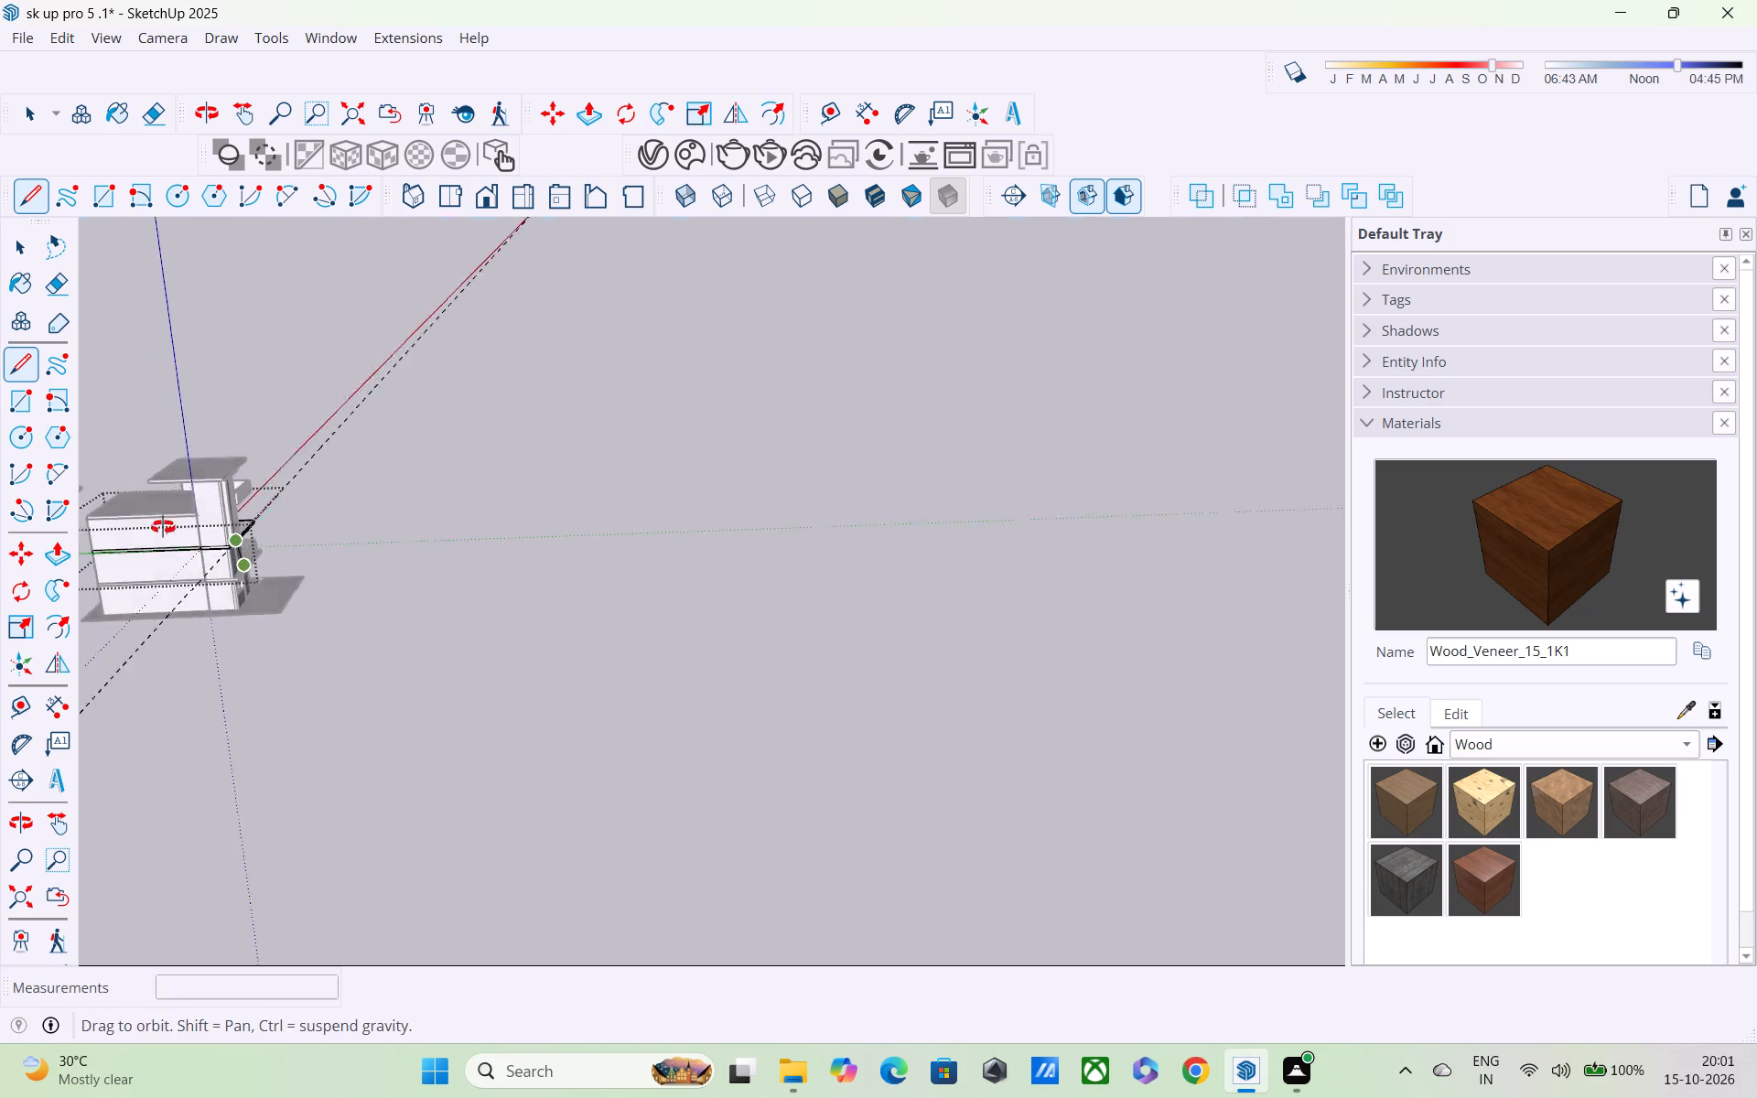
middle_click_drag(163, 527, 141, 507)
scroll(277, 532, "up", 20)
scroll(277, 532, "up", 4)
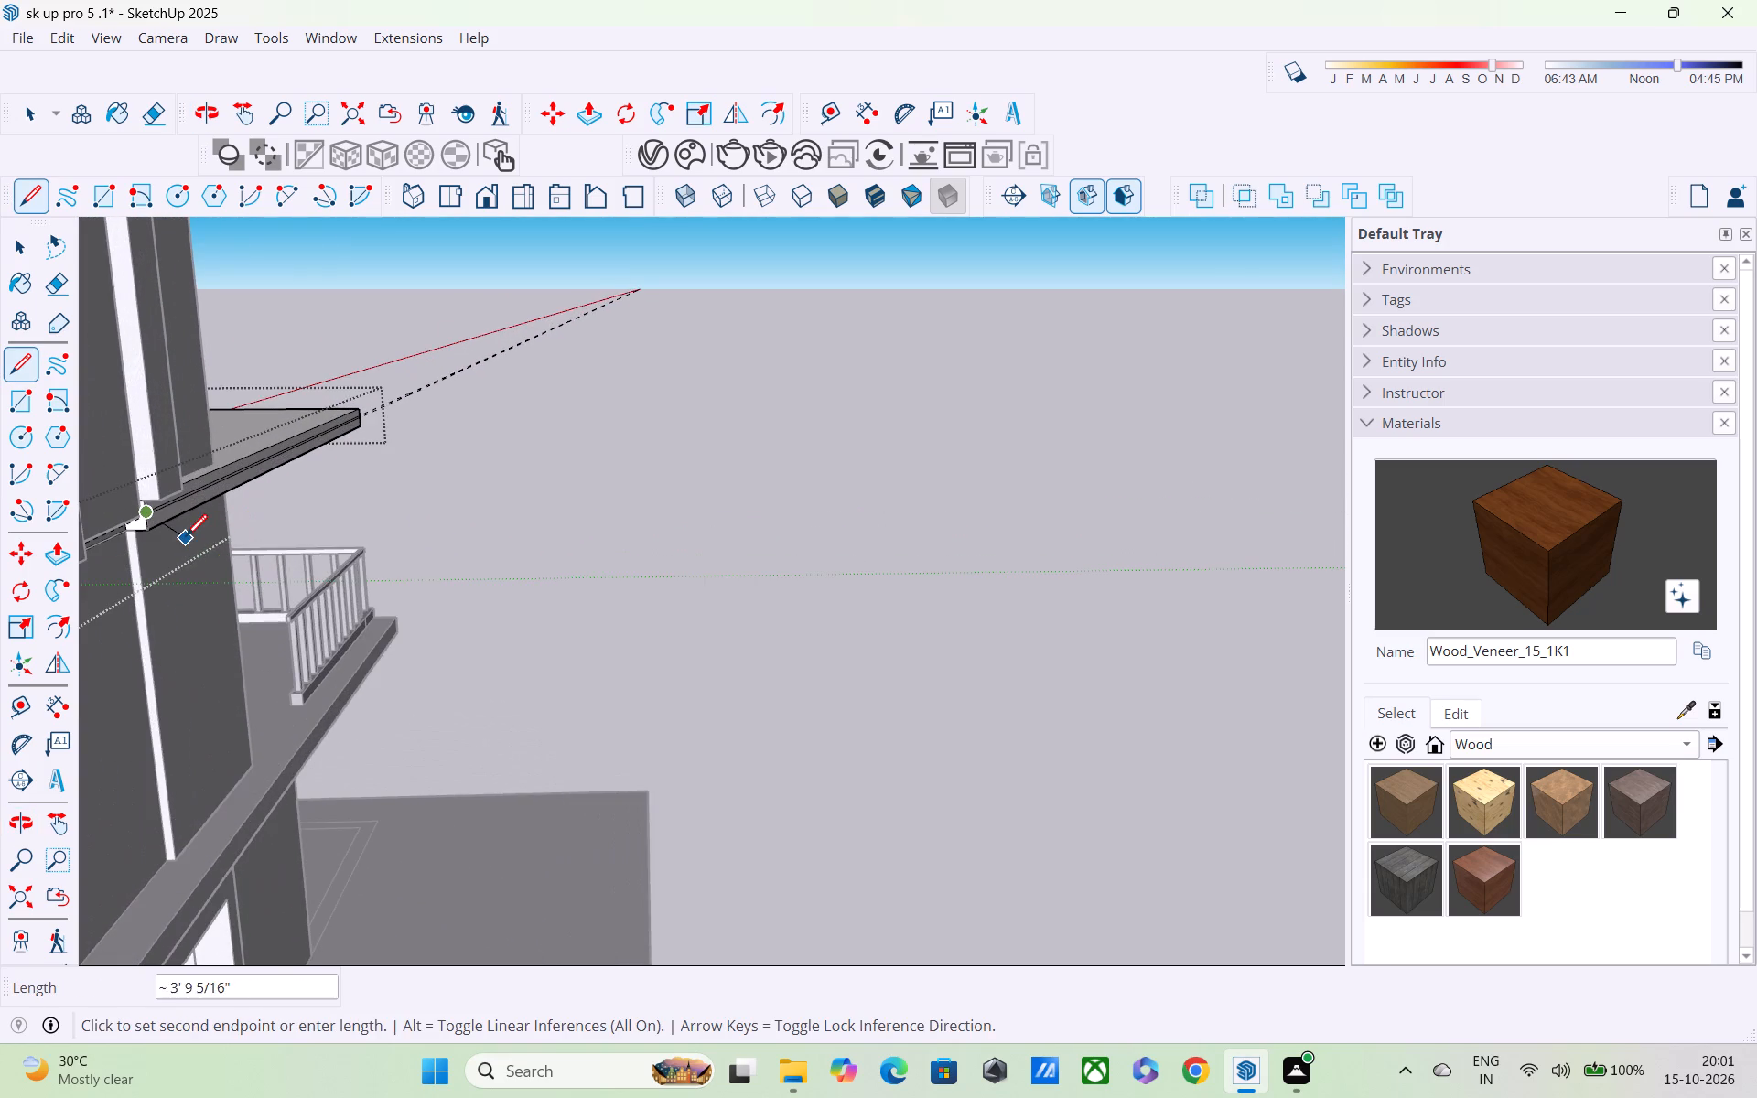
middle_click_drag(186, 538, 340, 509)
scroll(340, 511, "up", 5)
scroll(318, 514, "down", 1)
scroll(300, 515, "up", 5)
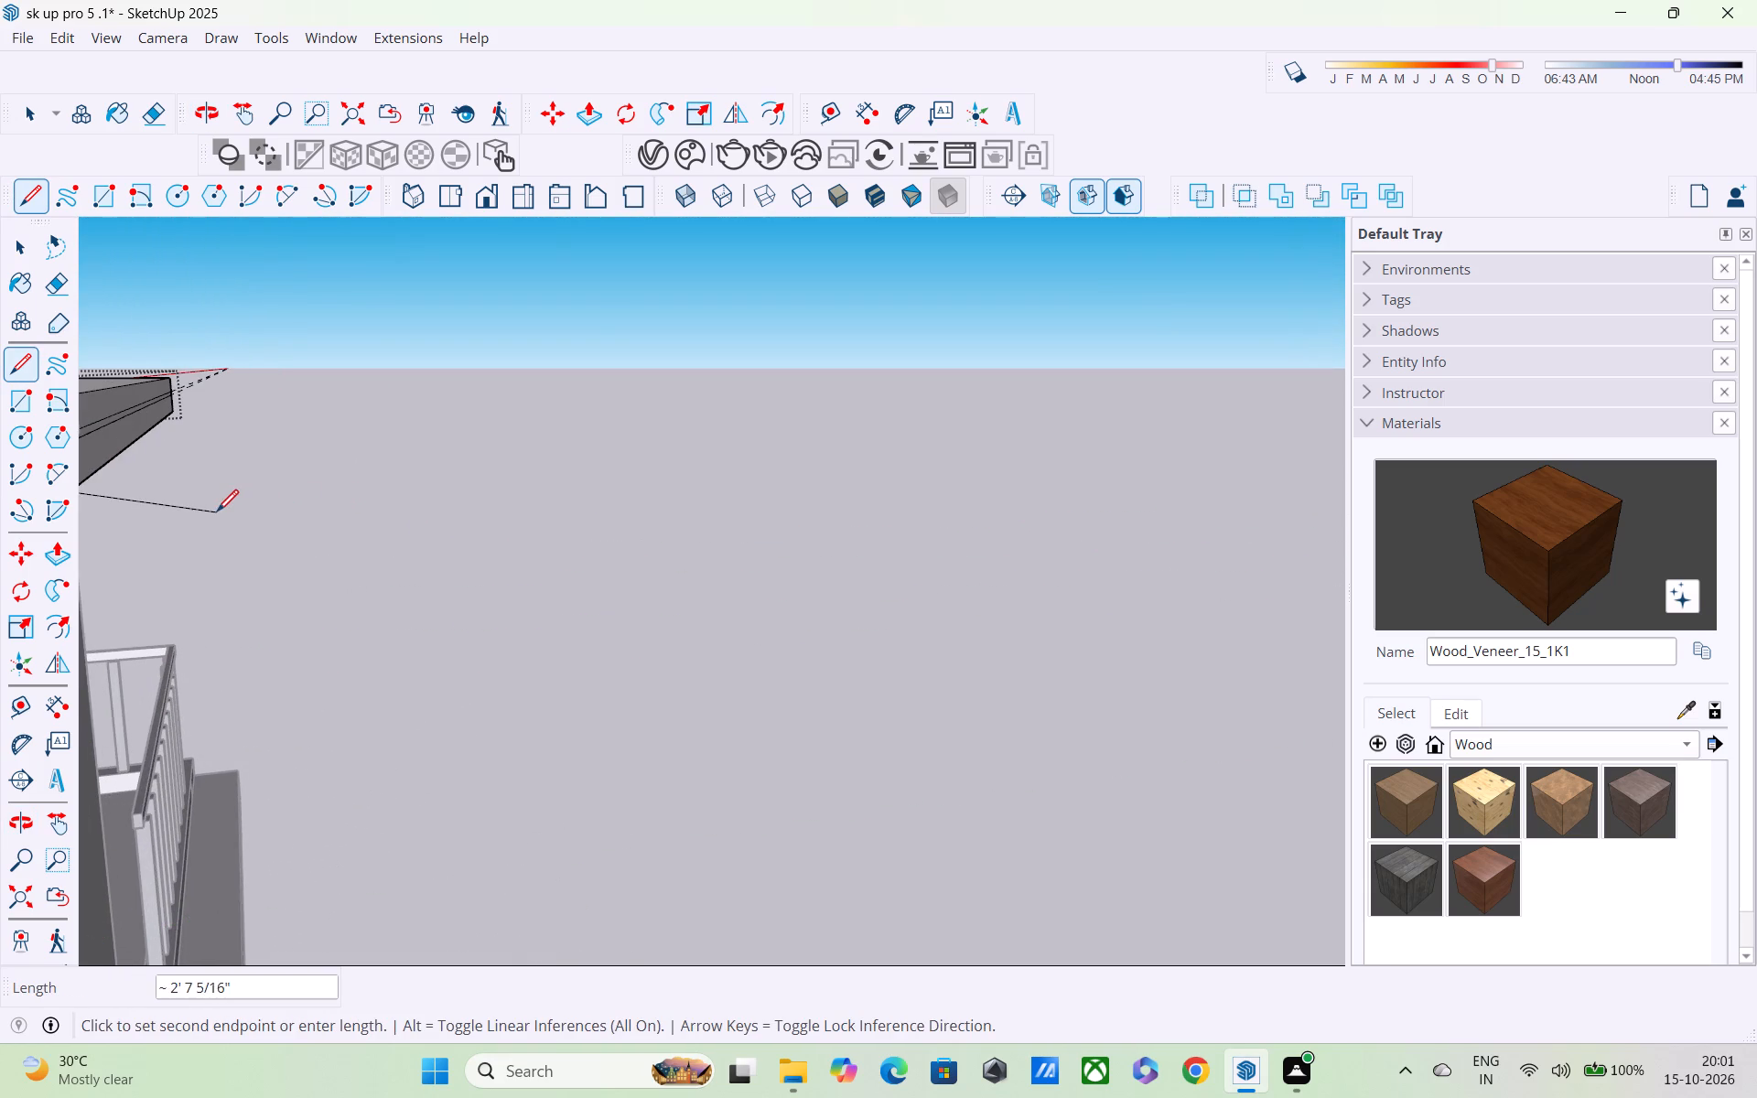
middle_click_drag(216, 513, 167, 527, "shift")
scroll(161, 527, "up", 1)
scroll(160, 526, "down", 5)
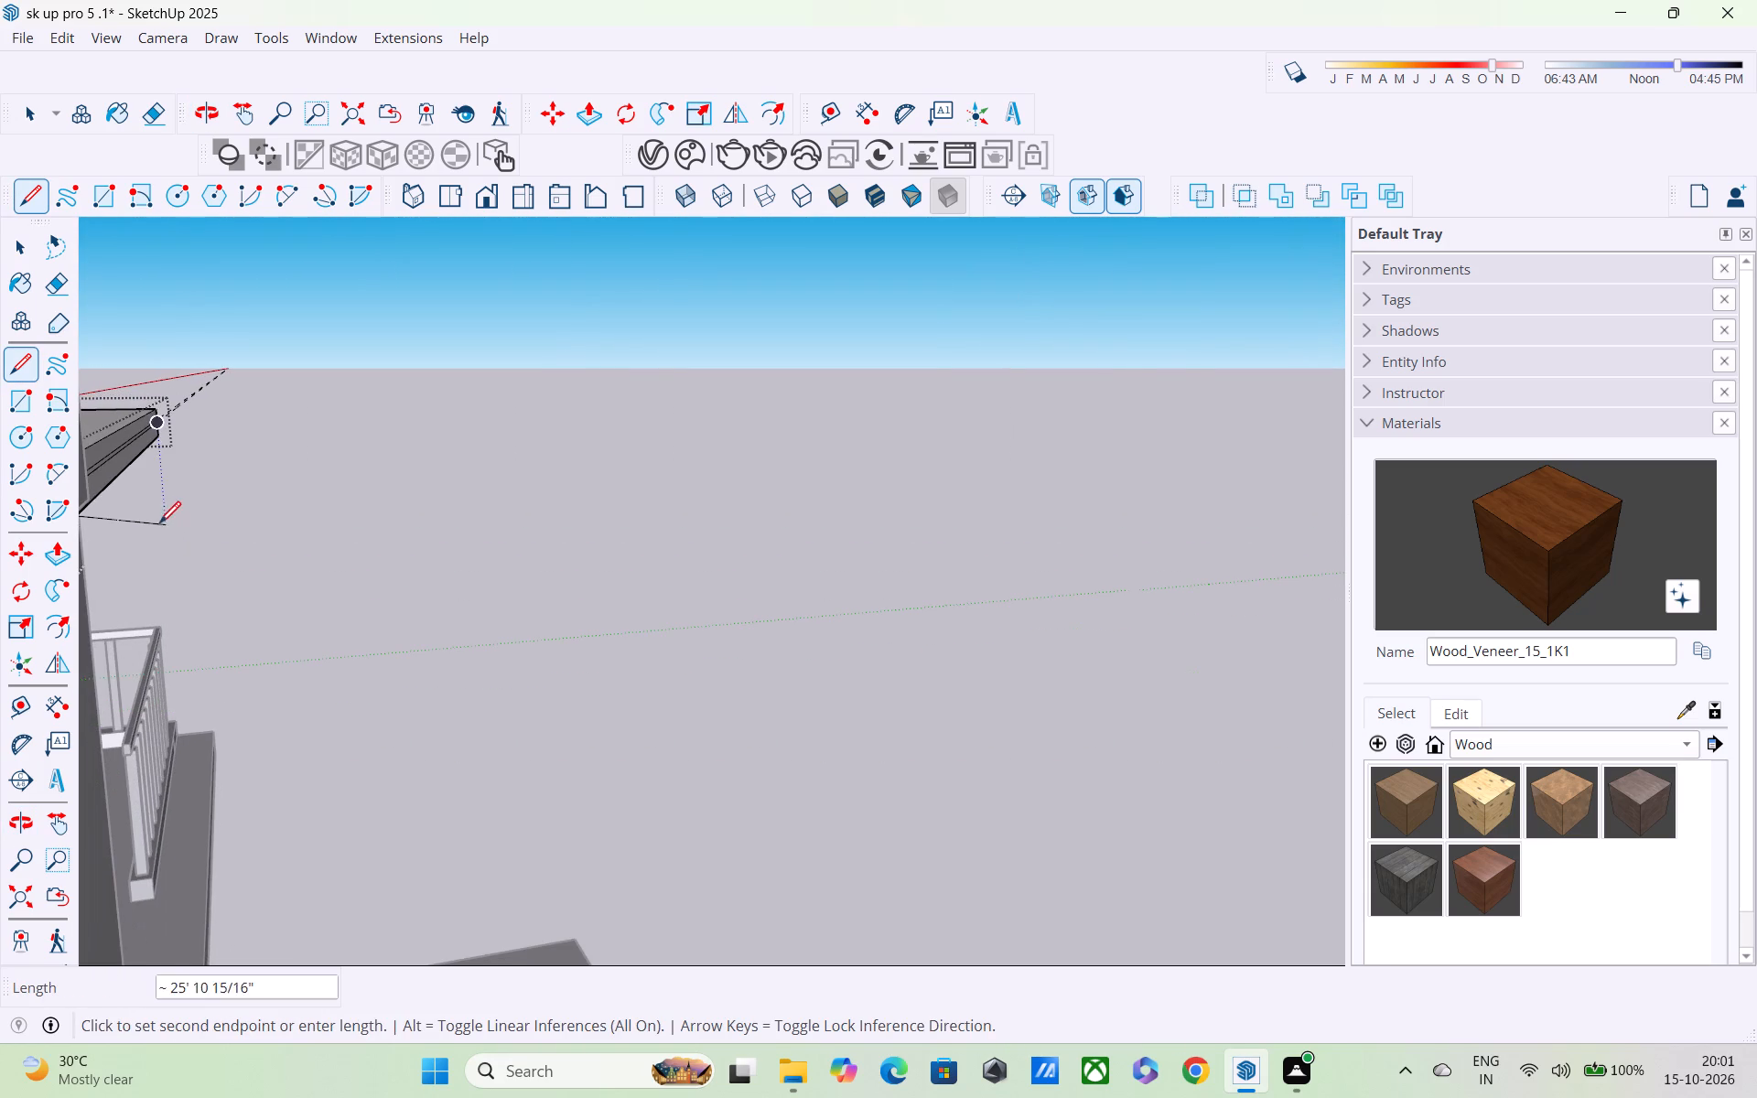
scroll(134, 518, "down", 4)
middle_click_drag(262, 517, 81, 519)
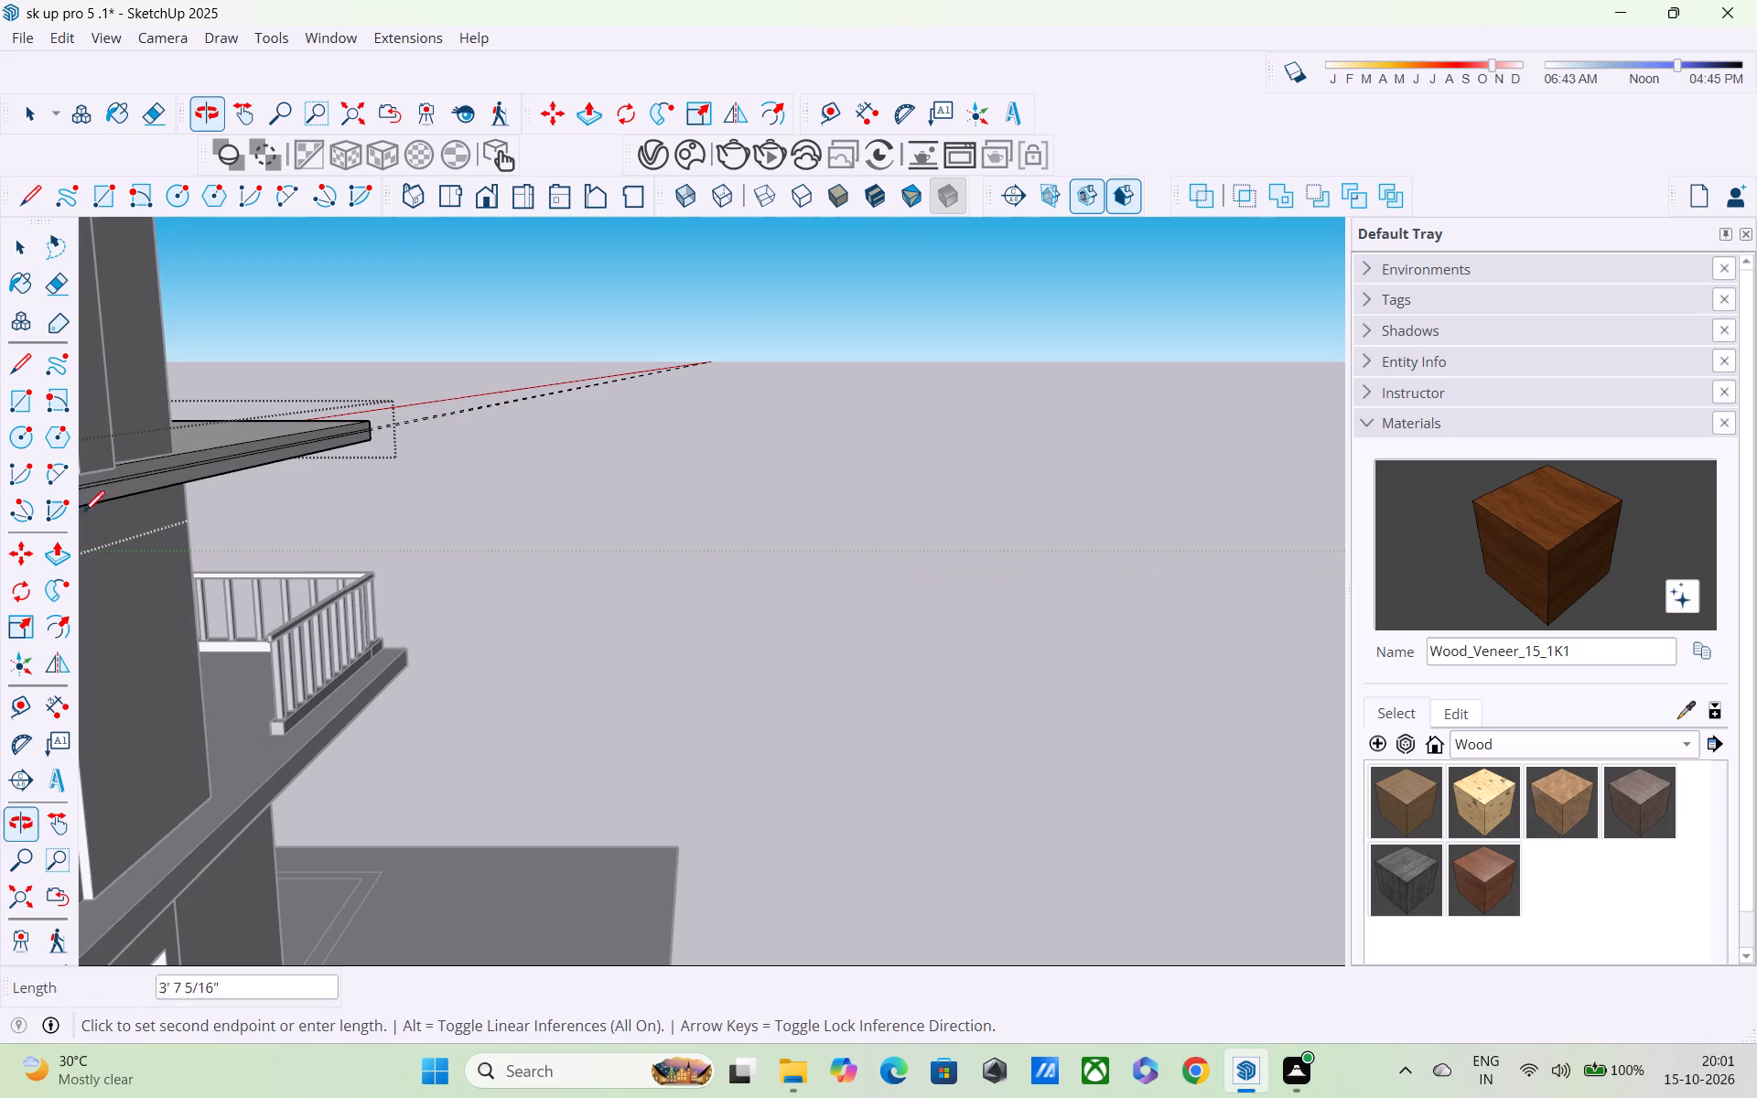
middle_click_drag(97, 509, 355, 445, "shift")
scroll(348, 436, "up", 12)
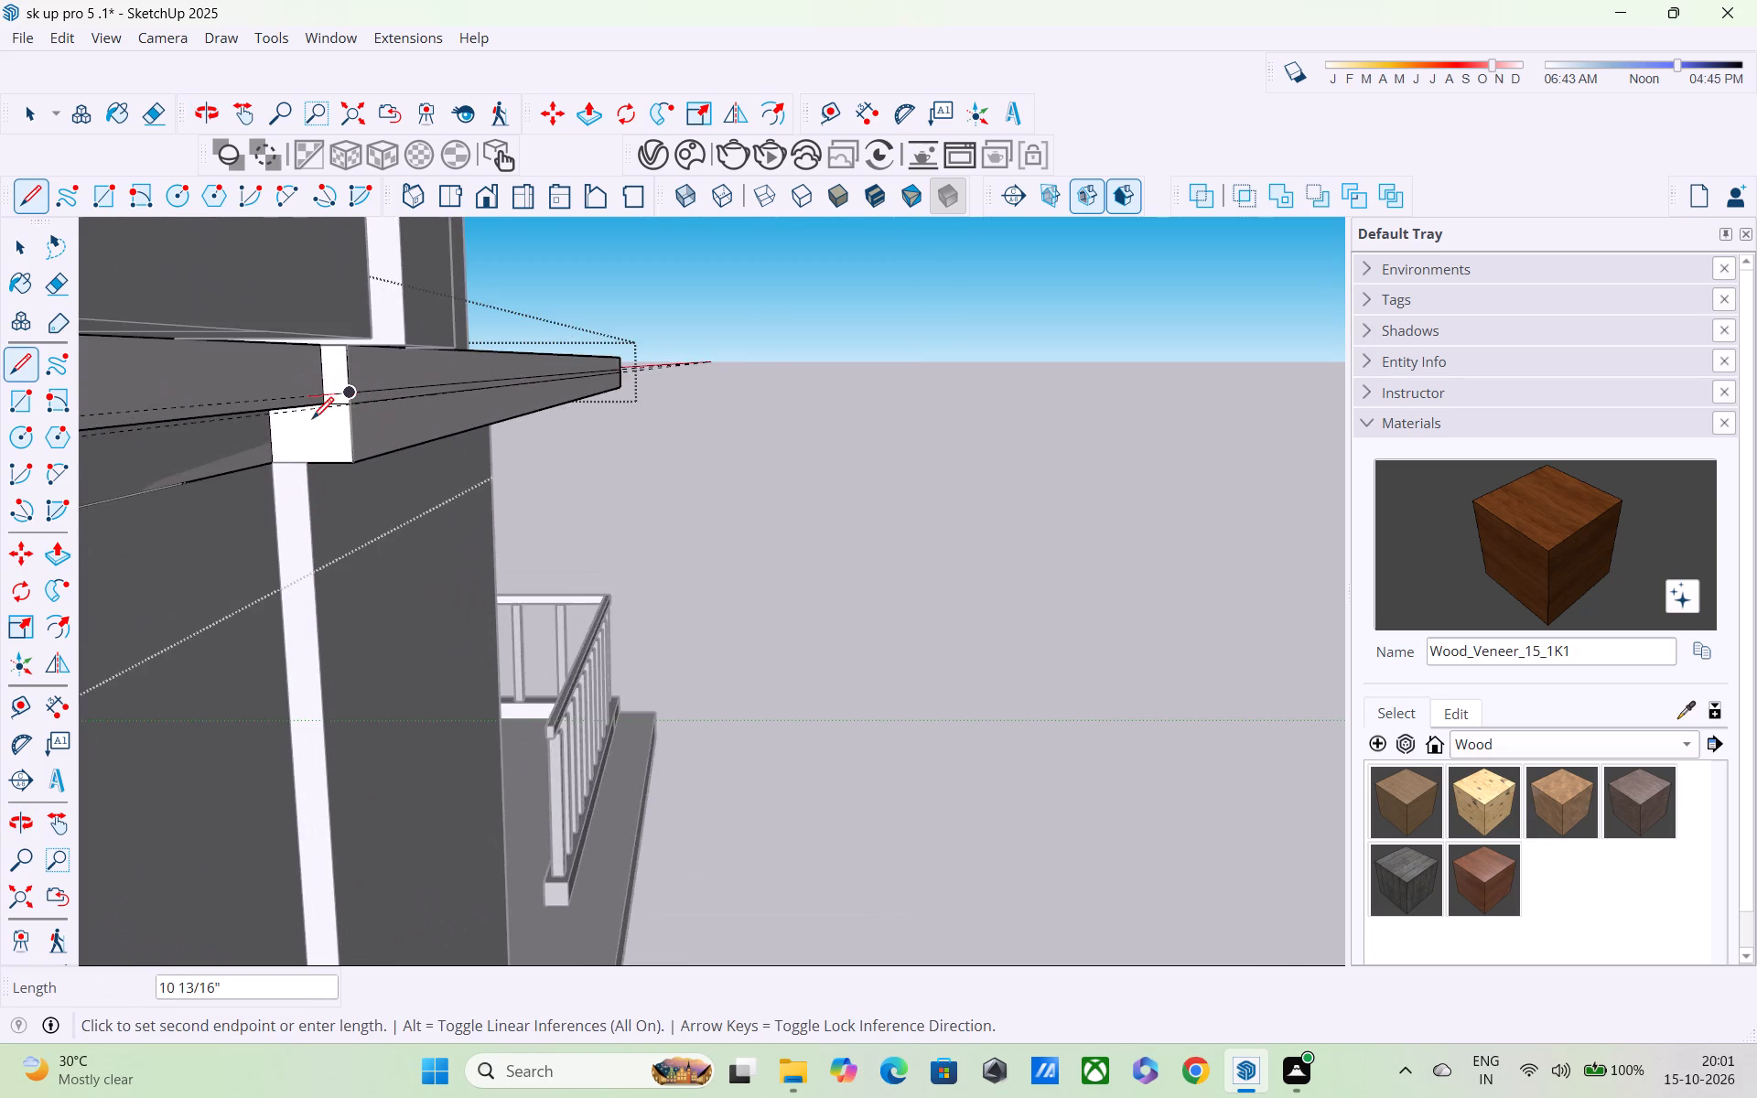
scroll(311, 419, "up", 16)
middle_click_drag(350, 377, 424, 395)
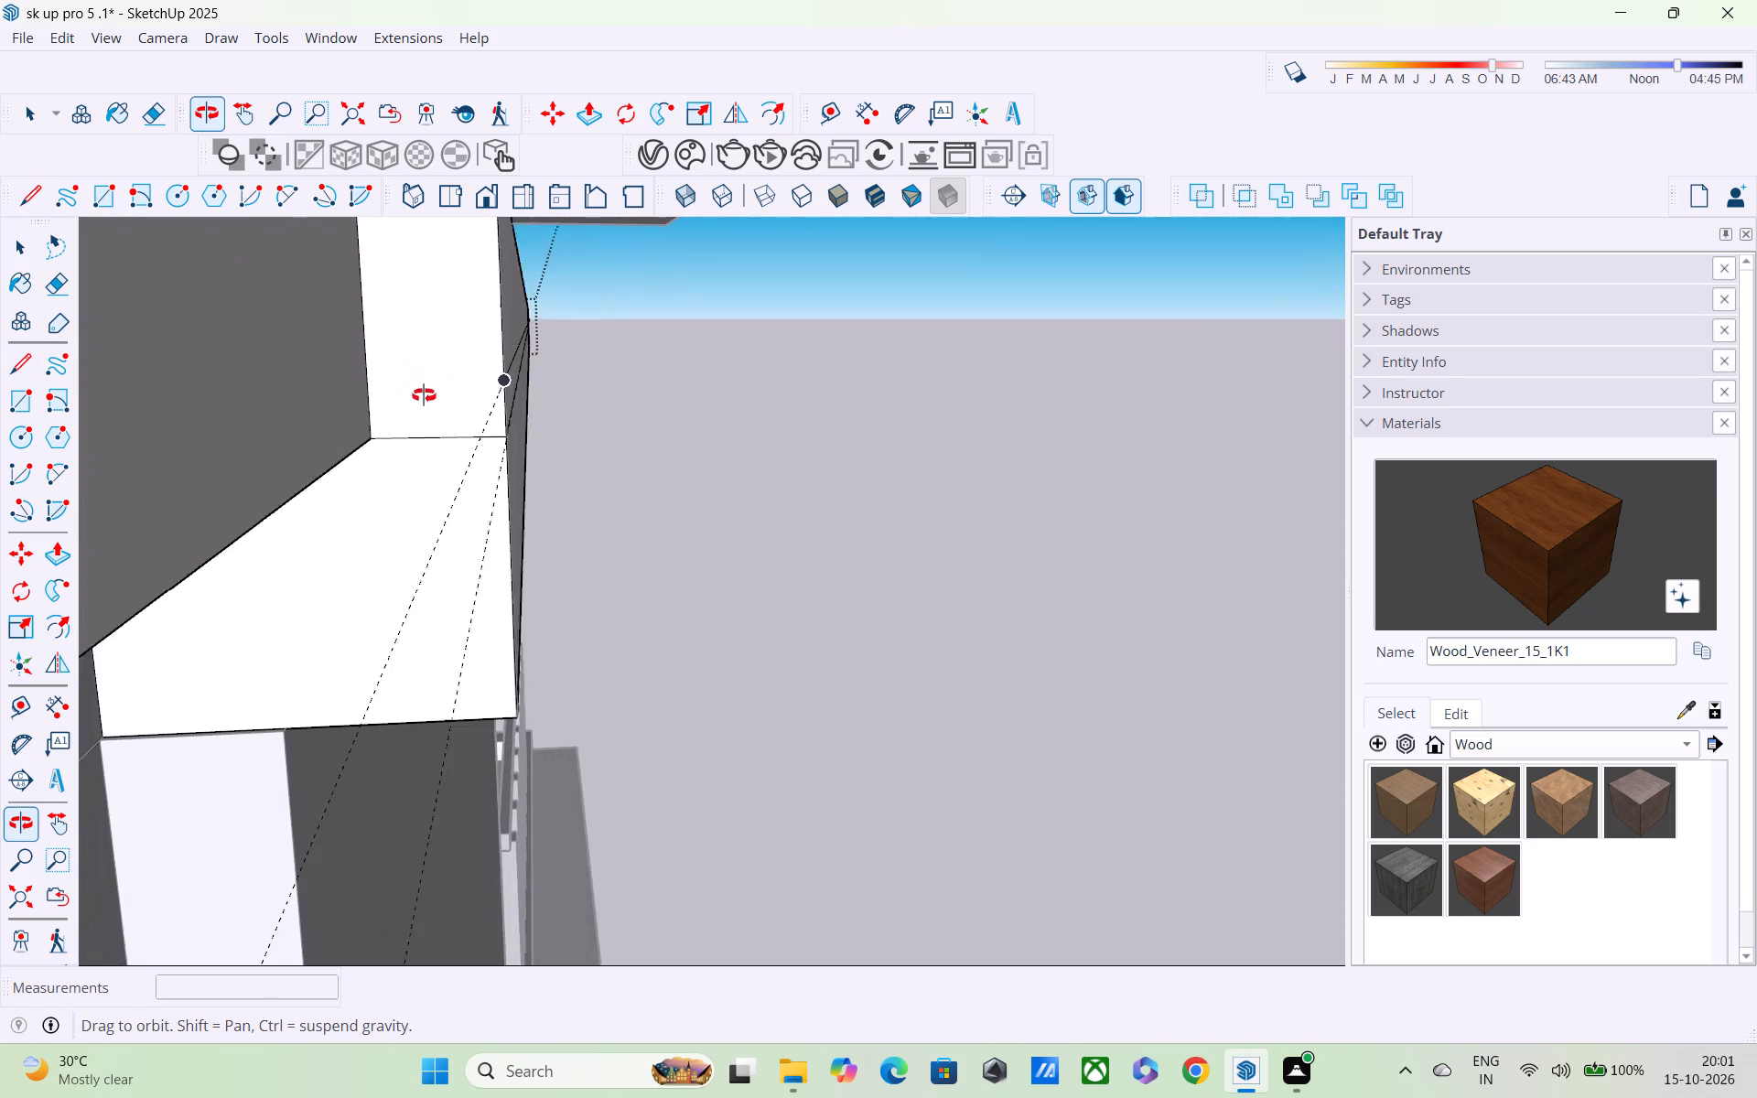
middle_click_drag(424, 395, 428, 395)
middle_click_drag(524, 390, 510, 404)
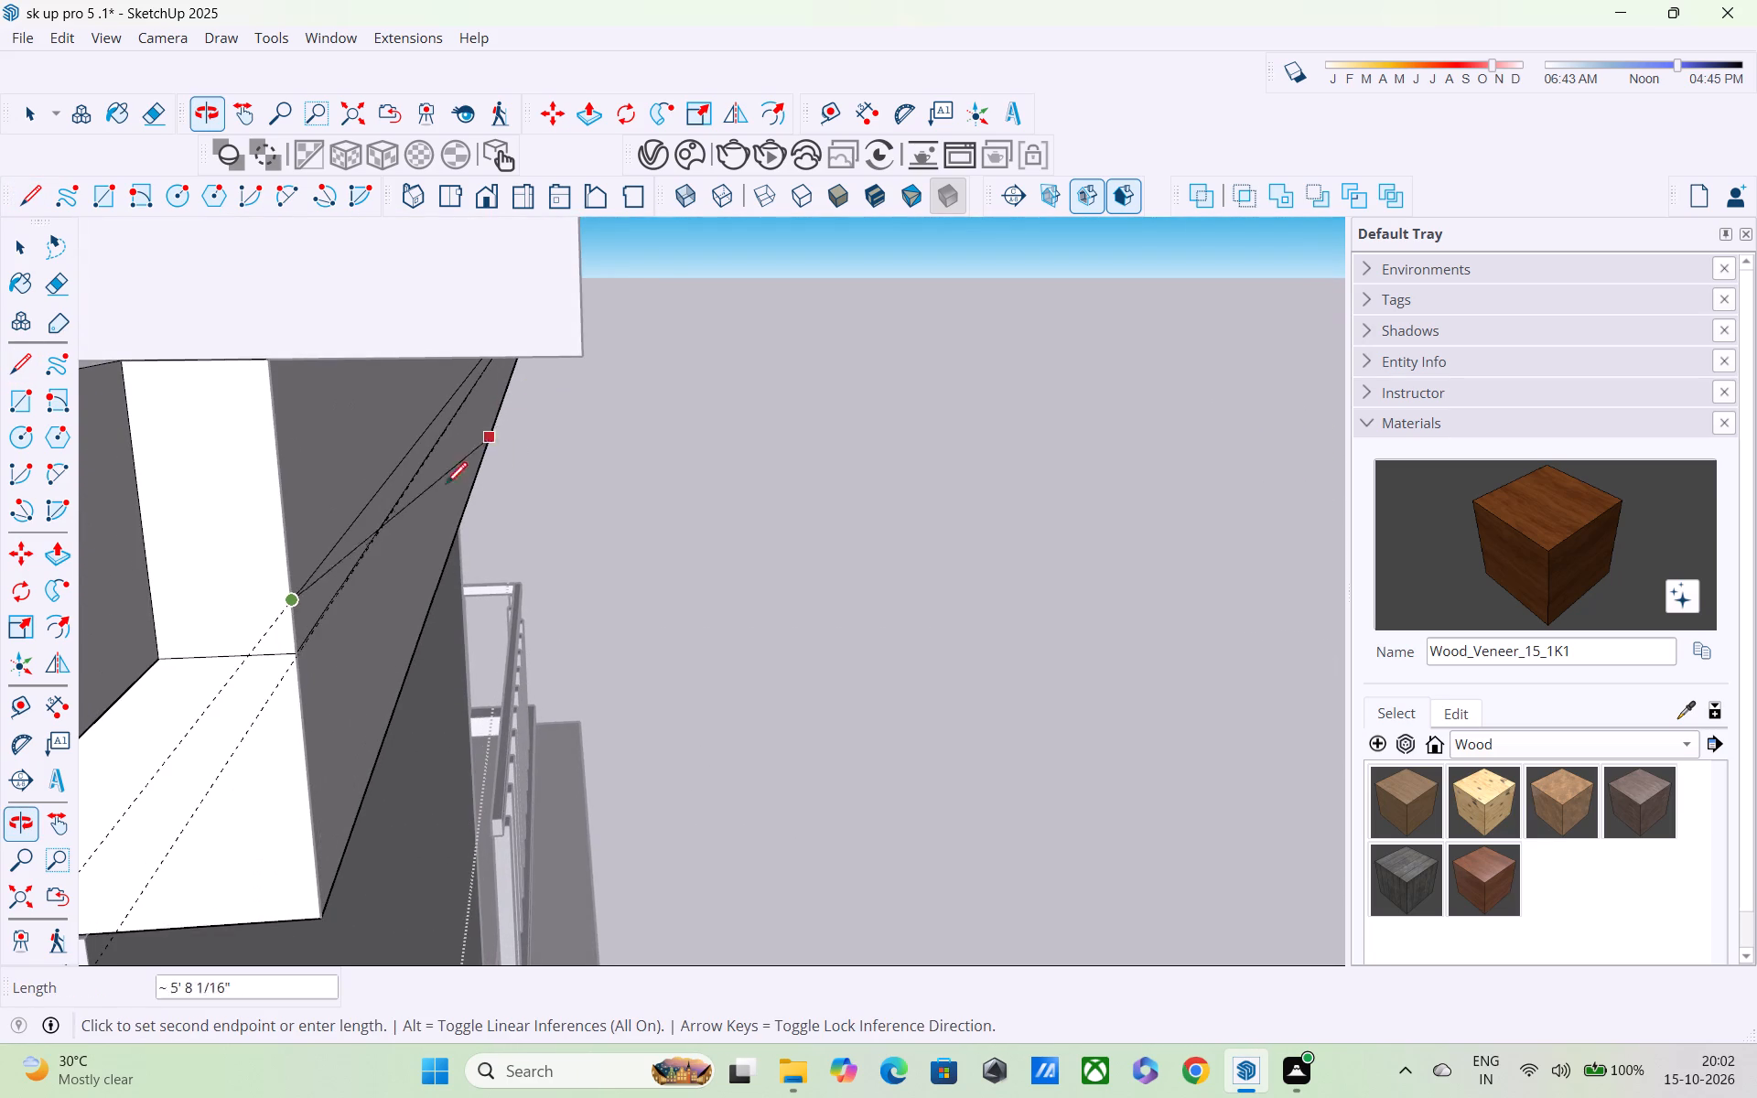
scroll(283, 614, "up", 3)
left_click(298, 599)
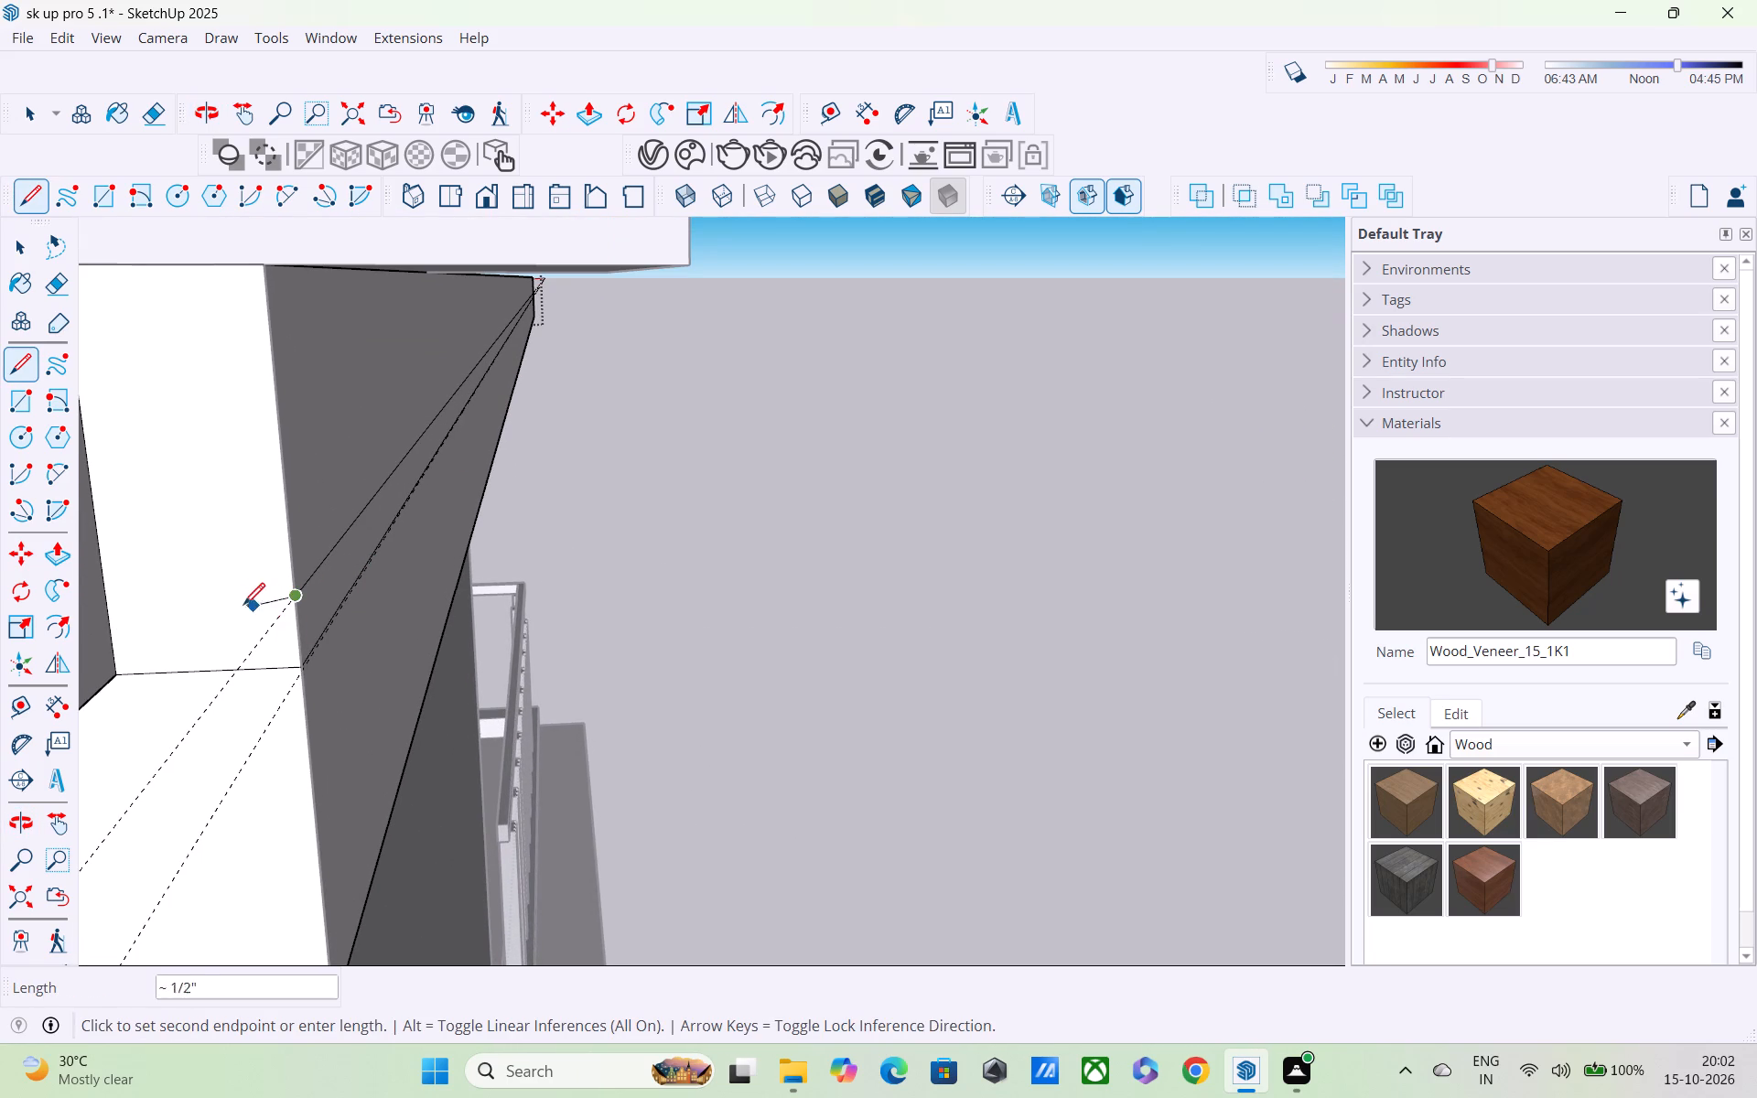
left_click(106, 604)
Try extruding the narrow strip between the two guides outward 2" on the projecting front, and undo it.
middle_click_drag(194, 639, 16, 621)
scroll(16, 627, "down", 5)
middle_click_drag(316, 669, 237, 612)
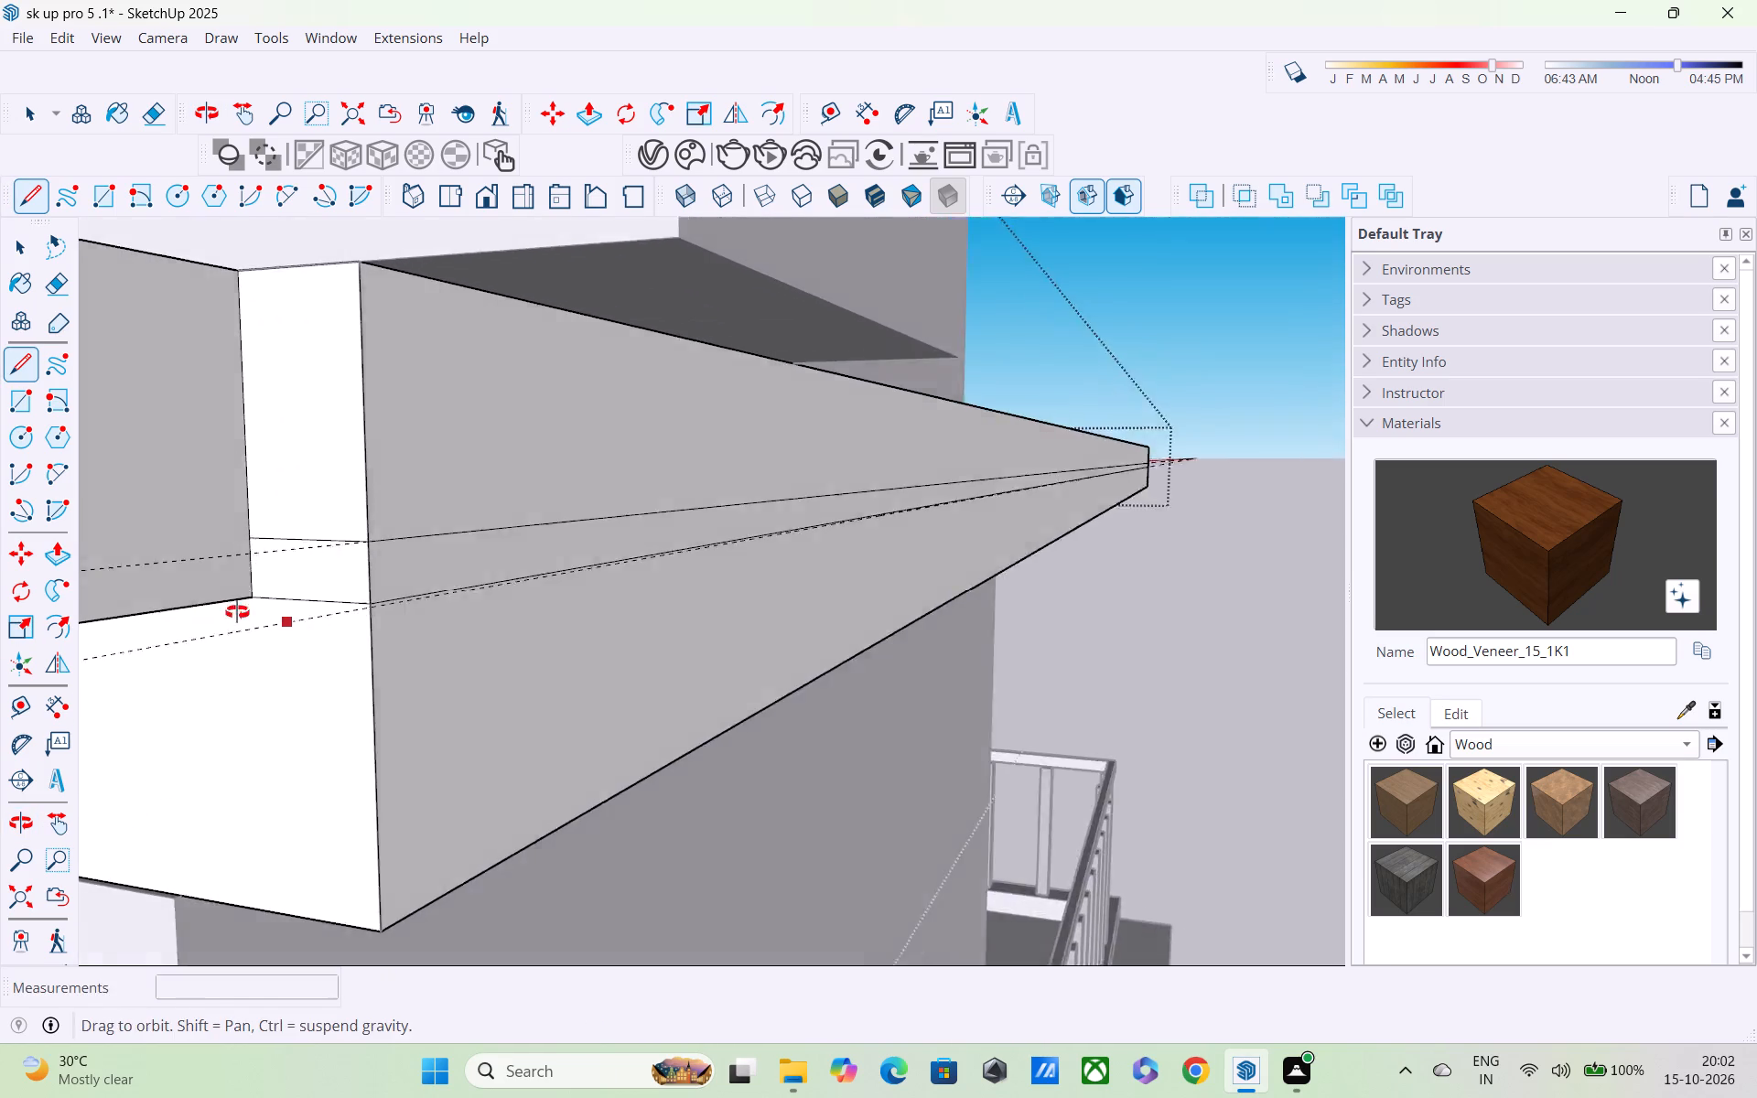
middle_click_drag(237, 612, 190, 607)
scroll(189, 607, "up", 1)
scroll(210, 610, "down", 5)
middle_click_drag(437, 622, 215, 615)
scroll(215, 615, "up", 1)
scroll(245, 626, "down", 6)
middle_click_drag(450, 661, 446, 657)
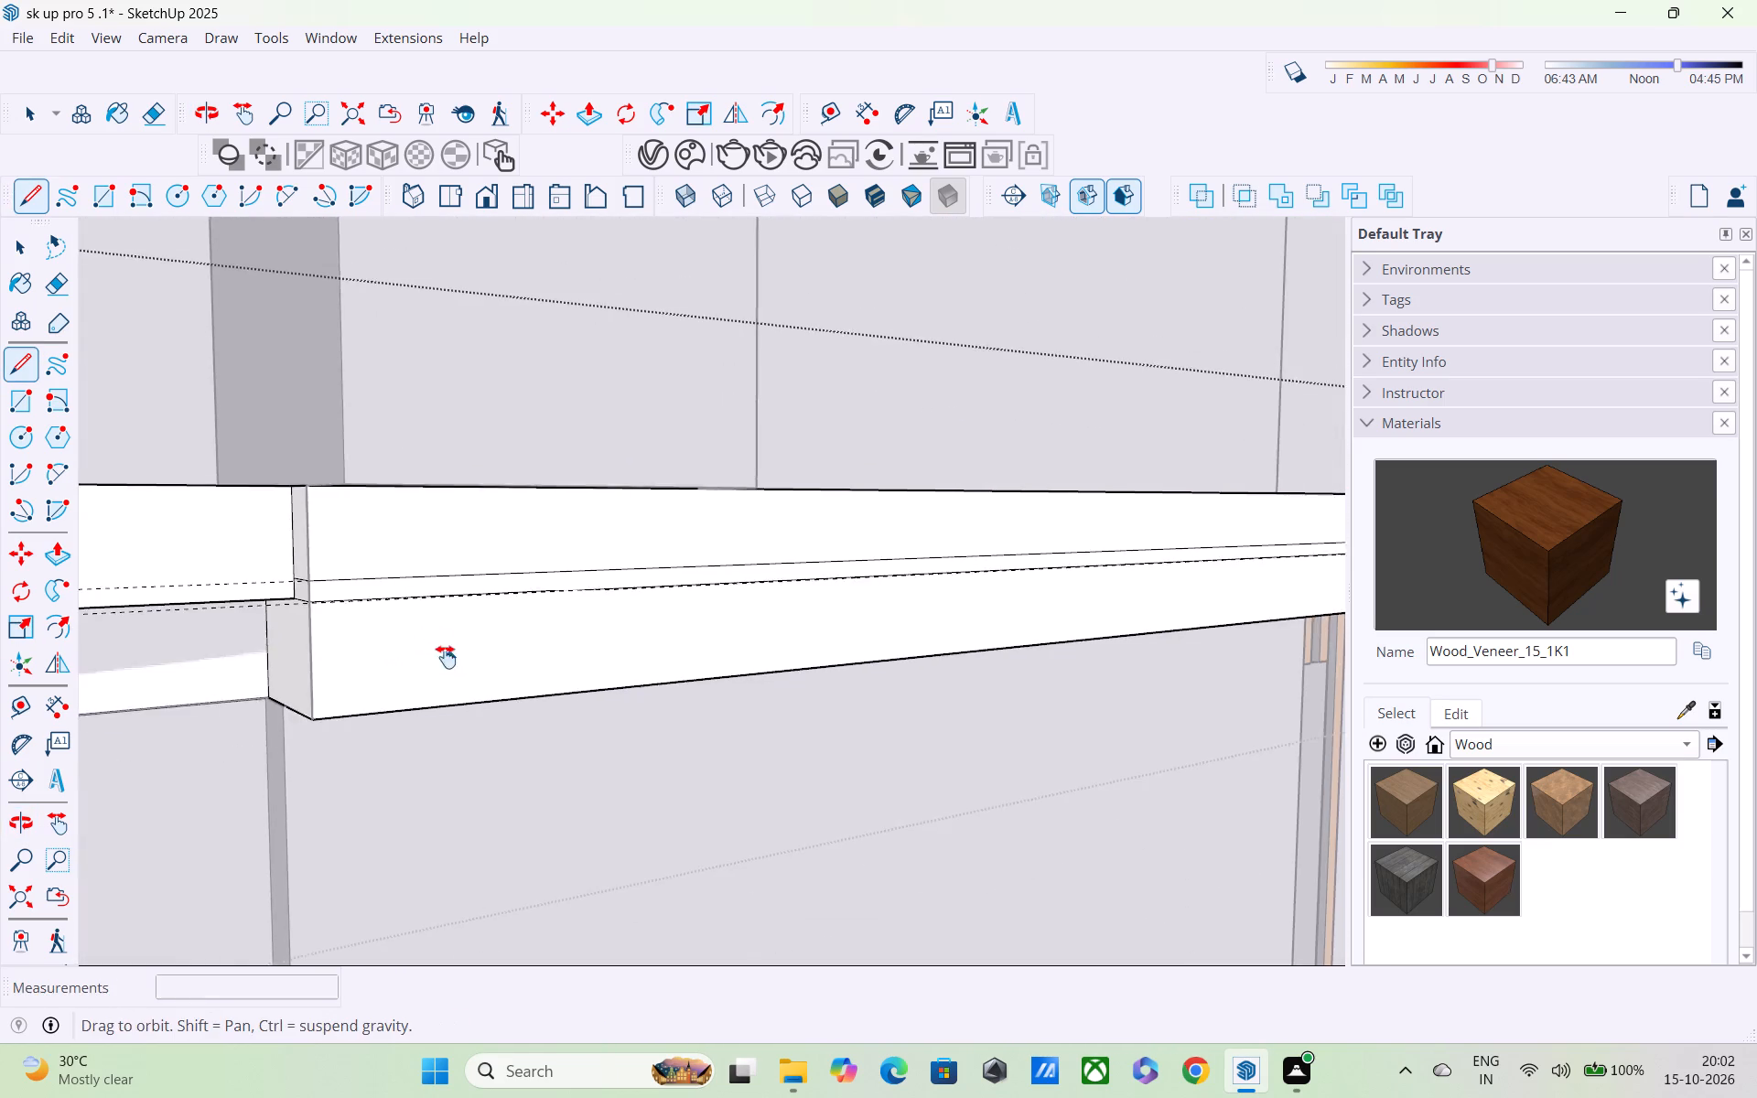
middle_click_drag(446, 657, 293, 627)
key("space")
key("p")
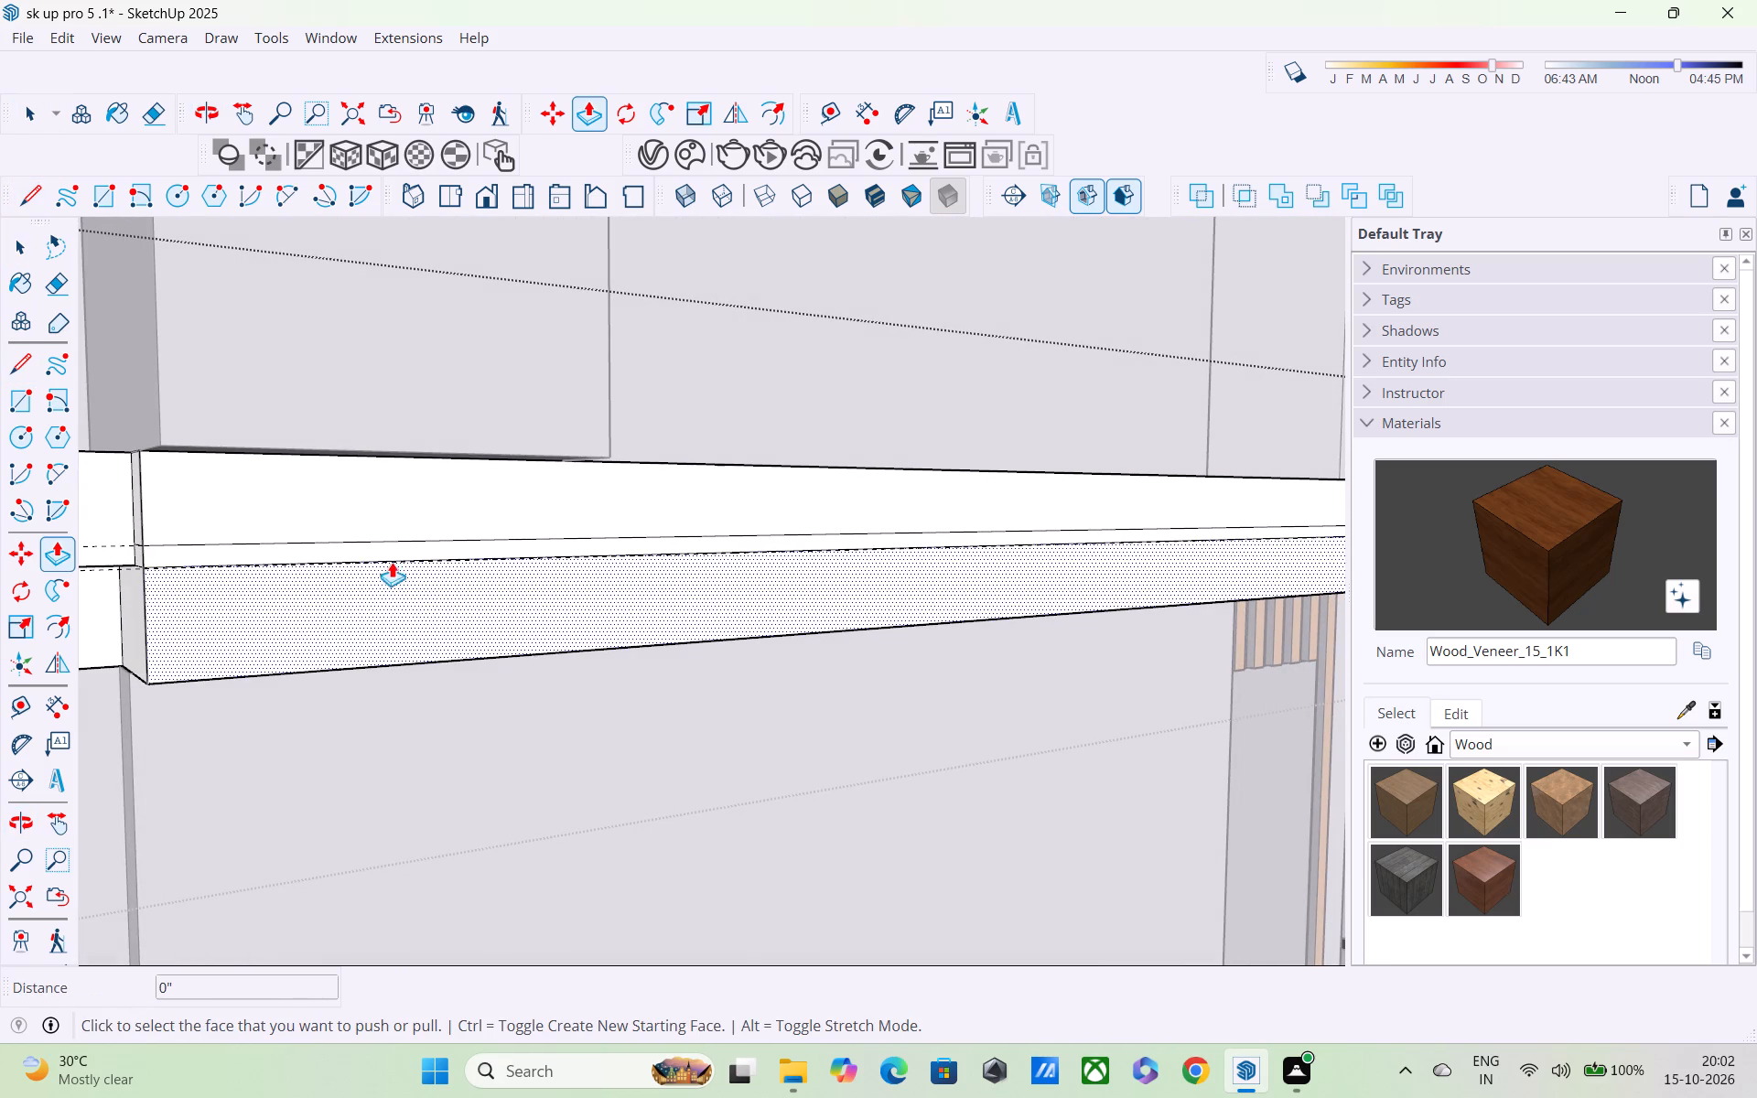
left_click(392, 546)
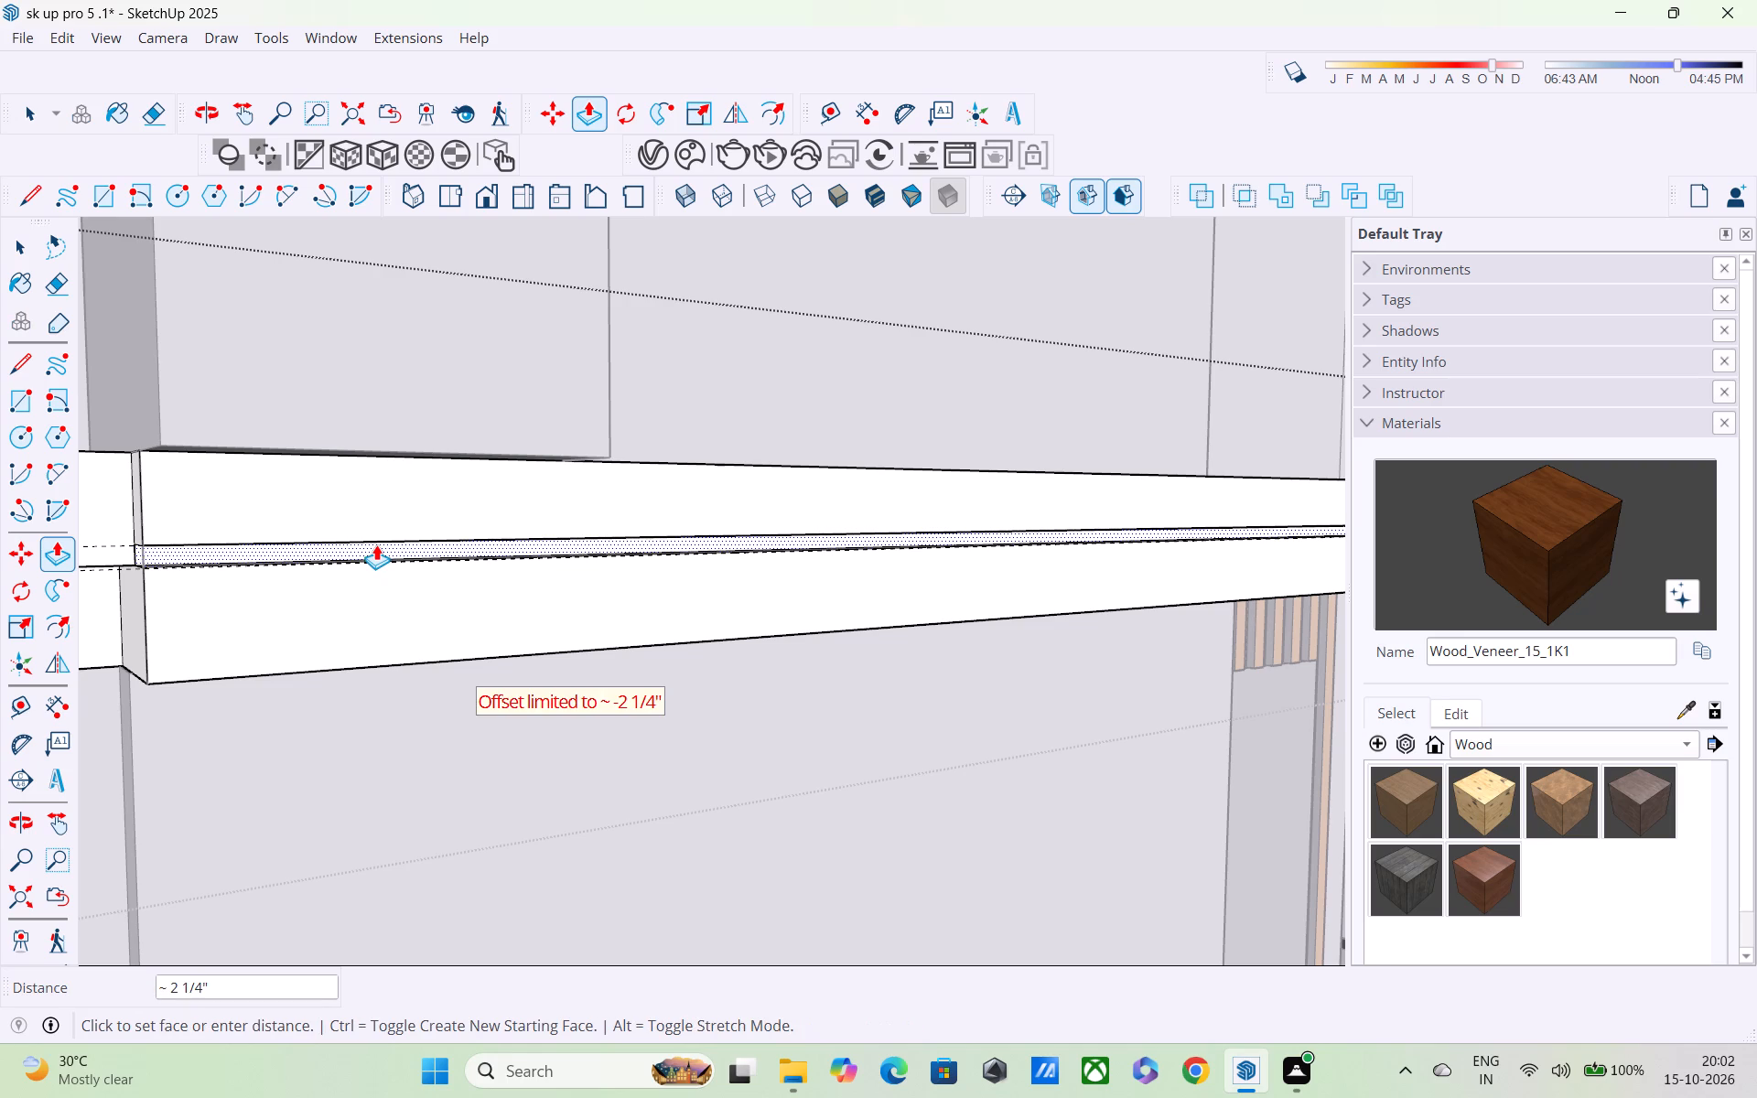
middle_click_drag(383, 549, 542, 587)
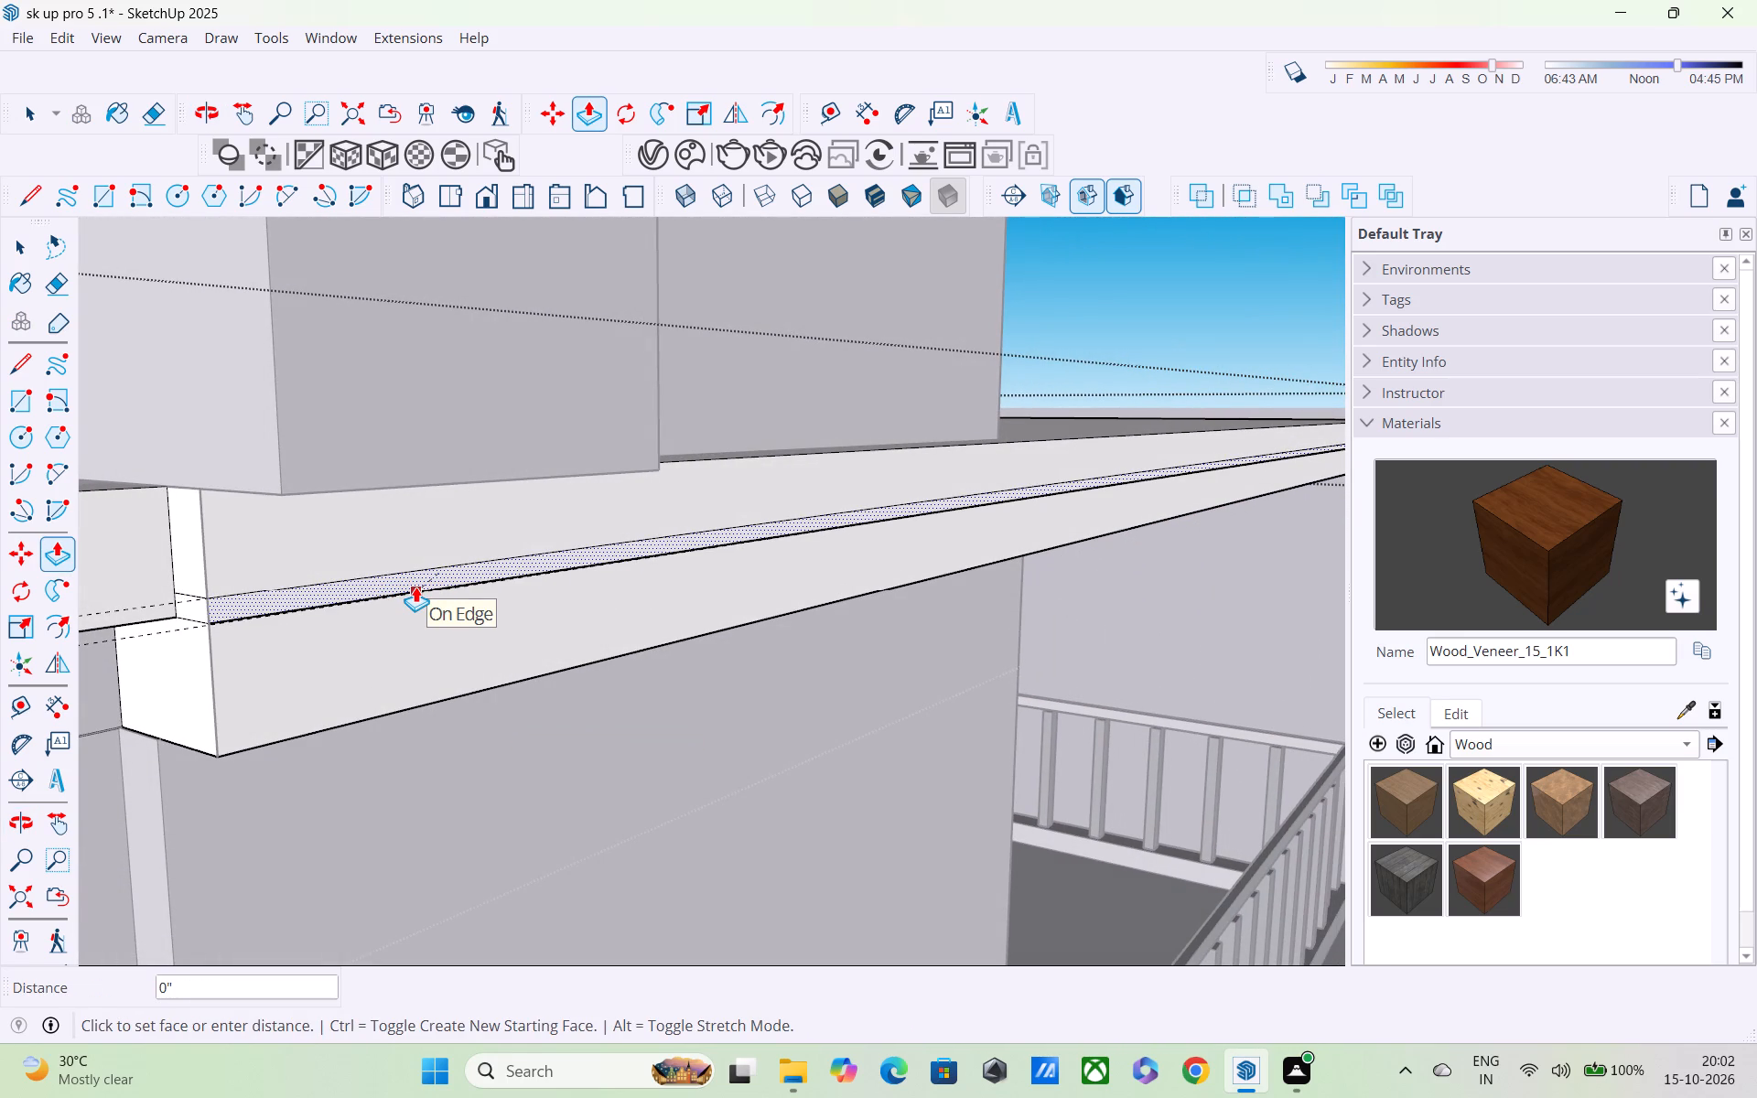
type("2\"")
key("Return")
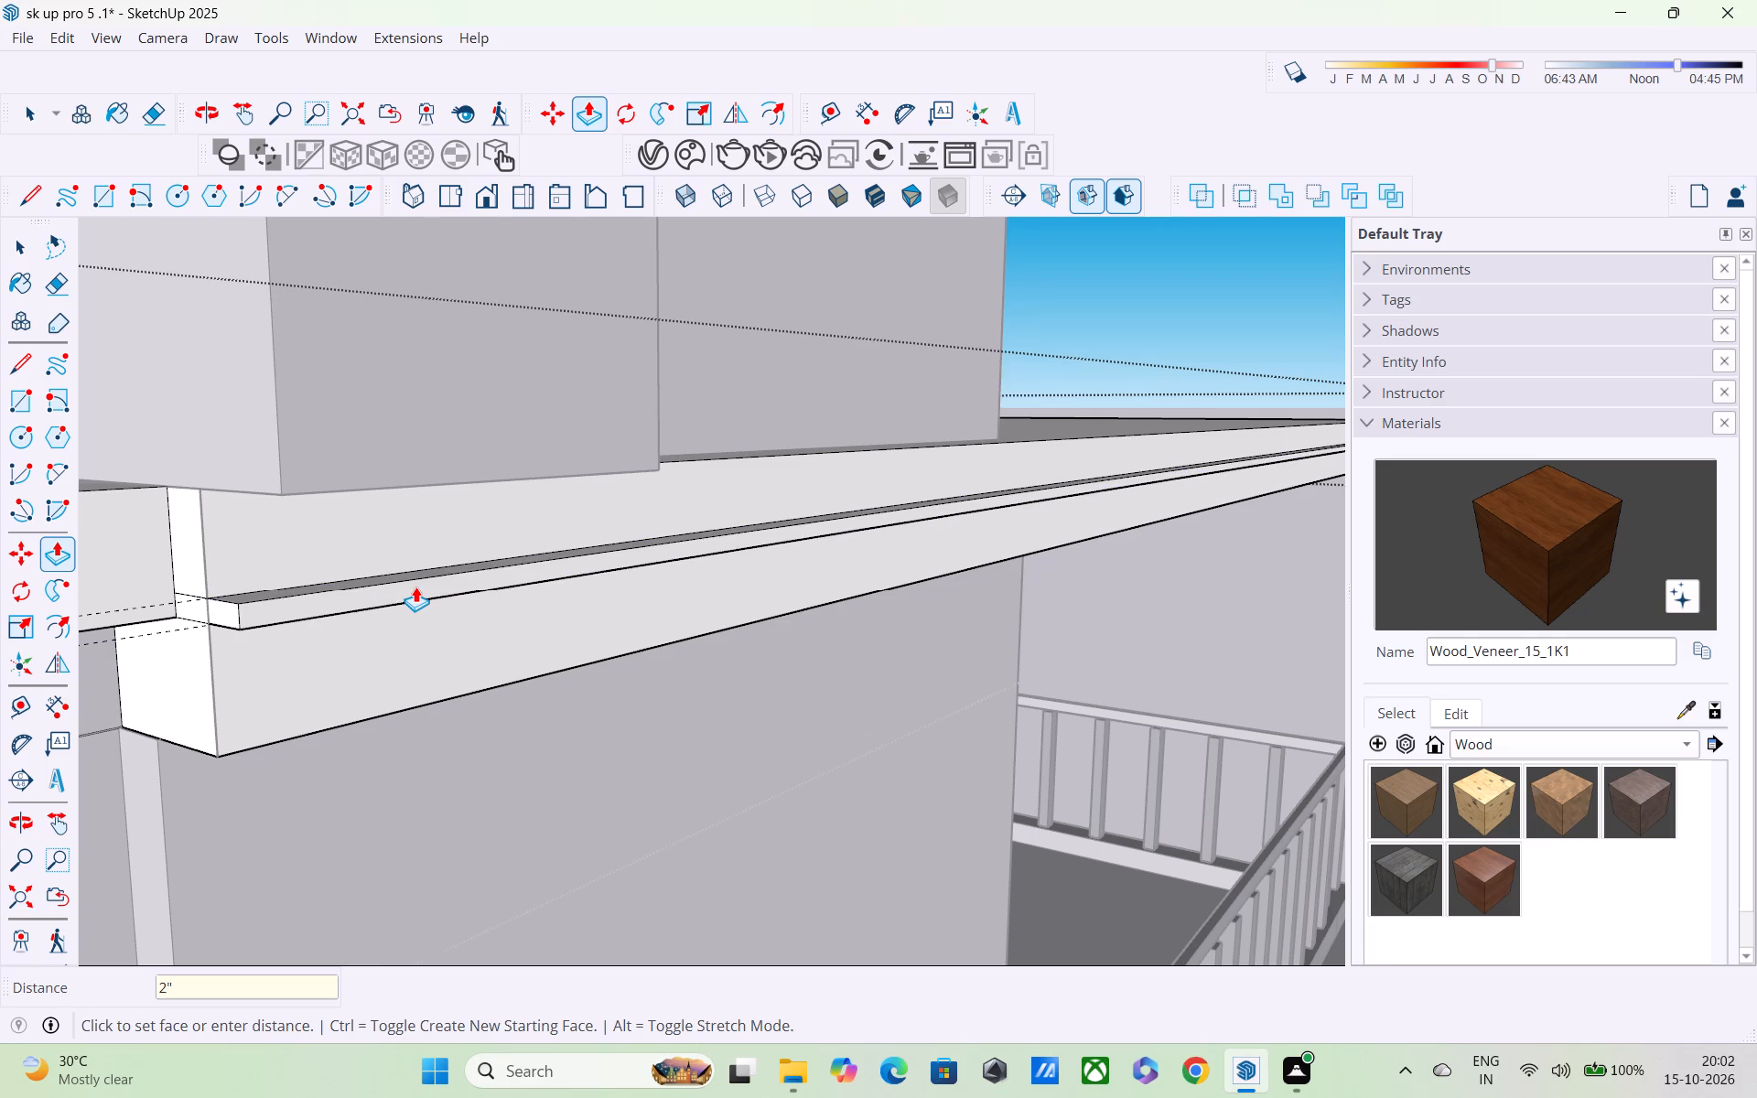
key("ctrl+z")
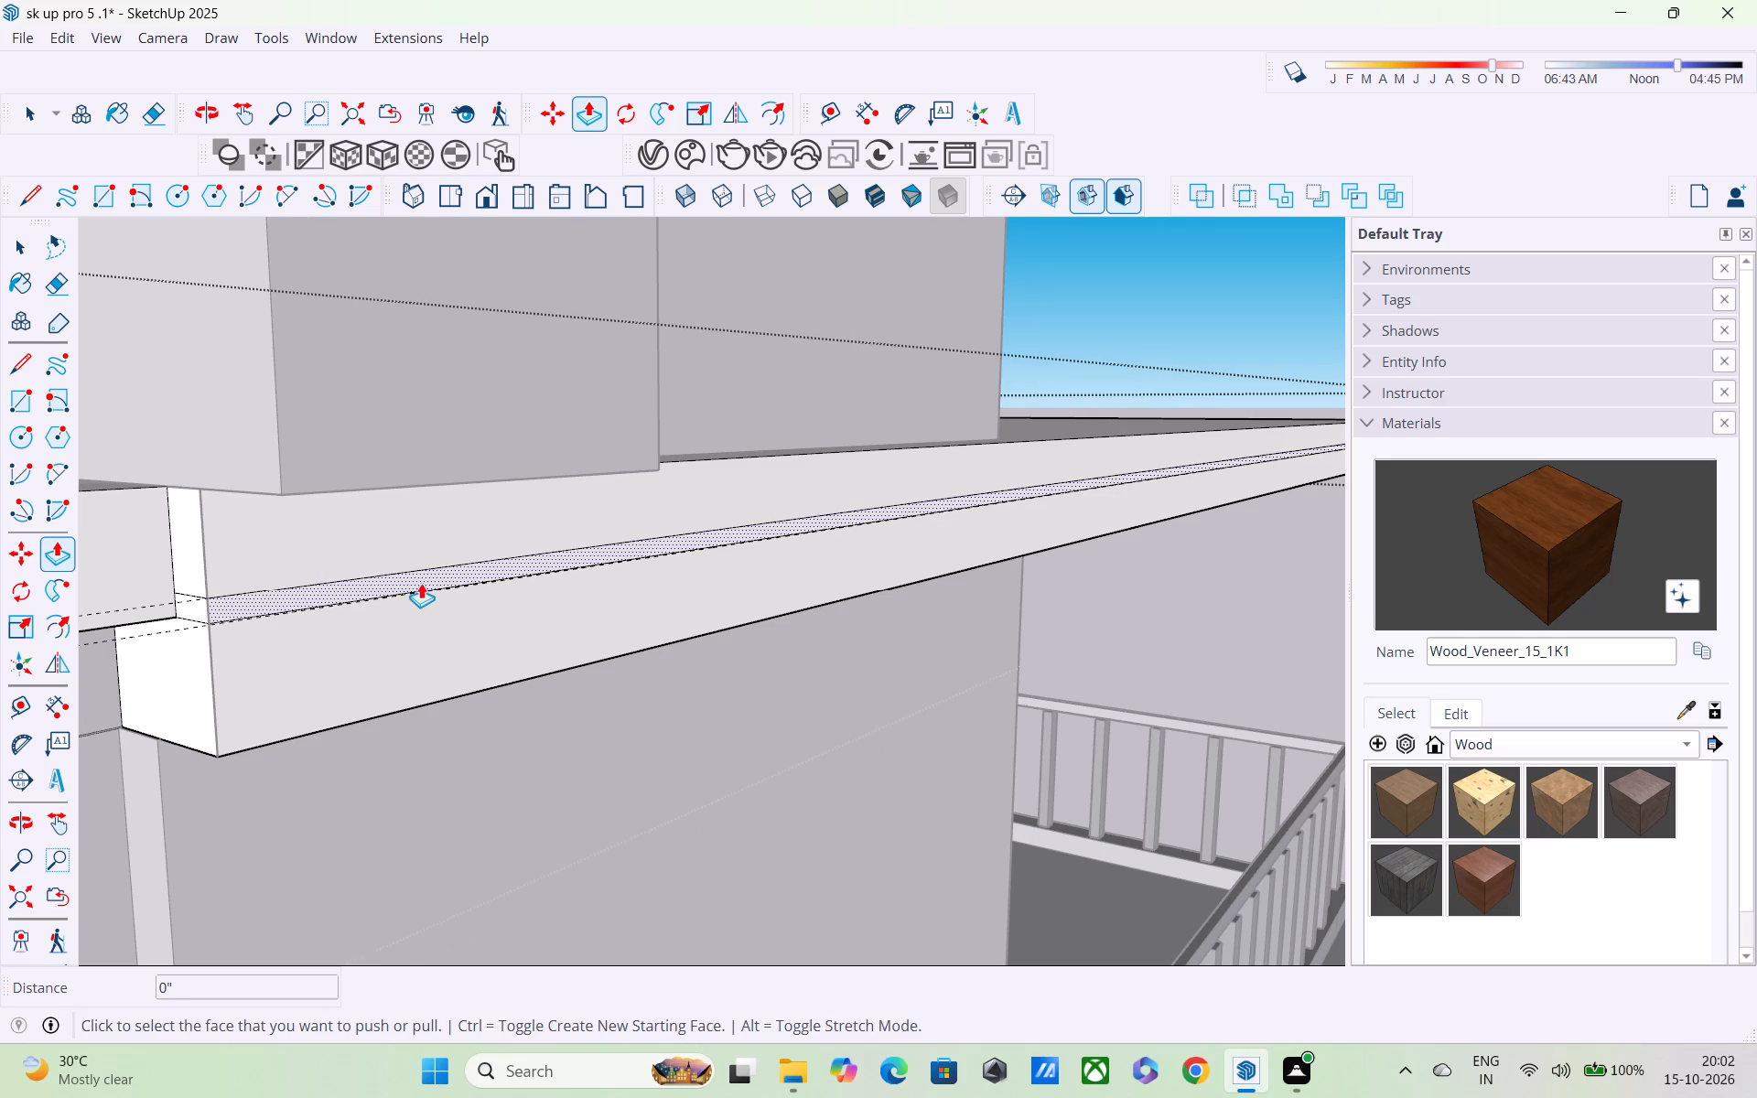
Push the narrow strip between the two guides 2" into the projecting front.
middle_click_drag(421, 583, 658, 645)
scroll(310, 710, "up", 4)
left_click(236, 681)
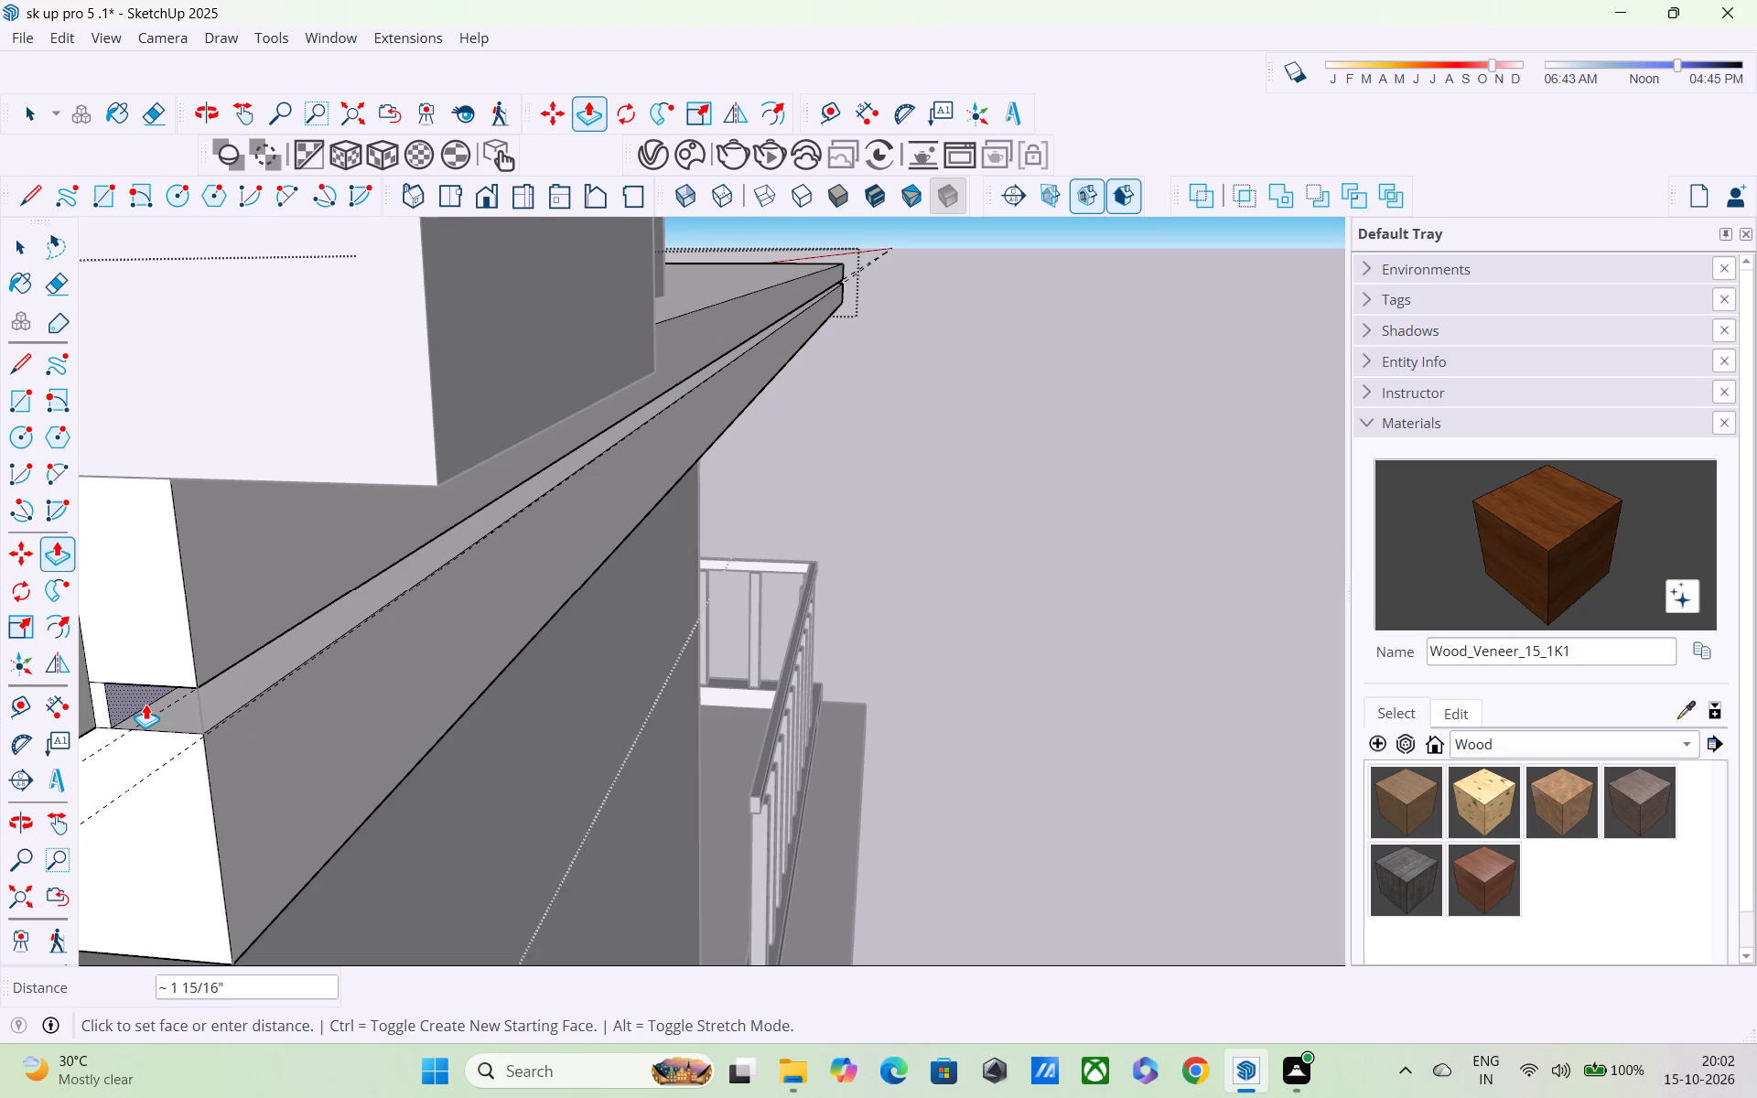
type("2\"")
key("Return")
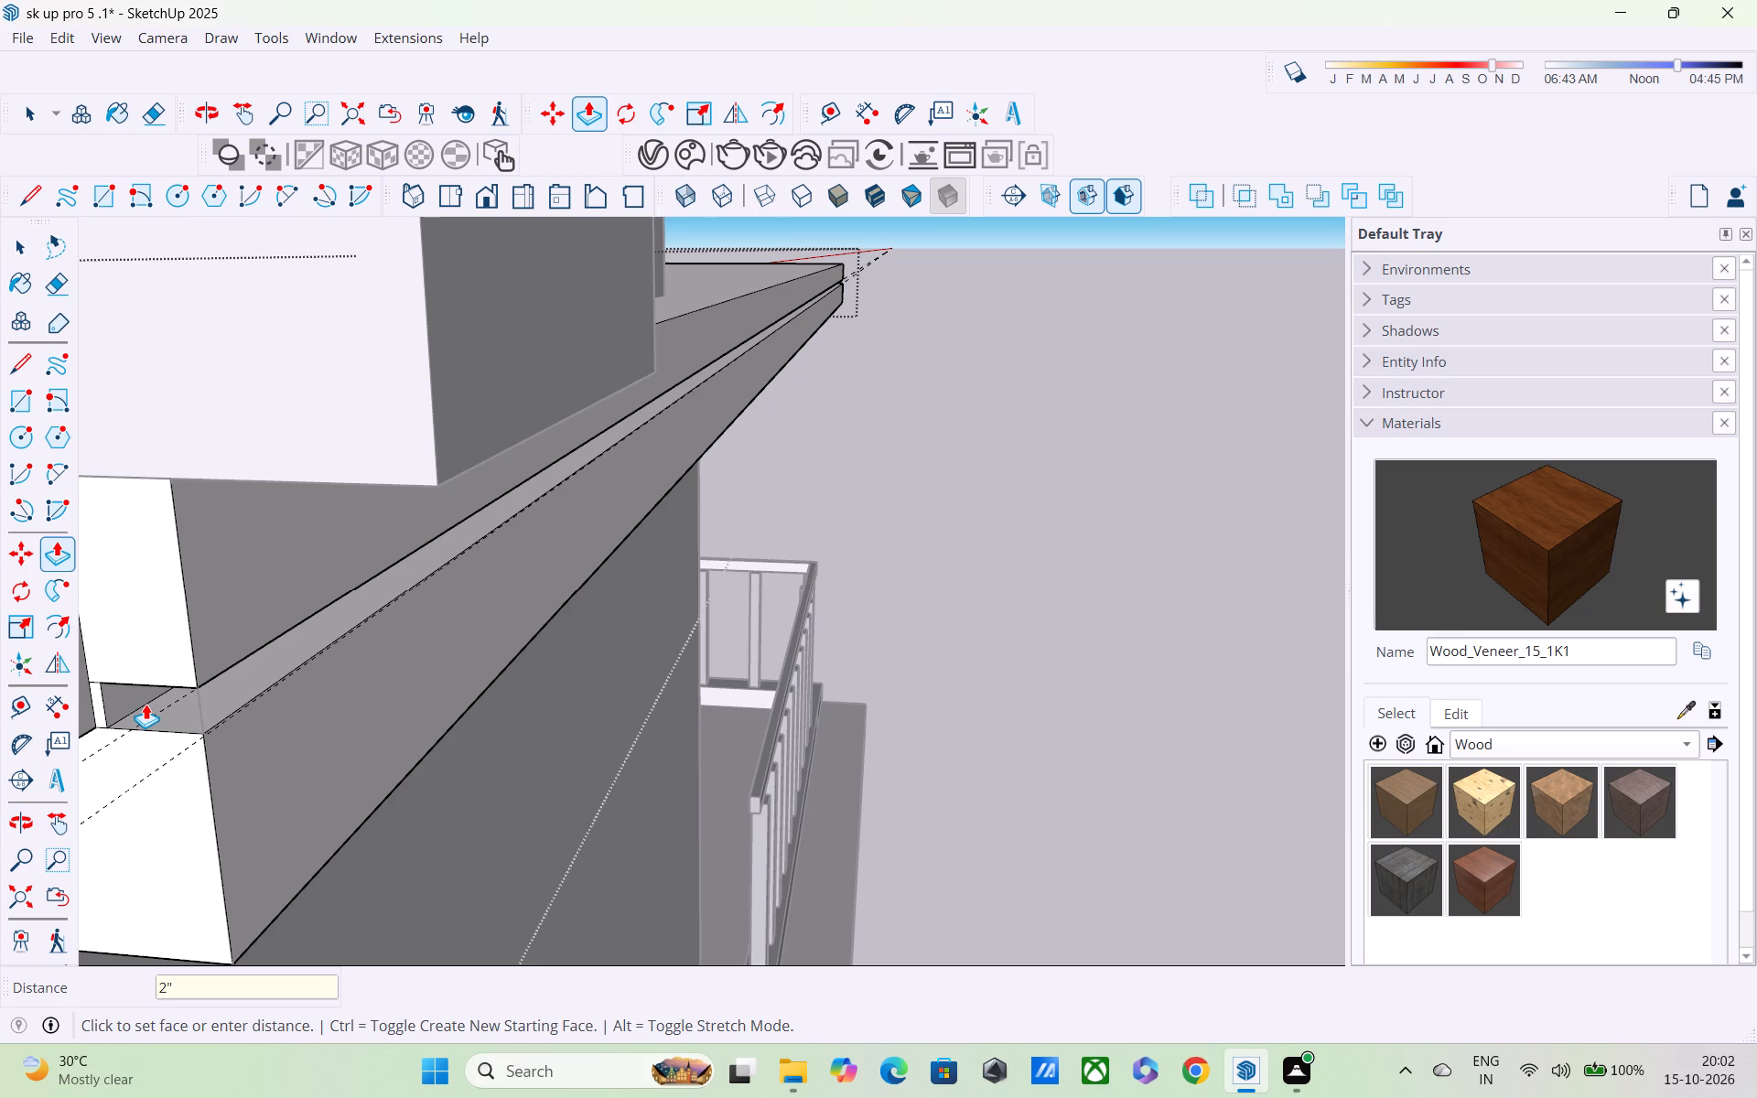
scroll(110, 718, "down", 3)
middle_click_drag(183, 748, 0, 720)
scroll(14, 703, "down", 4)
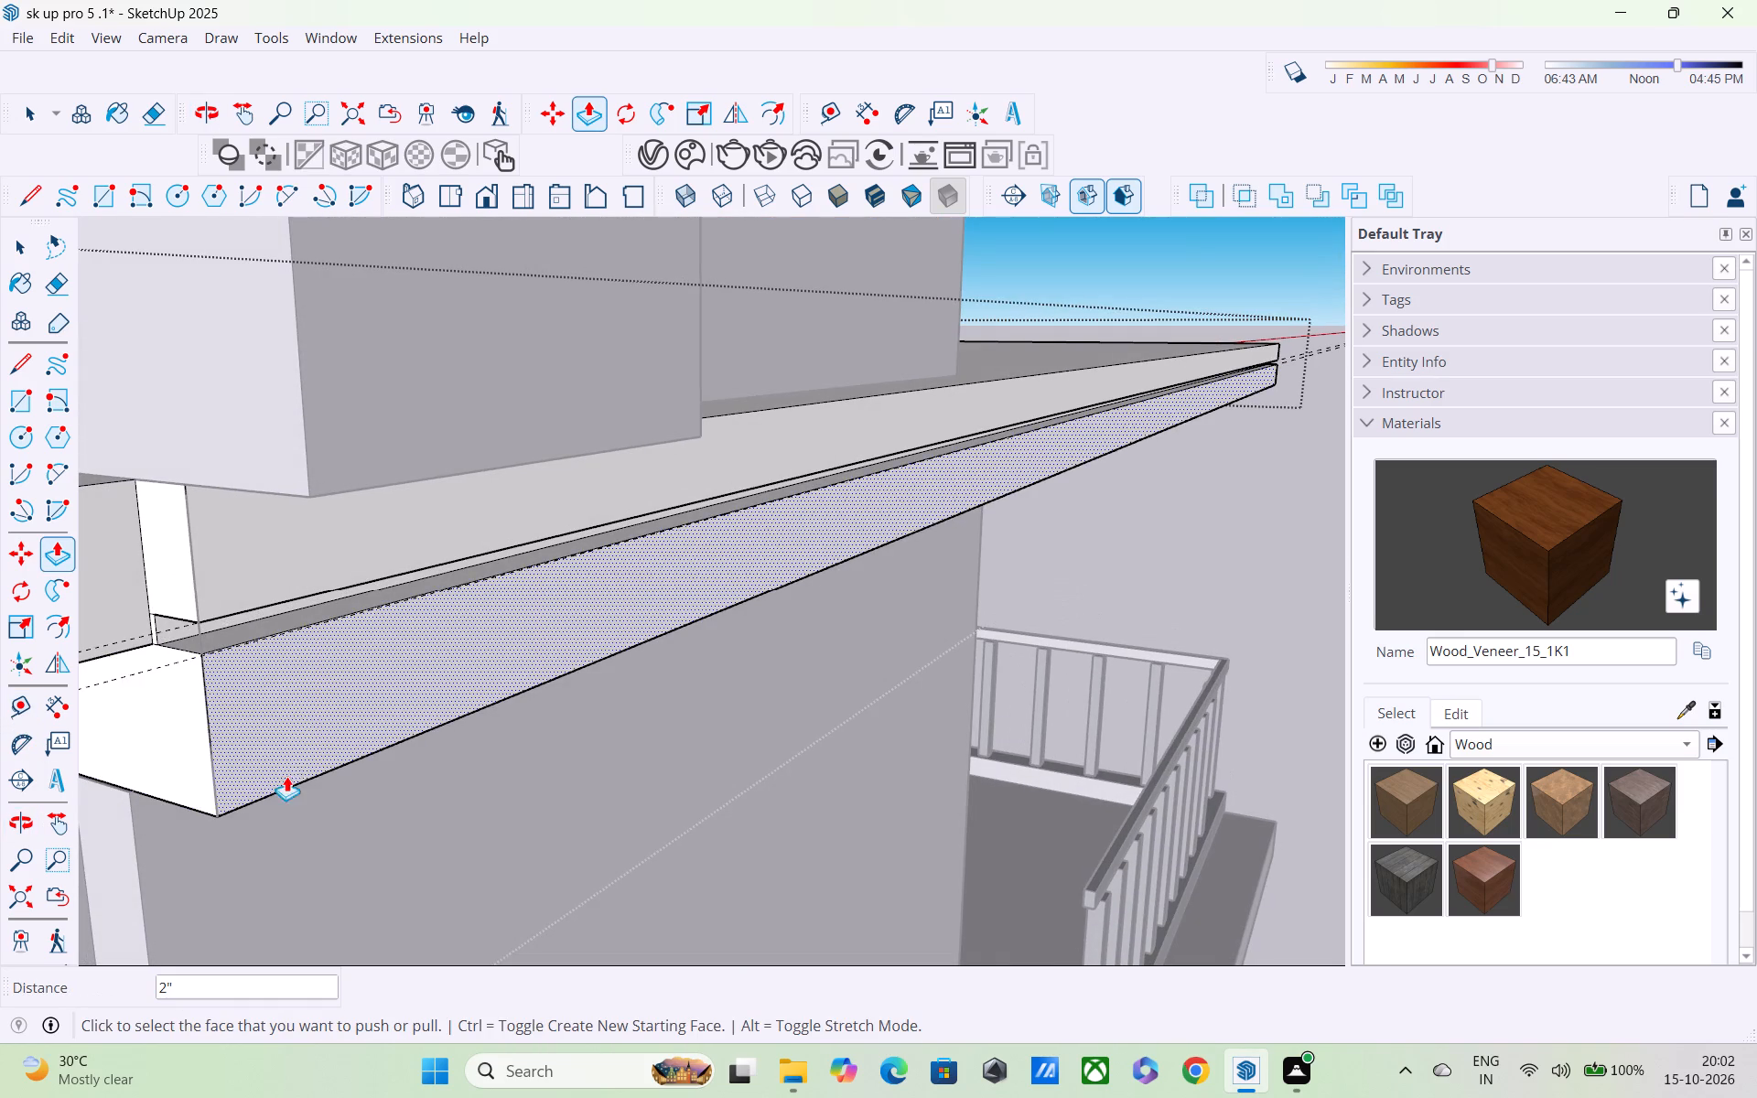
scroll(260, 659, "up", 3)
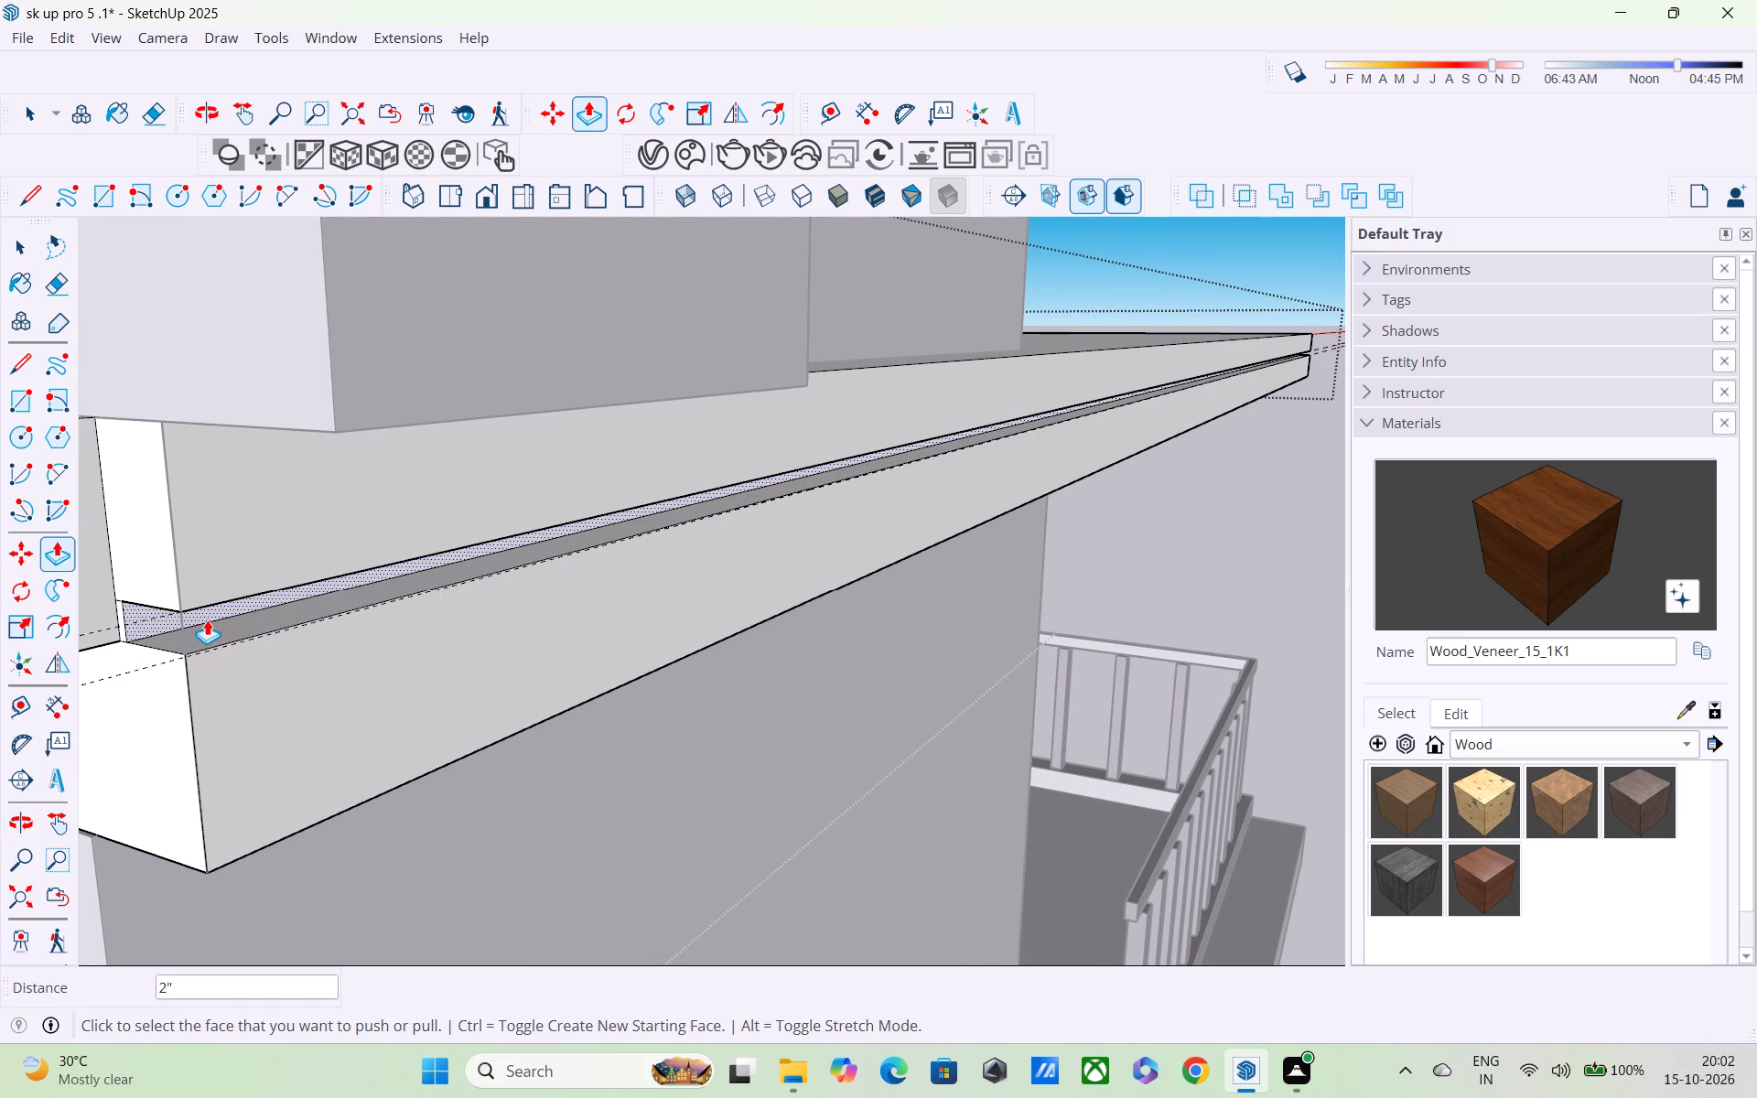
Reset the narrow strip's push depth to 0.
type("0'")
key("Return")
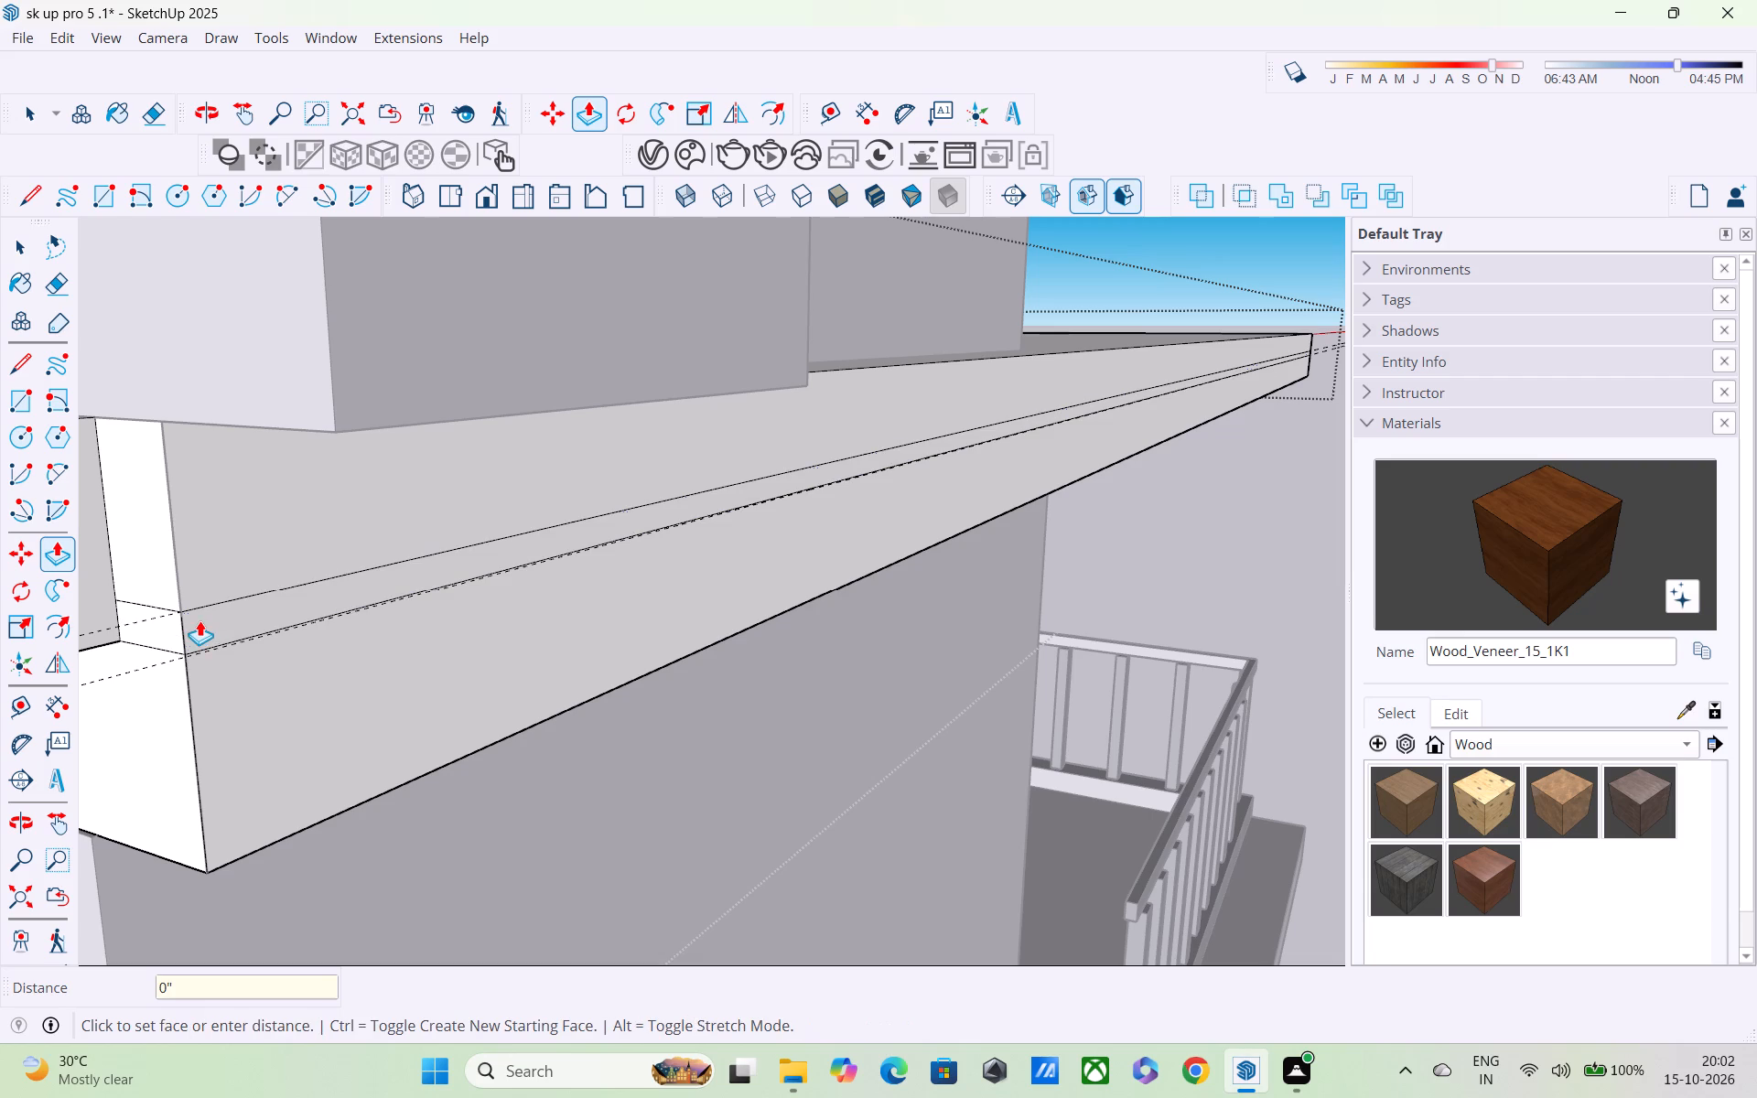
Push the narrow strip between the two guides 0.5" into the projecting front to form a groove.
left_click(199, 621)
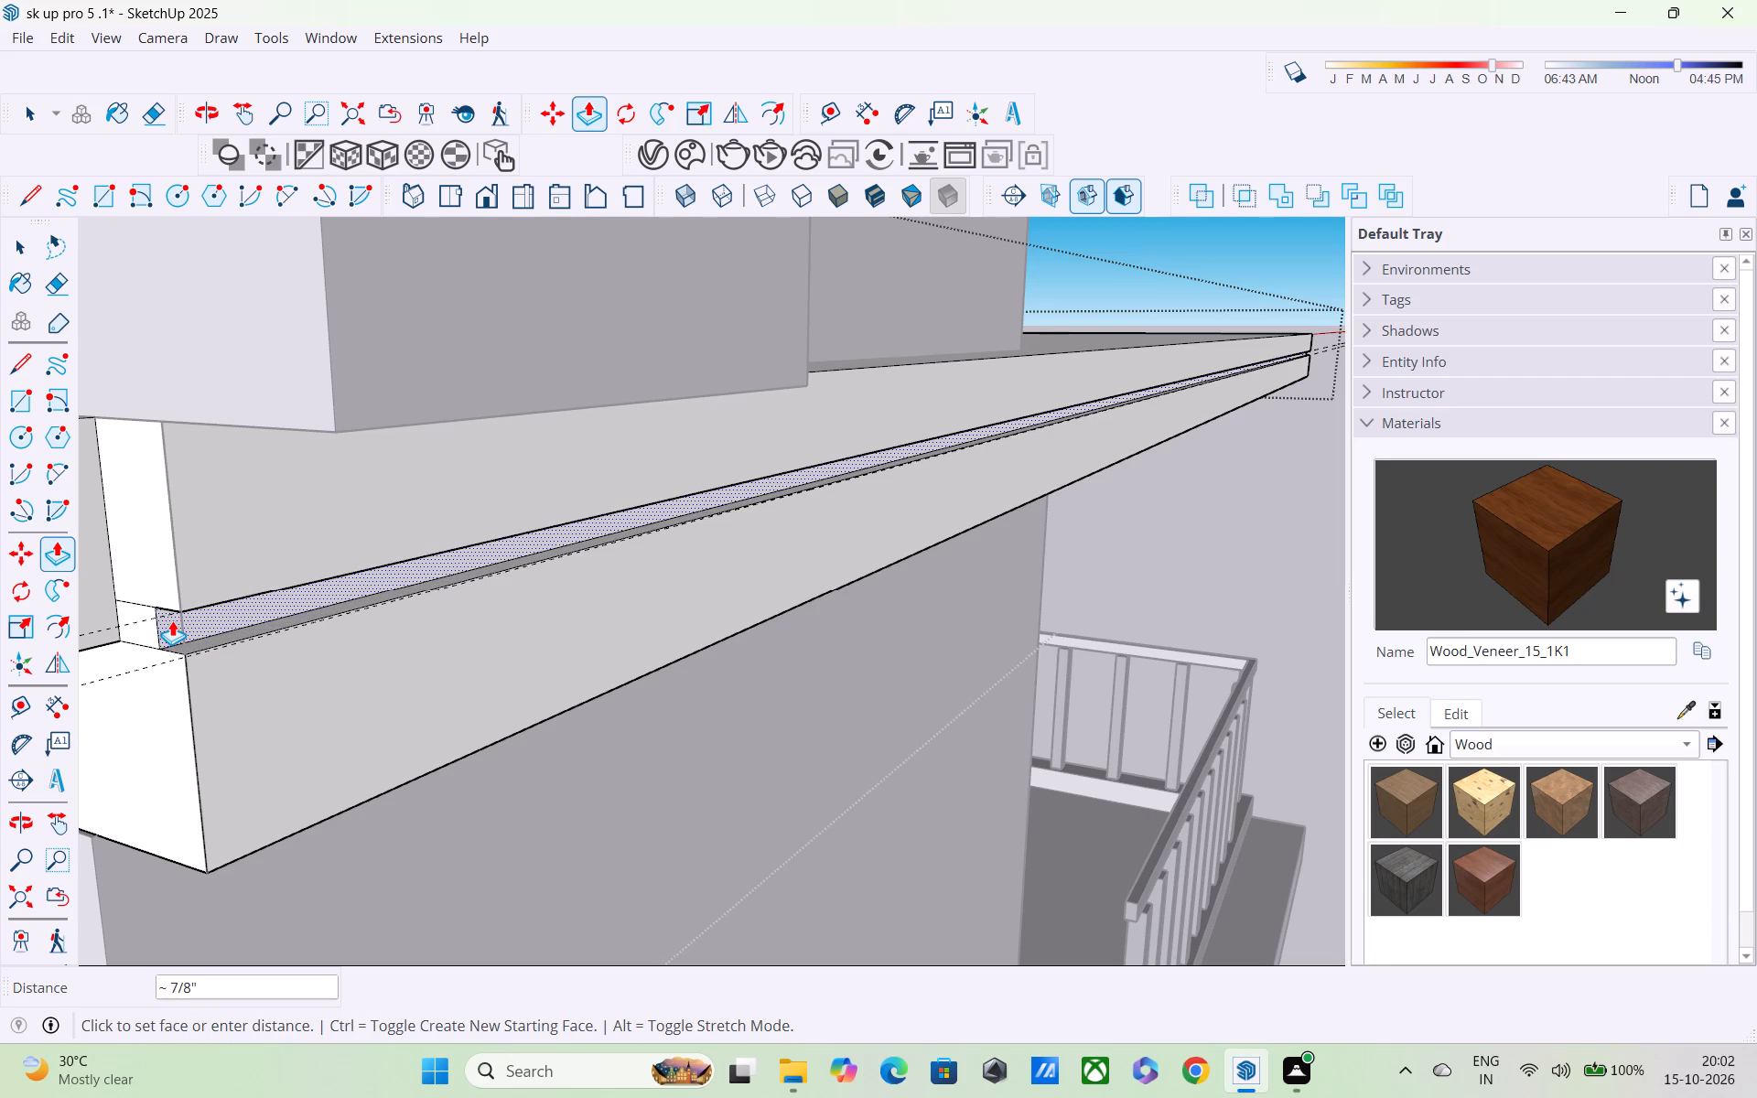
type("0.5\"")
key("Return")
scroll(207, 656, "down", 3)
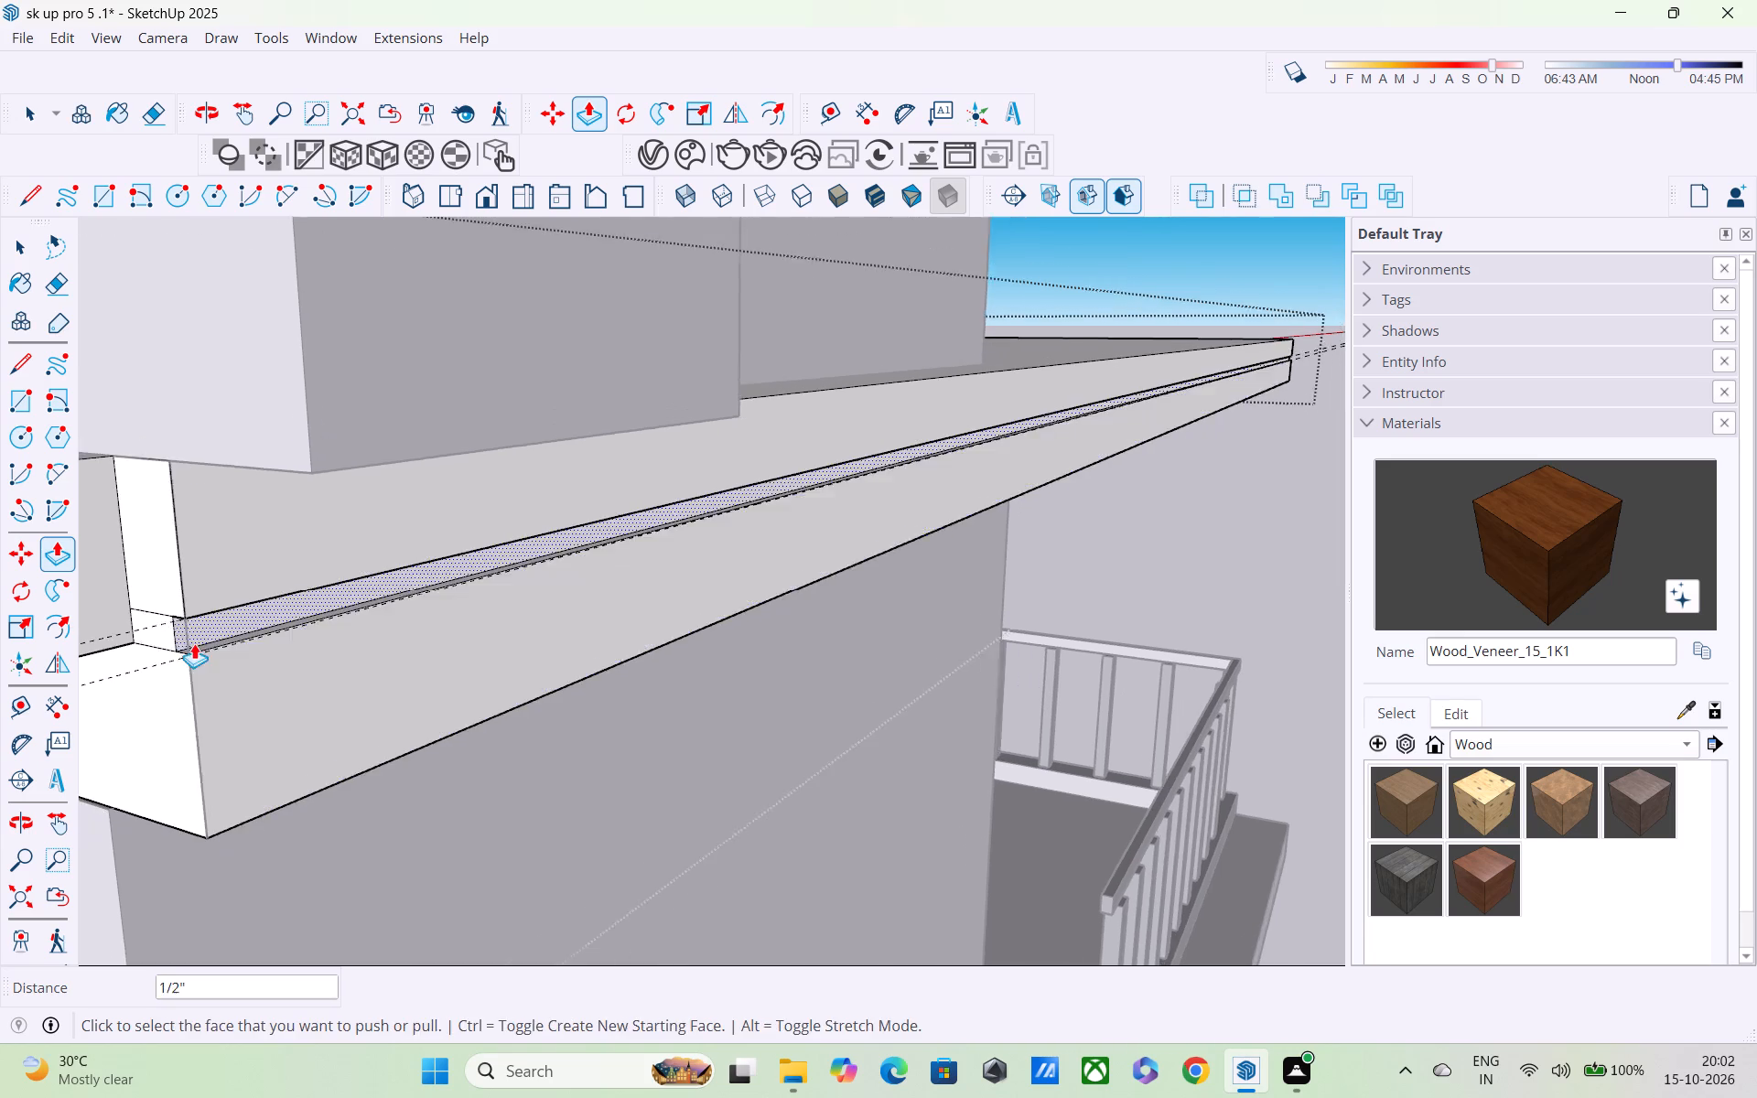
Repeat the 1/2" inward push on the matching strip of the projecting section's small end face.
middle_click_drag(189, 644, 0, 645)
scroll(0, 651, "down", 5)
scroll(307, 671, "up", 1)
scroll(257, 585, "up", 4)
middle_click_drag(258, 587, 223, 539)
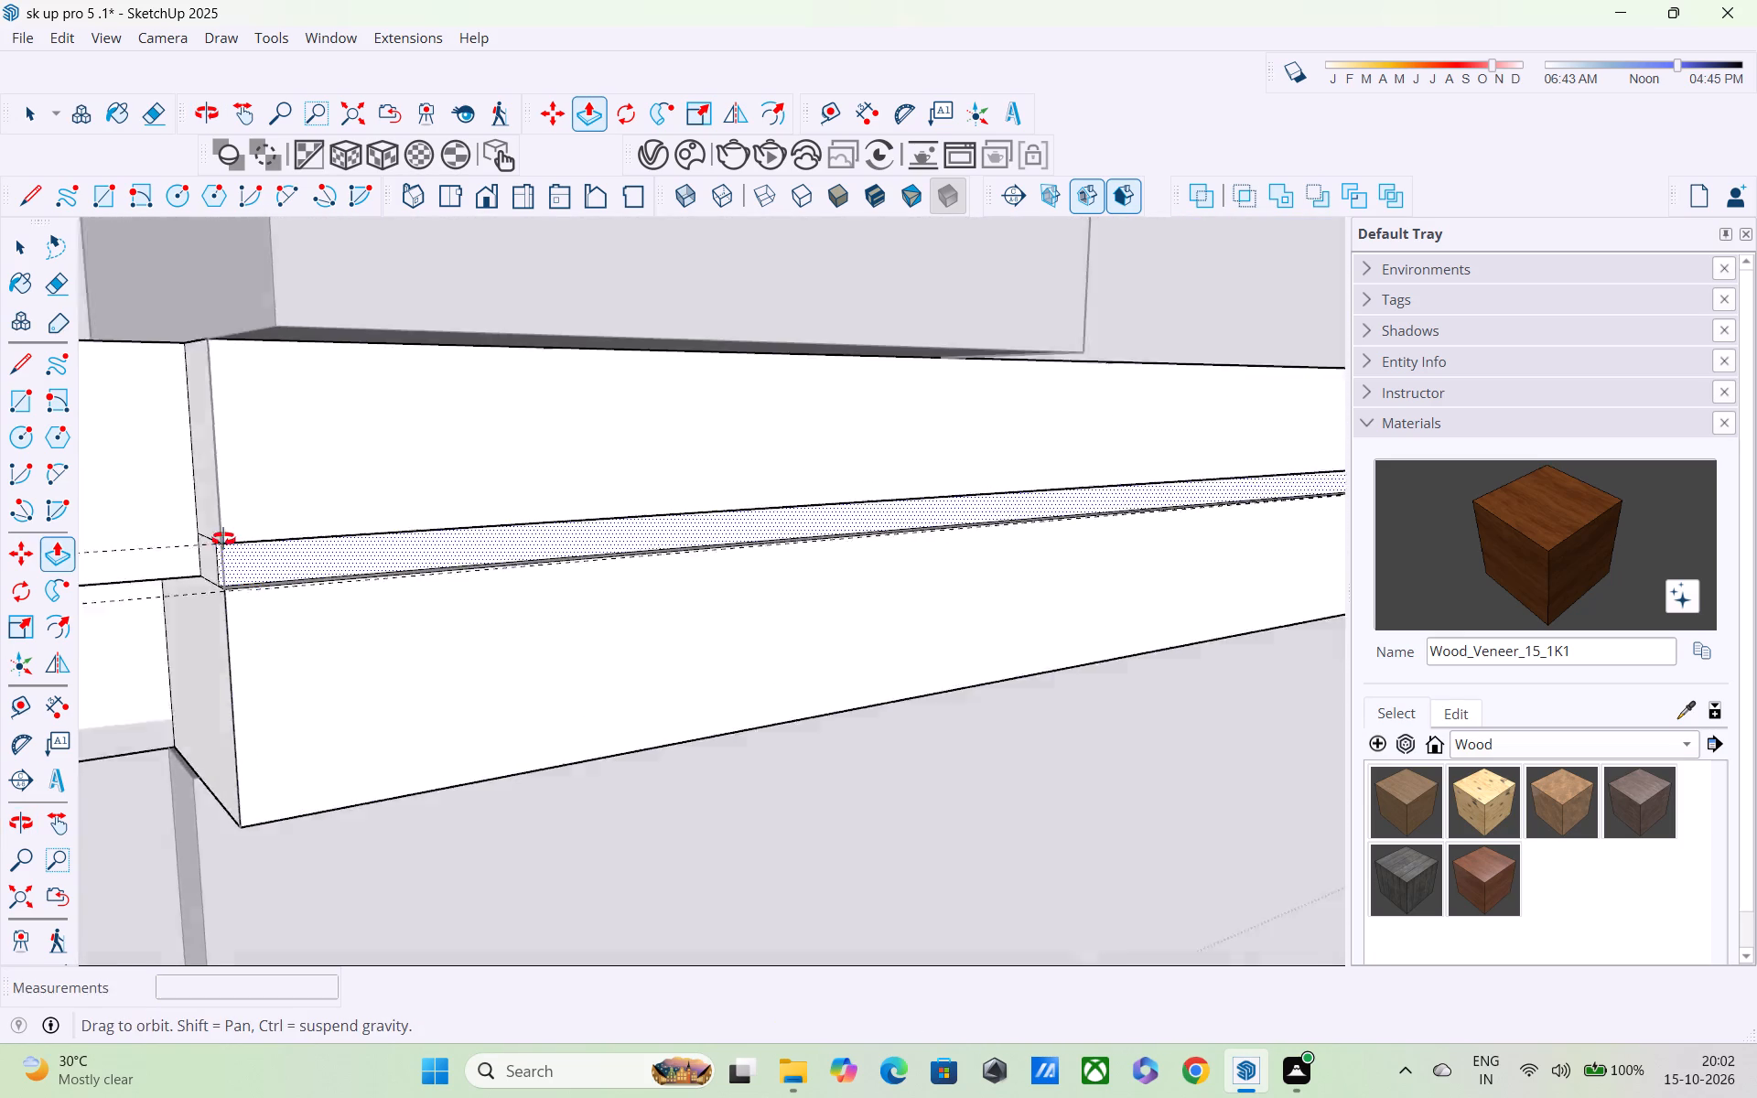
middle_click_drag(223, 539, 184, 447)
scroll(333, 544, "up", 5)
middle_click_drag(320, 516, 305, 436)
scroll(299, 462, "up", 4)
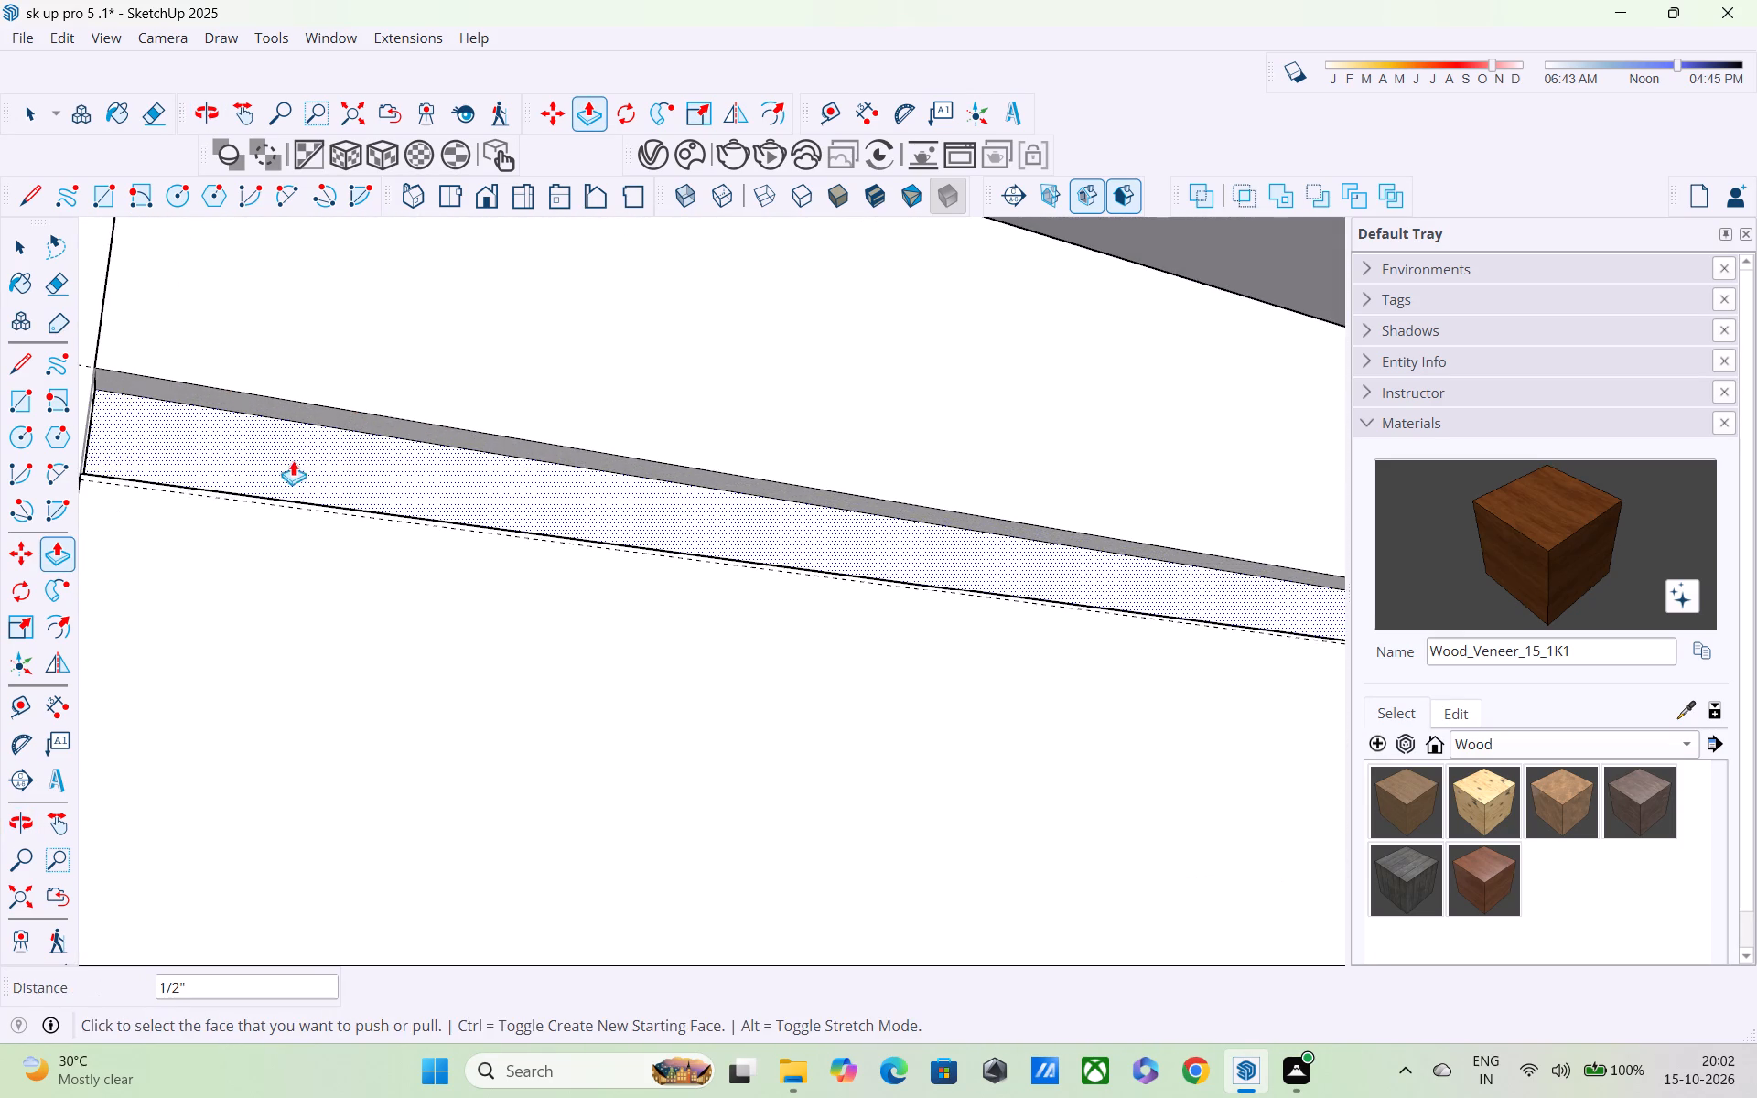
middle_click_drag(286, 468, 490, 562)
scroll(492, 564, "down", 6)
scroll(445, 587, "up", 3)
middle_click_drag(457, 593, 507, 627)
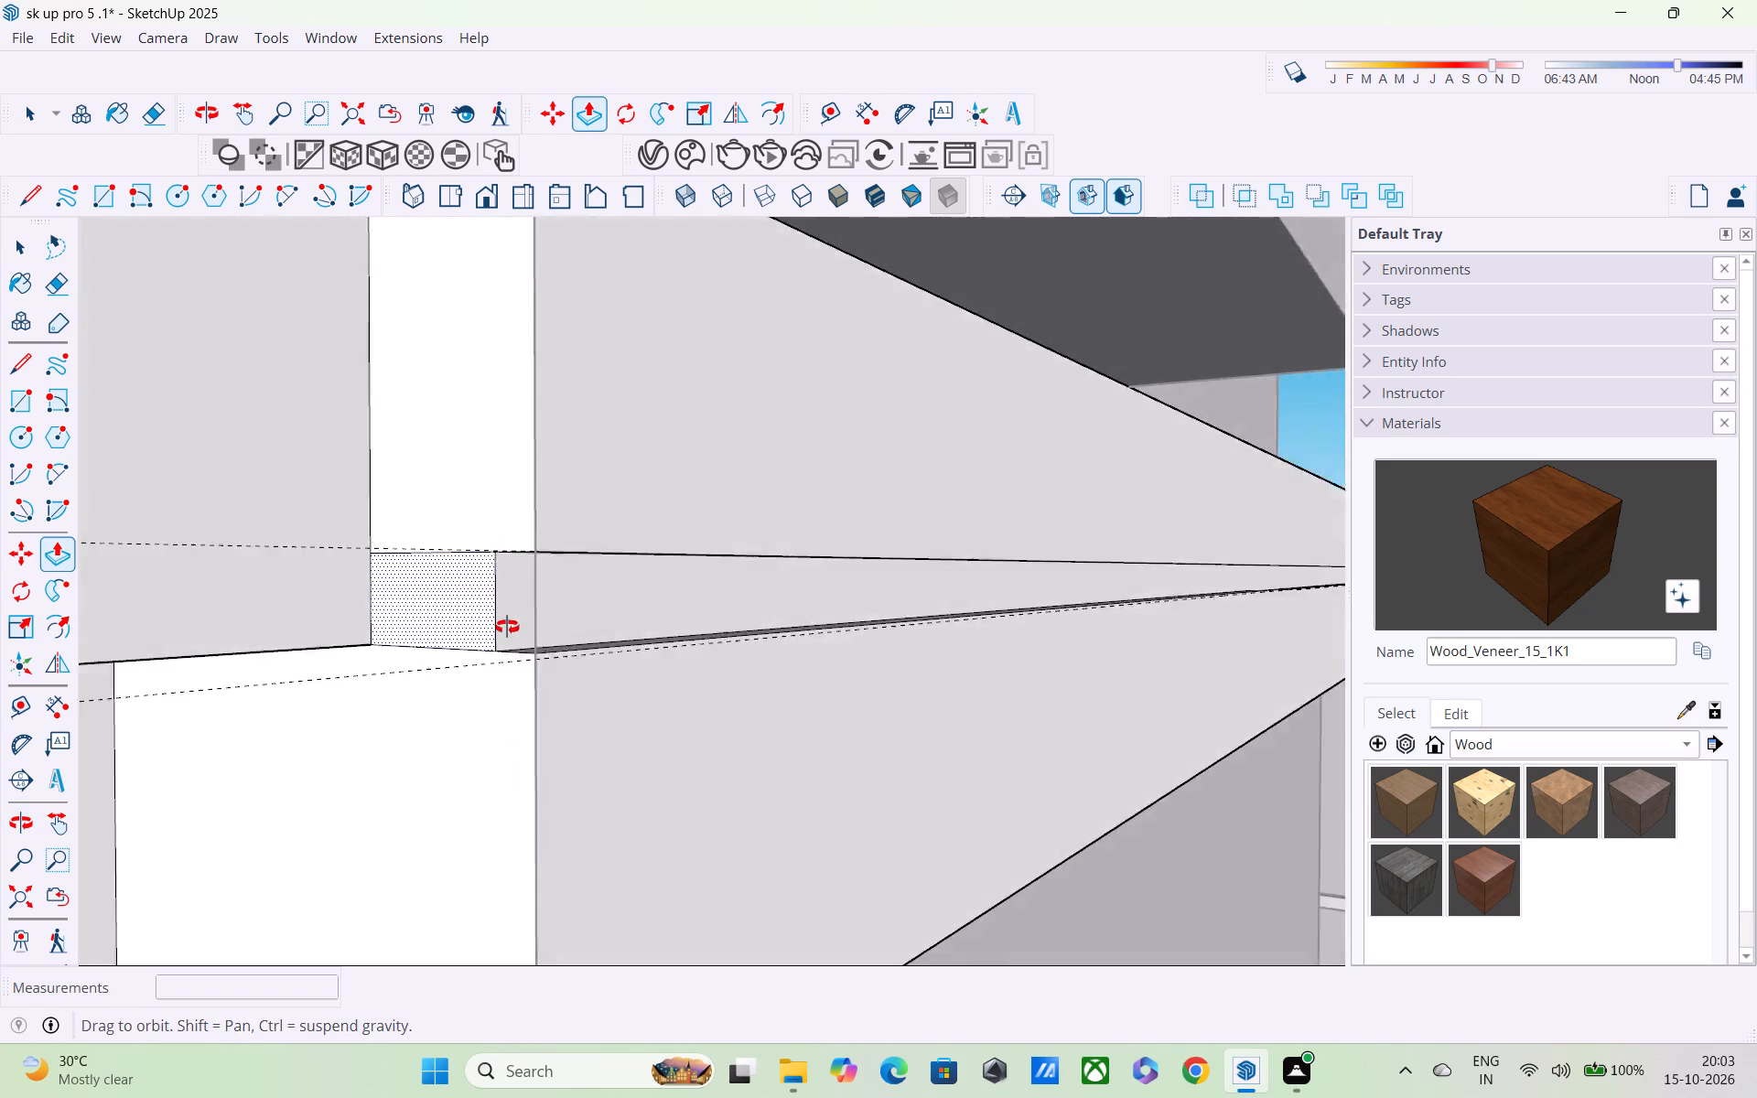
middle_click_drag(507, 627, 572, 634)
scroll(572, 634, "down", 1)
scroll(566, 624, "up", 4)
double_click(544, 606)
scroll(591, 618, "down", 3)
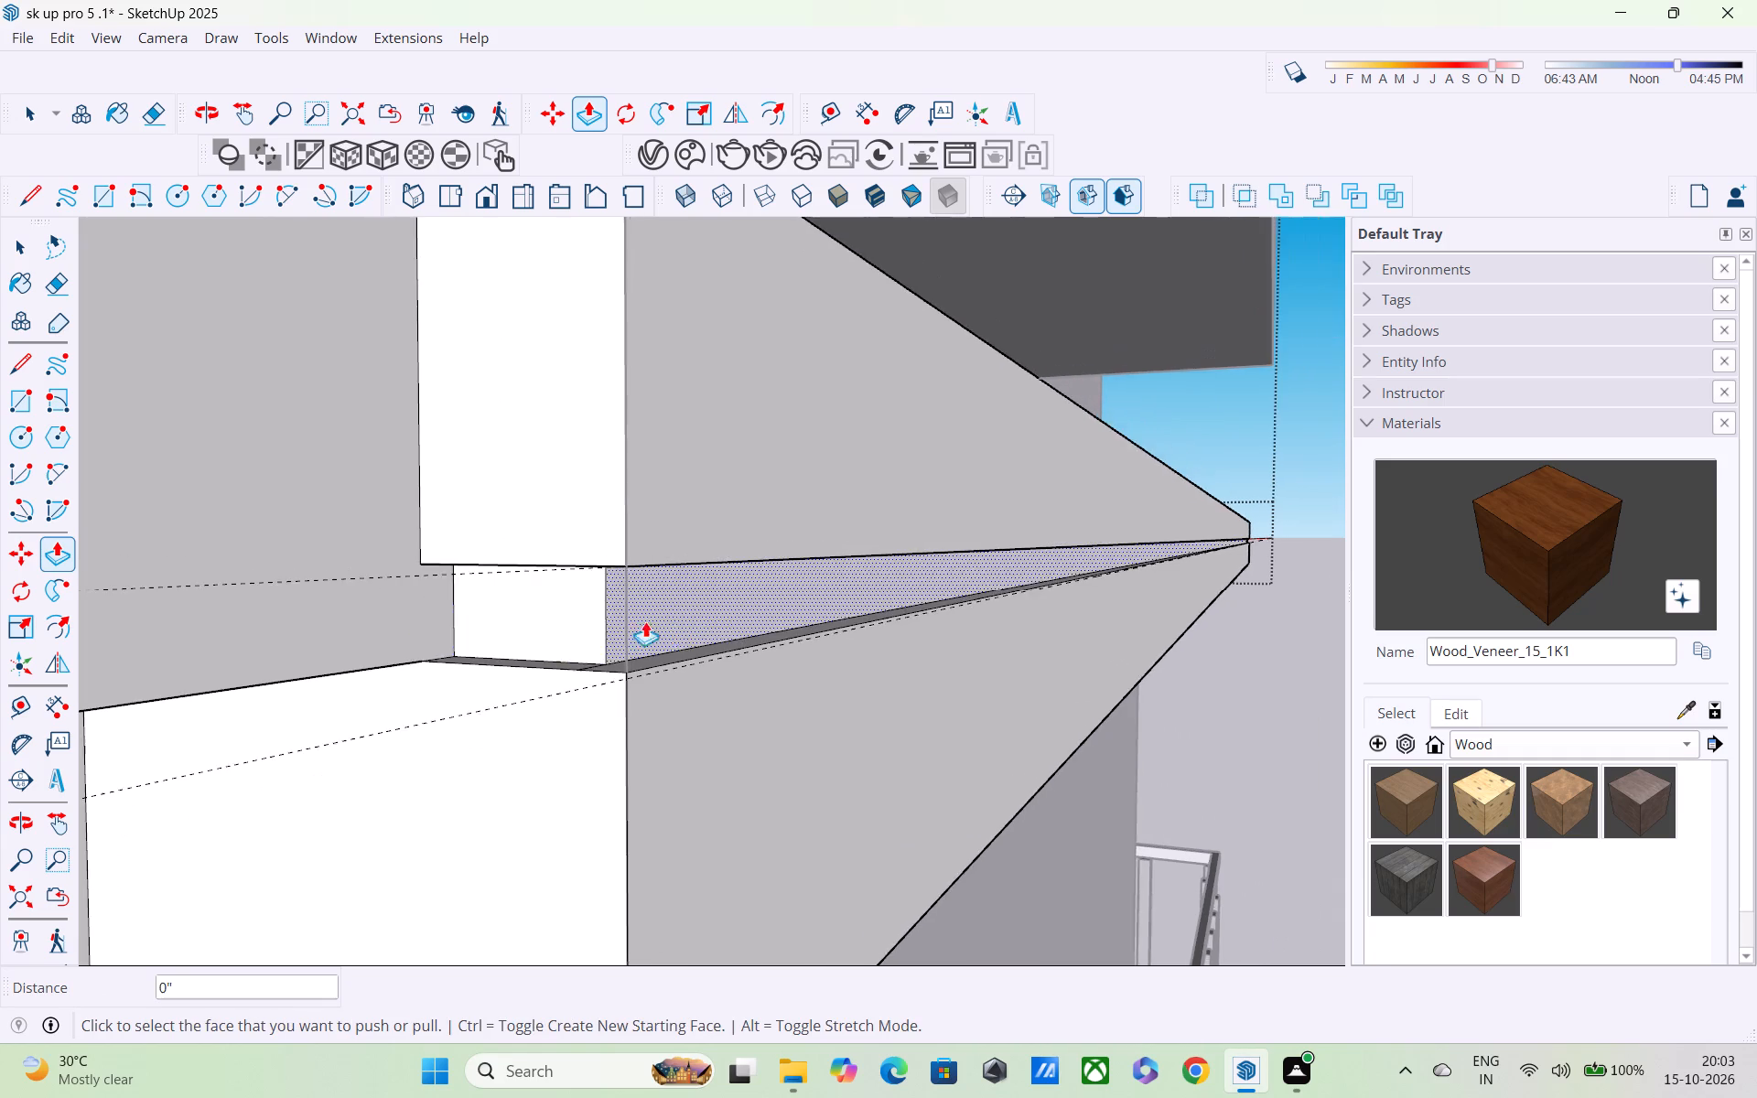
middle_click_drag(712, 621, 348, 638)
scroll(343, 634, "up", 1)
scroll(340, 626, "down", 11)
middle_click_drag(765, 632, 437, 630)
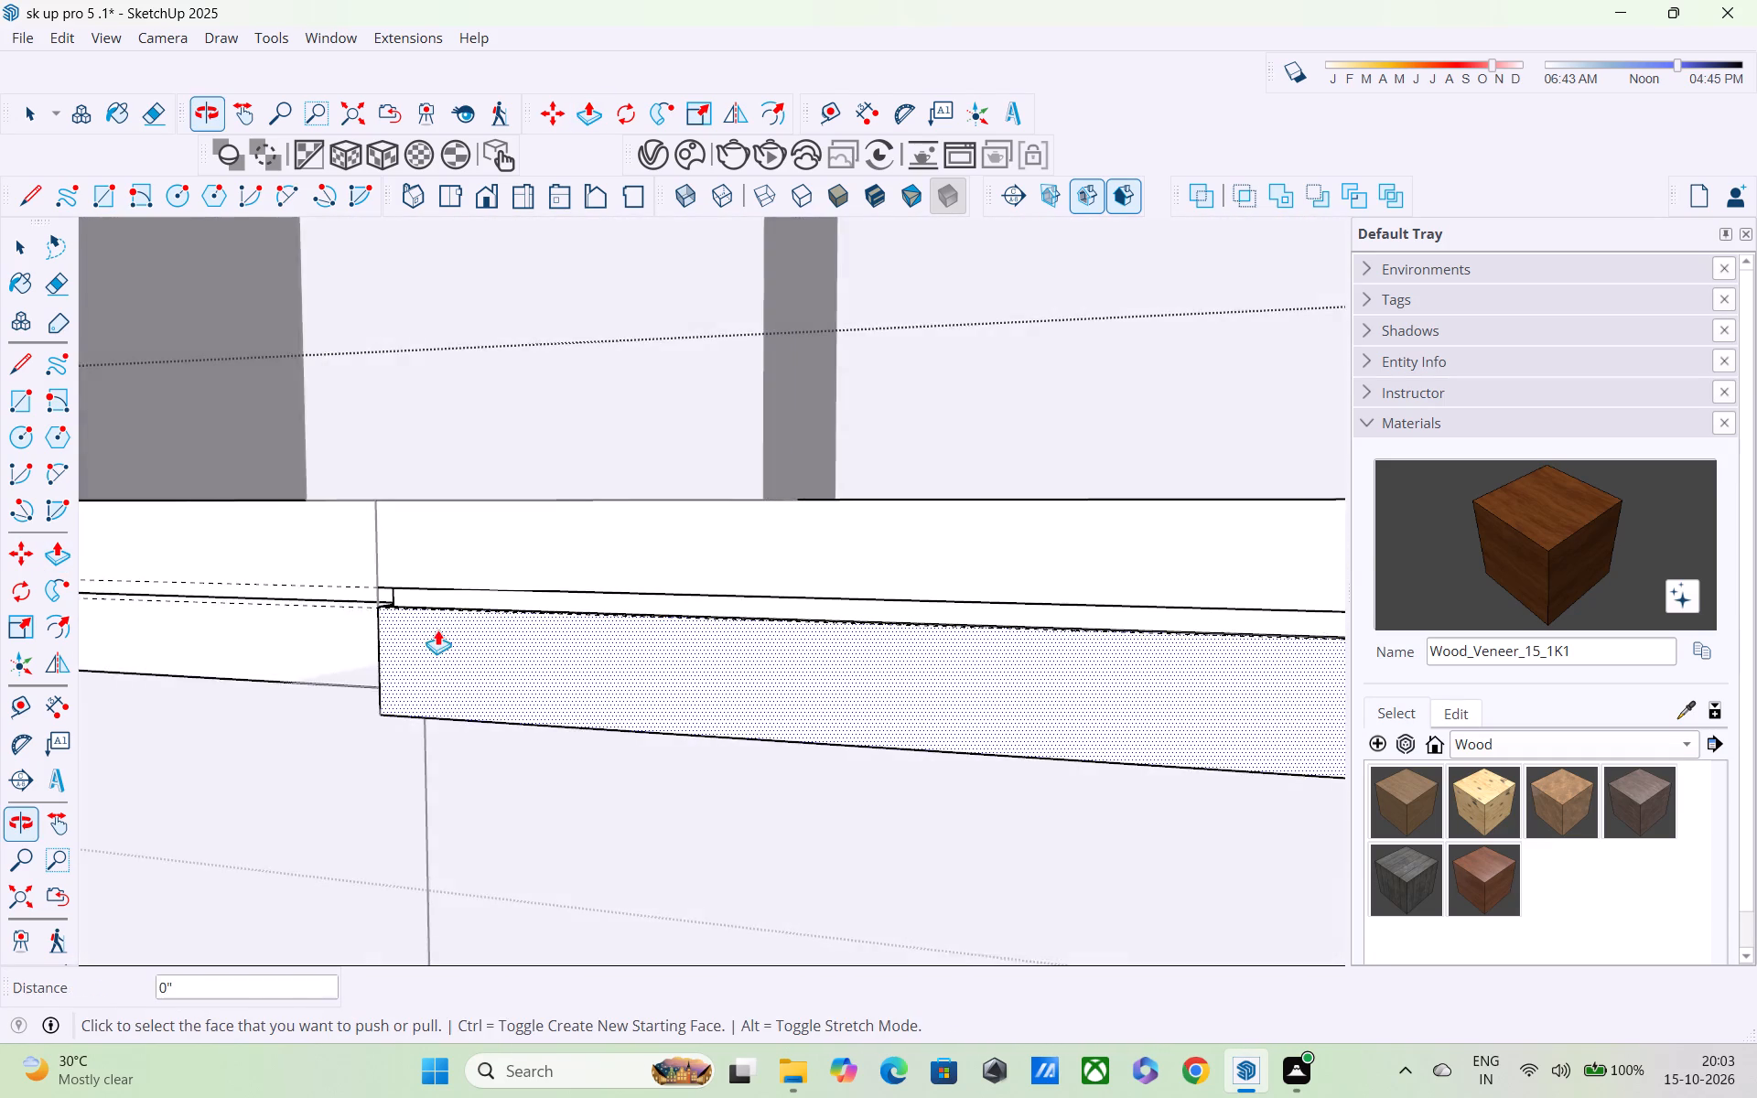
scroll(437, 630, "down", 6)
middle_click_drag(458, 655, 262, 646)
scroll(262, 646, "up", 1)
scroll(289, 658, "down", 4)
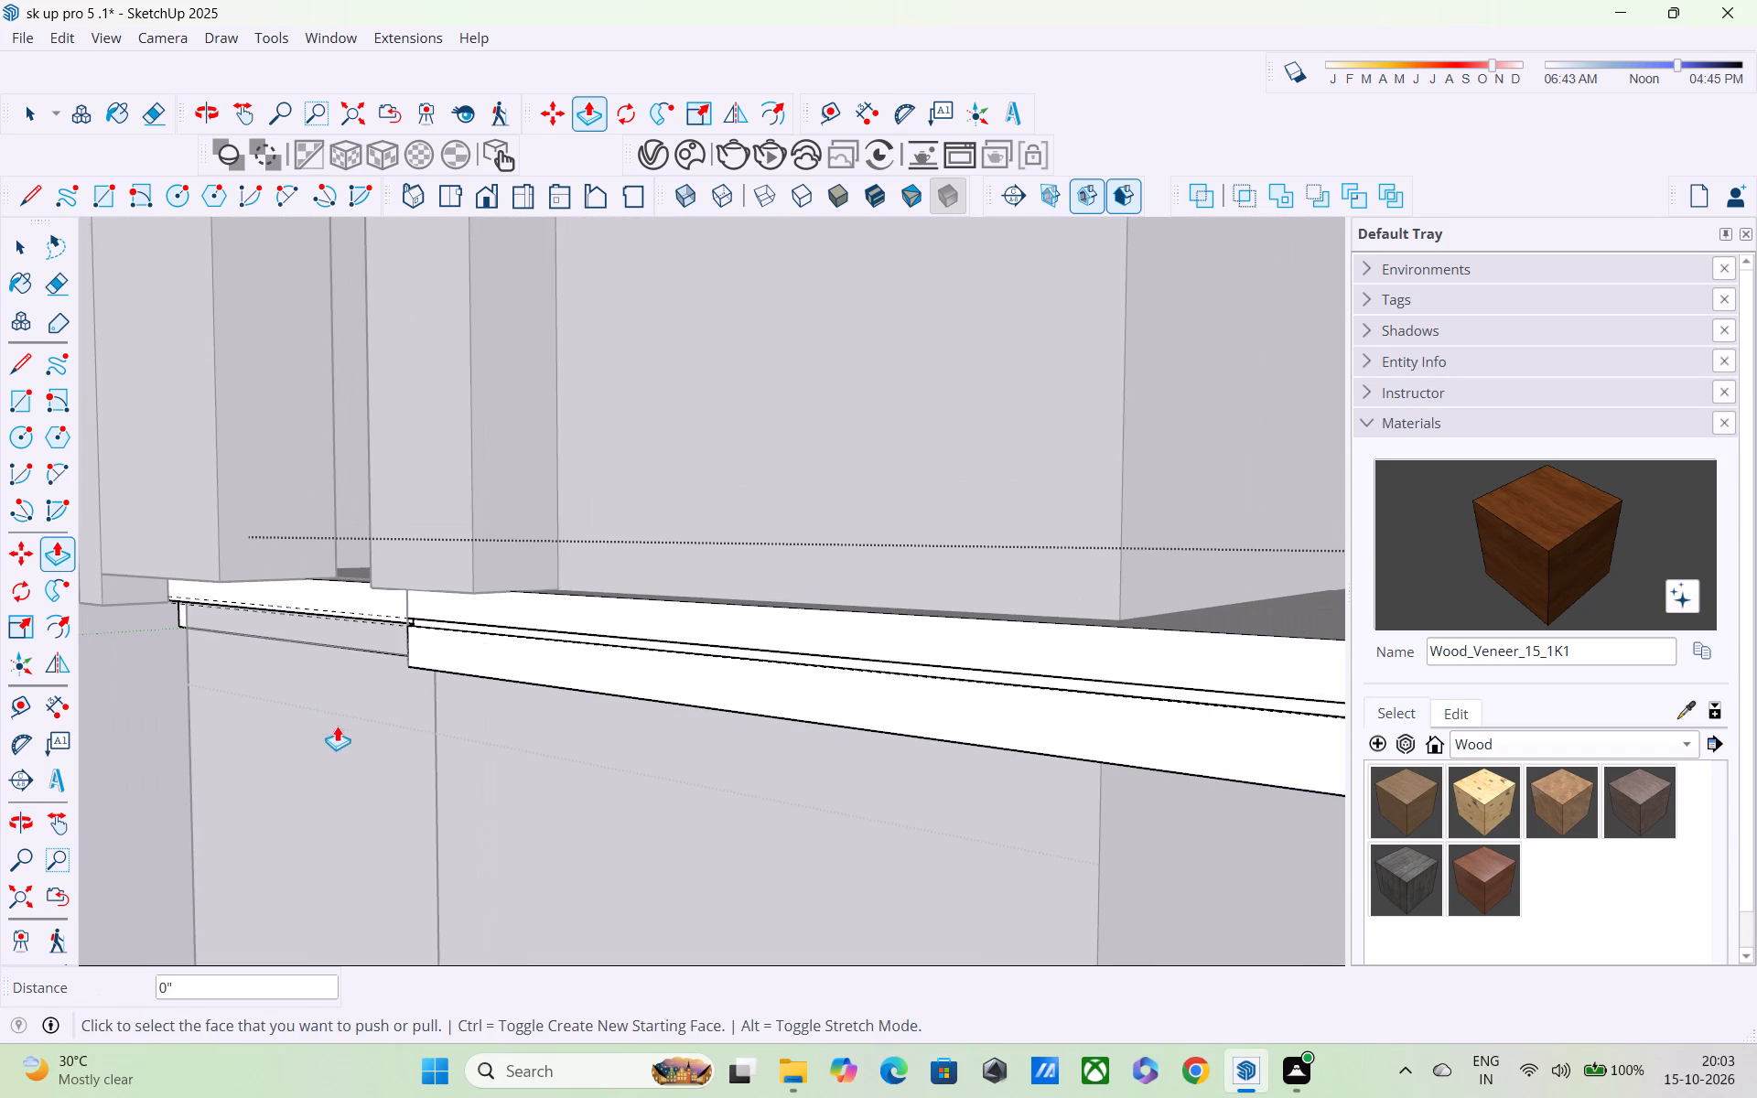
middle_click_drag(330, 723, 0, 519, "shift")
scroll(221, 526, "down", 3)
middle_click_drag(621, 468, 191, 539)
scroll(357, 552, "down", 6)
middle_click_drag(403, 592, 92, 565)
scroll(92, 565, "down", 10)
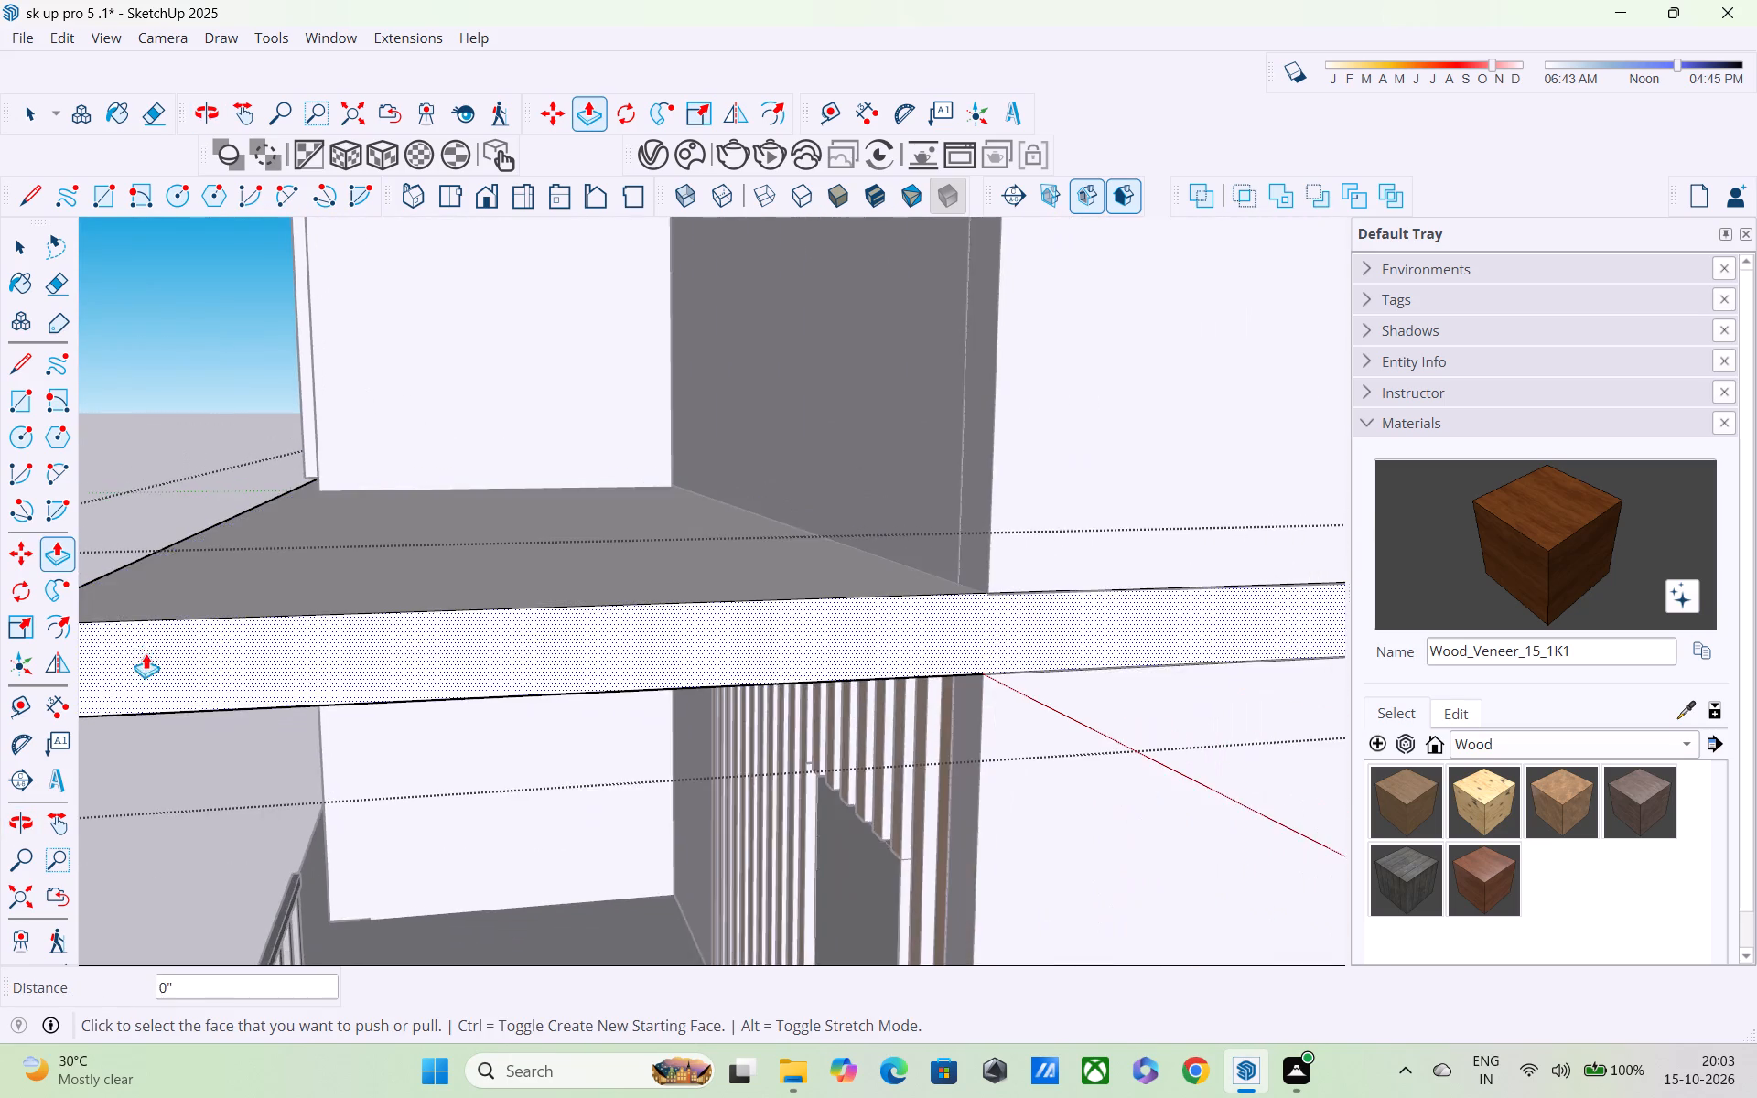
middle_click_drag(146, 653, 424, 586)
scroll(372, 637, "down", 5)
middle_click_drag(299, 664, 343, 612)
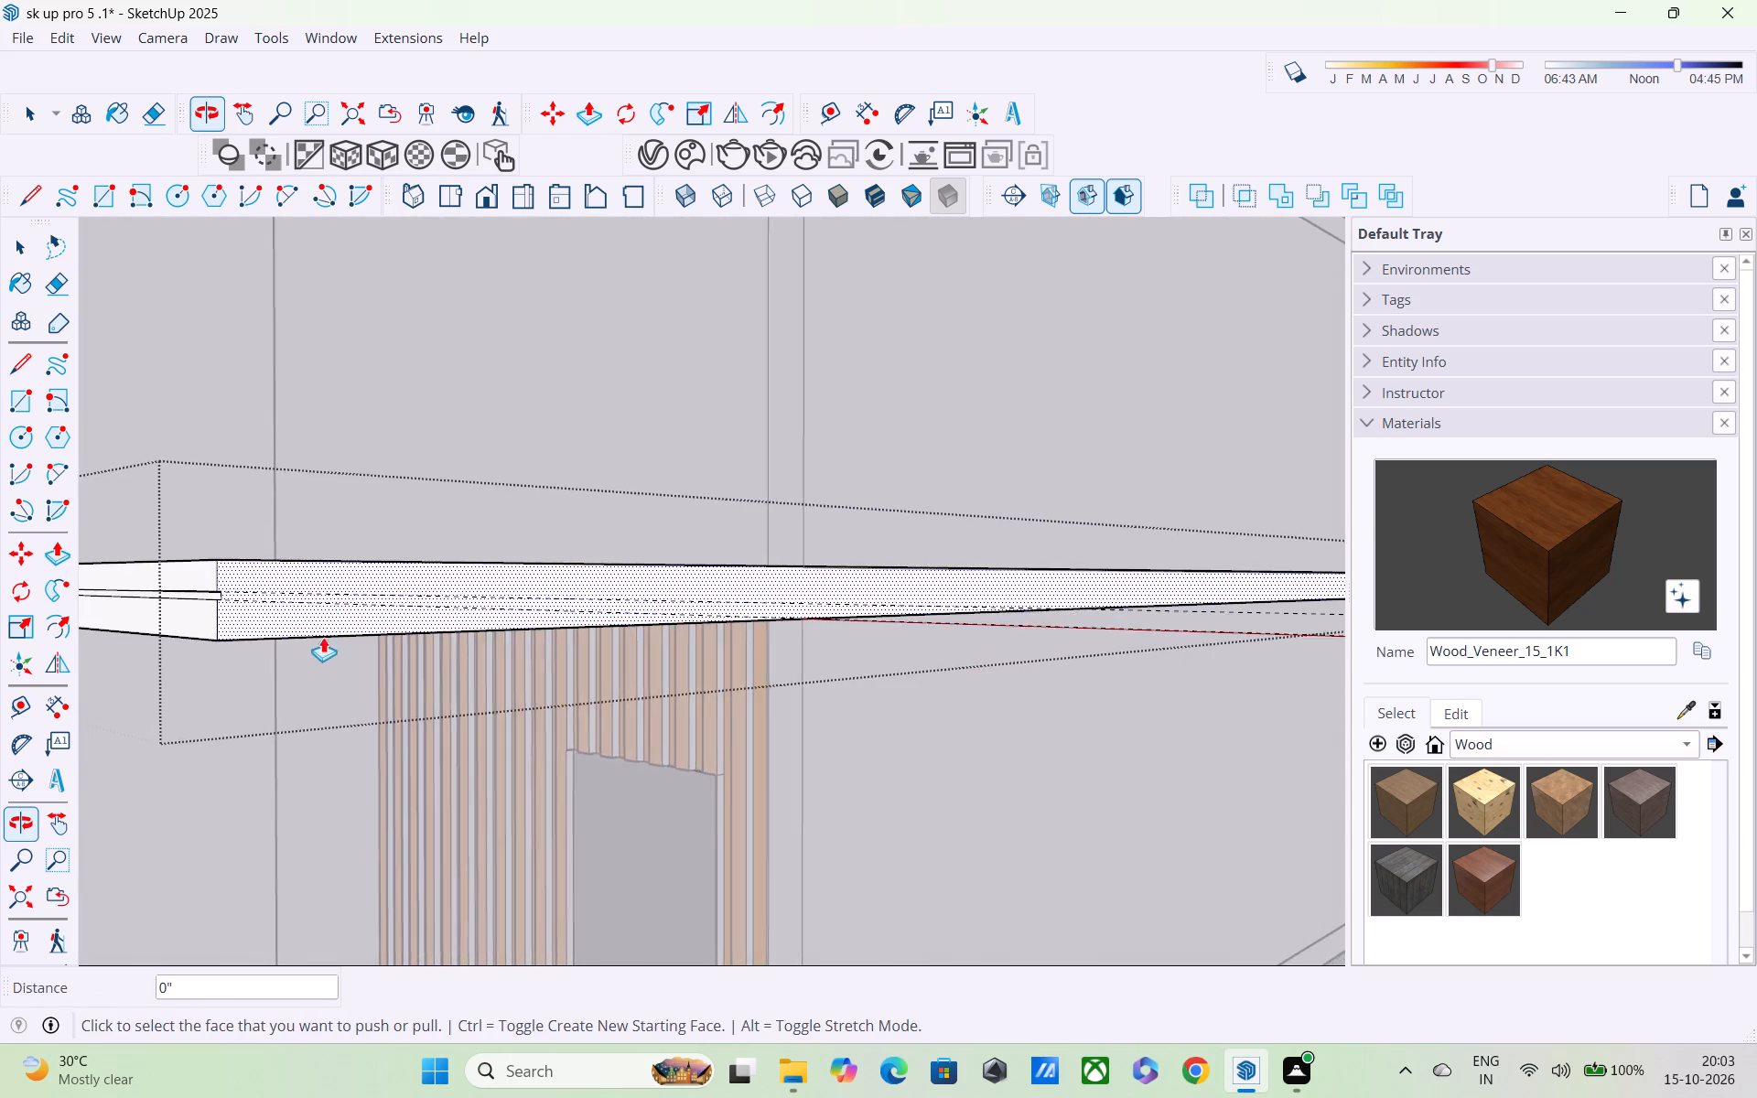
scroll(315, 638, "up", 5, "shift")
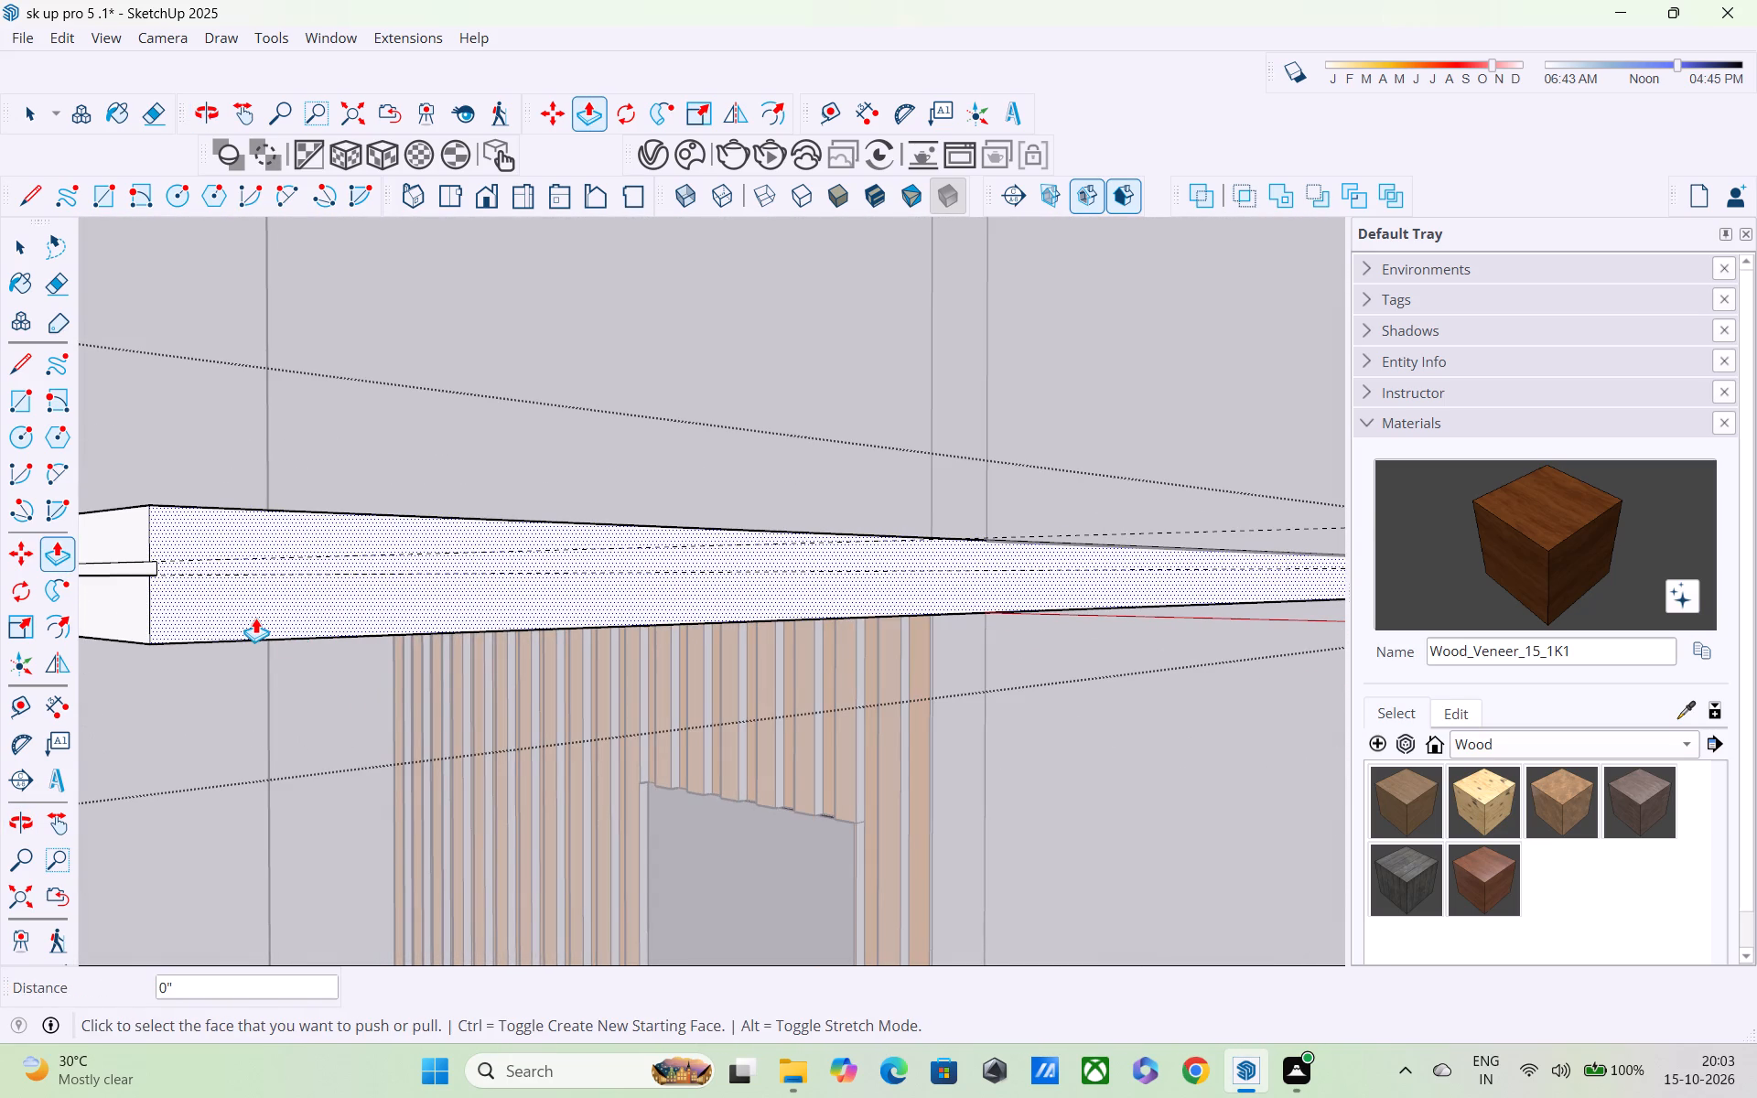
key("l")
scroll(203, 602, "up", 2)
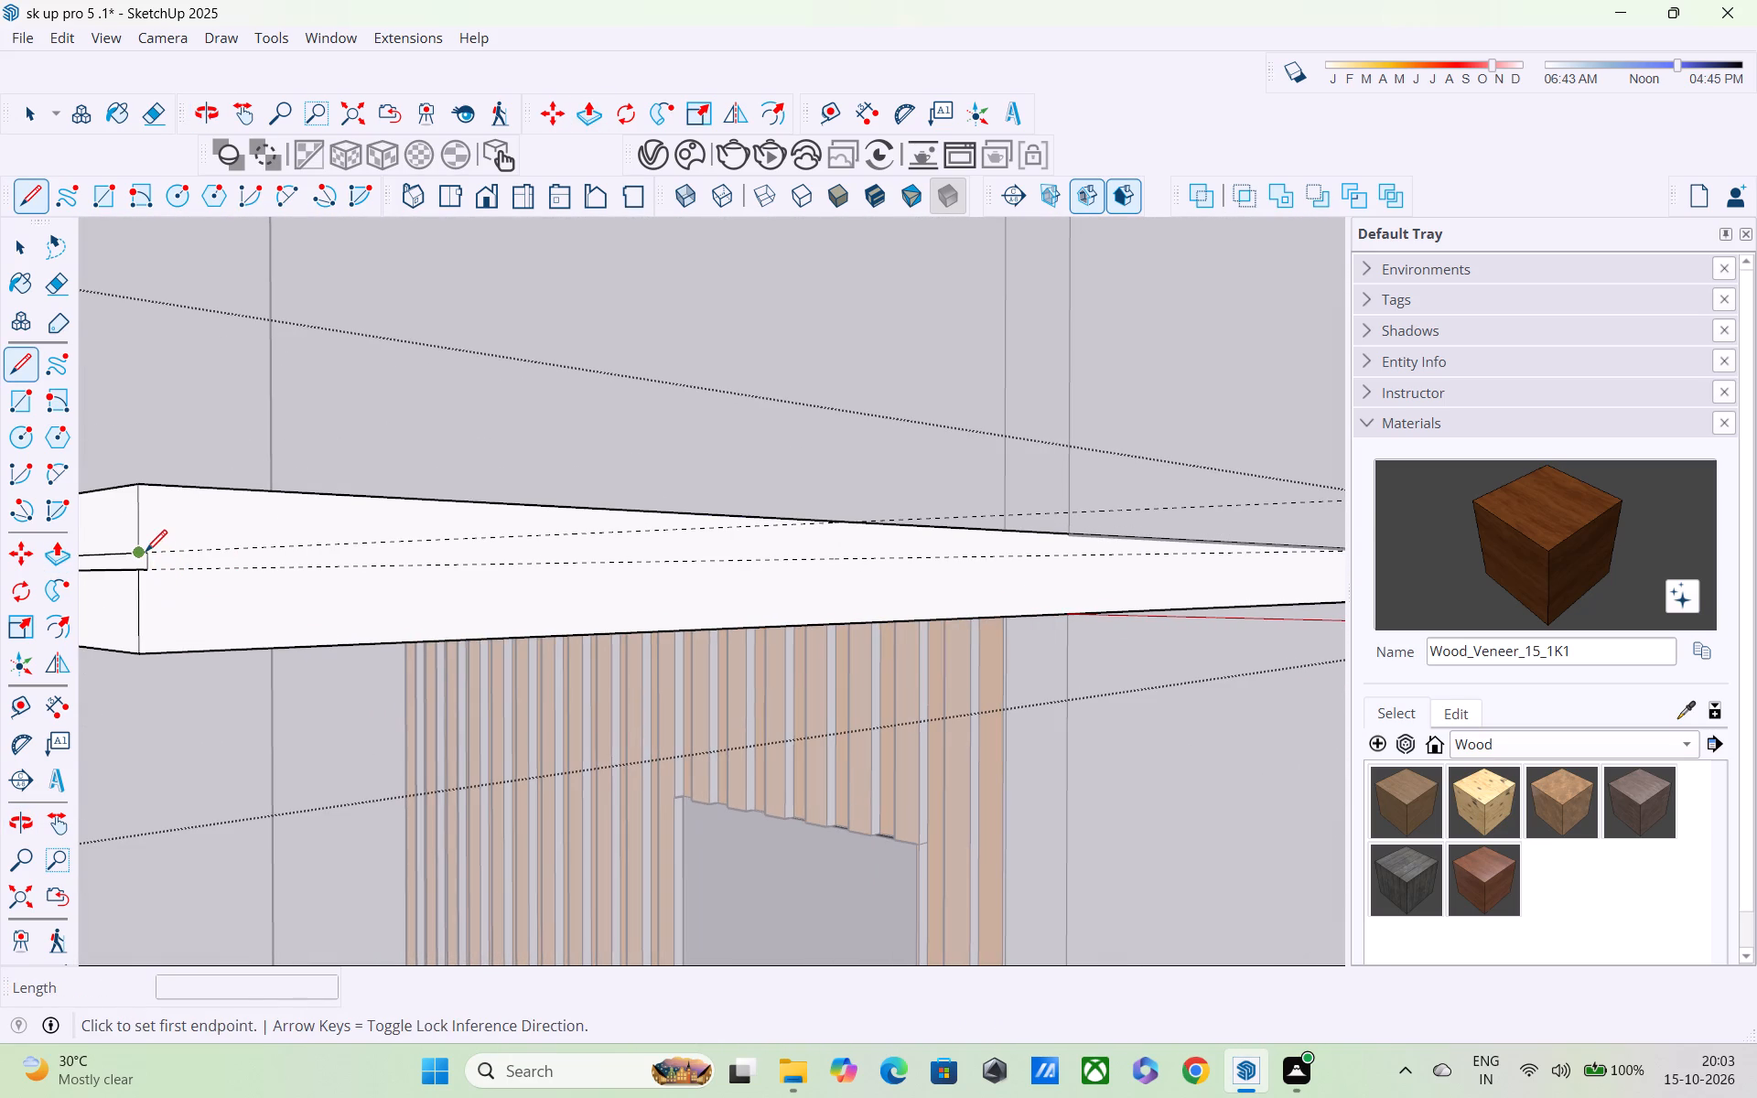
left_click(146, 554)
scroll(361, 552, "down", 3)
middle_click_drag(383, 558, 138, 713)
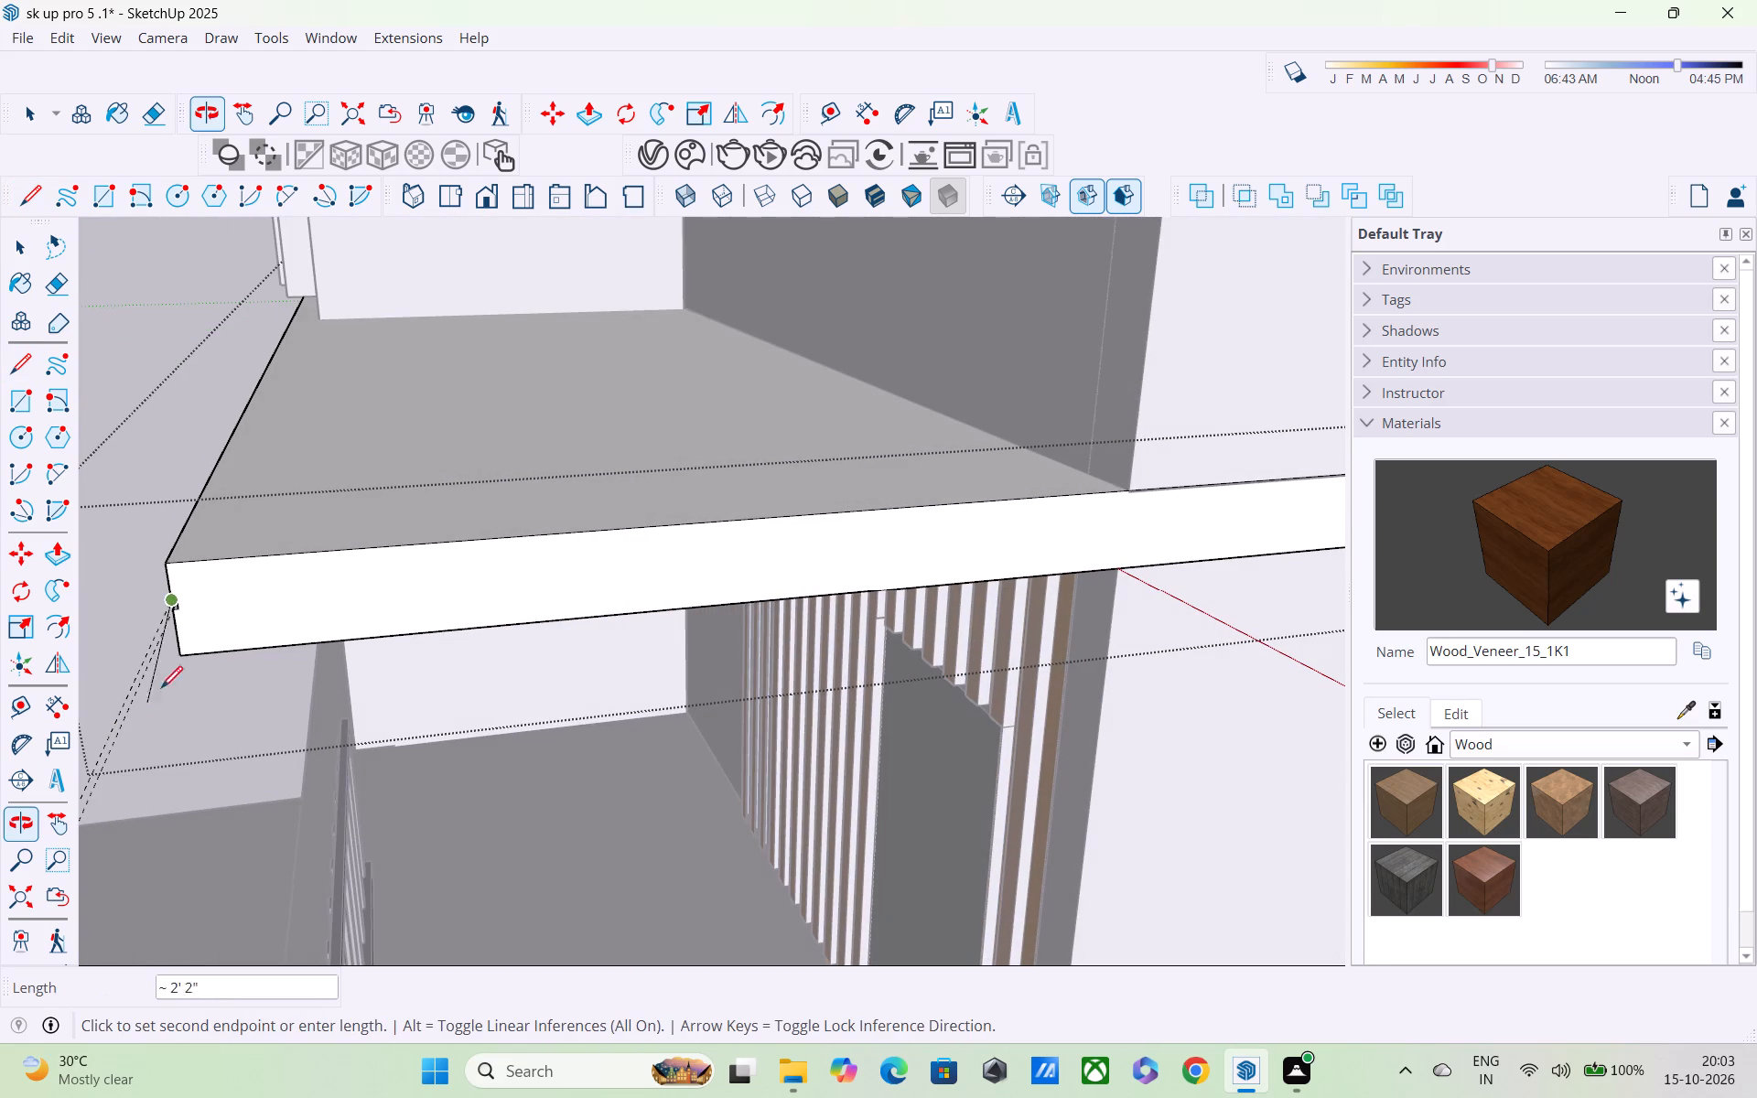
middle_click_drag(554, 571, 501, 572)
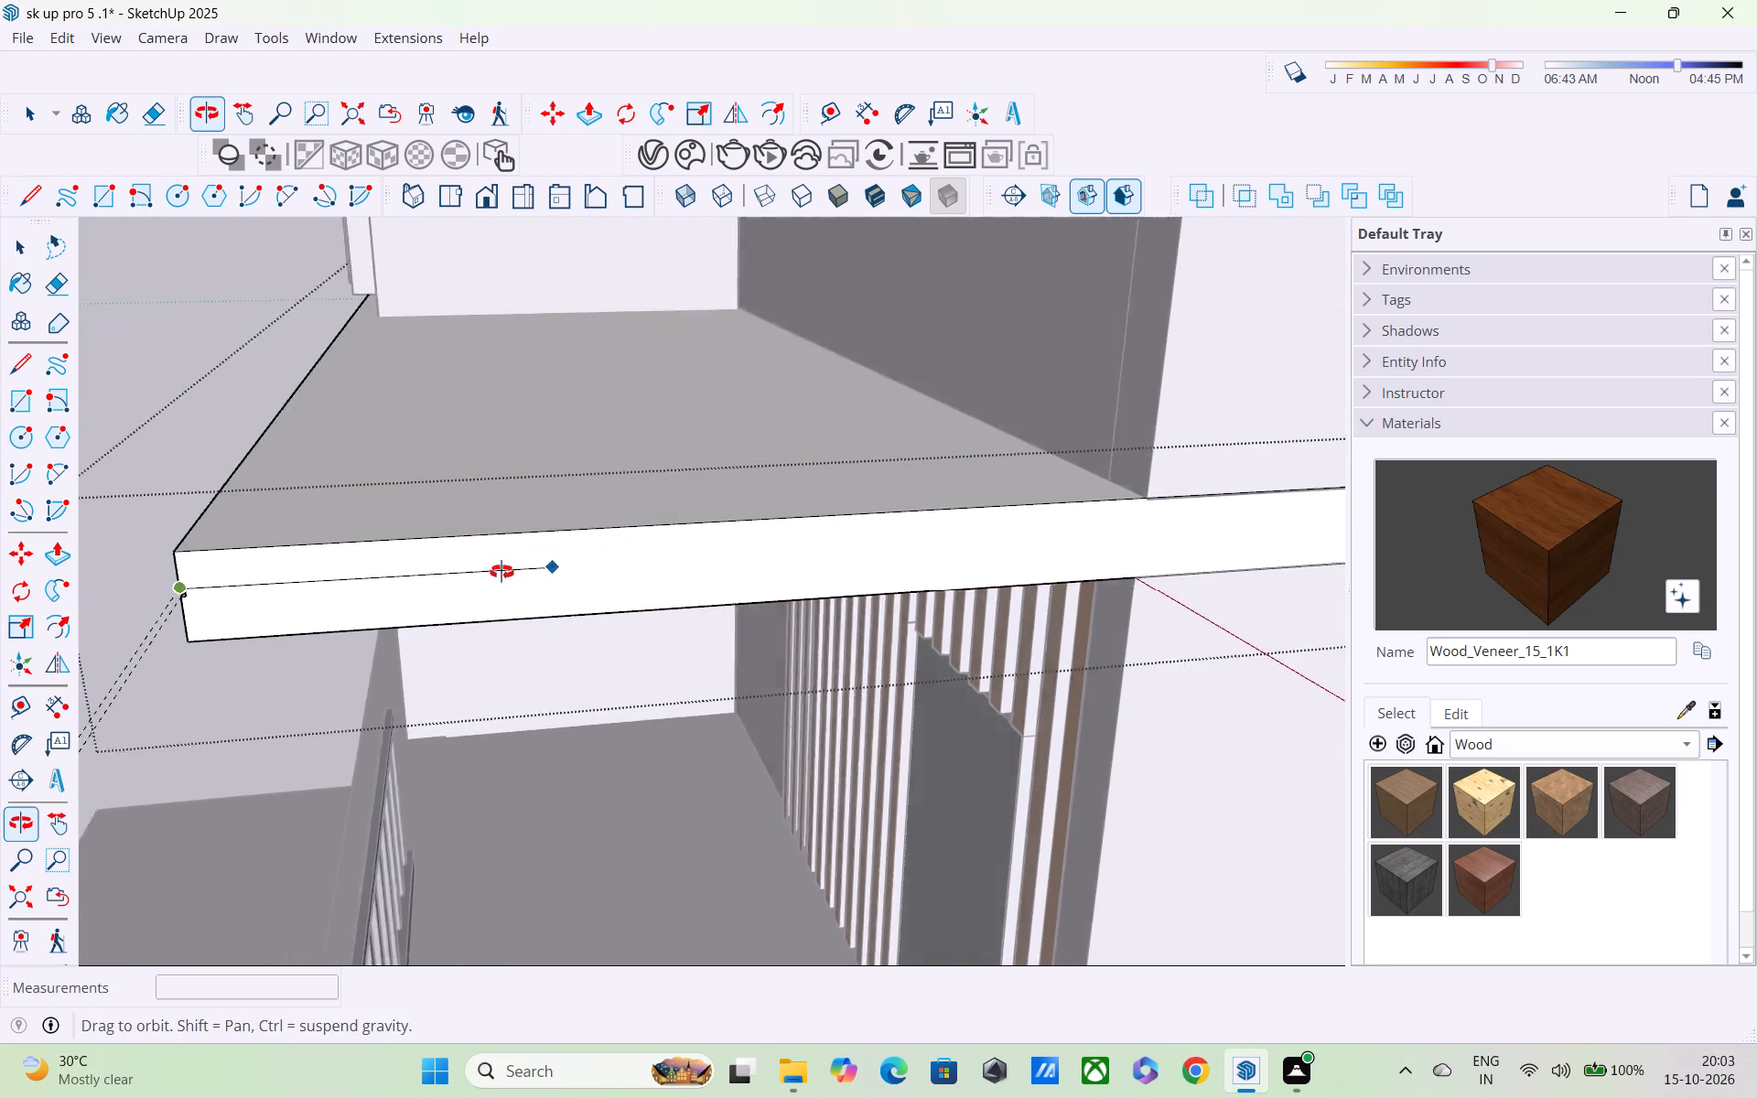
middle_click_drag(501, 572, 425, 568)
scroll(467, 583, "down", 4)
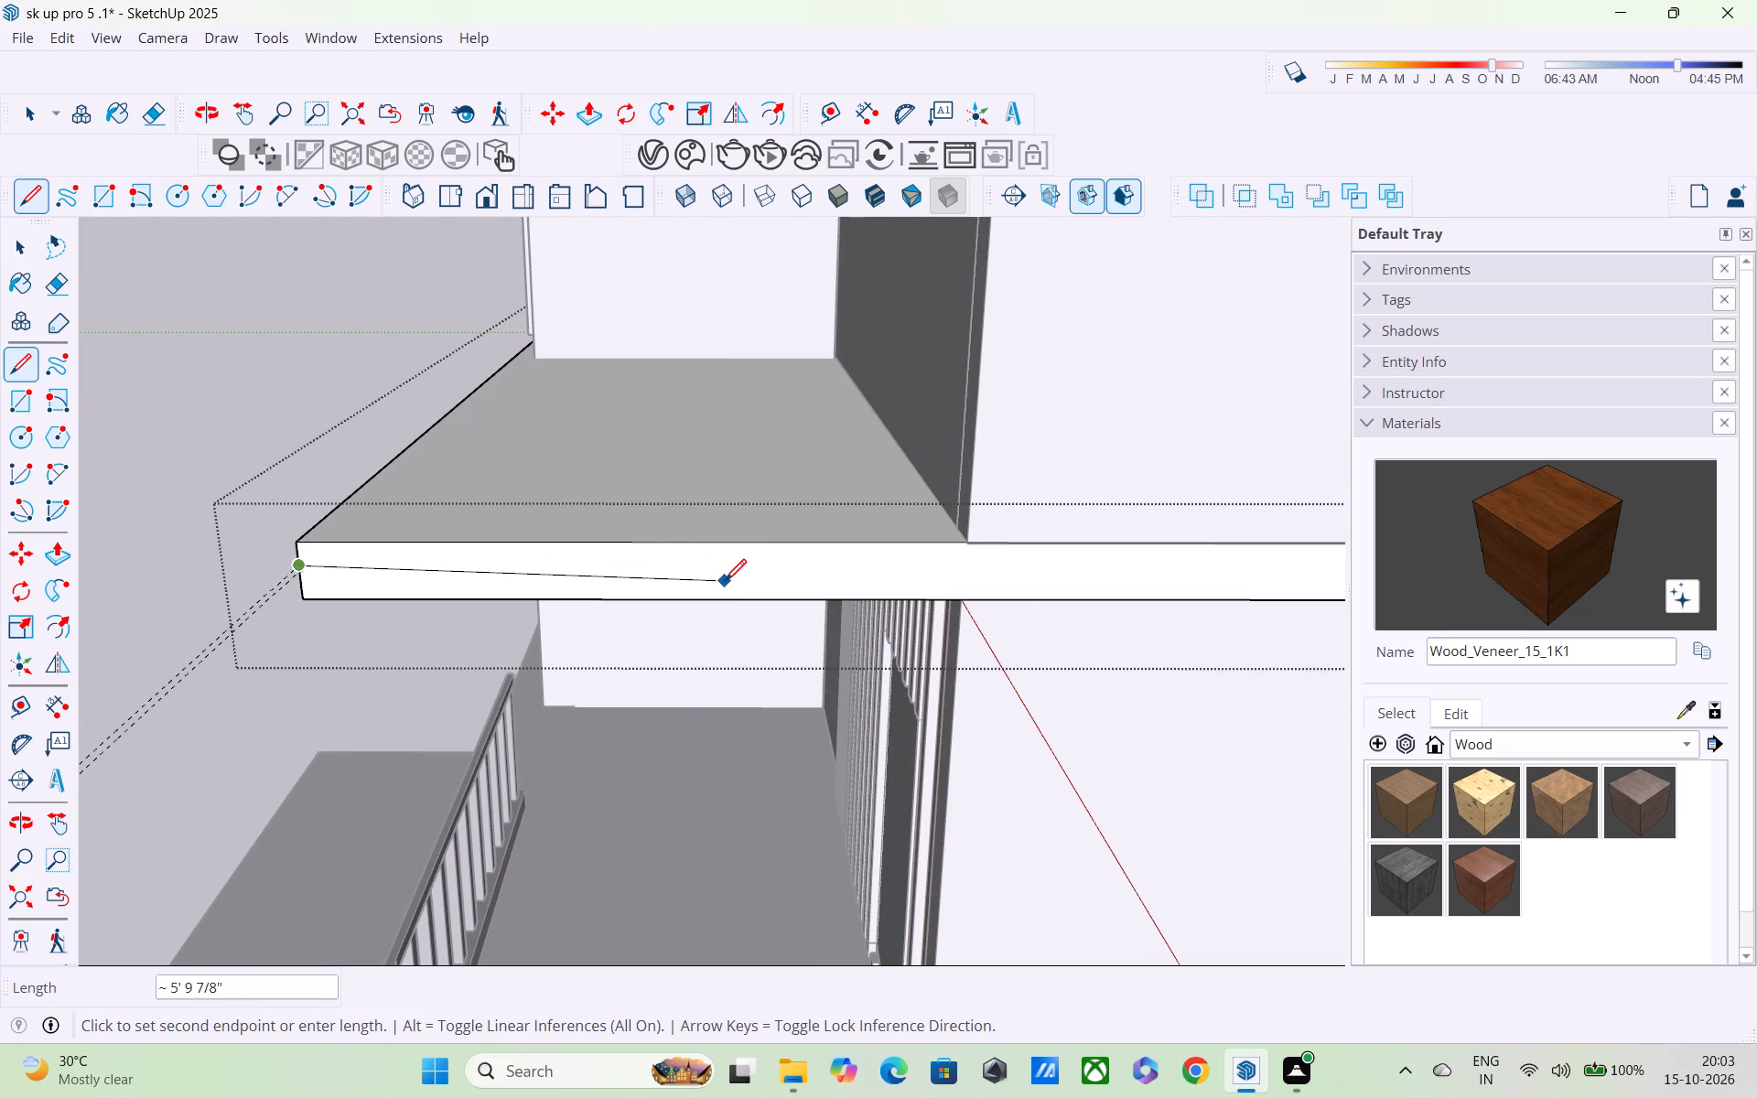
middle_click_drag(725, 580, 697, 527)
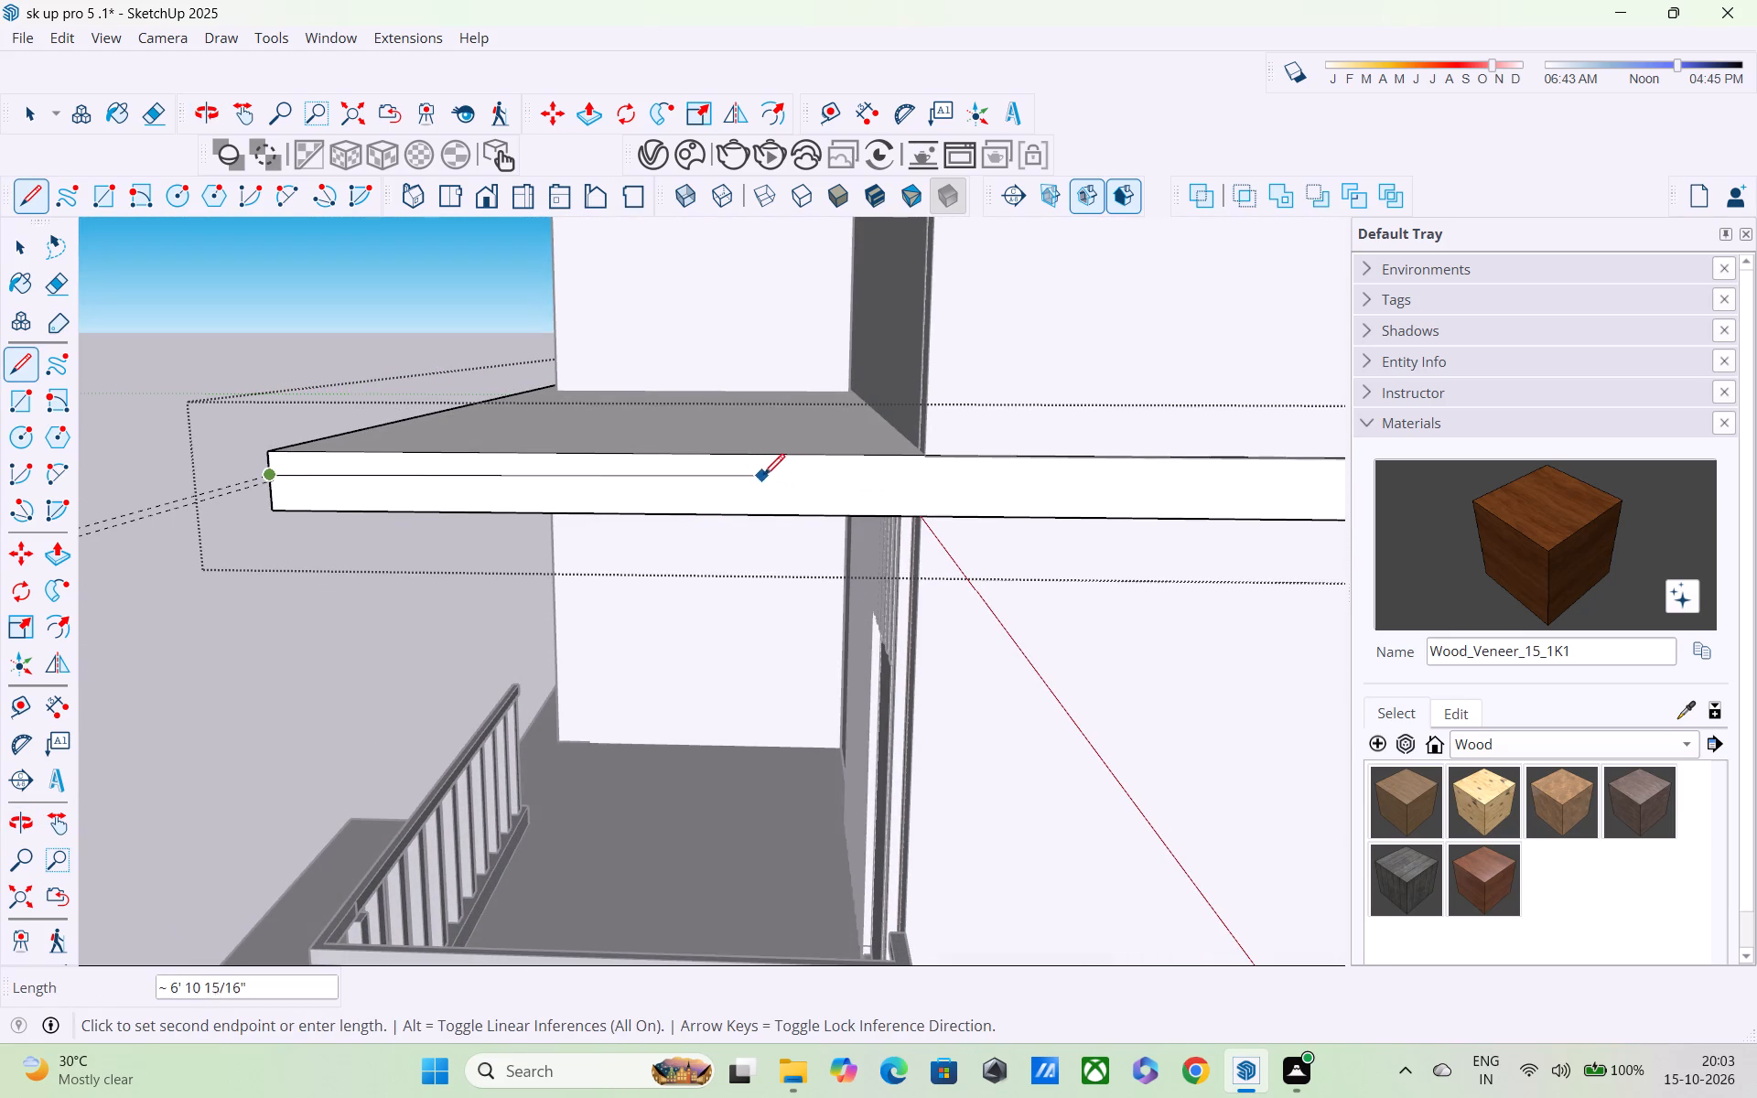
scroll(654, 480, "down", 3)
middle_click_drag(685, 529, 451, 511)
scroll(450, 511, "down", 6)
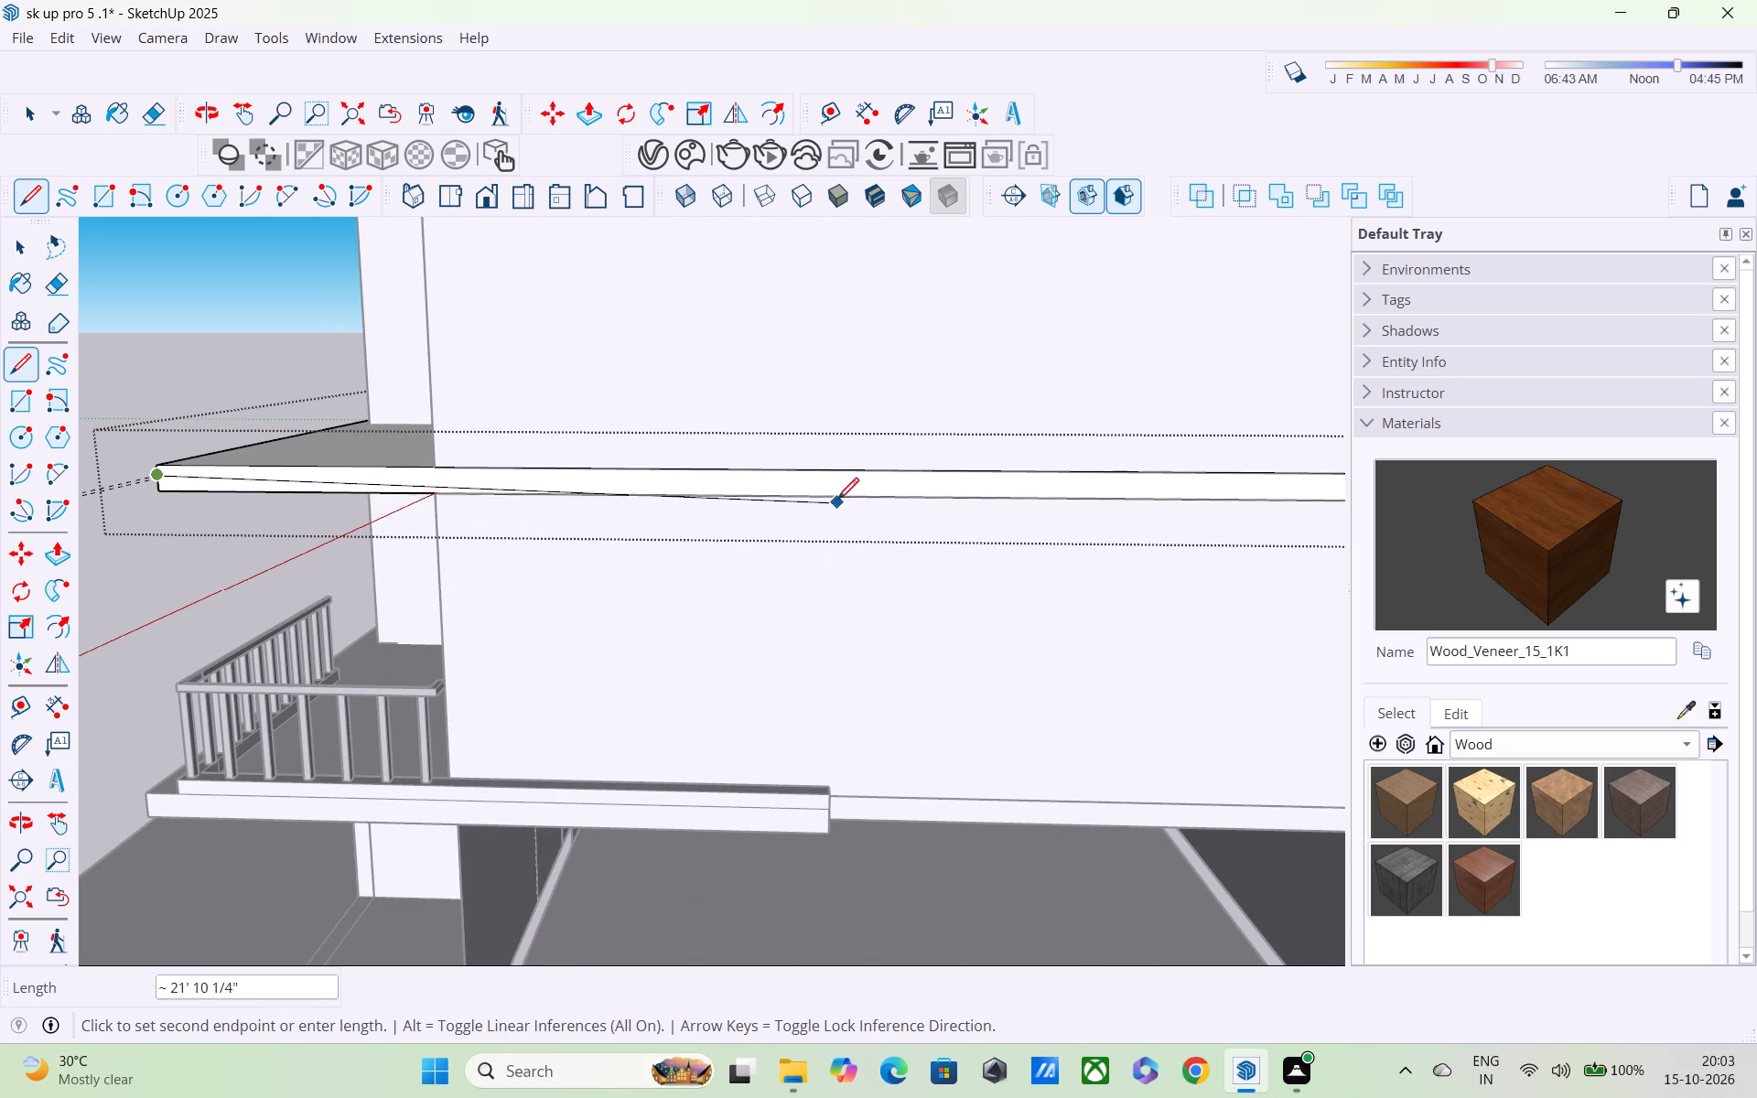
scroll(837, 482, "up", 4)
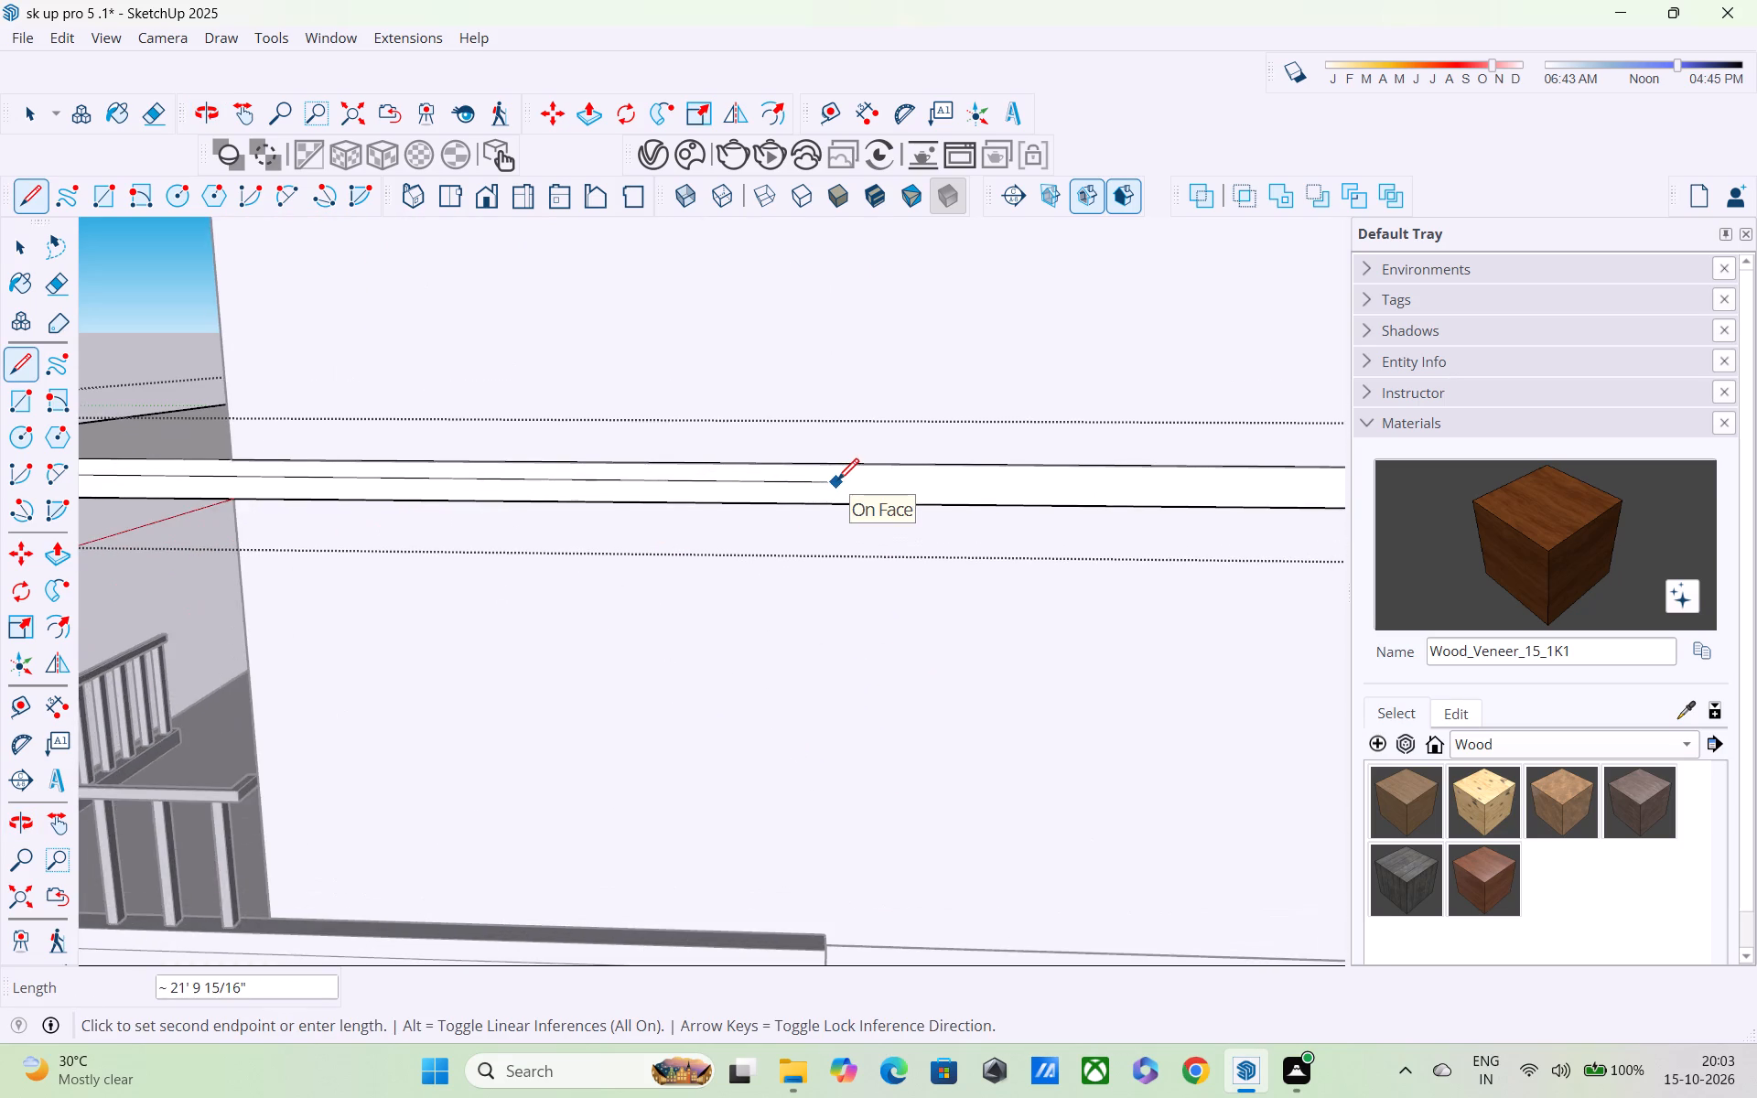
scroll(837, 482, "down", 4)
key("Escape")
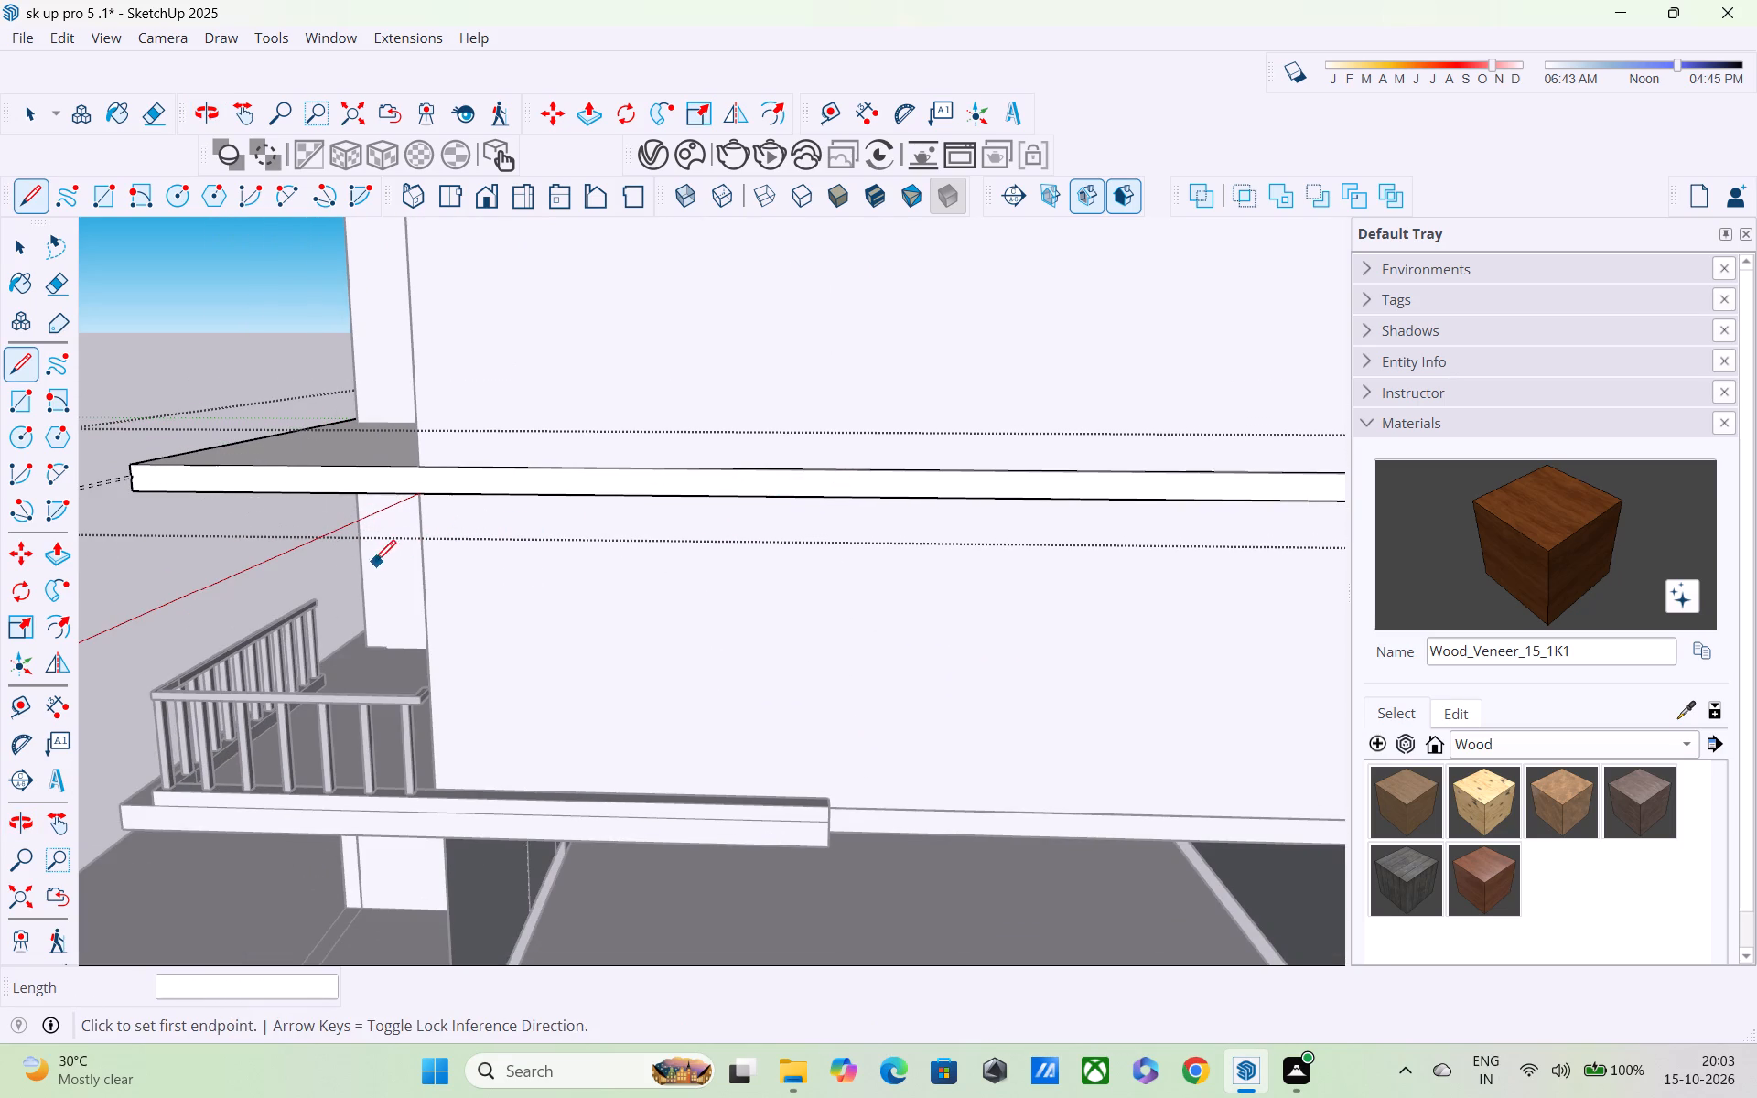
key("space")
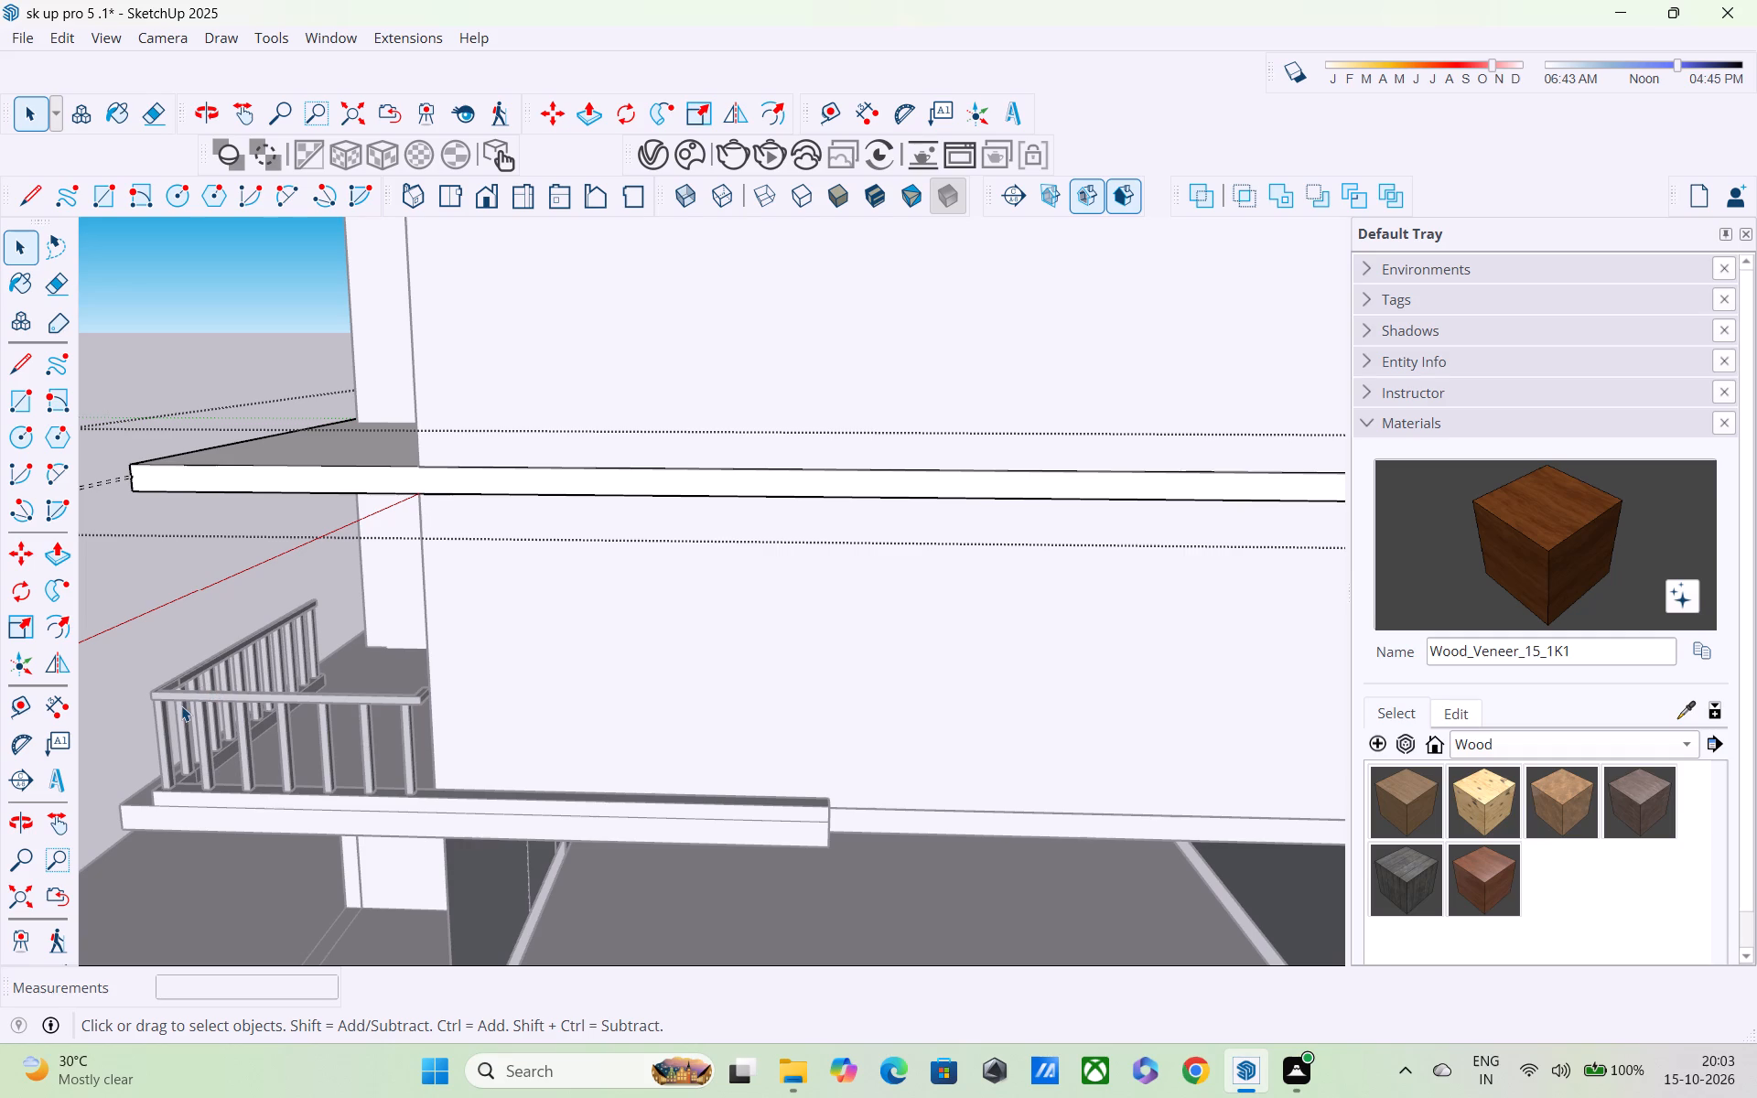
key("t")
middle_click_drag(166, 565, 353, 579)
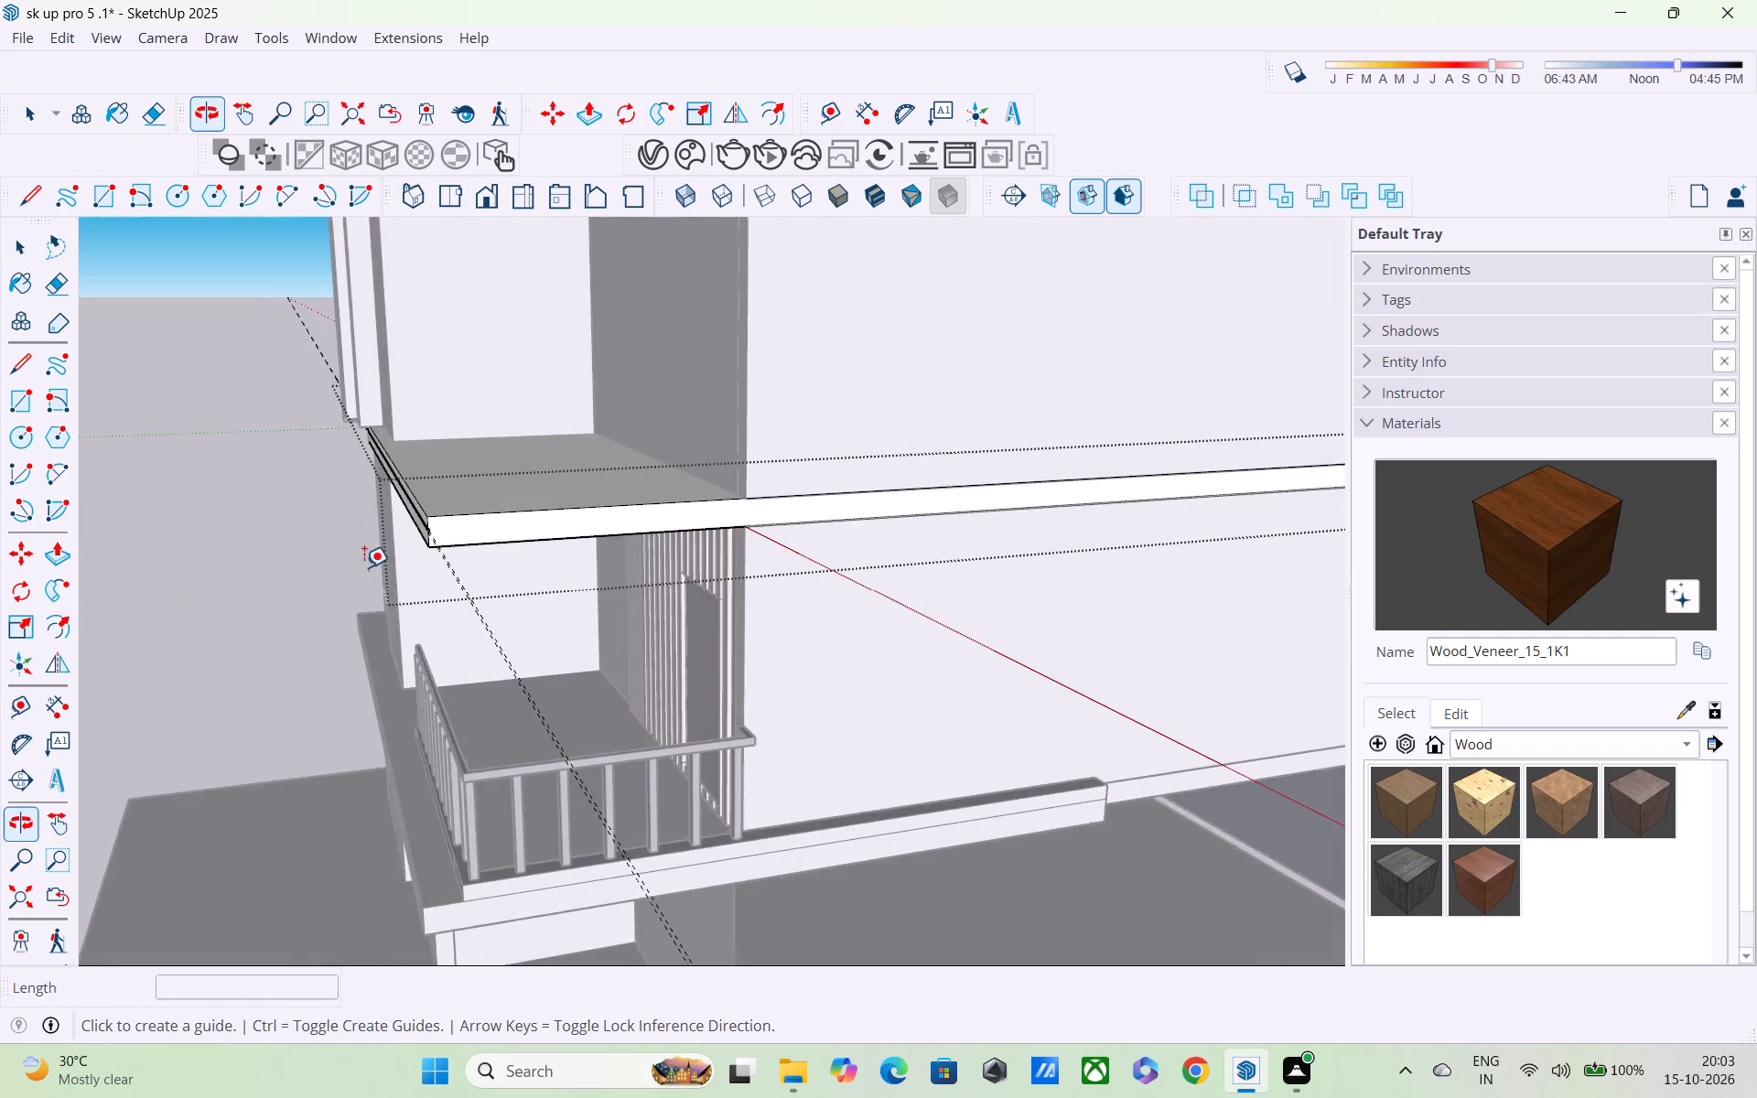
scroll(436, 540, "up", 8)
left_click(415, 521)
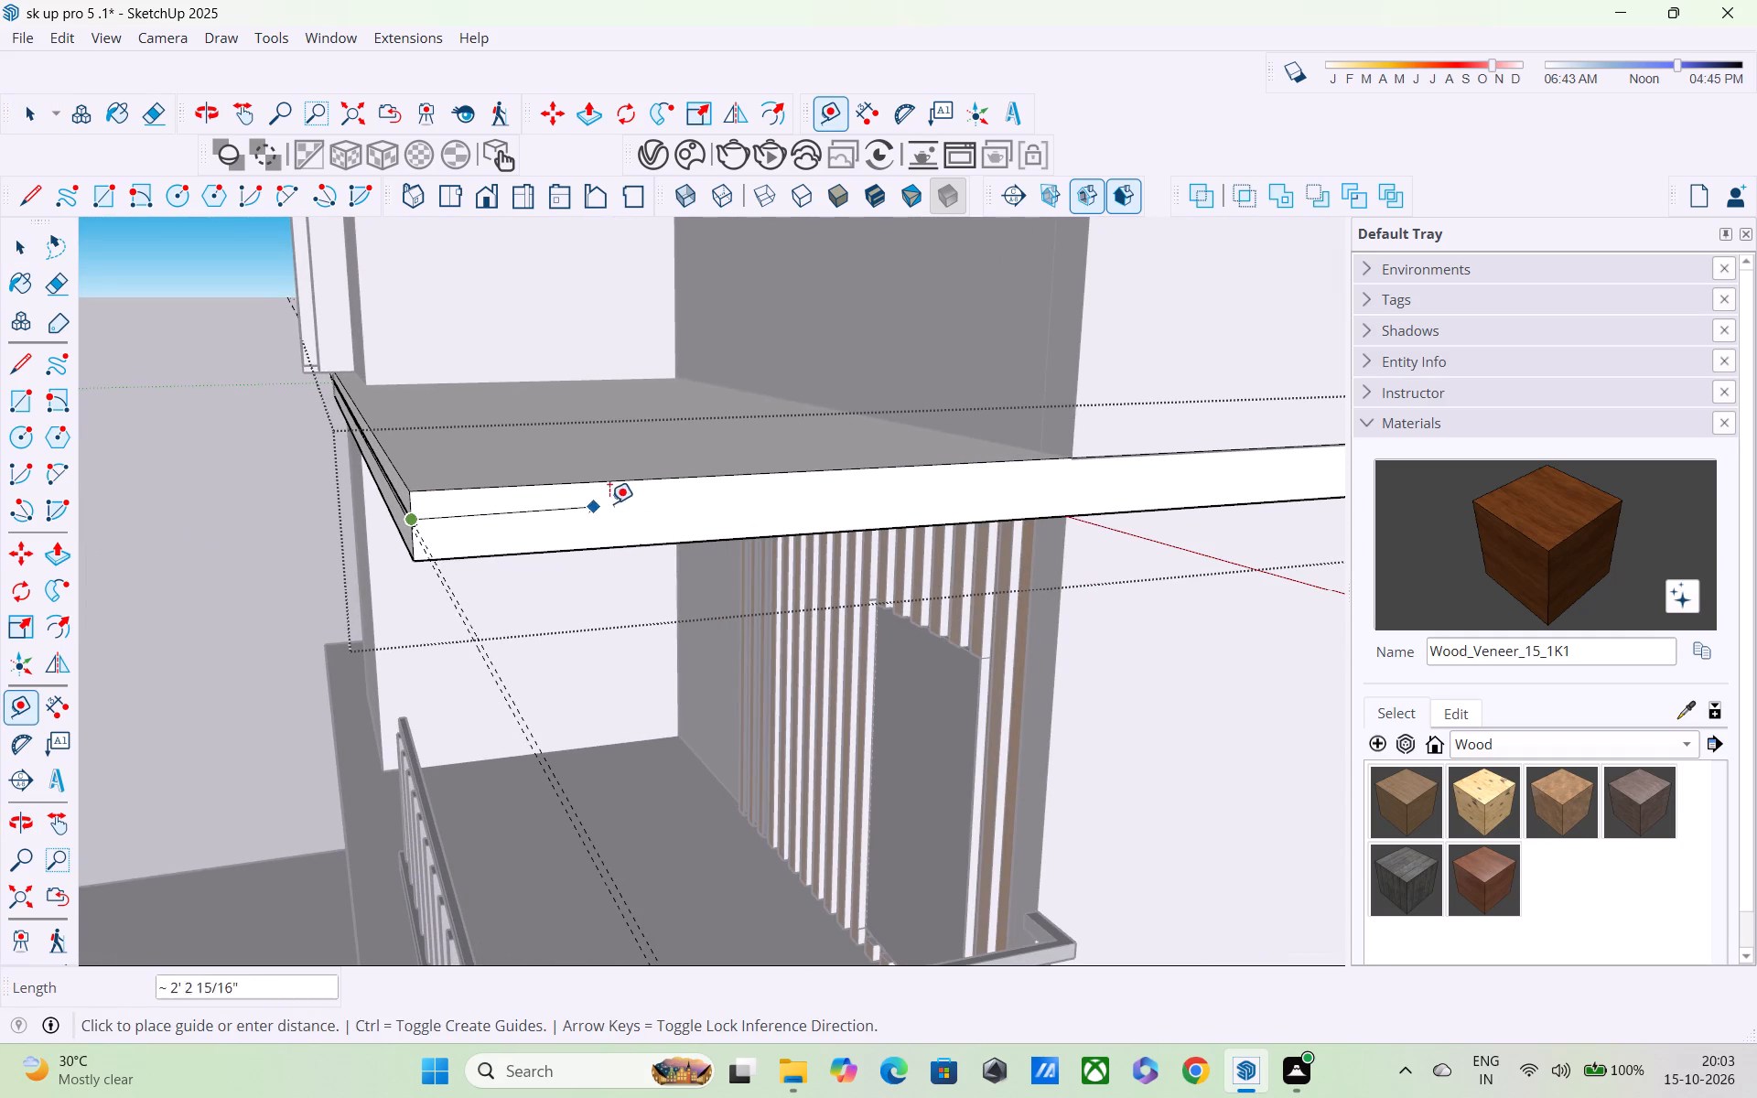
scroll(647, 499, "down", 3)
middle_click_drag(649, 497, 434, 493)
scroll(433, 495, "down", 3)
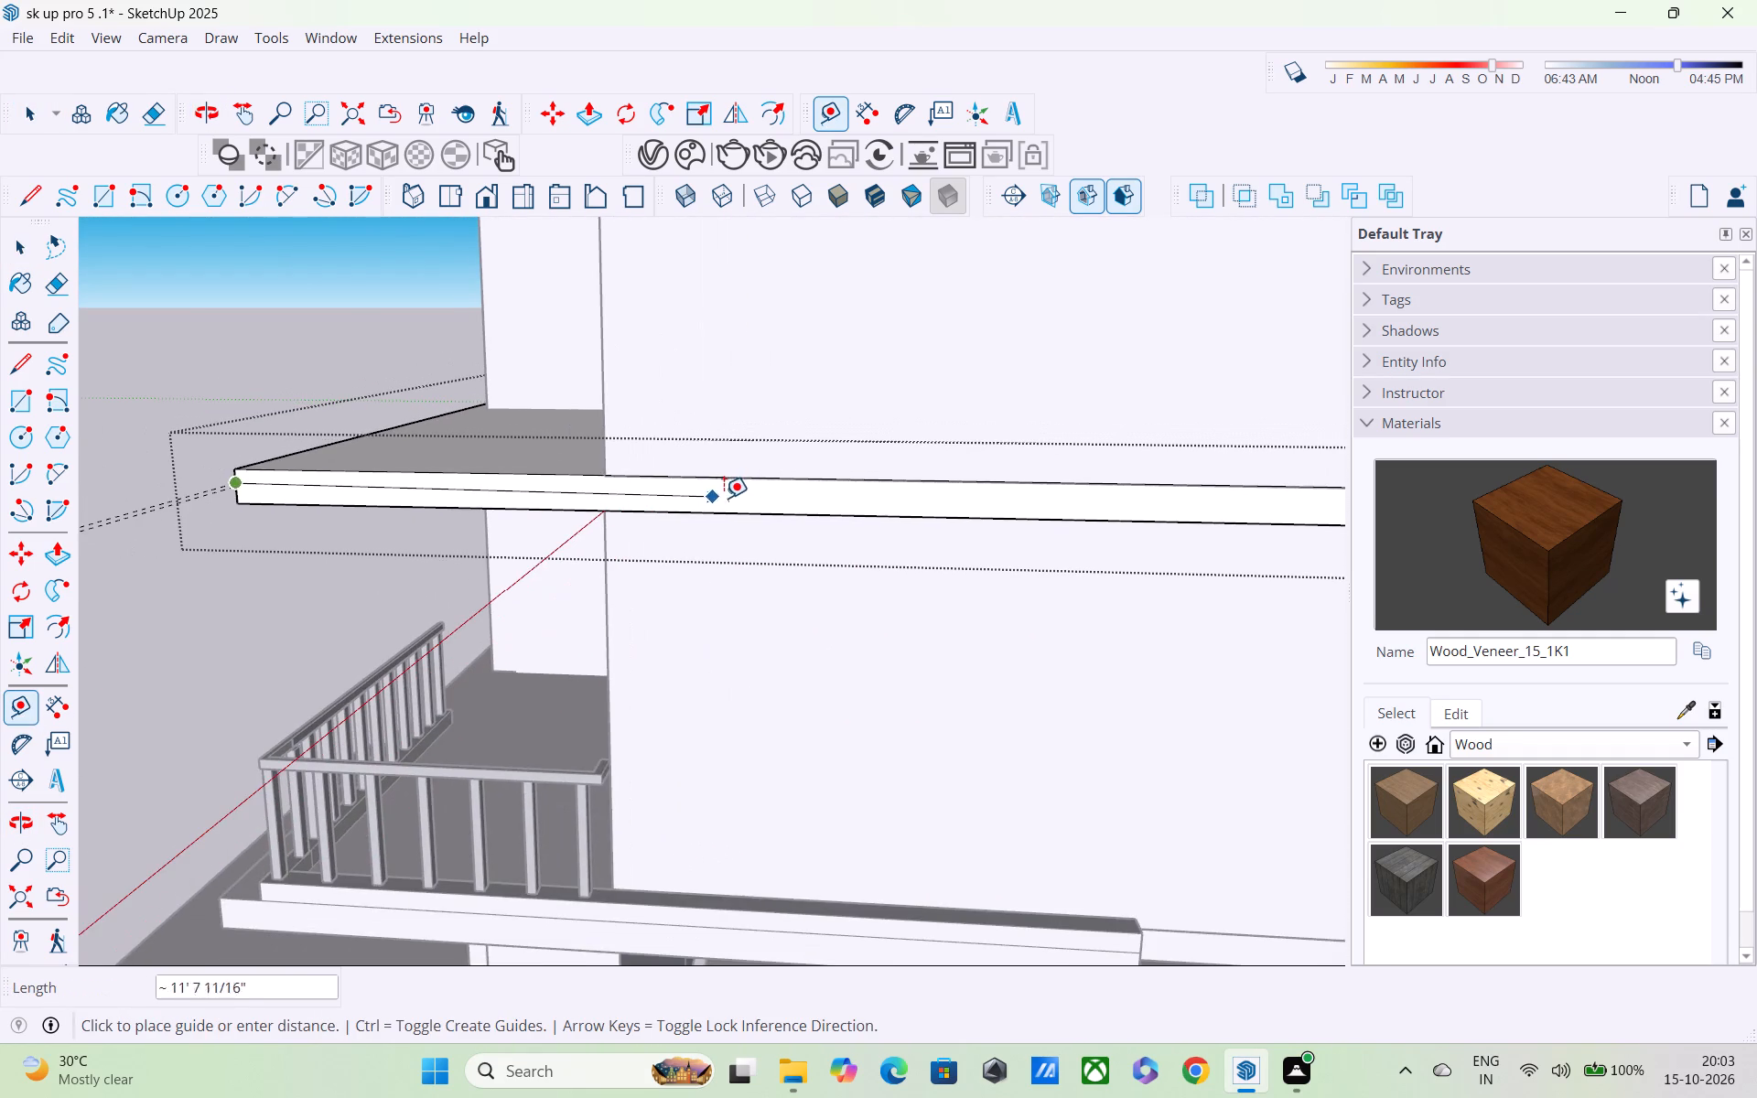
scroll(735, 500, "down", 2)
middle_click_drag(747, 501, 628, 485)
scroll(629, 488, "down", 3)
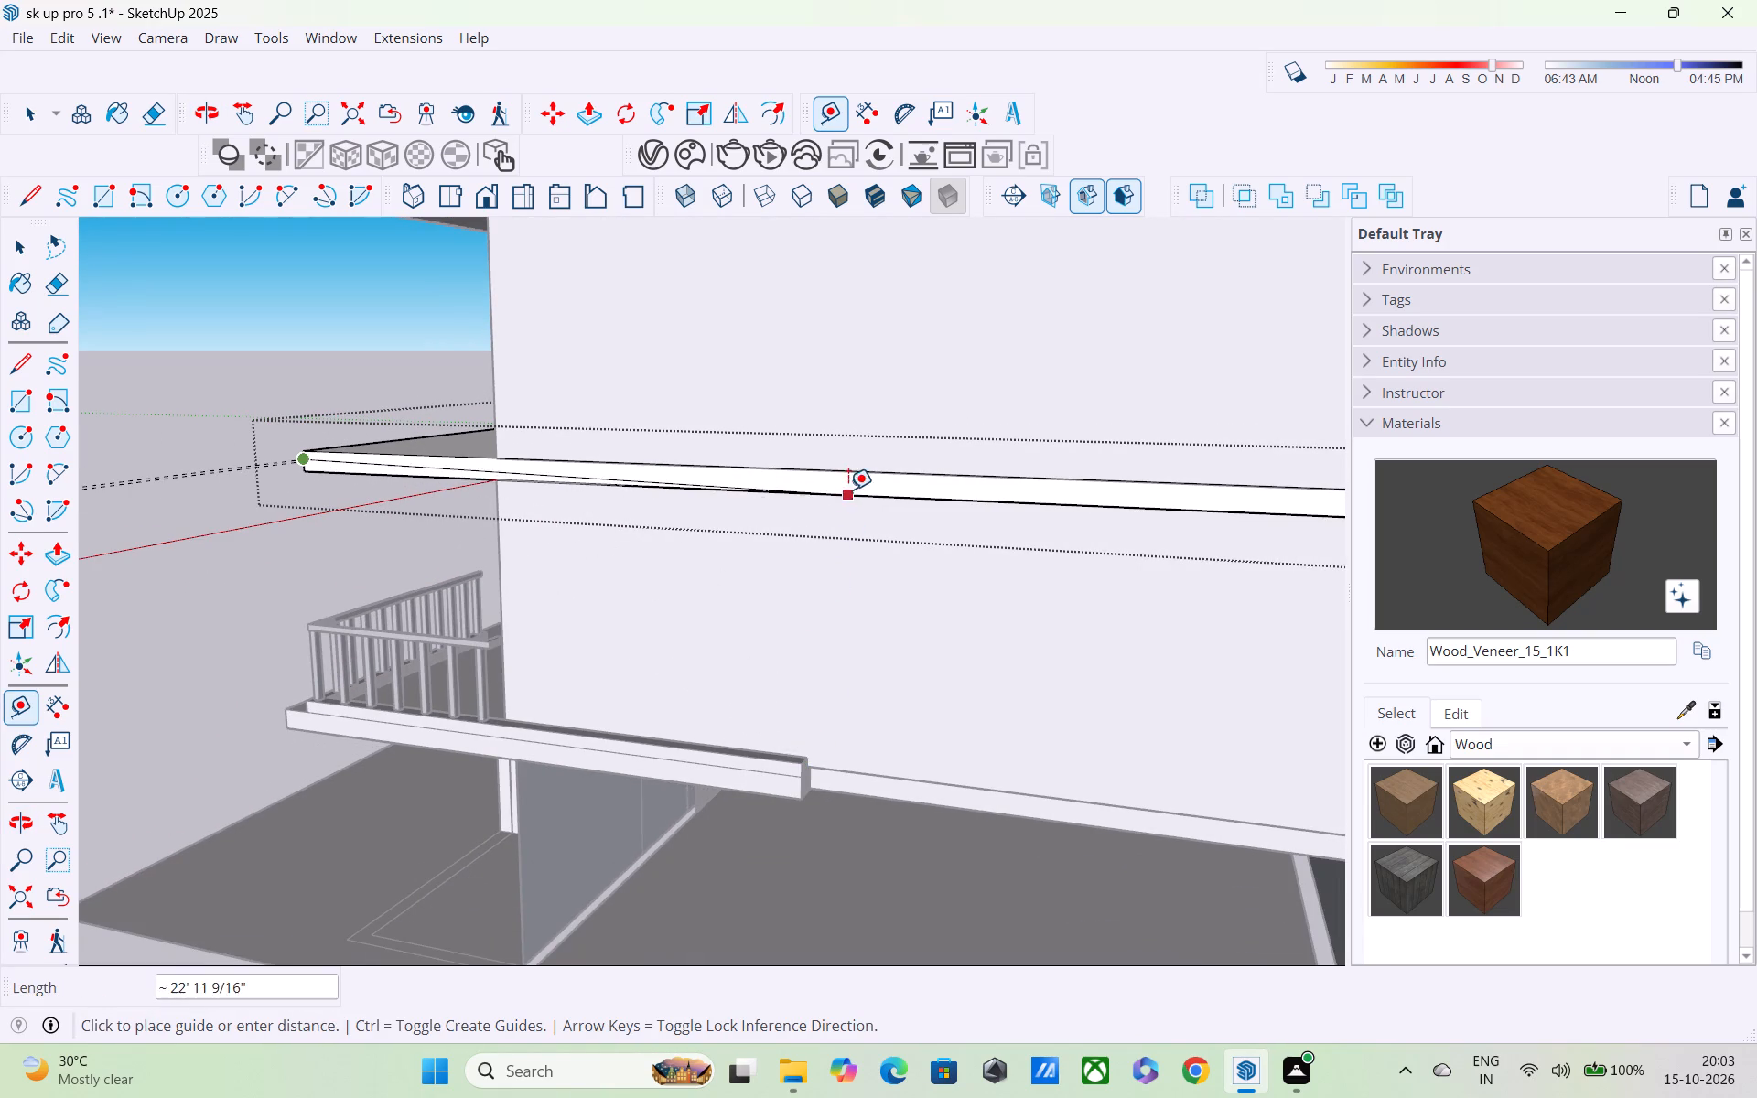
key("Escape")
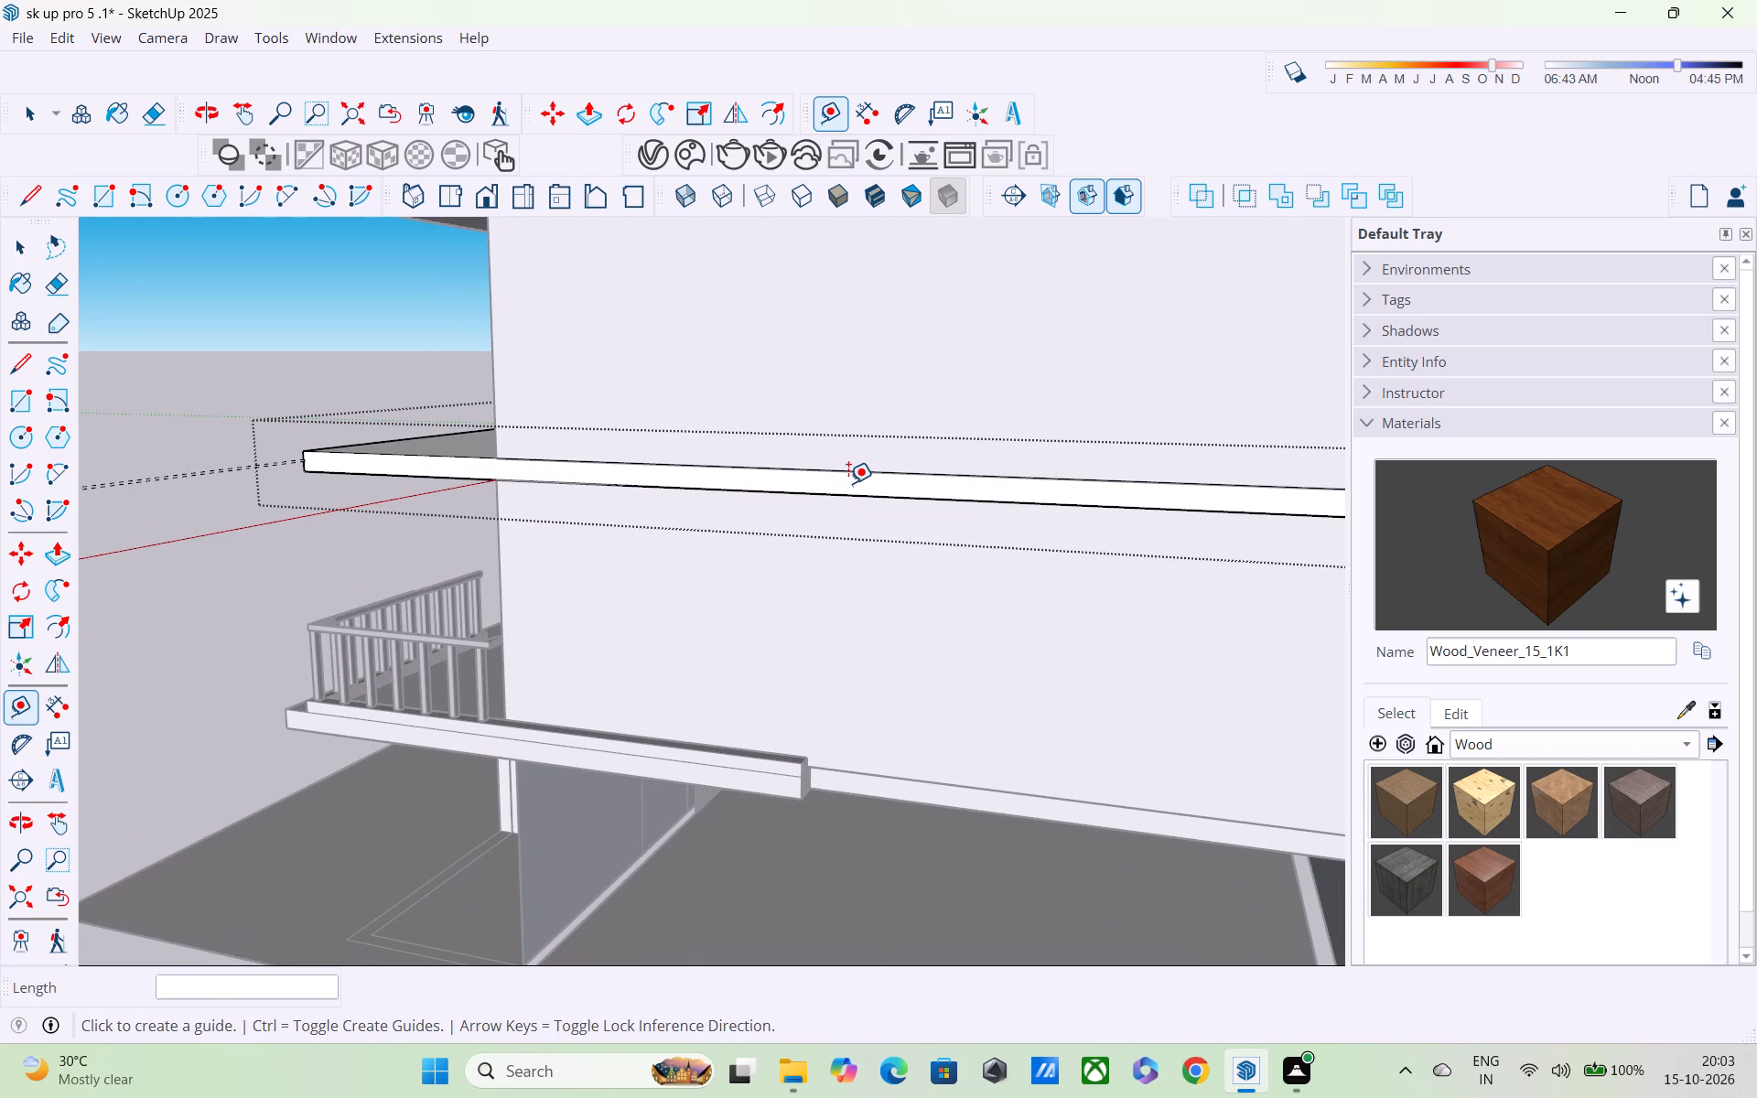
Draw a line about 21' 7" long from the groove's upper corner along the slab's adjoining long face.
key("l")
scroll(445, 492, "up", 1)
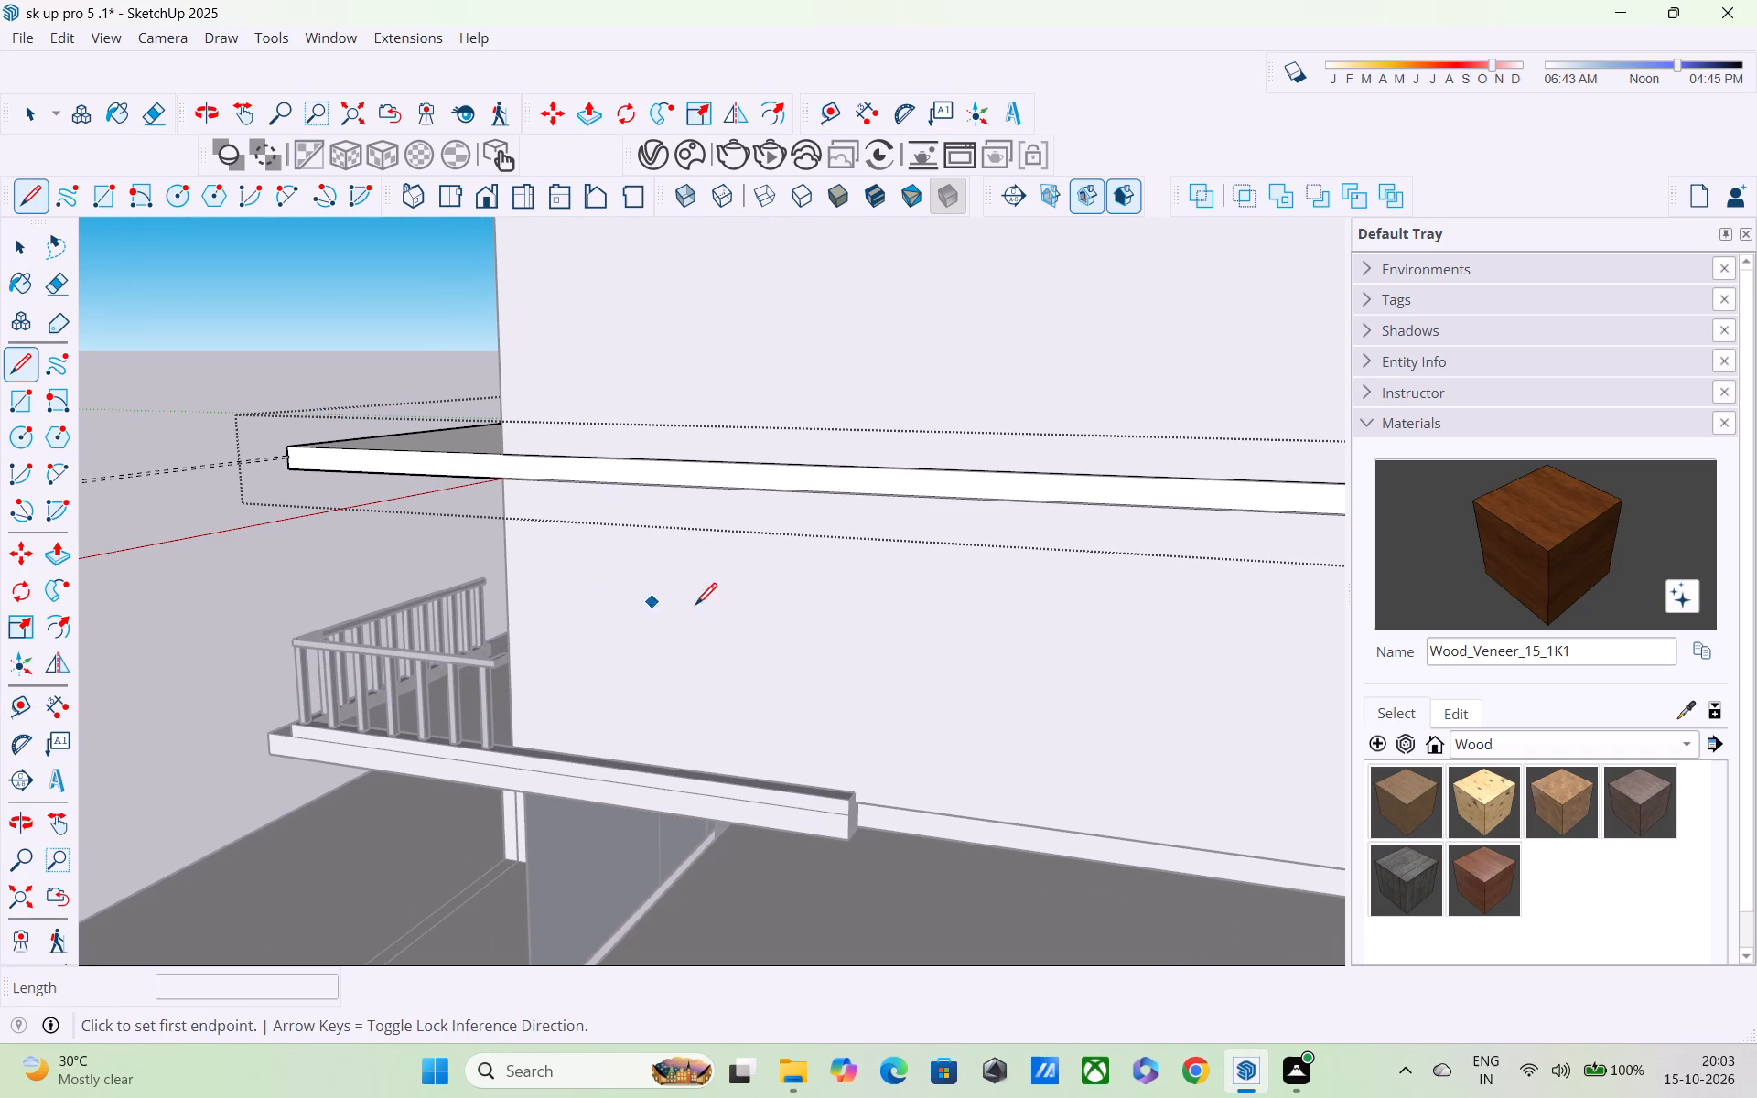
scroll(676, 529, "down", 3)
middle_click_drag(488, 565, 809, 556)
scroll(772, 478, "up", 4)
scroll(651, 470, "up", 5)
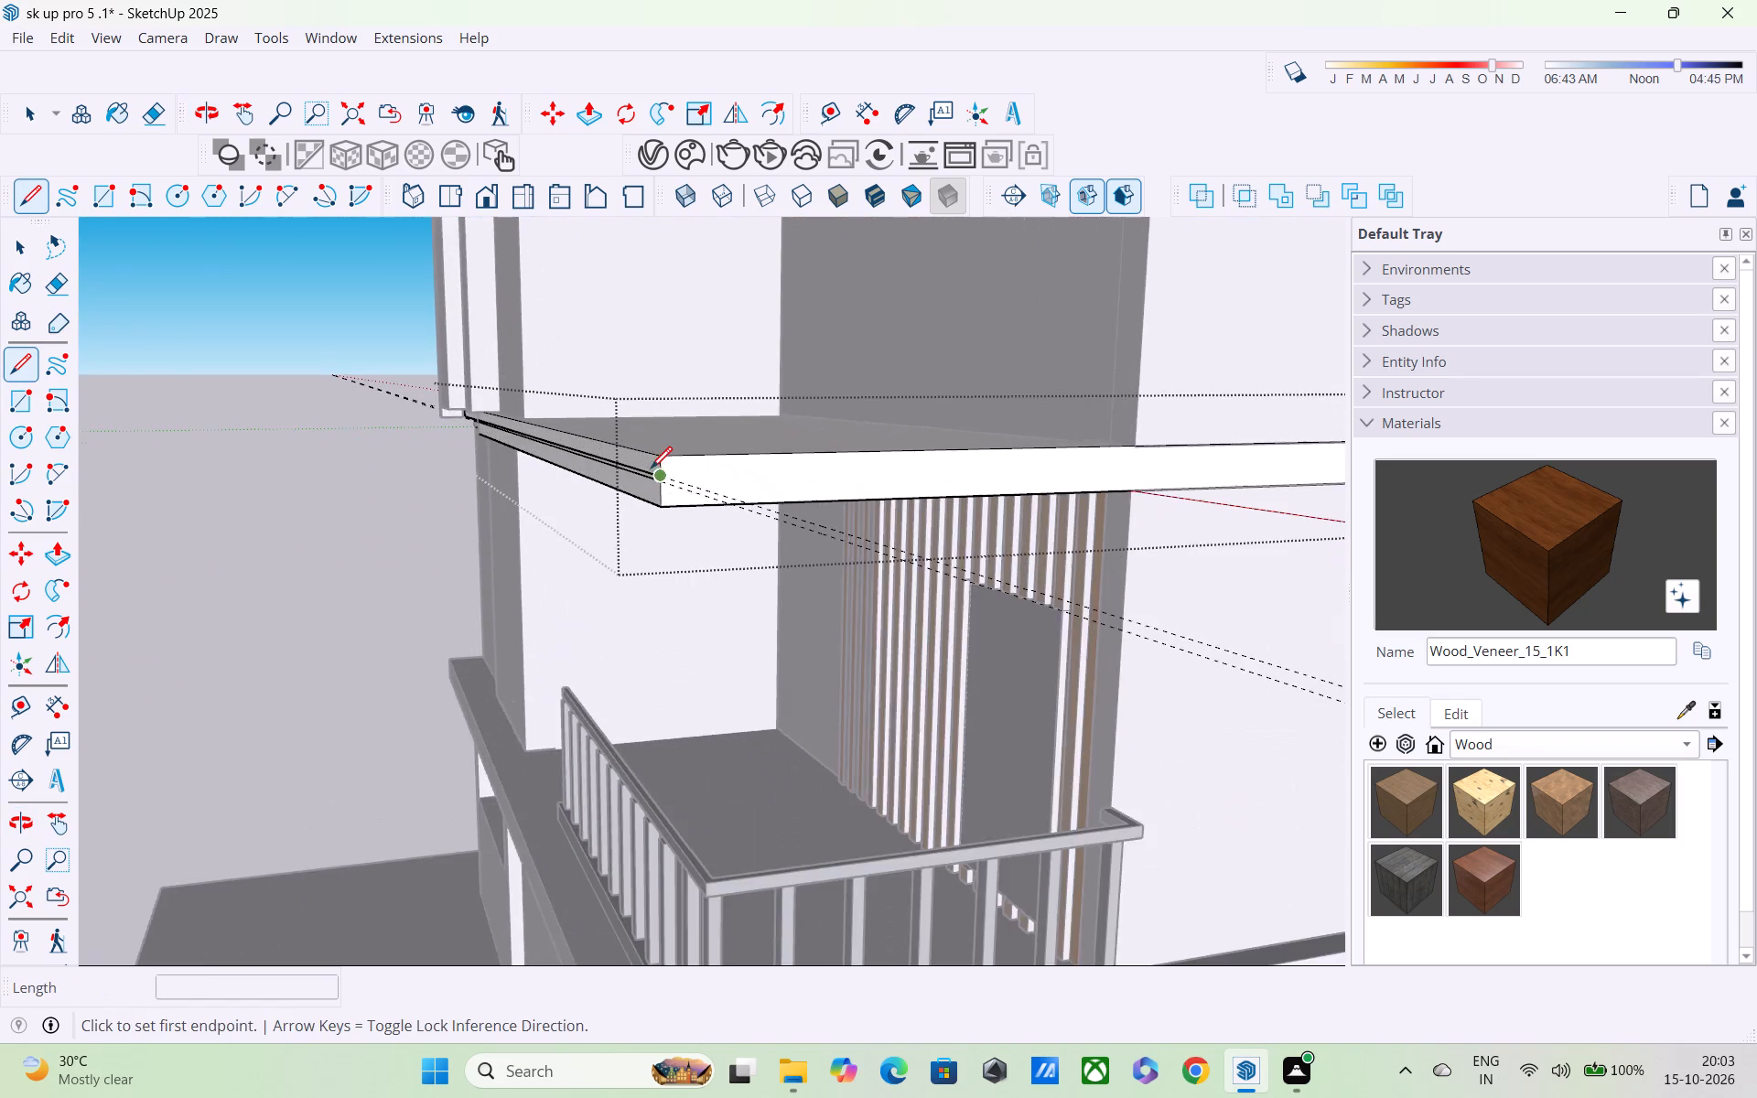
scroll(657, 475, "up", 11)
left_click(664, 474)
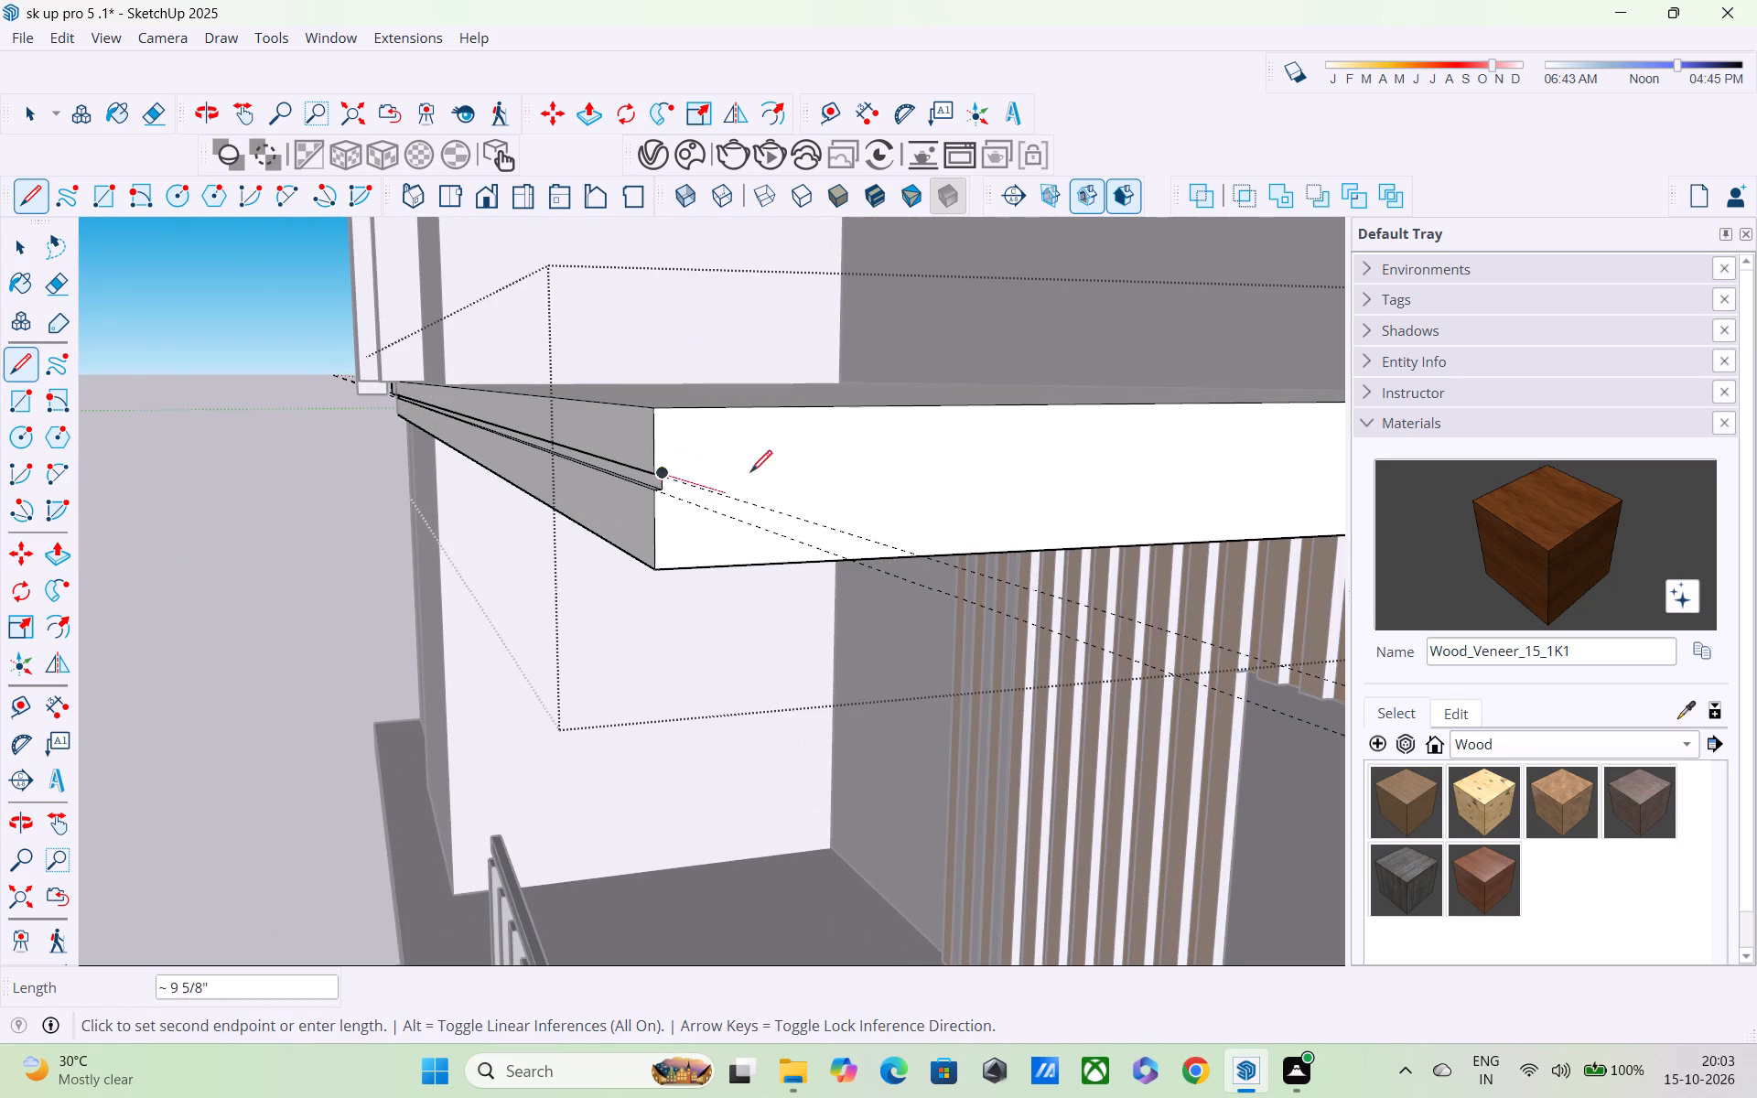
scroll(969, 447, "down", 1)
middle_click_drag(975, 452, 272, 458, "shift")
scroll(272, 462, "down", 4)
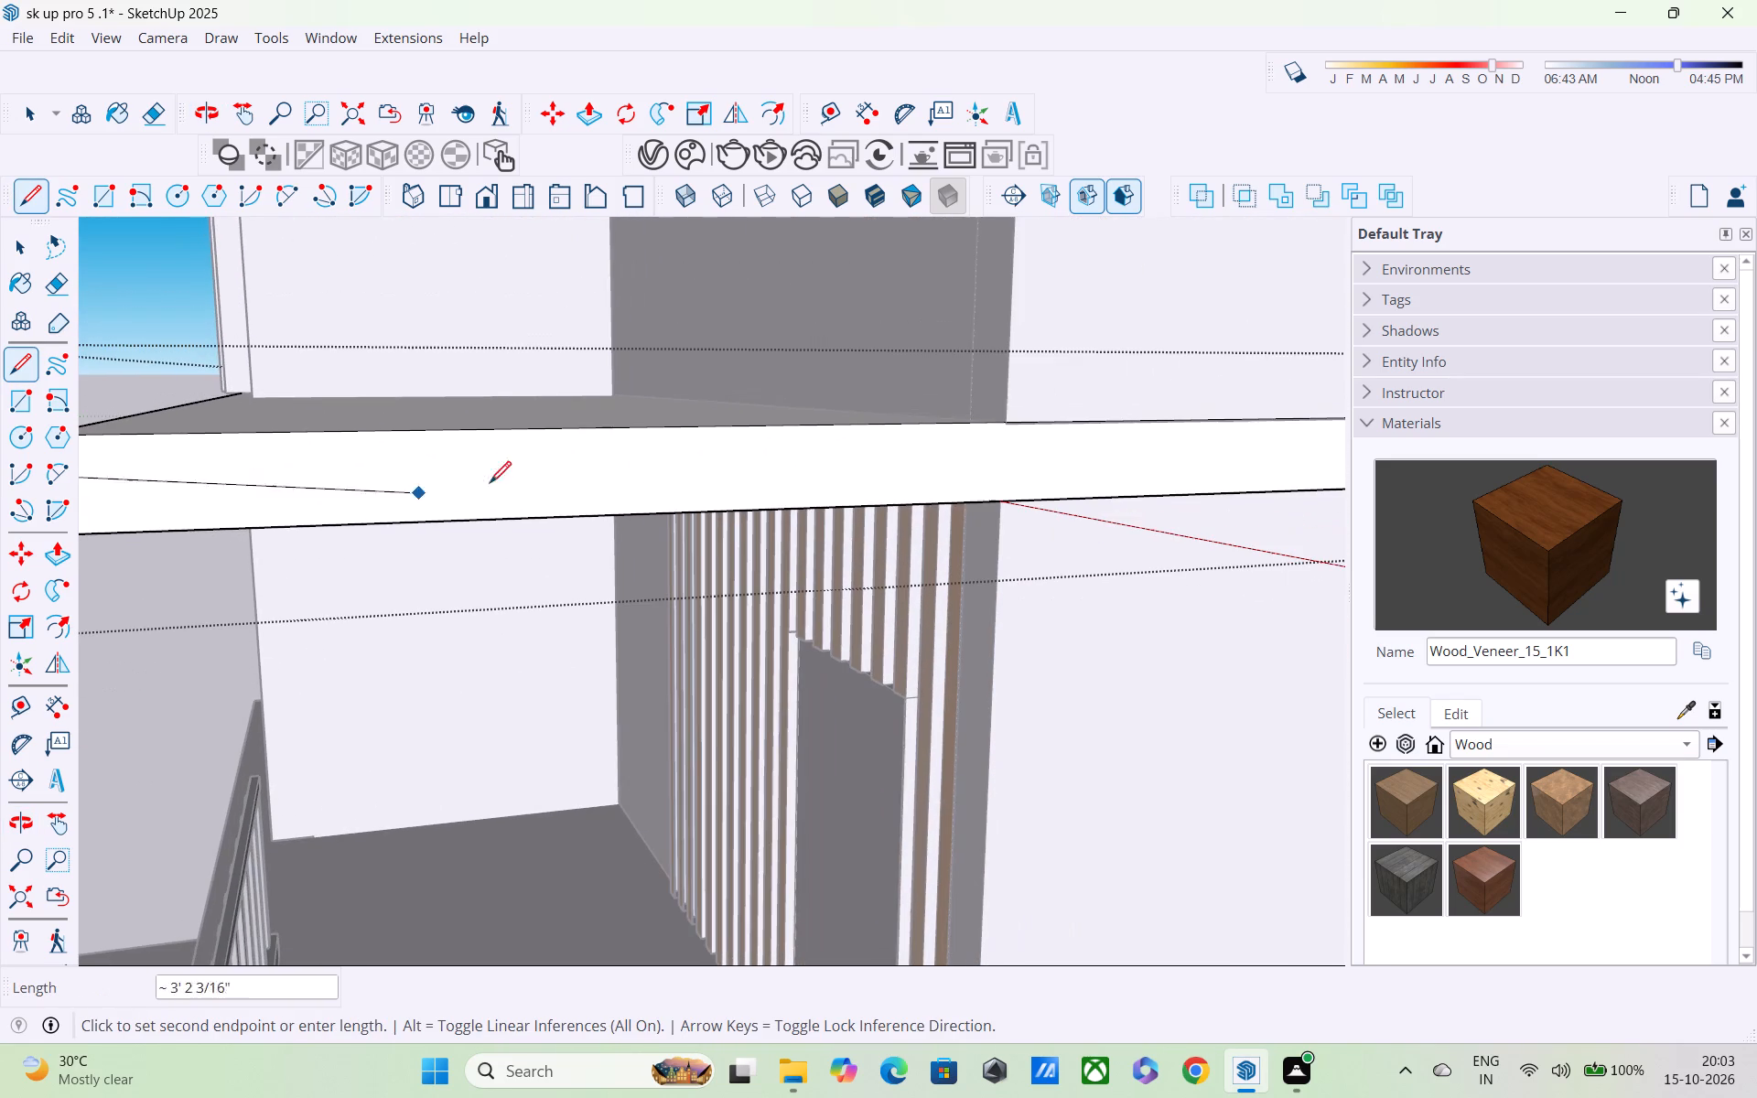
middle_click_drag(783, 468, 317, 487, "shift")
scroll(313, 487, "down", 7)
scroll(652, 480, "up", 1)
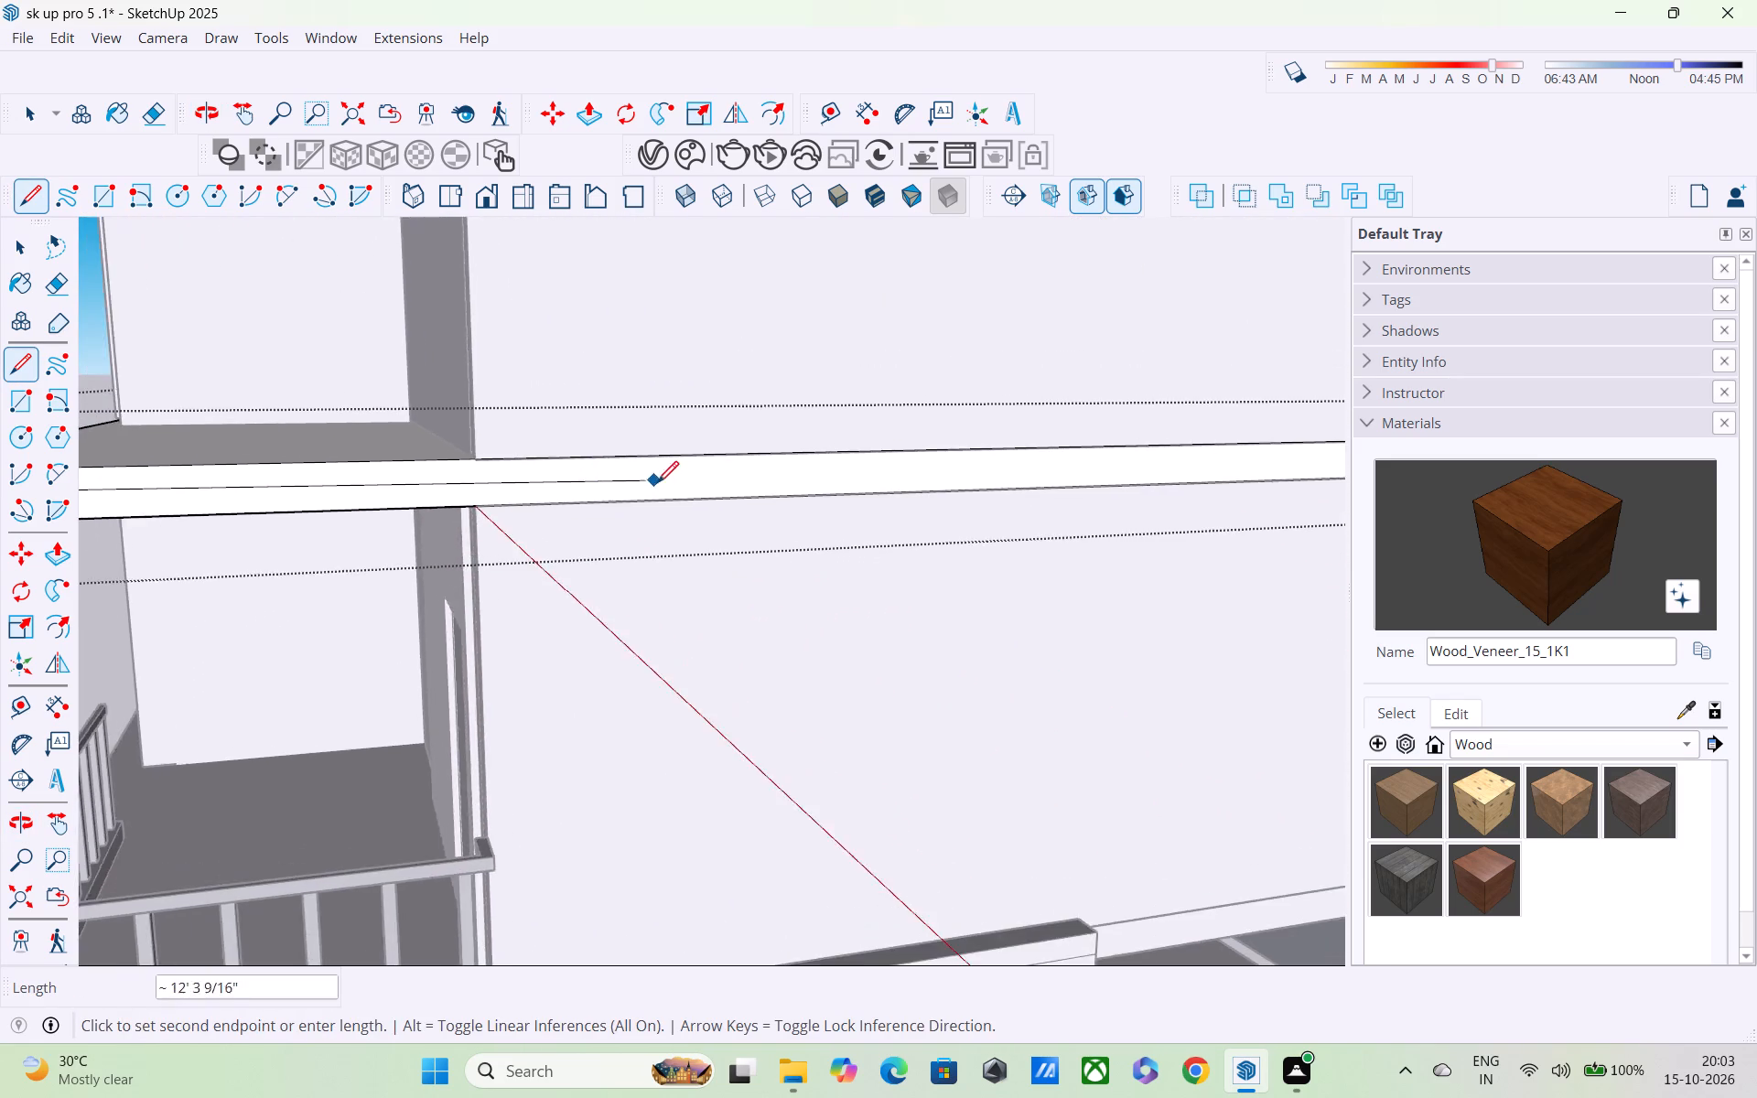
scroll(682, 517, "down", 1)
middle_click_drag(718, 560, 348, 561)
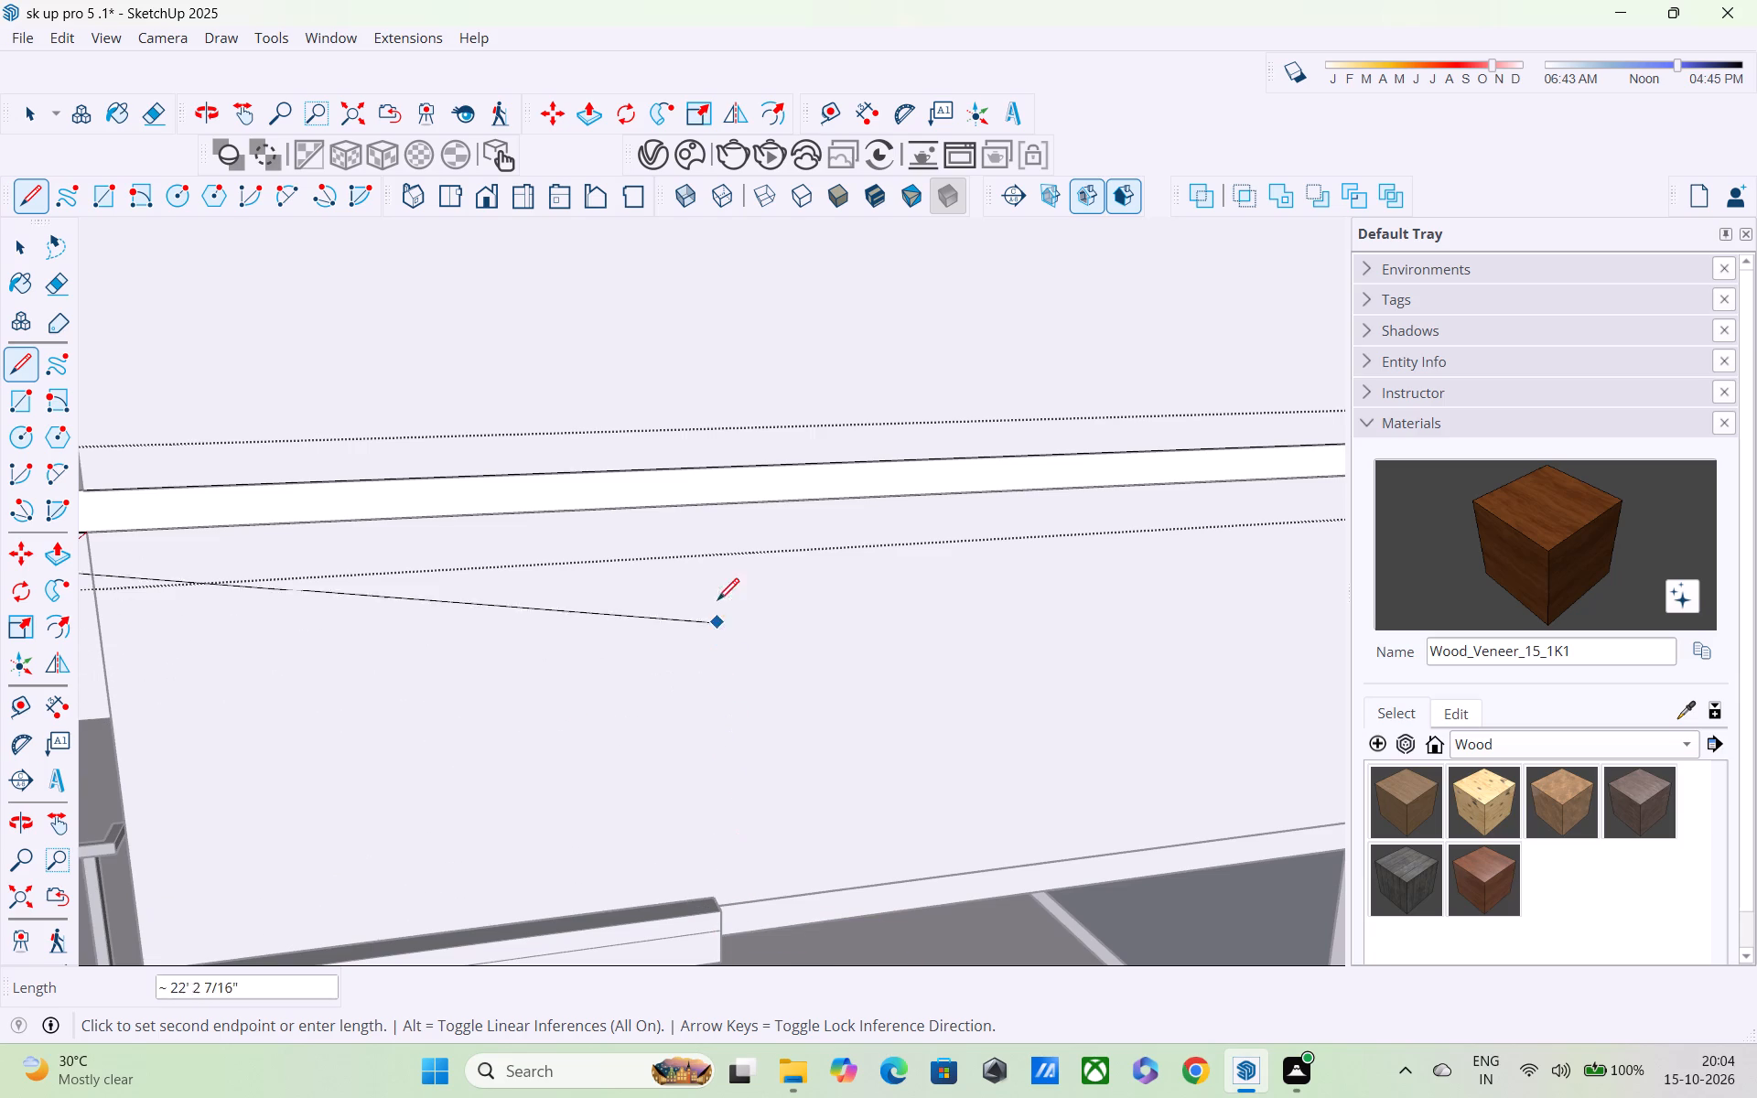
left_click(701, 482)
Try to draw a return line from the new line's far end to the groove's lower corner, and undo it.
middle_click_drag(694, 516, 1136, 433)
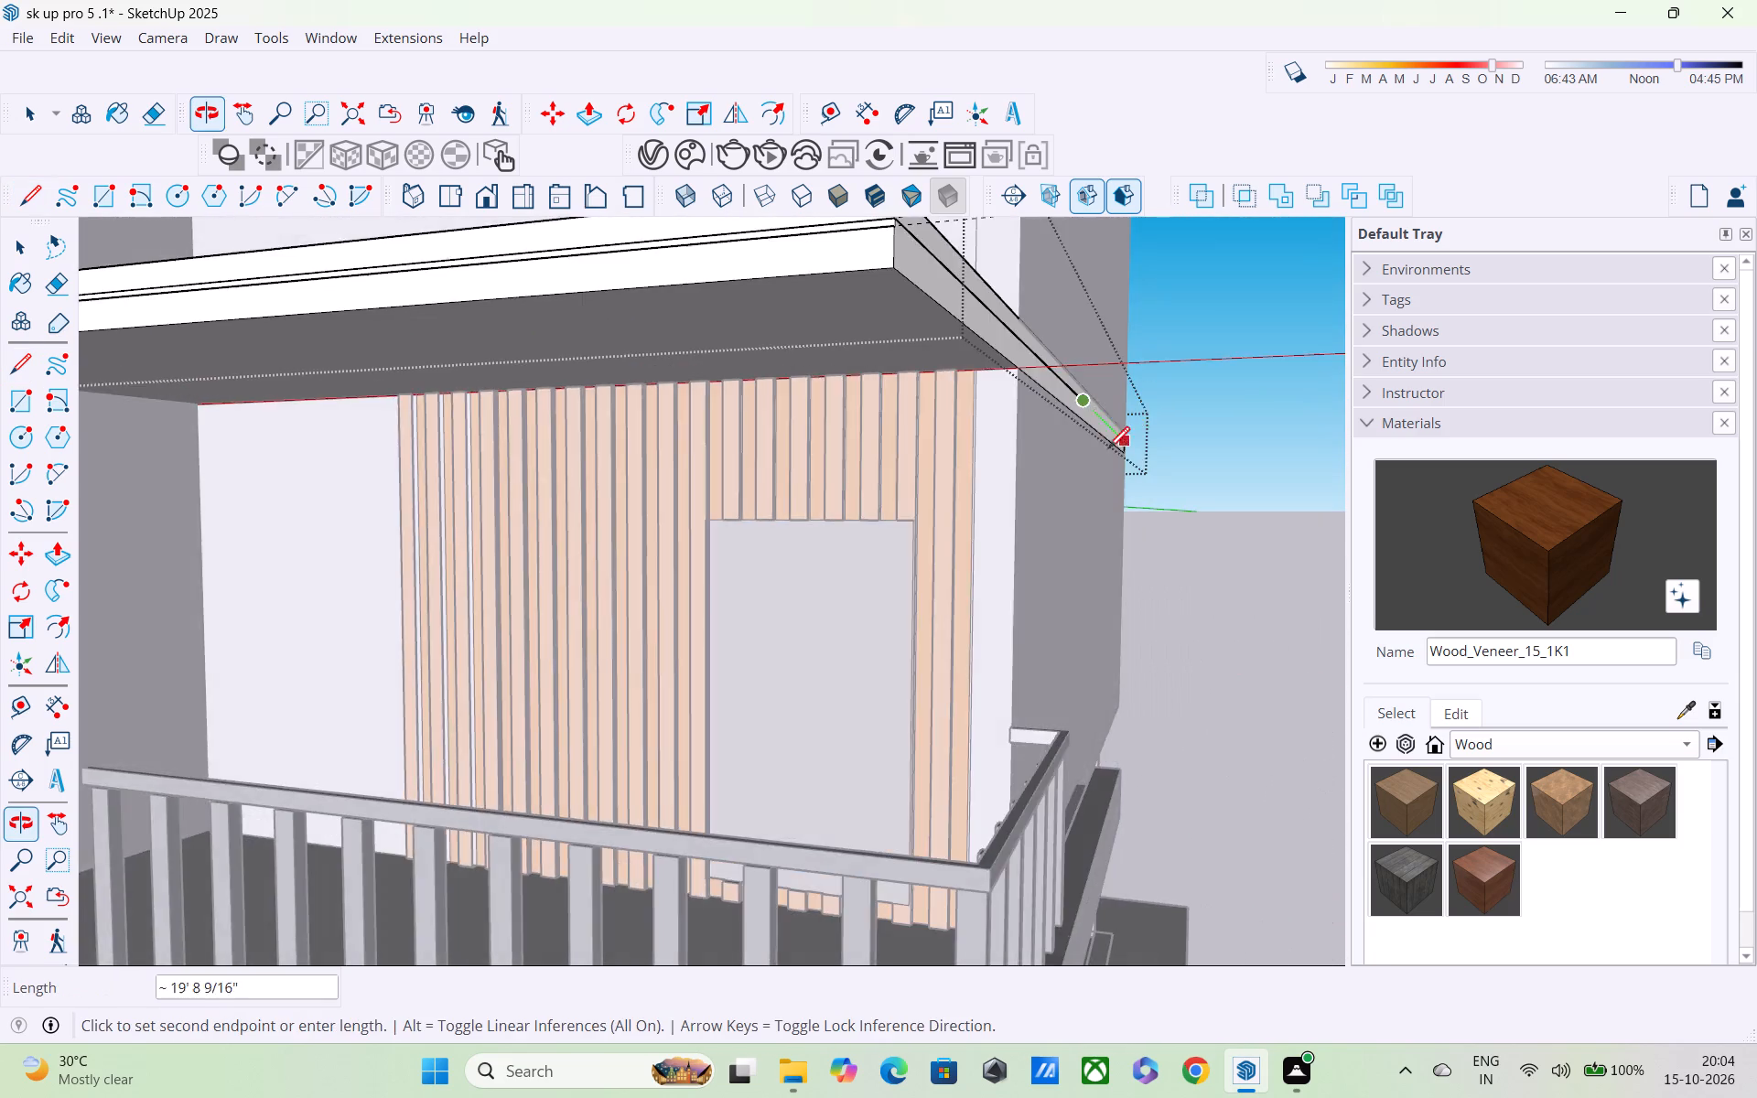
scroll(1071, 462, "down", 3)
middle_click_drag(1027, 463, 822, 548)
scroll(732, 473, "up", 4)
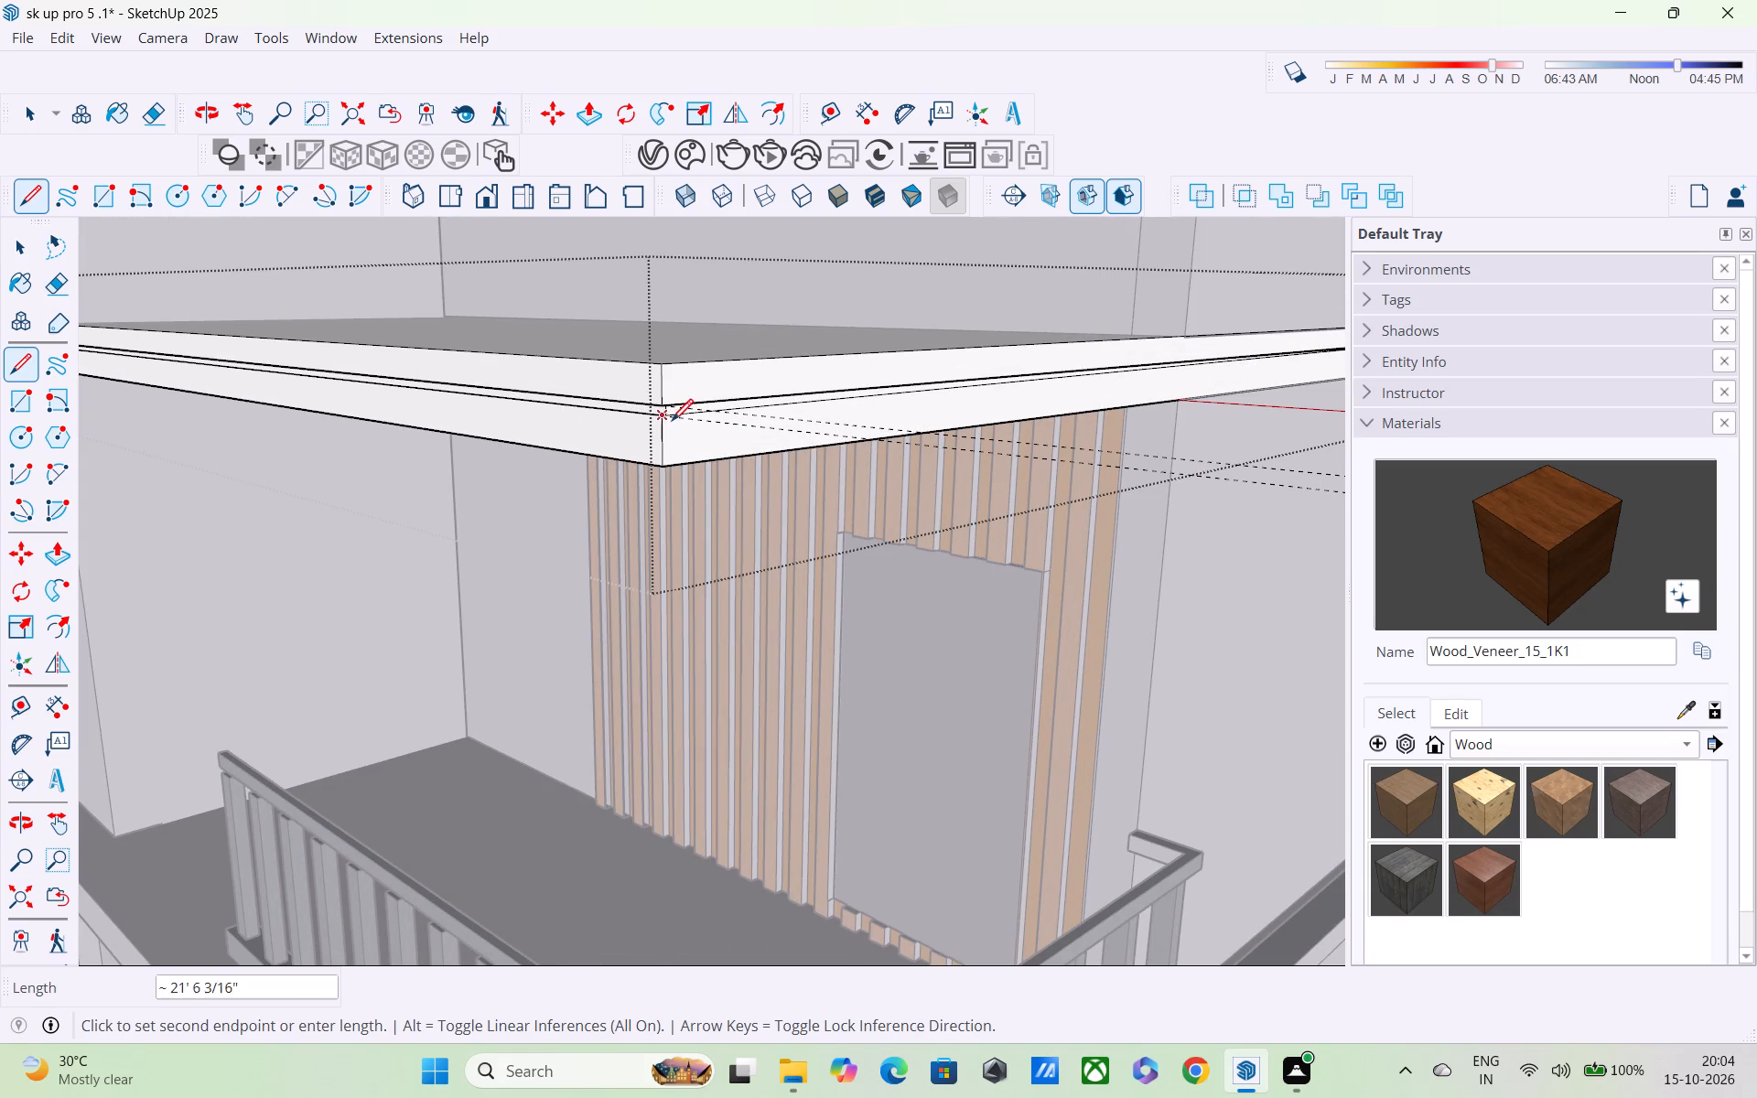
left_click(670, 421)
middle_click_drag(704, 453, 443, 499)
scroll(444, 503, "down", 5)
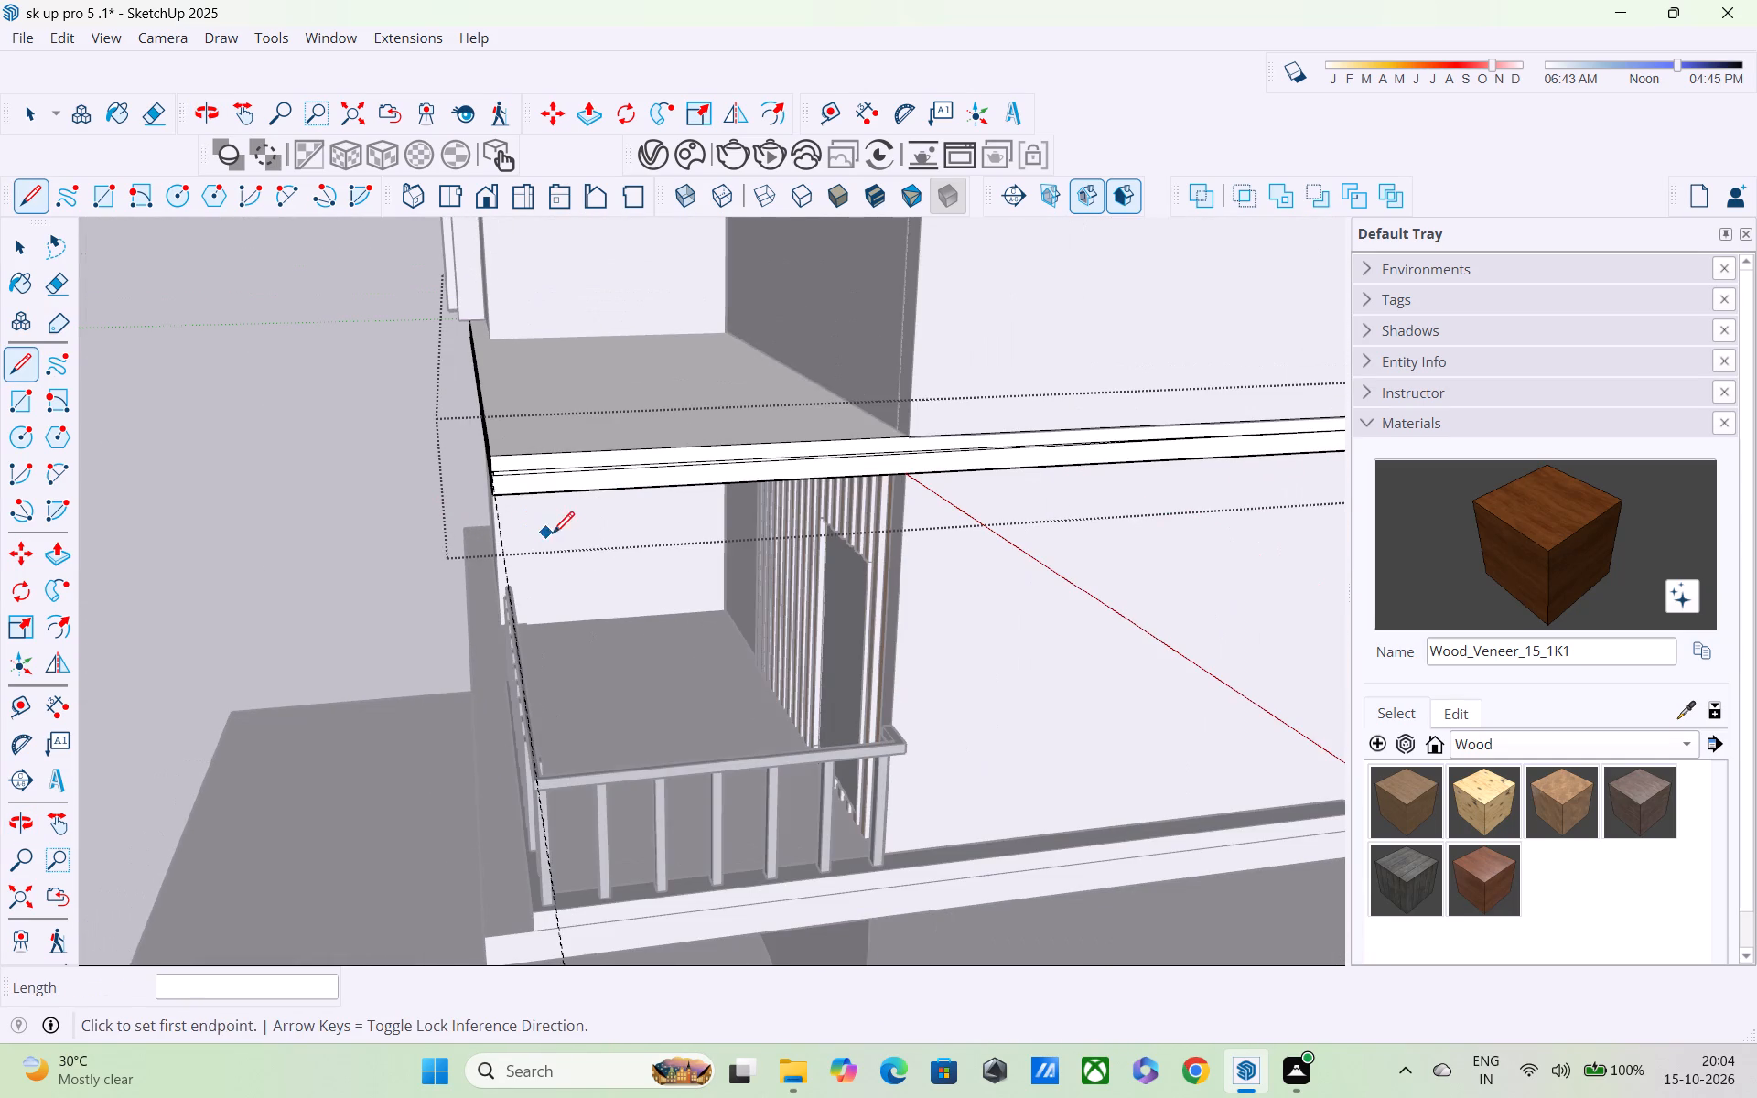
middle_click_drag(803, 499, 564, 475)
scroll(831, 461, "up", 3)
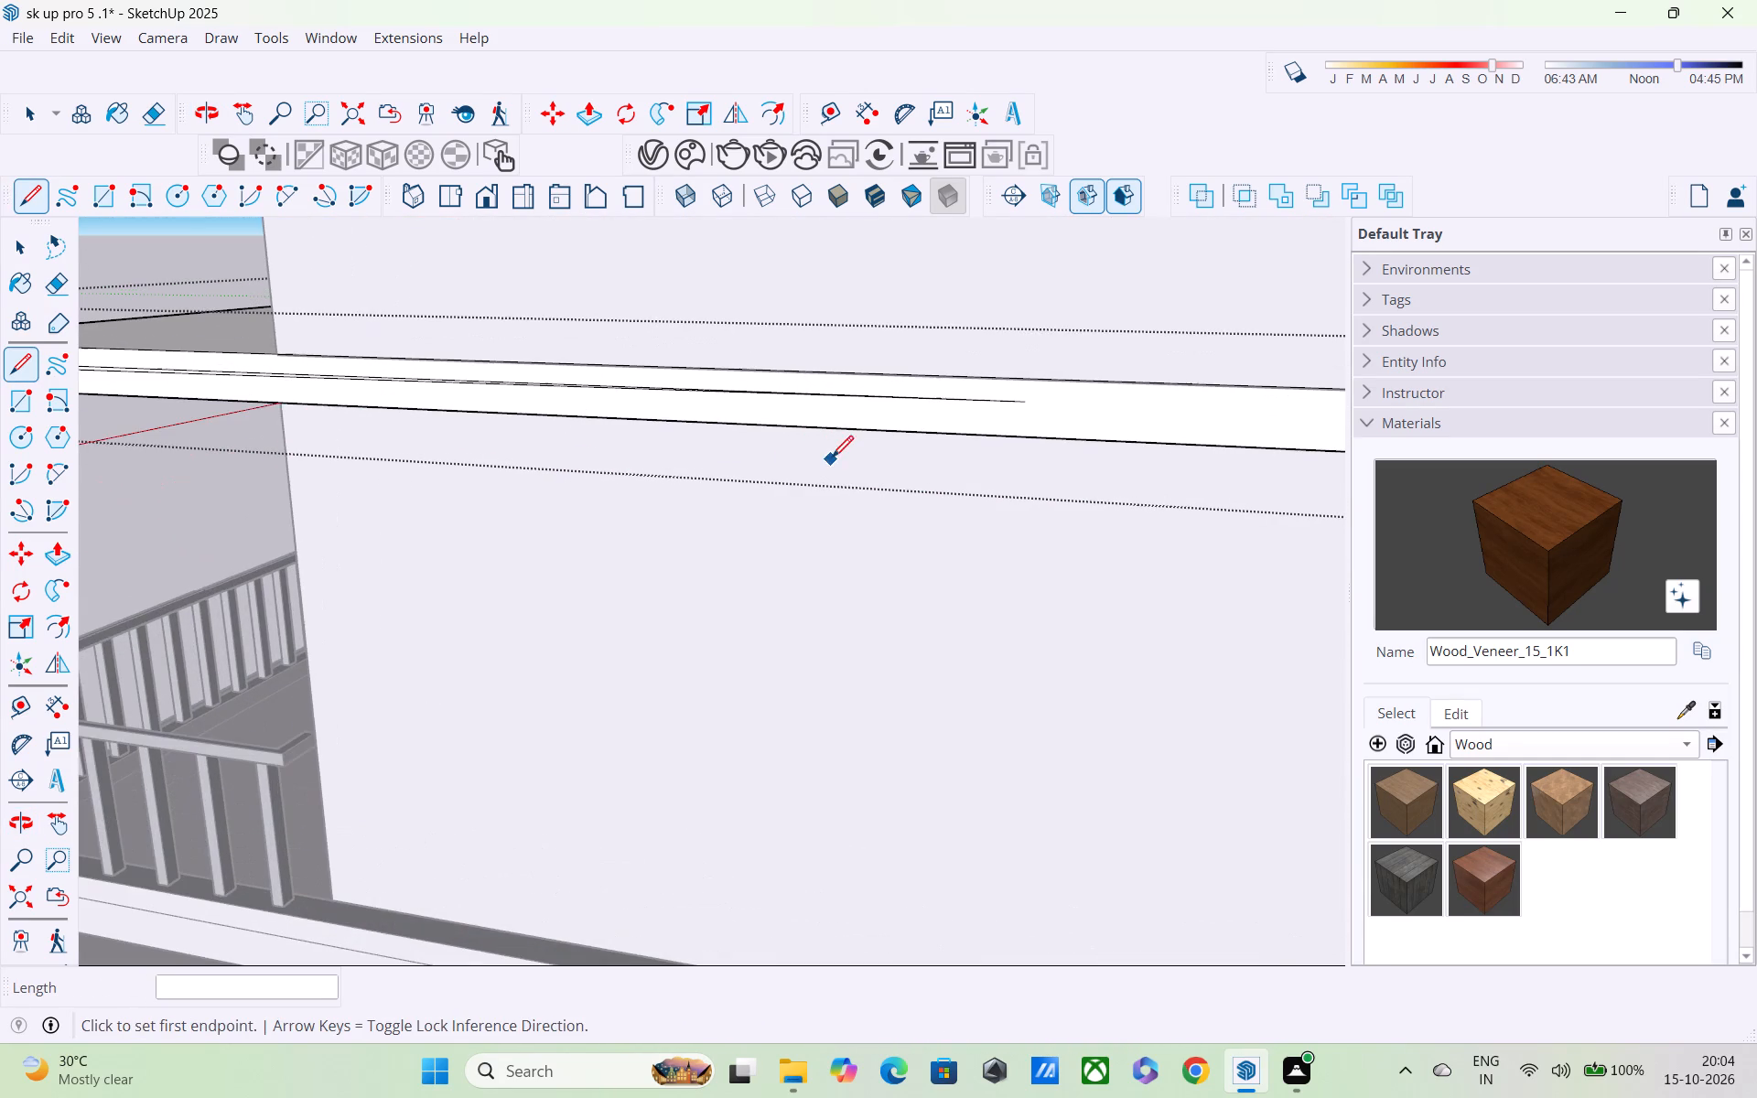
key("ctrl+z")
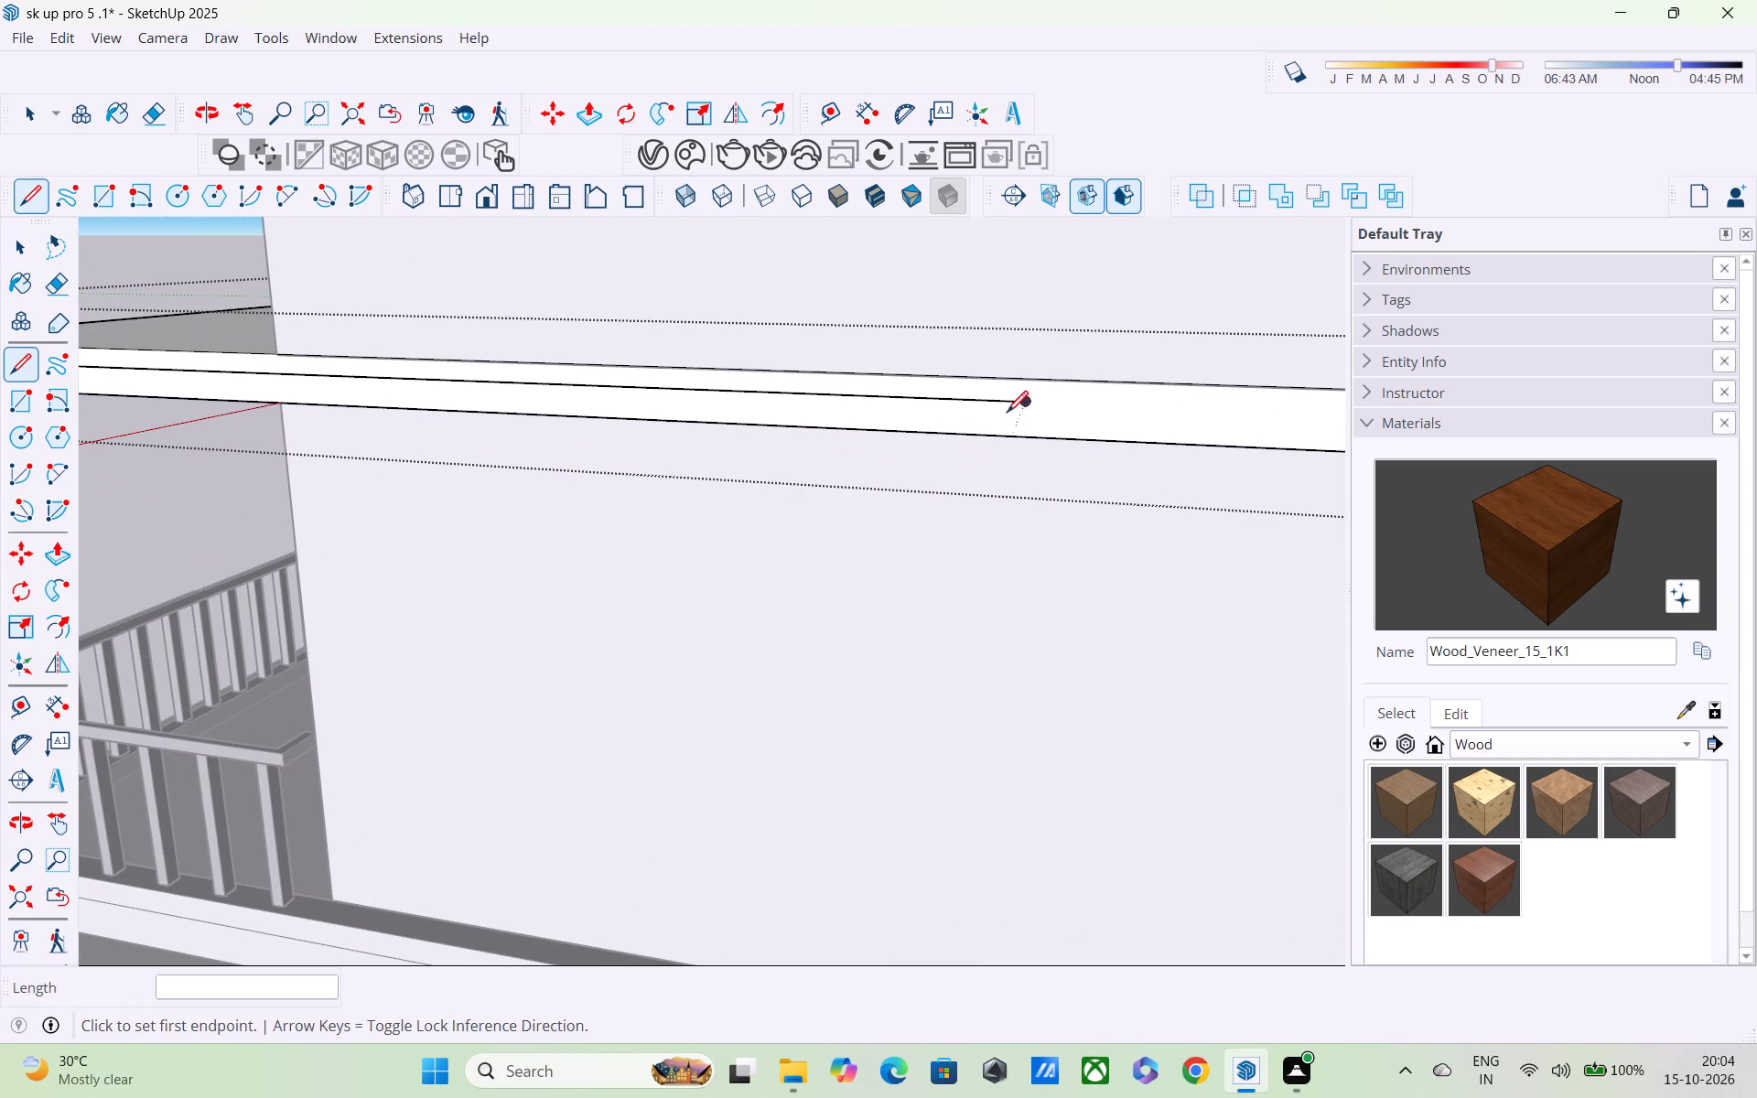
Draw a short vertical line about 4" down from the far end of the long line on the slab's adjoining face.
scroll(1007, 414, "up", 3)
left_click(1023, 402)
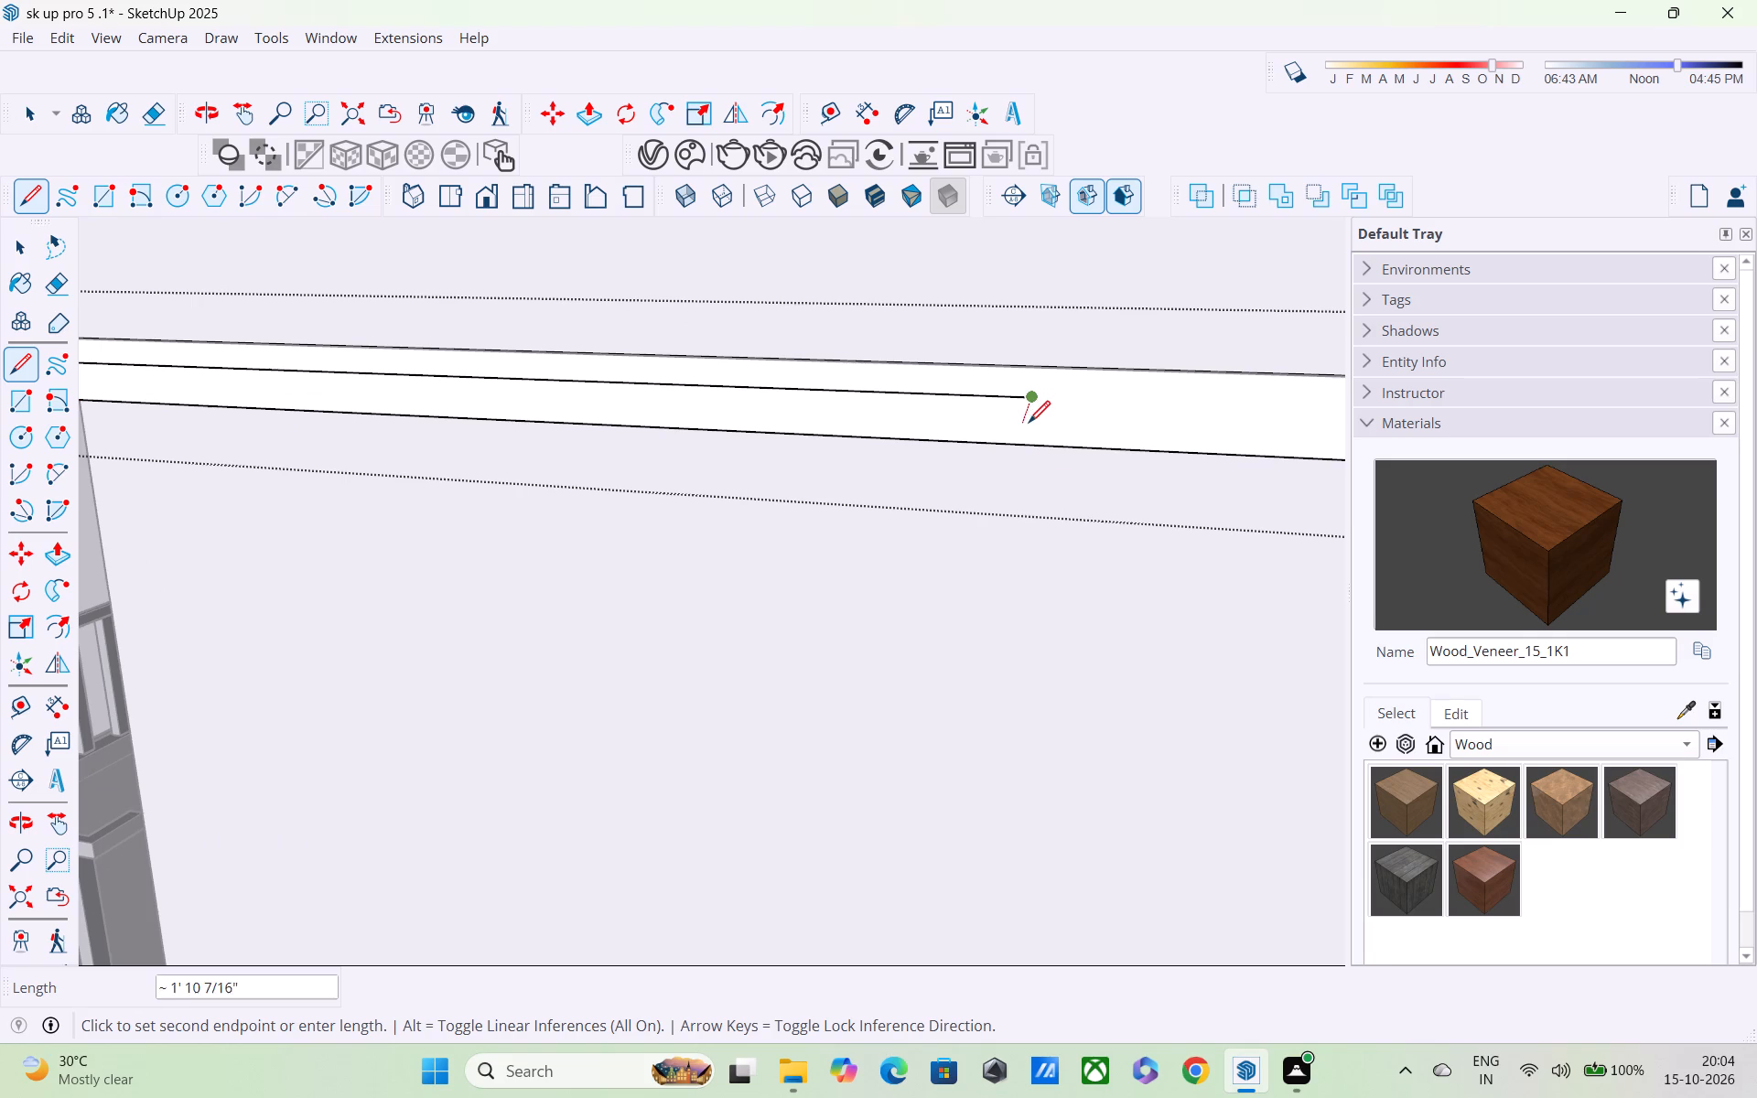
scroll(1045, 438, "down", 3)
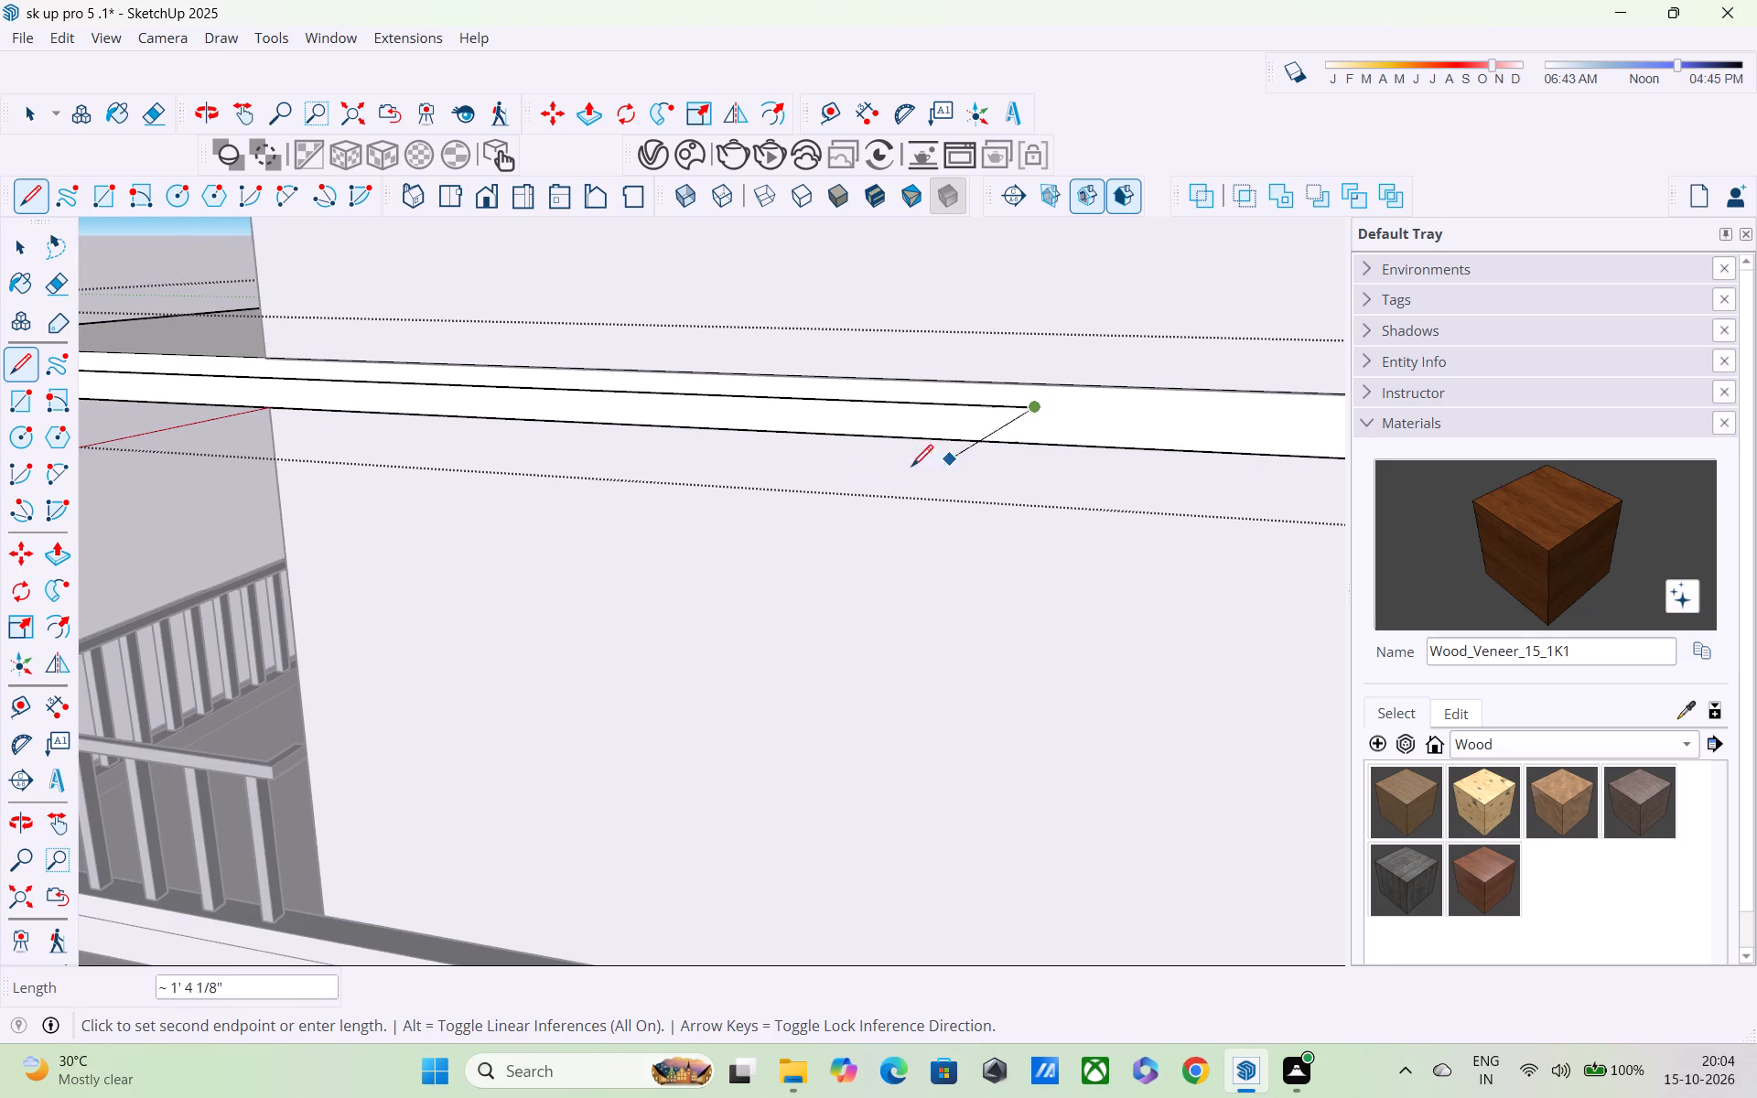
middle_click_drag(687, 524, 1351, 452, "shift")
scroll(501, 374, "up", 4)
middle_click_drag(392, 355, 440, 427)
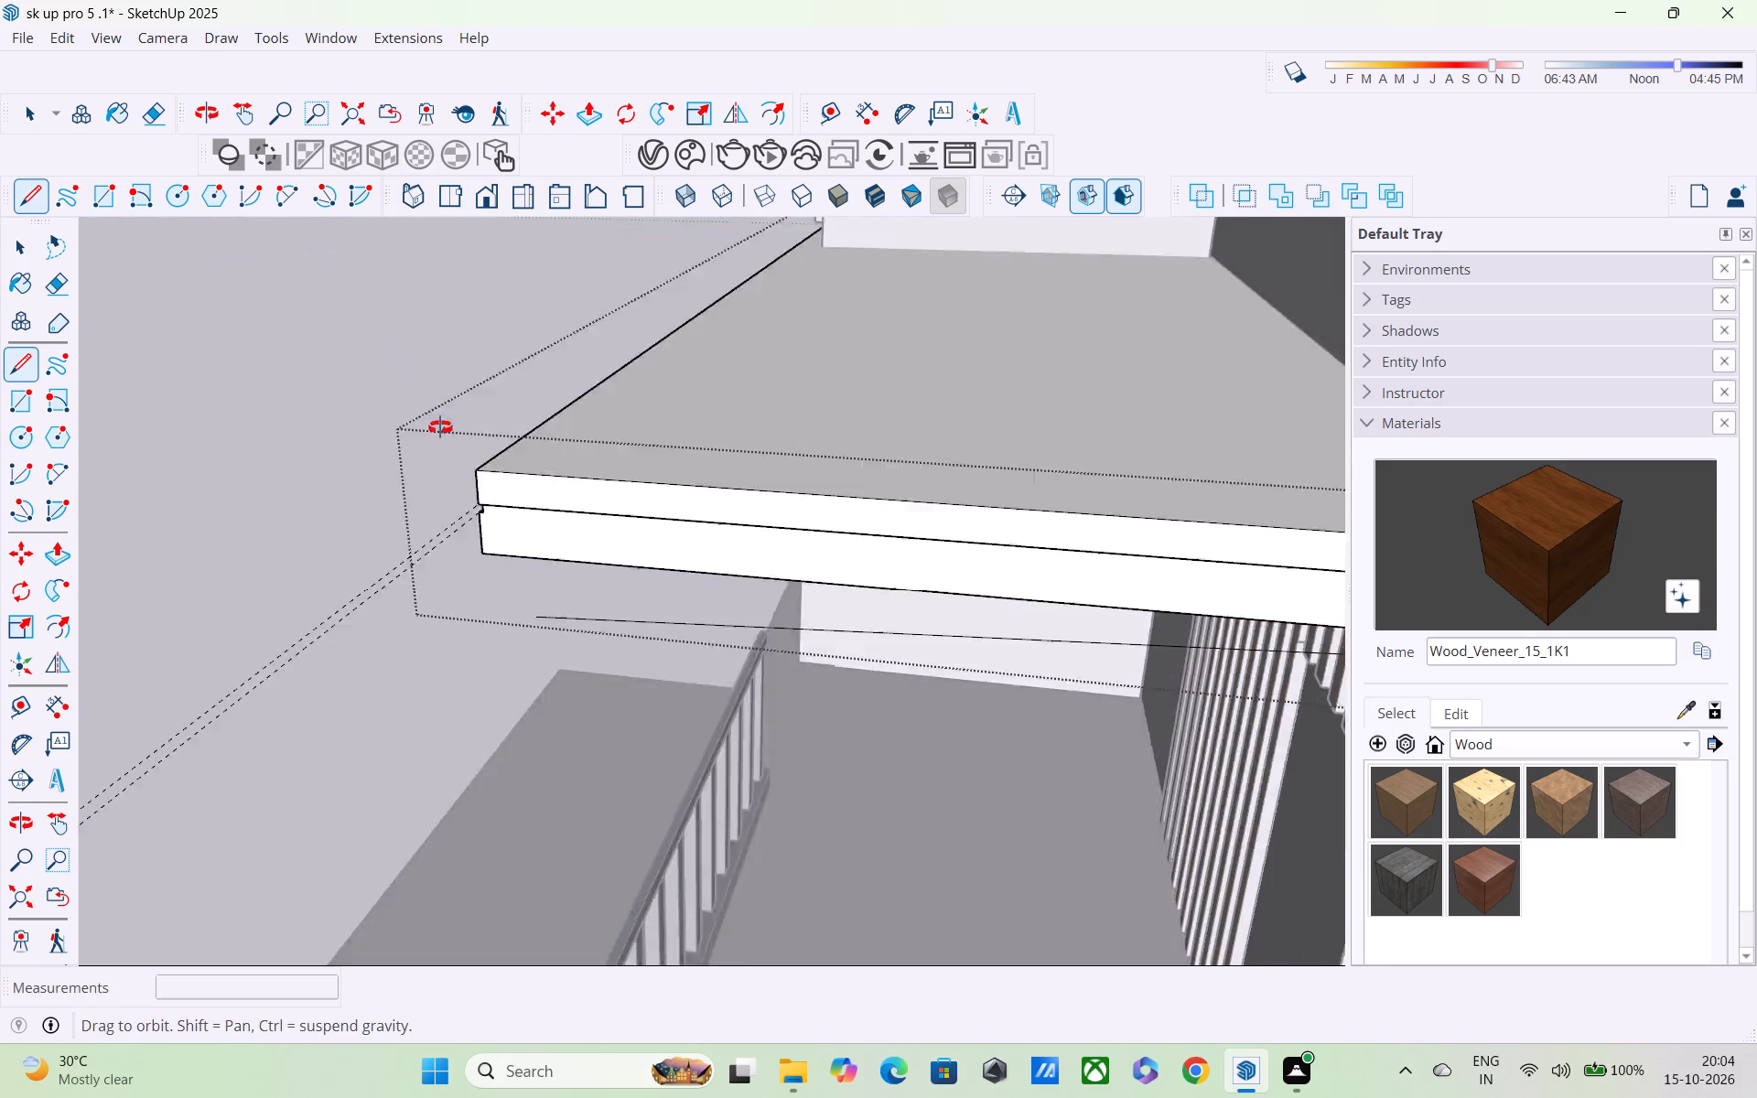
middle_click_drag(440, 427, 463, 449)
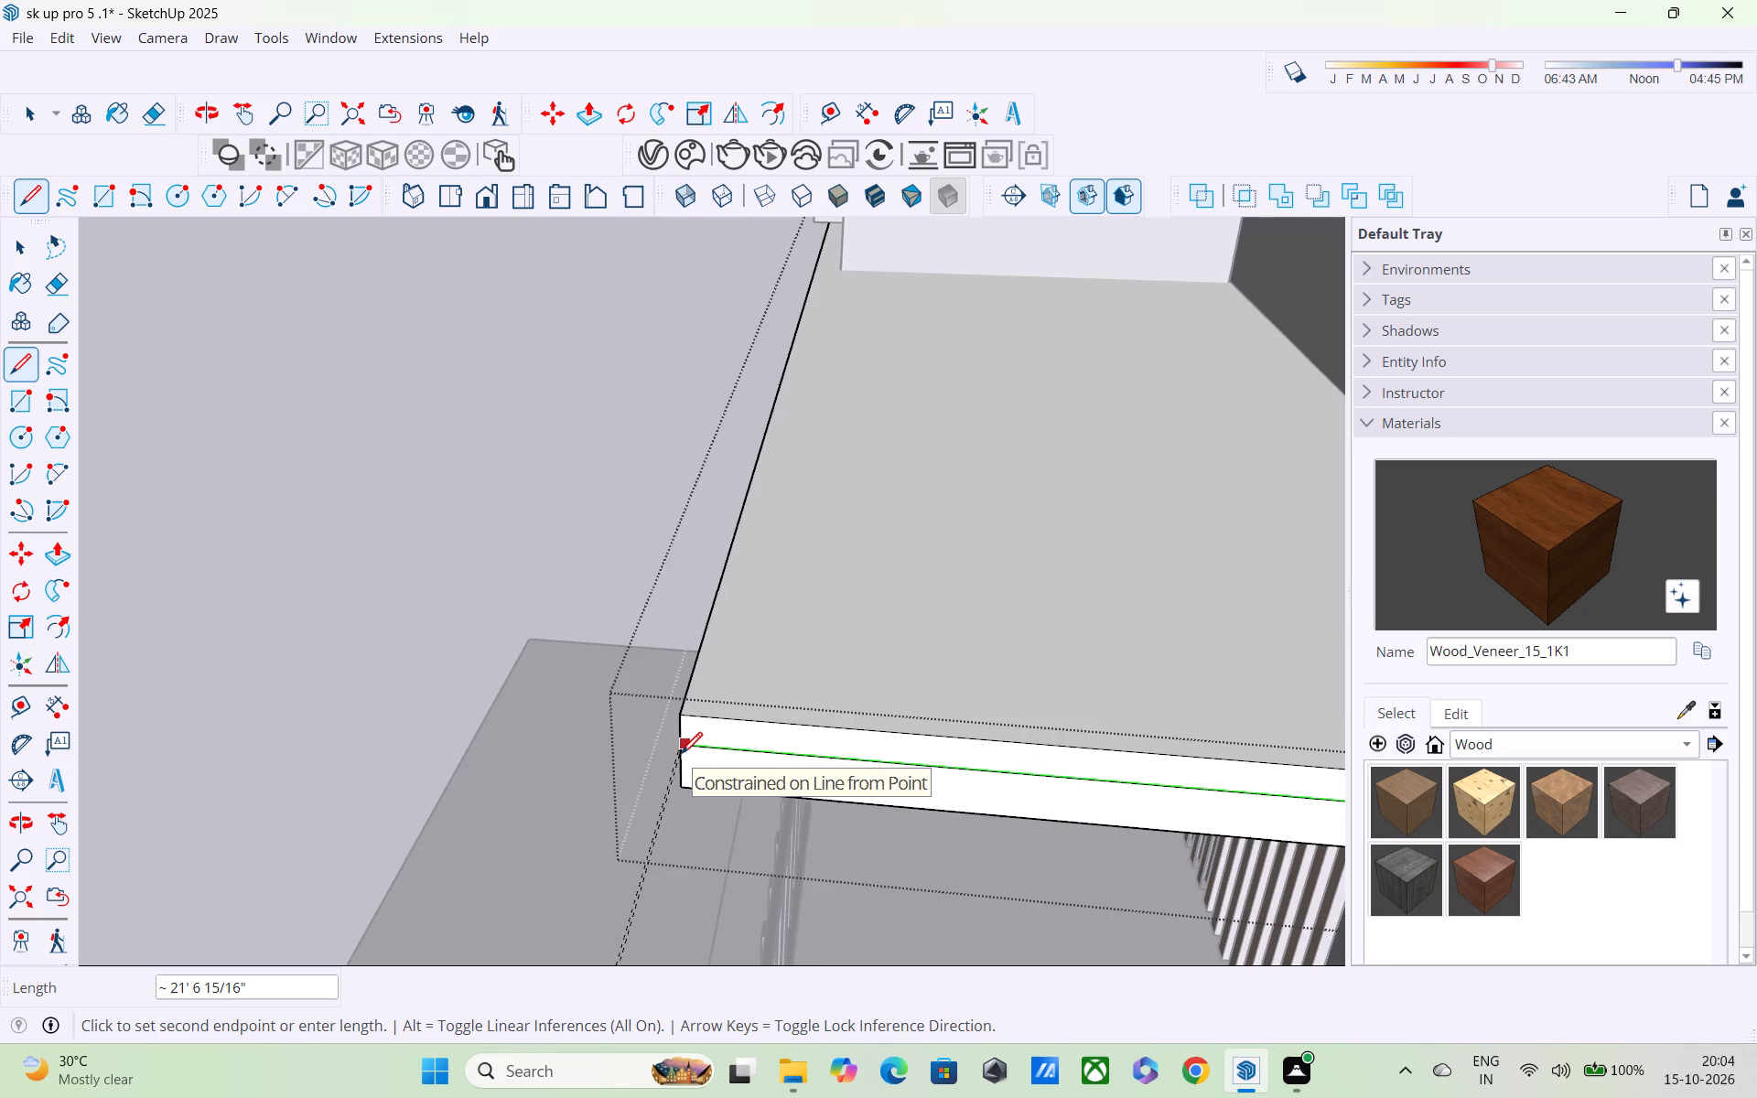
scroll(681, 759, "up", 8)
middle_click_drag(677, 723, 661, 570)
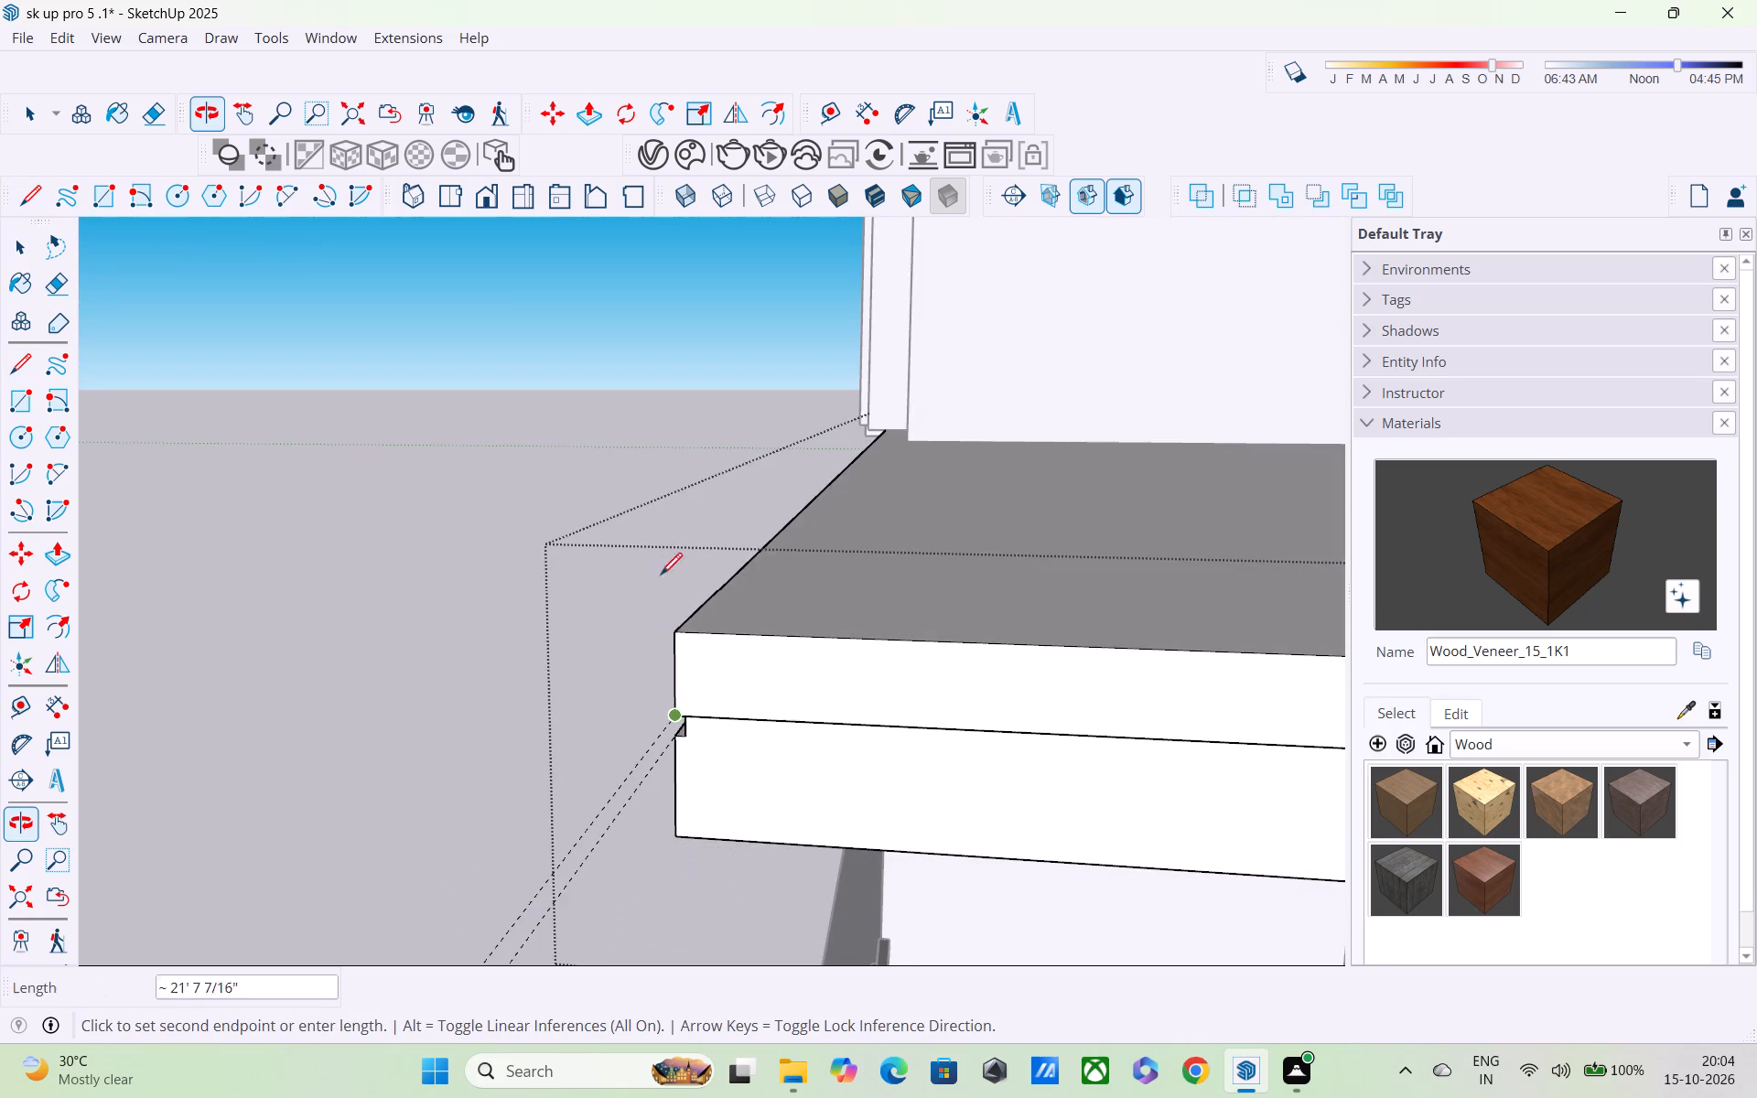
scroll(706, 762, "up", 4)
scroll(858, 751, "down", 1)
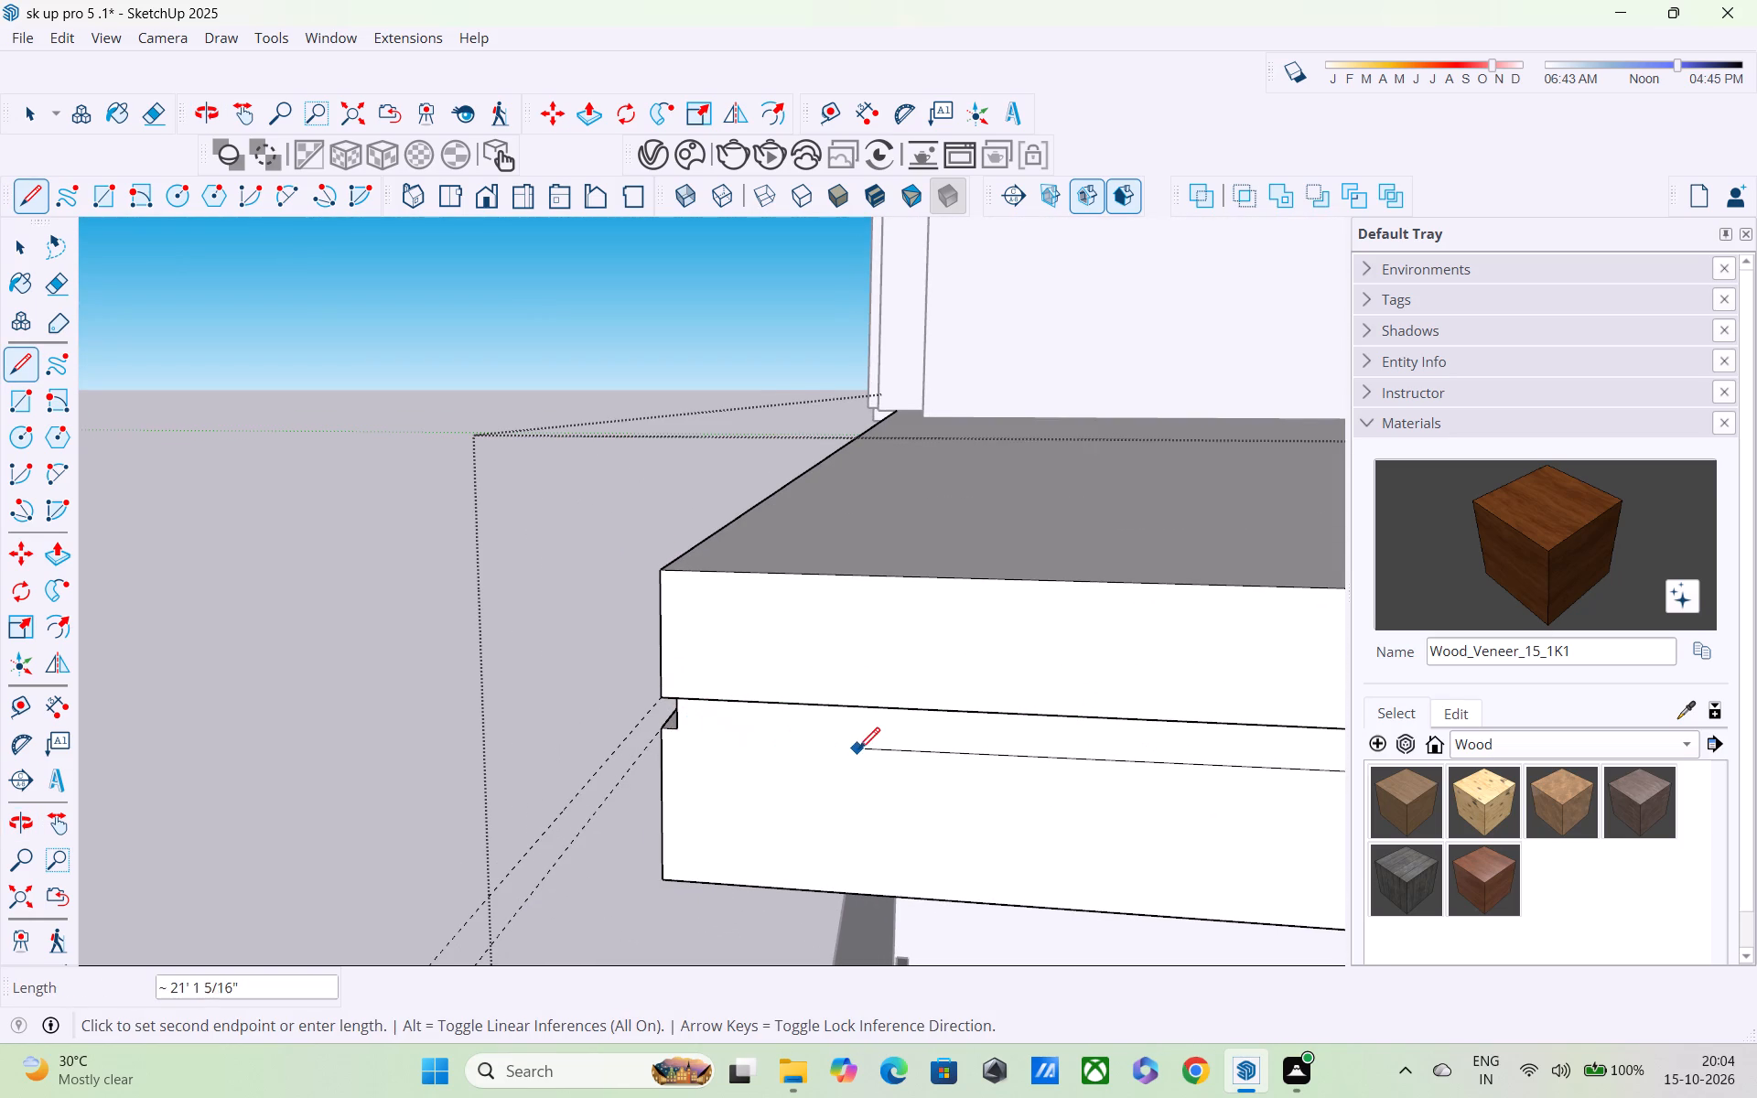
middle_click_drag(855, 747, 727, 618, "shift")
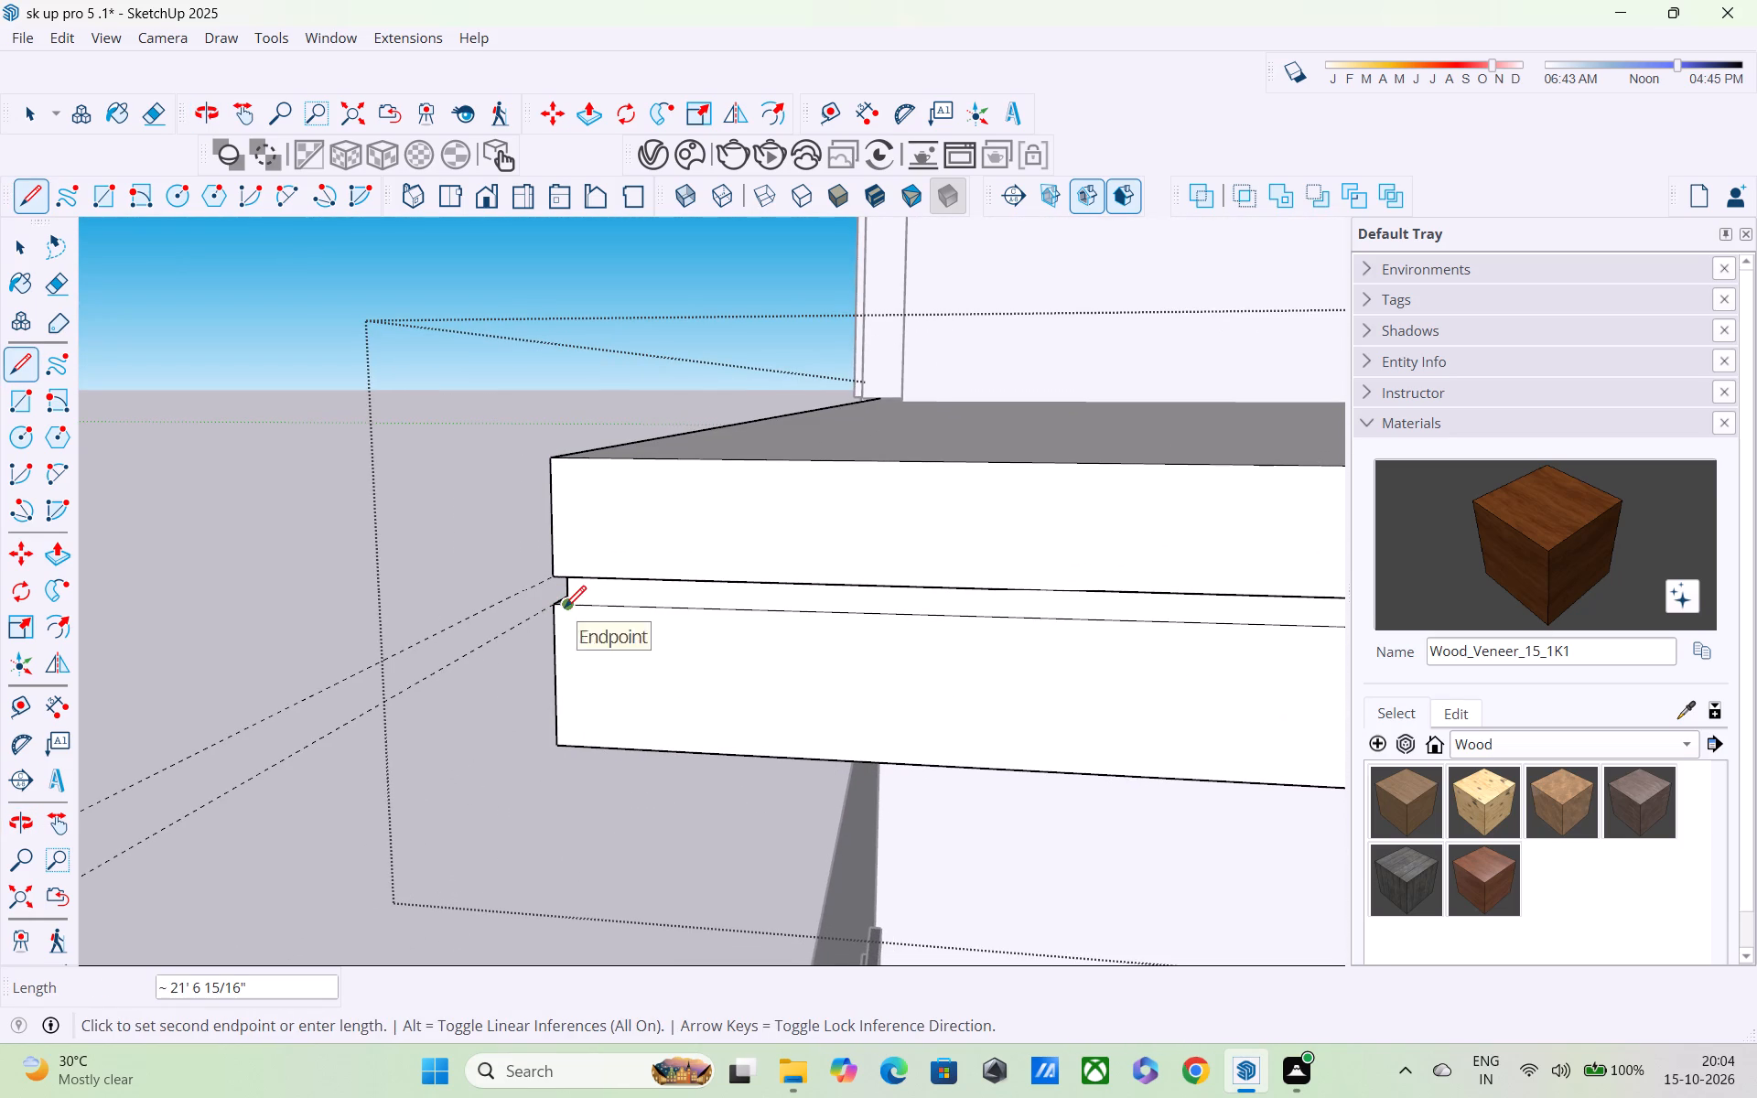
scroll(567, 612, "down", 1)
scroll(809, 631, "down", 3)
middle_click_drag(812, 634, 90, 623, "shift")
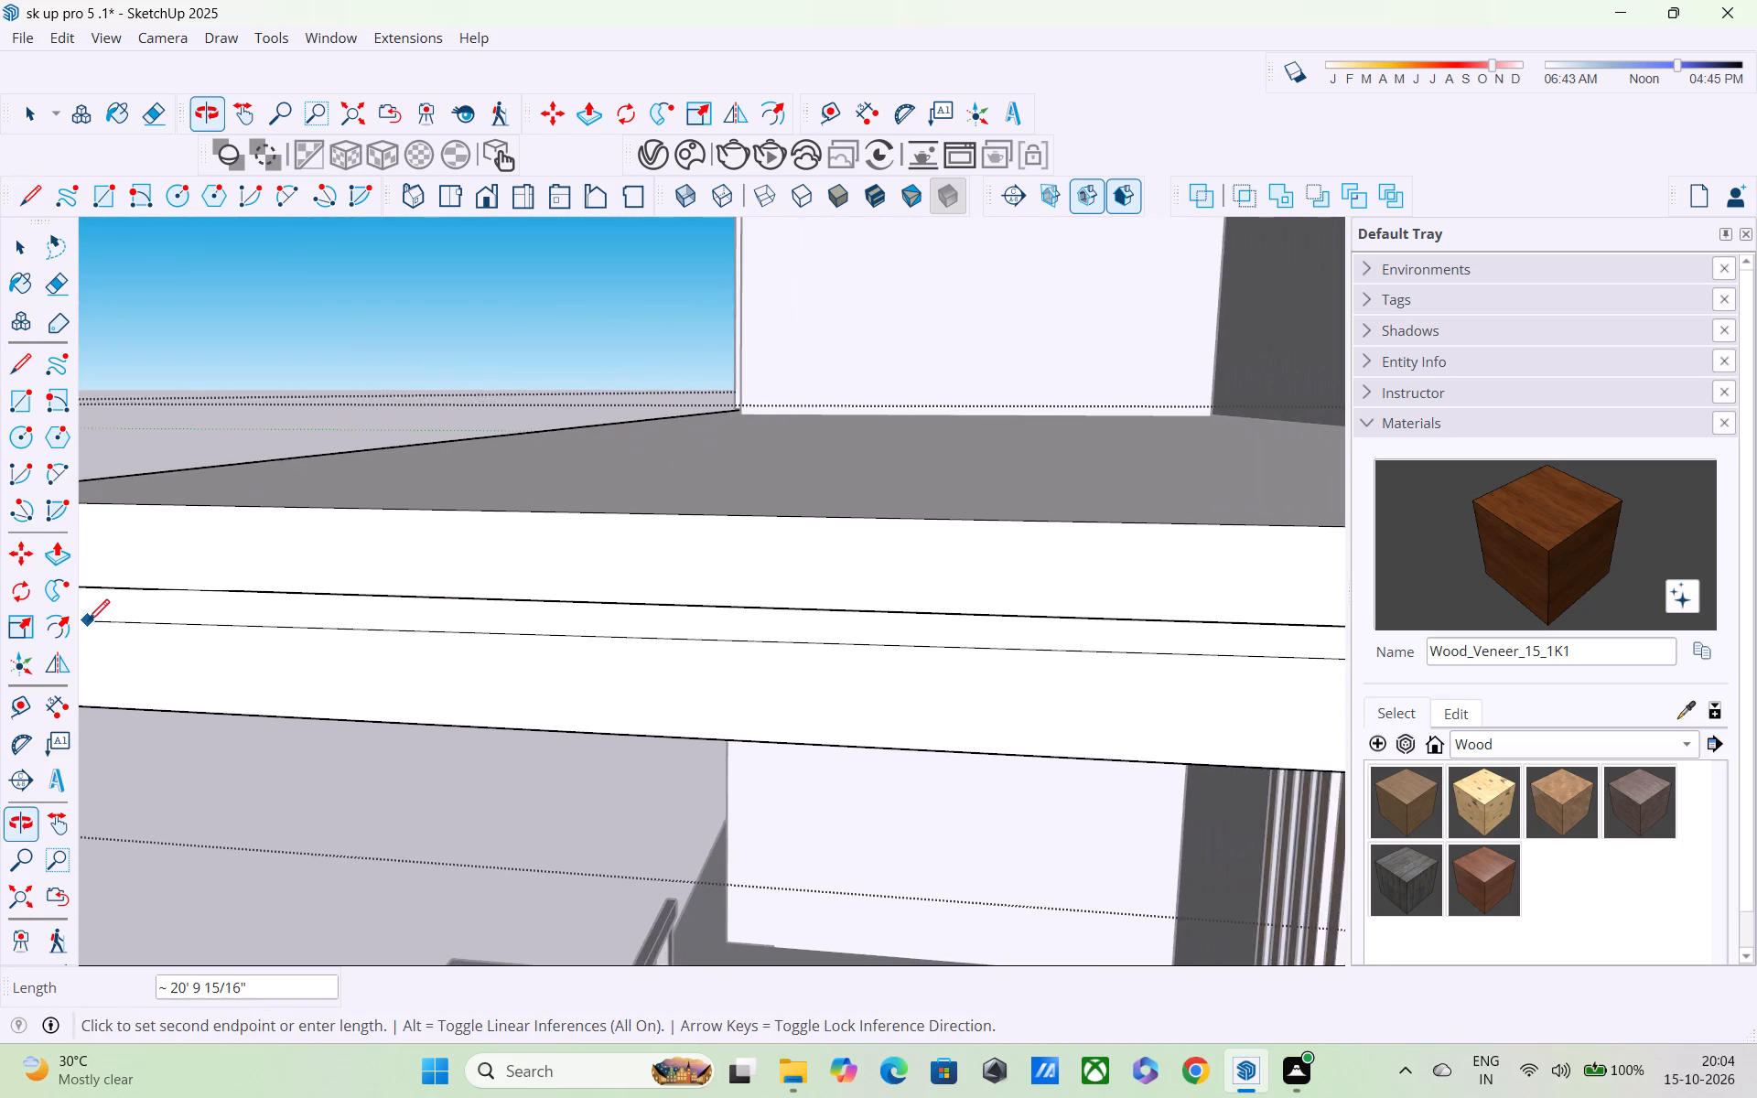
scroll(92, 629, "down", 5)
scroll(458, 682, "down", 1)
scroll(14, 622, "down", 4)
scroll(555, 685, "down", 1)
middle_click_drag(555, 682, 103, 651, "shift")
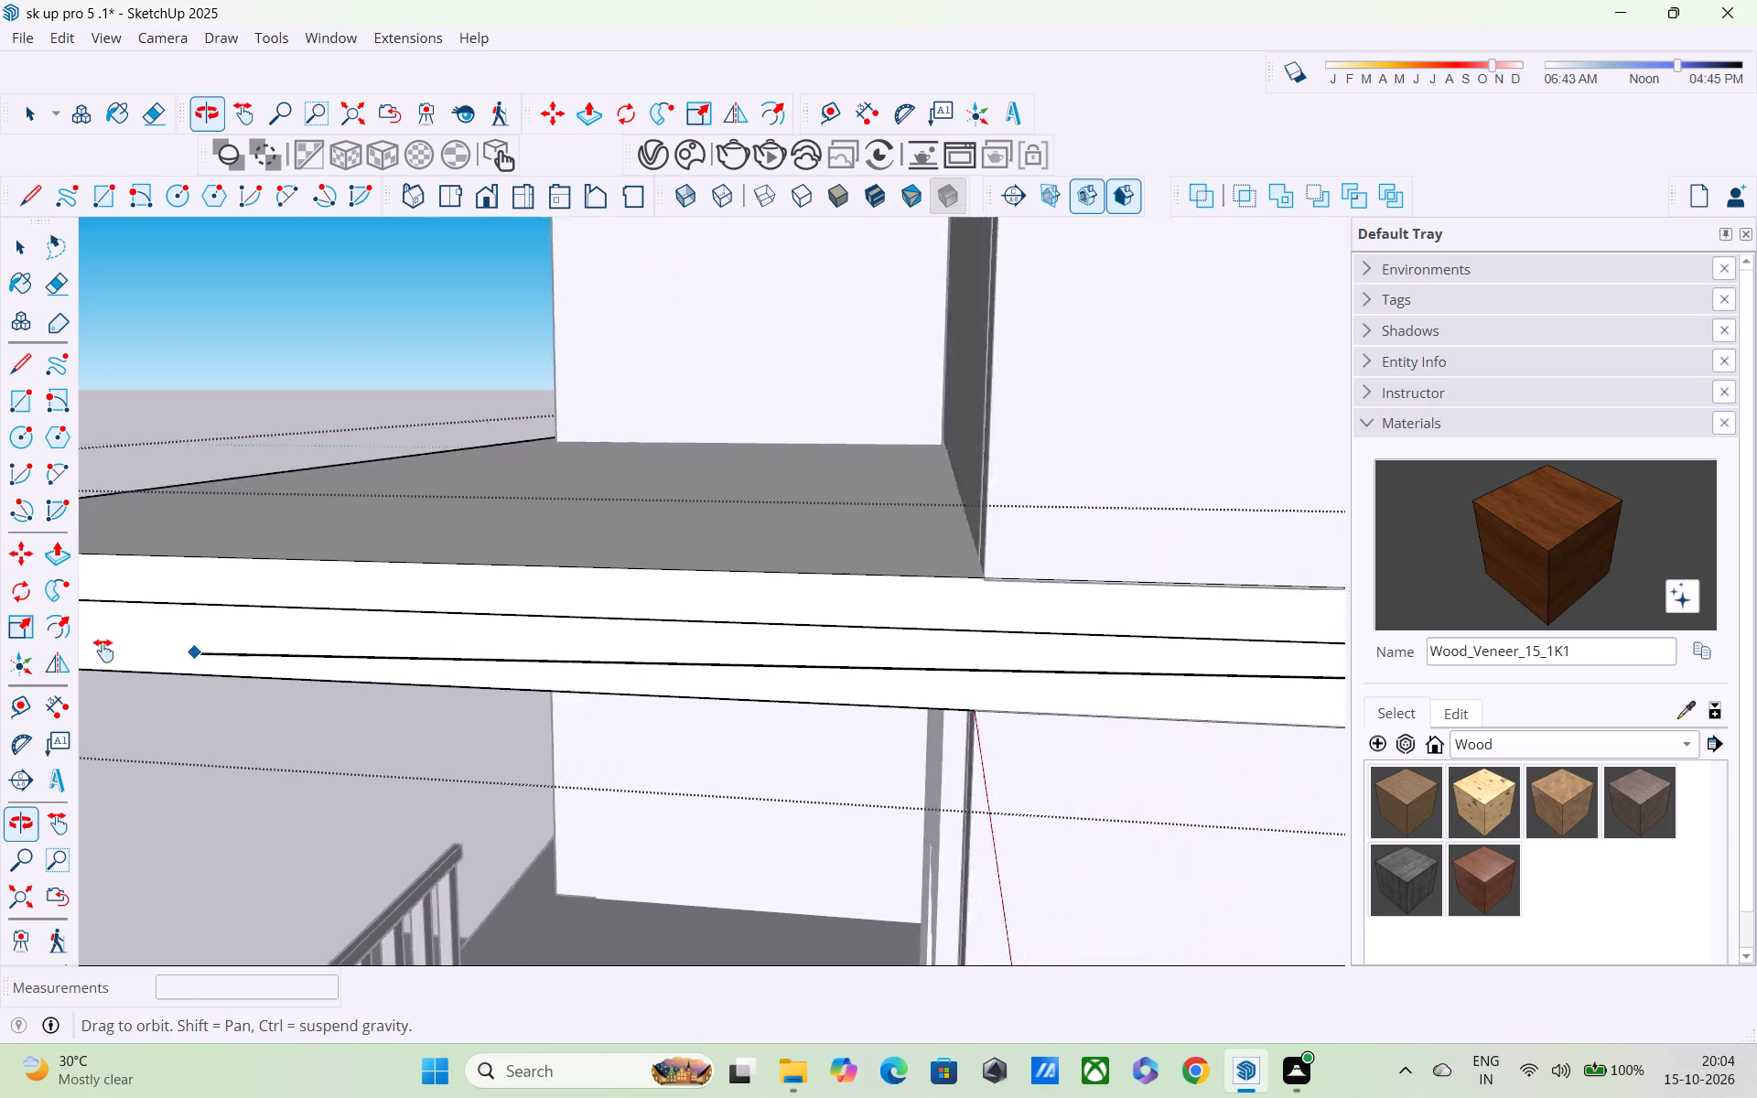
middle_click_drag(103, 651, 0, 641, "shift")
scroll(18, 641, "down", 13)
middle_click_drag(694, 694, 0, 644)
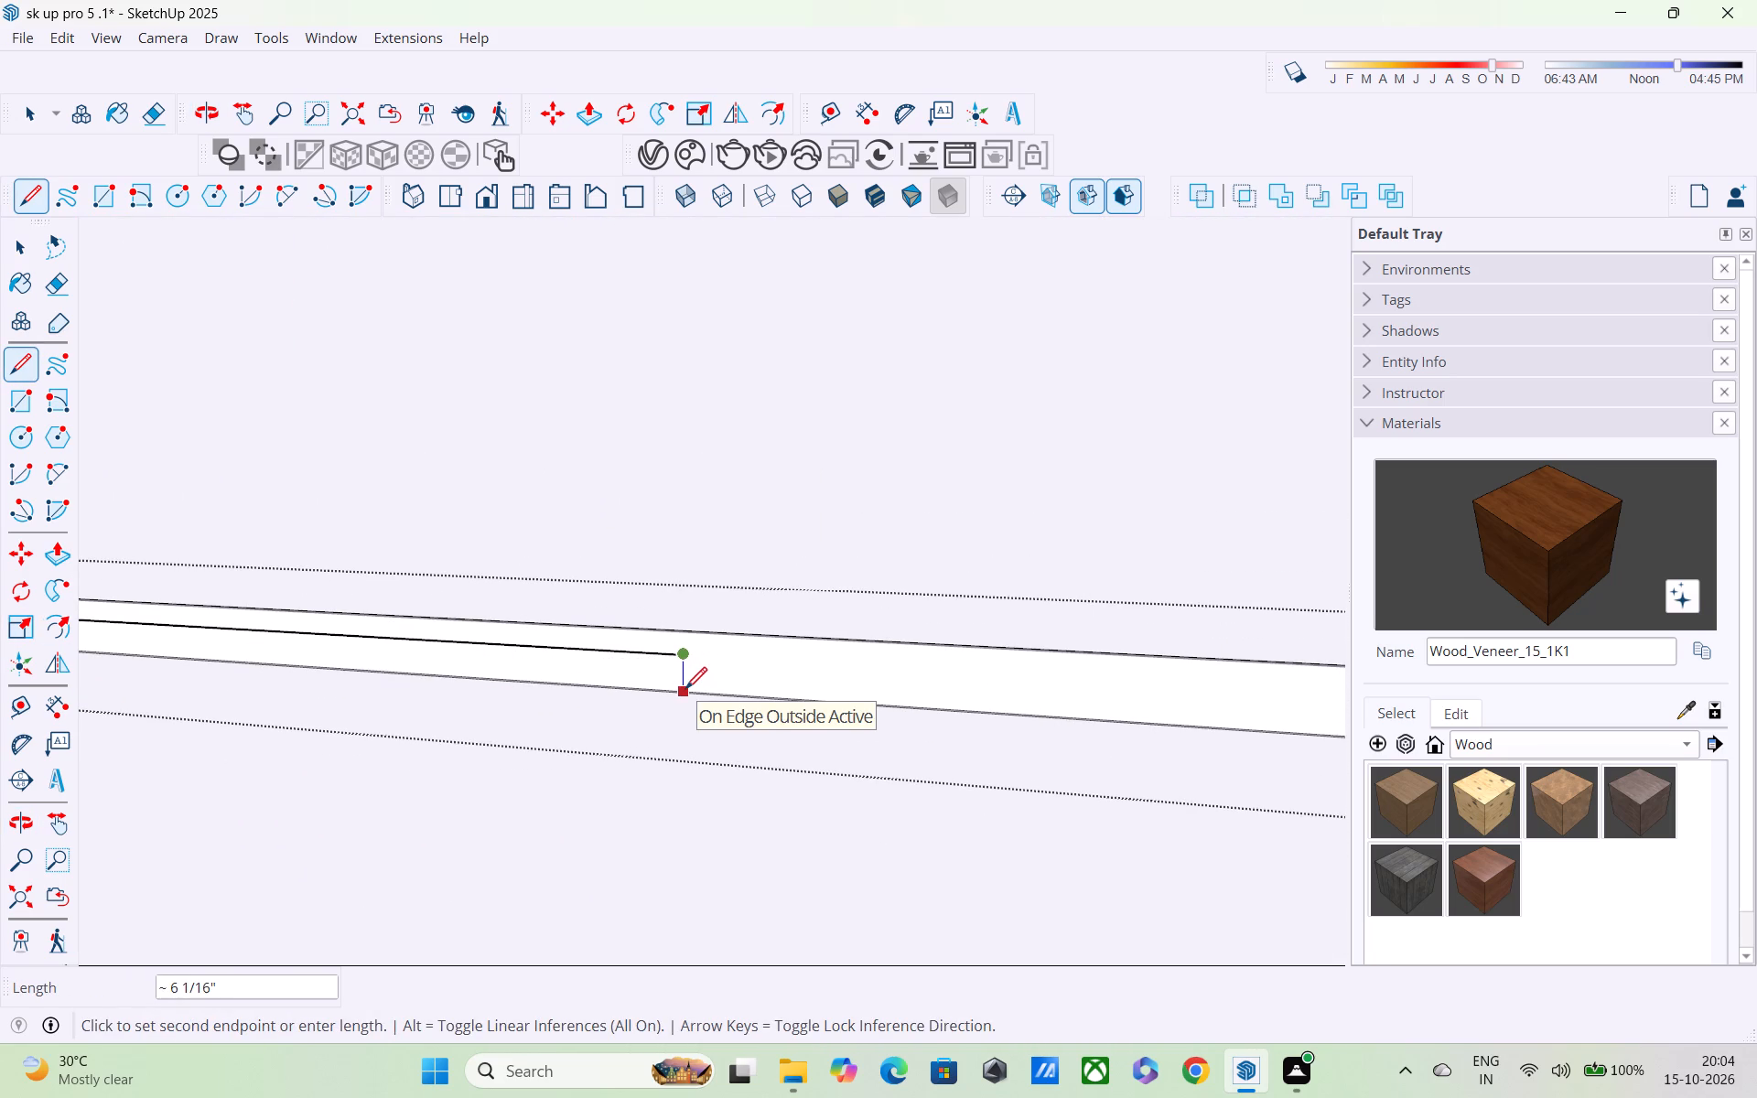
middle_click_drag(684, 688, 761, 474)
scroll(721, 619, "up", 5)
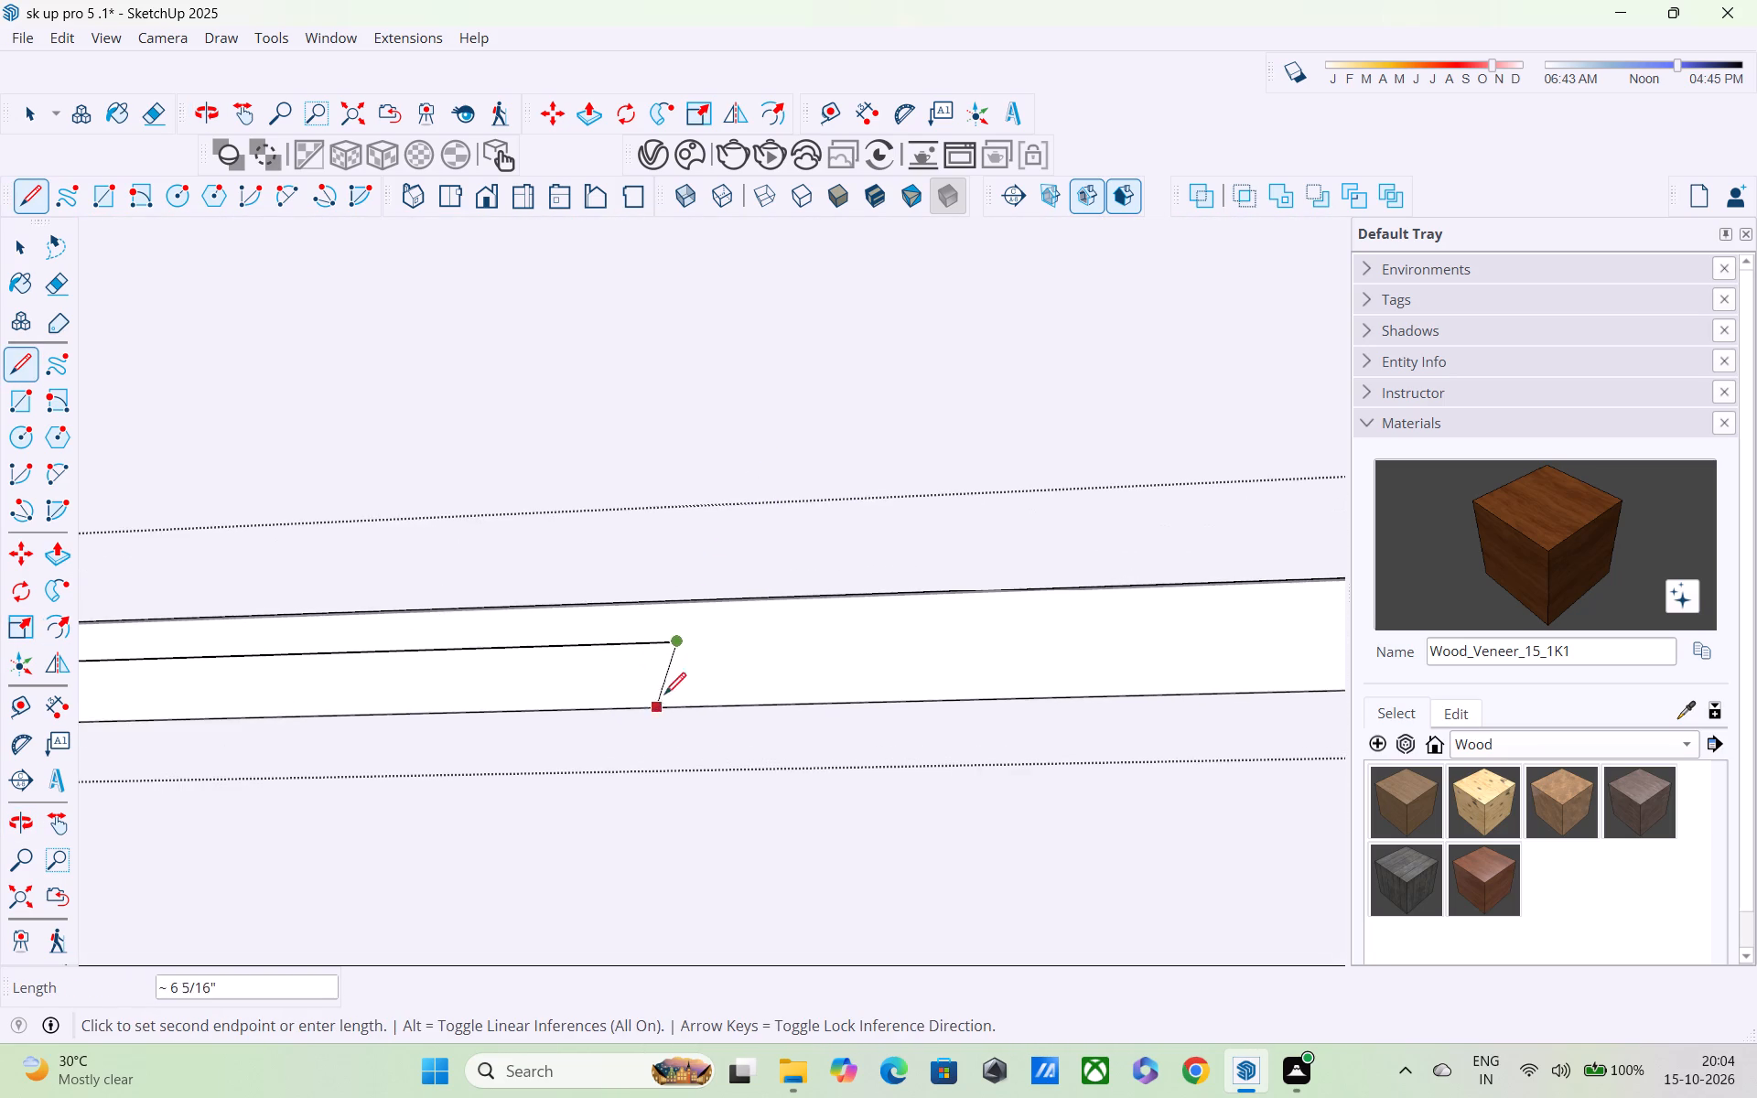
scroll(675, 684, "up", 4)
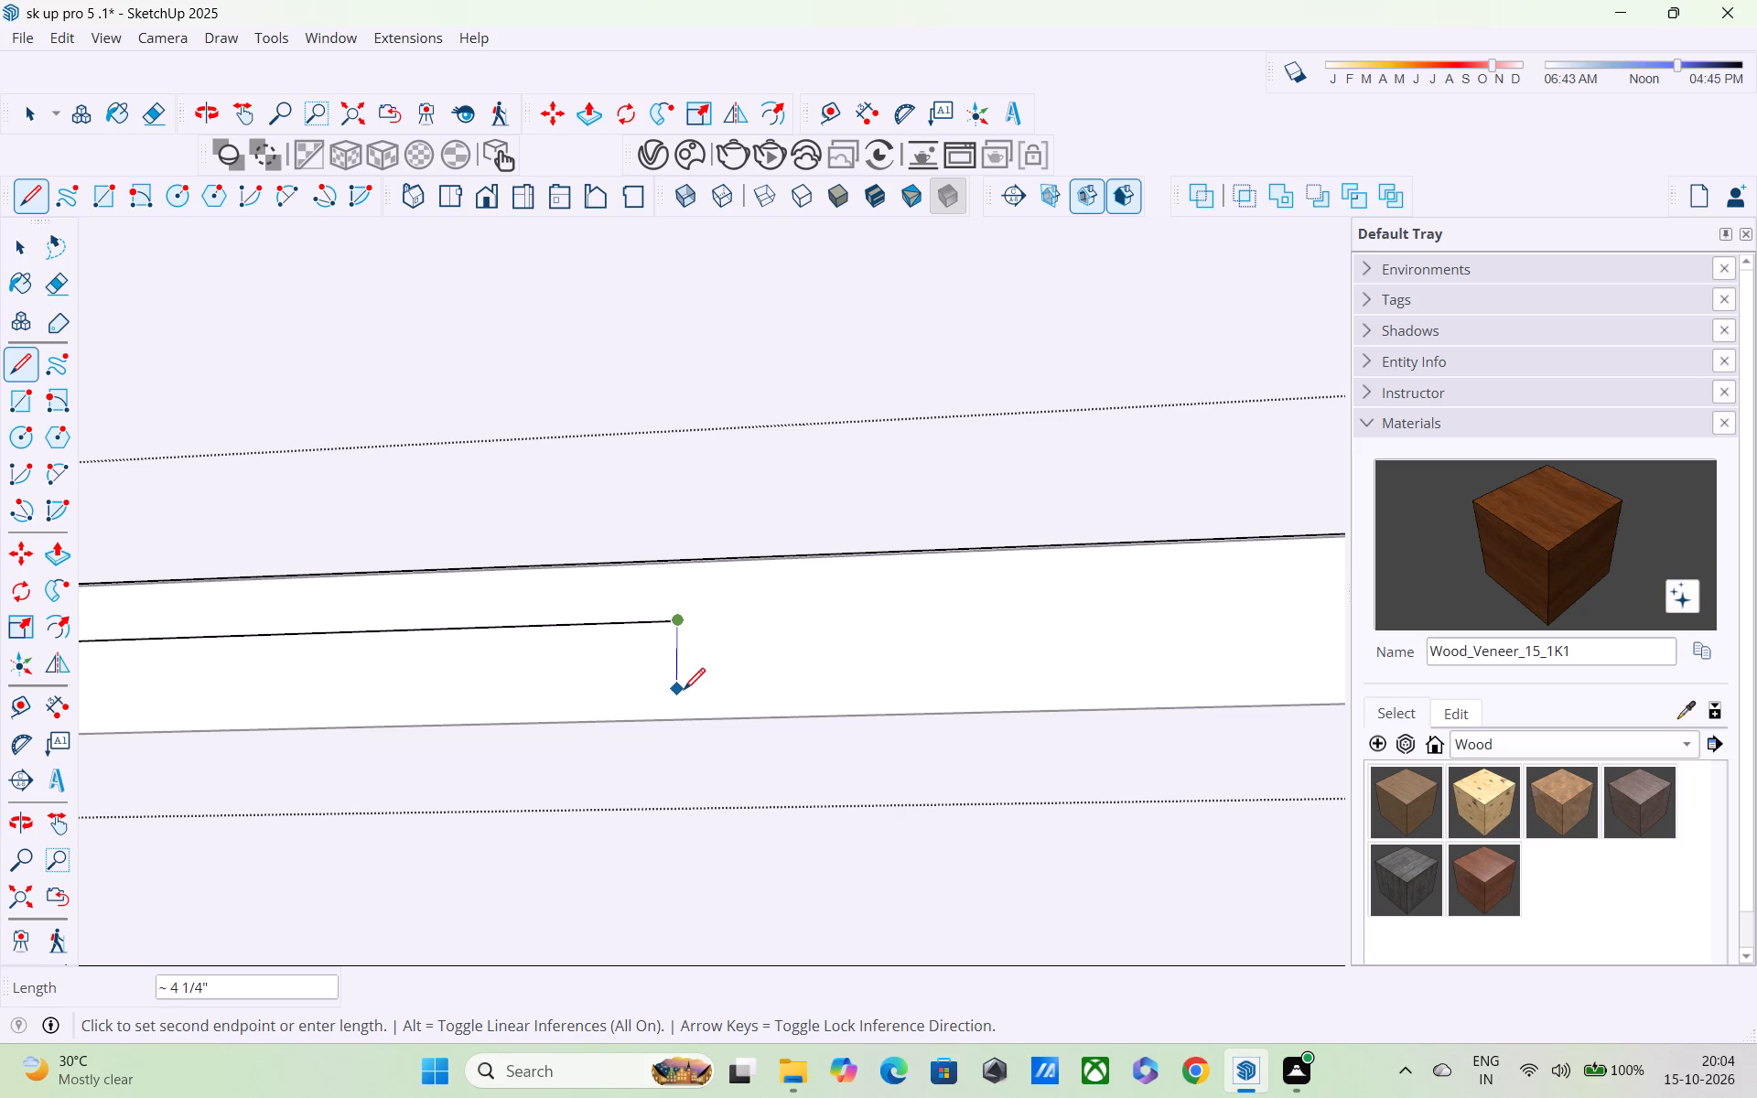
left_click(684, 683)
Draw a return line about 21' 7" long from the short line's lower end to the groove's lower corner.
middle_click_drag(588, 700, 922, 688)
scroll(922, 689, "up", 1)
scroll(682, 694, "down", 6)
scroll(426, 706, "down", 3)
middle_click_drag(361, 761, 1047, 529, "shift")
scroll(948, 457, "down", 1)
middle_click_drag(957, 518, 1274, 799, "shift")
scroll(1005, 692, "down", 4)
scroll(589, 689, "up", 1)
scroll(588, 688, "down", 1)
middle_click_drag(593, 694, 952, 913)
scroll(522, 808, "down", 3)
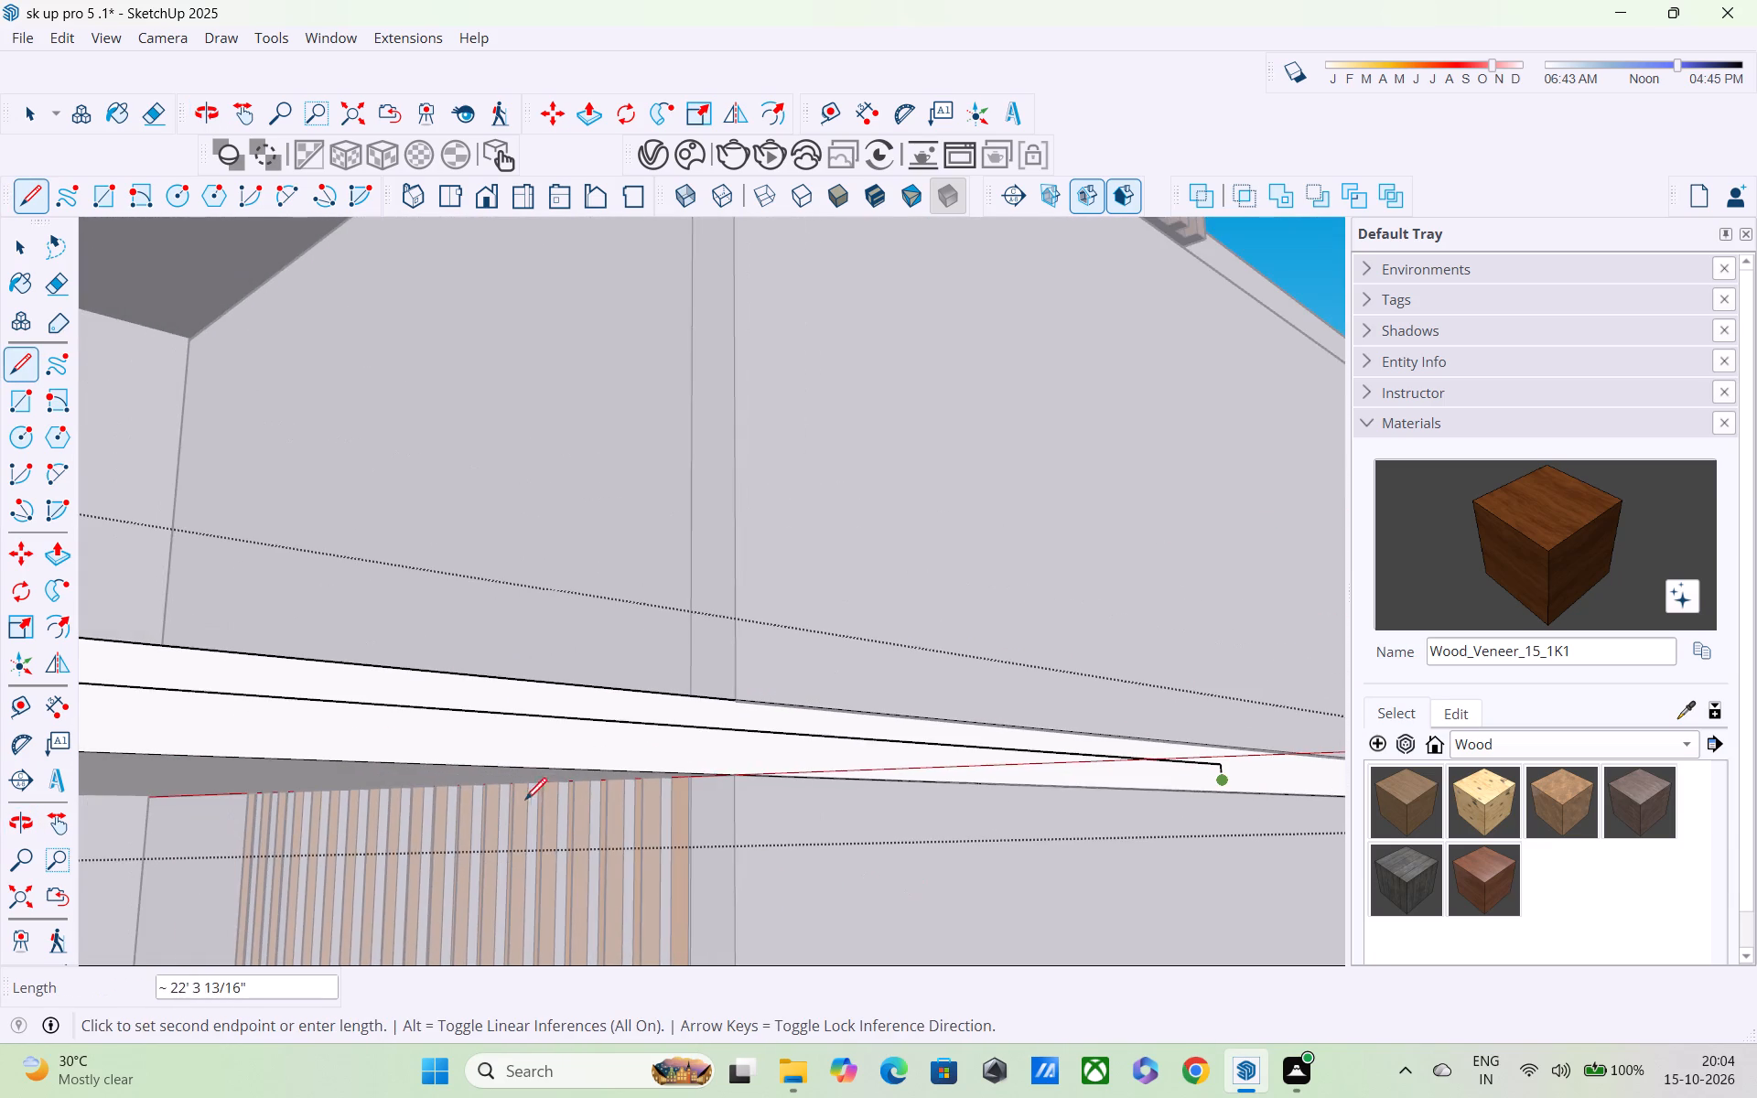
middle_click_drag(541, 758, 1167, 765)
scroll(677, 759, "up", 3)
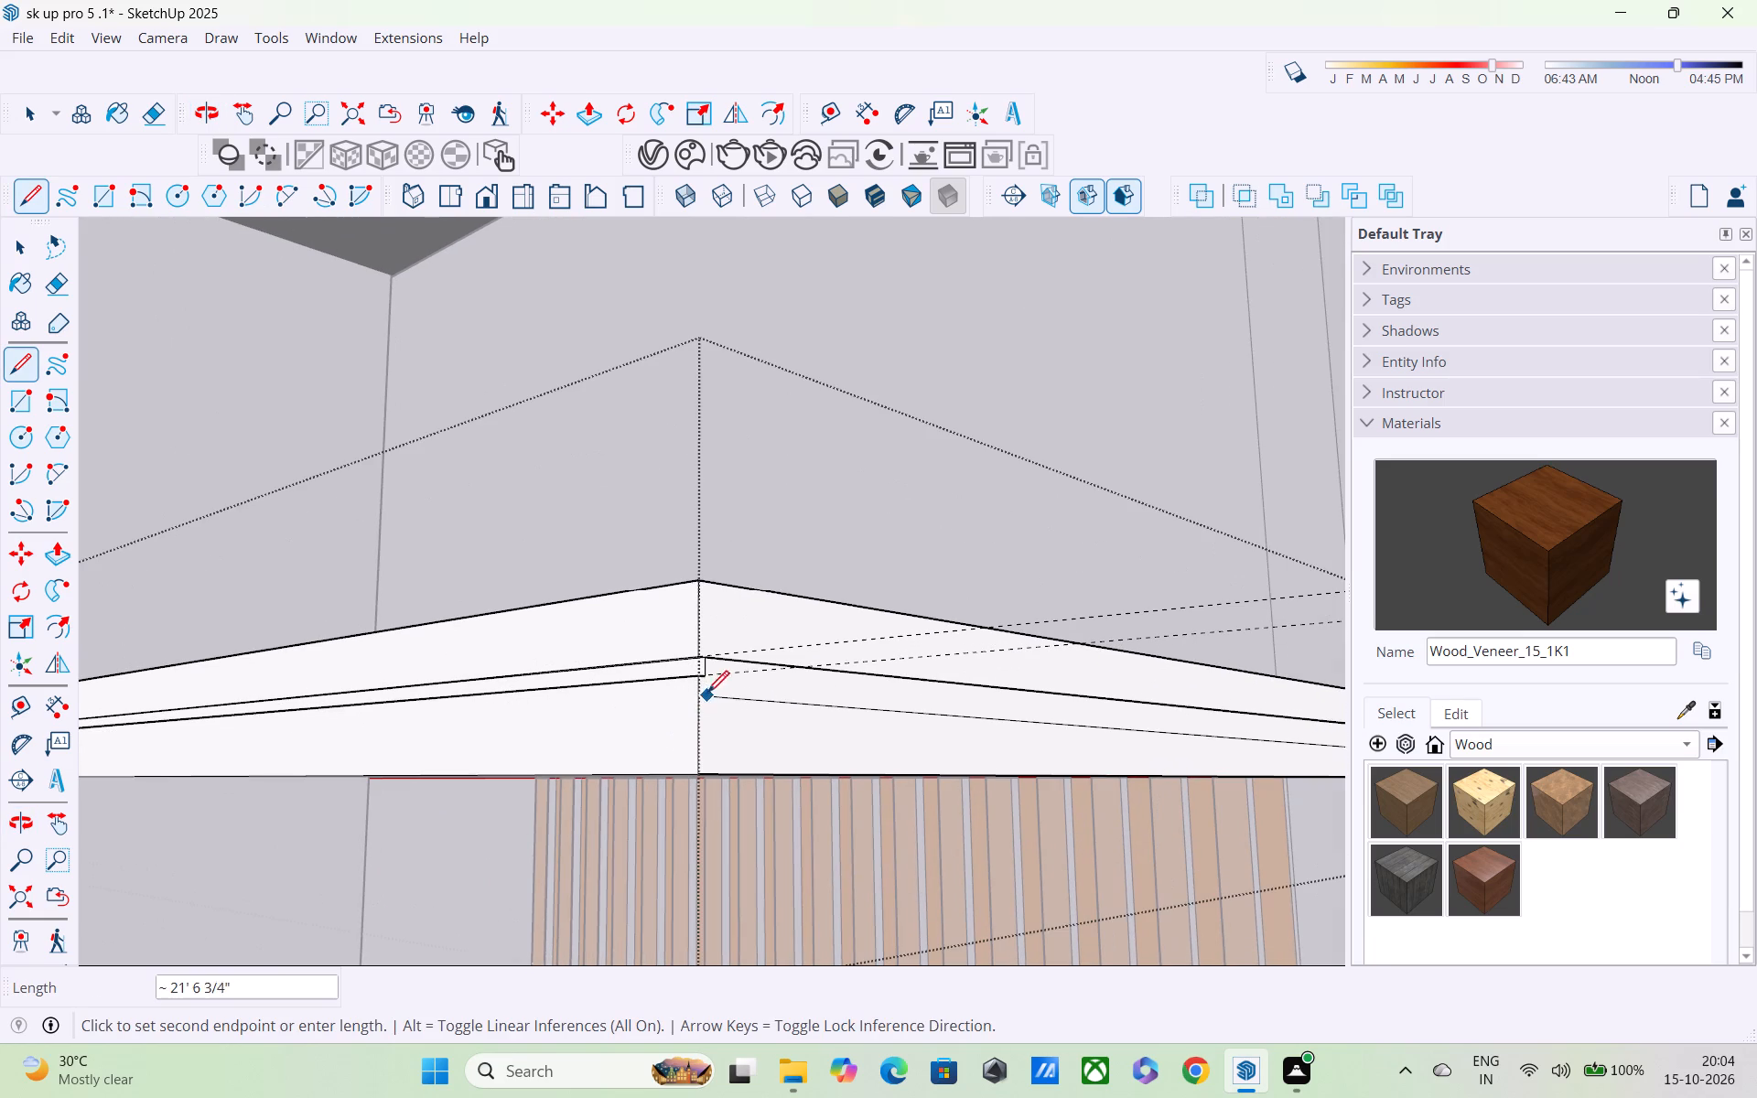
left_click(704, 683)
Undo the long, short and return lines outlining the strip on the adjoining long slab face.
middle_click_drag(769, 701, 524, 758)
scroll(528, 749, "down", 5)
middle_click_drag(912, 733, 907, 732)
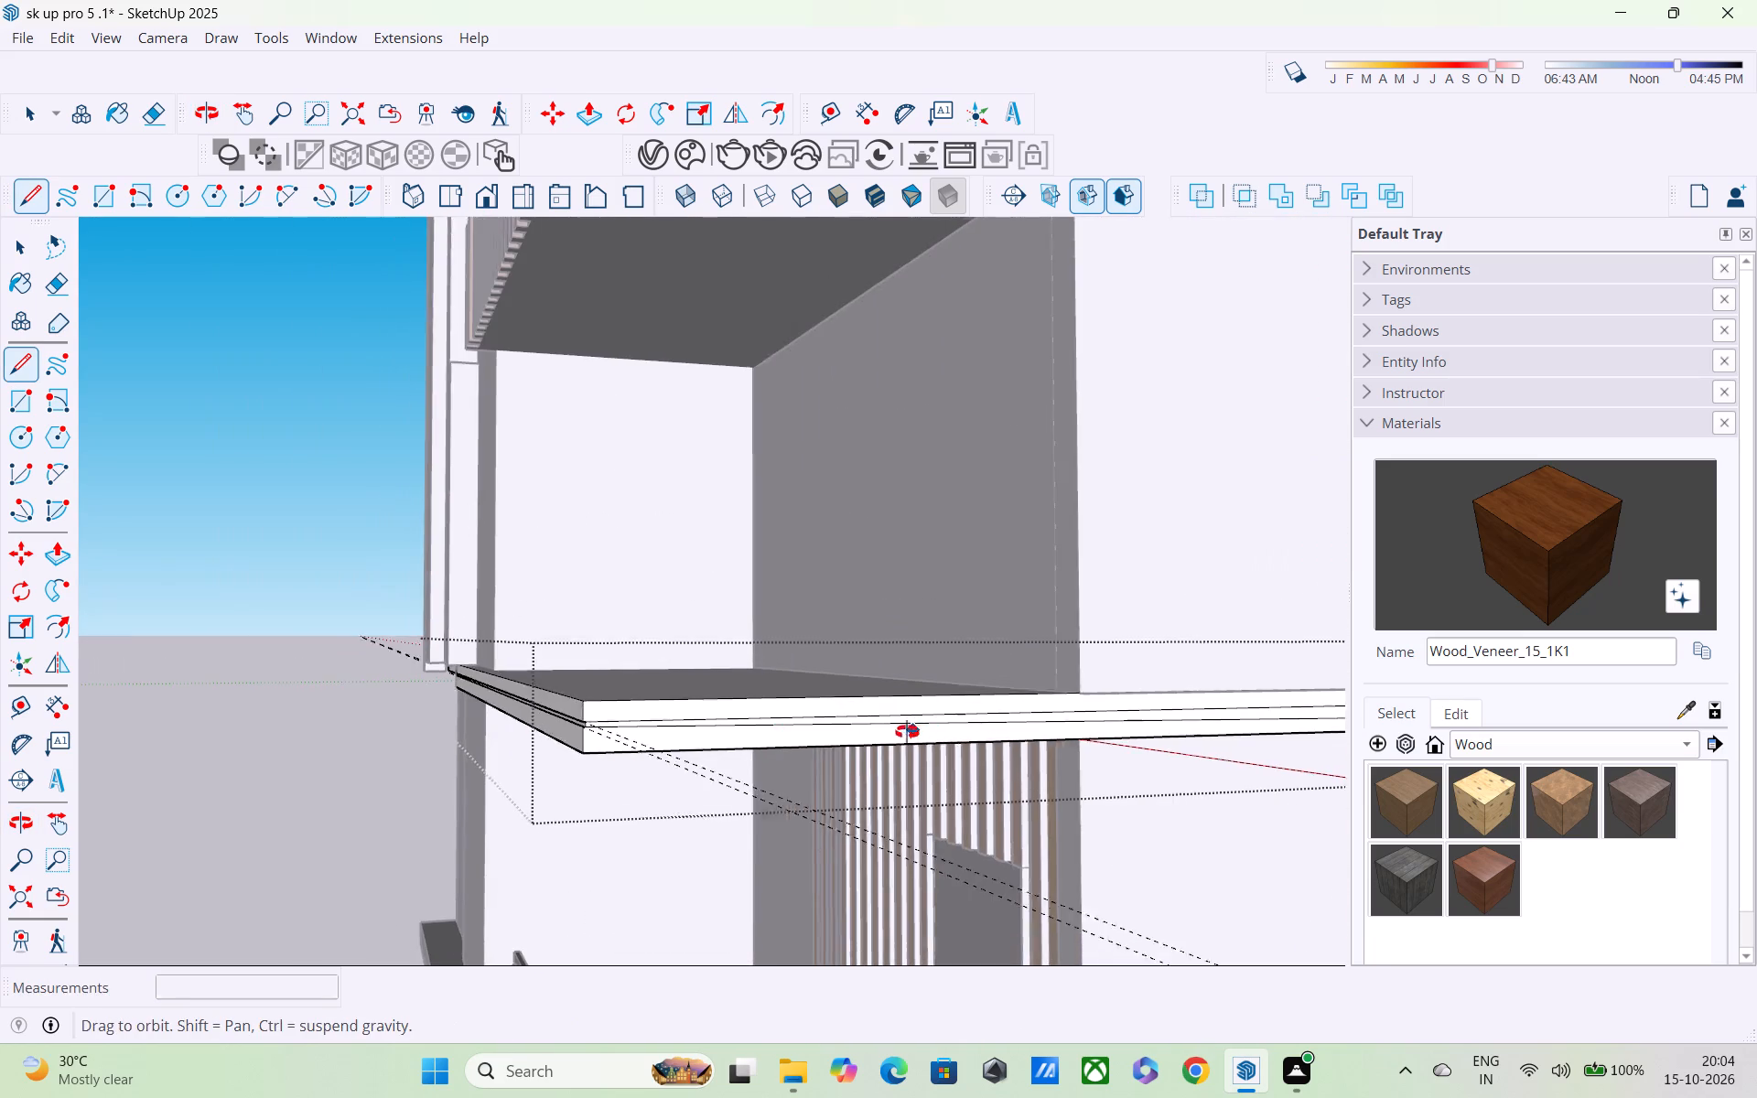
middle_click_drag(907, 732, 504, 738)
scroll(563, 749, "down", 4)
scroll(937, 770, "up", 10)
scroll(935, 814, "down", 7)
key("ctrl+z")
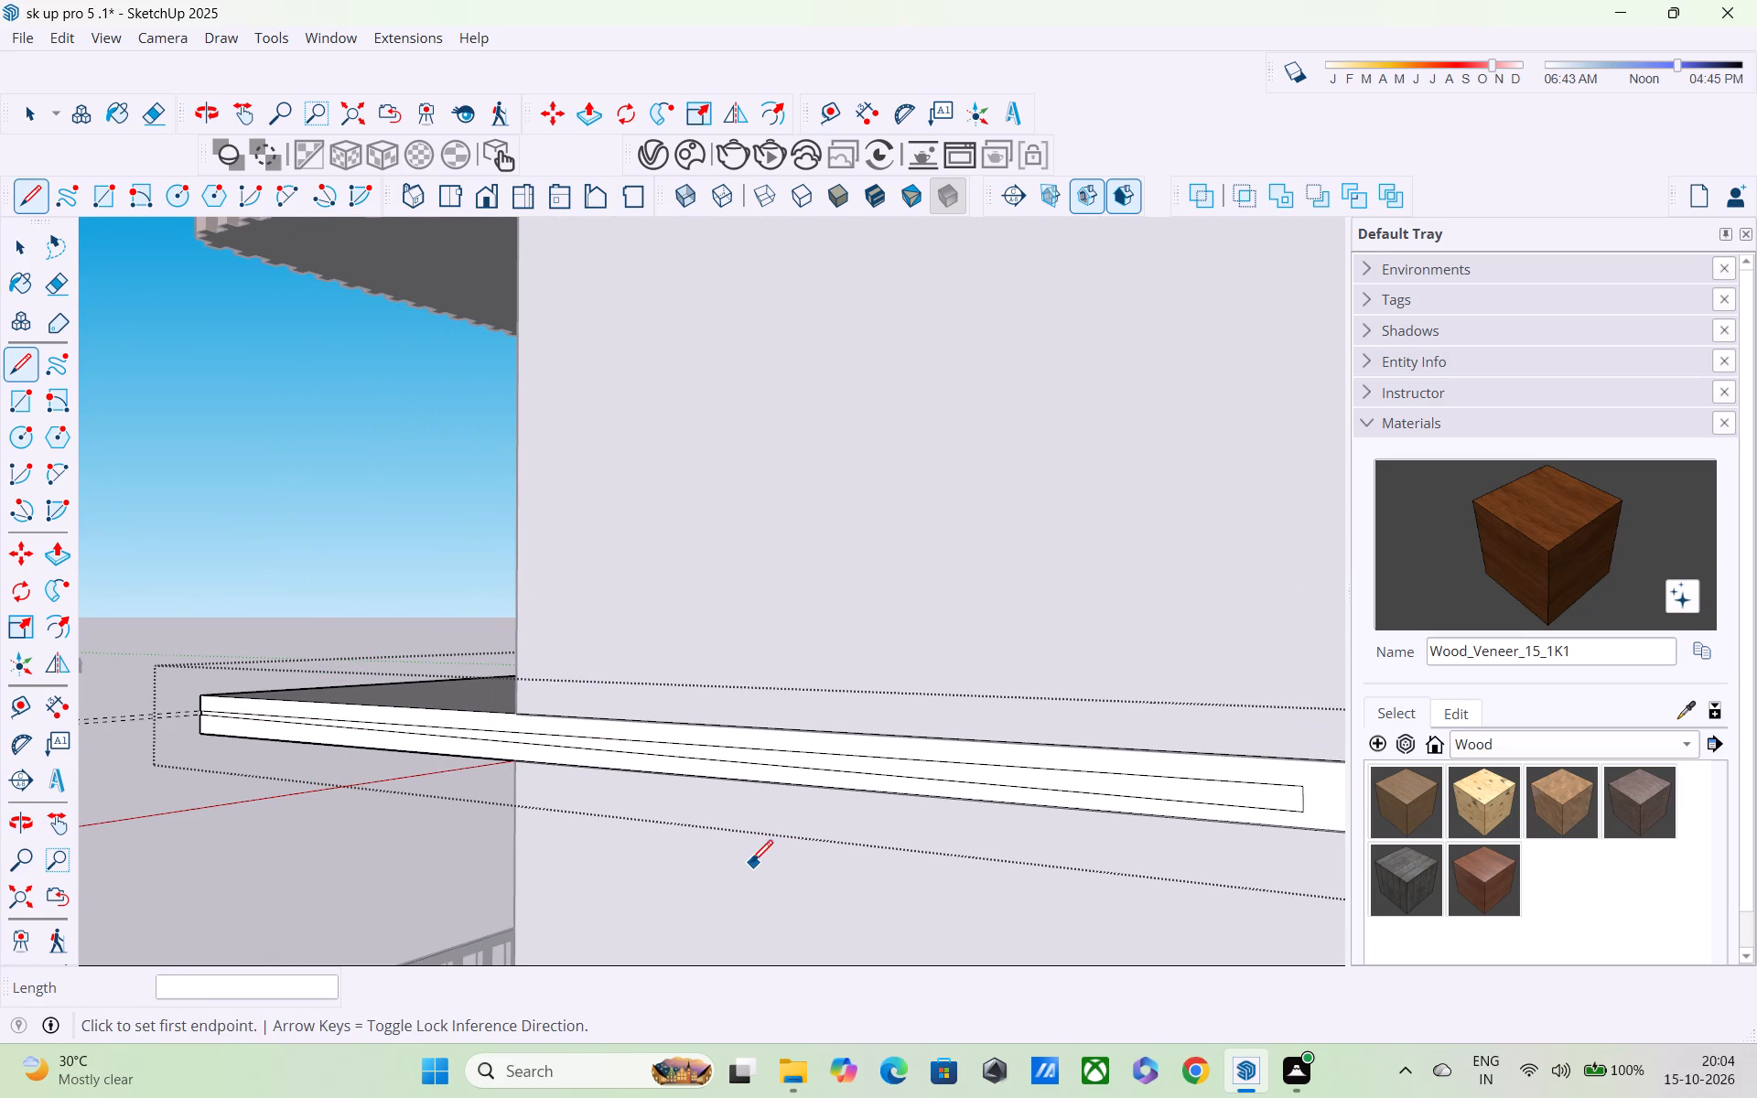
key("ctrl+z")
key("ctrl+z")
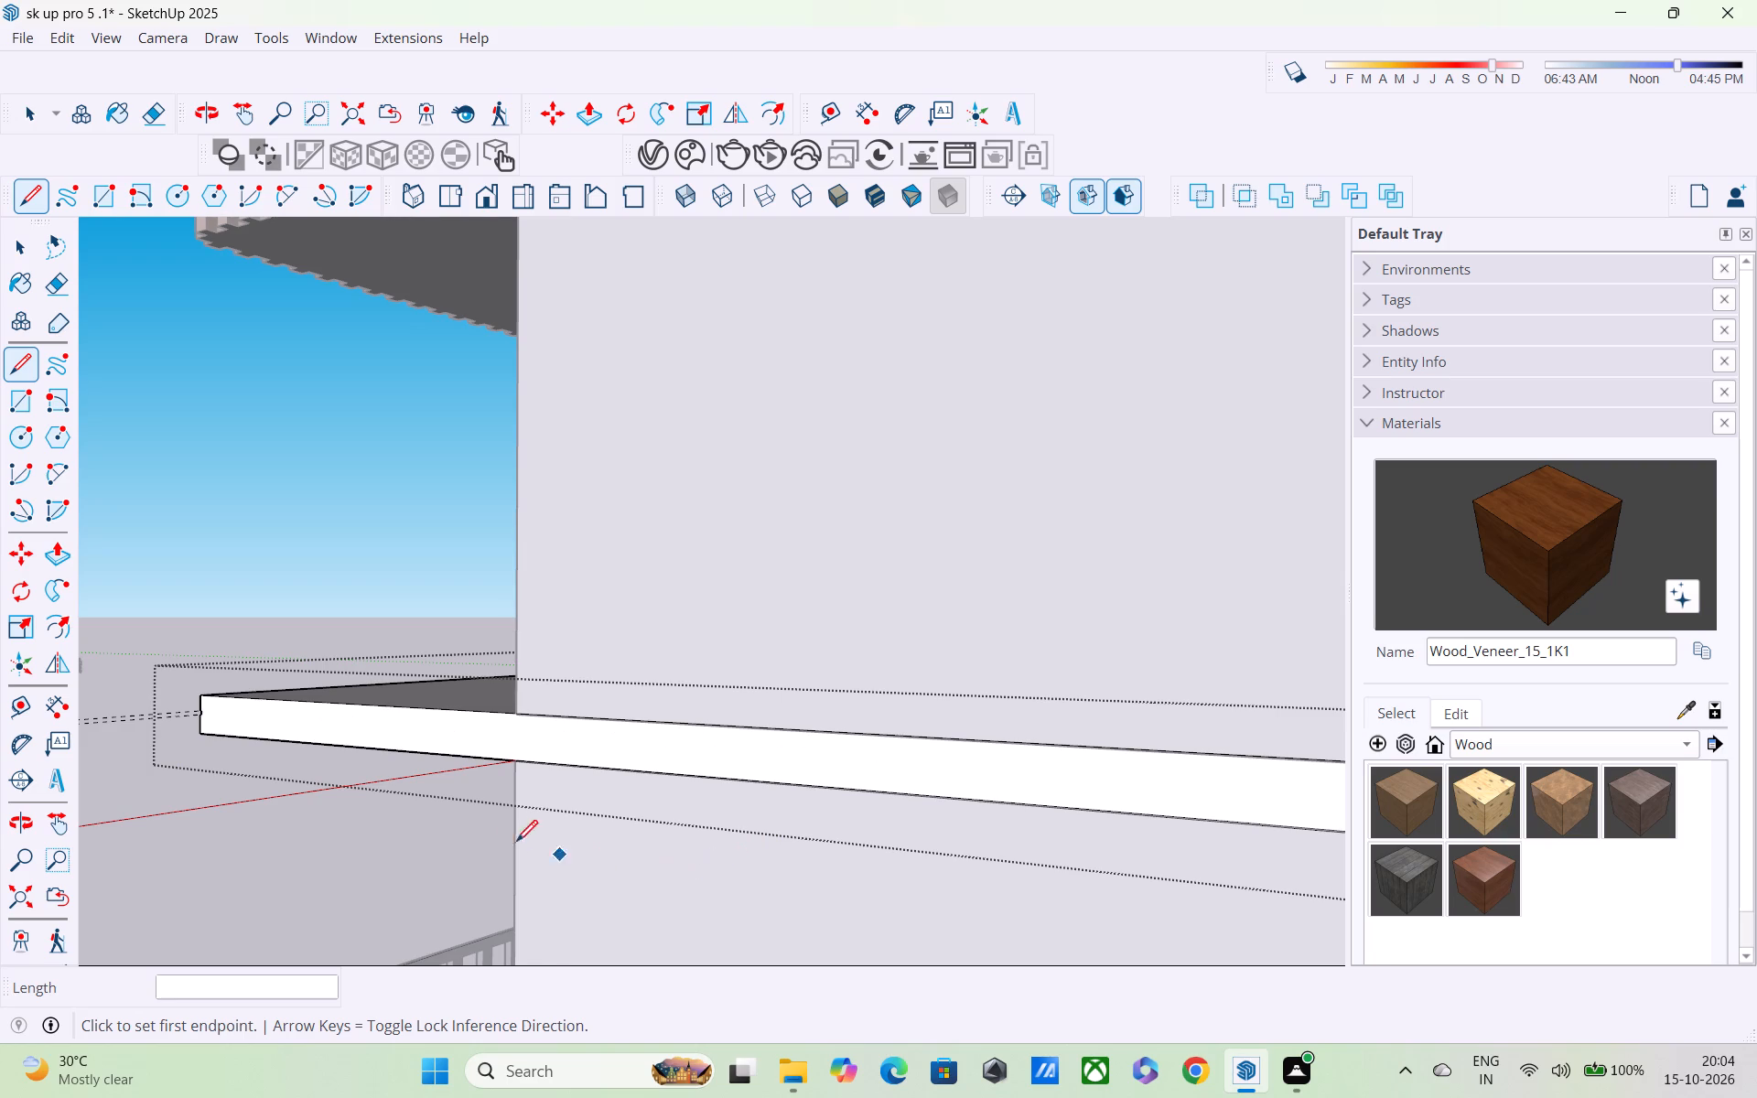
Place a guide about 3 7/8" below the top edge of the long slab face.
scroll(443, 830, "up", 2)
middle_click_drag(296, 779, 518, 852)
scroll(463, 813, "down", 5)
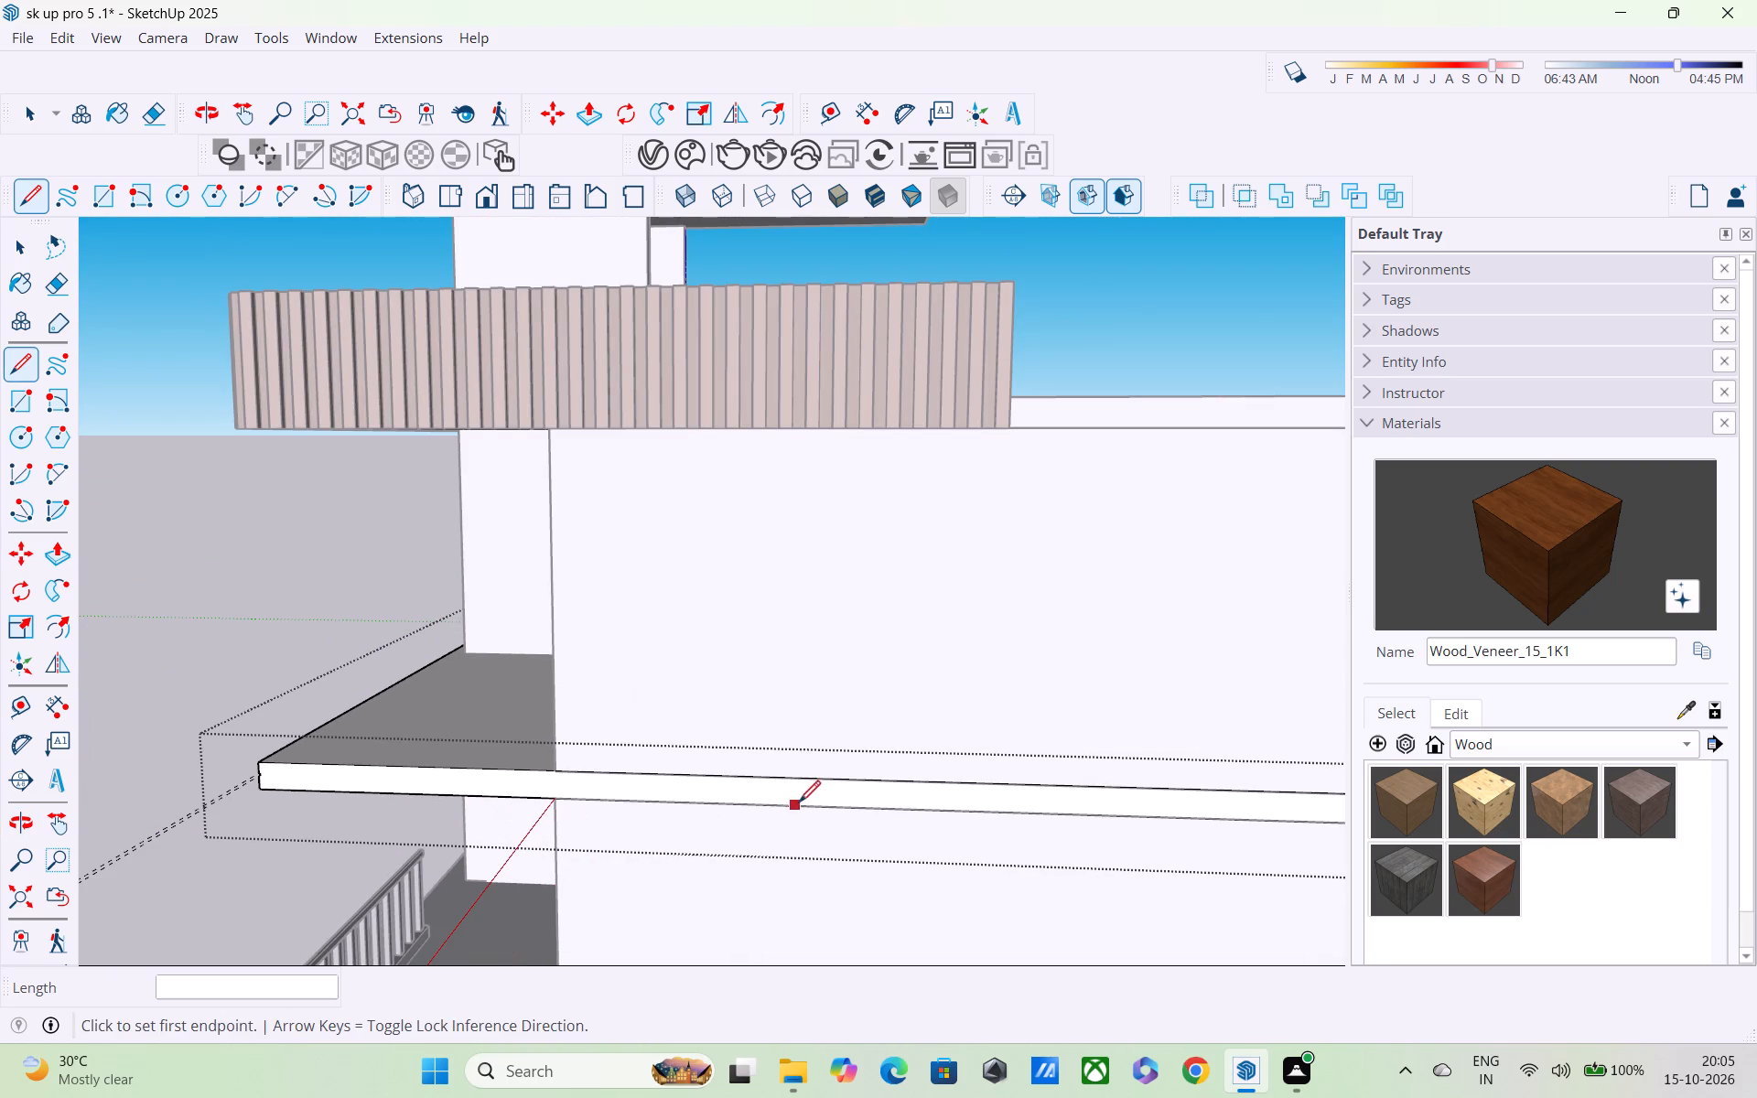
scroll(777, 834, "down", 1, "shift")
middle_click_drag(640, 790, 561, 721, "shift")
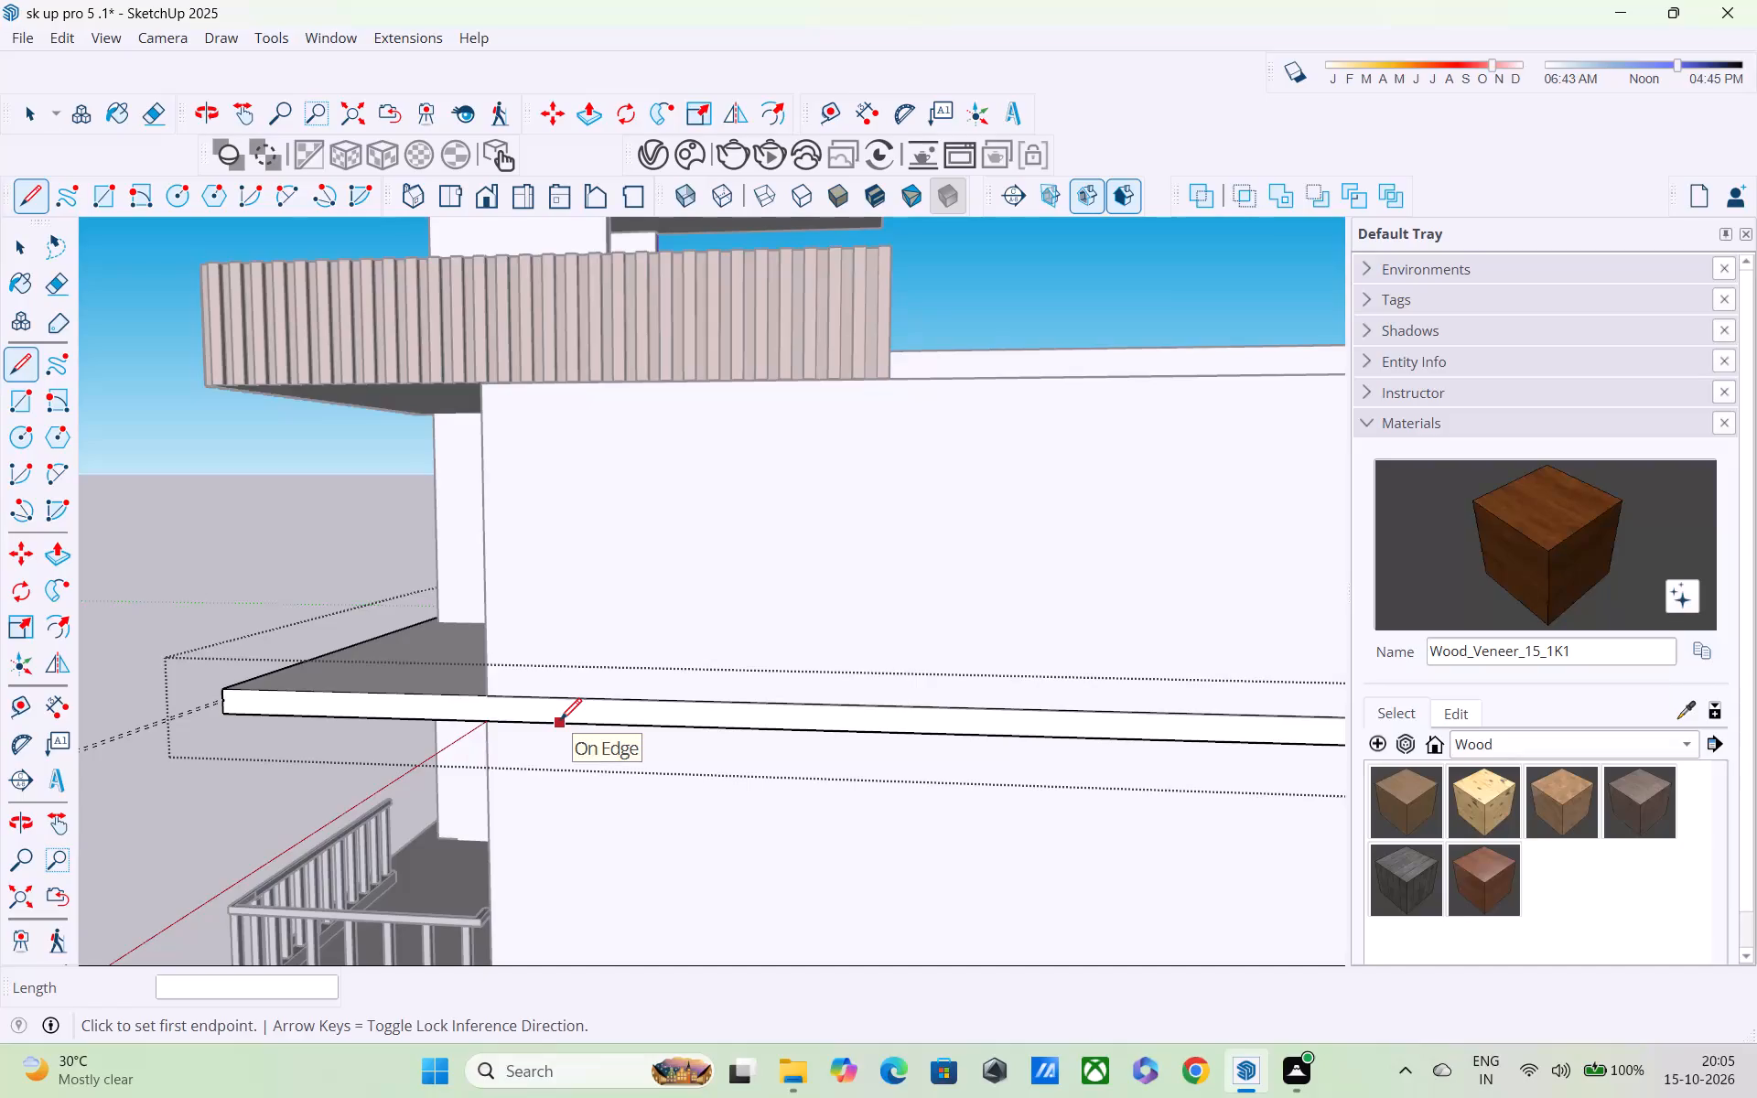
key("t")
scroll(557, 704, "up", 4)
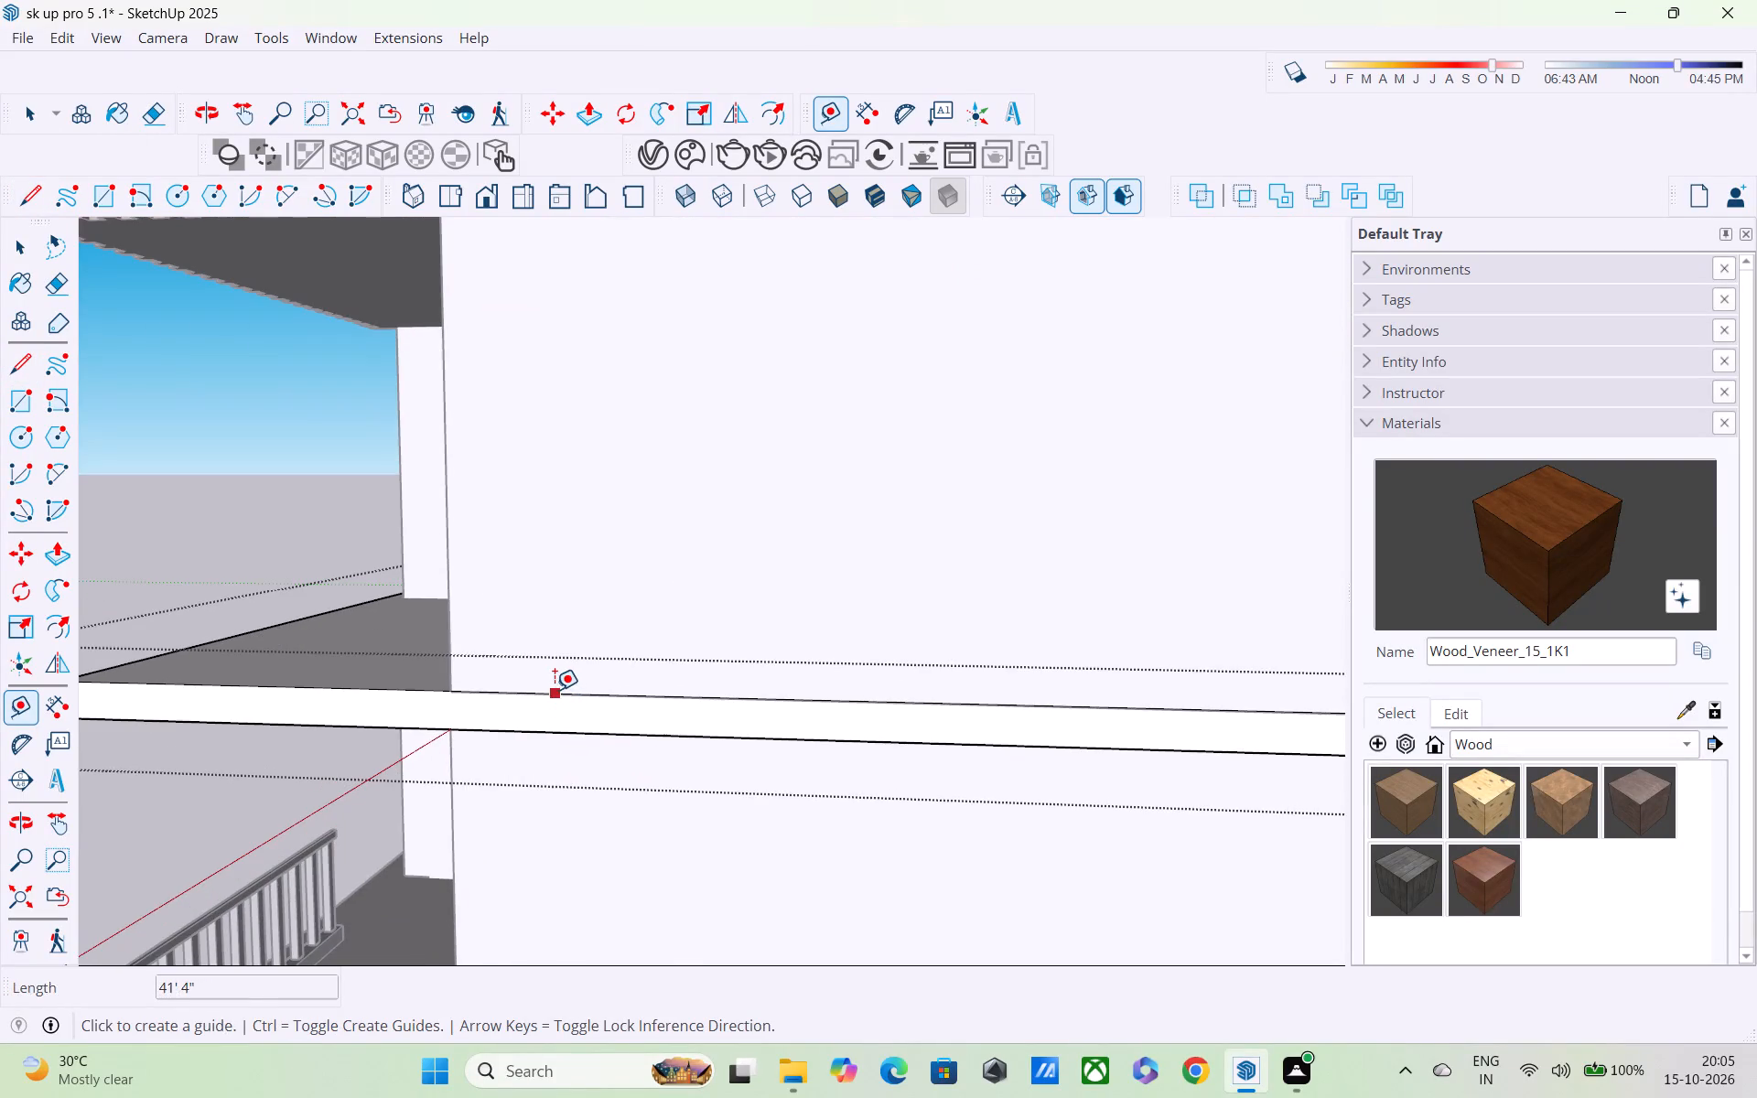
middle_click_drag(555, 688, 534, 595)
scroll(520, 534, "up", 3)
left_click(518, 496)
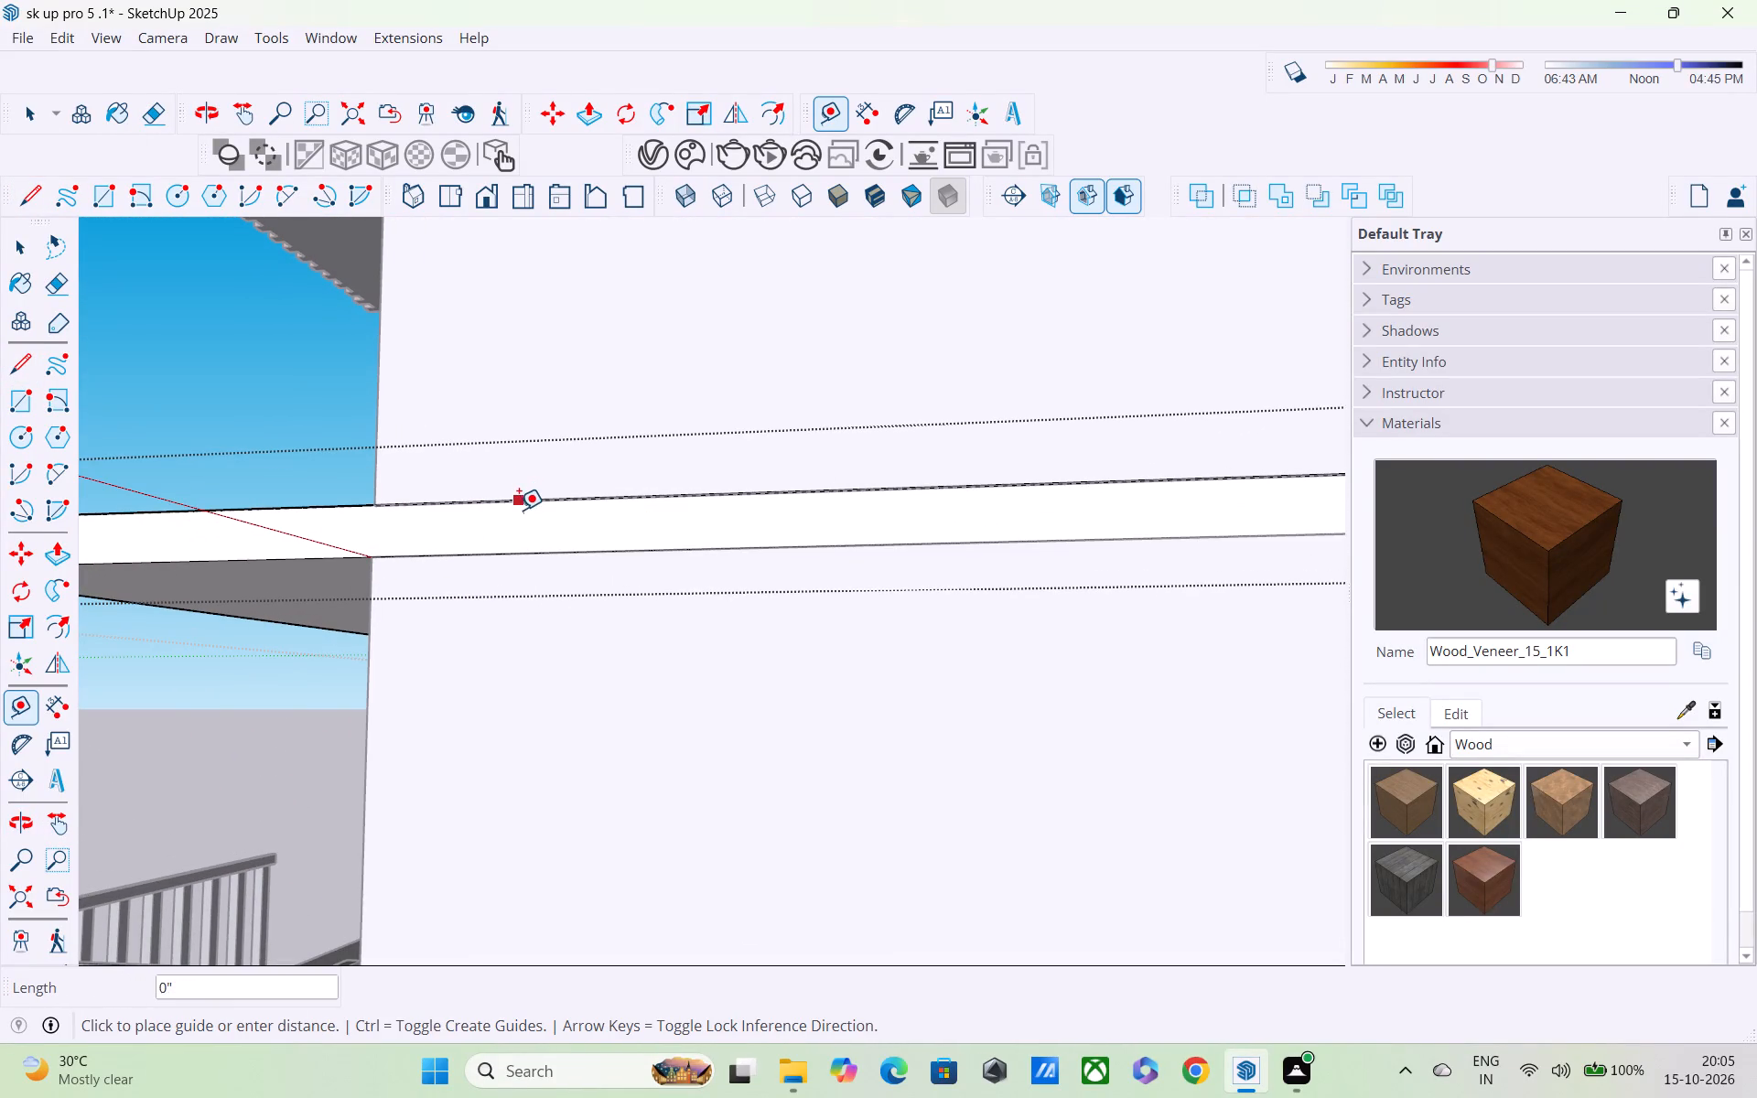
left_click(523, 529)
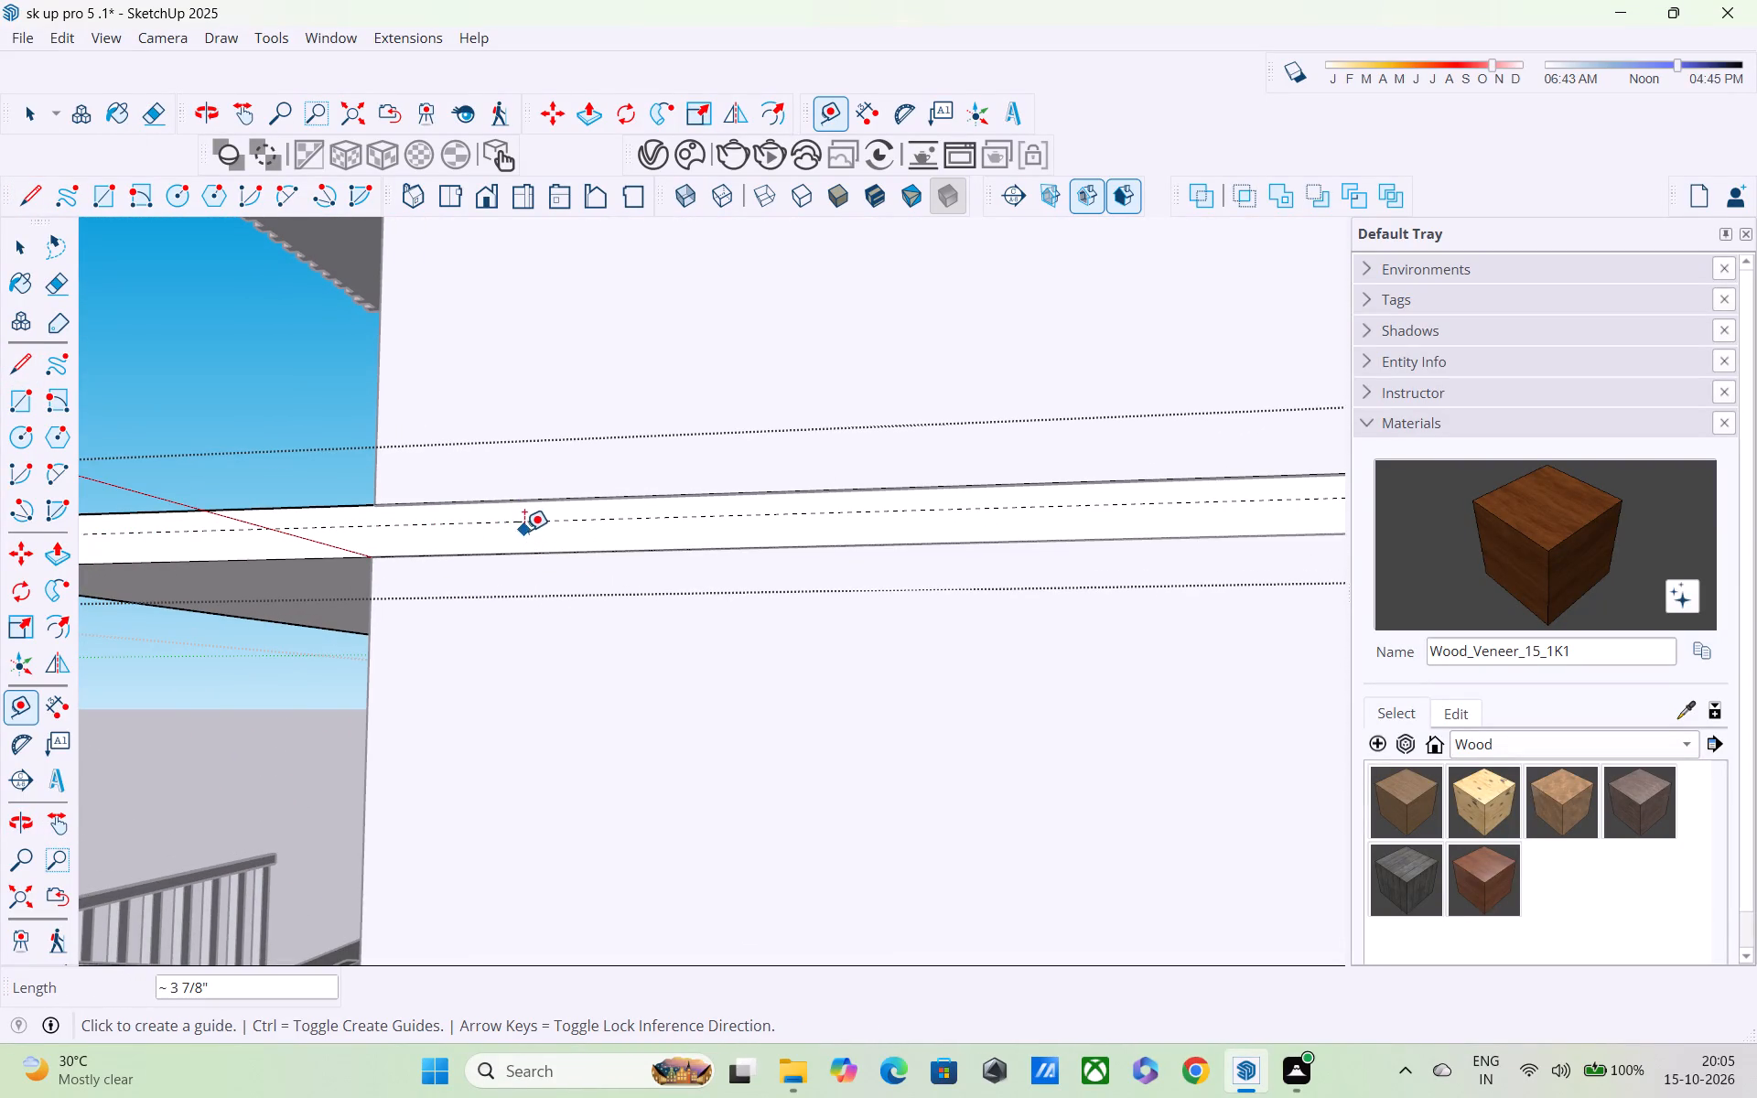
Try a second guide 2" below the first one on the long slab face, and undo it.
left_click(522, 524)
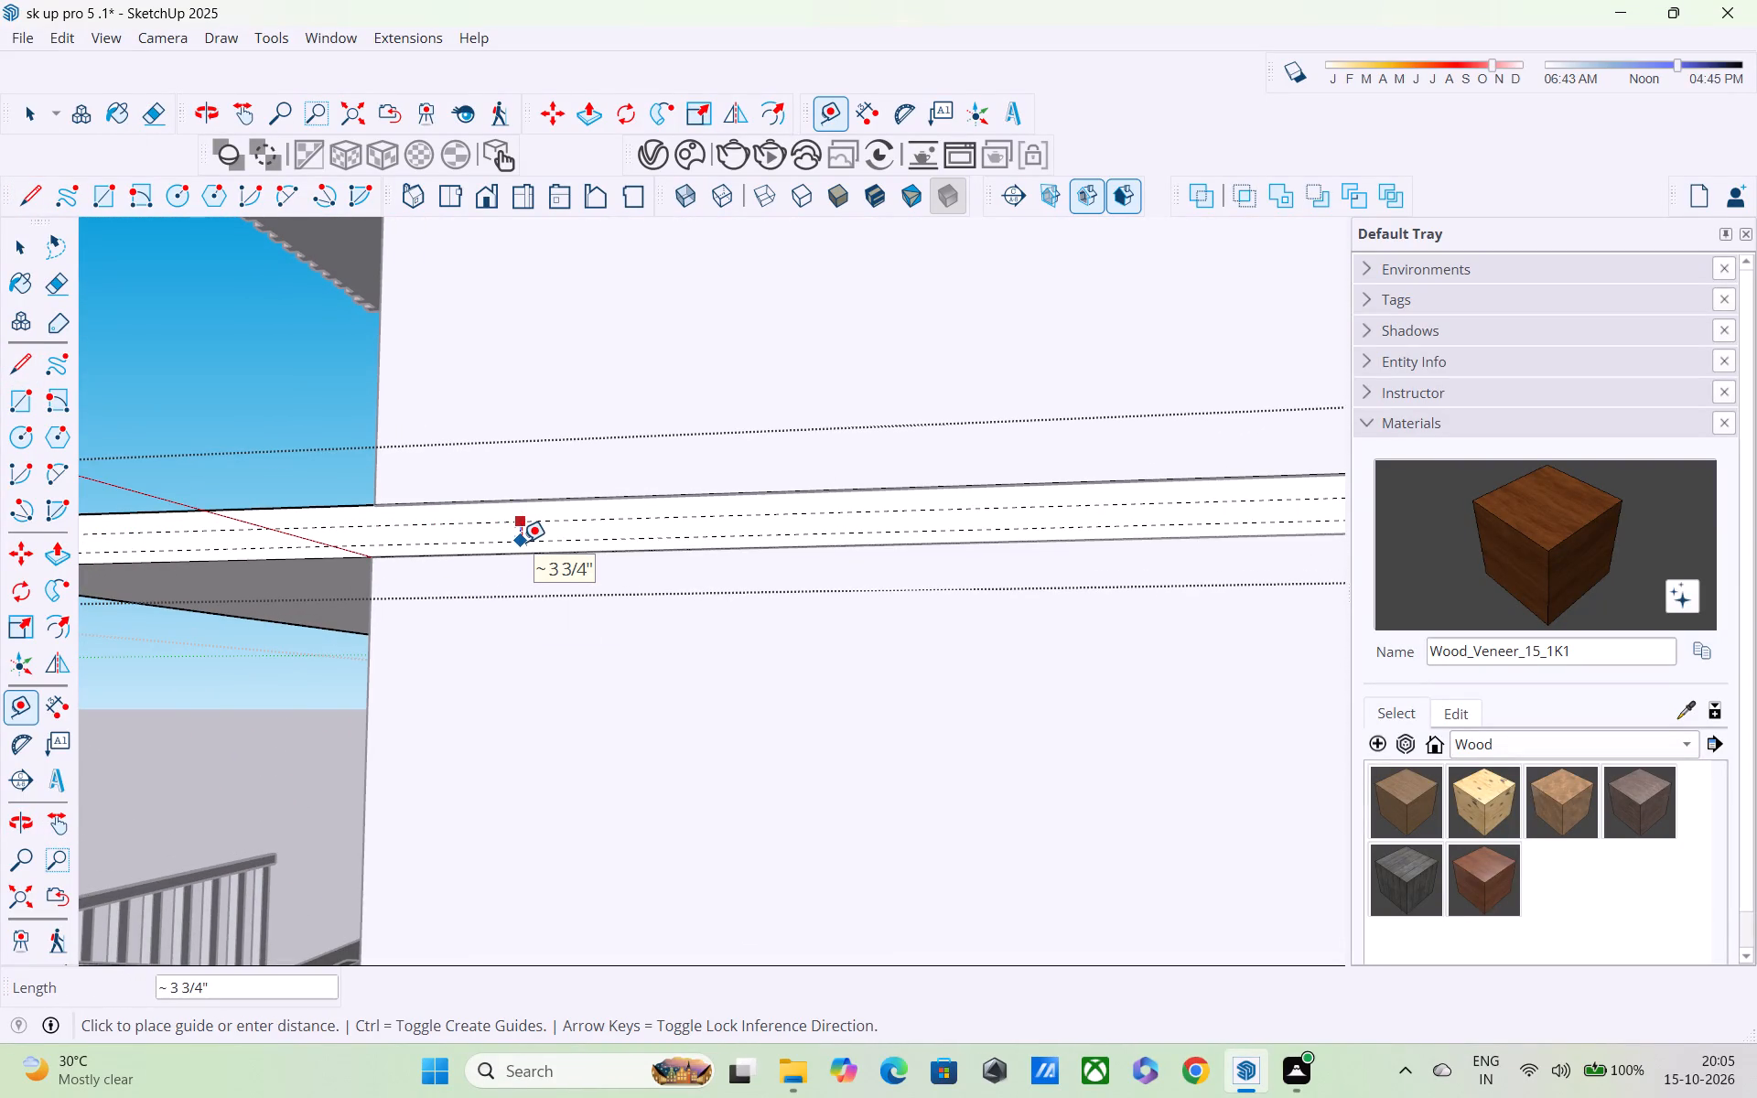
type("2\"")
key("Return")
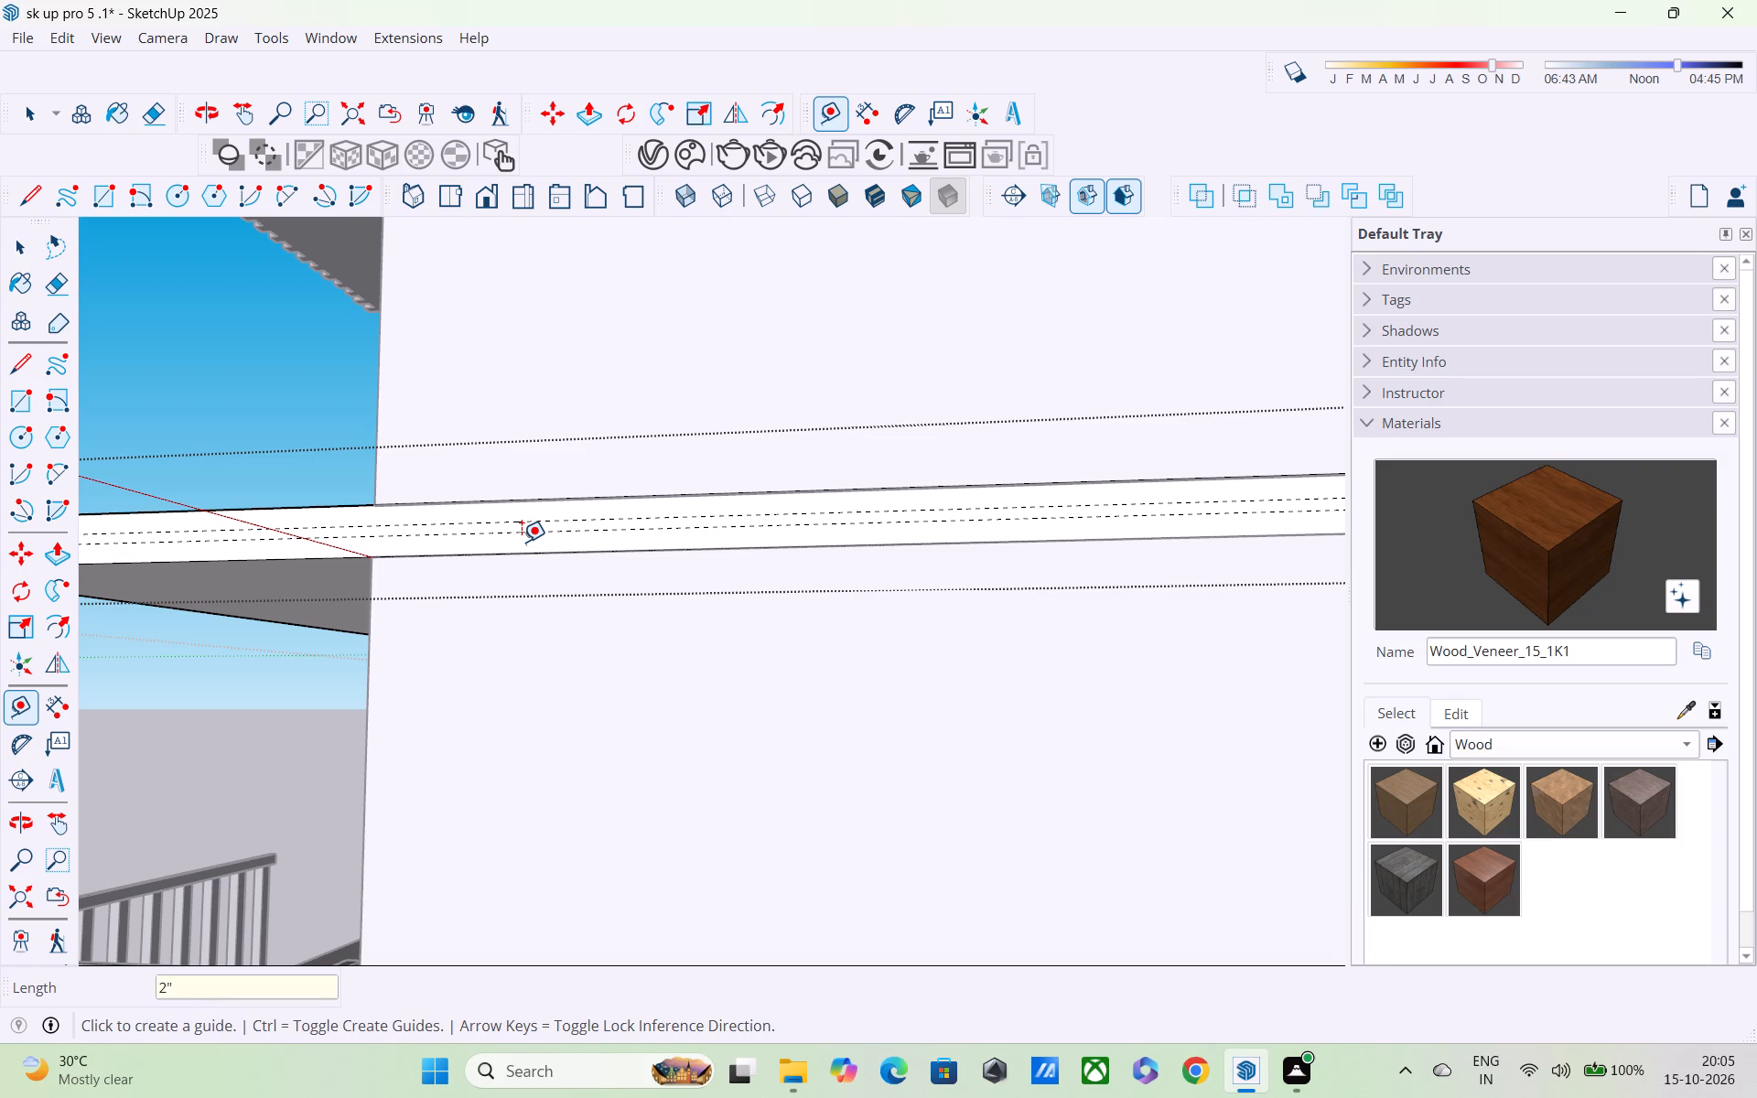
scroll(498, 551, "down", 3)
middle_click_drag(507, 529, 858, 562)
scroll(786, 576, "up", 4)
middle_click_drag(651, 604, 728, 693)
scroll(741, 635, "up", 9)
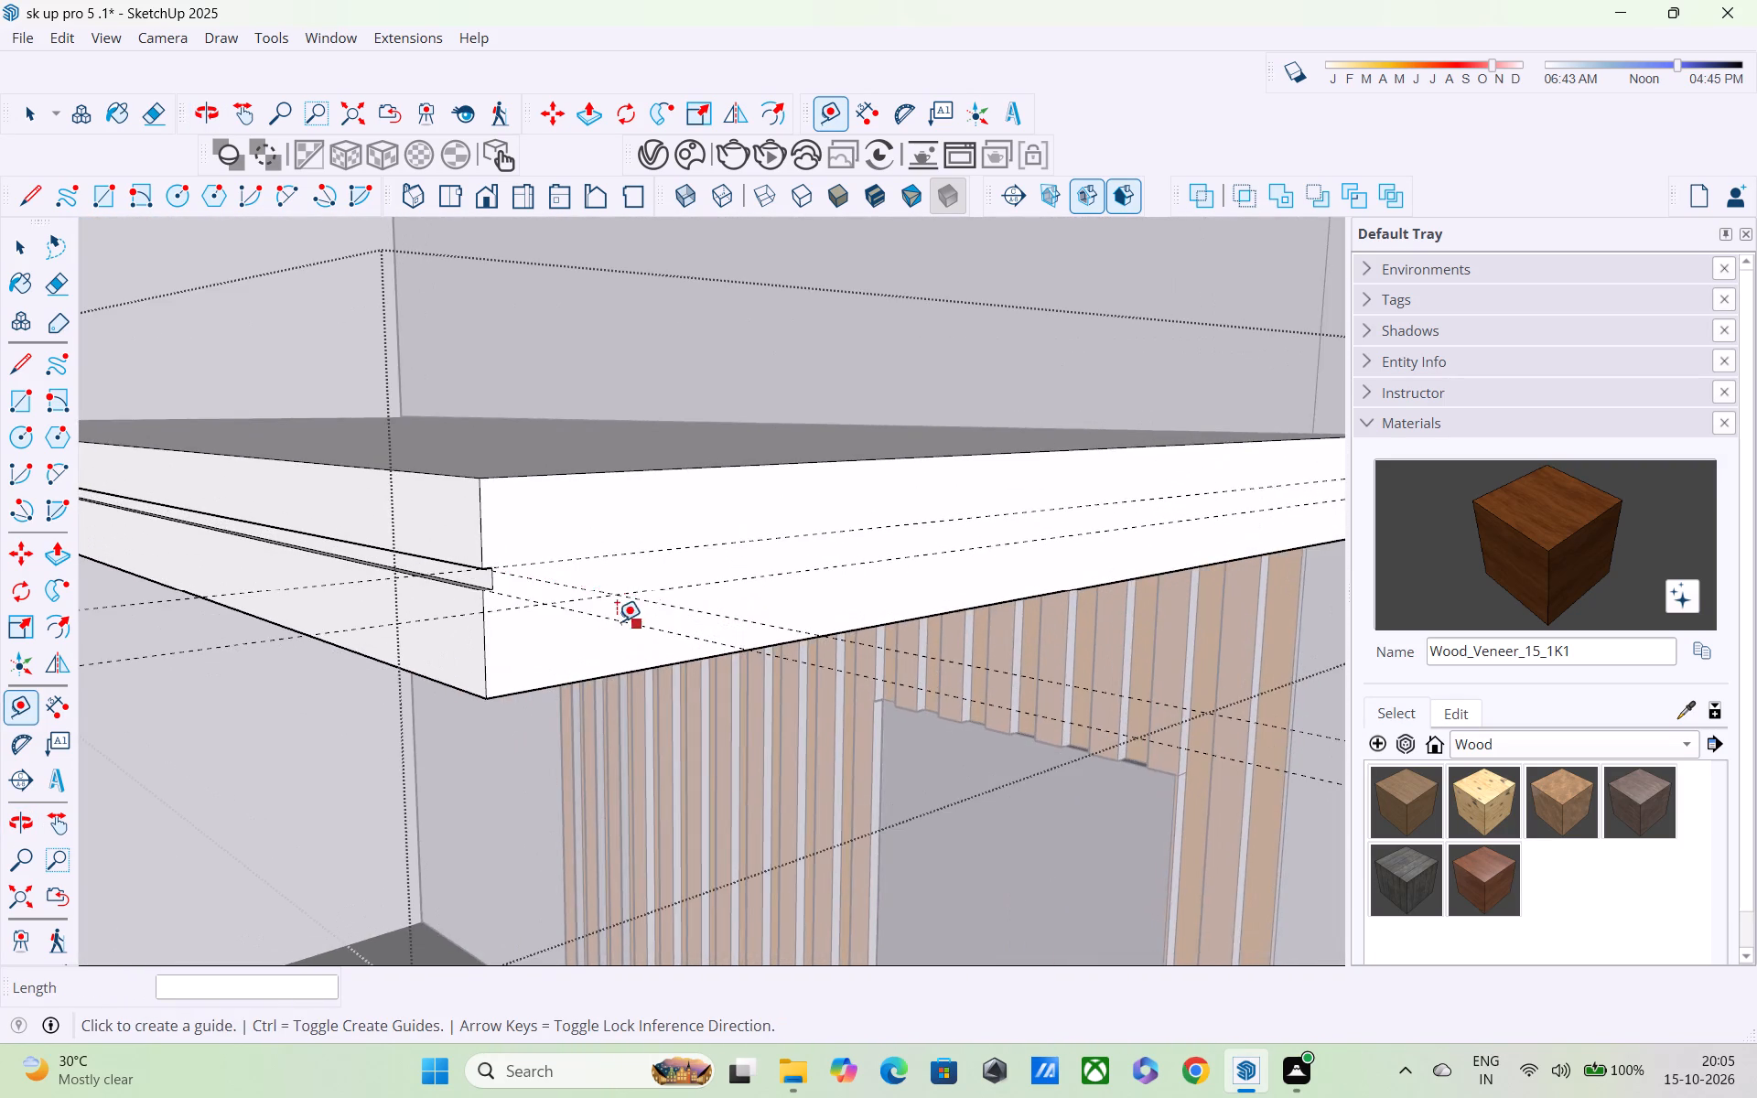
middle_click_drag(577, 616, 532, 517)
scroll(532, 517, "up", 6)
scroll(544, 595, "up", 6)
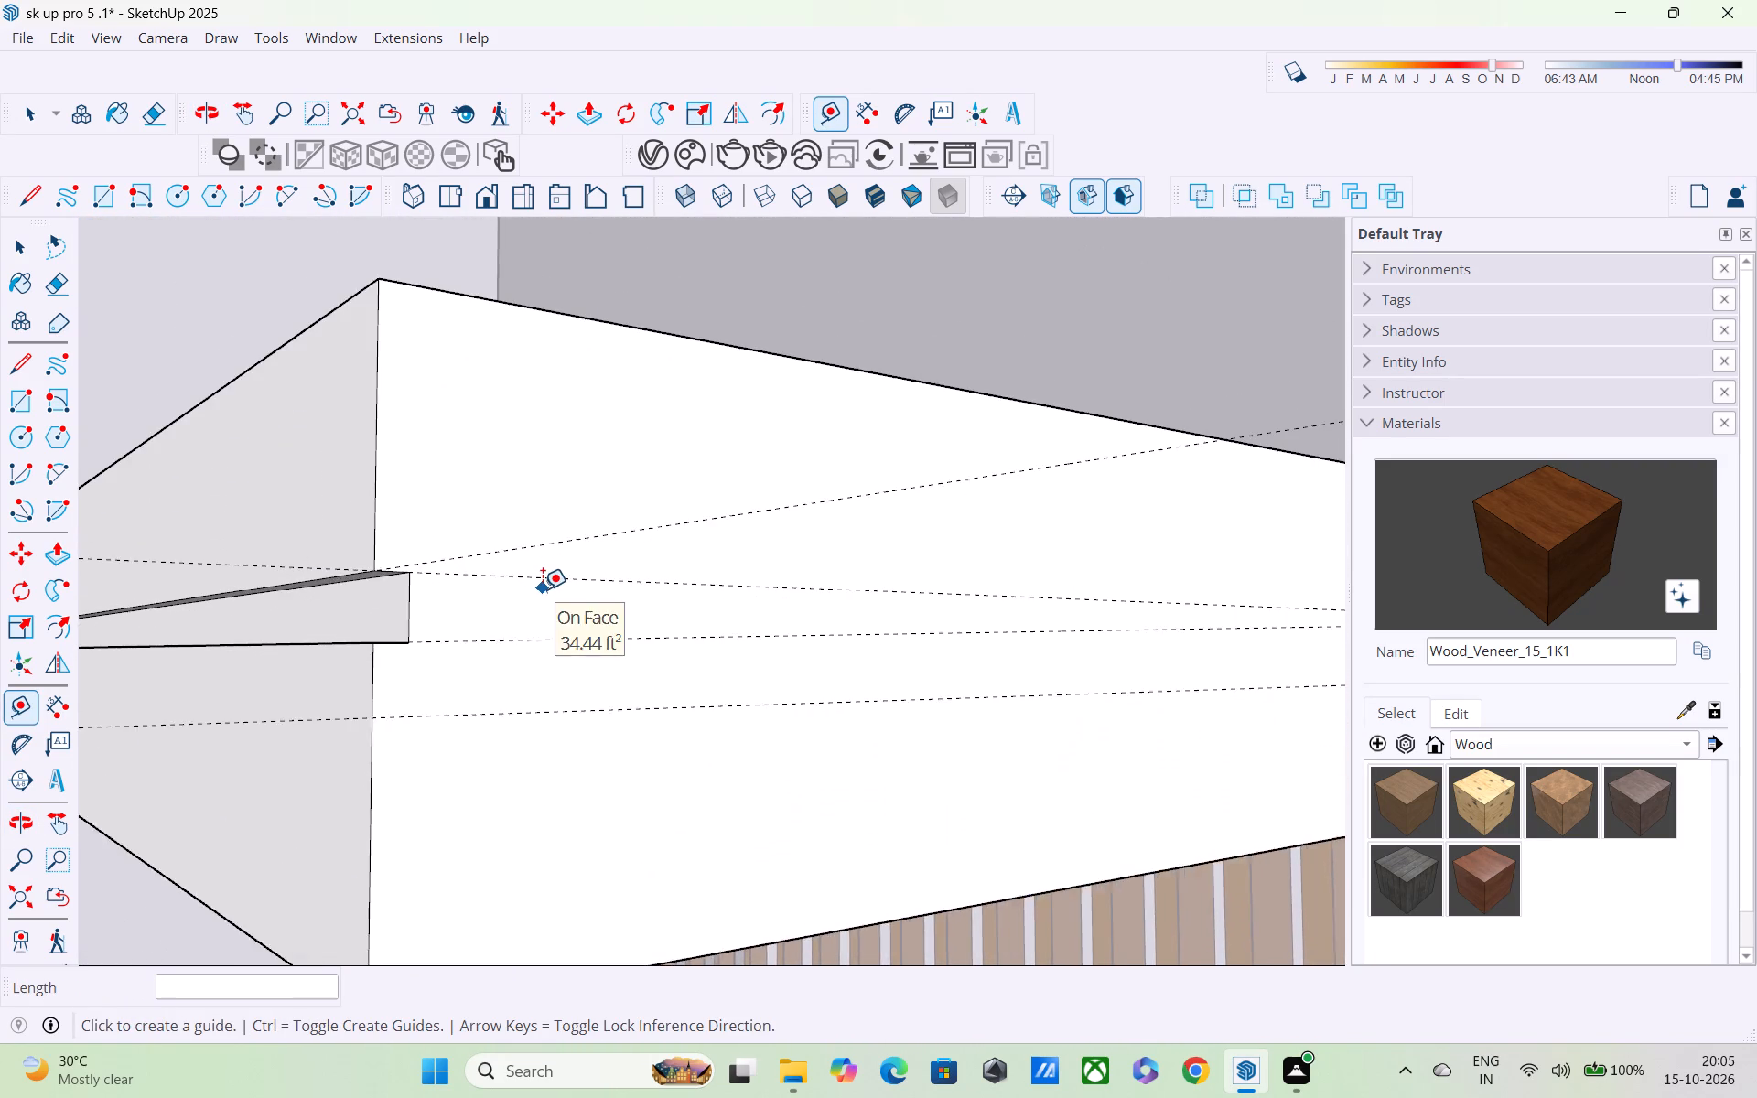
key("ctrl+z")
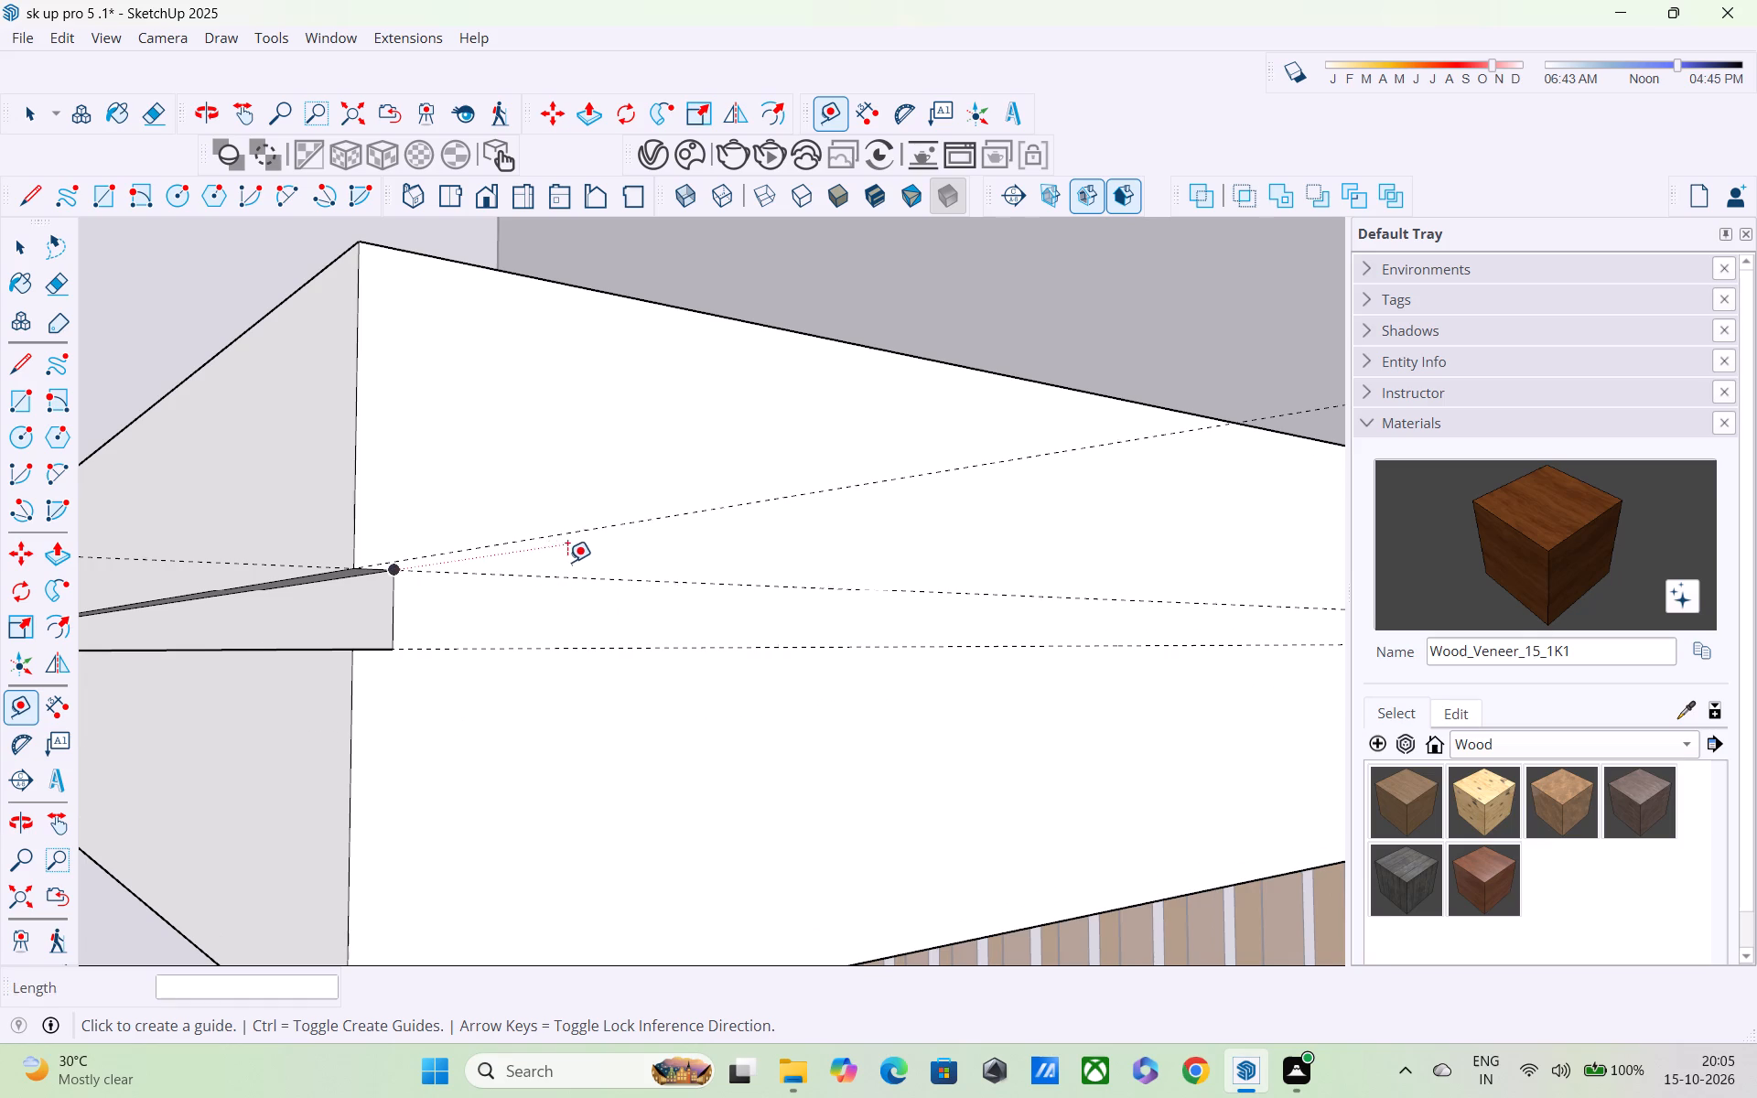
Place a second guide 1" below the first one on the long slab face.
scroll(567, 562, "down", 2)
middle_click_drag(620, 604, 340, 590)
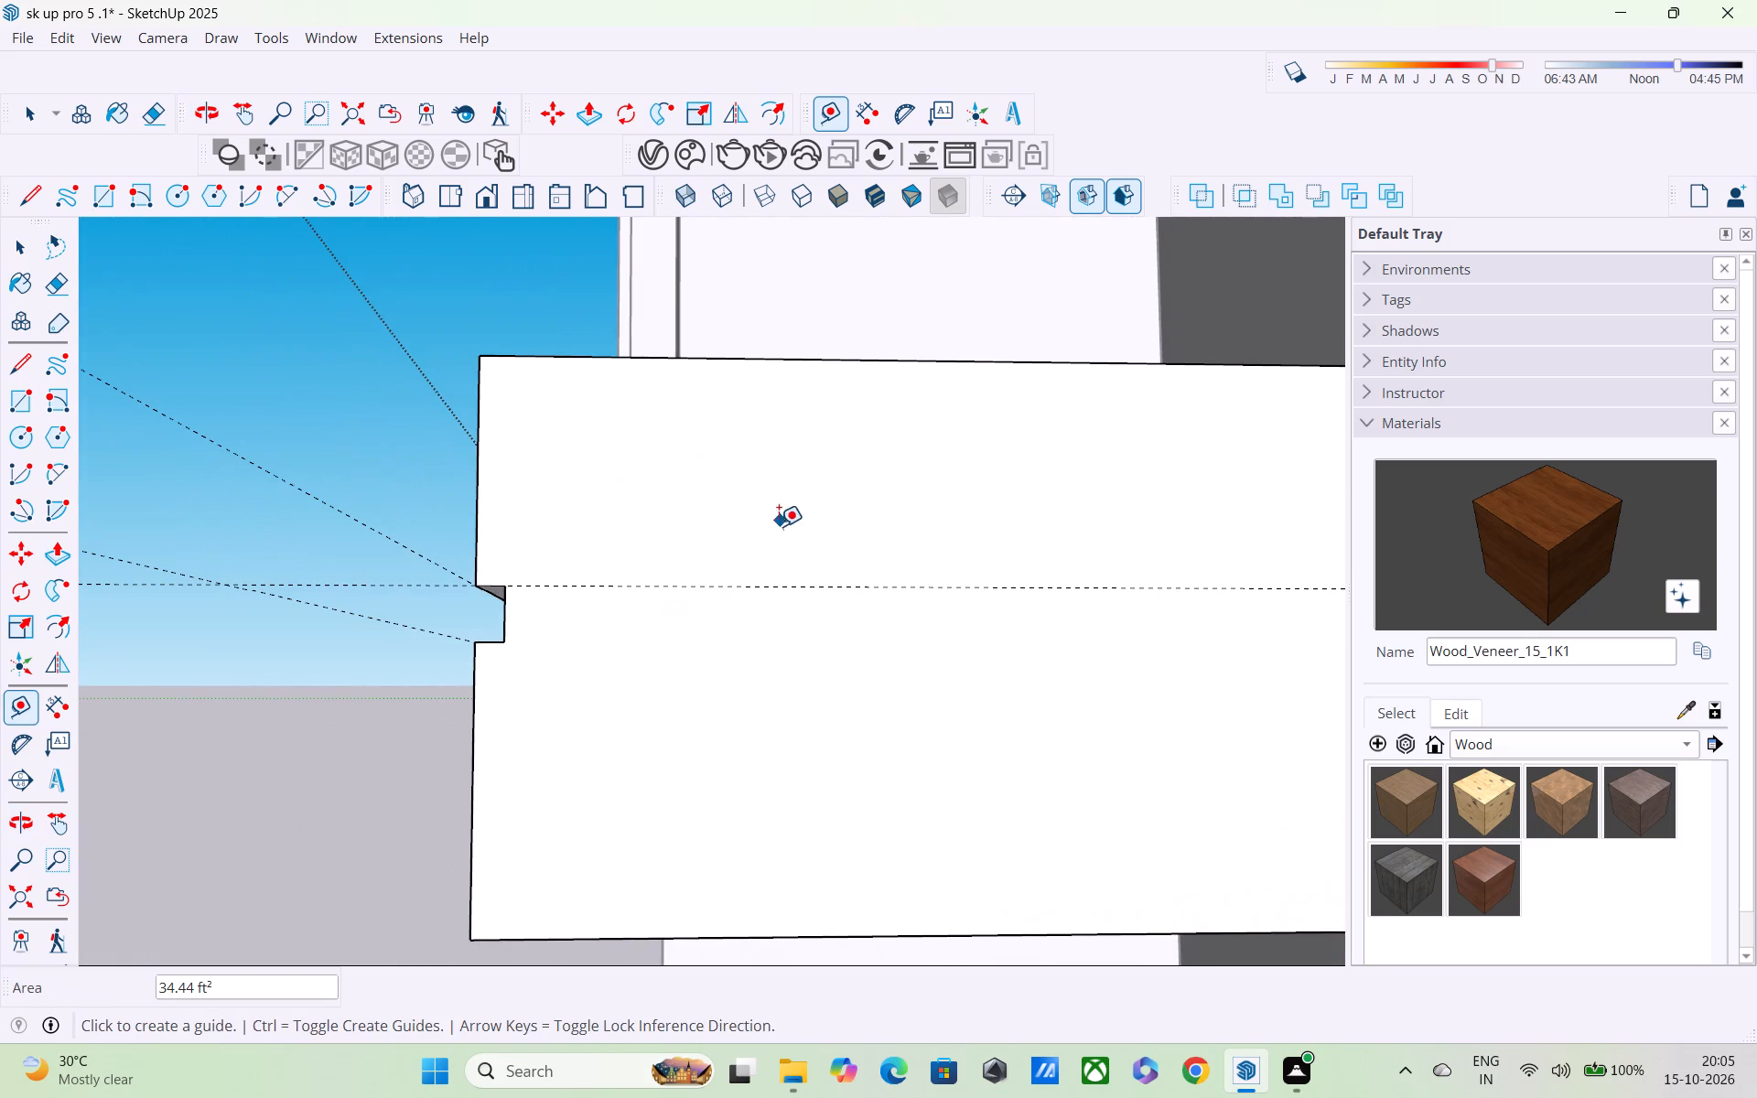
left_click(775, 585)
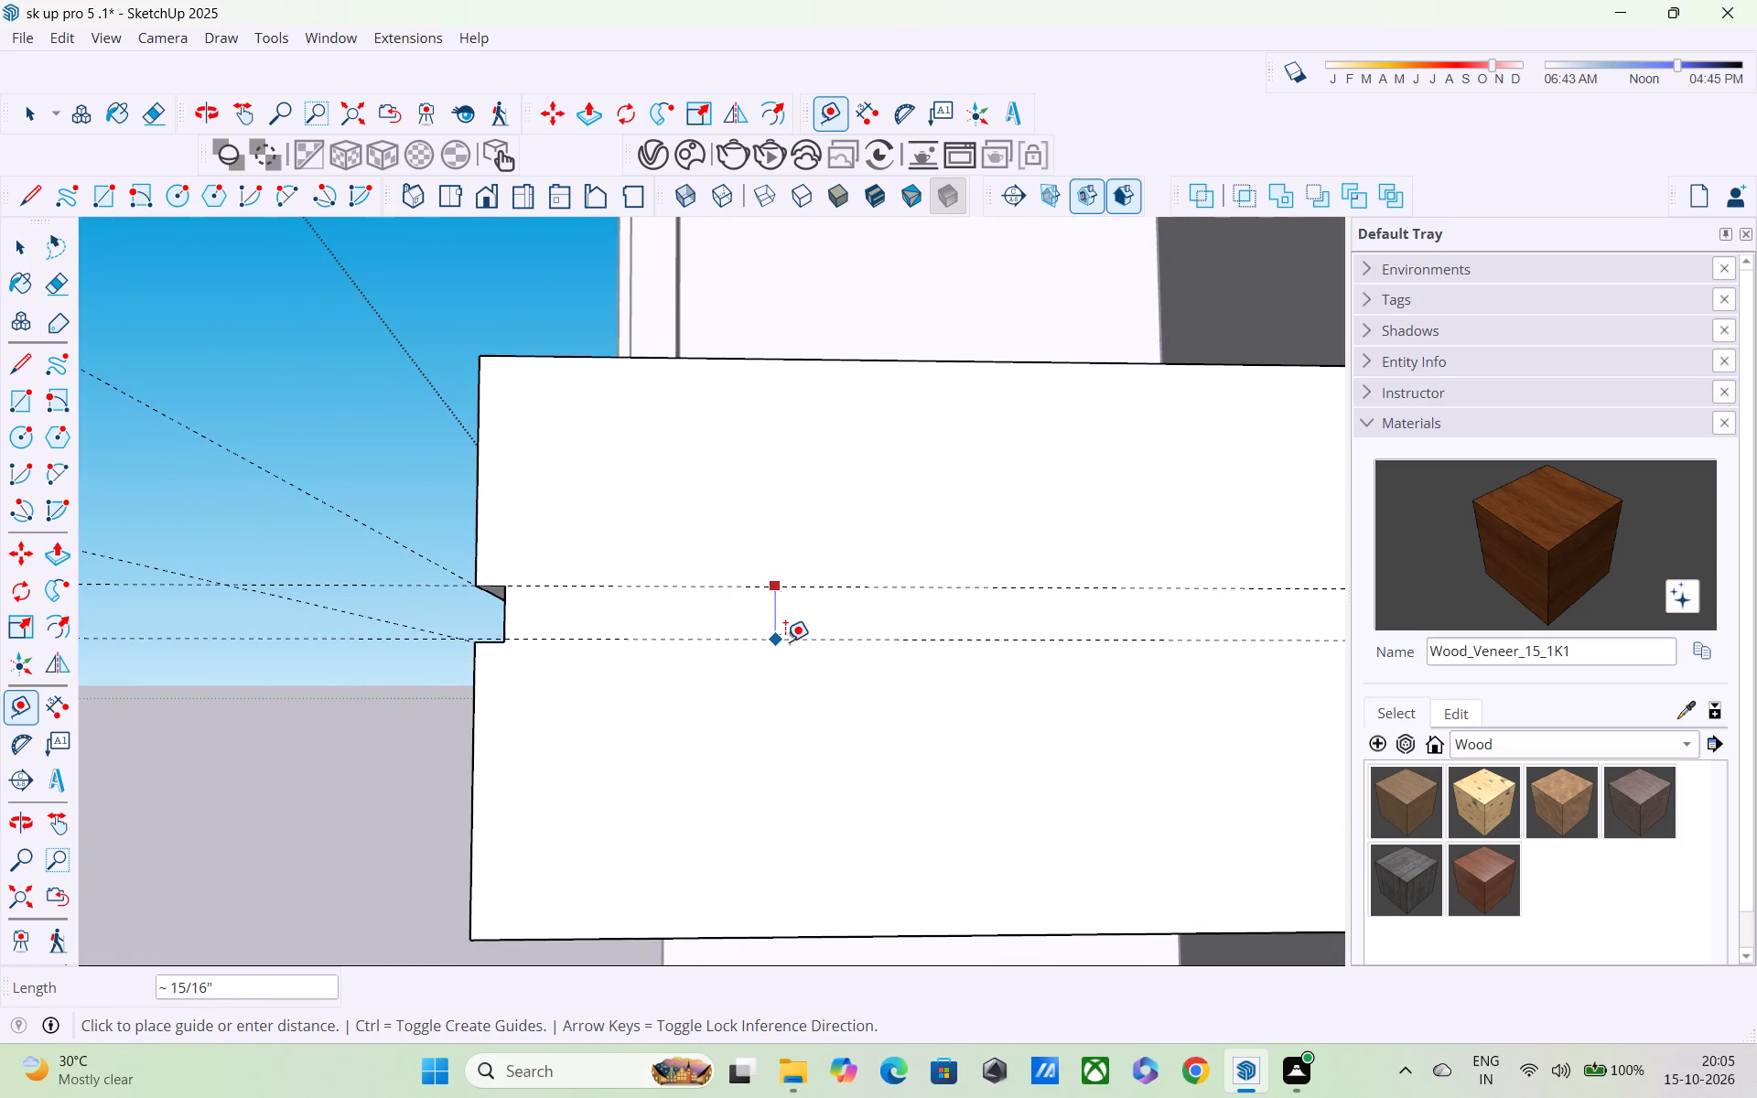
key("1")
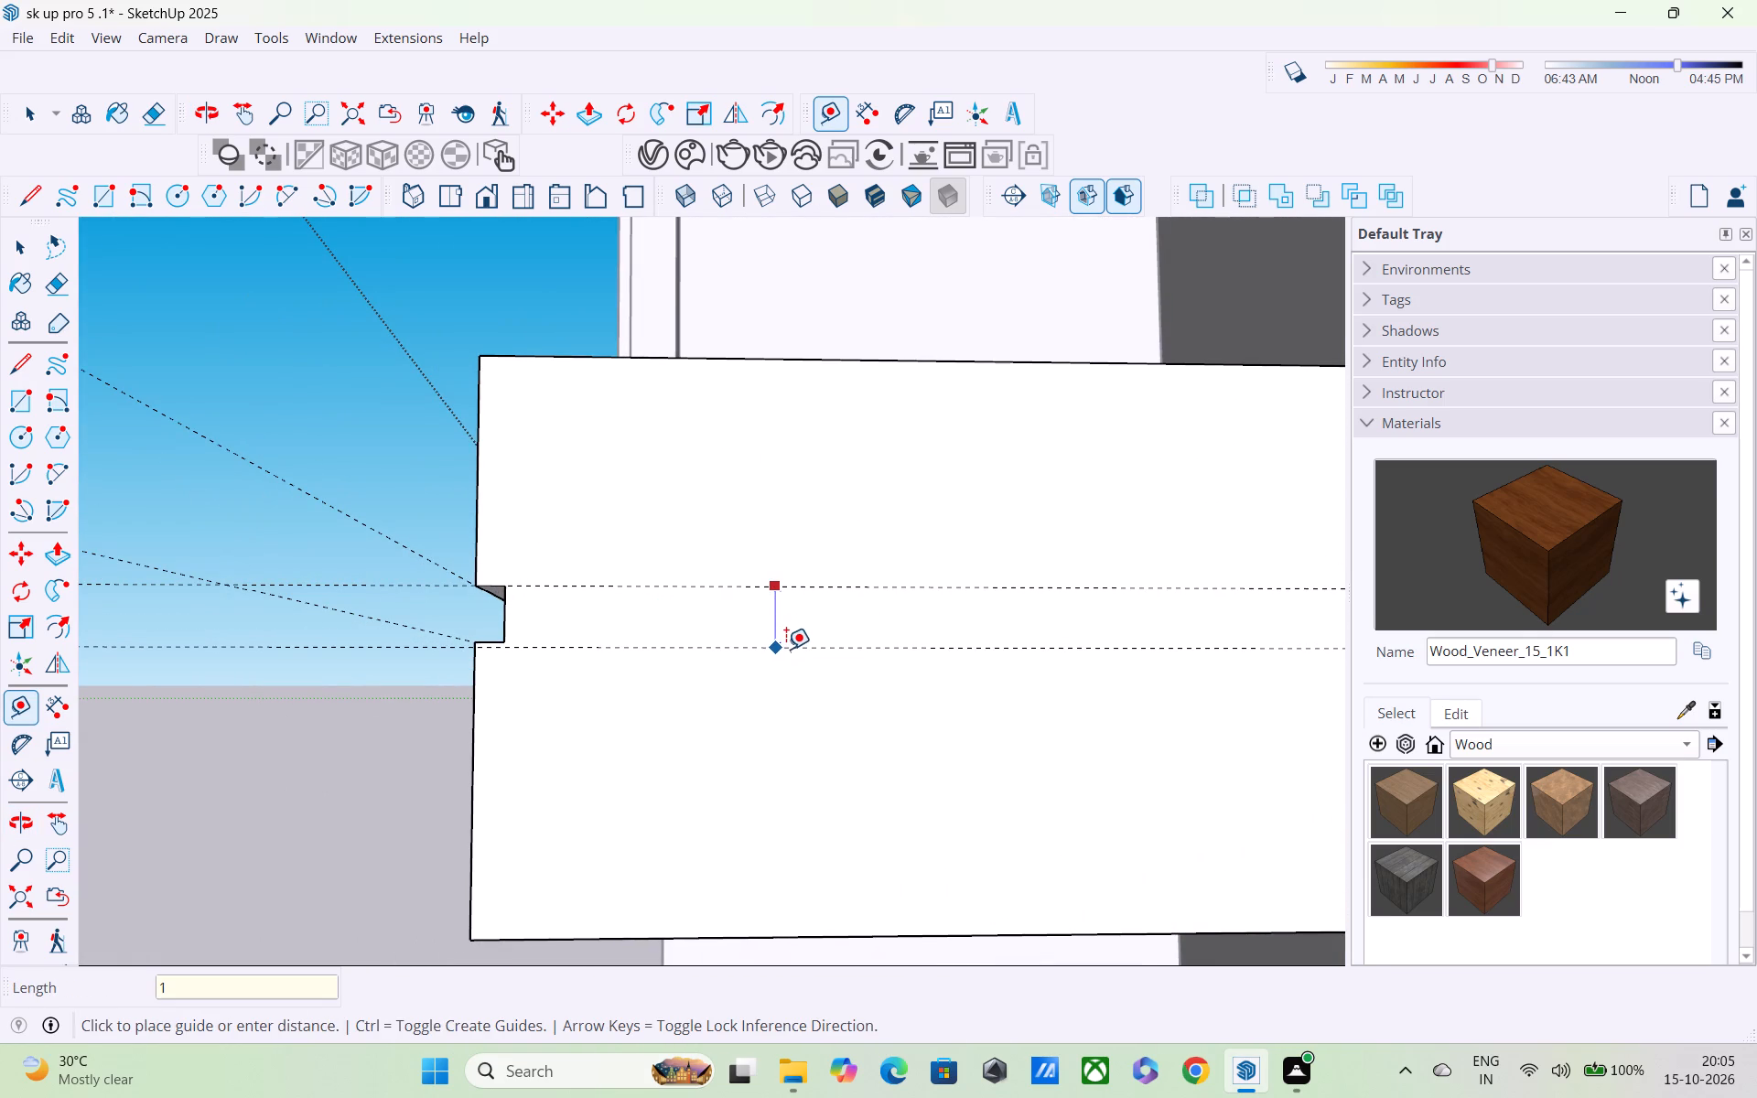
key("shift+quotedbl")
key("Return")
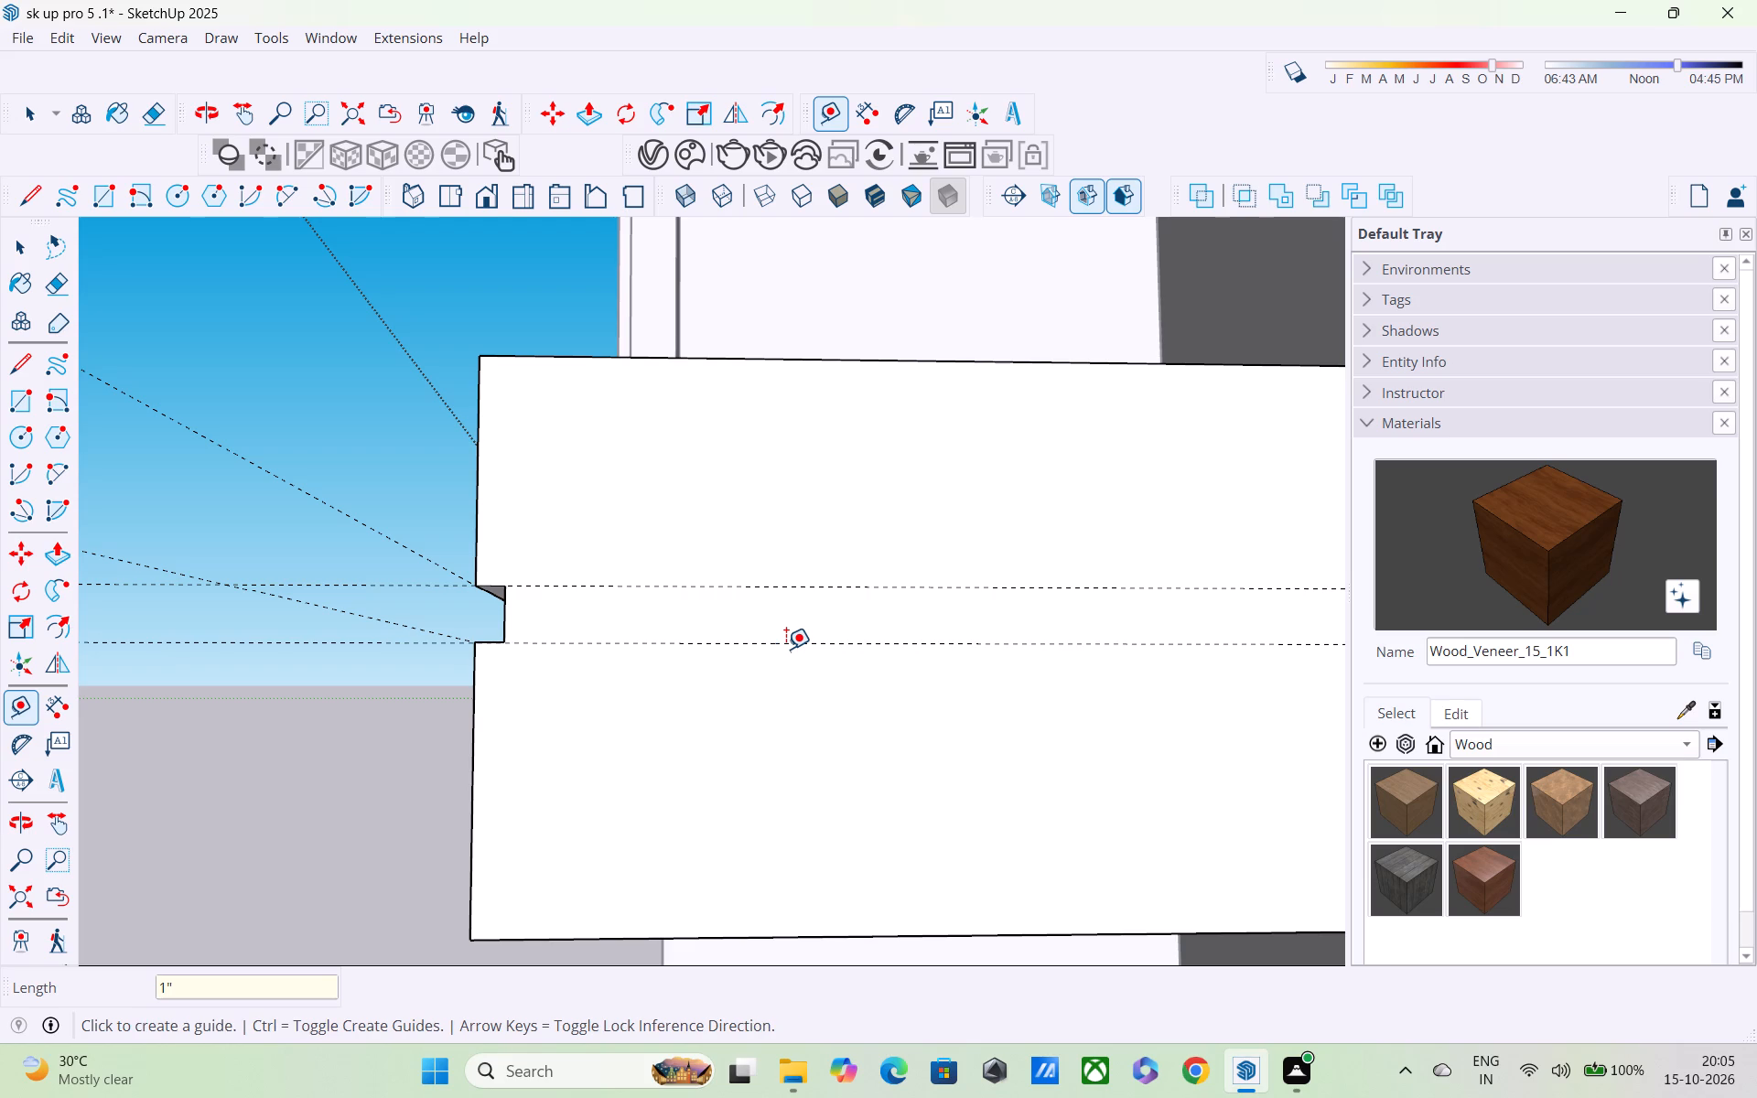
Draw a line about 22' long on the long slab face, following the upper guide from the notch corner.
scroll(781, 643, "down", 4)
middle_click_drag(771, 630, 609, 632, "shift")
scroll(656, 632, "up", 1, "shift")
scroll(594, 575, "down", 11)
scroll(617, 652, "up", 1)
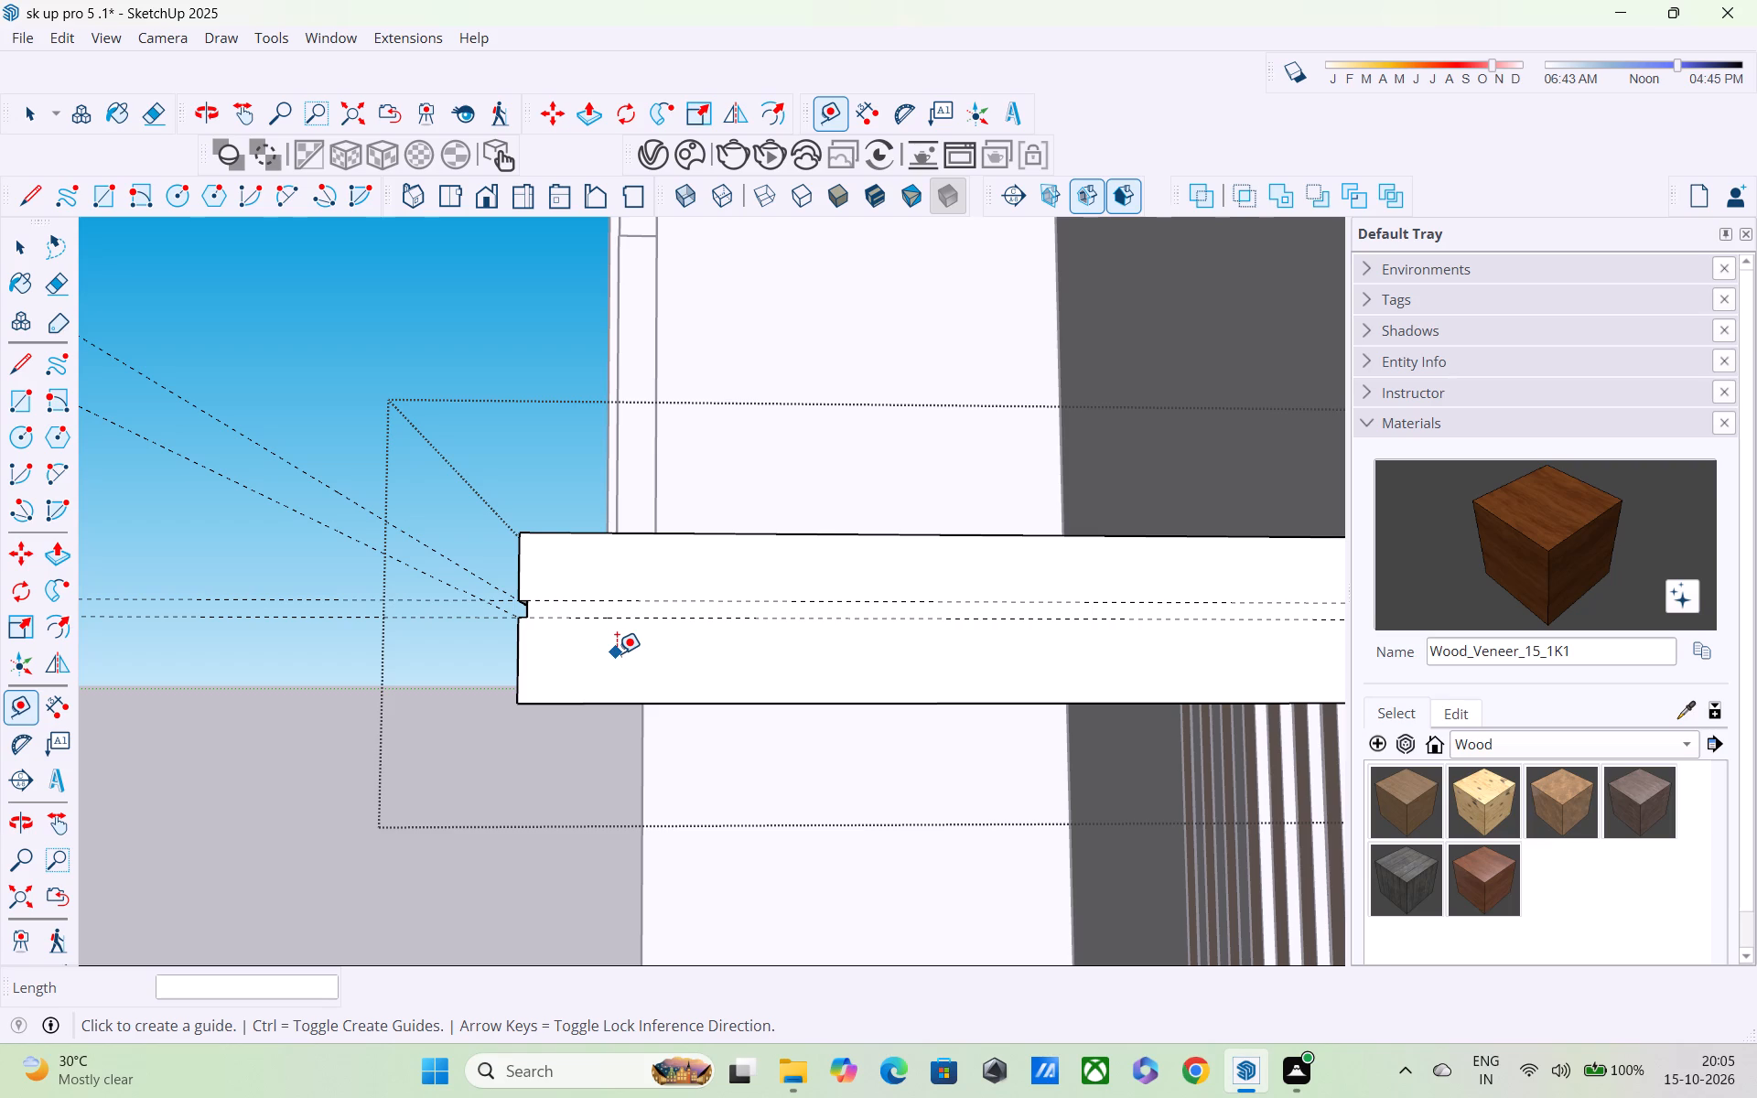
scroll(608, 653, "down", 5)
middle_click_drag(661, 664, 814, 787)
scroll(814, 787, "up", 1)
scroll(785, 748, "down", 5)
middle_click_drag(735, 721, 871, 693)
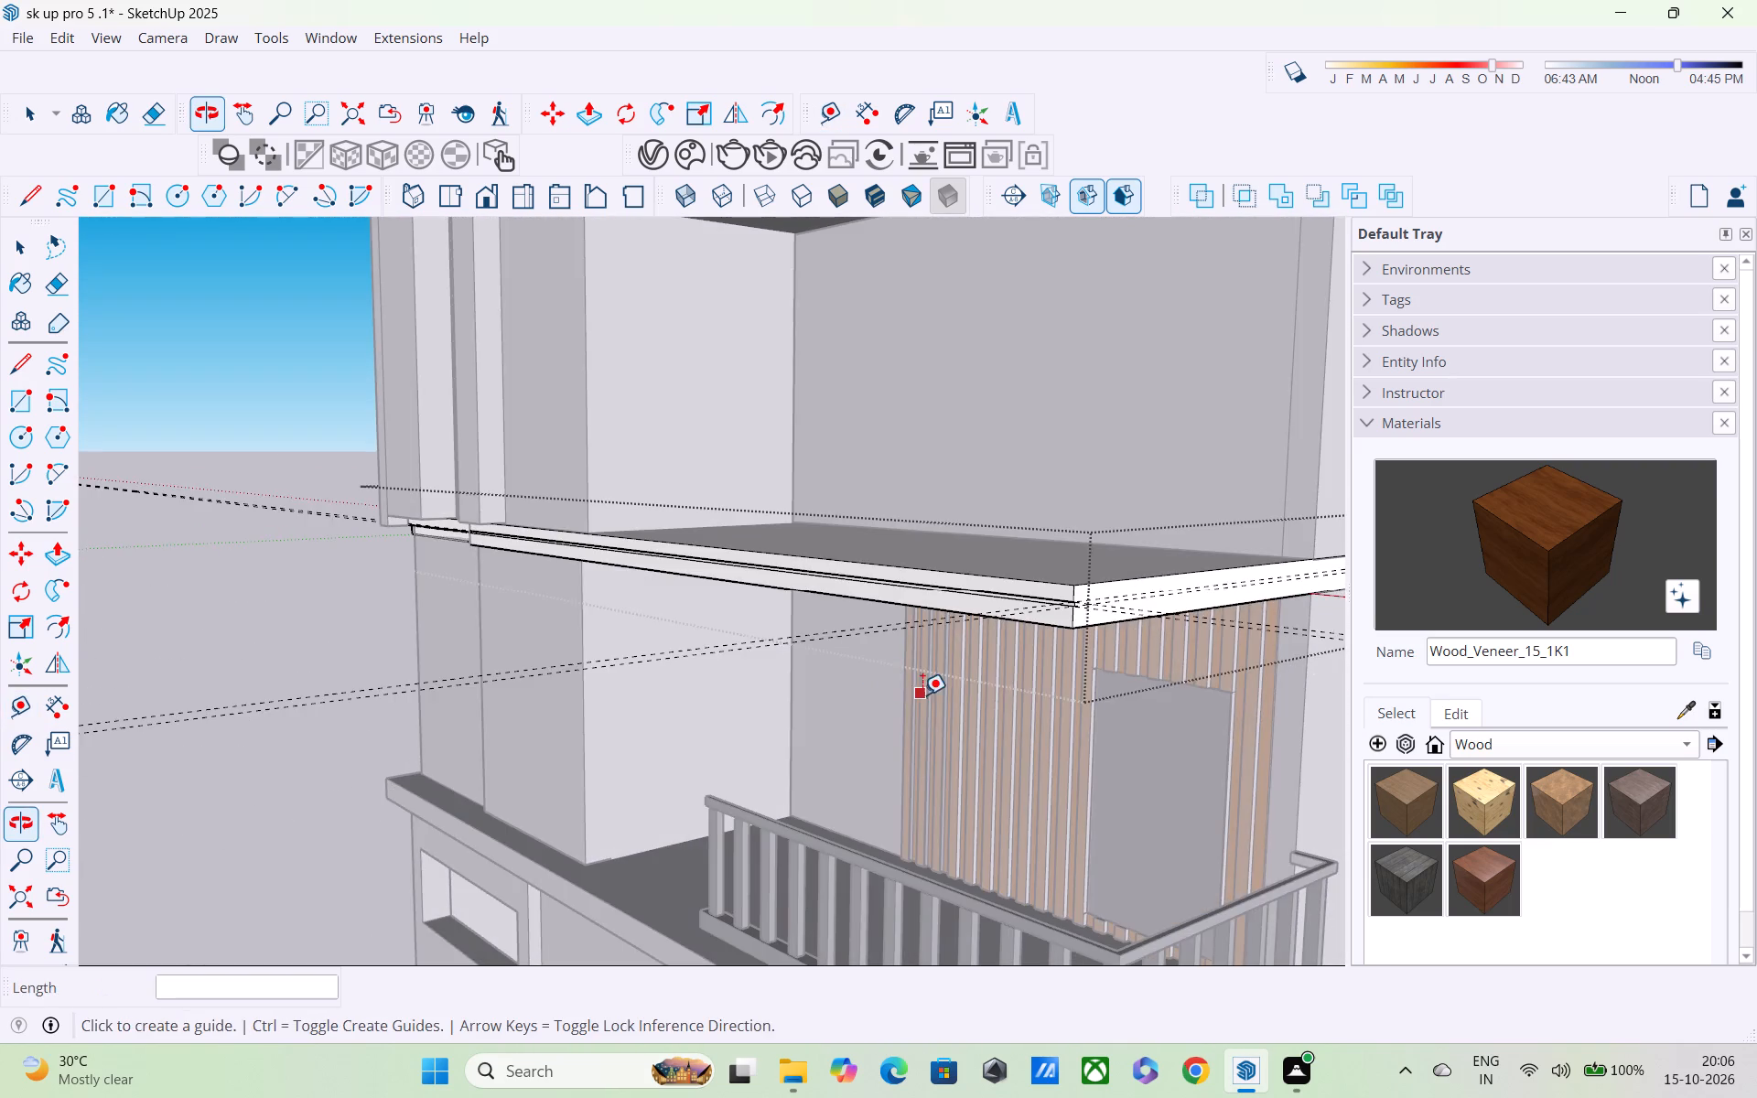
middle_click_drag(930, 690, 649, 690)
scroll(401, 646, "up", 3)
key("Escape")
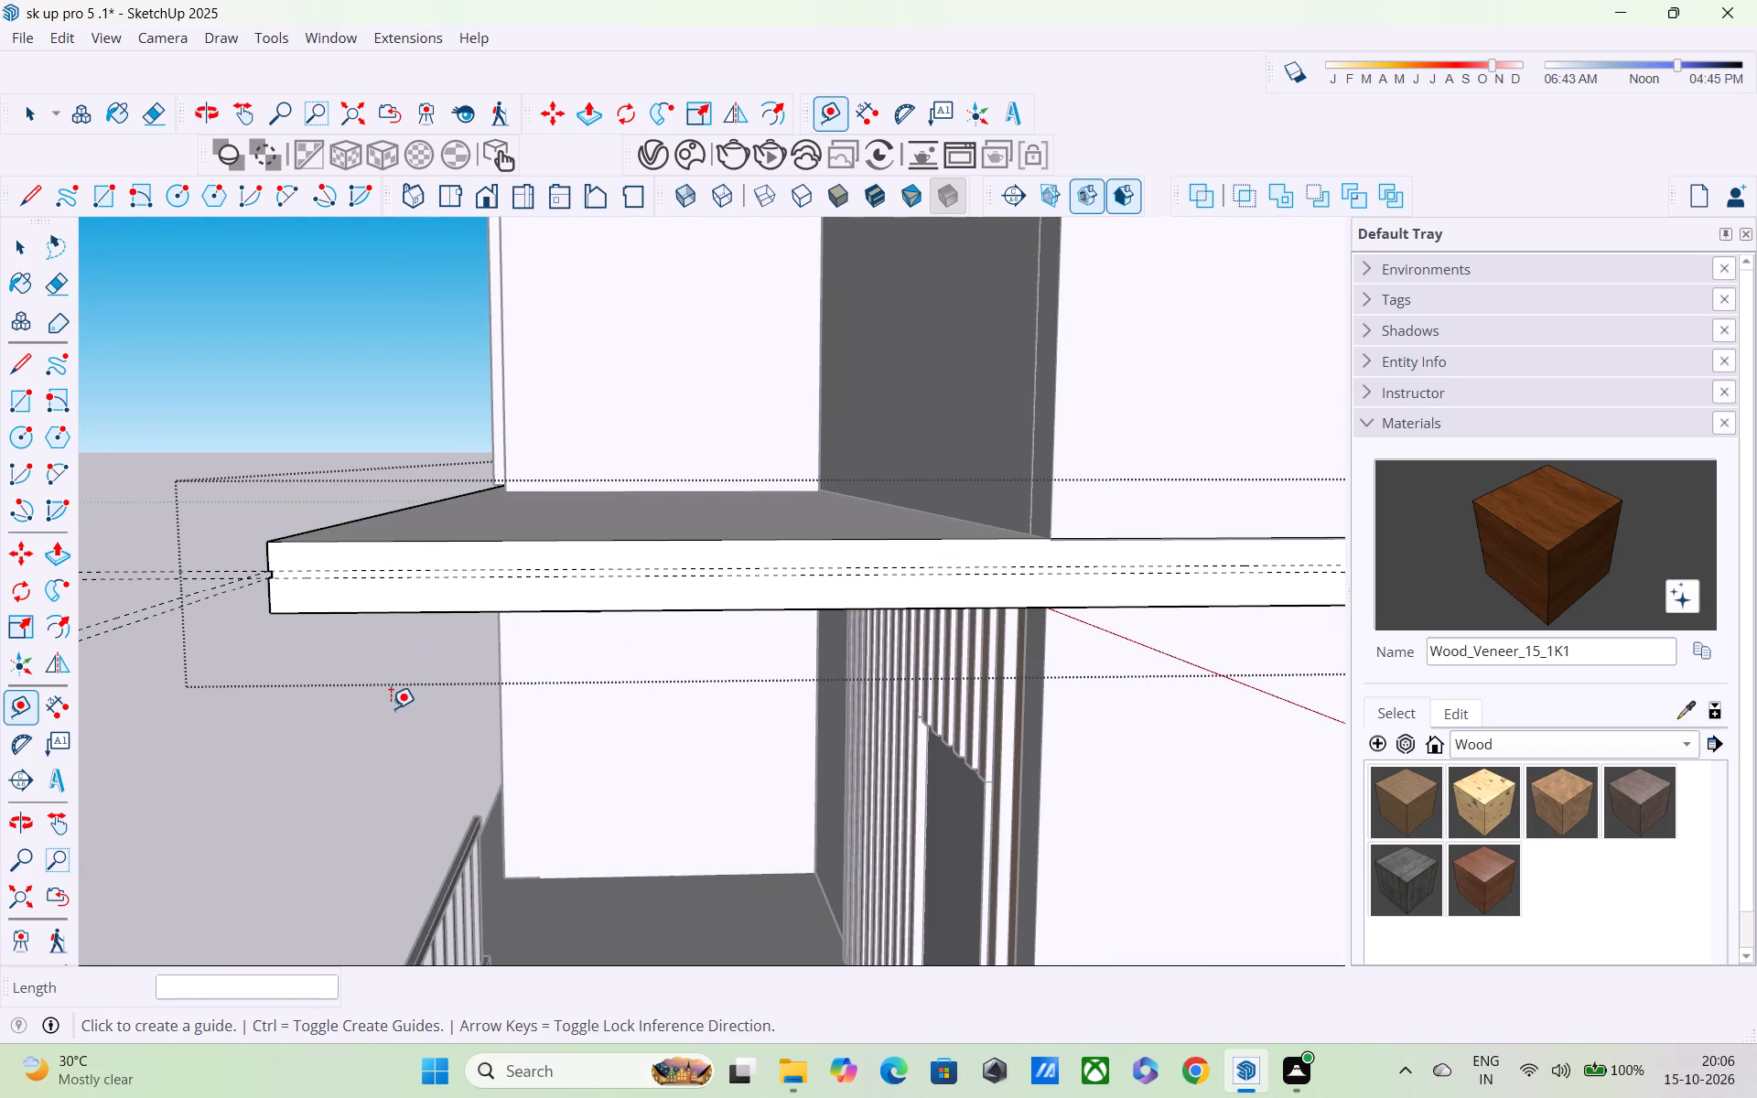
key("l")
scroll(362, 624, "up", 2)
scroll(254, 563, "up", 4)
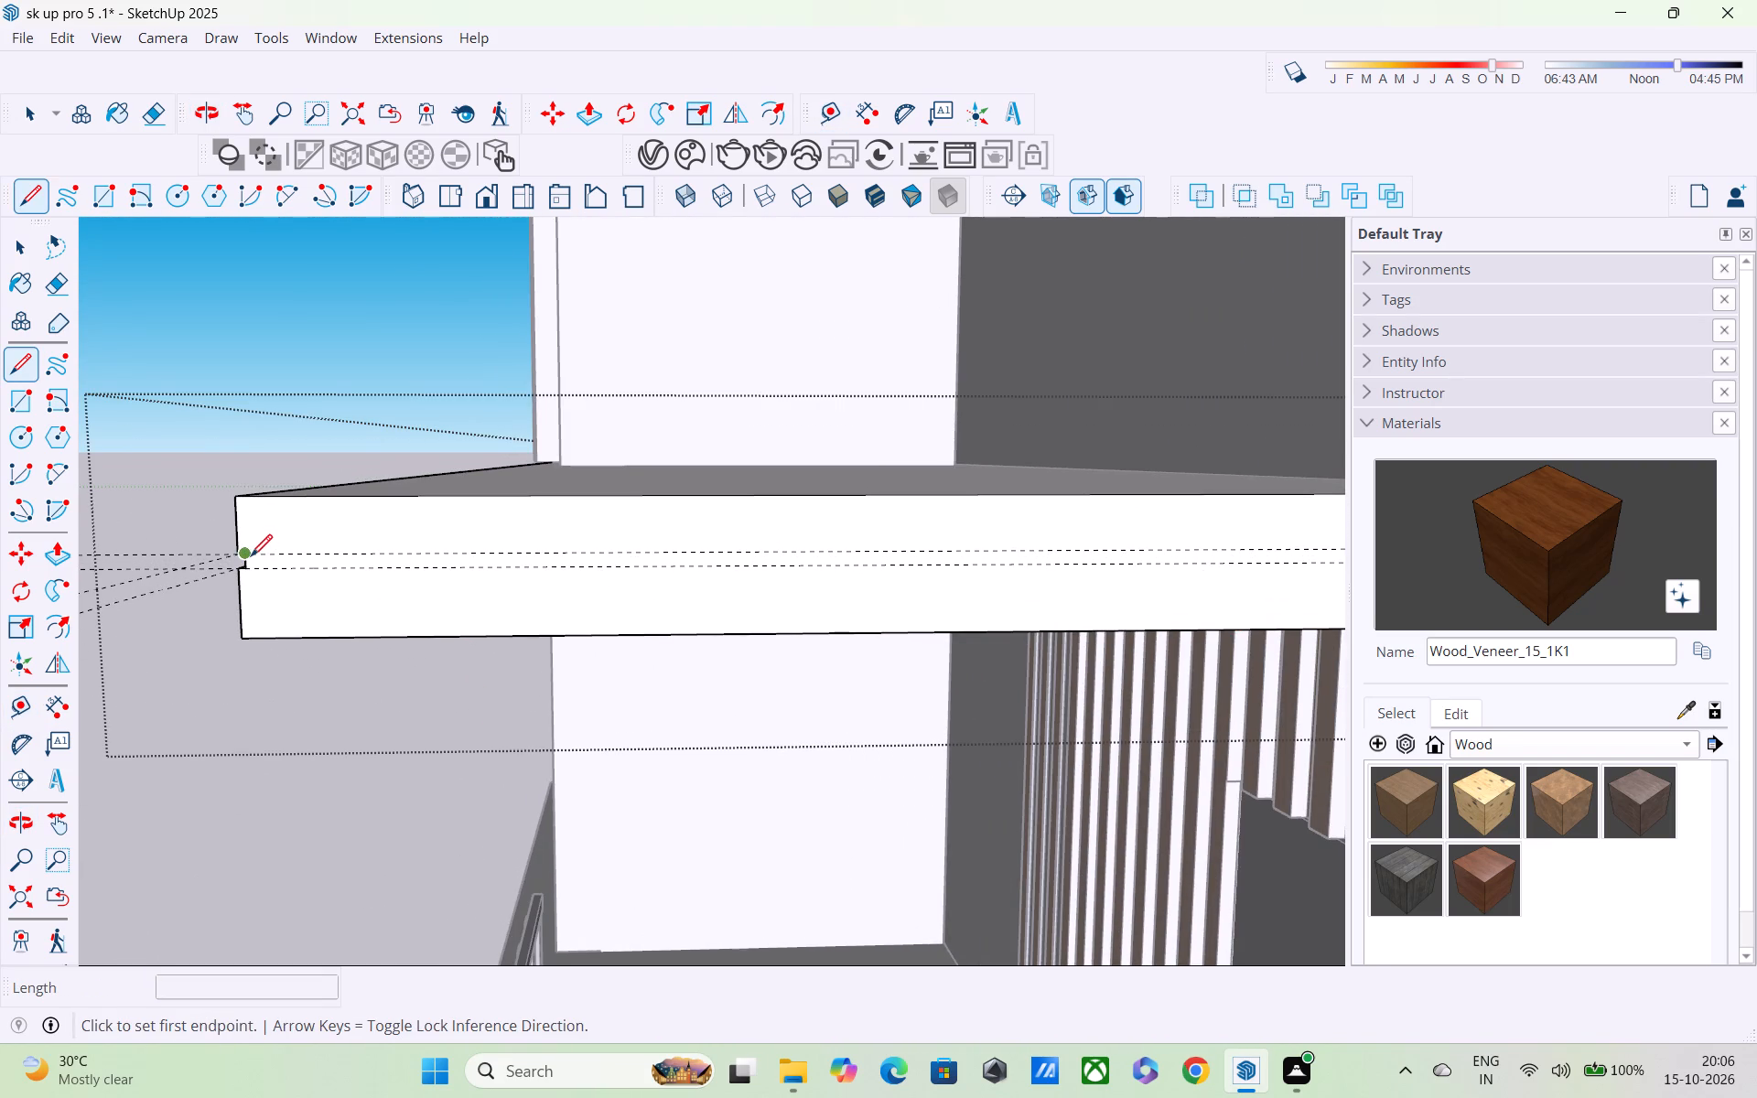
left_click(244, 554)
middle_click_drag(549, 568, 372, 568, "shift")
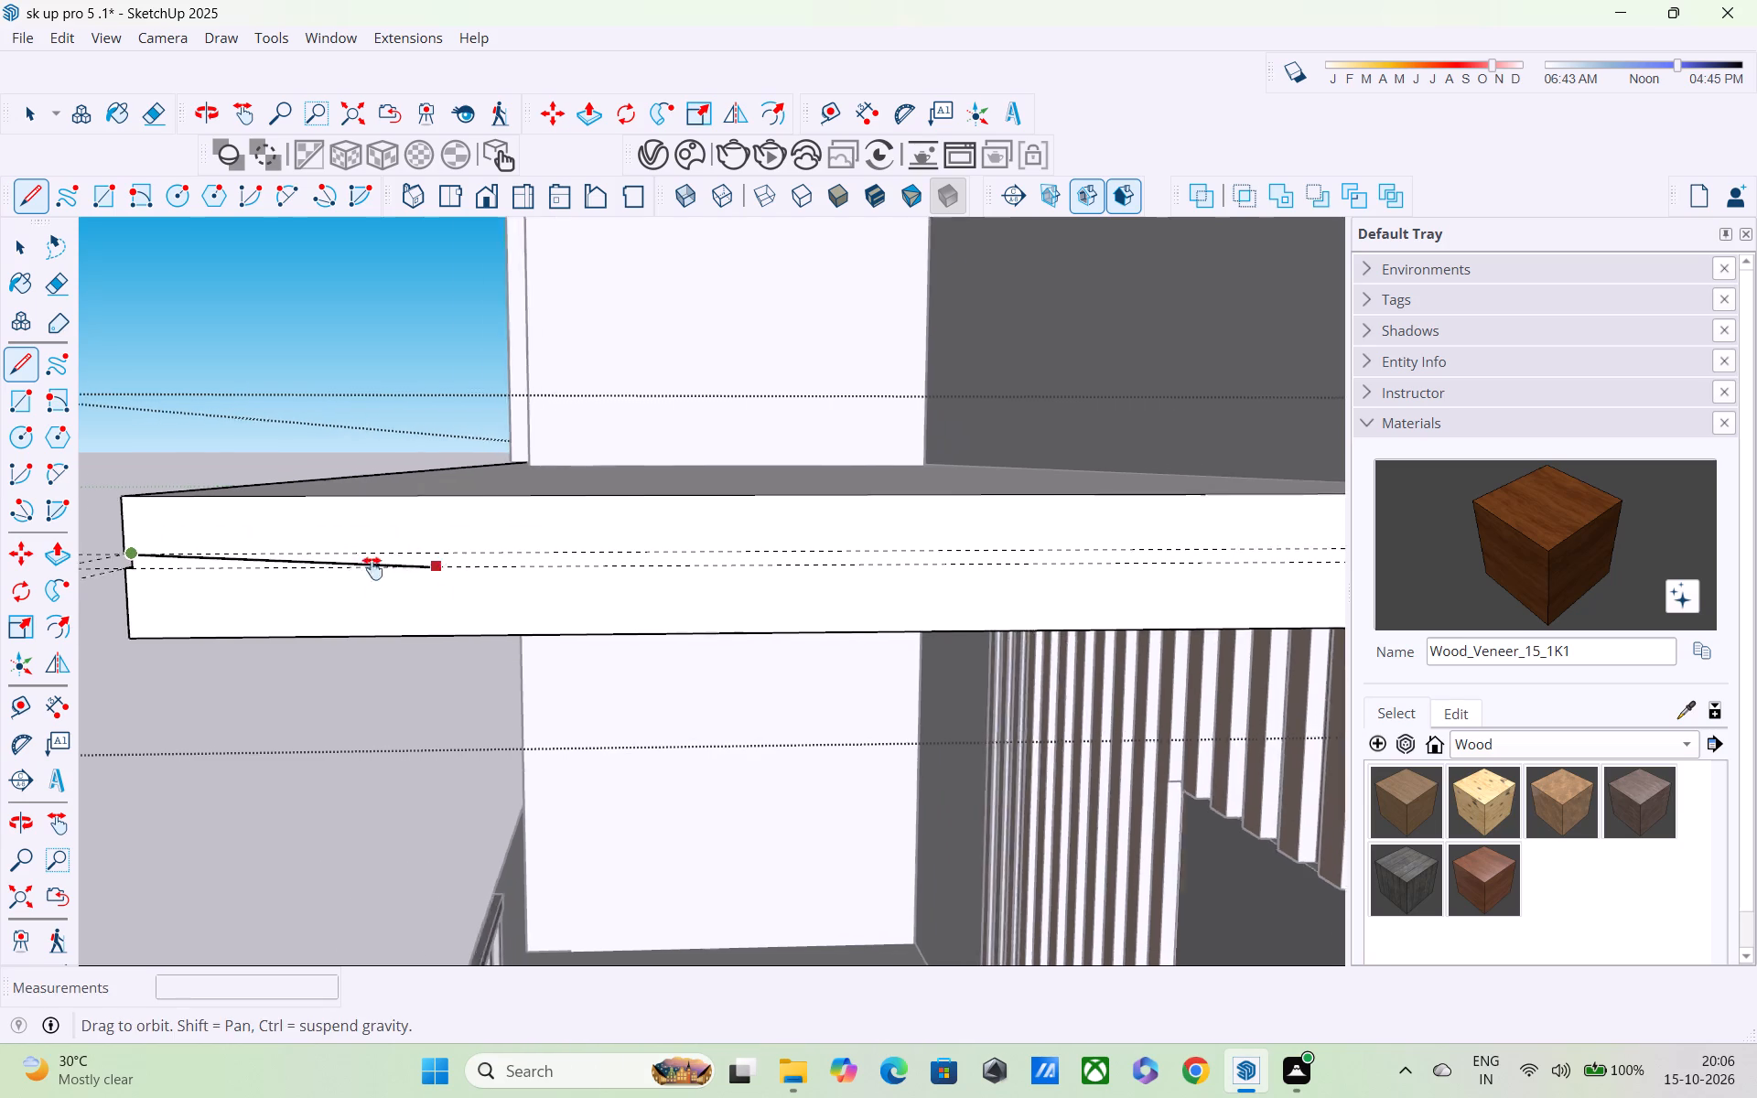
middle_click_drag(372, 568, 3, 568, "shift")
scroll(740, 549, "down", 1)
scroll(379, 538, "up", 1)
scroll(379, 540, "down", 5)
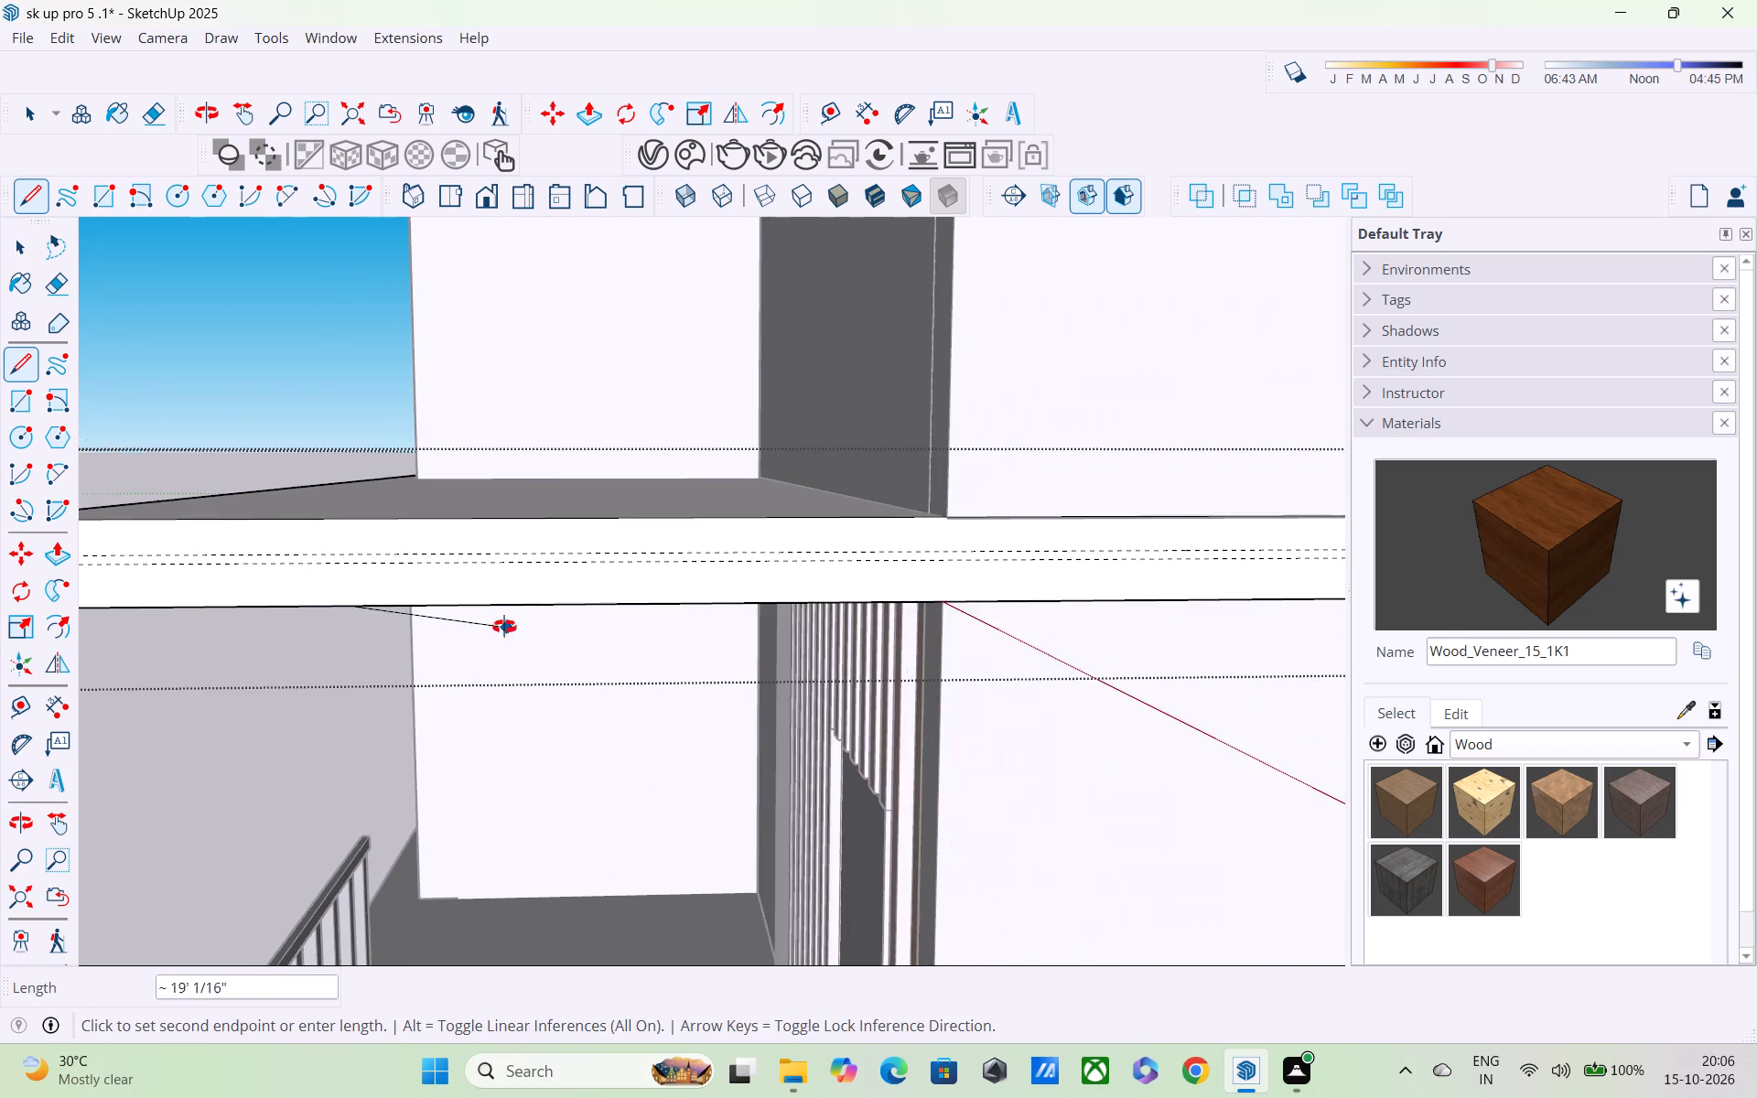
middle_click_drag(504, 627, 218, 559)
scroll(218, 559, "up", 1)
middle_click_drag(290, 589, 486, 658)
scroll(477, 568, "down", 3)
middle_click_drag(477, 506, 617, 728, "shift")
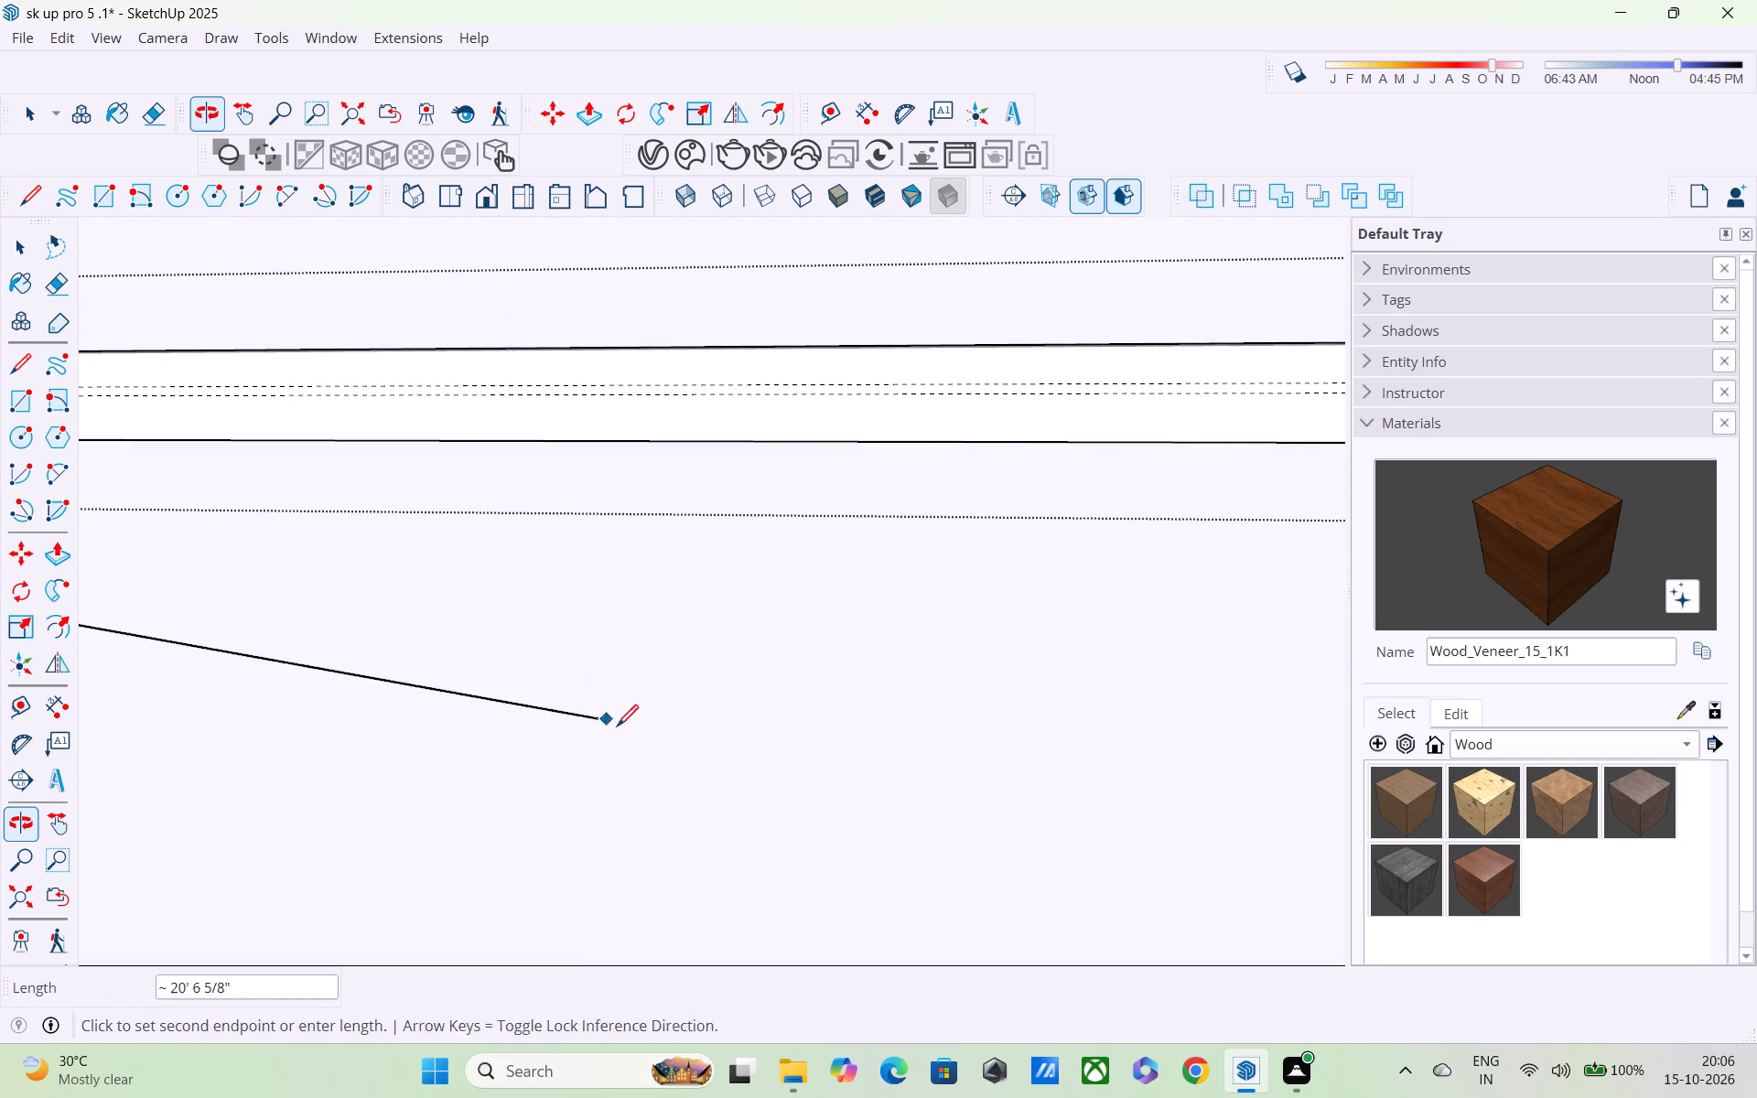
middle_click_drag(617, 728, 617, 735, "shift")
scroll(590, 539, "down", 6)
middle_click_drag(677, 541, 681, 338, "shift")
scroll(682, 338, "up", 1)
scroll(683, 339, "down", 5)
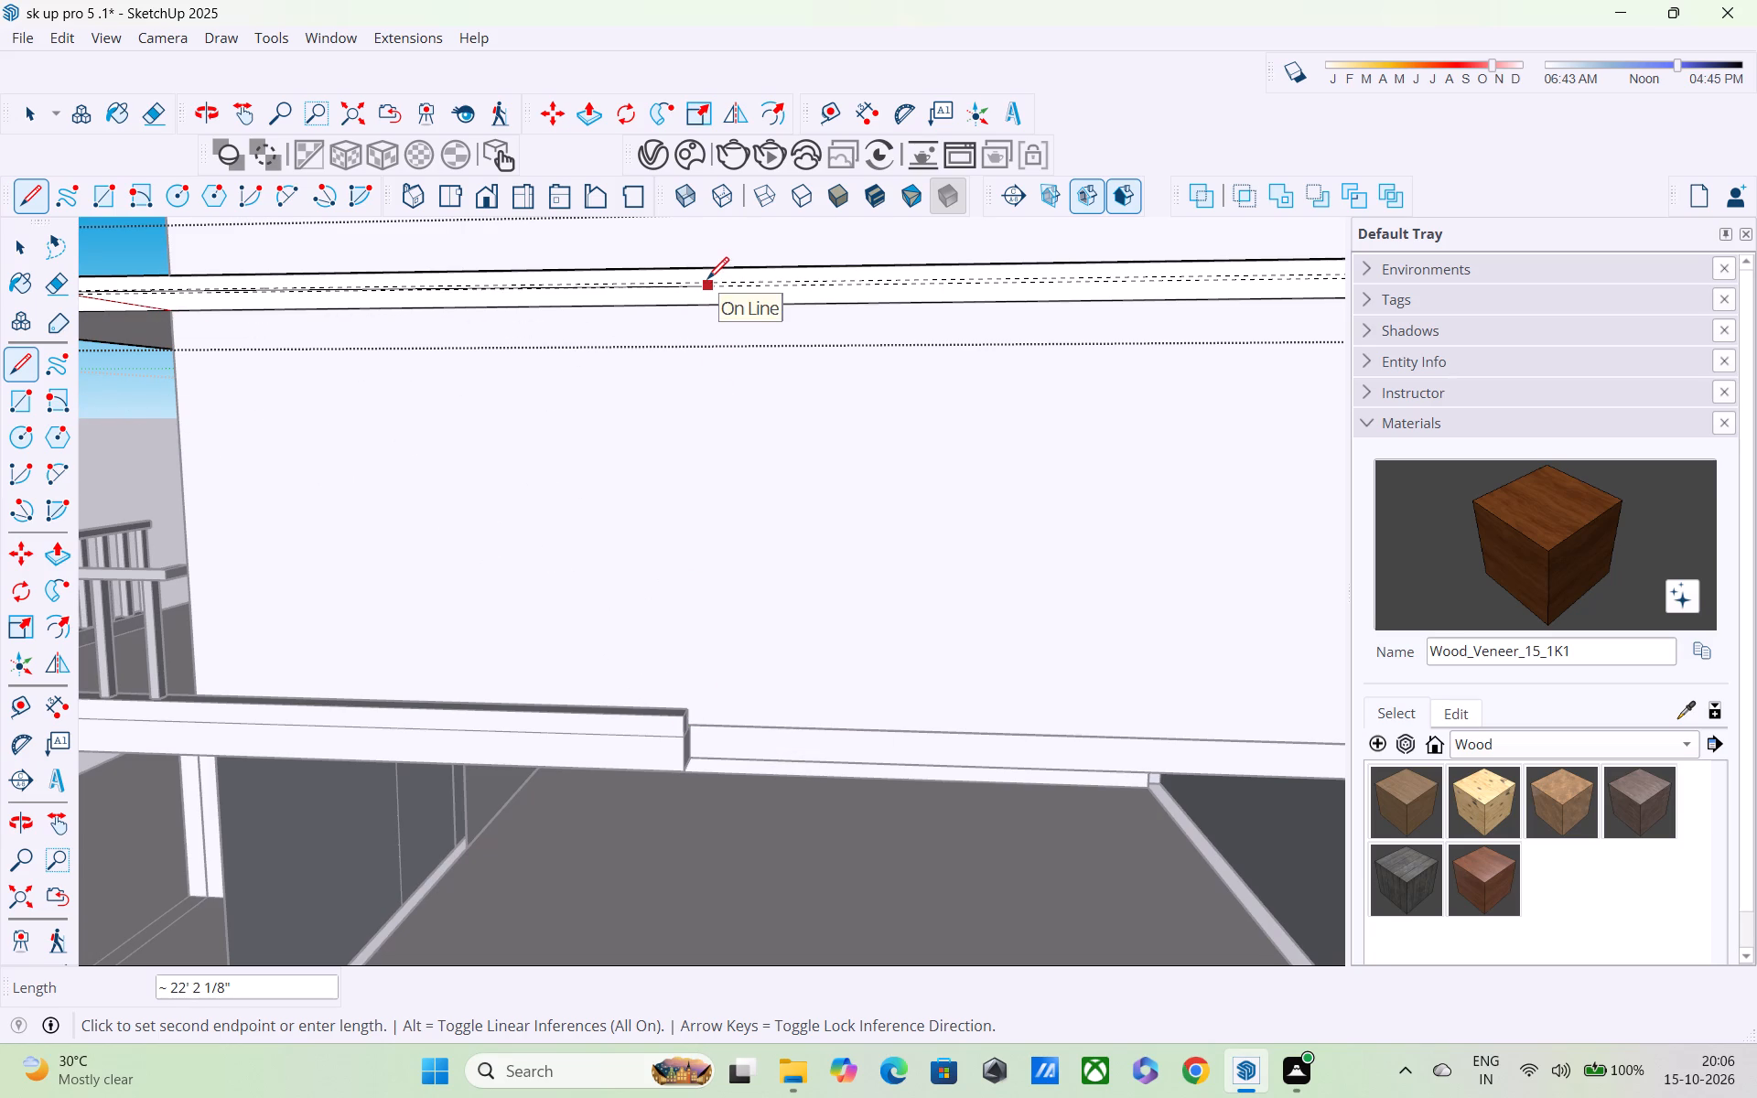
scroll(707, 282, "up", 5)
scroll(707, 291, "down", 4)
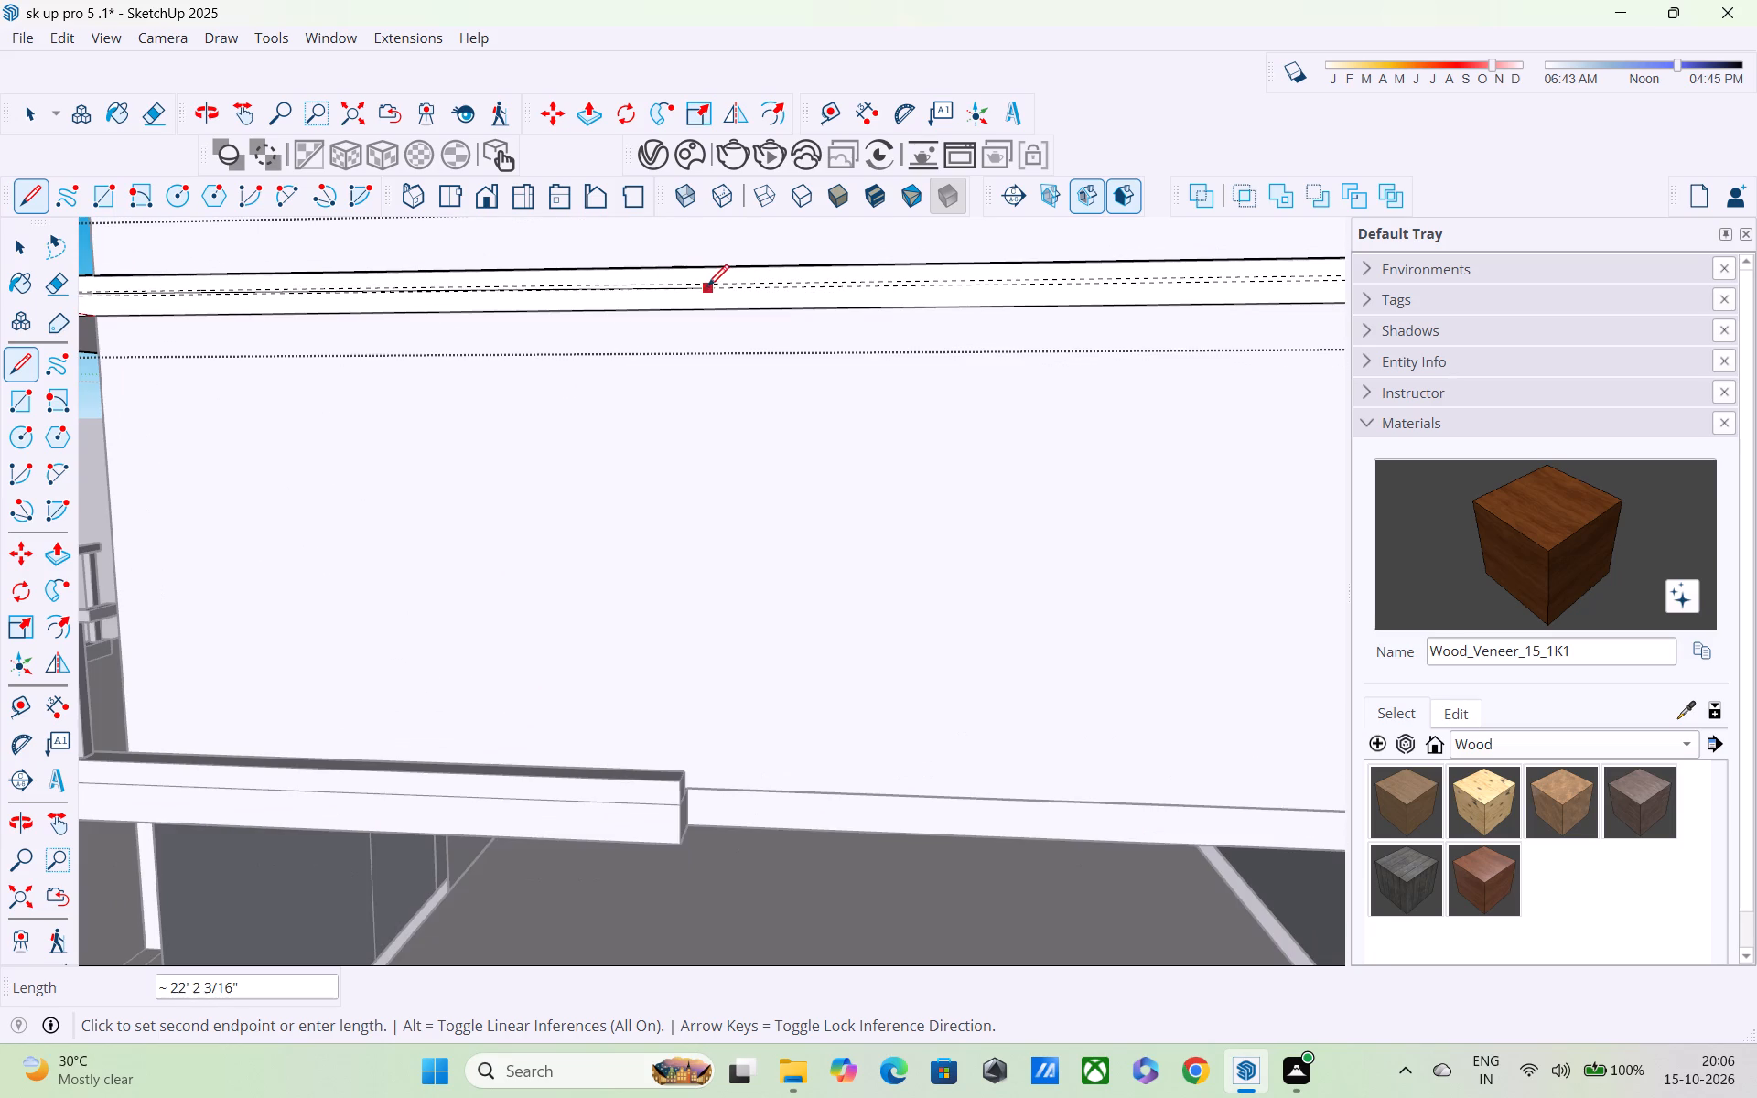
scroll(702, 287, "up", 3)
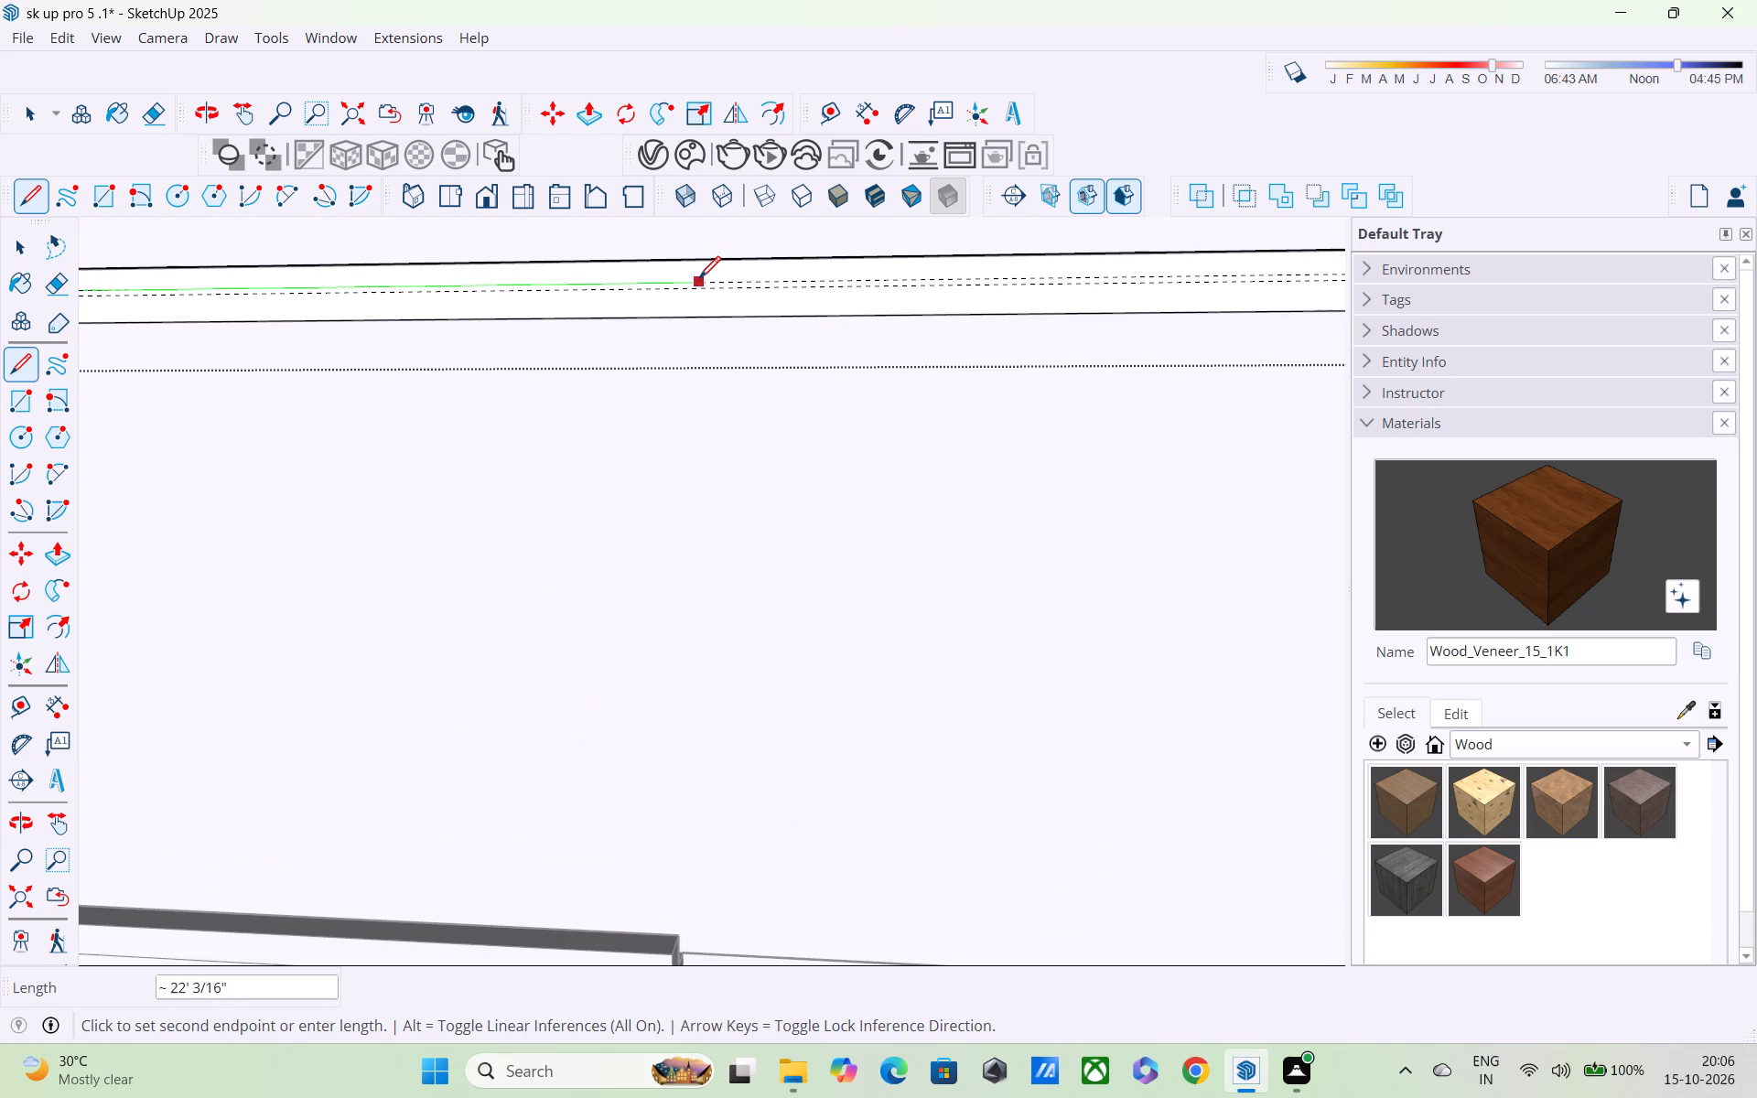
left_click(699, 280)
Draw a 1" line from the long line's far end down to the lower guide.
scroll(699, 298, "up", 6)
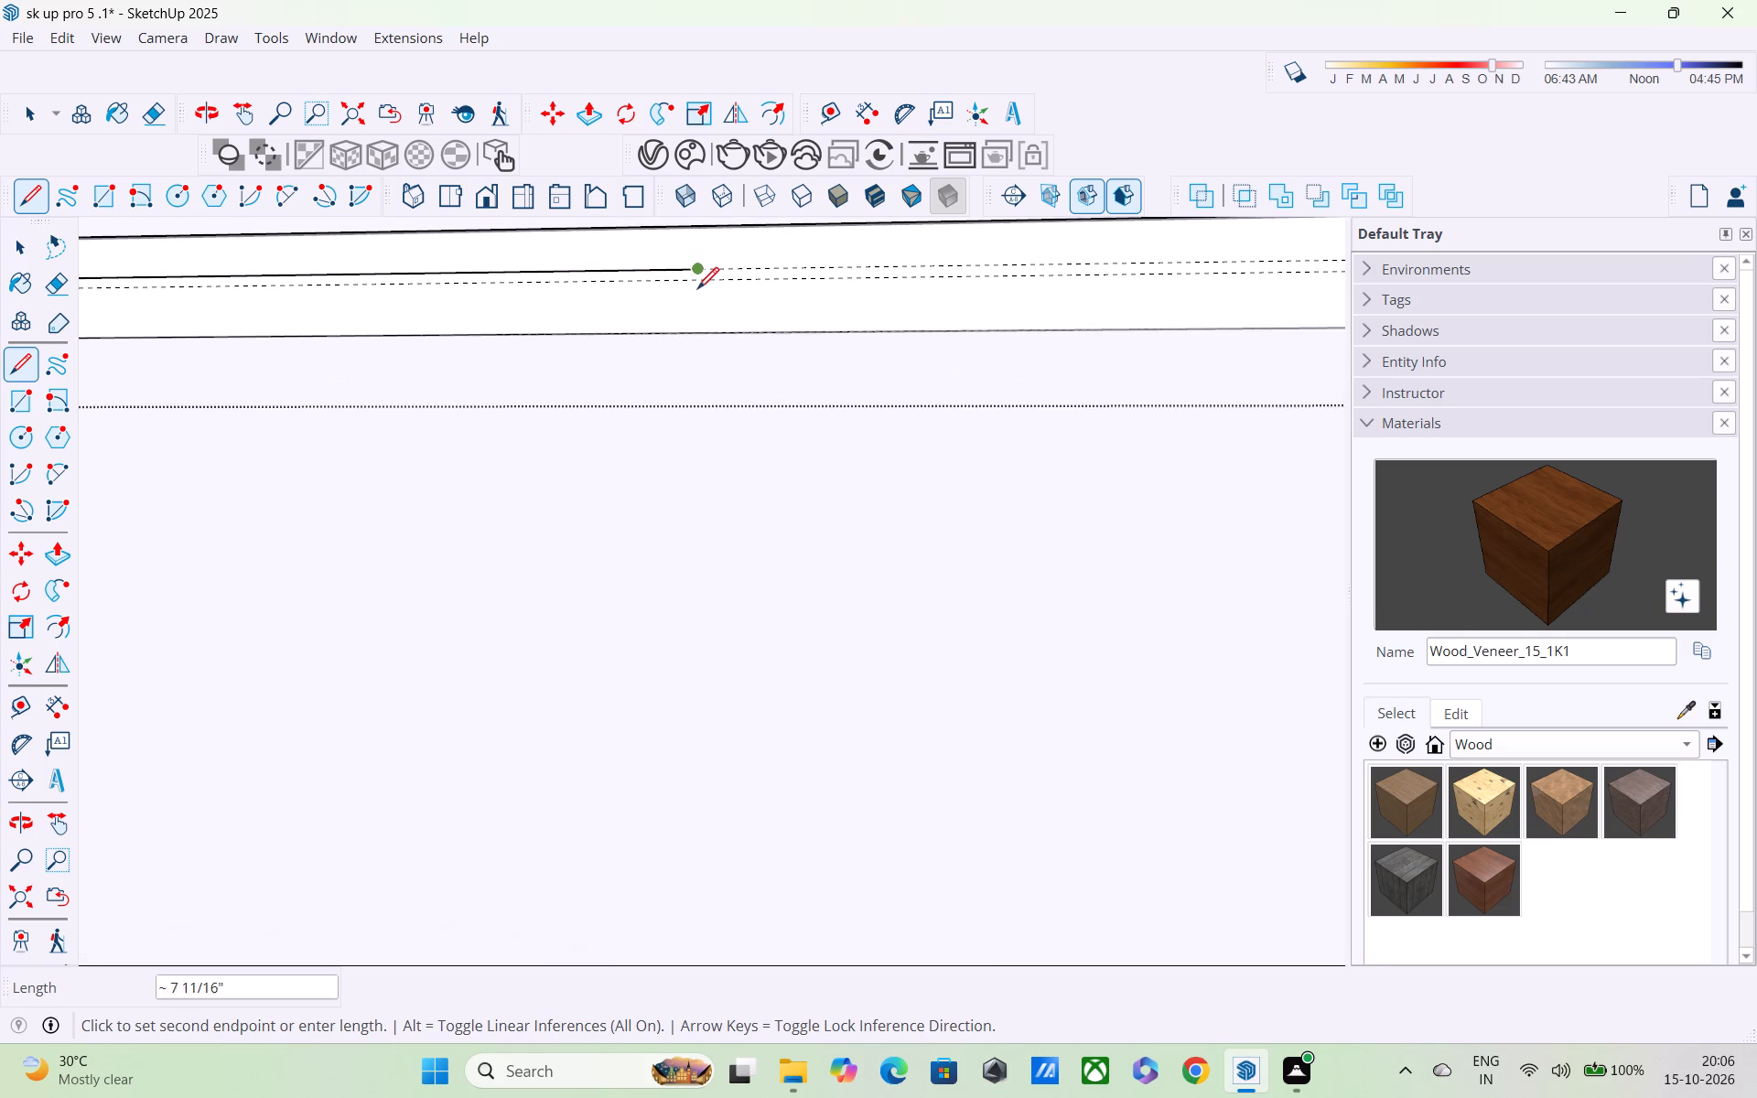
scroll(697, 289, "up", 5)
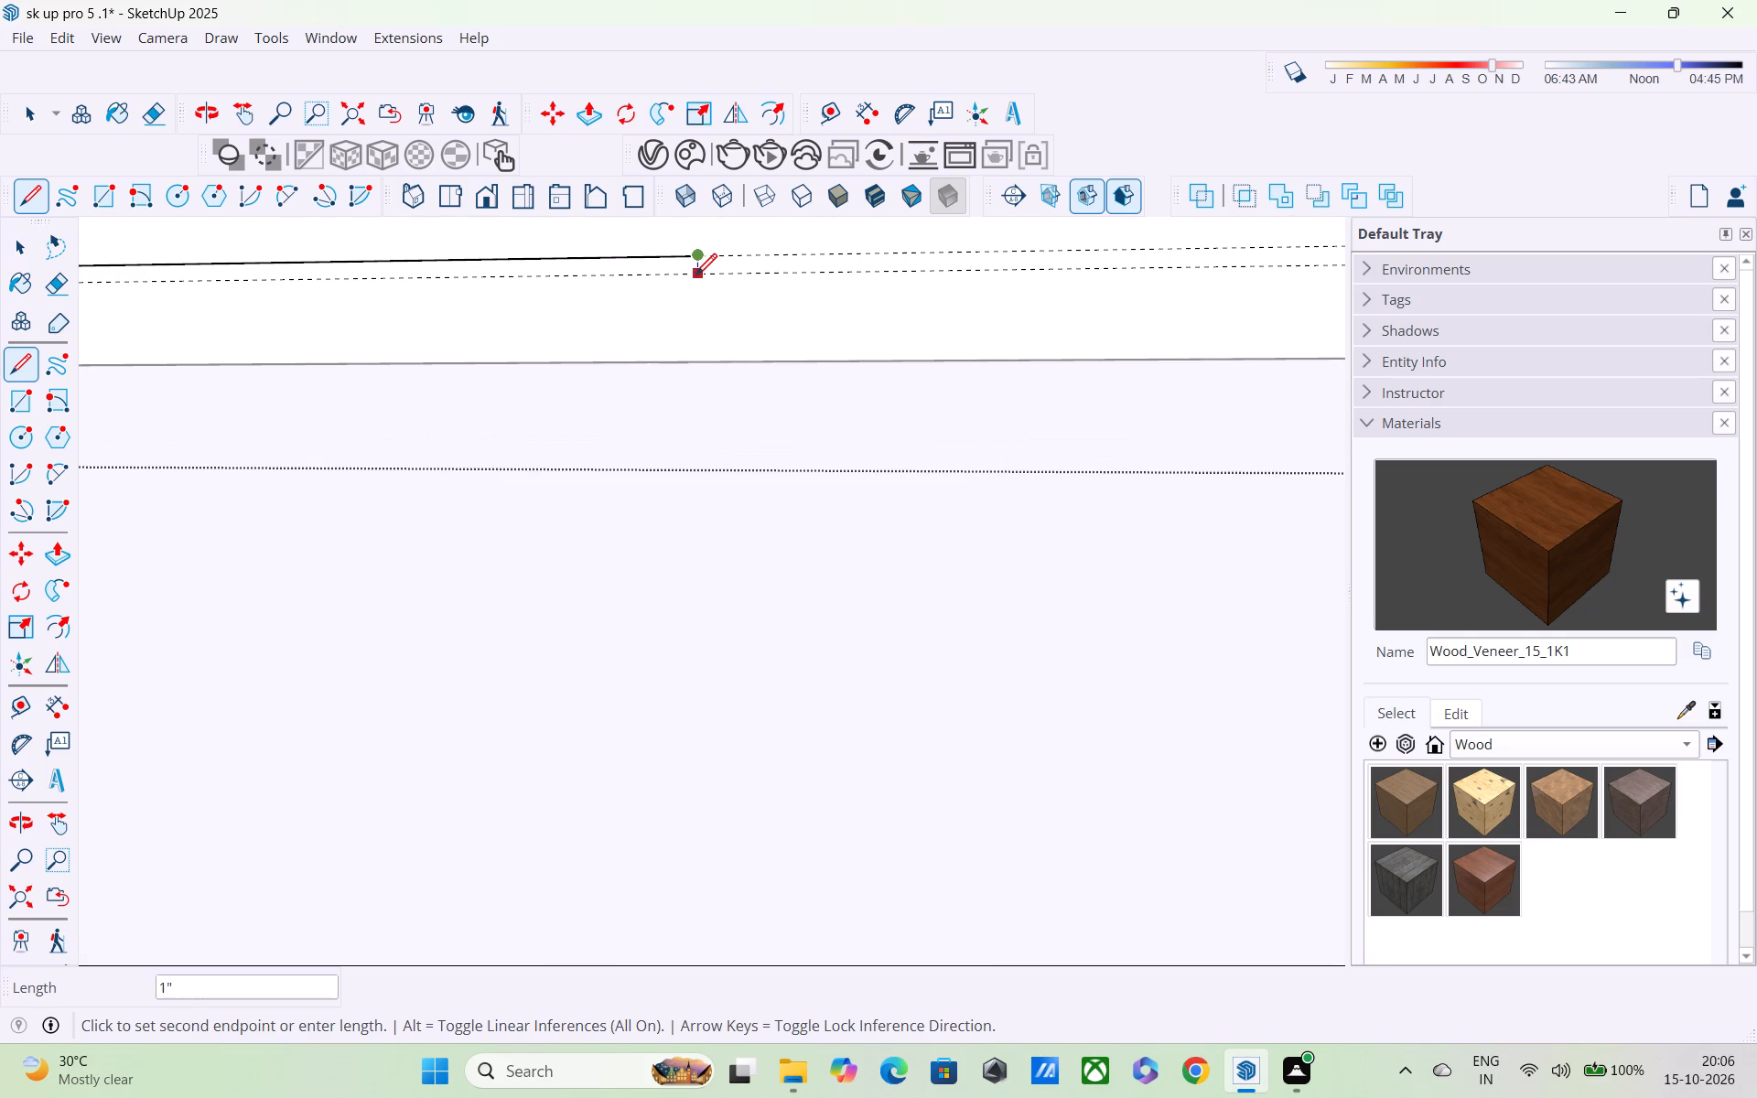
left_click(695, 277)
Close the strip outline with a return line about 22' long on the lower guide, ending at the notch's lower corner.
scroll(577, 288, "down", 1)
middle_click_drag(577, 288, 663, 317, "shift")
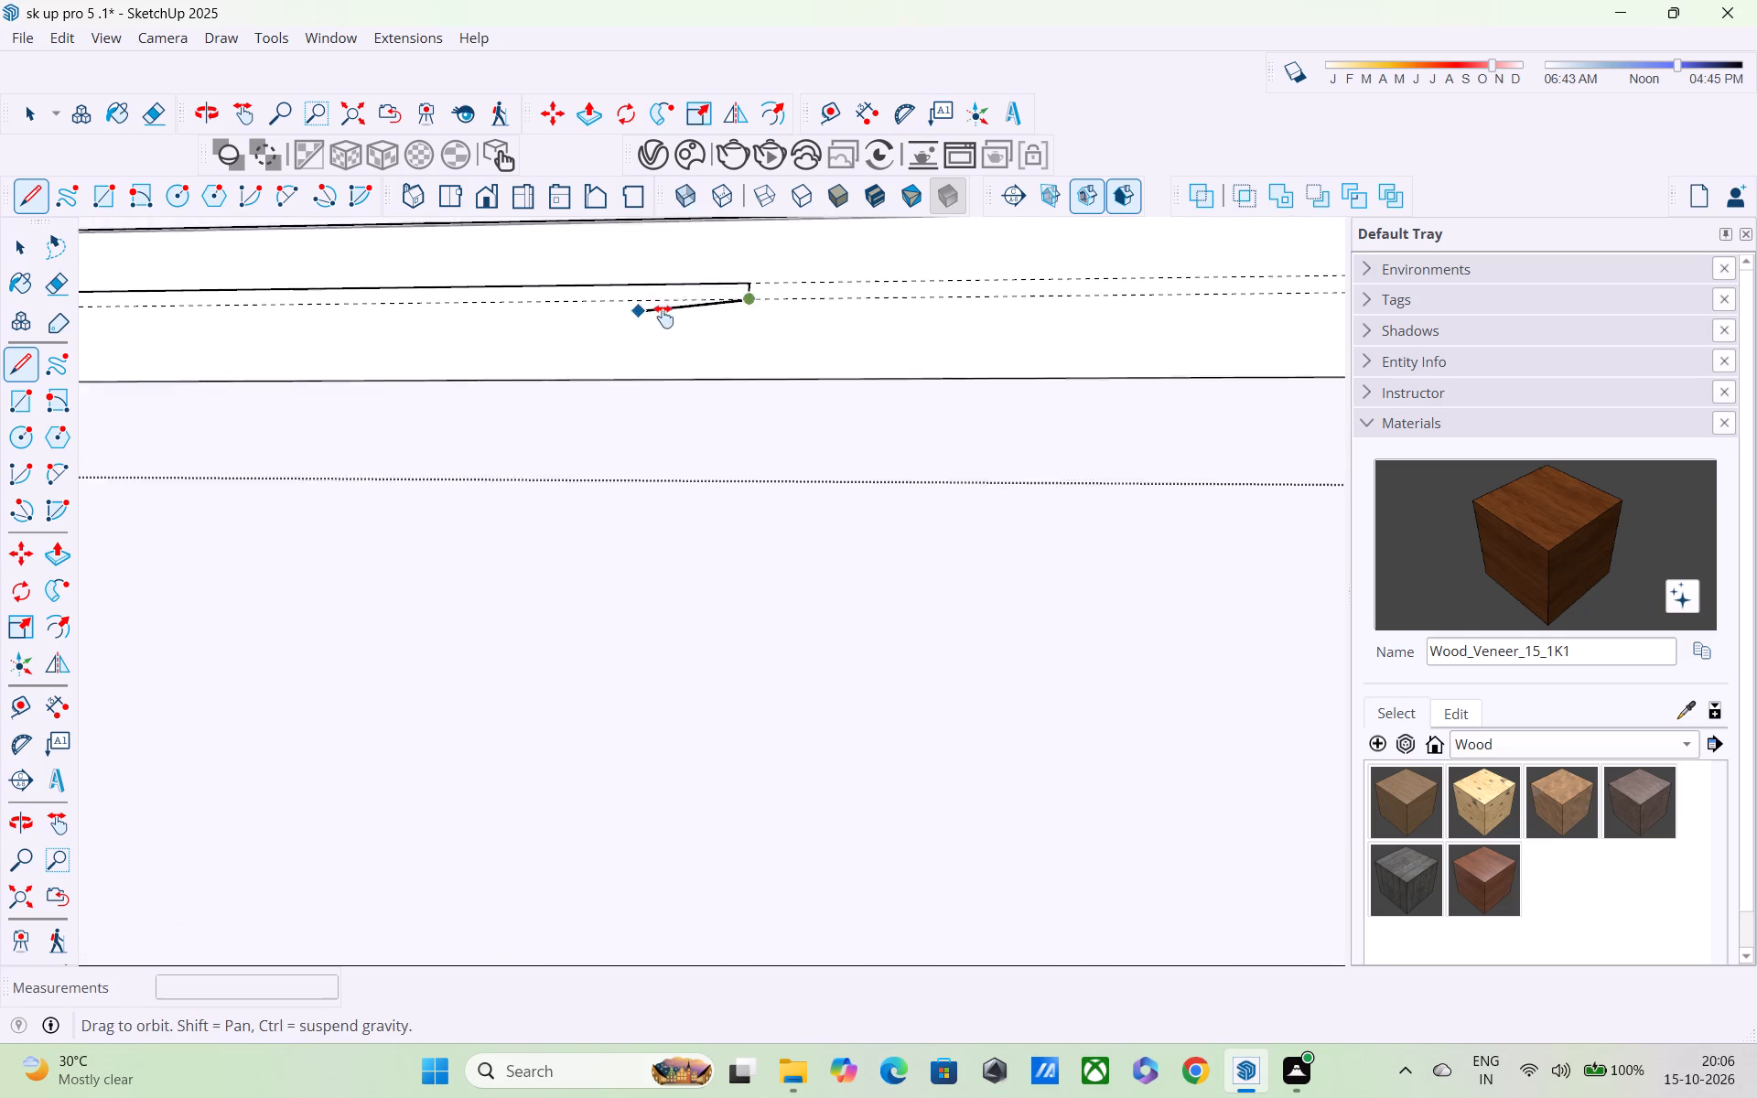
middle_click_drag(663, 317, 924, 332, "shift")
scroll(892, 322, "down", 5)
middle_click_drag(677, 322, 1101, 344)
scroll(1101, 344, "up", 1)
scroll(1028, 344, "down", 3)
middle_click_drag(588, 377, 1495, 402, "shift")
scroll(523, 408, "up", 4)
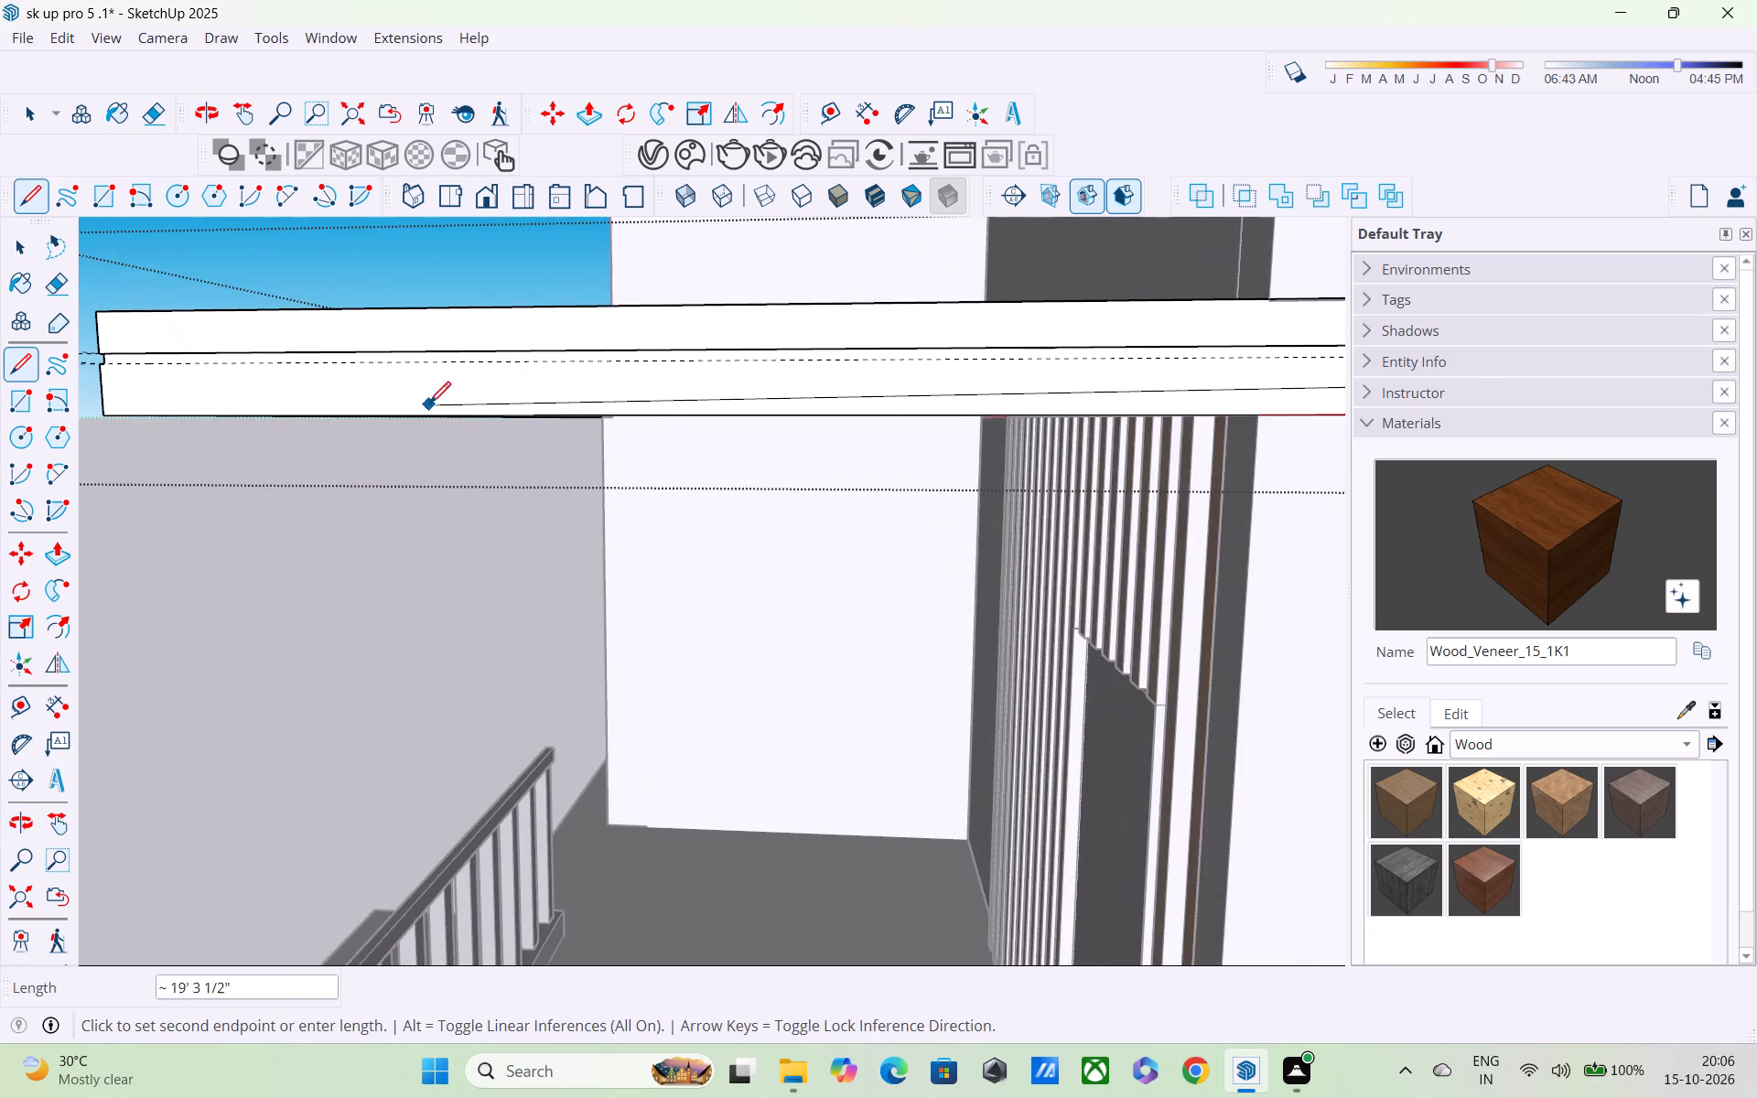
middle_click_drag(437, 413, 724, 467)
scroll(513, 416, "down", 3)
middle_click_drag(427, 416, 668, 436)
scroll(645, 436, "up", 5)
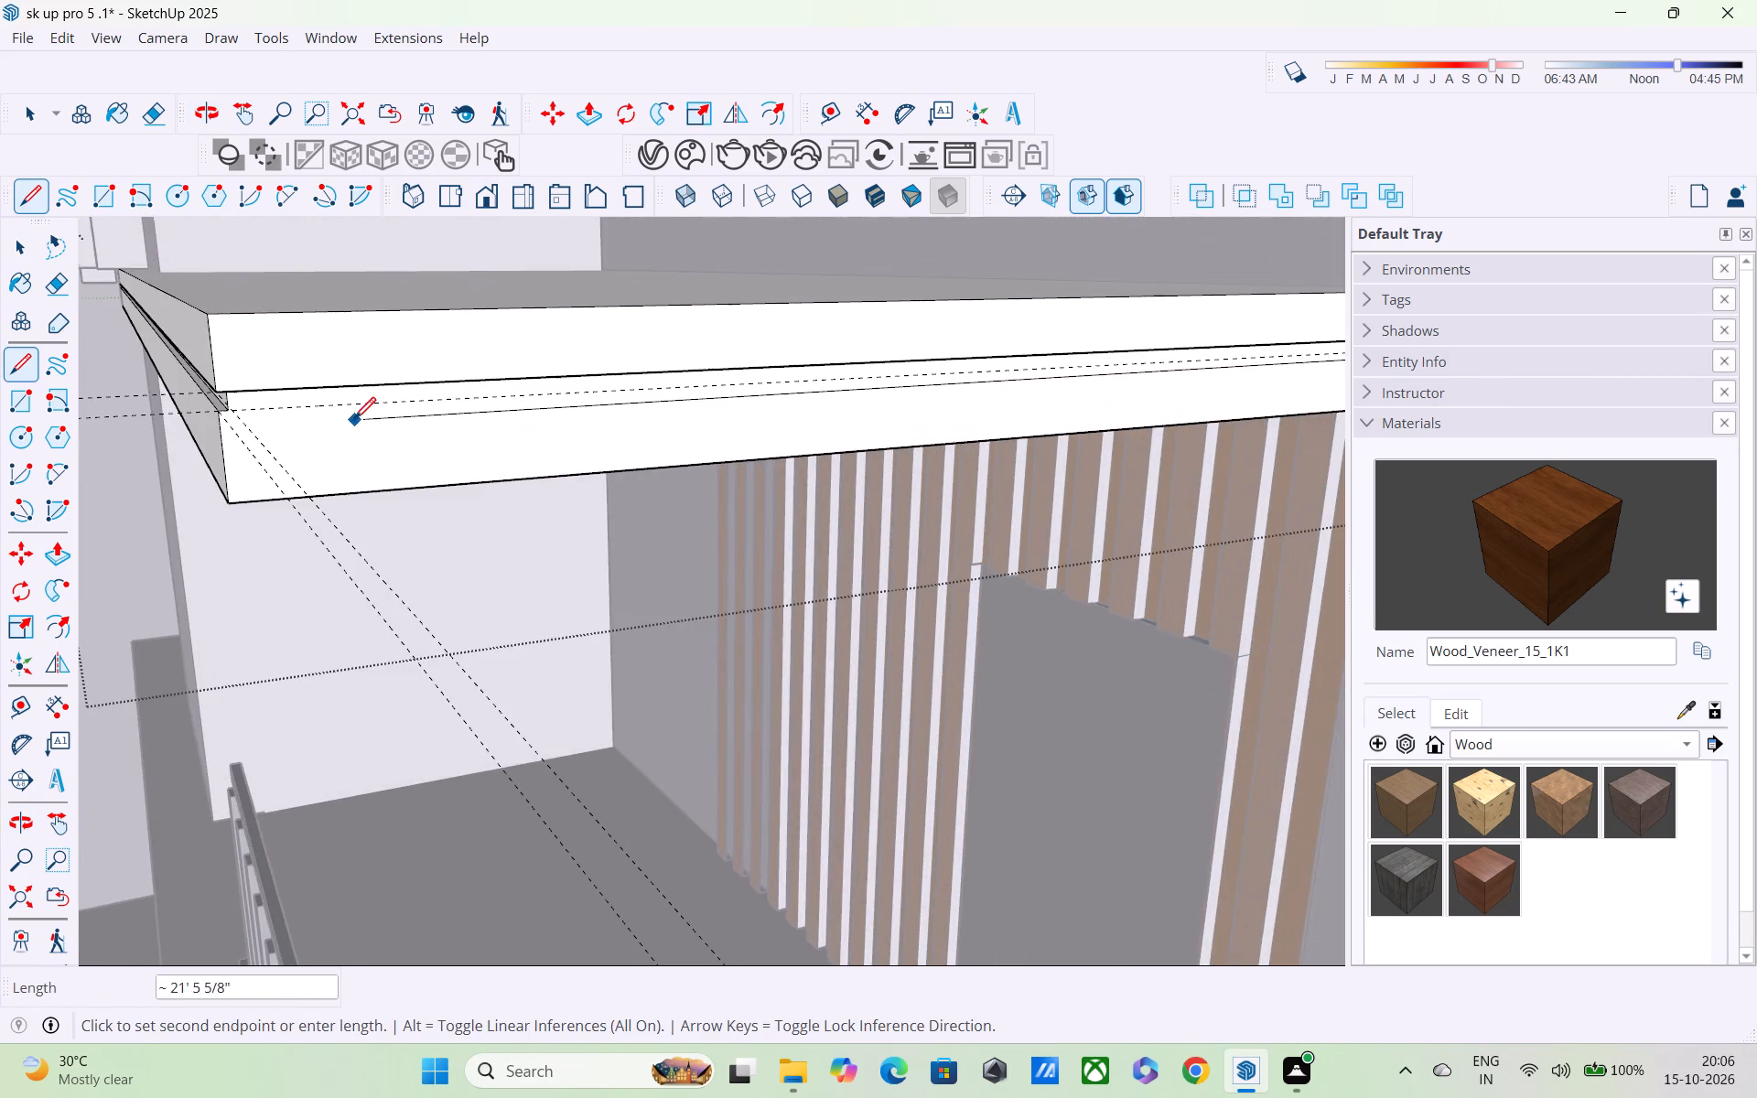
scroll(297, 419, "up", 5)
scroll(203, 419, "up", 9)
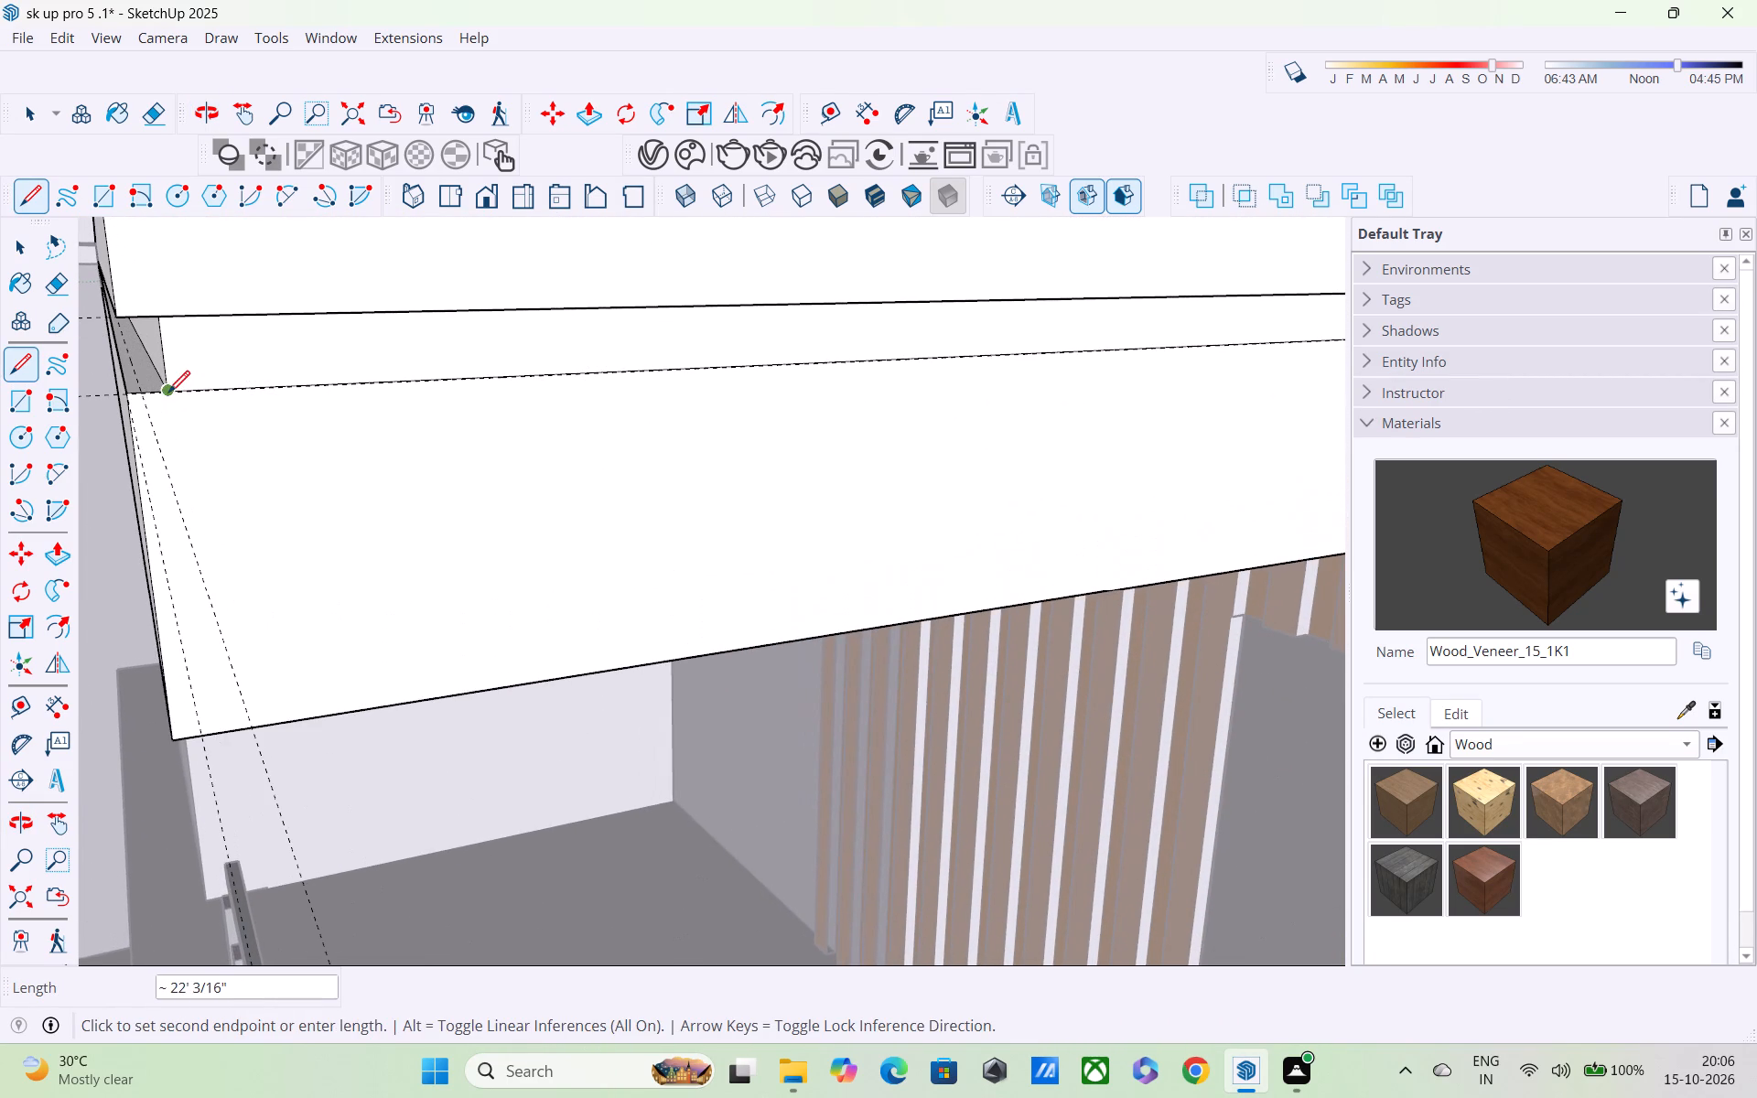
left_click(168, 393)
key("space")
key("space")
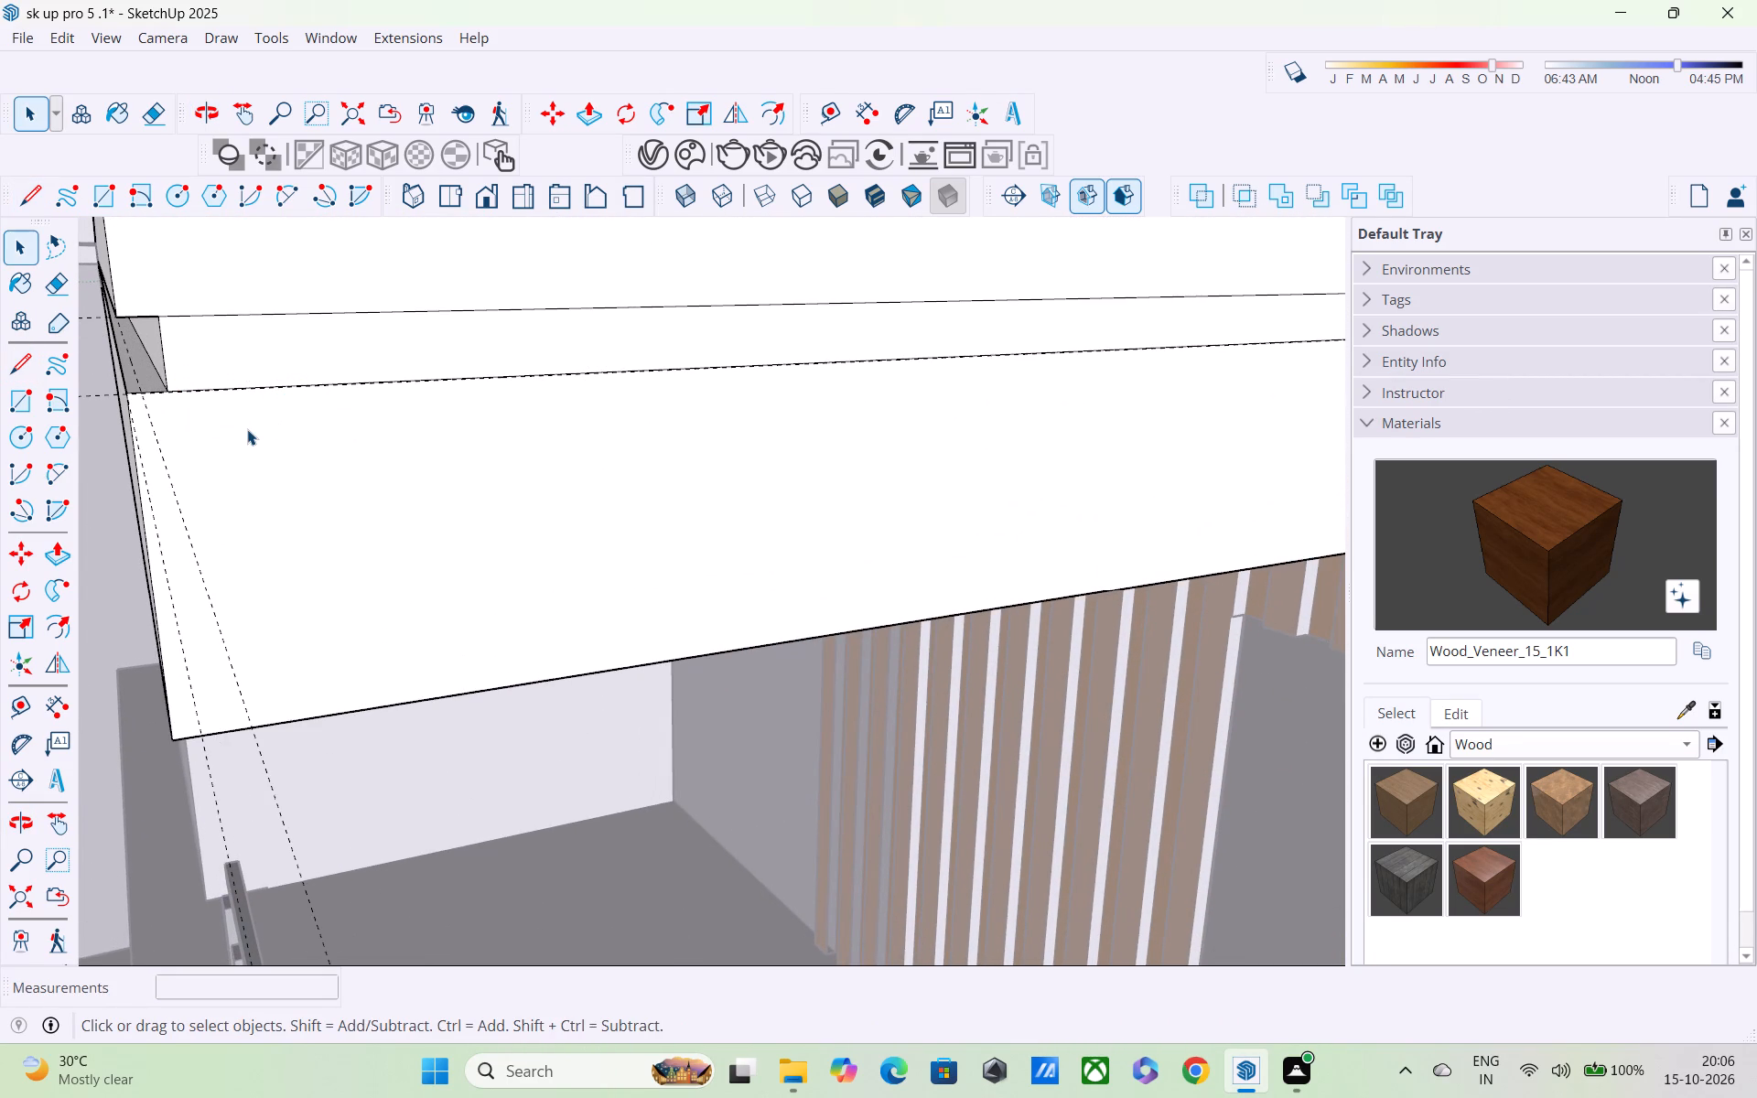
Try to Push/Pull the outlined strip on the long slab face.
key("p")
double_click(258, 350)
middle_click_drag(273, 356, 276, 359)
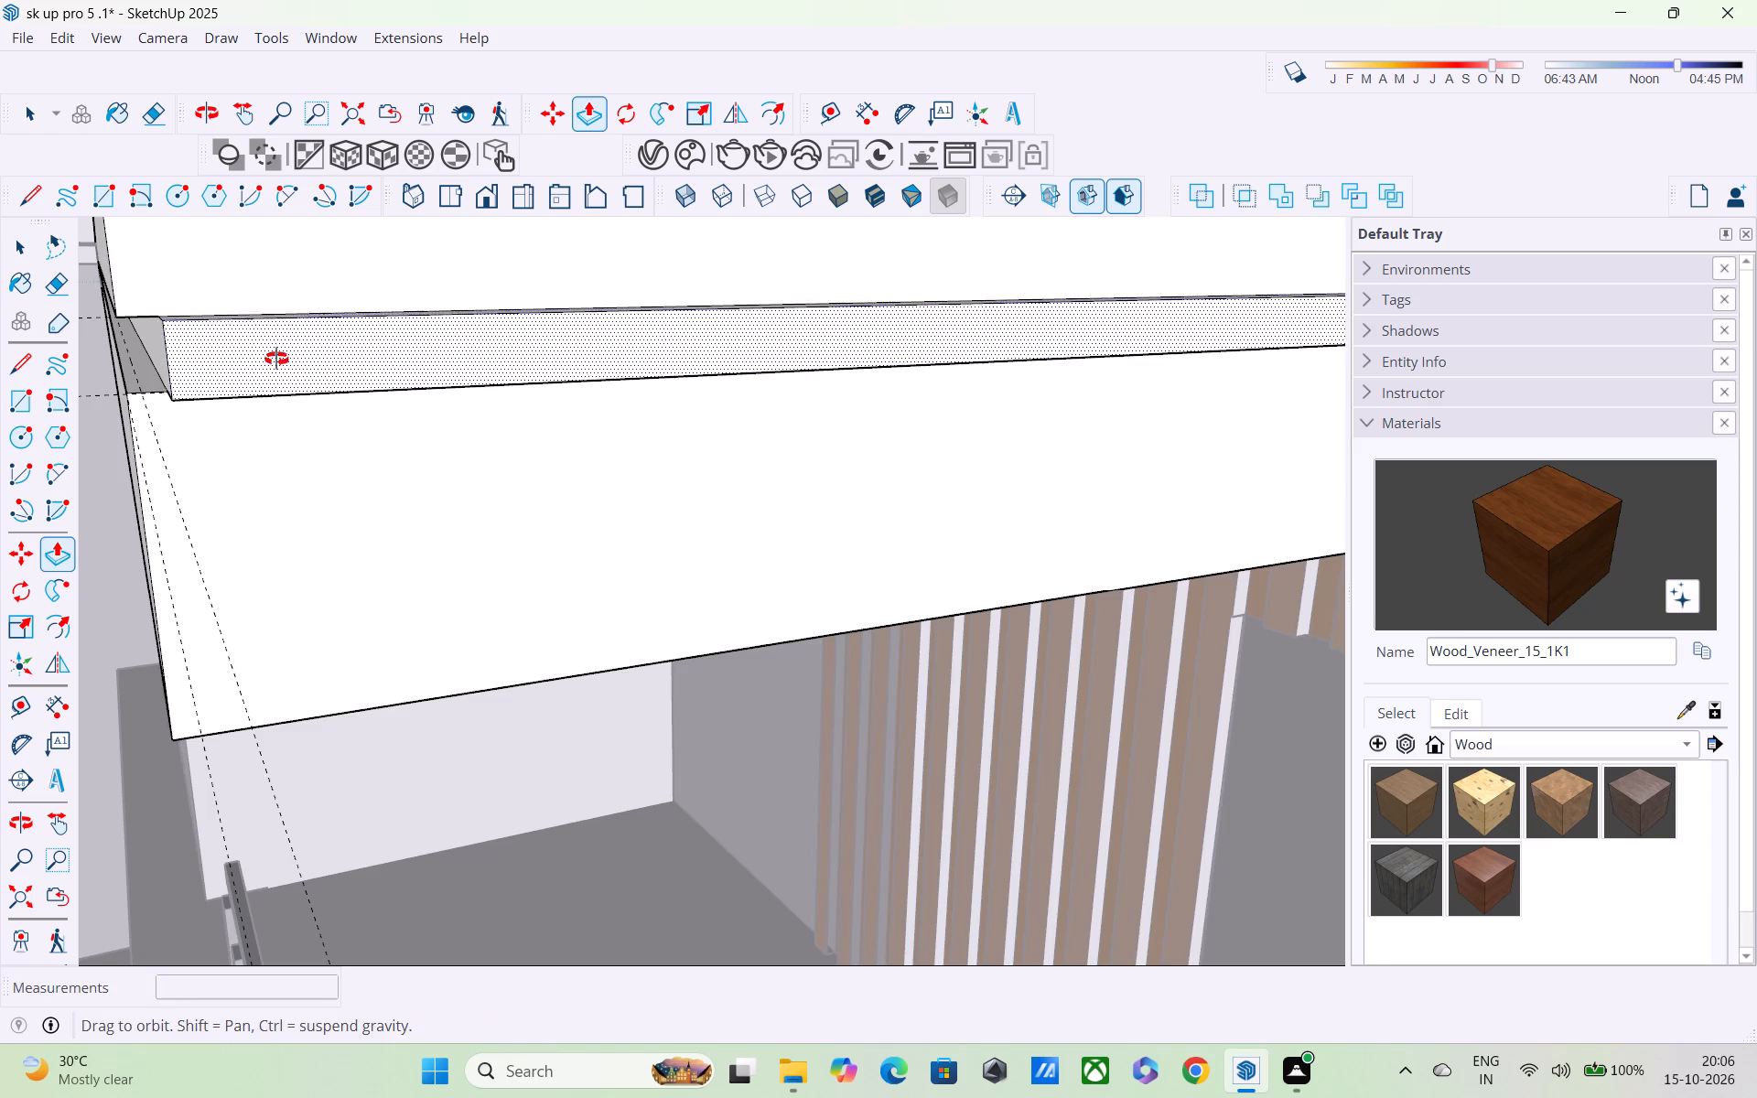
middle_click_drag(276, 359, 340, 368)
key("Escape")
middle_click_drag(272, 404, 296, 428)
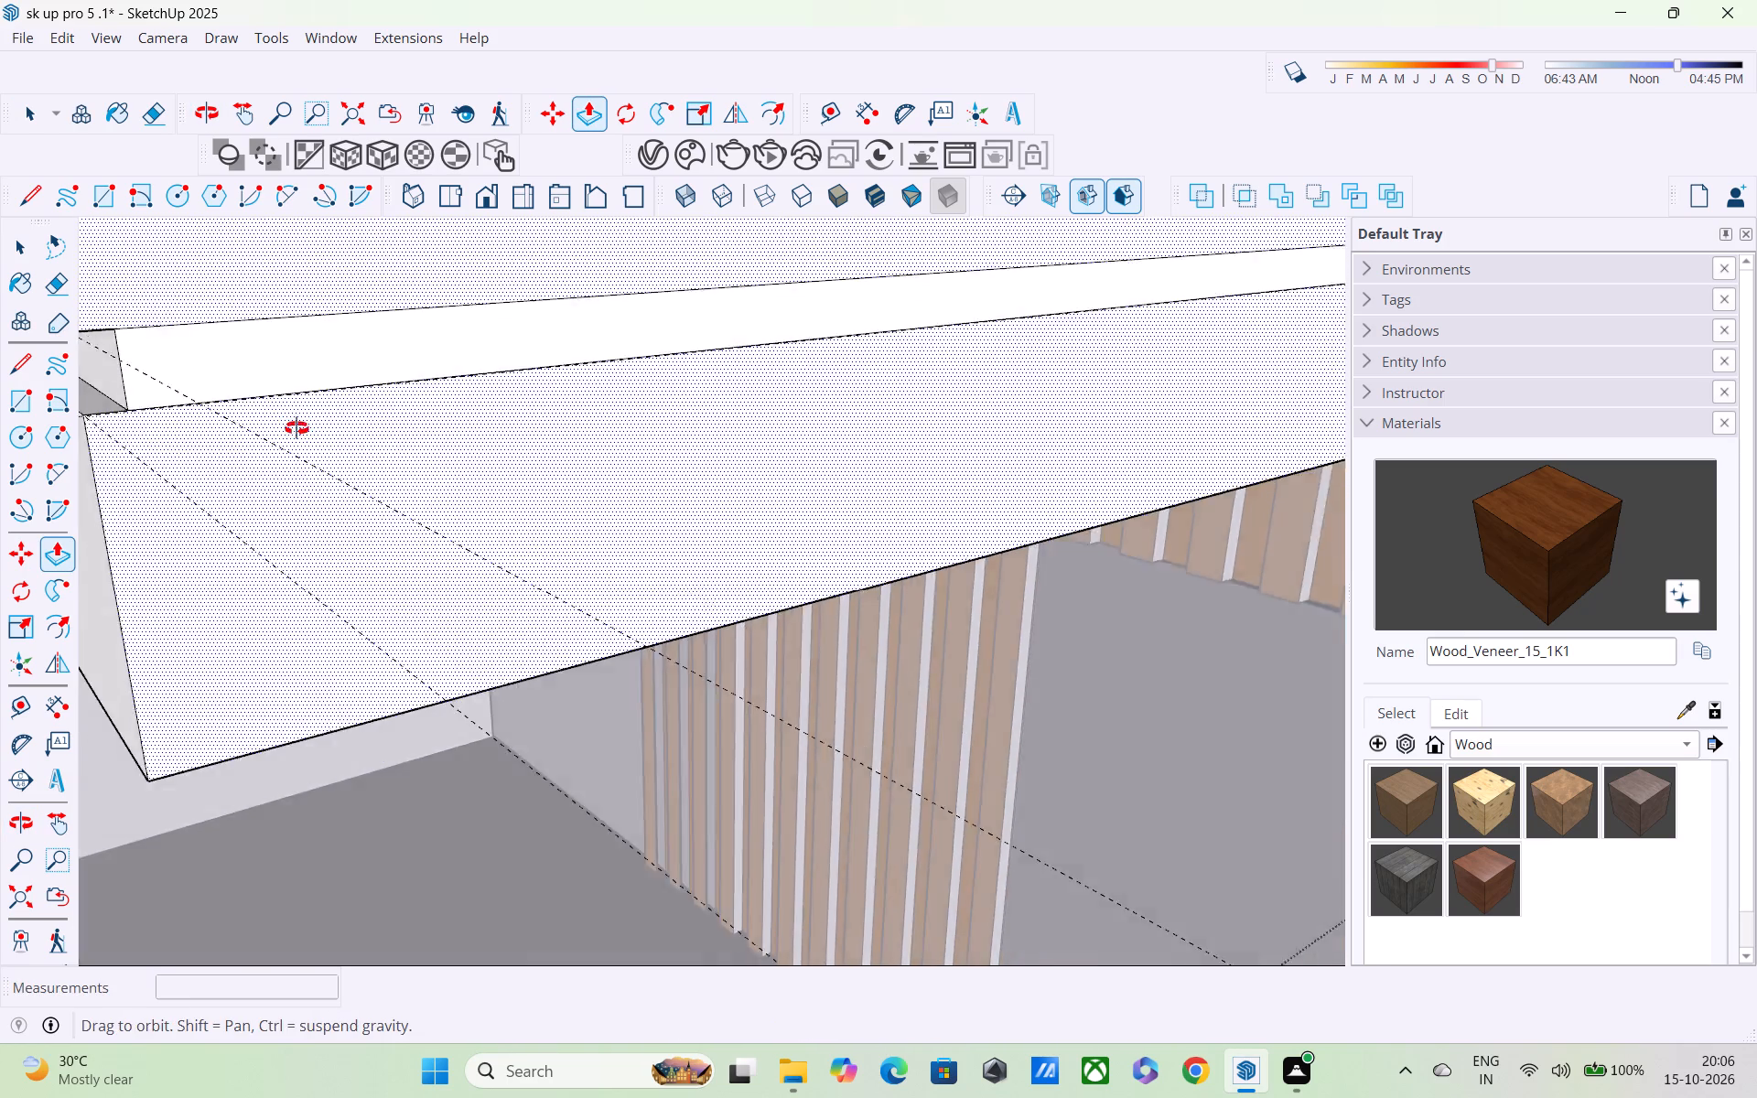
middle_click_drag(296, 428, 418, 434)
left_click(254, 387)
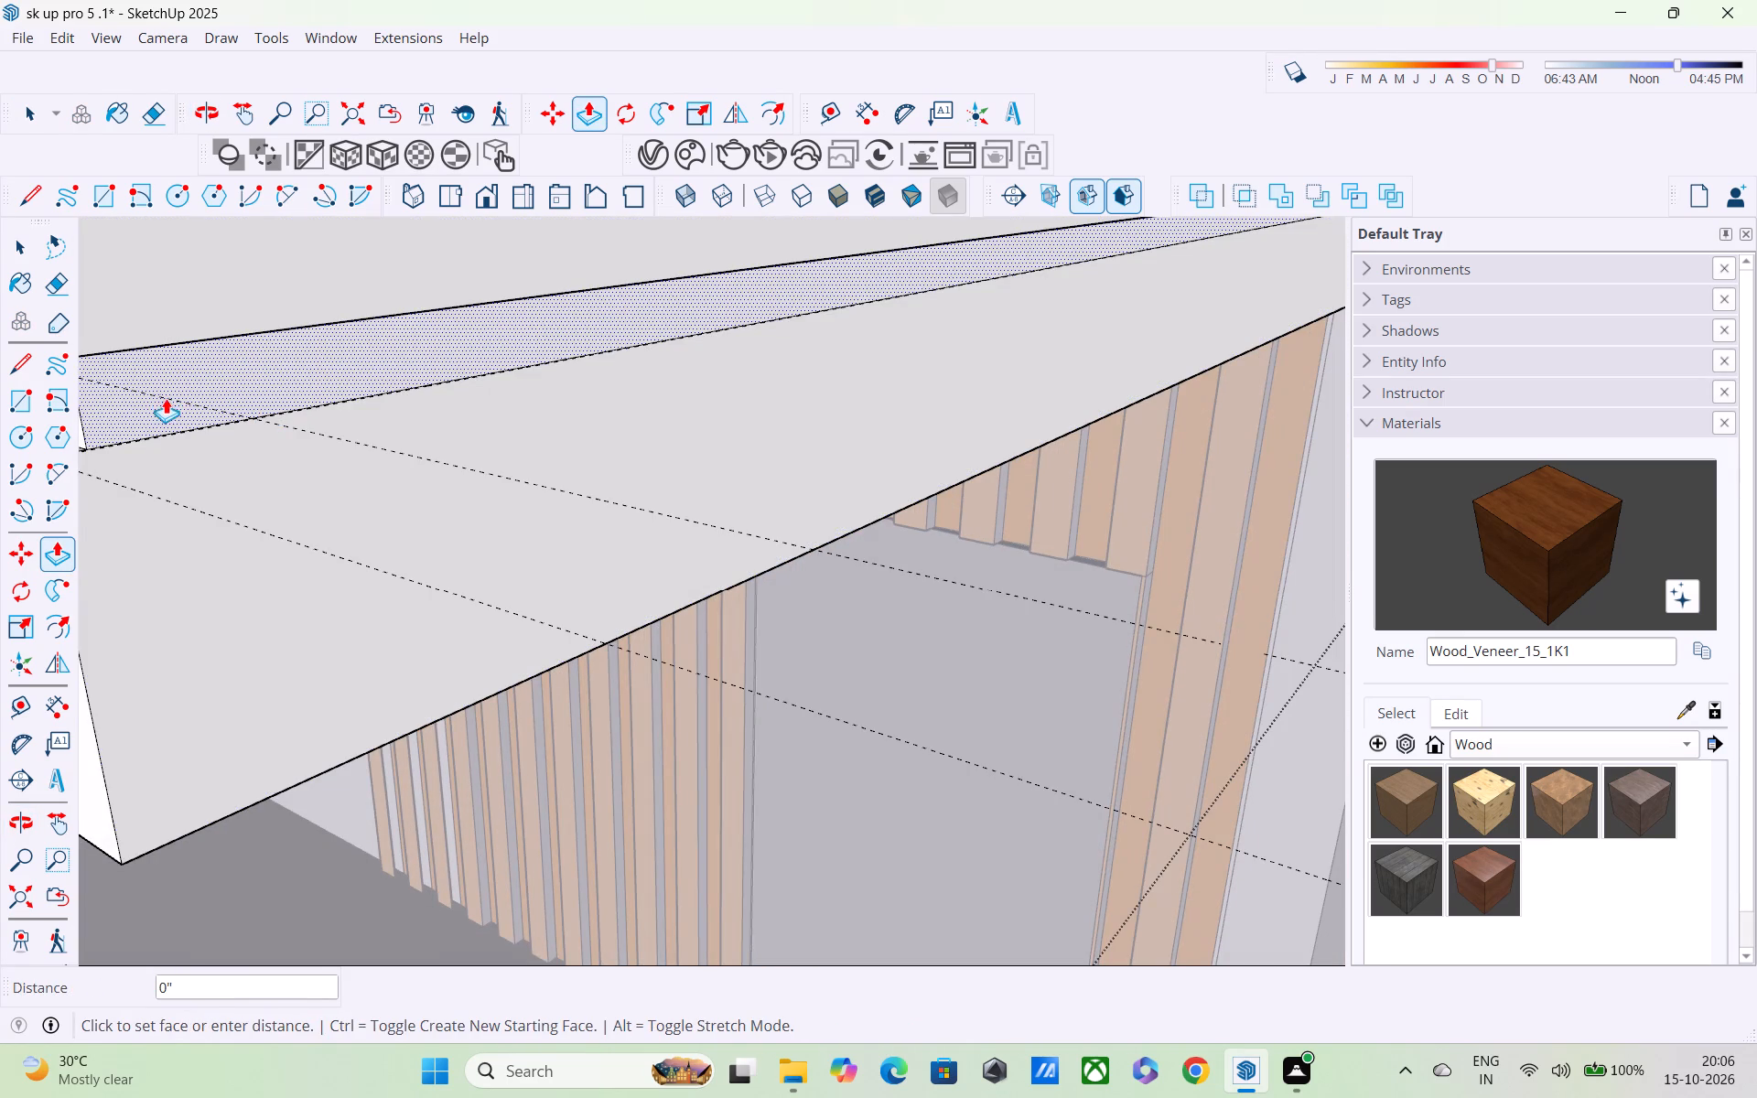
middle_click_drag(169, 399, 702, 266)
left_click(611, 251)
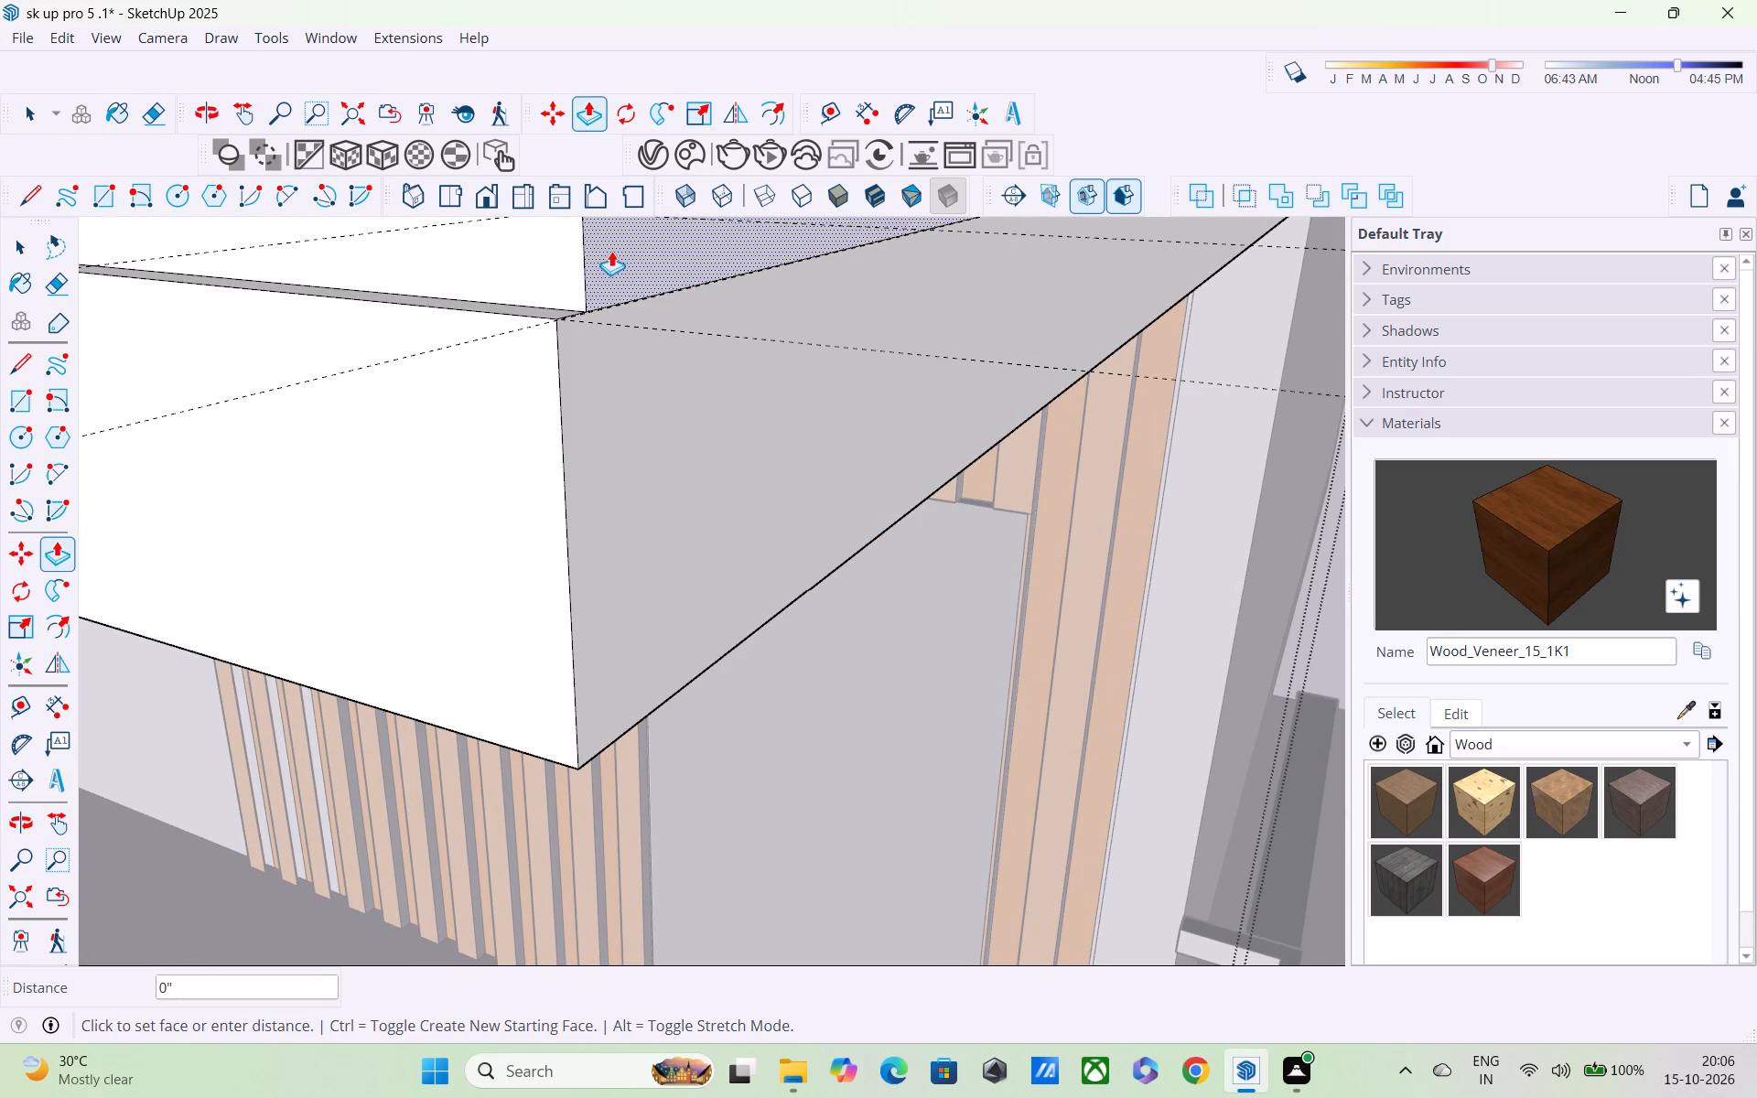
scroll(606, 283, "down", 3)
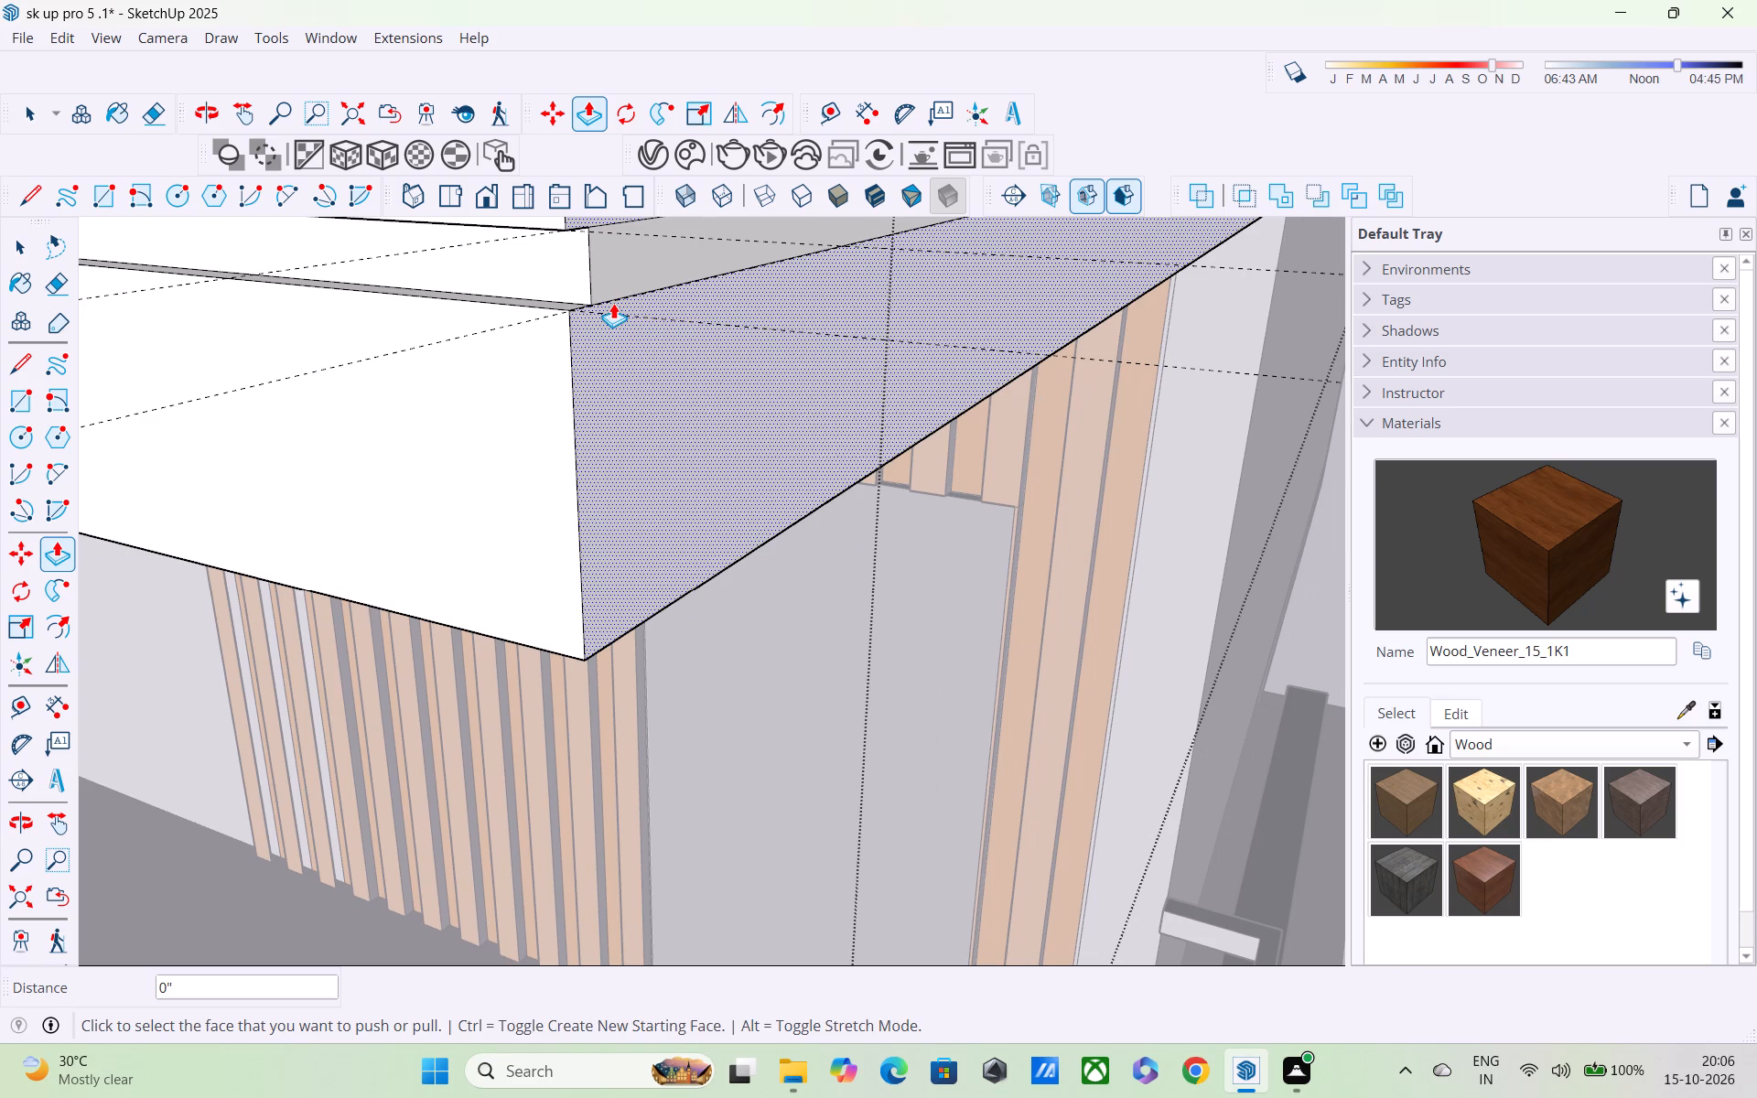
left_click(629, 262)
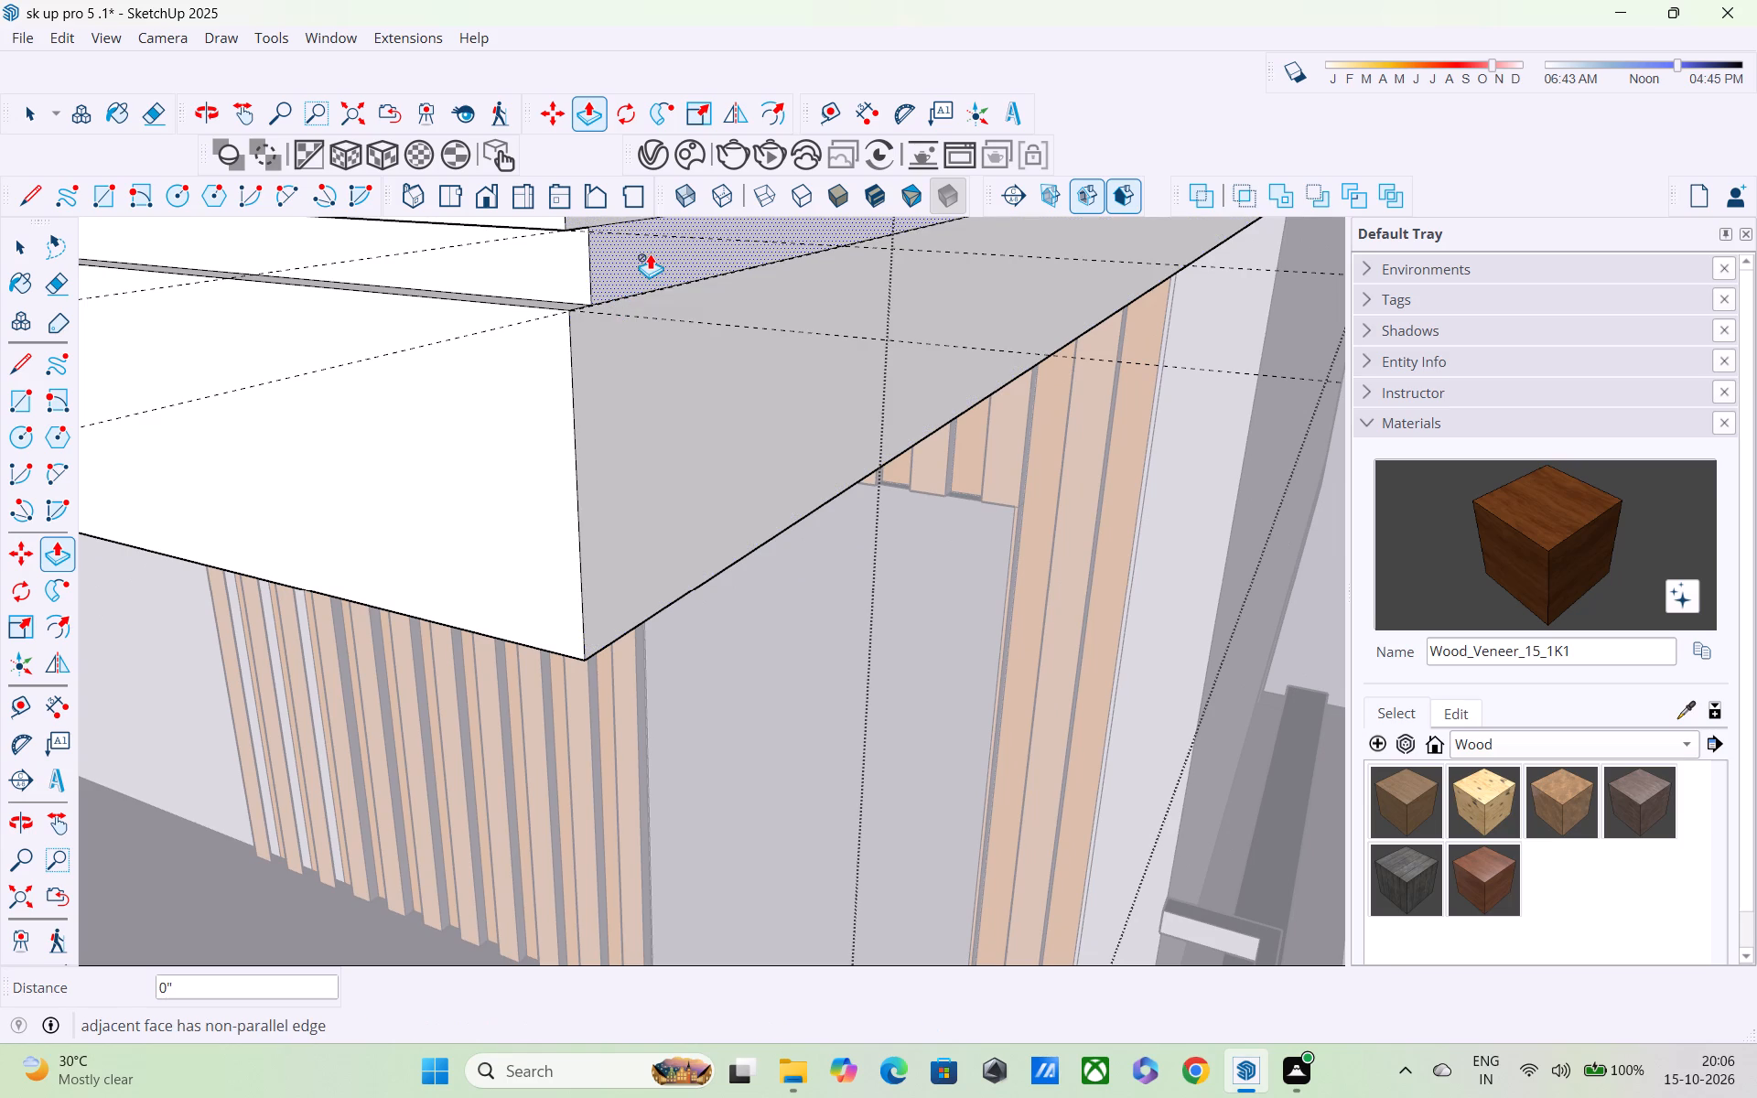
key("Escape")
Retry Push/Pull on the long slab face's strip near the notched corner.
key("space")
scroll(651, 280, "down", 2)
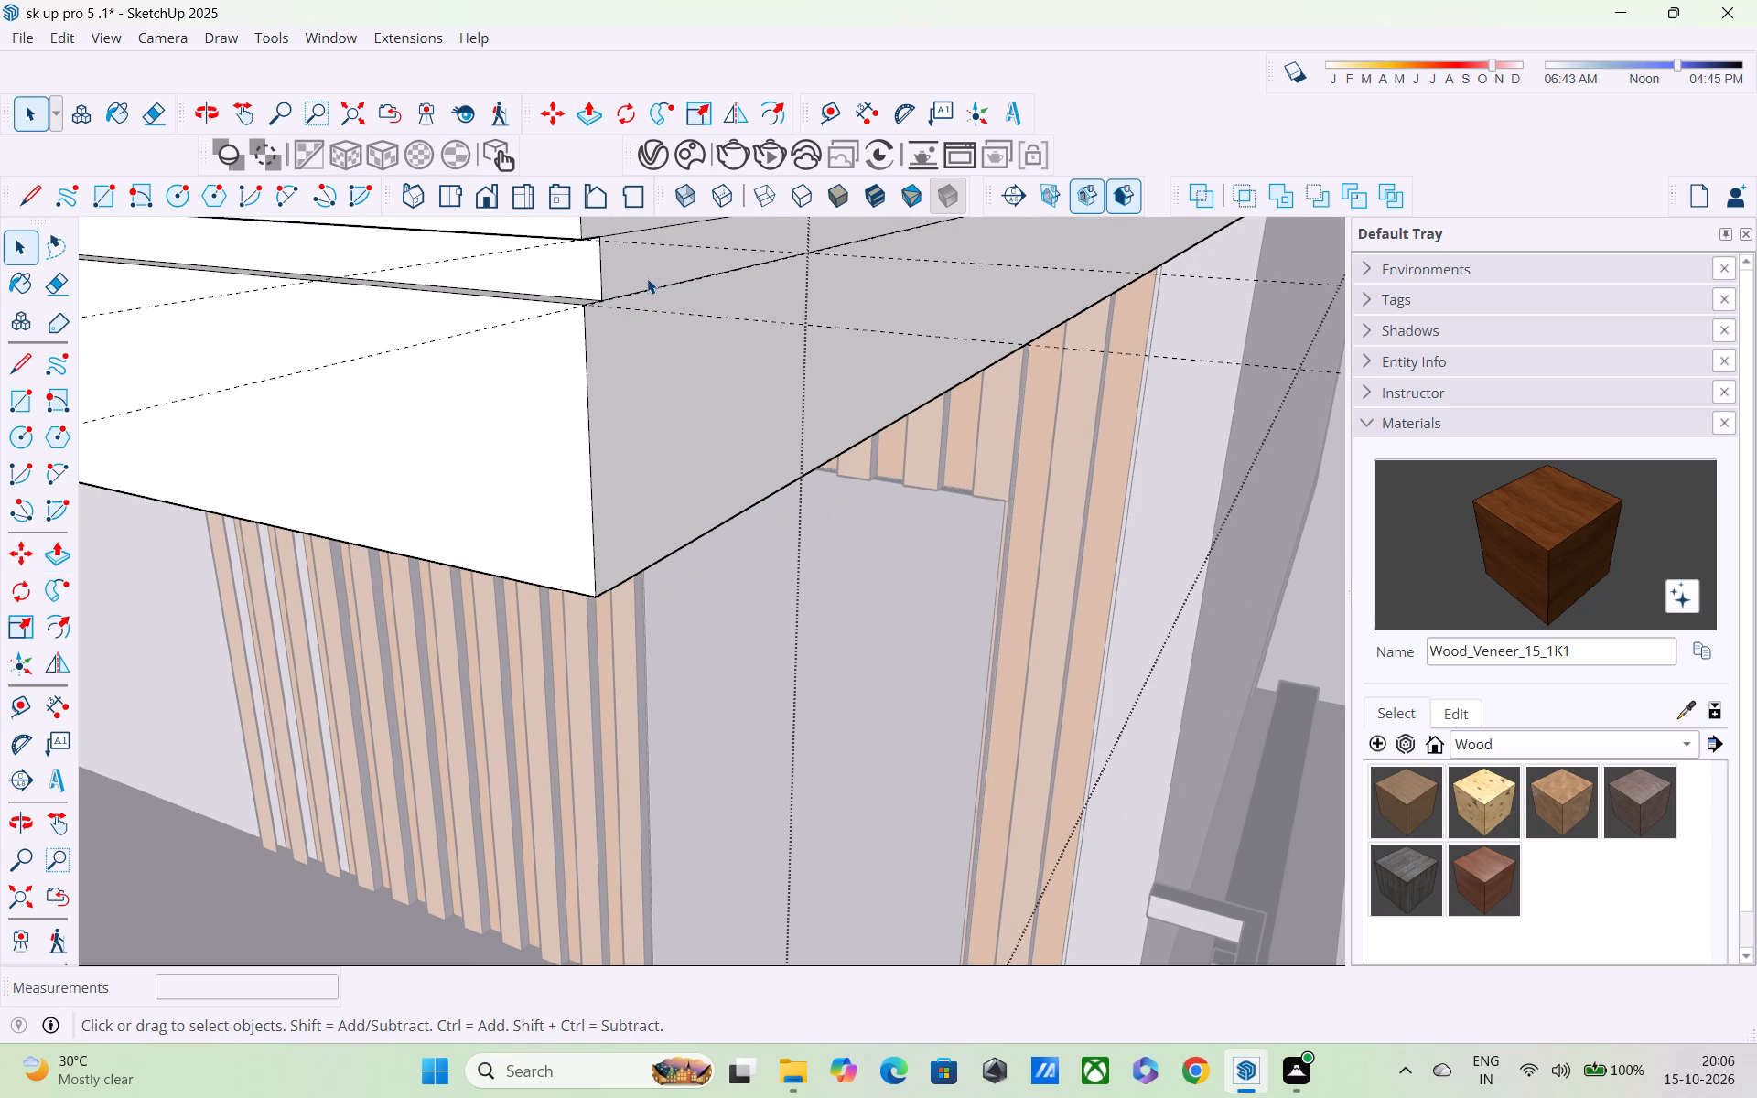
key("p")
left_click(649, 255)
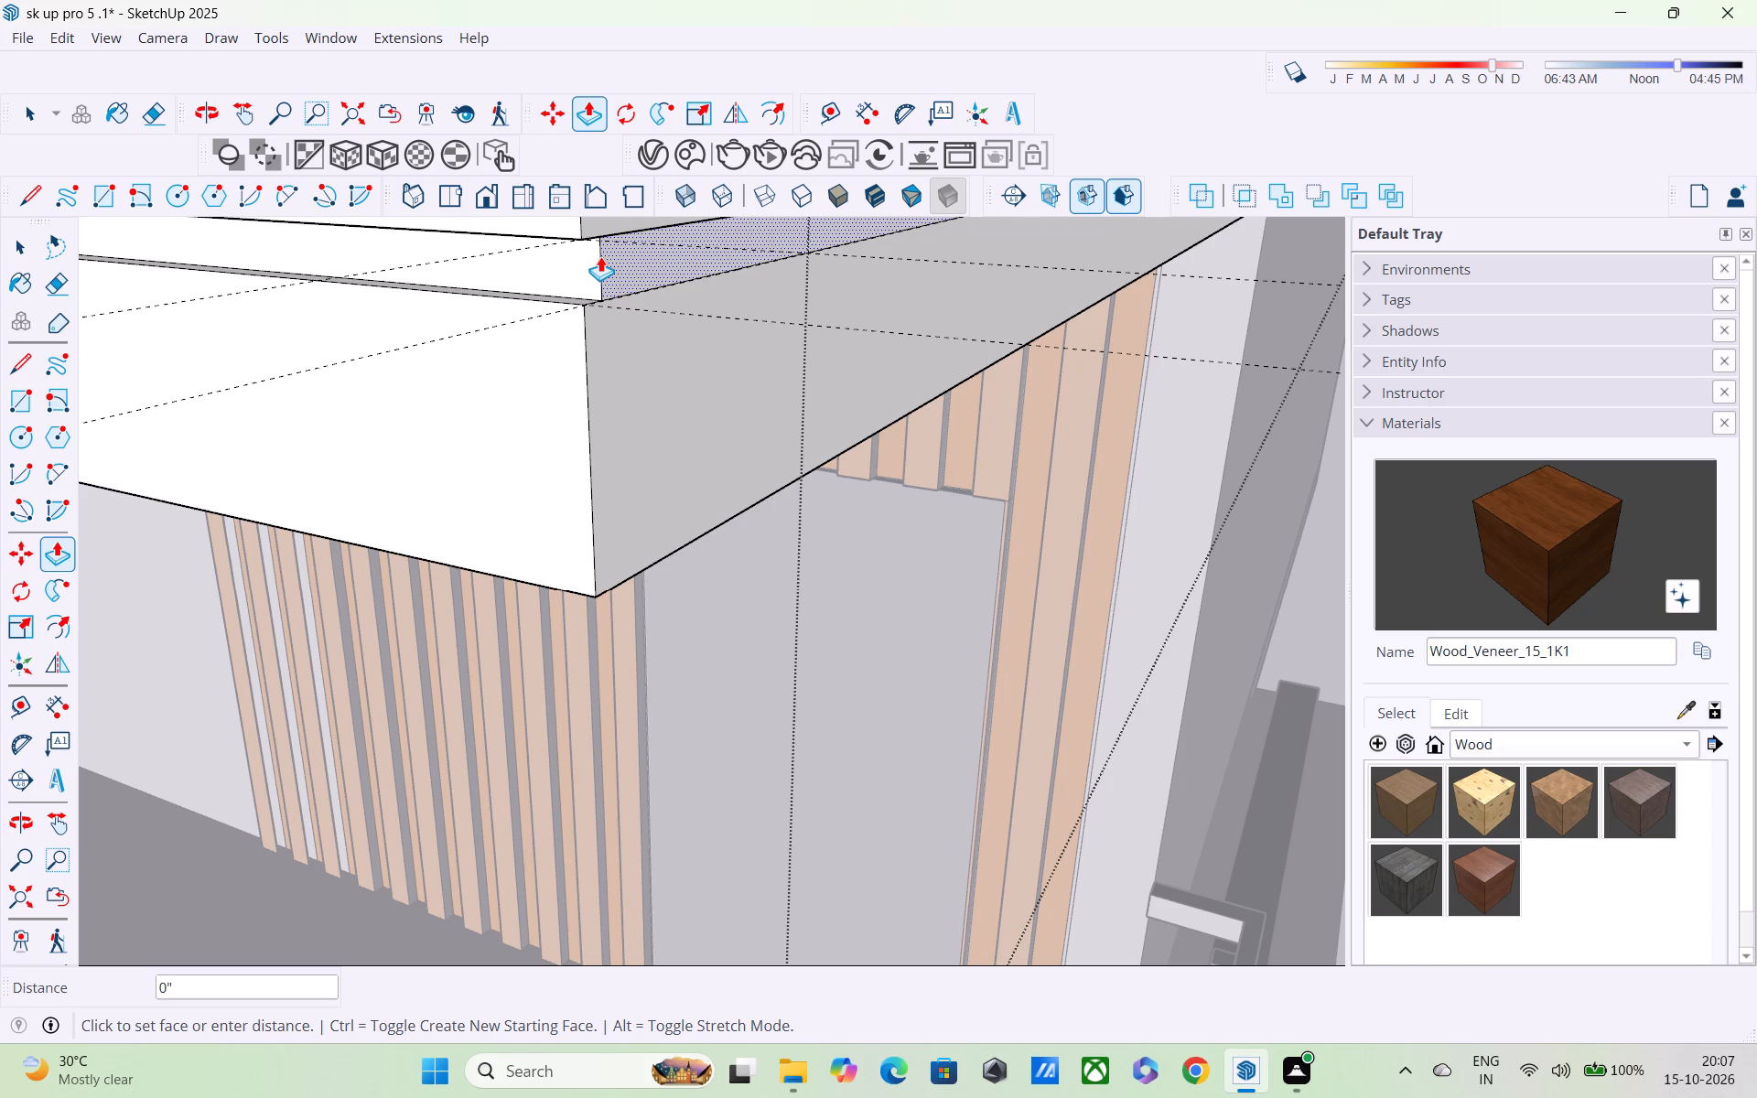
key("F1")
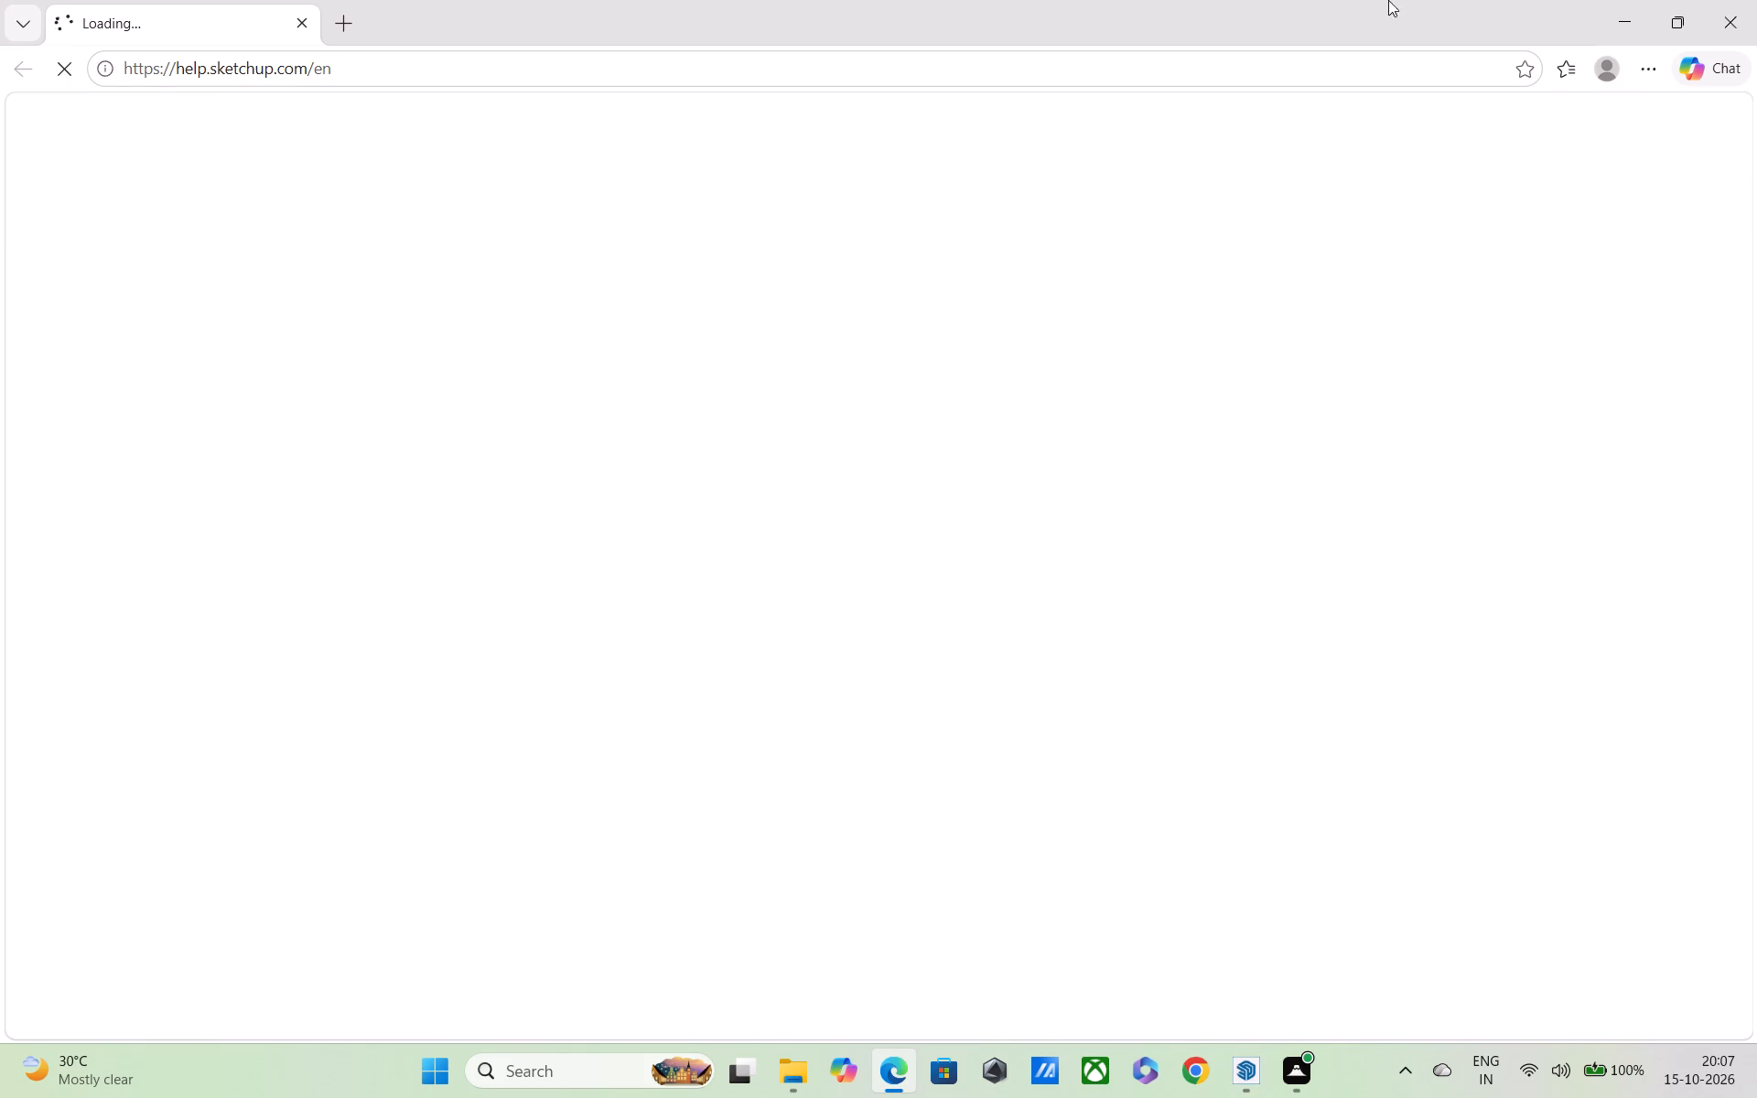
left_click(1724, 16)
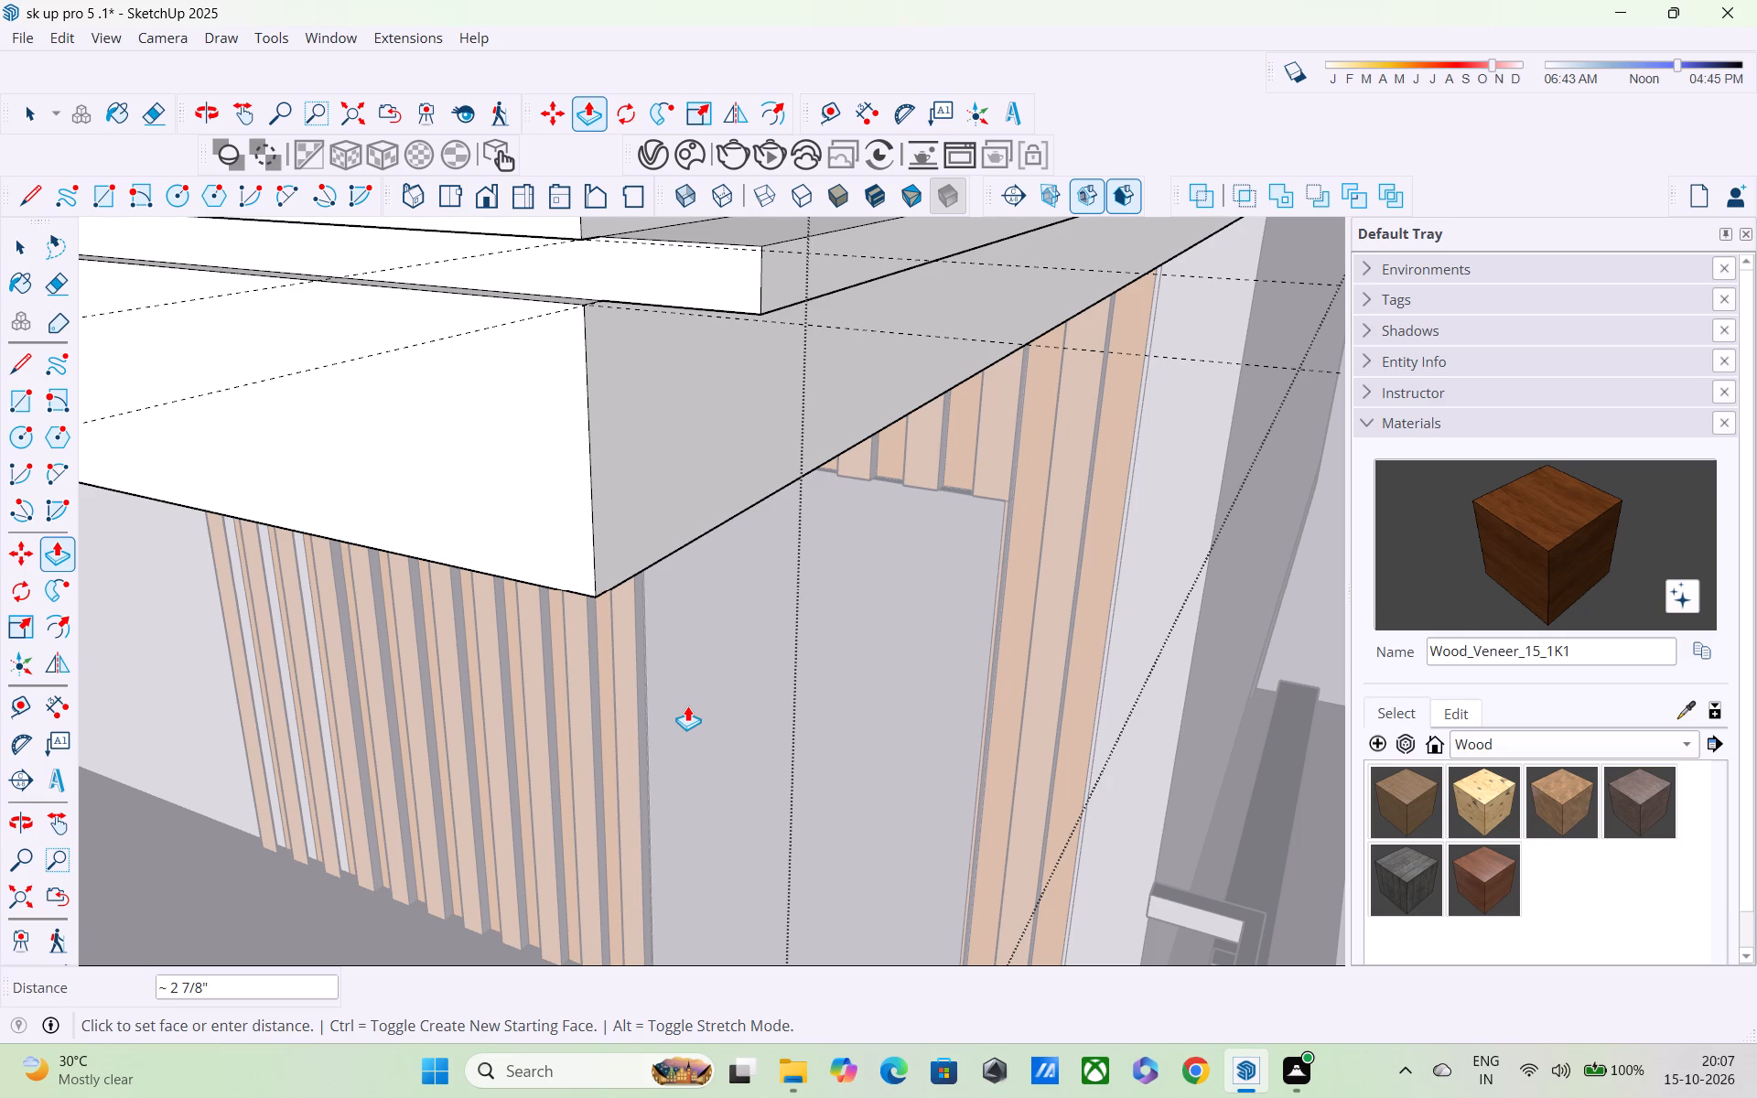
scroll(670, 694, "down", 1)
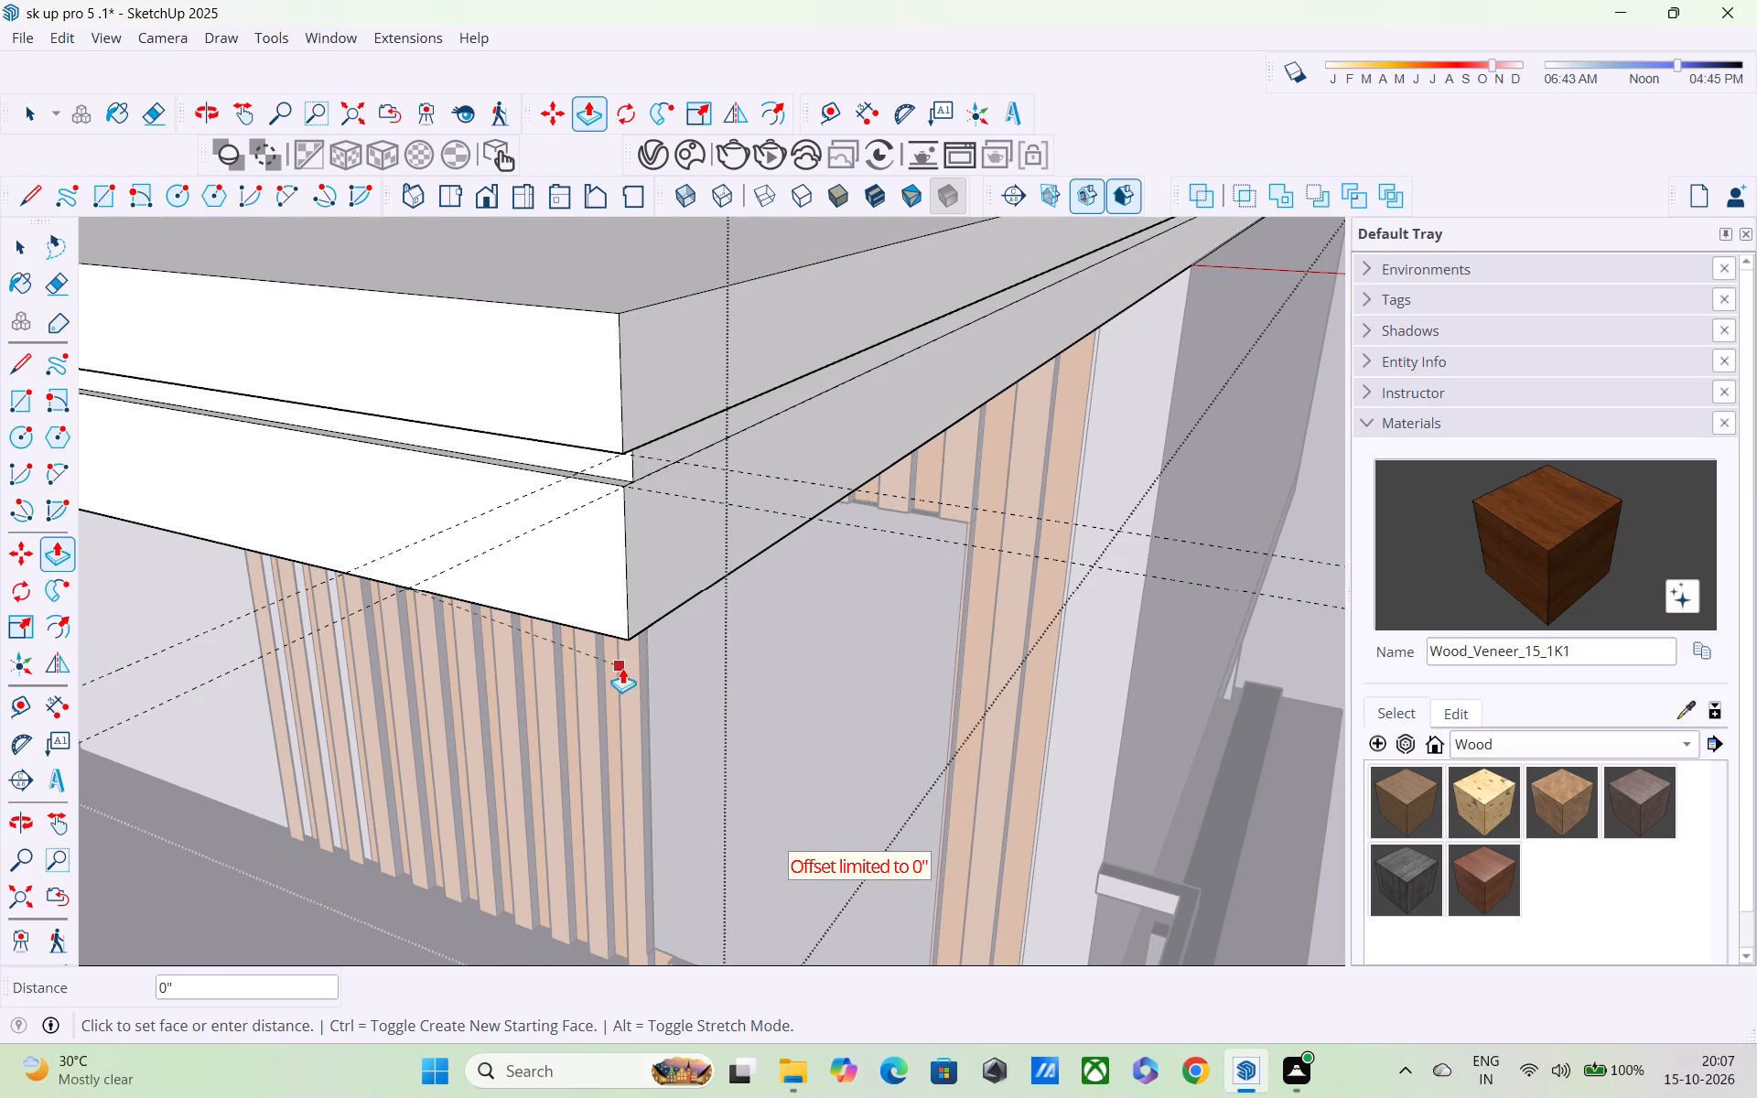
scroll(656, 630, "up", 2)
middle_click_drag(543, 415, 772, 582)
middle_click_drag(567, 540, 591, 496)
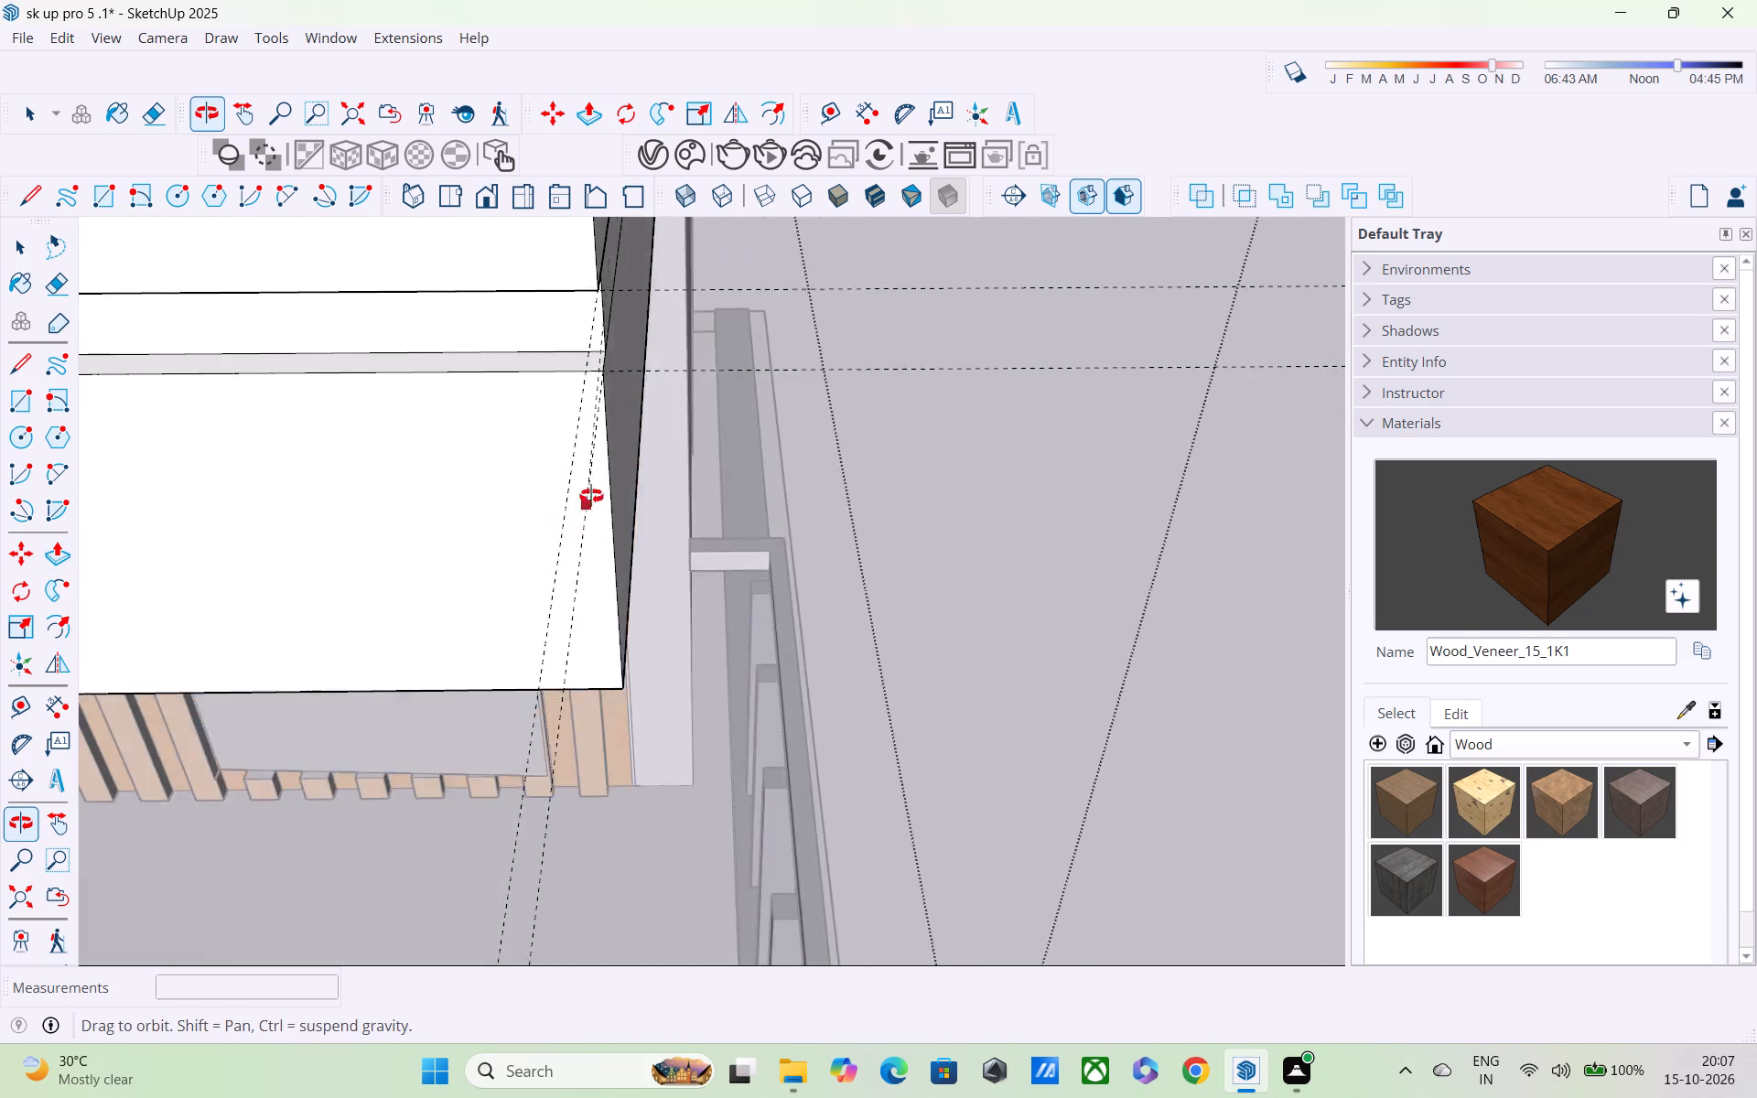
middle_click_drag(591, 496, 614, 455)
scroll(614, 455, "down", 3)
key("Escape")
Draw a short vertical line along the notch edge to close the strip's end at the slab corner.
scroll(608, 520, "up", 2)
middle_click_drag(599, 592, 598, 573)
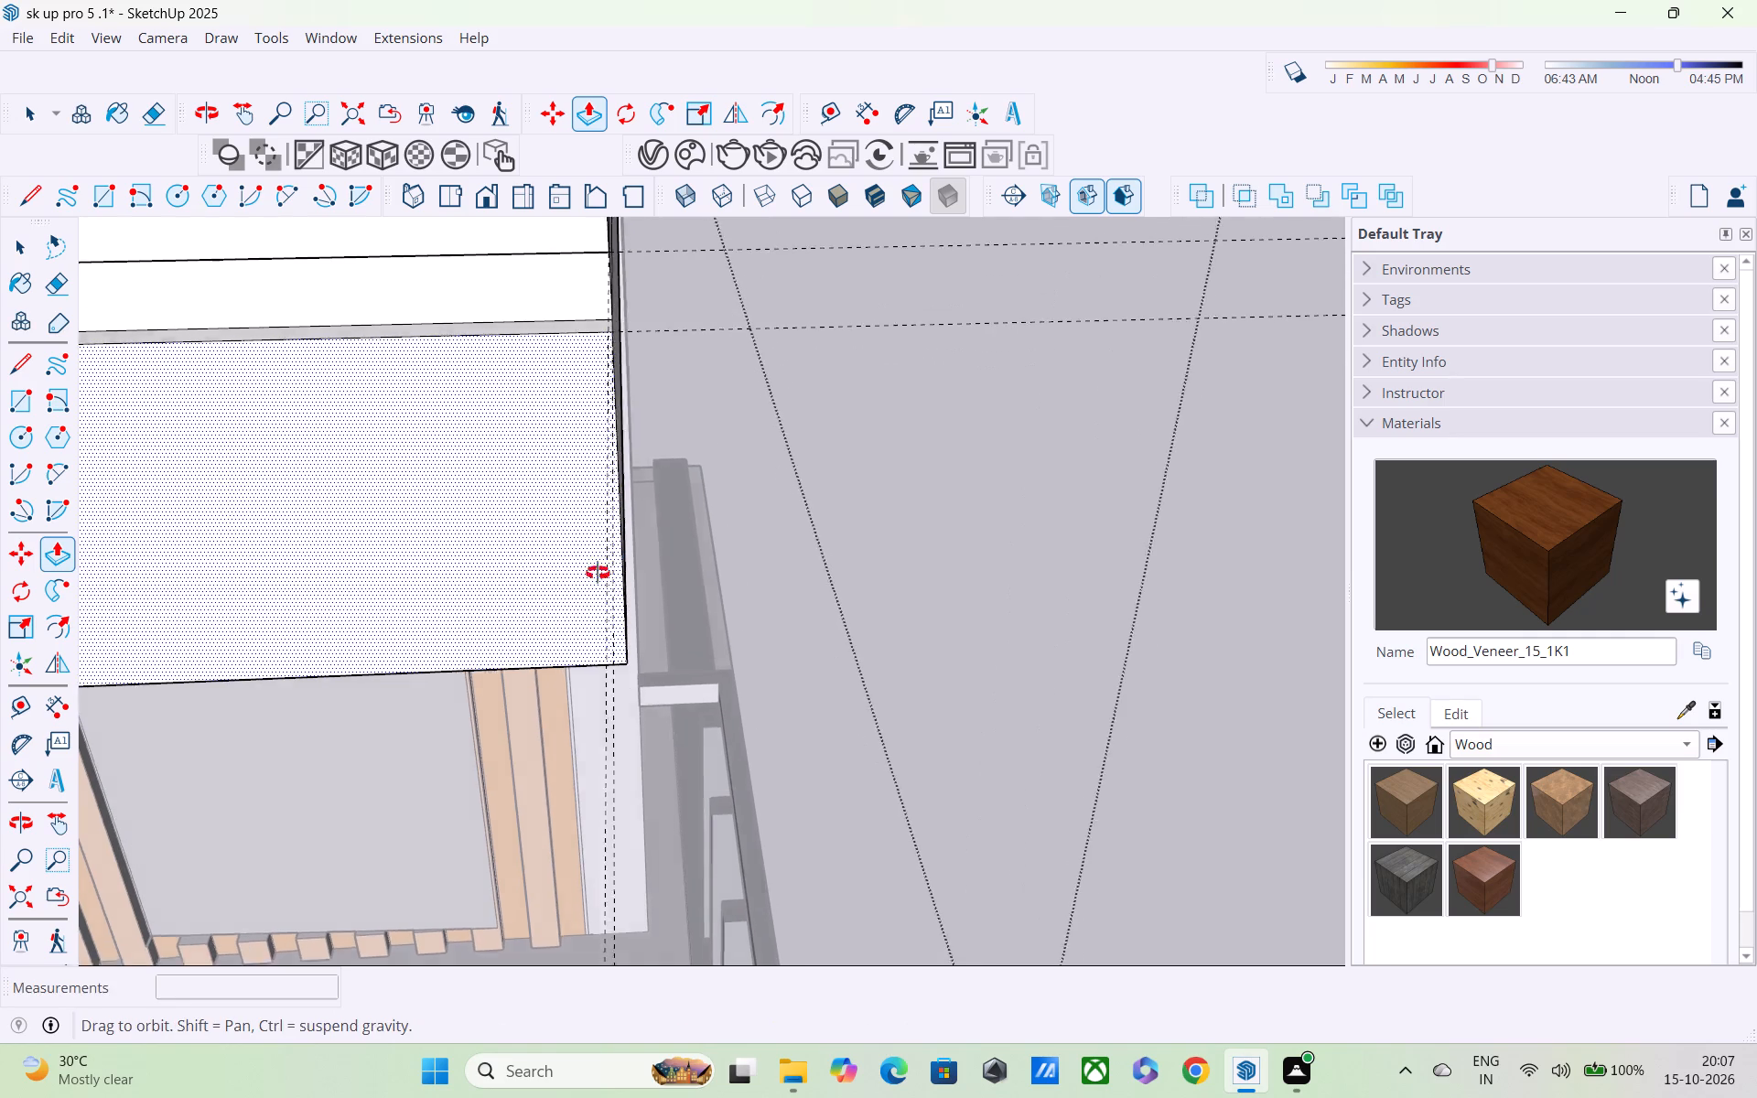
middle_click_drag(598, 573, 589, 501)
scroll(589, 497, "down", 1)
scroll(597, 379, "up", 2)
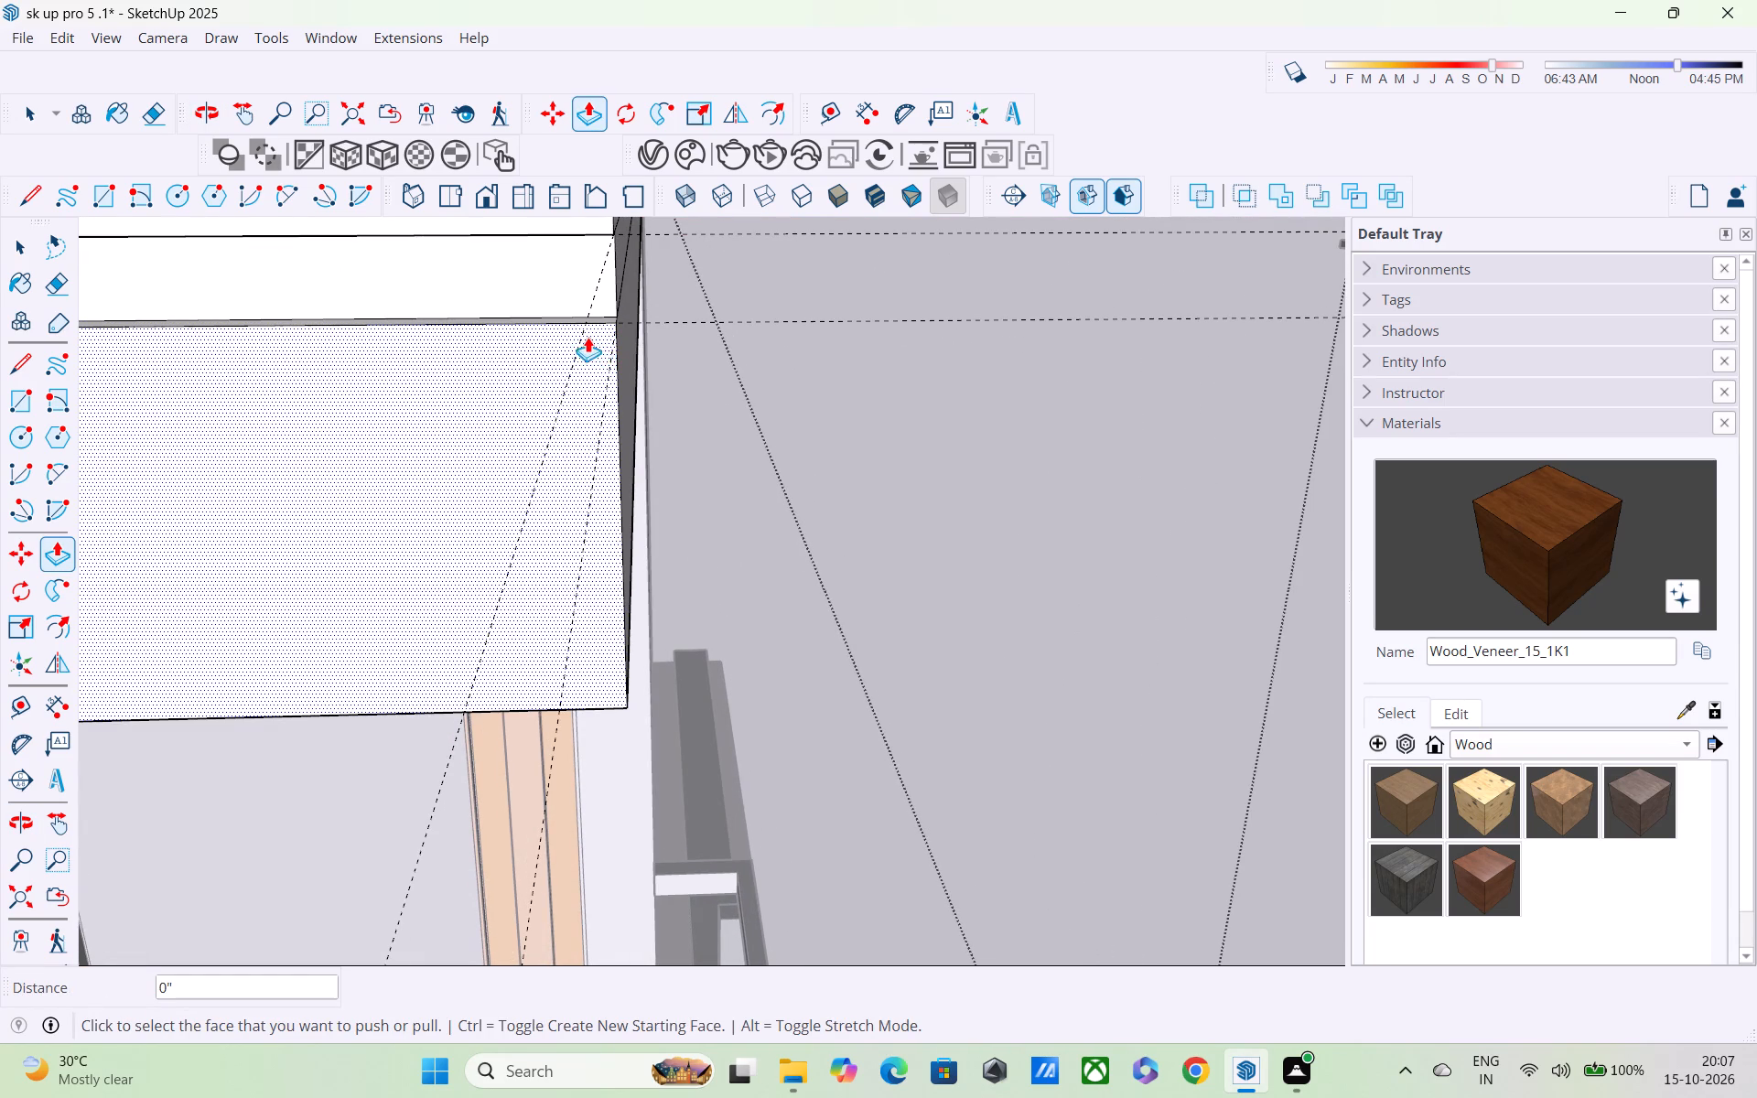
middle_click_drag(587, 334, 121, 506, "shift")
scroll(419, 507, "down", 1, "shift")
scroll(246, 495, "up", 3)
middle_click_drag(246, 475, 309, 526)
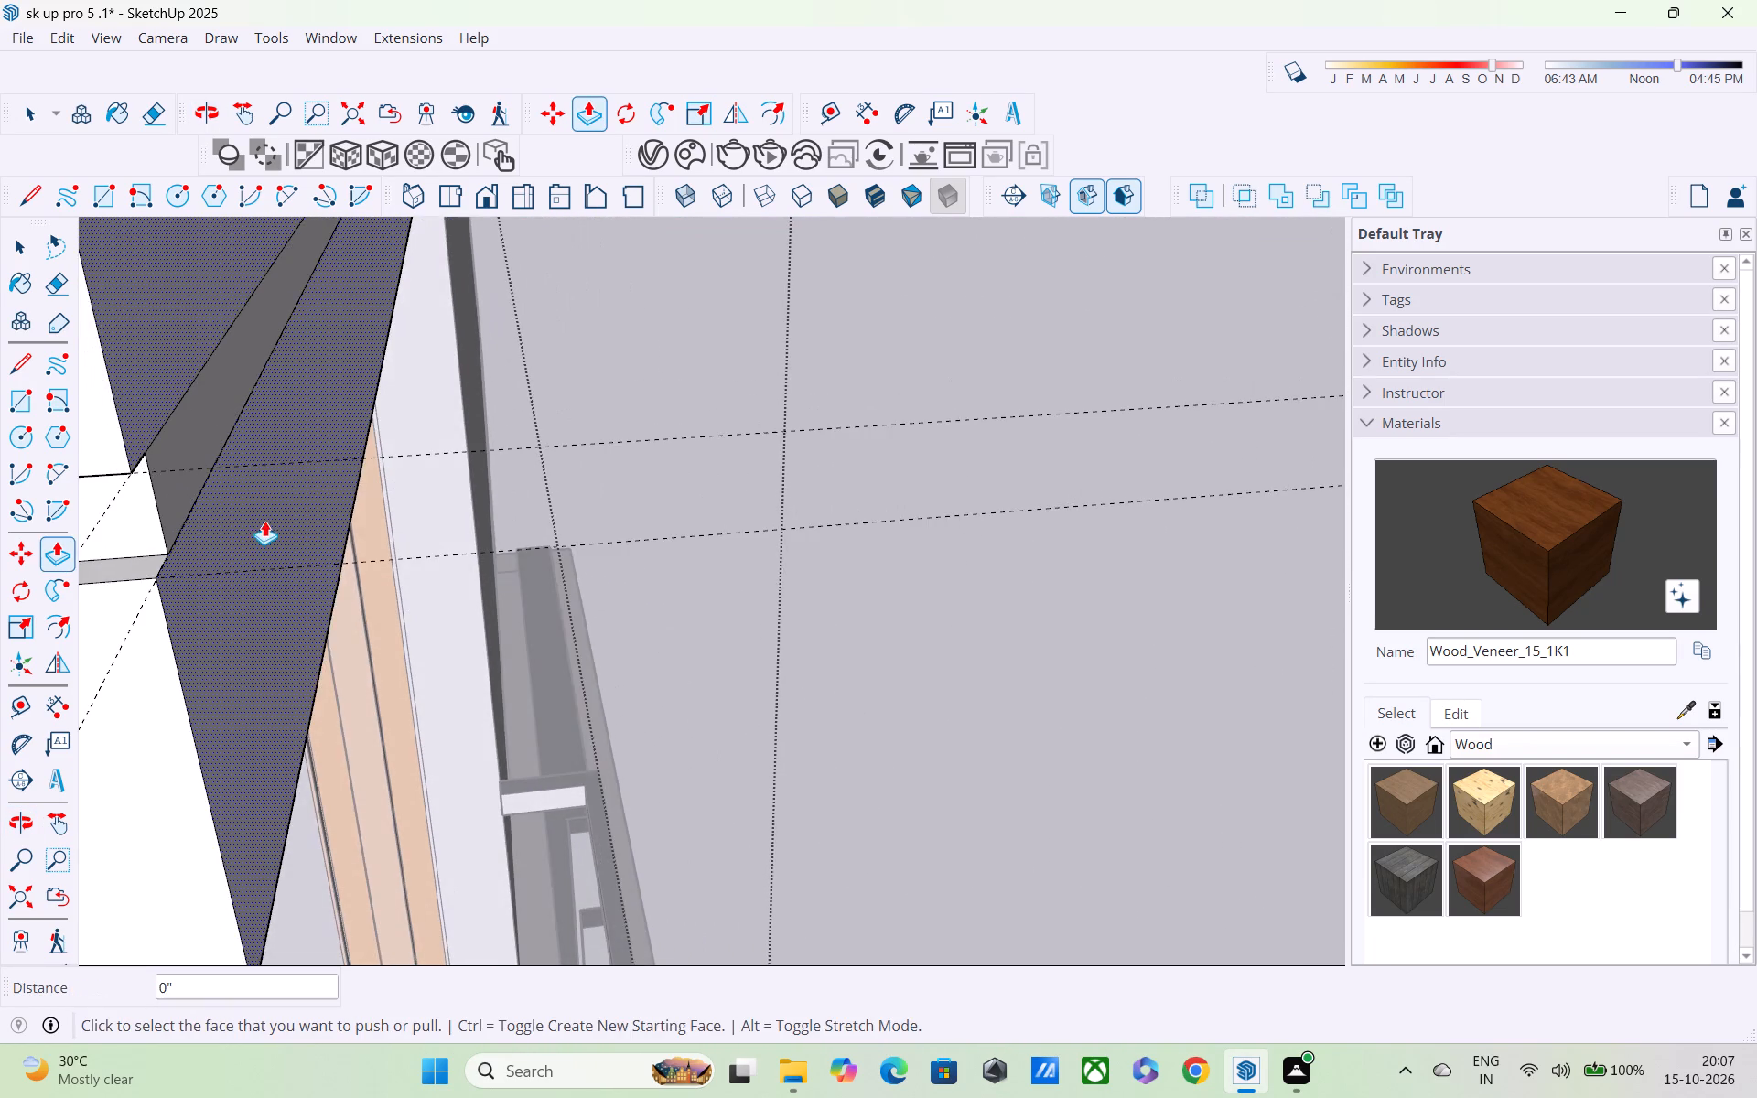
scroll(252, 512, "up", 3)
middle_click_drag(254, 522, 404, 494, "shift")
scroll(403, 490, "up", 3)
middle_click_drag(392, 497, 280, 501)
key("l")
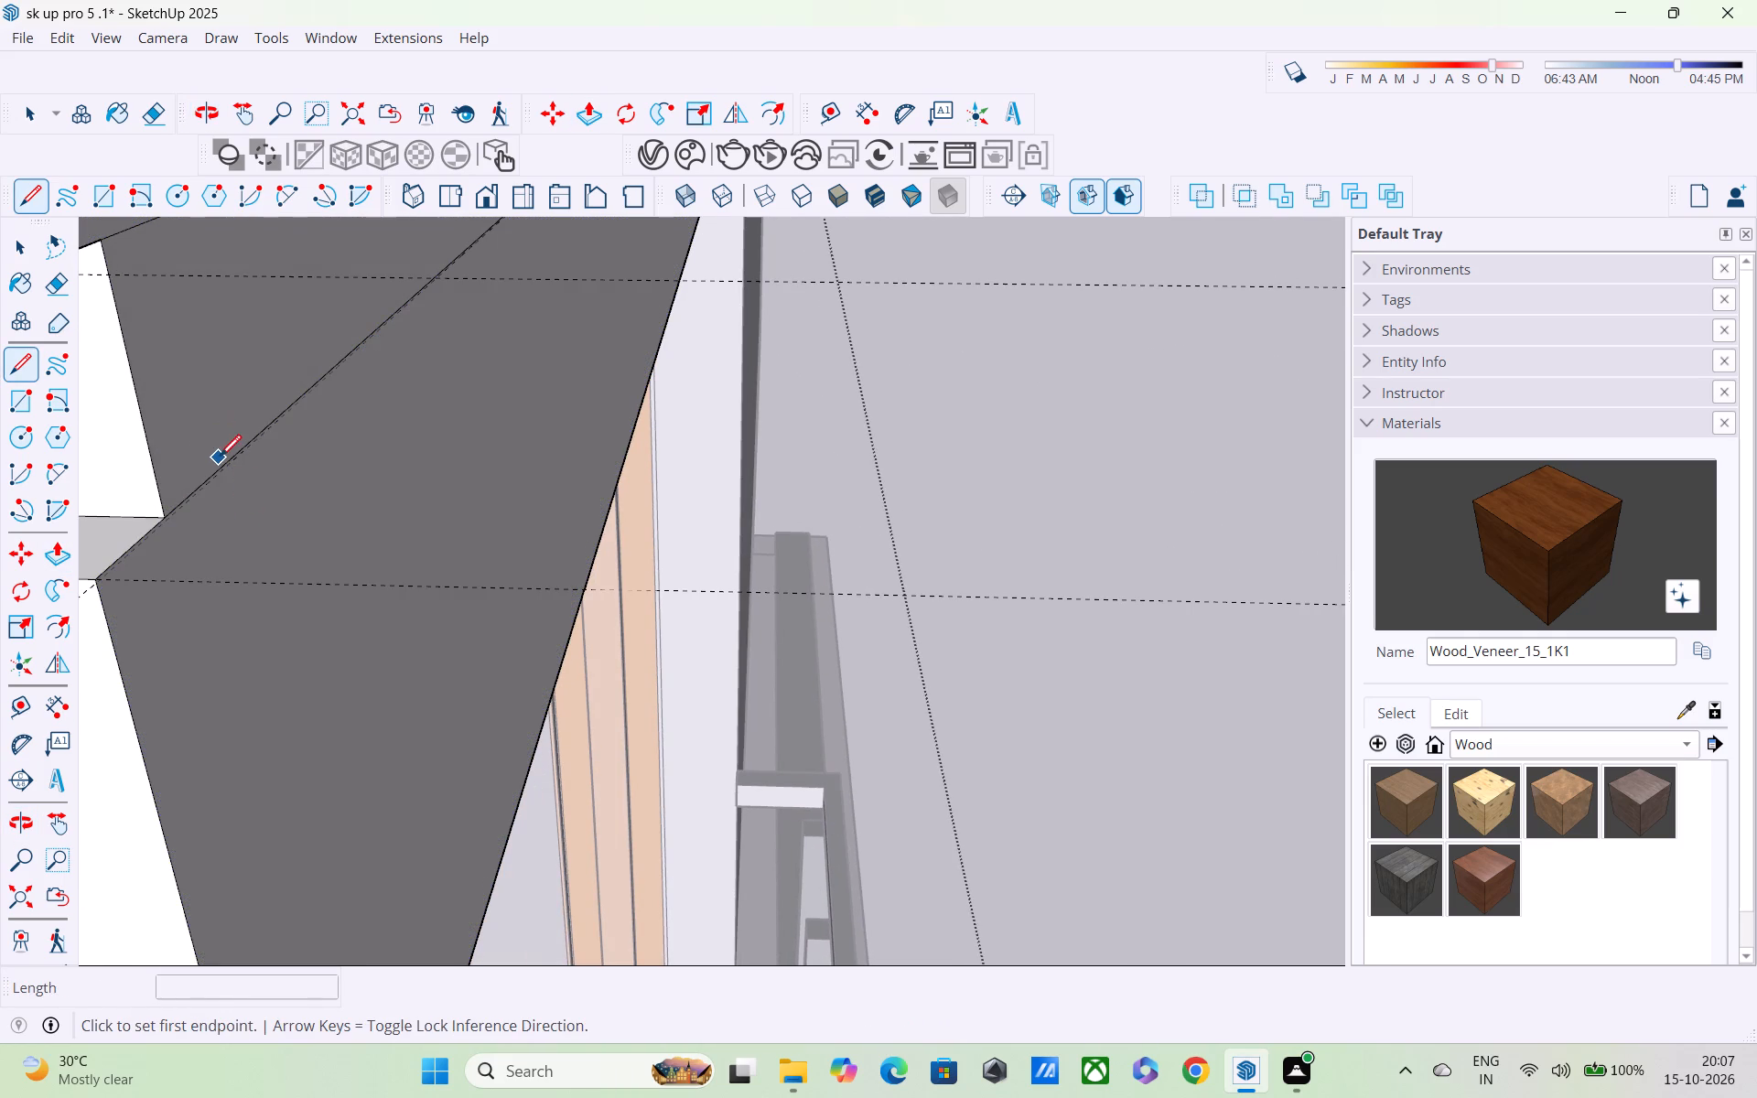
middle_click_drag(234, 469, 393, 542, "shift")
left_click(299, 334)
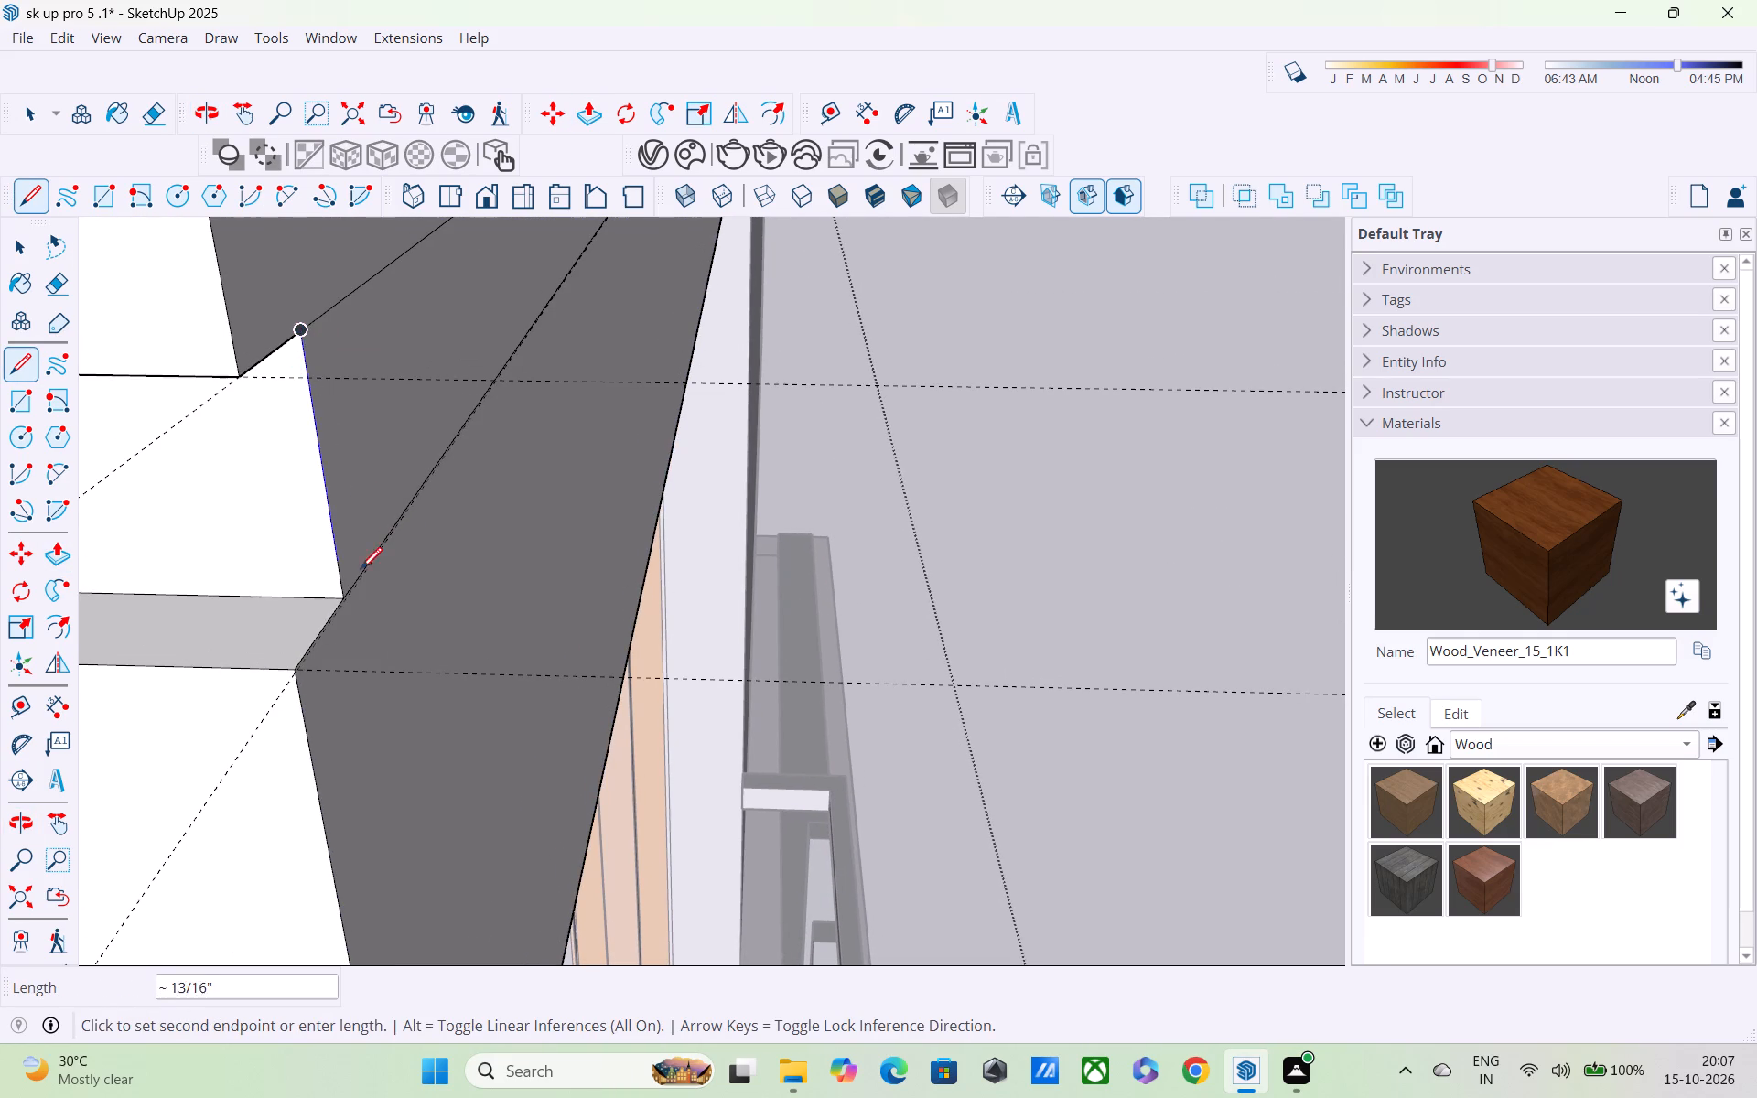
left_click(351, 593)
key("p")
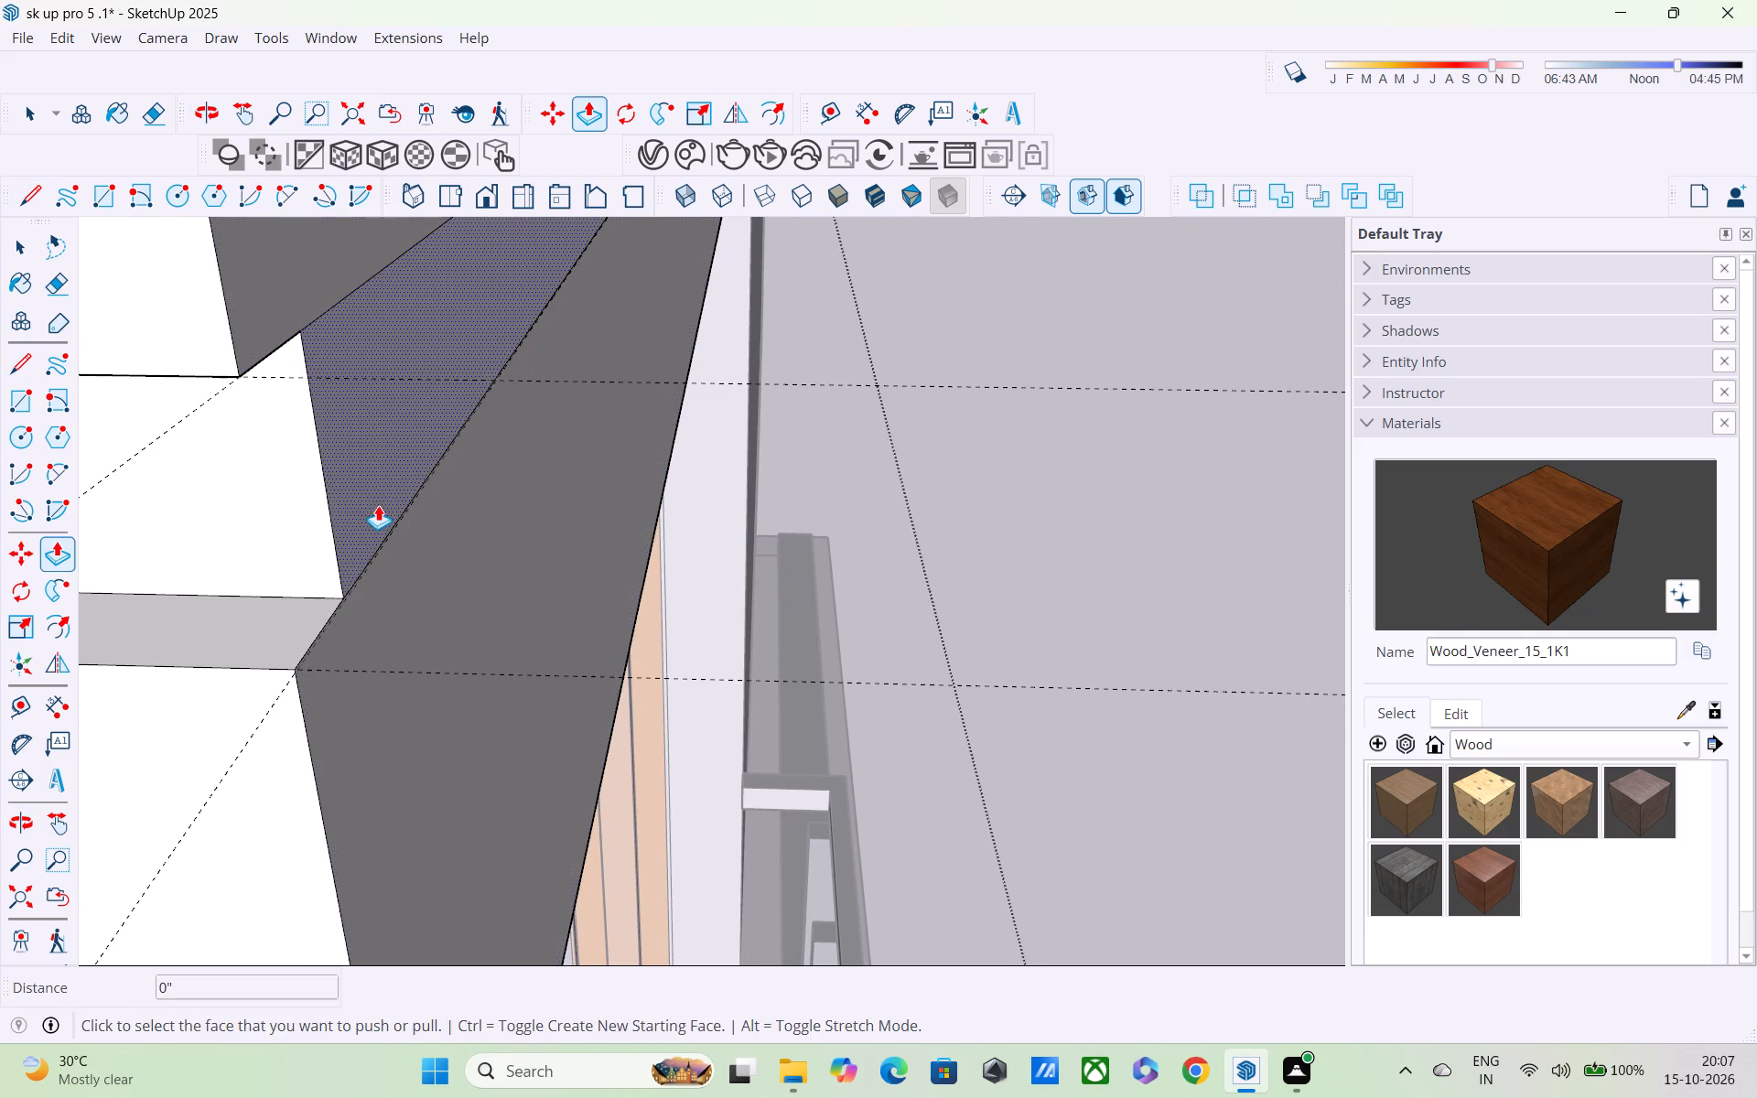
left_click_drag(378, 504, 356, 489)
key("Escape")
Examine the outlined strip on the long slab face and the adjoining groove around the notched corner.
scroll(395, 544, "down", 2)
middle_click_drag(405, 587, 195, 575)
scroll(195, 575, "up", 1)
scroll(194, 565, "down", 5)
middle_click_drag(230, 515, 317, 388)
scroll(317, 388, "up", 1)
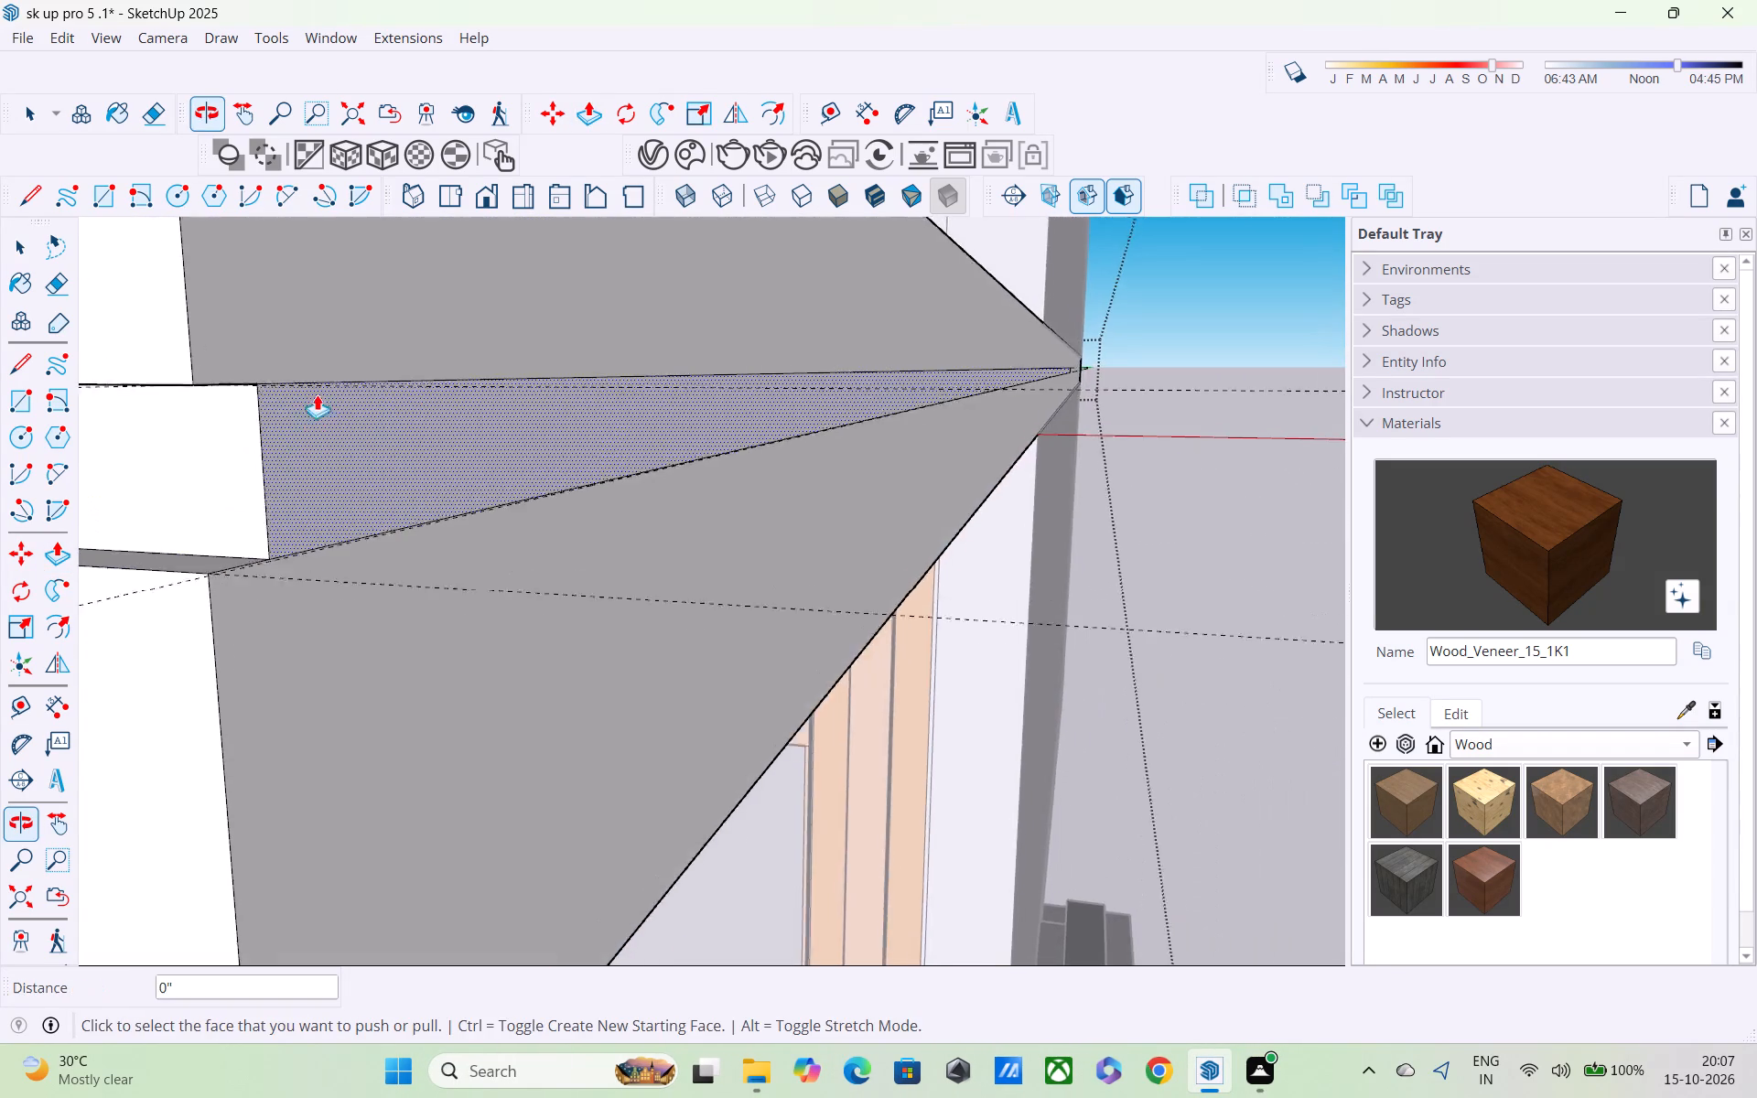
scroll(317, 394, "up", 1)
scroll(298, 429, "down", 4)
middle_click_drag(288, 455, 357, 386)
scroll(358, 393, "up", 1)
scroll(334, 453, "down", 3)
middle_click_drag(306, 478, 356, 525)
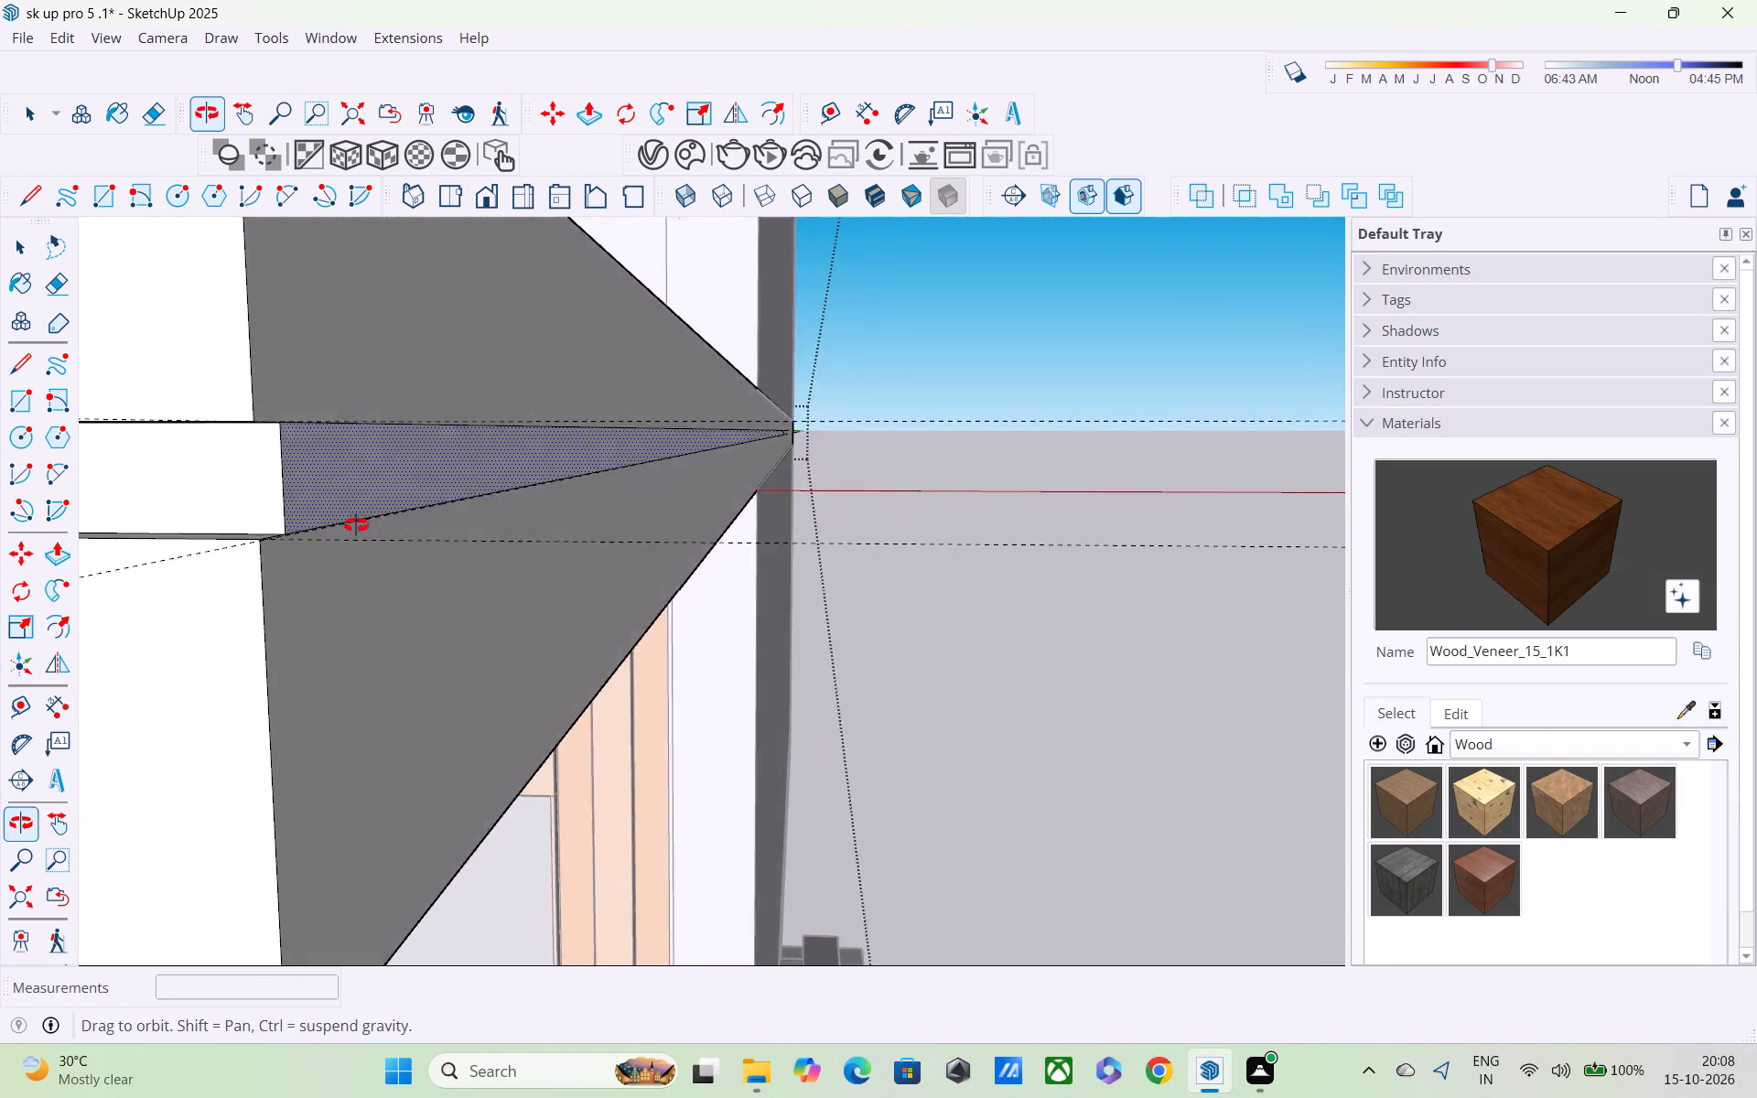
middle_click_drag(356, 525, 379, 513)
scroll(381, 509, "up", 1)
middle_click_drag(232, 498, 381, 414)
scroll(333, 479, "up", 3)
scroll(275, 524, "down", 5)
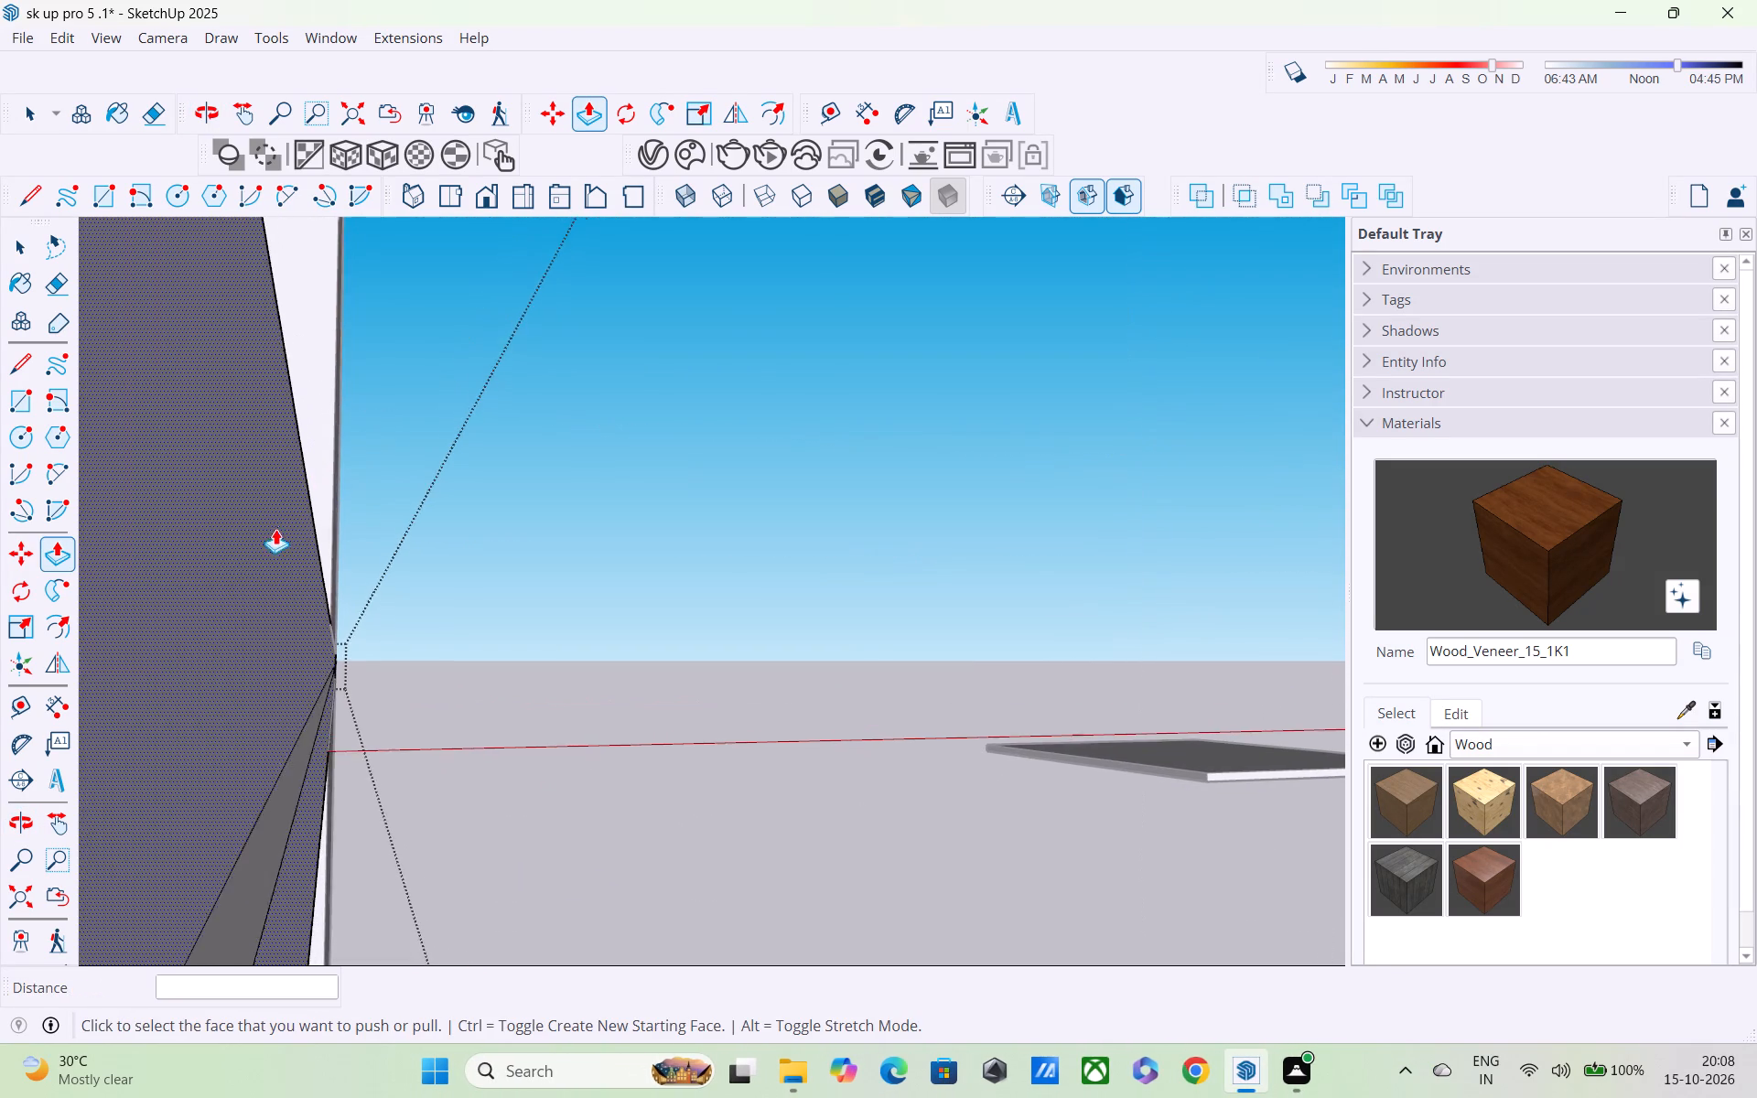
scroll(275, 549, "down", 9)
middle_click_drag(261, 685, 388, 533, "shift")
scroll(388, 533, "down", 4)
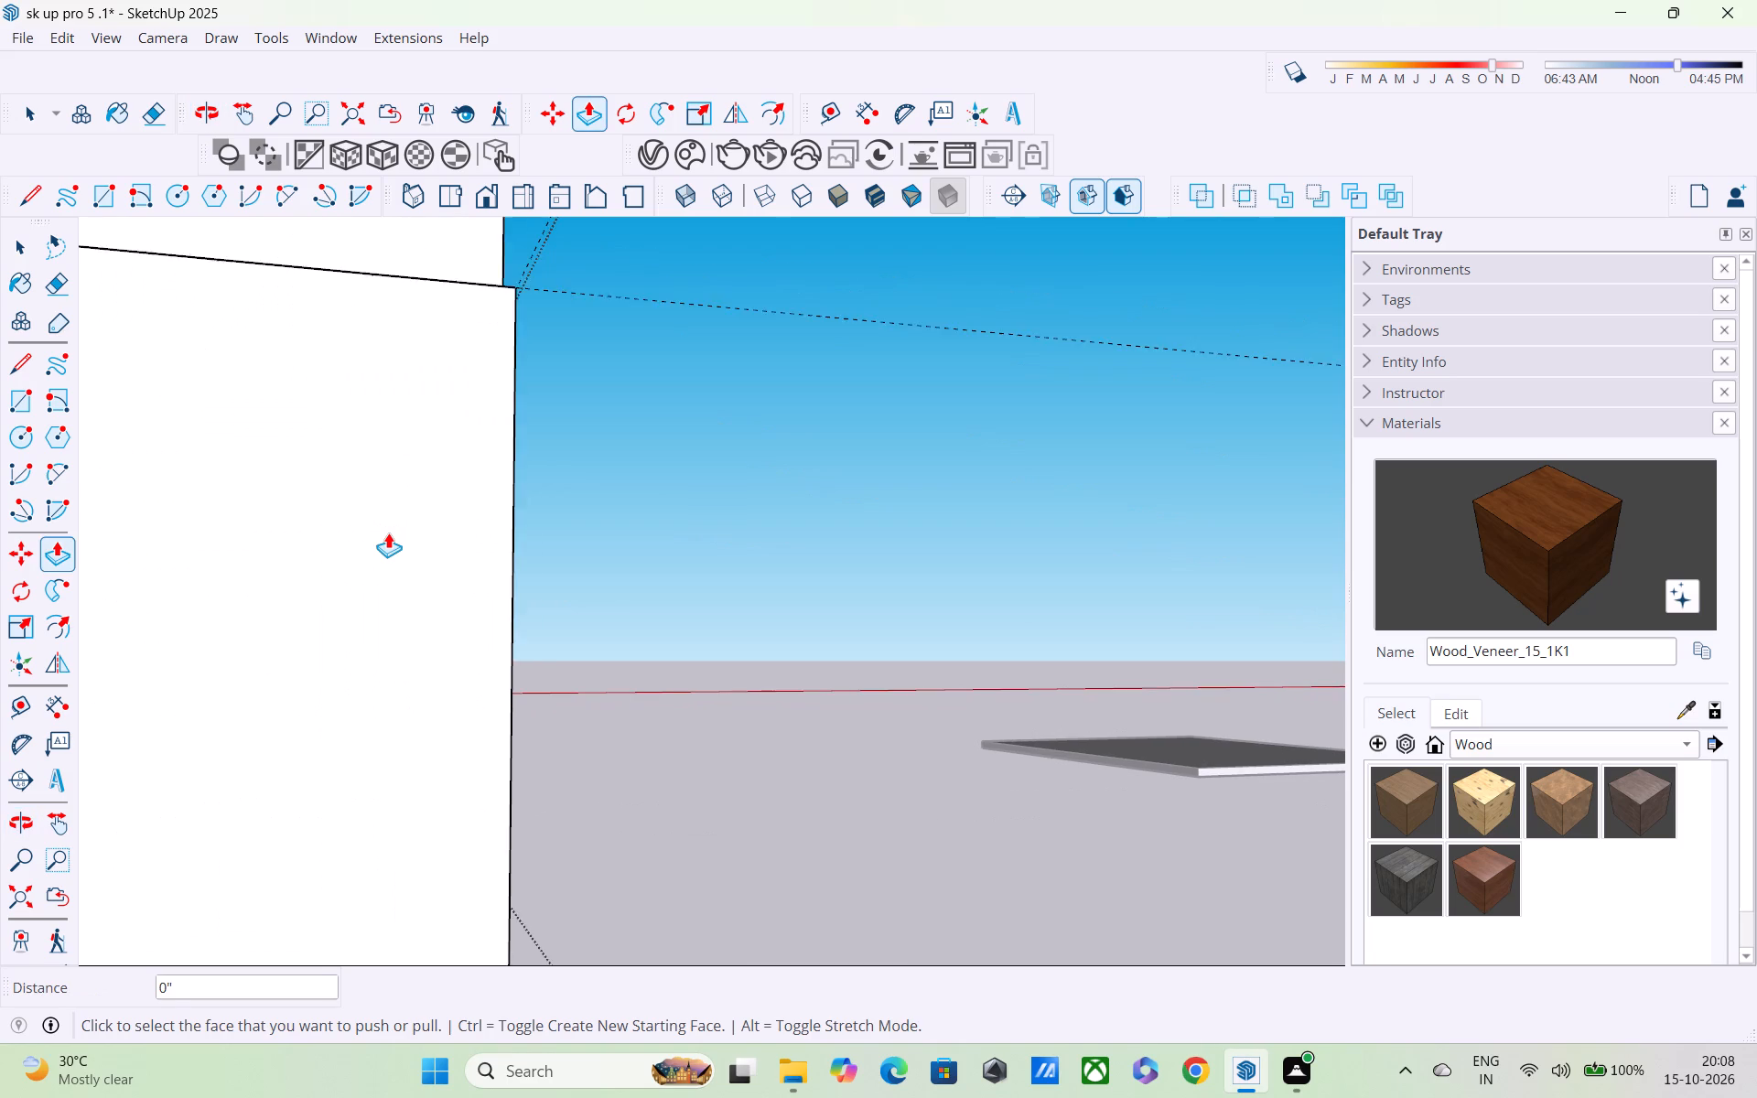
middle_click_drag(404, 498, 367, 617)
scroll(367, 565, "down", 5)
middle_click_drag(387, 505, 393, 551)
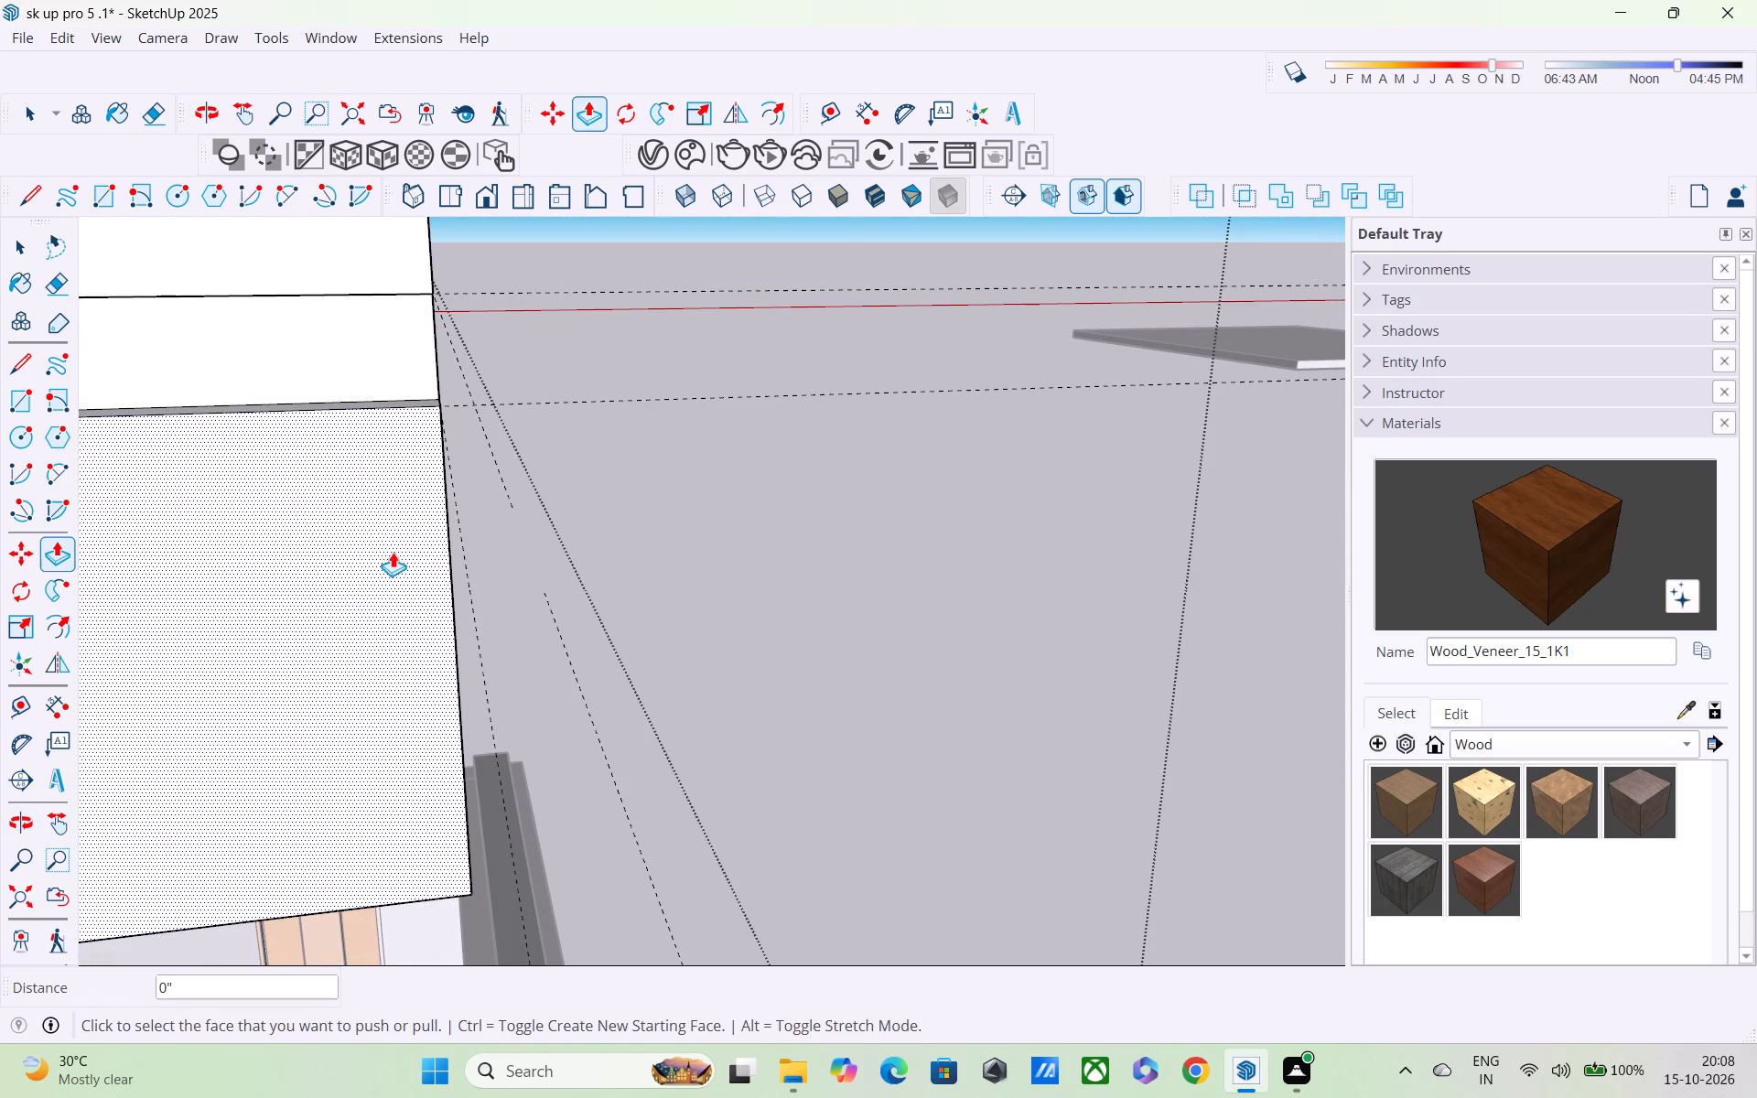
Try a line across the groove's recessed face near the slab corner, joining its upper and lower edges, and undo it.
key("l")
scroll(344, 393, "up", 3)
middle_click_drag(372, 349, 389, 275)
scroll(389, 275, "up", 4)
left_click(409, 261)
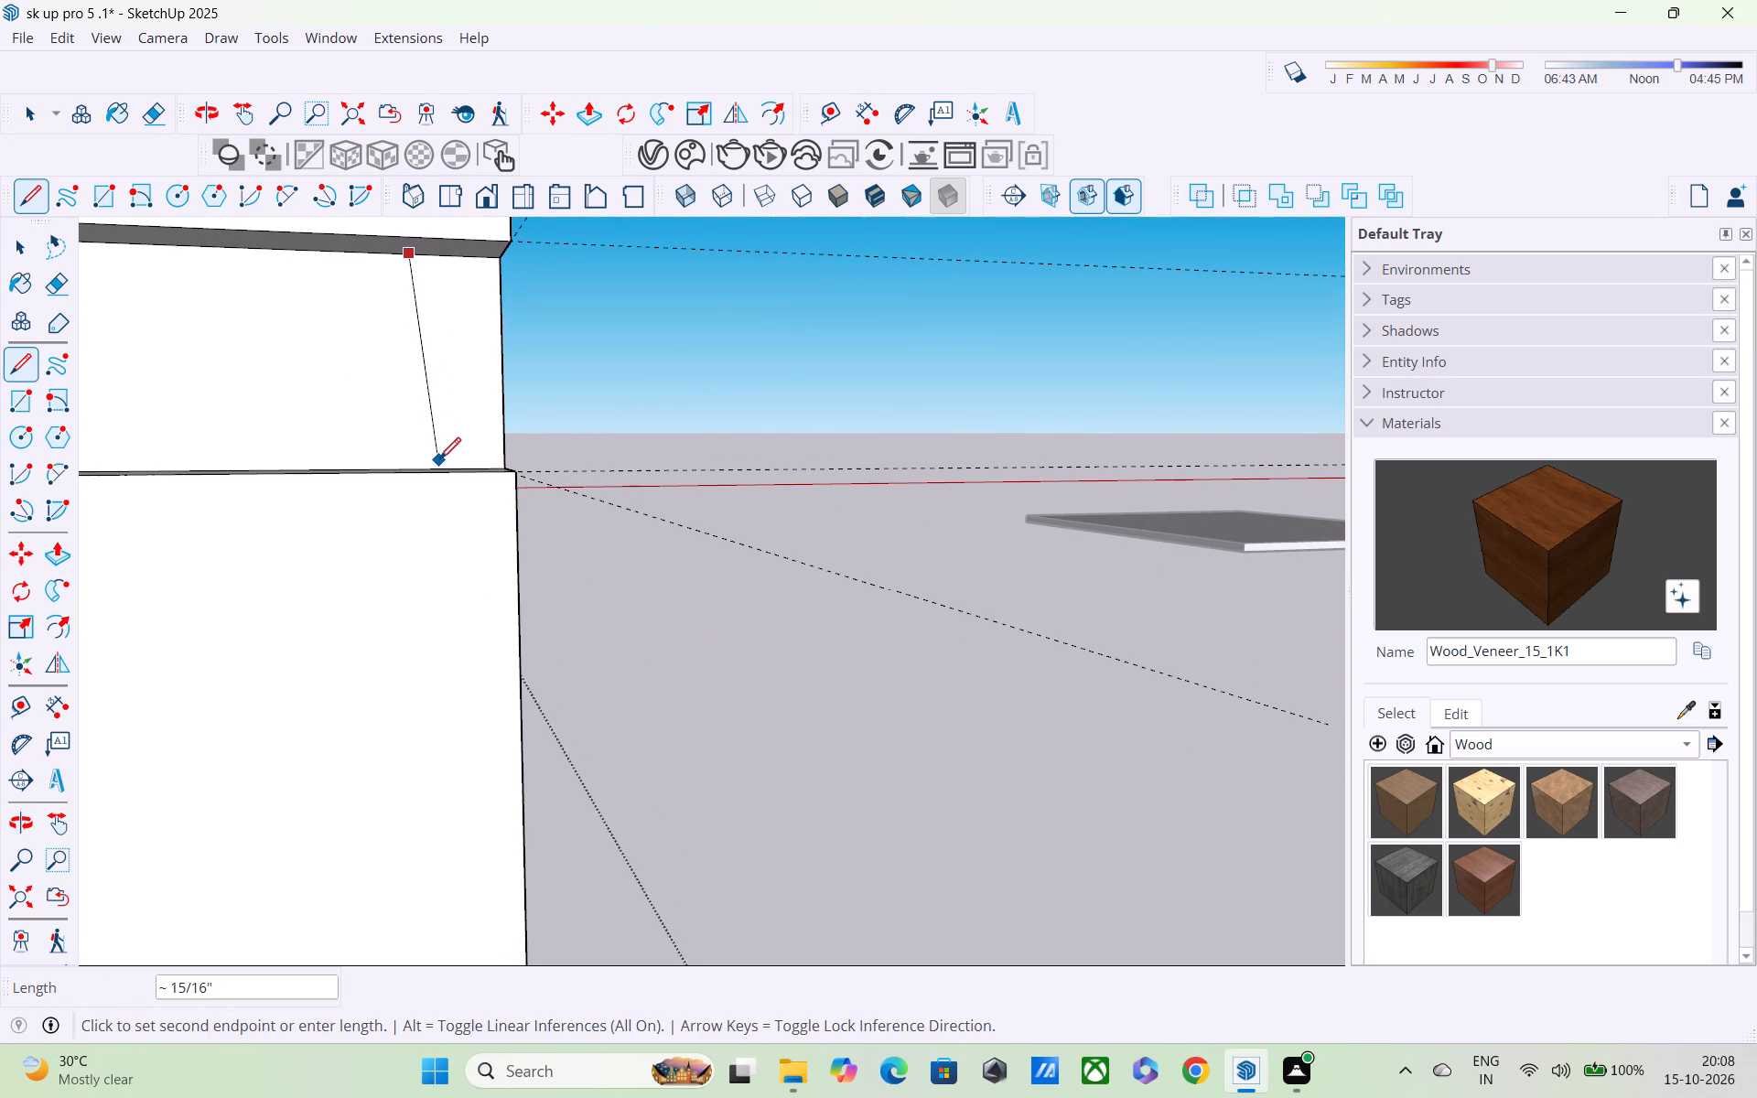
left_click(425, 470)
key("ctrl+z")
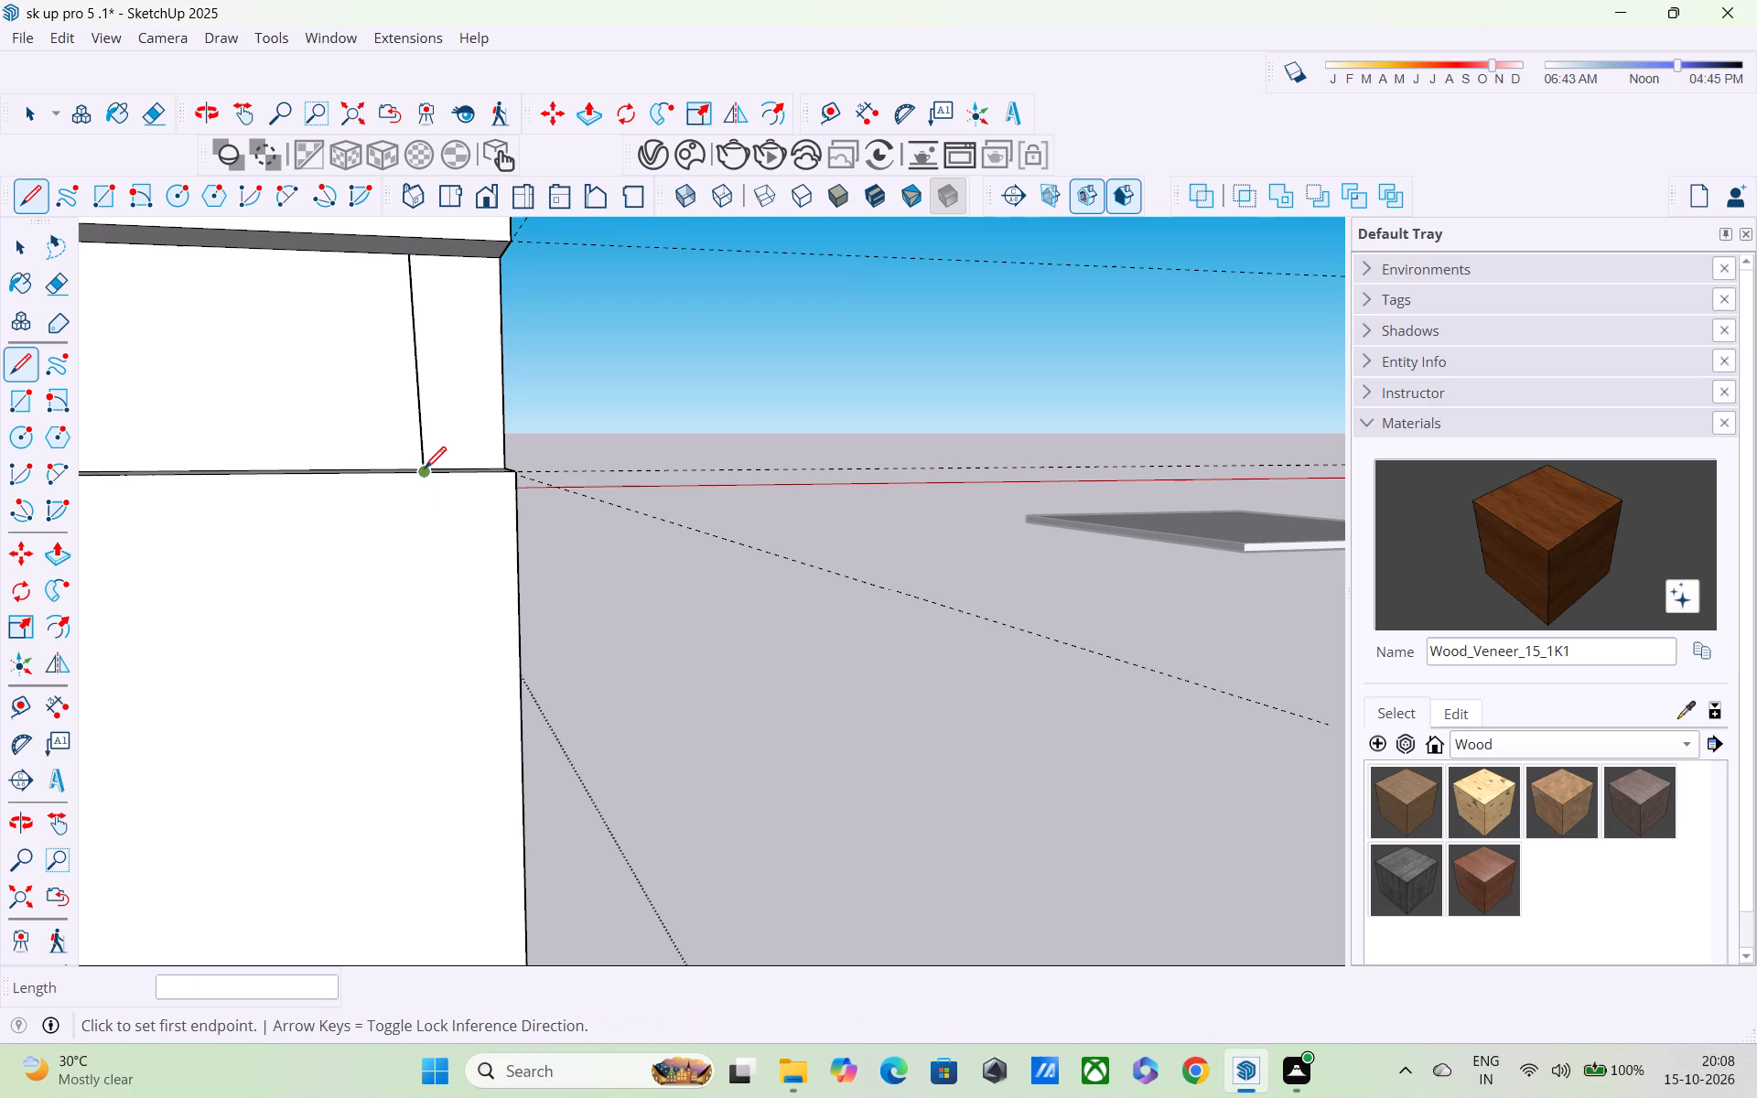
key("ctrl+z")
Draw a vertical line about 1" long across the groove's recessed face, just in from the slab corner.
scroll(398, 296, "up", 3)
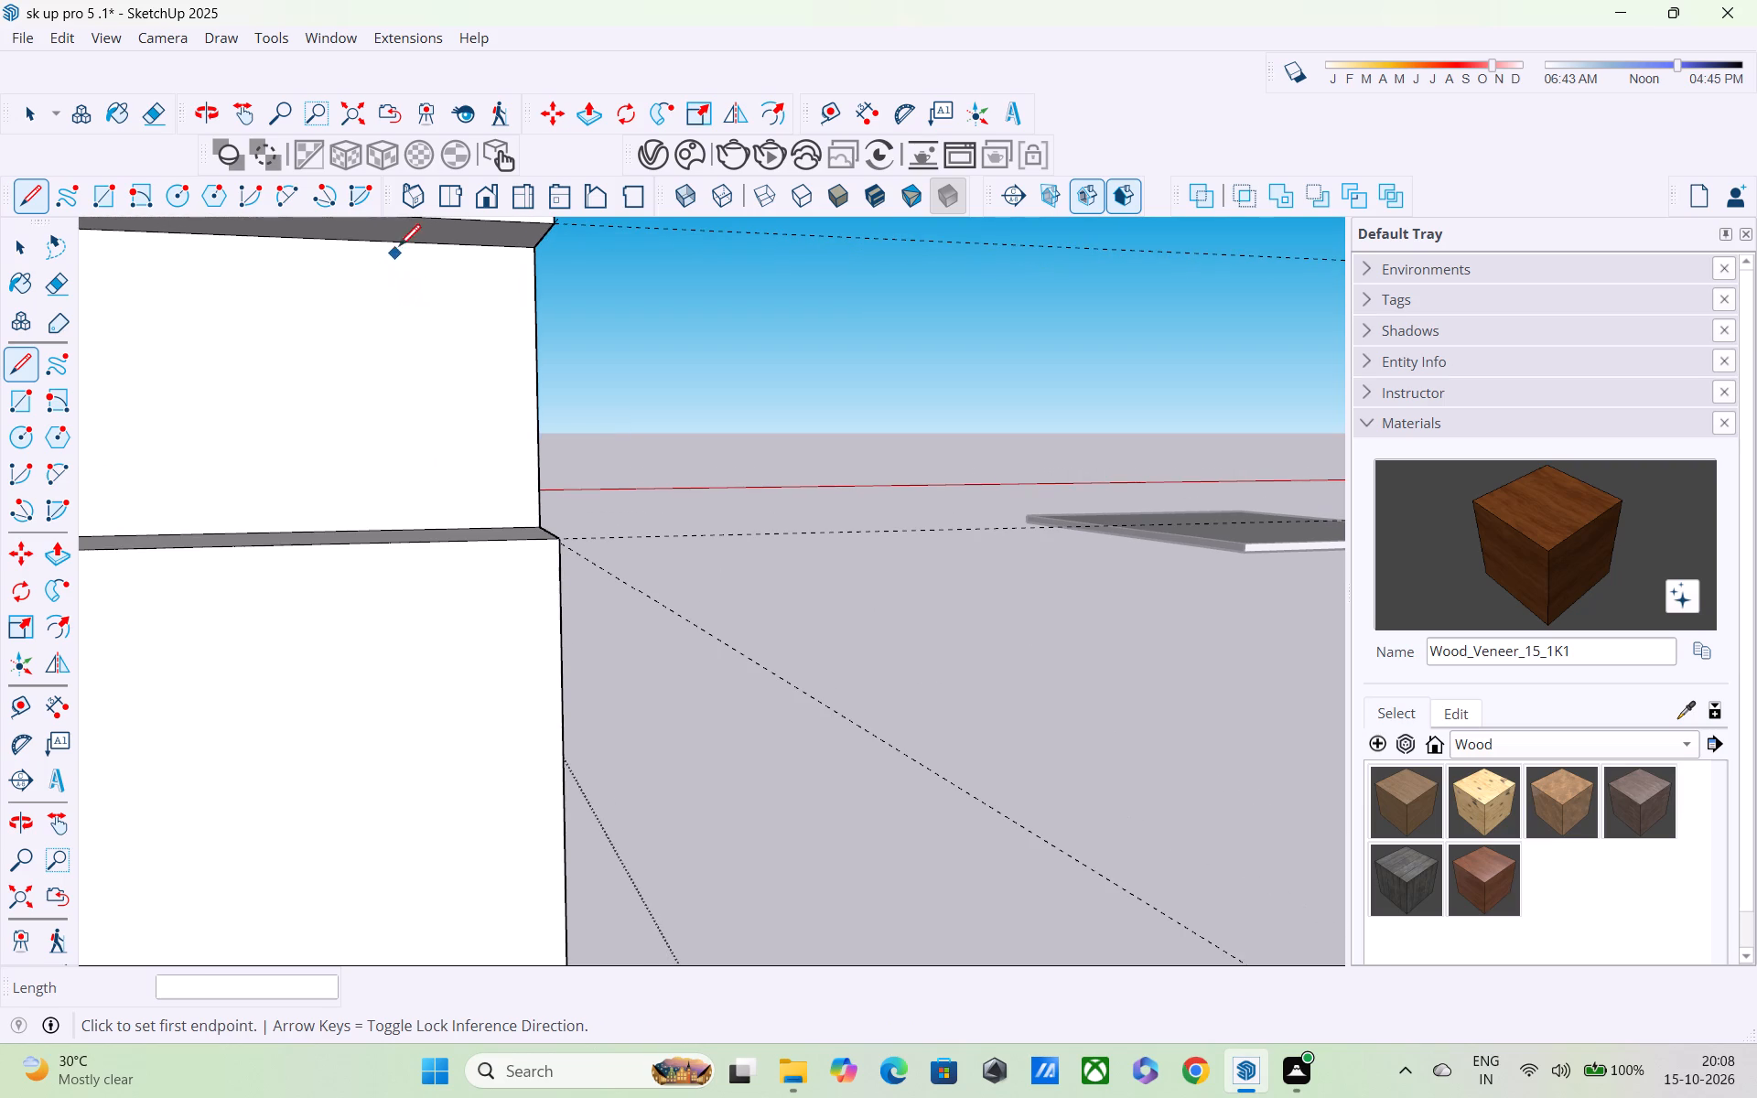
left_click(432, 249)
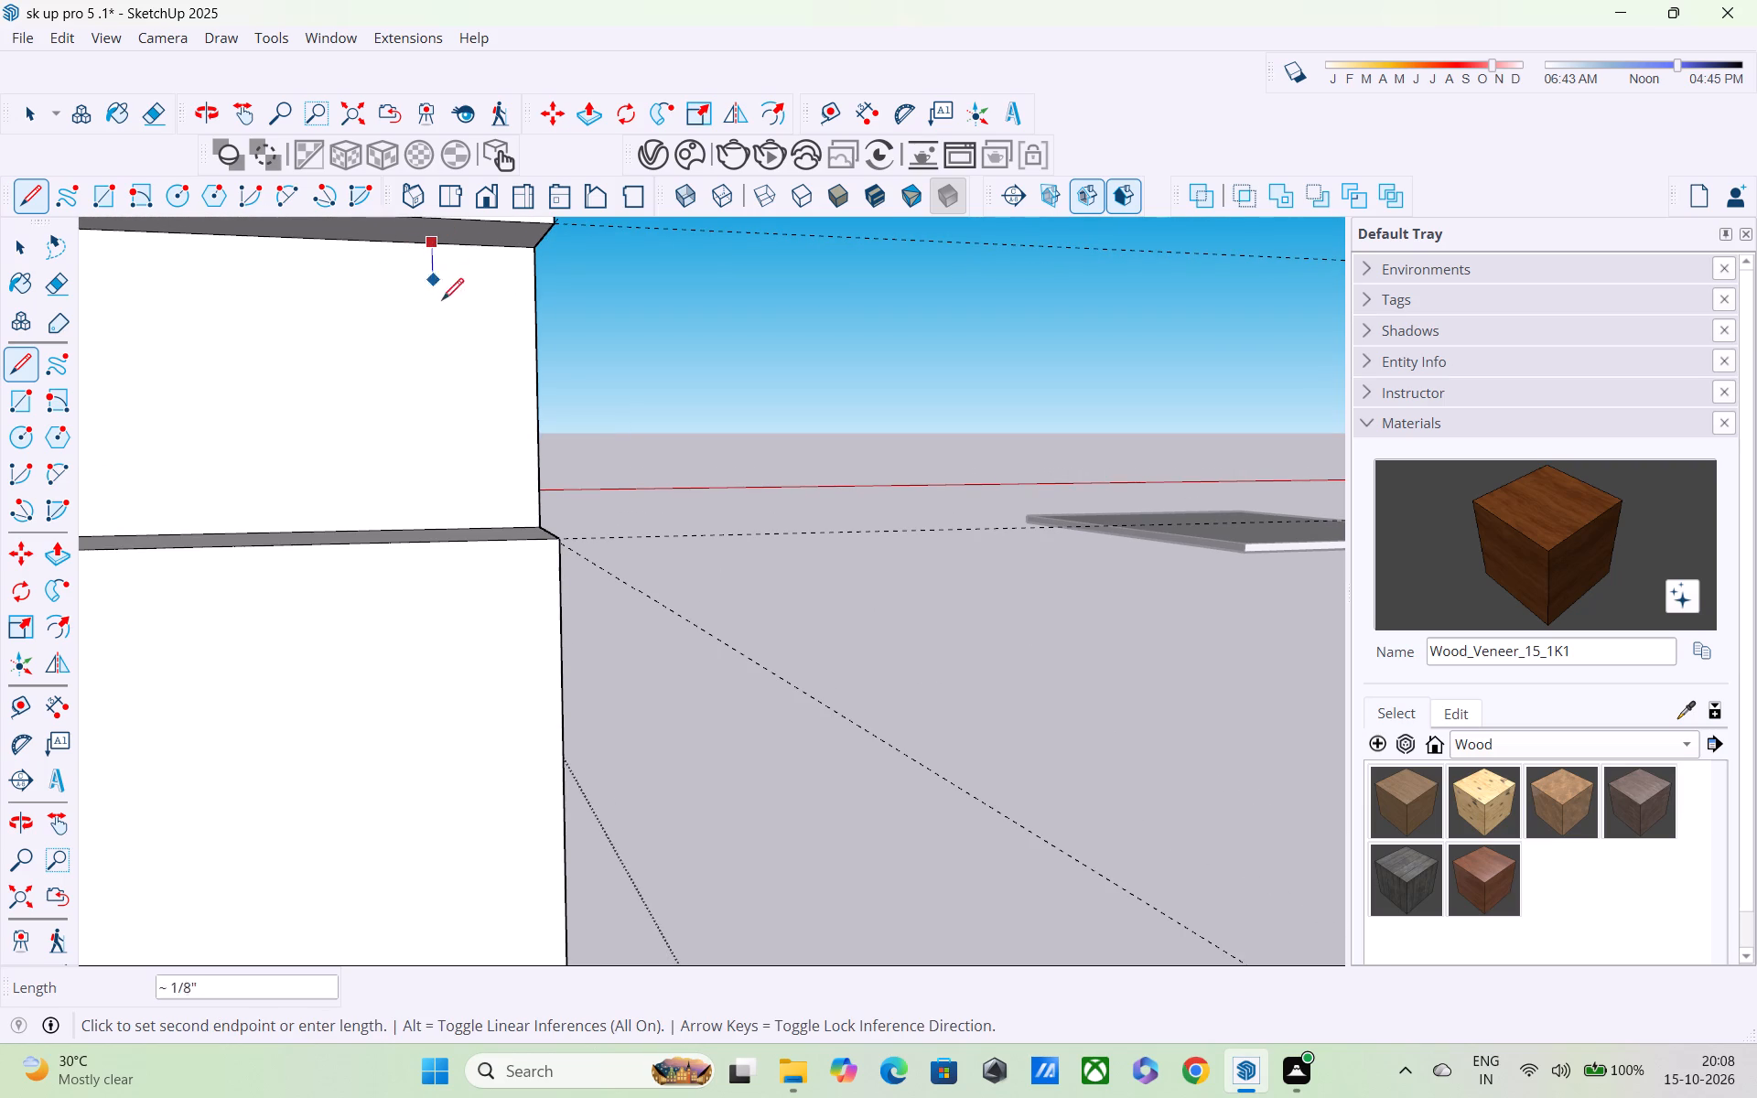
left_click(447, 528)
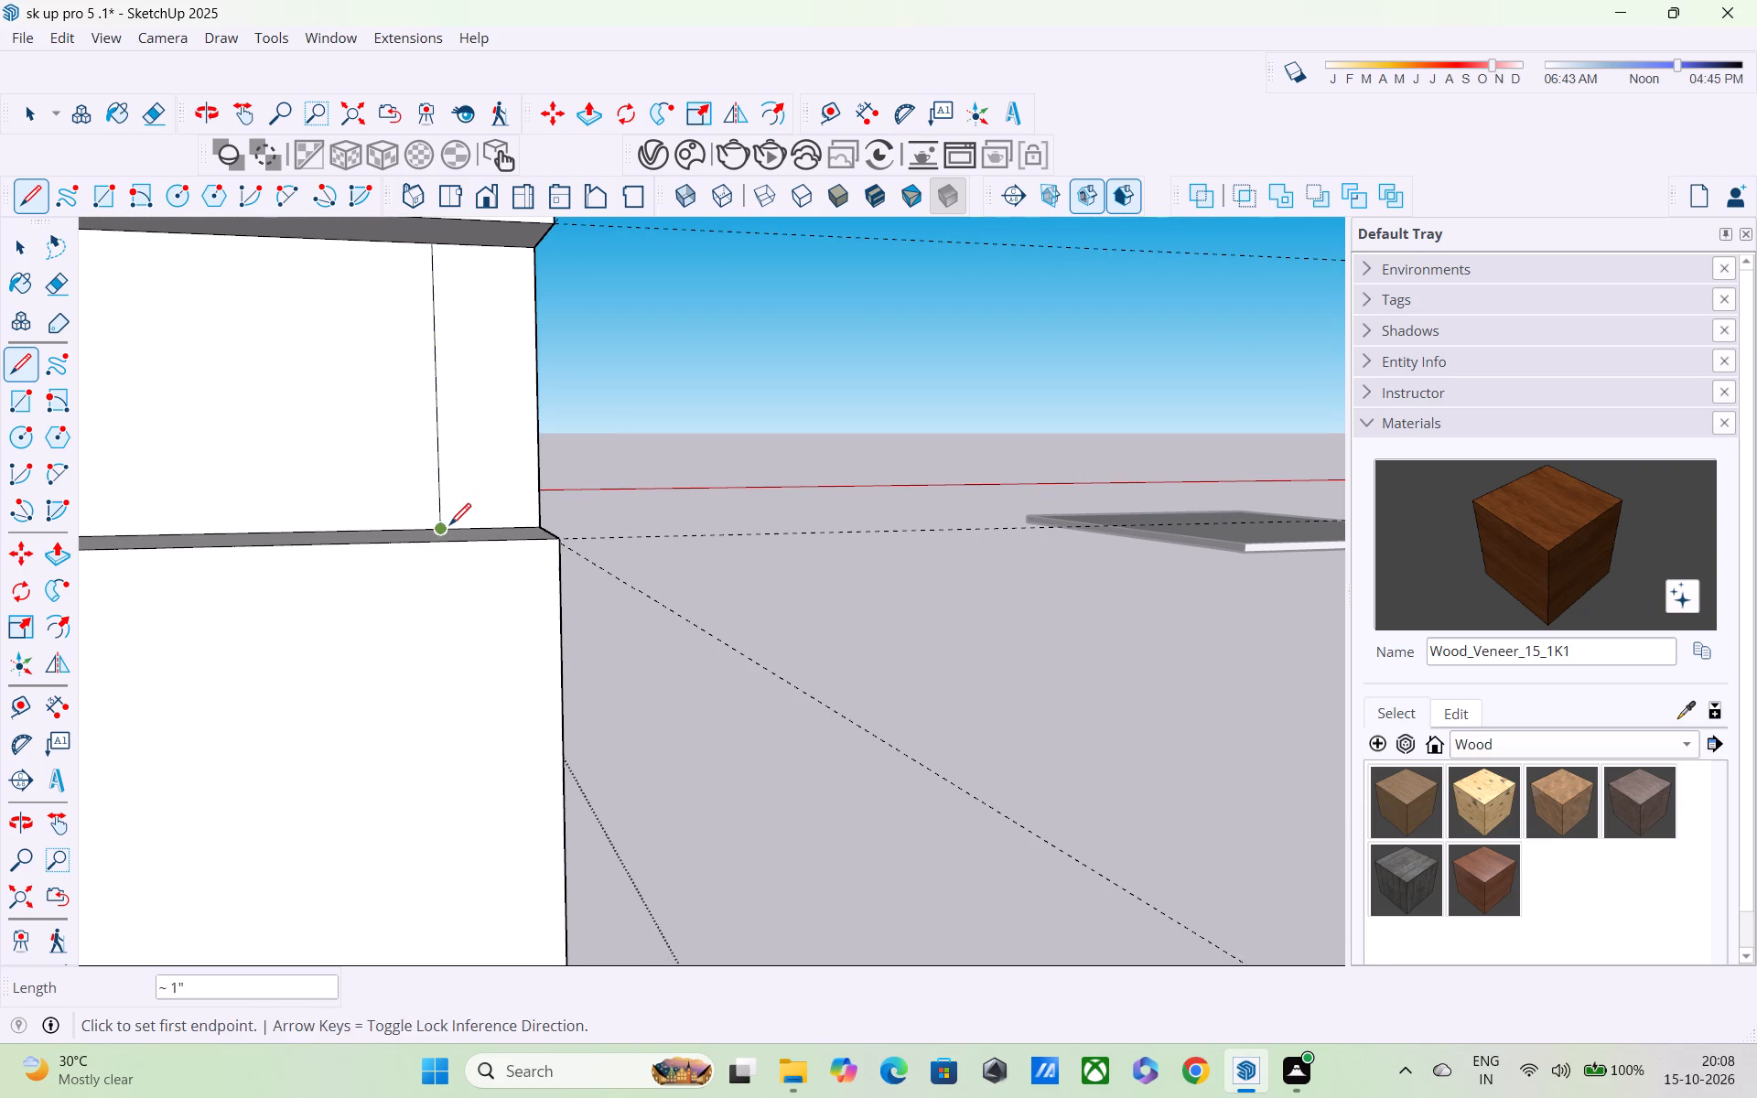
Push/Pull the strip on the long slab face inward about 3/8", up to the vertical line in the groove.
middle_click_drag(449, 527, 156, 702)
key("space")
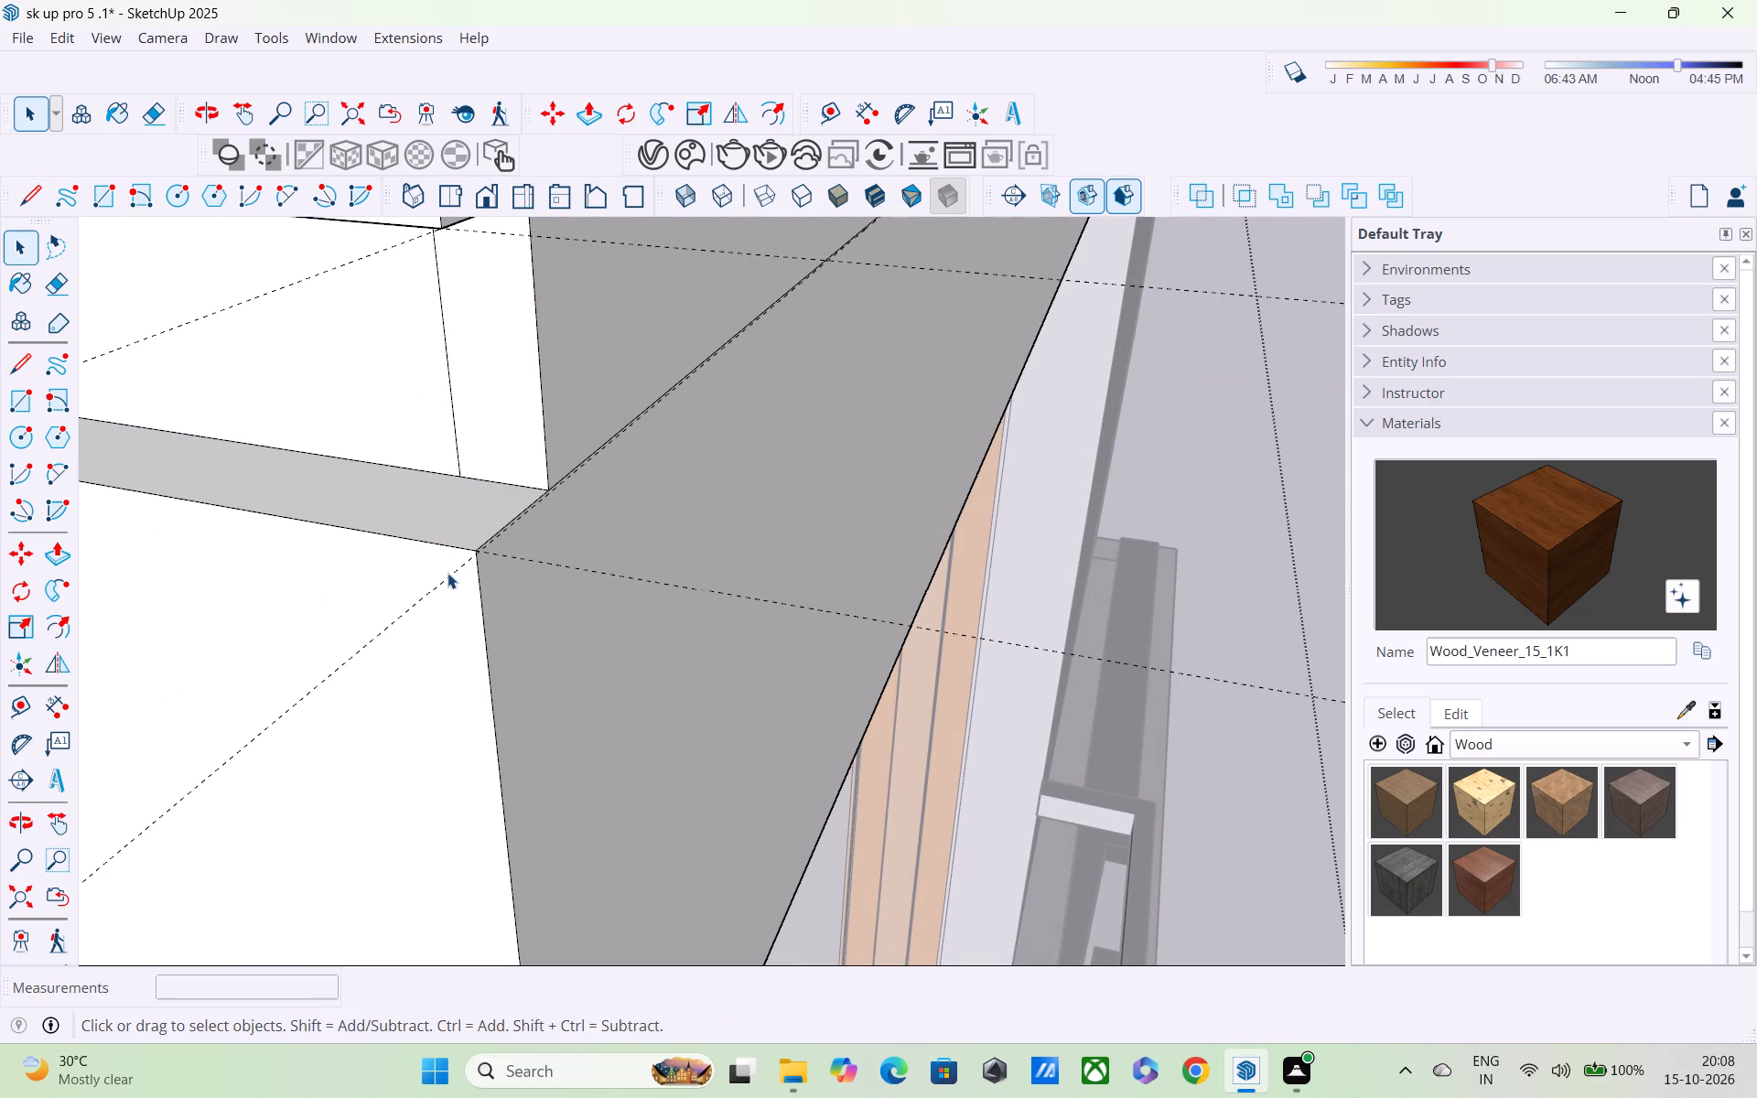
key("p")
left_click(555, 417)
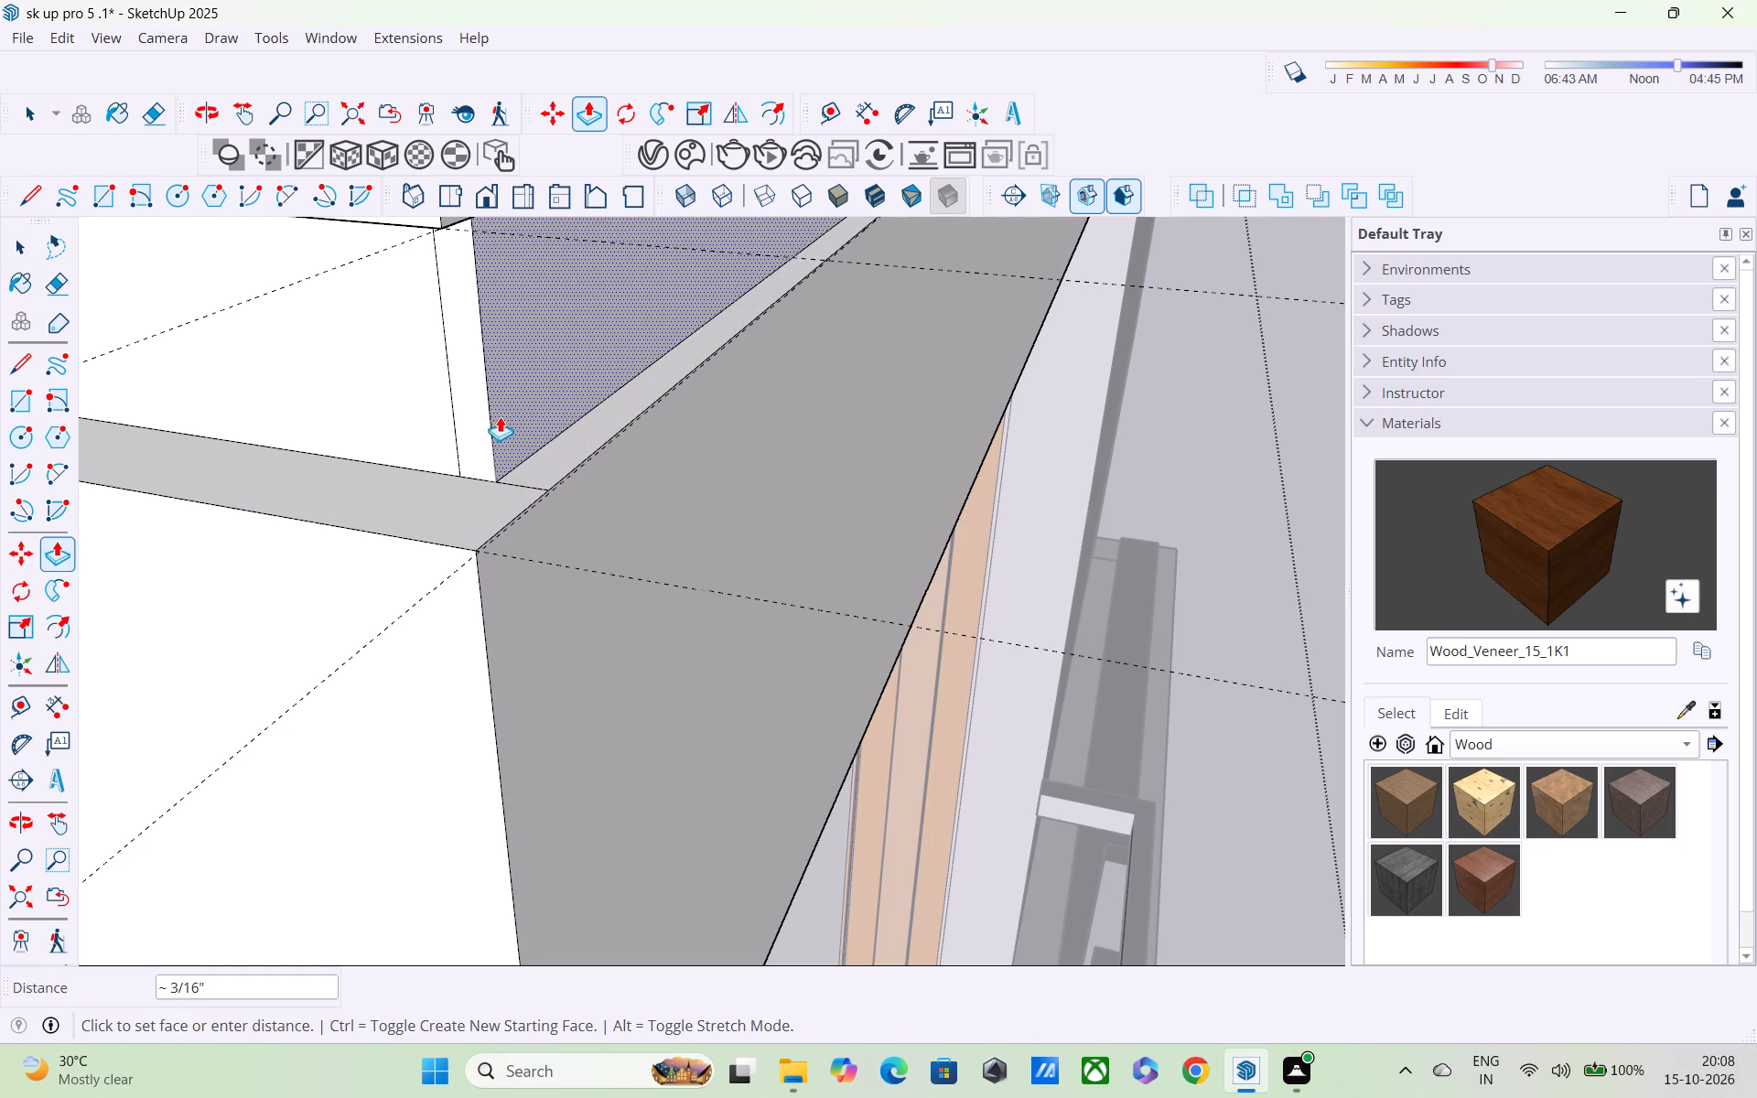
left_click(461, 407)
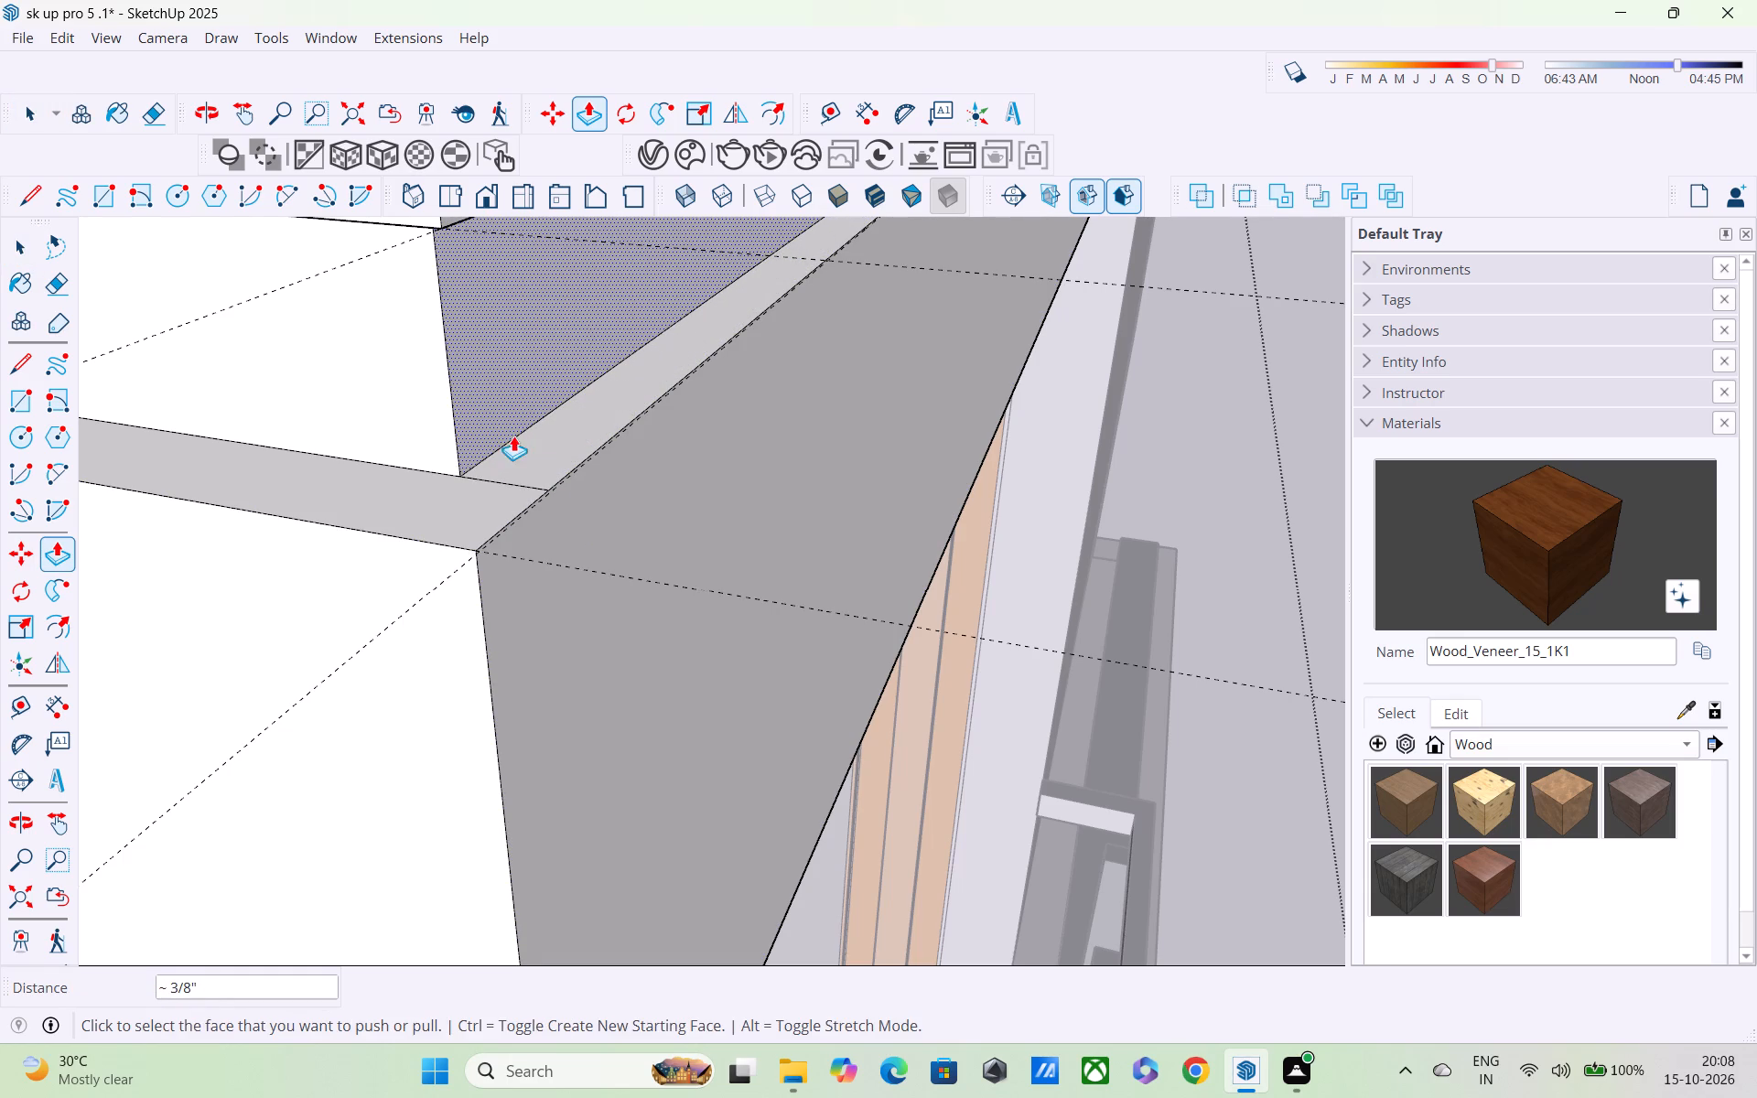
Check the grooved slab corner from the front and close the slab group.
scroll(515, 437, "down", 3)
middle_click_drag(532, 459, 307, 543)
scroll(303, 533, "up", 1)
scroll(306, 488, "down", 5)
middle_click_drag(459, 543, 714, 243)
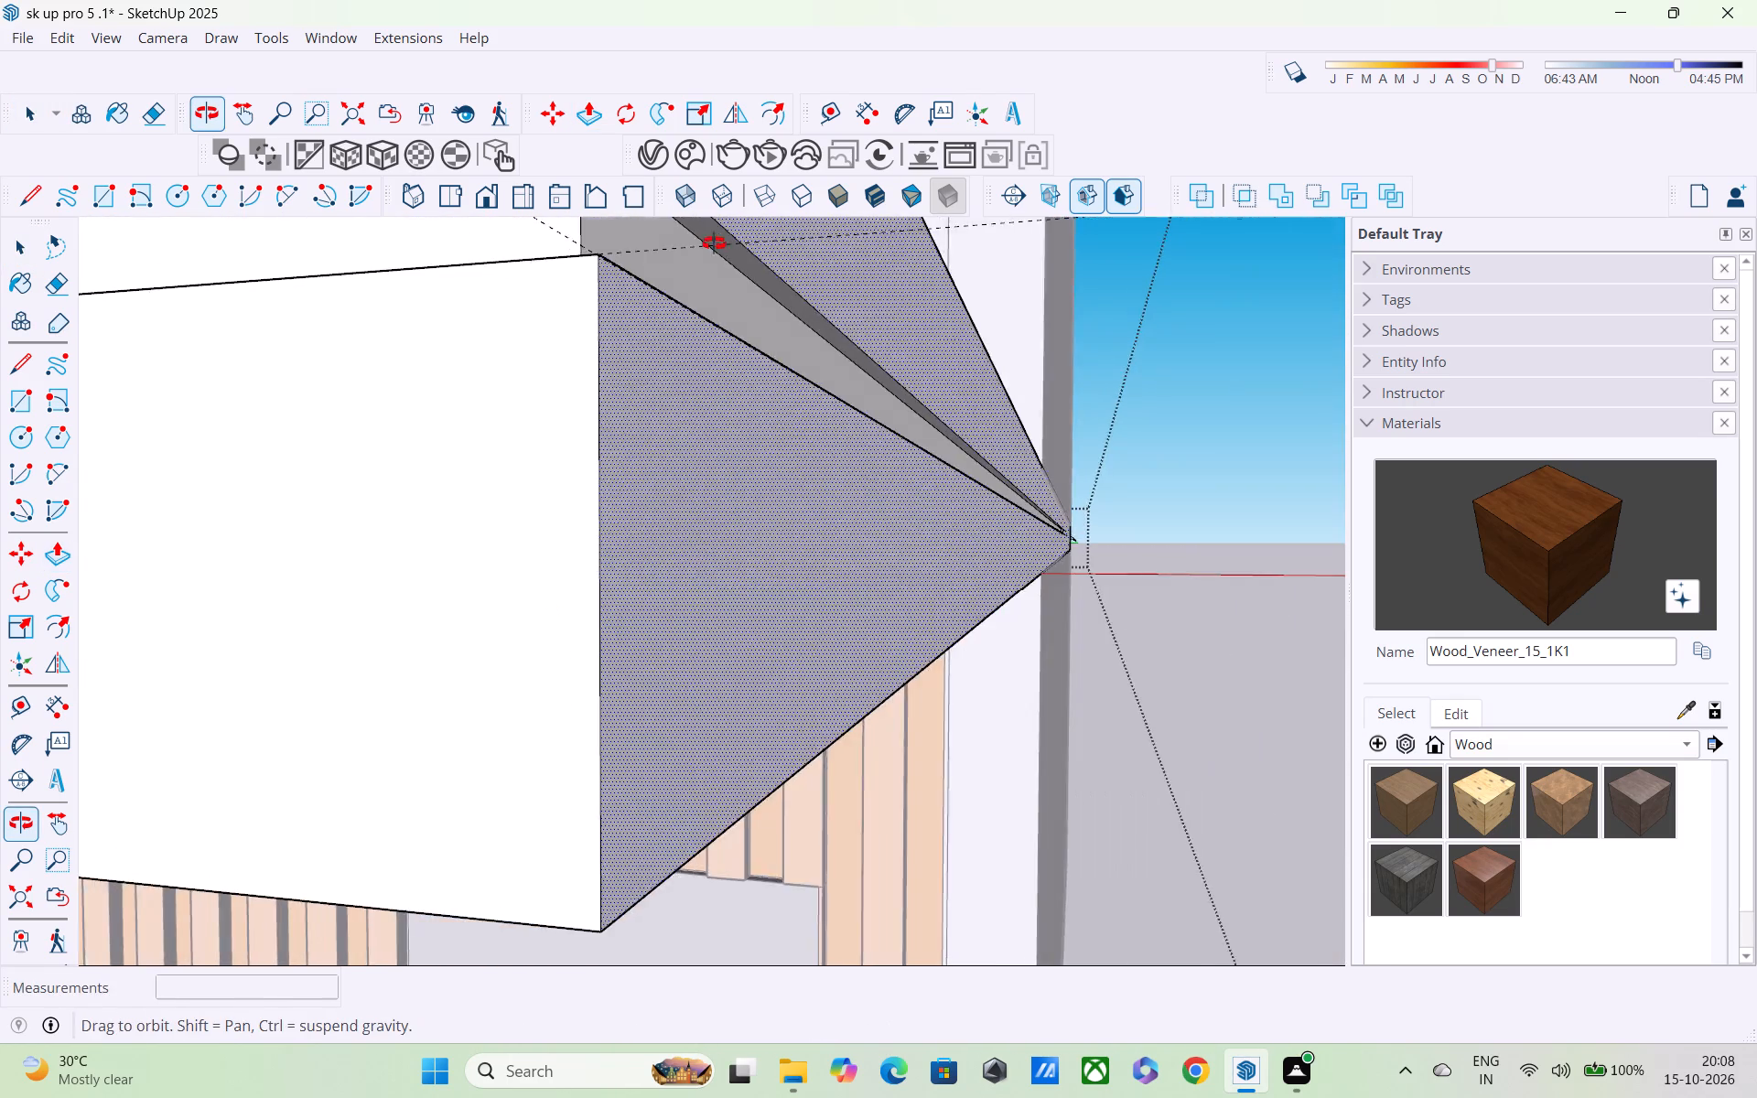
middle_click_drag(714, 243, 719, 246)
scroll(731, 276, "down", 7)
middle_click_drag(833, 397, 997, 454)
scroll(997, 454, "up", 1)
scroll(998, 456, "down", 1)
key("Escape")
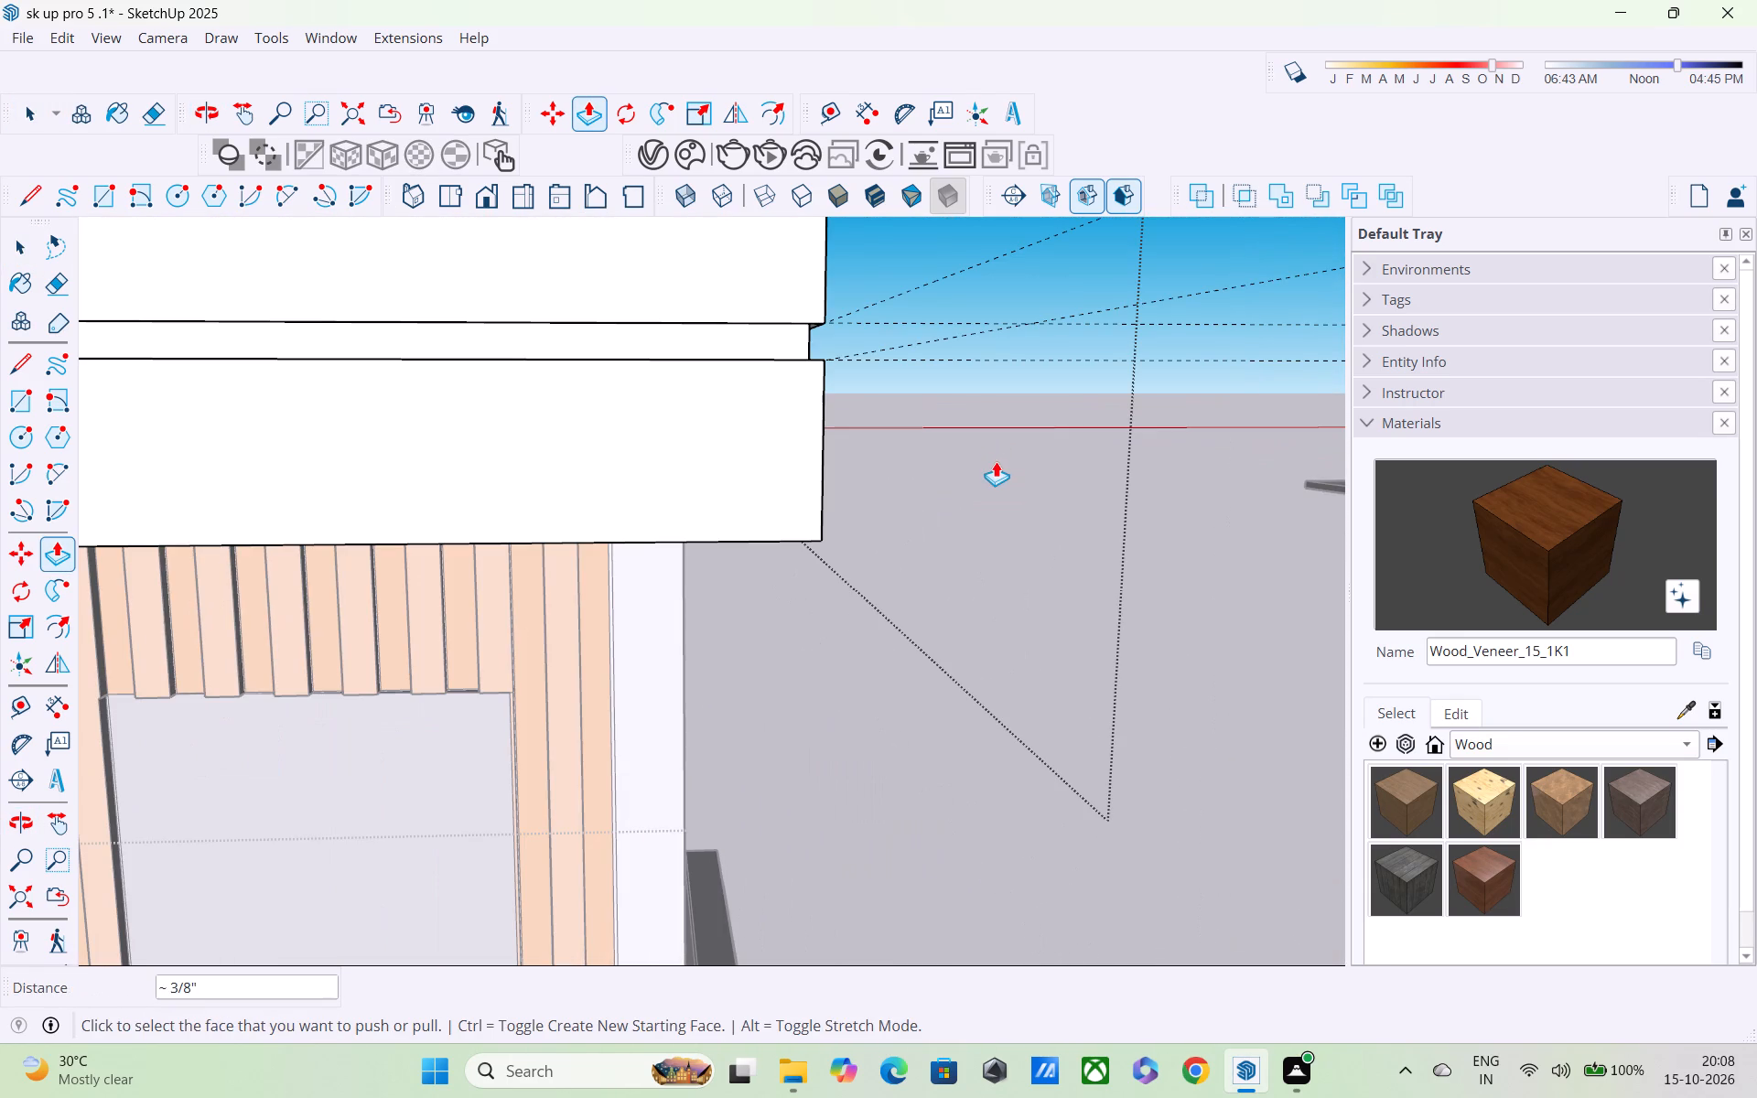
key("space")
left_click(966, 482)
scroll(966, 482, "down", 4)
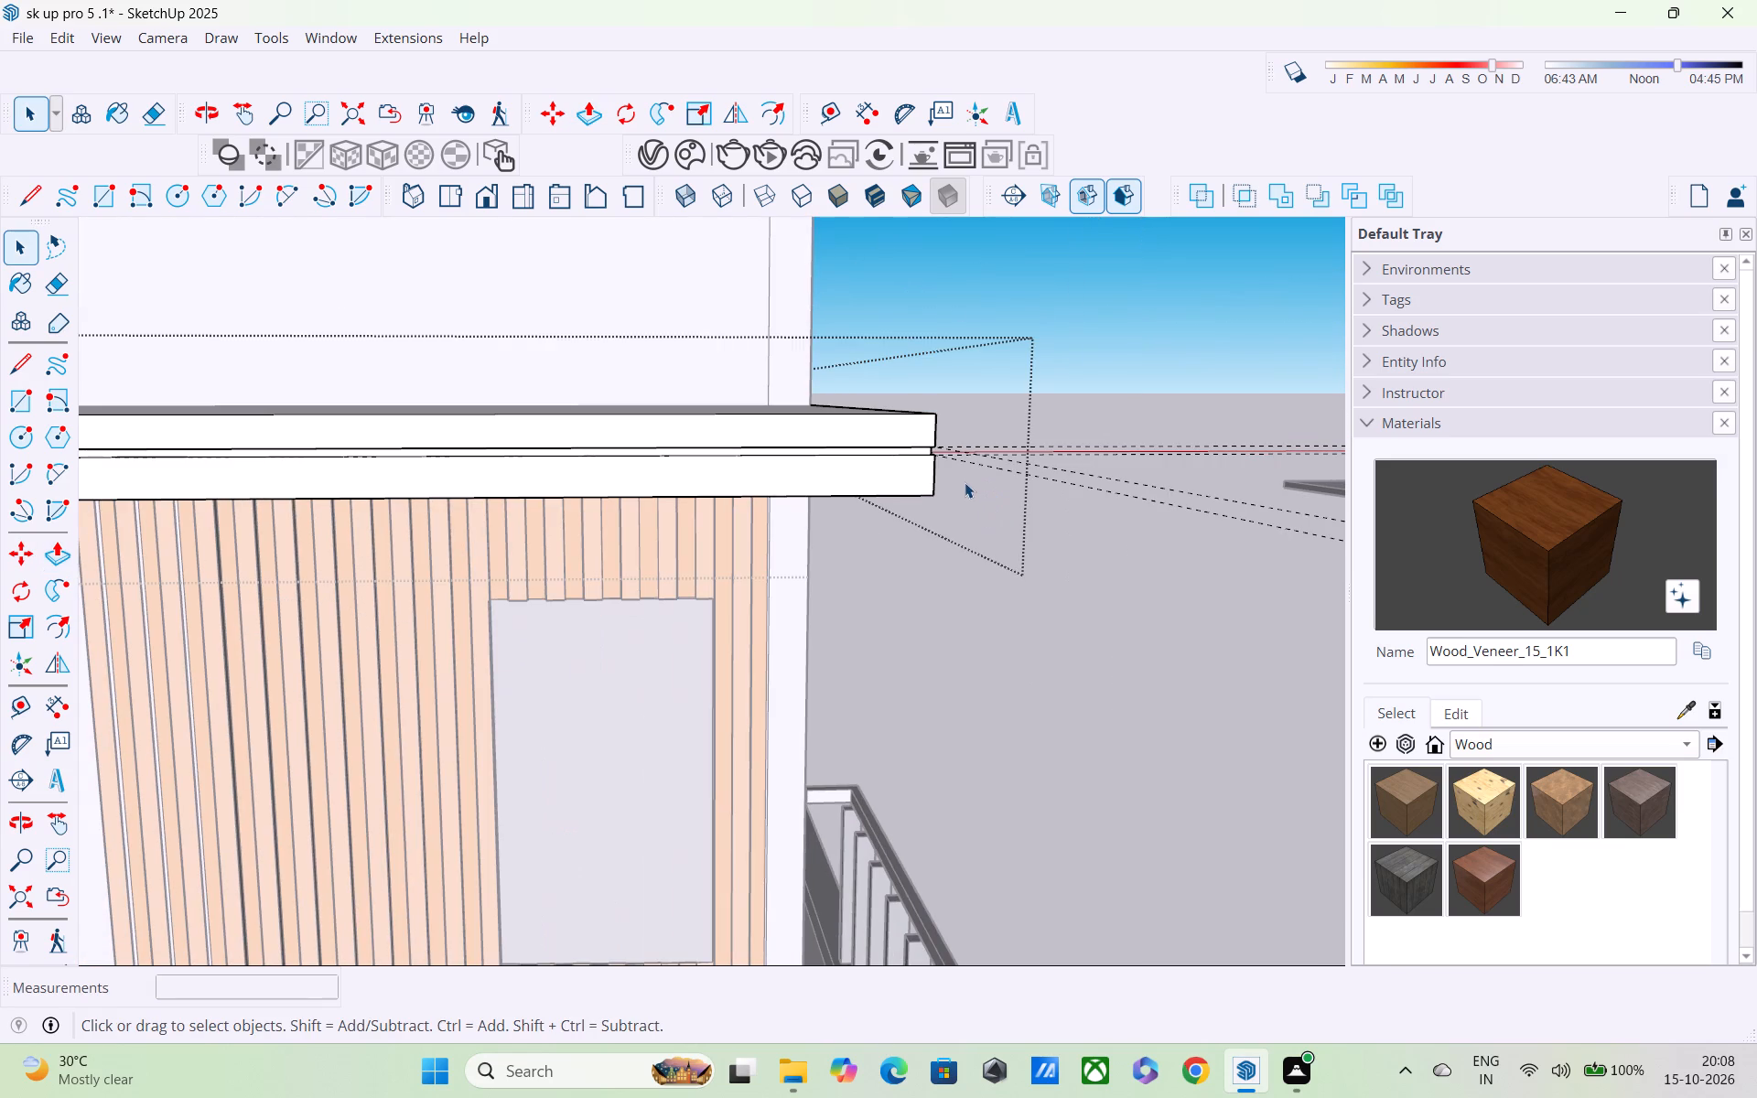
left_click(977, 469)
scroll(1075, 546, "down", 6)
scroll(921, 564, "up", 1)
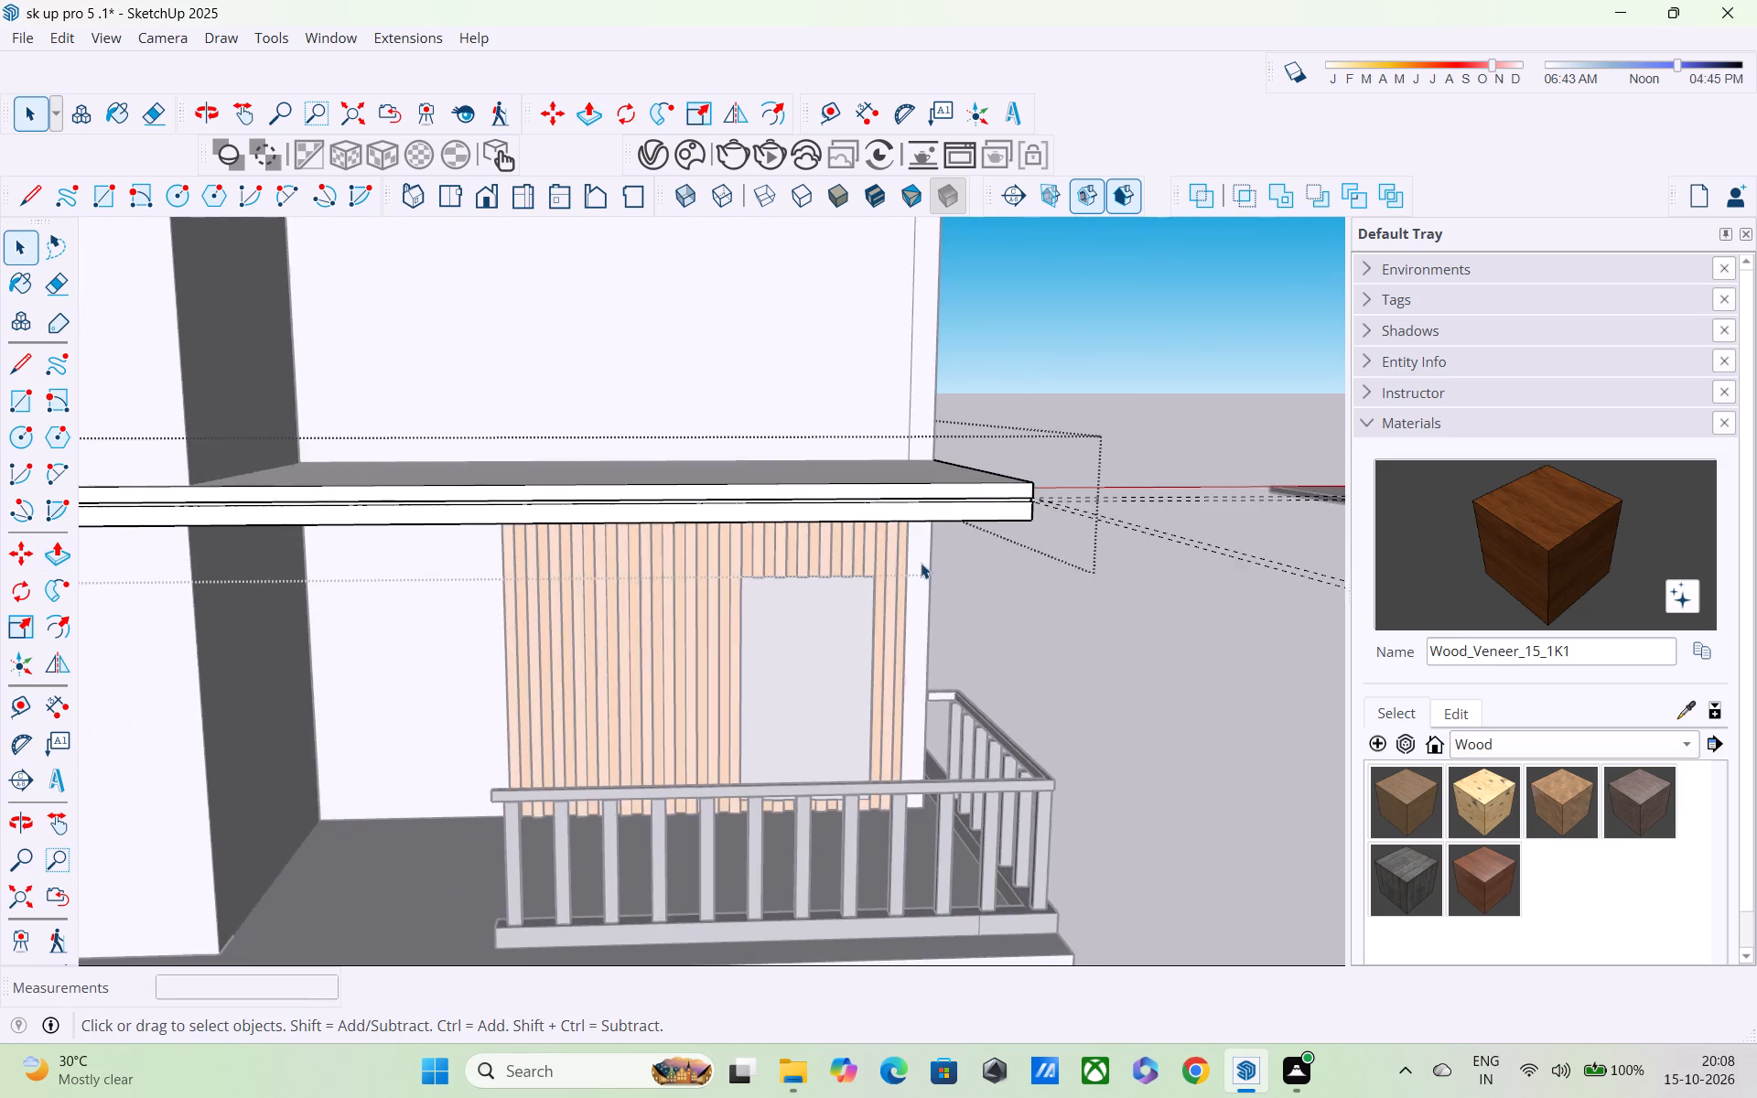
scroll(921, 563, "down", 5)
middle_click_drag(822, 623, 764, 564)
scroll(634, 557, "up", 5)
scroll(1213, 525, "down", 6)
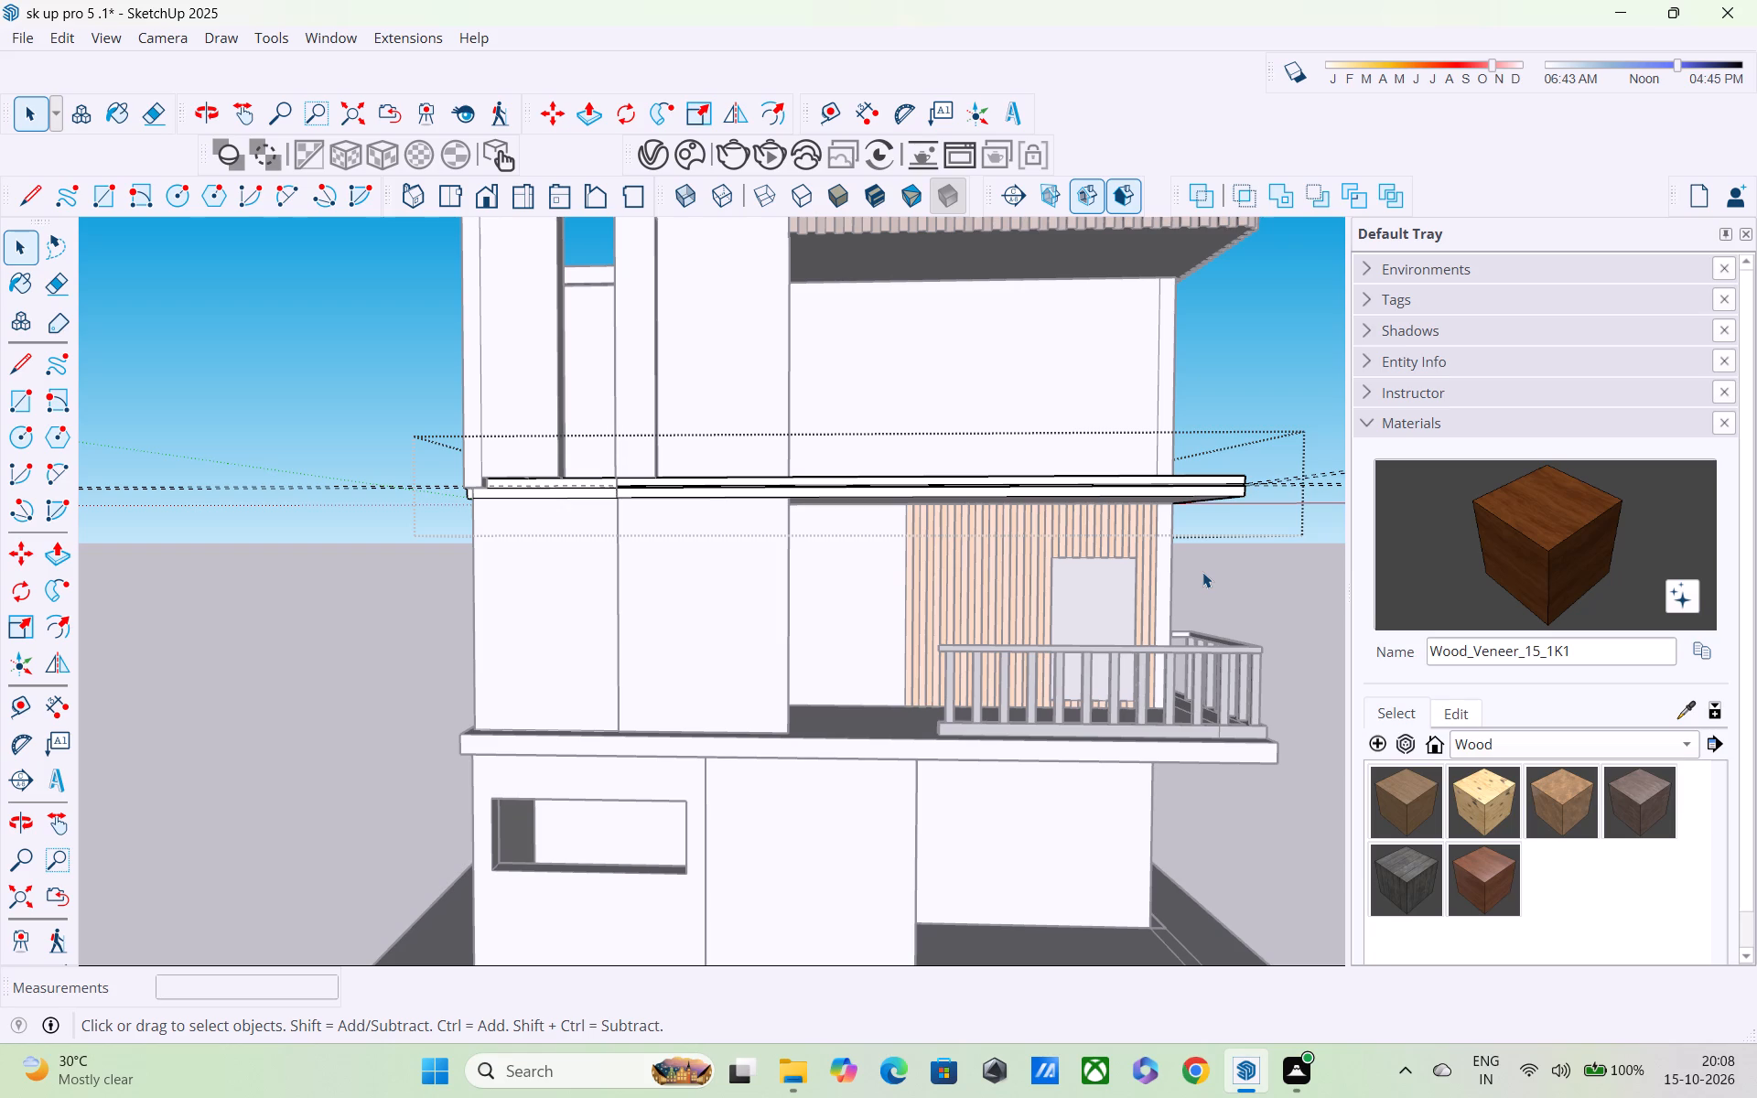
left_click(320, 708)
Examine the slab groove along the house's front and around its side corner.
scroll(314, 658, "down", 2)
middle_click_drag(384, 658, 463, 688)
scroll(458, 684, "down", 1)
scroll(499, 552, "up", 4)
scroll(561, 614, "up", 3)
middle_click_drag(509, 574, 509, 521)
scroll(505, 522, "up", 3)
scroll(290, 670, "down", 1)
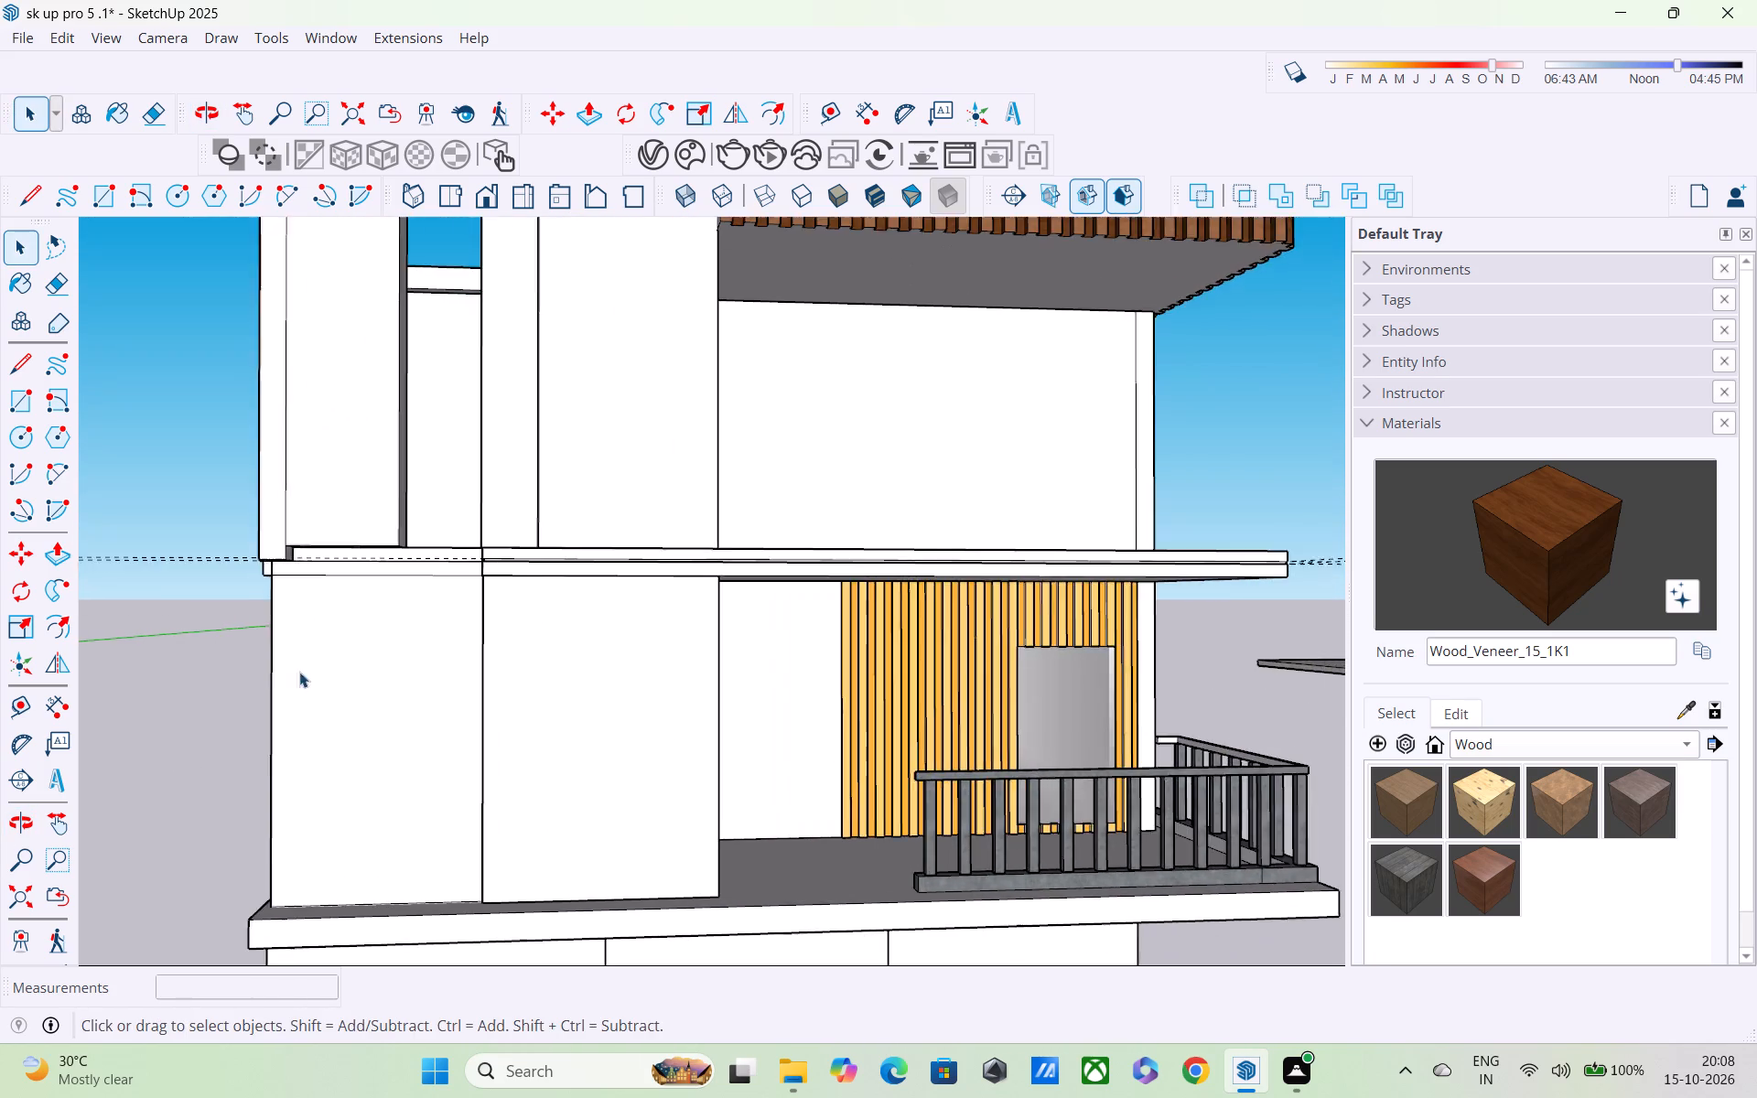
middle_click_drag(361, 678, 501, 688)
middle_click_drag(501, 688, 672, 554, "shift")
scroll(458, 526, "down", 3)
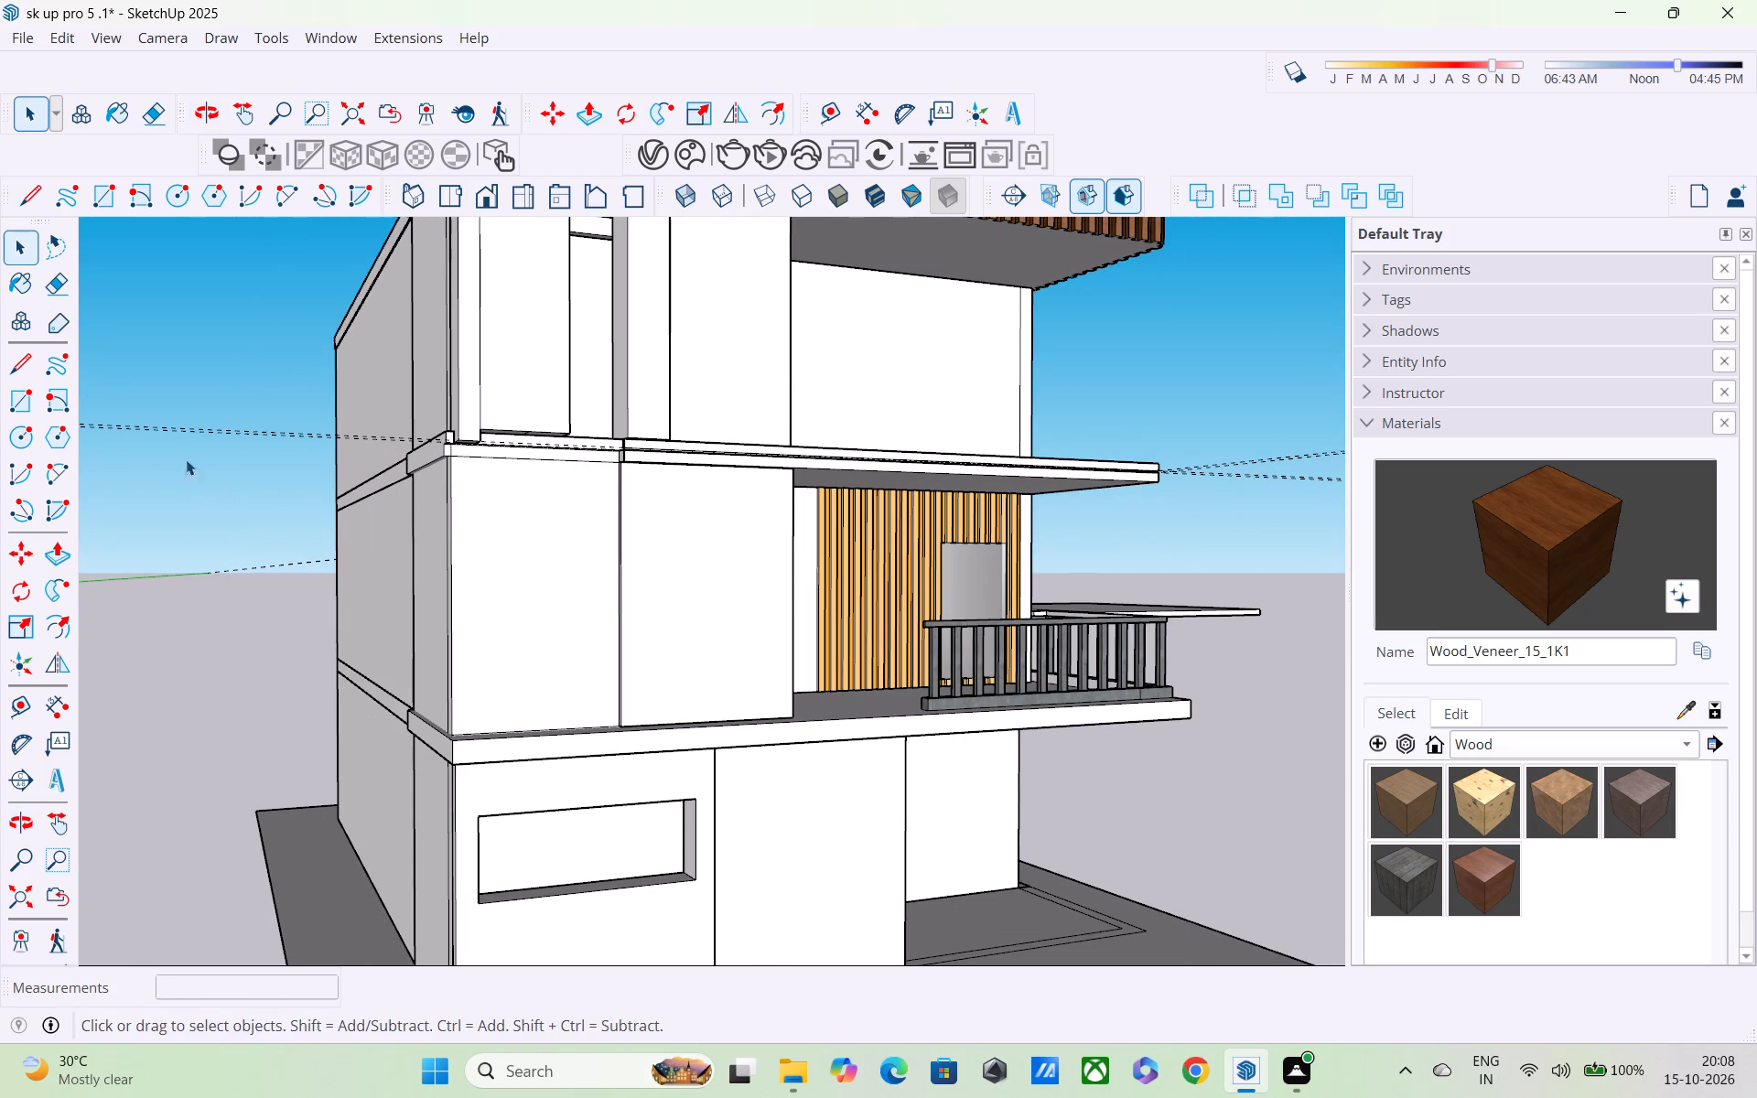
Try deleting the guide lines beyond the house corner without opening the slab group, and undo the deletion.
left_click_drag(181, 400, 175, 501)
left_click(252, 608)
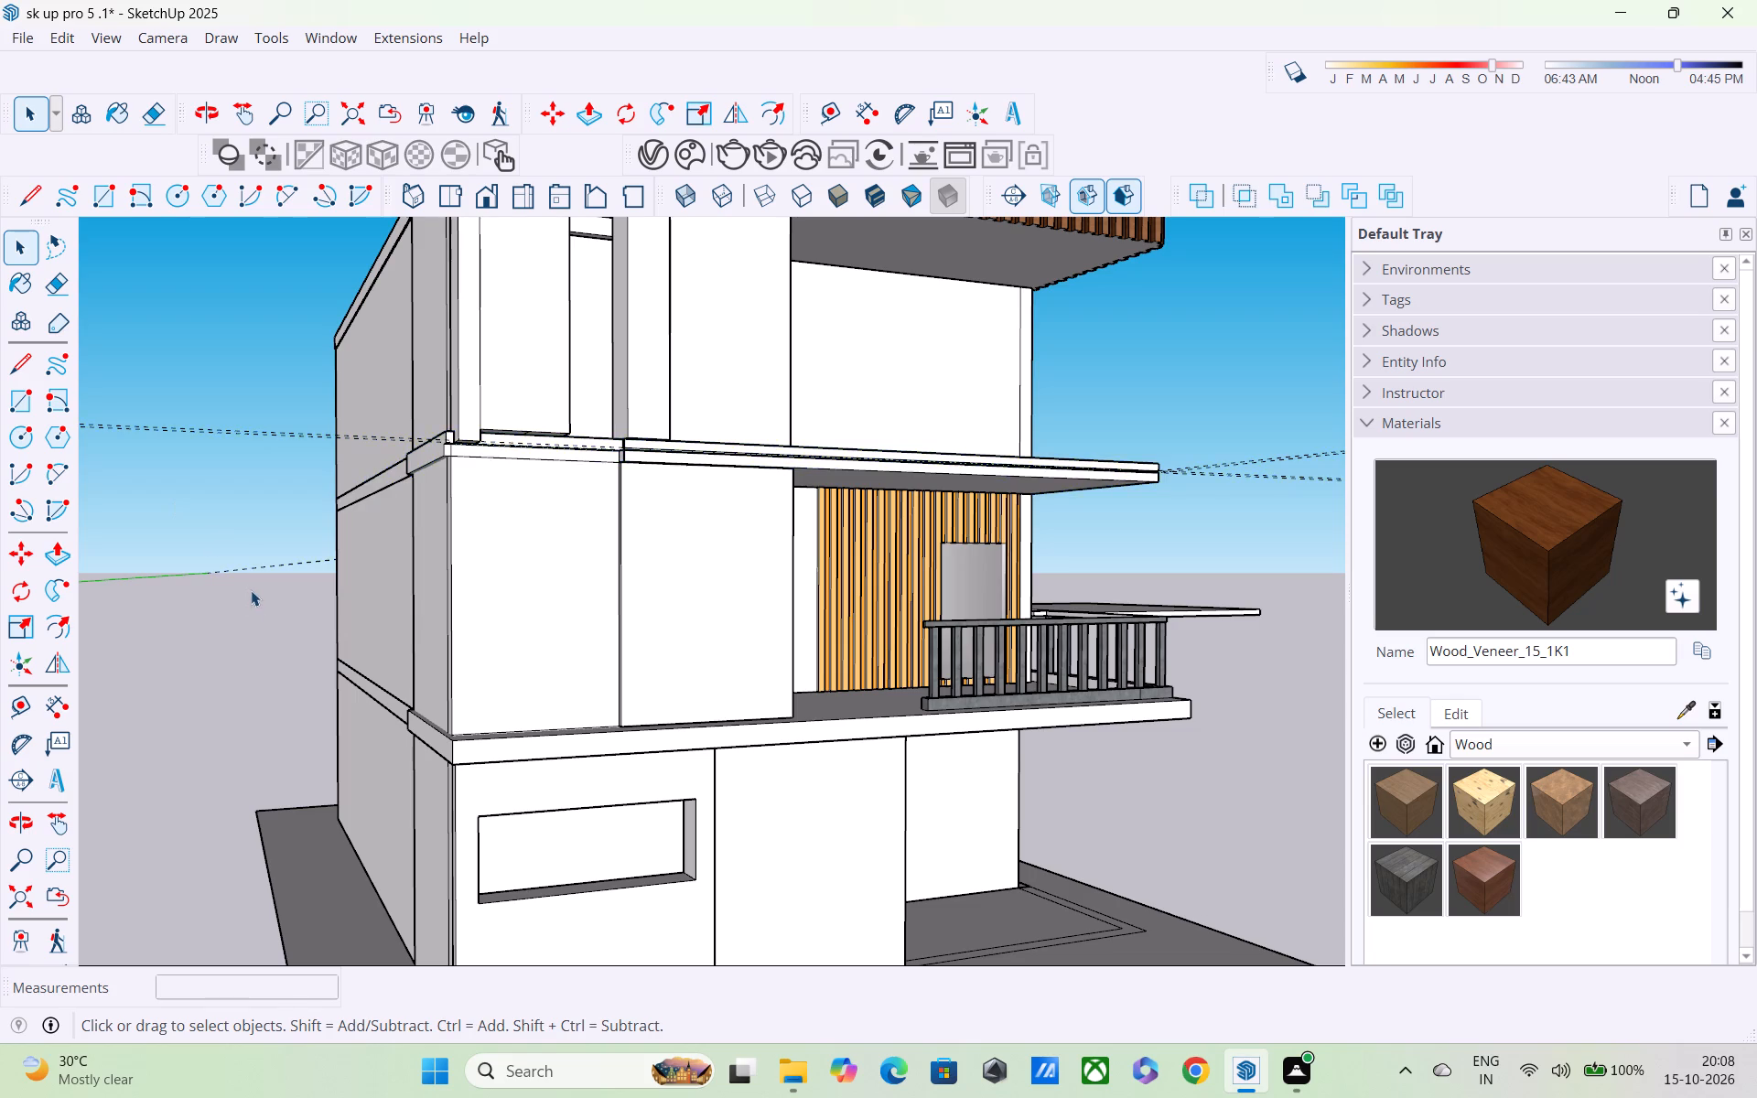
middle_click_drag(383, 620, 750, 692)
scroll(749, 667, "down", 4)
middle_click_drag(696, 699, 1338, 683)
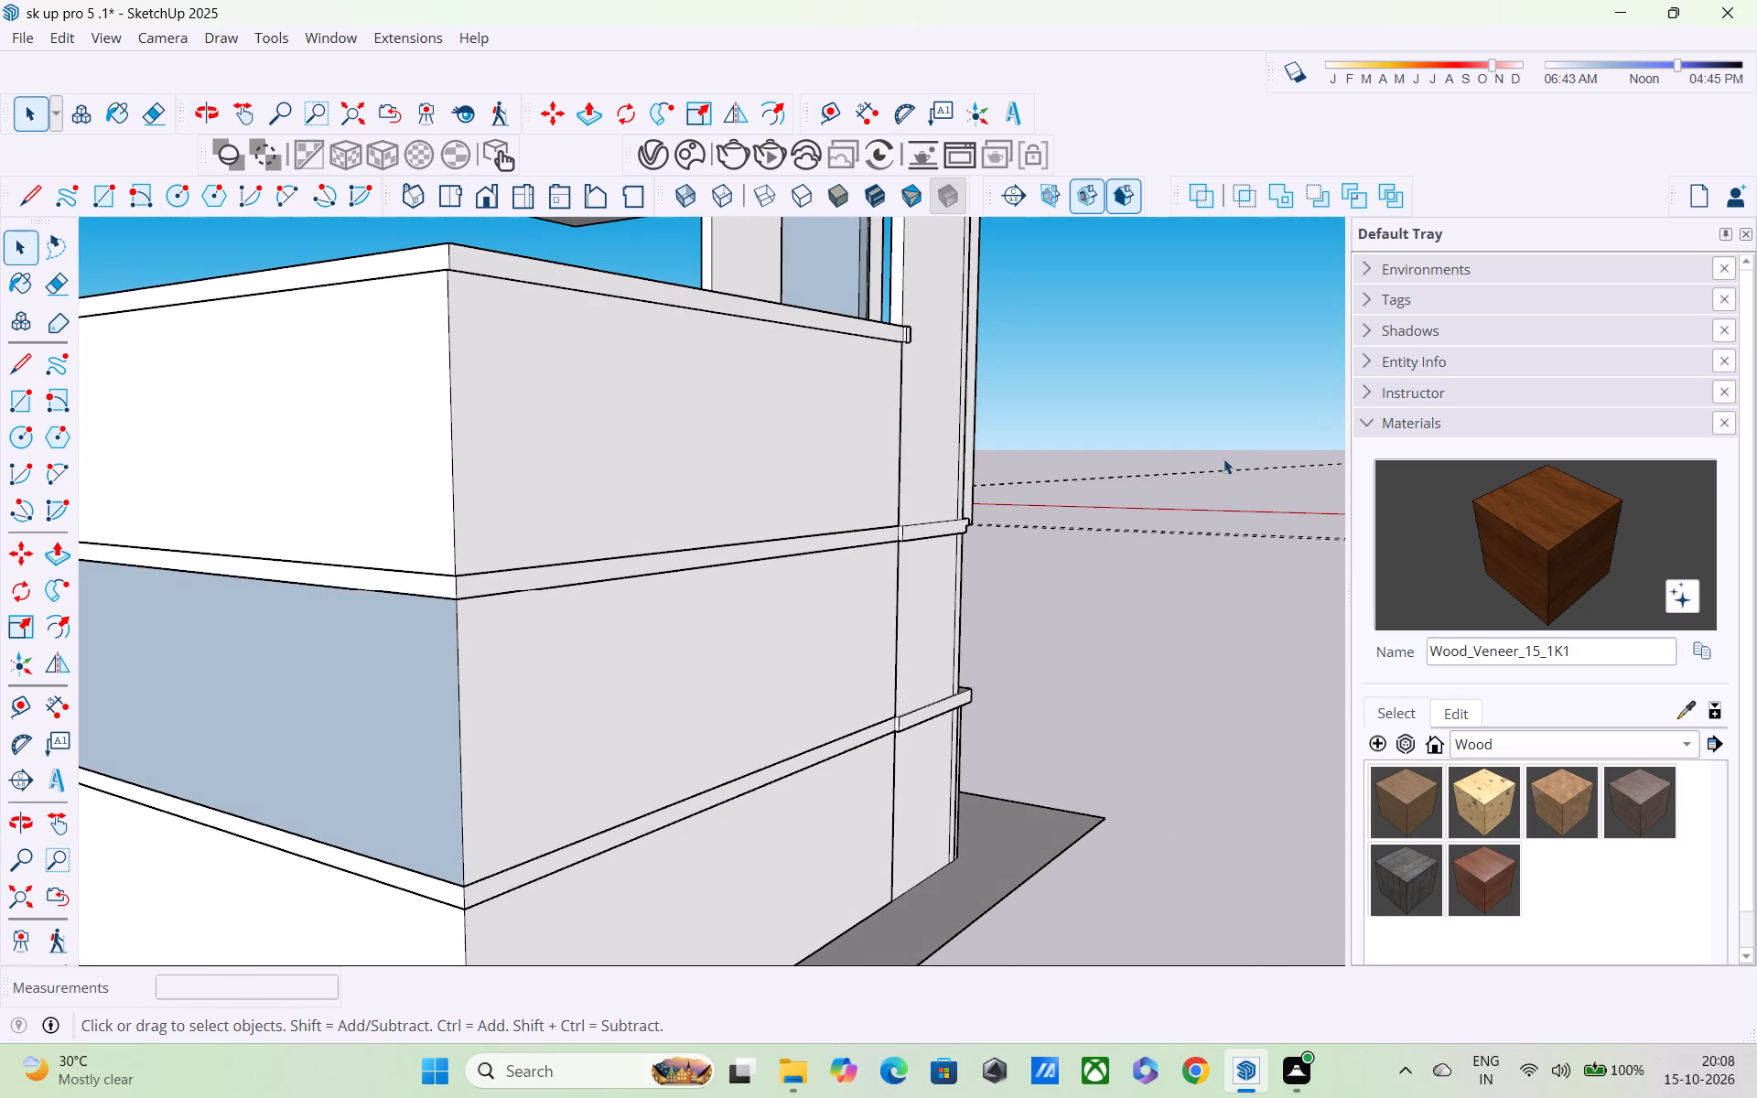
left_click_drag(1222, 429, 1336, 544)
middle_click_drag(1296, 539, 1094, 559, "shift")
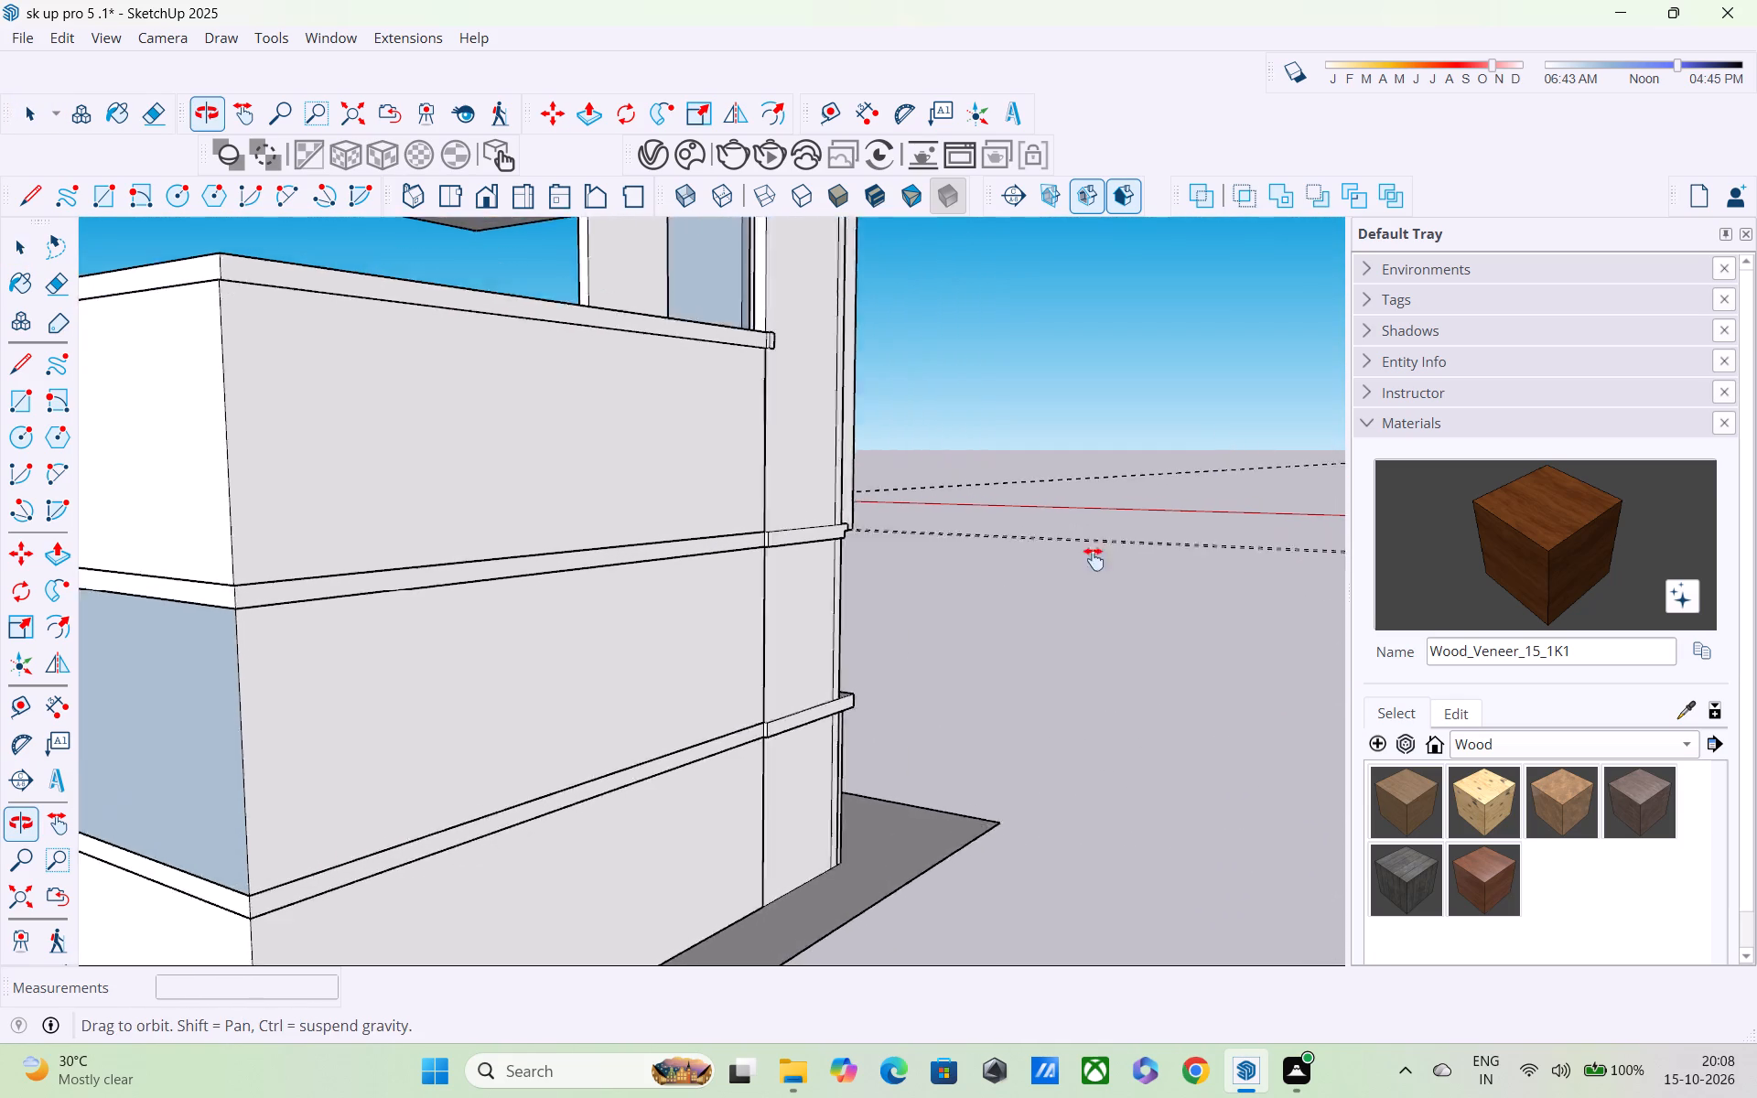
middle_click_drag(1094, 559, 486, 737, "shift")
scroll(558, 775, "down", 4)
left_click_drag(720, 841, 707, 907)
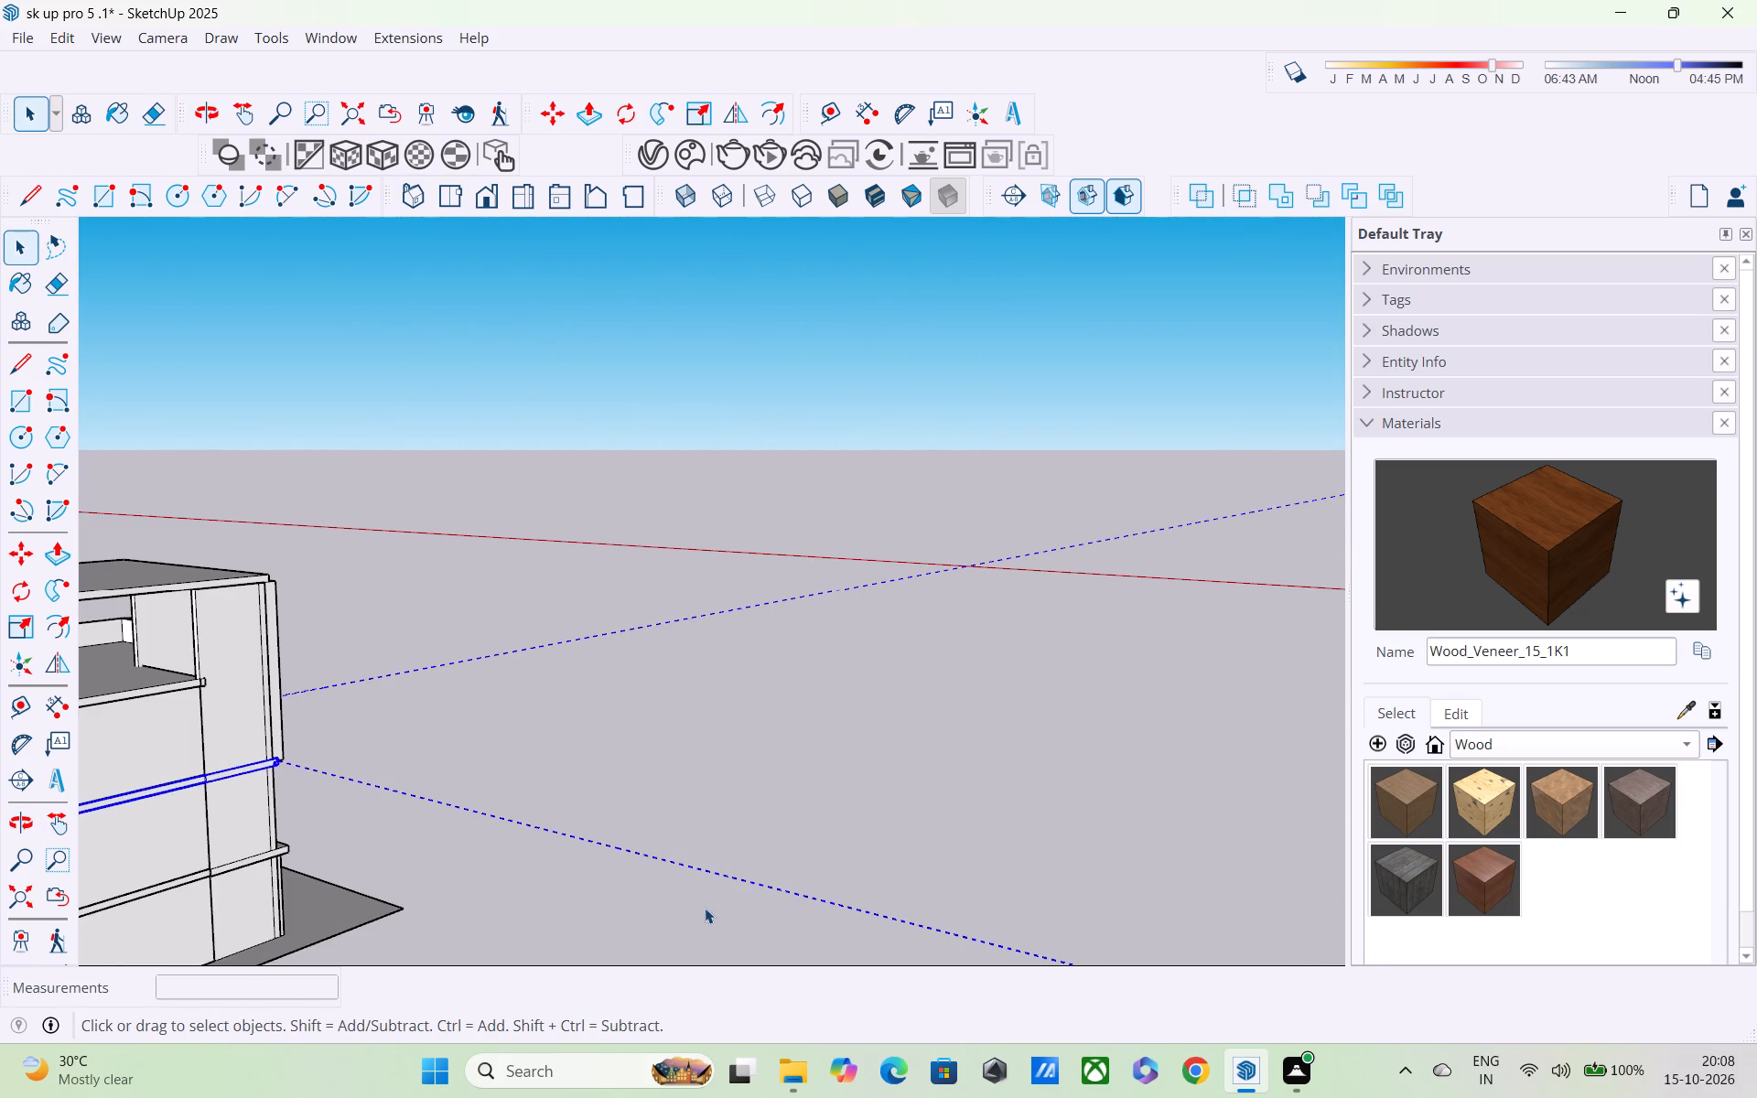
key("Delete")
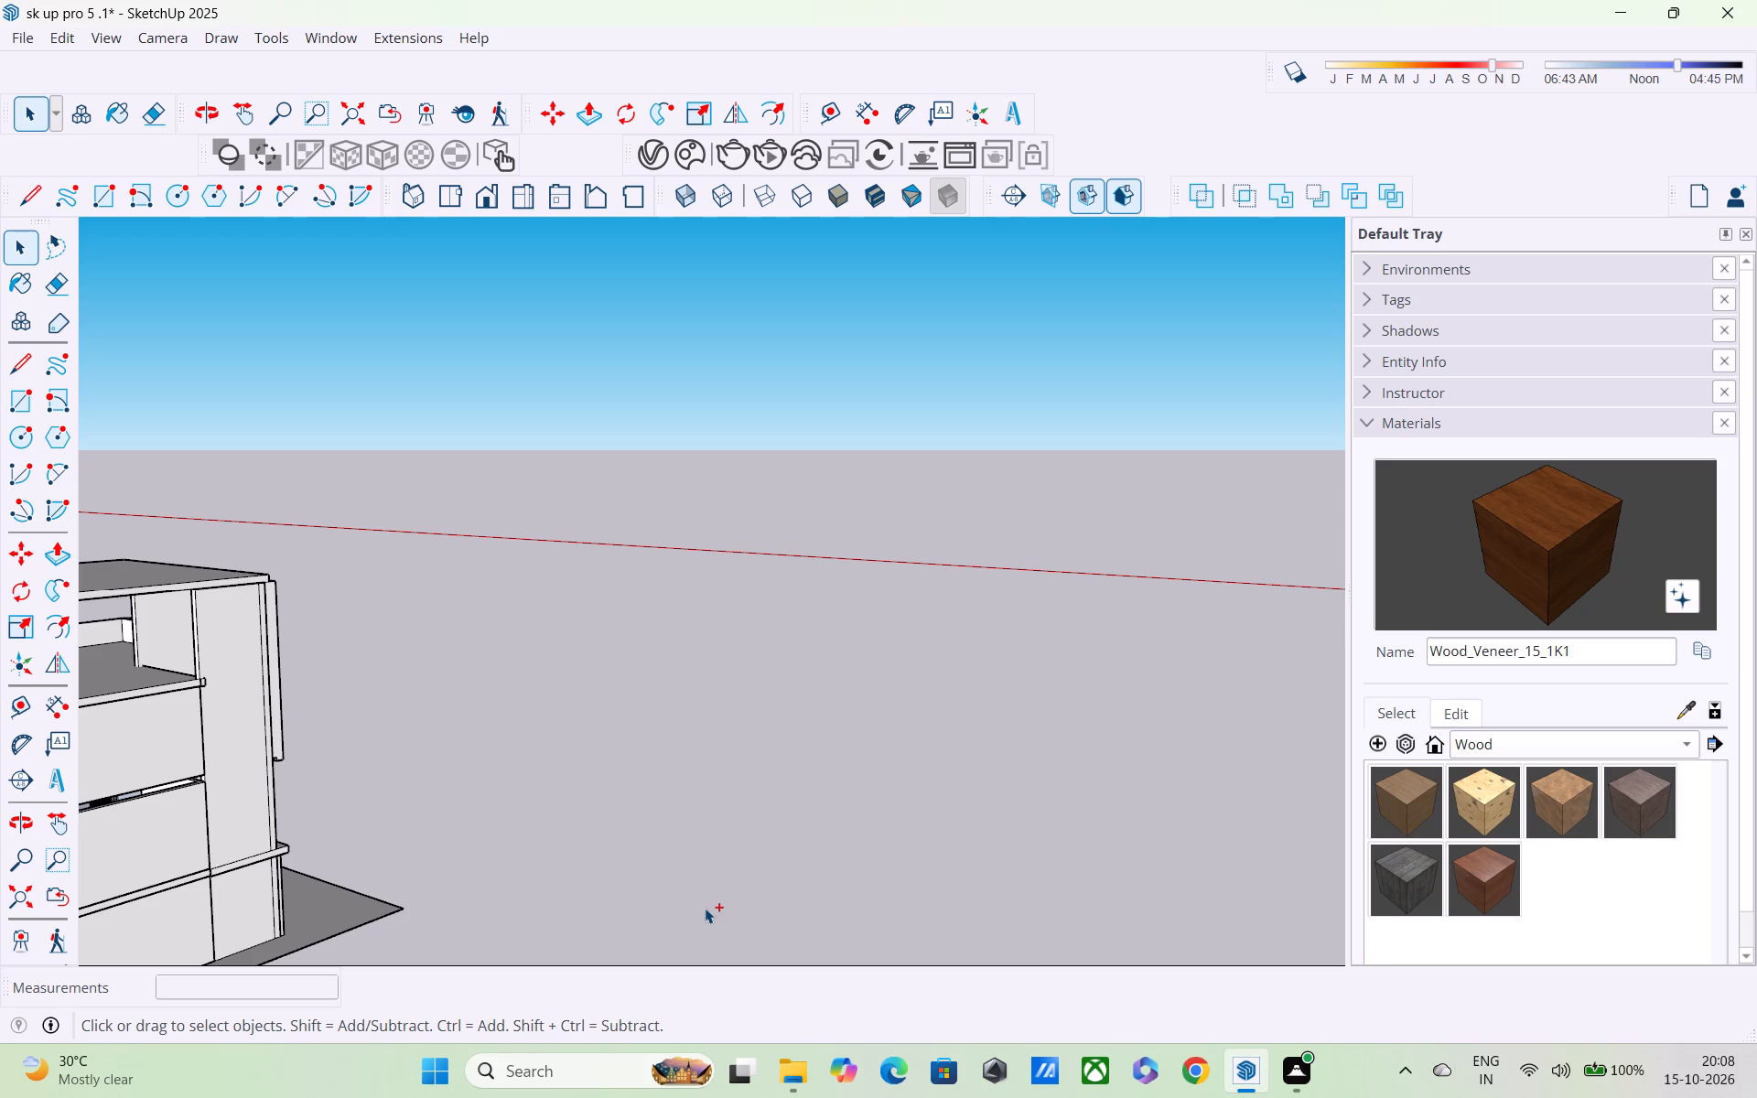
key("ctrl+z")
Open the slab group and delete the guide lines running out from its corner across the foreground.
double_click(668, 859)
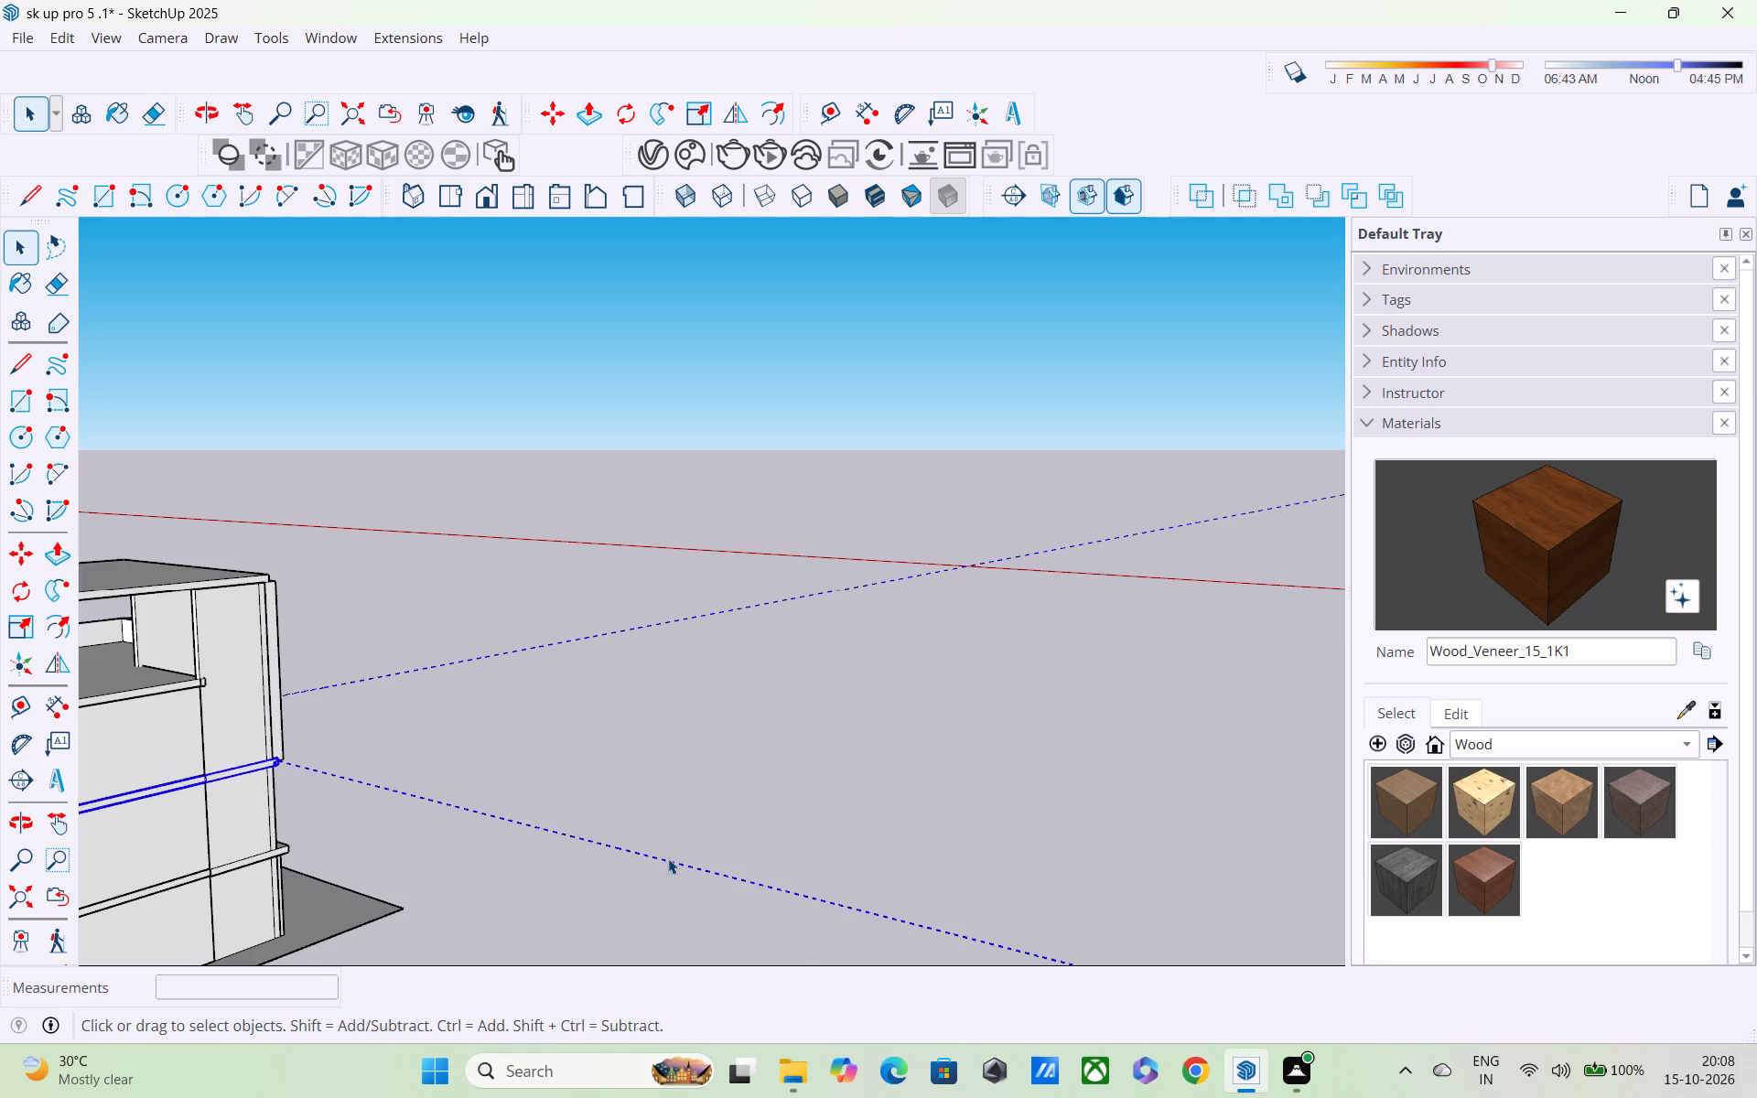
left_click_drag(680, 840, 642, 908)
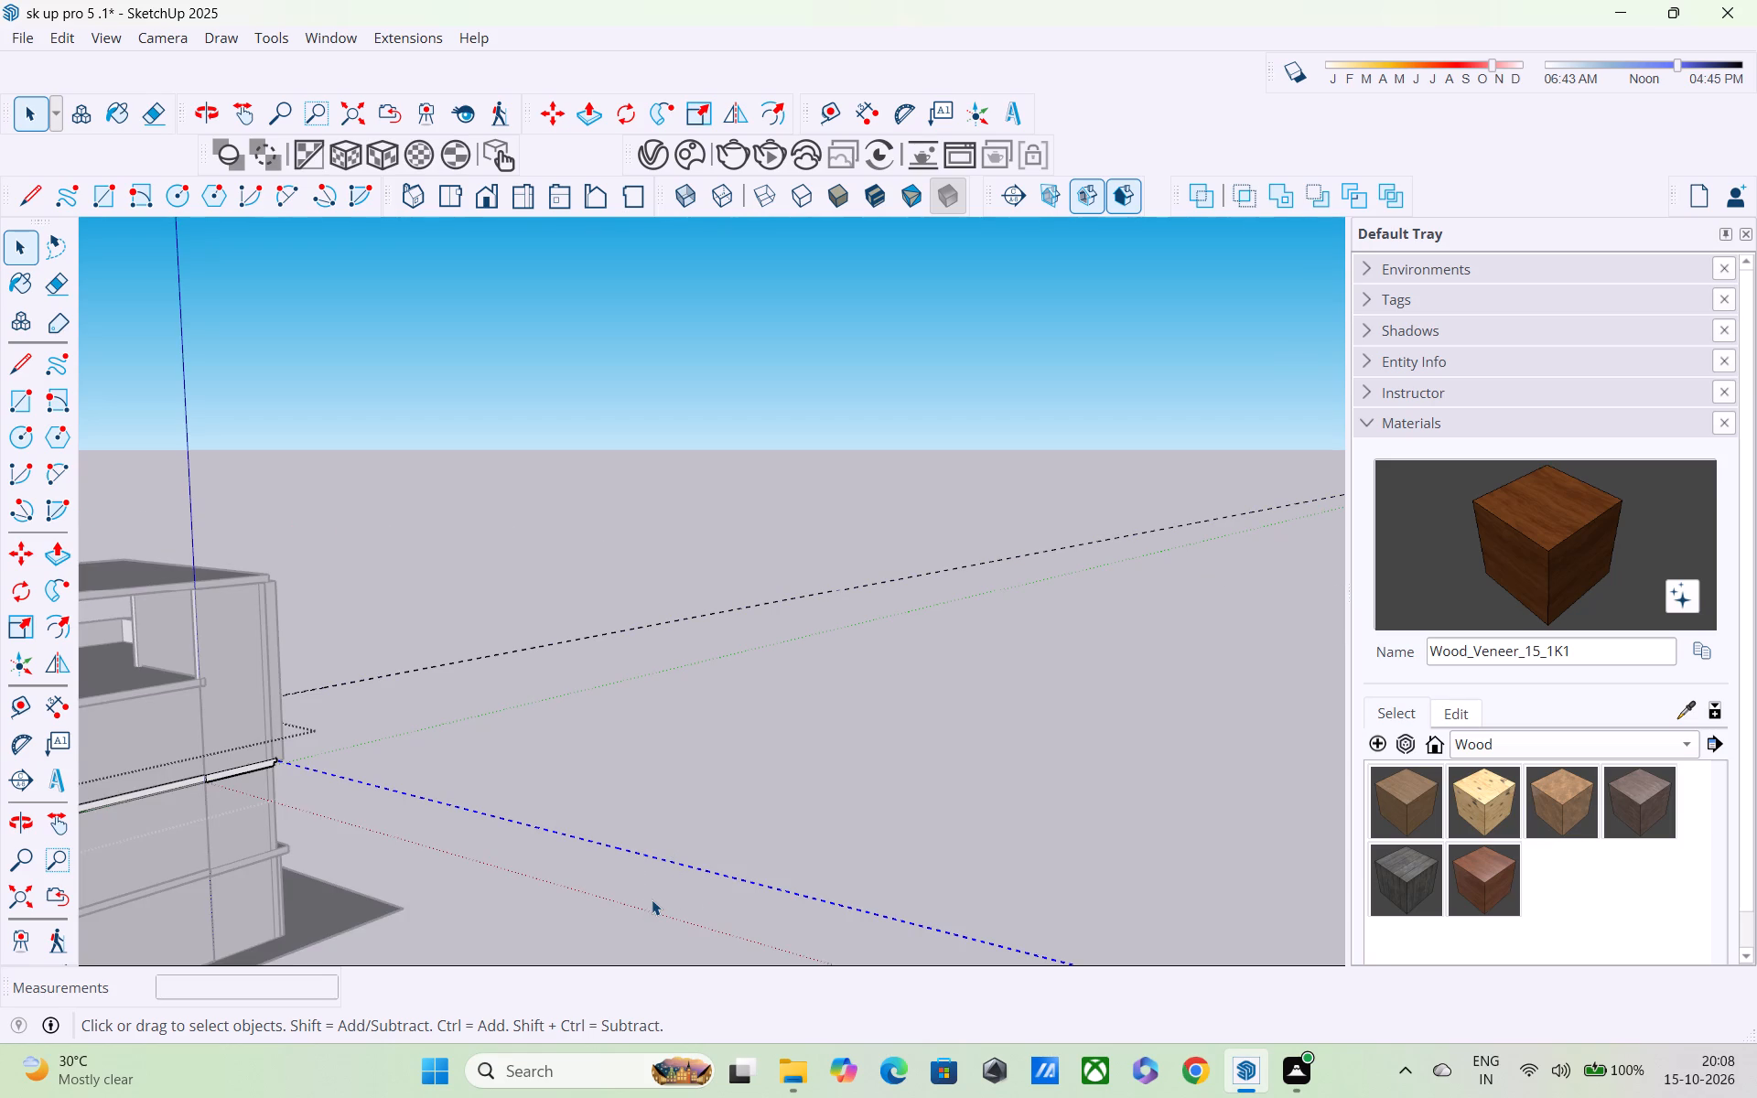
key("Delete")
Delete the slab group's remaining guide lines that extend beyond the house roughly alongside the green axis.
scroll(652, 897, "up", 1)
scroll(645, 882, "down", 3)
middle_click_drag(600, 813, 206, 832)
scroll(447, 659, "down", 1)
scroll(605, 613, "down", 1)
left_click_drag(758, 587, 745, 696)
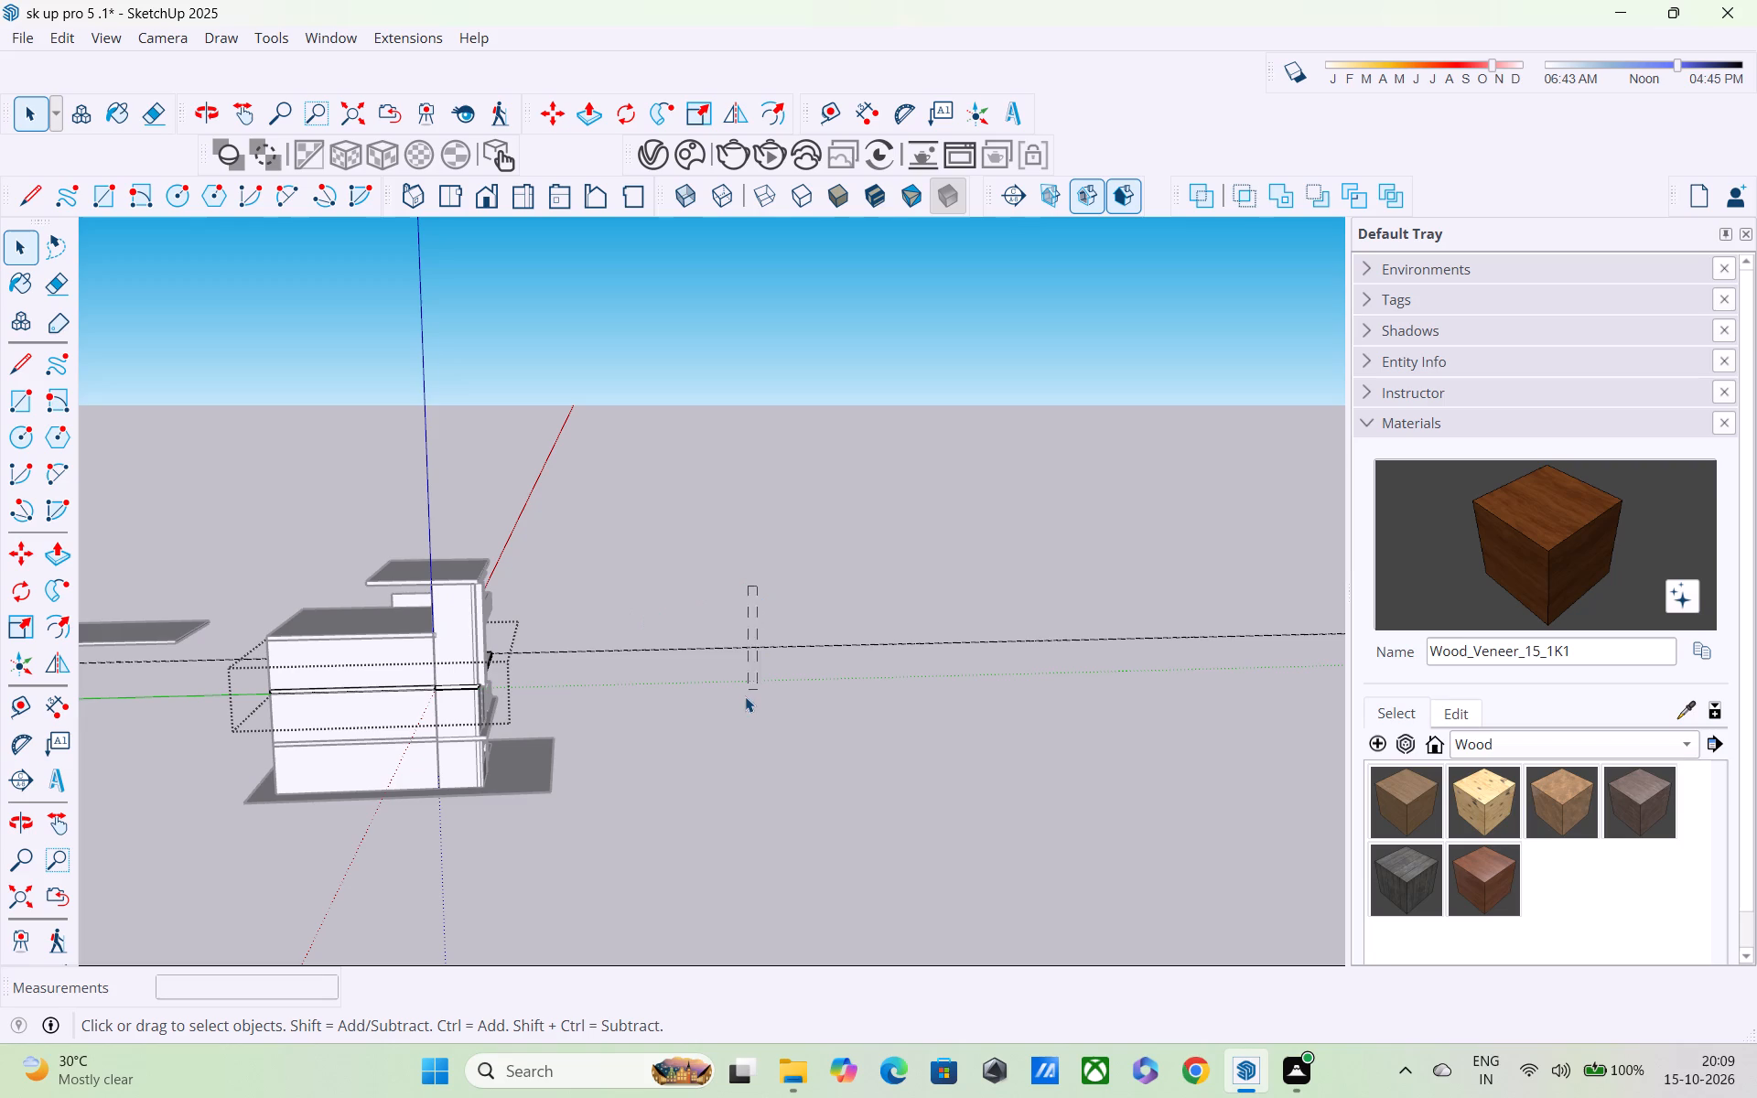
left_click_drag(745, 696, 745, 698)
key("Delete")
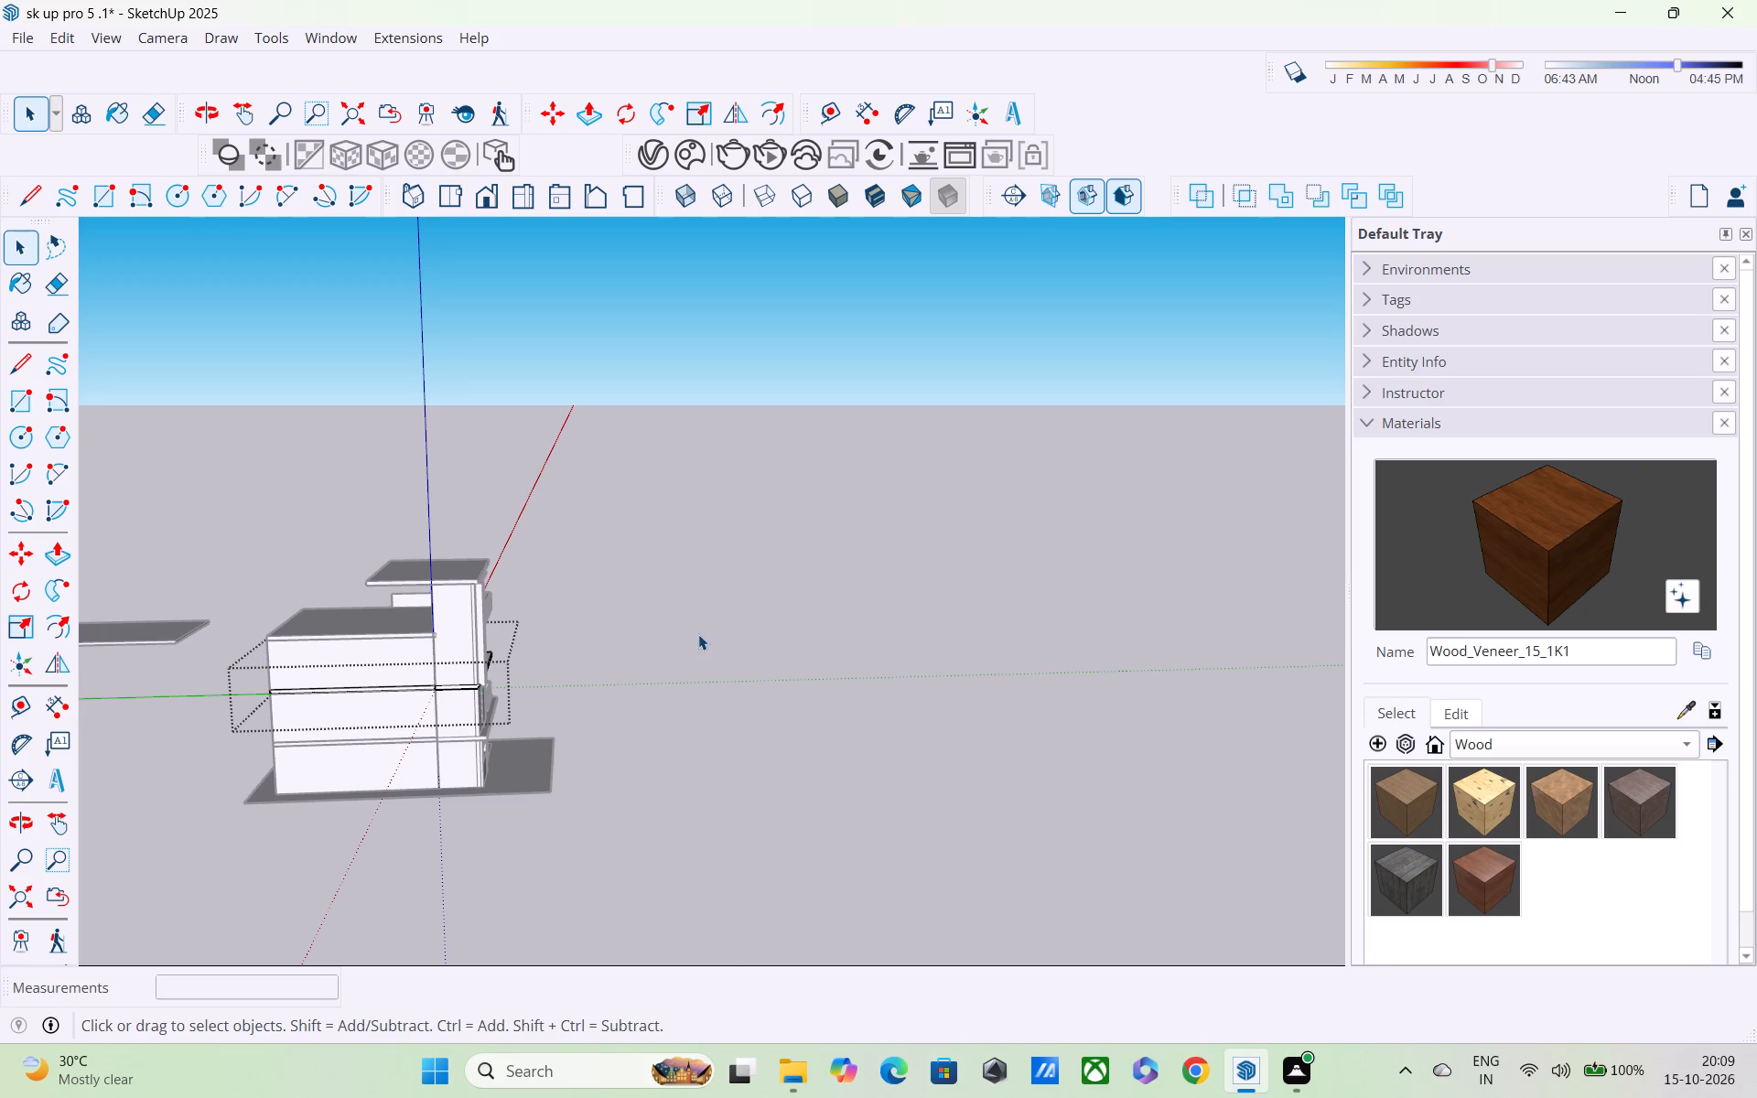
Return to the house's front and close the slab group.
middle_click_drag(614, 682, 160, 683)
scroll(702, 566, "up", 4)
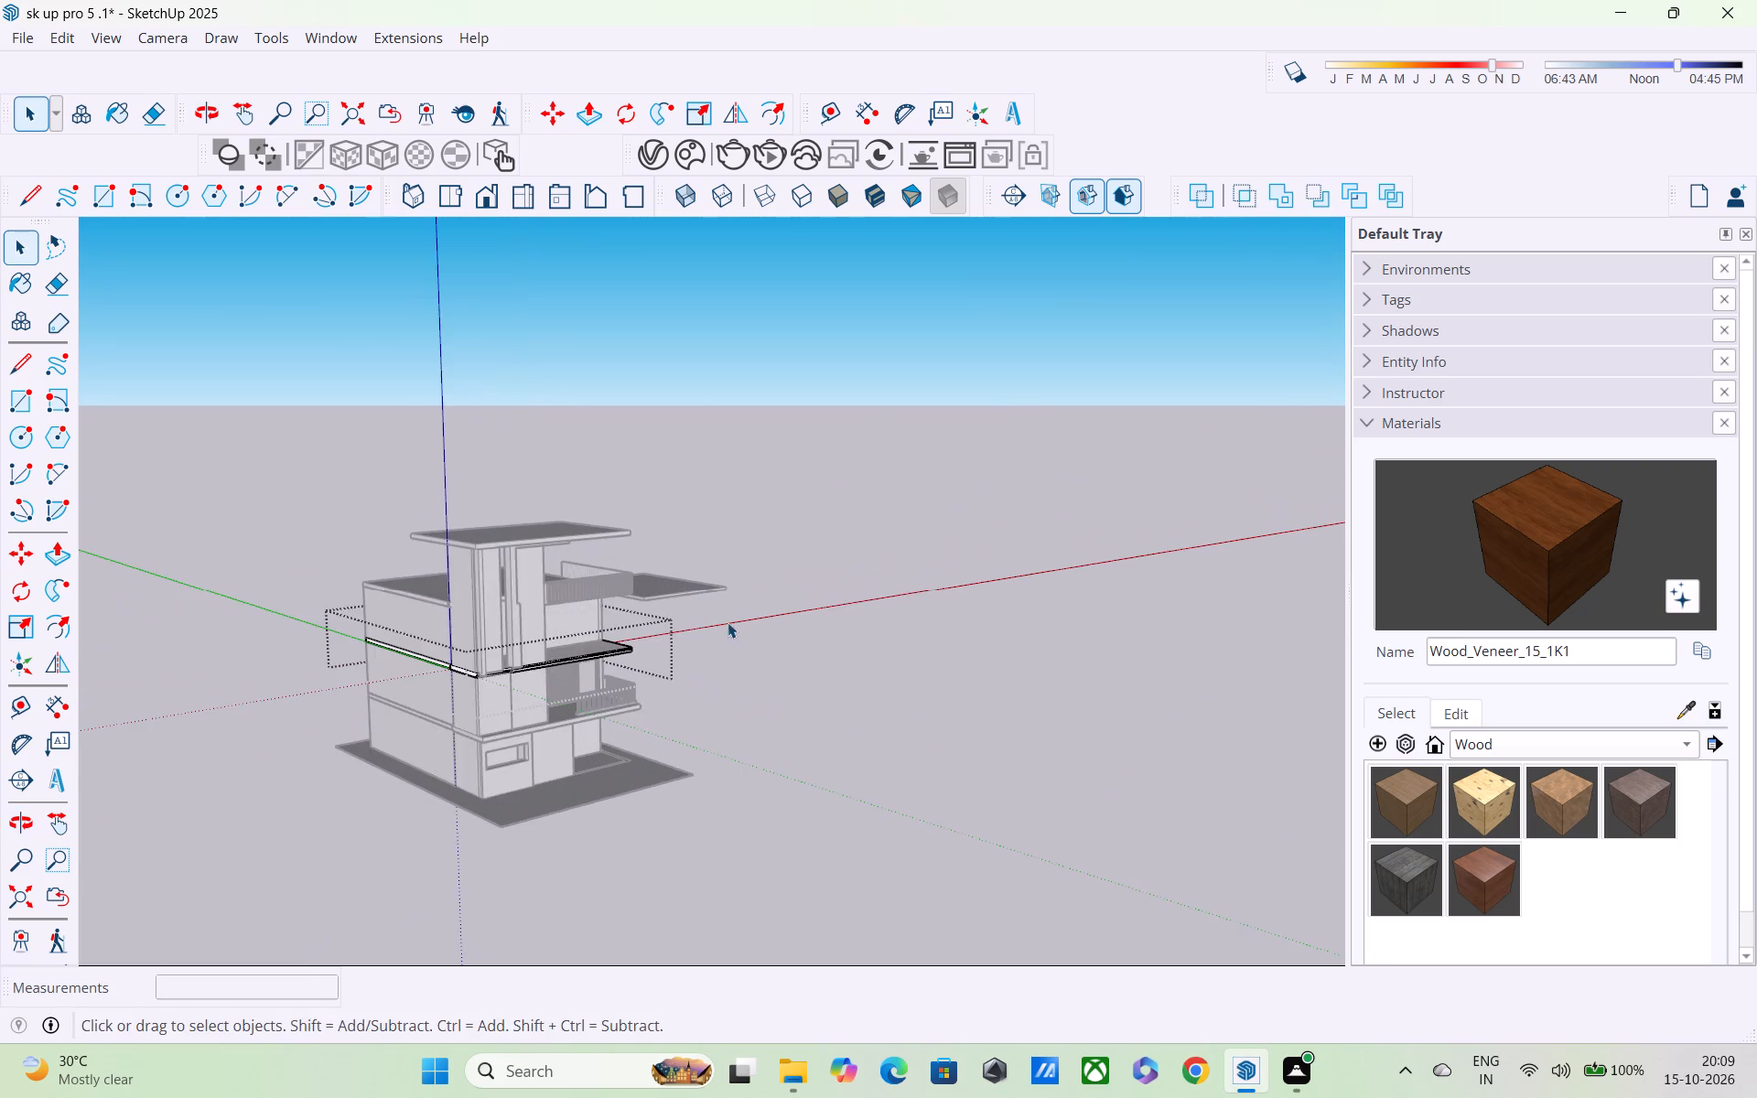
middle_click_drag(728, 622, 467, 533)
scroll(731, 597, "up", 3)
left_click(747, 601)
scroll(586, 736, "up", 8)
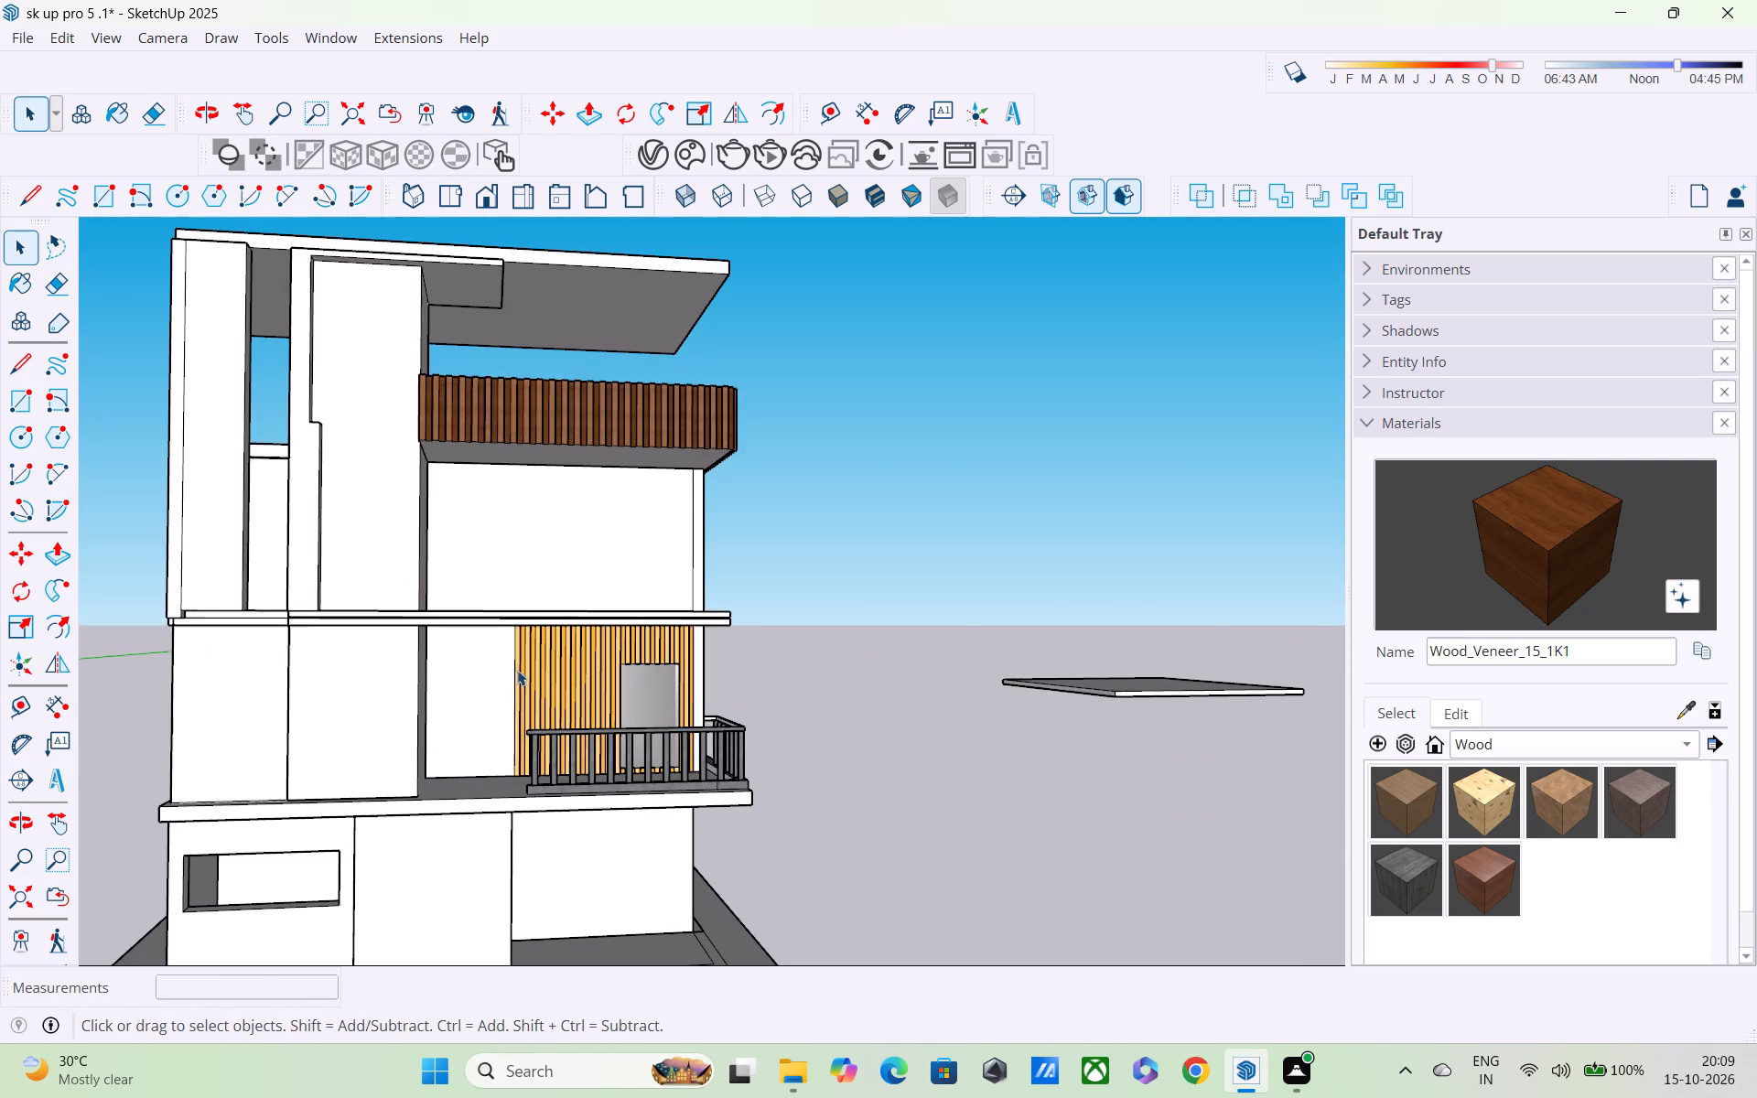
Examine the vertical wood slats and door opening behind the middle storey's balcony railing.
middle_click_drag(515, 666, 420, 739)
scroll(578, 671, "up", 4)
middle_click_drag(600, 687, 559, 554)
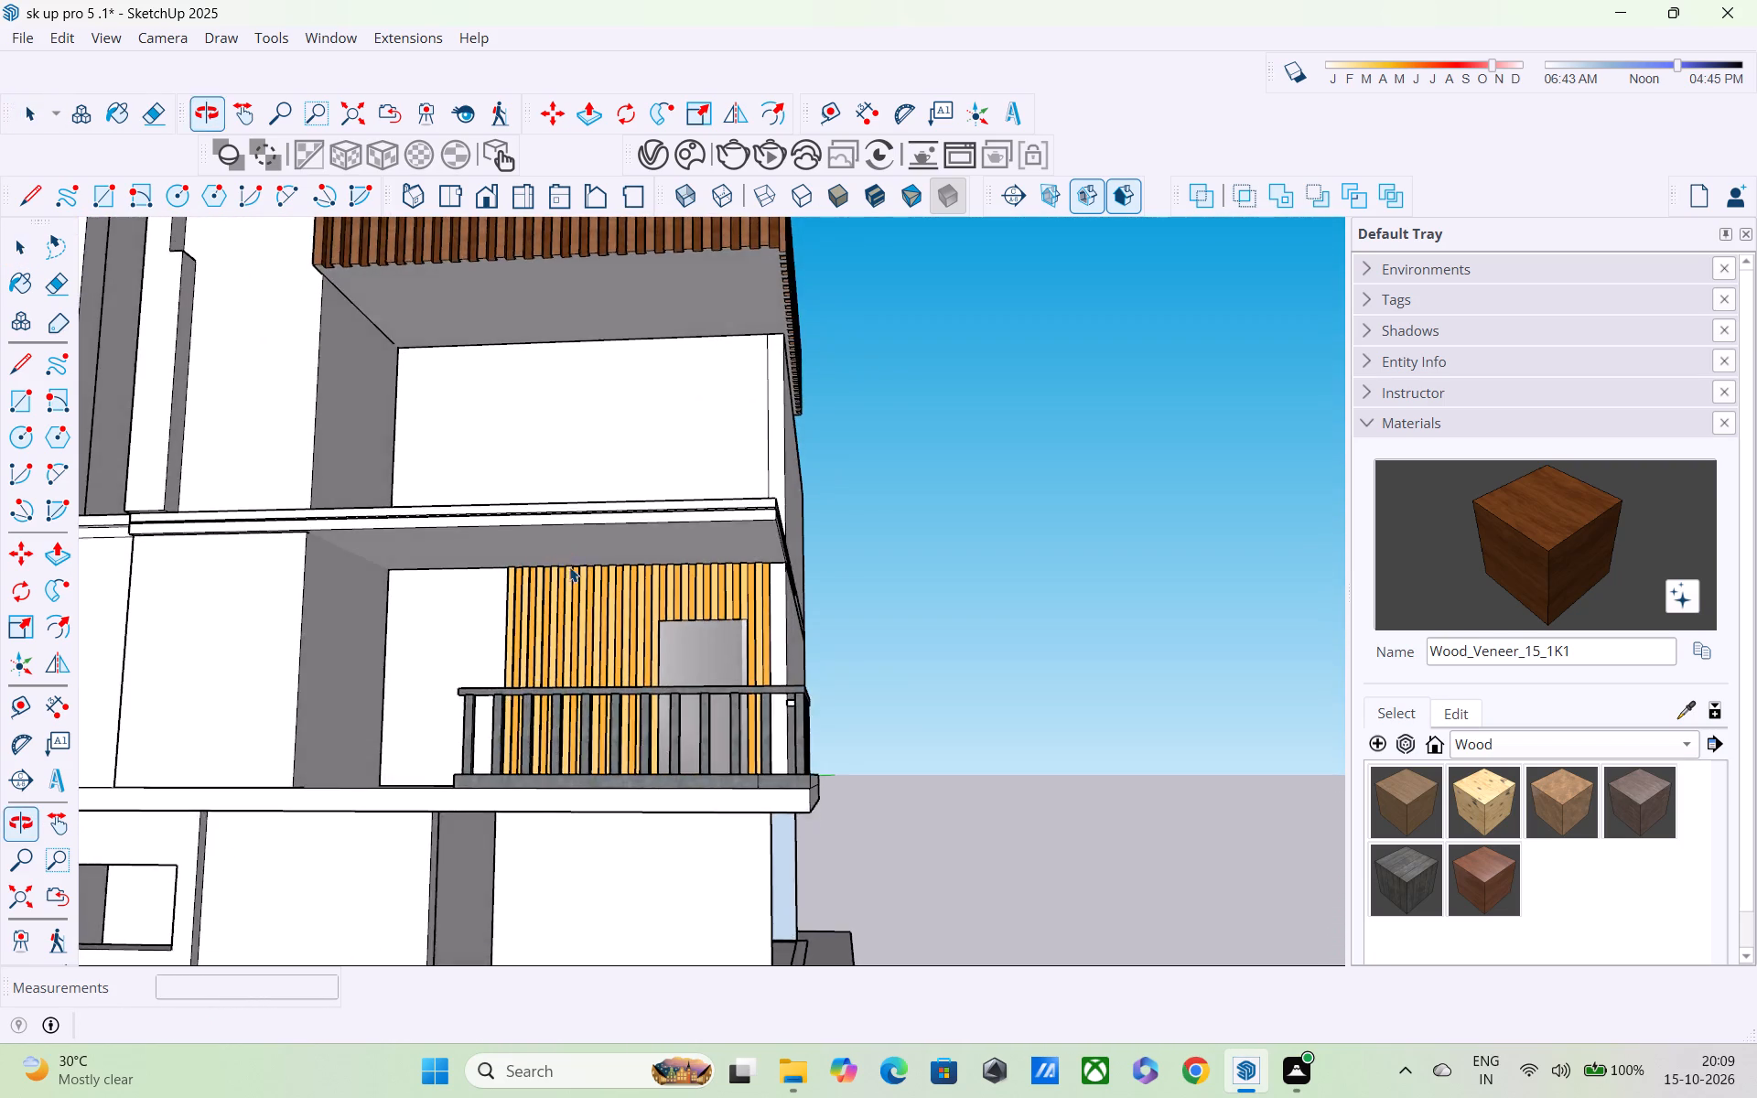
scroll(665, 635, "up", 4)
scroll(754, 654, "up", 7)
scroll(735, 633, "down", 2)
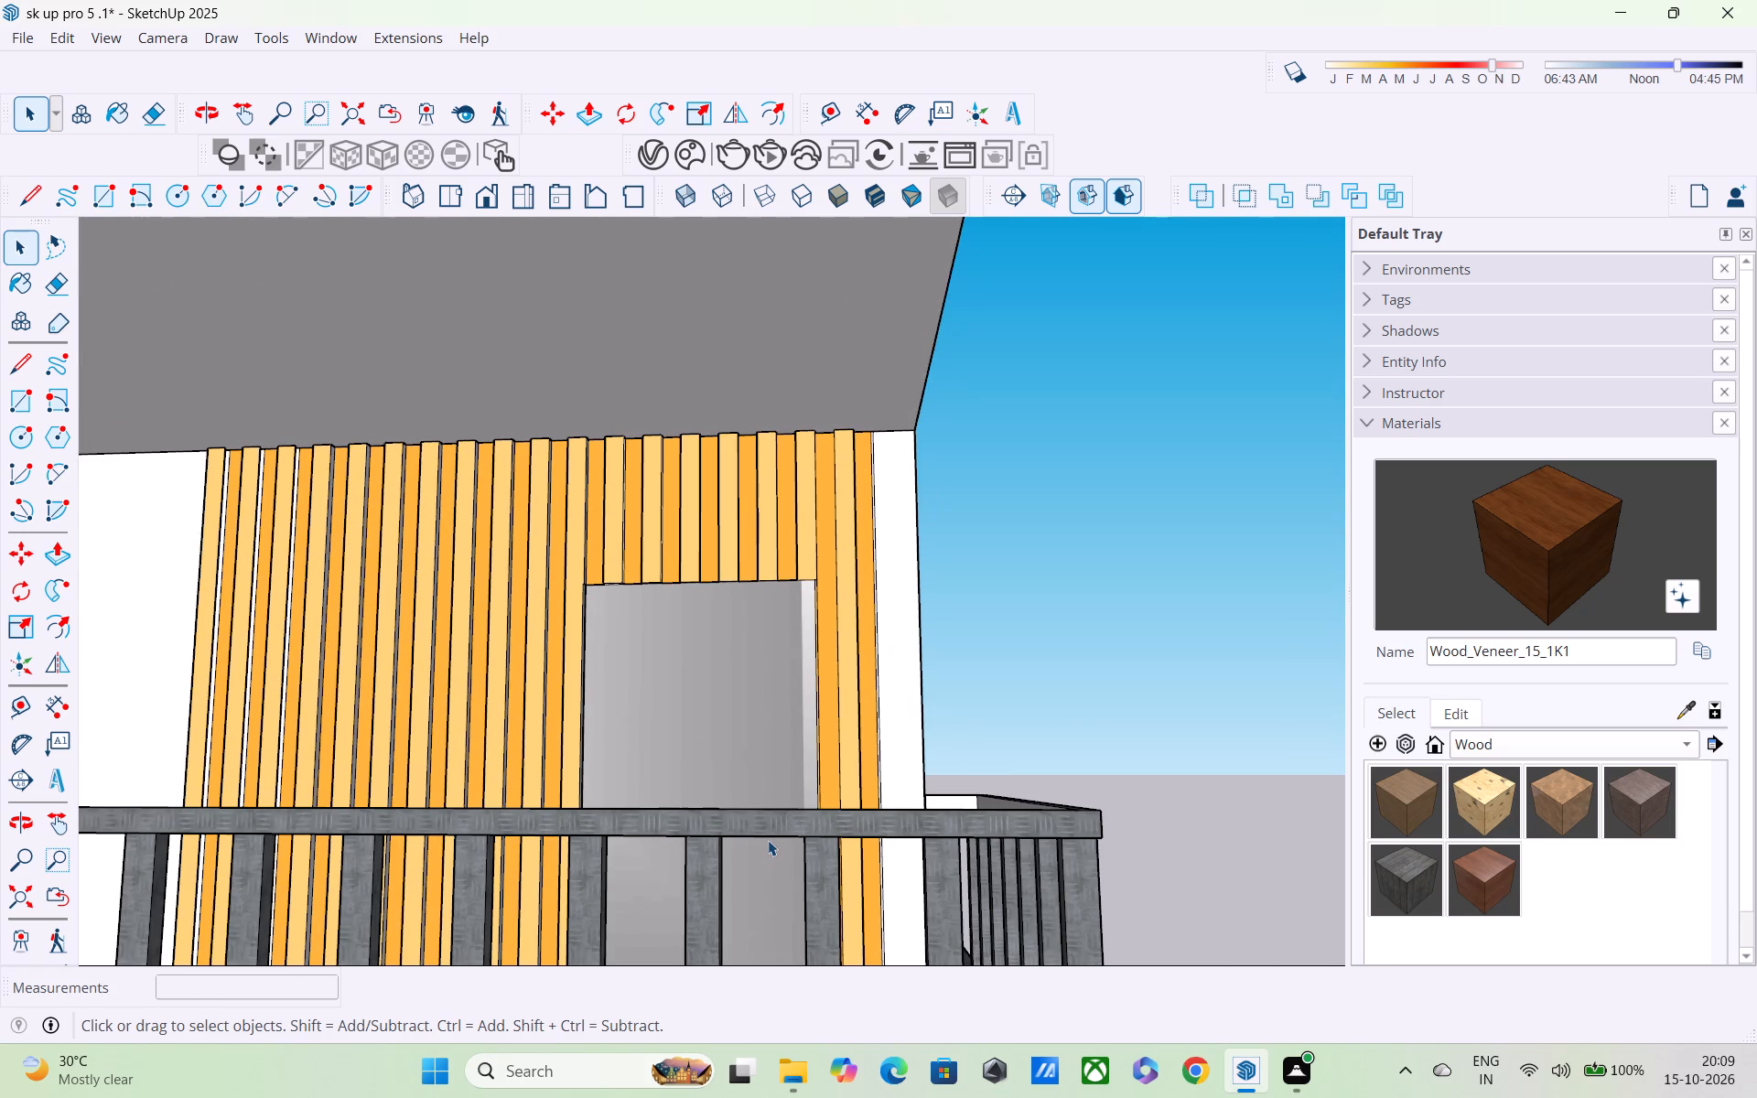
scroll(768, 840, "down", 6)
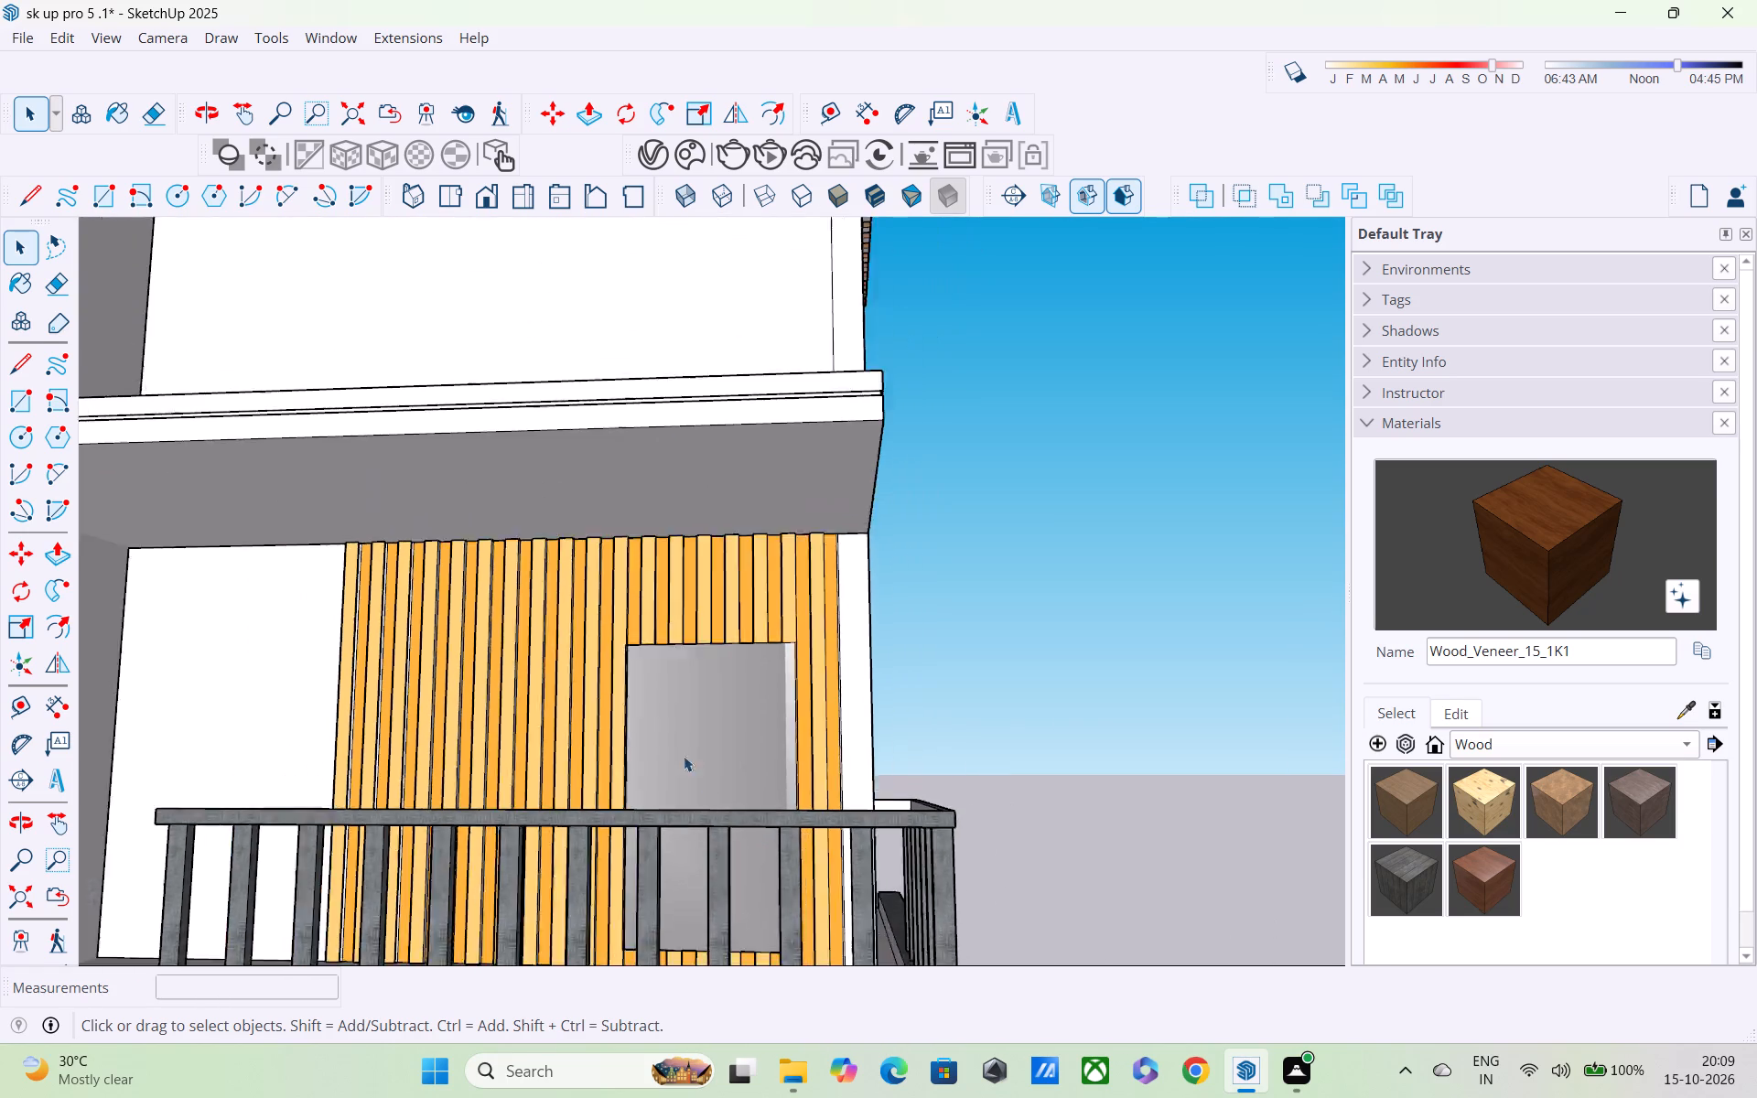
Examine the house's front from the middle storey's balcony up to the top floor, slatted parapet and roof slab.
scroll(684, 756, "down", 2)
middle_click_drag(654, 791, 856, 582, "shift")
scroll(480, 531, "down", 2)
middle_click_drag(471, 511, 595, 671)
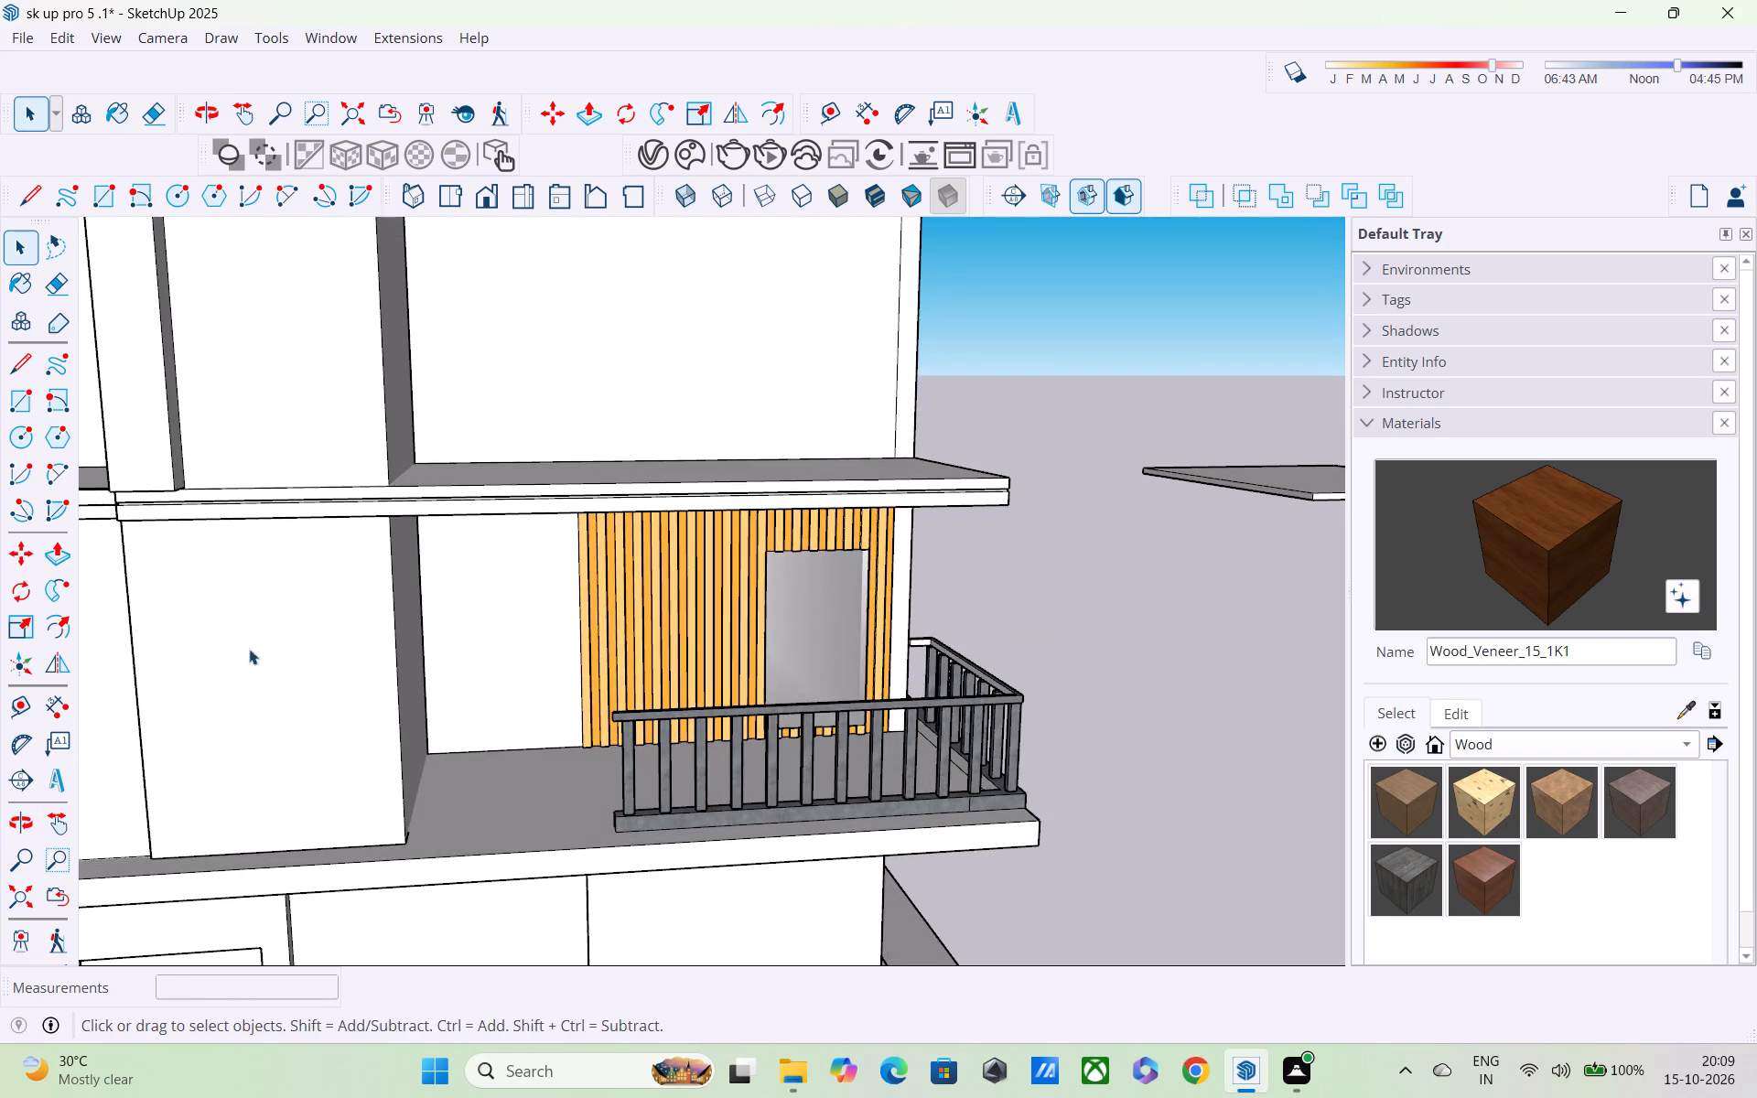
scroll(189, 582, "down", 4)
scroll(189, 573, "up", 1)
middle_click_drag(191, 570, 296, 597)
scroll(280, 578, "down", 5)
middle_click(241, 611)
scroll(233, 605, "up", 1)
scroll(229, 598, "down", 4)
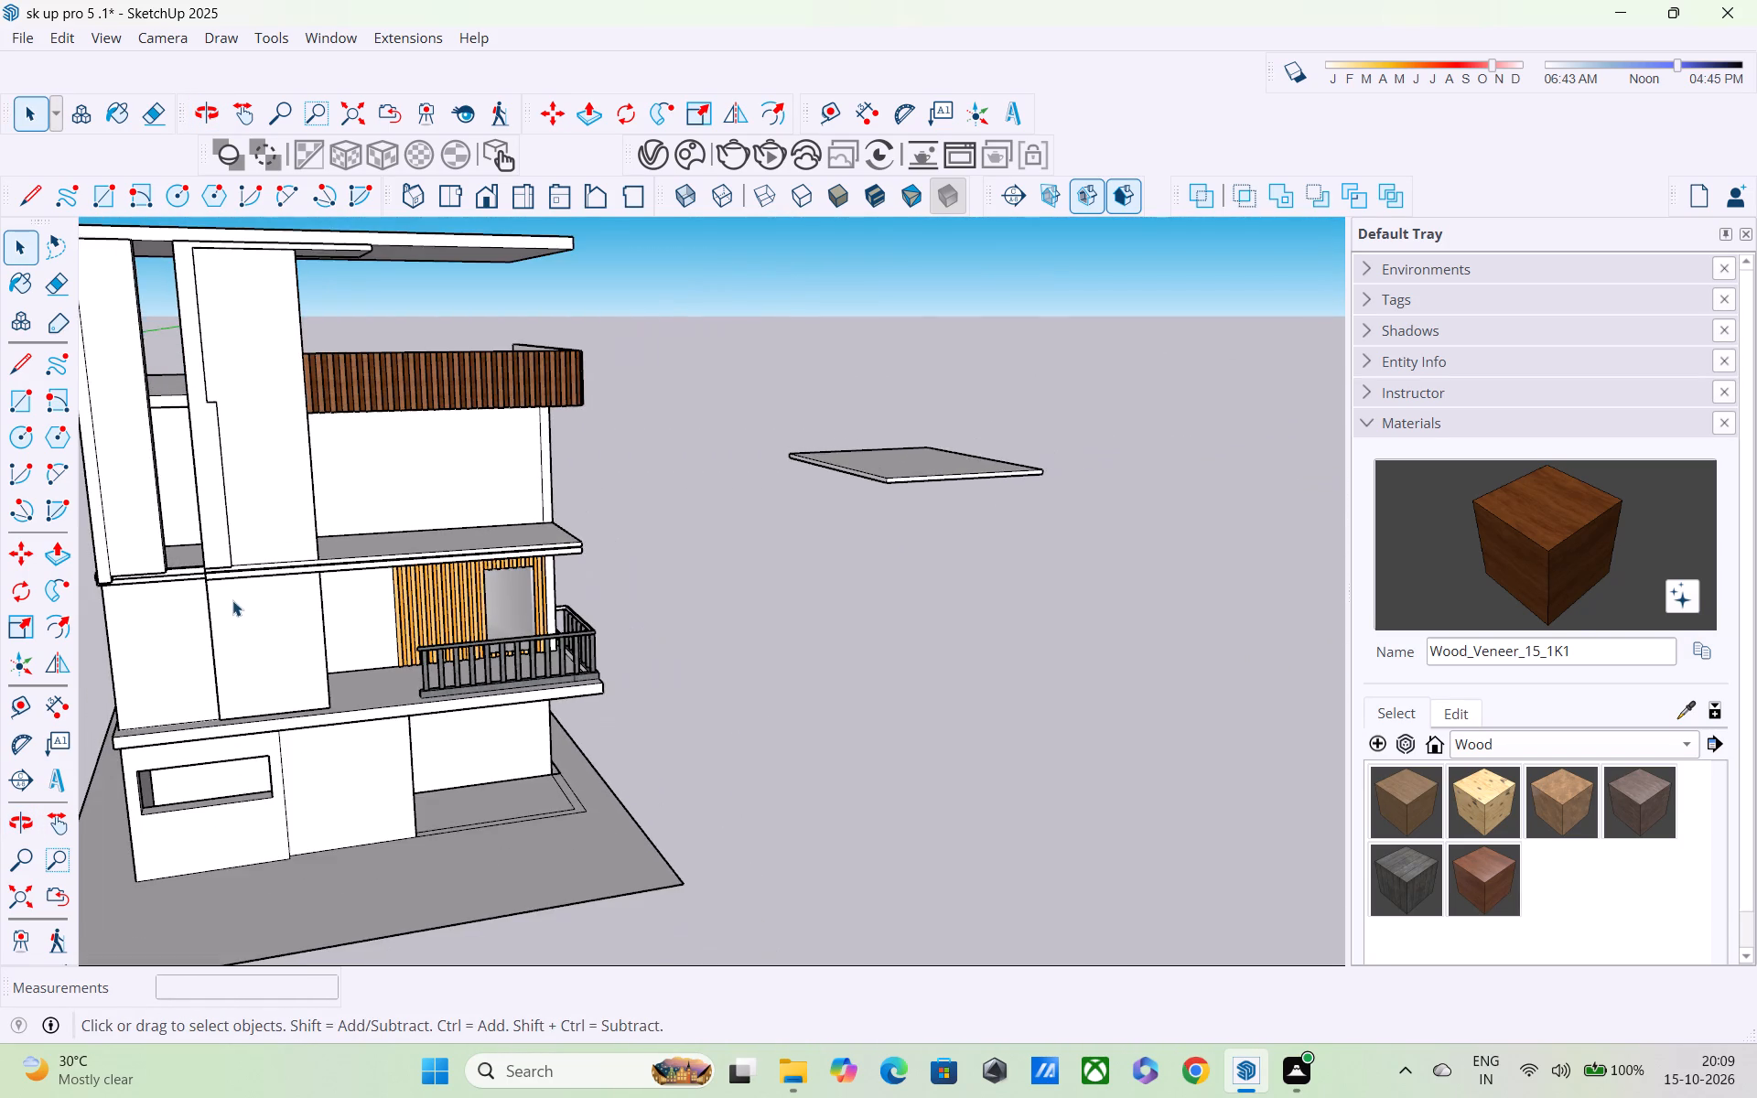
middle_click_drag(234, 604, 234, 671)
scroll(240, 539, "up", 4)
middle_click_drag(237, 416, 242, 486)
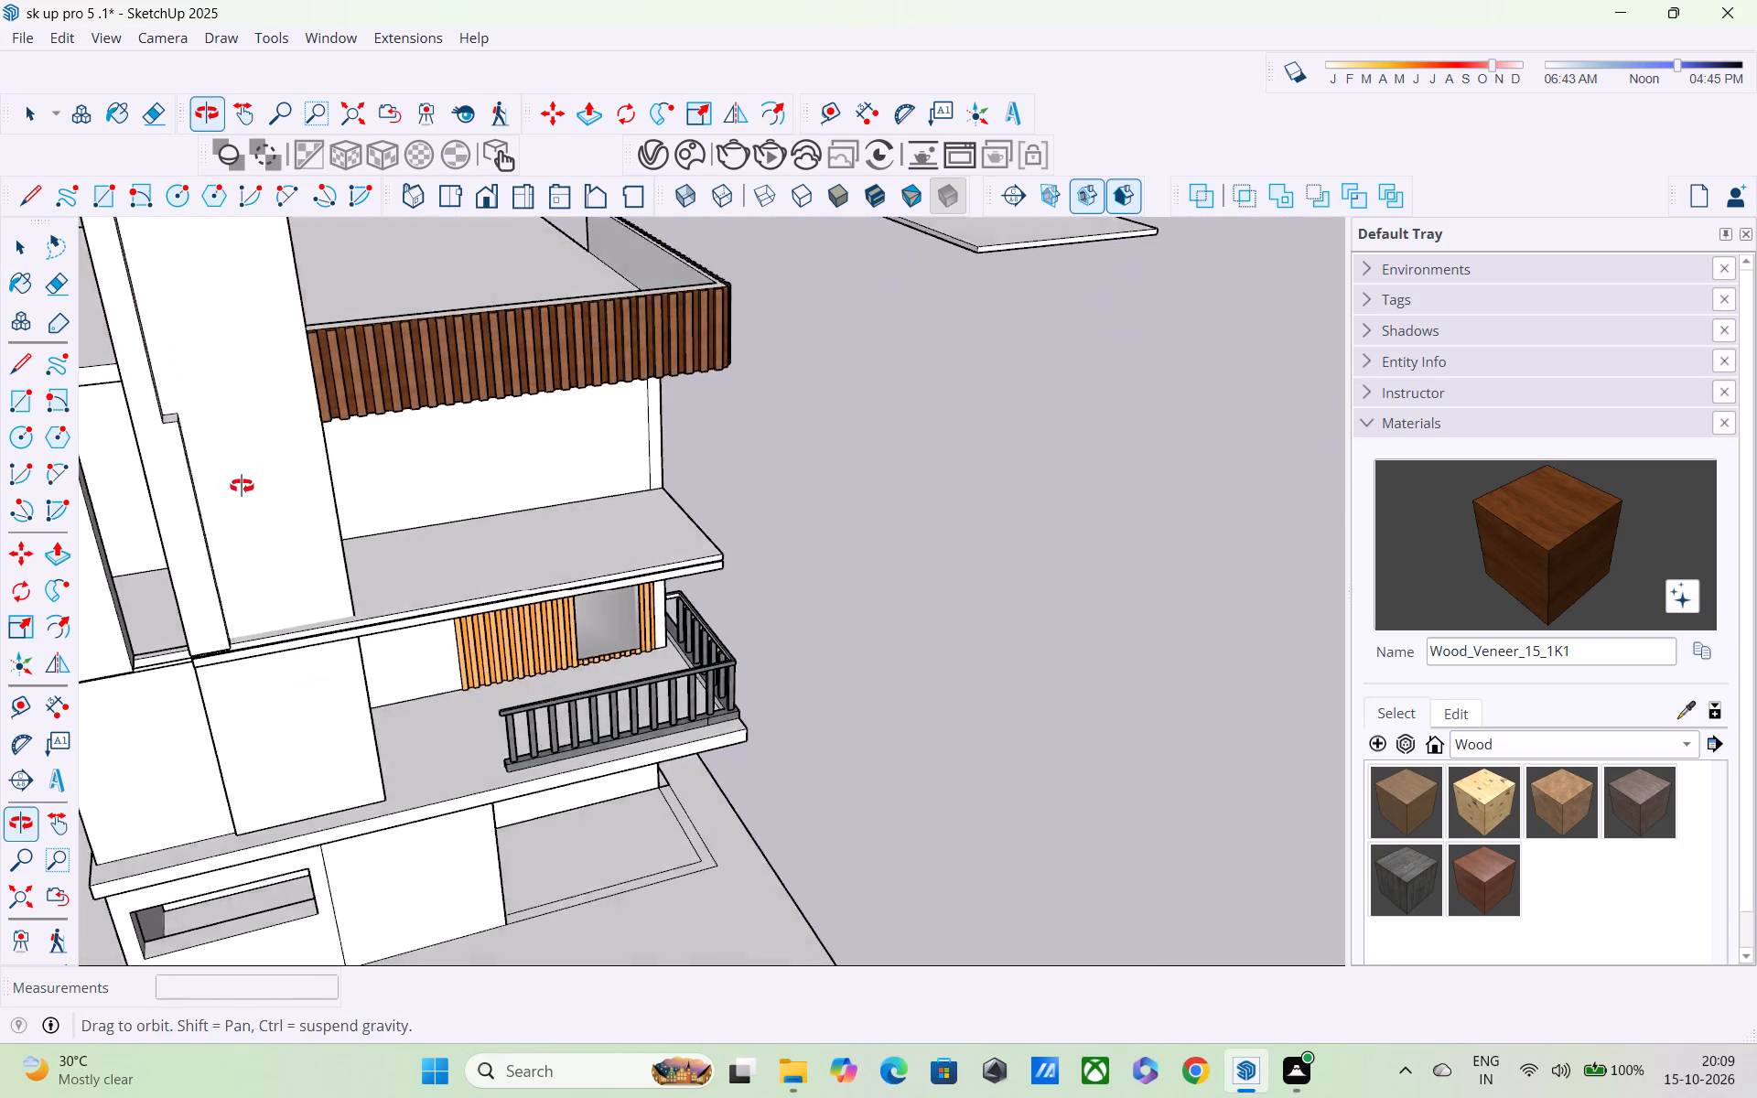
middle_click_drag(242, 486, 221, 516)
scroll(215, 430, "up", 1)
middle_click_drag(215, 434, 212, 299)
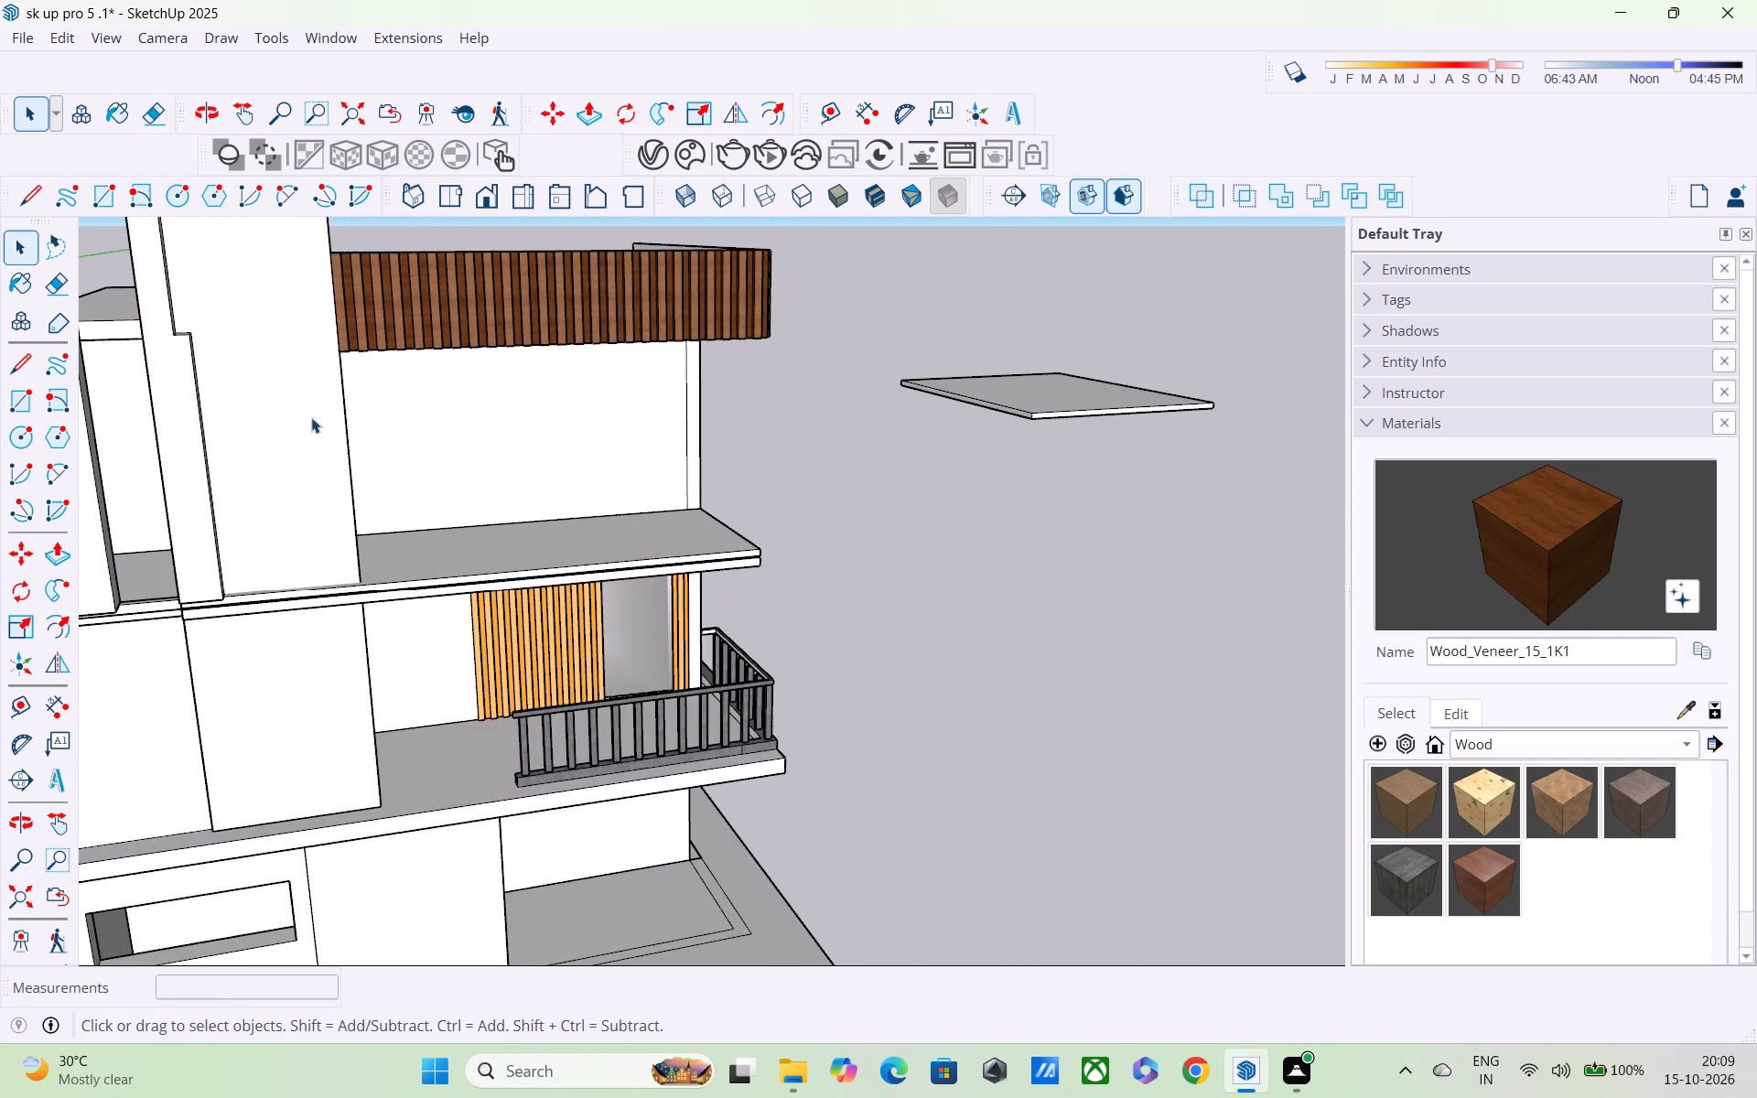
scroll(311, 417, "down", 1)
middle_click_drag(316, 427, 333, 260)
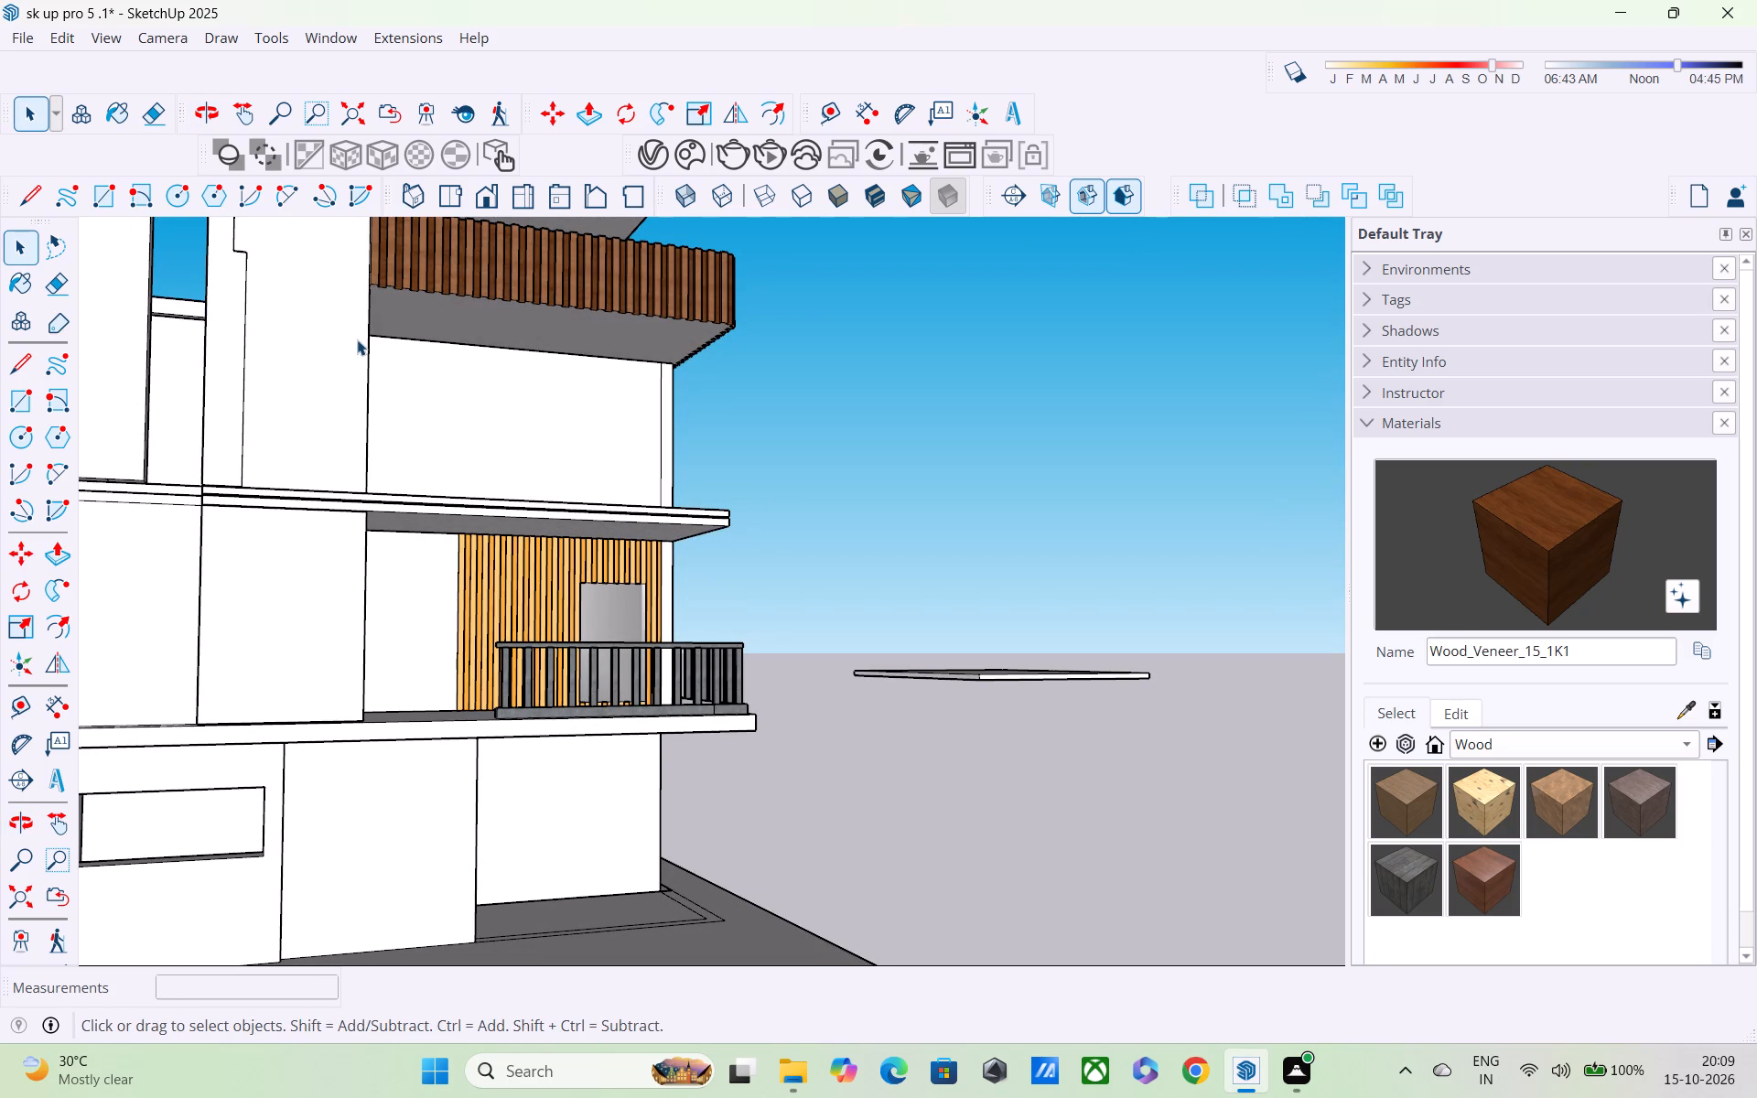
scroll(357, 339, "down", 2)
middle_click_drag(359, 339, 393, 404)
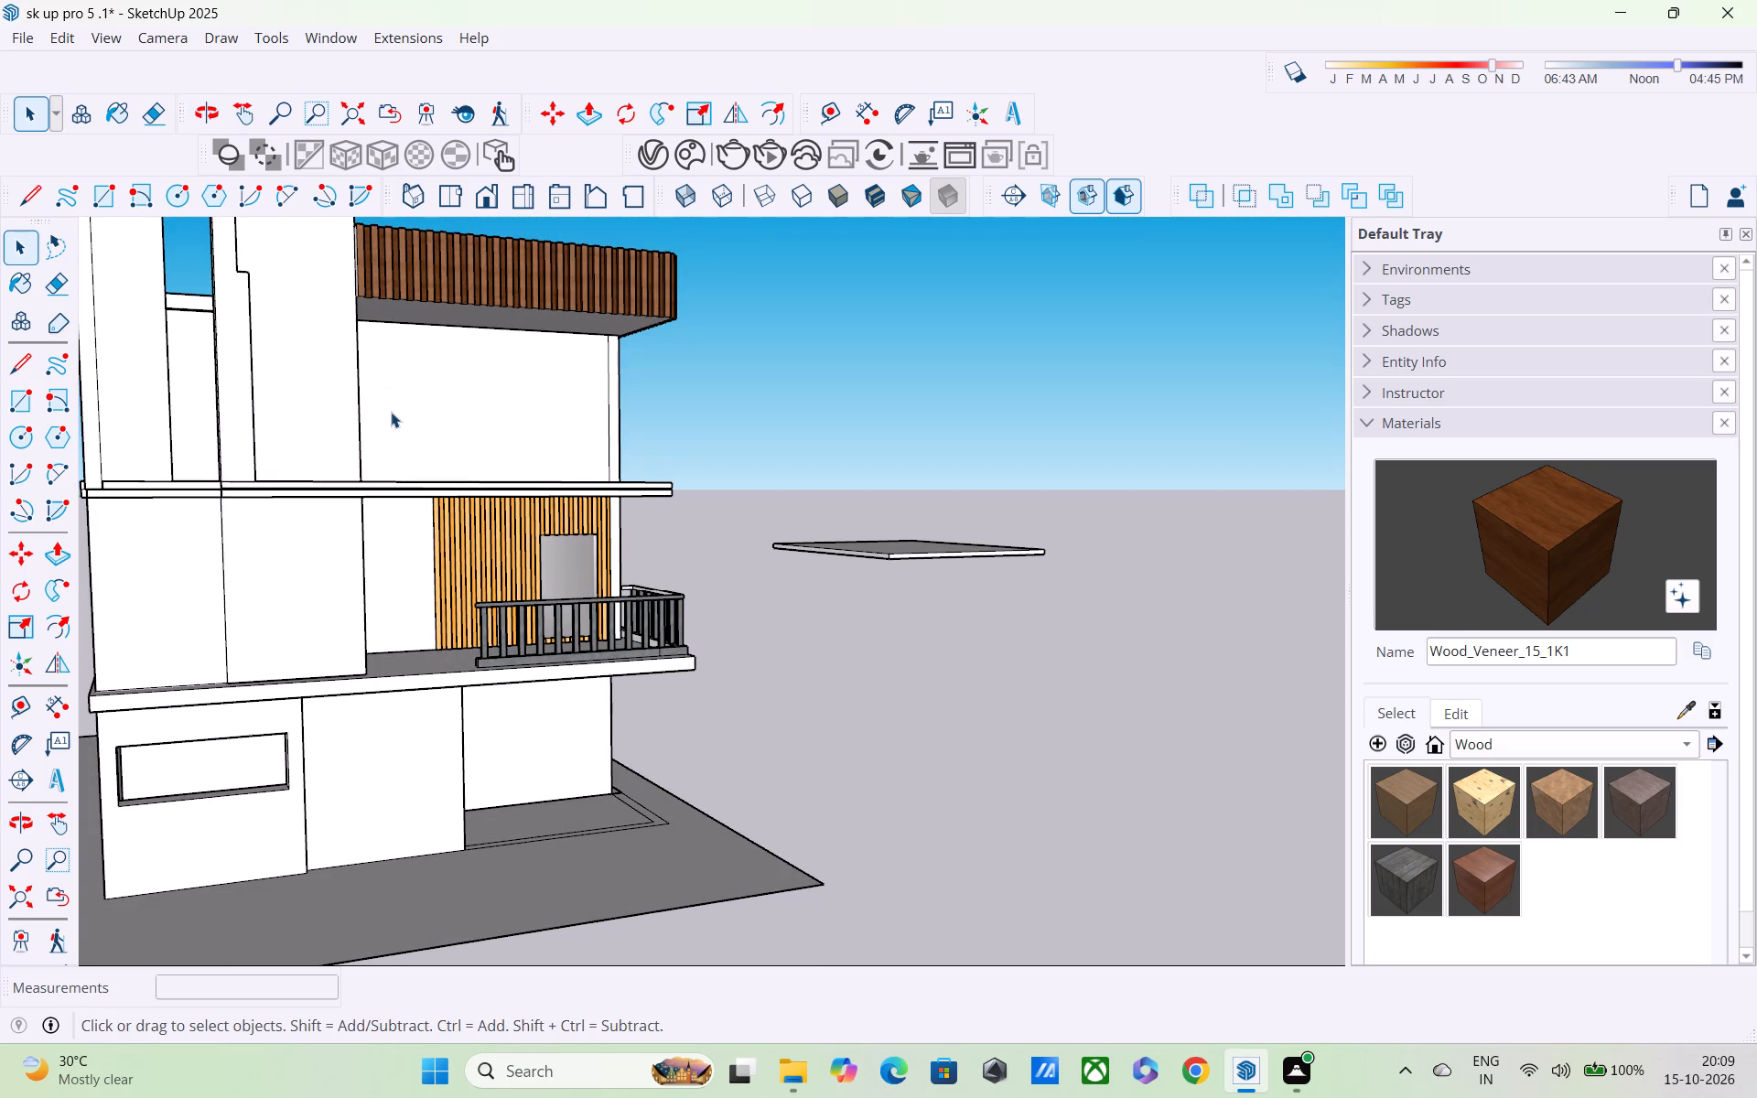
scroll(390, 413, "down", 1)
middle_click_drag(390, 413, 437, 523, "shift")
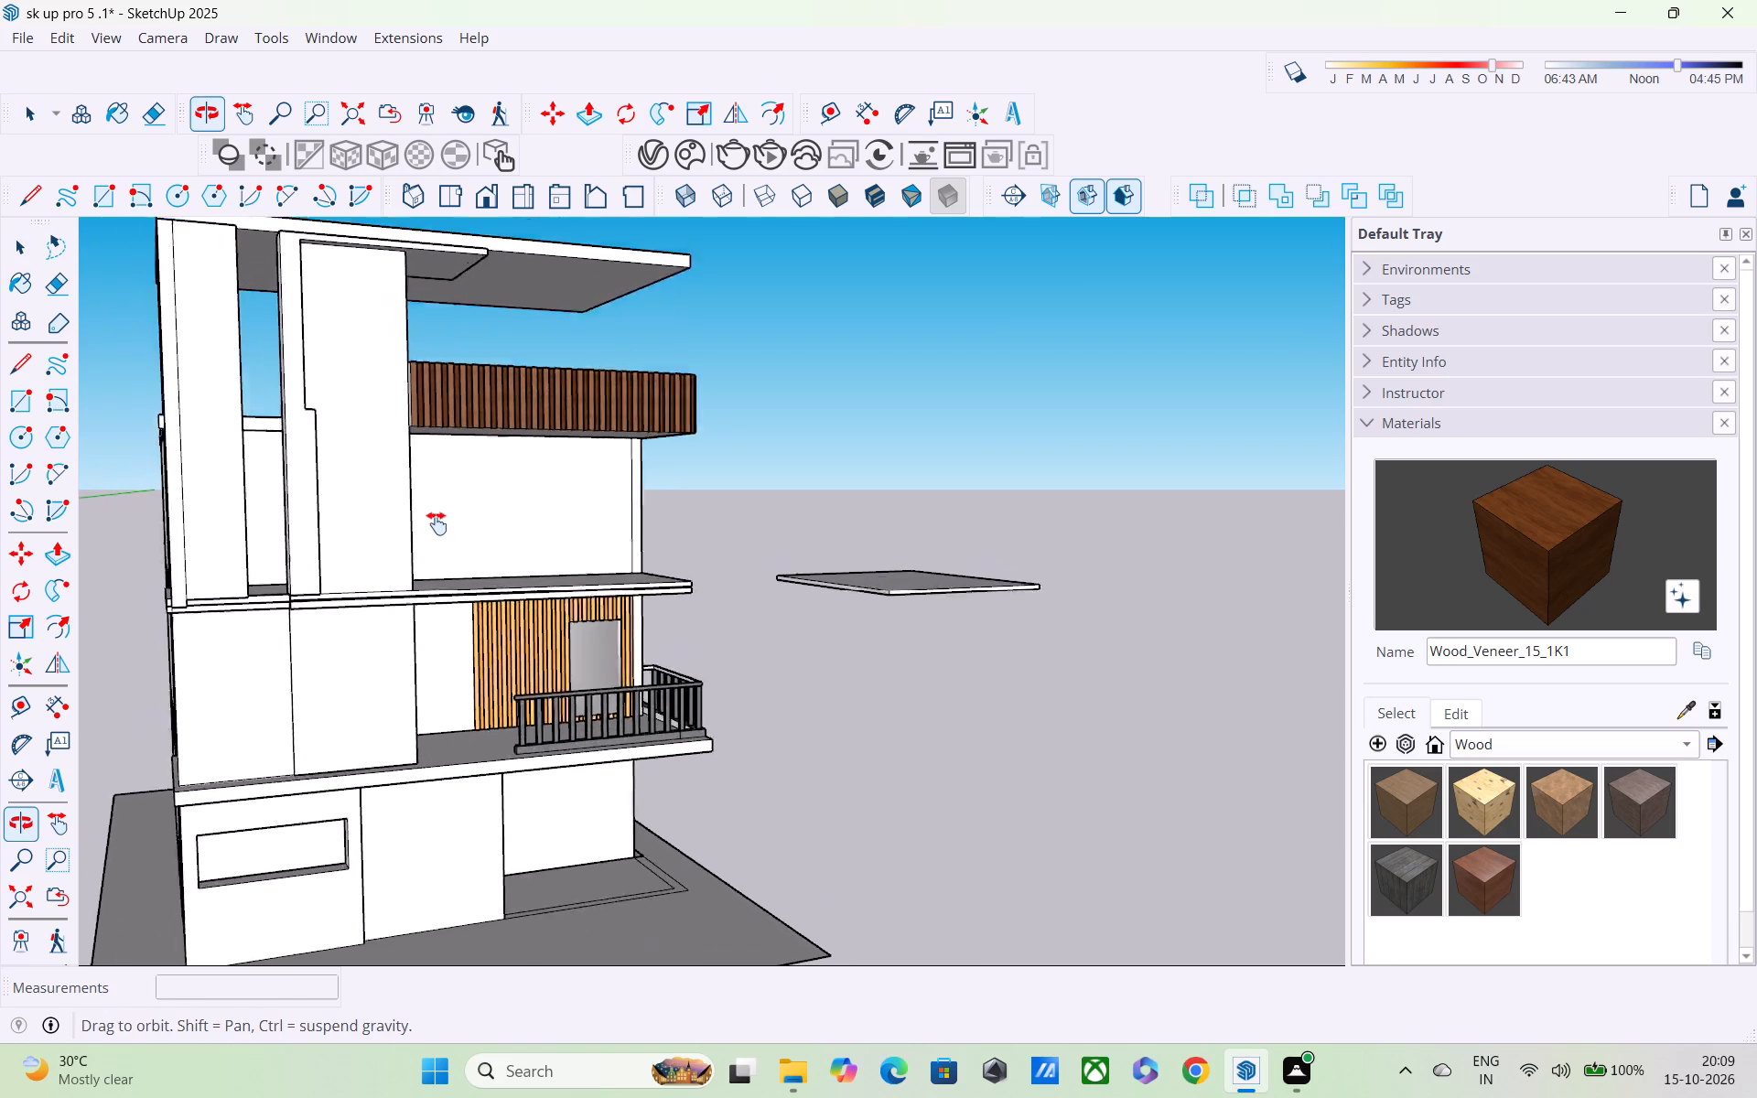
middle_click_drag(437, 523, 461, 612, "shift")
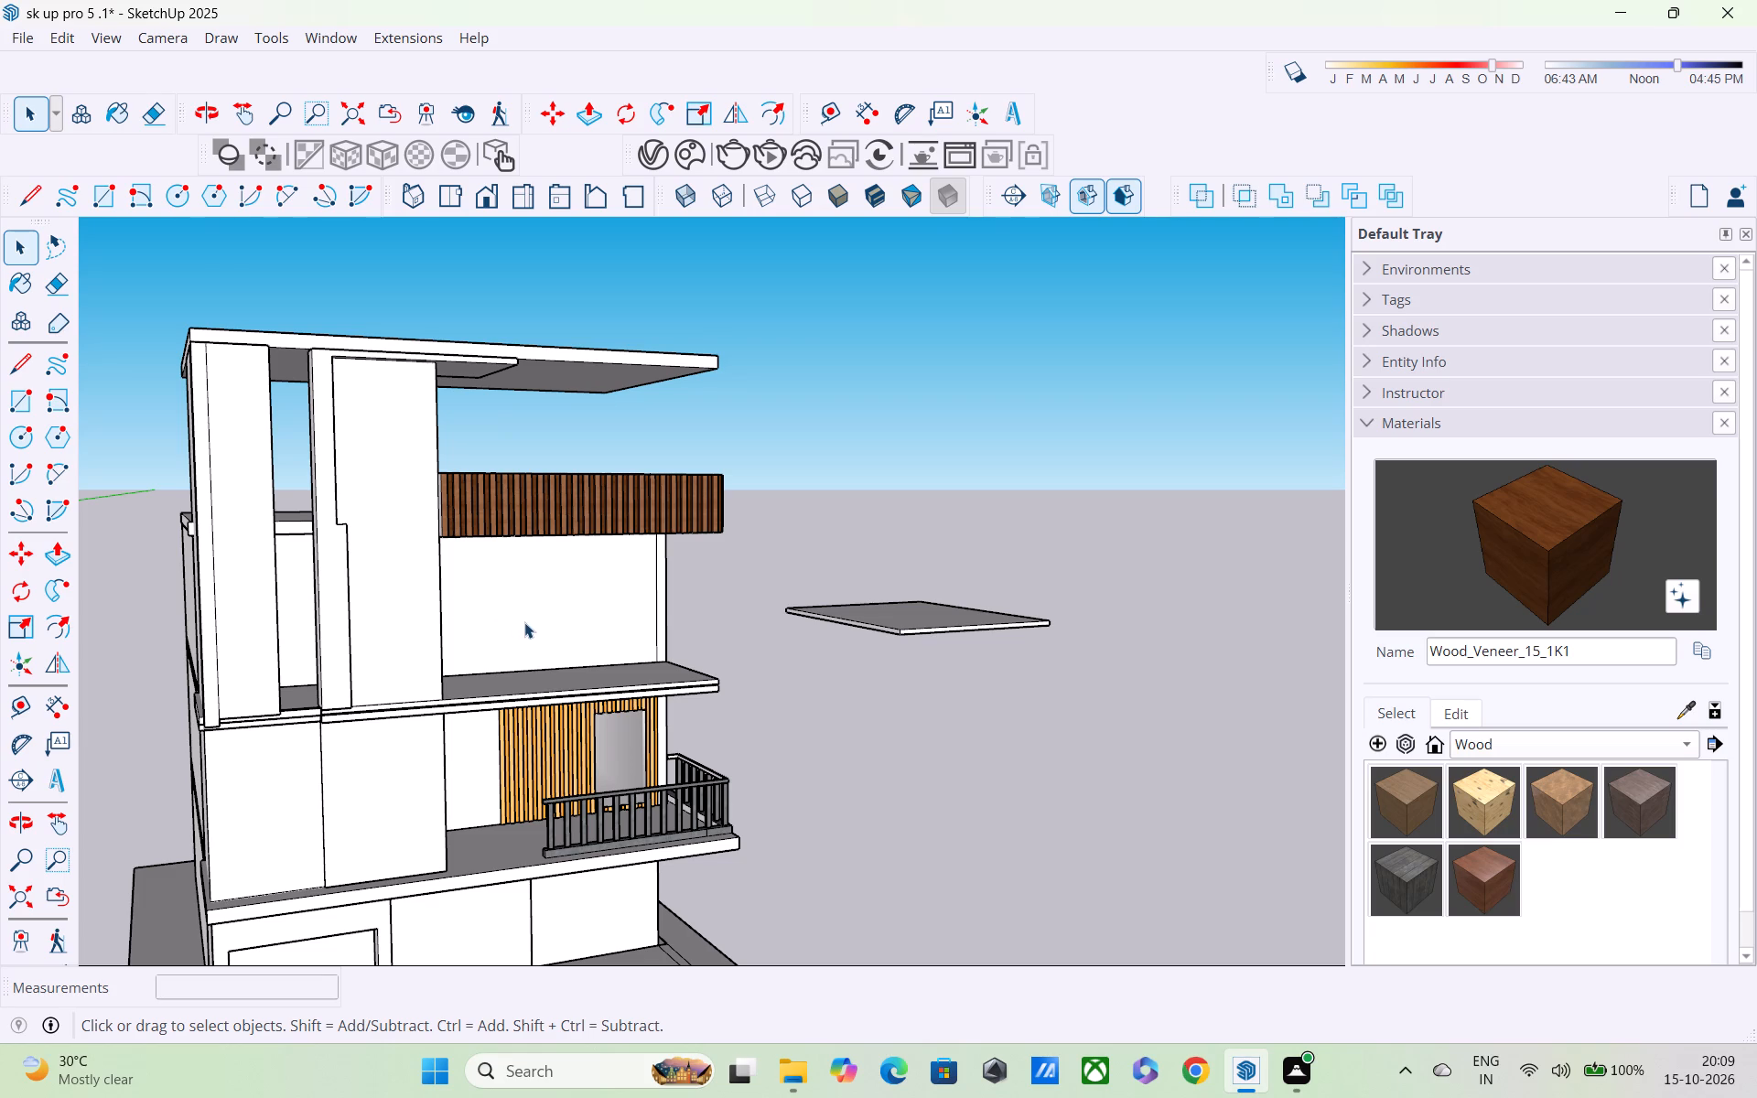
scroll(581, 684, "down", 2)
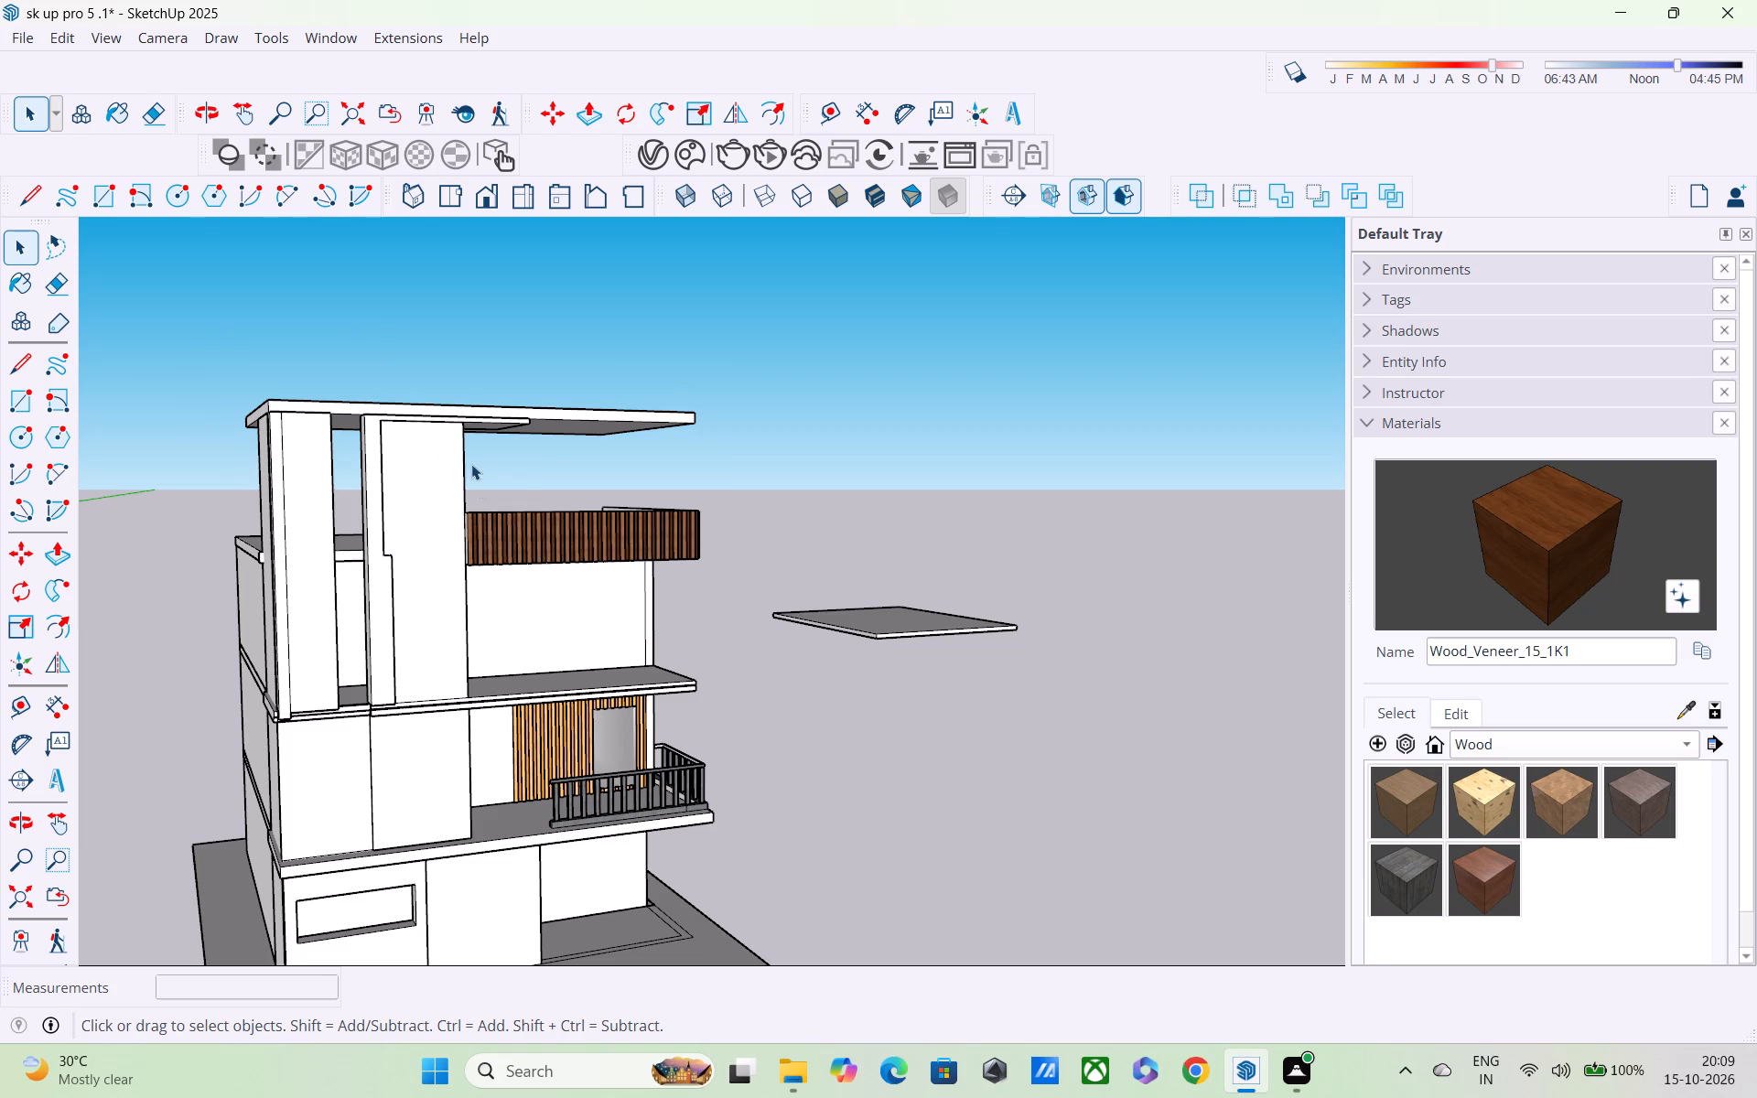
scroll(518, 477, "down", 2)
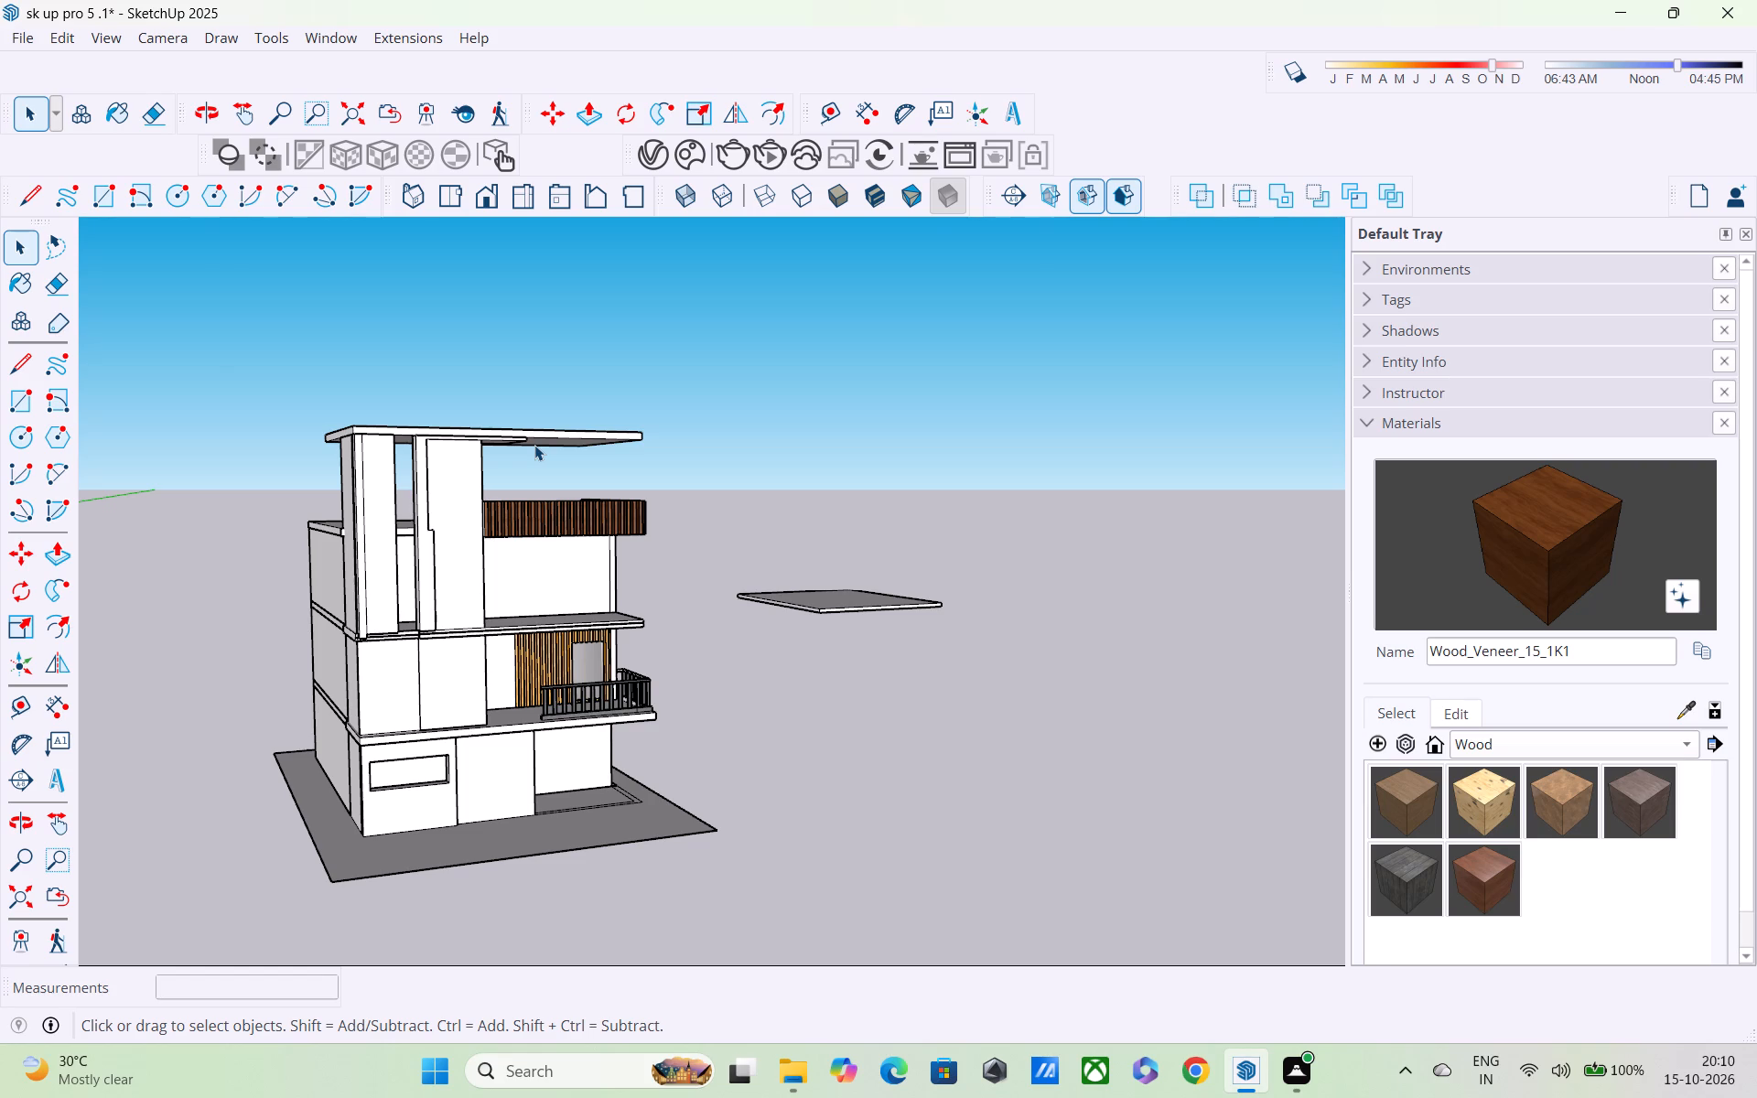
Check the grouping of the top-floor walls and the tall corner tower's faces, leaving everything closed and unselected.
double_click(505, 565)
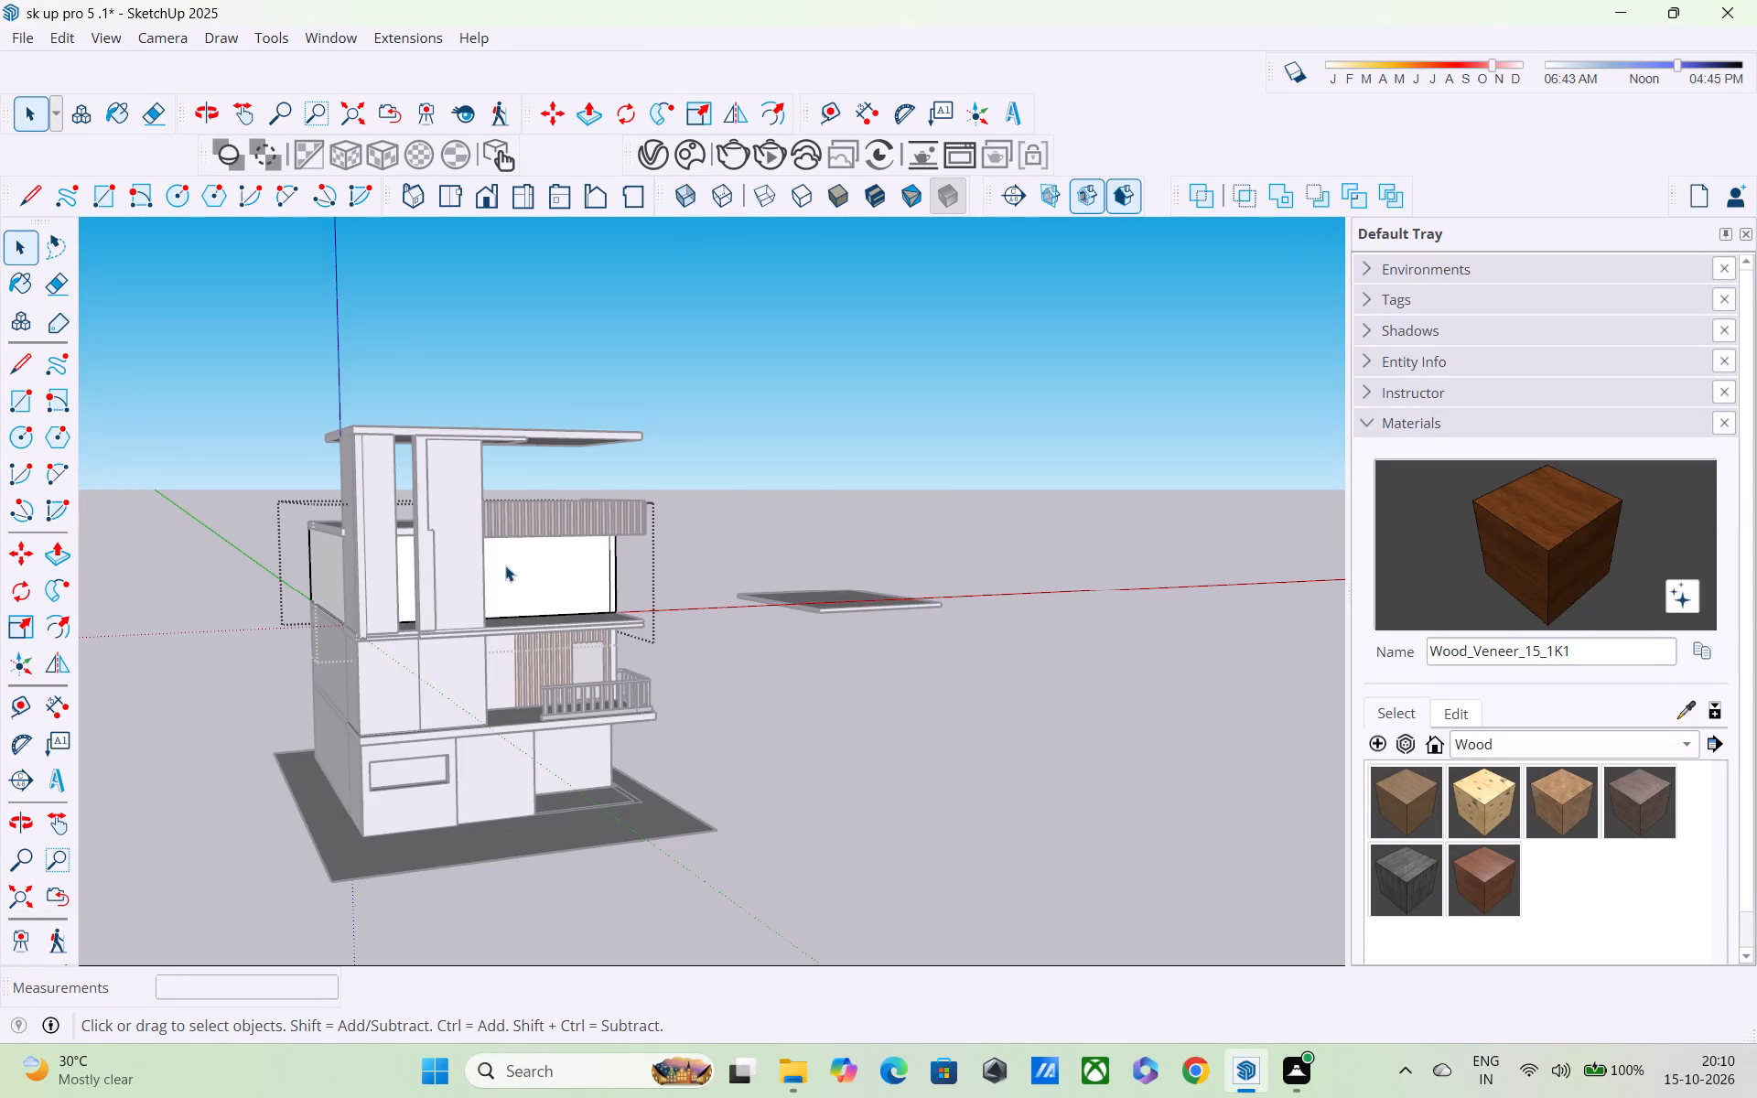
middle_click_drag(507, 571, 764, 558)
scroll(735, 577, "up", 1)
left_click(824, 499)
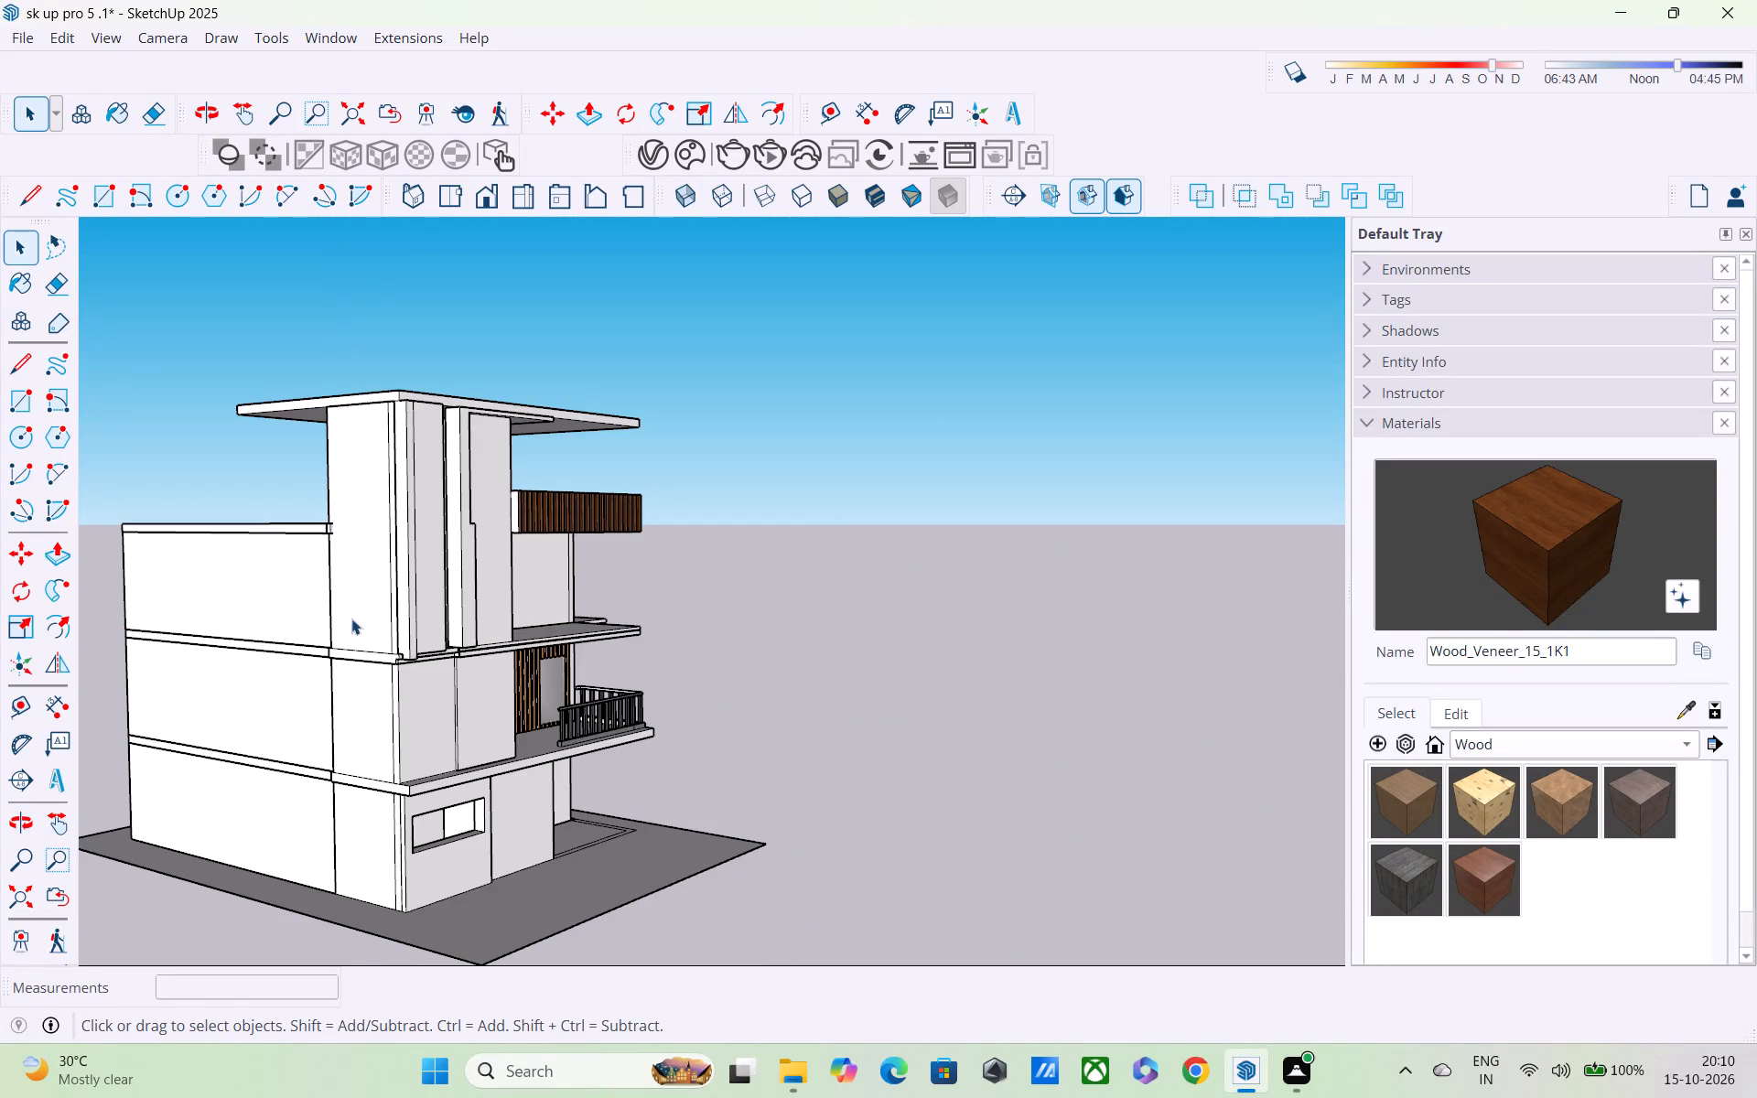
left_click(351, 609)
double_click(399, 599)
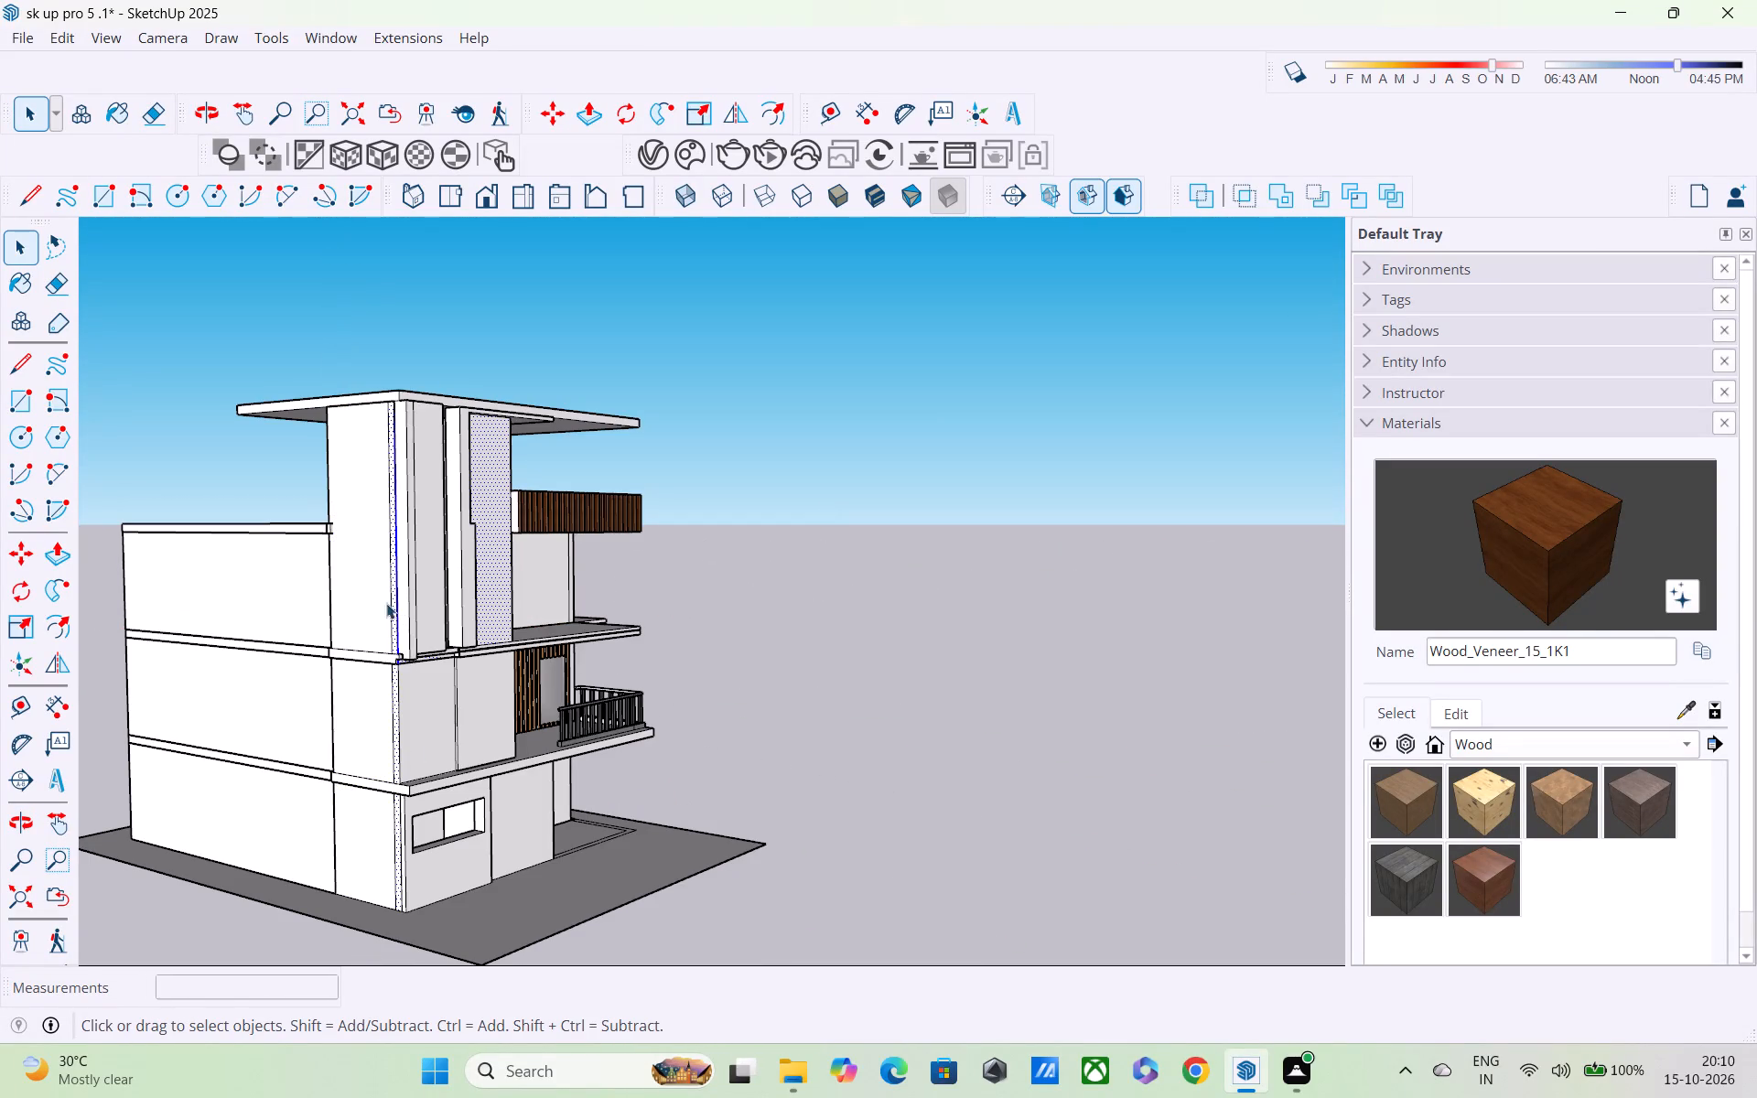
double_click(354, 581)
left_click(726, 576)
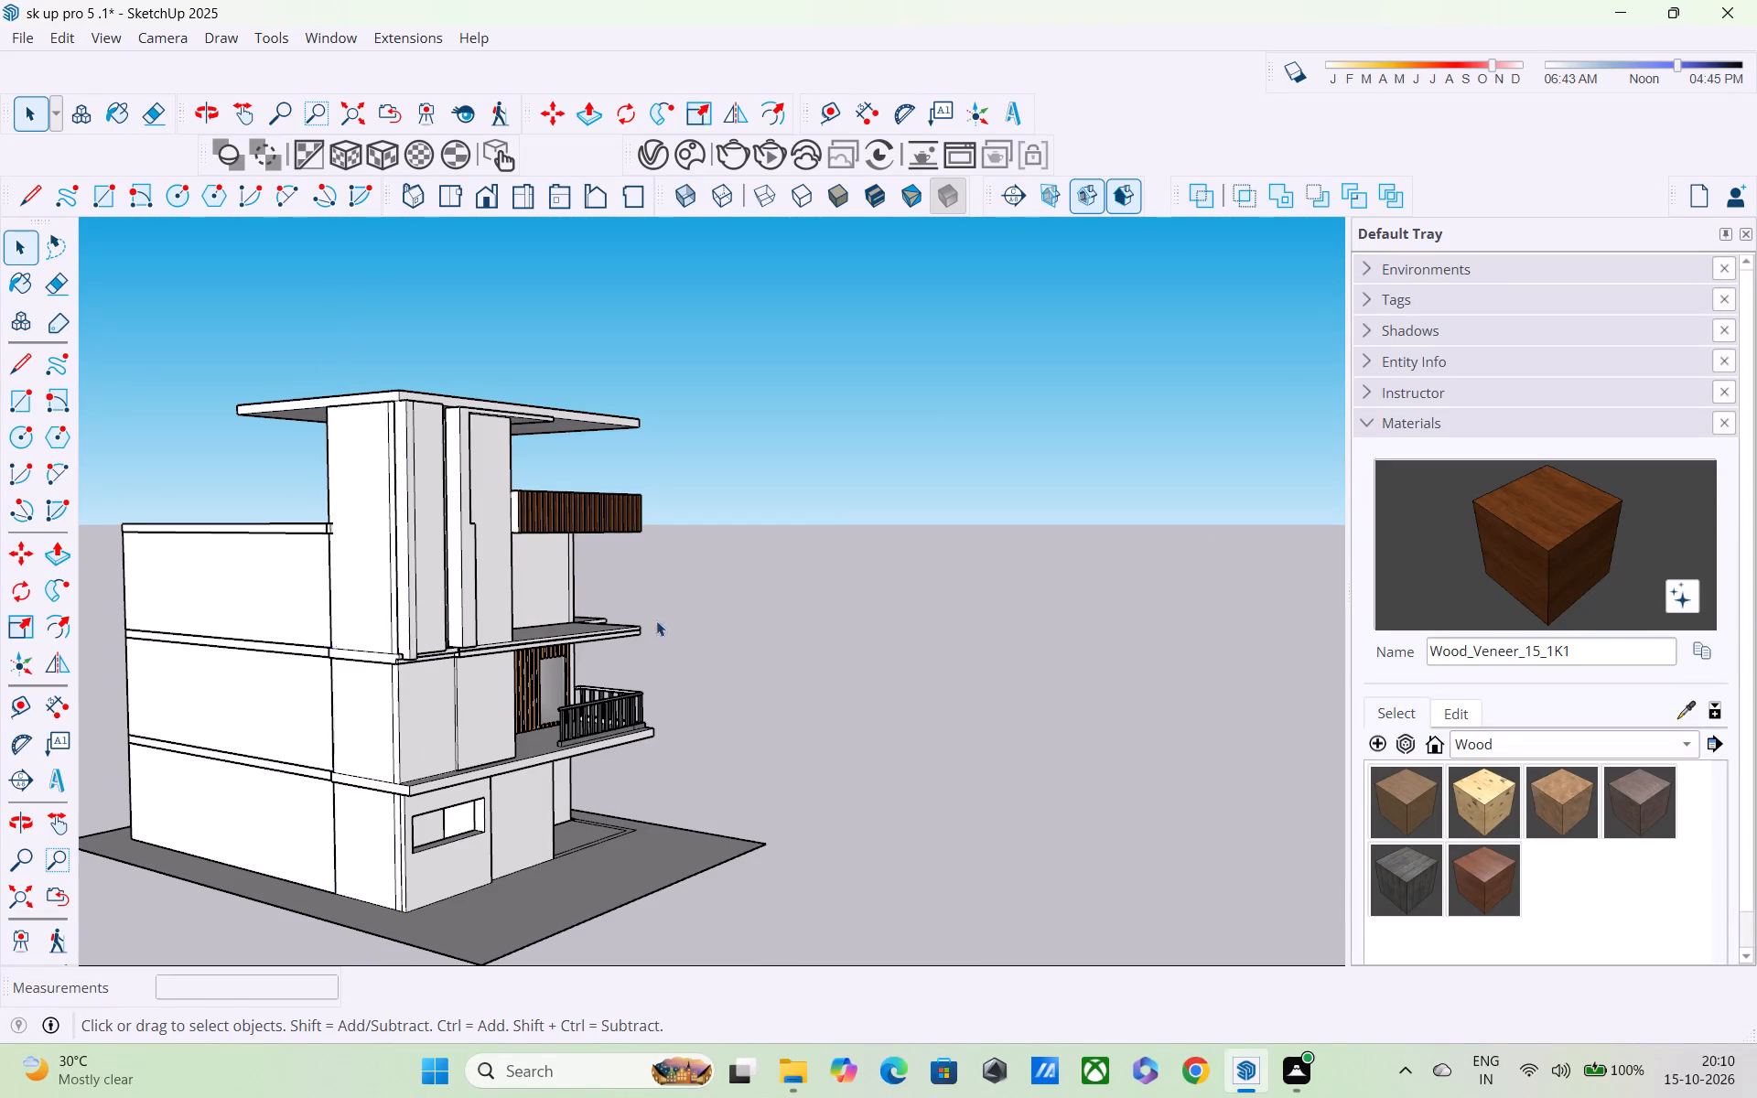
Examine the slab edge and its notched corner at the foot of the tall tower on the house's side.
middle_click_drag(464, 701, 738, 723)
scroll(442, 659, "up", 5)
middle_click_drag(437, 684, 447, 719)
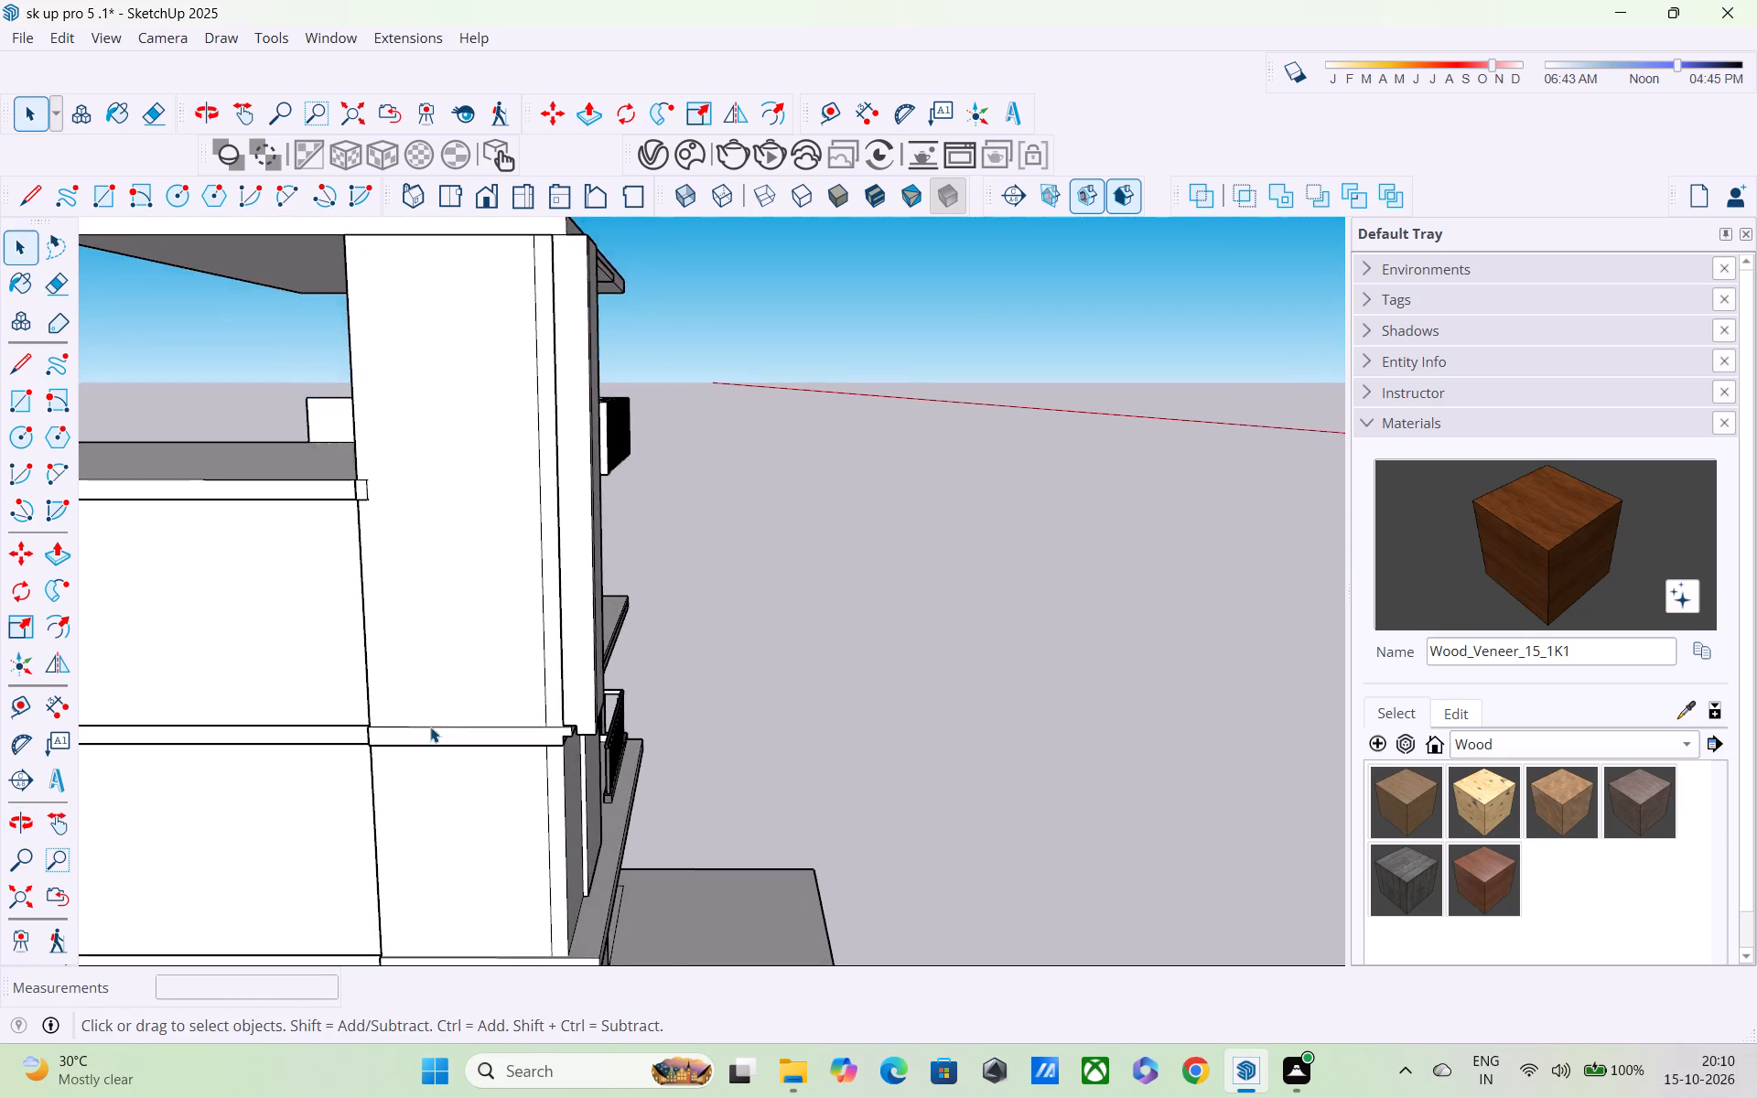
scroll(428, 726, "up", 3)
middle_click_drag(421, 717, 755, 642)
scroll(759, 640, "up", 6)
middle_click_drag(723, 637, 482, 637)
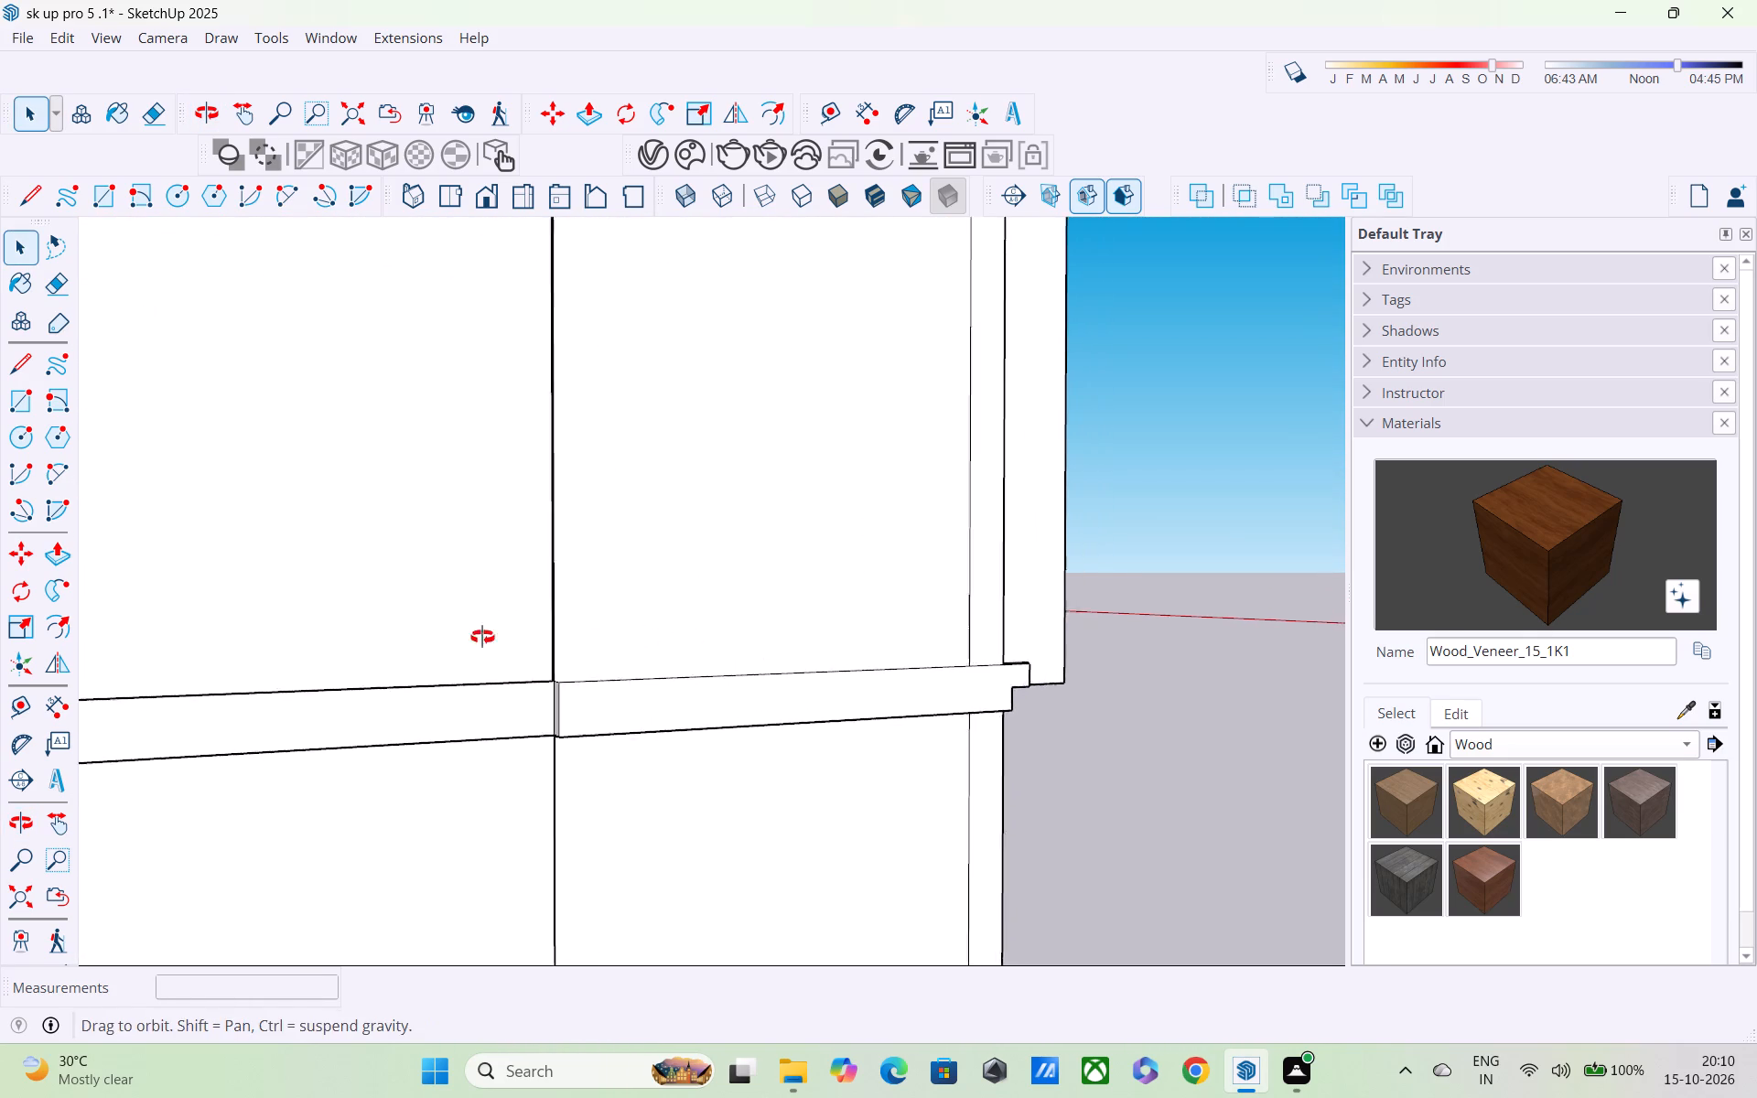
middle_click_drag(482, 637, 277, 637)
scroll(276, 629, "down", 6)
scroll(410, 626, "down", 4)
middle_click_drag(523, 610, 125, 709)
scroll(124, 709, "up", 1)
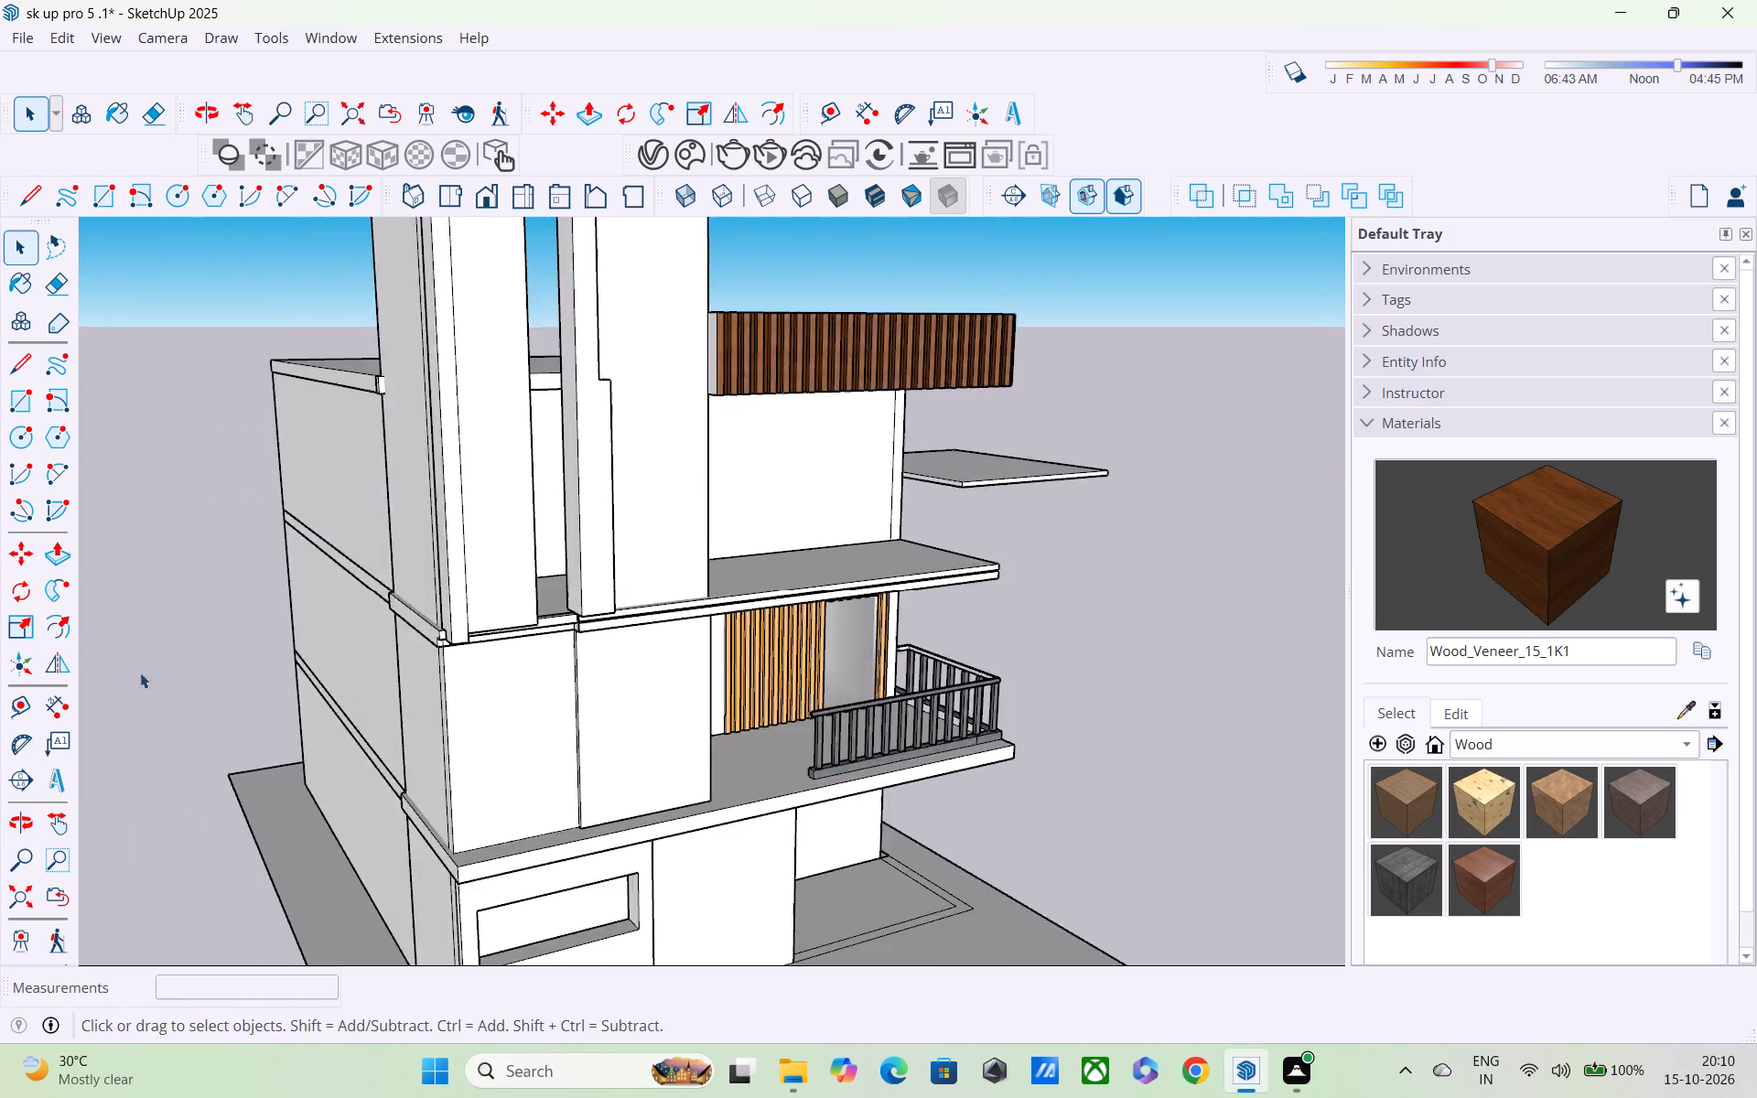
Move the parapet group with the dark wood slats off the top floor, about 114' 4" to open space beside the house.
scroll(151, 666, "down", 4)
double_click(514, 490)
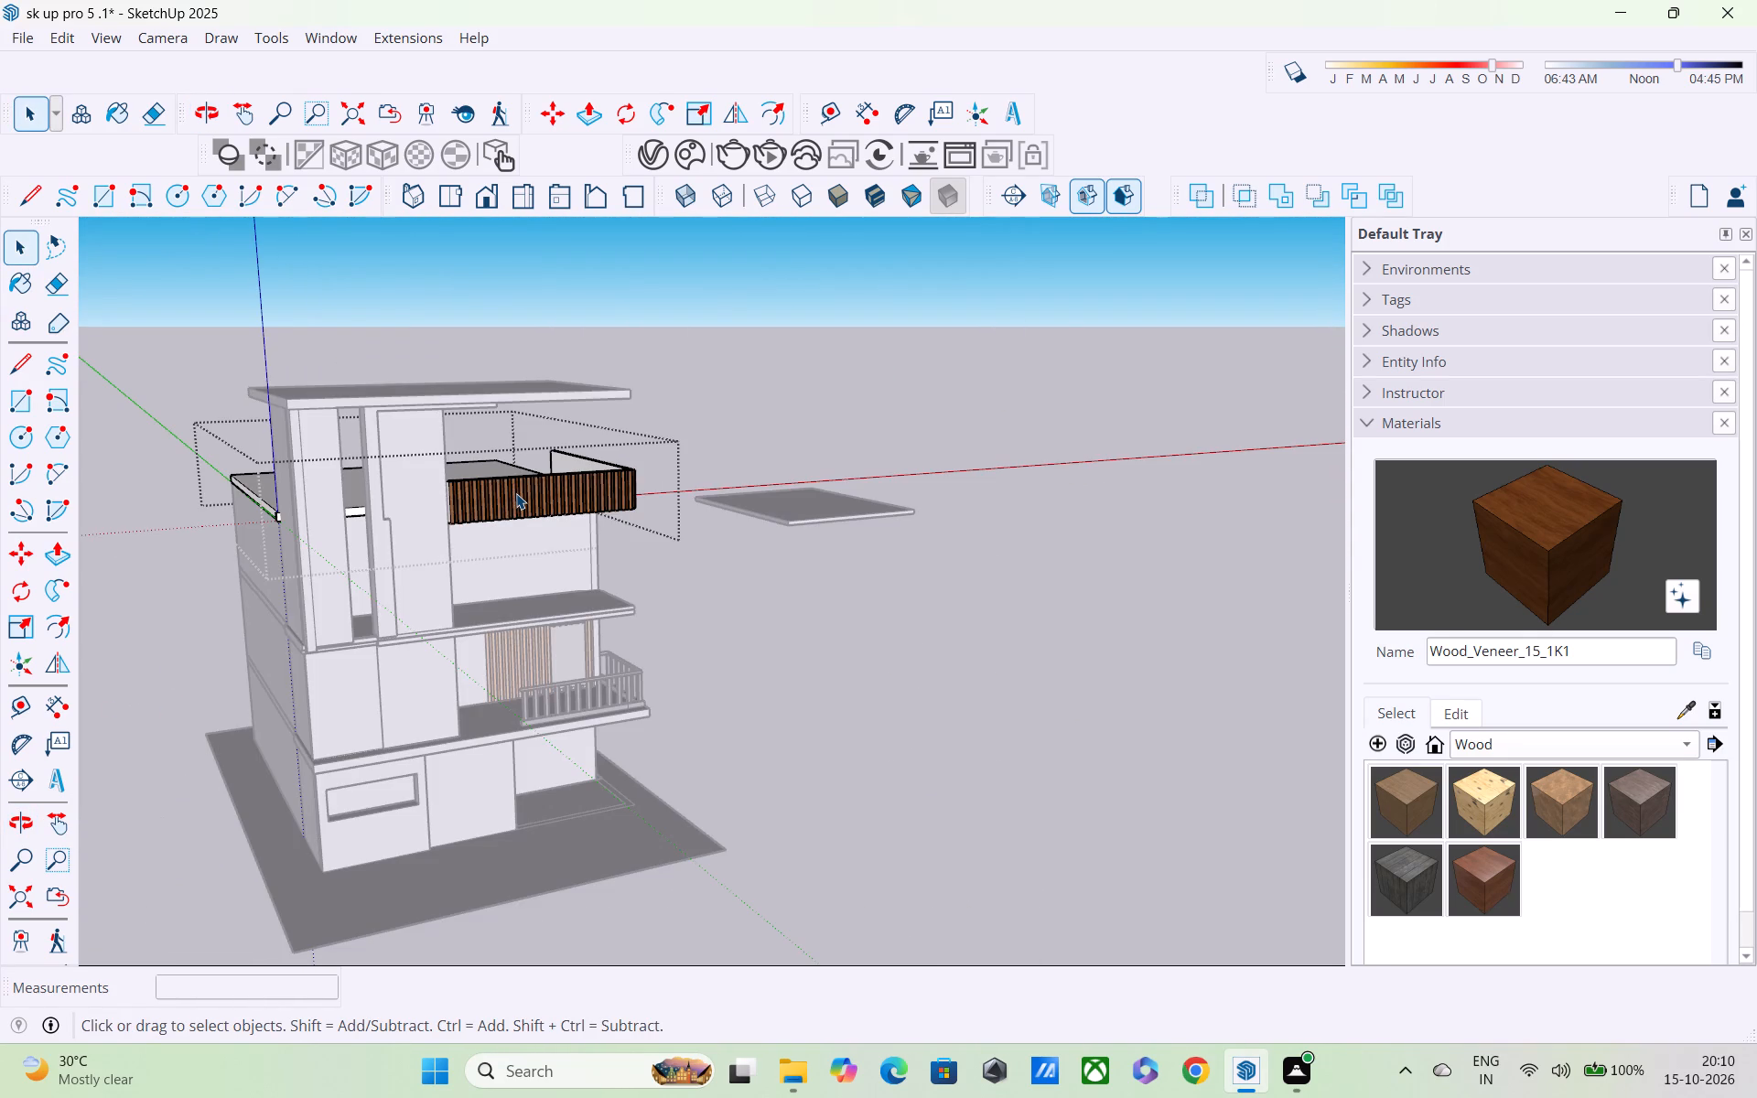
left_click(516, 493)
left_click(797, 404)
left_click(565, 505)
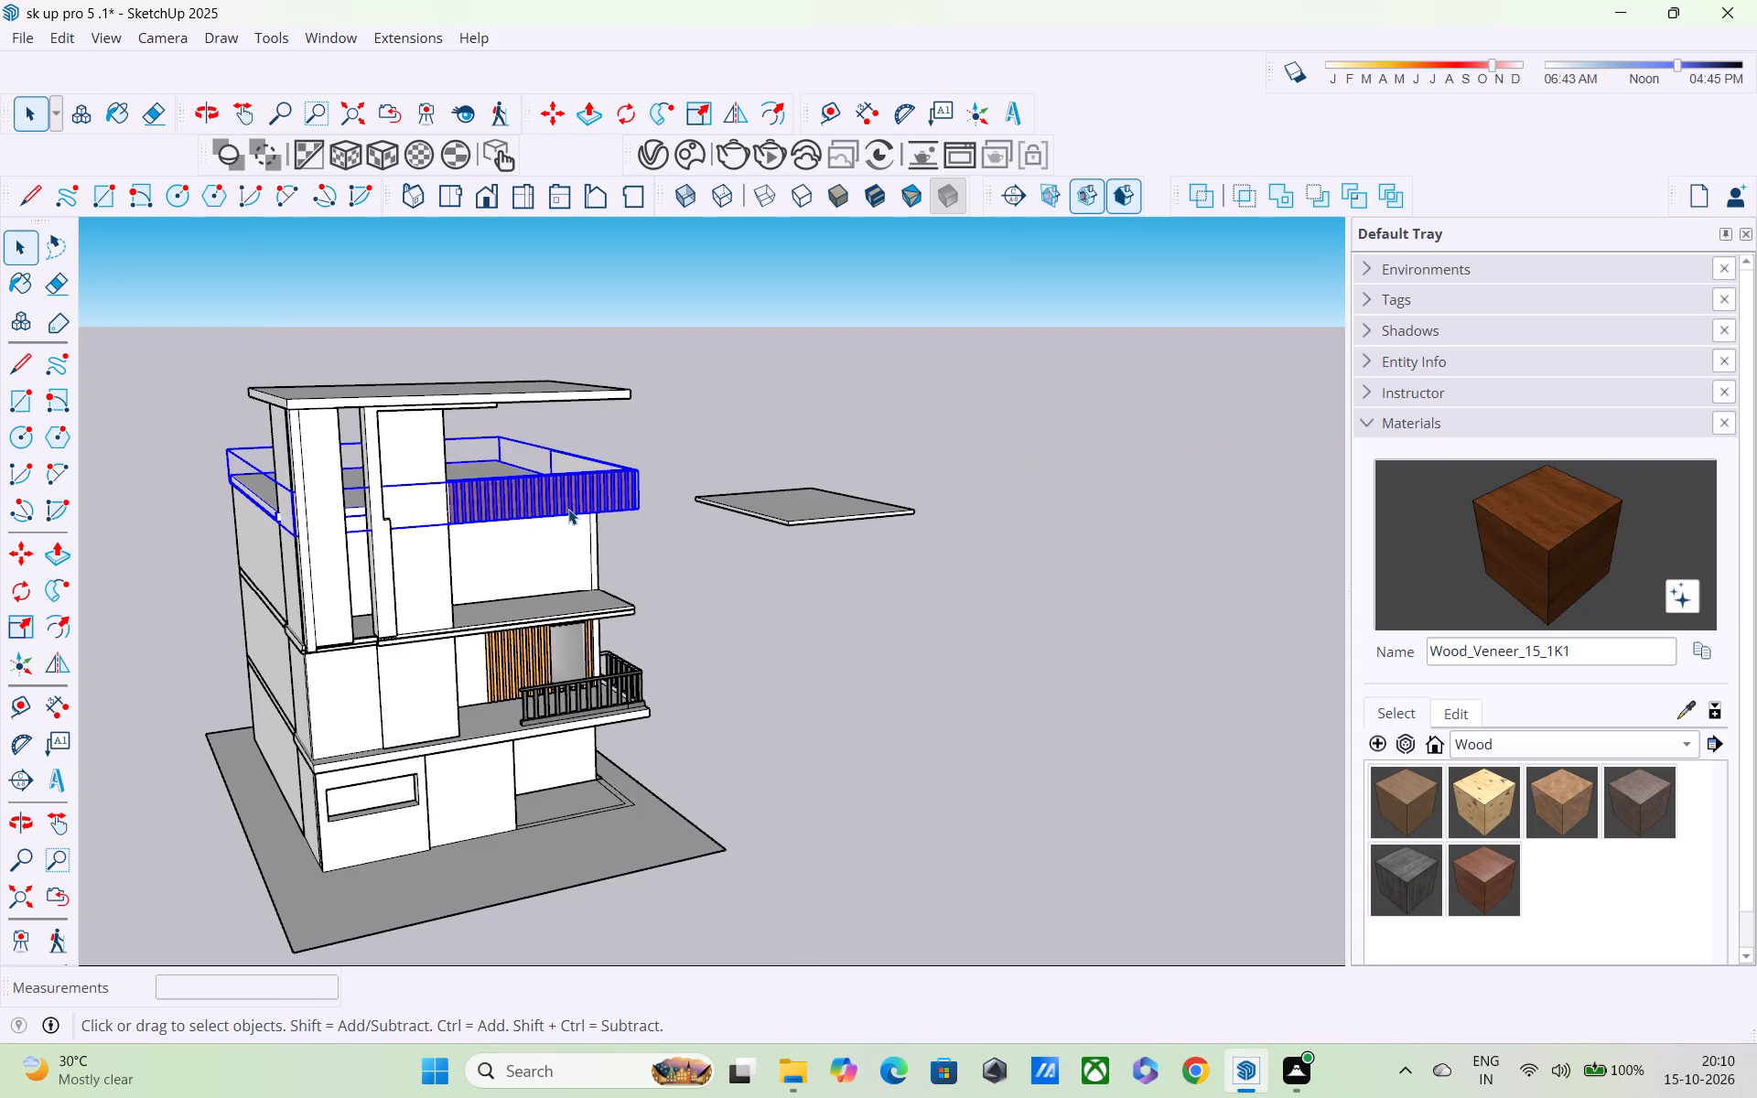
key("m")
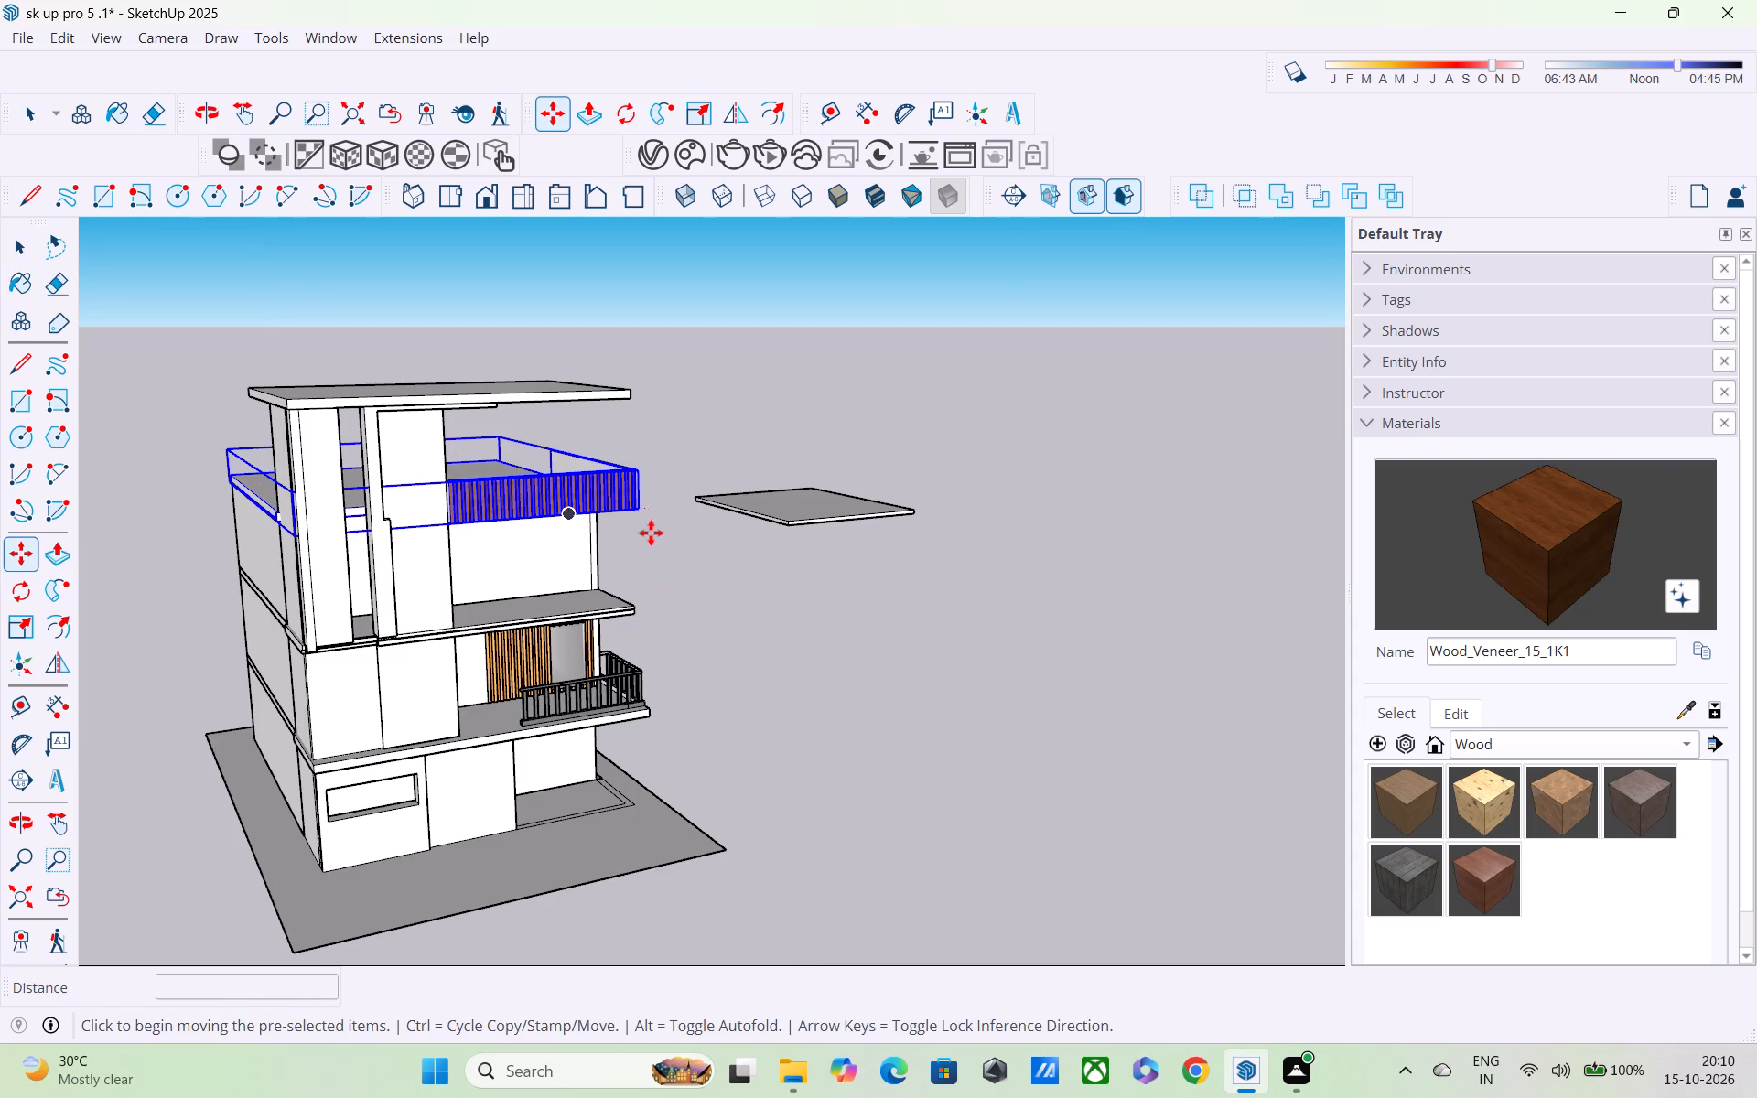
left_click(632, 500)
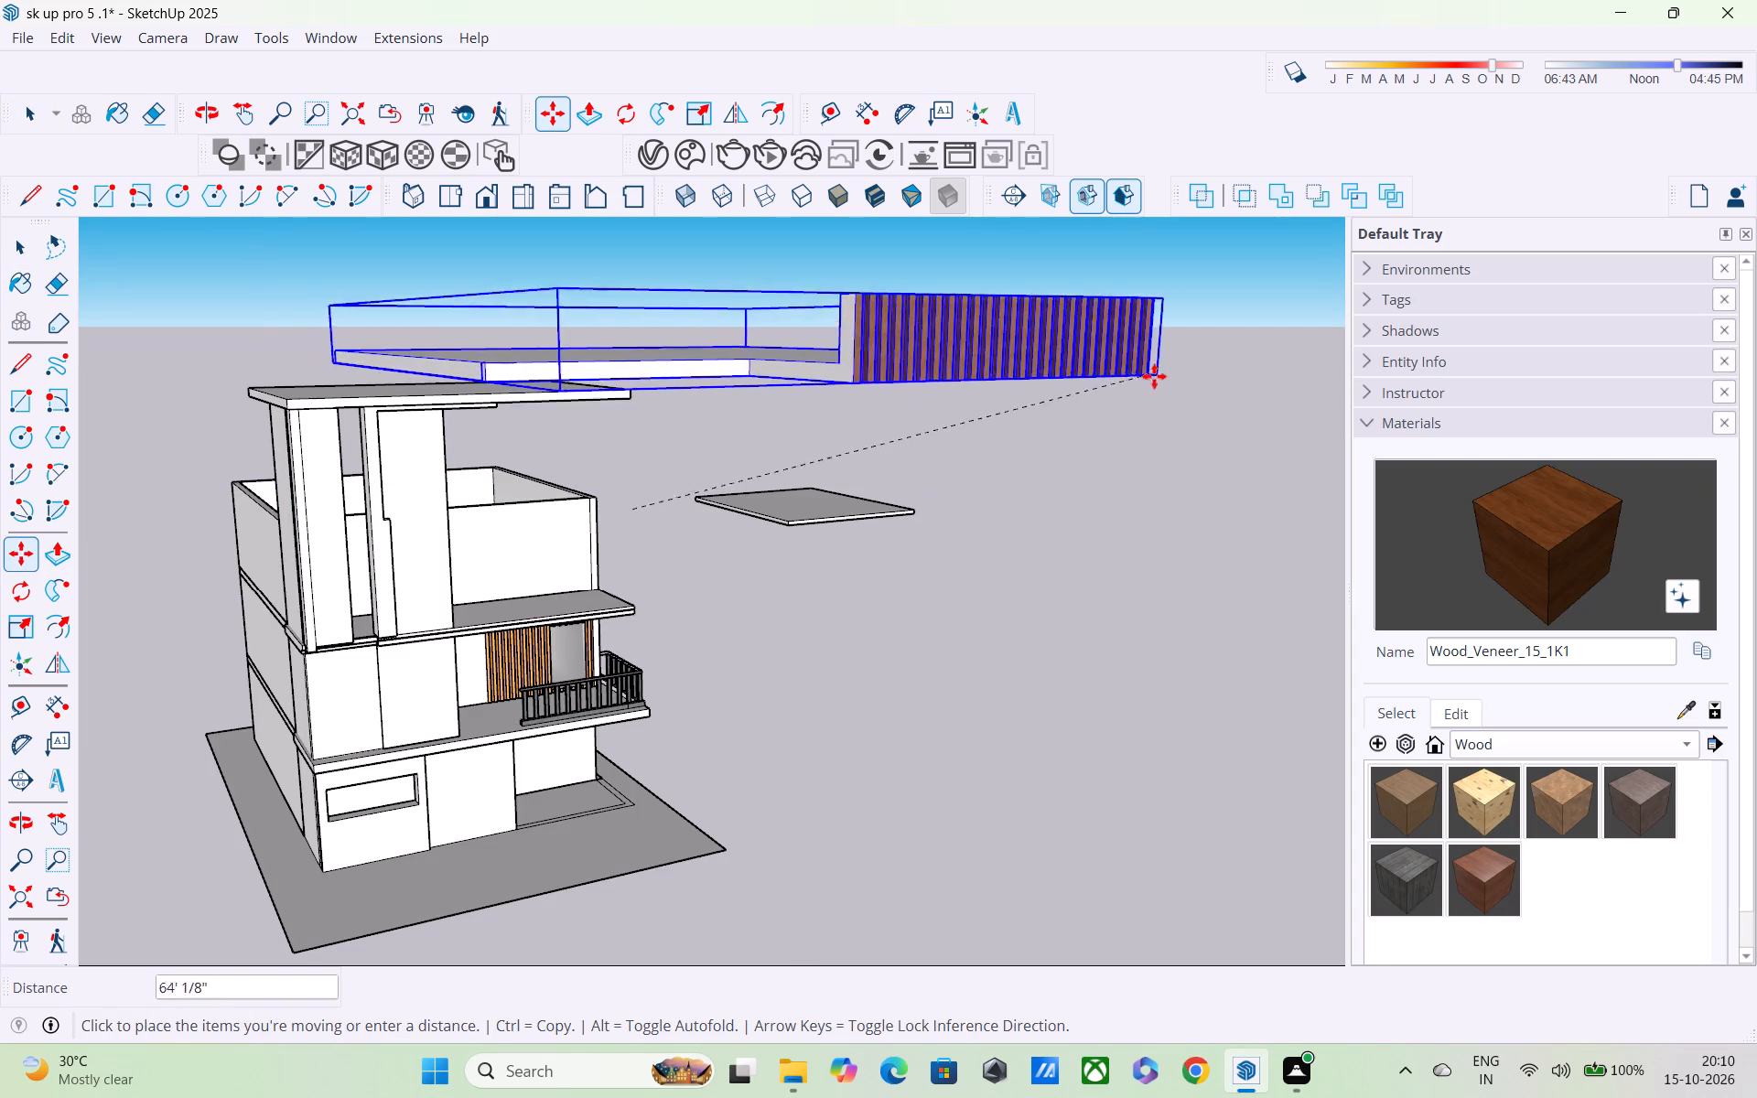
scroll(1224, 444, "down", 5)
middle_click_drag(1069, 452, 962, 459, "shift")
scroll(962, 459, "up", 1, "shift")
scroll(961, 460, "down", 5)
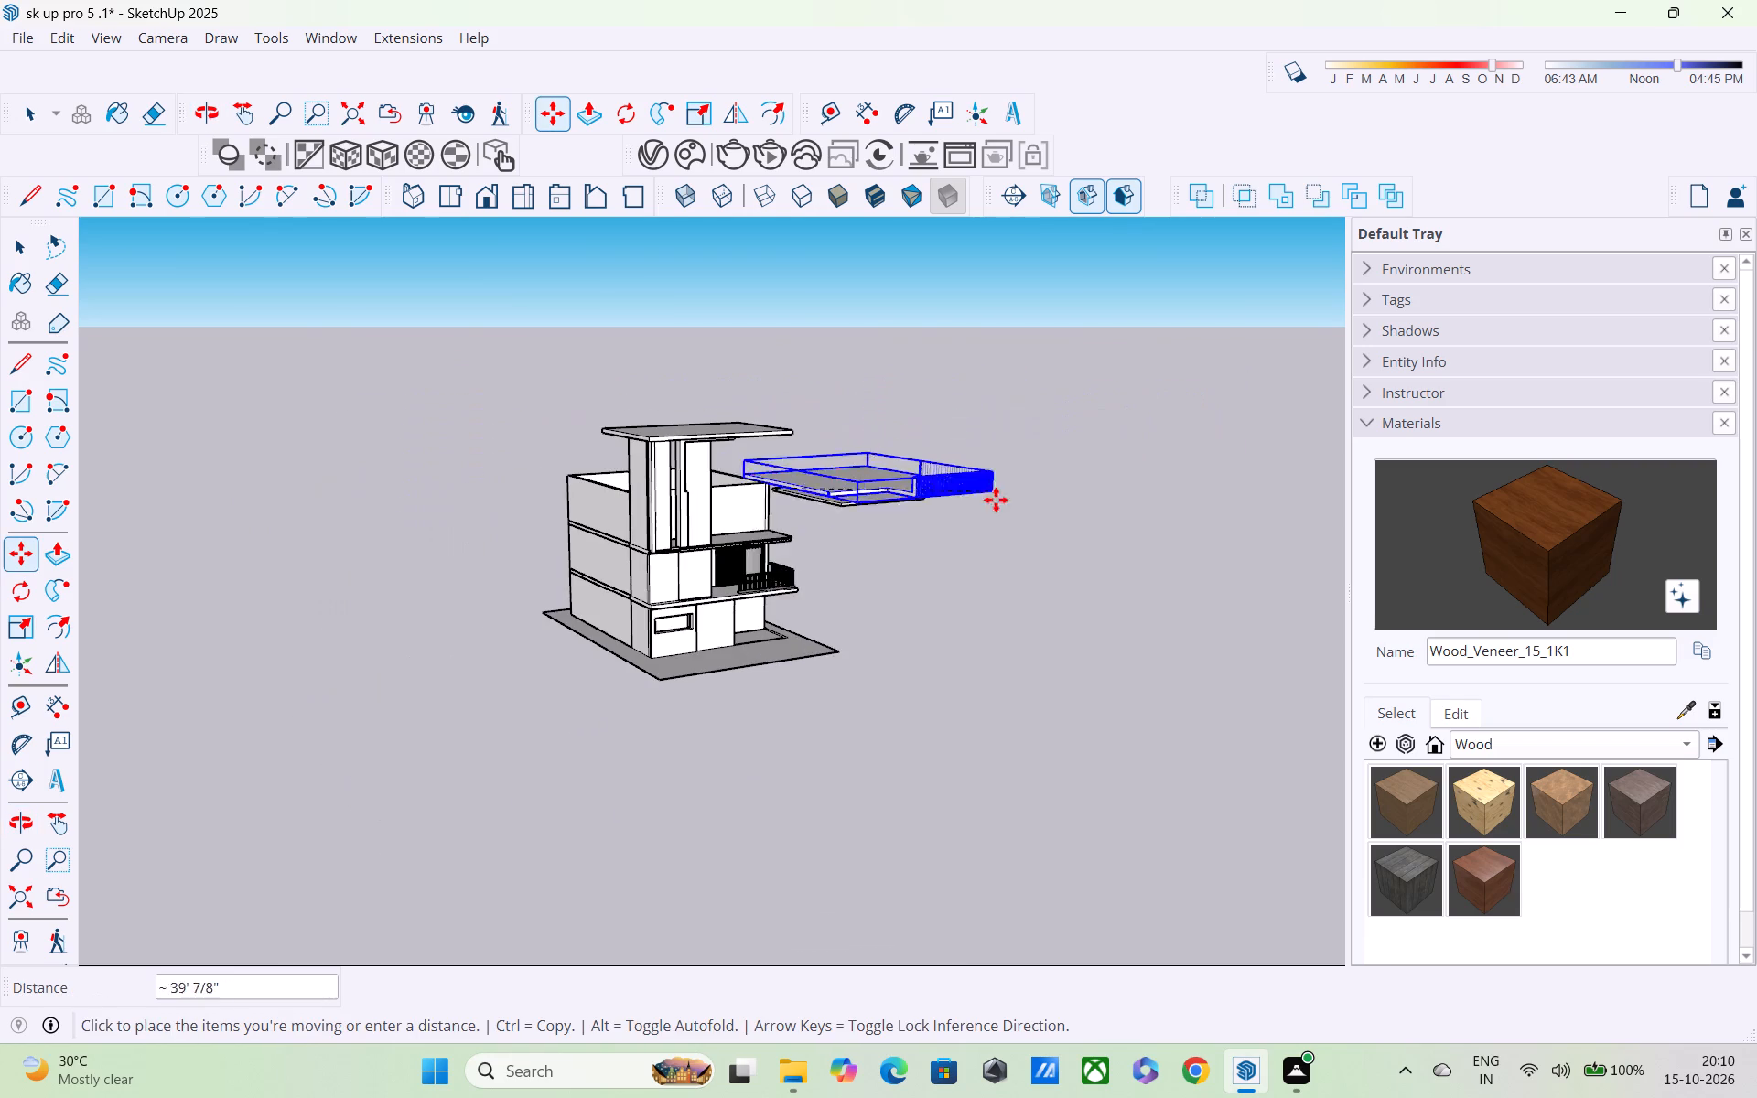
left_click(458, 608)
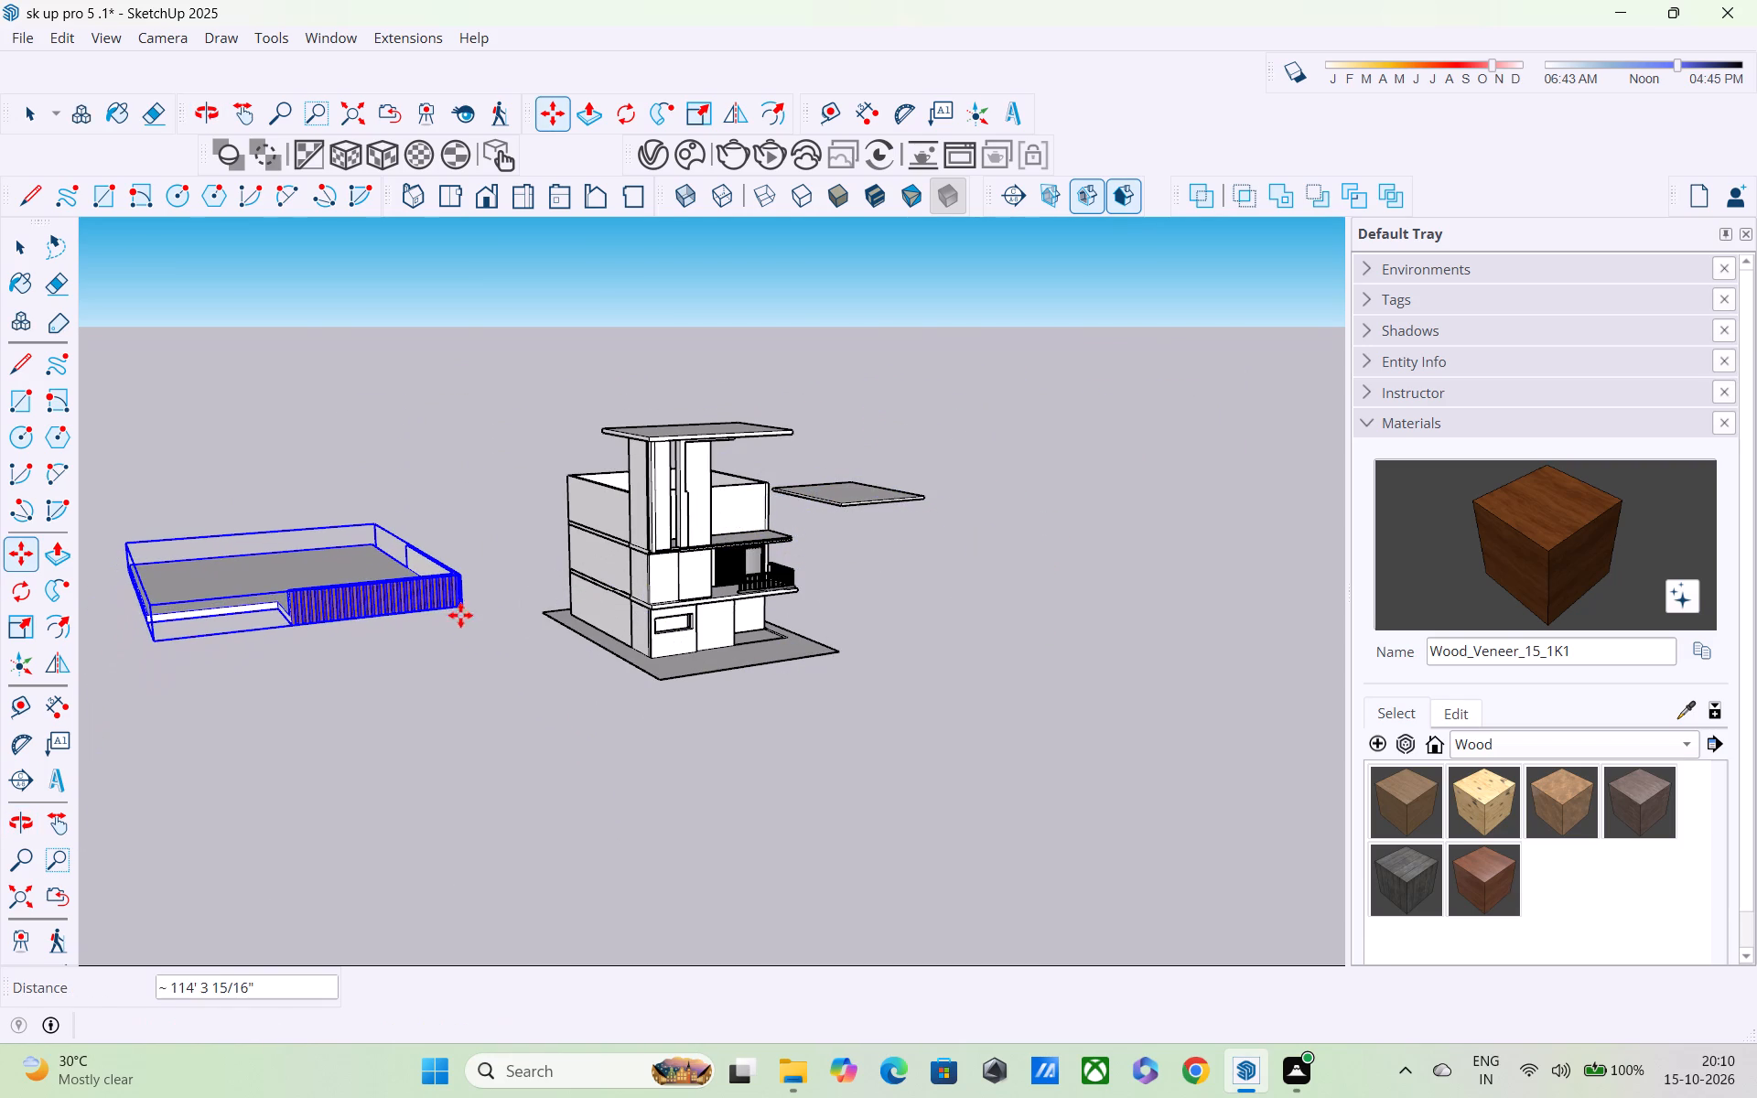
Examine the house's open top-floor walls with the slatted parapet group set apart from the building.
middle_click_drag(450, 691, 317, 686)
scroll(483, 694, "down", 2)
middle_click_drag(505, 676, 409, 587)
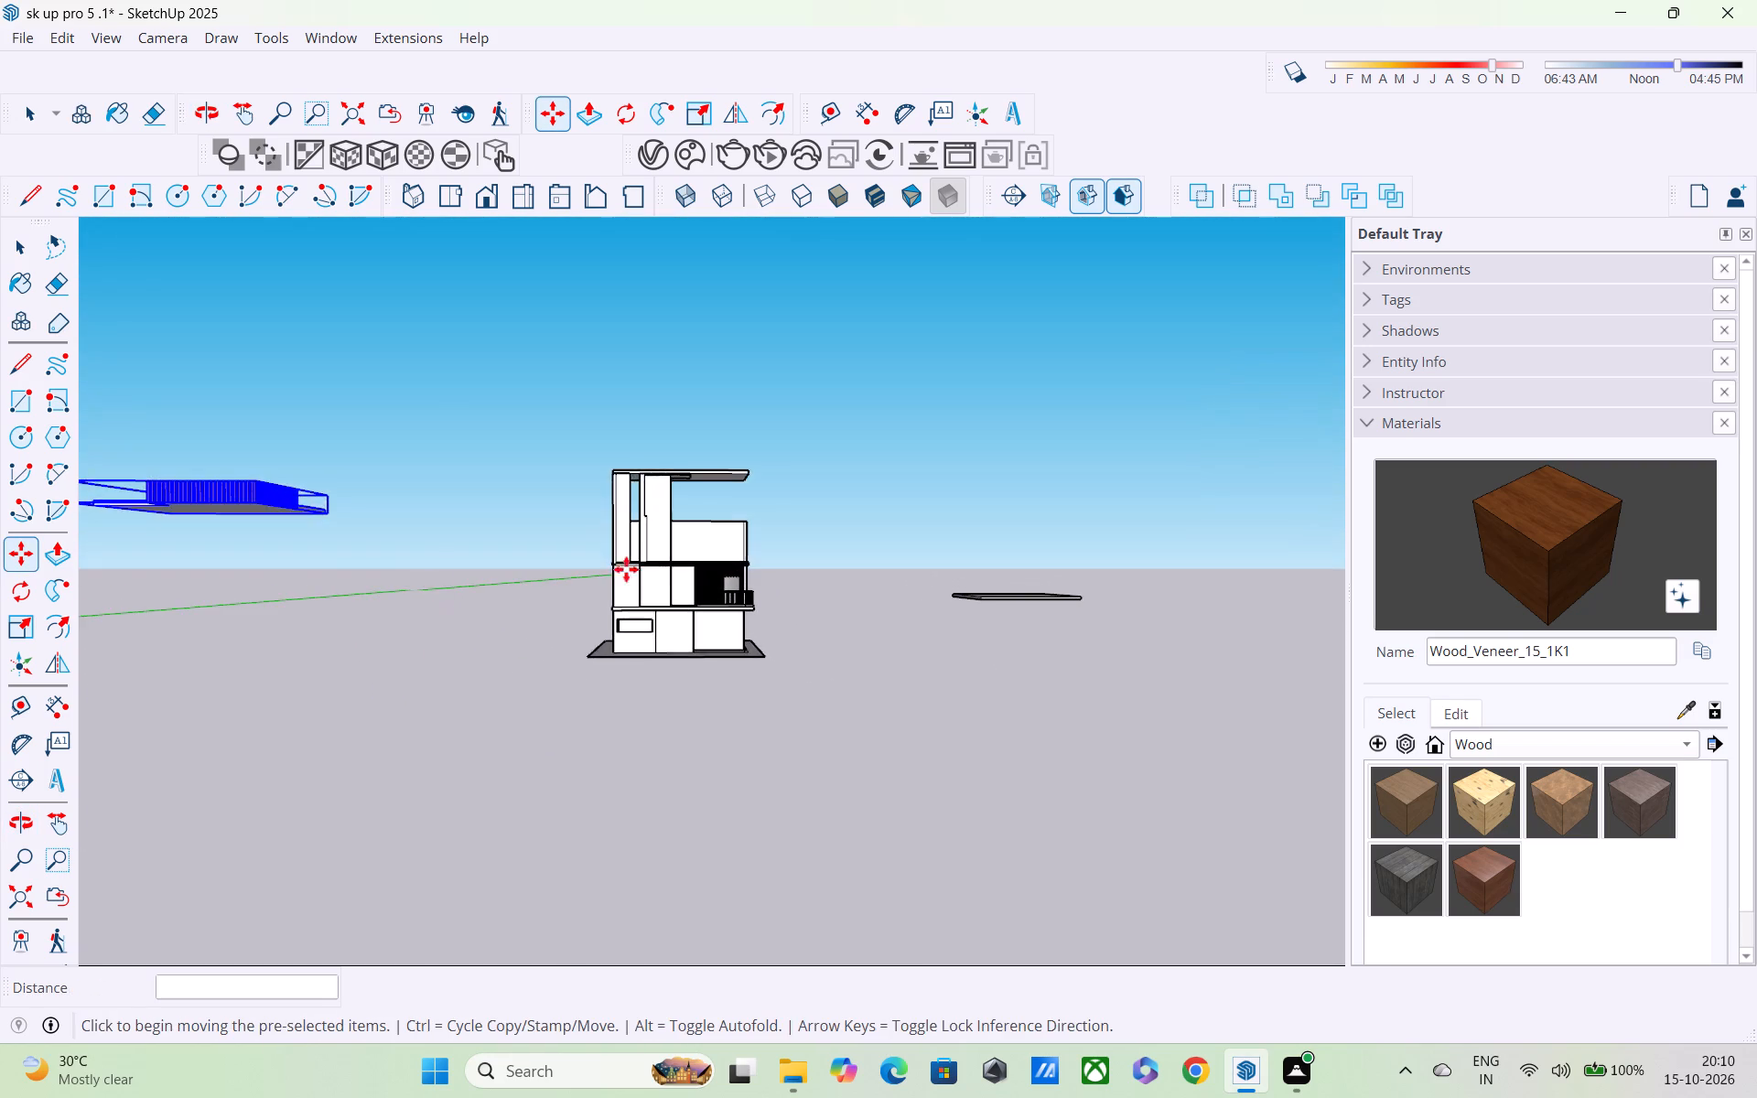
scroll(644, 564, "up", 4)
middle_click_drag(647, 560, 706, 653)
scroll(684, 607, "down", 1)
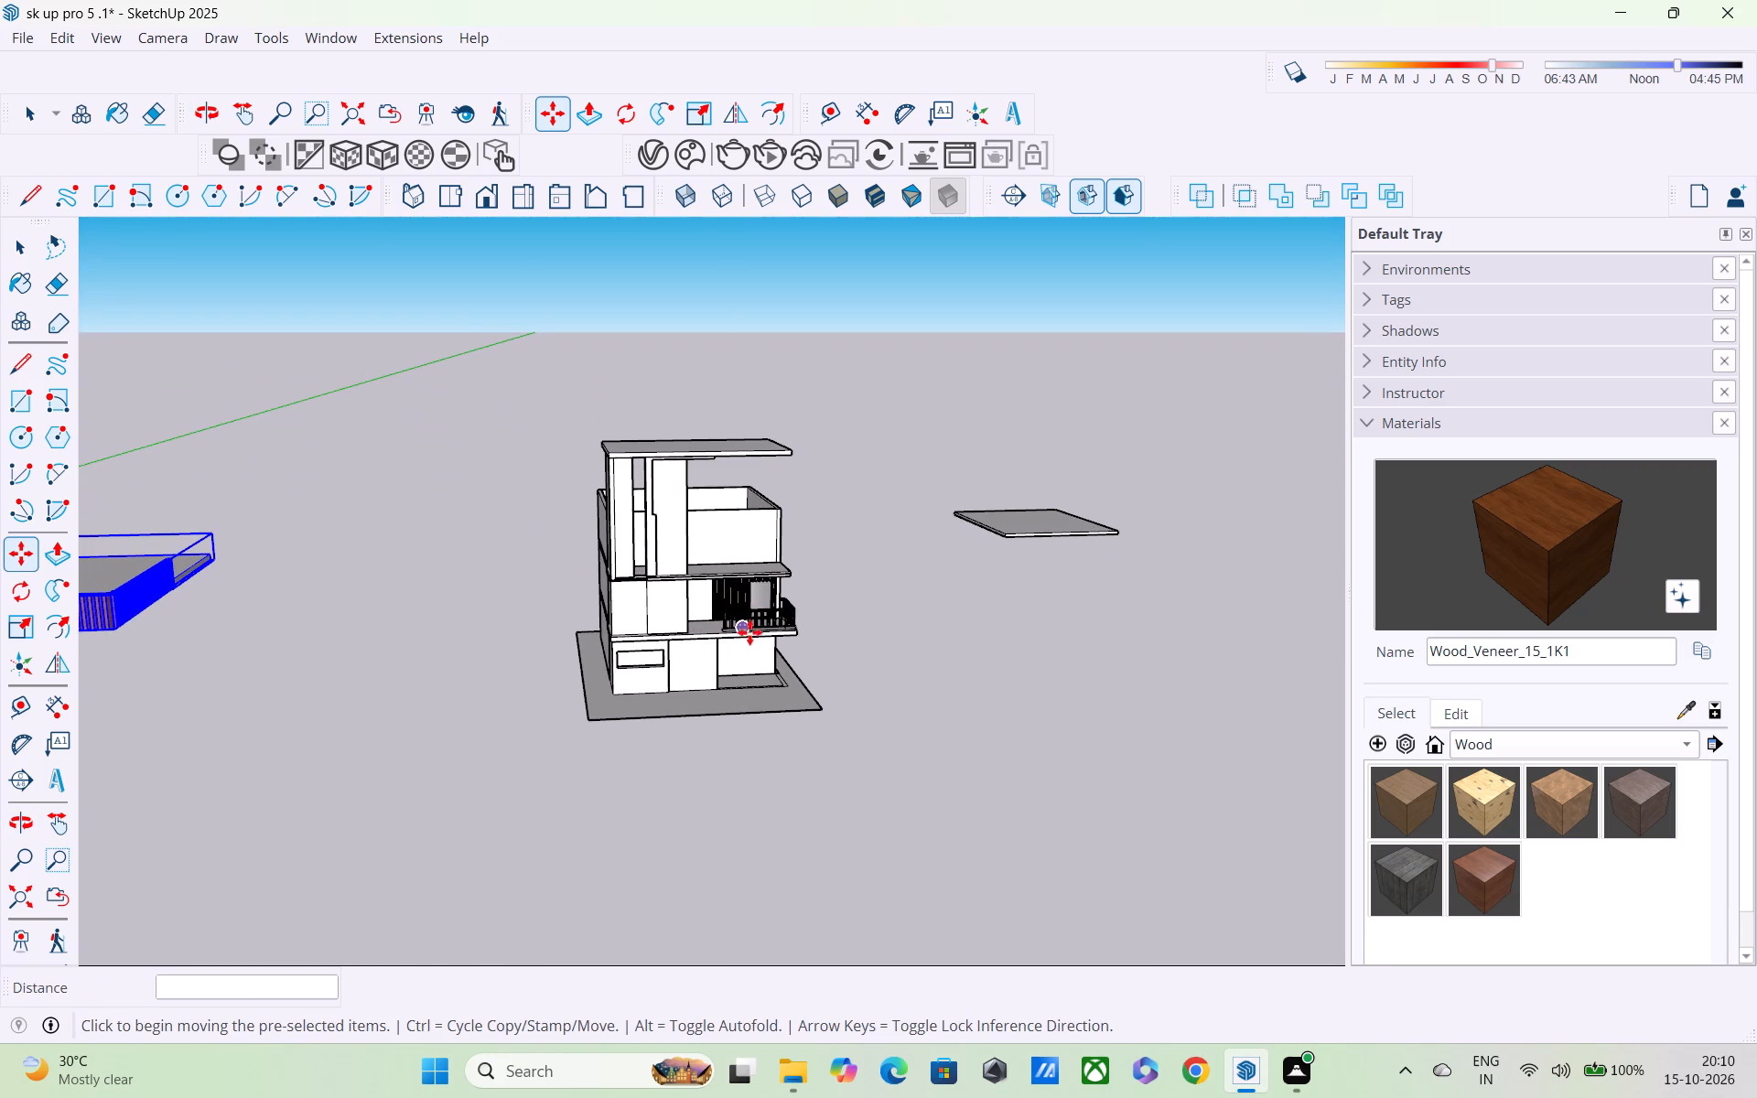
scroll(363, 1077, "down", 3)
scroll(372, 968, "down", 3)
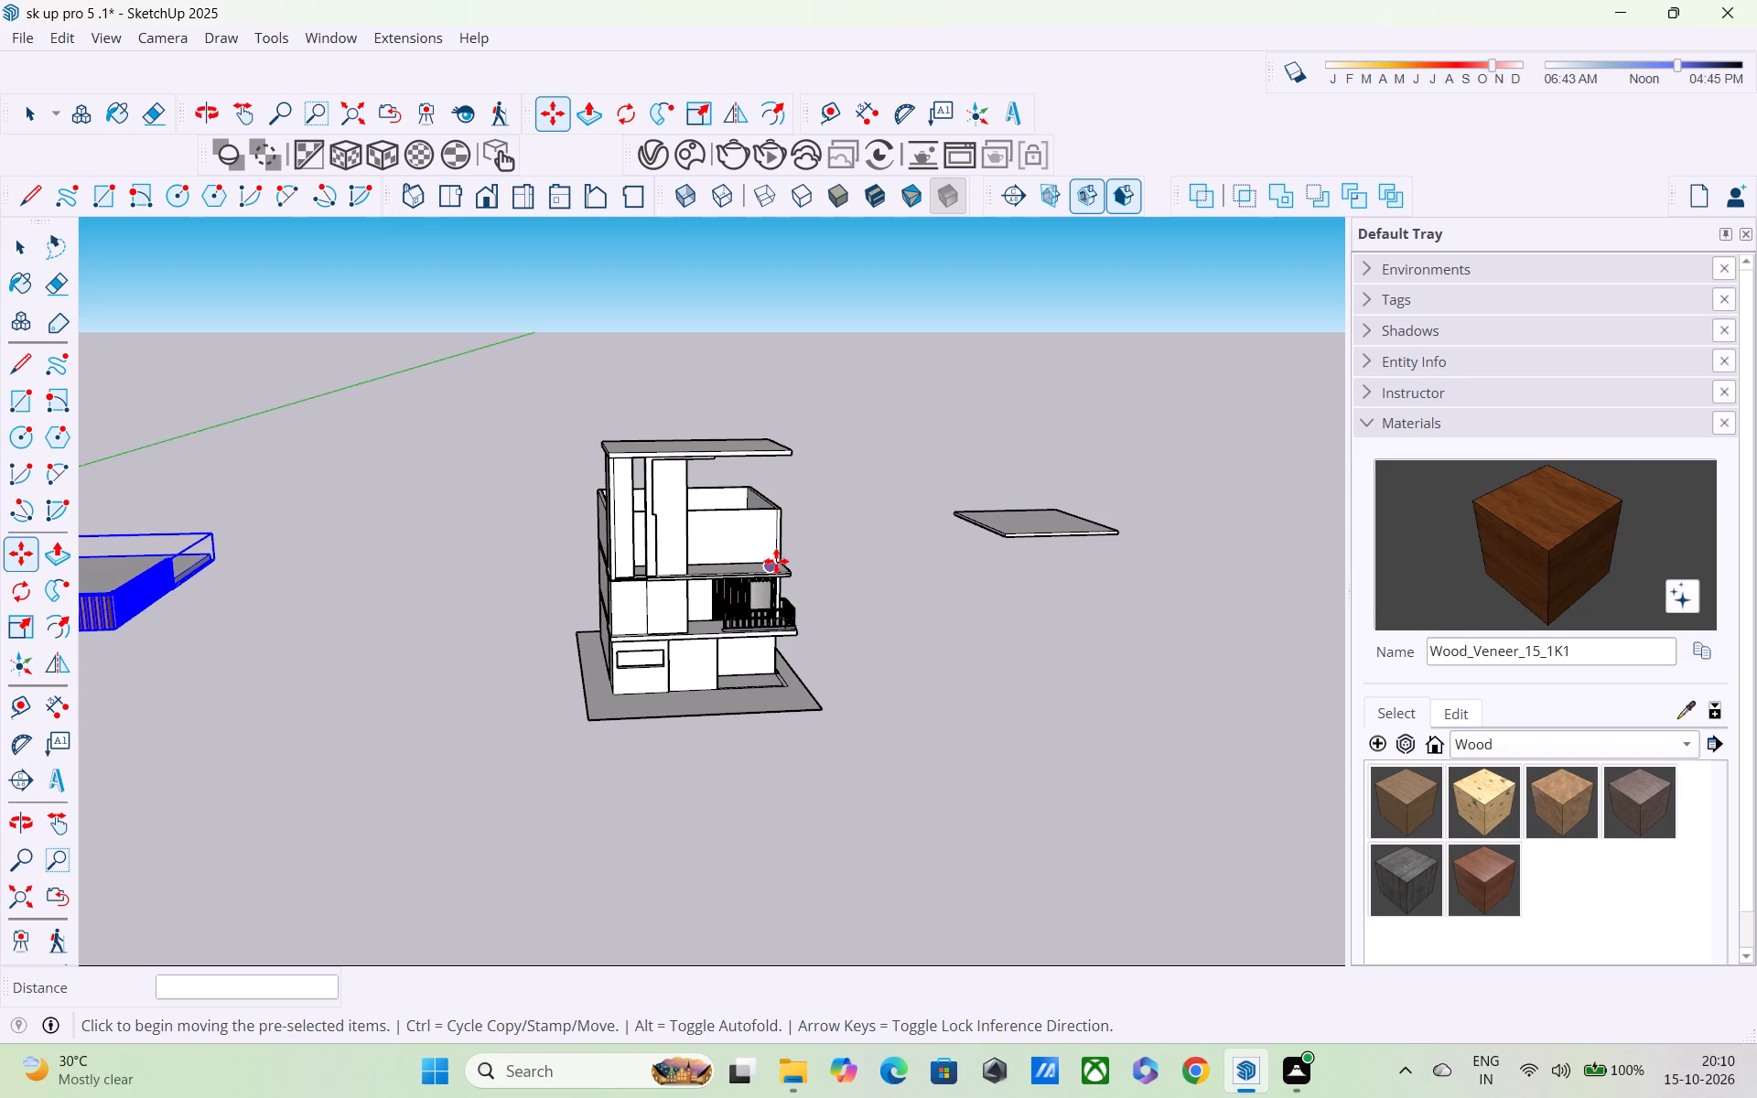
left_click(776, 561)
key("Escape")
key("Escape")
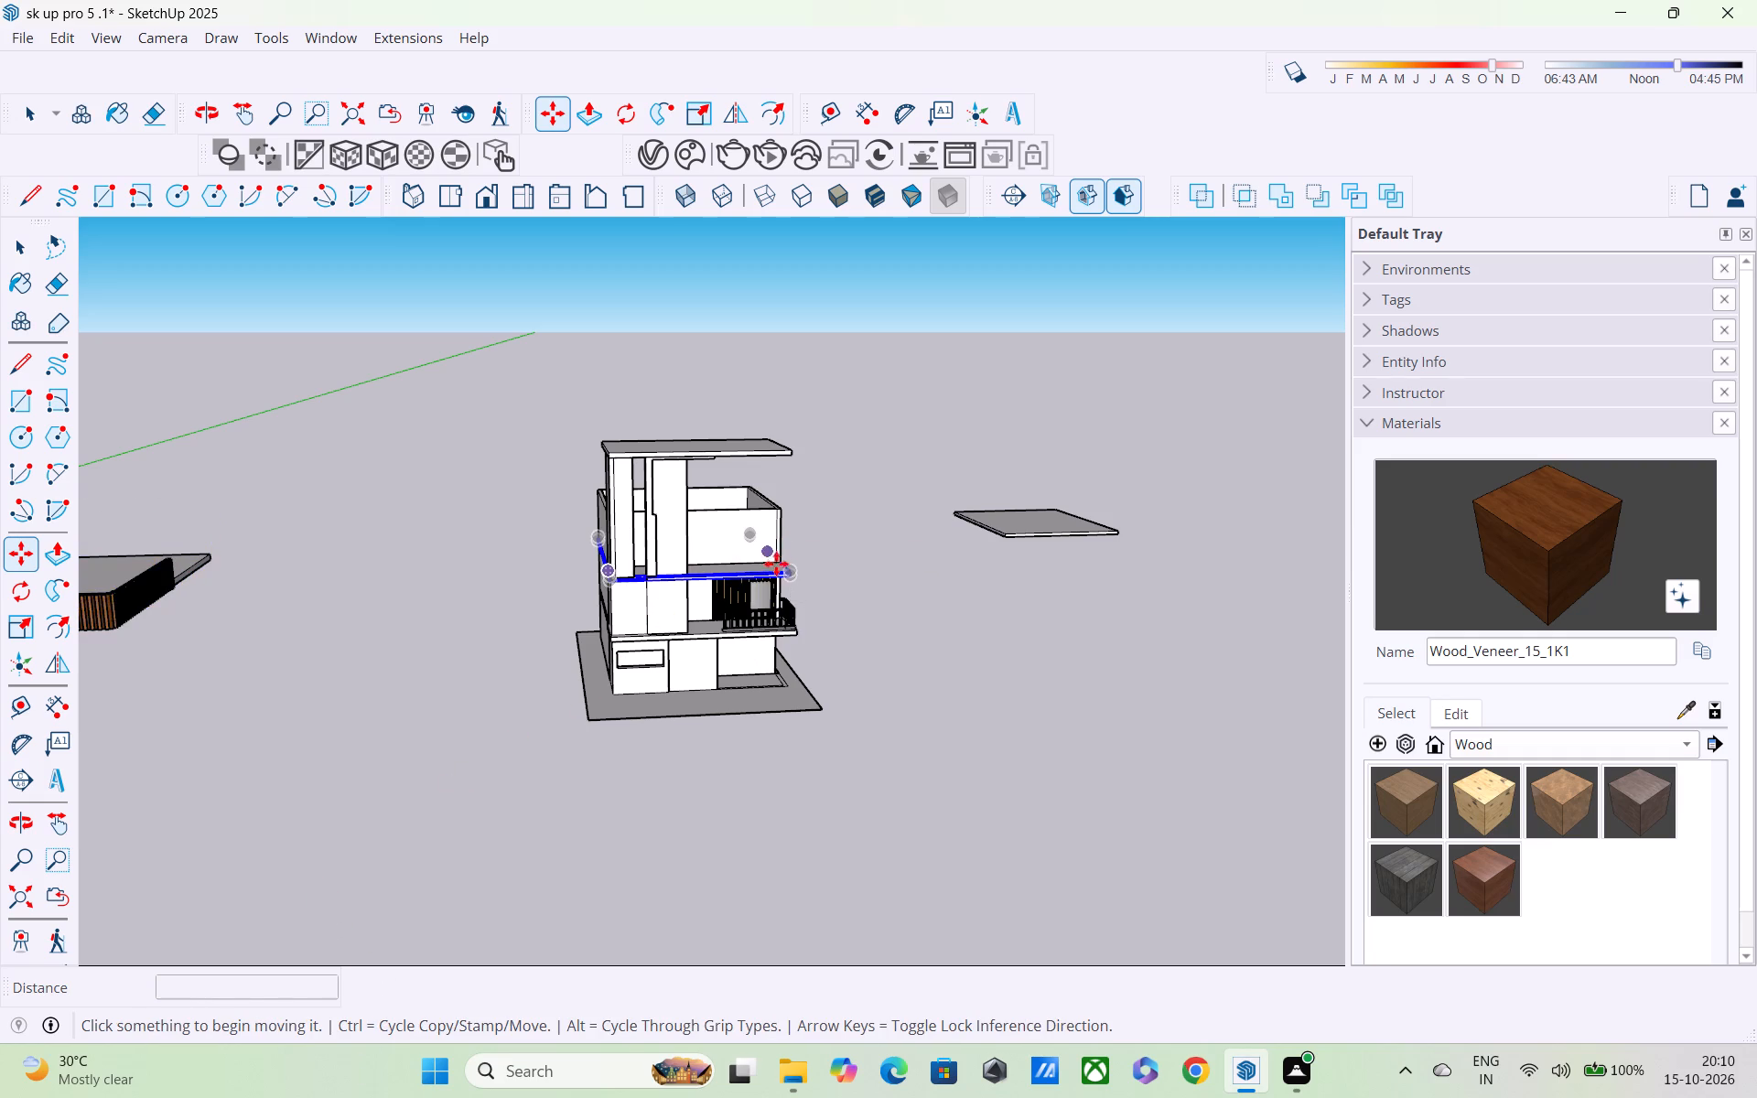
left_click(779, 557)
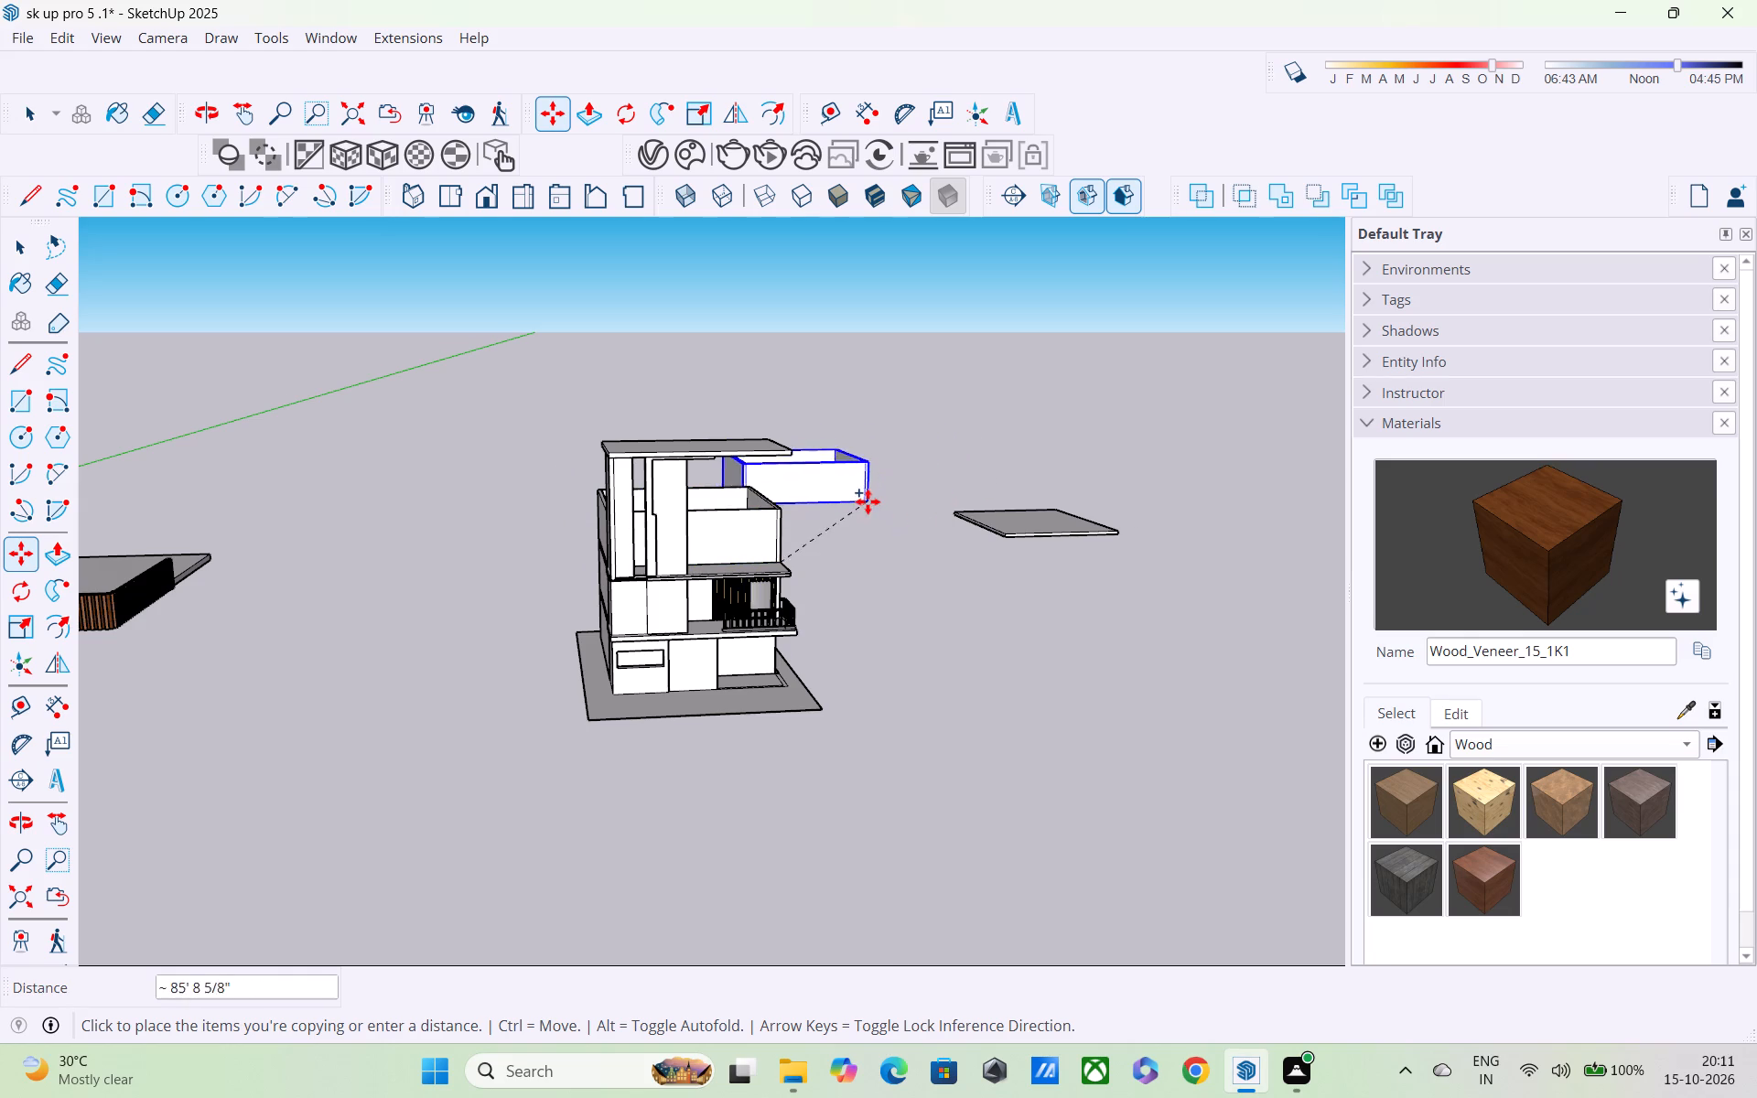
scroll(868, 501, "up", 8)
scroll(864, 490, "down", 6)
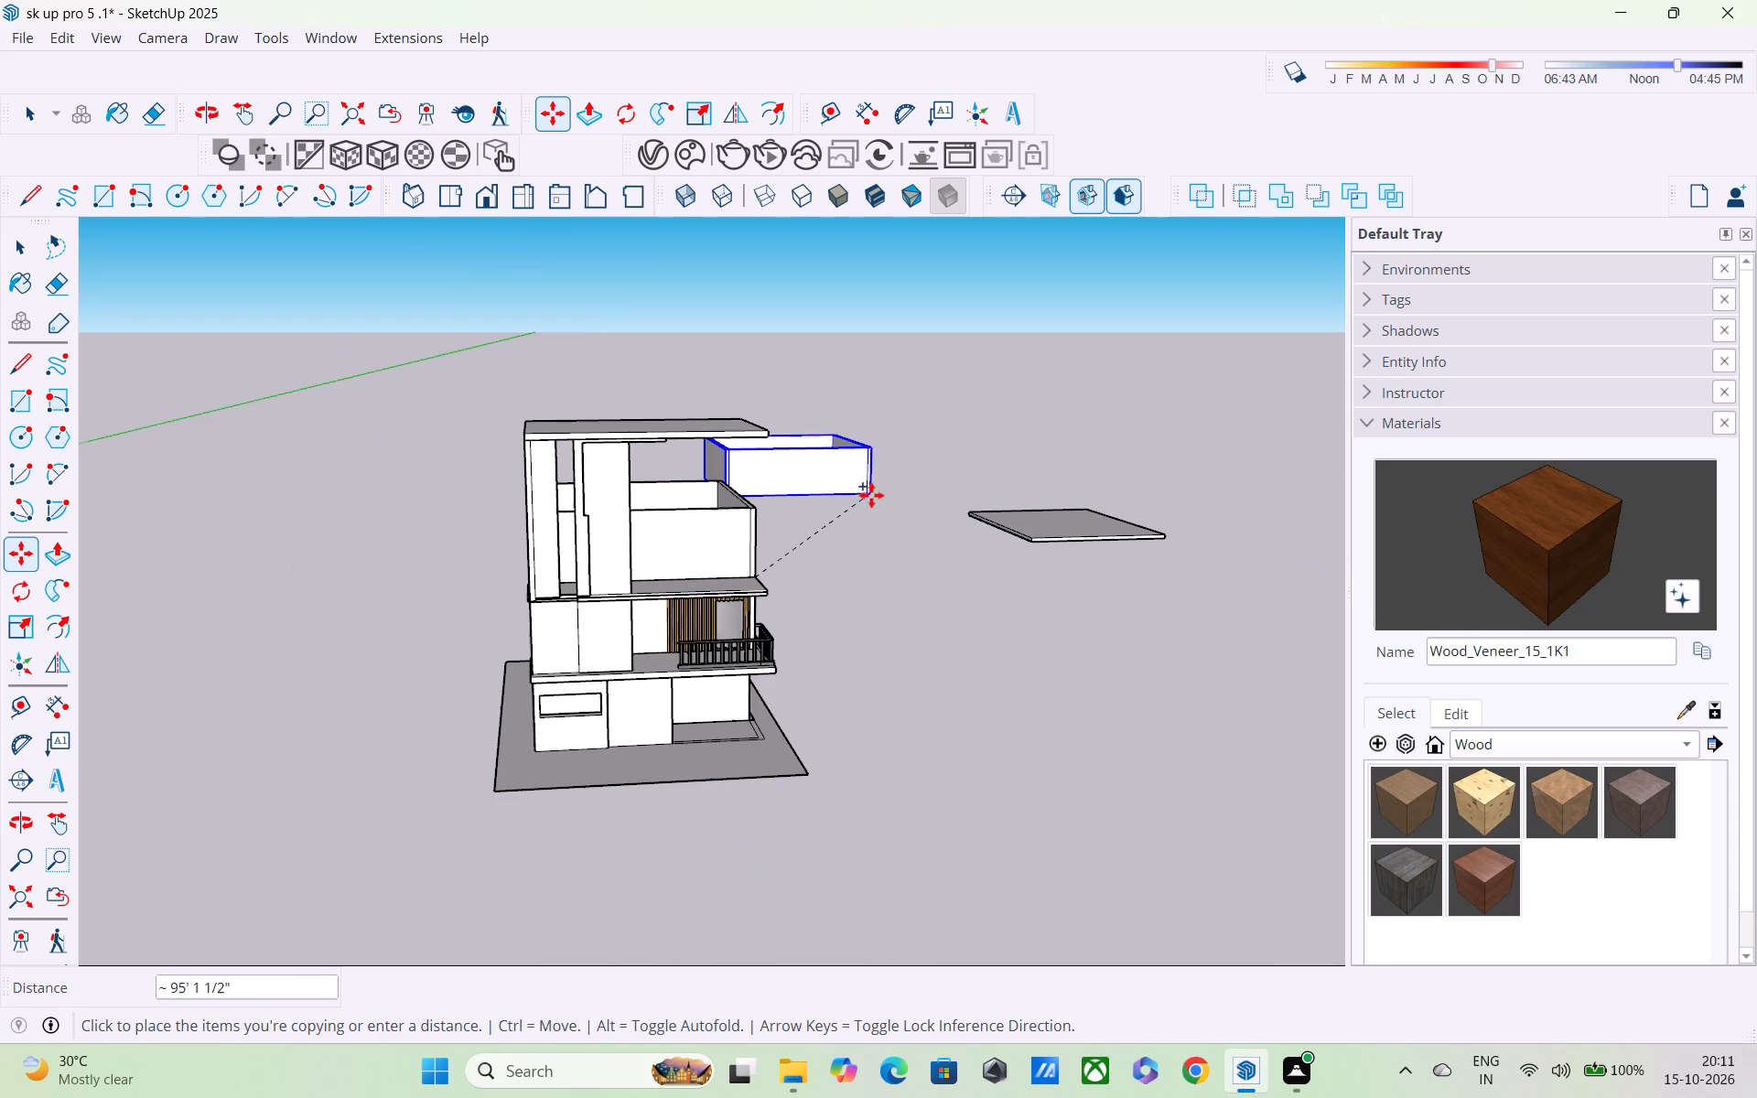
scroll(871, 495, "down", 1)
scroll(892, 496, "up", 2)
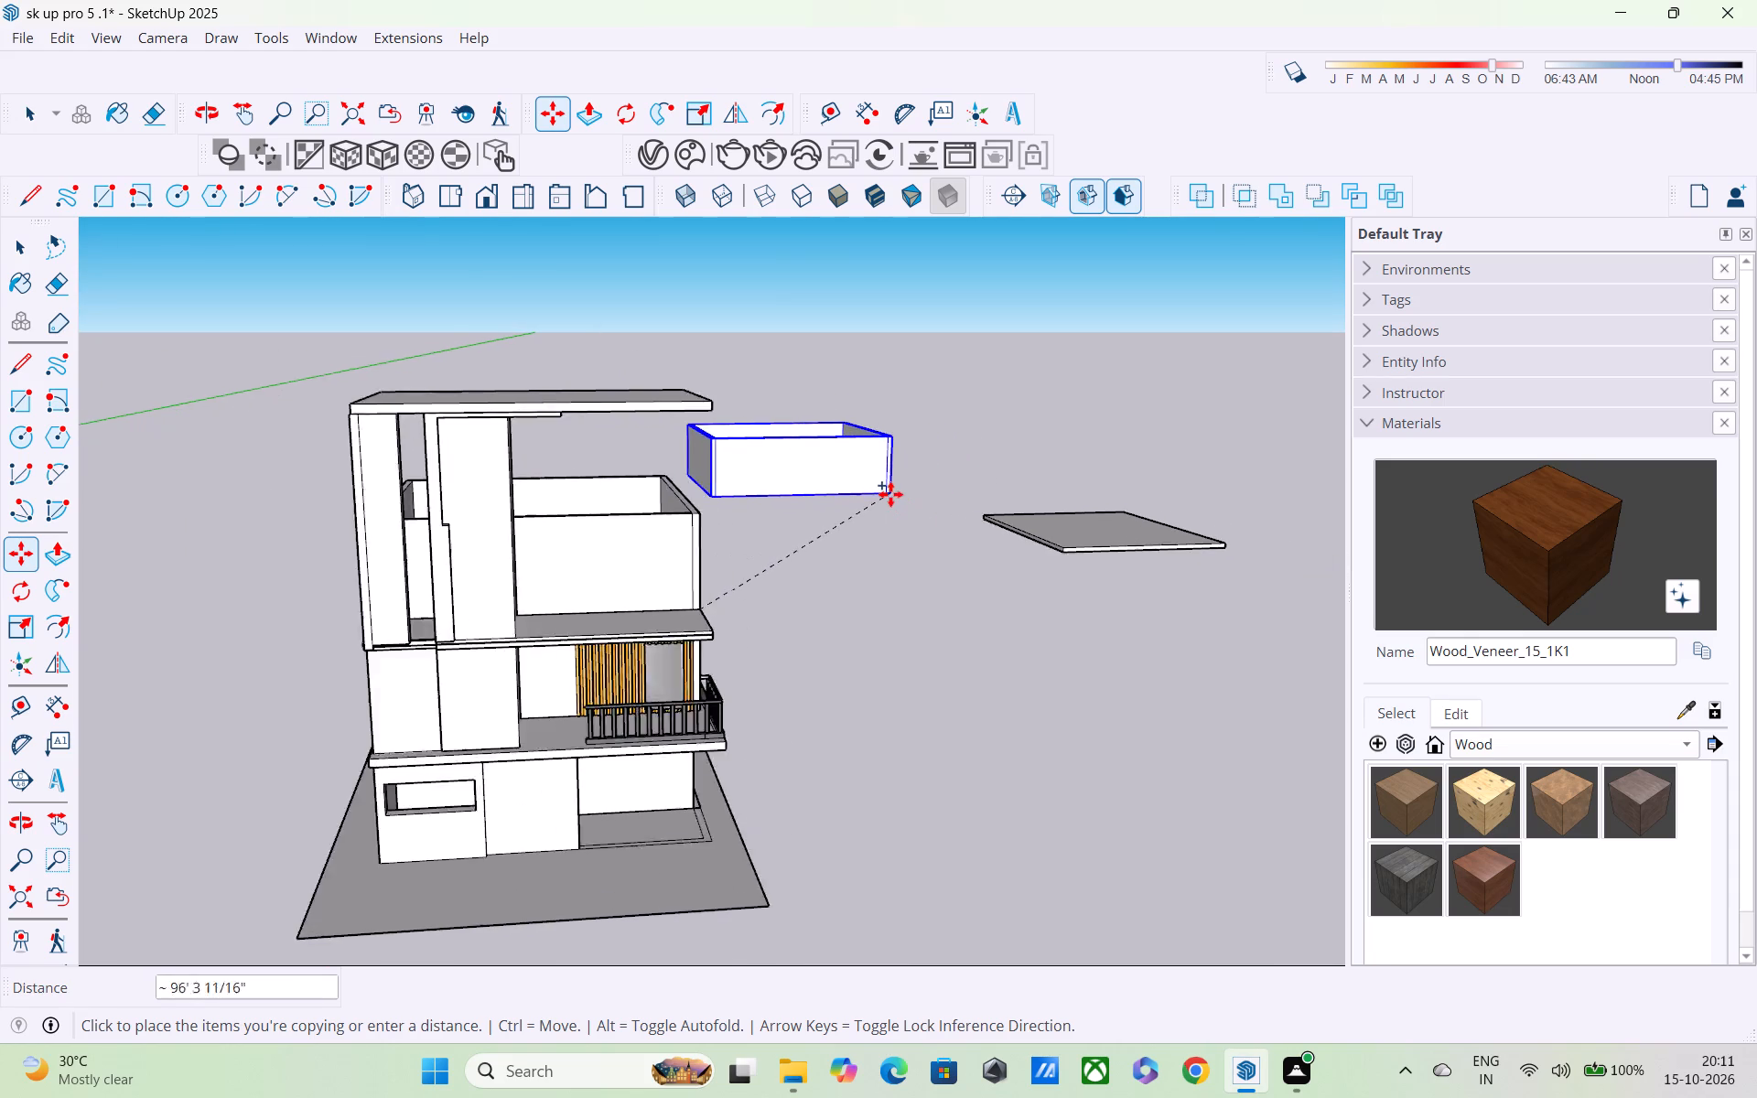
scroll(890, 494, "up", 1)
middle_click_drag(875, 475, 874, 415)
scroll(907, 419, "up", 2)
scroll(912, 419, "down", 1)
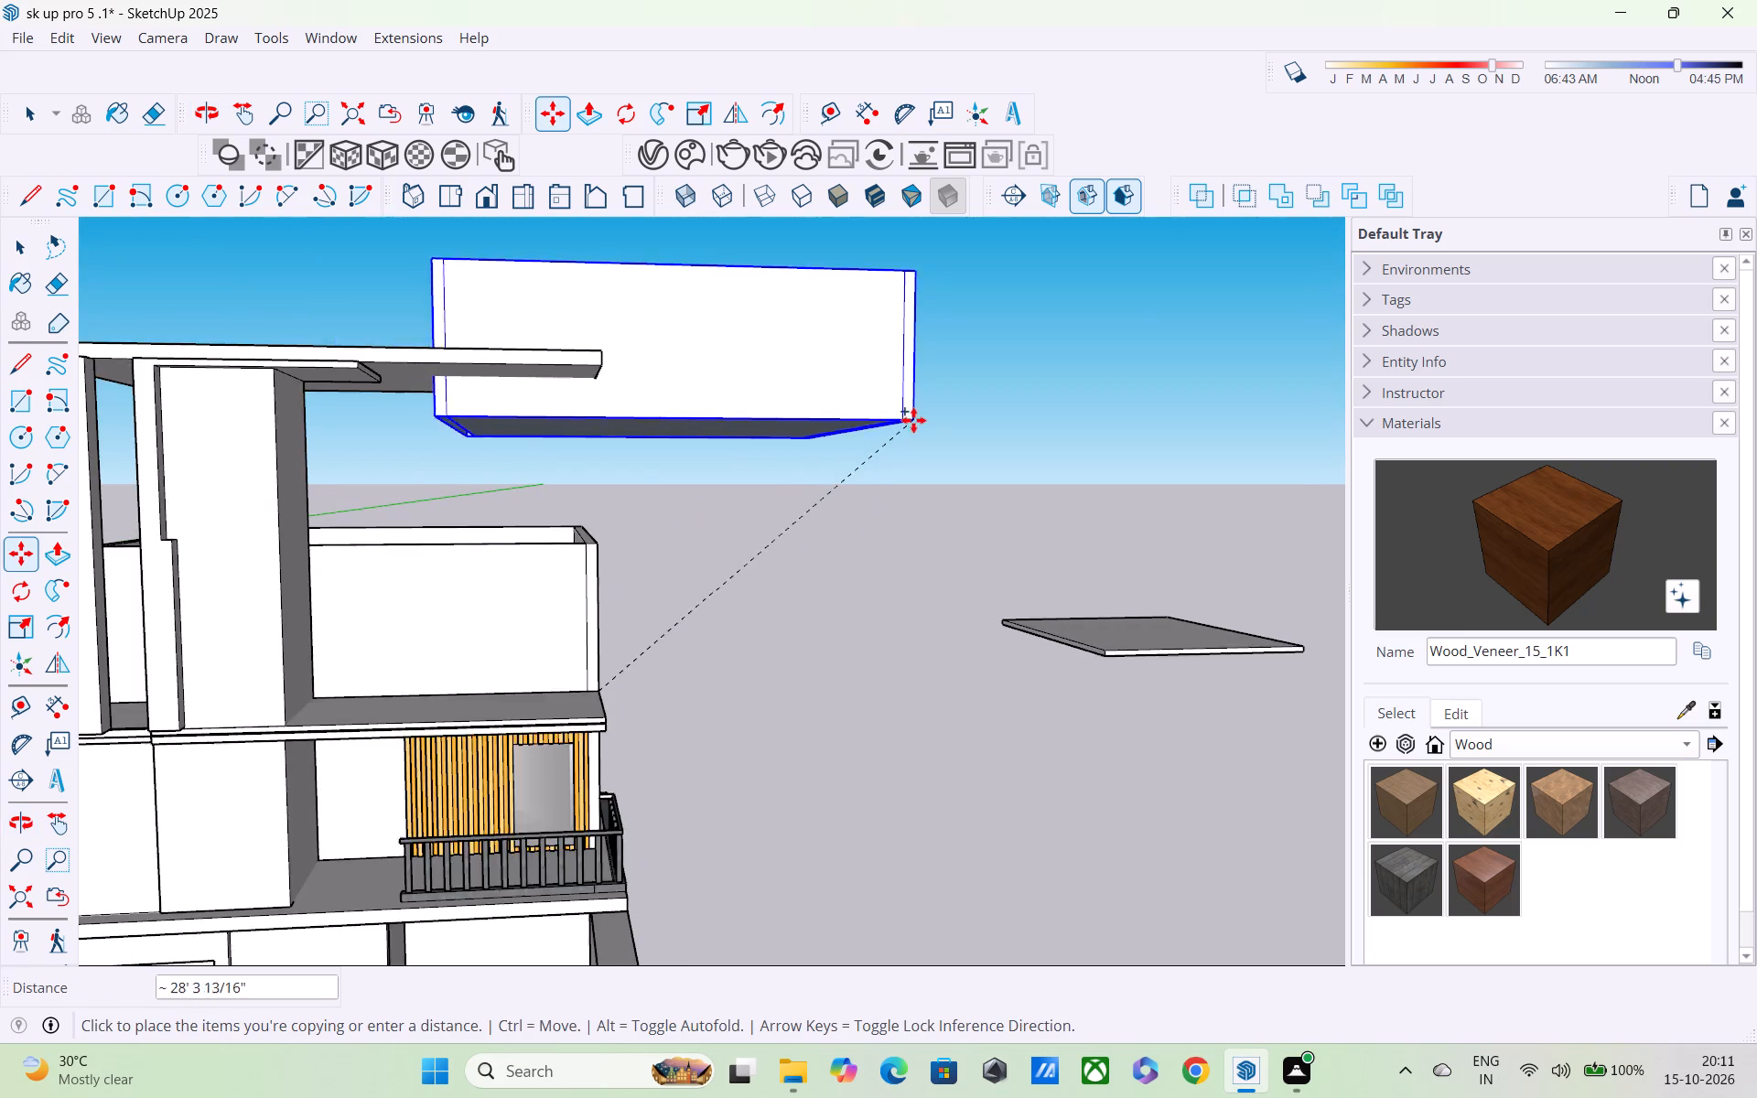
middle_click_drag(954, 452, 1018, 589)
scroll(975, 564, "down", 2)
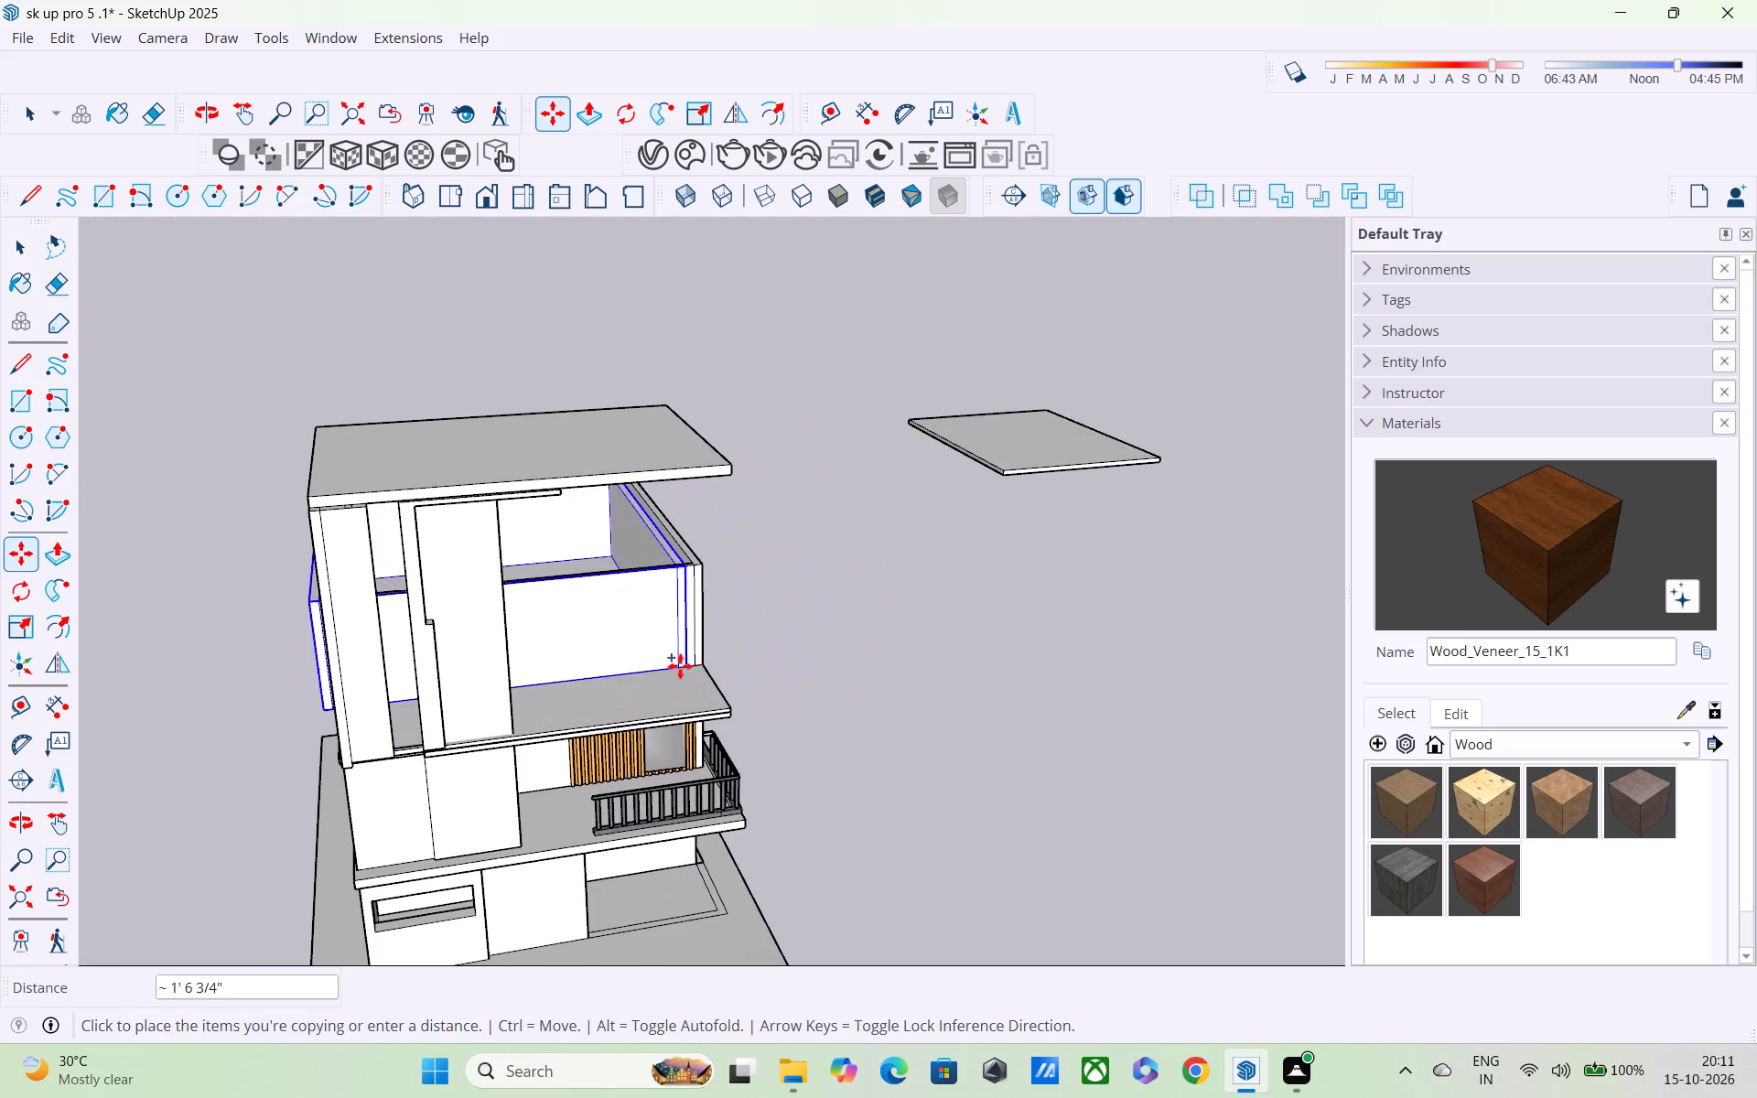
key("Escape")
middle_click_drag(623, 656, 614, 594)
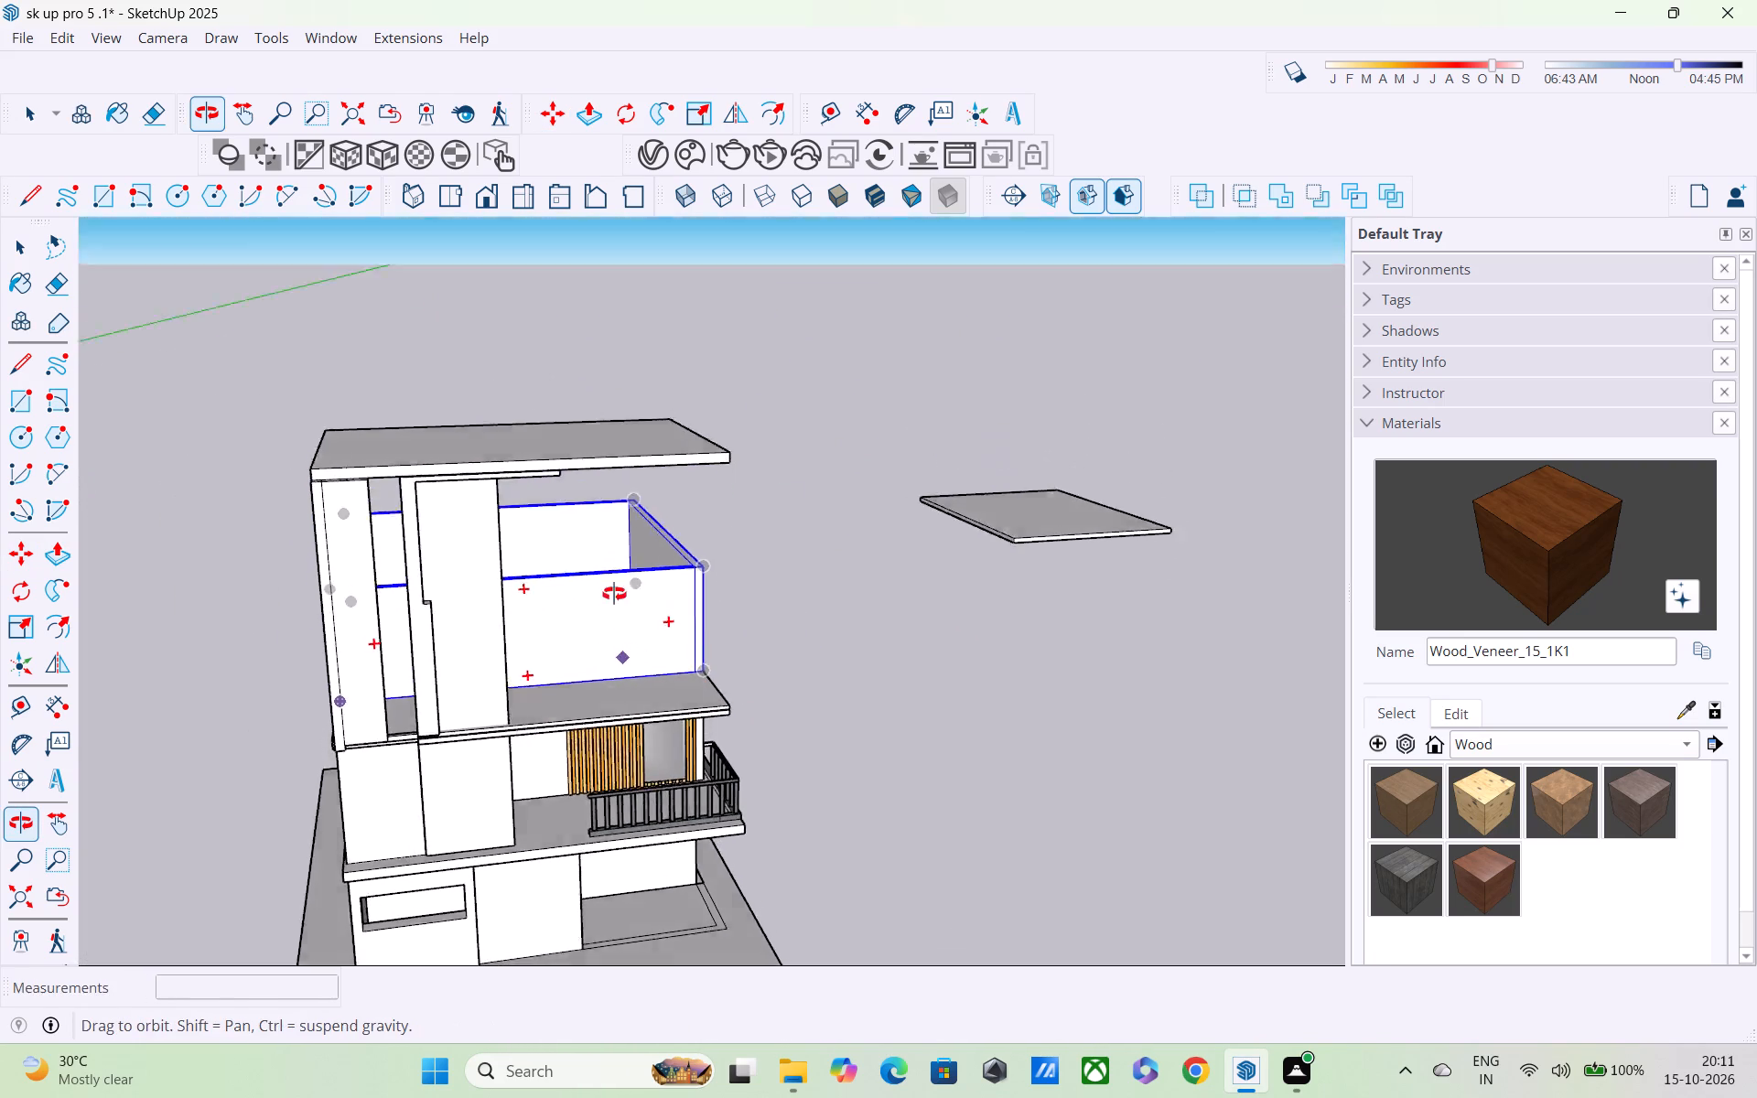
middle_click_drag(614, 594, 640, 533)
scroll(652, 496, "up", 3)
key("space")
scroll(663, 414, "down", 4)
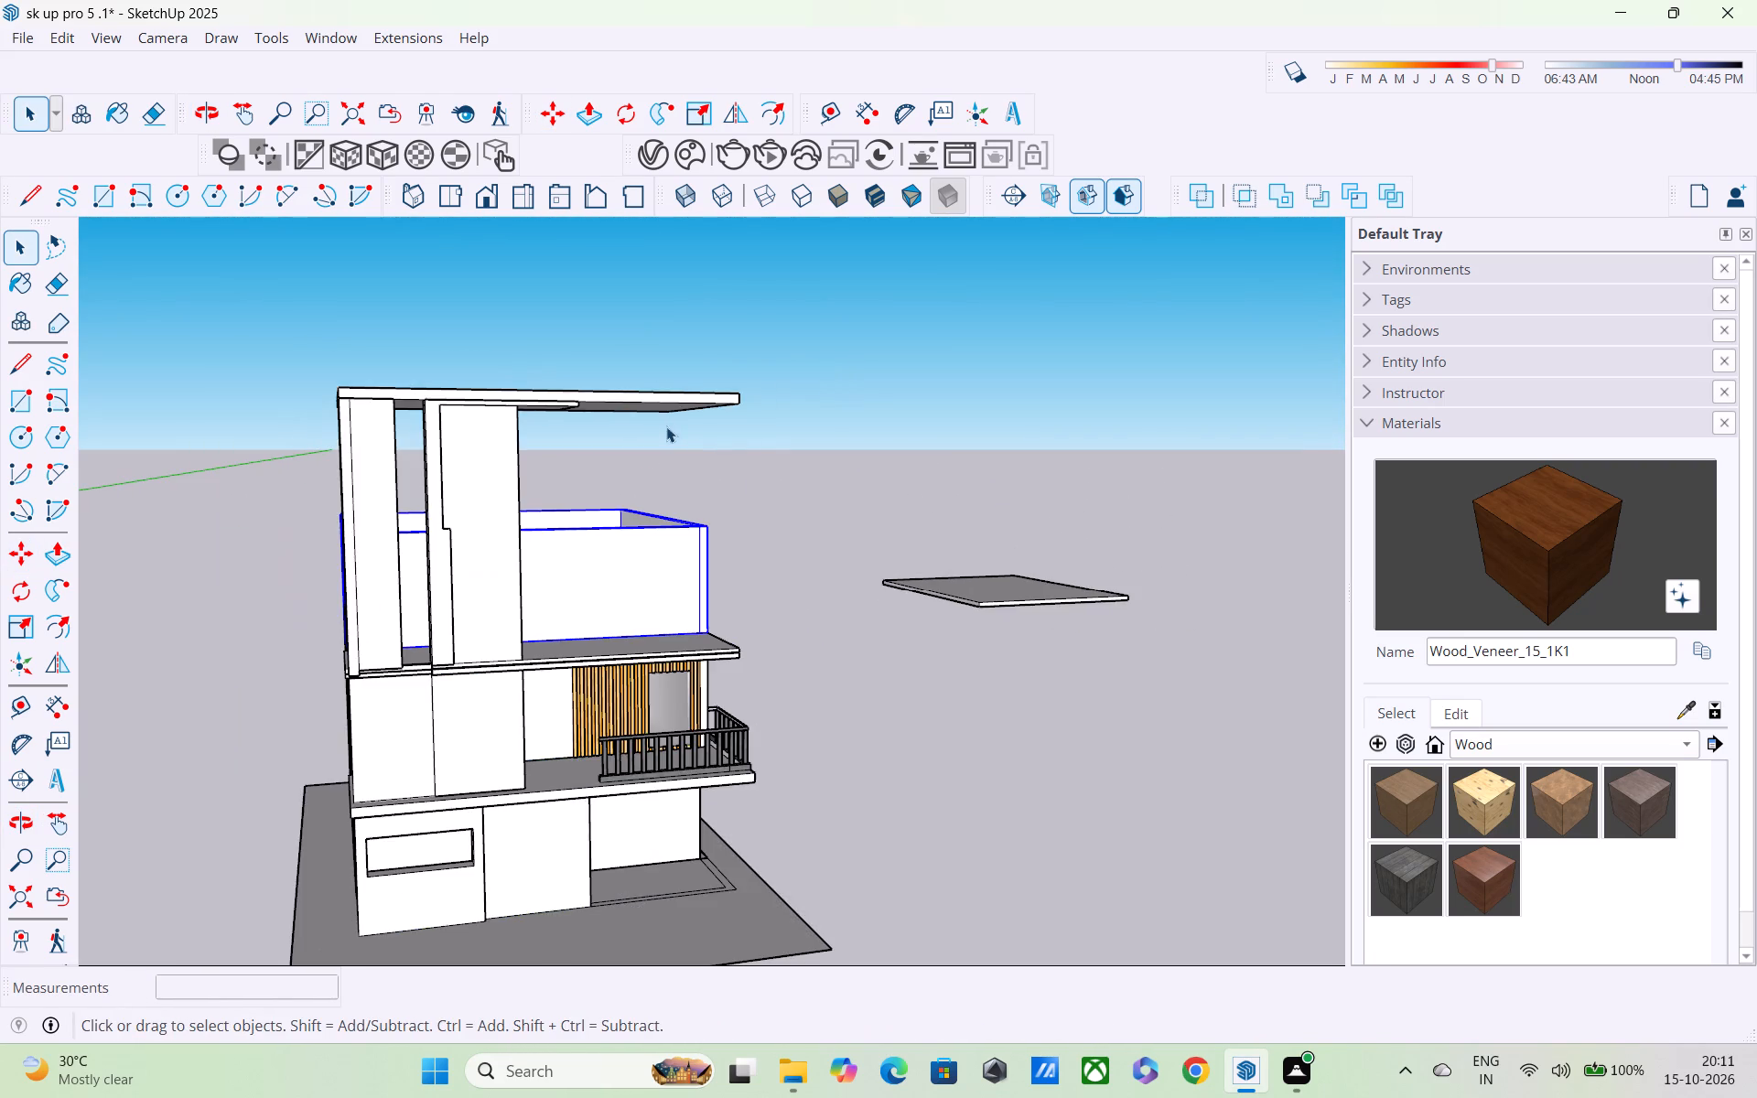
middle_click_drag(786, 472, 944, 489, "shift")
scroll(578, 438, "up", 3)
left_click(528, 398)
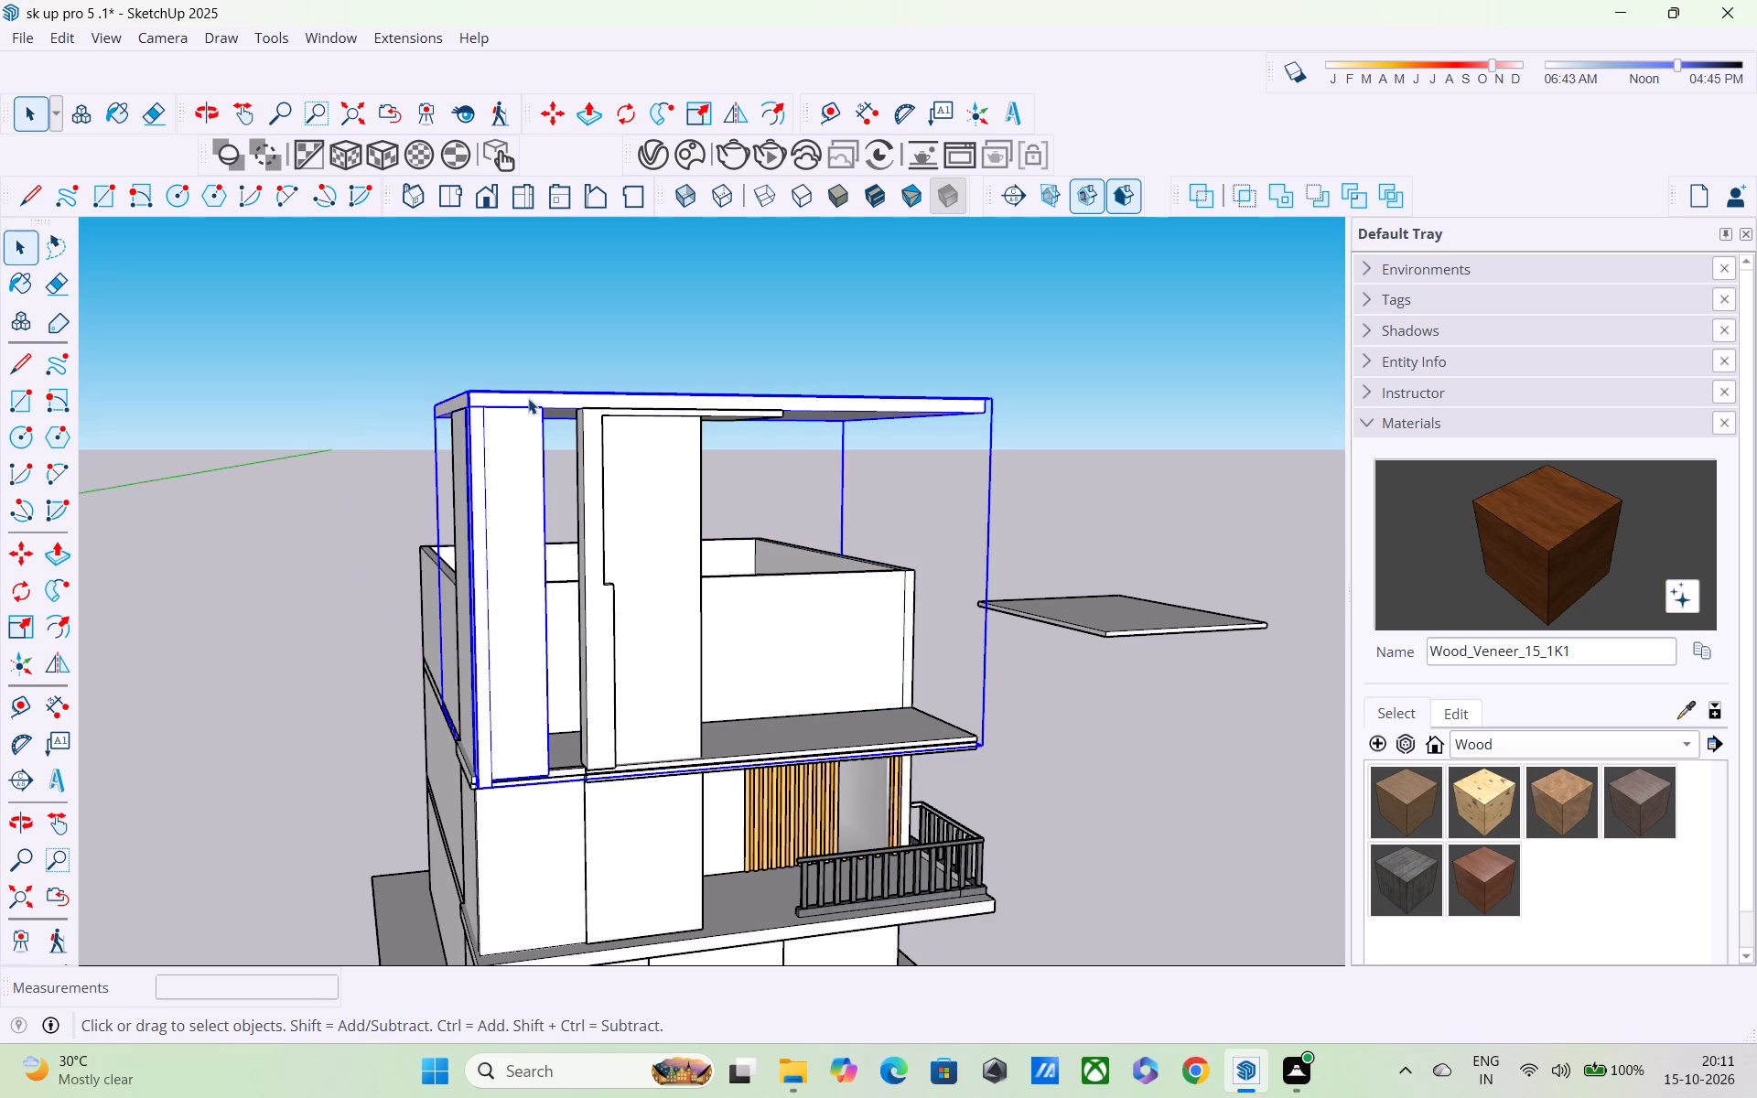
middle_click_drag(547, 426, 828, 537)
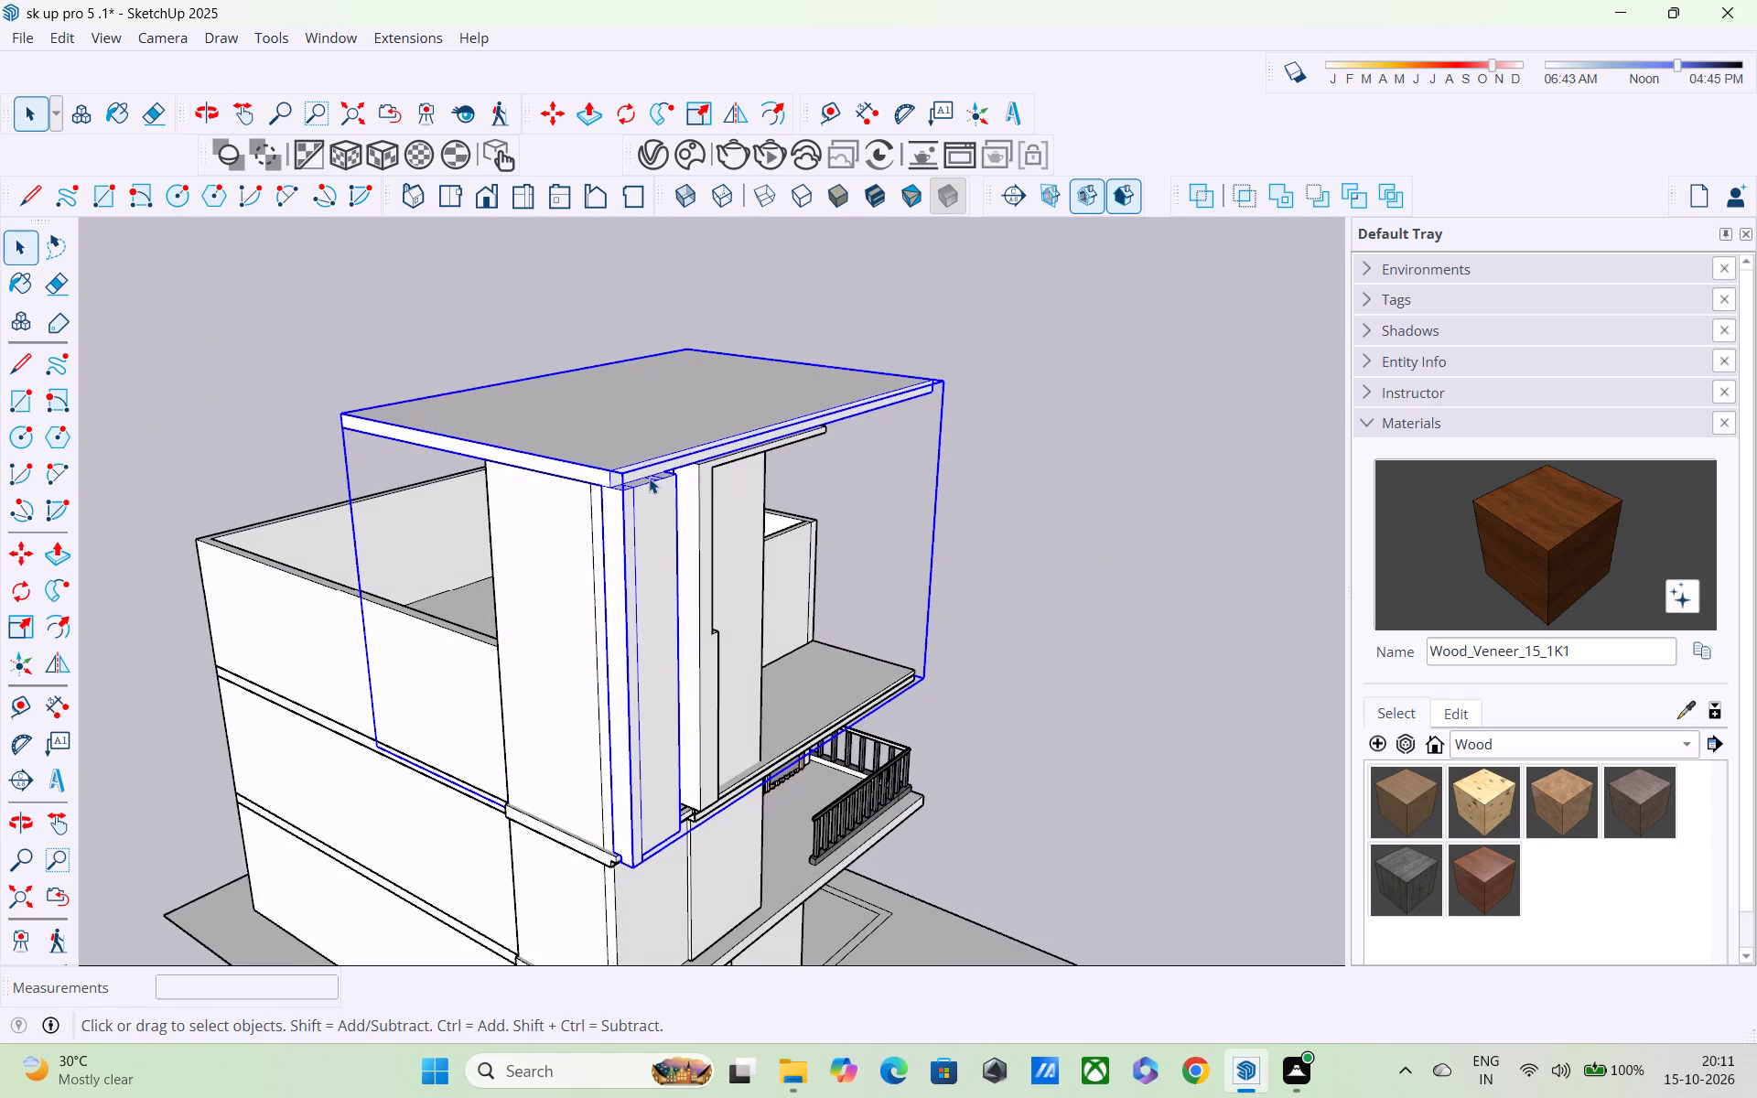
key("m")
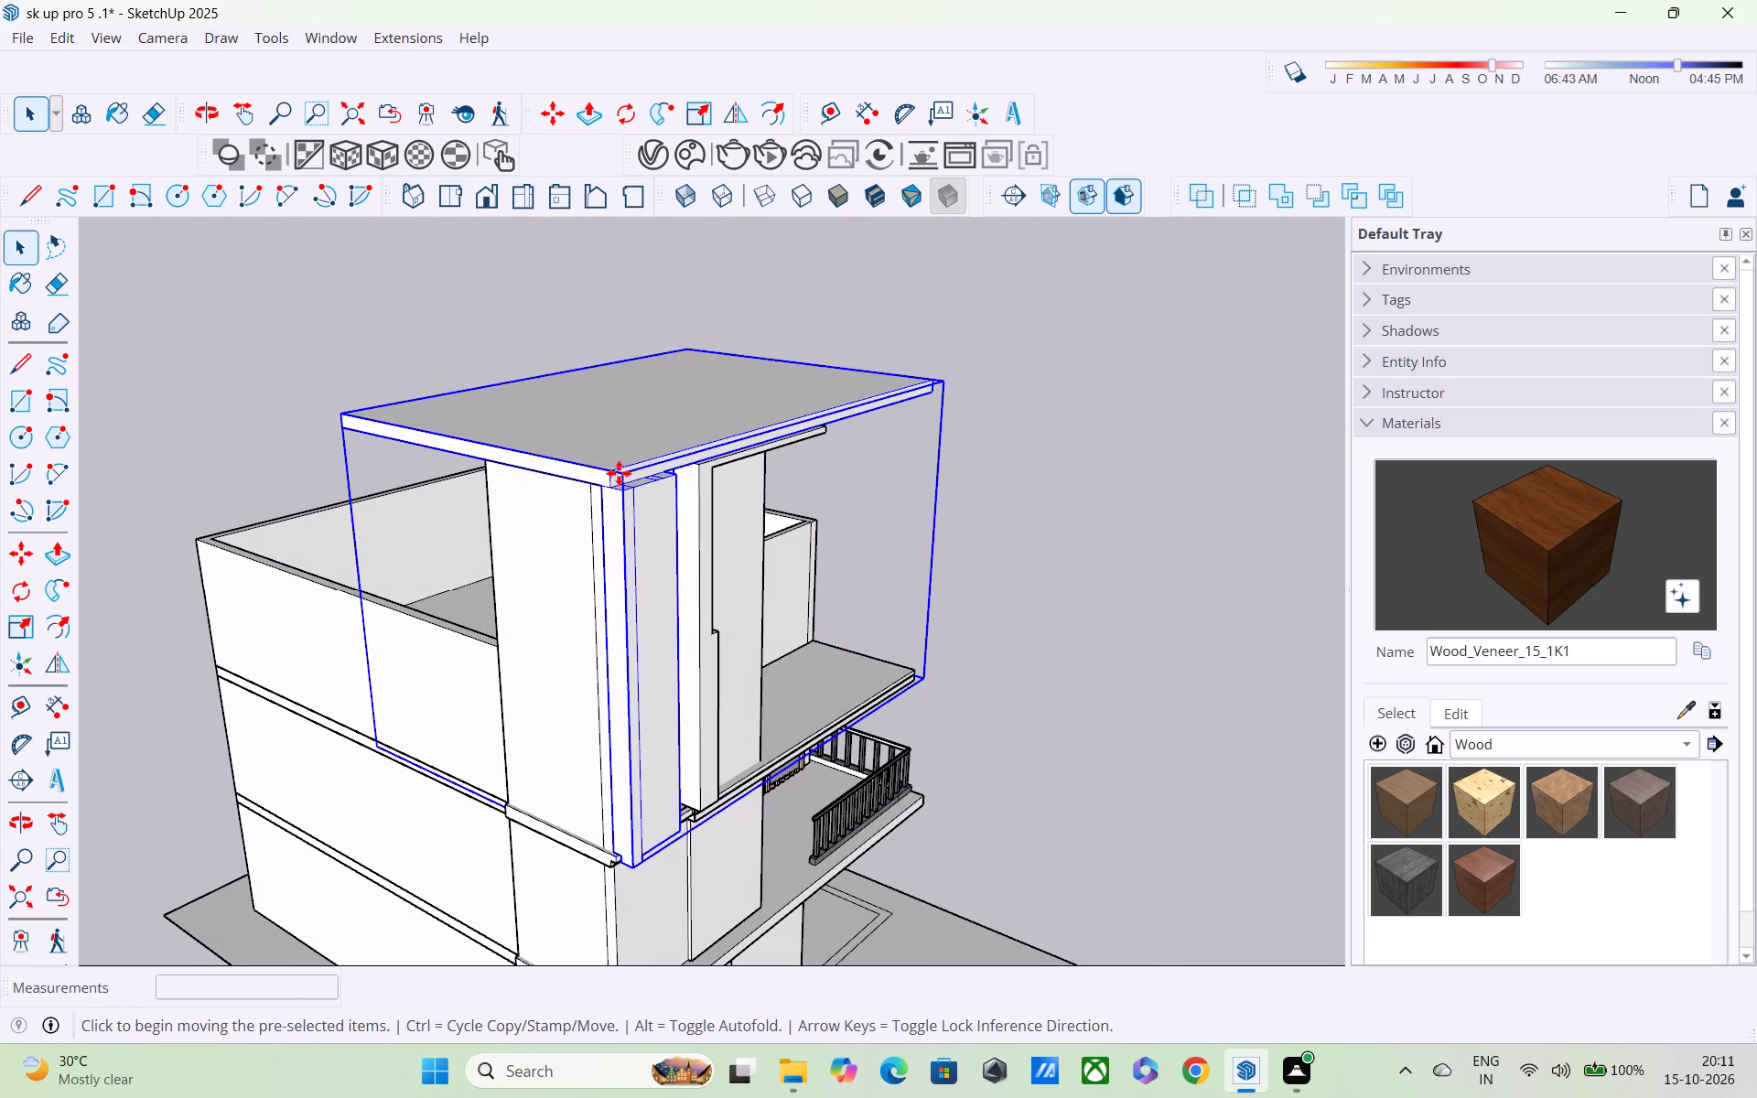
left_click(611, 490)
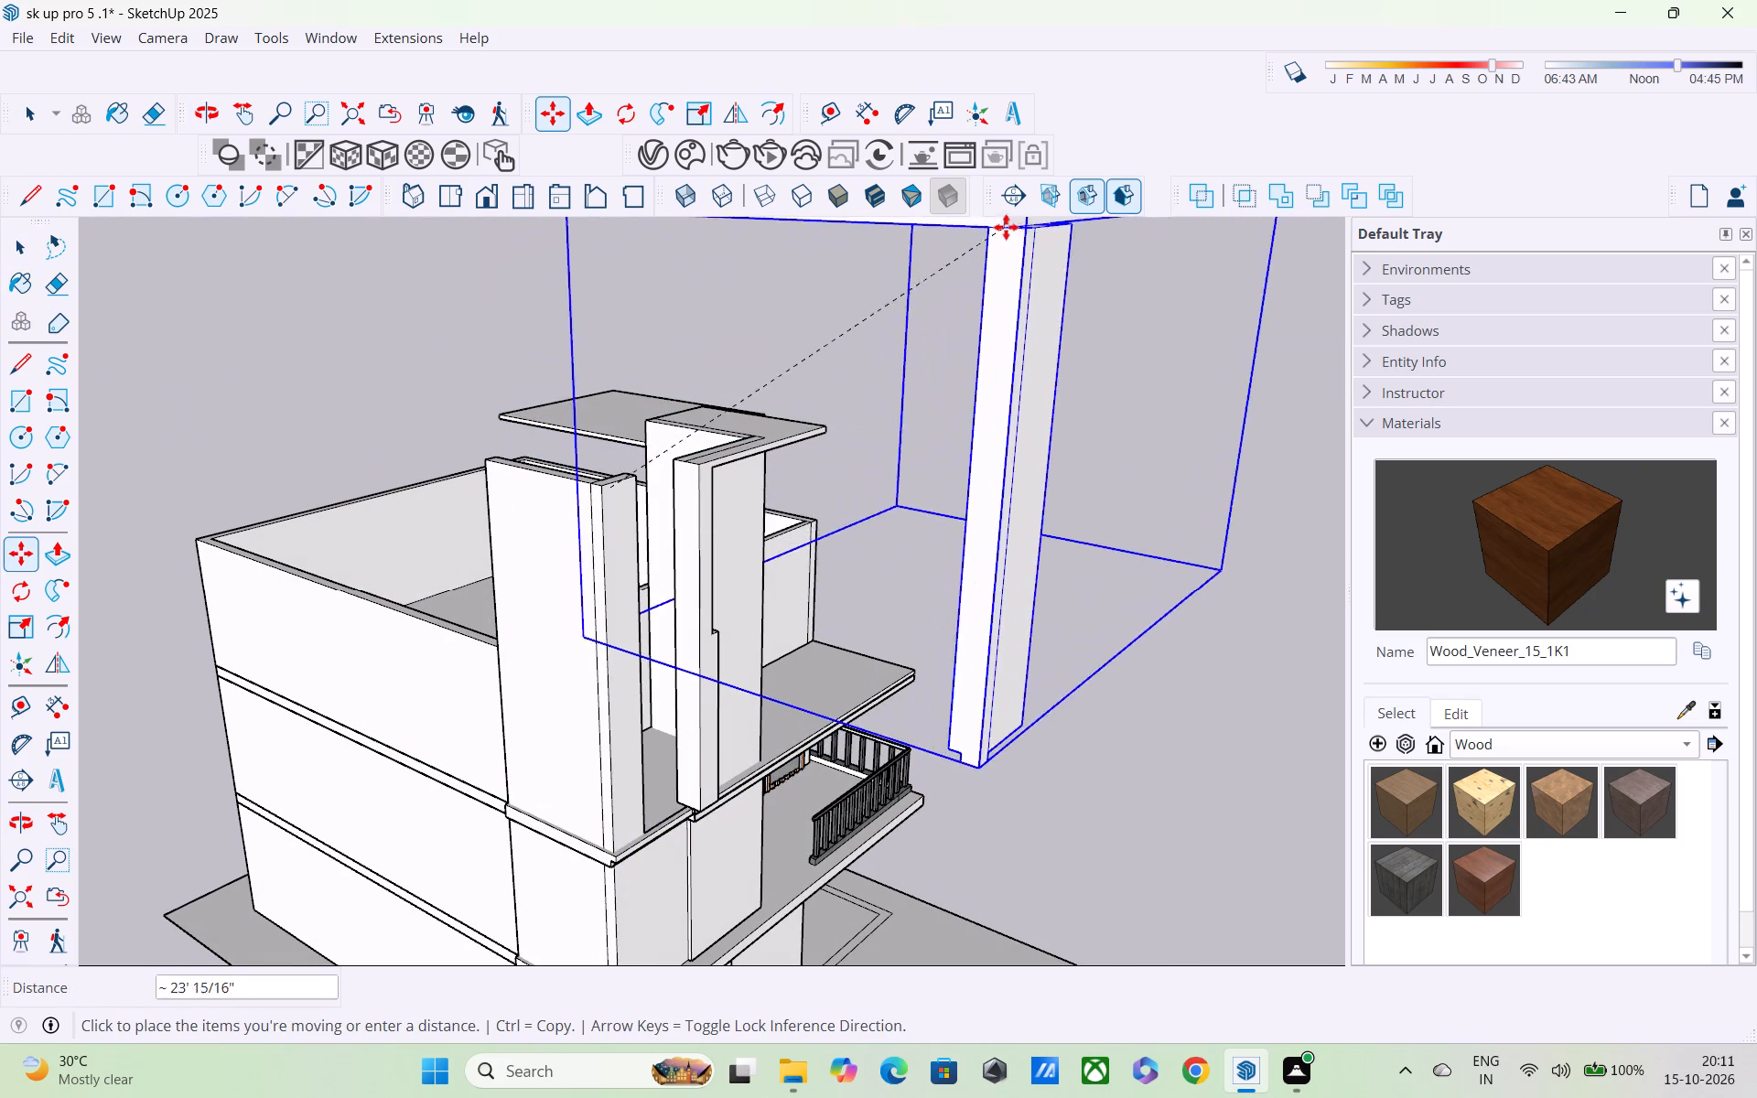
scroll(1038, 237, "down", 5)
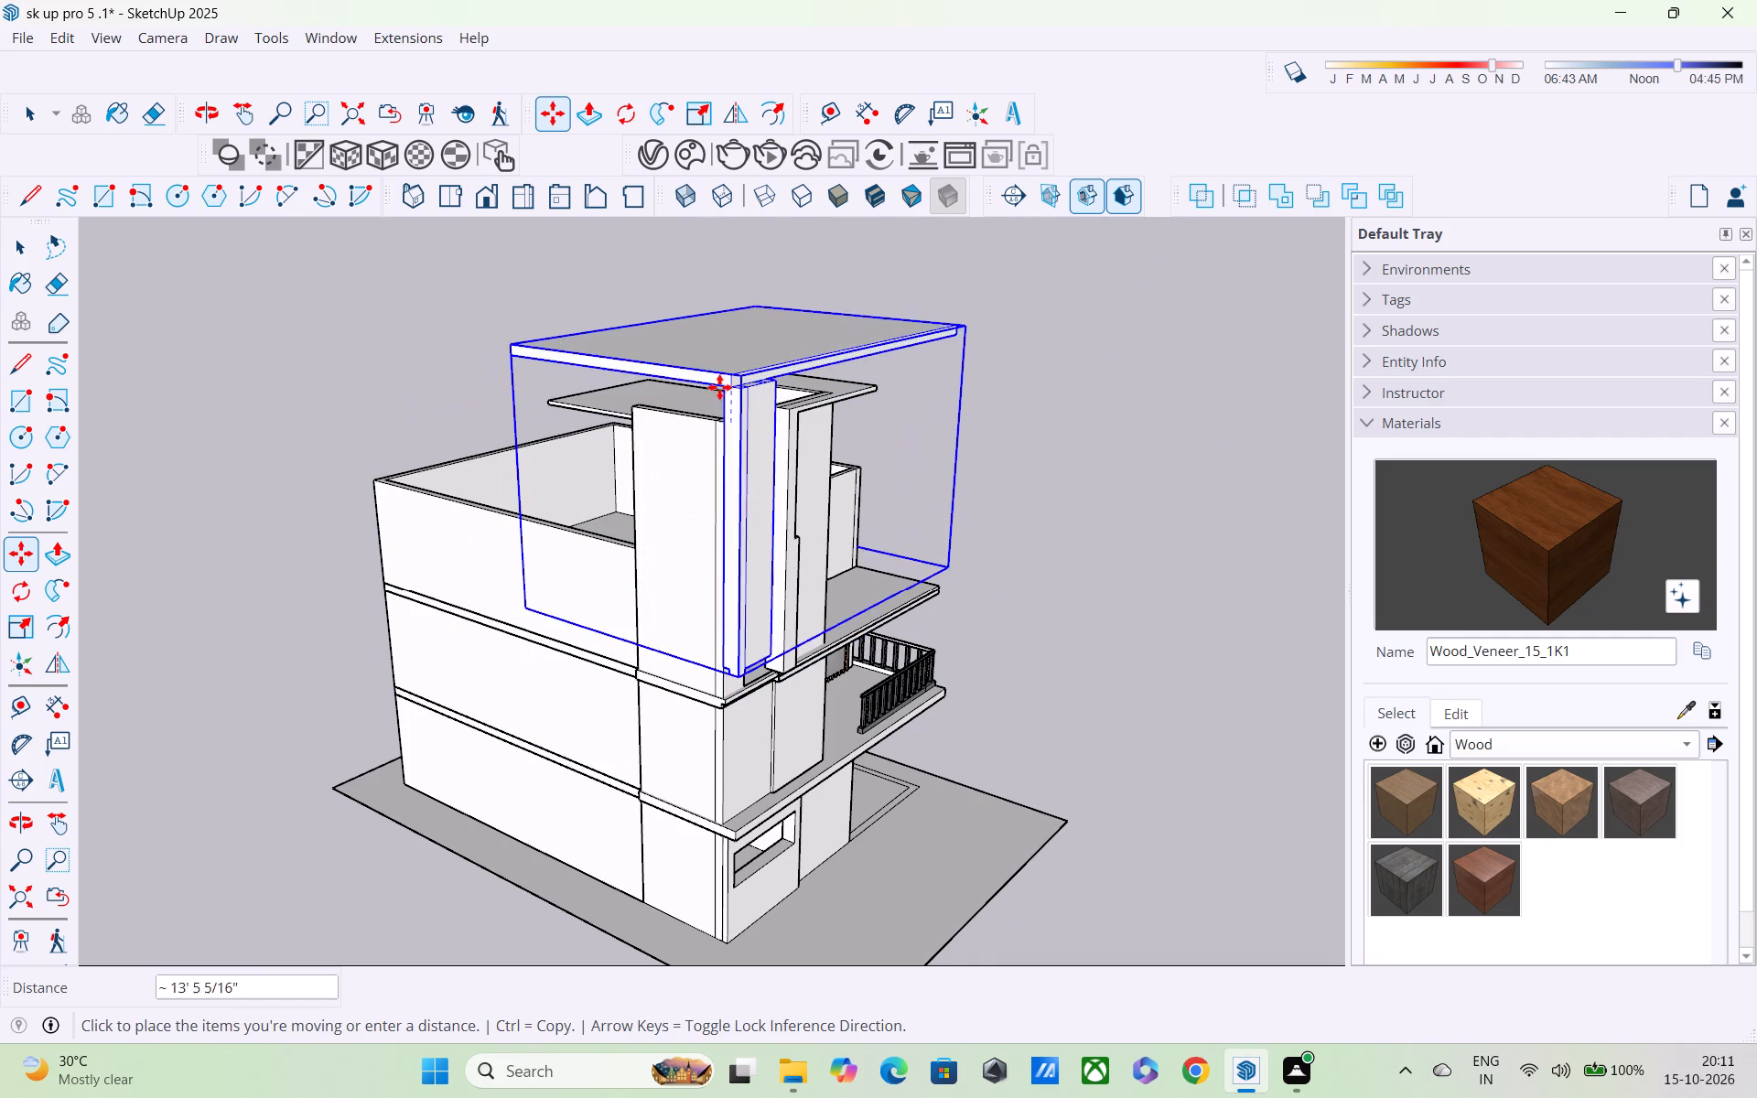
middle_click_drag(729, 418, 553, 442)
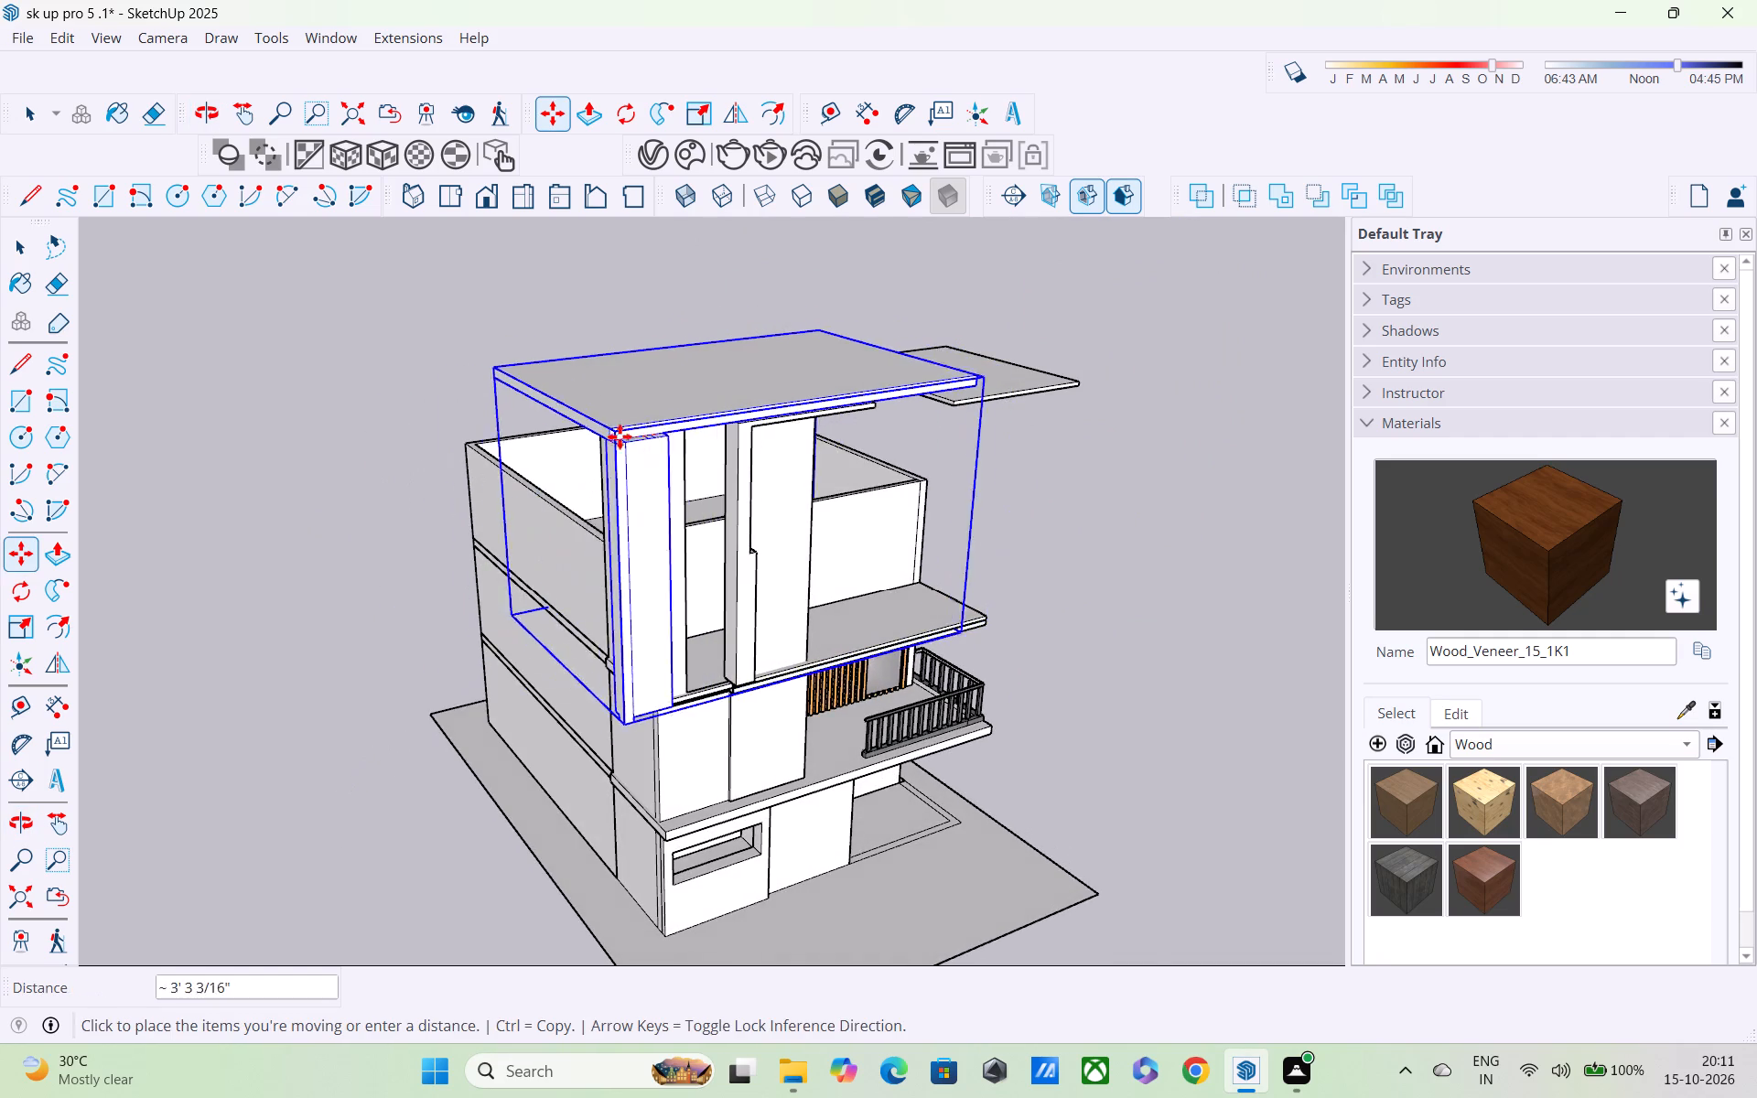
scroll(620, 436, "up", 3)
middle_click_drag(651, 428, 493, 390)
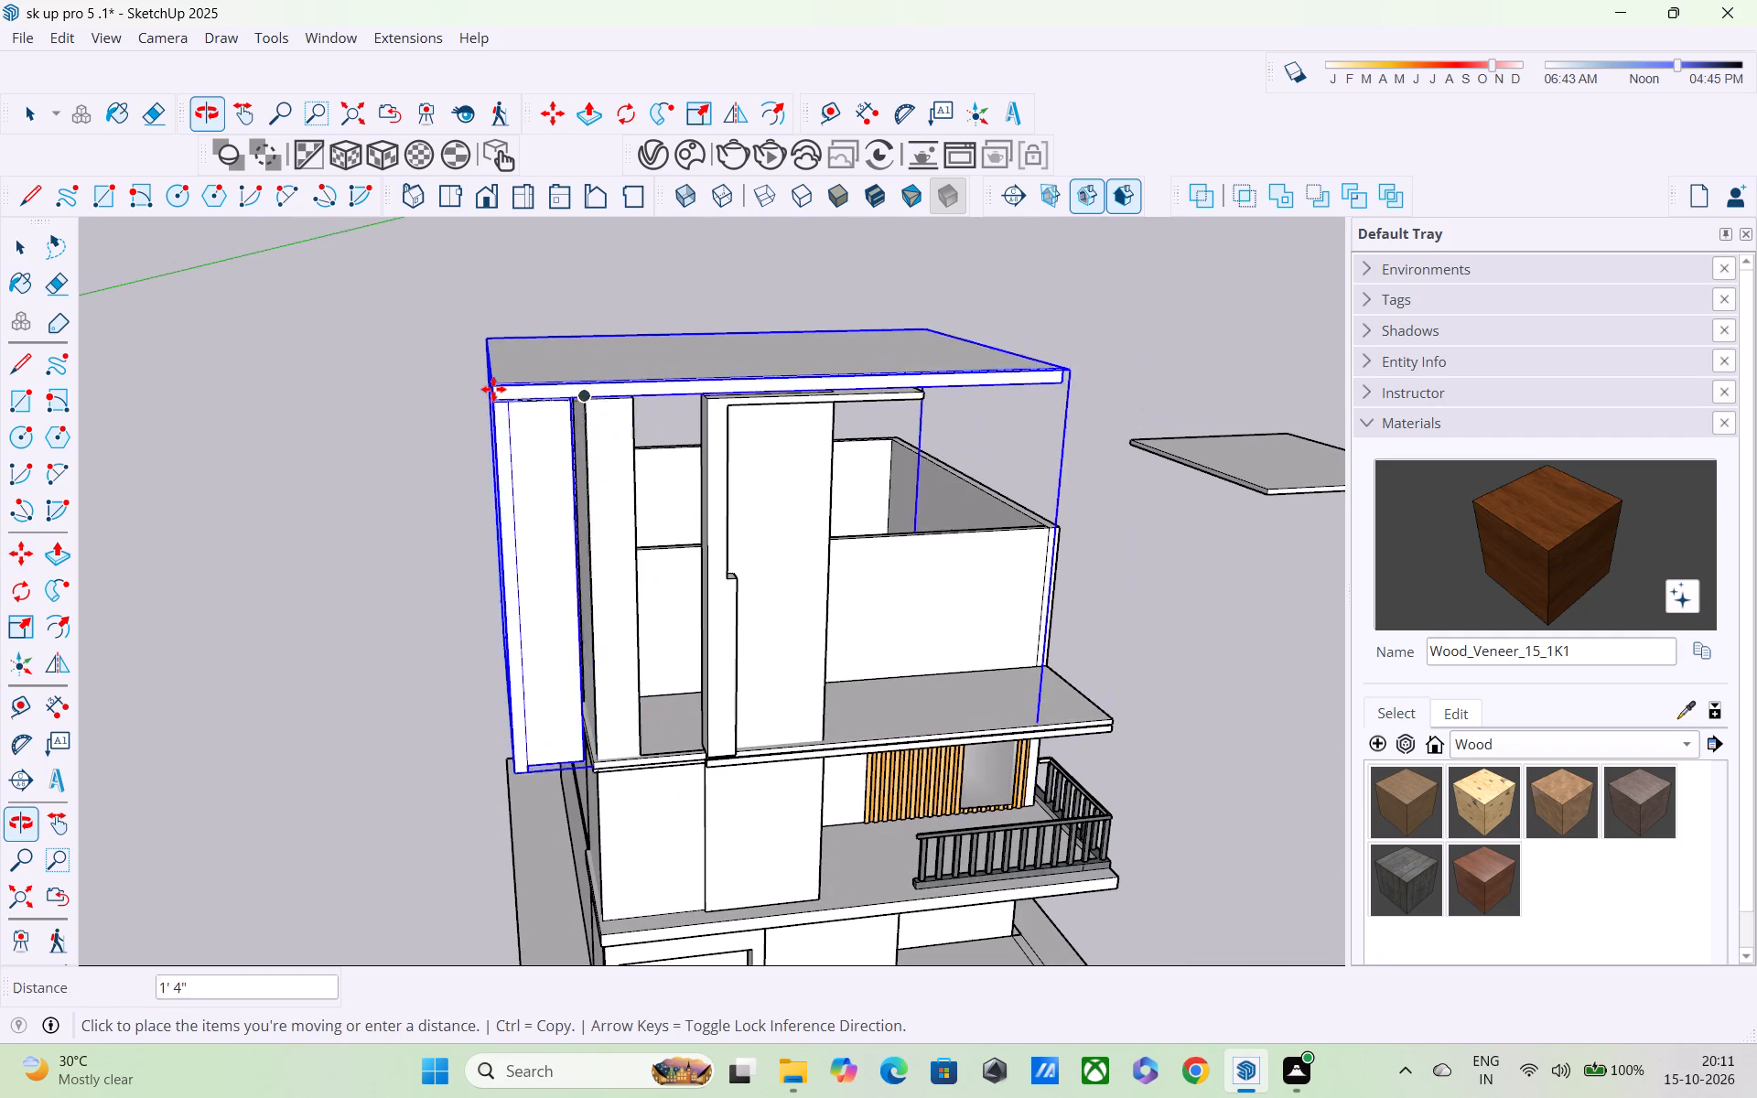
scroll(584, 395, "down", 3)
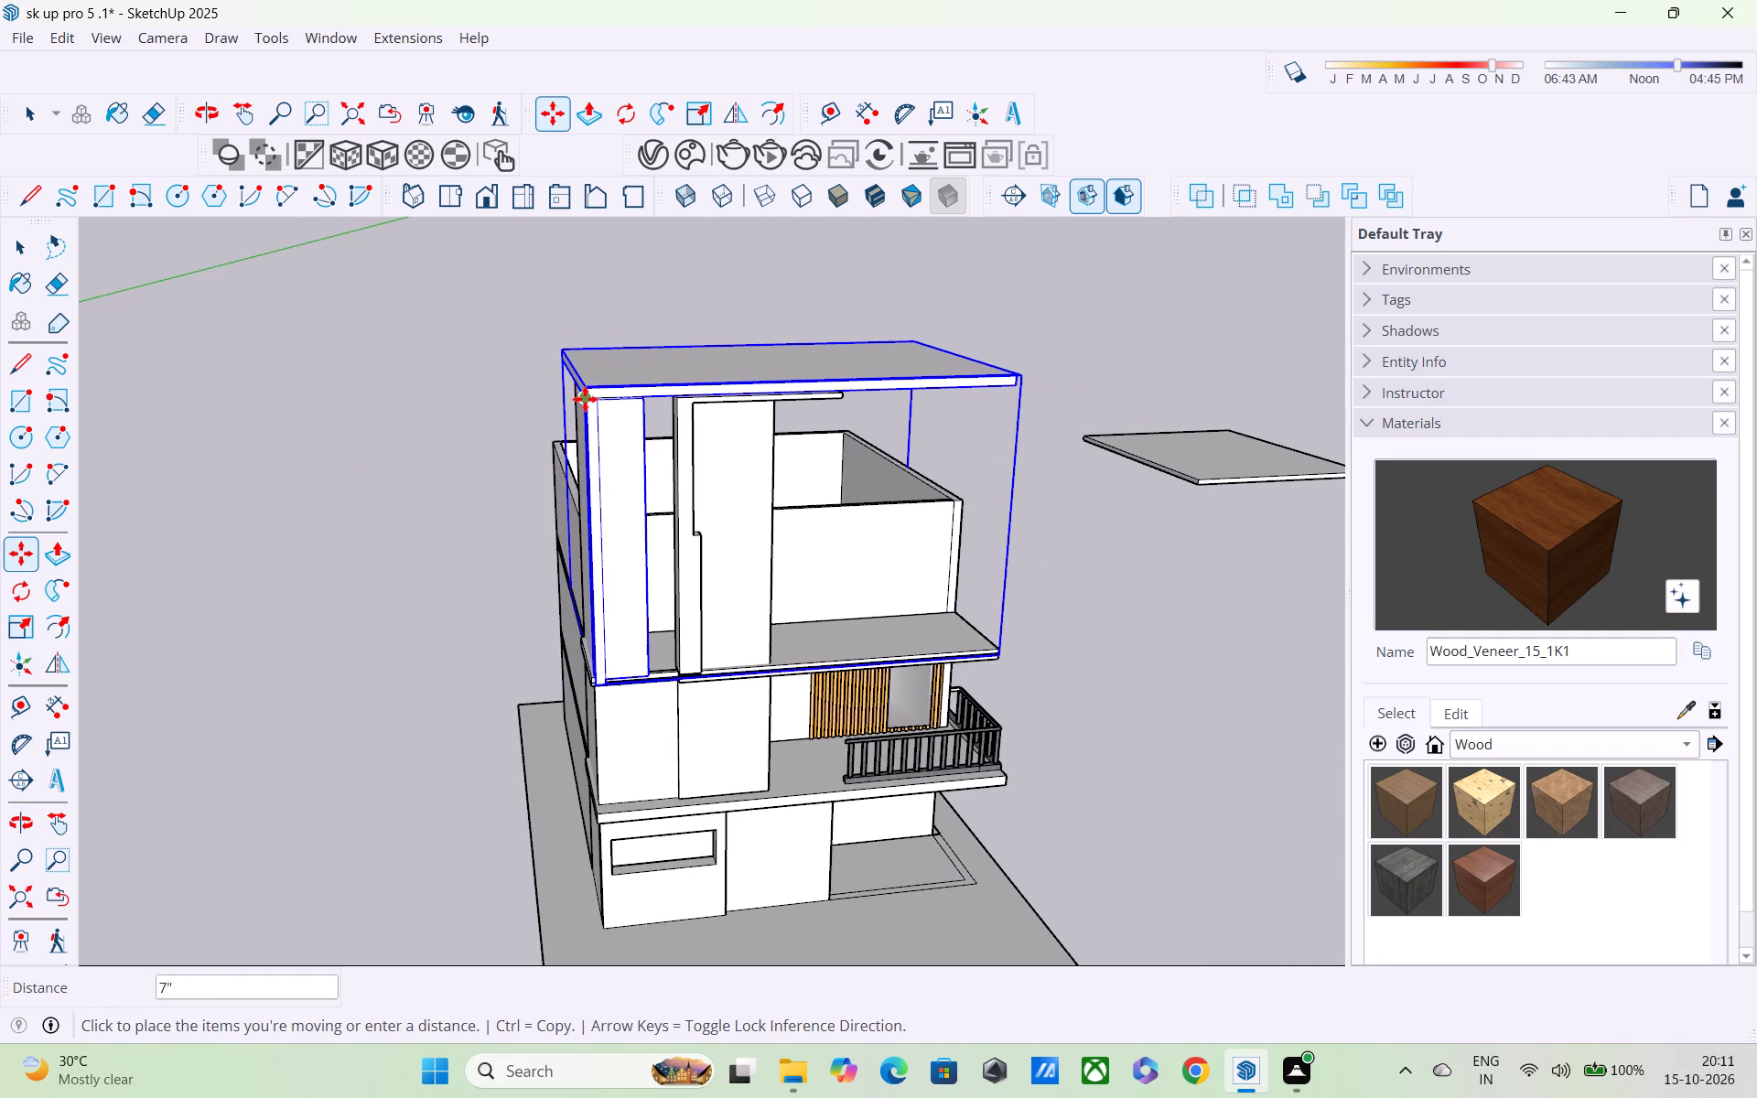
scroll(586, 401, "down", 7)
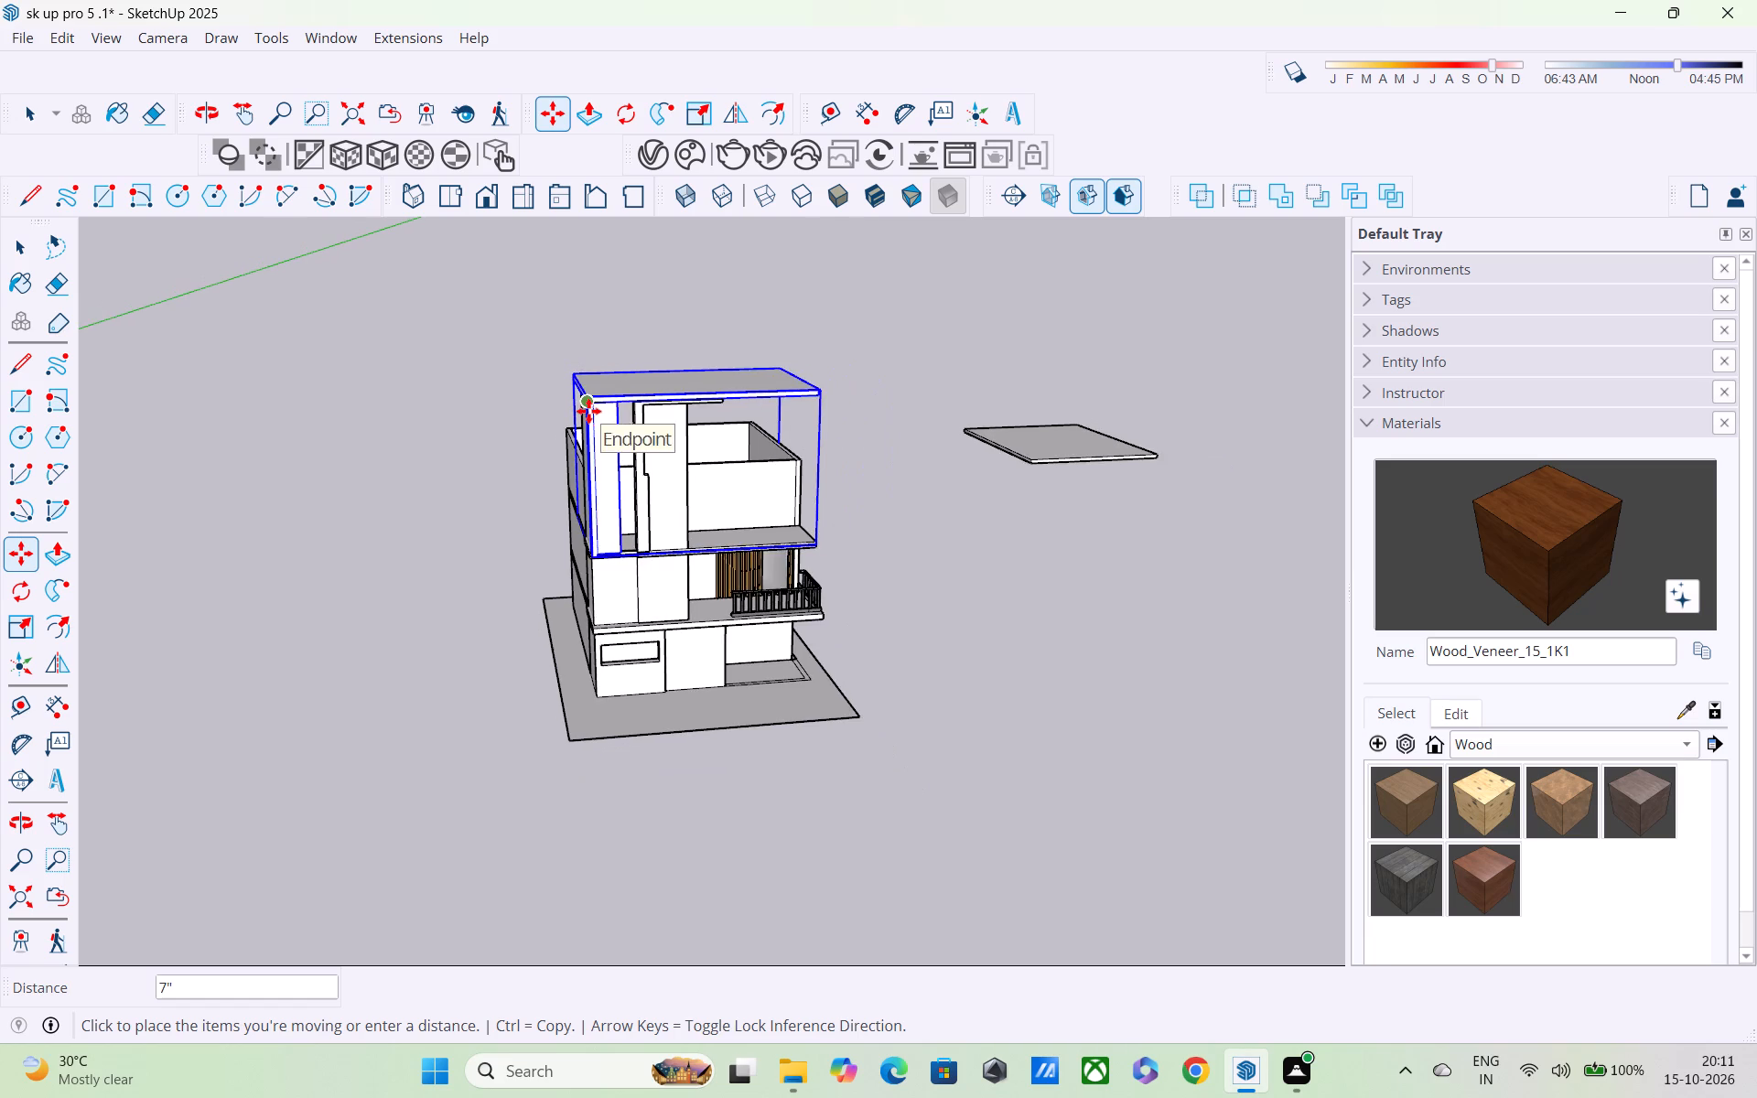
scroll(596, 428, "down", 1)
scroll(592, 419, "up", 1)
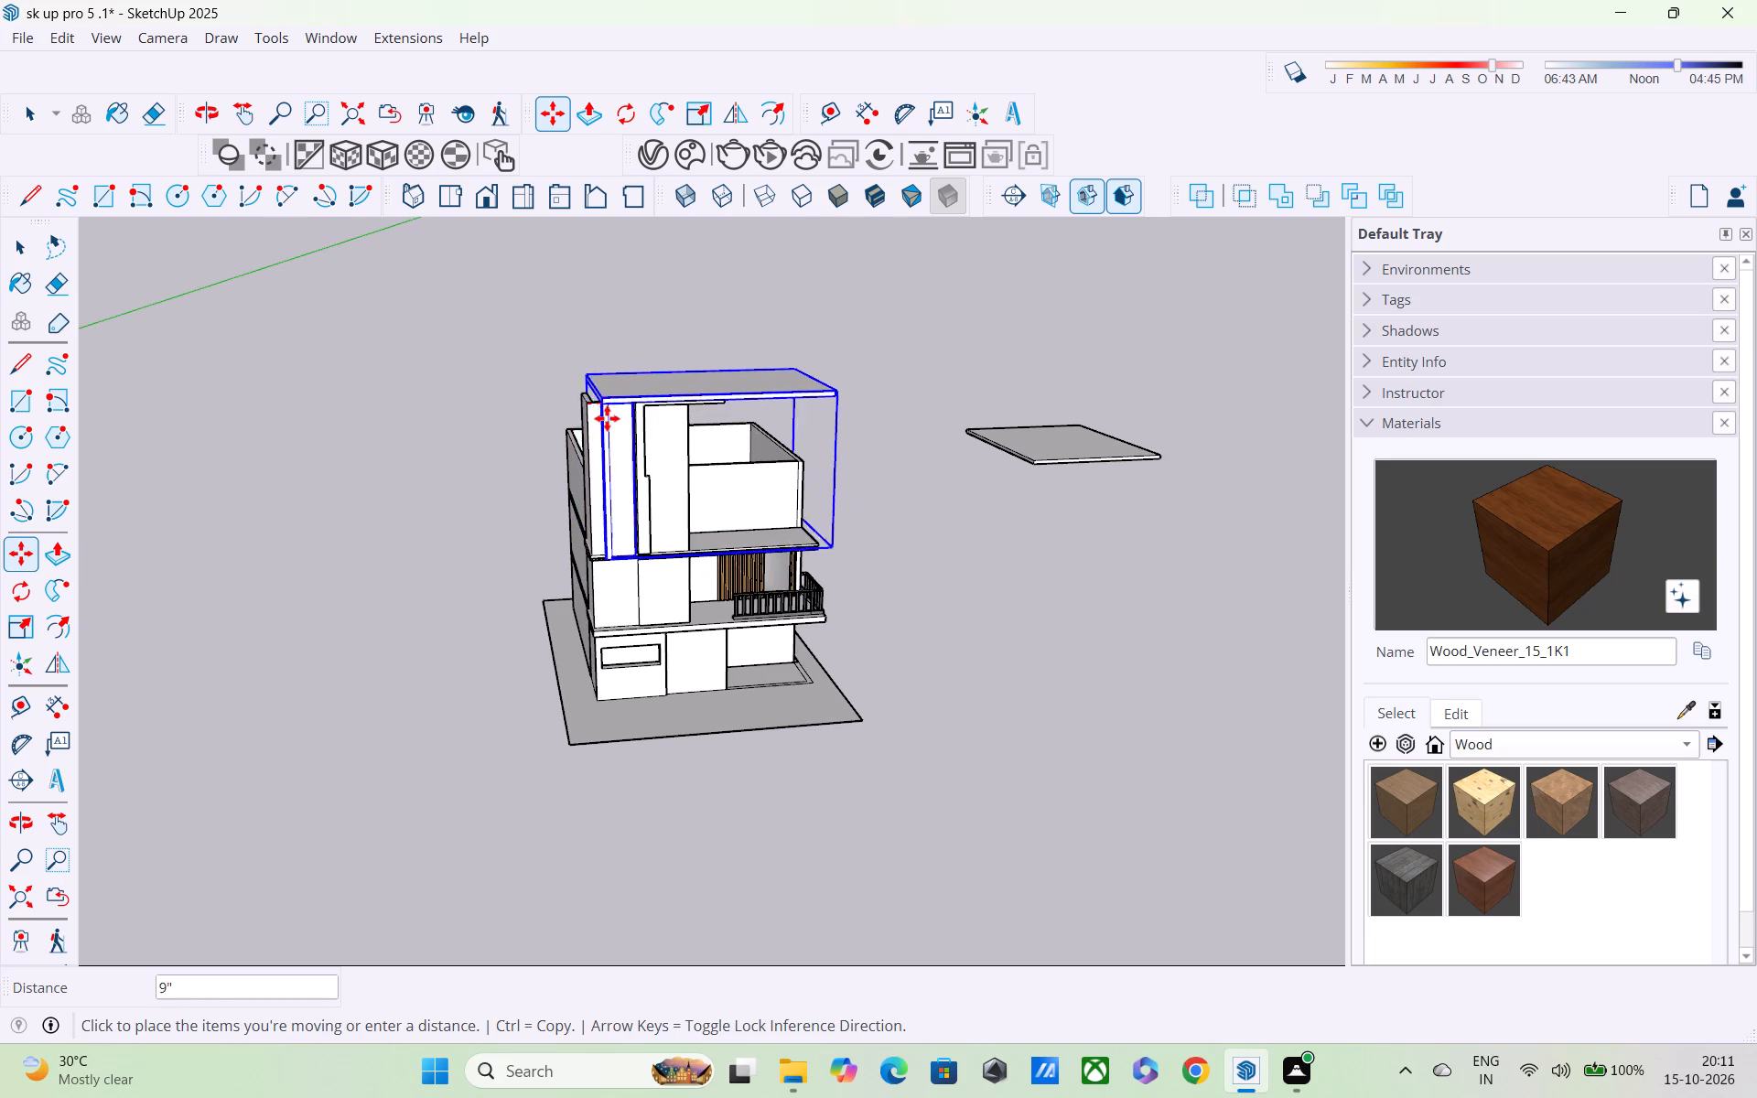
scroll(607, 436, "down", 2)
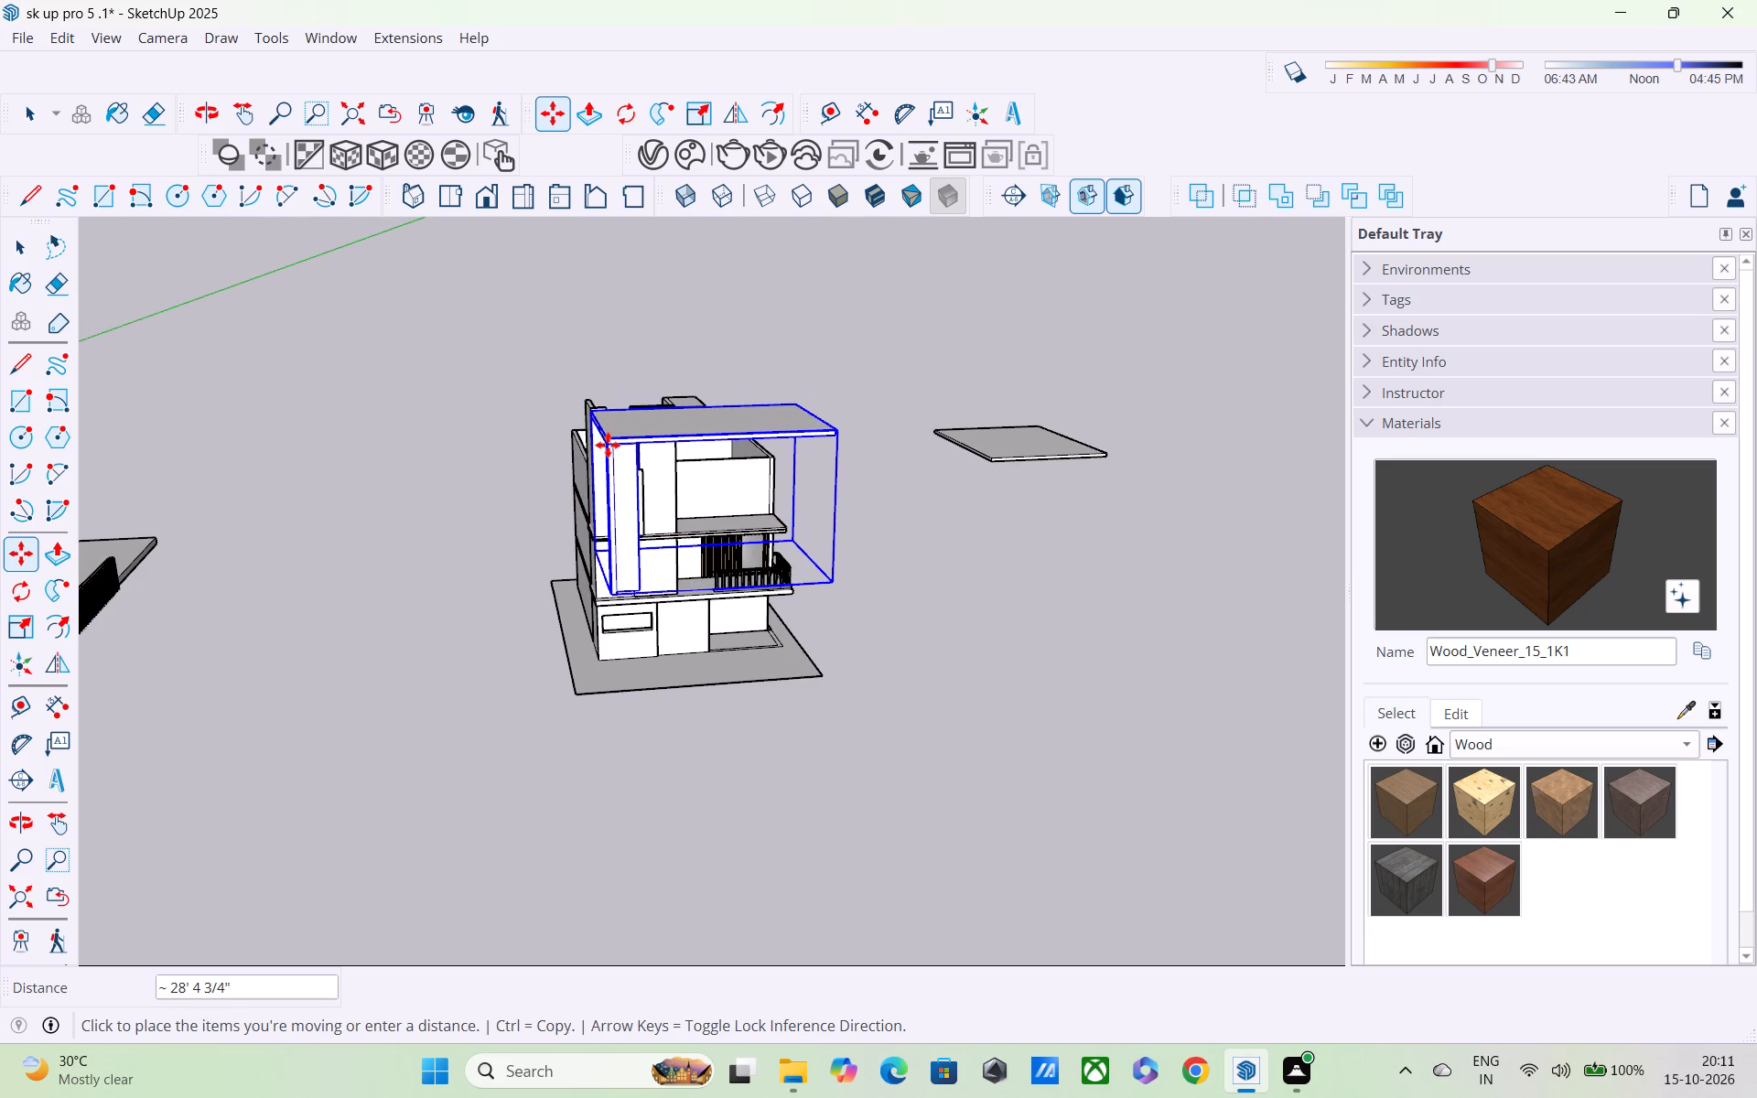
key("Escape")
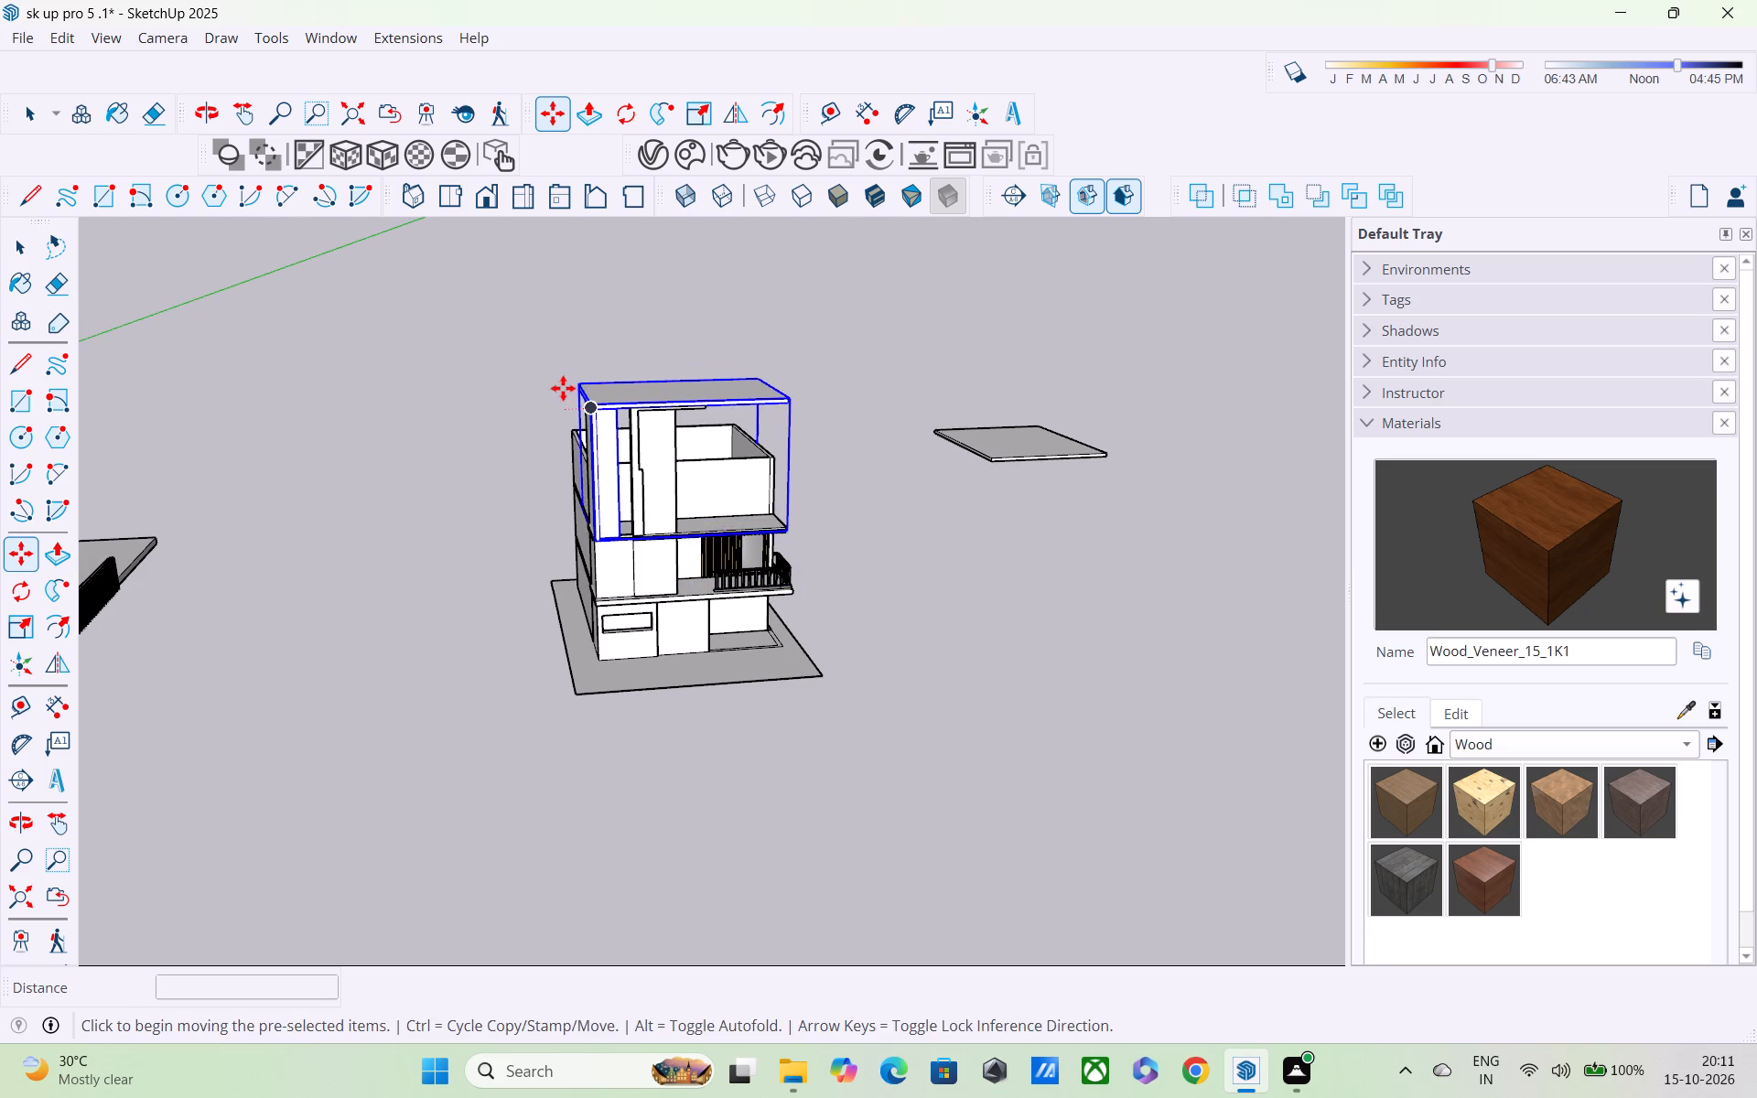
Examine how the flat roof group and its corner upright sit over the tower and open top-floor walls.
scroll(563, 389, "down", 1)
middle_click_drag(554, 412, 427, 453)
scroll(428, 450, "down", 1)
scroll(432, 477, "up", 1)
scroll(604, 471, "up", 2)
middle_click_drag(569, 532, 350, 727)
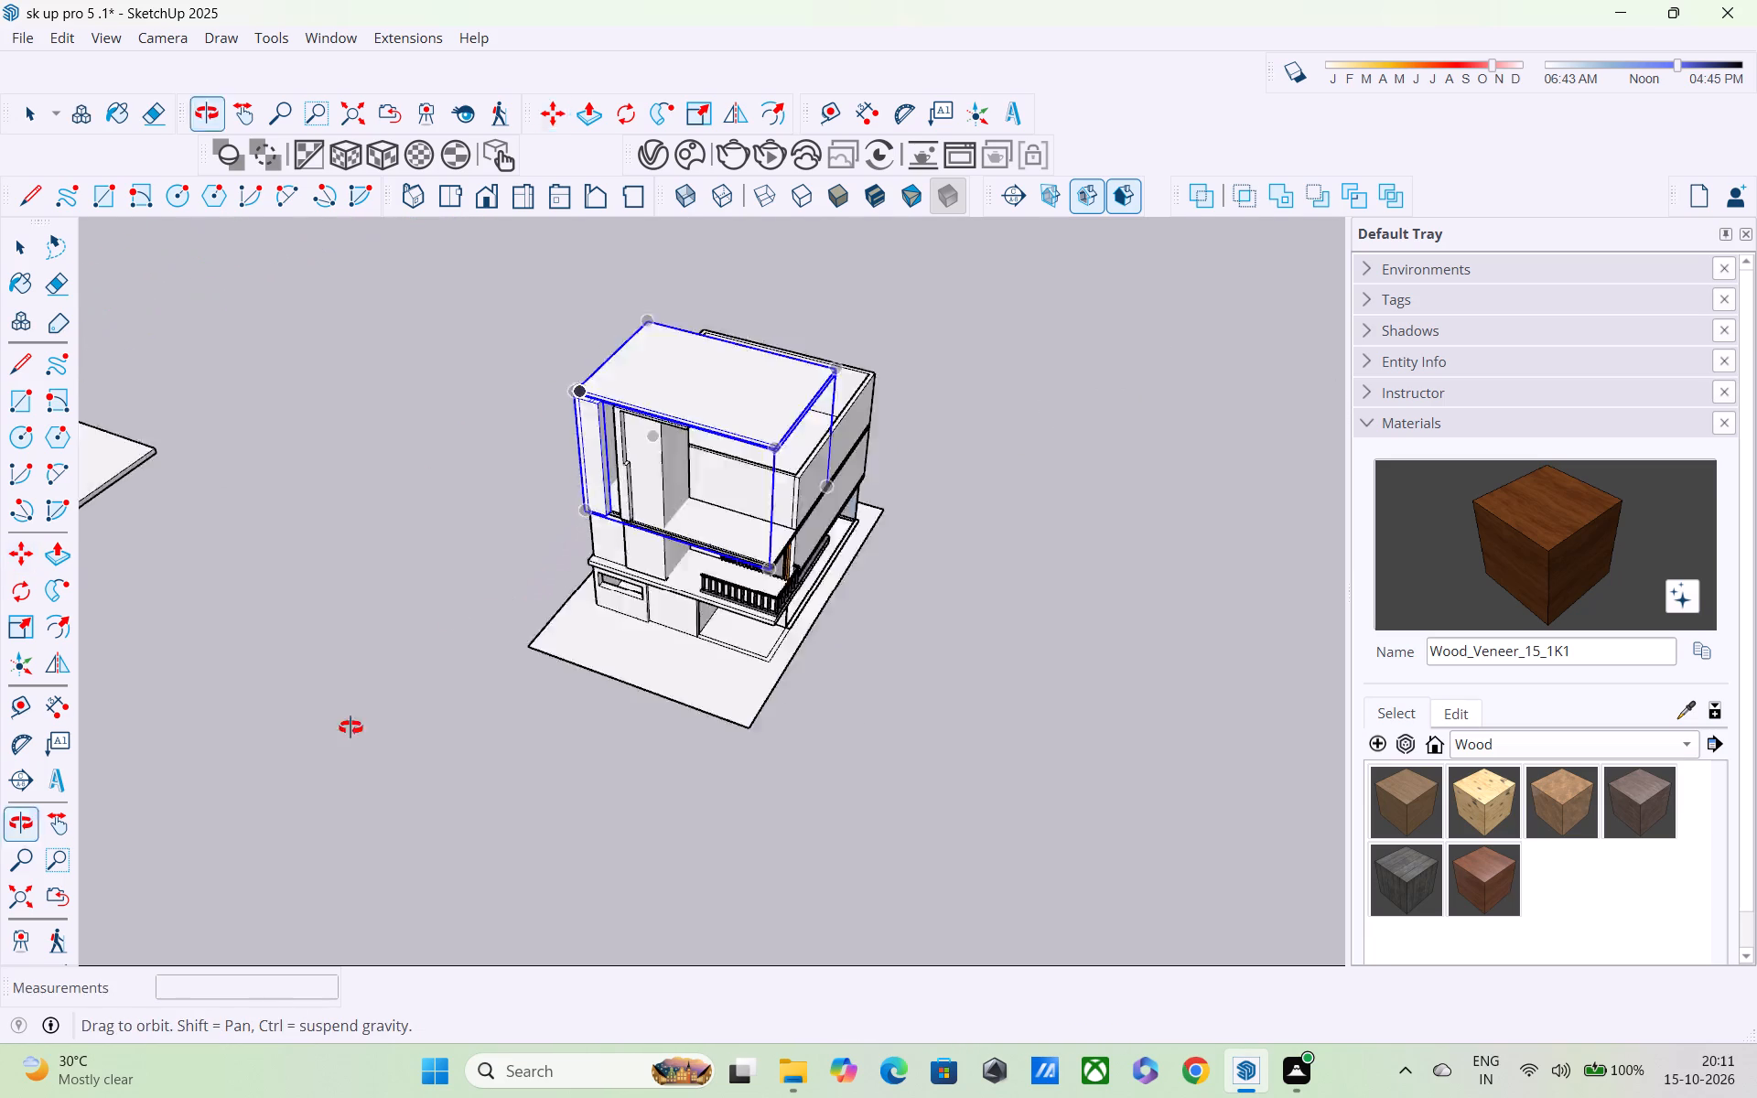
middle_click_drag(350, 727, 338, 737)
scroll(1064, 211, "up", 3)
scroll(711, 530, "up", 3)
middle_click_drag(682, 520, 758, 327)
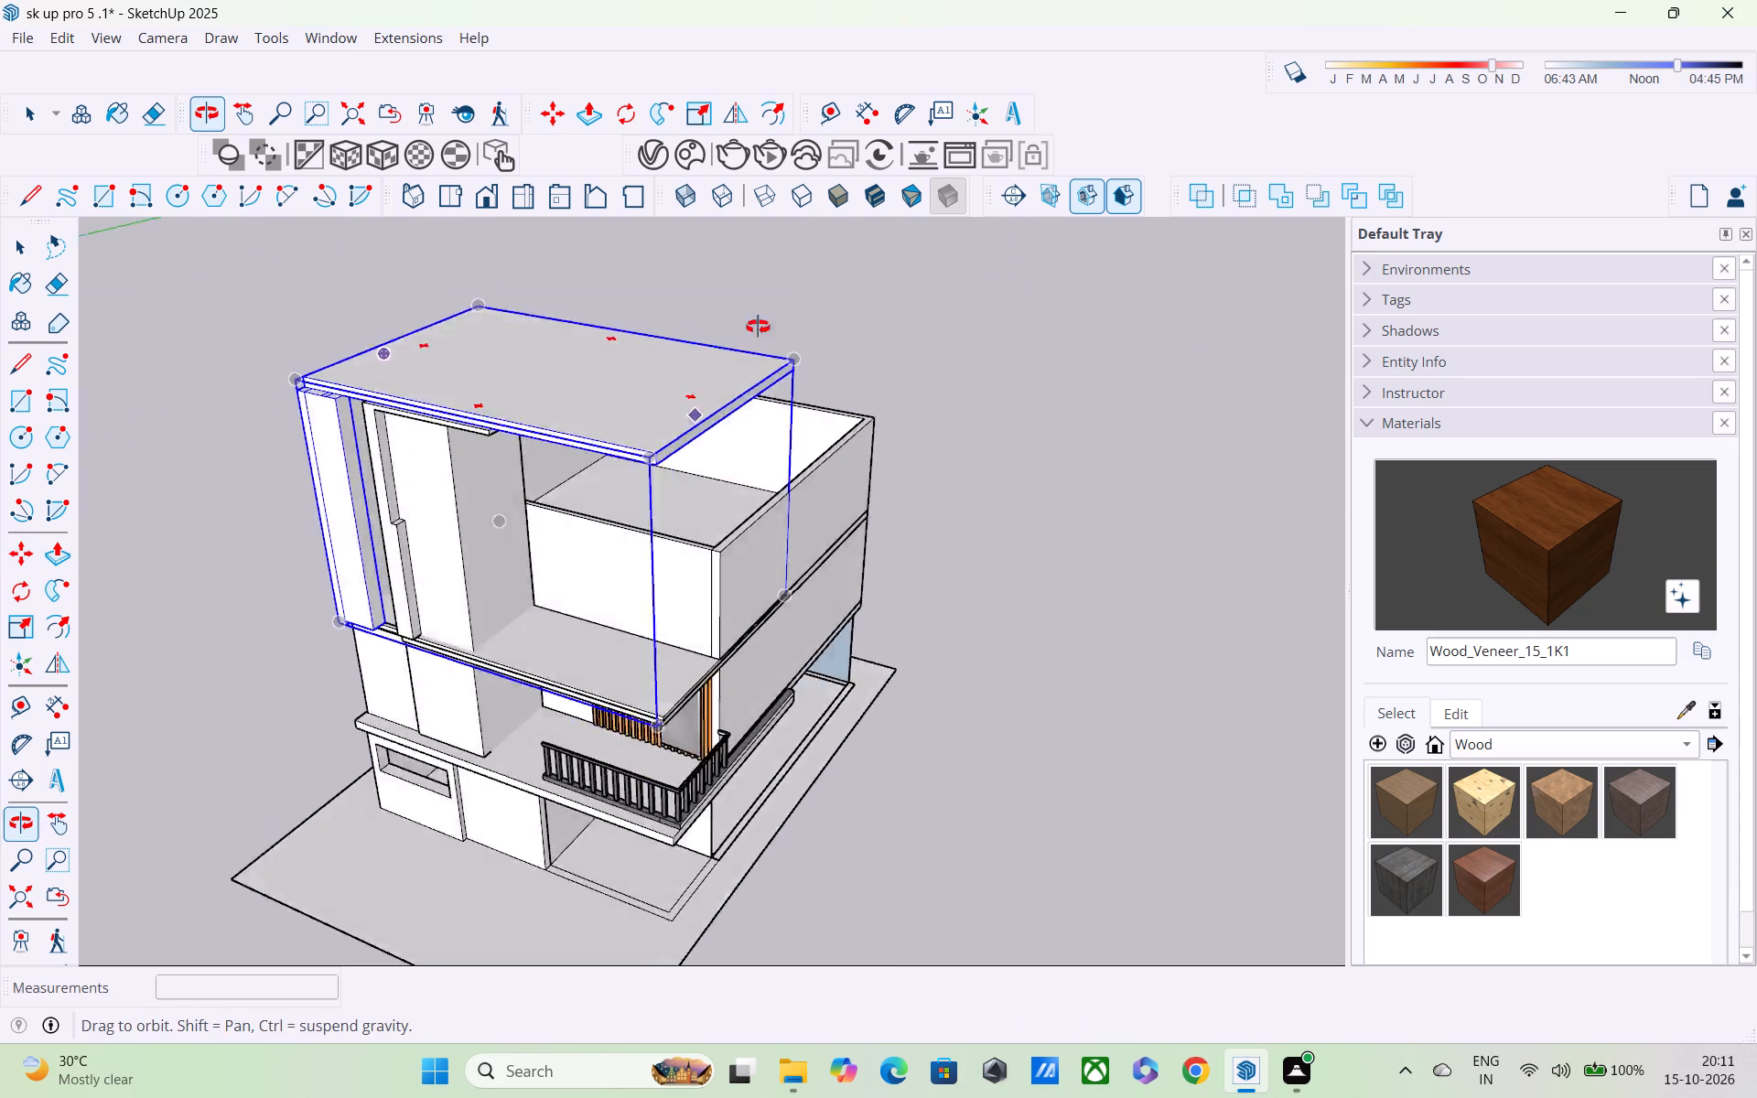
middle_click_drag(758, 327, 898, 231)
left_click(935, 388)
key("Escape")
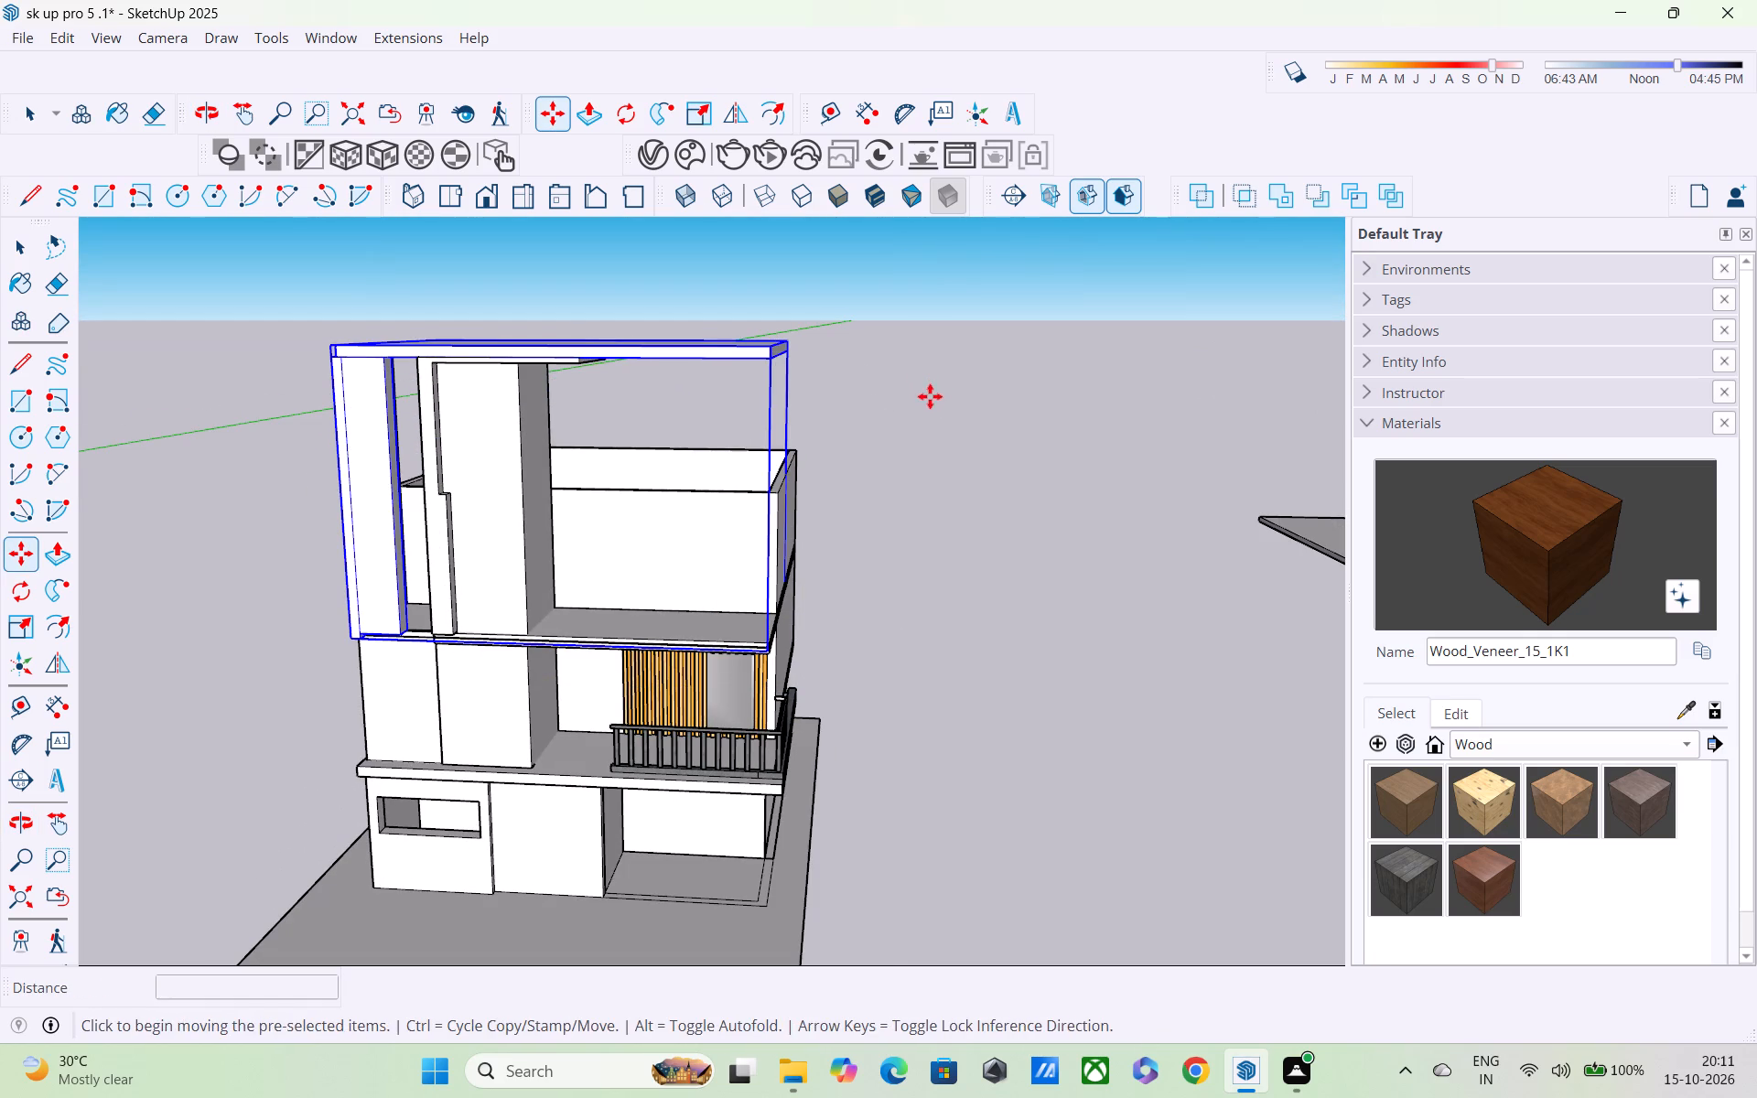
Move the flat roof group with its corner upright off the top floor, about 56' 10" to open space away from the house.
key("space")
left_click(887, 388)
left_click(768, 361)
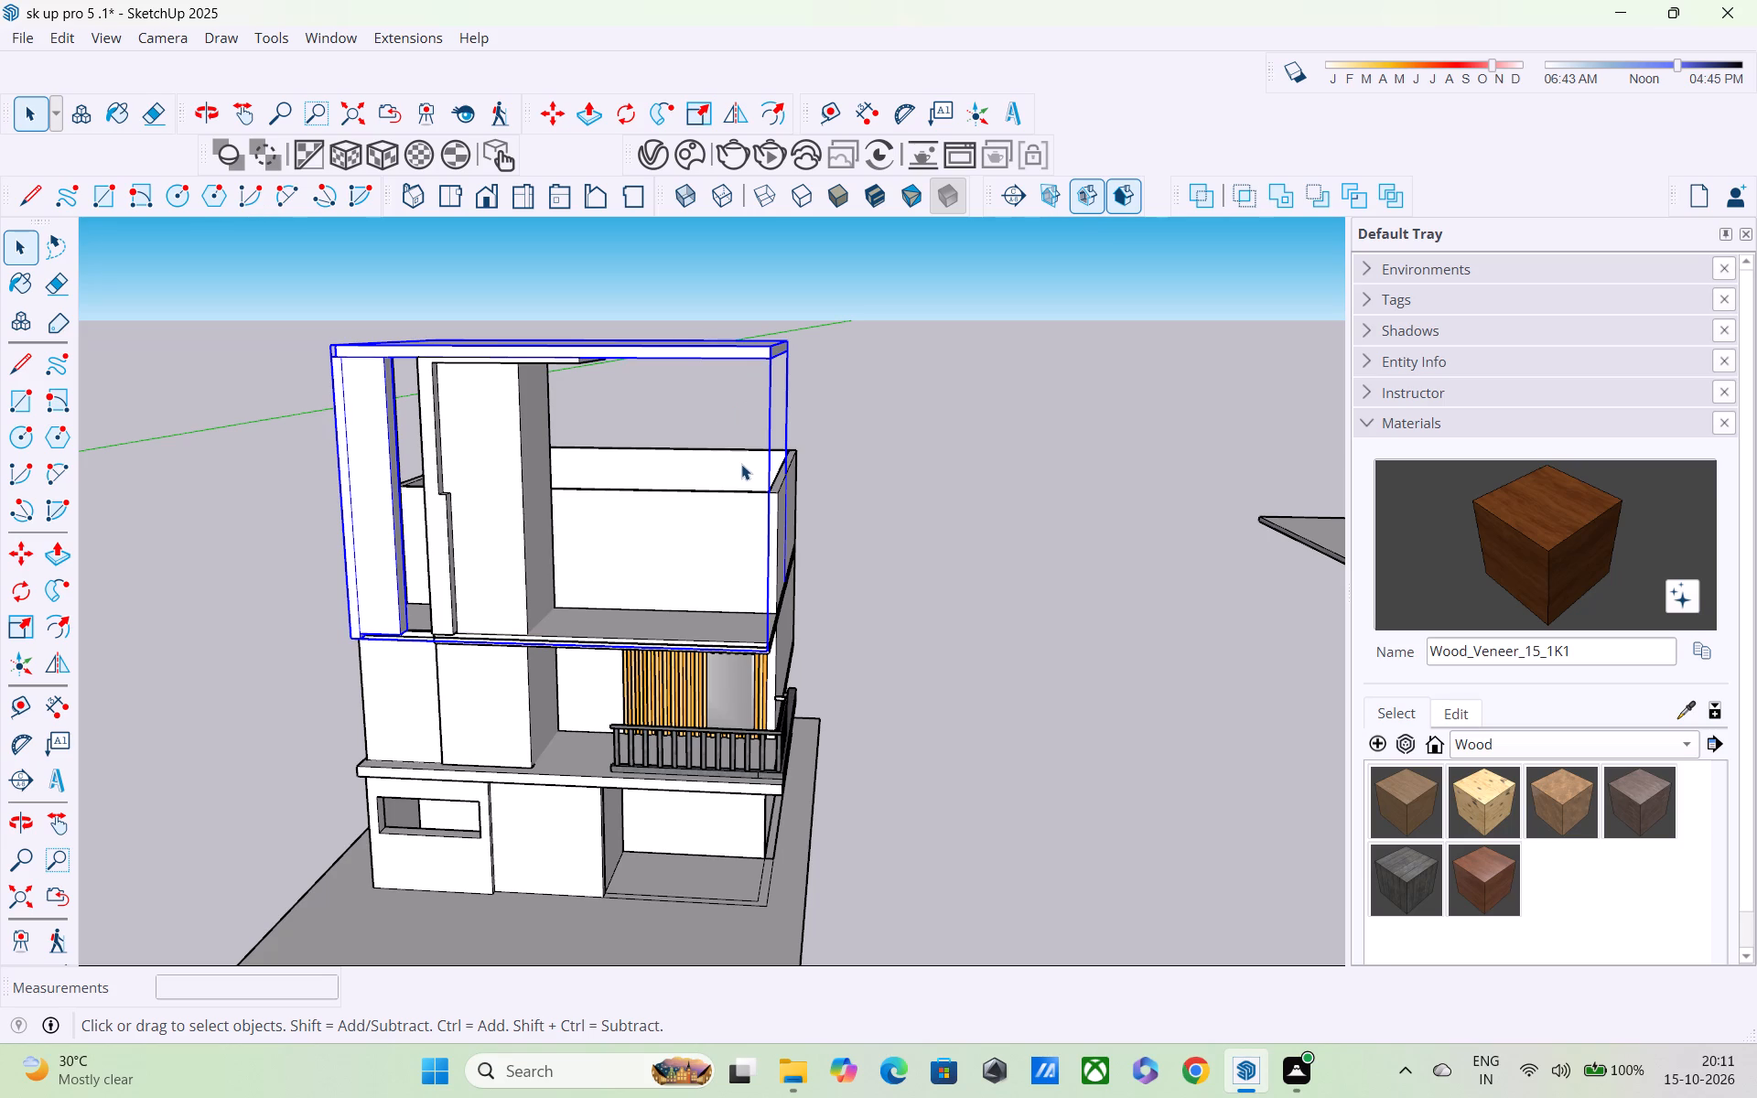
scroll(752, 485, "down", 1)
middle_click_drag(752, 485, 851, 555)
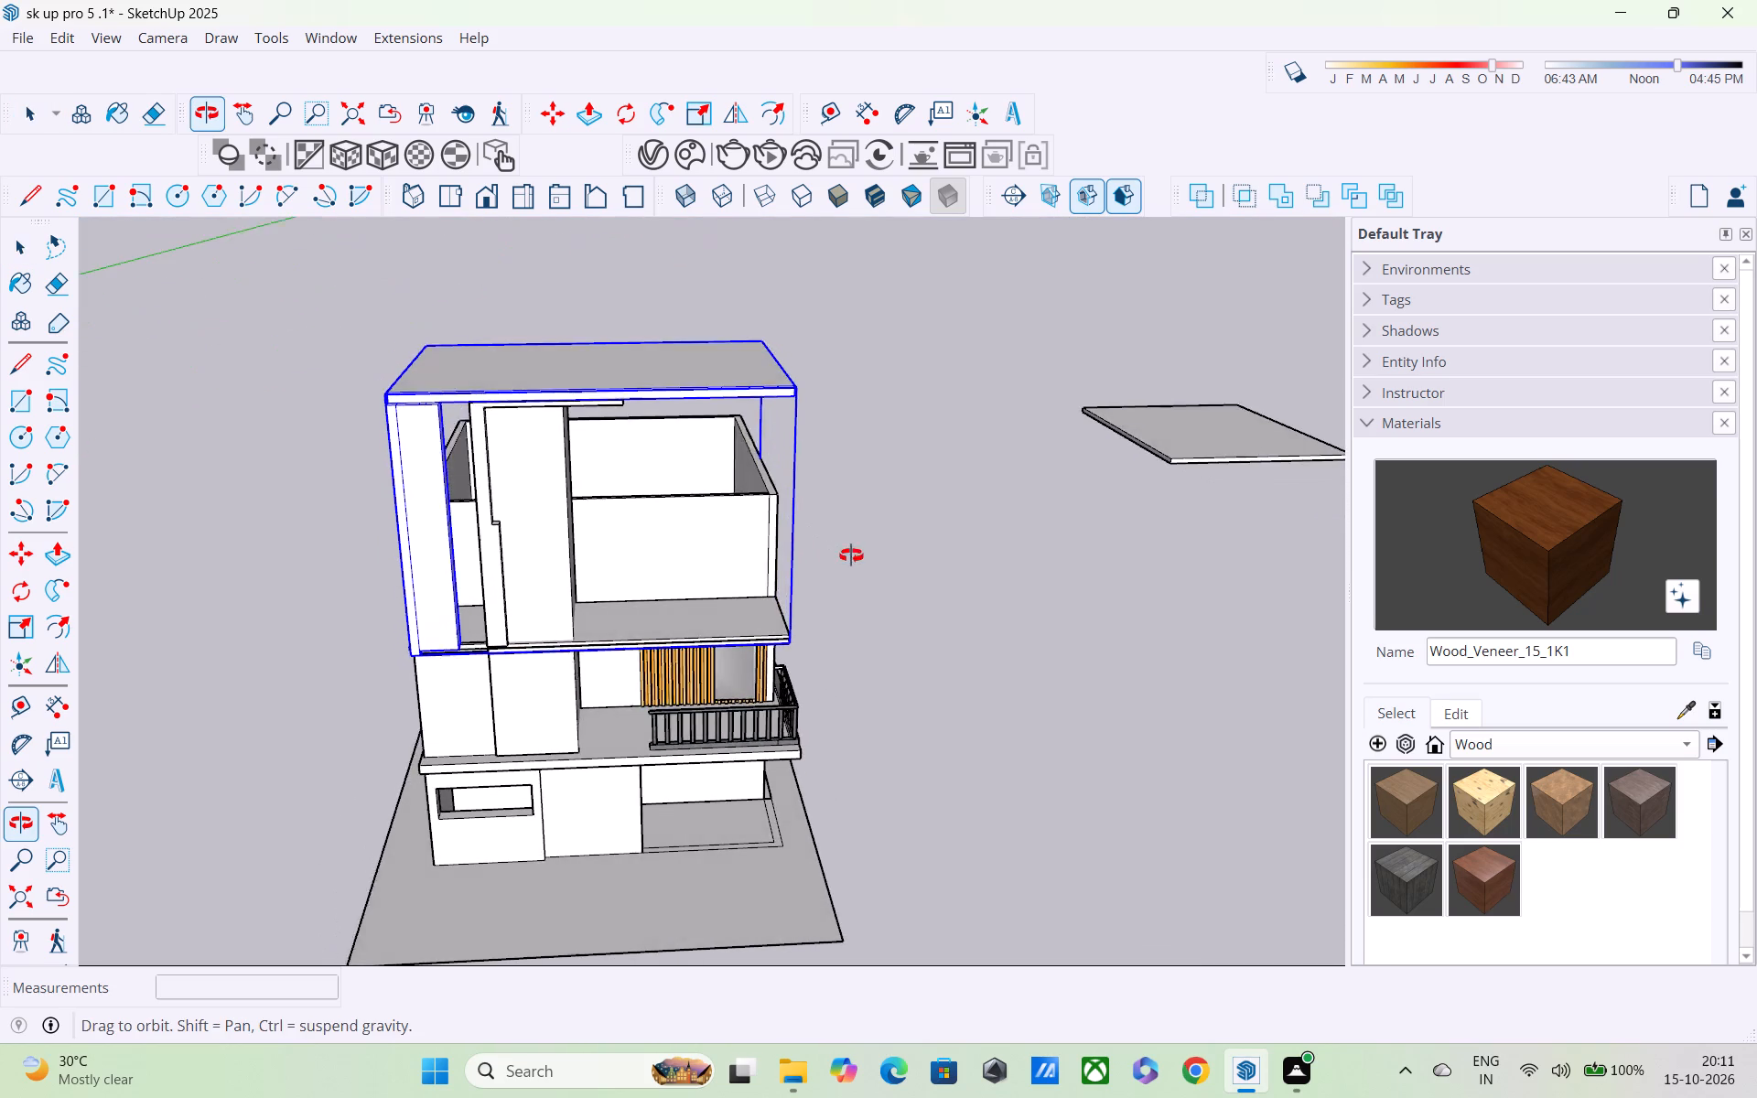
middle_click_drag(851, 555, 856, 558)
middle_click_drag(582, 560, 982, 463)
scroll(743, 510, "up", 2)
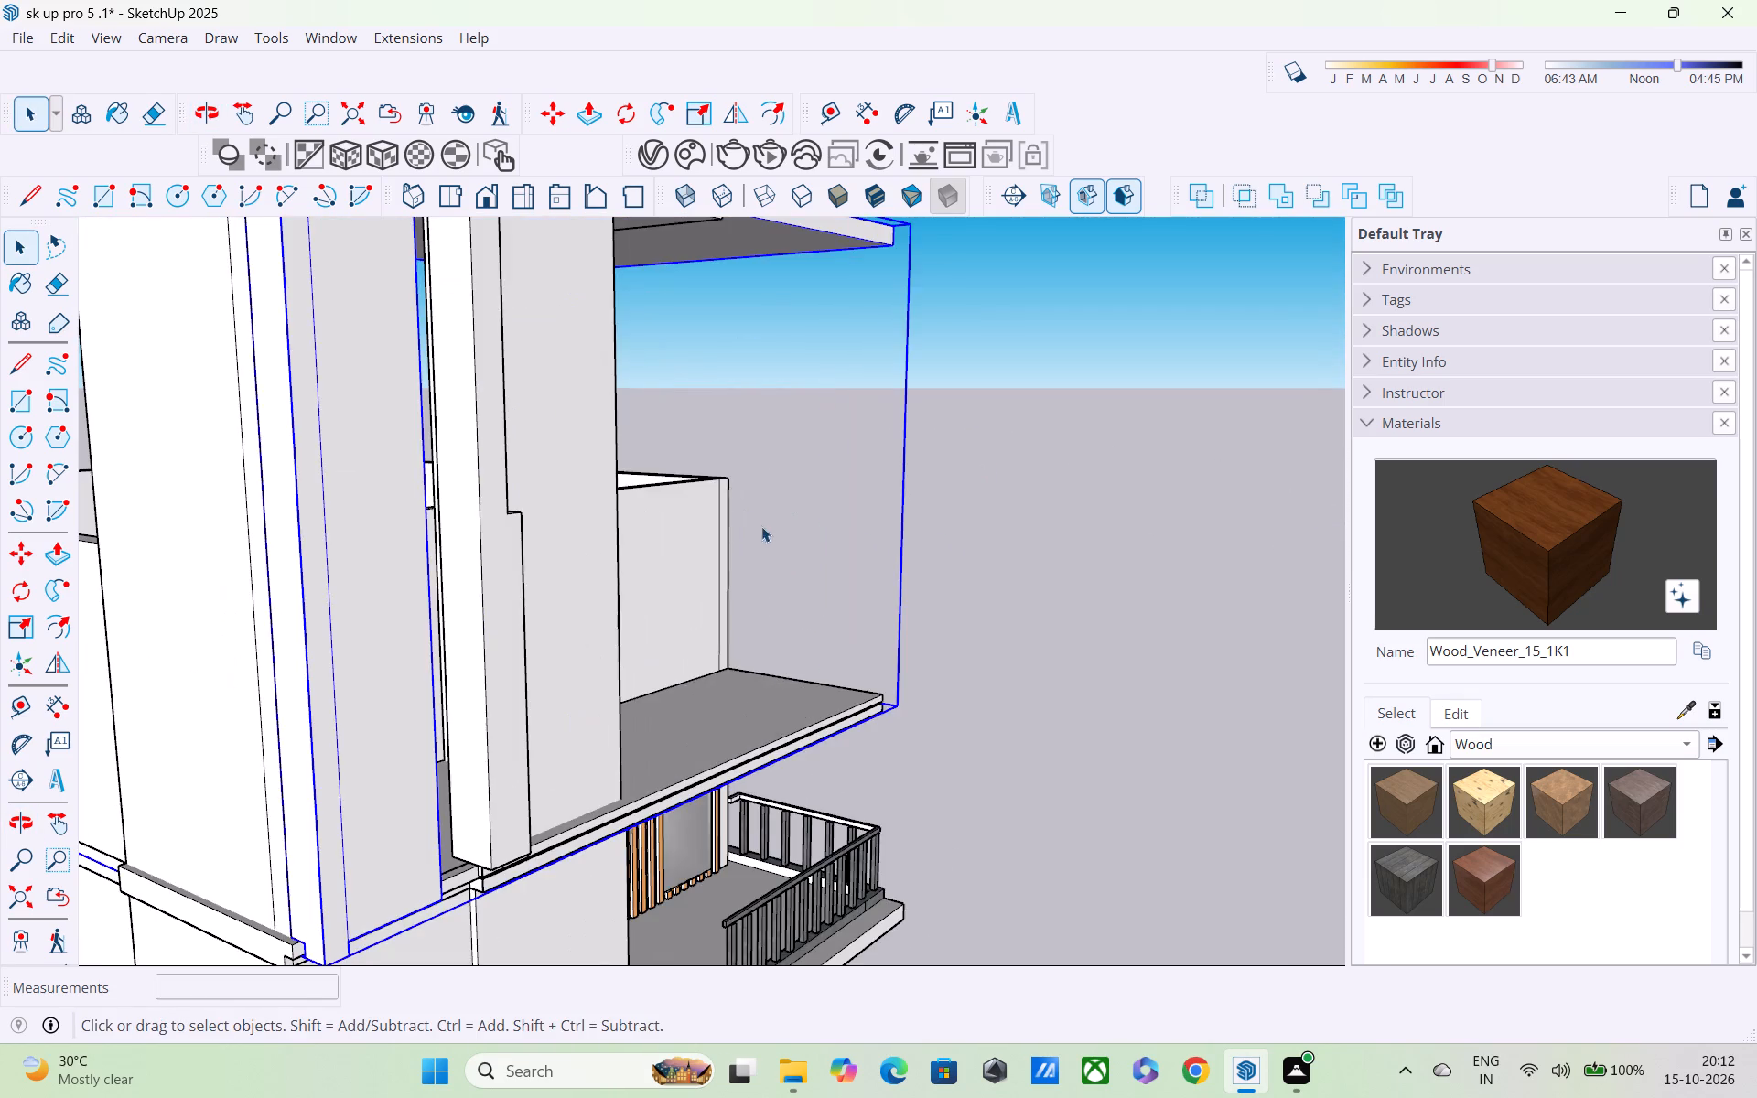
middle_click_drag(771, 532, 899, 544)
middle_click_drag(900, 533, 946, 360)
scroll(946, 360, "up", 1)
scroll(921, 416, "down", 4)
scroll(815, 521, "down", 1)
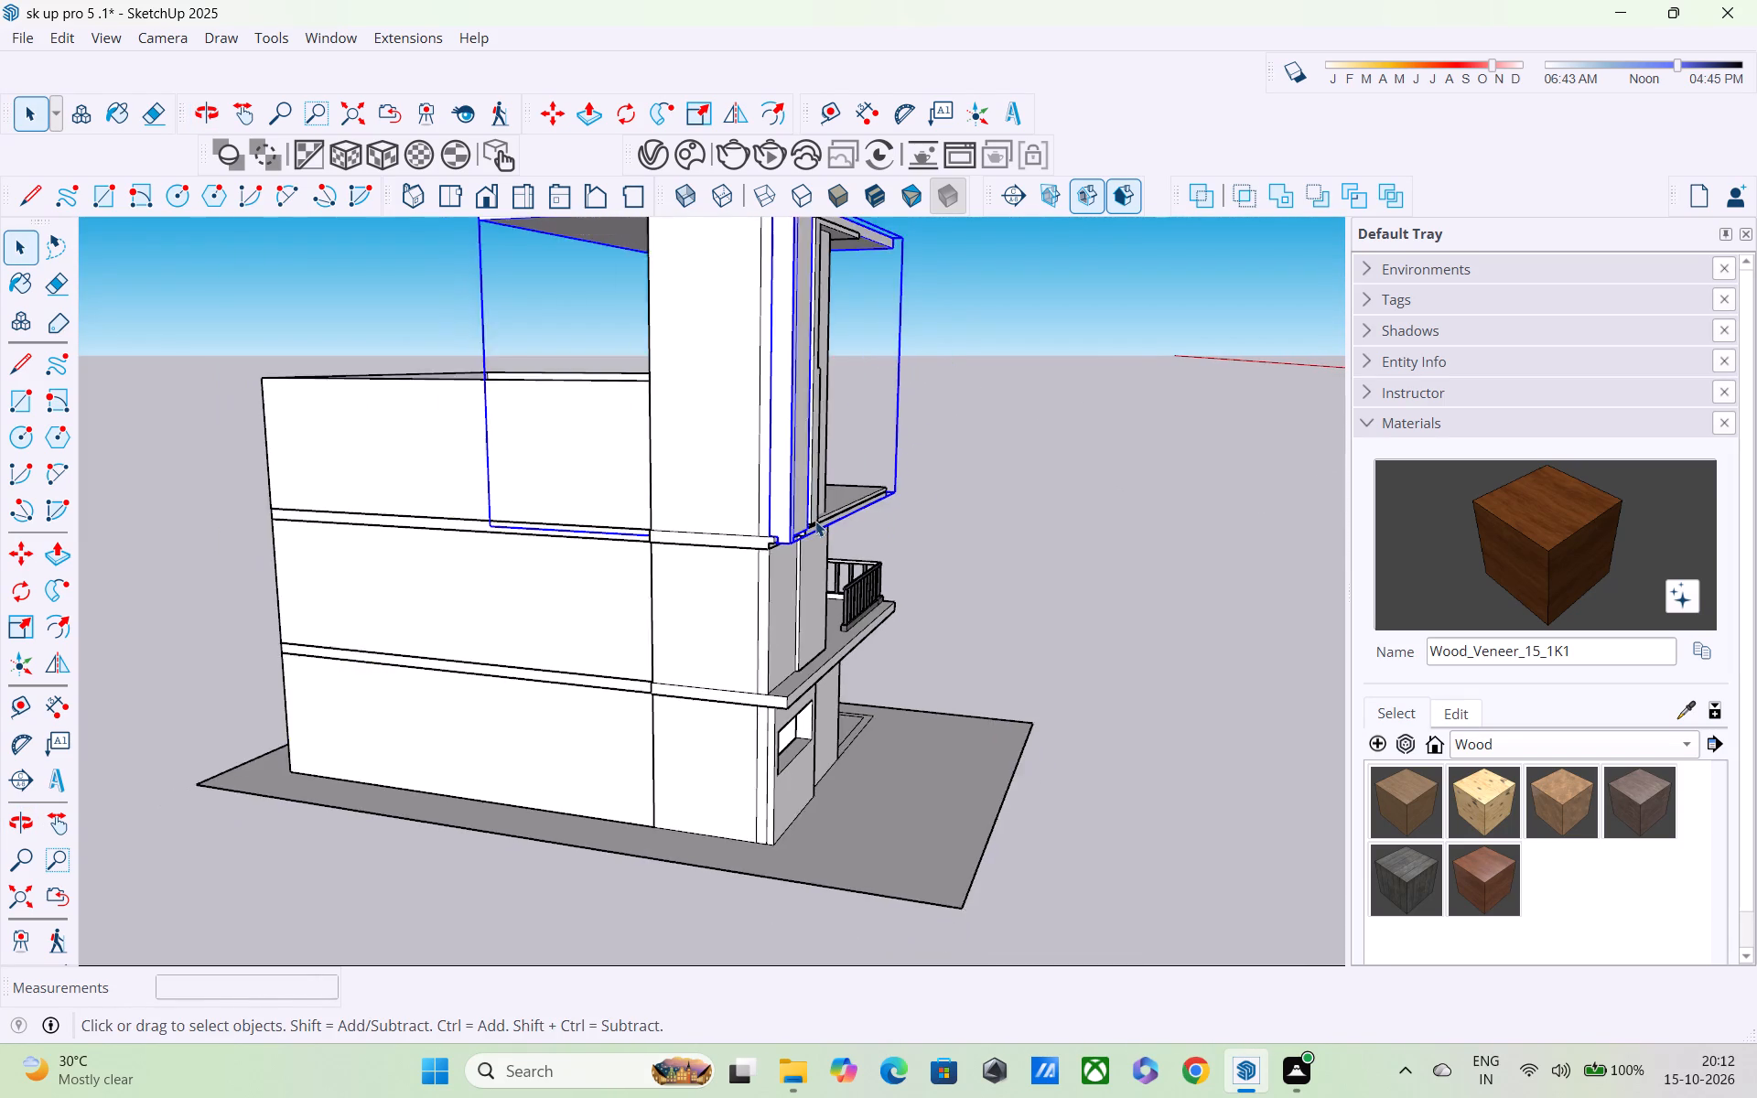
scroll(815, 521, "down", 1)
middle_click_drag(815, 521, 870, 677)
middle_click_drag(870, 673, 894, 726, "shift")
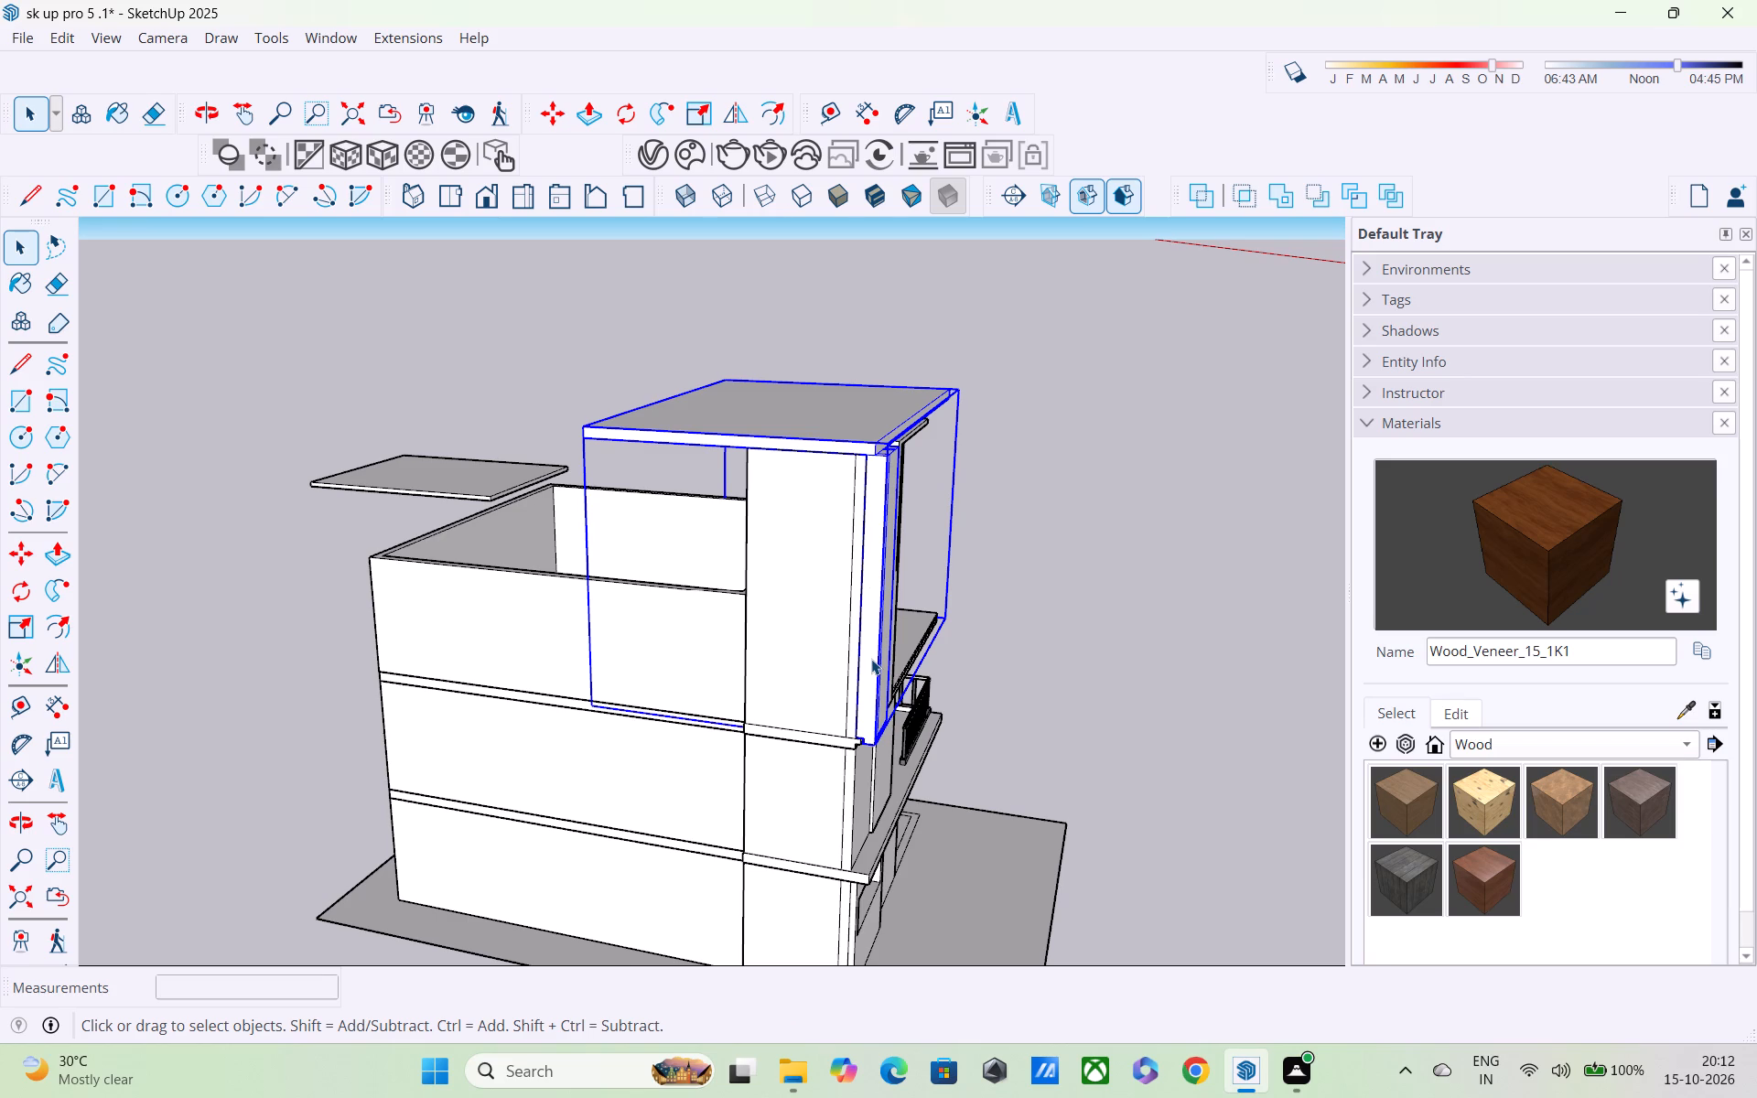
scroll(877, 667, "down", 3)
middle_click_drag(867, 685, 593, 662)
scroll(663, 684, "down", 3)
middle_click_drag(780, 681, 701, 681)
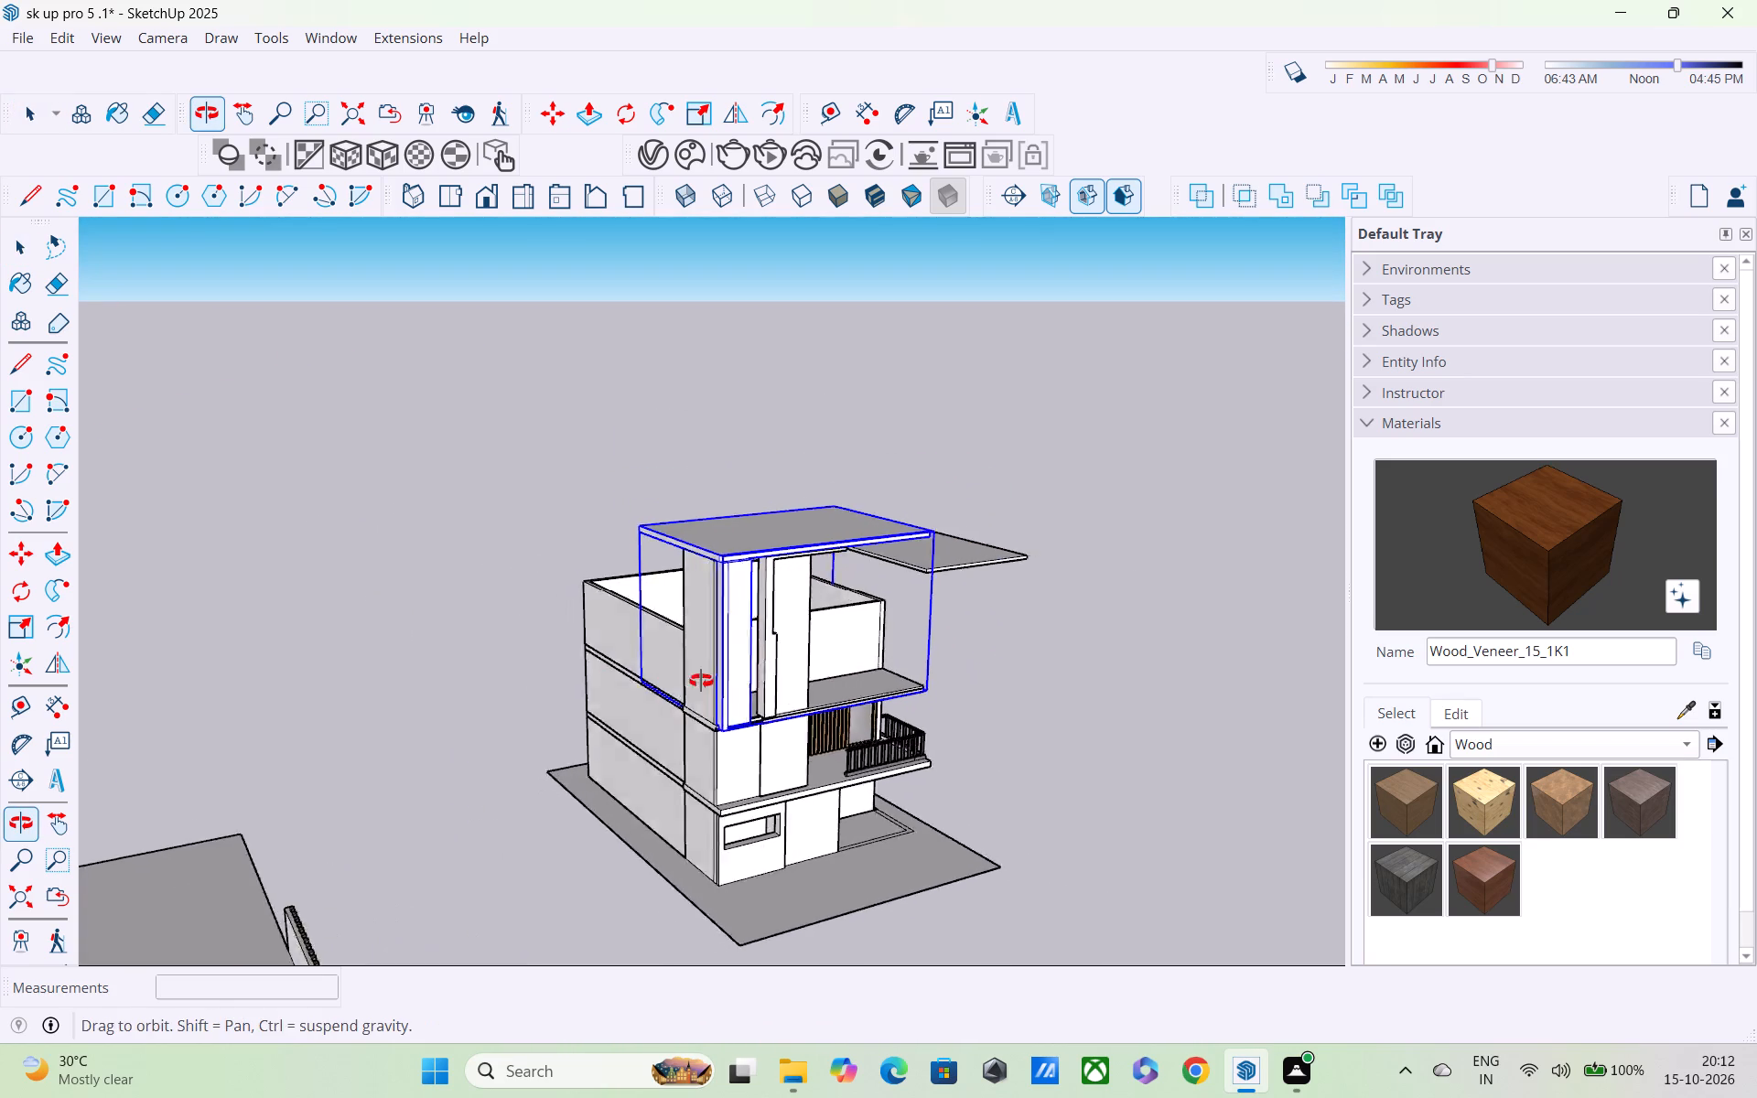
middle_click_drag(701, 681, 454, 616)
scroll(536, 651, "down", 3)
scroll(657, 657, "up", 1)
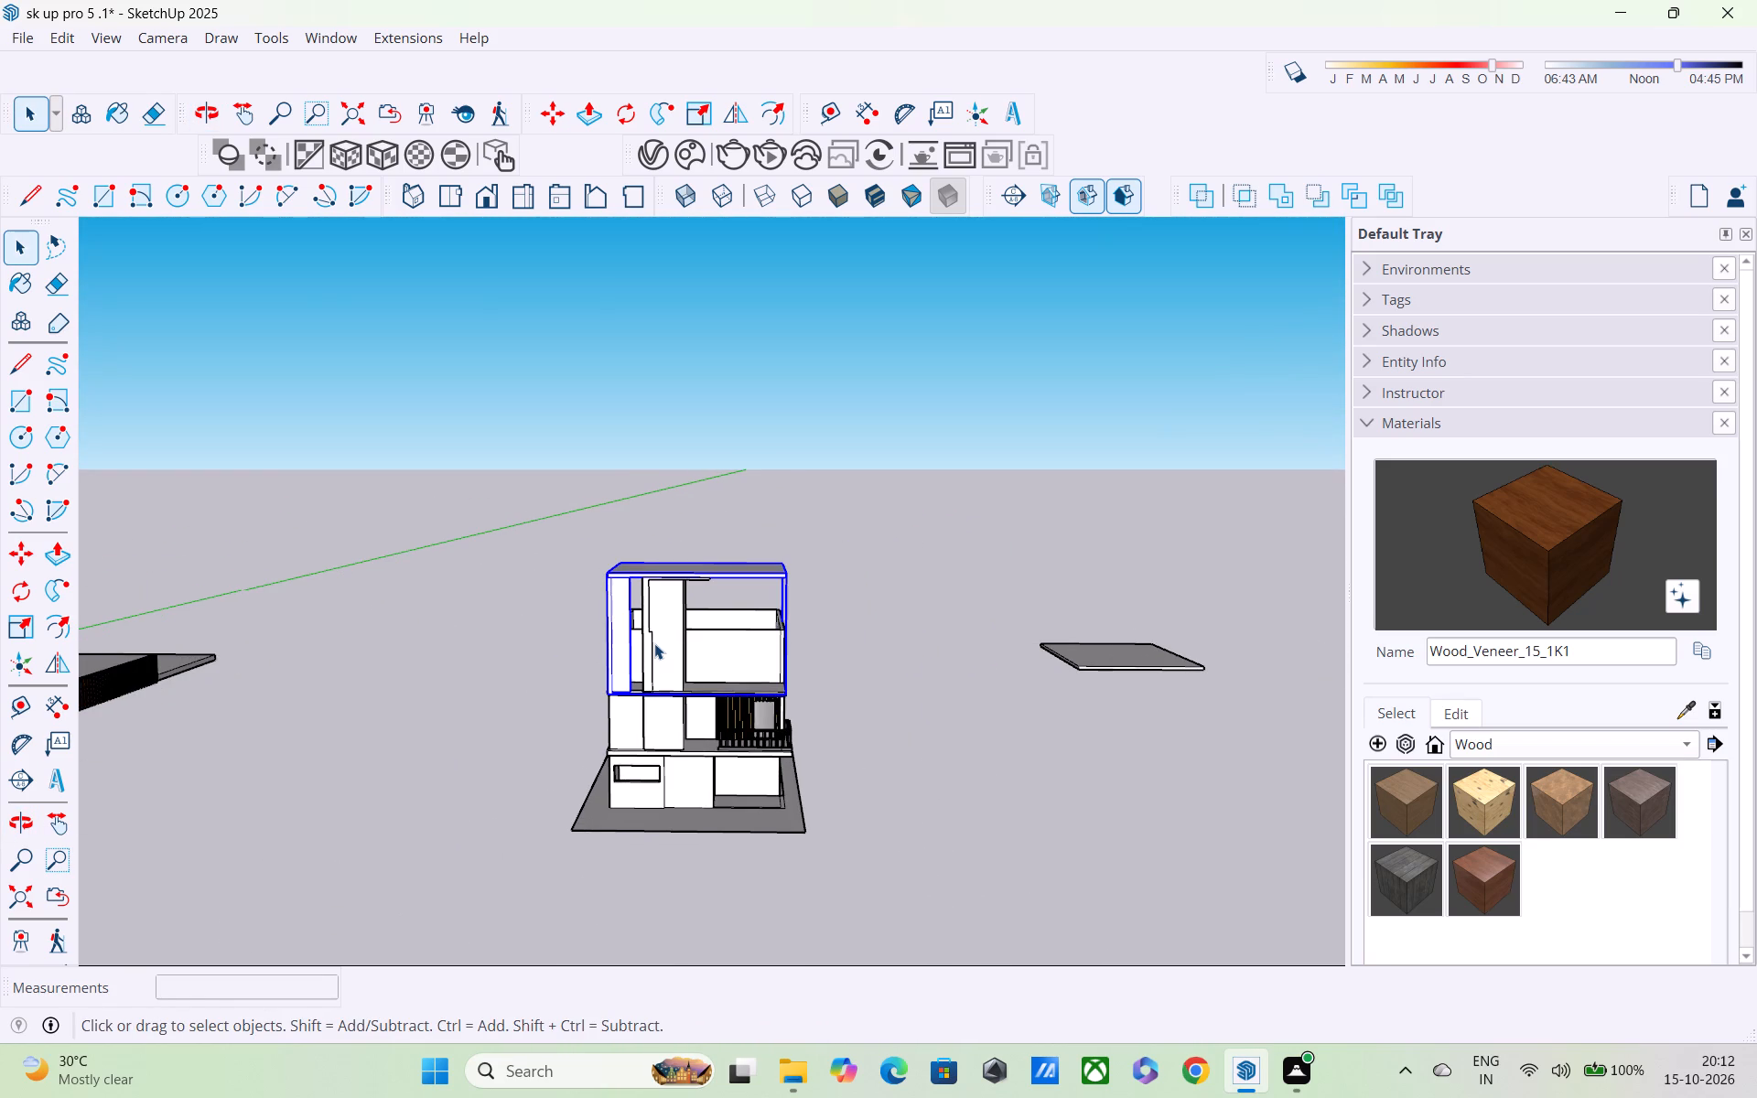
scroll(652, 638, "up", 1)
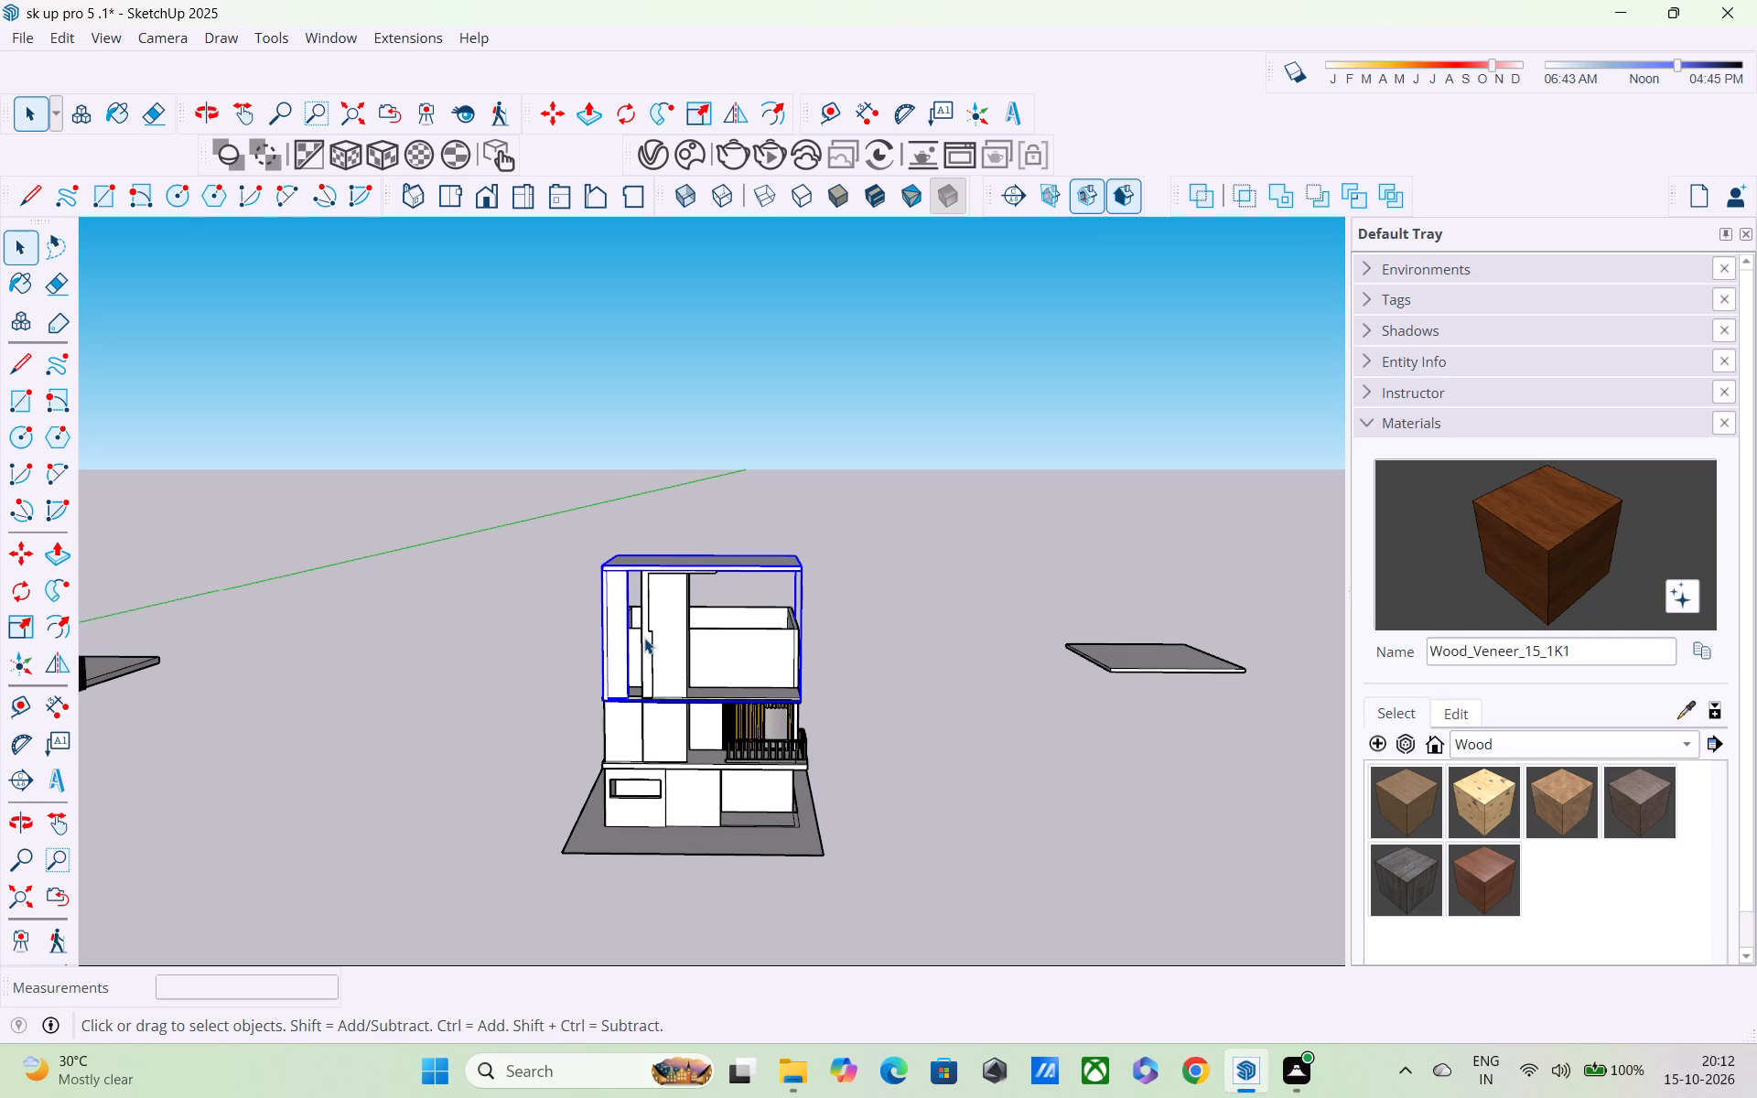
key("m")
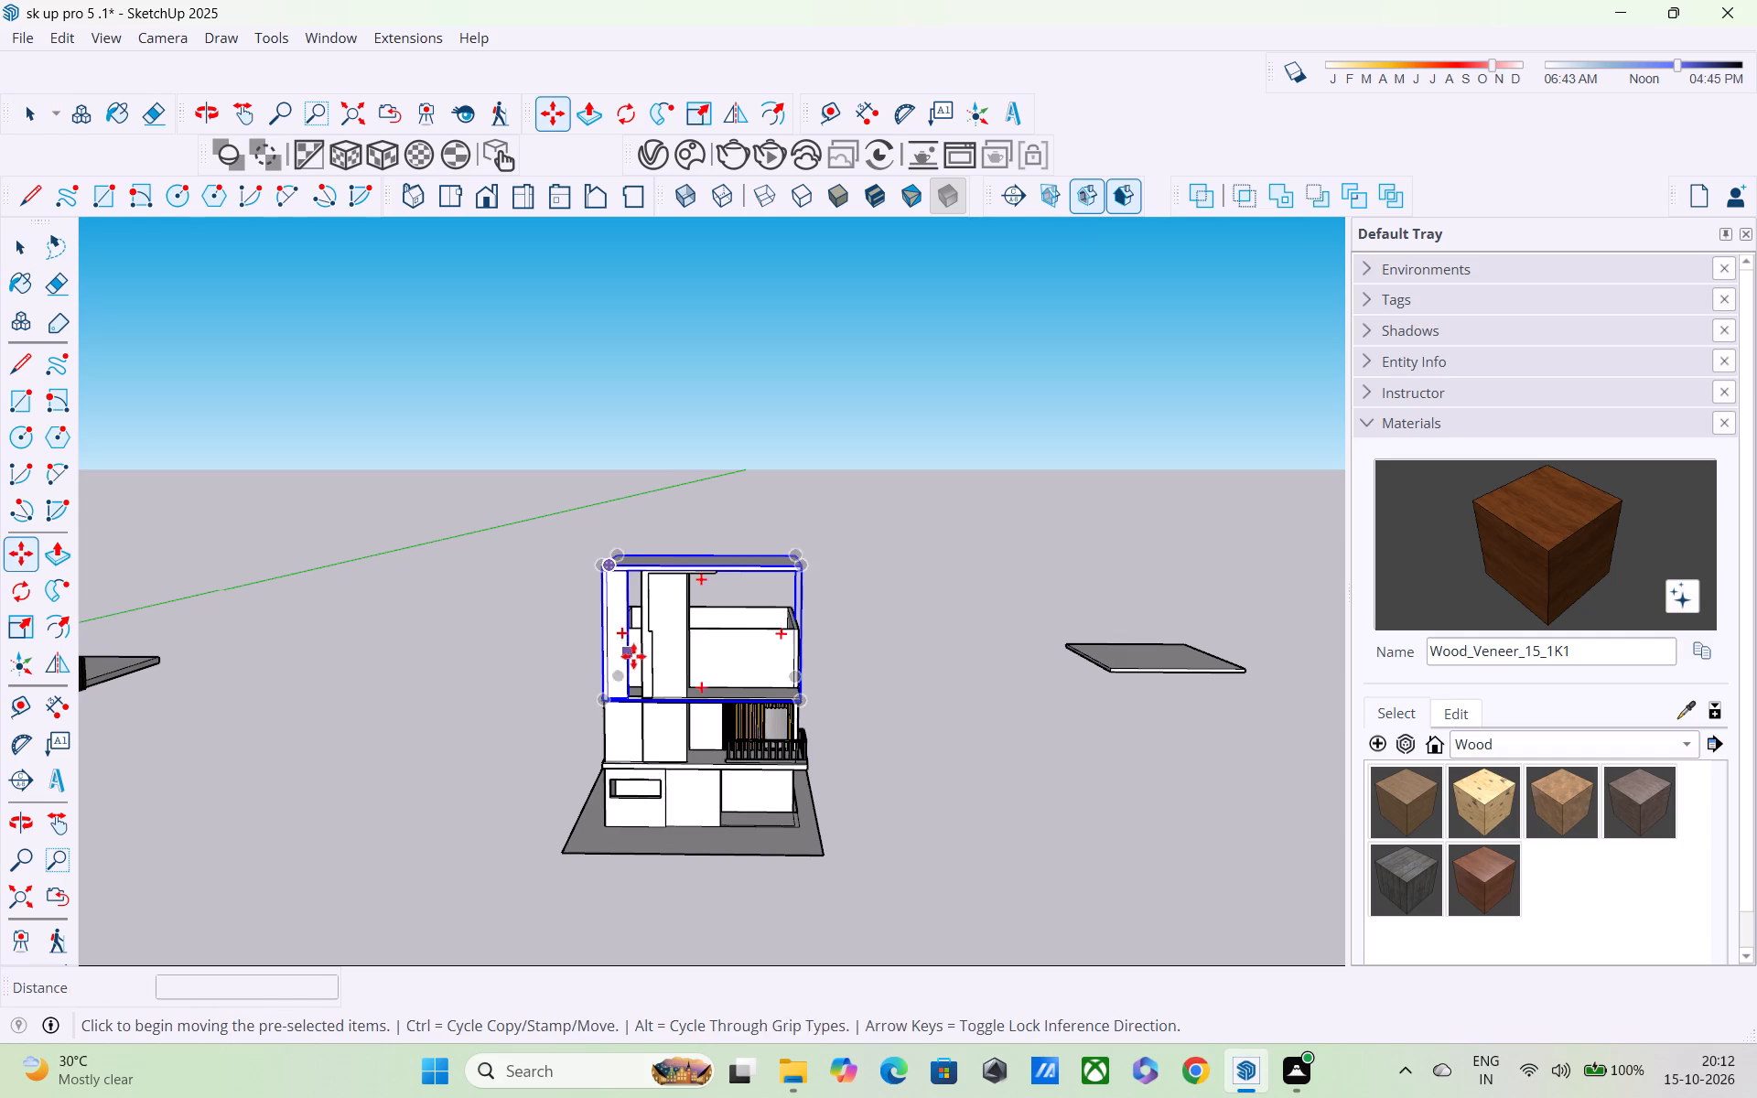
left_click(604, 567)
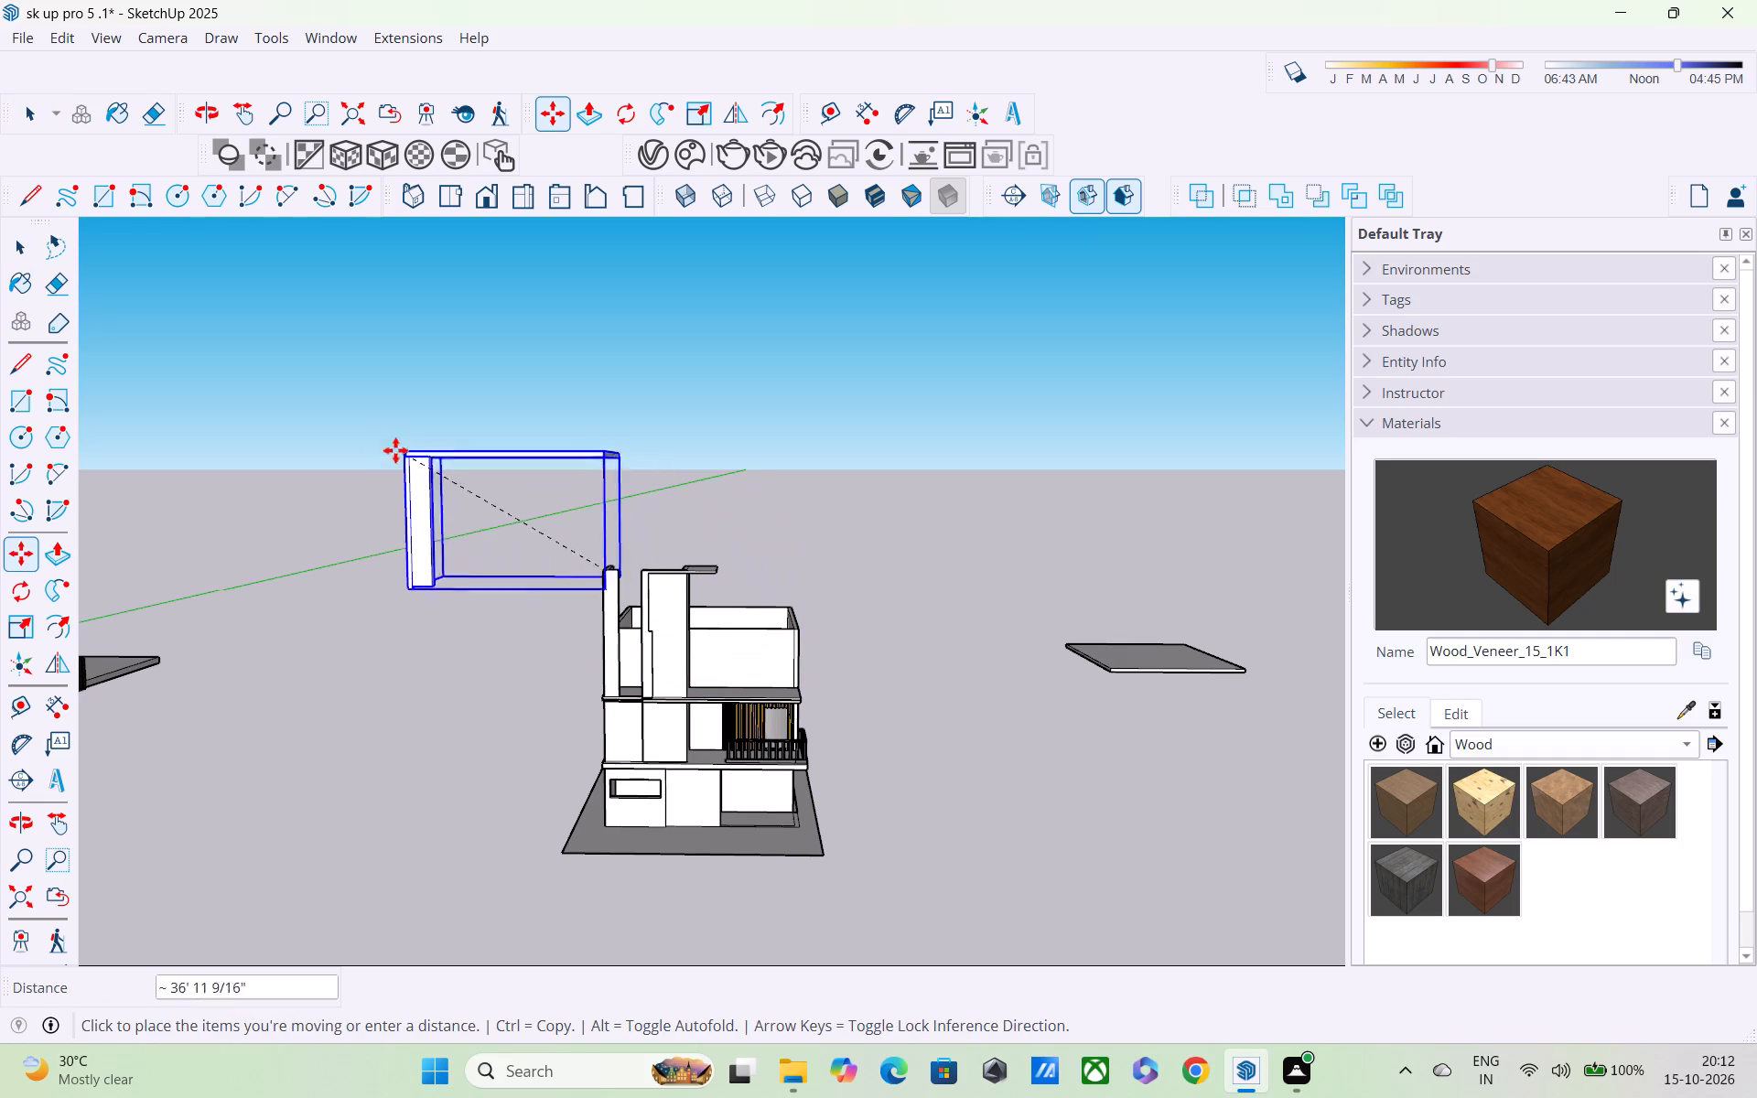
left_click(303, 381)
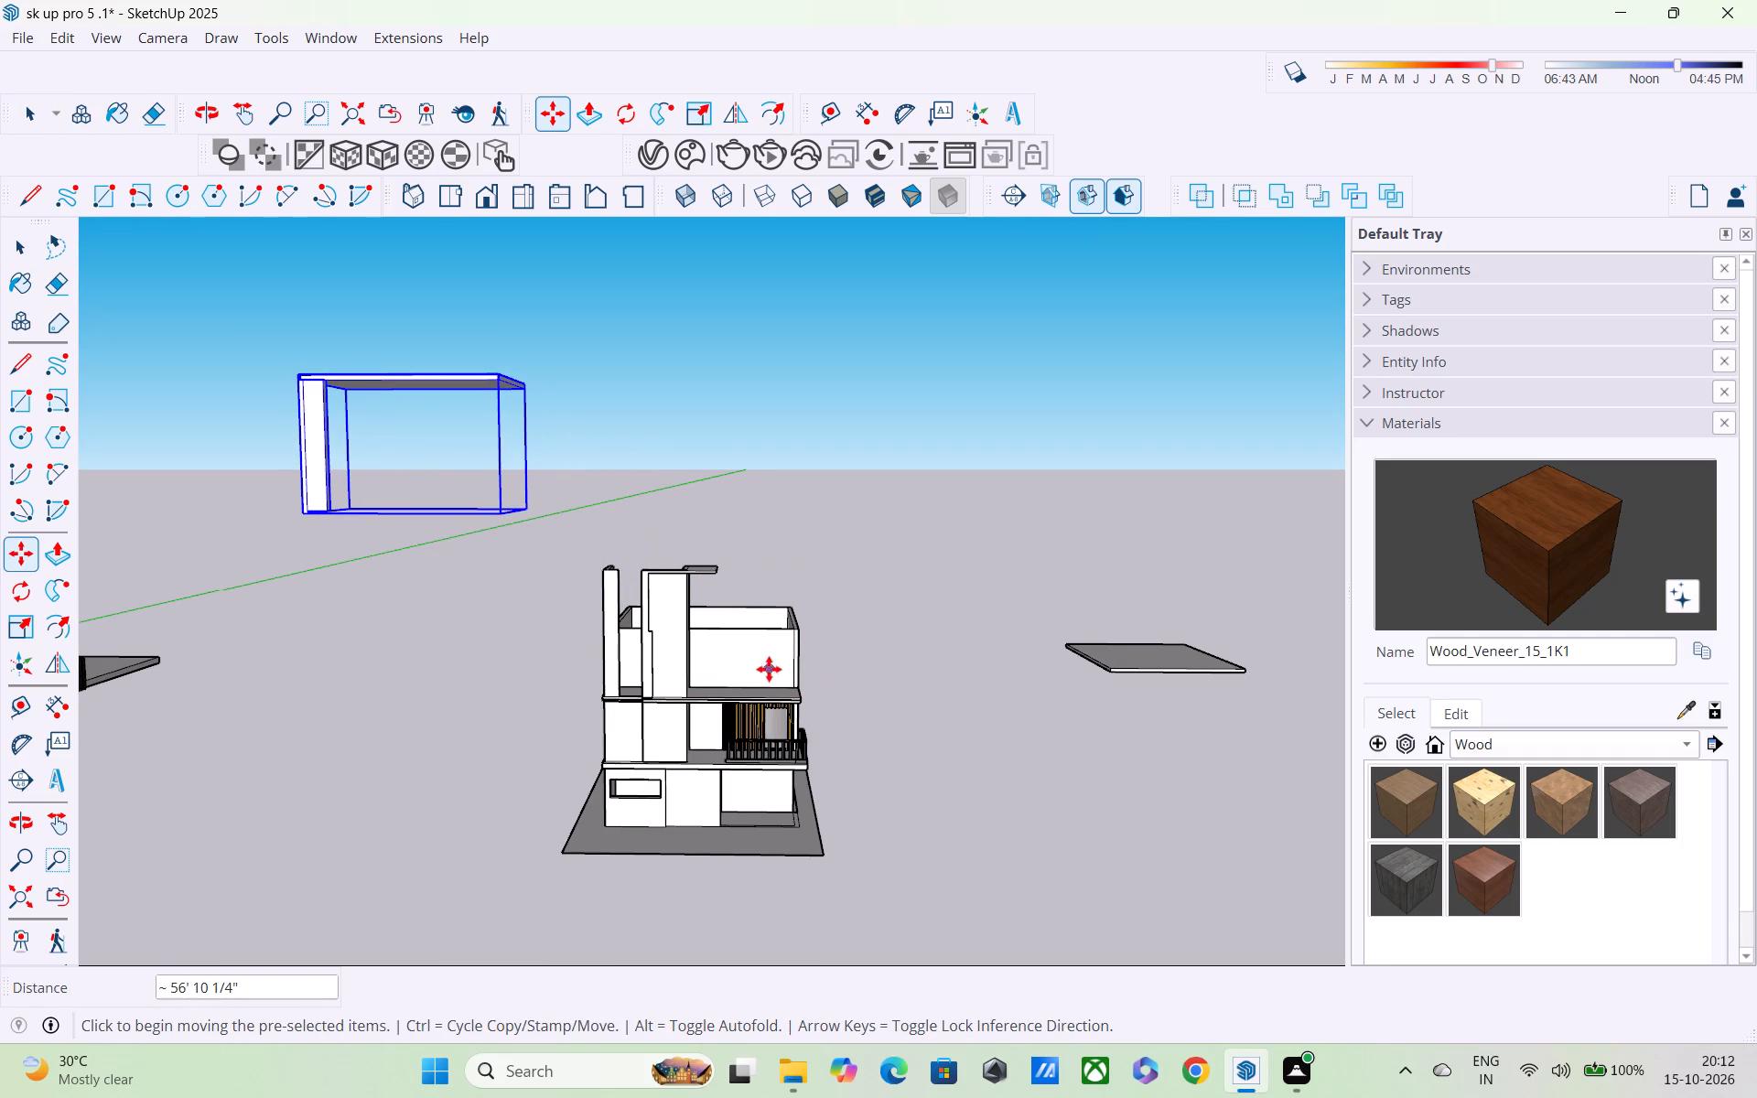
Copy the detached flat slab about 141' 8" onto the open top-floor walls, with its corner meeting the tower wall's edge.
scroll(769, 669, "up", 1)
scroll(1127, 673, "up", 8)
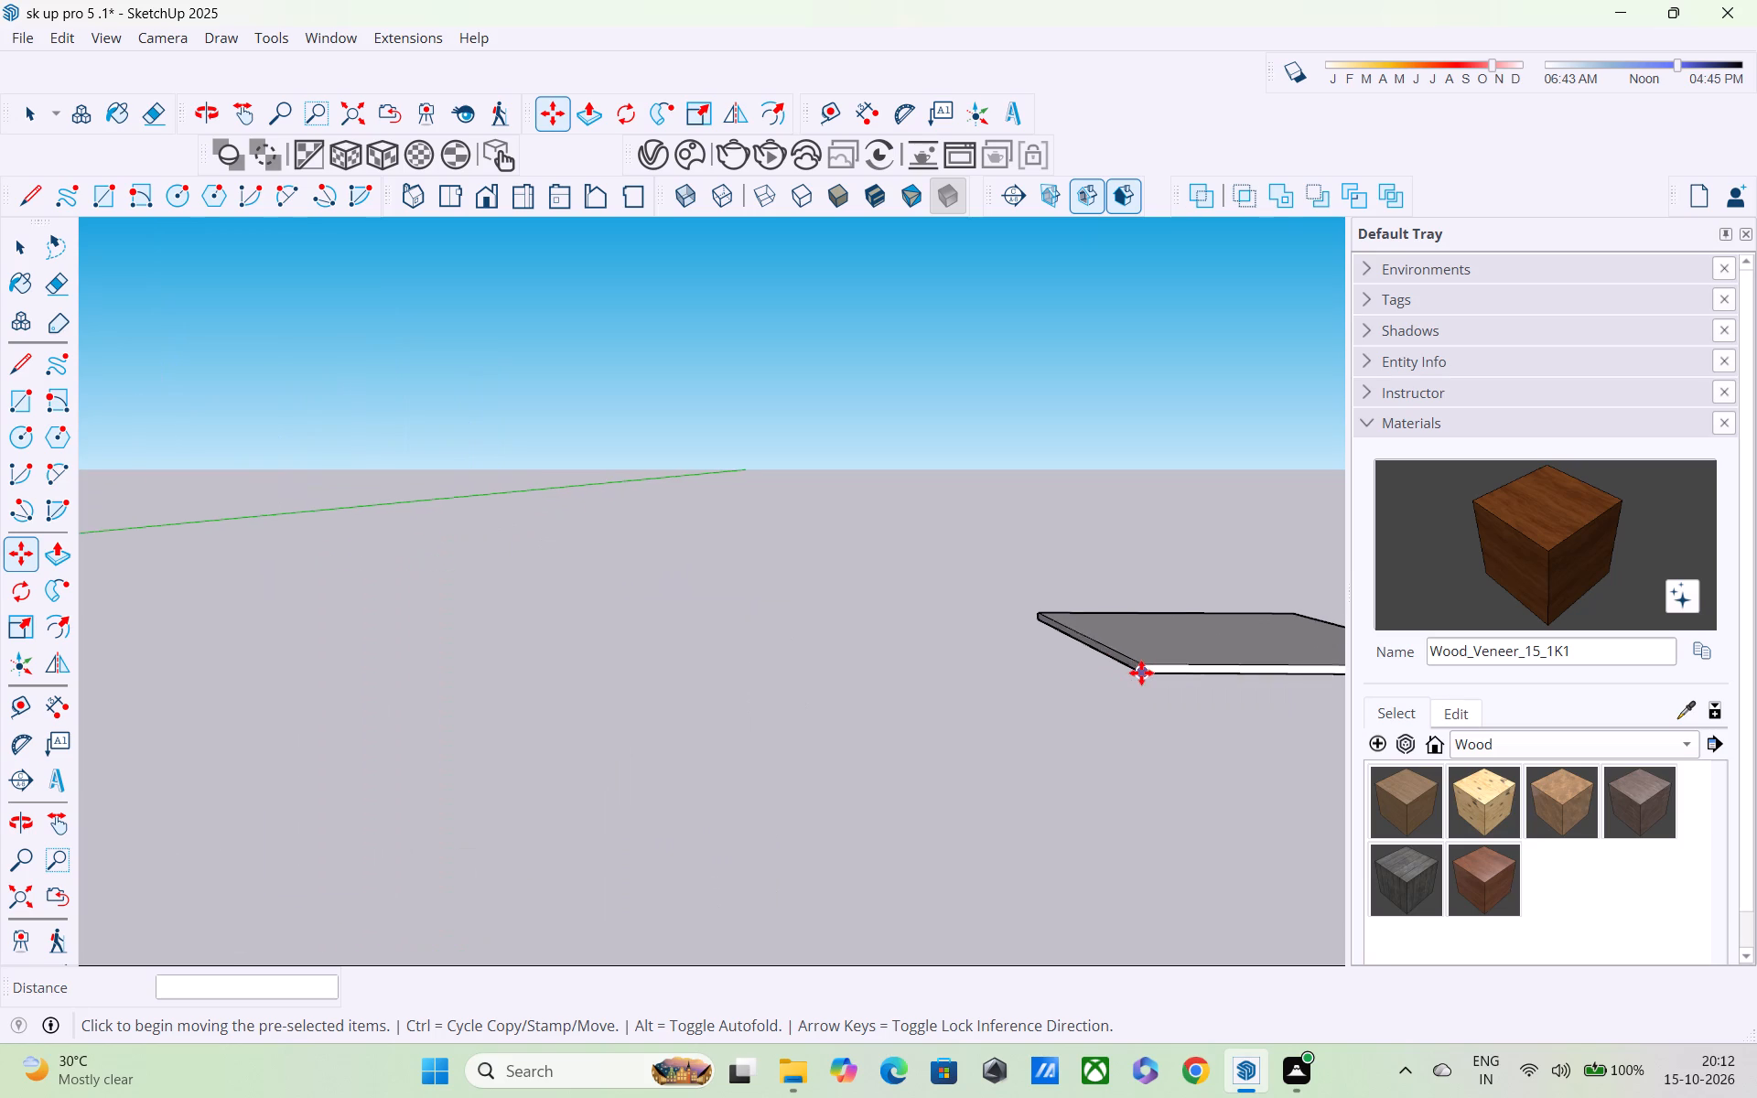
scroll(1141, 673, "up", 2)
left_click(1142, 673)
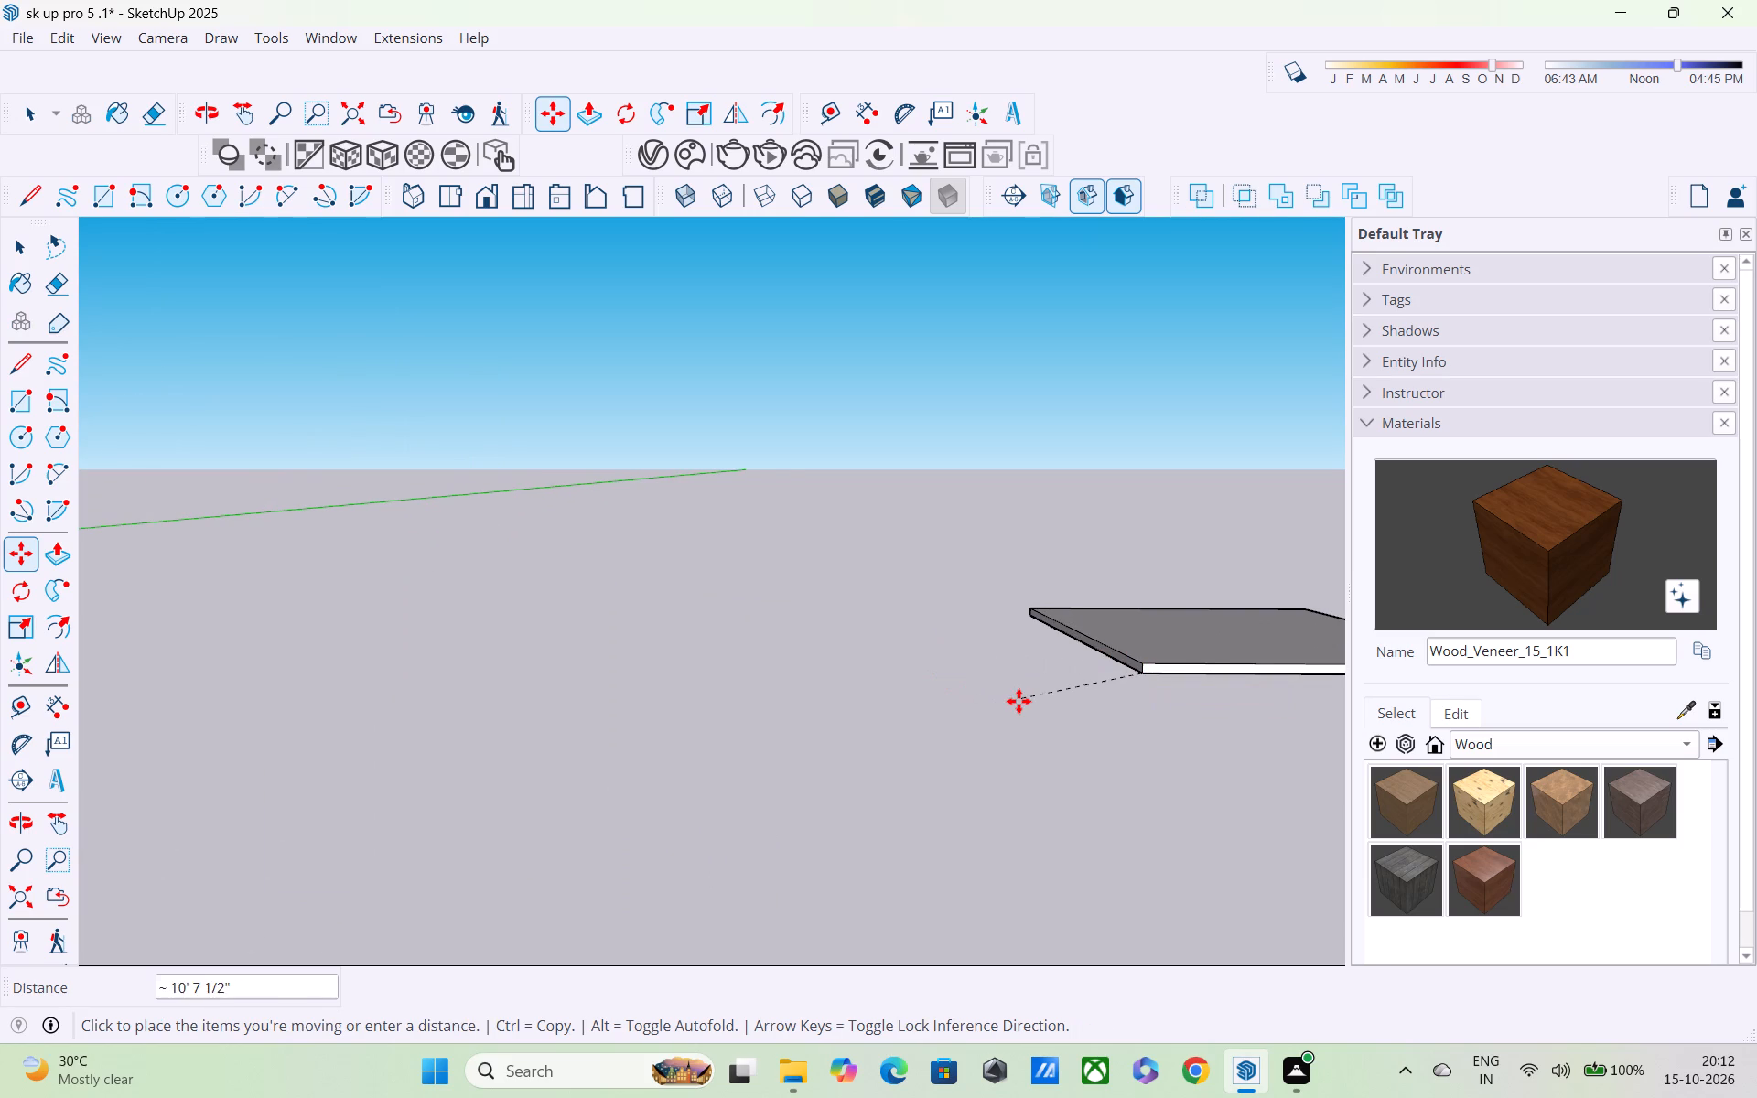
key("Escape")
key("space")
left_click(1174, 672)
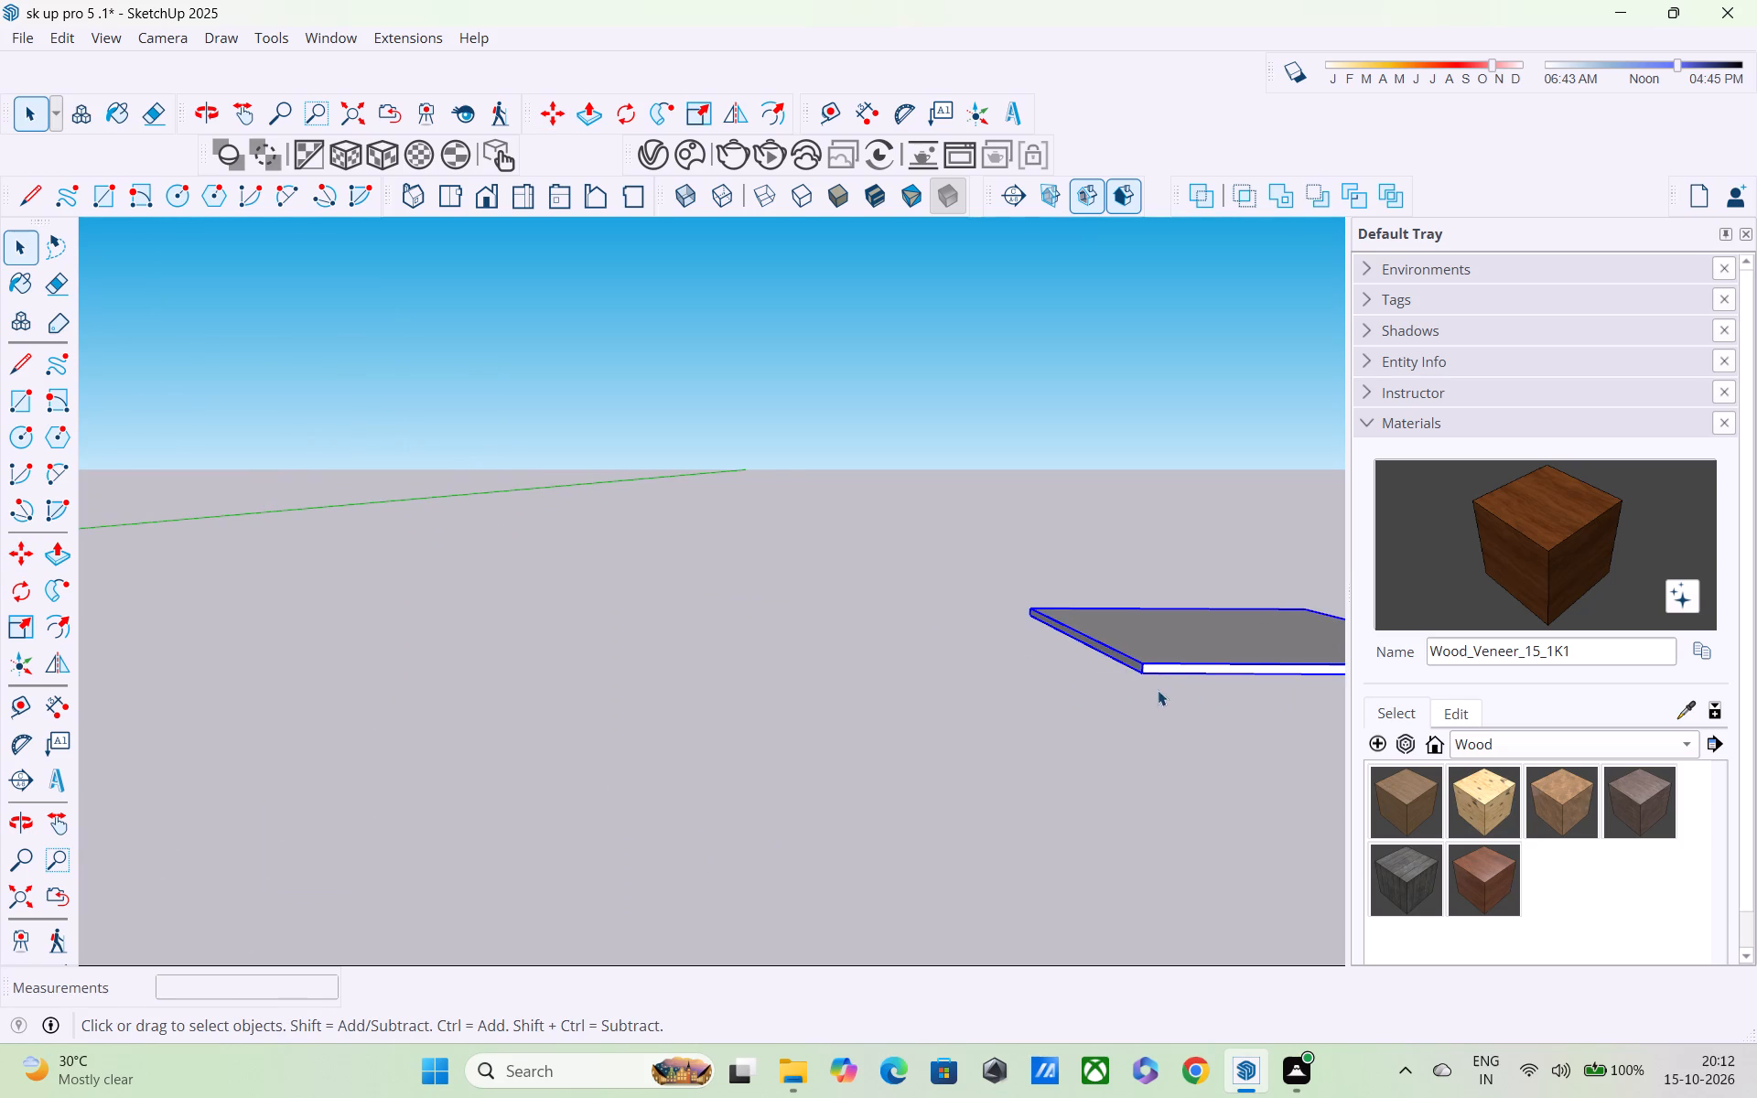
key("m")
scroll(1133, 692, "up", 4)
left_click(1143, 669)
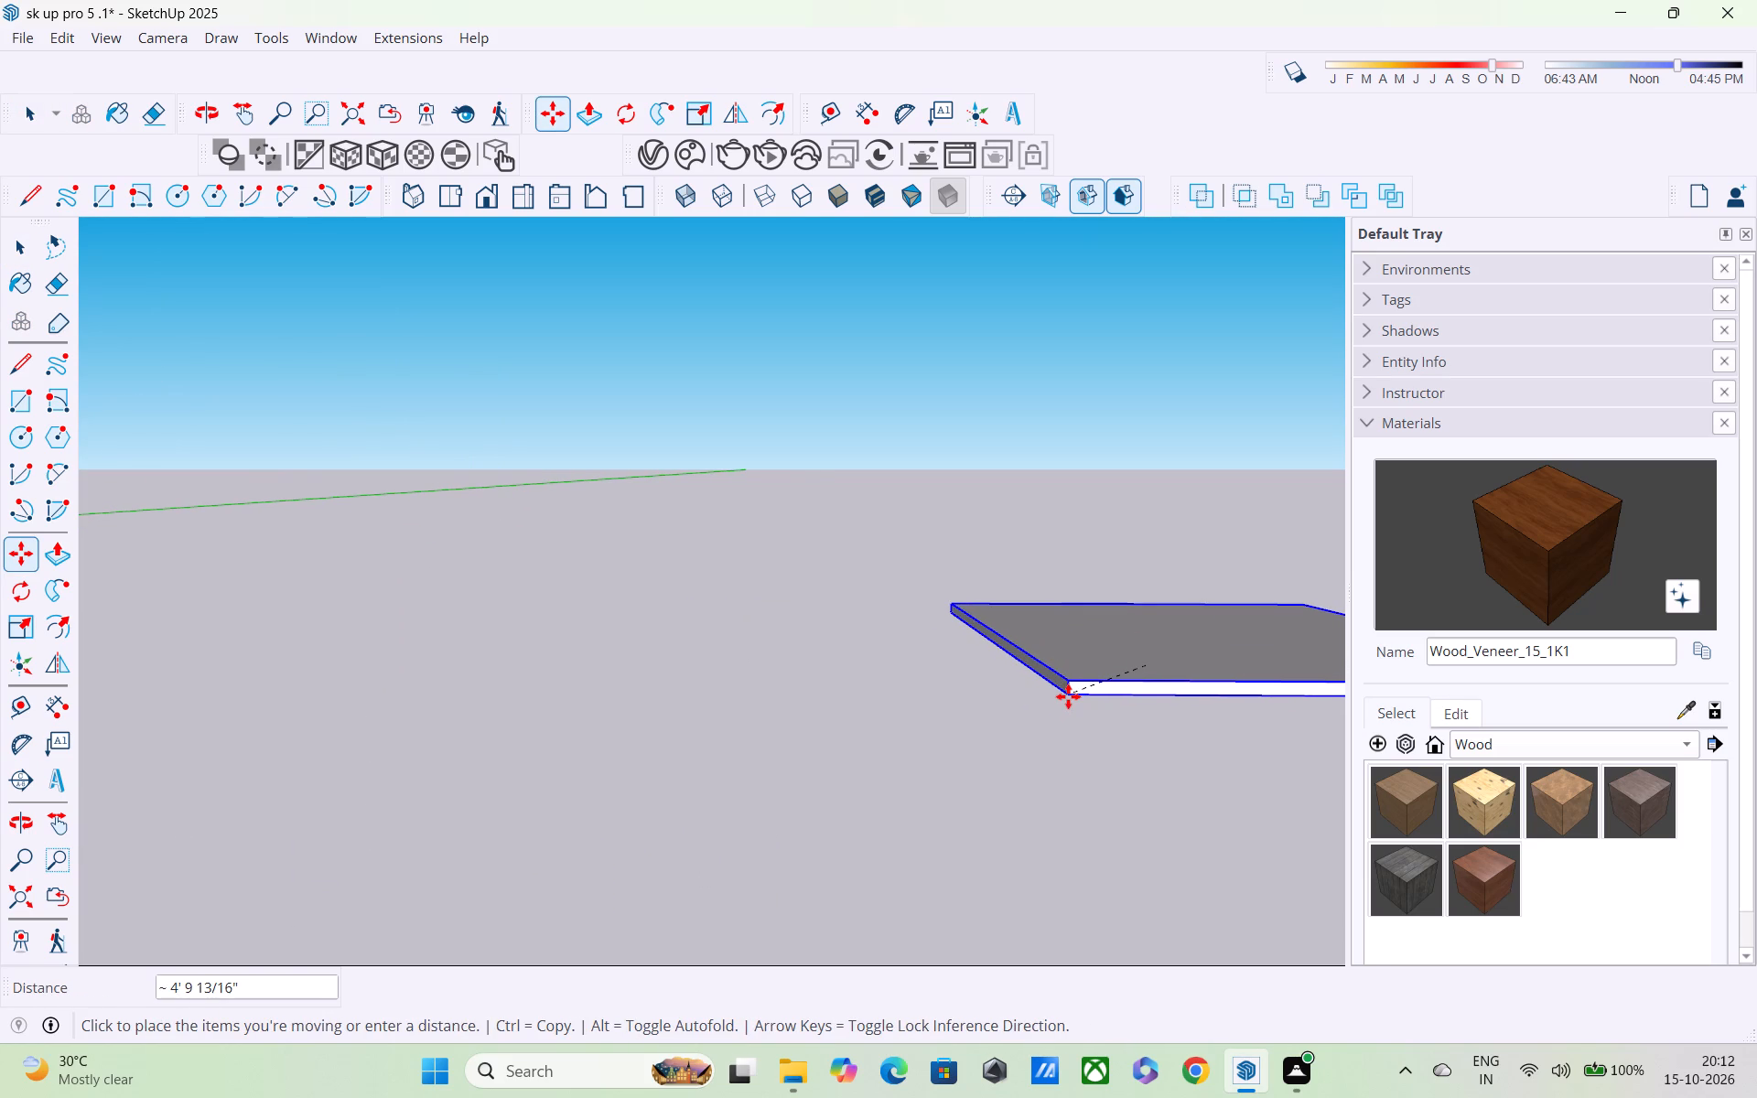
scroll(822, 667, "down", 6)
scroll(562, 702, "down", 3)
middle_click_drag(544, 724, 863, 564, "shift")
middle_click_drag(400, 436, 666, 654)
scroll(627, 613, "down", 3)
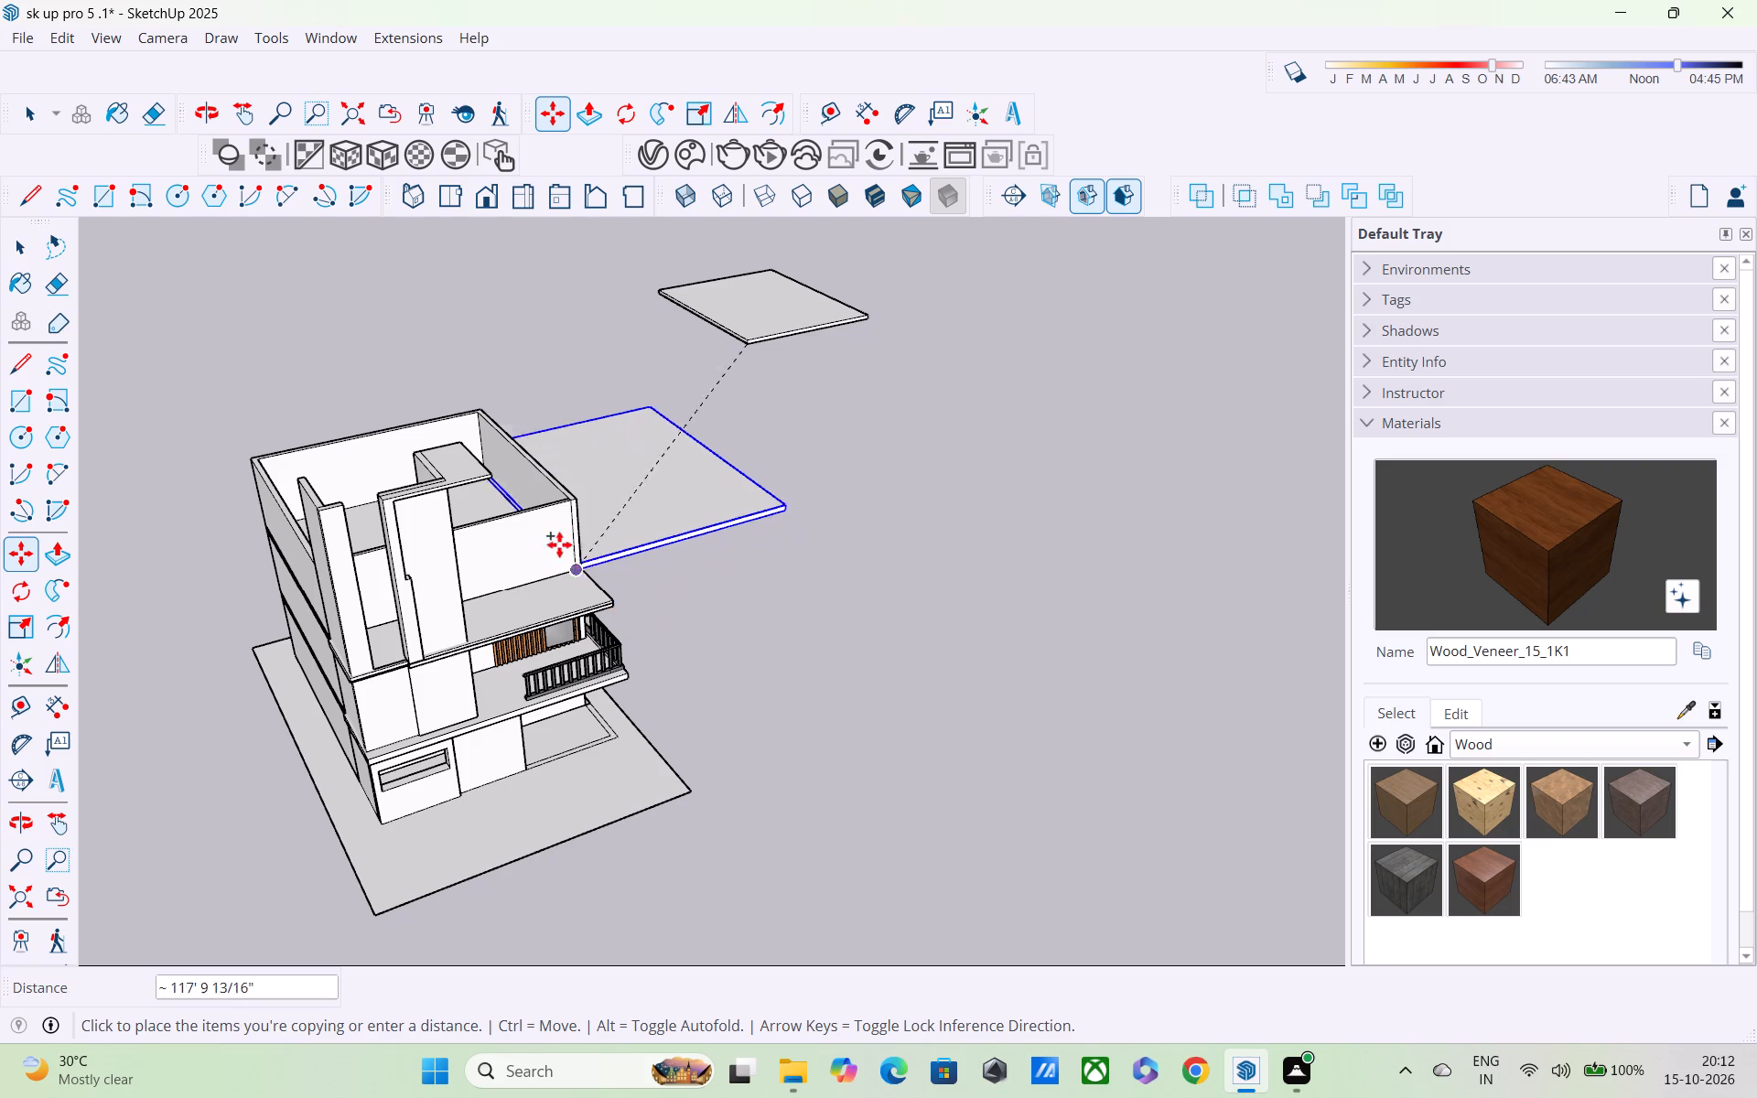
scroll(382, 535, "down", 1)
middle_click_drag(387, 544, 923, 463)
scroll(567, 699, "up", 3)
middle_click_drag(526, 697, 910, 685)
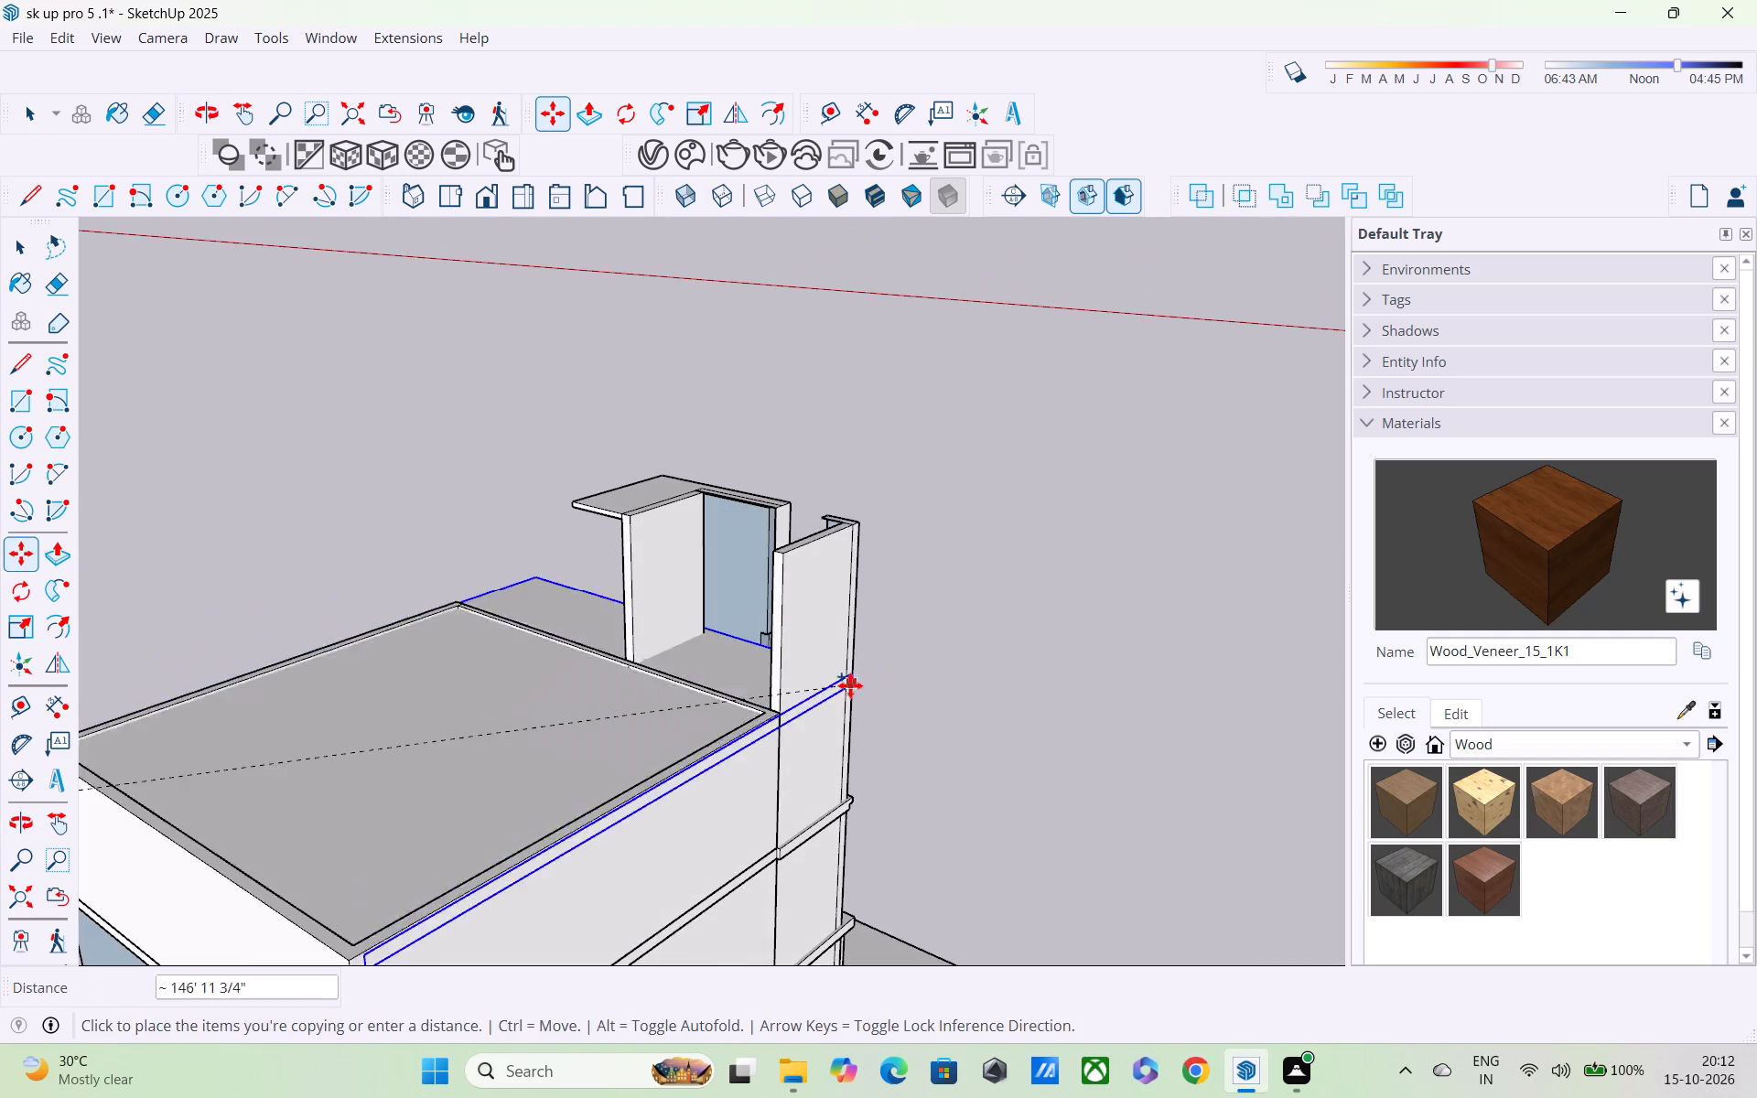
scroll(838, 689, "up", 1)
middle_click_drag(797, 698, 1105, 764)
scroll(943, 727, "up", 2)
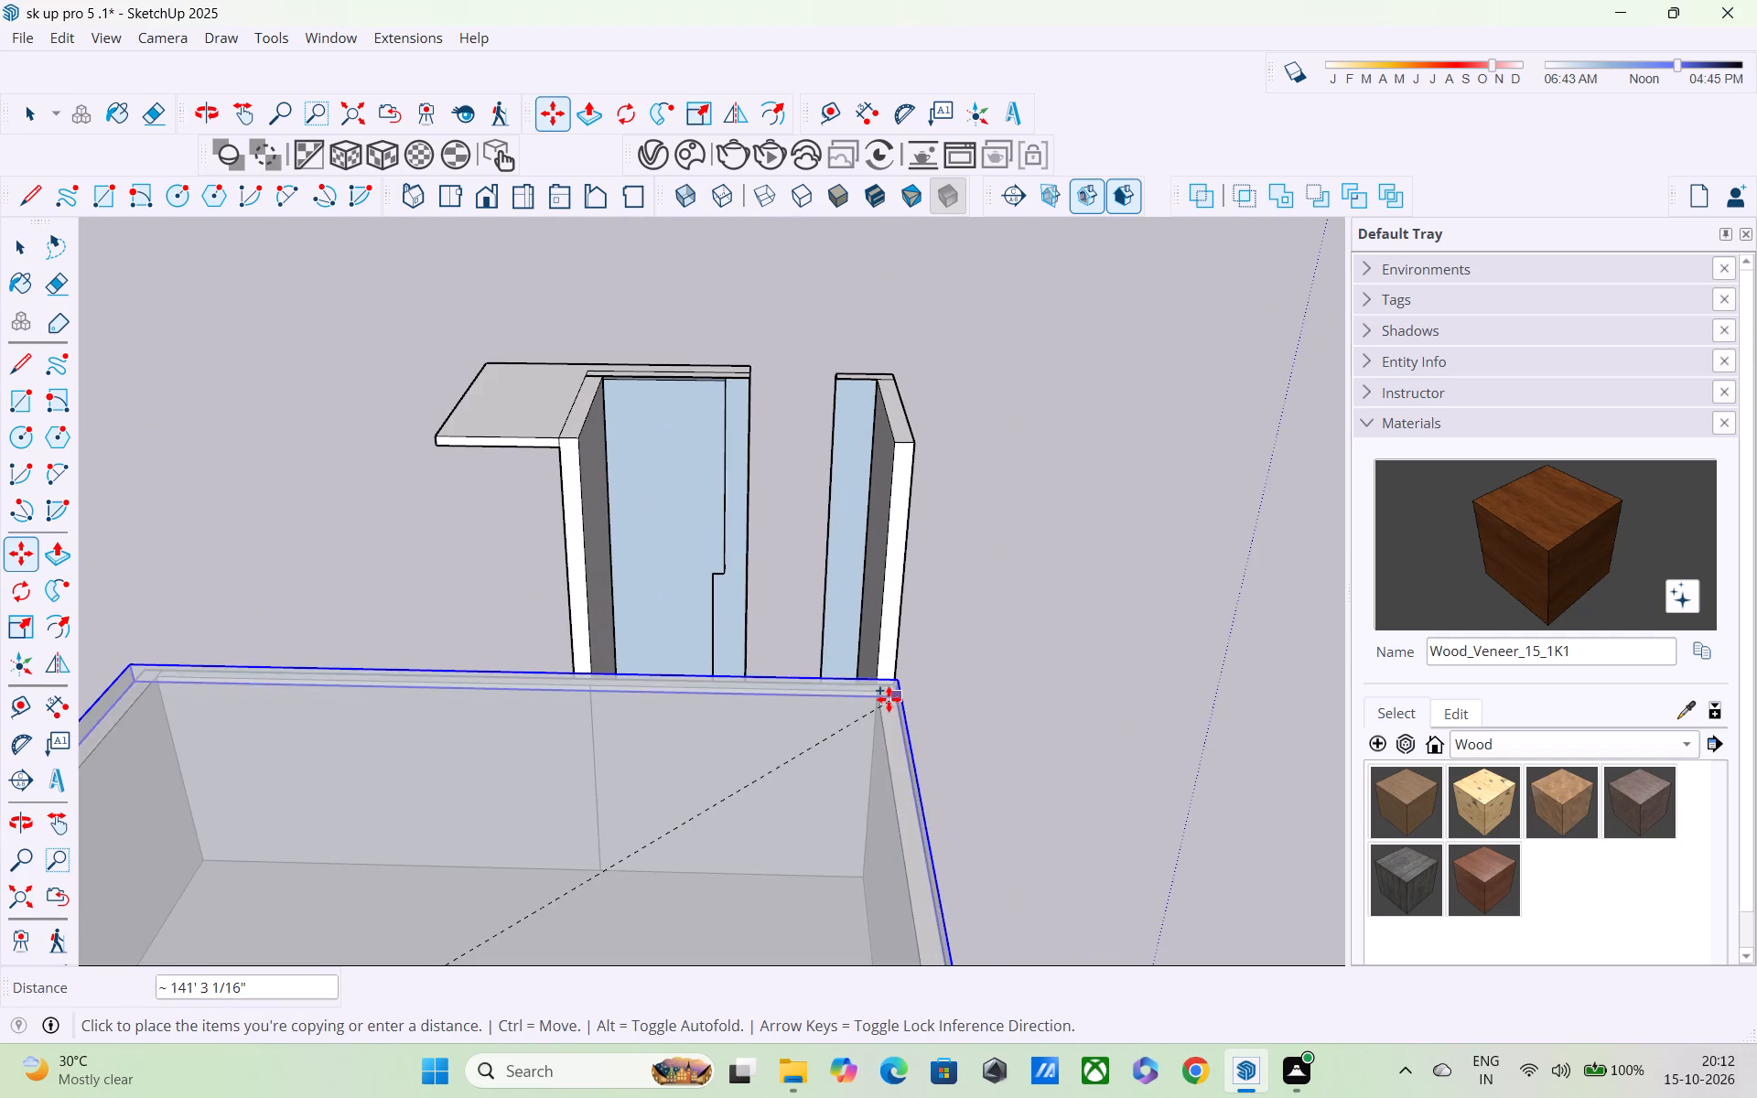
middle_click_drag(897, 700, 336, 647)
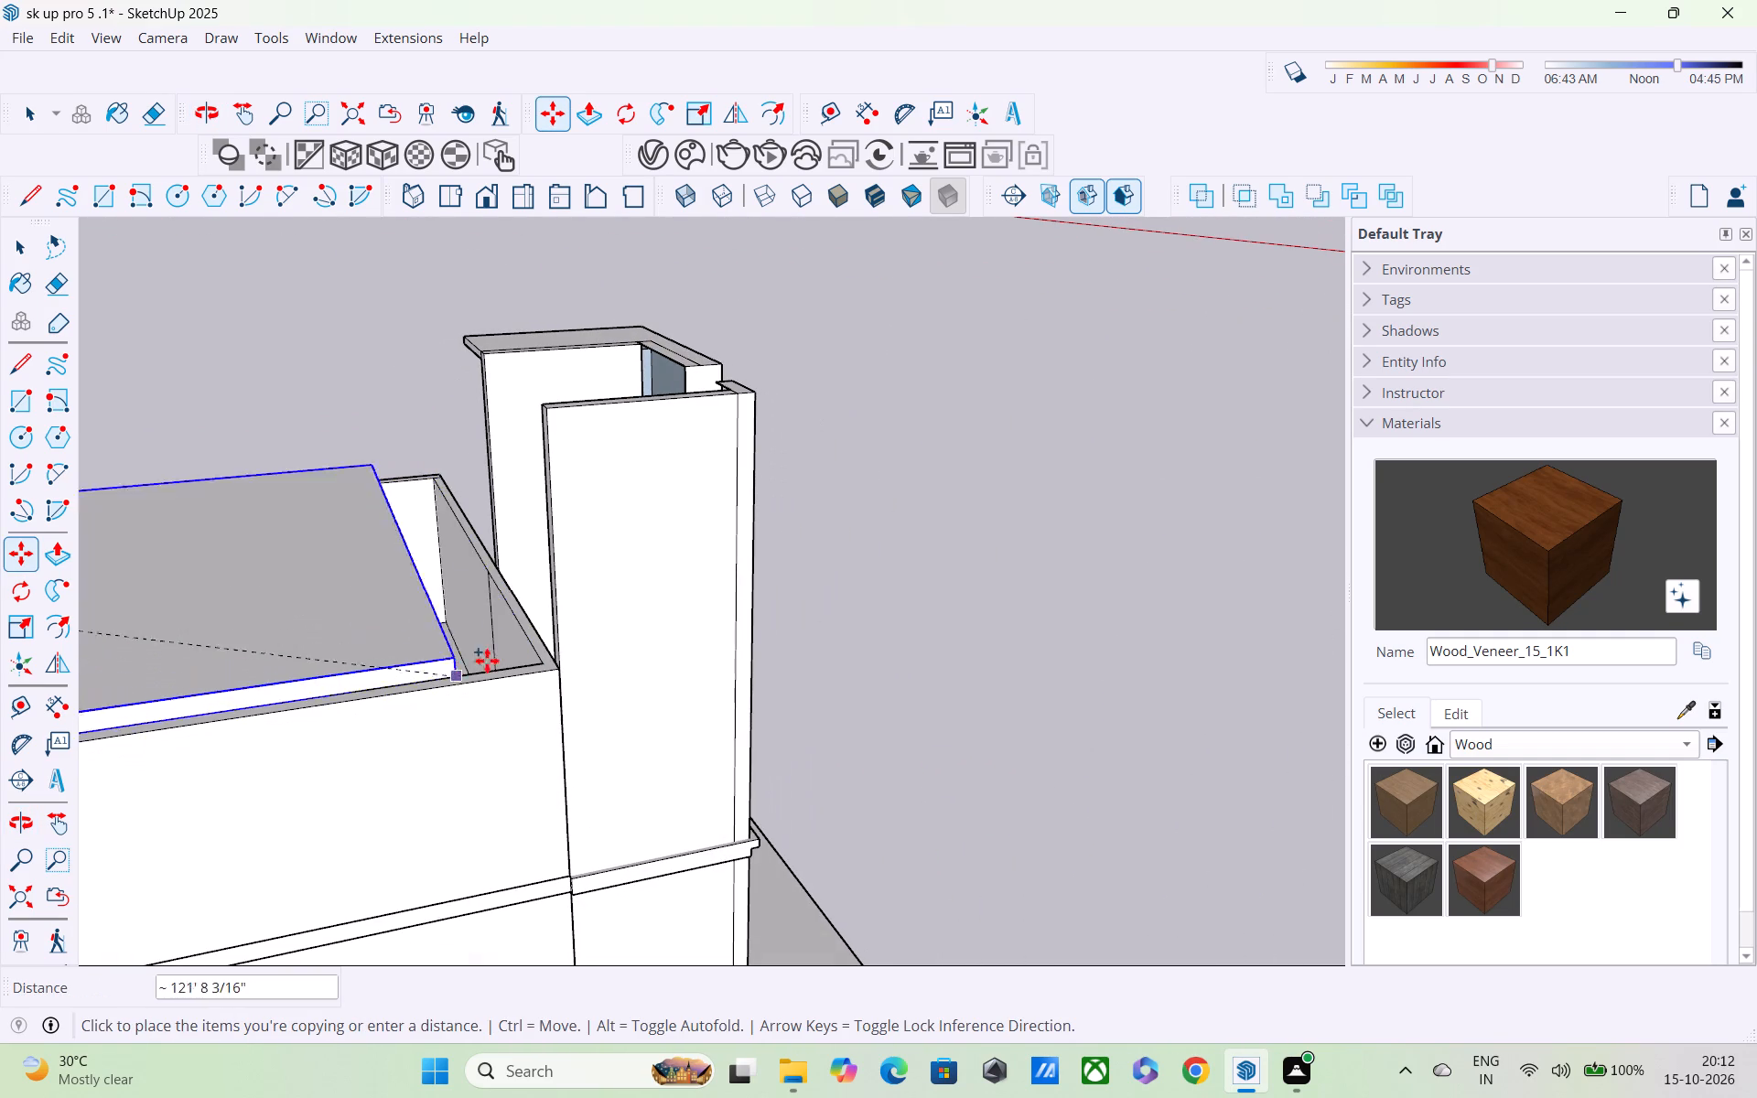
left_click(565, 675)
Examine from all around how the copied slab sits over the top-floor walls and overhangs the back of the house.
scroll(461, 682, "down", 1)
middle_click_drag(442, 690, 245, 698)
scroll(239, 676, "down", 5)
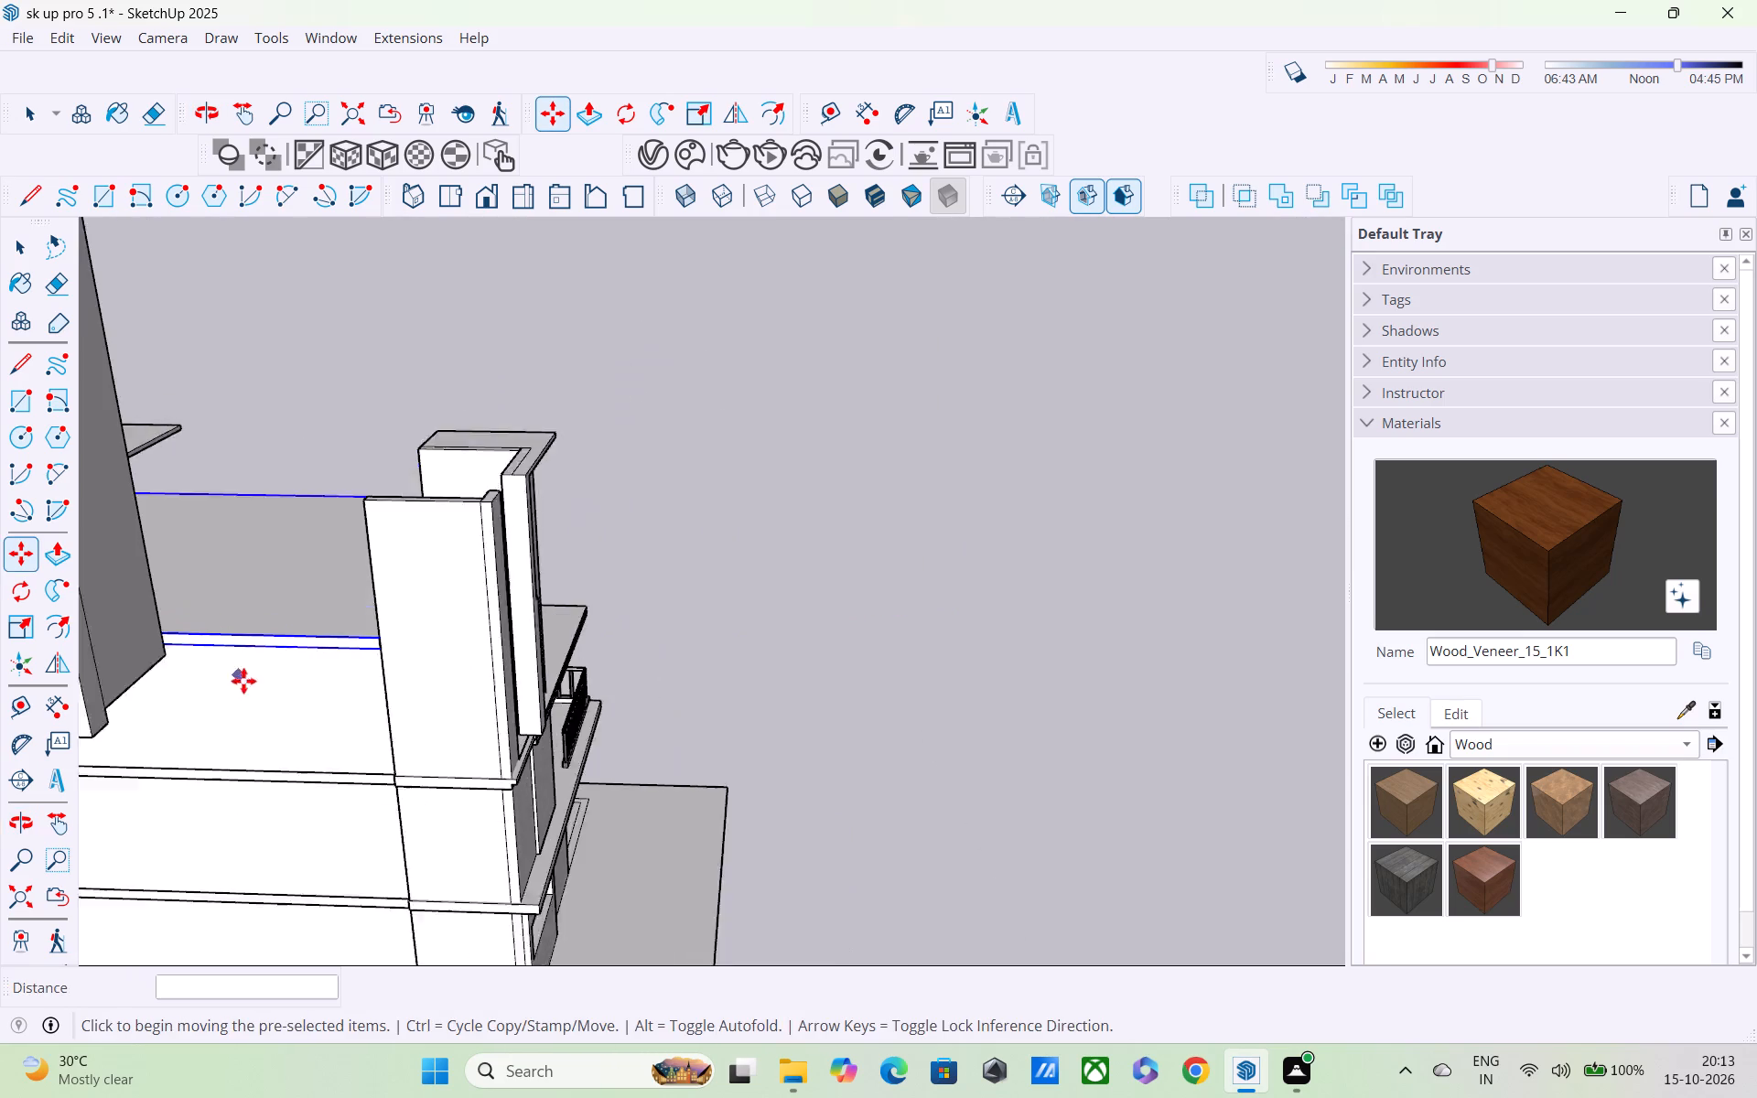
scroll(243, 681, "down", 1)
middle_click_drag(575, 670, 452, 602)
scroll(451, 602, "down", 5)
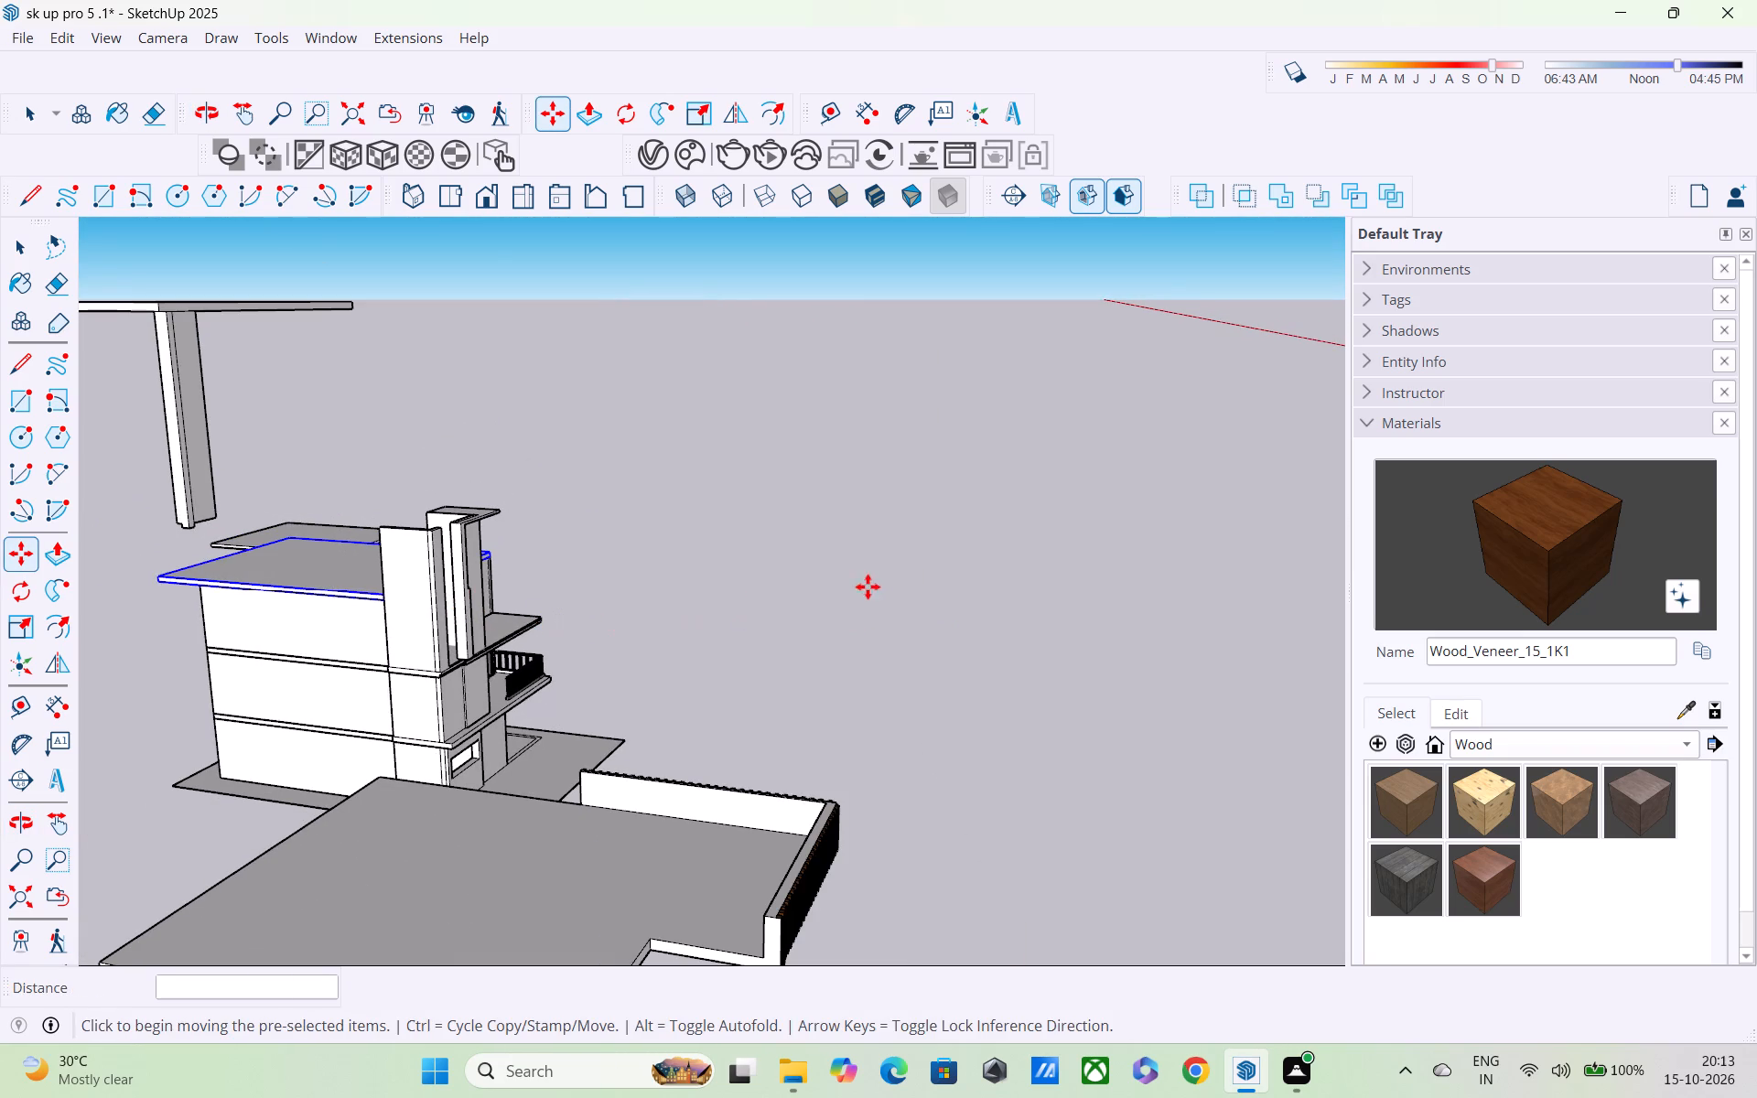
scroll(799, 594, "down", 3)
middle_click_drag(597, 624, 1021, 599)
middle_click_drag(501, 714, 821, 744)
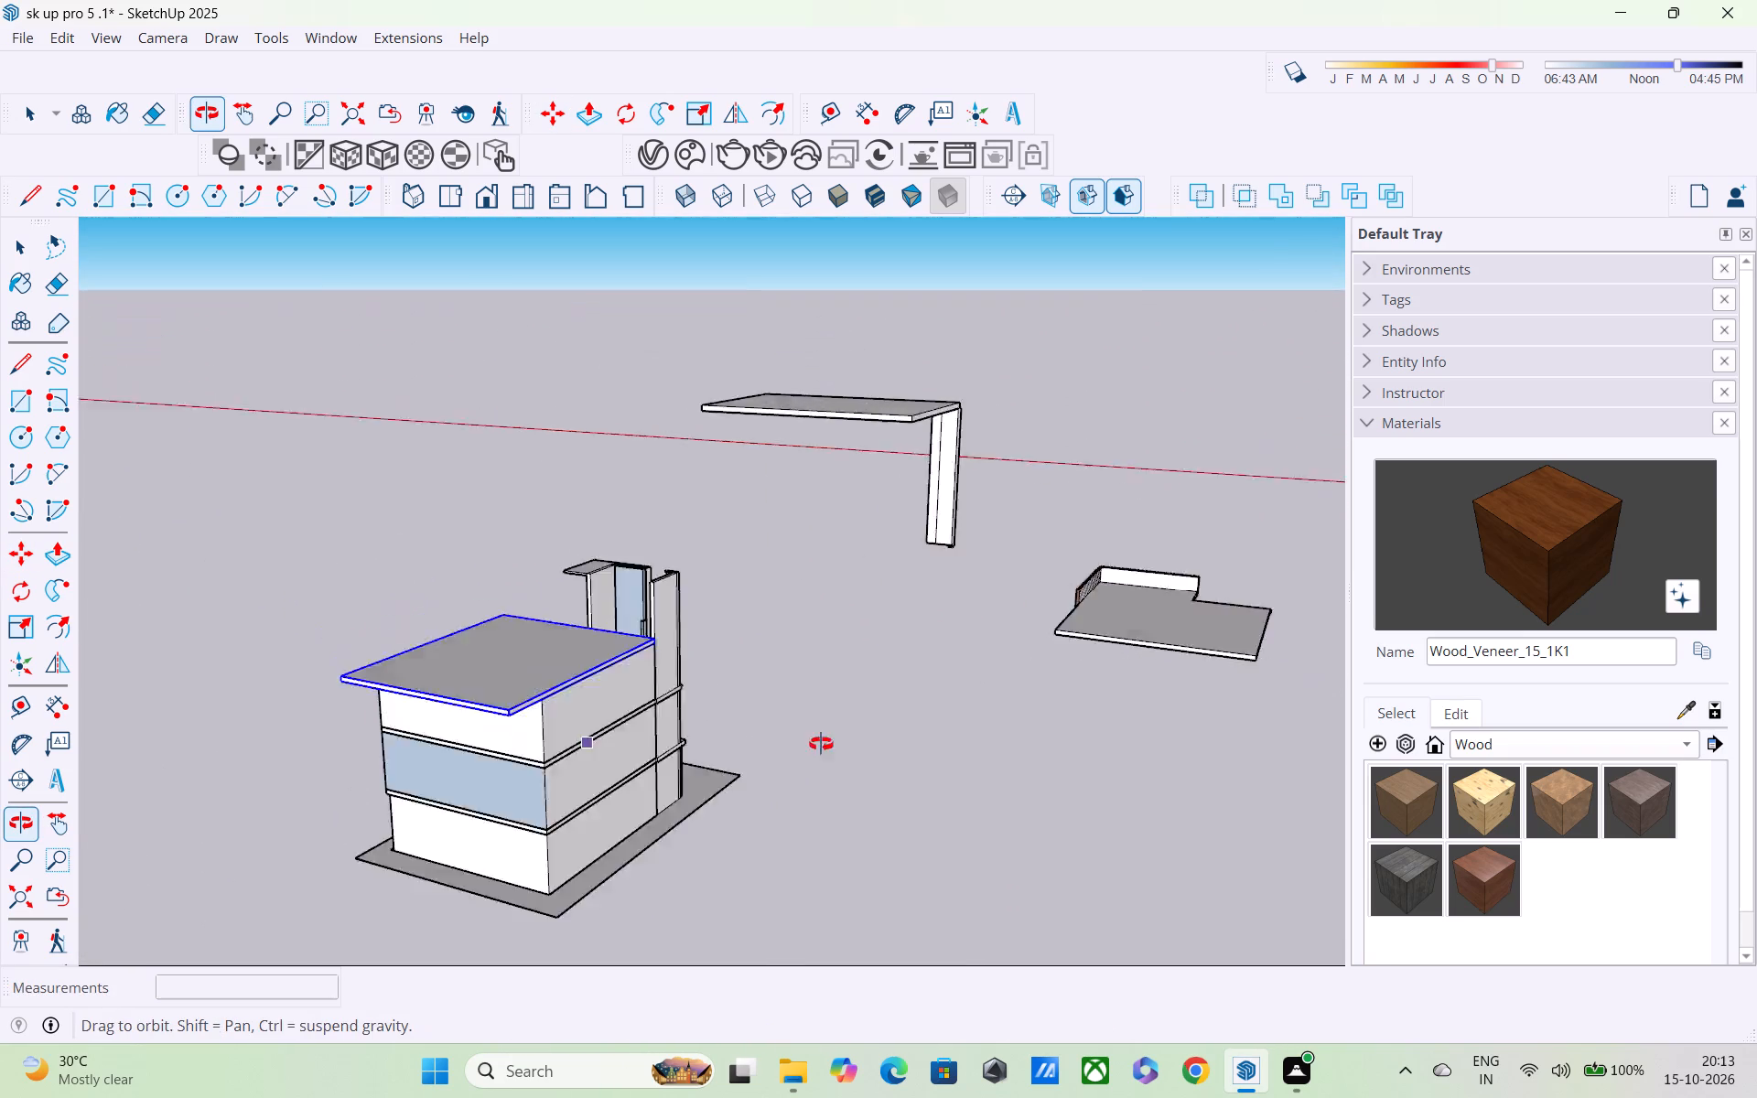
middle_click_drag(821, 744, 1213, 690)
scroll(654, 716, "up", 3)
middle_click_drag(670, 710, 1029, 737)
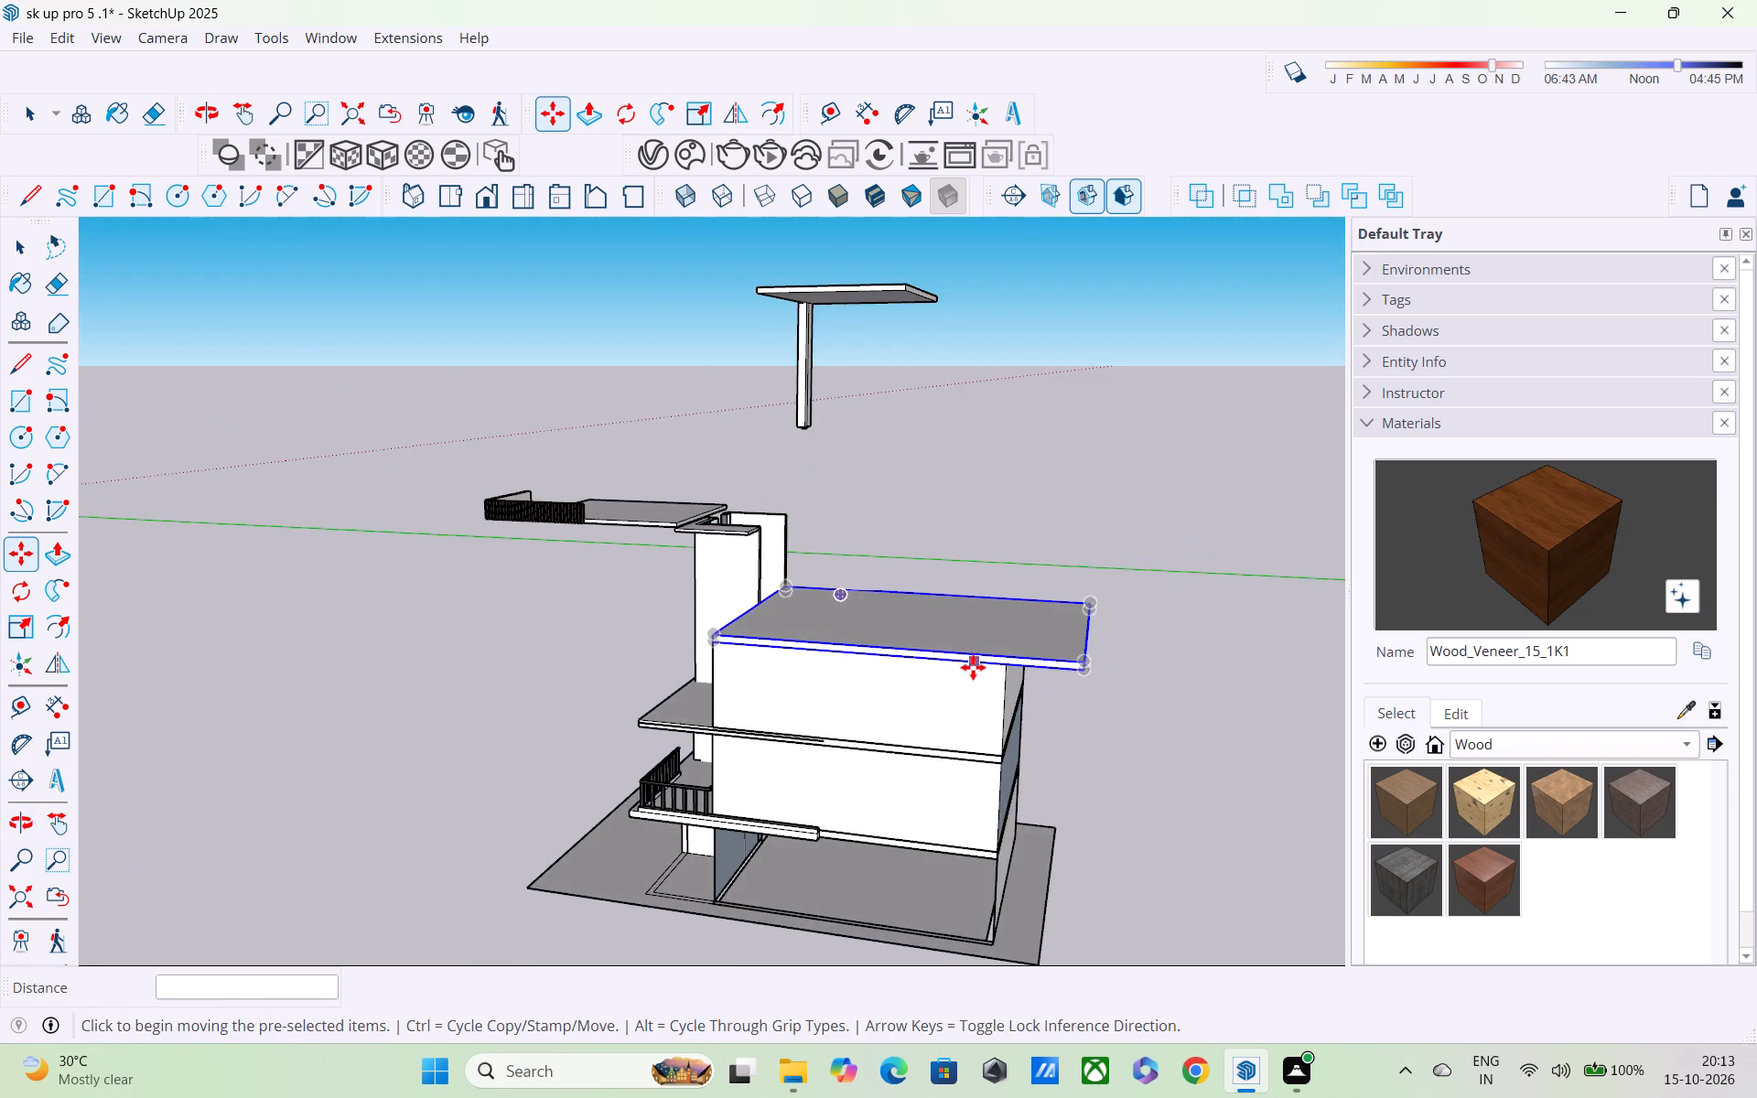
scroll(973, 667, "up", 2)
middle_click_drag(980, 715, 792, 662)
scroll(992, 920, "up", 2)
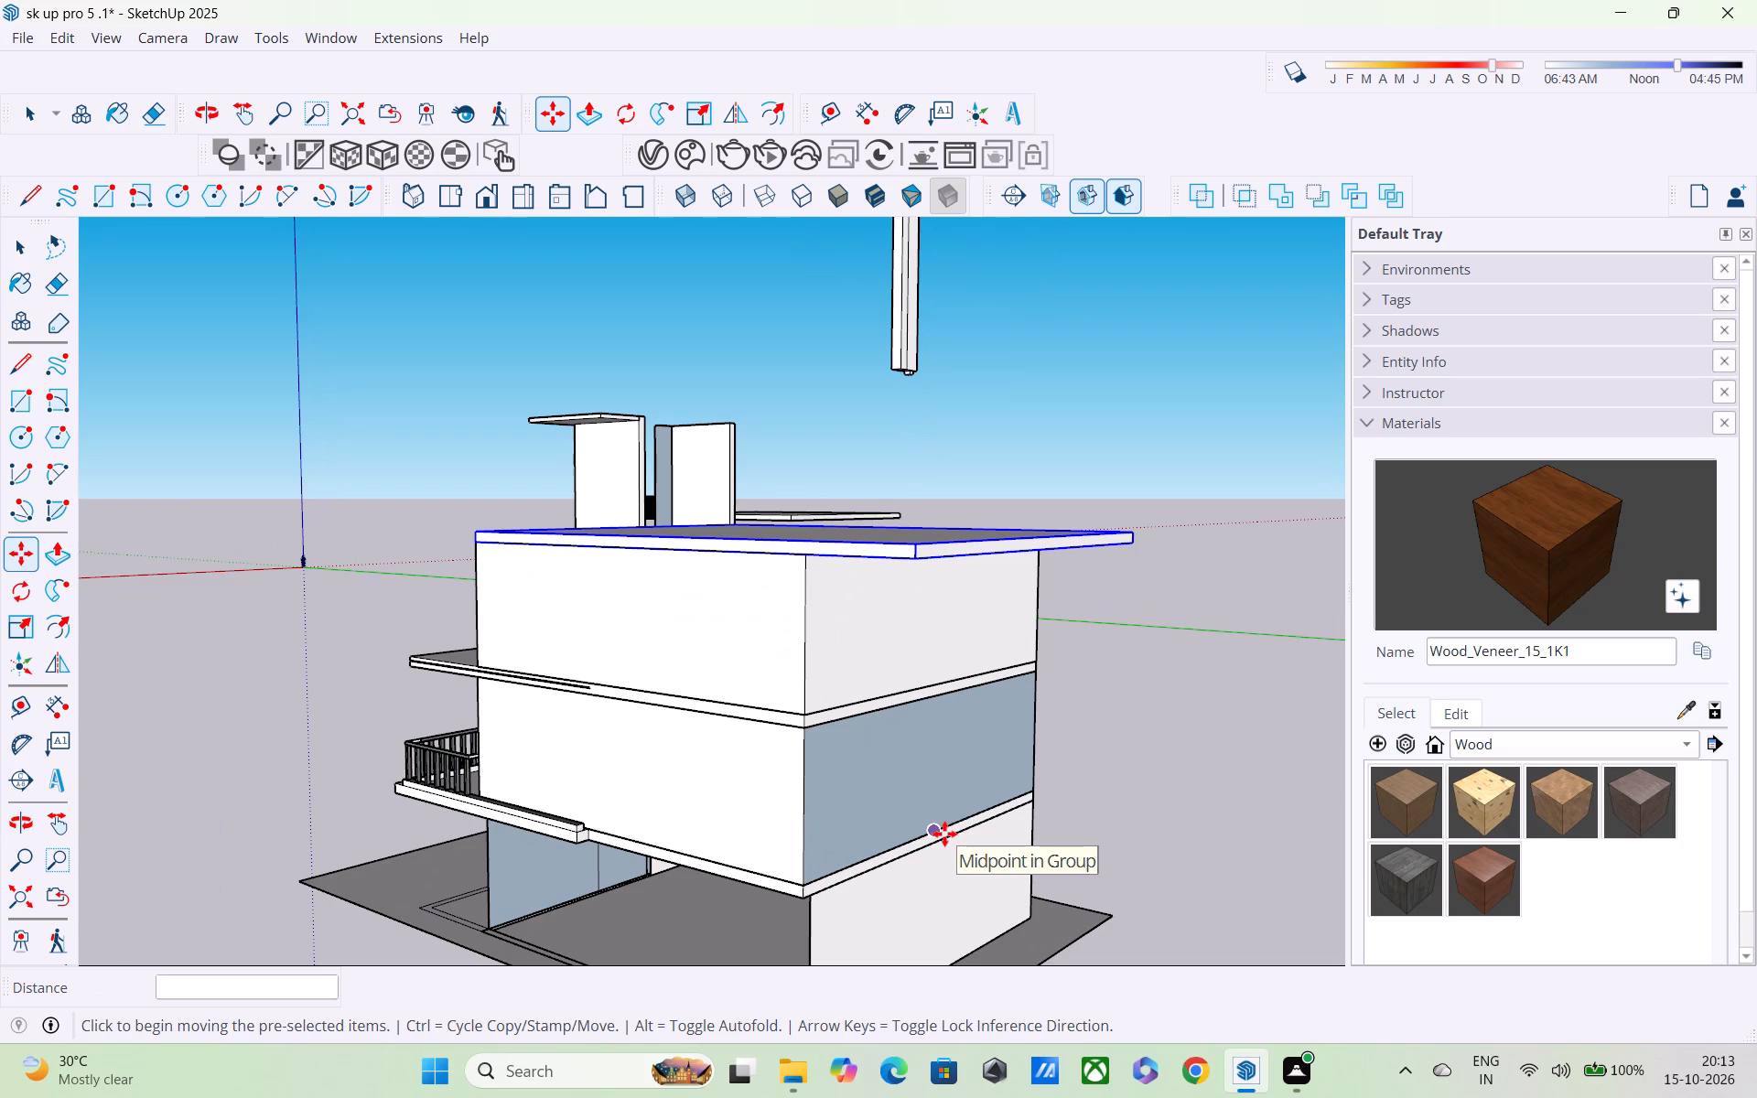
middle_click_drag(944, 834, 864, 732)
middle_click_drag(632, 894, 919, 898)
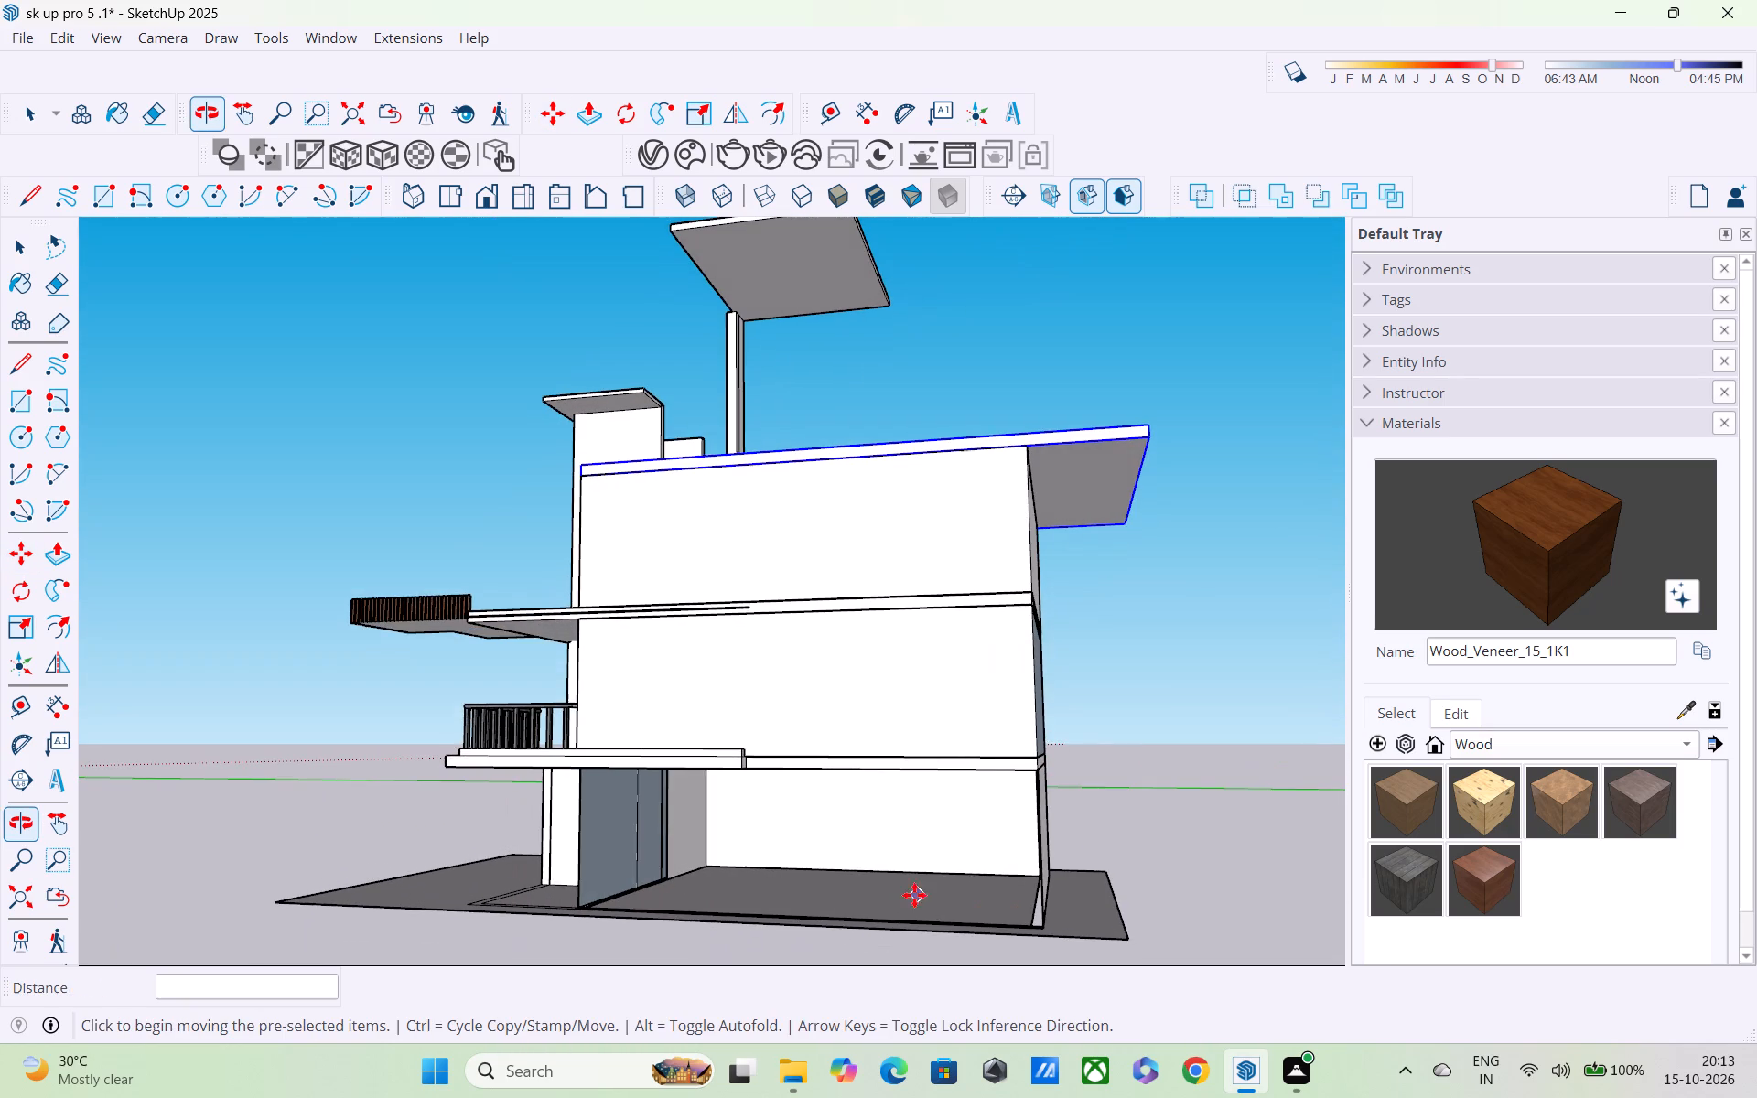
scroll(854, 878, "down", 4)
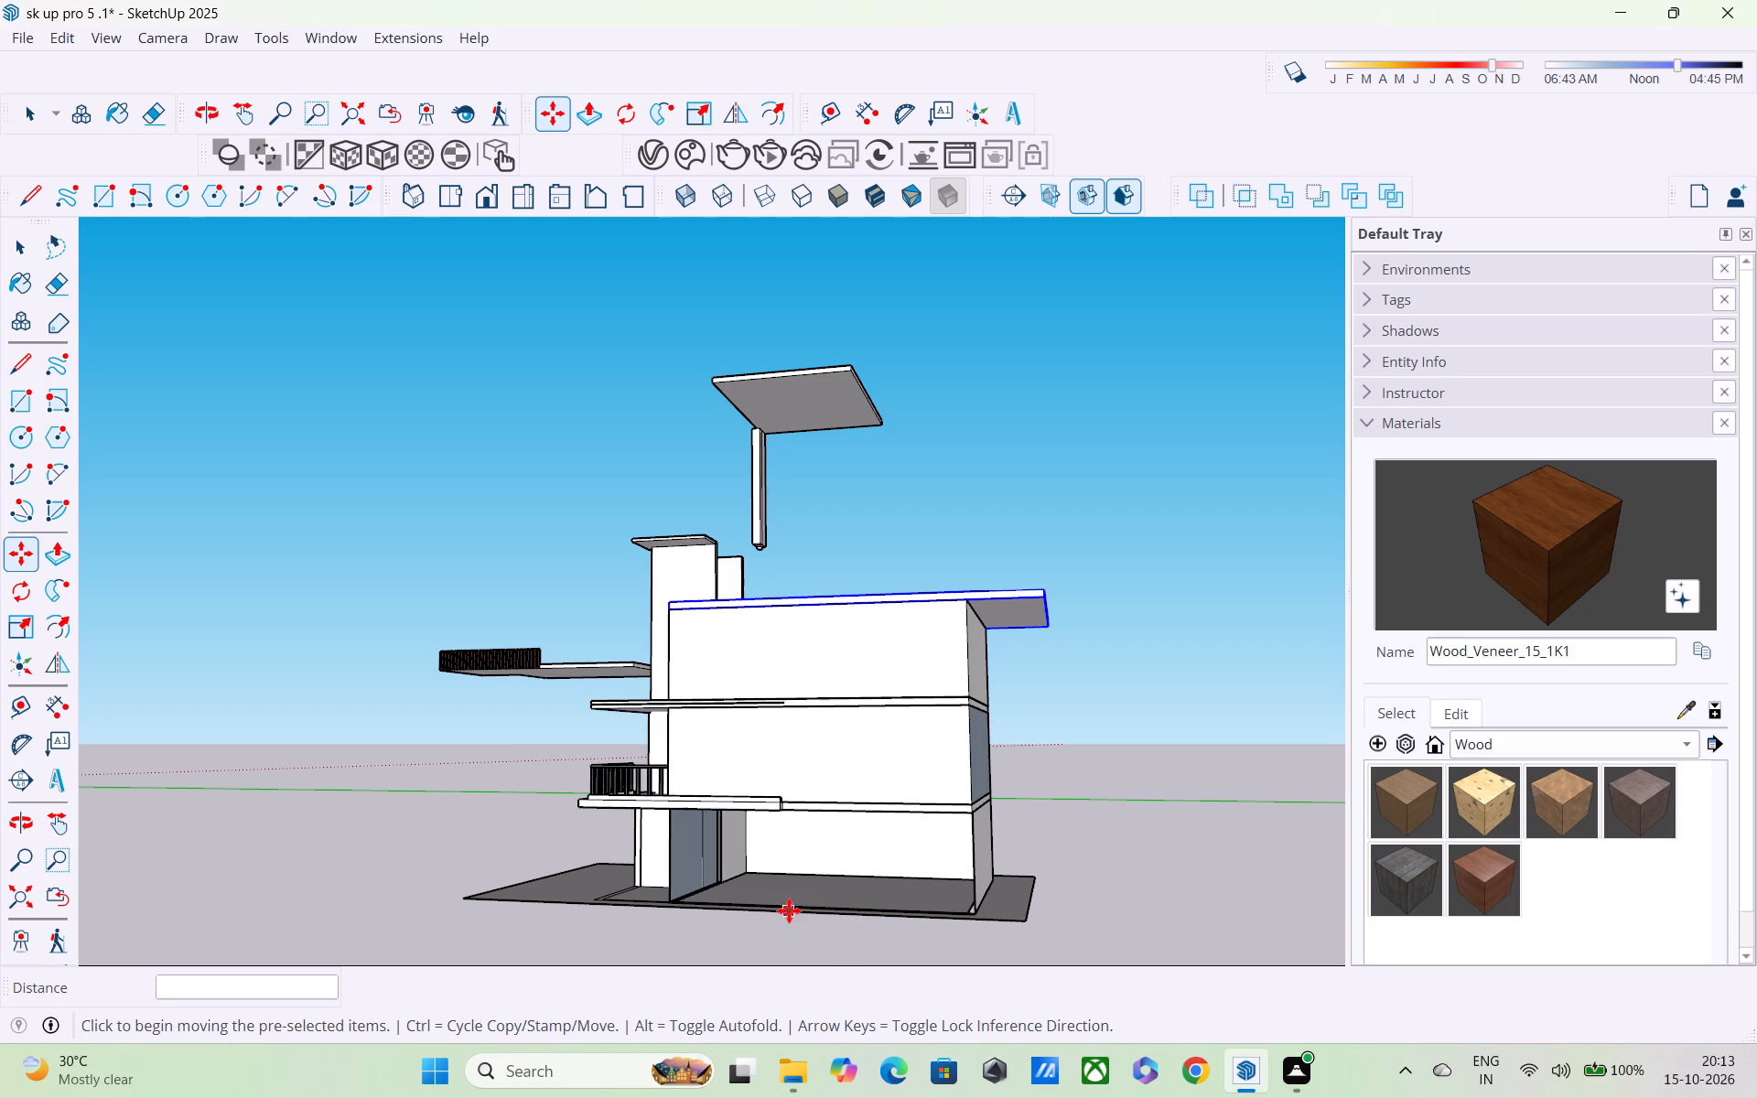
middle_click_drag(789, 910, 1083, 902)
middle_click_drag(888, 890, 1214, 928)
scroll(937, 888, "up", 3)
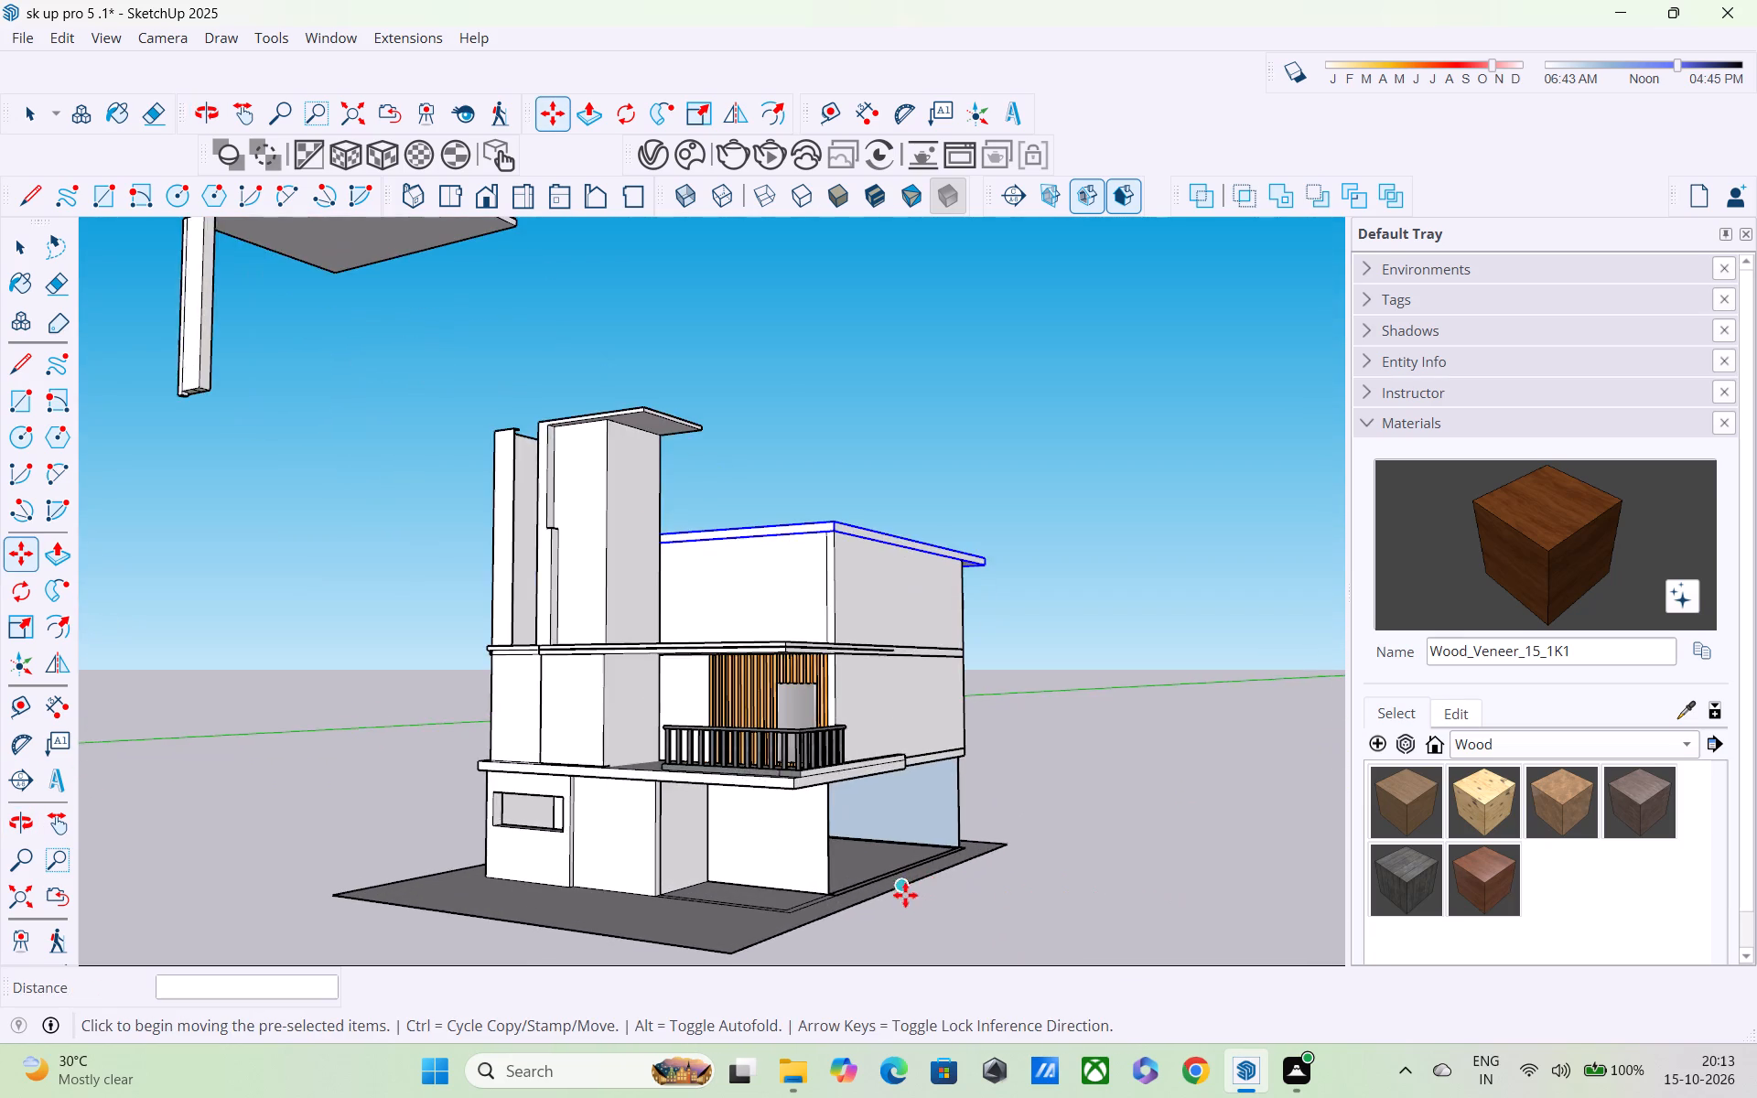
middle_click_drag(905, 895, 932, 969)
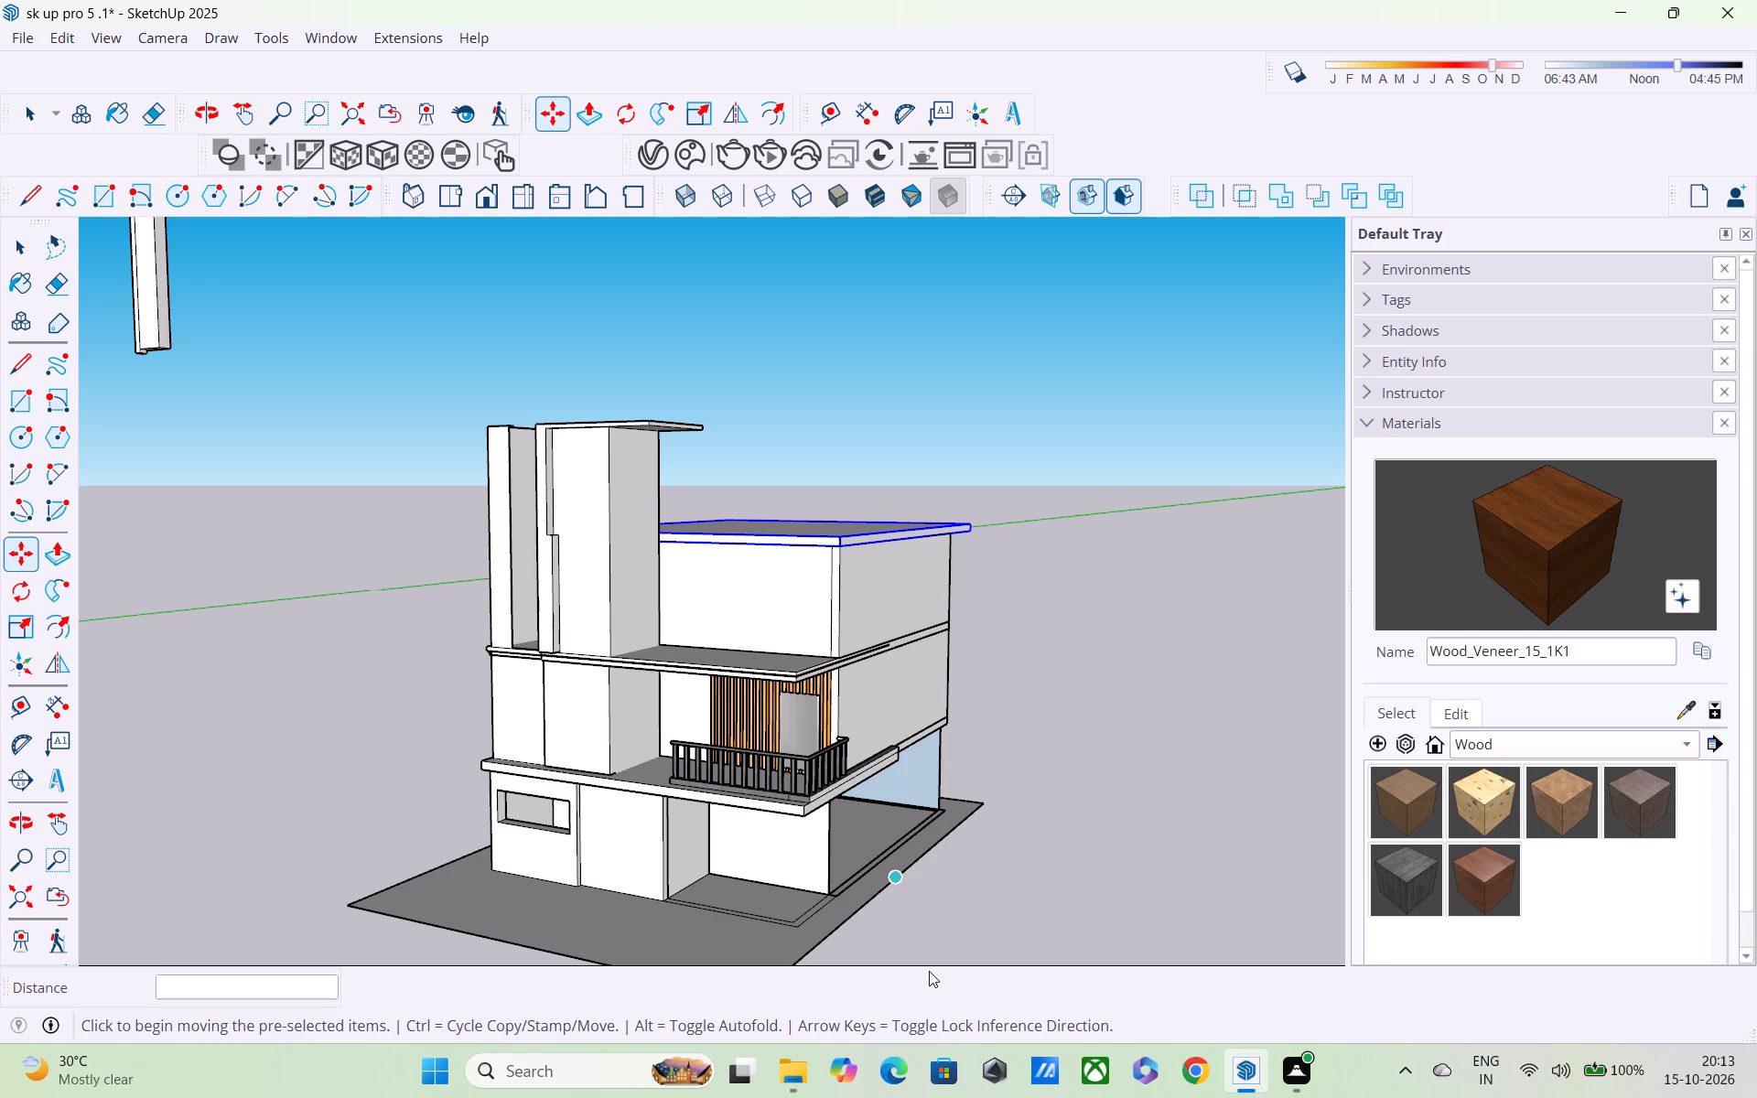
middle_click_drag(912, 926, 669, 872)
scroll(910, 821, "up", 3)
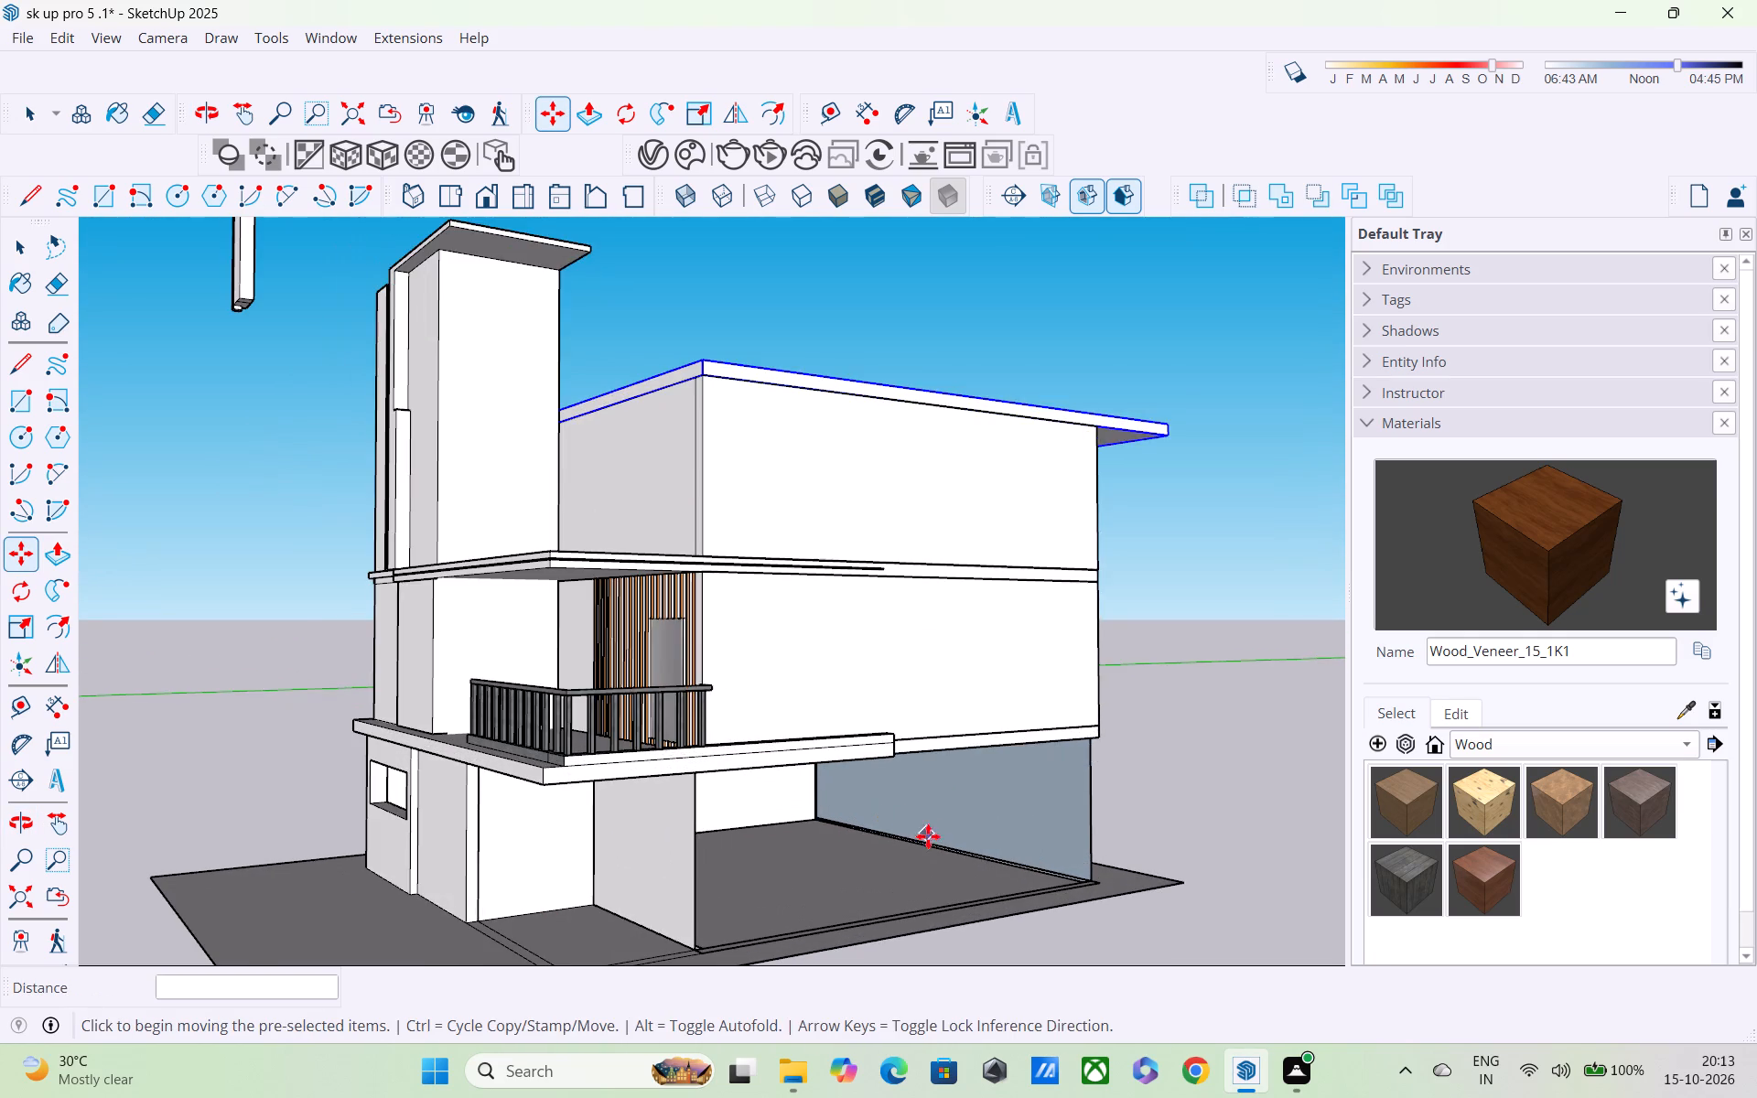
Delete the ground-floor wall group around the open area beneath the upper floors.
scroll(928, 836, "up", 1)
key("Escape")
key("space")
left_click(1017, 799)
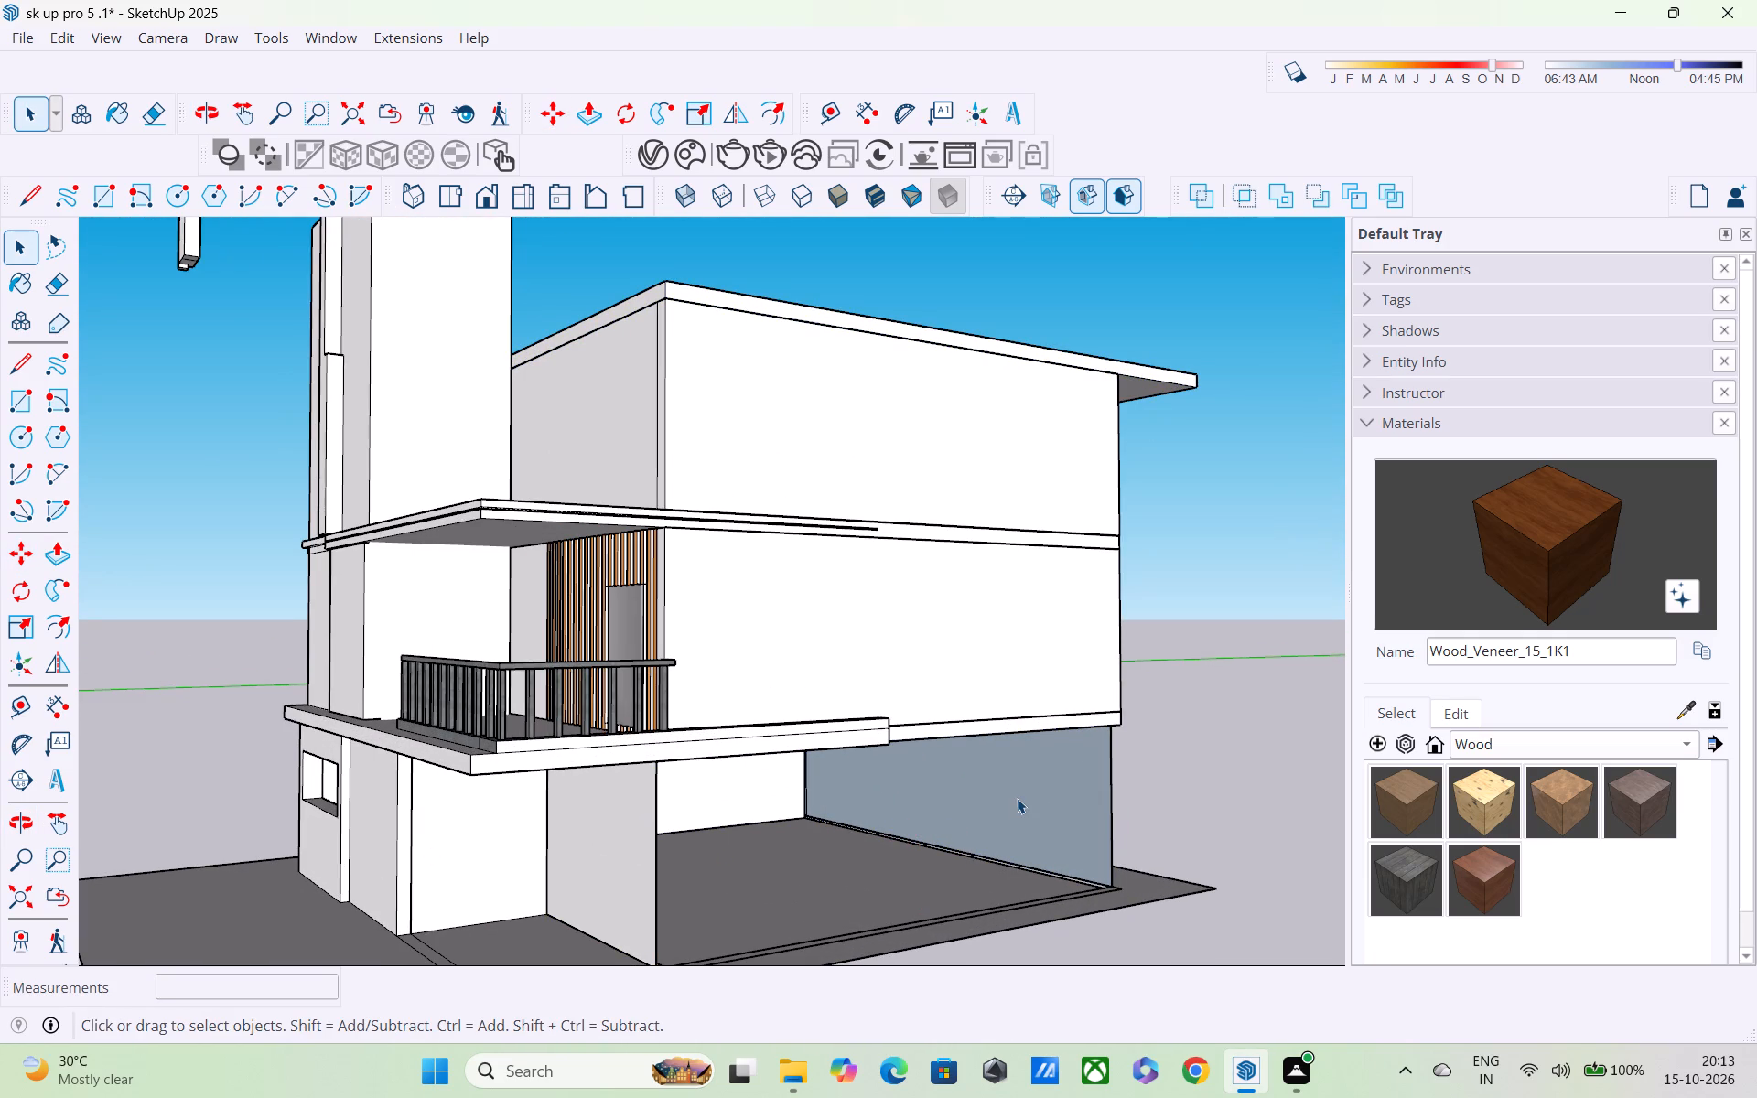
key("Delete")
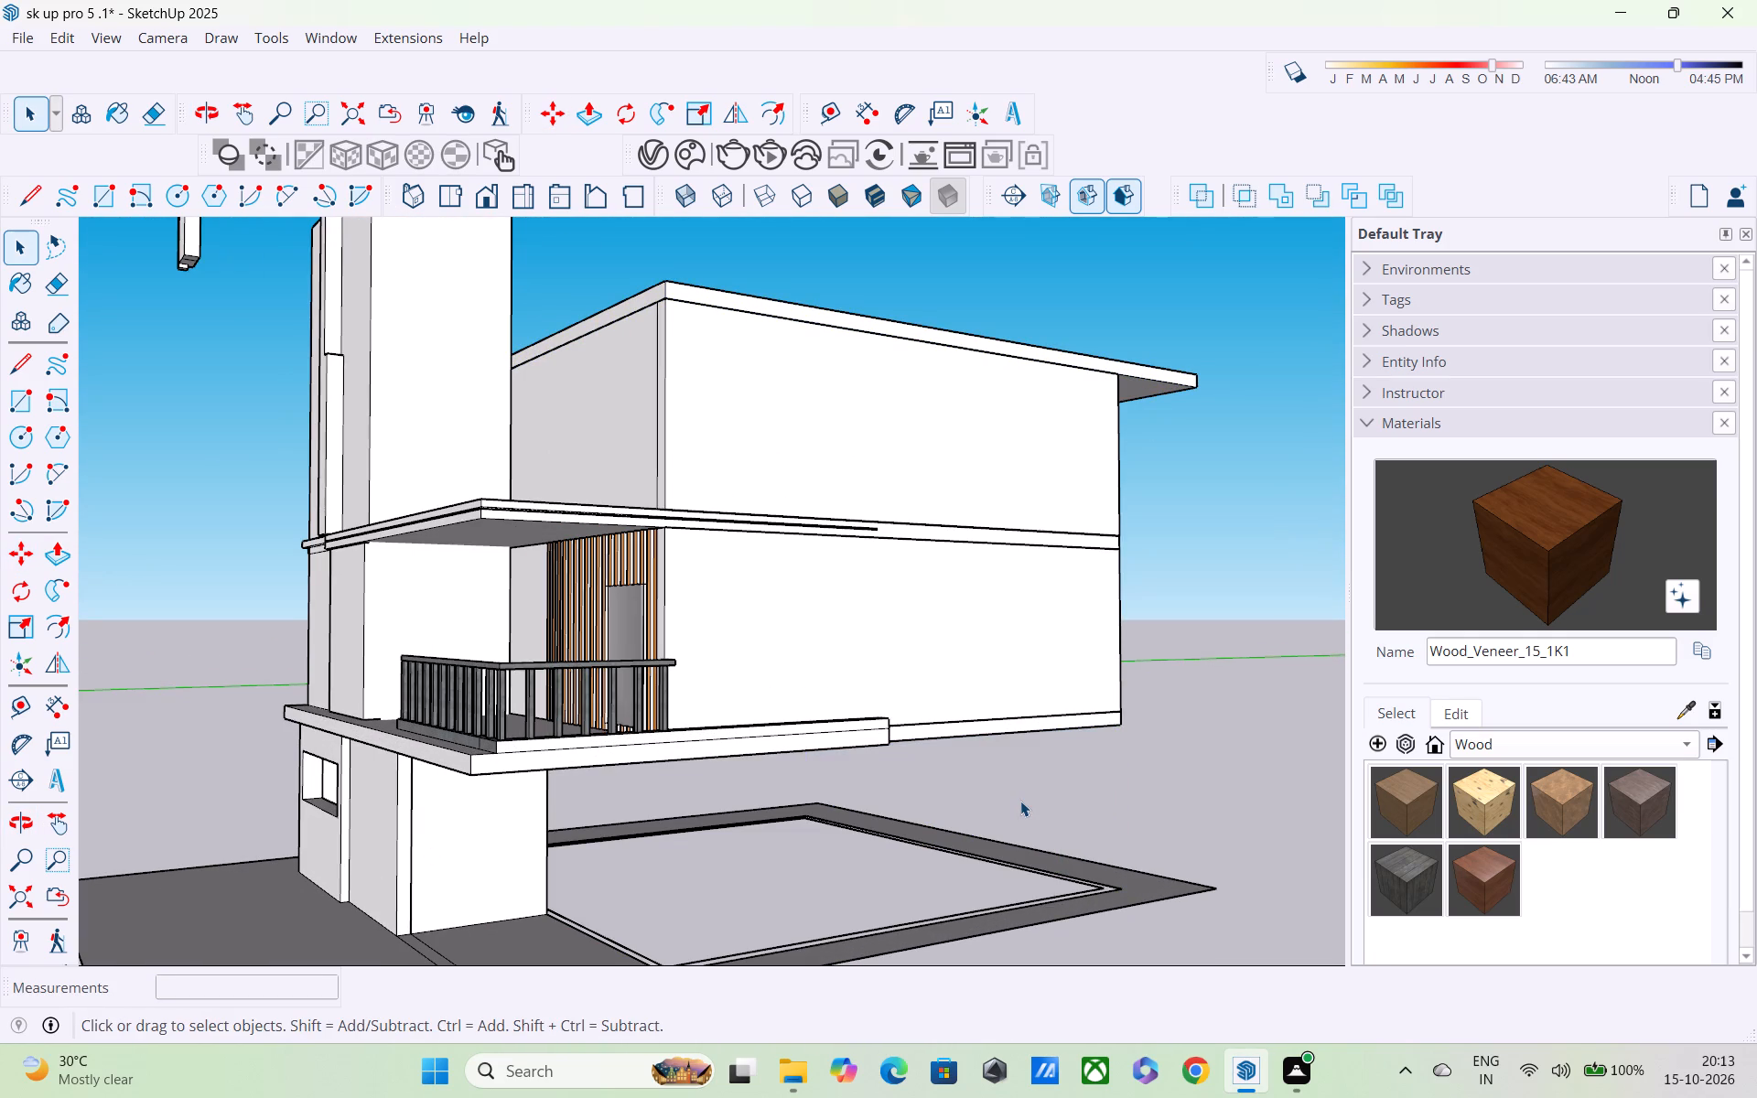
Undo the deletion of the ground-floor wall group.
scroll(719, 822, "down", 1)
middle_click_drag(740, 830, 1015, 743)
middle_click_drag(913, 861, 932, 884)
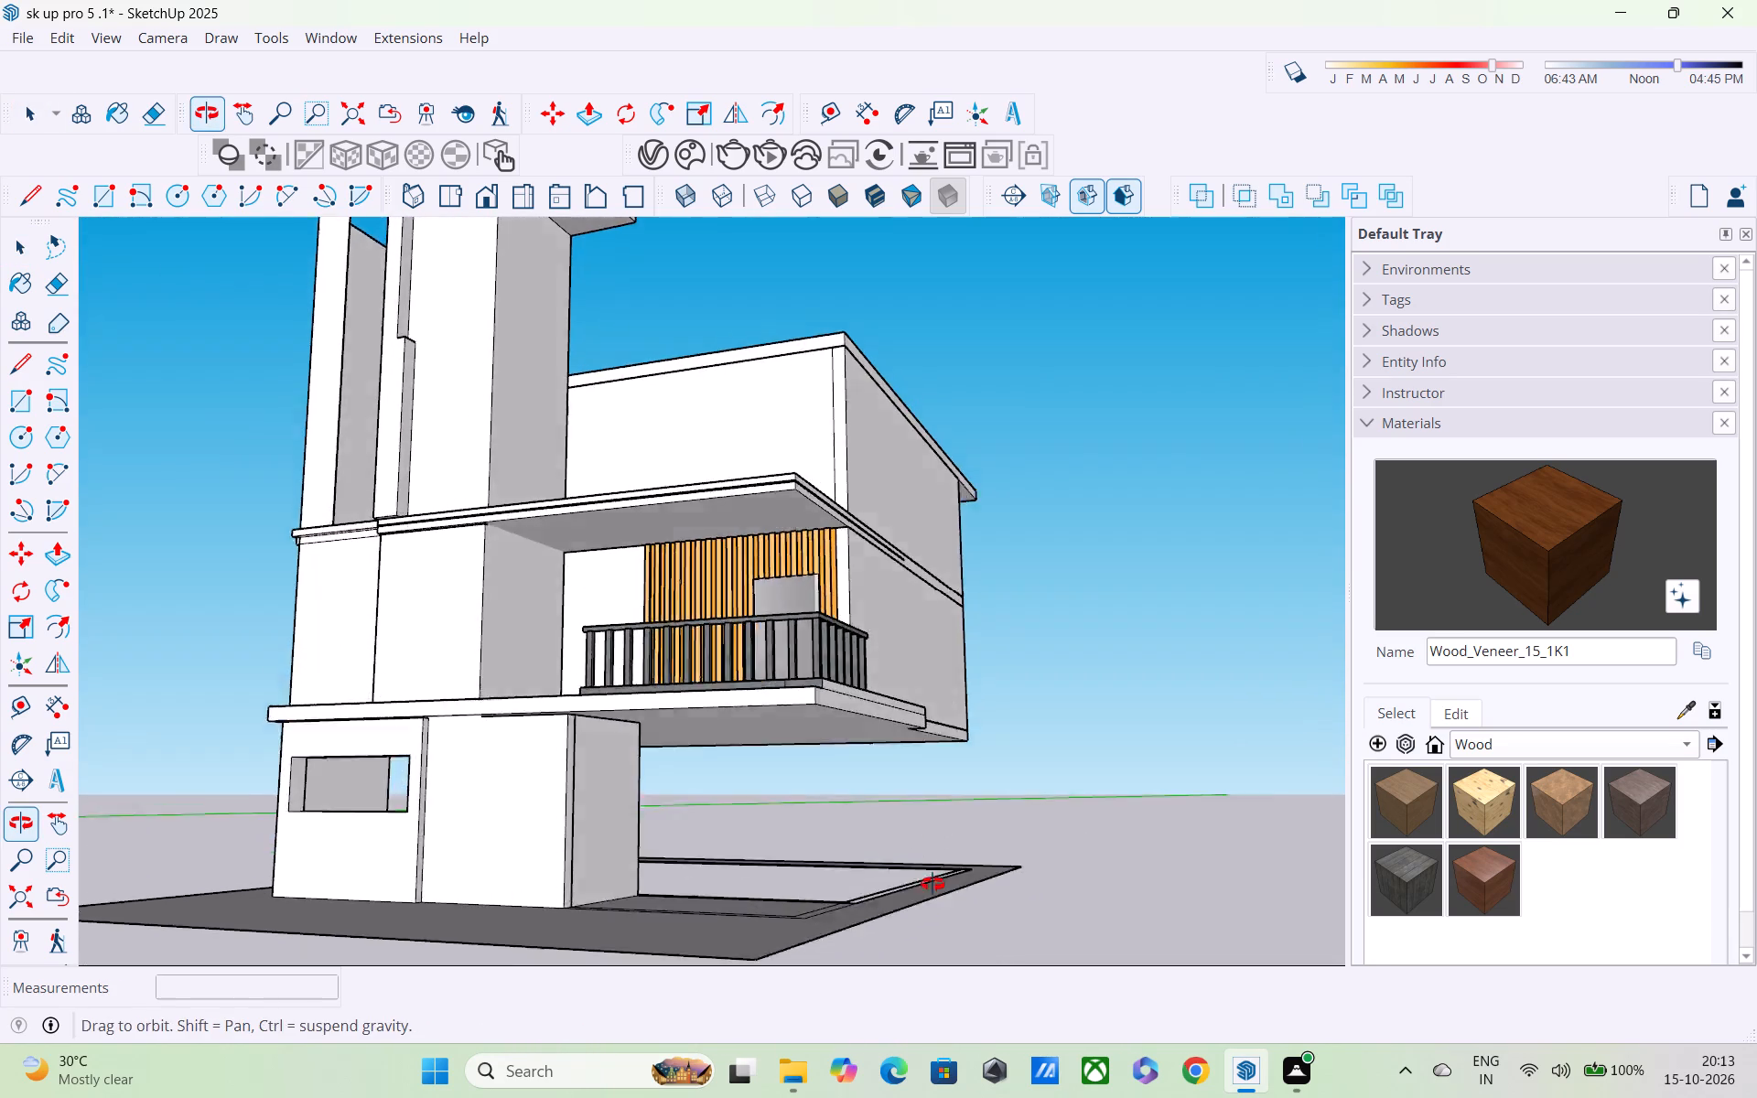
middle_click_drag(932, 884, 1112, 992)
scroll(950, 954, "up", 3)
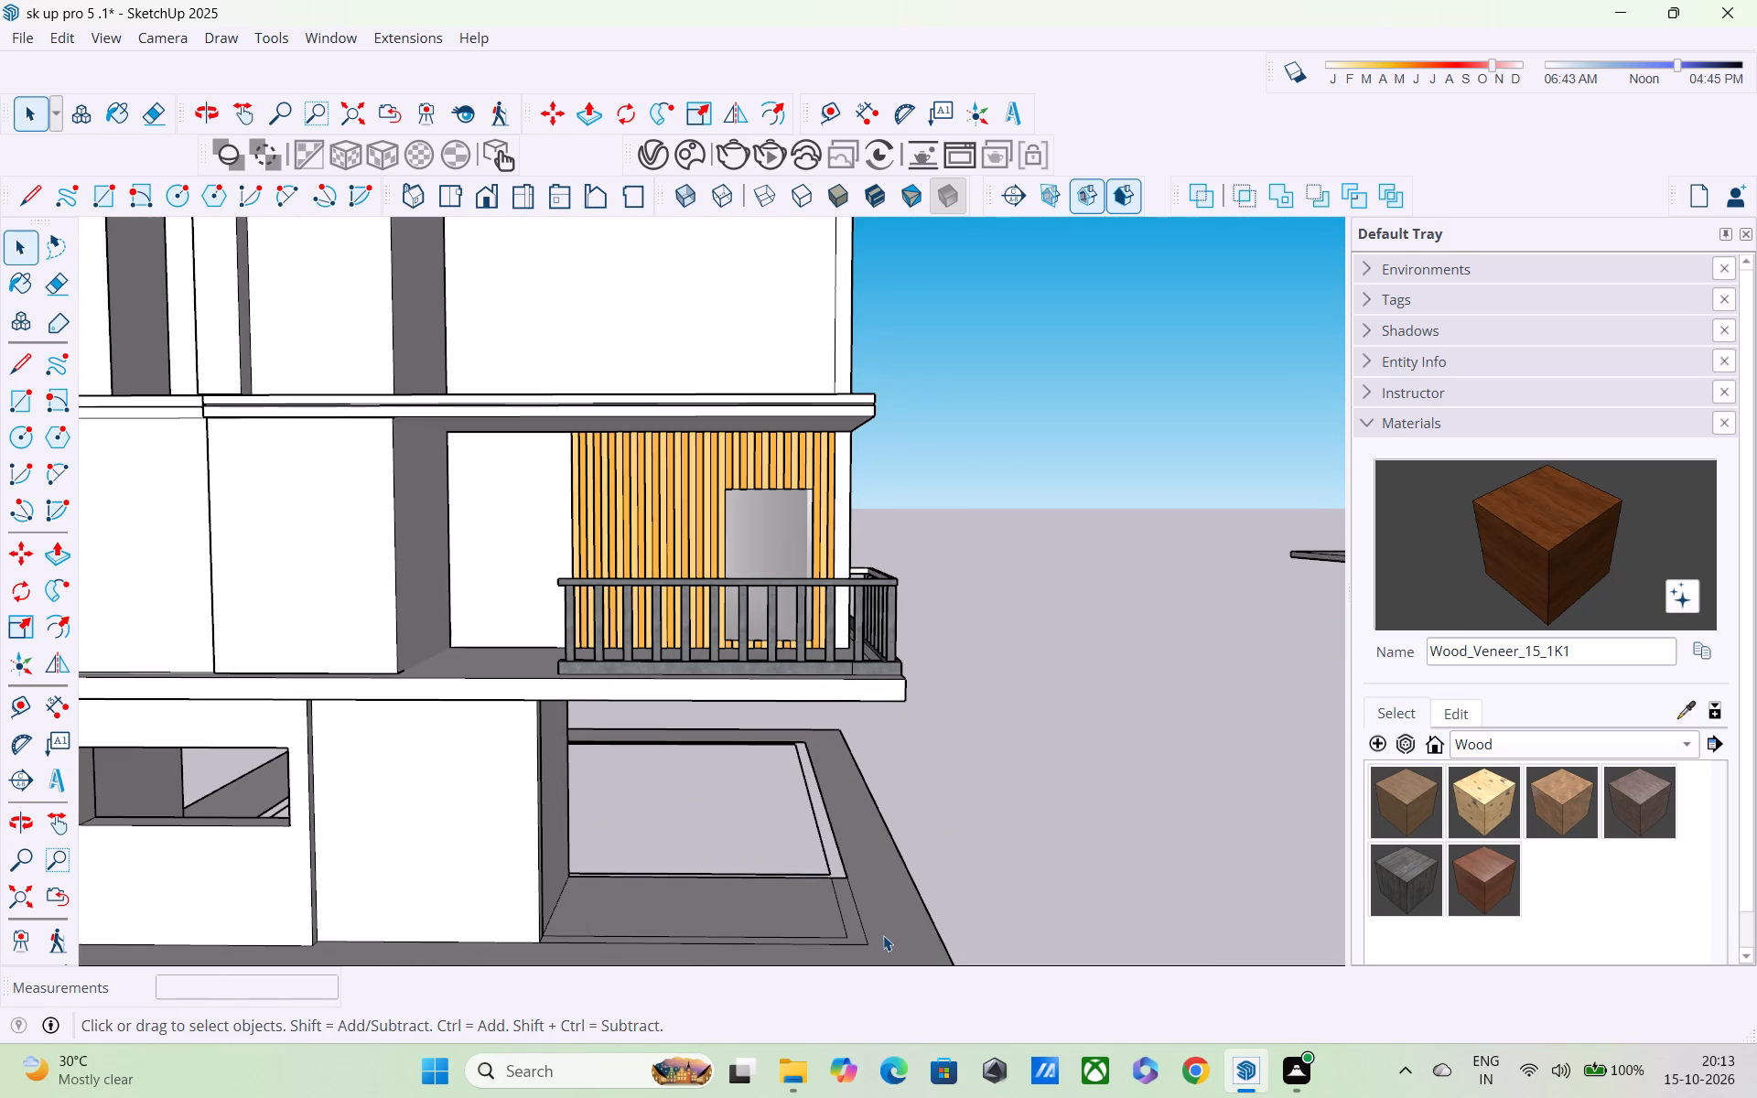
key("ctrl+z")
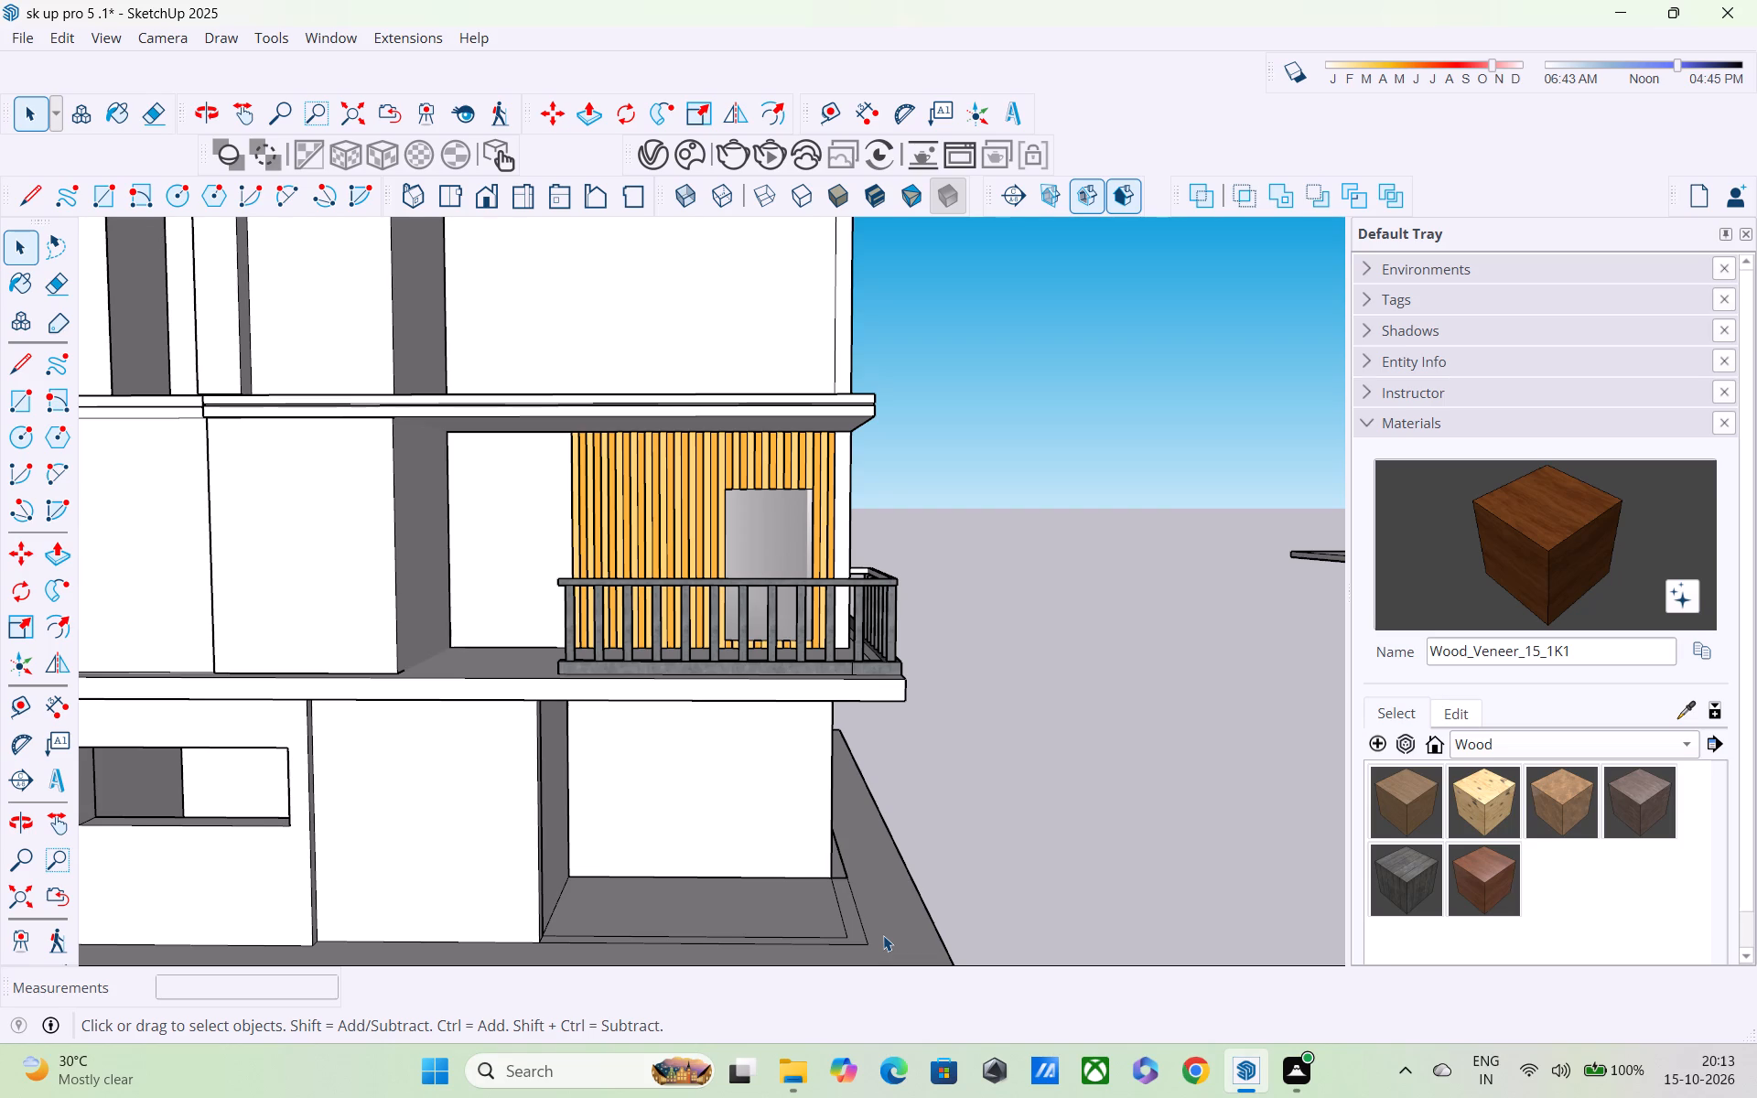
Examine the house together with the roof frame, slatted parapet and spare slab standing apart from it.
scroll(745, 823, "down", 1)
middle_click_drag(673, 860, 434, 813)
middle_click_drag(763, 833, 740, 836)
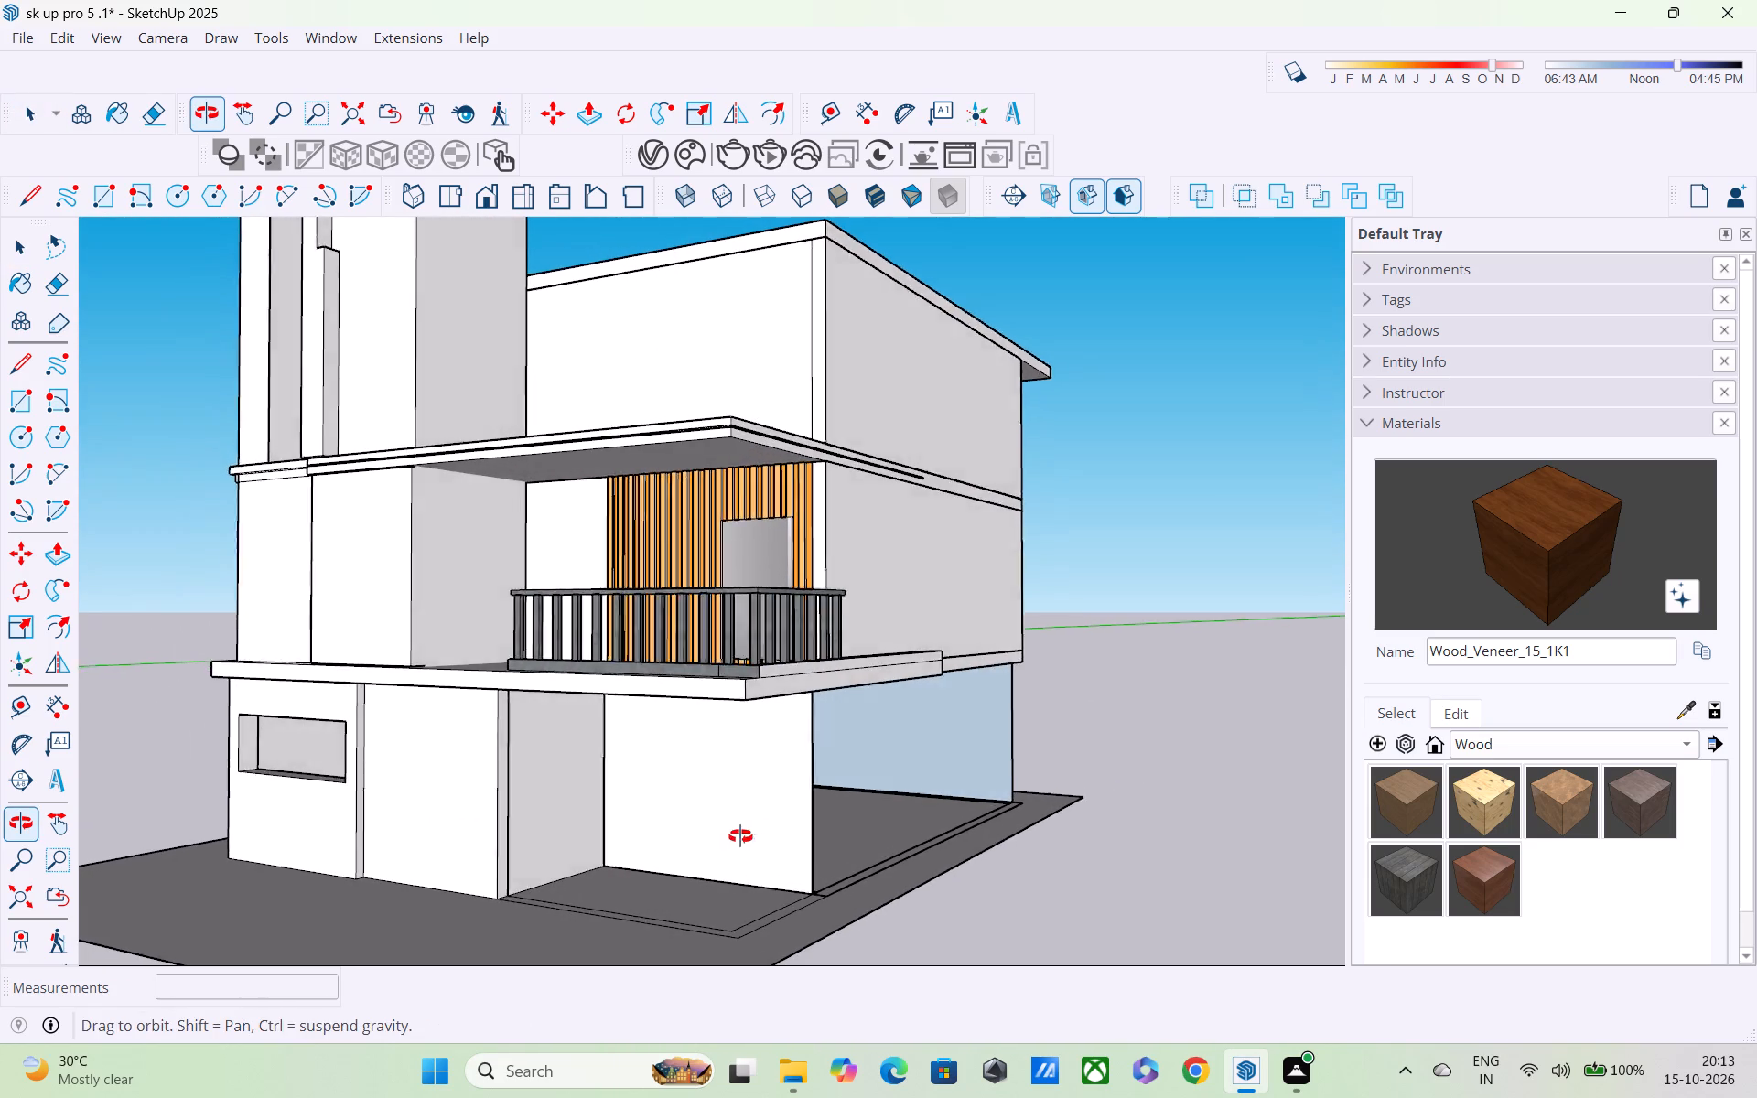
middle_click_drag(740, 836, 492, 838)
scroll(716, 789, "down", 3)
middle_click_drag(740, 807, 892, 865)
scroll(795, 802, "down", 4)
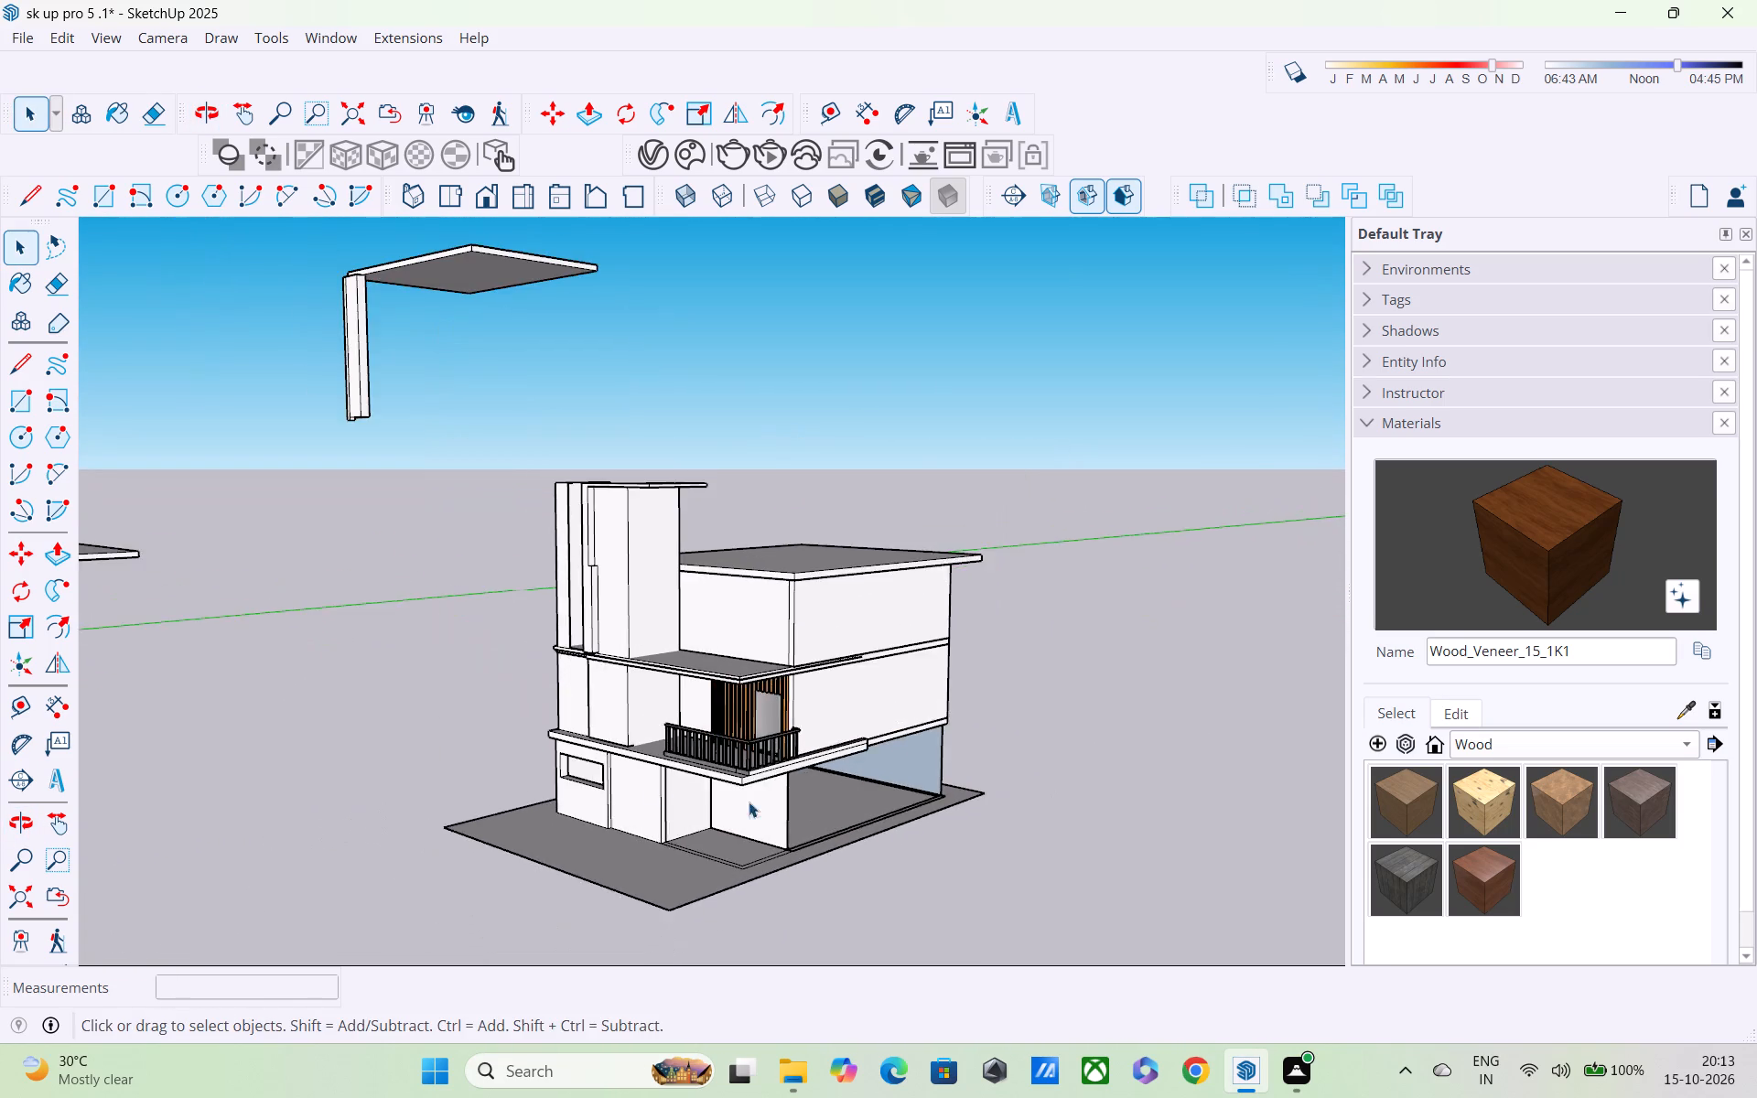
middle_click_drag(655, 783, 886, 822)
scroll(669, 700, "down", 4)
scroll(655, 704, "up", 1)
middle_click_drag(655, 704, 832, 696)
scroll(644, 576, "down", 1)
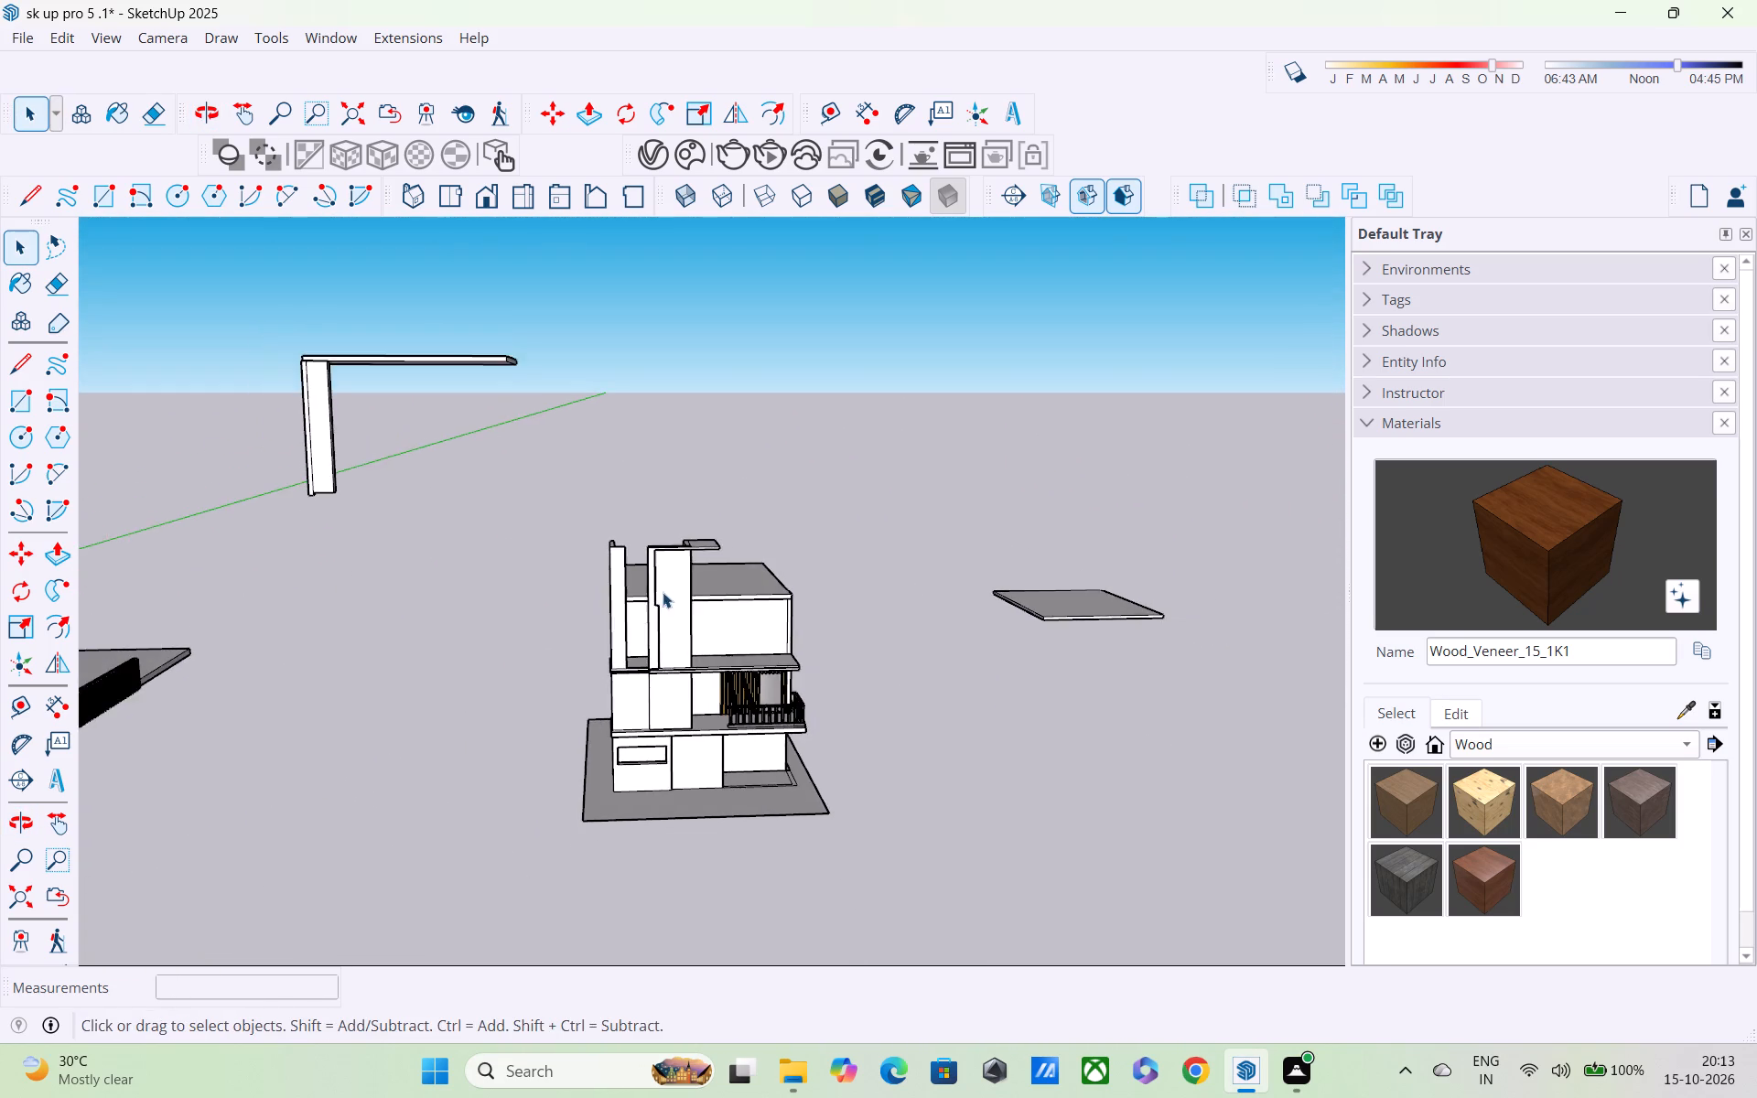
middle_click_drag(691, 607, 820, 604)
scroll(437, 737, "up", 4)
scroll(301, 767, "down", 4)
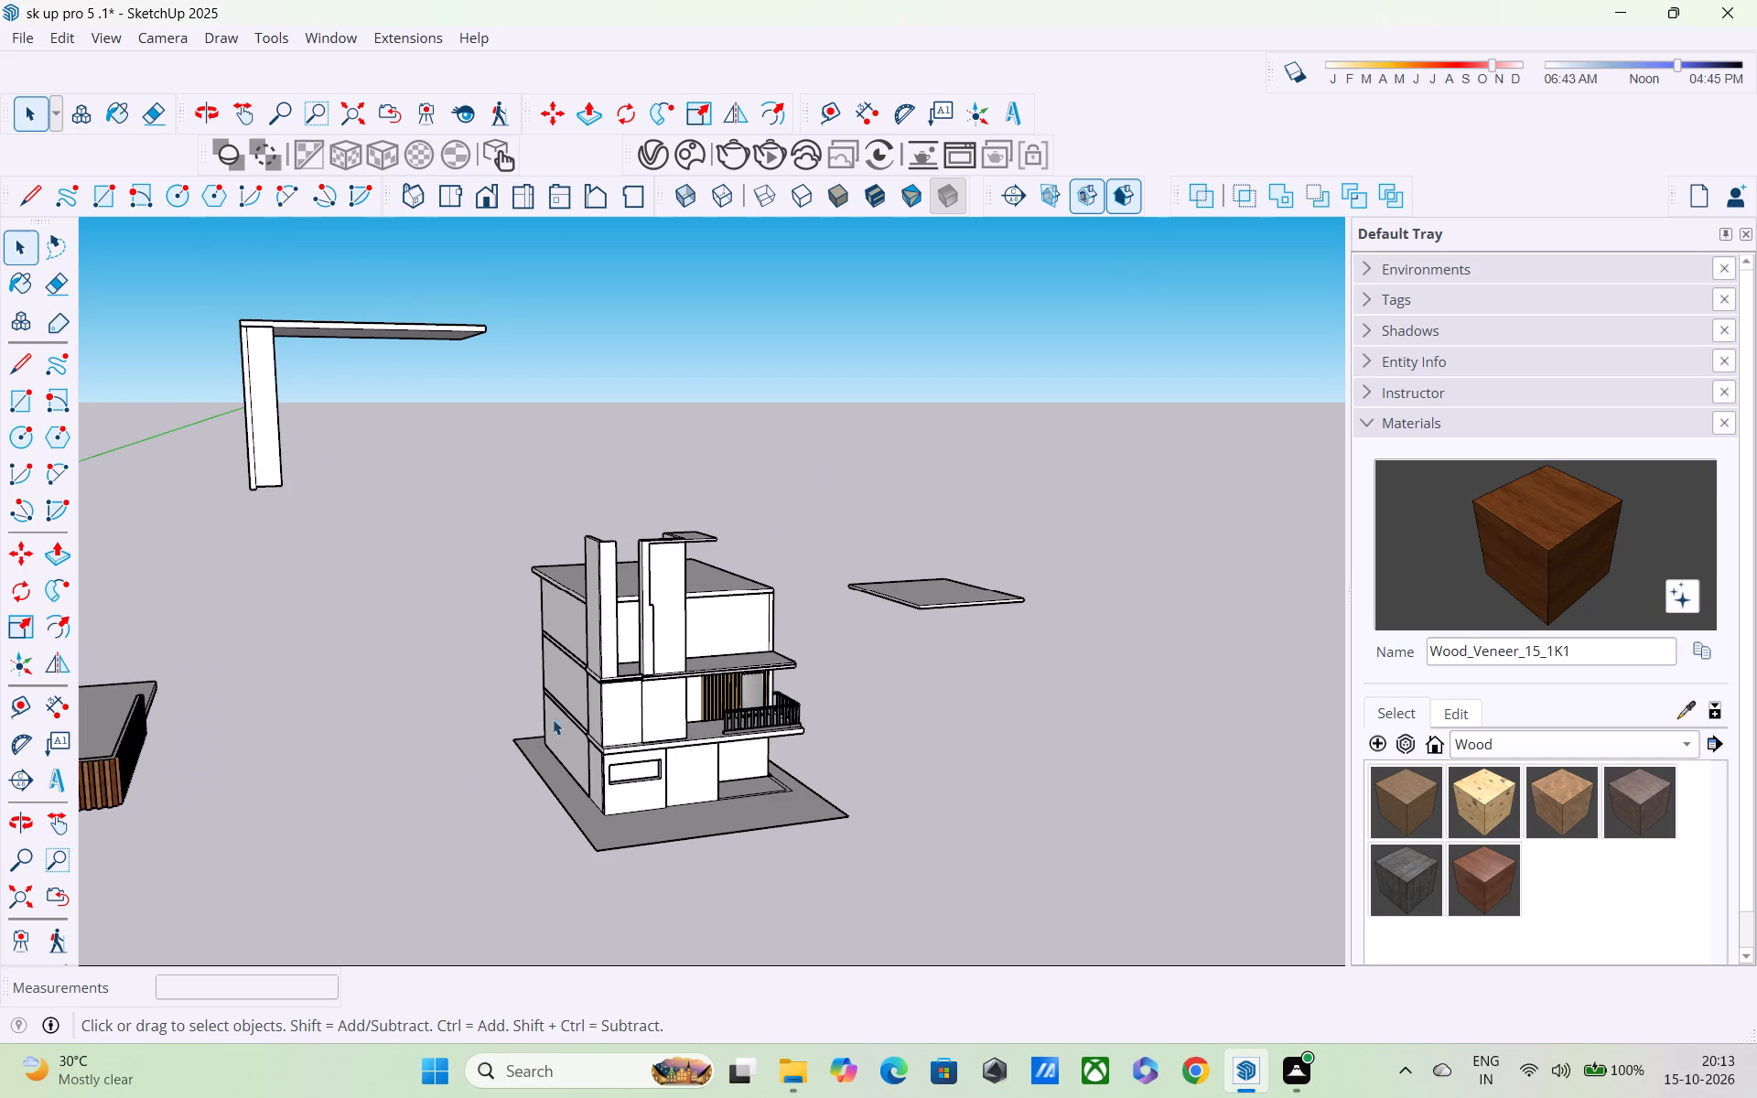
scroll(535, 730, "down", 4)
middle_click_drag(589, 730, 663, 668)
scroll(629, 656, "up", 5)
middle_click_drag(593, 644, 672, 702)
scroll(660, 690, "down", 5)
scroll(404, 851, "down", 2)
middle_click_drag(348, 806, 333, 771)
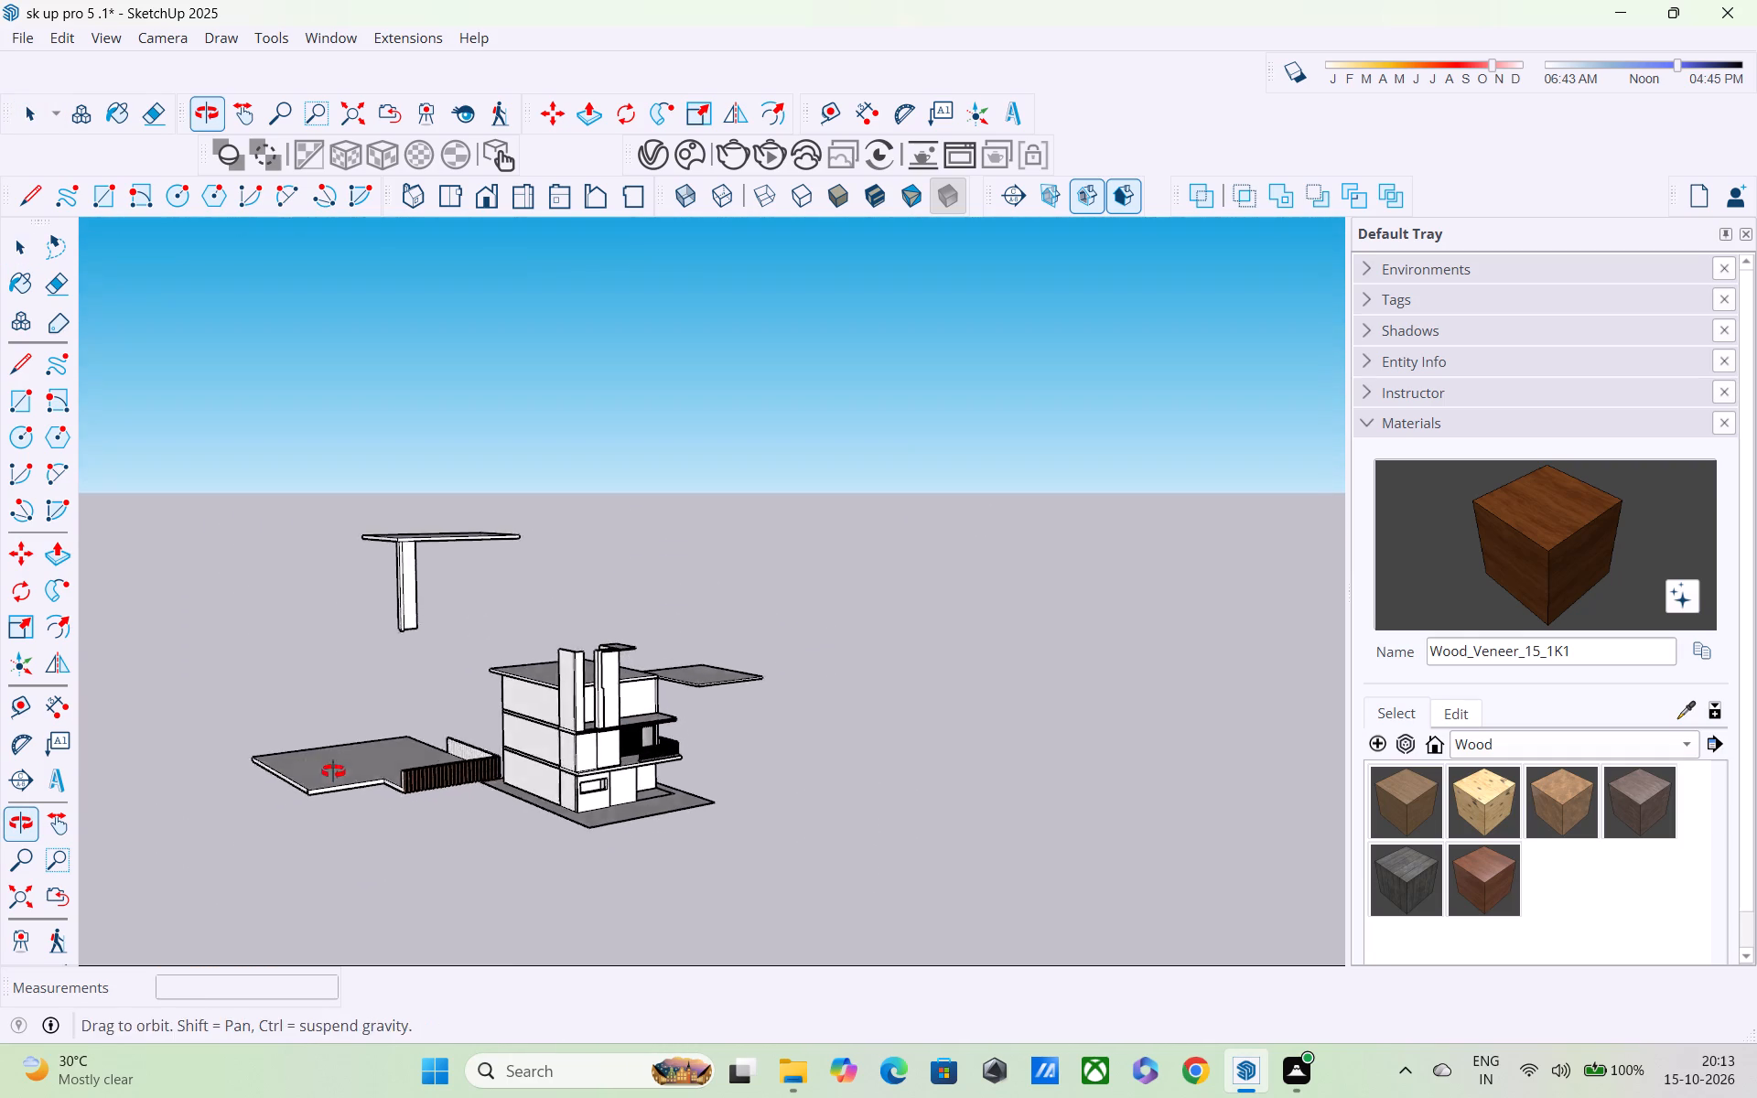
middle_click_drag(333, 771, 323, 752)
scroll(323, 752, "up", 1)
scroll(318, 762, "down", 2)
middle_click_drag(318, 758, 216, 745)
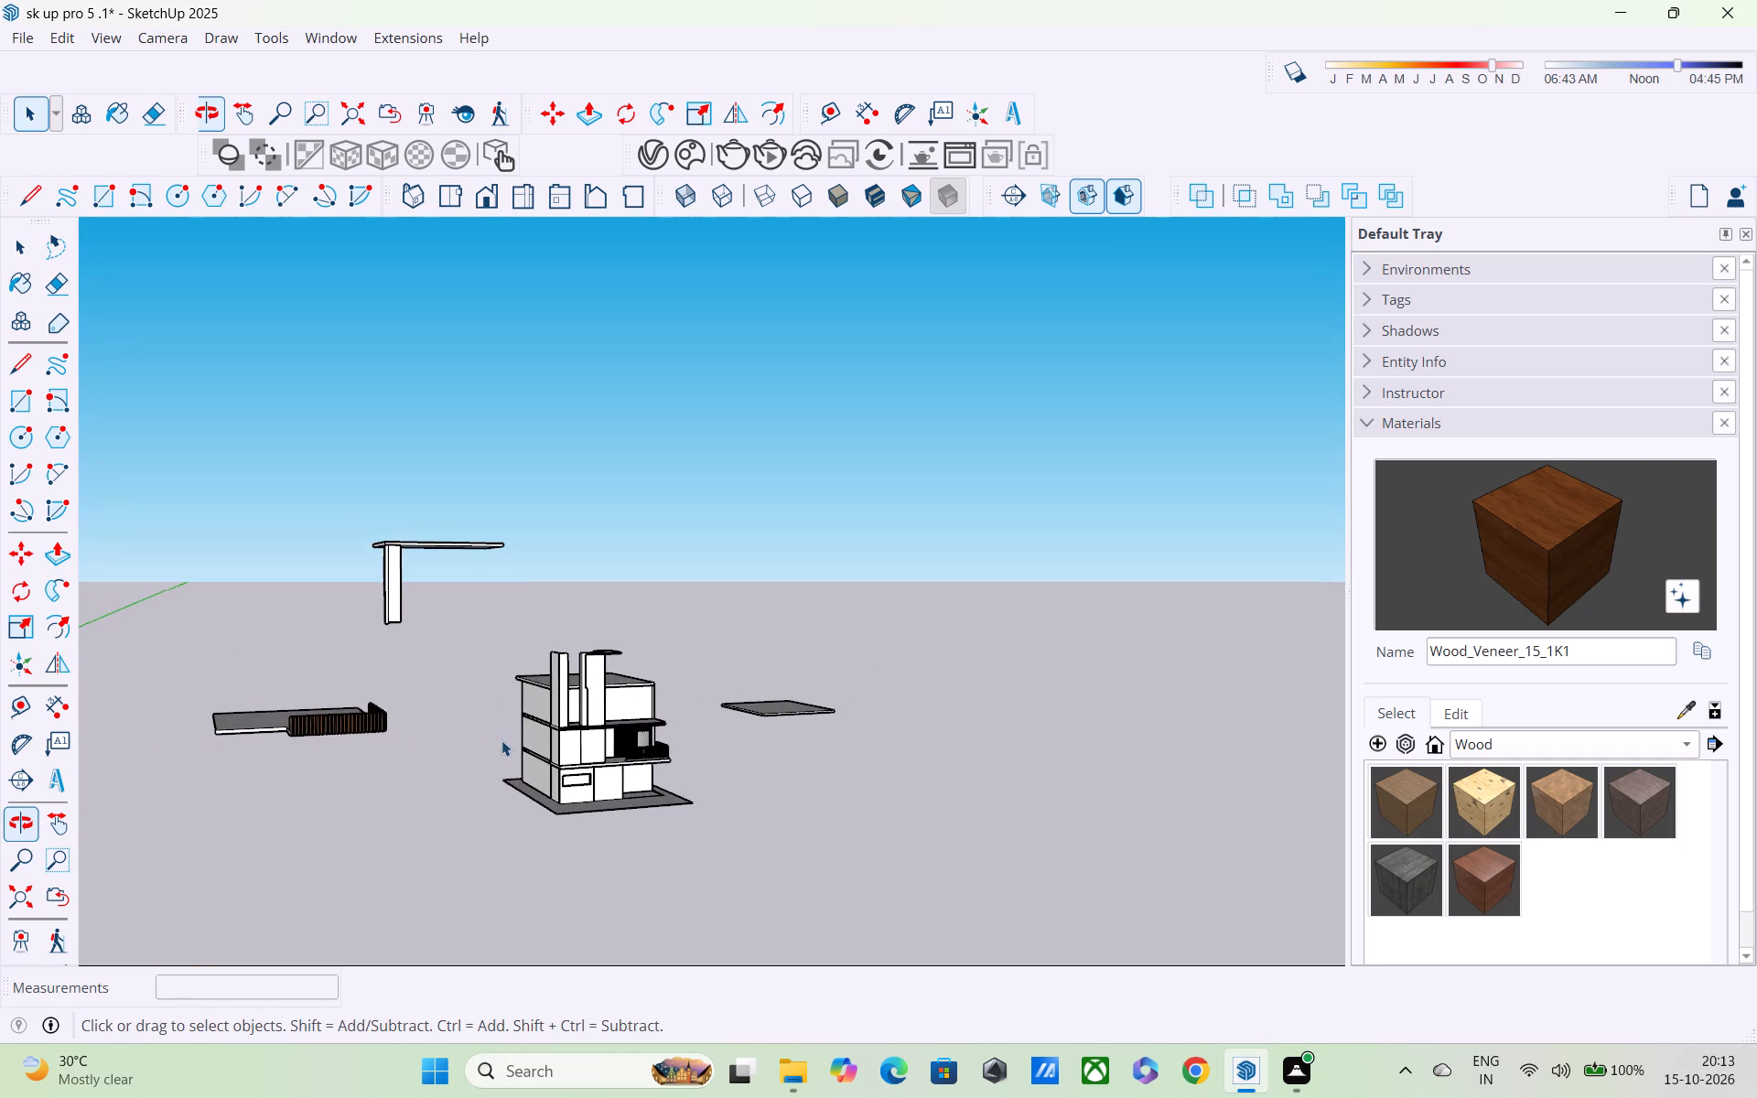
Examine the tower, balcony terrace and slab-covered top floor from above, the side and the front corner.
scroll(501, 740, "up", 3)
middle_click_drag(565, 664, 149, 873)
scroll(591, 650, "up", 3)
middle_click_drag(693, 597, 578, 544)
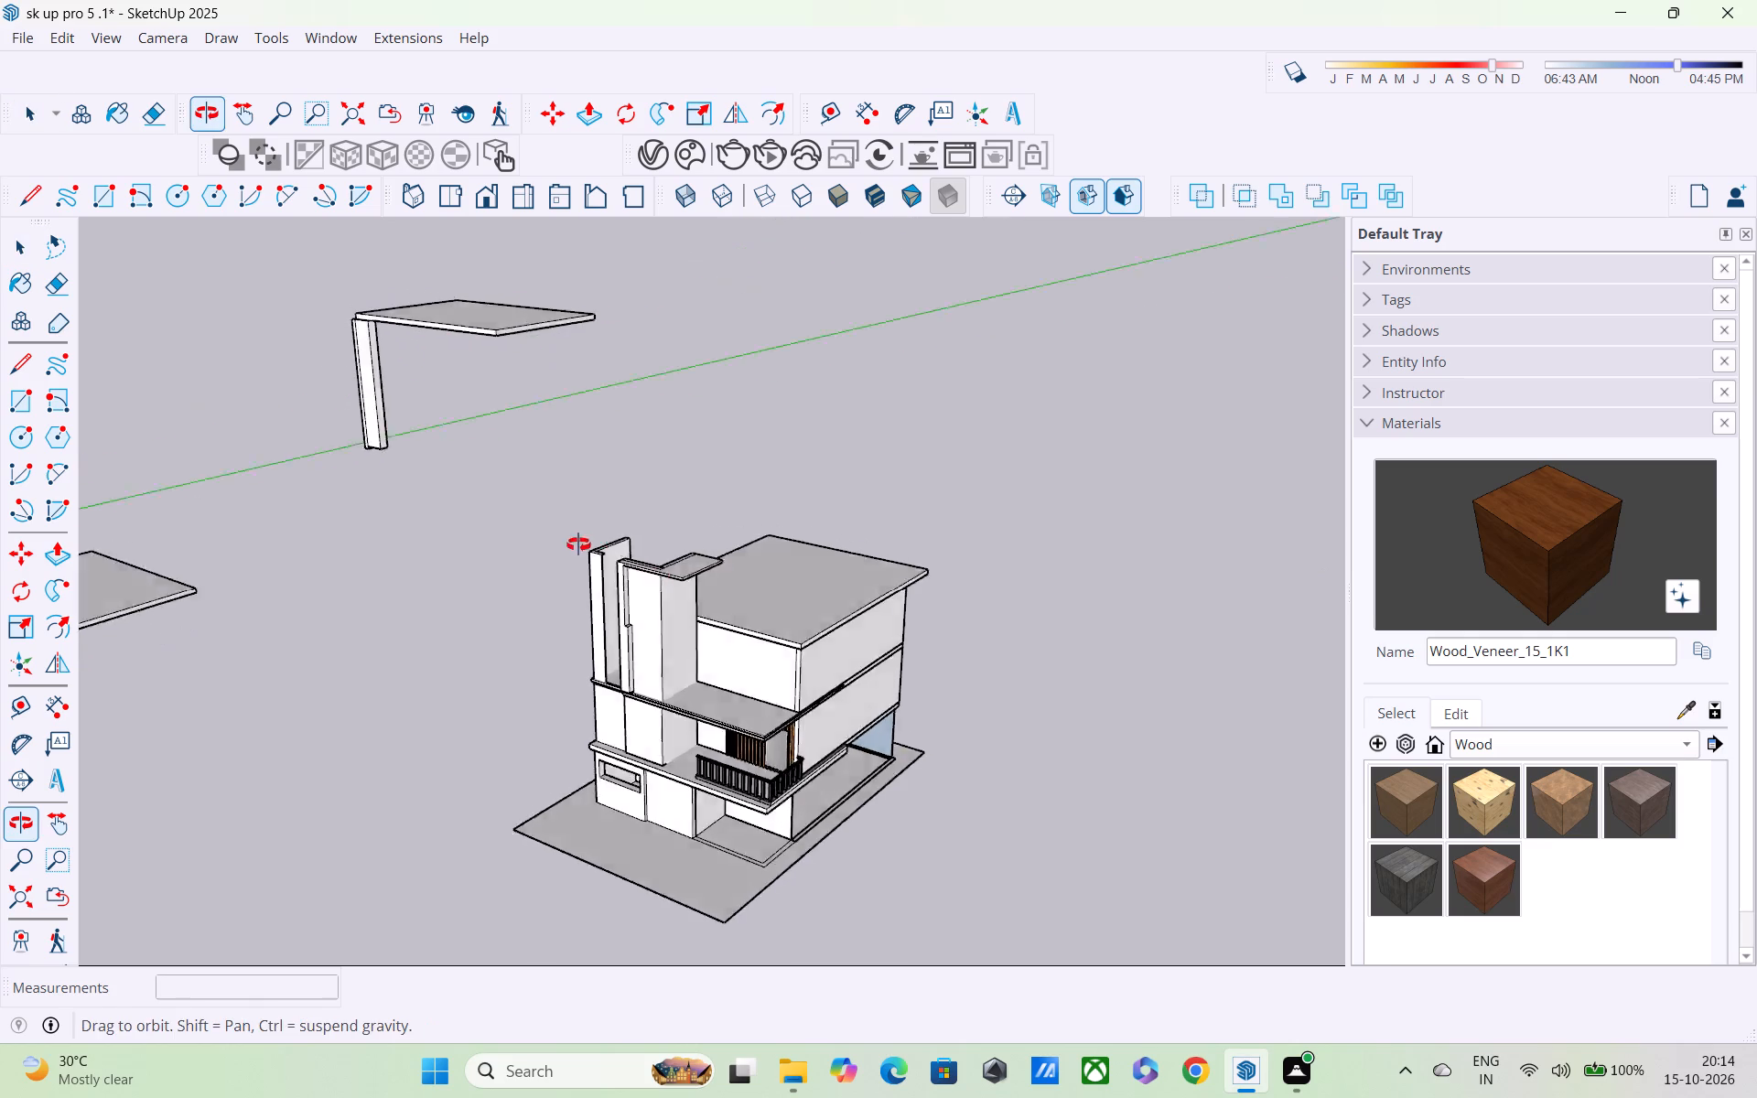
middle_click_drag(578, 544, 558, 539)
middle_click_drag(777, 685, 338, 665)
scroll(695, 687, "up", 3)
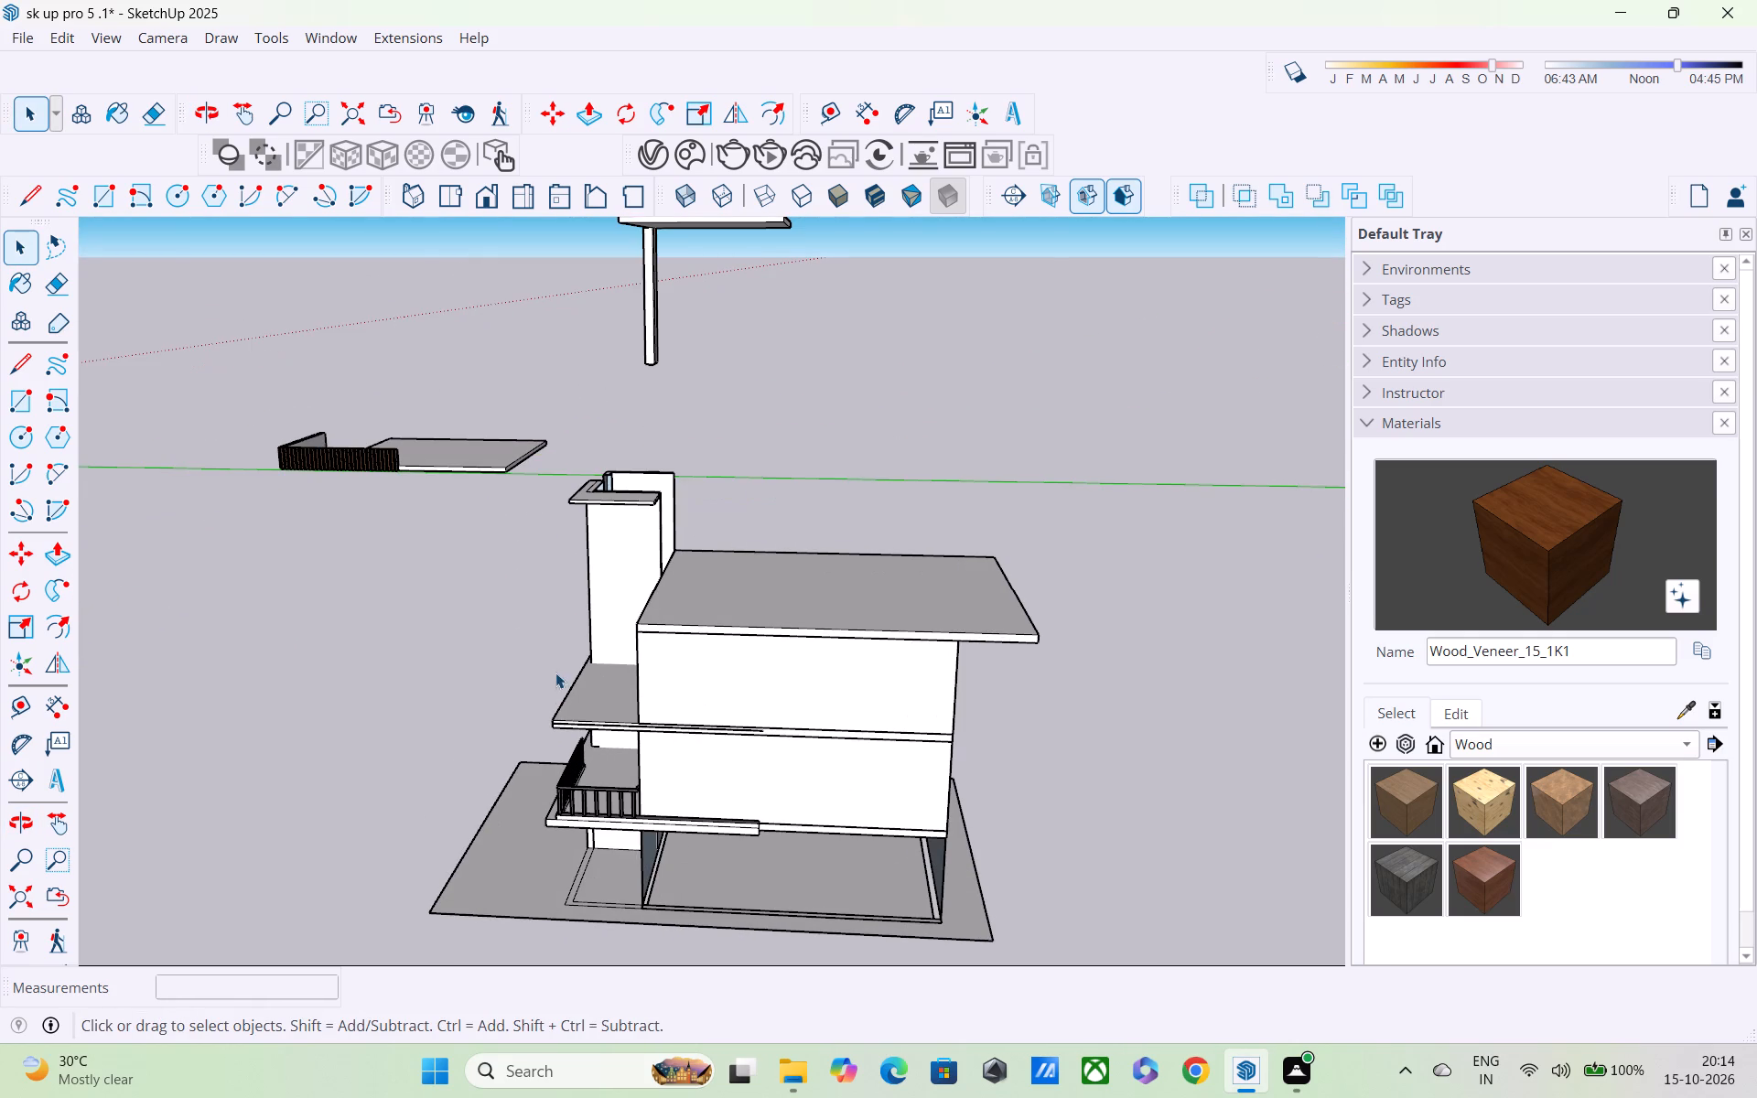
middle_click_drag(674, 643, 1027, 579)
scroll(689, 670, "up", 3)
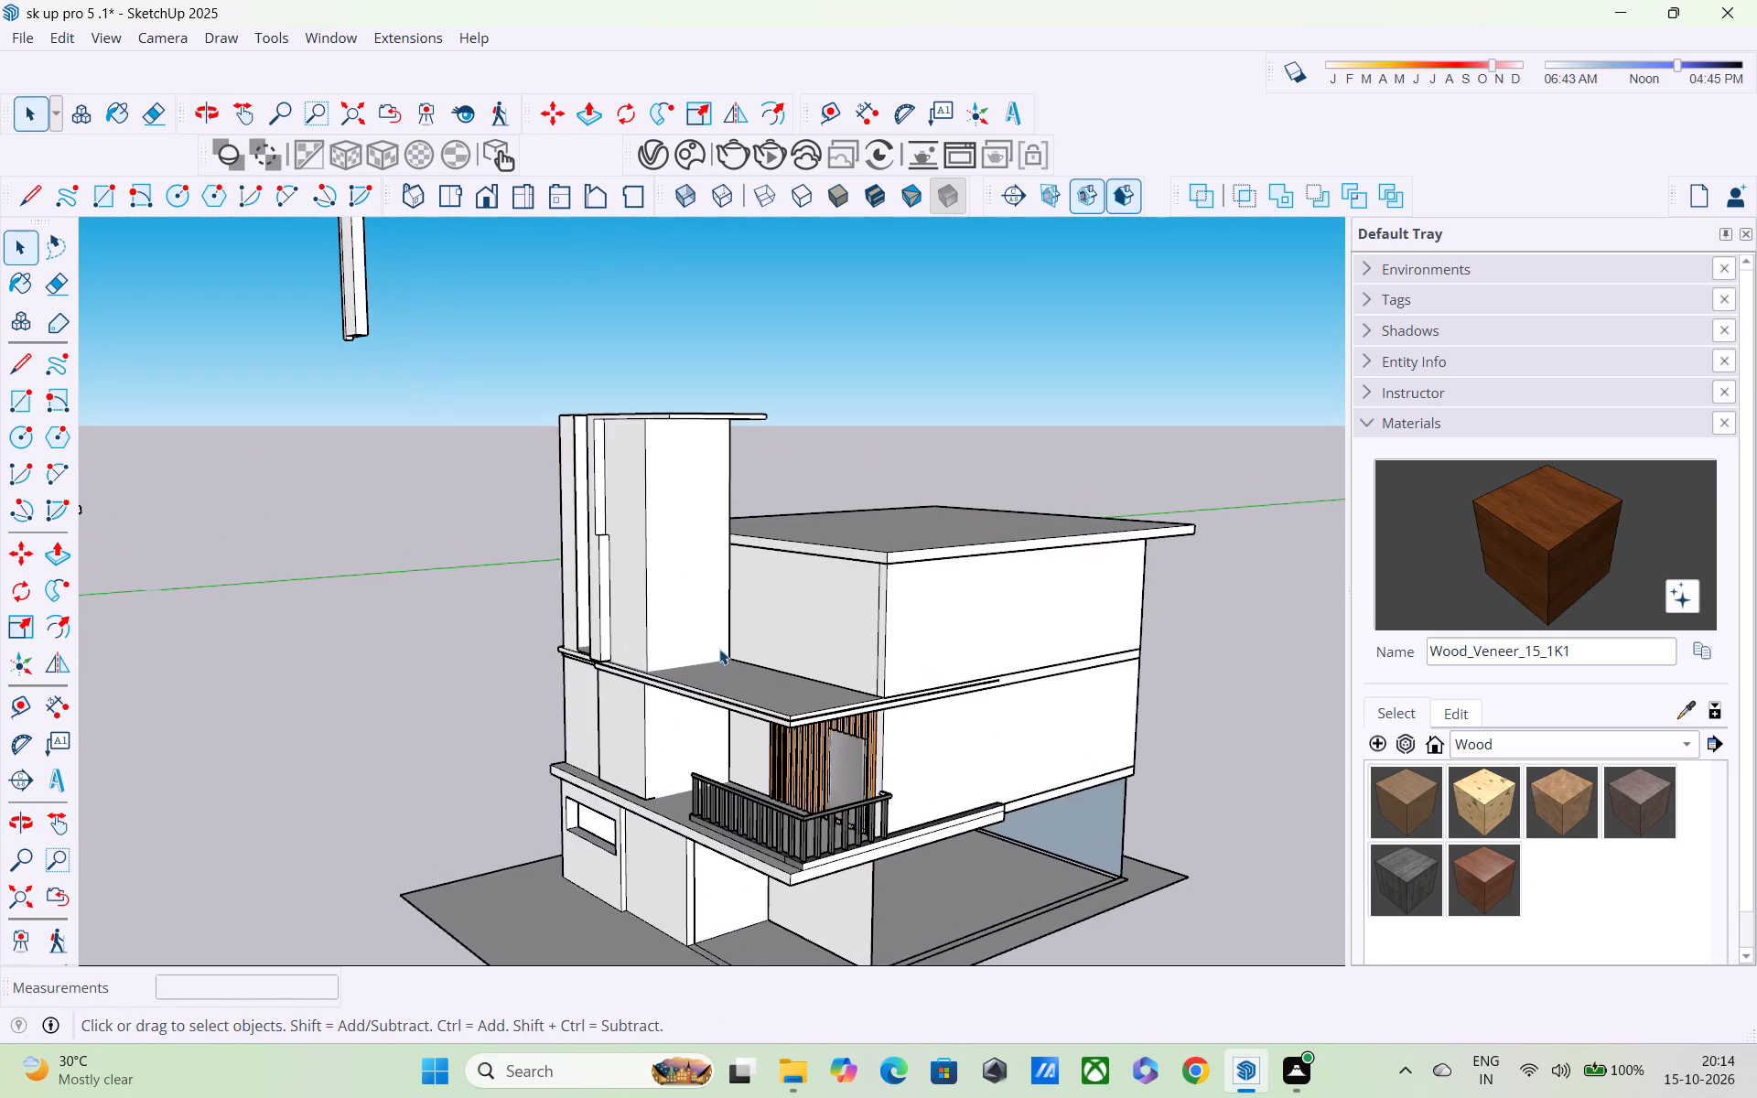
middle_click_drag(720, 649, 742, 695)
scroll(816, 638, "up", 2)
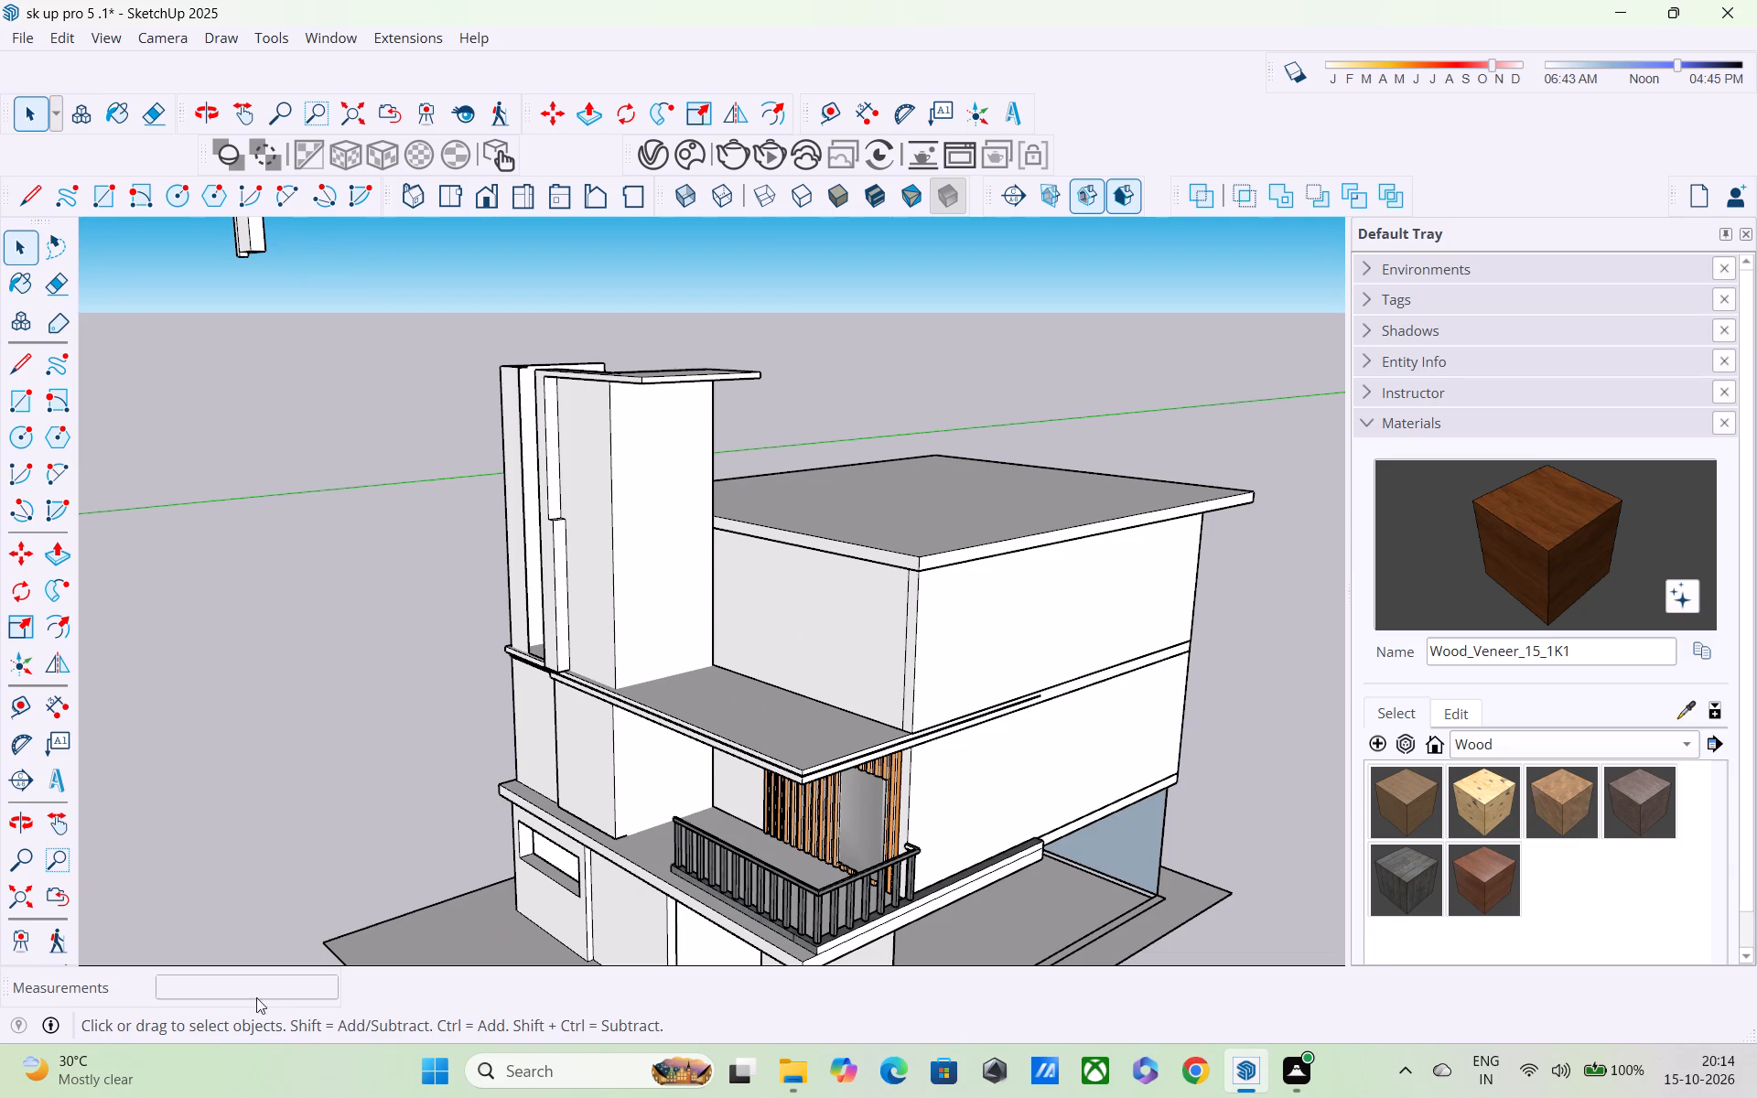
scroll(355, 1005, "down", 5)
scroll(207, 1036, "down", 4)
Examine the tower's side wall where it meets the balcony roof slab, and the house with its detached roof frame.
left_click(677, 497)
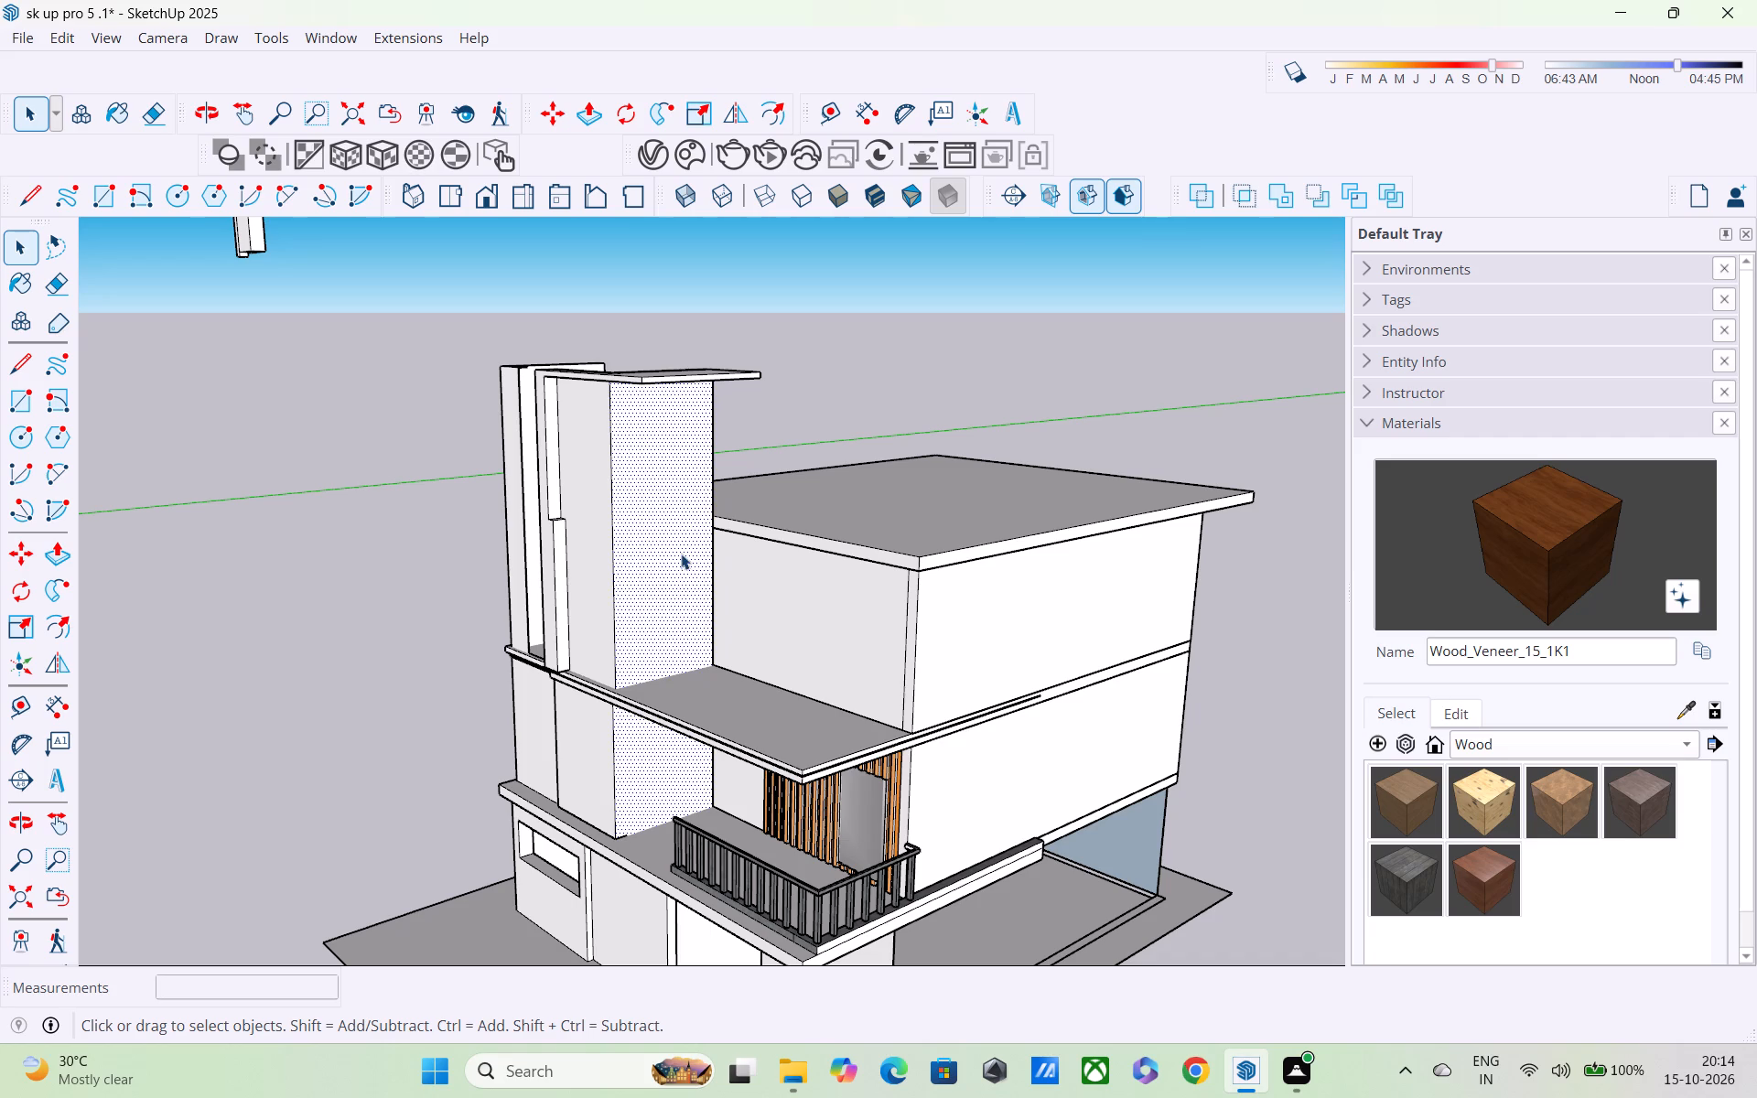
middle_click_drag(672, 662, 753, 476)
middle_click_drag(735, 597, 769, 619)
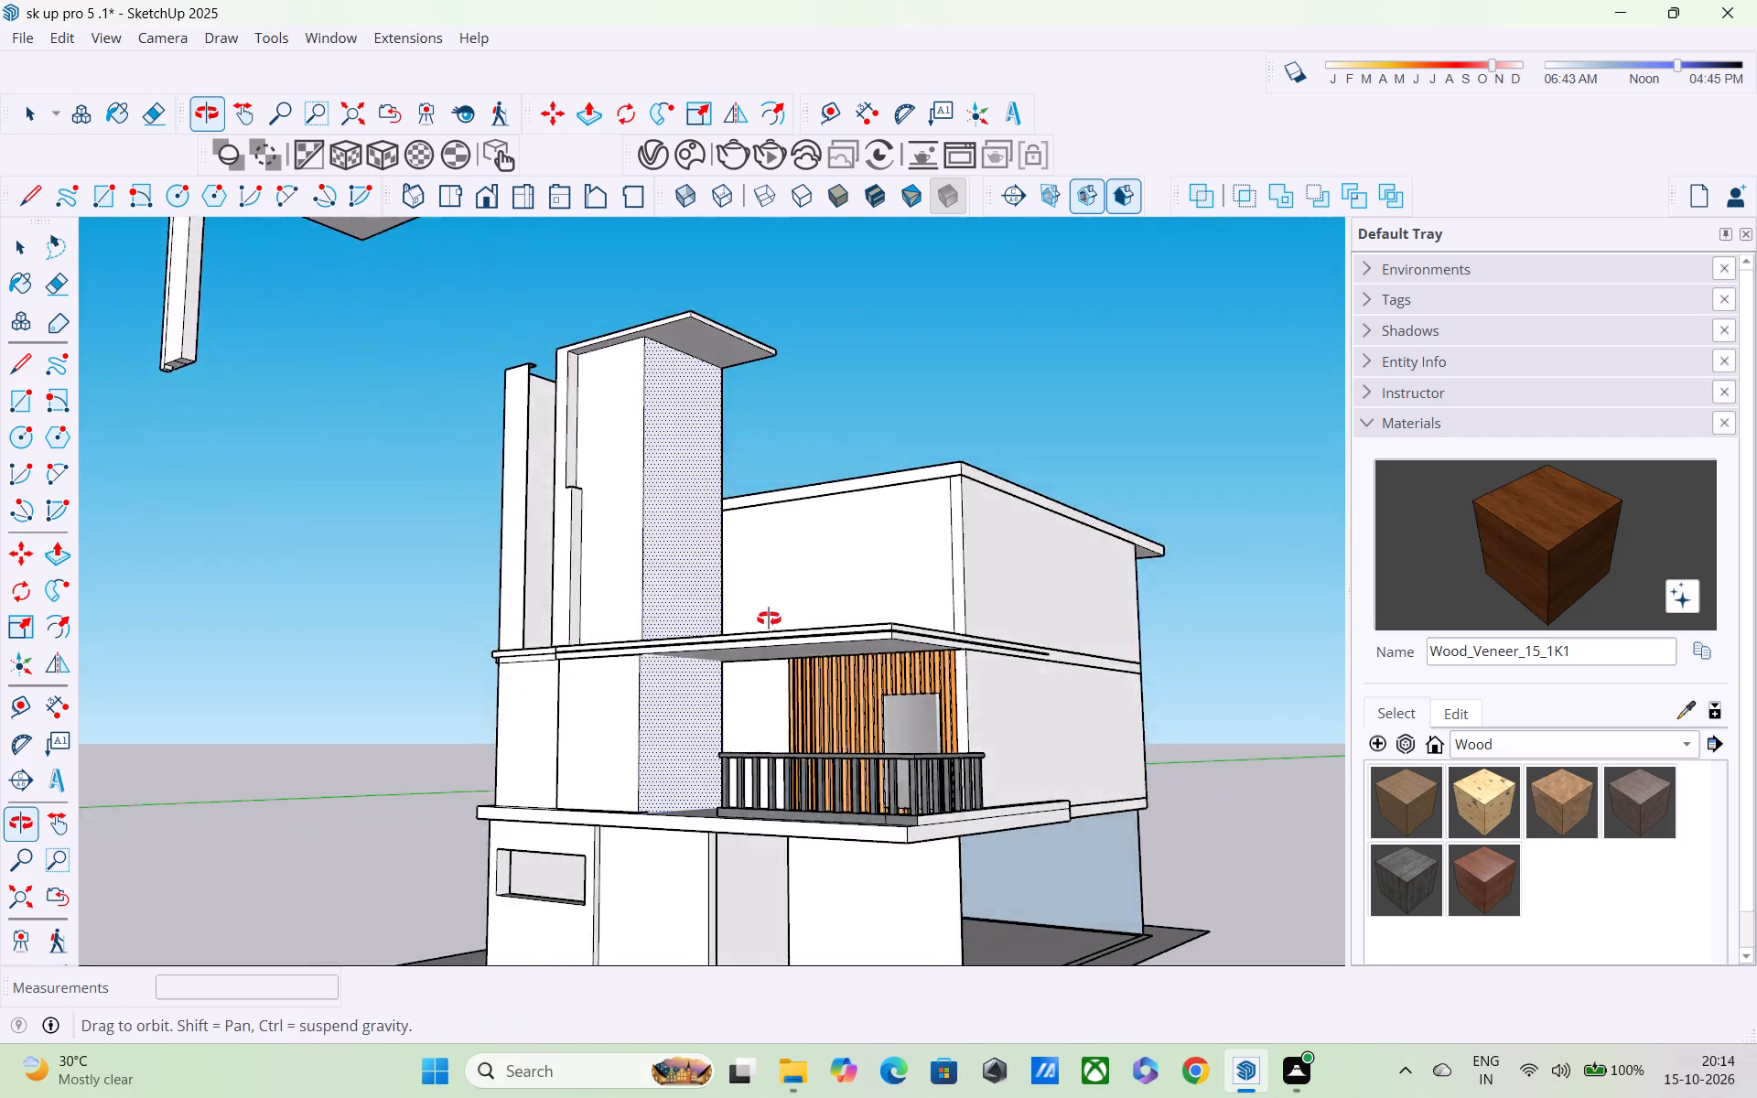
middle_click_drag(769, 619, 835, 646)
scroll(775, 658, "up", 3)
middle_click_drag(737, 640, 760, 738)
scroll(752, 738, "up", 2)
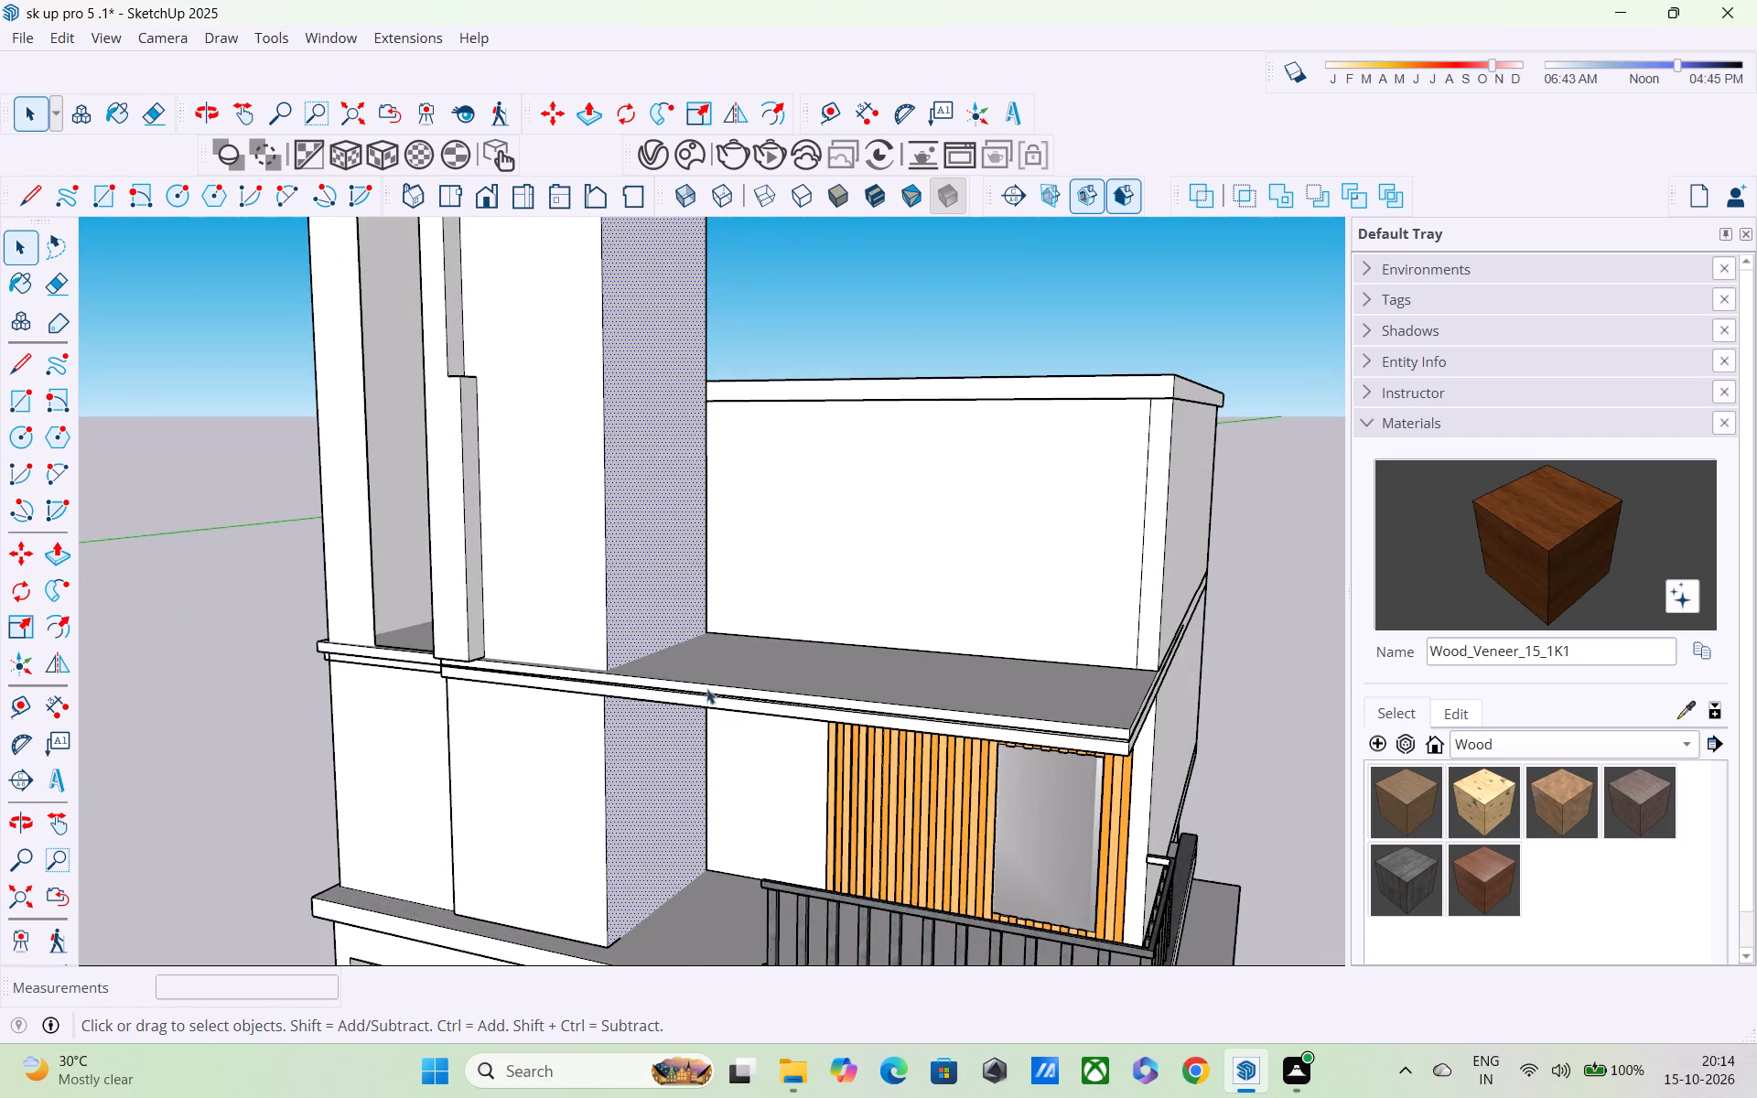
scroll(690, 669, "up", 3)
scroll(688, 664, "down", 4)
middle_click_drag(688, 670, 451, 778)
scroll(663, 592, "up", 2)
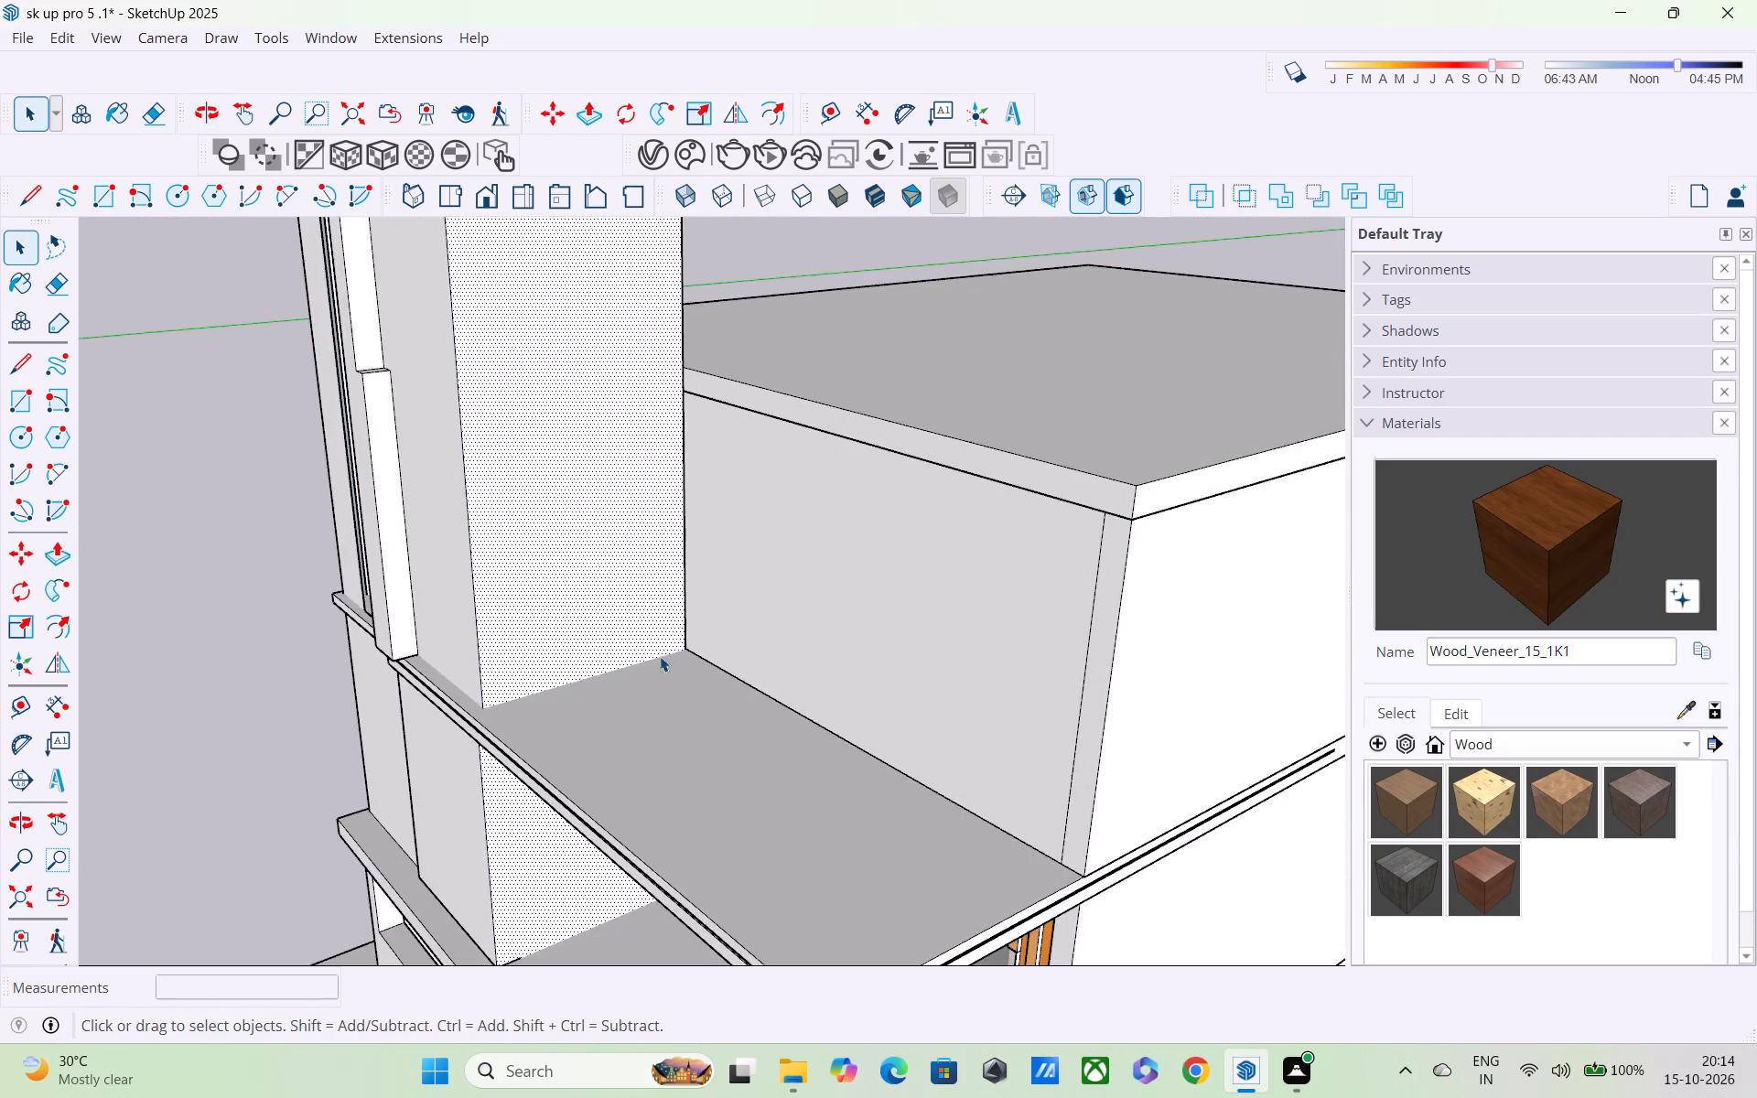
scroll(659, 659, "up", 1)
middle_click_drag(659, 659, 818, 473)
scroll(827, 581, "up", 3)
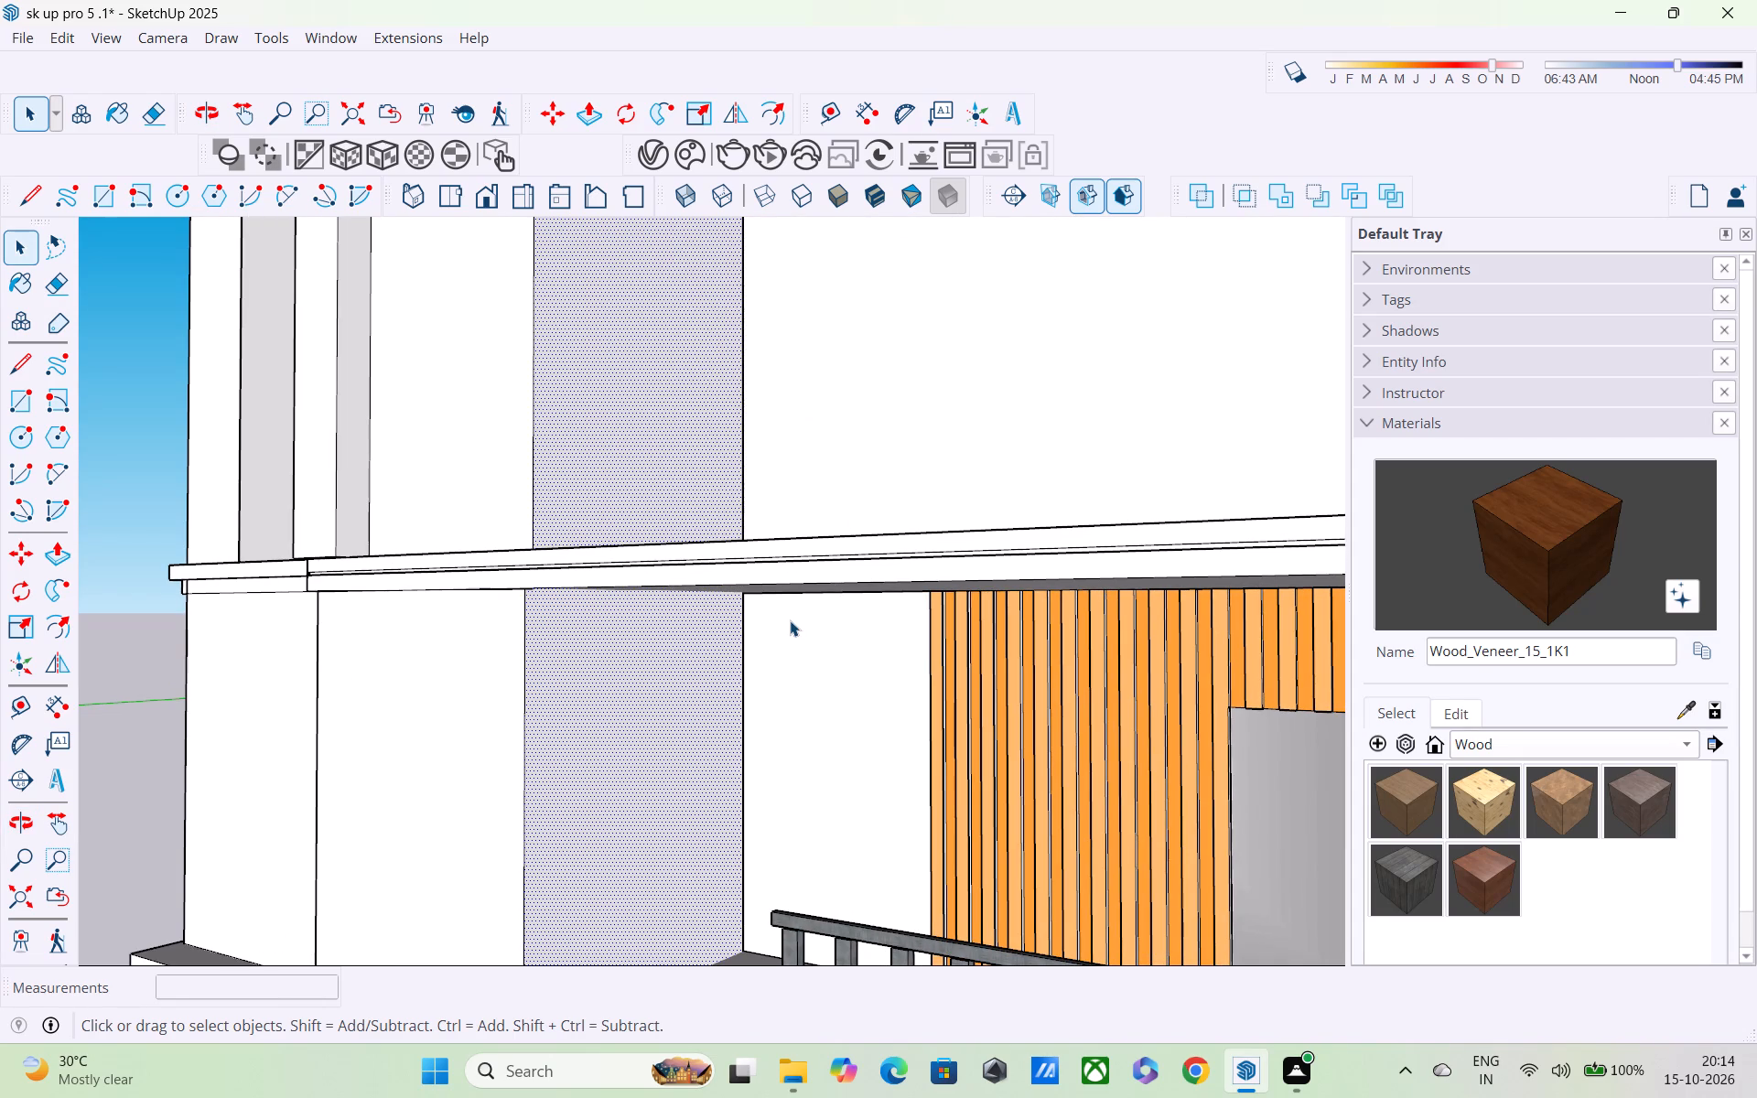
scroll(717, 610, "down", 3)
middle_click_drag(709, 657, 784, 913, "shift")
scroll(789, 837, "down", 5)
middle_click_drag(807, 796, 1030, 863)
scroll(894, 684, "down", 1)
middle_click_drag(921, 769, 968, 836)
scroll(967, 835, "up", 1)
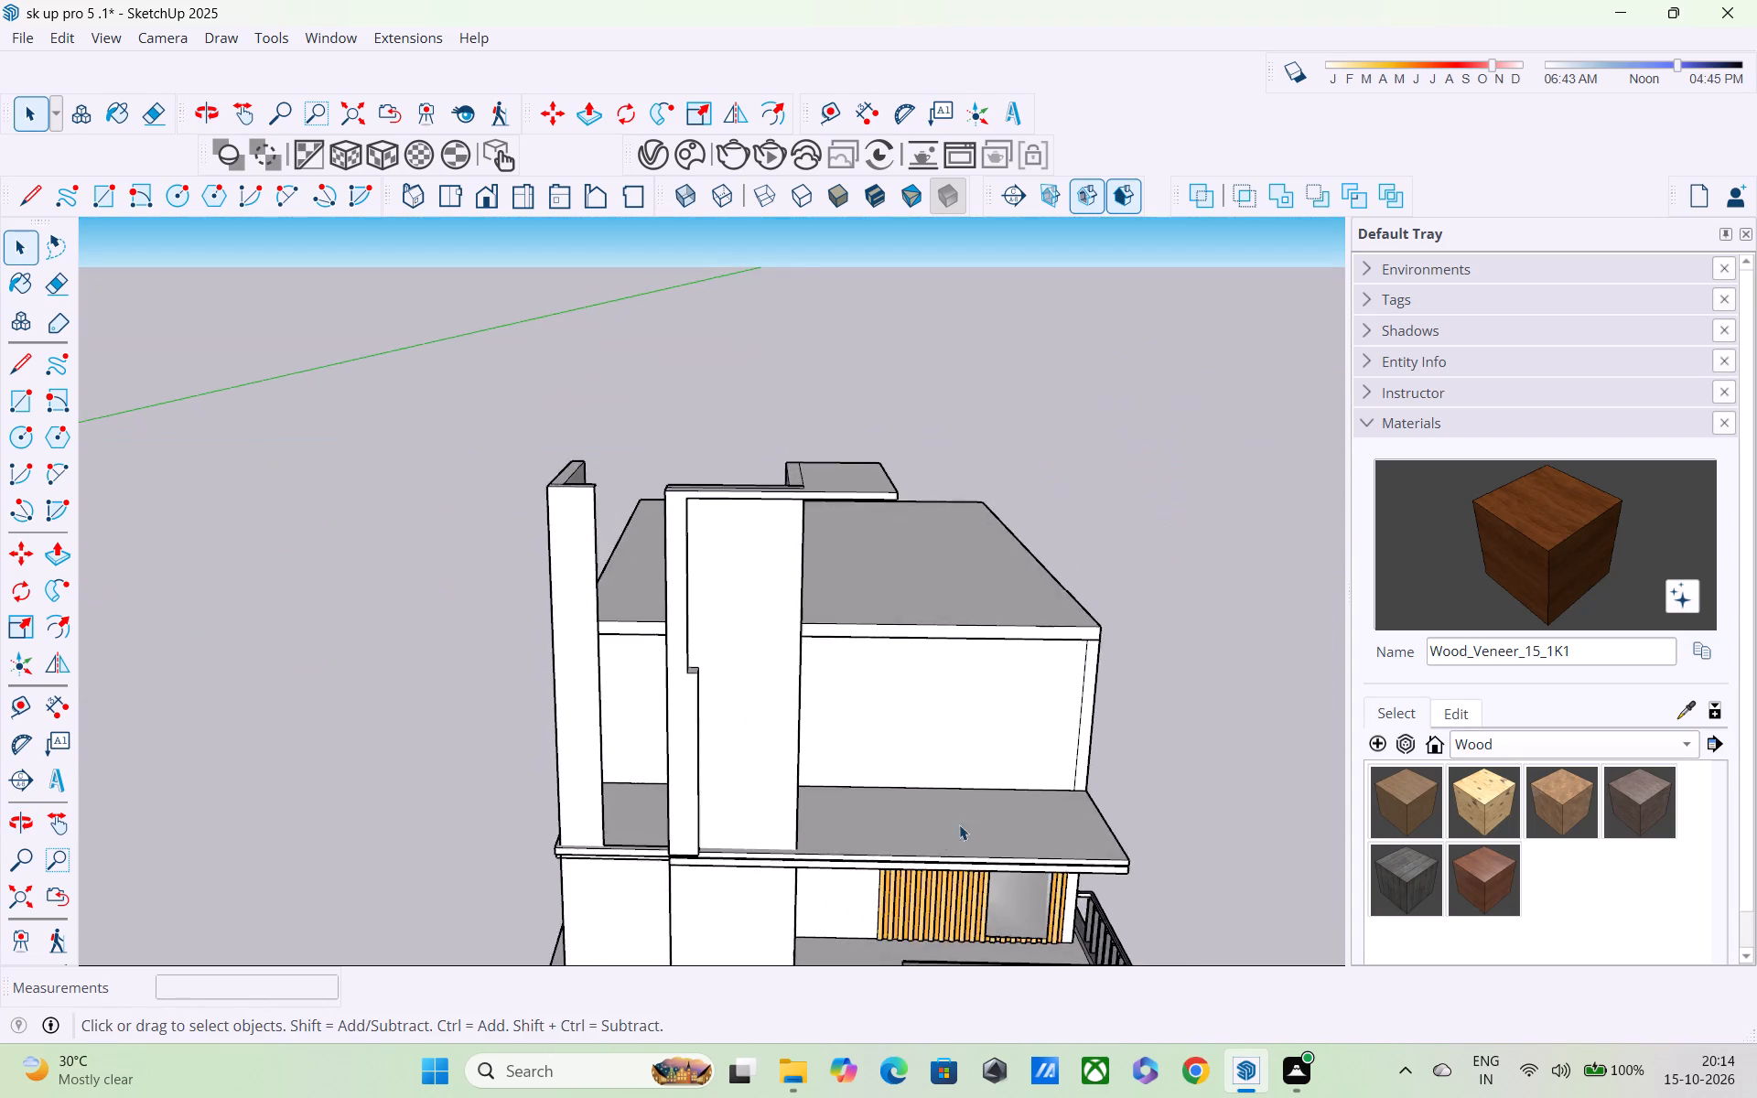
scroll(950, 798, "down", 5)
middle_click_drag(943, 773, 944, 708)
scroll(945, 704, "up", 2)
scroll(945, 704, "down", 4)
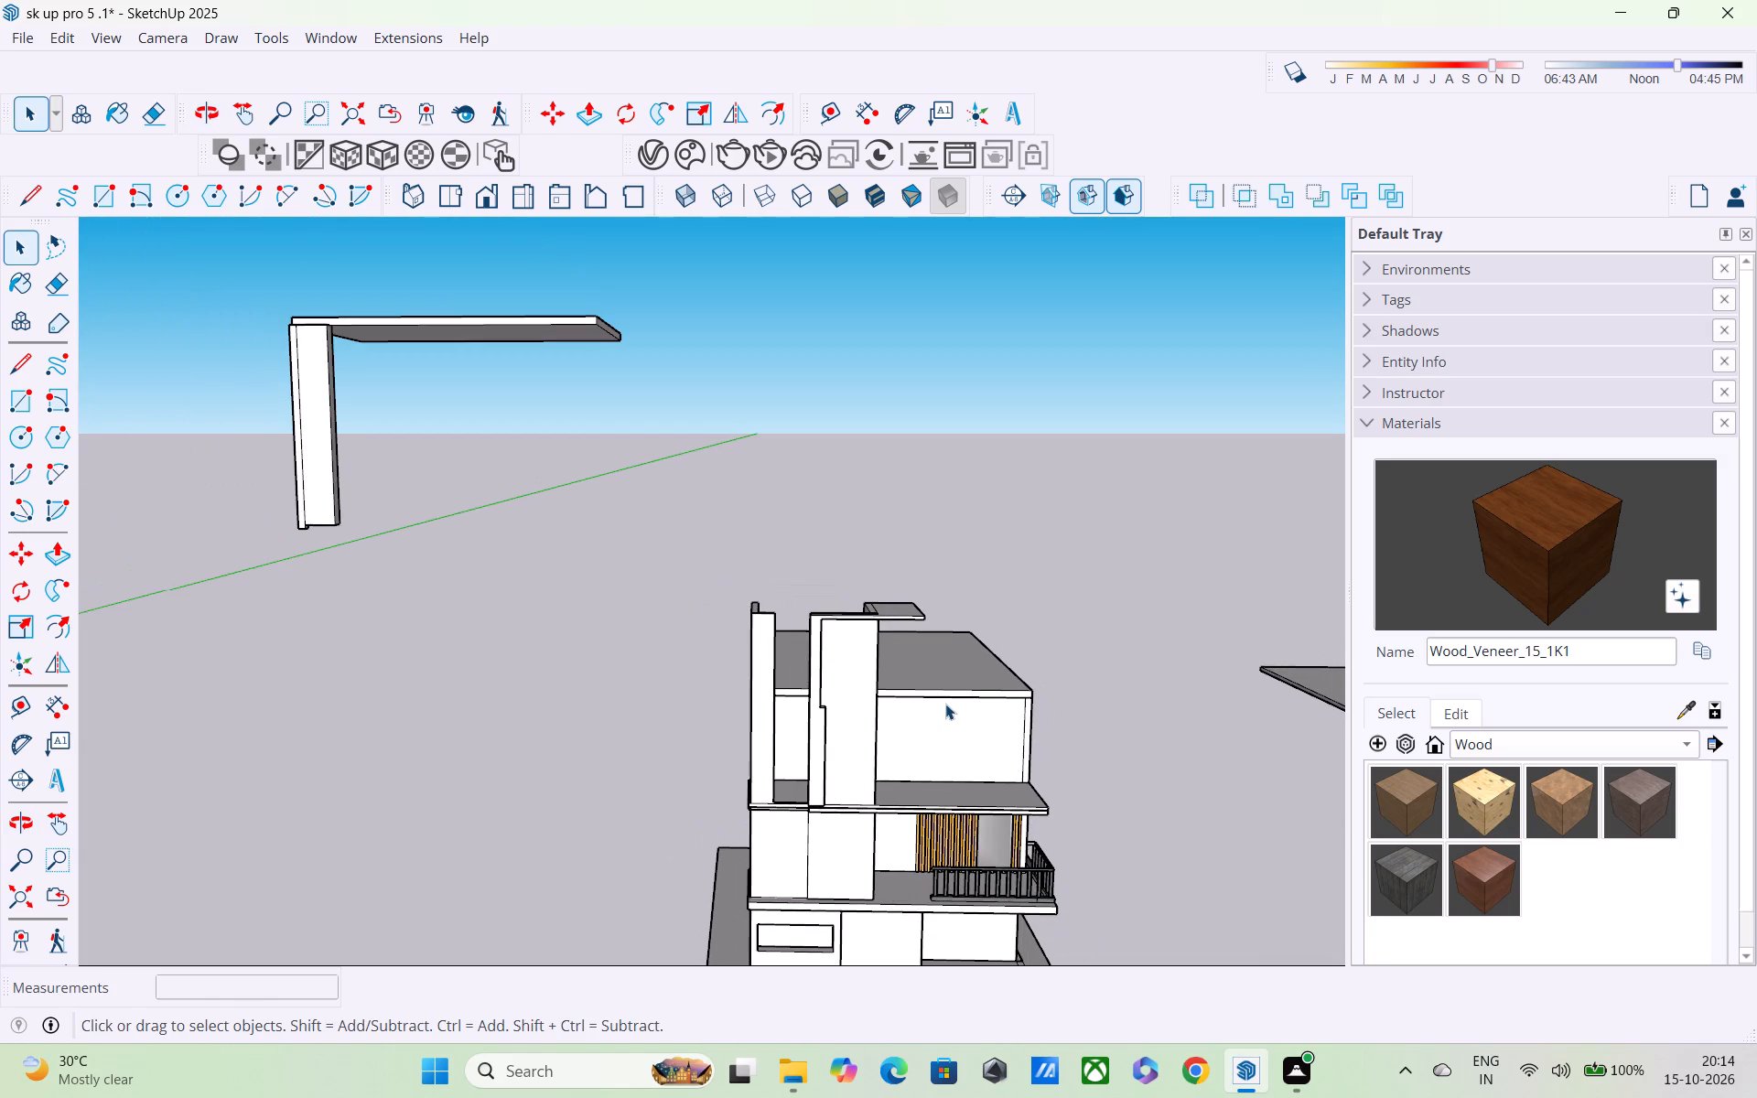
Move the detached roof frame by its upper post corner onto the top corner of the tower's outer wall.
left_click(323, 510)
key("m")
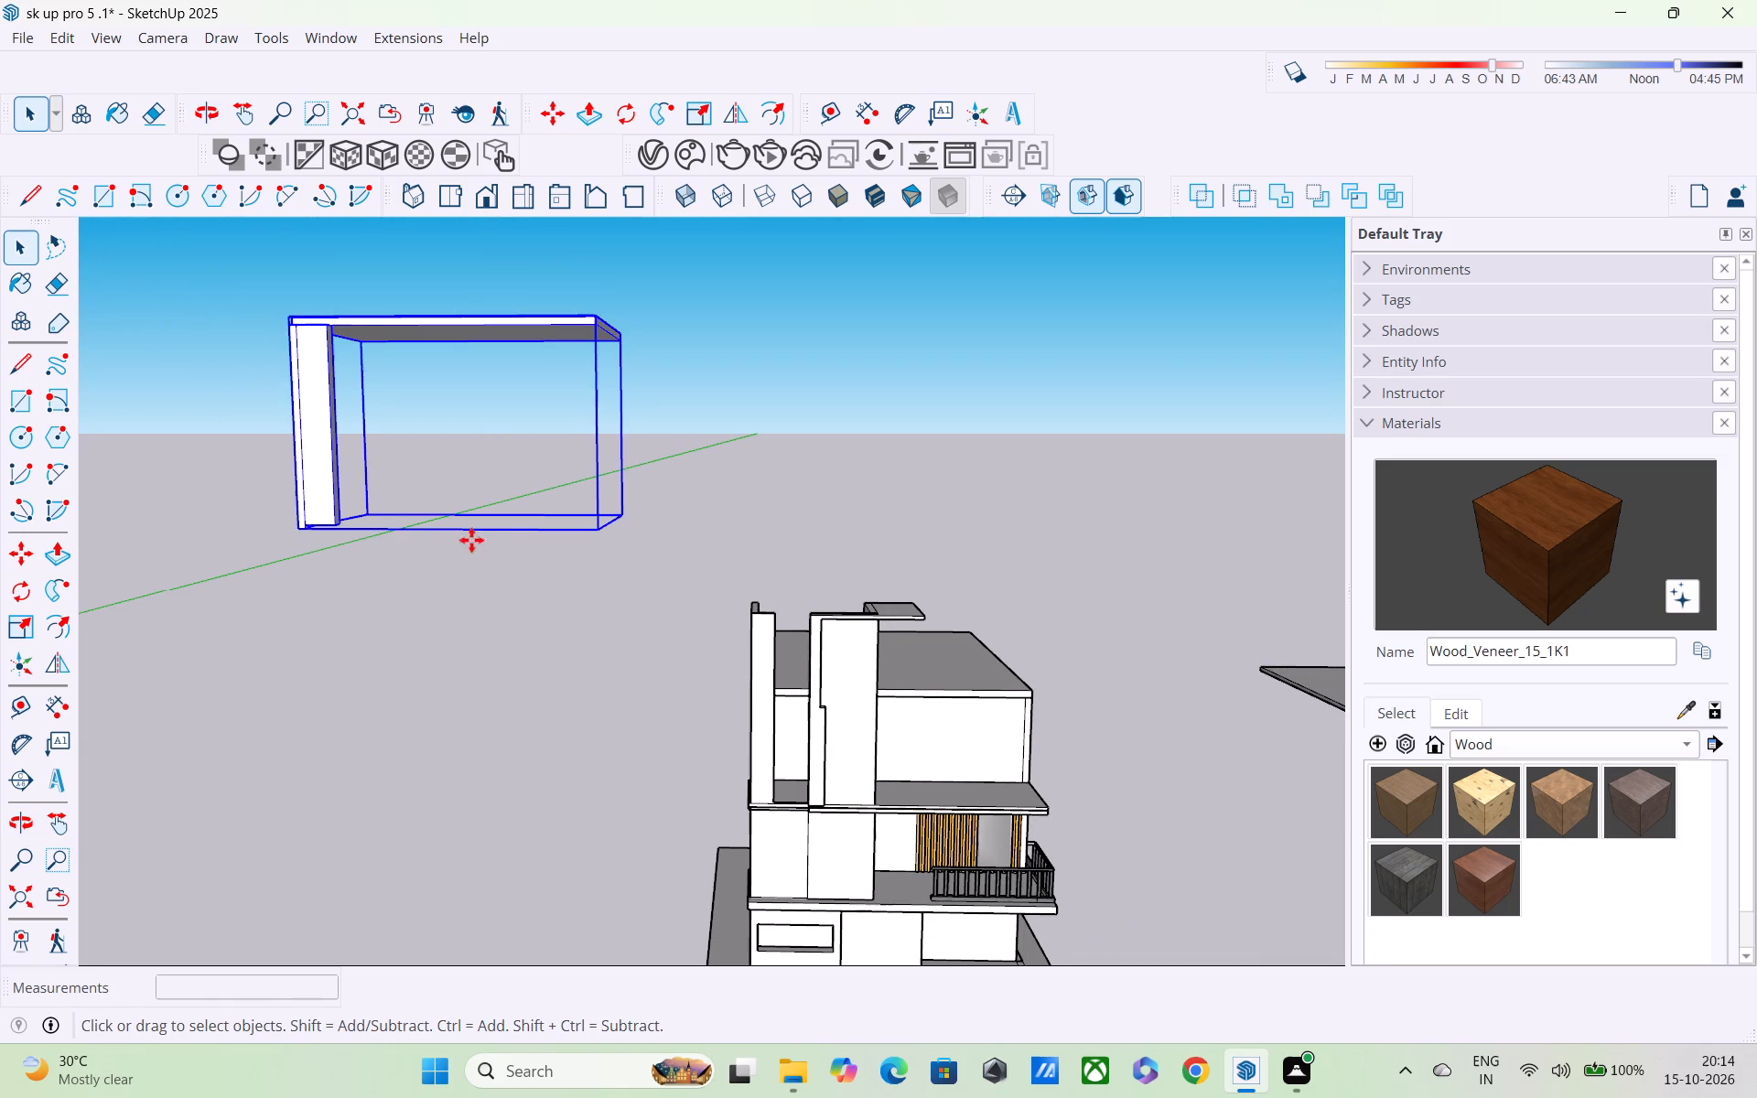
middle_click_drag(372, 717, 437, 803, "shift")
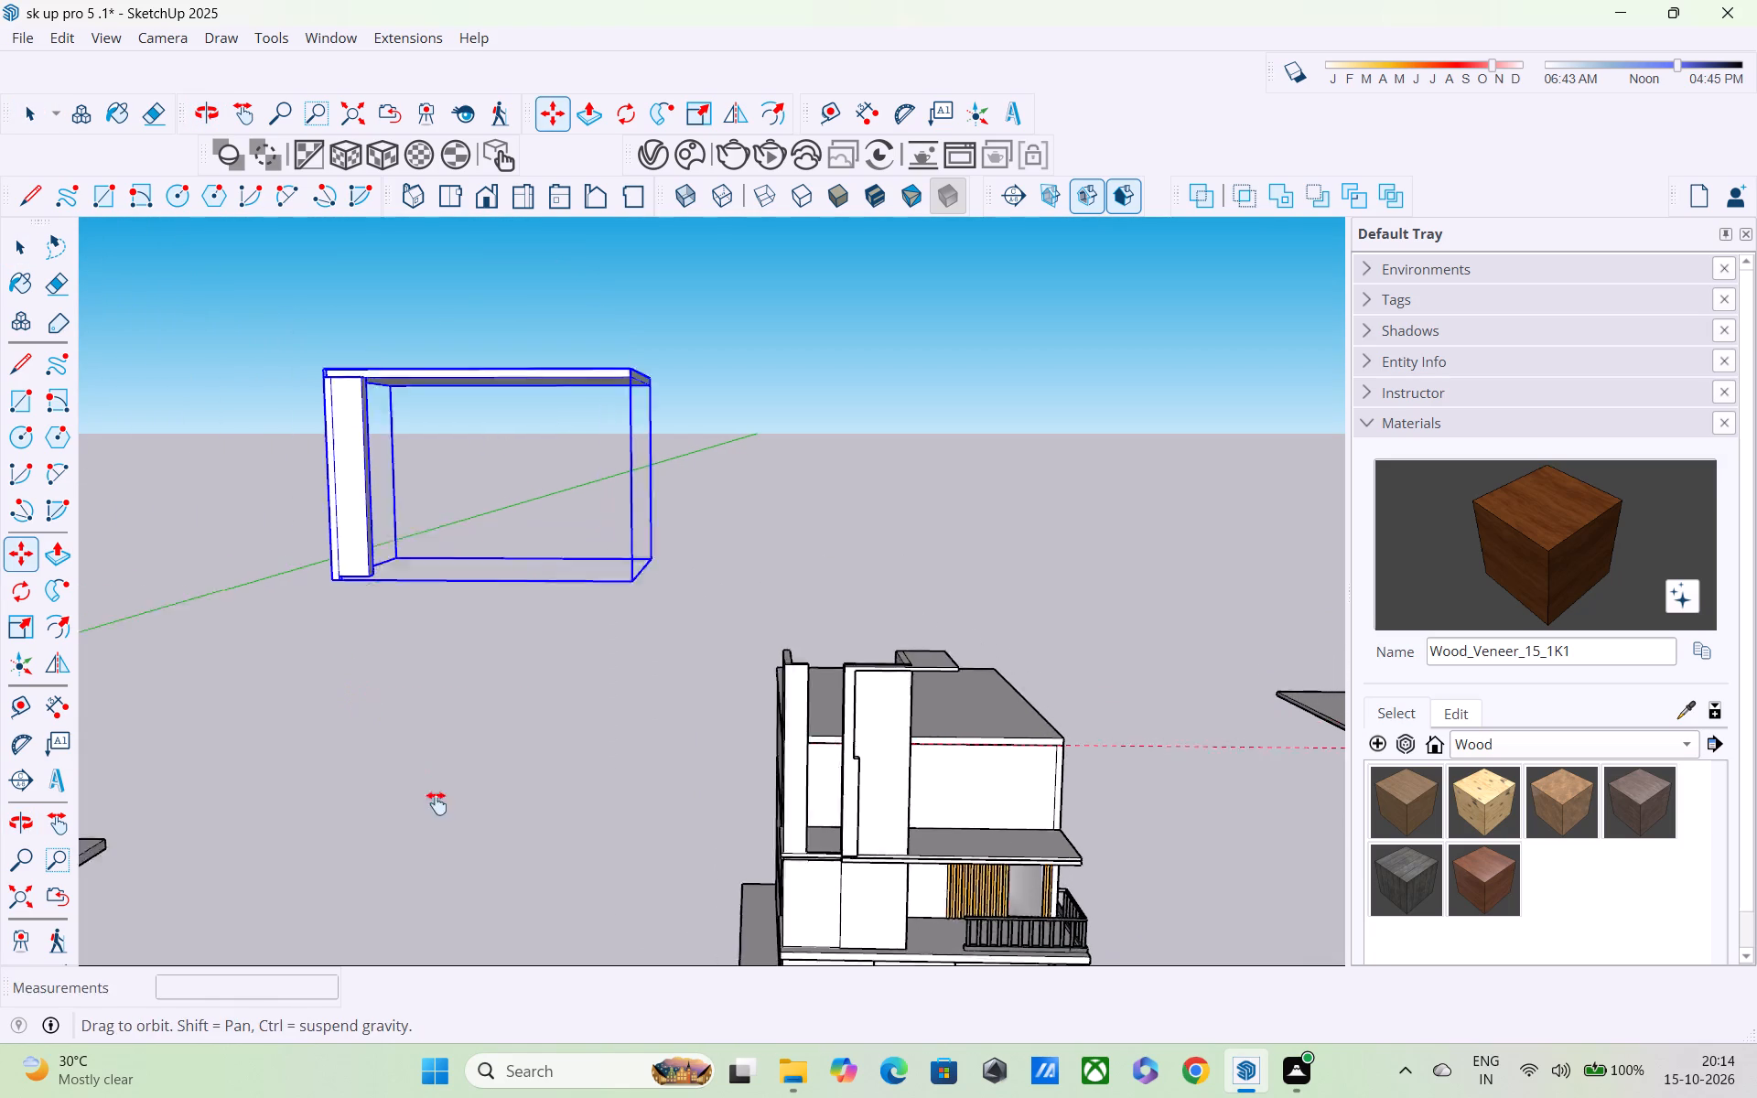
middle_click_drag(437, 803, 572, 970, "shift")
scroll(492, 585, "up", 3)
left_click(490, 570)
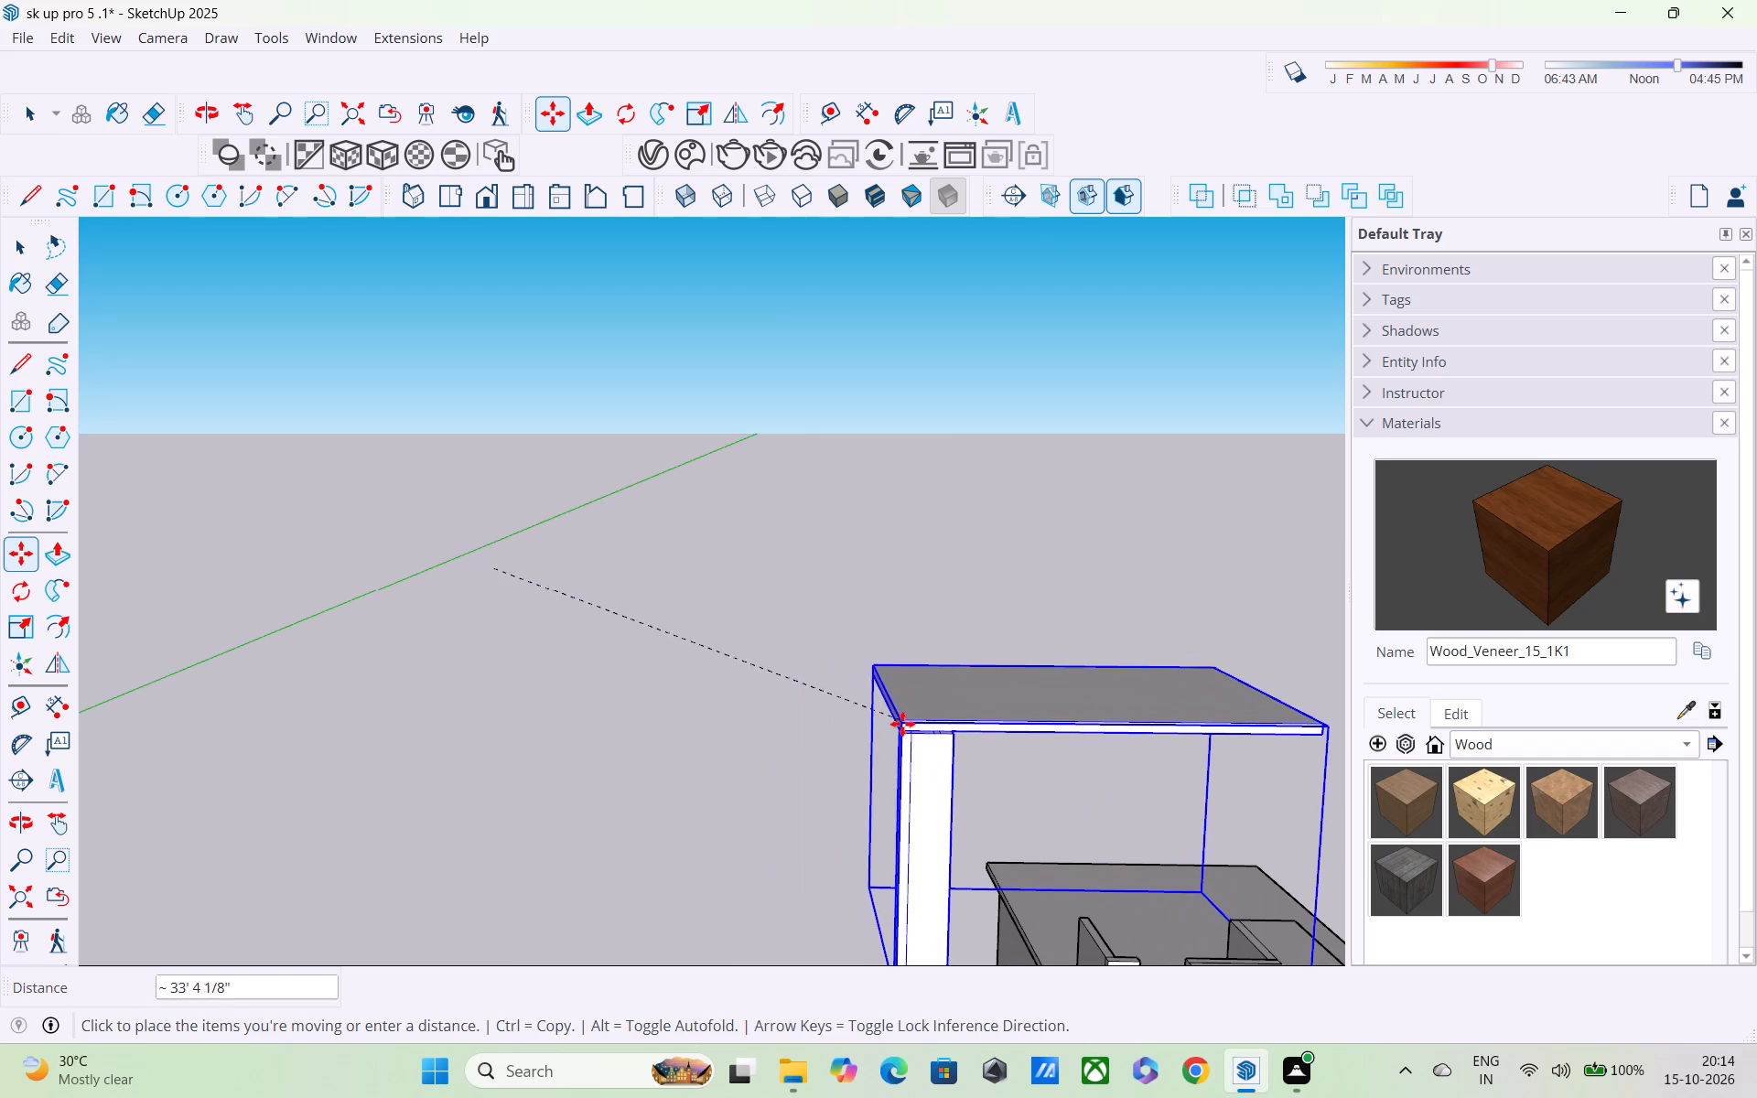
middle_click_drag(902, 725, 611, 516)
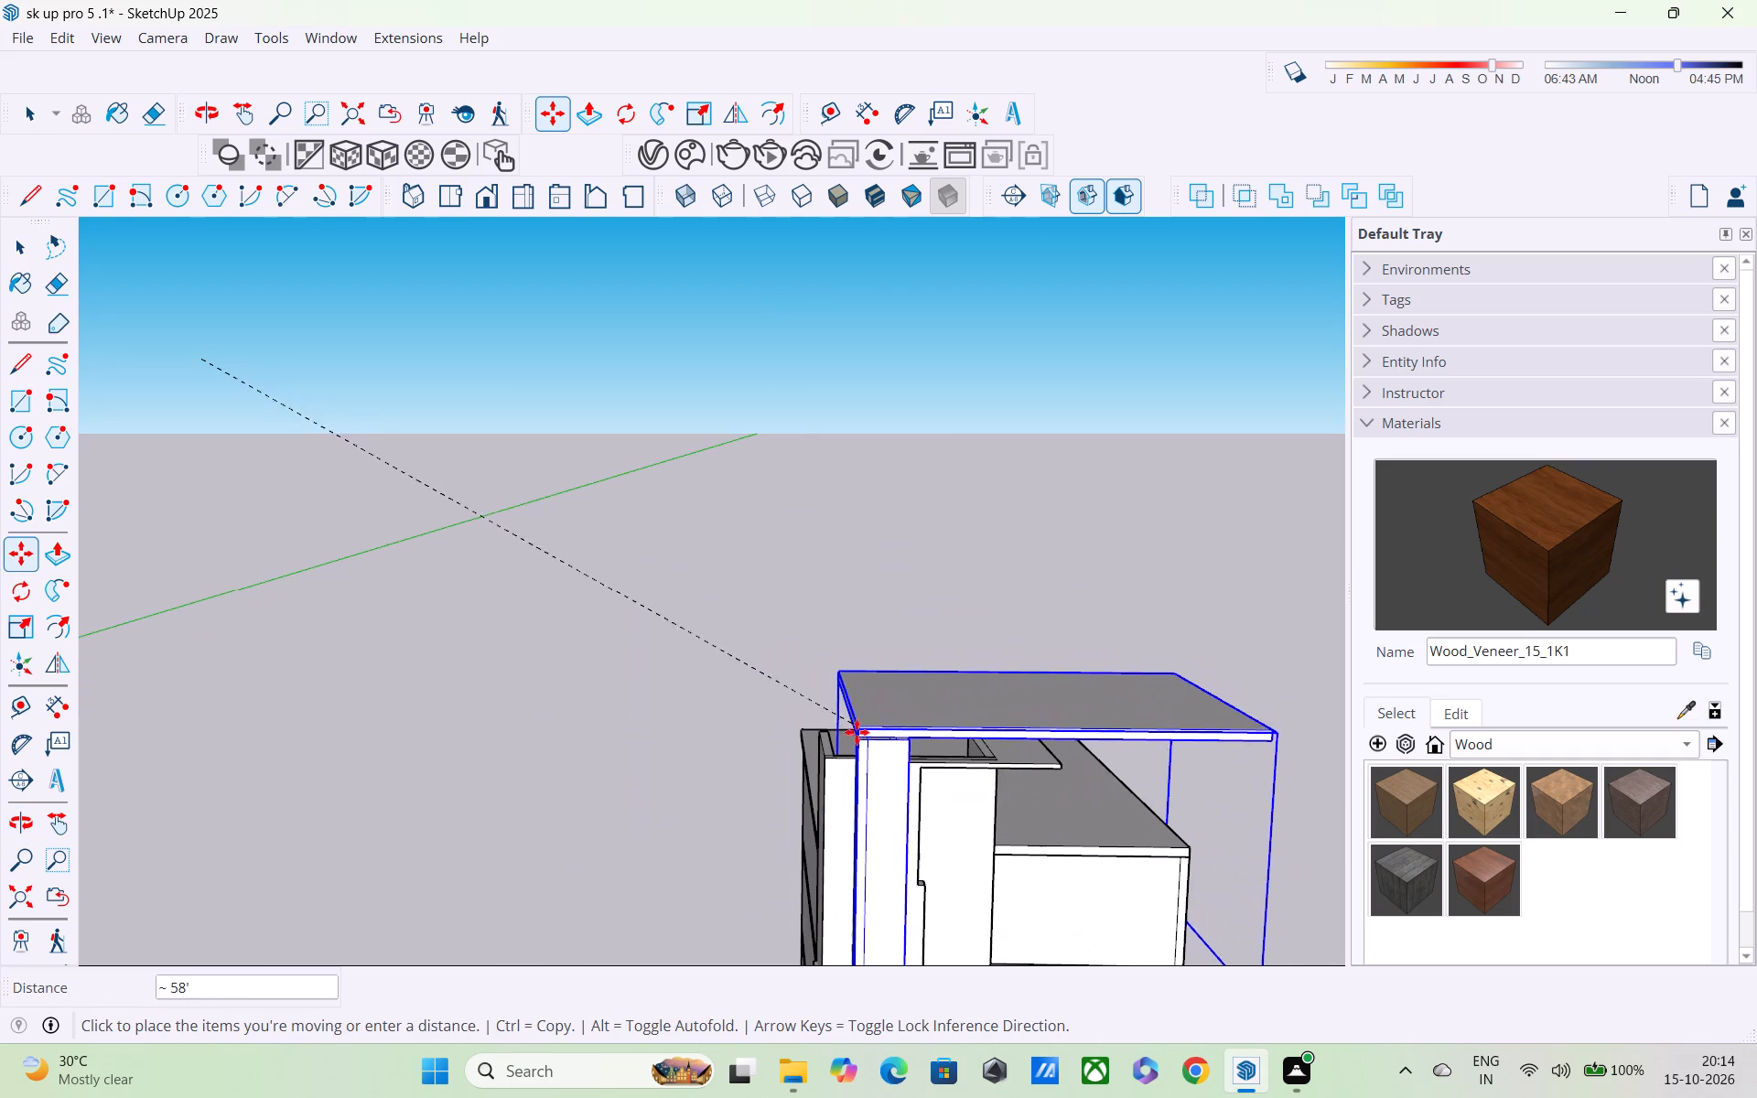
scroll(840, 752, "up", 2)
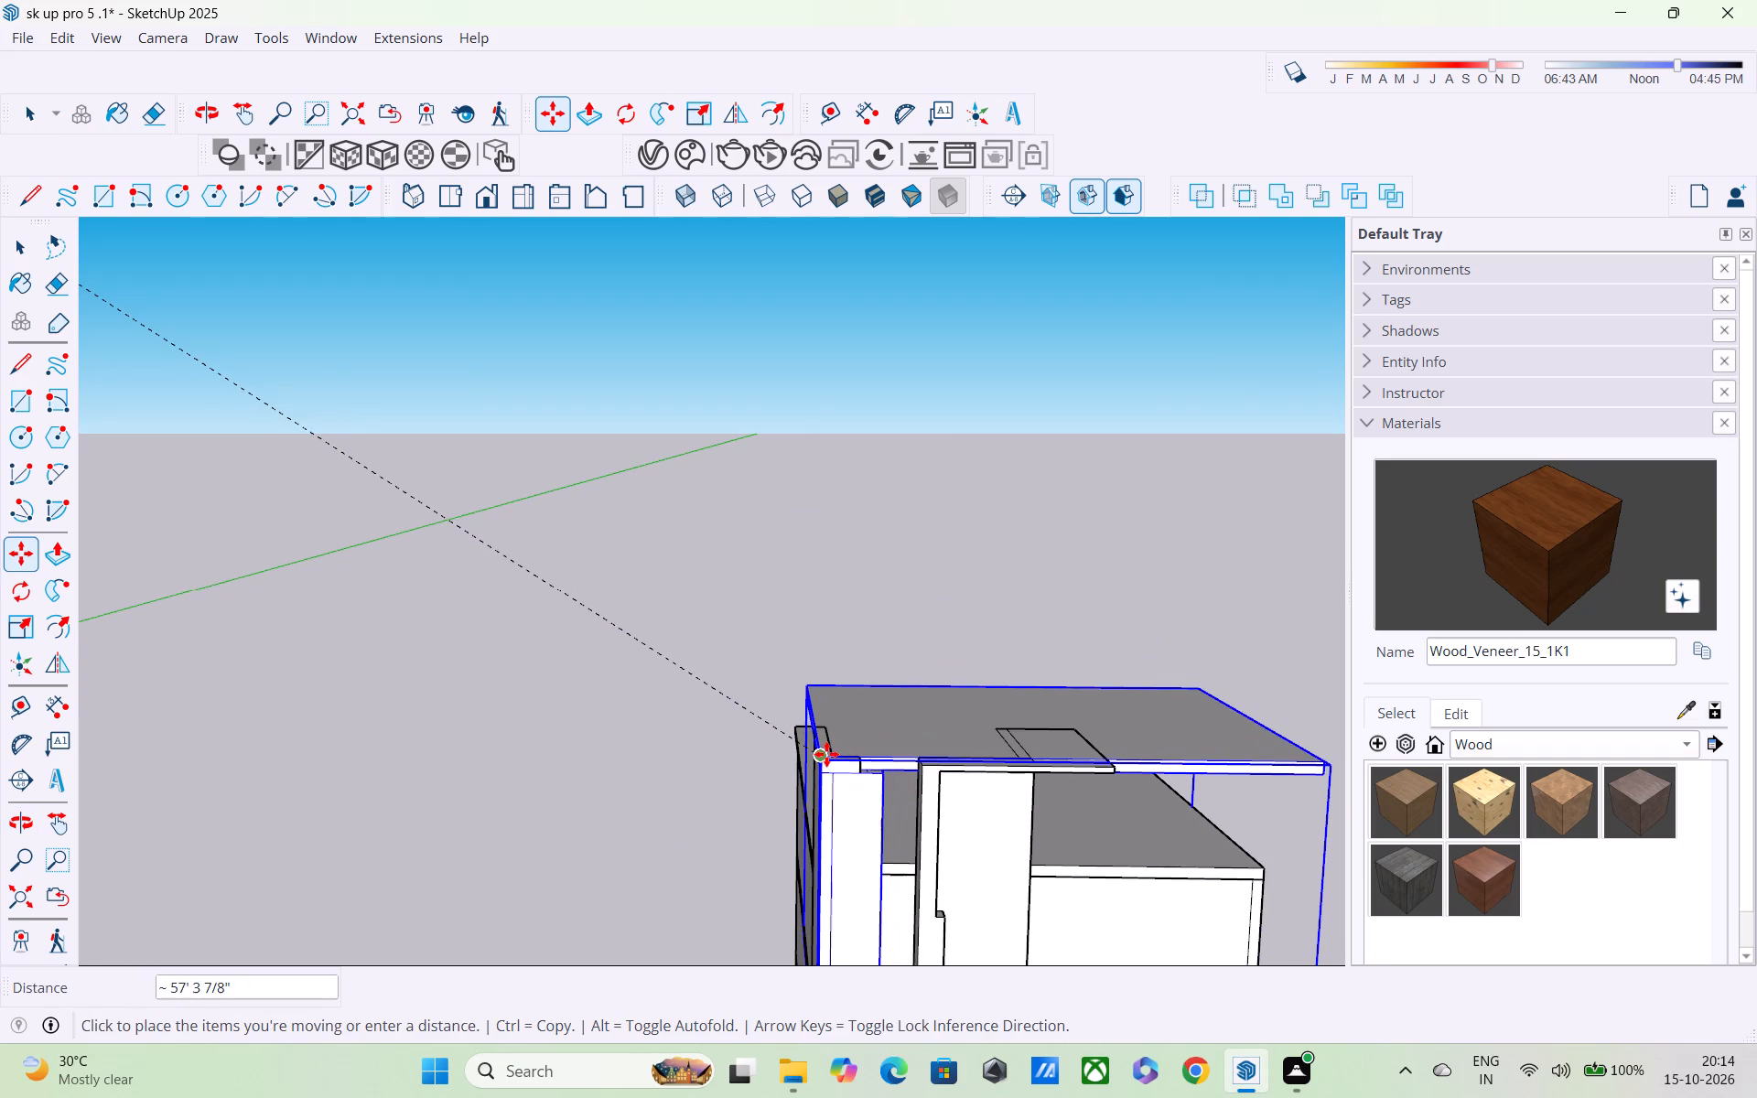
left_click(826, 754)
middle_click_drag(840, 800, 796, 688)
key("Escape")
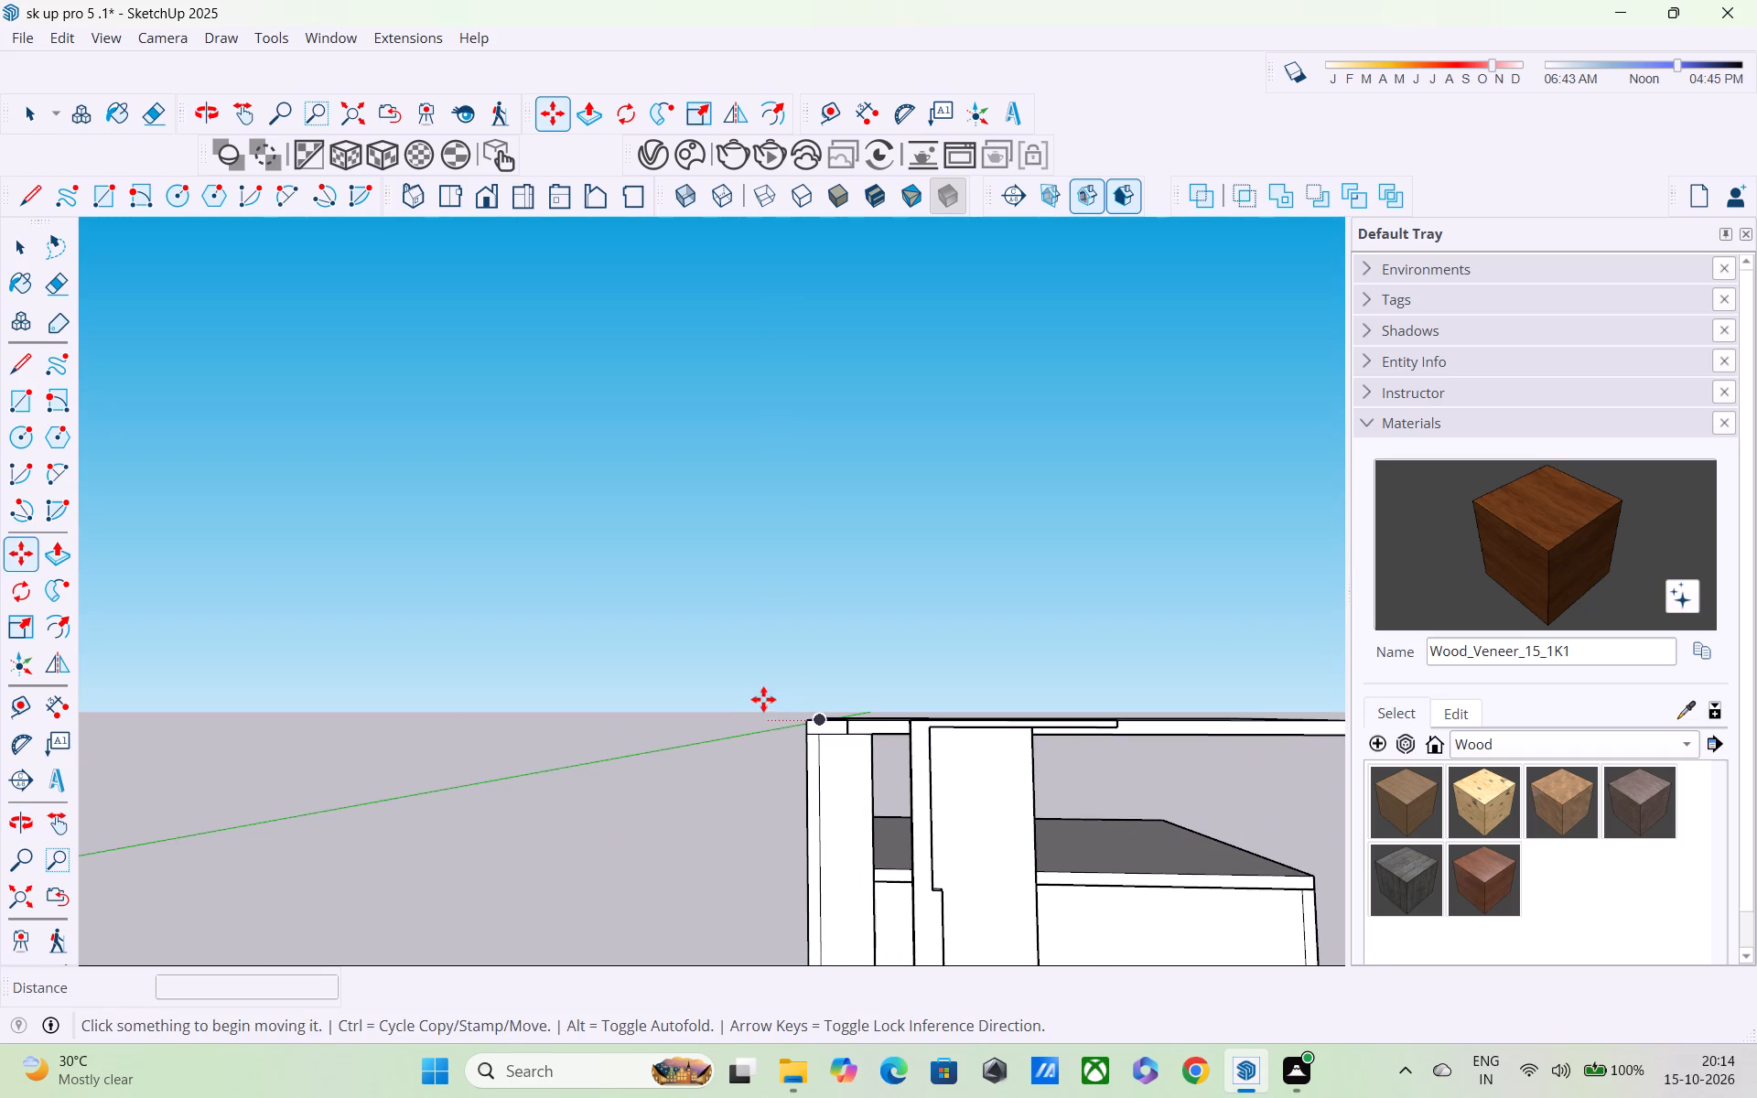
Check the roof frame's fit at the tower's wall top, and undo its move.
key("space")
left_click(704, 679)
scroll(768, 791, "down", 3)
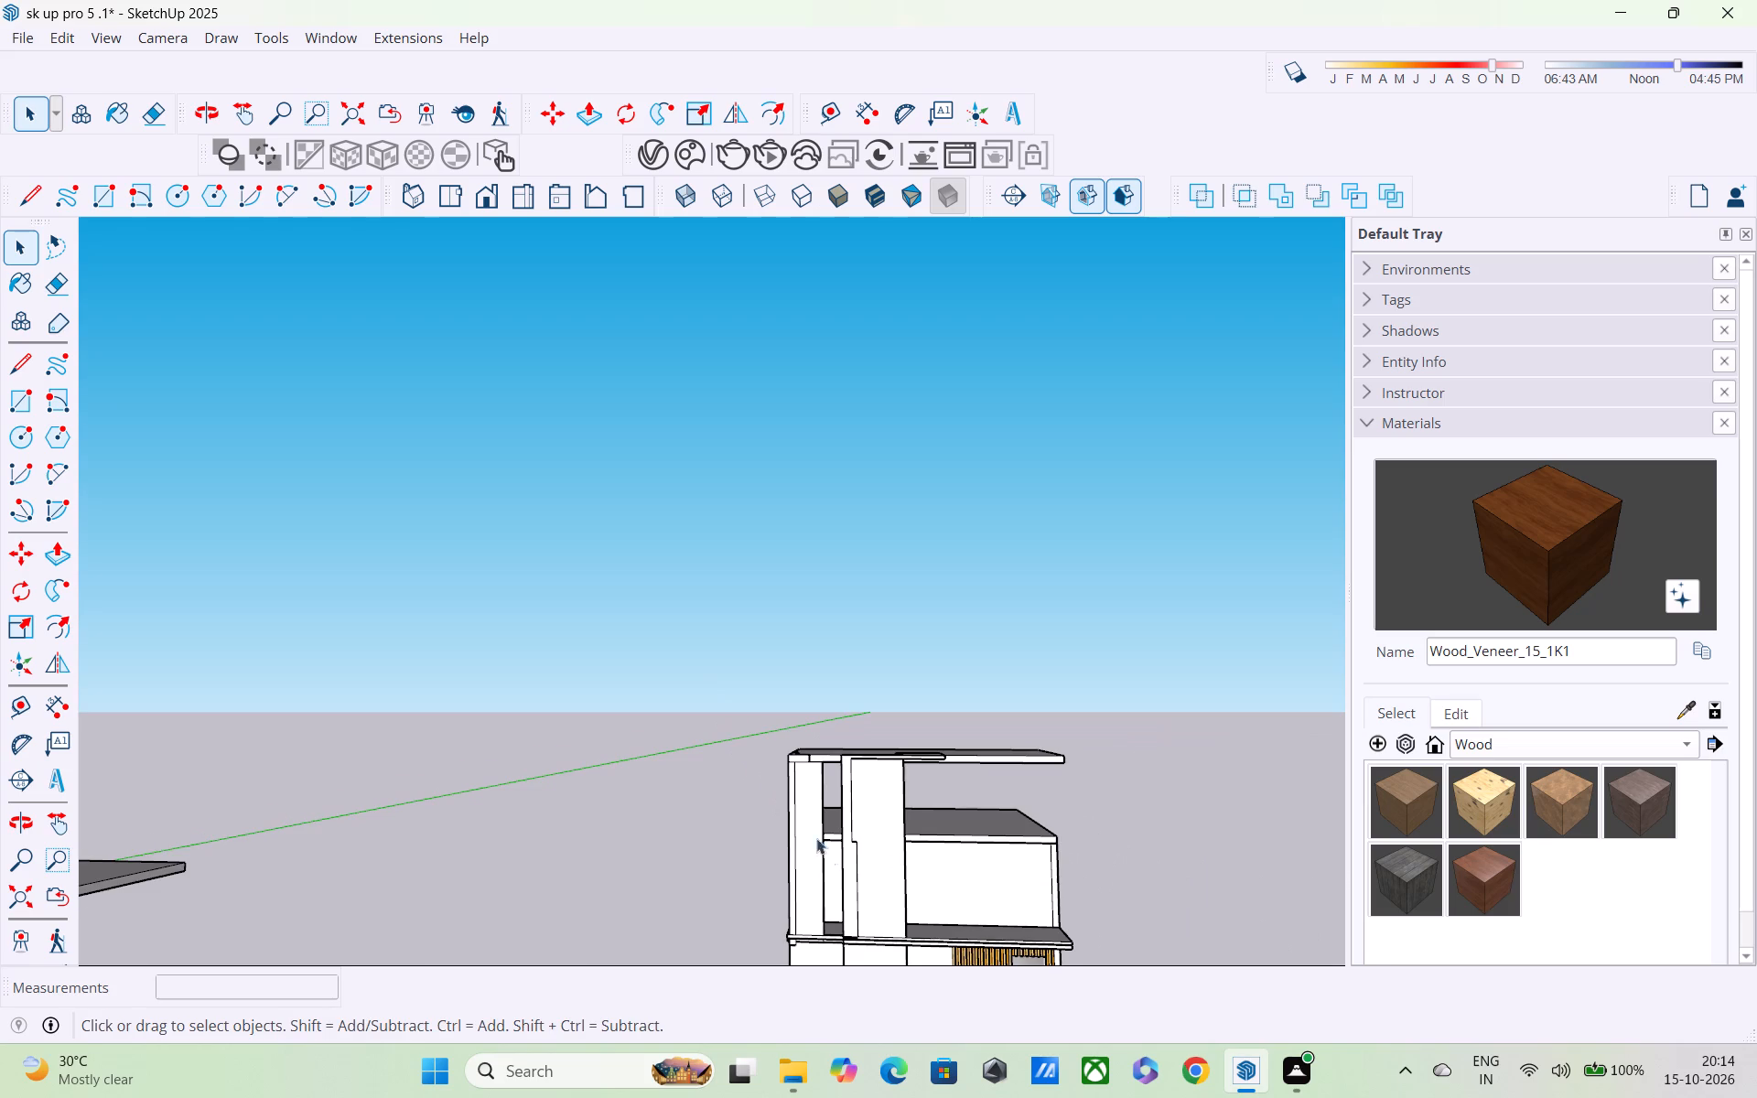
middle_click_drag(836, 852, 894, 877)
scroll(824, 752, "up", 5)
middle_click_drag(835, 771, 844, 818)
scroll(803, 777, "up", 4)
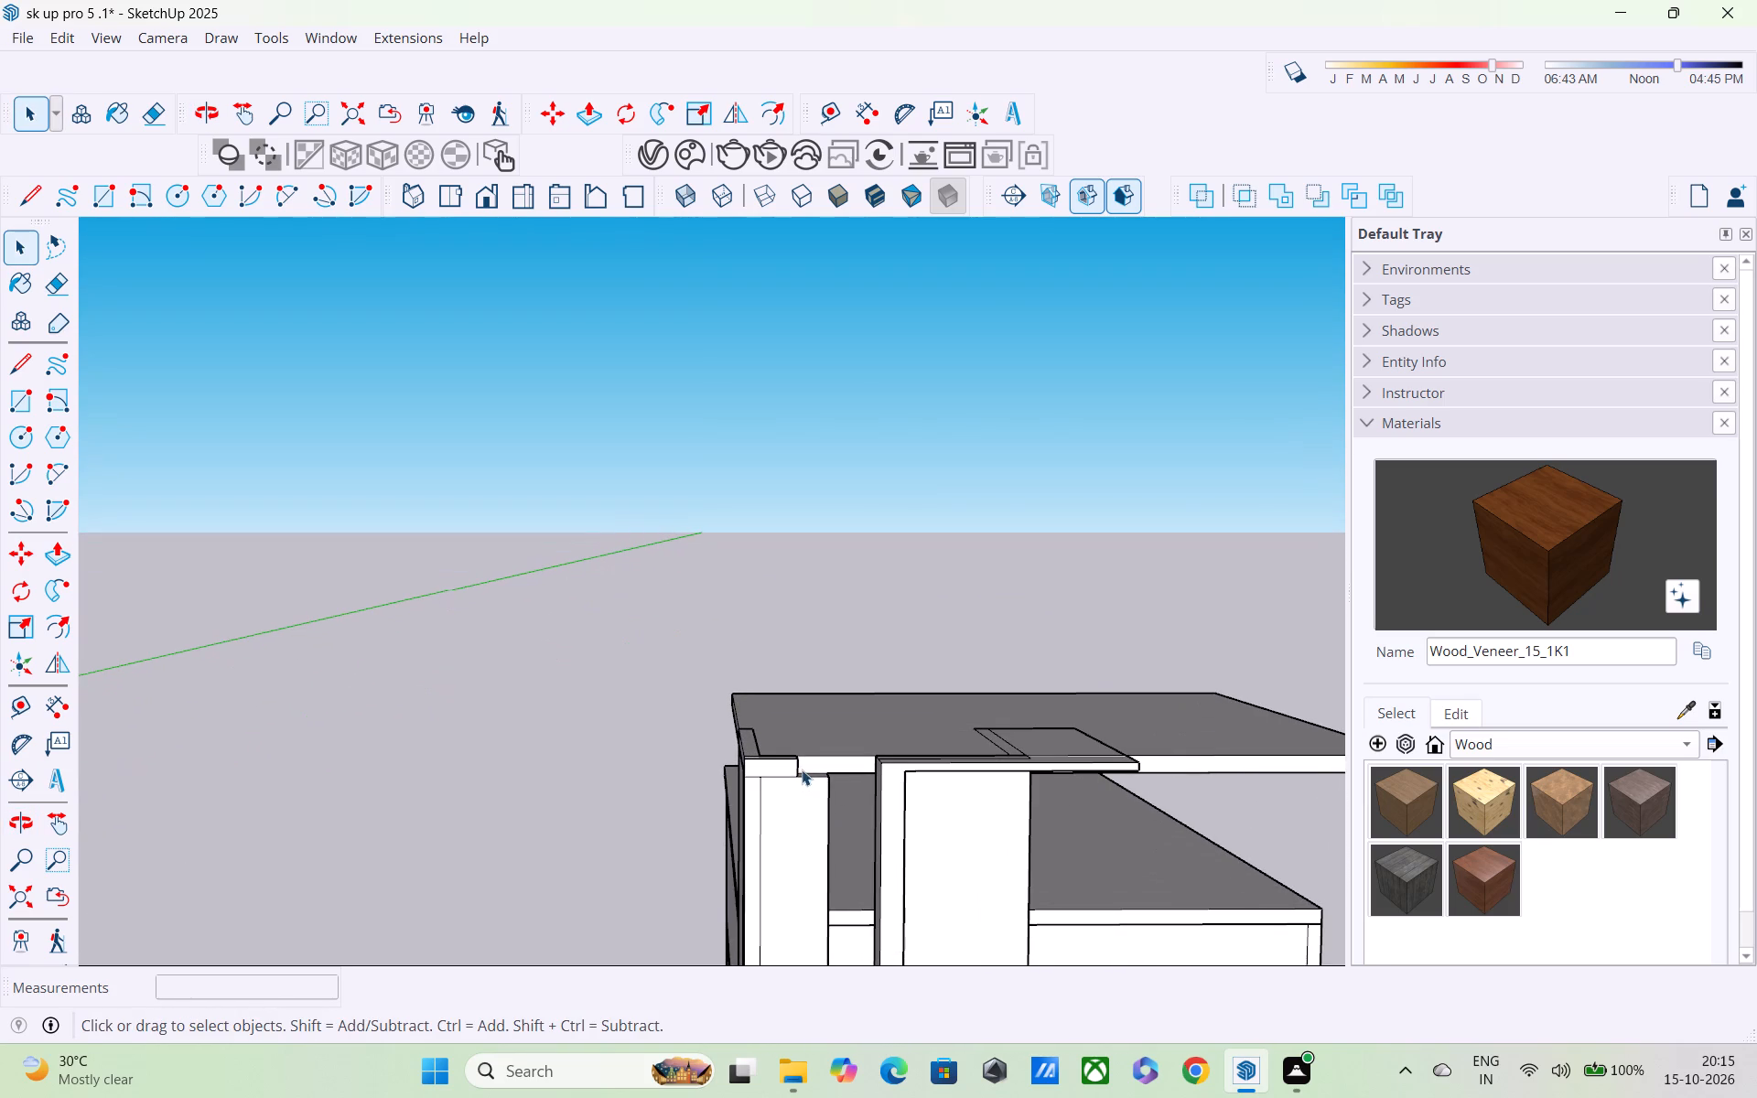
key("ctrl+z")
Move the roof frame by its upper post corner about 34' 6" to a spot close beside the tower.
middle_click_drag(809, 774, 885, 889)
scroll(855, 782, "down", 3)
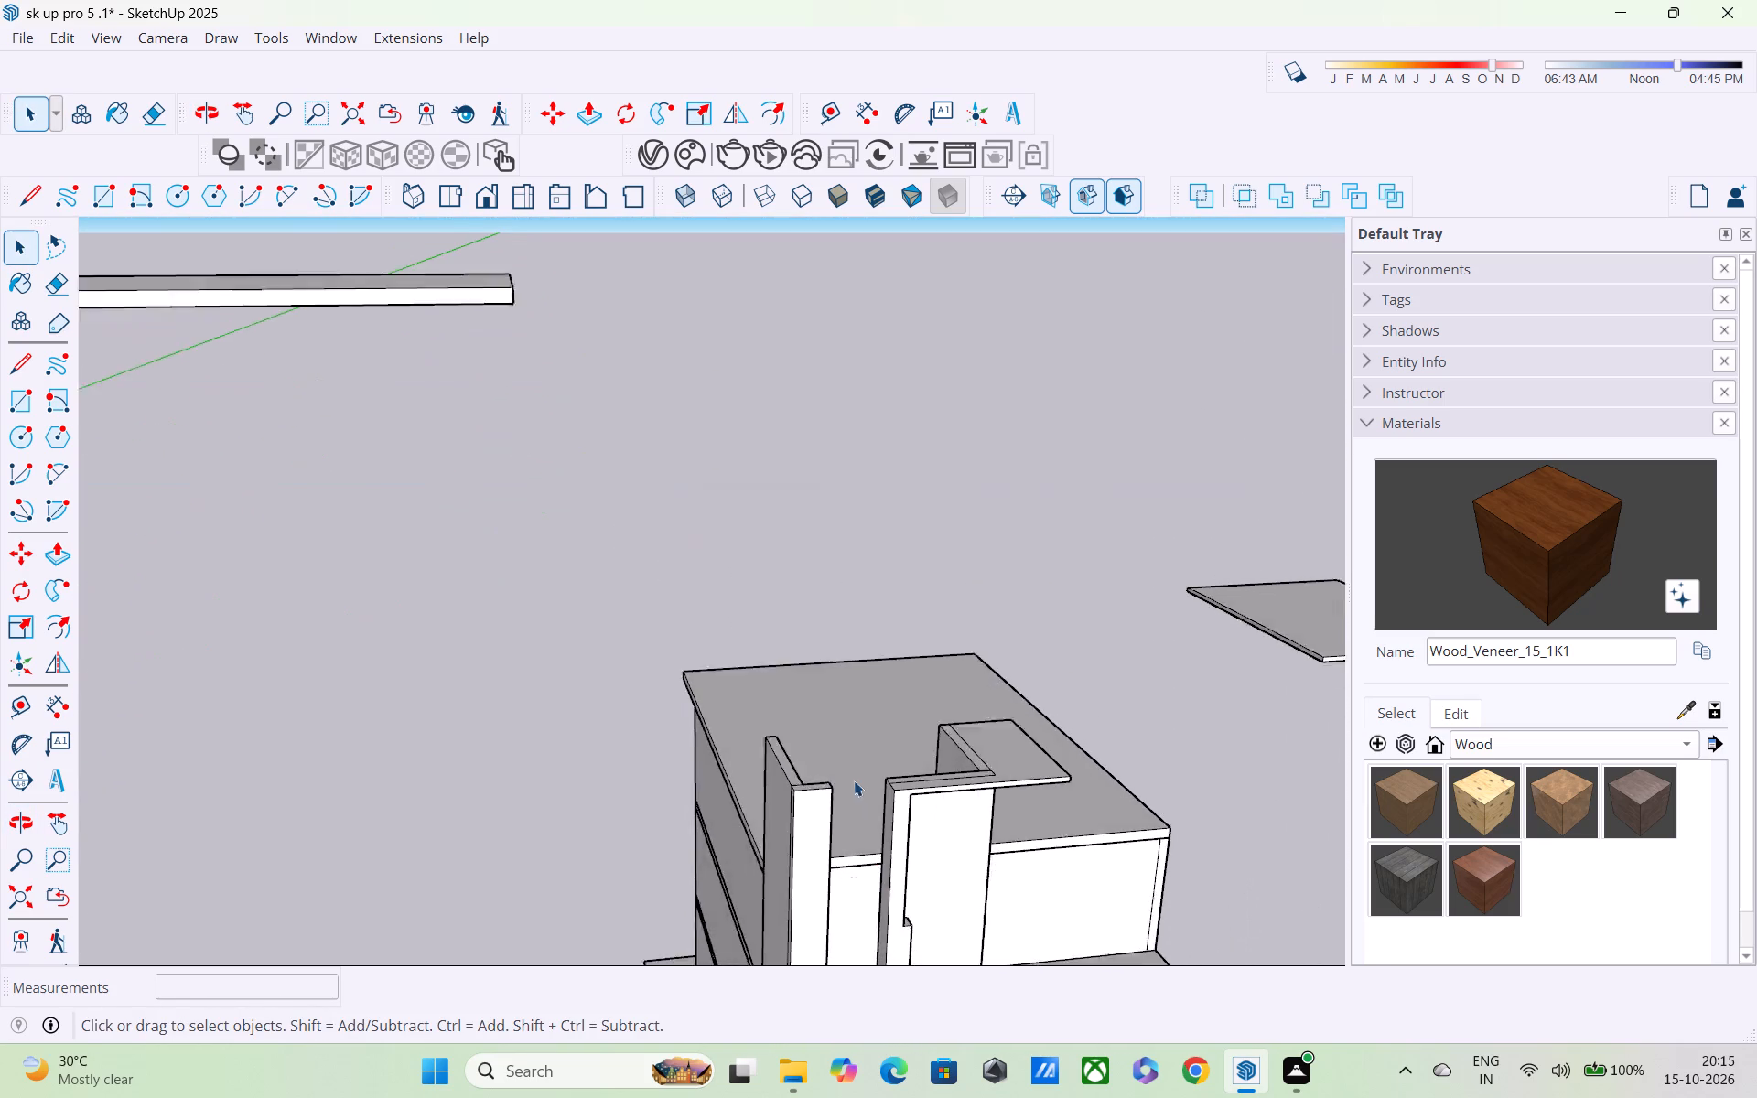
scroll(854, 780, "down", 2)
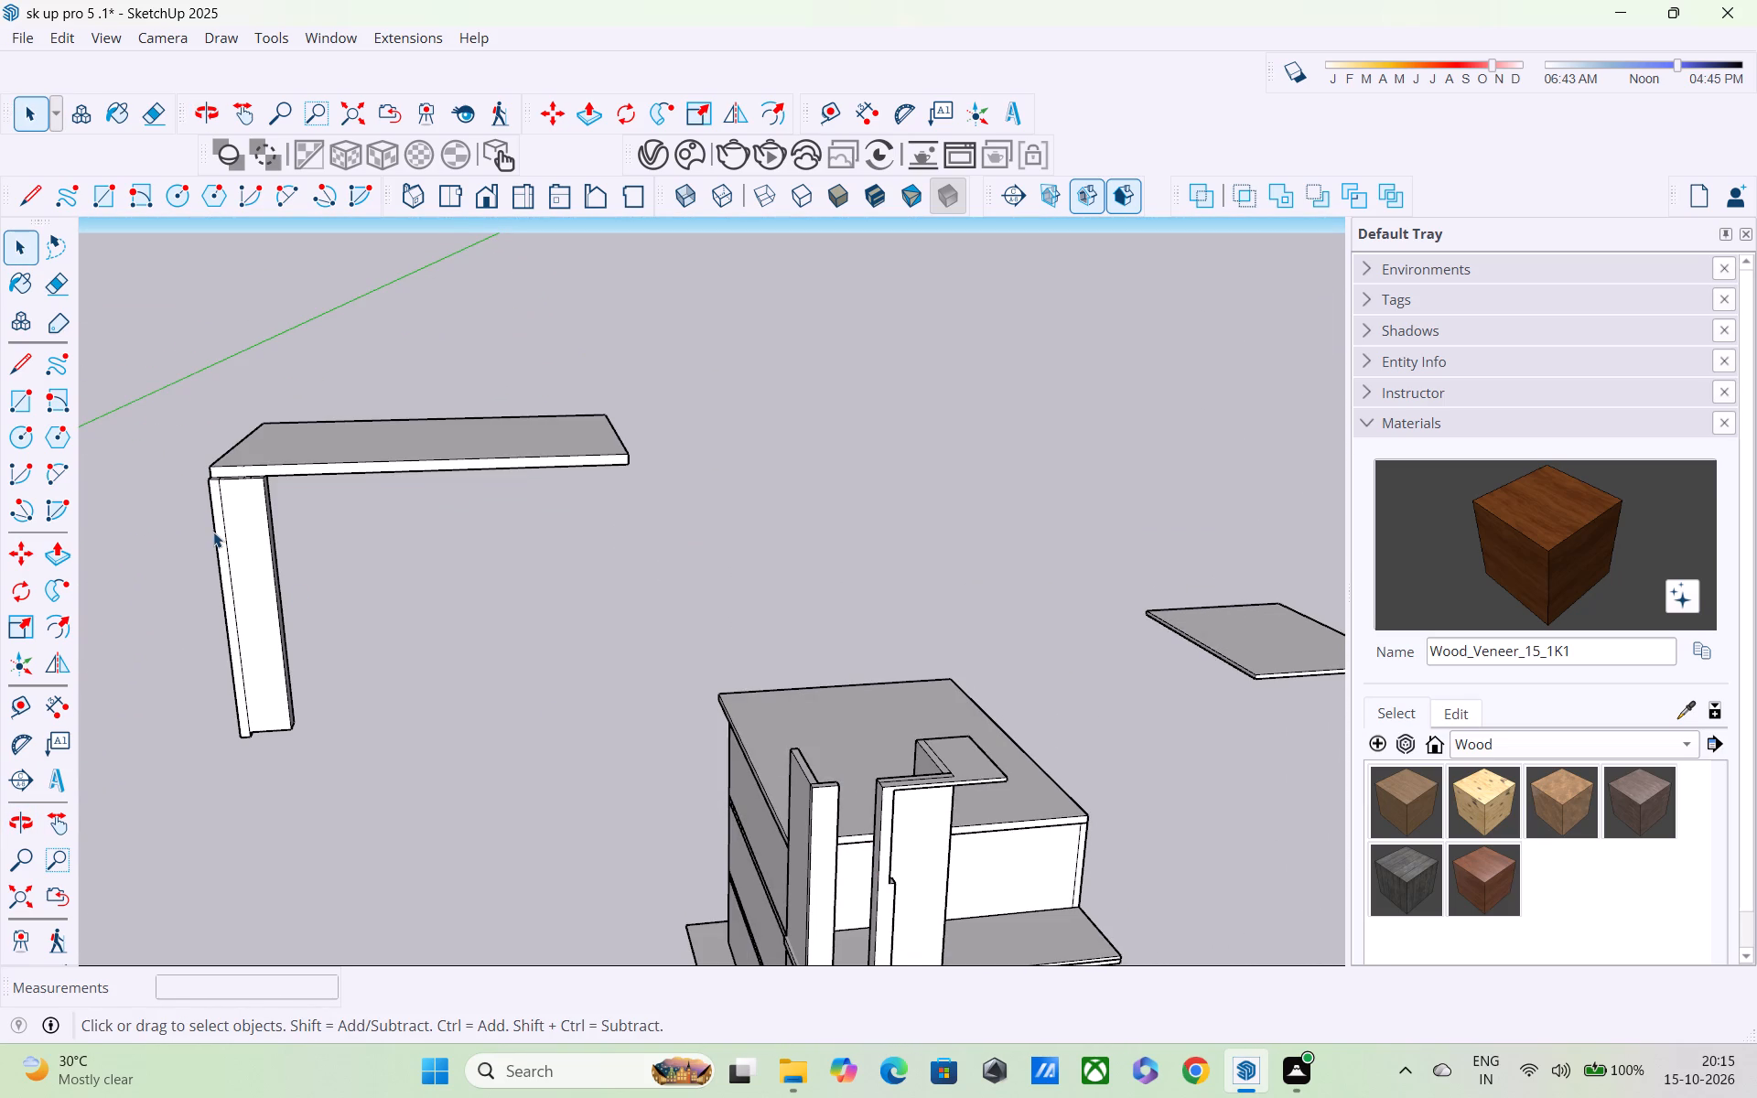
key("m")
scroll(211, 506, "up", 3)
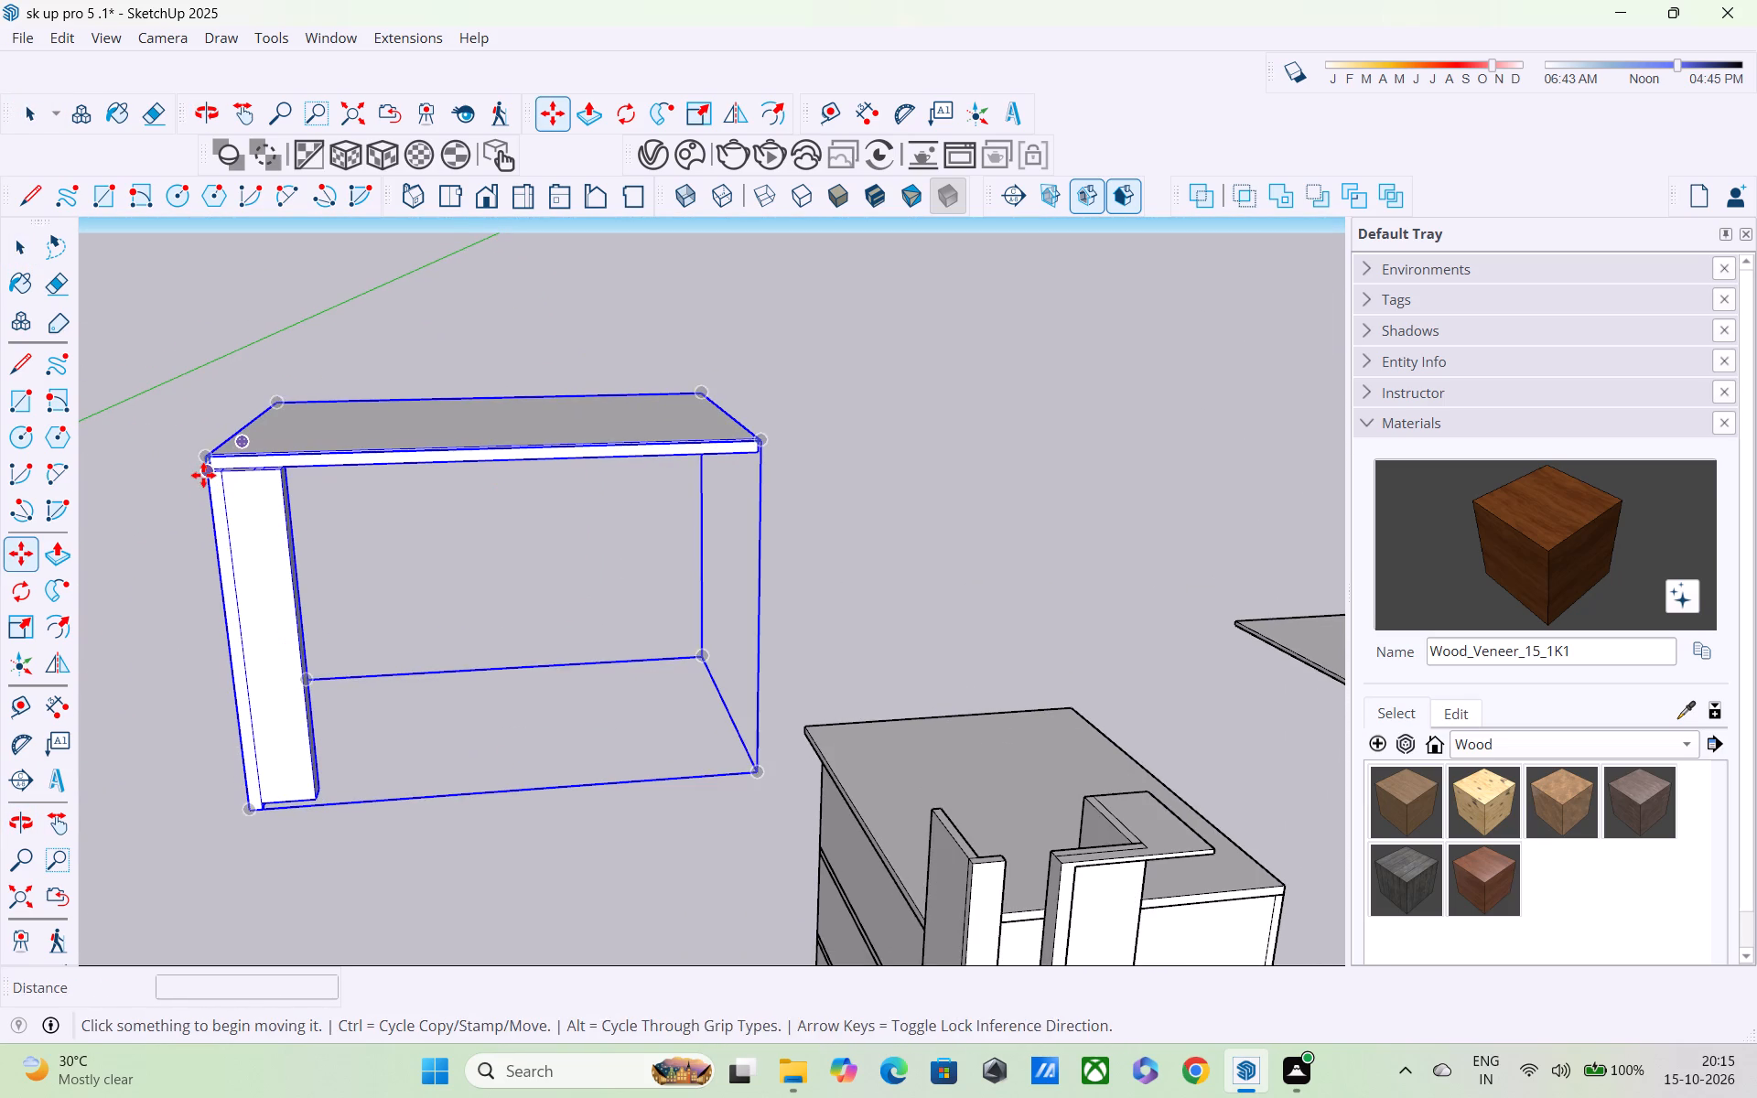
left_click(203, 474)
middle_click_drag(909, 814, 883, 786, "shift")
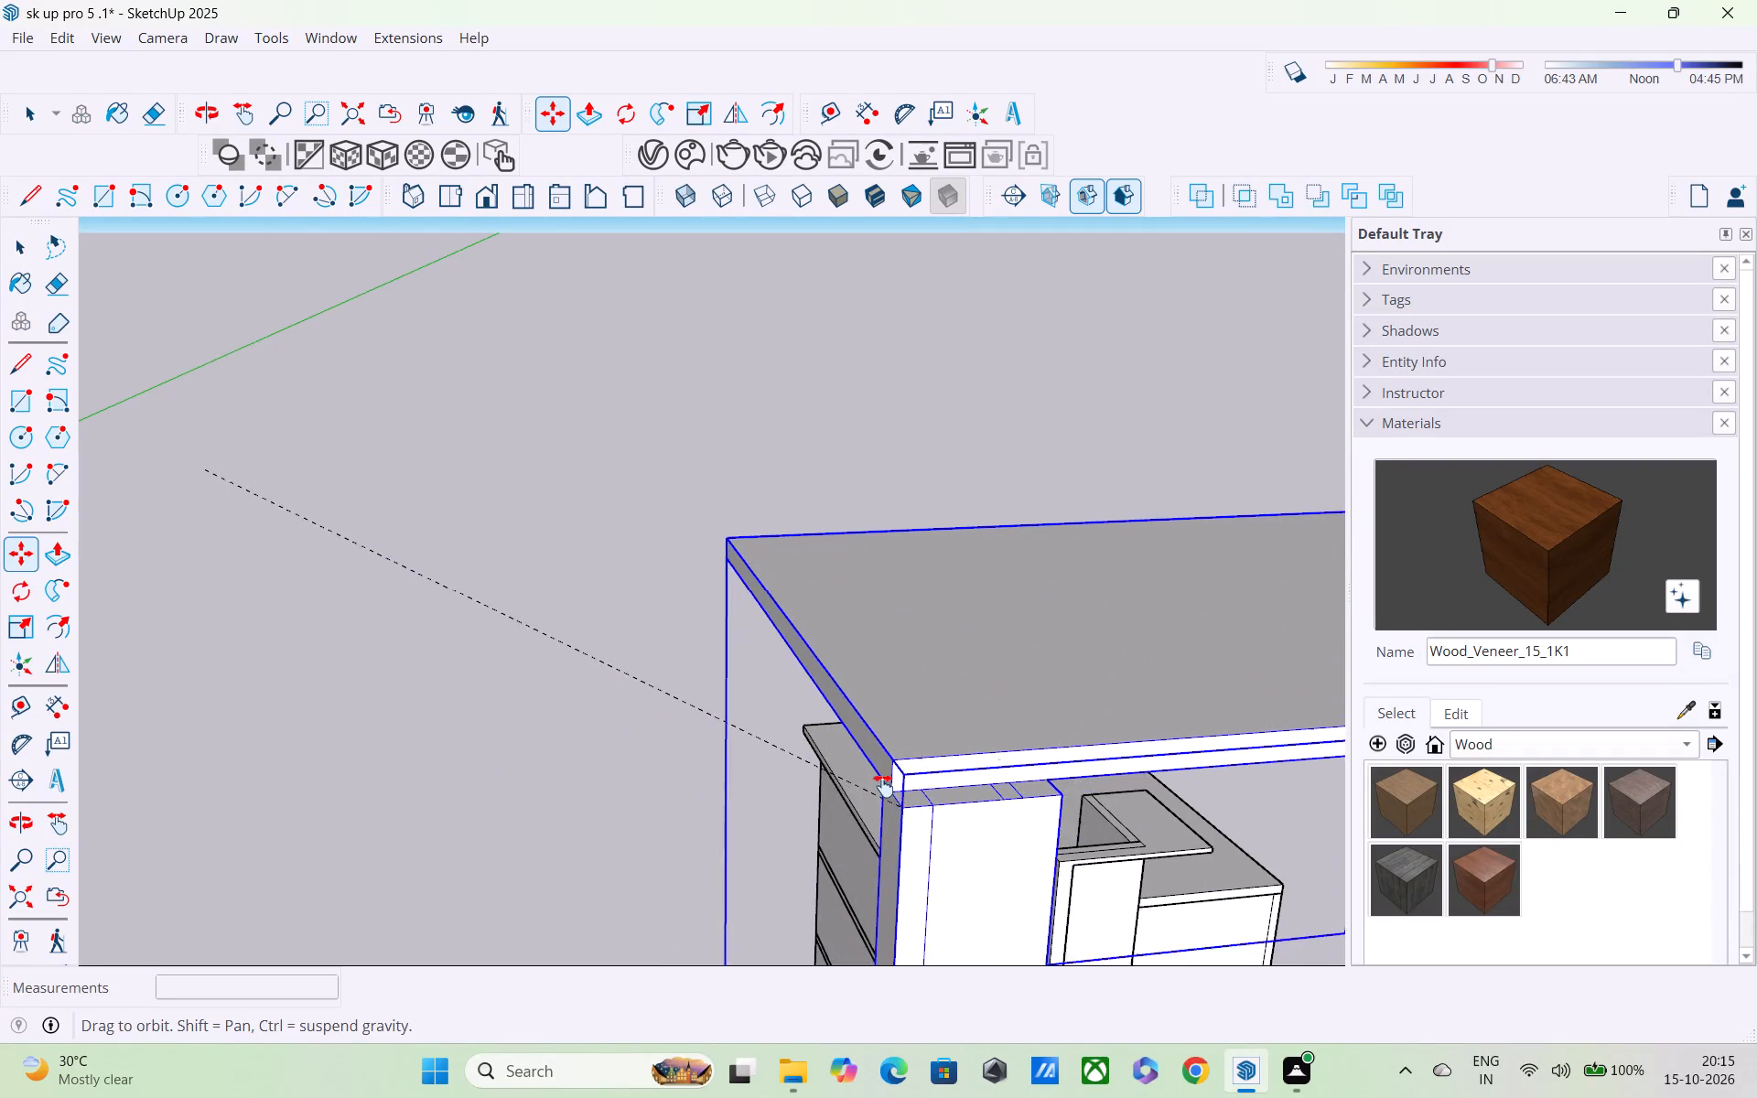
middle_click_drag(883, 786, 734, 566, "shift")
scroll(889, 646, "down", 4)
scroll(961, 658, "down", 6)
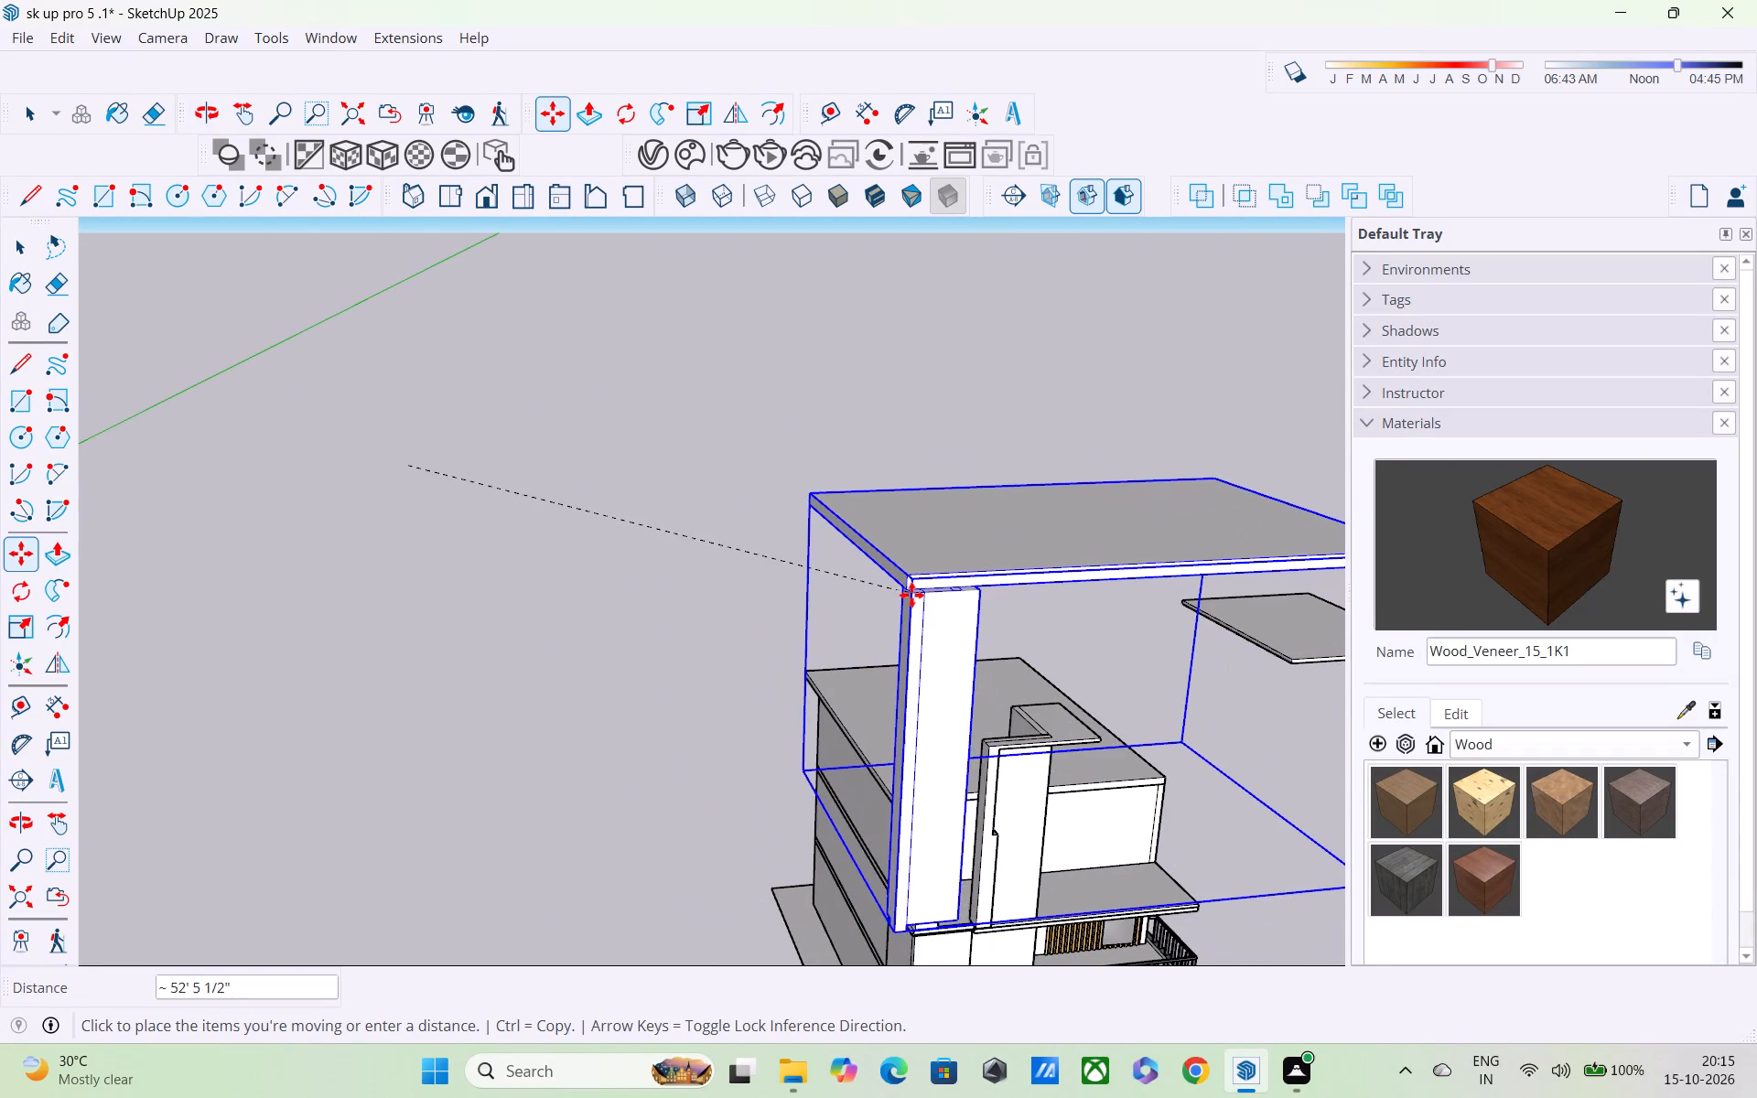
middle_click_drag(901, 587, 538, 304, "shift")
scroll(684, 355, "down", 3)
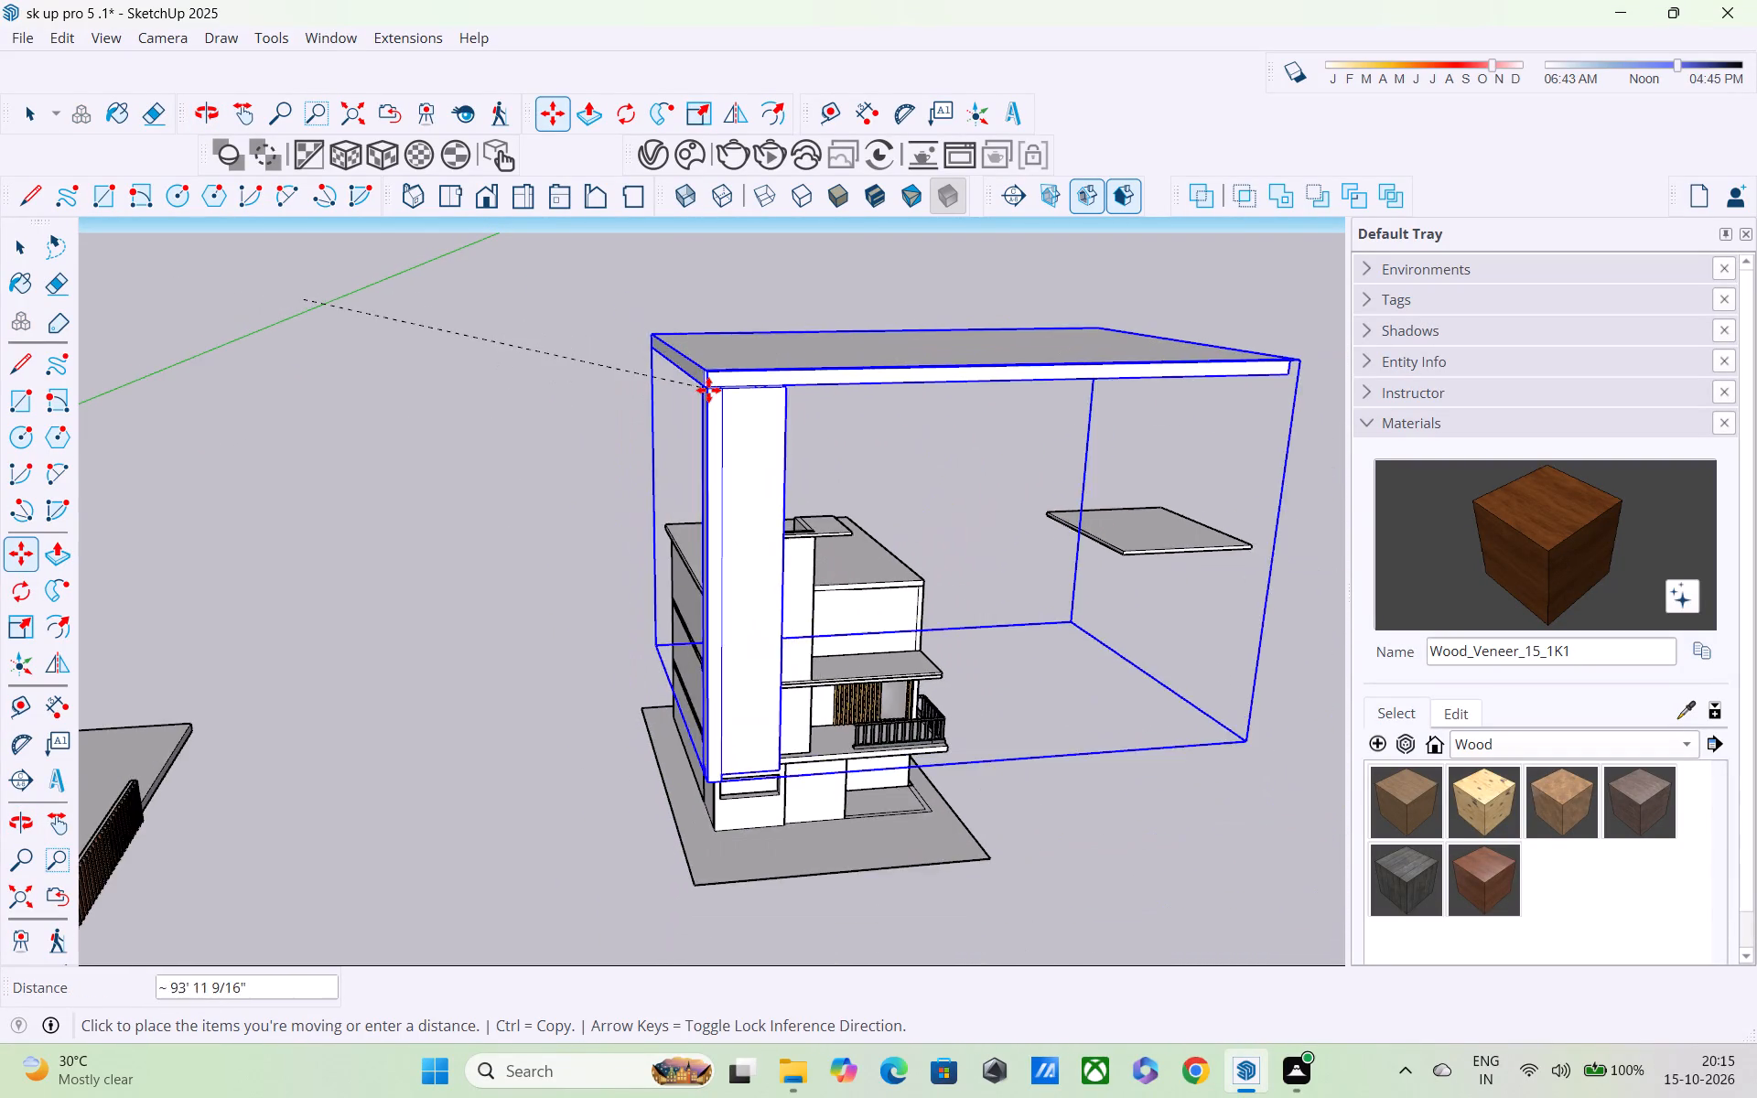
scroll(710, 389, "down", 15)
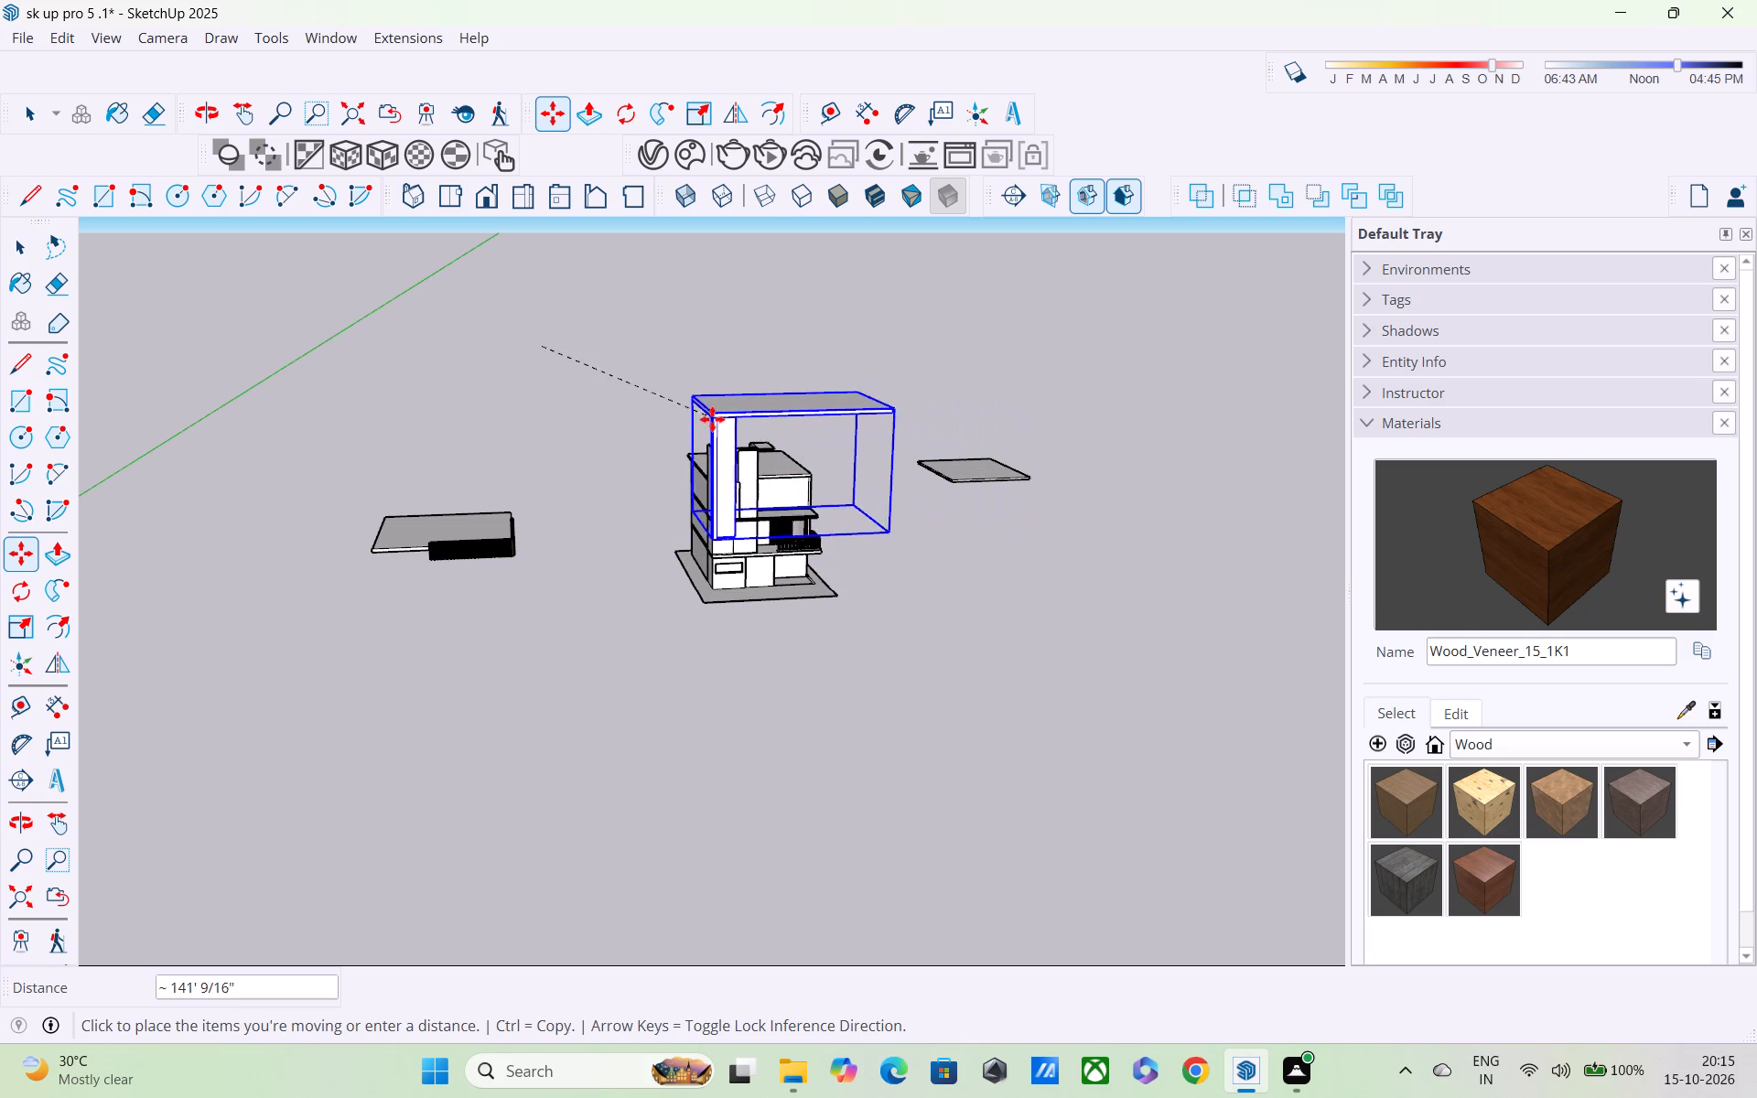
scroll(712, 419, "down", 1)
middle_click_drag(712, 419, 1016, 564)
scroll(979, 512, "up", 1)
scroll(664, 440, "up", 2)
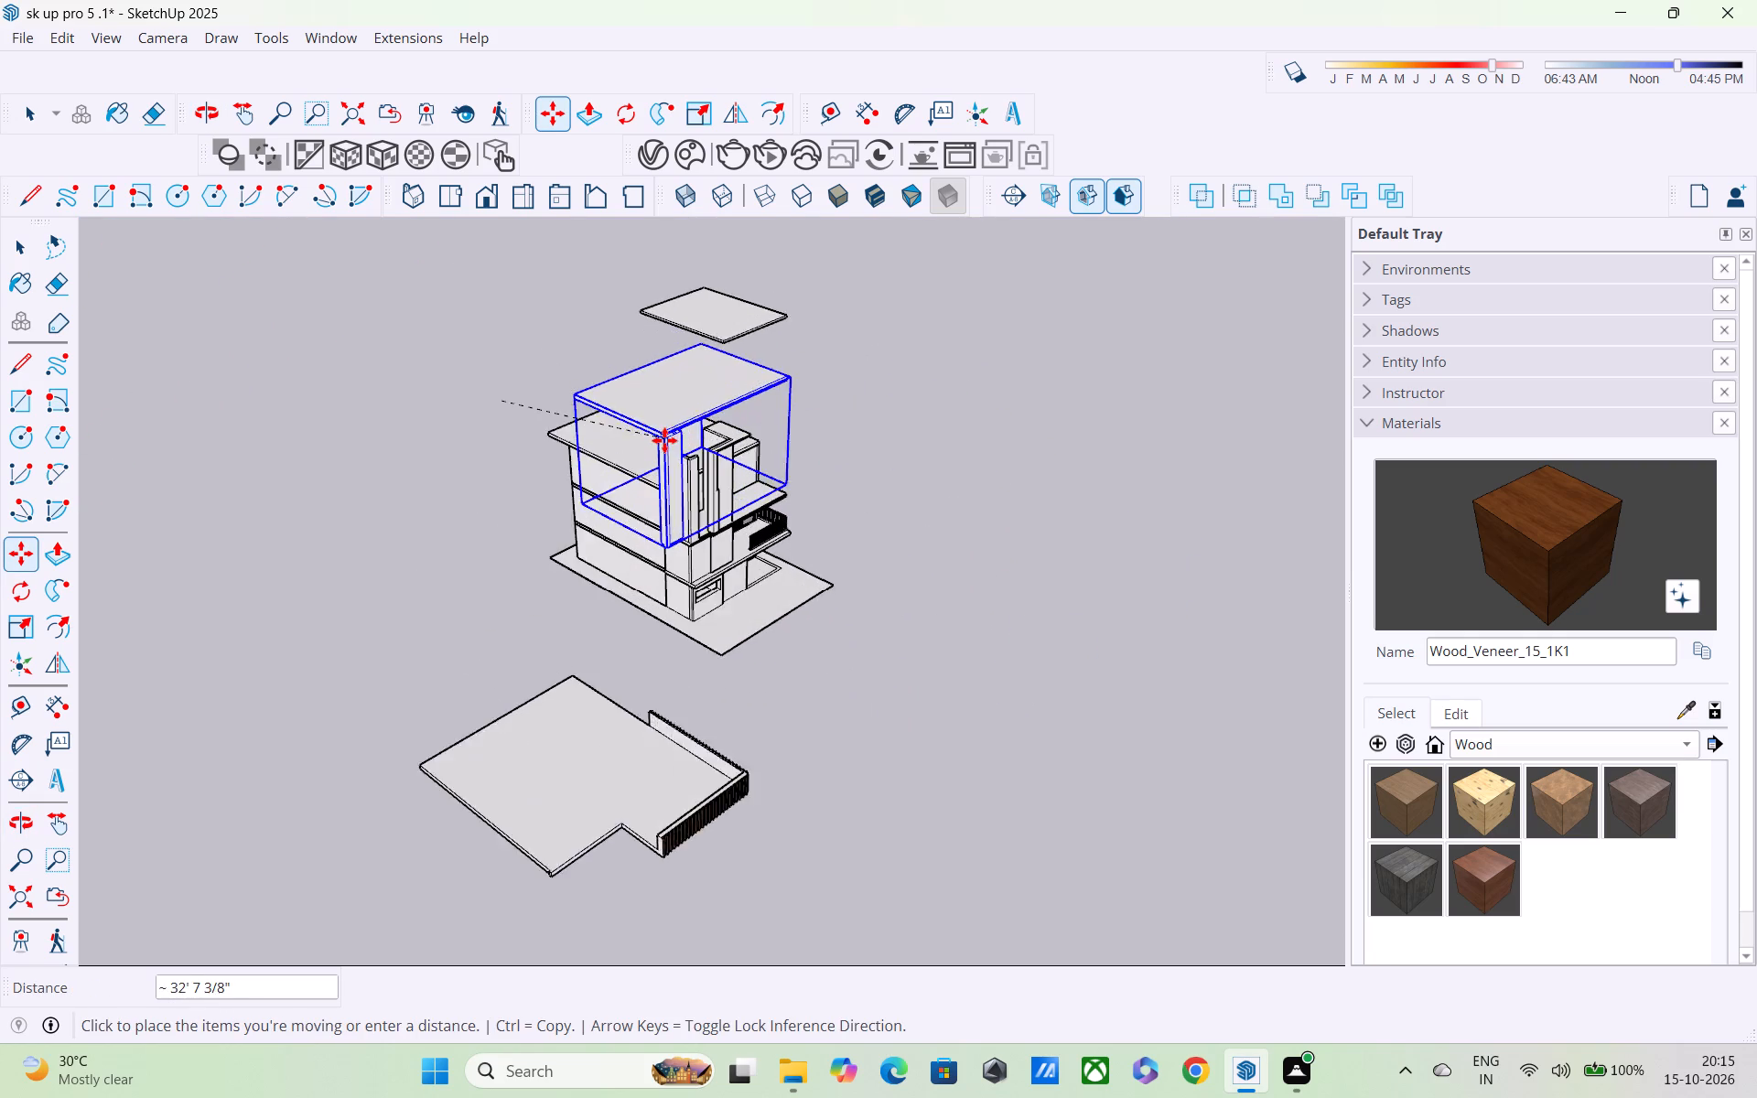
scroll(664, 440, "up", 11)
scroll(323, 528, "down", 5)
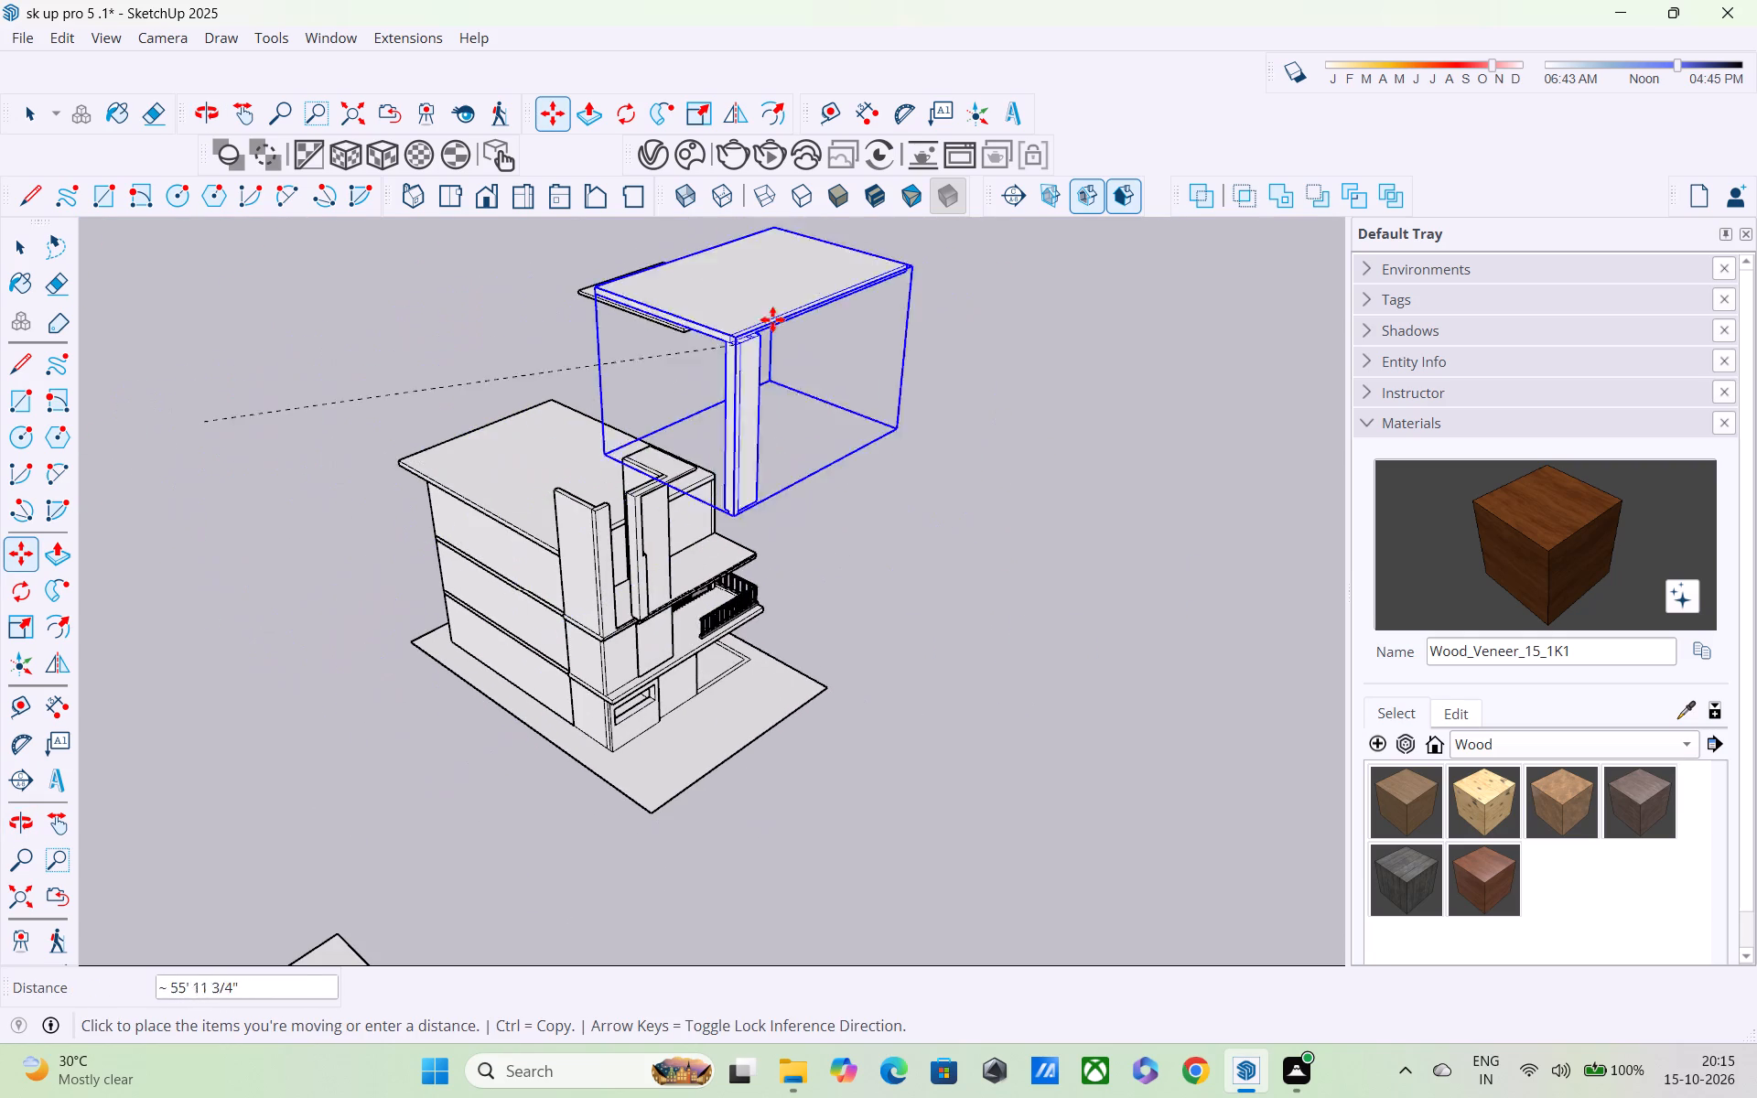
scroll(636, 419, "down", 5)
middle_click_drag(627, 453, 407, 361)
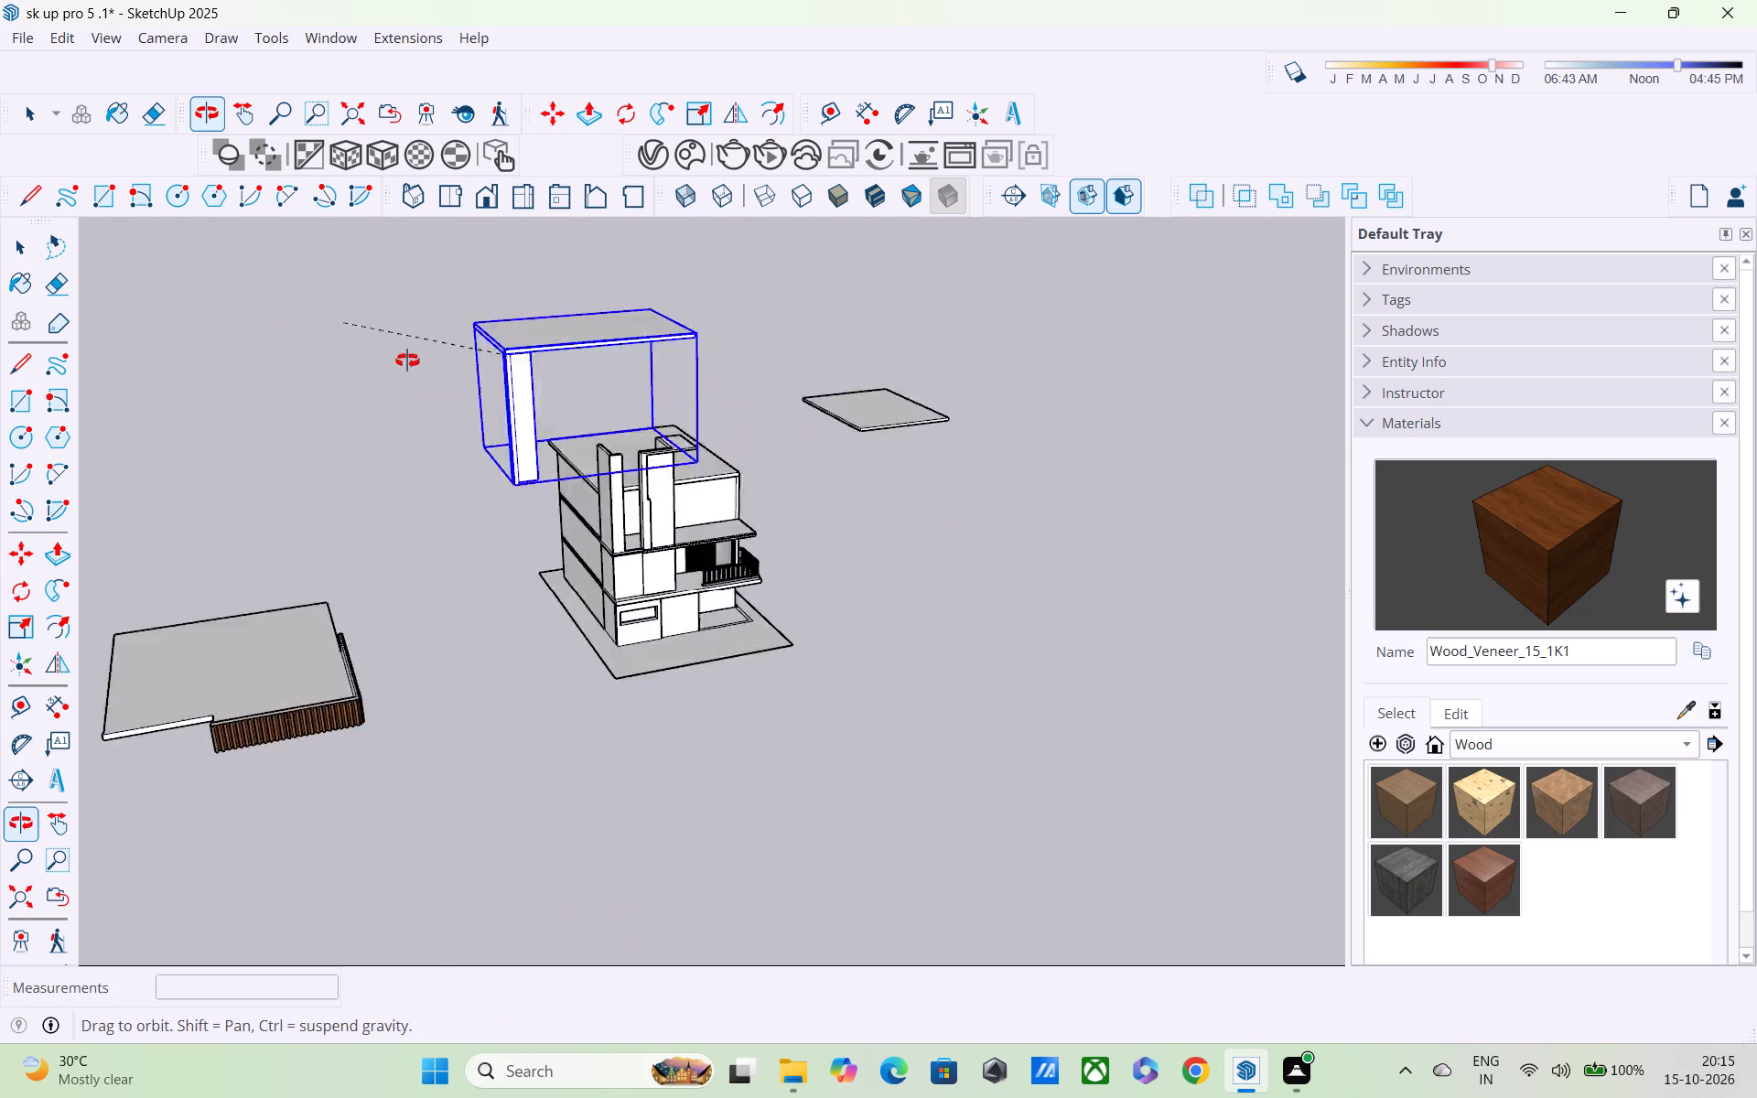
middle_click_drag(407, 361, 0, 202)
scroll(701, 447, "up", 7)
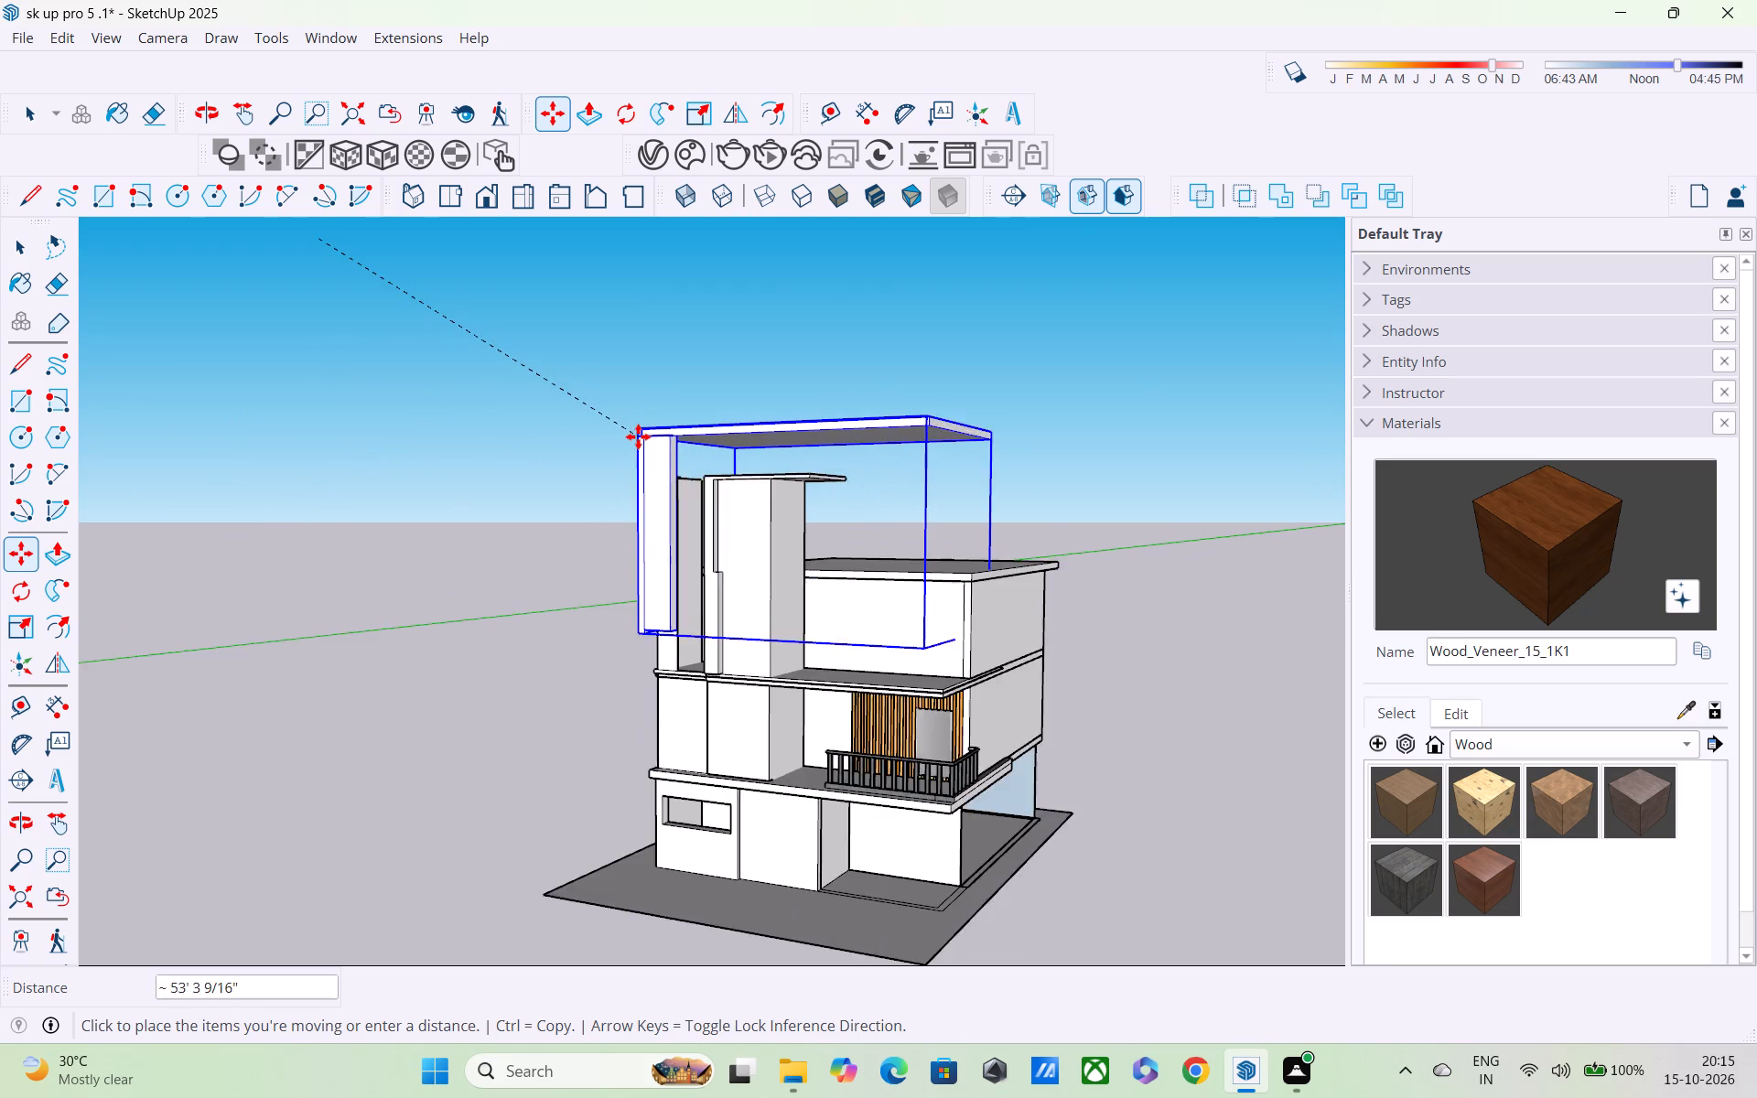
scroll(638, 436, "up", 5)
middle_click_drag(646, 438, 912, 542)
scroll(912, 542, "up", 1)
scroll(684, 494, "up", 1)
middle_click_drag(688, 494, 715, 499)
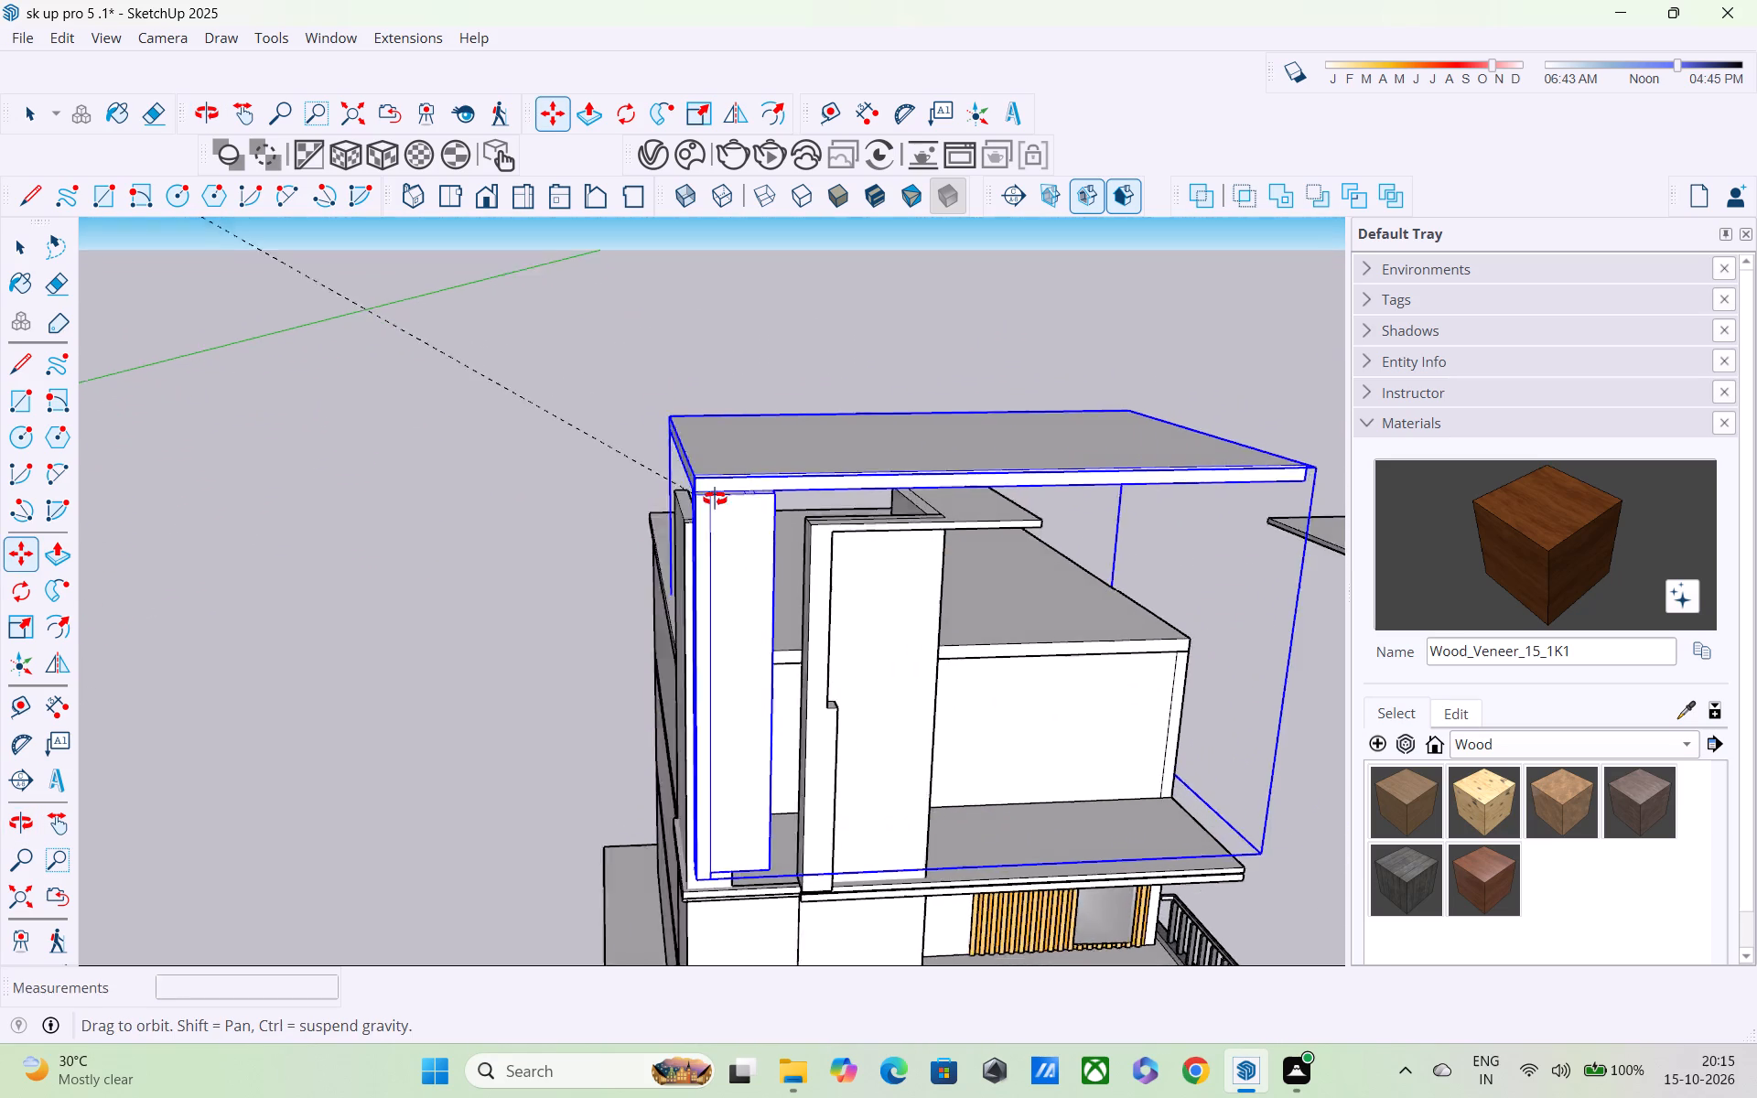
middle_click_drag(715, 499, 976, 500)
scroll(857, 515, "up", 2)
middle_click_drag(855, 514, 1215, 436)
scroll(590, 533, "up", 1)
scroll(581, 522, "down", 20)
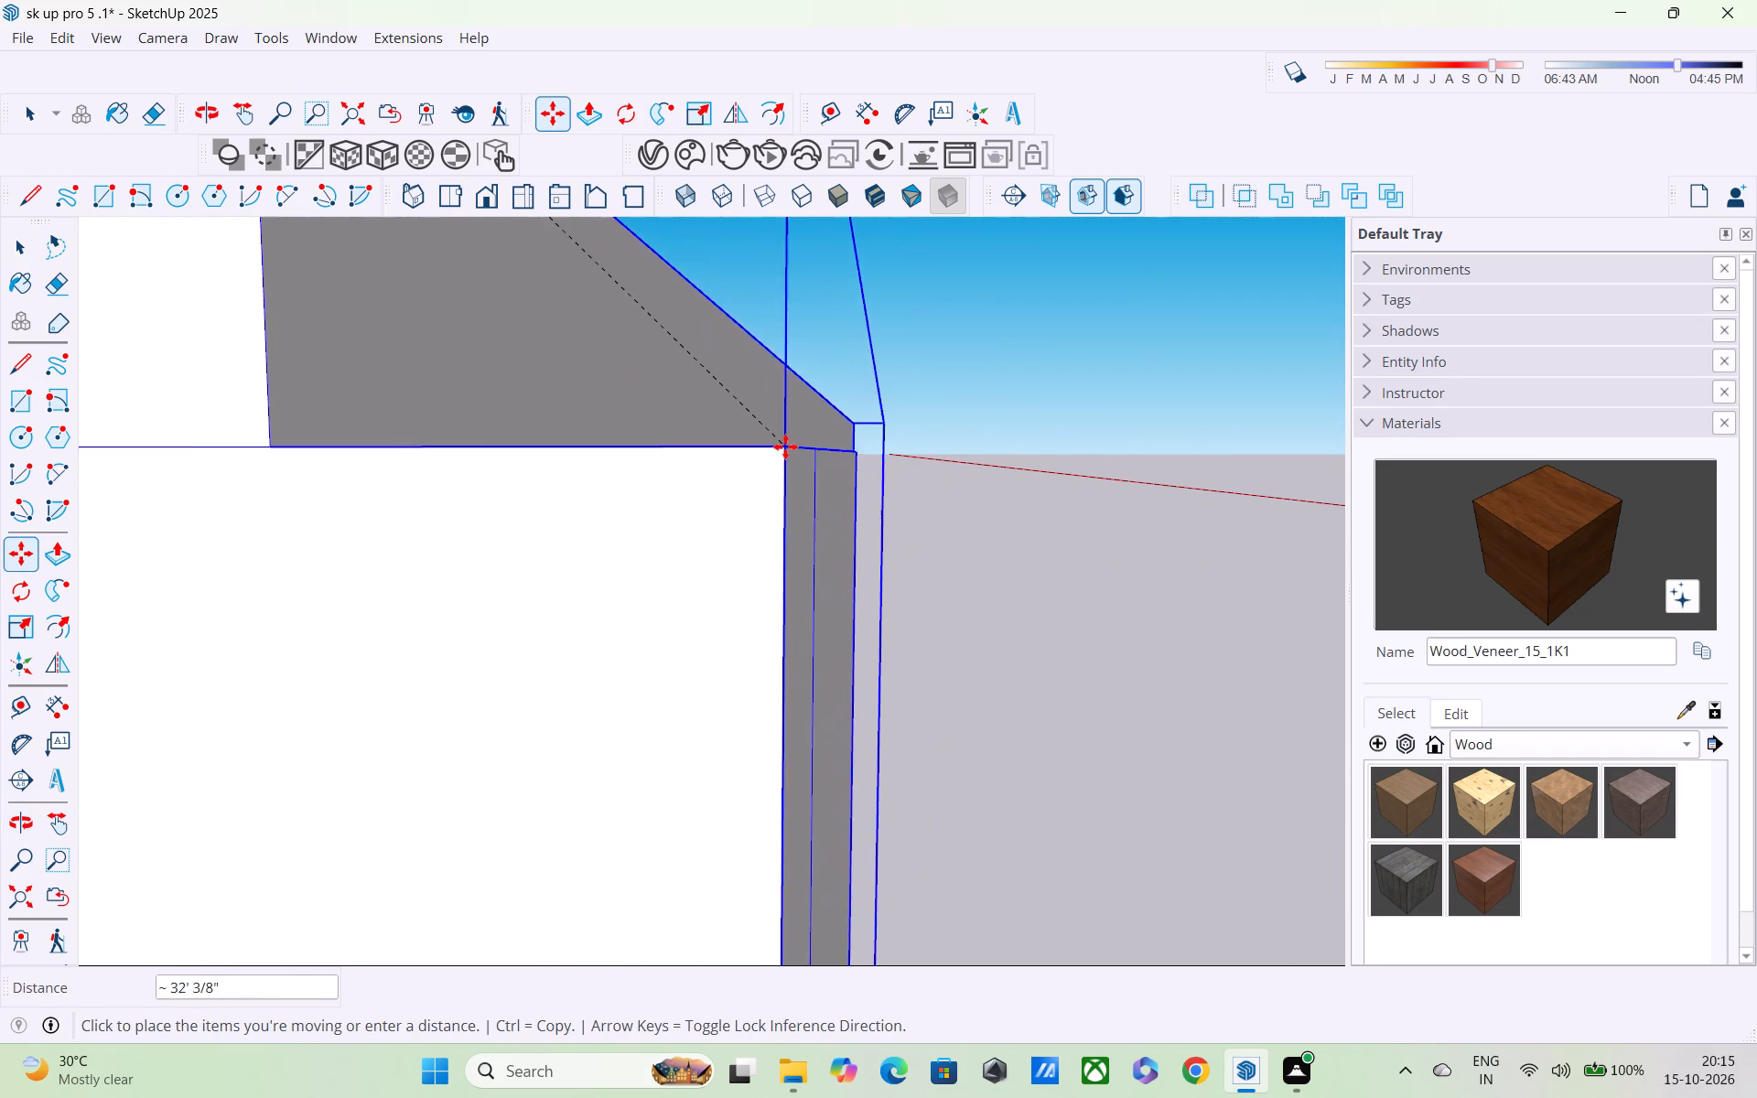
scroll(785, 447, "down", 9)
scroll(594, 450, "down", 11)
scroll(534, 464, "up", 3)
scroll(528, 467, "down", 4)
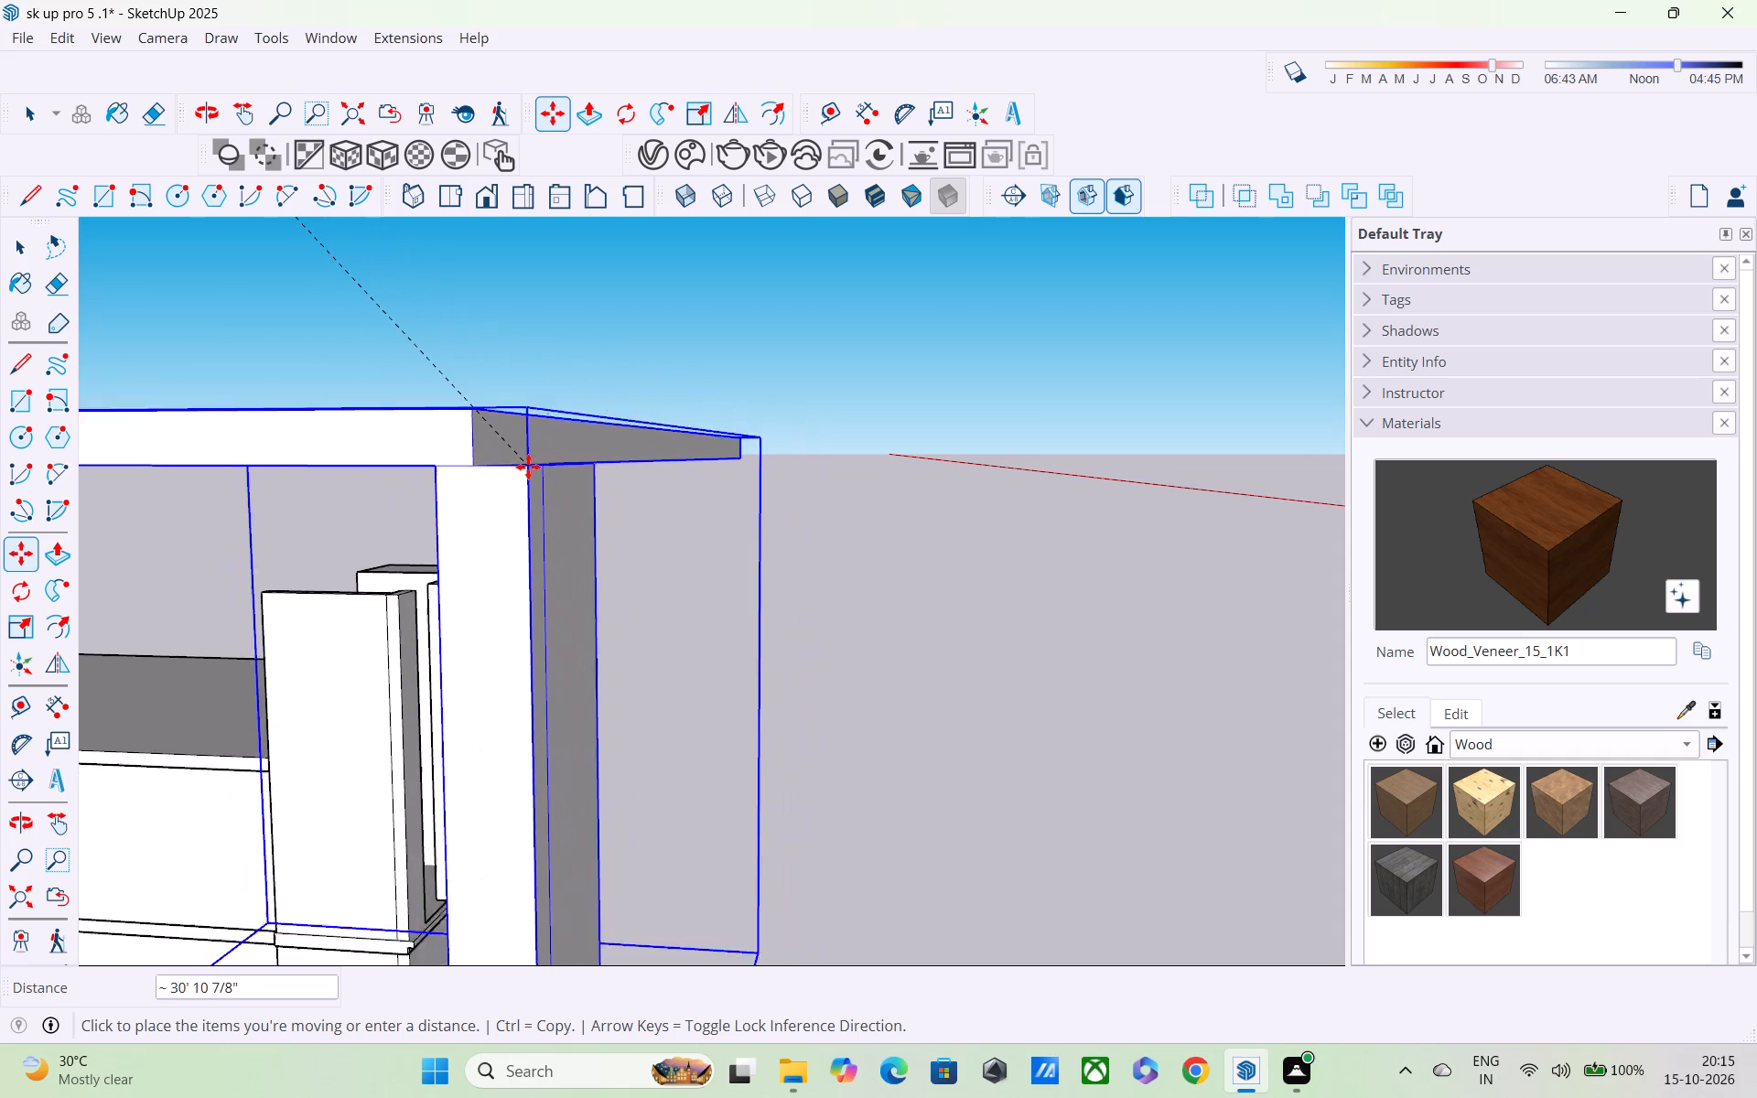
scroll(528, 467, "down", 6)
left_click(747, 434)
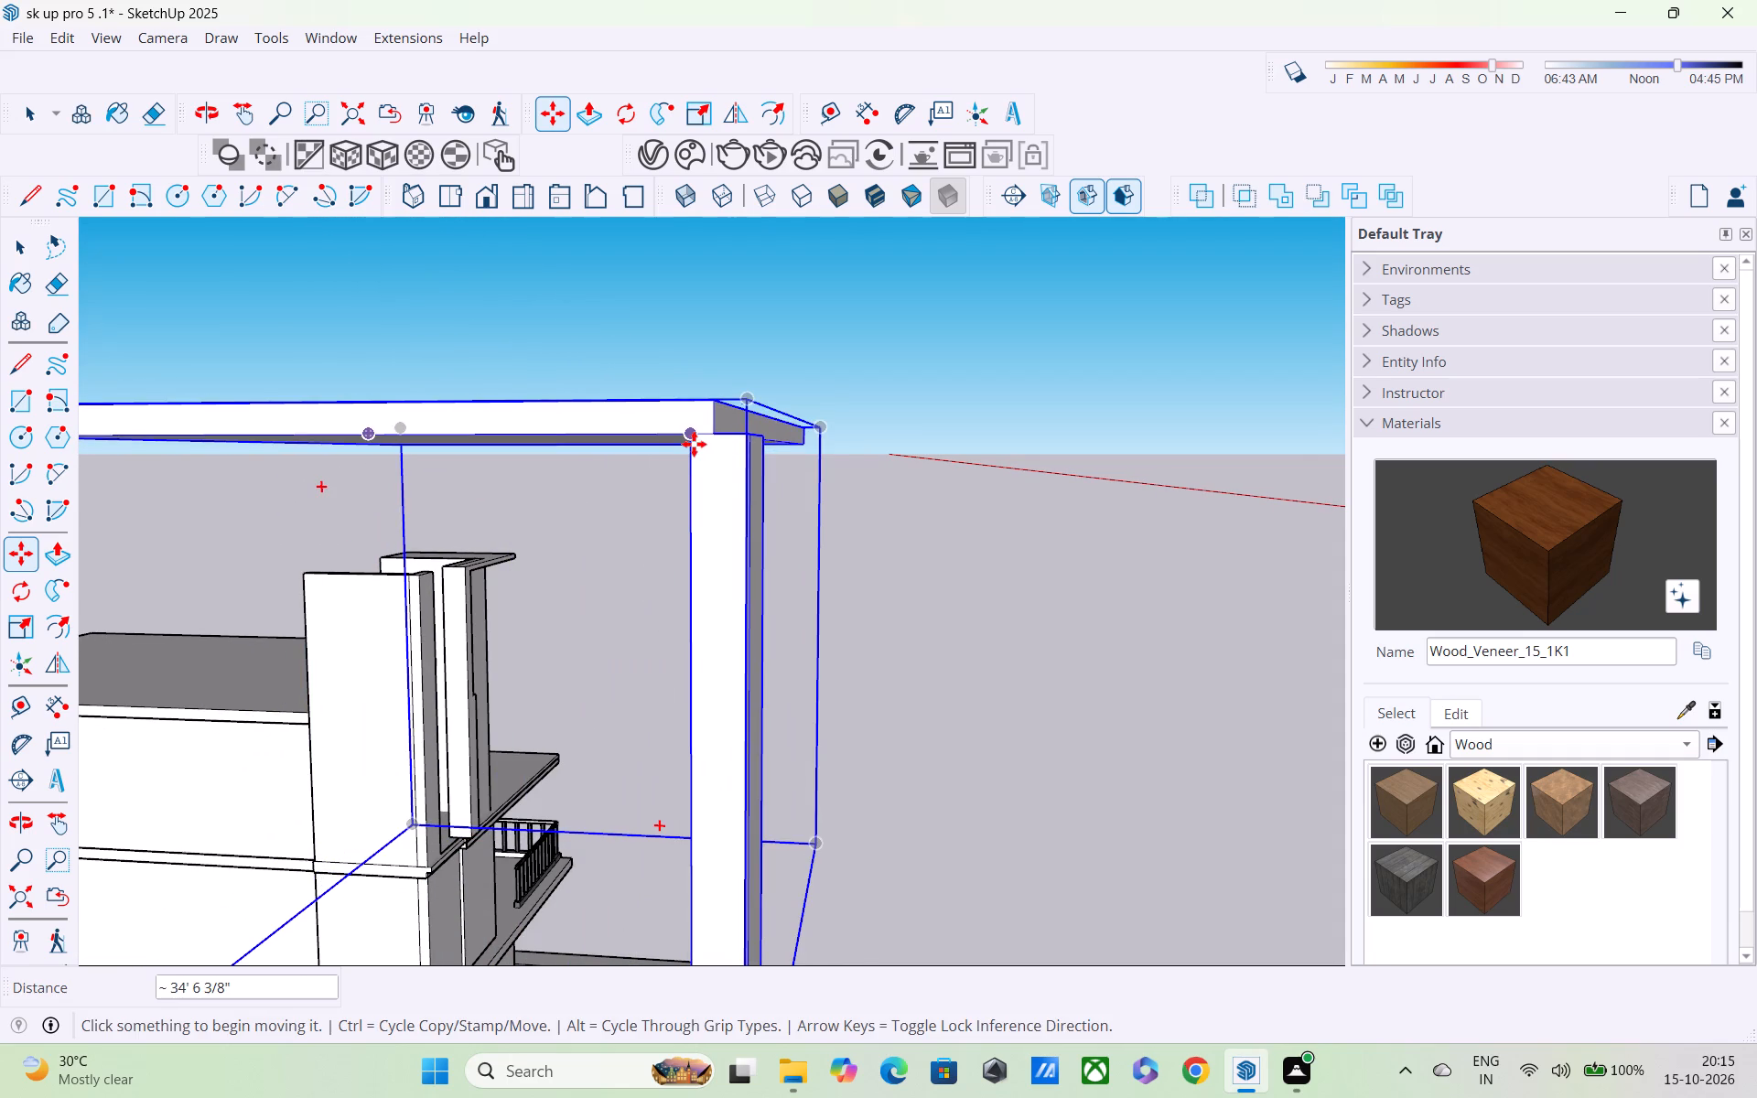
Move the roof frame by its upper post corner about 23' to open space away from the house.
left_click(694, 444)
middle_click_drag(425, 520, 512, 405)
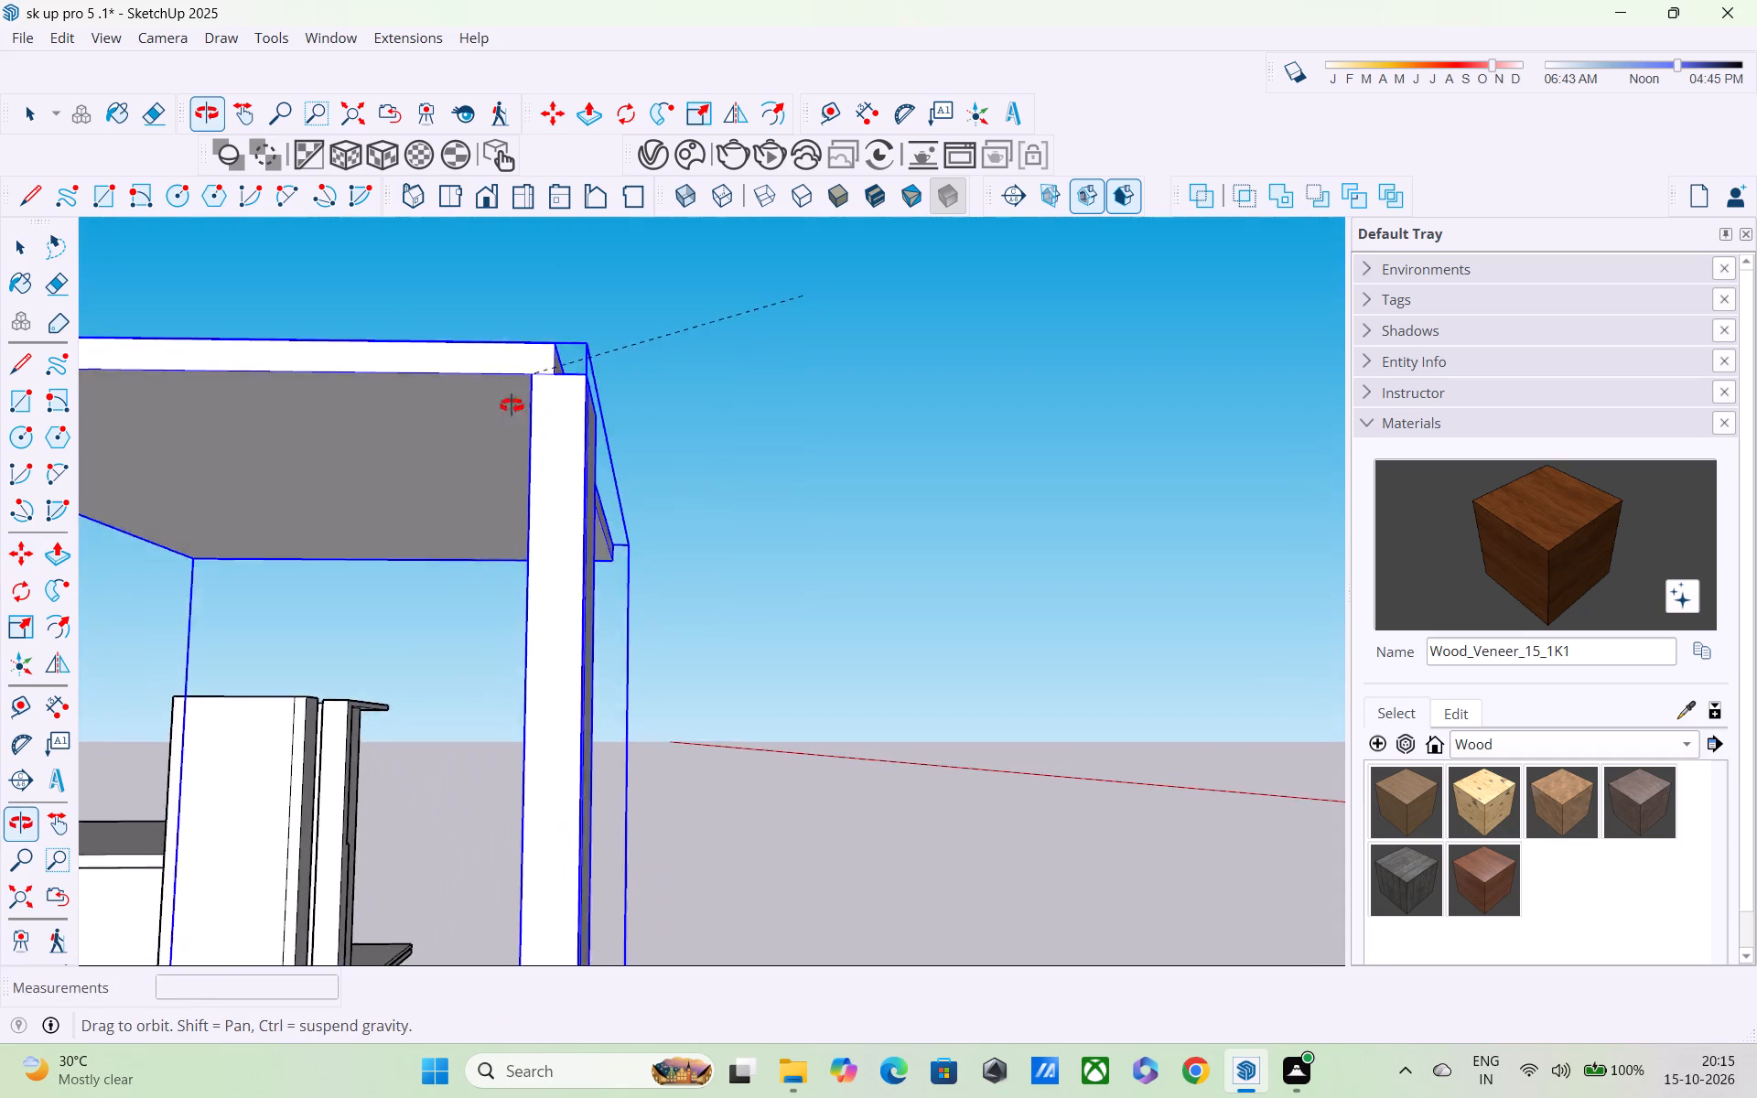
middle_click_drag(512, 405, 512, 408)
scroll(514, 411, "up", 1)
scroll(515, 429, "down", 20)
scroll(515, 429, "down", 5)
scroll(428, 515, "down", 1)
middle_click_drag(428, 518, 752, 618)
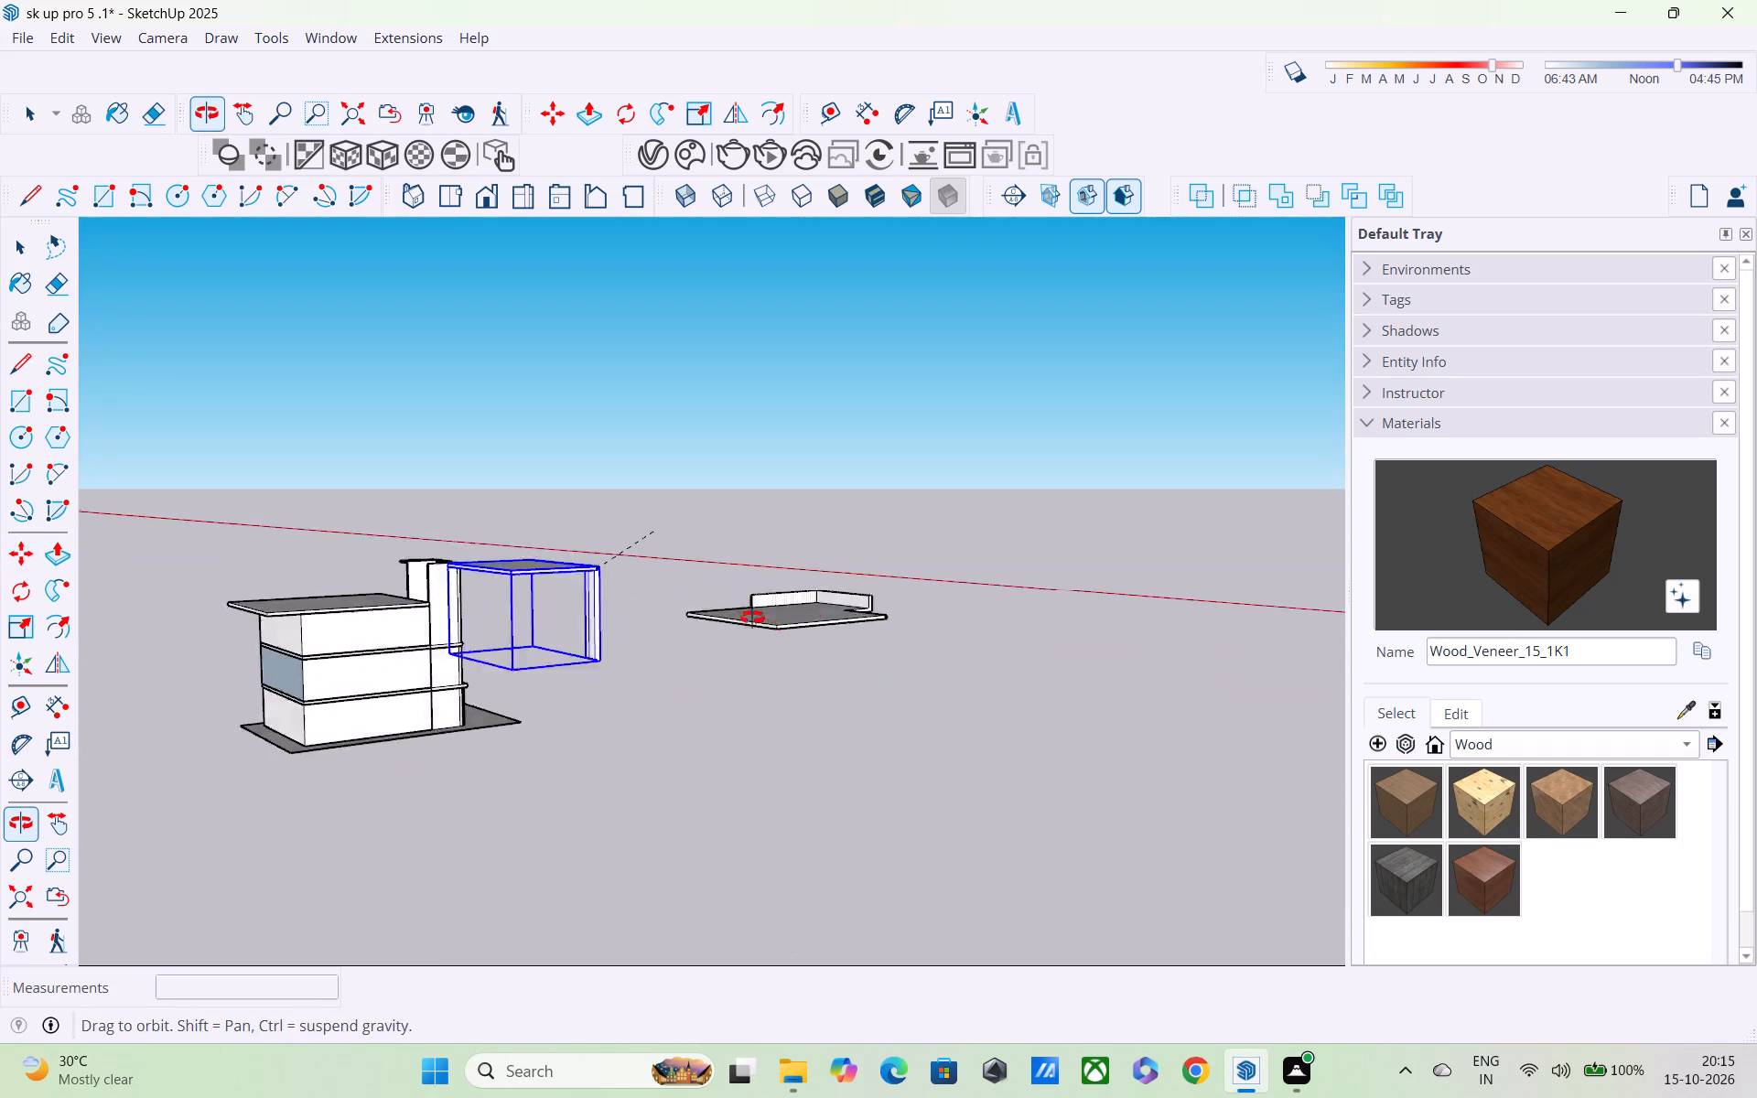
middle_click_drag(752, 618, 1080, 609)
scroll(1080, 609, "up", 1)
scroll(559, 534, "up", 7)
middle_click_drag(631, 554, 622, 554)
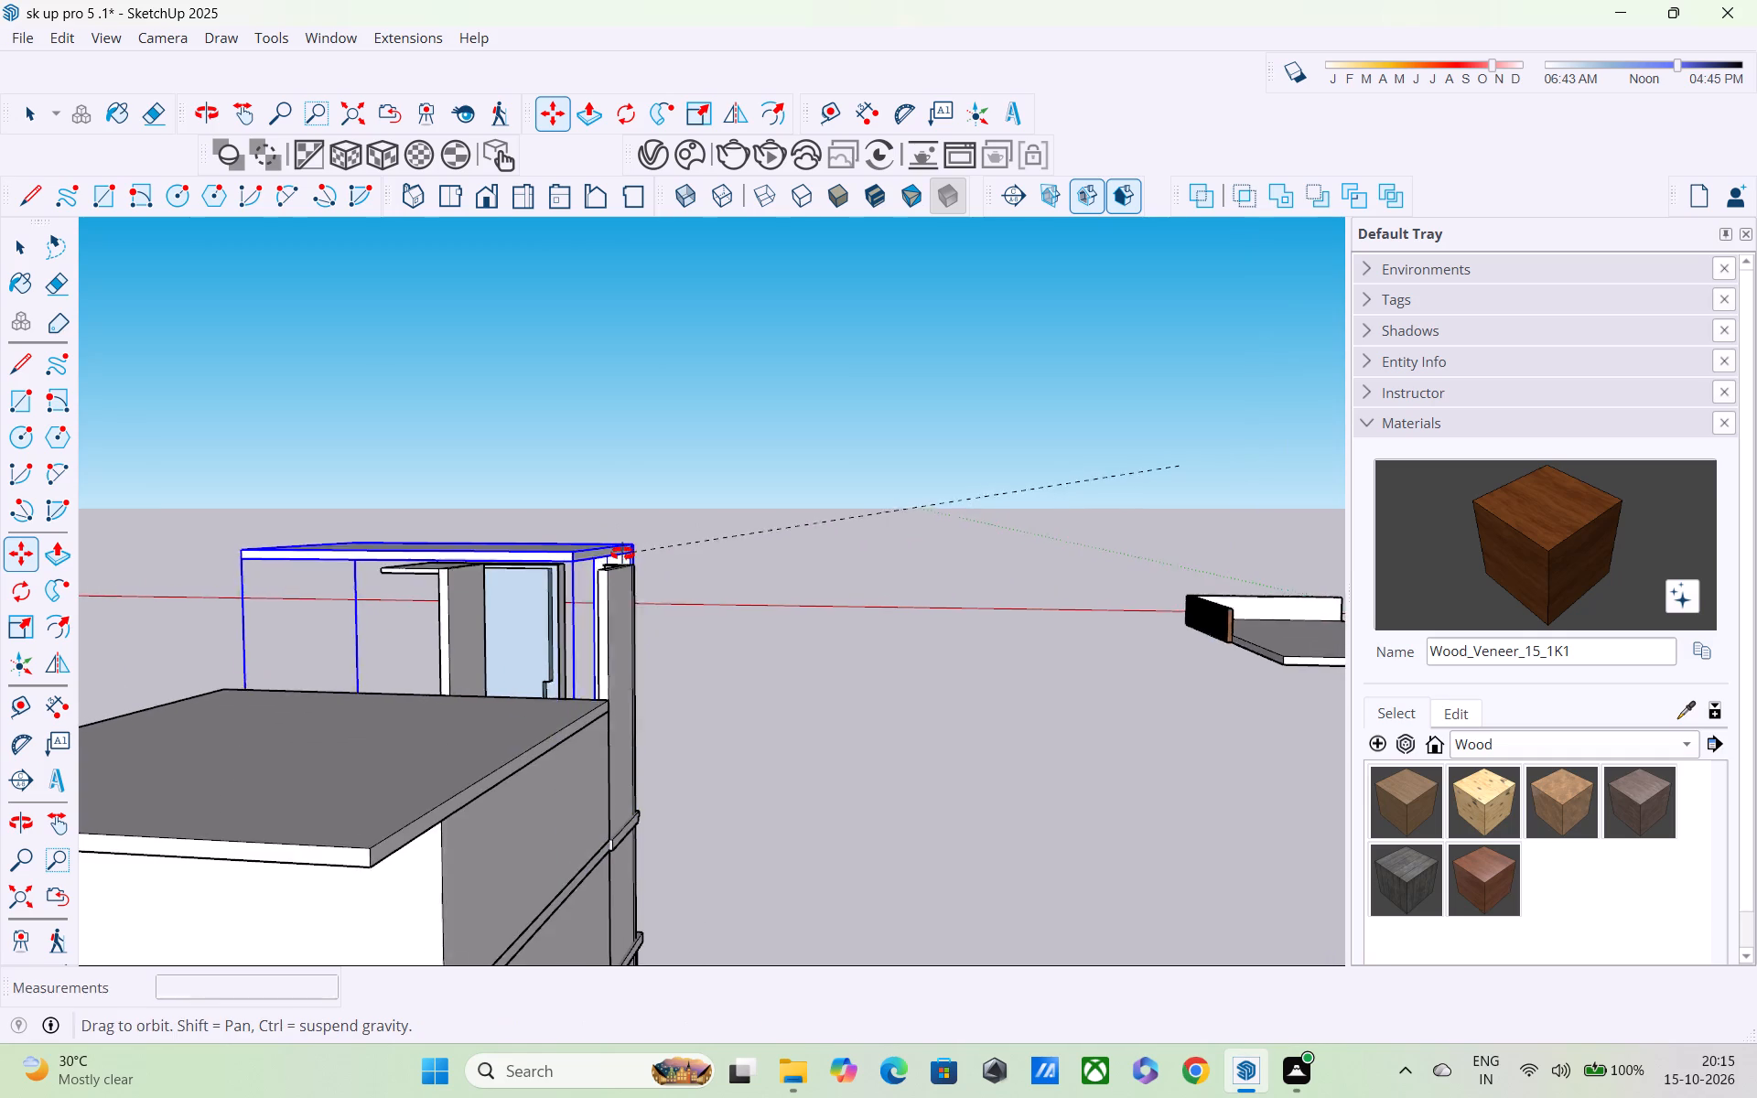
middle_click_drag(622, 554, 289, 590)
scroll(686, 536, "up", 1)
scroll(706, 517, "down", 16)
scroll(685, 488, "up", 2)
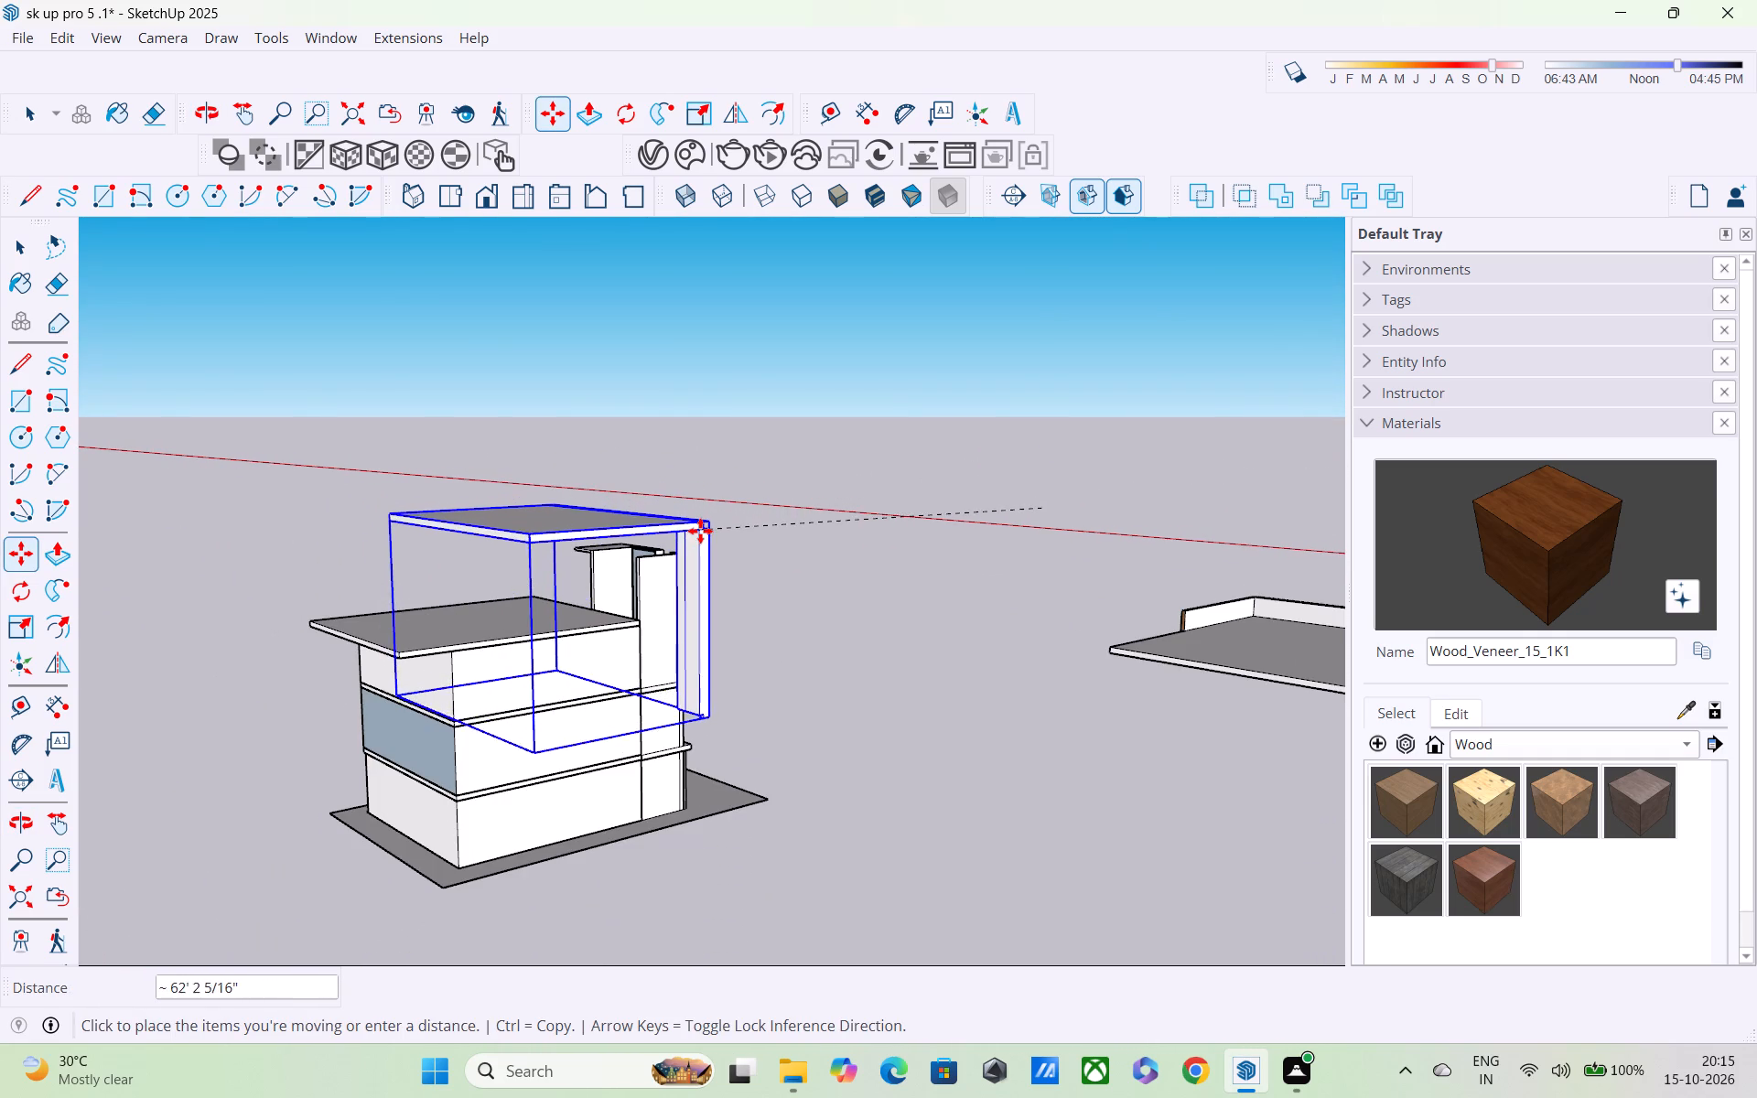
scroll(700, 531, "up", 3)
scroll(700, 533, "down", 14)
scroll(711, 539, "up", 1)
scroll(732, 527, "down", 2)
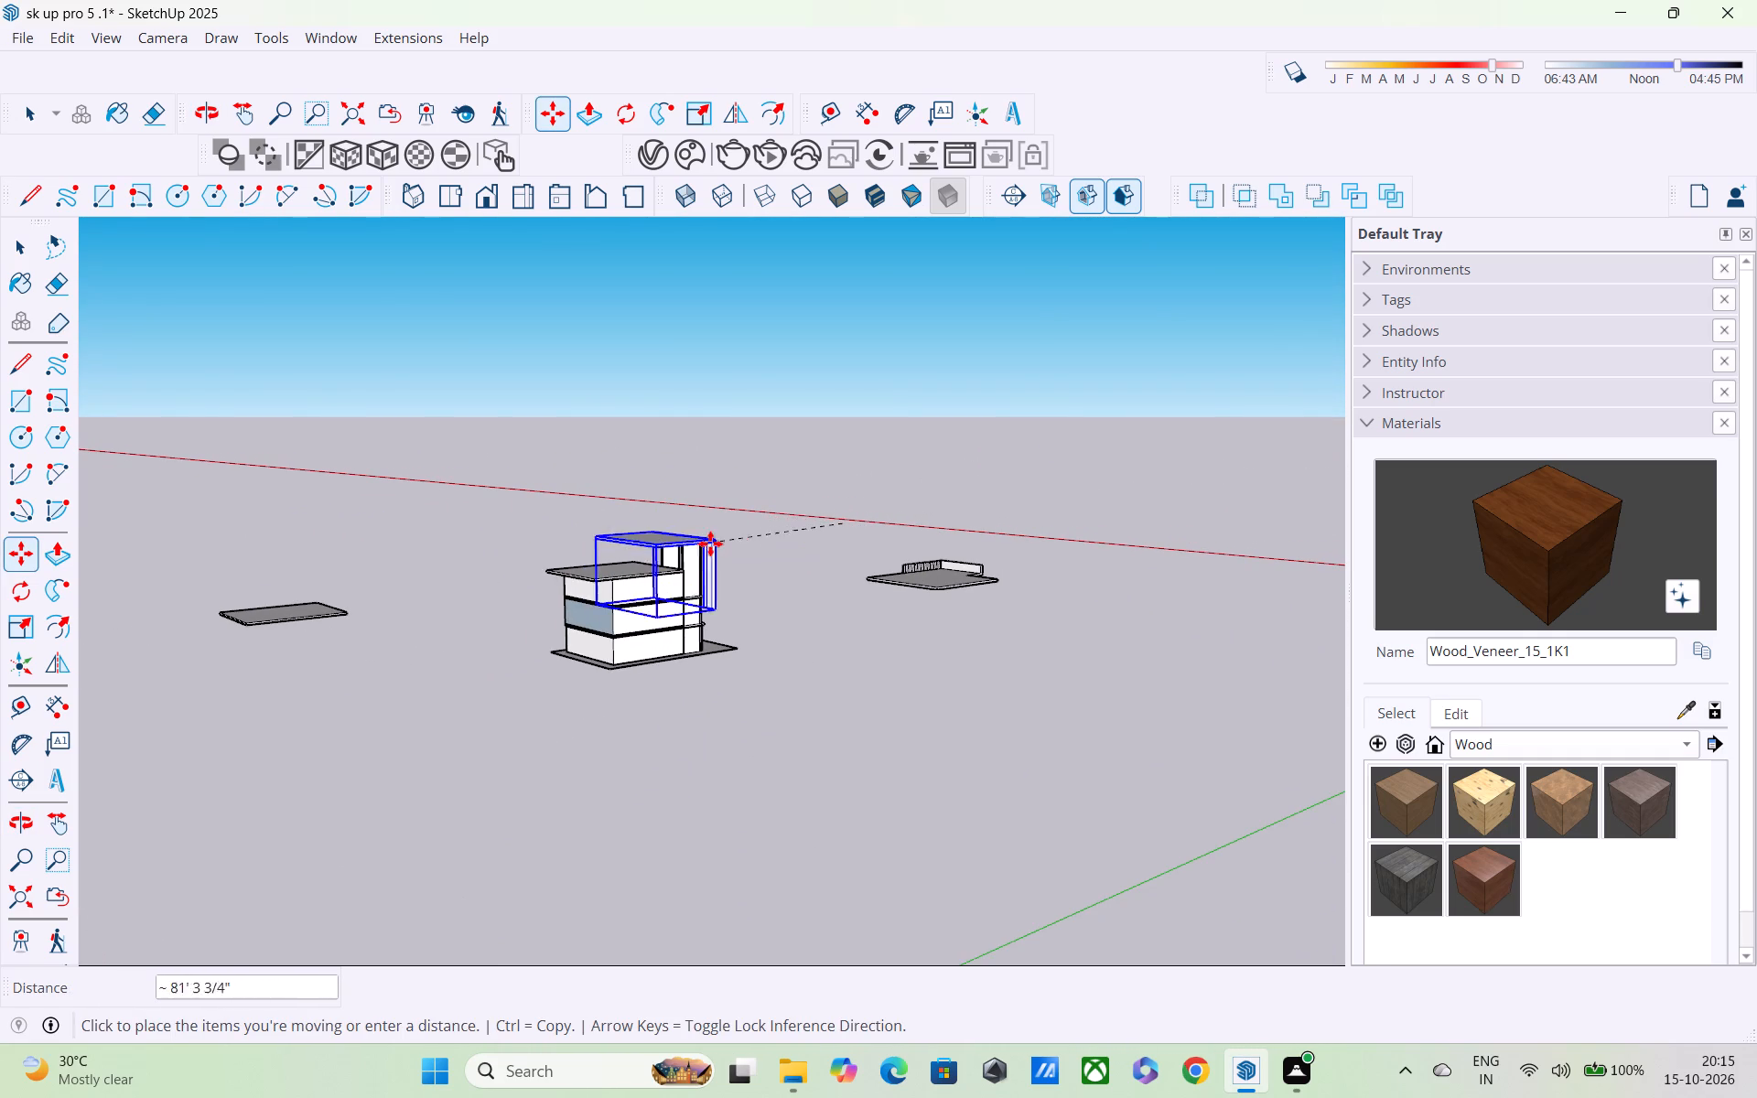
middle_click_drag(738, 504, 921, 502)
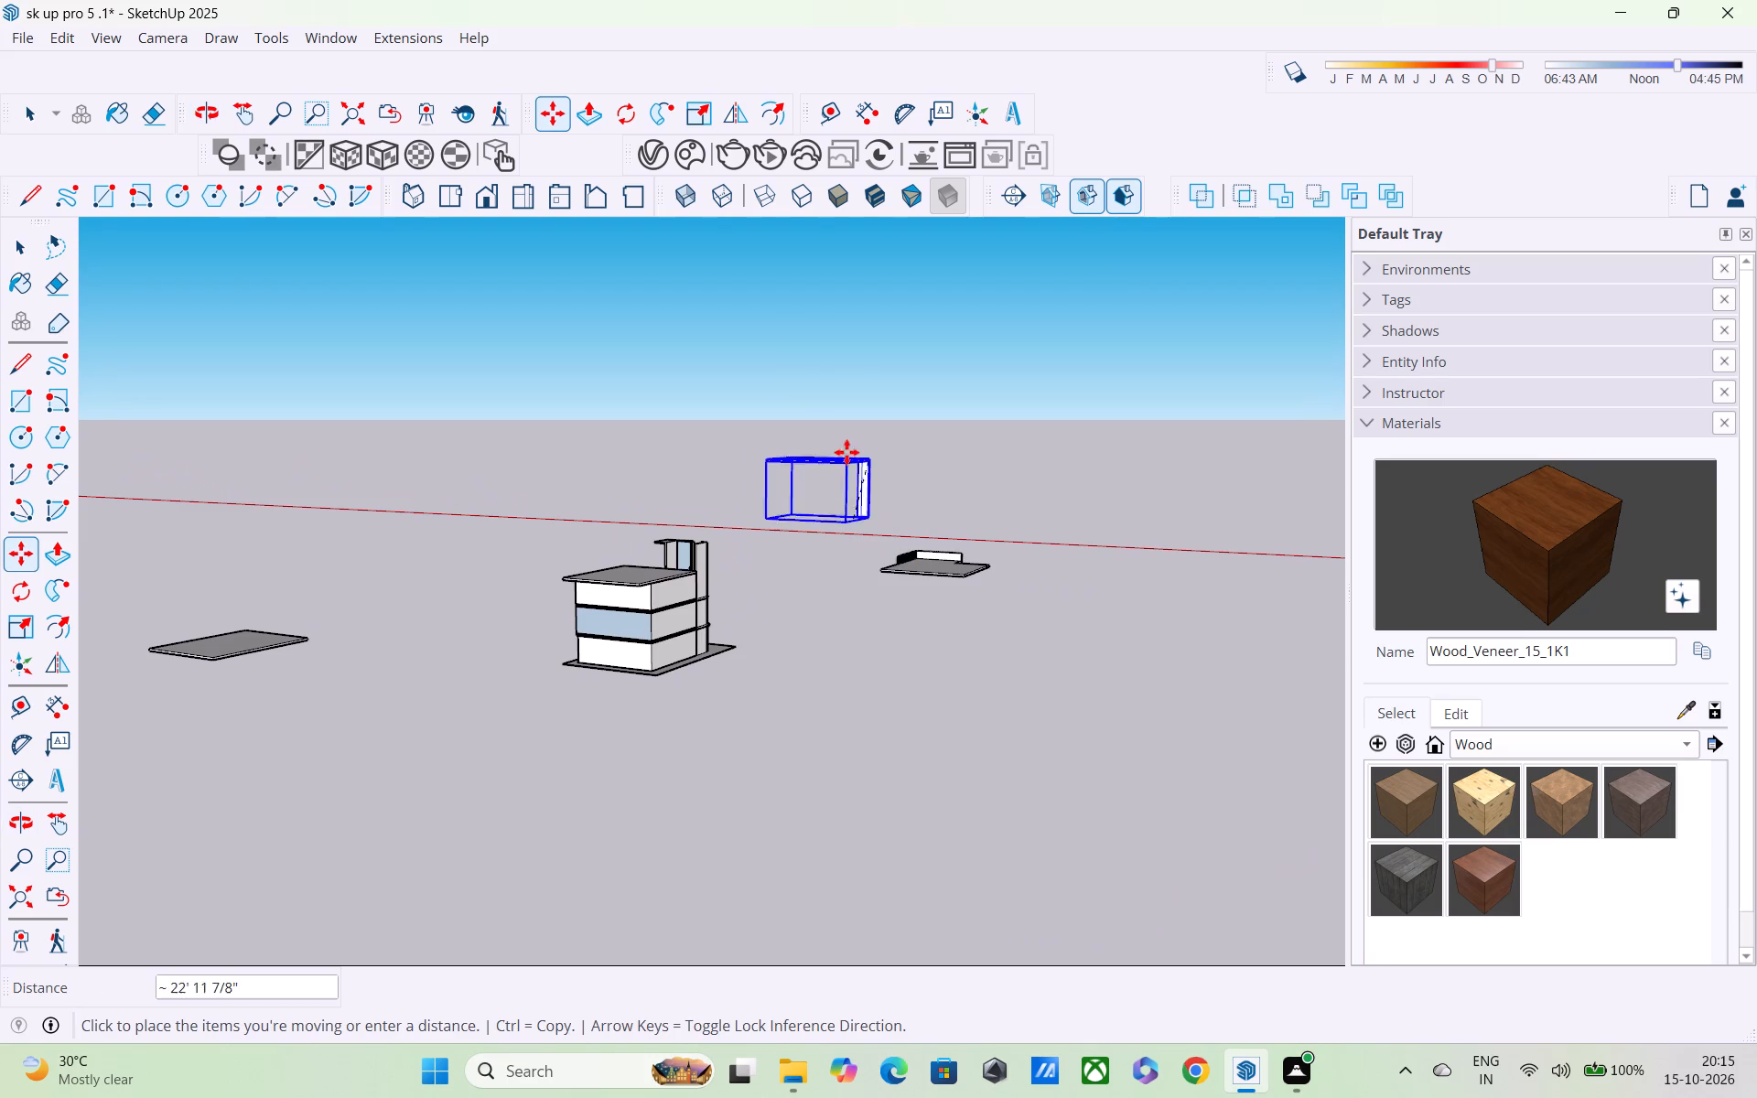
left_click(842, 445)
Move the roof frame by its upper post corner about 62' 5" onto the top corner of the tower's outer wall.
middle_click_drag(835, 453, 599, 501)
scroll(782, 459, "up", 4)
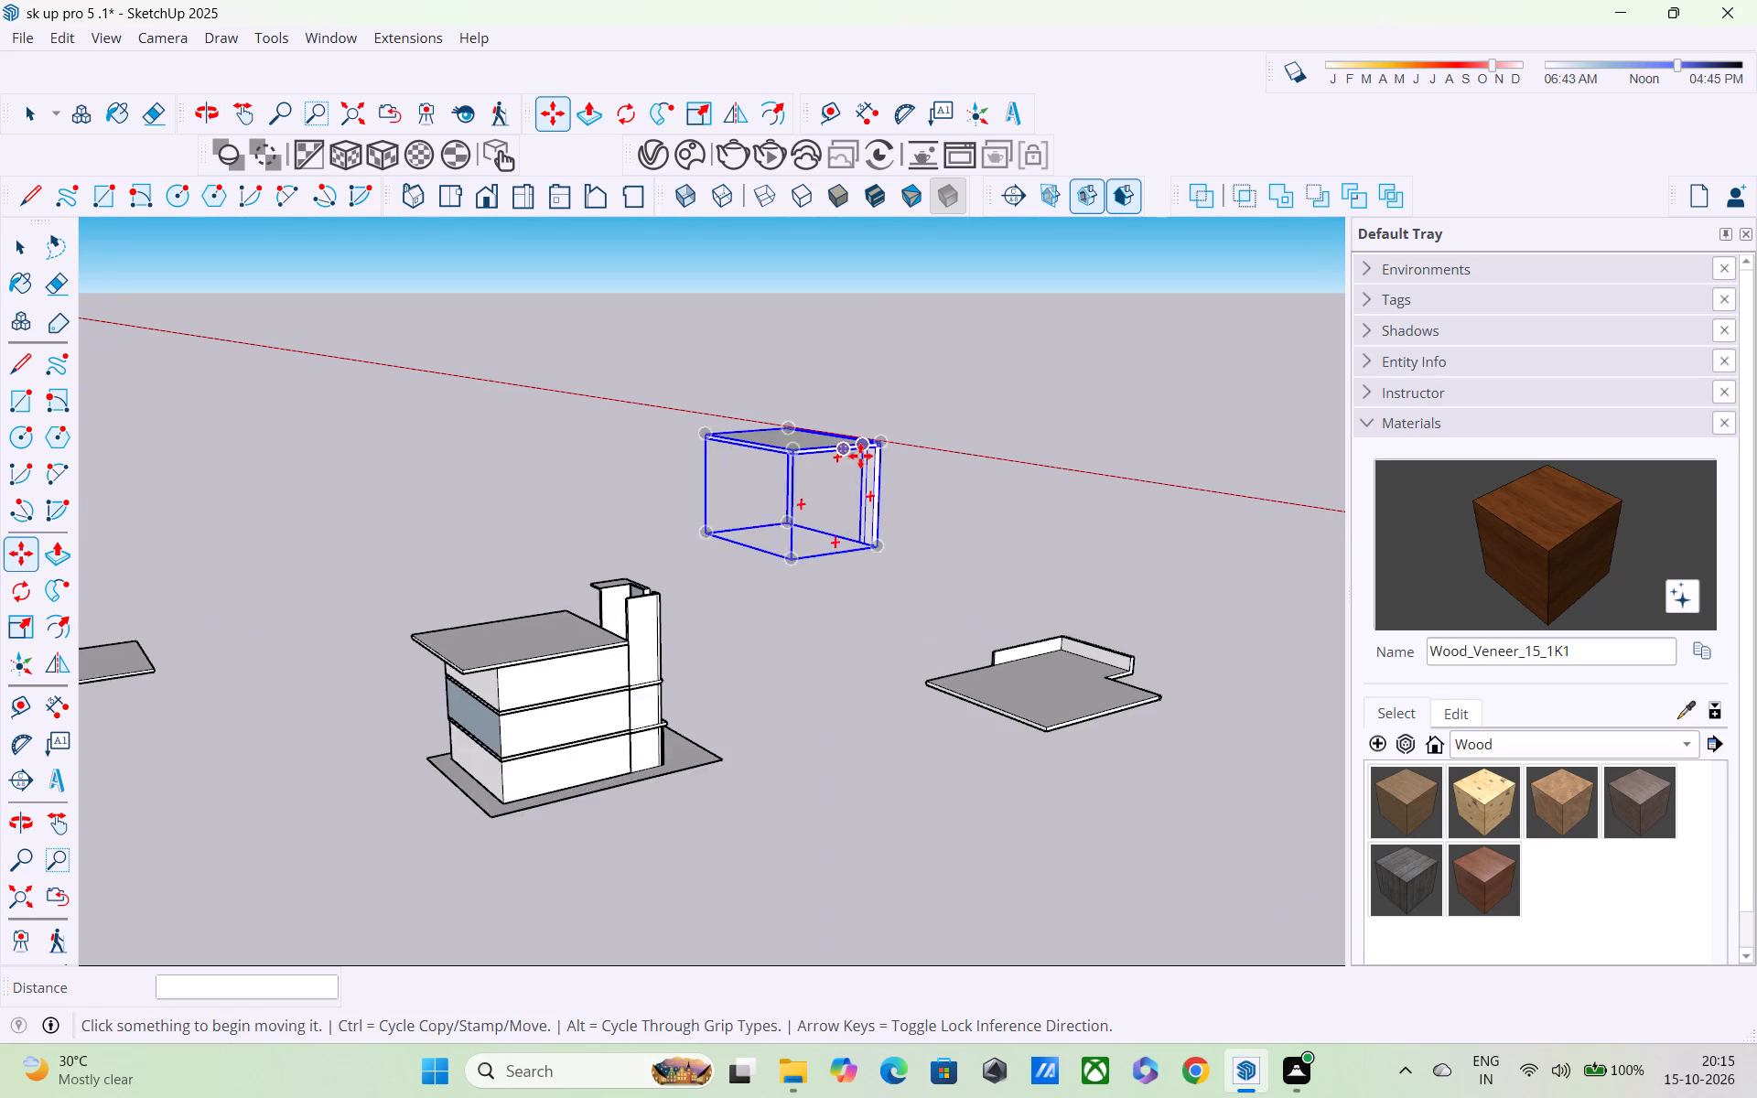
scroll(860, 456, "up", 6)
left_click(900, 438)
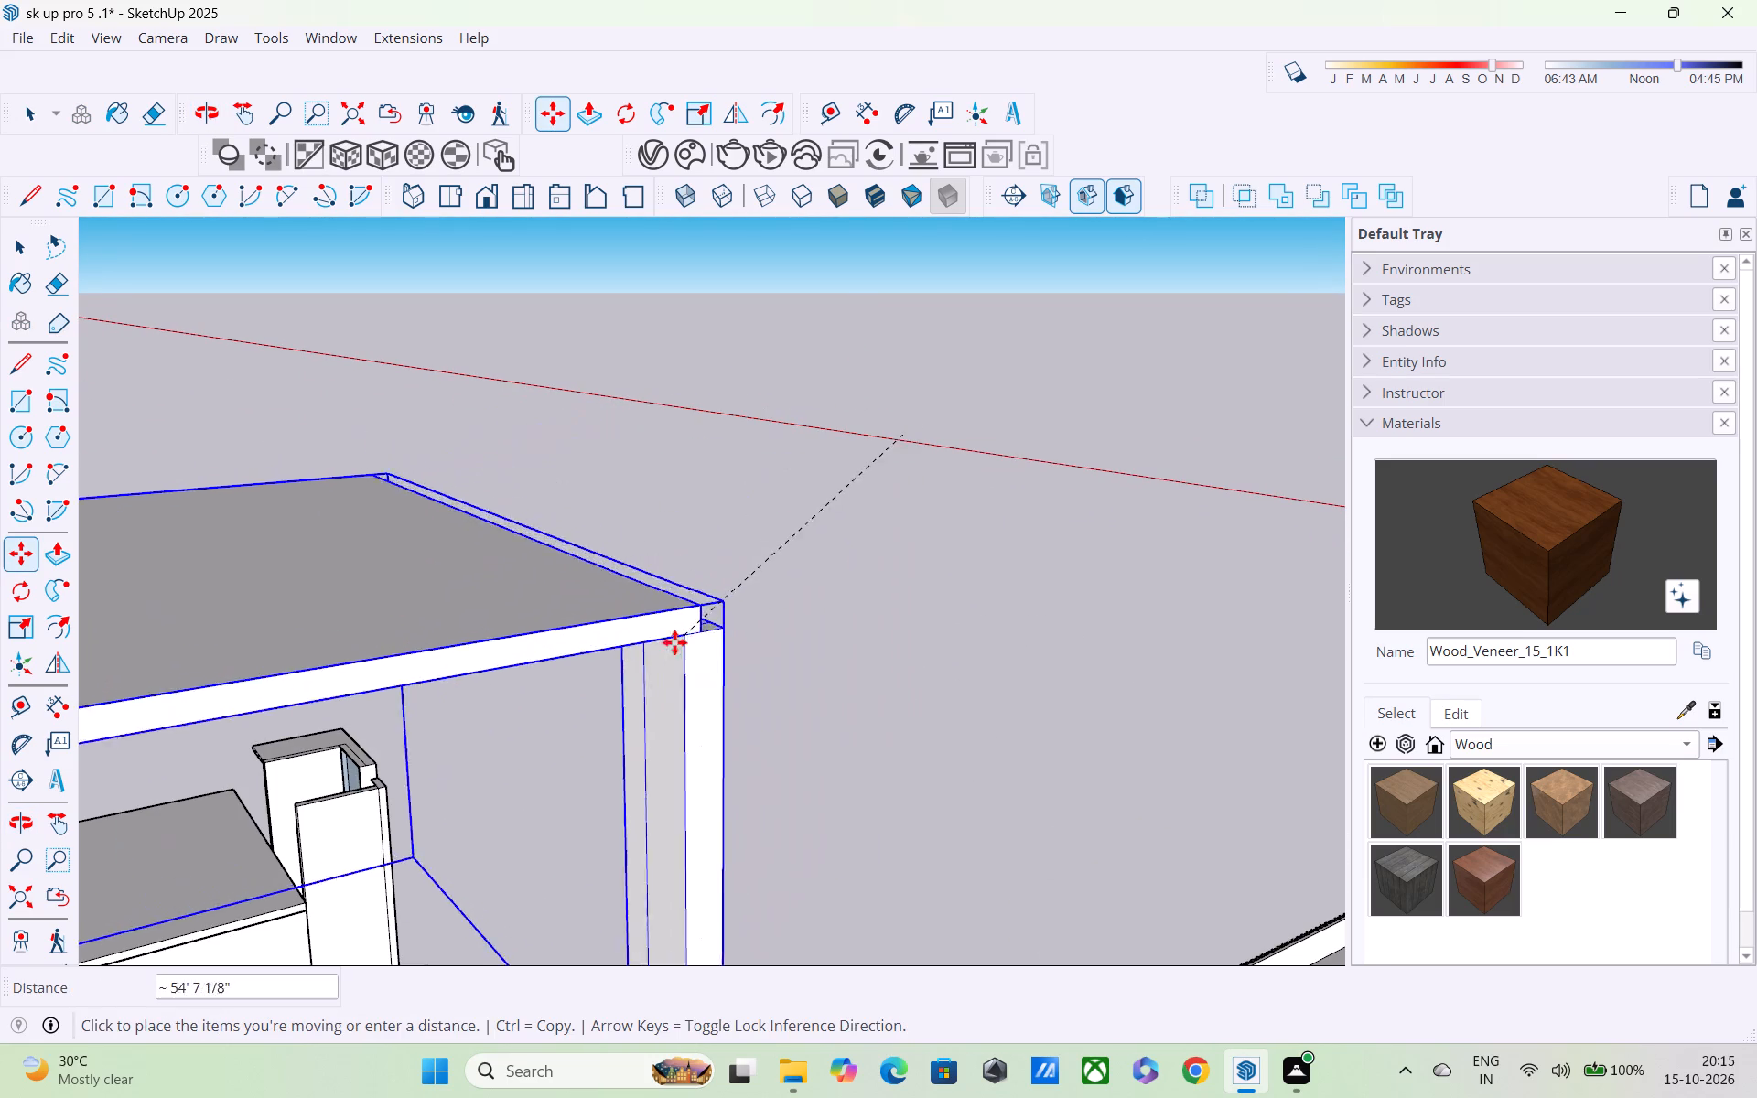
scroll(424, 717, "down", 2)
middle_click_drag(435, 697, 566, 551)
scroll(565, 564, "down", 14)
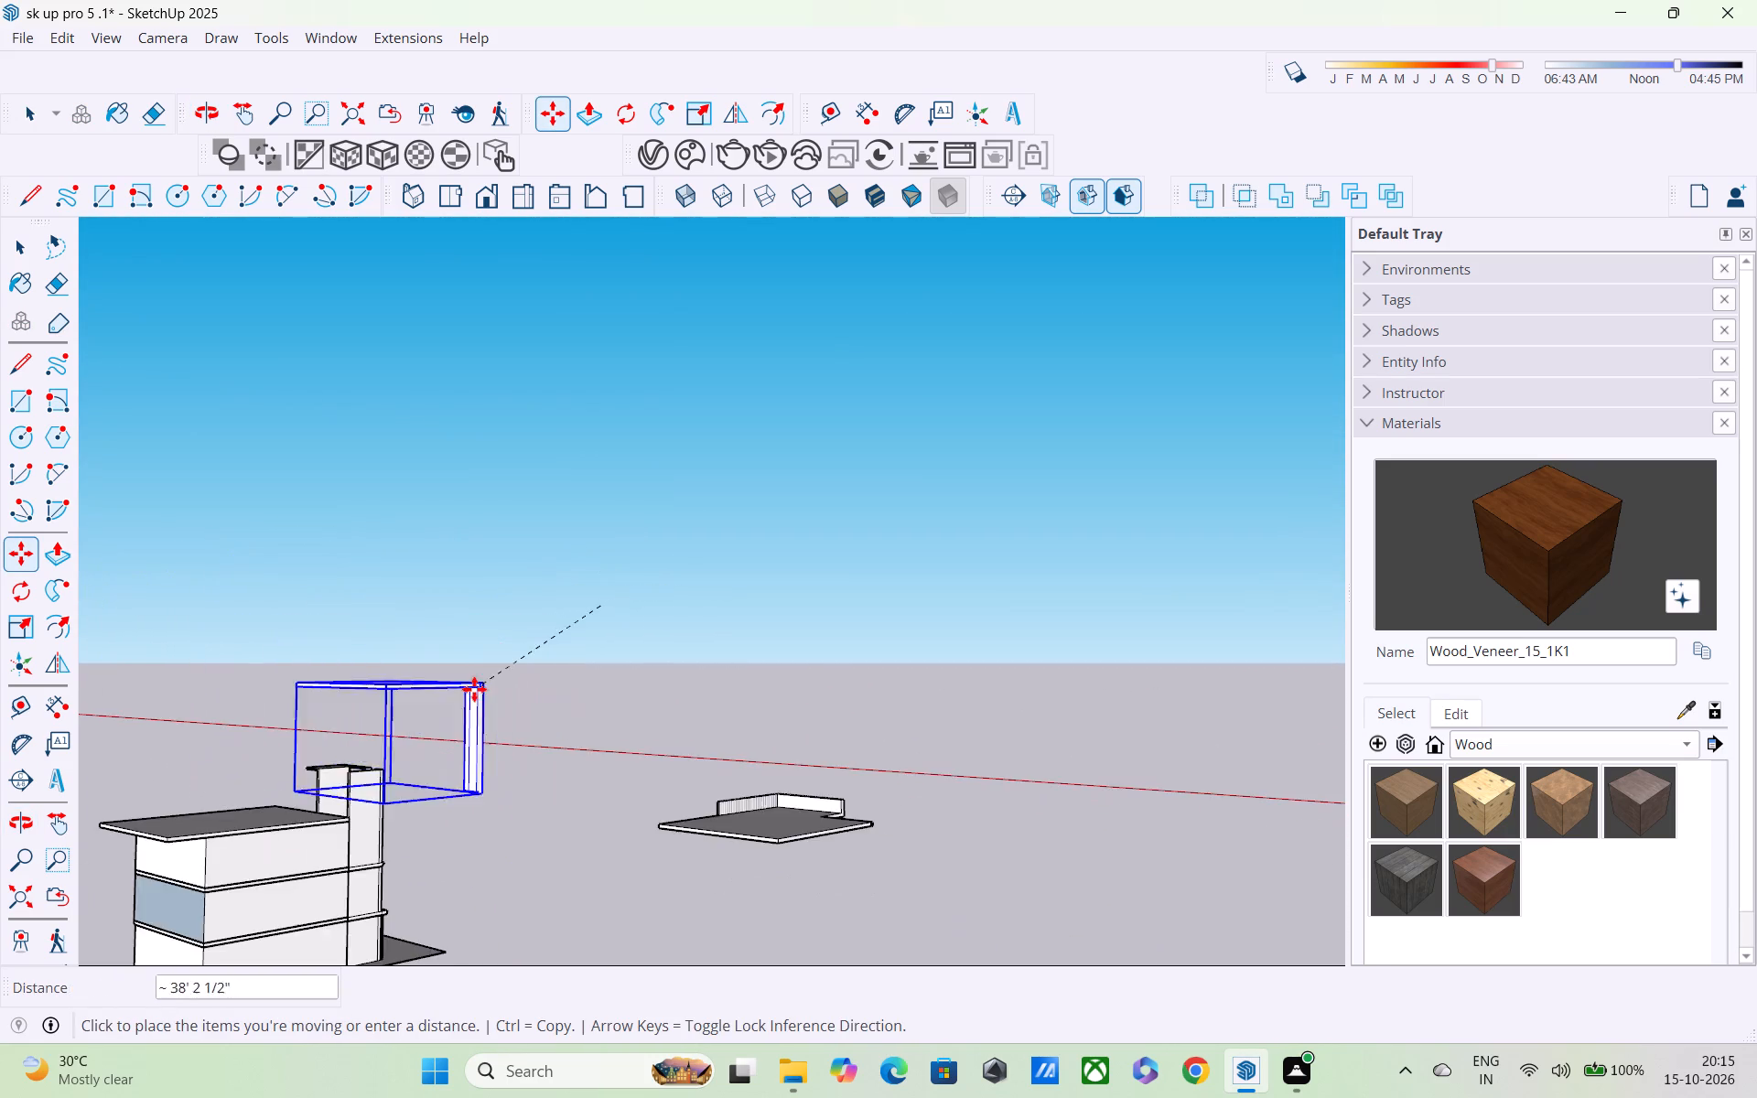
scroll(474, 689, "down", 3)
middle_click_drag(482, 720, 868, 715)
scroll(505, 730, "down", 1)
scroll(515, 723, "up", 5)
scroll(422, 774, "up", 1)
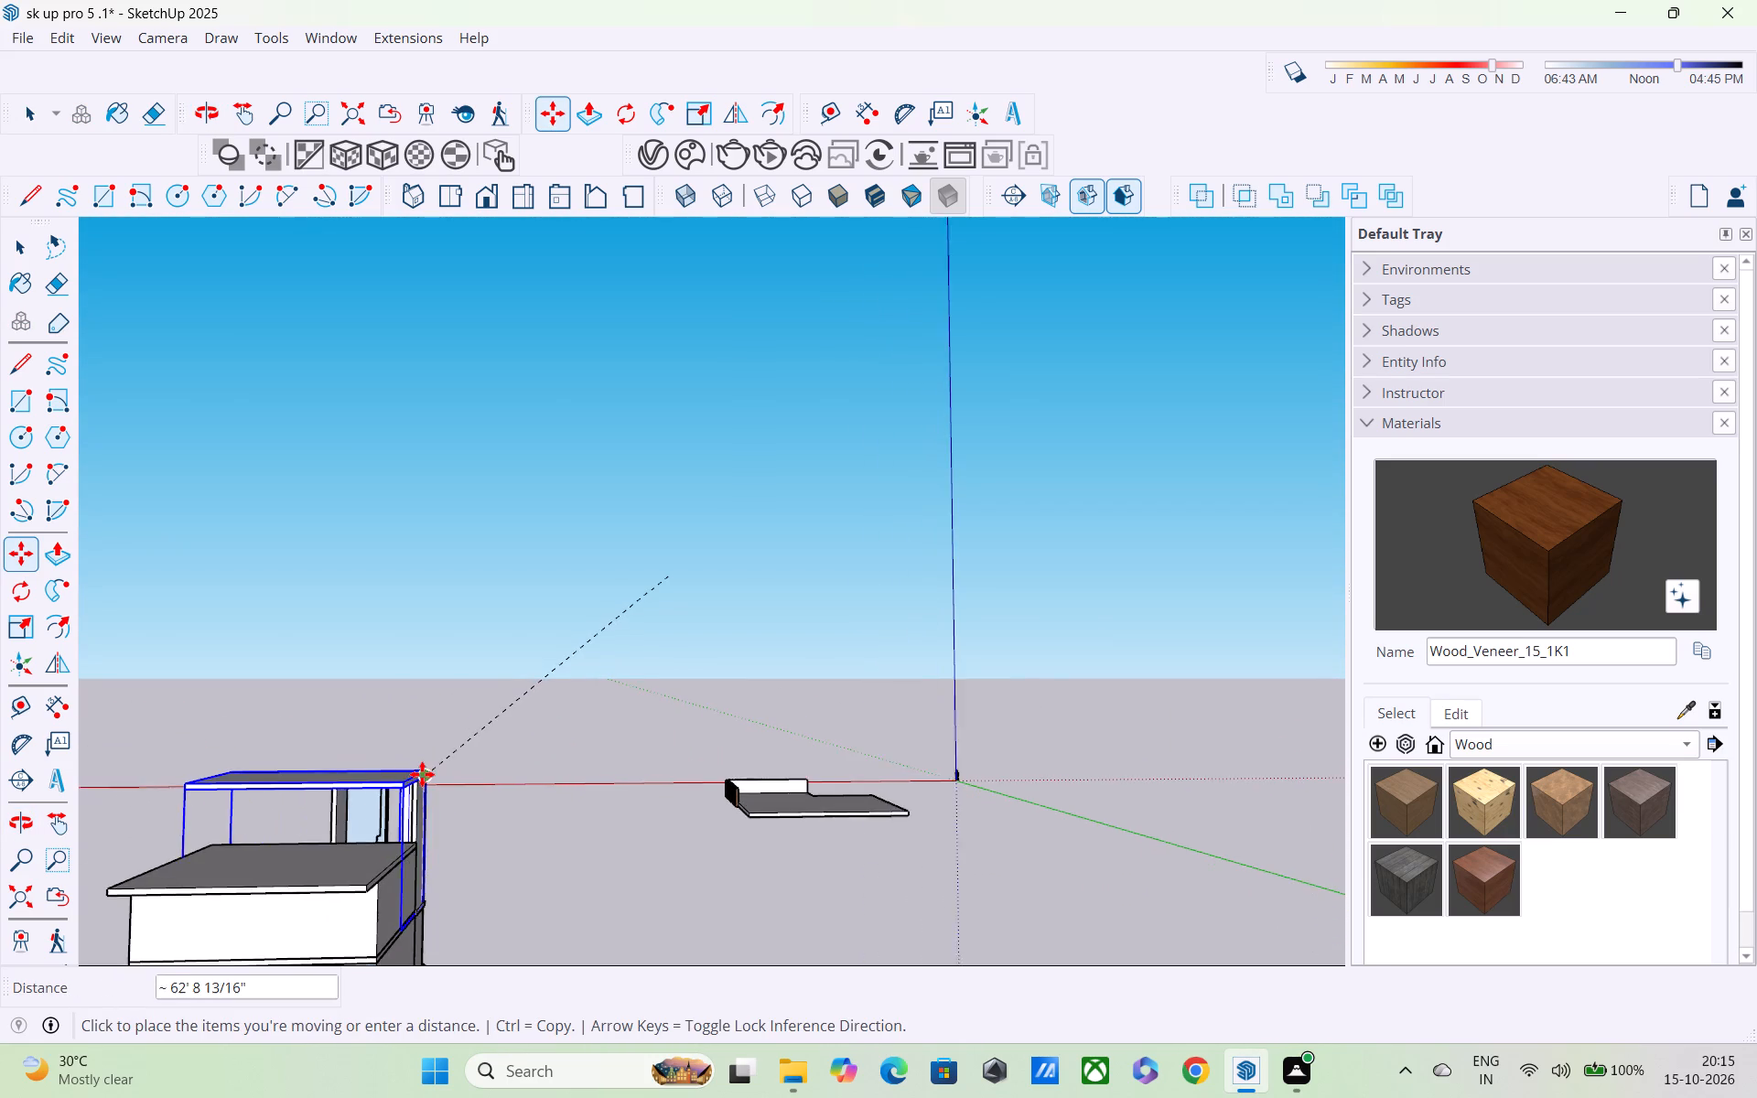
scroll(422, 774, "up", 2)
middle_click_drag(421, 776, 183, 770)
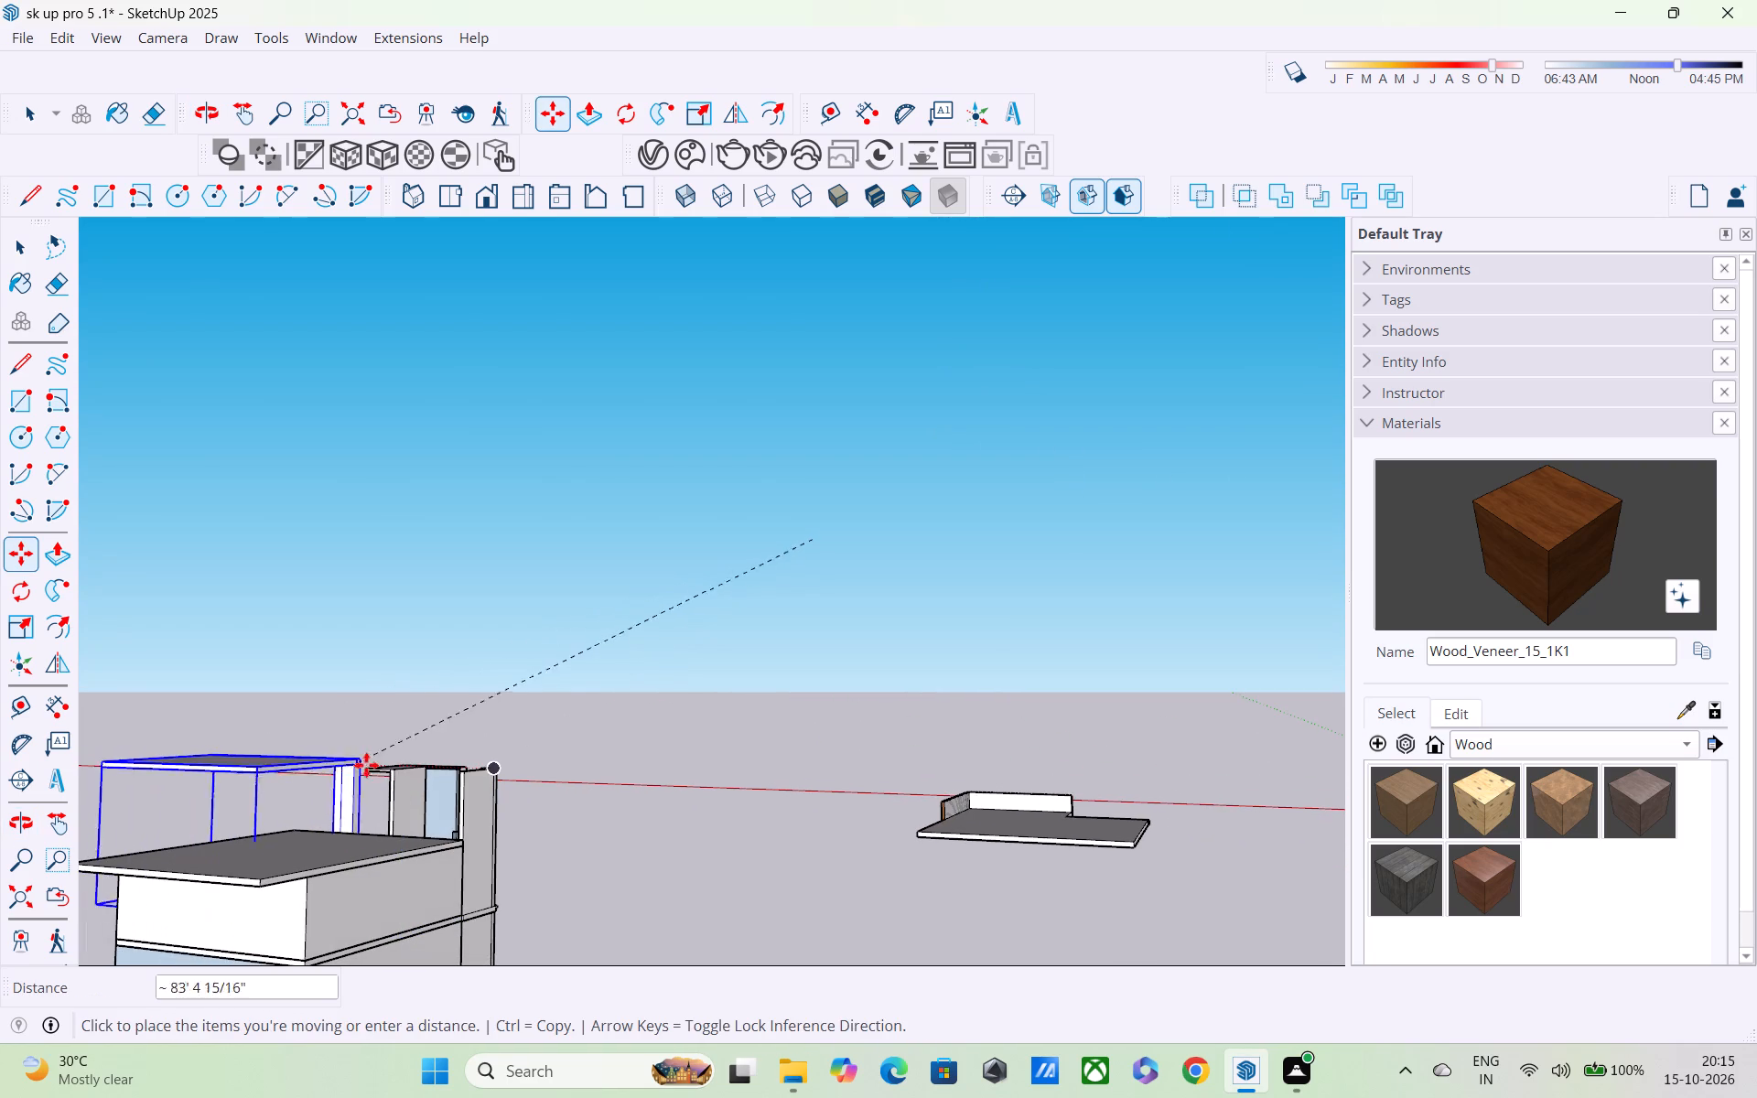
left_click(496, 773)
Deselect the roof frame and examine how it sits on the tower and over the roof slab below.
scroll(490, 773, "down", 1)
middle_click_drag(481, 773, 58, 777)
middle_click_drag(837, 705, 266, 719)
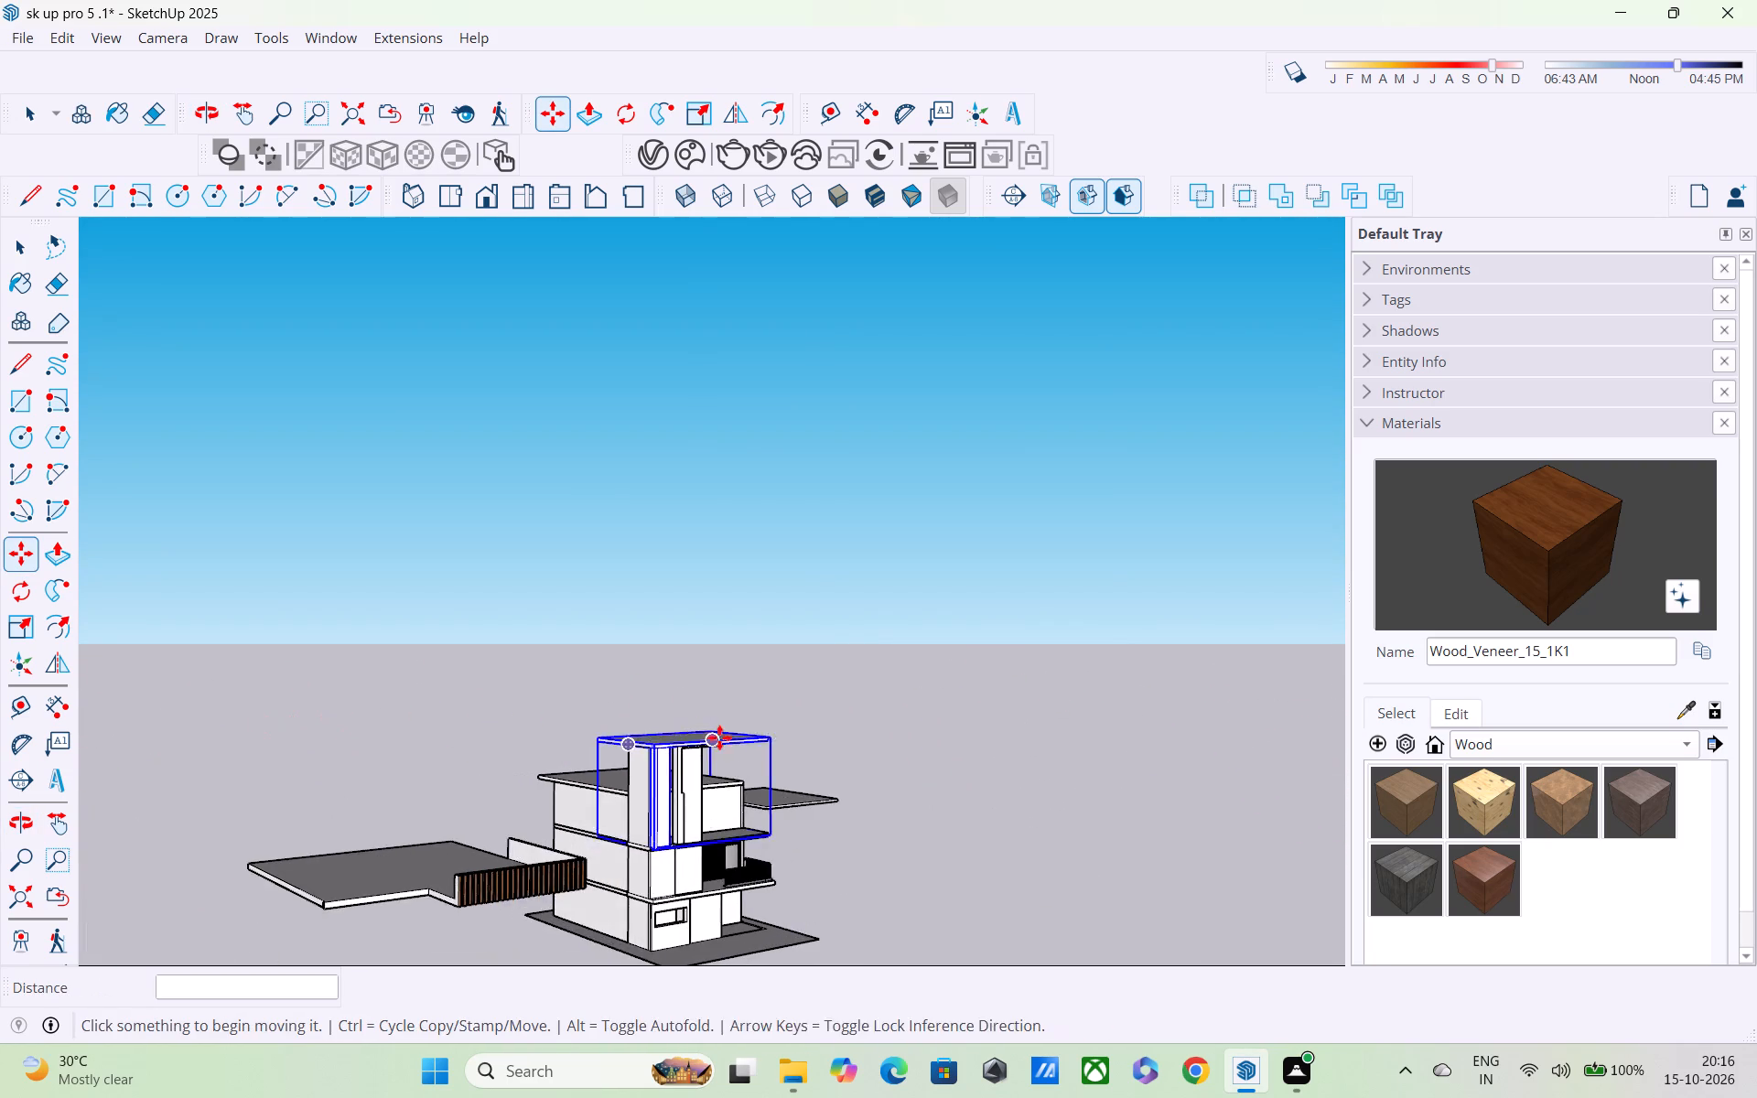
scroll(732, 740, "up", 4)
middle_click_drag(754, 769, 412, 727)
scroll(813, 684, "up", 3)
middle_click_drag(803, 699, 878, 811)
scroll(863, 786, "up", 4)
scroll(832, 694, "down", 5)
key("Escape")
key("space")
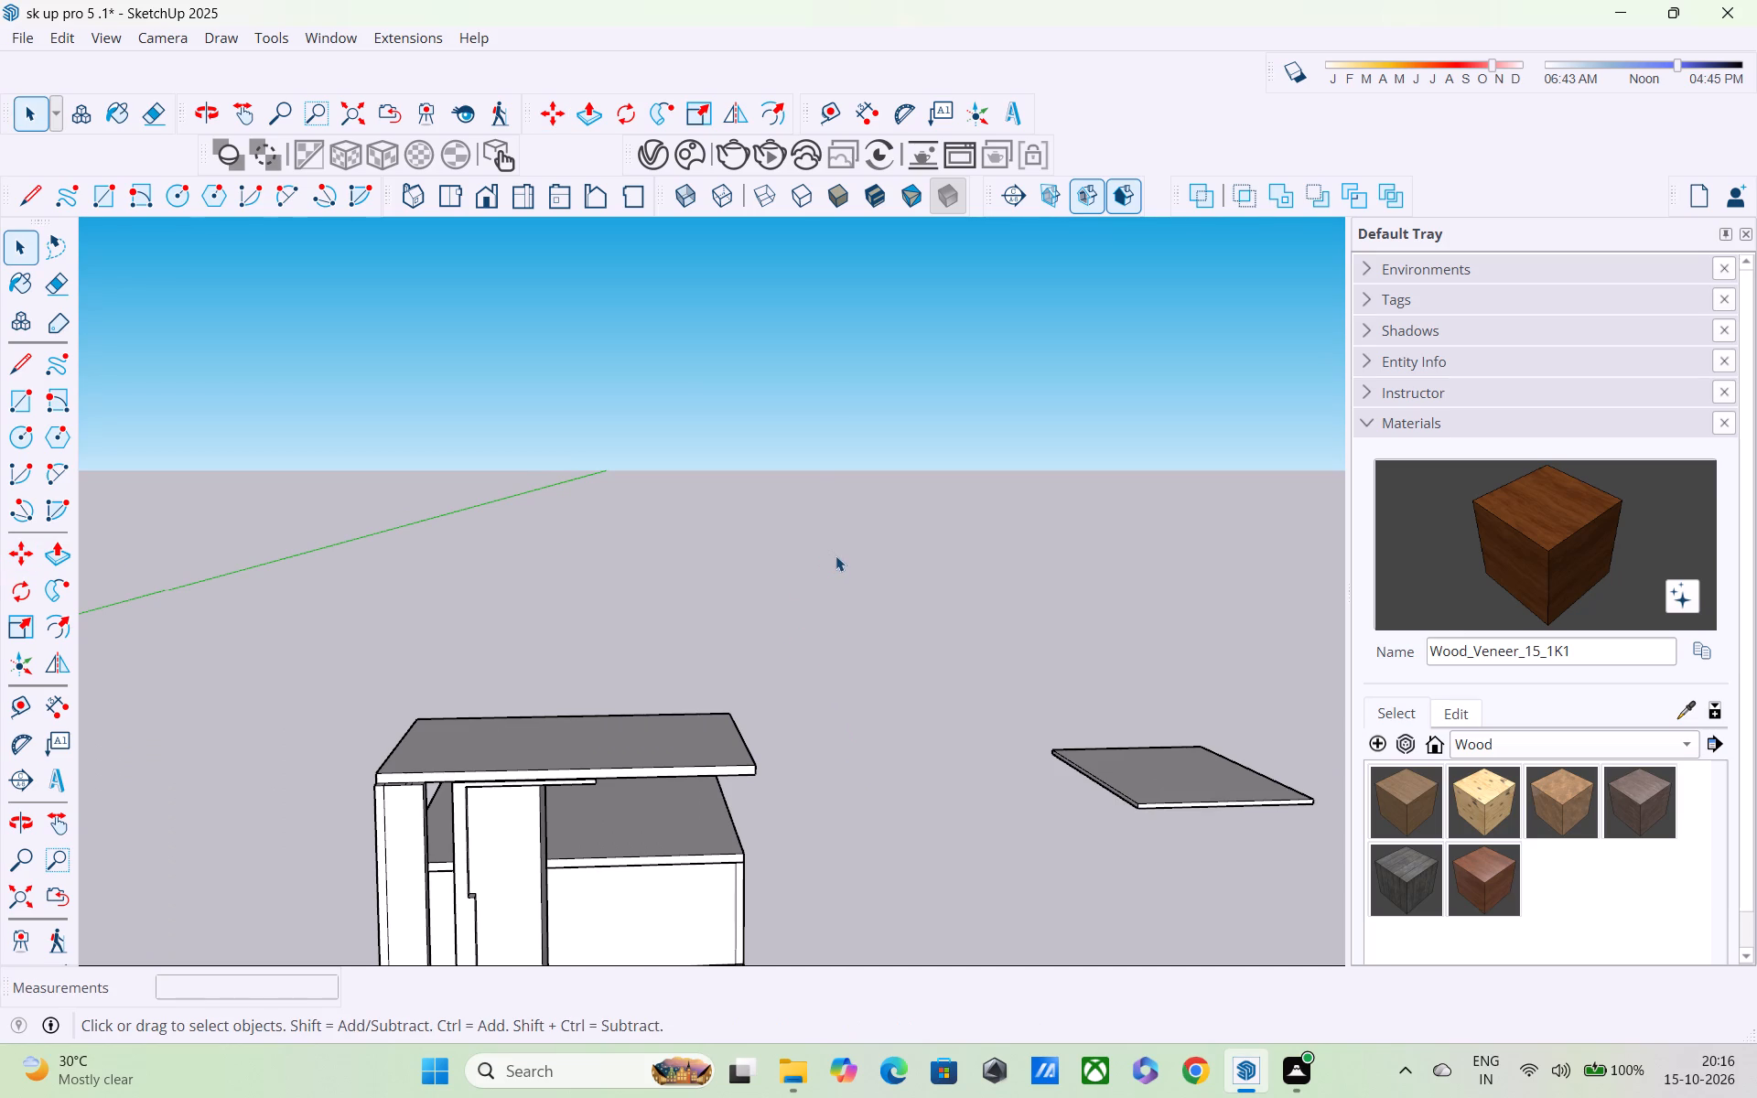
left_click(835, 555)
middle_click_drag(909, 680, 773, 507)
scroll(777, 715, "down", 3)
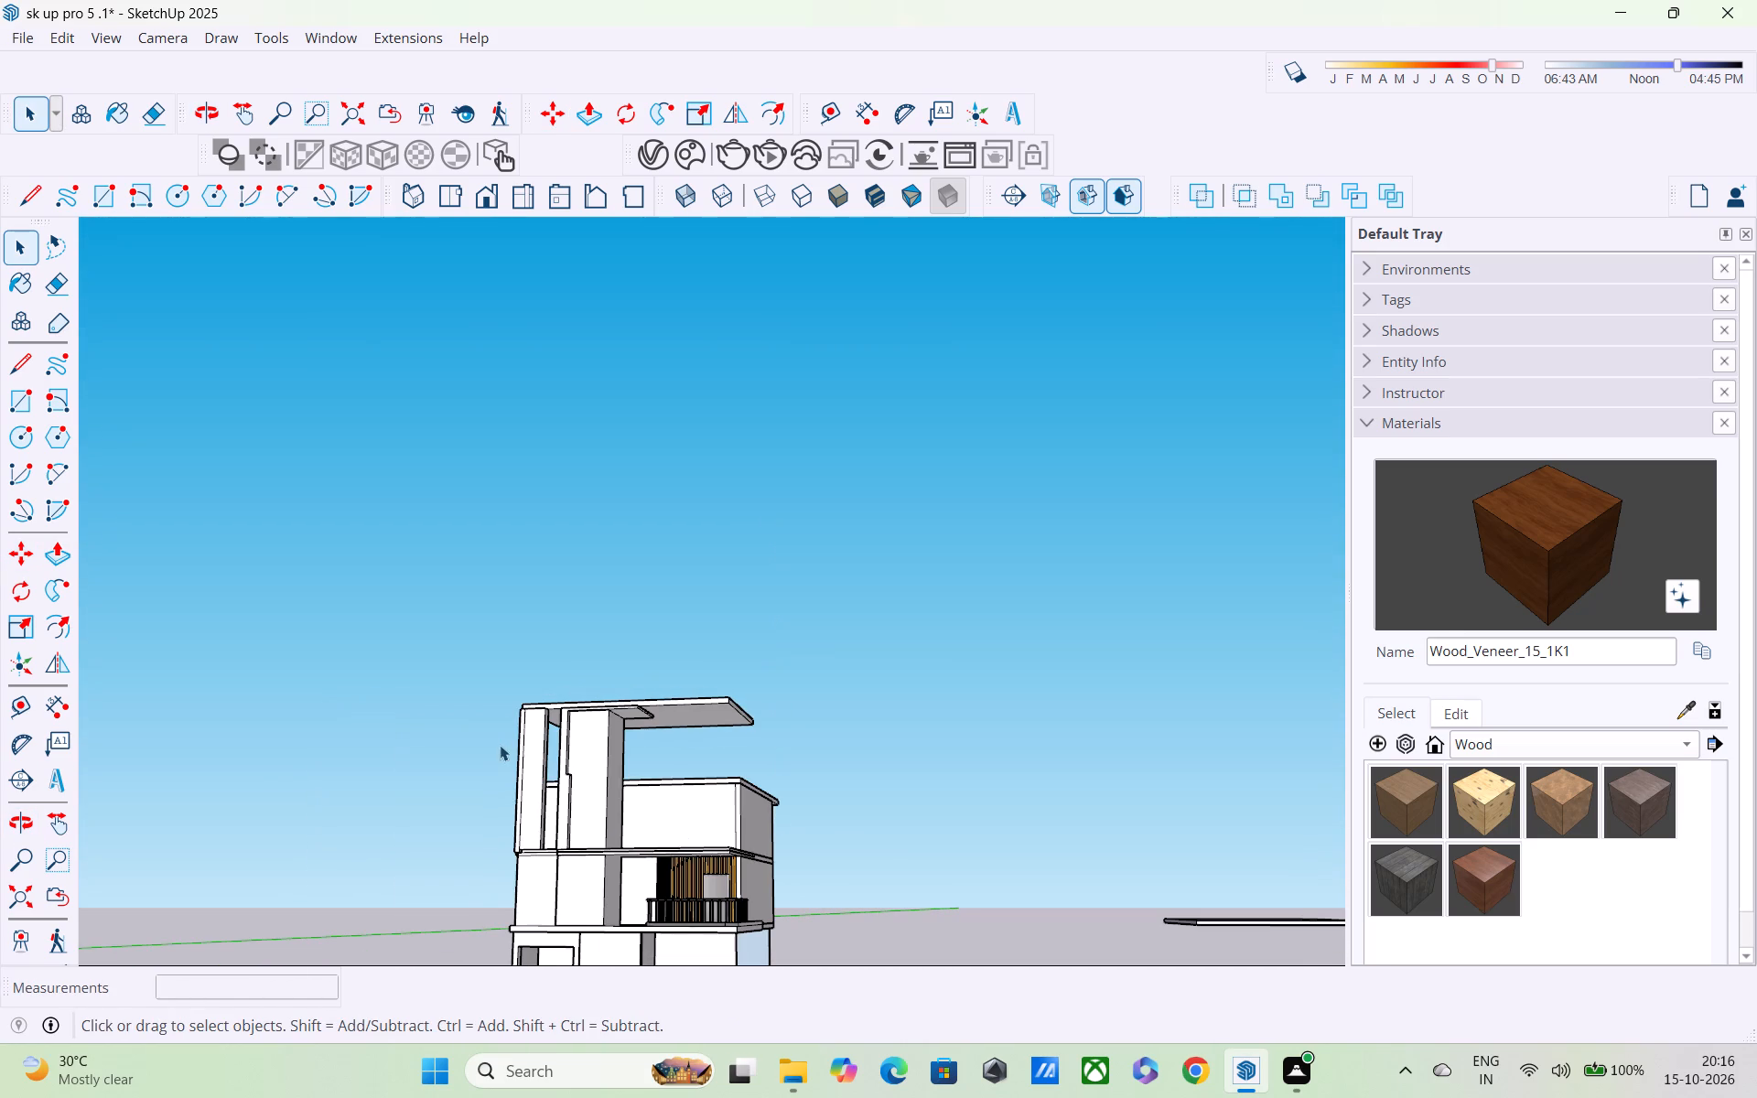
scroll(480, 710, "up", 1)
scroll(476, 737, "down", 1)
middle_click_drag(486, 776, 516, 867)
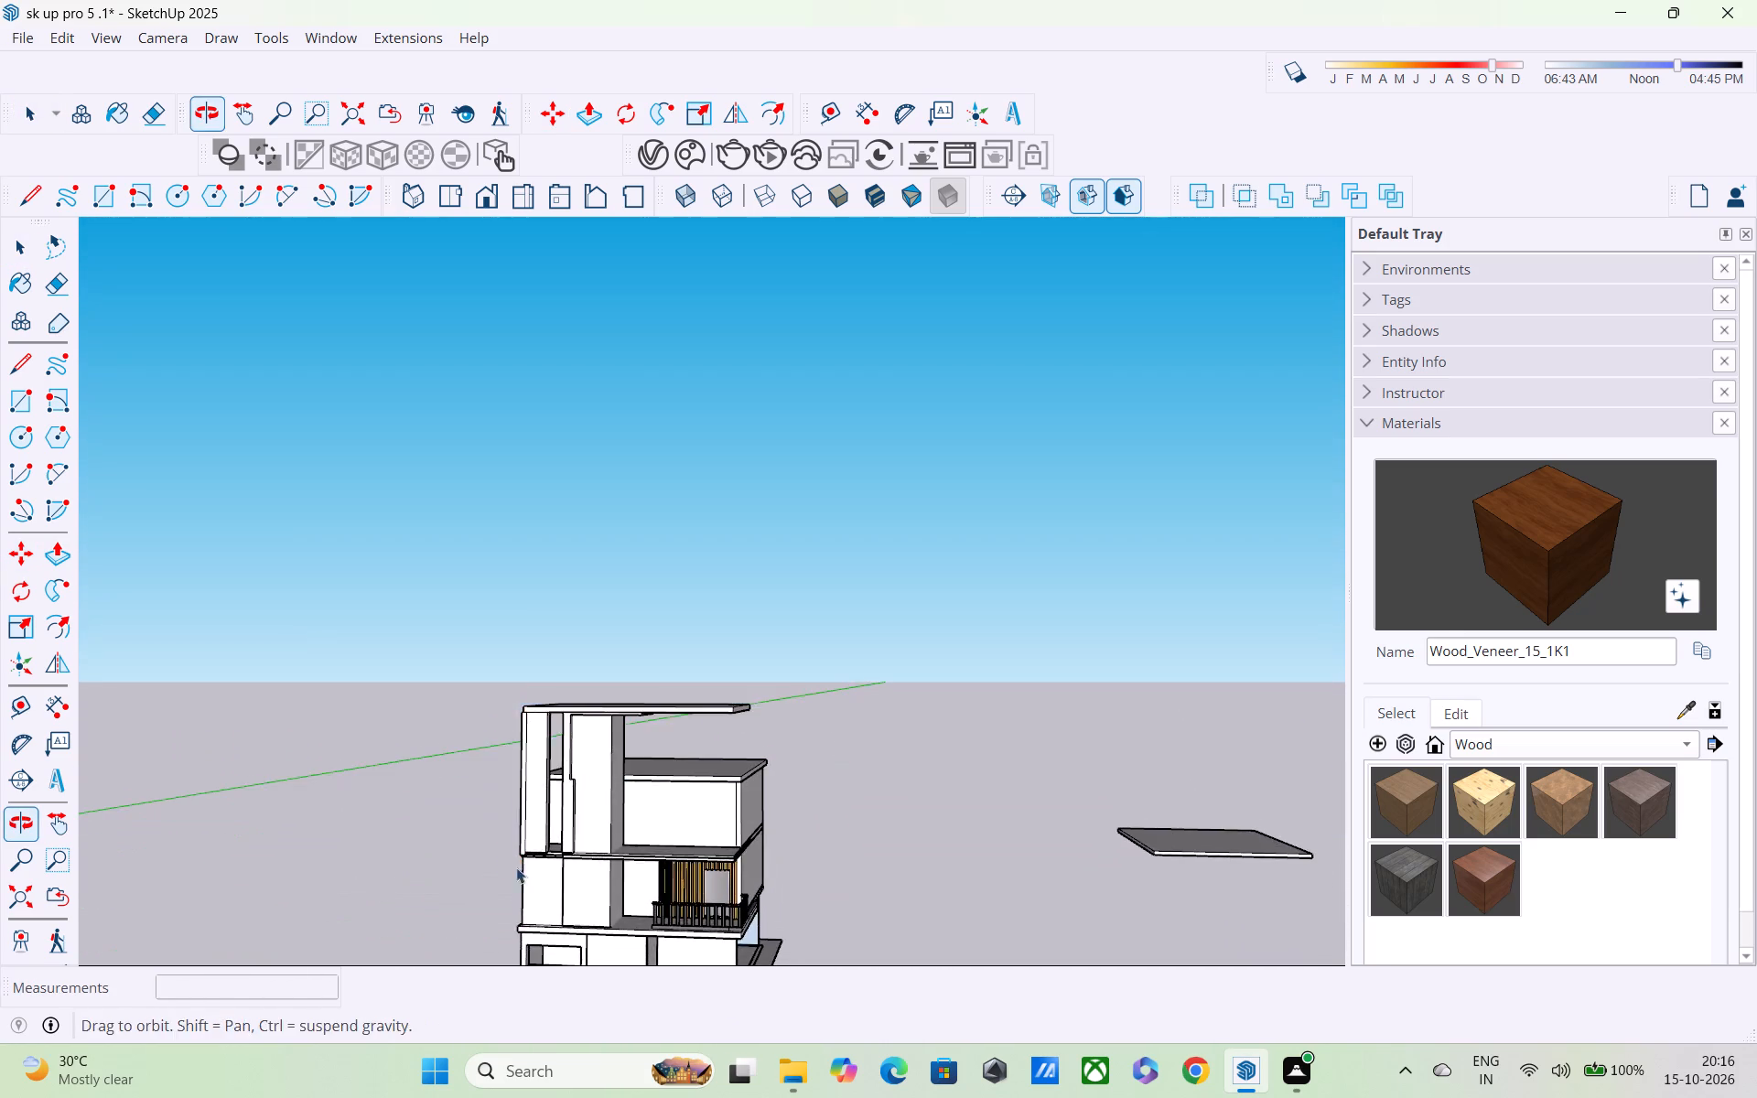
middle_click_drag(516, 867, 513, 867)
scroll(631, 787, "up", 4)
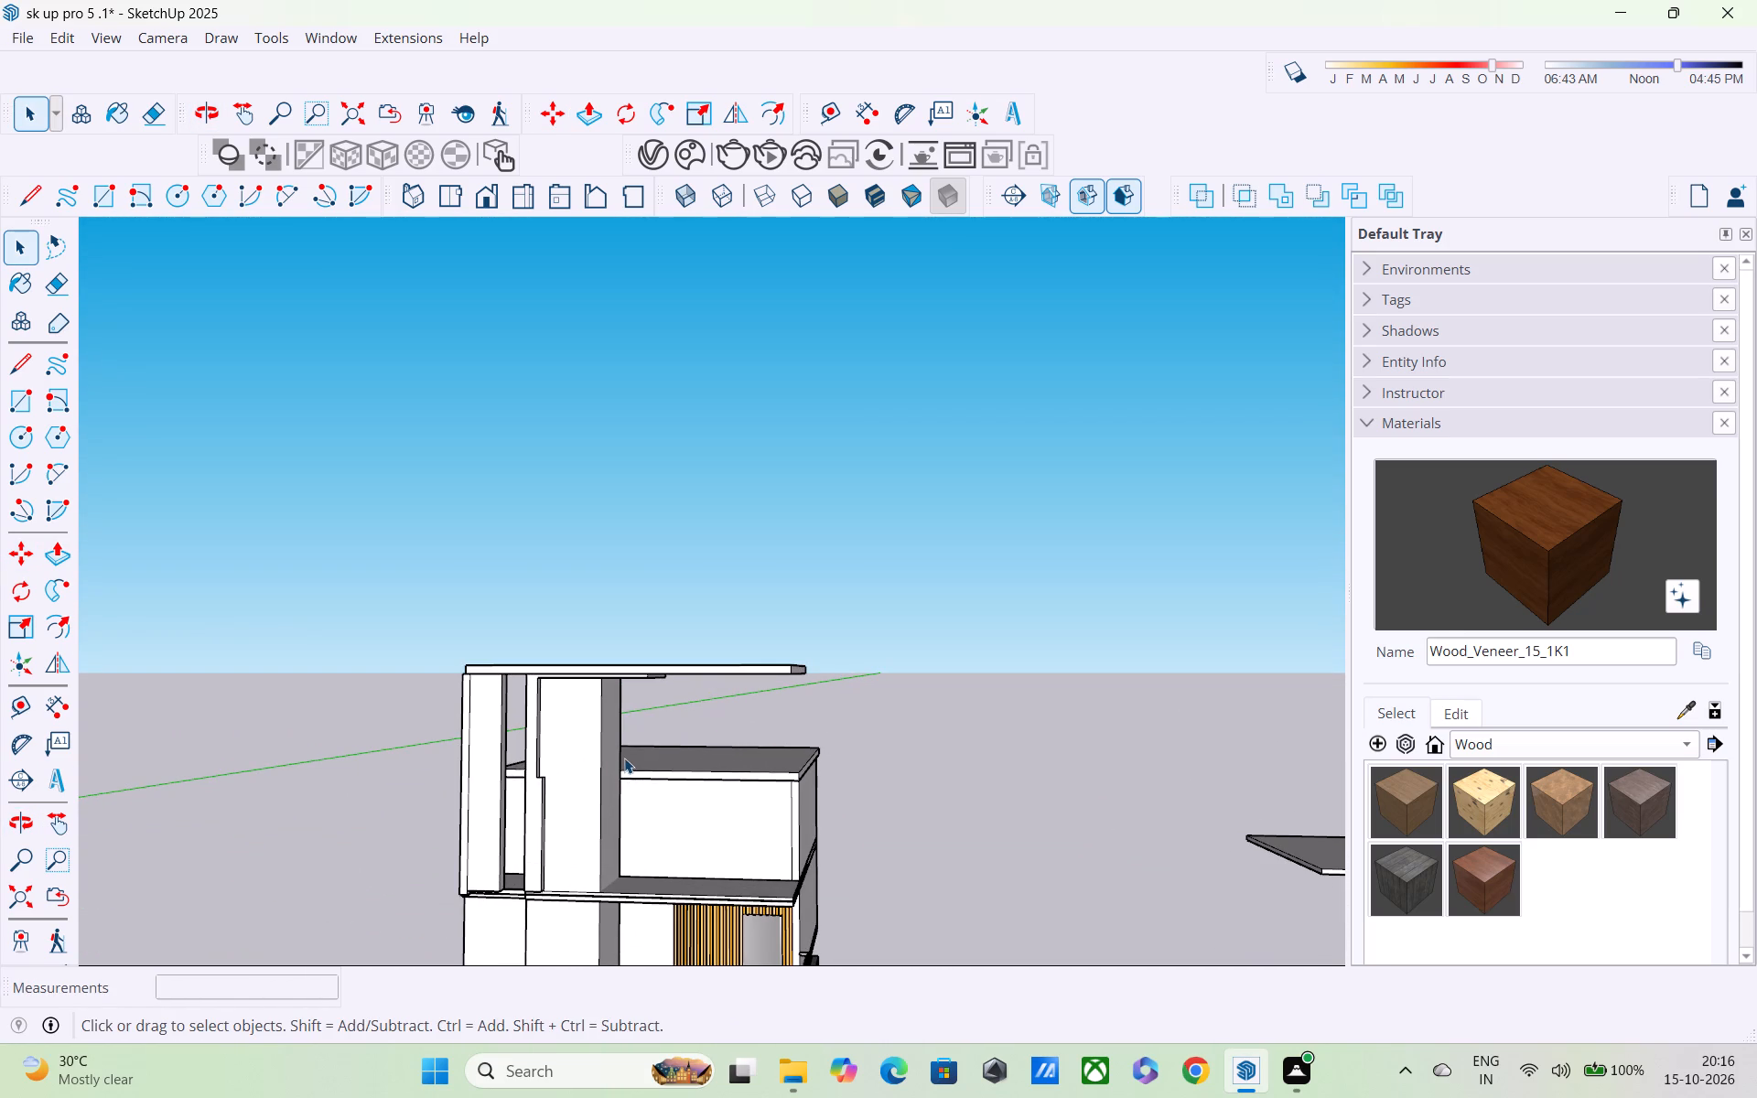
middle_click_drag(712, 816, 526, 783)
scroll(526, 783, "up", 1)
scroll(639, 782, "up", 3)
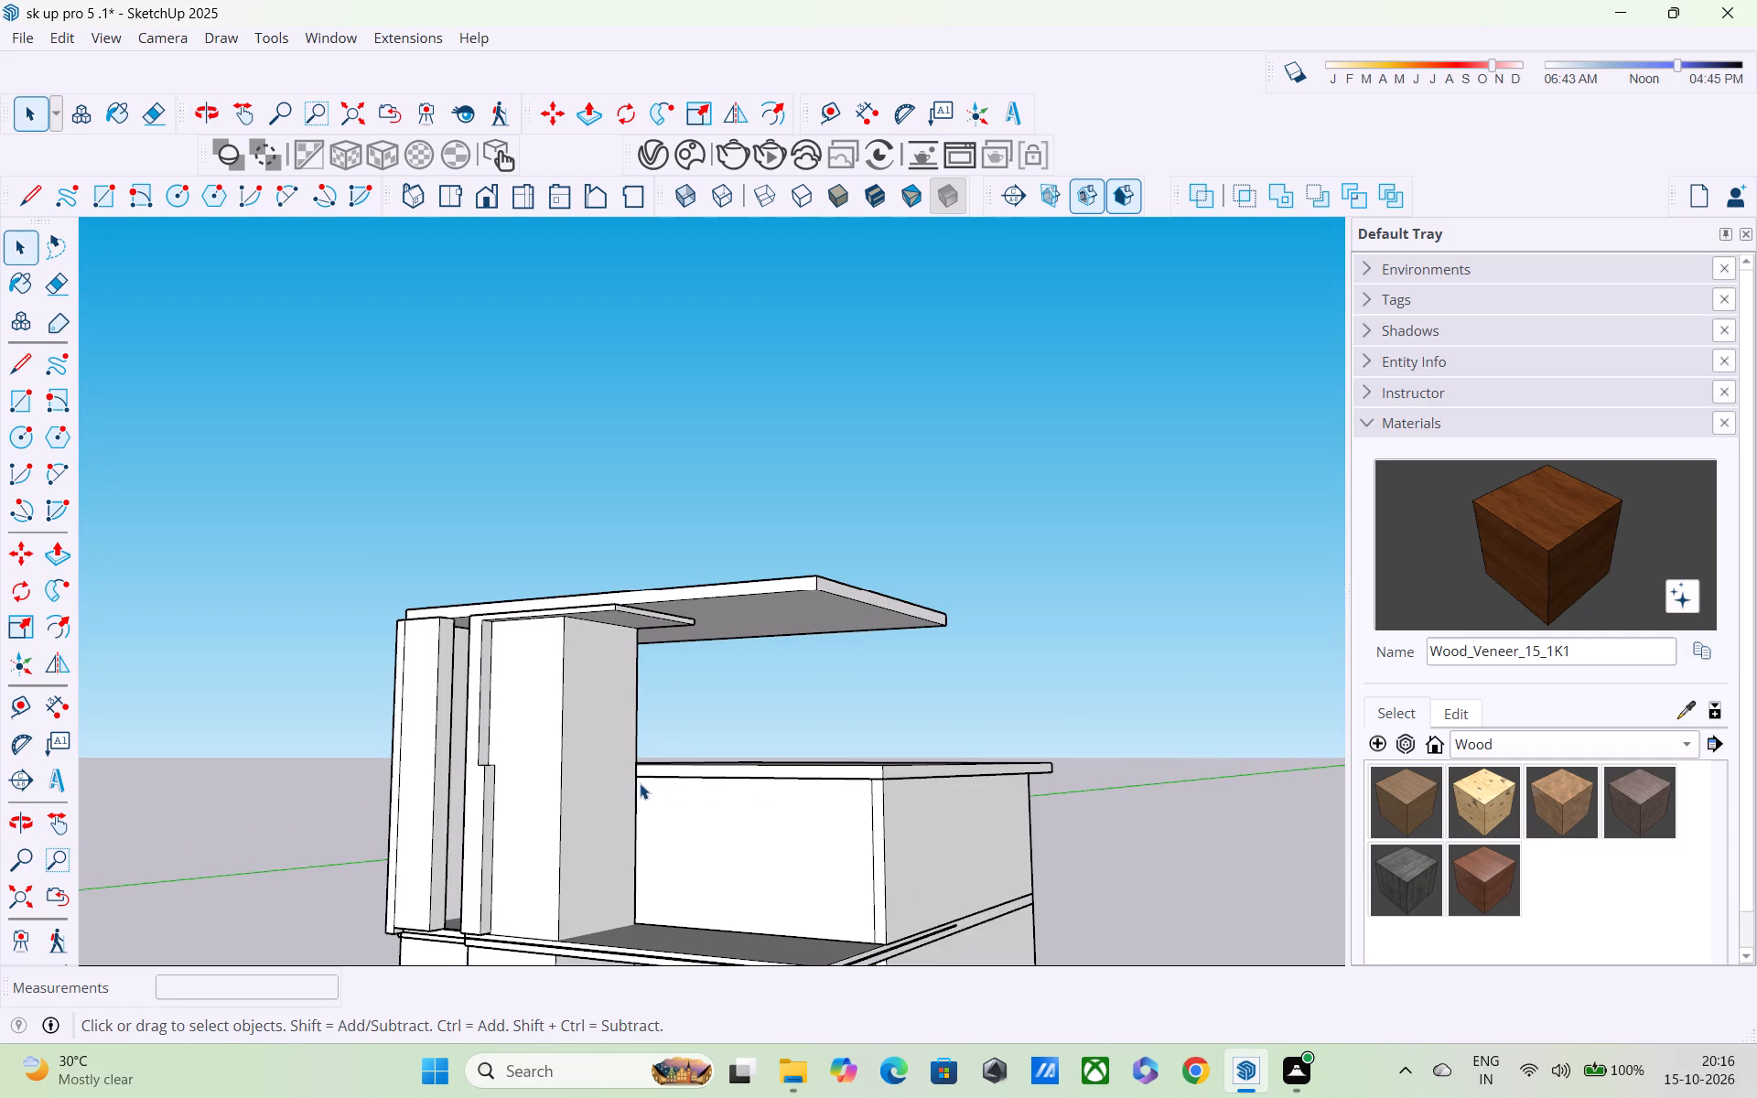
middle_click_drag(627, 782, 507, 840)
scroll(621, 835, "up", 3)
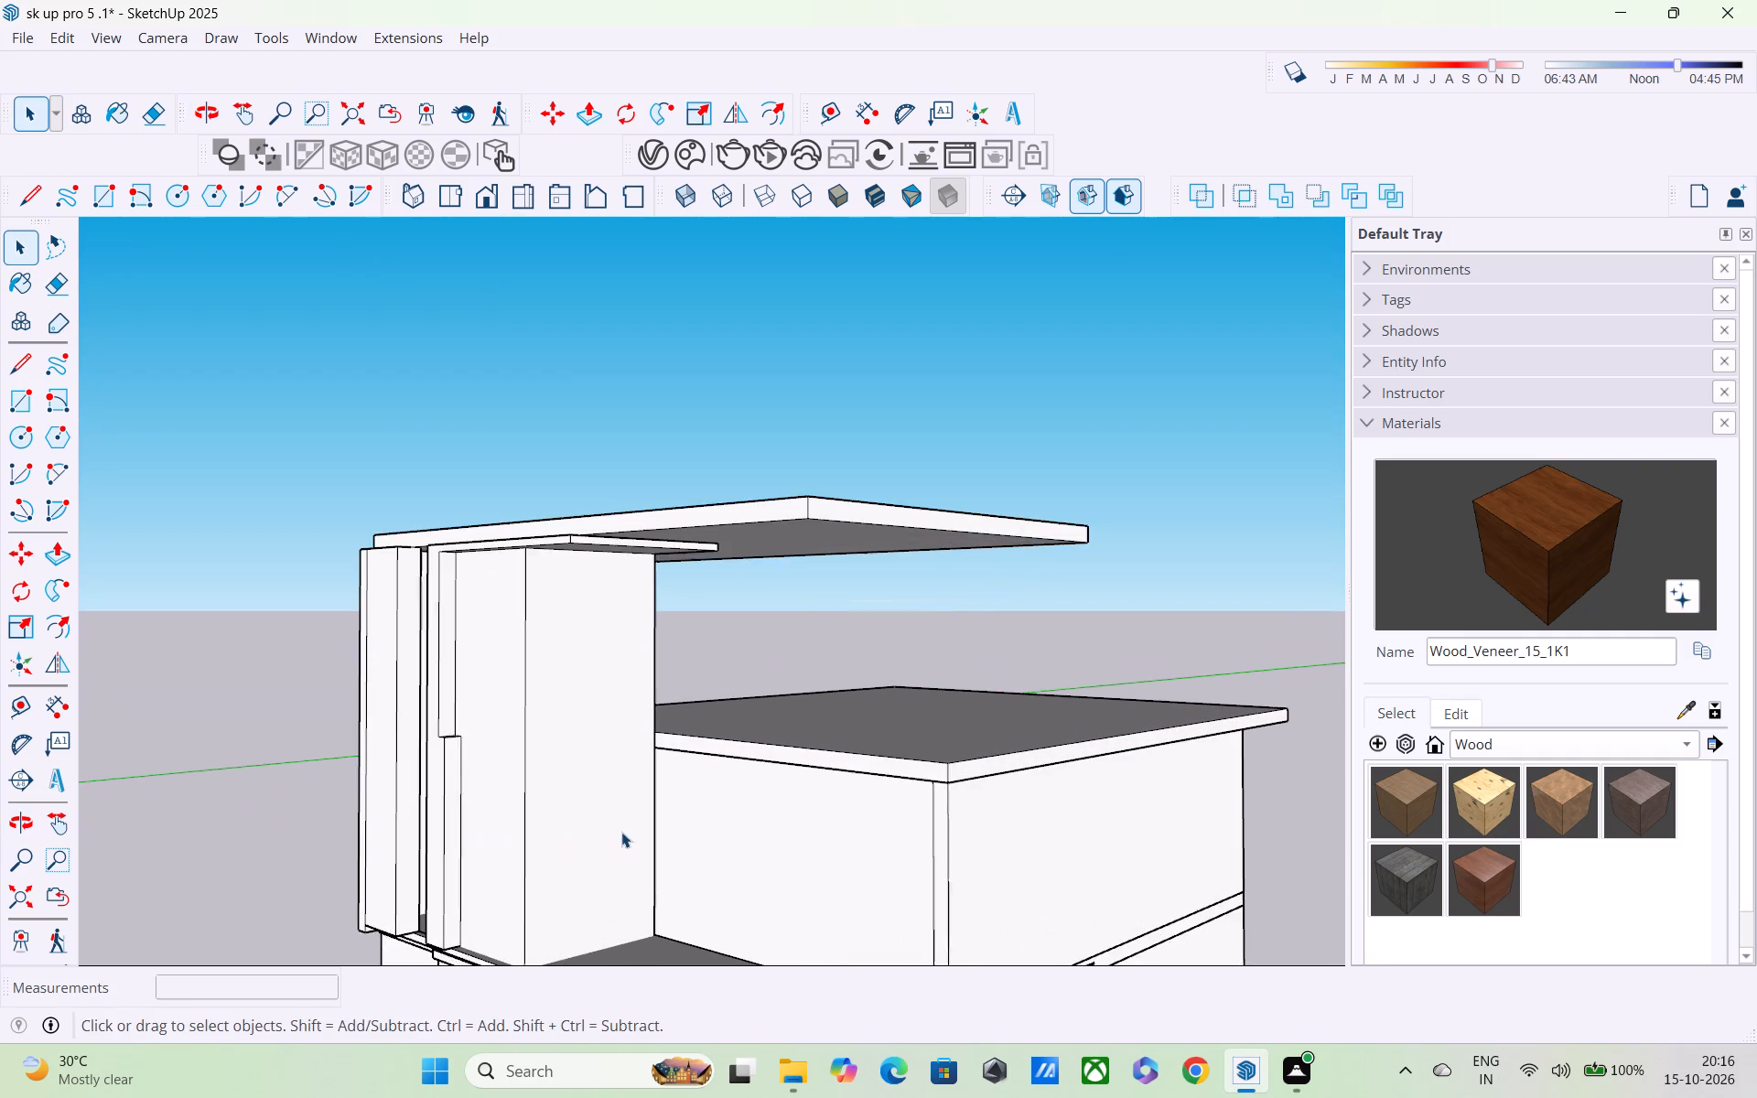
middle_click_drag(620, 822, 518, 823)
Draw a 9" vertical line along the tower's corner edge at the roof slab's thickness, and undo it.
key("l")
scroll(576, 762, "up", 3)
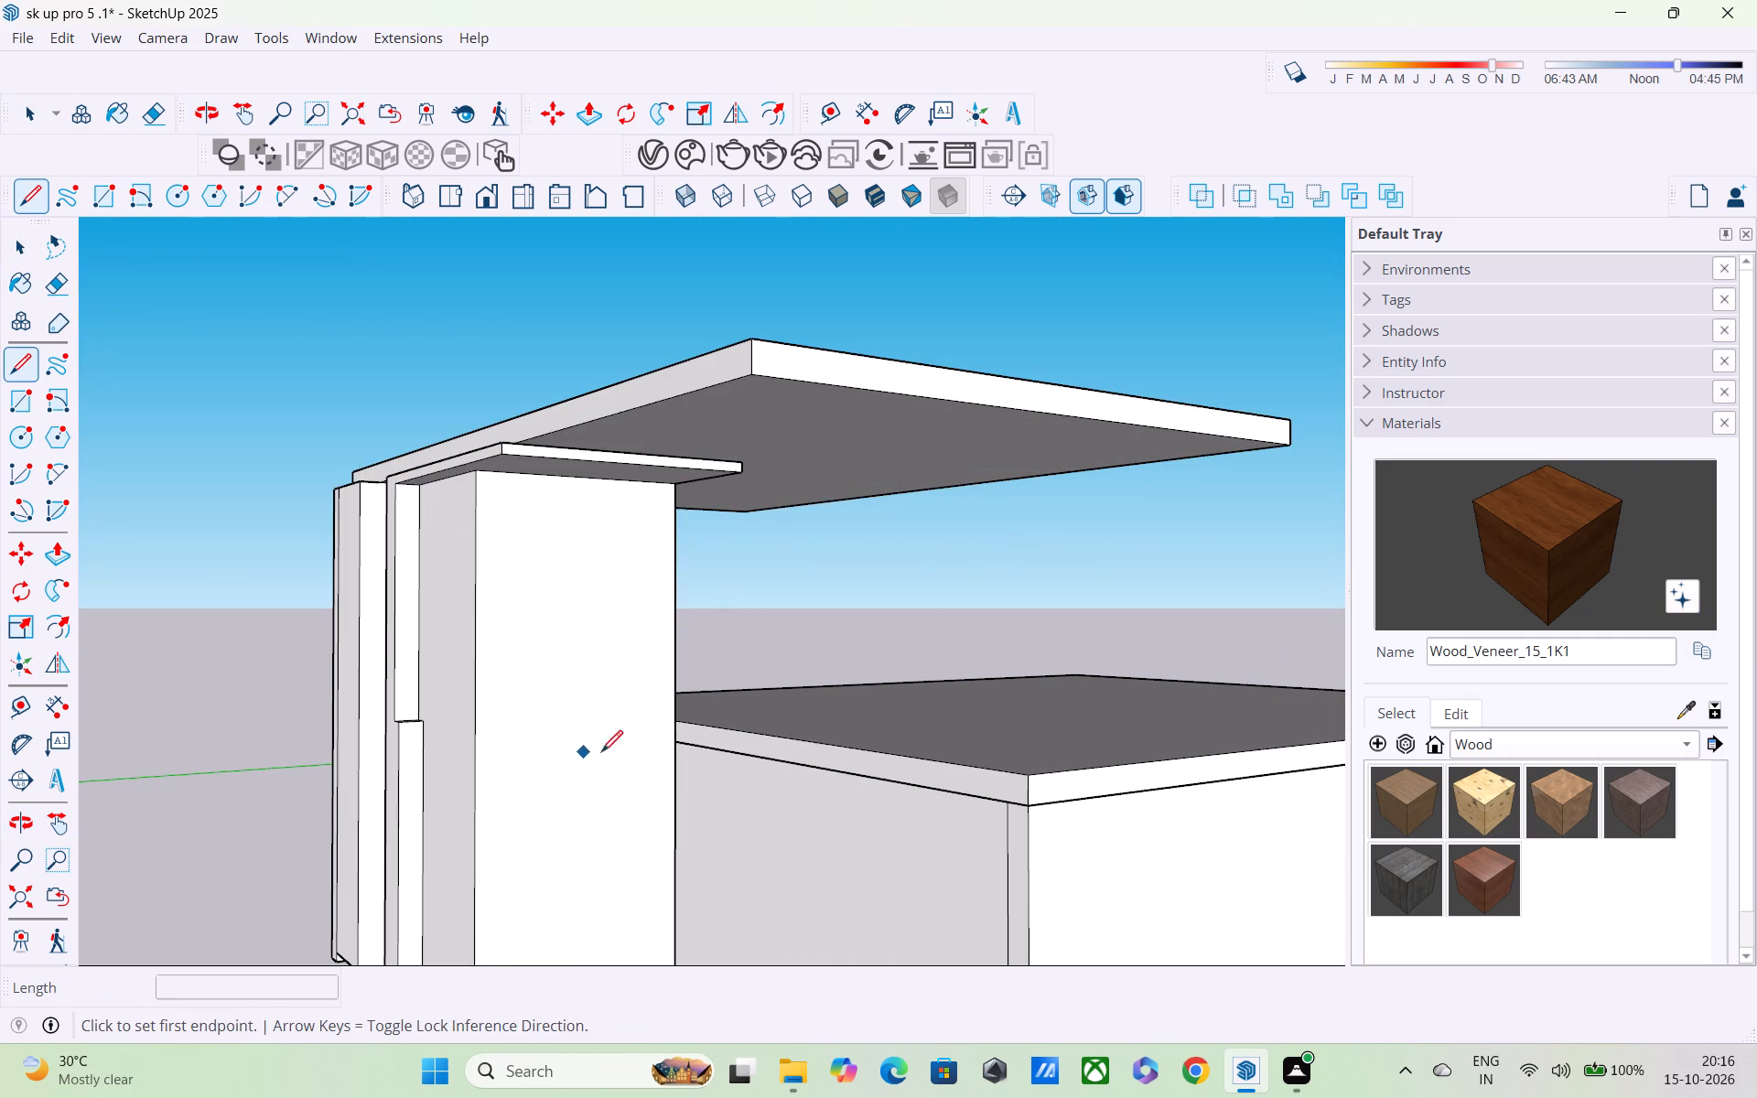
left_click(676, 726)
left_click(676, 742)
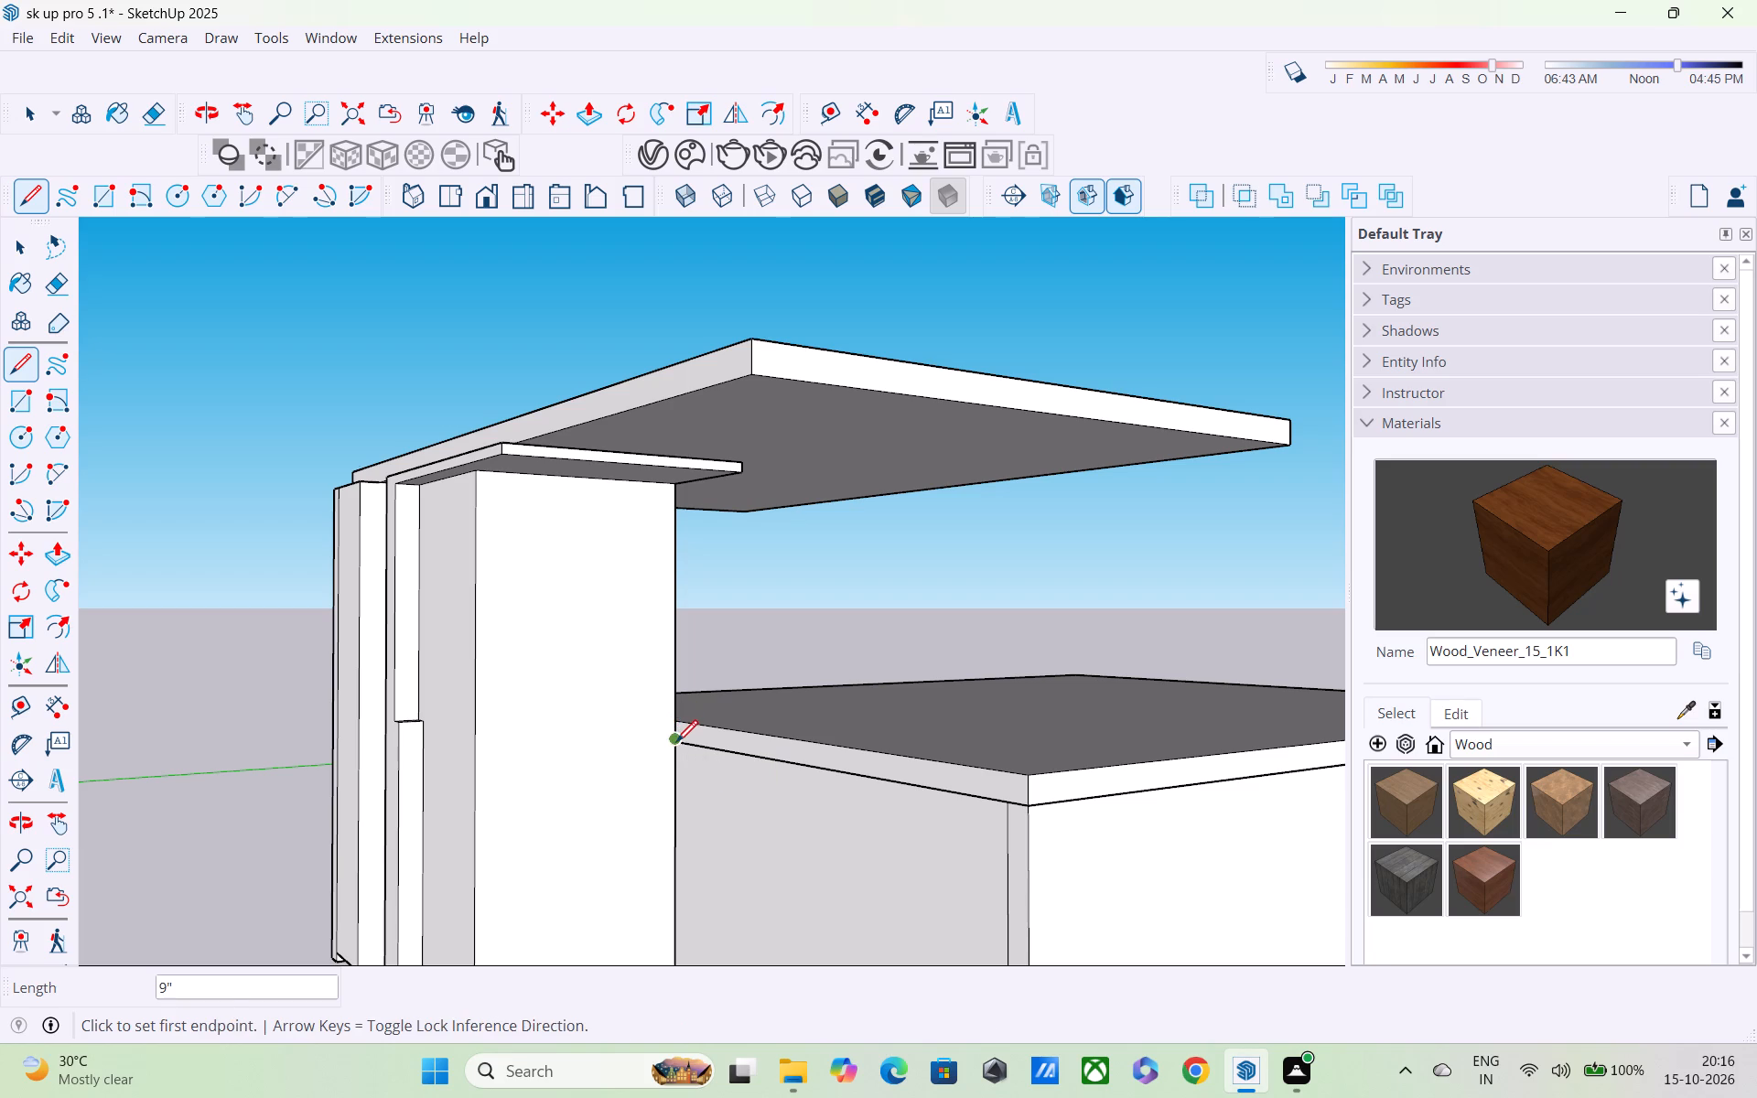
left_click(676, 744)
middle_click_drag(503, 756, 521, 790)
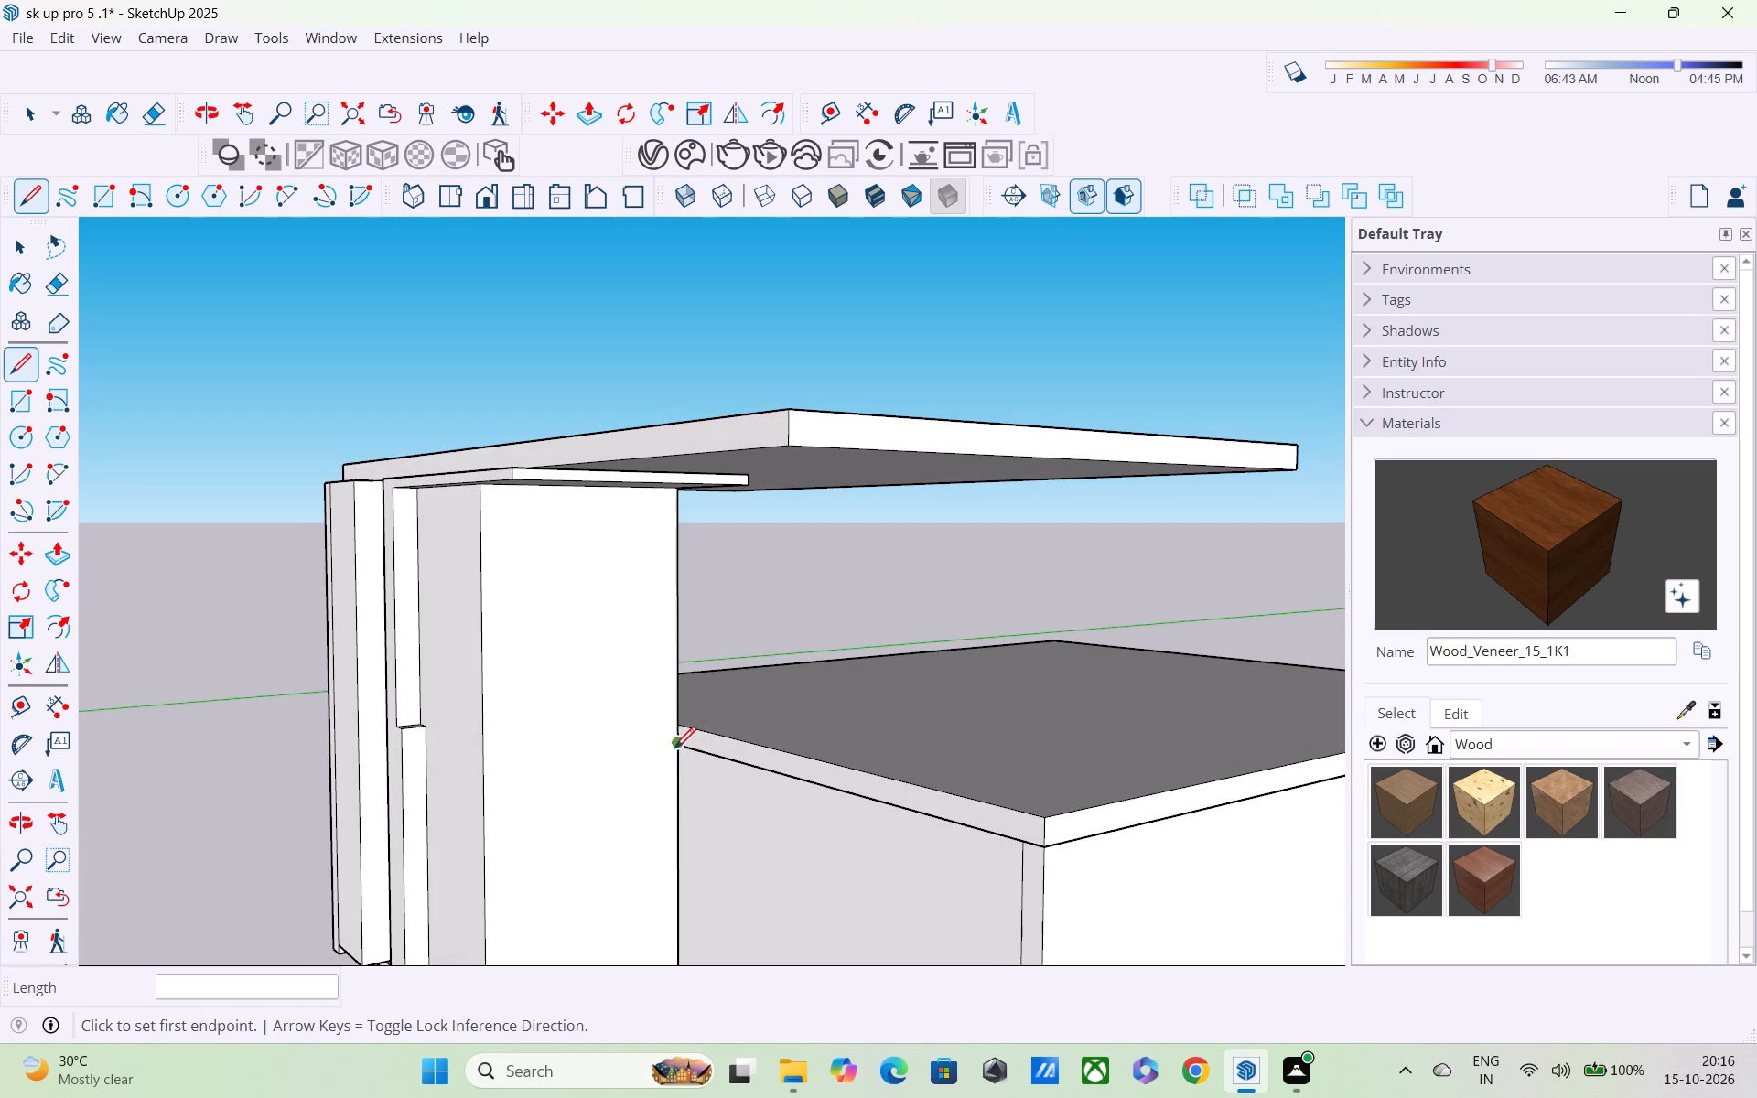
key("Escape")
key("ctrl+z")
Inside the roof slab's group, draw a closed strip about 8' 6" long and 9" high across the tower's side wall, starting at the slab's edge.
key("space")
double_click(810, 776)
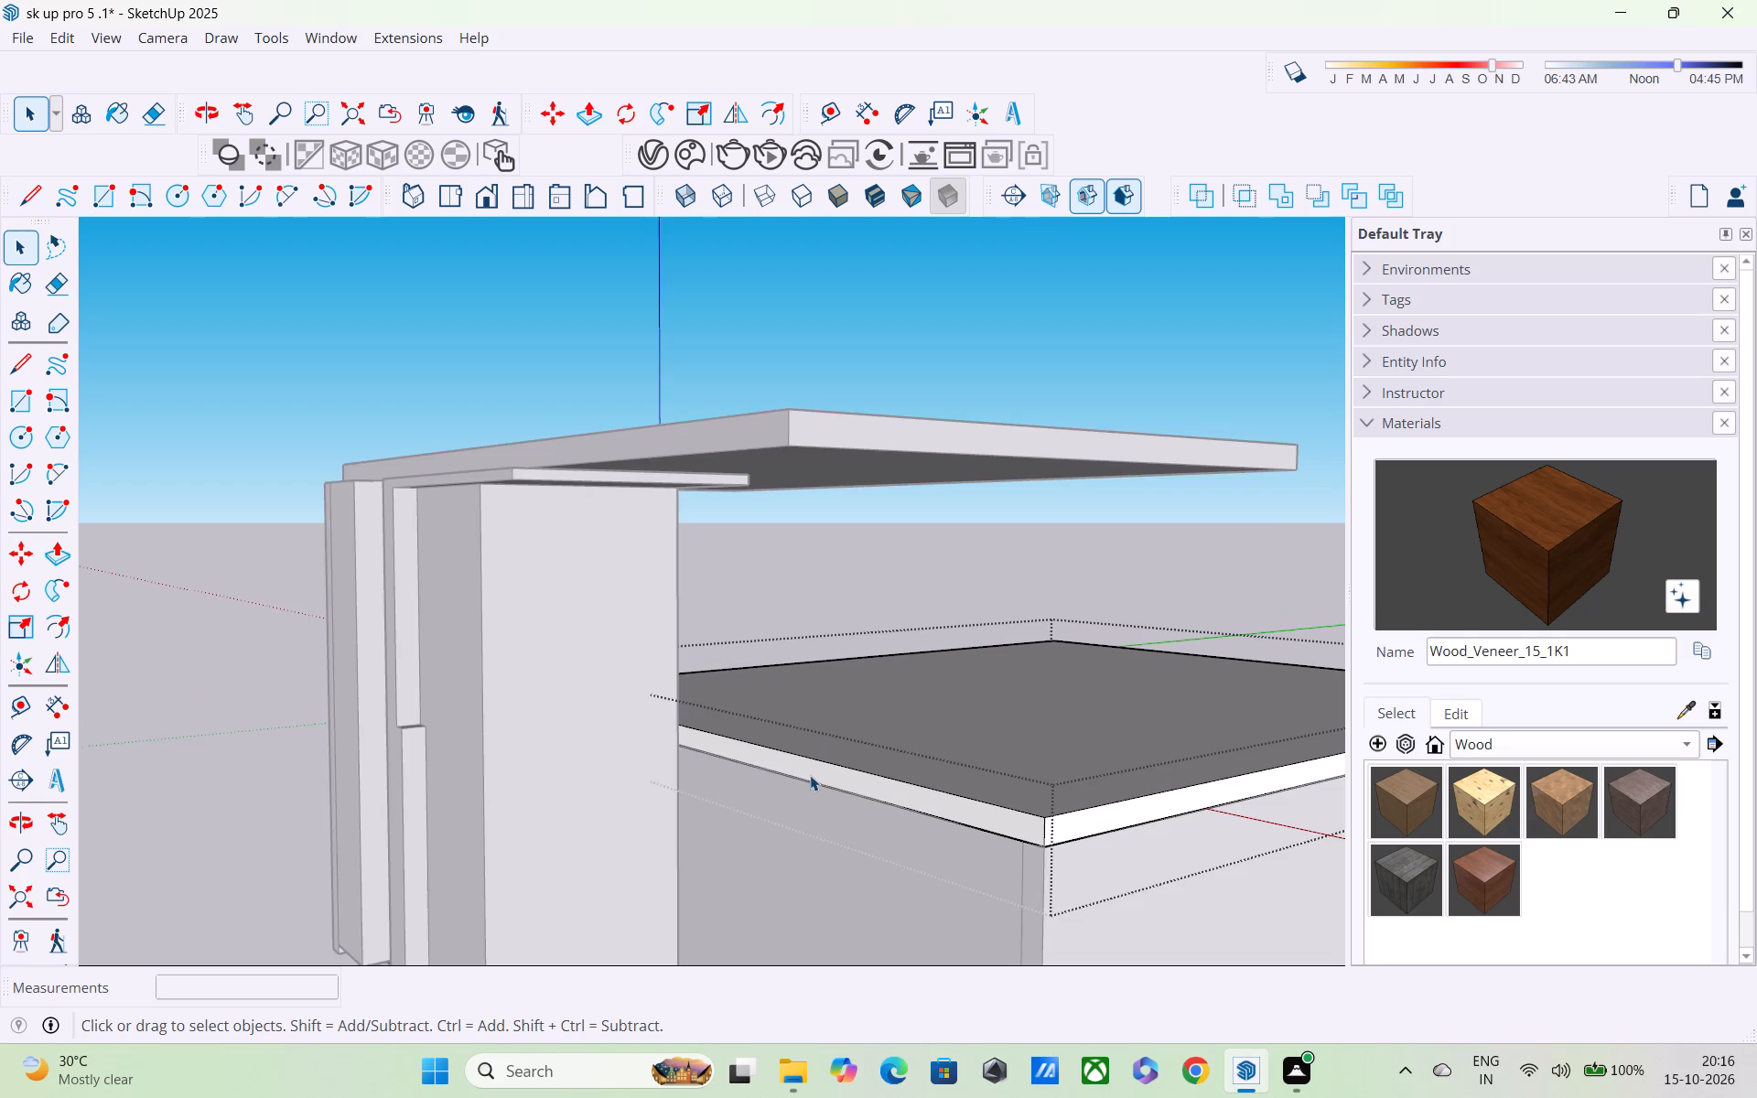
key("l")
scroll(675, 746, "up", 3)
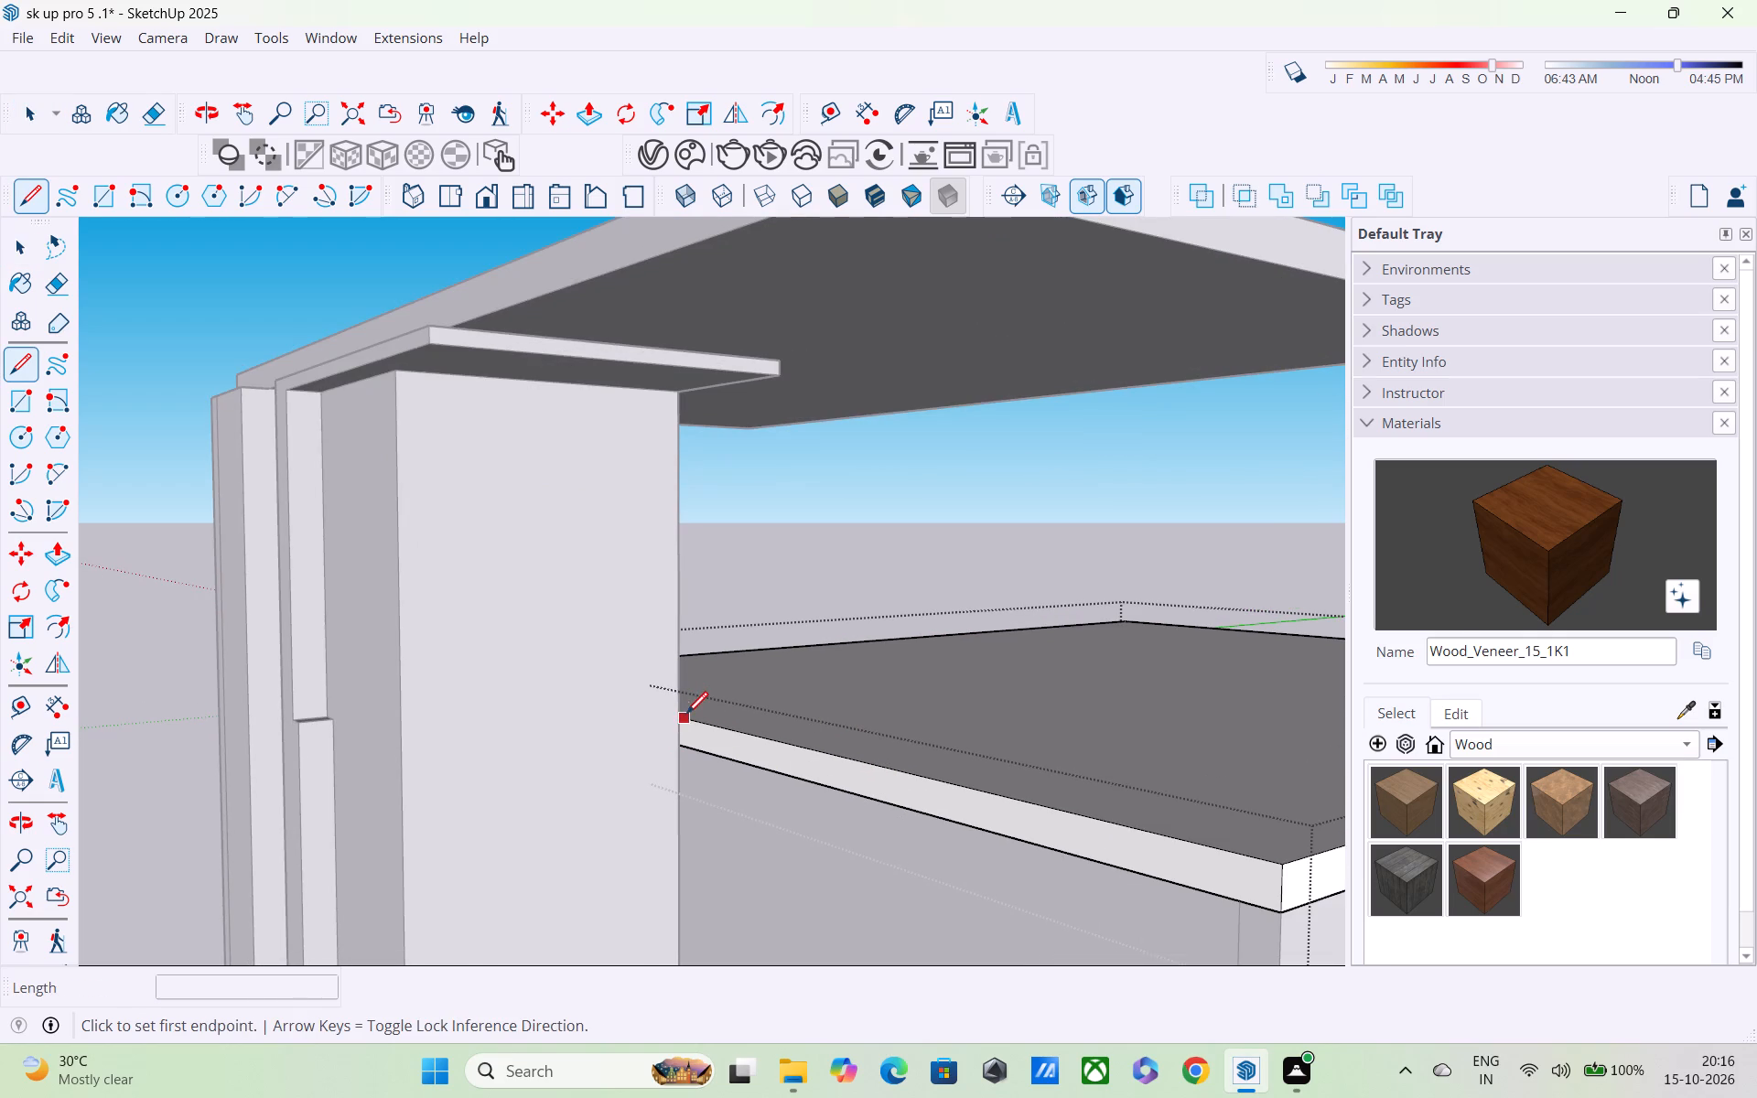
left_click(683, 719)
left_click(681, 746)
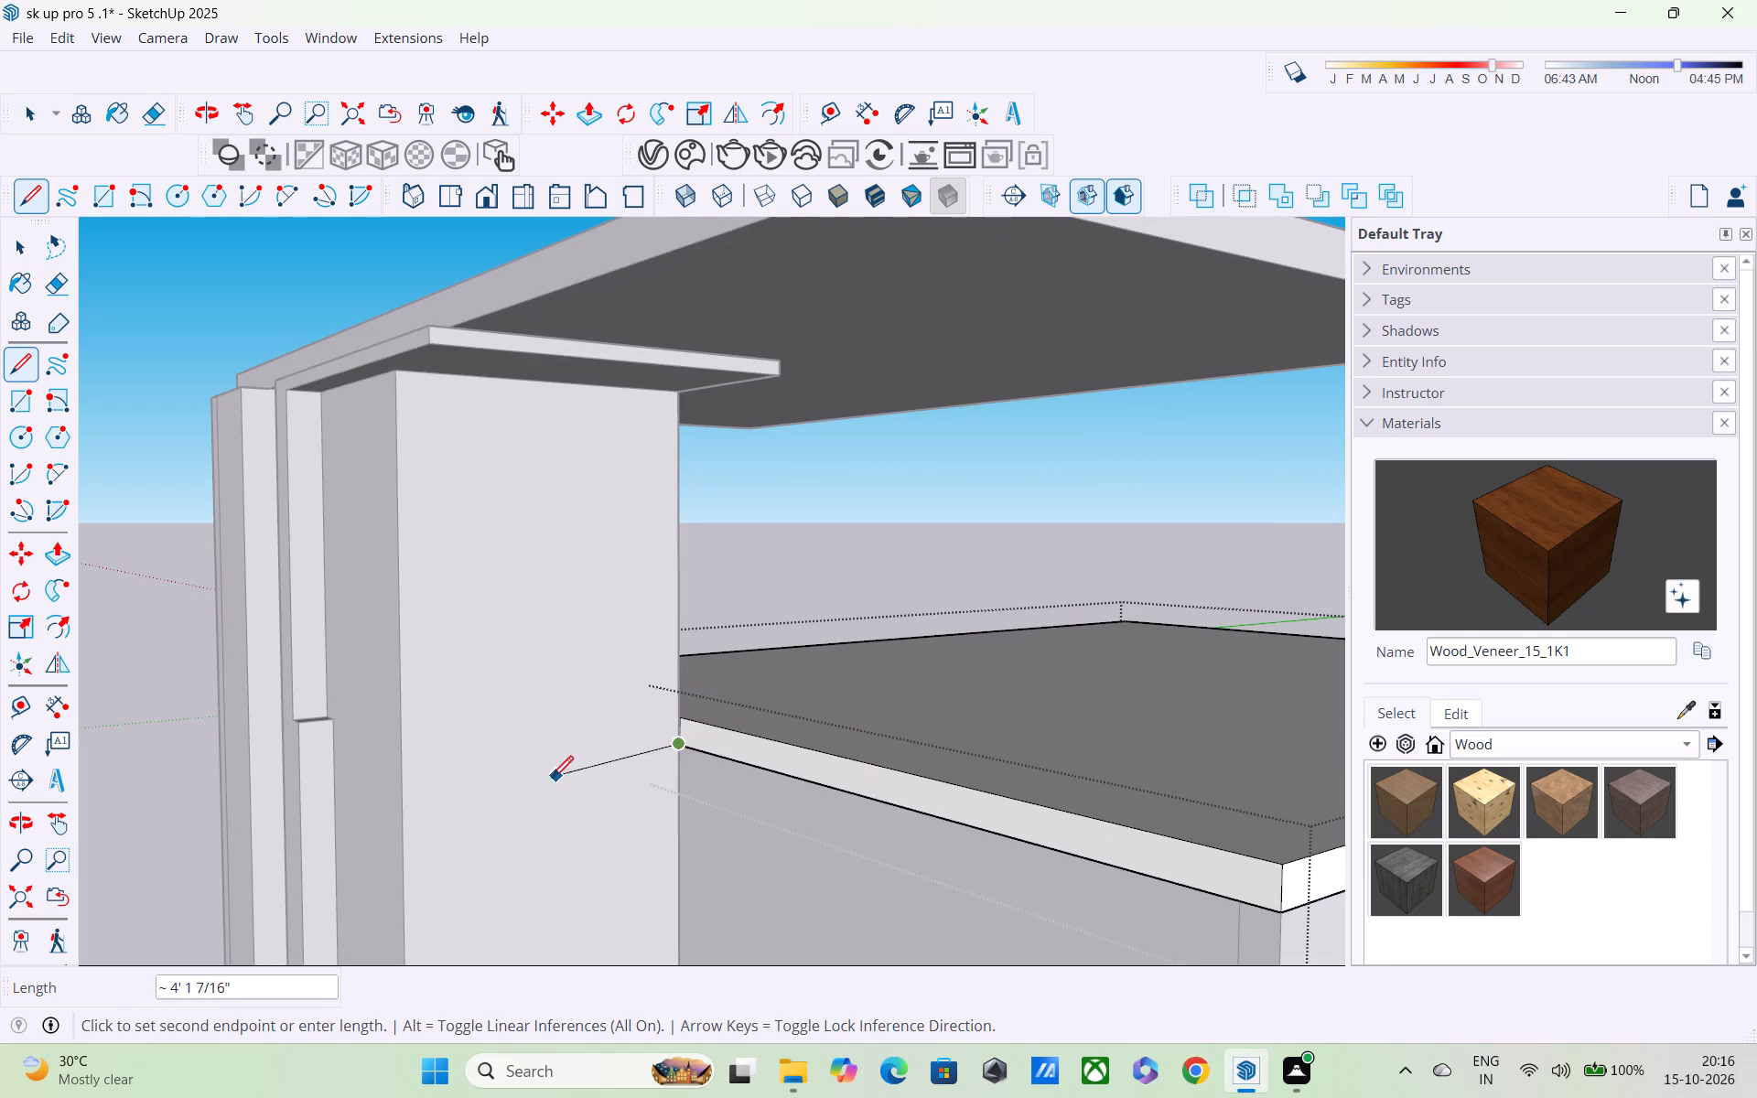
left_click(400, 772)
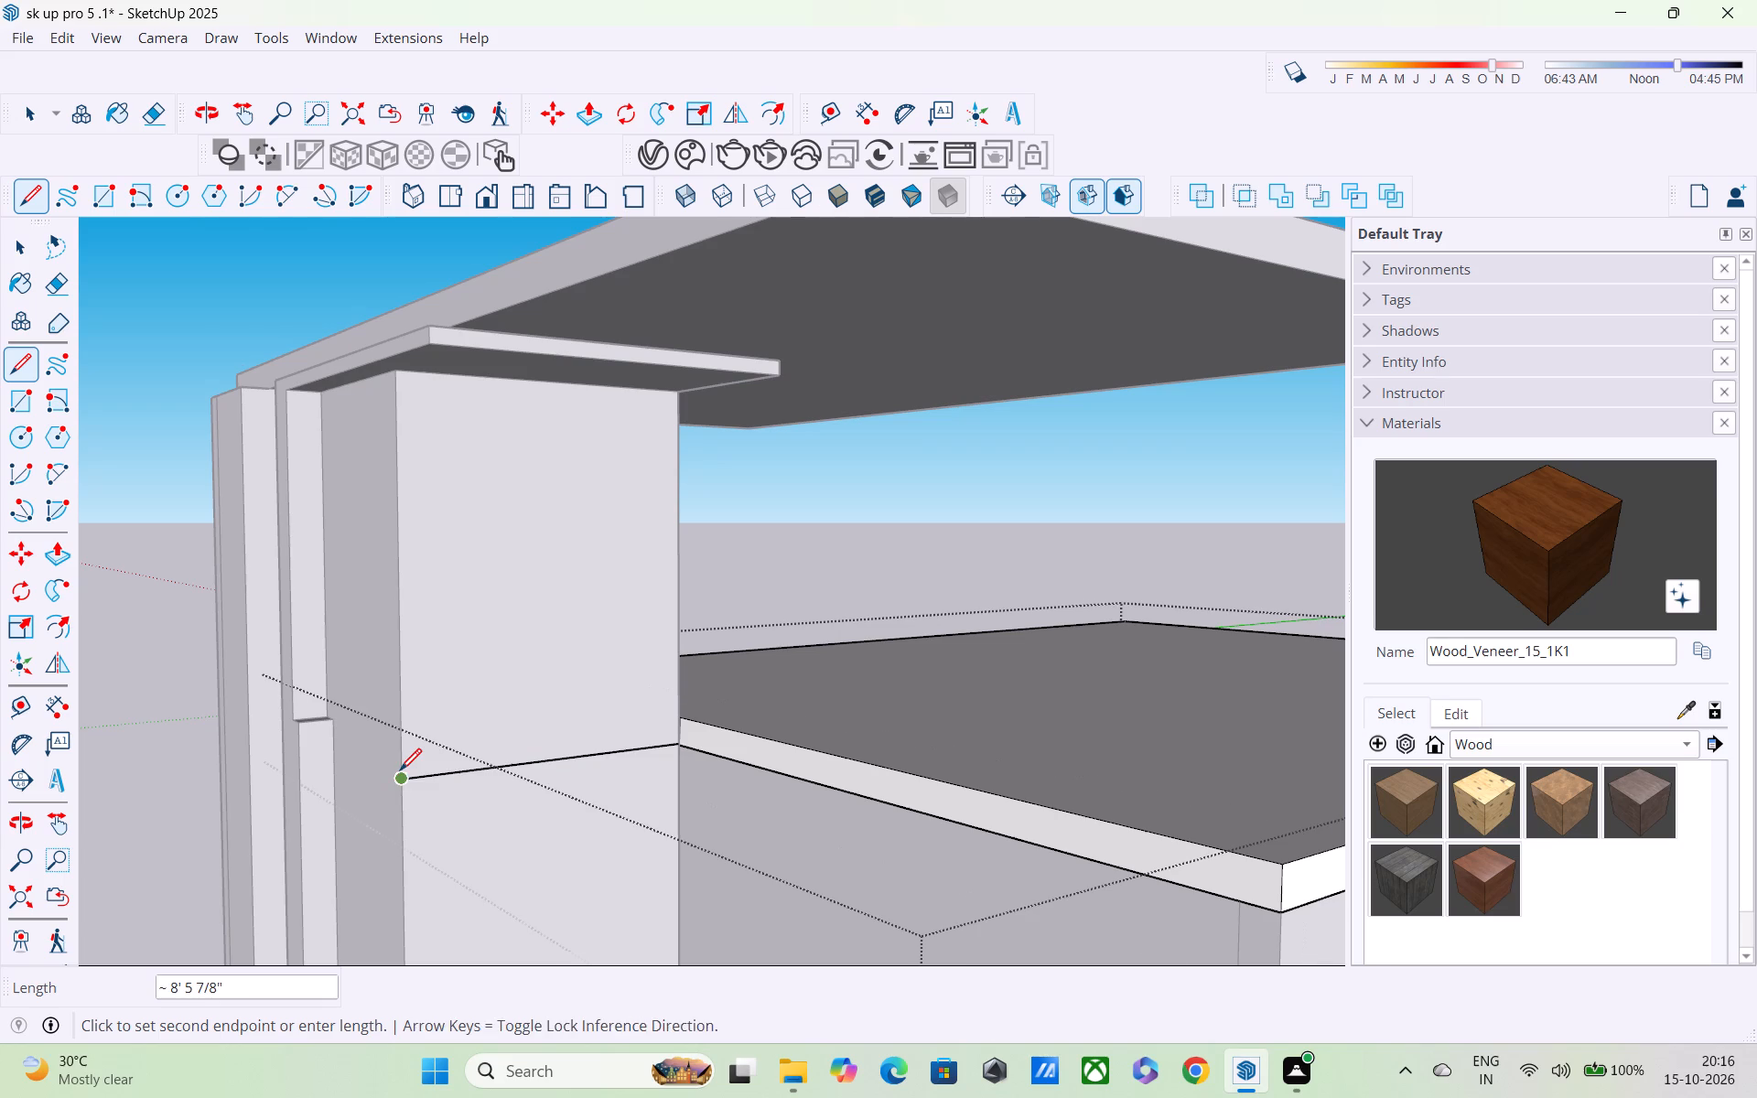
scroll(395, 741, "down", 2)
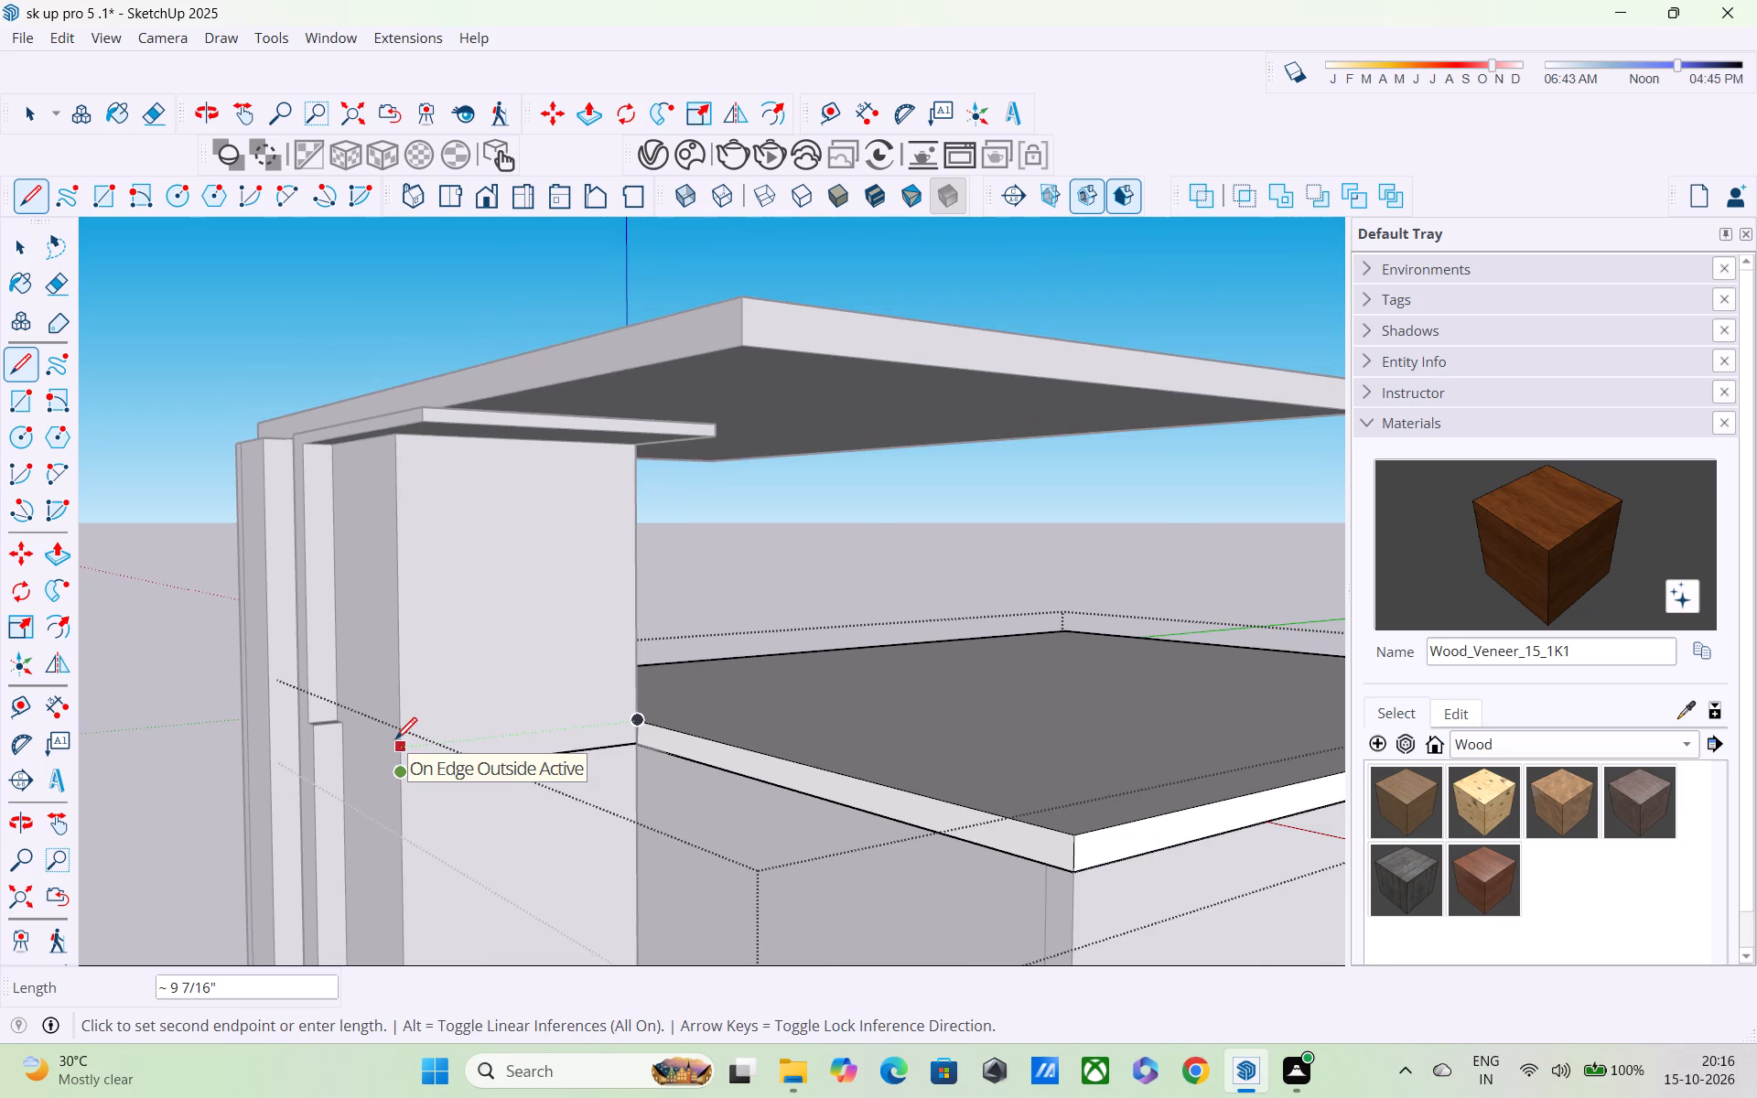
middle_click_drag(404, 747, 529, 764)
scroll(485, 738, "up", 3)
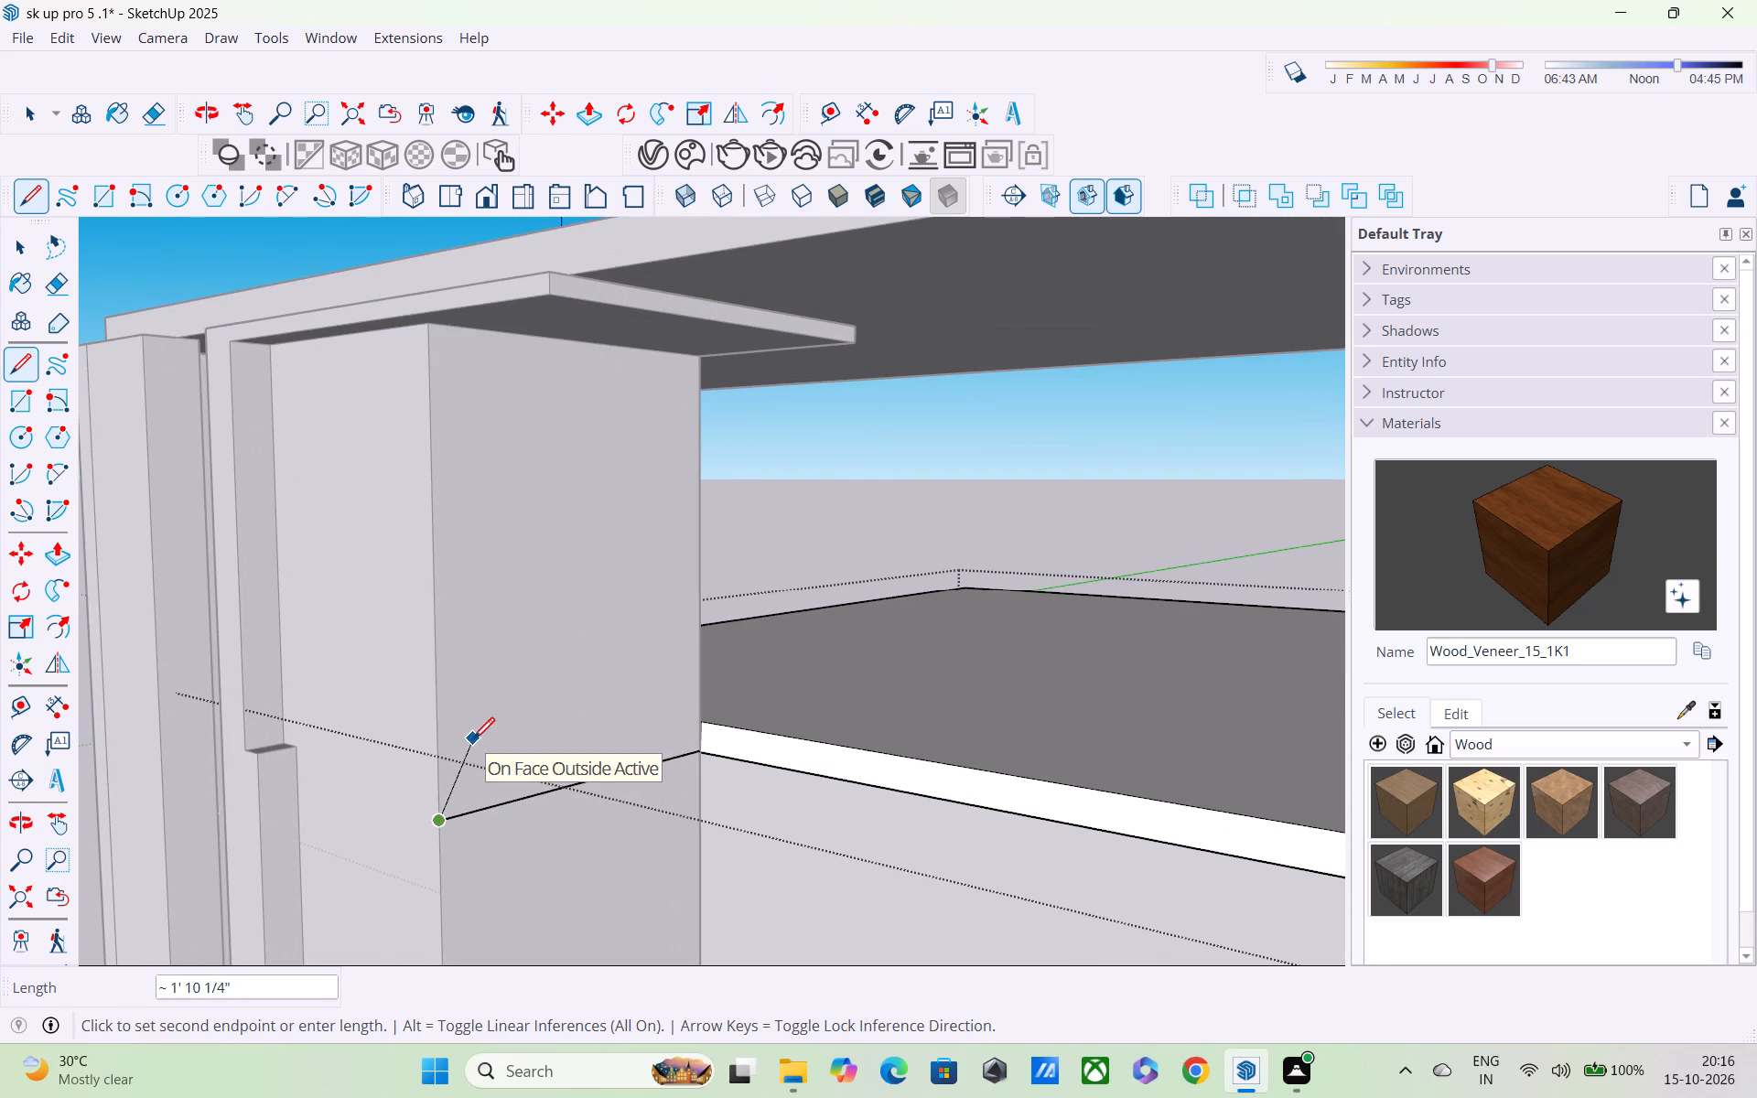
scroll(462, 758, "up", 4)
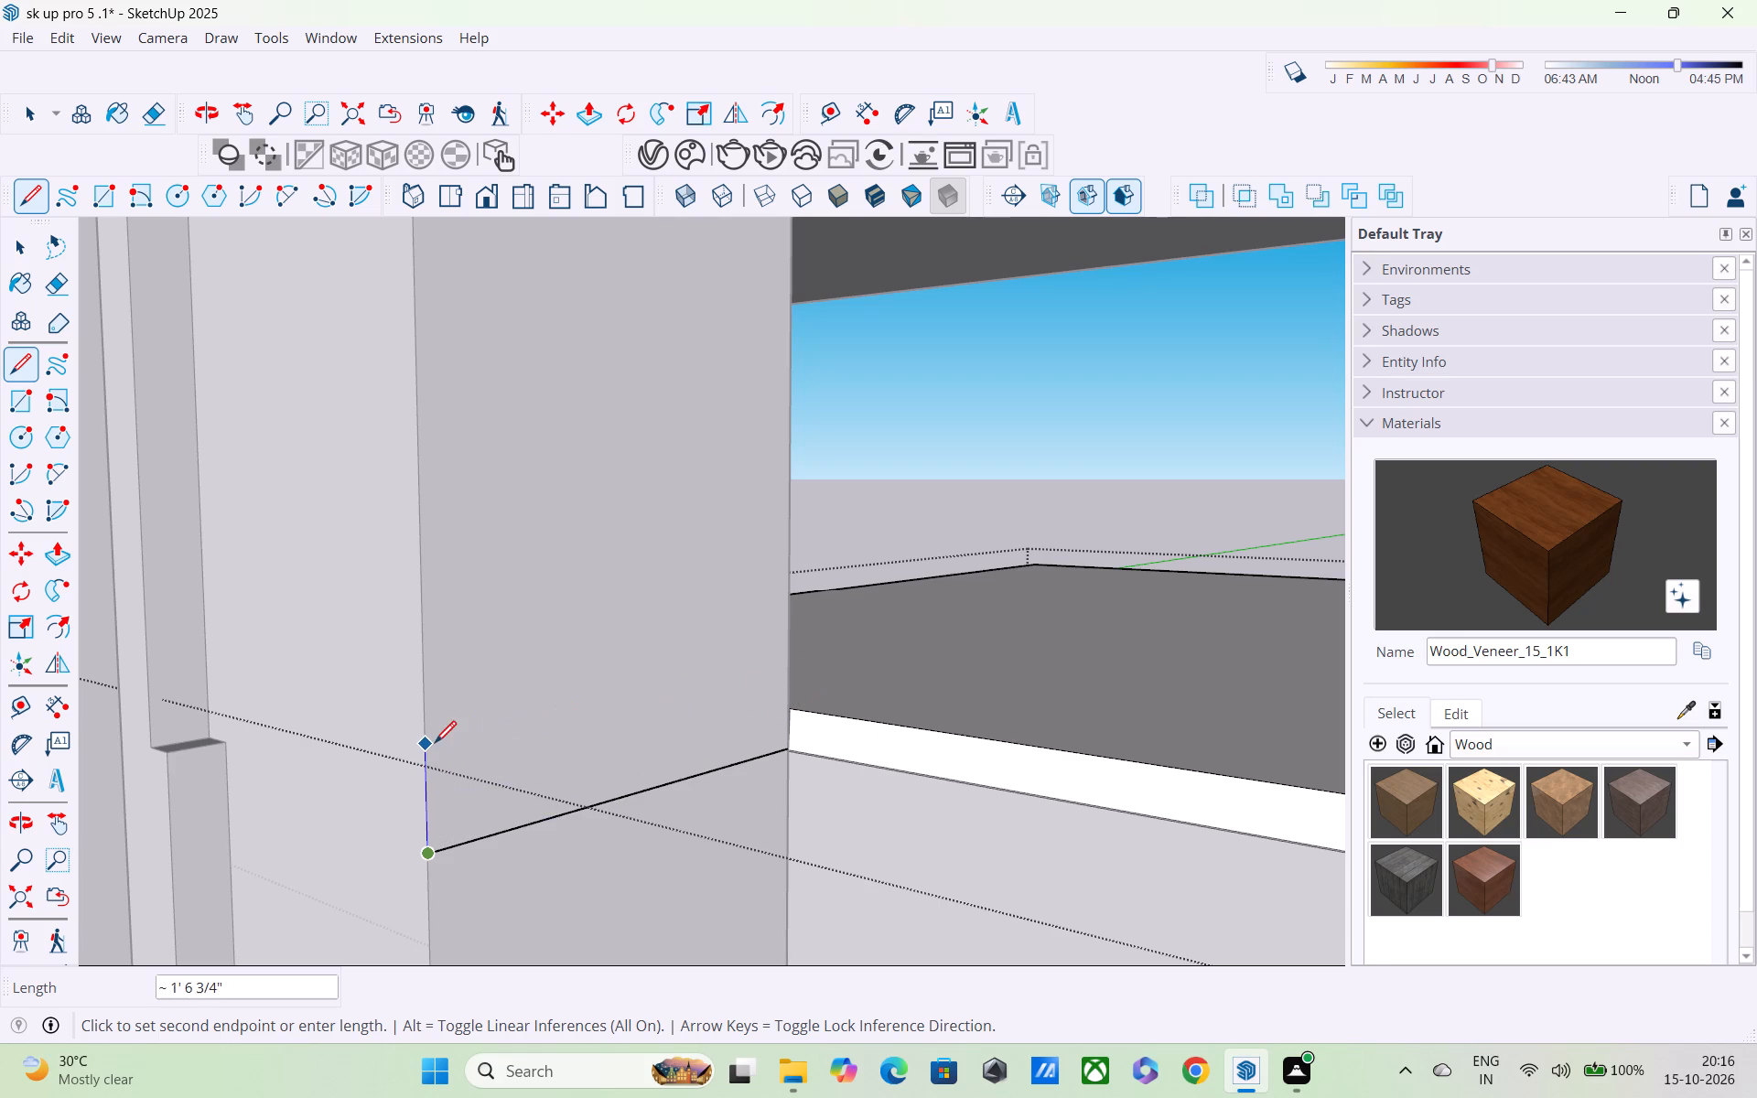
left_click(433, 802)
left_click(794, 713)
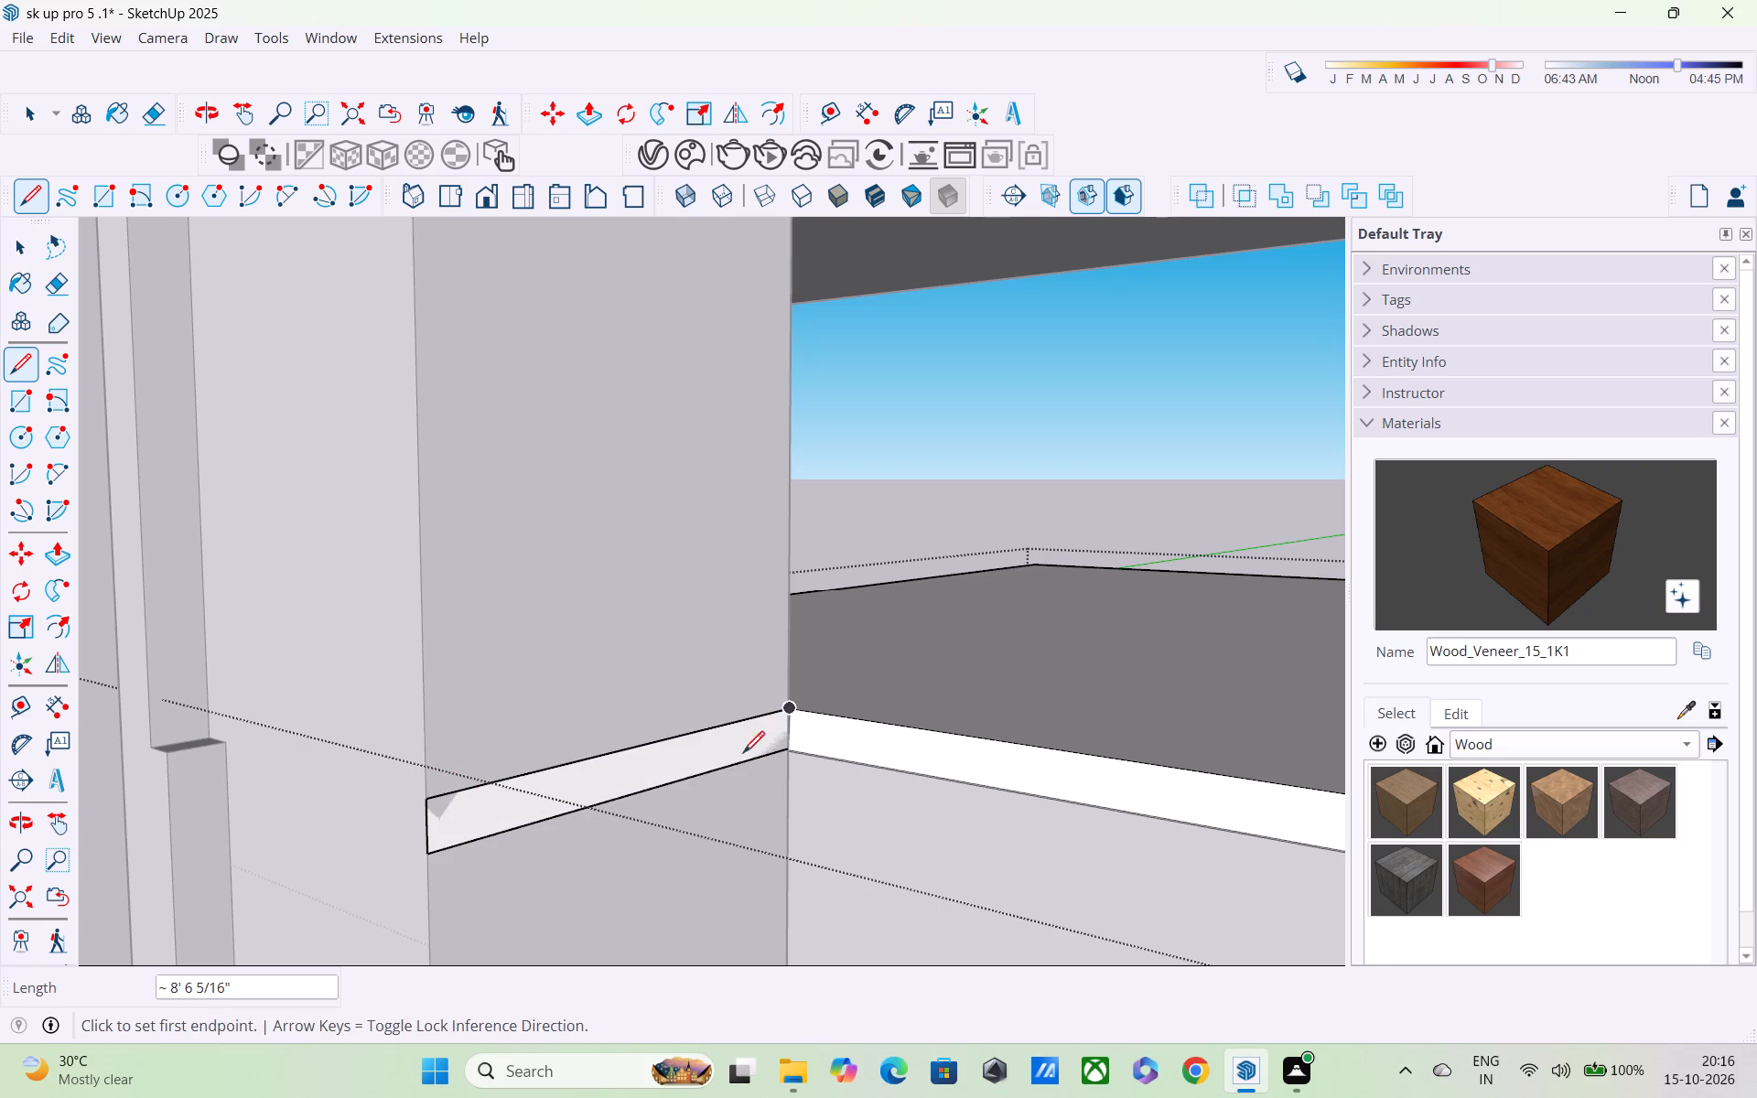
Examine the new strip on the tower's side wall and its junction with the roof slab.
middle_click_drag(678, 767, 587, 702)
scroll(577, 694, "down", 6)
middle_click_drag(706, 753, 827, 763)
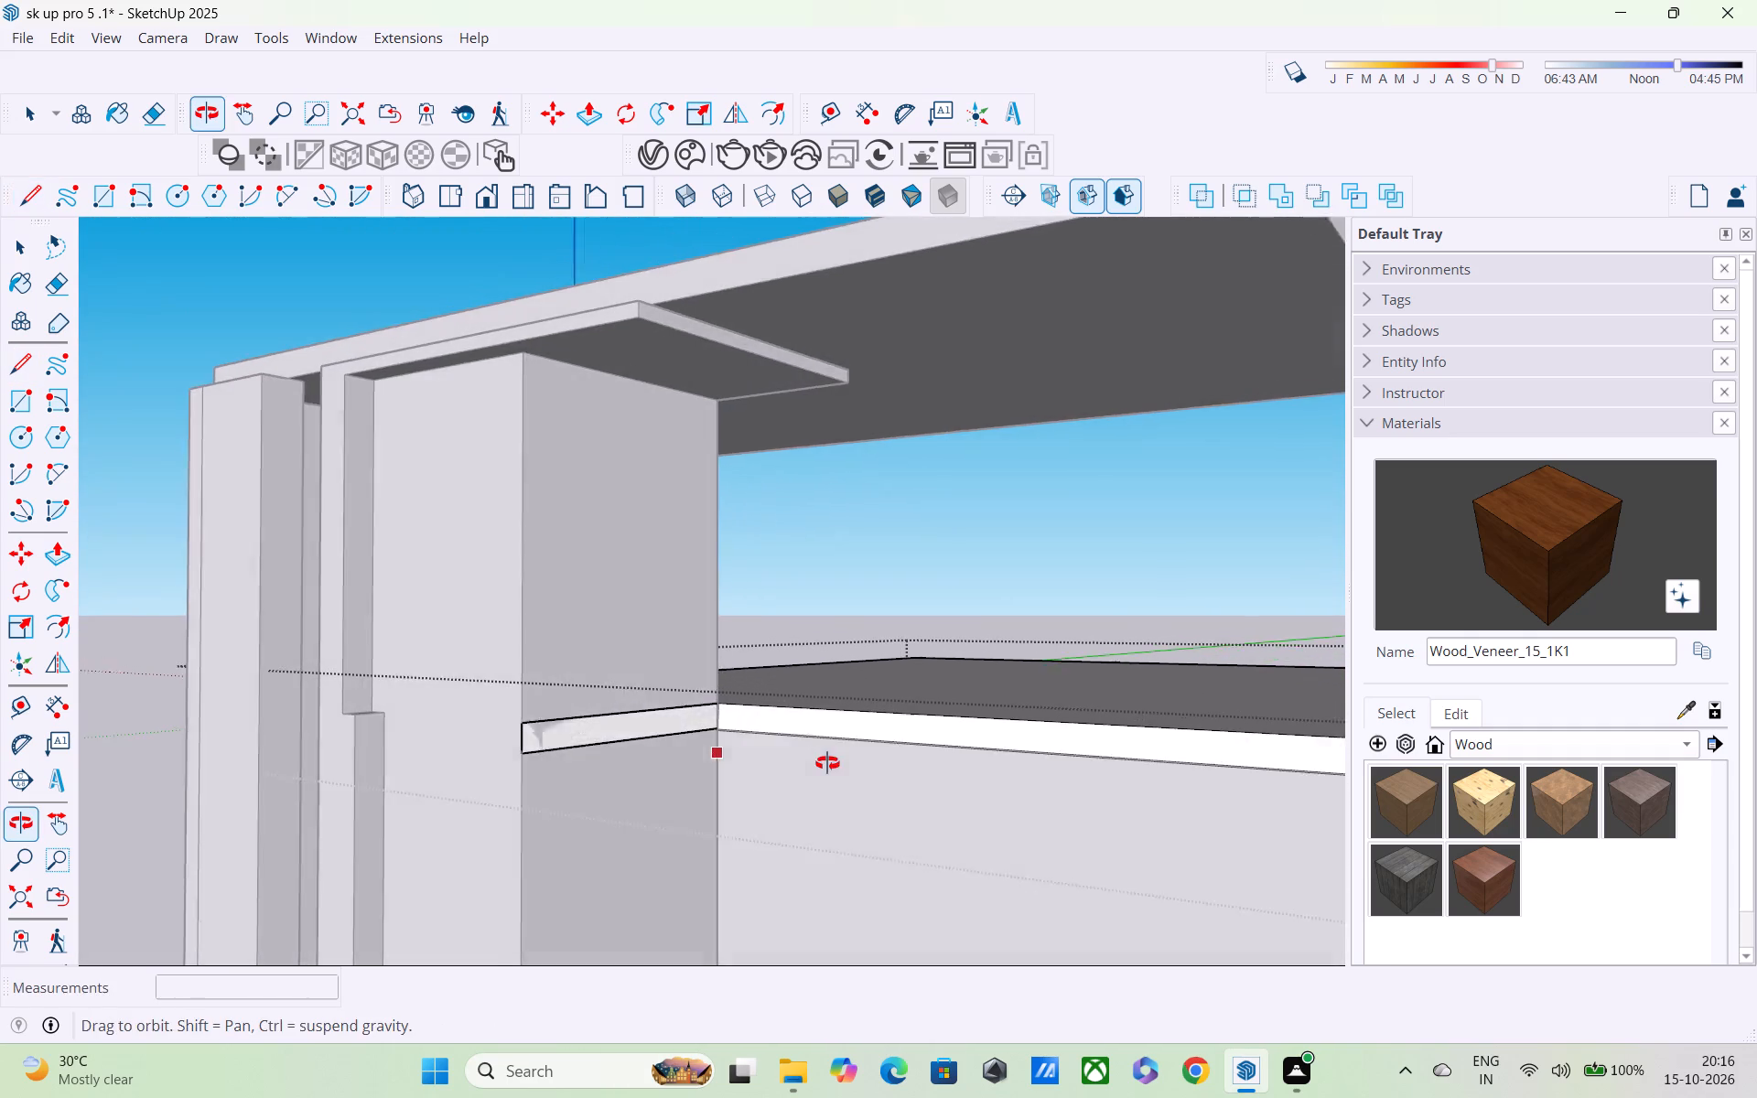
middle_click_drag(827, 763, 830, 758)
scroll(833, 749, "down", 4)
scroll(833, 749, "up", 1)
scroll(833, 749, "down", 2)
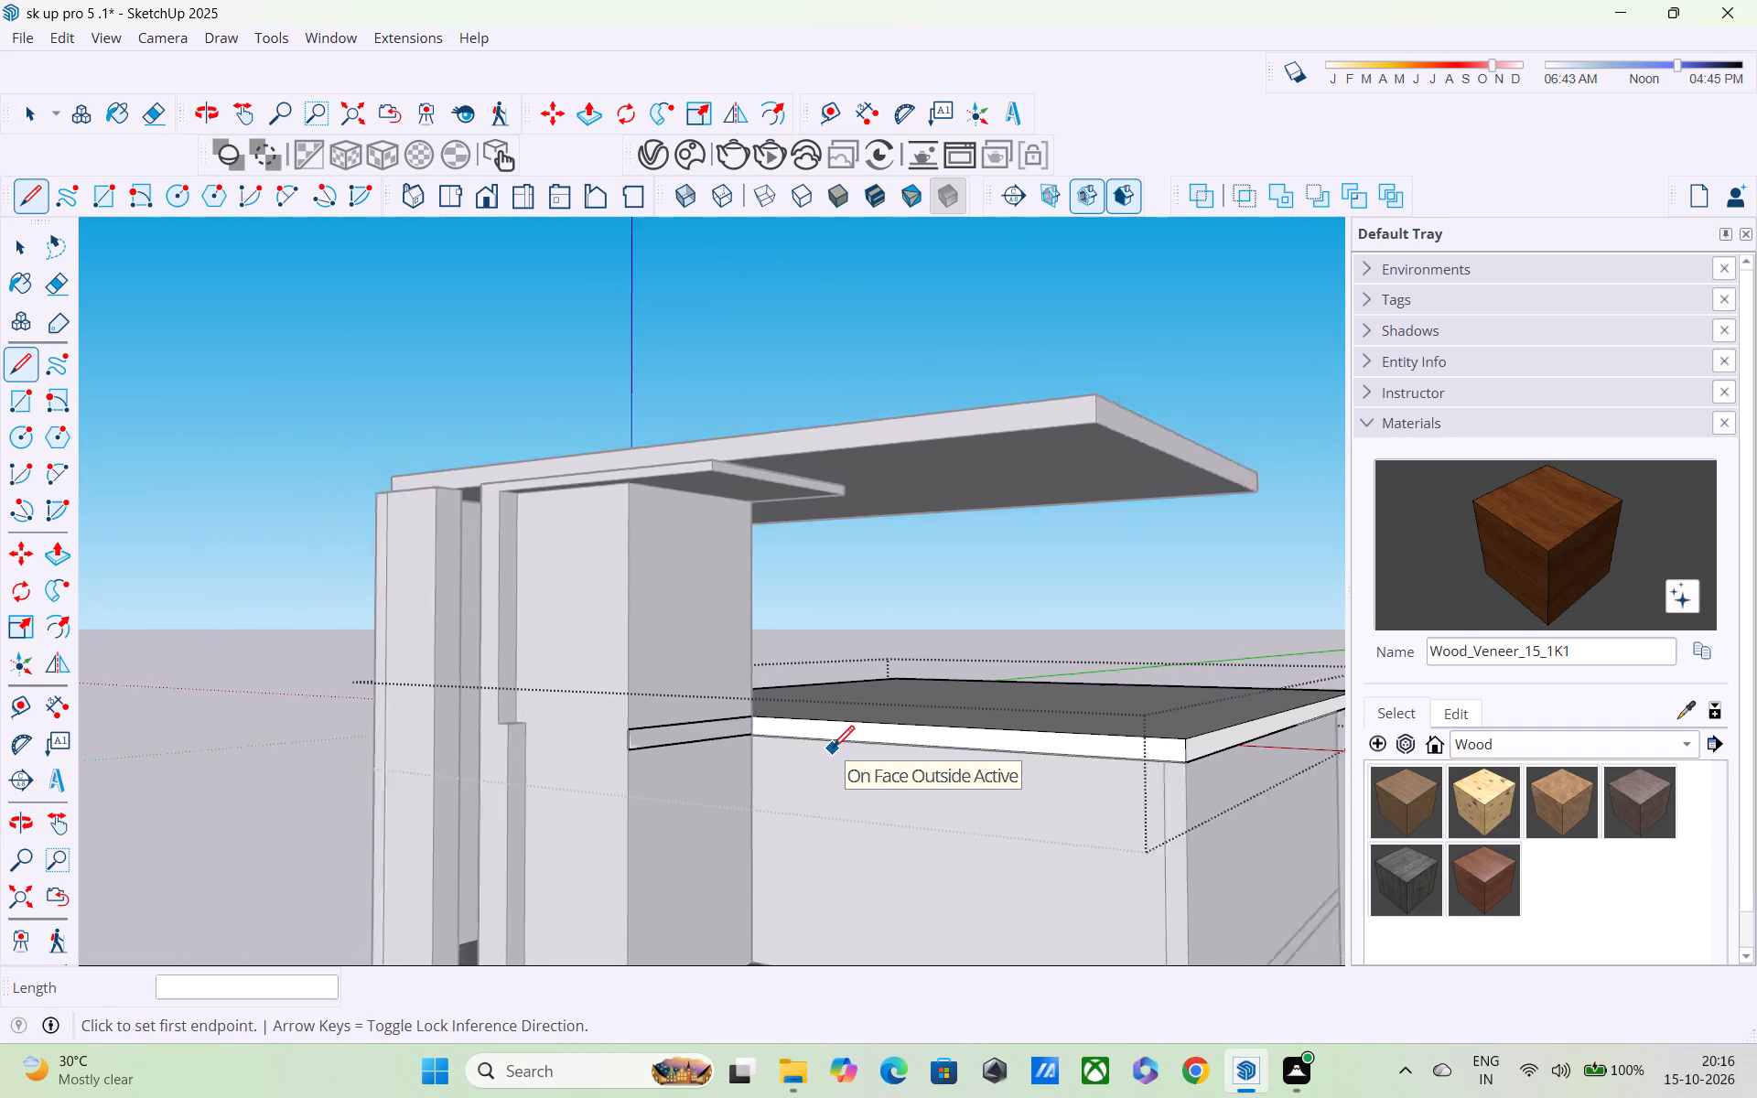
scroll(833, 749, "down", 5)
key("space")
scroll(601, 723, "up", 1)
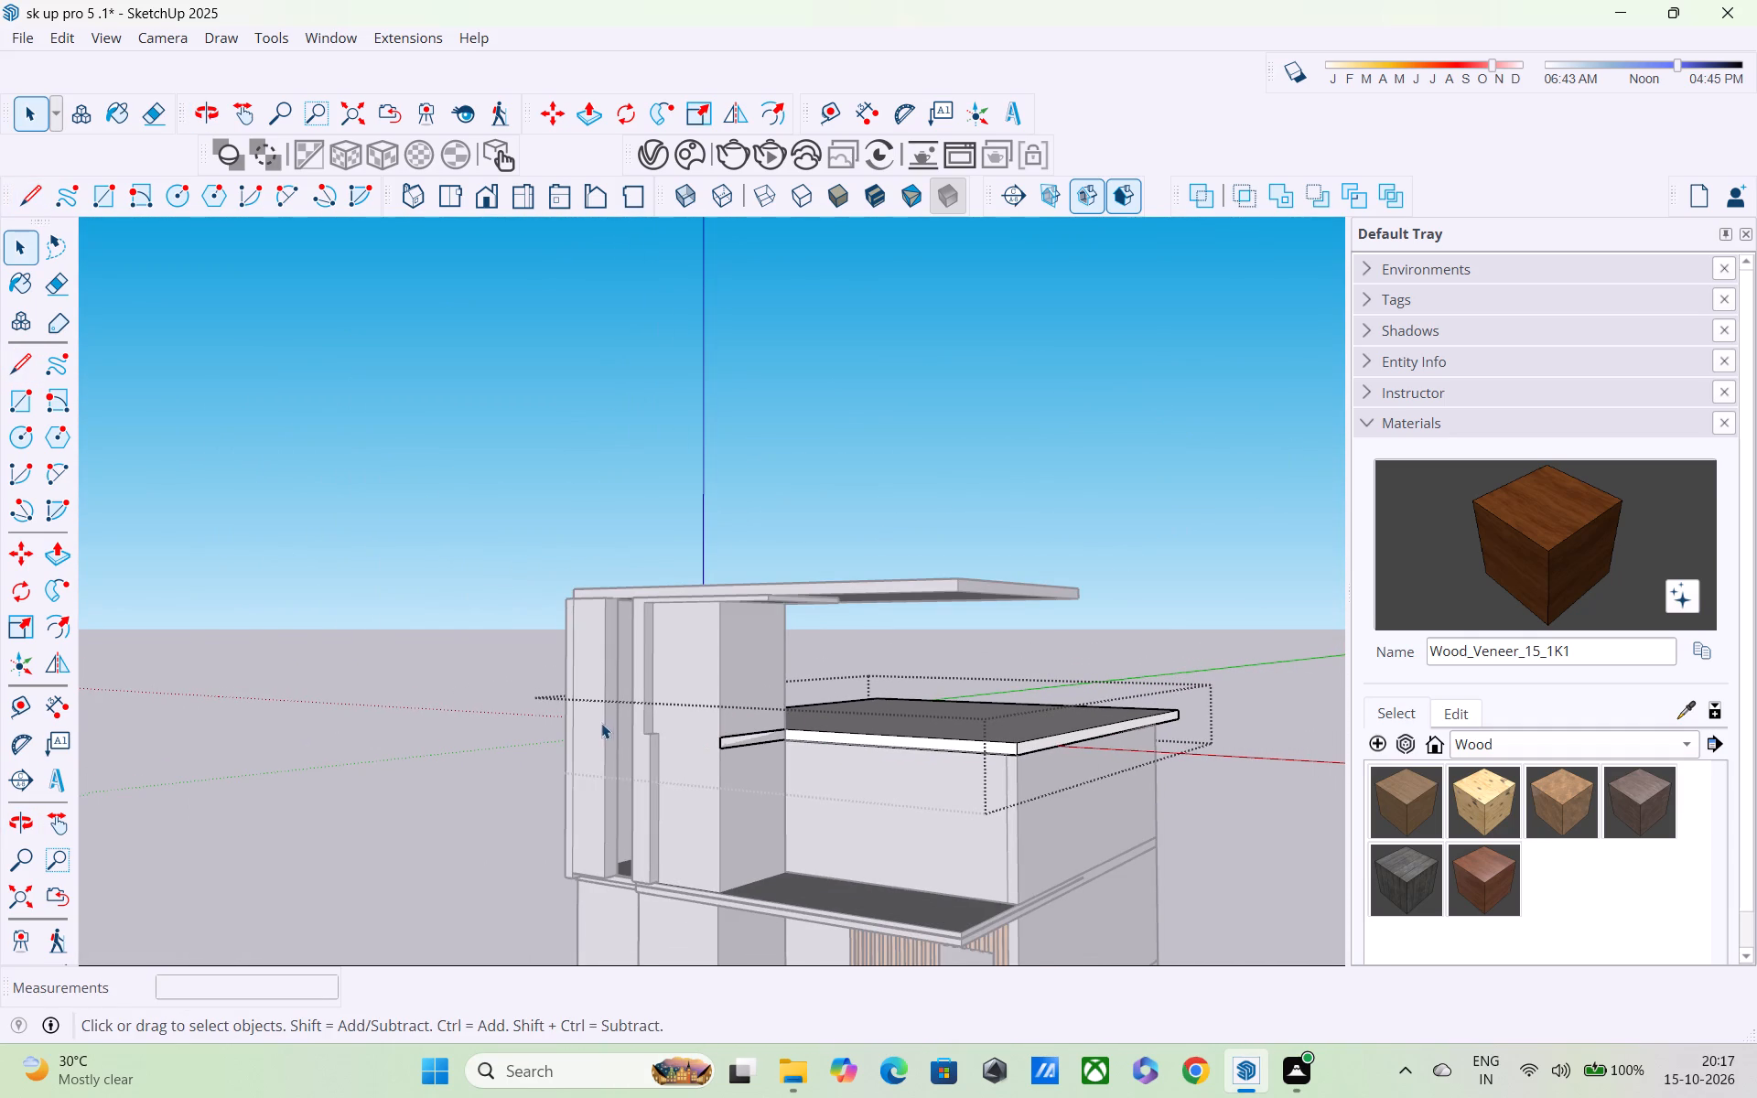
middle_click_drag(872, 783, 972, 869)
scroll(824, 700, "up", 4)
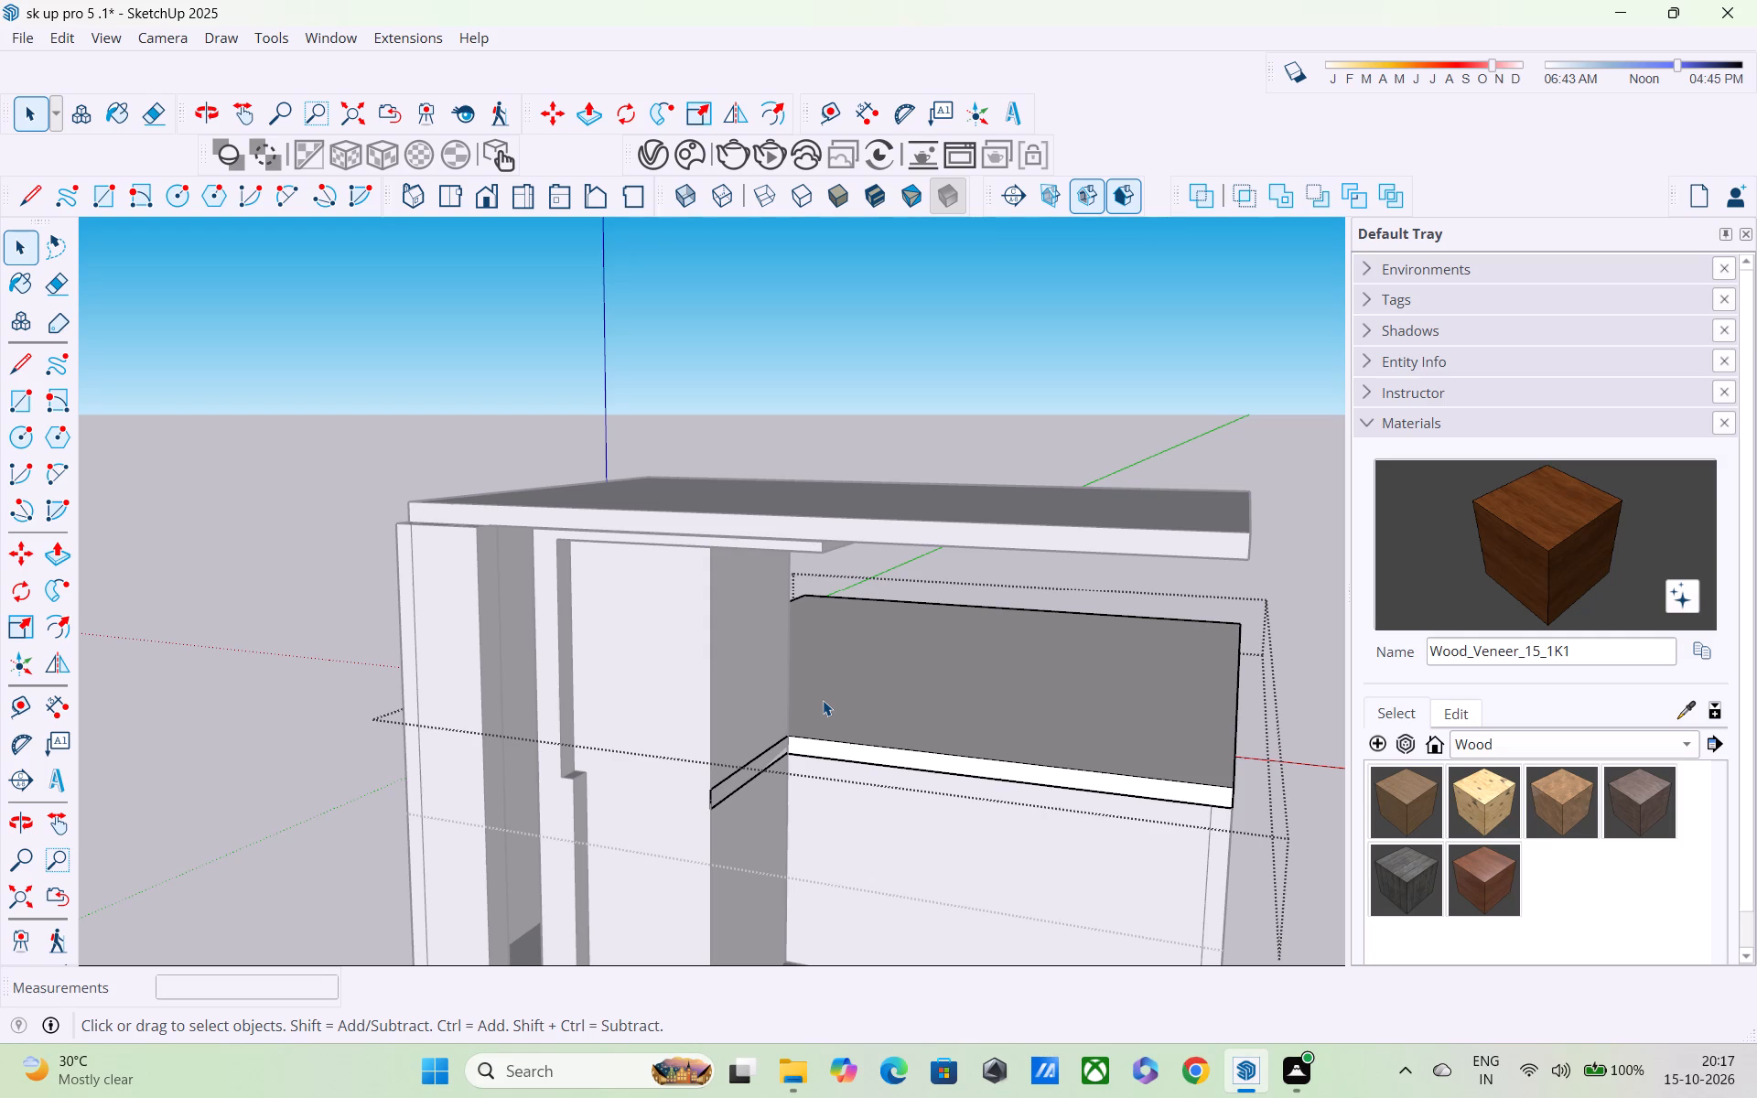
Undo the strip drawn across the tower's side wall from the roof slab's edge.
middle_click_drag(822, 699, 385, 463)
scroll(458, 652, "down", 1)
middle_click_drag(464, 659, 538, 742)
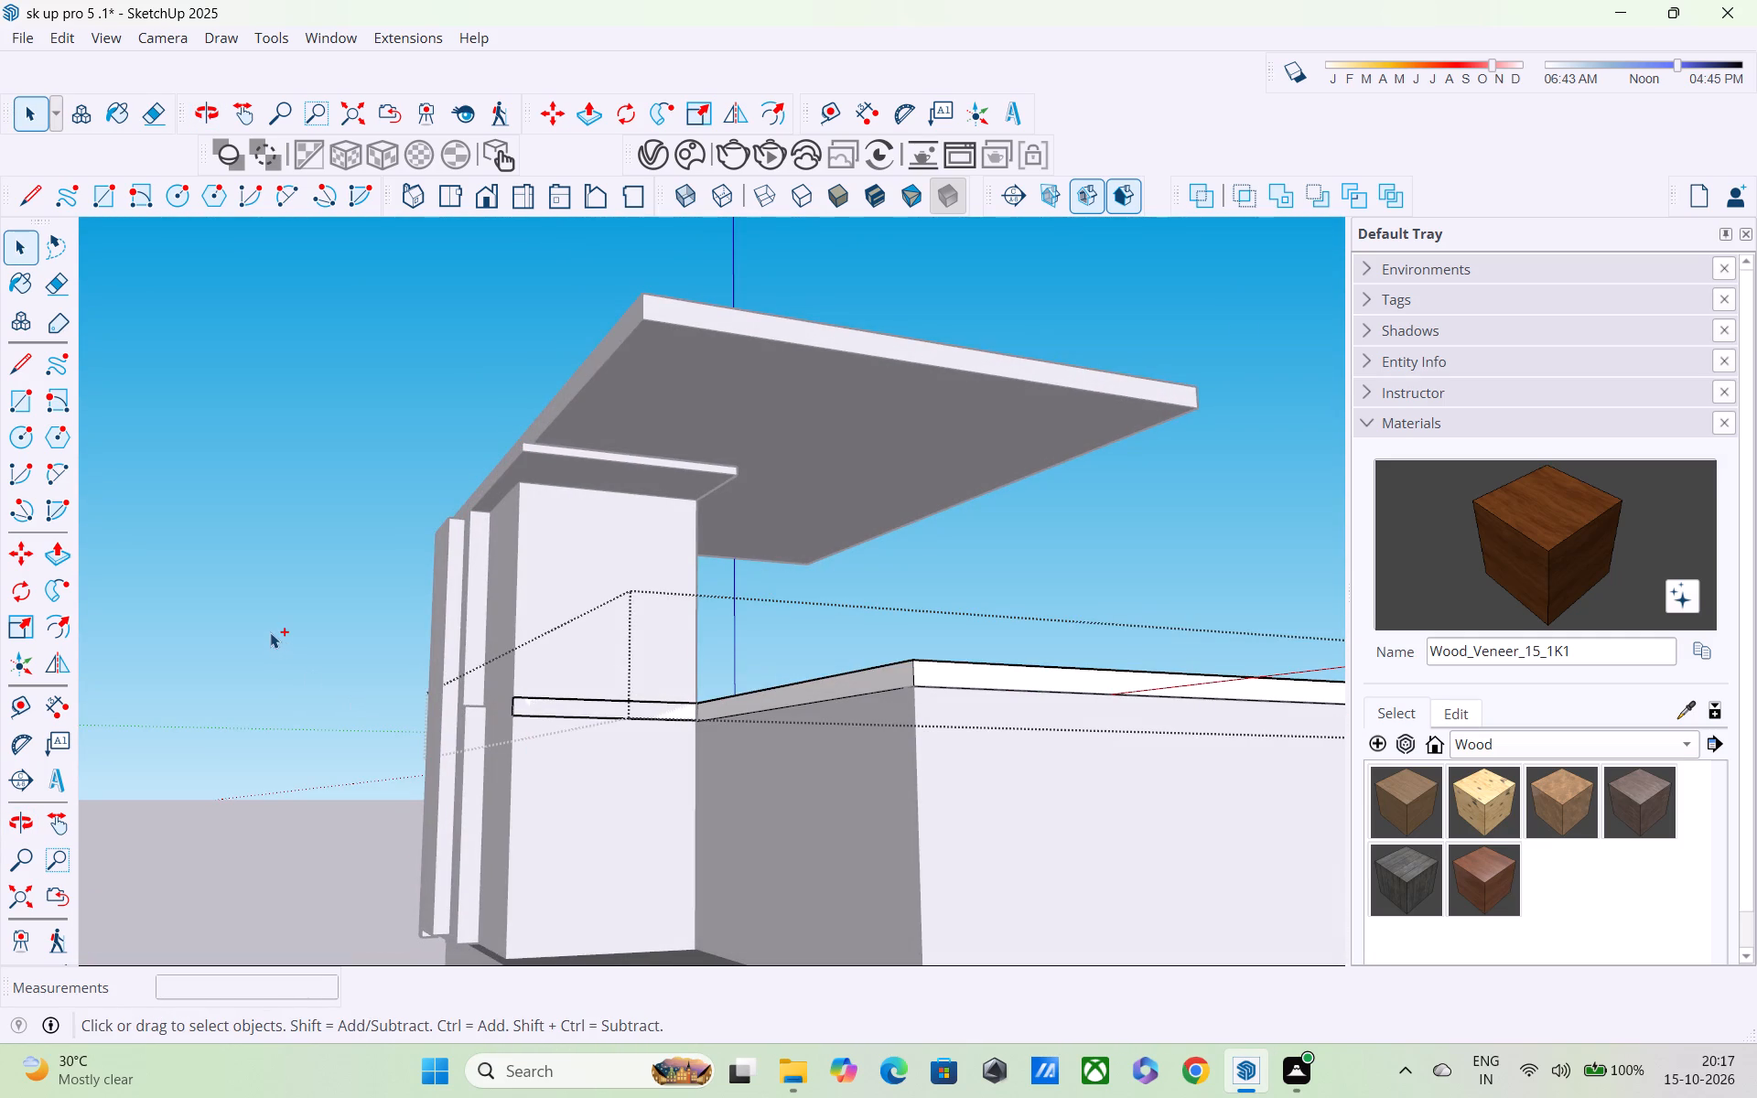
key("ctrl+z")
key("ctrl+z")
key("ctrl+z")
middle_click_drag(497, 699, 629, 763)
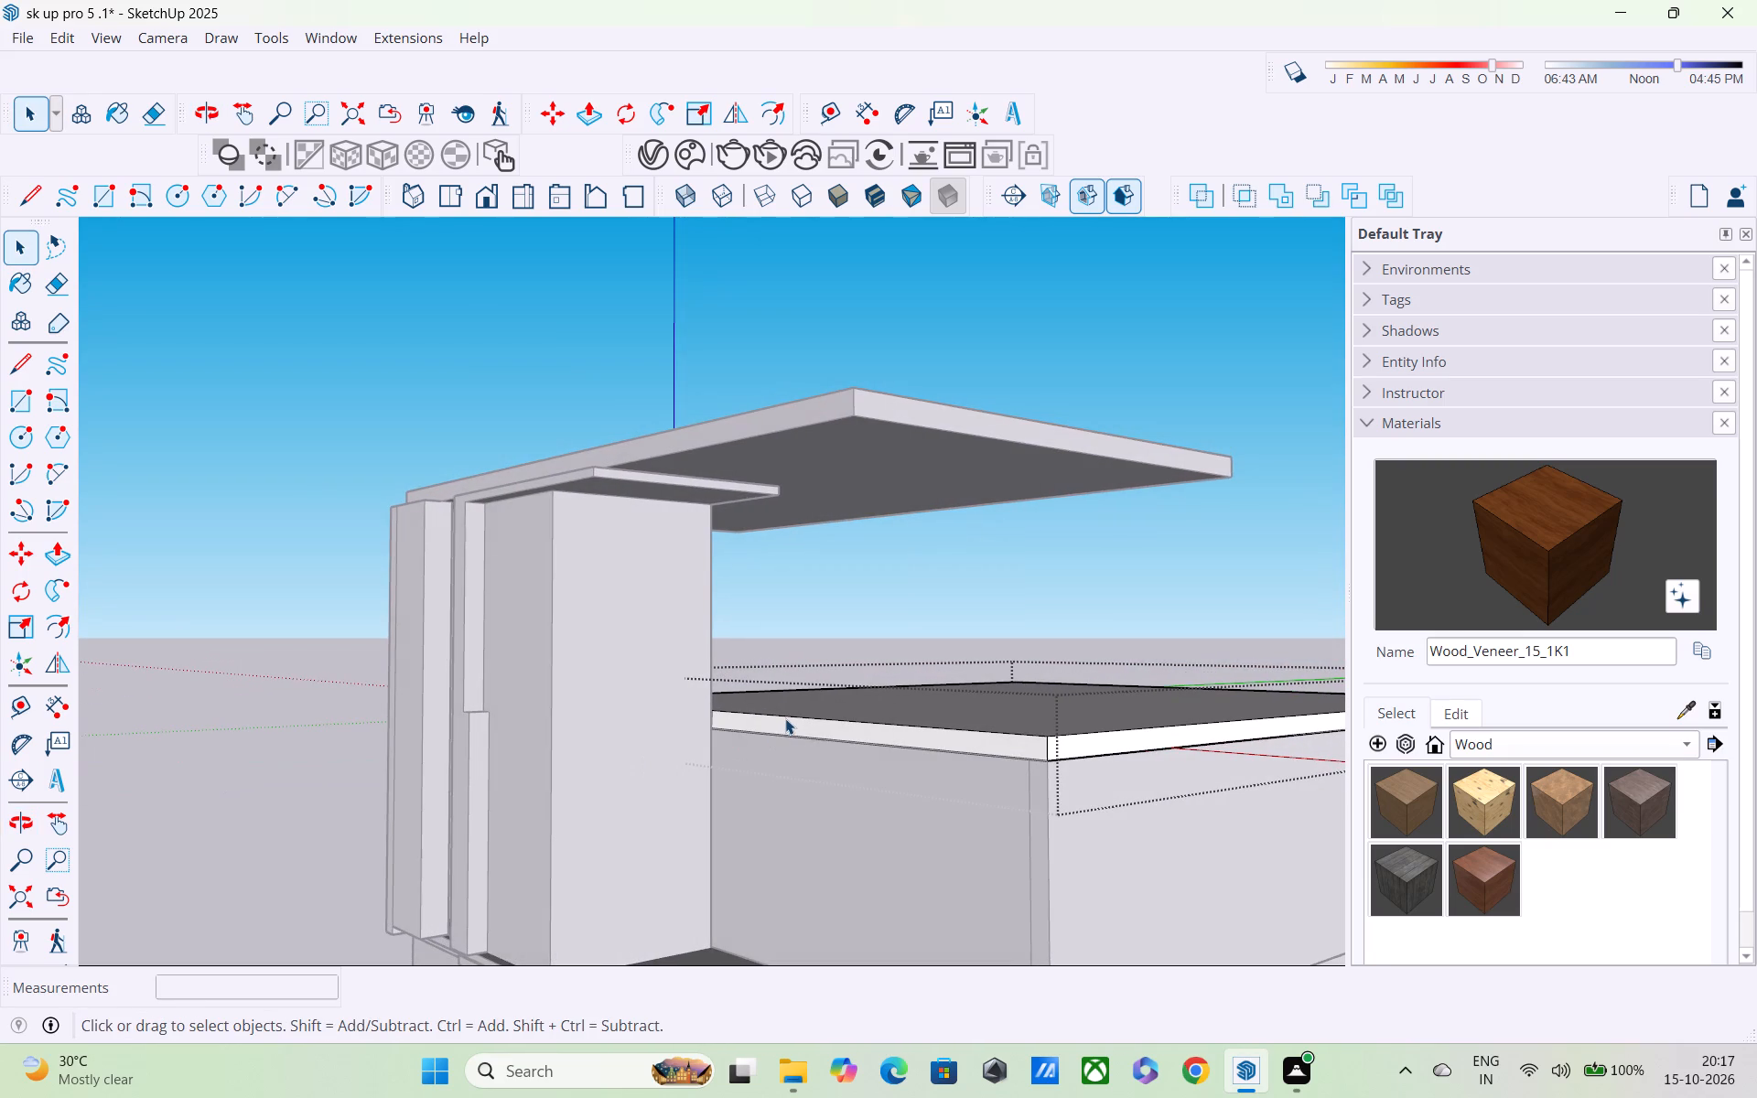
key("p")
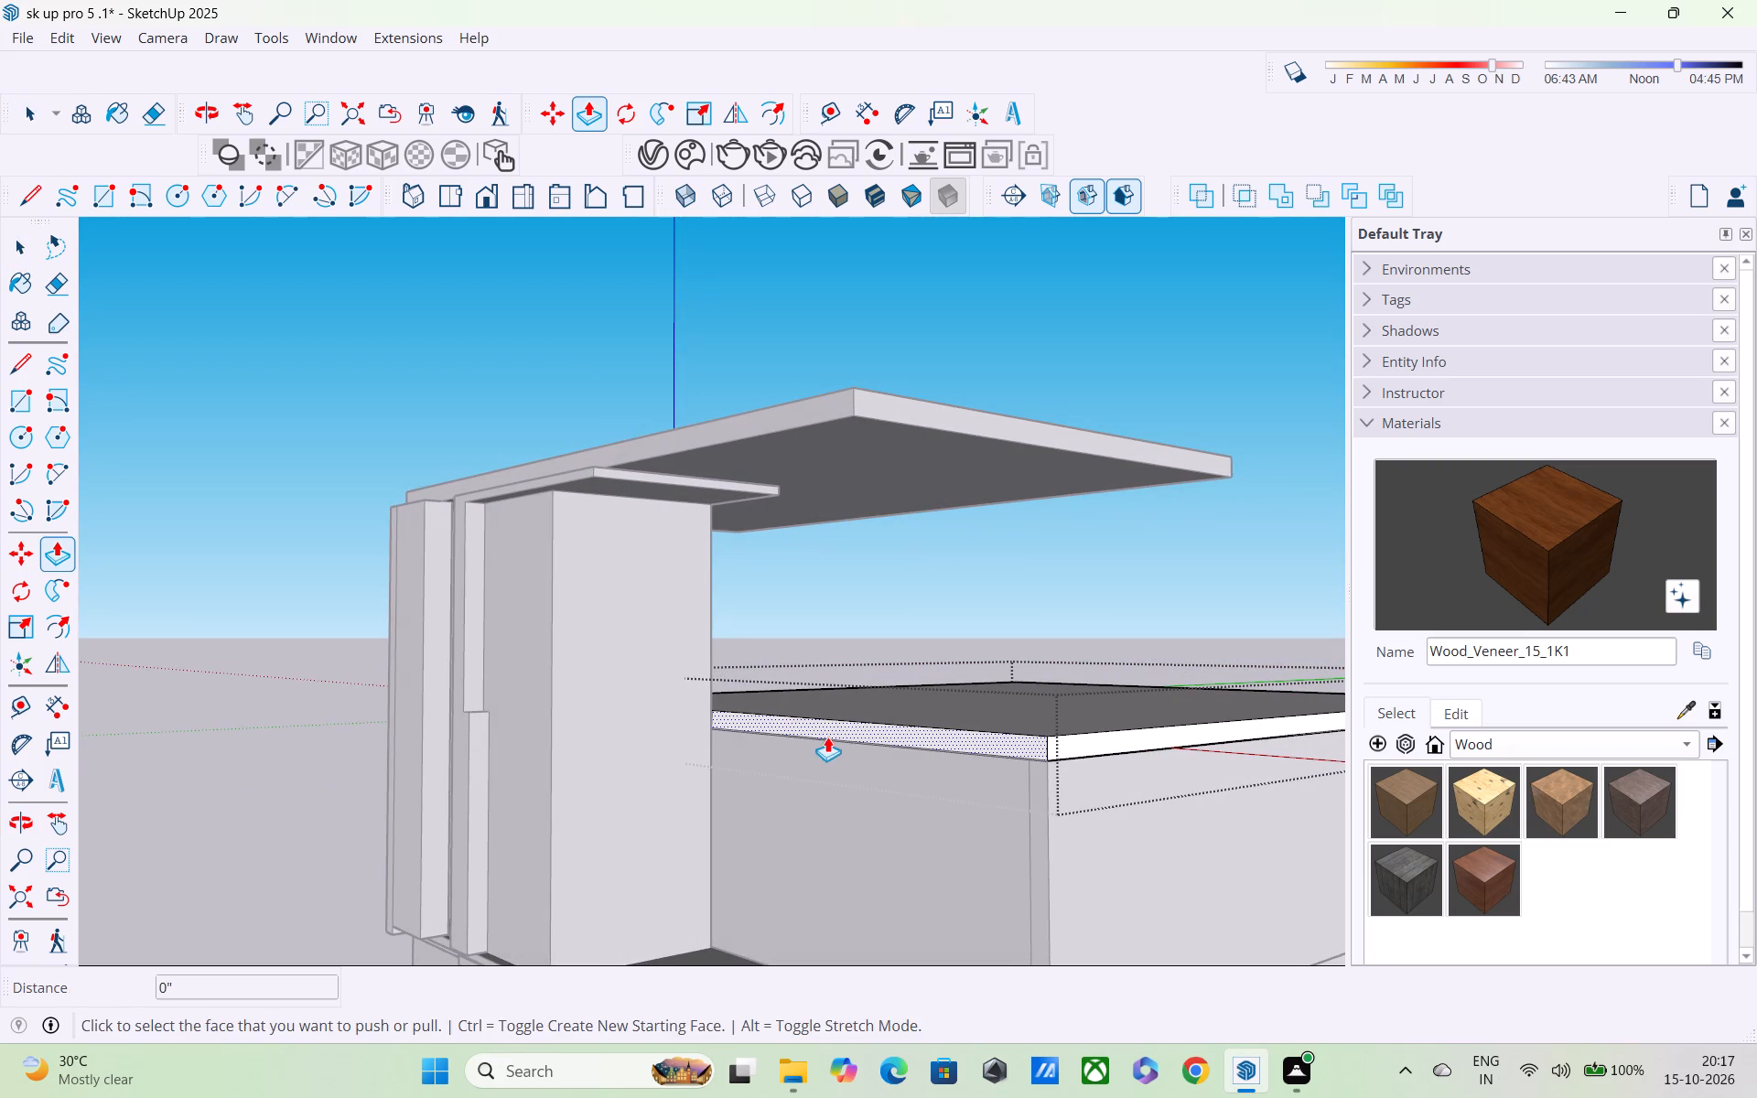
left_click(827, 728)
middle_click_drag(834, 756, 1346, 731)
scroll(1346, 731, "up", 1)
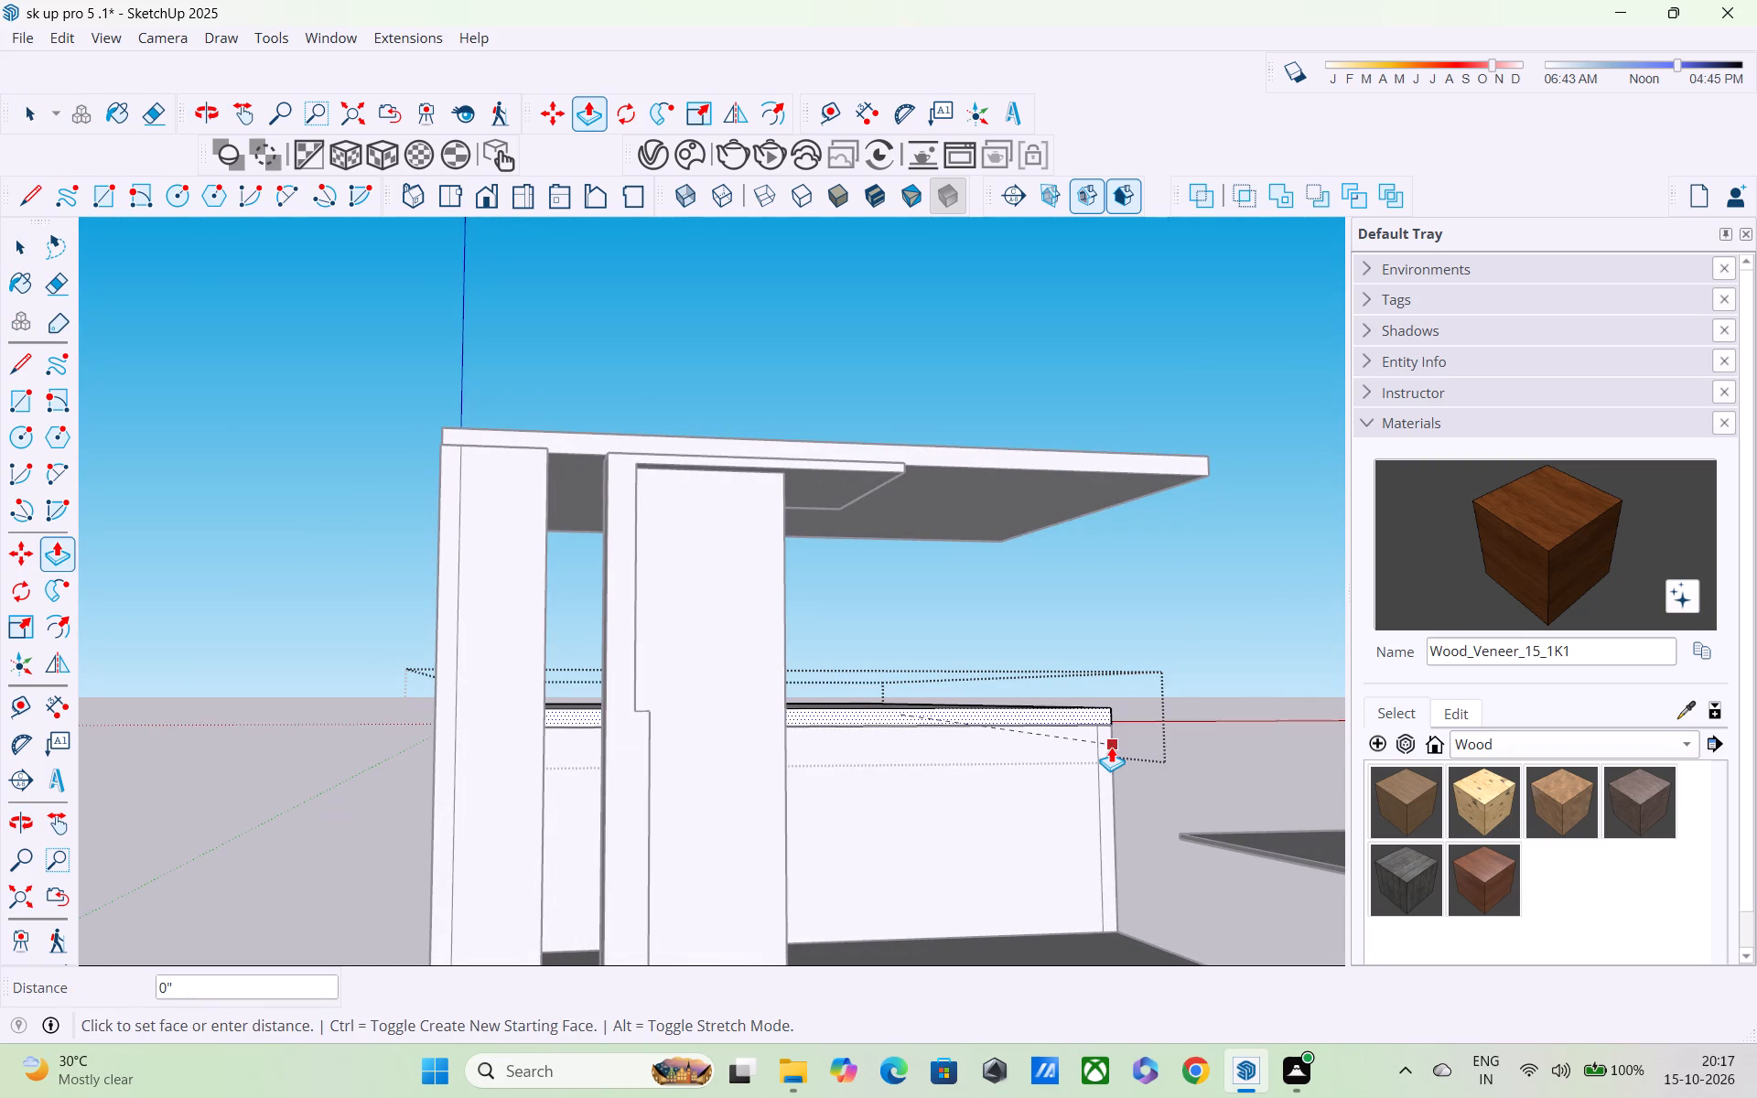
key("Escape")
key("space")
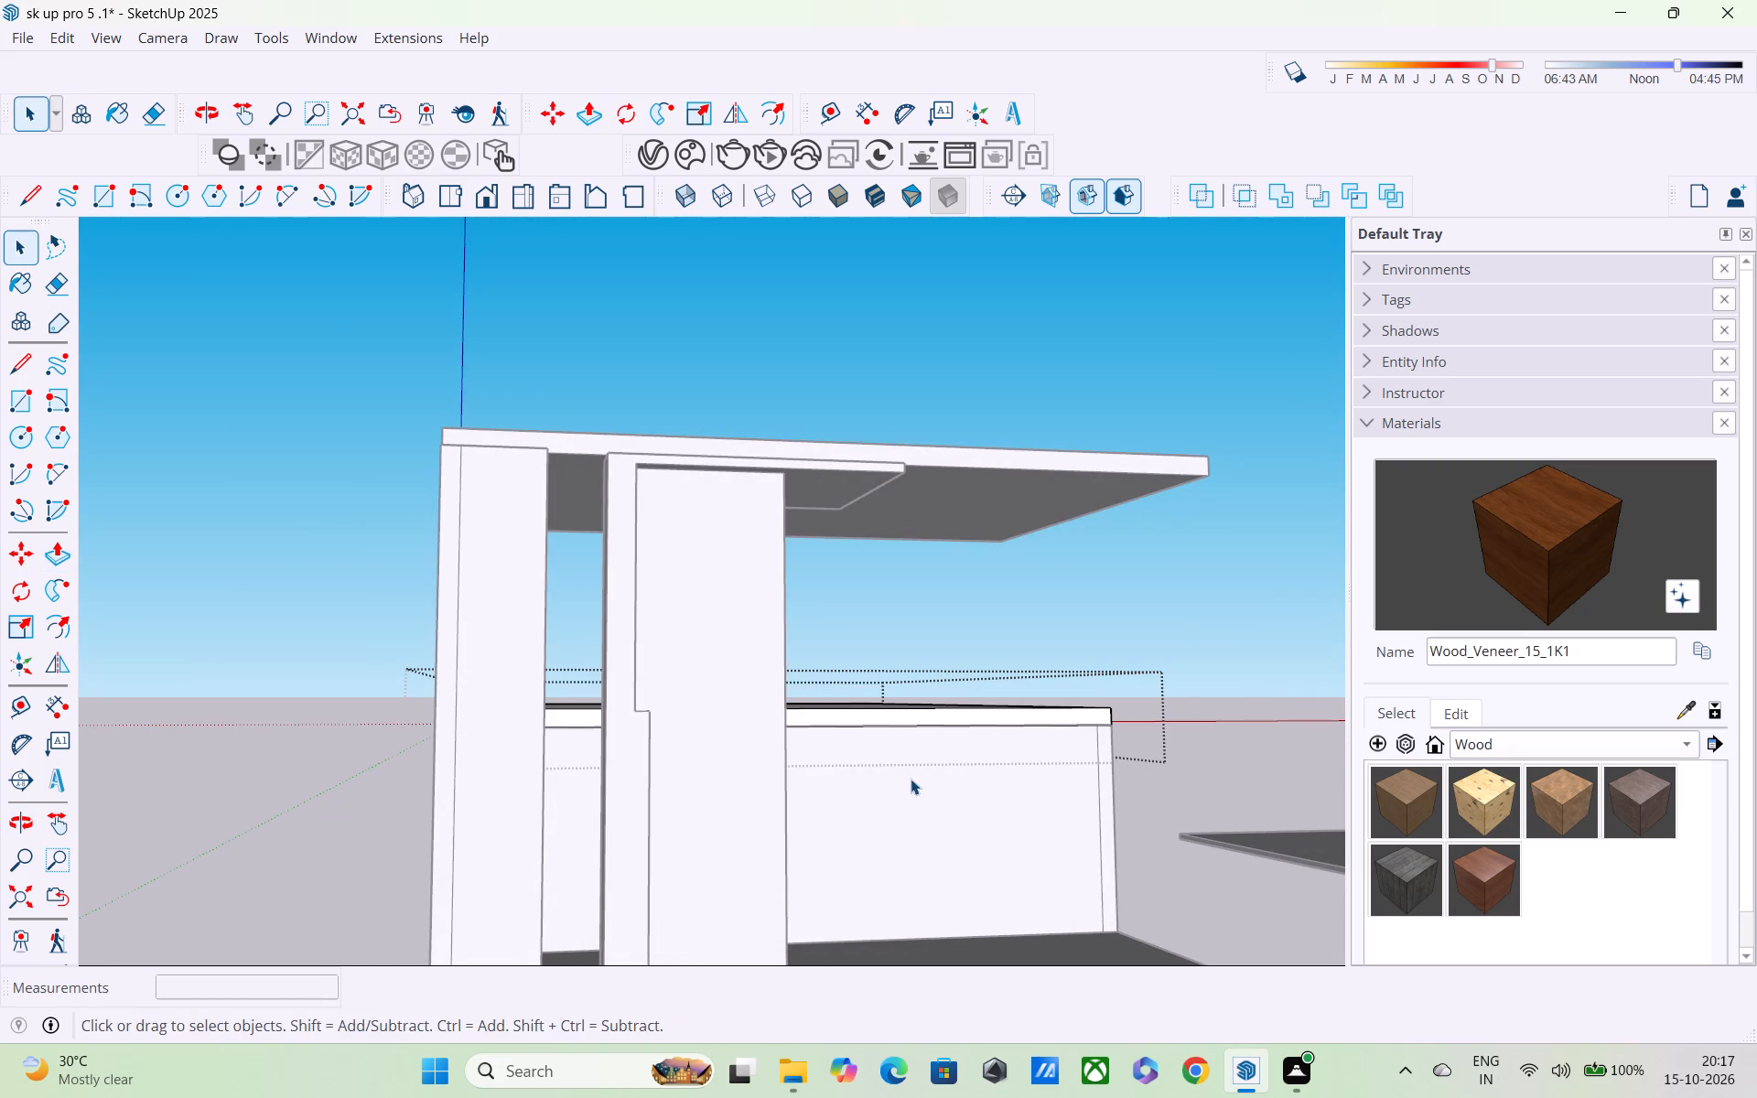
Draw a vertical line across the roof slab's edge face at the tower's corner, over the slab's full thickness.
middle_click_drag(798, 741, 333, 844)
scroll(565, 791, "up", 2)
key("l")
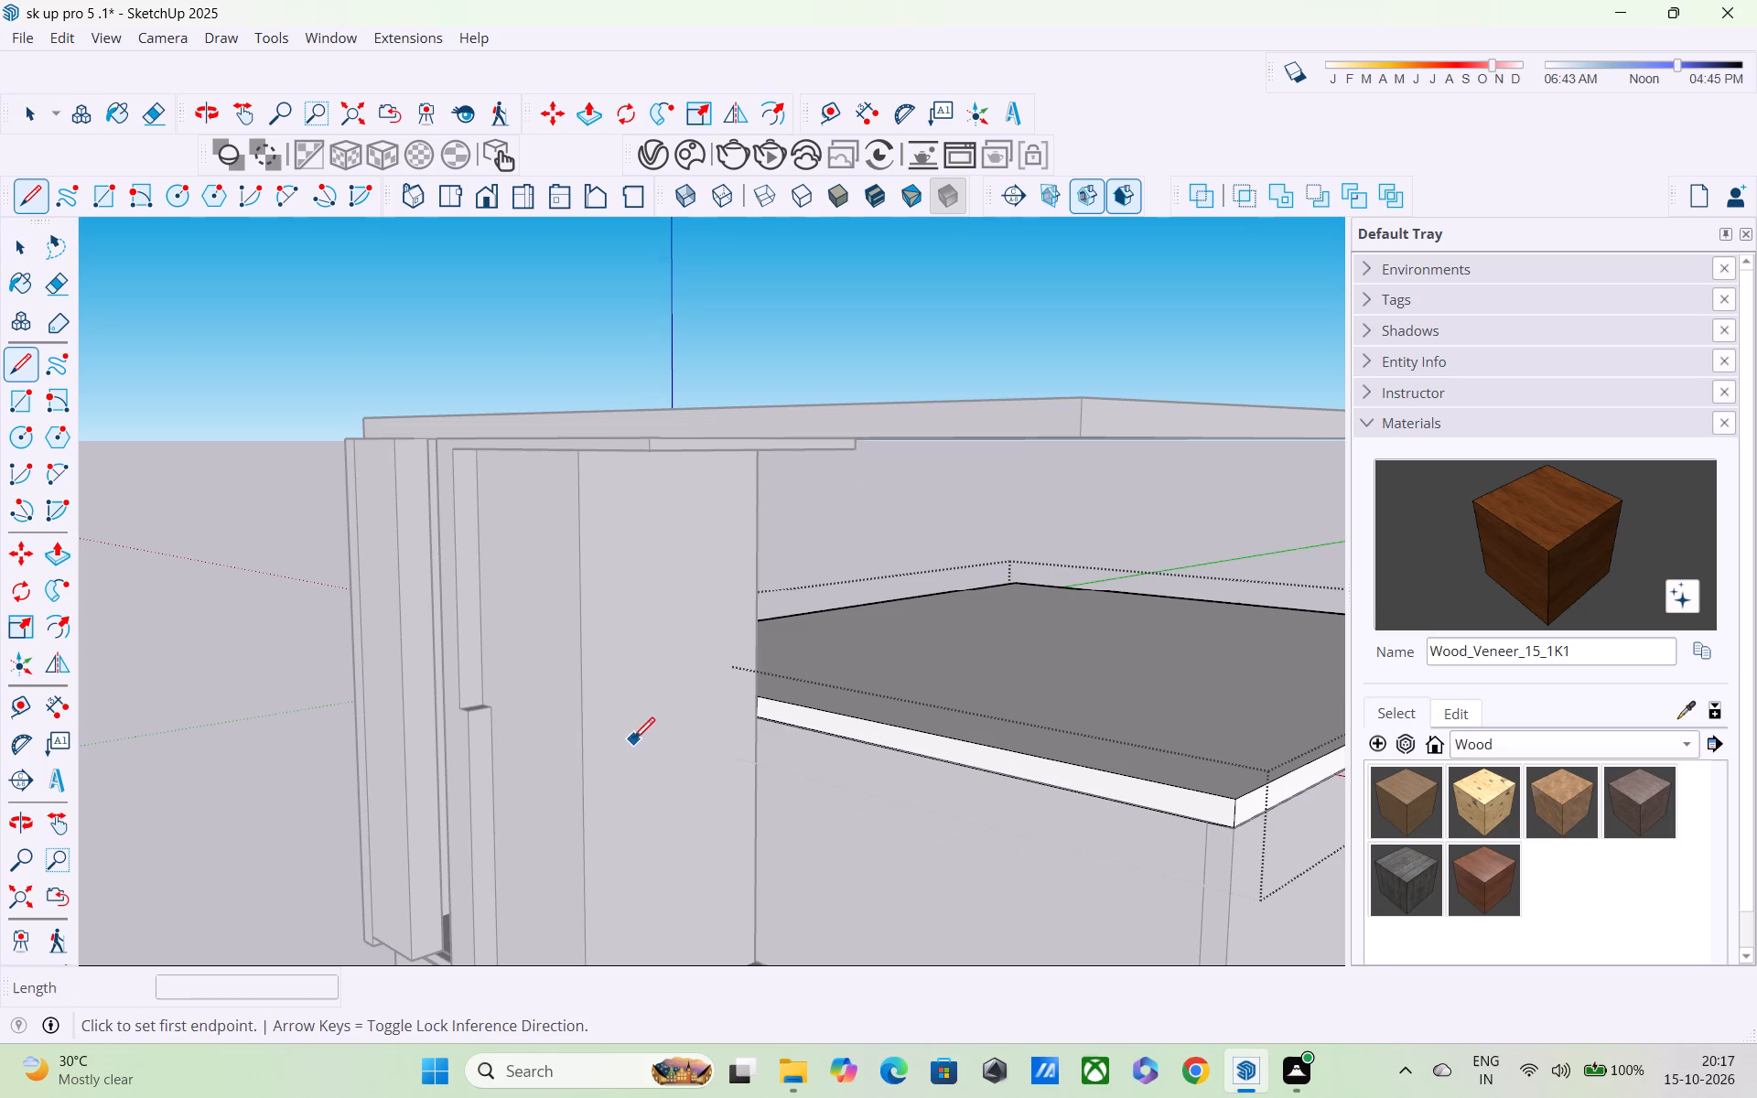
scroll(717, 737, "up", 11)
left_click(822, 659)
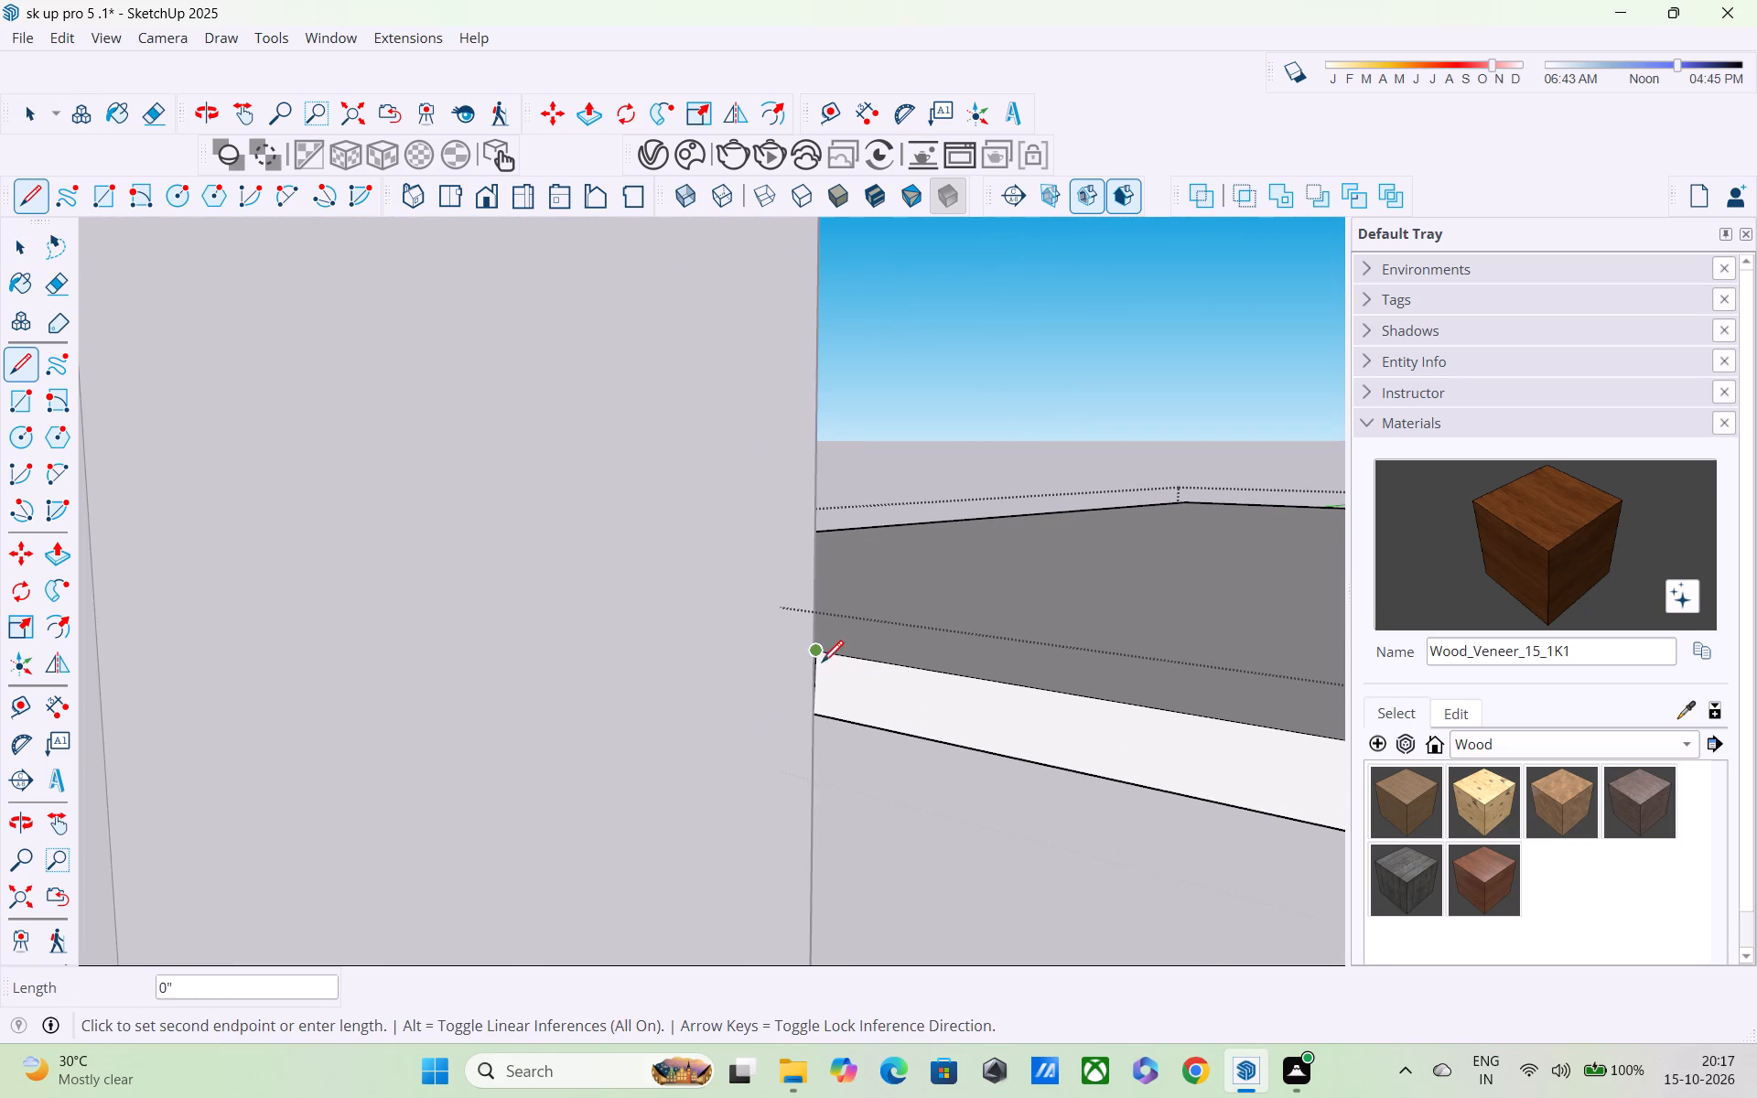
left_click(816, 713)
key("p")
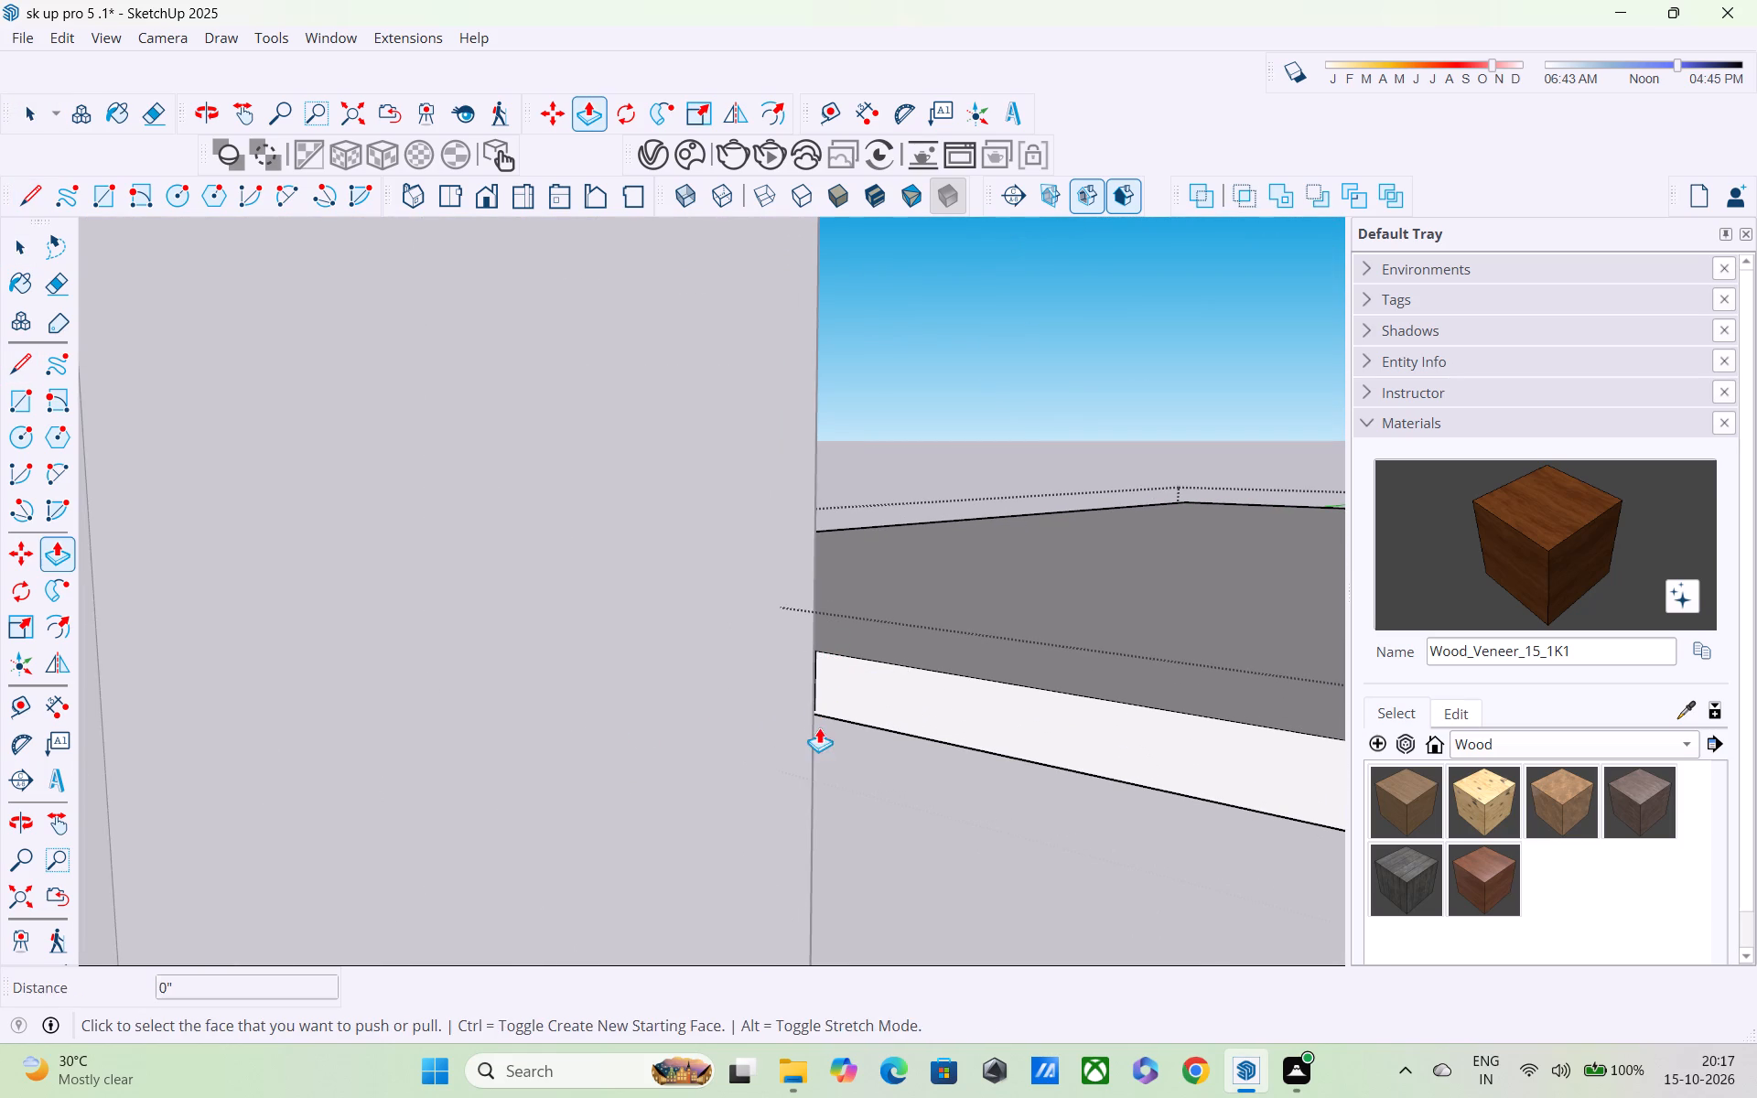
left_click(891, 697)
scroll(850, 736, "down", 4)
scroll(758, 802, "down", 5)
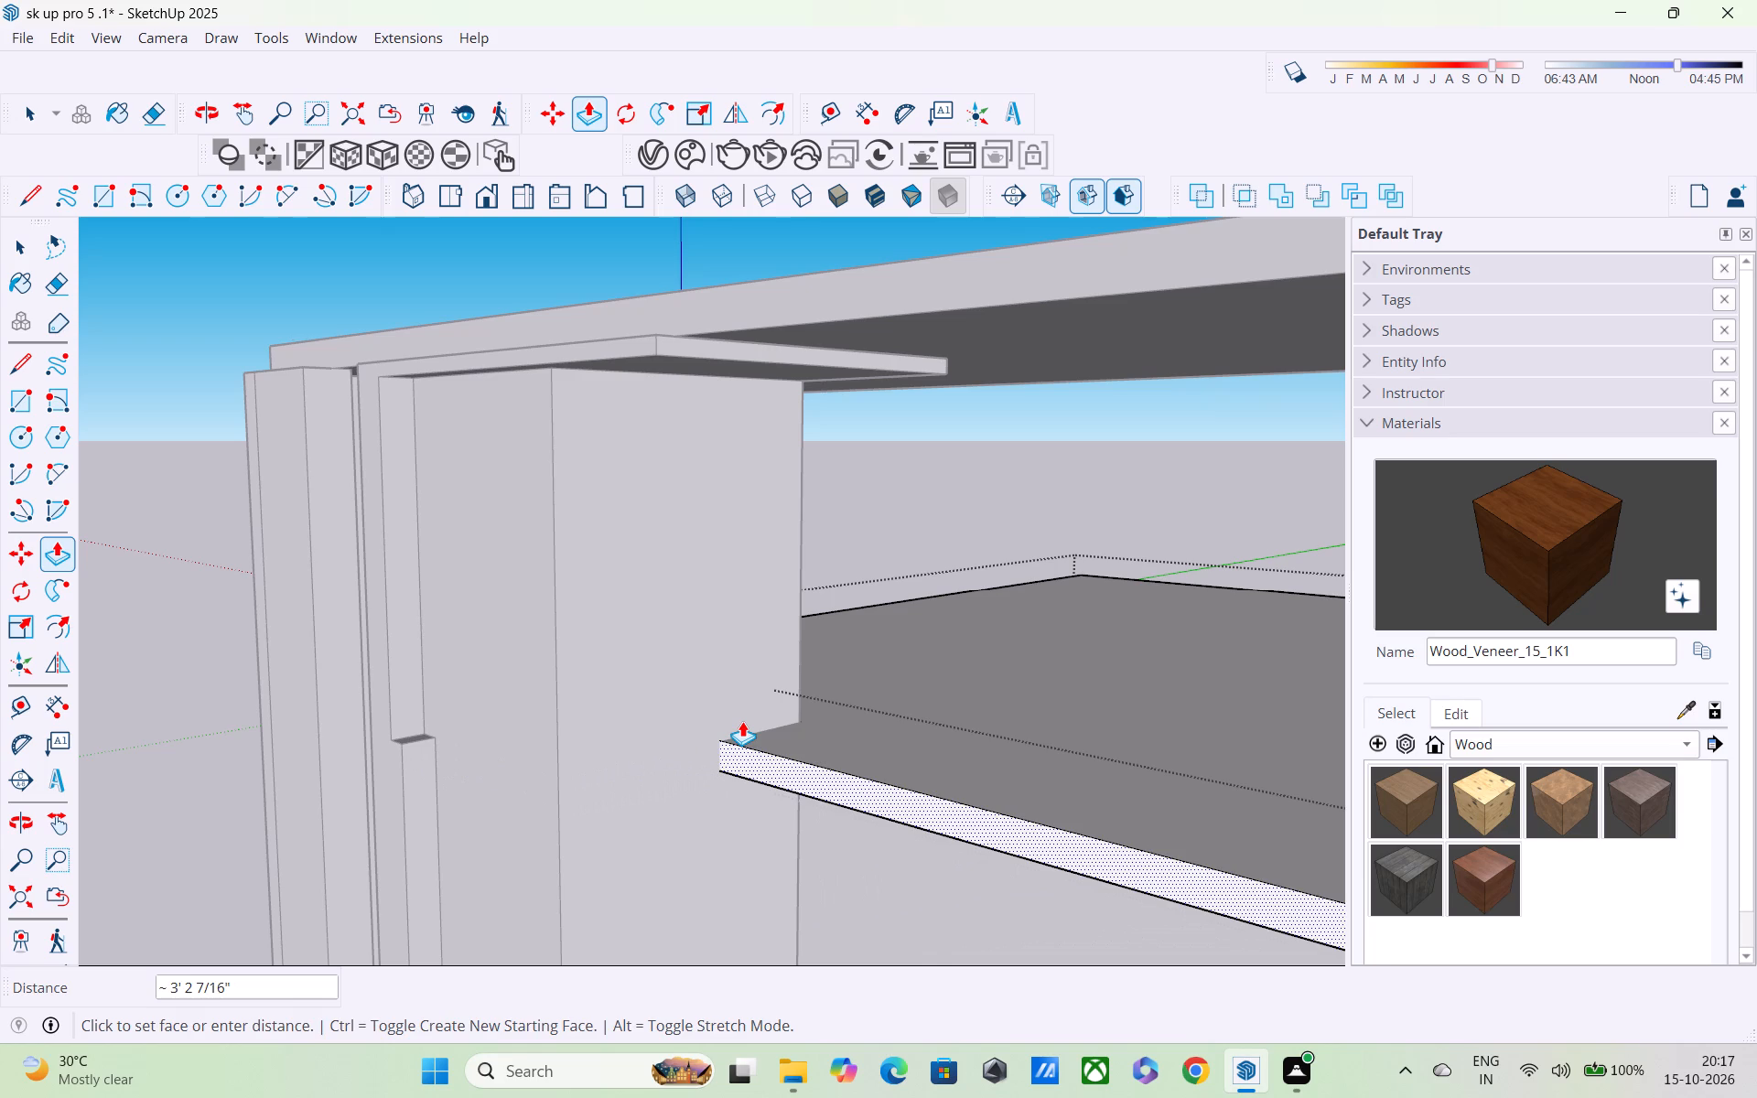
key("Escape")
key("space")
Select the roof slab's edge face beside the tower's corner together with its bounding edges.
double_click(935, 768)
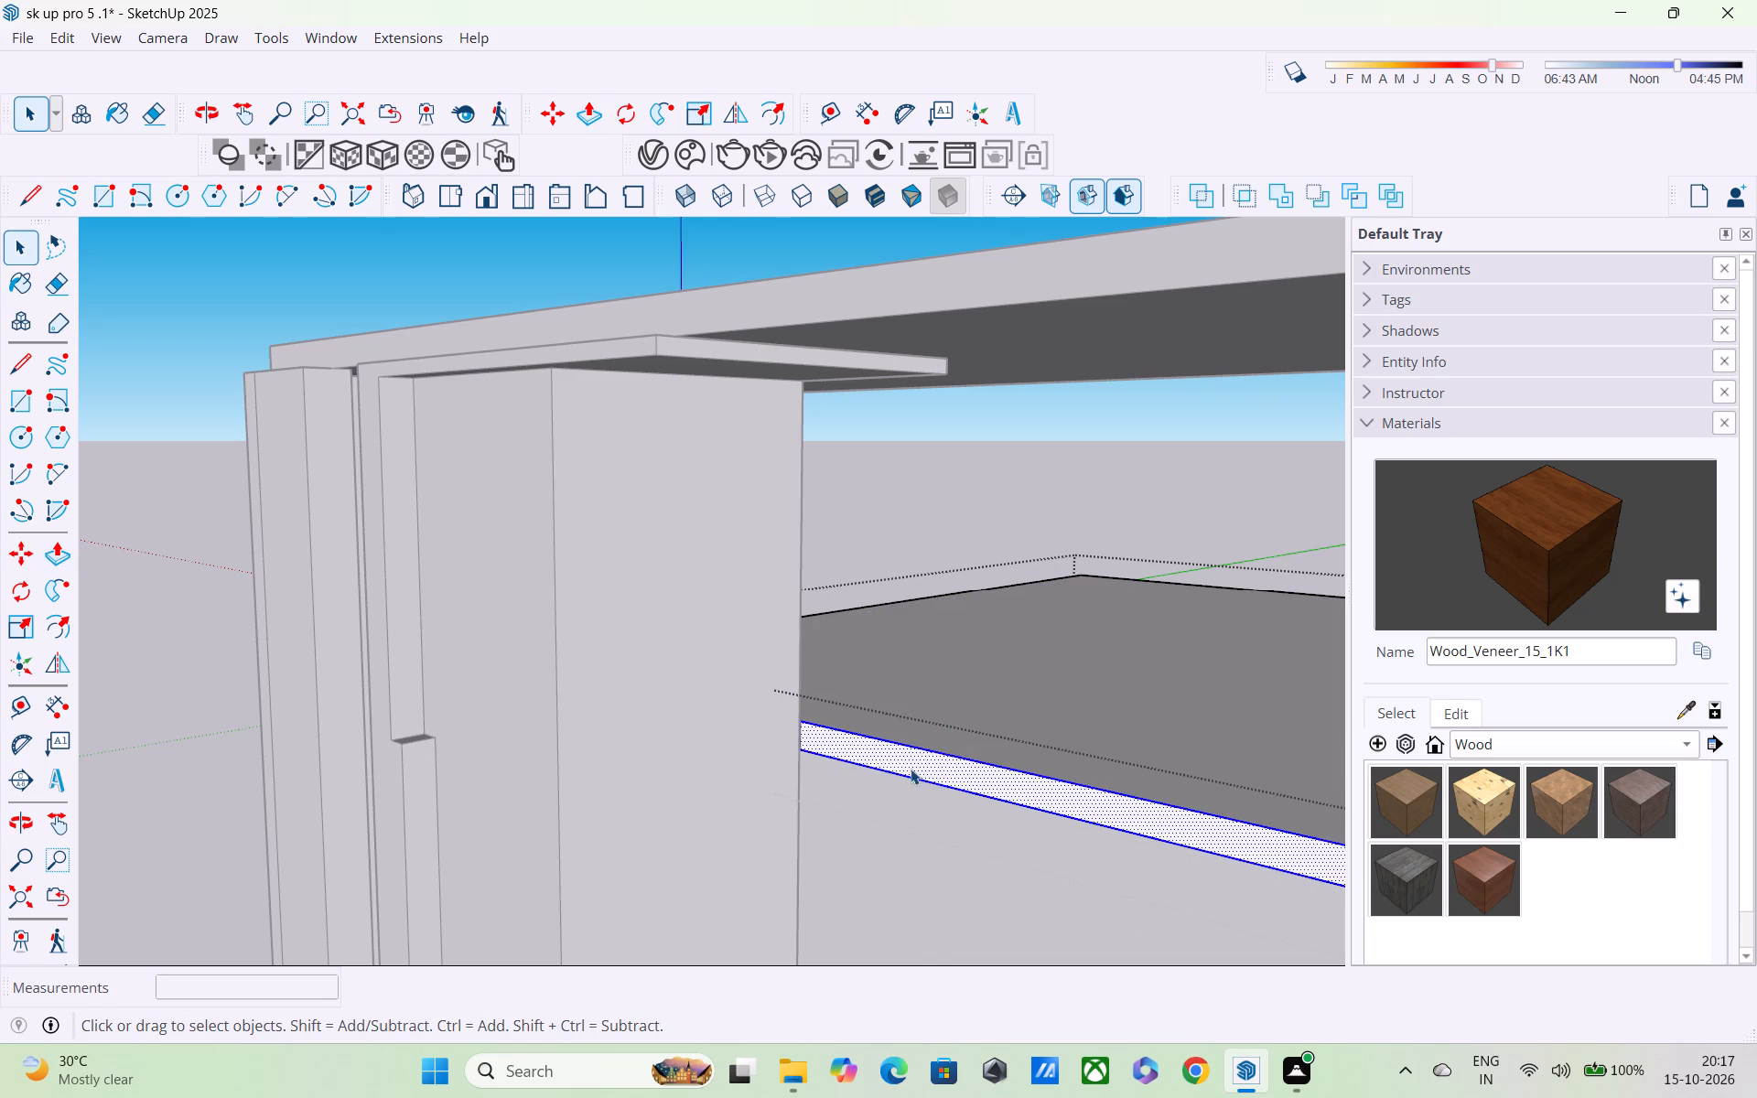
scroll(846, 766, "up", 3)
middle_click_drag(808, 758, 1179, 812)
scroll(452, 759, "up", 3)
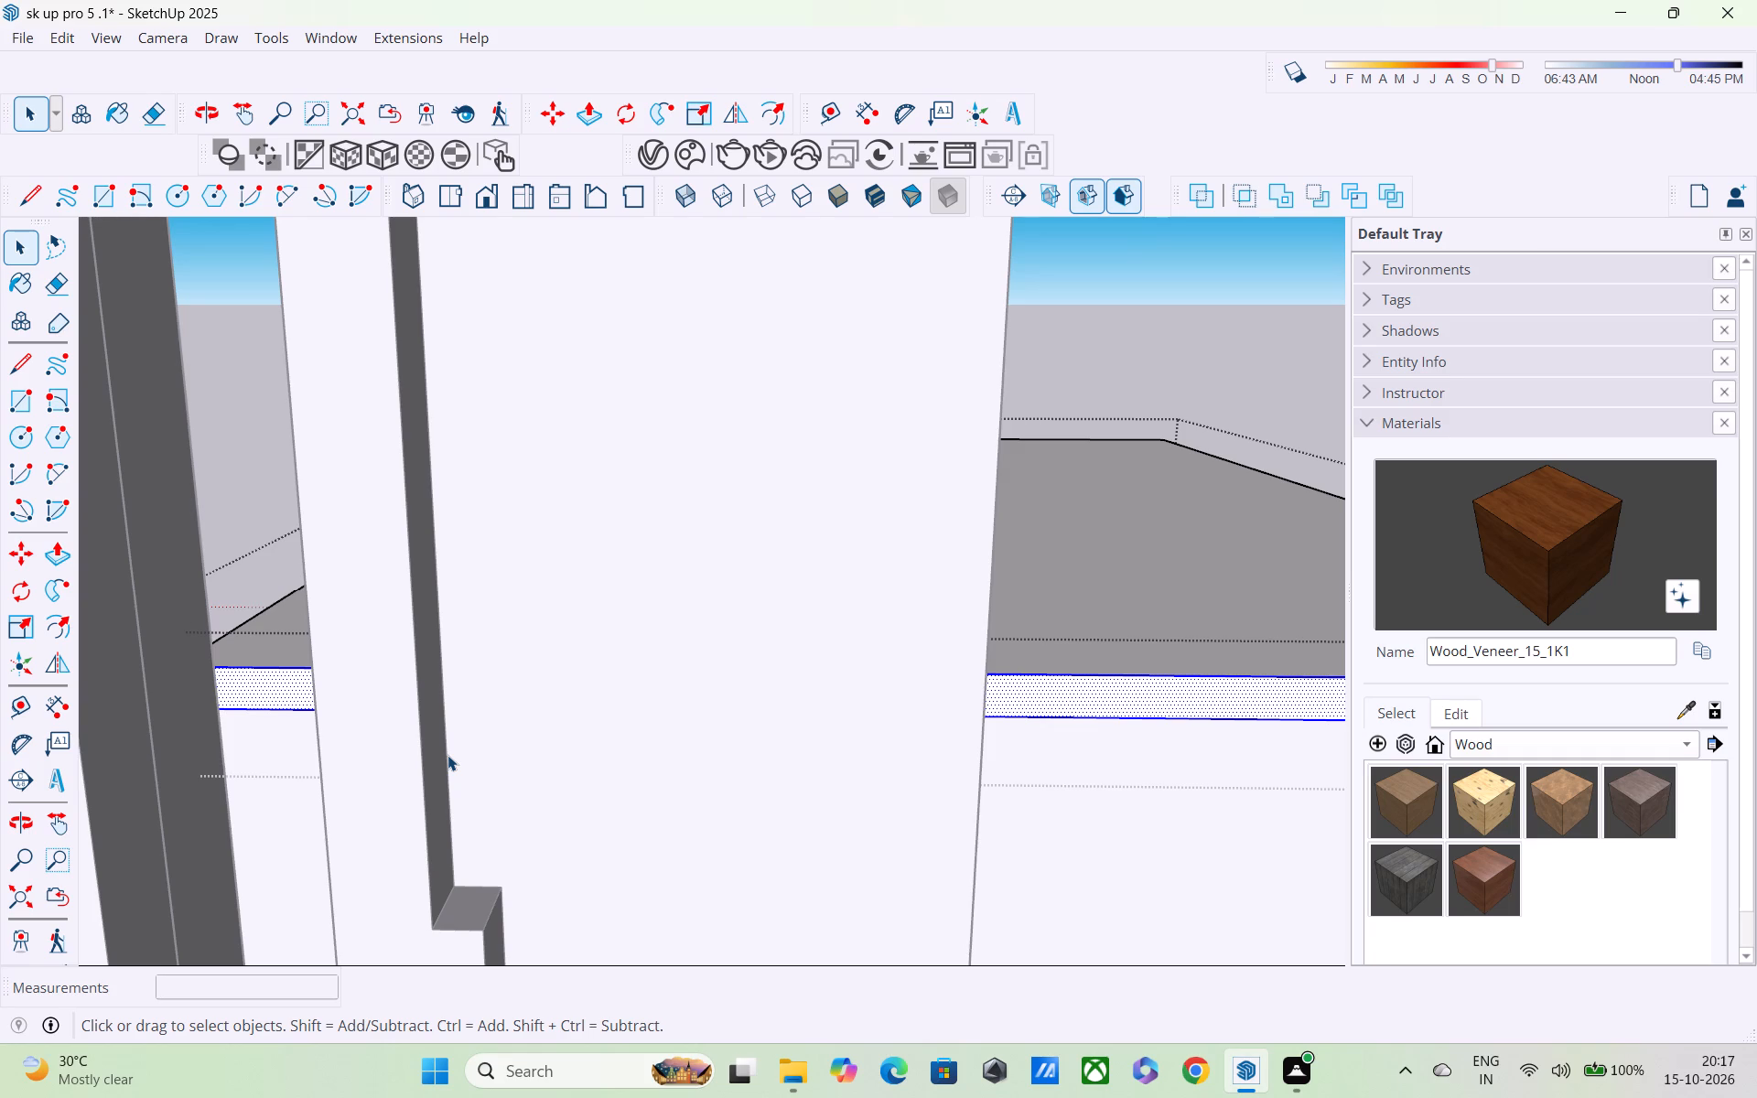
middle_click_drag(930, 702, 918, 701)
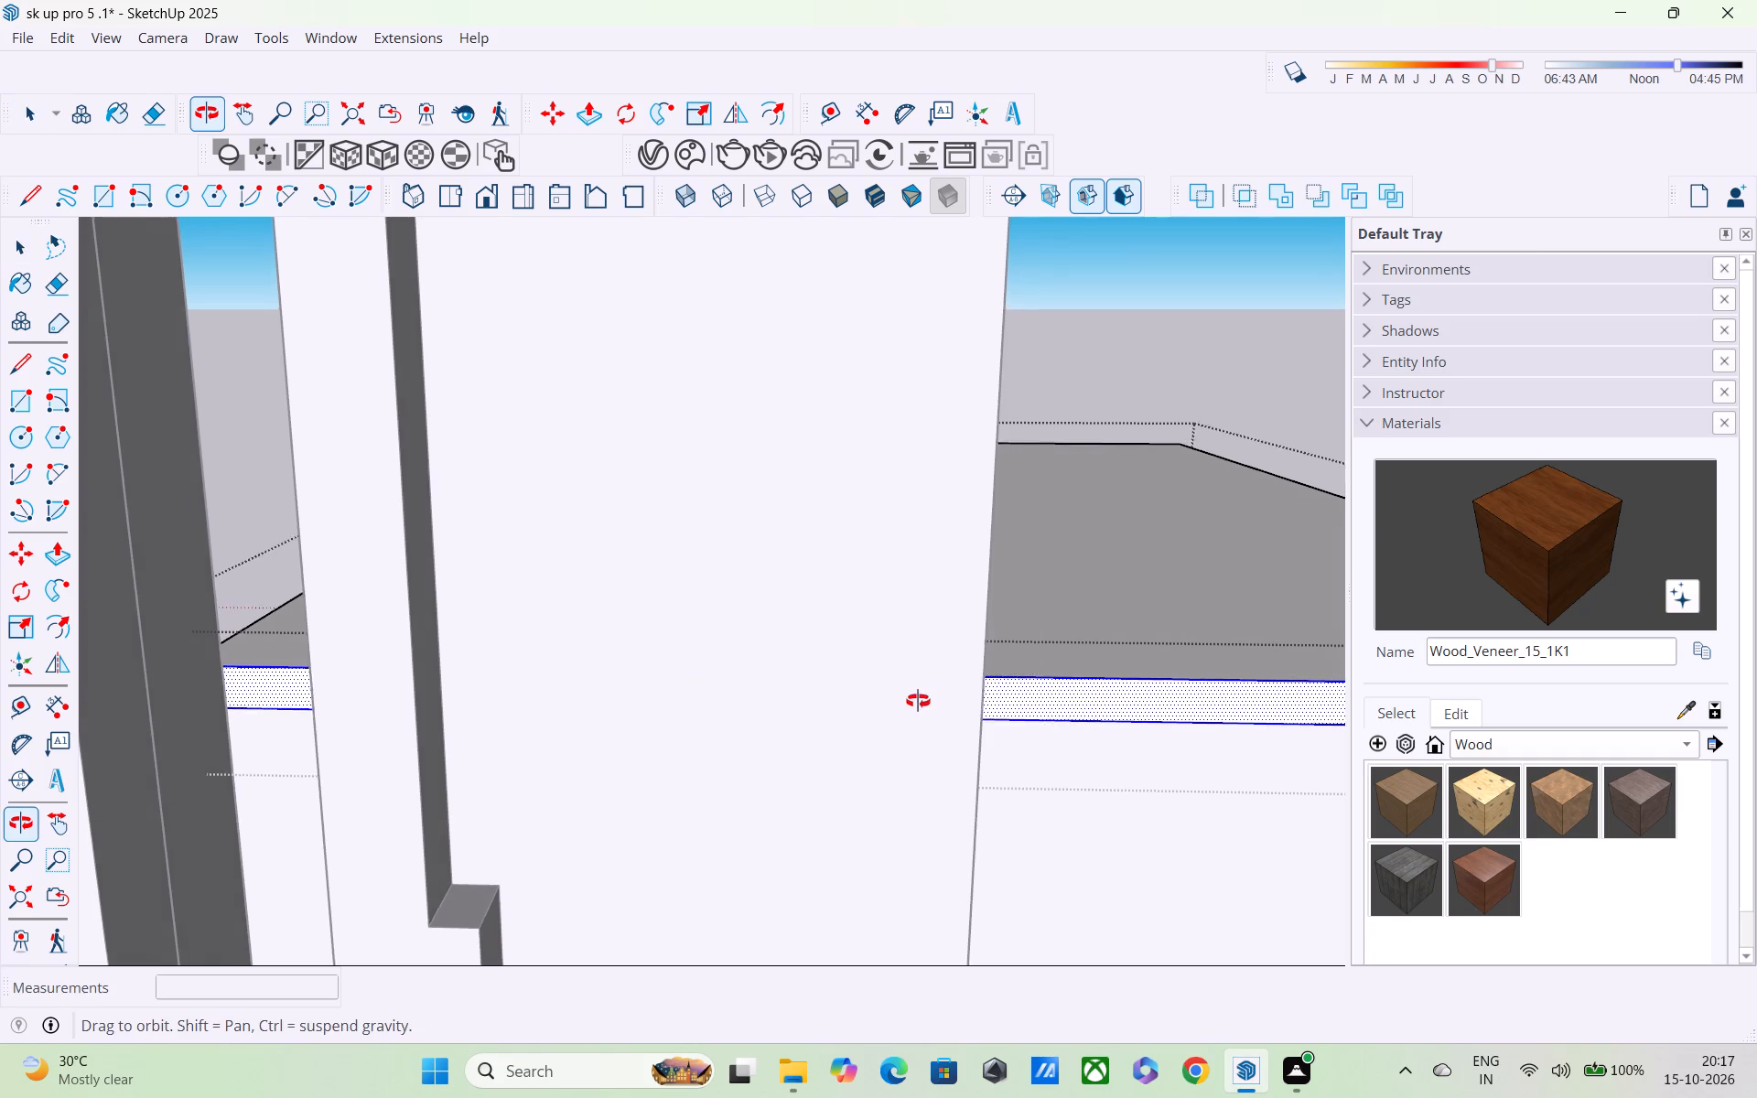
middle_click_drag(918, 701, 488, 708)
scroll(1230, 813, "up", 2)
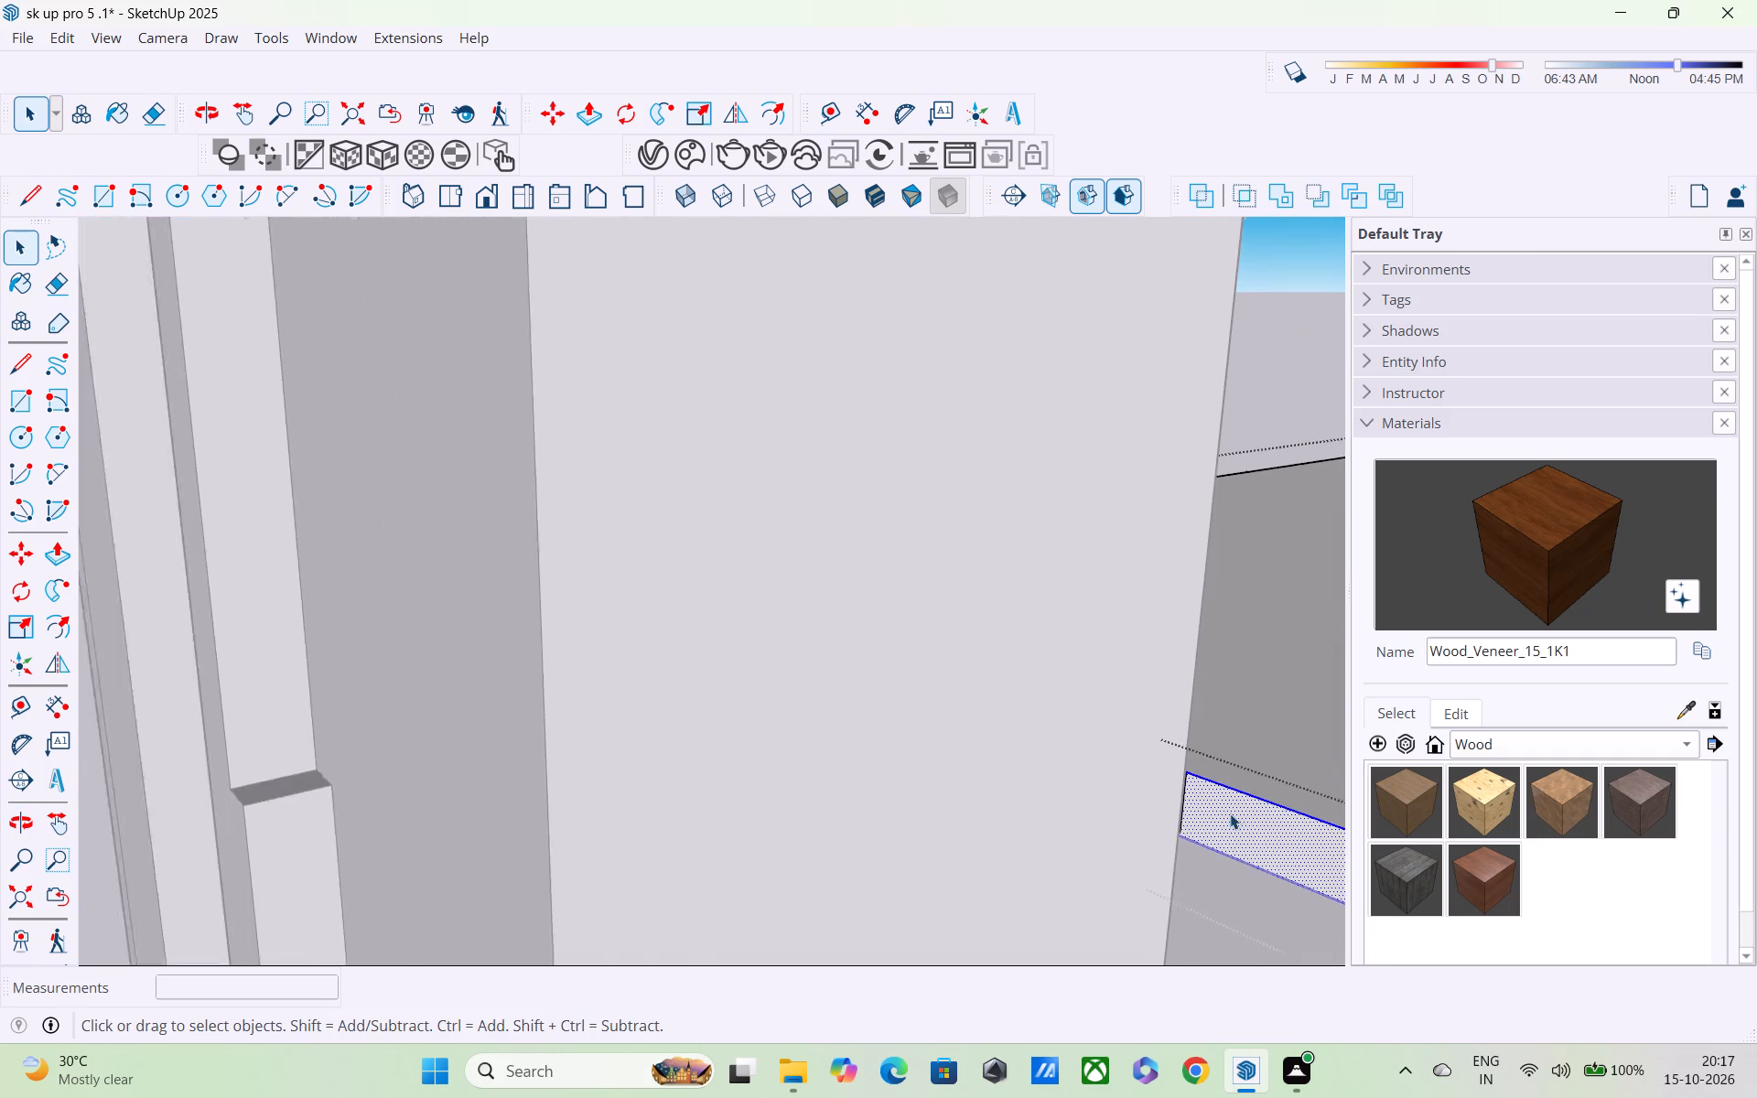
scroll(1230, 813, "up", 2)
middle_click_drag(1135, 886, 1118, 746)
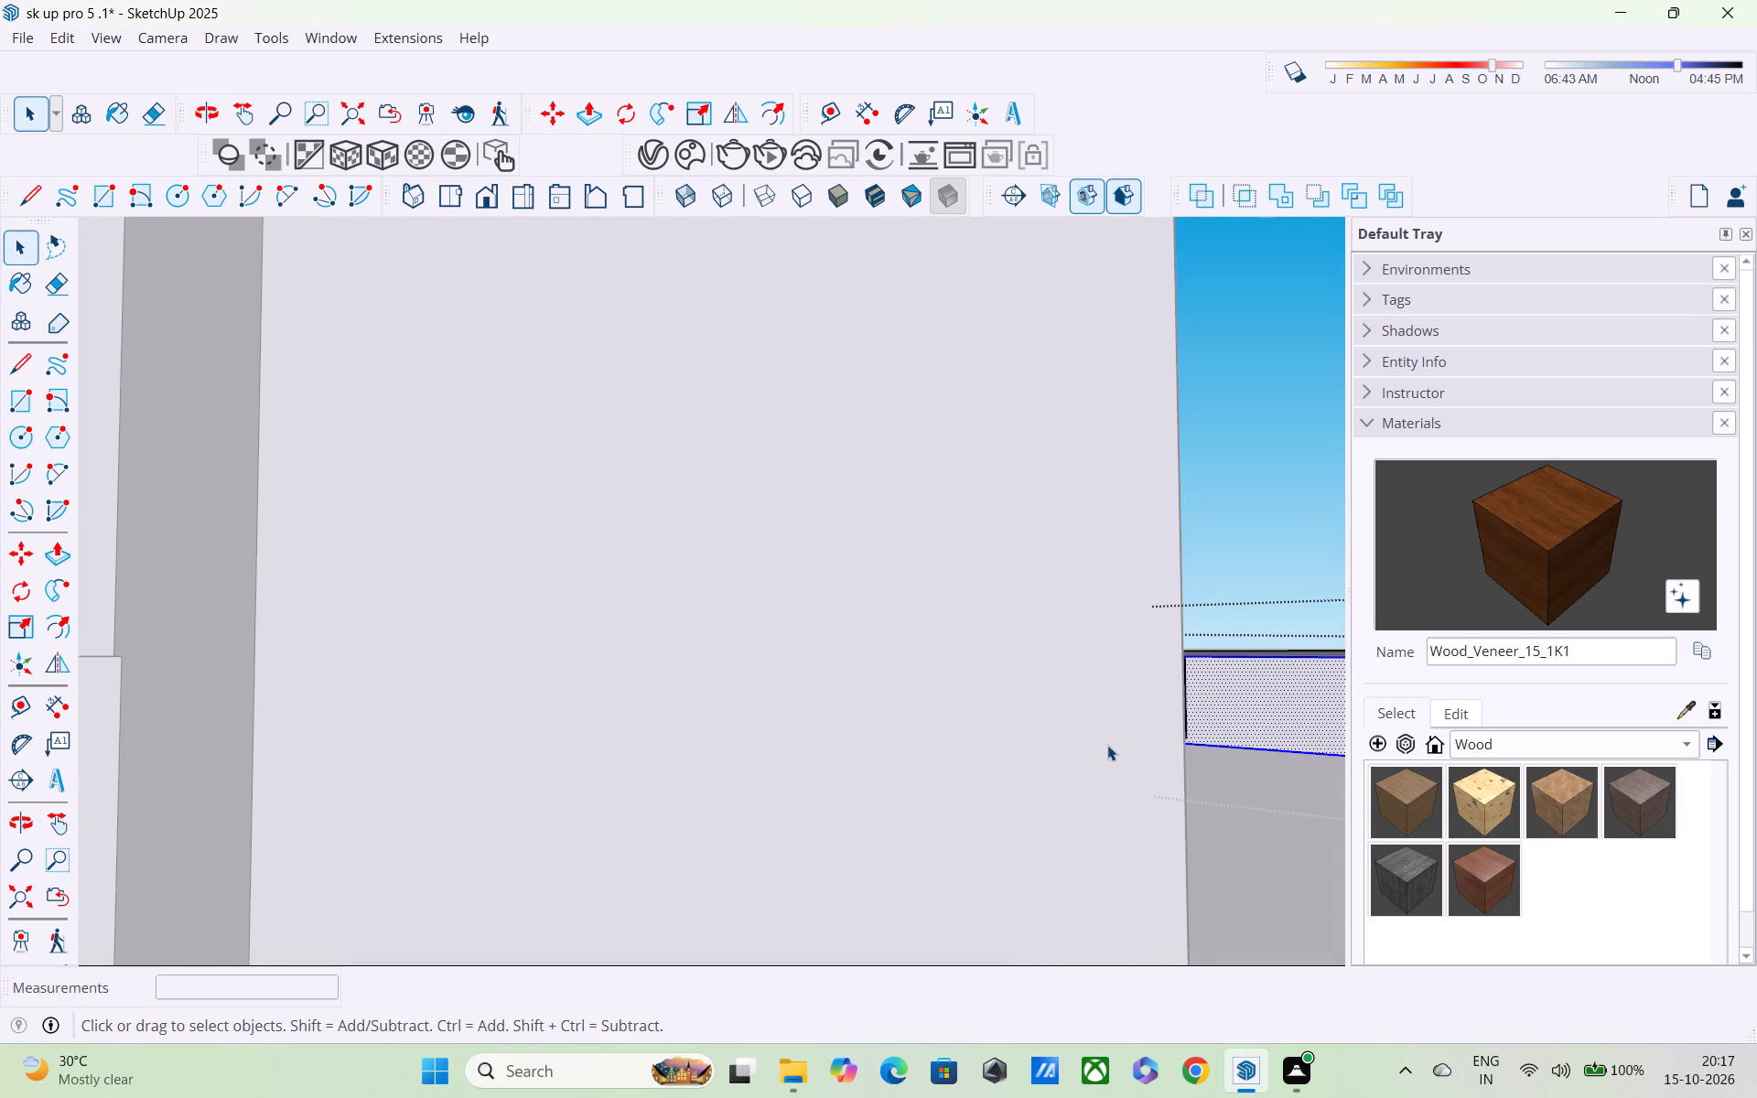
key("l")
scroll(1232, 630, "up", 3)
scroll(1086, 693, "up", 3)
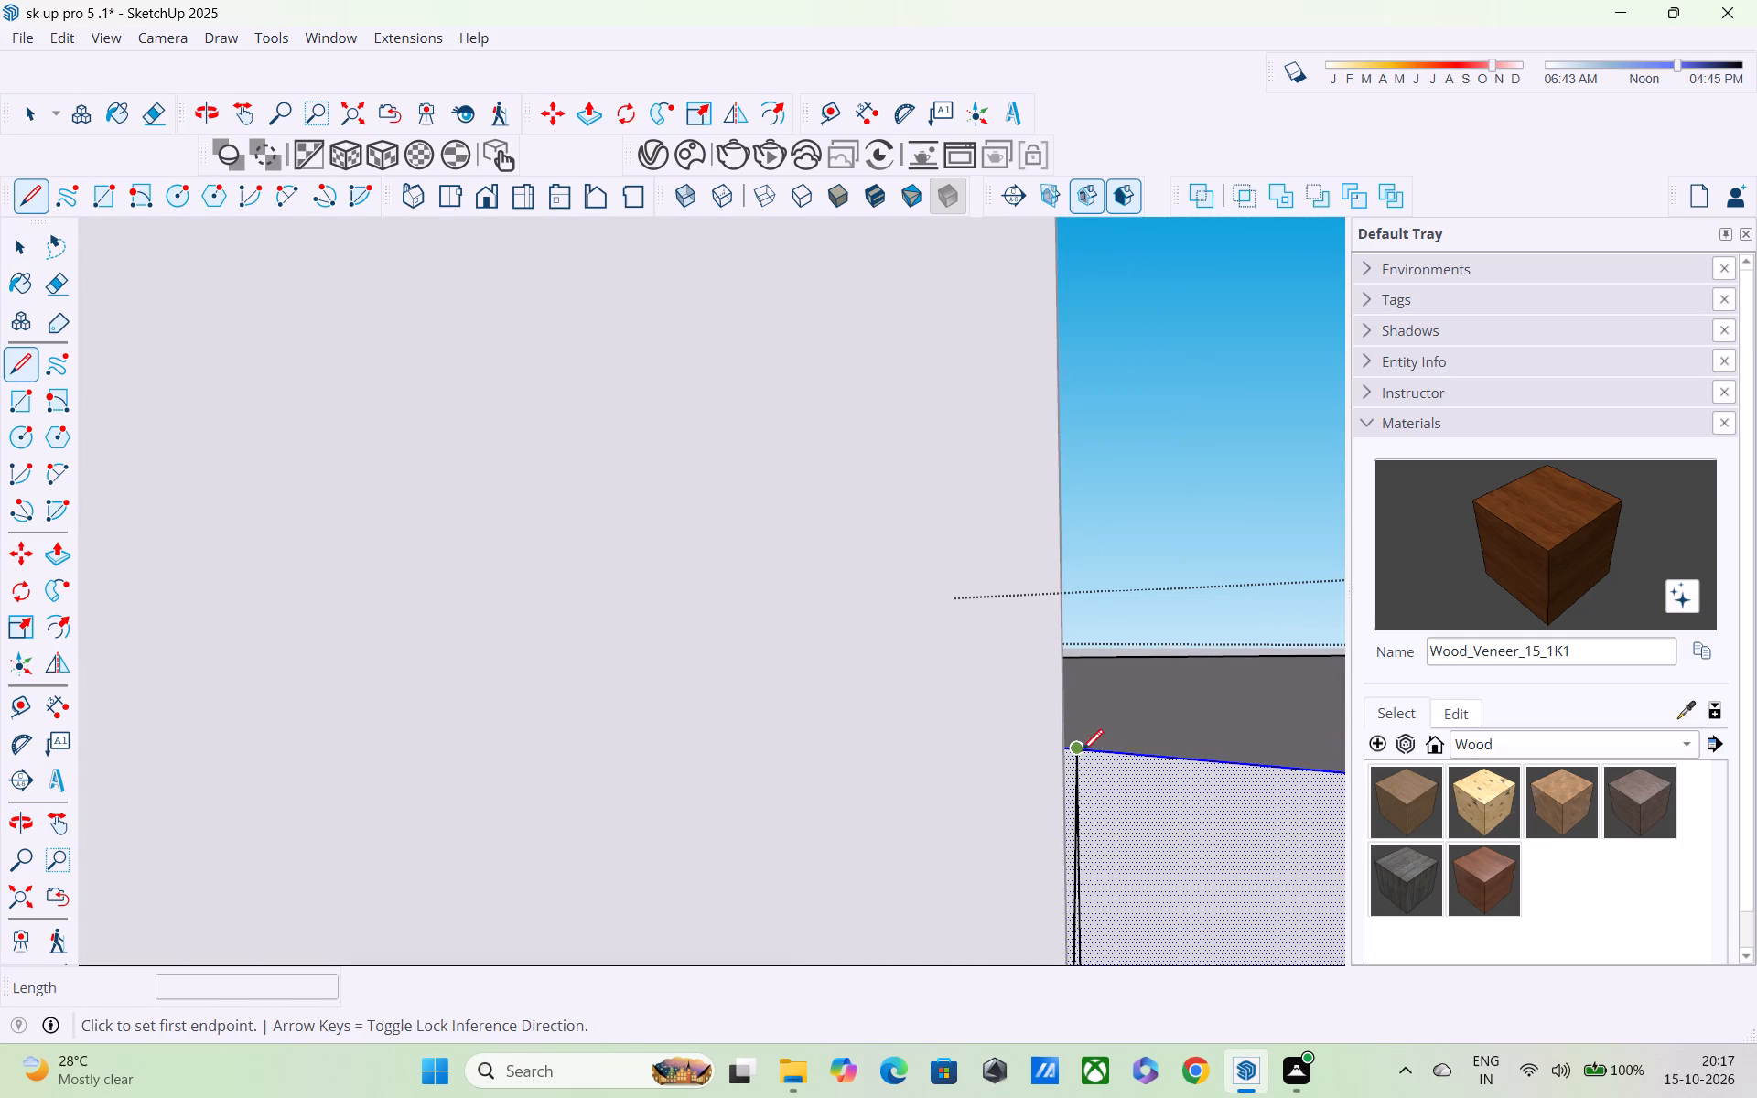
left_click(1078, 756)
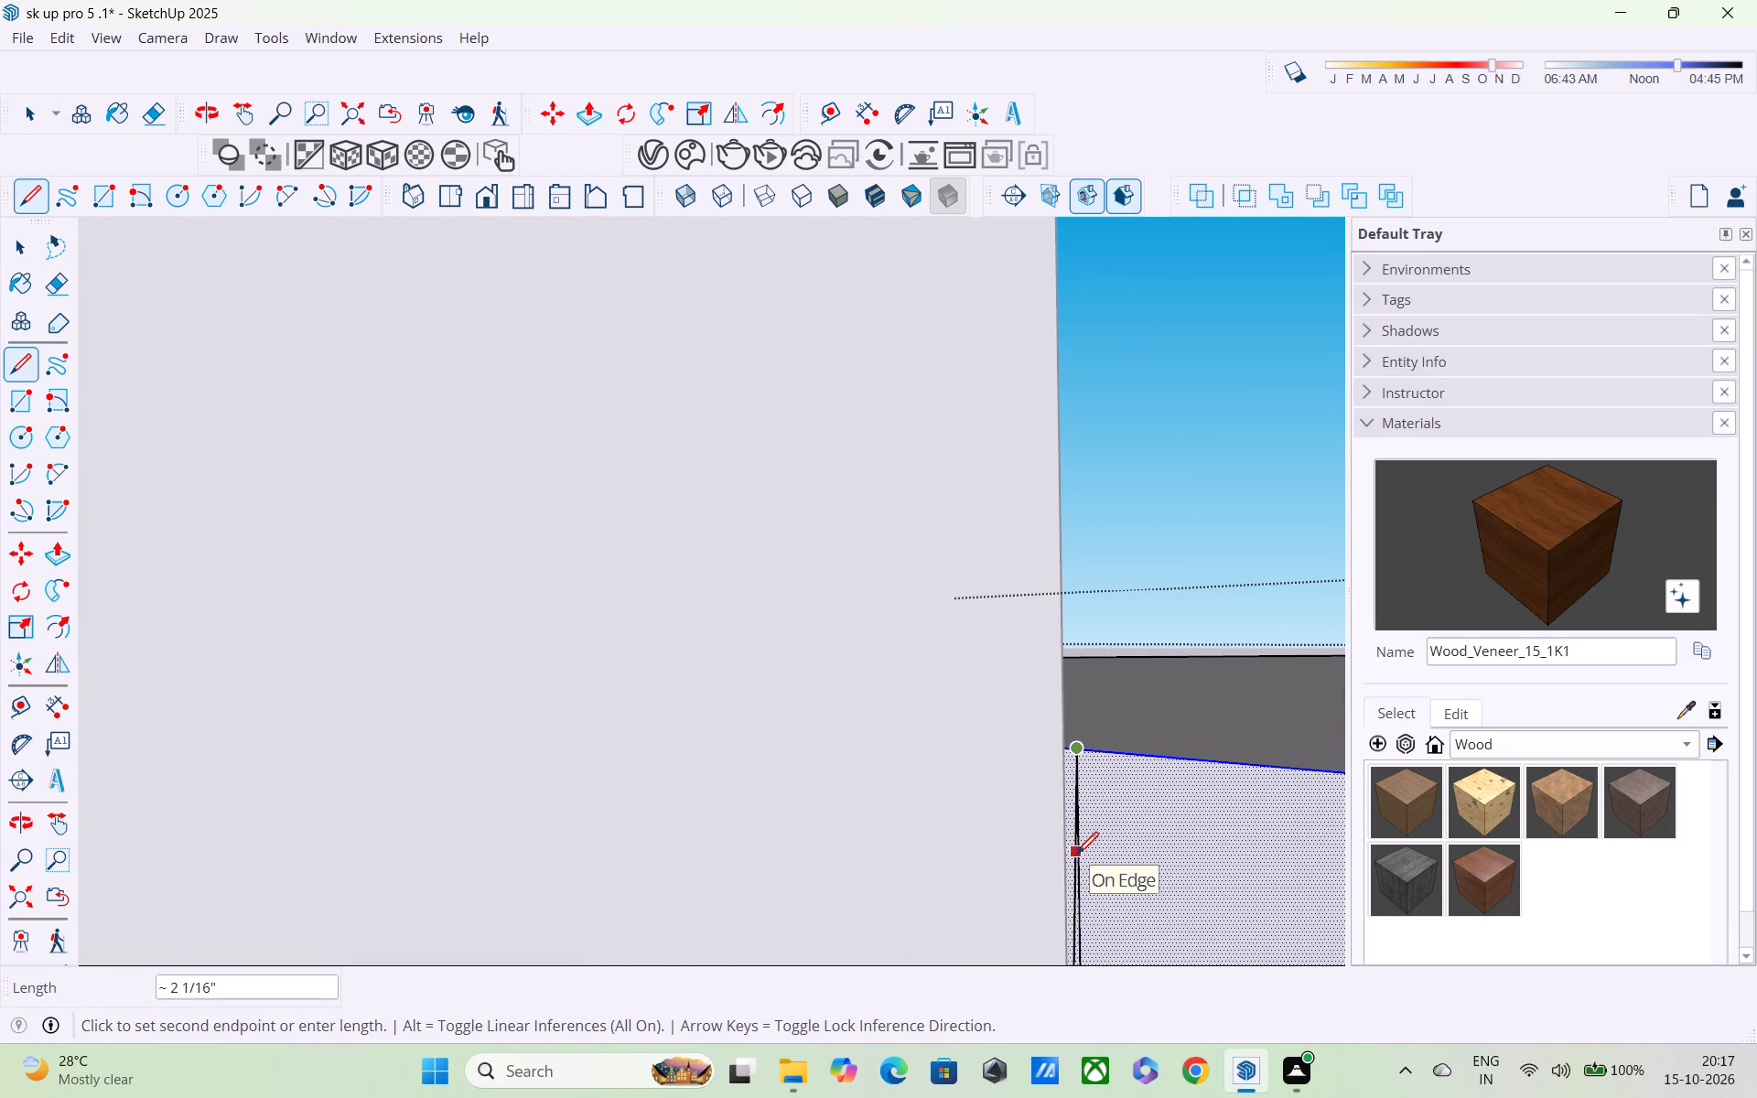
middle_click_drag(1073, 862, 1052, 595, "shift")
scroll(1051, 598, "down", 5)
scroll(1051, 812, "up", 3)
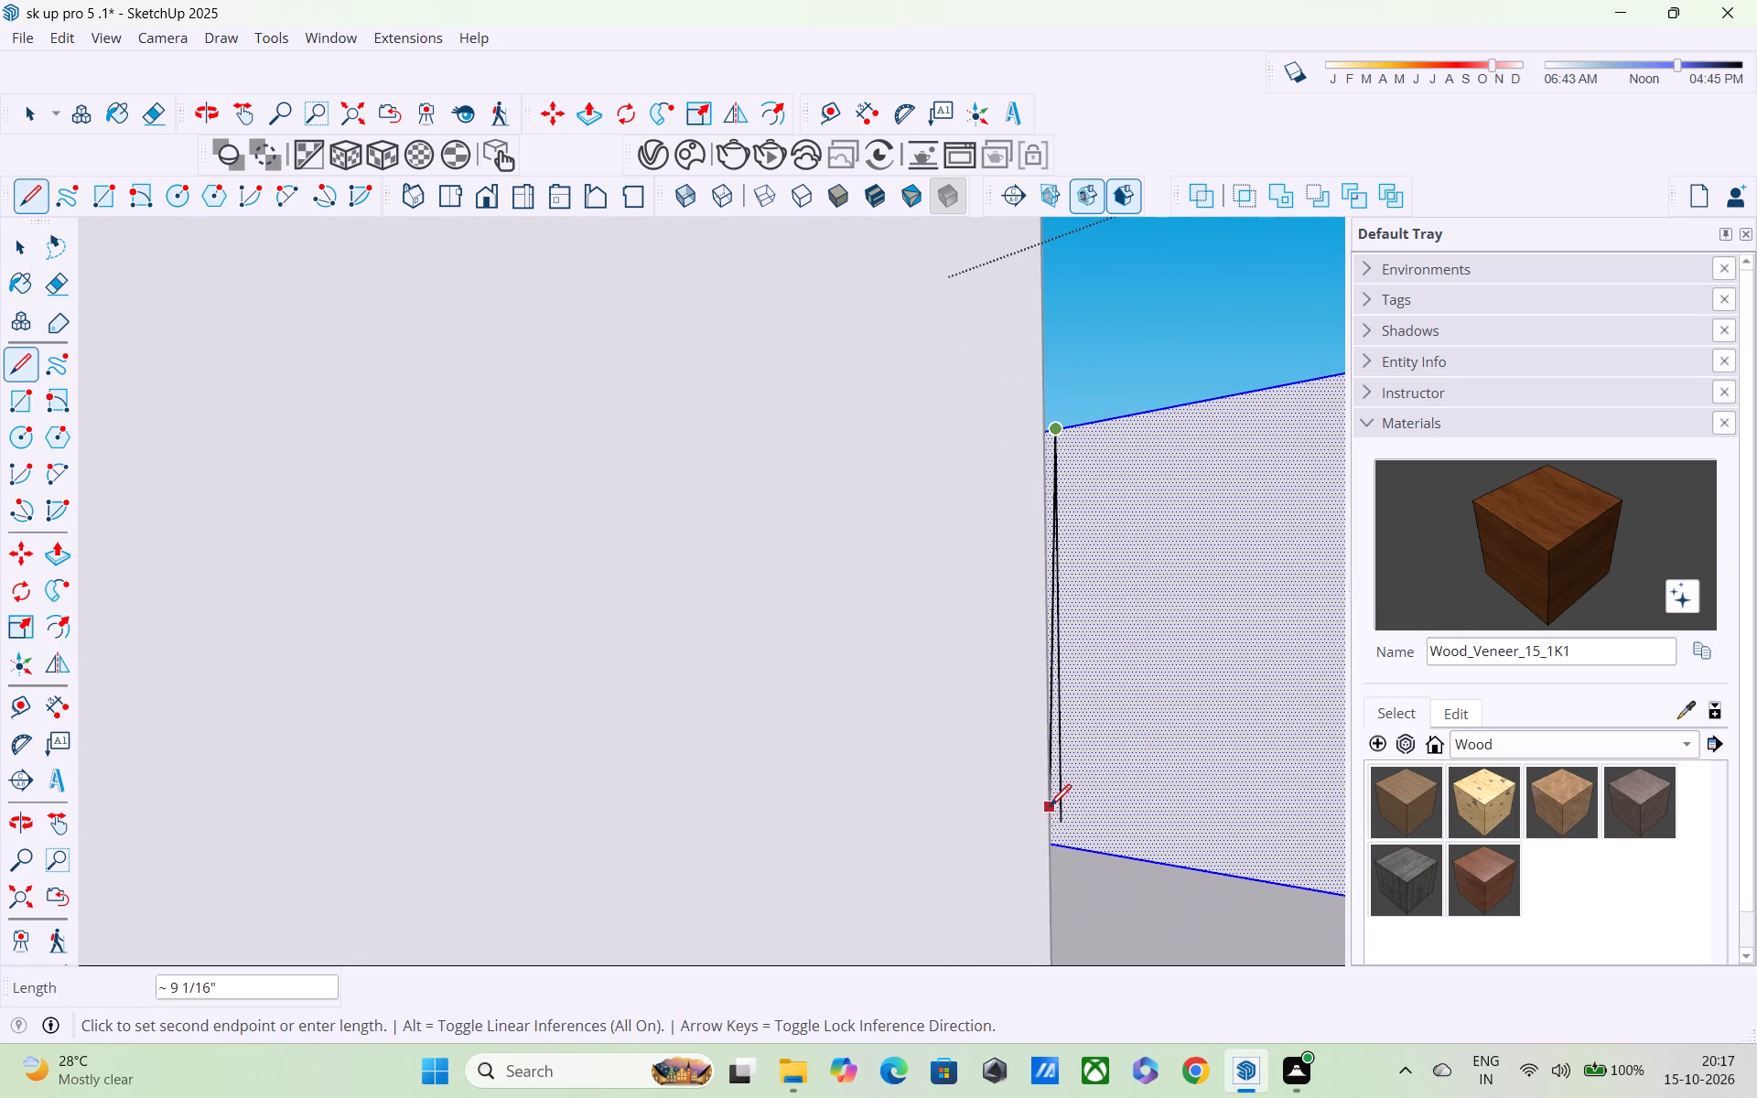
Undo the stray lines at the end of the slab's front edge face beside the wall panel.
key("ctrl+z")
key("ctrl+z")
key("ctrl+z")
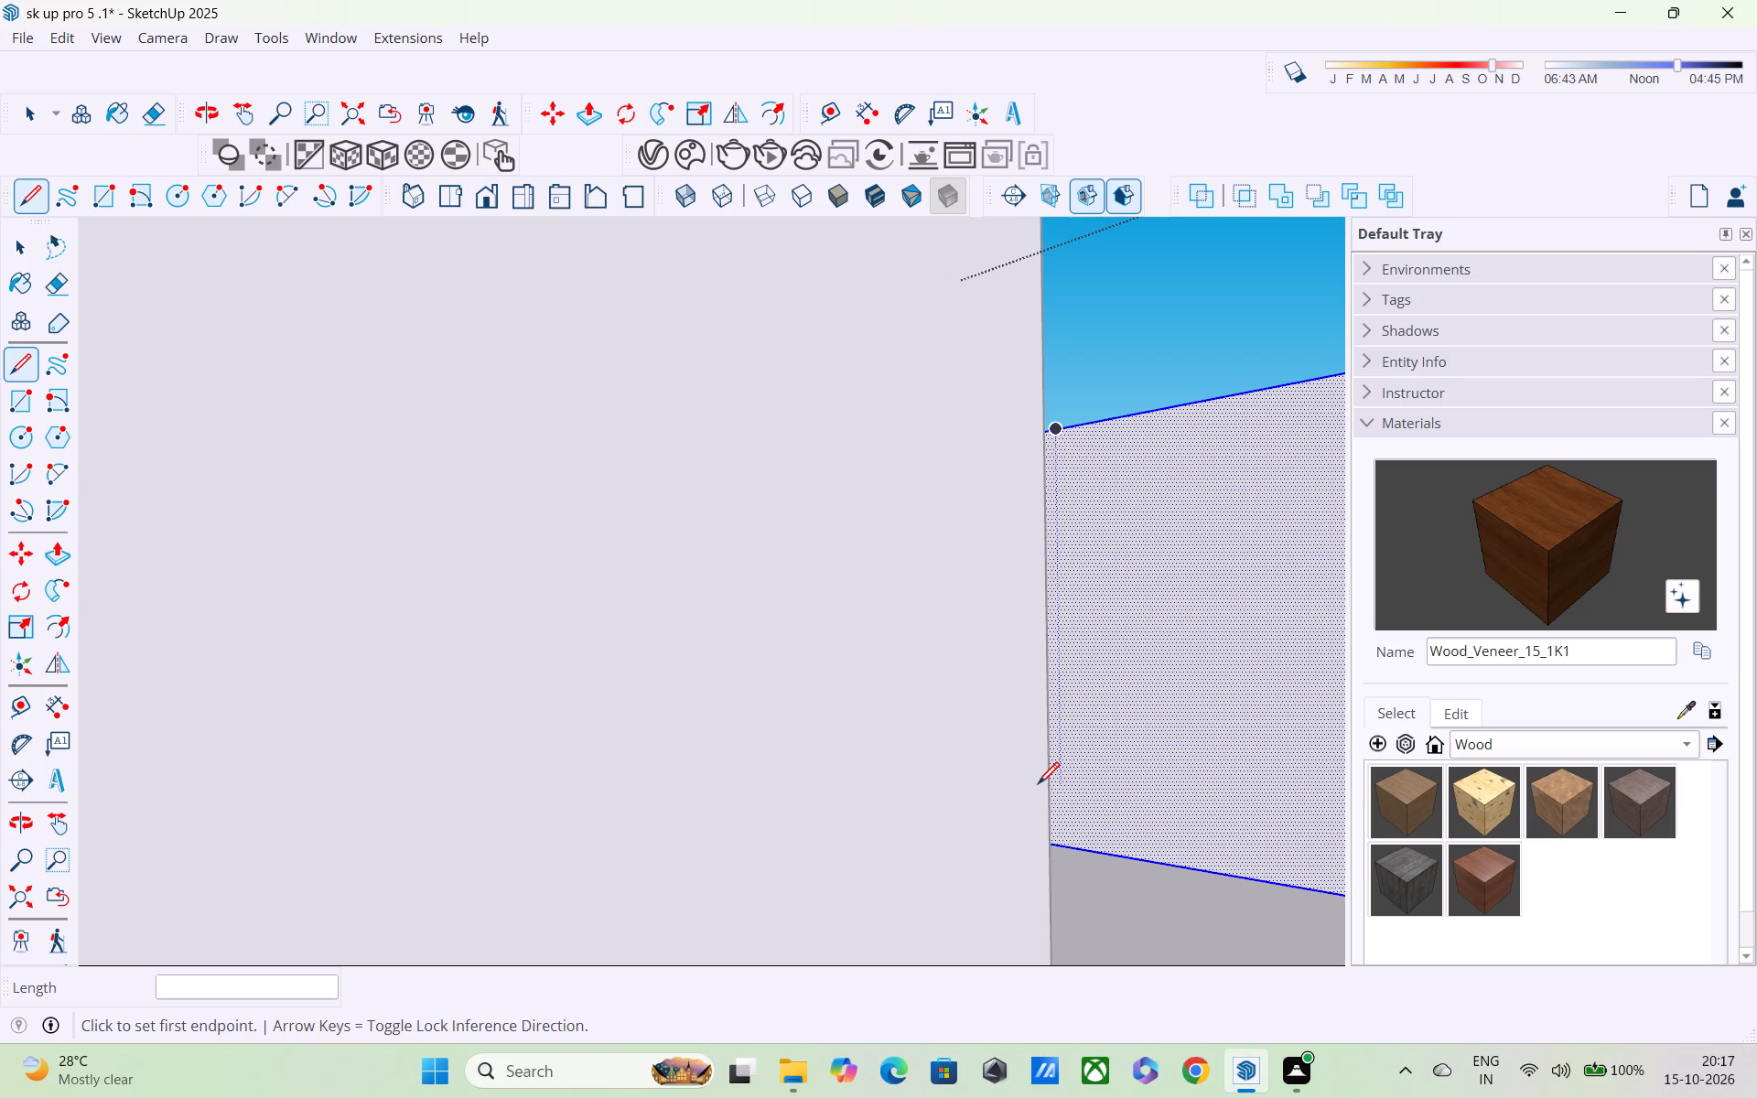
Draw a vertical line about 9 15/16" long across the slab's front edge face where it meets the wall panel.
left_click(1042, 430)
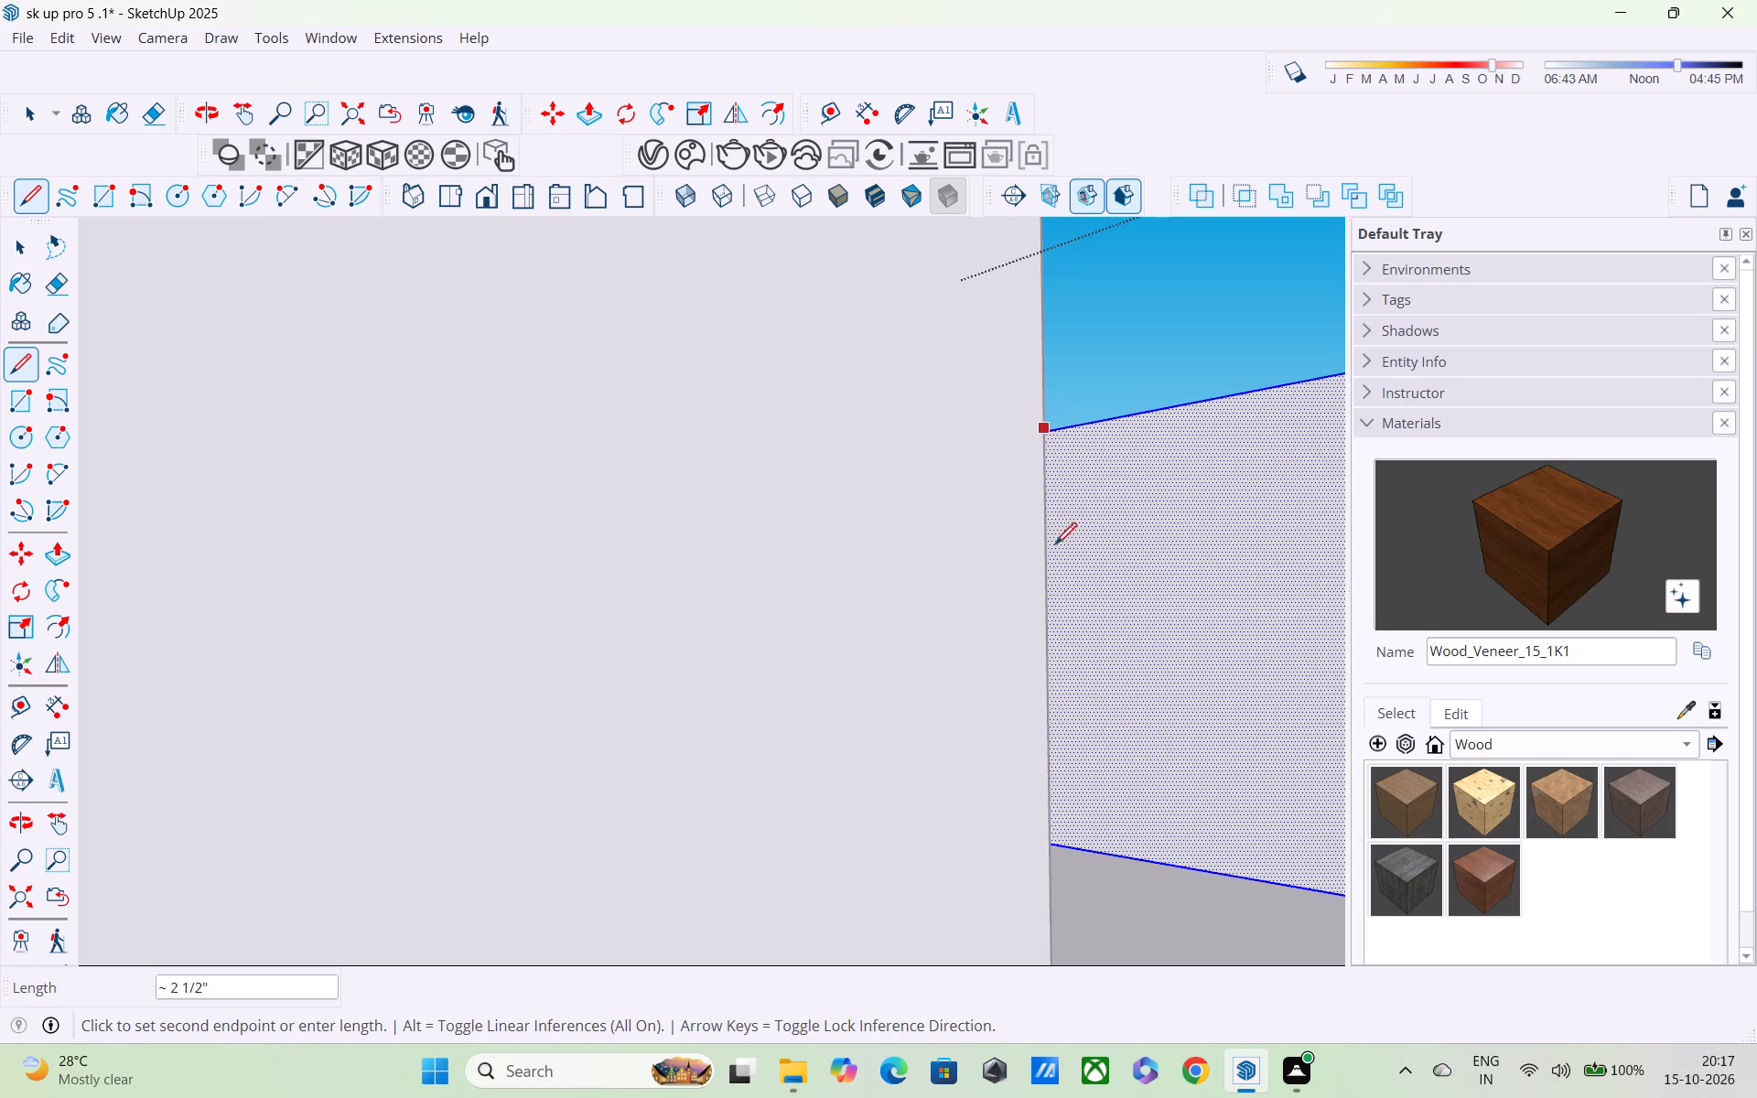
left_click(1046, 847)
middle_click_drag(1075, 820, 1186, 871)
scroll(1196, 834, "down", 11)
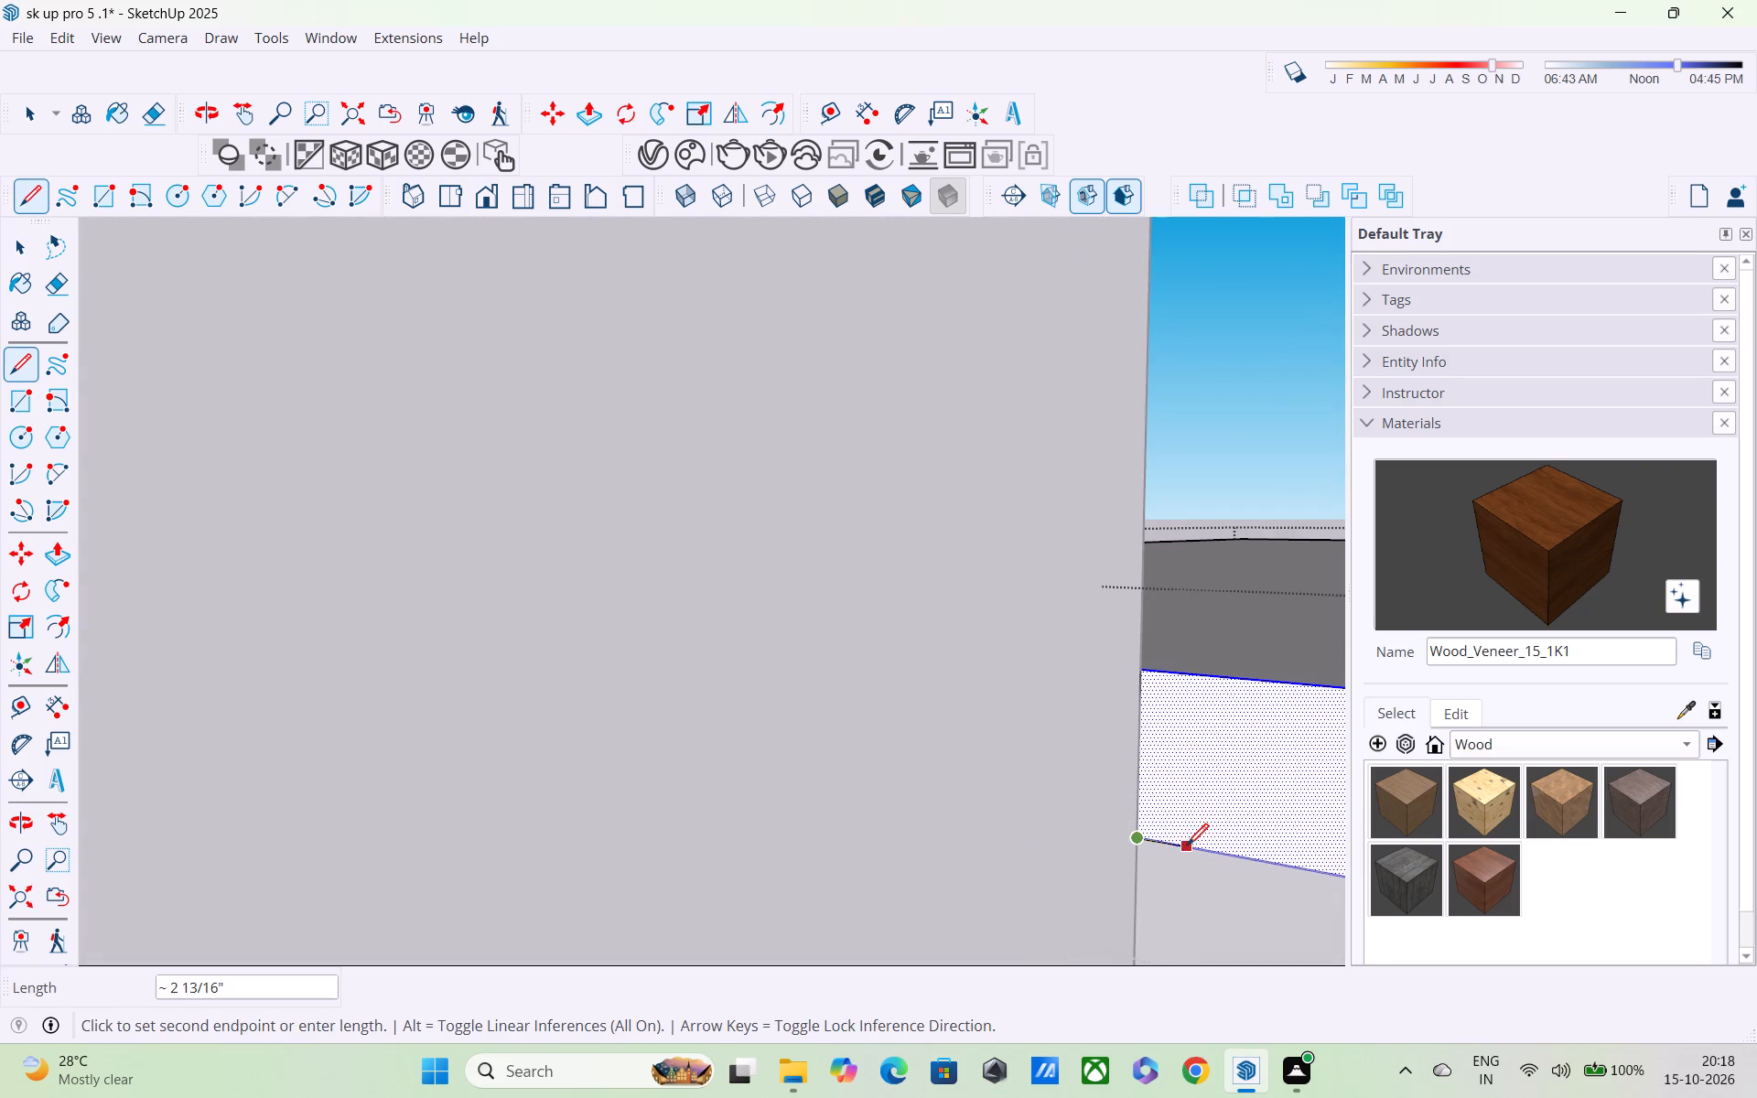
key("space")
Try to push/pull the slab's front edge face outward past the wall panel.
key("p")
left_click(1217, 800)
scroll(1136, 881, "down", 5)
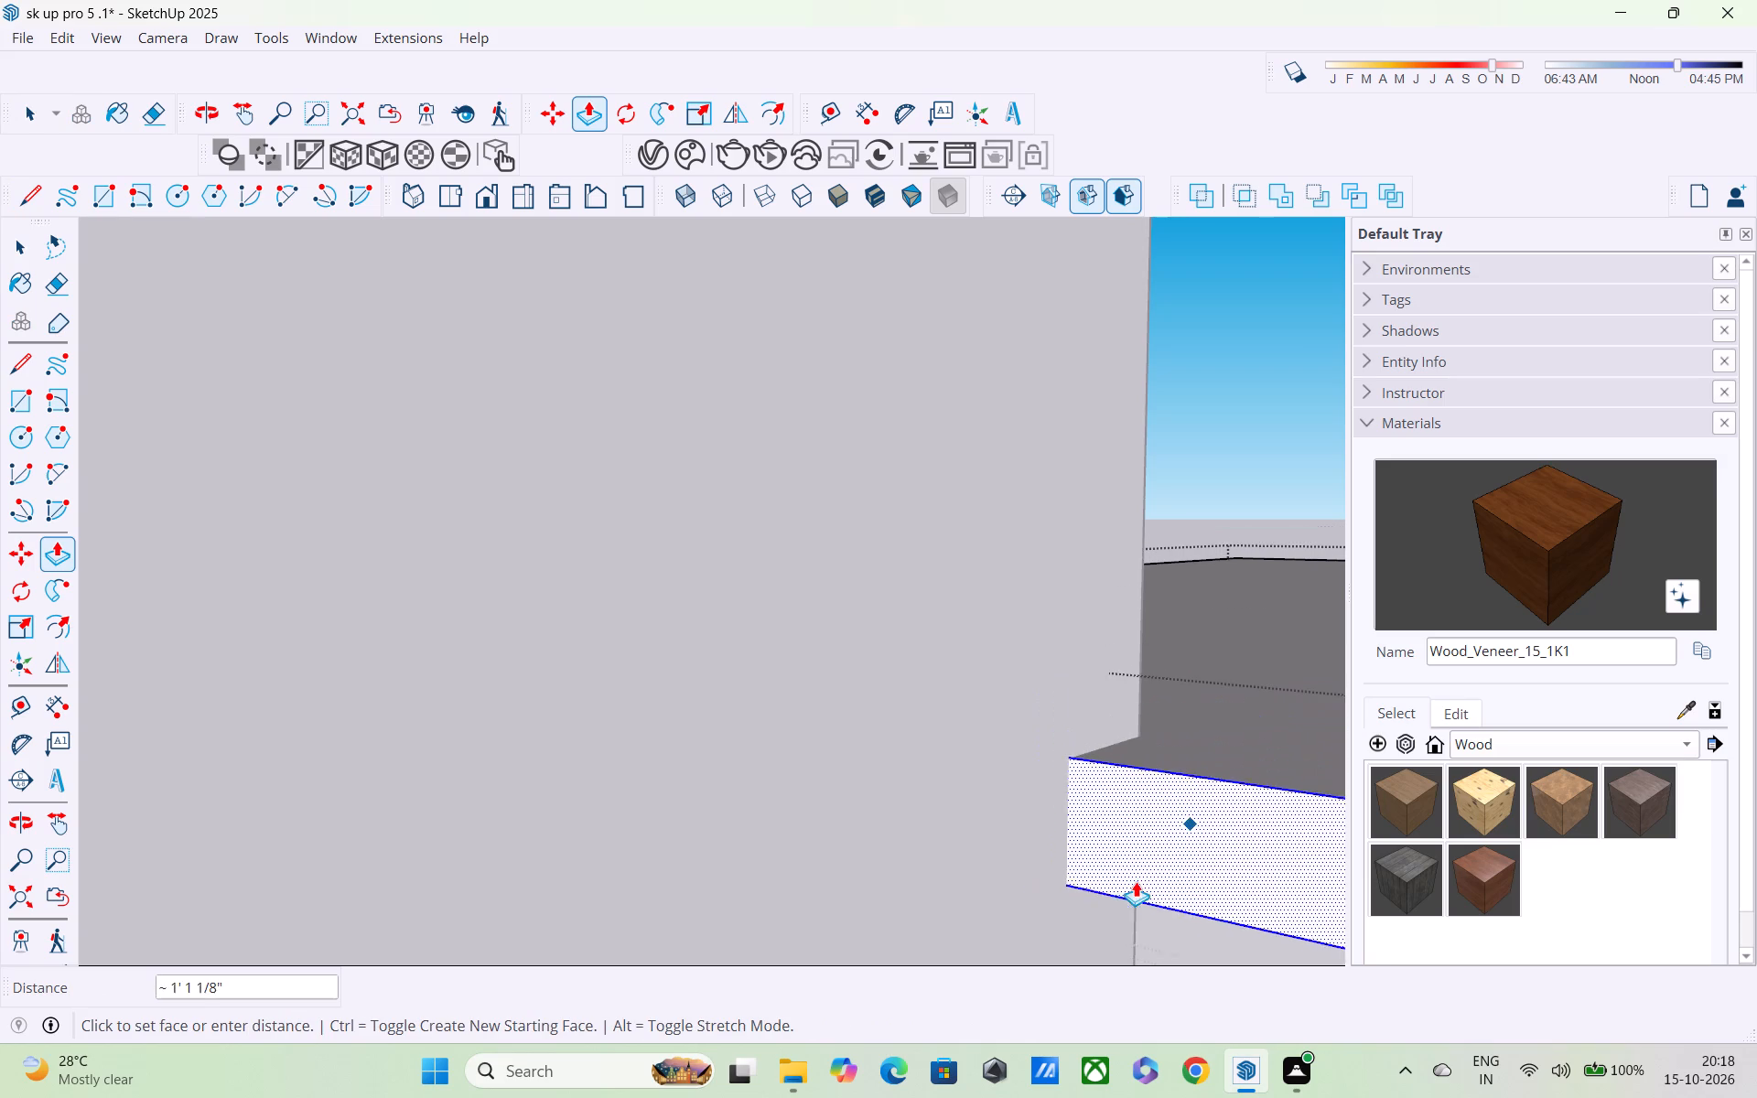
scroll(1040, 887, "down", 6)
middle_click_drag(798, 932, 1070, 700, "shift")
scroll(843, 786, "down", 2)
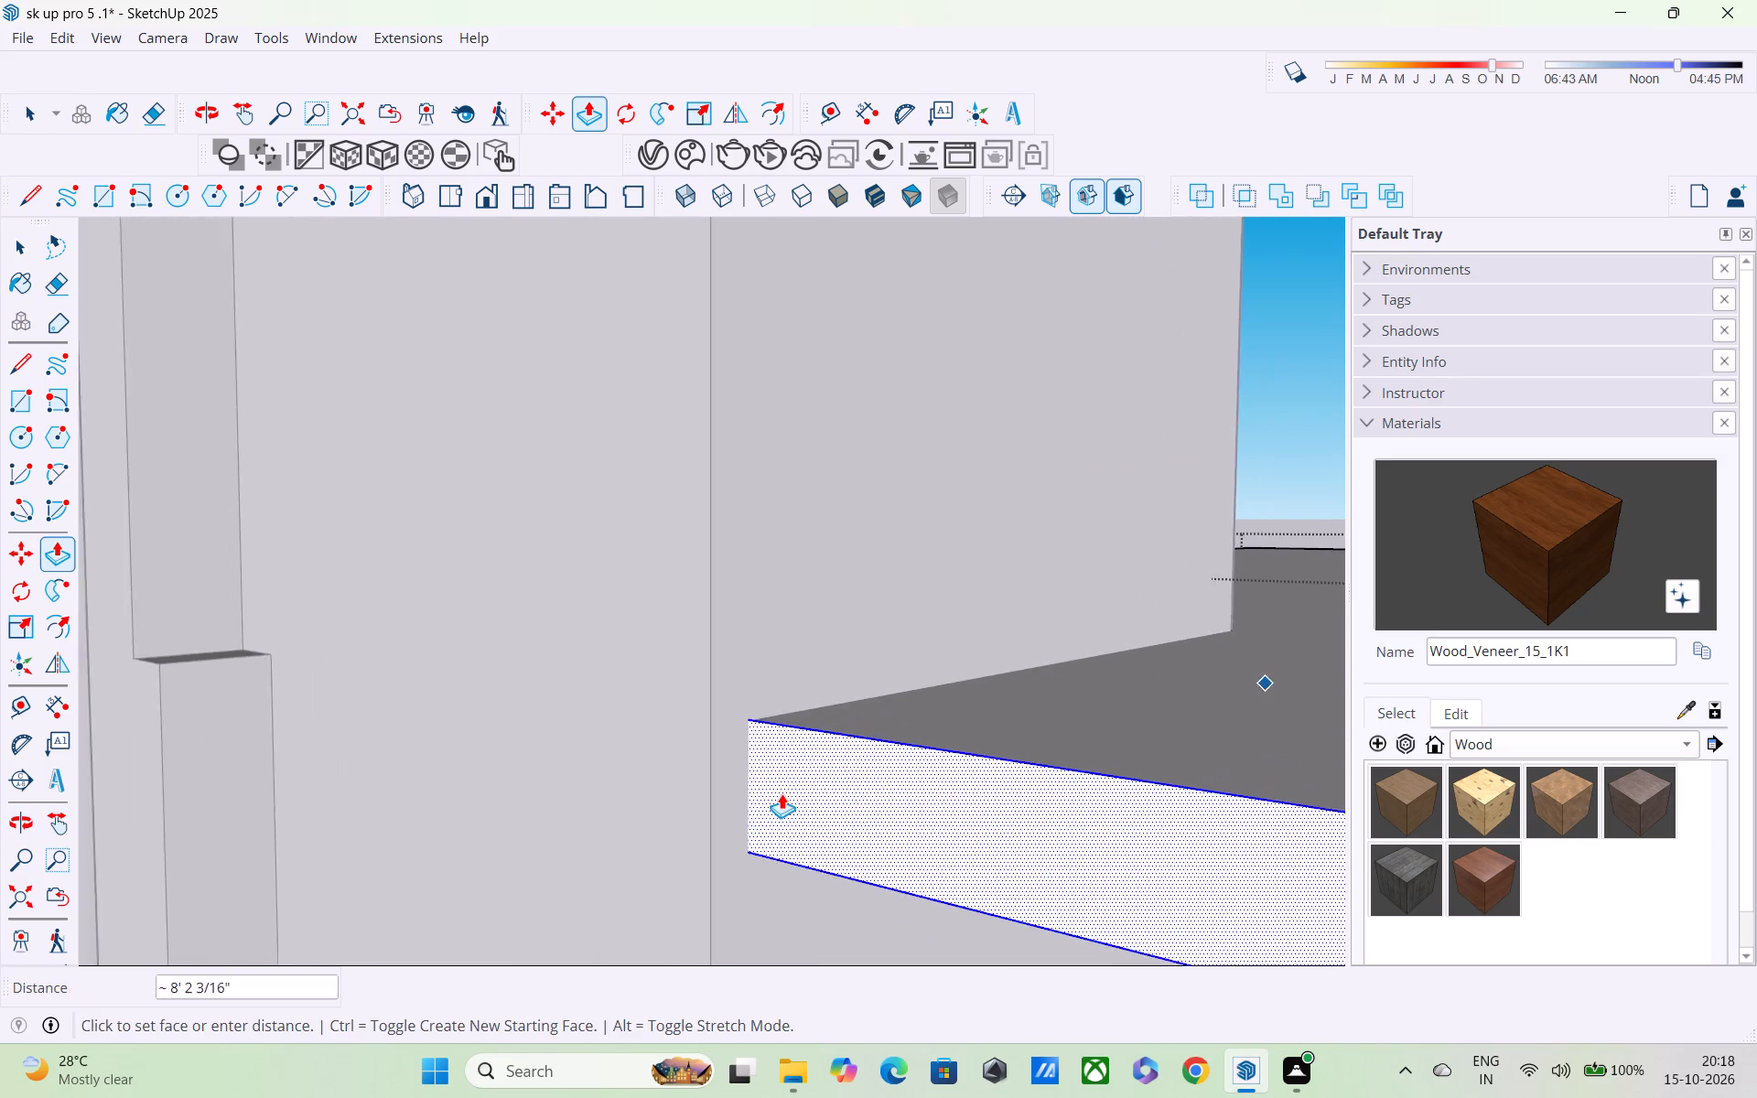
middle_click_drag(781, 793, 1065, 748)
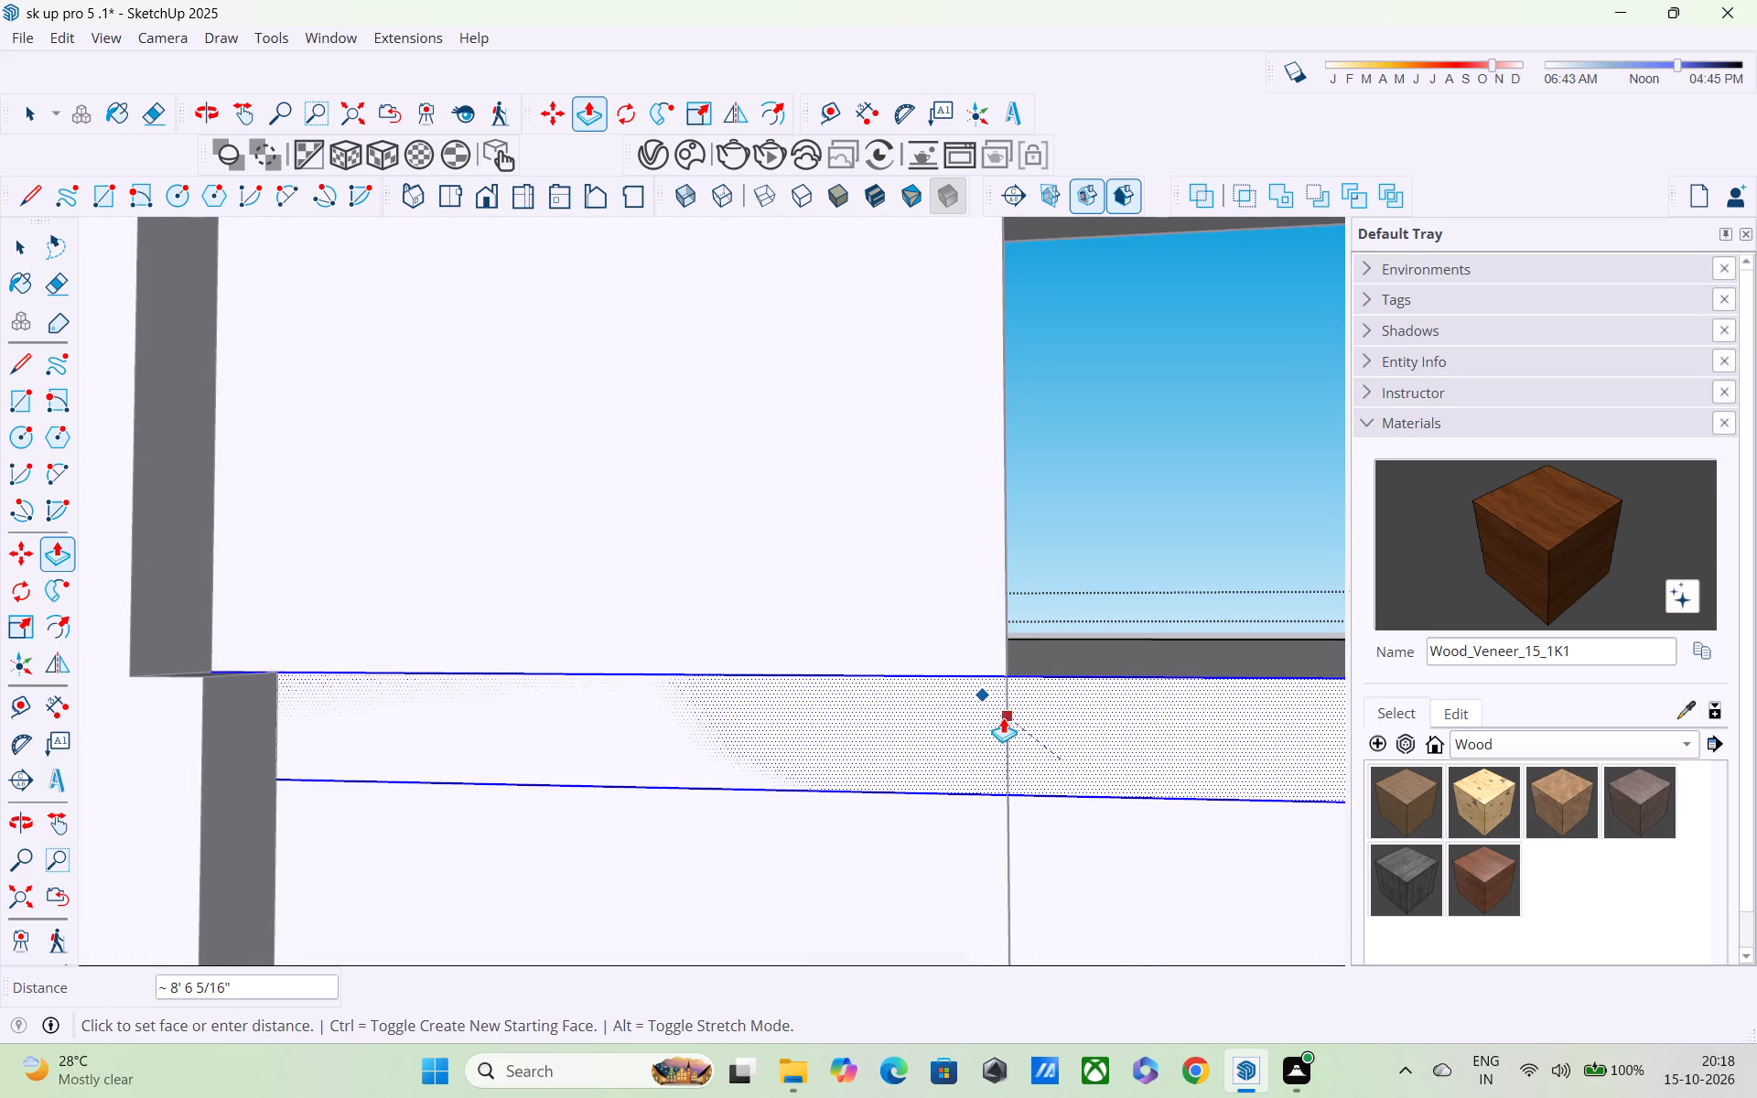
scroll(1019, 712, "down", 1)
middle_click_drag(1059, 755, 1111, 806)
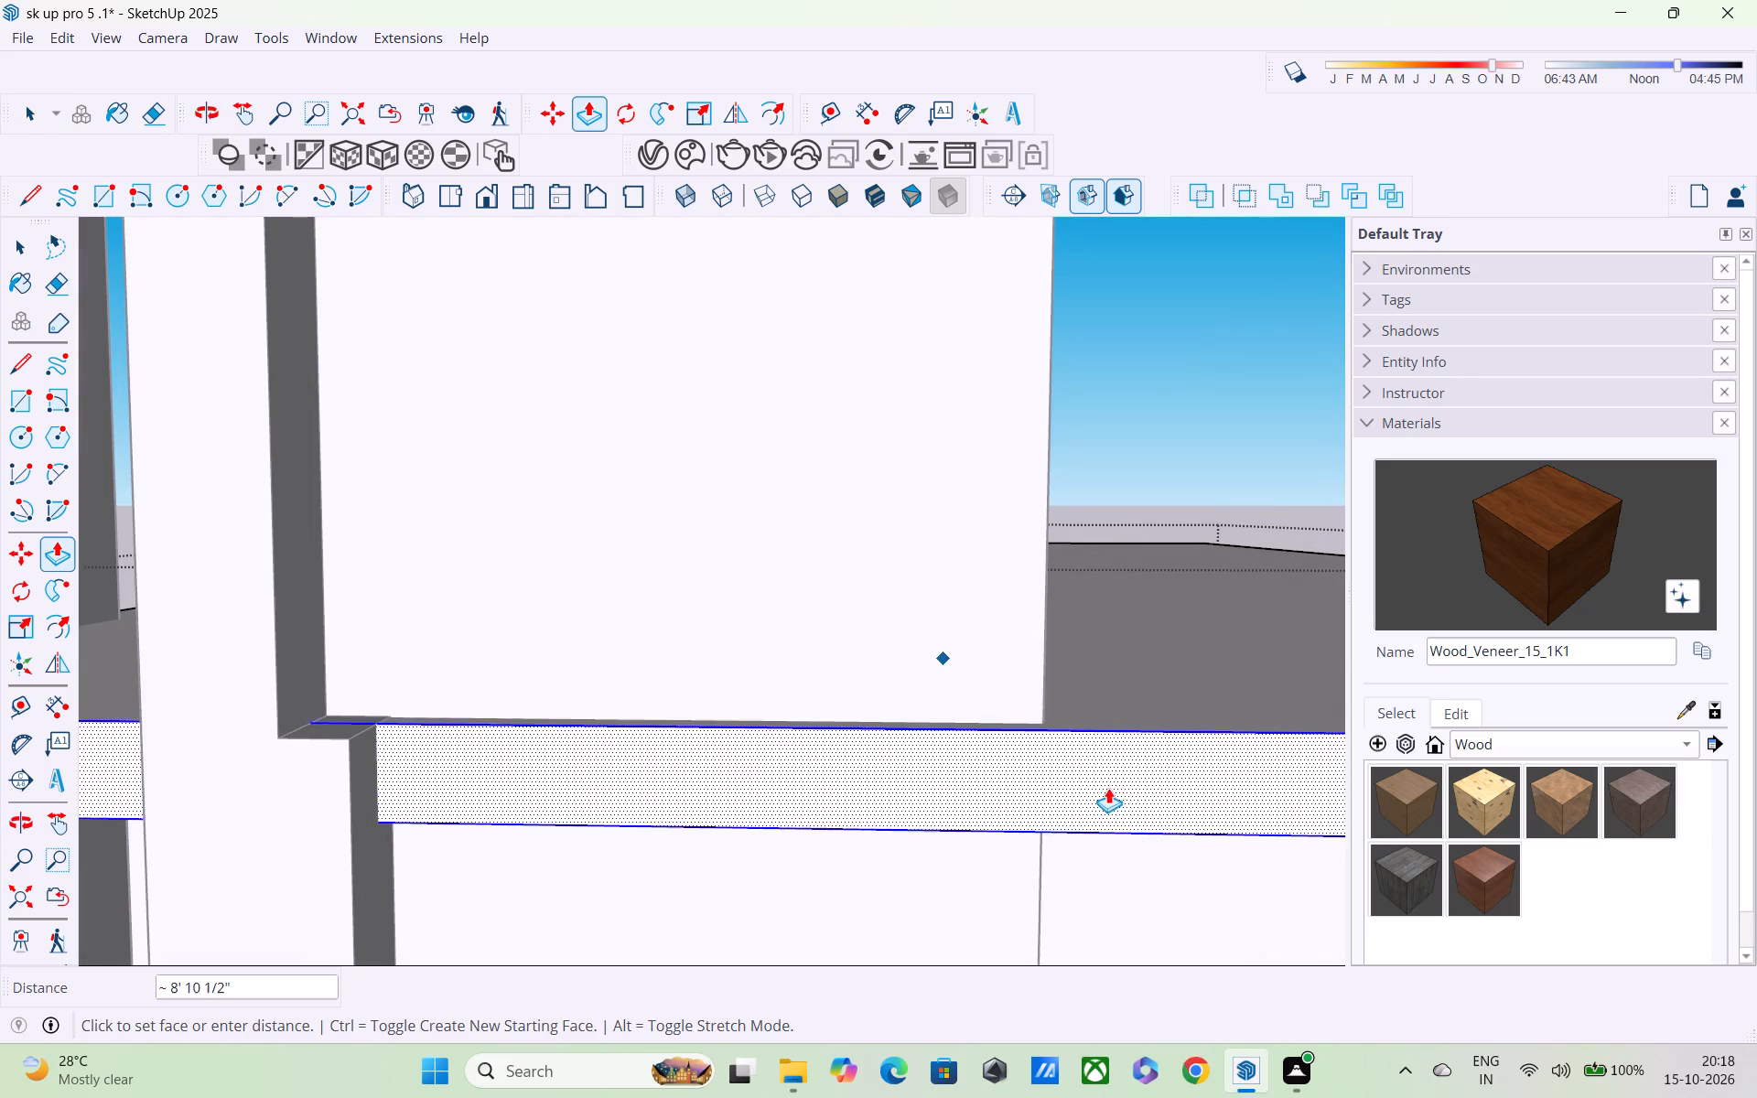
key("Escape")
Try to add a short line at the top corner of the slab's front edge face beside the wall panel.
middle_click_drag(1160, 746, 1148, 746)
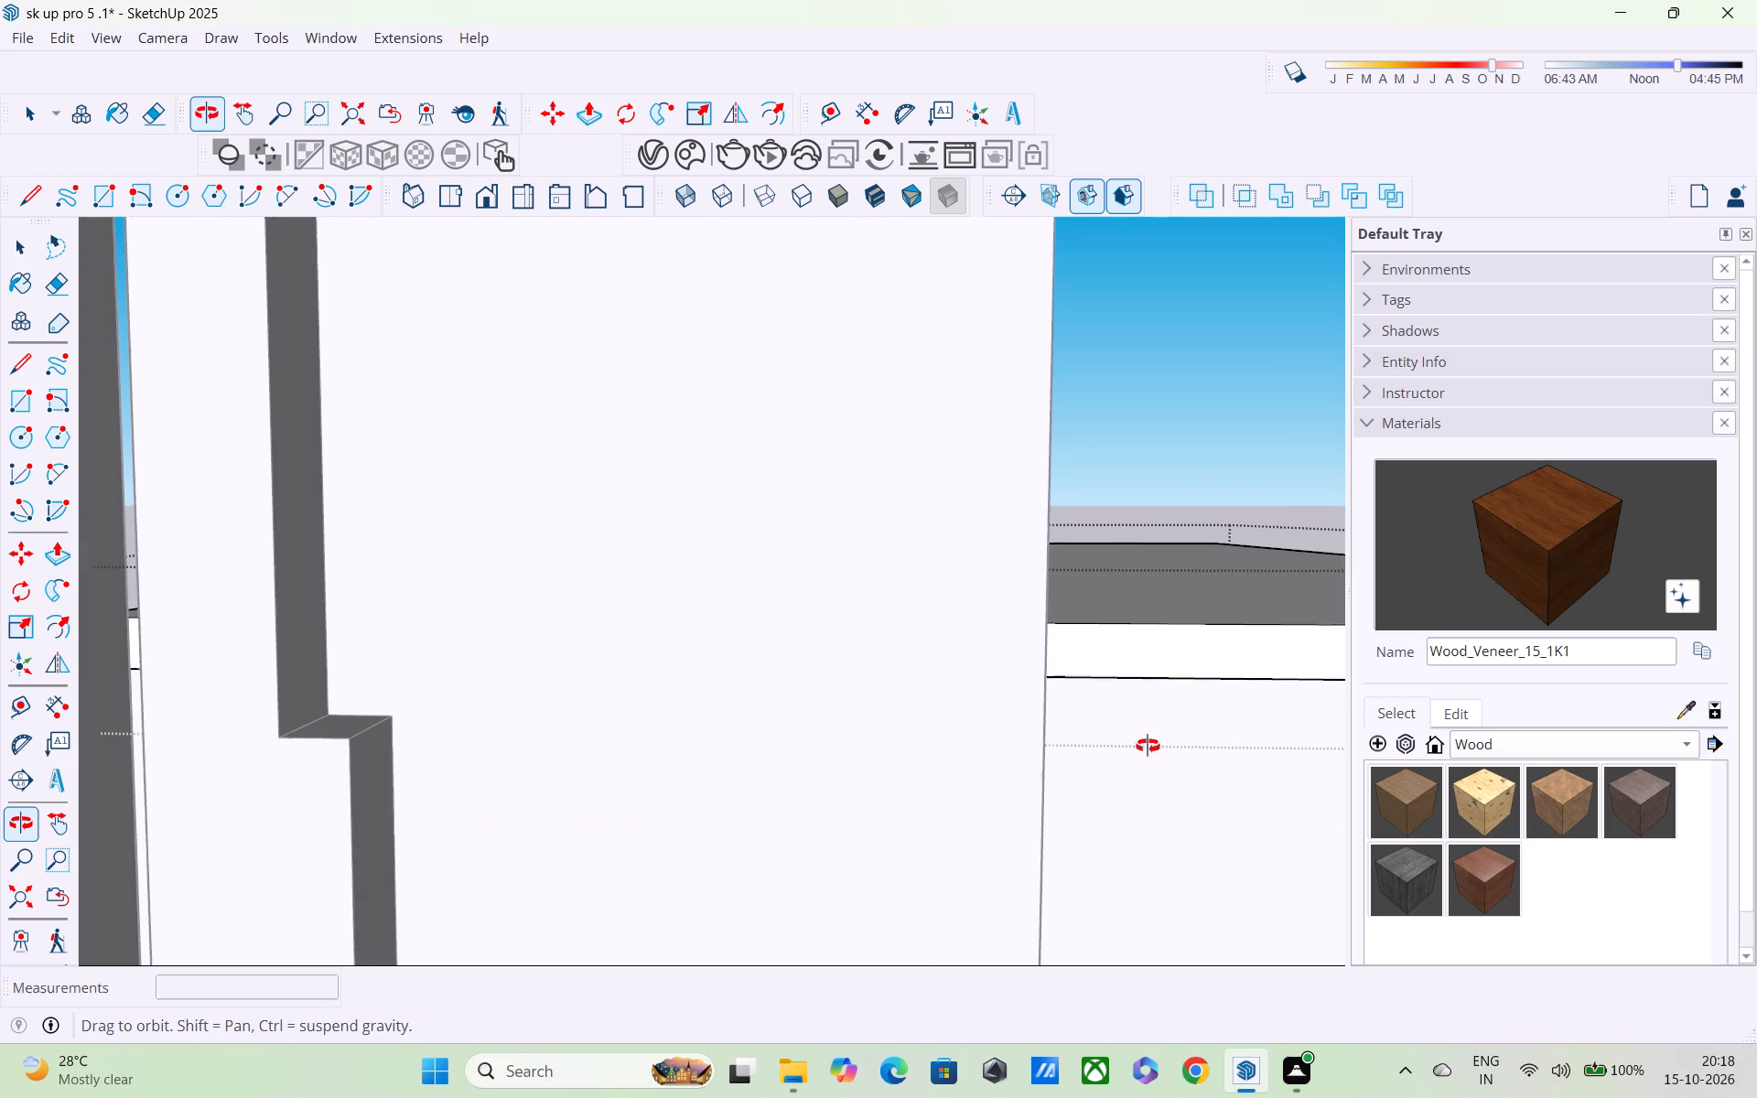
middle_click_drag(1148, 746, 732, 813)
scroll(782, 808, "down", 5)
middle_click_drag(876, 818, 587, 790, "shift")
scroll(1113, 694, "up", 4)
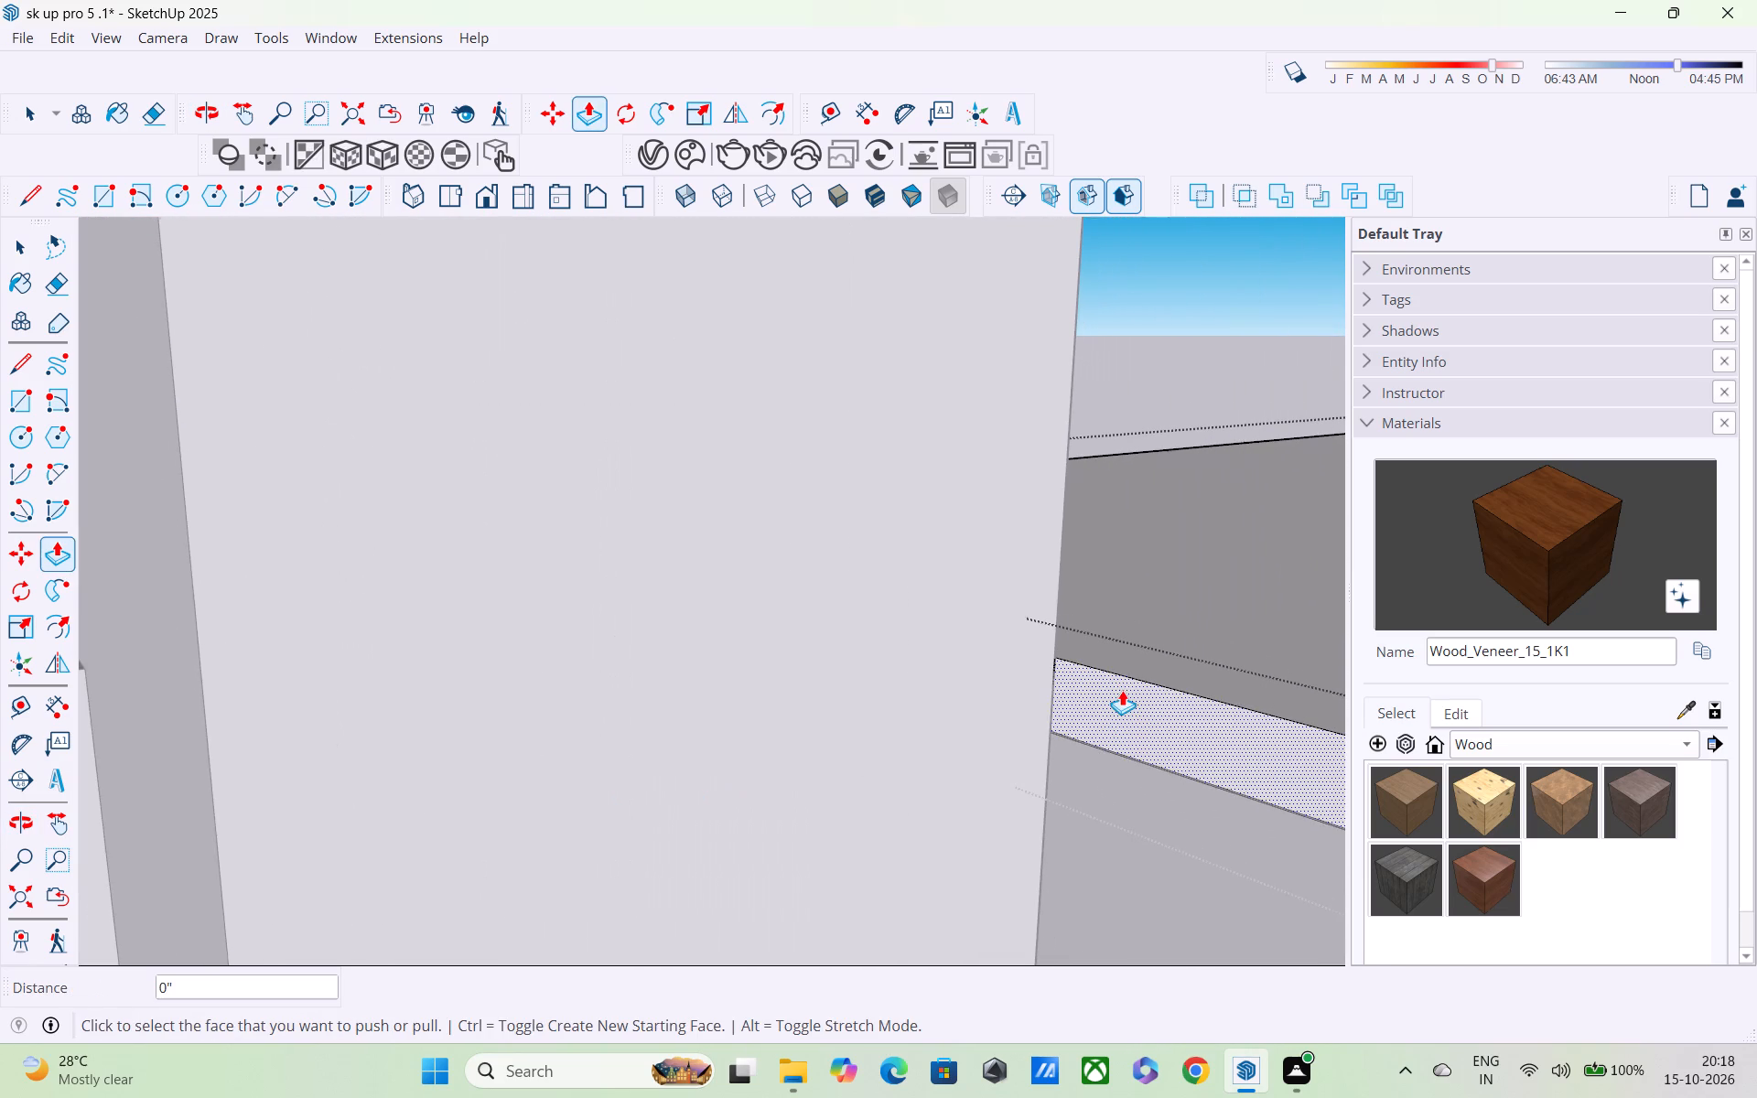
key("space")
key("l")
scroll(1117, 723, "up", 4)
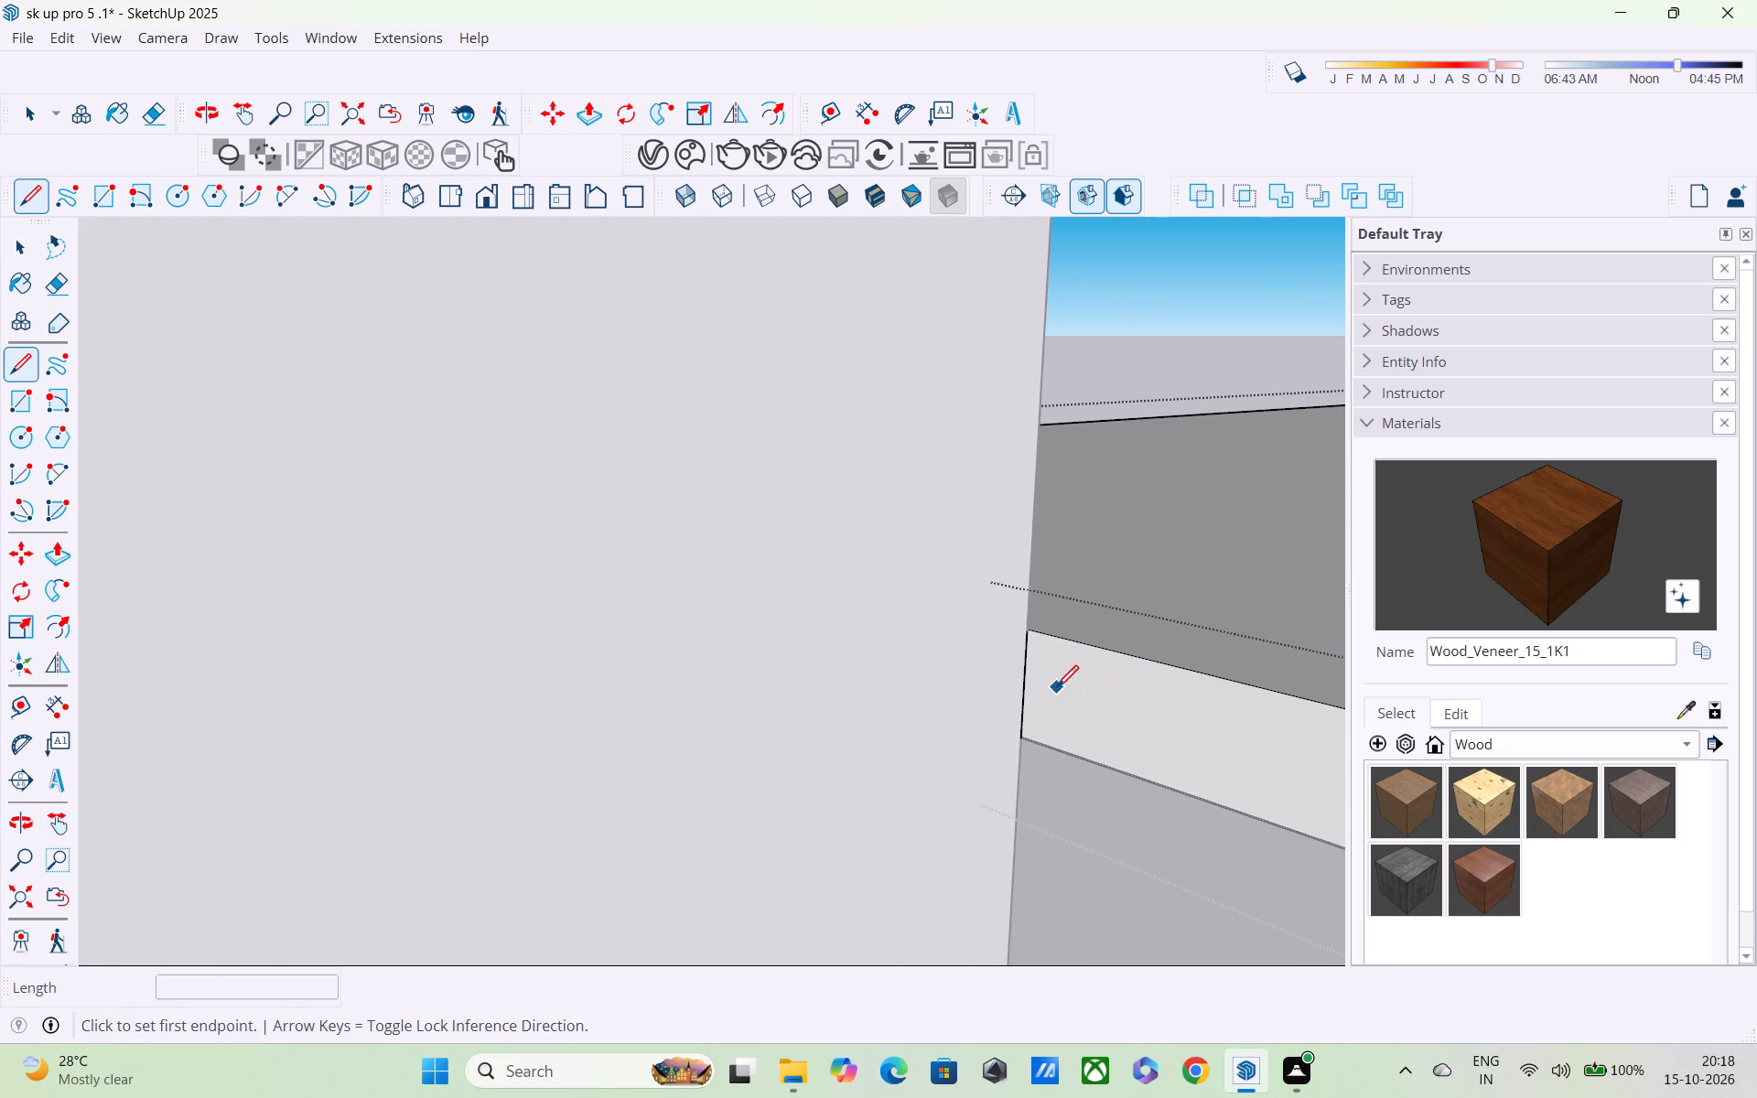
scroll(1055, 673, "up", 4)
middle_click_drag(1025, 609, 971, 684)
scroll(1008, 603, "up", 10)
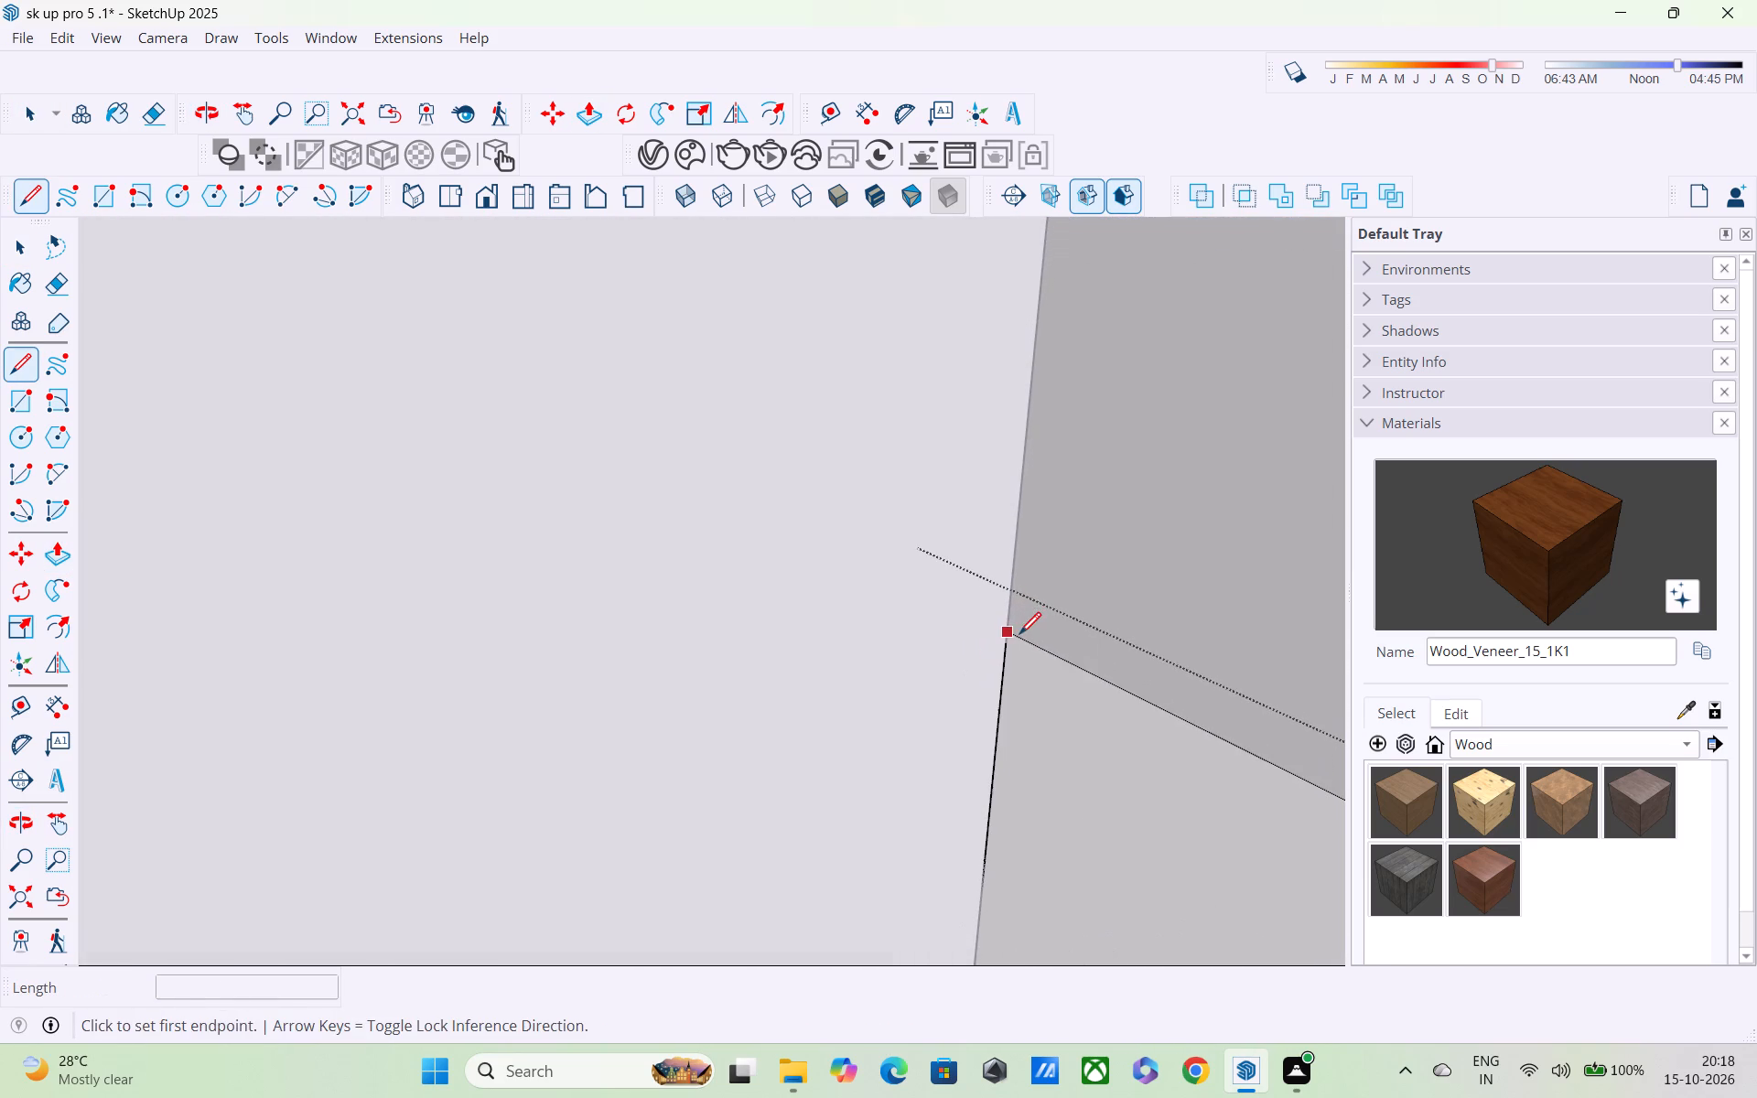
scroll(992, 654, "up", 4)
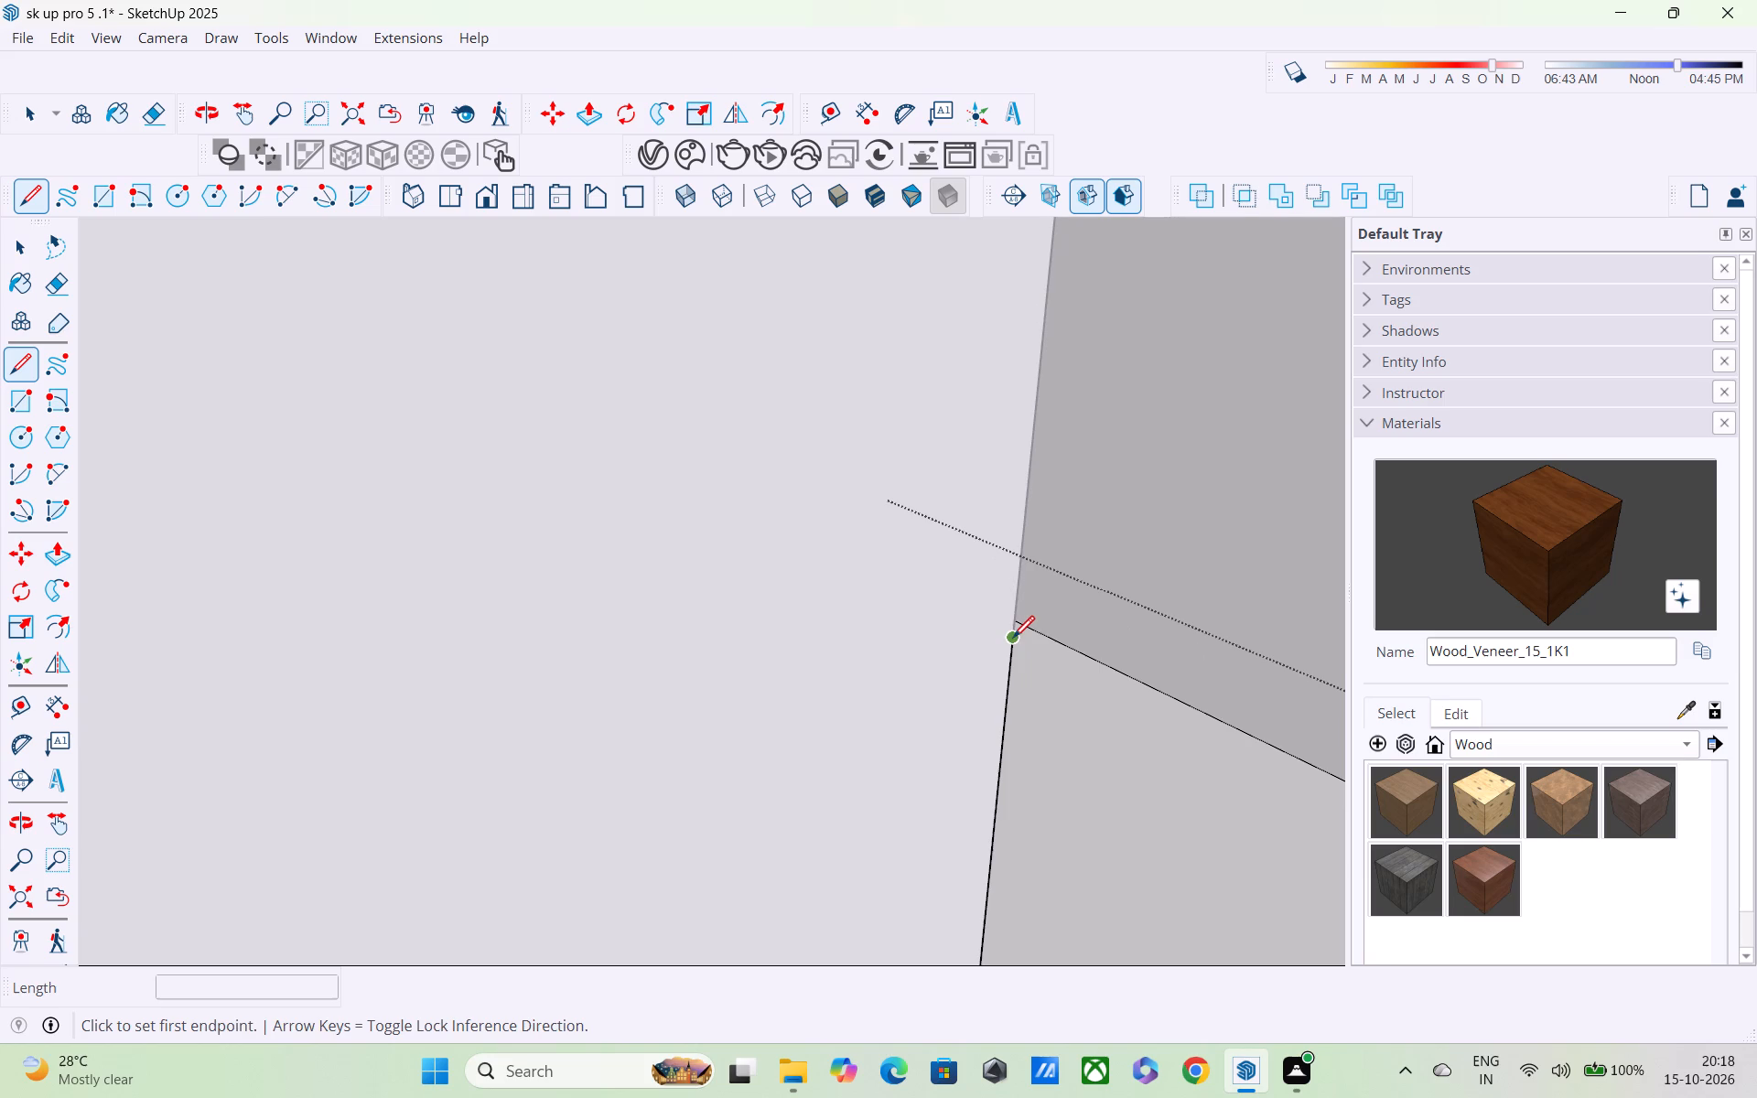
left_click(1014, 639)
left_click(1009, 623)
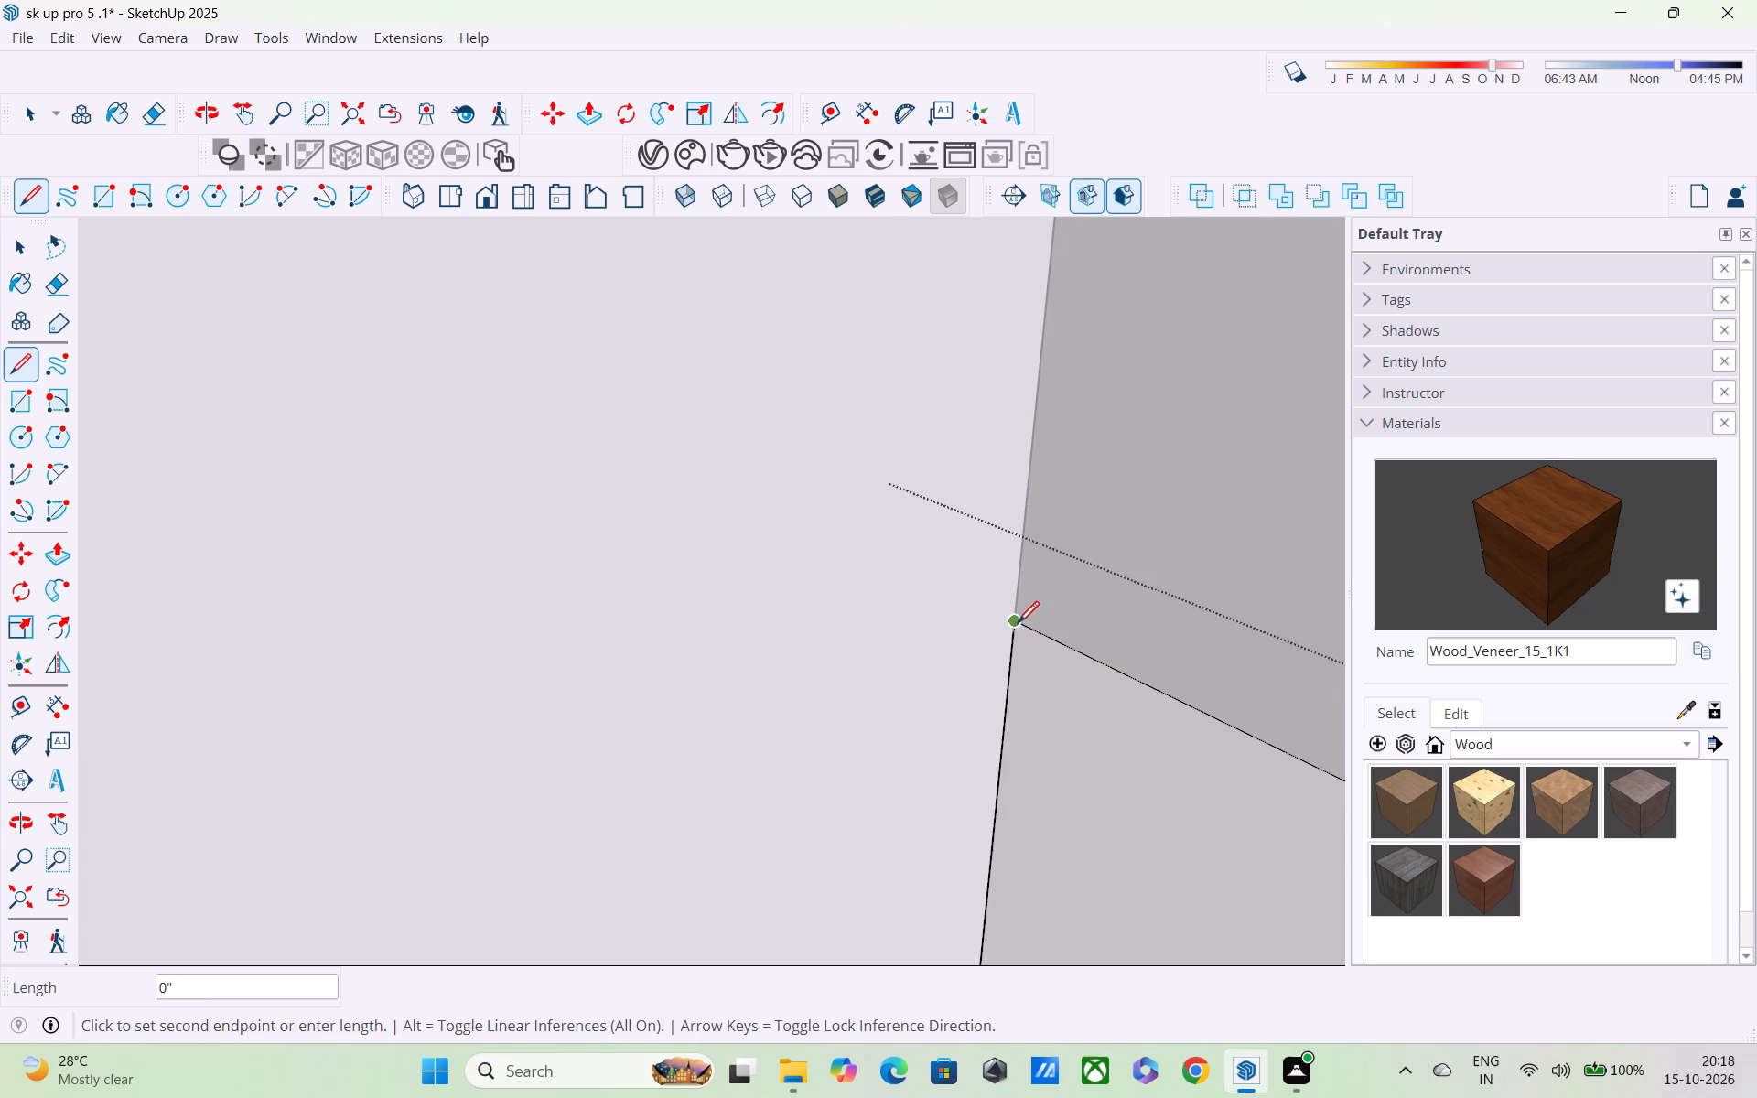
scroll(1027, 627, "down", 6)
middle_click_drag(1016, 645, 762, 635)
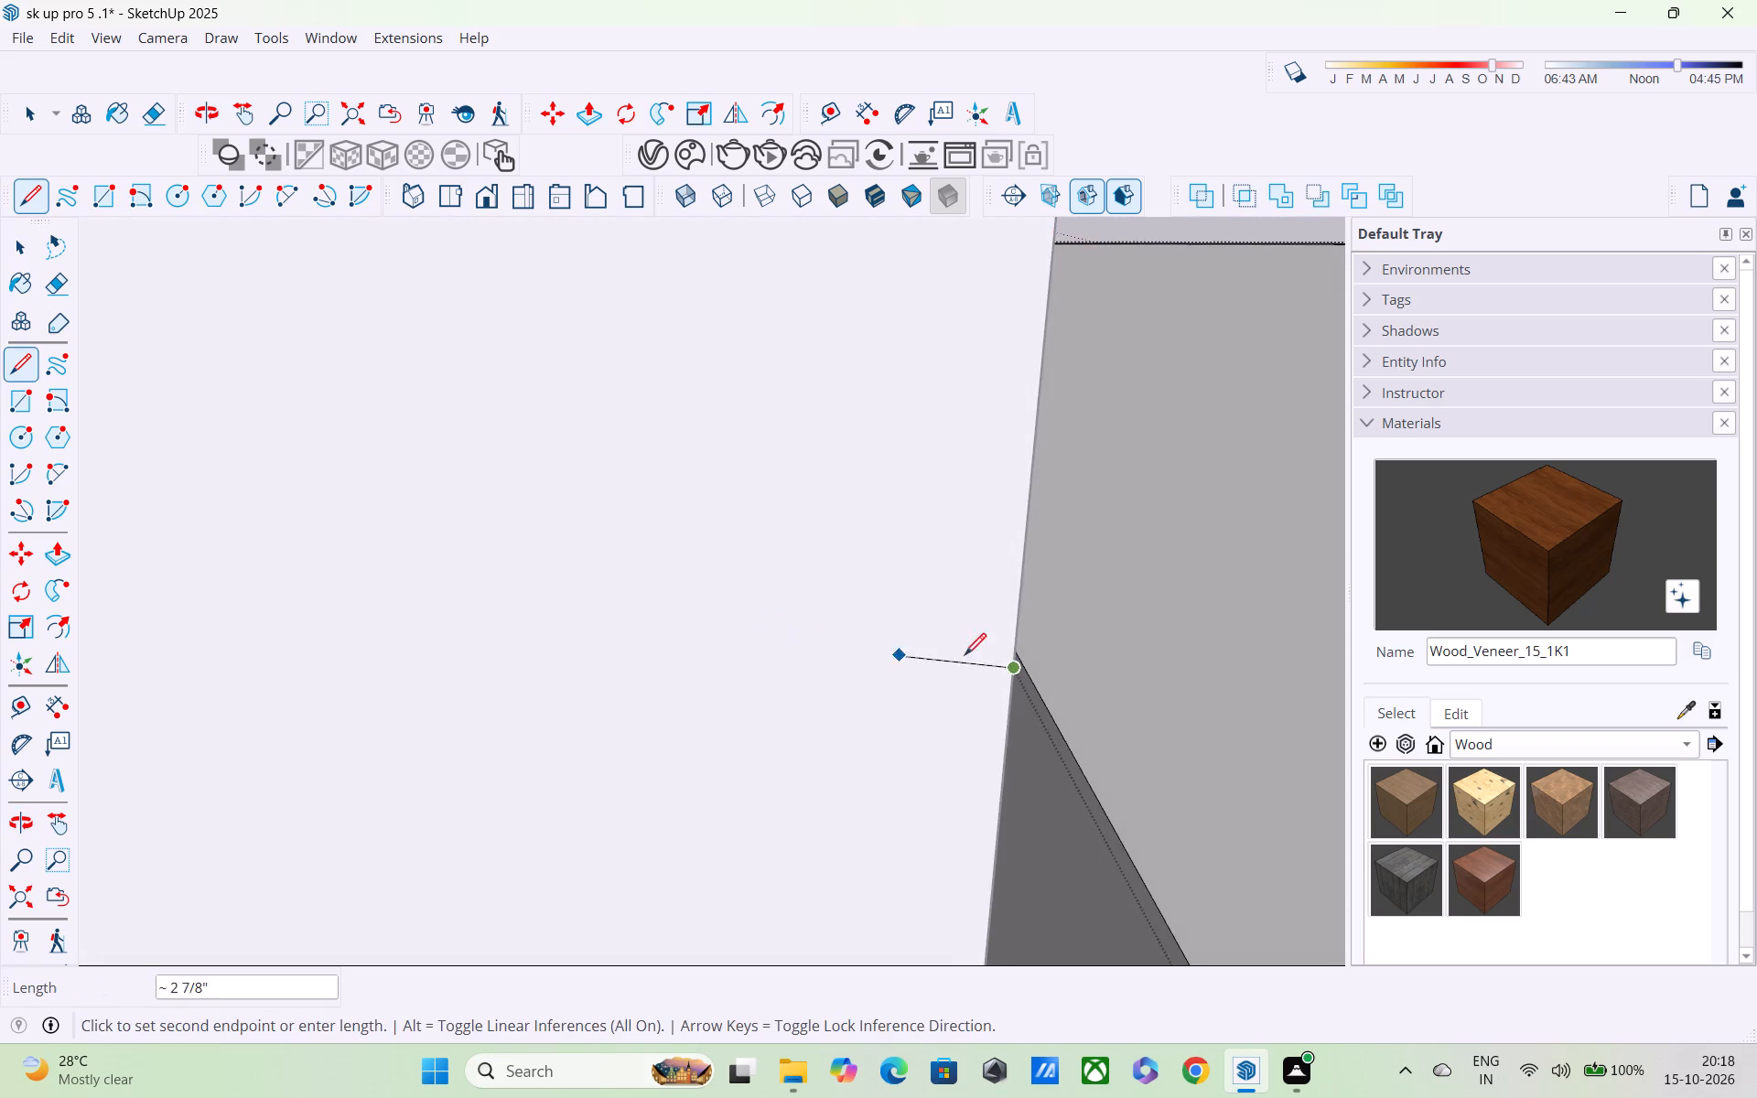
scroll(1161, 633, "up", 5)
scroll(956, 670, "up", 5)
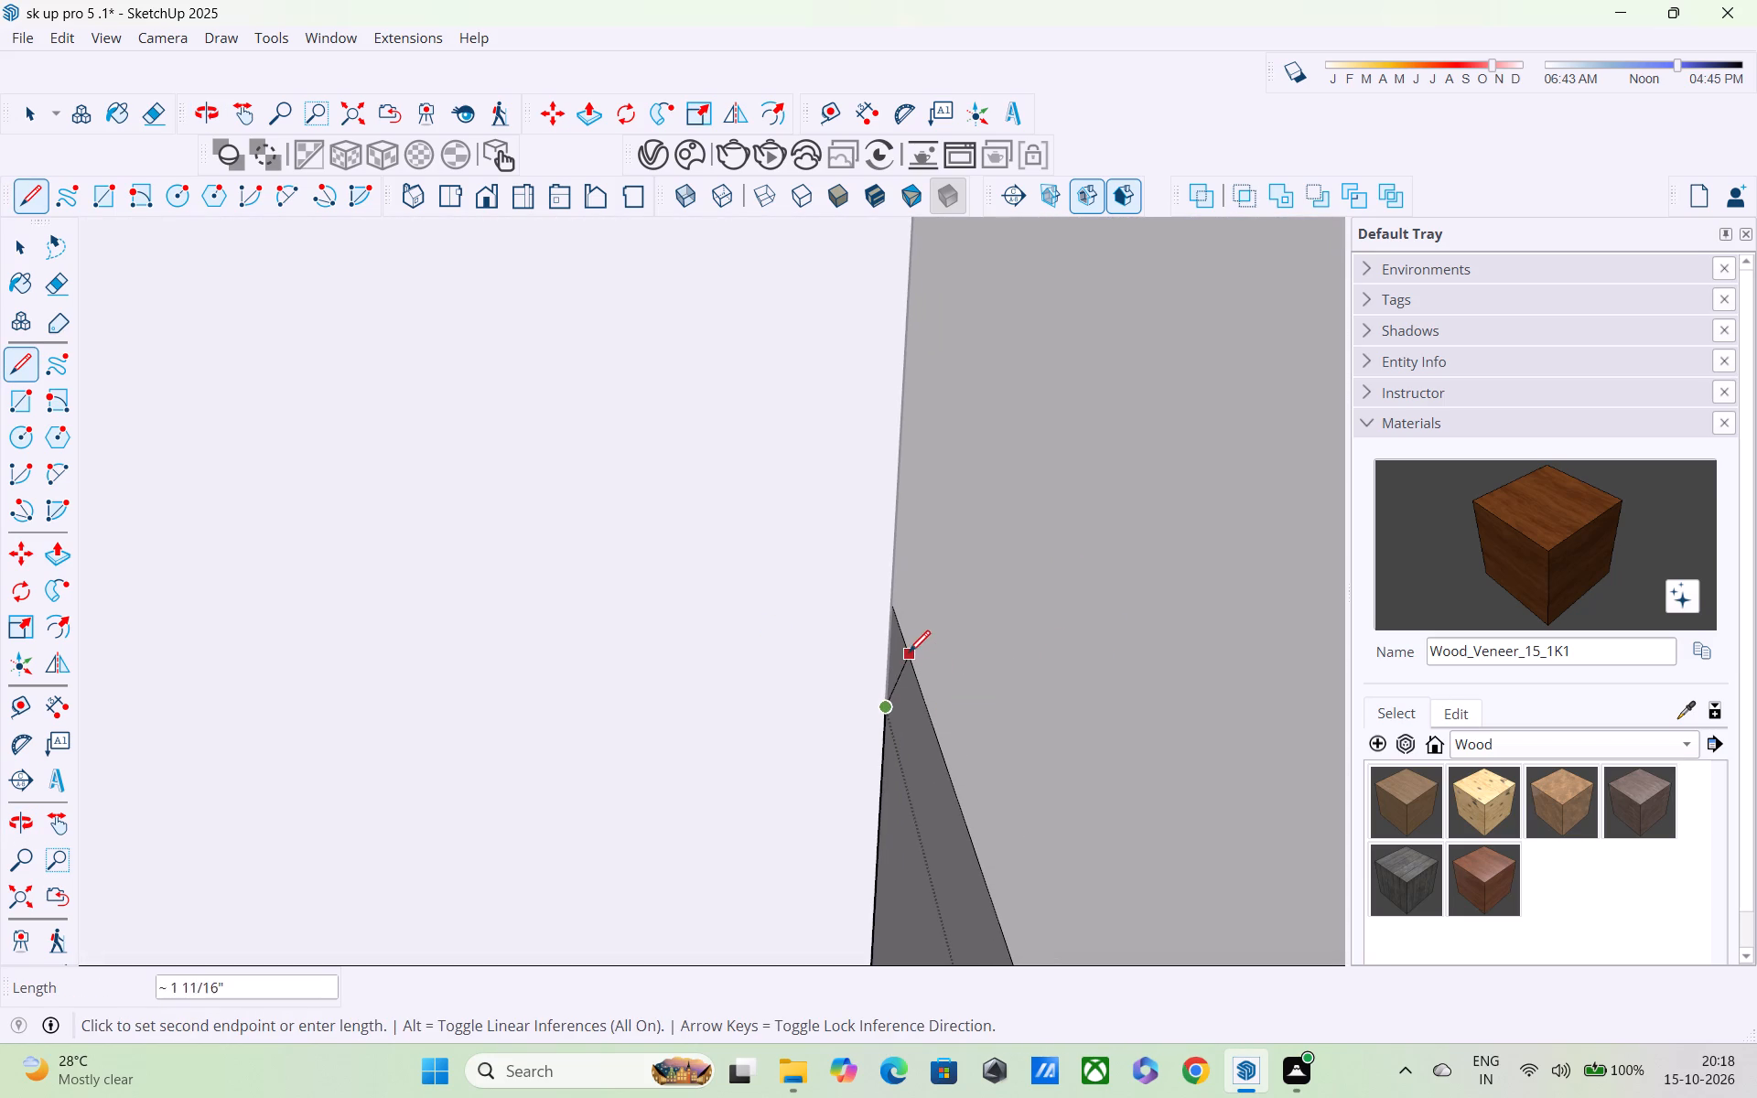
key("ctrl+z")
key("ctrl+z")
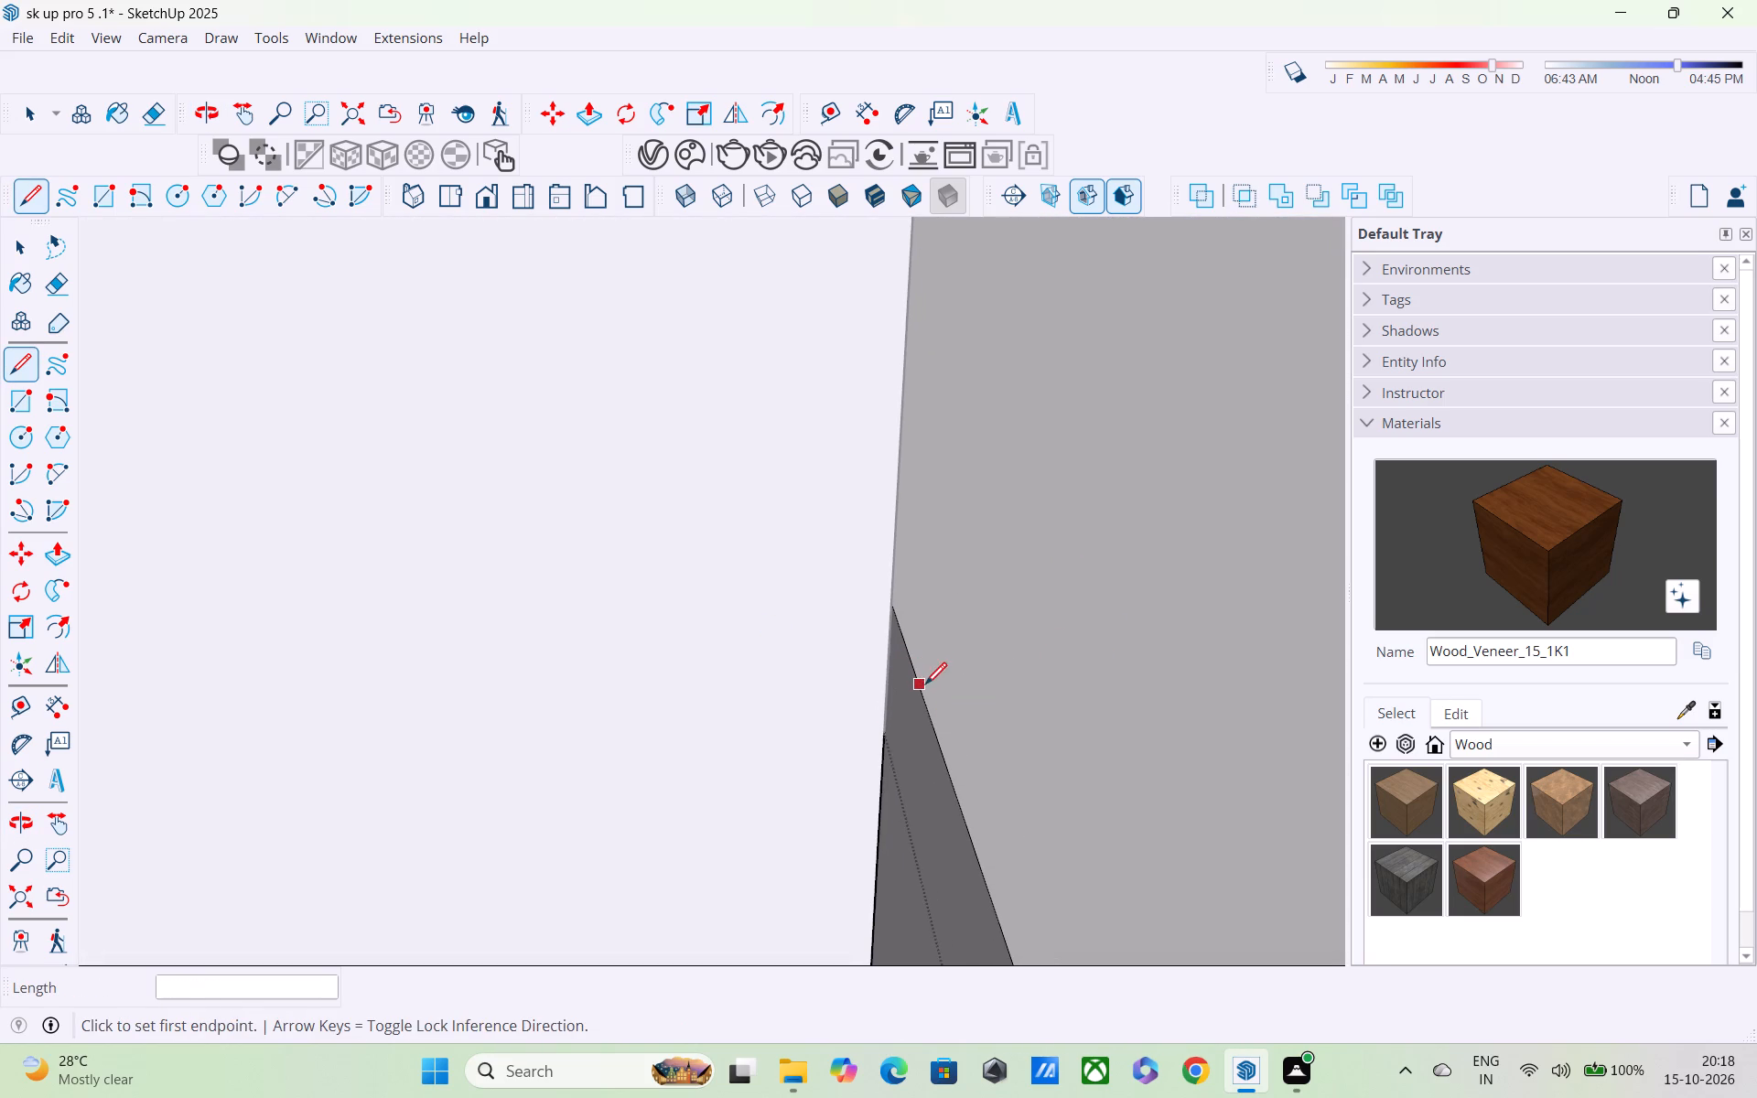
Draw a line about 10 9/16" long from the top to the bottom edge of the slab's front face, just beside the wall panel.
scroll(923, 684, "up", 3)
middle_click_drag(891, 653, 776, 643)
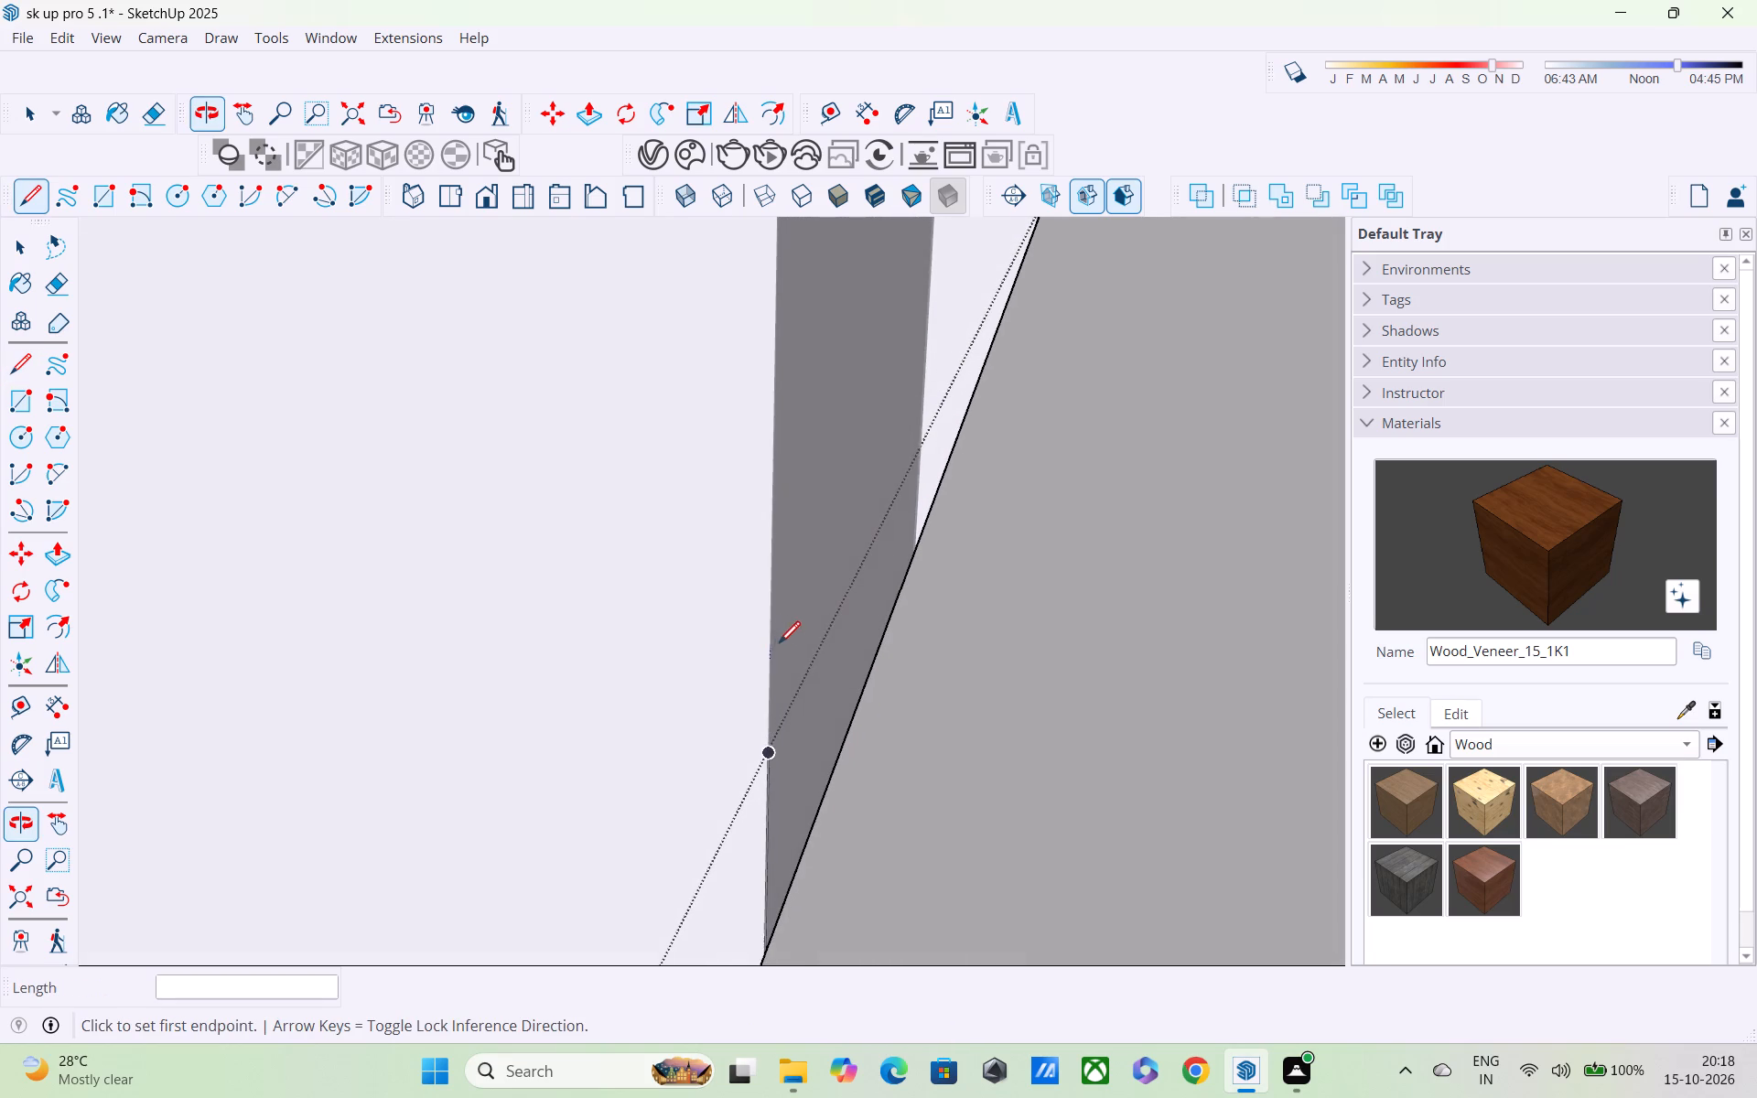
left_click(843, 759)
middle_click_drag(828, 759, 1059, 696)
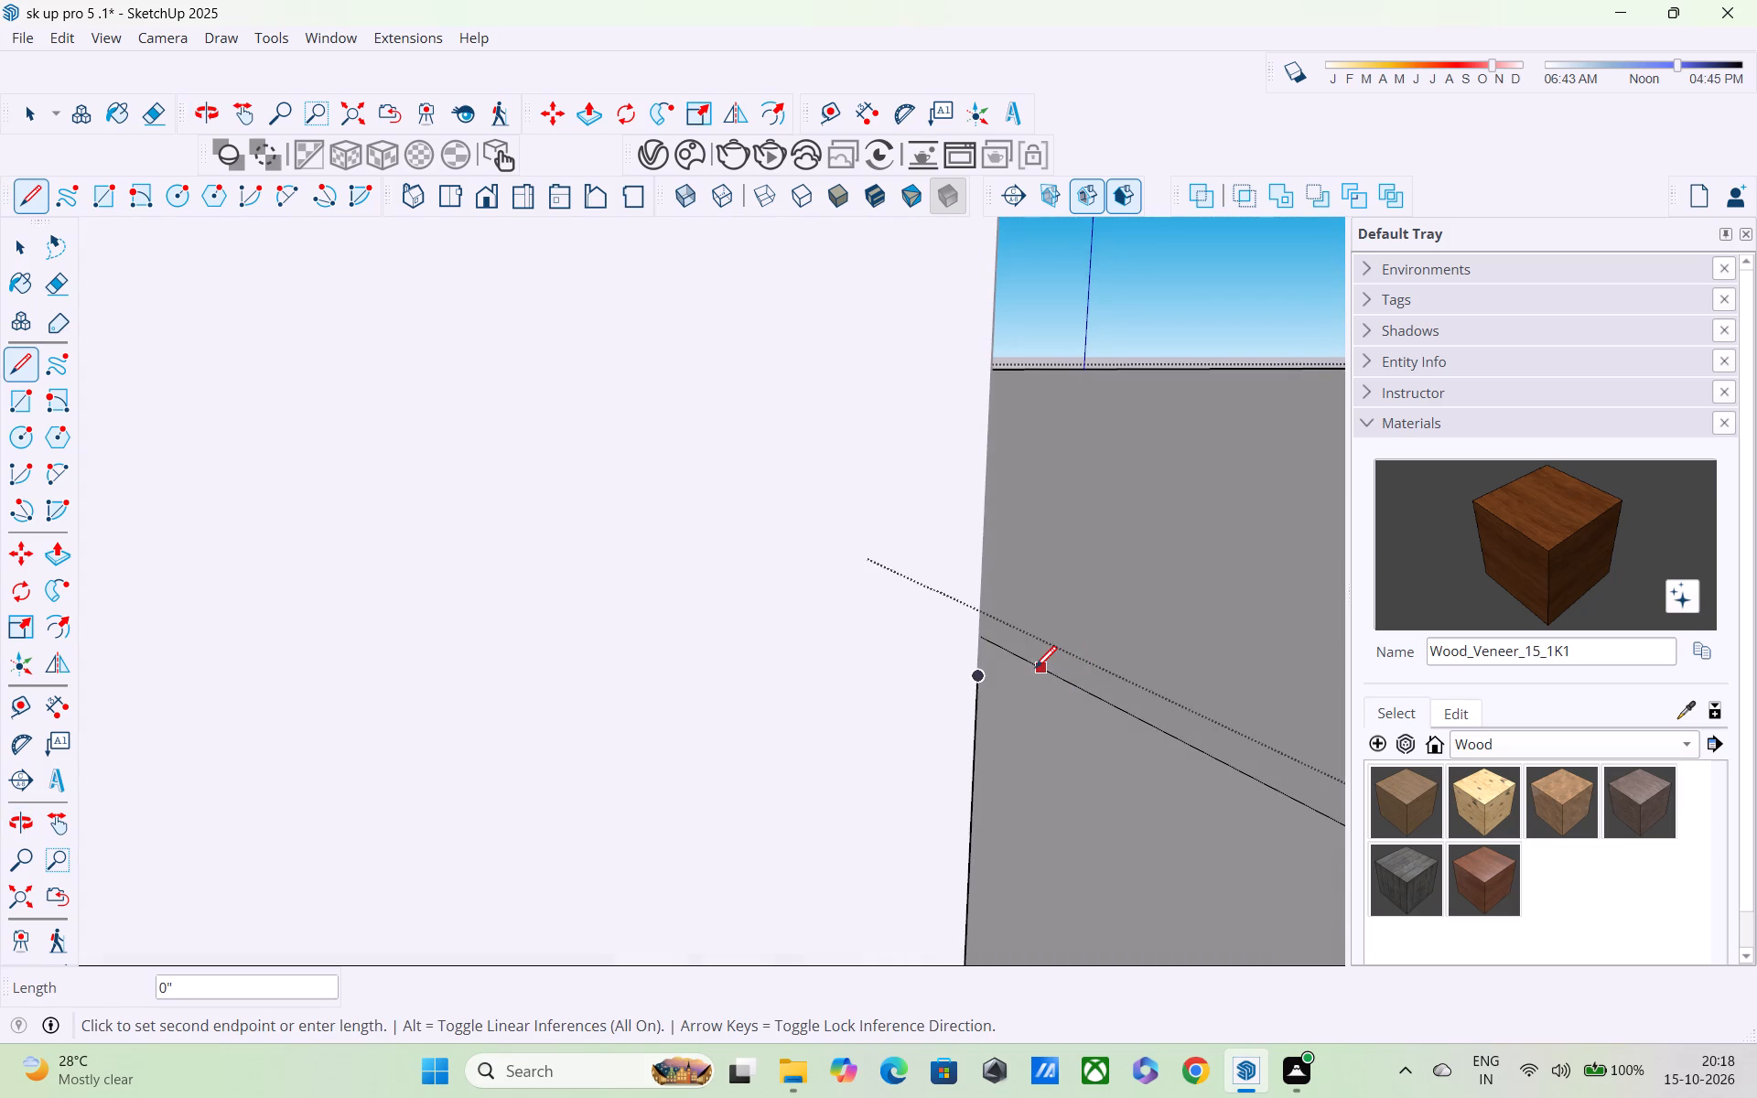
left_click(1039, 674)
middle_click_drag(1029, 858, 1051, 493, "shift")
scroll(1051, 495, "down", 9)
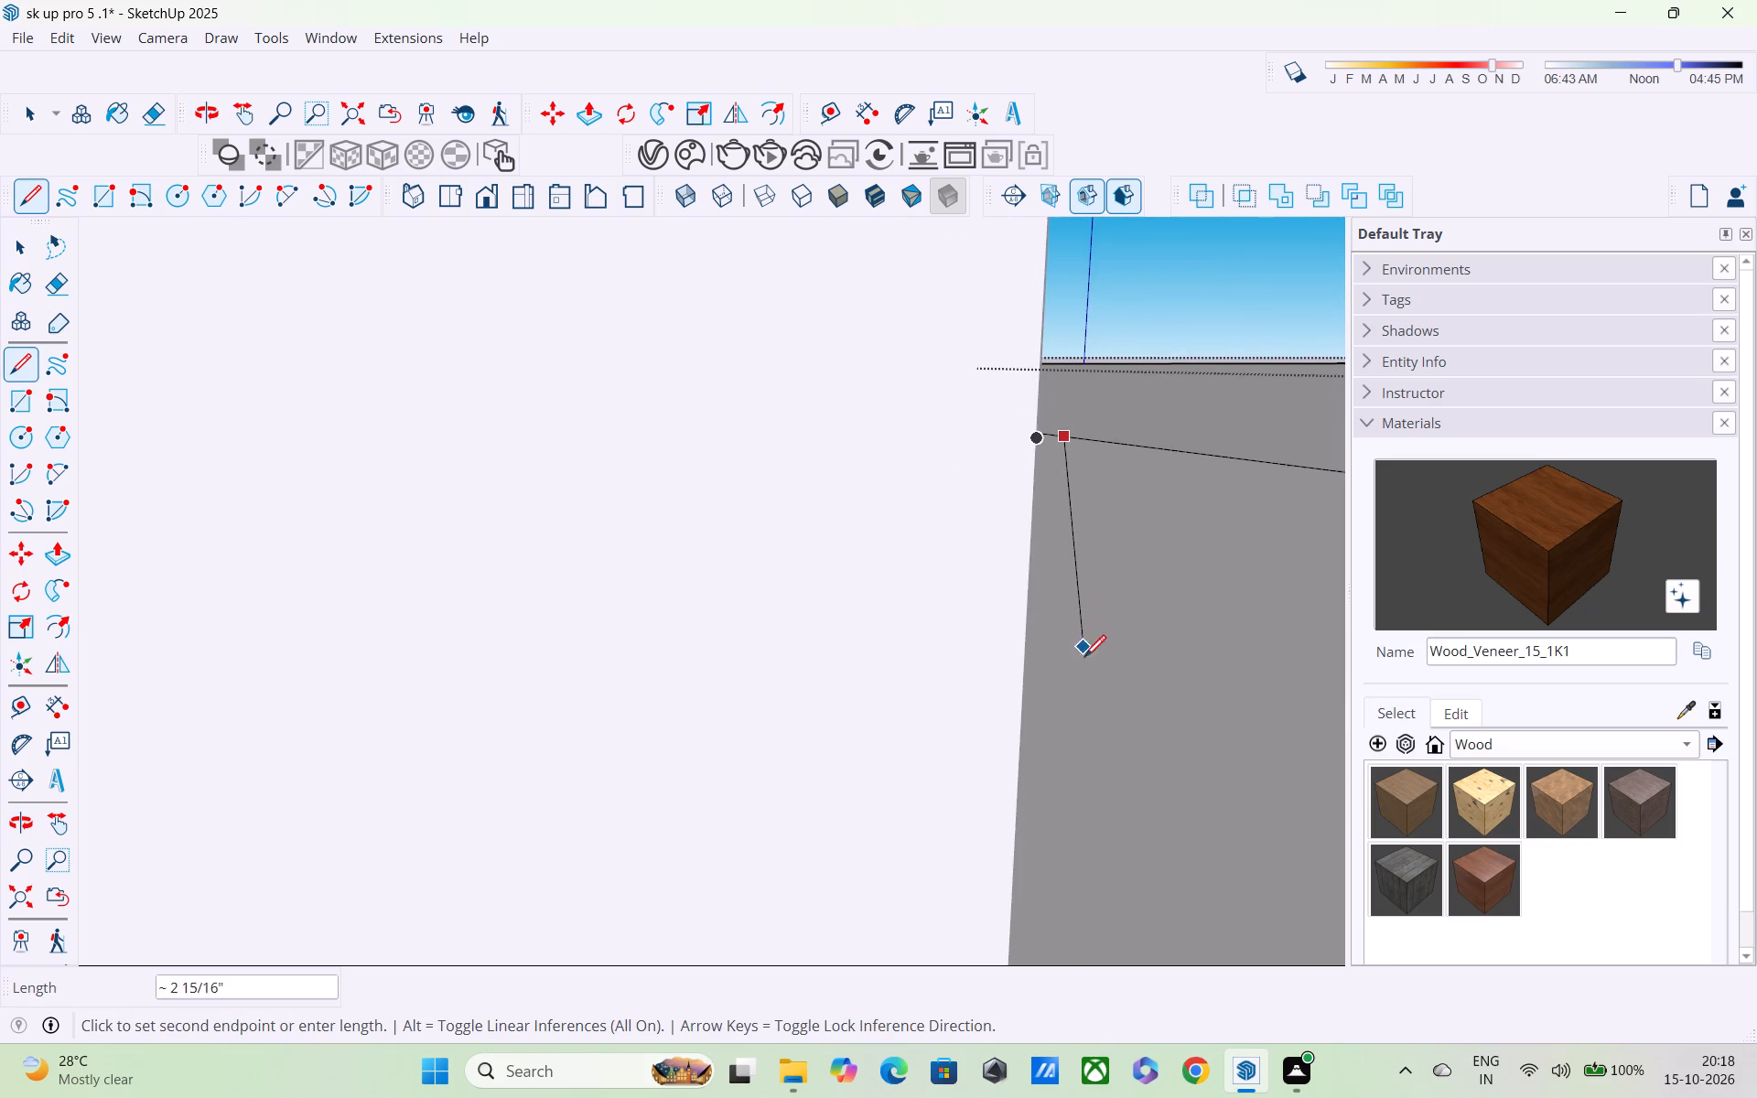
middle_click_drag(1082, 753, 1040, 888, "shift")
scroll(1061, 263, "down", 1, "shift")
scroll(1016, 679, "down", 1, "shift")
middle_click_drag(1018, 706, 1023, 175, "shift")
scroll(1026, 269, "down", 3)
scroll(1048, 487, "down", 11)
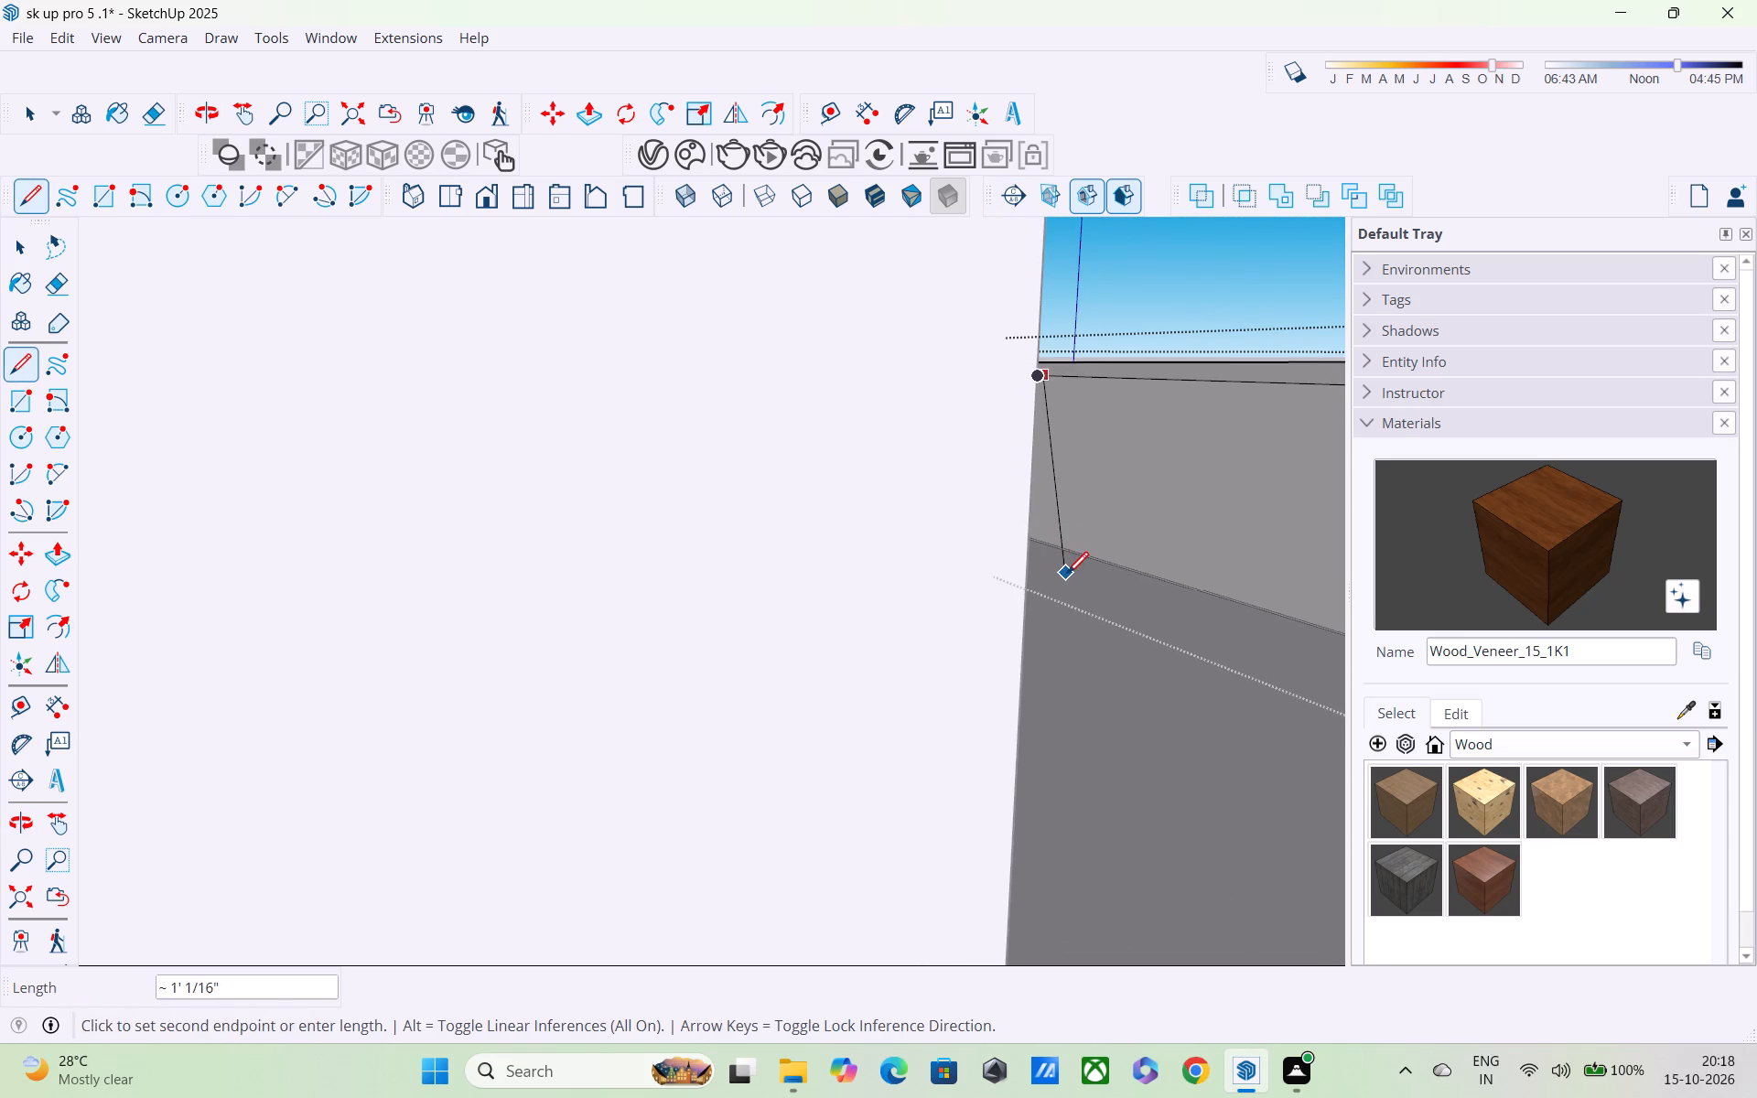
scroll(1067, 576, "down", 10)
middle_click_drag(1089, 571, 1187, 511)
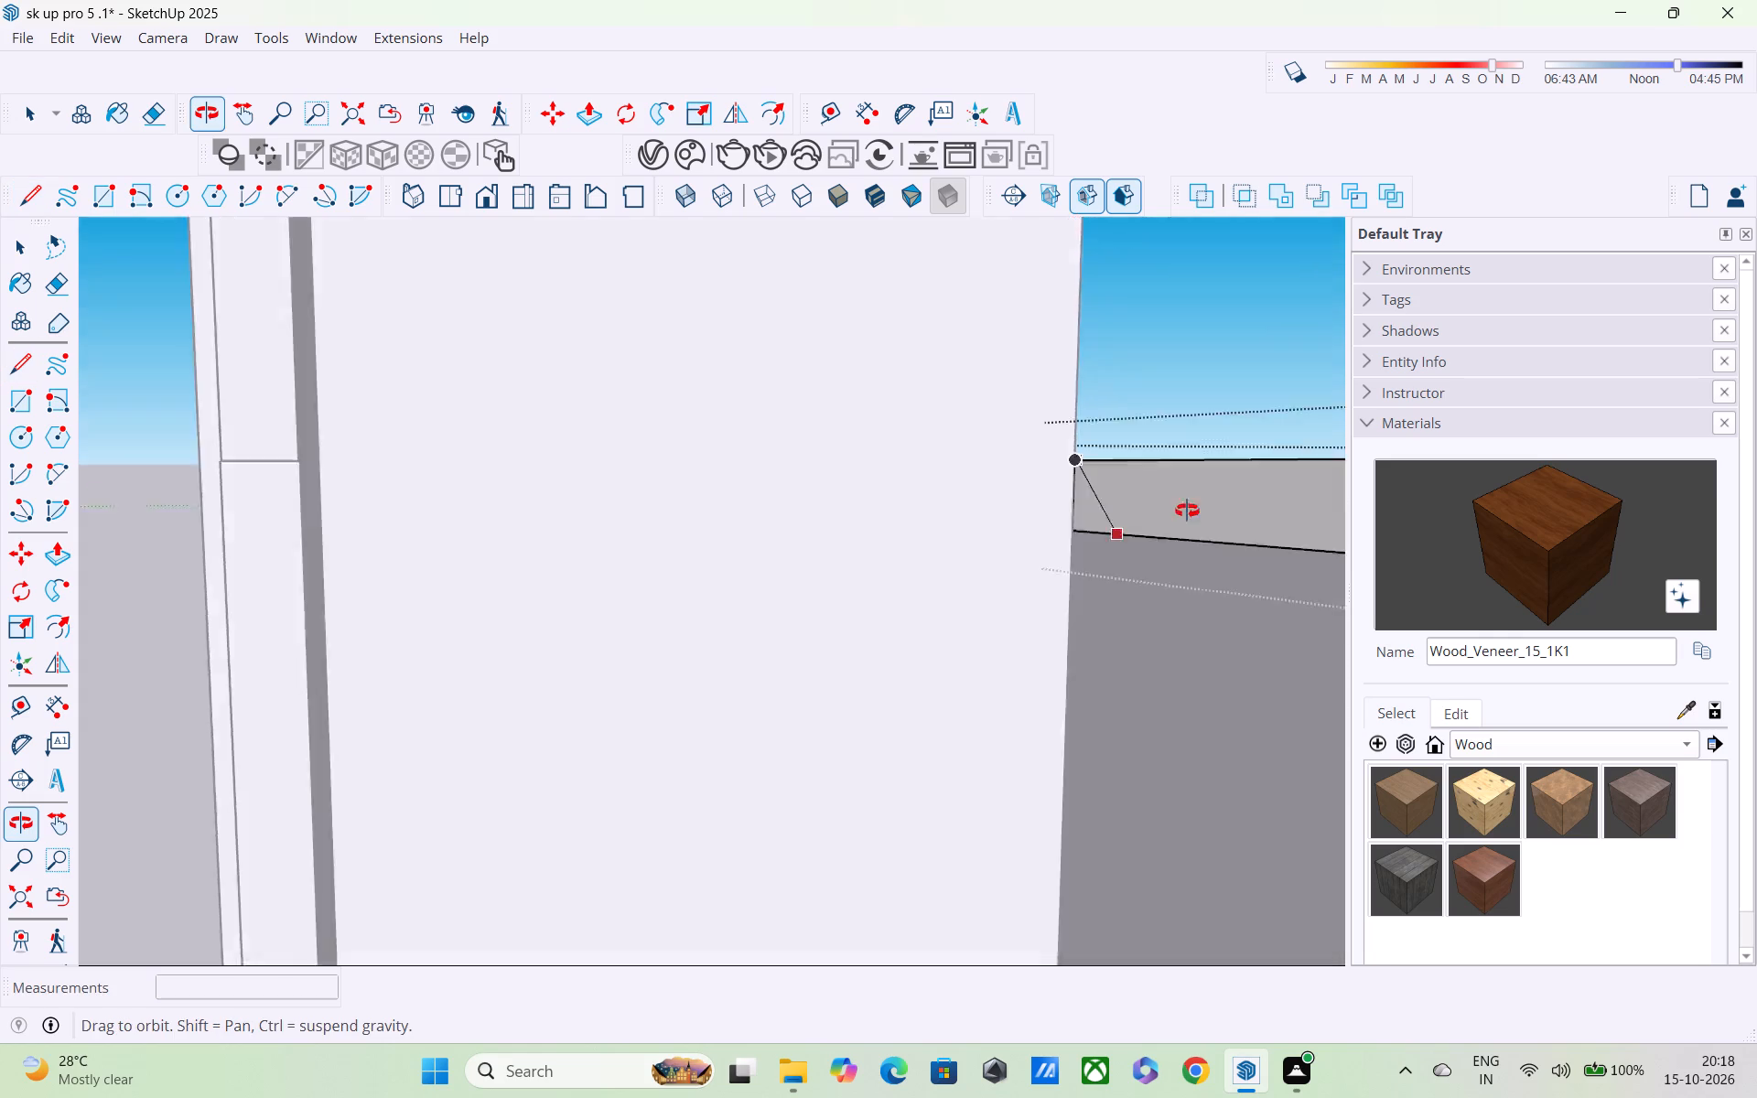
middle_click_drag(1187, 511, 1402, 393)
middle_click_drag(1077, 521, 674, 637)
scroll(1181, 509, "up", 4)
middle_click_drag(1070, 503, 925, 576)
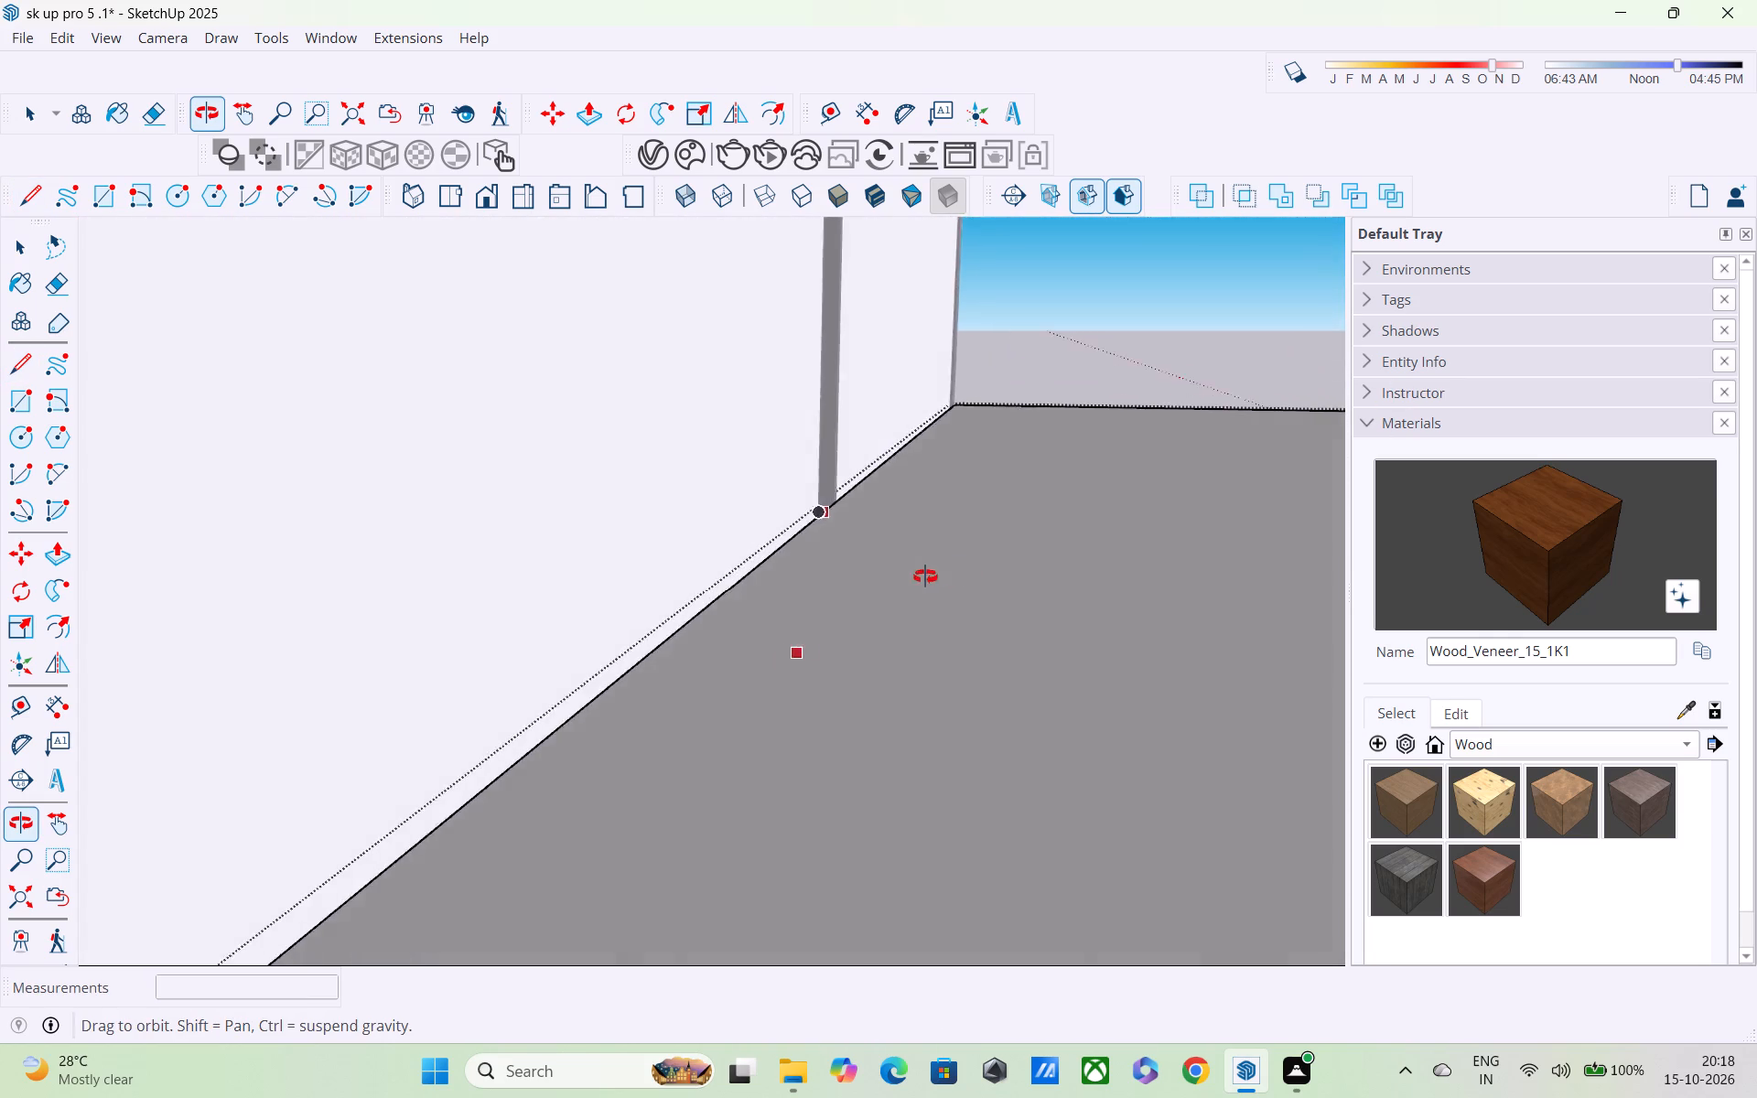
middle_click_drag(925, 576, 1063, 562)
scroll(1063, 562, "up", 10)
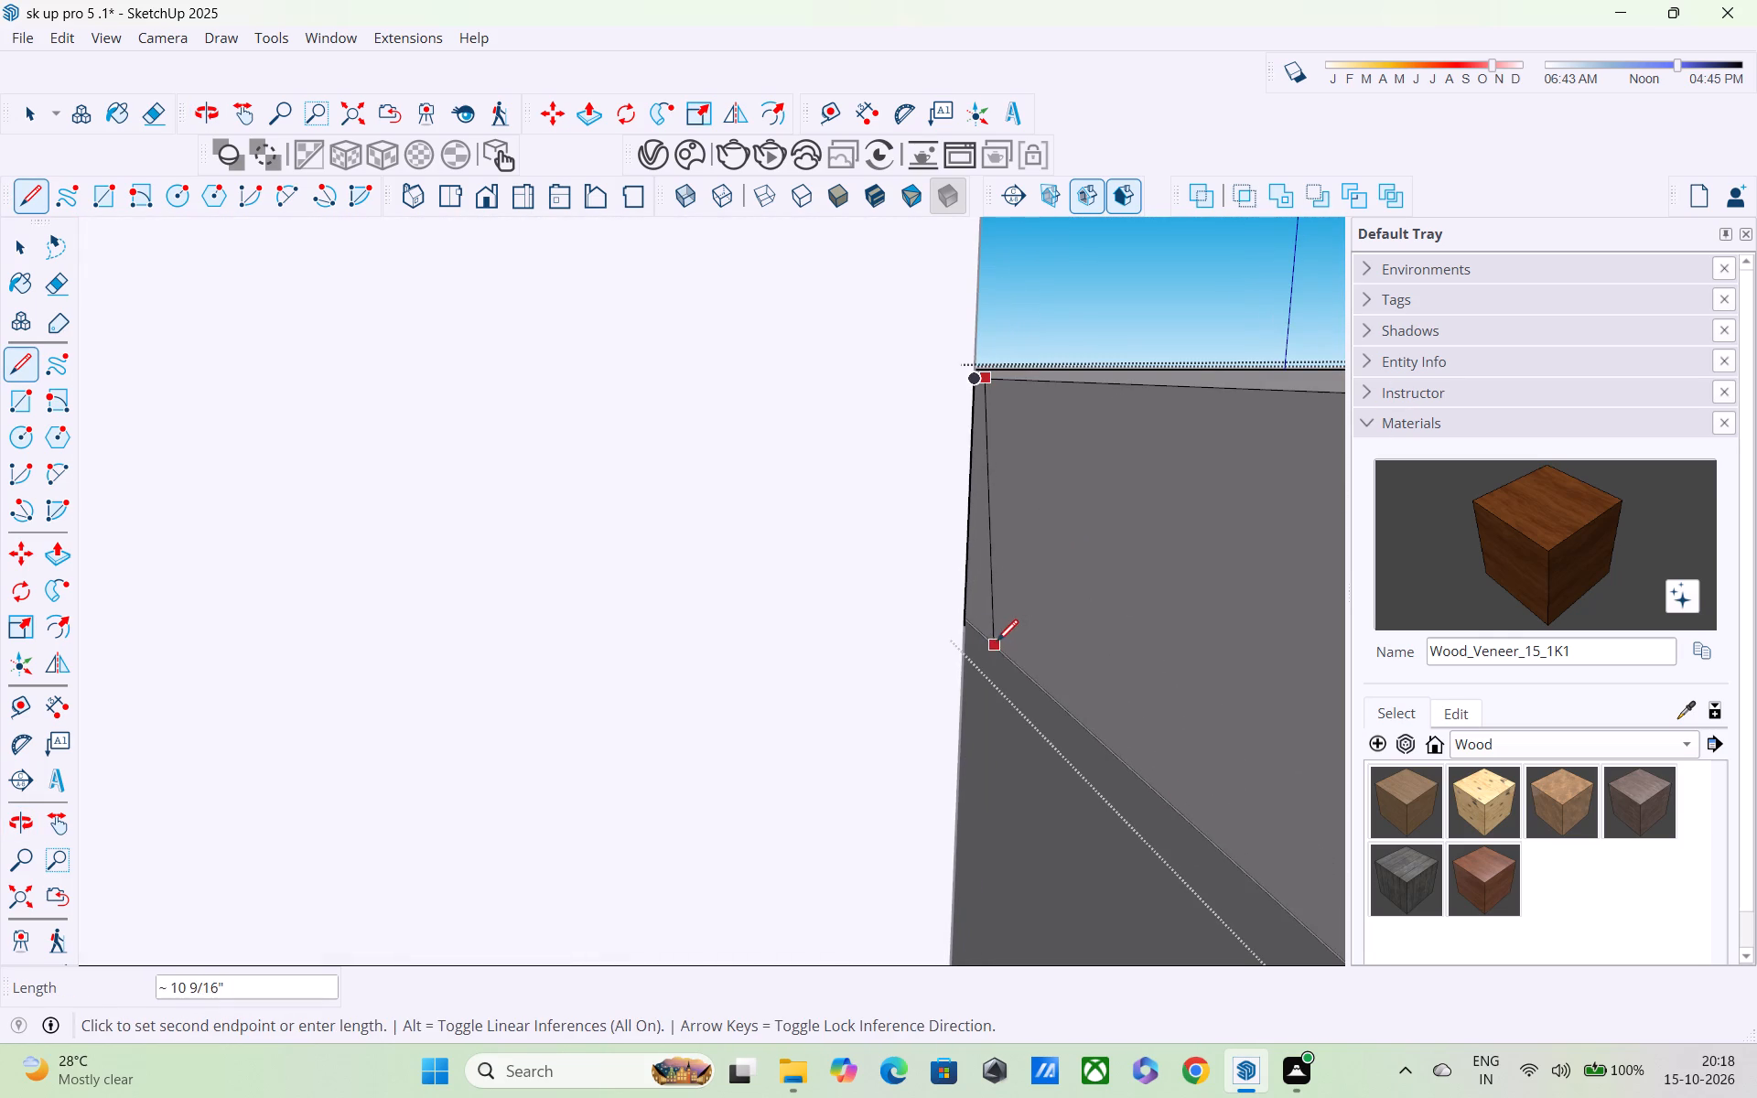
left_click(986, 637)
middle_click_drag(1032, 657, 1269, 614)
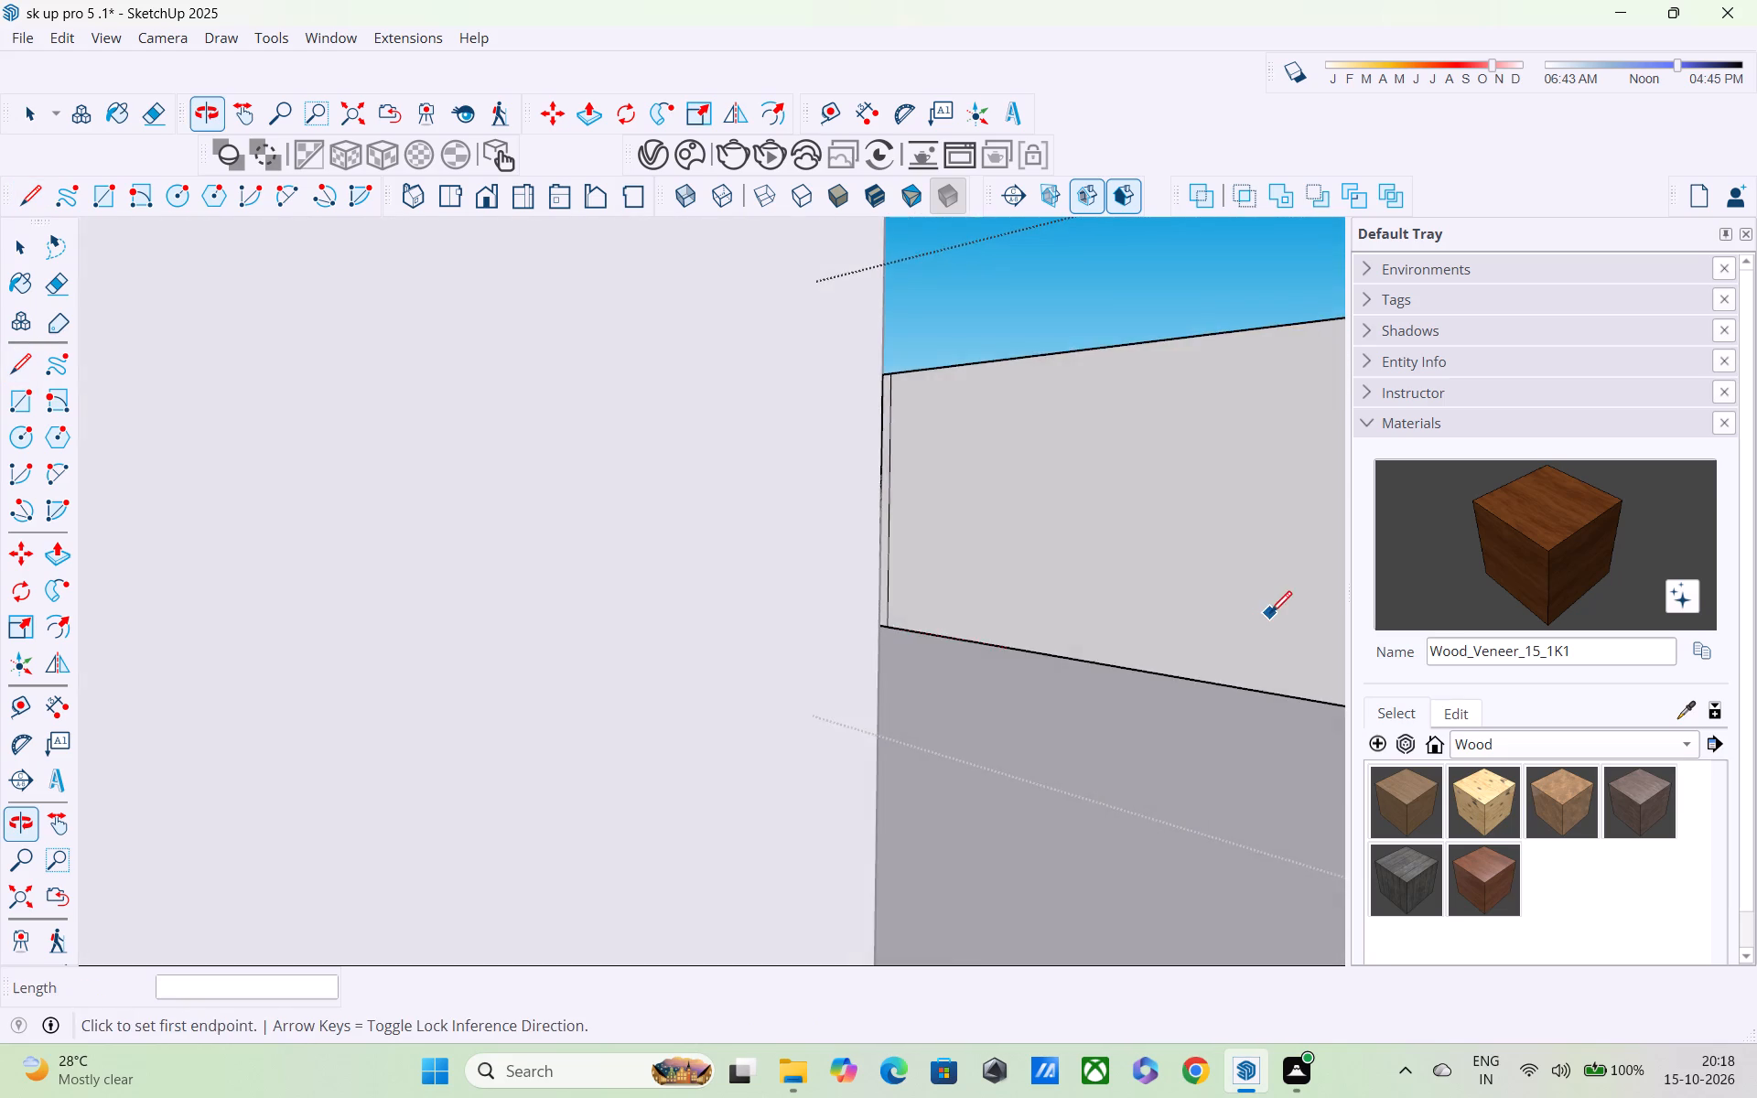
Push/pull the slab's front edge face outward about 8' 6 5/16" to line up with the wall panel's front edge.
scroll(1270, 615, "down", 5)
middle_click_drag(1220, 650, 1349, 674)
scroll(1349, 674, "up", 1)
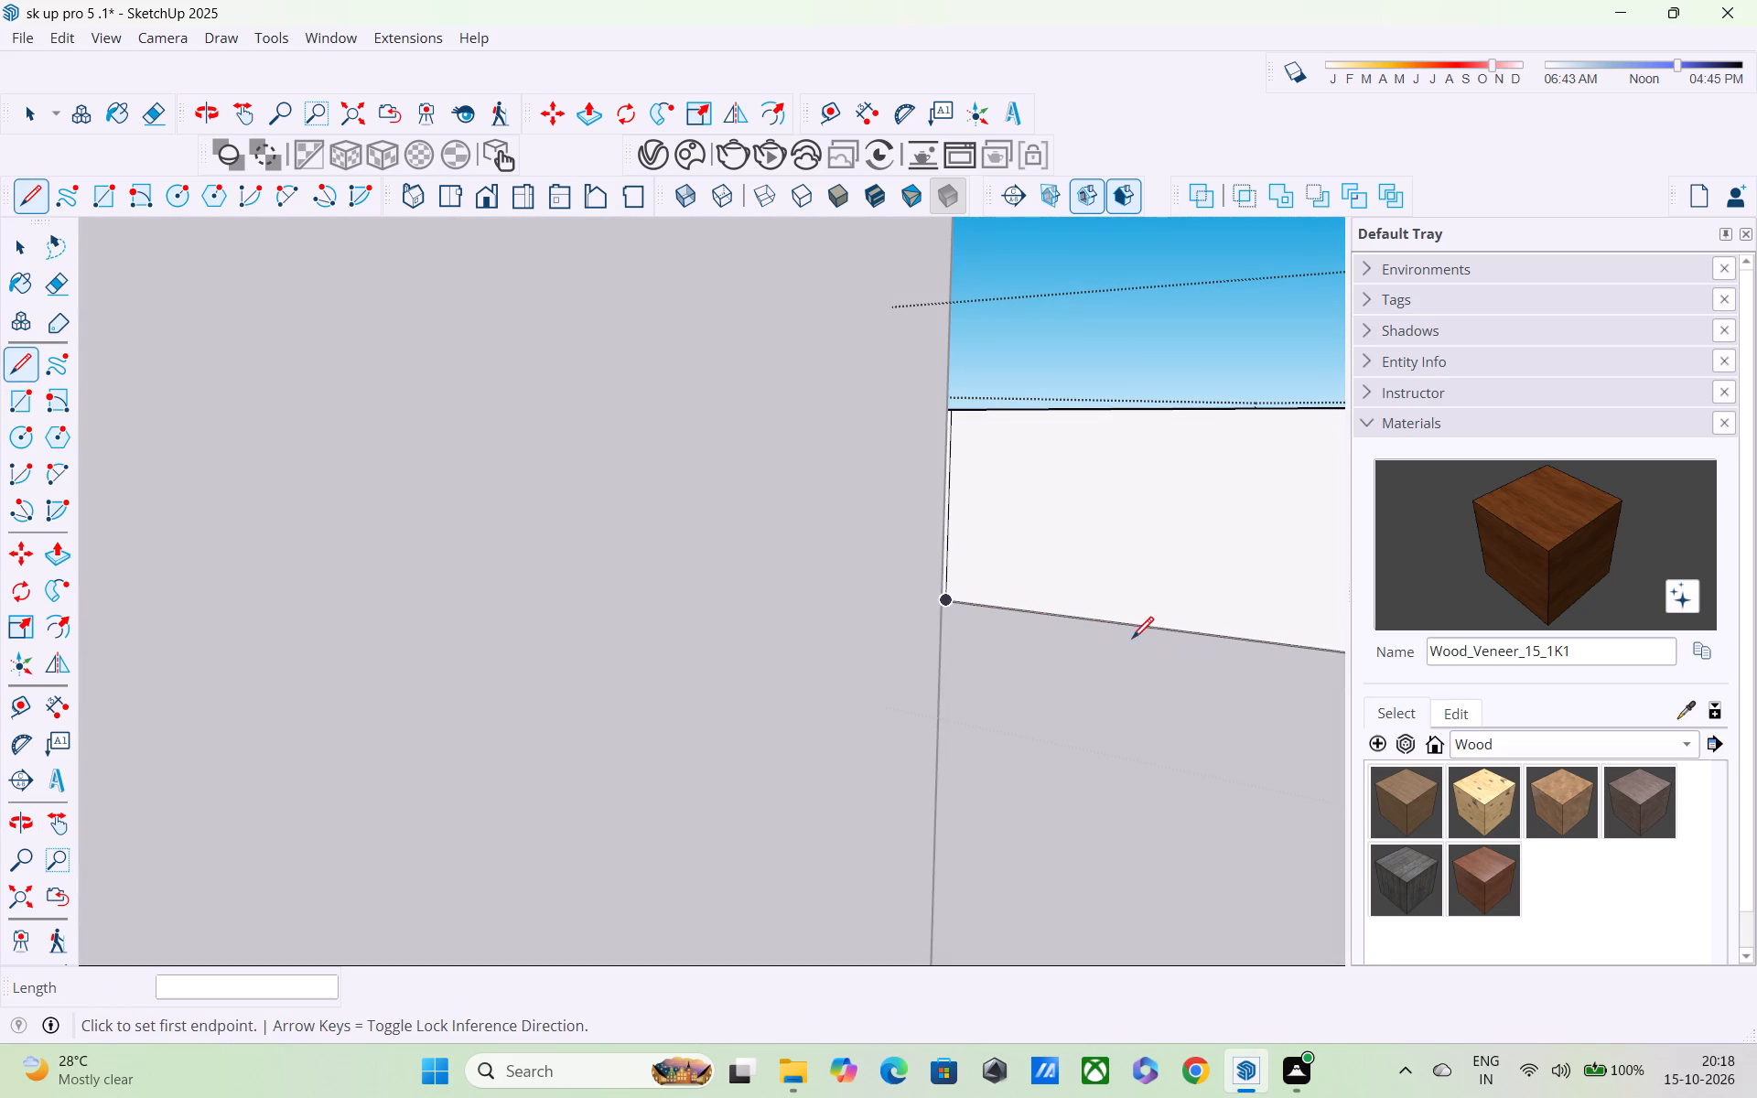
key("p")
left_click(1127, 557)
scroll(1076, 641, "down", 9)
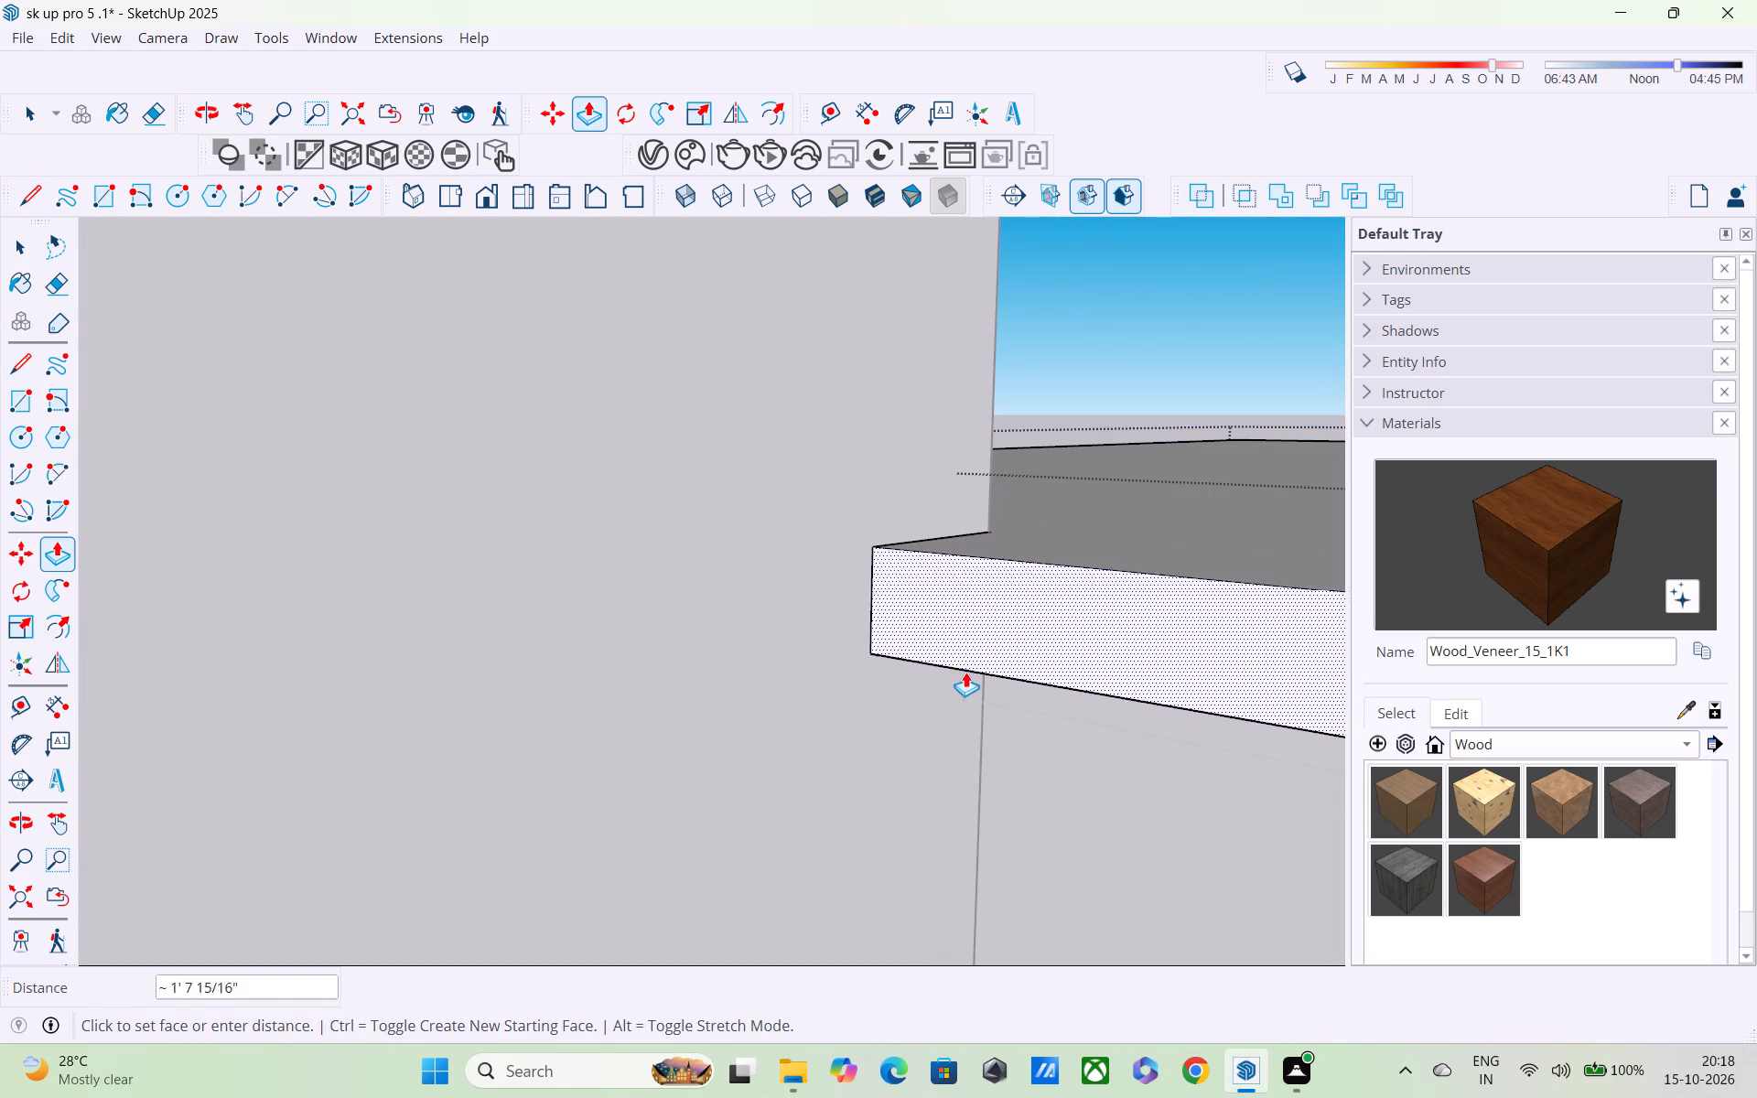
middle_click_drag(917, 674, 1023, 590, "shift")
scroll(1023, 590, "down", 12)
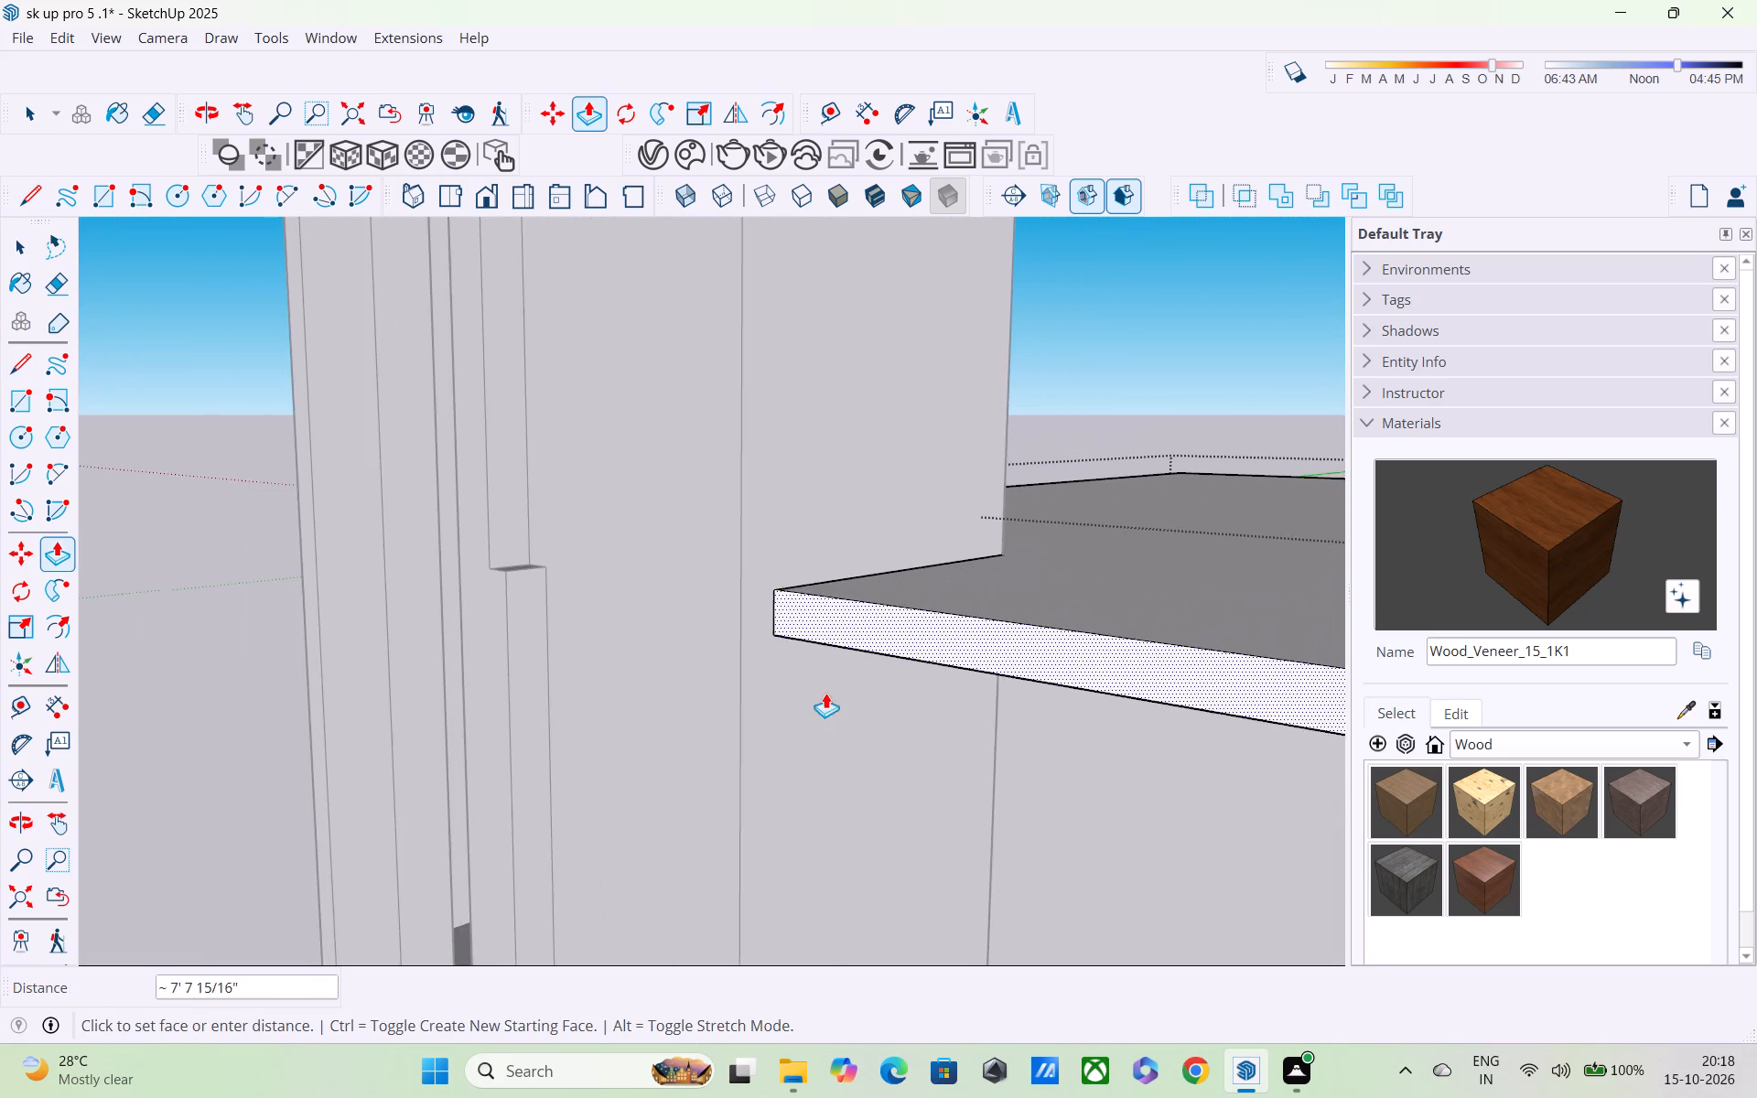
scroll(825, 695, "down", 1)
middle_click_drag(825, 696, 1152, 659)
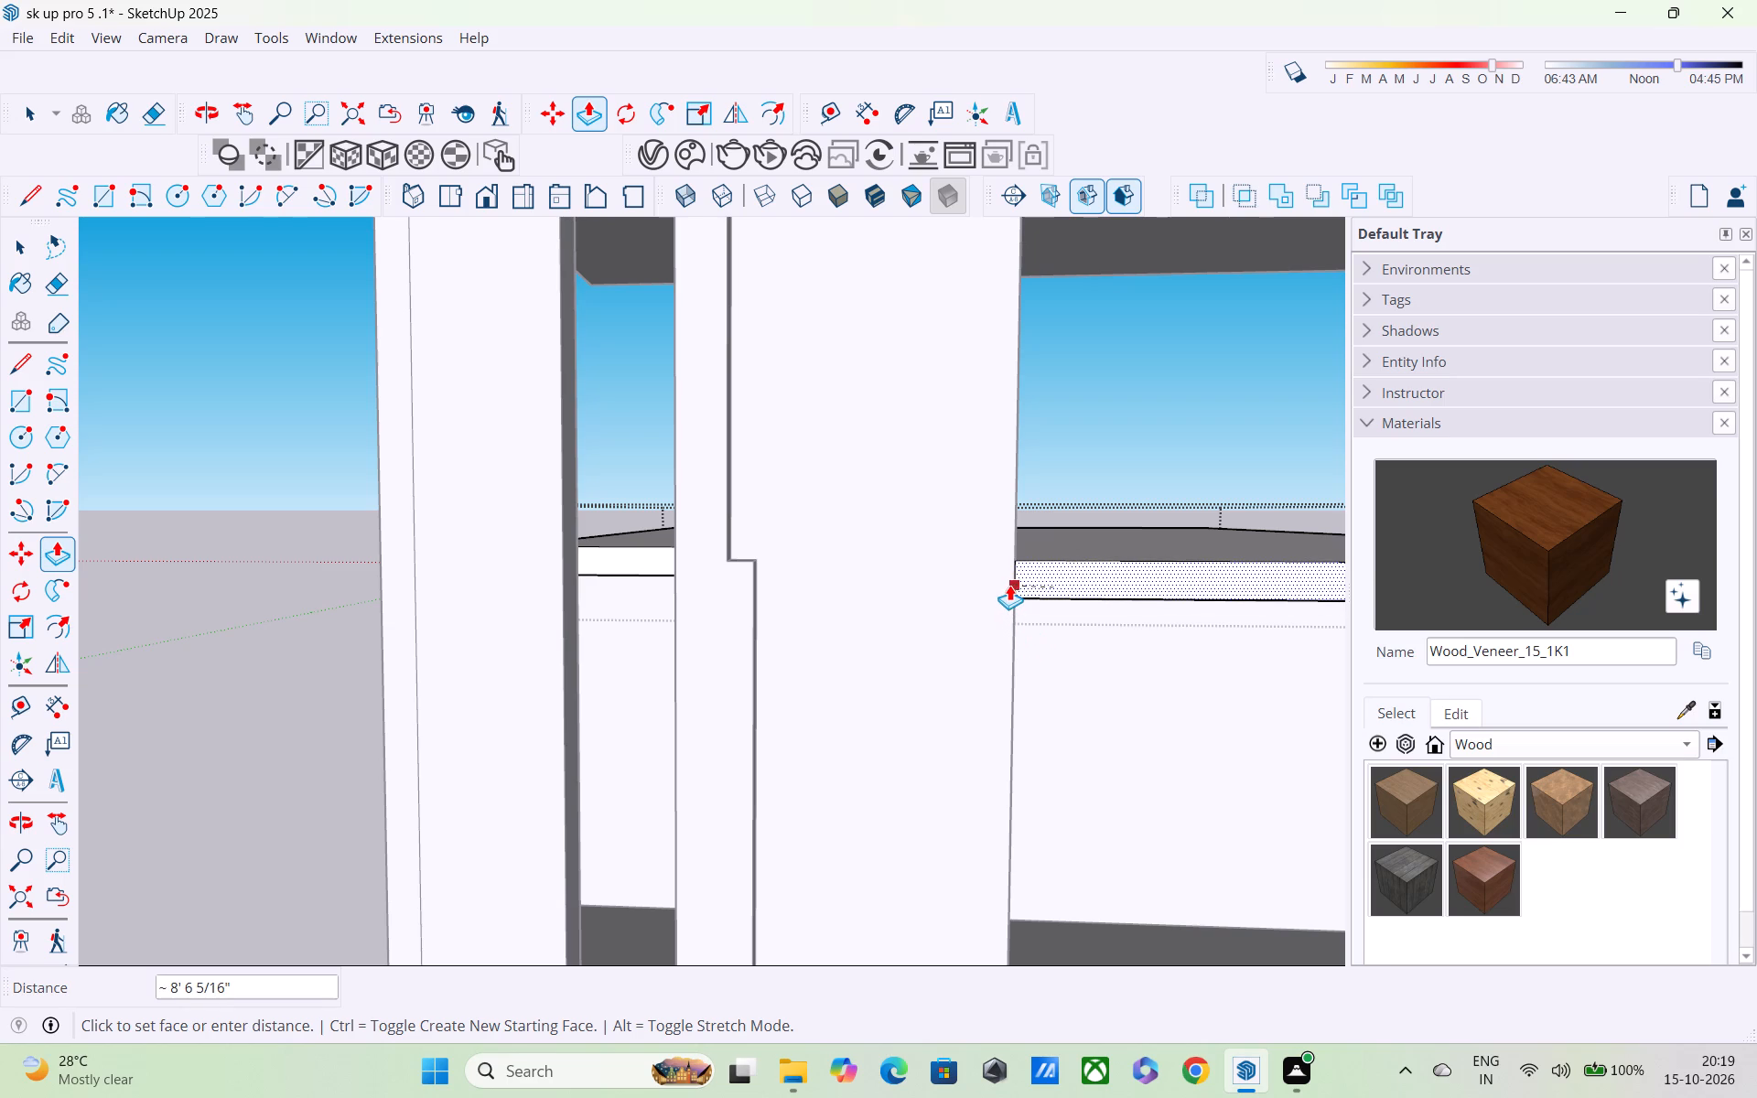
left_click(1008, 582)
Examine how the extended slab meets the wall panel's front corner, from the front and from below.
middle_click_drag(1035, 609, 789, 608)
scroll(789, 608, "down", 4)
middle_click_drag(835, 675, 846, 582)
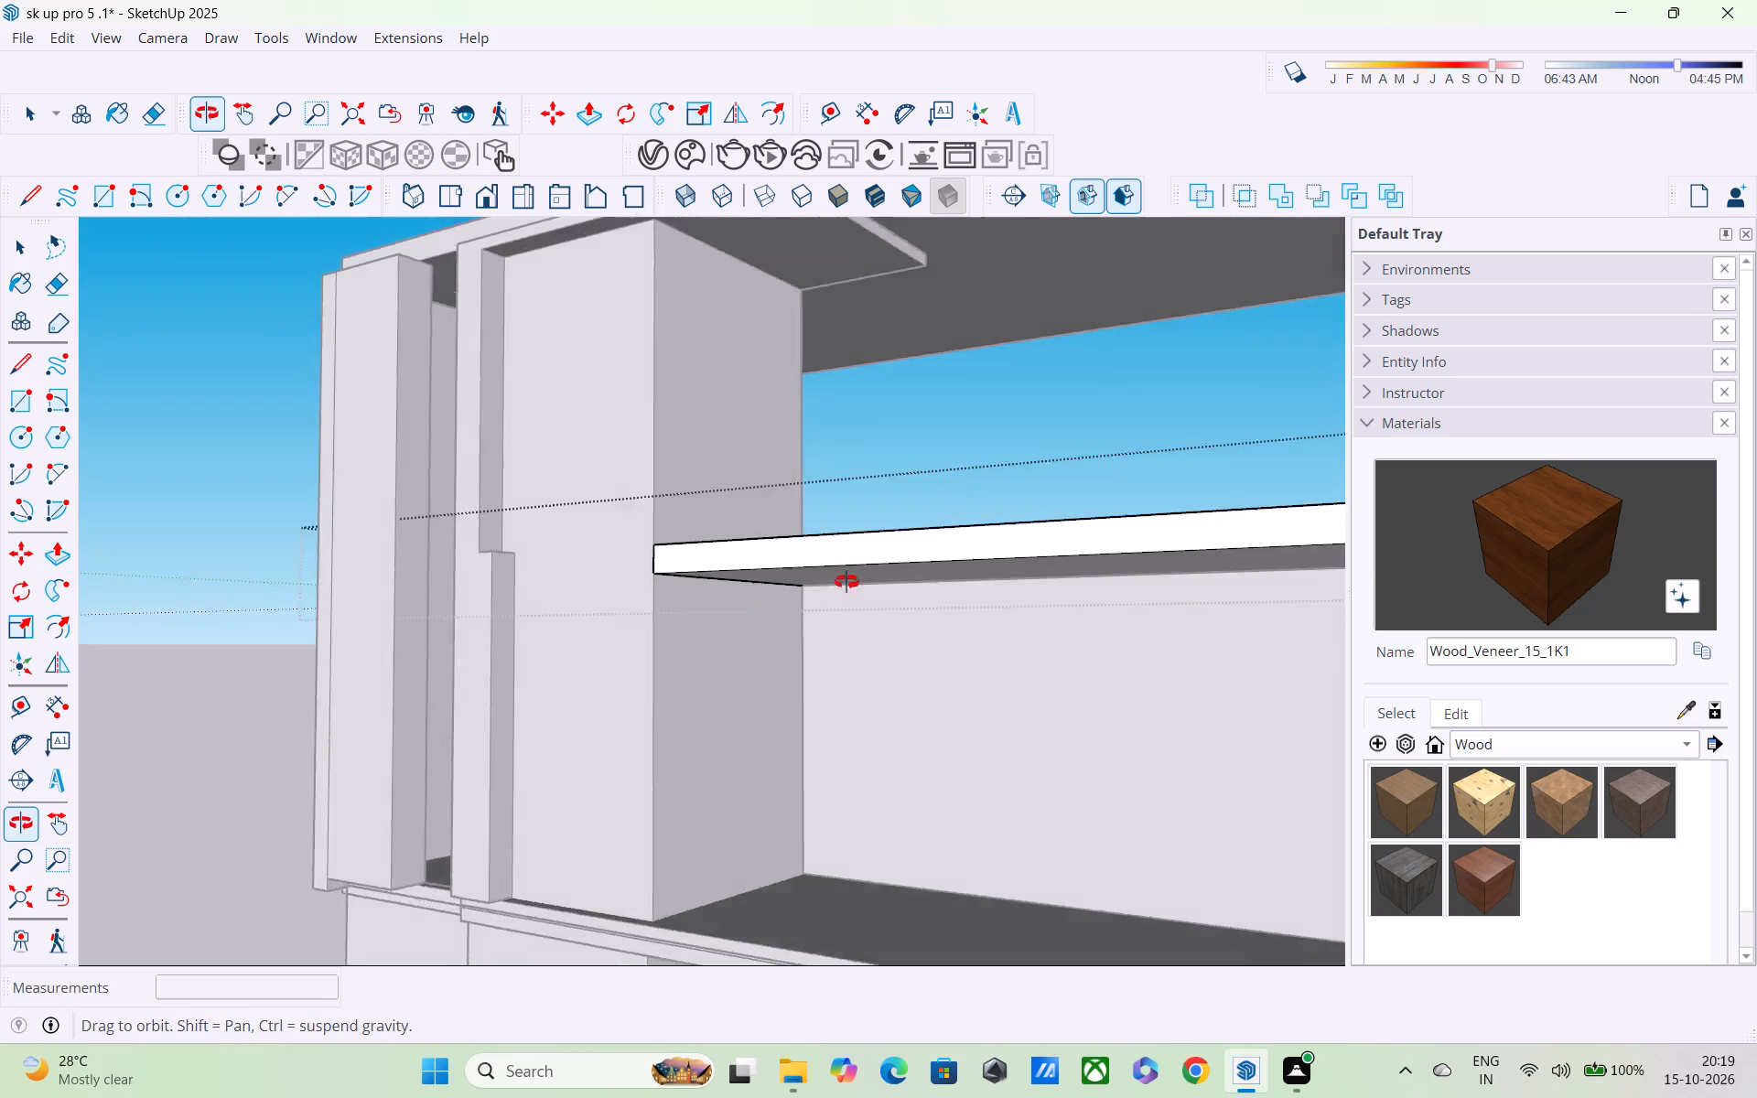
middle_click_drag(846, 582, 854, 551)
middle_click_drag(875, 571, 632, 618)
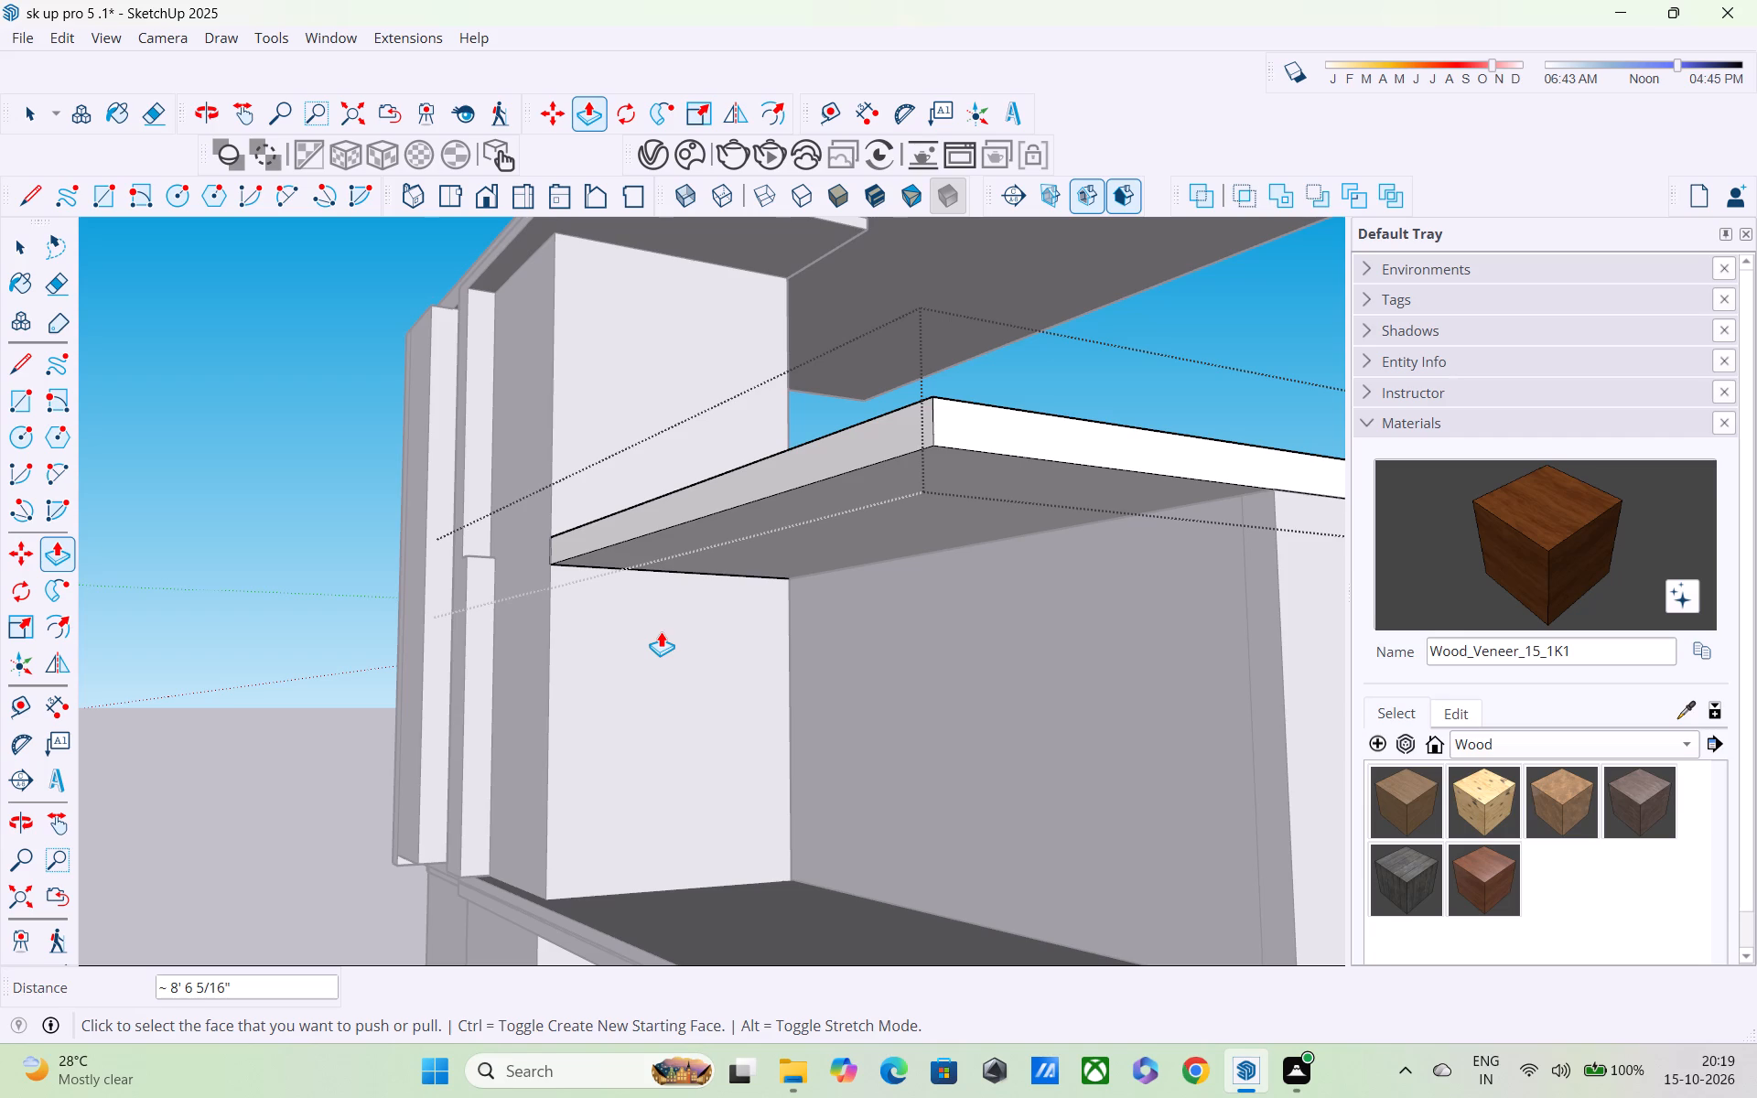
middle_click_drag(658, 630, 494, 644)
scroll(499, 648, "up", 4)
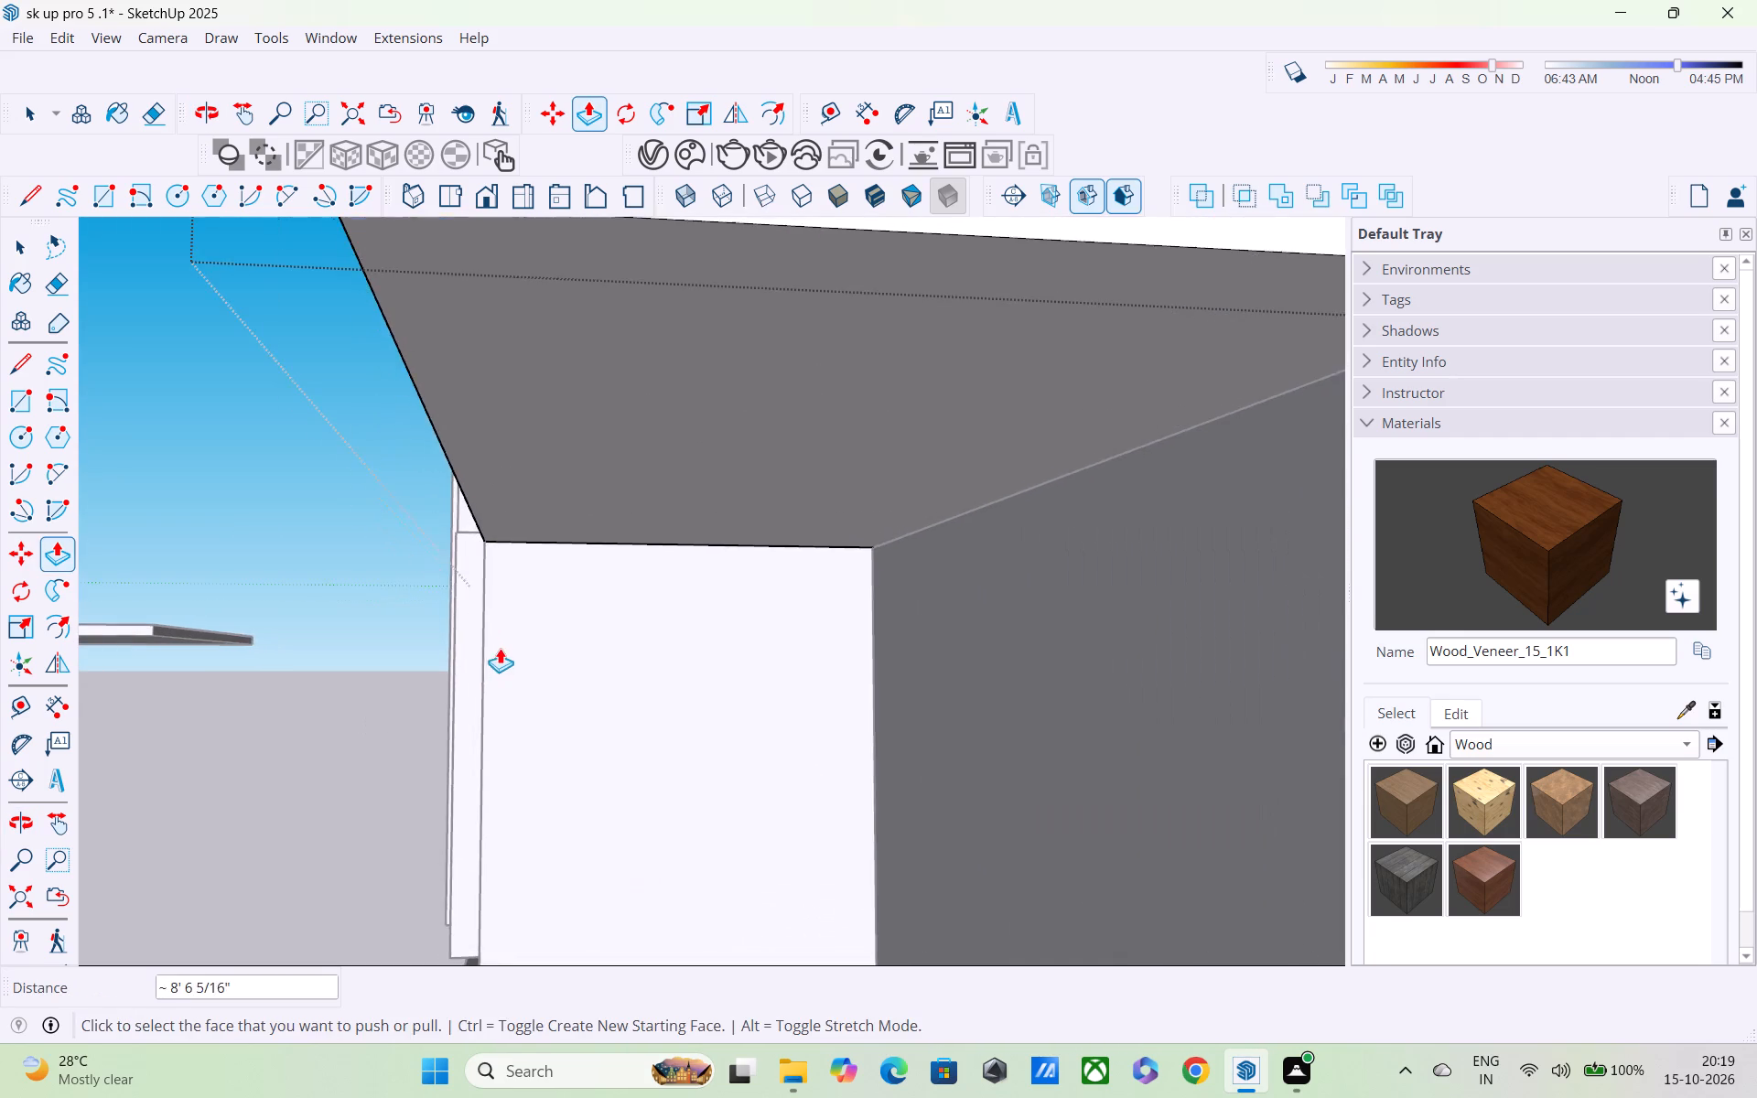
middle_click_drag(502, 654, 523, 568)
scroll(546, 622, "up", 3)
scroll(546, 622, "down", 1)
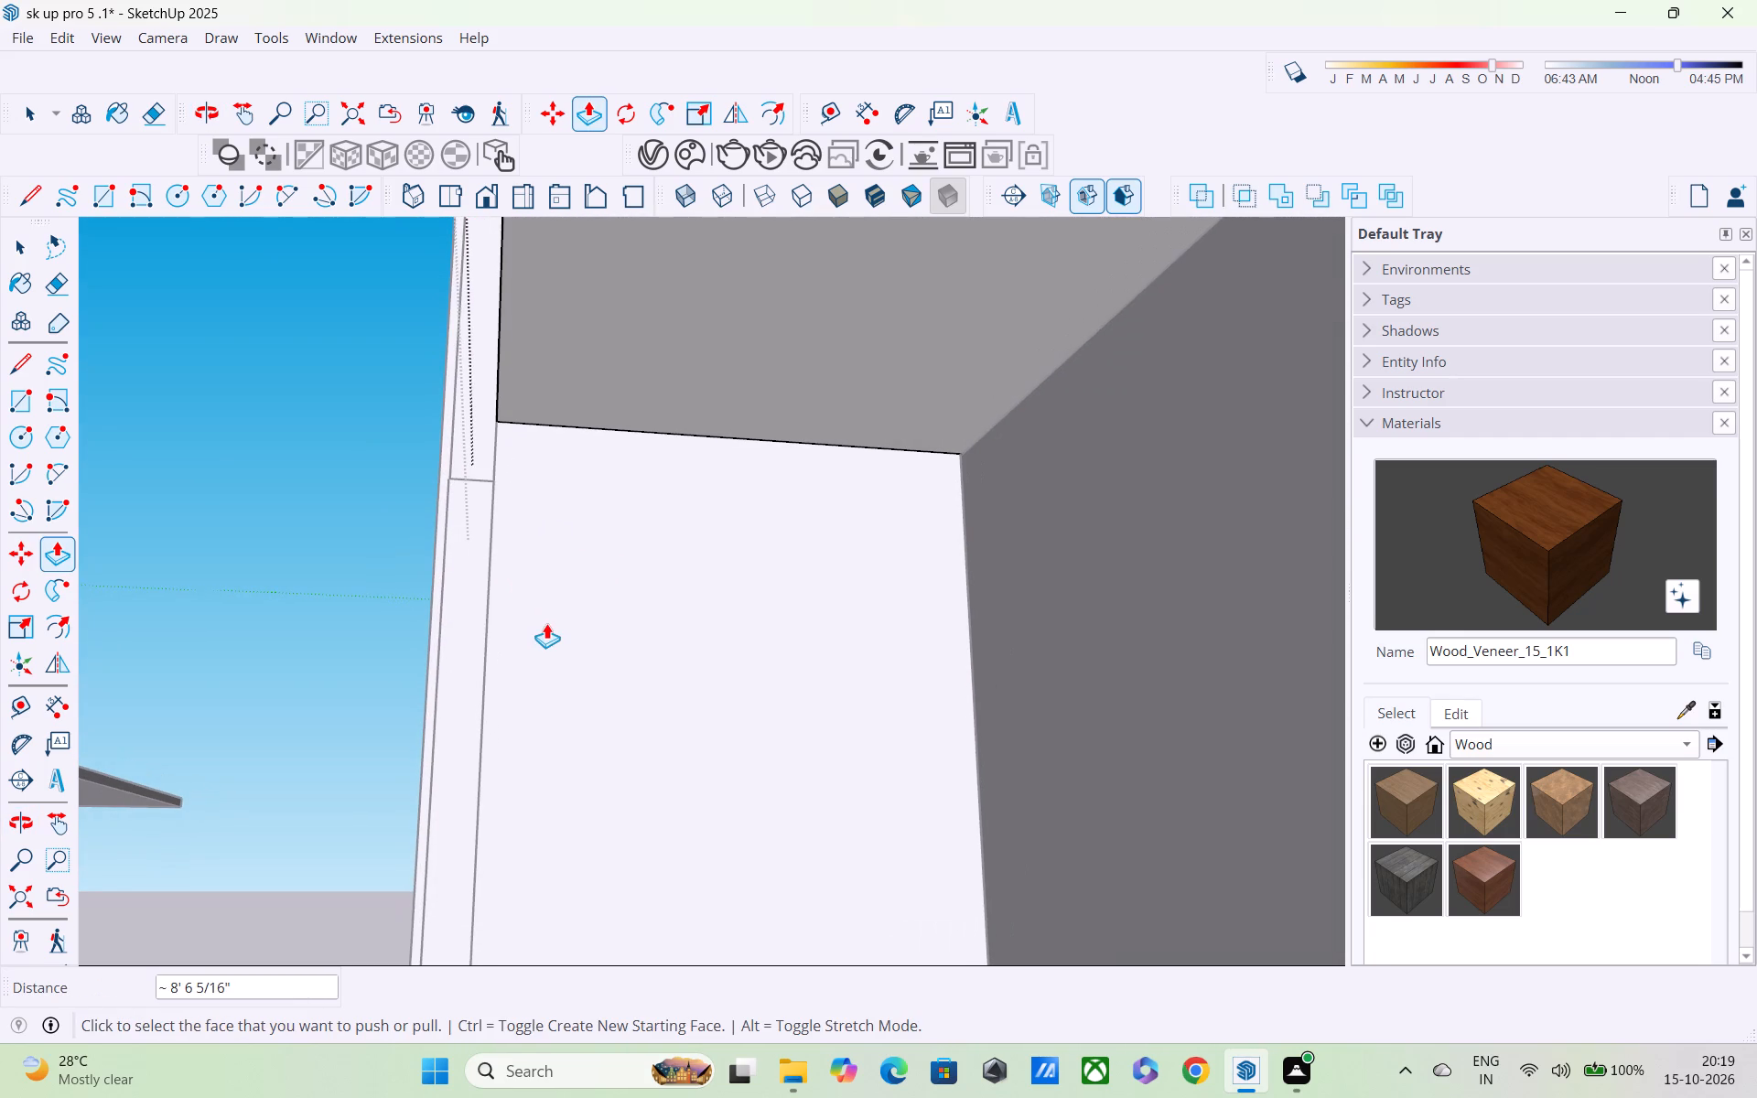
middle_click(547, 625)
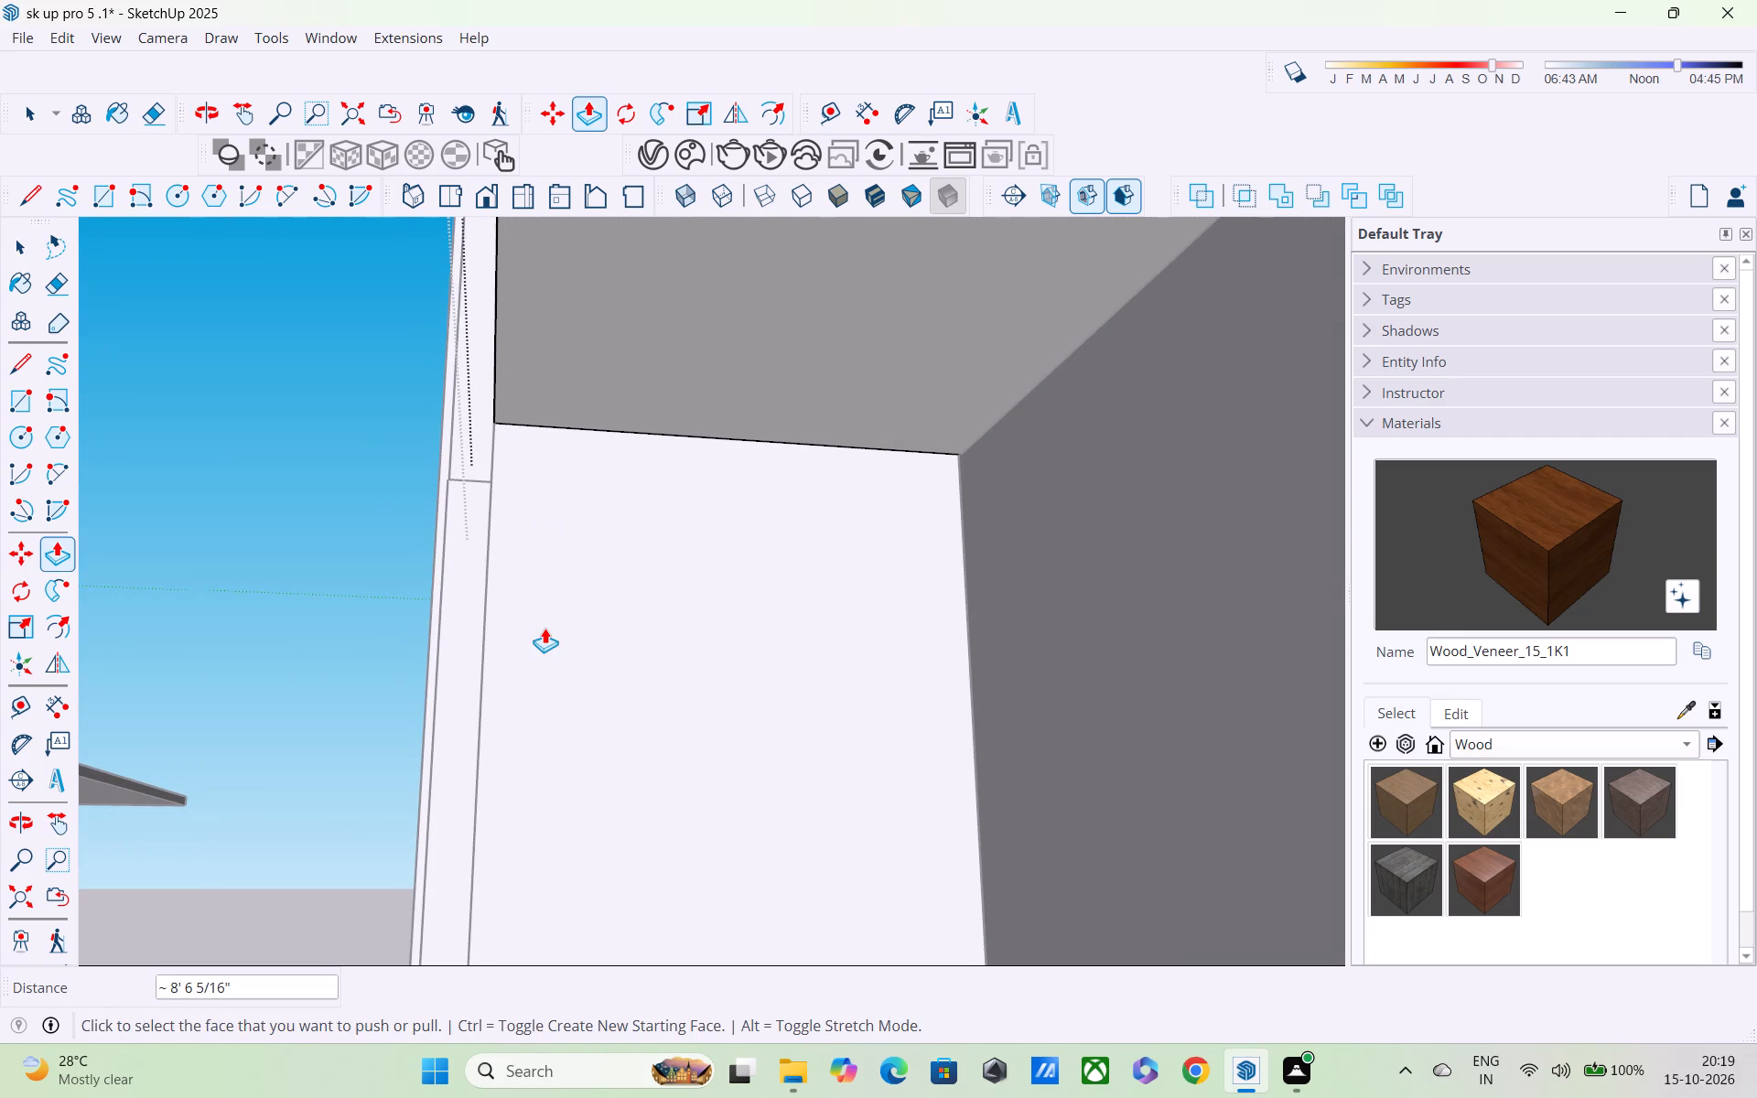
middle_click_drag(581, 511, 534, 588)
scroll(529, 575, "down", 1)
middle_click_drag(565, 570, 767, 568)
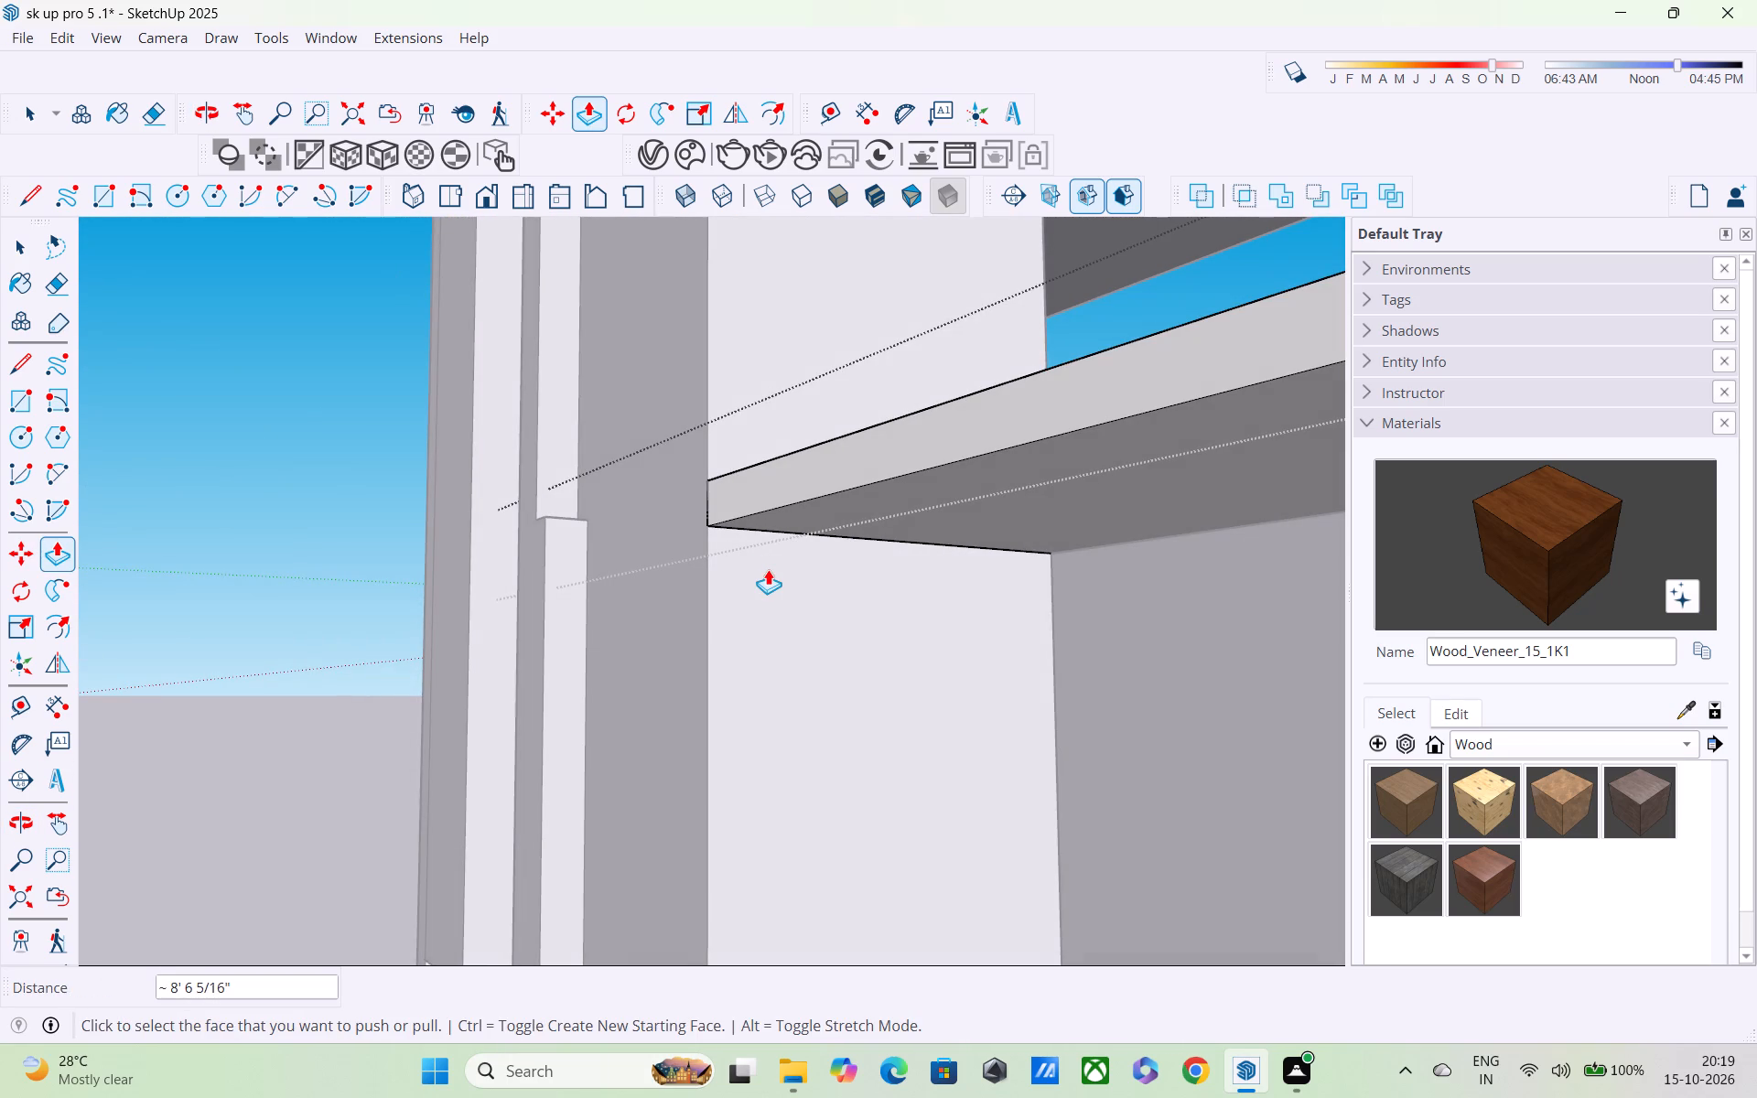
Push/pull the slab's front edge face outward a further 1' past the wall panel's front face.
middle_click_drag(836, 609, 1005, 671)
scroll(1006, 659, "down", 7)
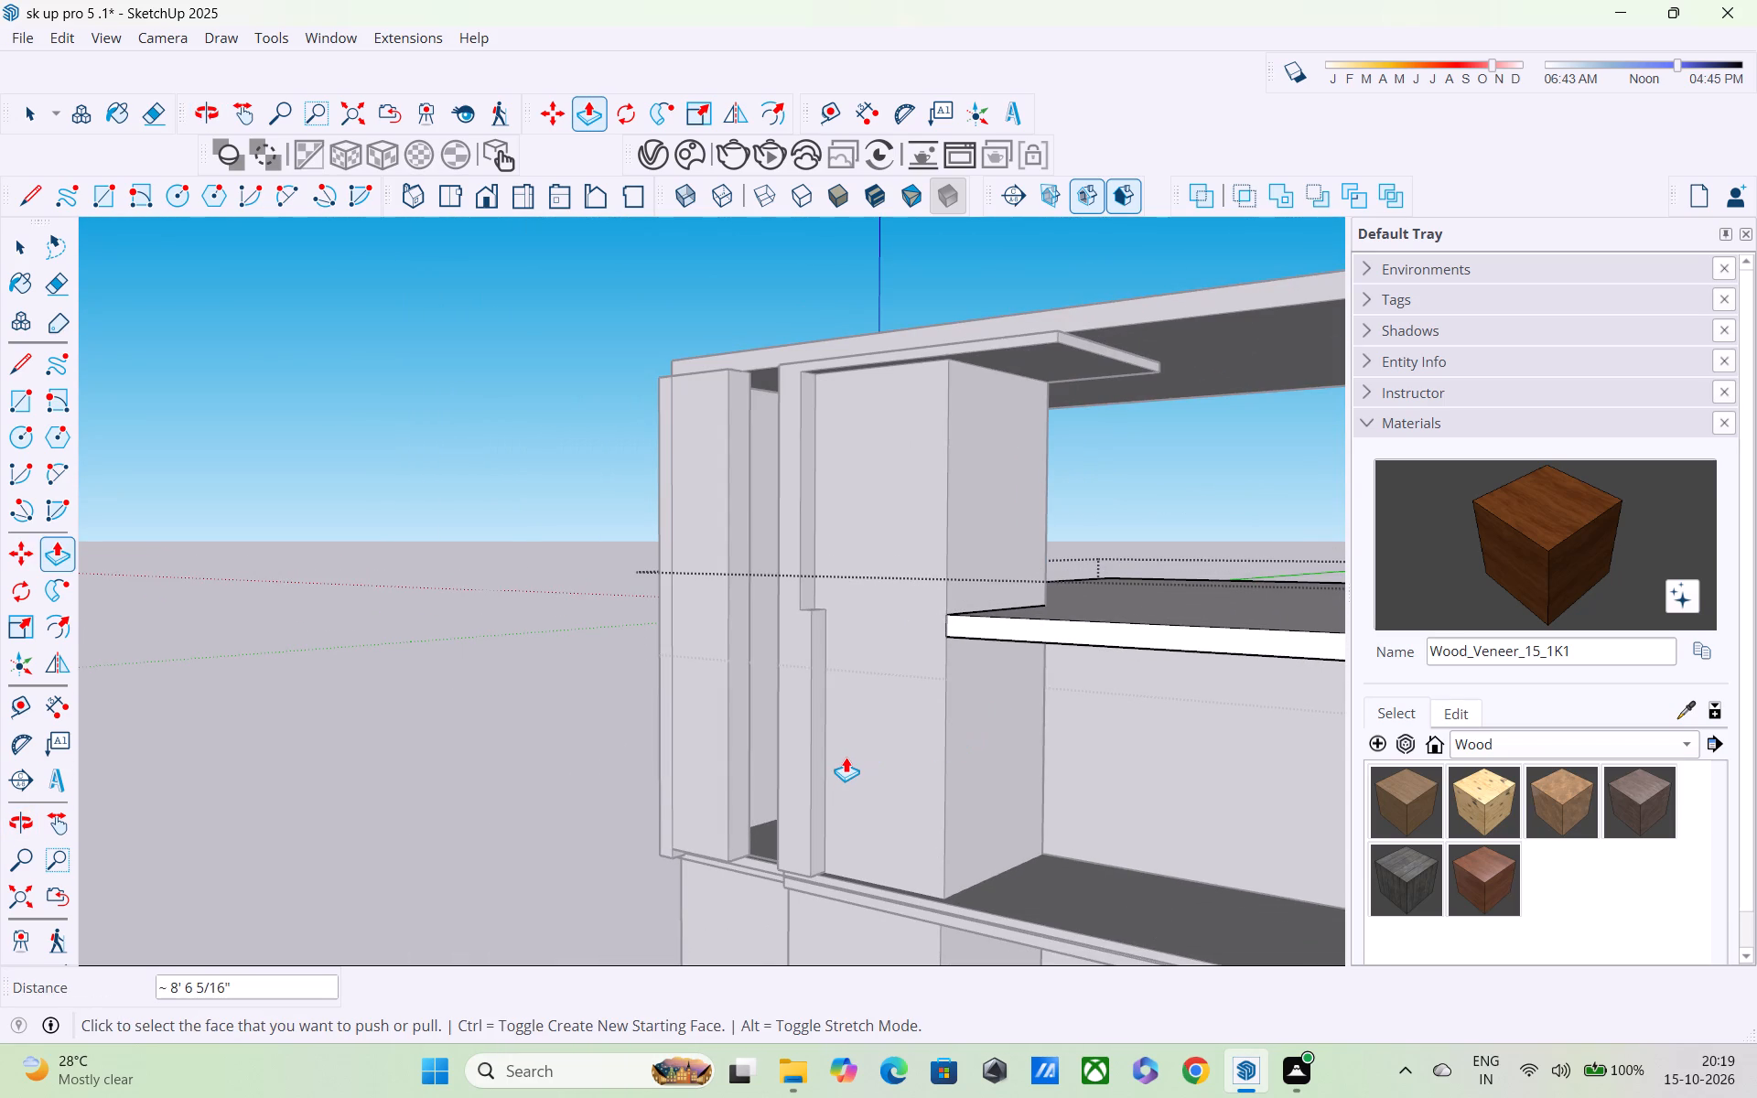
left_click(1117, 629)
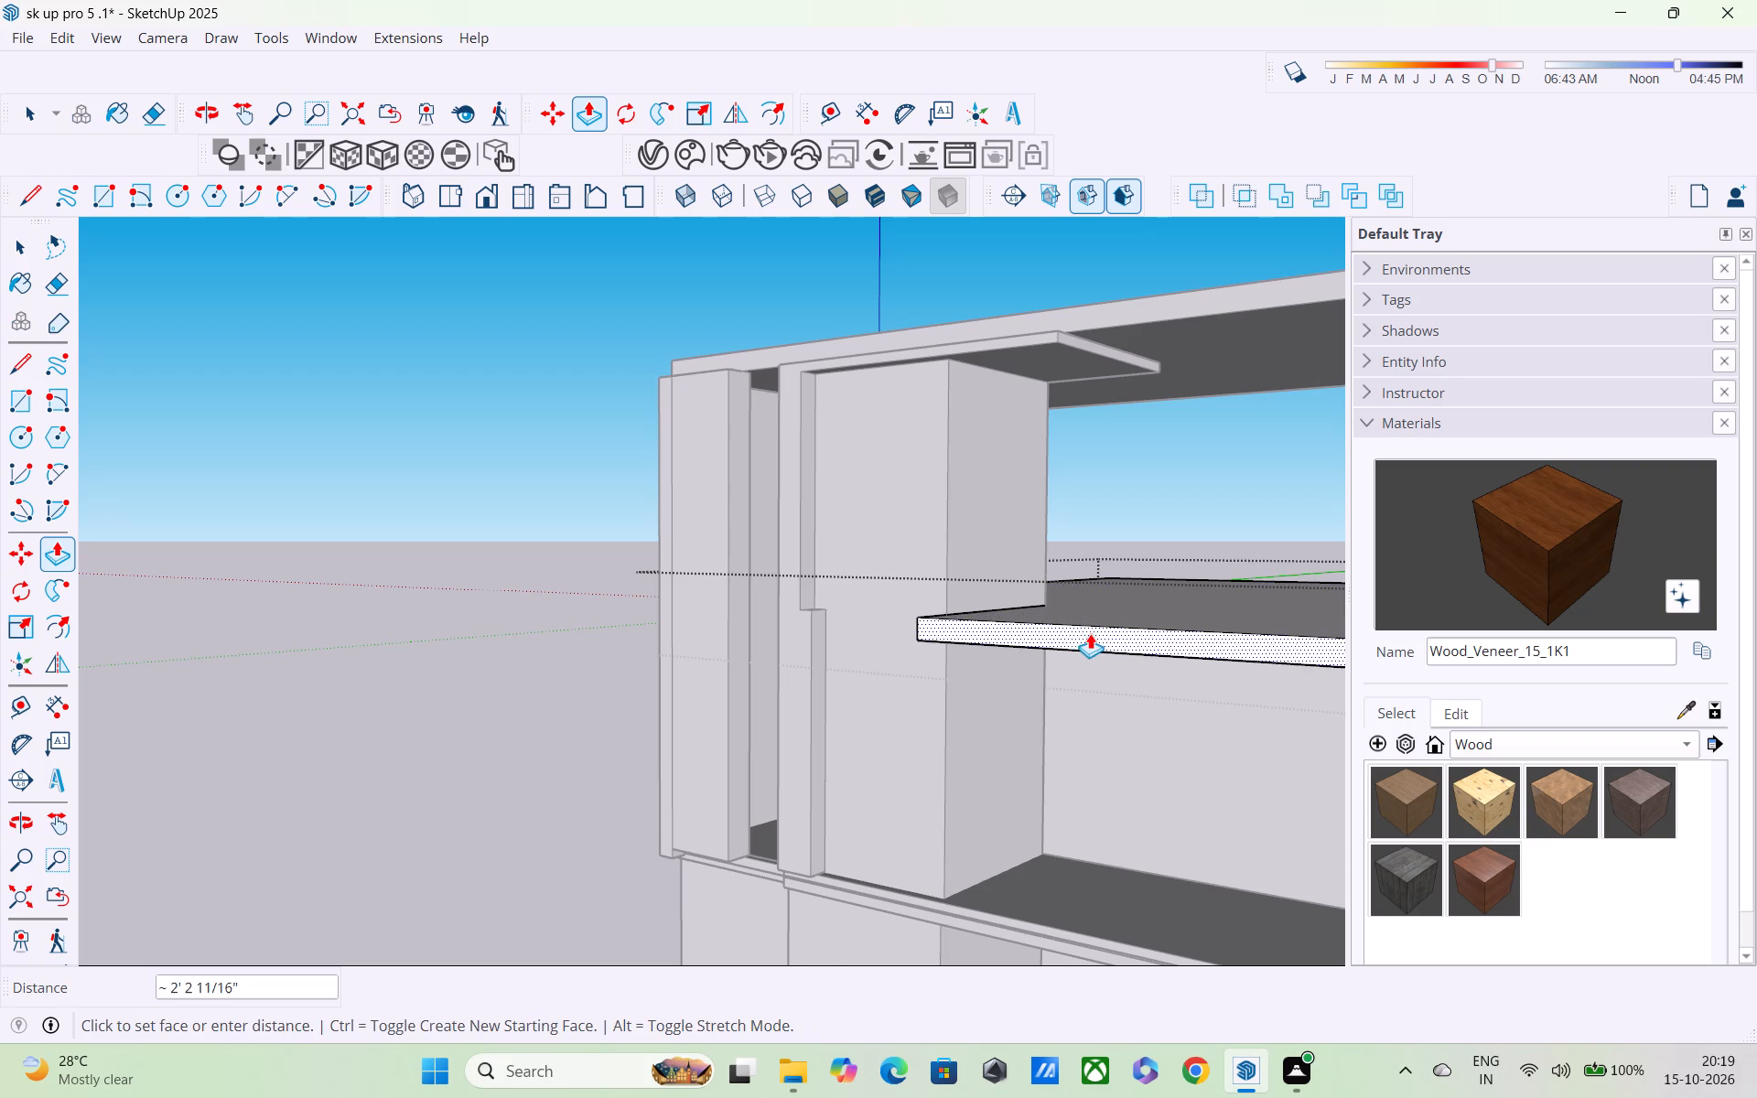
left_click(799, 604)
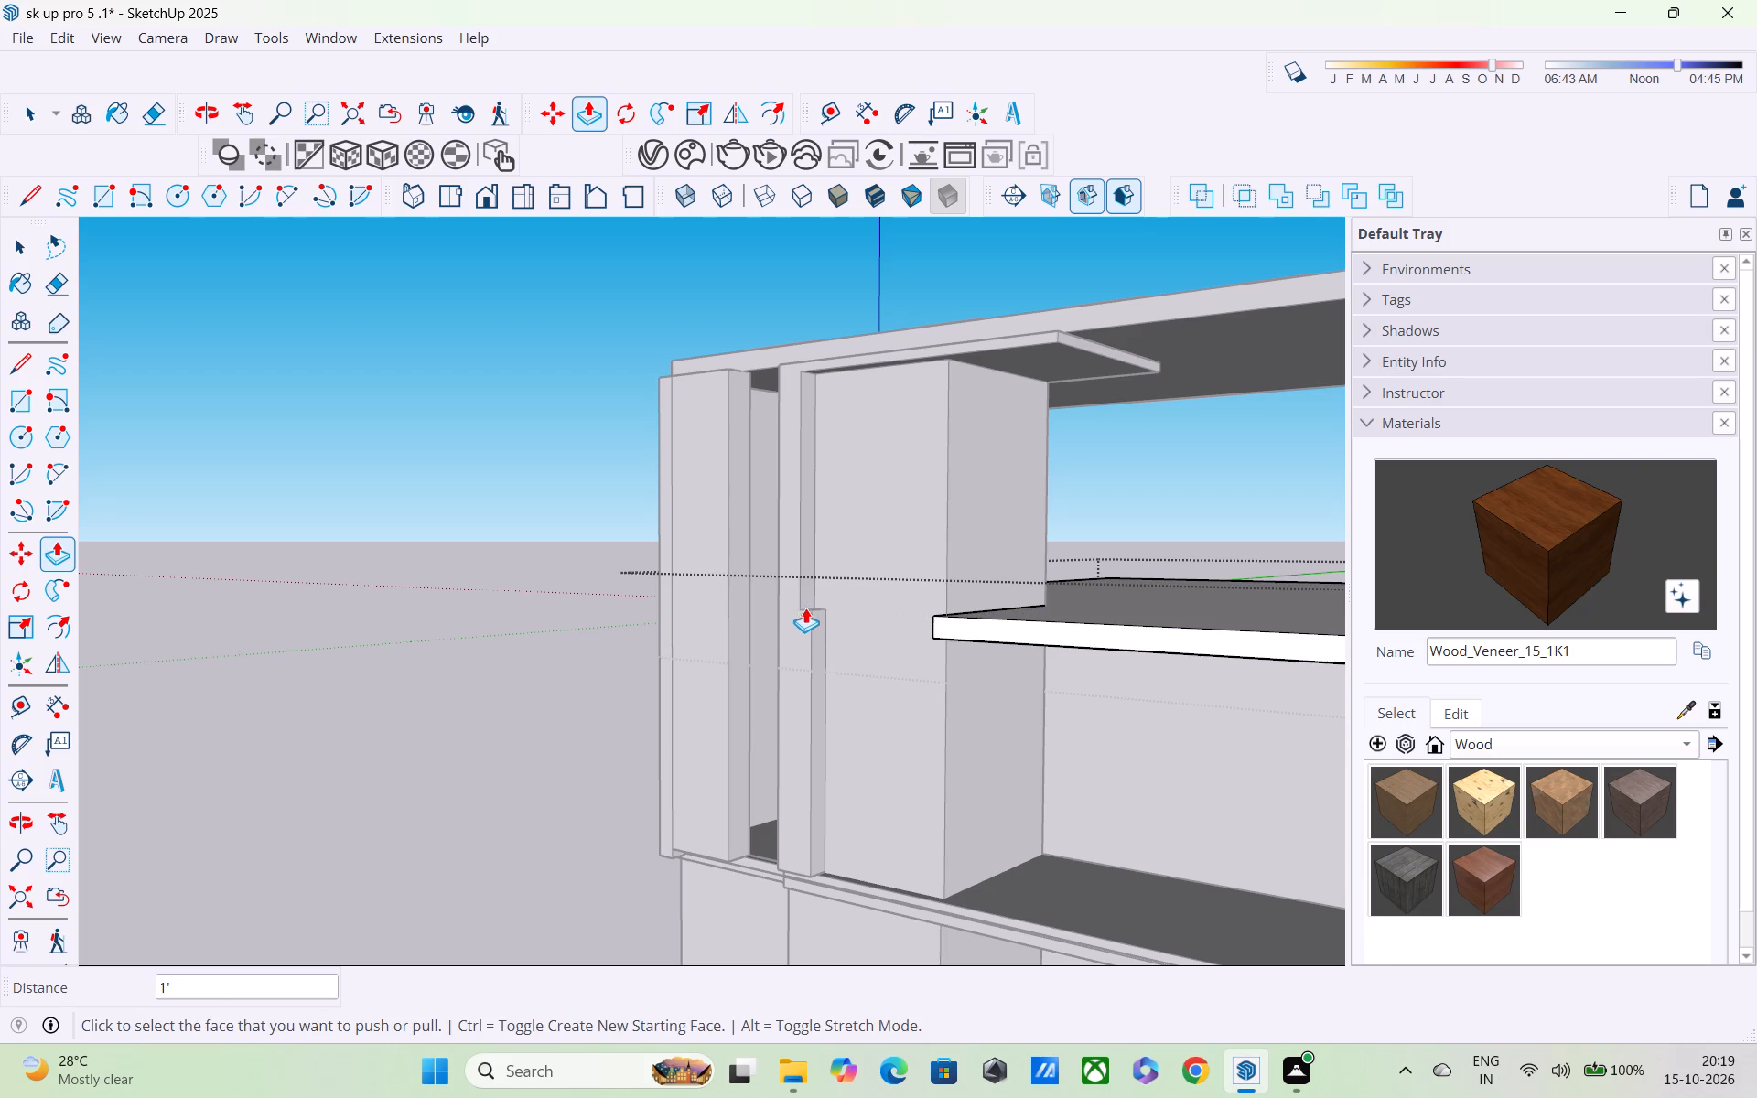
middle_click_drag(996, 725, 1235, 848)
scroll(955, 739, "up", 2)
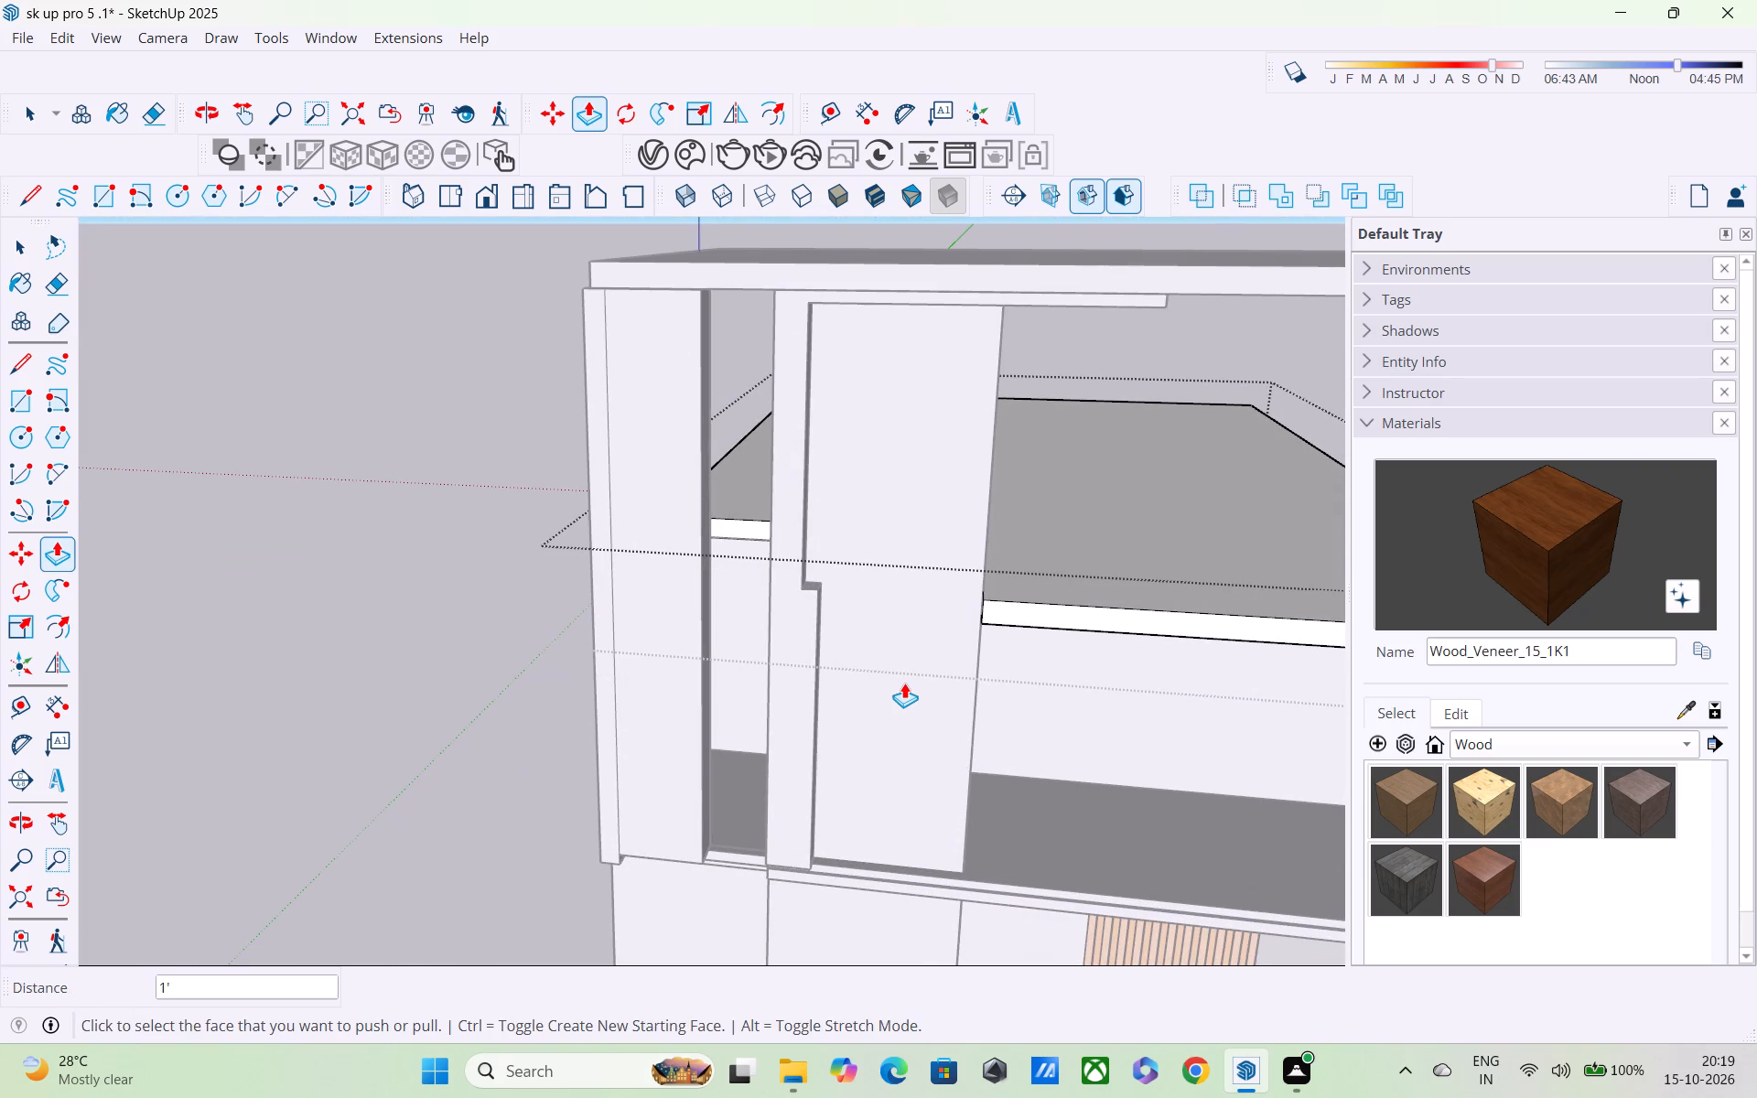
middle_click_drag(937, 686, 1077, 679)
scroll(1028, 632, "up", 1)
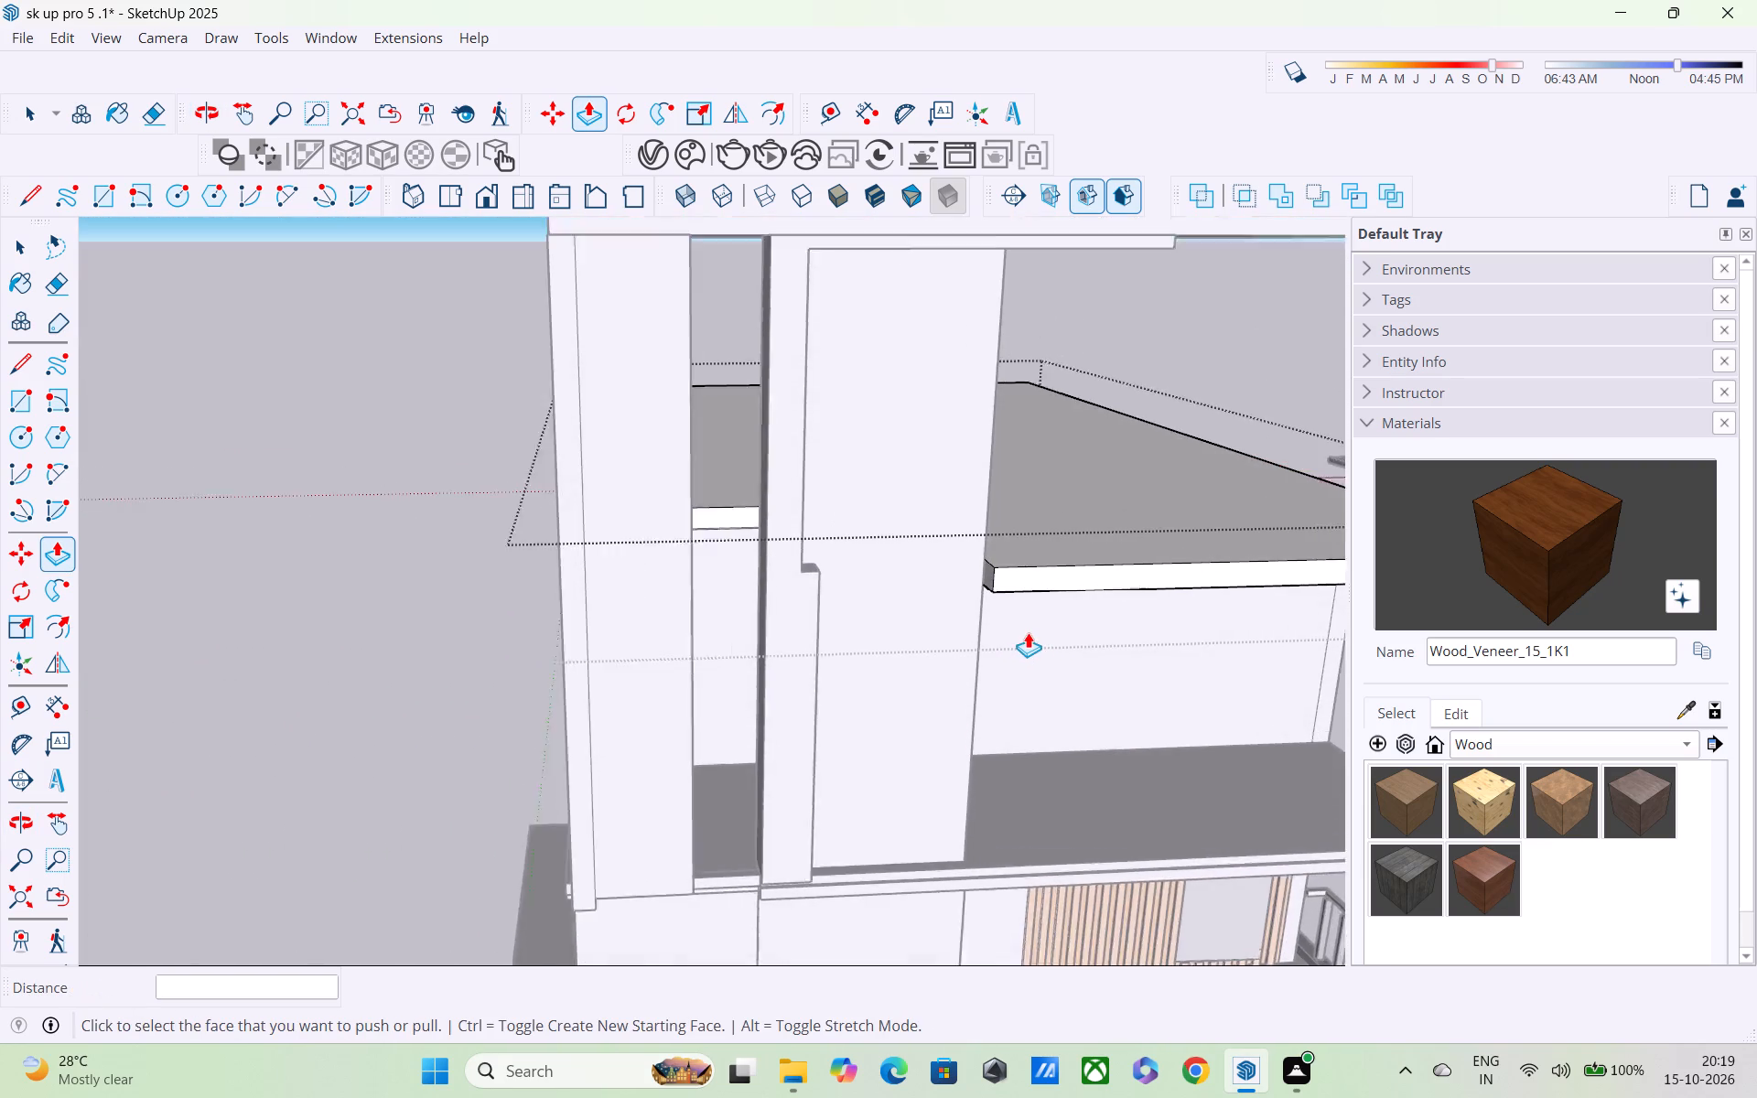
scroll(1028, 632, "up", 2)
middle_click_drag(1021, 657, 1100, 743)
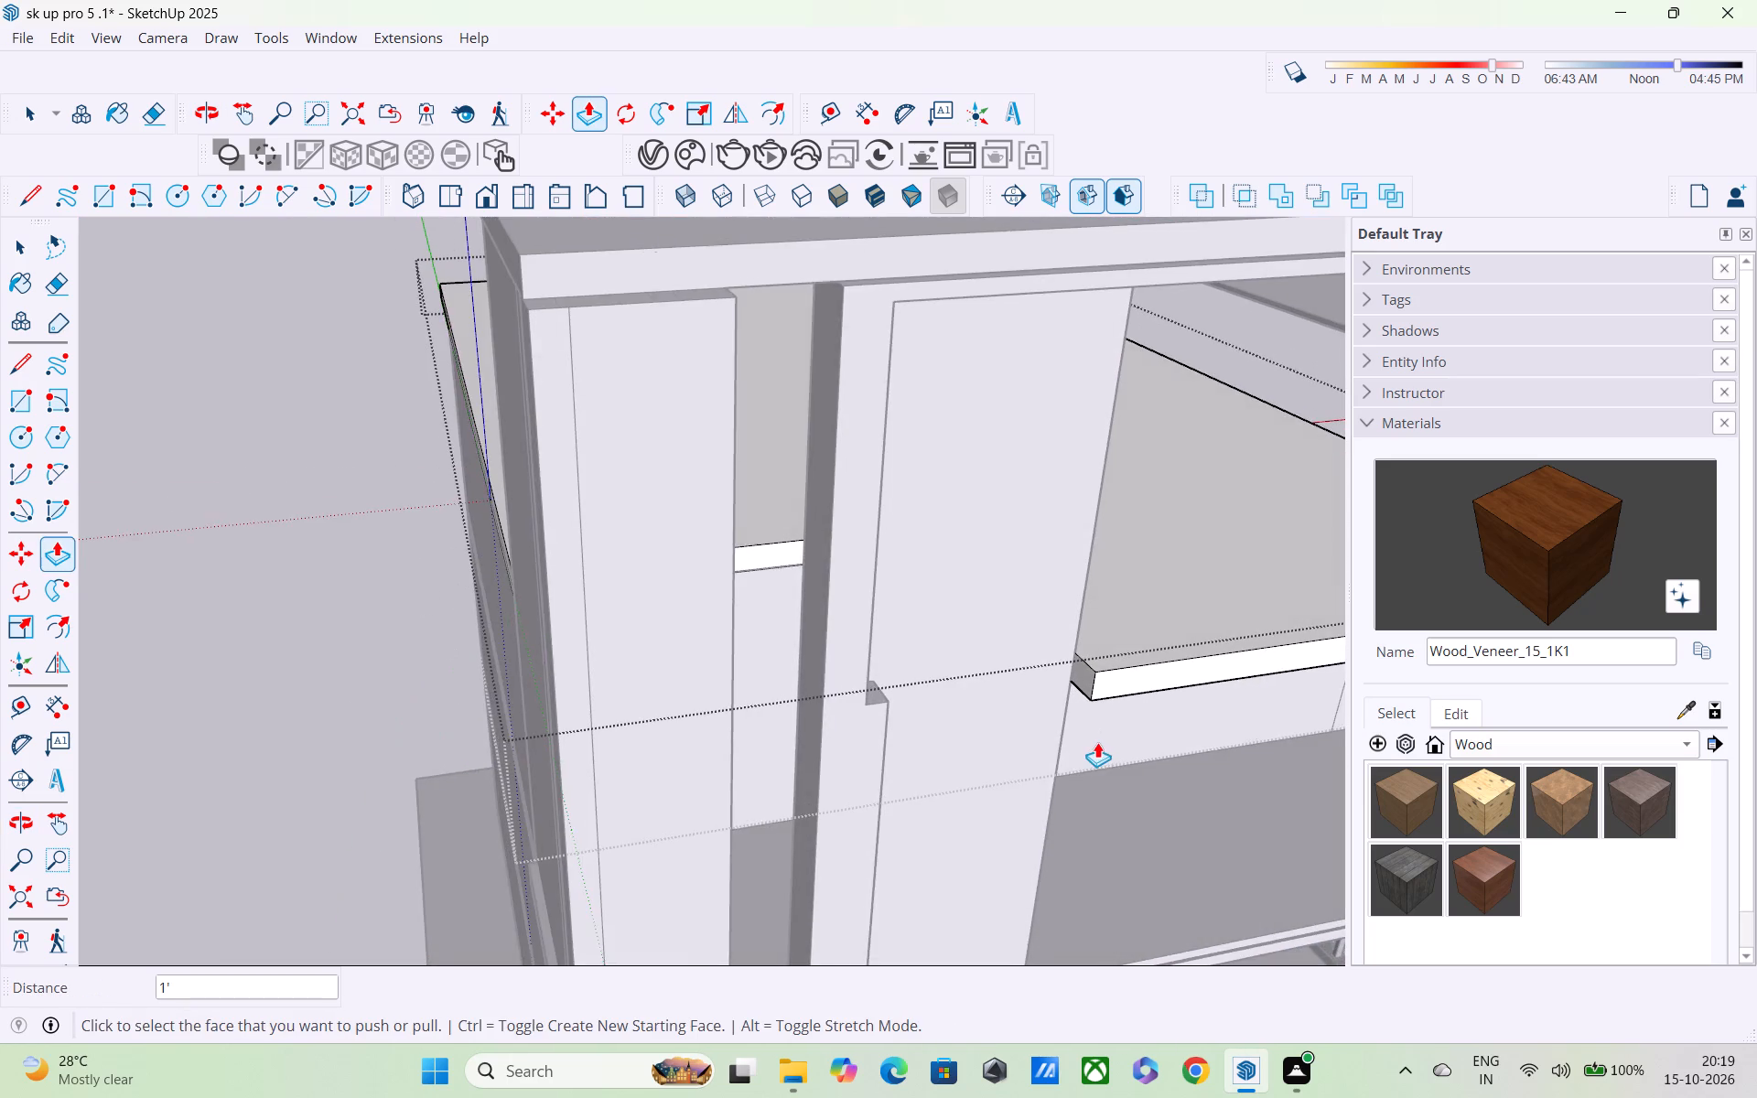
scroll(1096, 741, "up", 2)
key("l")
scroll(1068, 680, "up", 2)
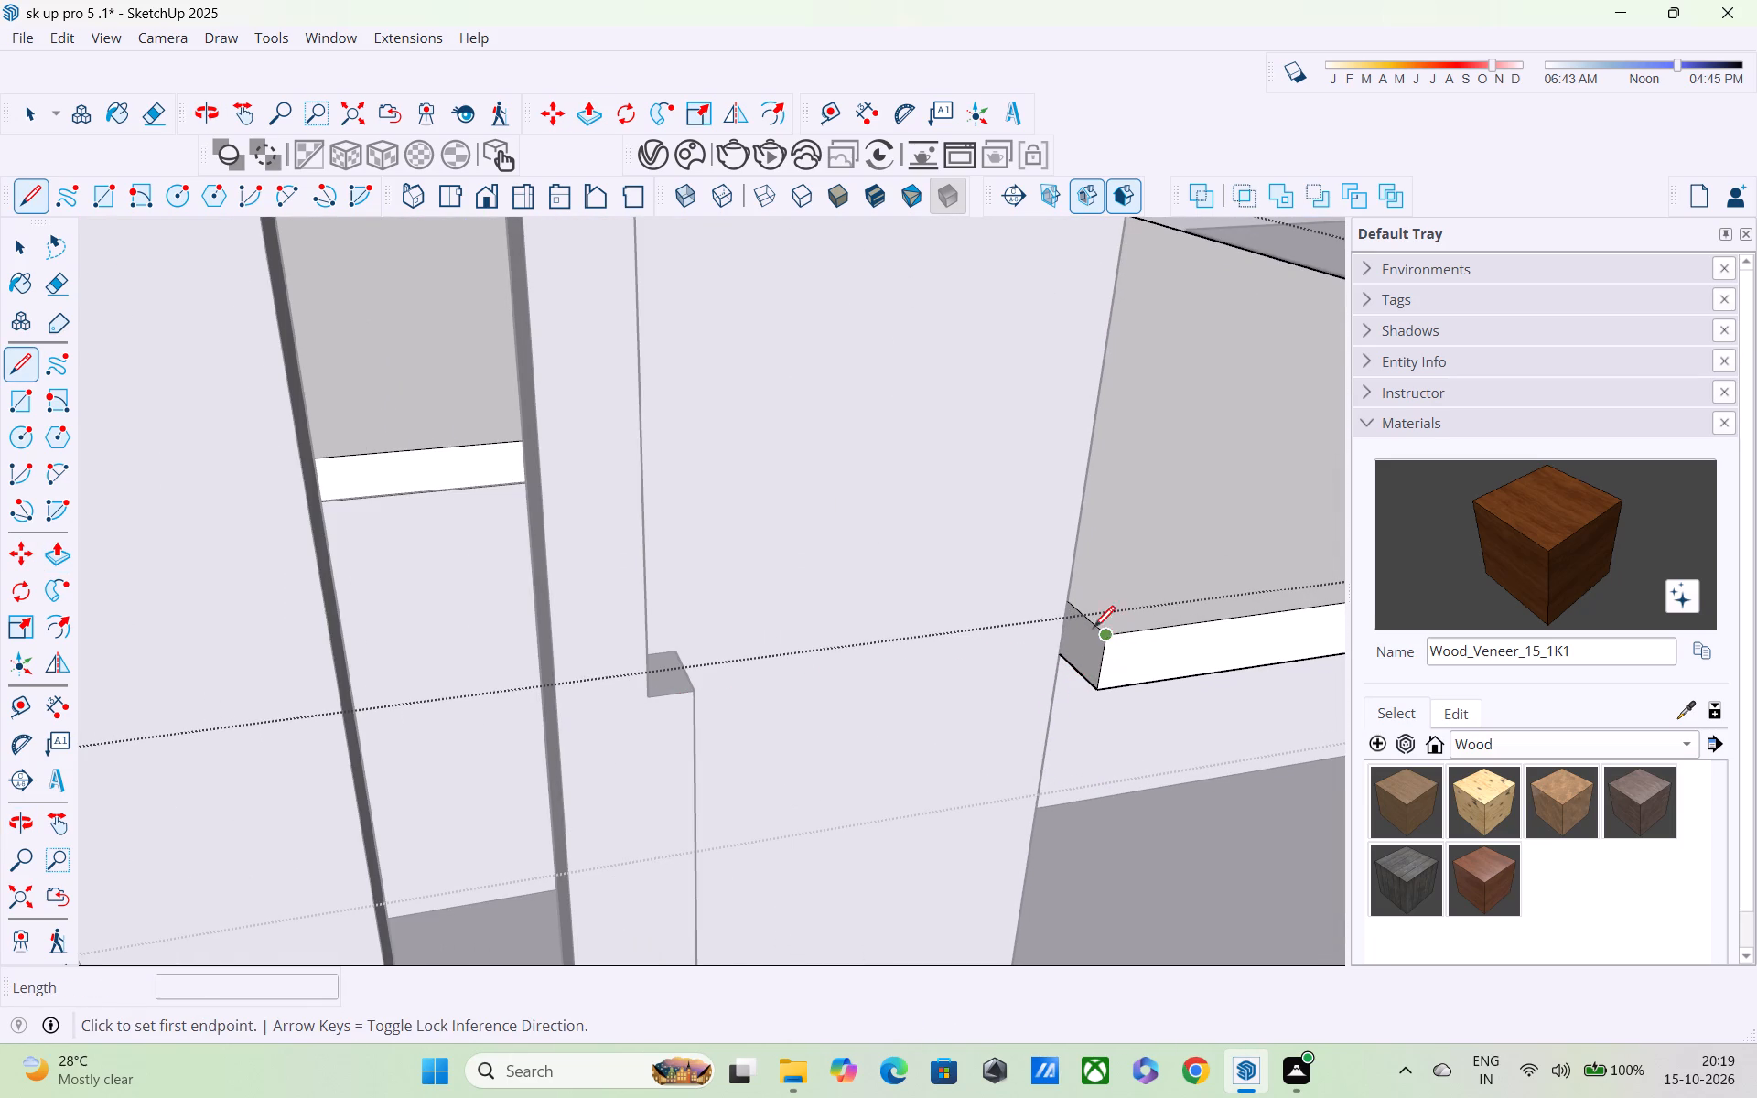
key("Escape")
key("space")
Push/pull the slab's exposed end face sideways about 5' 1 7/8" across the wall panel's front, toward the notched trim.
middle_click_drag(818, 737, 738, 665)
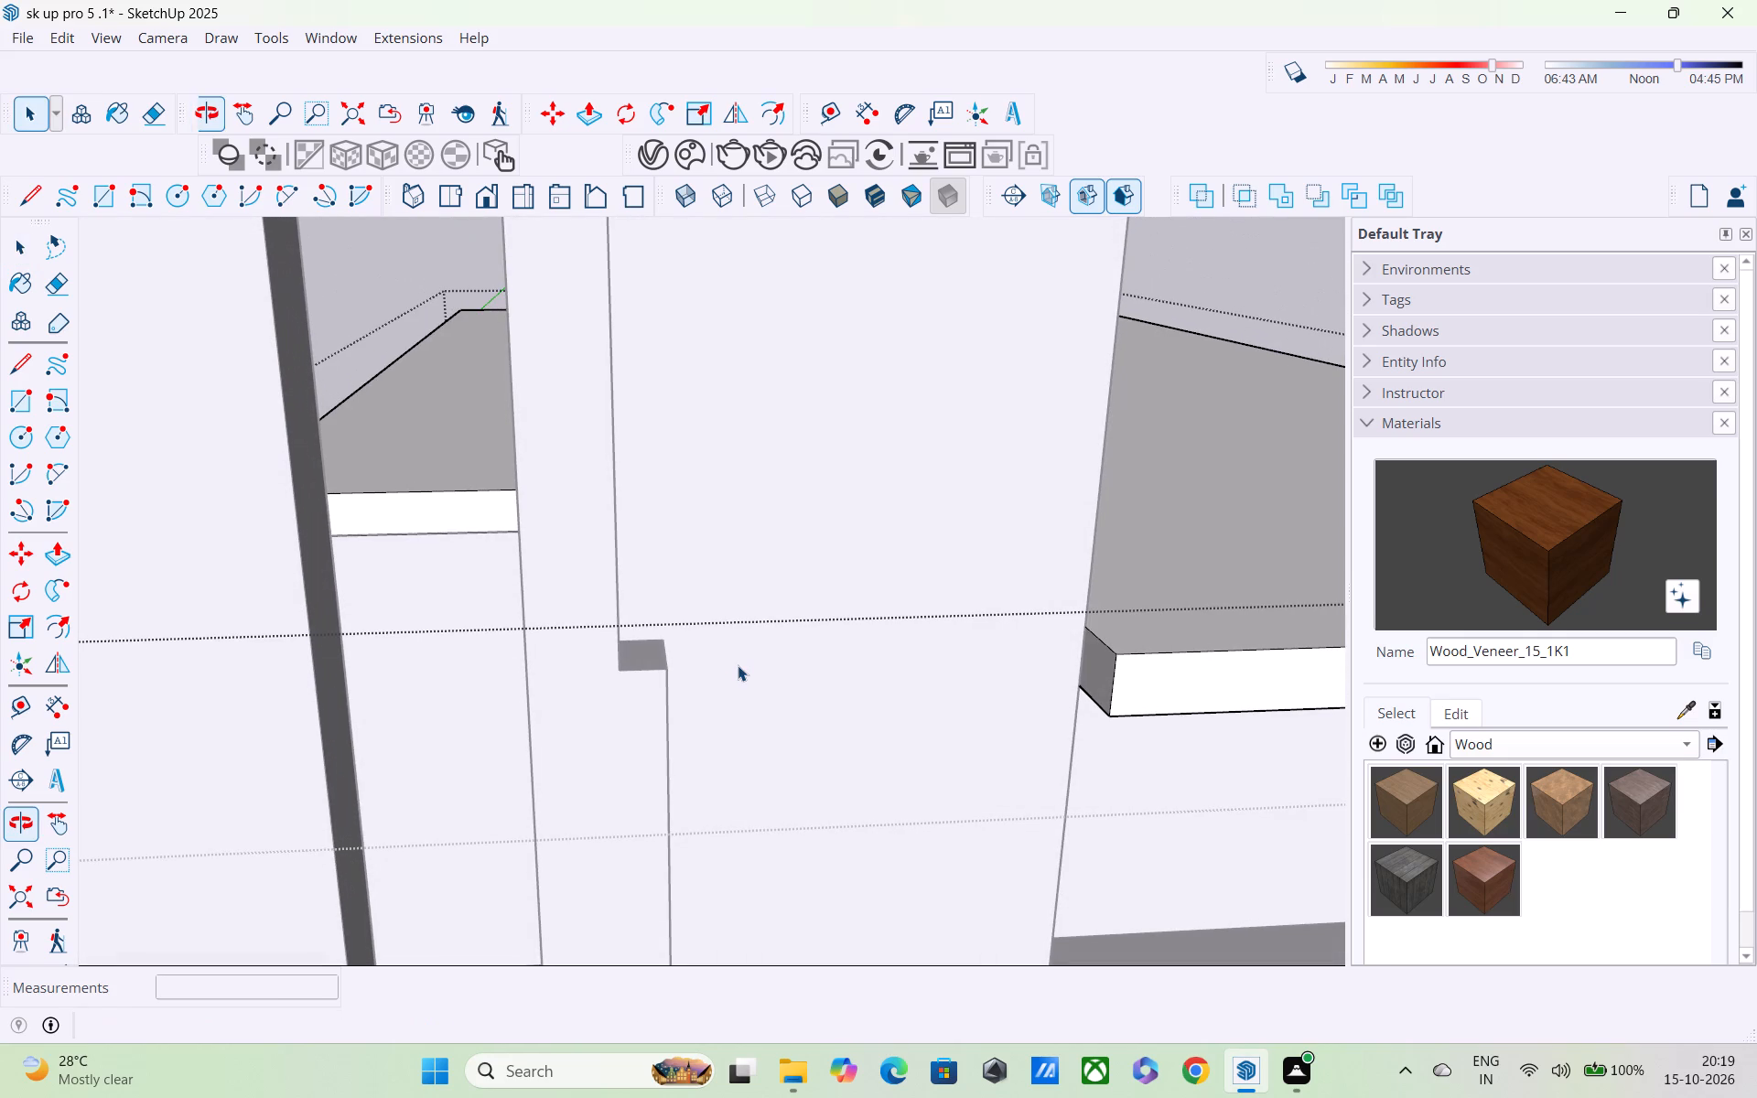
middle_click_drag(737, 665, 777, 718)
scroll(777, 718, "down", 1)
scroll(792, 731, "up", 1)
scroll(792, 731, "down", 2)
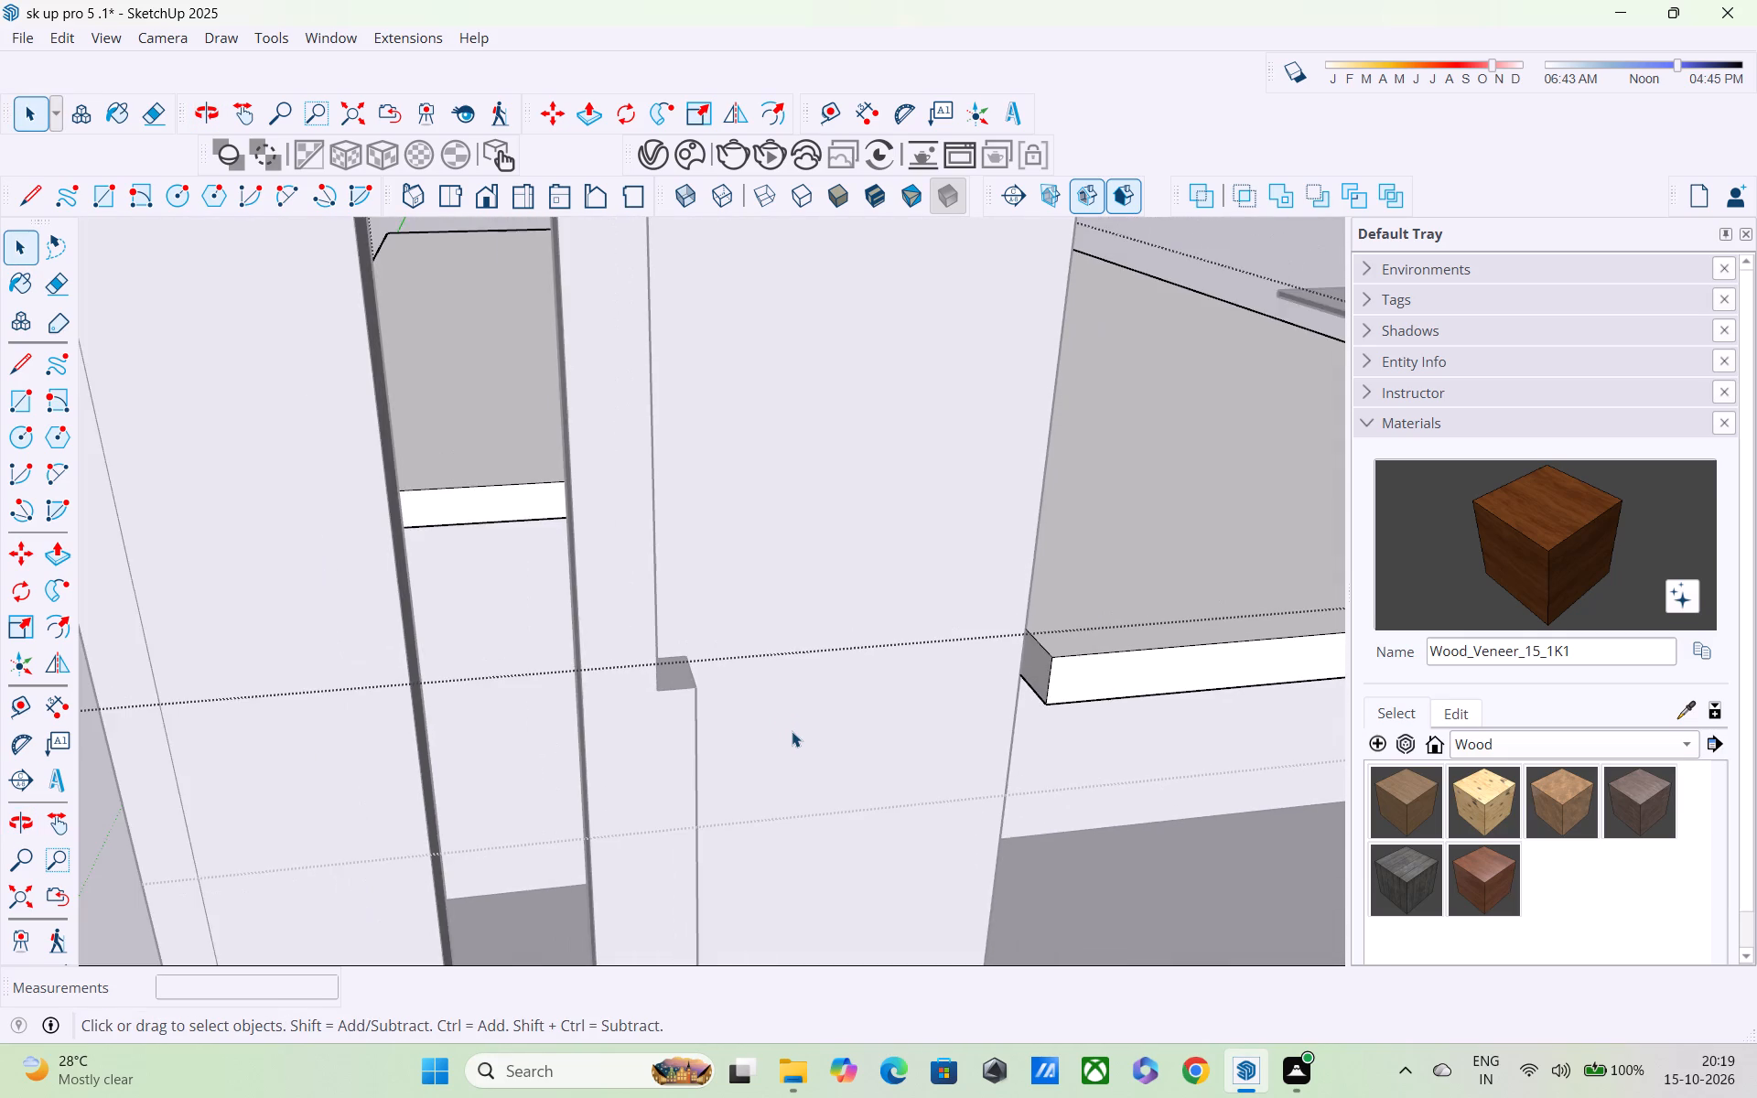
middle_click_drag(792, 731, 833, 684)
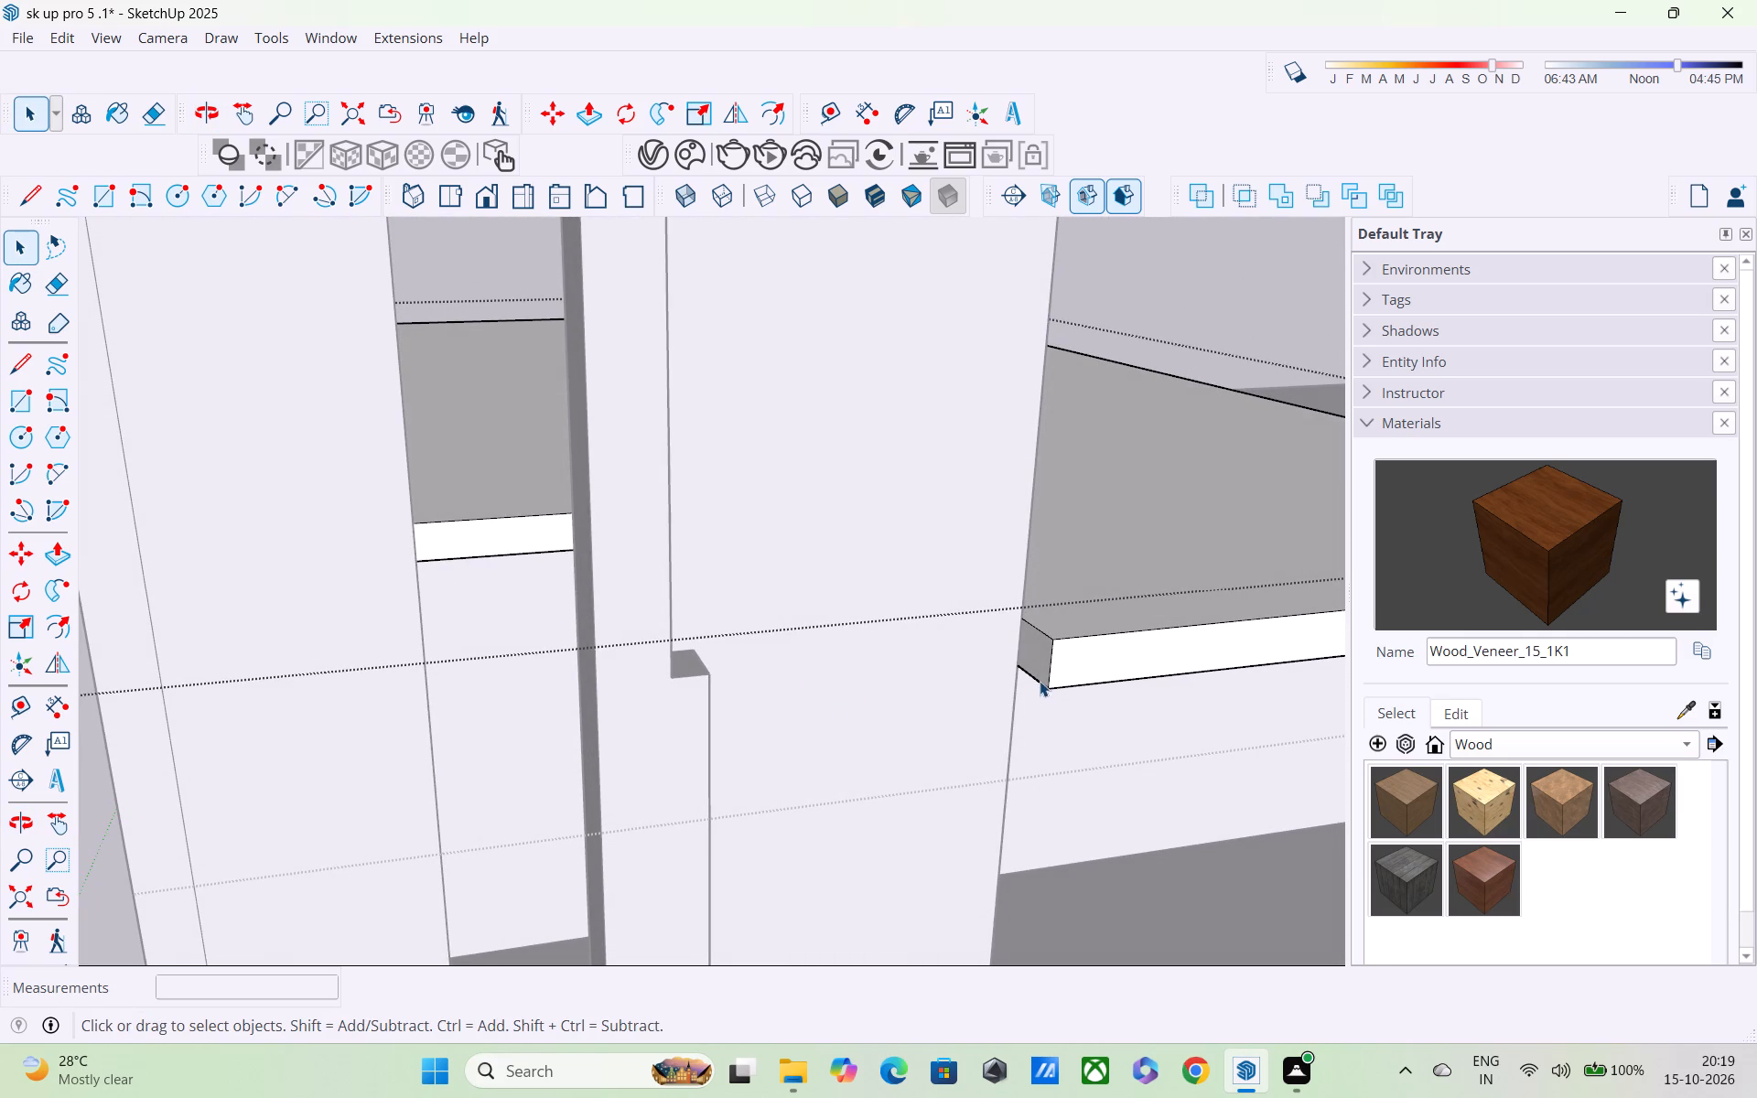
key("p")
left_click(1036, 647)
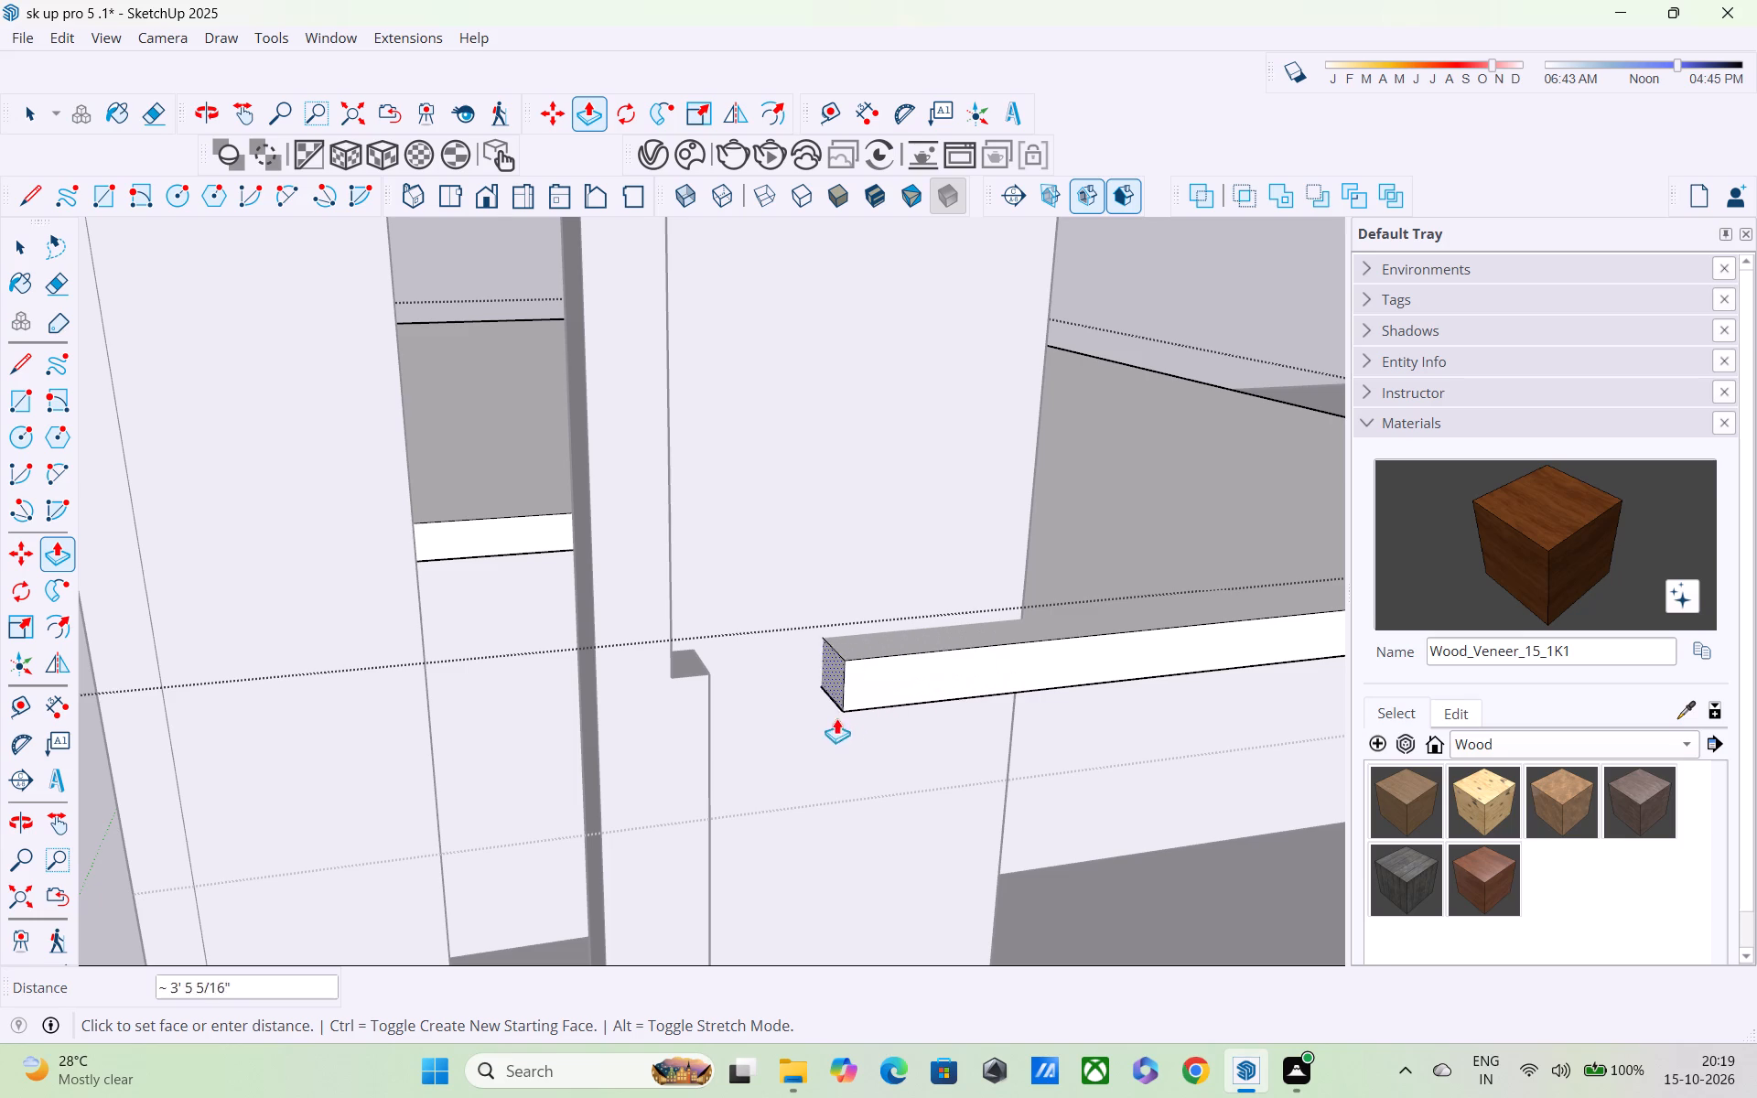
middle_click_drag(728, 733, 585, 645)
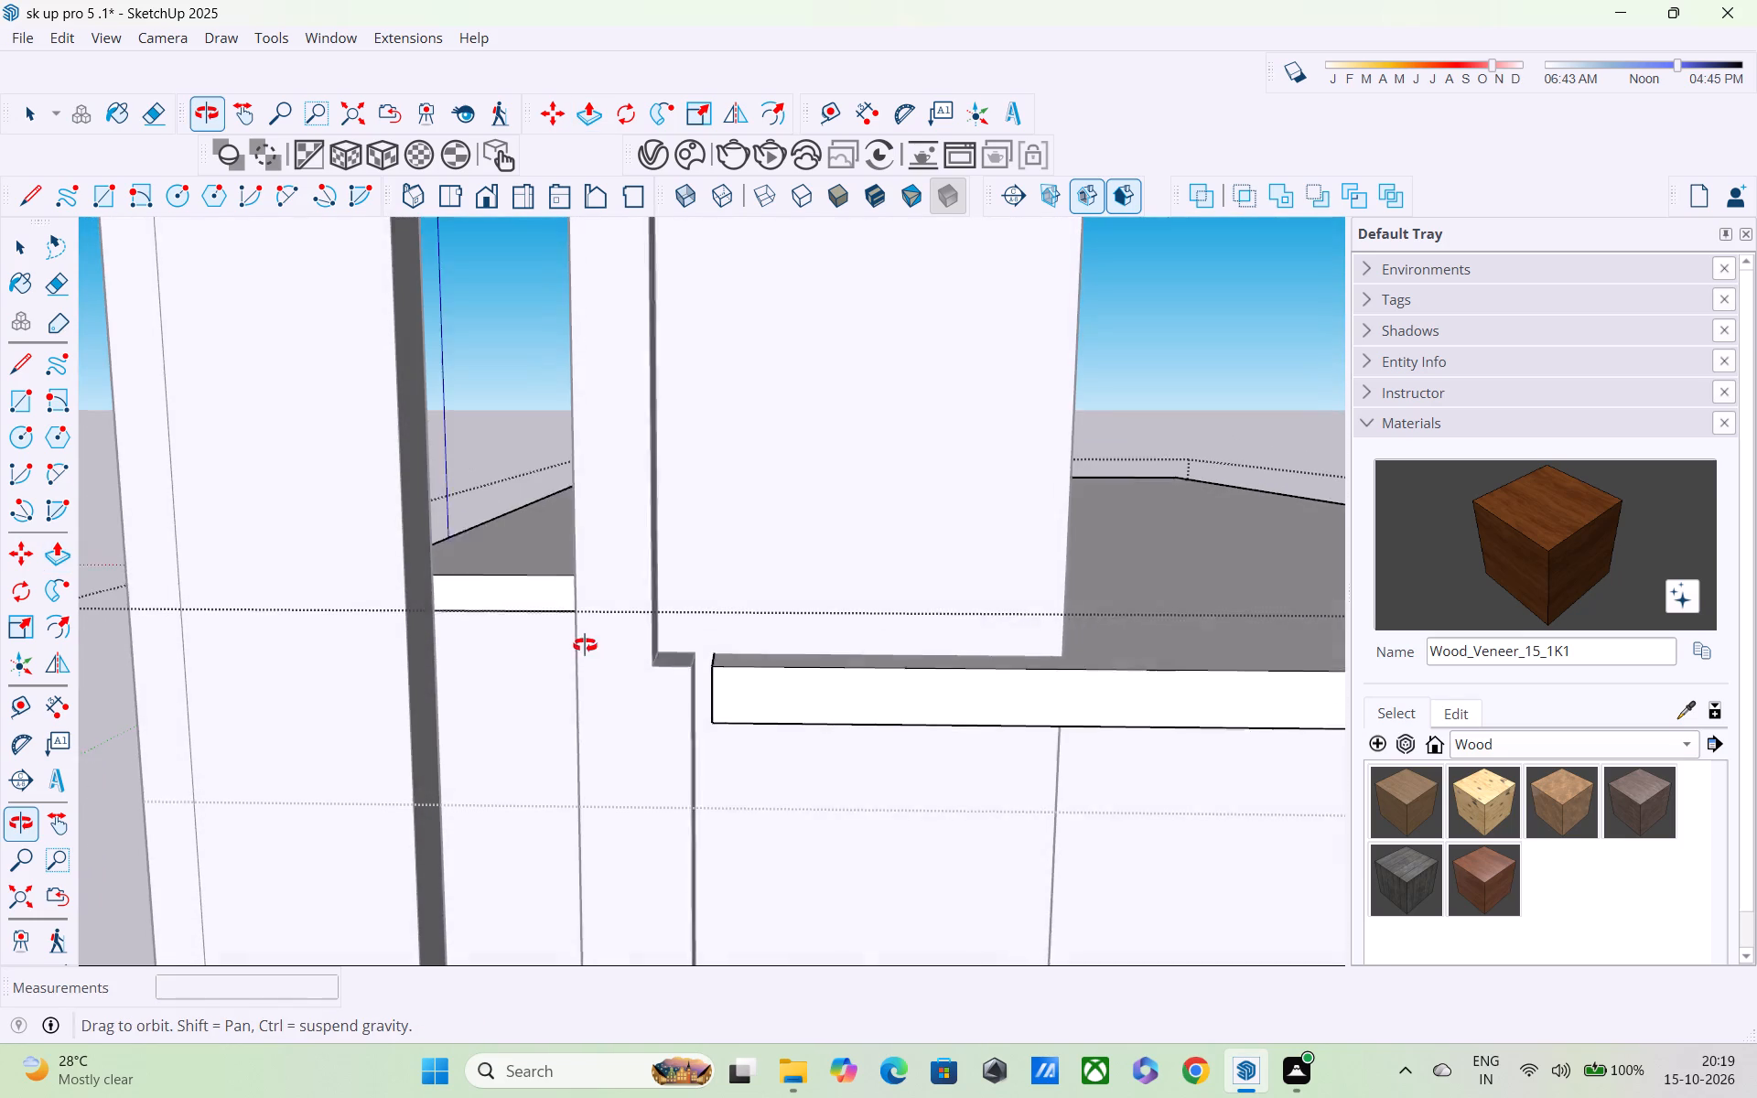
middle_click_drag(585, 645, 583, 643)
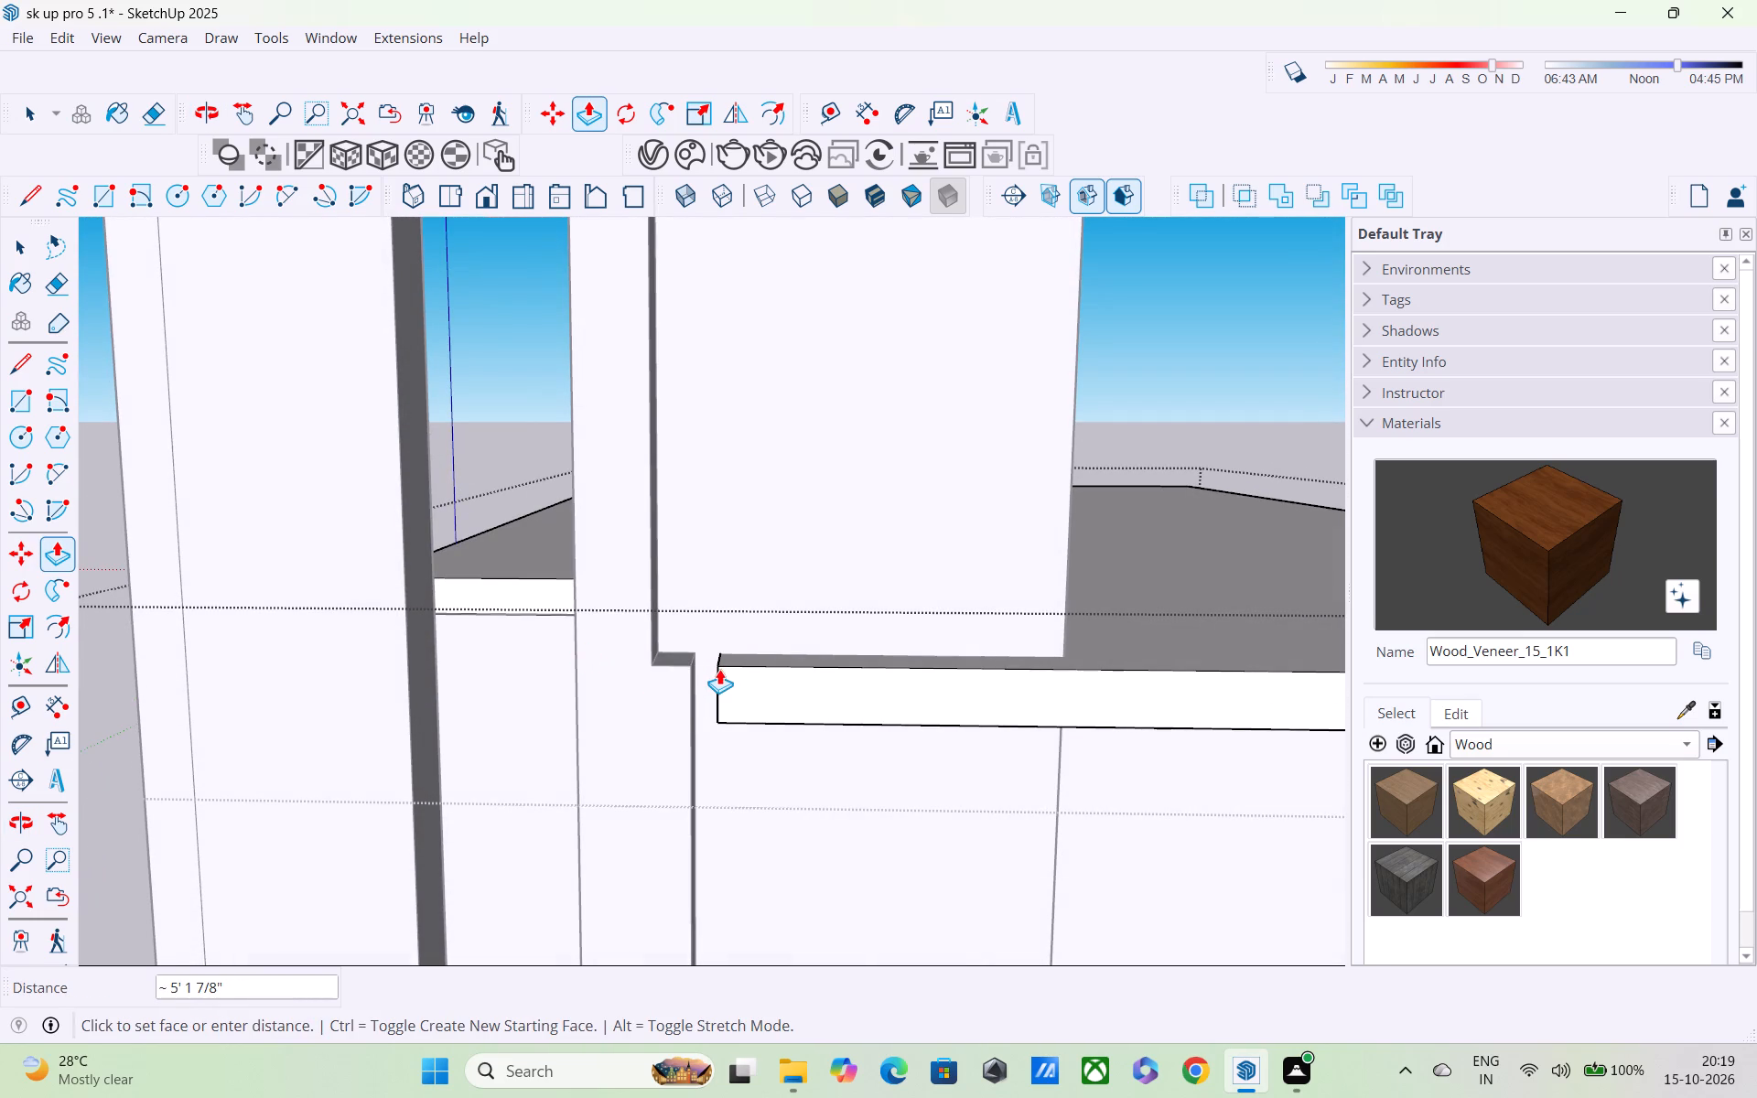
left_click(719, 669)
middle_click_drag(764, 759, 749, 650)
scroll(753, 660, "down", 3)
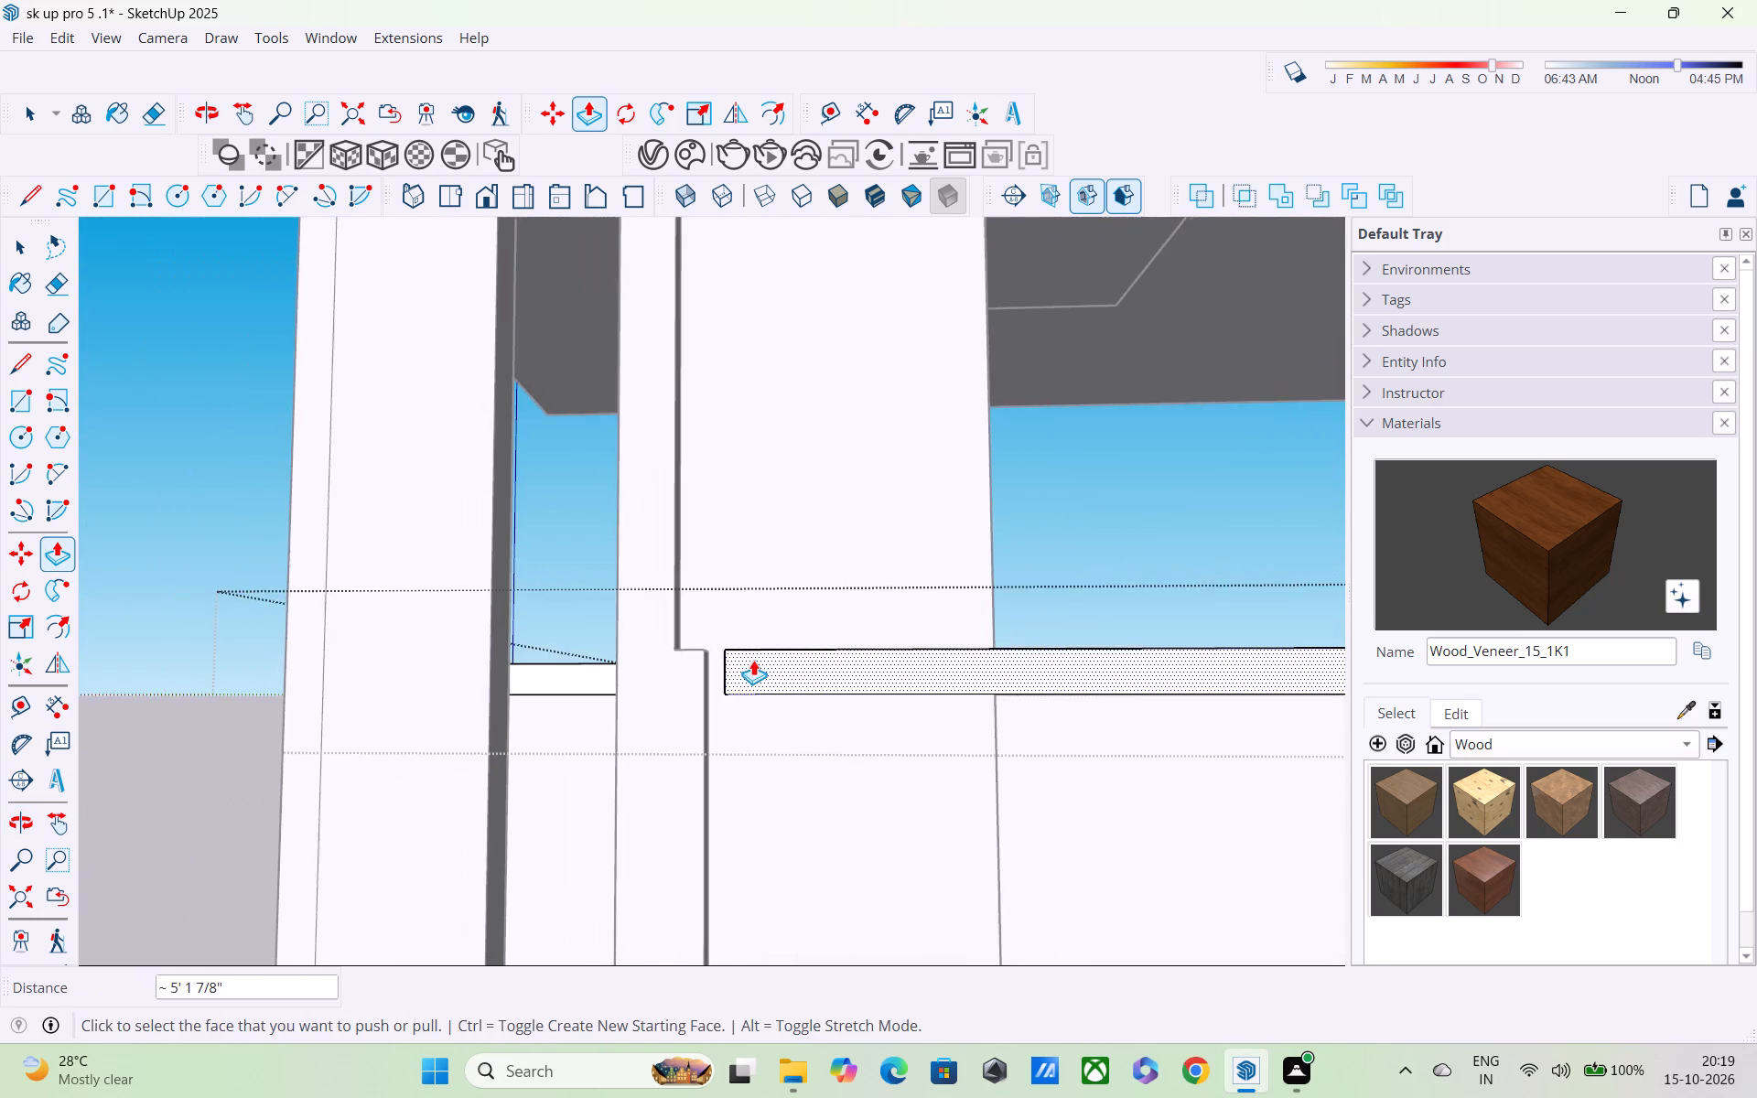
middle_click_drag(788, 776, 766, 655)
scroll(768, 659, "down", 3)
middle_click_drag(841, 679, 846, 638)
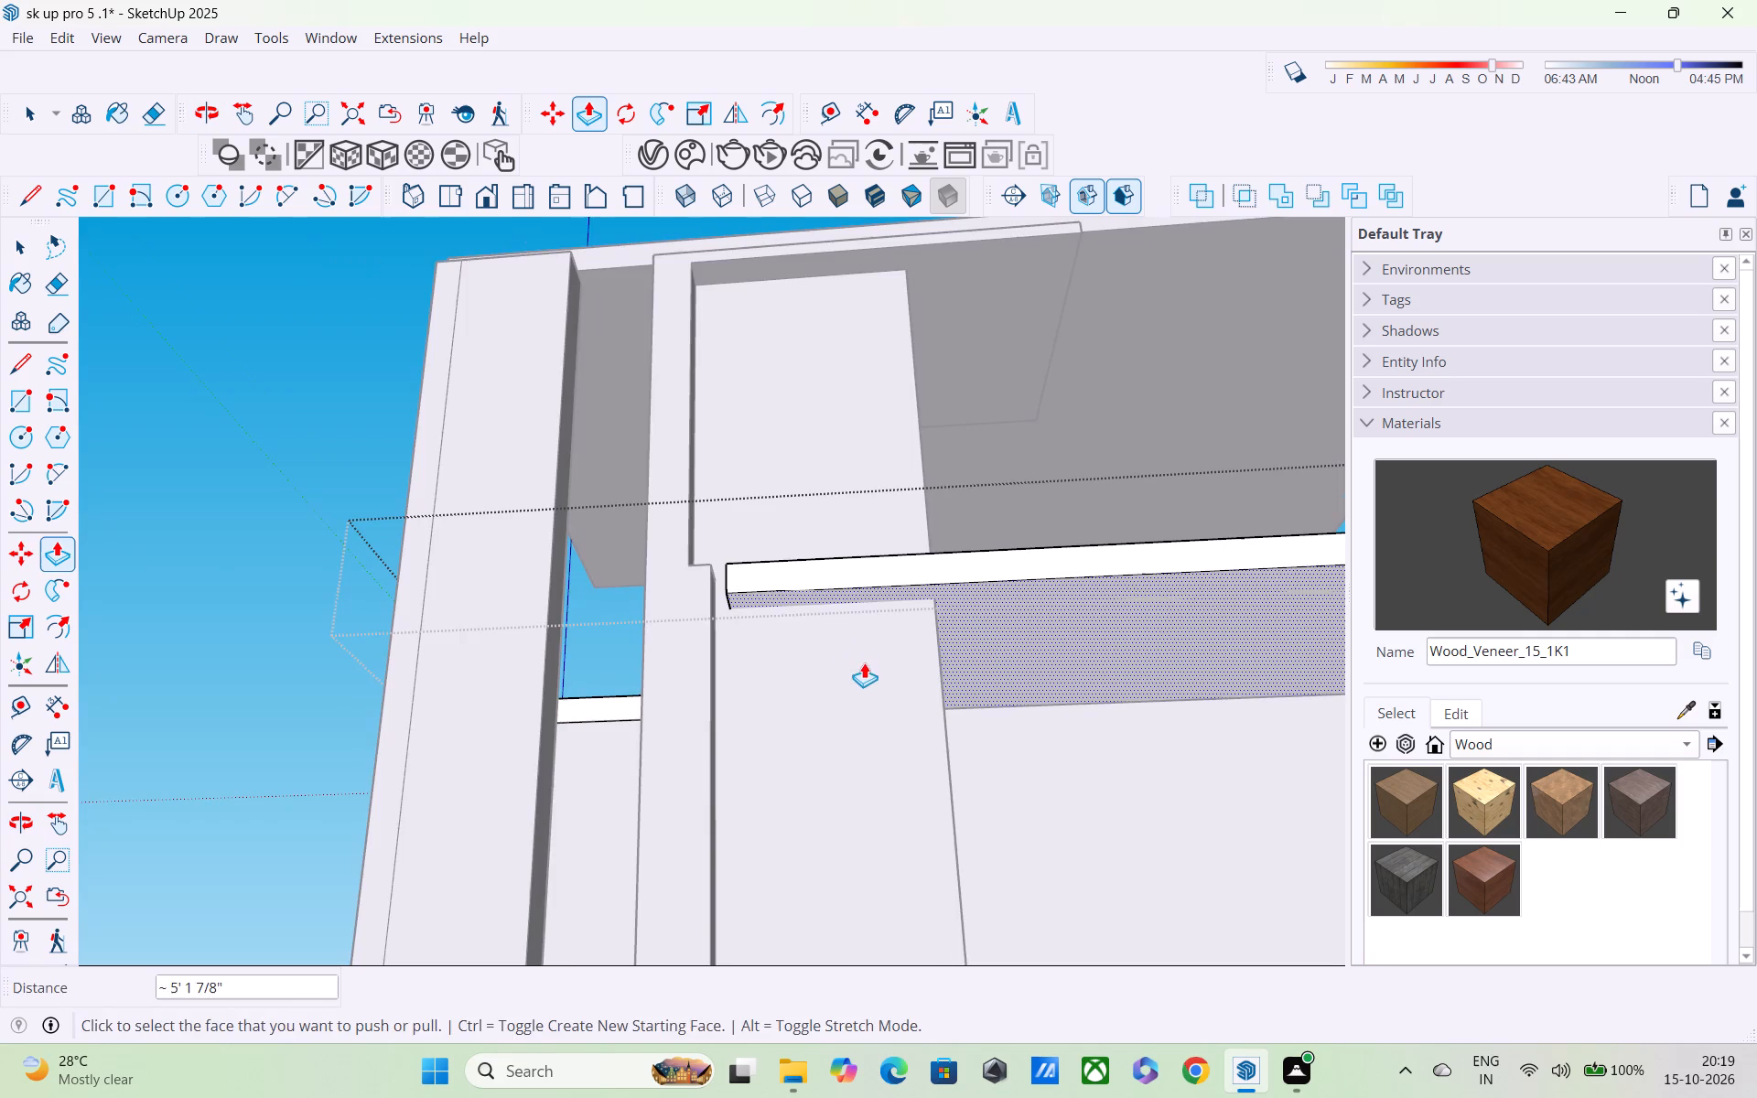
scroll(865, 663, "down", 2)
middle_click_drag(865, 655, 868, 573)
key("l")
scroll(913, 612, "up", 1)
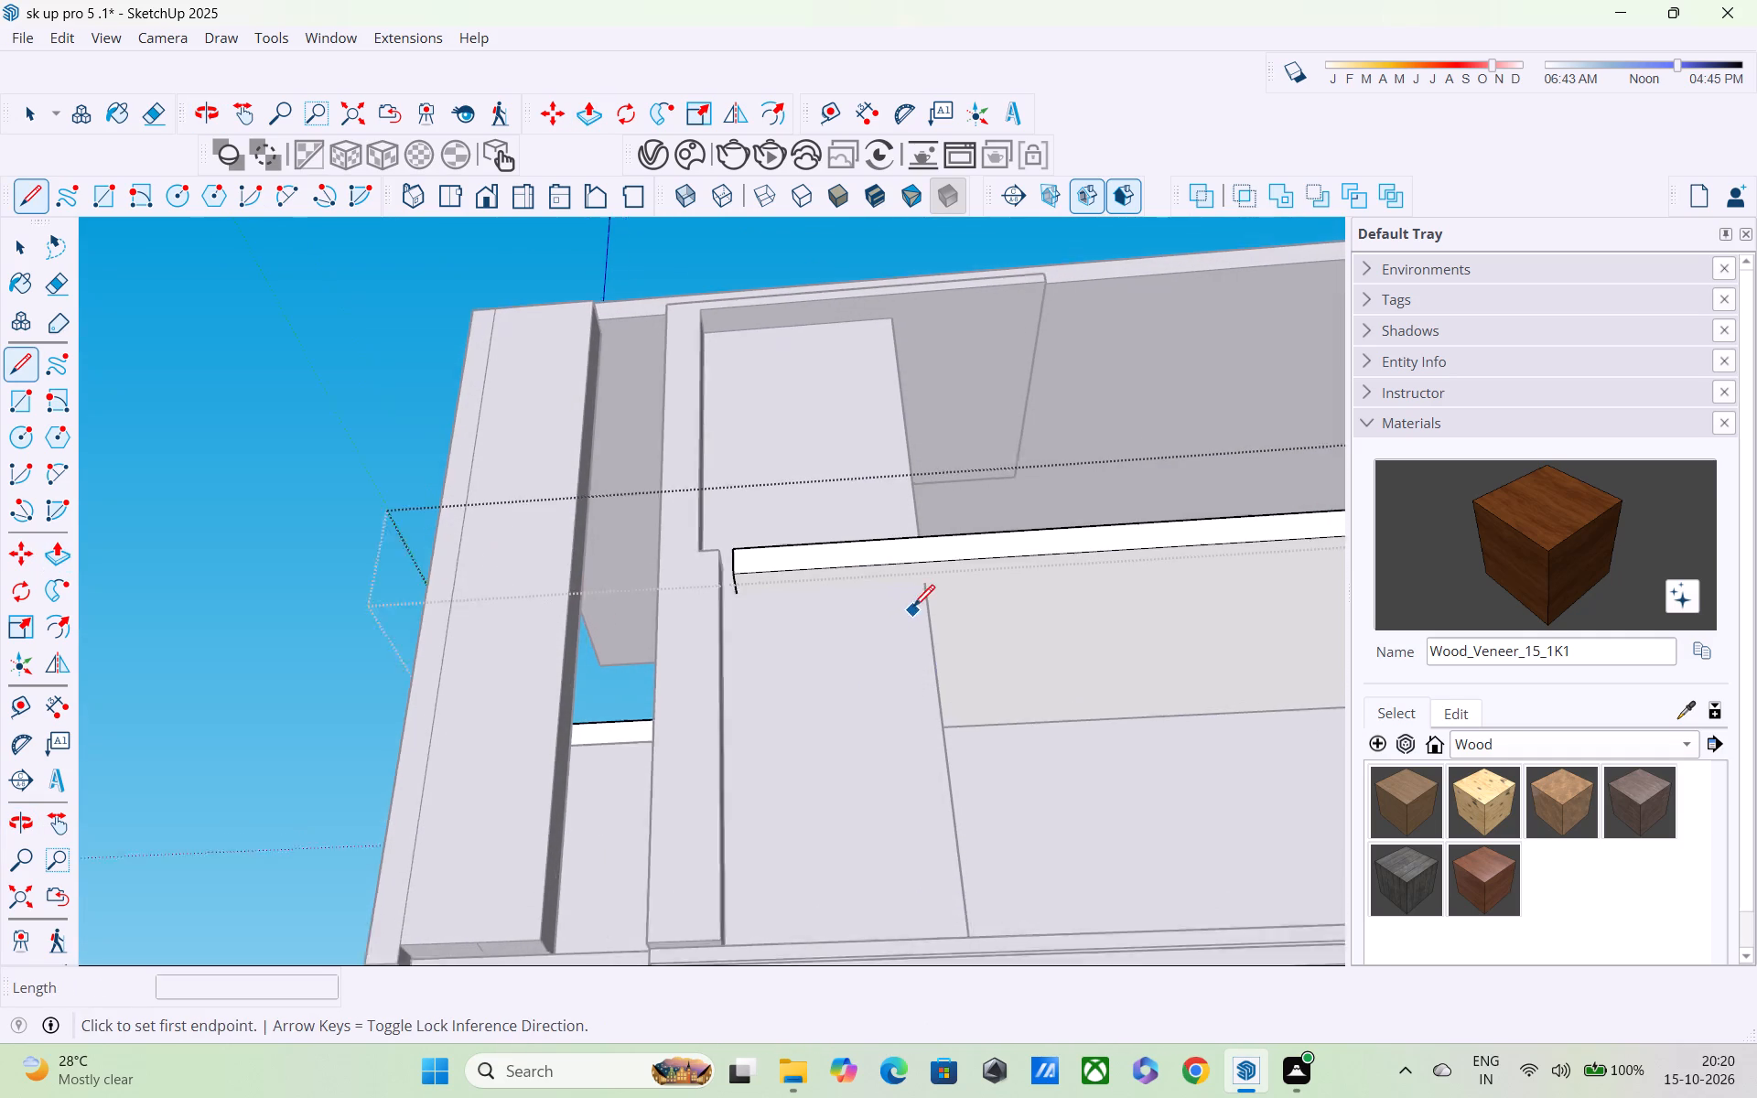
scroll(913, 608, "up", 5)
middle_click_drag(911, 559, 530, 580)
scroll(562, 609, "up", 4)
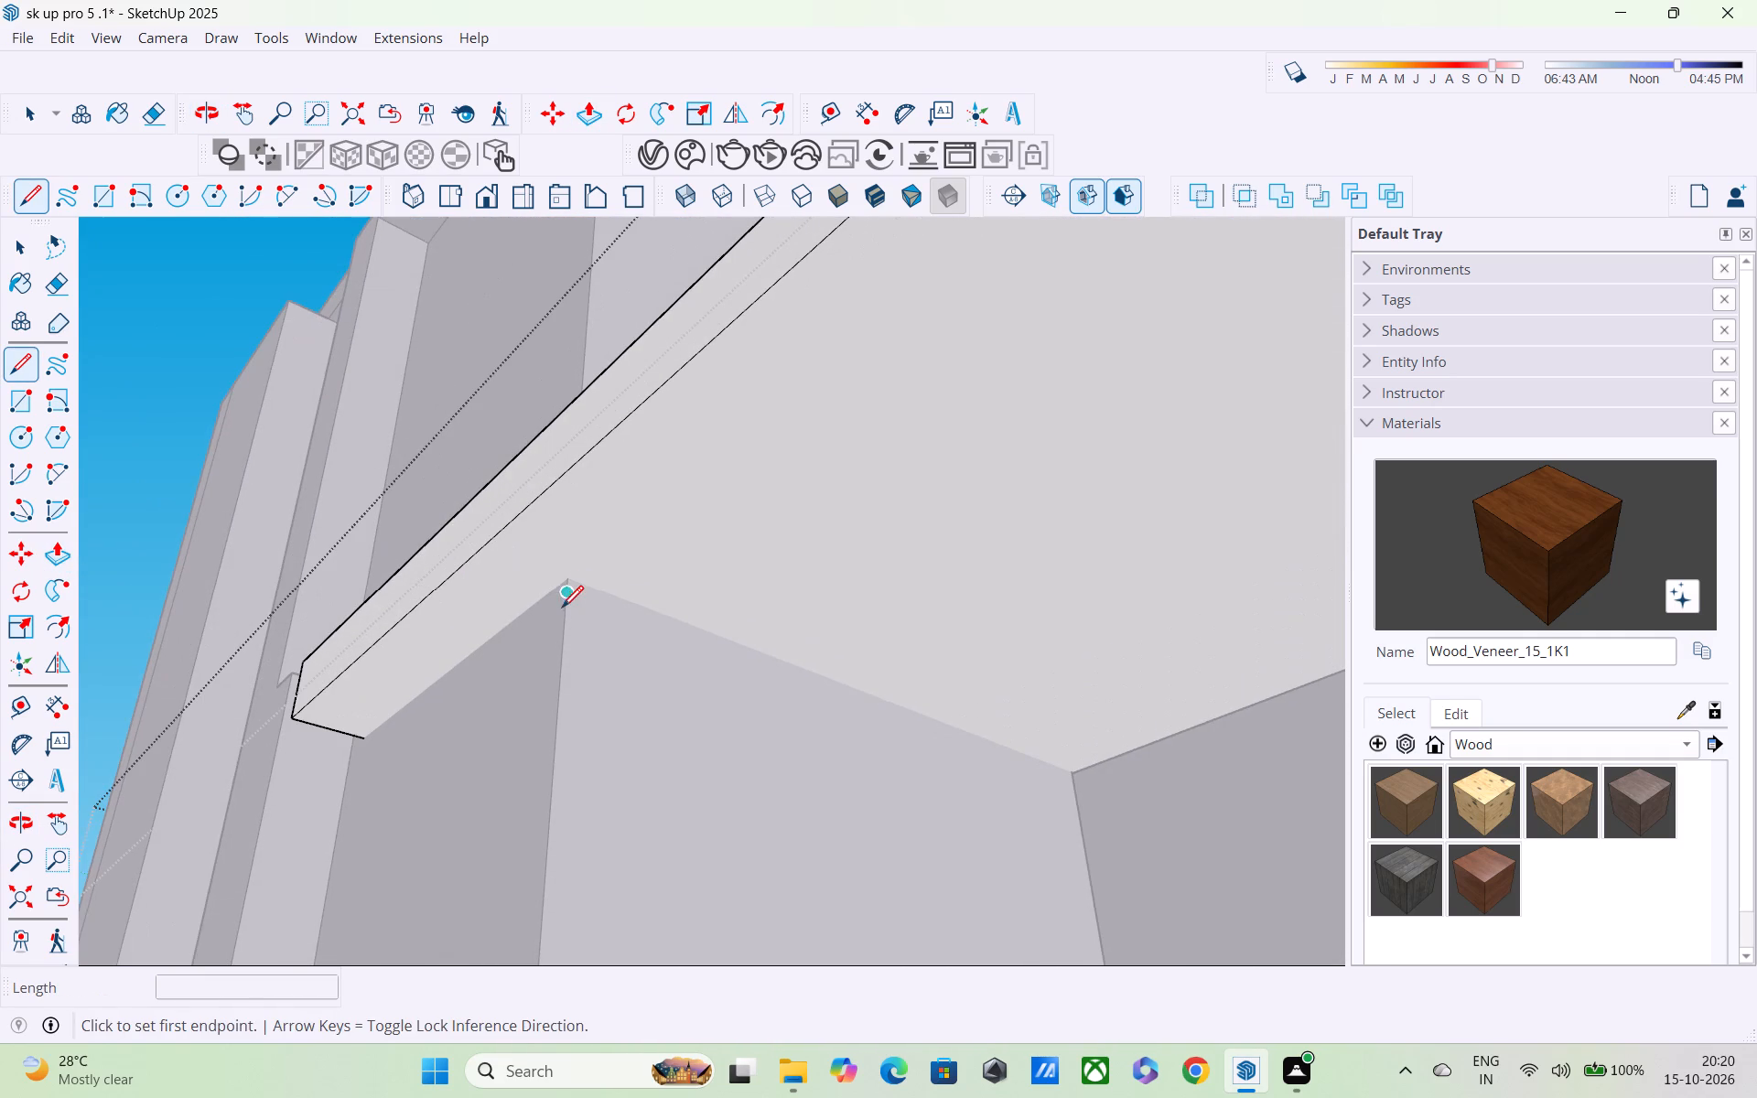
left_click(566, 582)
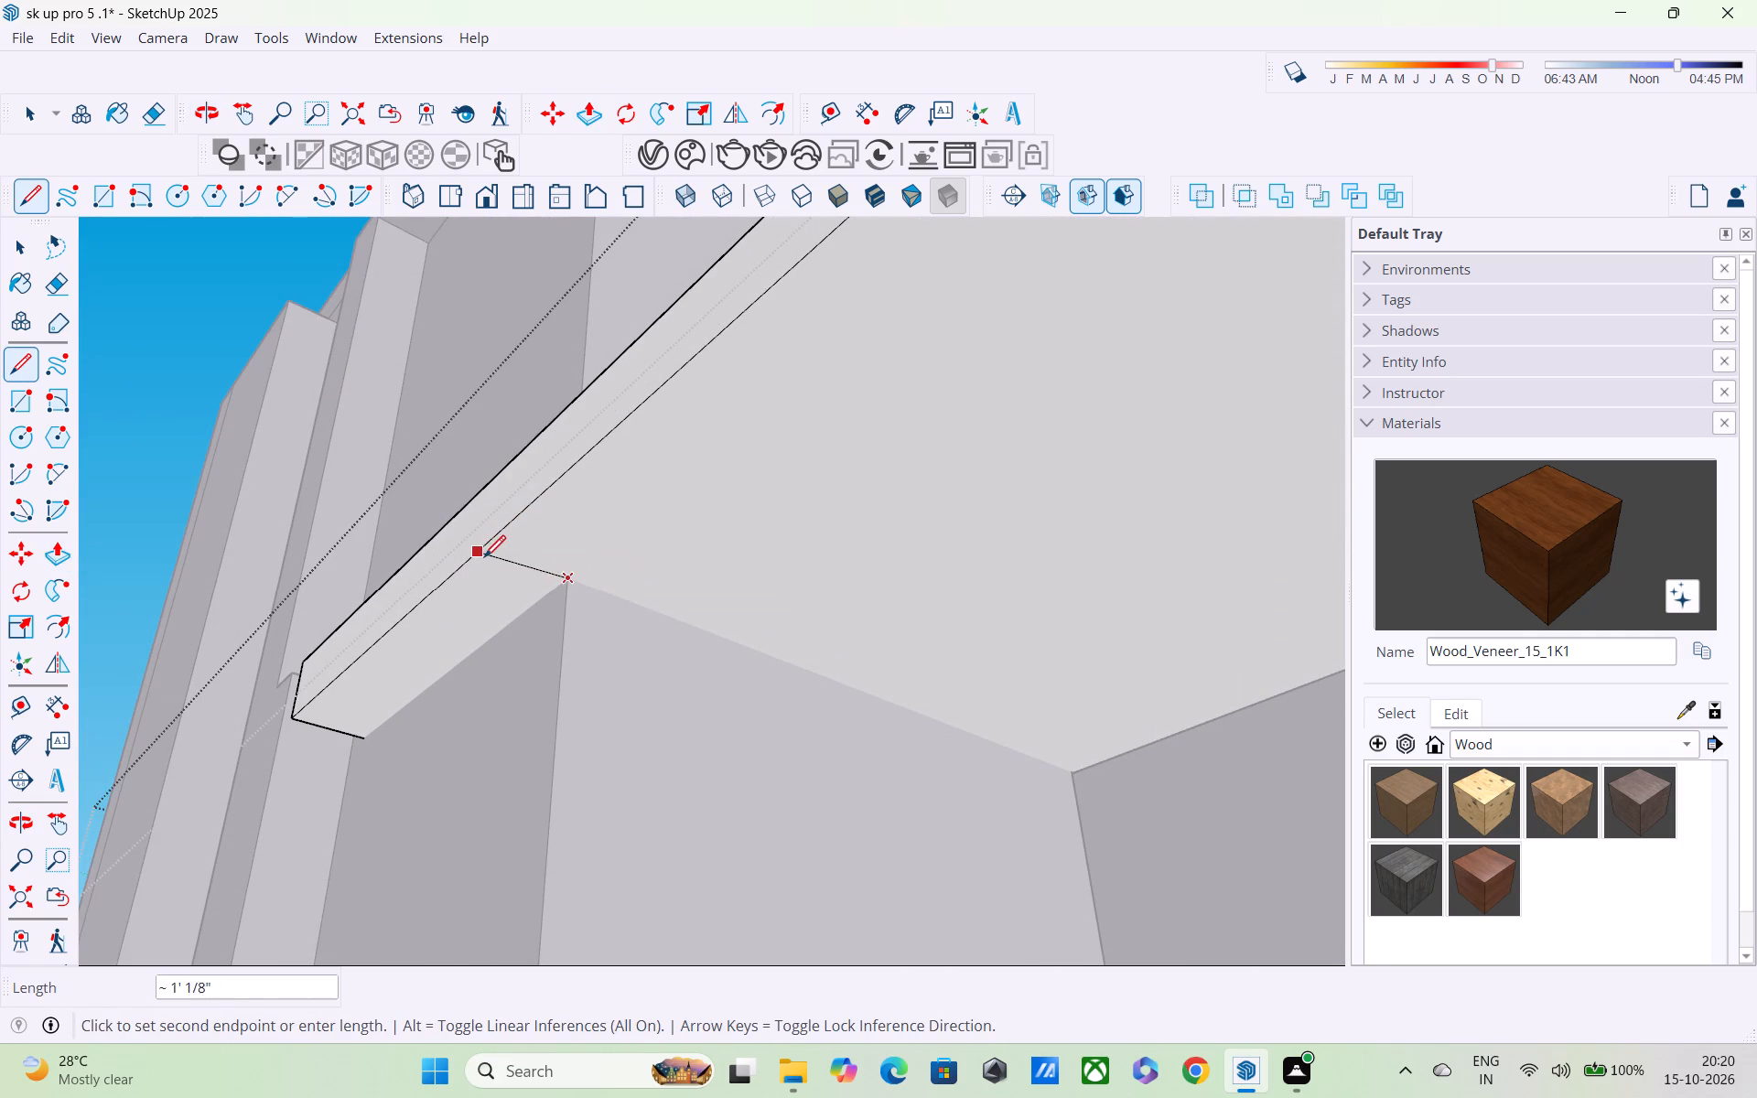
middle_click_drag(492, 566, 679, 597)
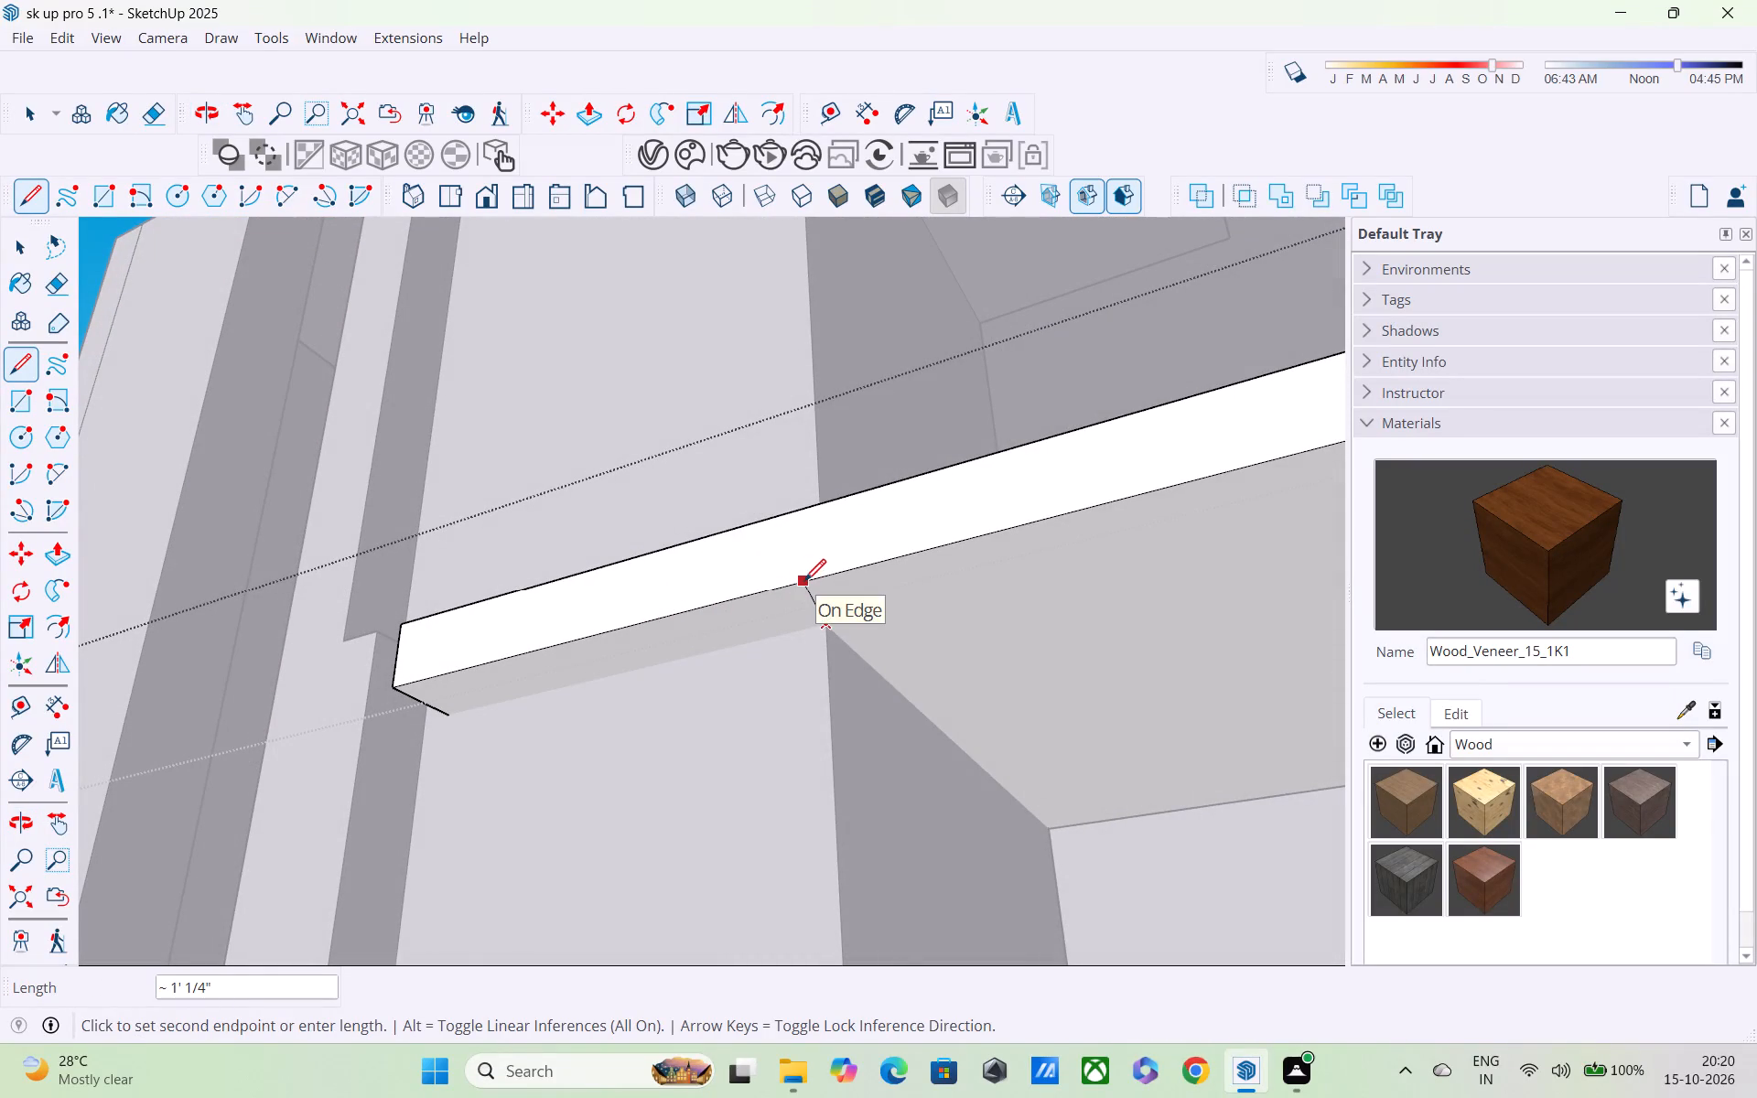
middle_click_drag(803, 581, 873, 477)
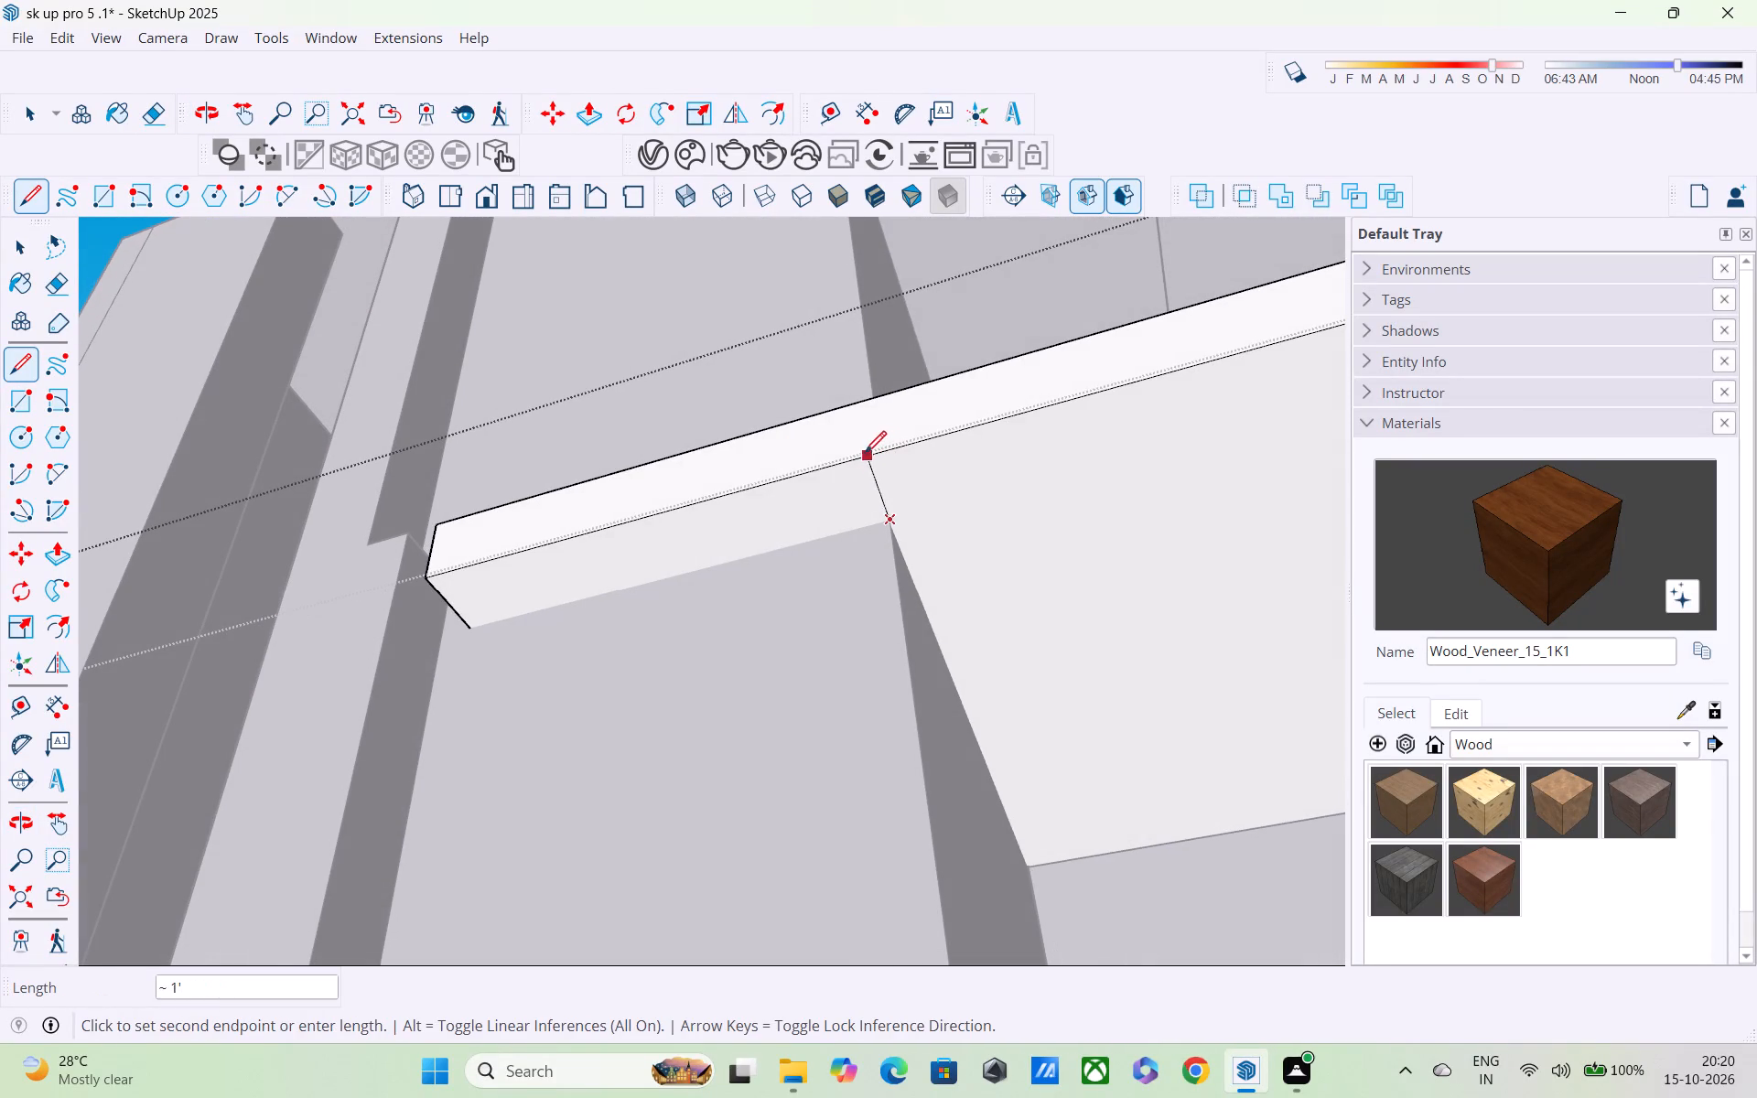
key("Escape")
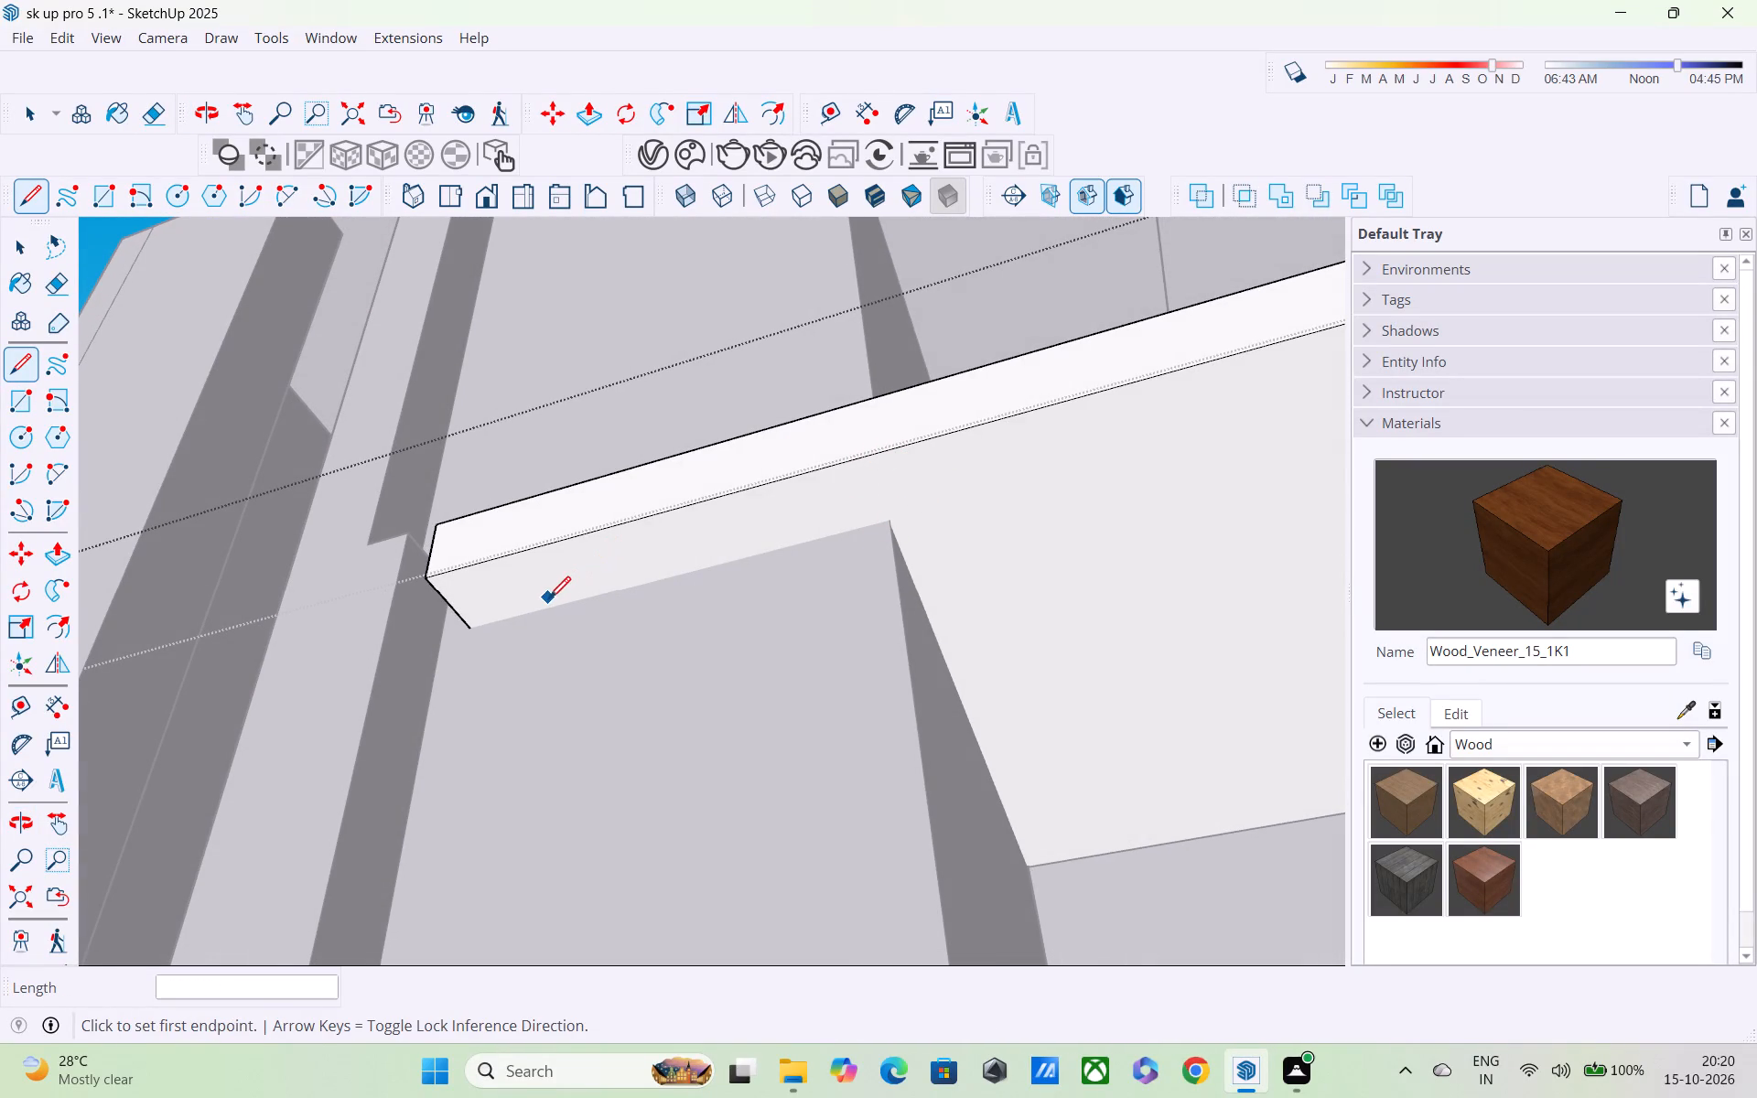
Draw lines under the slab extension: about 5' 1" along the wall panel to its corner, and 1' out to the slab's lower front edge.
scroll(514, 612, "up", 3)
left_click(461, 626)
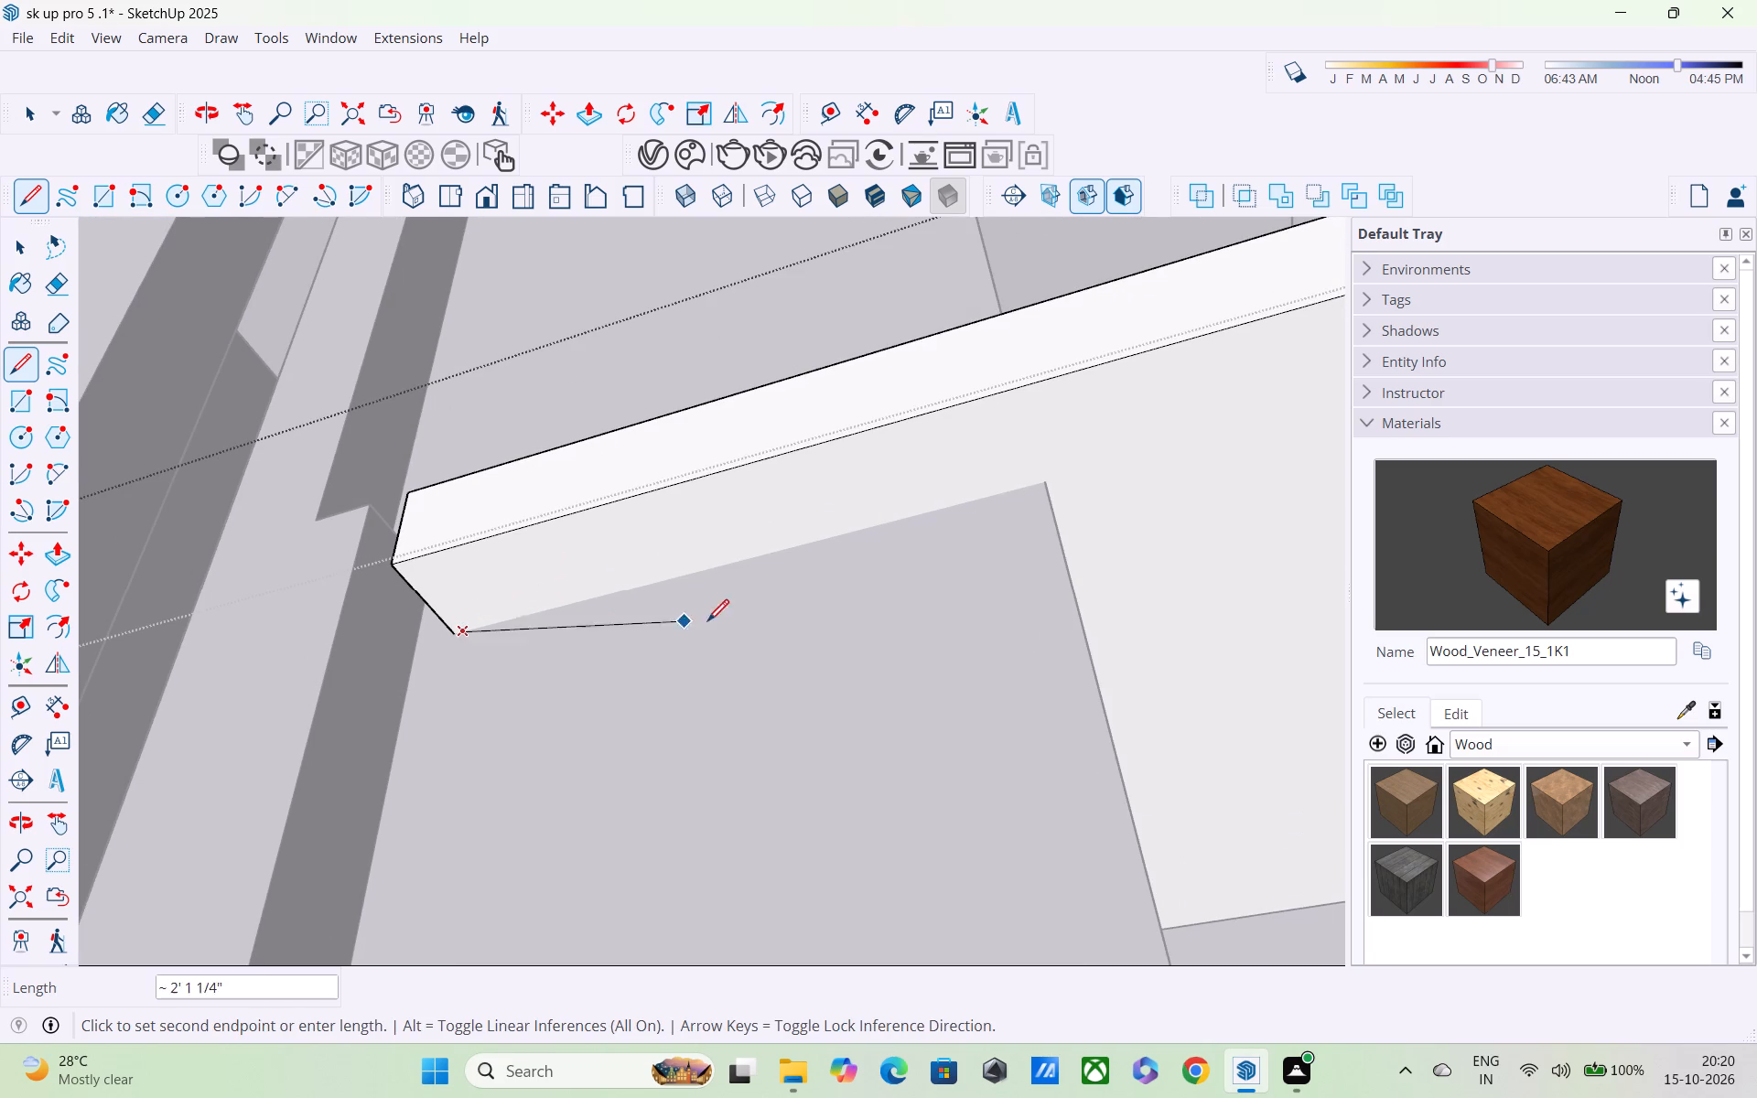
left_click(1048, 479)
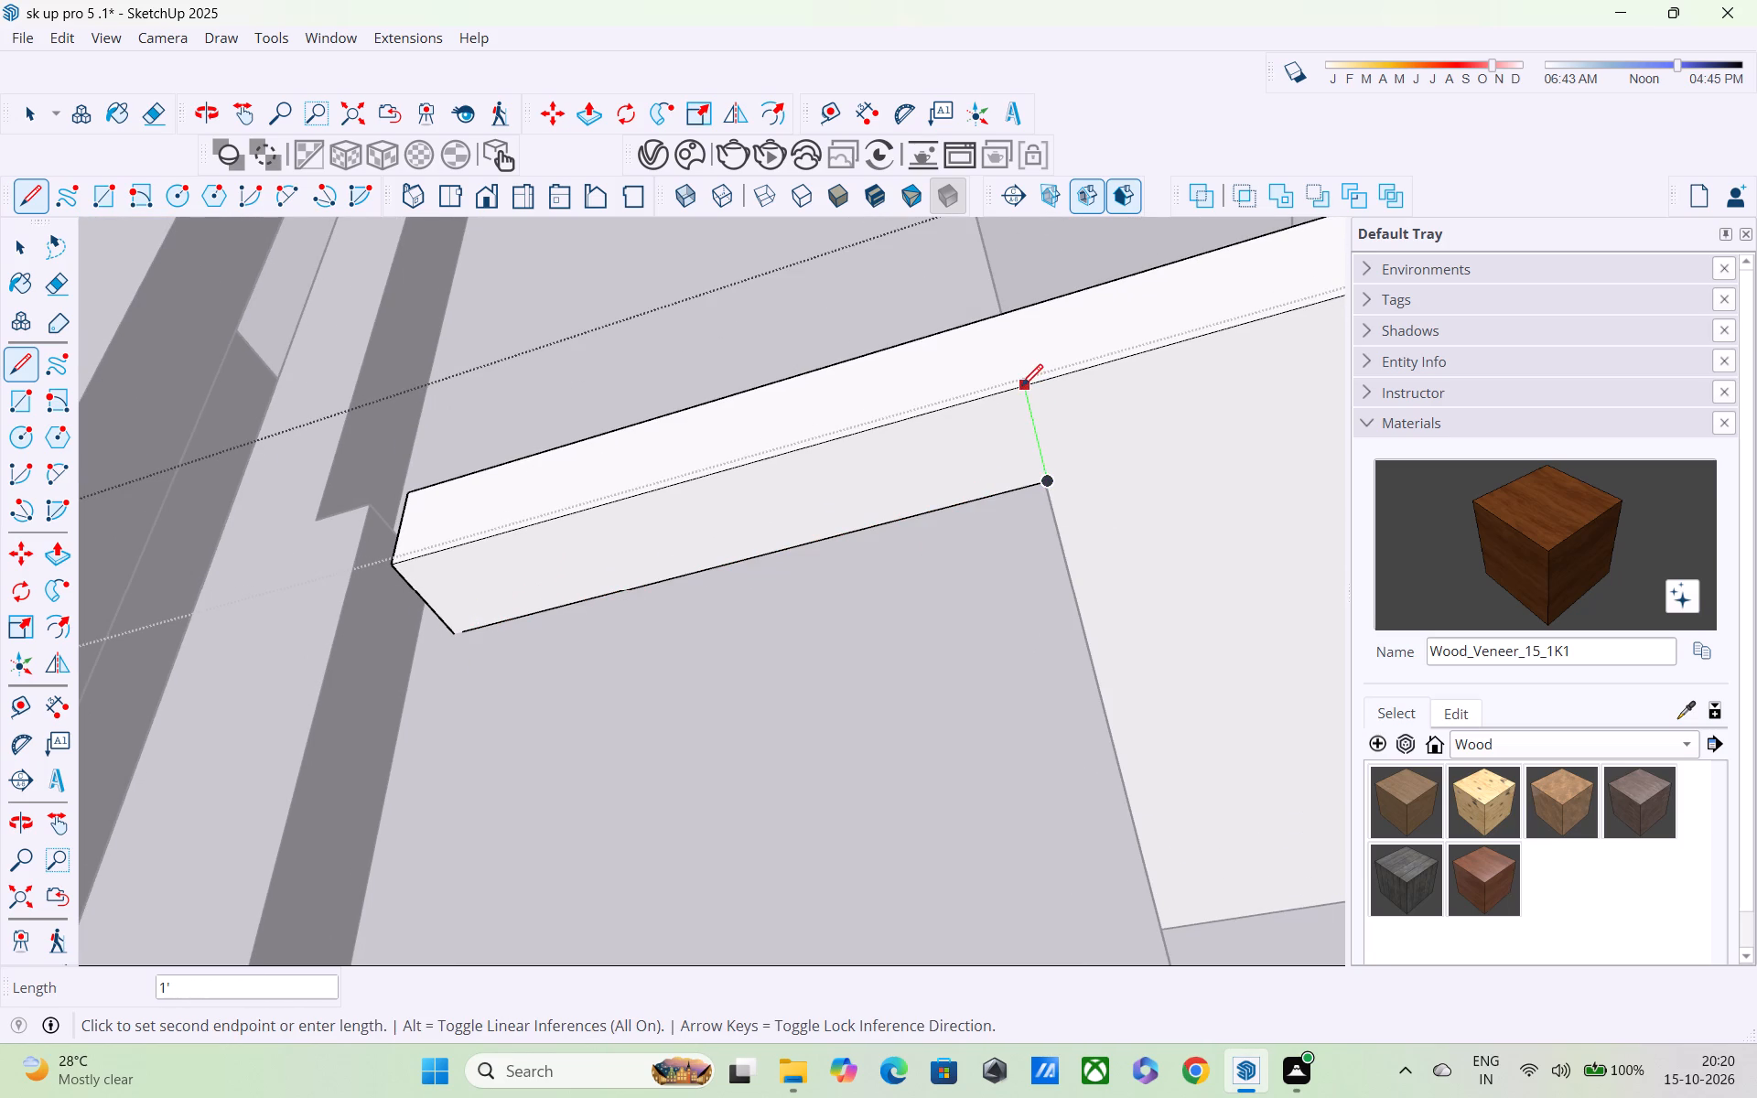
left_click(1021, 388)
middle_click_drag(1071, 496, 1125, 612)
scroll(1083, 507, "up", 4)
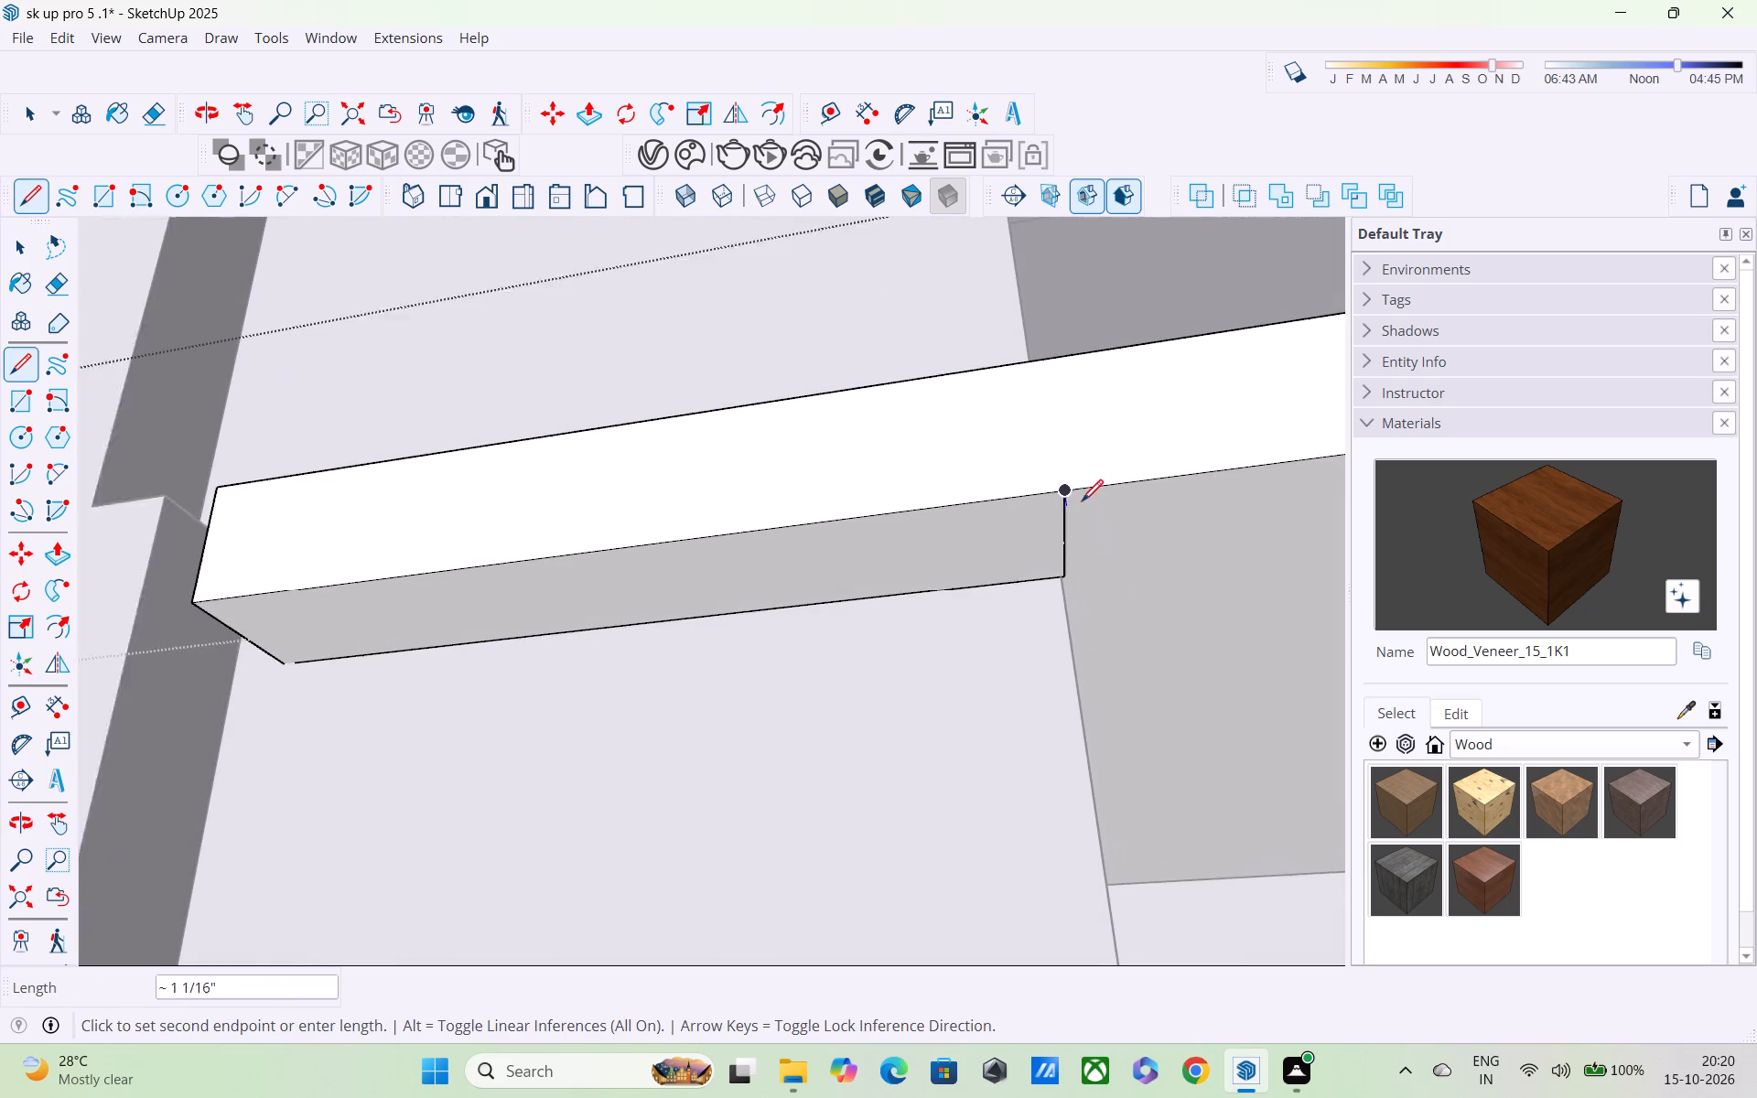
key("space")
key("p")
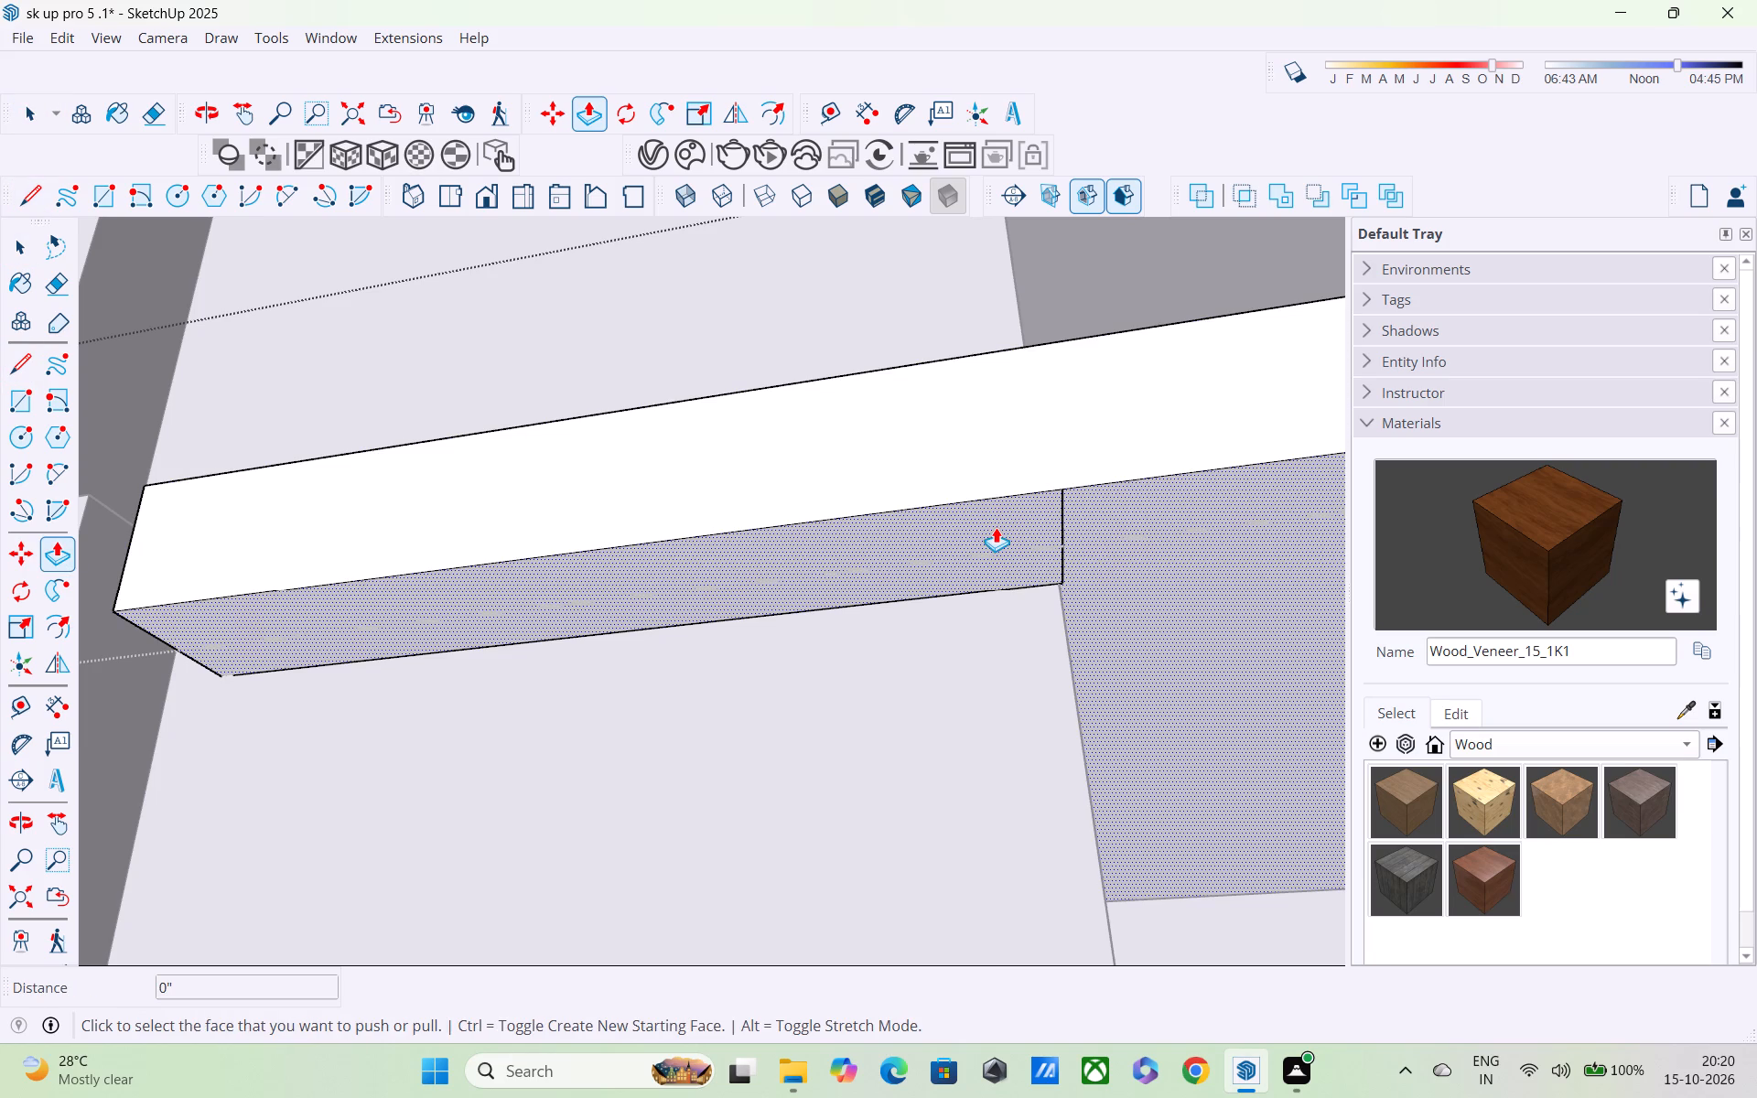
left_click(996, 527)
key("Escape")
Draw a short line closing the gap in the underside strip's edge, at the extension's lower corner beside the notched trim.
scroll(975, 656, "up", 3)
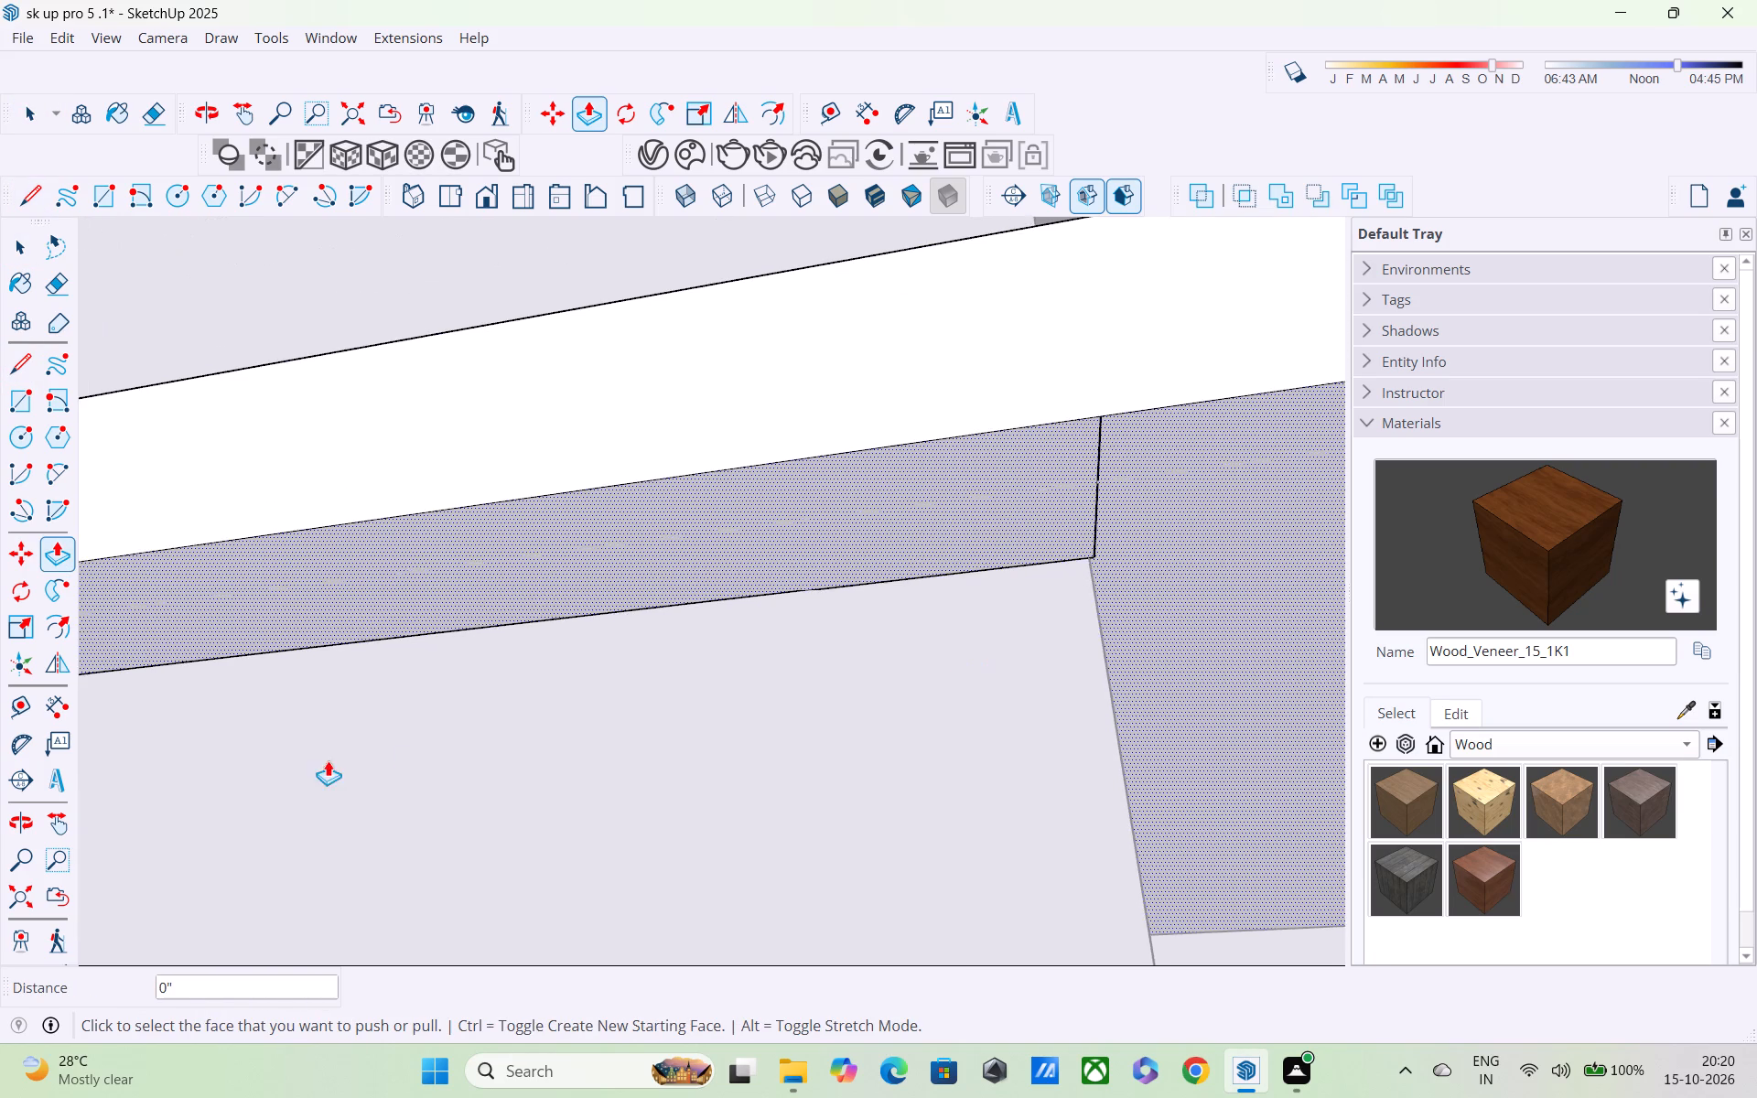
middle_click_drag(364, 763, 499, 759)
middle_click_drag(496, 758, 1015, 661, "shift")
scroll(505, 569, "up", 4)
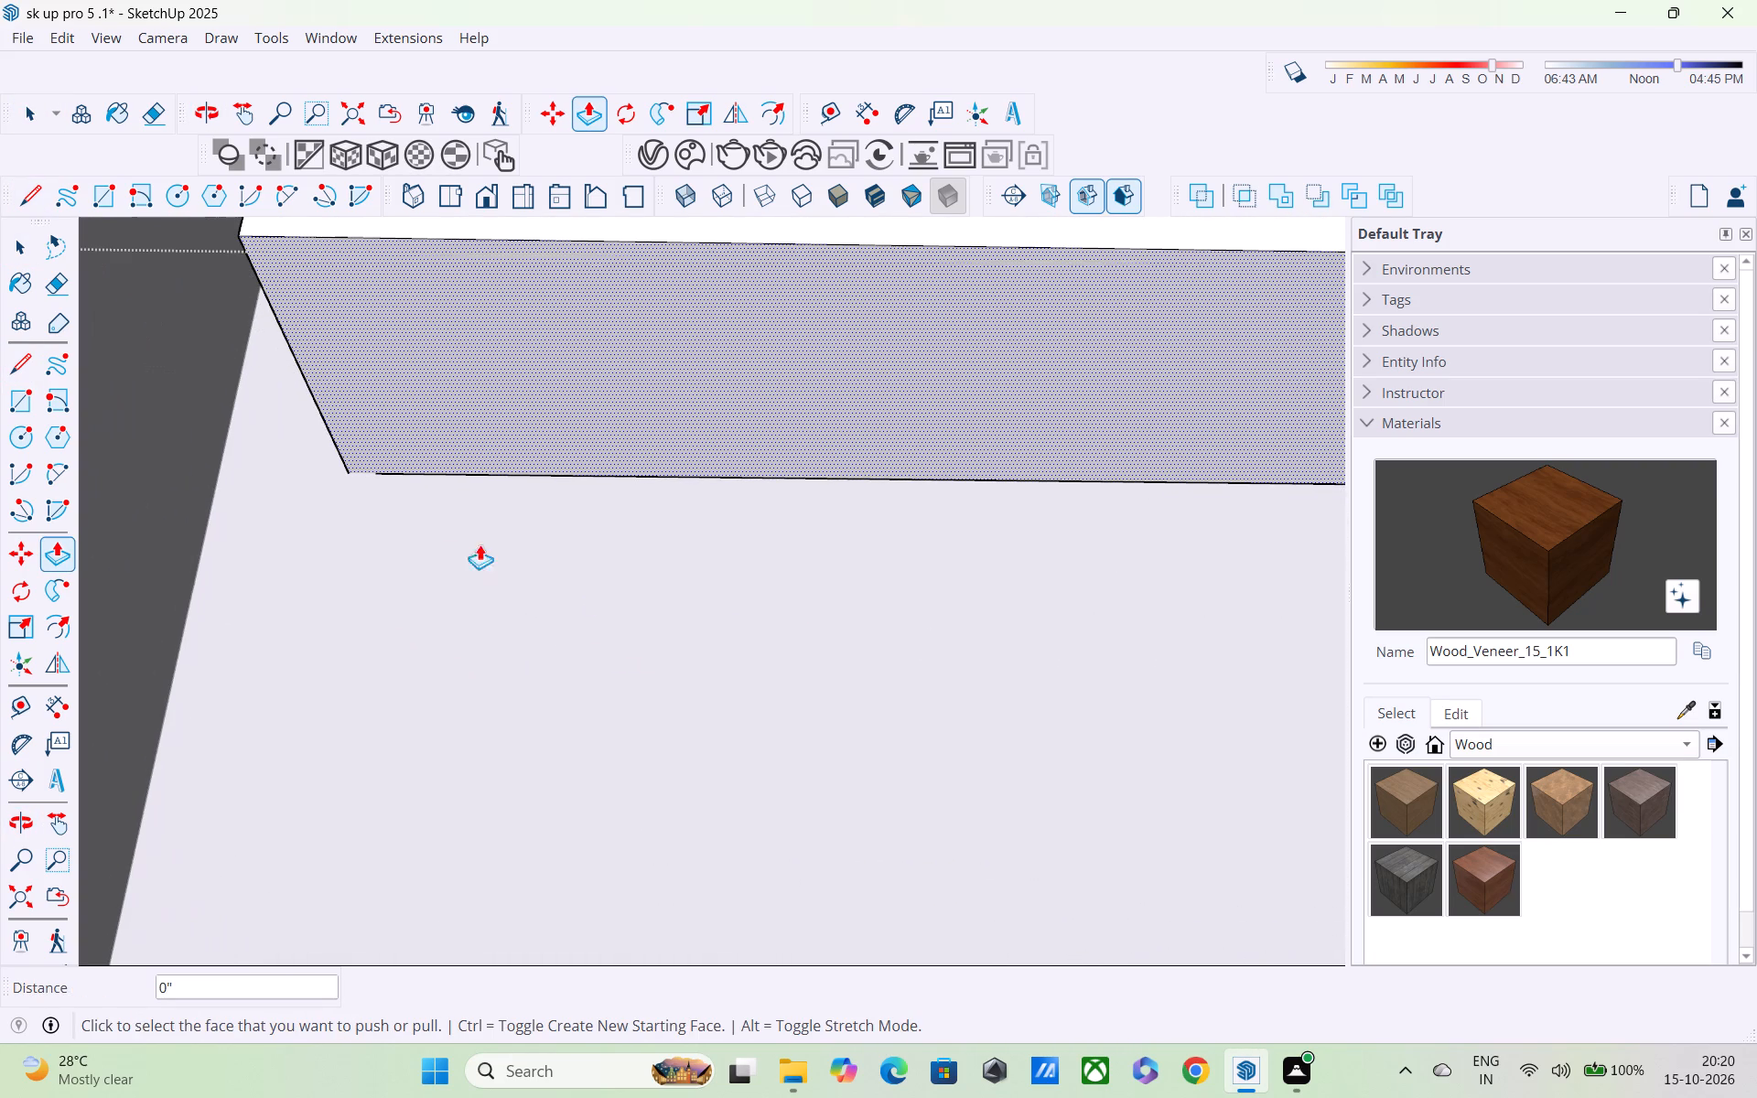
key("l")
scroll(344, 488, "up", 4)
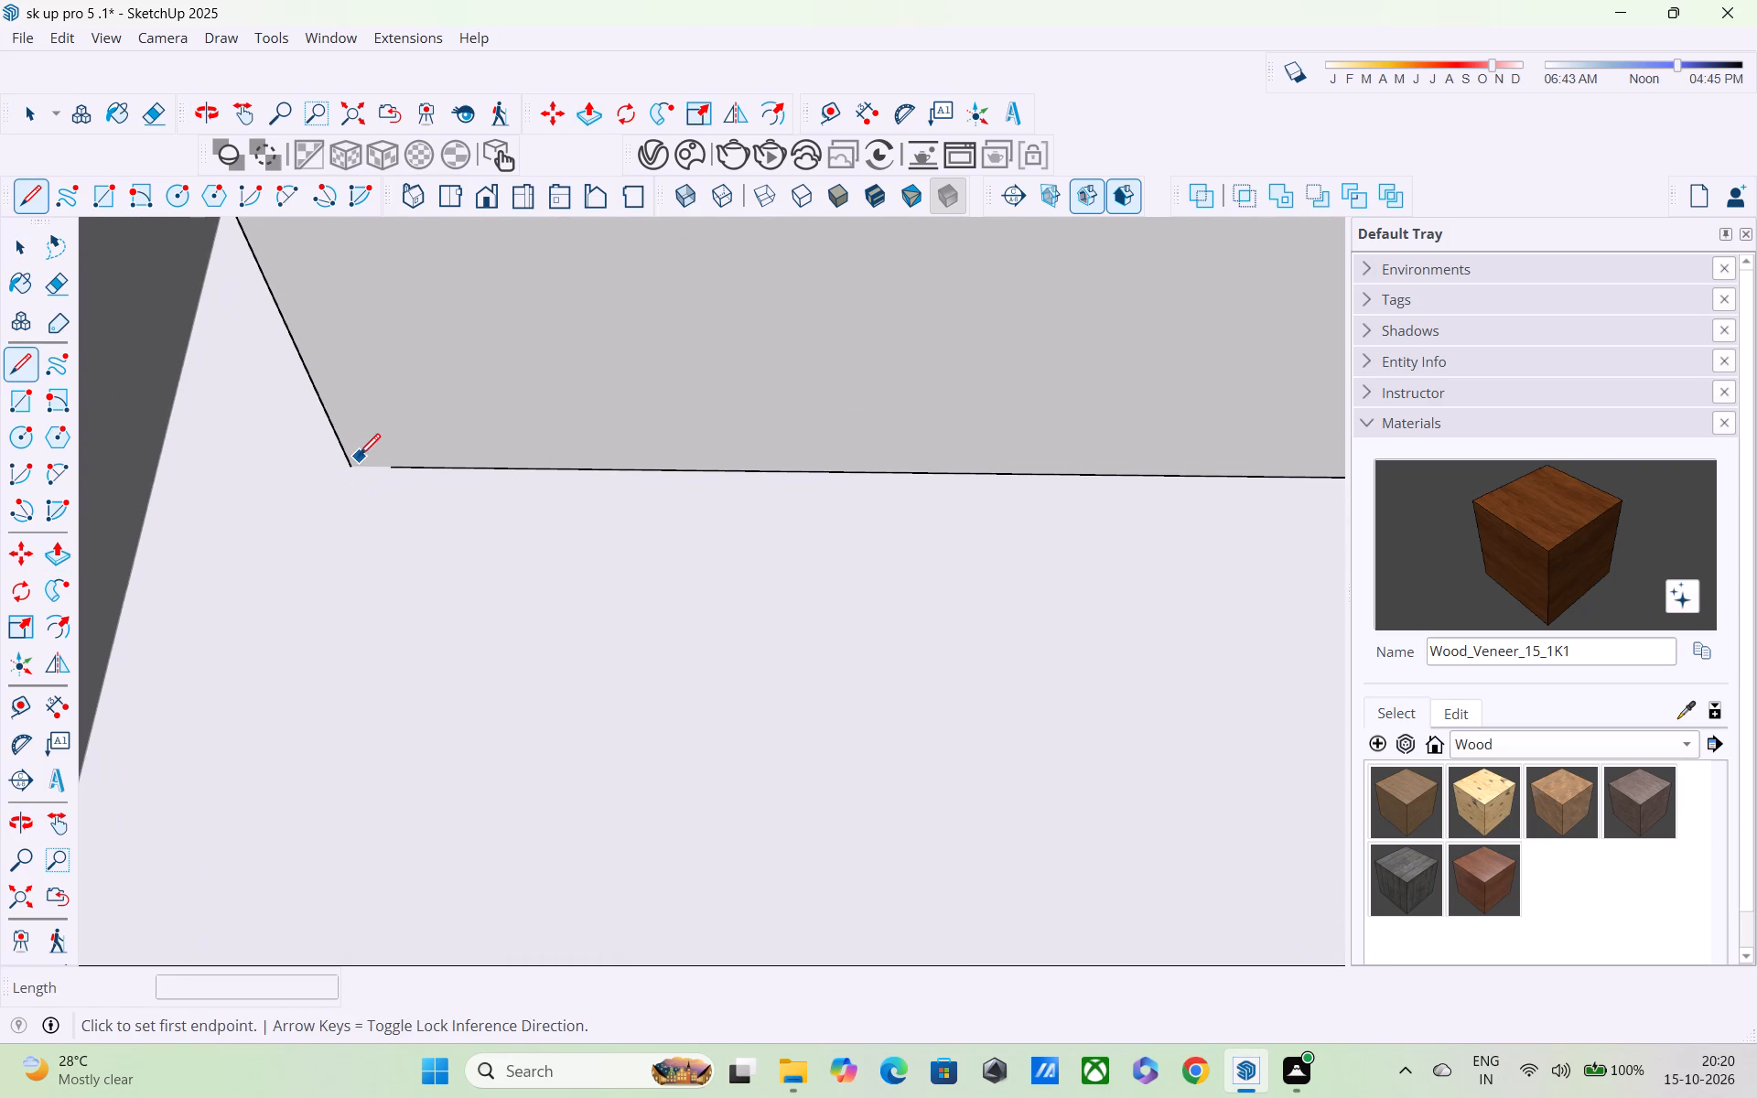
left_click(355, 466)
left_click(399, 469)
scroll(441, 490, "down", 4)
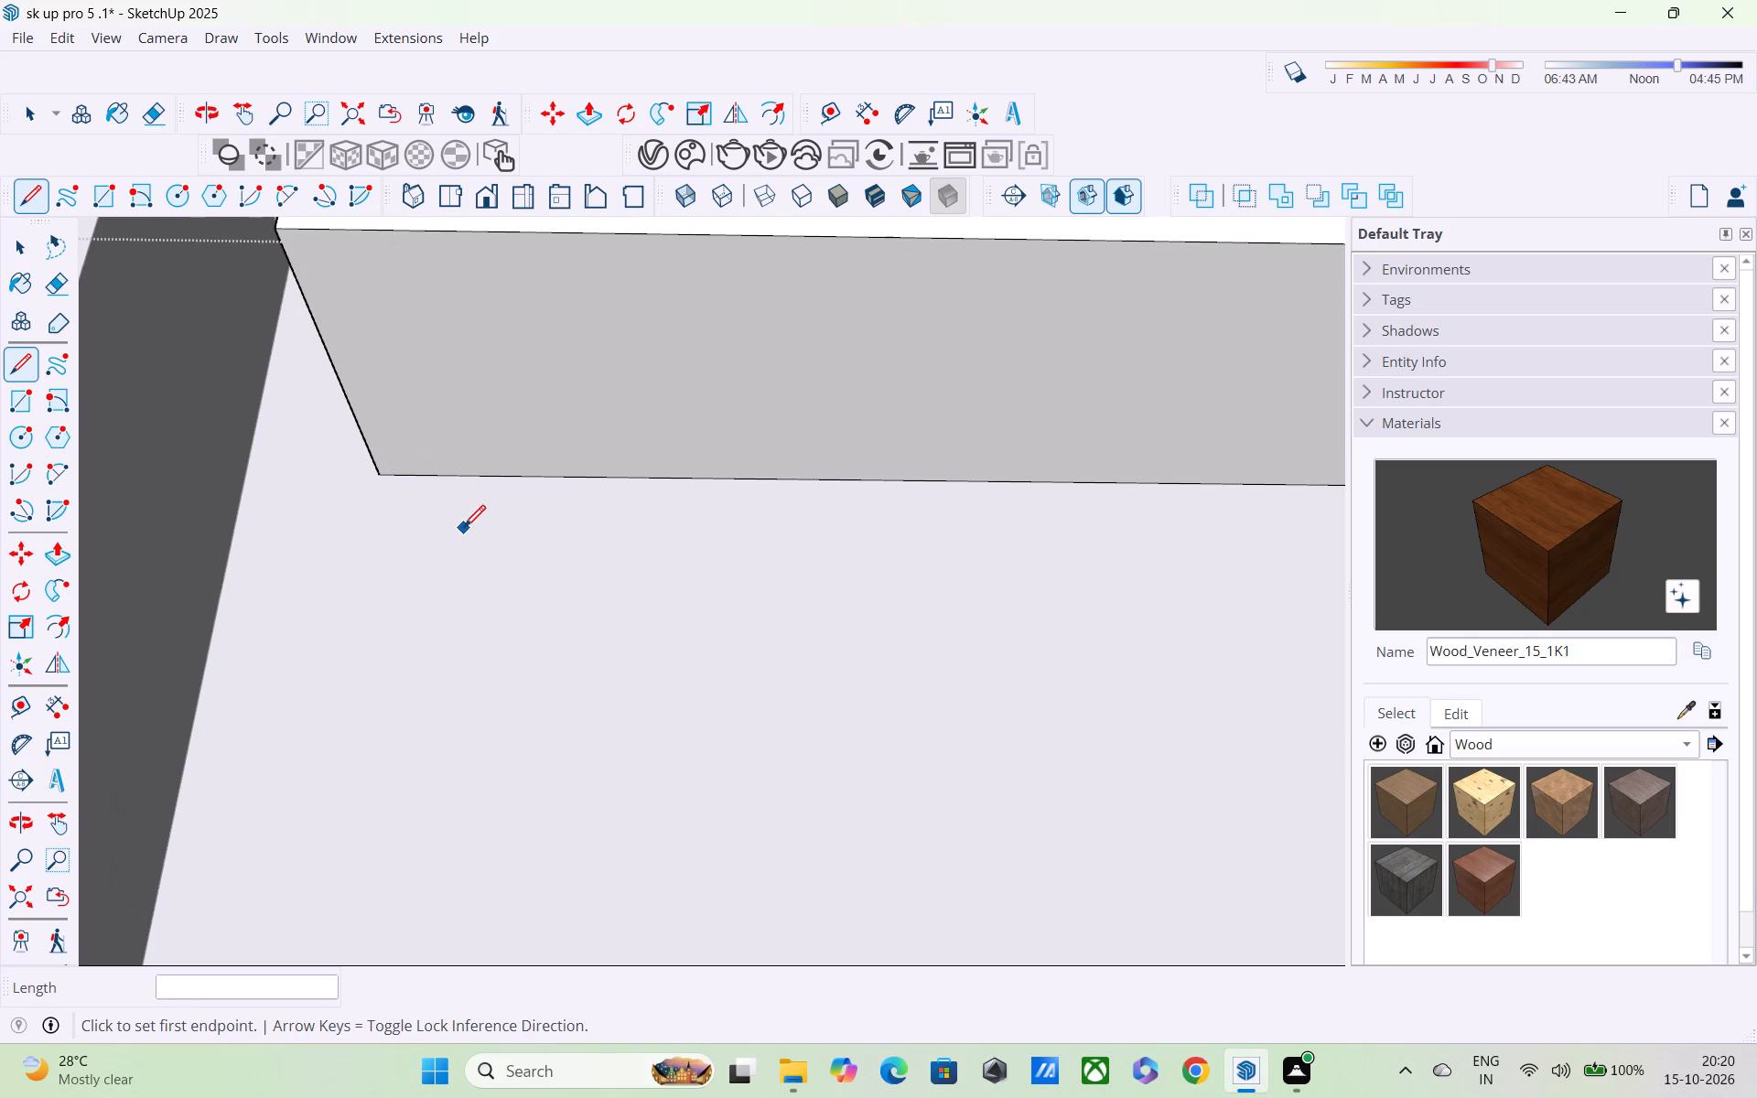
Push/pull the strip under the slab extension down about 9' 11 7/8" to the lower slab, forming a front wall panel.
key("space")
key("p")
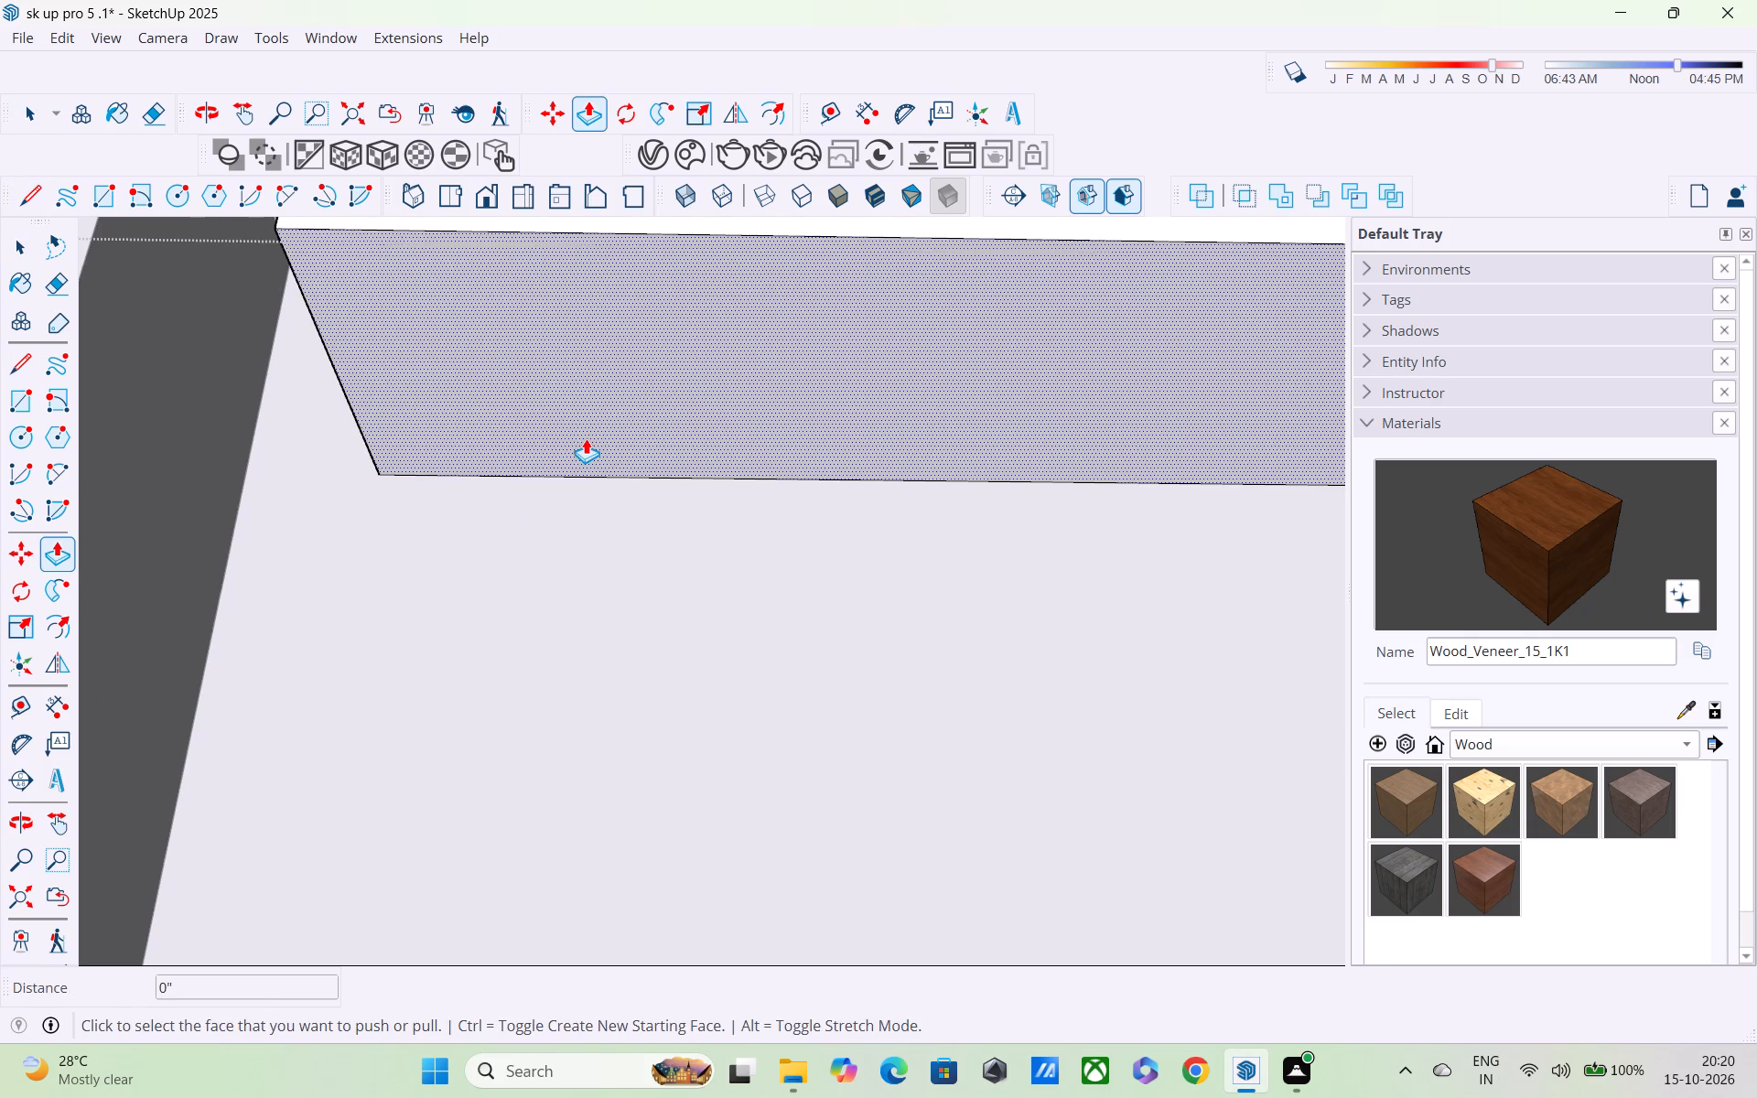
middle_click_drag(580, 448, 206, 541)
scroll(207, 541, "down", 6, "shift")
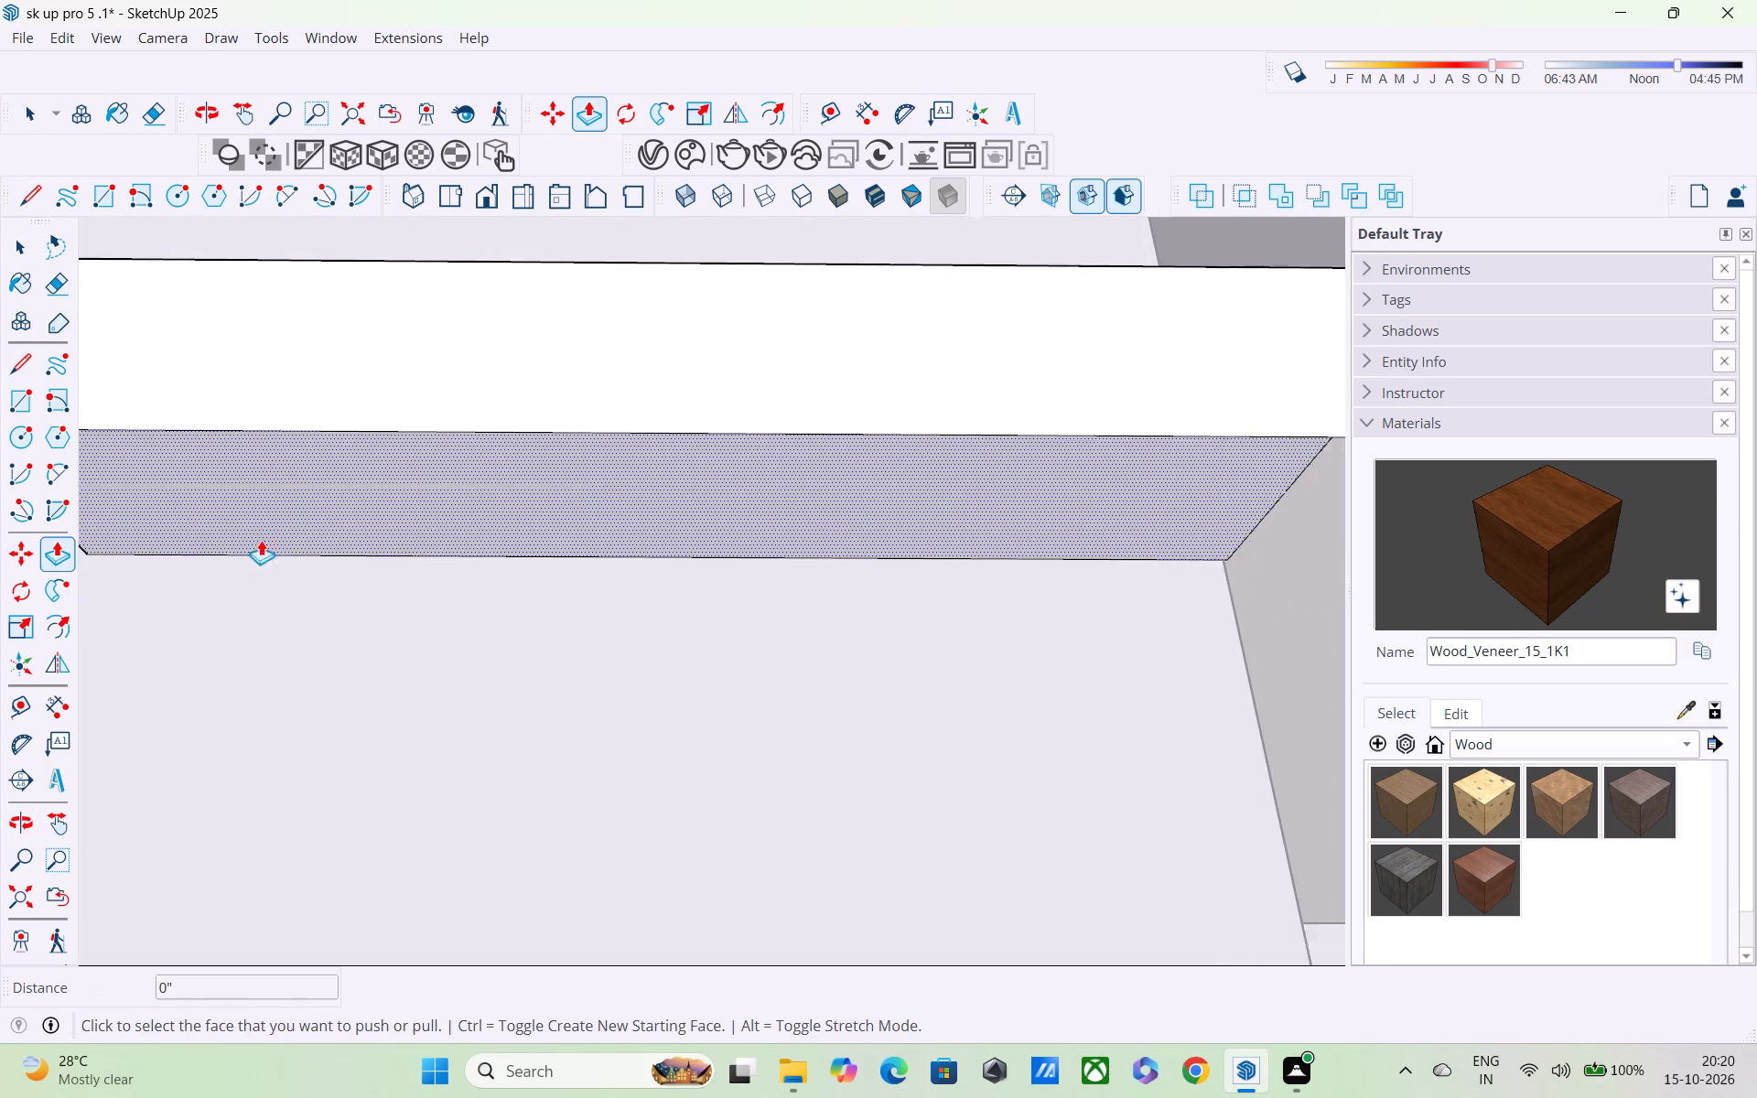
left_click(642, 476)
scroll(682, 596, "down", 4)
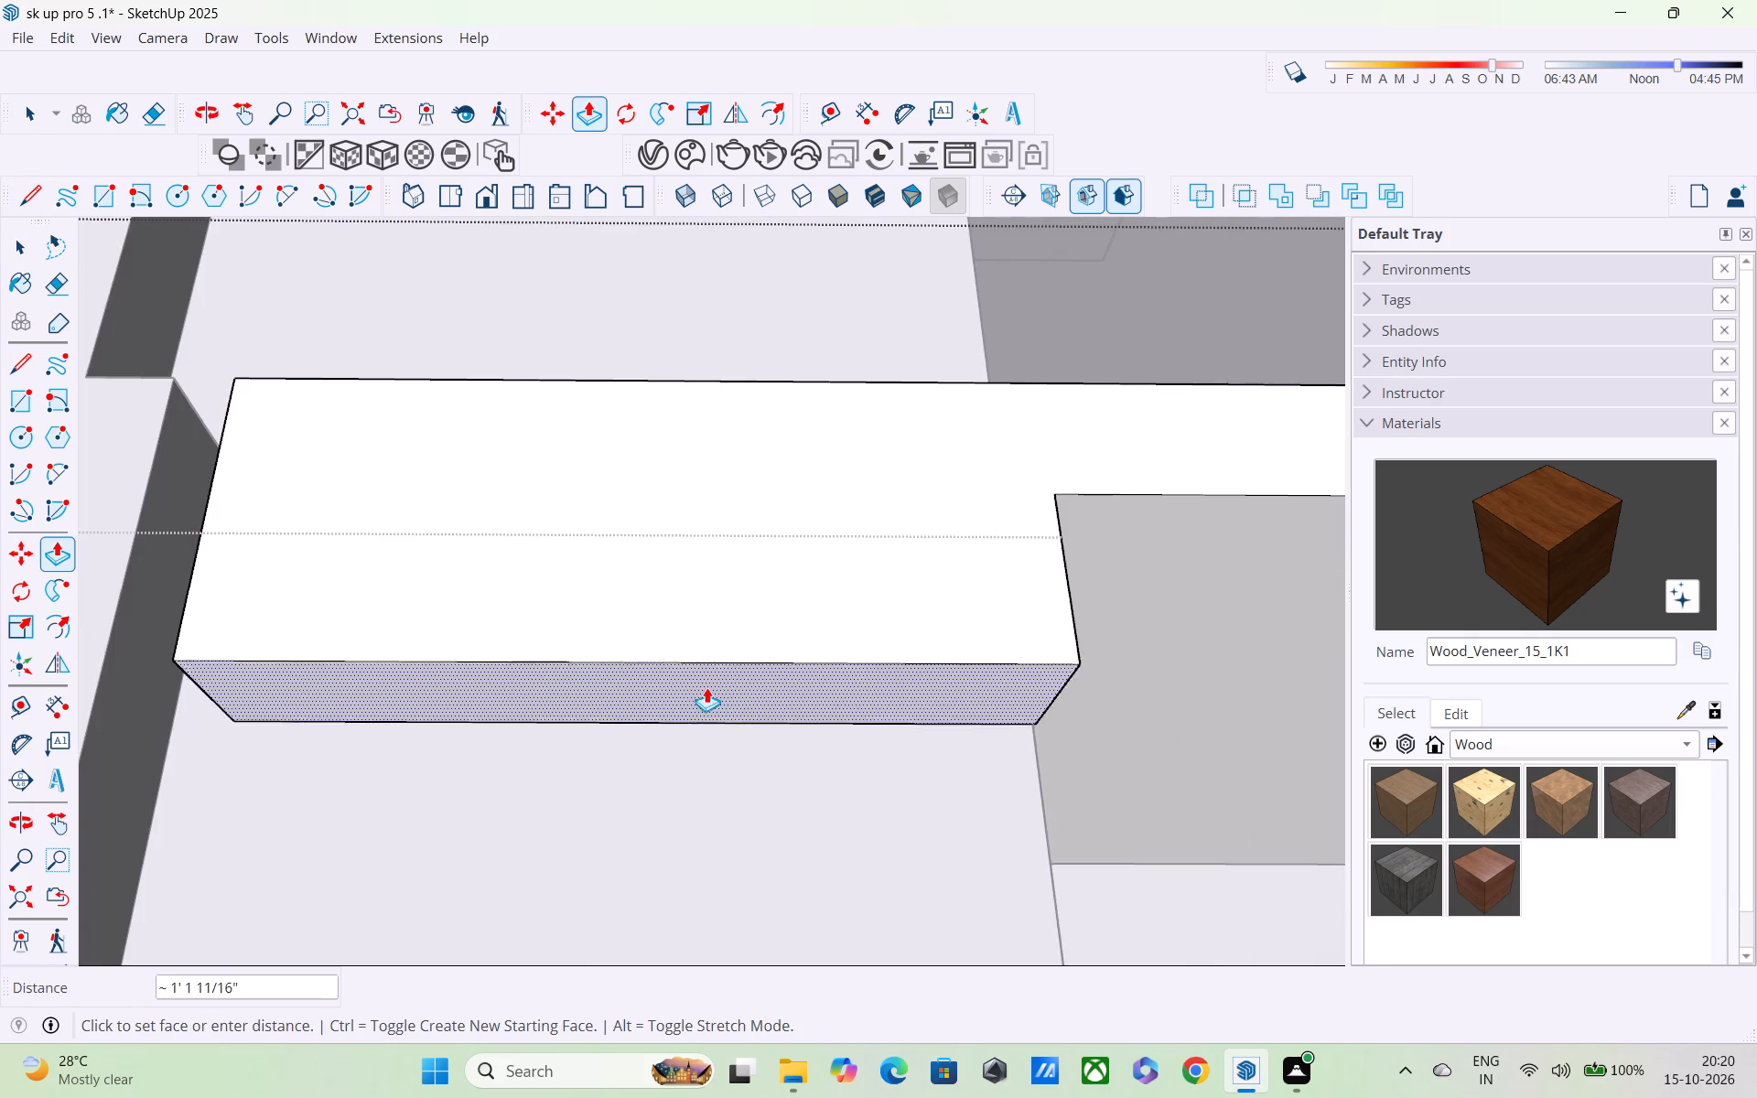
scroll(706, 695, "down", 6)
middle_click_drag(690, 784, 594, 506, "shift")
scroll(594, 506, "up", 1, "shift")
scroll(594, 509, "down", 5)
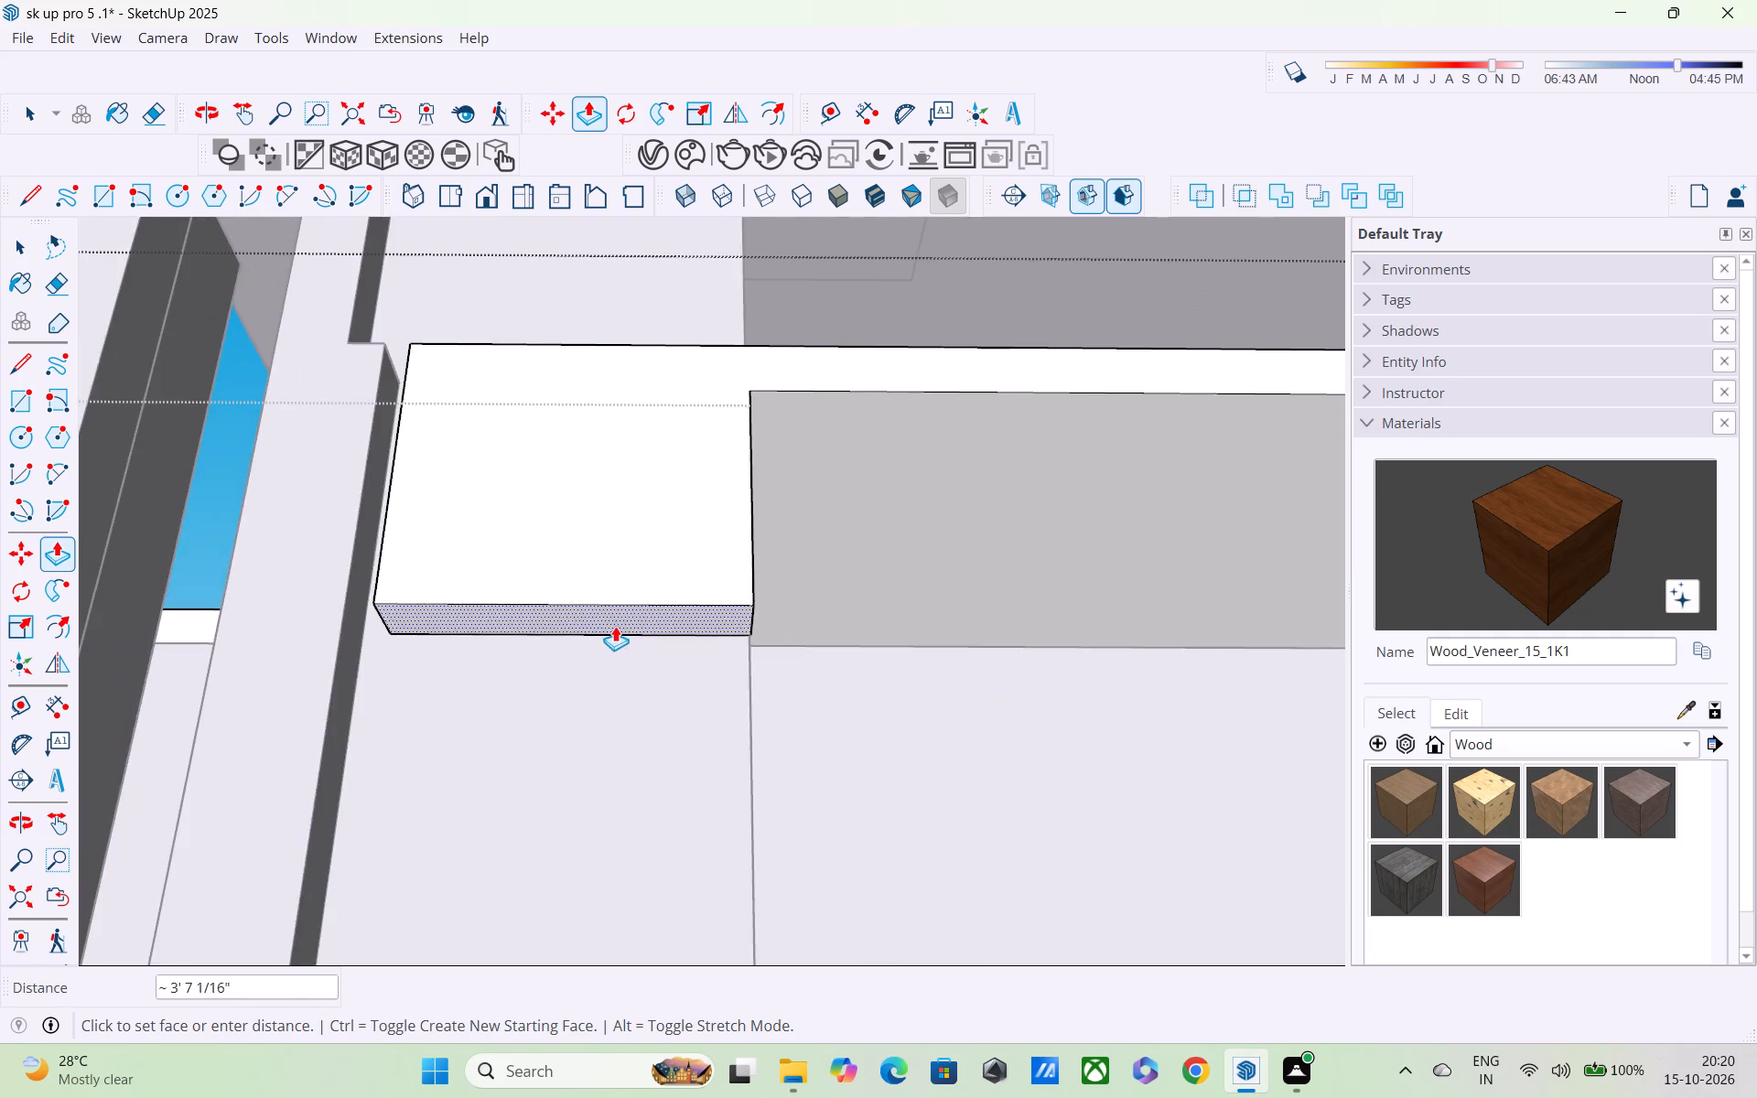
scroll(615, 619, "down", 6)
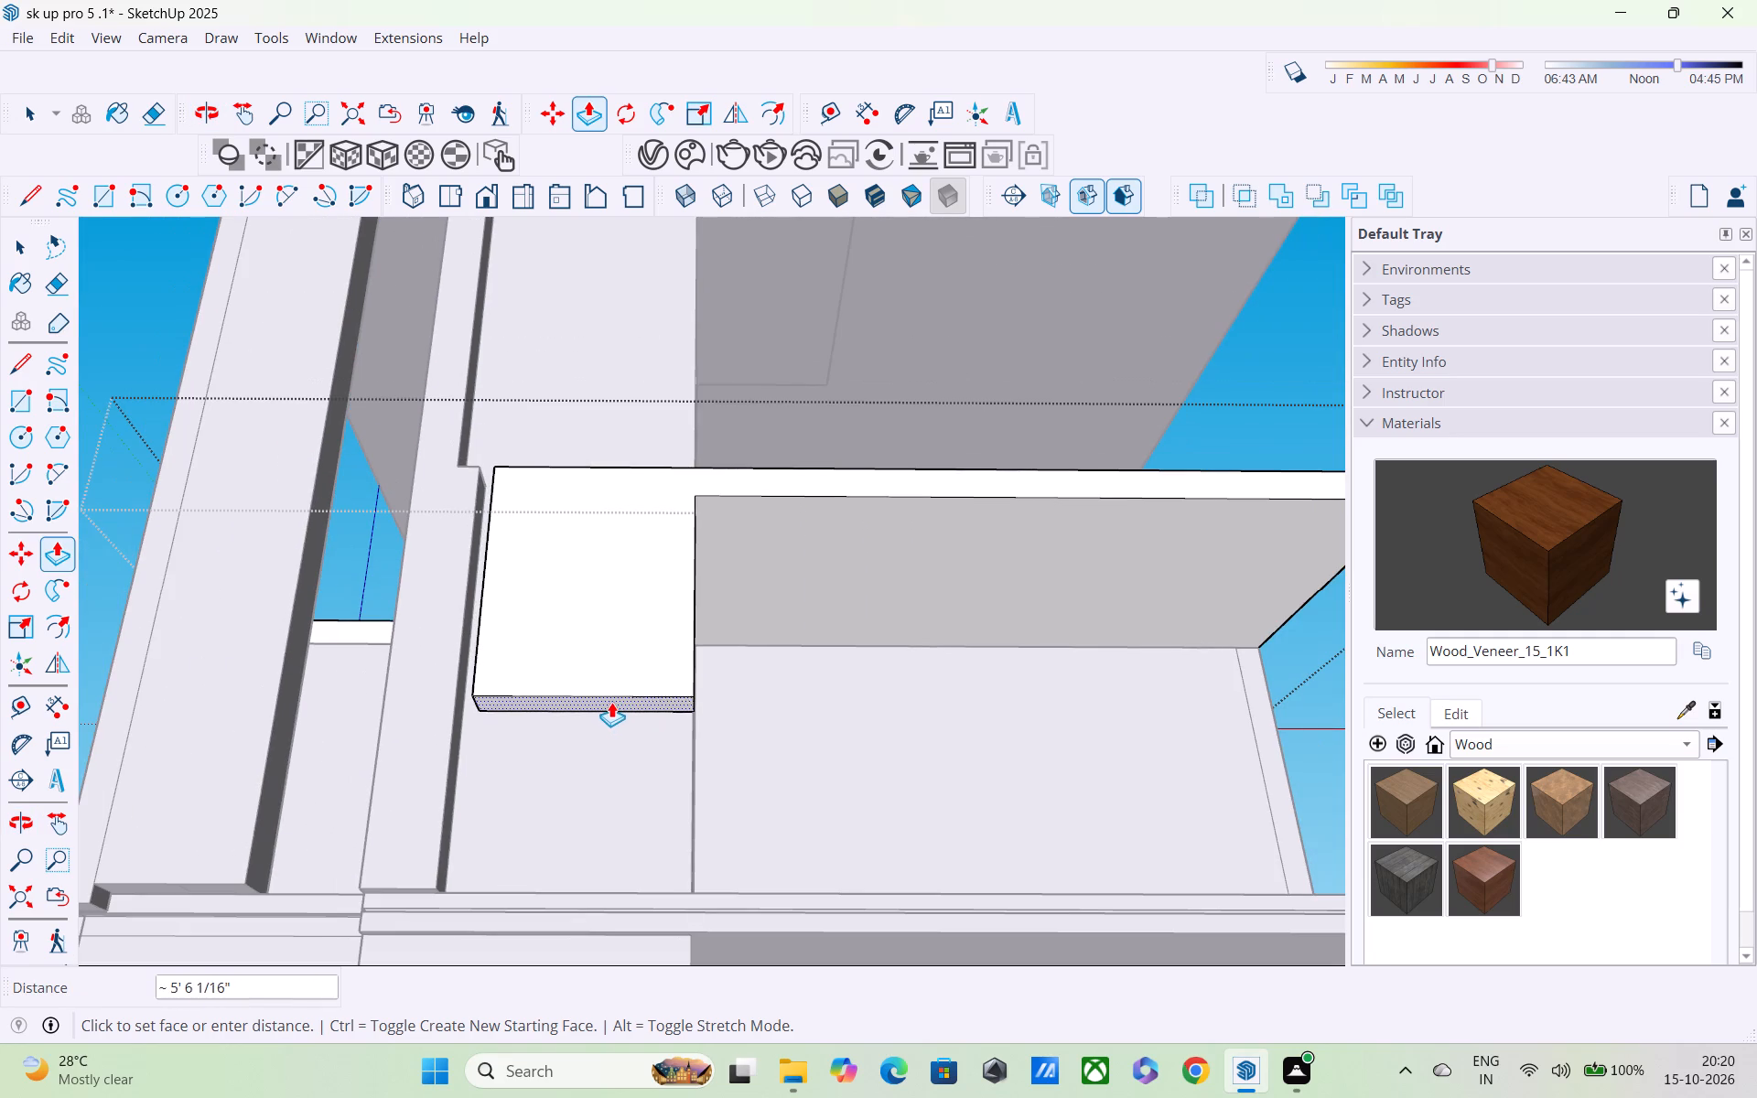
middle_click_drag(610, 701, 613, 741, "shift")
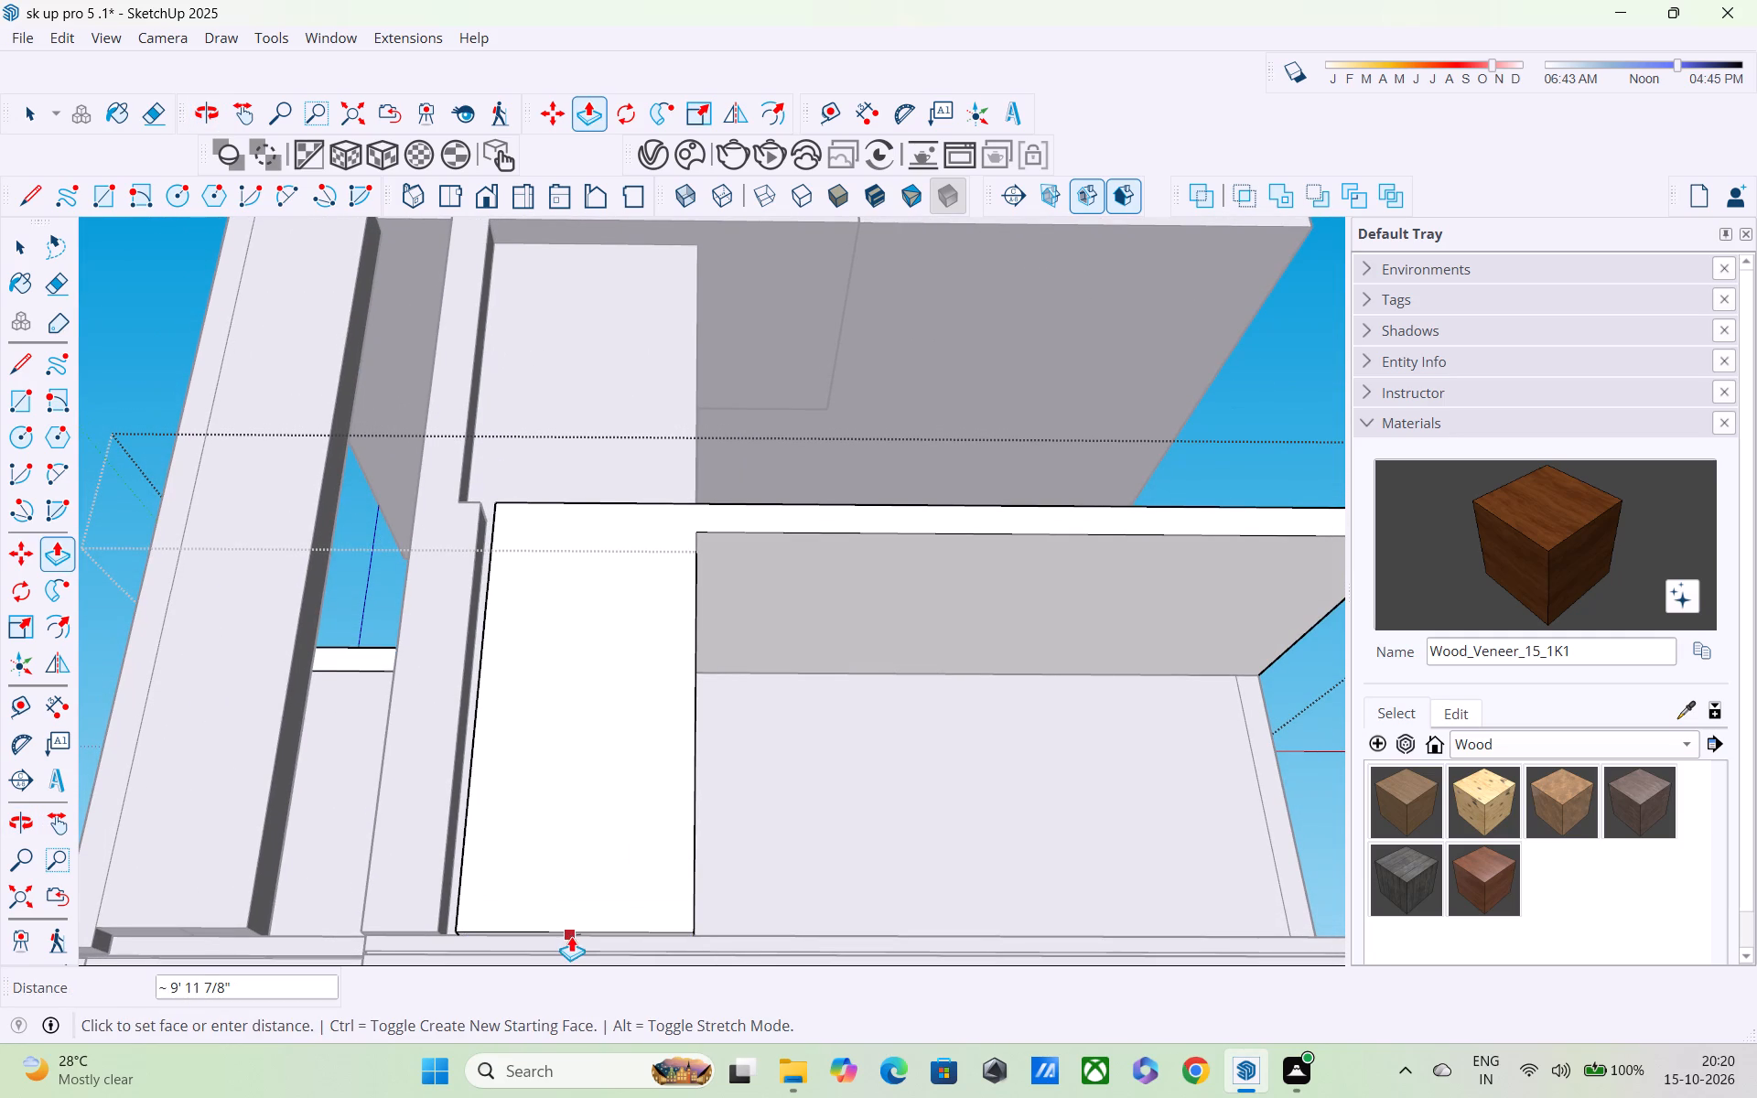
left_click(571, 936)
Examine where the new front panel meets the notched trim, and the lower slab's stepped edge below the corner column.
middle_click_drag(596, 820, 616, 1013)
scroll(574, 757, "down", 1)
middle_click_drag(583, 771, 586, 824)
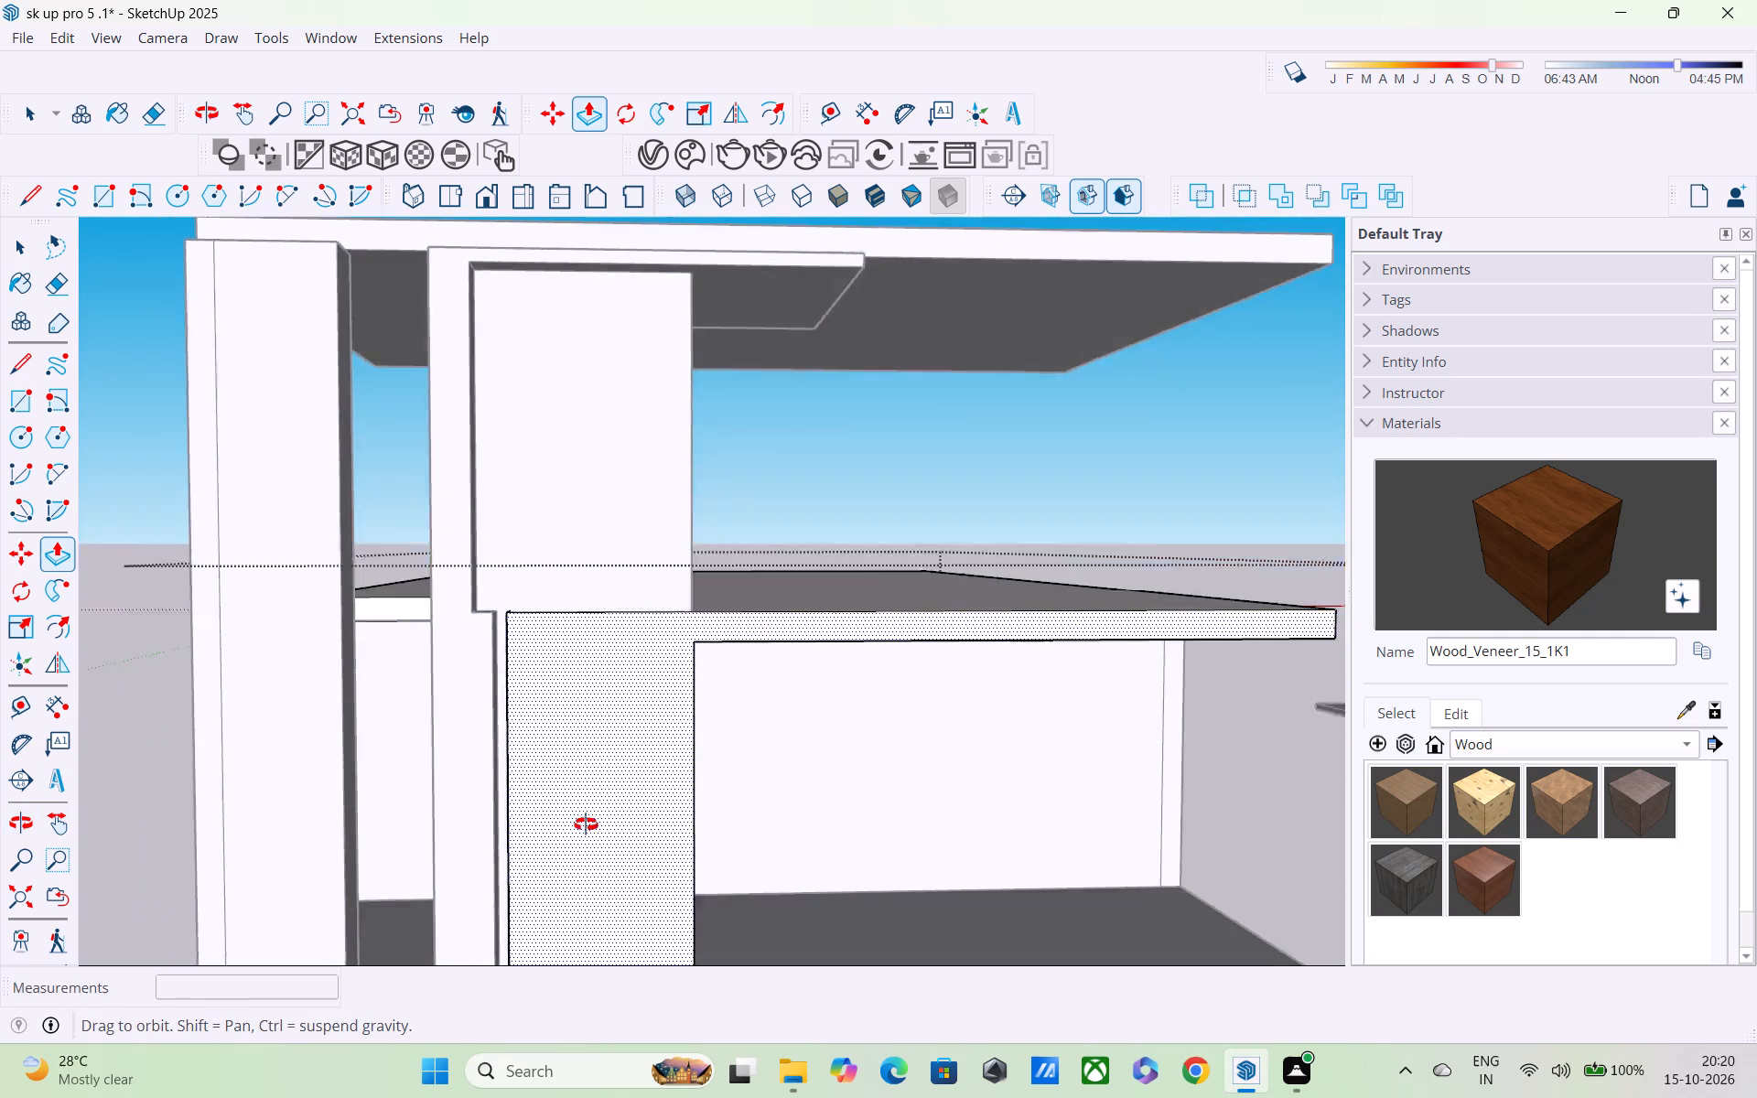
middle_click_drag(586, 824, 517, 855)
scroll(508, 788, "up", 2)
middle_click_drag(534, 805, 628, 953)
scroll(527, 763, "up", 4)
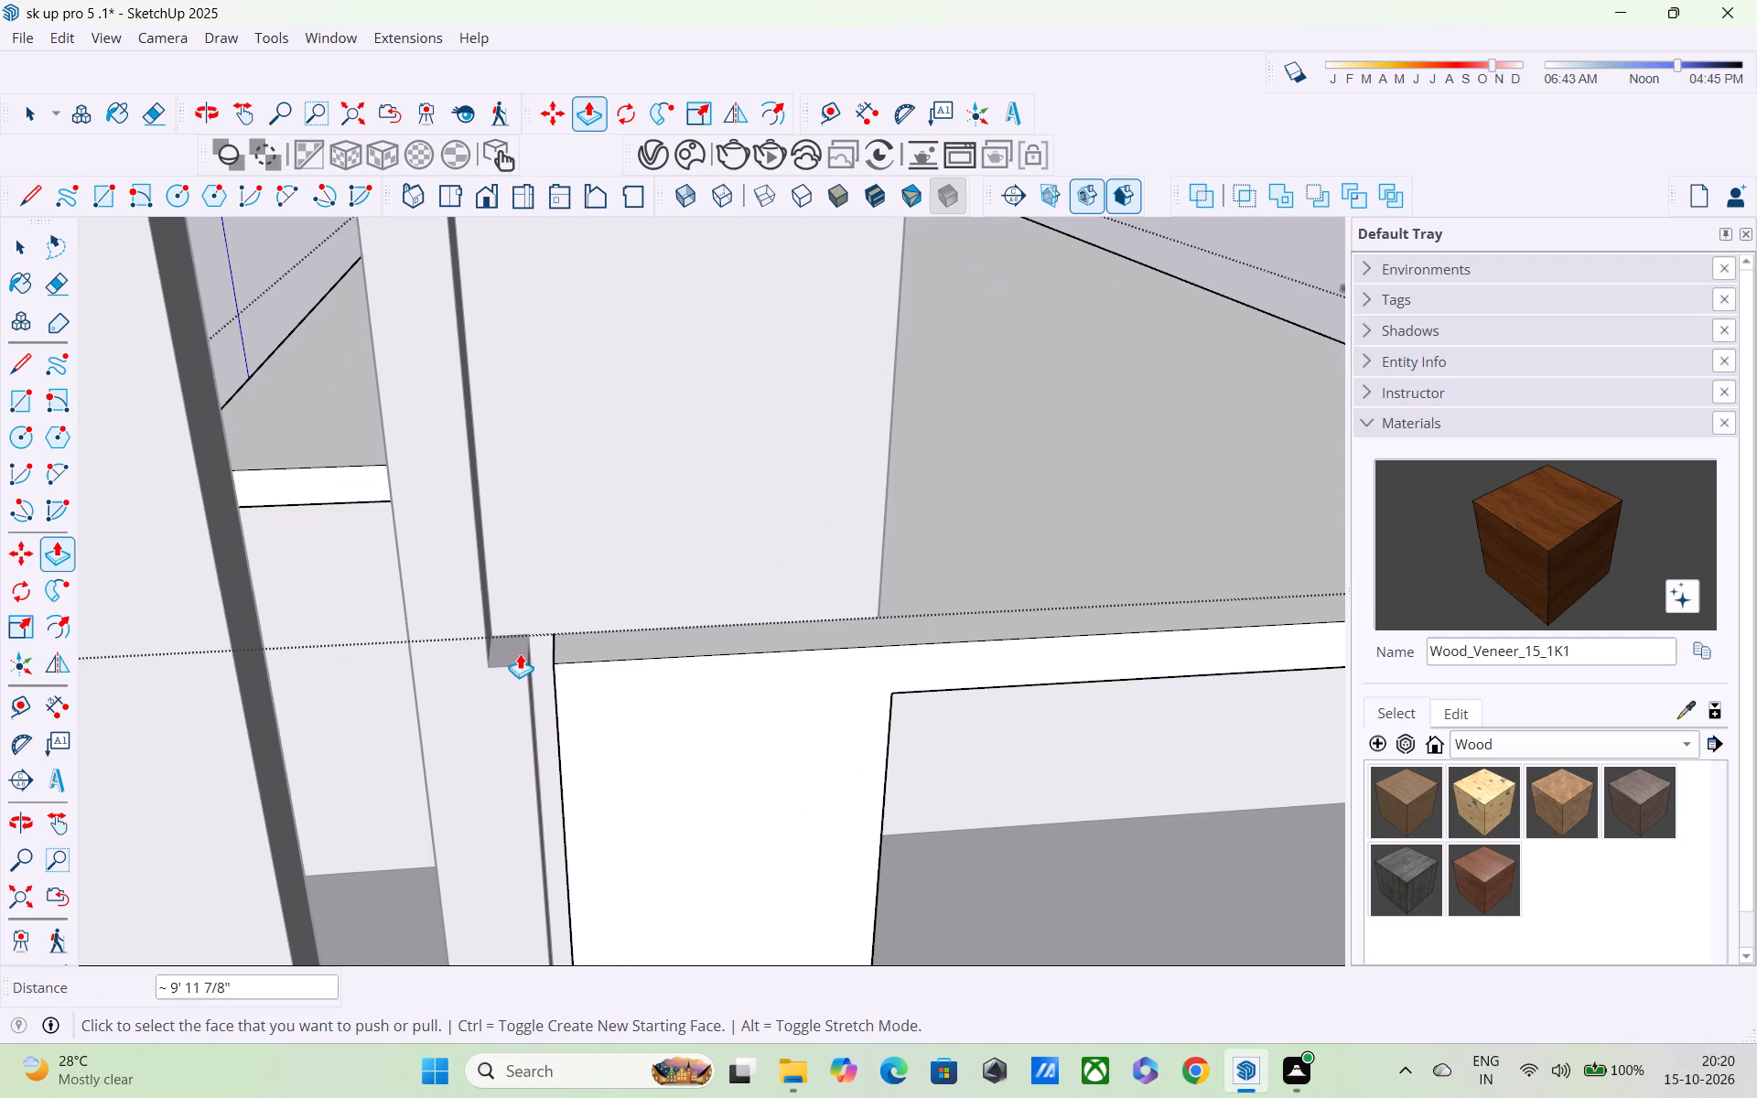
key("space")
double_click(515, 649)
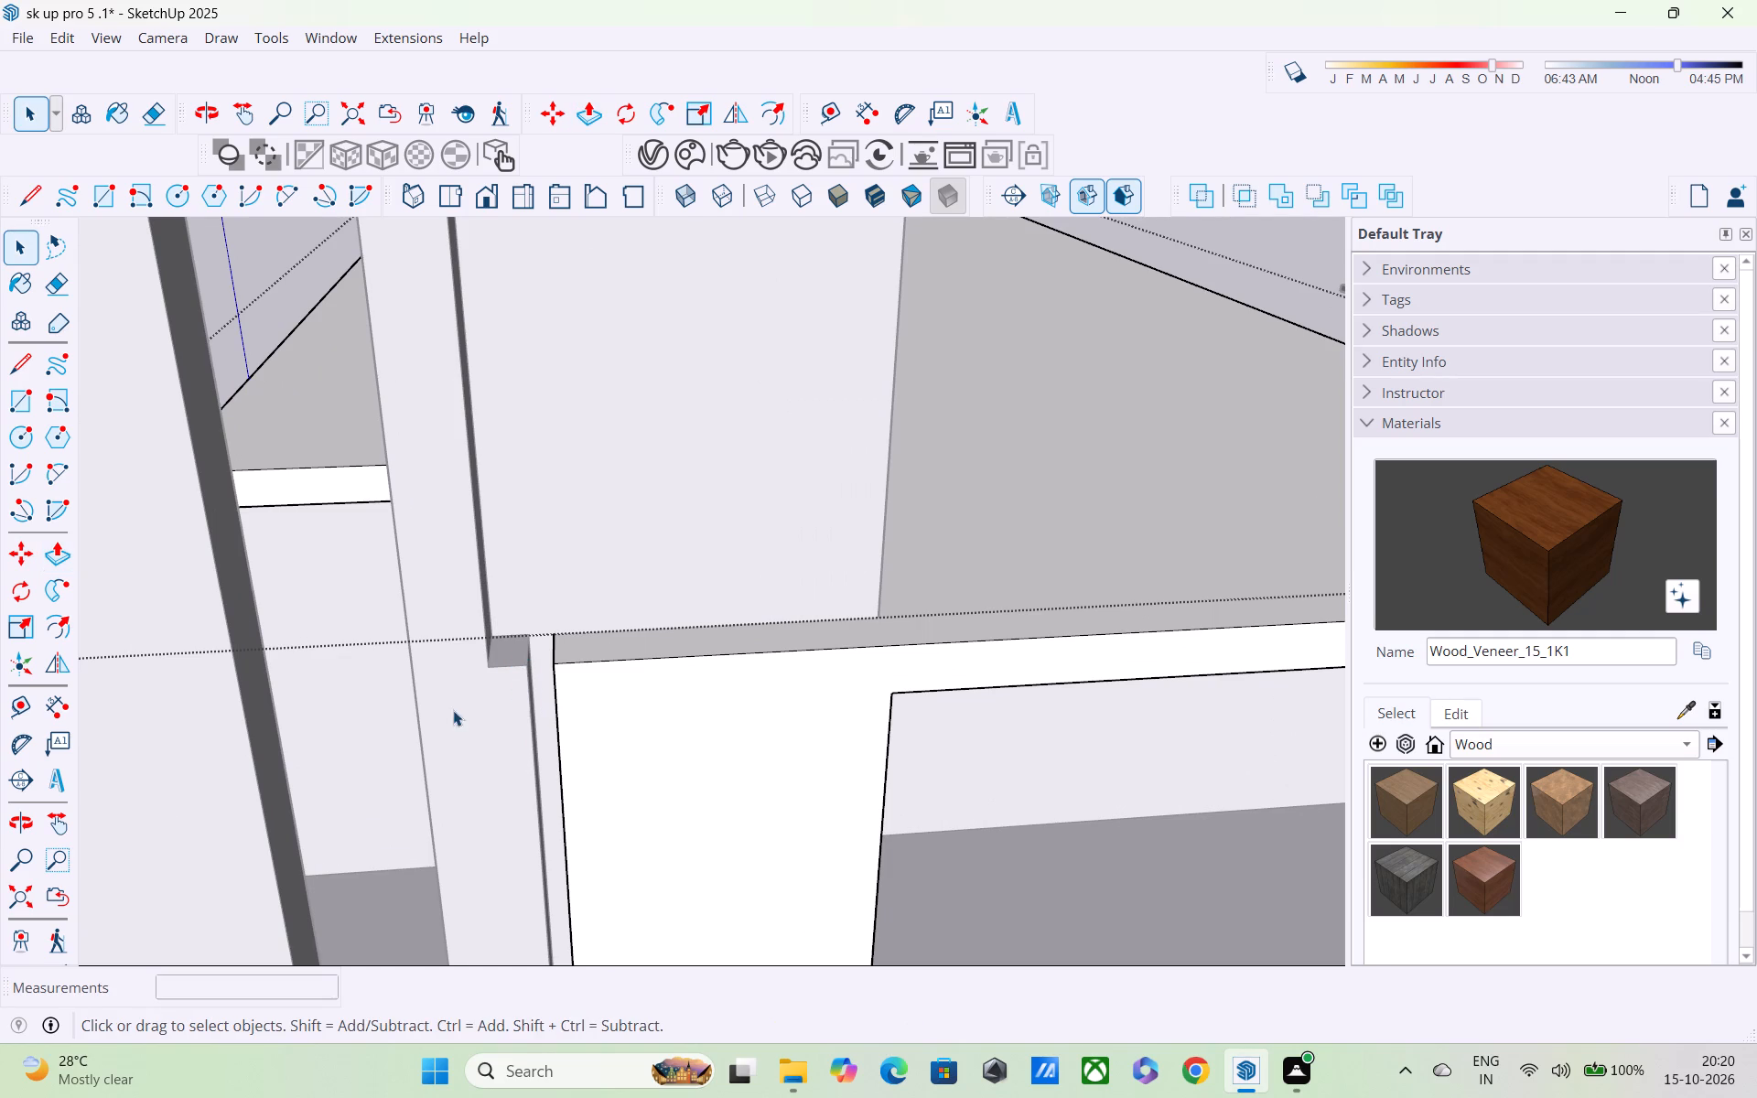
scroll(453, 710, "down", 6)
middle_click_drag(476, 738, 1068, 275, "shift")
left_click(355, 533)
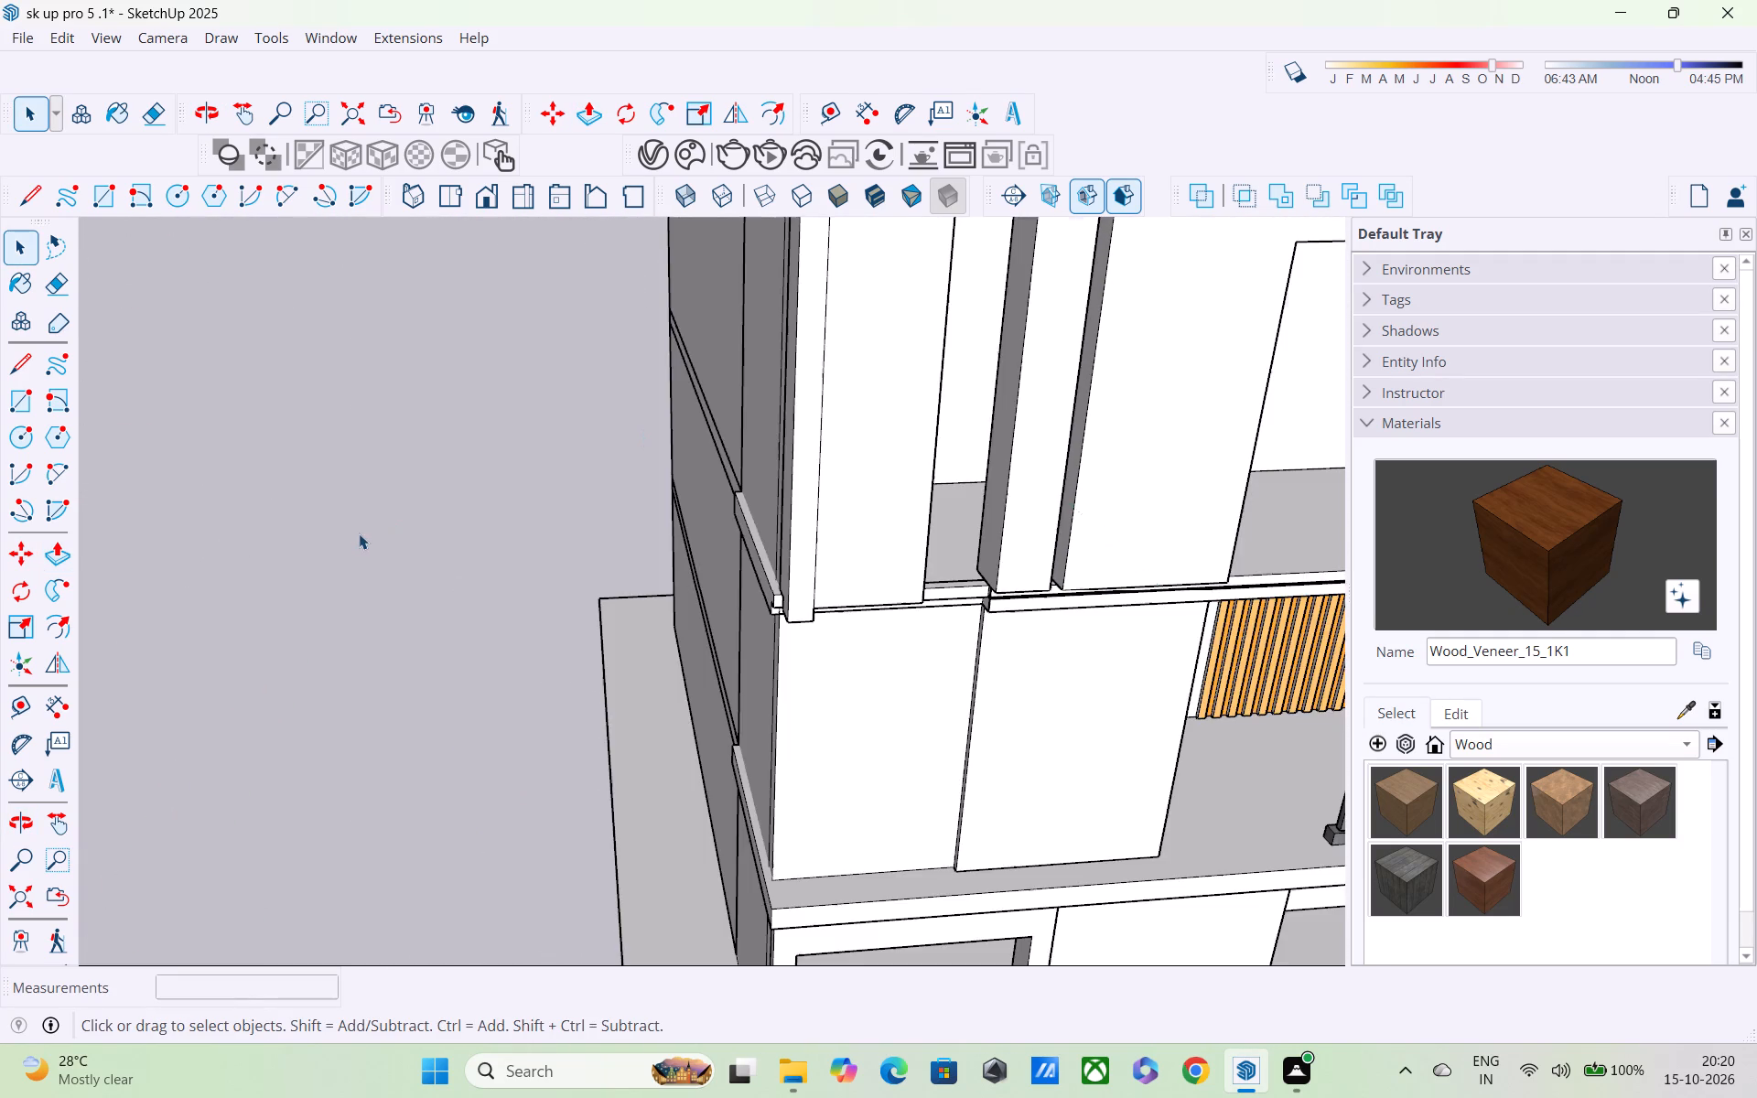
middle_click_drag(921, 547, 562, 574)
scroll(807, 727, "up", 4)
middle_click_drag(860, 688, 1100, 722)
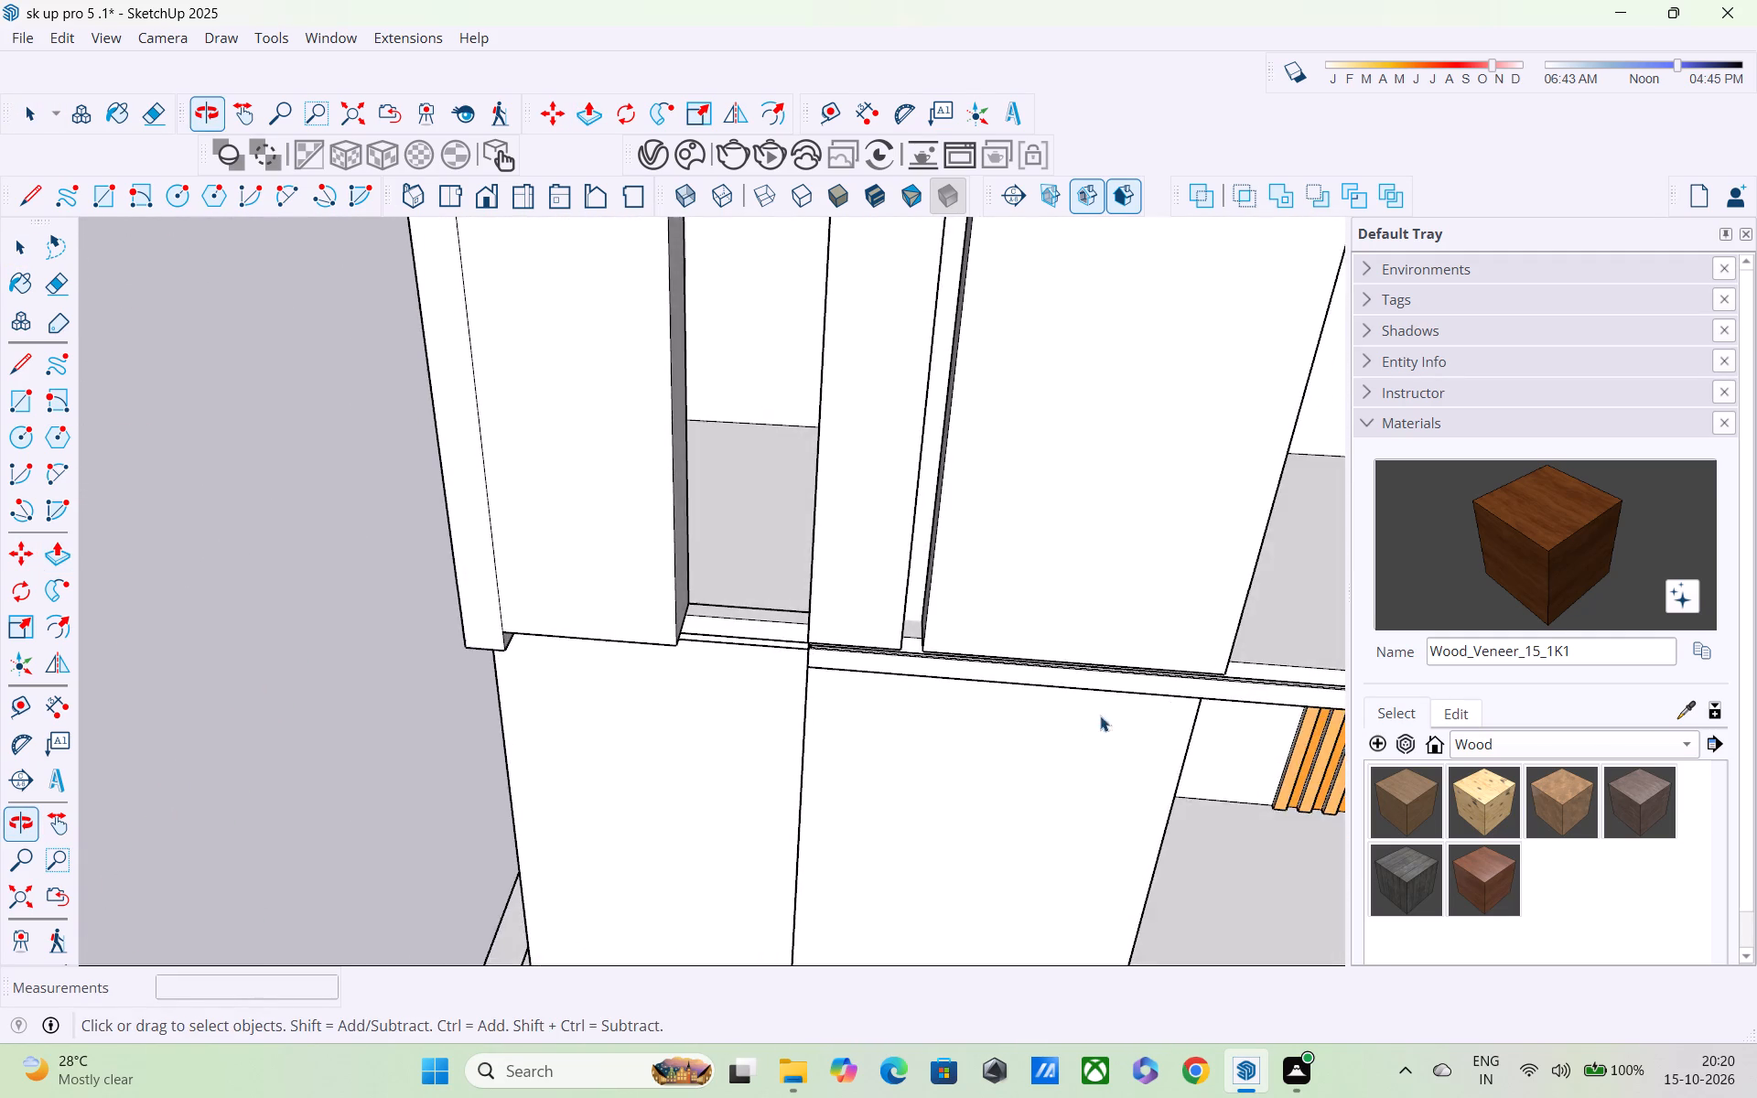
scroll(895, 705, "up", 2)
middle_click_drag(882, 672, 924, 424)
scroll(924, 432, "down", 1)
scroll(649, 725, "up", 4)
middle_click_drag(639, 691, 717, 739)
scroll(717, 739, "up", 1)
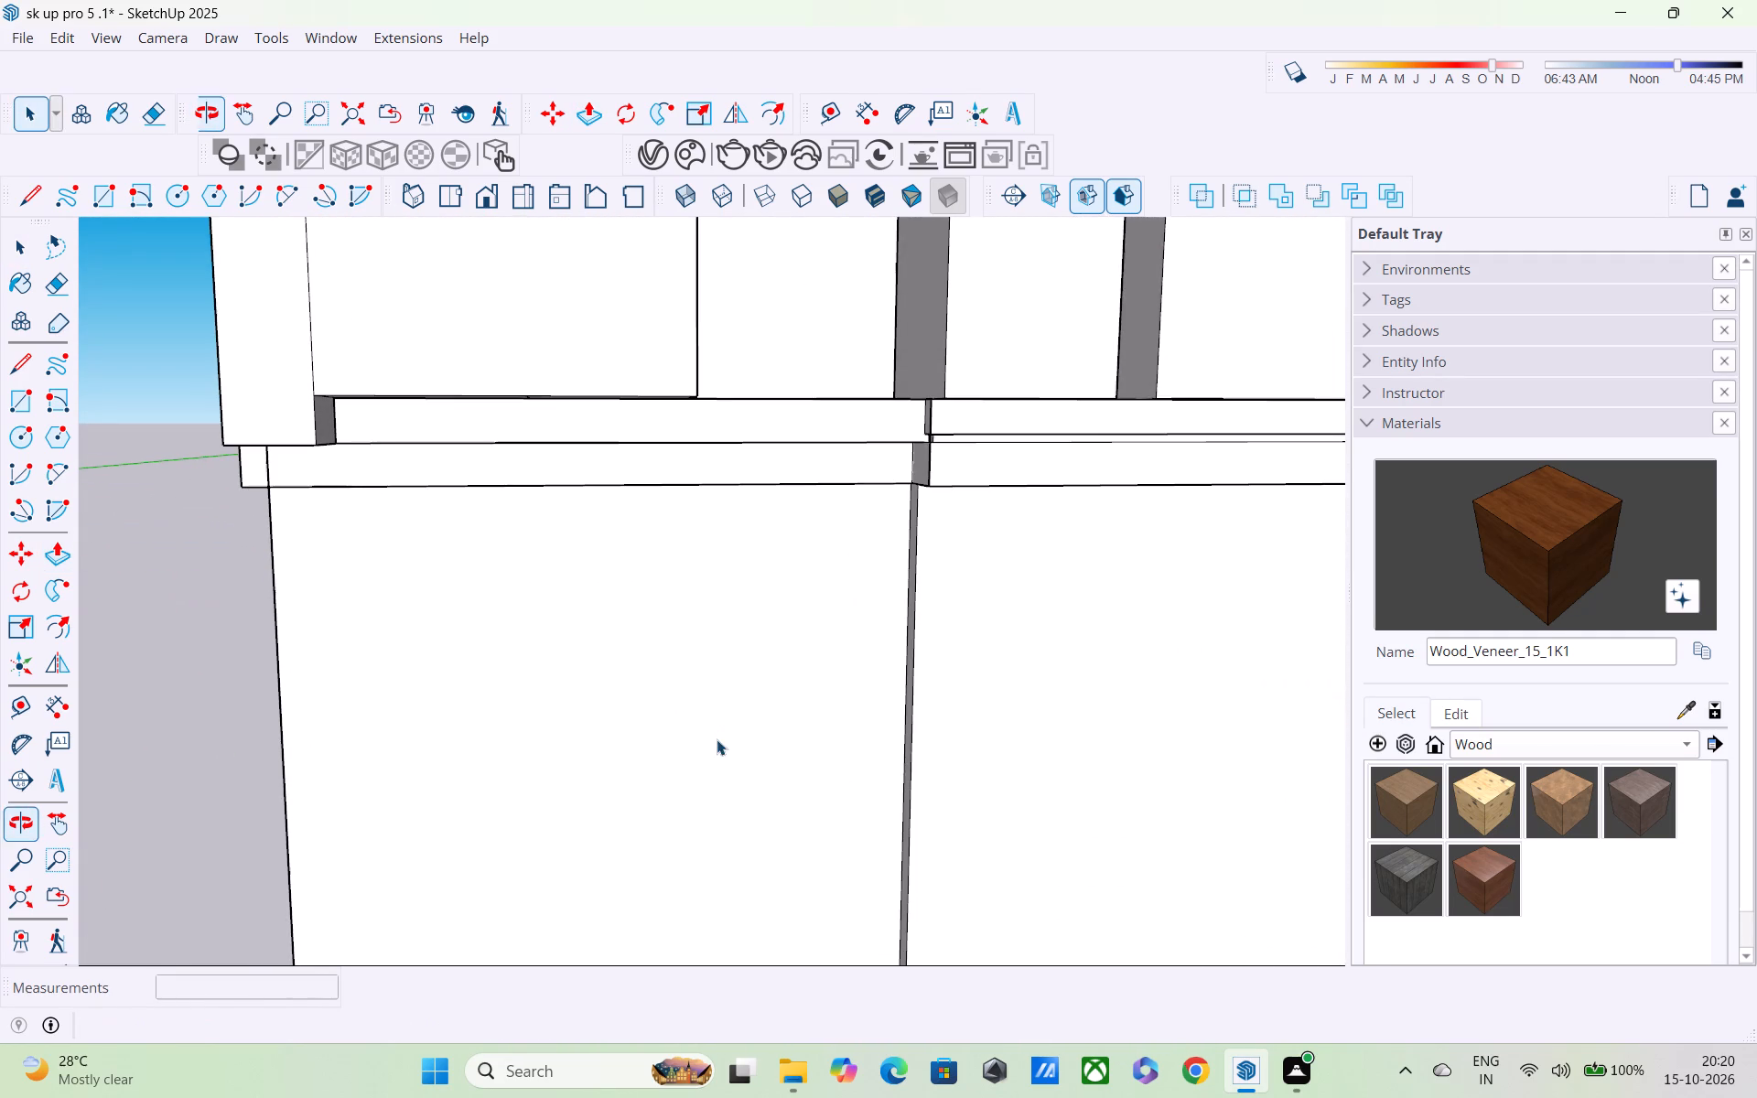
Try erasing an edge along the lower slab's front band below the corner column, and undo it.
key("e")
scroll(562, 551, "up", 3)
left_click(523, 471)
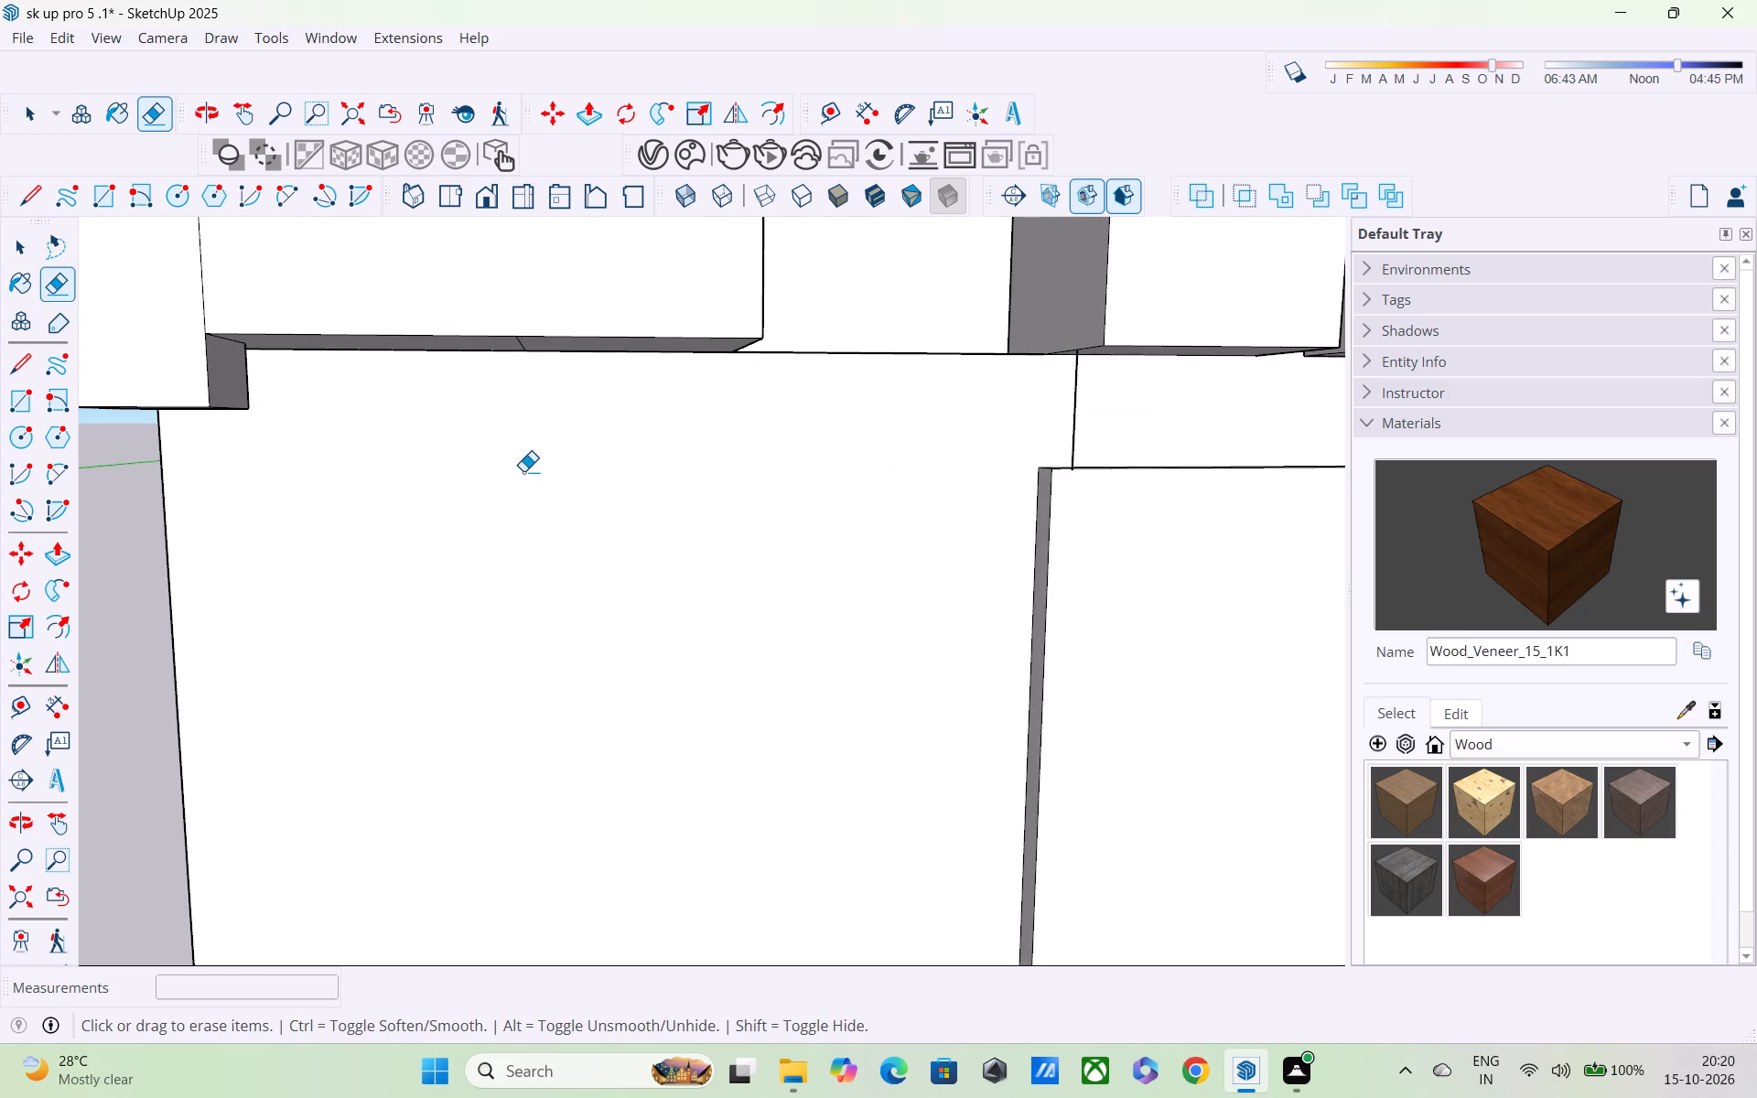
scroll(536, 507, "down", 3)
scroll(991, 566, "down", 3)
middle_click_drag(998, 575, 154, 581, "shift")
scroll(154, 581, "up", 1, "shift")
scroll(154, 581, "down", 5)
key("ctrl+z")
Open the lower slab for editing, examine its stepped edge under the corner column from the side and front, and leave the group.
scroll(162, 587, "up", 1, "ctrl")
middle_click_drag(188, 609, 528, 598)
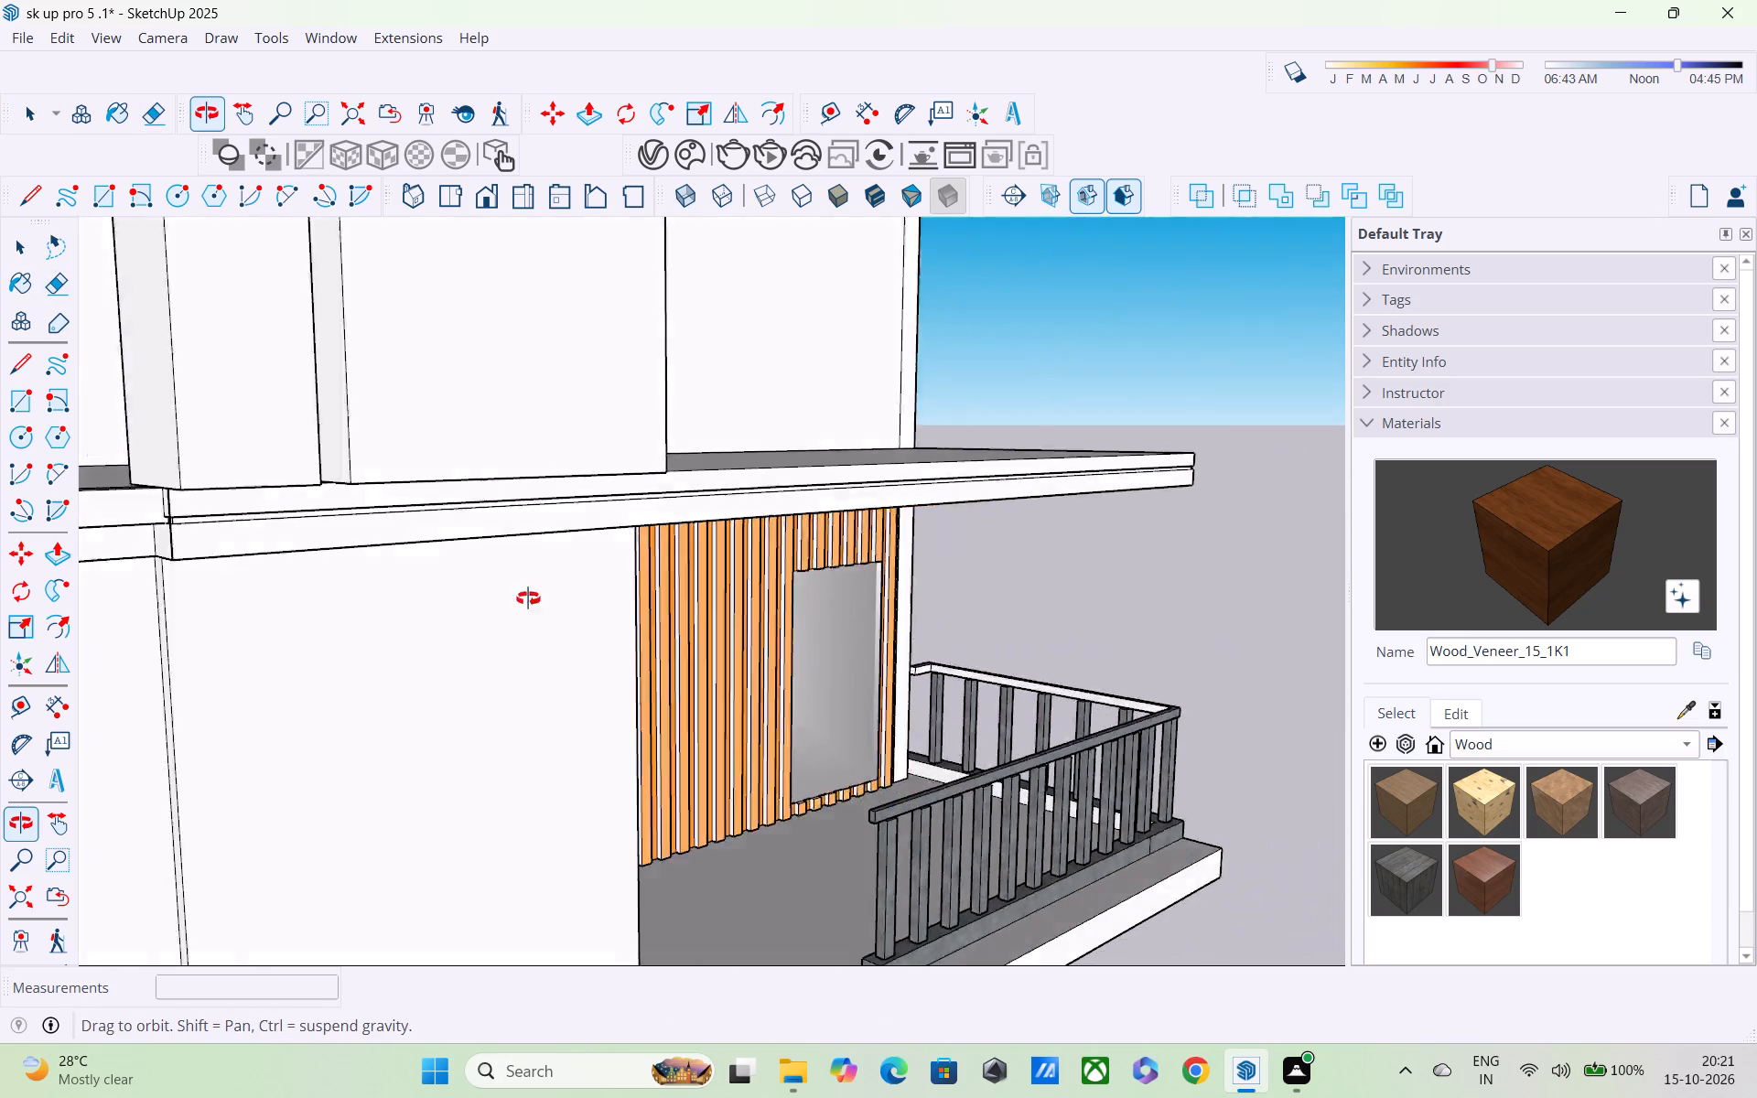
middle_click_drag(528, 598, 695, 558)
scroll(695, 560, "down", 4)
middle_click_drag(415, 613, 580, 644)
middle_click_drag(555, 614, 334, 608)
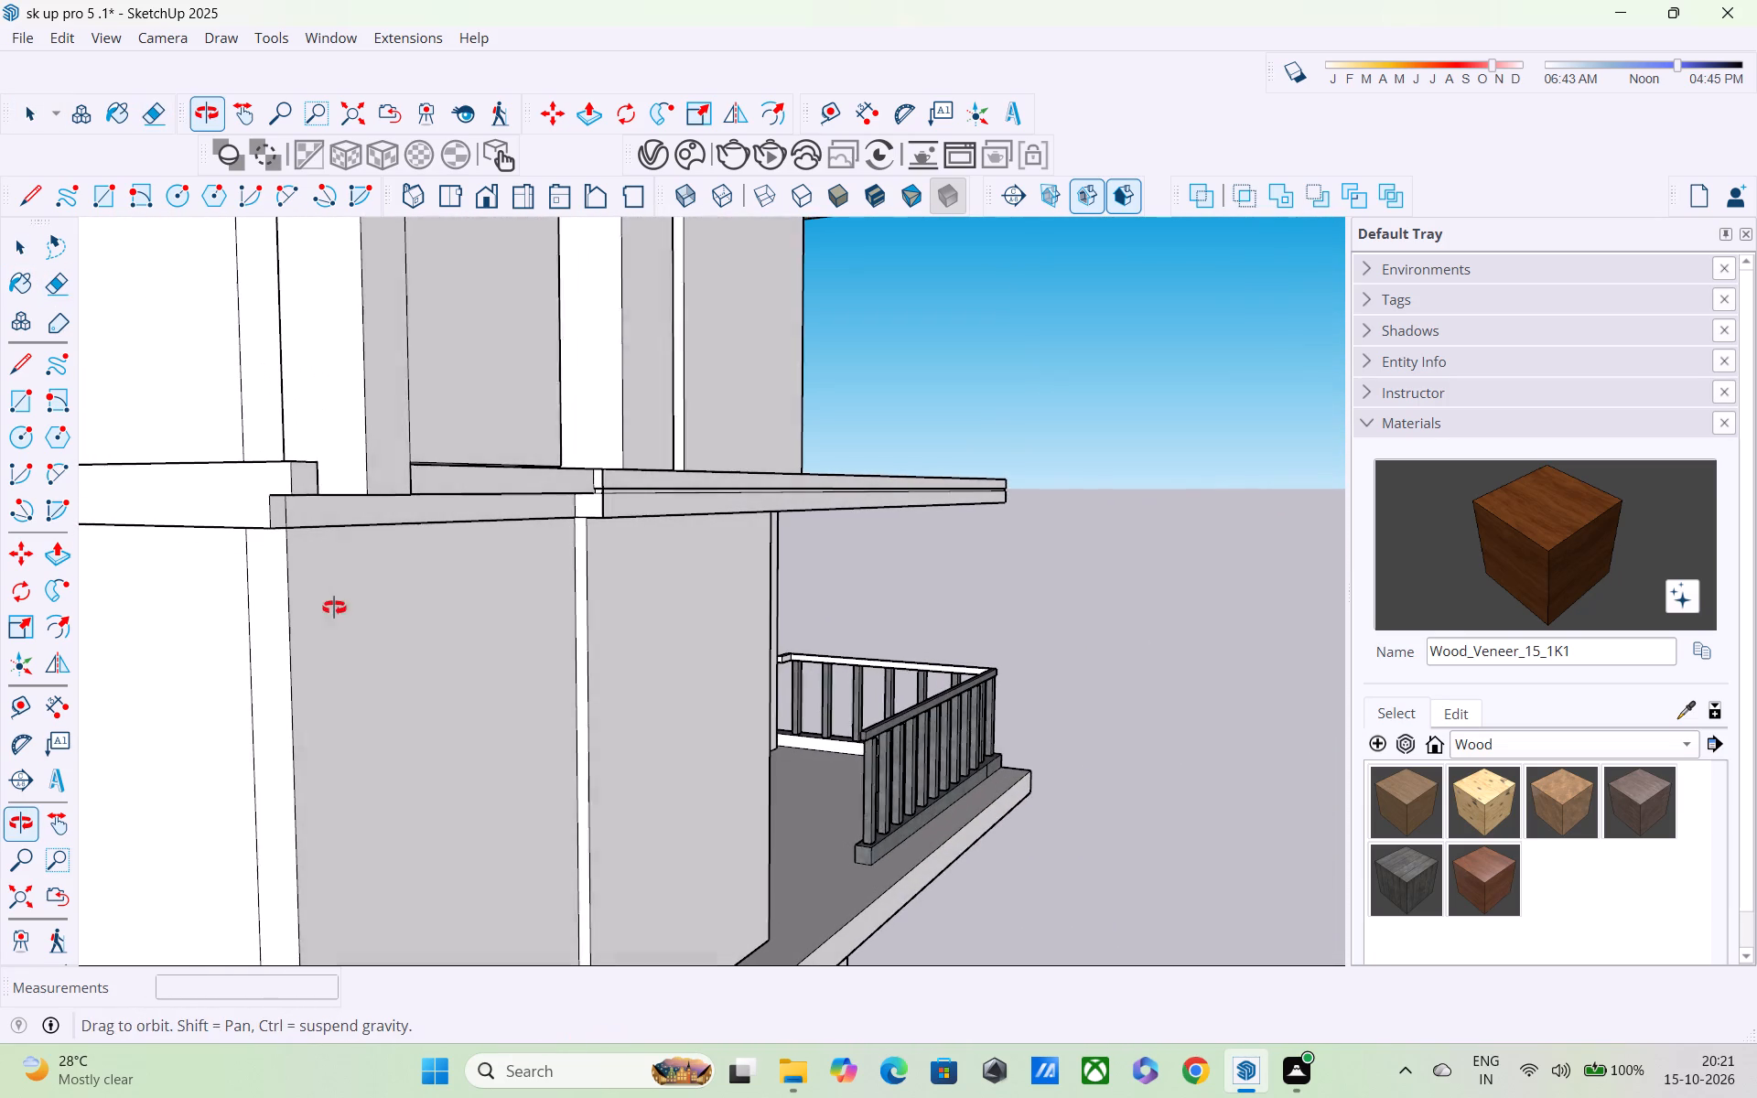
middle_click_drag(334, 608, 333, 608)
key("space")
double_click(344, 513)
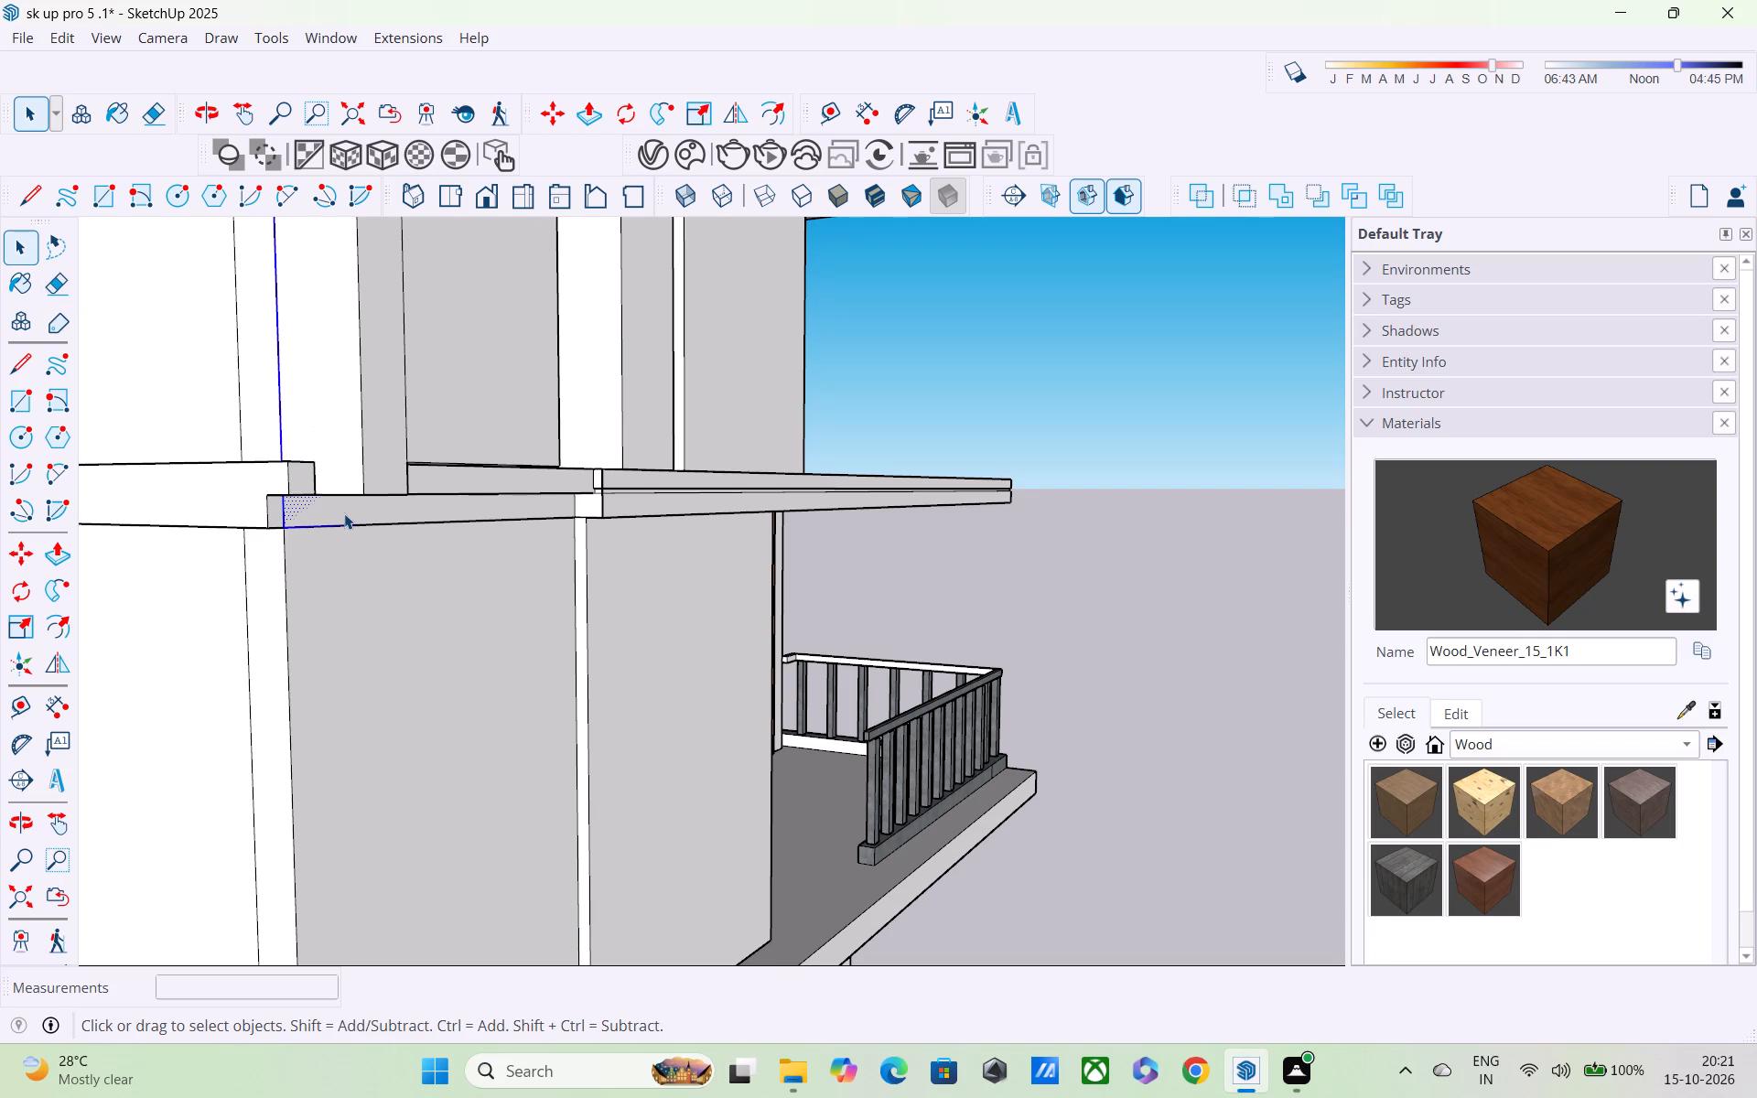
left_click(1086, 559)
double_click(617, 505)
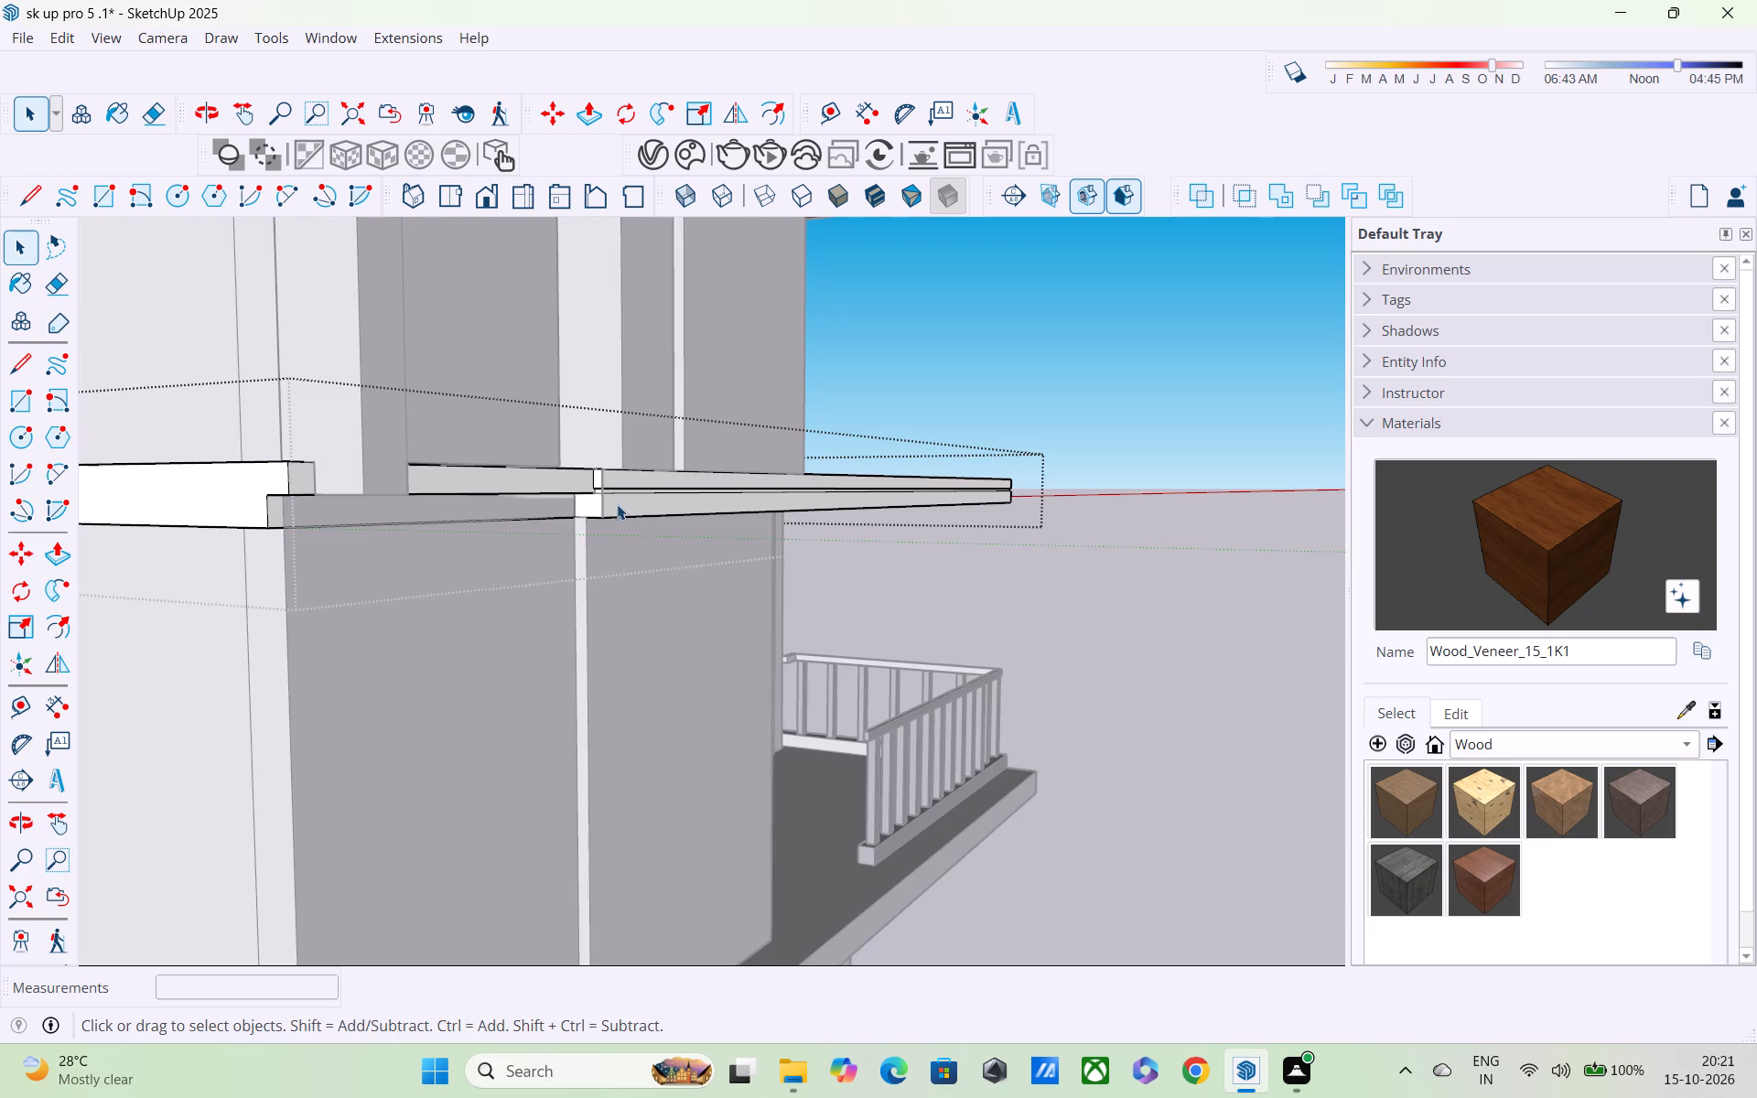
key("p")
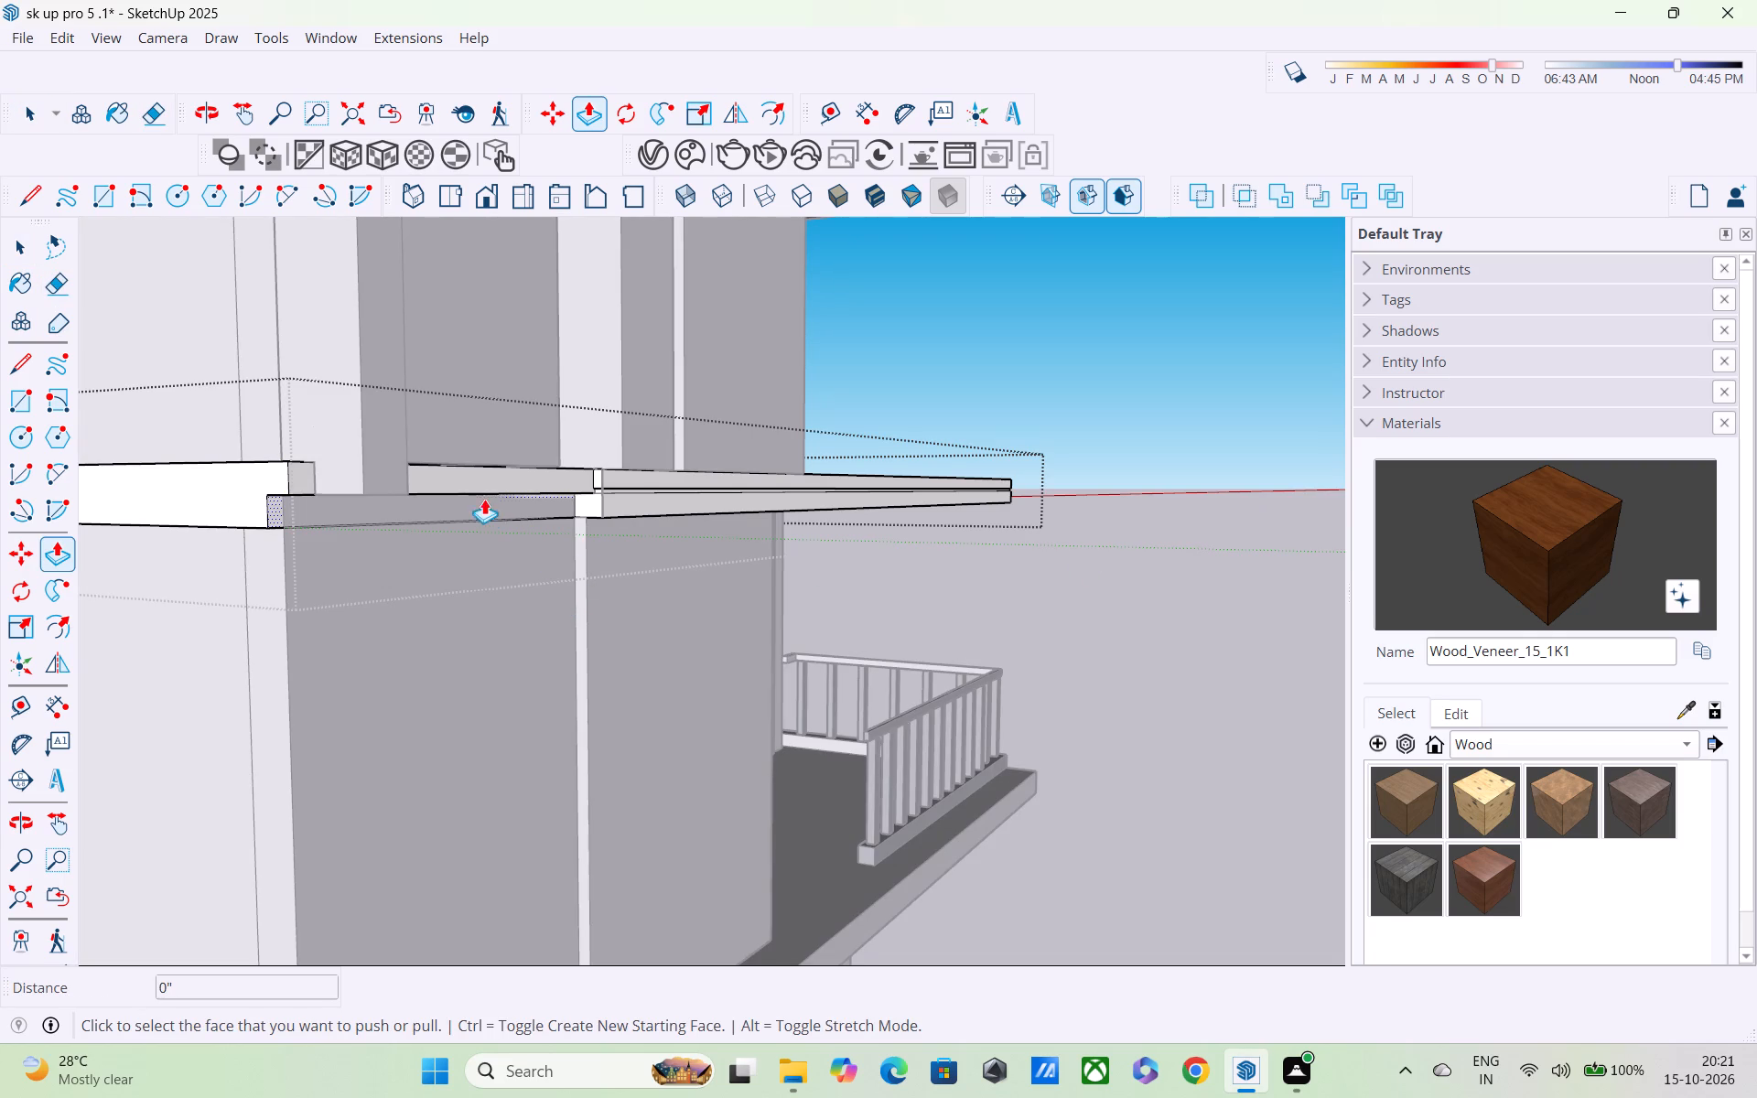
middle_click_drag(346, 515, 469, 546)
scroll(441, 559, "up", 5)
middle_click_drag(425, 551, 406, 527)
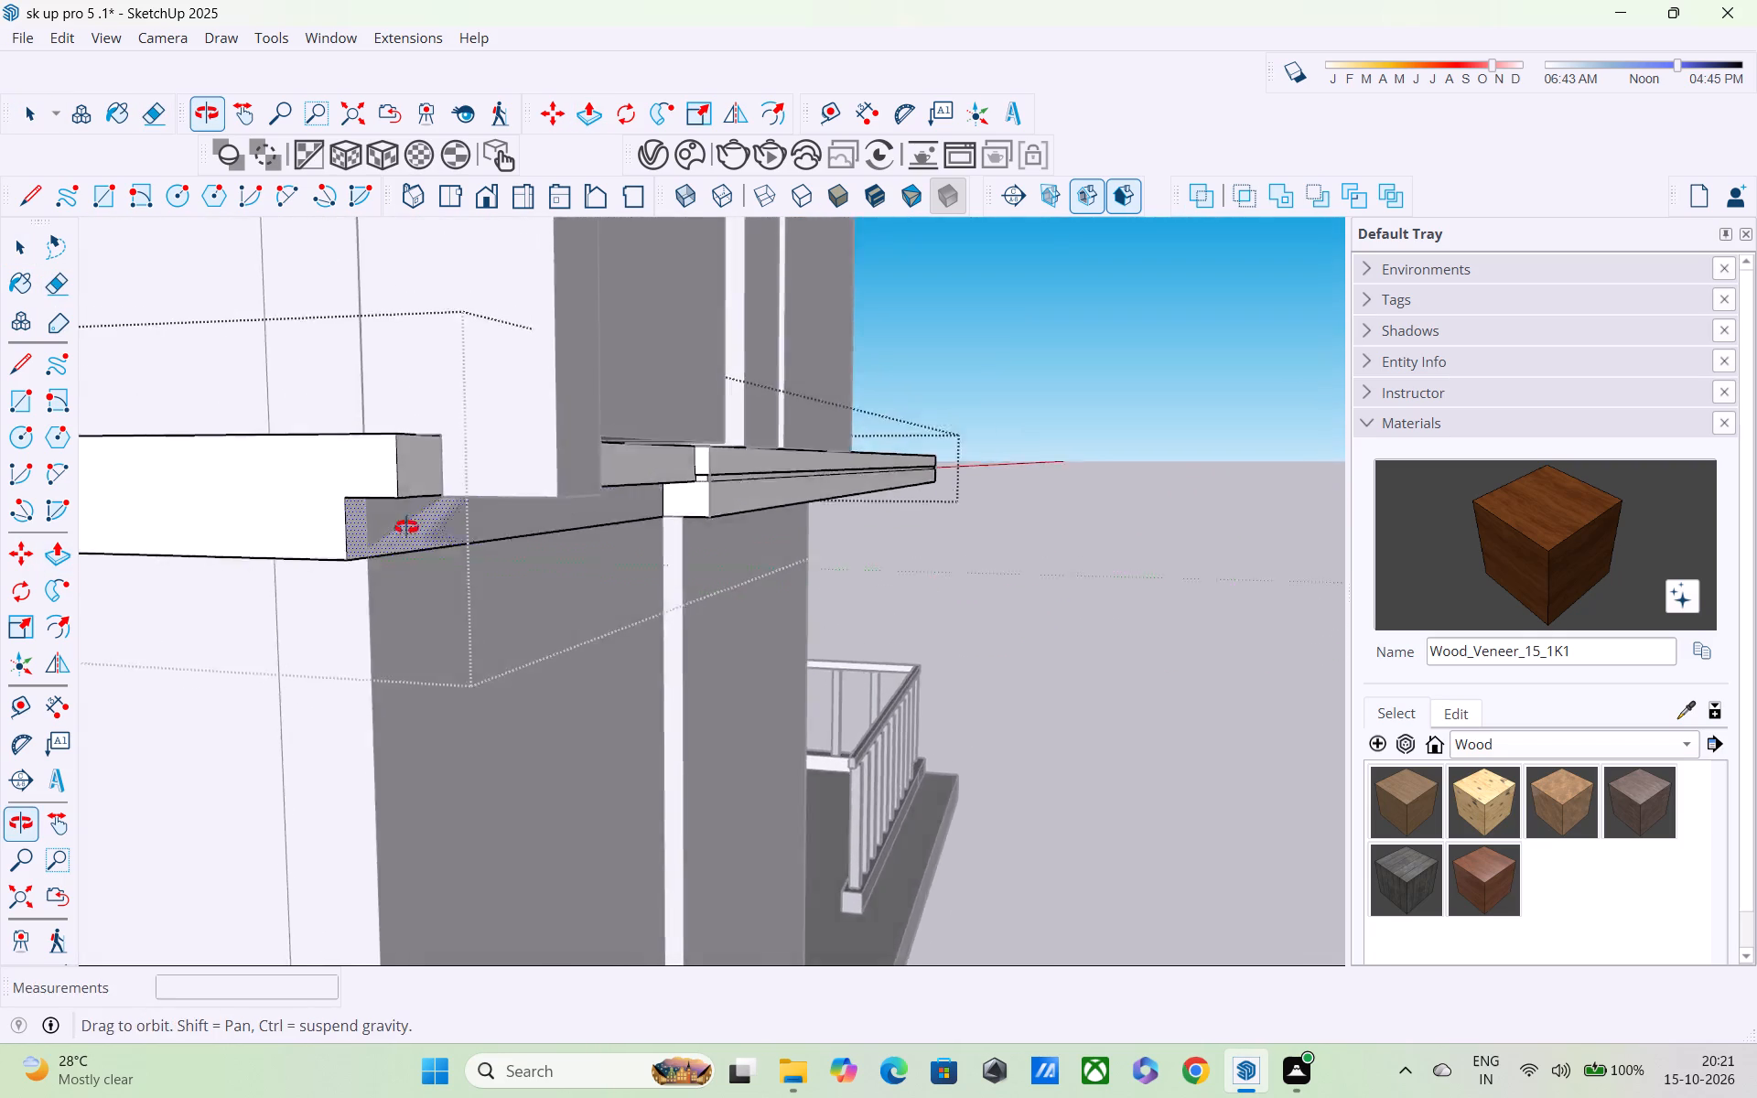
middle_click_drag(406, 527, 378, 466)
scroll(376, 467, "up", 3)
middle_click_drag(350, 516, 372, 612)
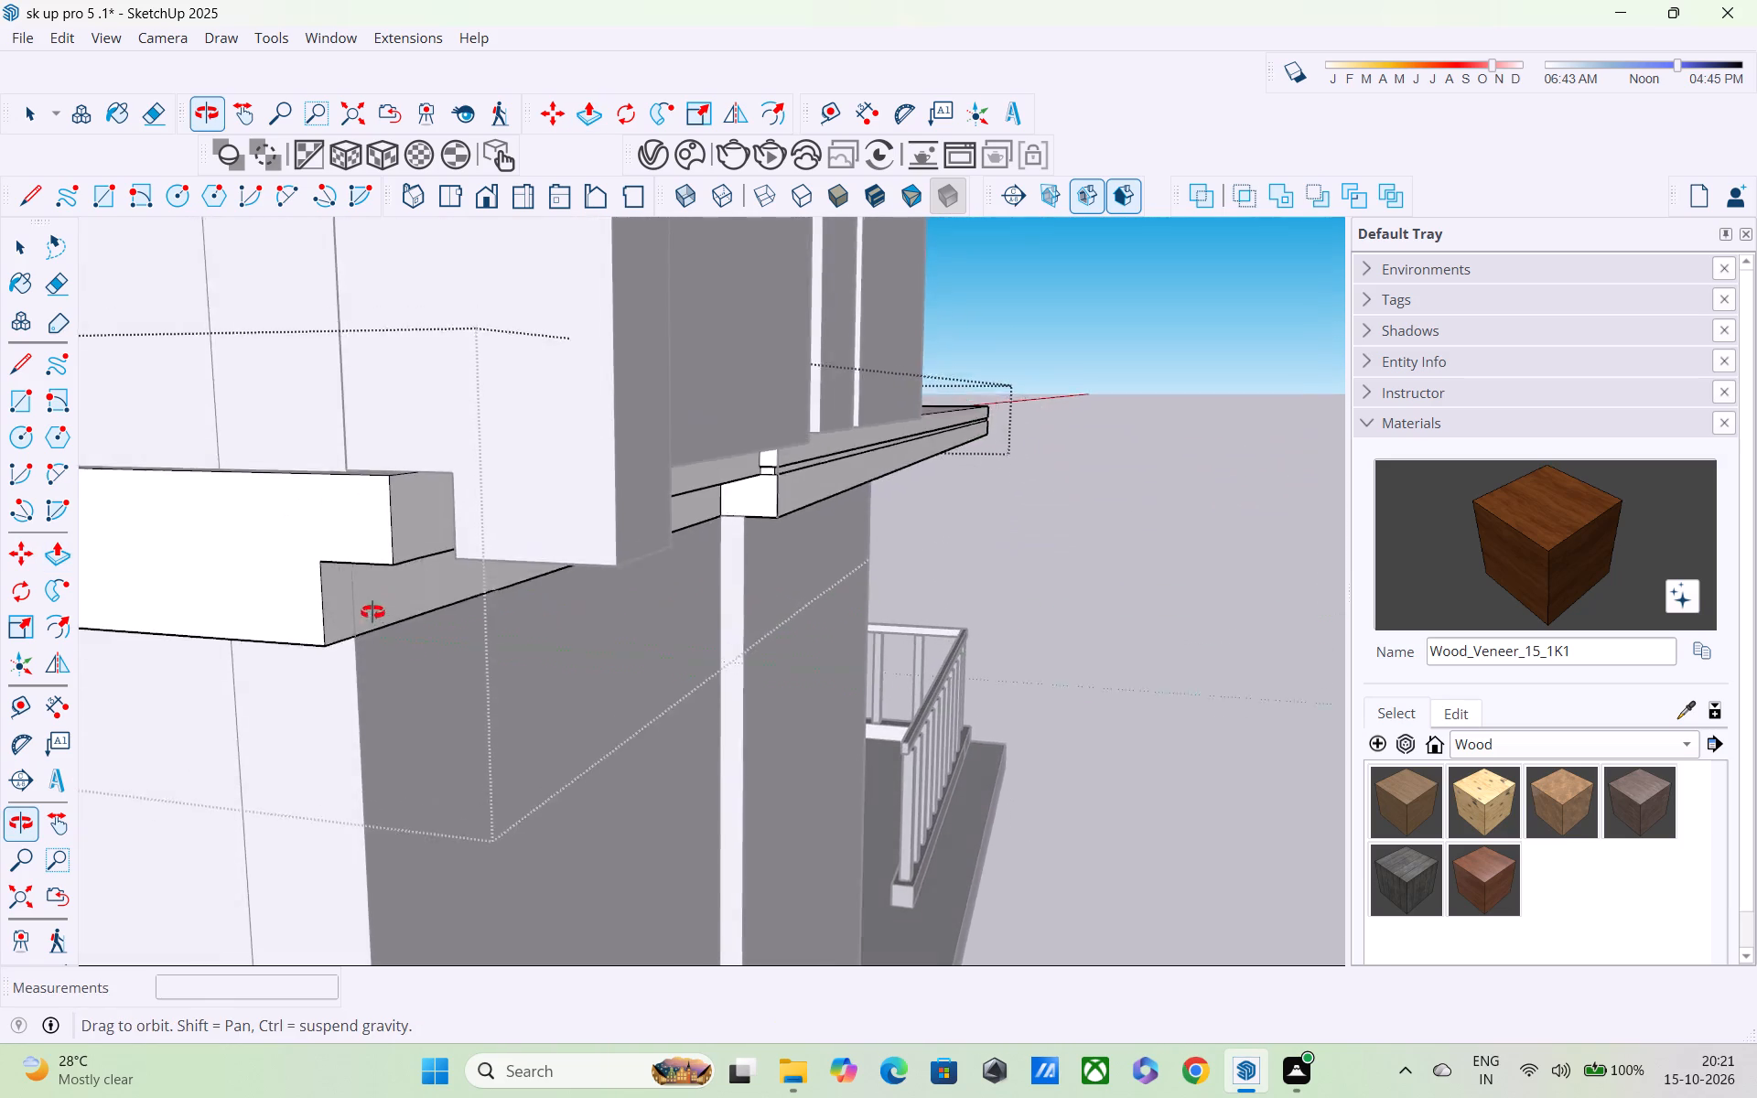
middle_click_drag(372, 612, 370, 627)
scroll(370, 627, "up", 3)
middle_click_drag(370, 668, 332, 533)
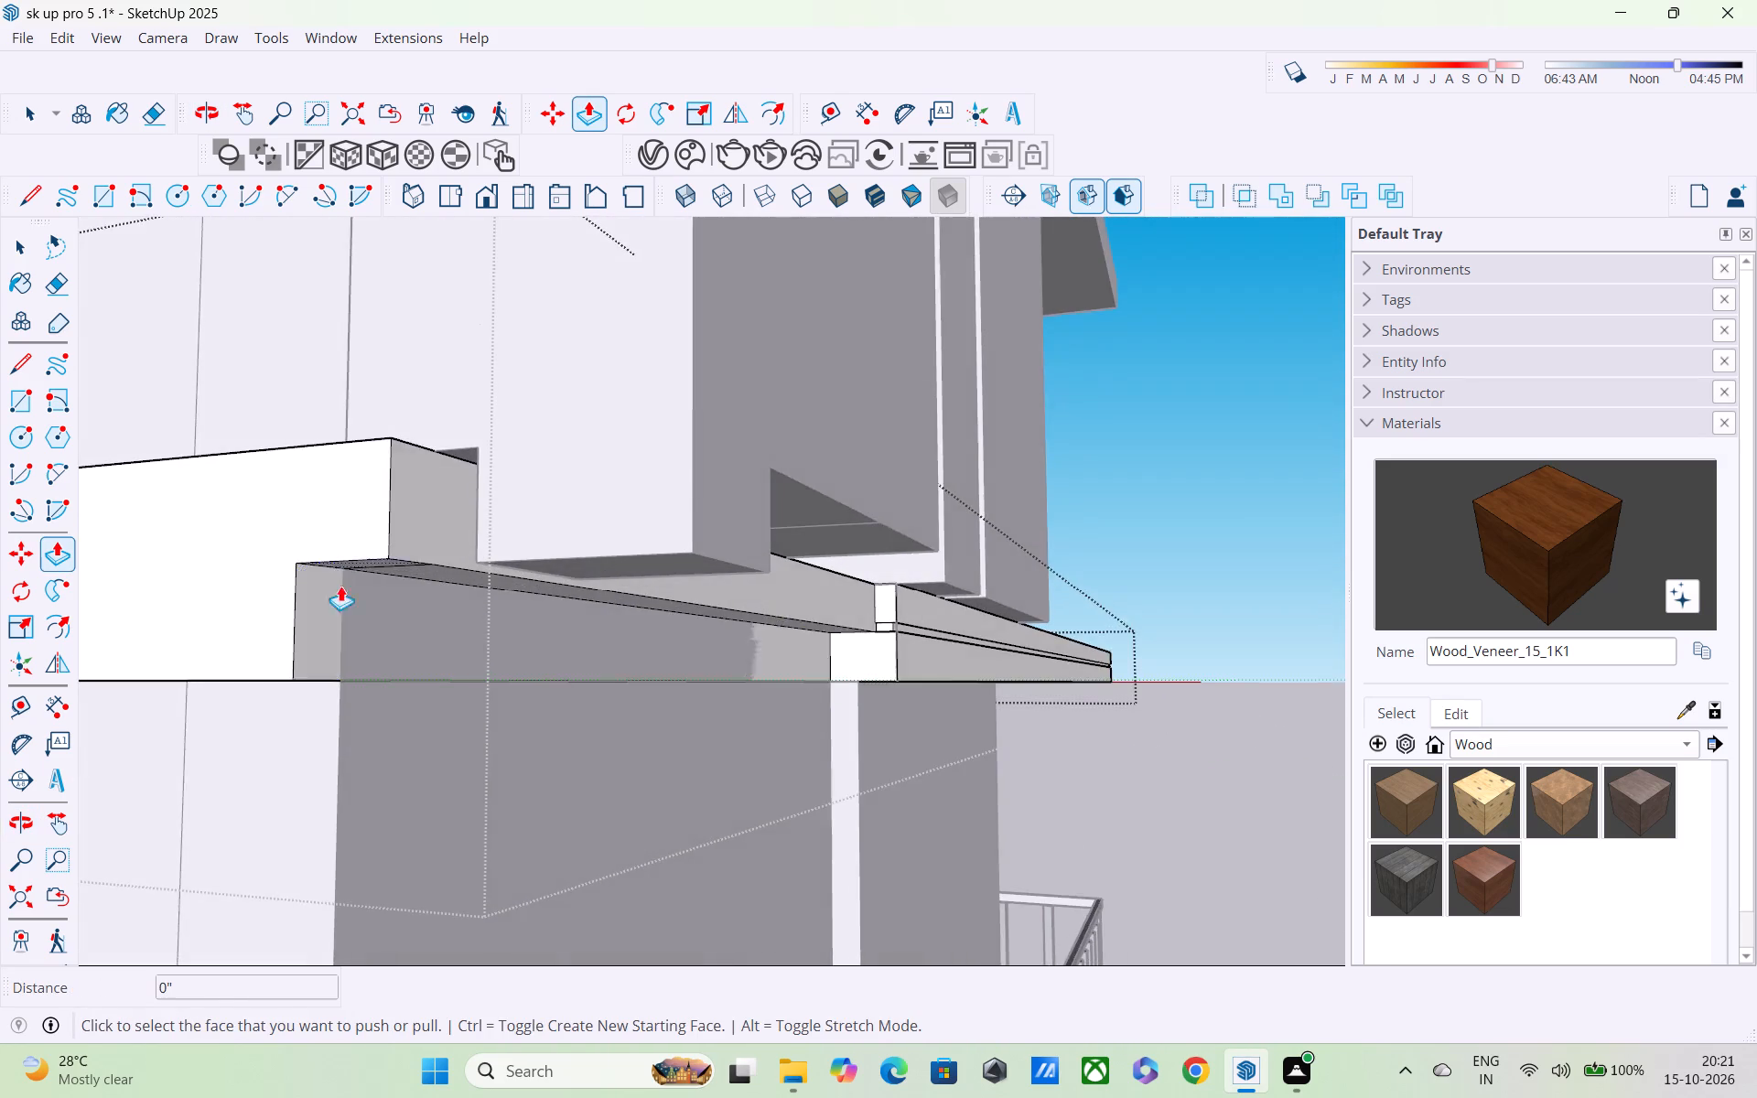
scroll(345, 598, "down", 5)
scroll(494, 639, "down", 2)
middle_click_drag(604, 642, 42, 637)
scroll(680, 628, "down", 4)
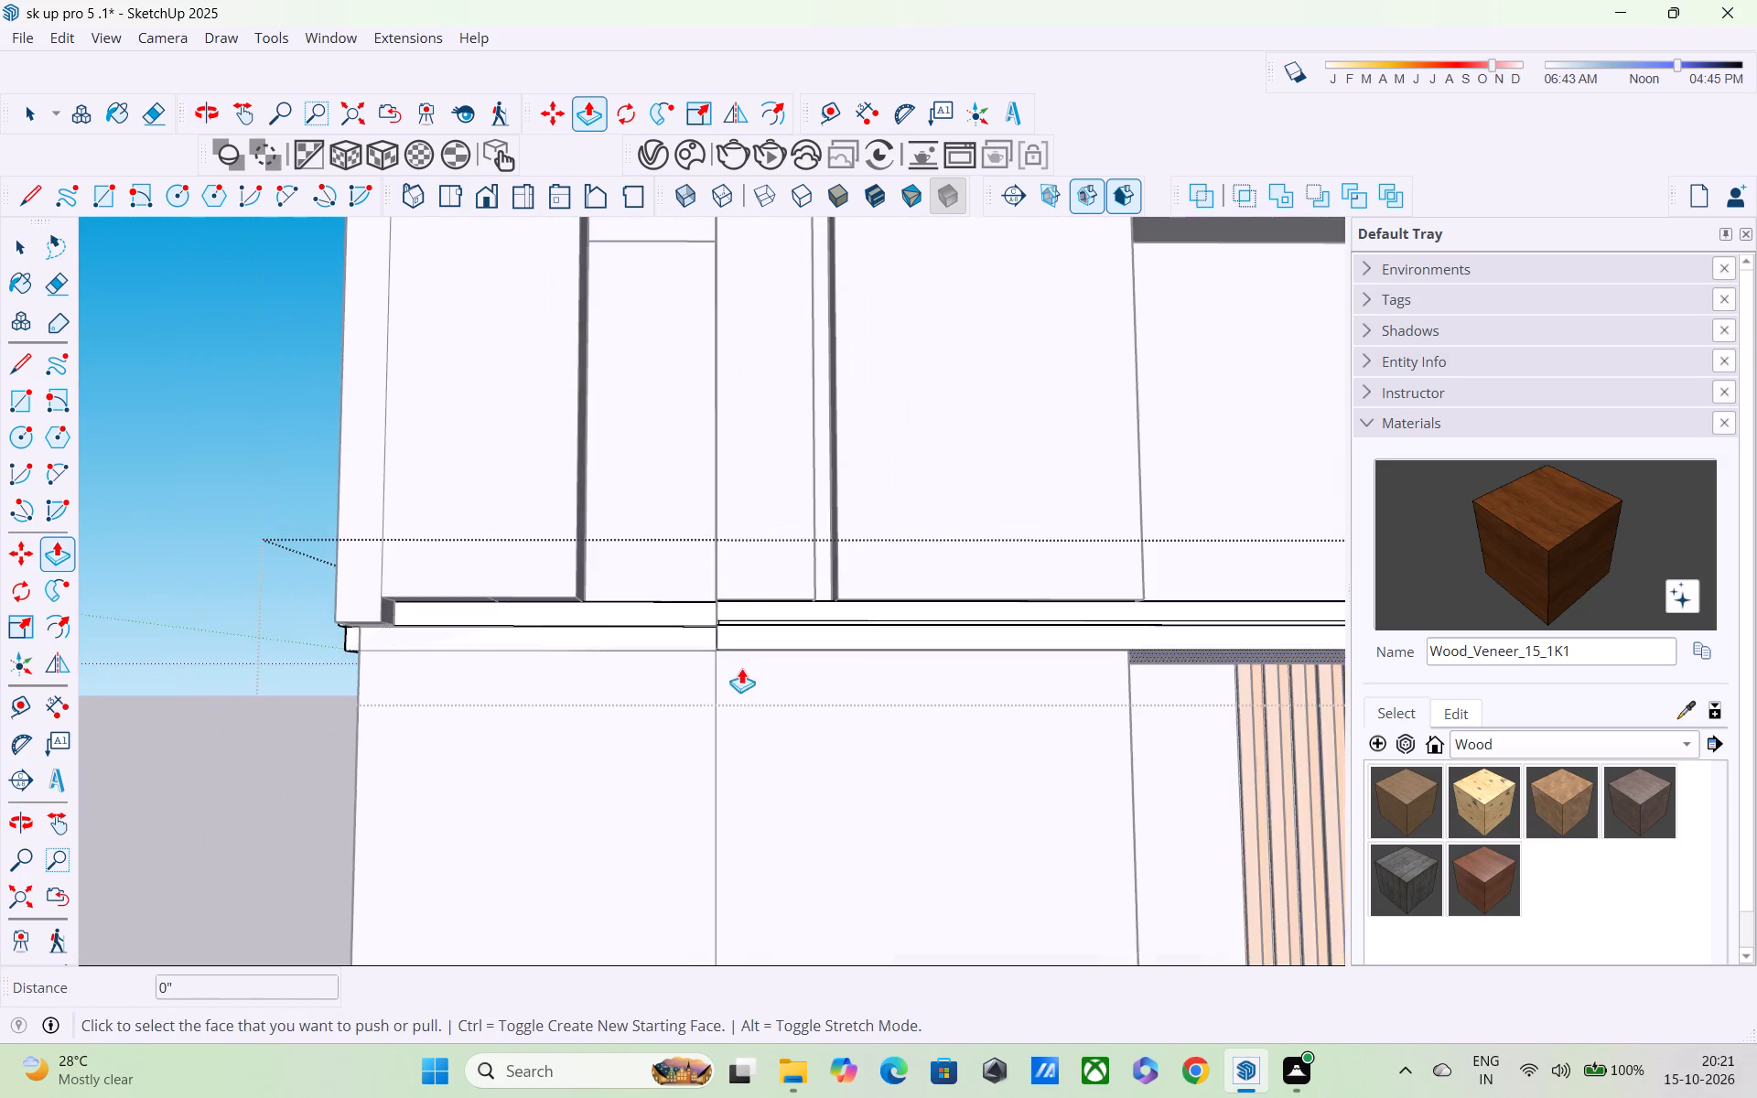
scroll(742, 668, "down", 9)
middle_click_drag(764, 699, 788, 740)
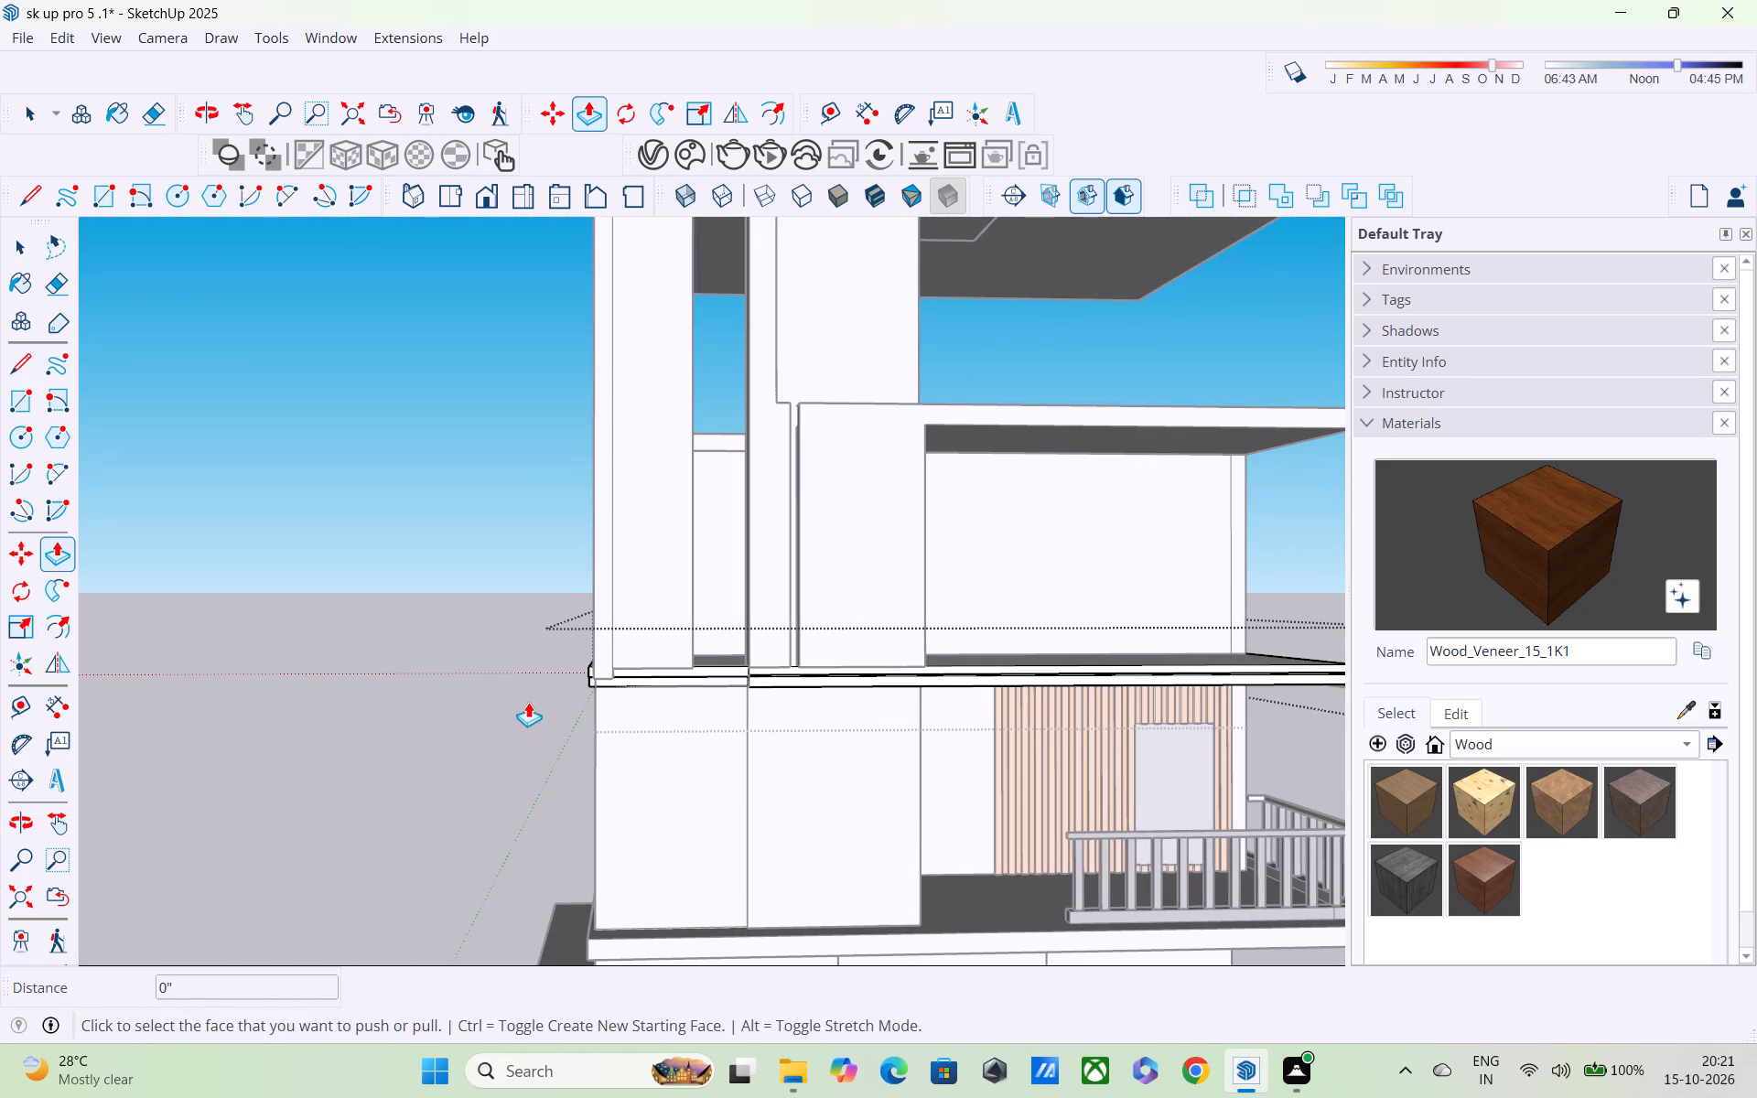
key("space")
left_click(467, 667)
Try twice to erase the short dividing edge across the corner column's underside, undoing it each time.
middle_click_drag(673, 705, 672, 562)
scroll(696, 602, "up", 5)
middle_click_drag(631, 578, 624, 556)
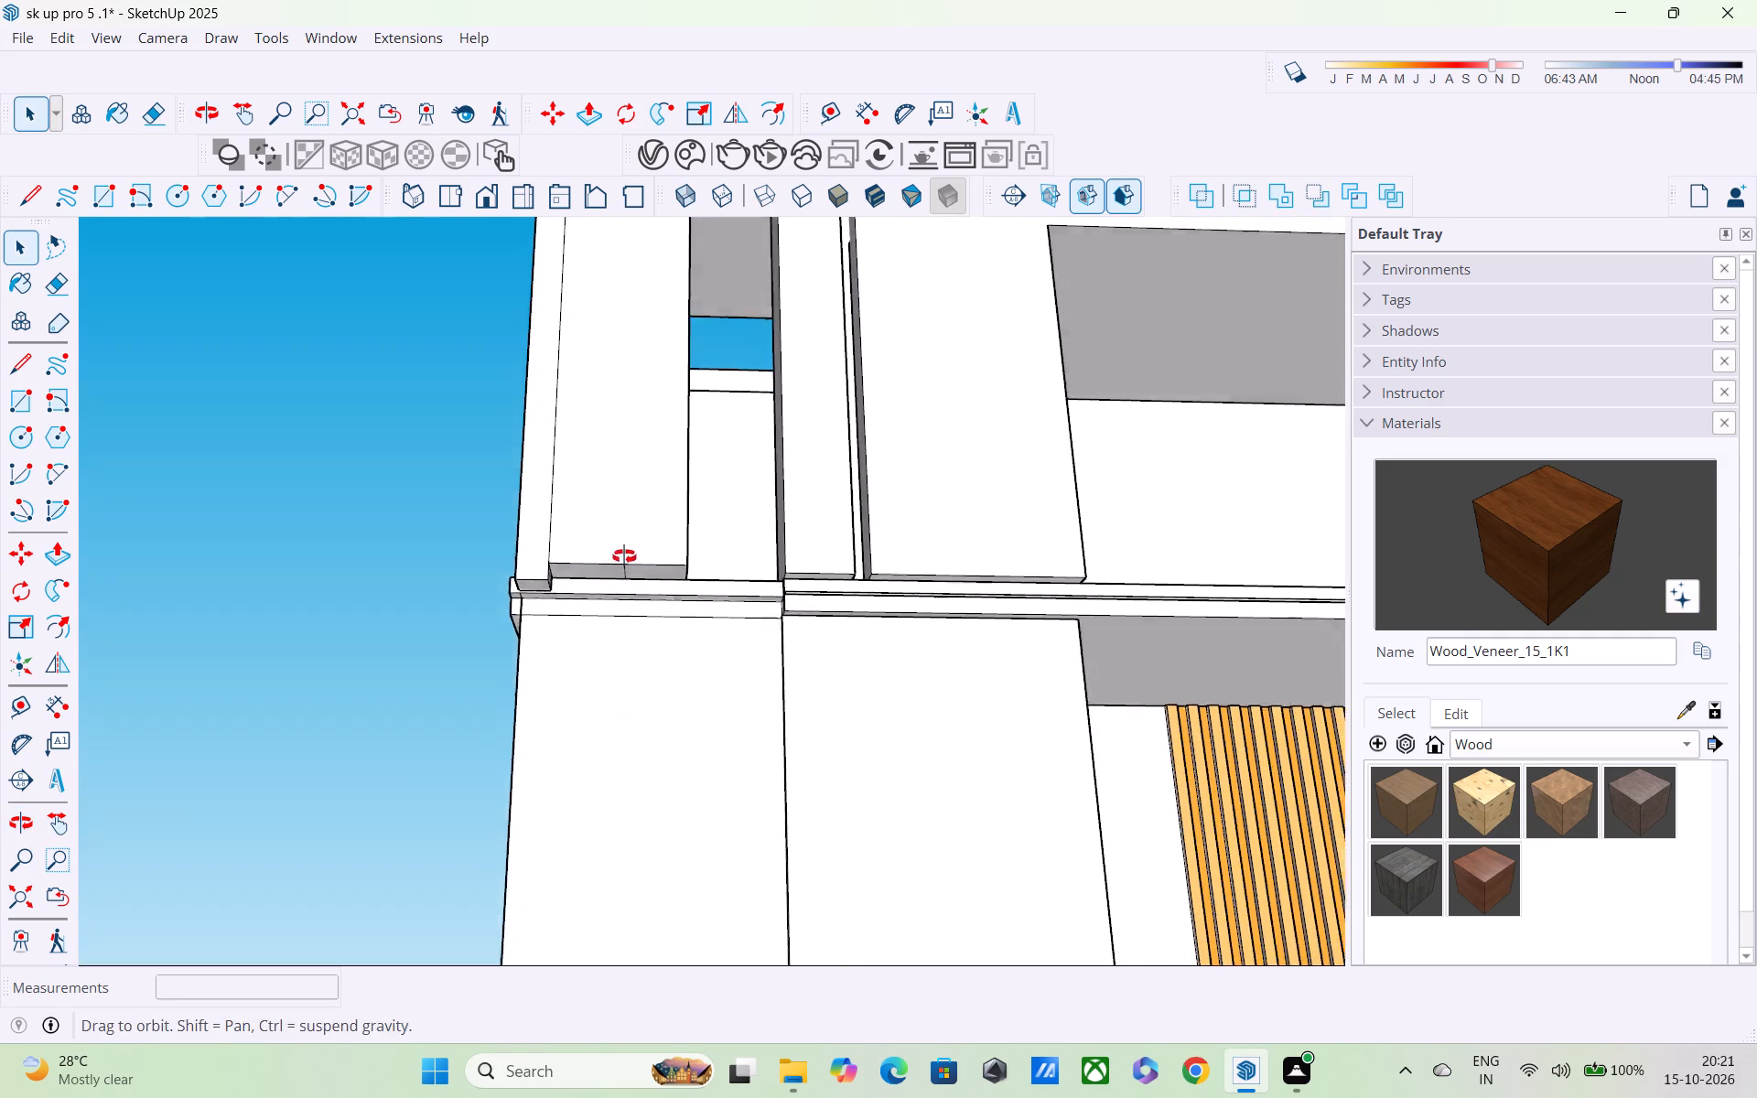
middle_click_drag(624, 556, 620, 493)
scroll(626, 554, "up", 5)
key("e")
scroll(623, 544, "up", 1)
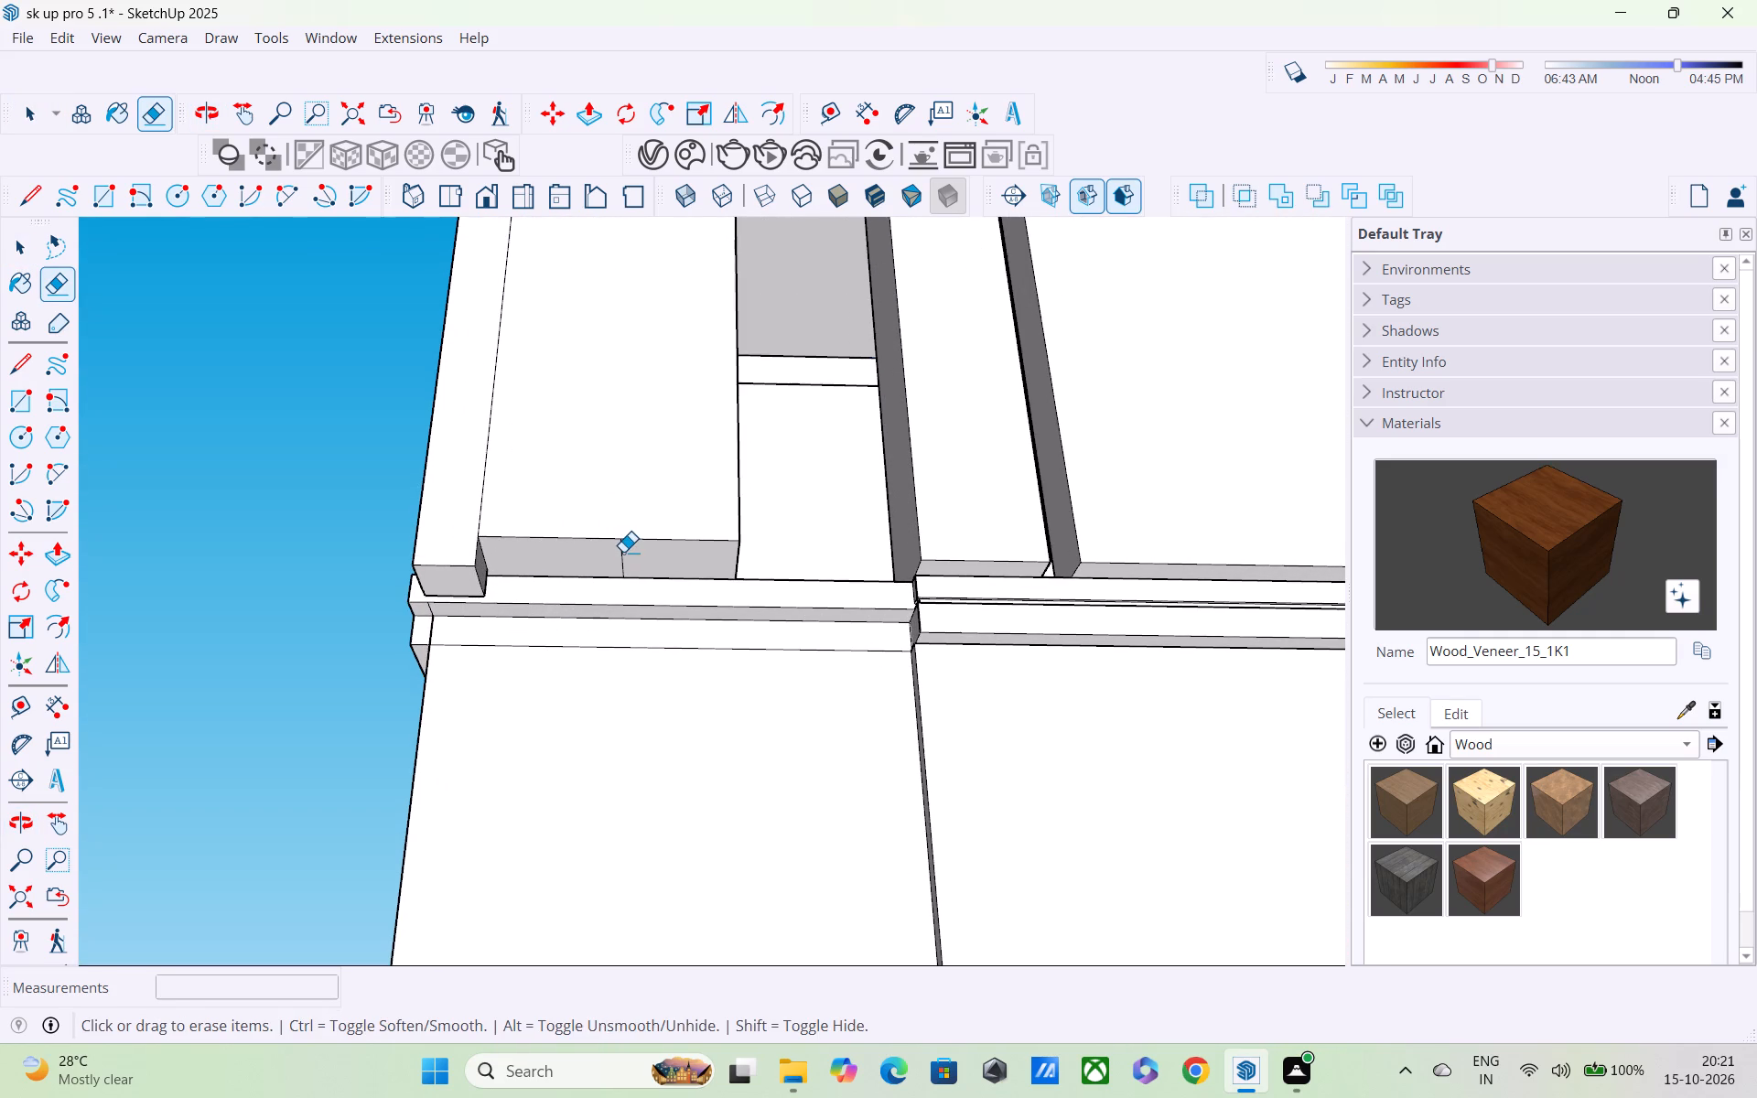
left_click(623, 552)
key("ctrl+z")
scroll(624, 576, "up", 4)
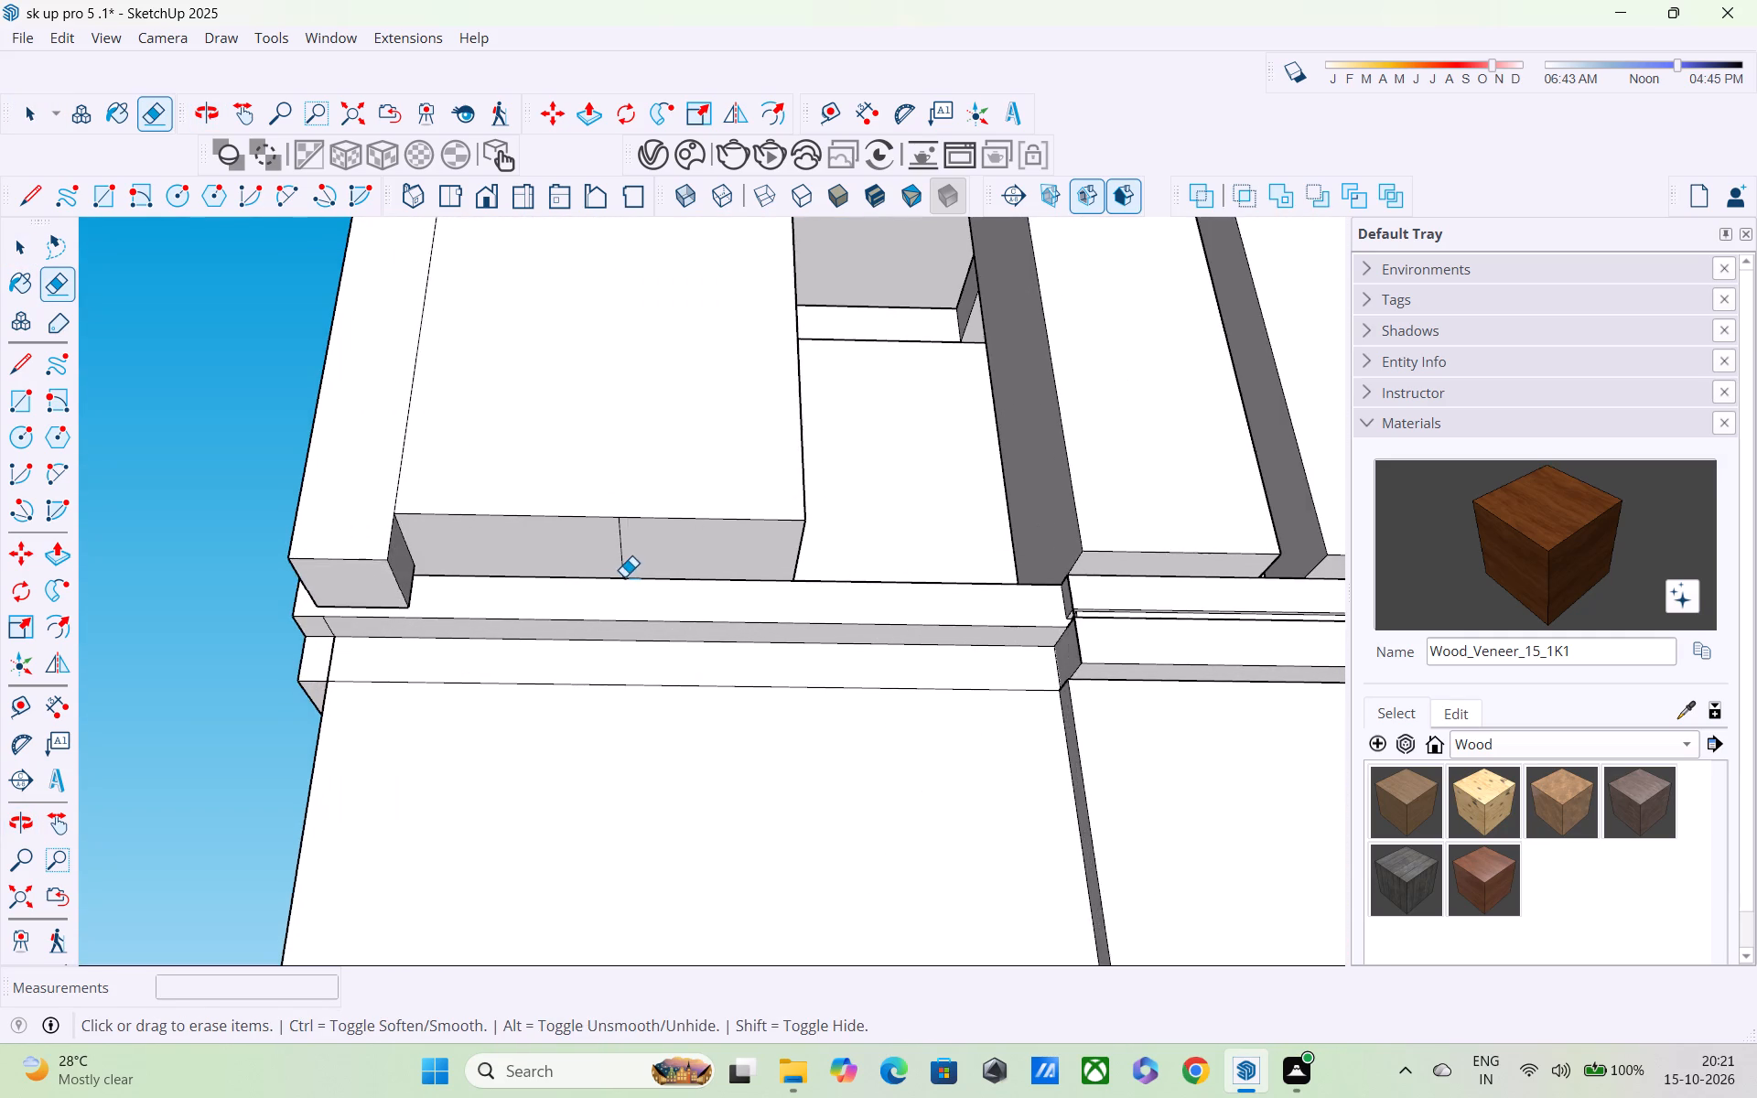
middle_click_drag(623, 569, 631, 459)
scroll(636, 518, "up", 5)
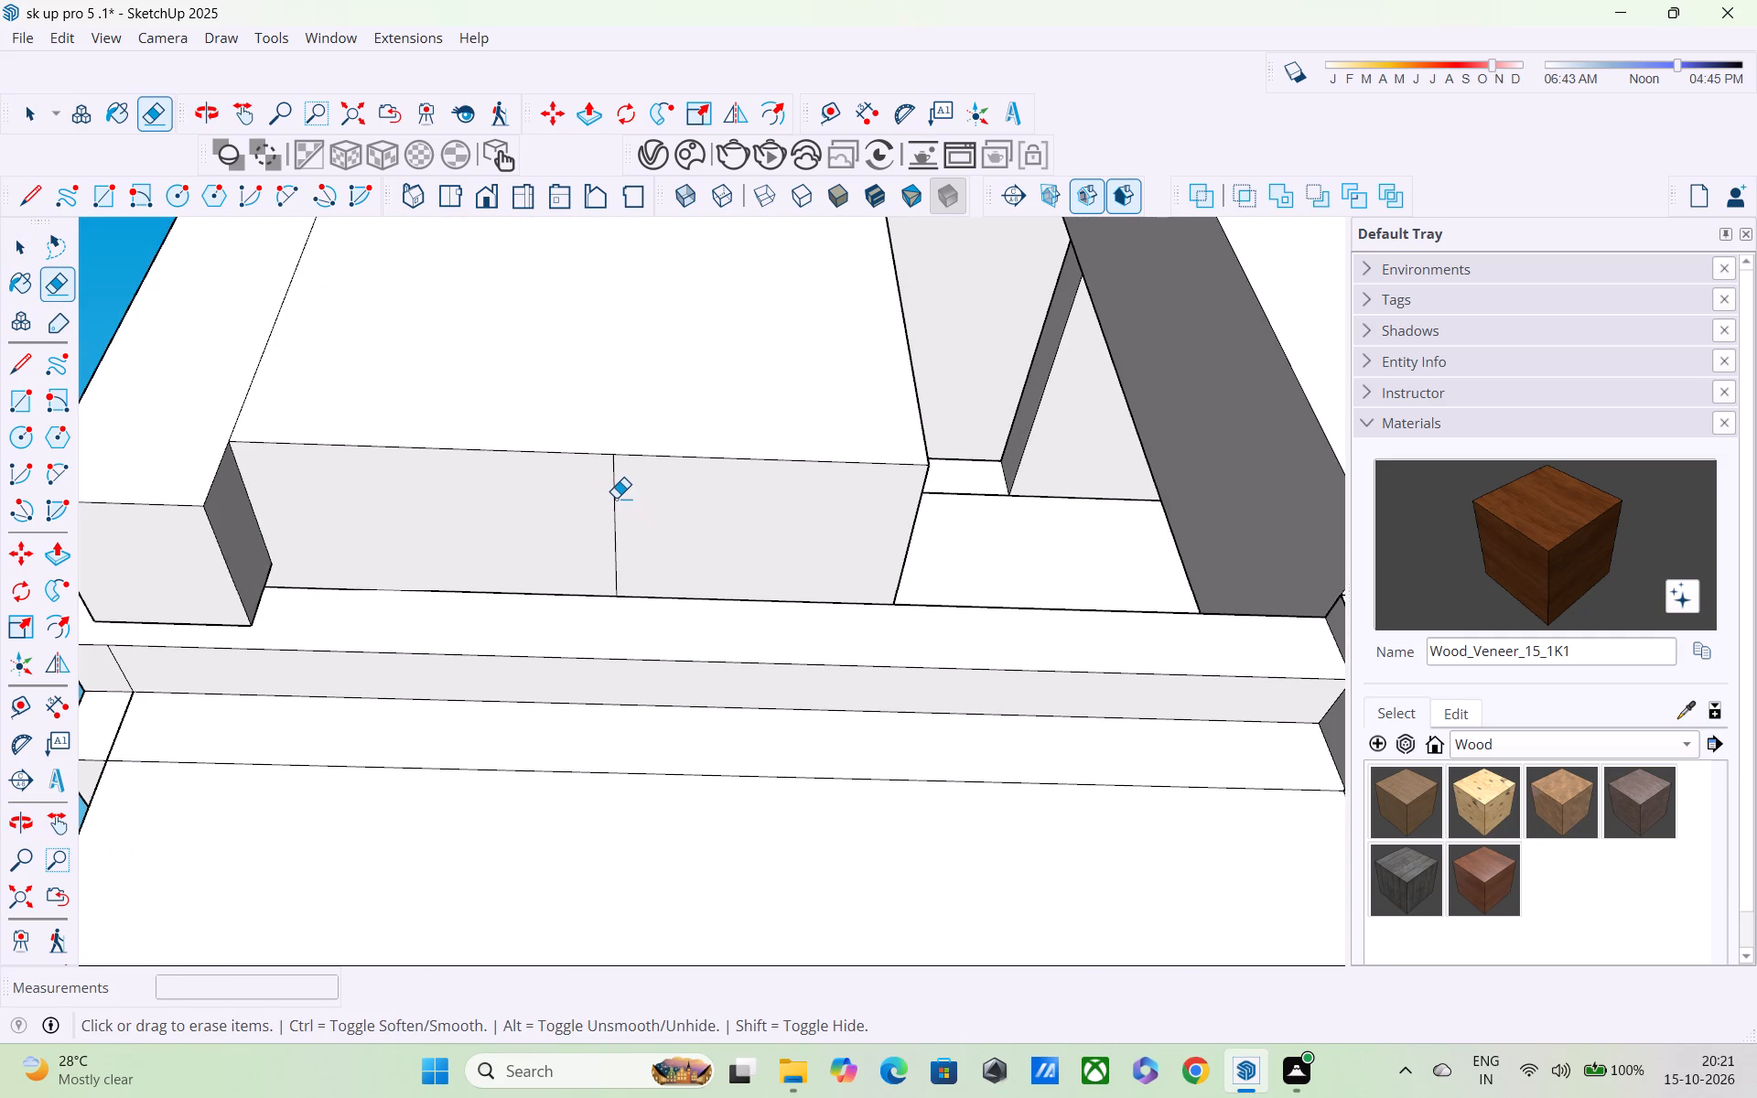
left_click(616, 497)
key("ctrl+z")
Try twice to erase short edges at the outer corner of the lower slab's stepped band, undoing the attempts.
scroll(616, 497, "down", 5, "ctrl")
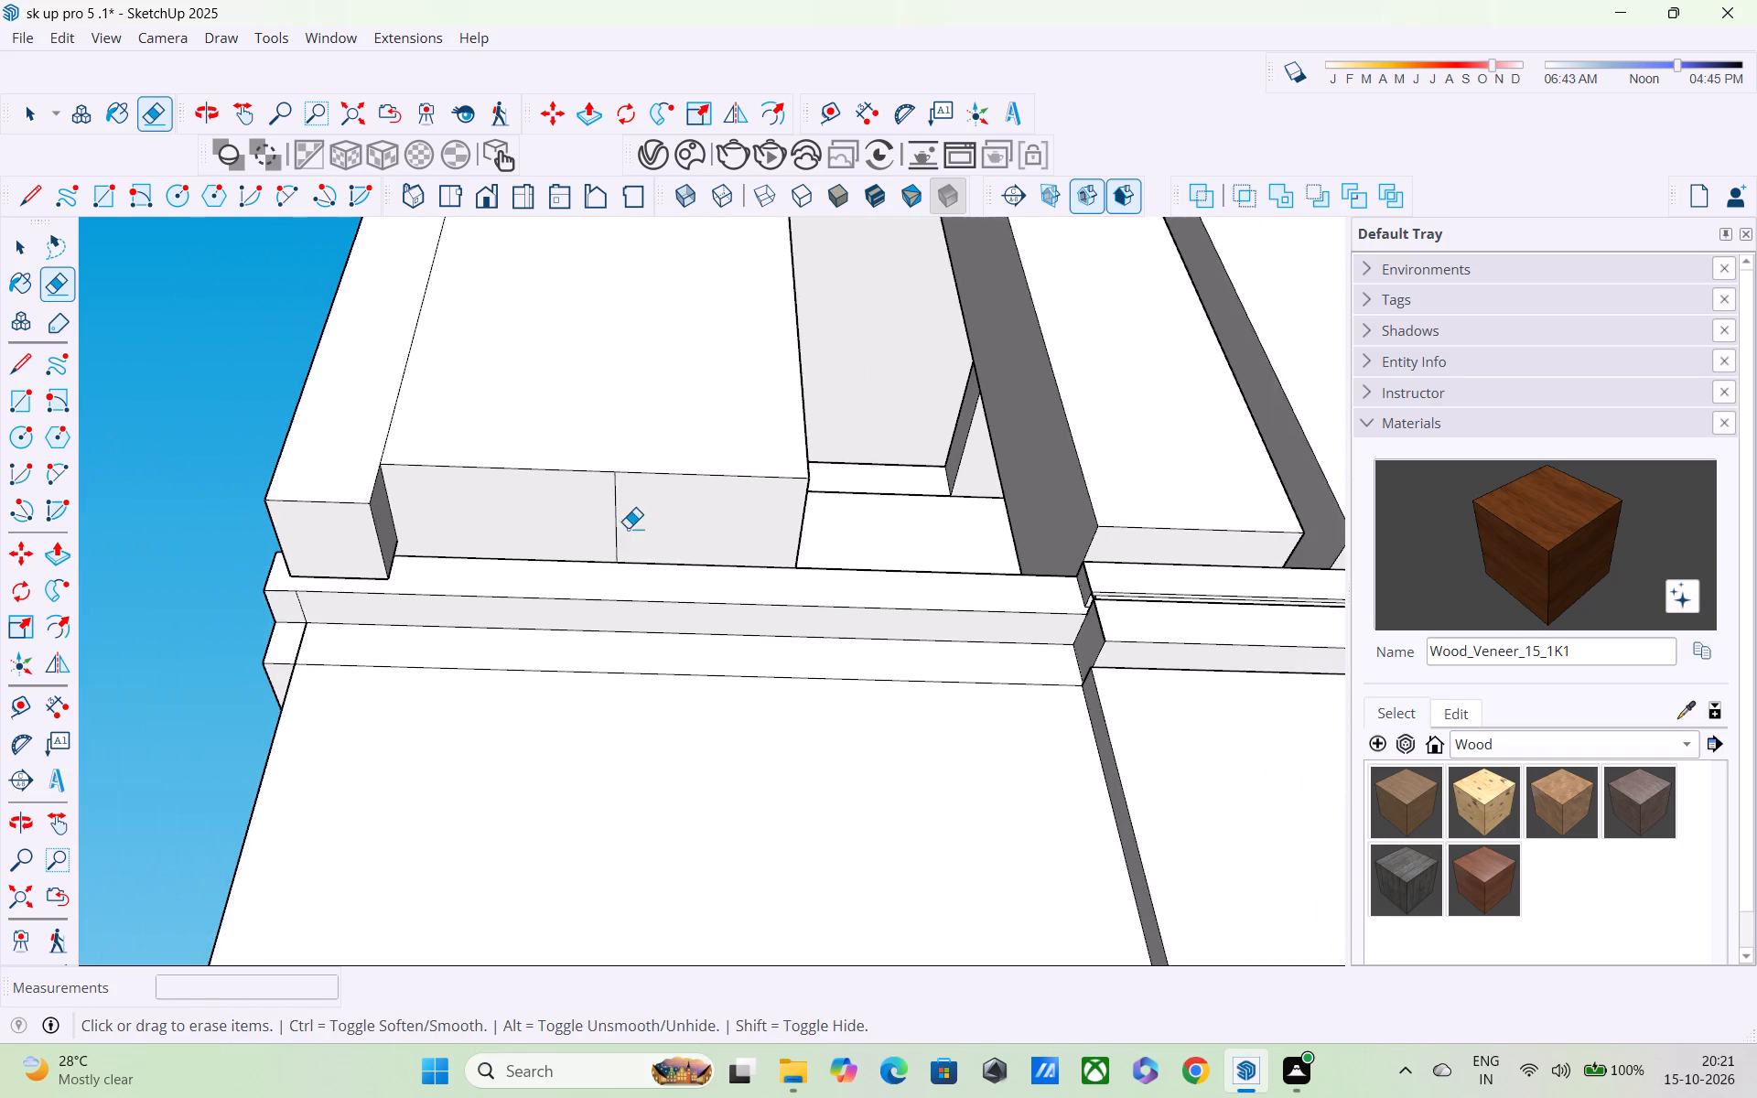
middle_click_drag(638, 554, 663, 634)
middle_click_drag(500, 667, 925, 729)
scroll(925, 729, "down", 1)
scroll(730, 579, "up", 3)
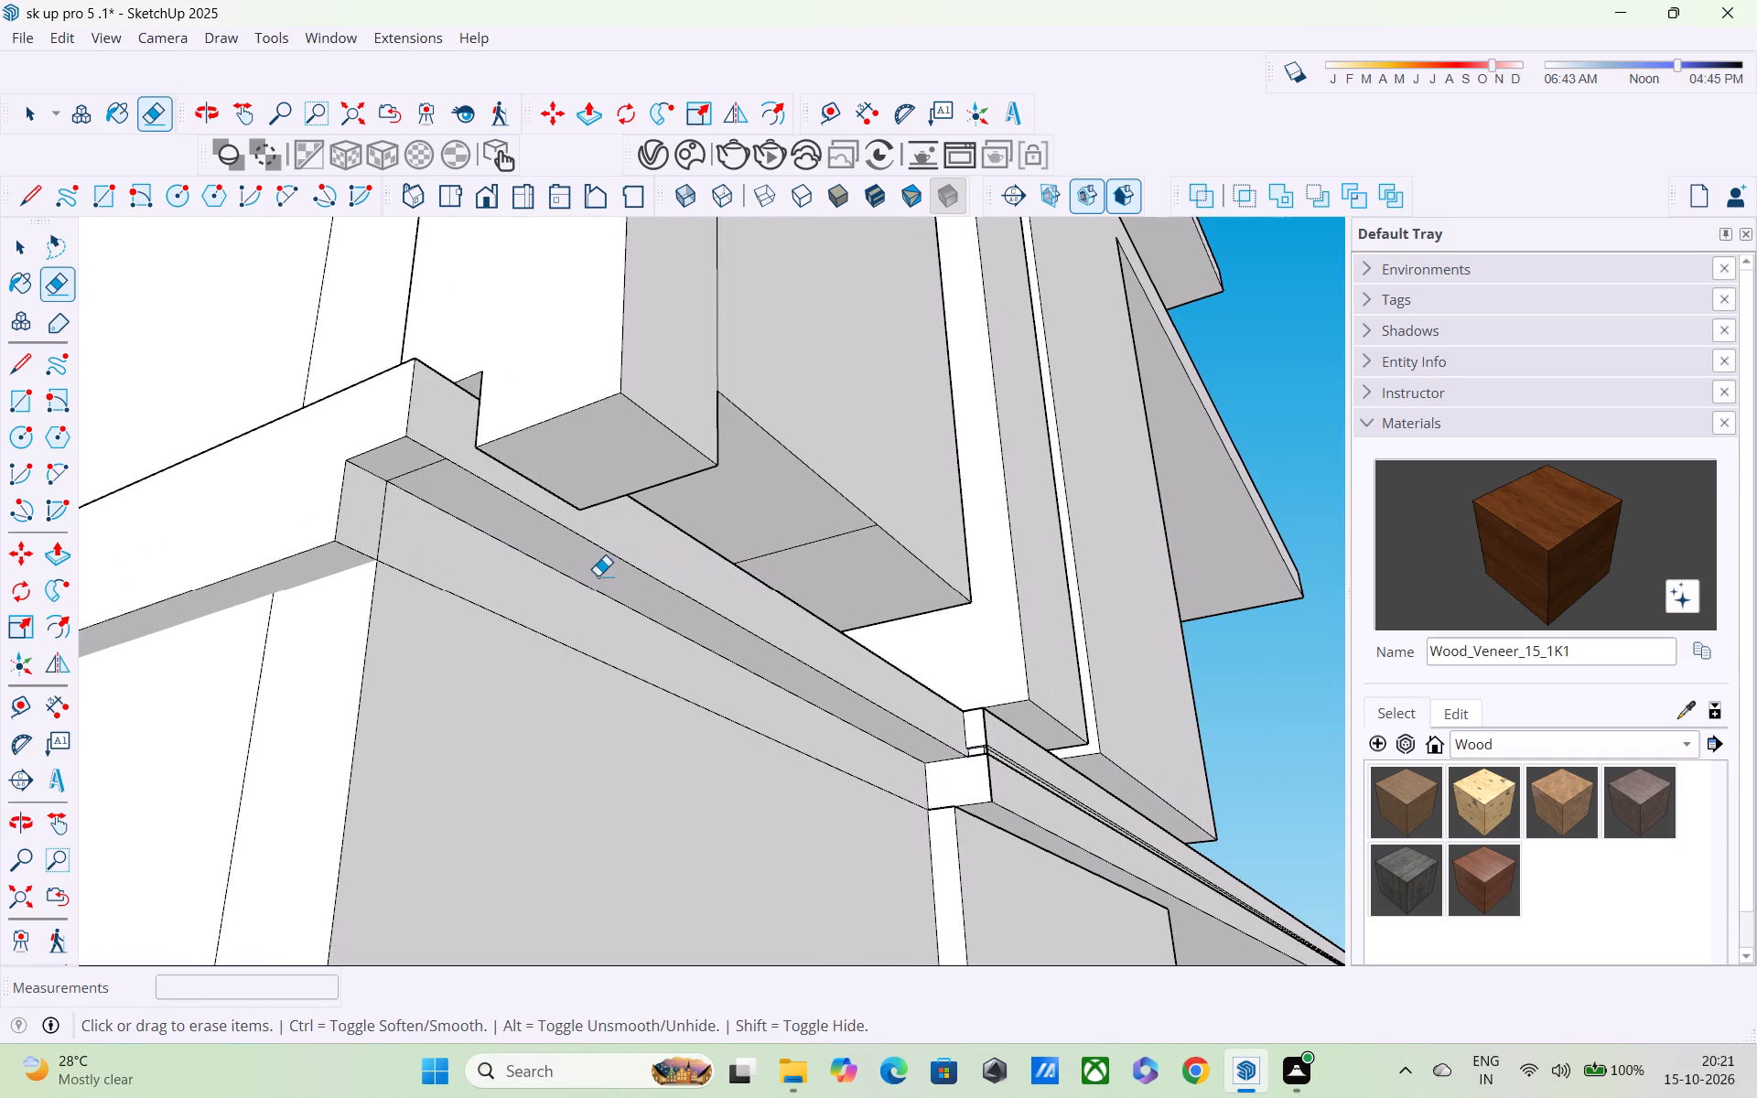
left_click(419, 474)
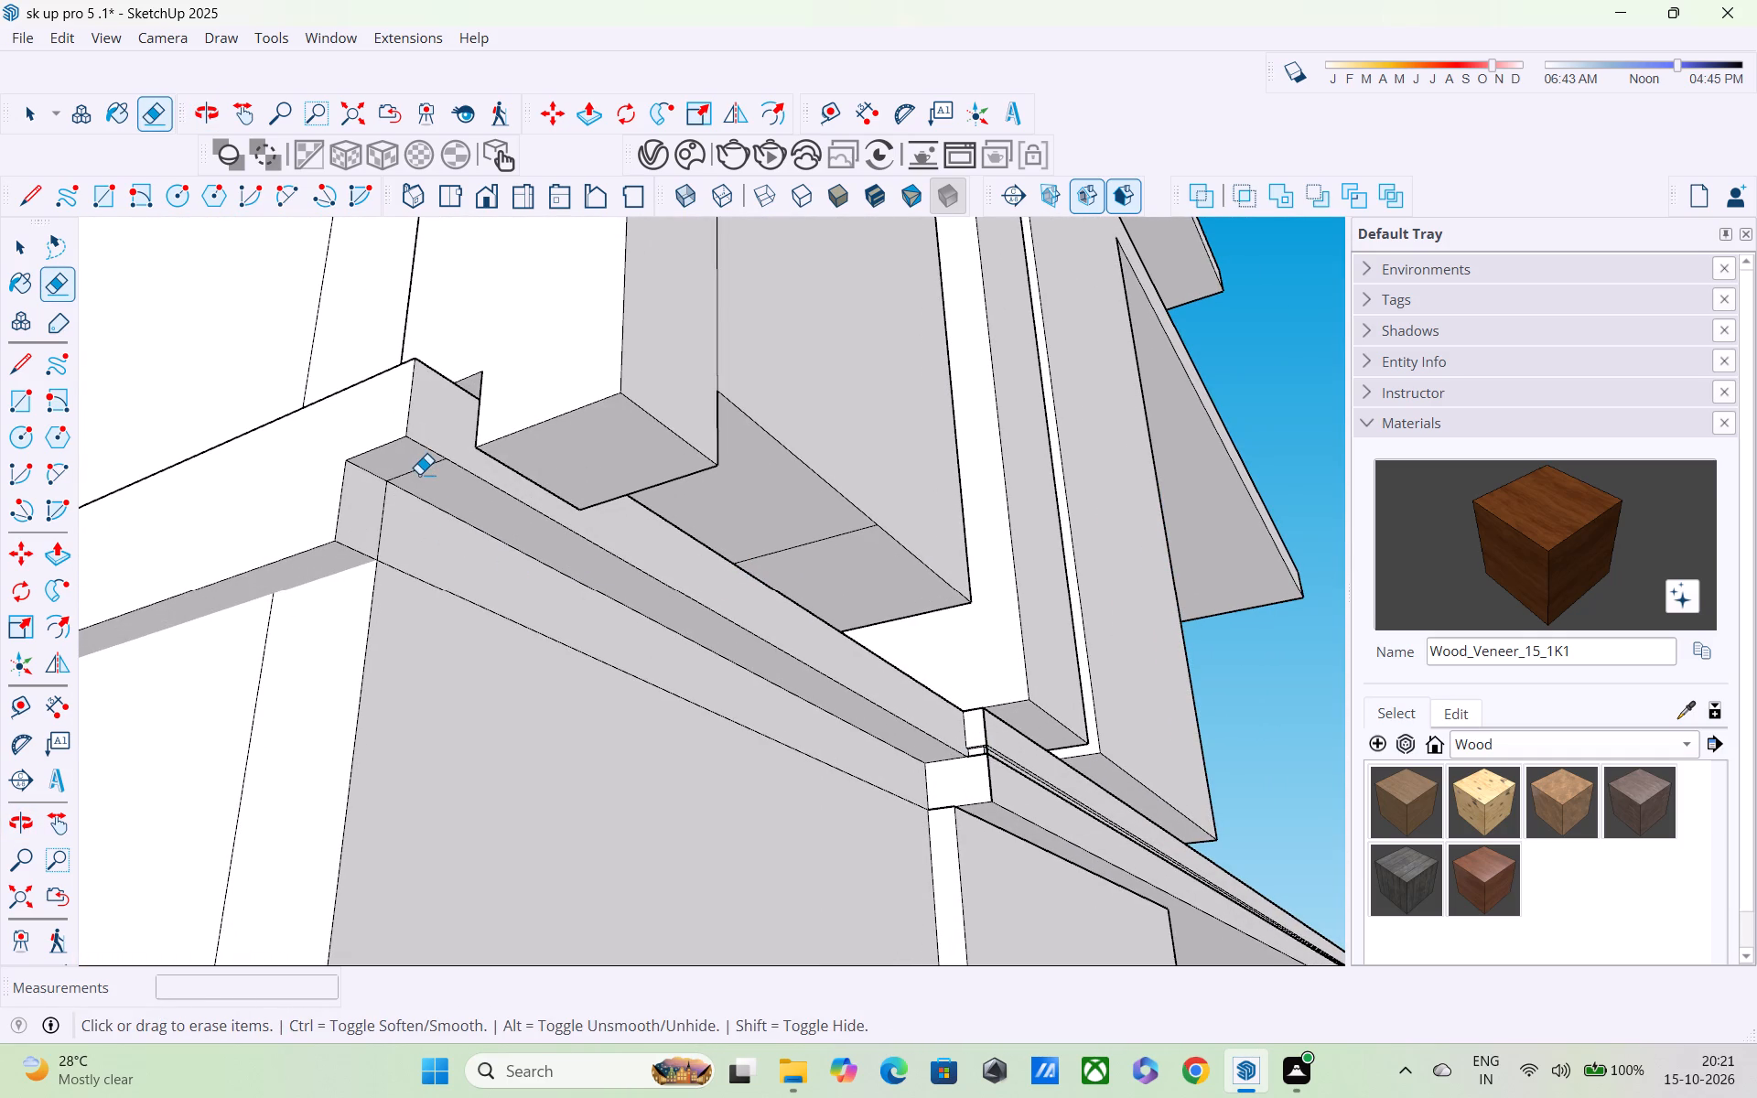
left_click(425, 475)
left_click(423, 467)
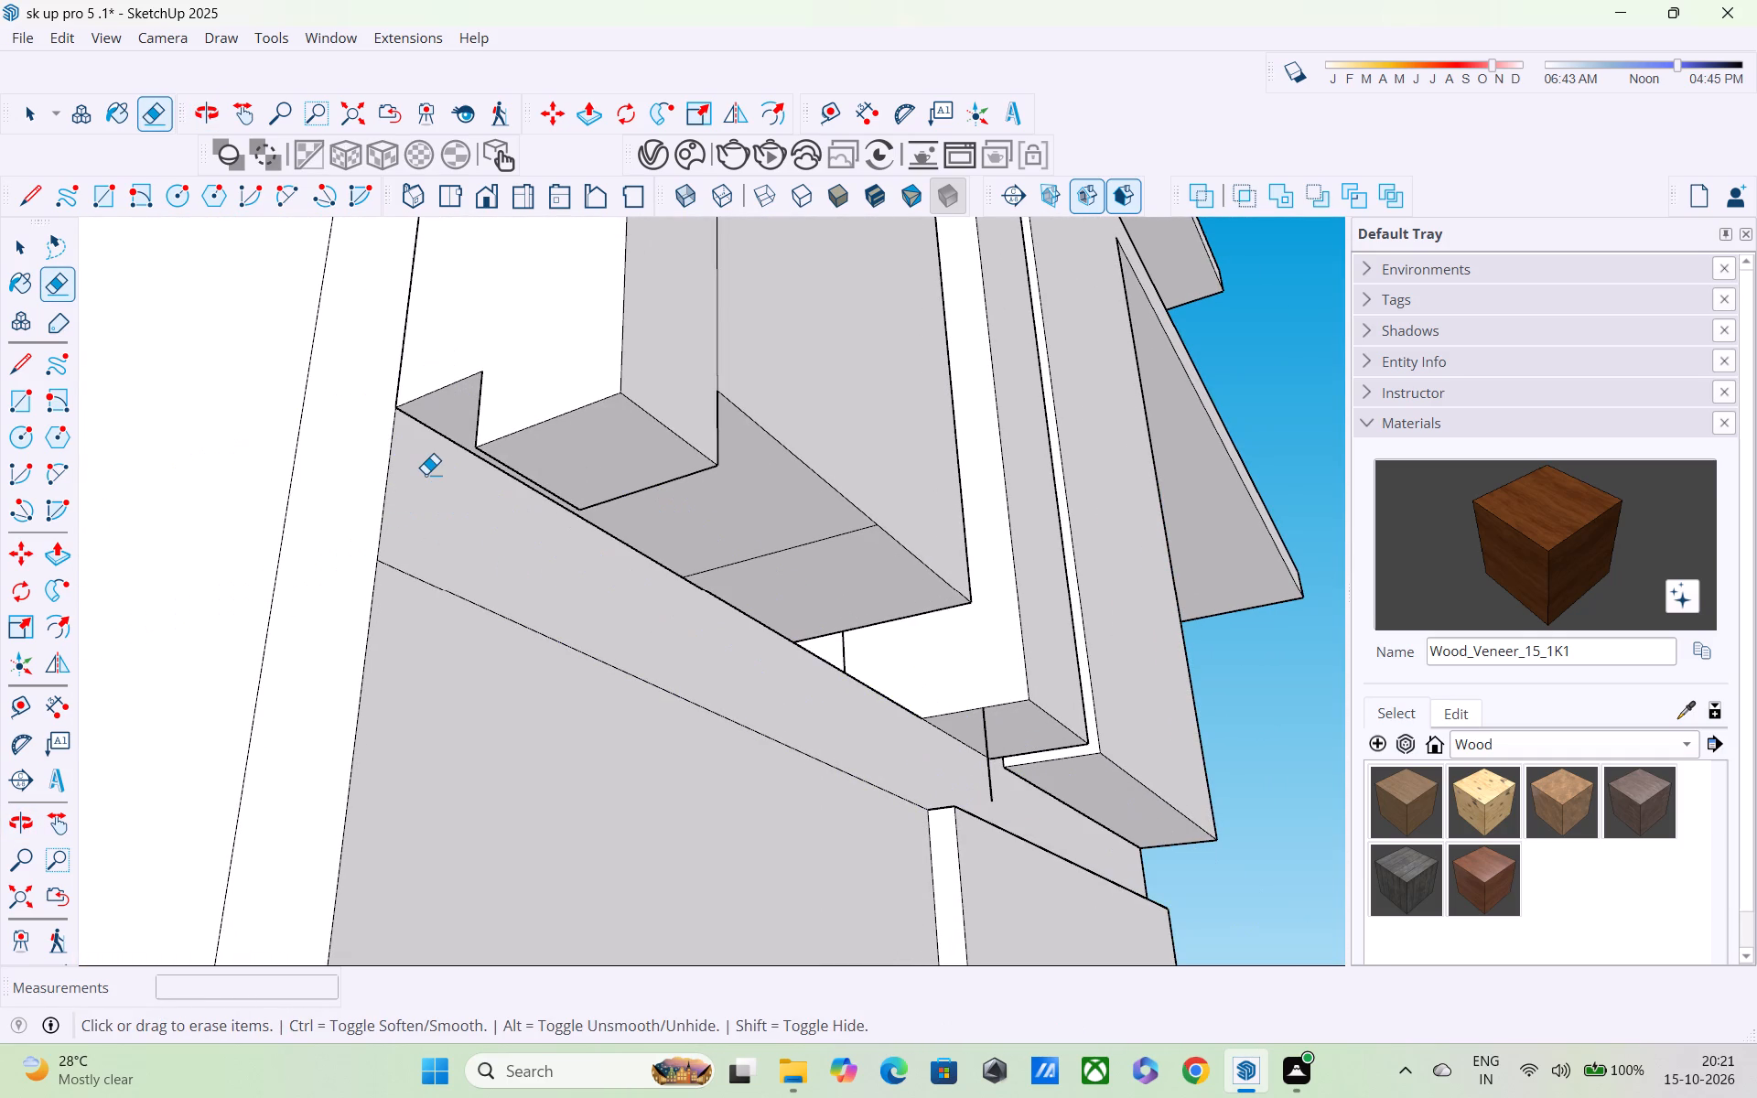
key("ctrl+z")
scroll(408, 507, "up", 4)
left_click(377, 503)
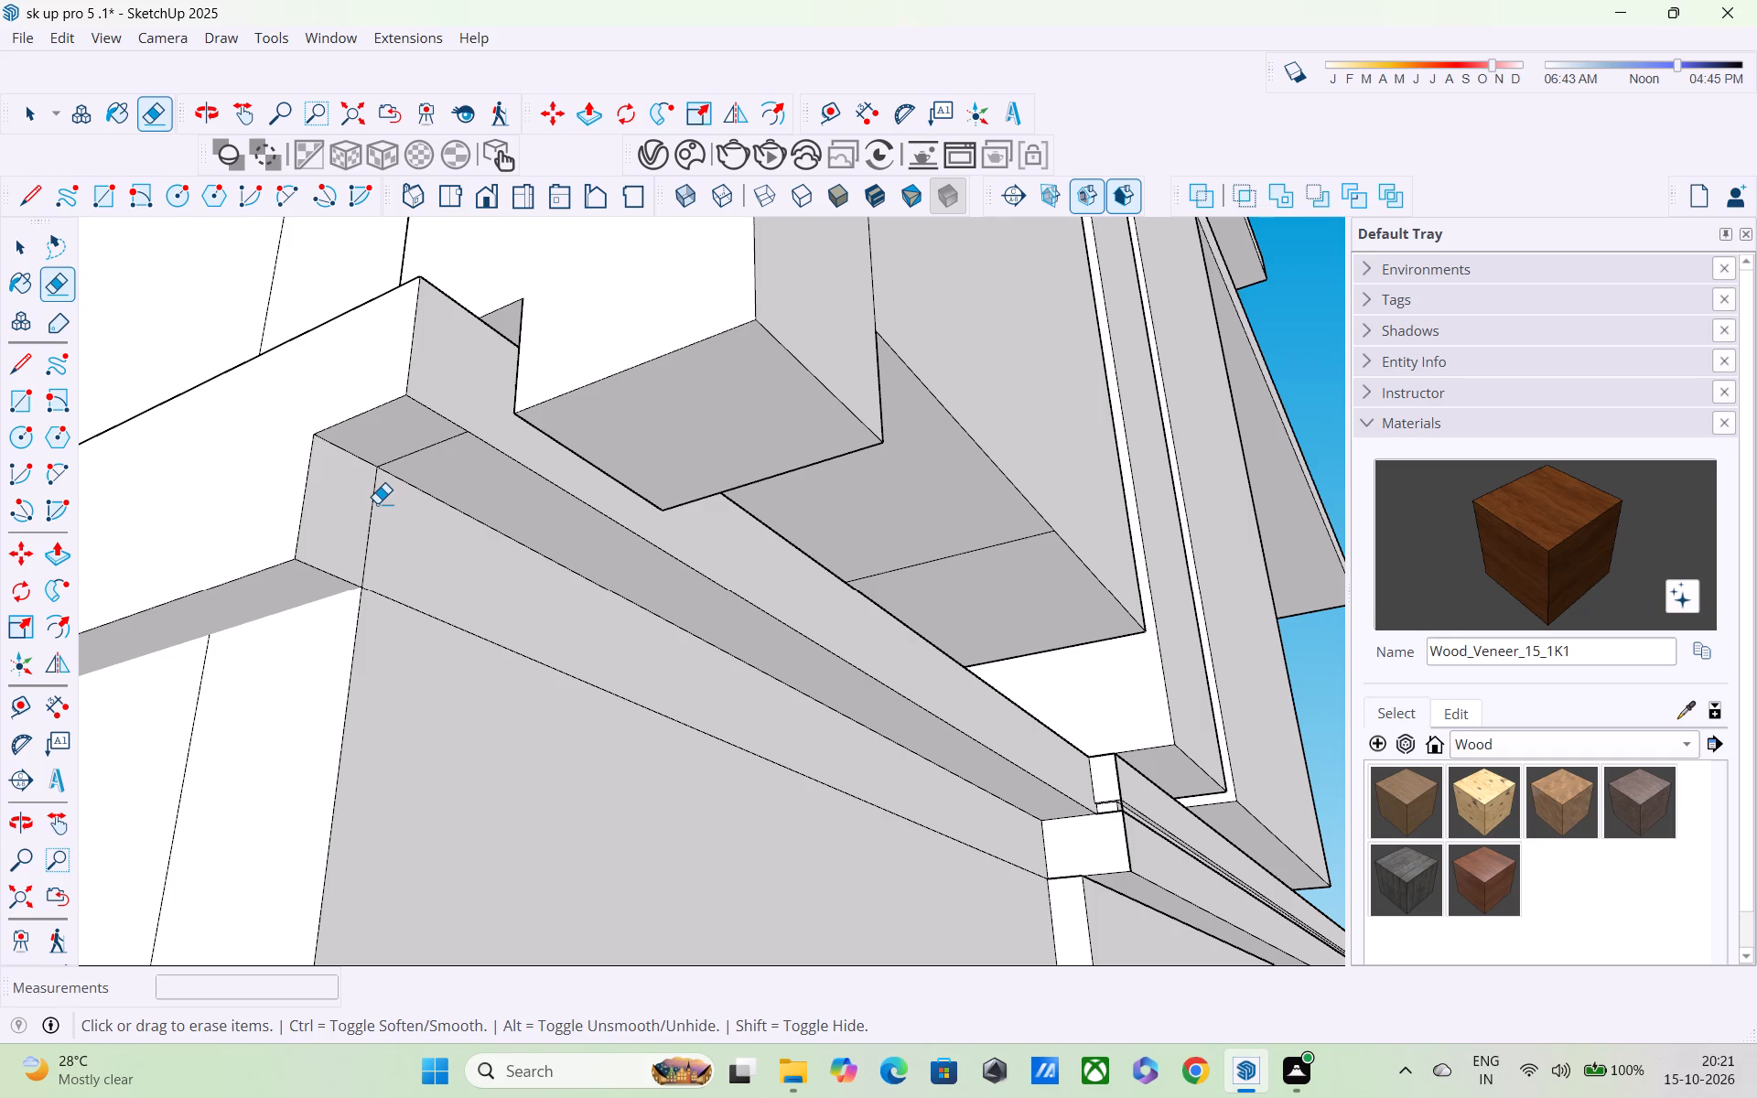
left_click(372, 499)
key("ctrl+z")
Examine the lower slab's stepped front and the narrow groove at the joint beside the corner section.
middle_click_drag(394, 556, 47, 711)
scroll(472, 641, "down", 5)
middle_click_drag(659, 589, 492, 724)
scroll(492, 724, "up", 1)
scroll(663, 663, "down", 4)
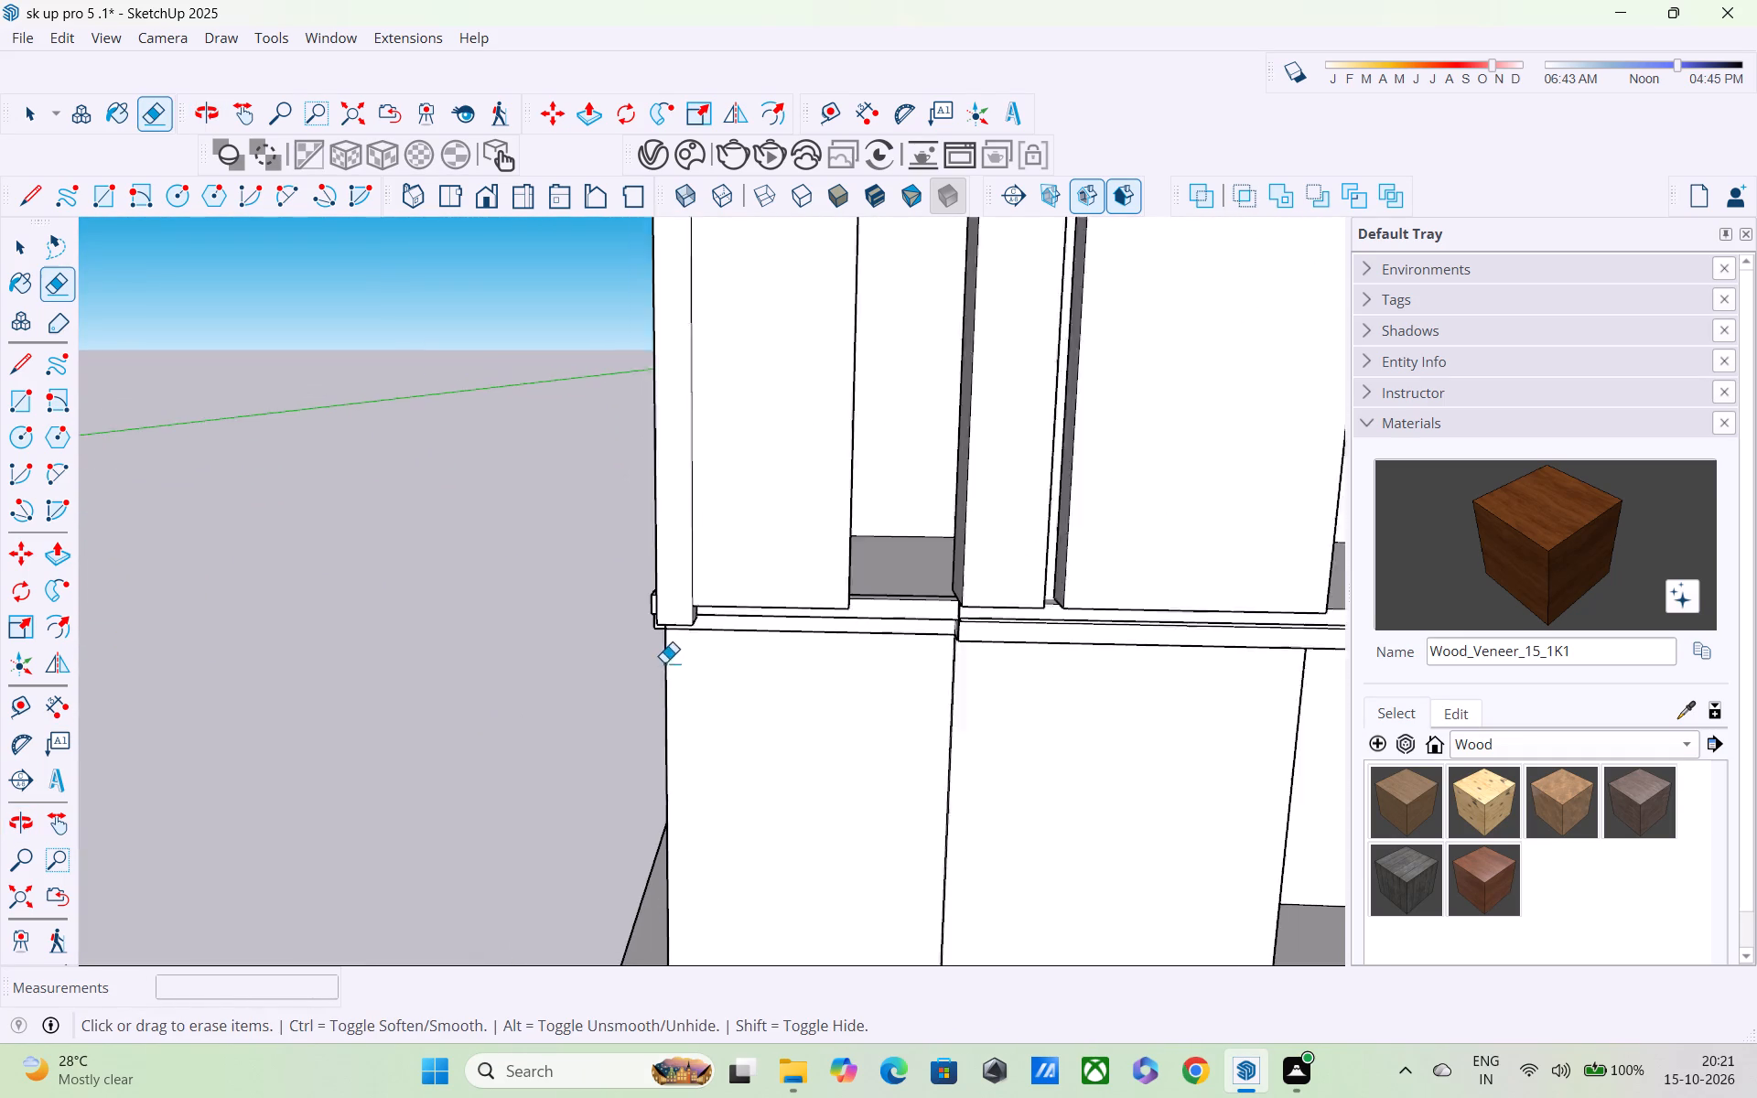
scroll(664, 662, "down", 1)
middle_click_drag(754, 694, 744, 567)
scroll(948, 584, "up", 4)
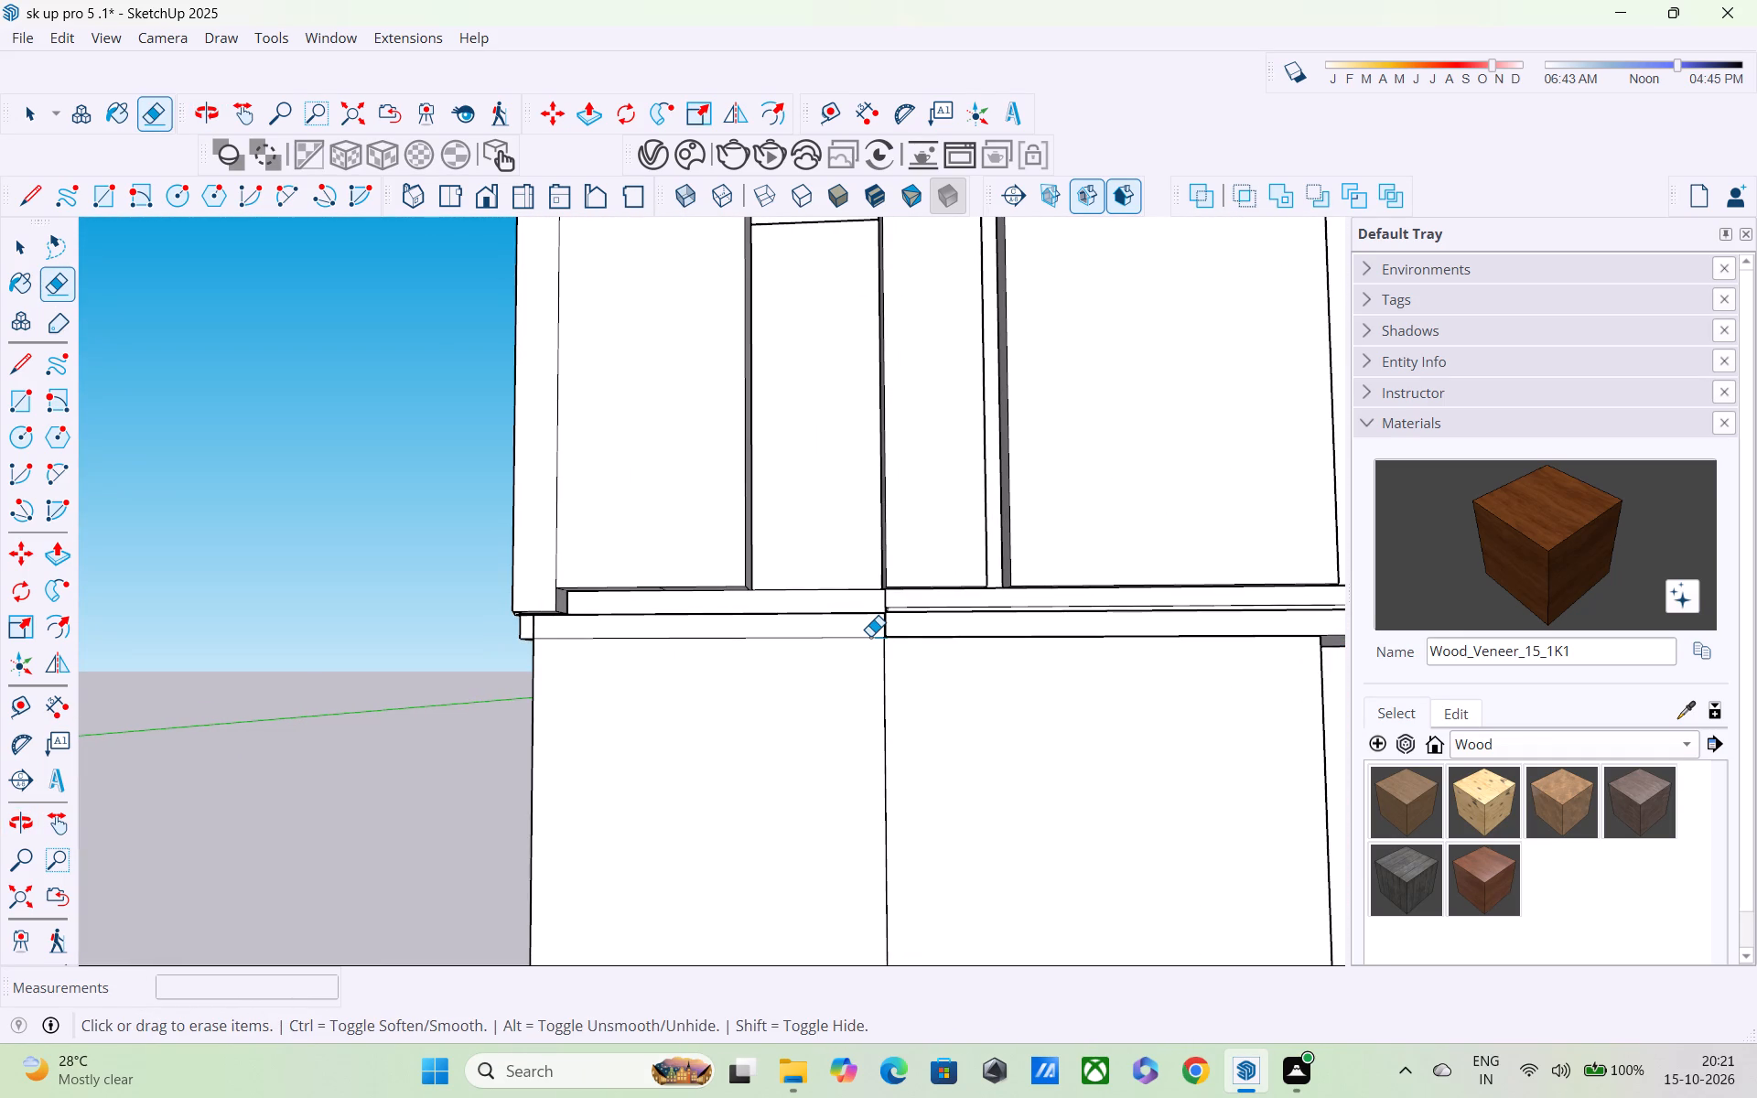
scroll(897, 655, "up", 3)
middle_click_drag(865, 657, 846, 565)
scroll(976, 554, "up", 7)
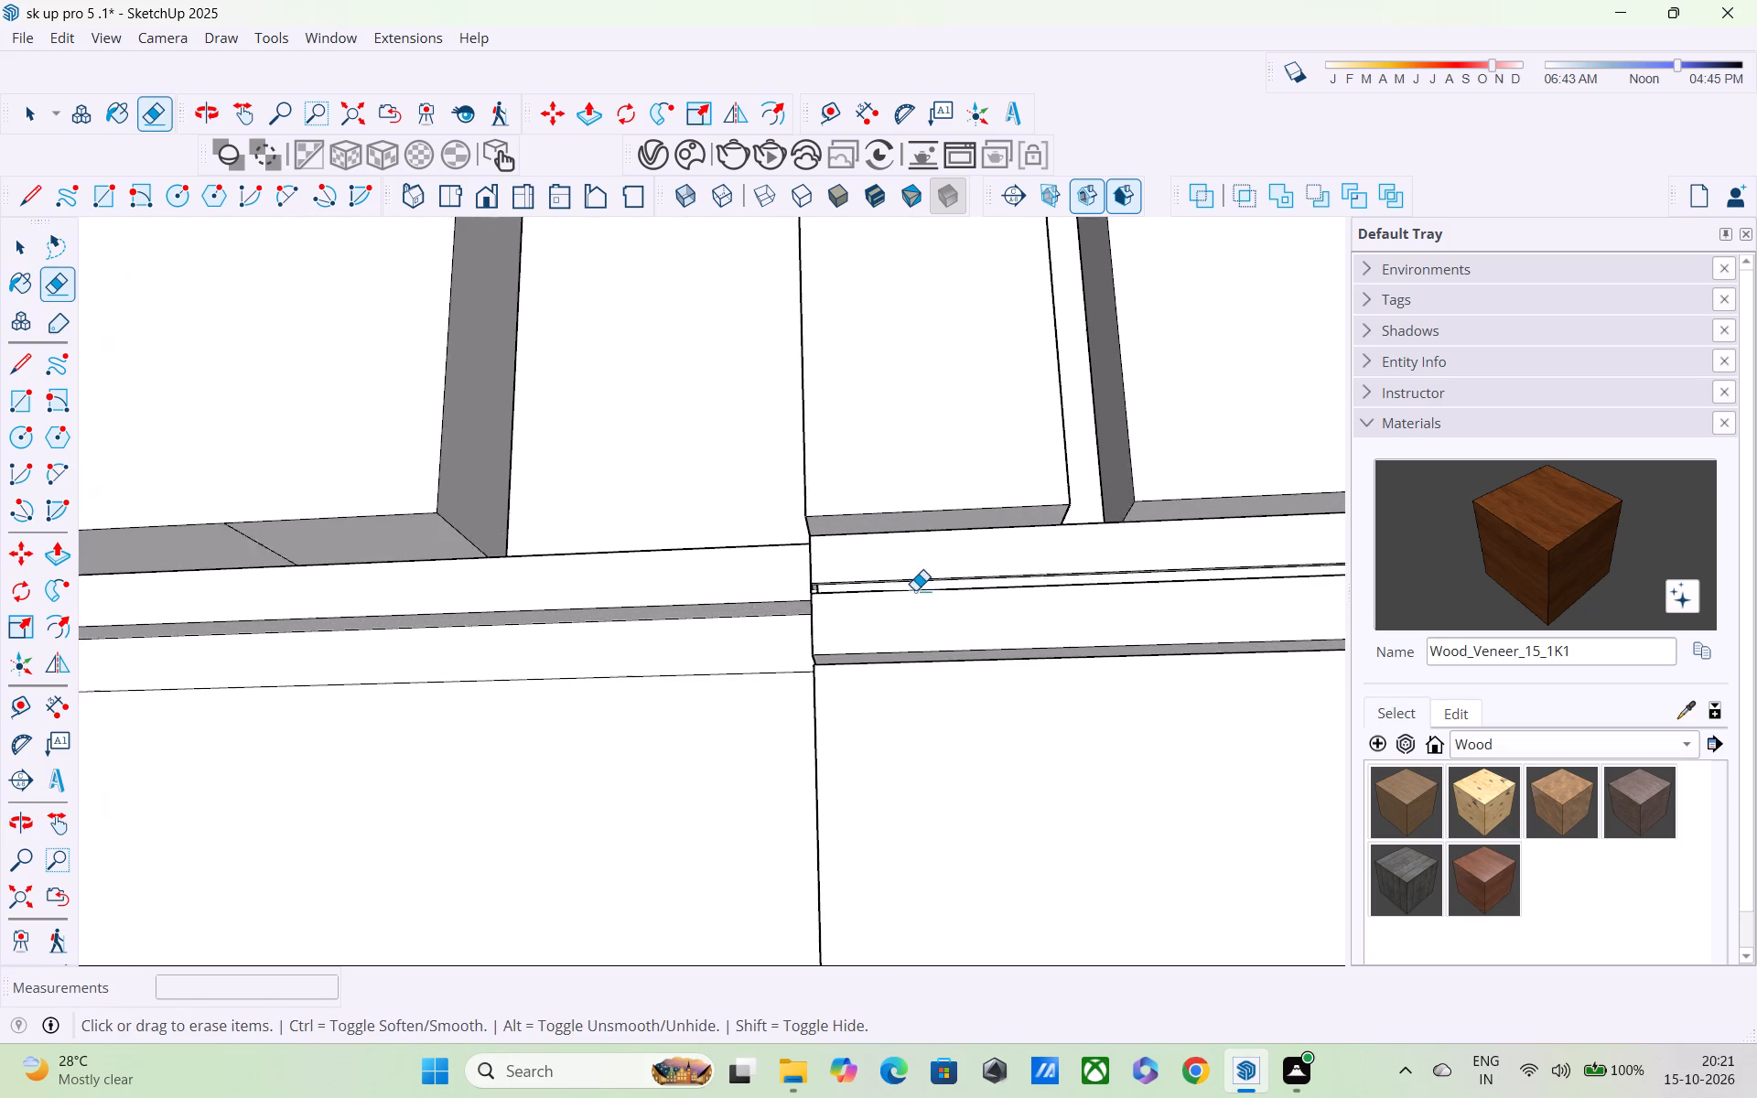
scroll(909, 578, "up", 1)
middle_click_drag(909, 577, 903, 483)
scroll(906, 529, "up", 4)
scroll(908, 623, "up", 8)
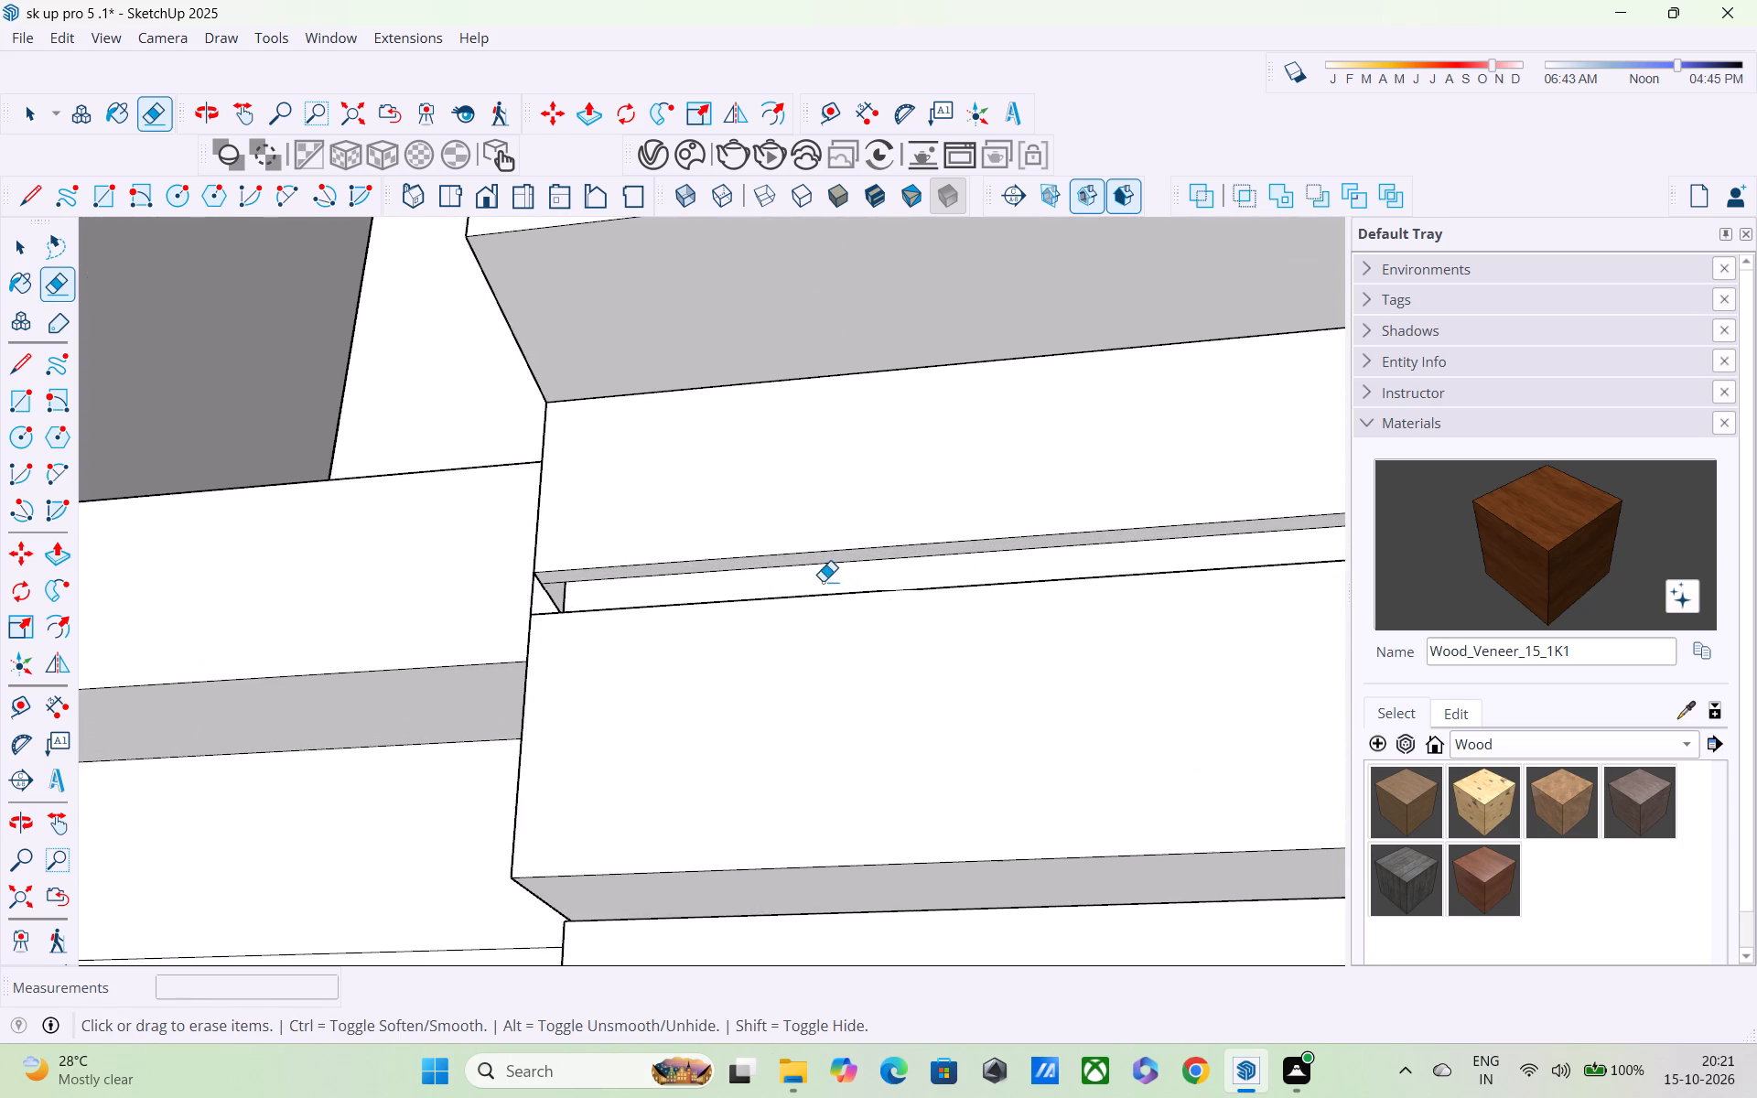
middle_click_drag(803, 577, 837, 717)
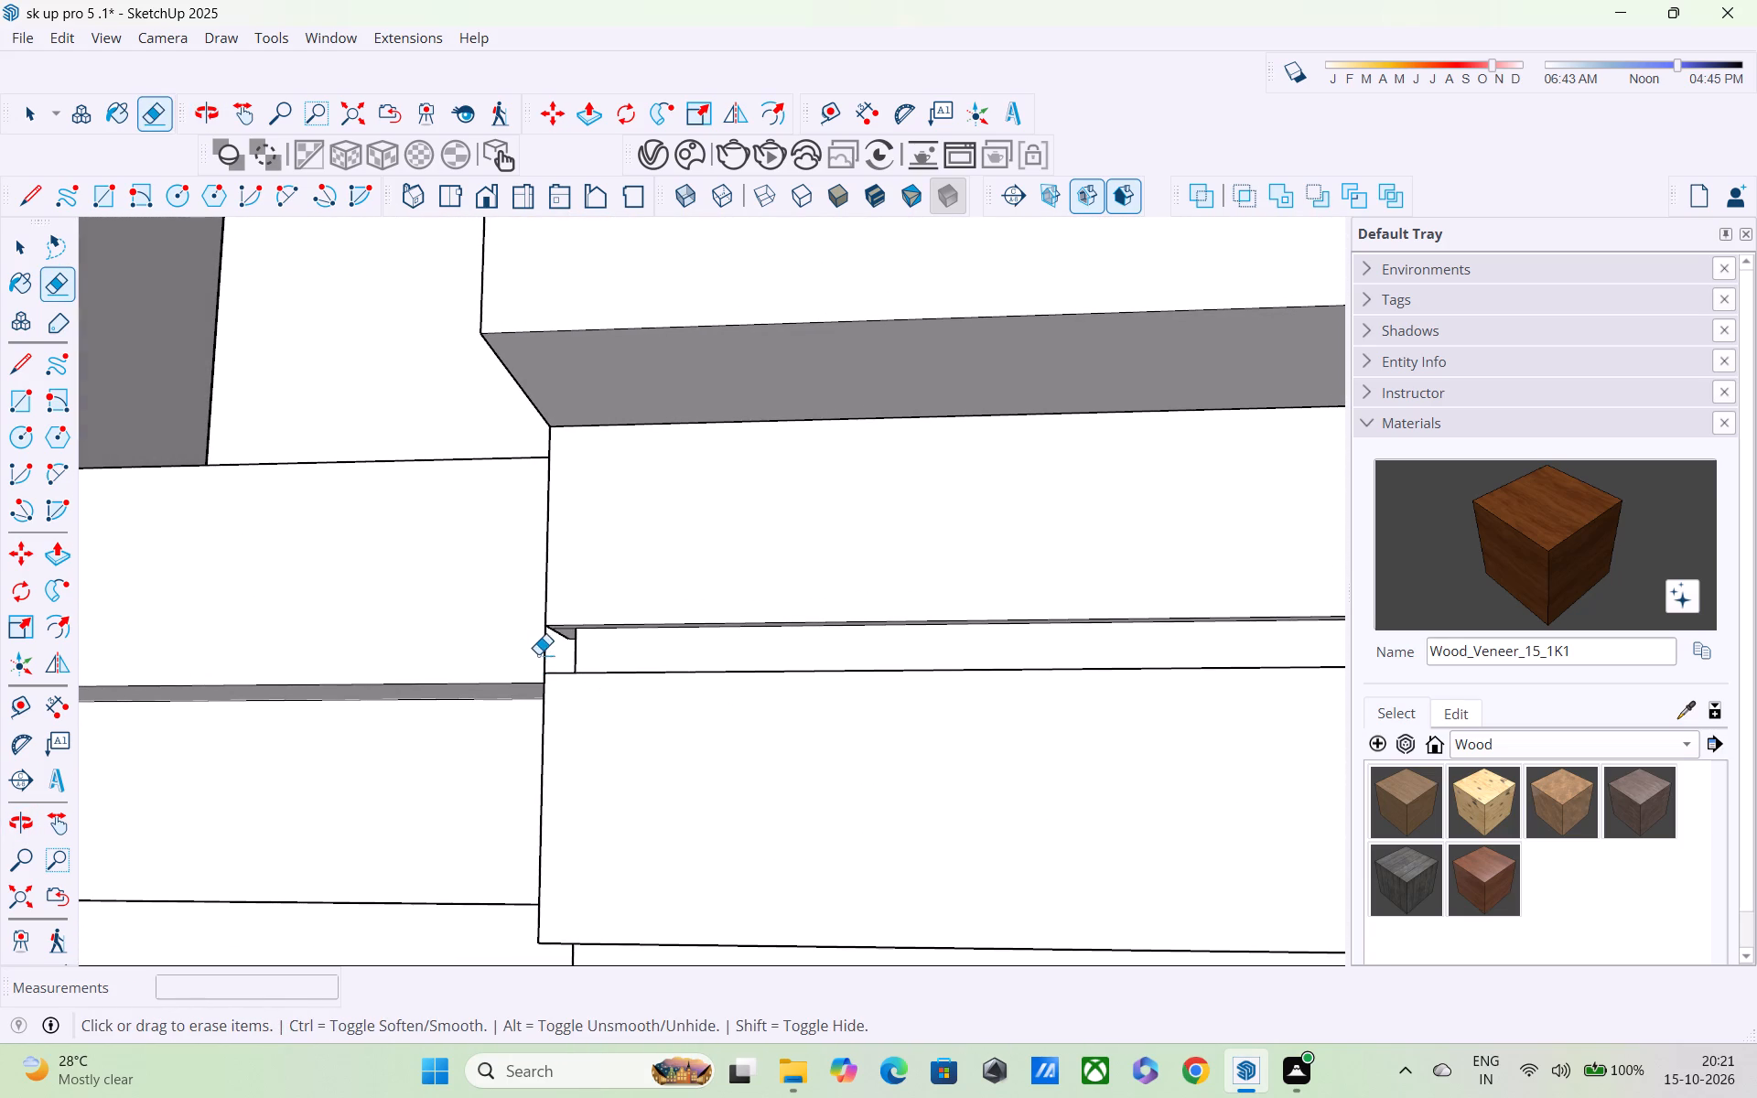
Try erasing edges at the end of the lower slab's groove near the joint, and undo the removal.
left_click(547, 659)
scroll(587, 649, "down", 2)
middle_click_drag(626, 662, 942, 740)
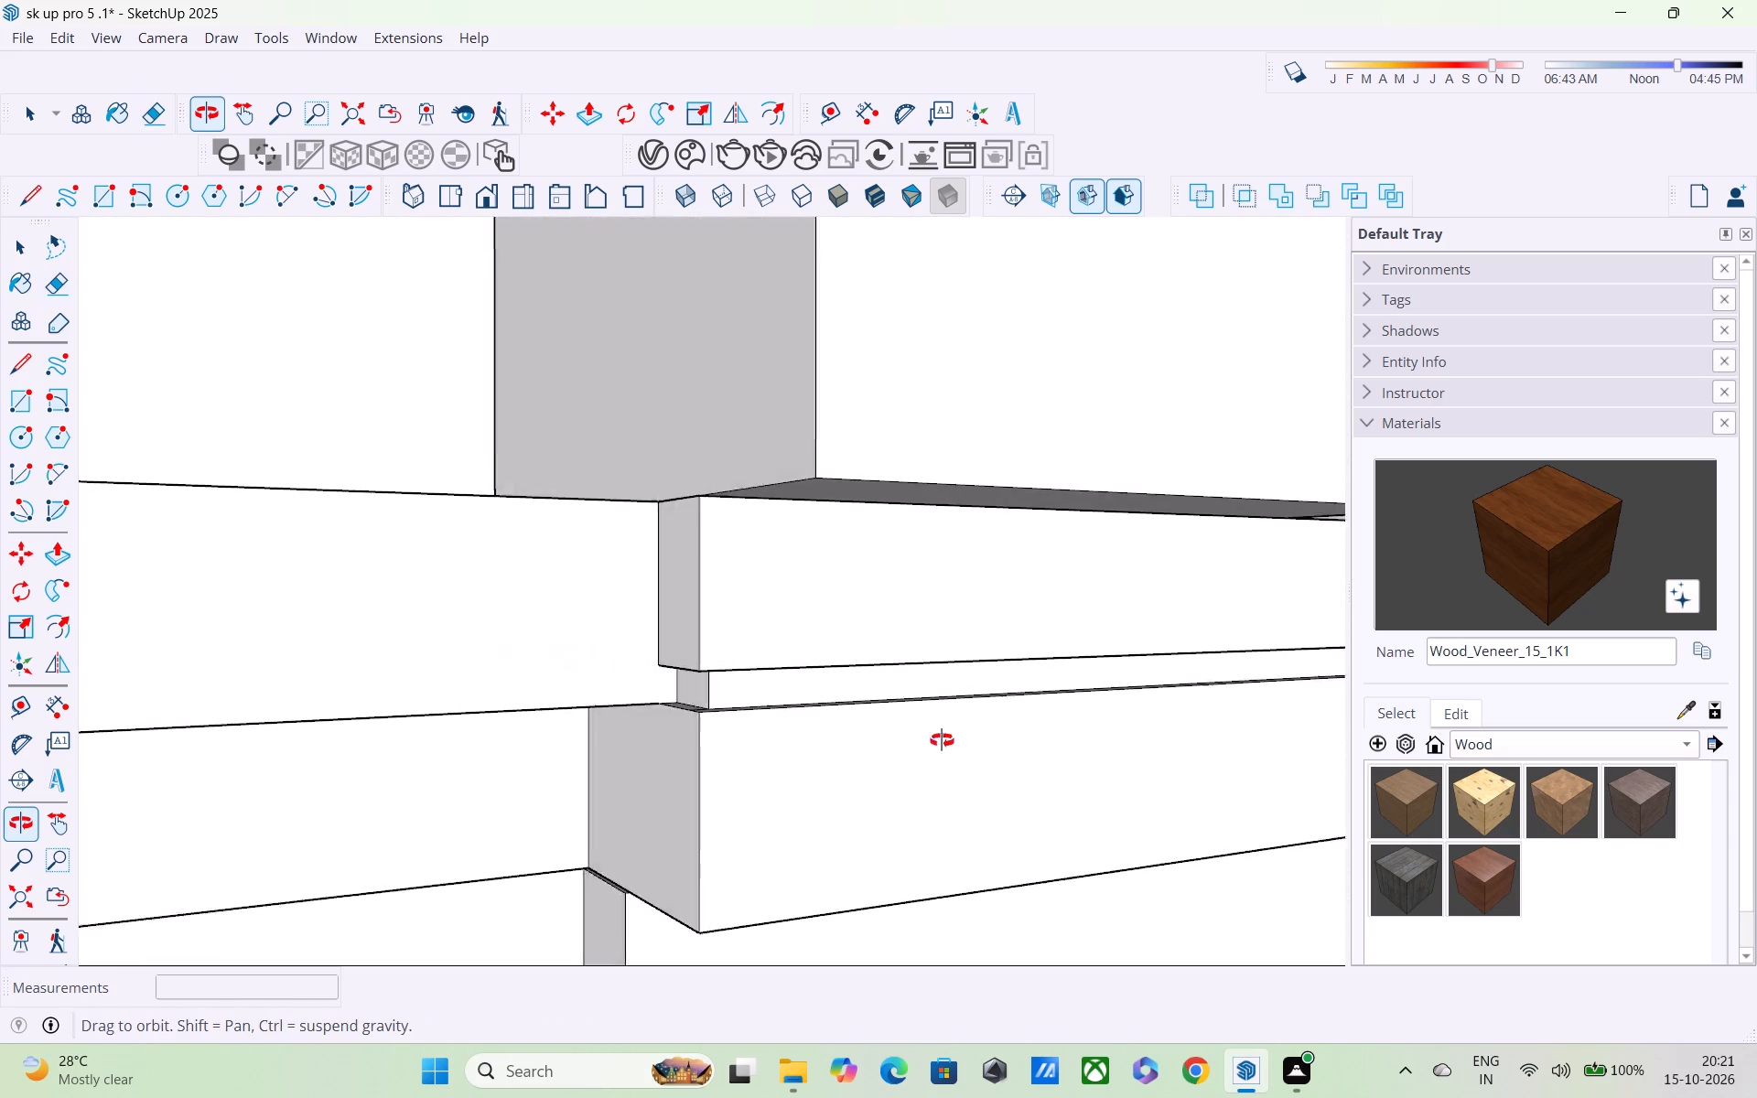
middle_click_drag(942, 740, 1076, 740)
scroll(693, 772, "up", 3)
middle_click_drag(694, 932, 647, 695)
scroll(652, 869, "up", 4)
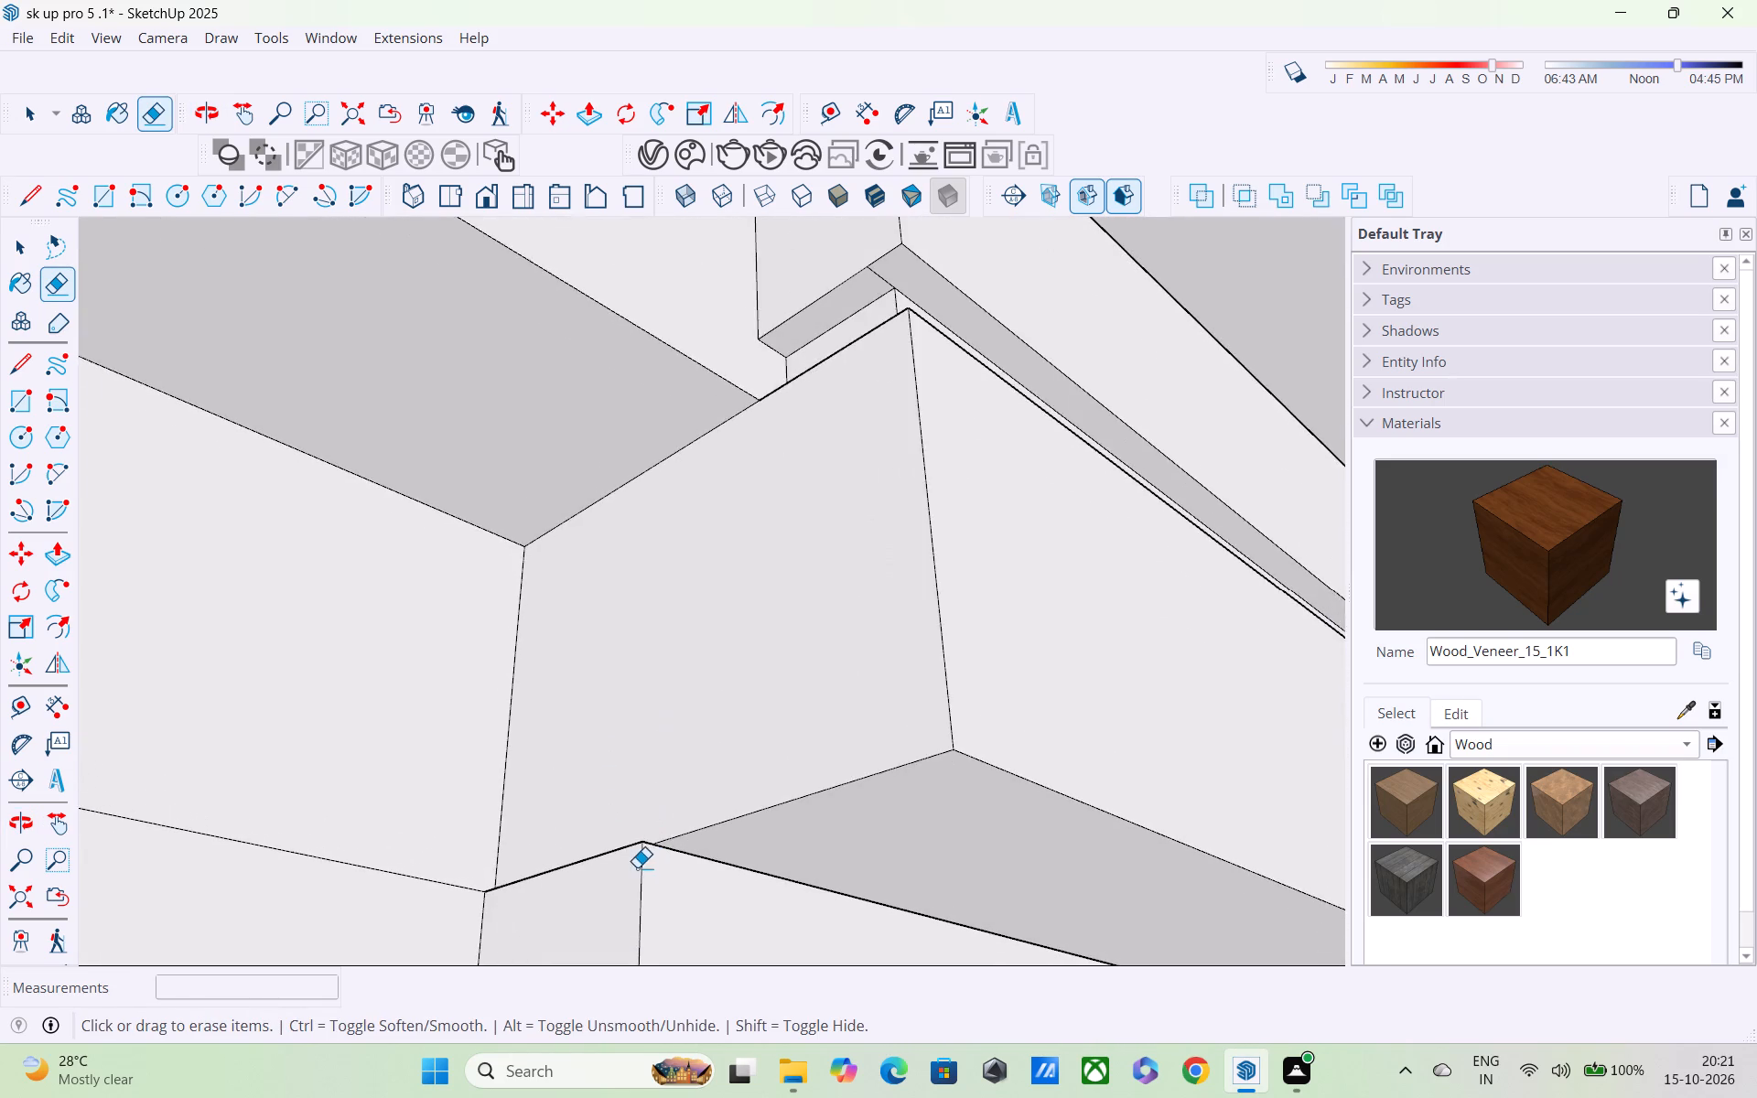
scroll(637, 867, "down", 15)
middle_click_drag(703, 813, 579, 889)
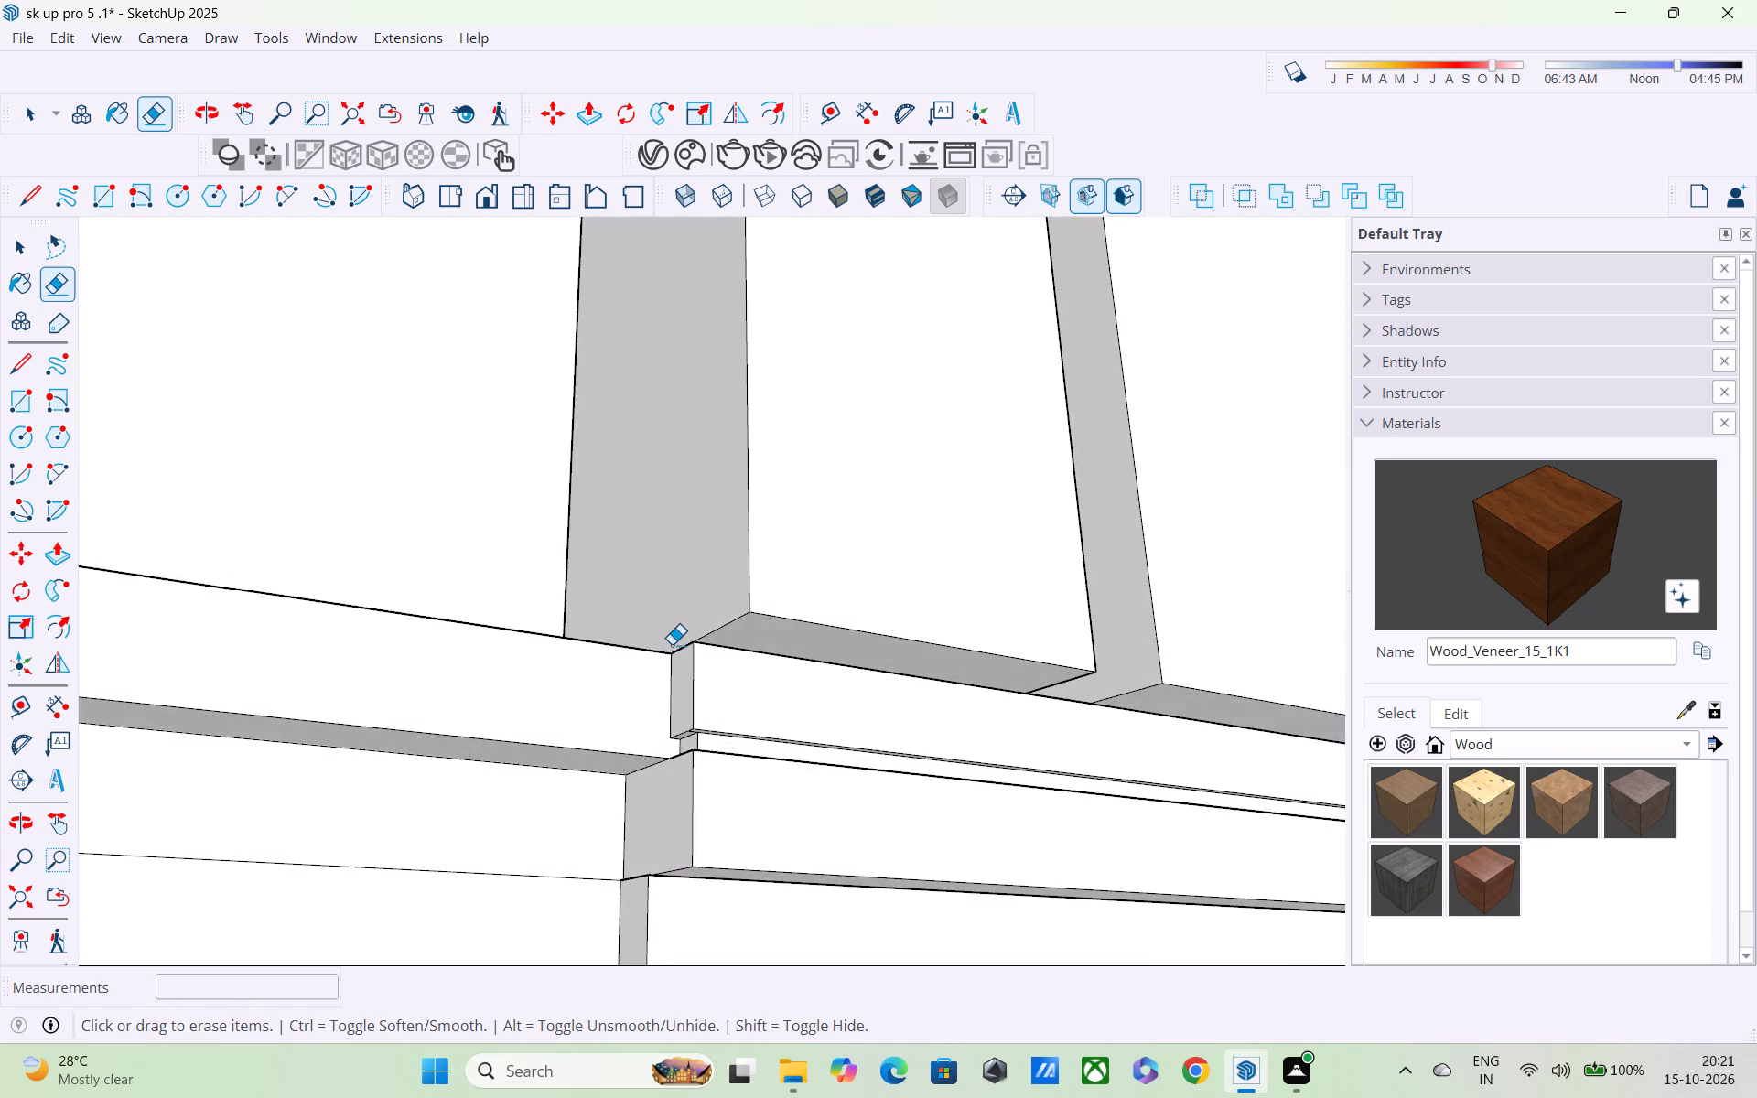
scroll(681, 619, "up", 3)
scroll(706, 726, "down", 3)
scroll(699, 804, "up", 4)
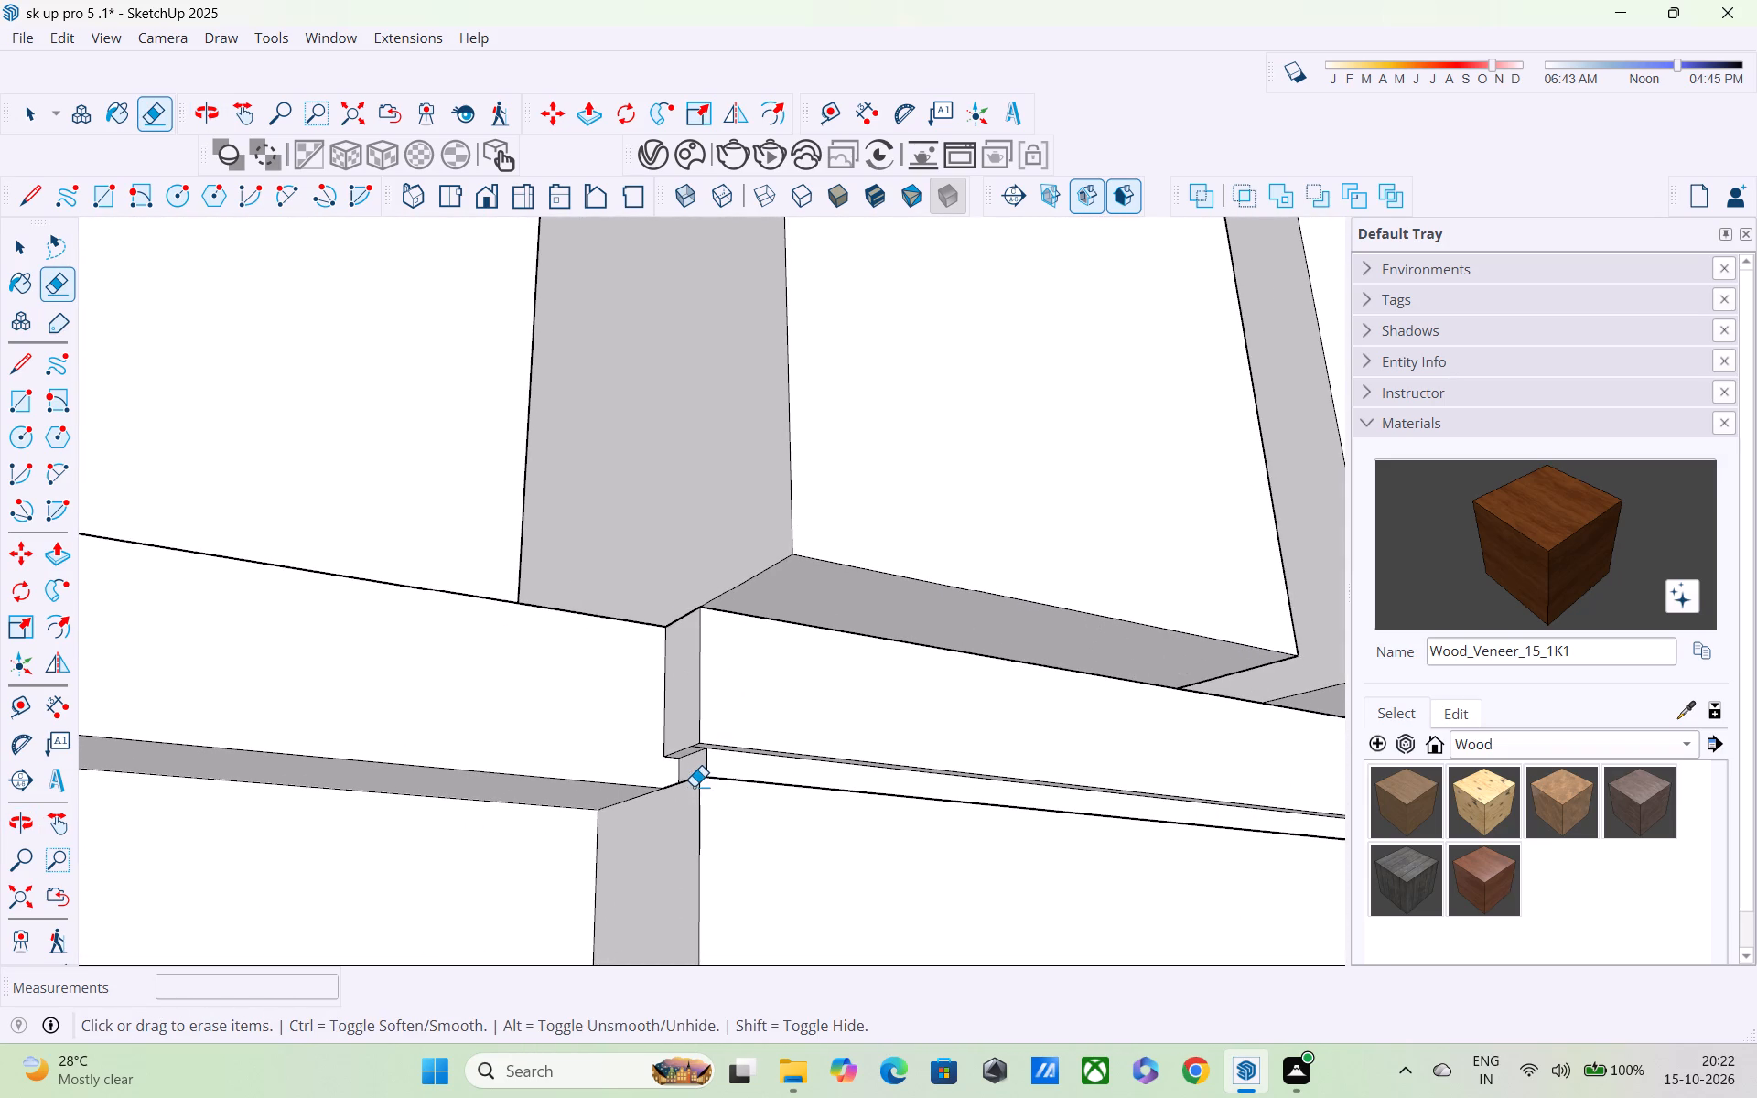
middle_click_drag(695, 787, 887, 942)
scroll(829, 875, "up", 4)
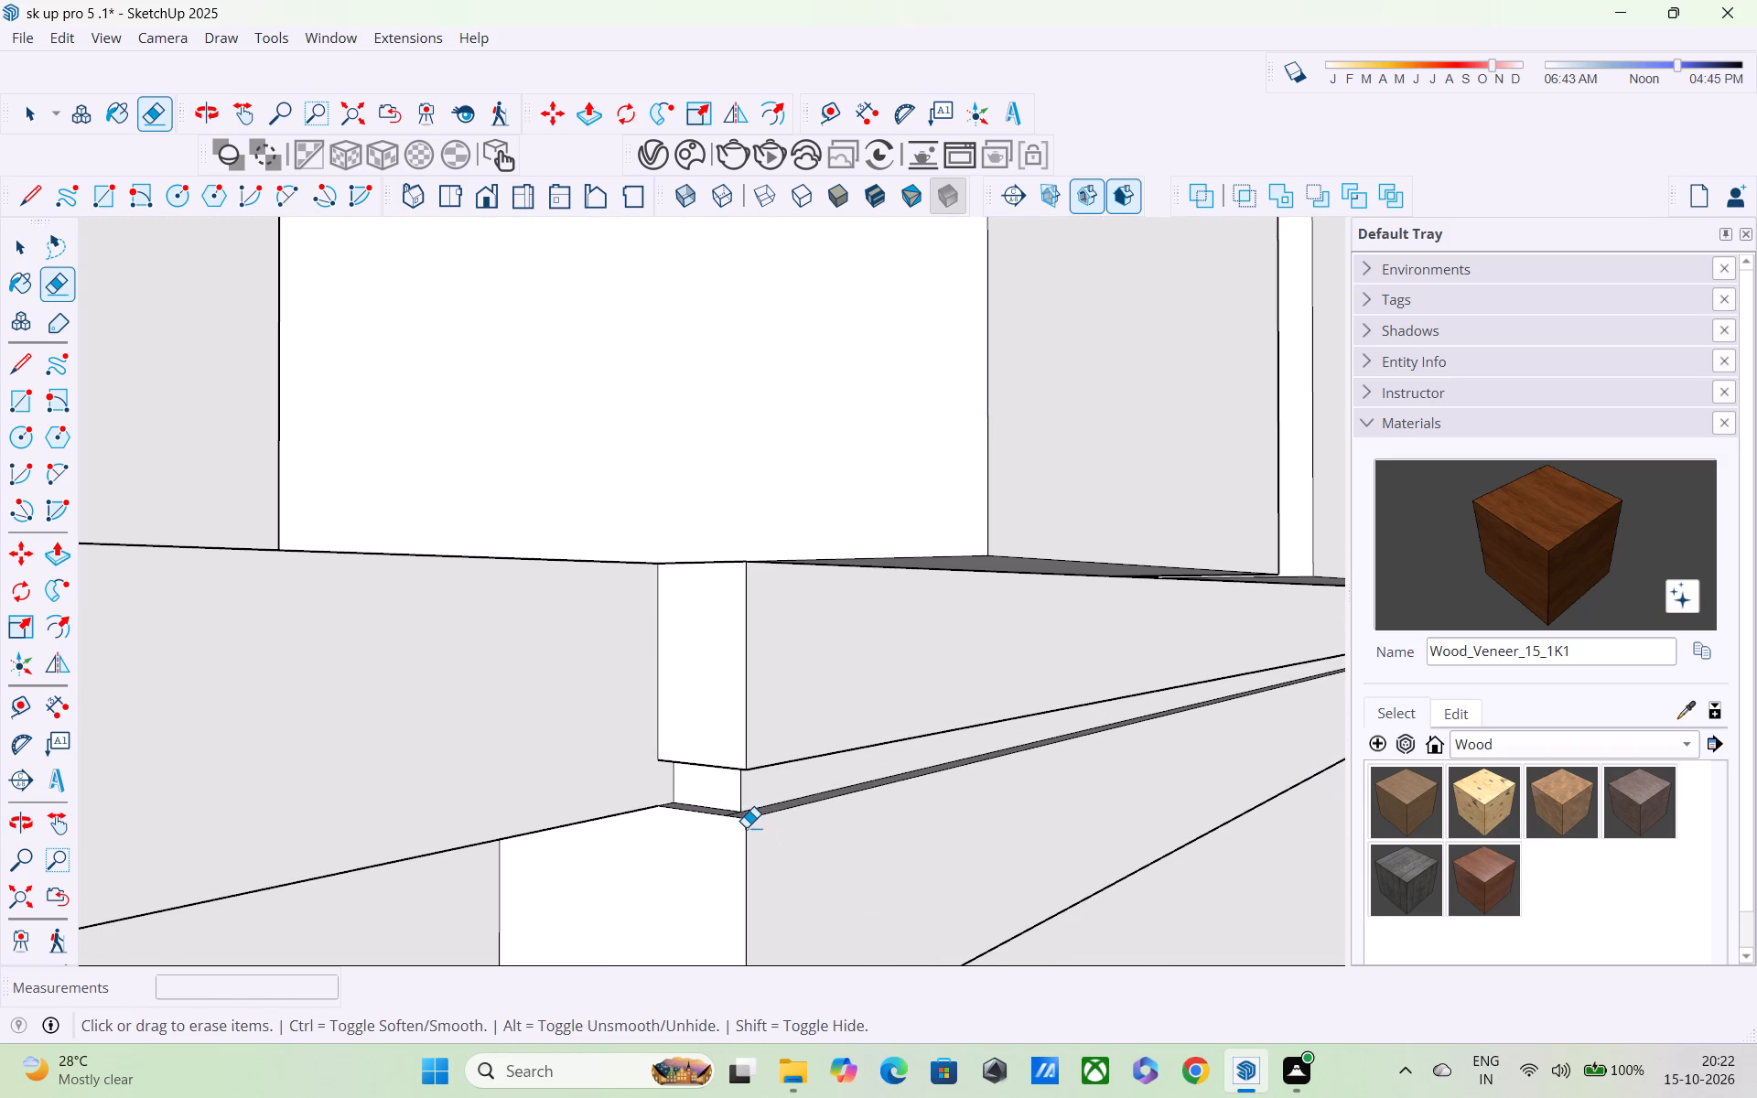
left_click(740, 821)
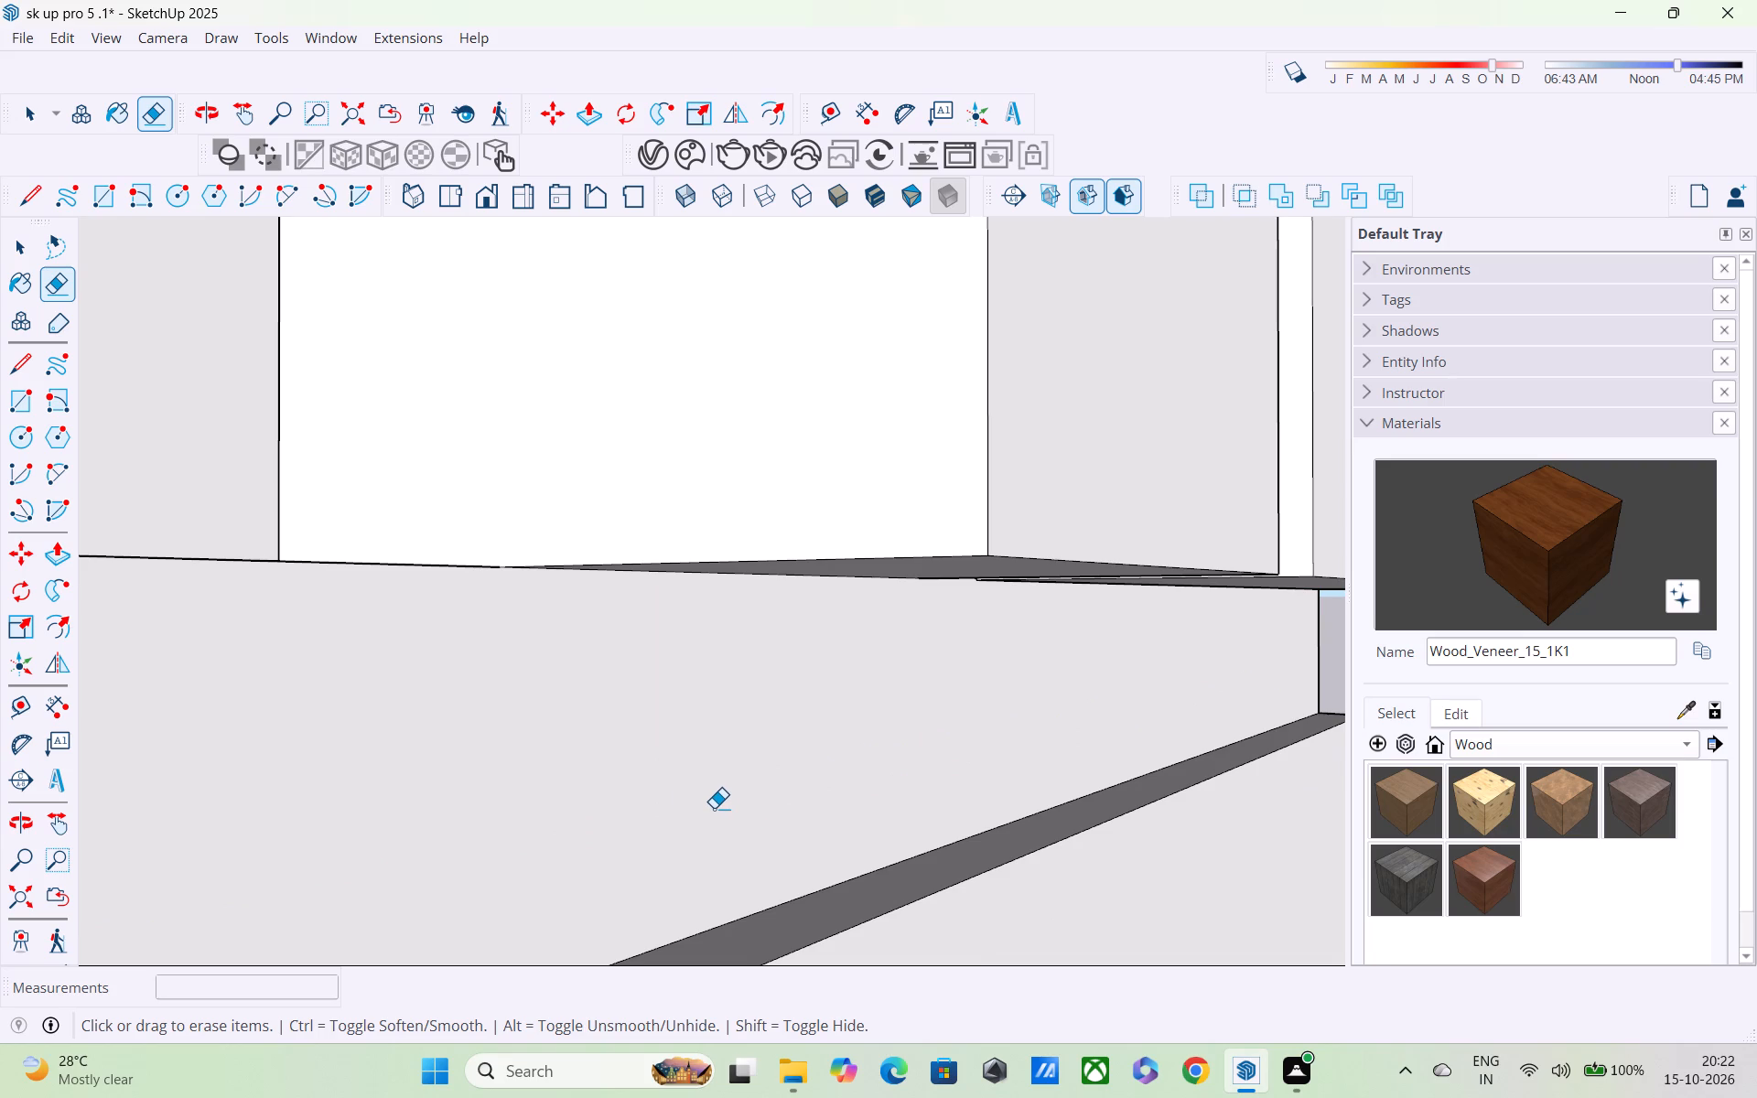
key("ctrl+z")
Open the grooved lower slab for editing and erase the short dividing edge across the groove's bottom ledge at its corner.
key("space")
double_click(763, 892)
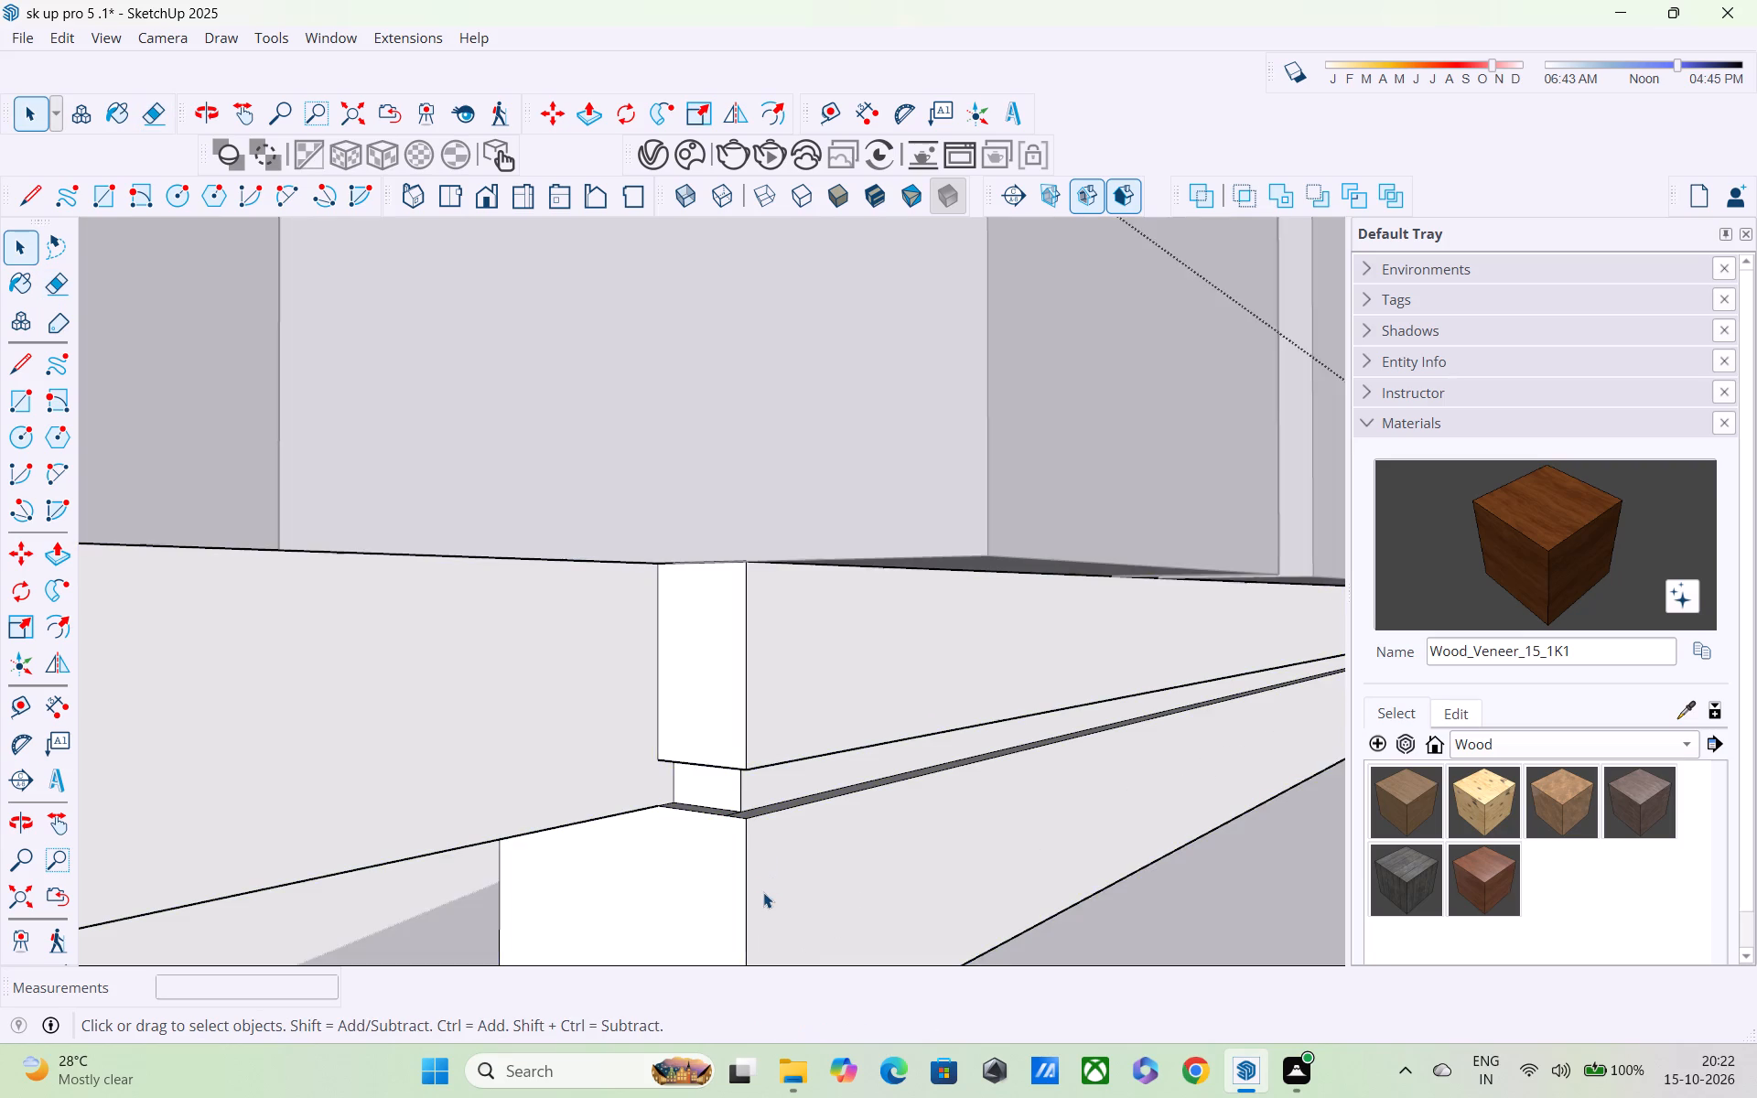
scroll(760, 884, "up", 1)
middle_click_drag(732, 846, 693, 751)
scroll(694, 753, "up", 6)
middle_click_drag(675, 710, 733, 785)
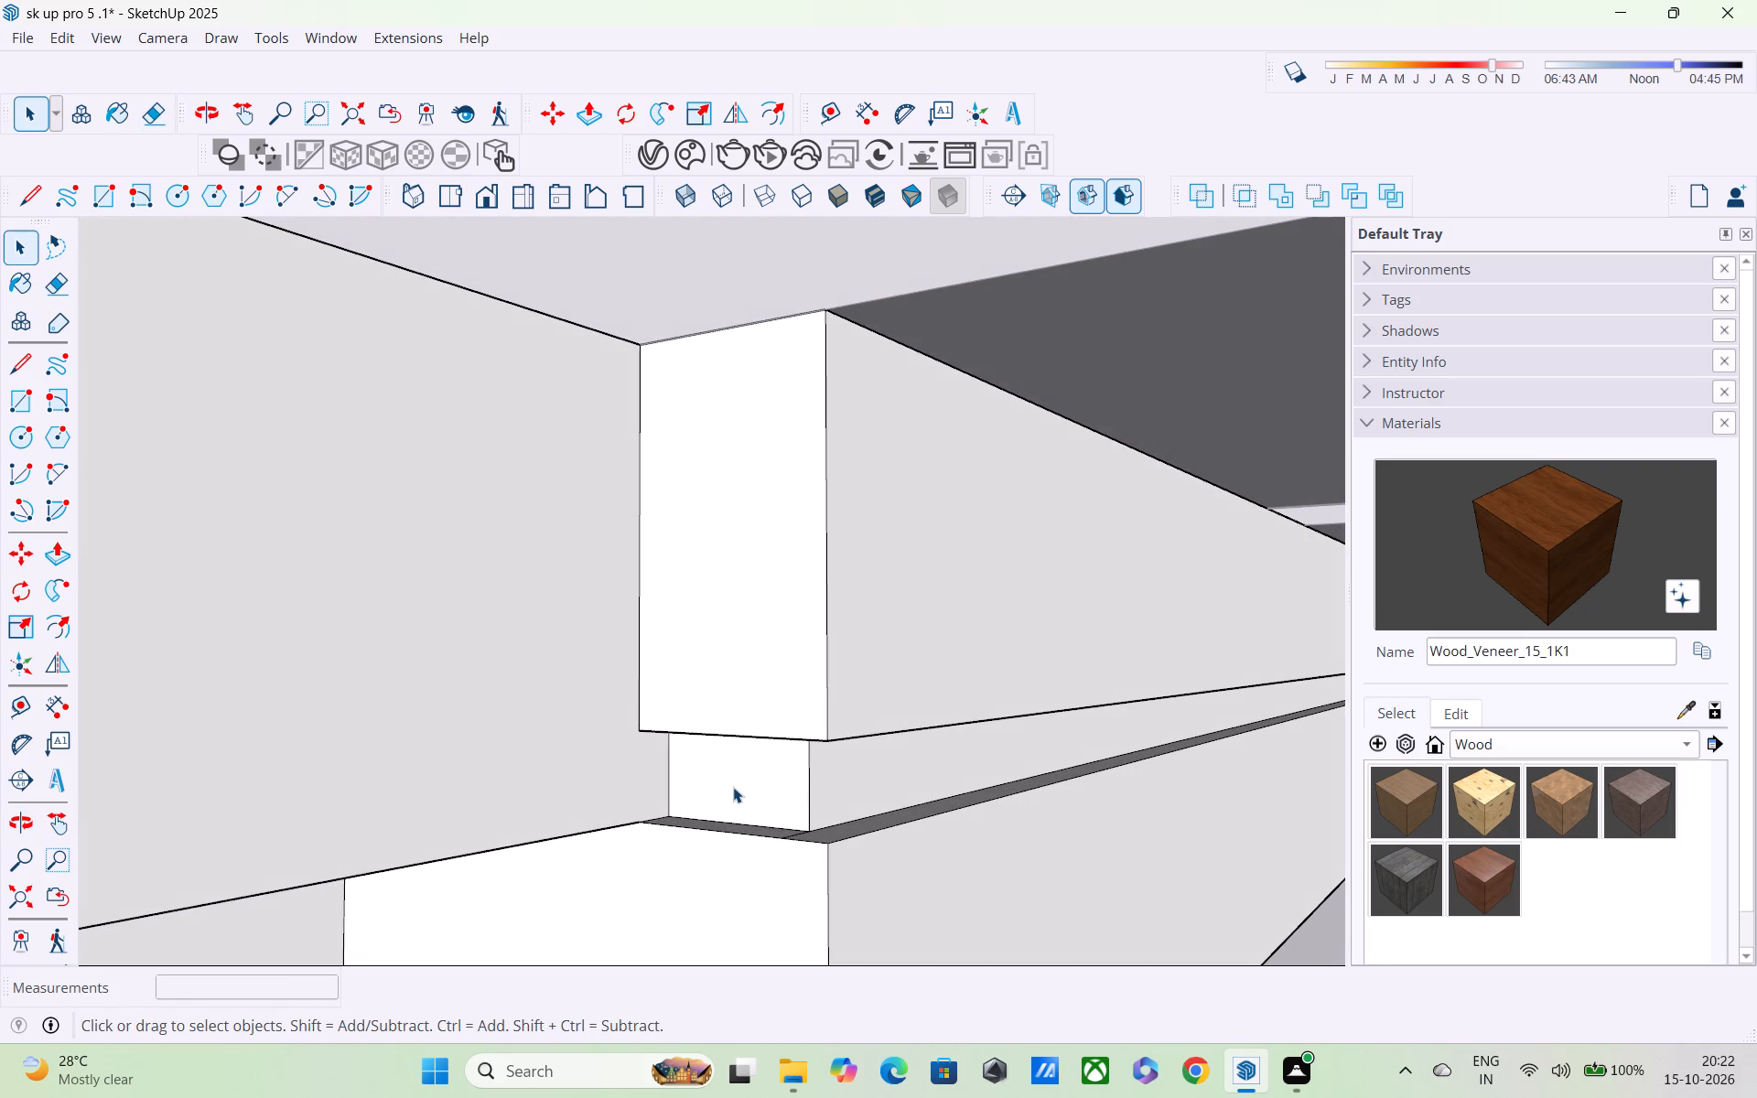
key("e")
scroll(732, 792, "up", 5)
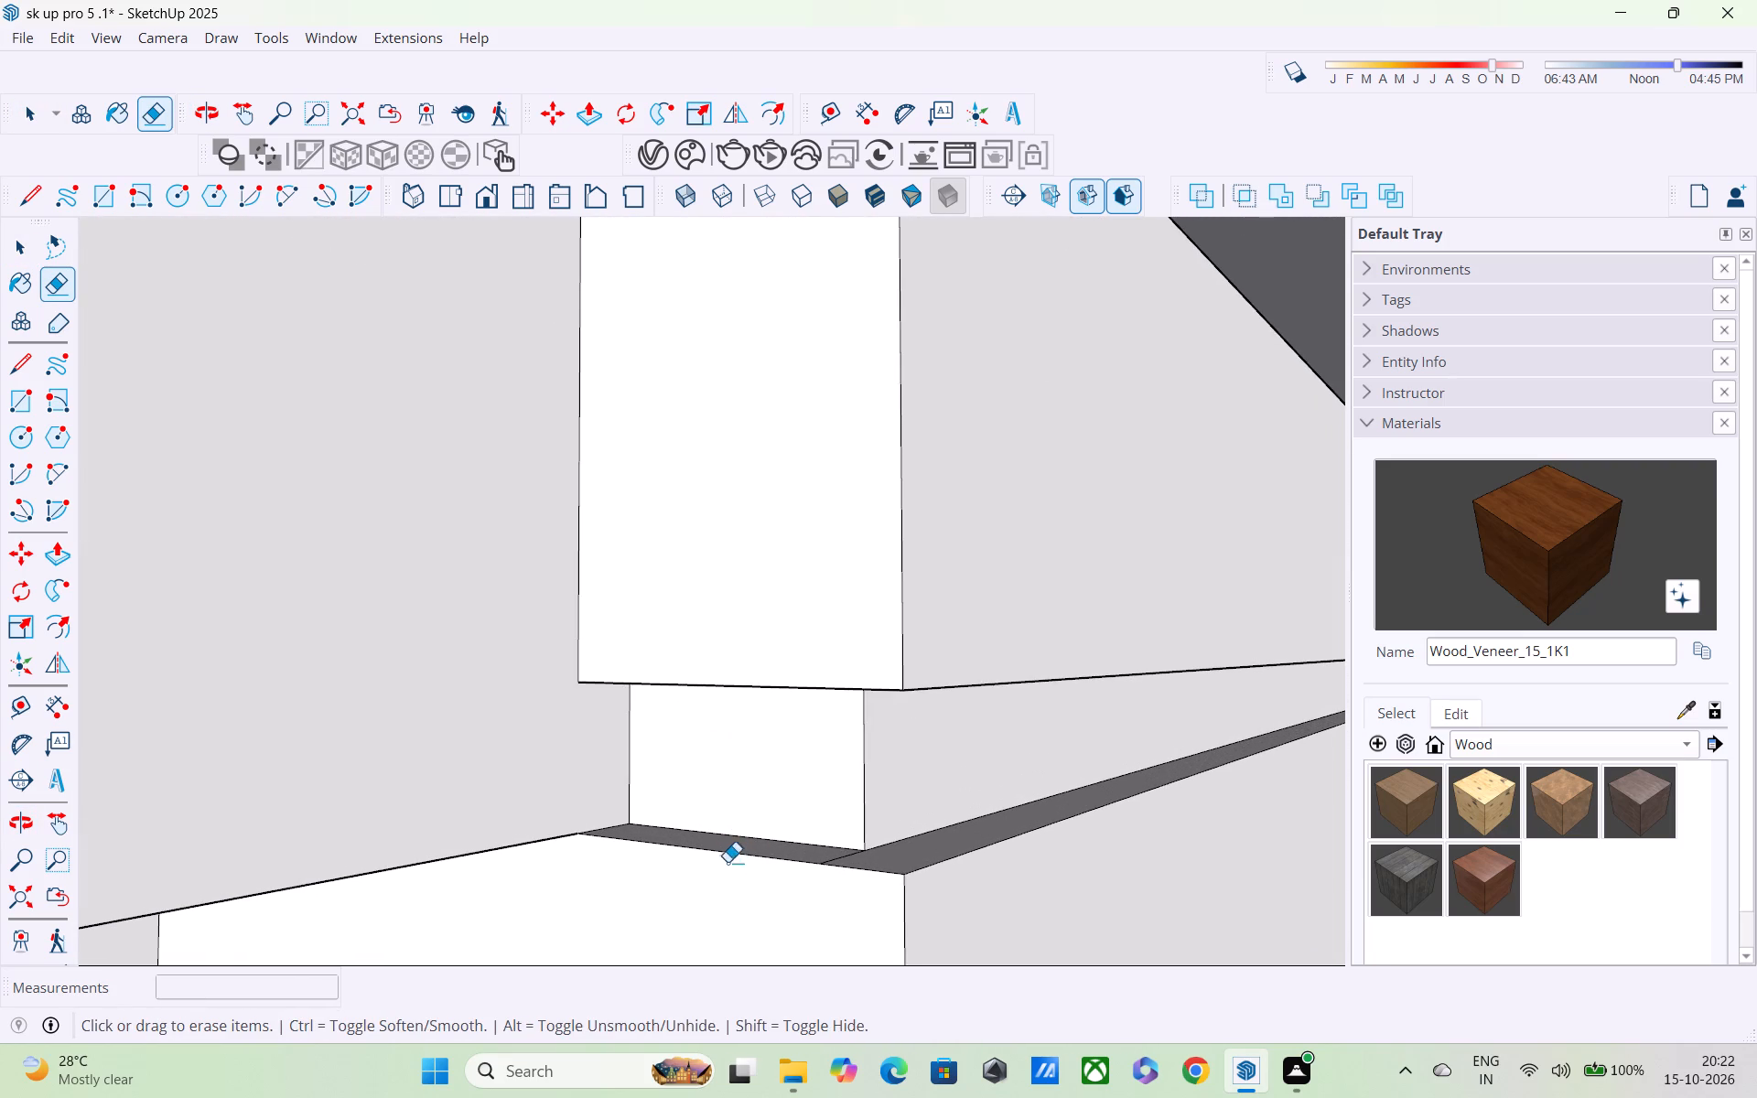
scroll(839, 870, "up", 1)
left_click(836, 862)
middle_click_drag(814, 874, 870, 871)
left_click(847, 873)
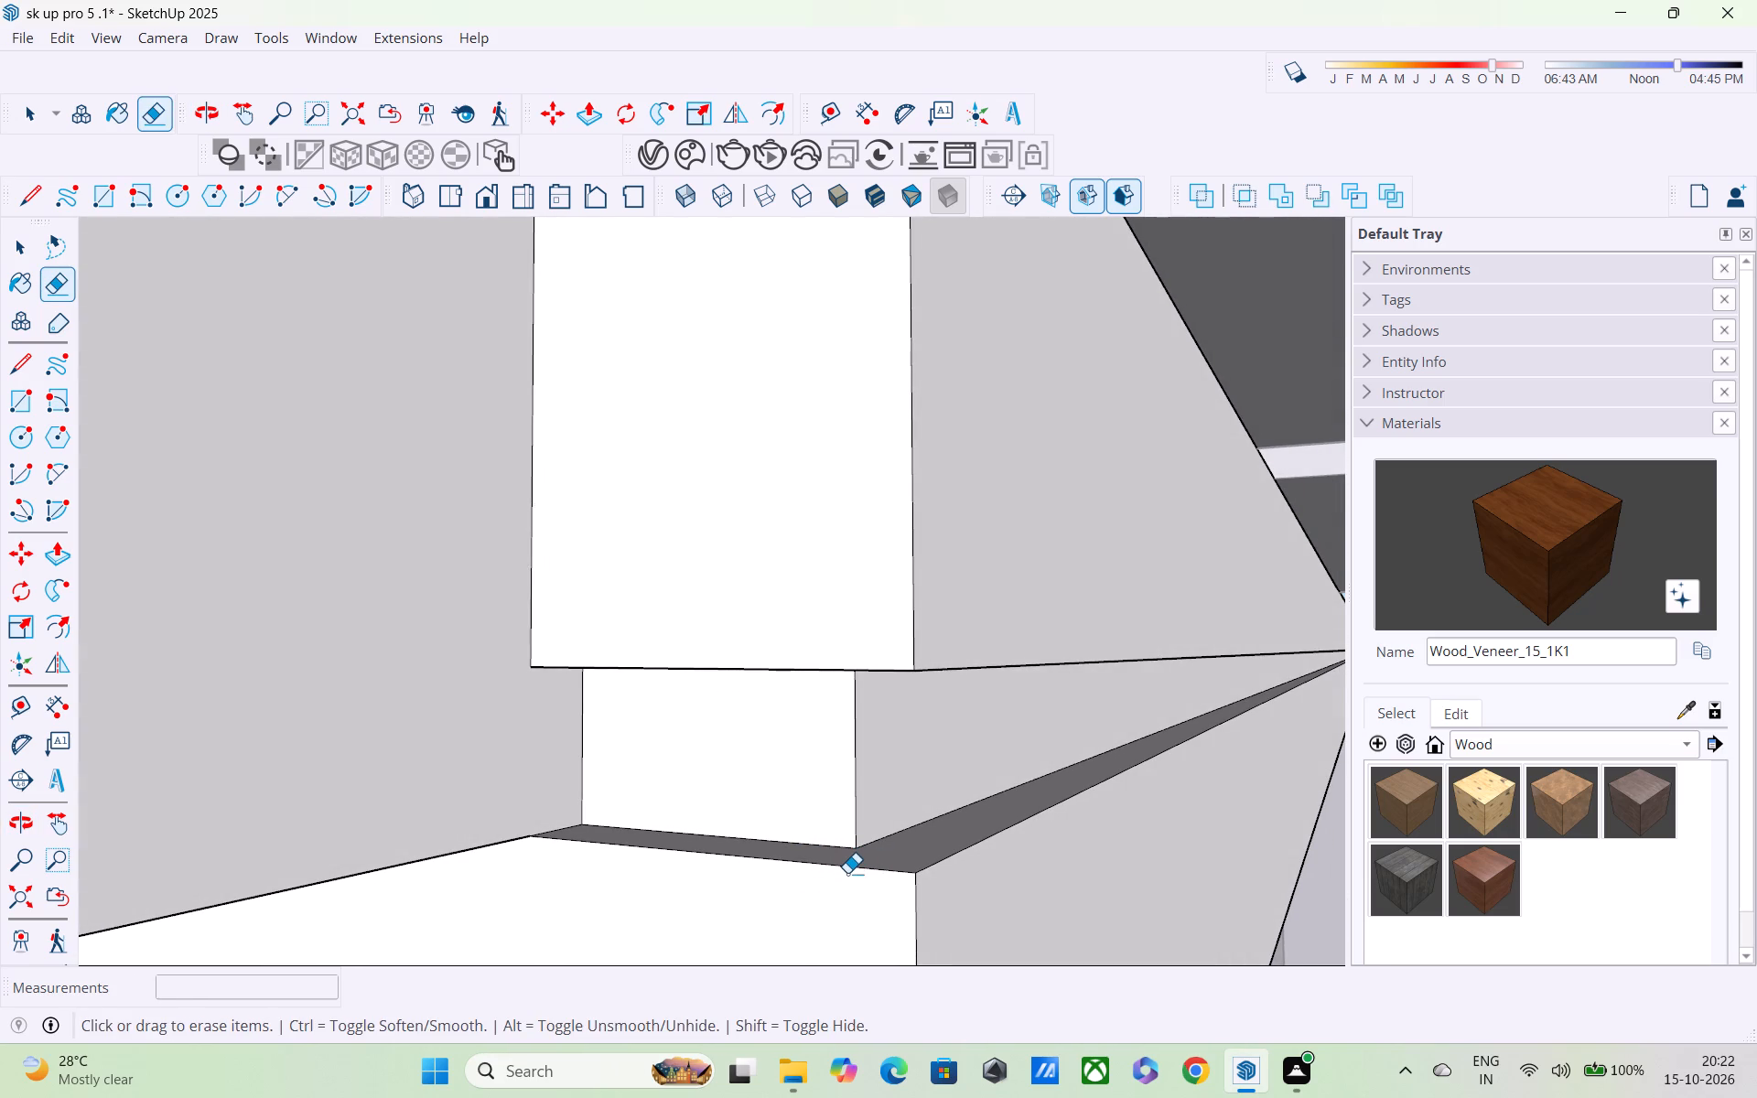
left_click(844, 867)
key("ctrl+z")
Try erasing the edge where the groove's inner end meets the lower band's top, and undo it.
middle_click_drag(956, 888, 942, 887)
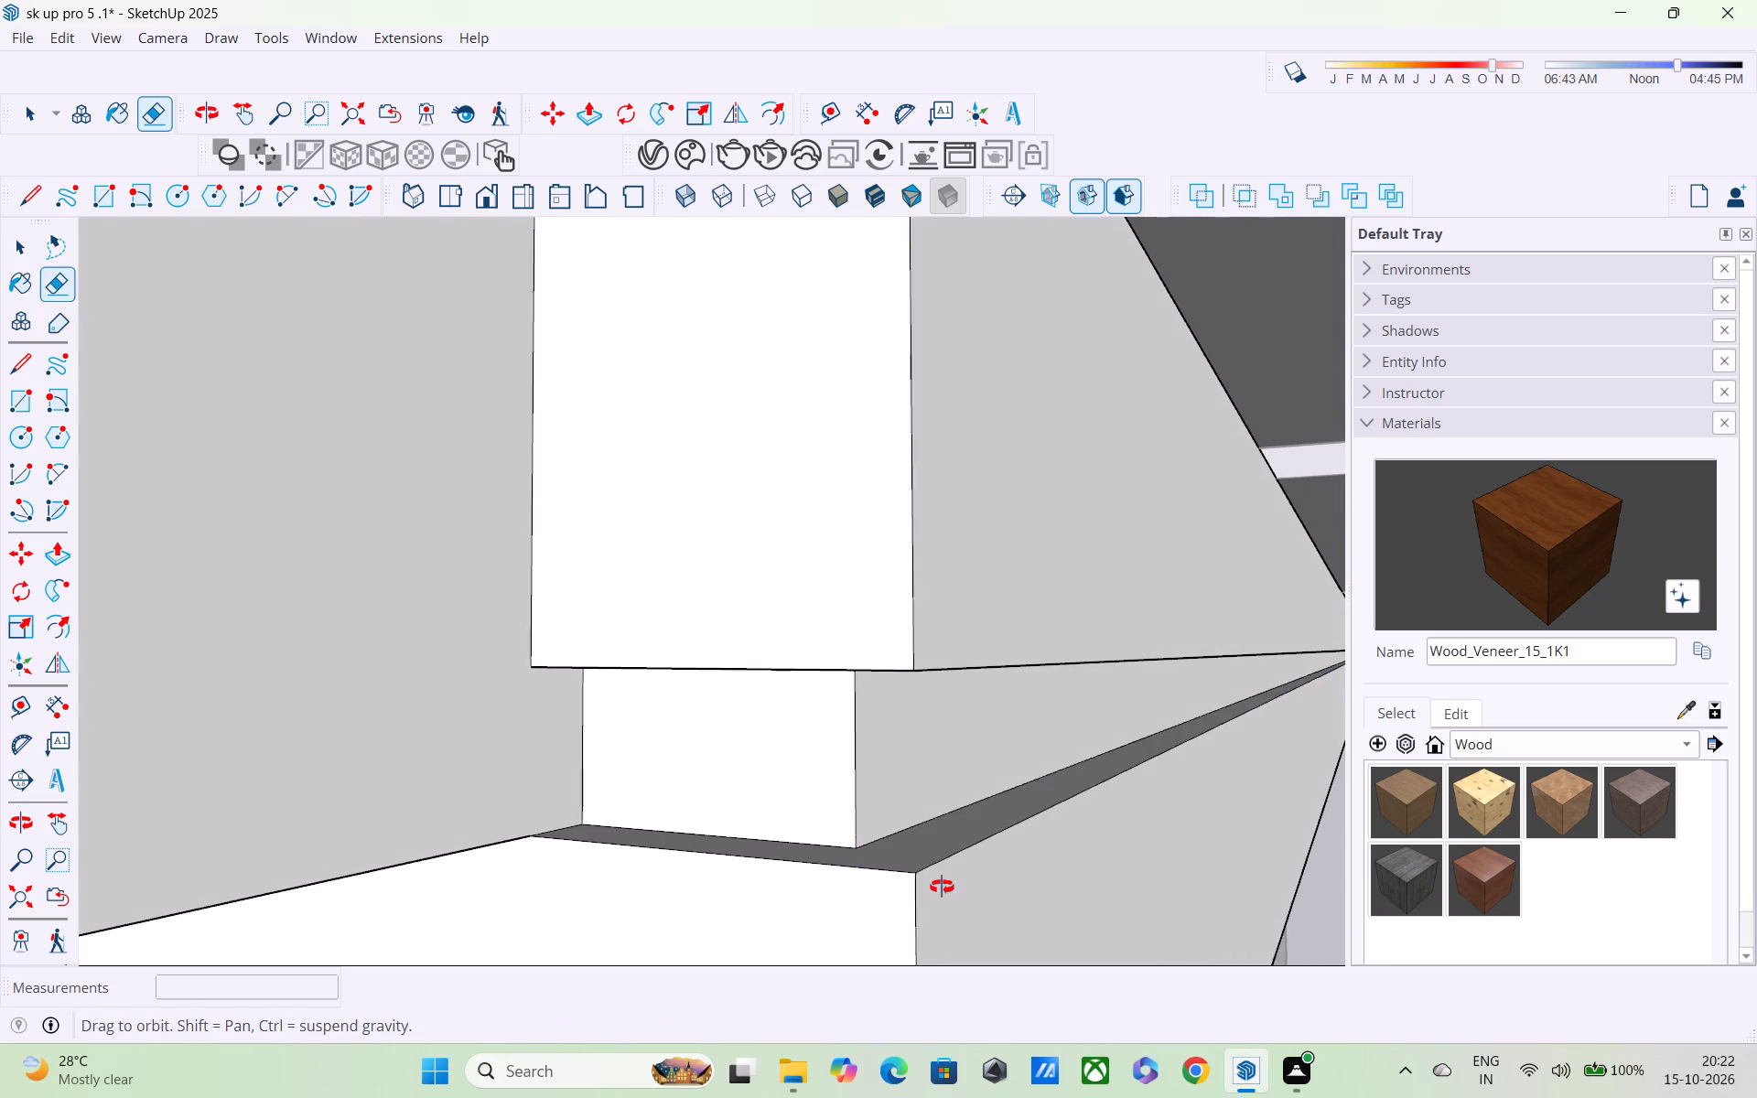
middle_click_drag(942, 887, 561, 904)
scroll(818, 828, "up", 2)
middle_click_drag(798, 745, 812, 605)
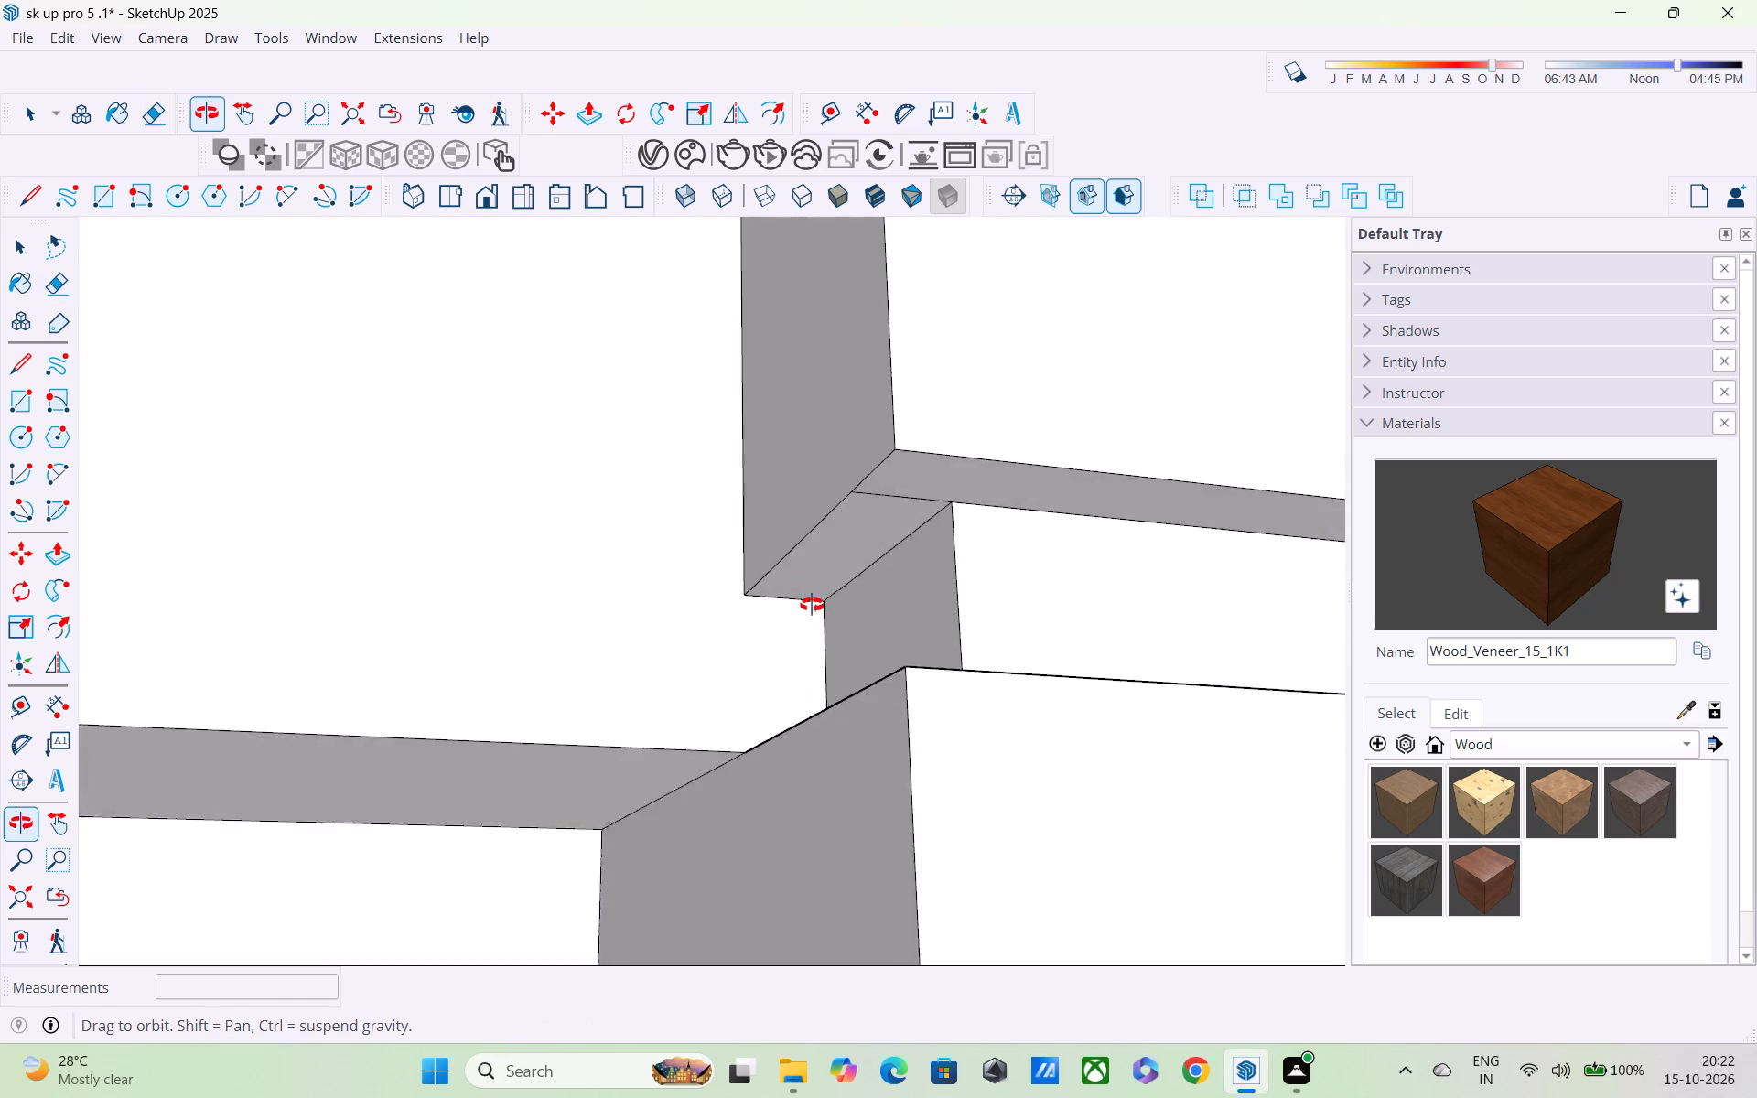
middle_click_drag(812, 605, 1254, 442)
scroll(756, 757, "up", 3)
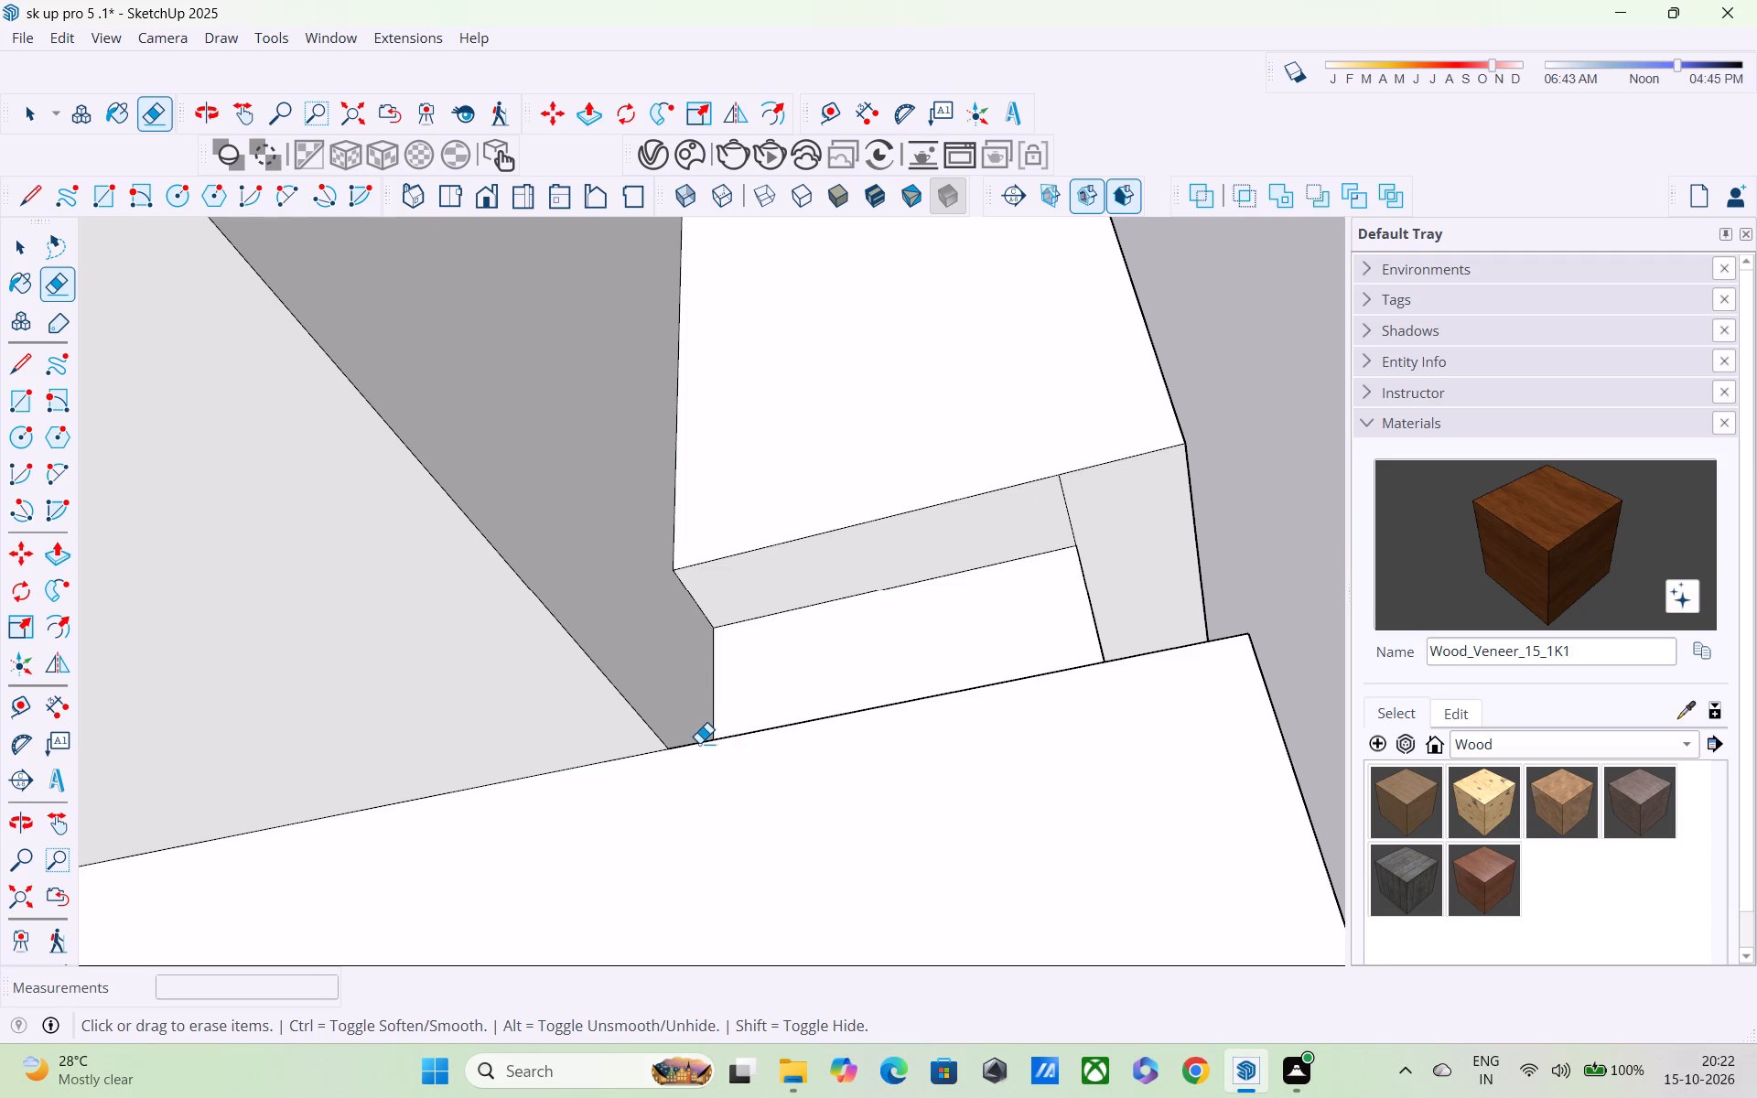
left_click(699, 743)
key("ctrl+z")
Examine the meeting point of the groove's inner end and the lower band's top from close up and several angles.
middle_click_drag(729, 769, 749, 763)
scroll(750, 763, "up", 8)
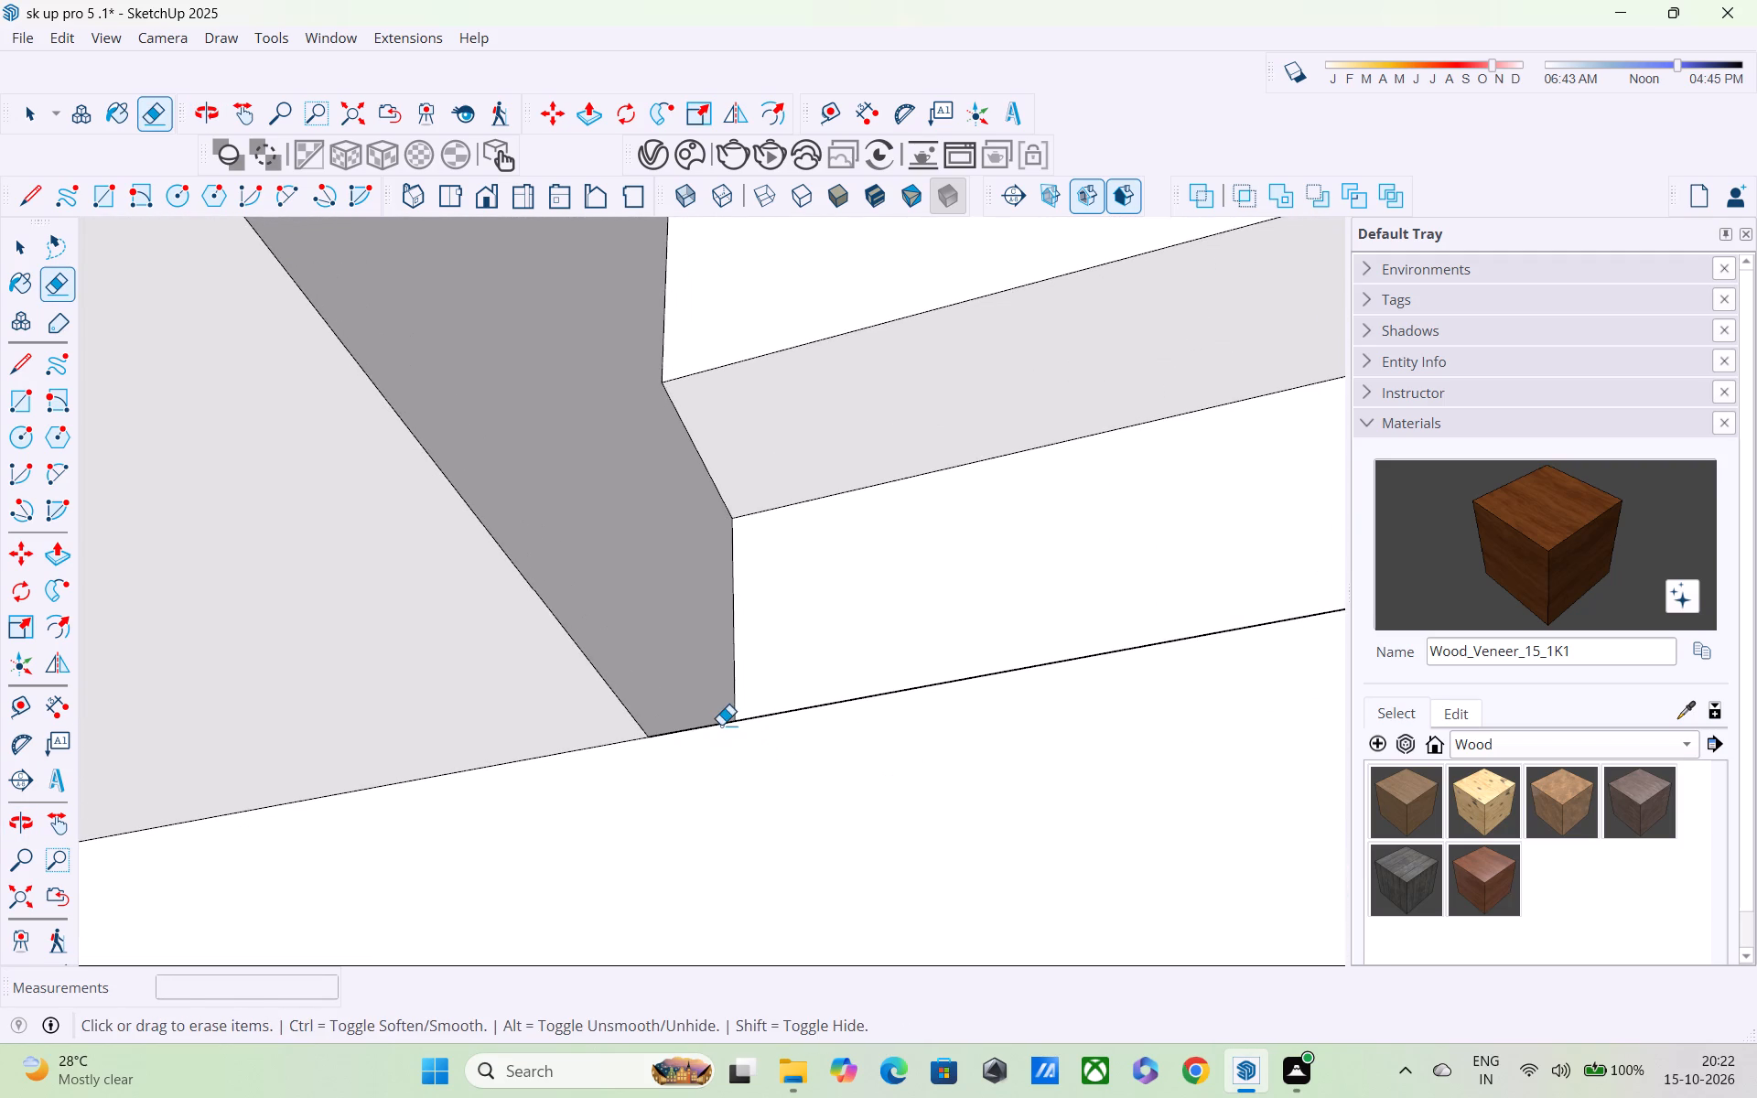
scroll(712, 725, "up", 8)
middle_click_drag(628, 745, 672, 899)
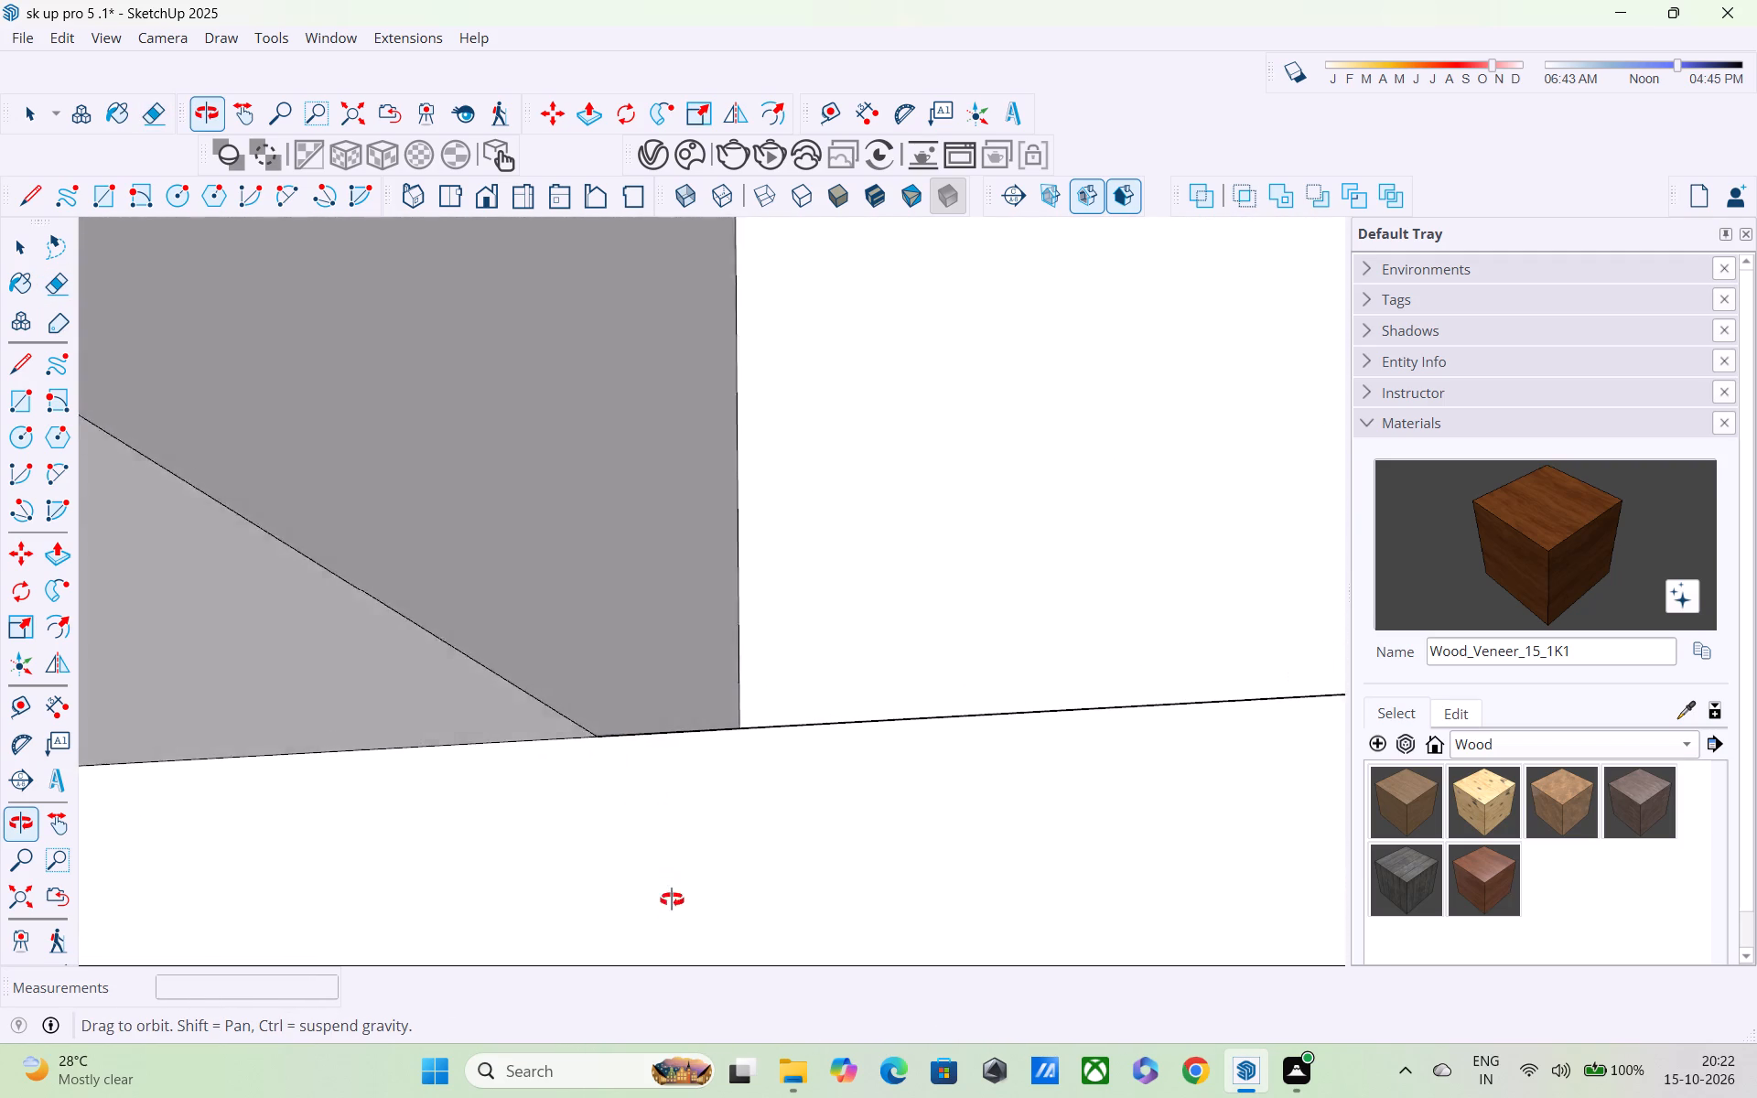
middle_click_drag(672, 899, 915, 1050)
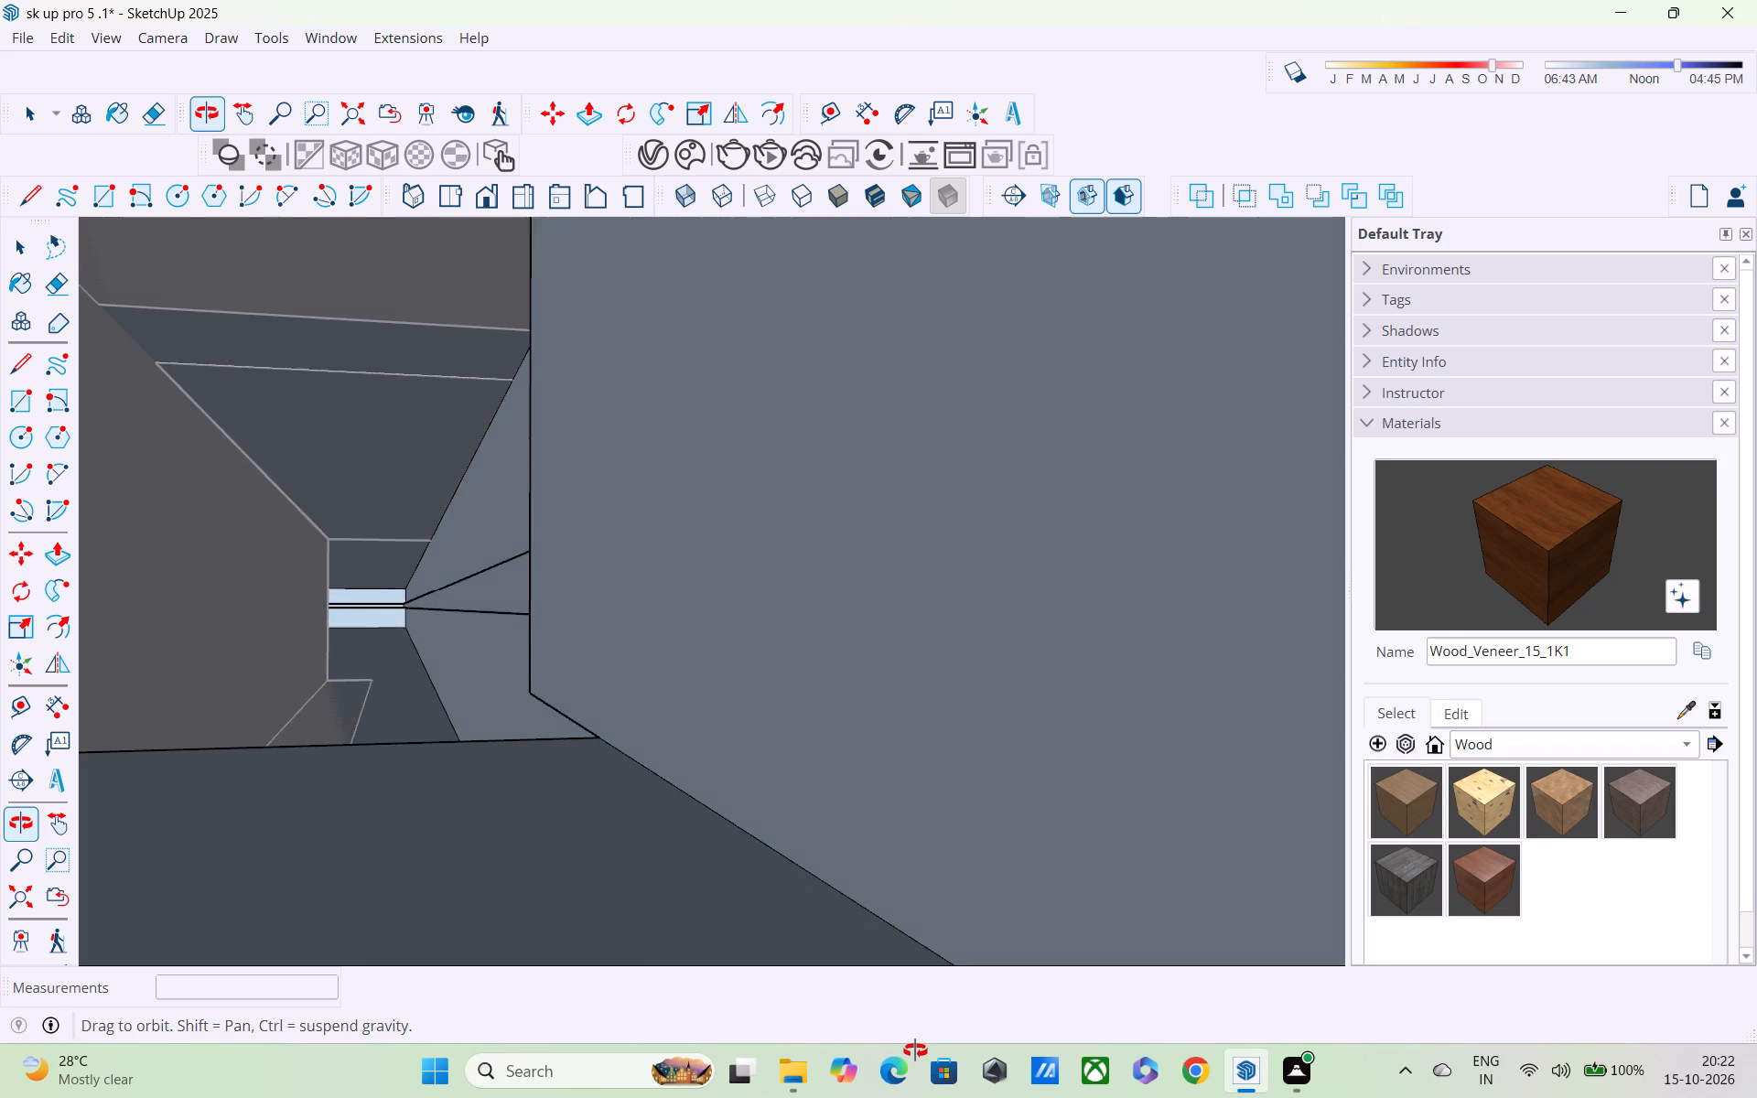
middle_click_drag(915, 1050, 706, 1013)
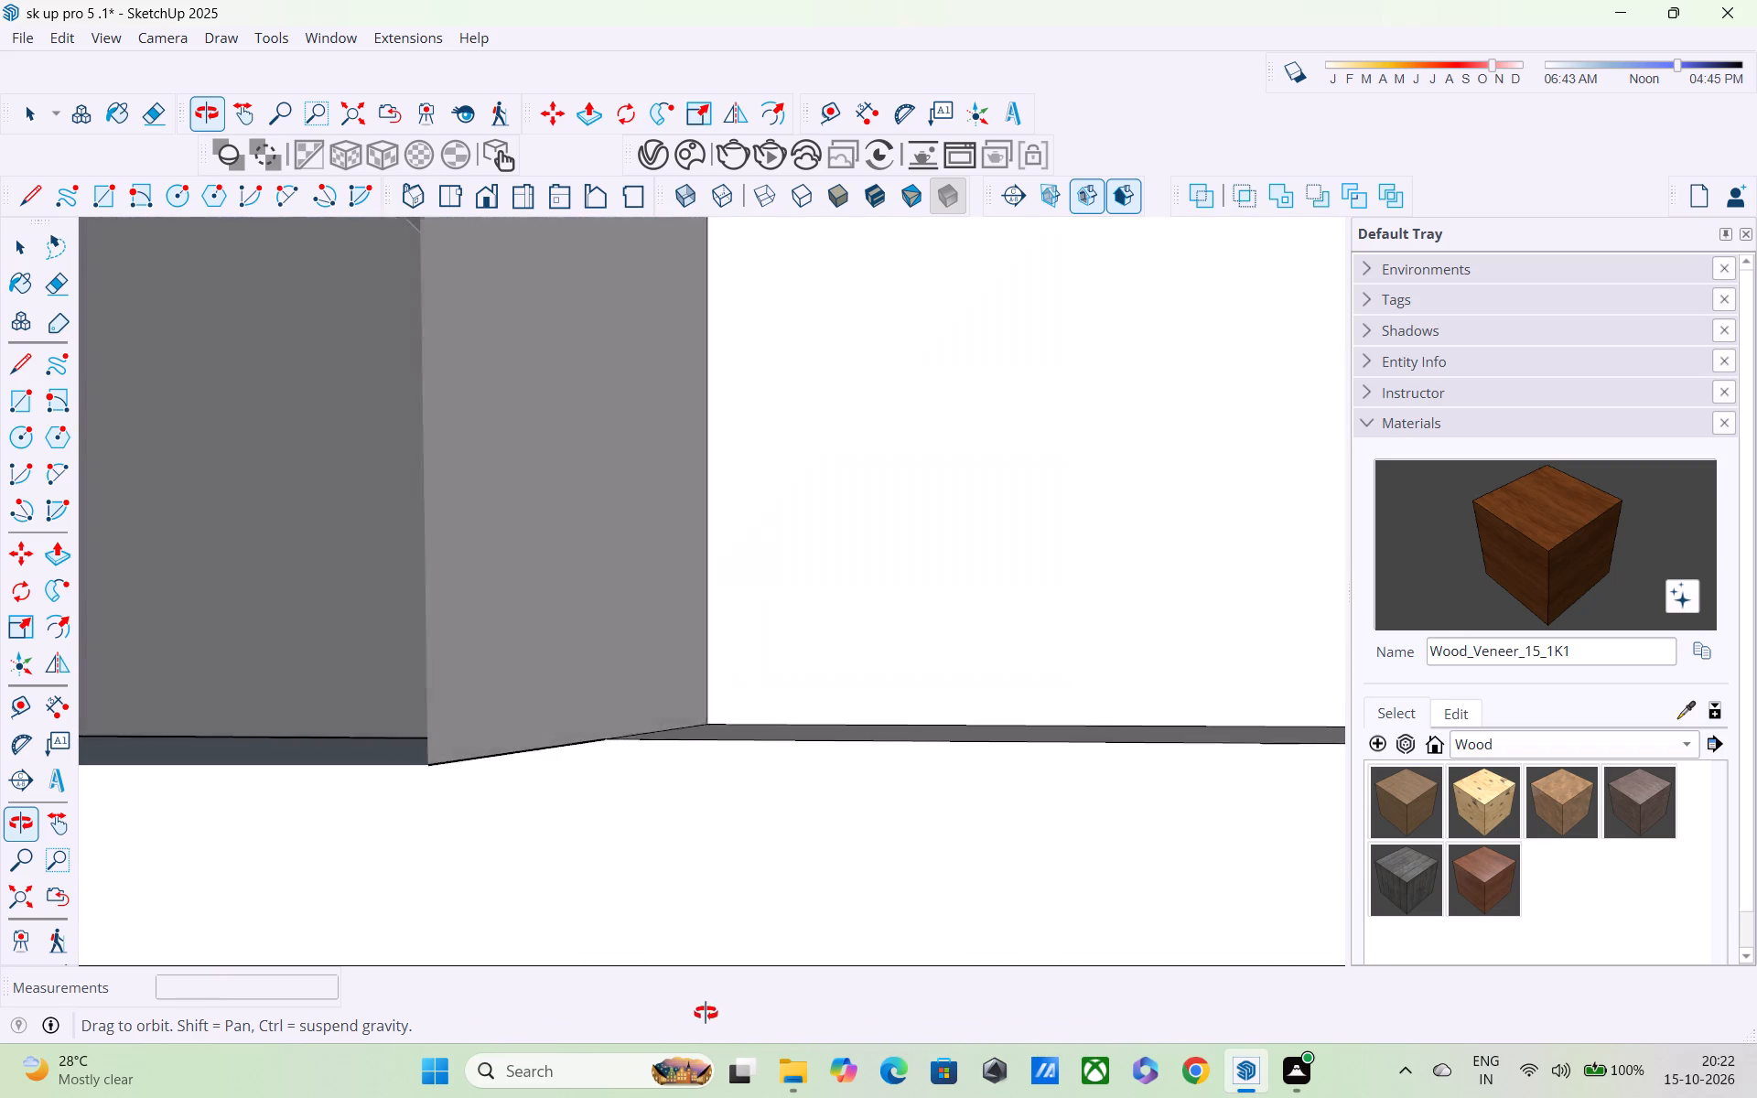
middle_click_drag(706, 1013, 670, 1005)
scroll(668, 998, "up", 1)
scroll(666, 968, "down", 13)
scroll(777, 979, "down", 2)
scroll(567, 874, "up", 1)
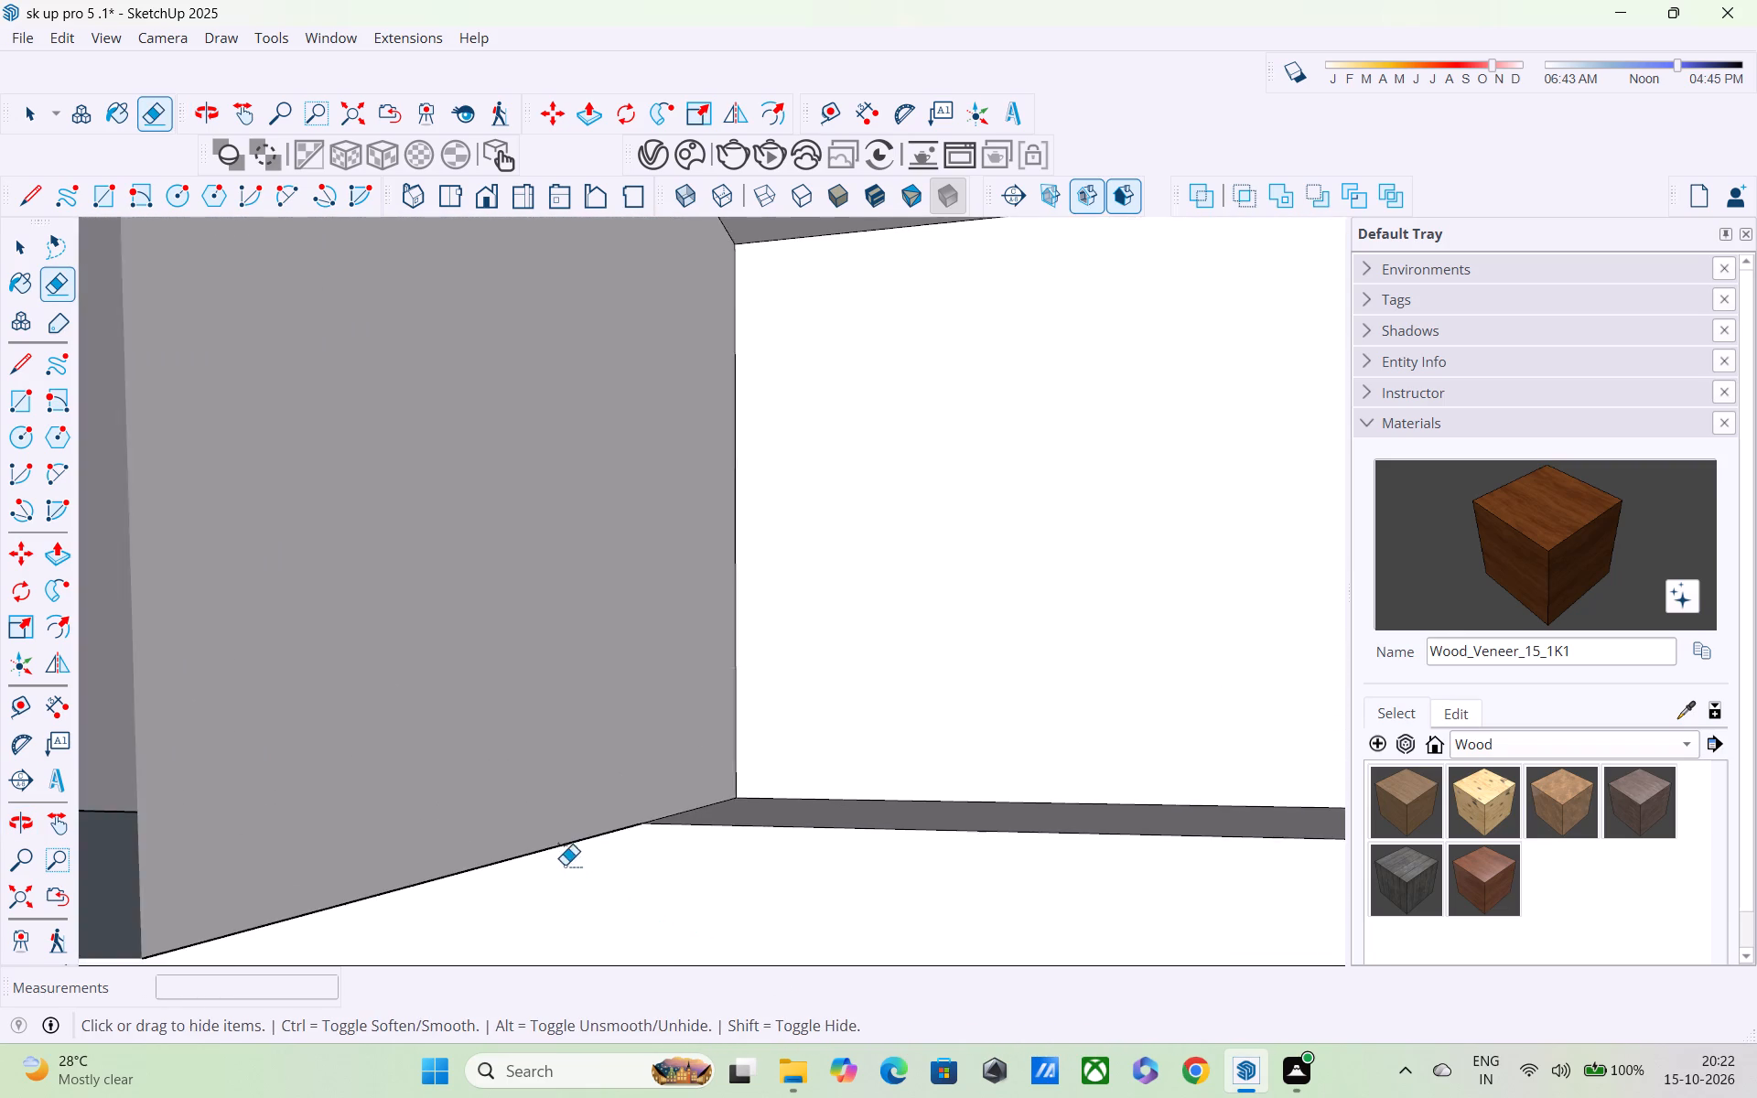
middle_click(563, 856)
scroll(563, 856, "down", 19)
Hide the short dividing edge across the underside of the upper band, at the groove's outer corner.
middle_click_drag(901, 867, 612, 746)
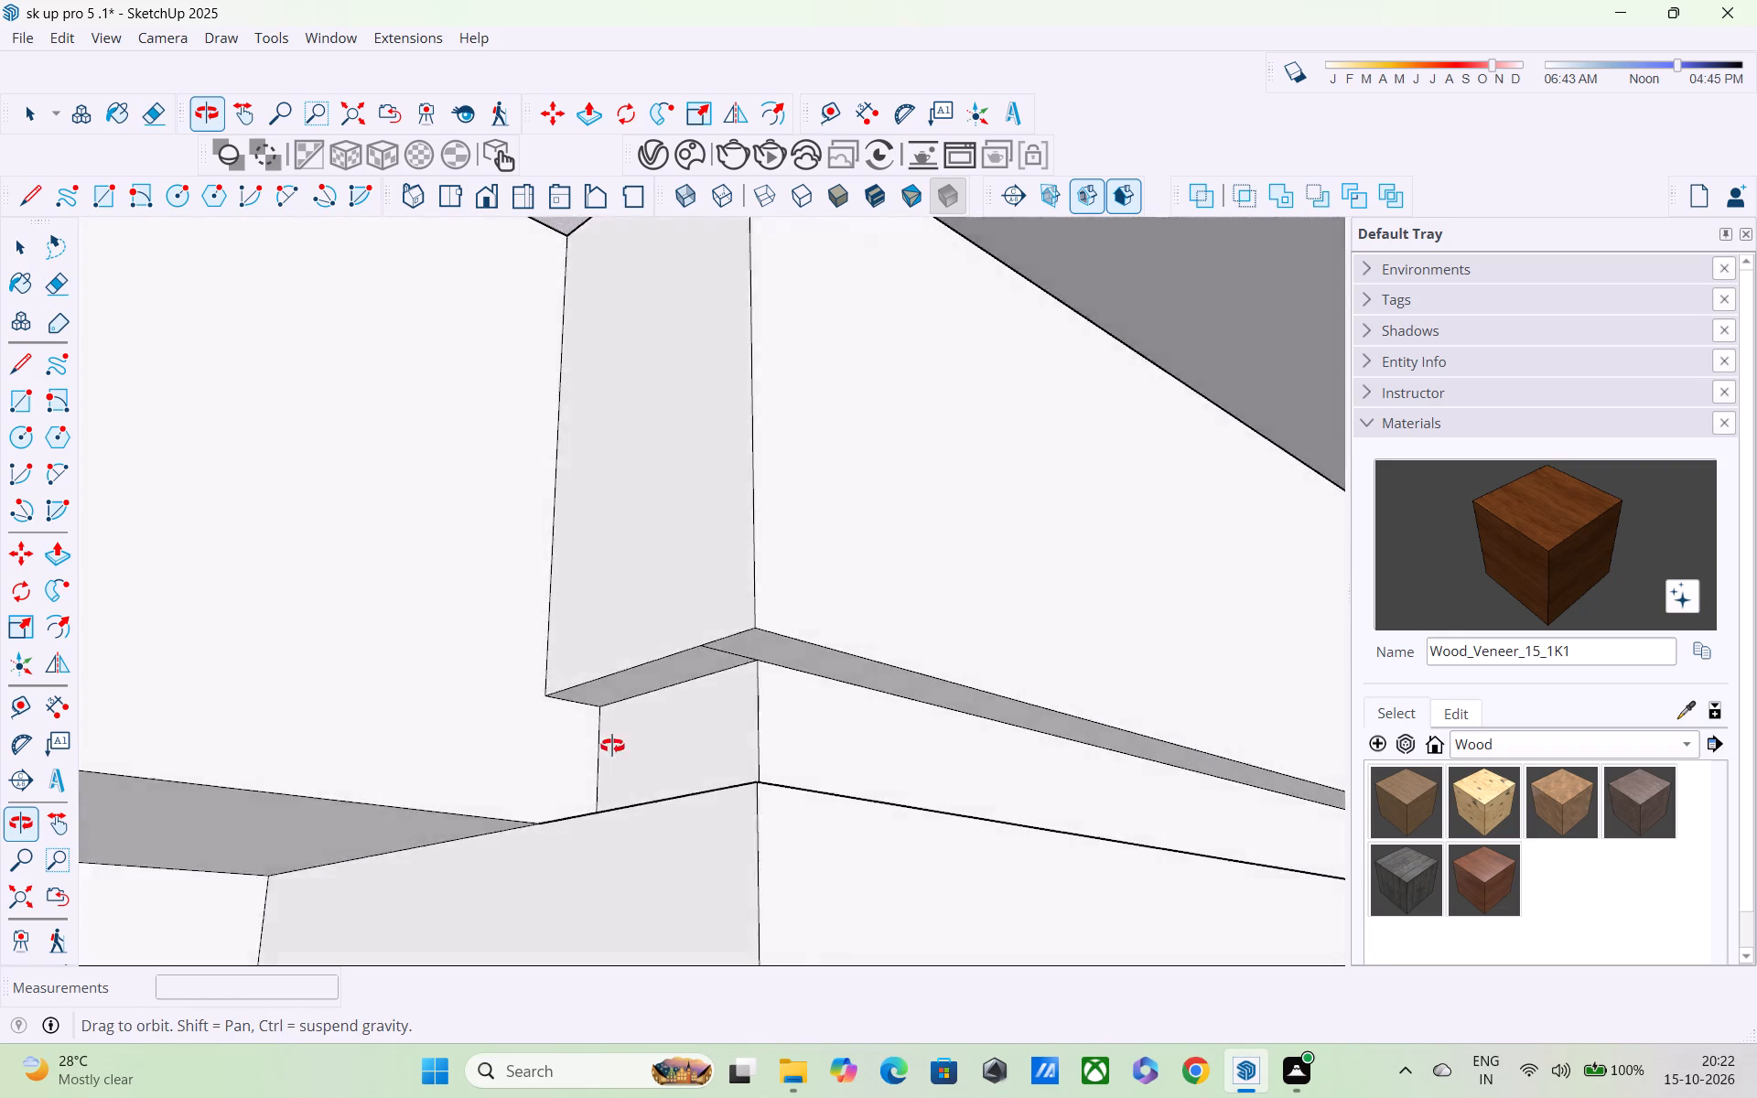
middle_click_drag(612, 746, 608, 668)
scroll(637, 630, "up", 3)
left_click(739, 563)
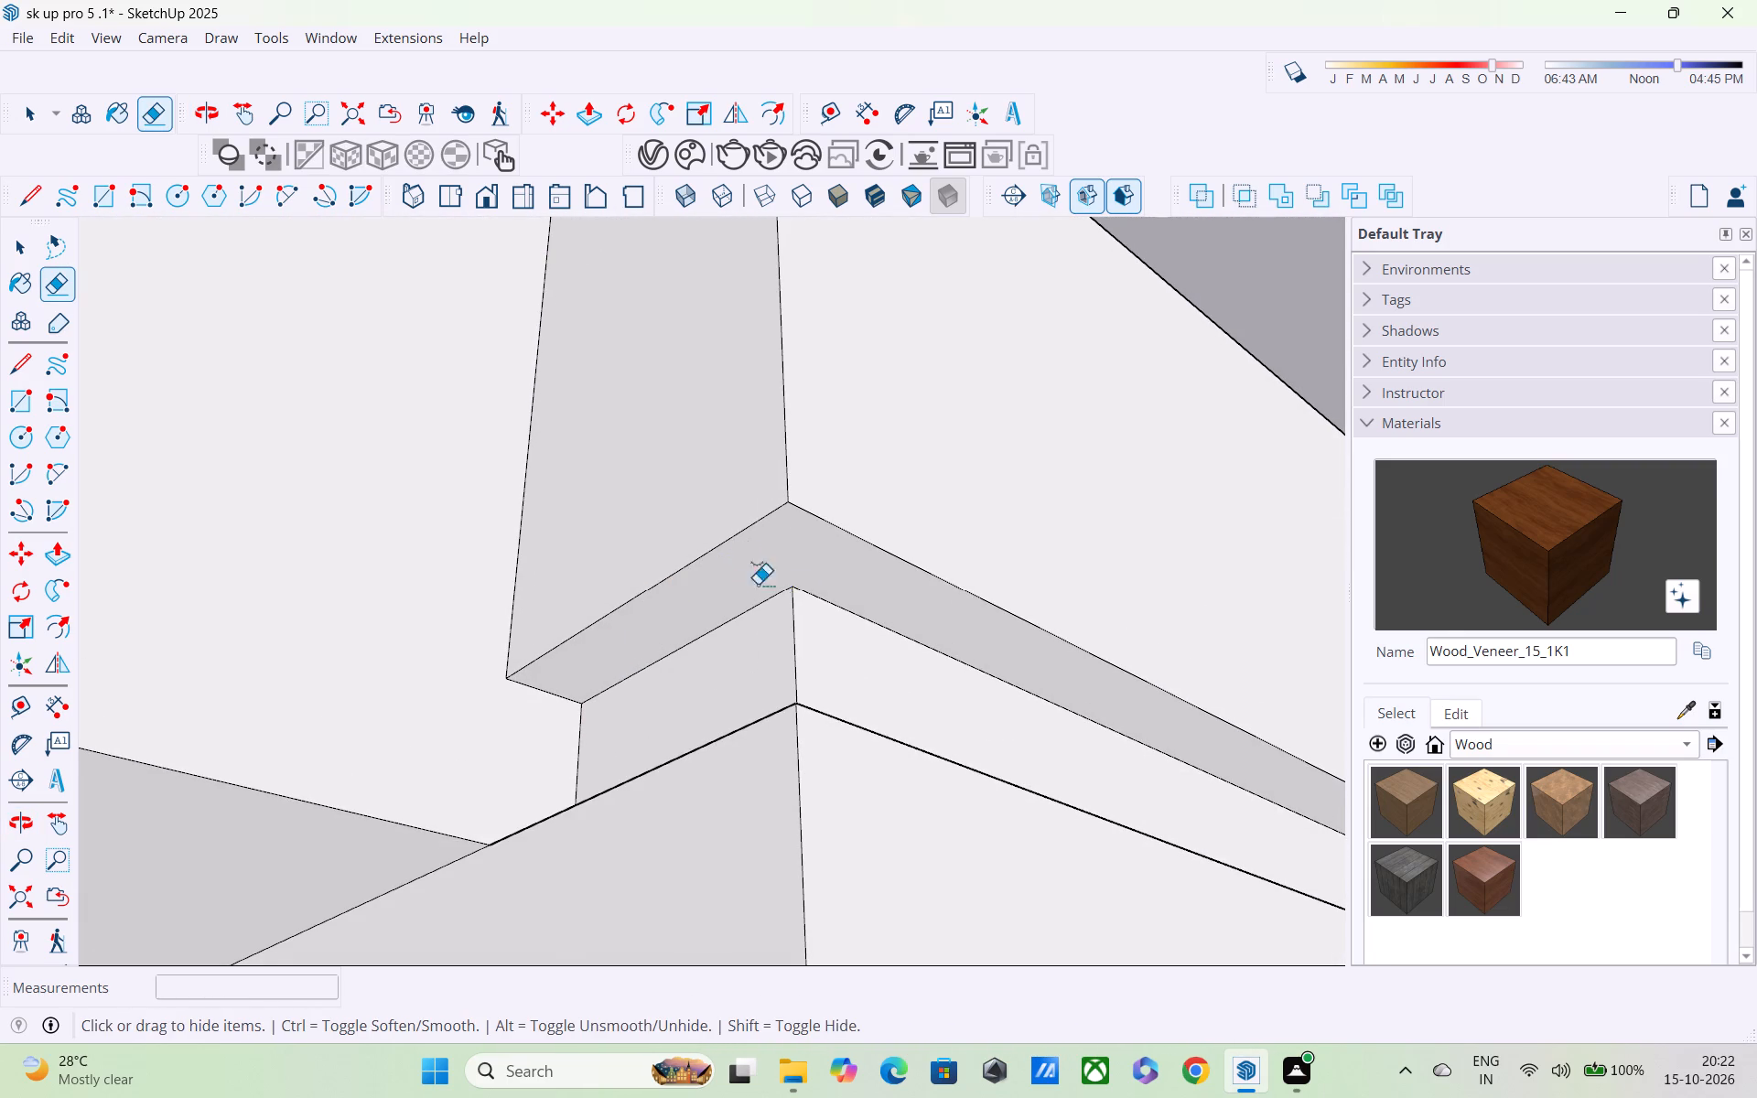
Hide the lower band's two top edges beneath the groove, one along the front and one along the end.
scroll(825, 604, "down", 3)
middle_click_drag(827, 604, 808, 576)
scroll(808, 576, "up", 6)
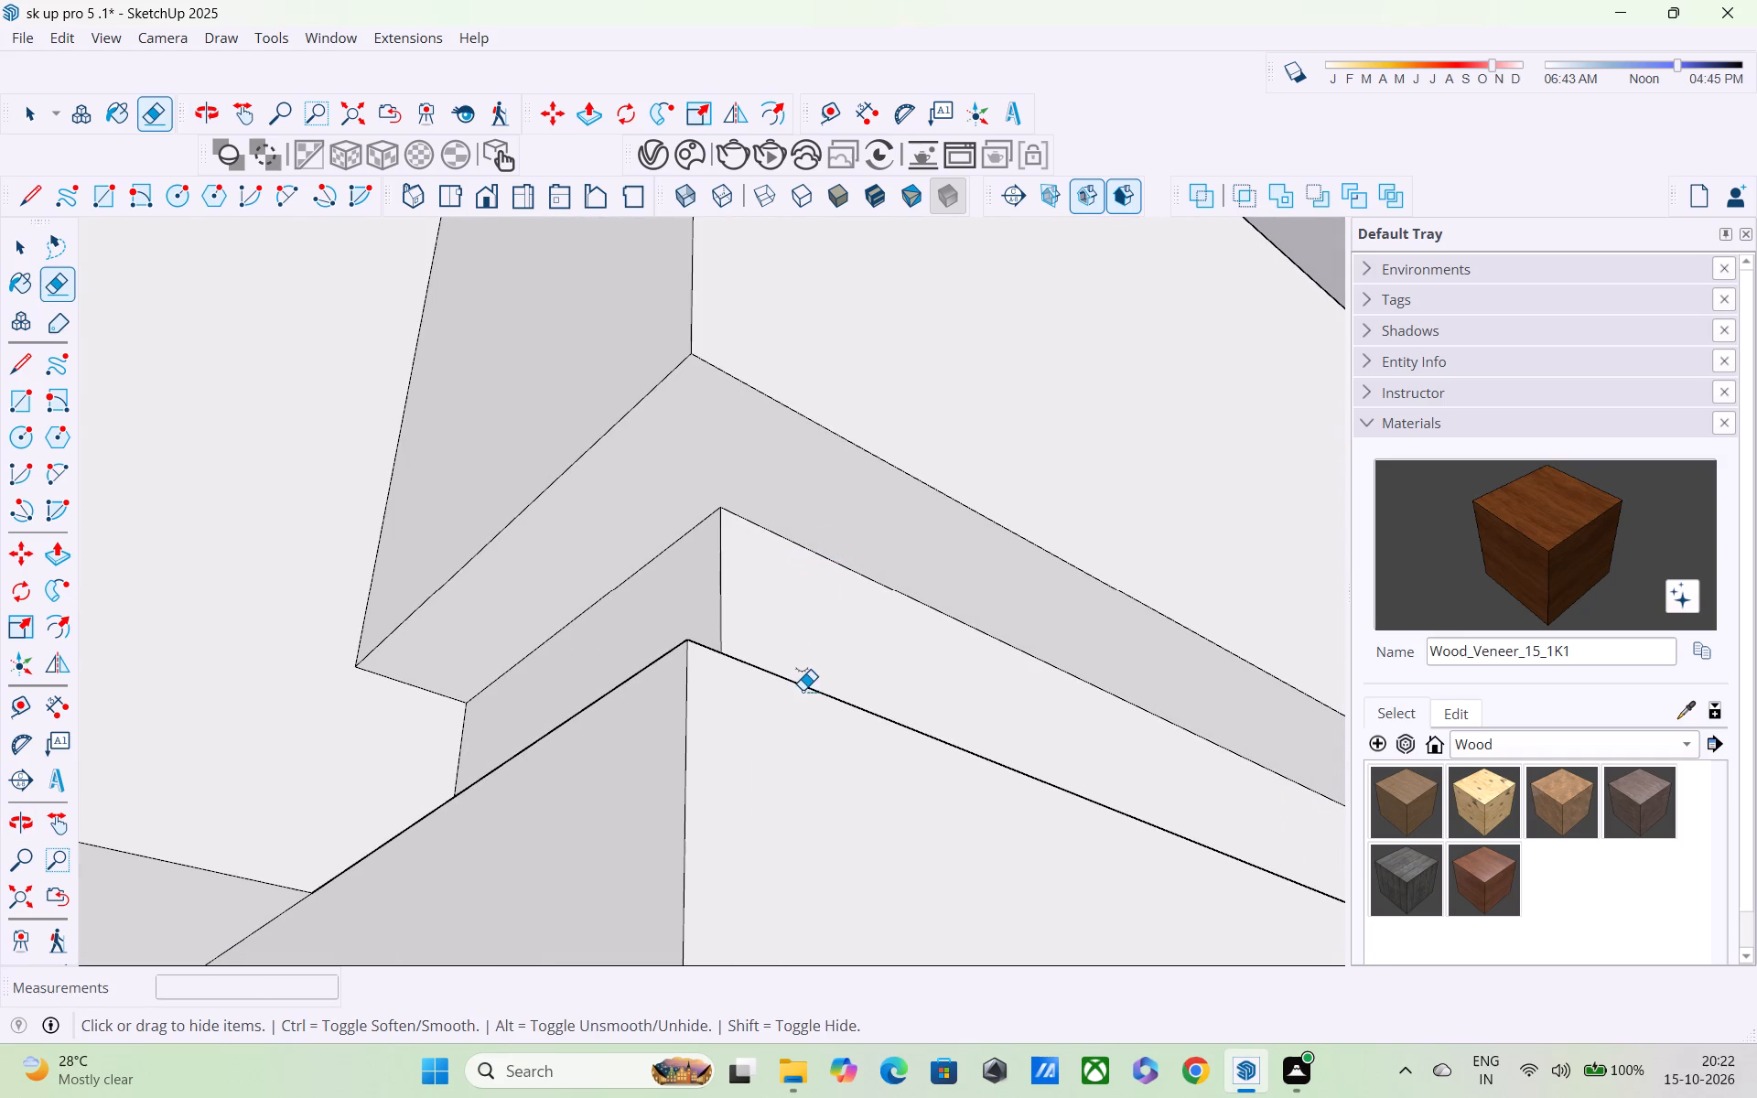
left_click(795, 683)
middle_click_drag(756, 679, 803, 763)
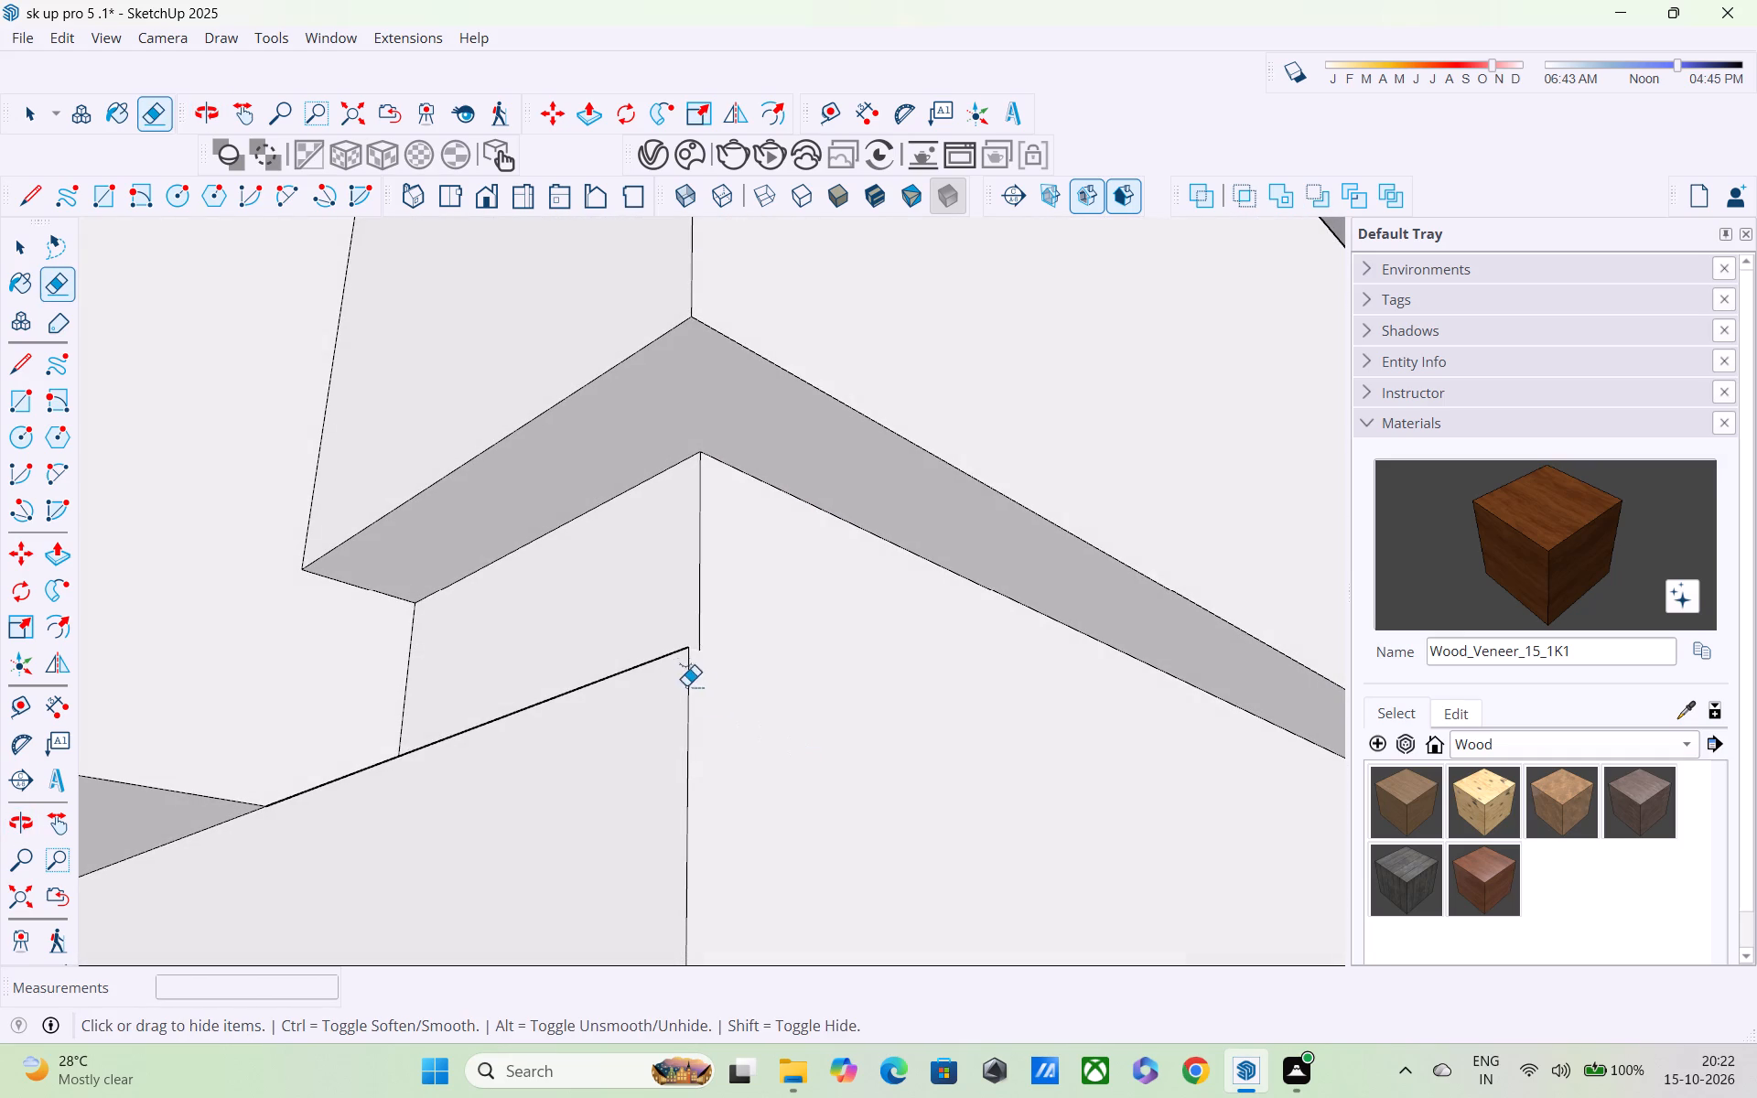
left_click(678, 652)
Hide the edge where the adjoining band's underside meets the end face of the lower band.
scroll(683, 658, "down", 2)
middle_click_drag(729, 715, 756, 774)
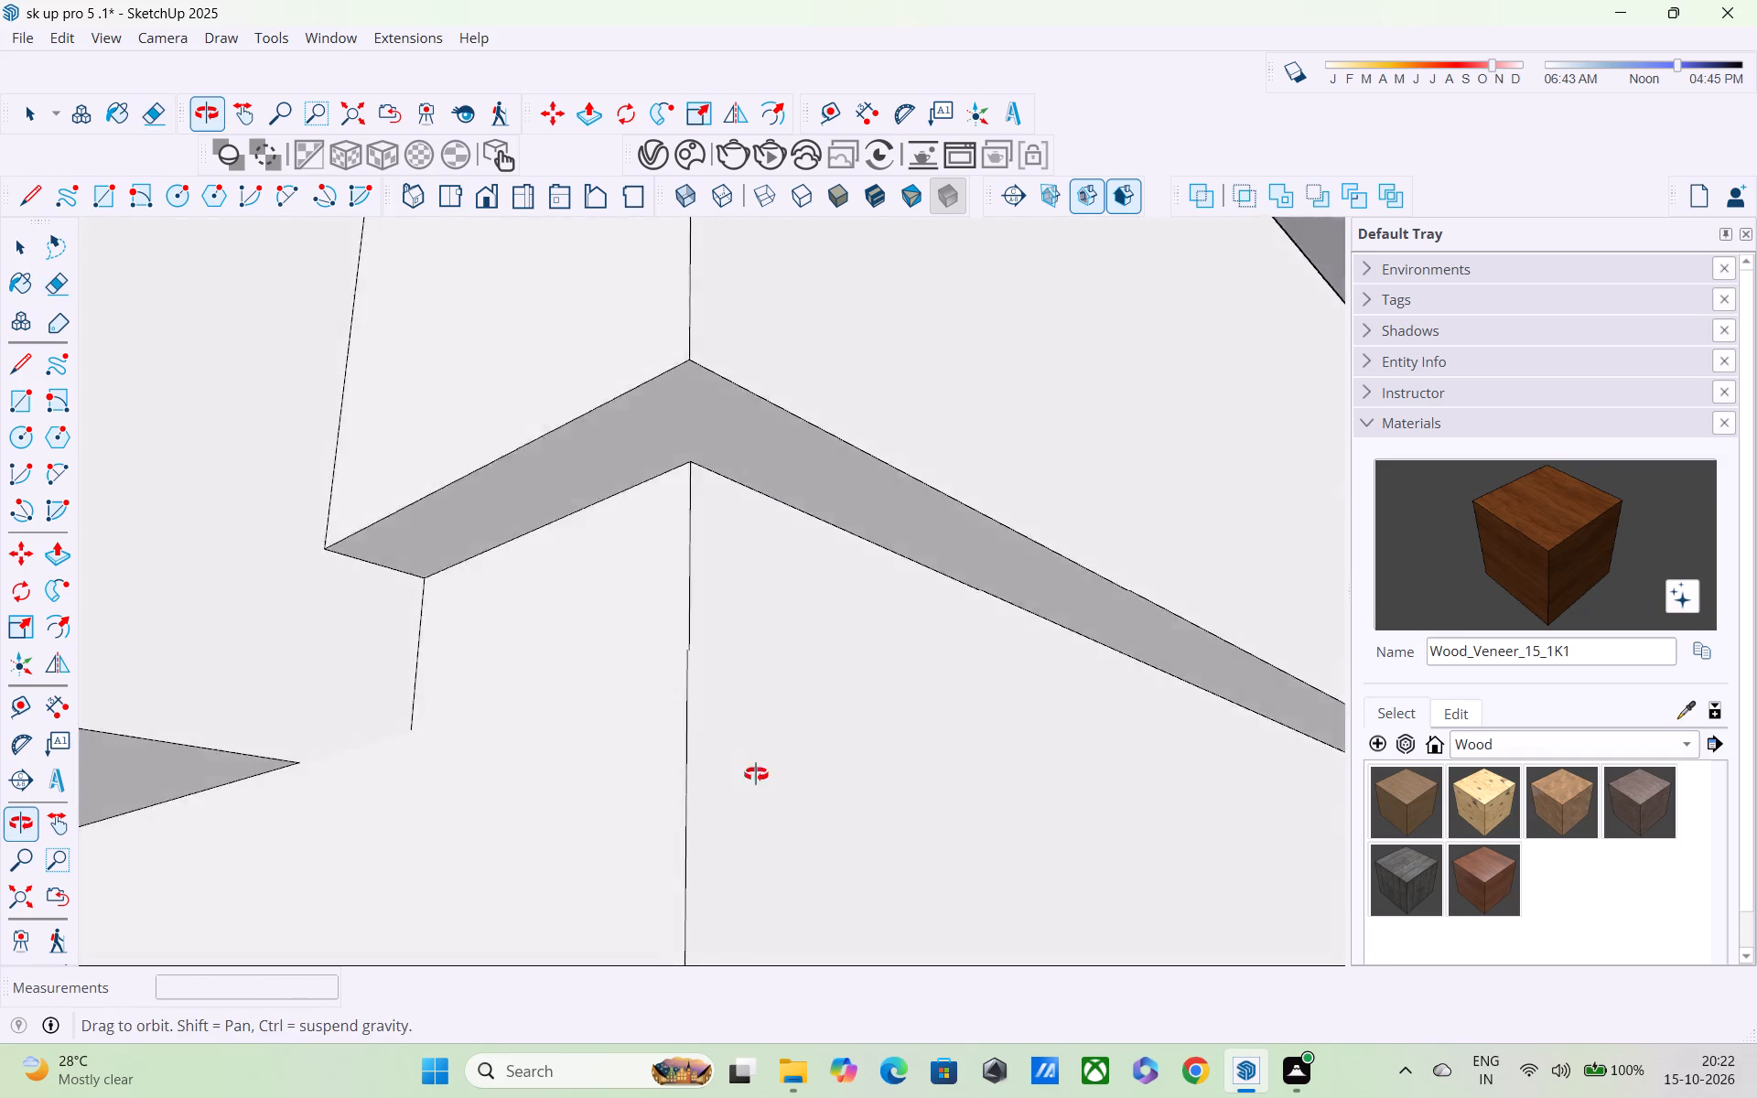
middle_click_drag(756, 774, 457, 967)
scroll(447, 953, "up", 1)
middle_click_drag(445, 868, 606, 855)
scroll(456, 849, "down", 1)
scroll(666, 832, "down", 1)
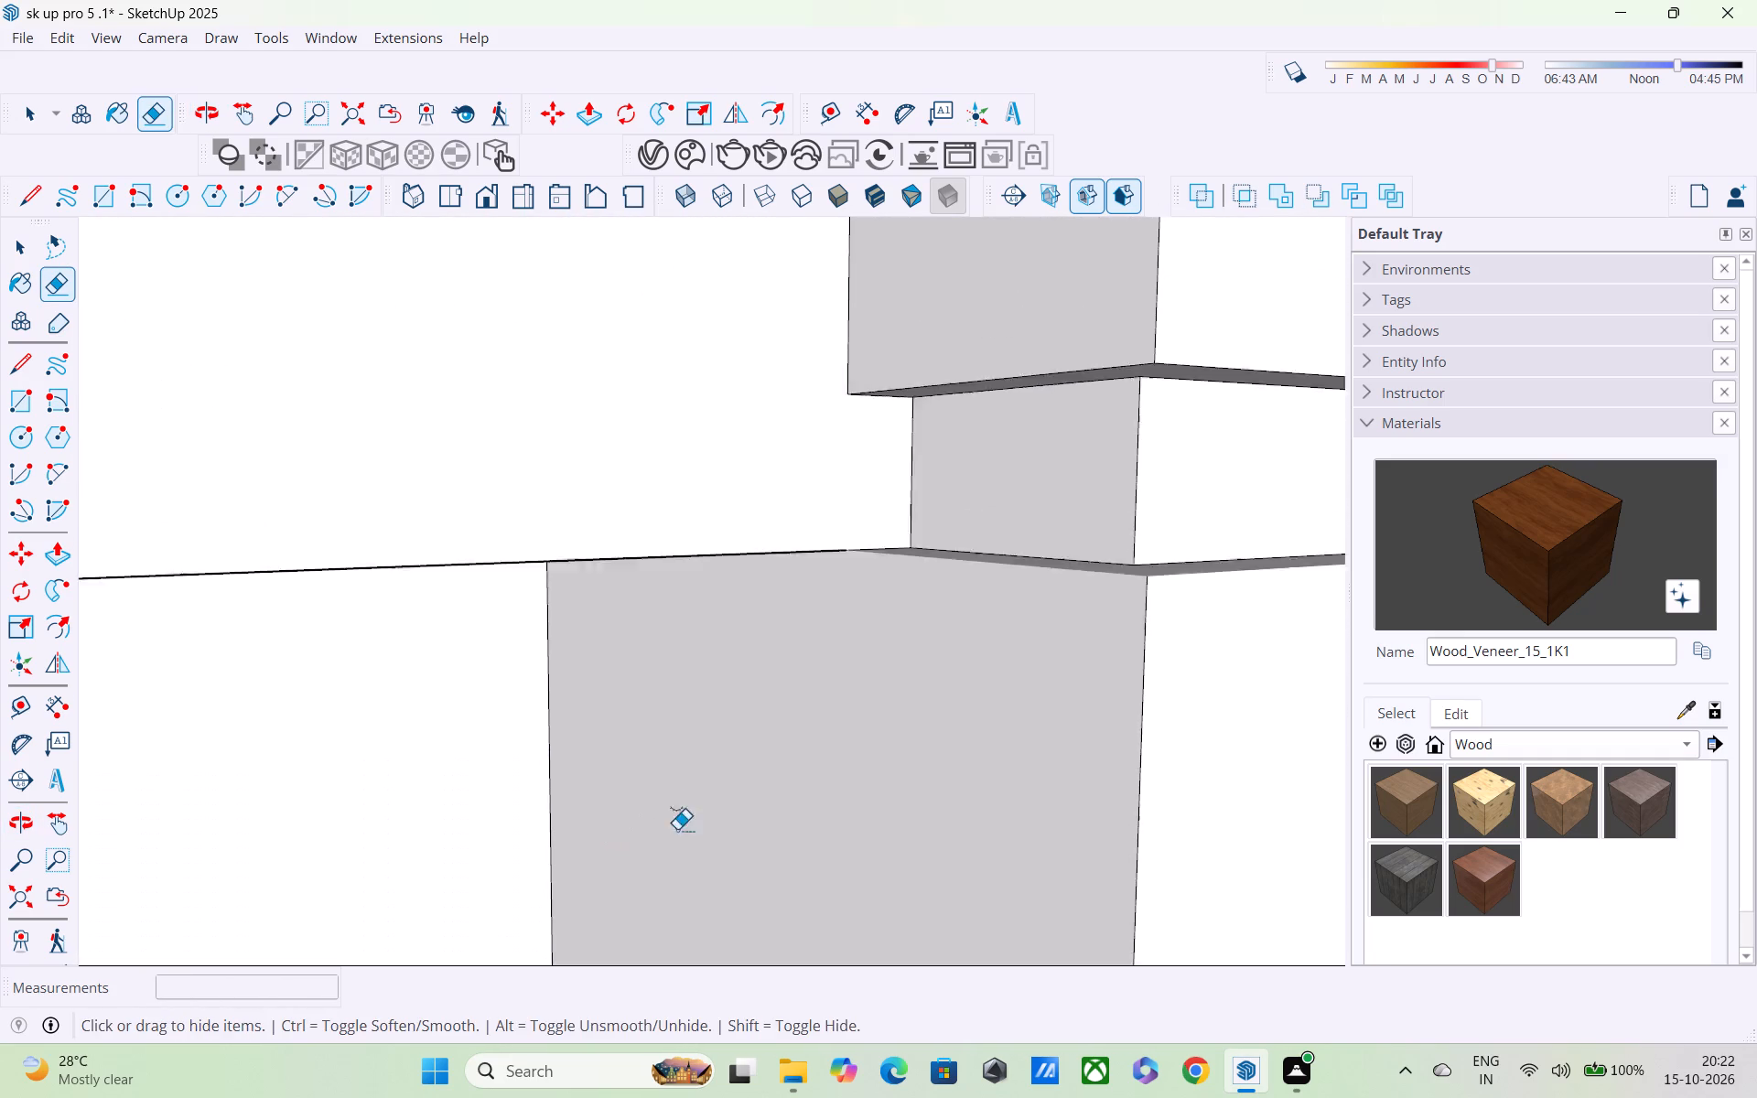
scroll(677, 829, "down", 1)
middle_click_drag(748, 695, 807, 430)
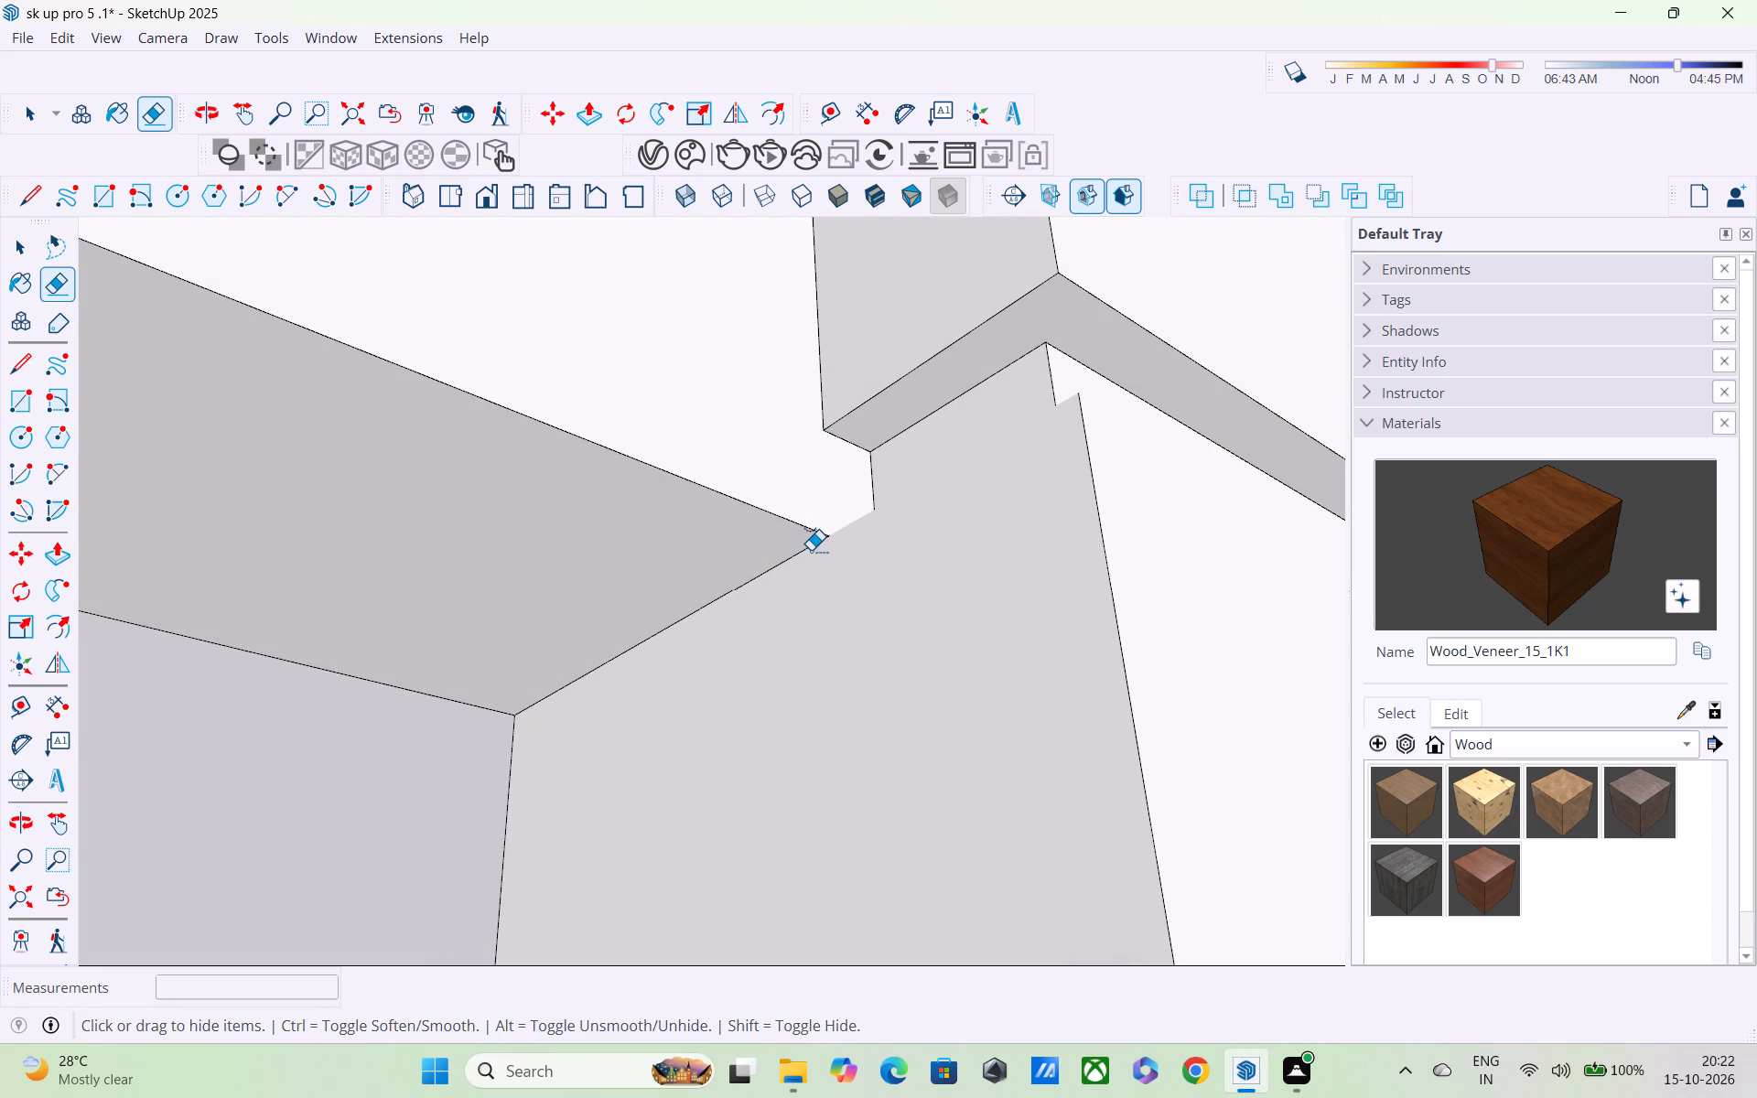
left_click(810, 550)
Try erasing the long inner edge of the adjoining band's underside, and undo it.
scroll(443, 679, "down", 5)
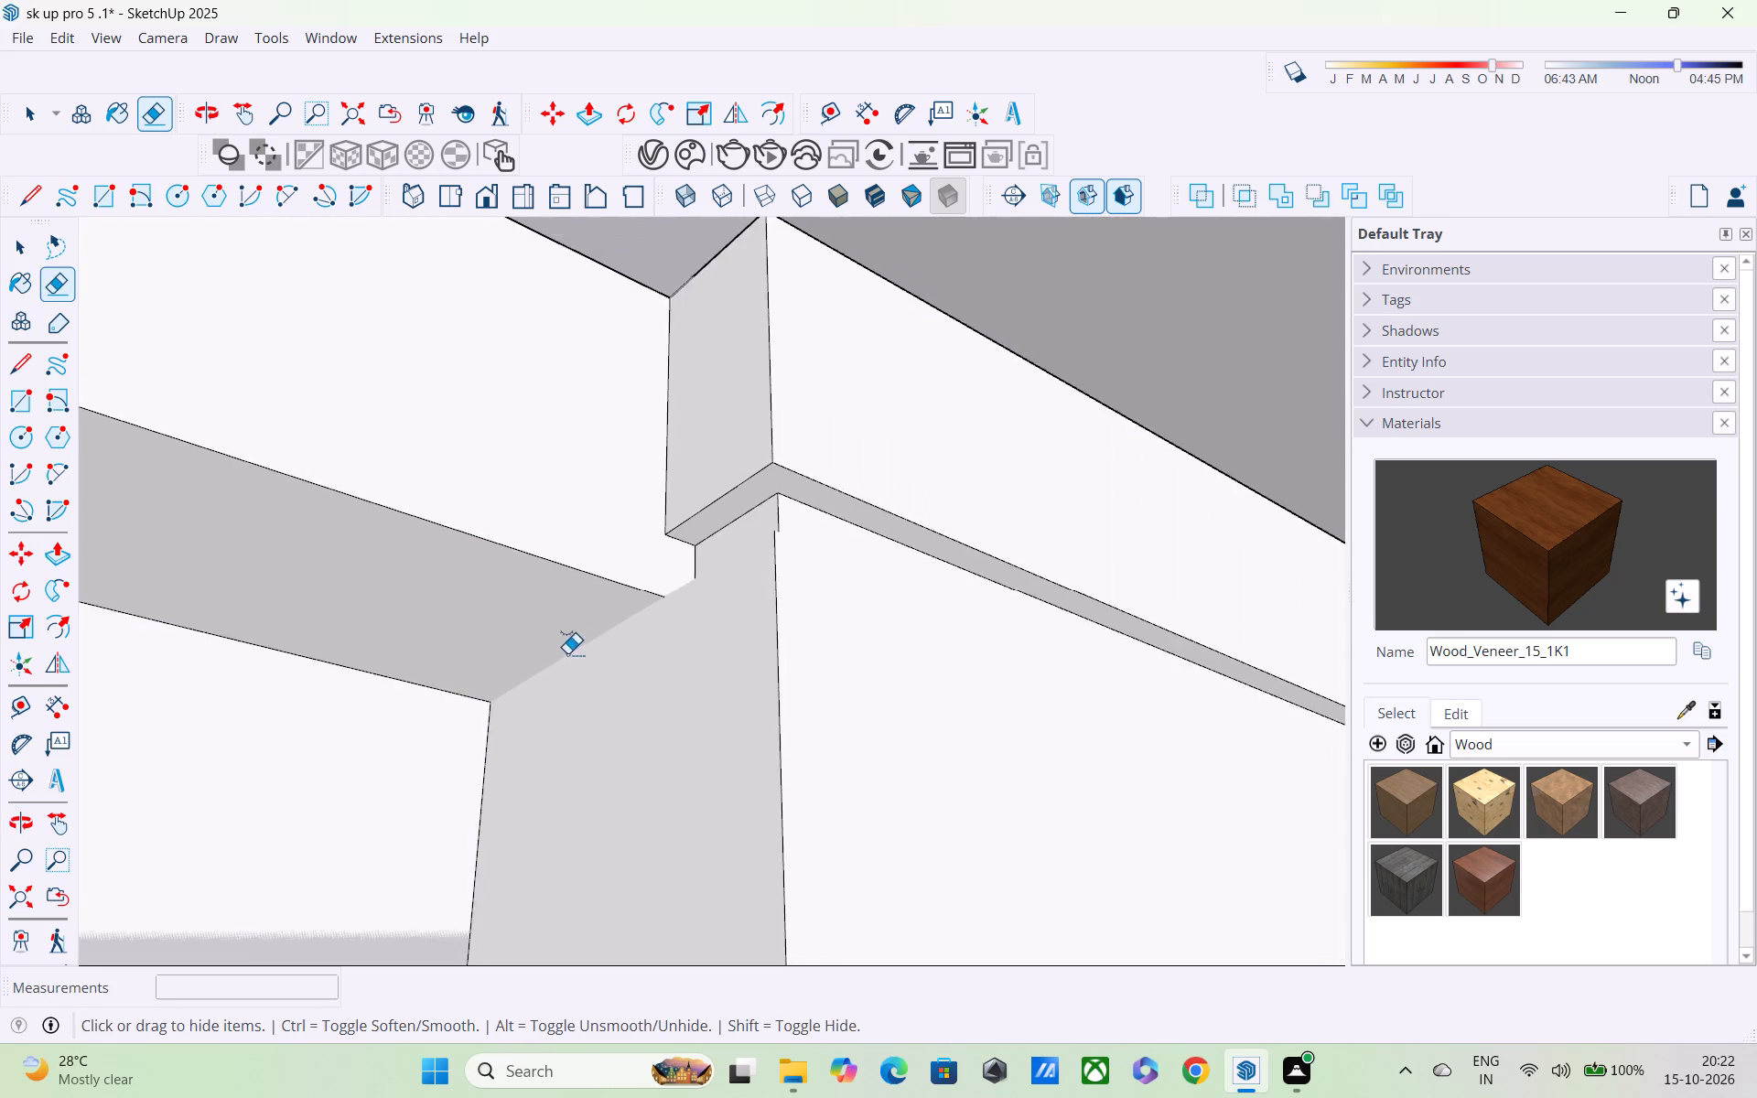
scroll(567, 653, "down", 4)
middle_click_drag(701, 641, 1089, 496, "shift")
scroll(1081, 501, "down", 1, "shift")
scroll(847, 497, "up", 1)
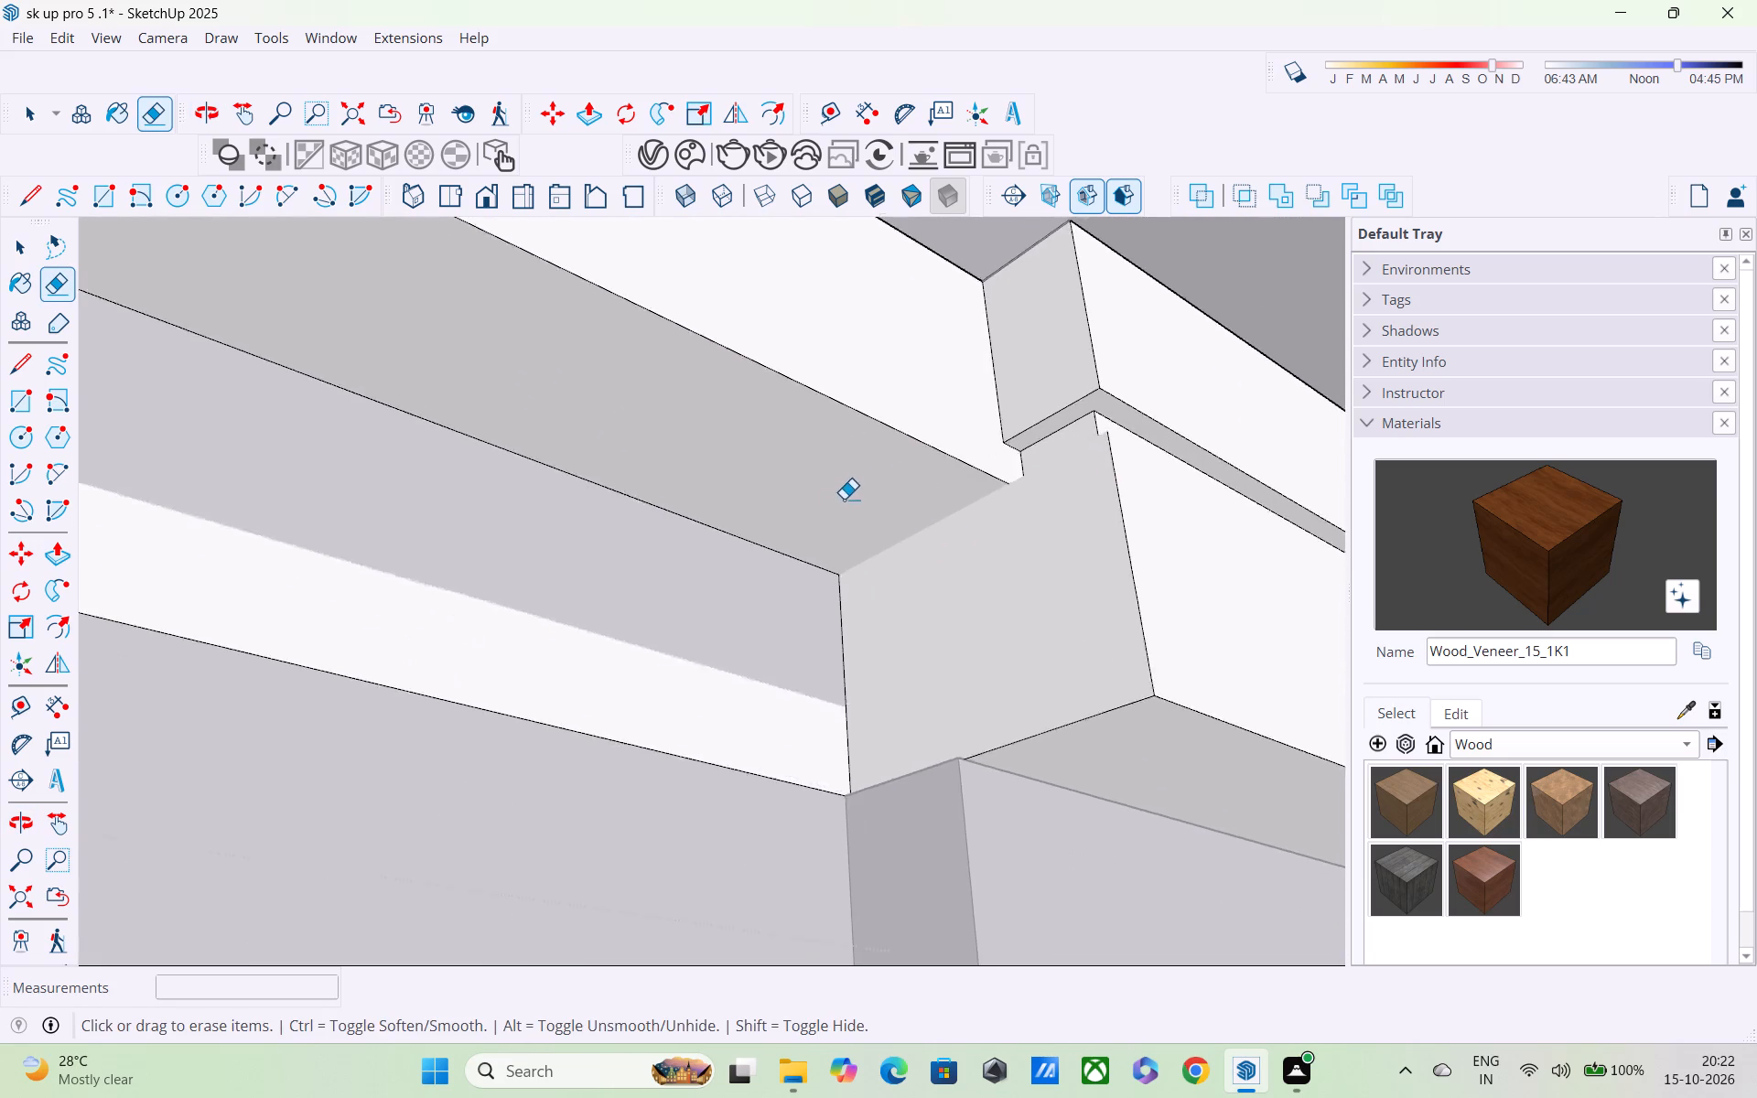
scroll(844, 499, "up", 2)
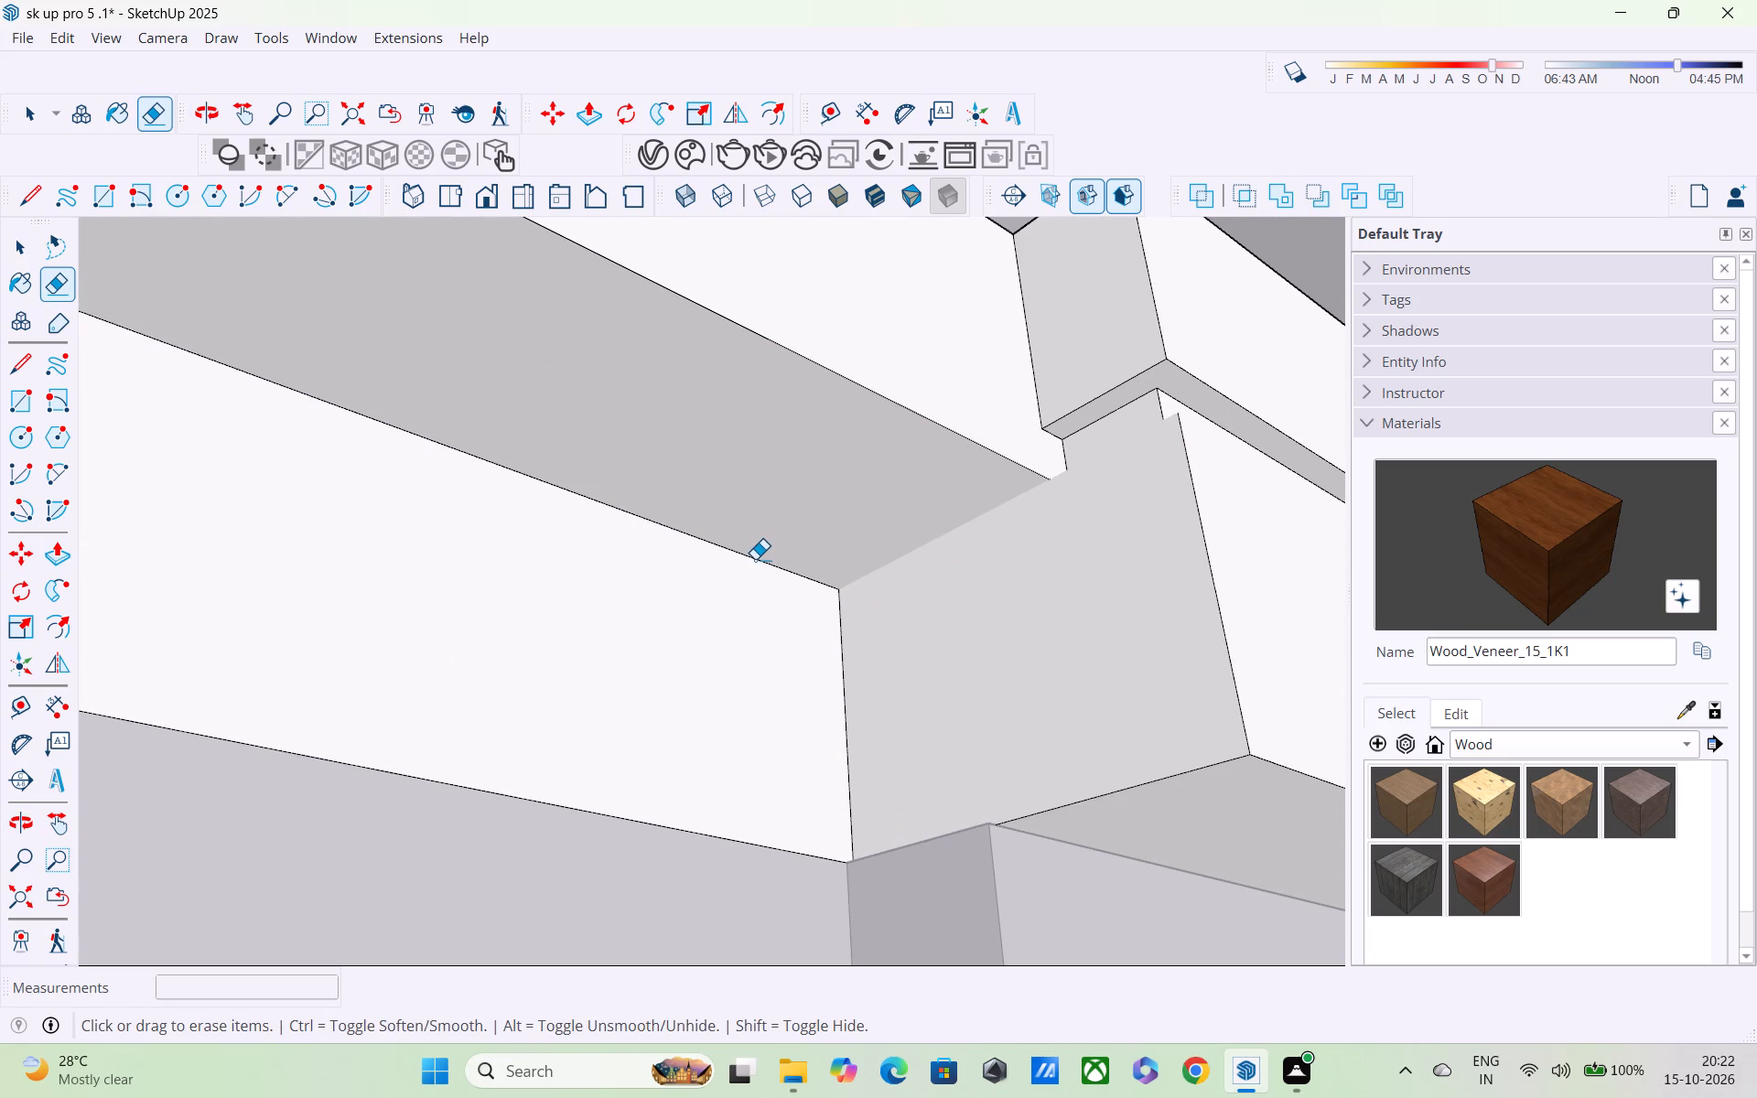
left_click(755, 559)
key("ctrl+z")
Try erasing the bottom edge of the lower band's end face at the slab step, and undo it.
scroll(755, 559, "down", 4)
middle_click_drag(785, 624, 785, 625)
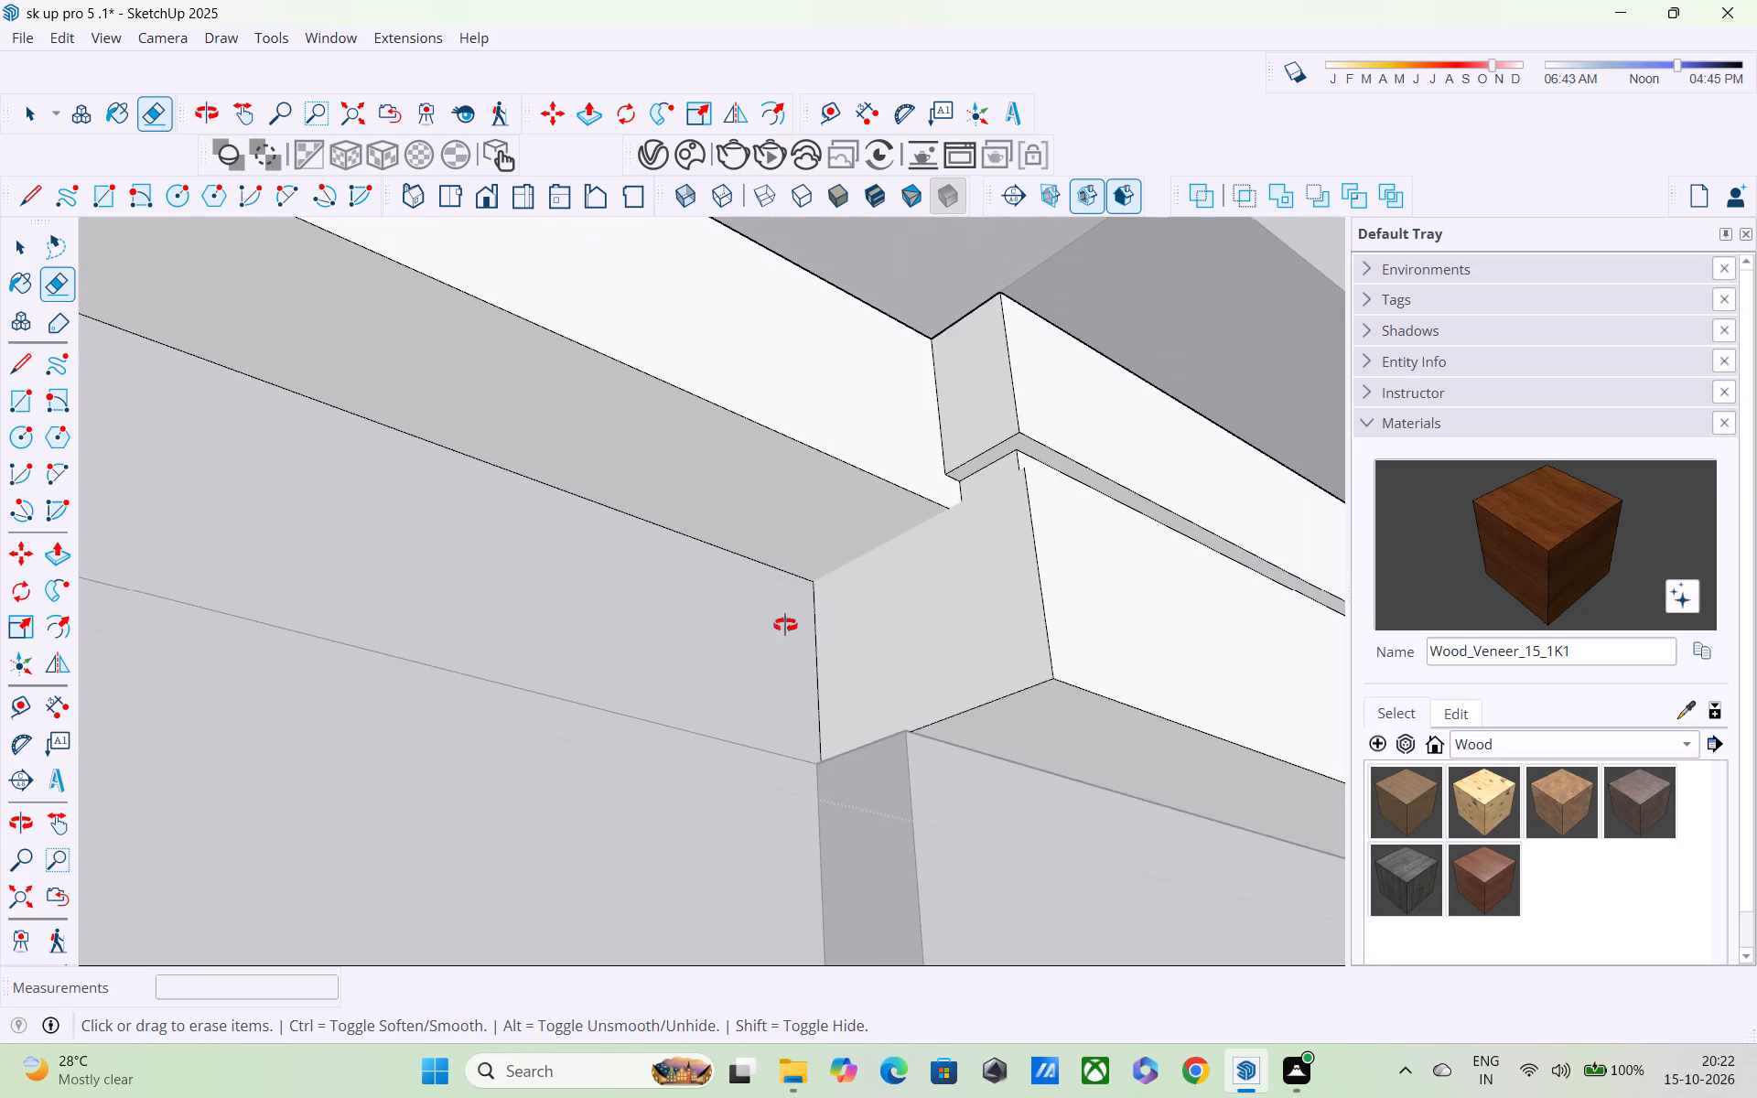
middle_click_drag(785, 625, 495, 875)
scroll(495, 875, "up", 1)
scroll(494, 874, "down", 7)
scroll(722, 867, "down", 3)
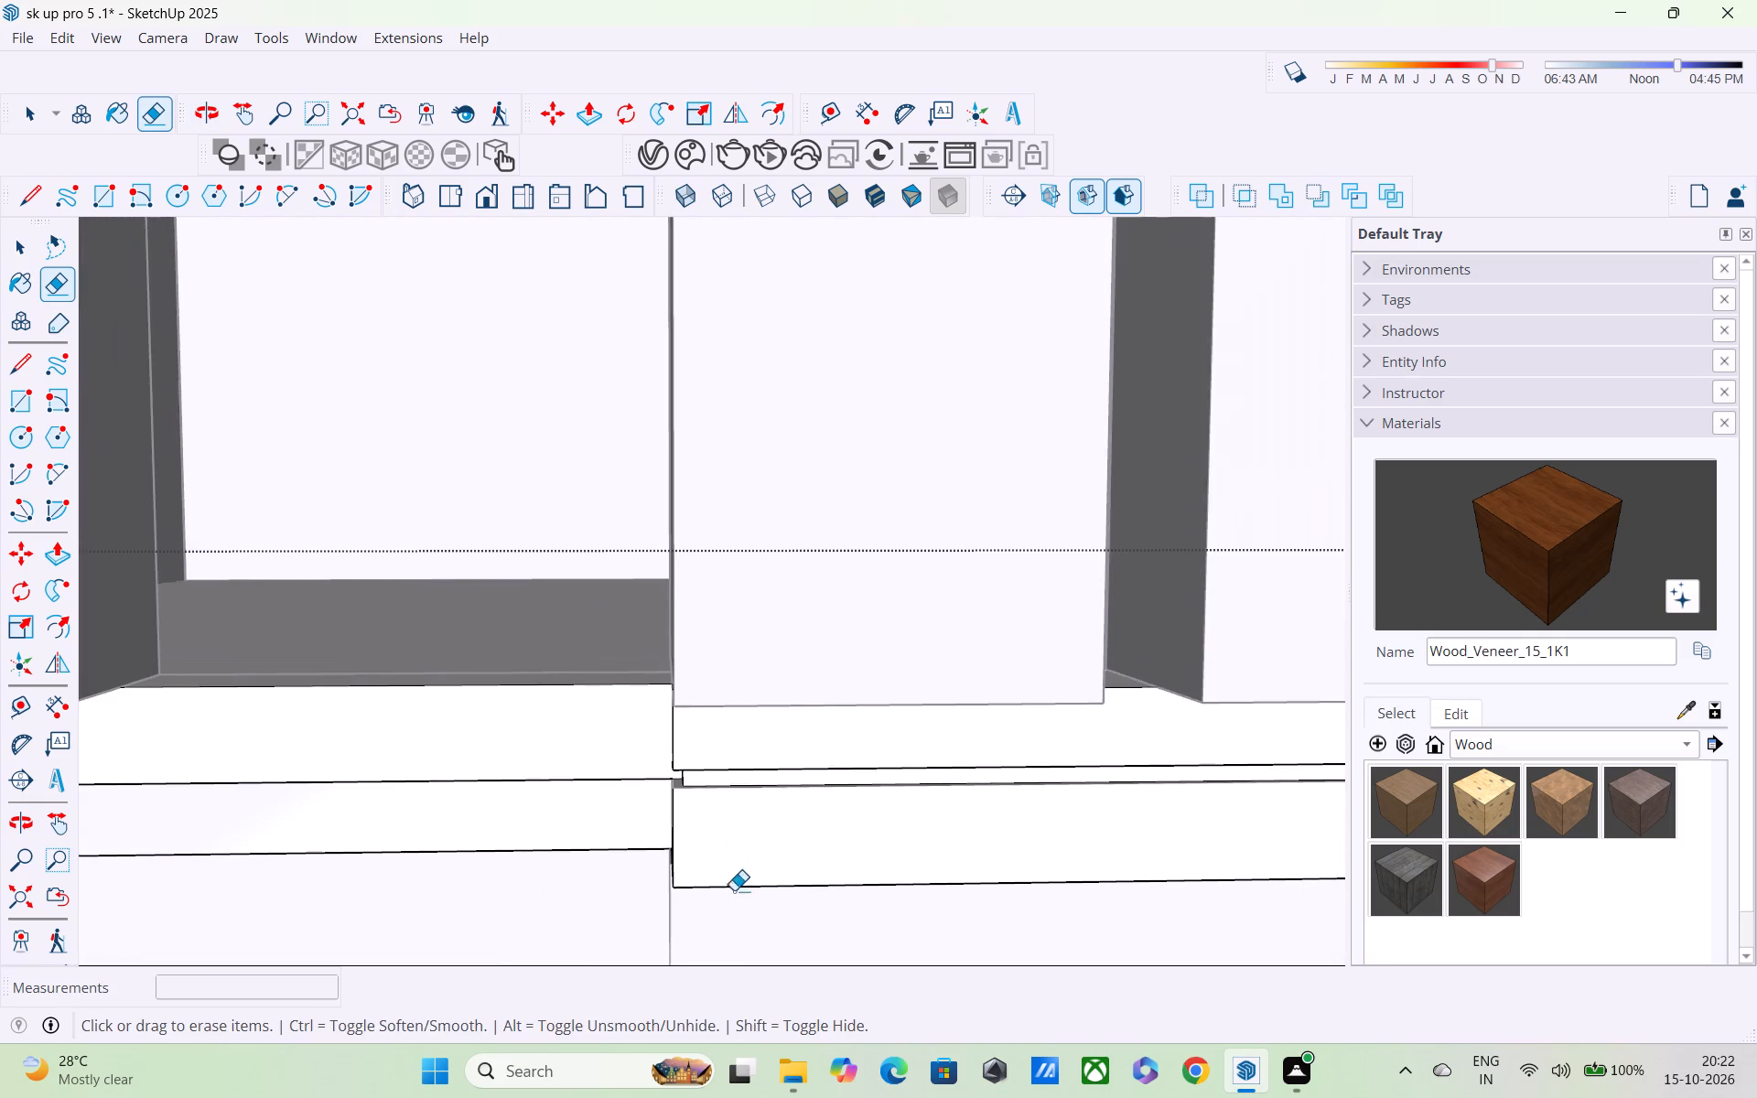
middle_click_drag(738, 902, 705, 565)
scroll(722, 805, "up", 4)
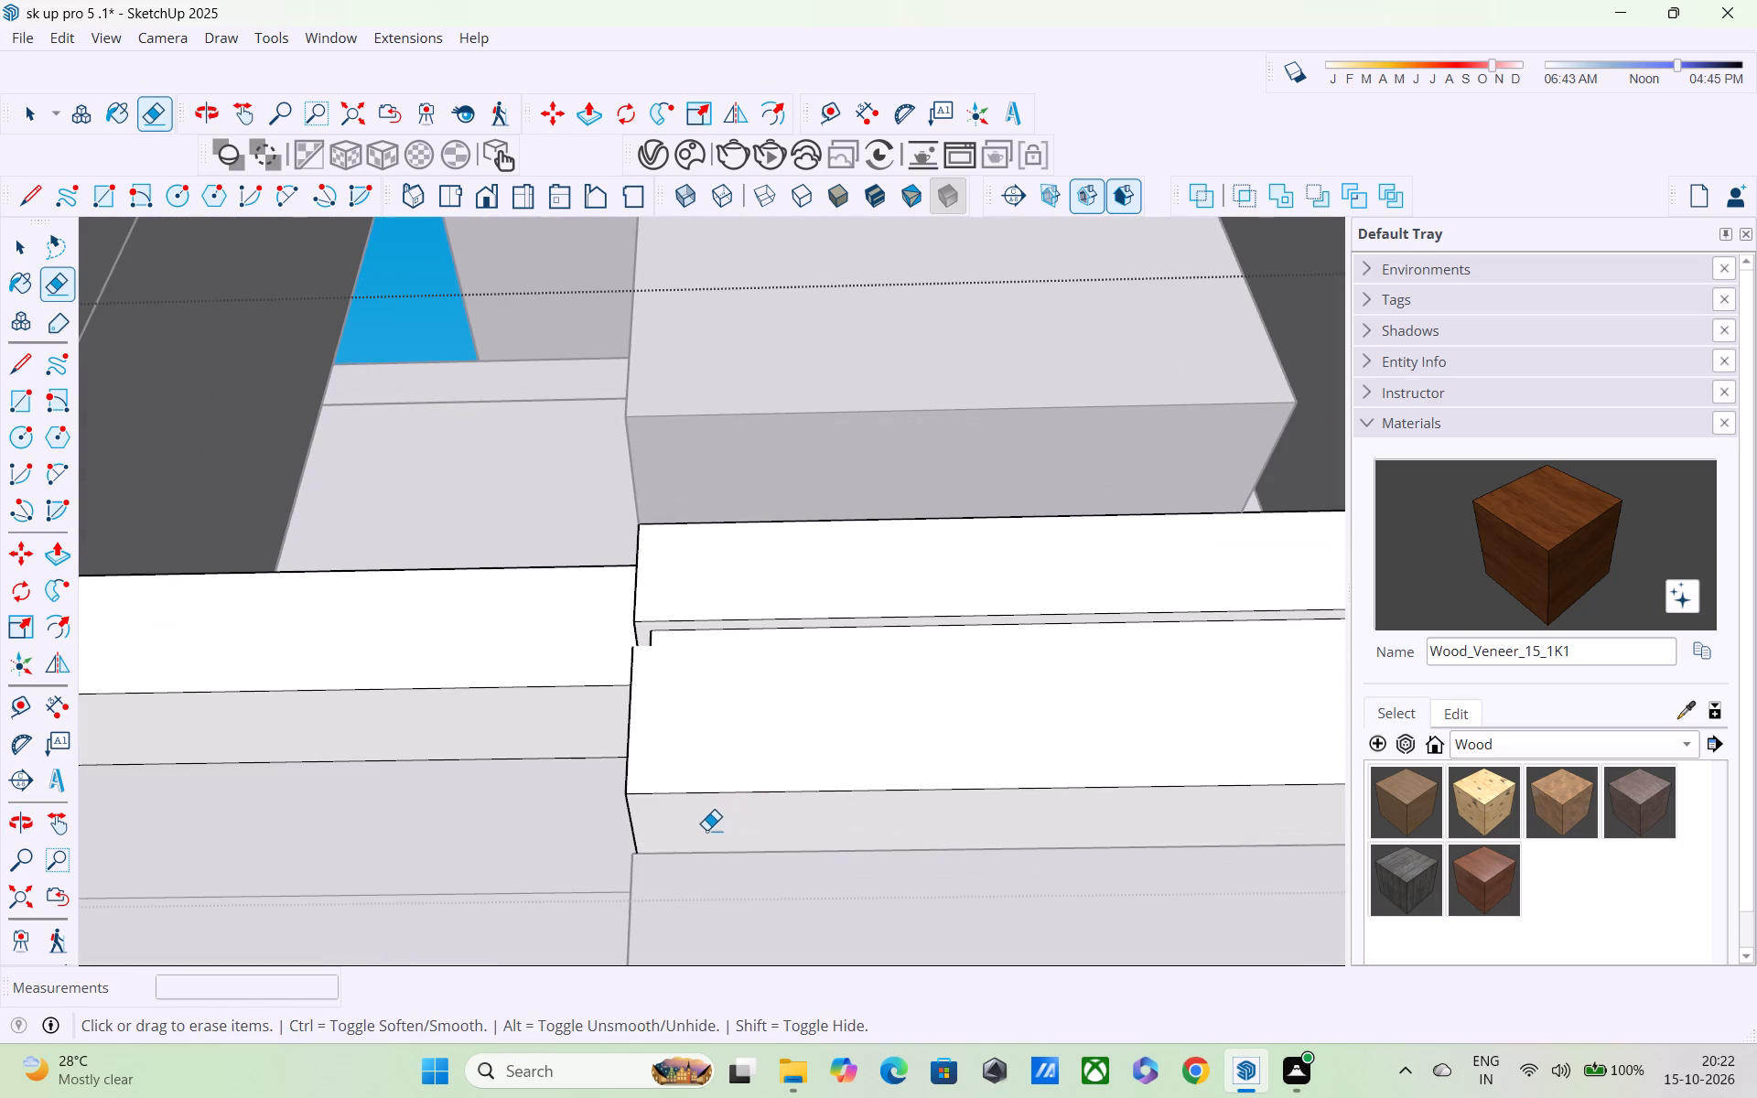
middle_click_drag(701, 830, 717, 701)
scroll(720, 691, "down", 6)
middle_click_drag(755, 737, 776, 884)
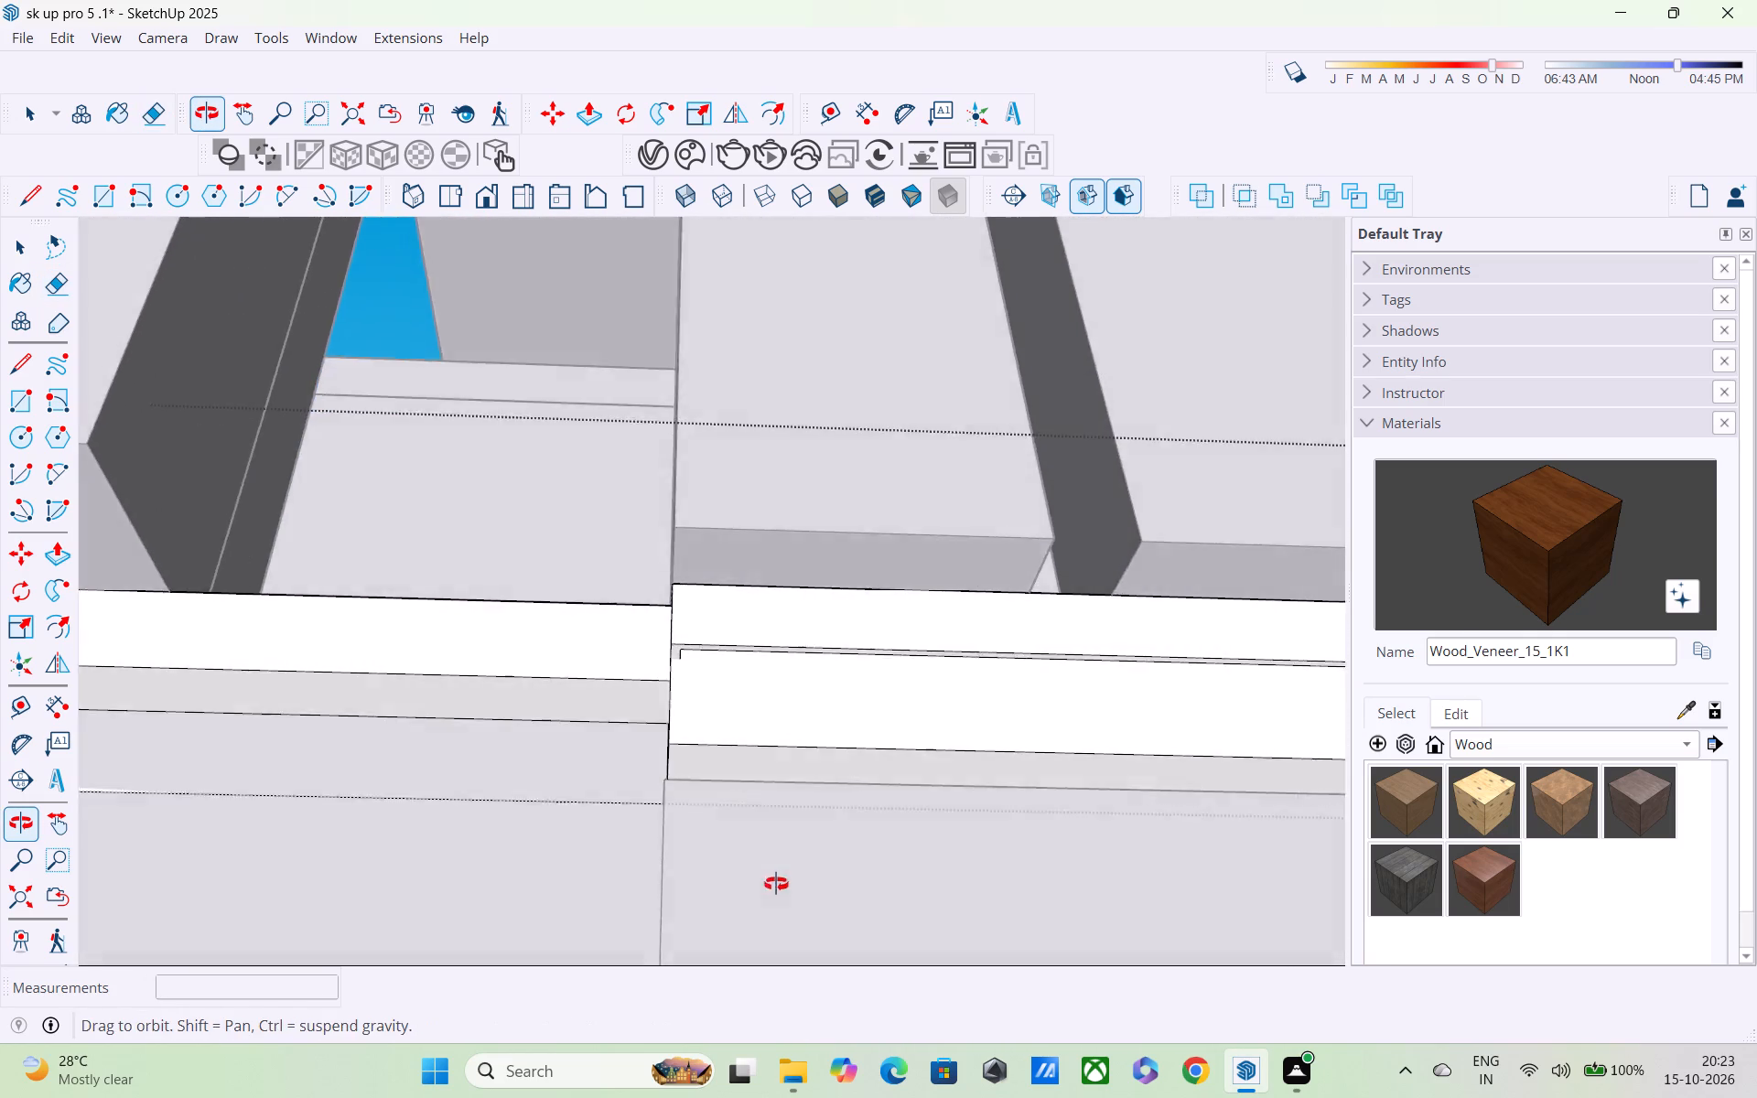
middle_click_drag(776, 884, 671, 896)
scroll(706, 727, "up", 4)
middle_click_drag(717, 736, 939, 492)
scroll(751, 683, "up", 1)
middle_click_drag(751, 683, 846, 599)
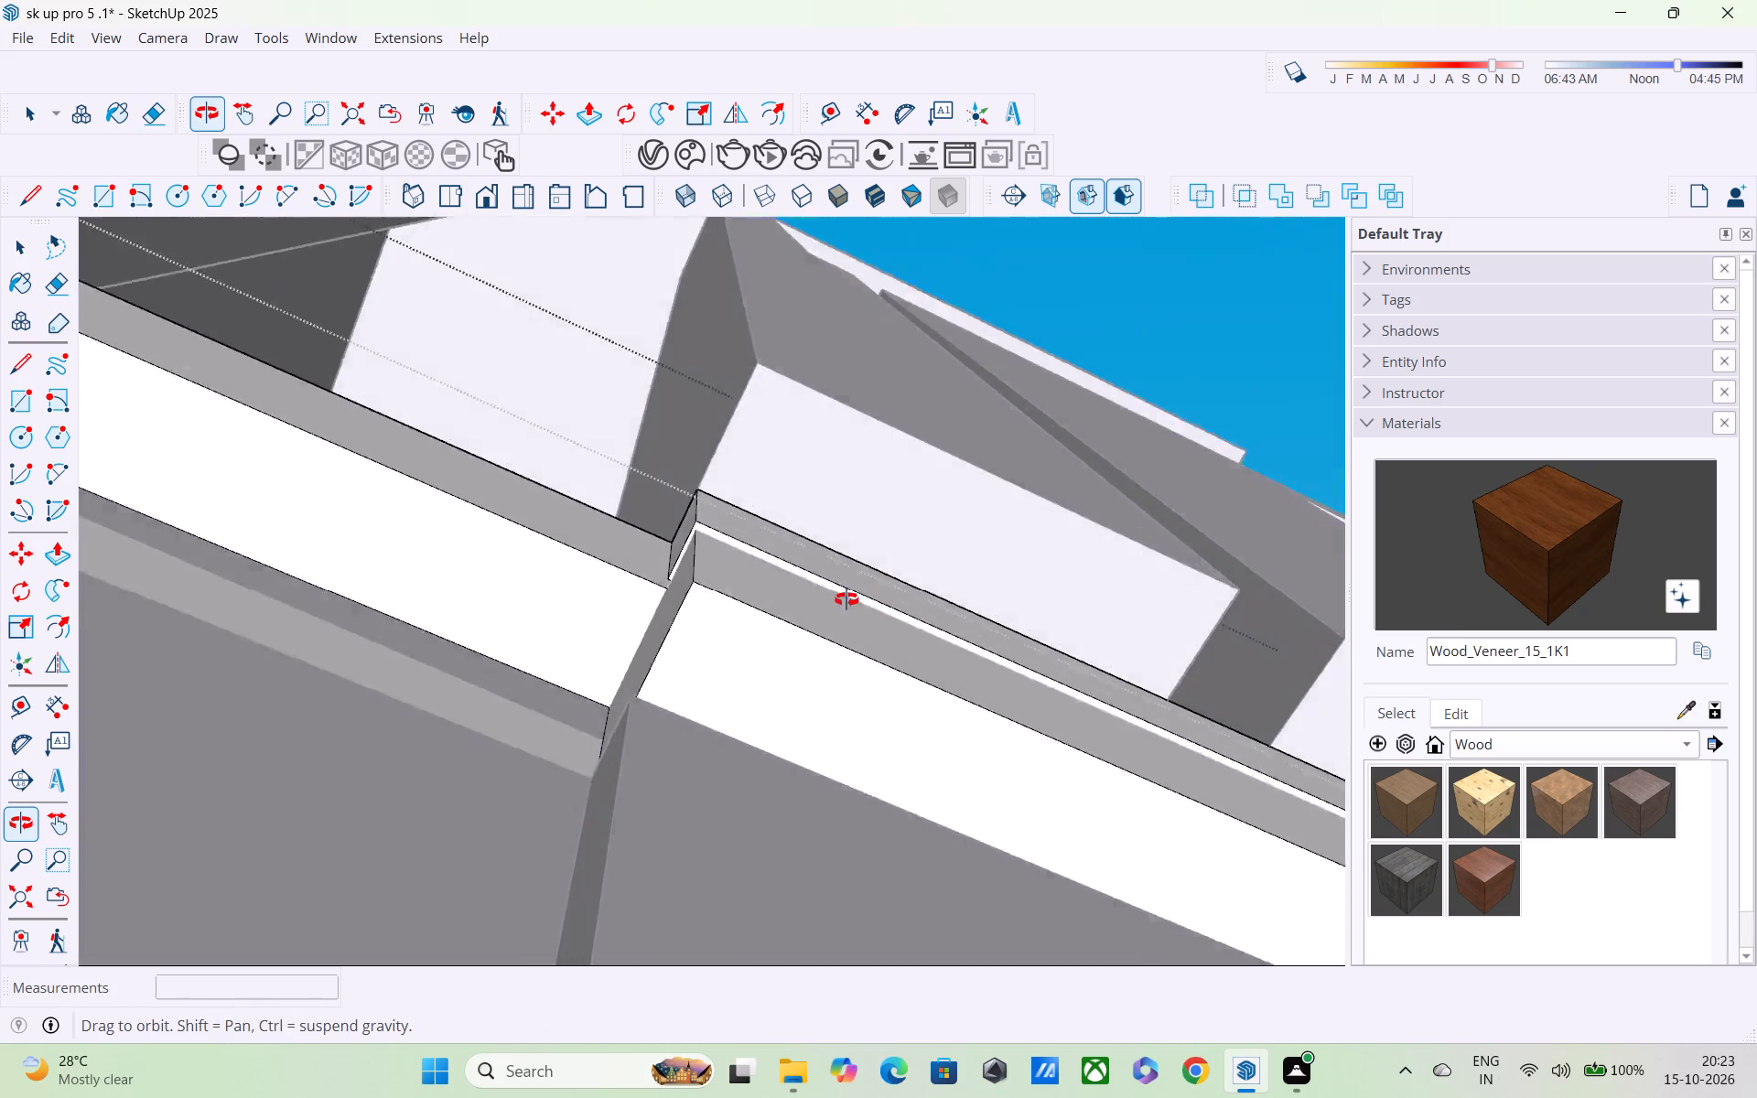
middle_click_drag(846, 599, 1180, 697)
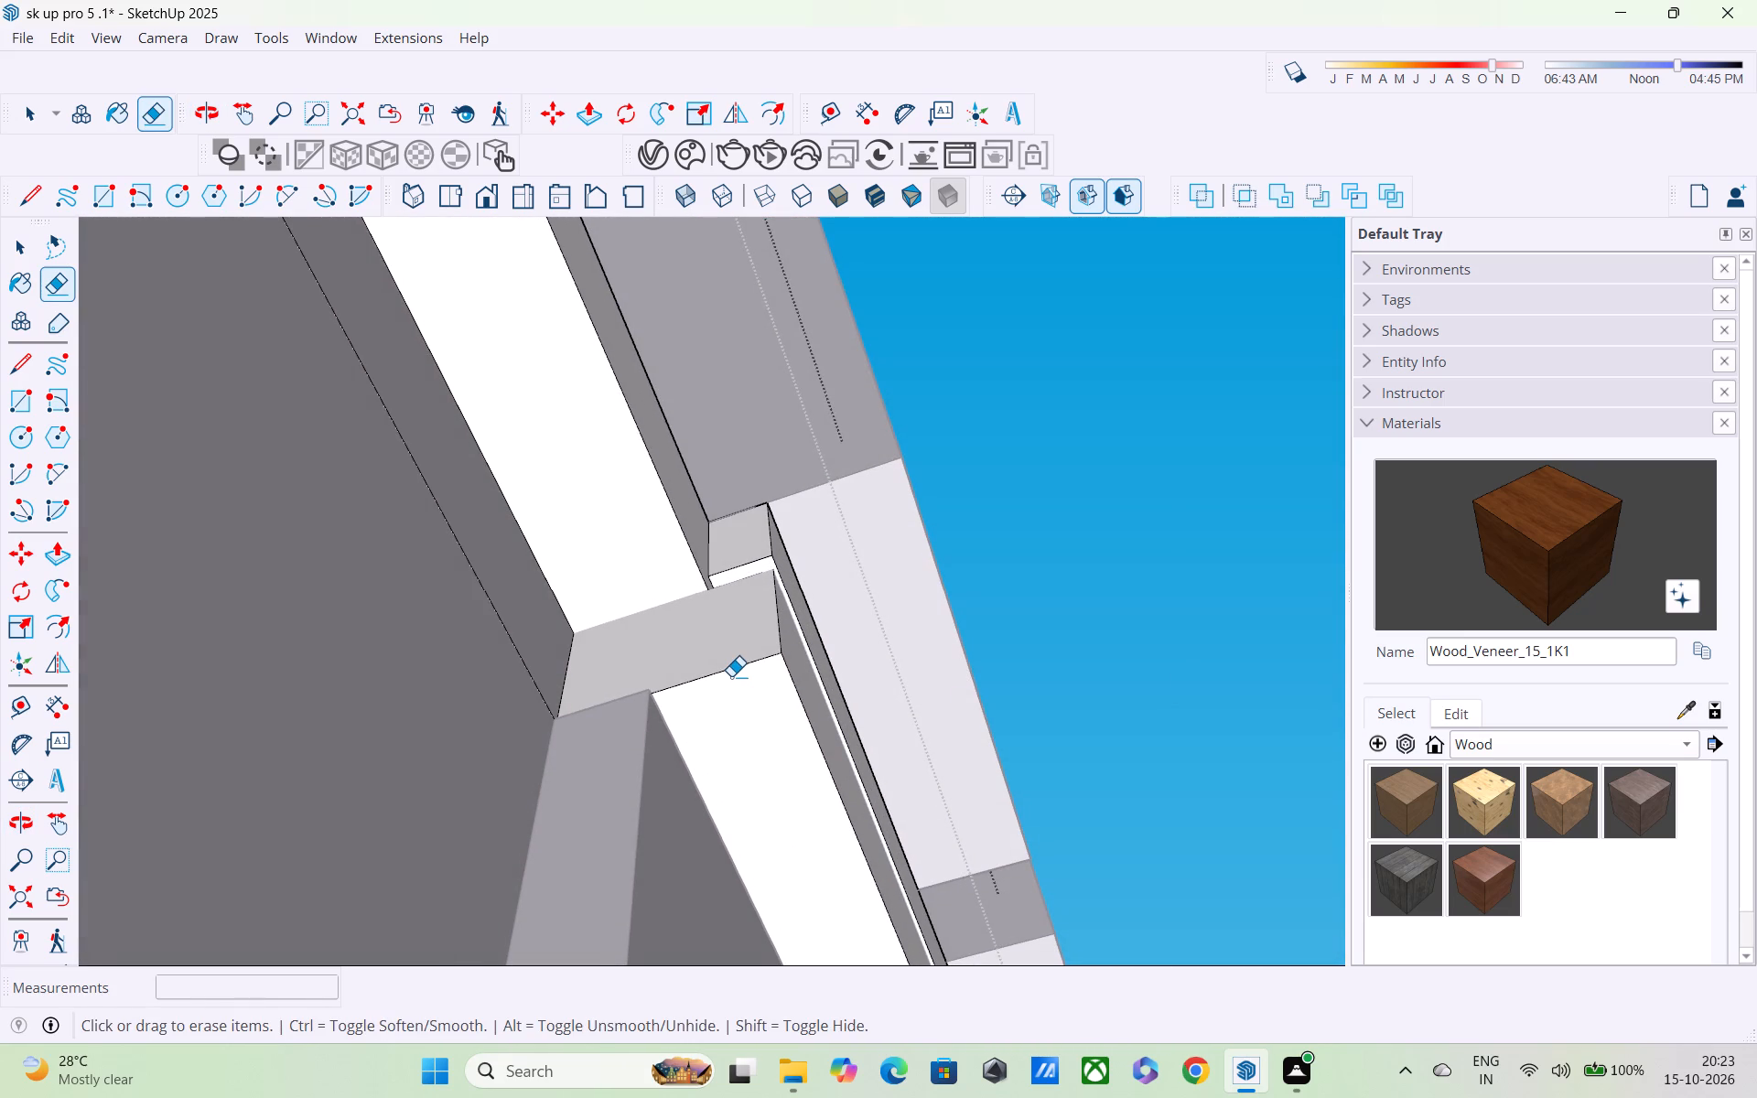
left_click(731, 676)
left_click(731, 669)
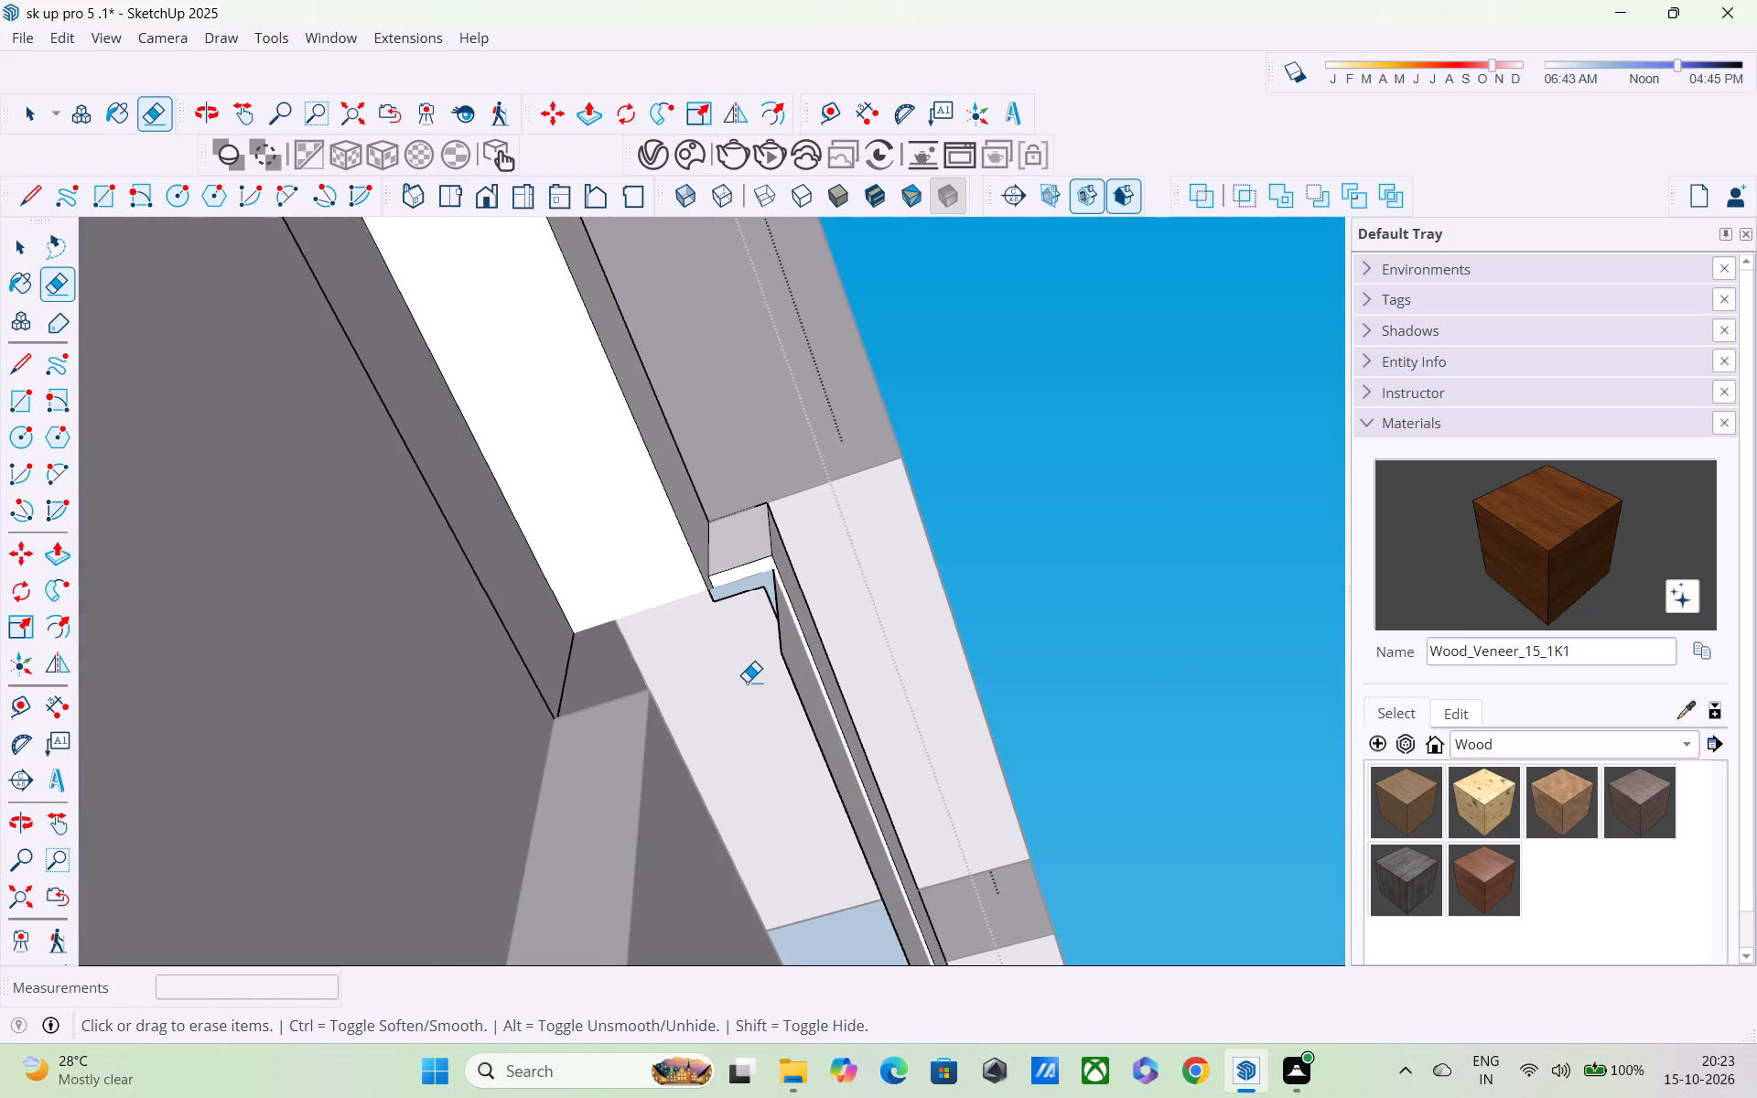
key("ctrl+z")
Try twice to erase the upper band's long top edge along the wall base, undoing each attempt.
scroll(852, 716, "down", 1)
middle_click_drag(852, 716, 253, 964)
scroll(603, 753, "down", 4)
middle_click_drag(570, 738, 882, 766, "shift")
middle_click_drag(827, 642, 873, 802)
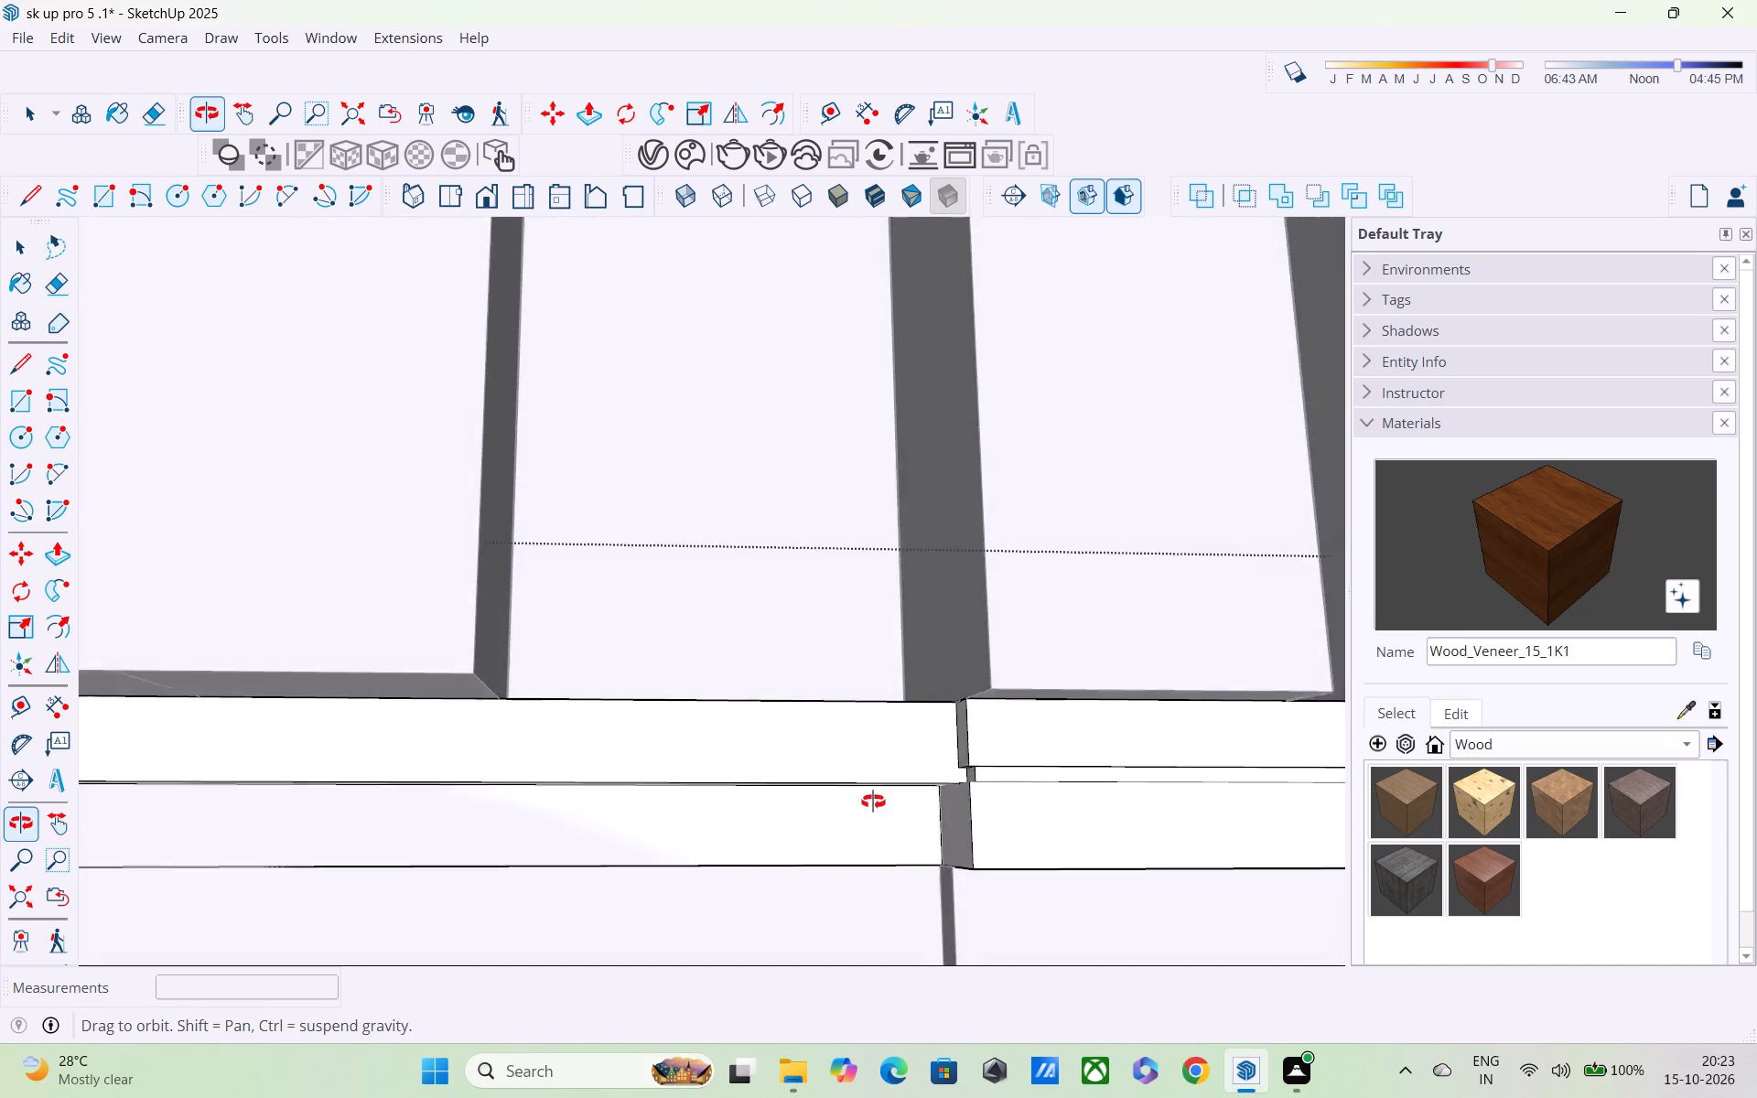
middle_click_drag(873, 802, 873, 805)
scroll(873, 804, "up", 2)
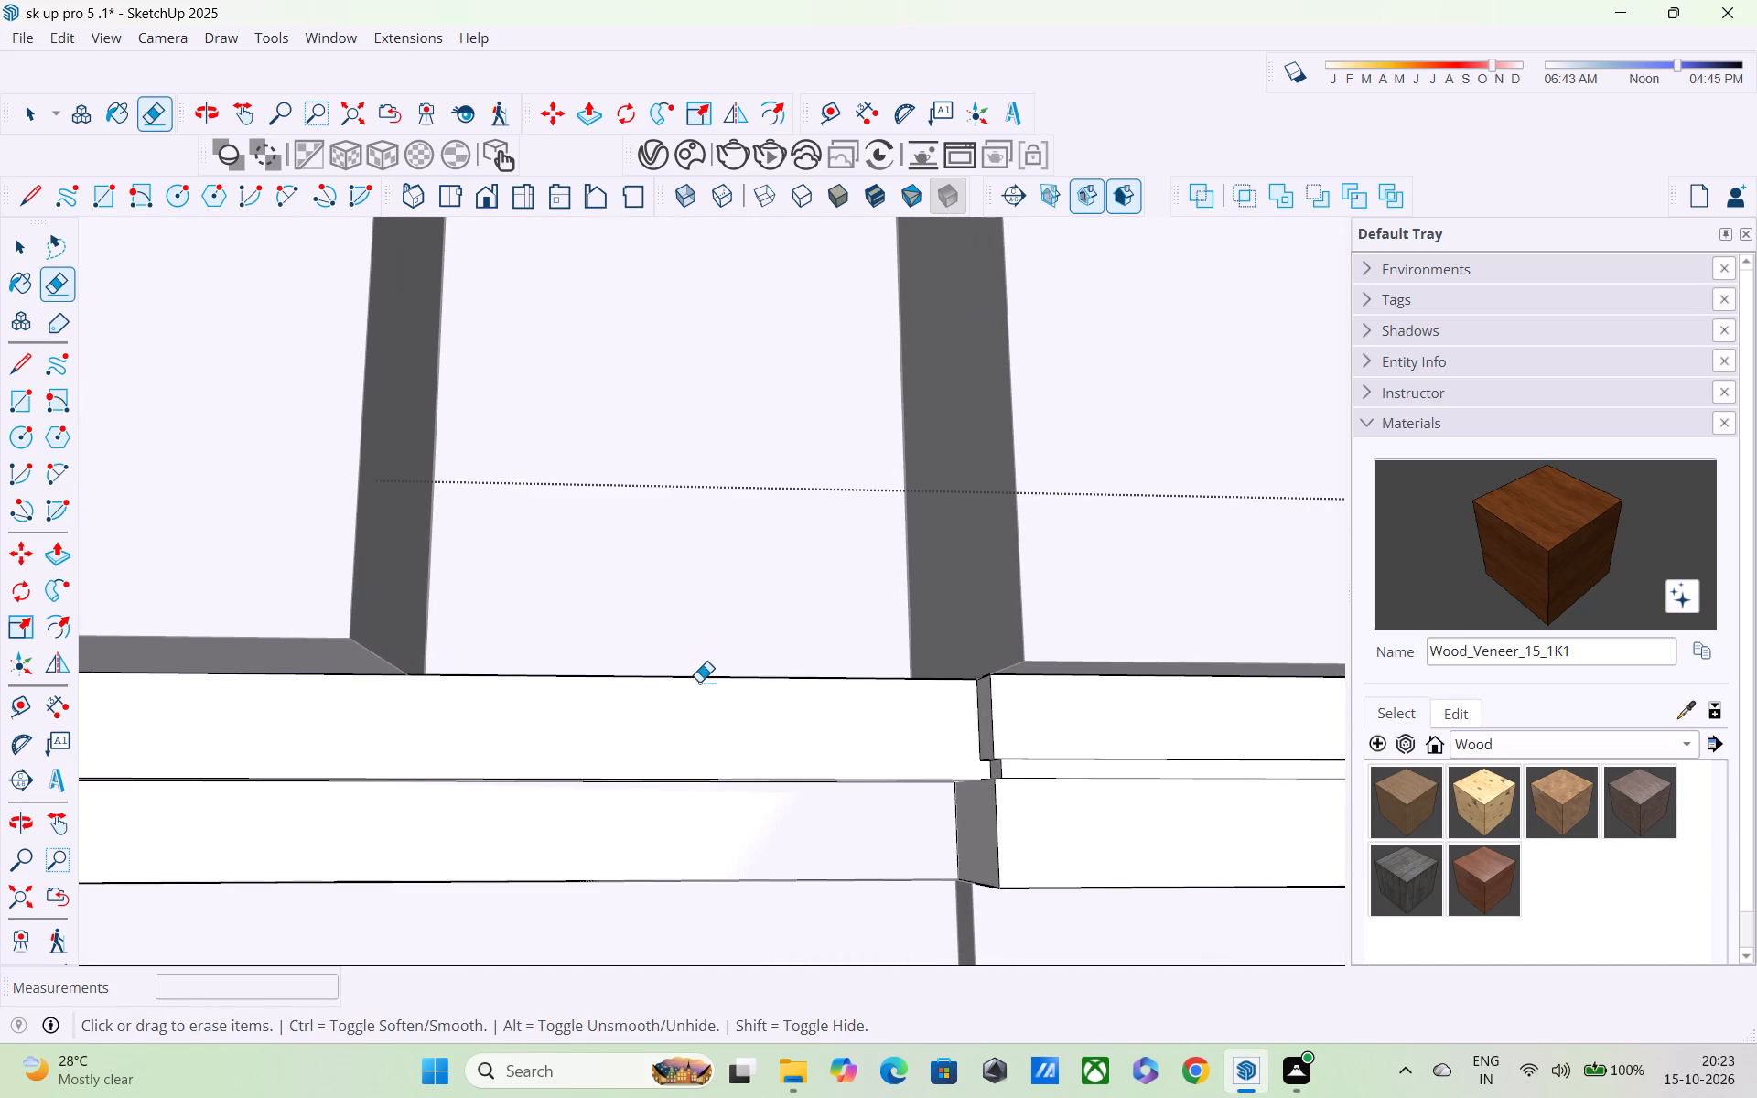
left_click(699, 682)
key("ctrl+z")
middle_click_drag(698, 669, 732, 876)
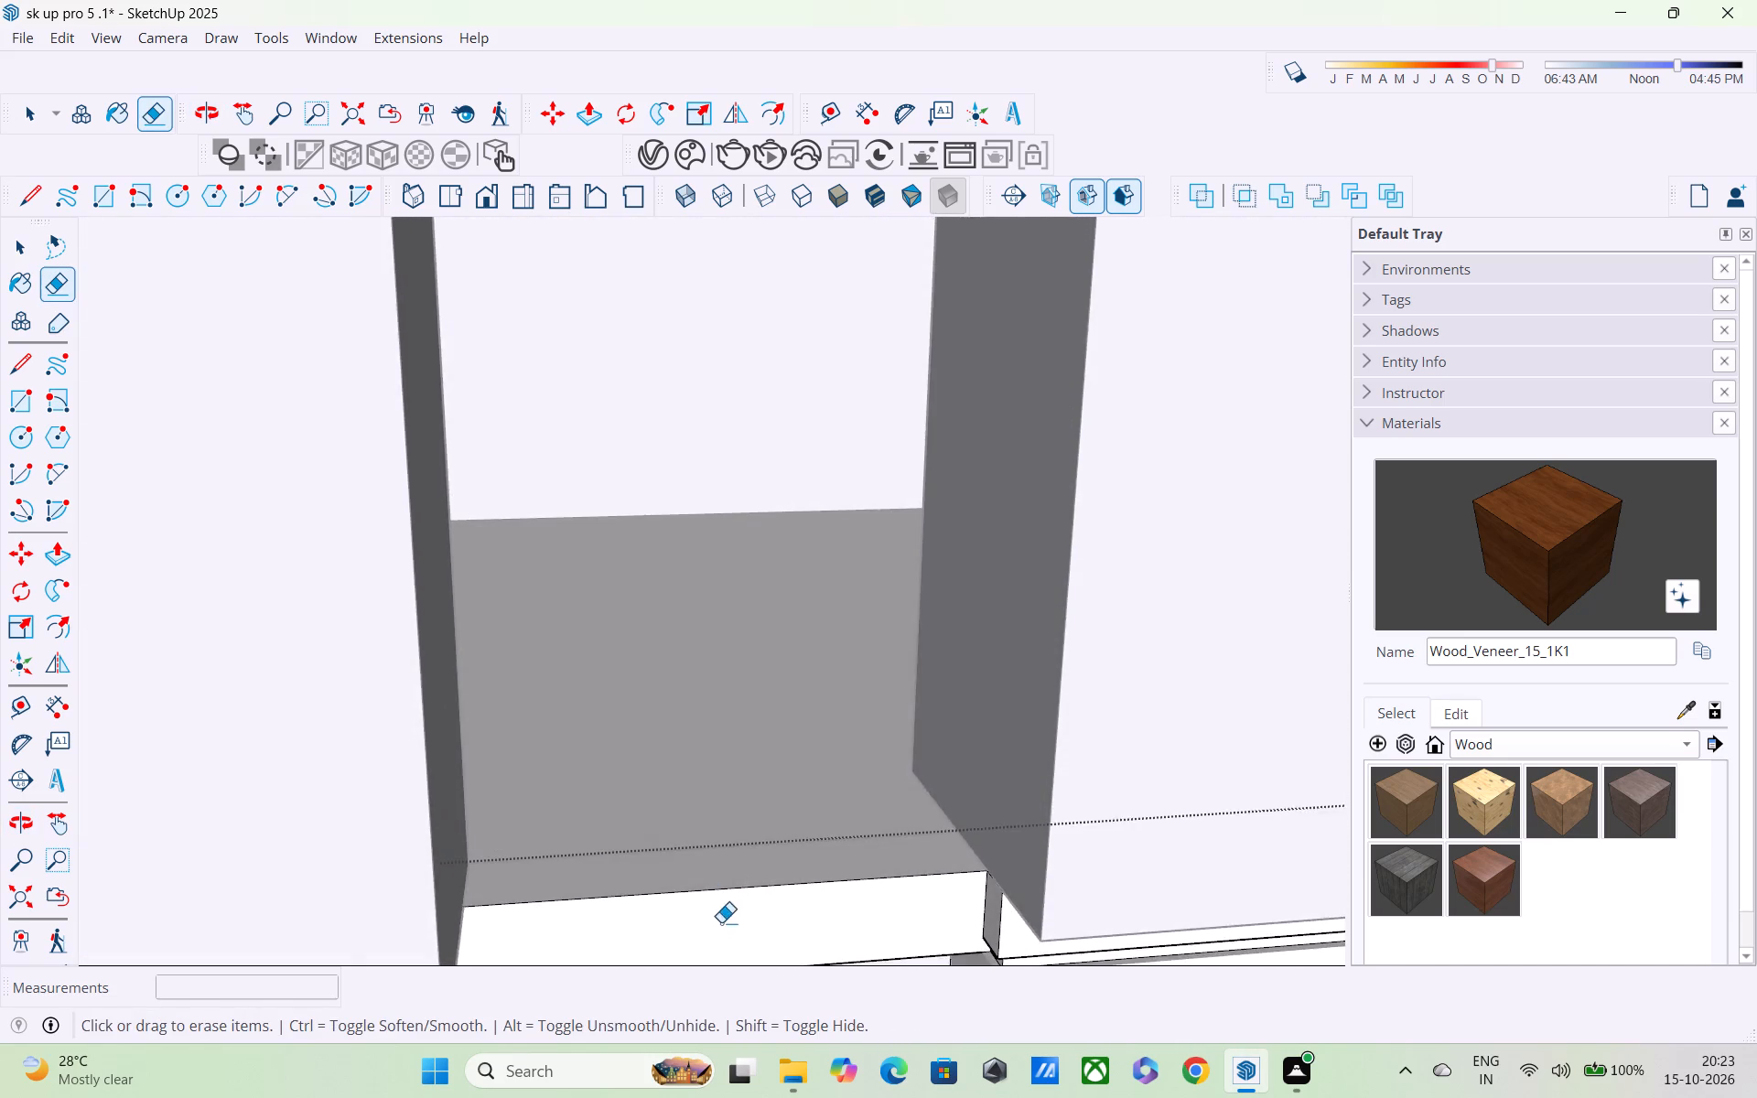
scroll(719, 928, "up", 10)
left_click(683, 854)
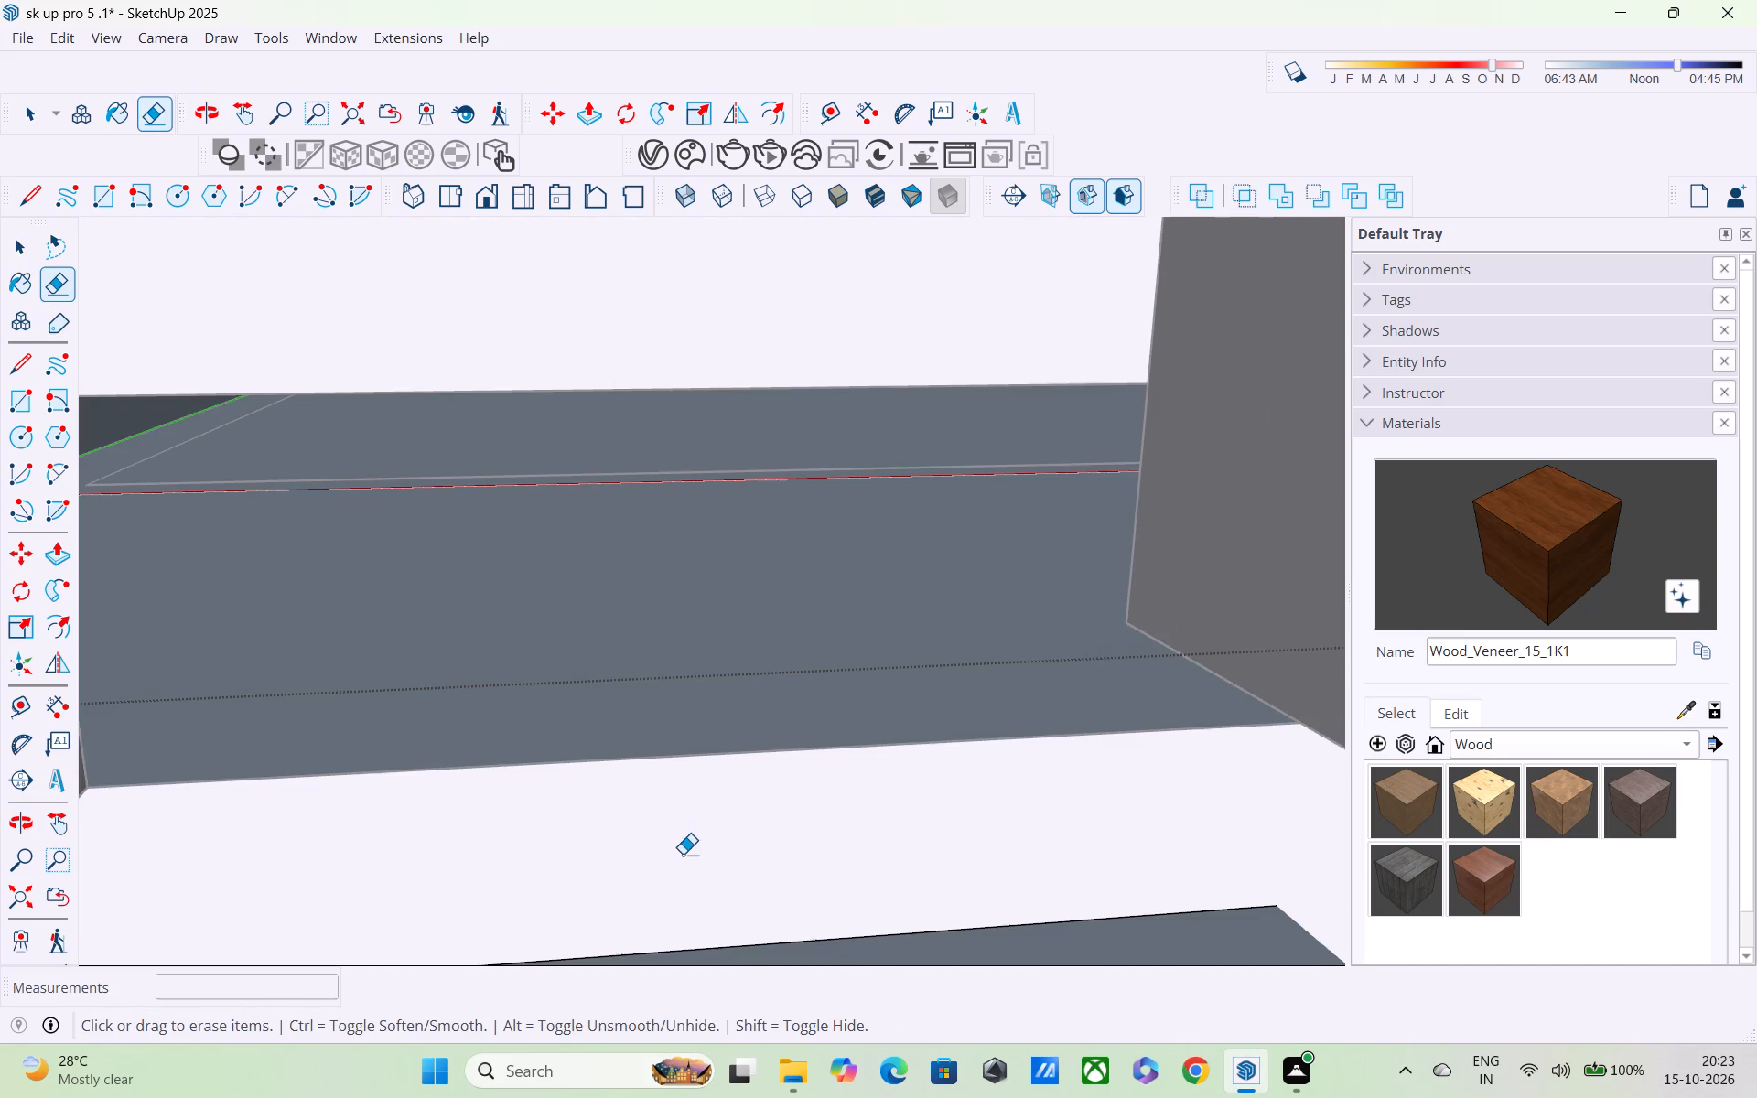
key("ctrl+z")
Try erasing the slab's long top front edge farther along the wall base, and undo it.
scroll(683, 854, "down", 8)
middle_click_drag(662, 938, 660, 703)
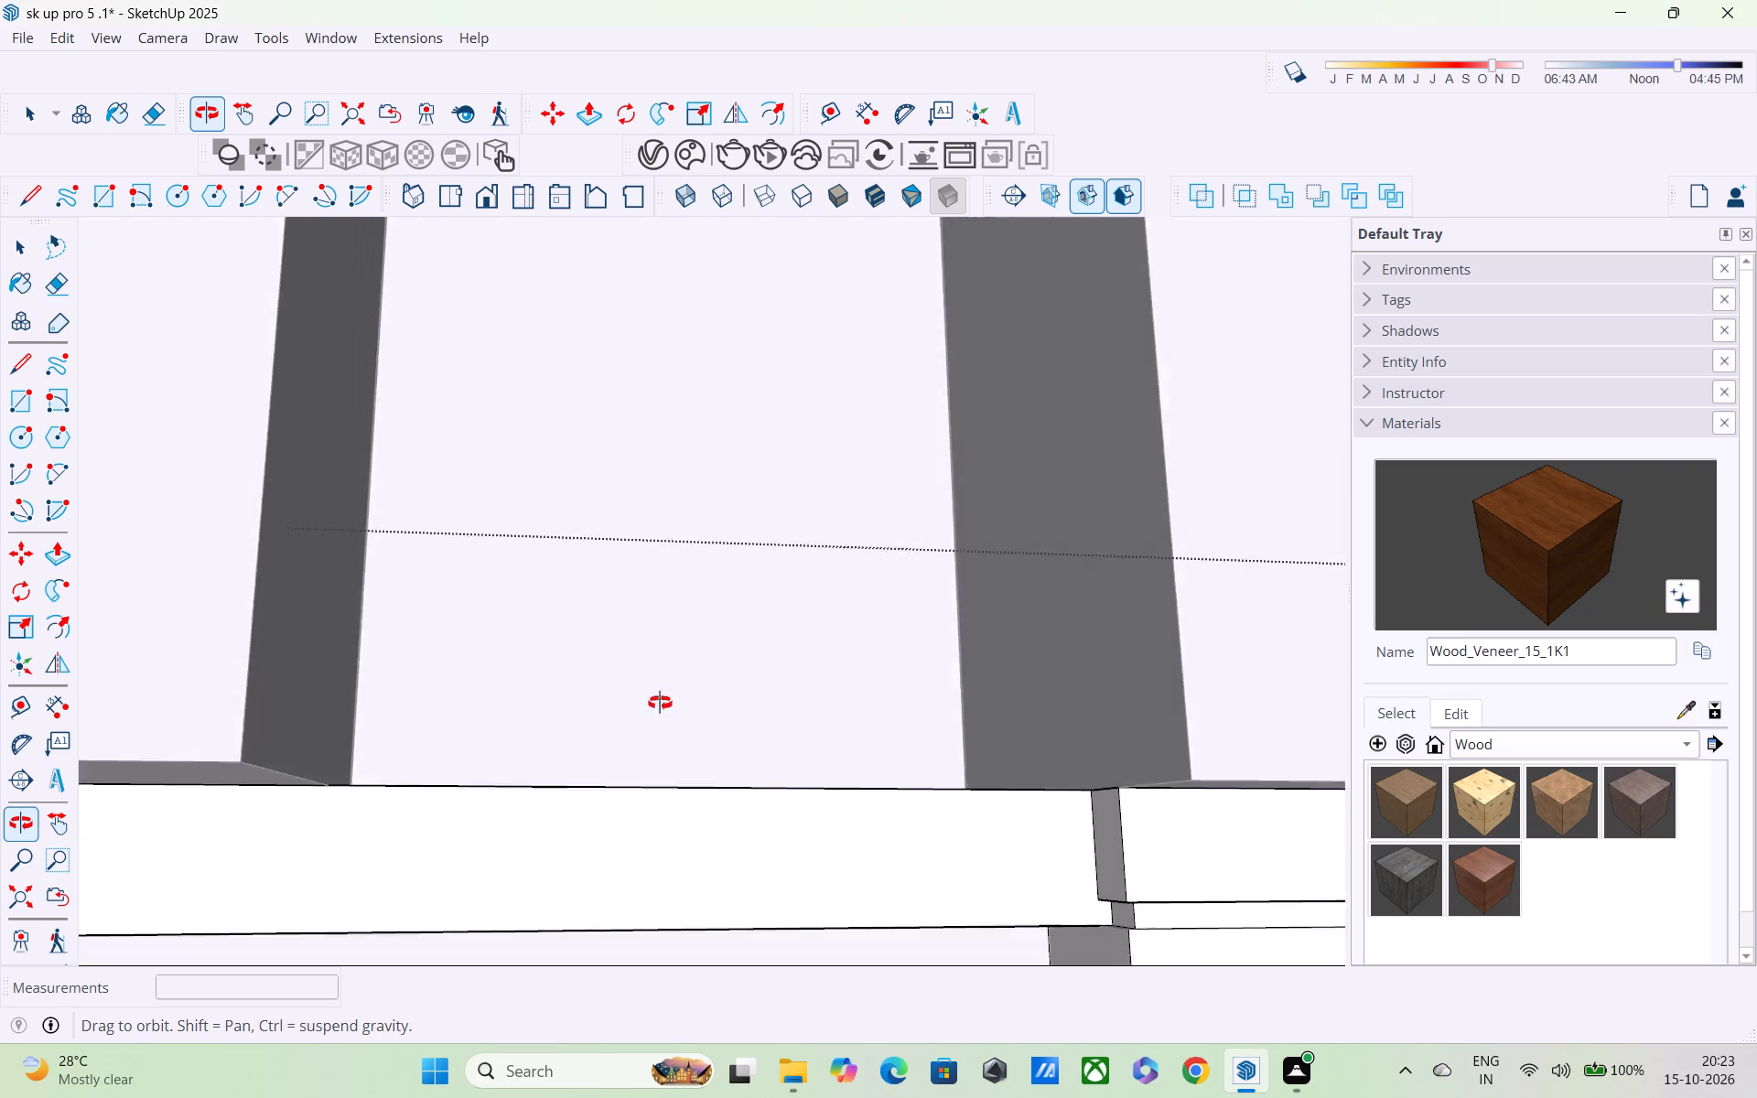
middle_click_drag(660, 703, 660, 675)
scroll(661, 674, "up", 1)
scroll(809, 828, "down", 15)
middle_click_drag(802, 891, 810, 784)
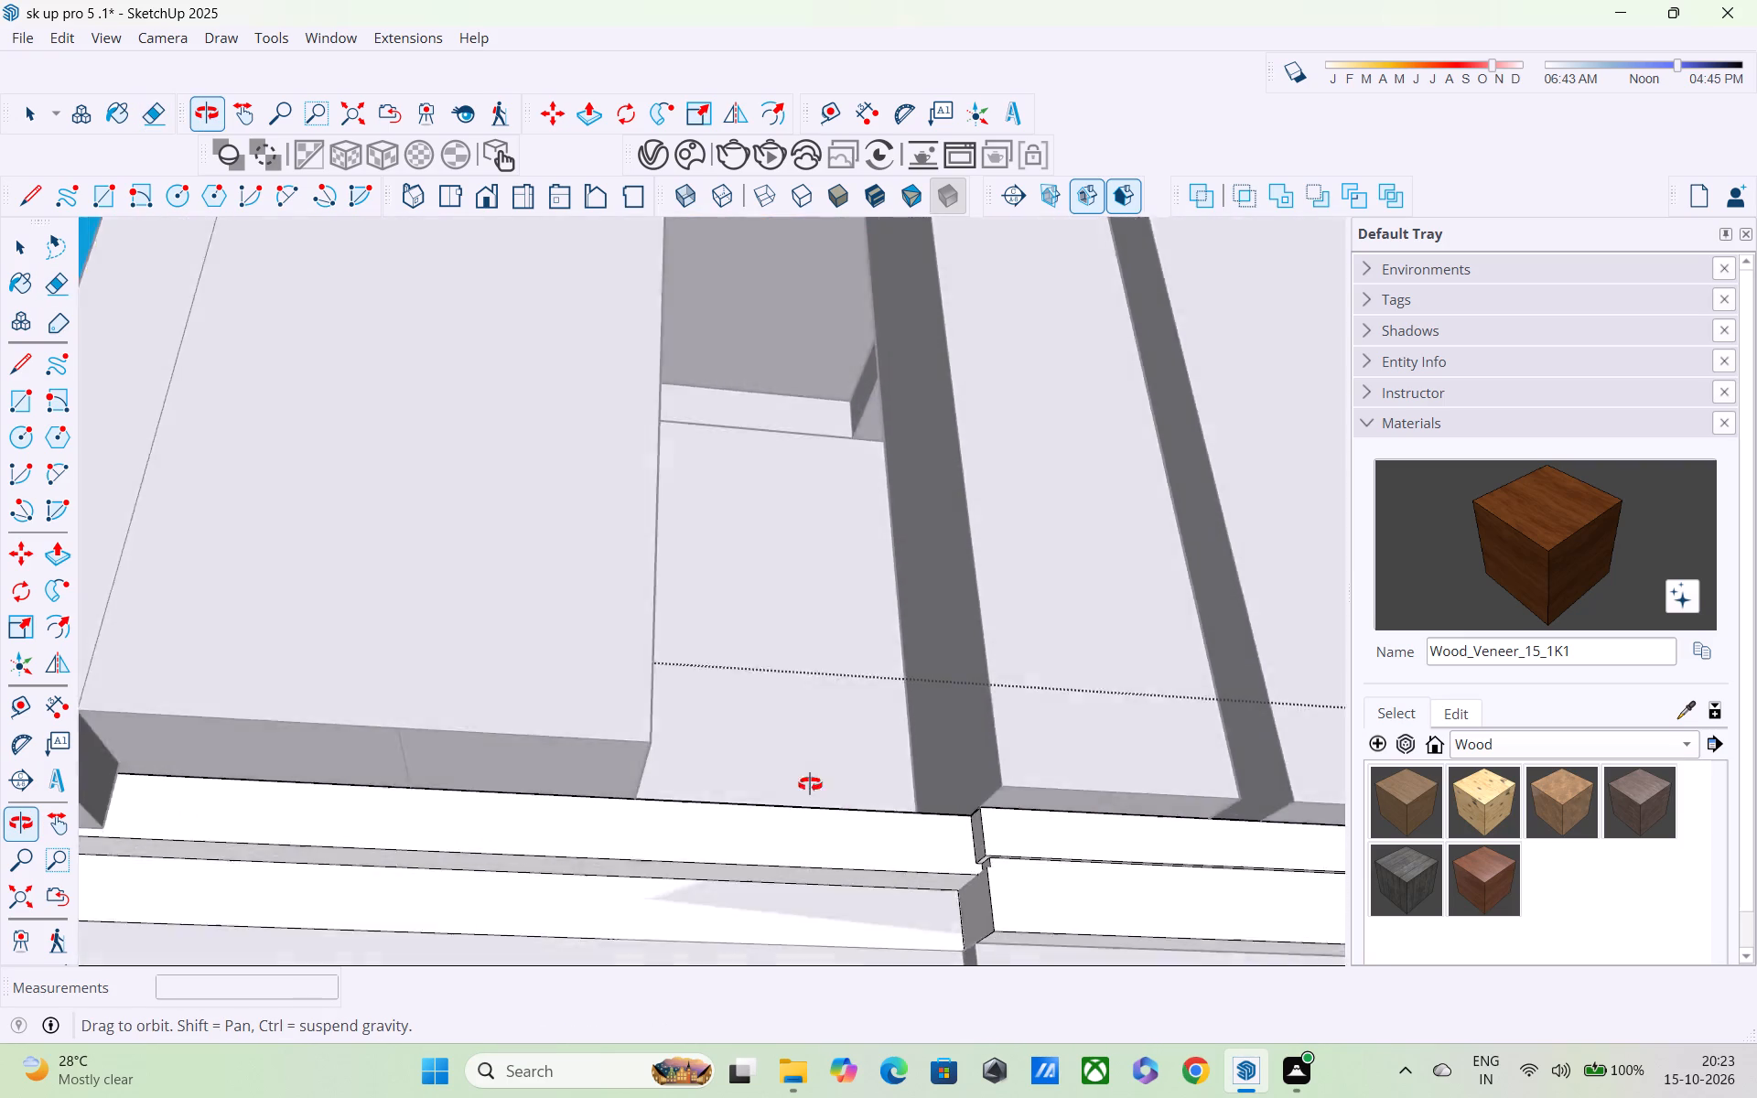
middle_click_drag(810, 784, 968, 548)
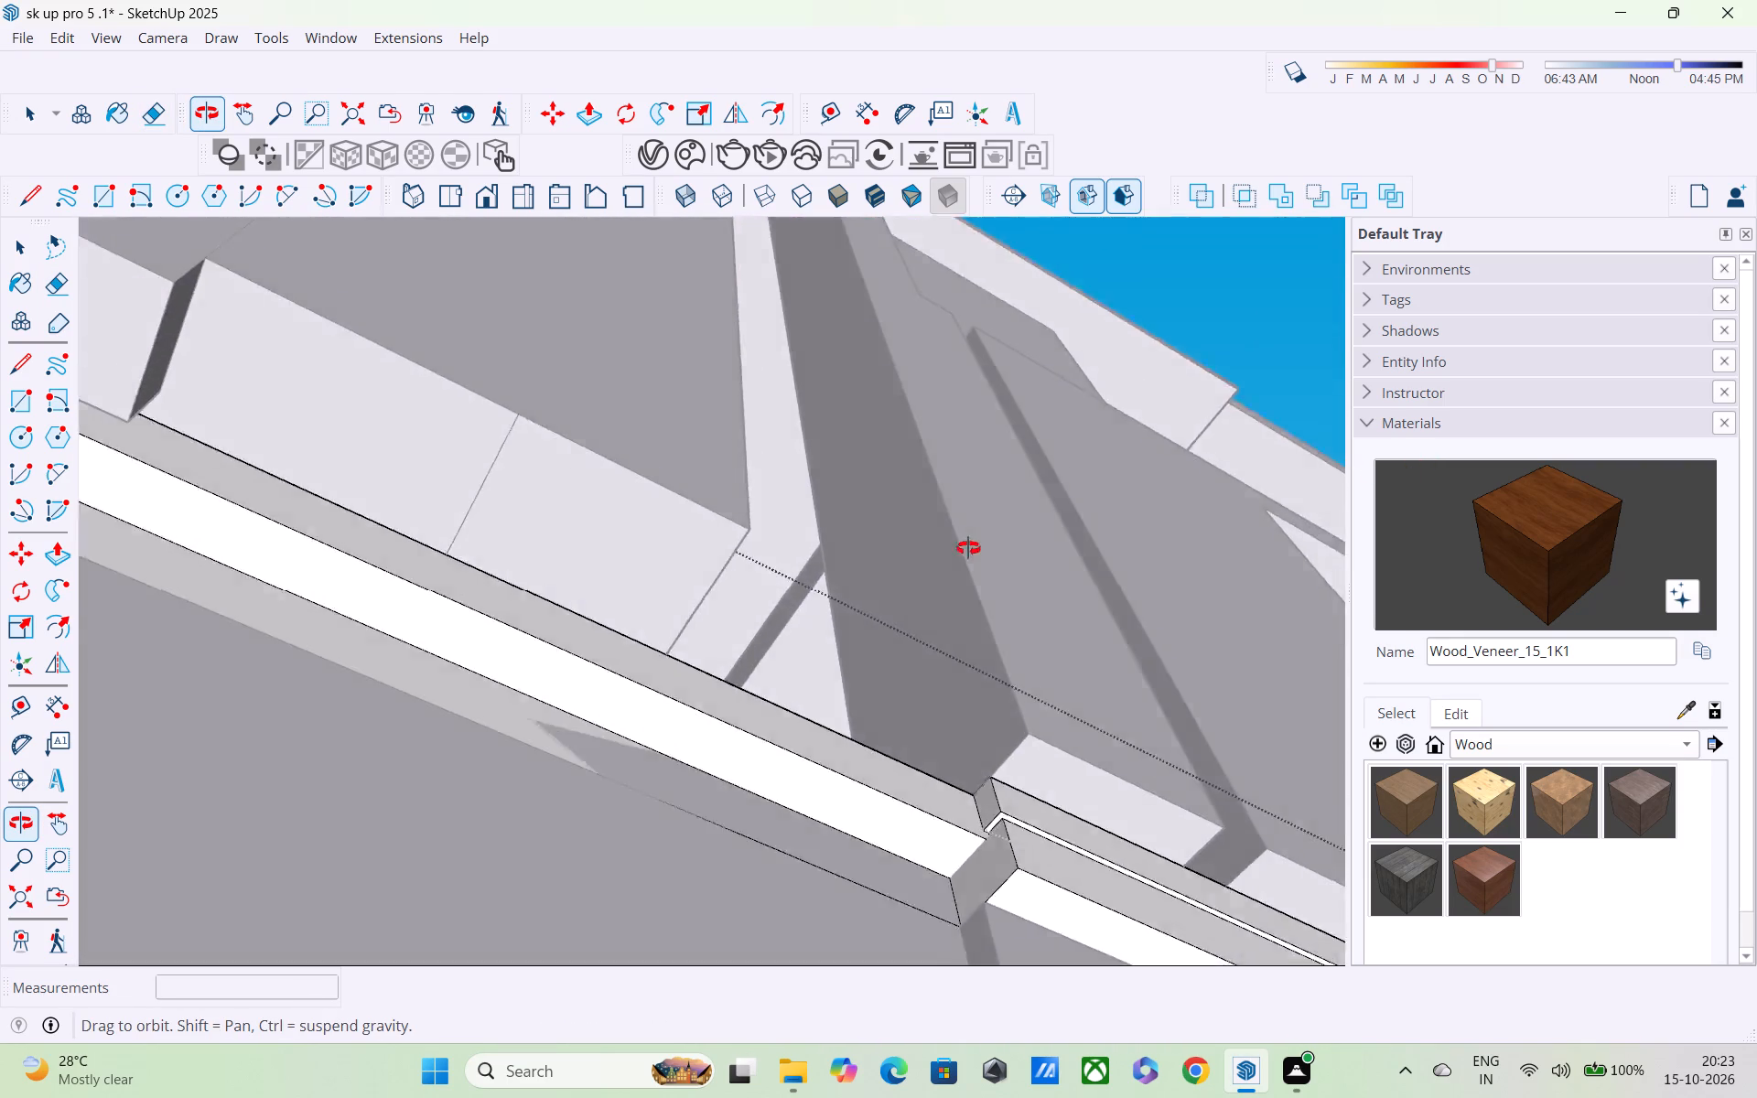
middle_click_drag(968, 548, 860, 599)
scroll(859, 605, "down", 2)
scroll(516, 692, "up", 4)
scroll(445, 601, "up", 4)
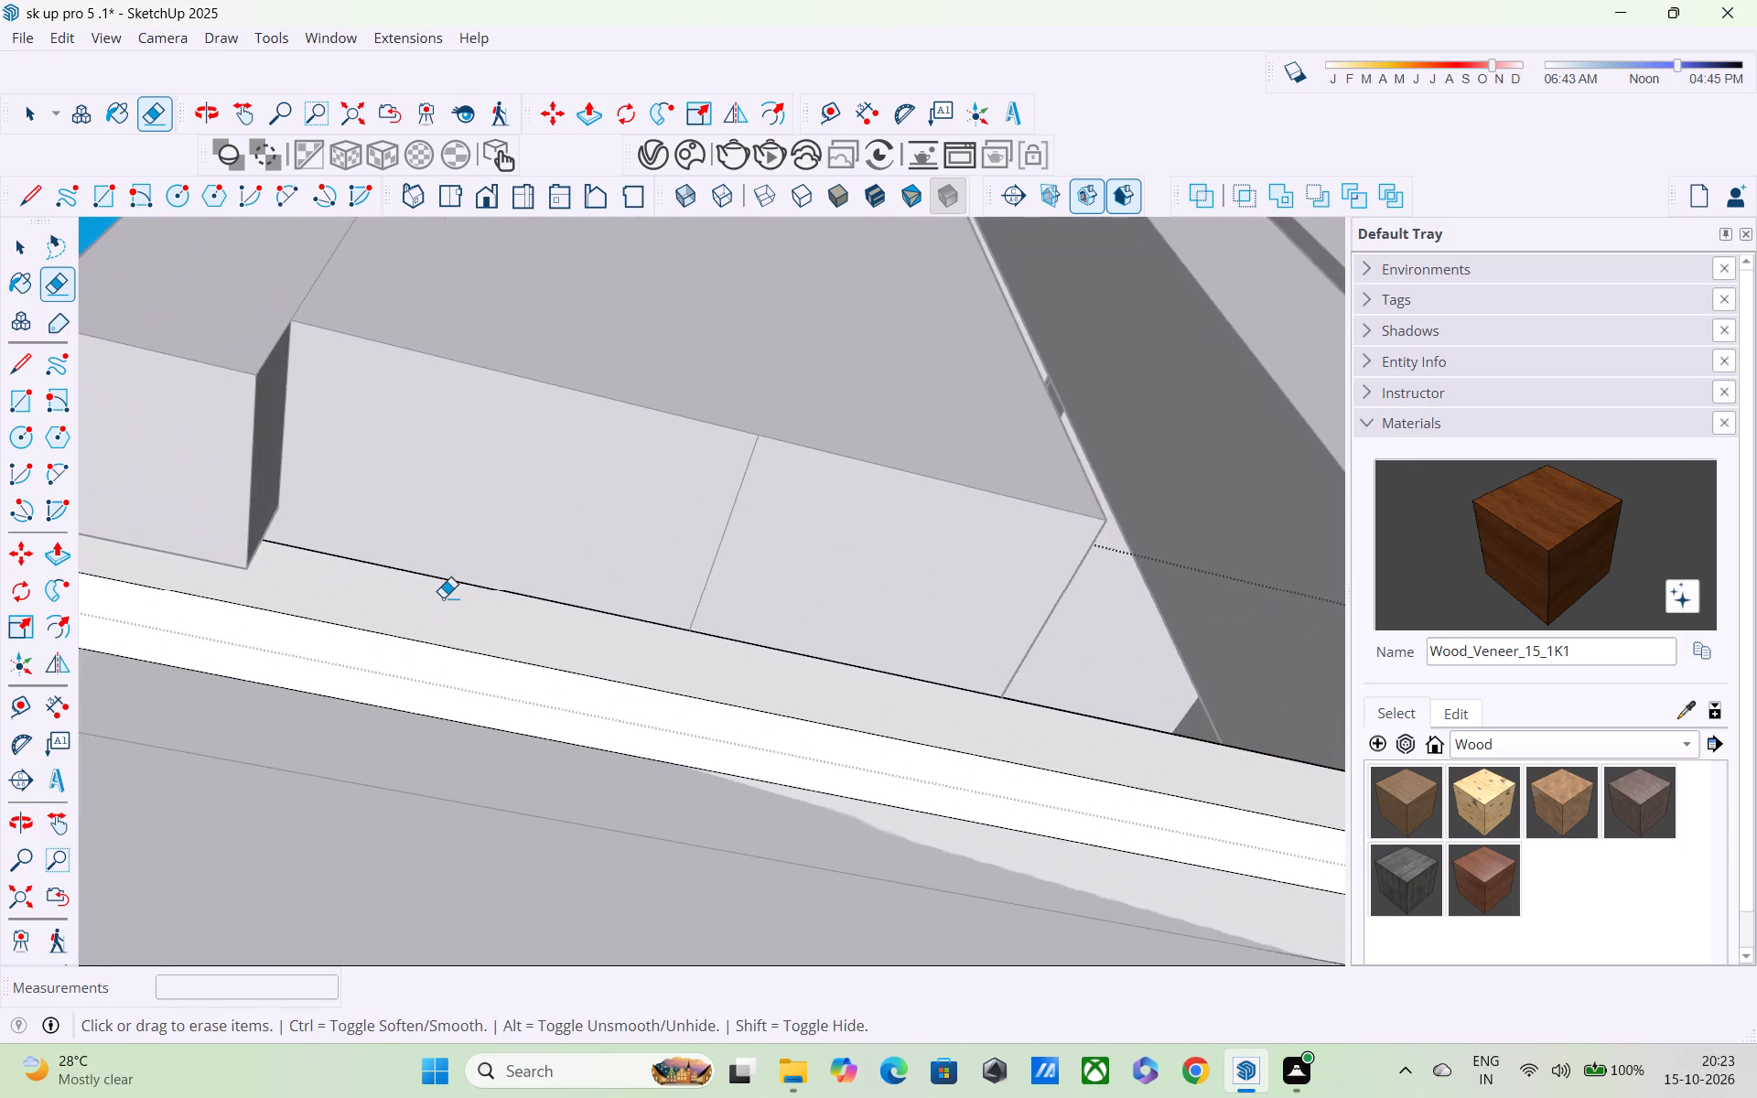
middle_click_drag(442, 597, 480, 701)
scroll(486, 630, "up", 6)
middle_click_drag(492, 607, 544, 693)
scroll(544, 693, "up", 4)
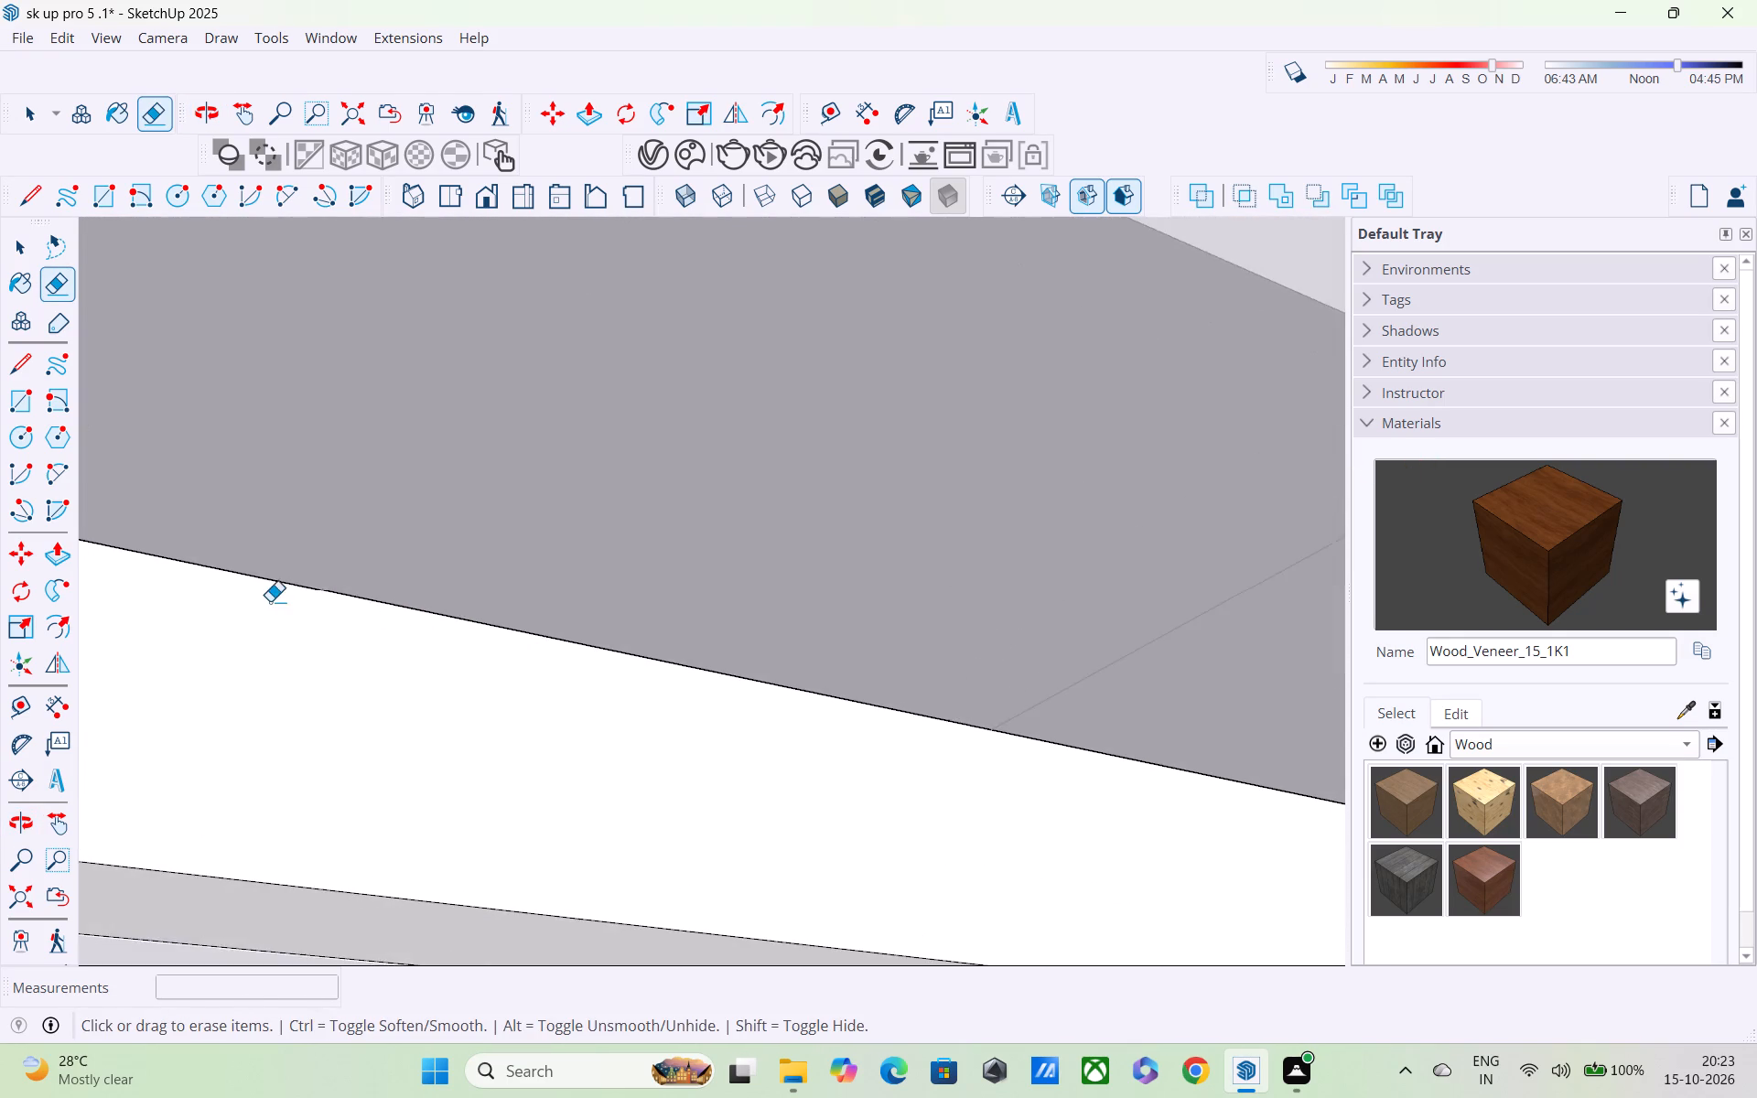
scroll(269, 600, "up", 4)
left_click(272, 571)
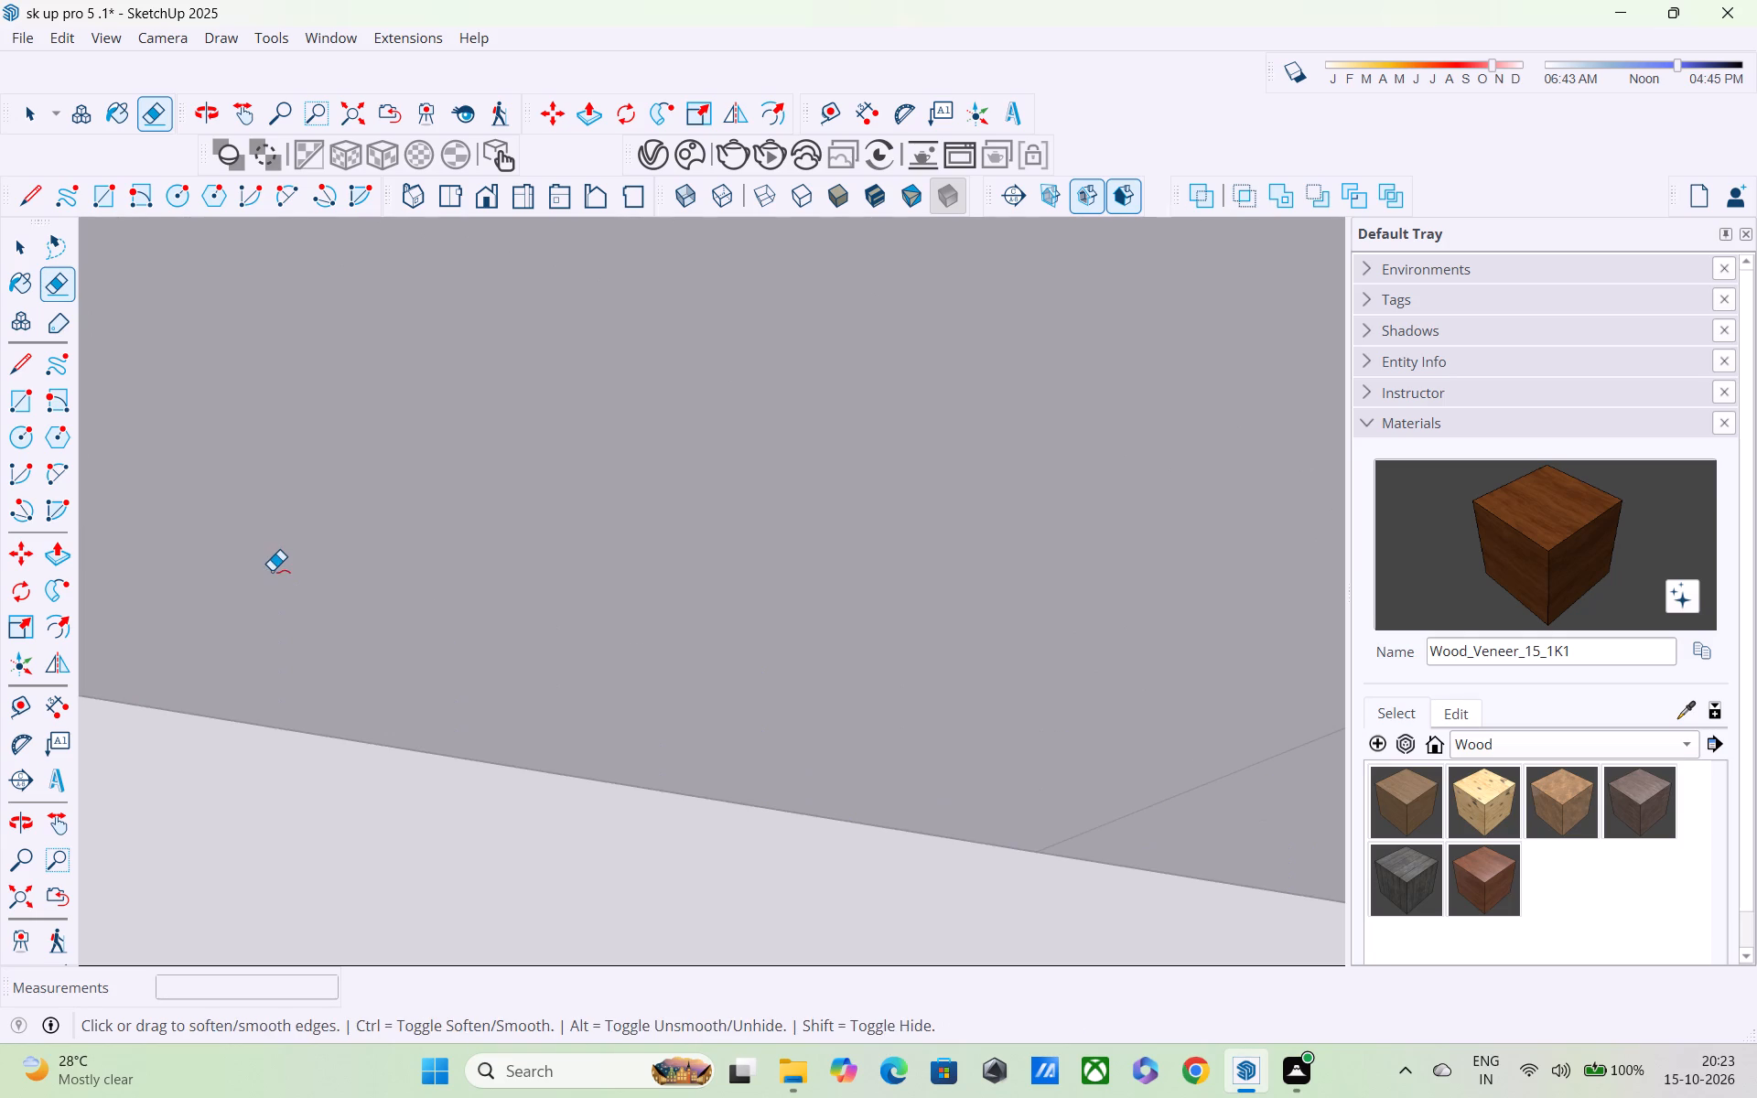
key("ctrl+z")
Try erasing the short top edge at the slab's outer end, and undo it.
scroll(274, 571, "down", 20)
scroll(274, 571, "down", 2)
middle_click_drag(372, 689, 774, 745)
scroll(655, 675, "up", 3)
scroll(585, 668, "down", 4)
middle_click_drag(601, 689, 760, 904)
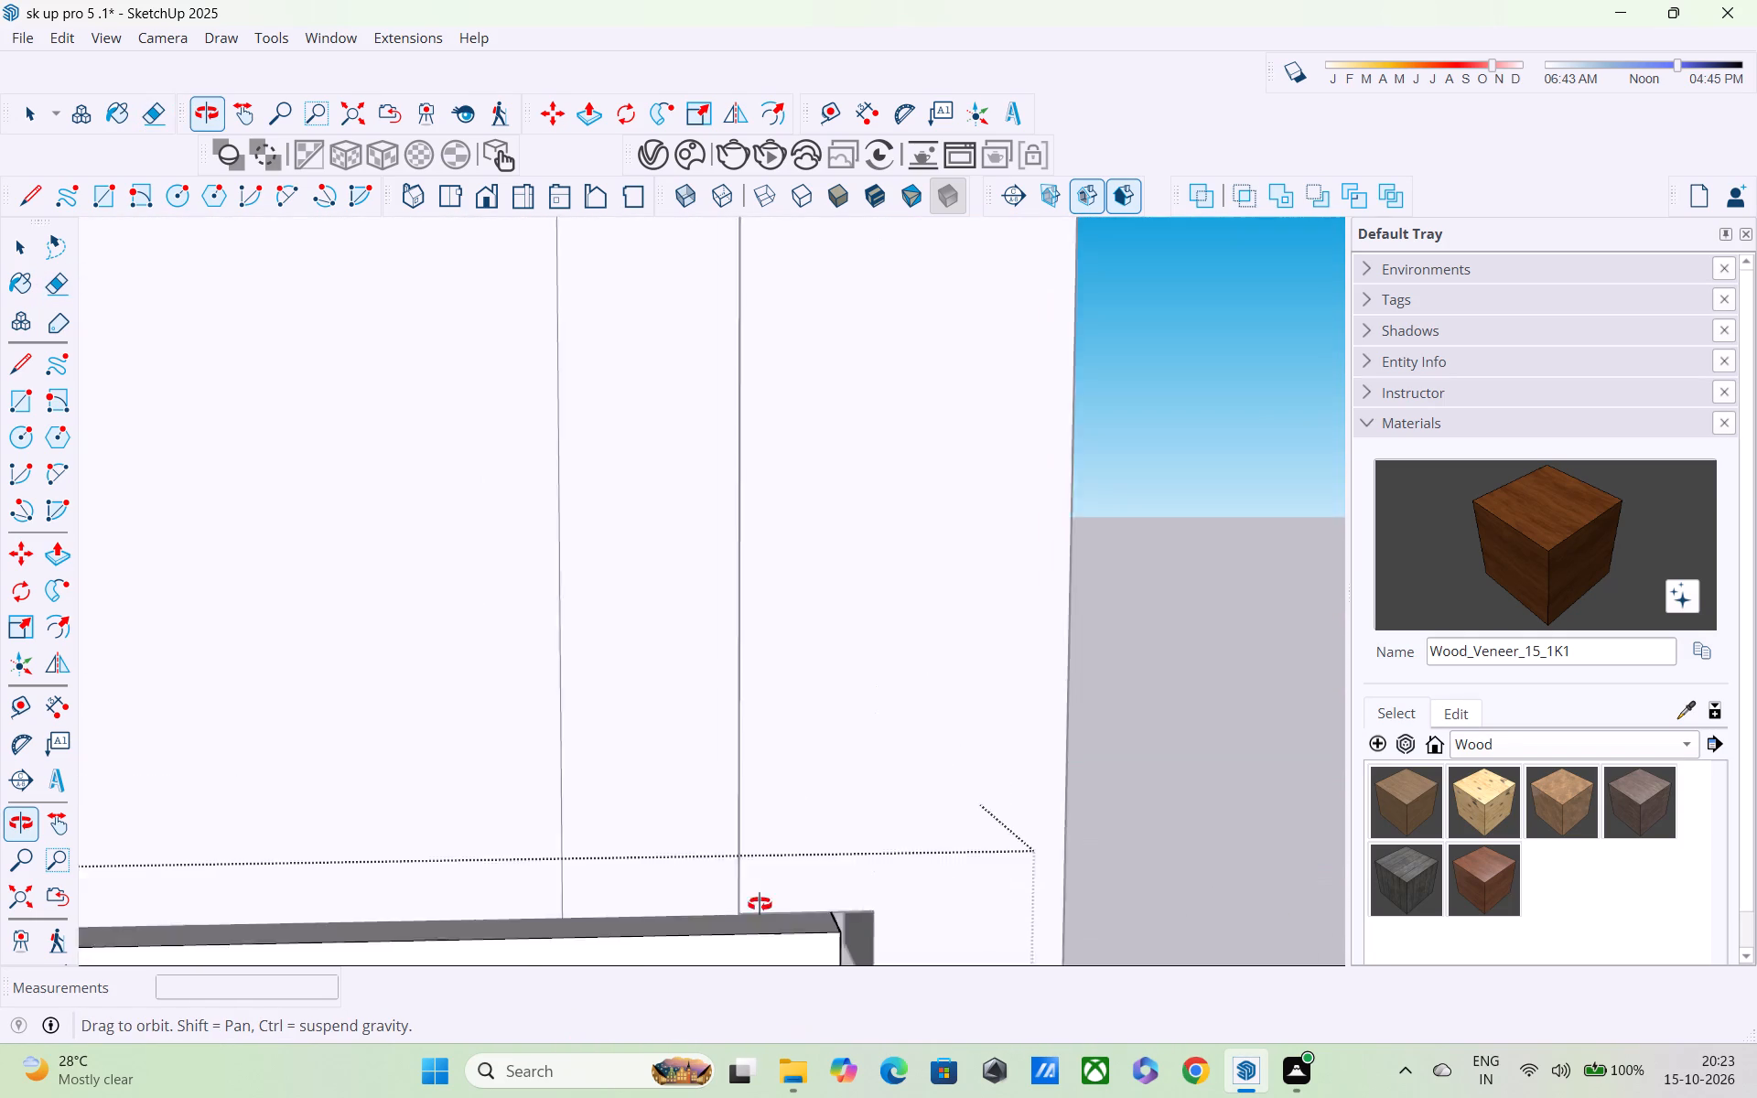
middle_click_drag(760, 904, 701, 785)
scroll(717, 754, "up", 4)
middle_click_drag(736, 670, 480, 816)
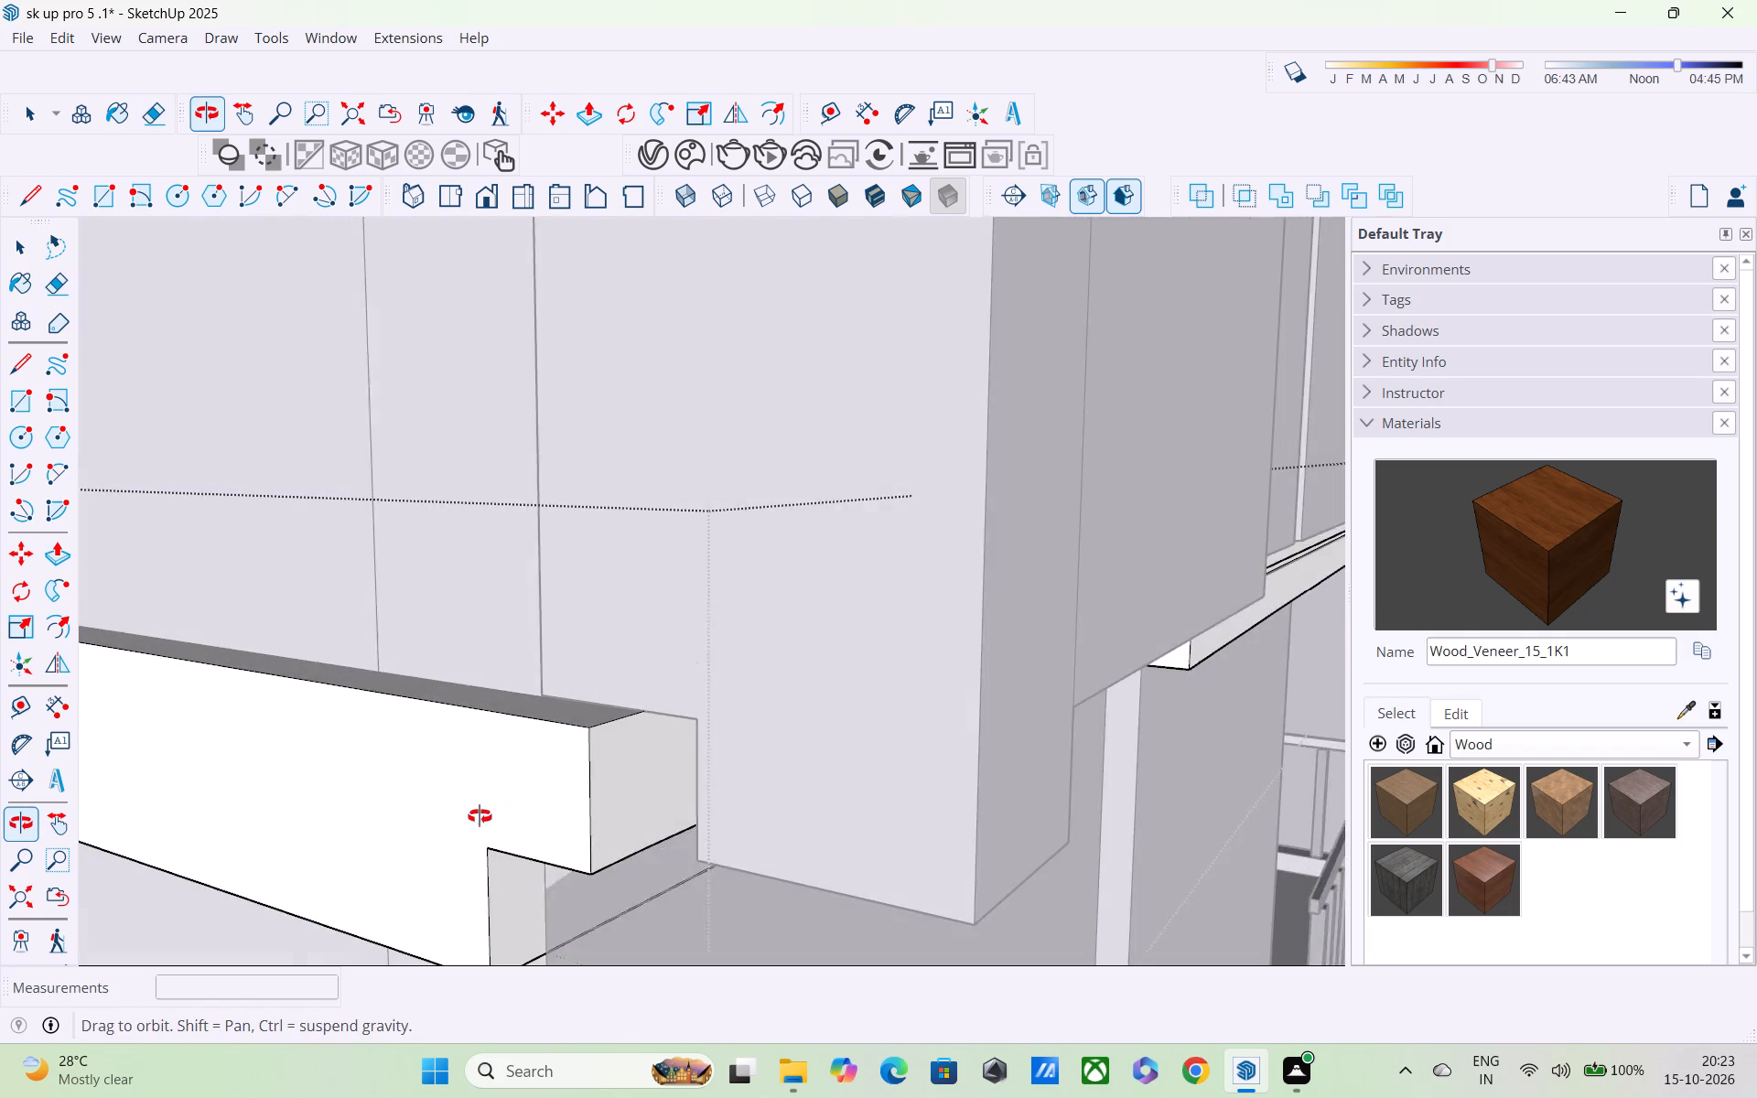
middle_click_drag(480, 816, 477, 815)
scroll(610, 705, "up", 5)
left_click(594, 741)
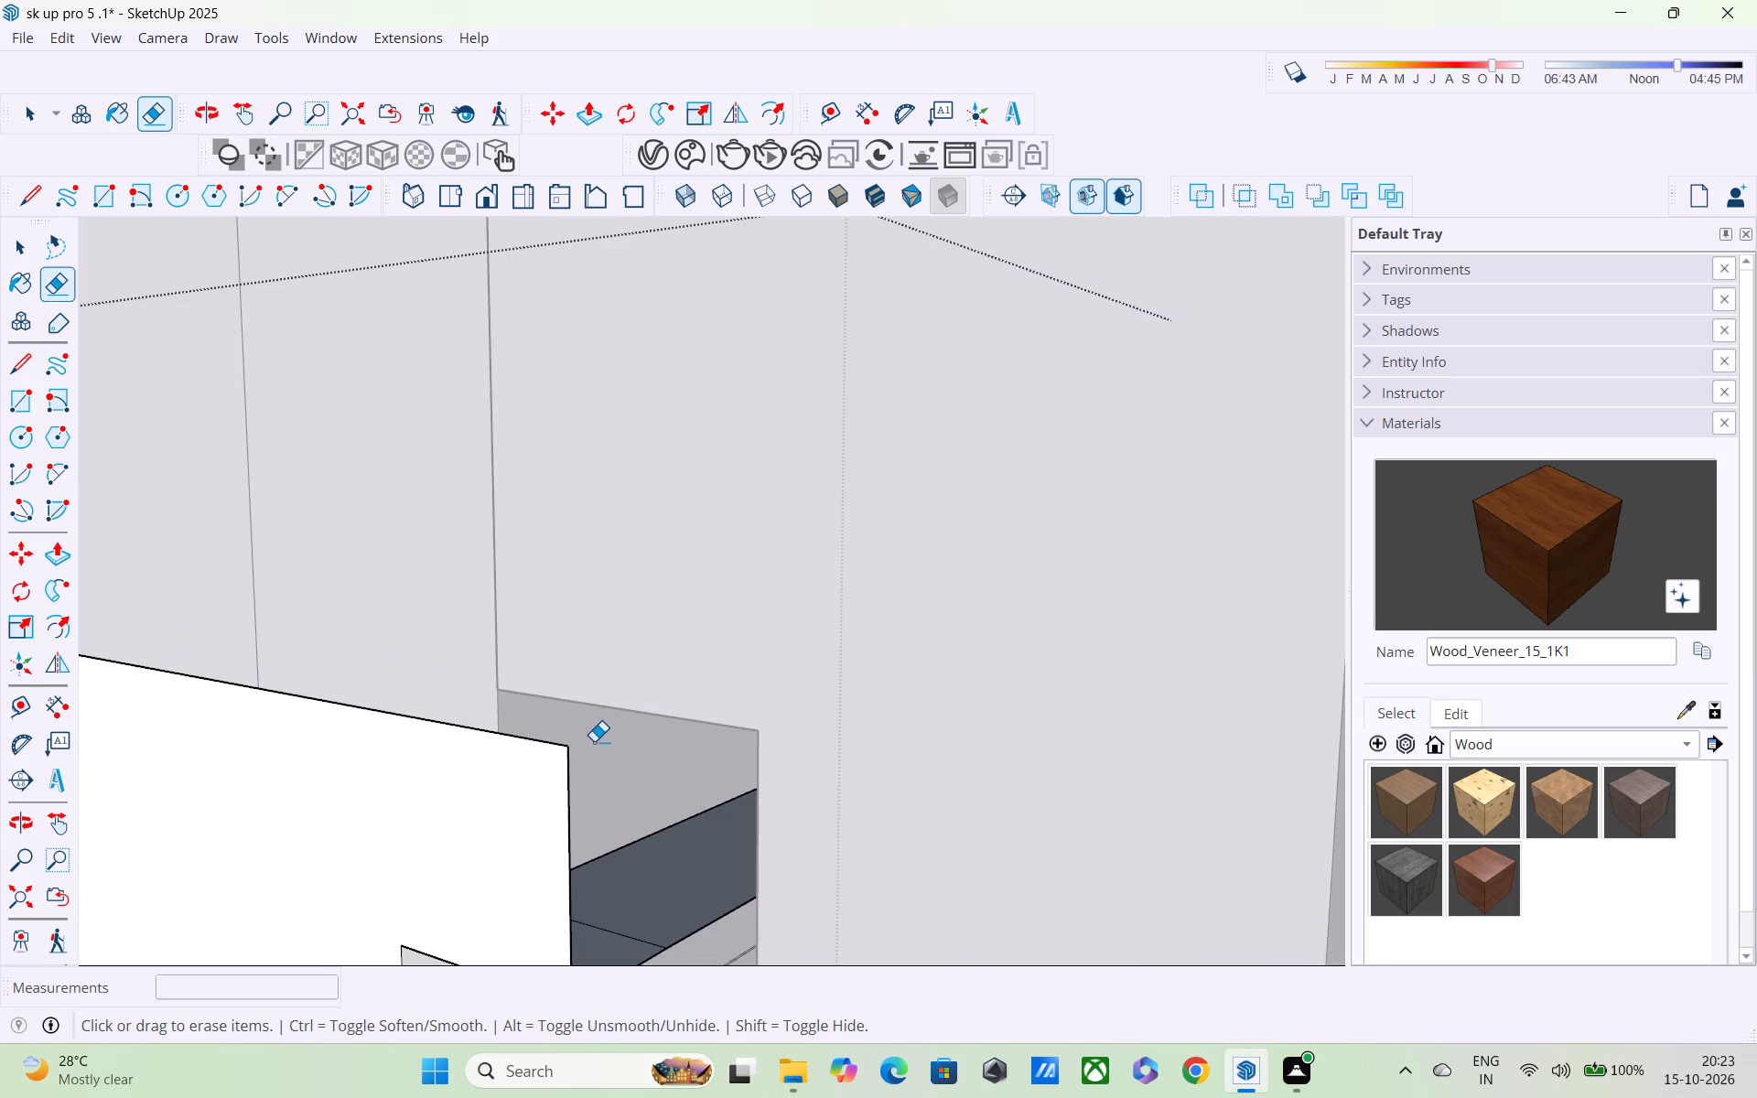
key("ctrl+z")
Examine the front facade as a whole and the junction between its upper and lower wall panels up close.
scroll(589, 739, "down", 7)
scroll(824, 766, "down", 1)
middle_click_drag(825, 765, 296, 737)
scroll(313, 738, "down", 13)
scroll(826, 850, "down", 3)
middle_click_drag(835, 856, 801, 785)
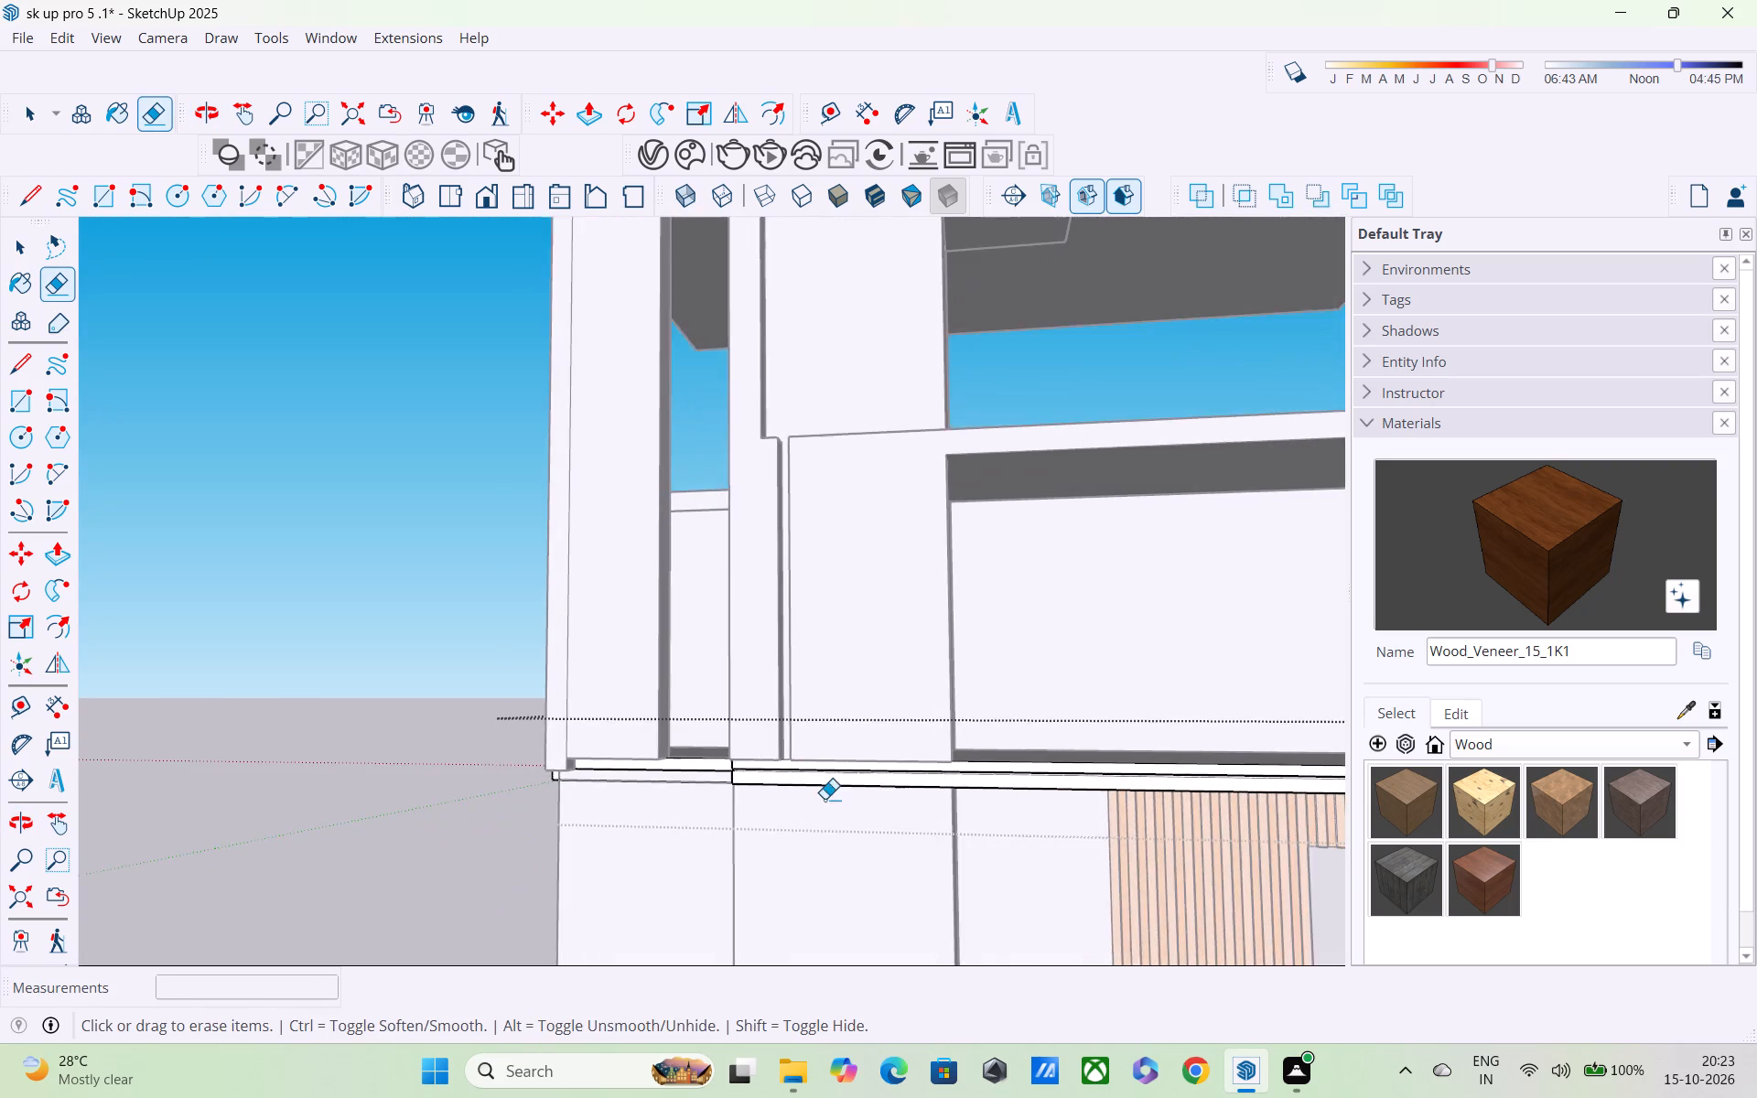
scroll(815, 795, "up", 1)
scroll(827, 799, "down", 11)
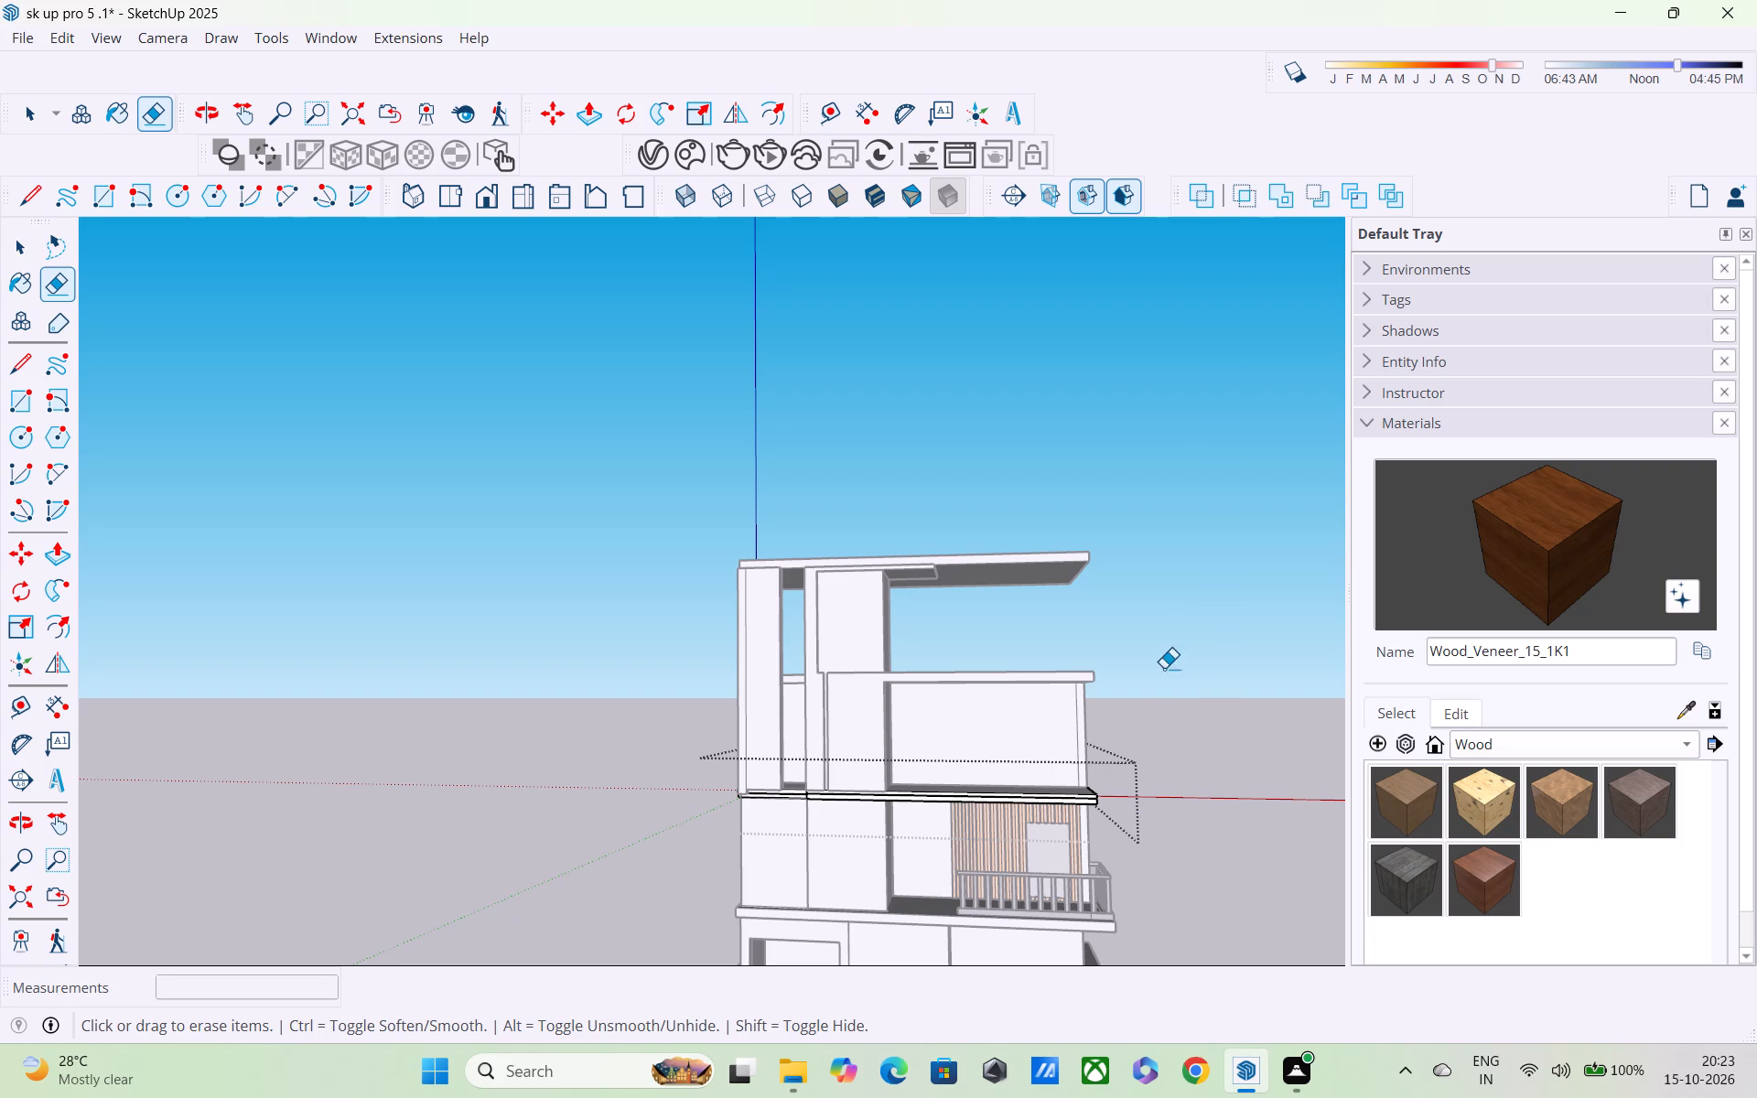
middle_click_drag(932, 744, 973, 833)
scroll(808, 719, "up", 4)
scroll(892, 665, "up", 3)
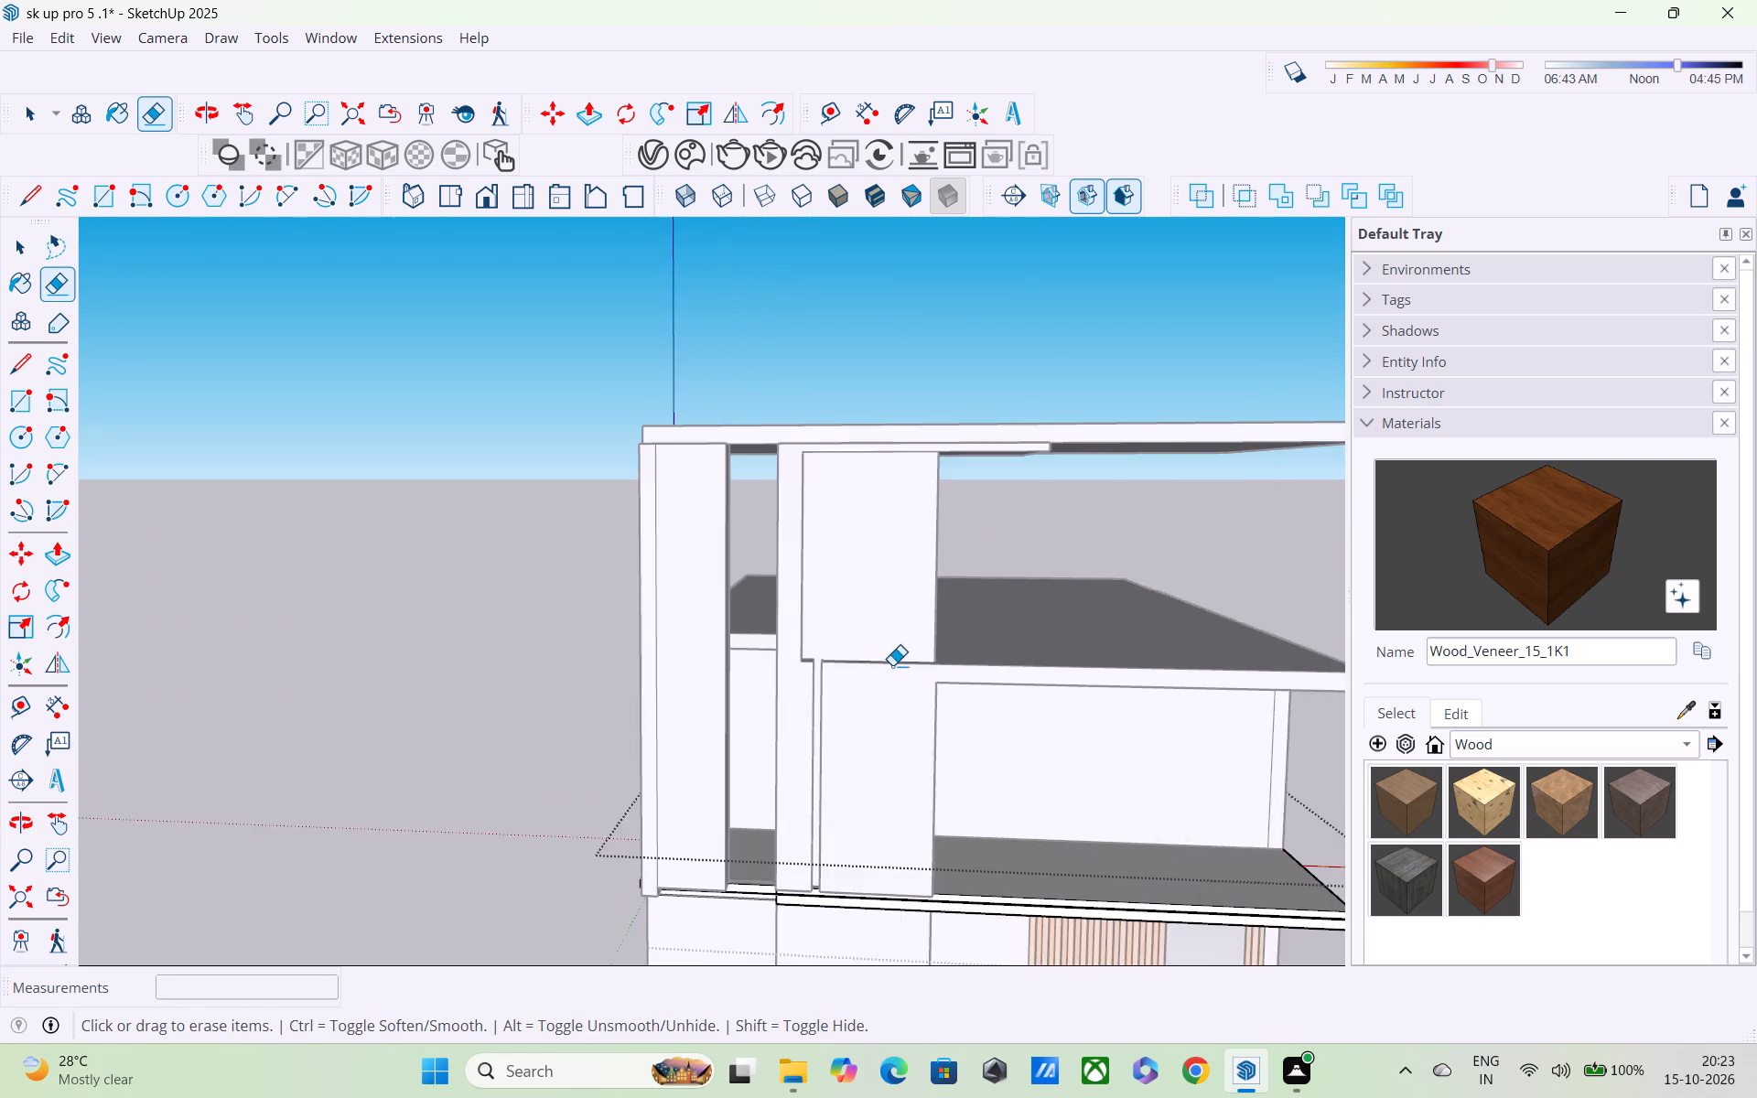
scroll(892, 665, "up", 1)
middle_click_drag(900, 681, 941, 748)
scroll(857, 698, "up", 11)
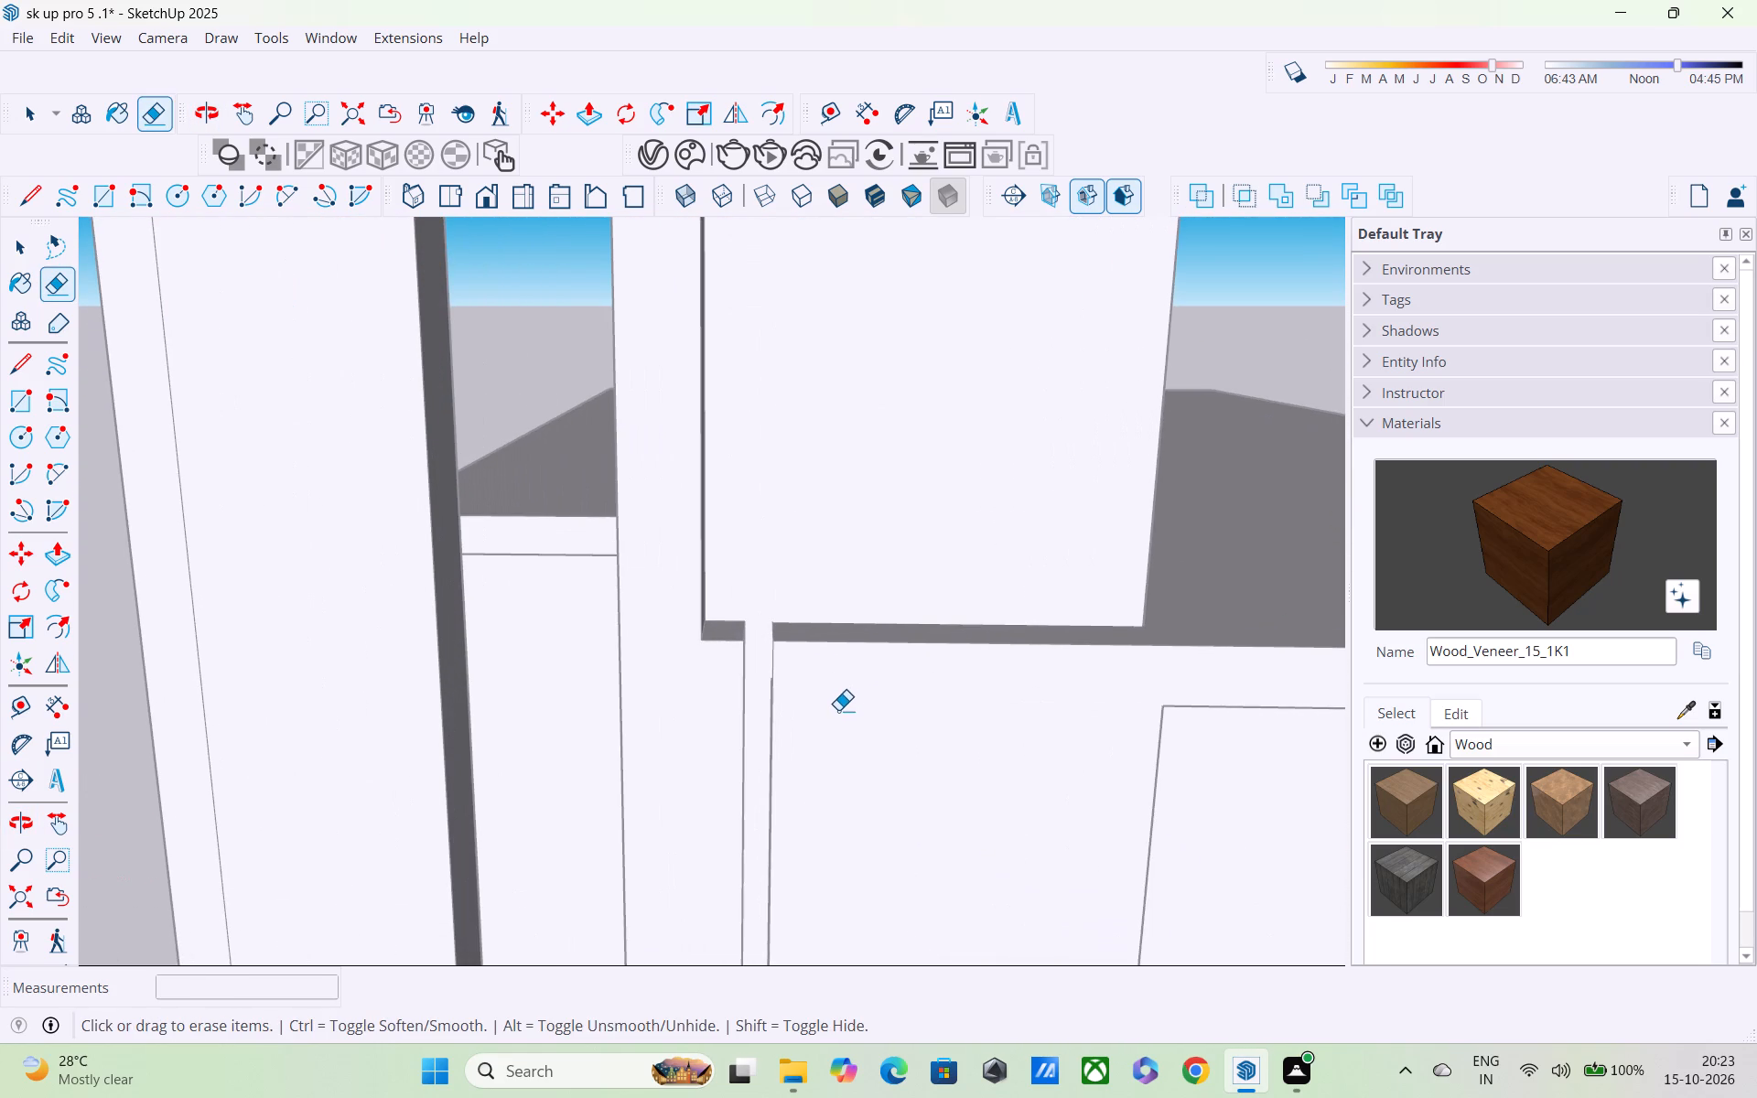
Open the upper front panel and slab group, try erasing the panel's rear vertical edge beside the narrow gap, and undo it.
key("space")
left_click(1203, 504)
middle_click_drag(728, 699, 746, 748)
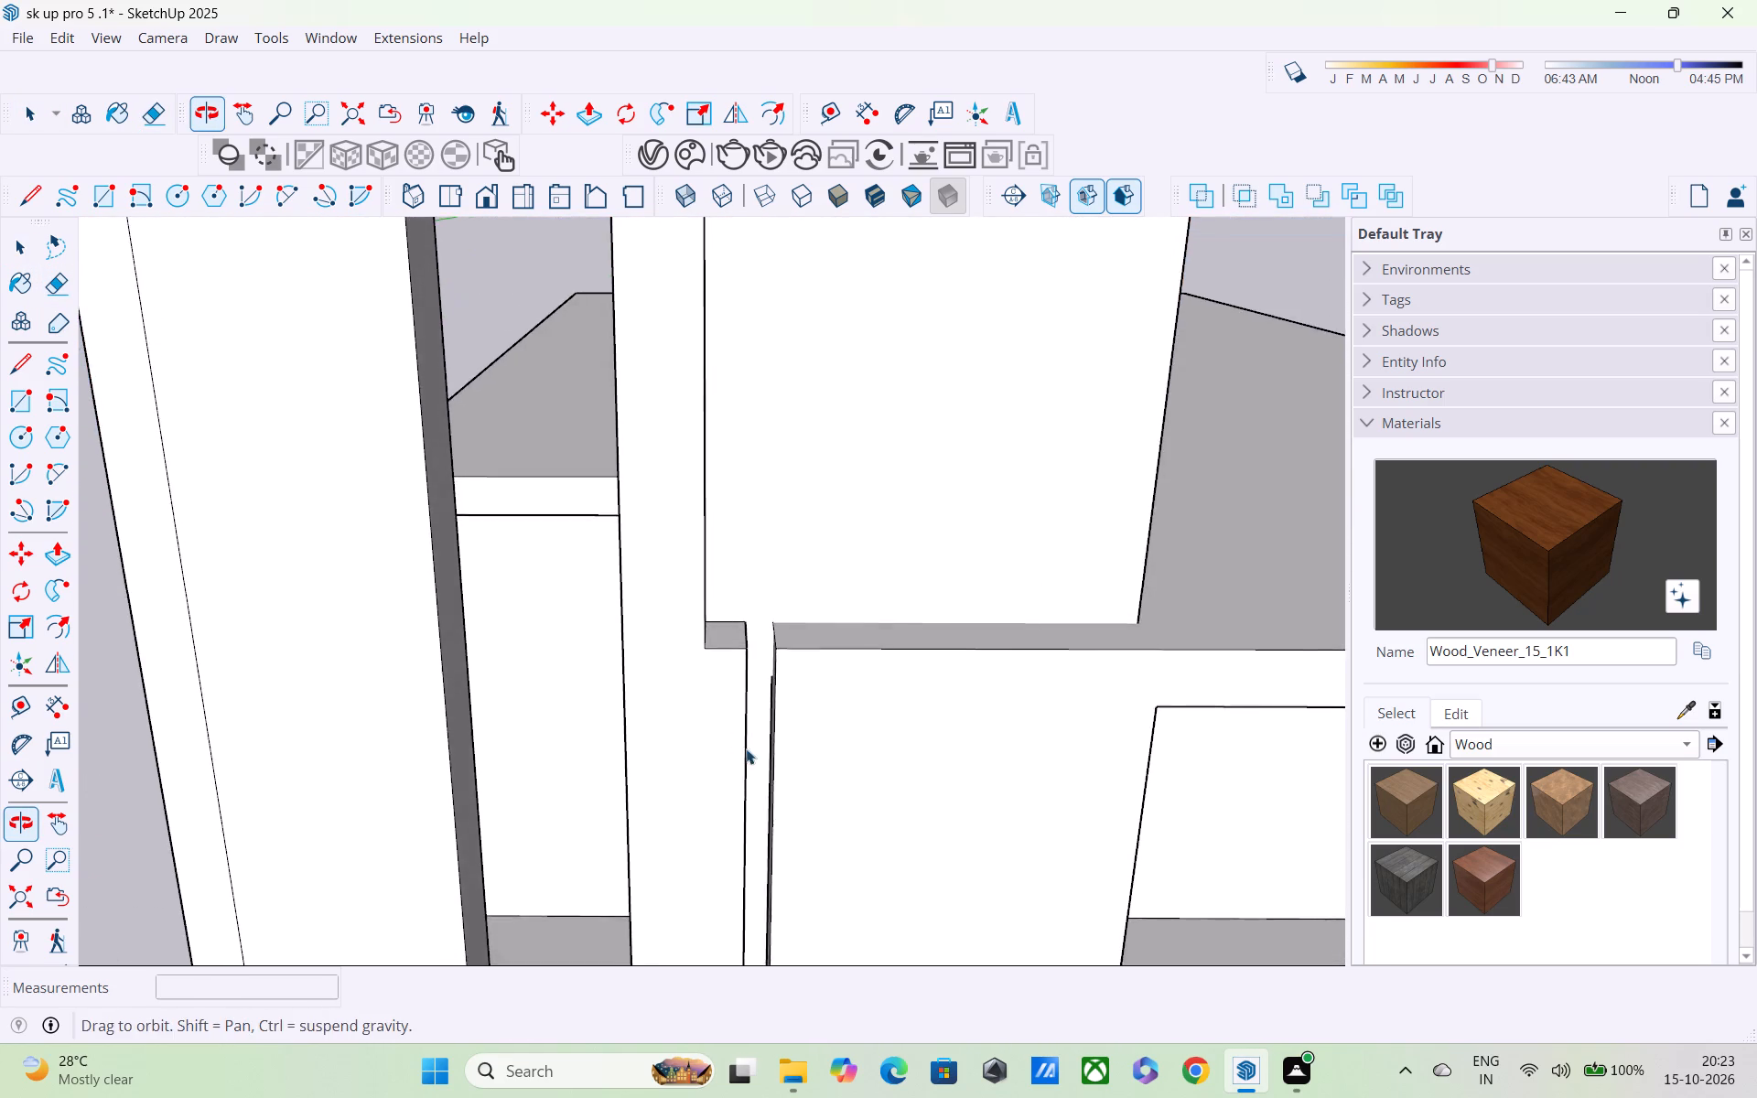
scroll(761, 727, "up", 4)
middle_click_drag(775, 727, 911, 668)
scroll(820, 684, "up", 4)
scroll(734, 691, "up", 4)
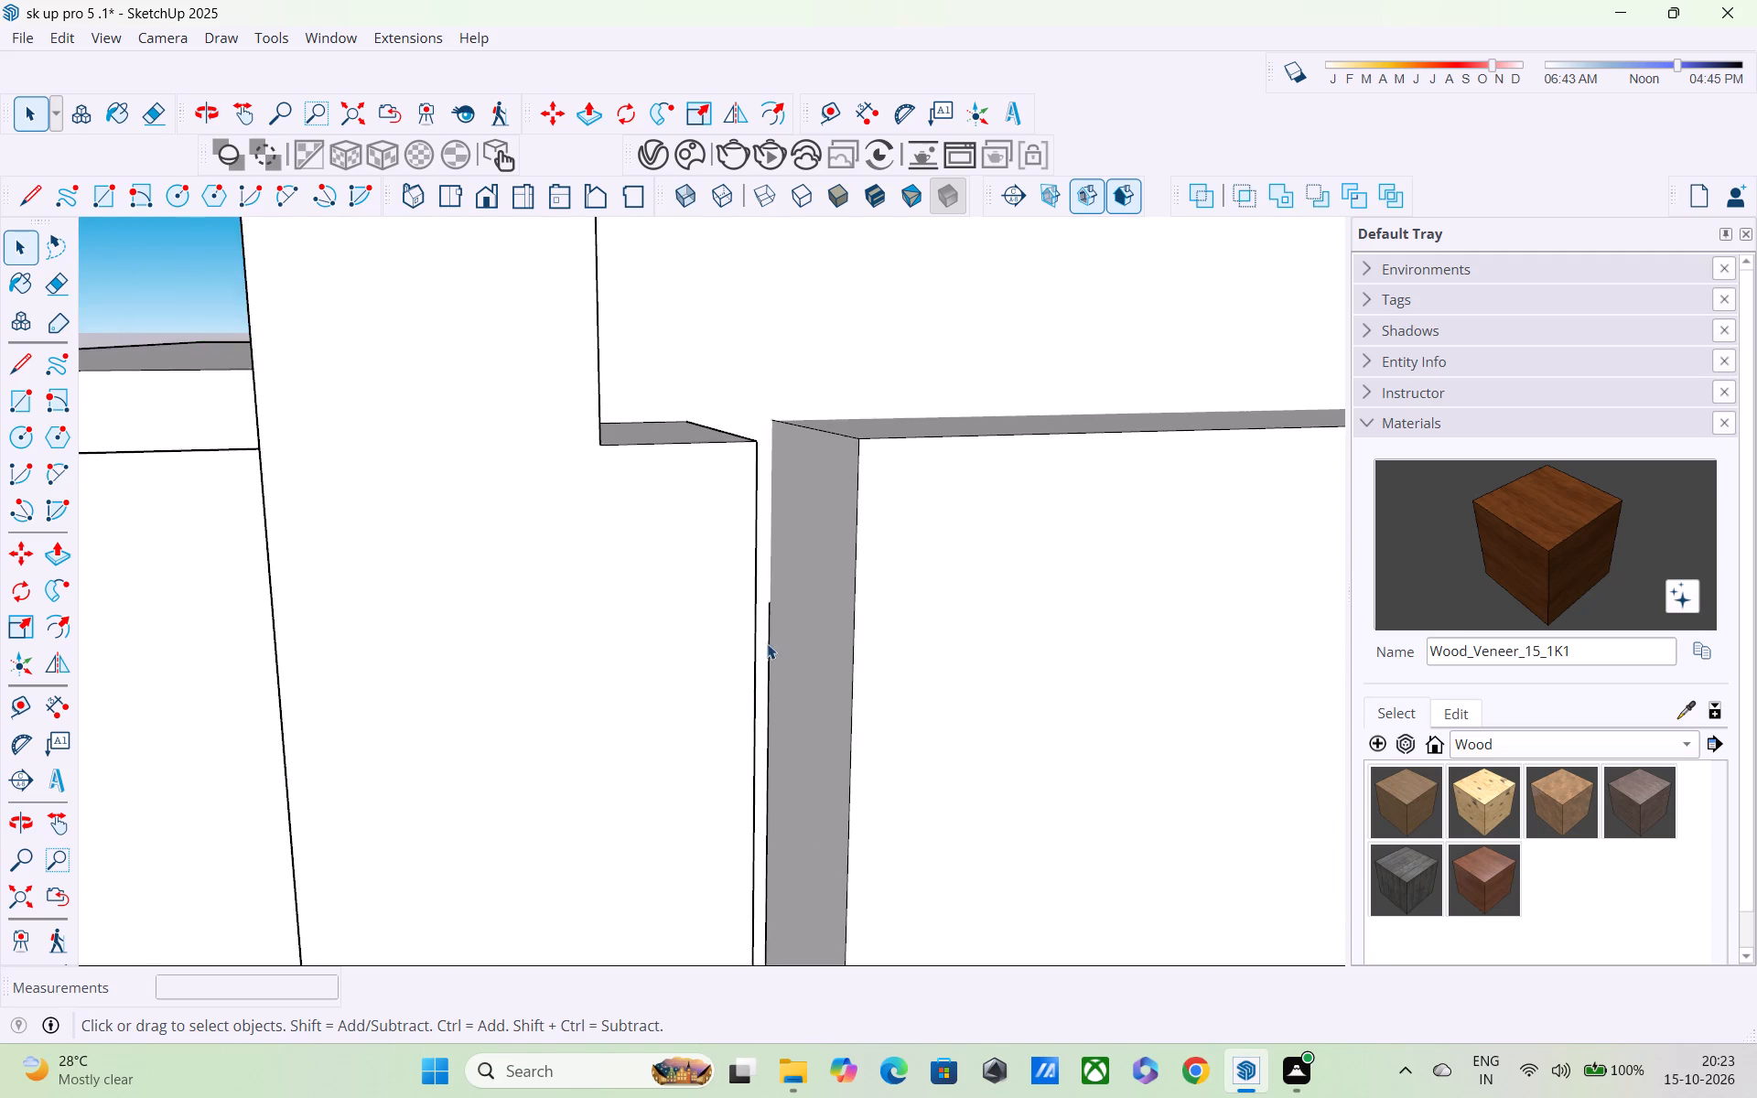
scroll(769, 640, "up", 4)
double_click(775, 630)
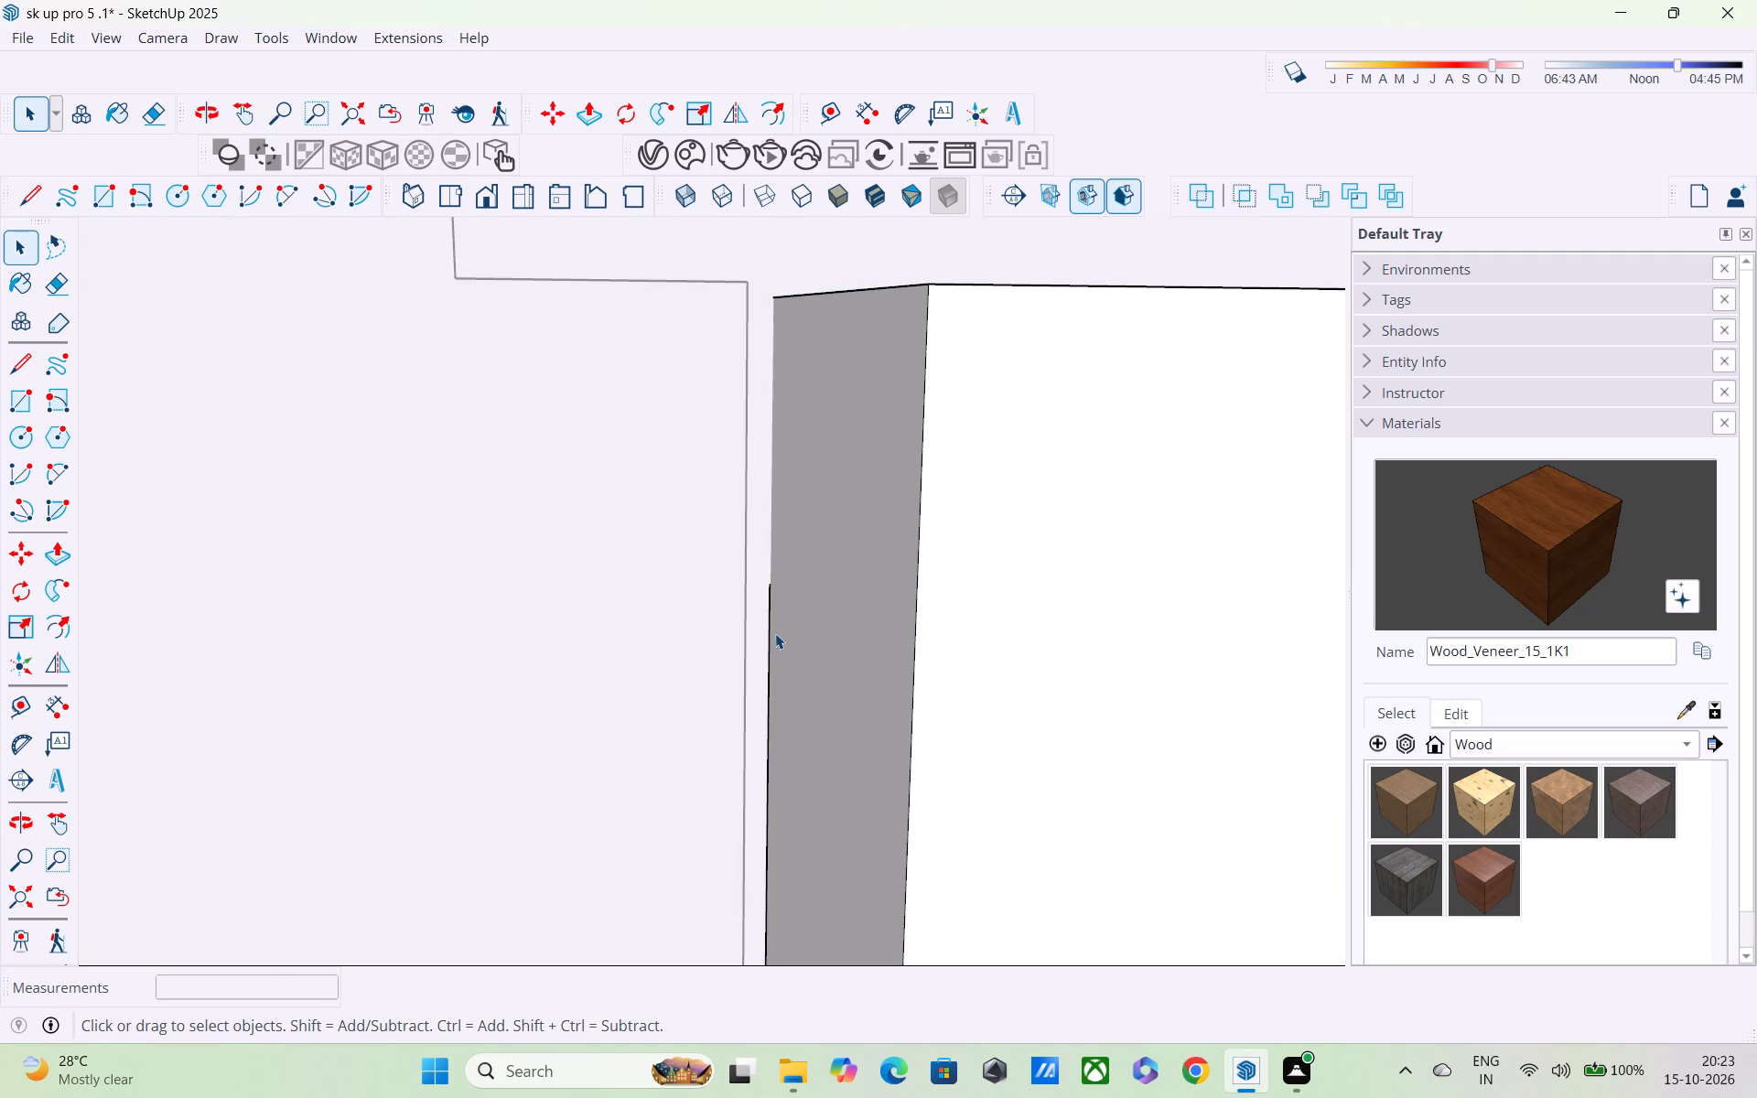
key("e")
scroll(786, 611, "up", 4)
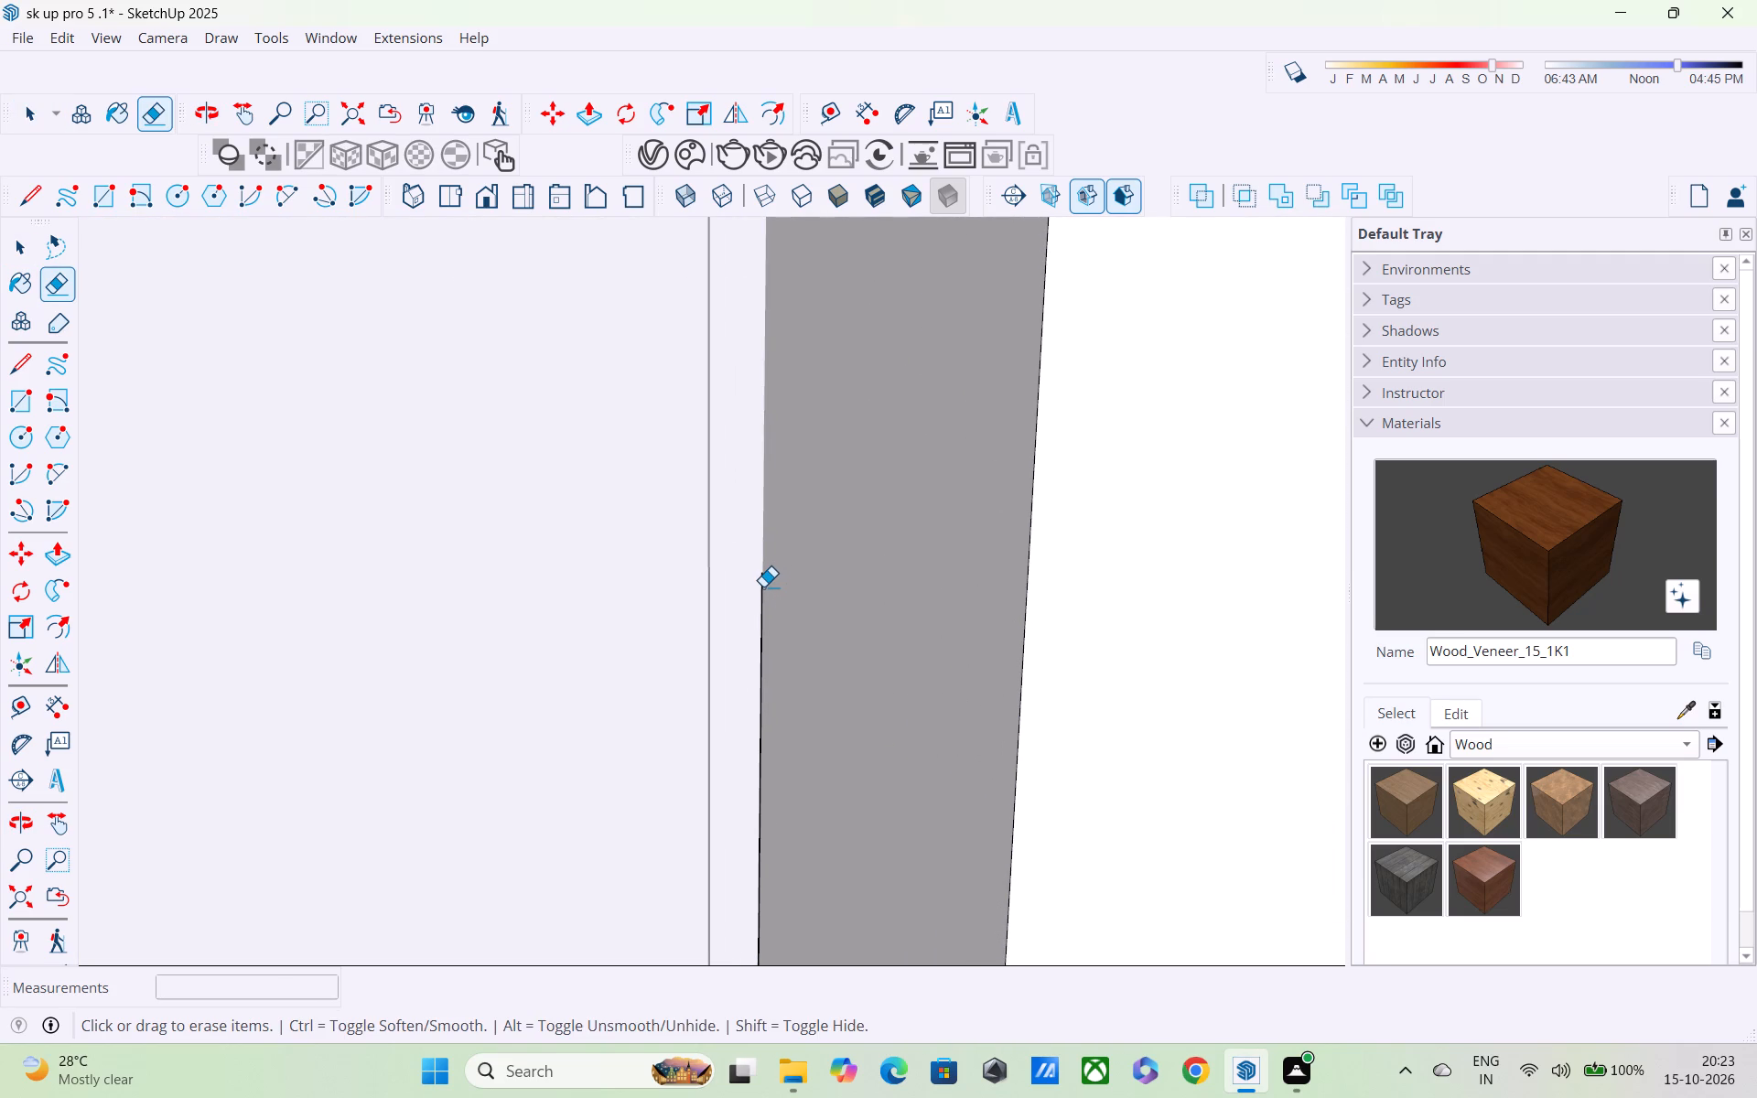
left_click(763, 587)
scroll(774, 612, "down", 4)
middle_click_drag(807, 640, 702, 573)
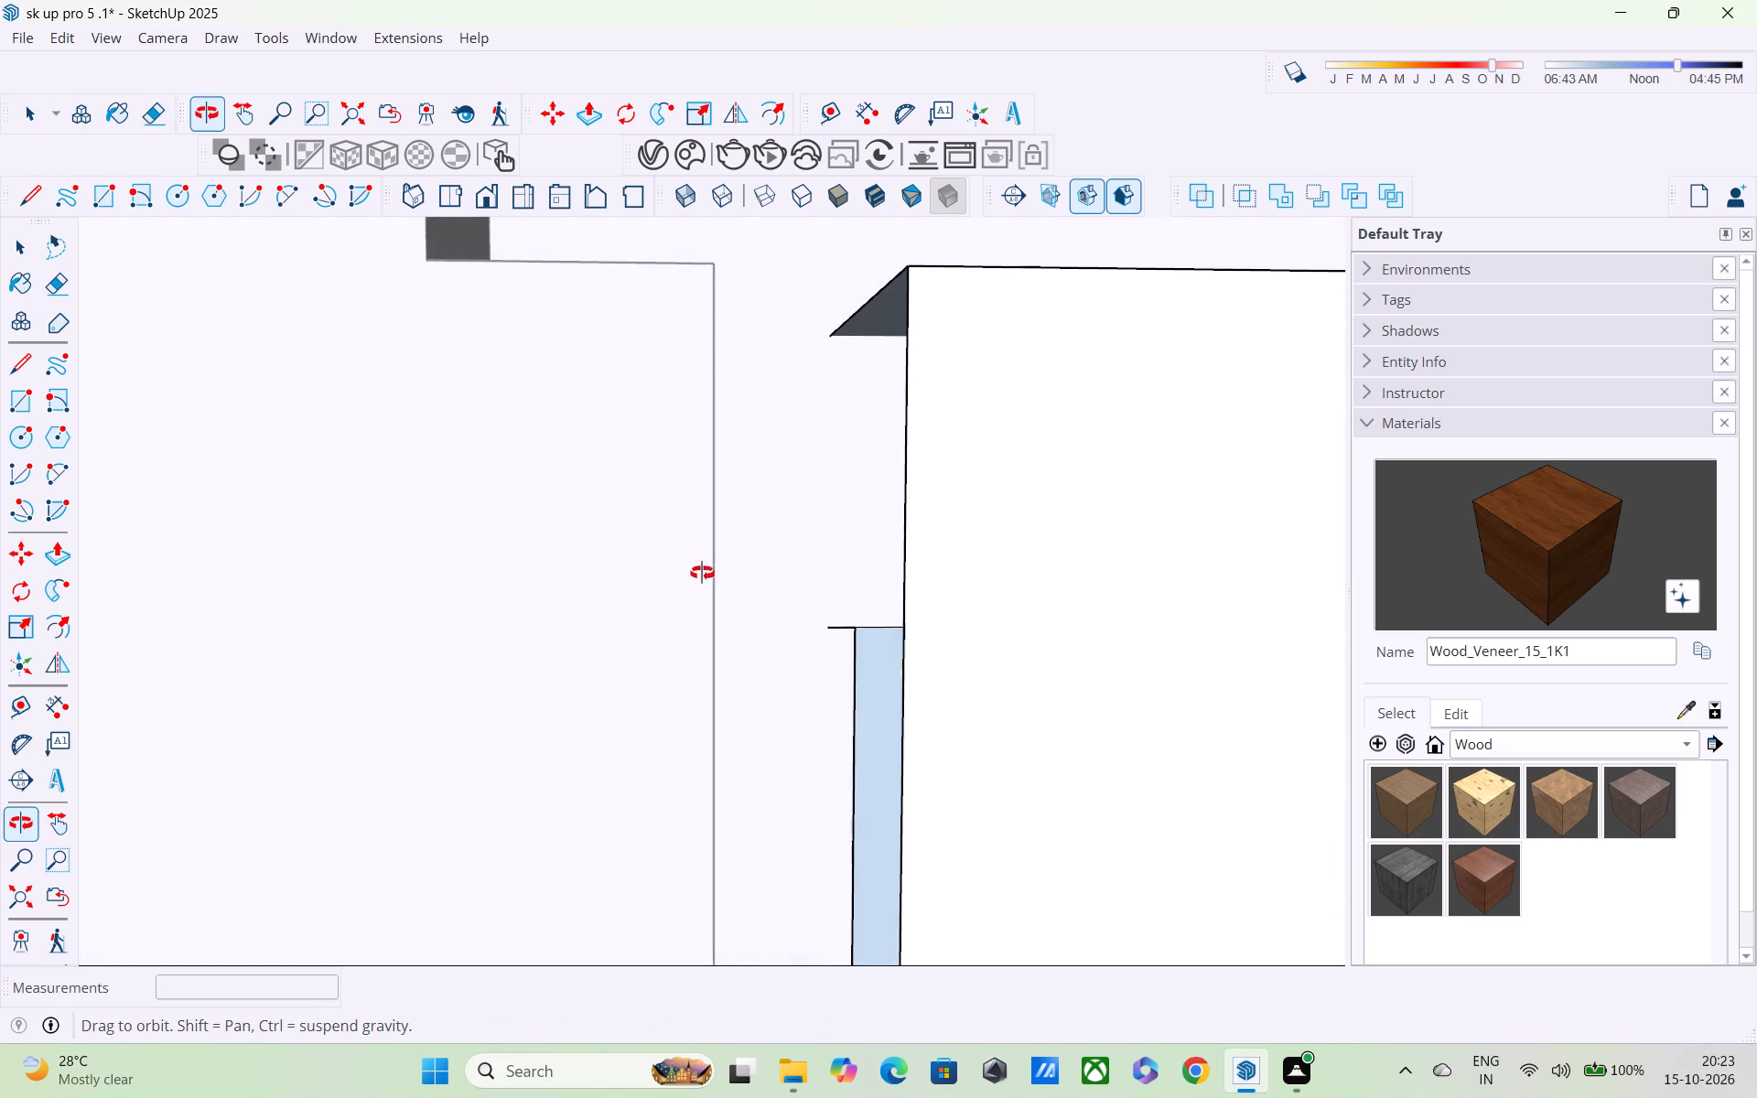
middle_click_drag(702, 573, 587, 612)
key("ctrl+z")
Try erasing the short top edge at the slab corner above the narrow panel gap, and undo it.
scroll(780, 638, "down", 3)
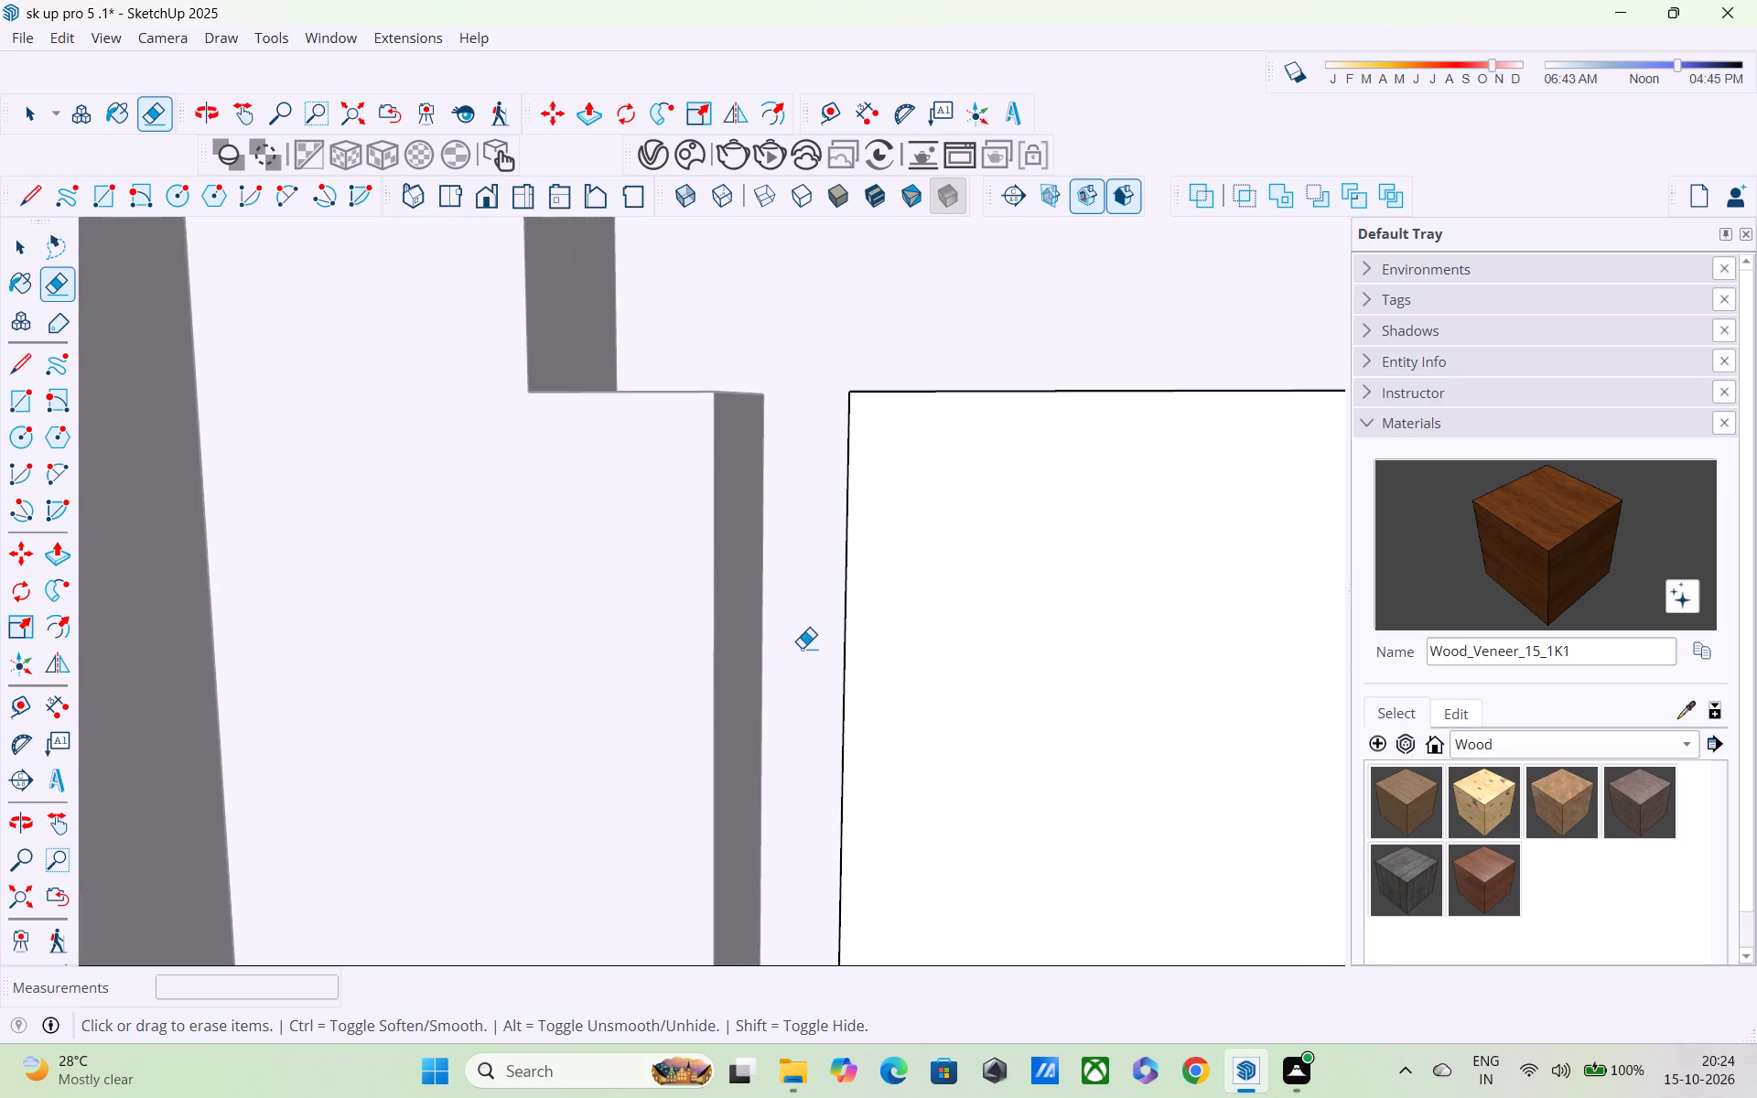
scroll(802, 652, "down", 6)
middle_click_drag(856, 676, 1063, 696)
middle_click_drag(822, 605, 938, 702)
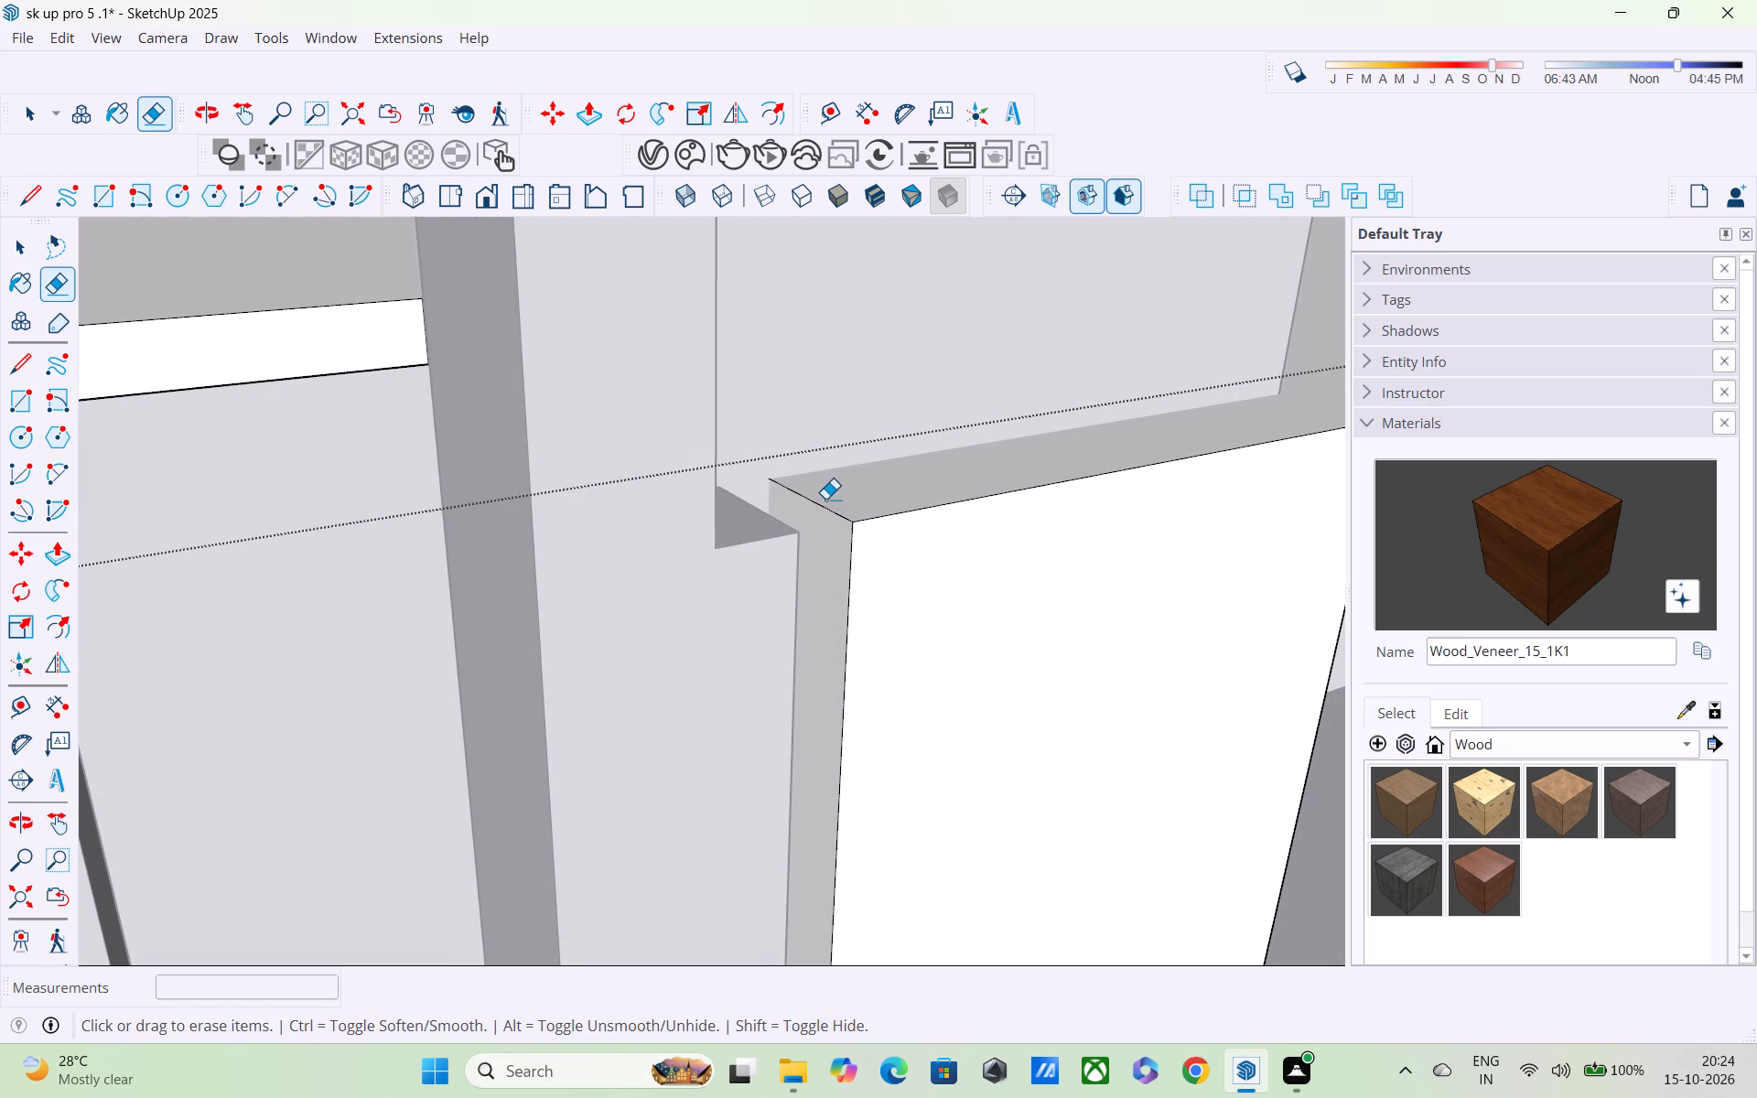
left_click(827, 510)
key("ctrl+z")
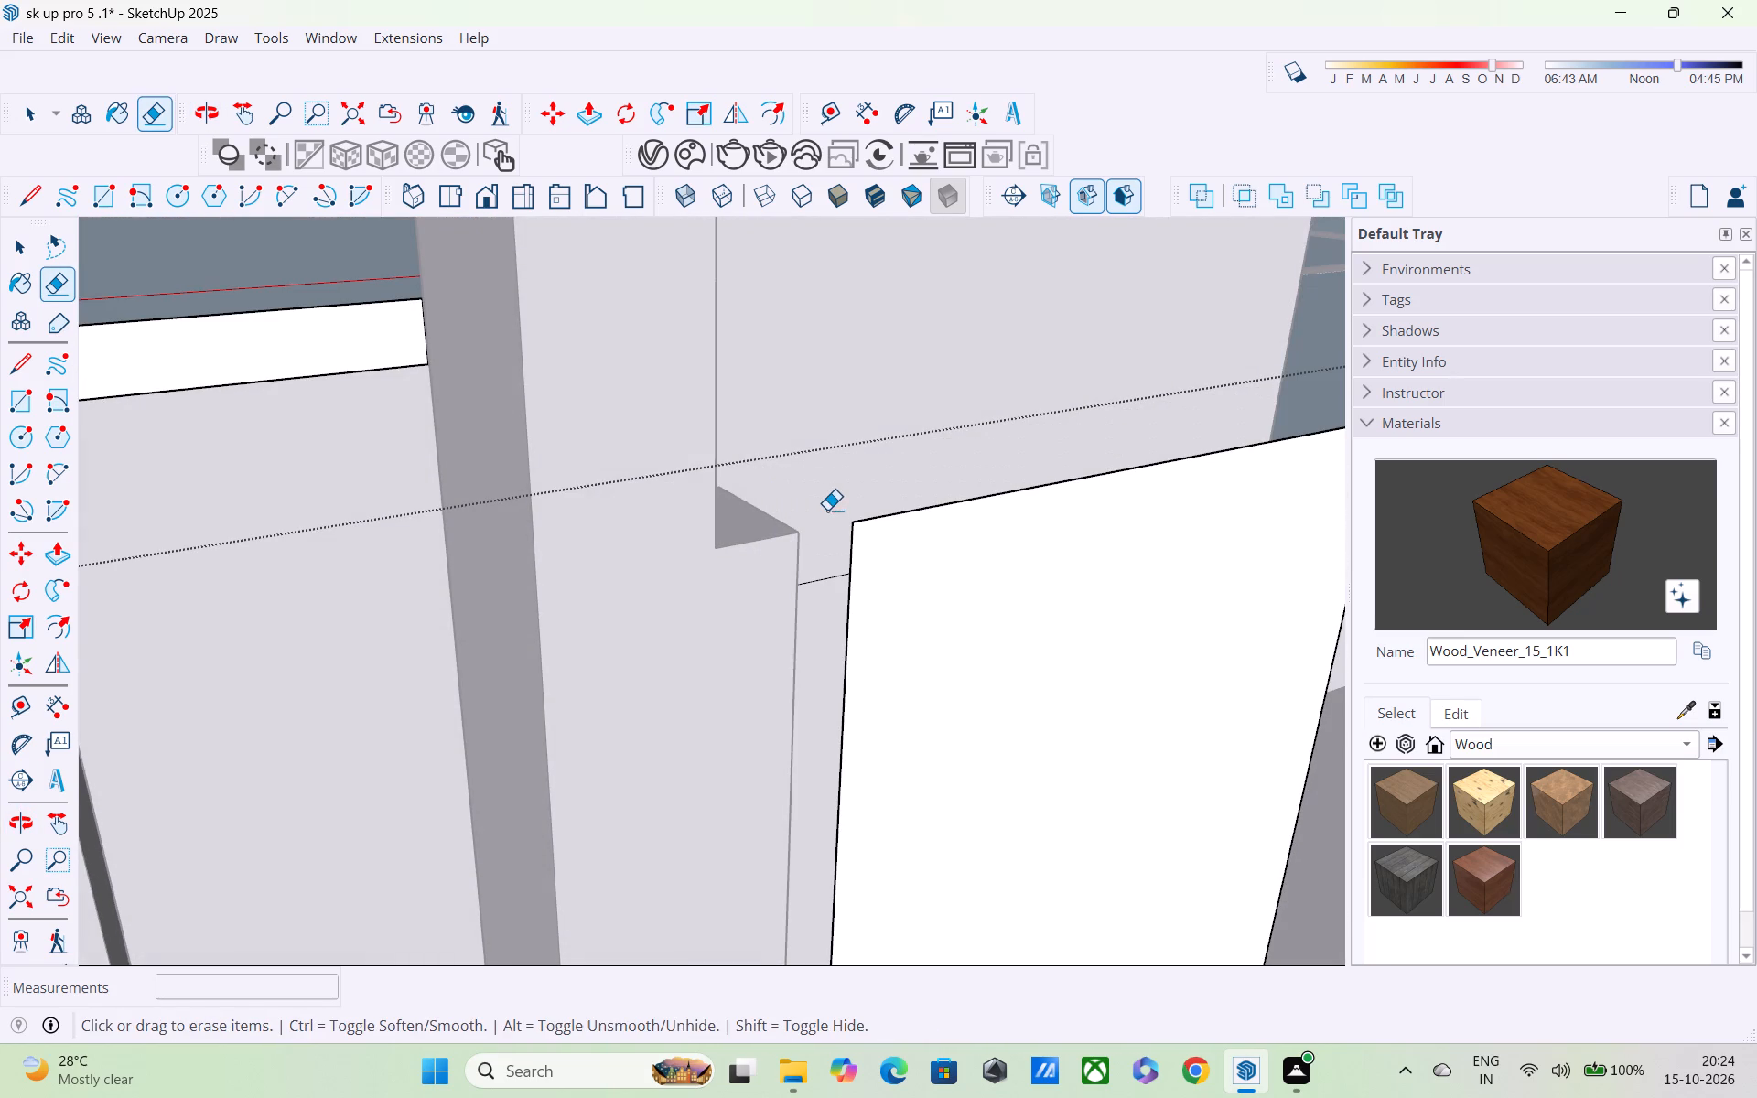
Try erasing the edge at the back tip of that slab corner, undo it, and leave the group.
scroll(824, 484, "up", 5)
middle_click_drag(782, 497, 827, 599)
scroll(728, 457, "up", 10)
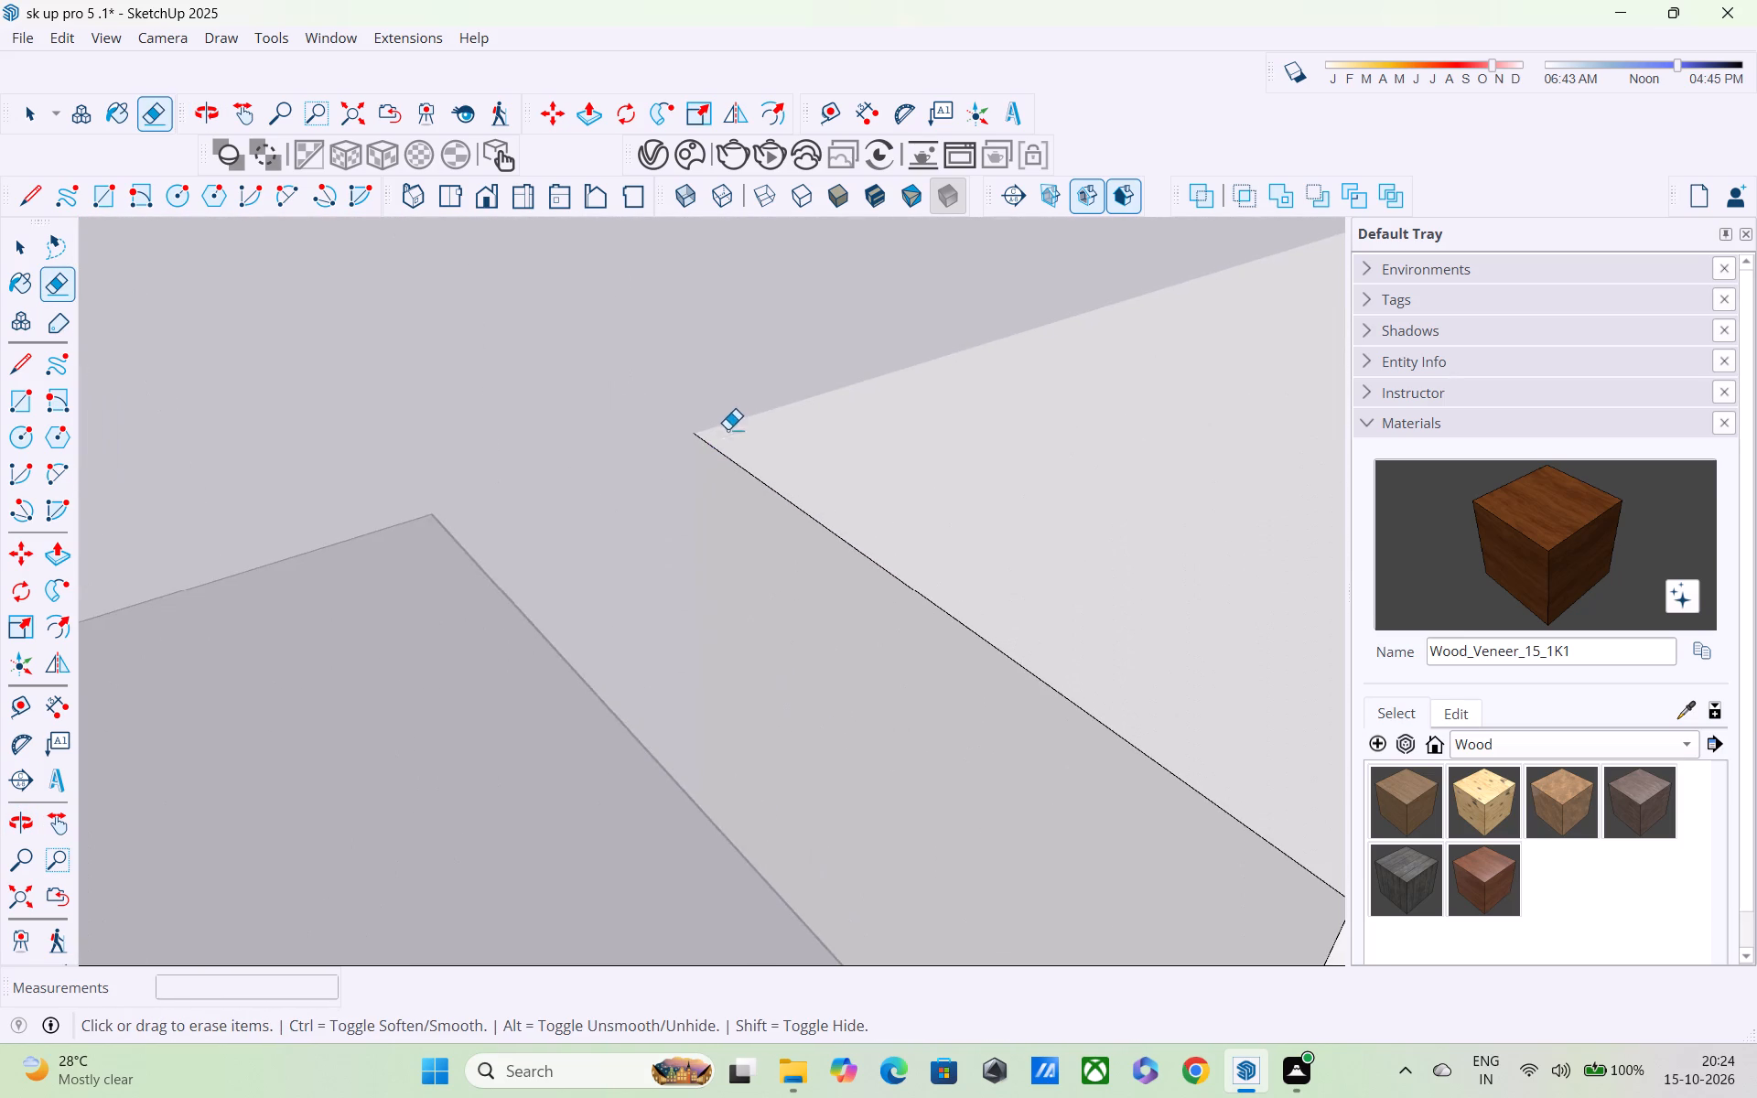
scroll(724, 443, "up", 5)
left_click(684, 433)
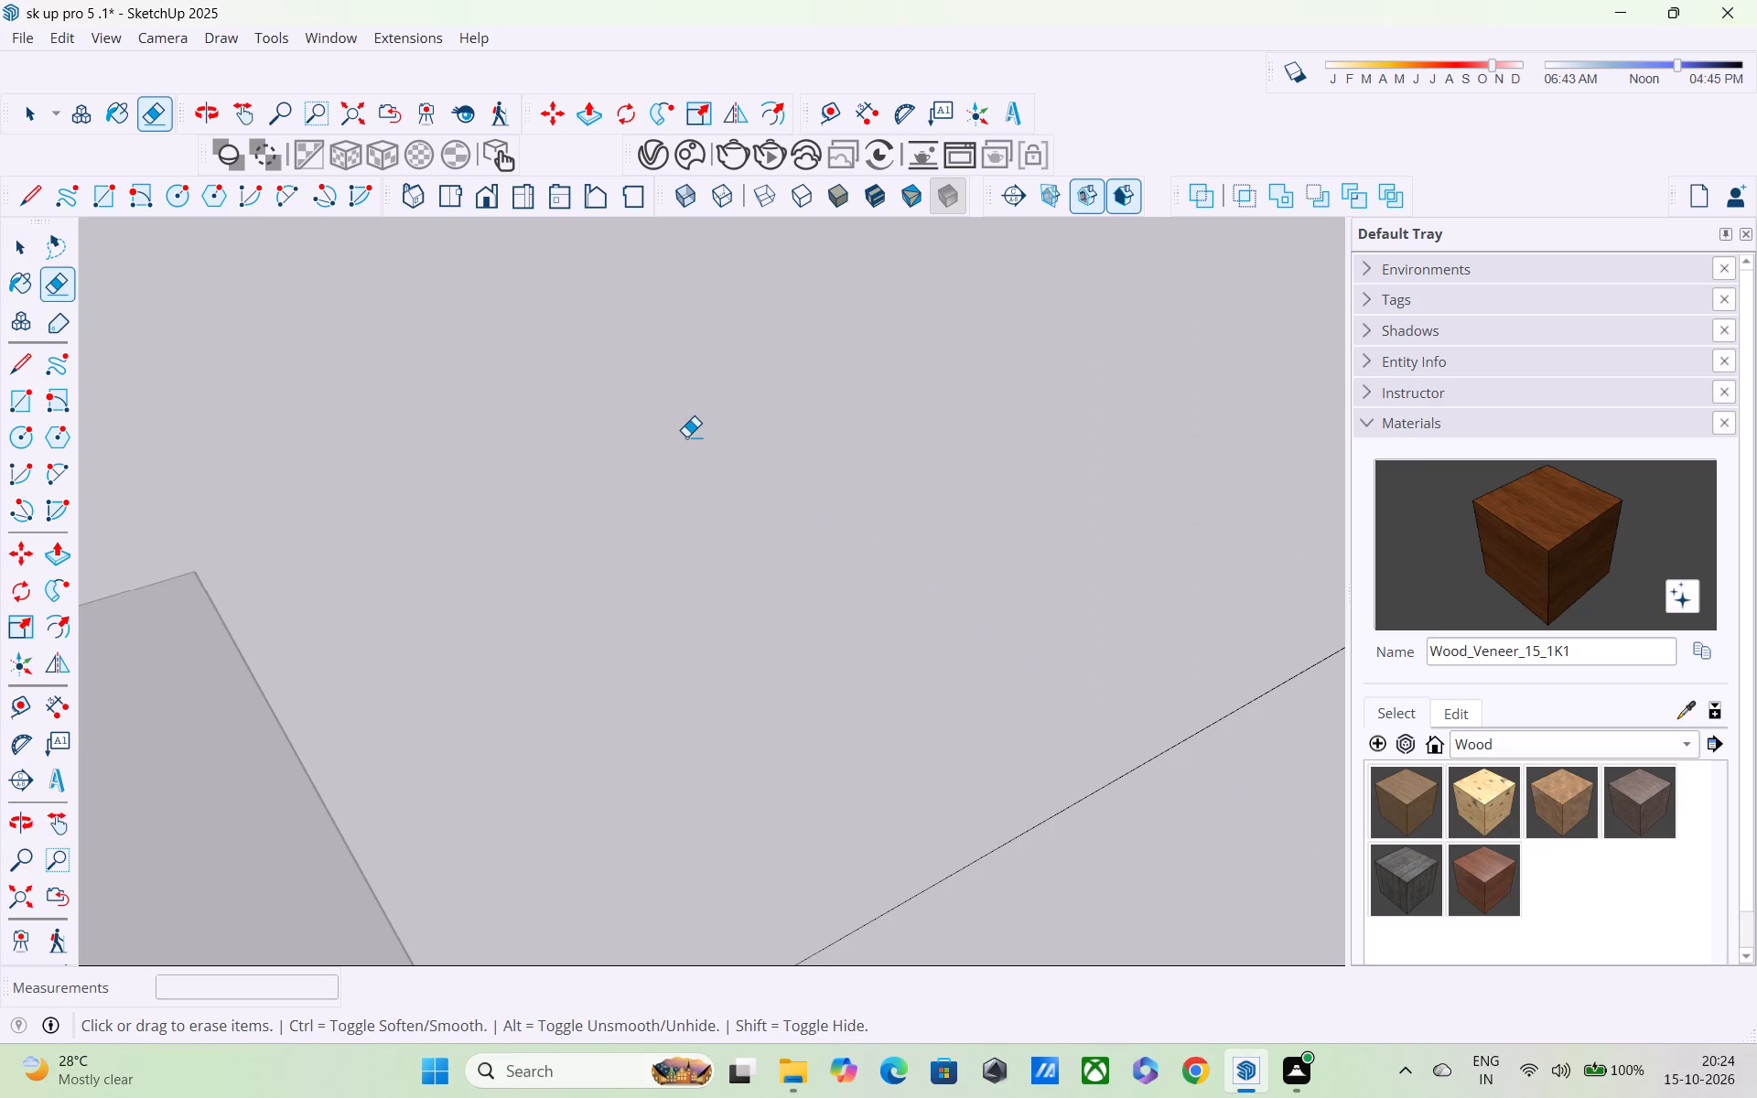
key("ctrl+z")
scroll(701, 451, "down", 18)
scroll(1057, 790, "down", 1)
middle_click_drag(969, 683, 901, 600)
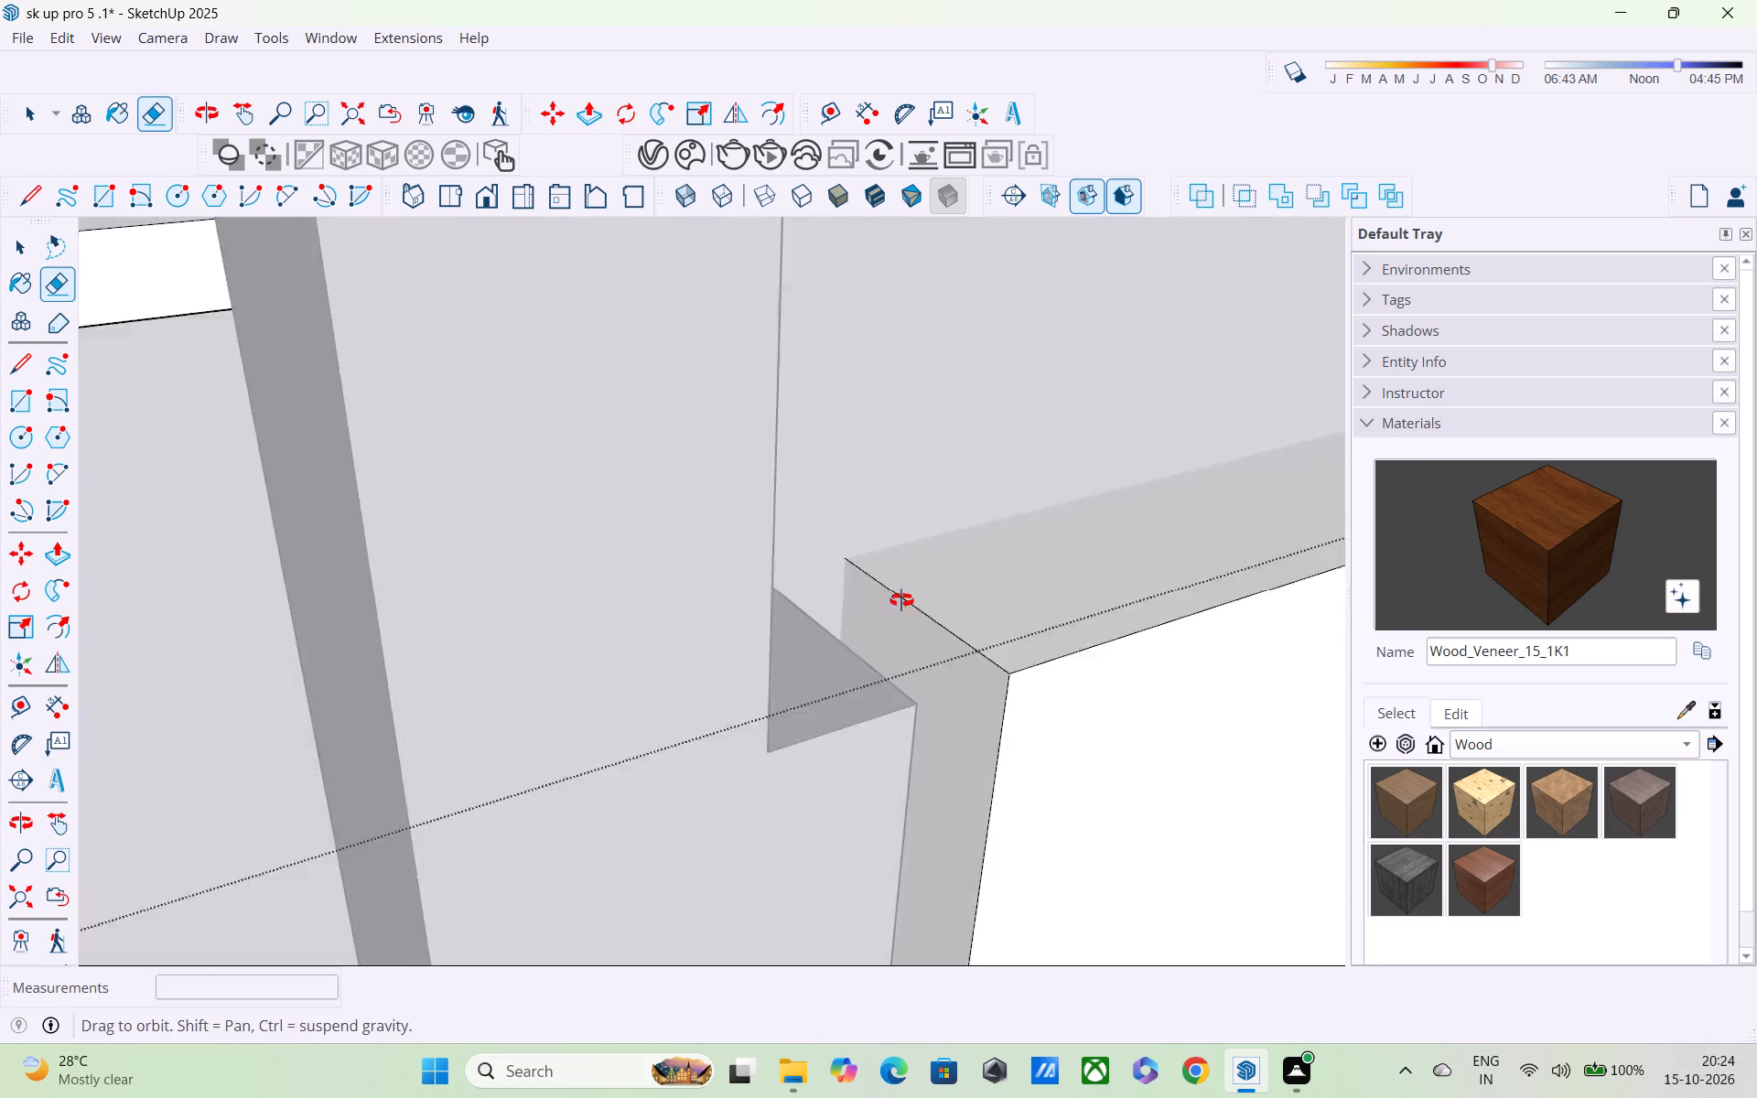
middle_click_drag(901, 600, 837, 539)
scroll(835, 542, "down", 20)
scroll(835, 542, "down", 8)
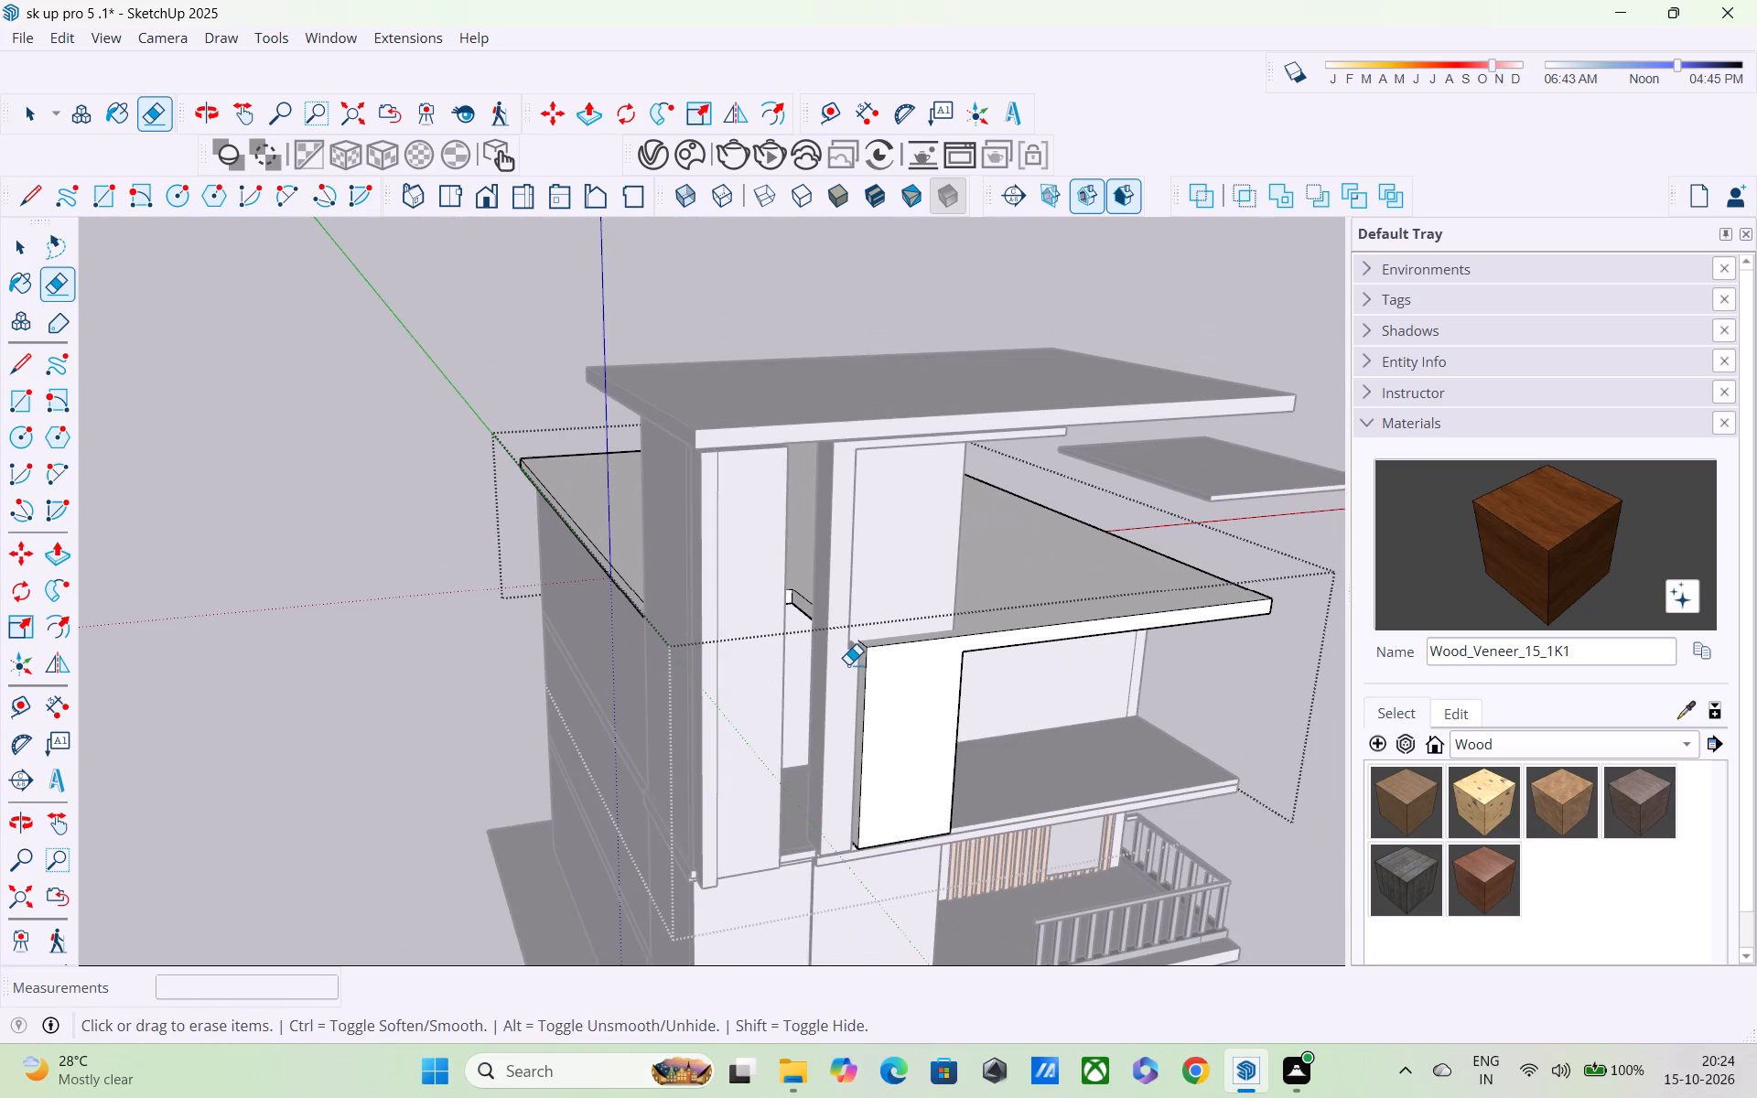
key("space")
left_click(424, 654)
Erase the thin stray vertical line near the front corner of the tower's outer side wall, below the roof slab.
scroll(340, 518, "down", 1)
scroll(340, 519, "up", 1)
scroll(505, 572, "down", 3)
middle_click_drag(706, 662, 1016, 542)
middle_click_drag(762, 571, 799, 588)
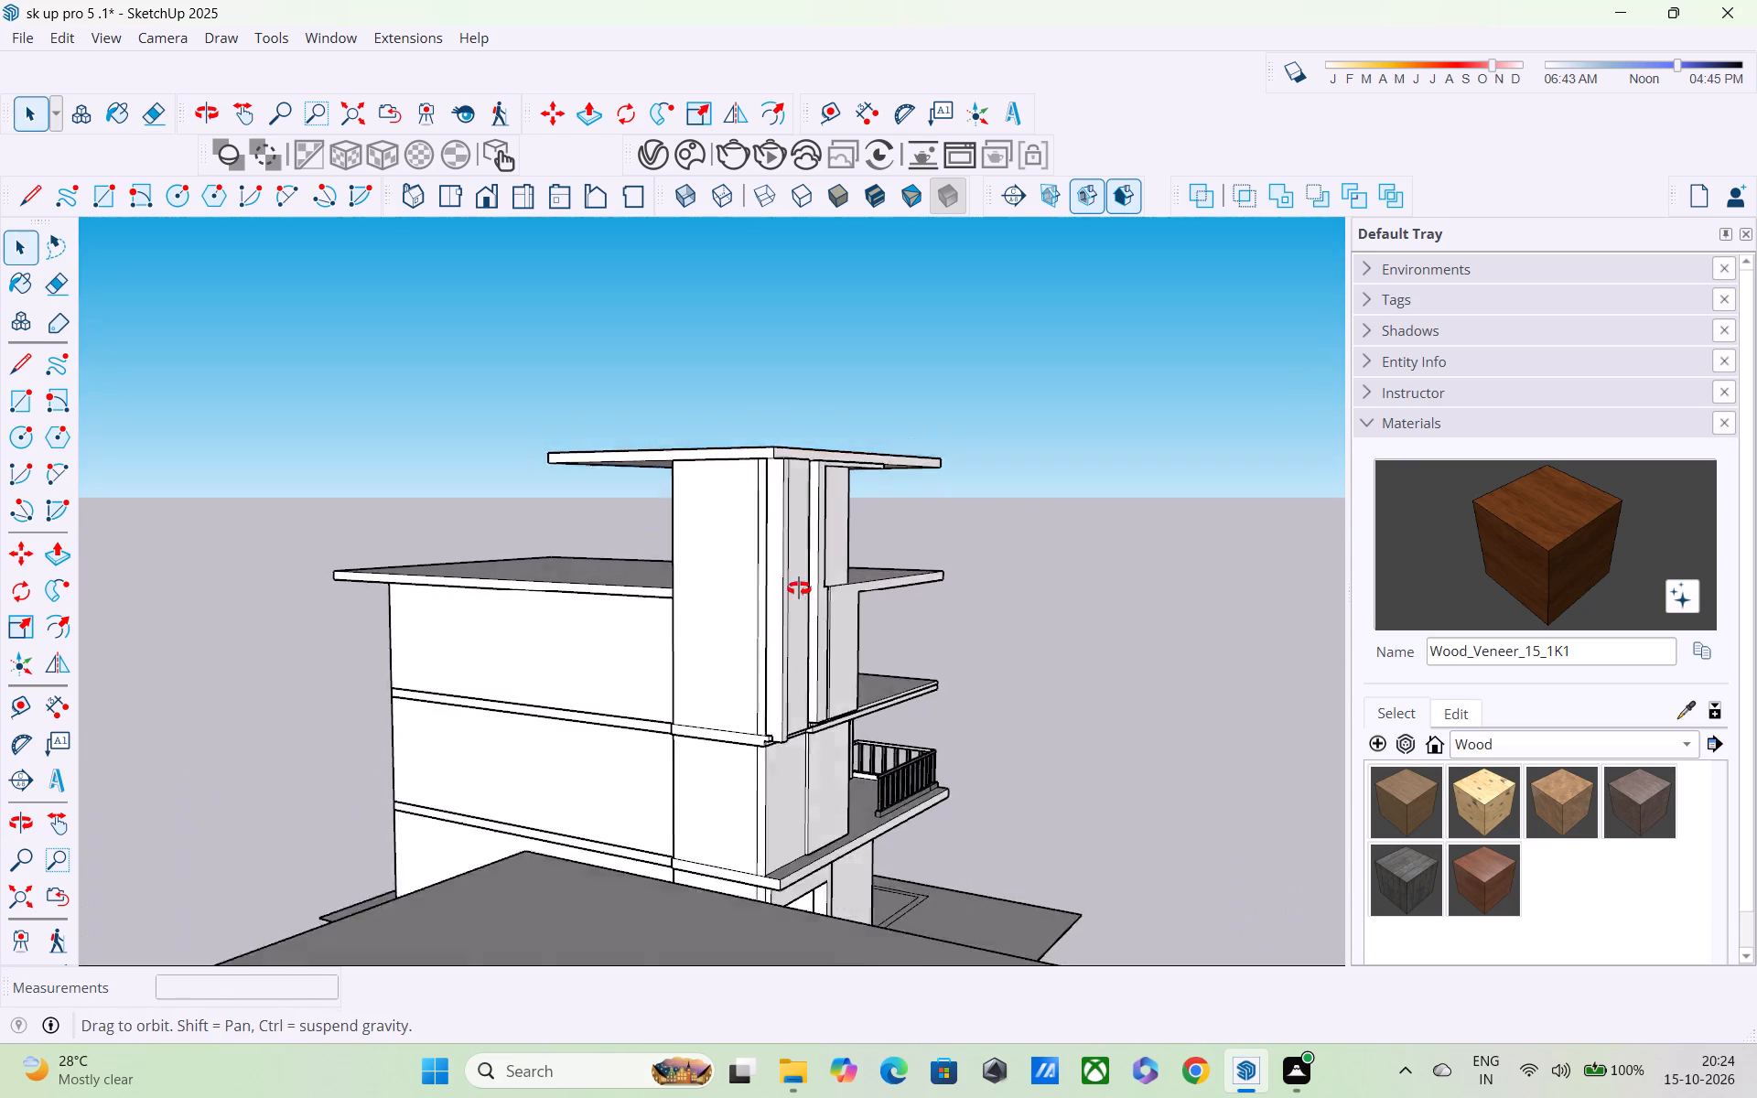
middle_click_drag(799, 588, 903, 602)
scroll(780, 511, "up", 16)
scroll(868, 479, "up", 1)
middle_click_drag(865, 467, 862, 433)
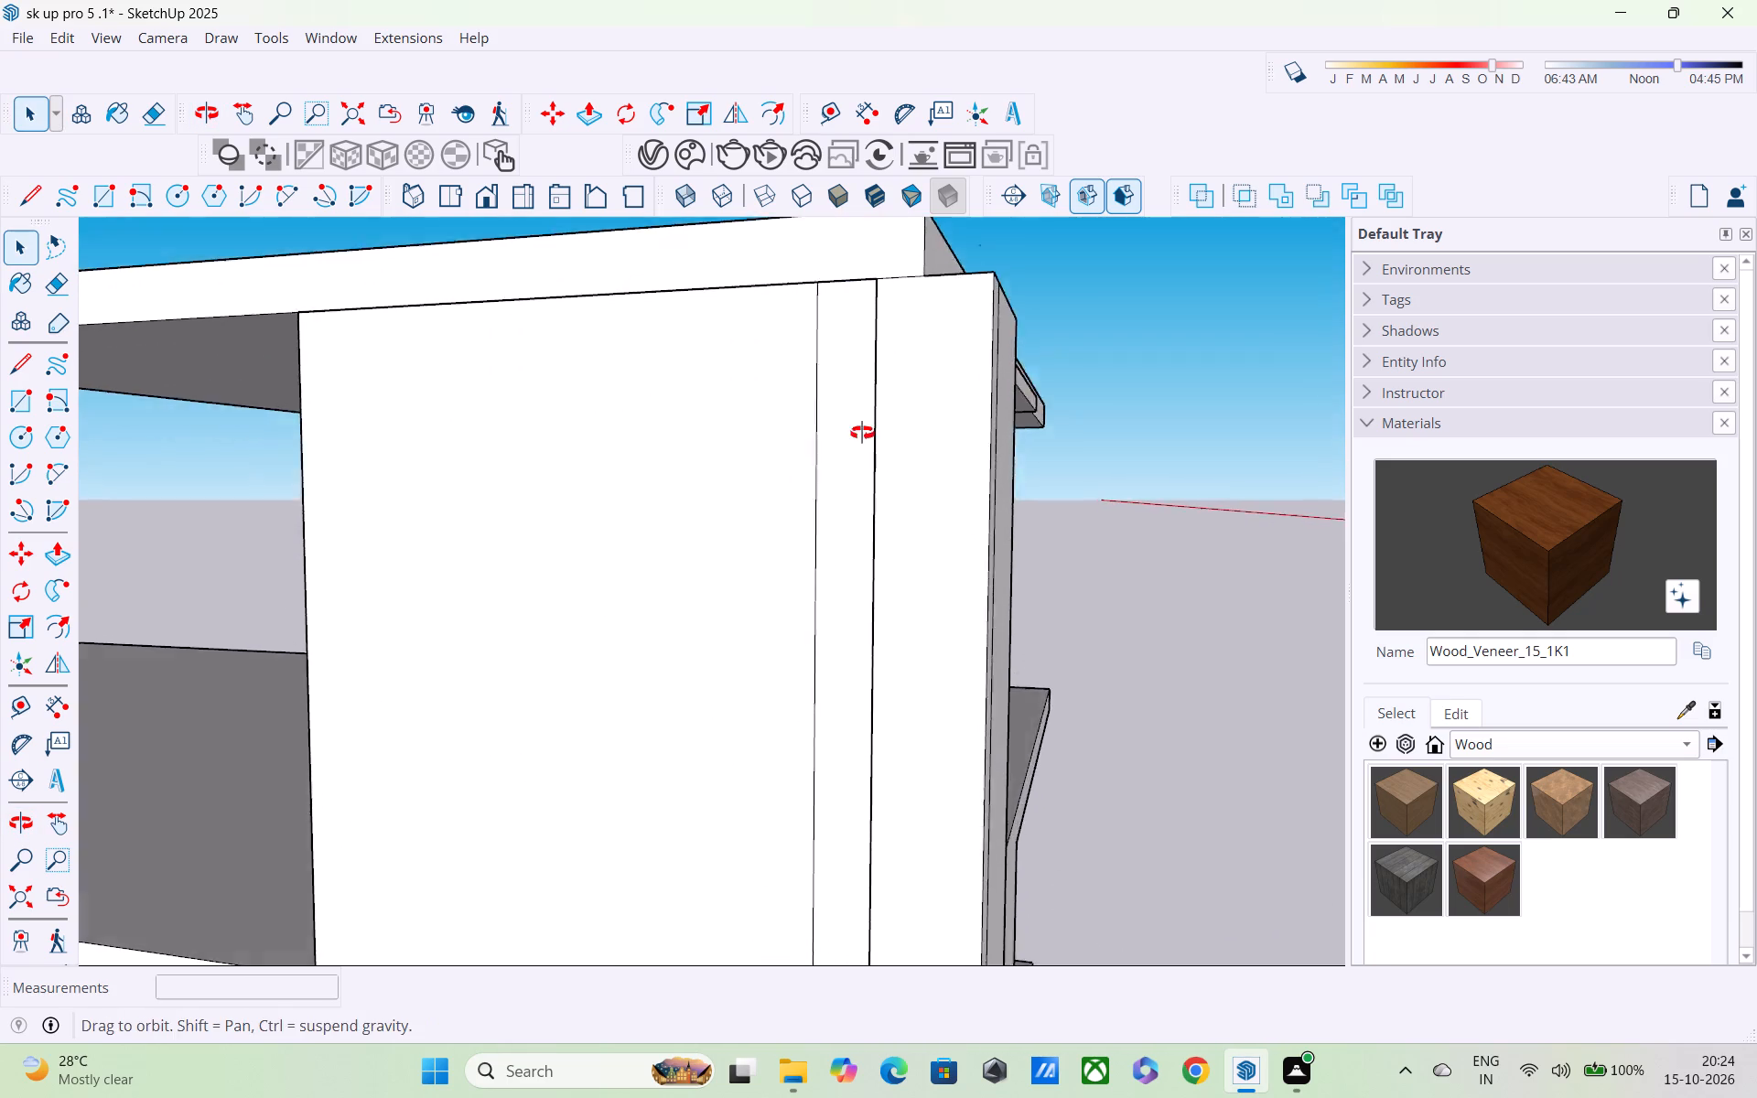
middle_click_drag(862, 433, 952, 368)
scroll(953, 377, "up", 1)
key("e")
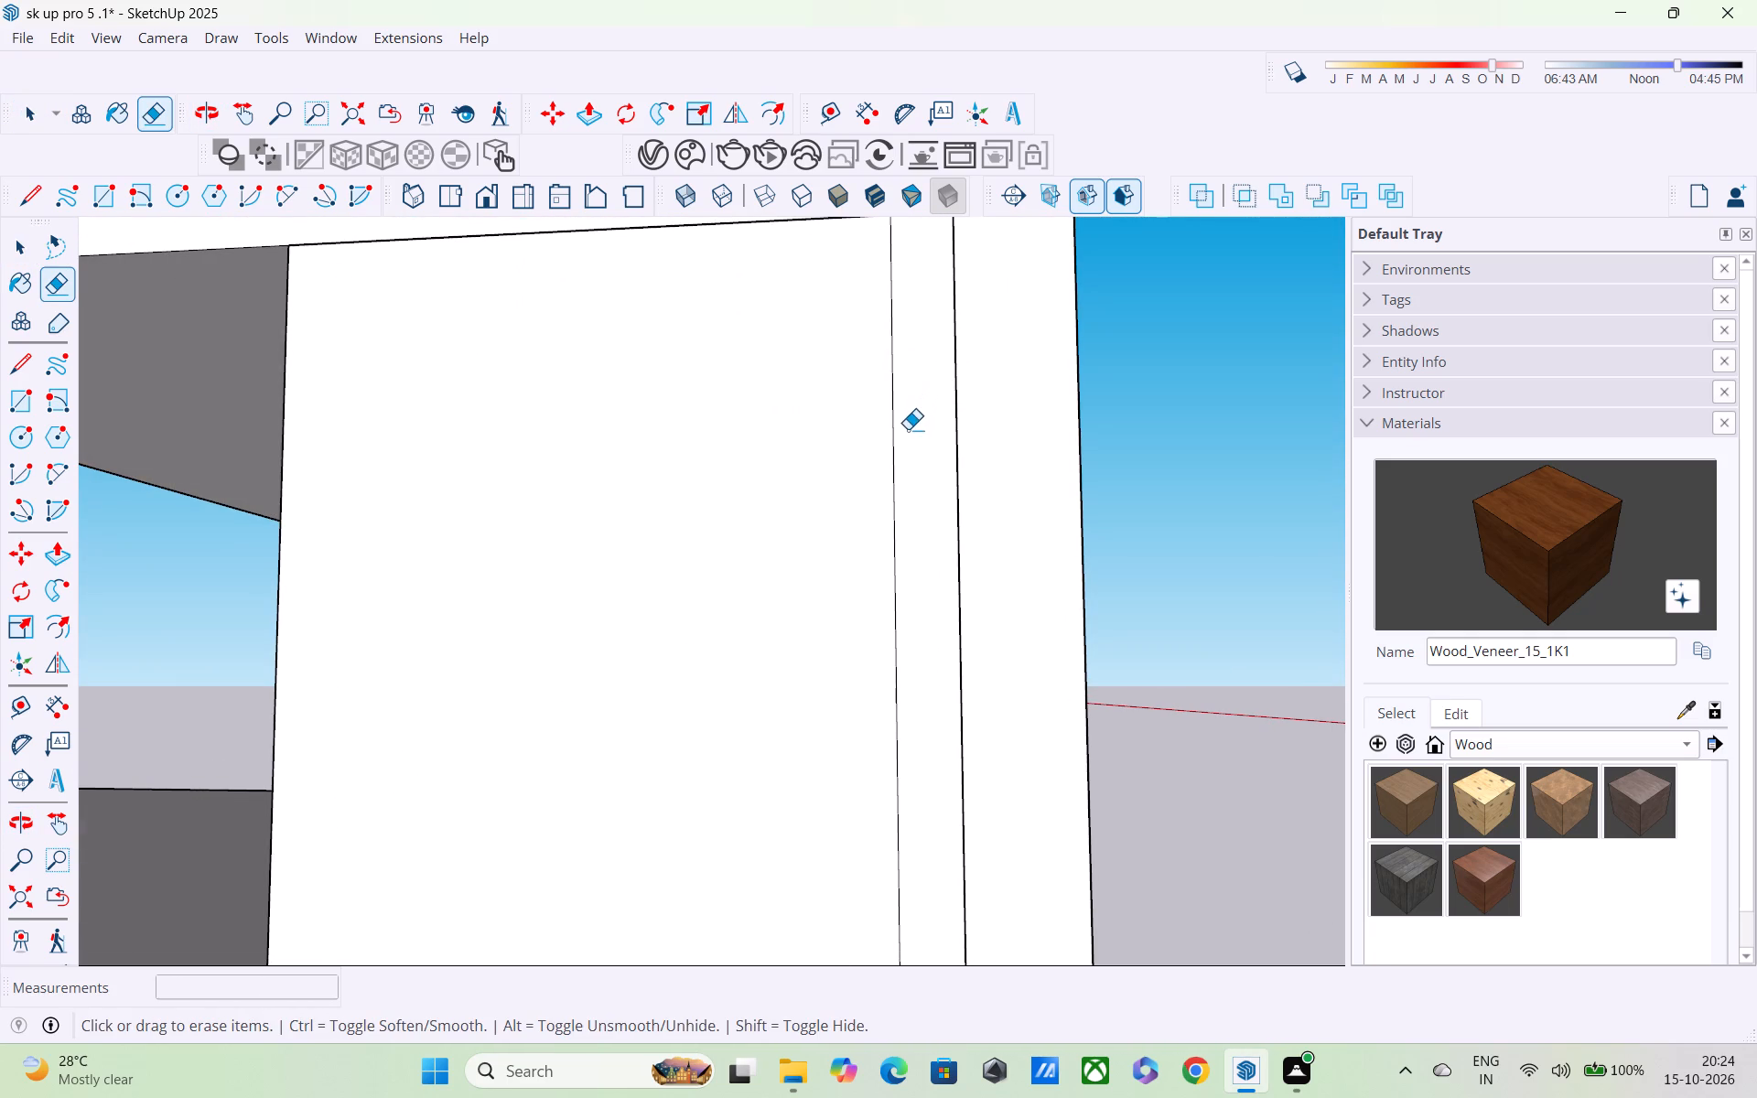
left_click(895, 467)
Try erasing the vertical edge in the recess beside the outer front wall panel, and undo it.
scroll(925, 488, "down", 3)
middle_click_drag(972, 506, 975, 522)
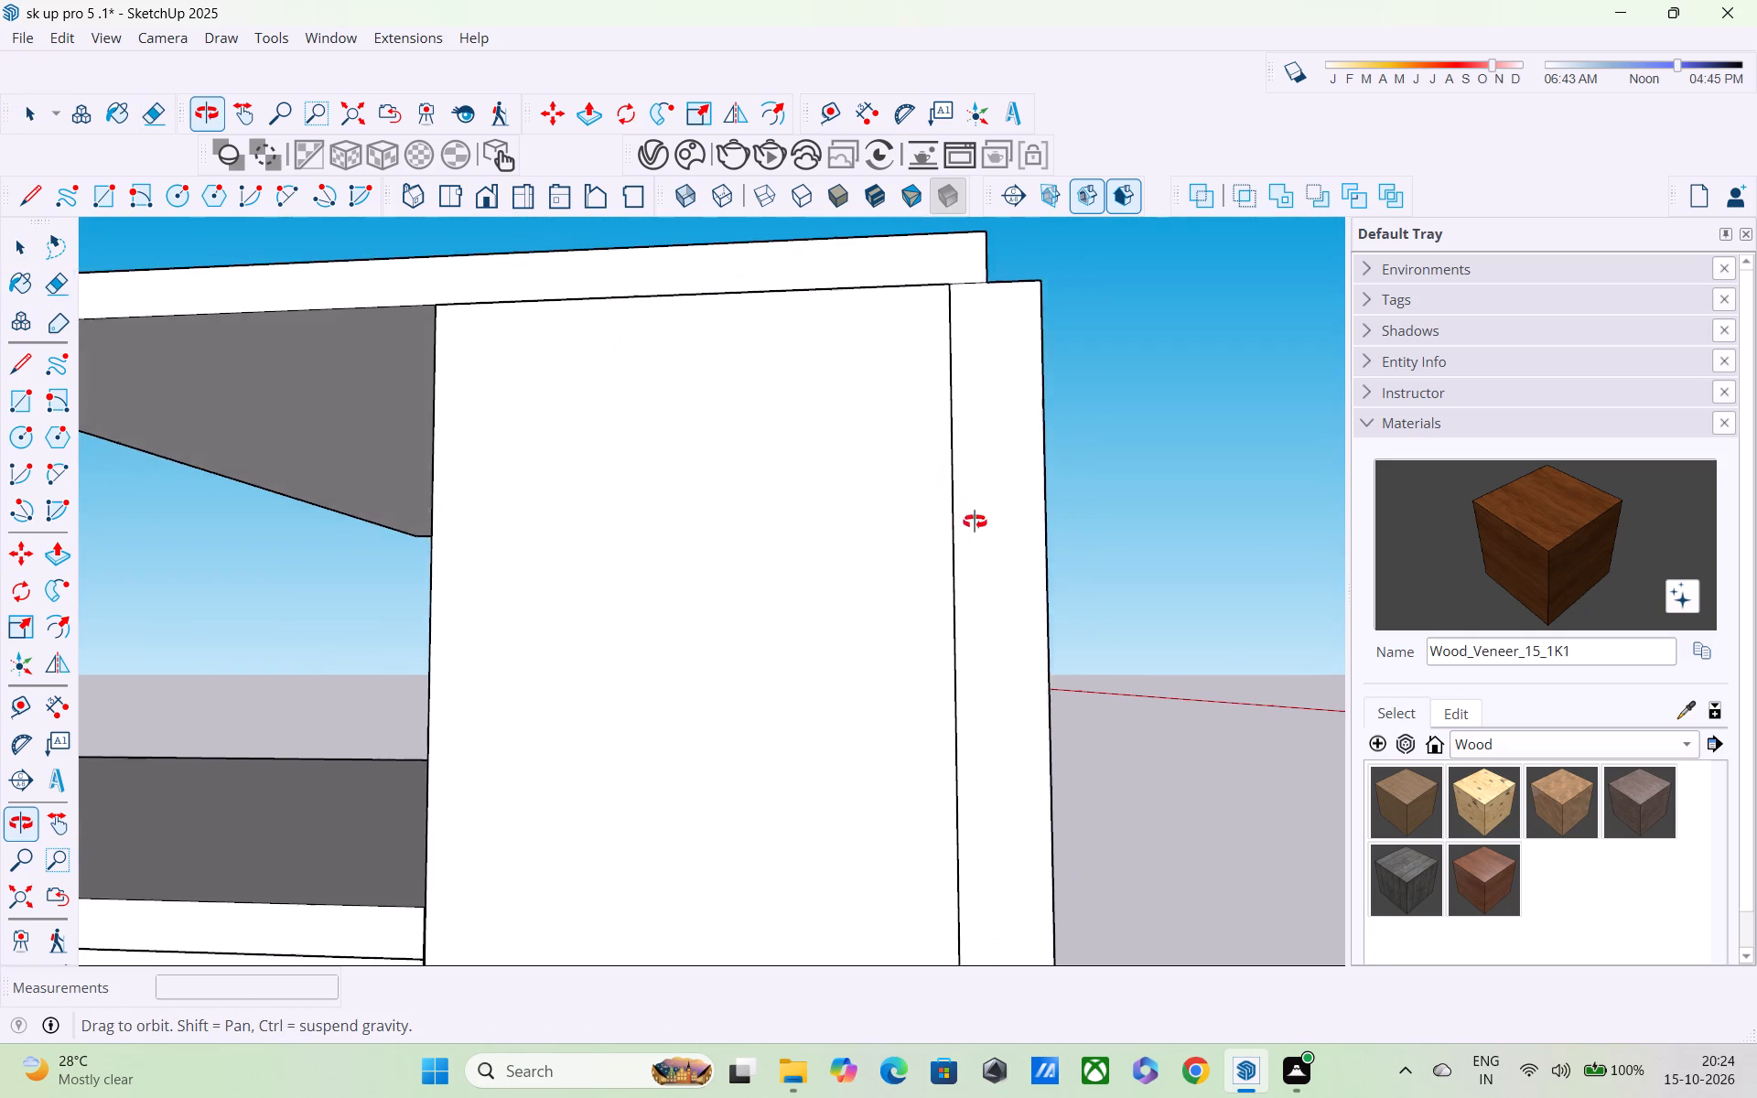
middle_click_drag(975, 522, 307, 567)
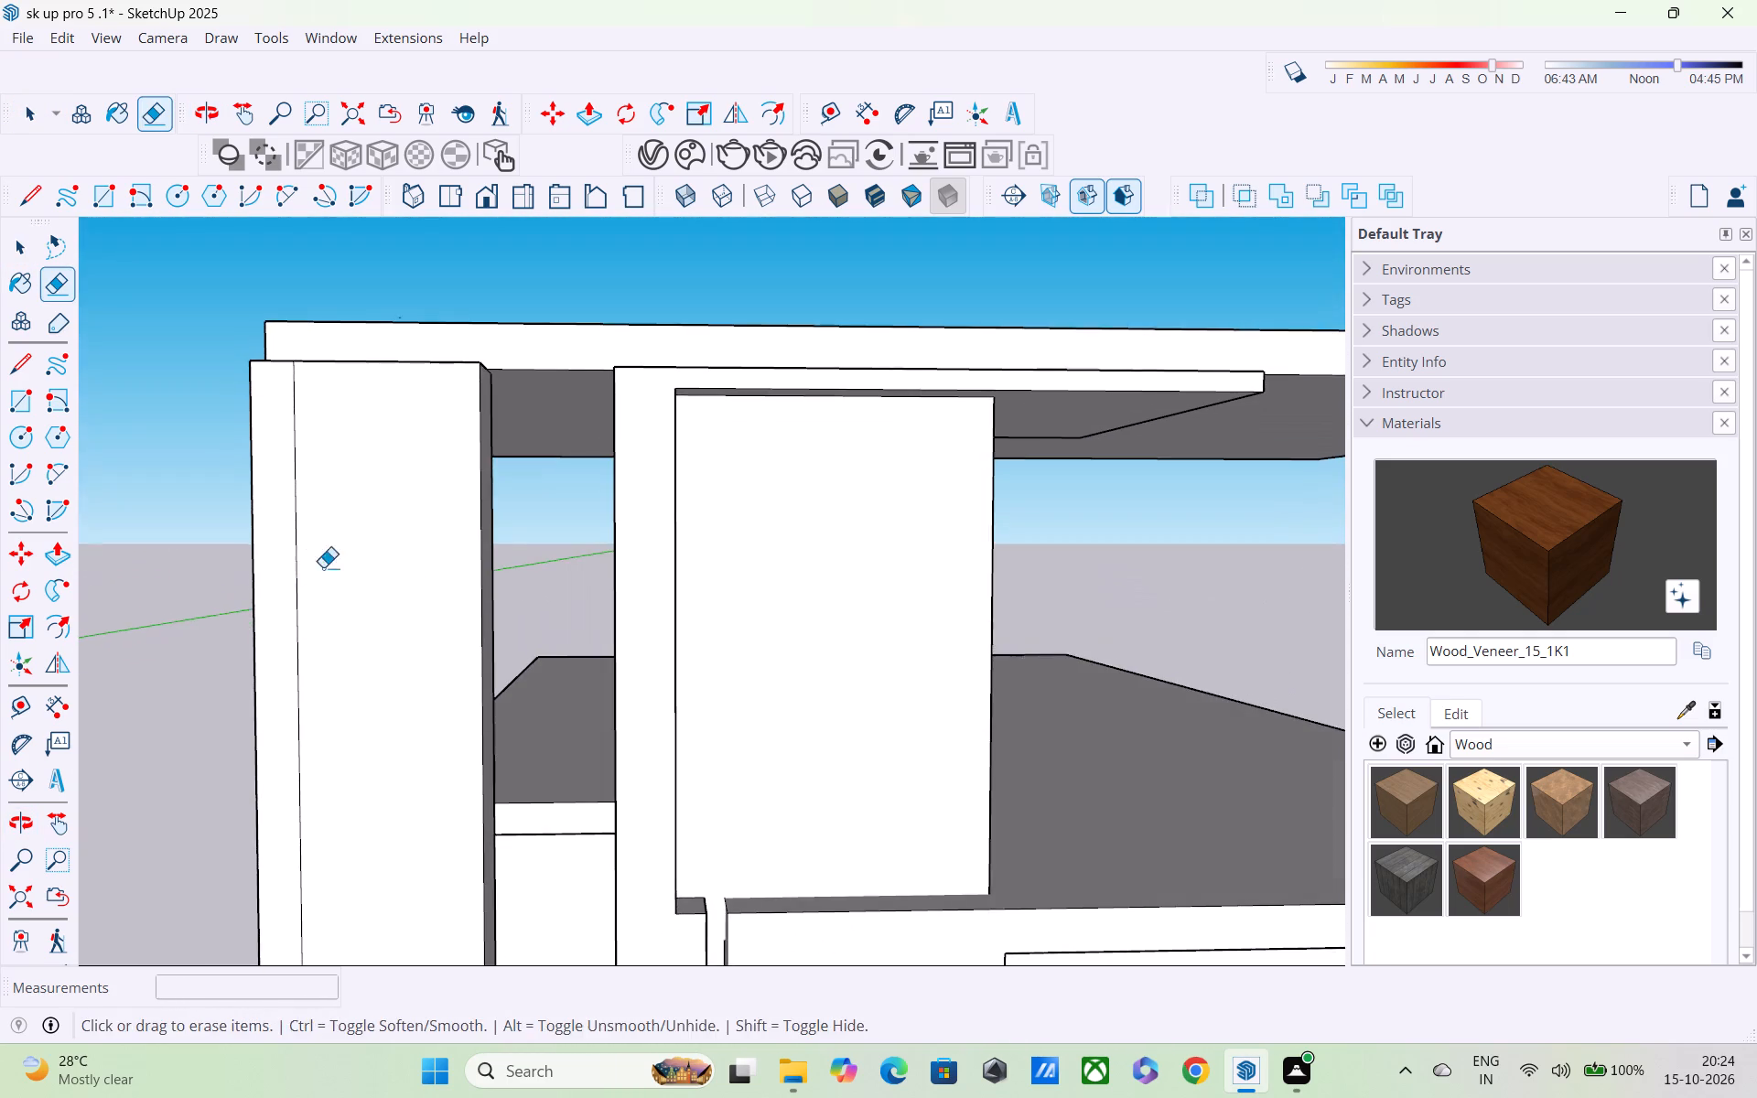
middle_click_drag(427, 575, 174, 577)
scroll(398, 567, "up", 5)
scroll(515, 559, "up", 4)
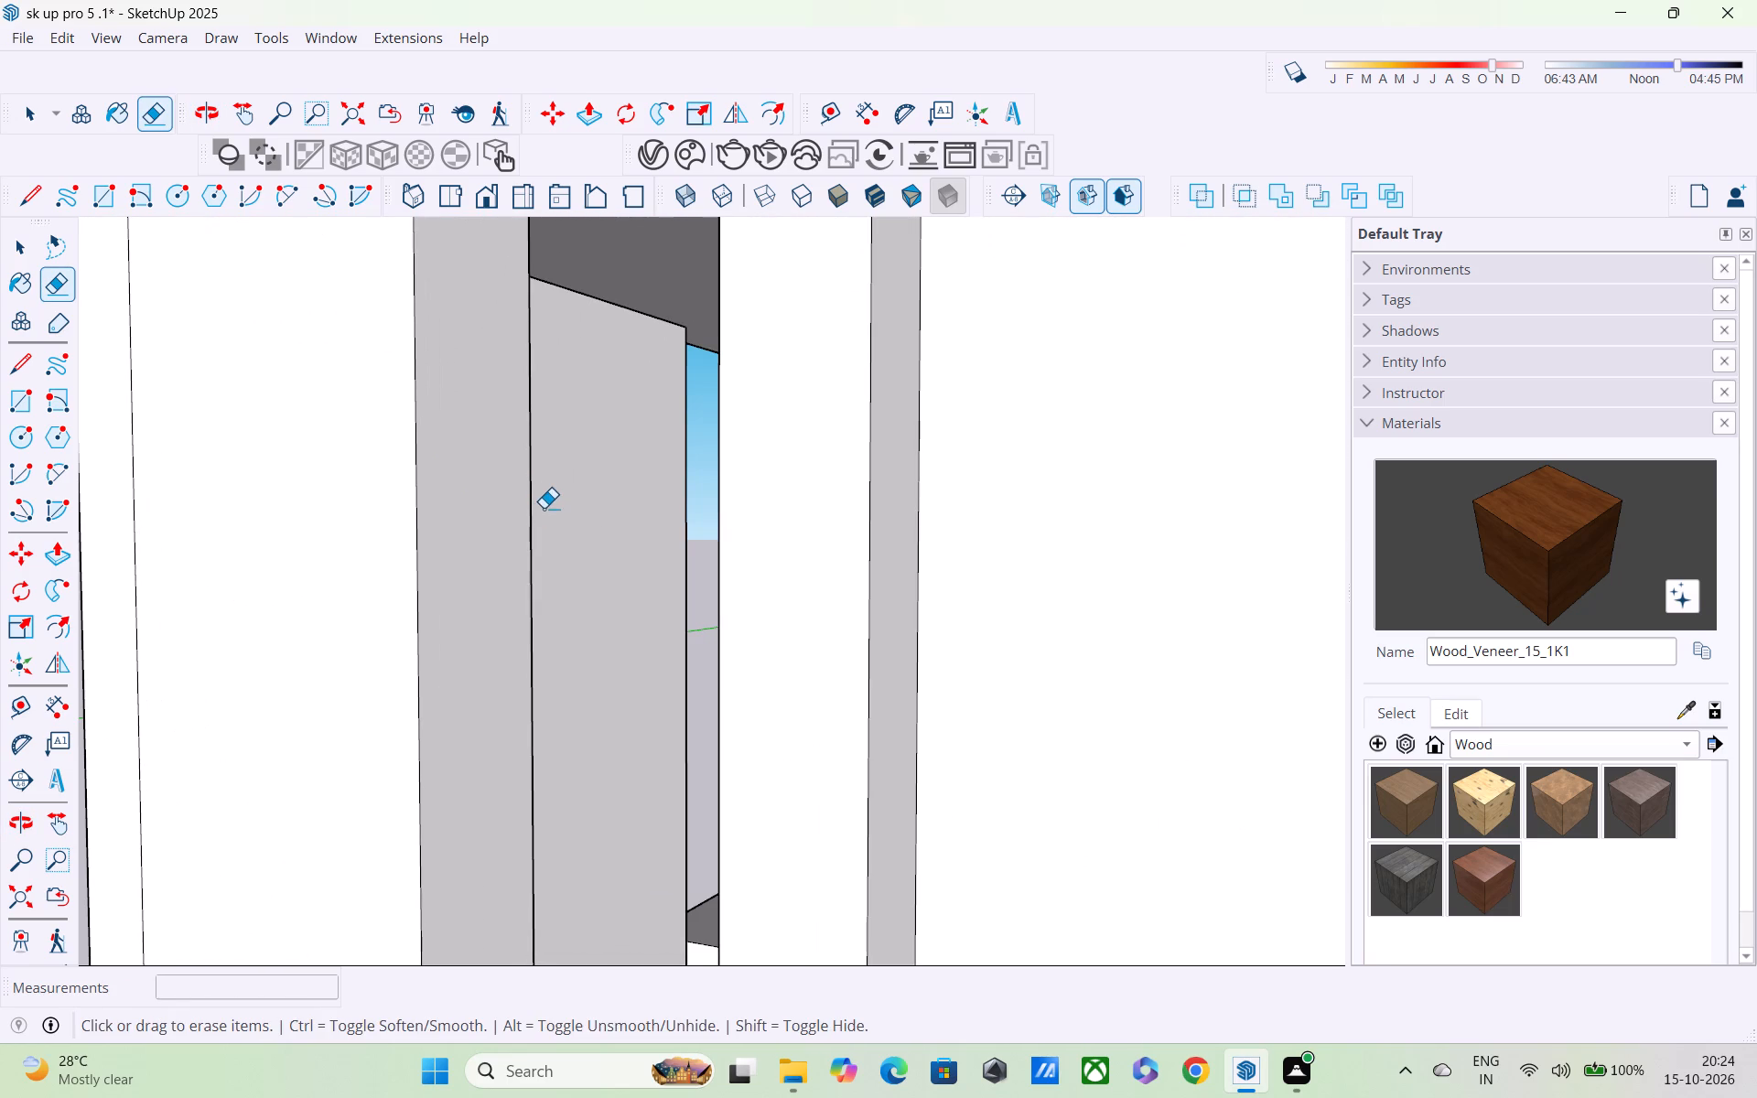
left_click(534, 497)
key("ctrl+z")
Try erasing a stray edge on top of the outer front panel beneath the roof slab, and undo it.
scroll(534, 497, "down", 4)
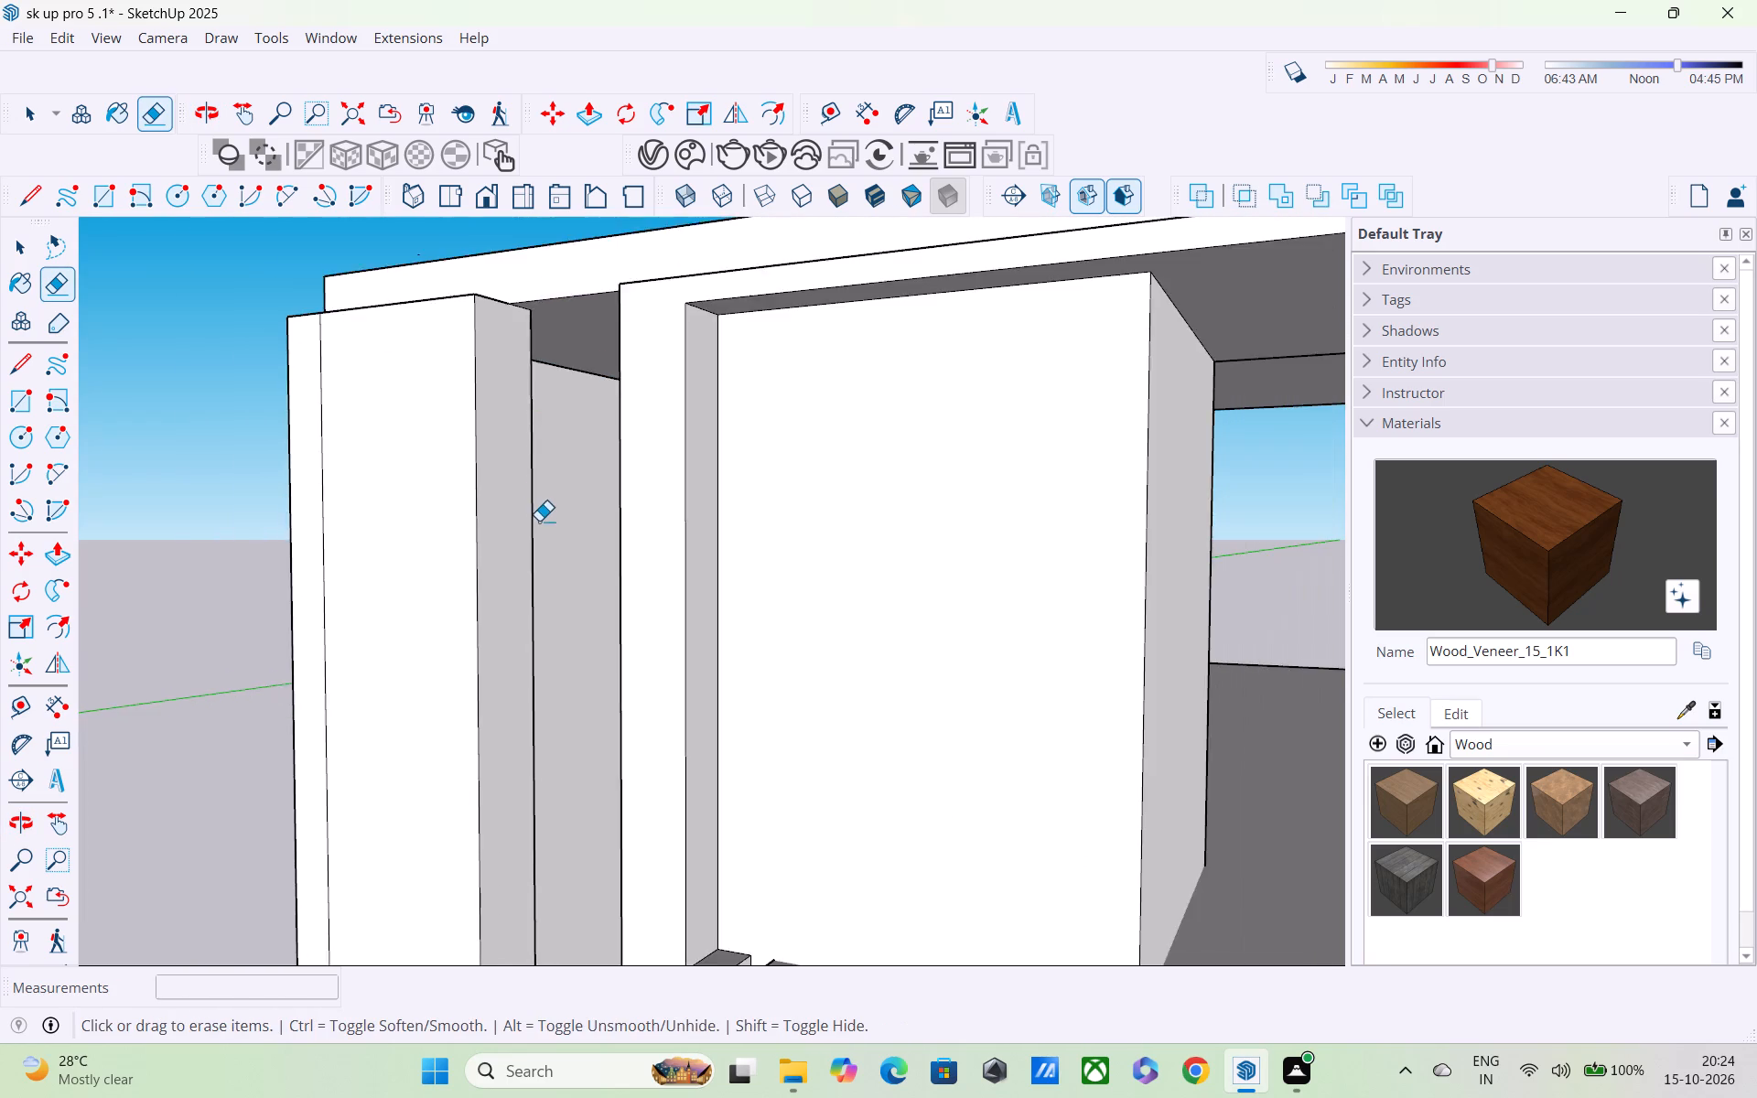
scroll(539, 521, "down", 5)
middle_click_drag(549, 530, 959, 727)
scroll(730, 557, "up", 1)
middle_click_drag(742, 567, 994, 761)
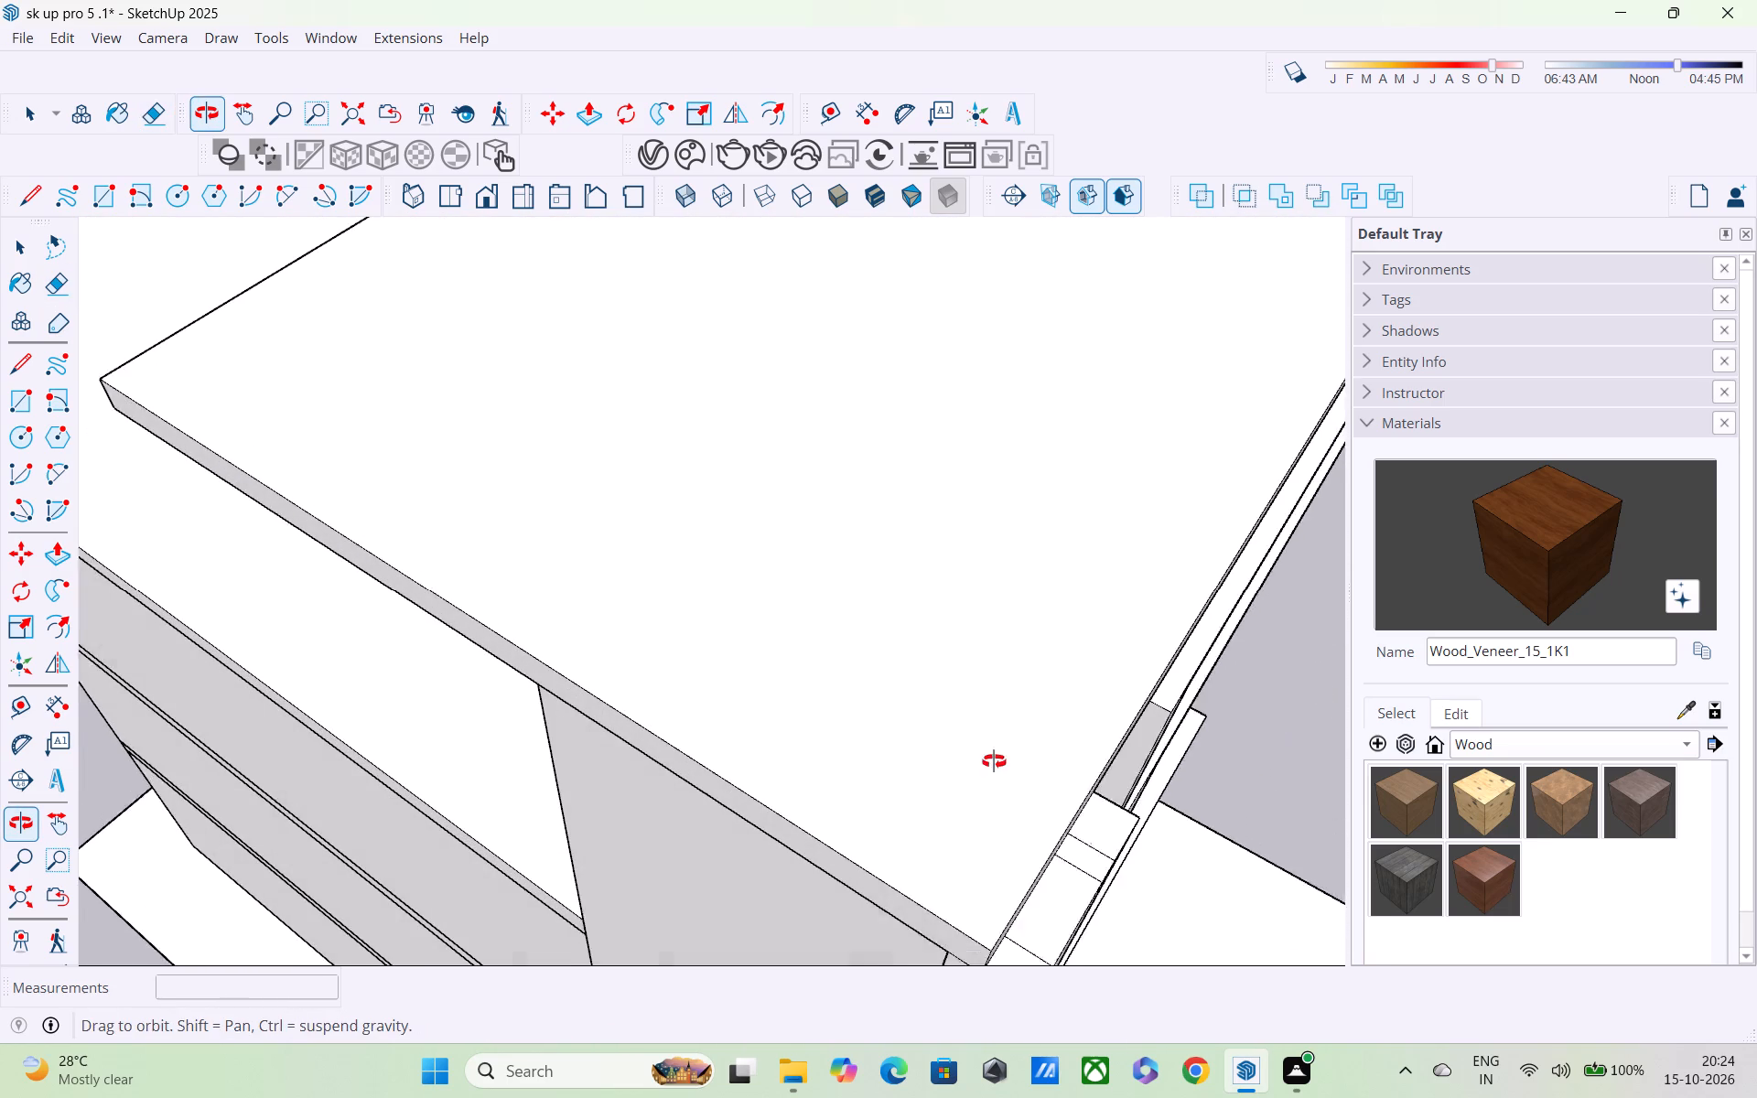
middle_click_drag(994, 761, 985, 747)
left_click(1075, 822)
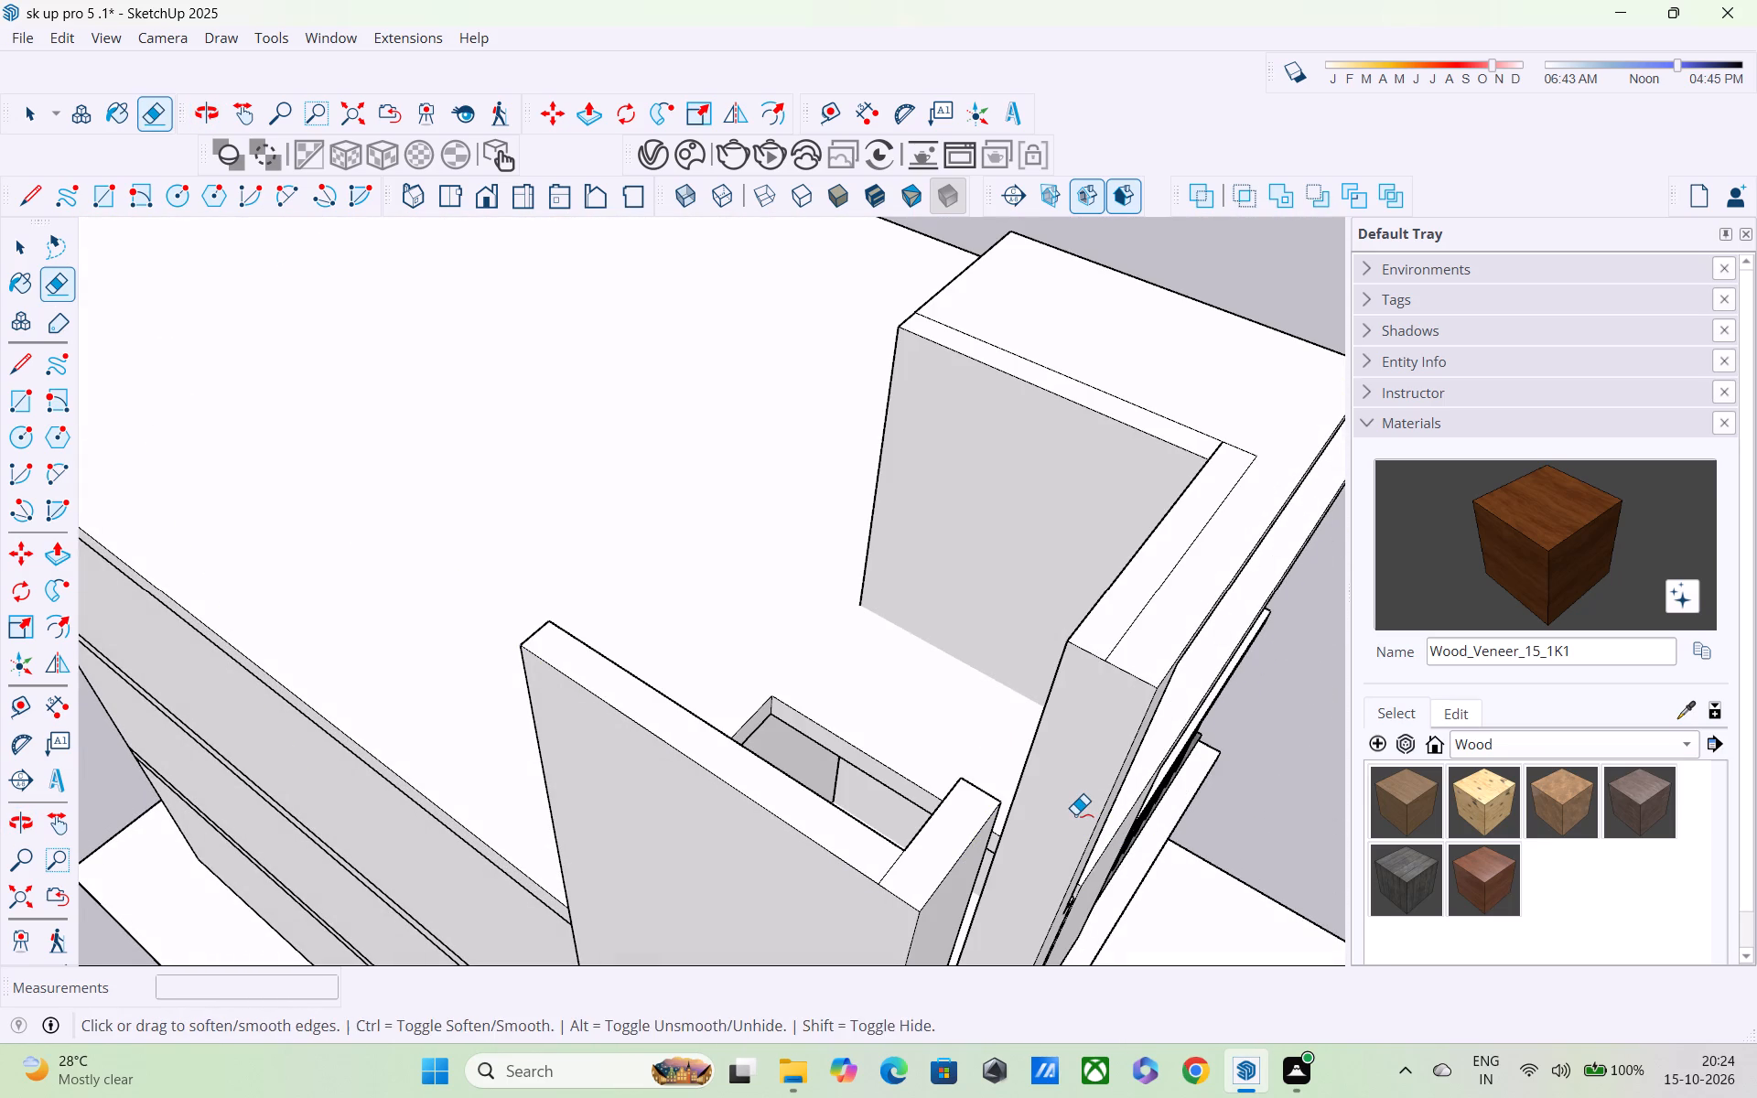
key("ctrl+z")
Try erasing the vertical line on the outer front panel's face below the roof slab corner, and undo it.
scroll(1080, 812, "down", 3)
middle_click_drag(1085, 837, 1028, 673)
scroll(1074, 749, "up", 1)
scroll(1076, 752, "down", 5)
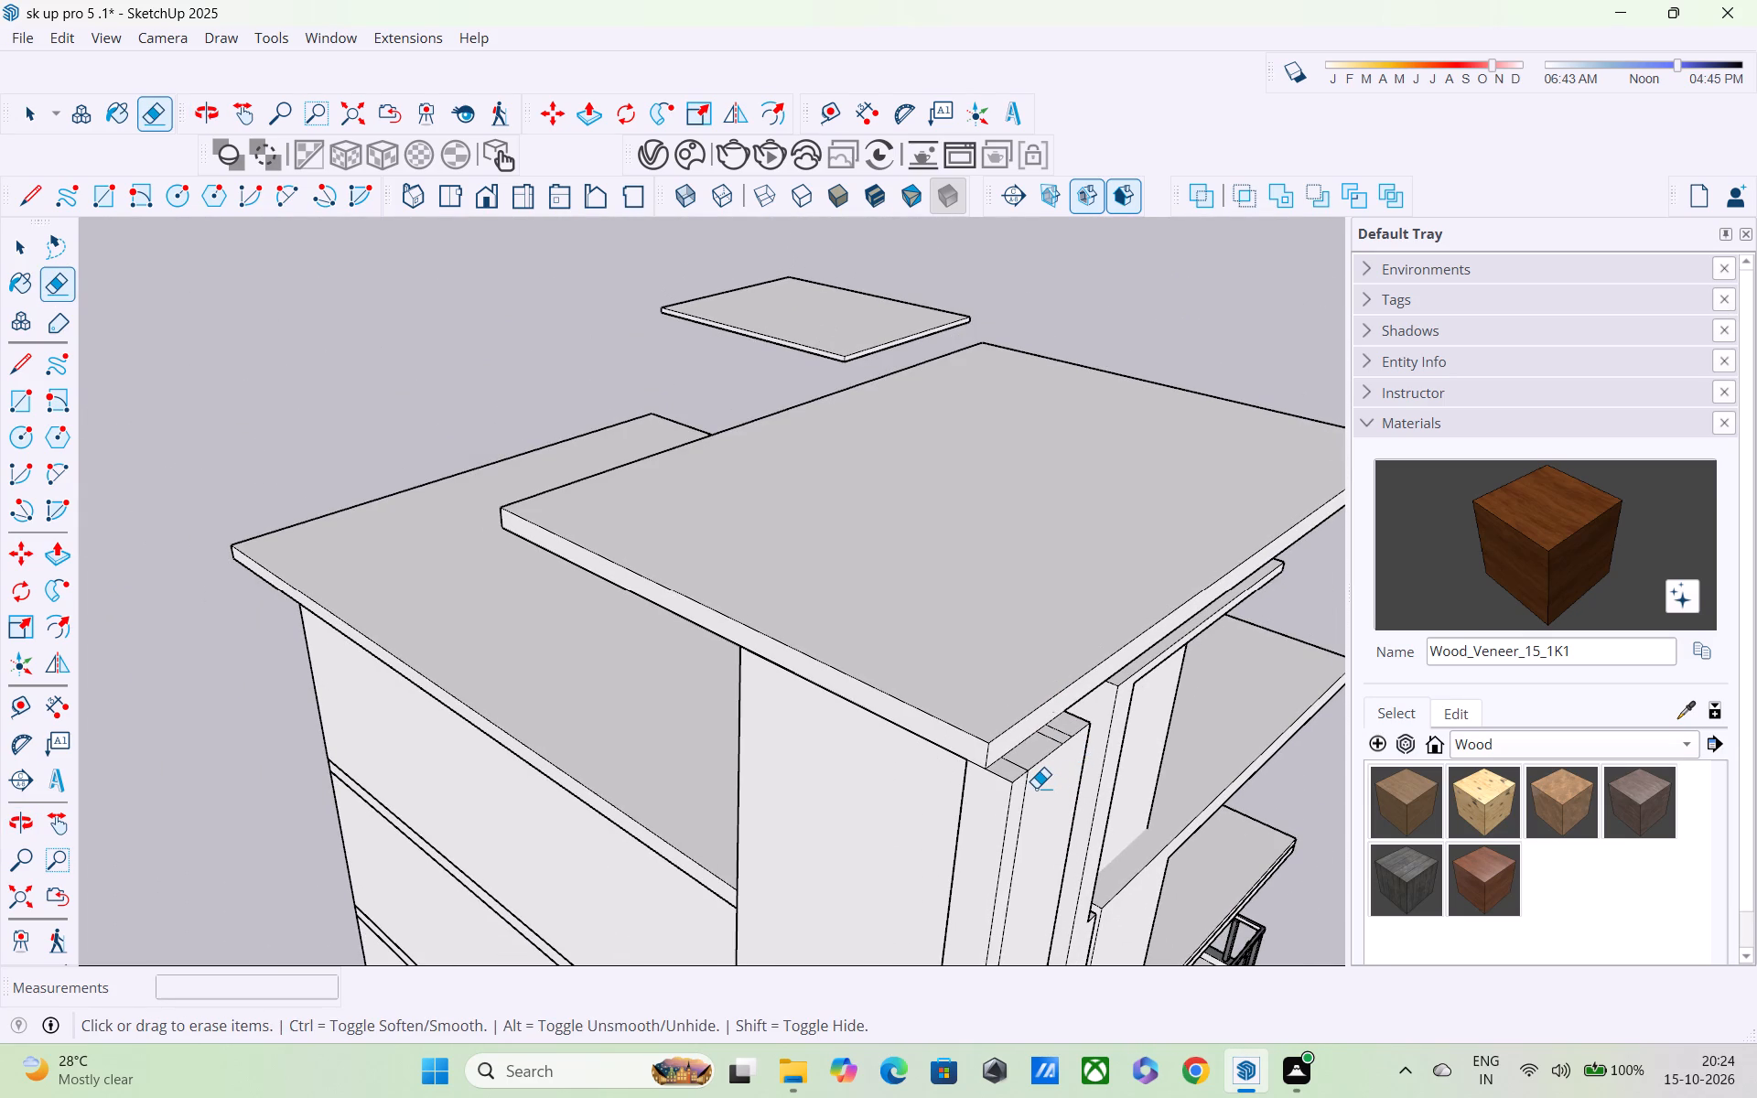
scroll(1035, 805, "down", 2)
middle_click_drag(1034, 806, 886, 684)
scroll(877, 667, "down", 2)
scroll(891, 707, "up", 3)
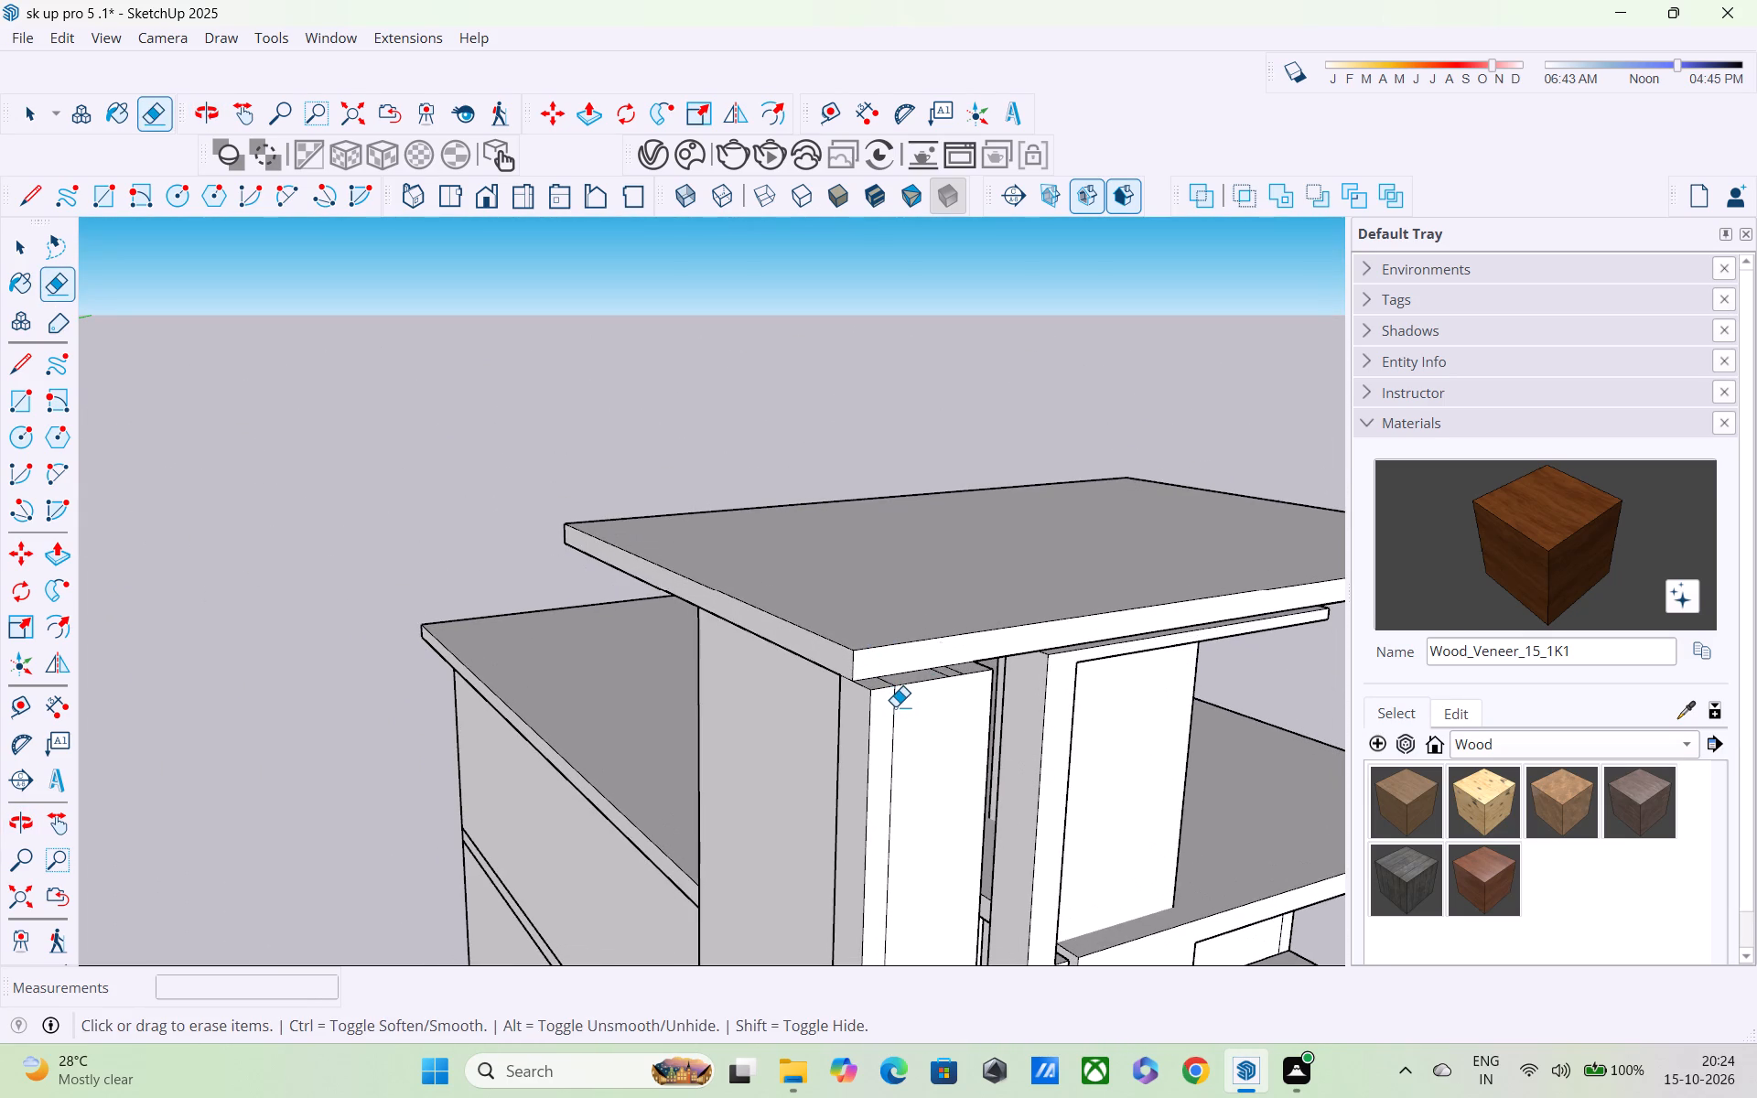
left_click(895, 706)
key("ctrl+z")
Open the outer front panel's group and erase the short stray edge across its top nearest the roof slab corner.
scroll(877, 692, "up", 4)
middle_click_drag(894, 682, 988, 791)
scroll(985, 770, "up", 5)
key("space")
double_click(983, 756)
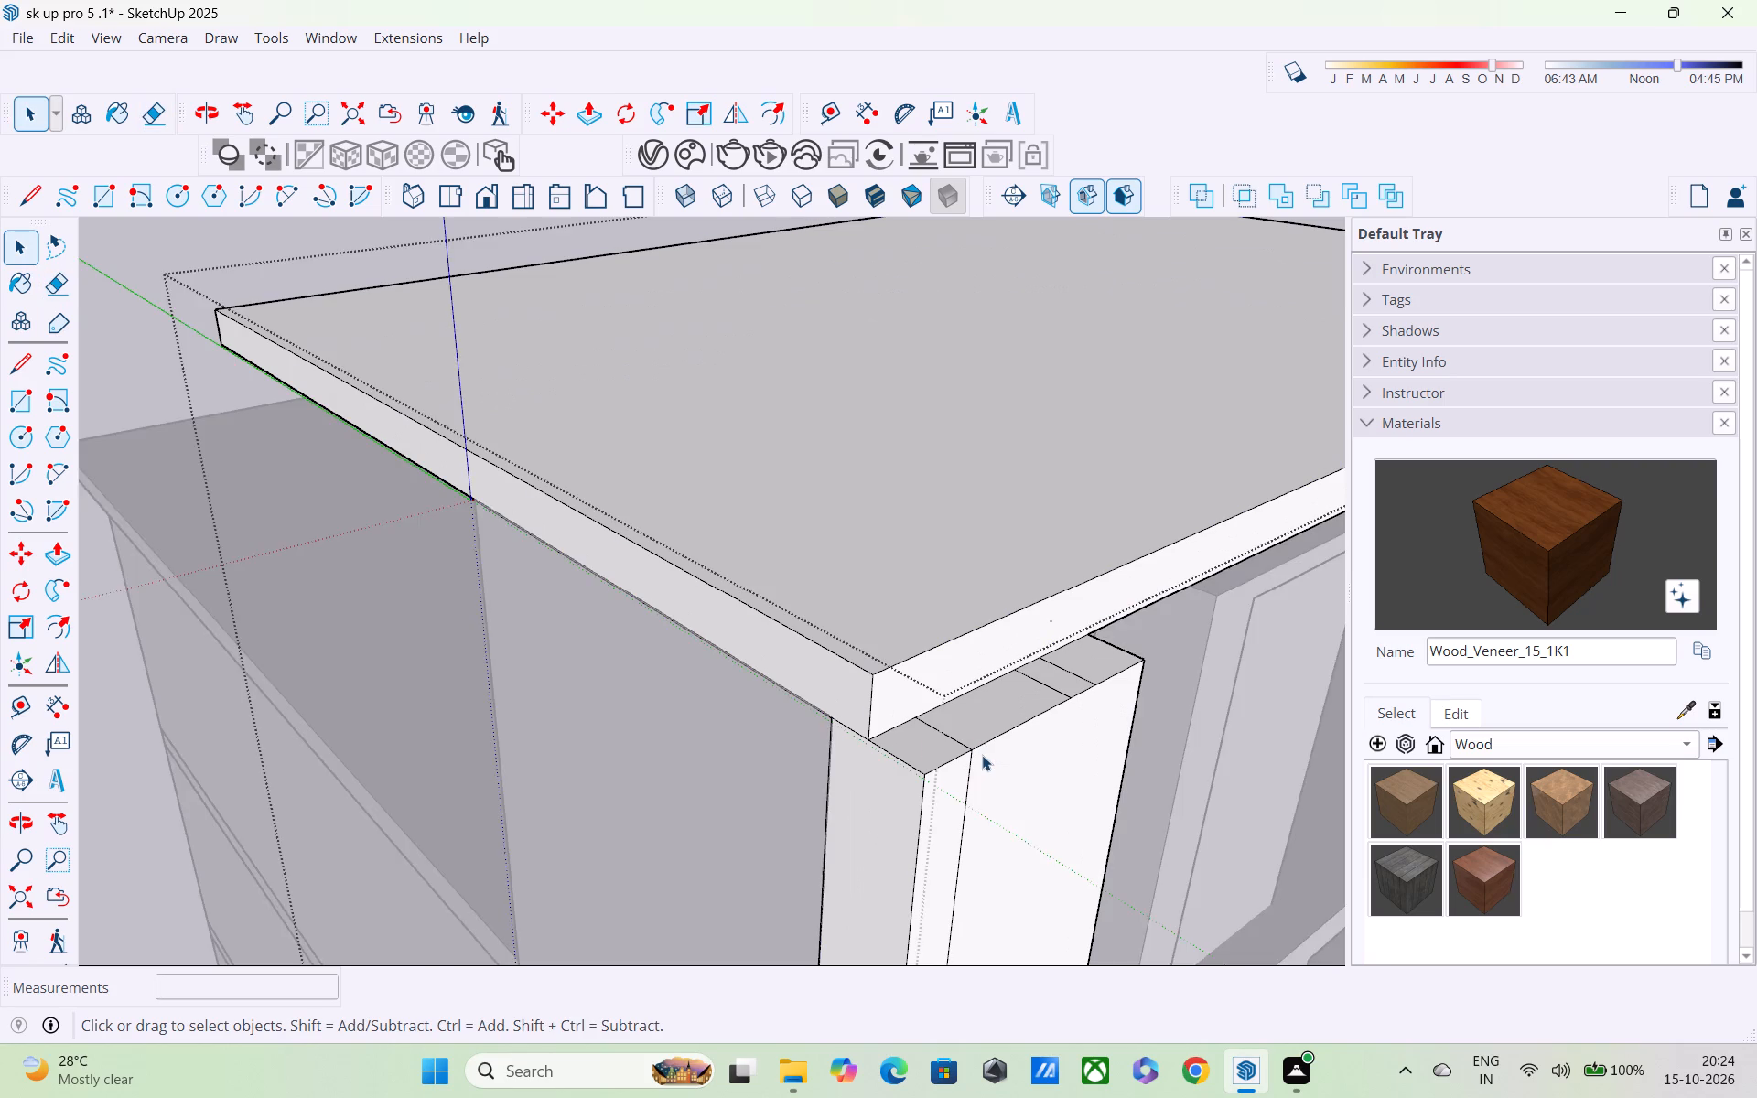
scroll(973, 729, "up", 3)
key("e")
scroll(970, 727, "up", 3)
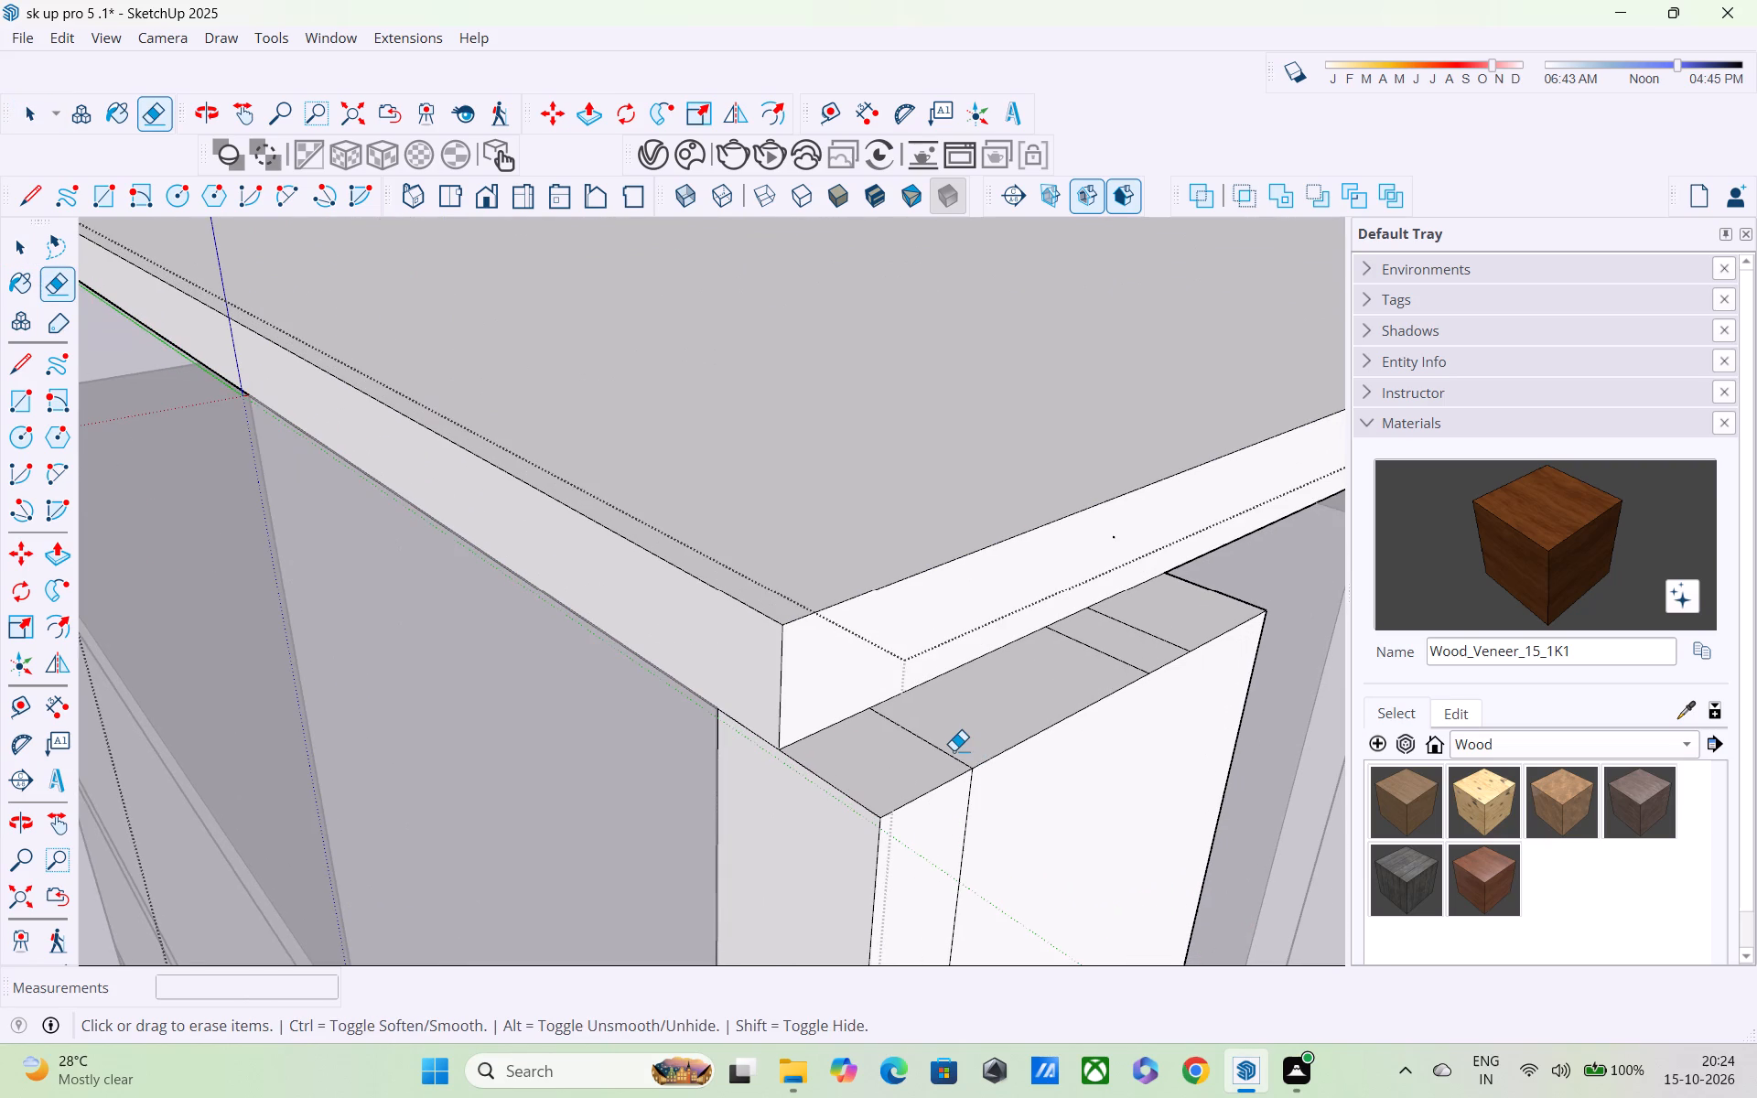
left_click(950, 755)
scroll(974, 805, "down", 1)
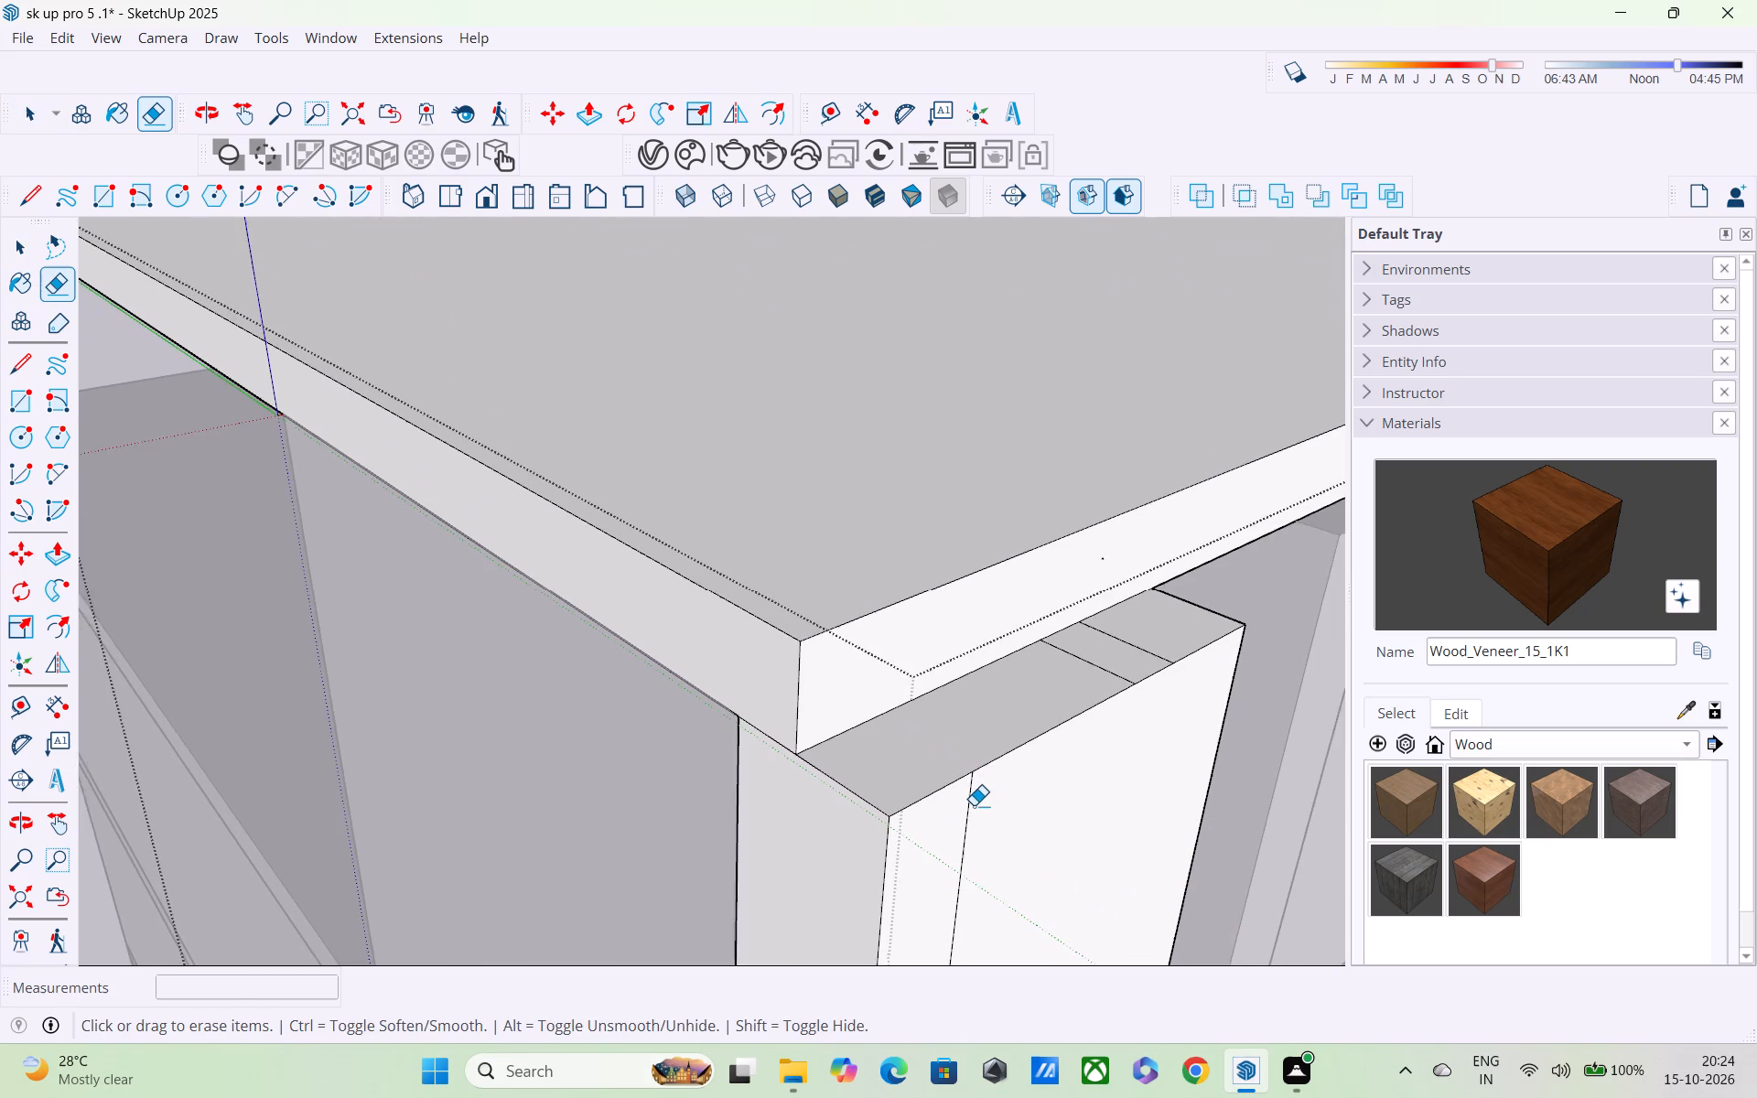
Erase the stray vertical line running down the outer front panel's face near the roof slab corner.
scroll(974, 805, "up", 1)
left_click(974, 801)
left_click(973, 802)
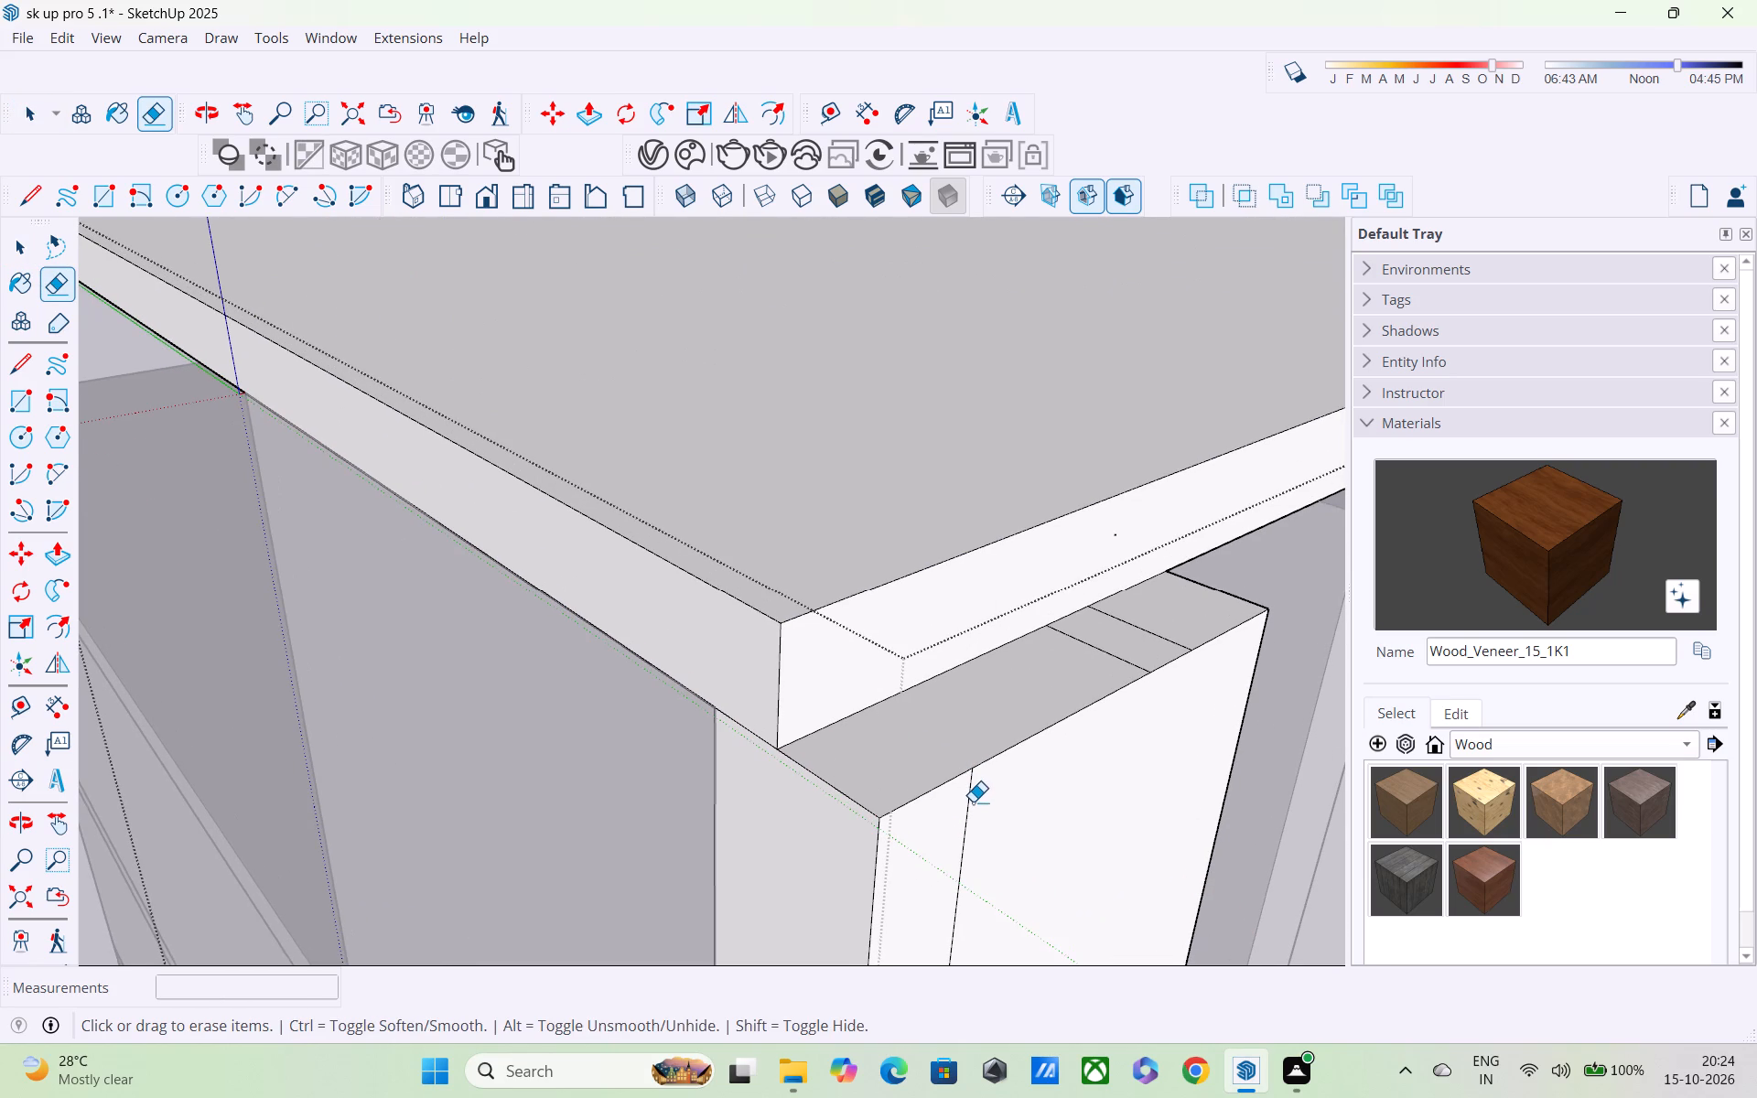
middle_click_drag(969, 798, 831, 600)
left_click(839, 646)
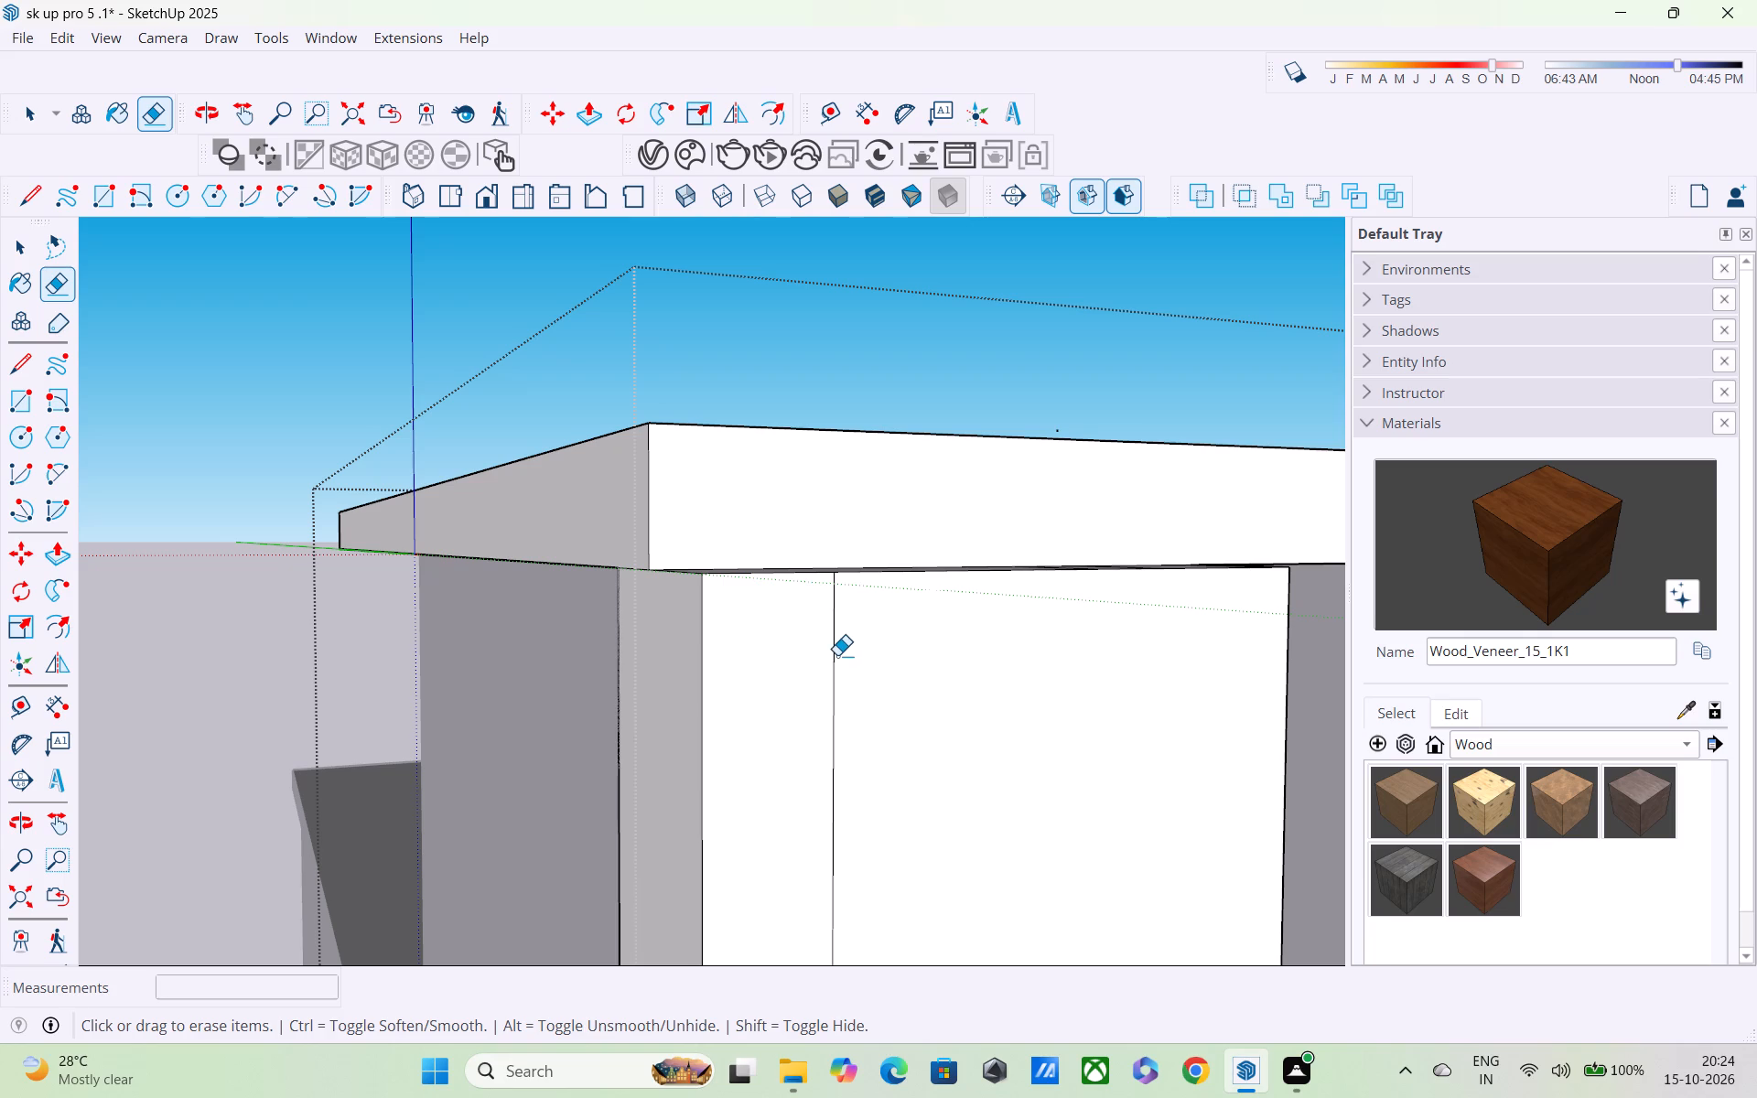
left_click(837, 655)
Erase the two remaining short edges across the outer front panel's top, including the leftover segment.
scroll(835, 664, "down", 5)
middle_click(881, 808)
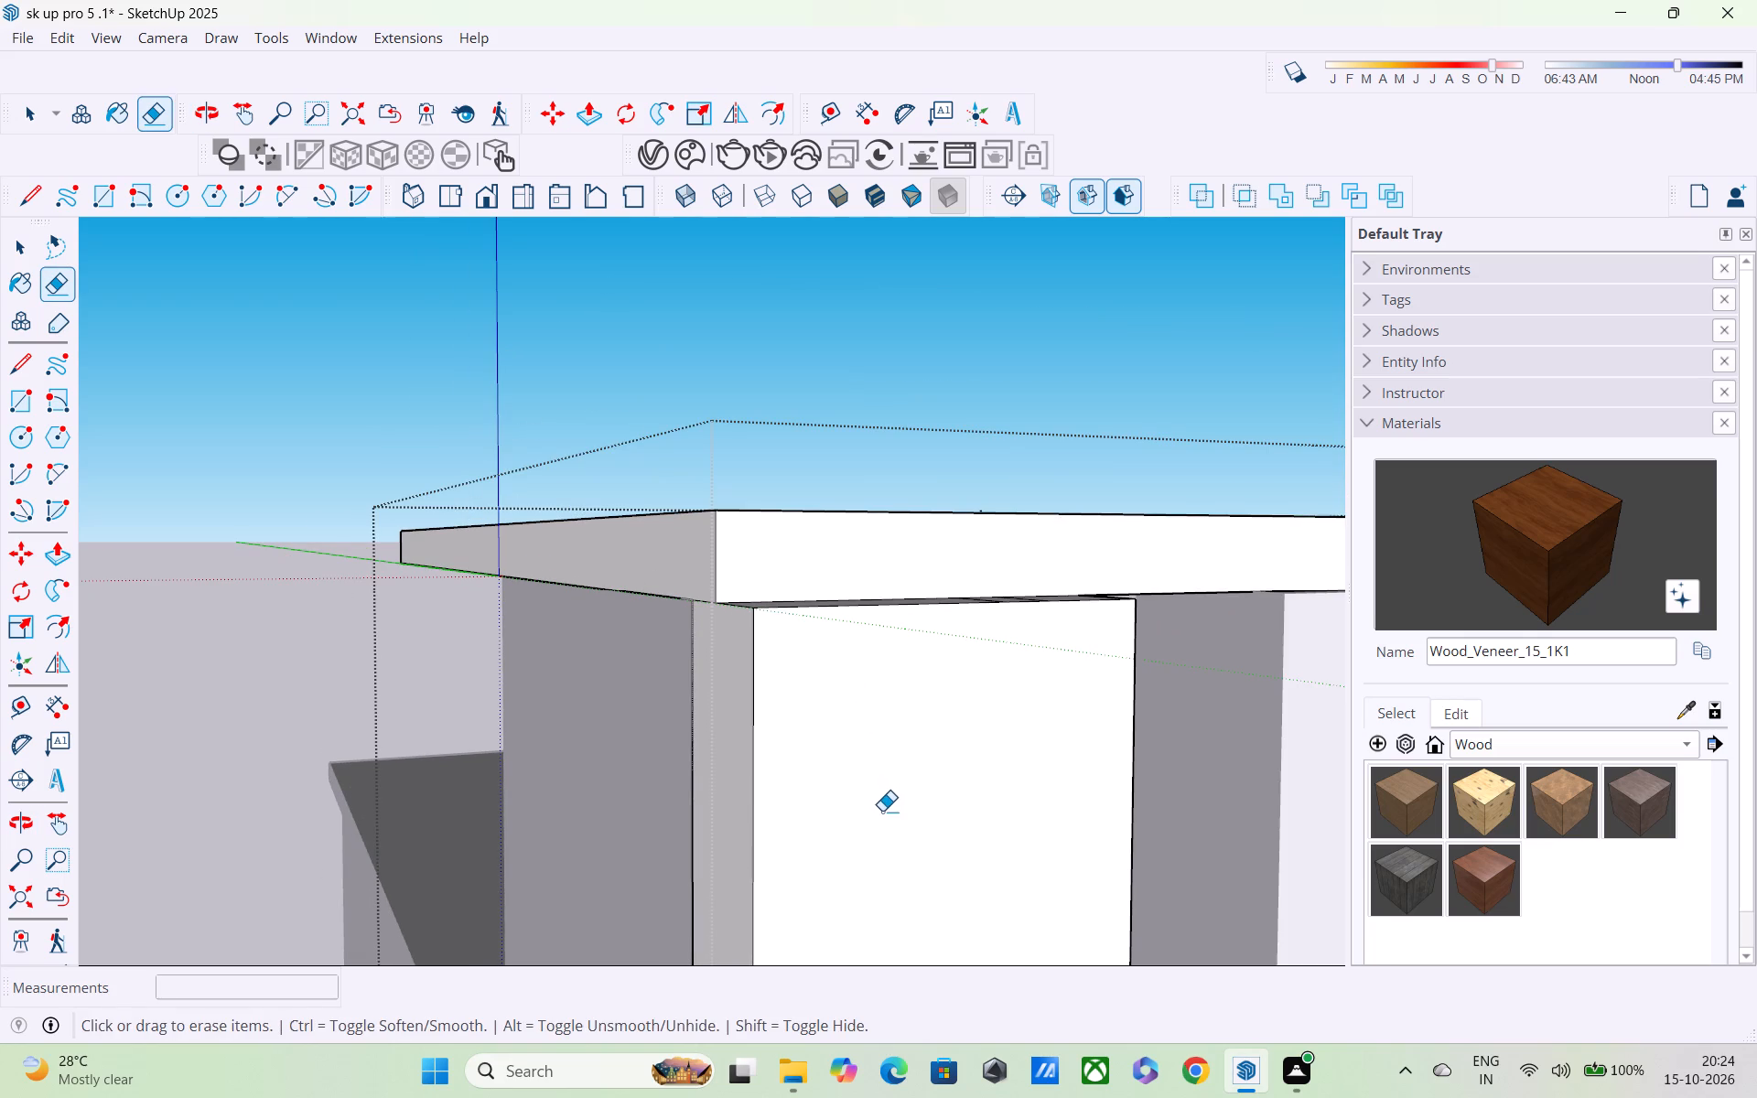
middle_click_drag(883, 812, 334, 701)
middle_click_drag(567, 681, 0, 806)
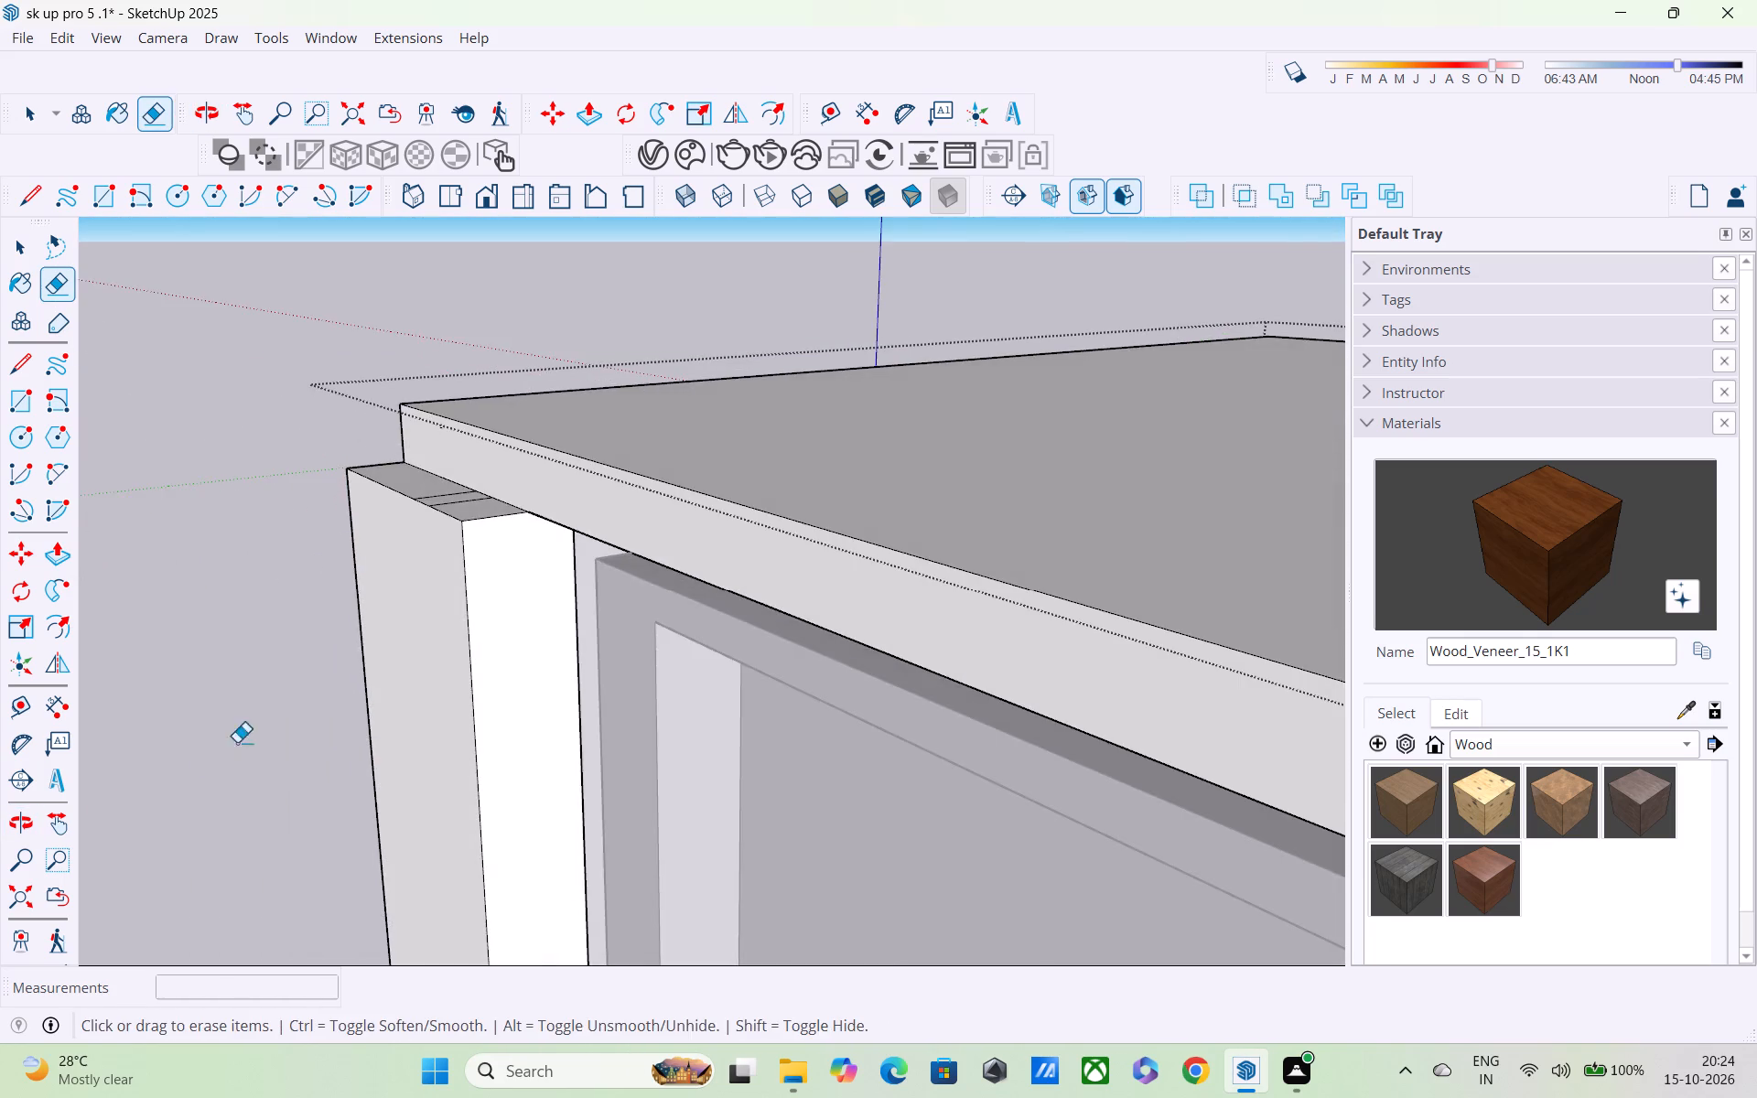
scroll(268, 705, "up", 3)
middle_click_drag(357, 694, 620, 899)
scroll(558, 572, "up", 1)
left_click(559, 521)
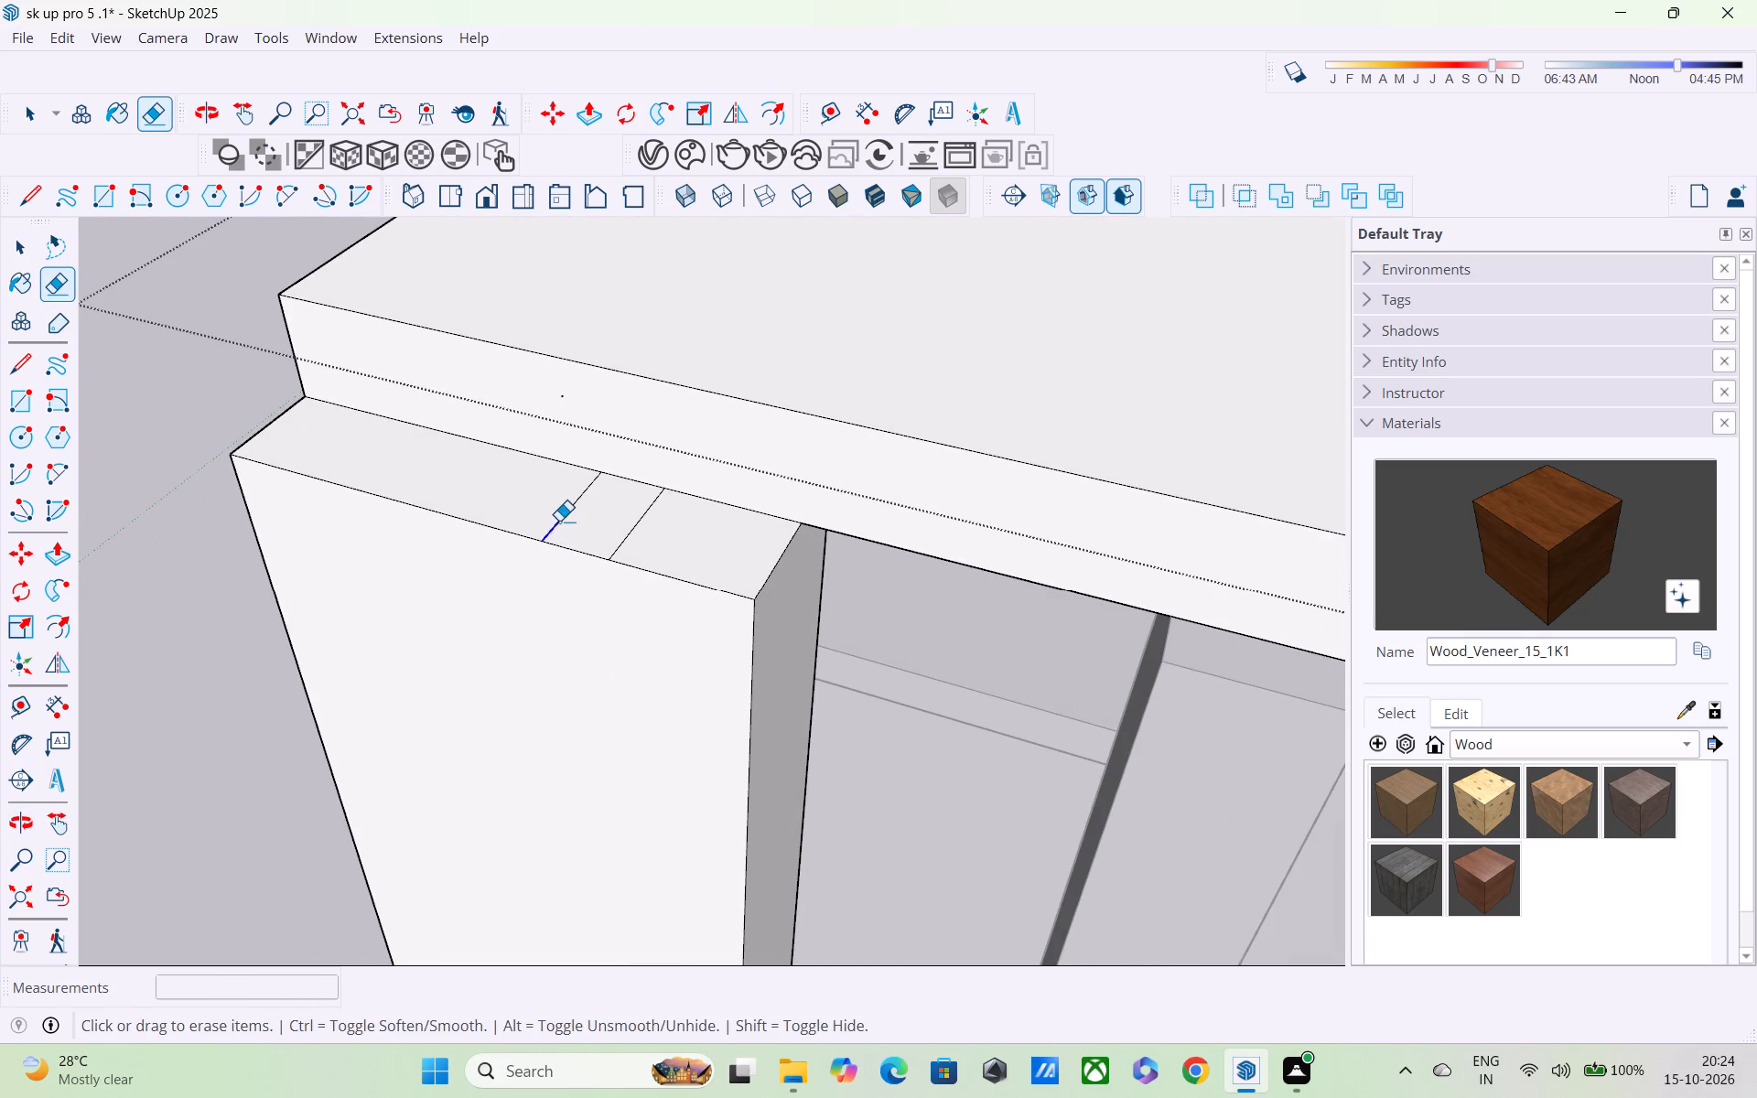
left_click(620, 539)
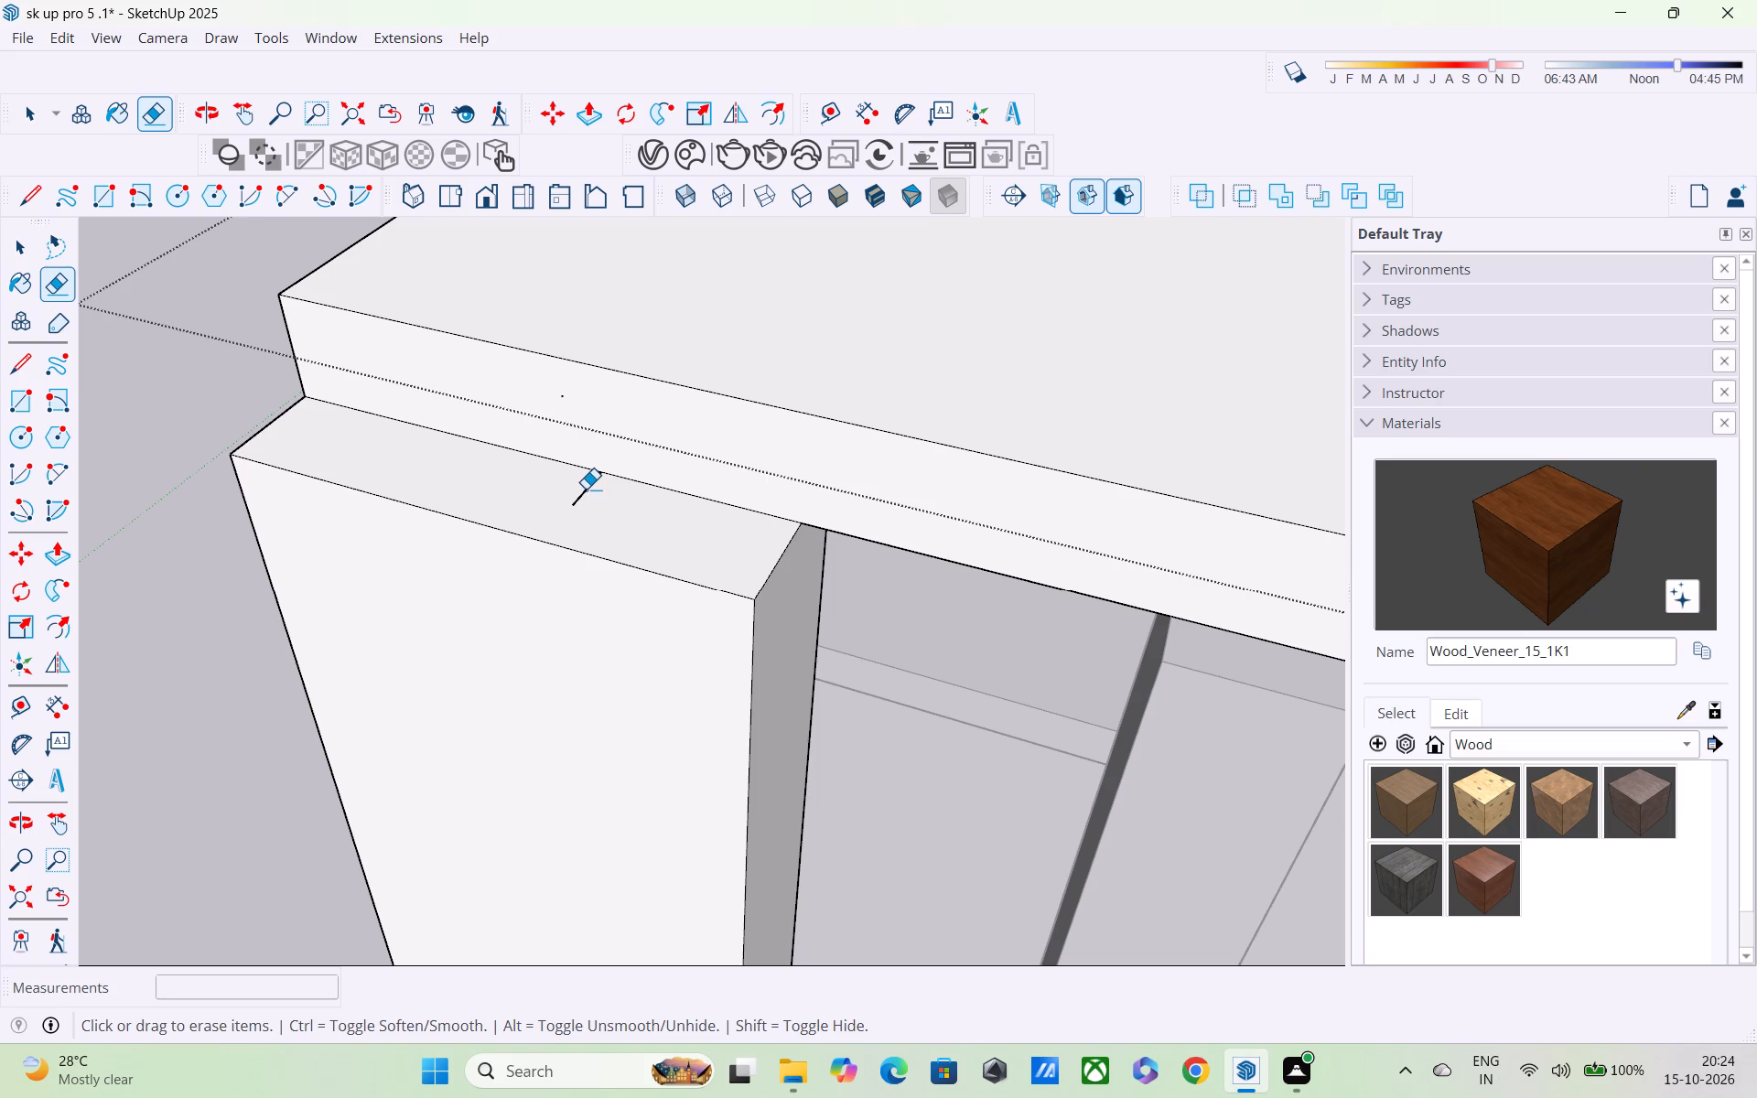
left_click(586, 489)
Erase the short stray edge across the underside of the outer front panel, beside its notched lower corner.
middle_click_drag(771, 565, 1579, 317)
scroll(1127, 433, "down", 4)
scroll(1051, 514, "down", 4)
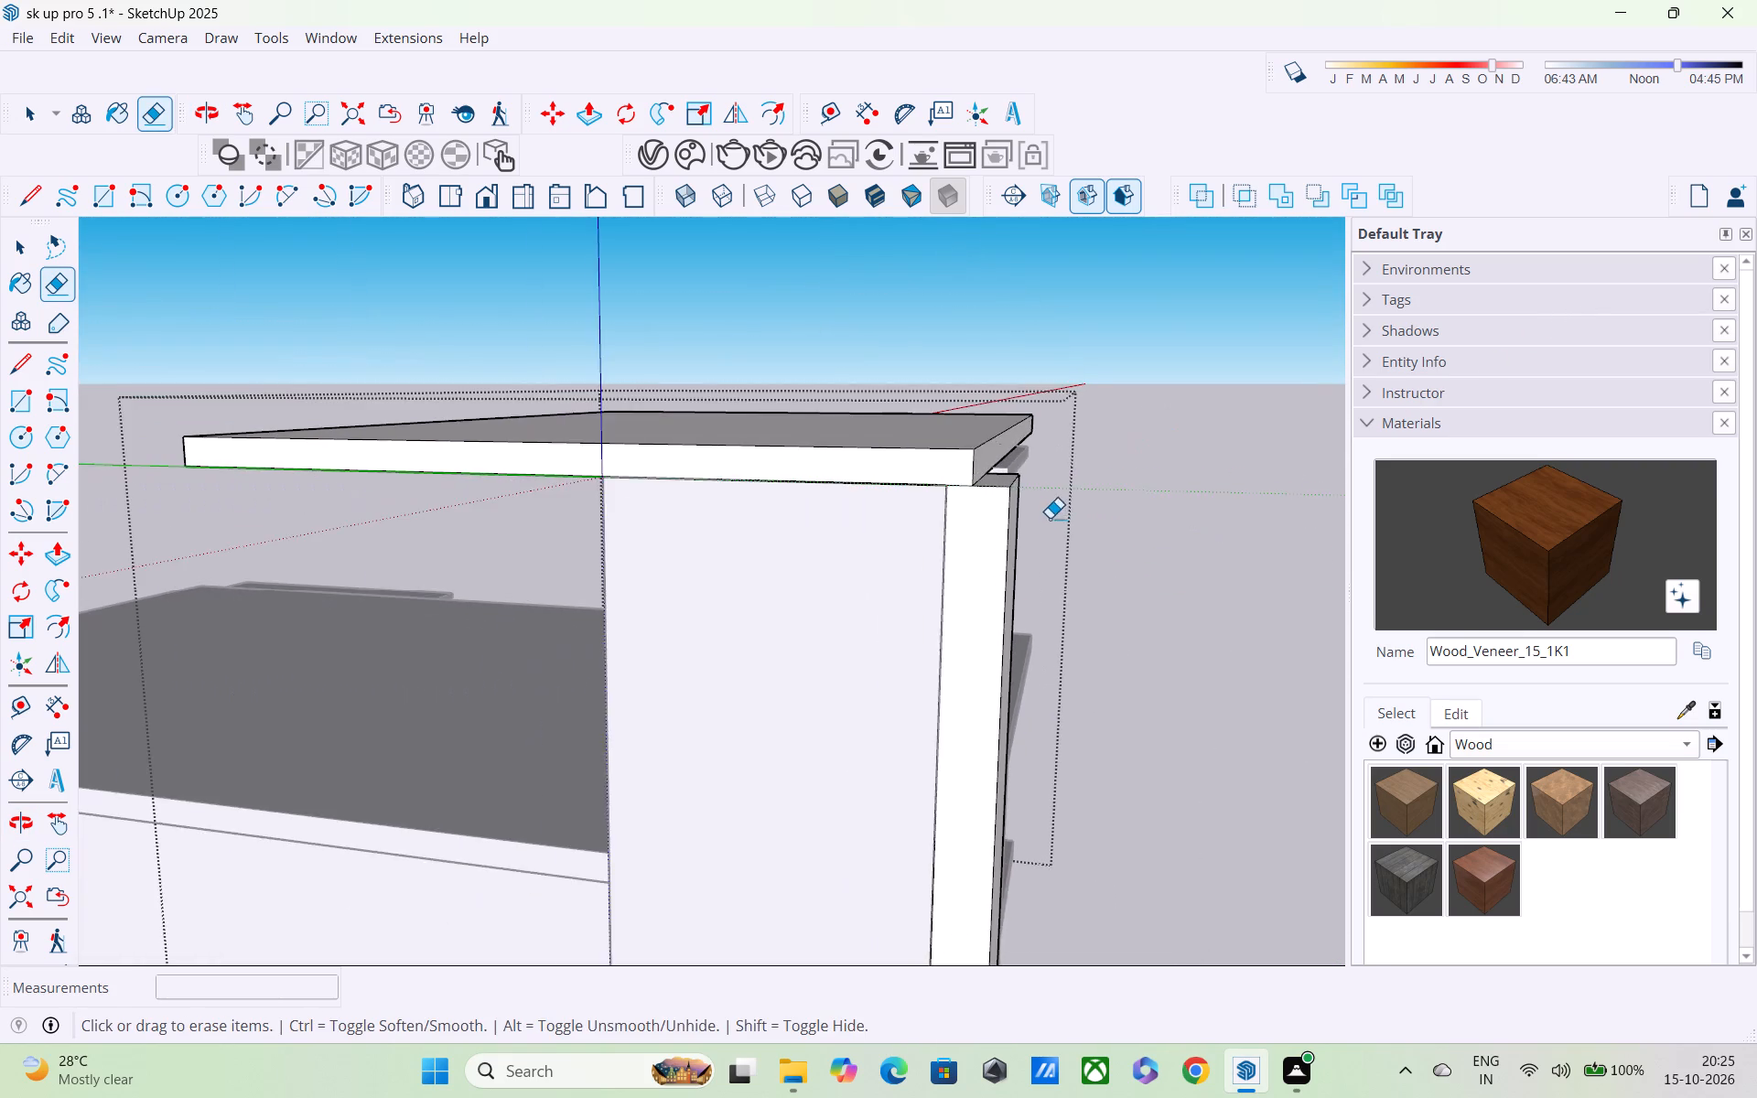
middle_click_drag(986, 572, 370, 593)
scroll(644, 687, "down", 5)
middle_click_drag(706, 724, 588, 436)
scroll(573, 696, "up", 4)
middle_click_drag(567, 748, 581, 468)
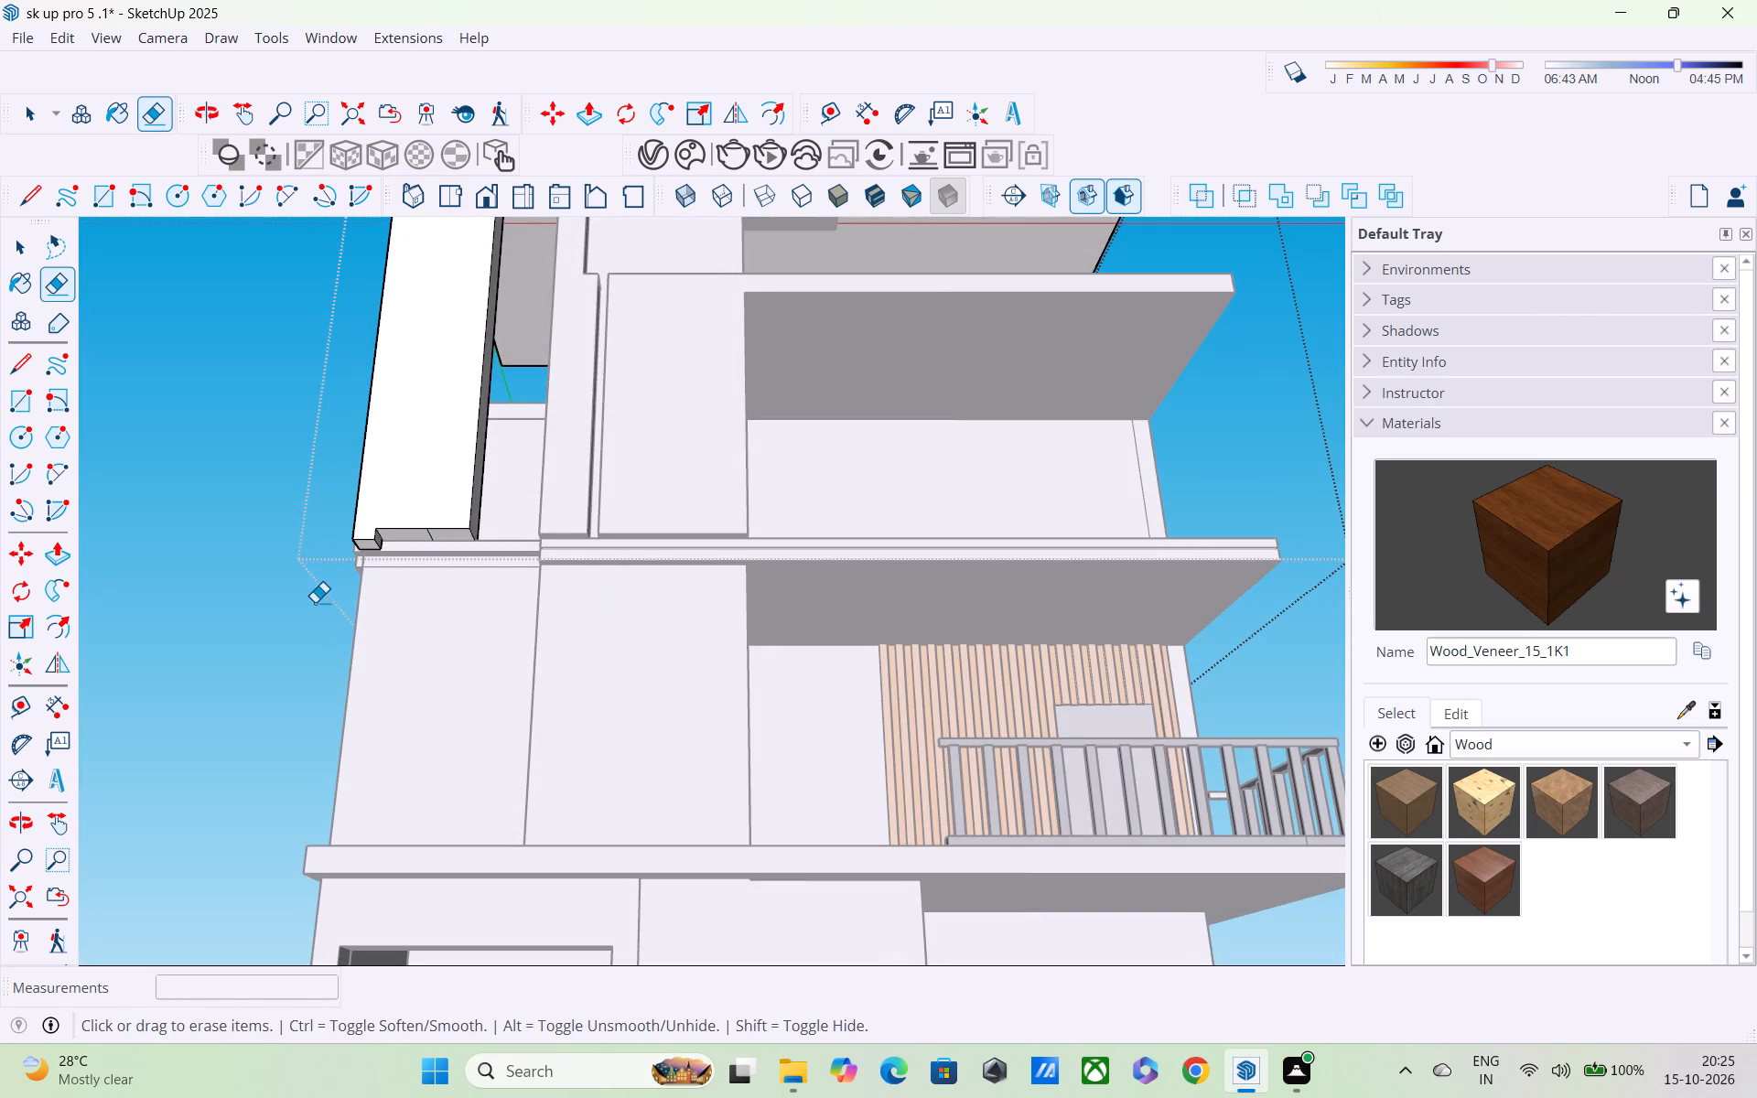
middle_click_drag(340, 601, 475, 627)
scroll(505, 479, "up", 4)
middle_click_drag(471, 503, 471, 361)
scroll(471, 361, "up", 6)
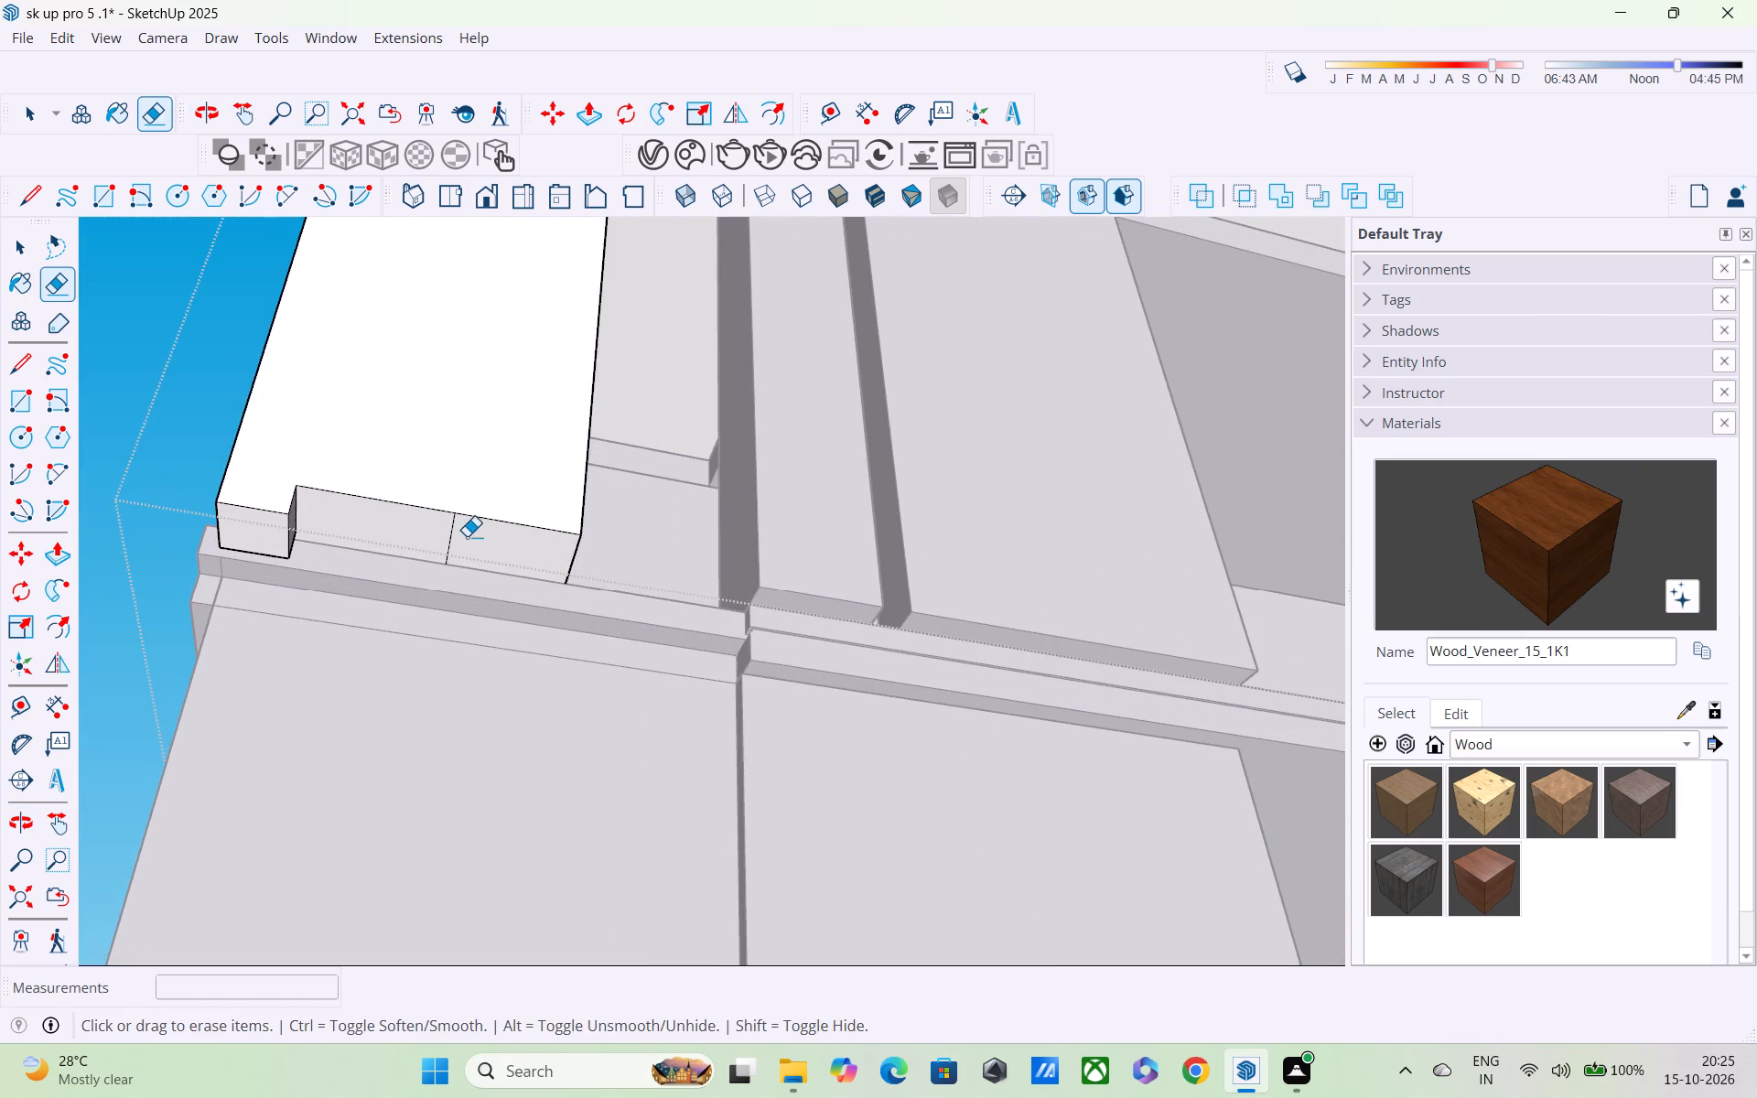
left_click(456, 533)
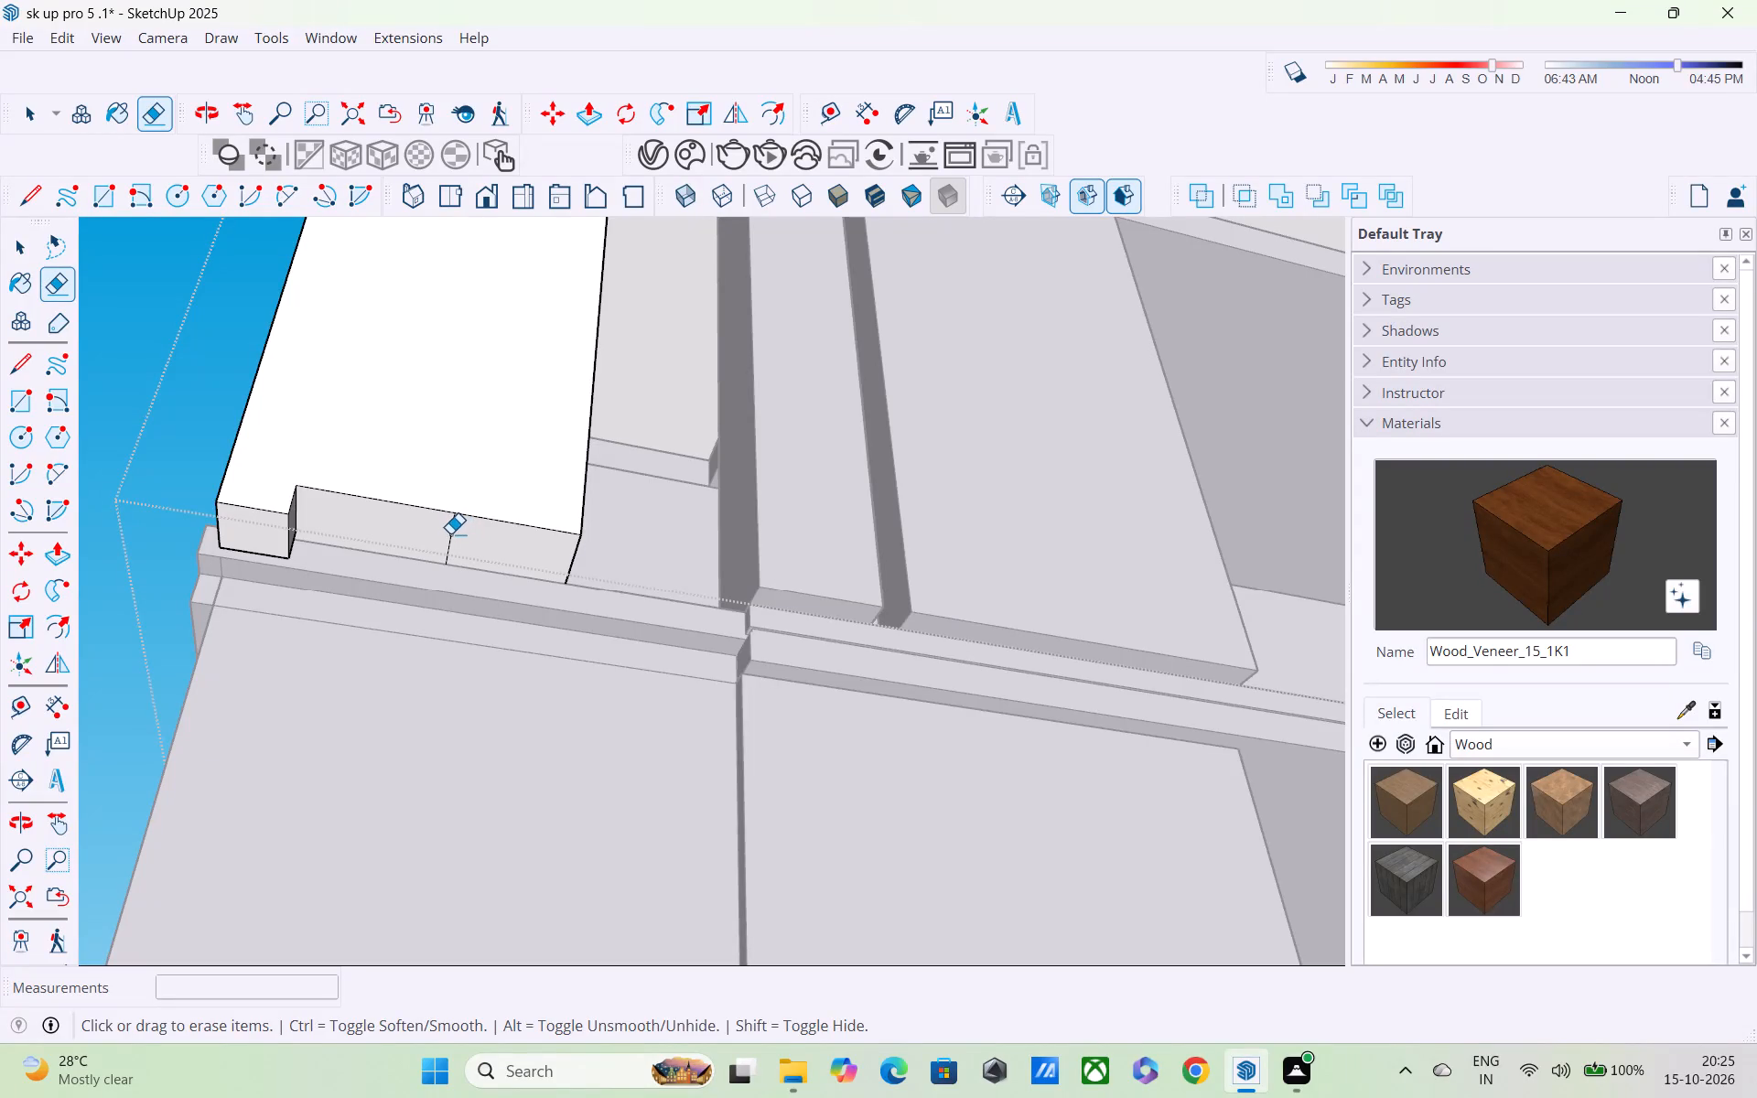
left_click(451, 534)
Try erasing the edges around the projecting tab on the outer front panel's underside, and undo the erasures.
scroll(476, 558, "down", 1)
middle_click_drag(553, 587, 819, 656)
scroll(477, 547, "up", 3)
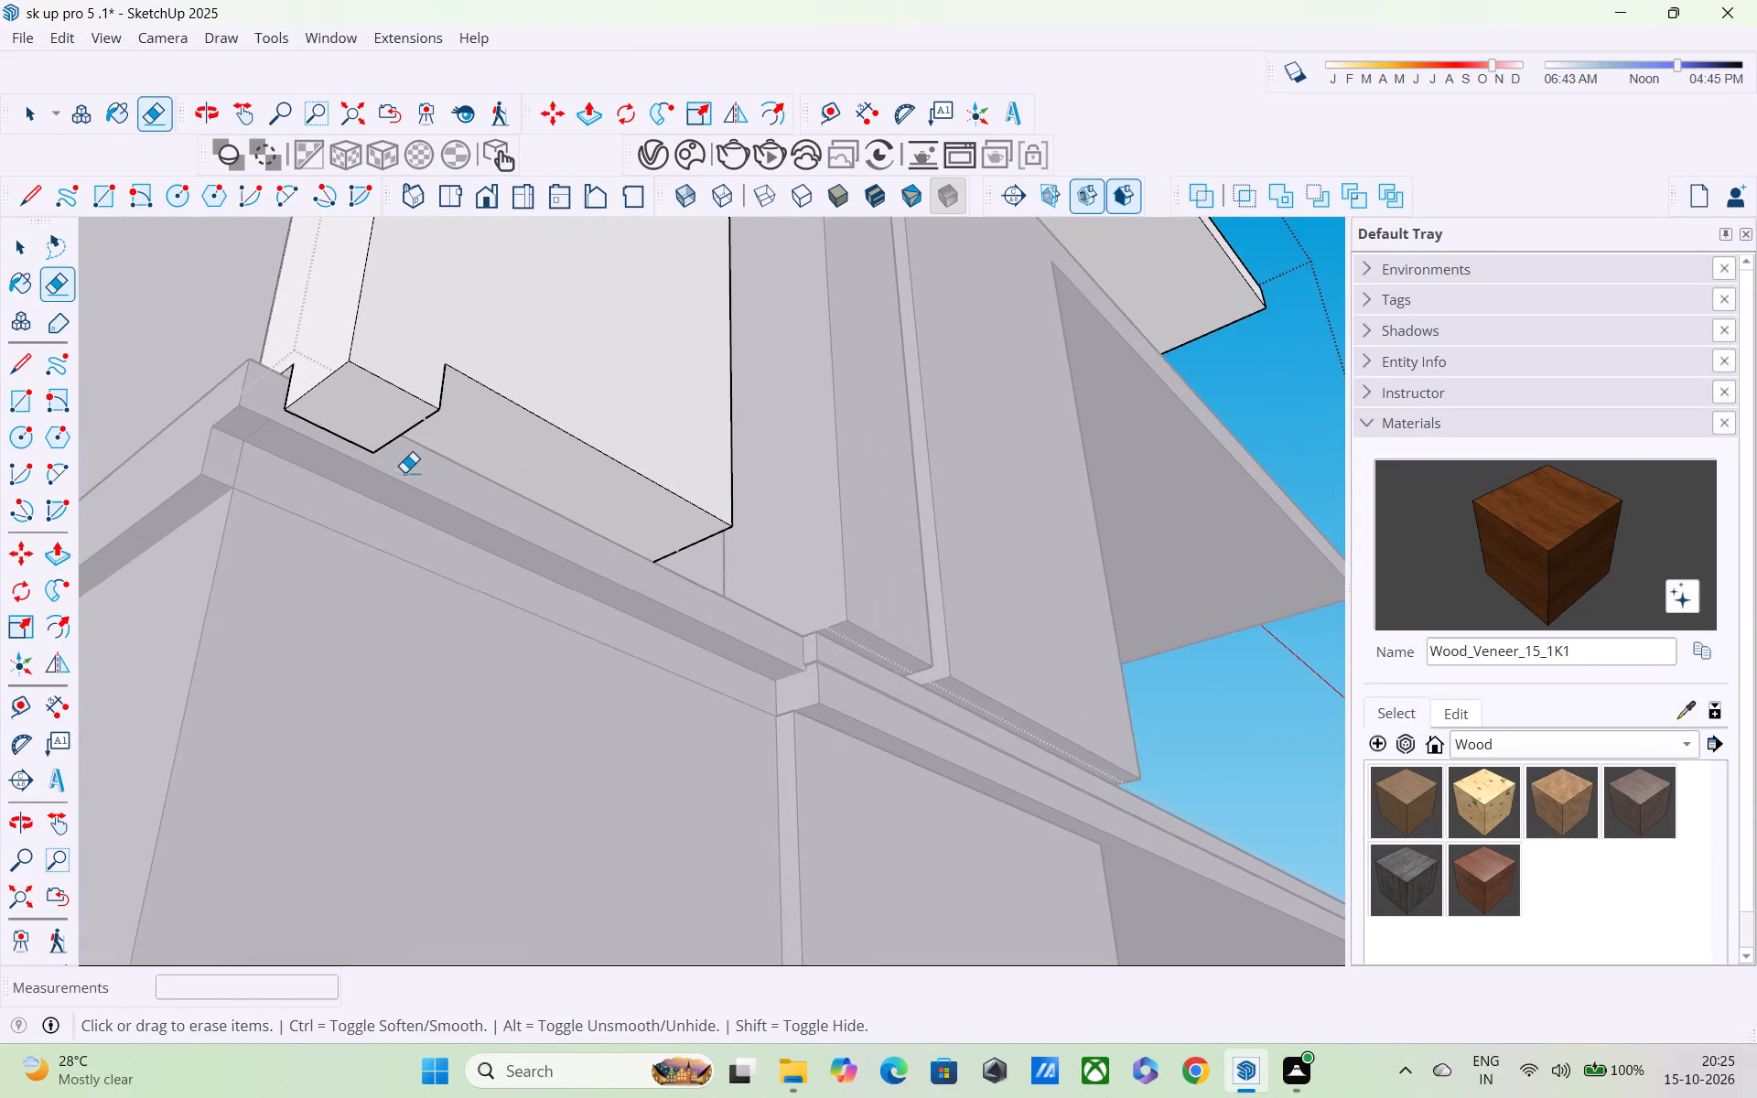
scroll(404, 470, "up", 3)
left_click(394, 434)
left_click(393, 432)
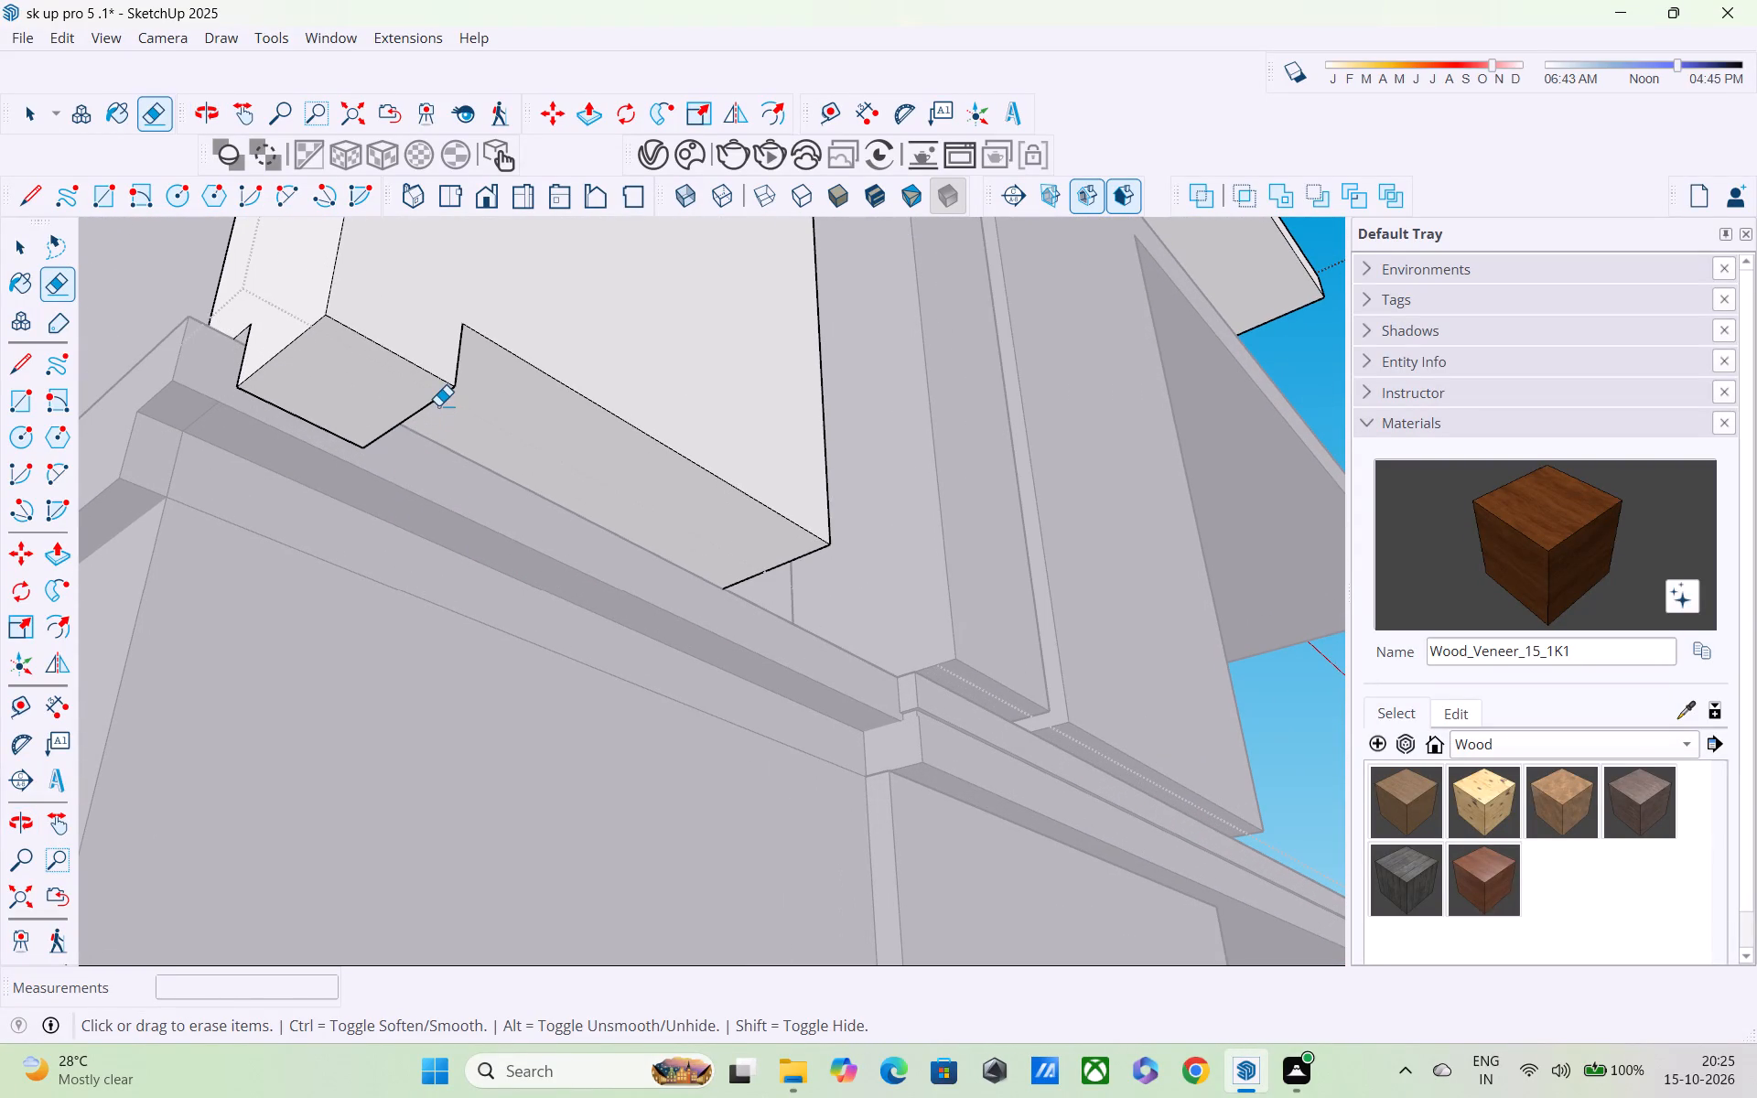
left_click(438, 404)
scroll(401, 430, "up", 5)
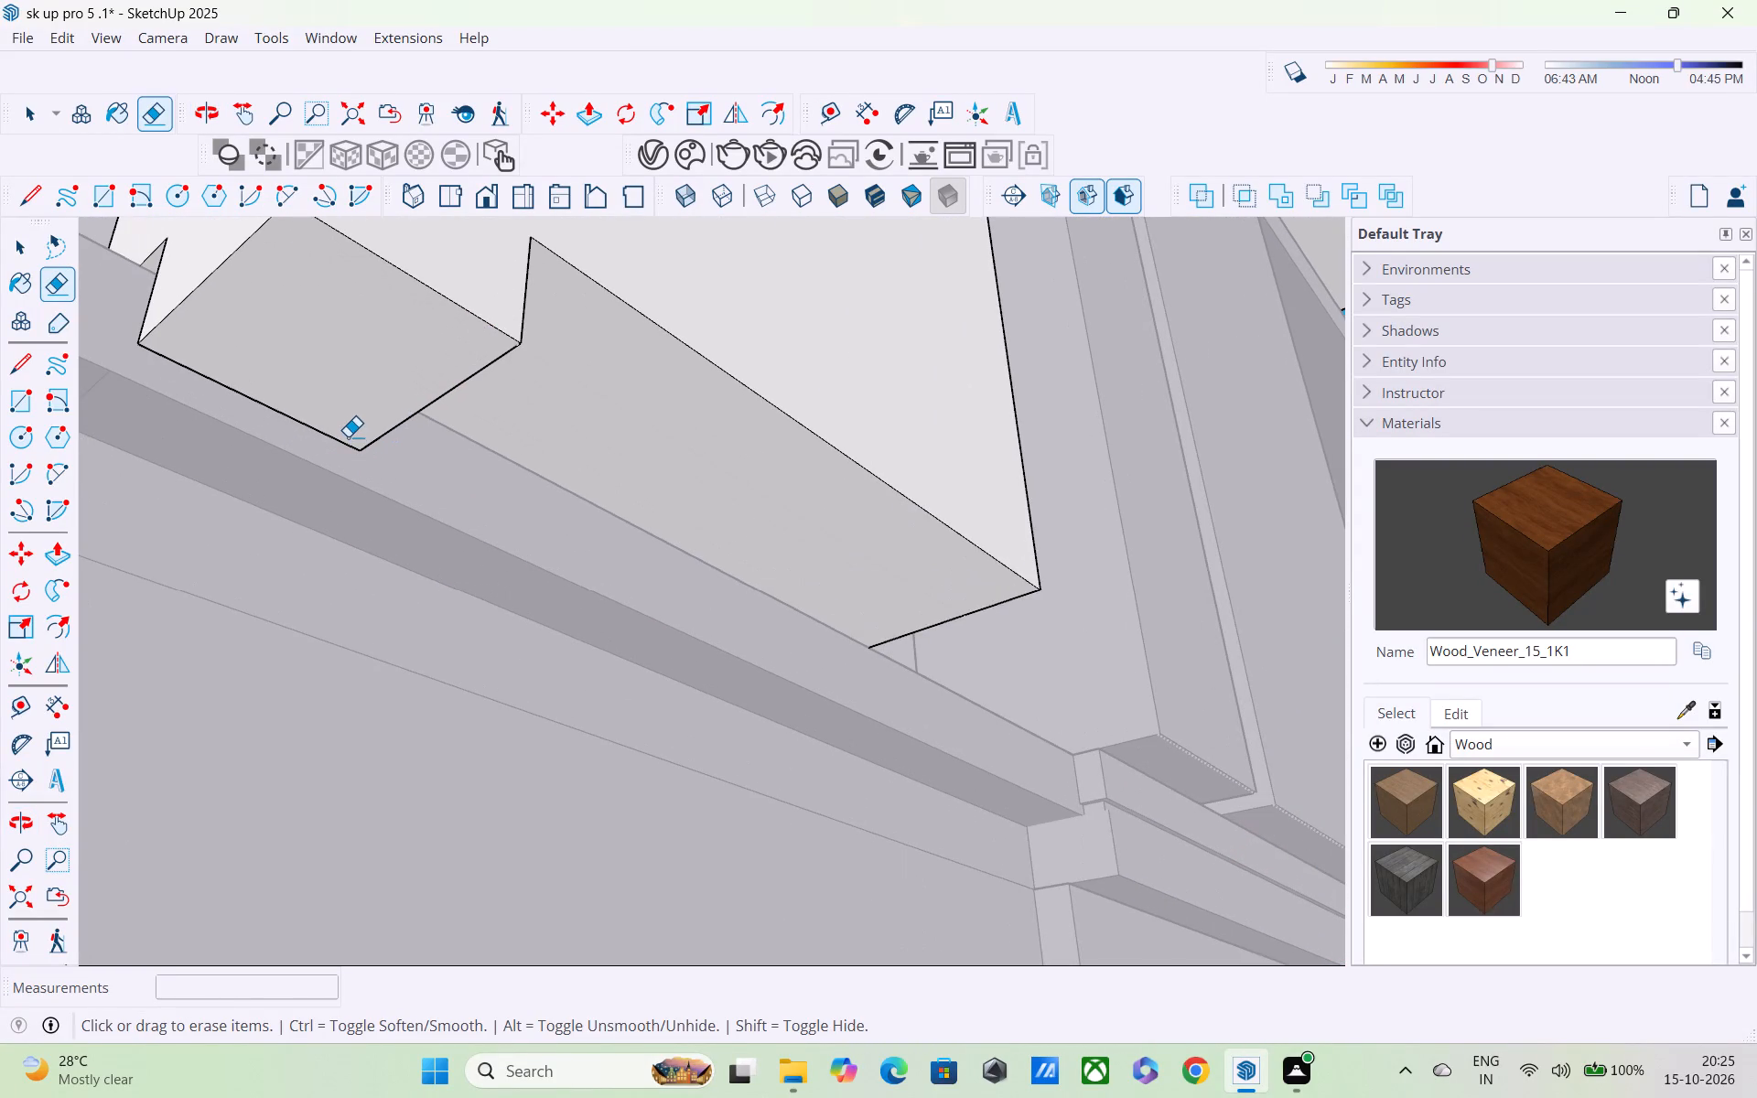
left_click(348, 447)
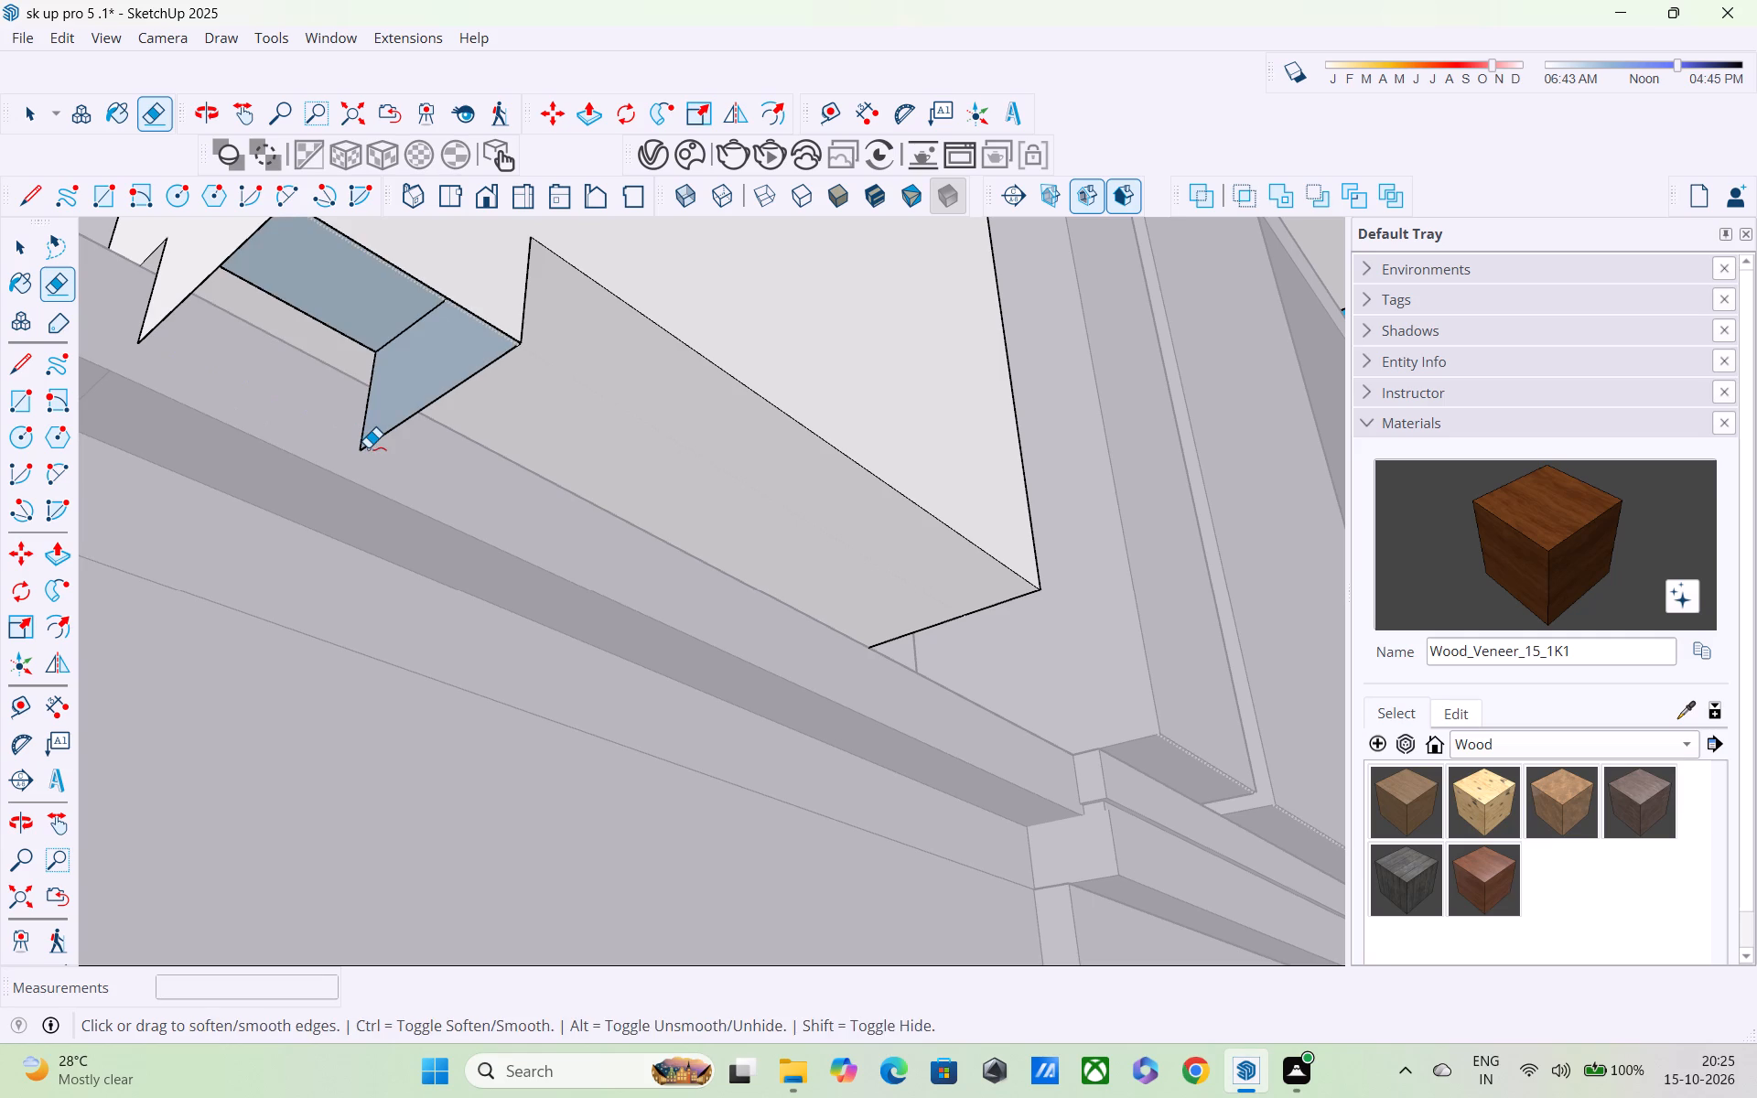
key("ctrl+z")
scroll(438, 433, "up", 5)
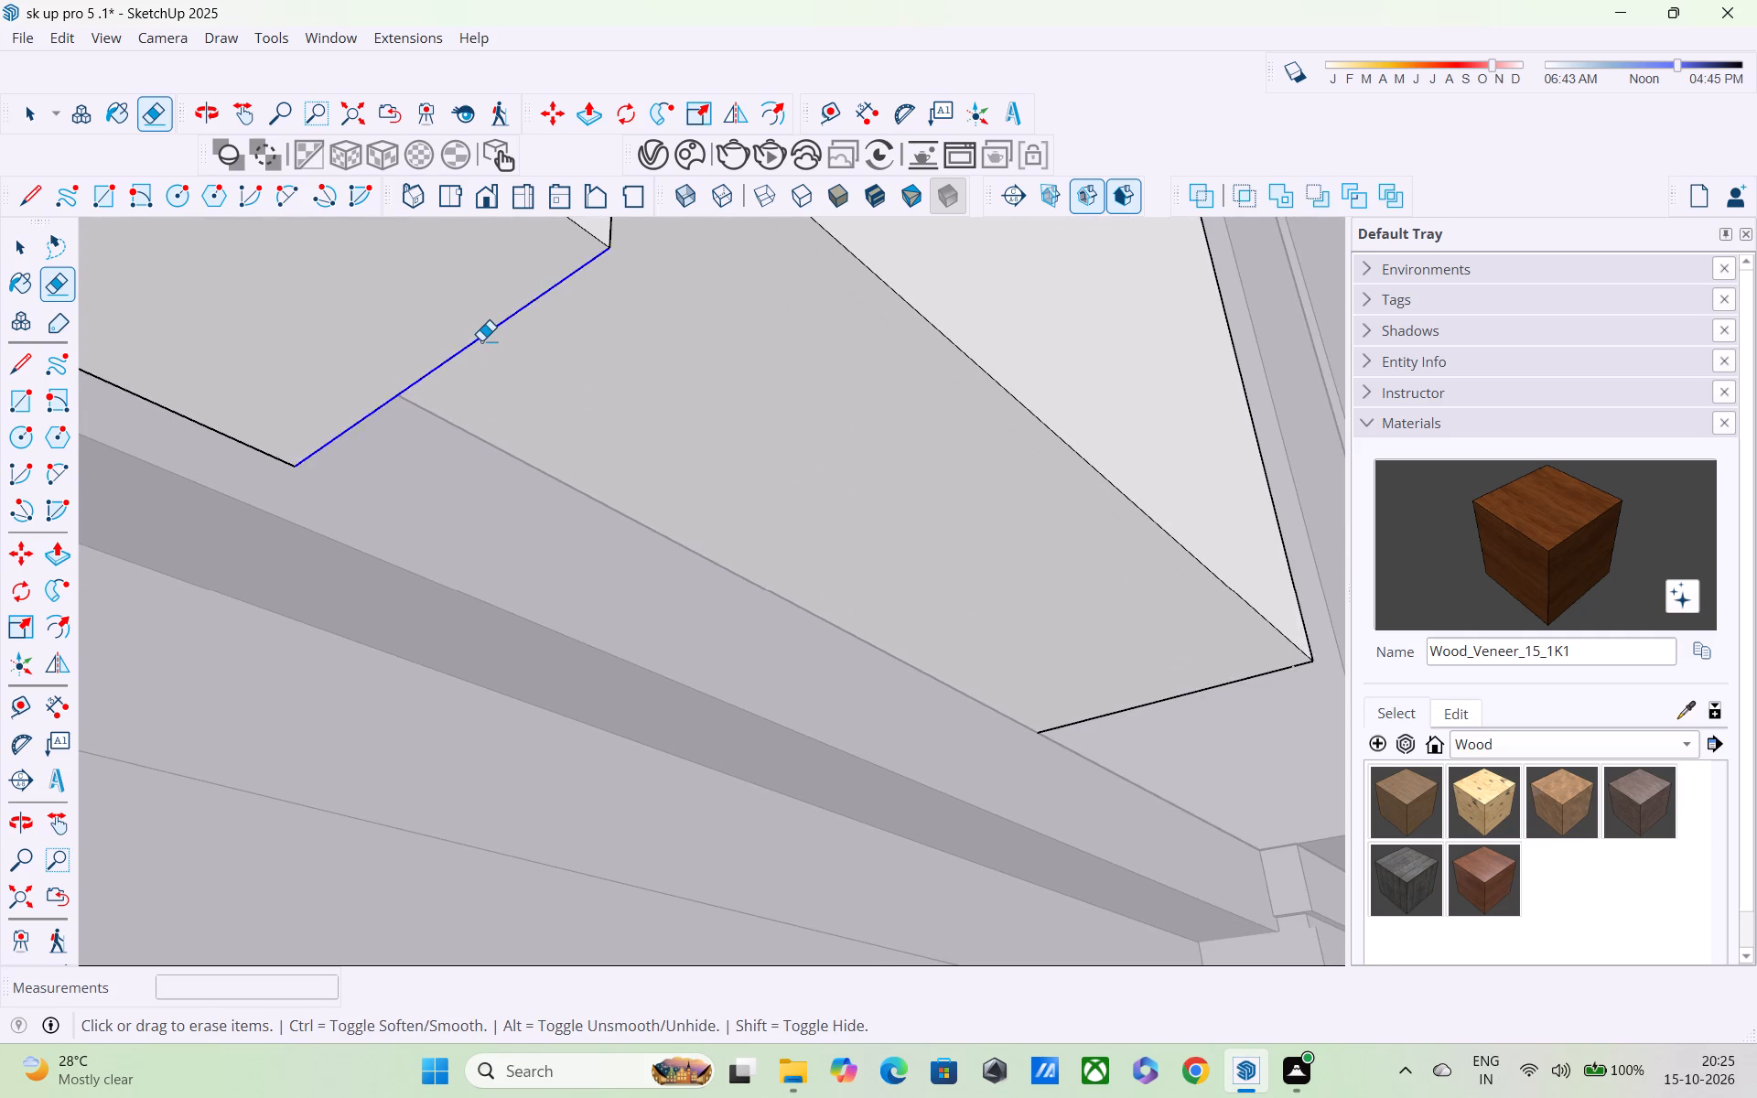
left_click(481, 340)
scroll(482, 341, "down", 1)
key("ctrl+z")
Close the outer front panel's group.
scroll(483, 345, "down", 10)
scroll(536, 385, "up", 1)
middle_click_drag(545, 393, 666, 737)
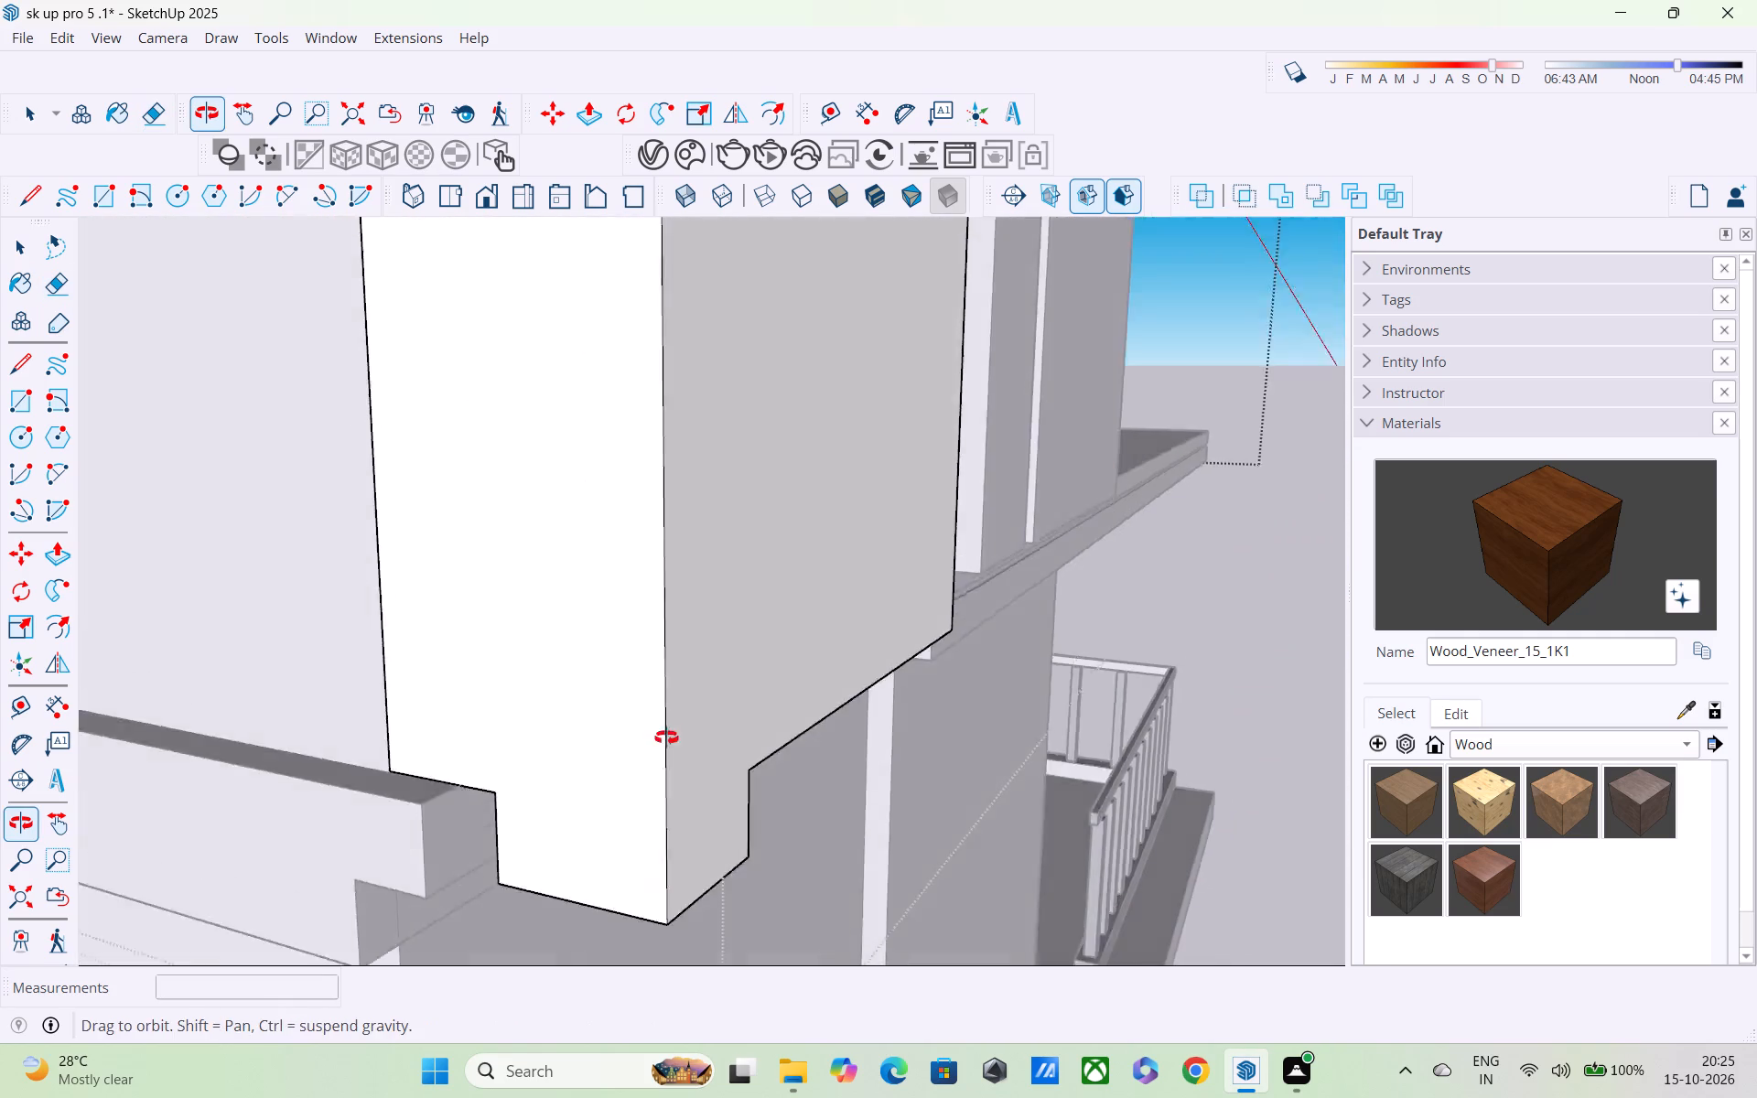
middle_click_drag(666, 737, 647, 768)
scroll(644, 768, "up", 1)
scroll(628, 757, "down", 6)
scroll(404, 945, "down", 1)
middle_click_drag(404, 945, 438, 904)
scroll(480, 901, "down", 4)
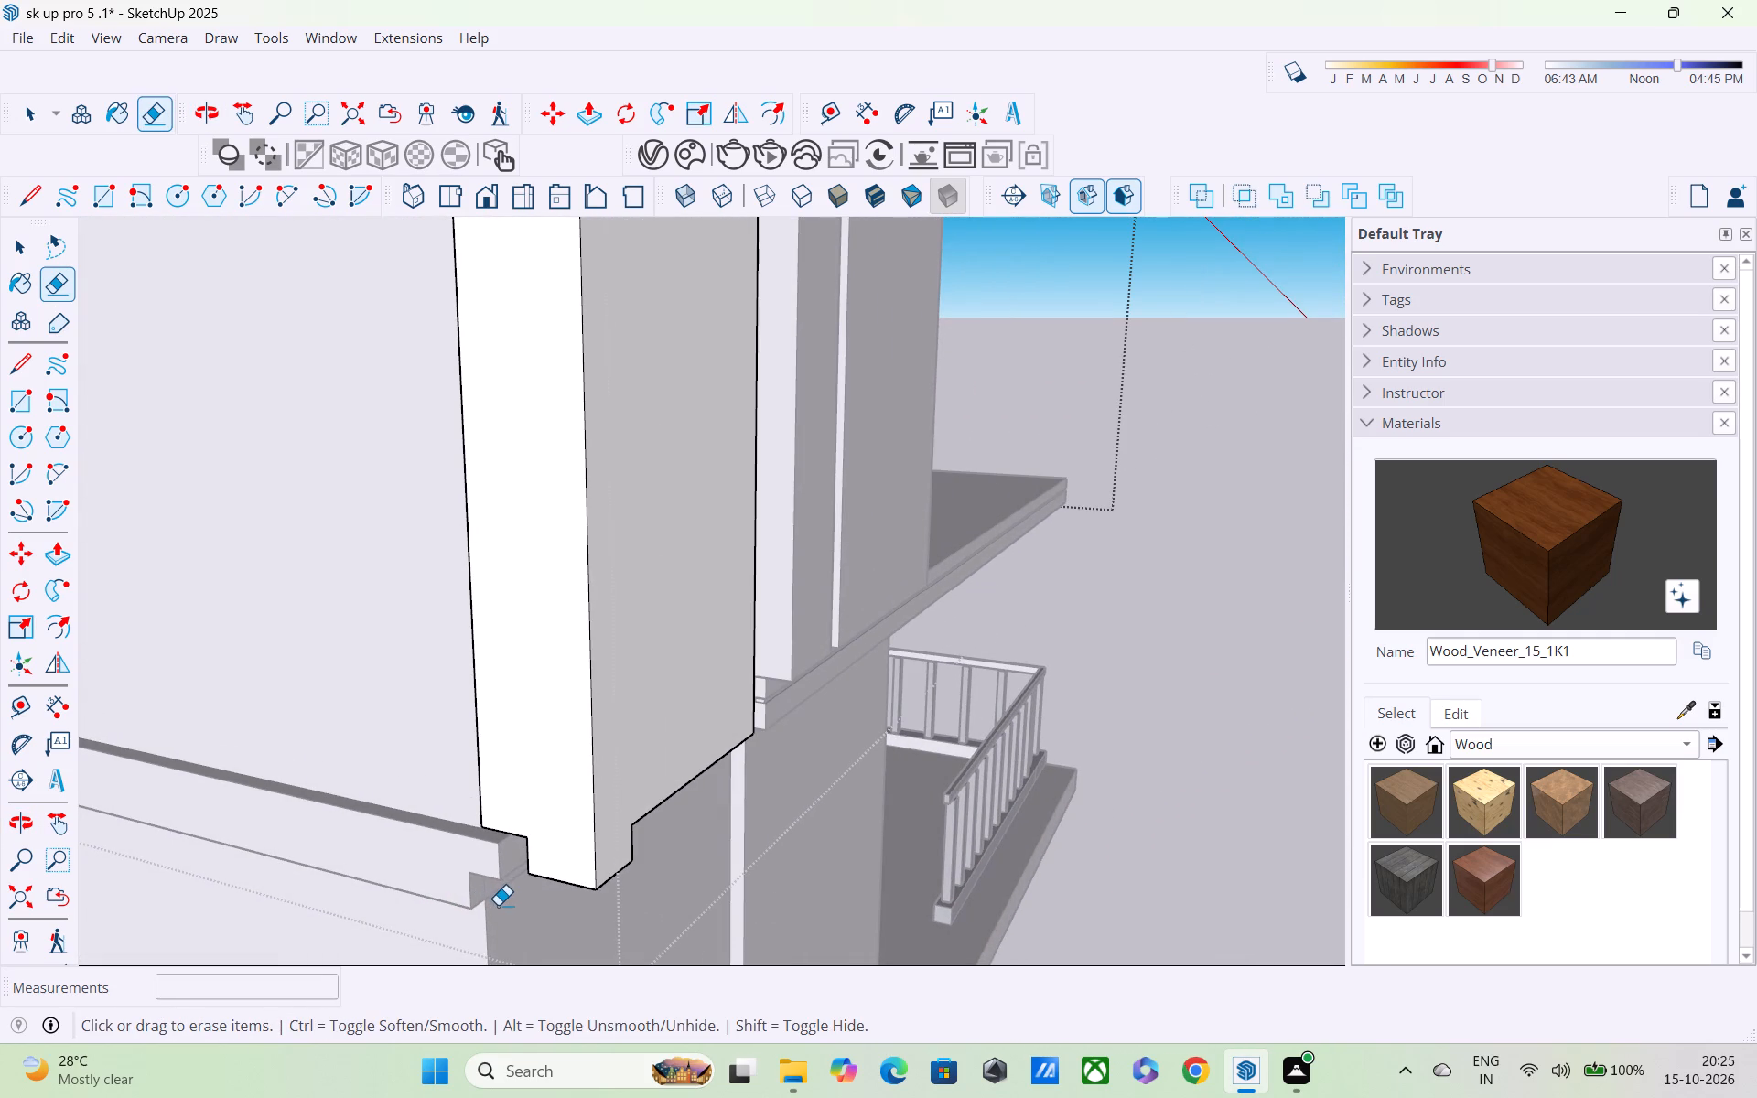
middle_click_drag(501, 902, 190, 902, "shift")
scroll(192, 884, "down", 8)
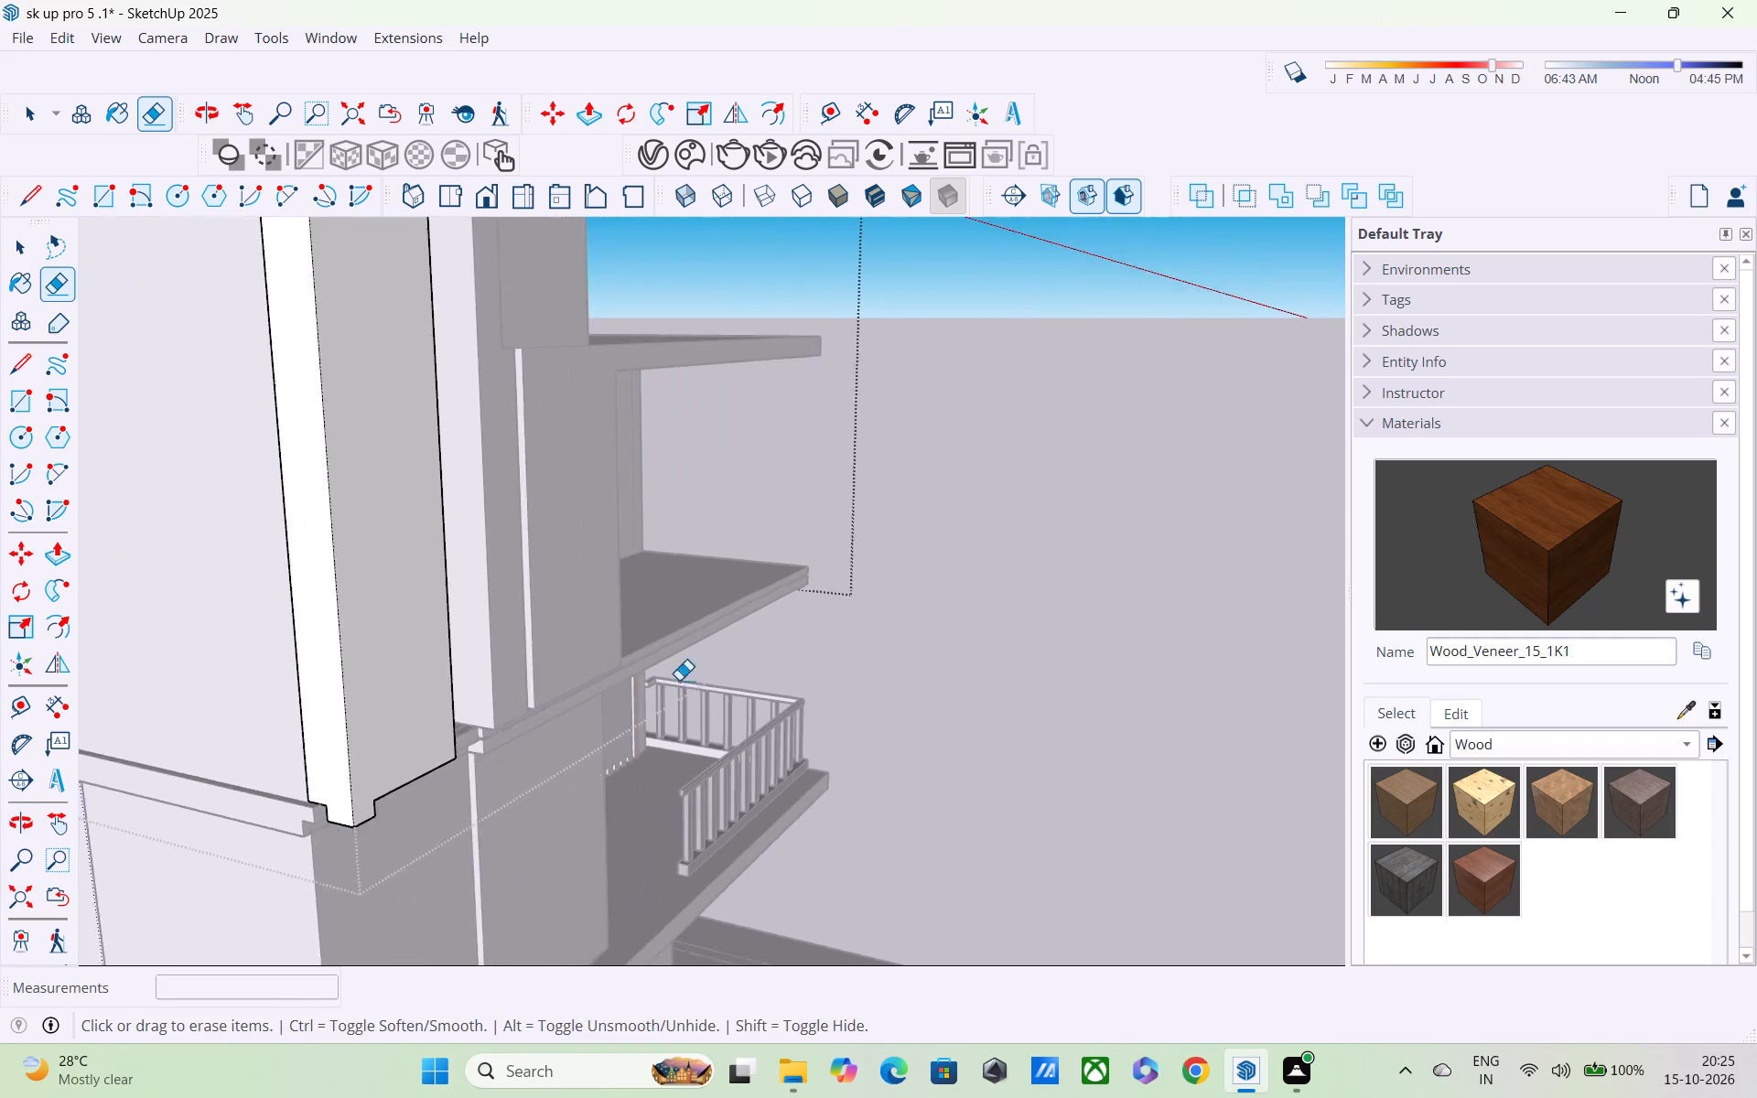
middle_click_drag(657, 684, 357, 673)
scroll(390, 673, "down", 6)
key("space")
left_click(893, 623)
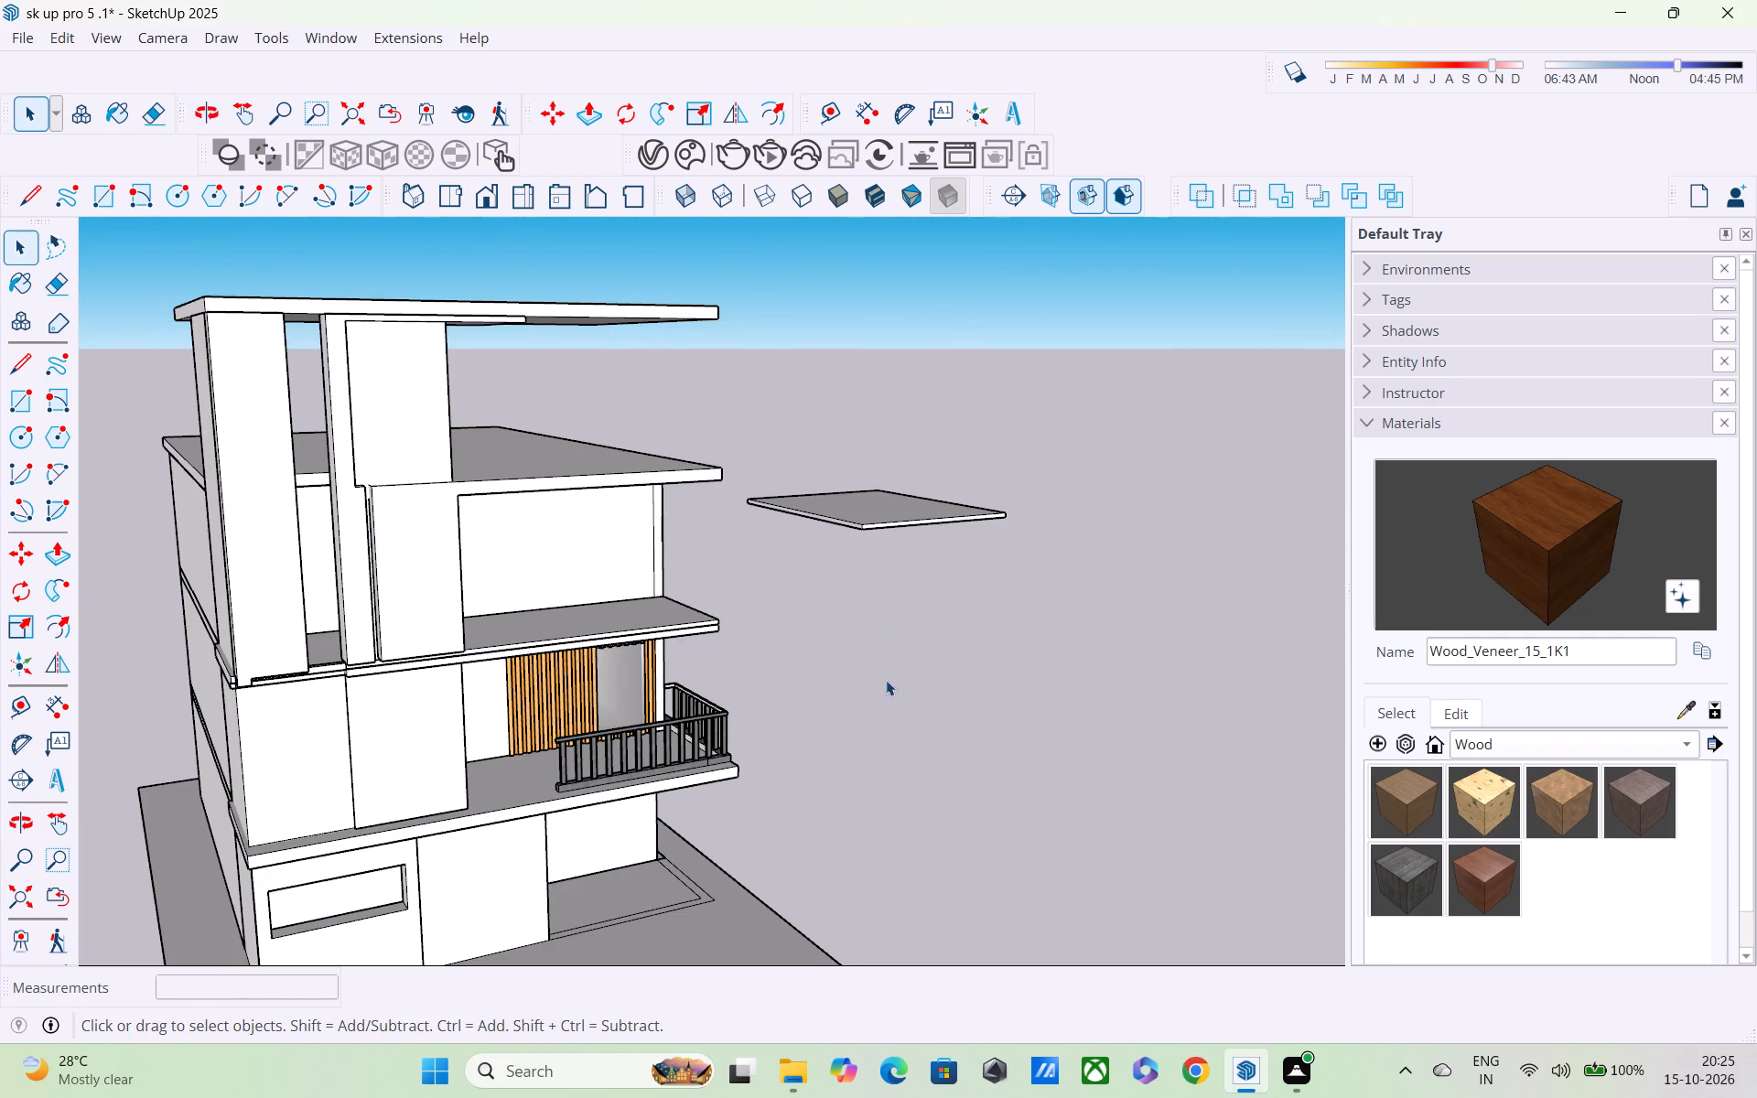
Push/Pull the small stepped ledge on the narrow front panel beside the upper slab upward by about 6 3/8".
scroll(588, 672, "down", 4)
middle_click_drag(614, 707, 357, 697)
scroll(339, 690, "up", 4)
scroll(550, 559, "up", 7)
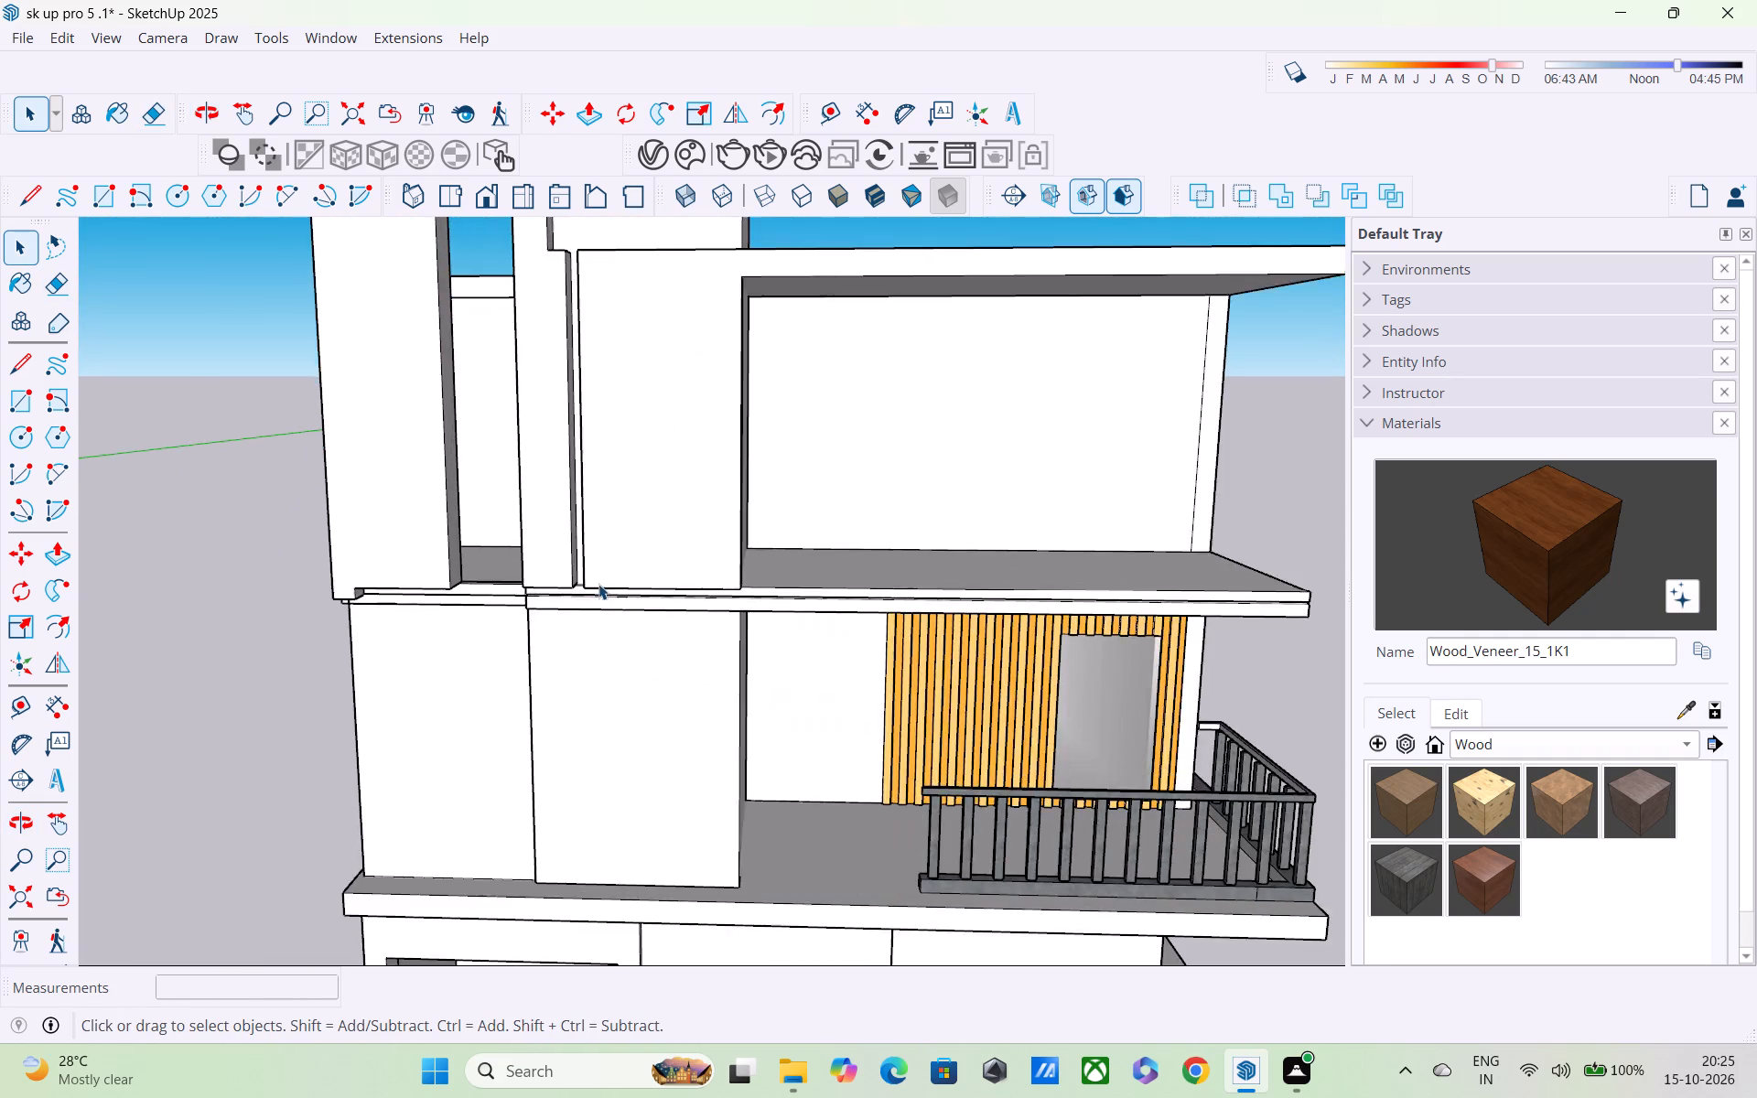
scroll(598, 584, "up", 5)
scroll(595, 593, "down", 1)
middle_click_drag(598, 598, 617, 716)
scroll(617, 716, "up", 1)
scroll(599, 602, "down", 5)
middle_click_drag(595, 565, 649, 649, "shift")
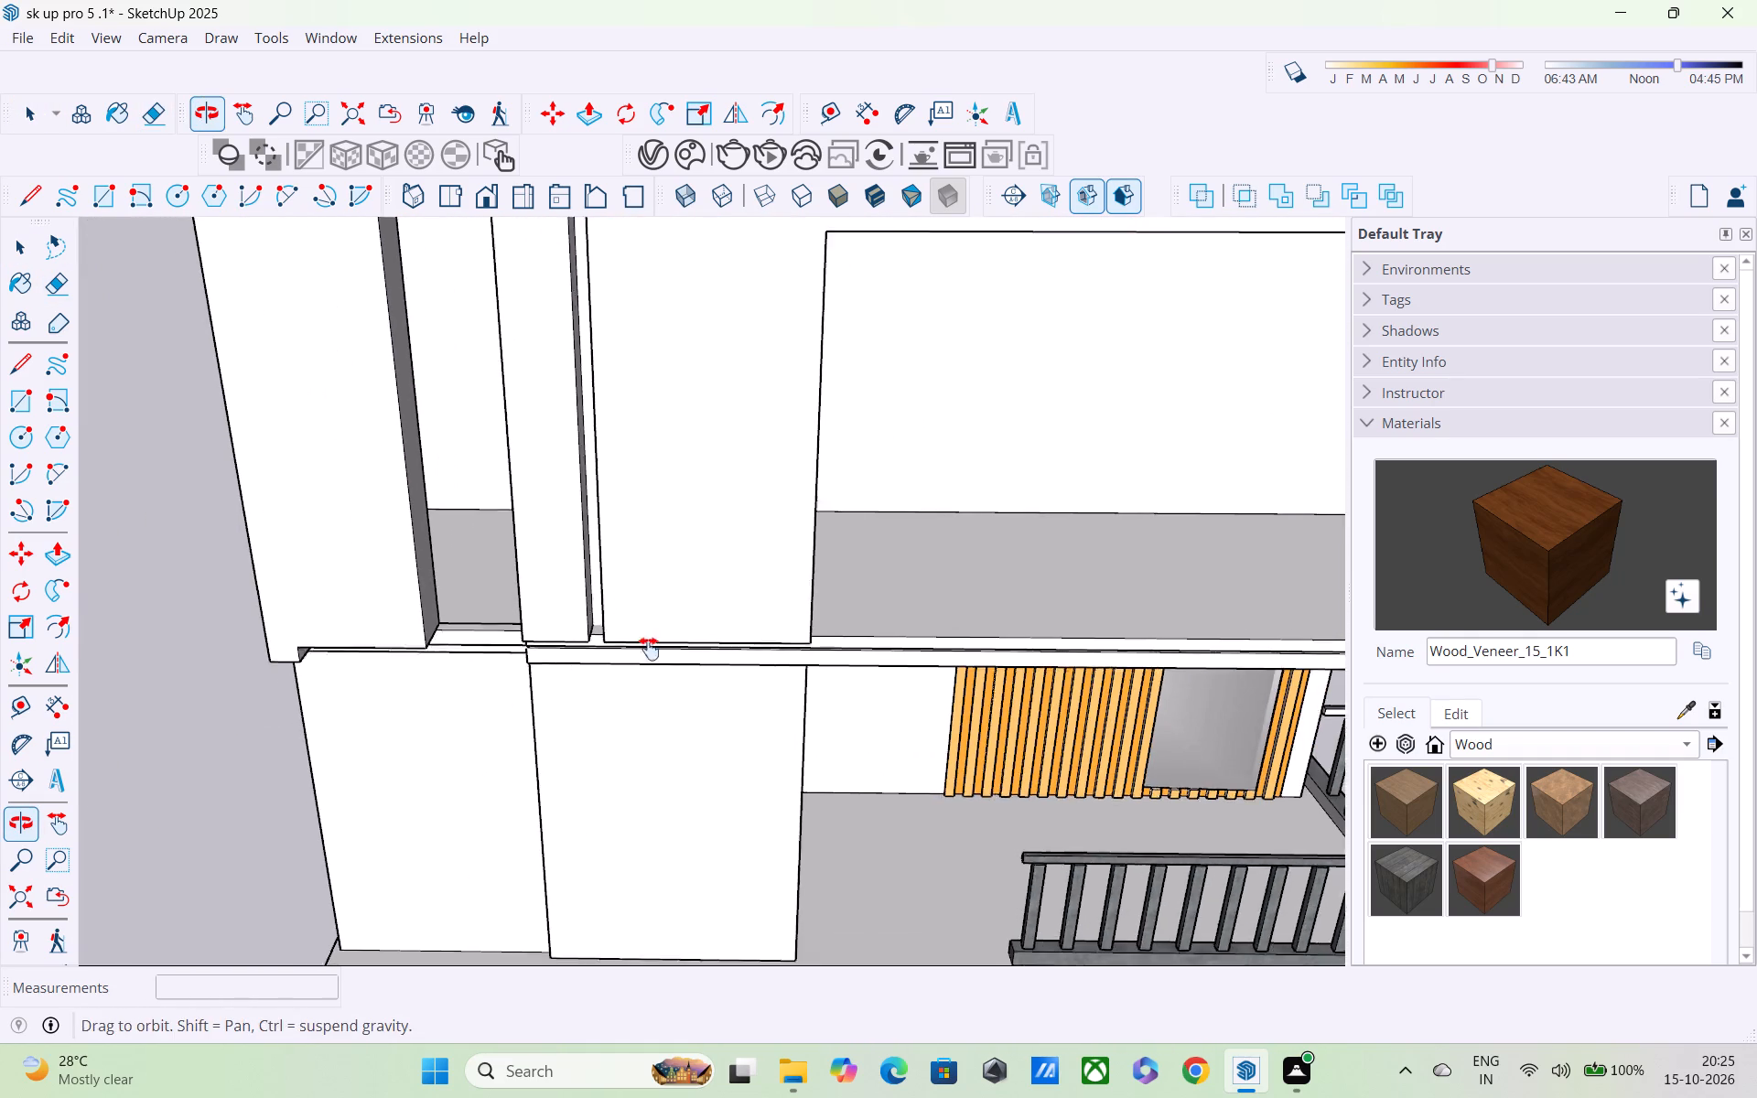
middle_click_drag(649, 649, 697, 804, "shift")
scroll(703, 658, "up", 3)
key("p")
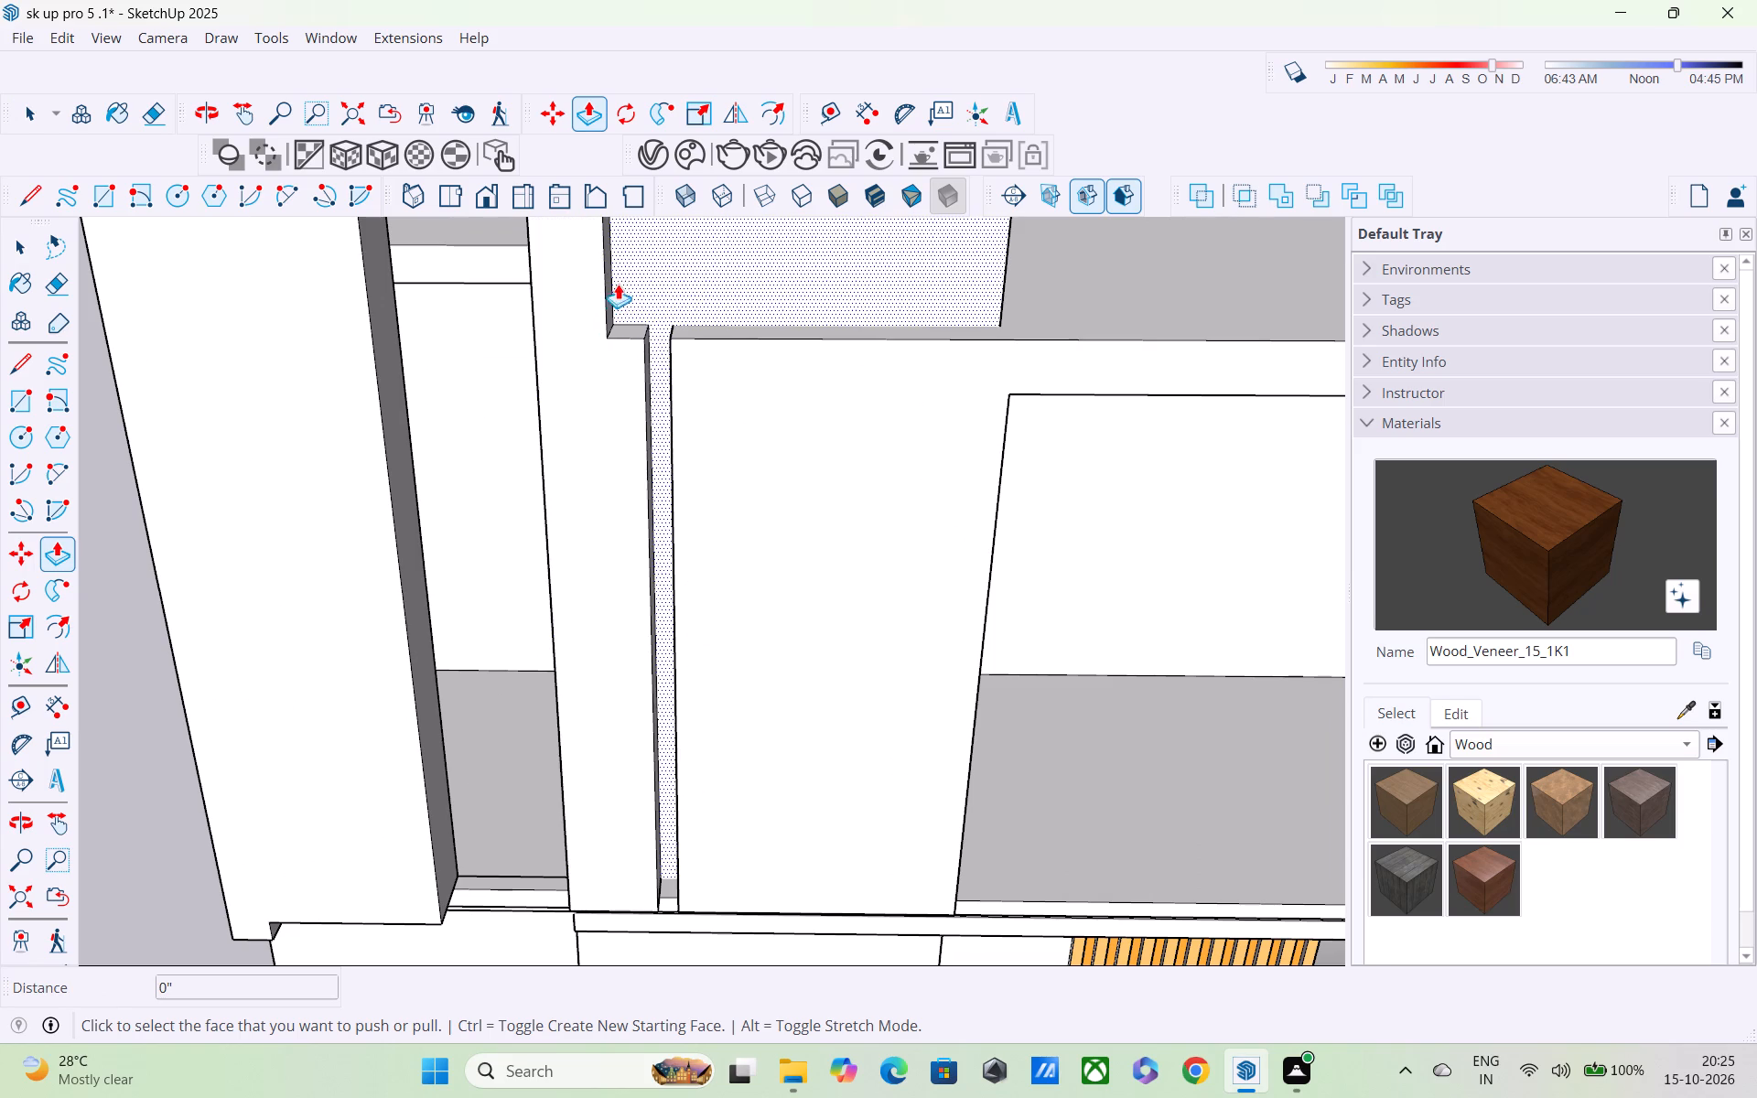
middle_click_drag(637, 333, 658, 451)
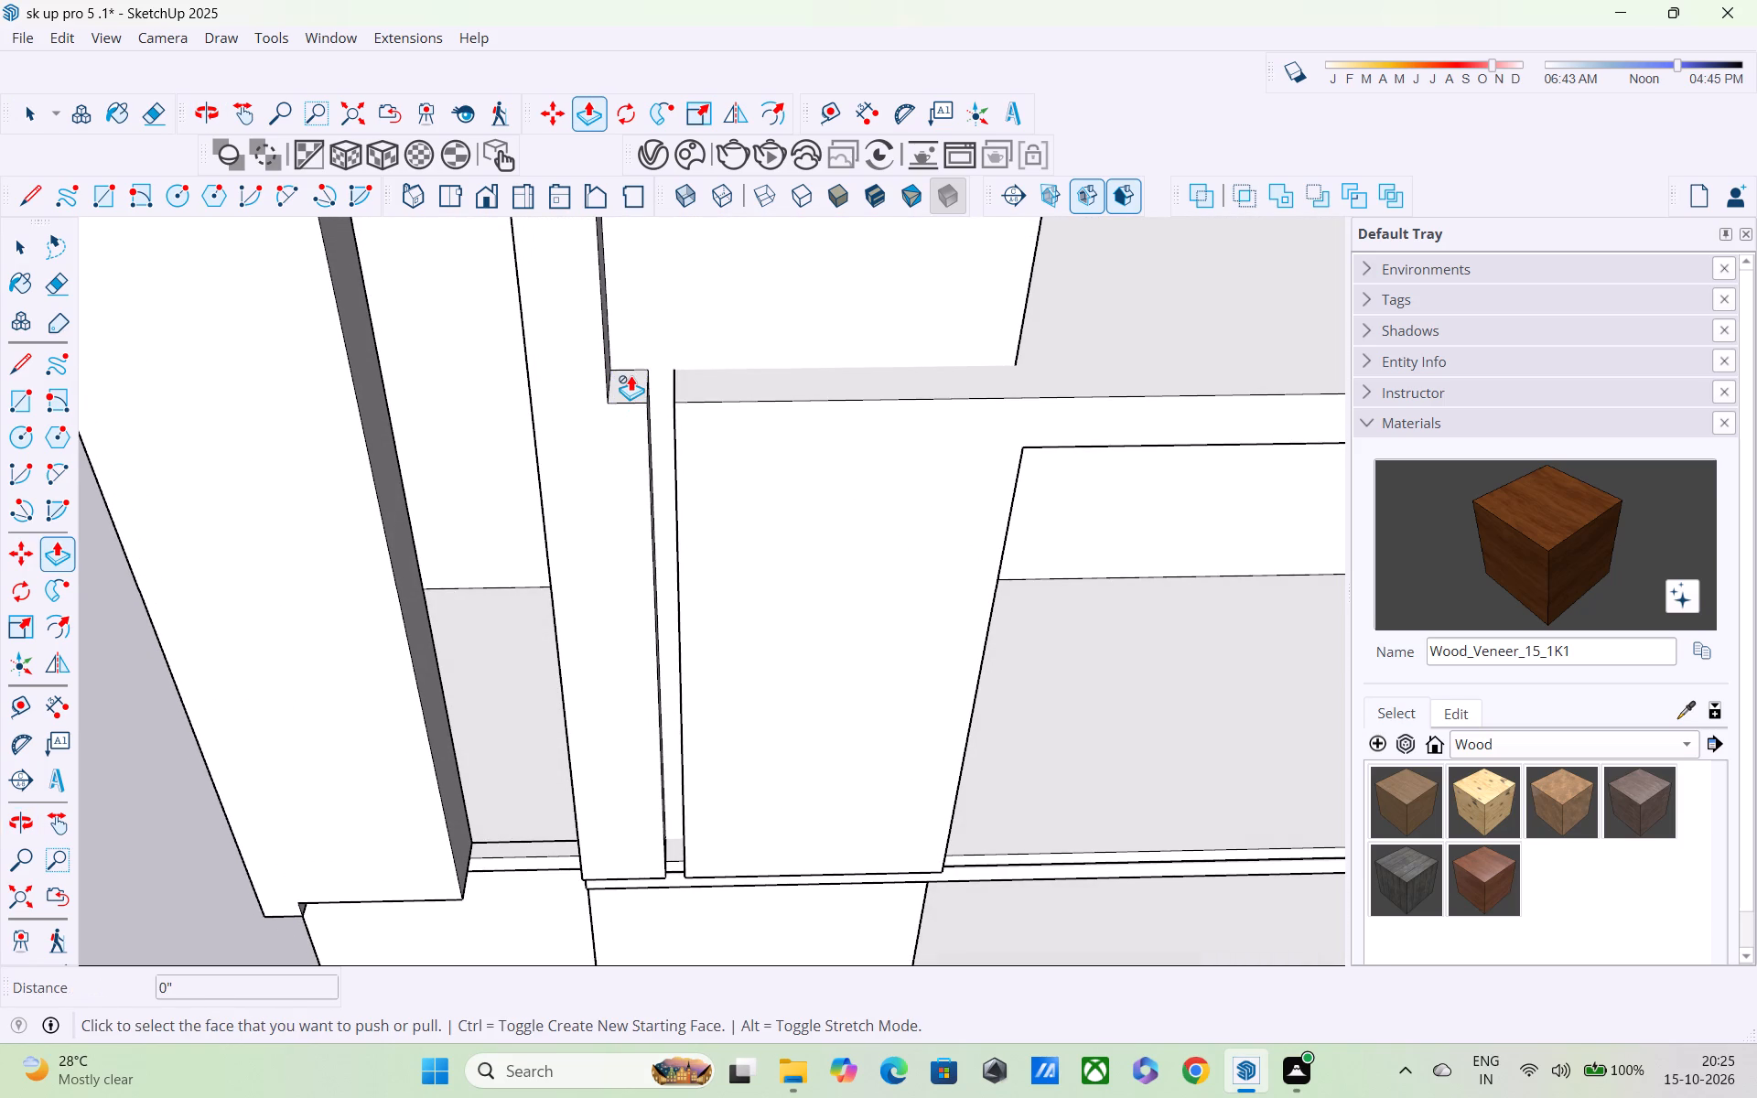
left_click(631, 375)
key("Escape")
key("space")
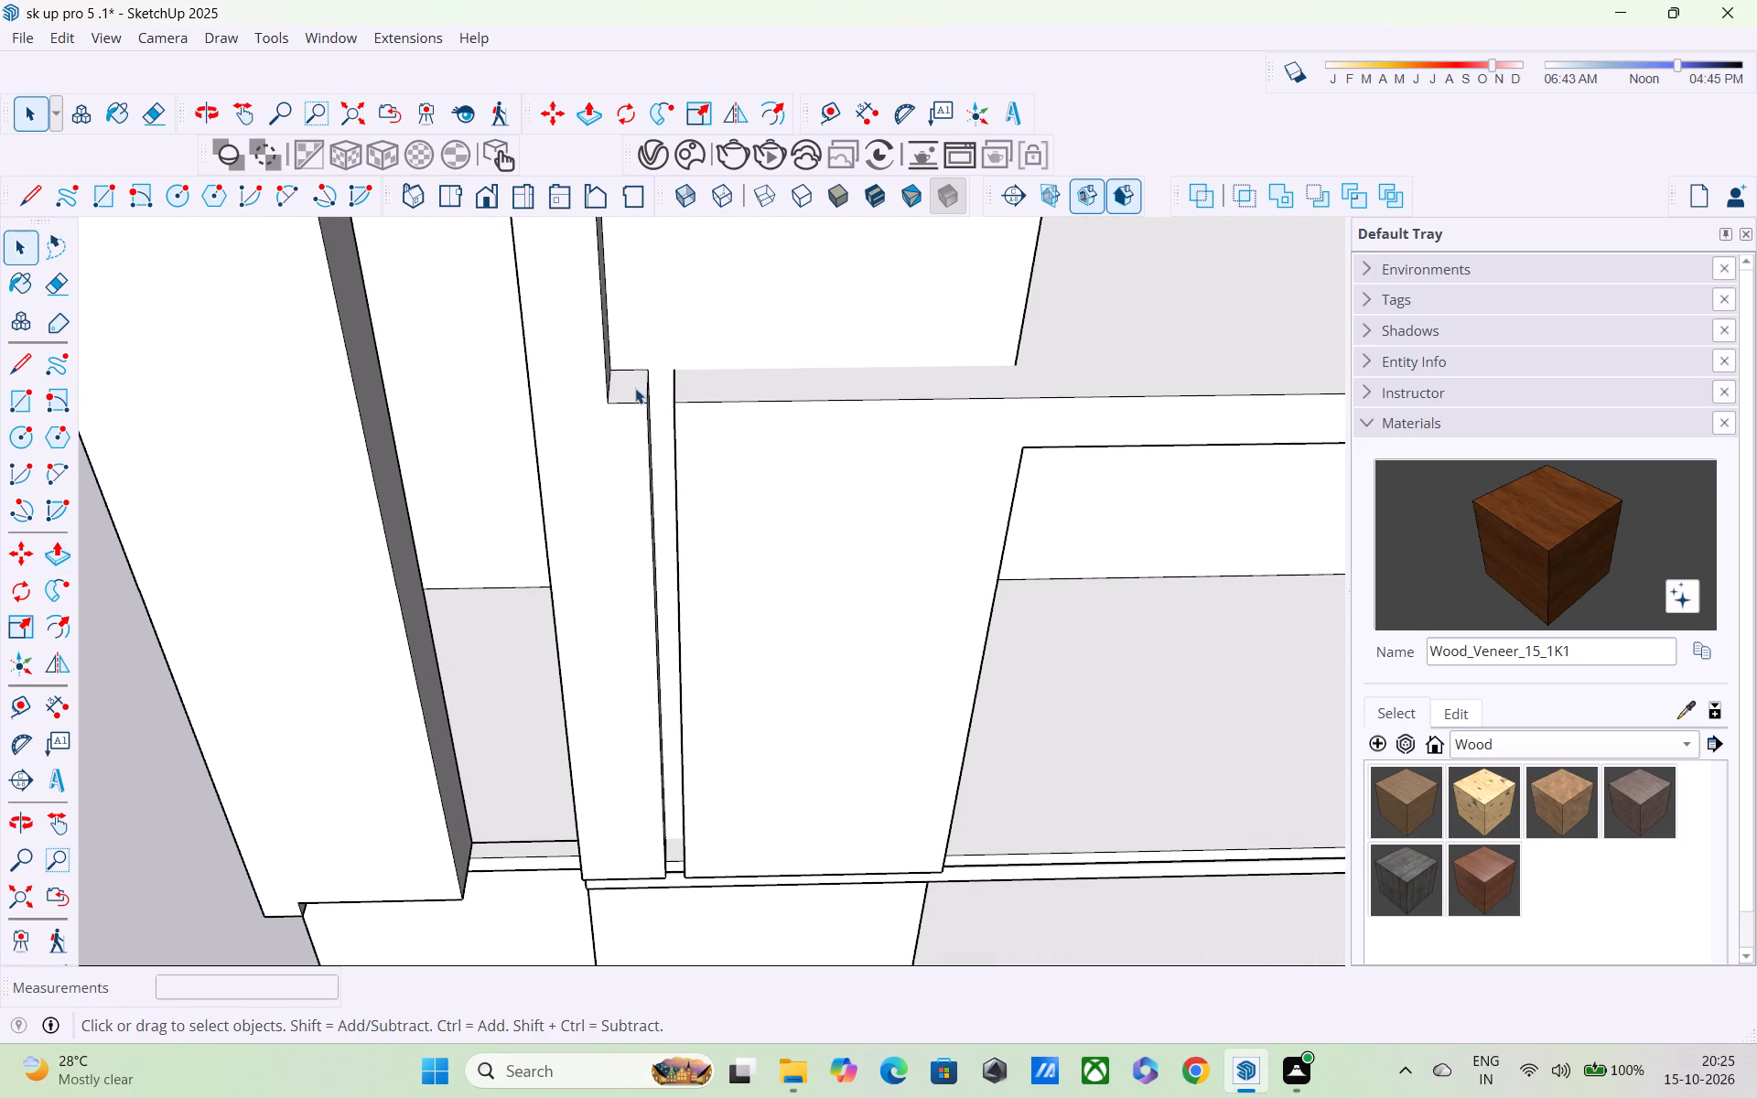
key("p")
left_click(628, 379)
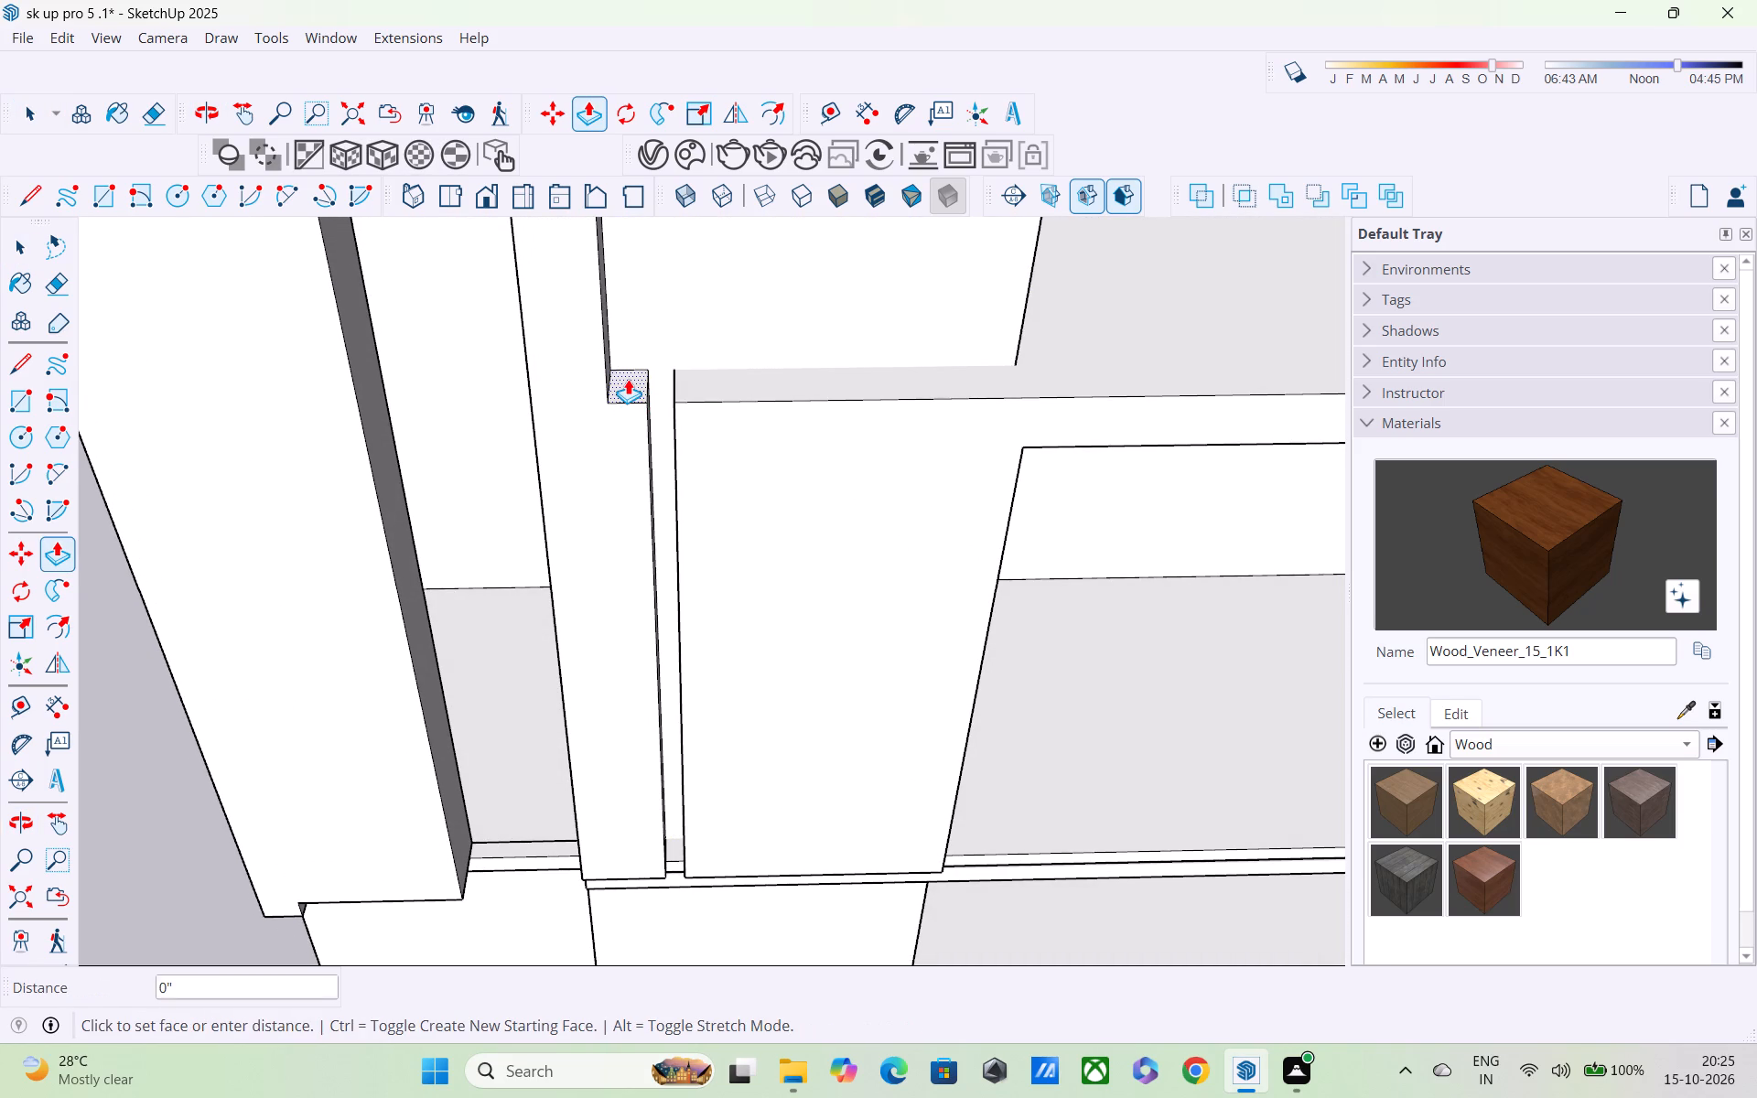
middle_click_drag(642, 364, 407, 358)
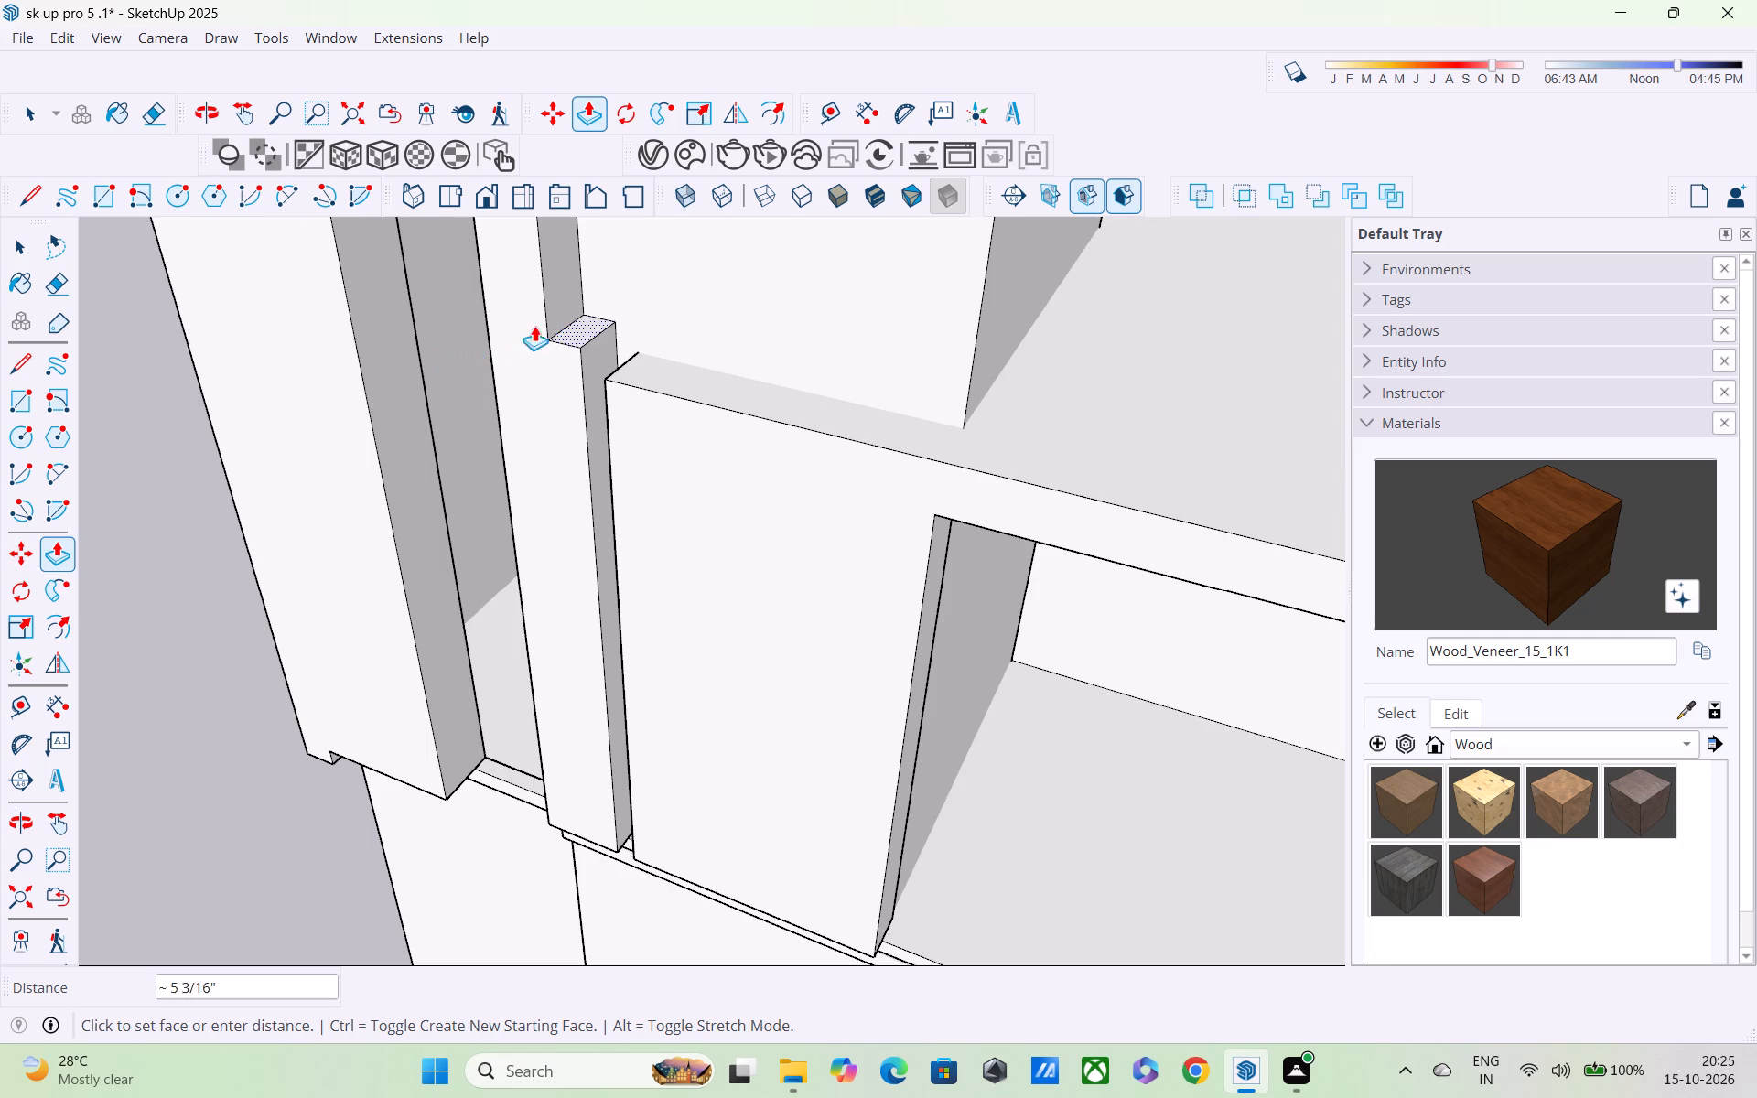
left_click(588, 314)
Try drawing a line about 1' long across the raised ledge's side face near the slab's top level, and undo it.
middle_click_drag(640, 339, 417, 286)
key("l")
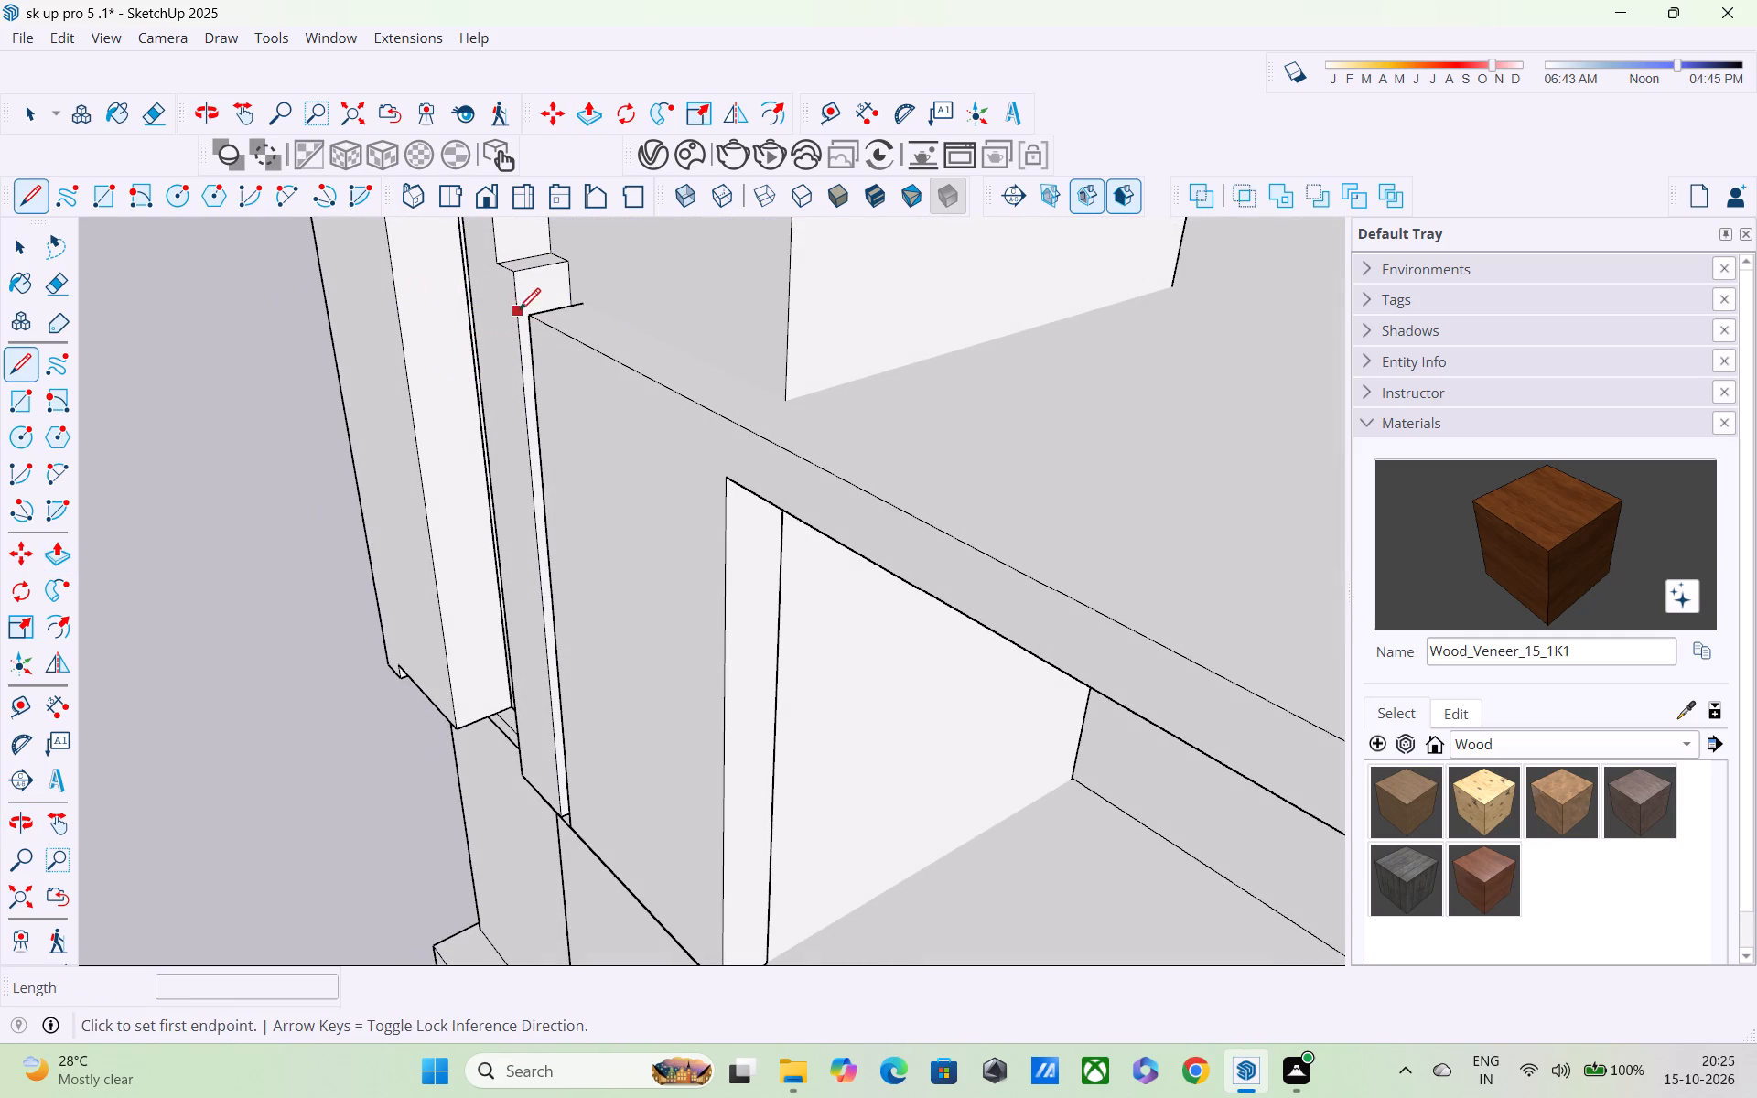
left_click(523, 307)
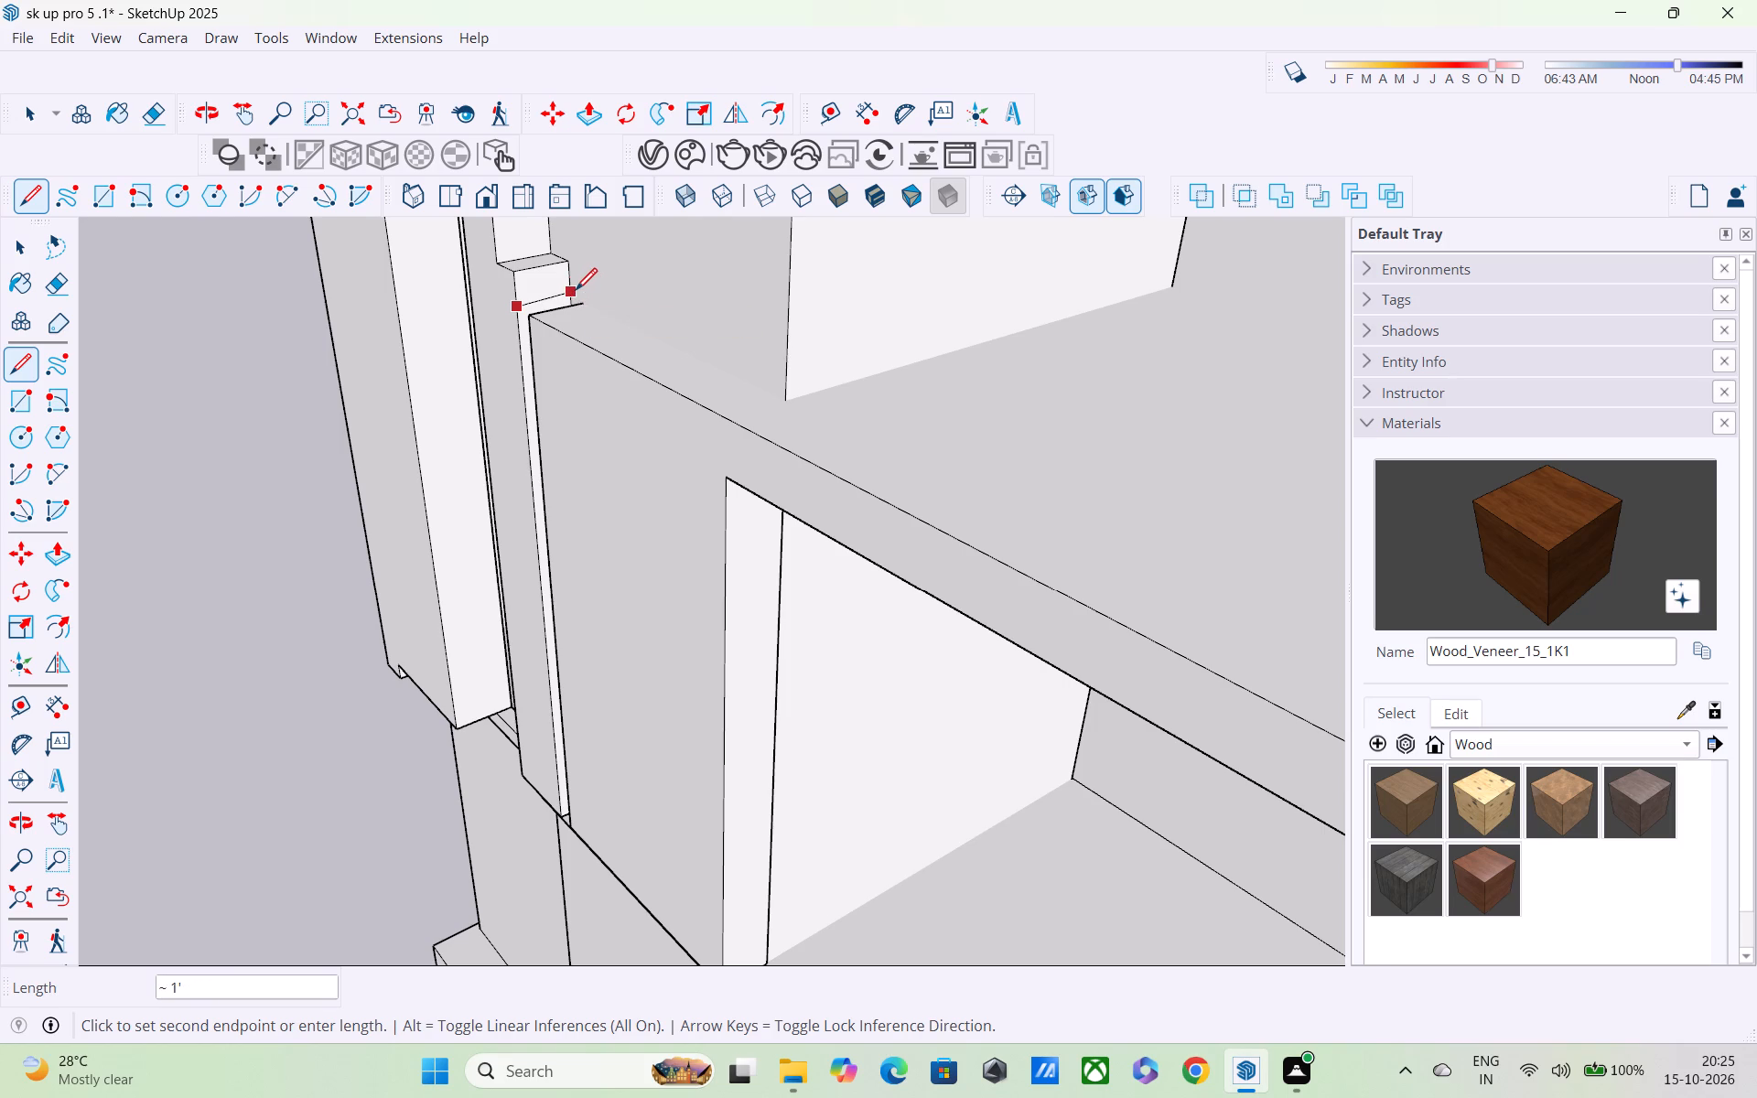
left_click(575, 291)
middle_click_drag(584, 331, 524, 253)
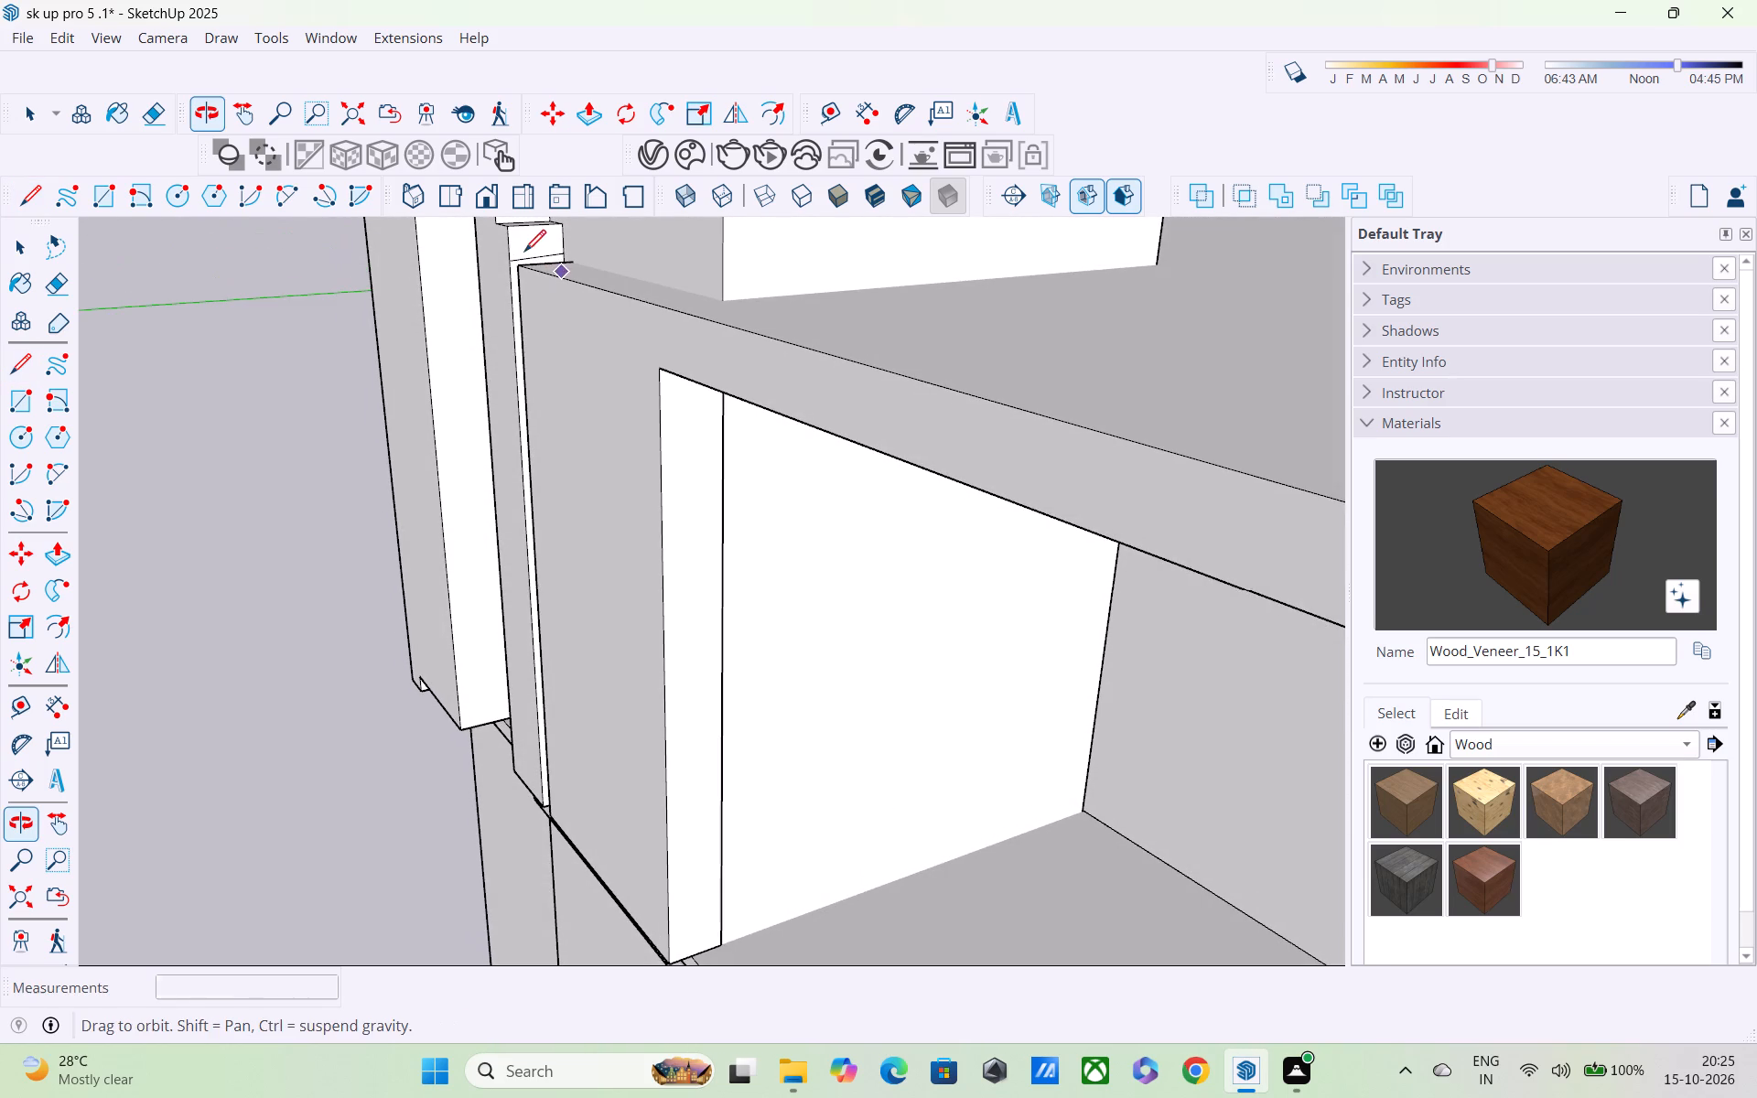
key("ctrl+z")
Draw a line about 1' long across the narrow panel's side face above the slab, from the front edge to the back edge.
middle_click_drag(569, 324, 981, 403)
scroll(829, 374, "up", 3)
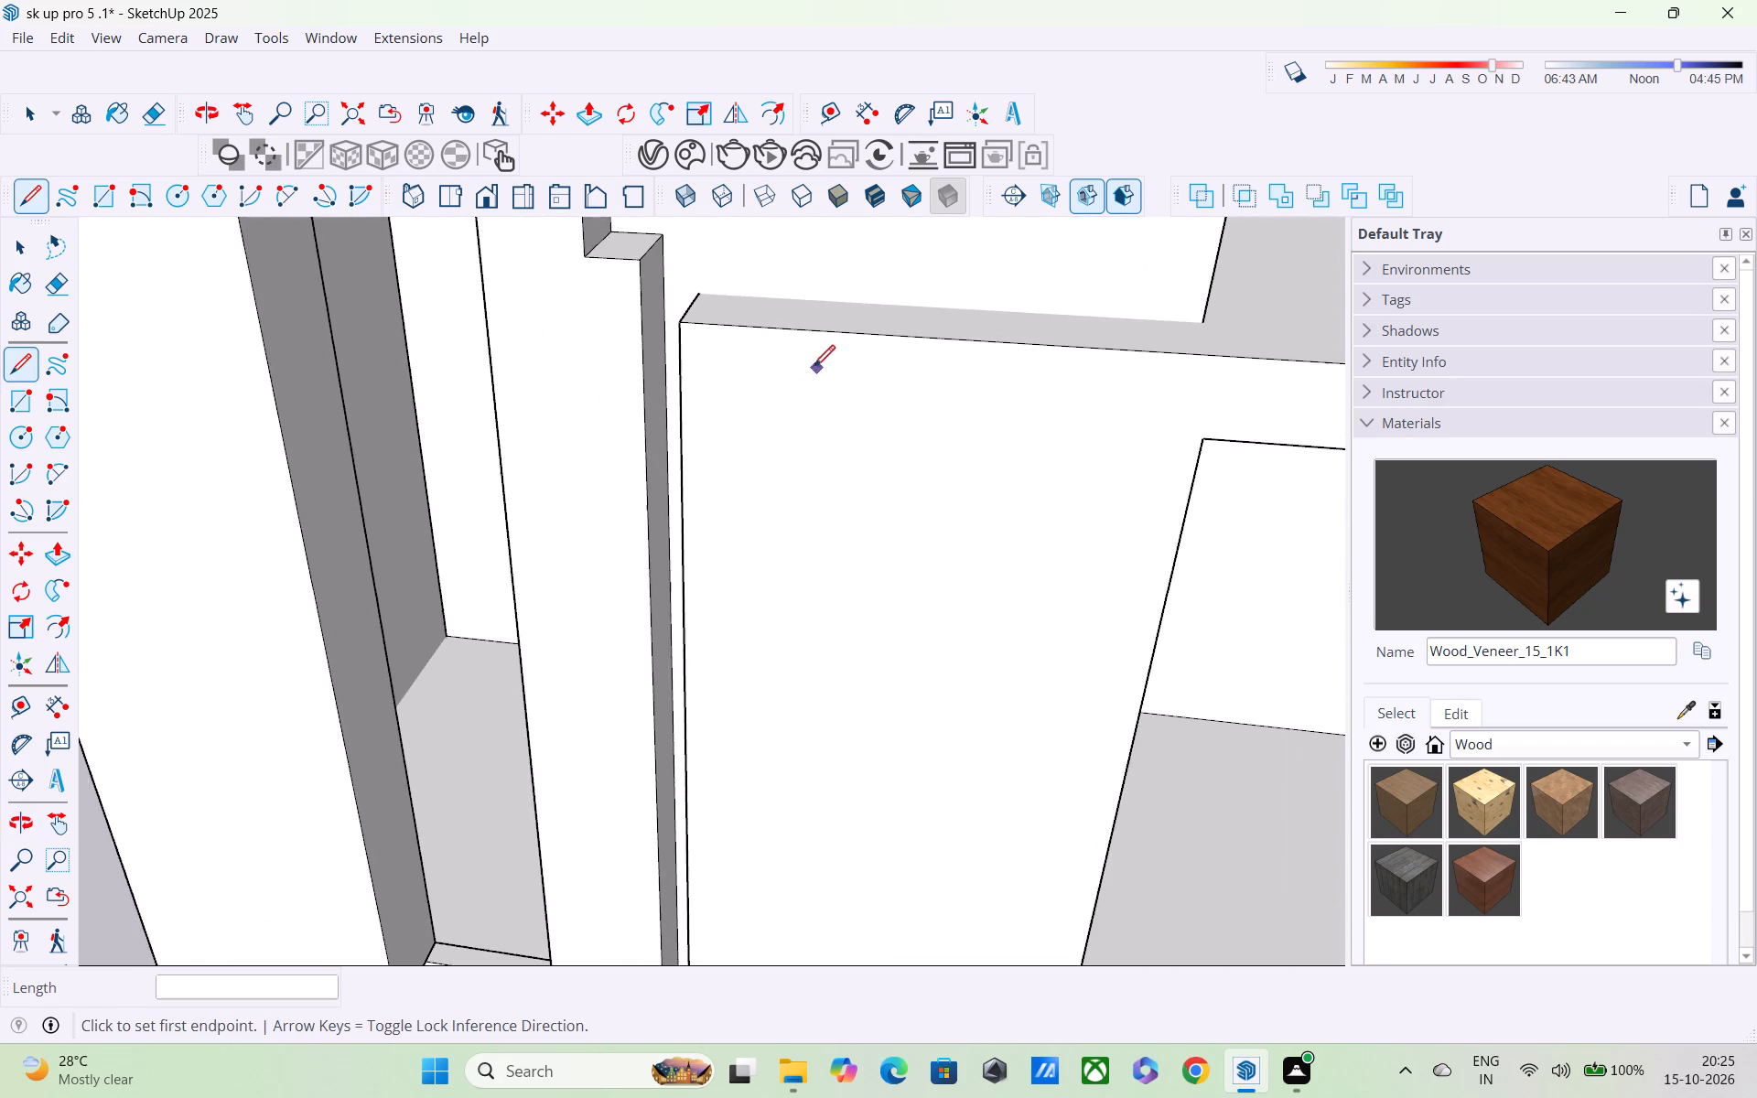
scroll(814, 369, "up", 2)
middle_click_drag(684, 355, 709, 414)
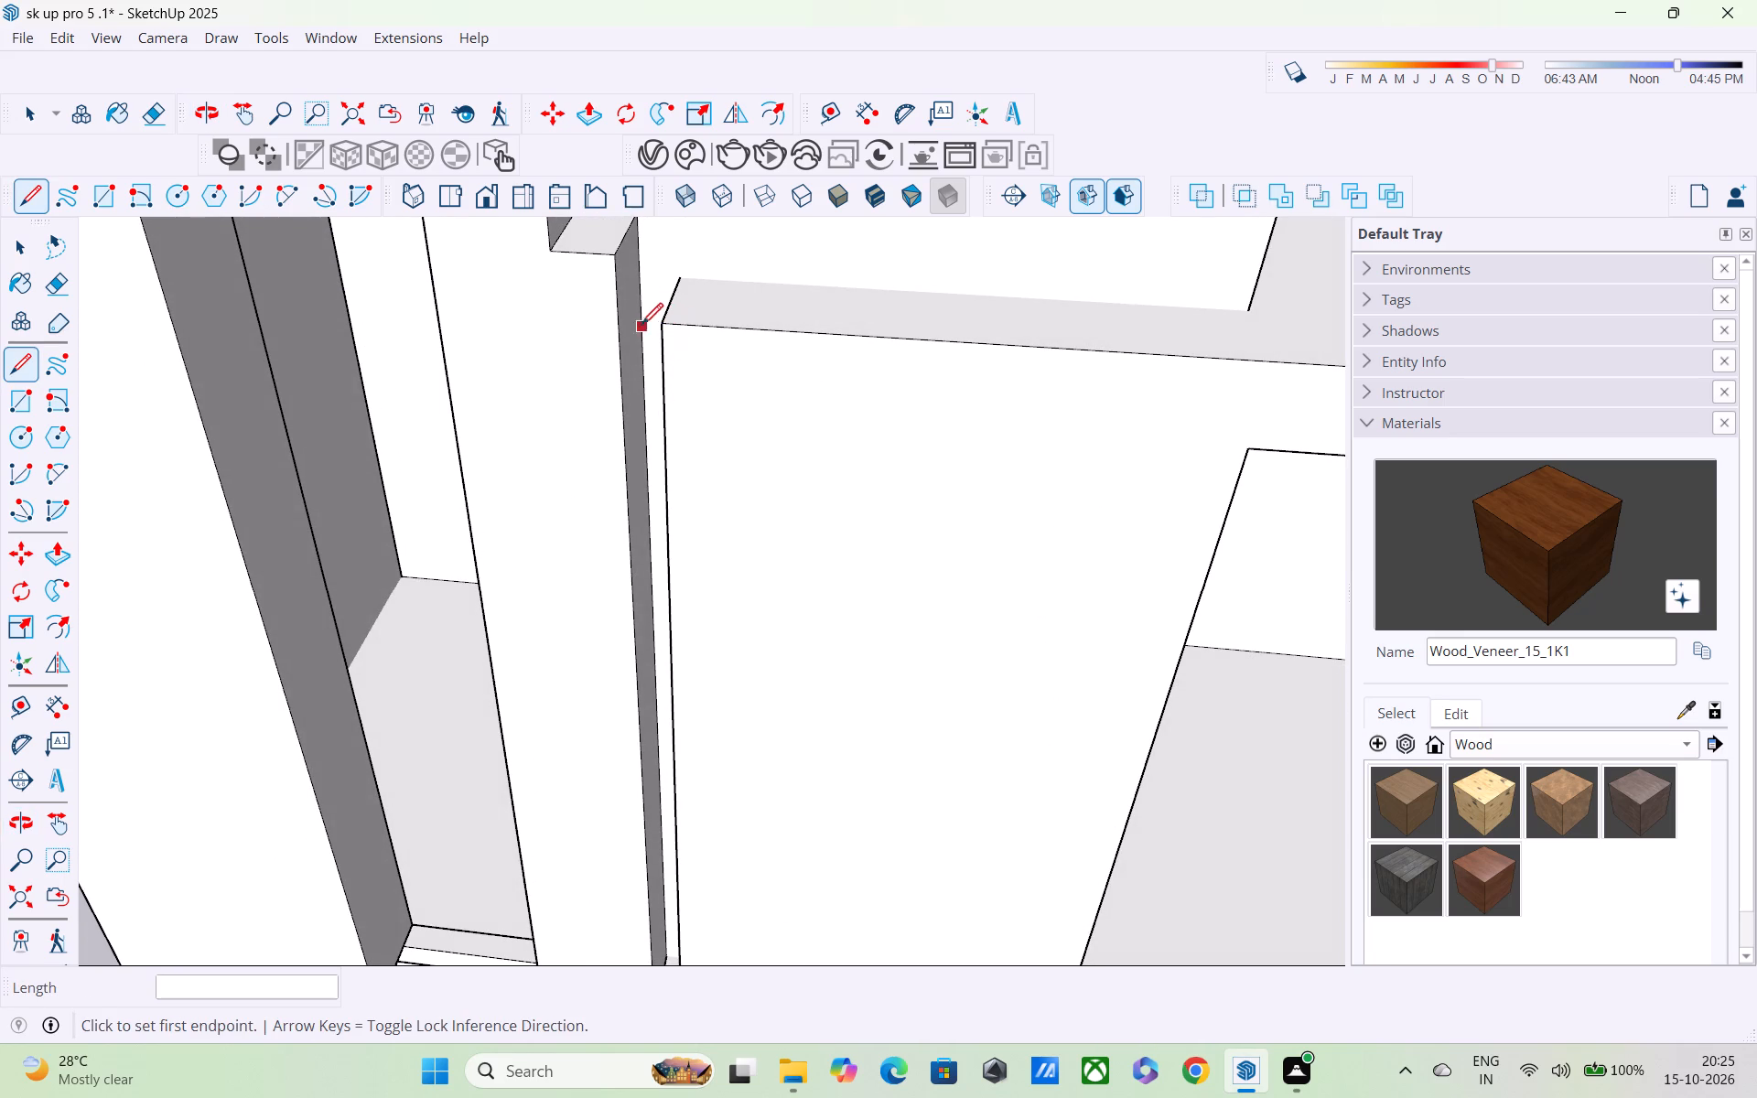
left_click(625, 326)
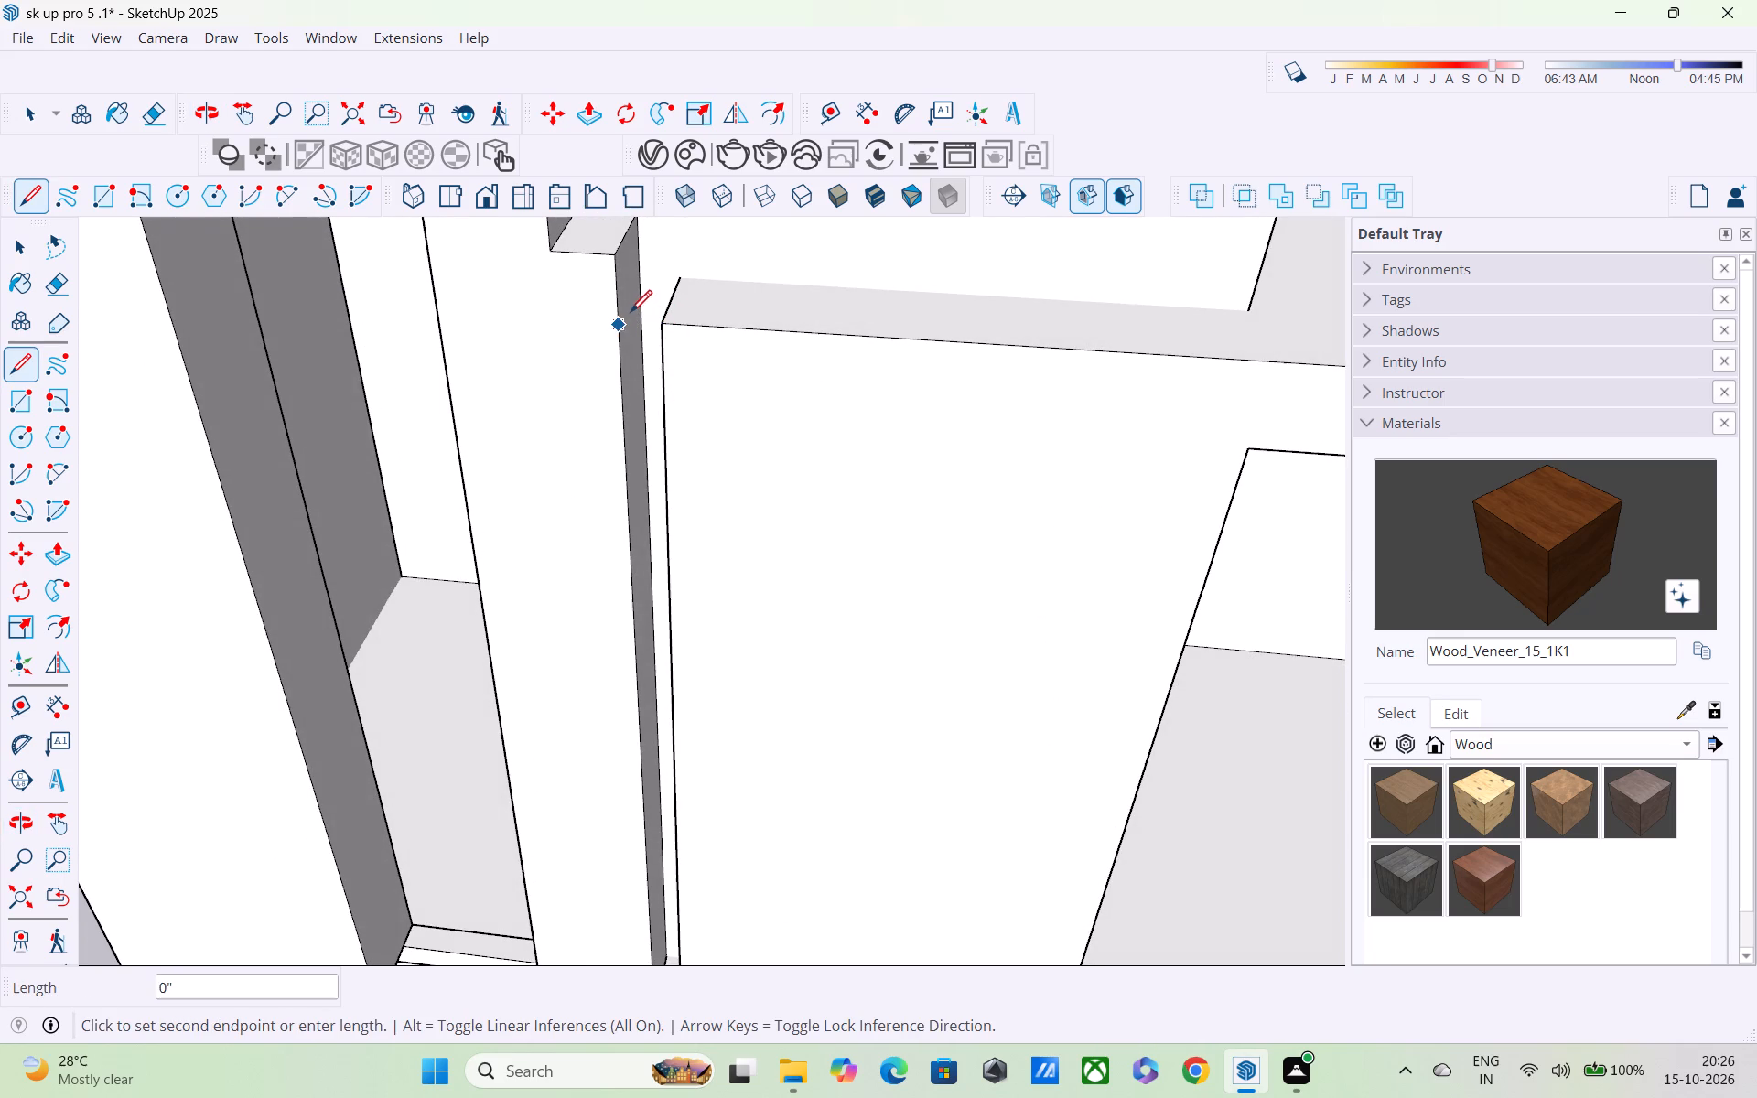
middle_click_drag(651, 273, 645, 290)
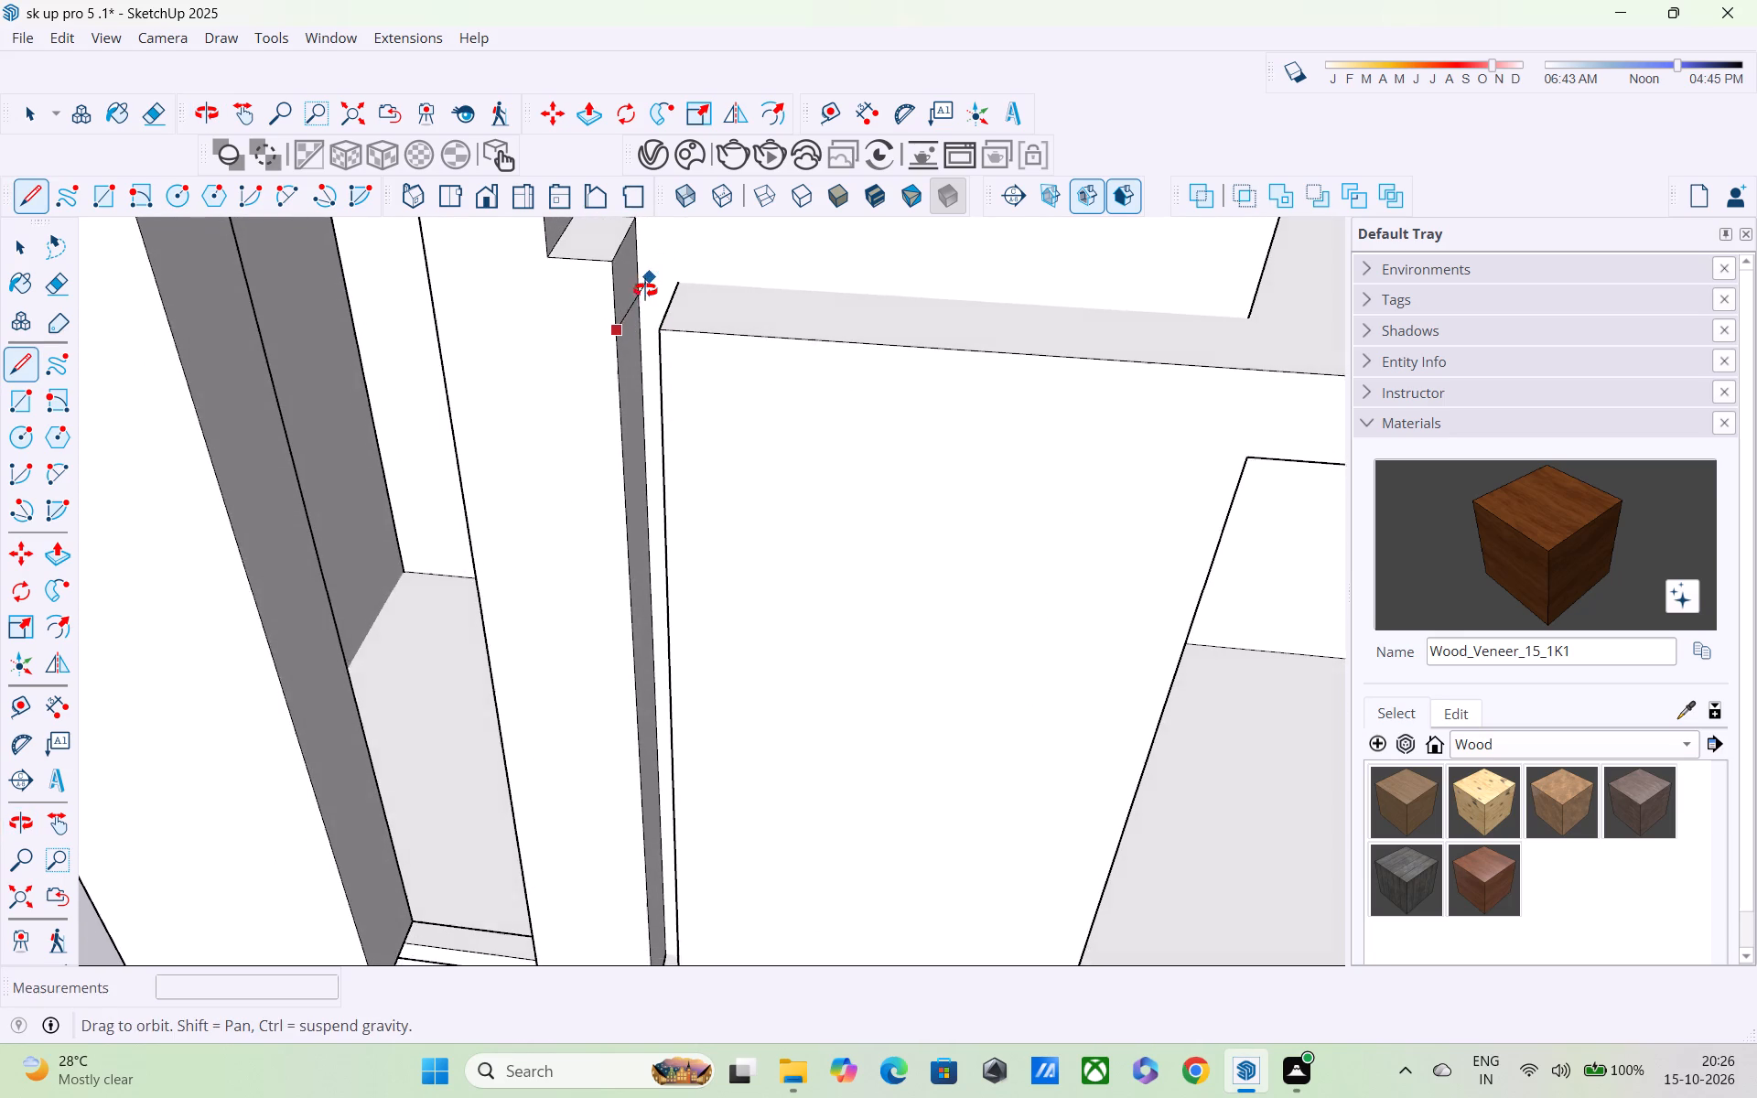
middle_click_drag(645, 290, 503, 336)
scroll(502, 337, "up", 5)
scroll(600, 325, "up", 4)
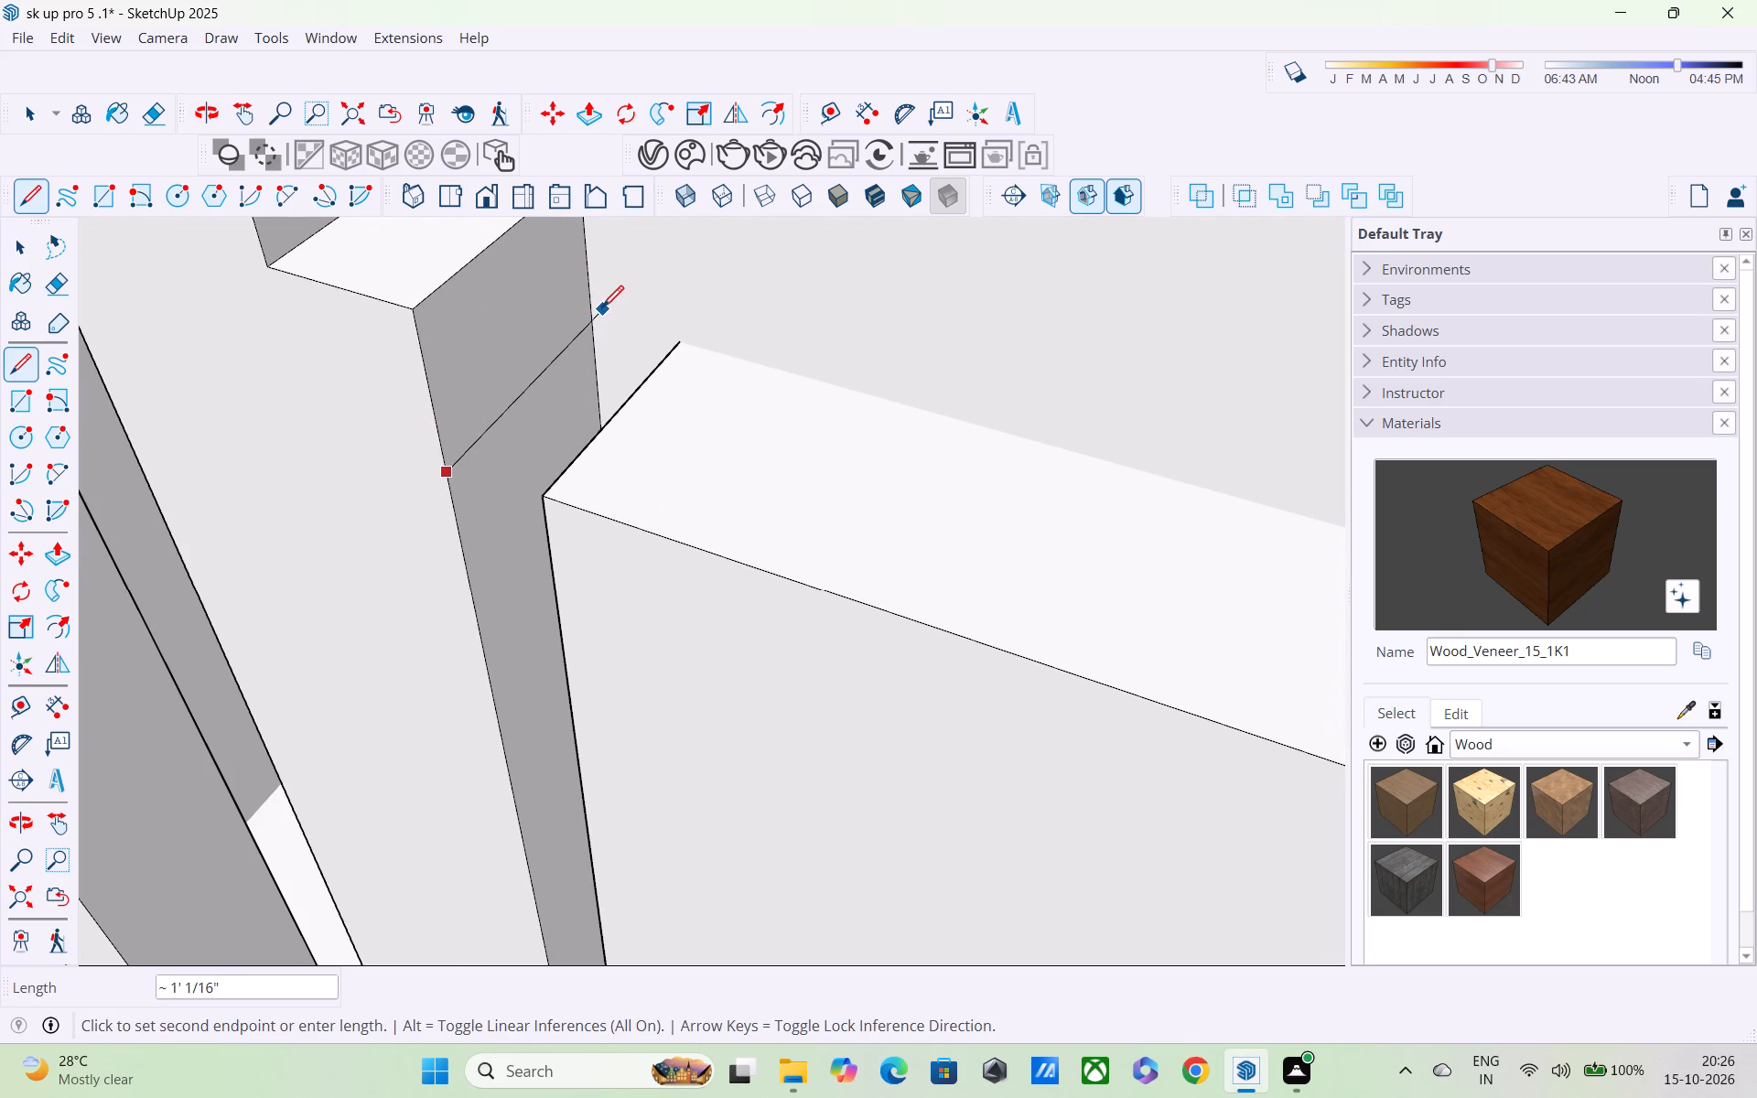
middle_click_drag(593, 312, 415, 310)
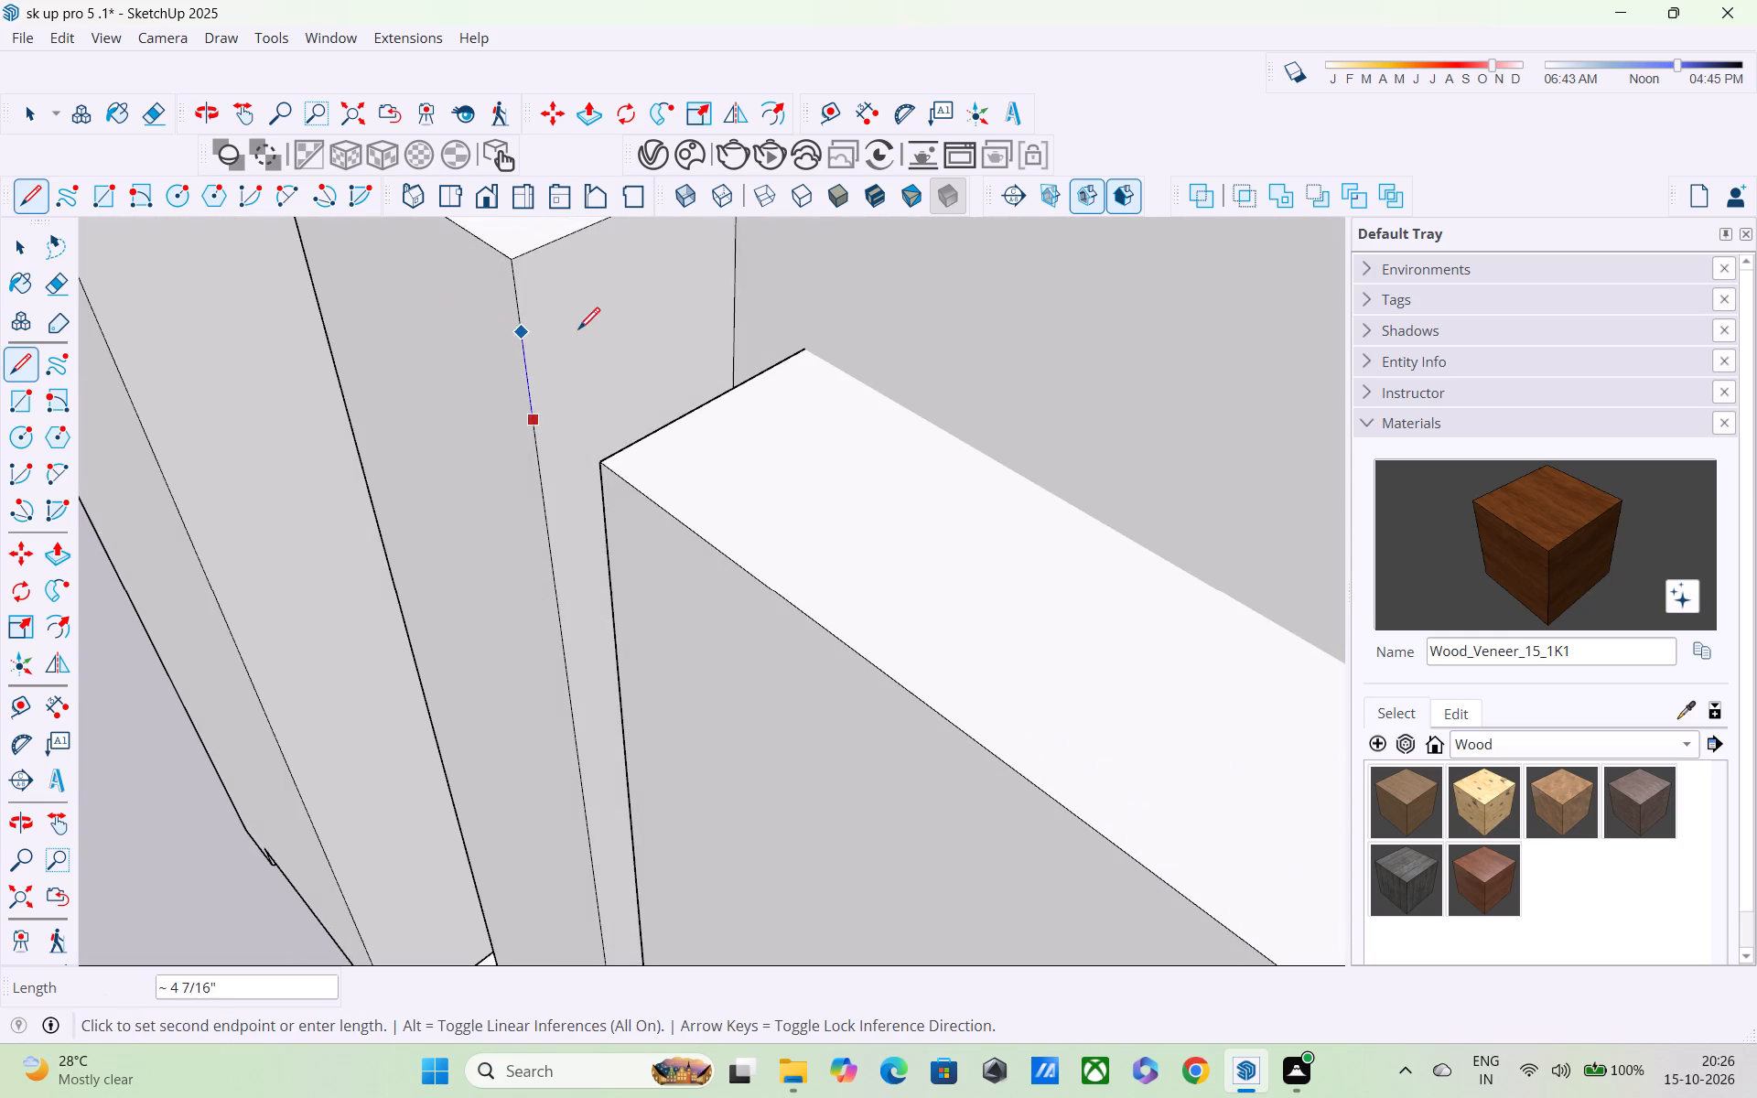
scroll(720, 326, "up", 3)
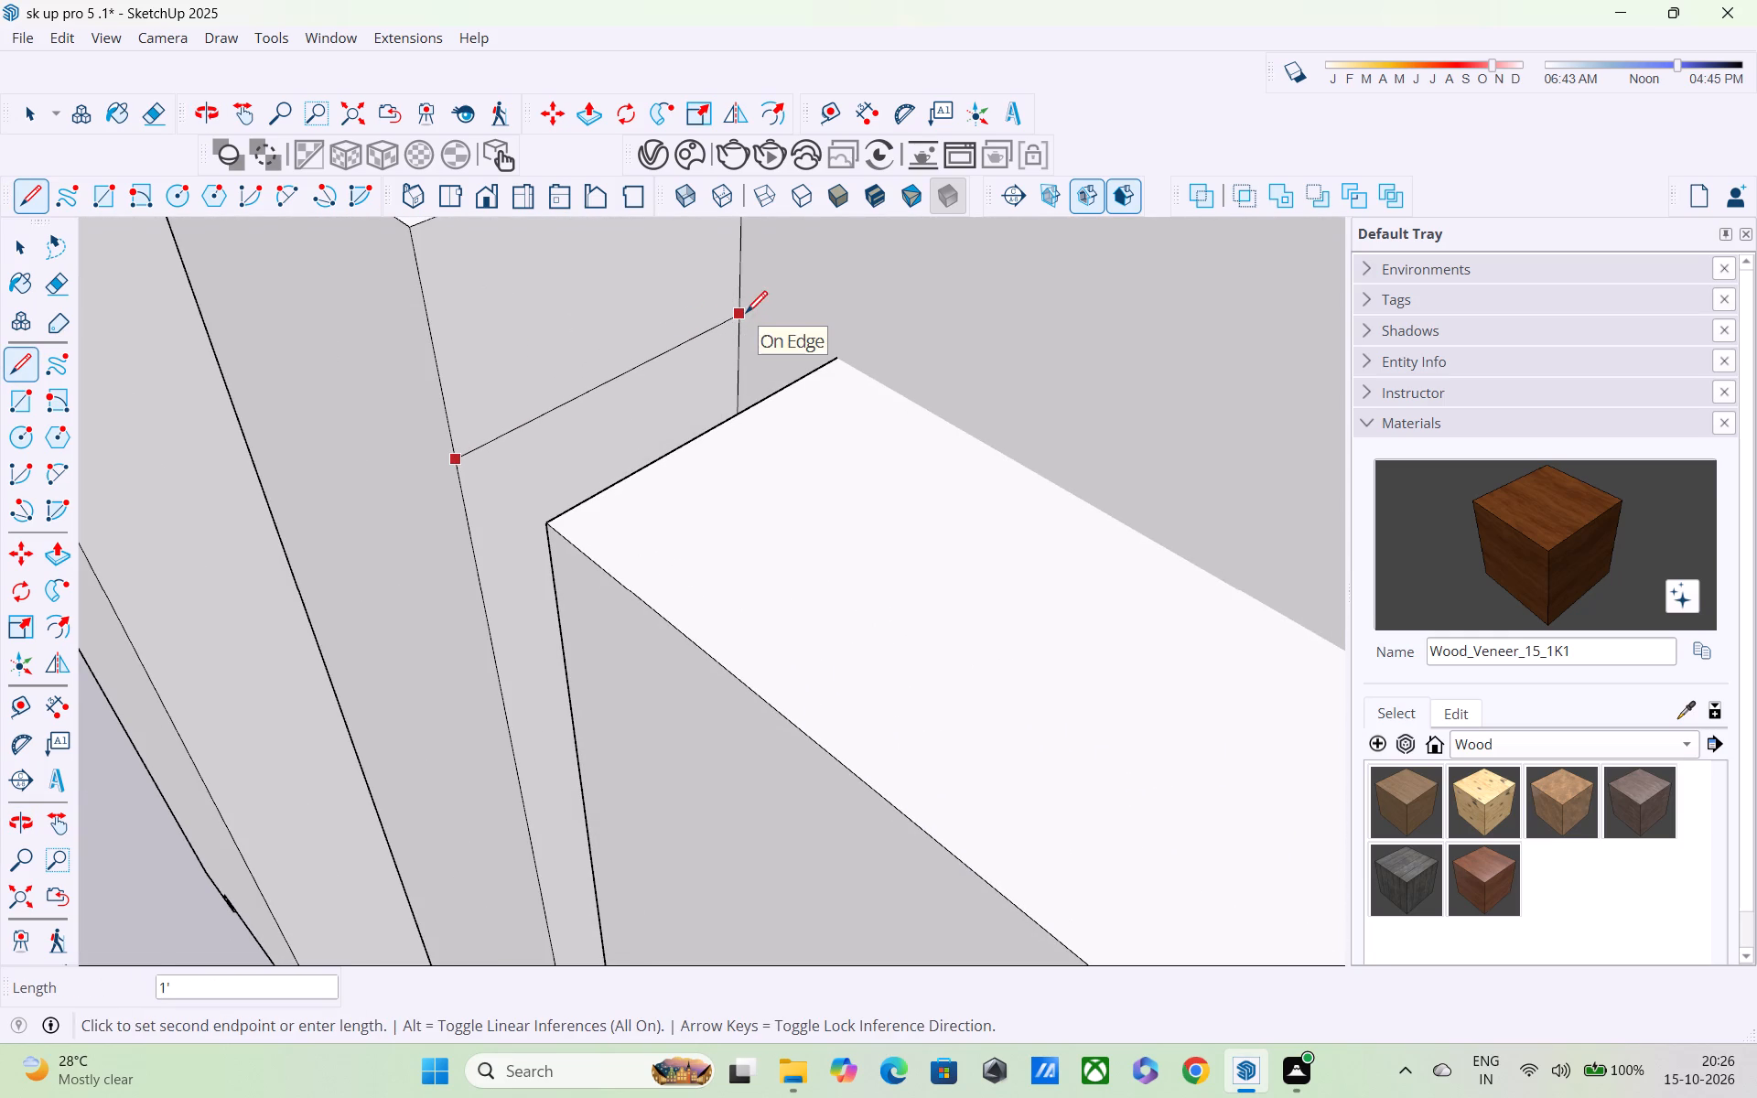
scroll(746, 312, "up", 10)
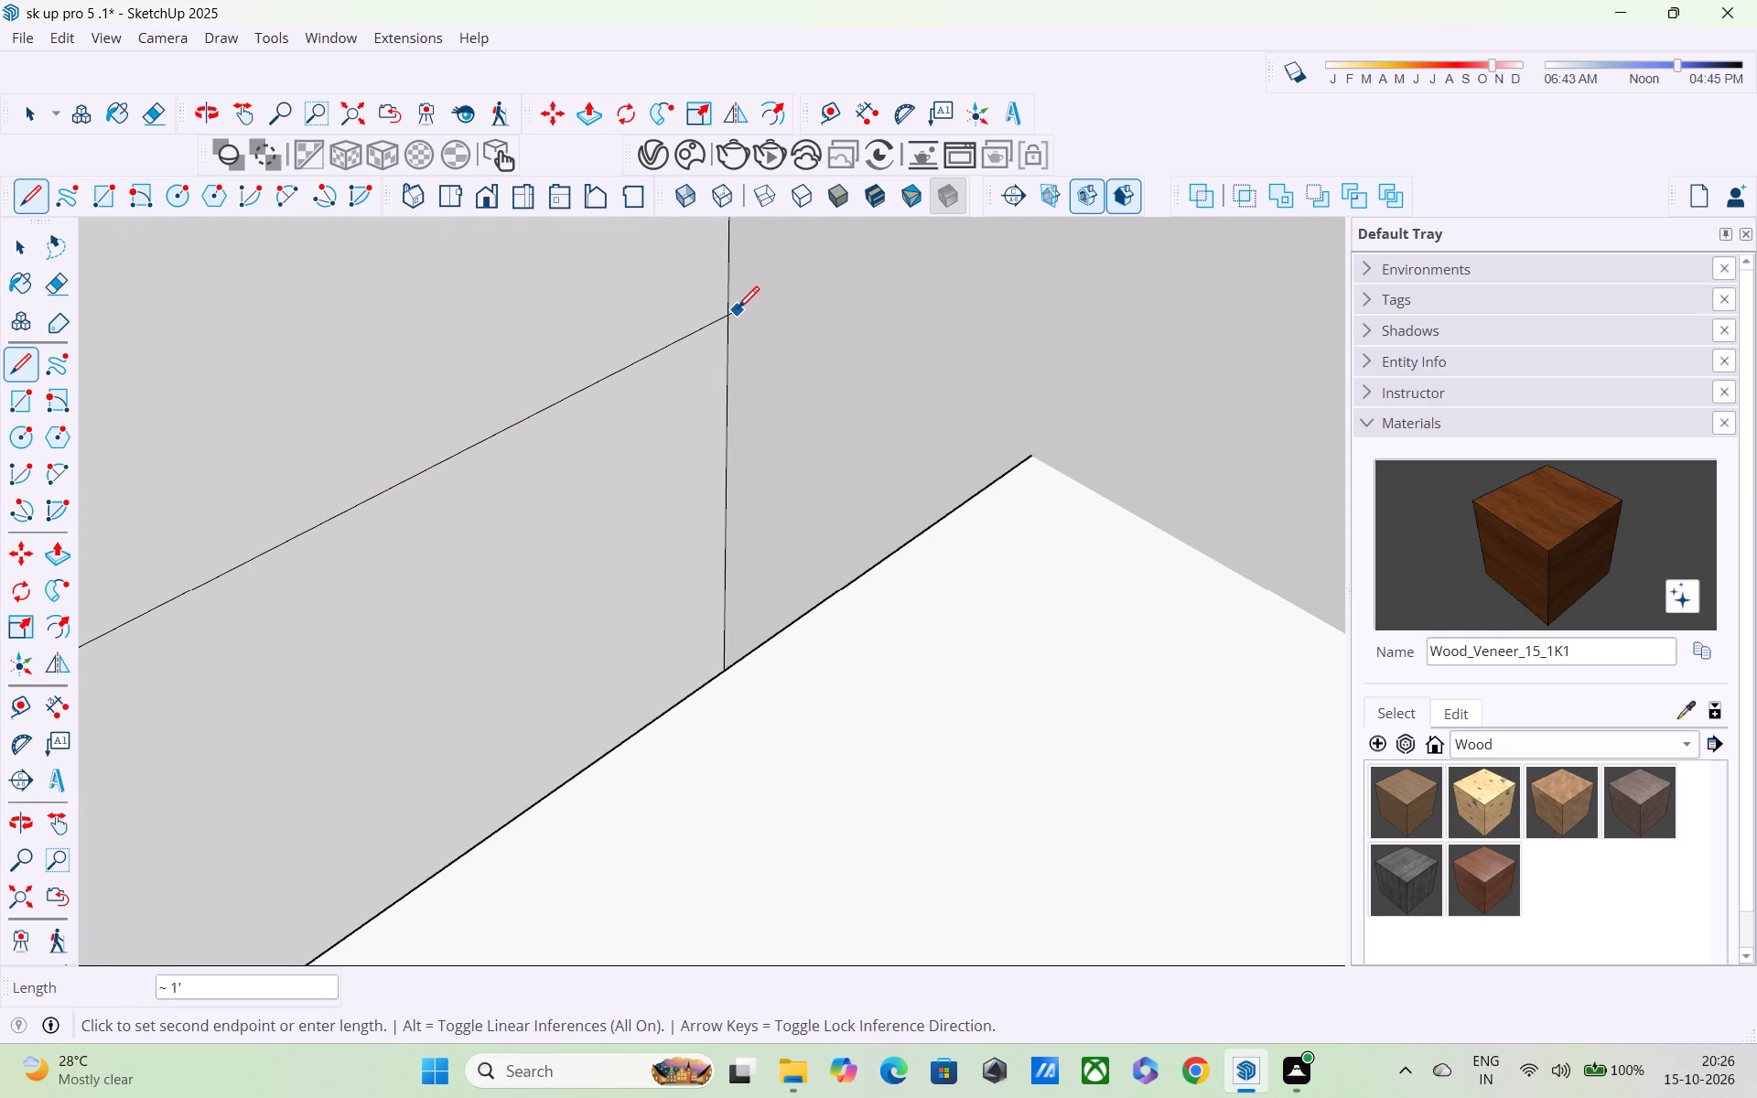
left_click(732, 317)
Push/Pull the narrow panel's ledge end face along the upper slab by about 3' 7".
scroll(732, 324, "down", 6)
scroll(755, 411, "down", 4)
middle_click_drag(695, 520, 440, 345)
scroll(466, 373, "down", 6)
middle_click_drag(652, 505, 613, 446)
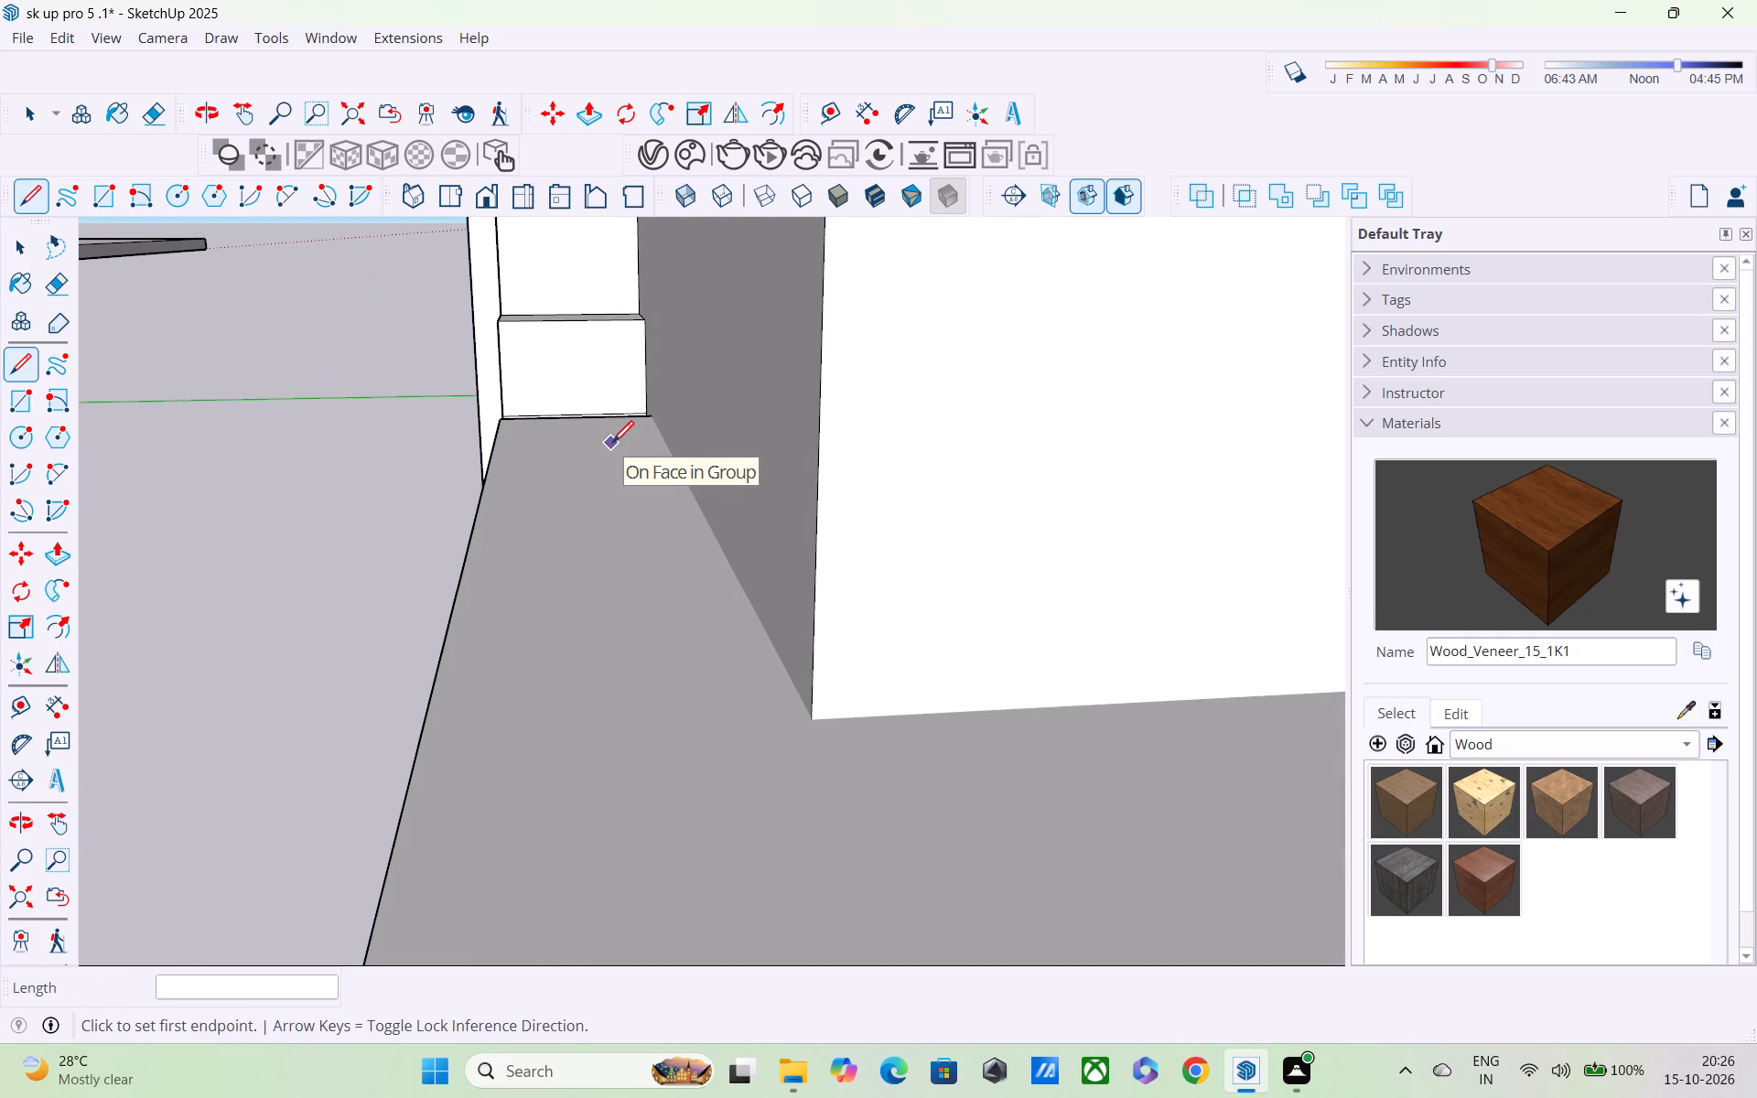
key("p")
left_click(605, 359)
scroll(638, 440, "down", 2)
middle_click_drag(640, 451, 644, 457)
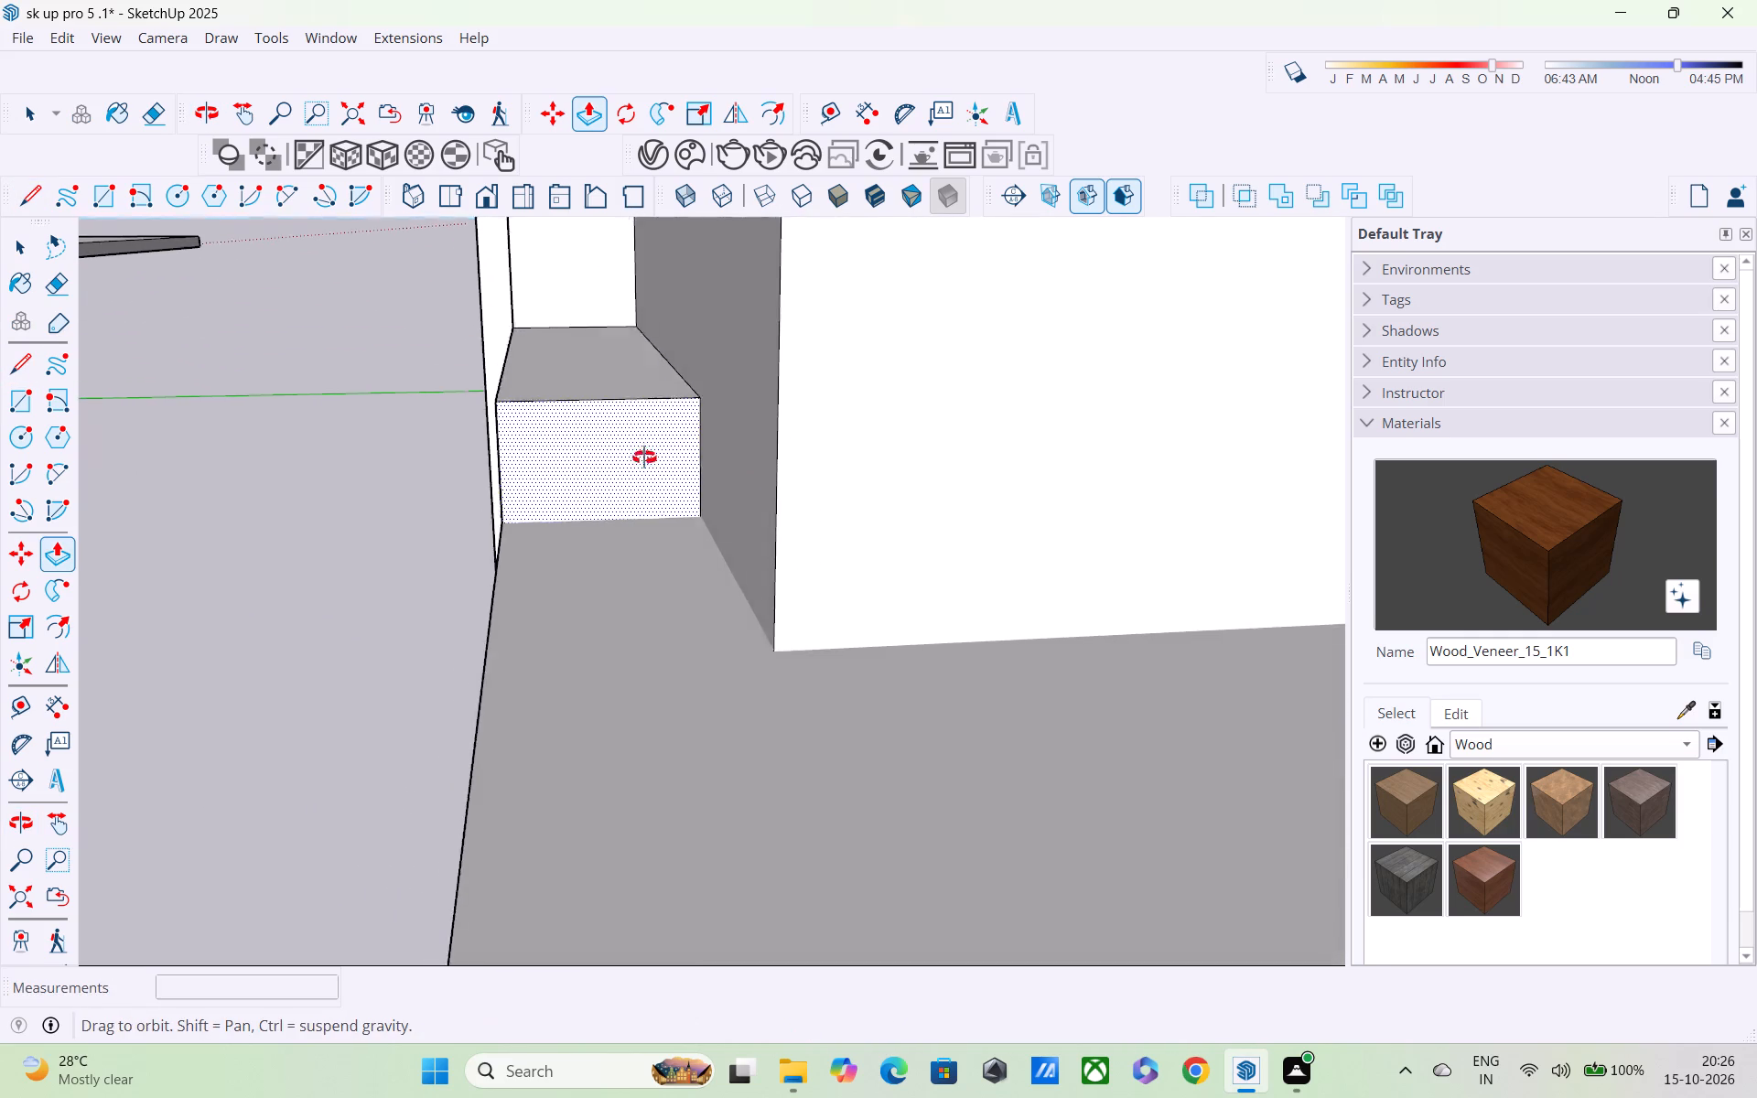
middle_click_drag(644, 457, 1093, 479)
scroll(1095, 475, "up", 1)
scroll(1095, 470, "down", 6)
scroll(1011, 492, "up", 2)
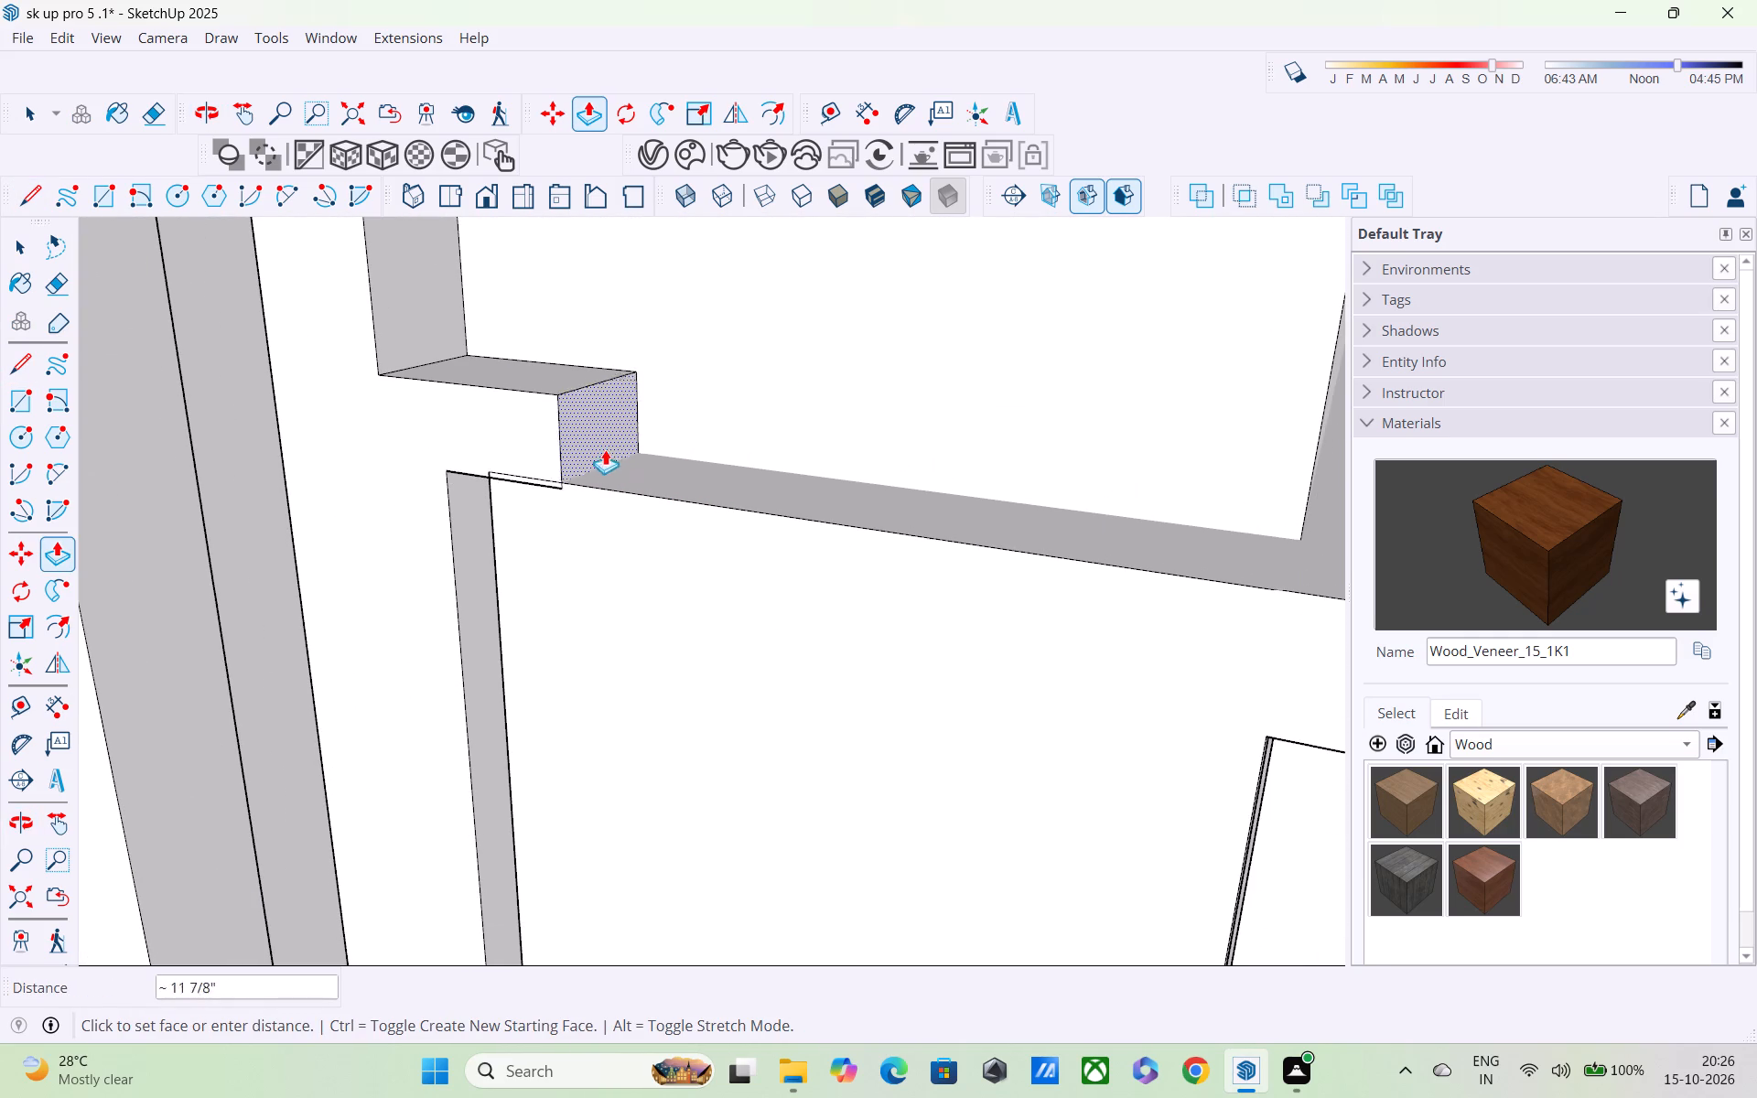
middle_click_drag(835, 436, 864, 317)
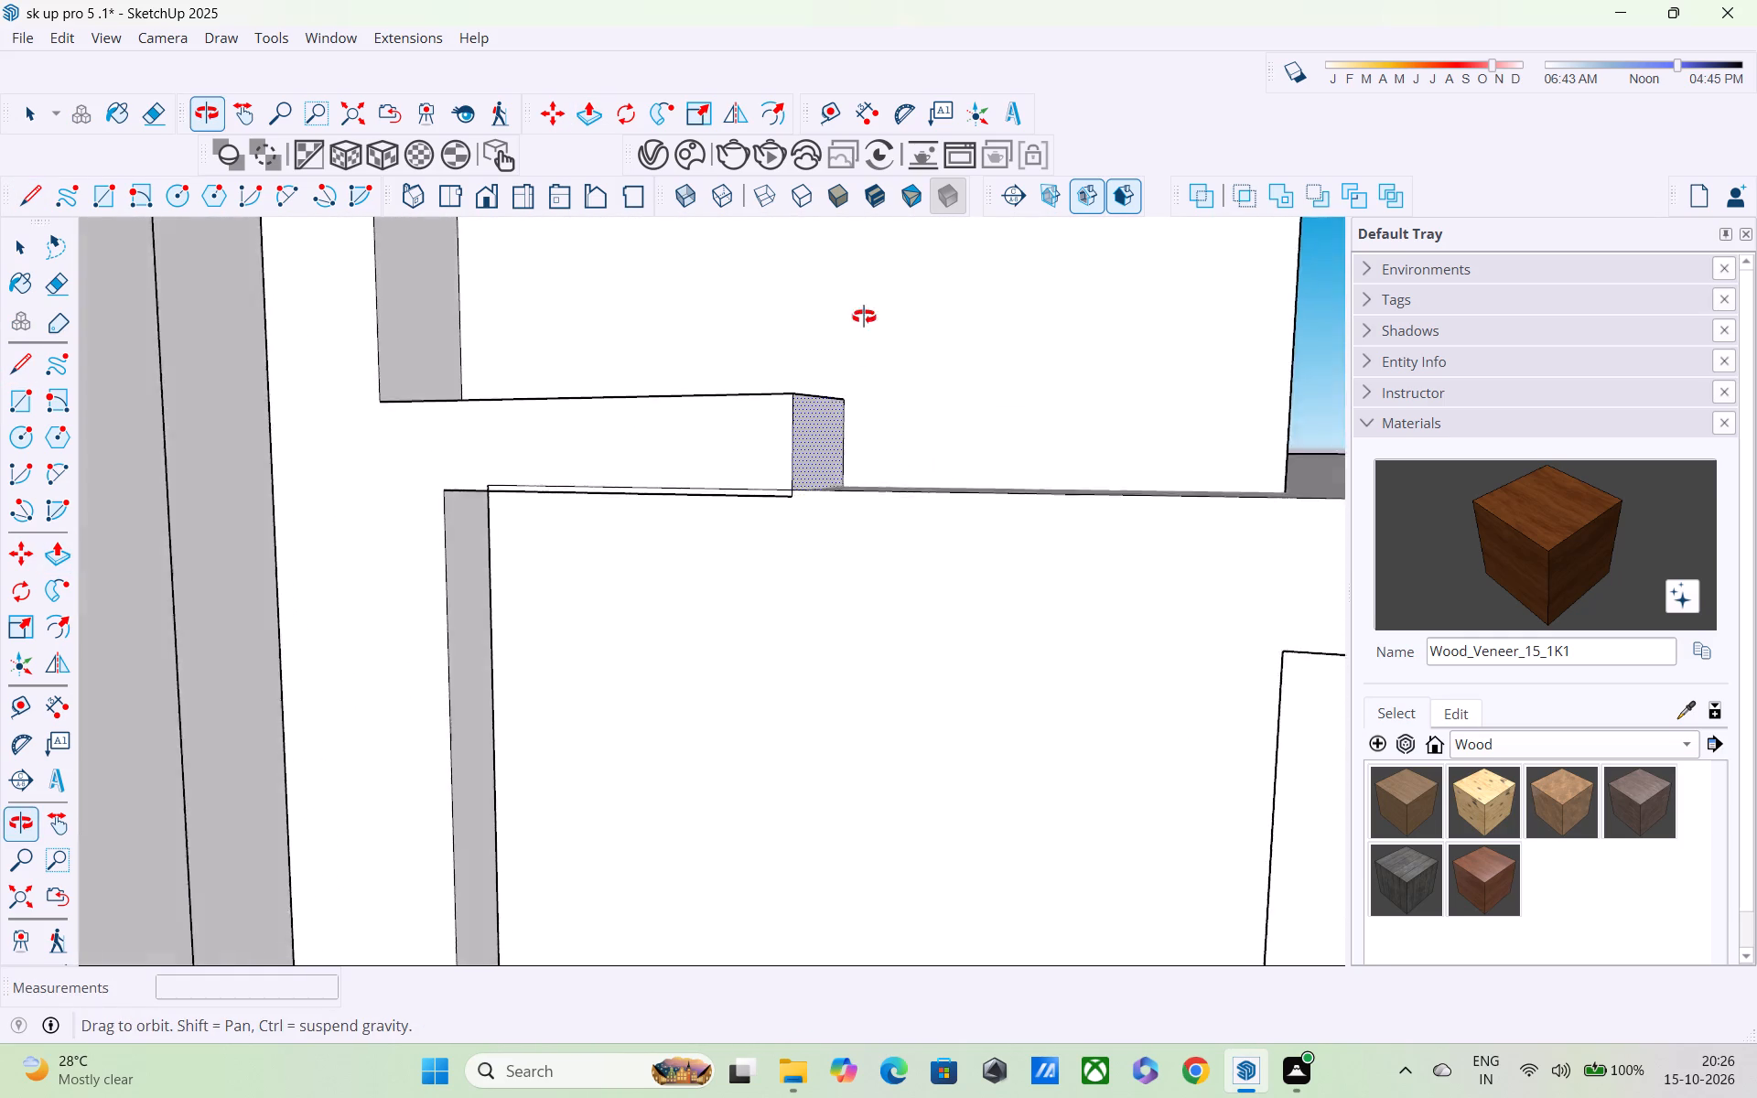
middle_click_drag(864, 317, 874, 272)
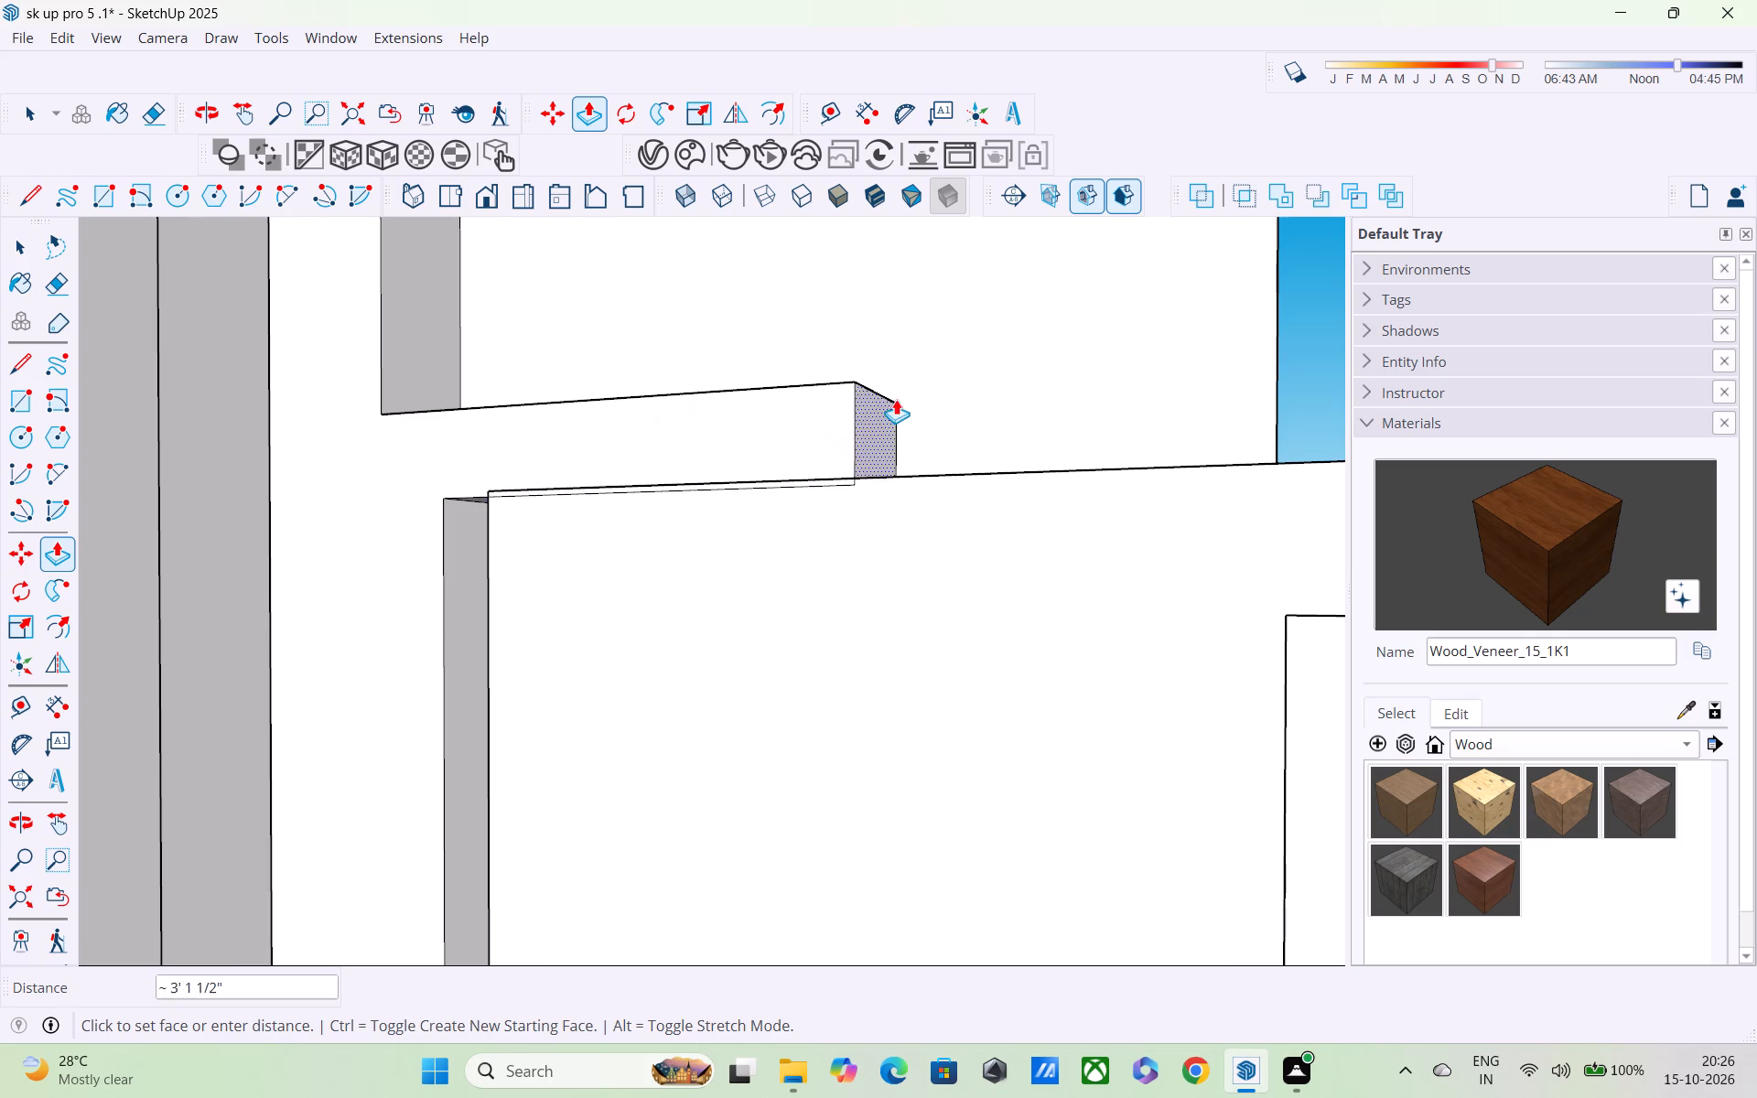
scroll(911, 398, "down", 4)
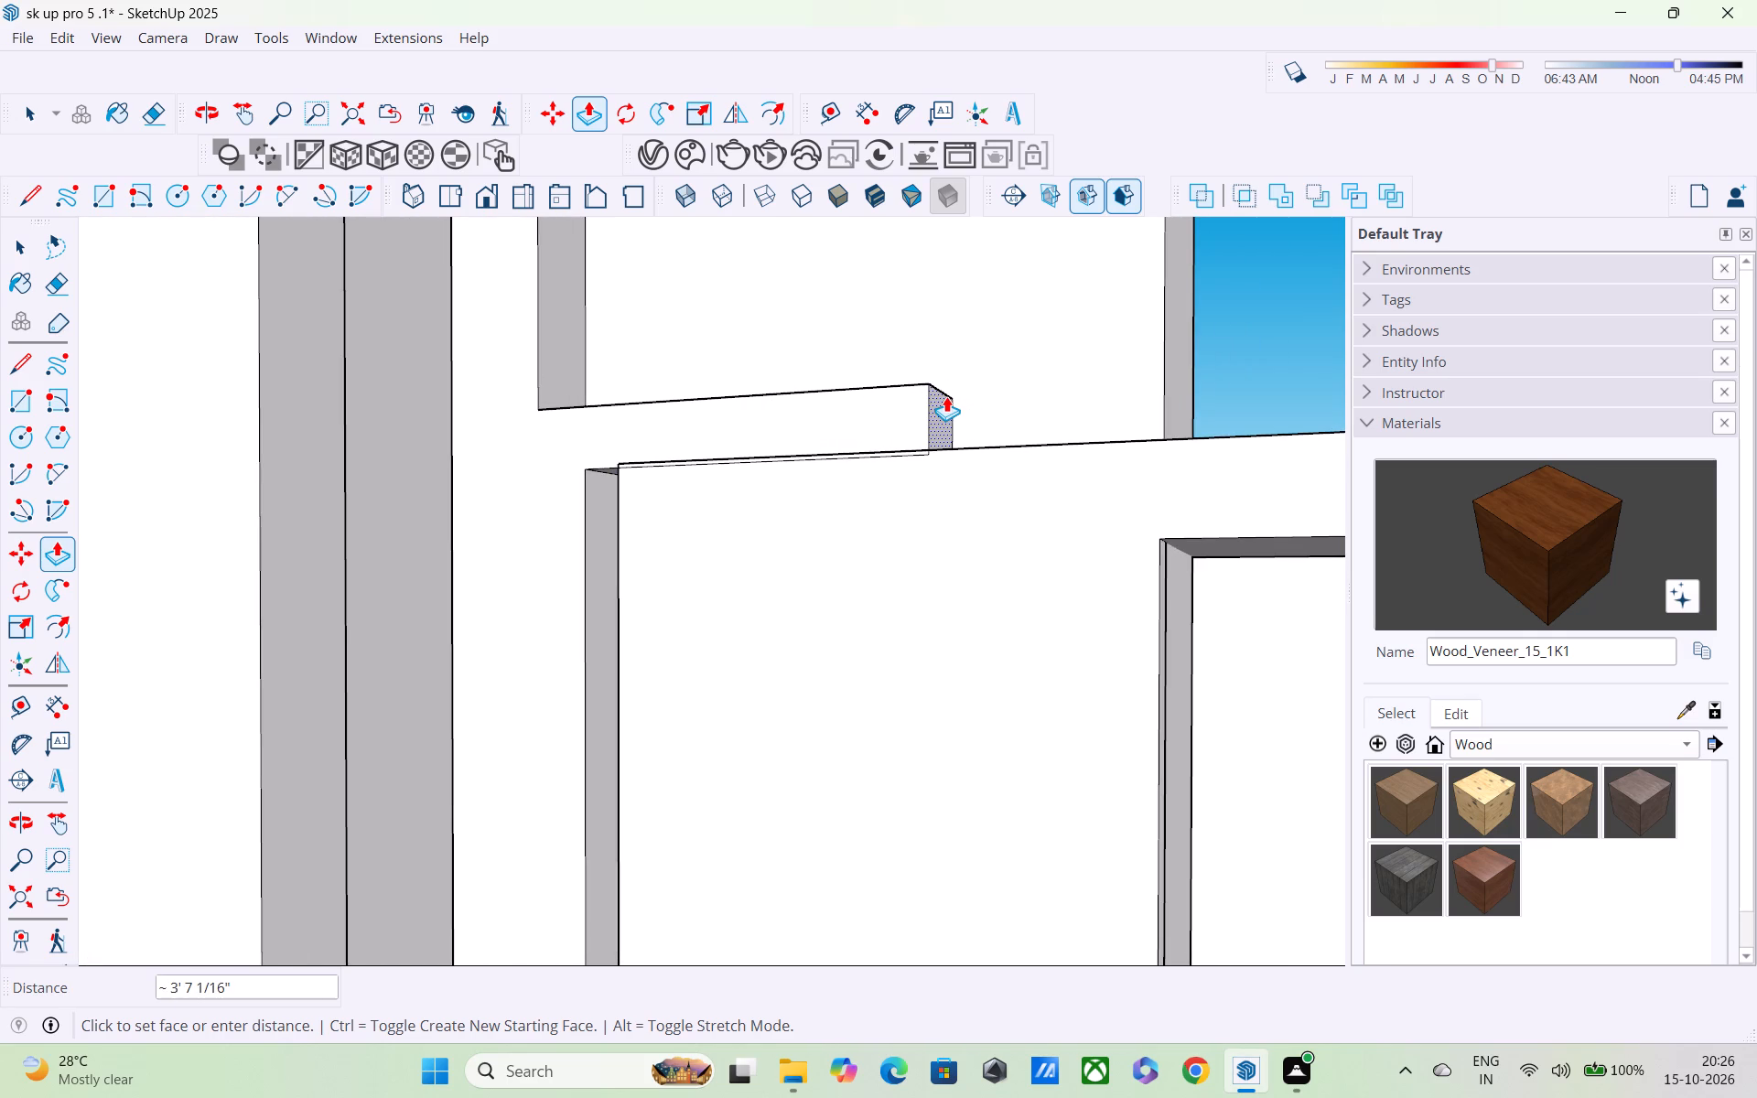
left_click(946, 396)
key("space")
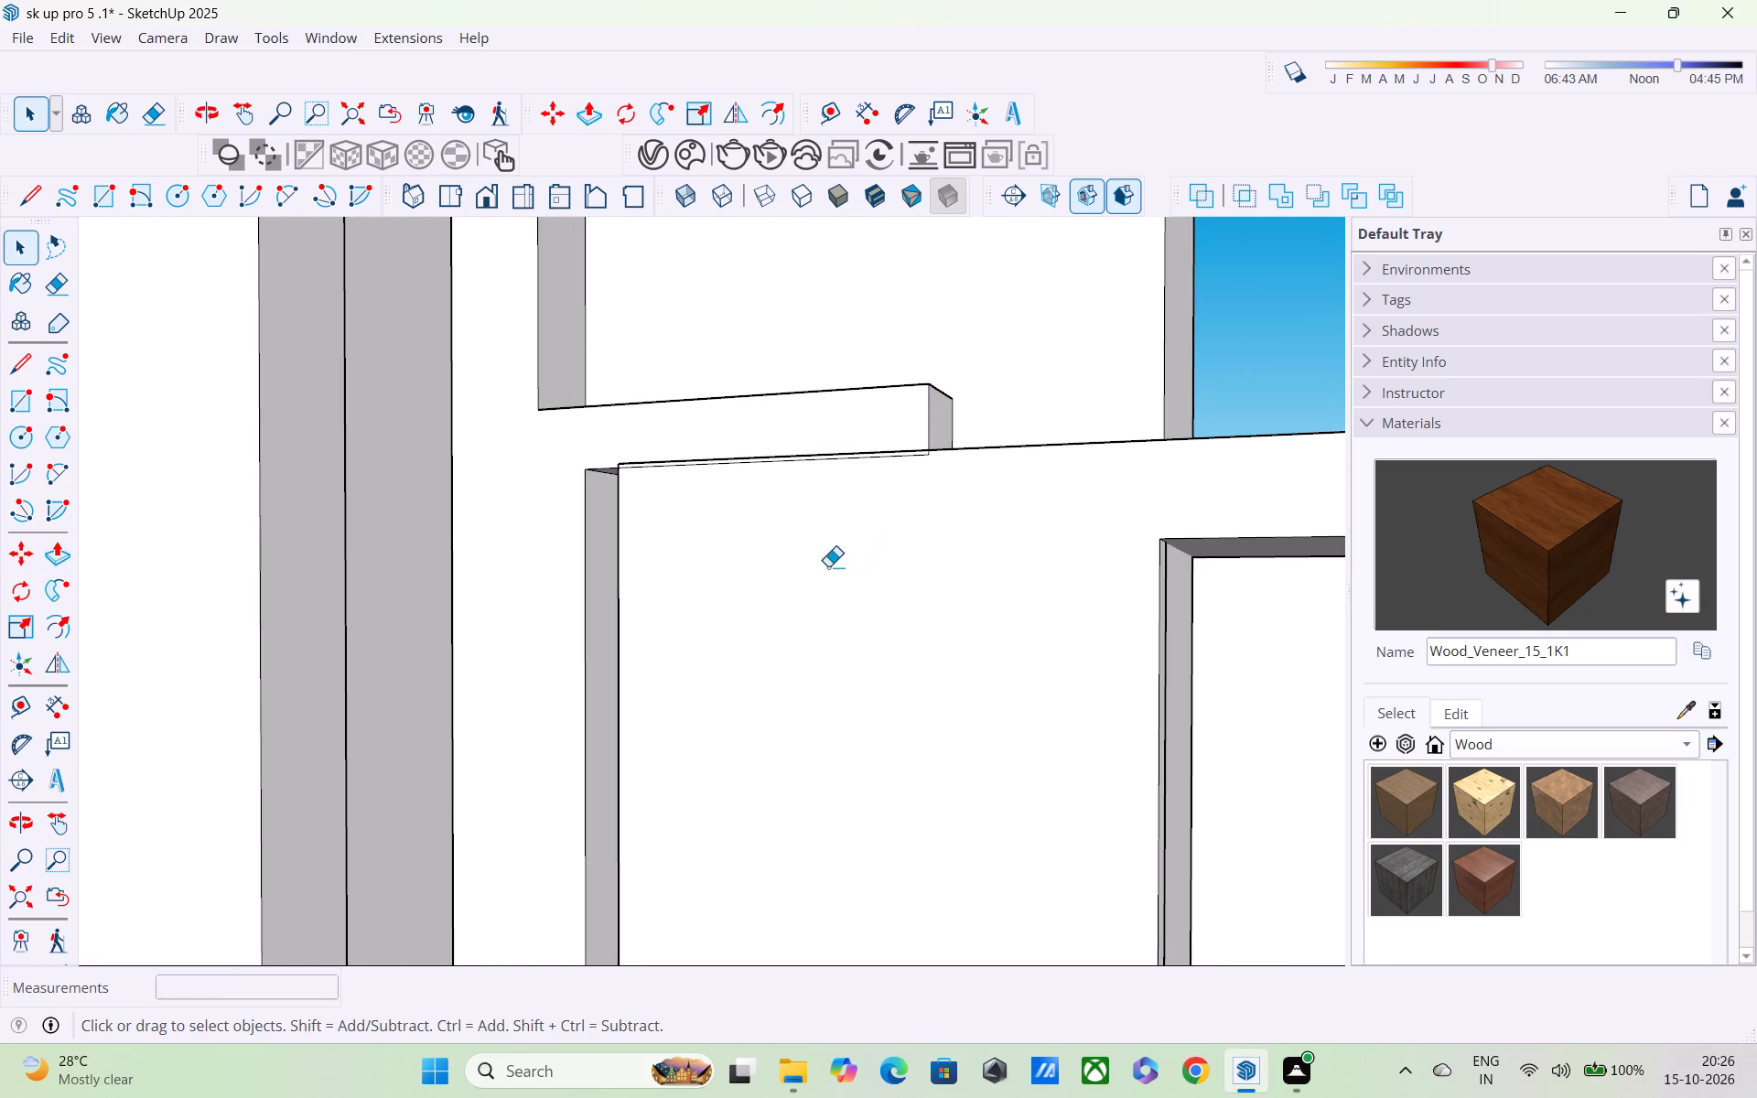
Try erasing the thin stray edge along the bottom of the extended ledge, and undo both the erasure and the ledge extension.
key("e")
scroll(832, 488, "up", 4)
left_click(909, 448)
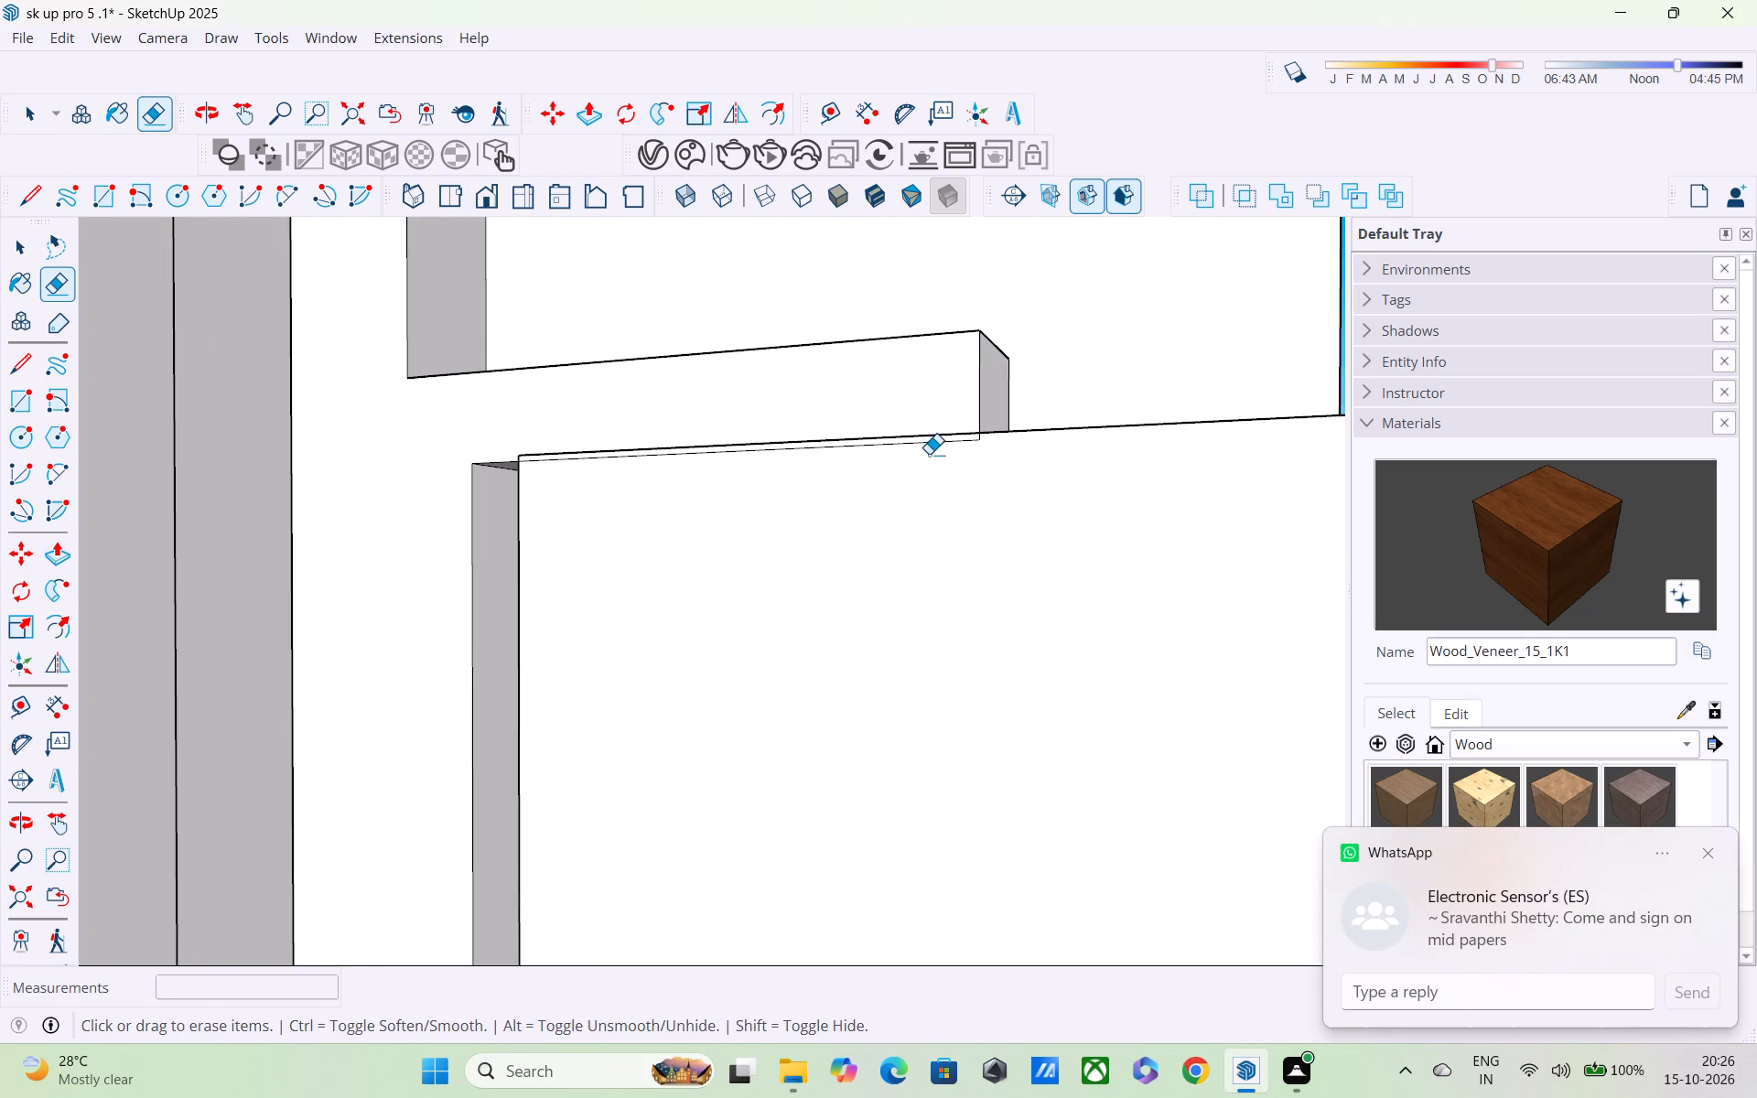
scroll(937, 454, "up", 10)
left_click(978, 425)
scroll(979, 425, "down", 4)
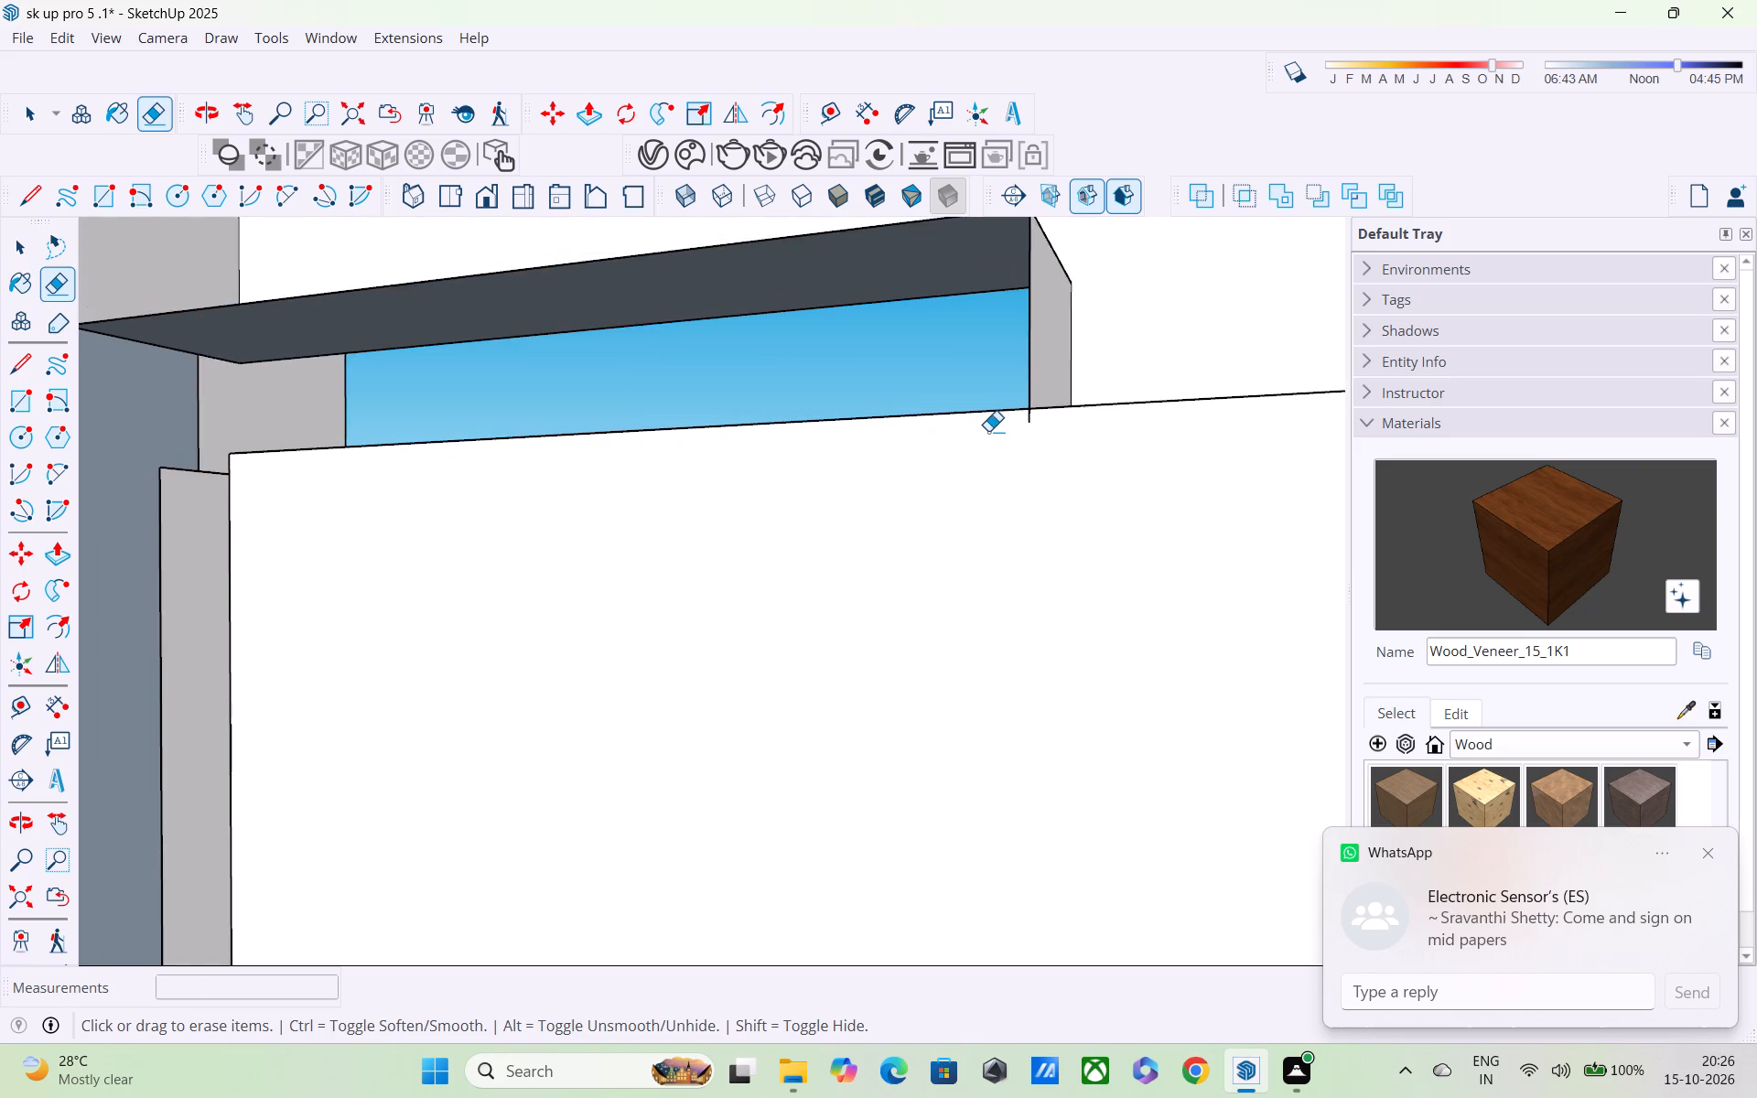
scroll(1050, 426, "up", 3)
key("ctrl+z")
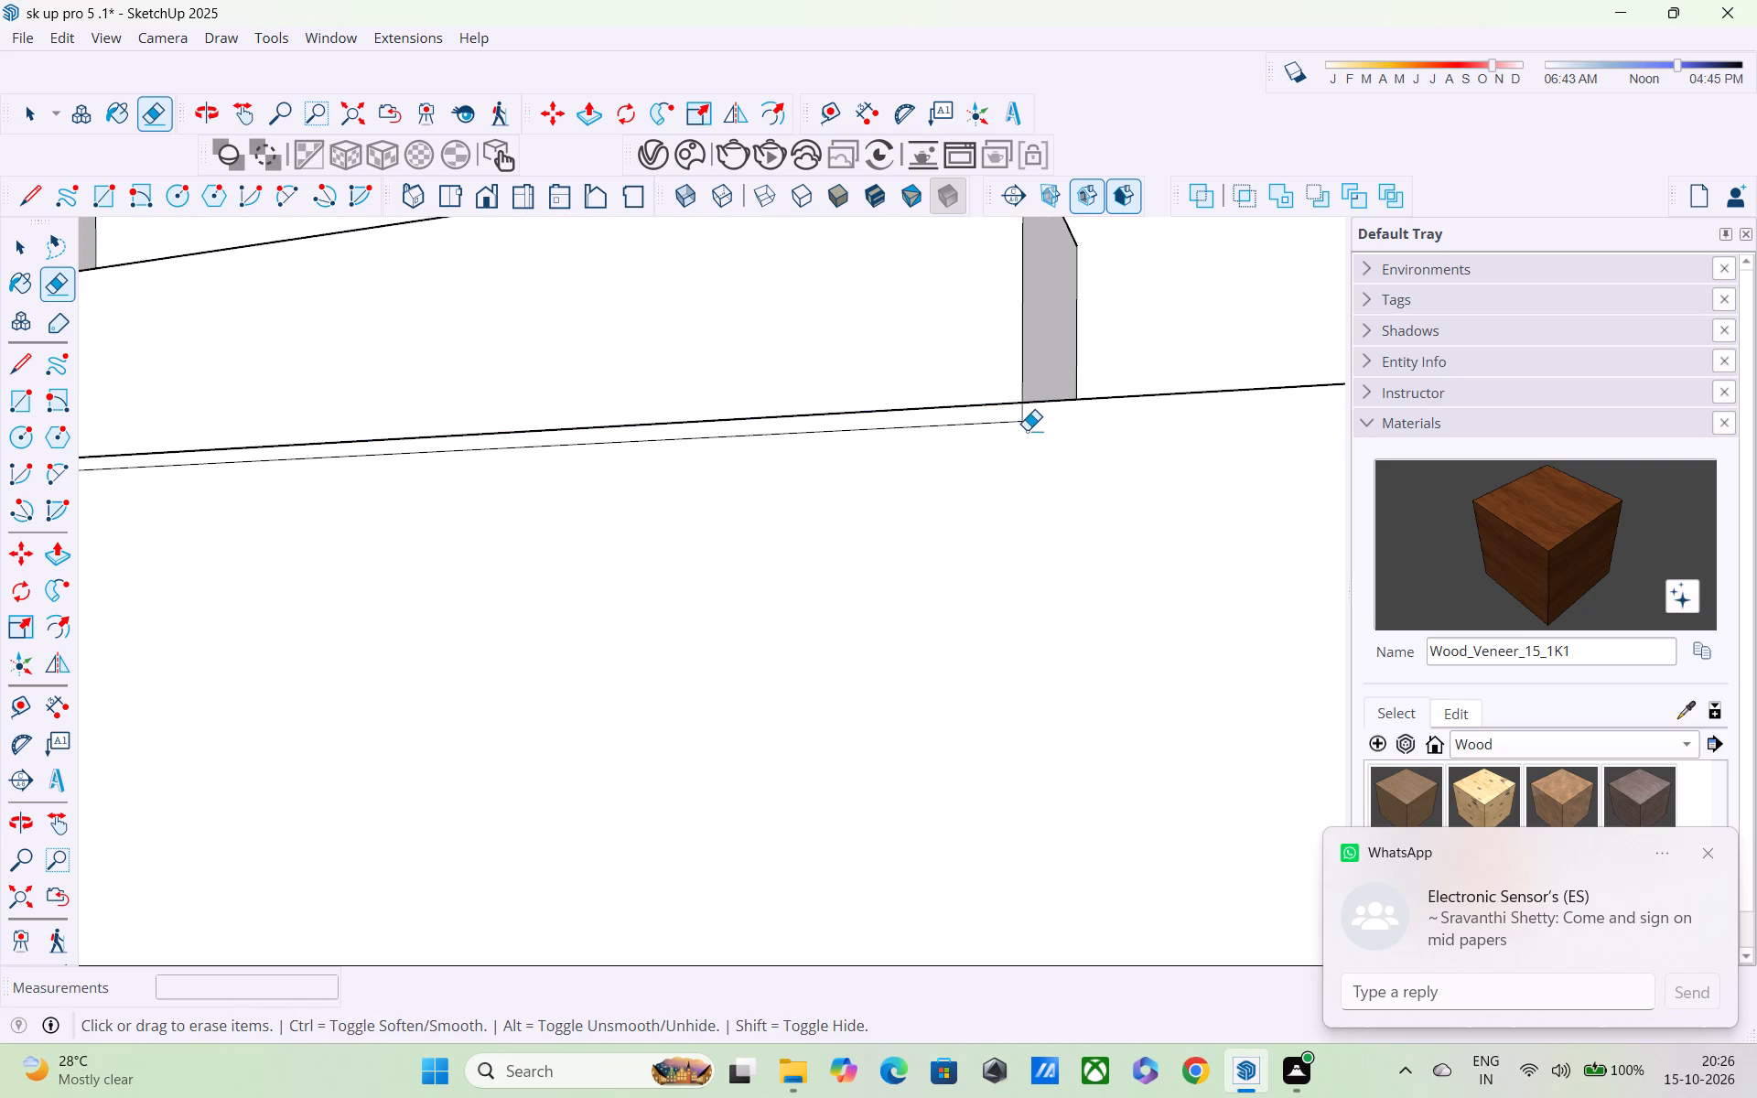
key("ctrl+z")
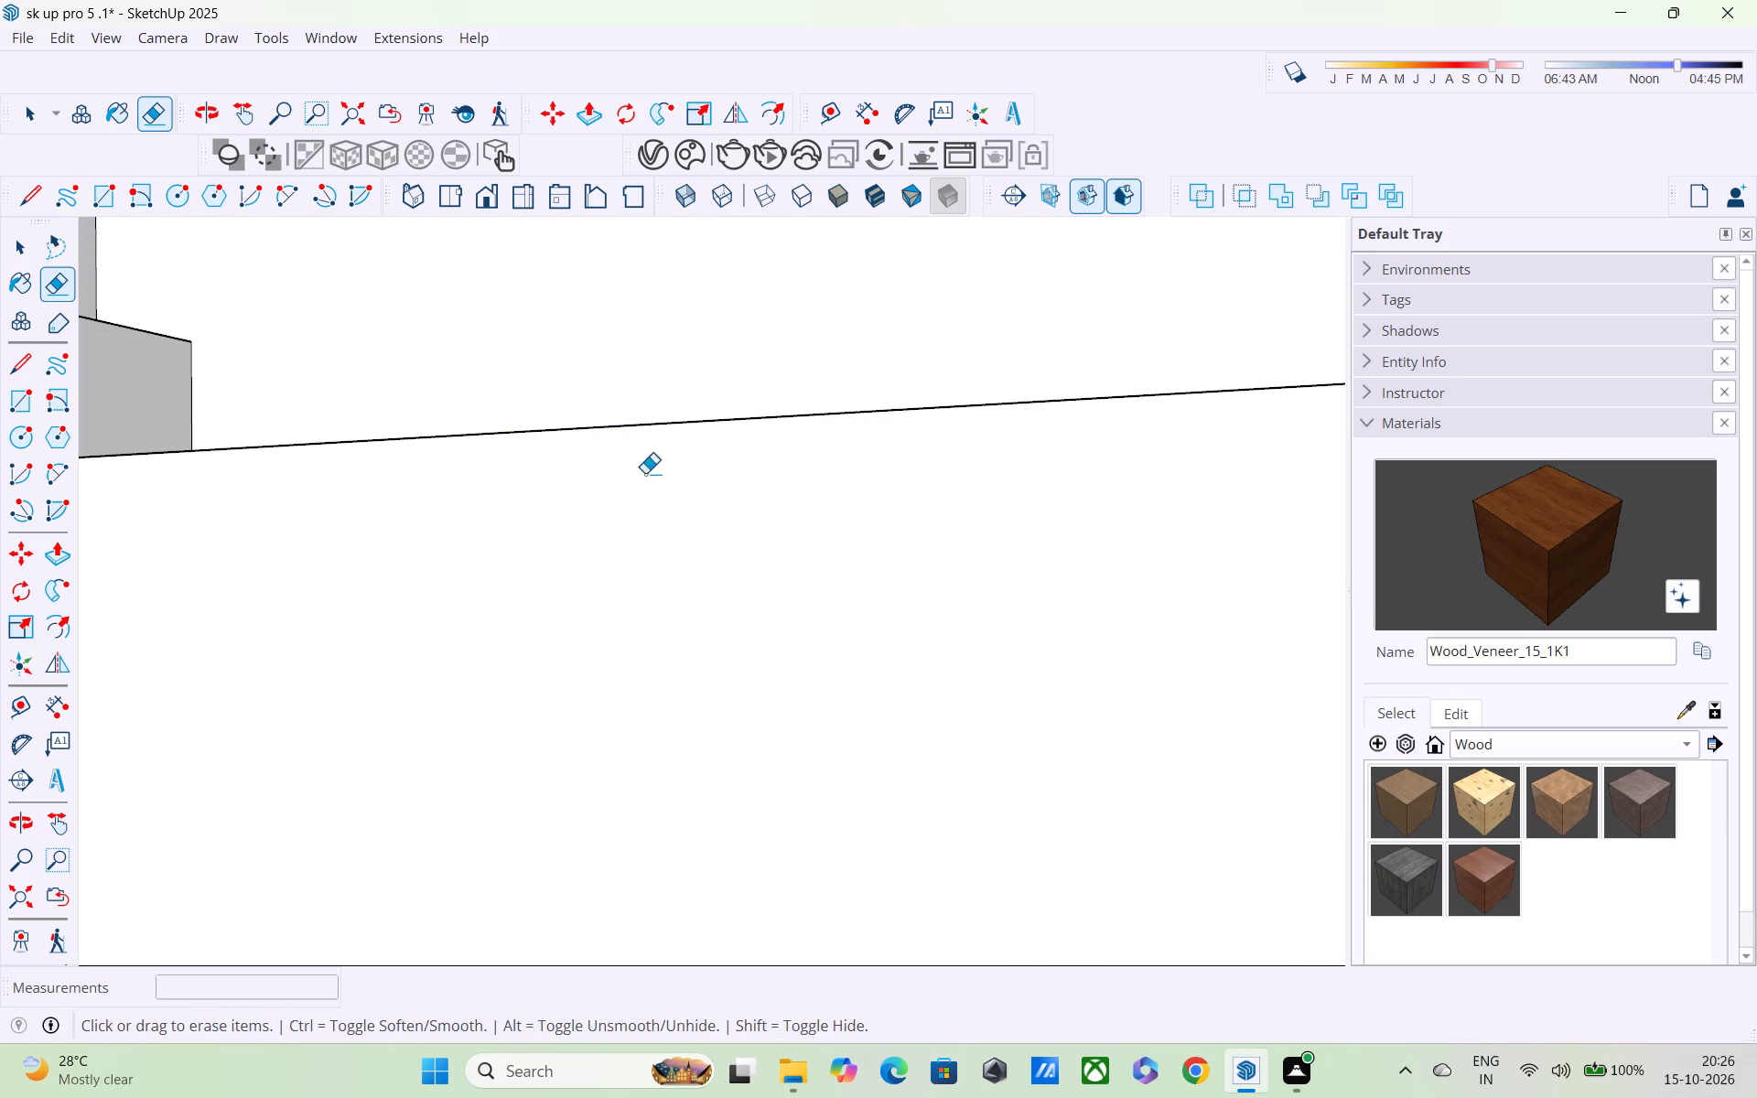
Erase the line across the narrow panel's side face just above the slab level.
middle_click_drag(648, 506, 1040, 551)
scroll(583, 565, "down", 9)
scroll(515, 608, "down", 5)
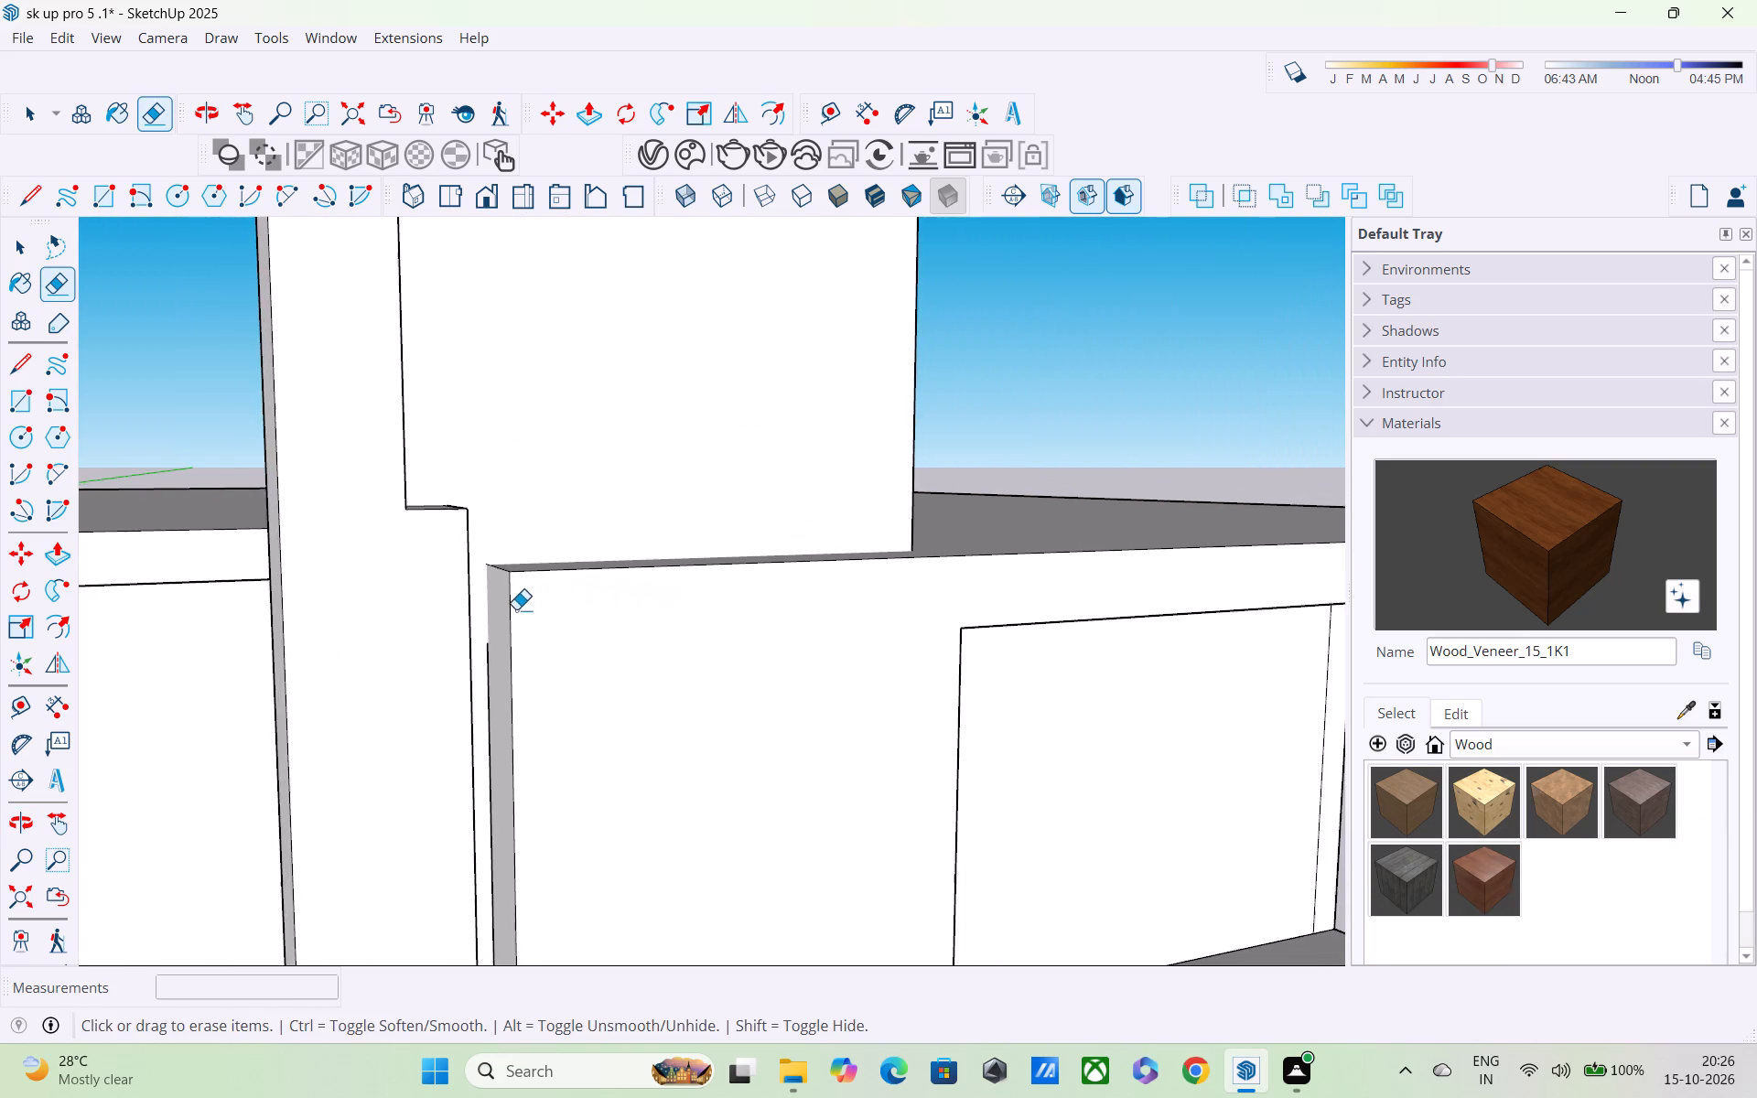
scroll(516, 609, "down", 1)
scroll(620, 598, "down", 2)
scroll(795, 575, "down", 1)
middle_click_drag(792, 575, 454, 608)
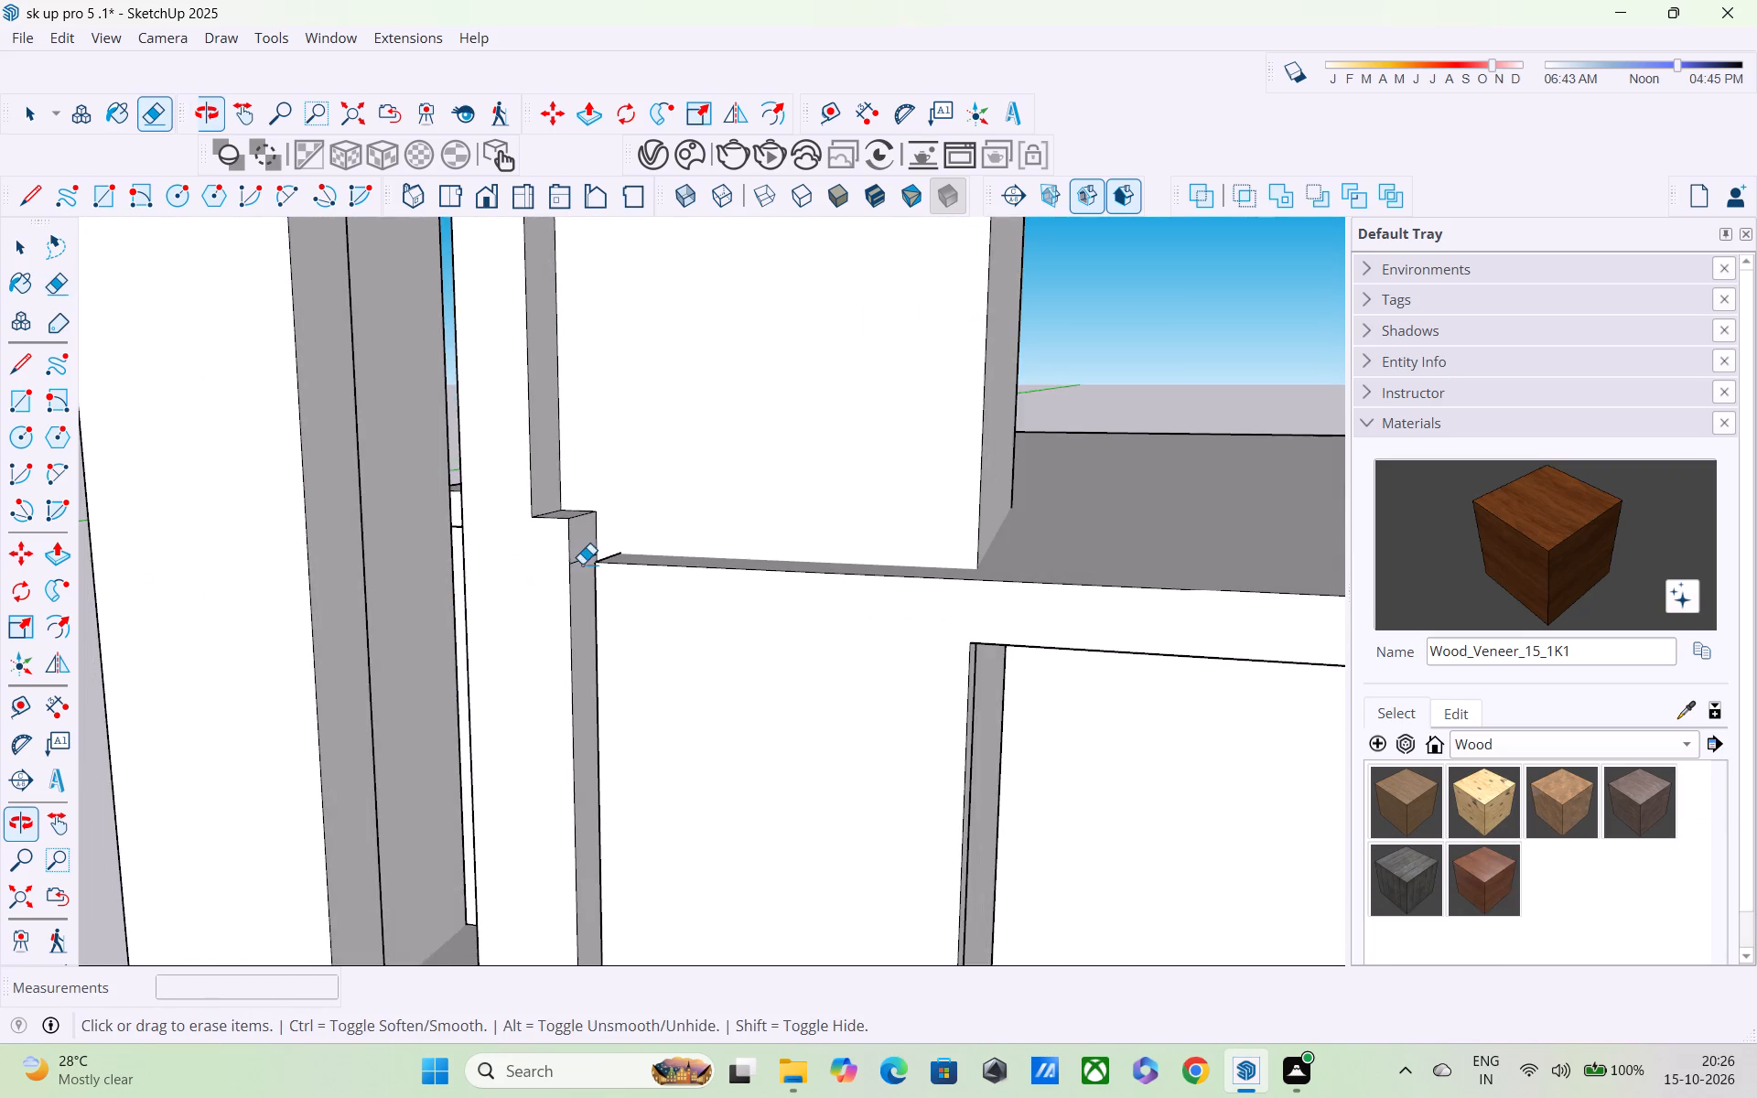
scroll(582, 564, "up", 9)
left_click(583, 558)
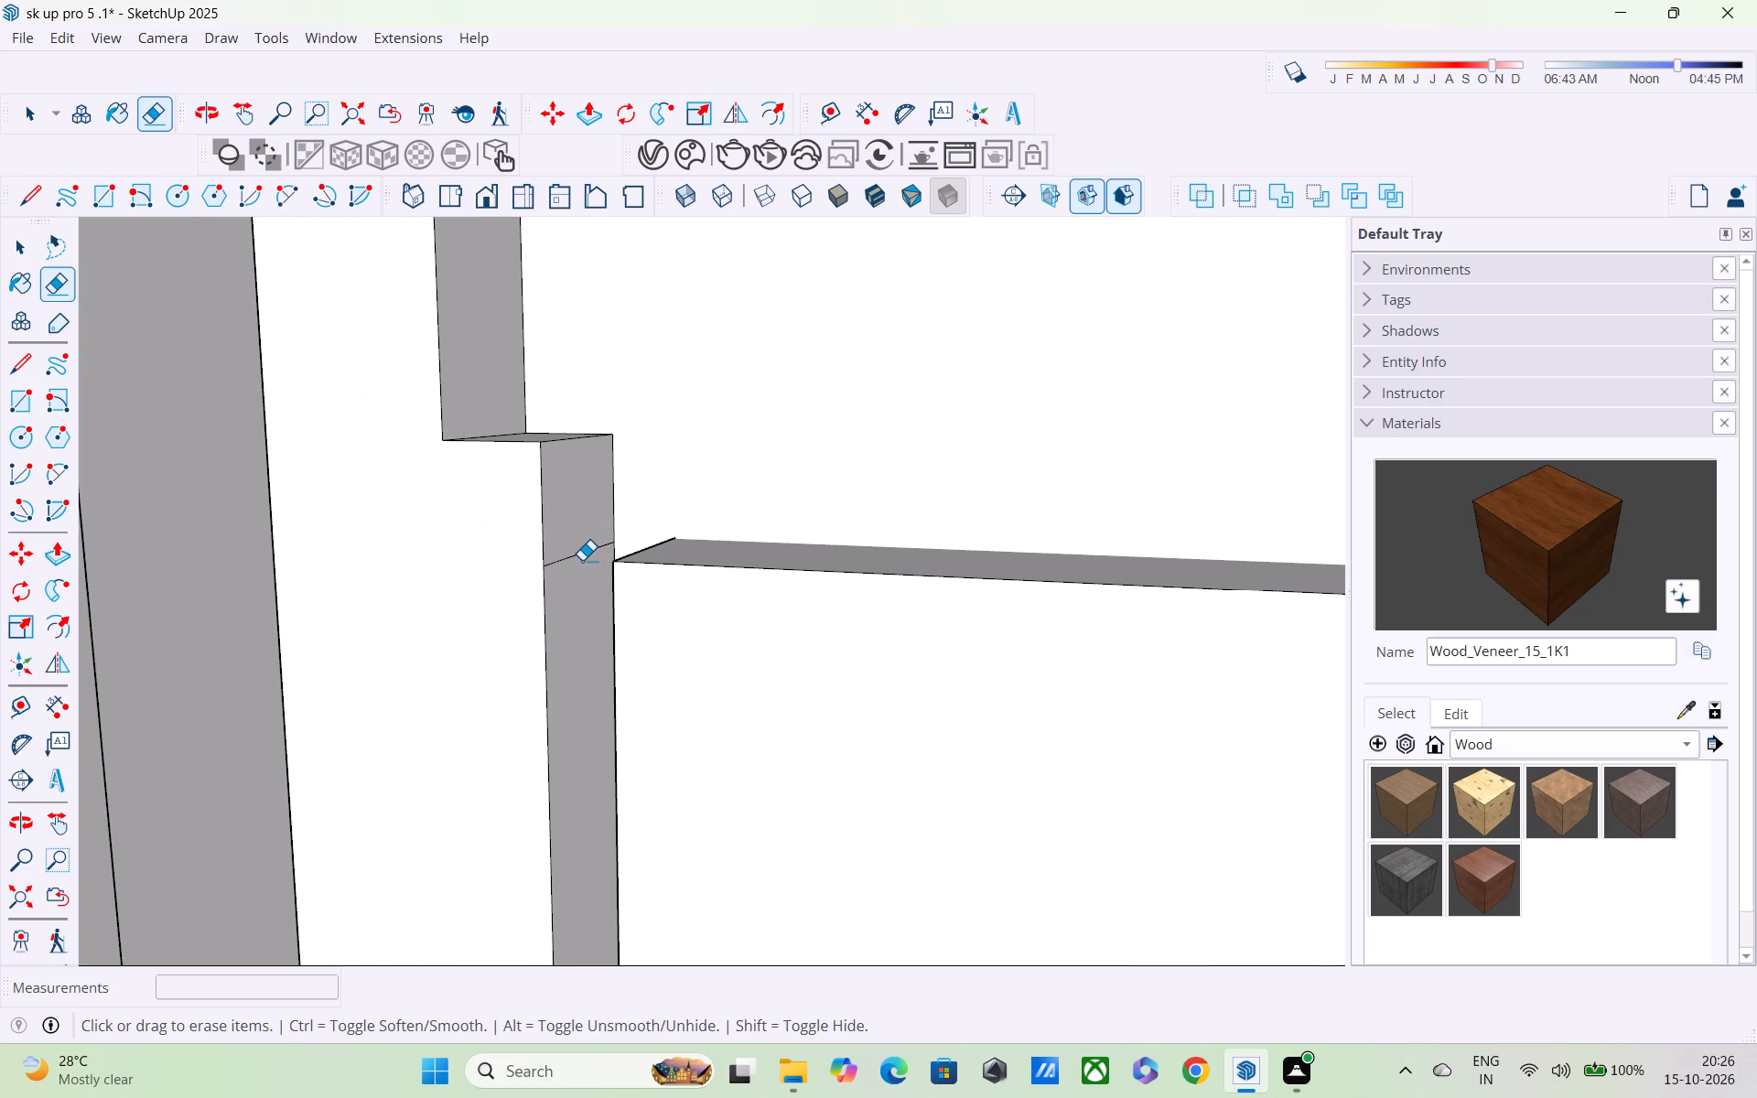
left_click(582, 560)
double_click(573, 563)
left_click(572, 573)
left_click_drag(569, 553, 584, 594)
Draw a short edge from the slab's corner to the narrow panel's front edge, continuing it 1' across the ledge's side face.
scroll(579, 576, "down", 3)
middle_click_drag(578, 575, 469, 566)
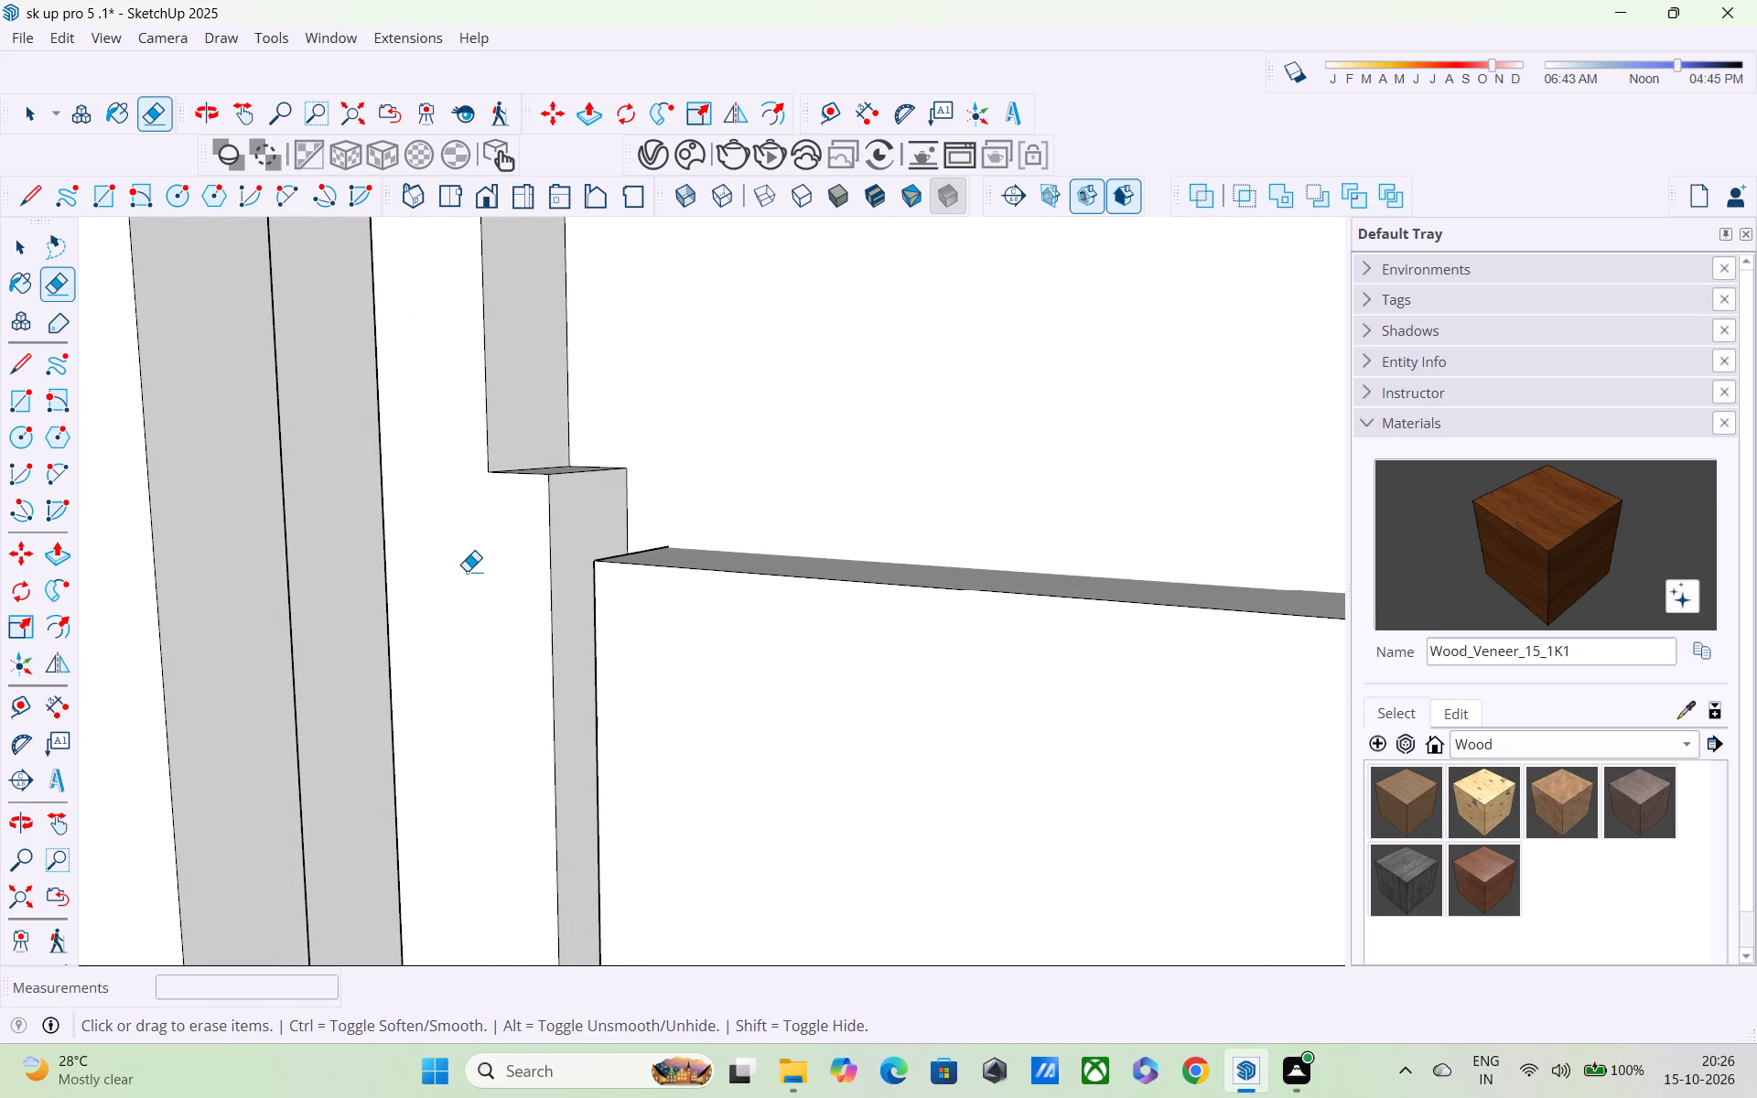
key("l")
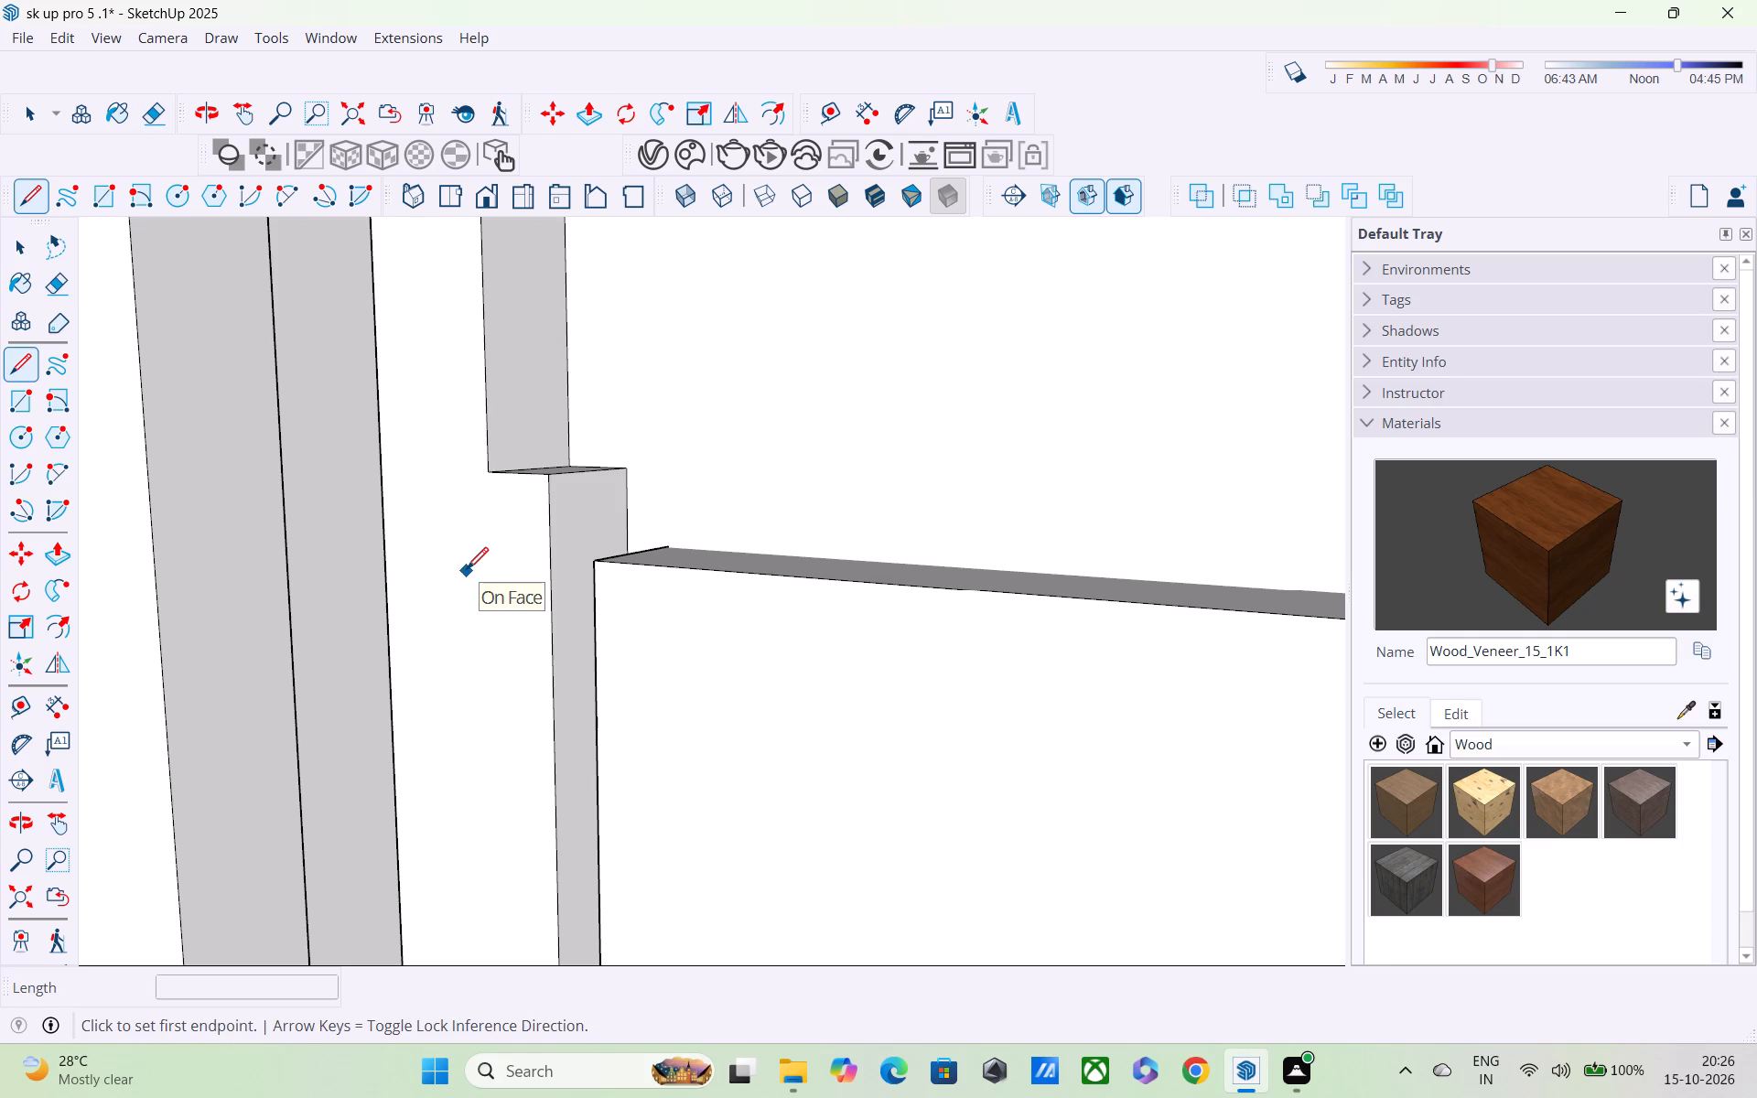
left_click(593, 558)
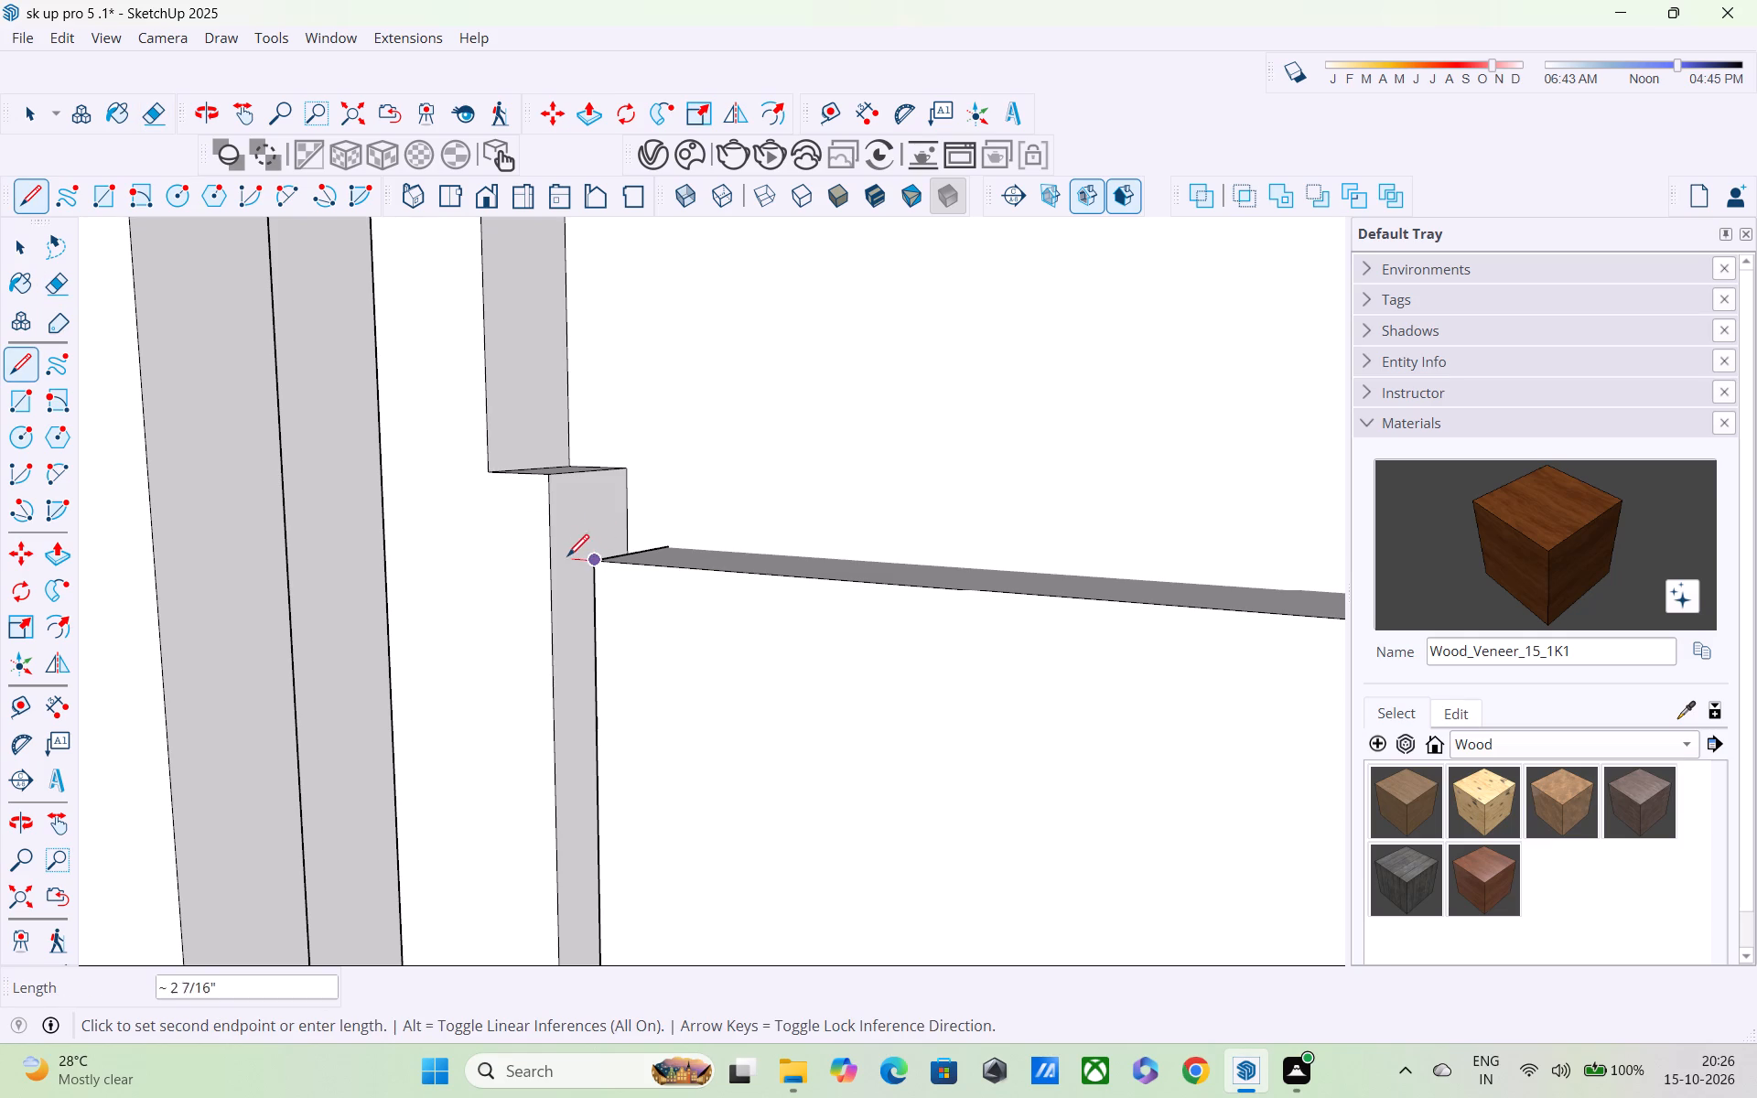
left_click(559, 558)
middle_click_drag(577, 551, 537, 684)
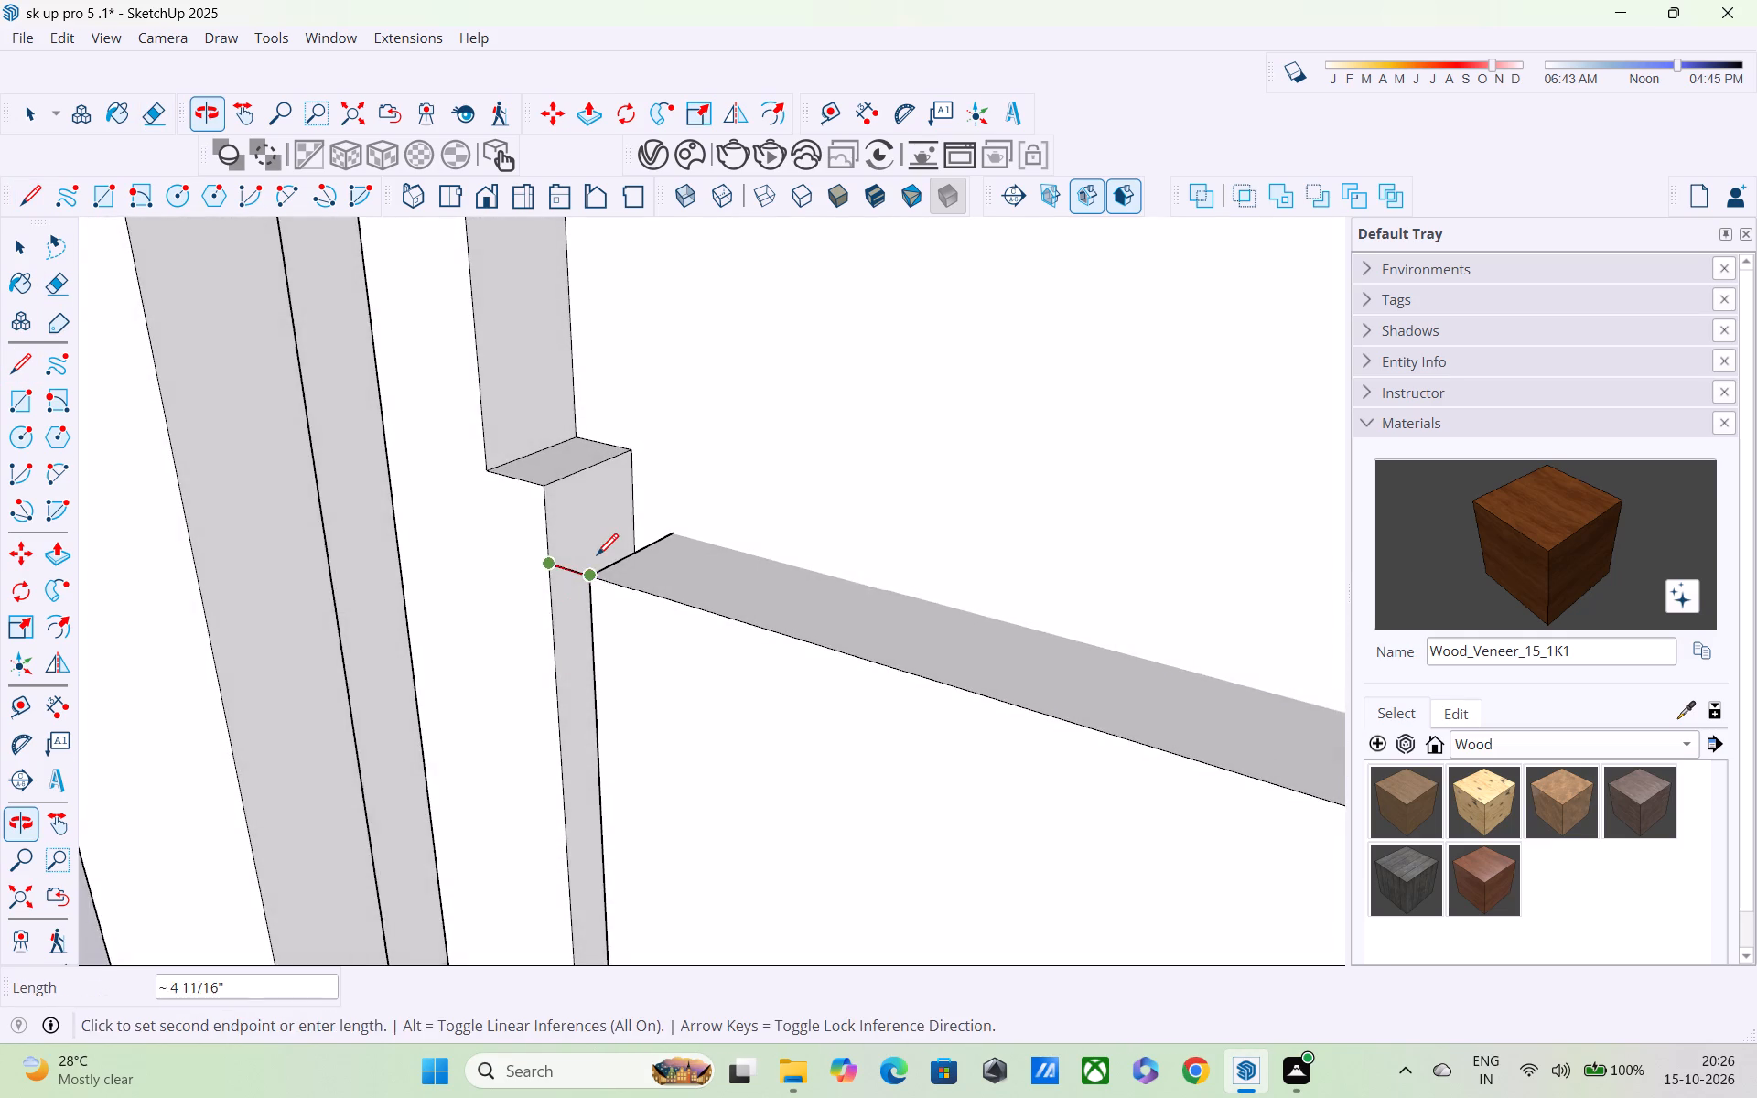
scroll(597, 554, "up", 2)
middle_click_drag(597, 555, 529, 676)
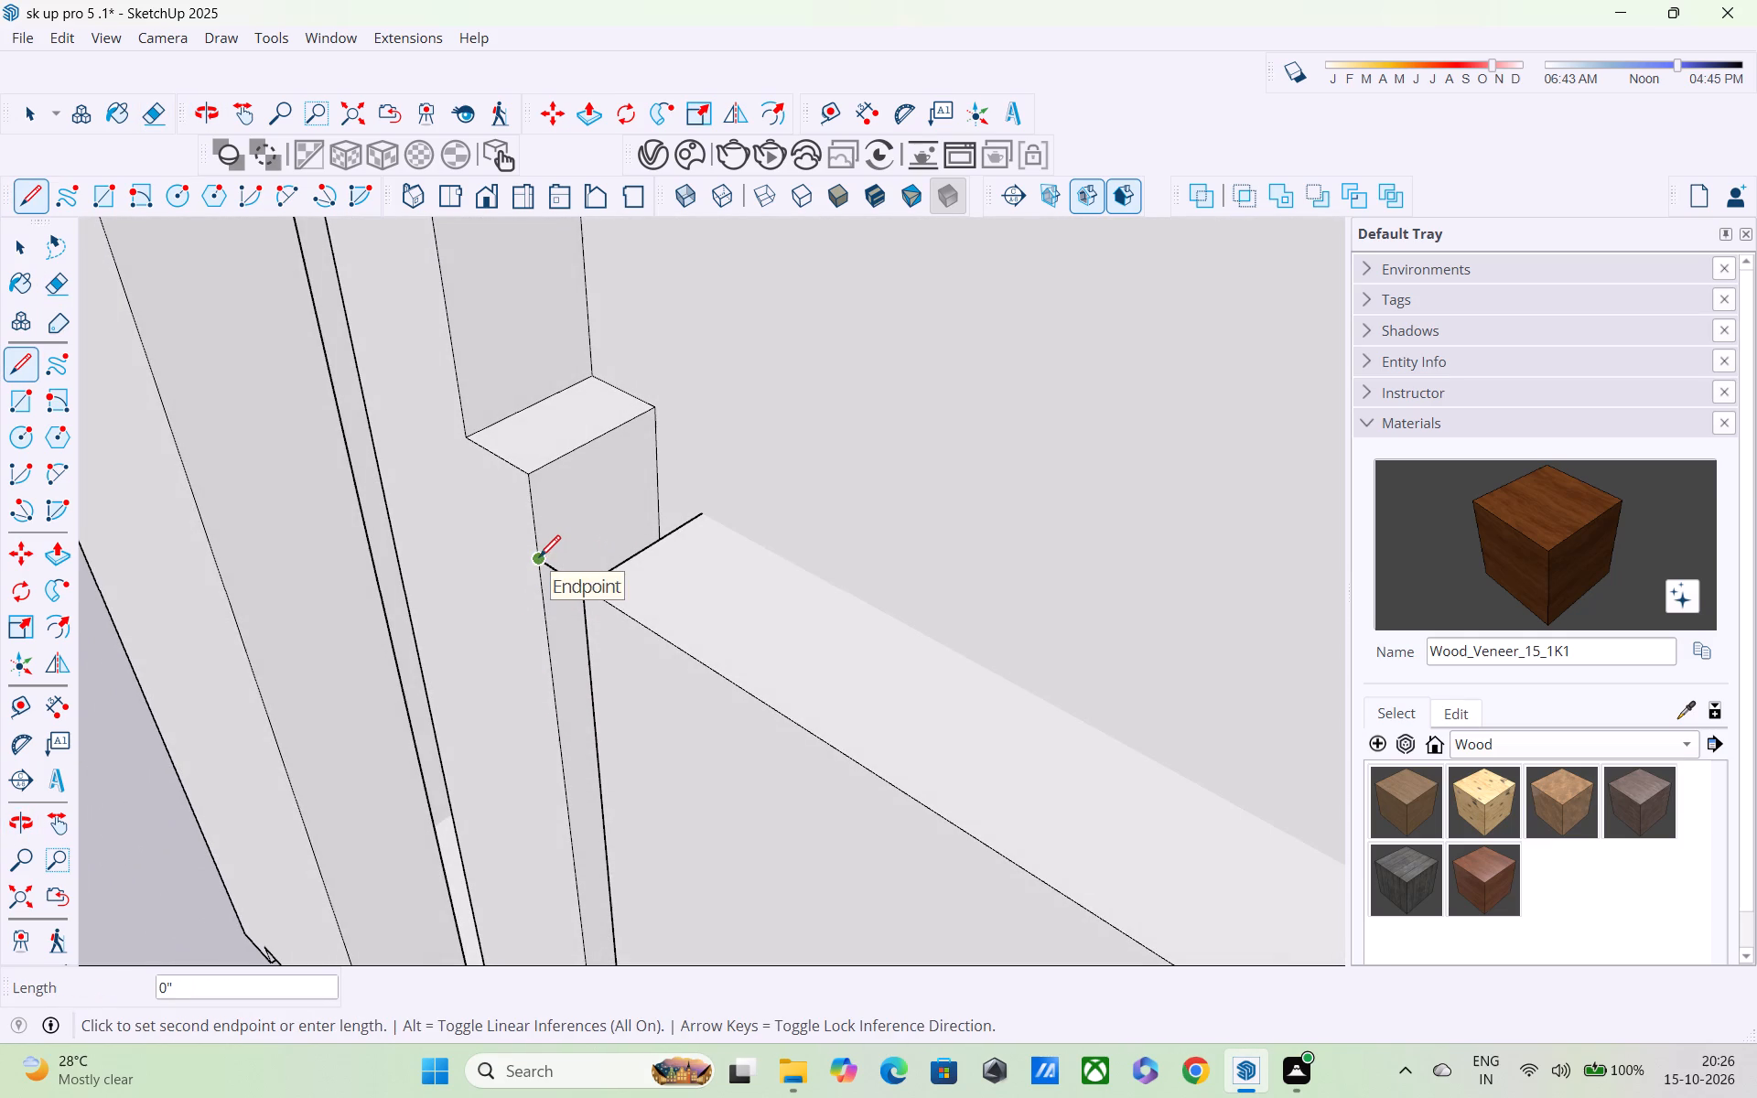
left_click(539, 563)
left_click(658, 487)
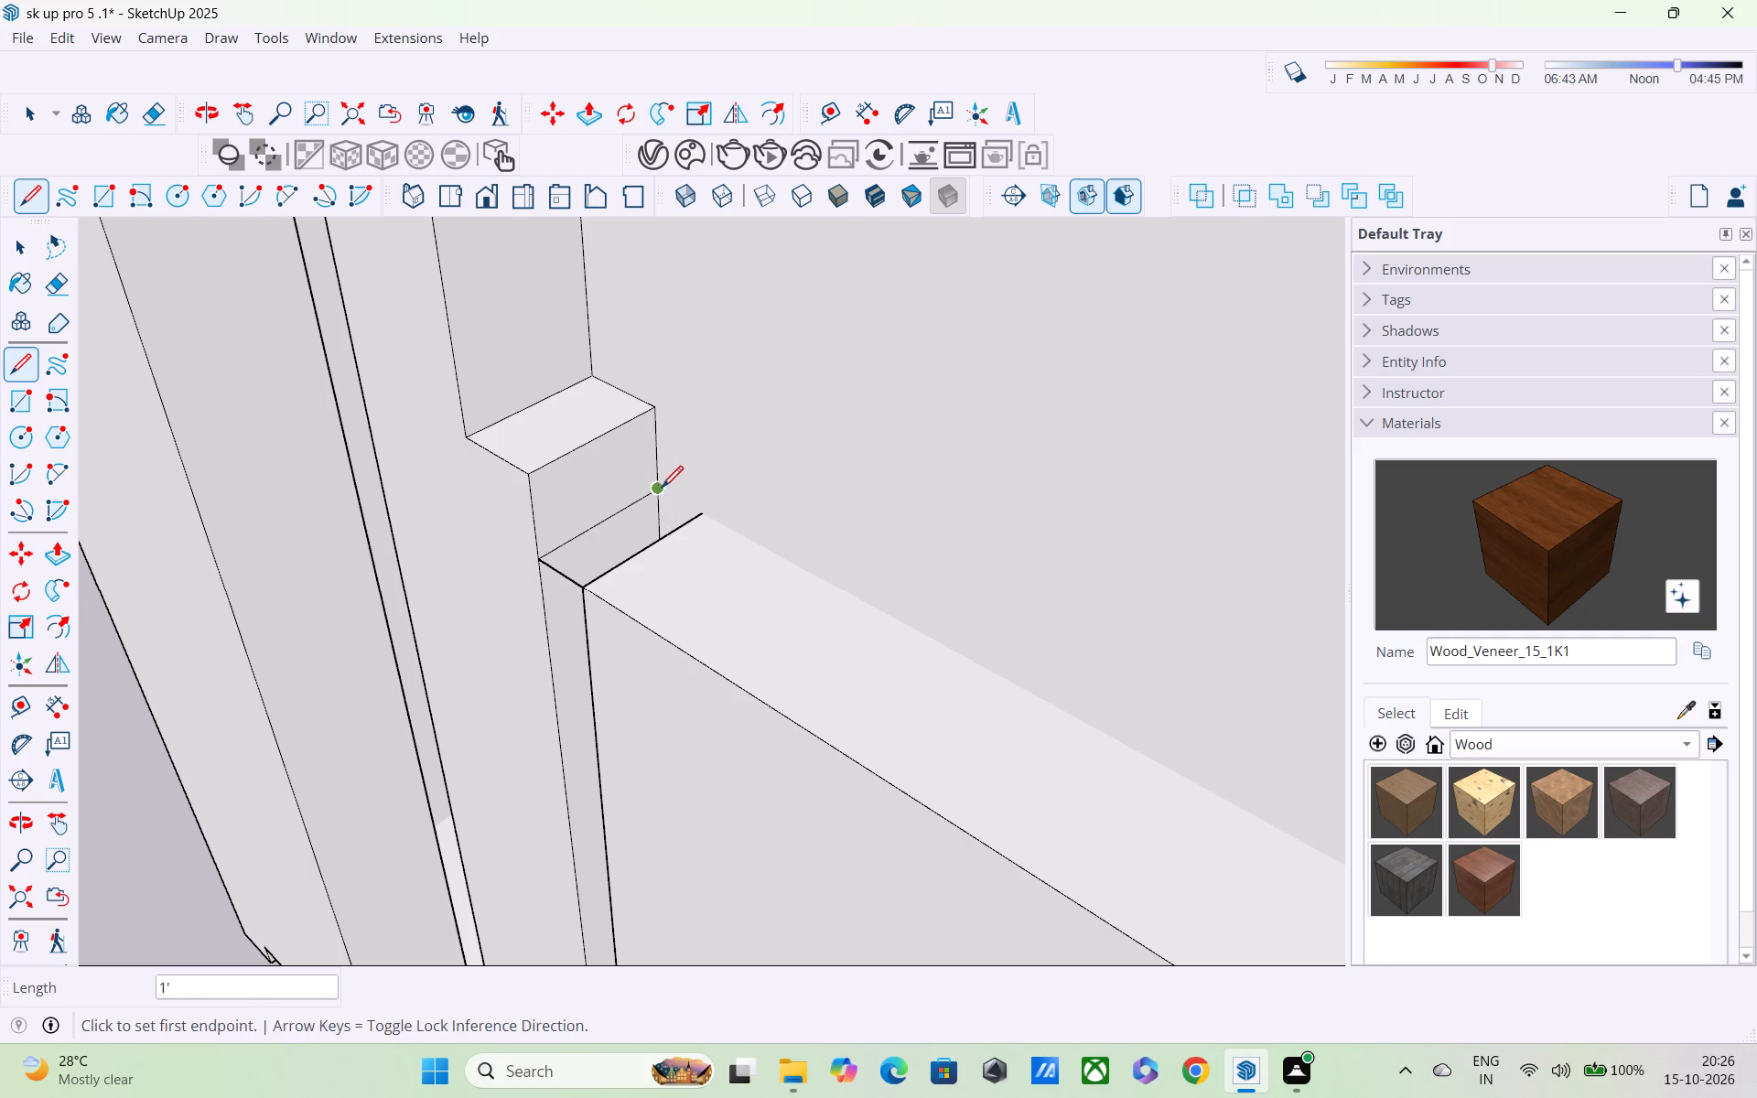
Push/Pull the ledge's side face above the new line along the slab by about 5' 6 9/16", up to the recessed panel's outer edge.
middle_click_drag(672, 495, 572, 418)
scroll(754, 465, "up", 1)
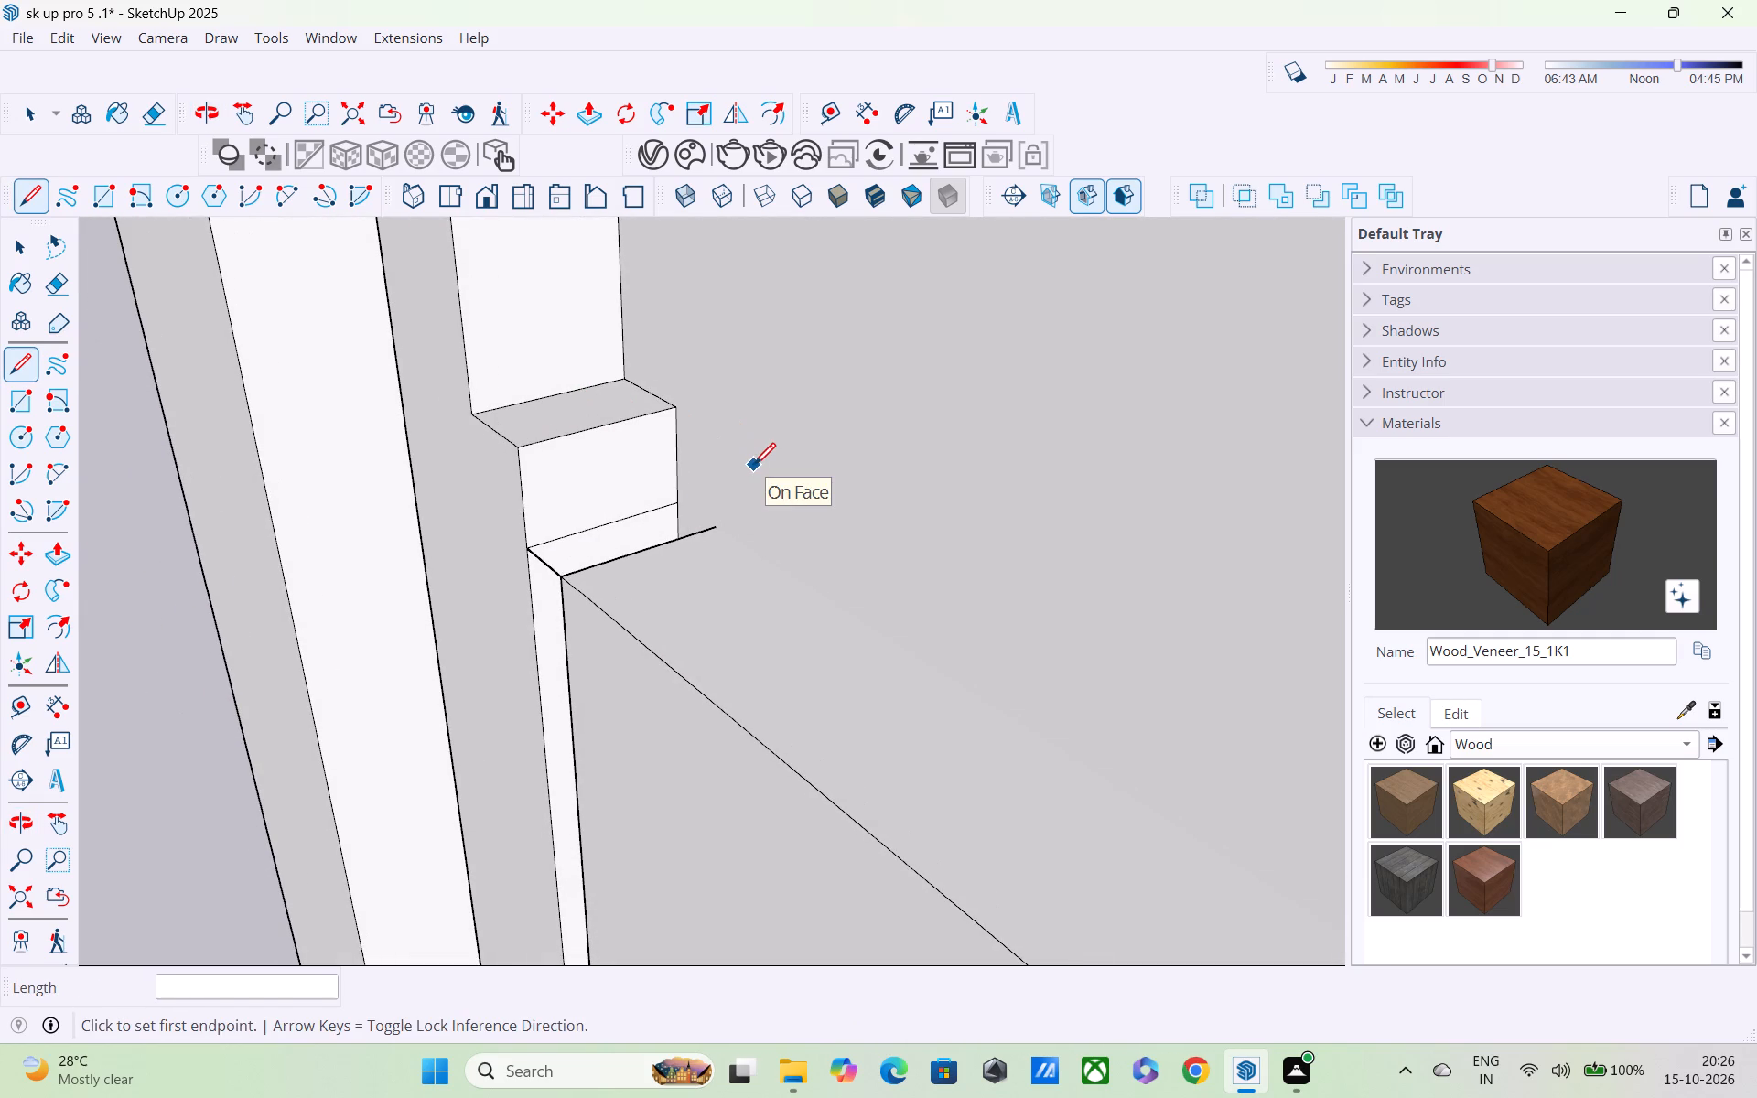
key("p")
left_click(575, 495)
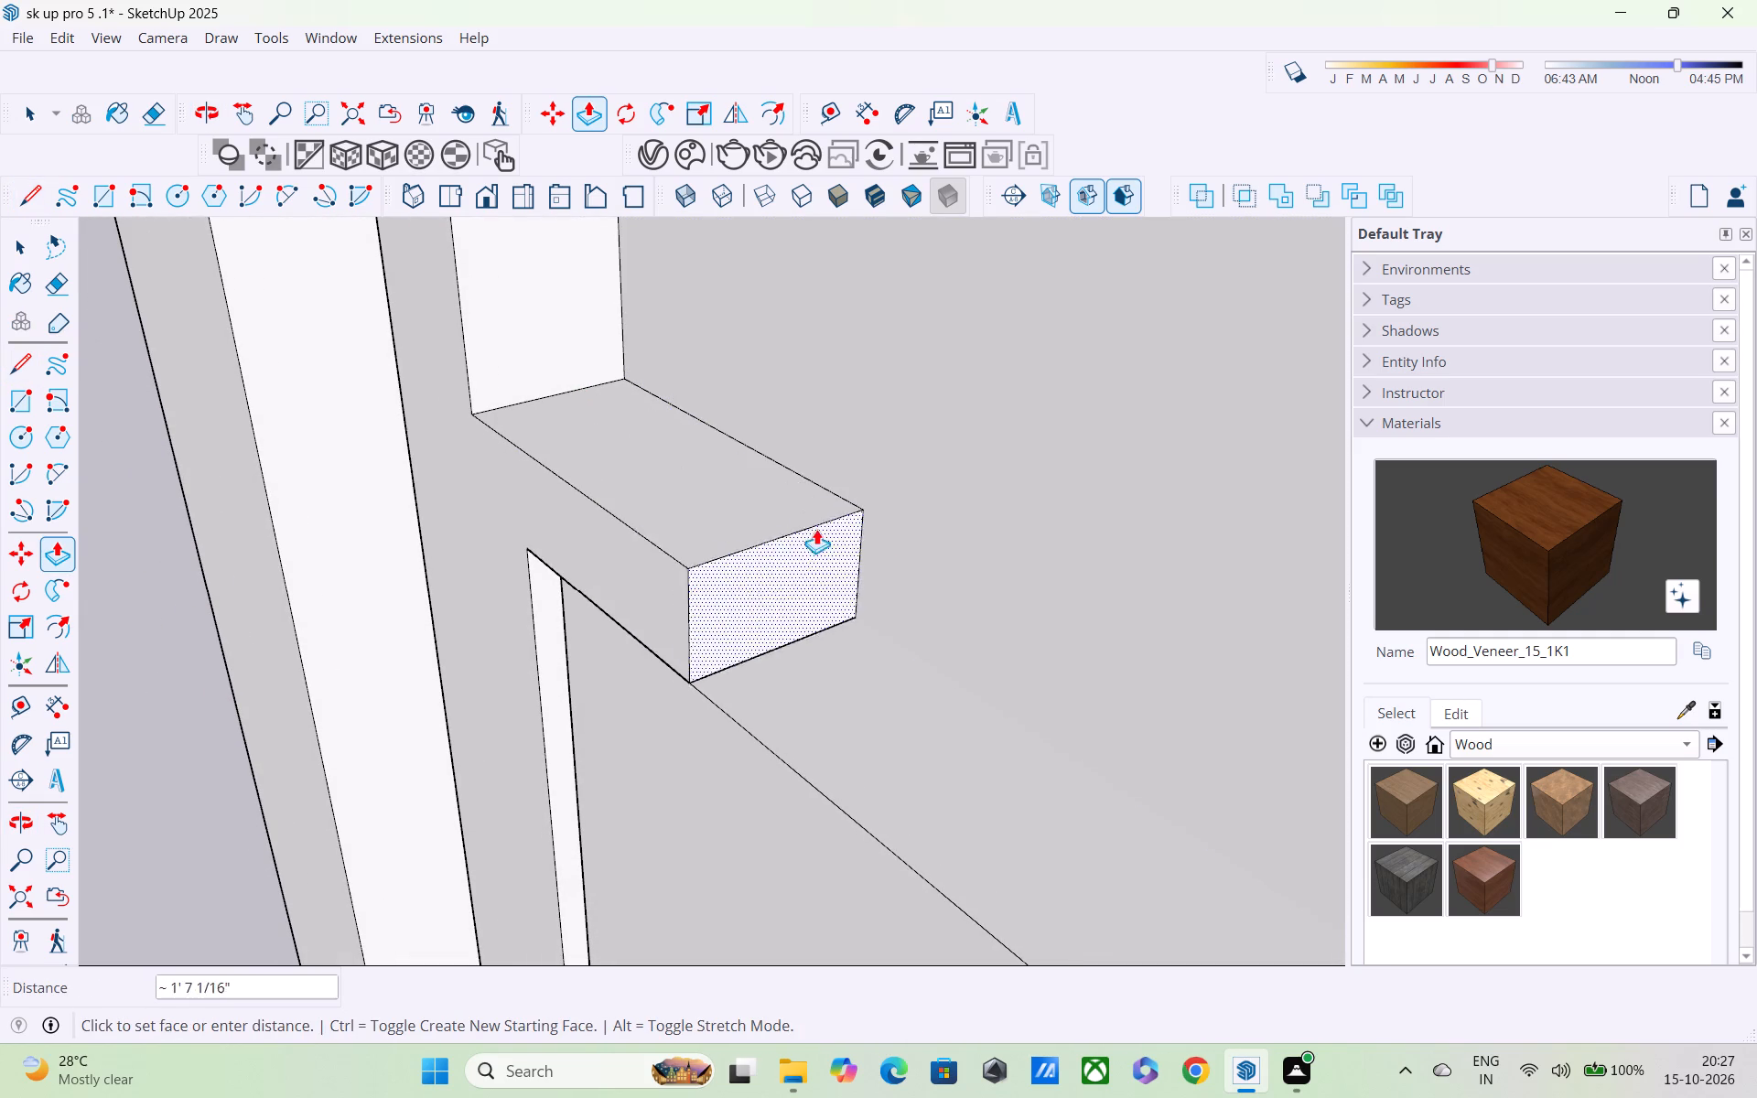
scroll(902, 529, "down", 2)
middle_click_drag(950, 528, 1155, 214)
scroll(1149, 401, "down", 4)
middle_click_drag(1124, 501, 1398, 461)
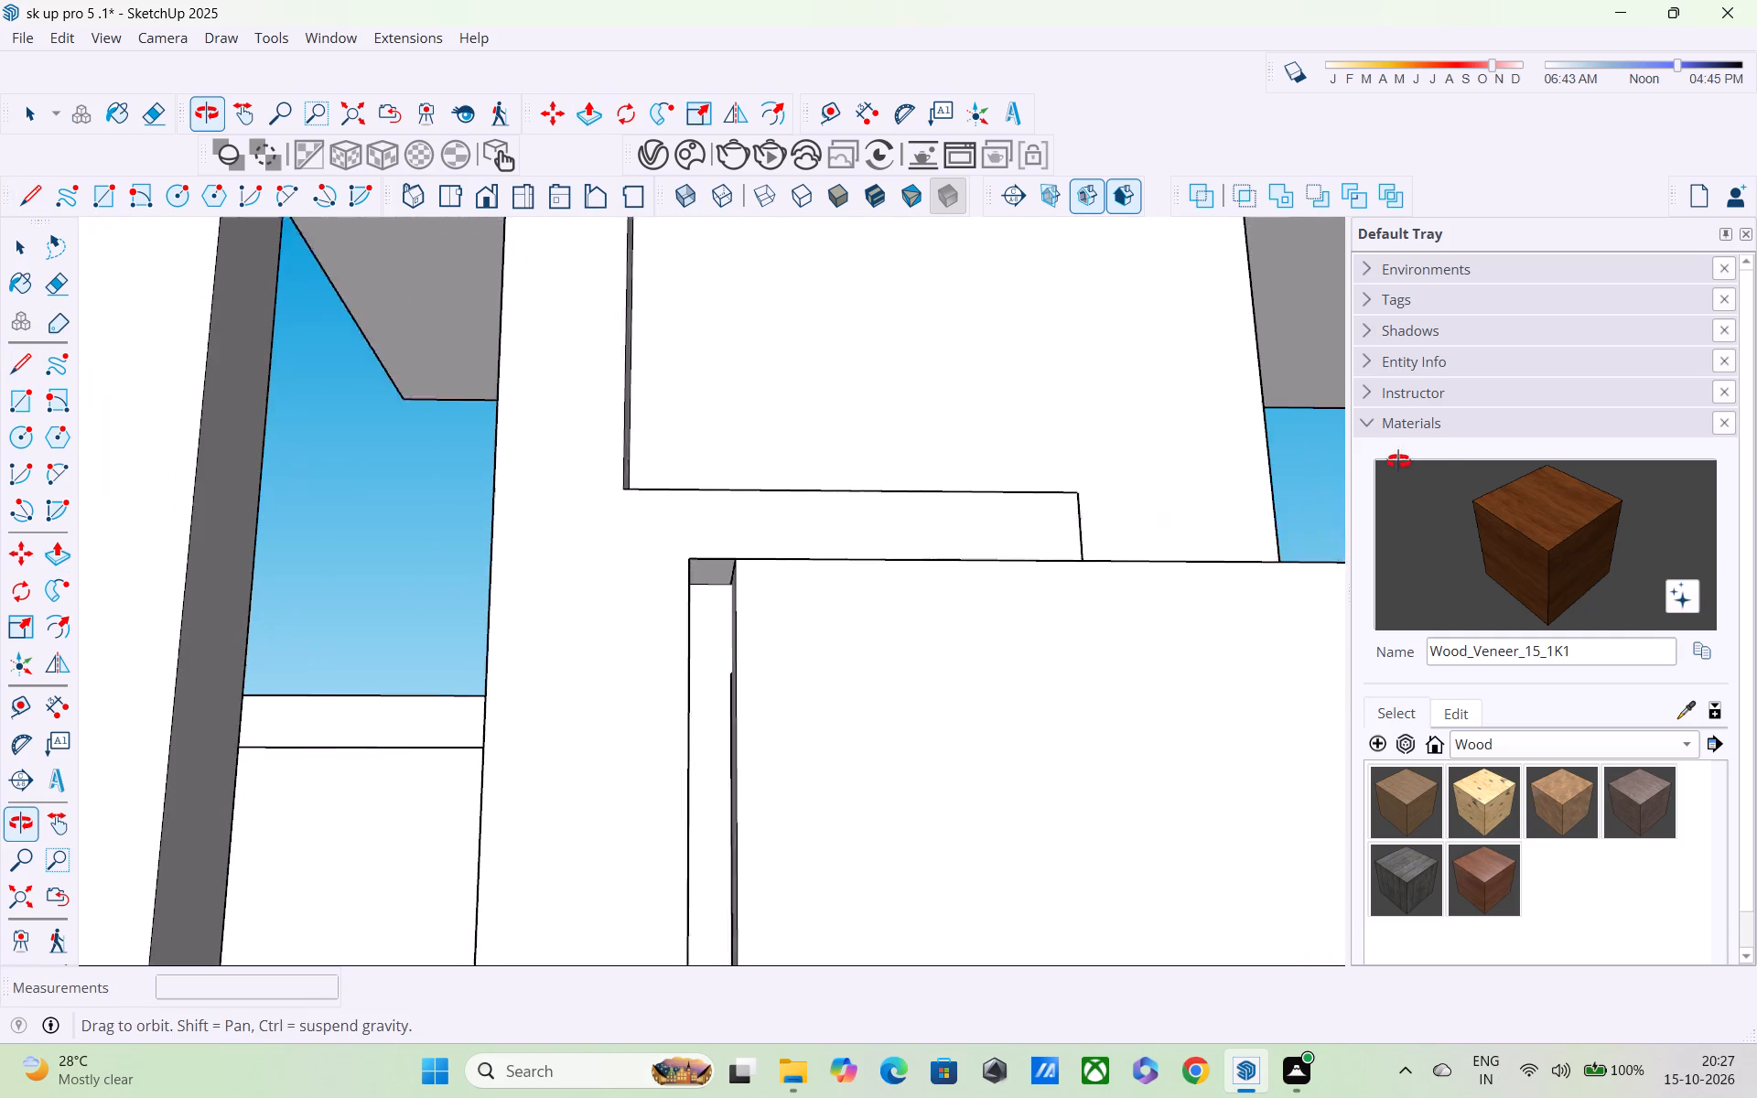
middle_click_drag(1398, 461, 1439, 466)
scroll(1094, 604, "down", 3)
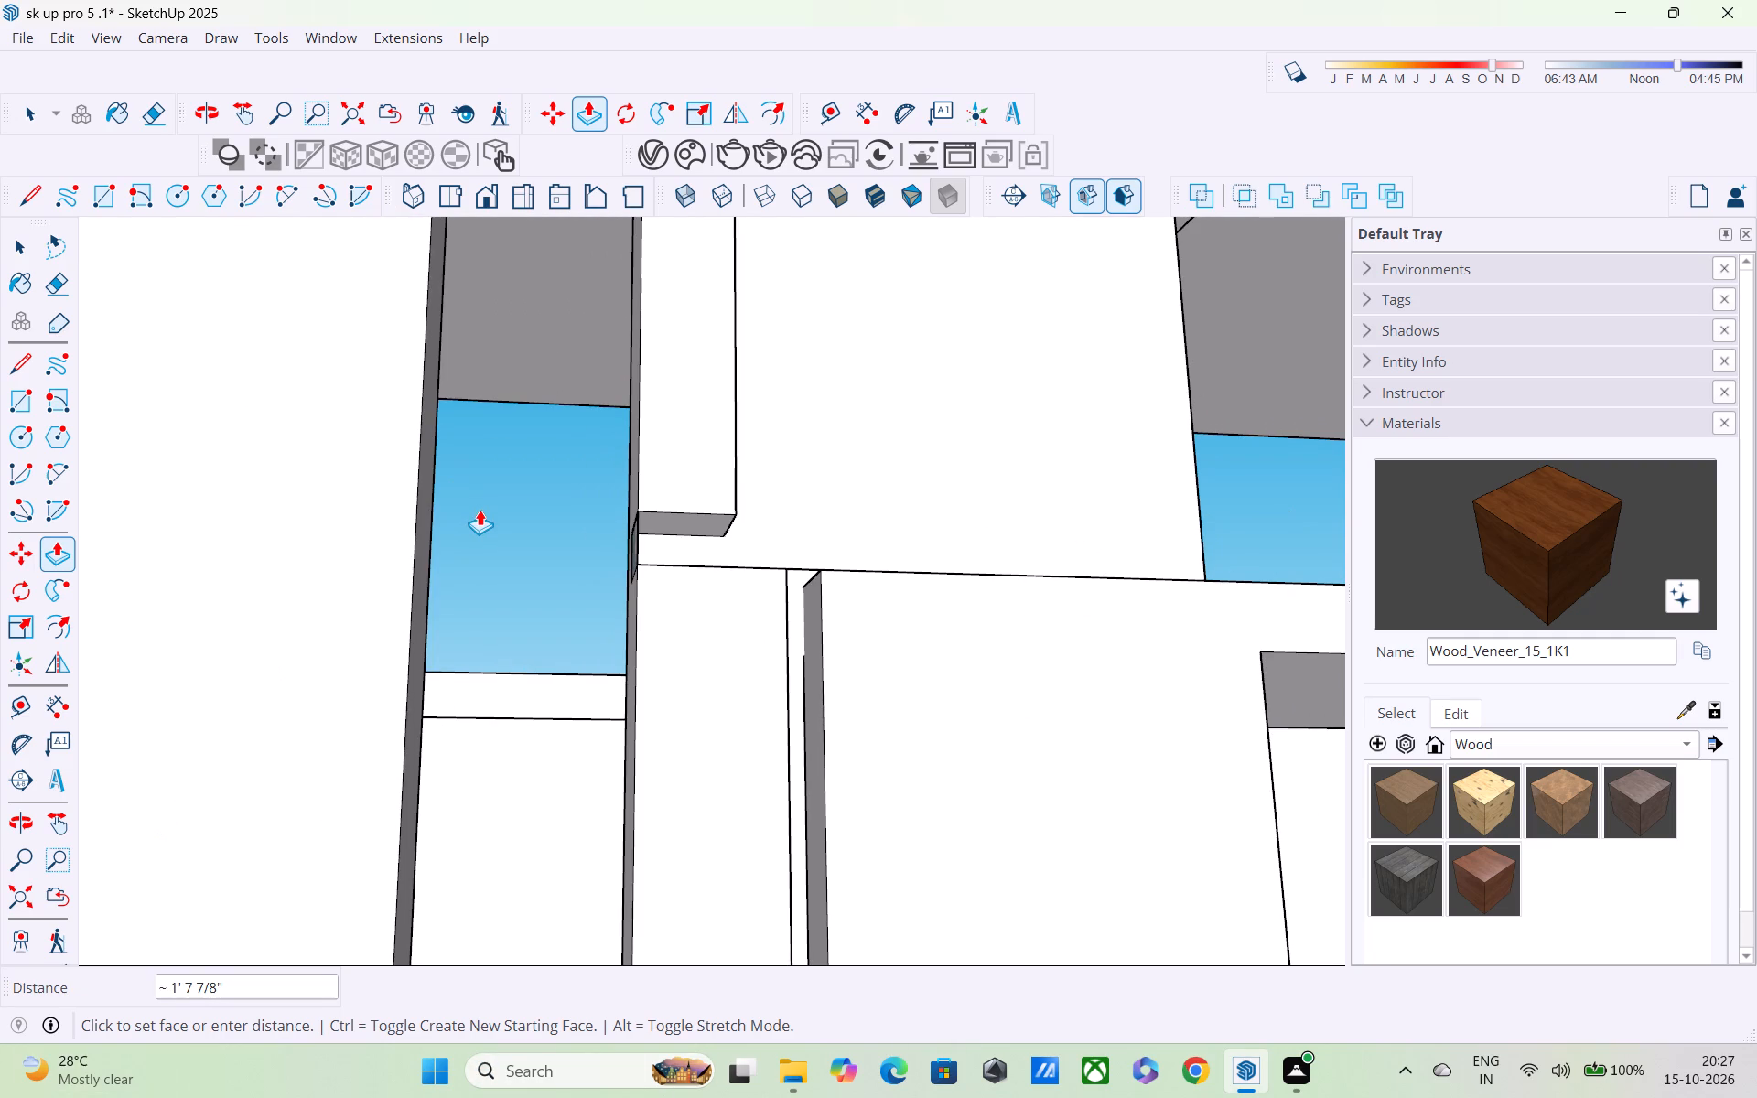
middle_click_drag(445, 517, 50, 587, "shift")
scroll(186, 574, "down", 1)
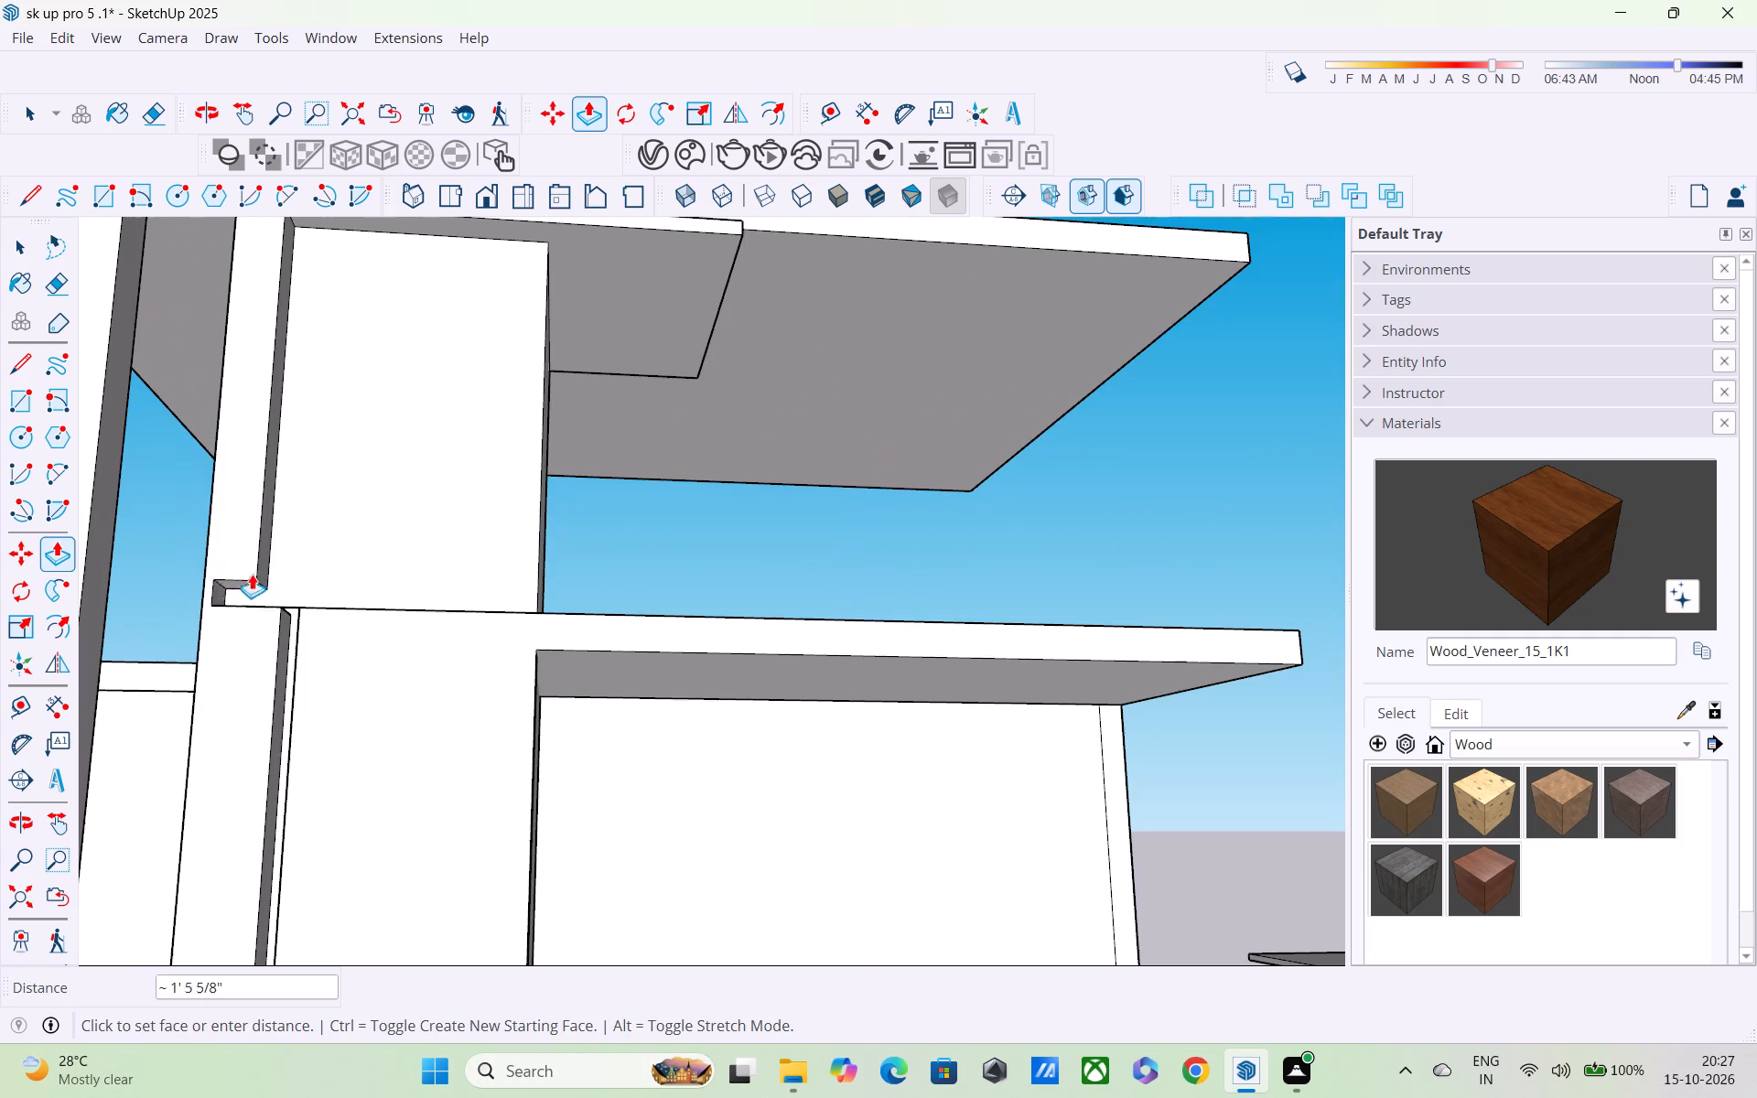
middle_click_drag(552, 588, 554, 749)
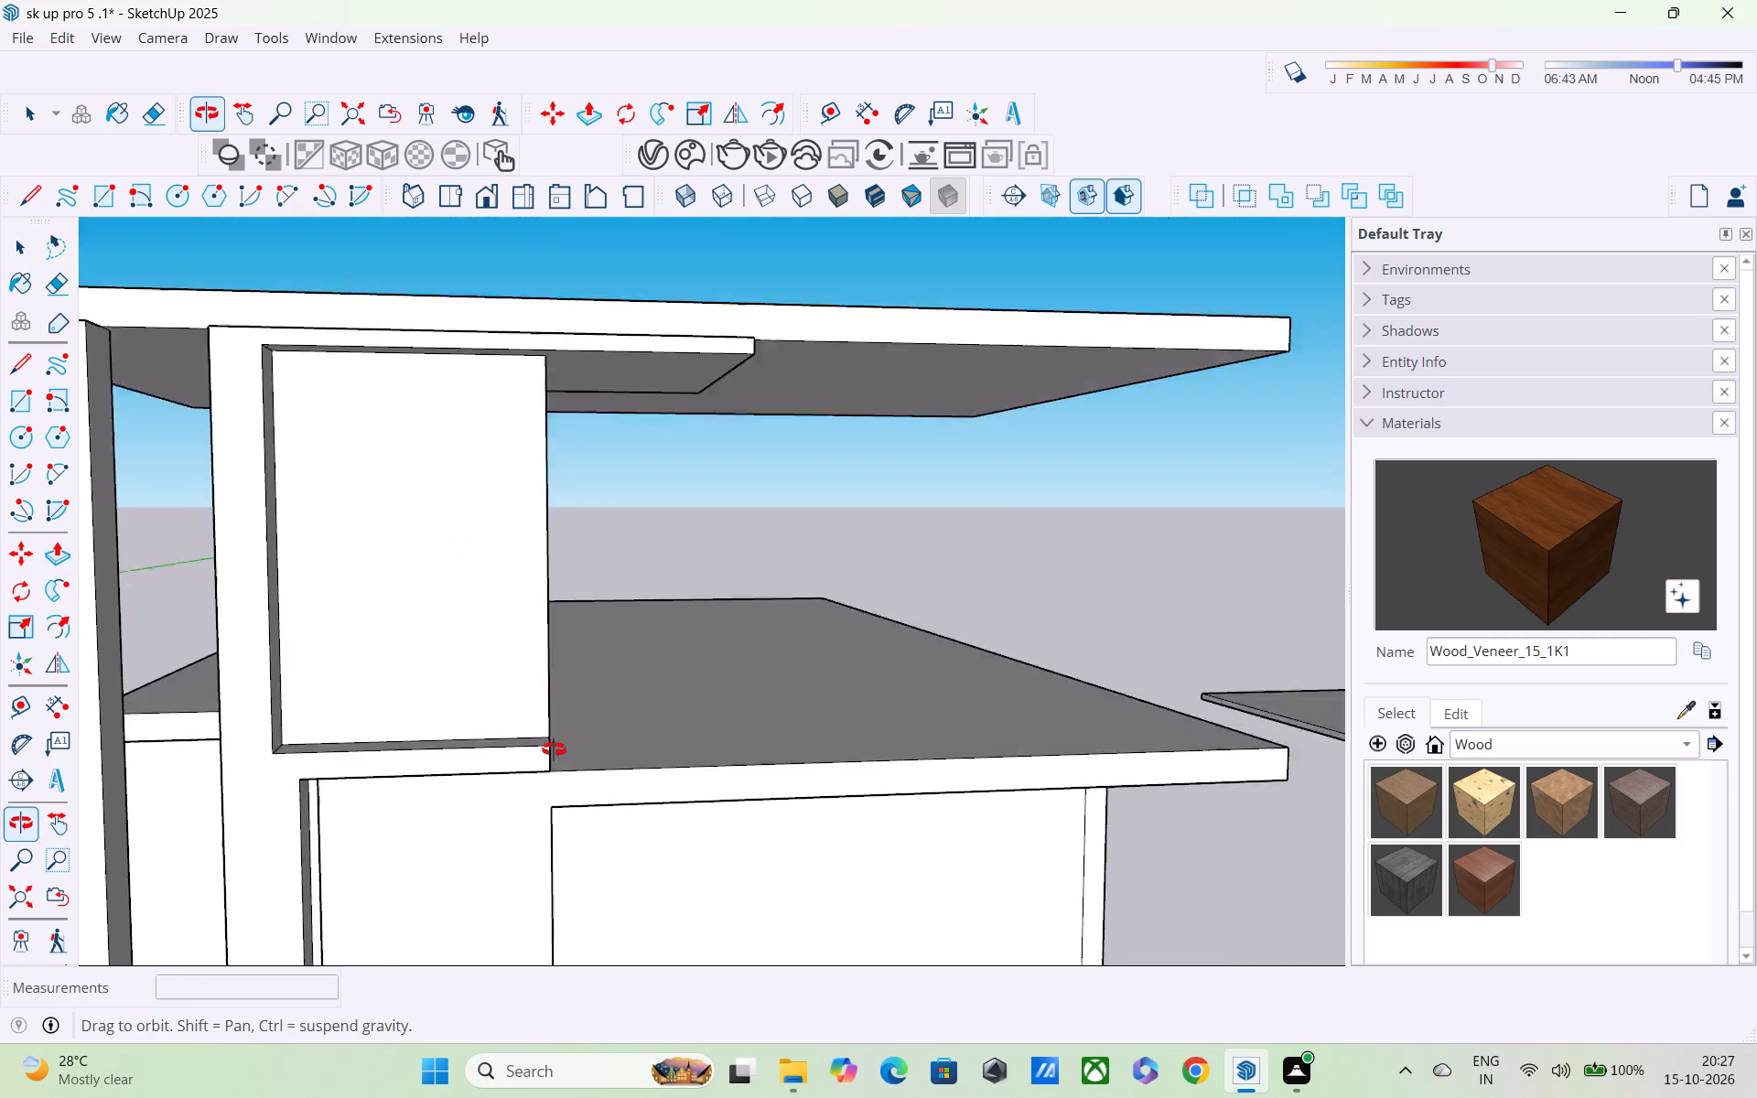
middle_click_drag(554, 749, 544, 780)
middle_click_drag(501, 798, 218, 785)
left_click(545, 759)
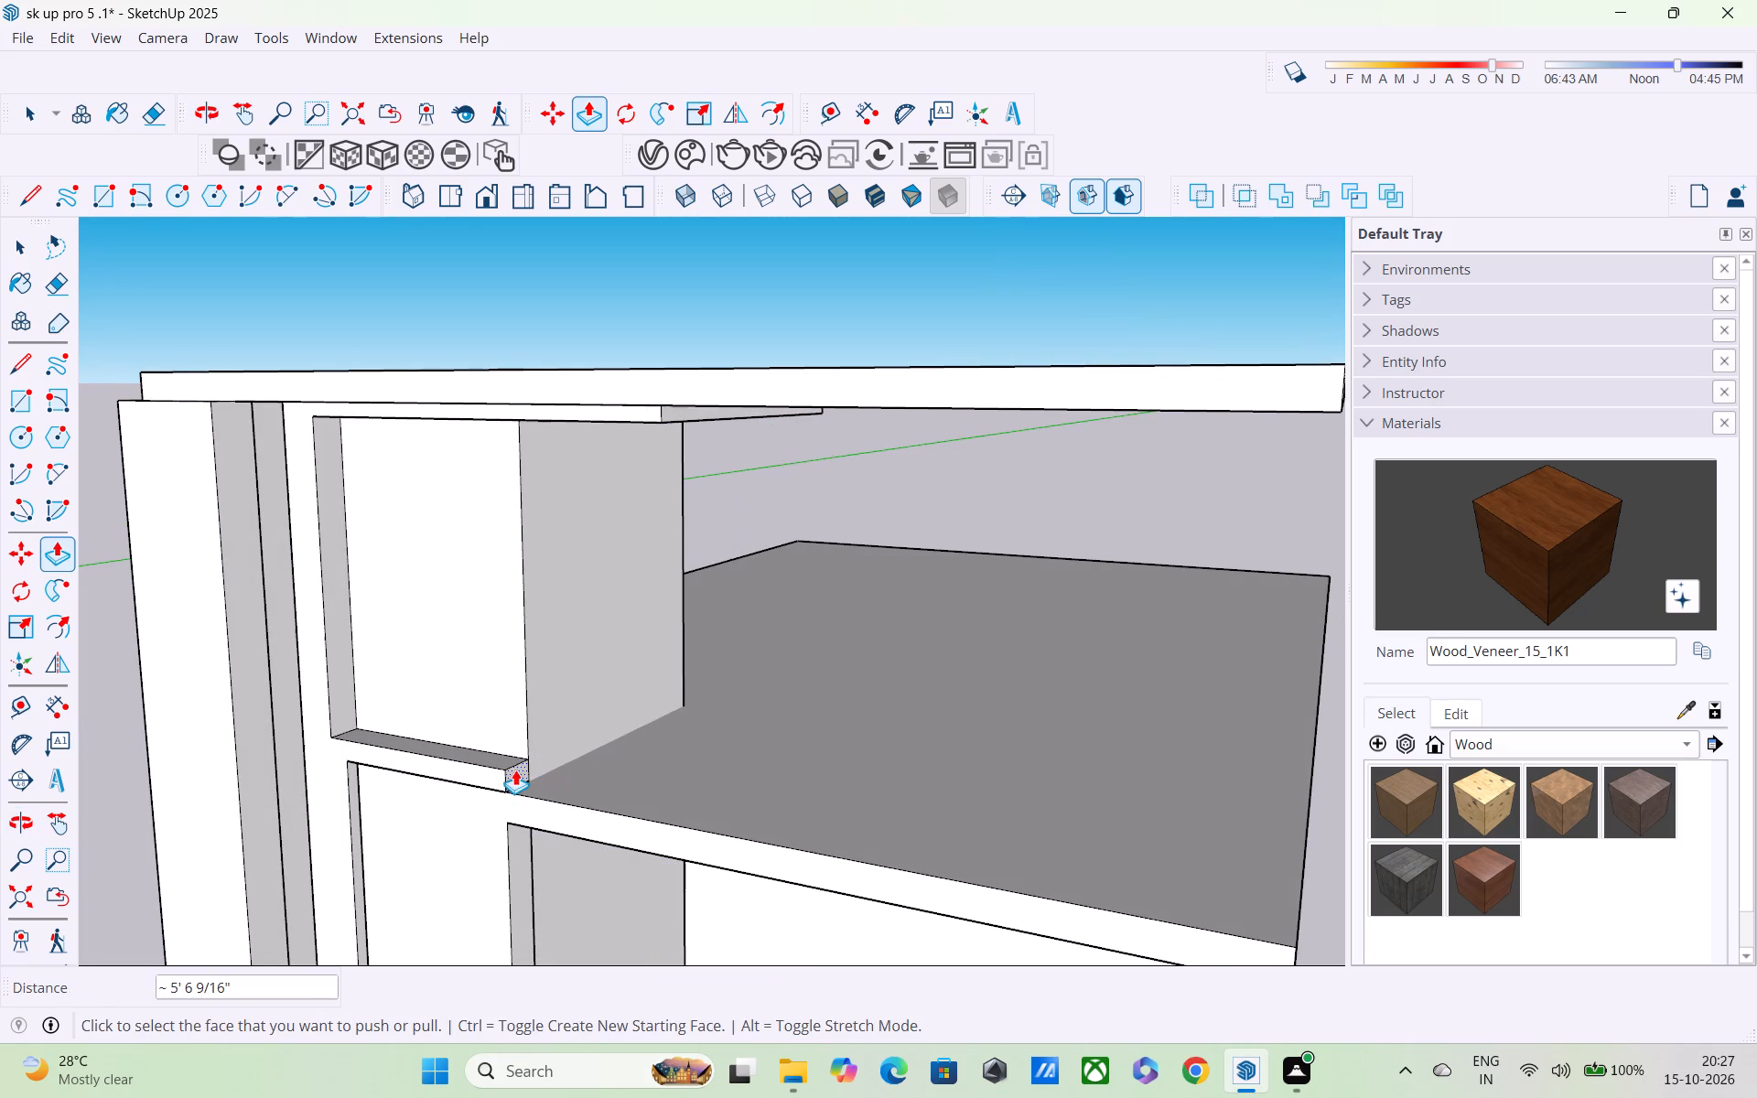
Push/Pull the ledge's end face a further 4' 9 1/16" or so along the slab, to match the end of the strip under the roof.
left_click(521, 764)
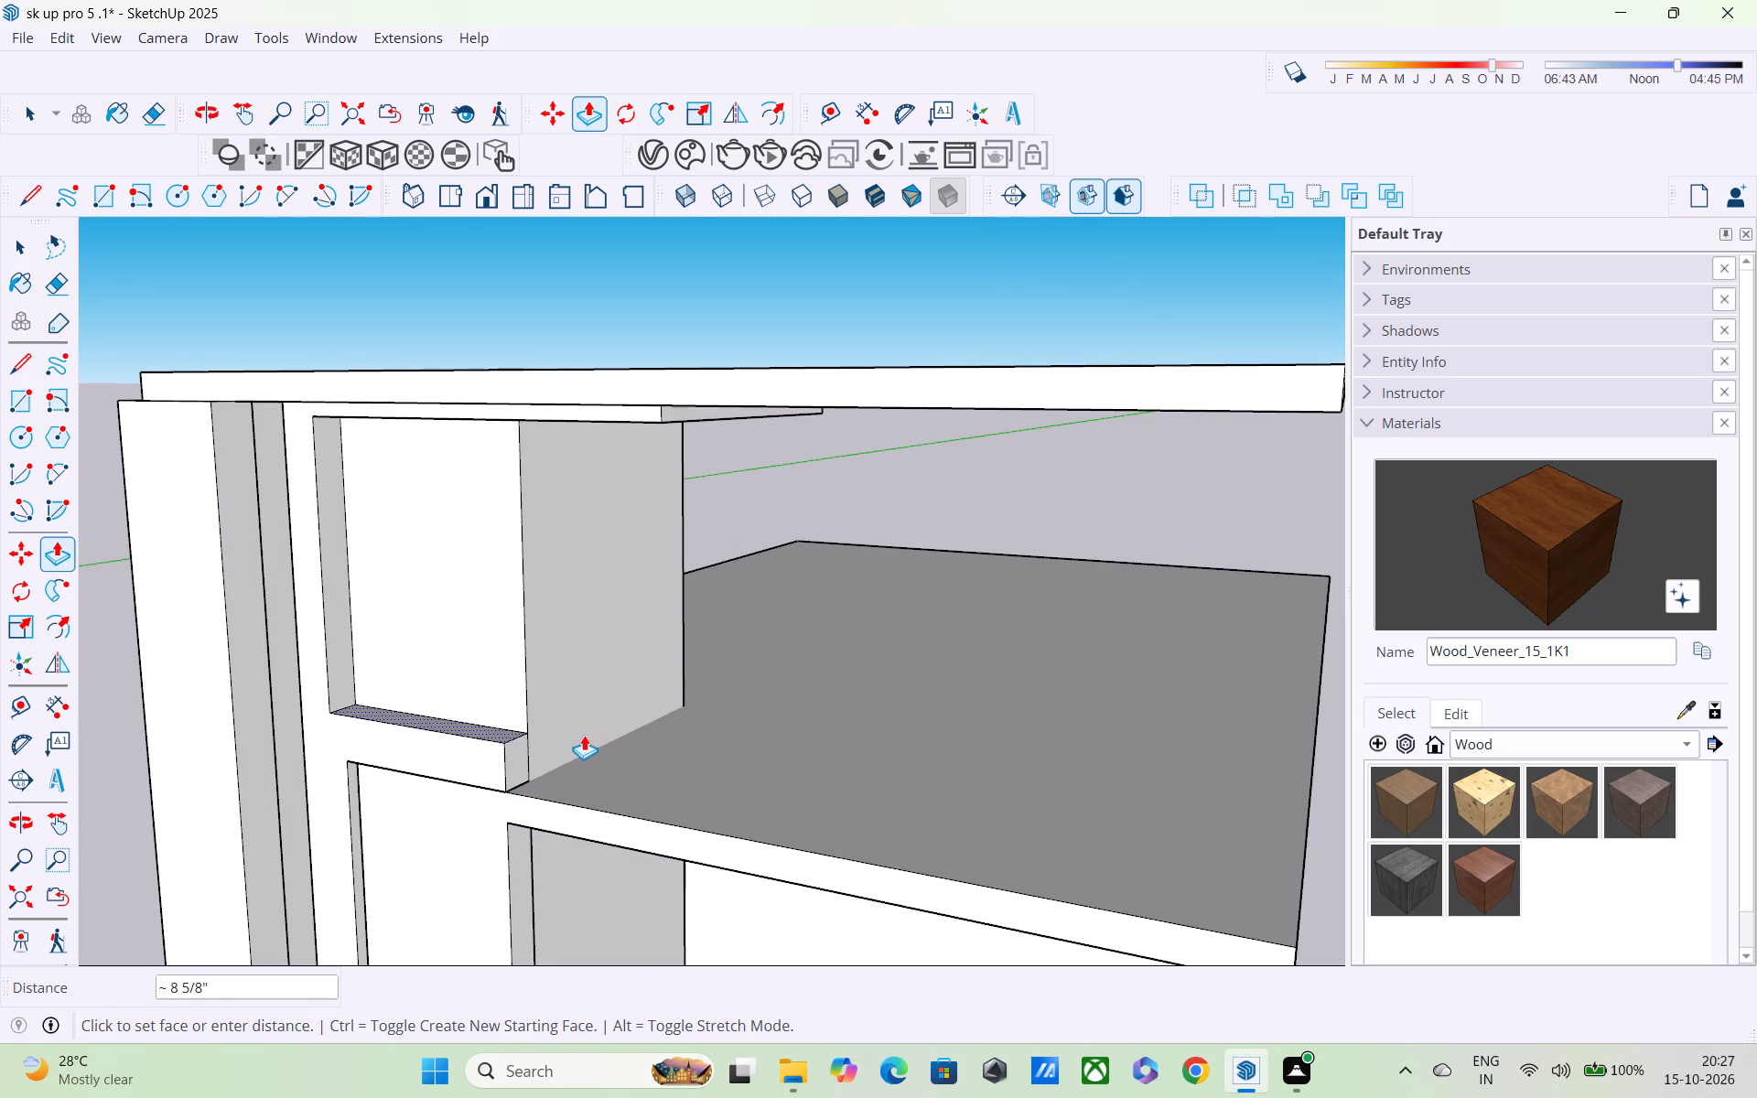
key("Escape")
scroll(527, 760, "up", 4)
left_click(510, 780)
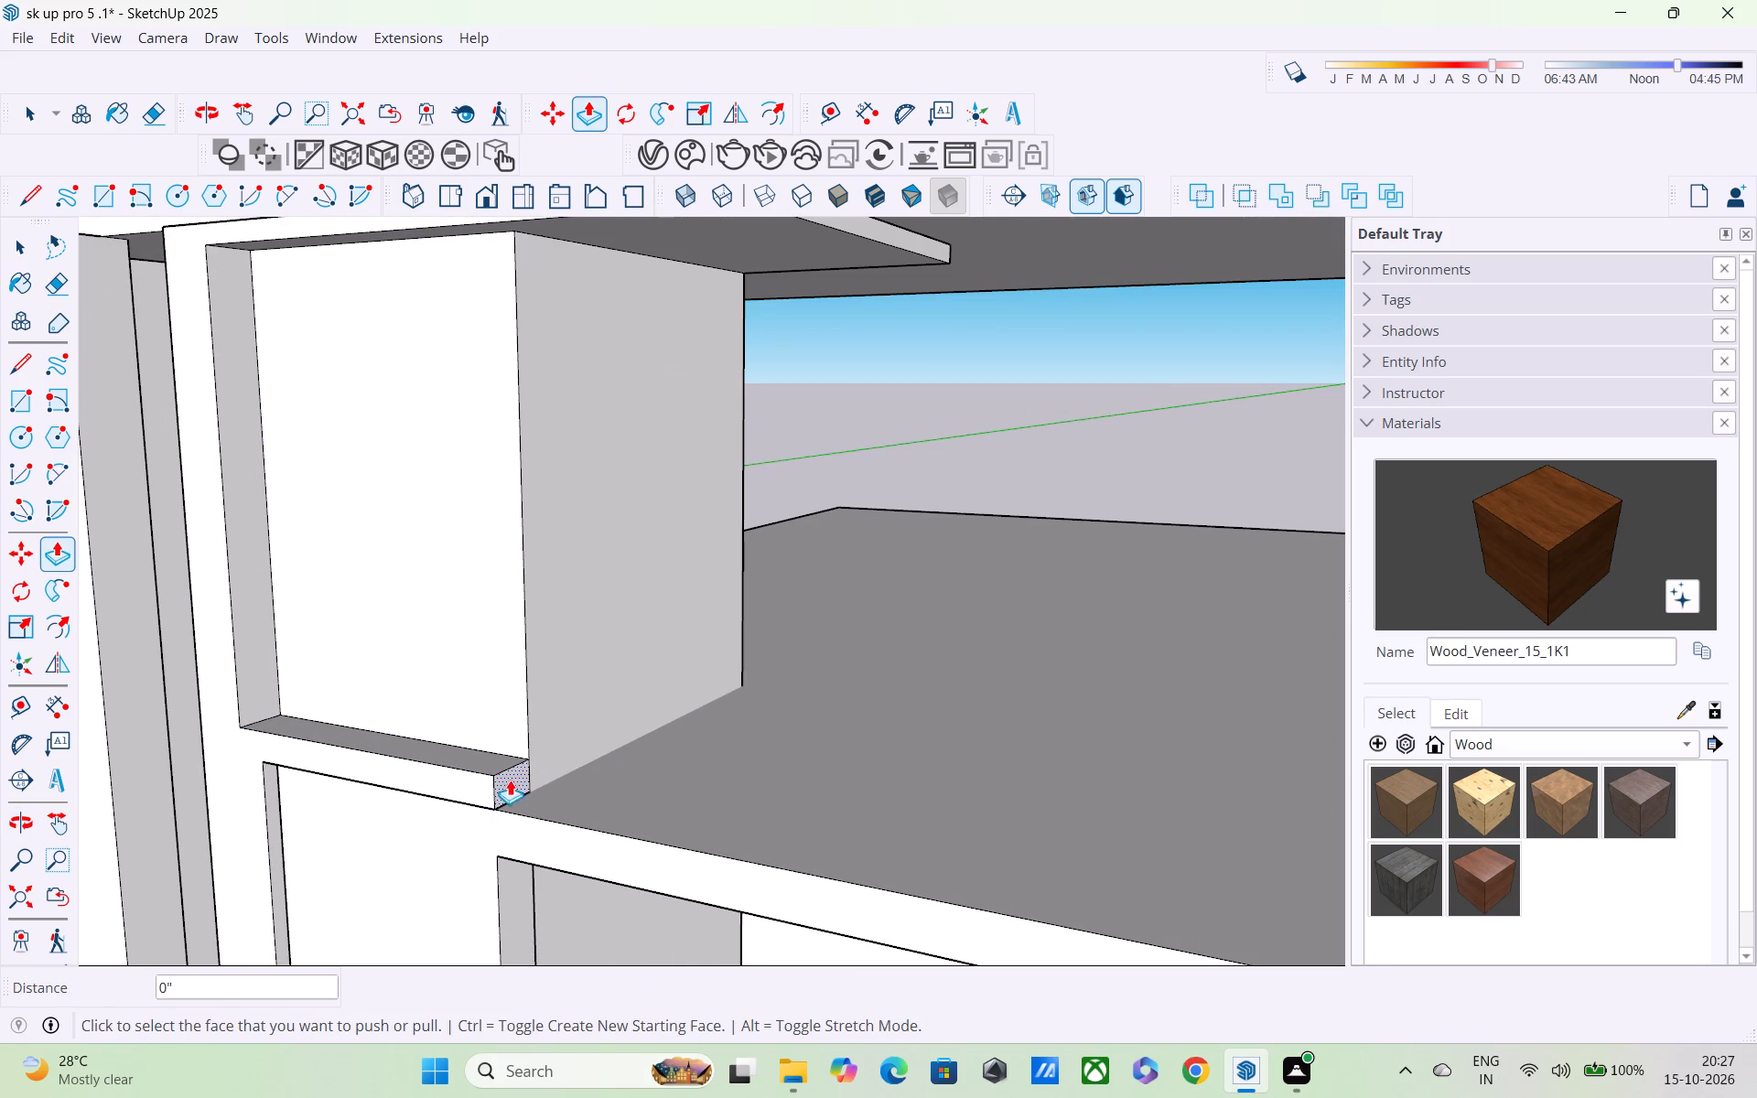
scroll(684, 460, "down", 2)
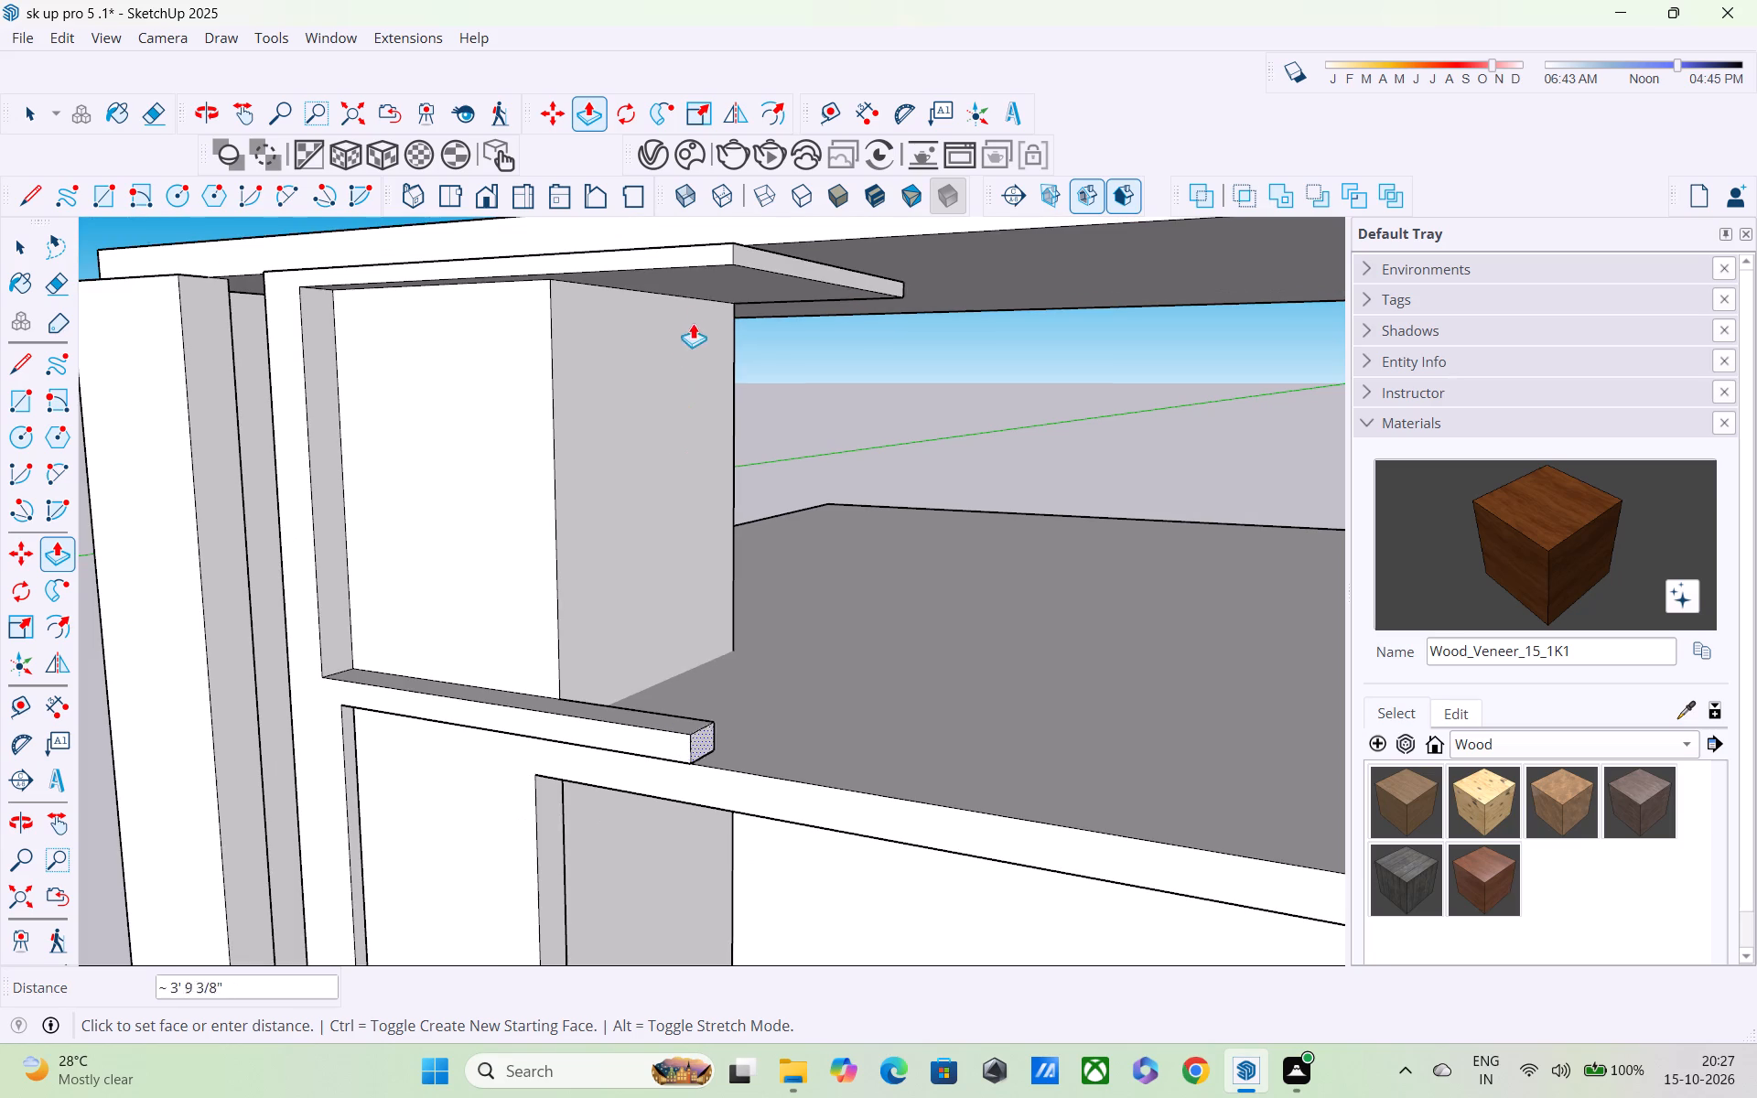
left_click(735, 264)
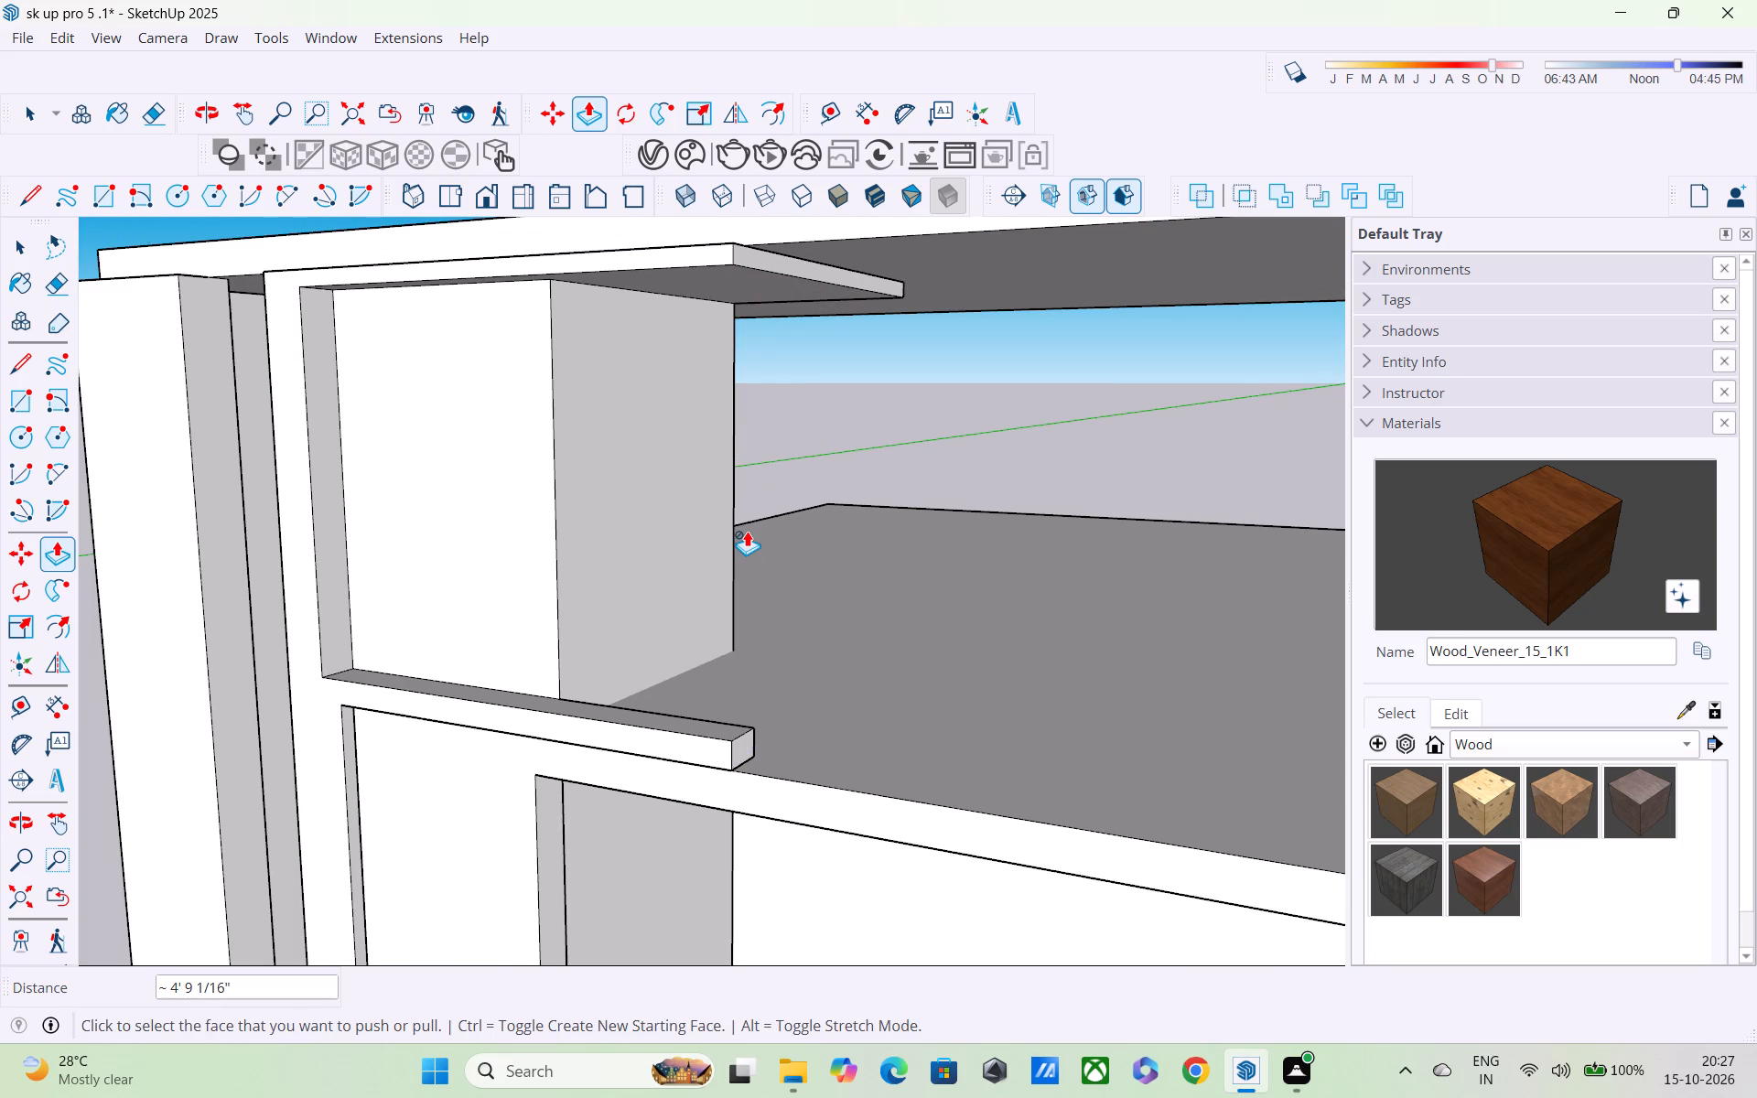
Examine the extended ledges, front wall panels and slab edges from several angles.
middle_click_drag(547, 878, 593, 749)
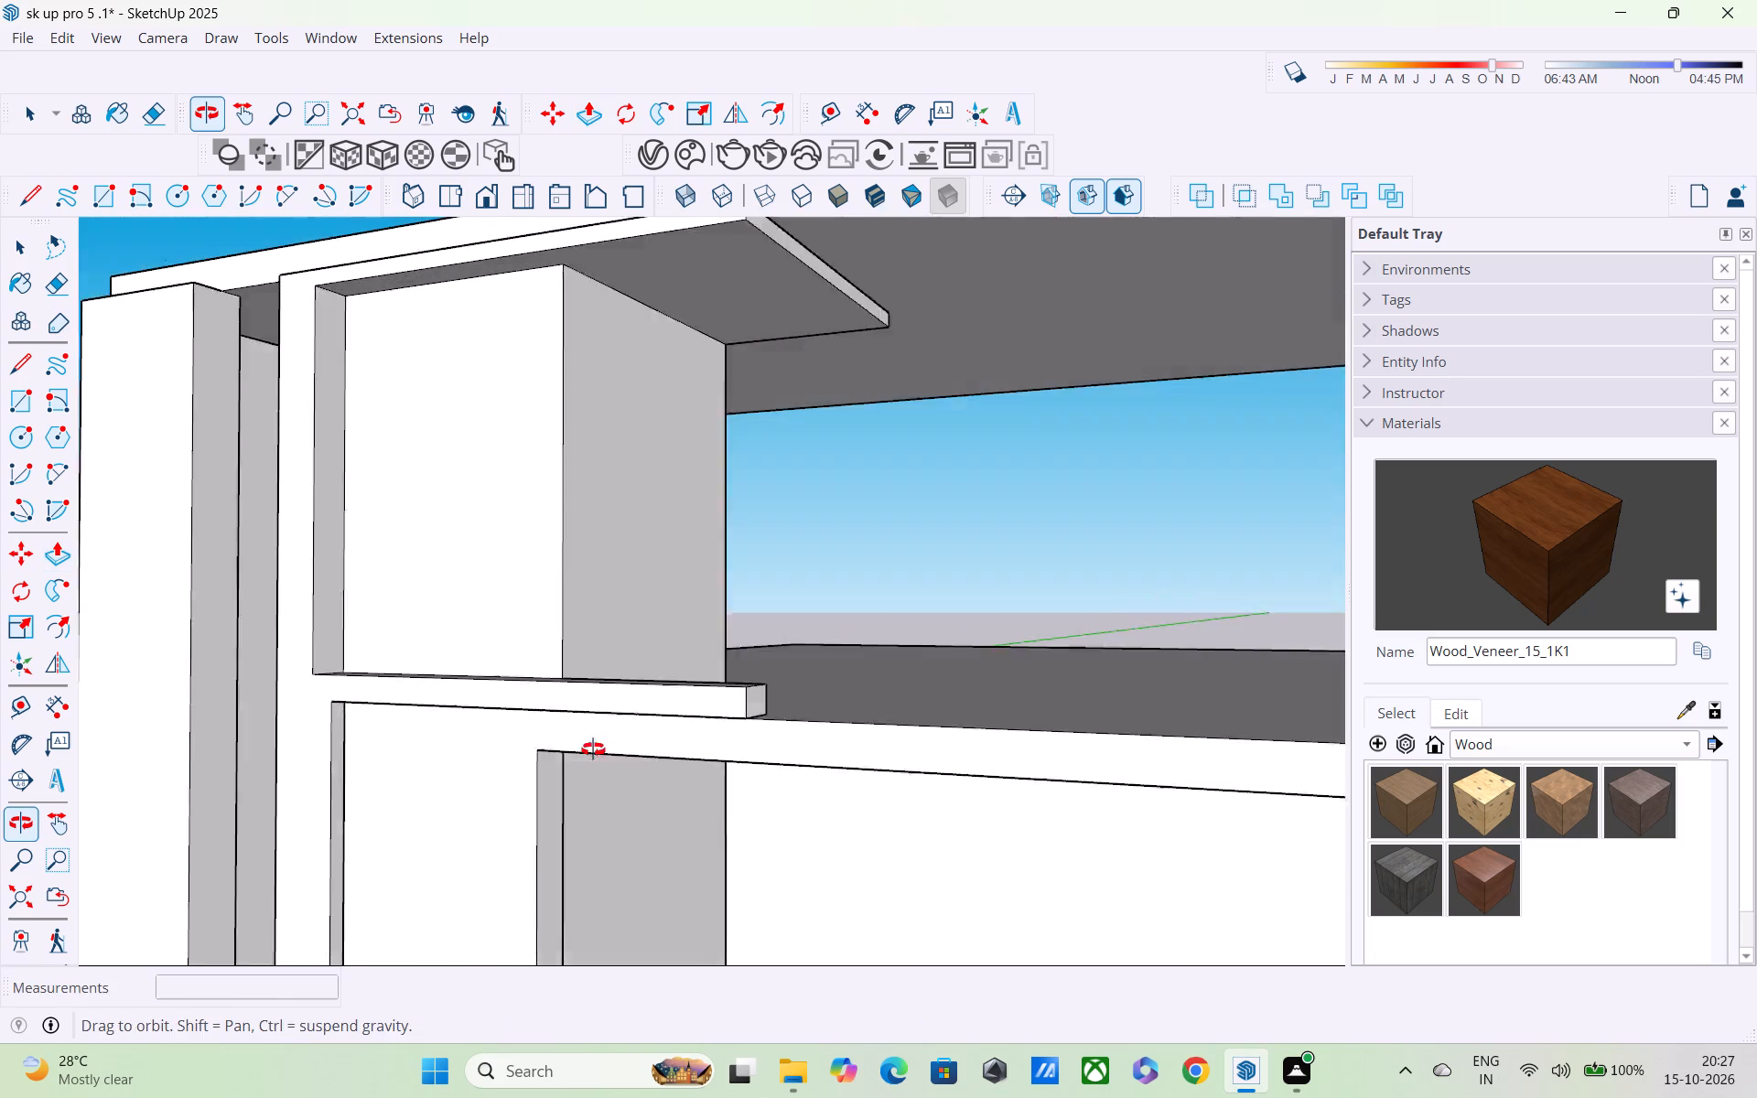
middle_click_drag(593, 749, 671, 630)
scroll(652, 641, "down", 7)
scroll(618, 621, "up", 1)
scroll(618, 621, "down", 2)
middle_click_drag(618, 621, 736, 756)
scroll(725, 737, "down", 7)
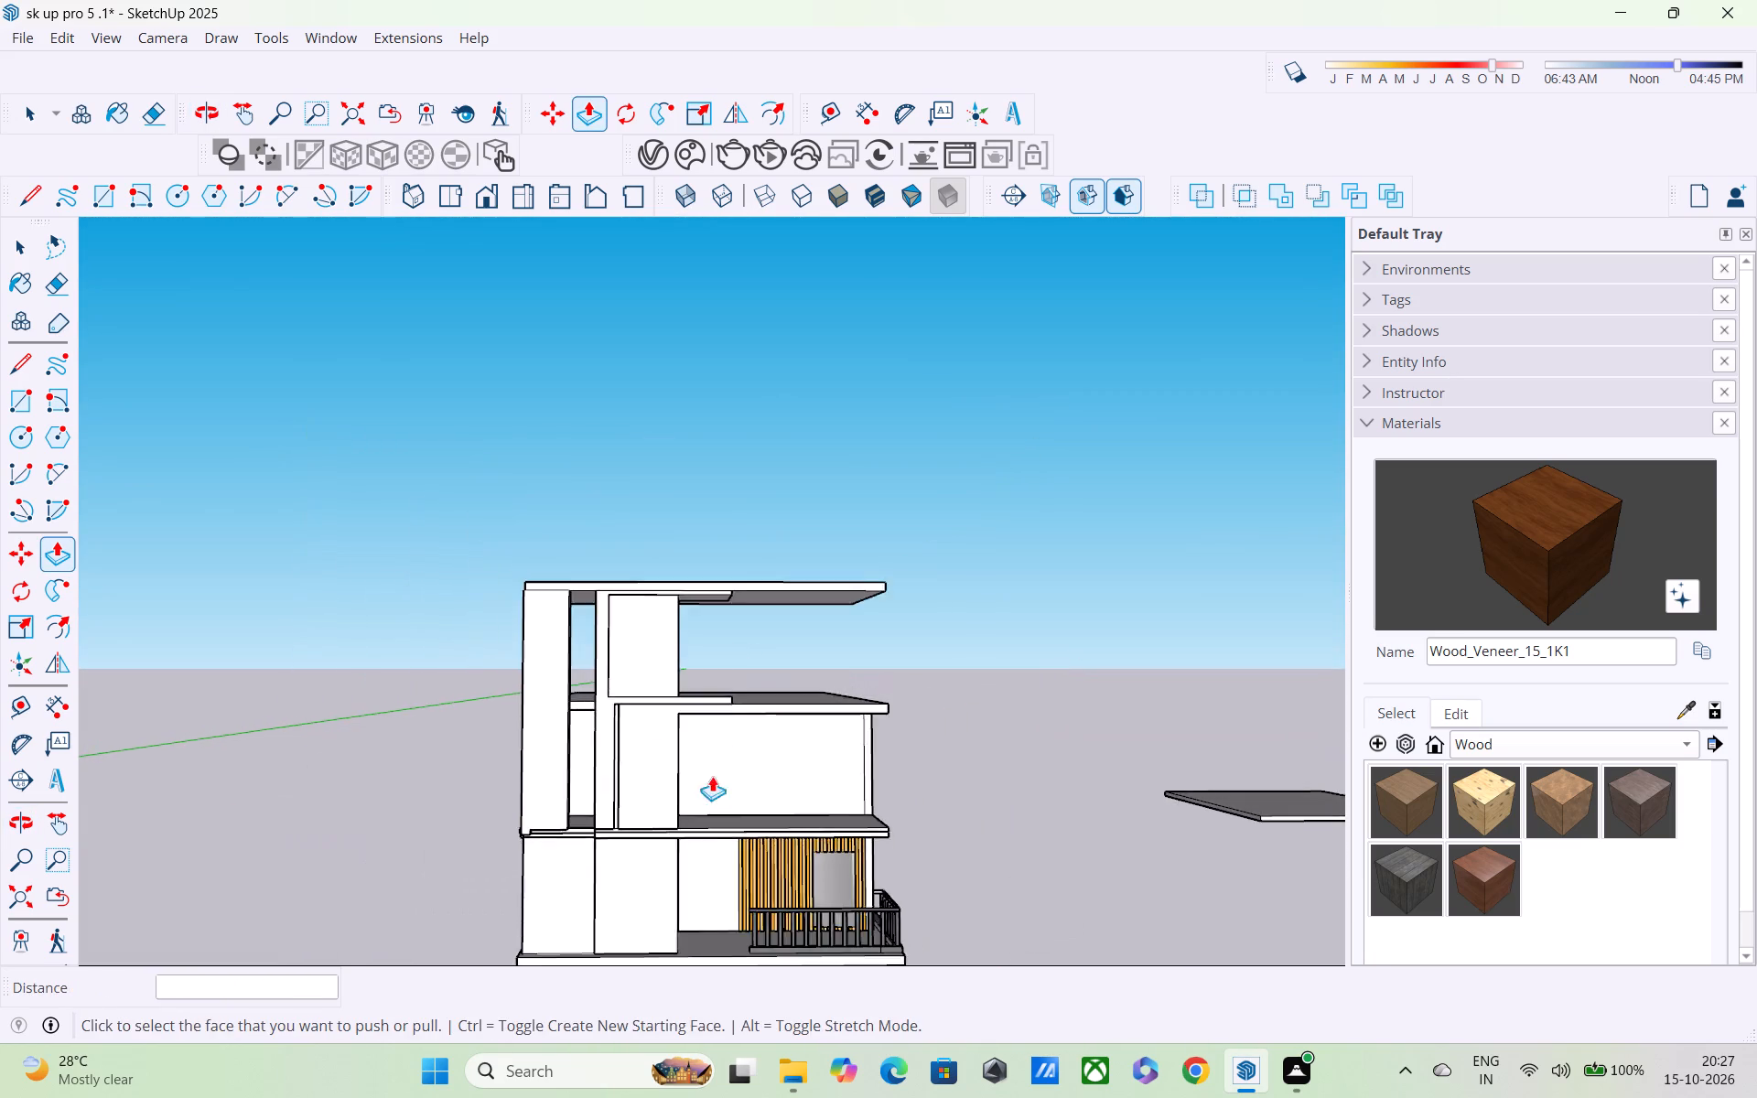
middle_click_drag(721, 786, 756, 873)
scroll(526, 859, "up", 10)
scroll(611, 811, "up", 4)
middle_click_drag(588, 802, 536, 628)
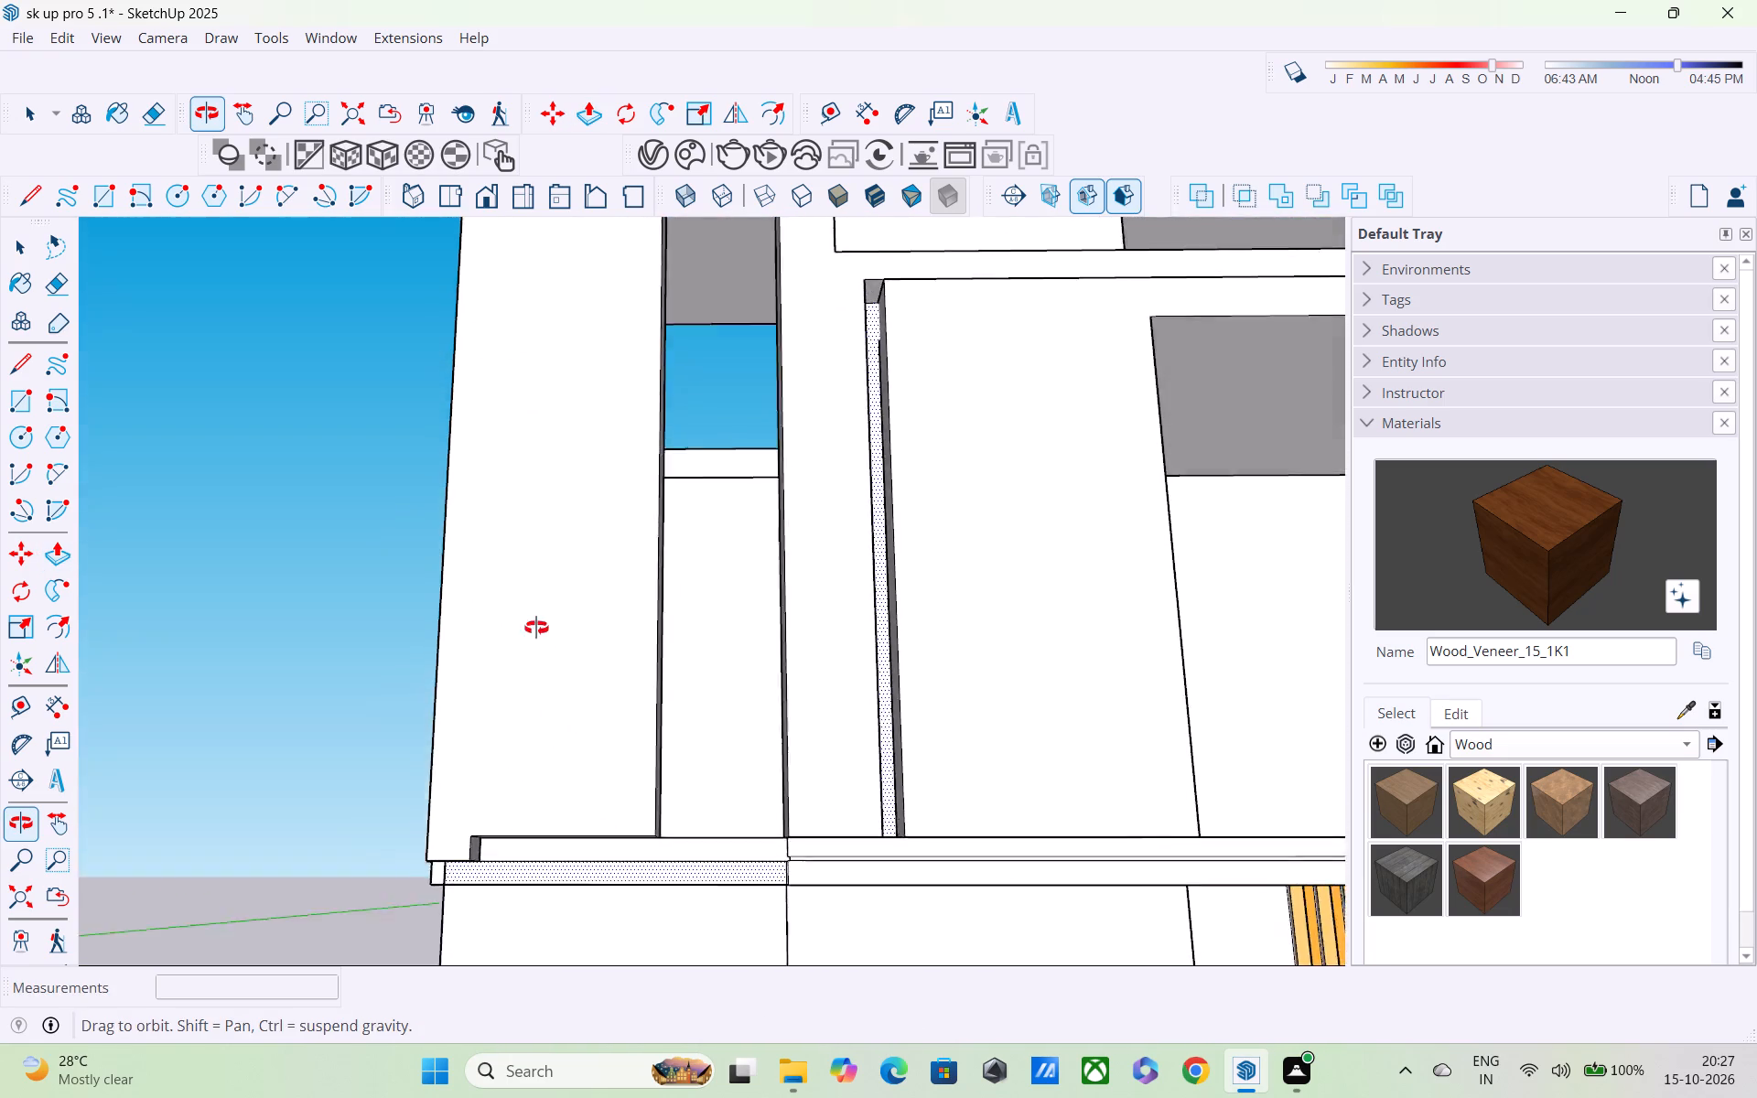
middle_click_drag(536, 628, 545, 404)
scroll(553, 698, "up", 7)
scroll(402, 880, "down", 5)
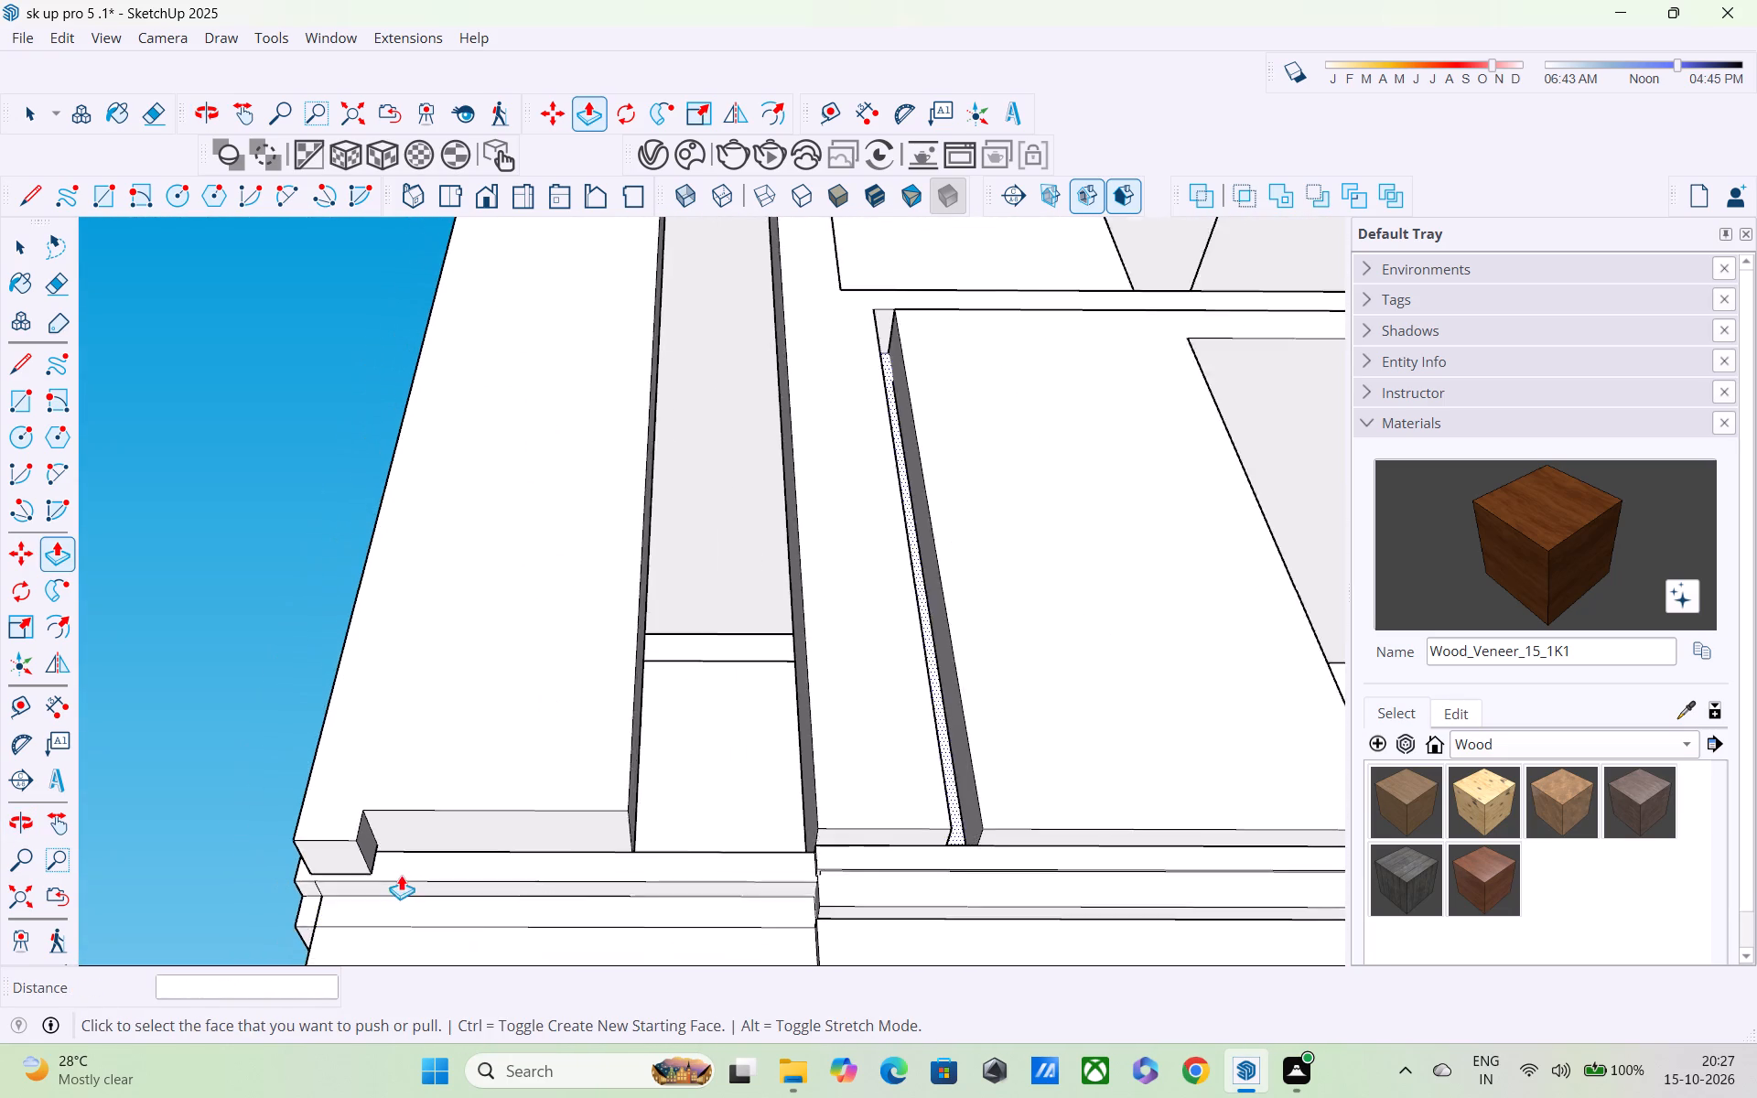
scroll(401, 875, "down", 1)
middle_click_drag(404, 877, 501, 1096)
scroll(462, 961, "down", 6)
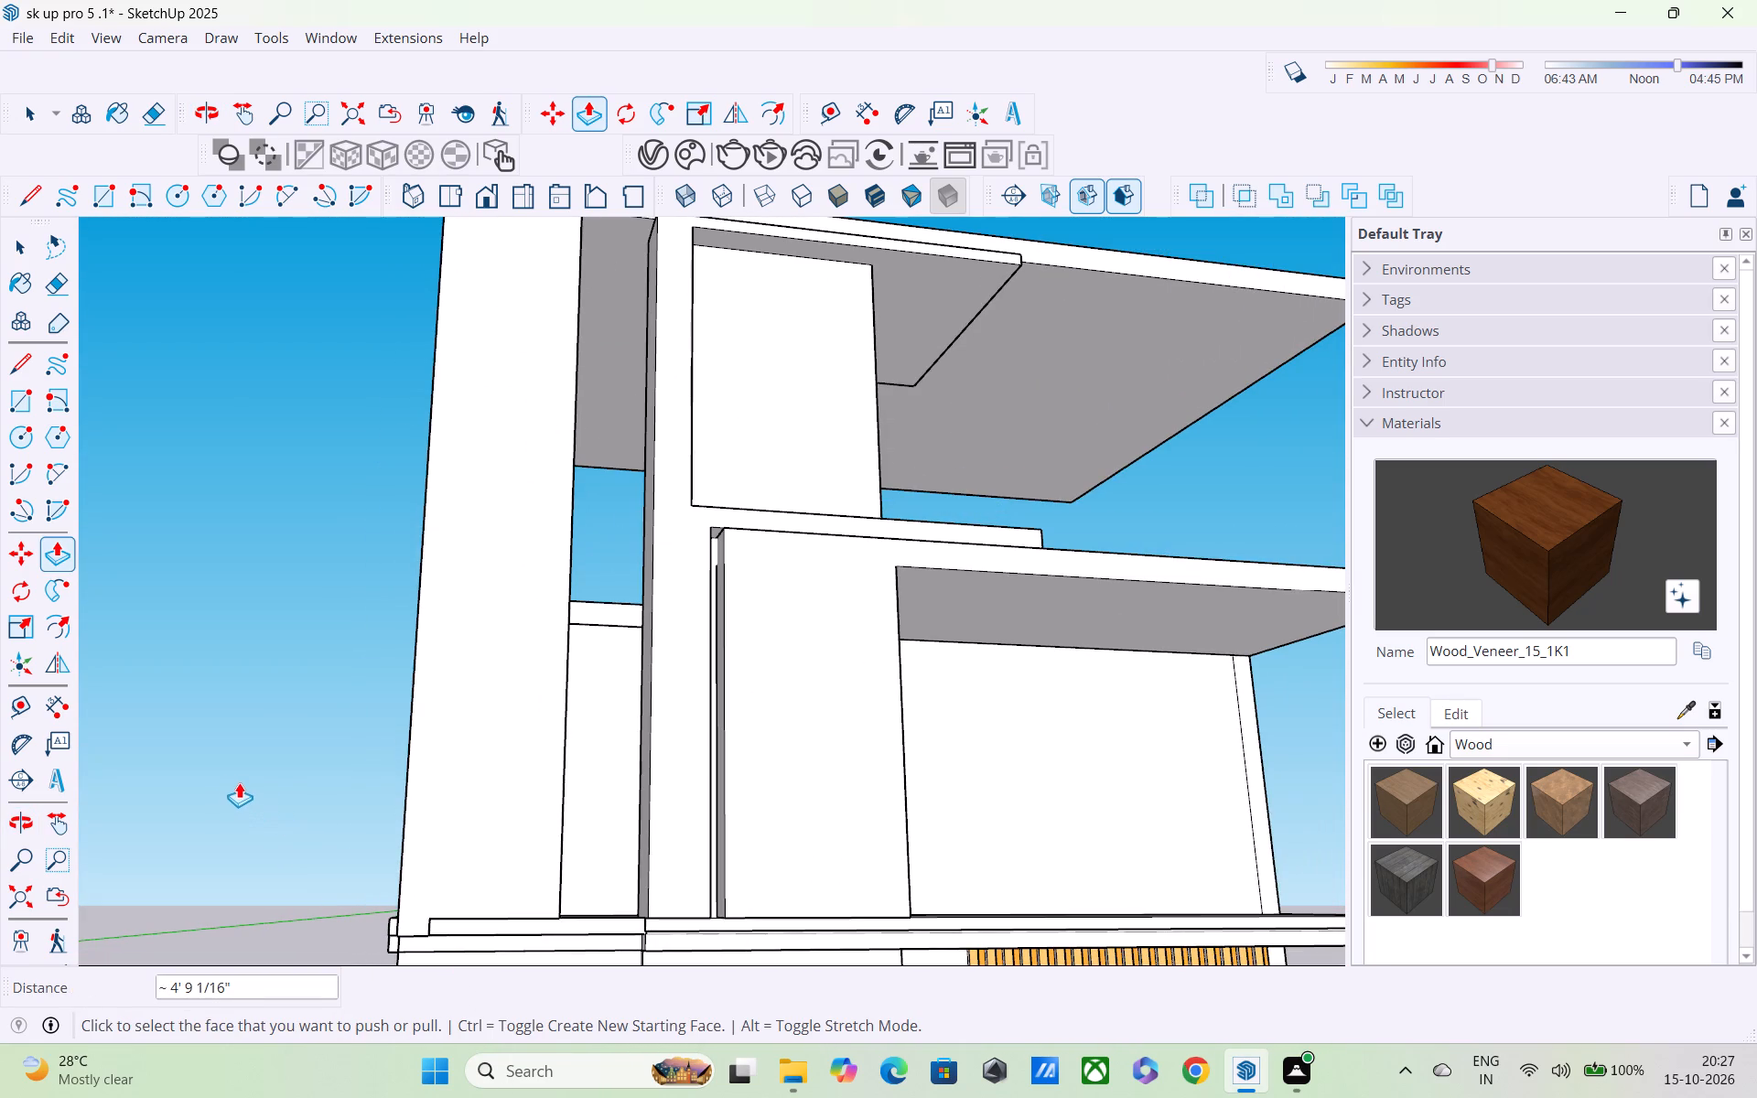
key("Escape")
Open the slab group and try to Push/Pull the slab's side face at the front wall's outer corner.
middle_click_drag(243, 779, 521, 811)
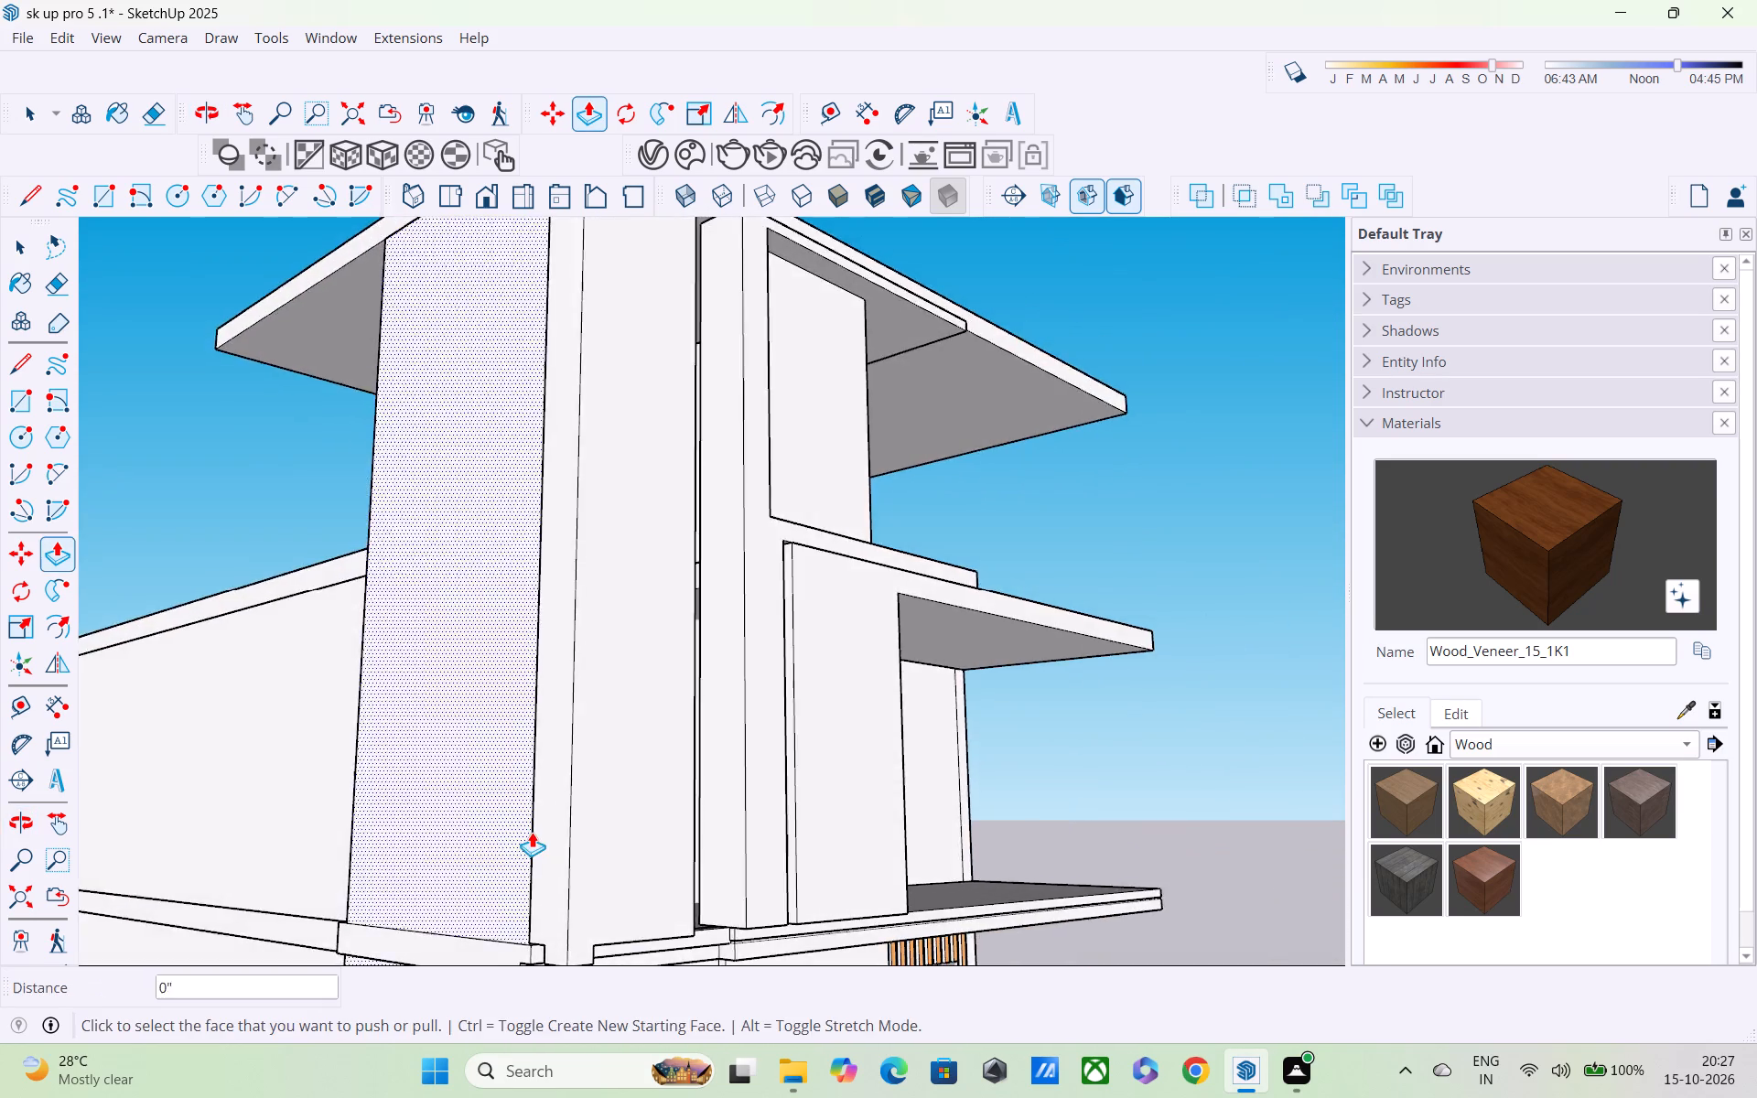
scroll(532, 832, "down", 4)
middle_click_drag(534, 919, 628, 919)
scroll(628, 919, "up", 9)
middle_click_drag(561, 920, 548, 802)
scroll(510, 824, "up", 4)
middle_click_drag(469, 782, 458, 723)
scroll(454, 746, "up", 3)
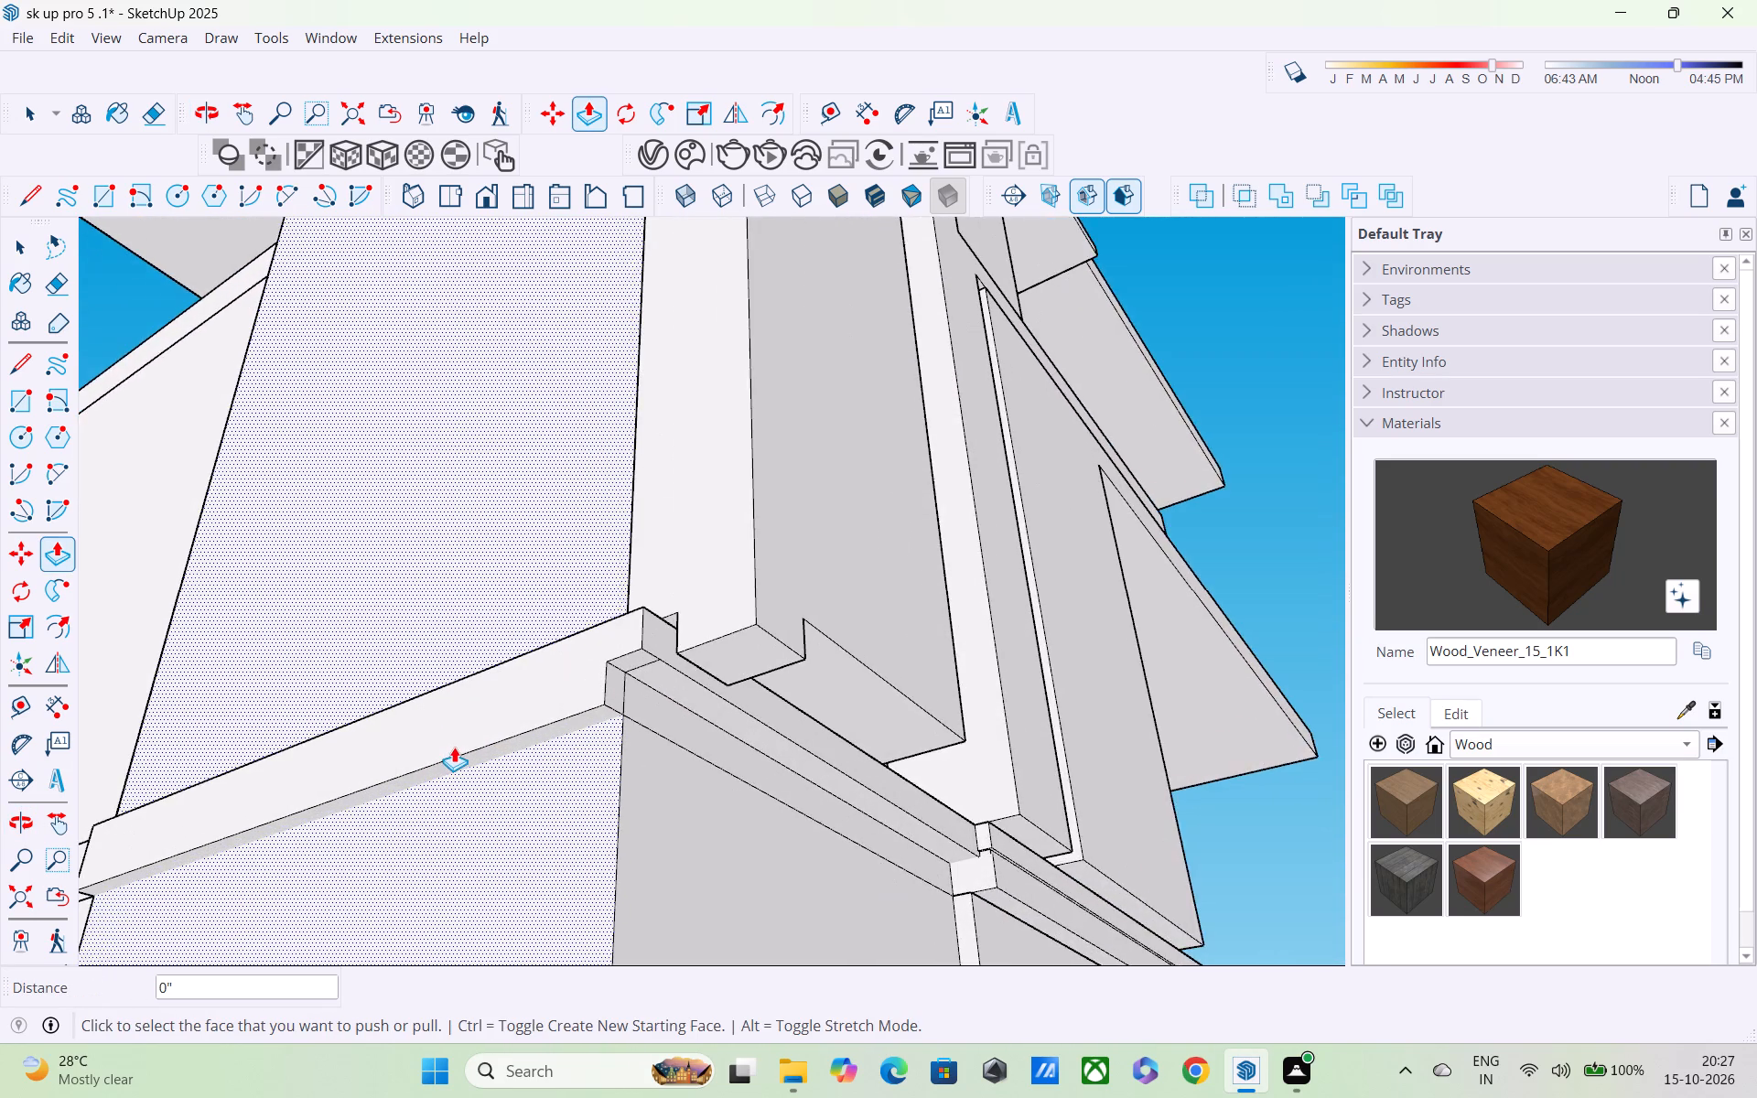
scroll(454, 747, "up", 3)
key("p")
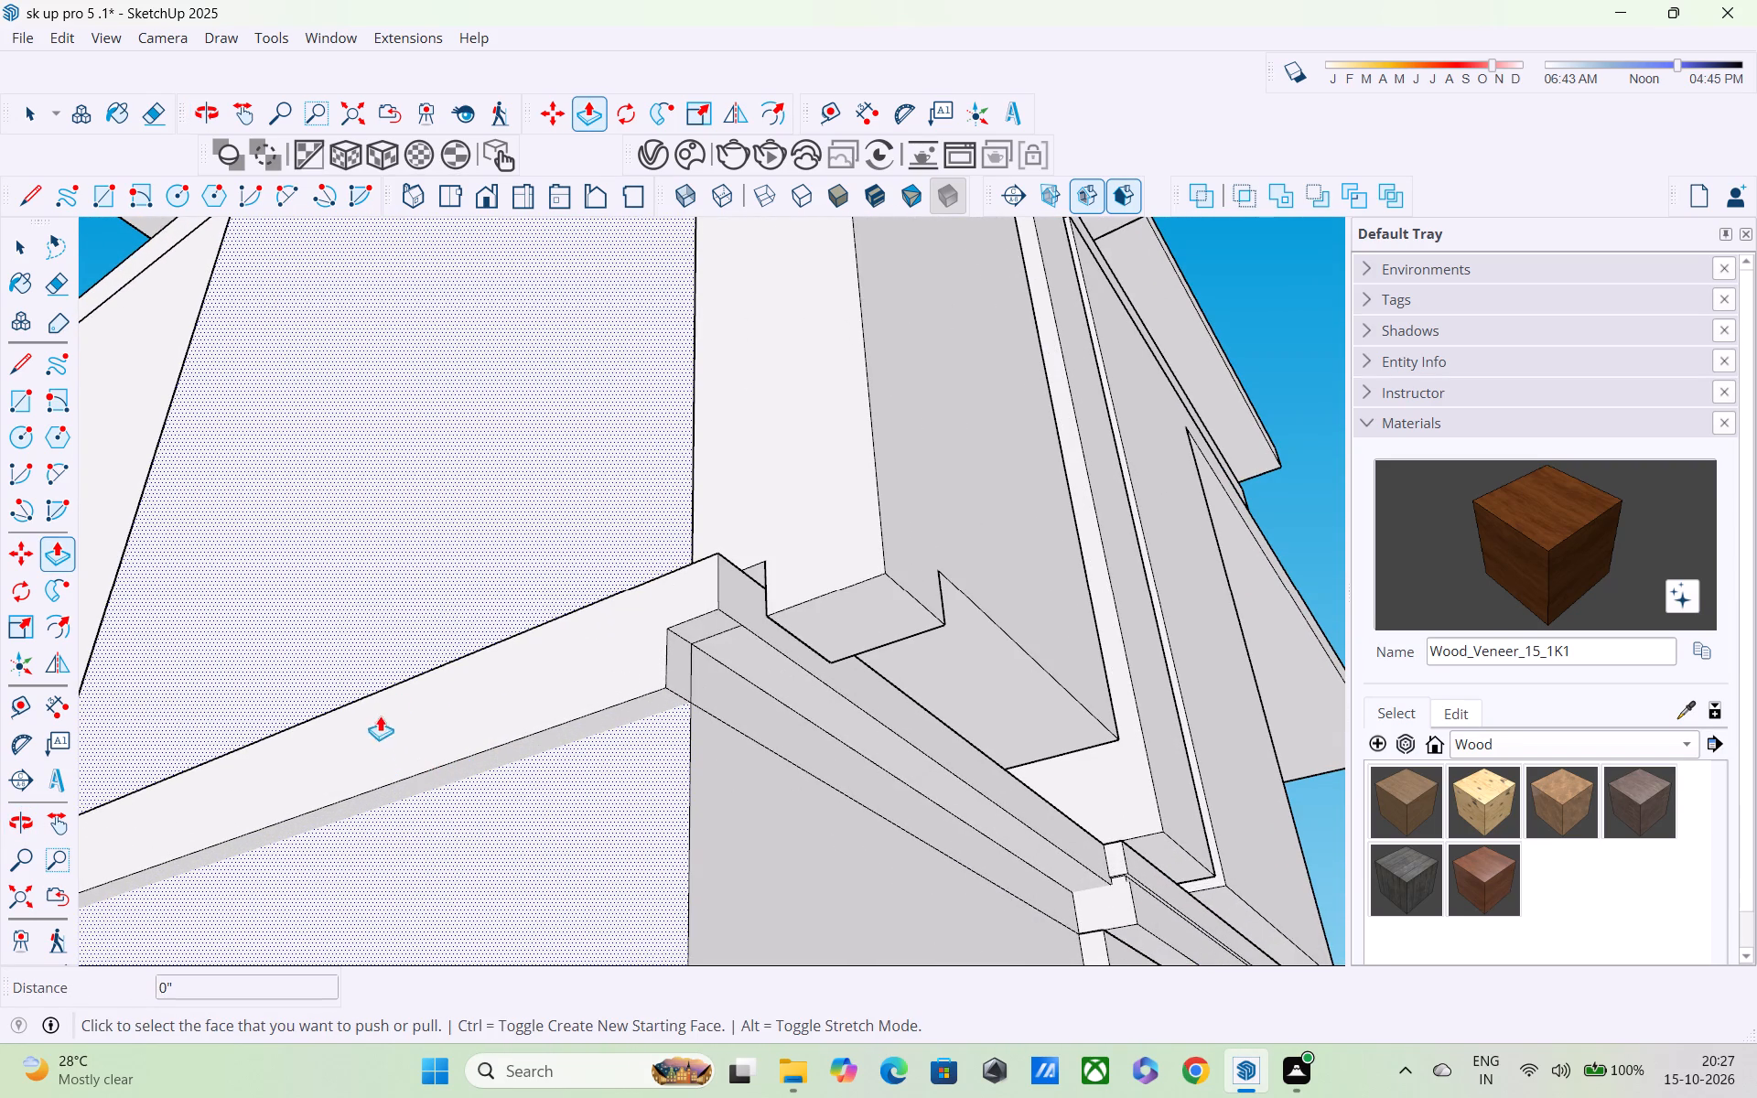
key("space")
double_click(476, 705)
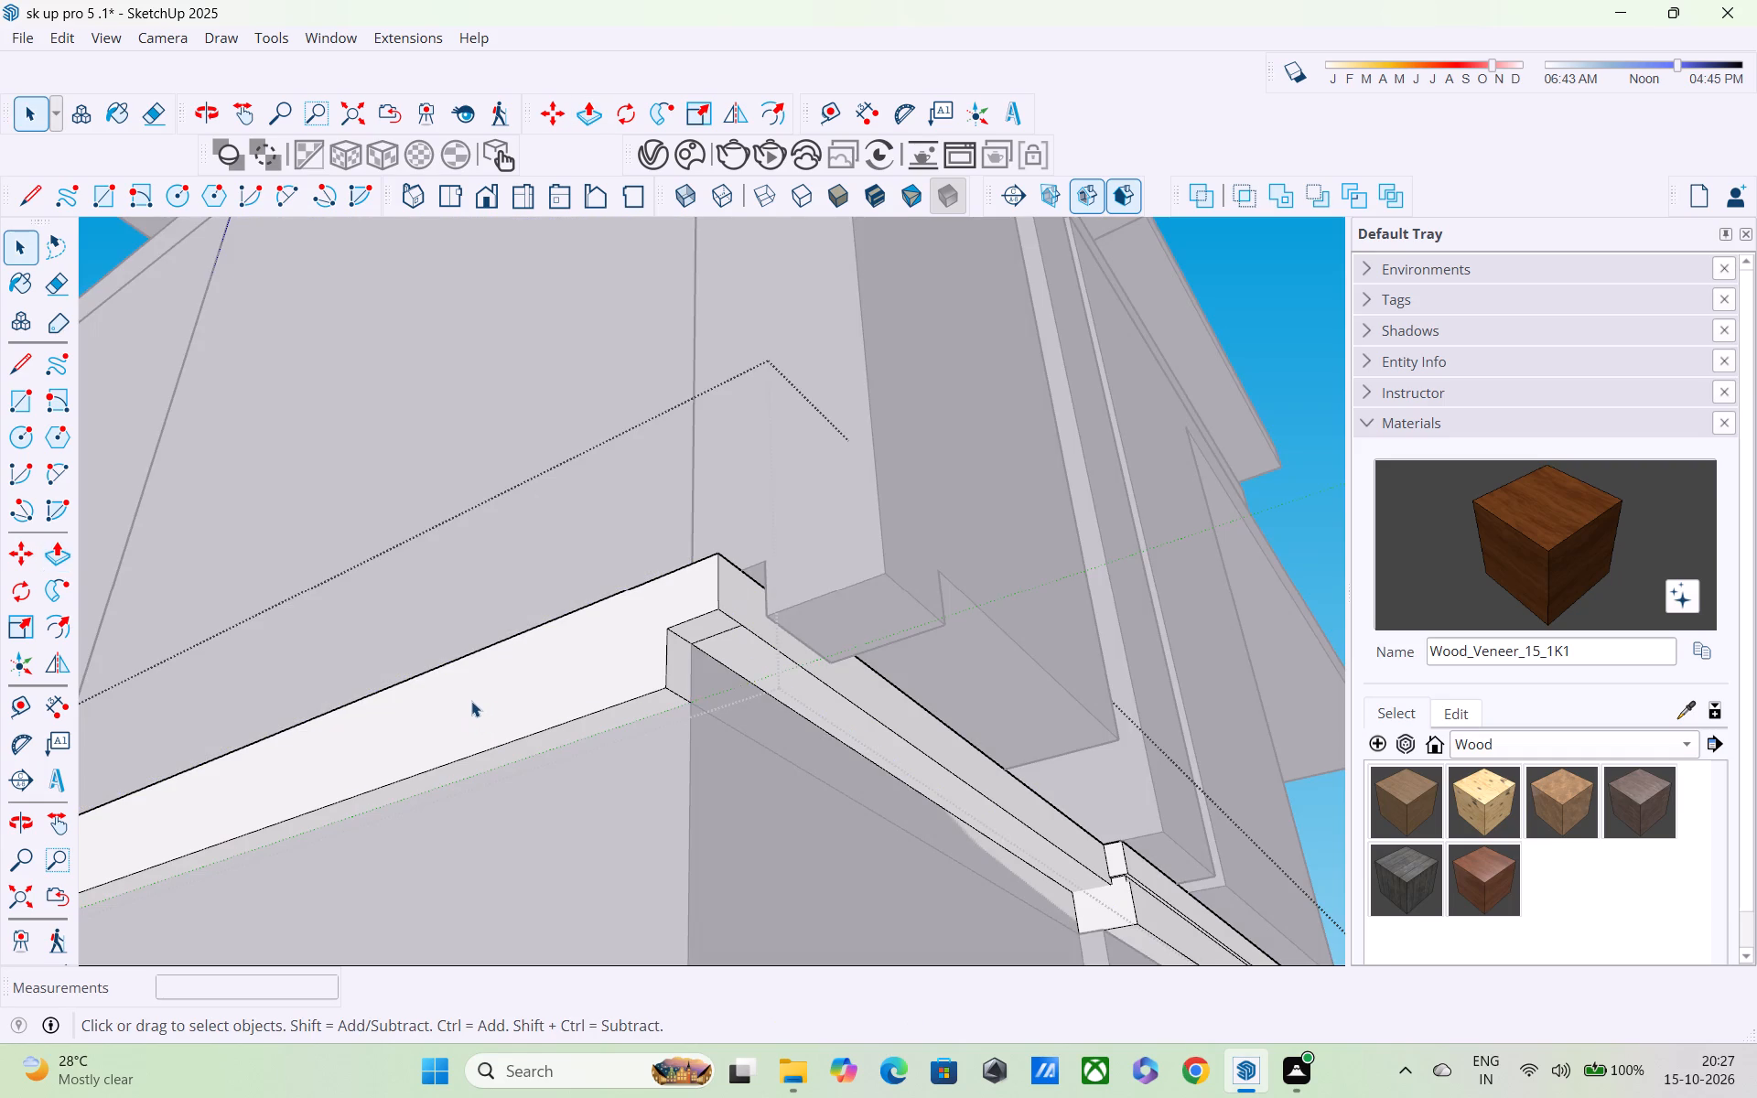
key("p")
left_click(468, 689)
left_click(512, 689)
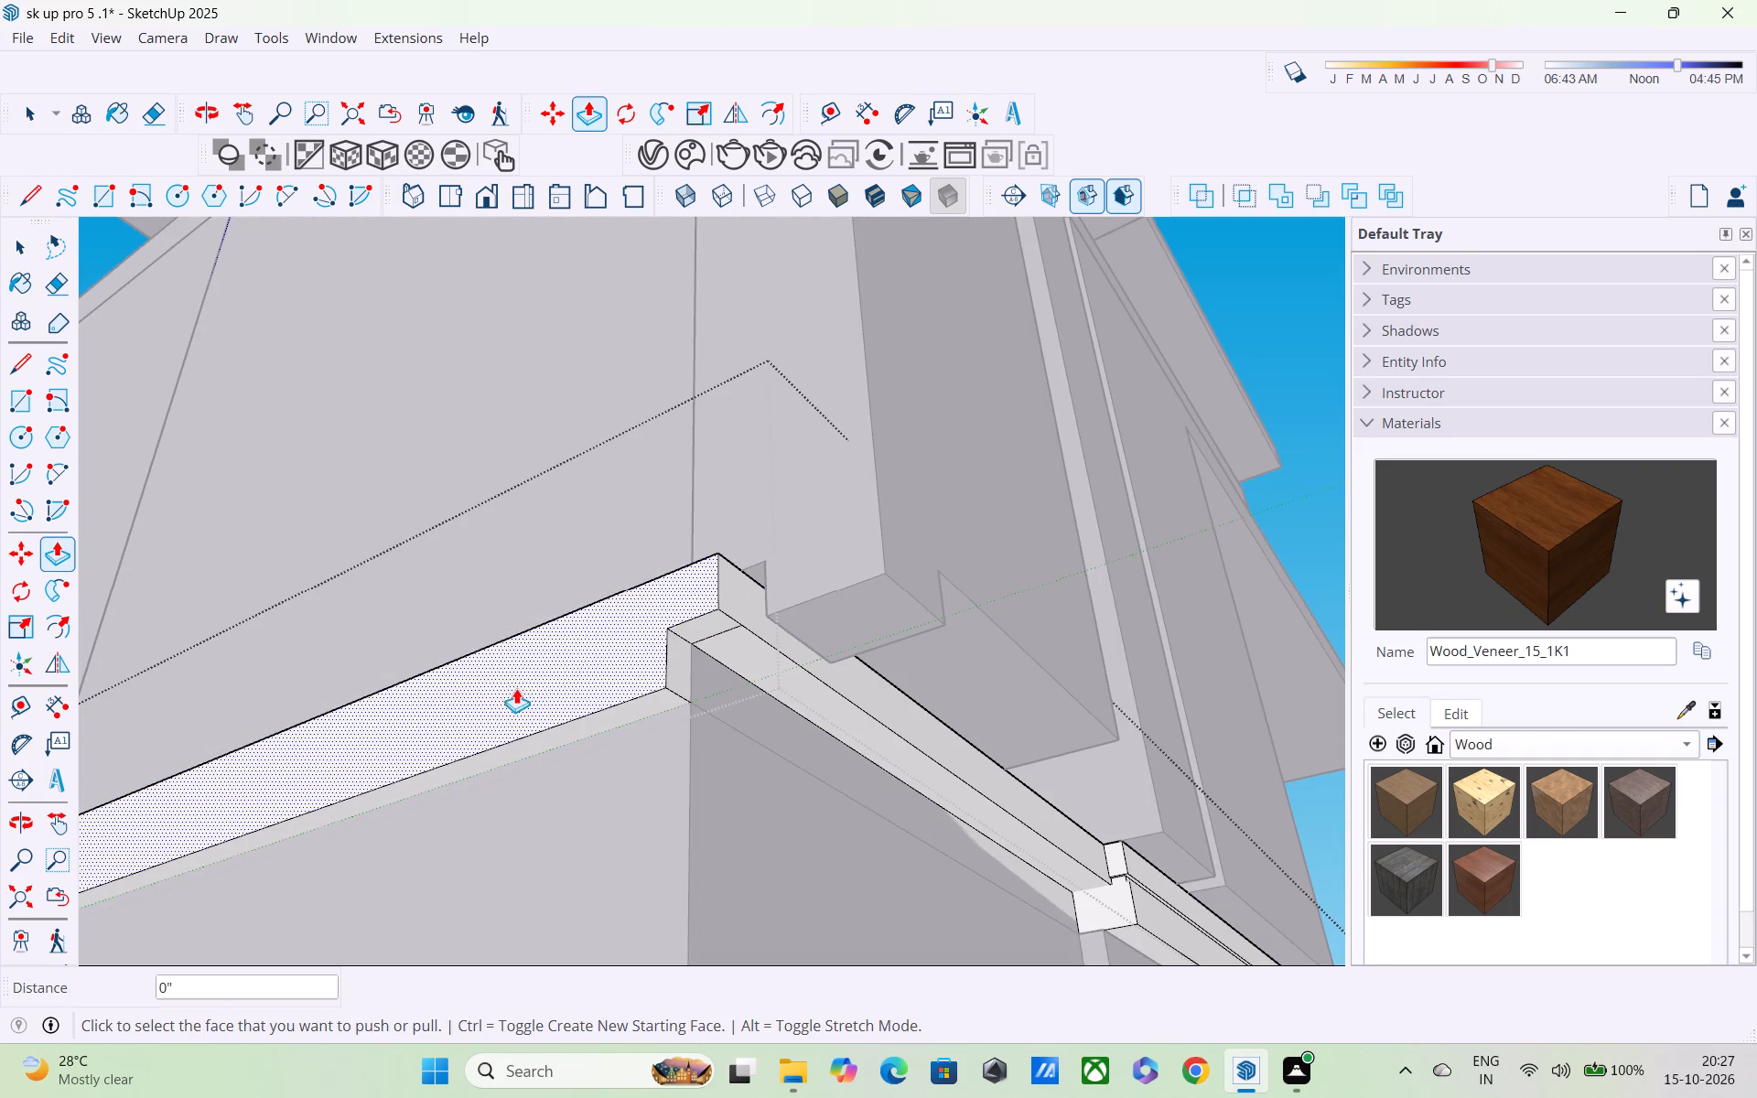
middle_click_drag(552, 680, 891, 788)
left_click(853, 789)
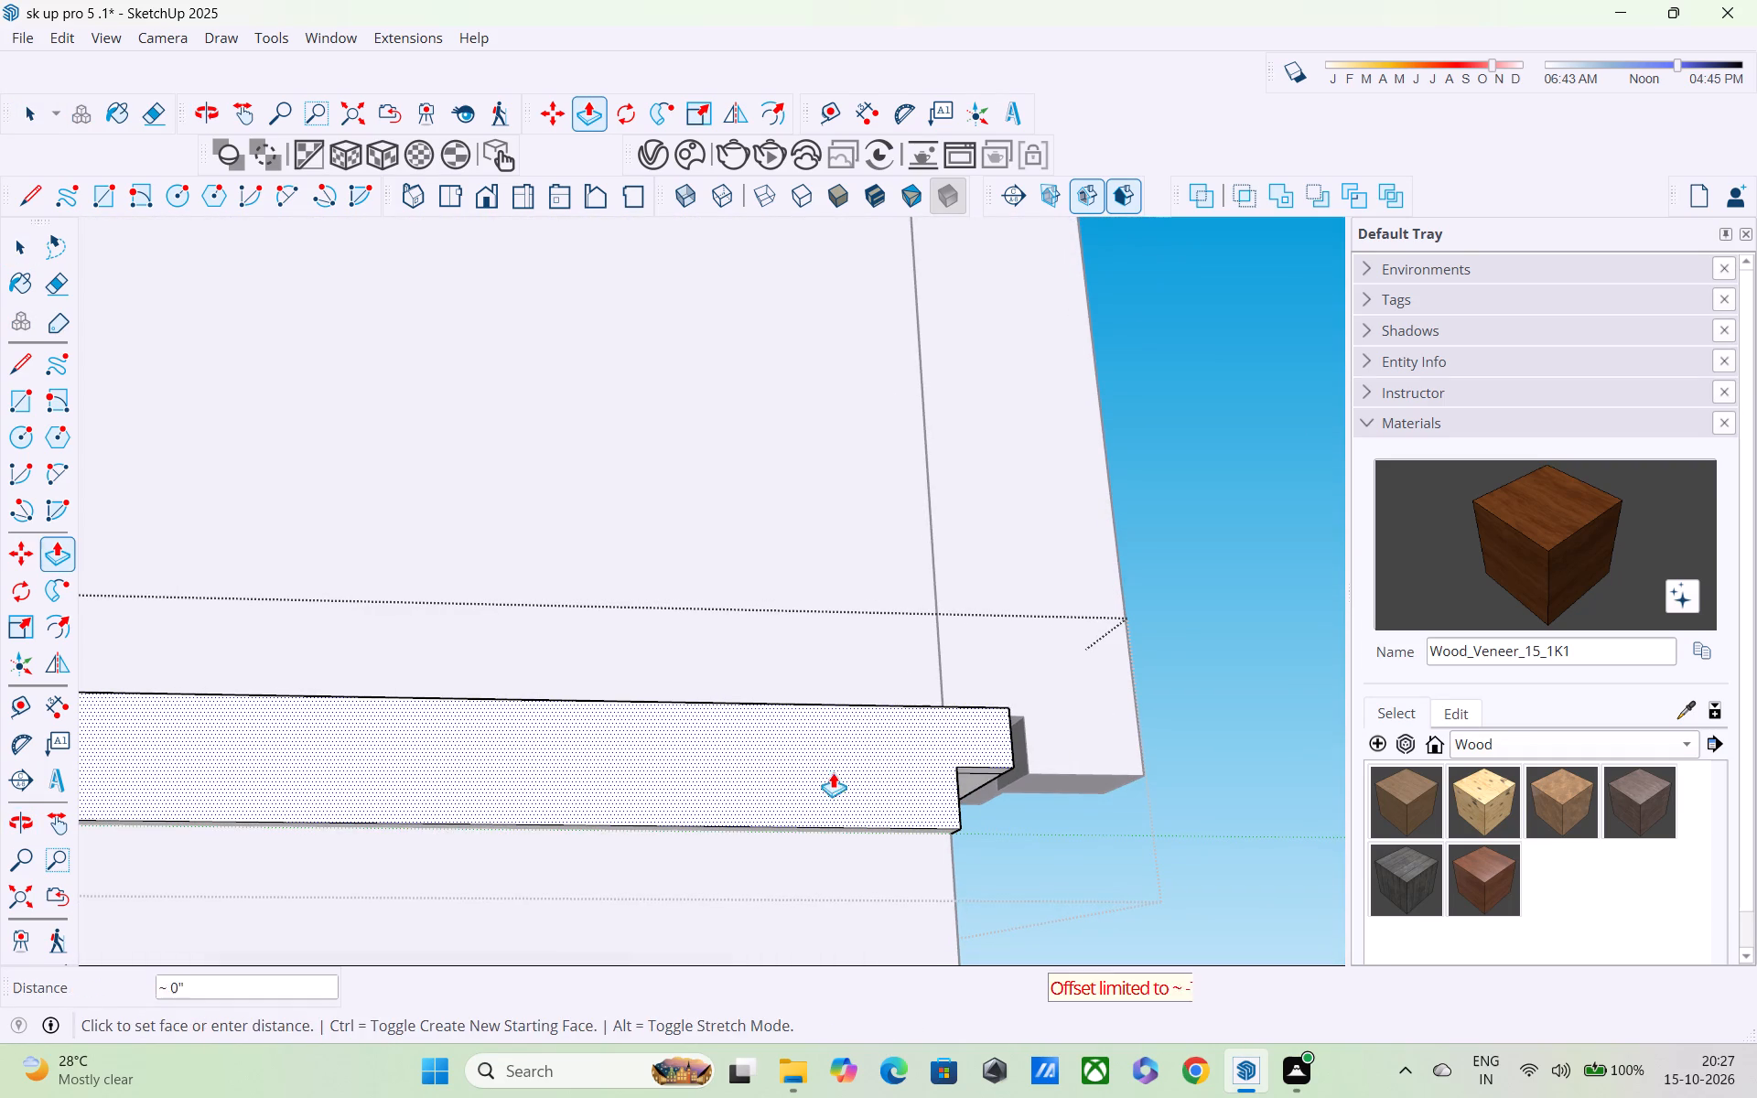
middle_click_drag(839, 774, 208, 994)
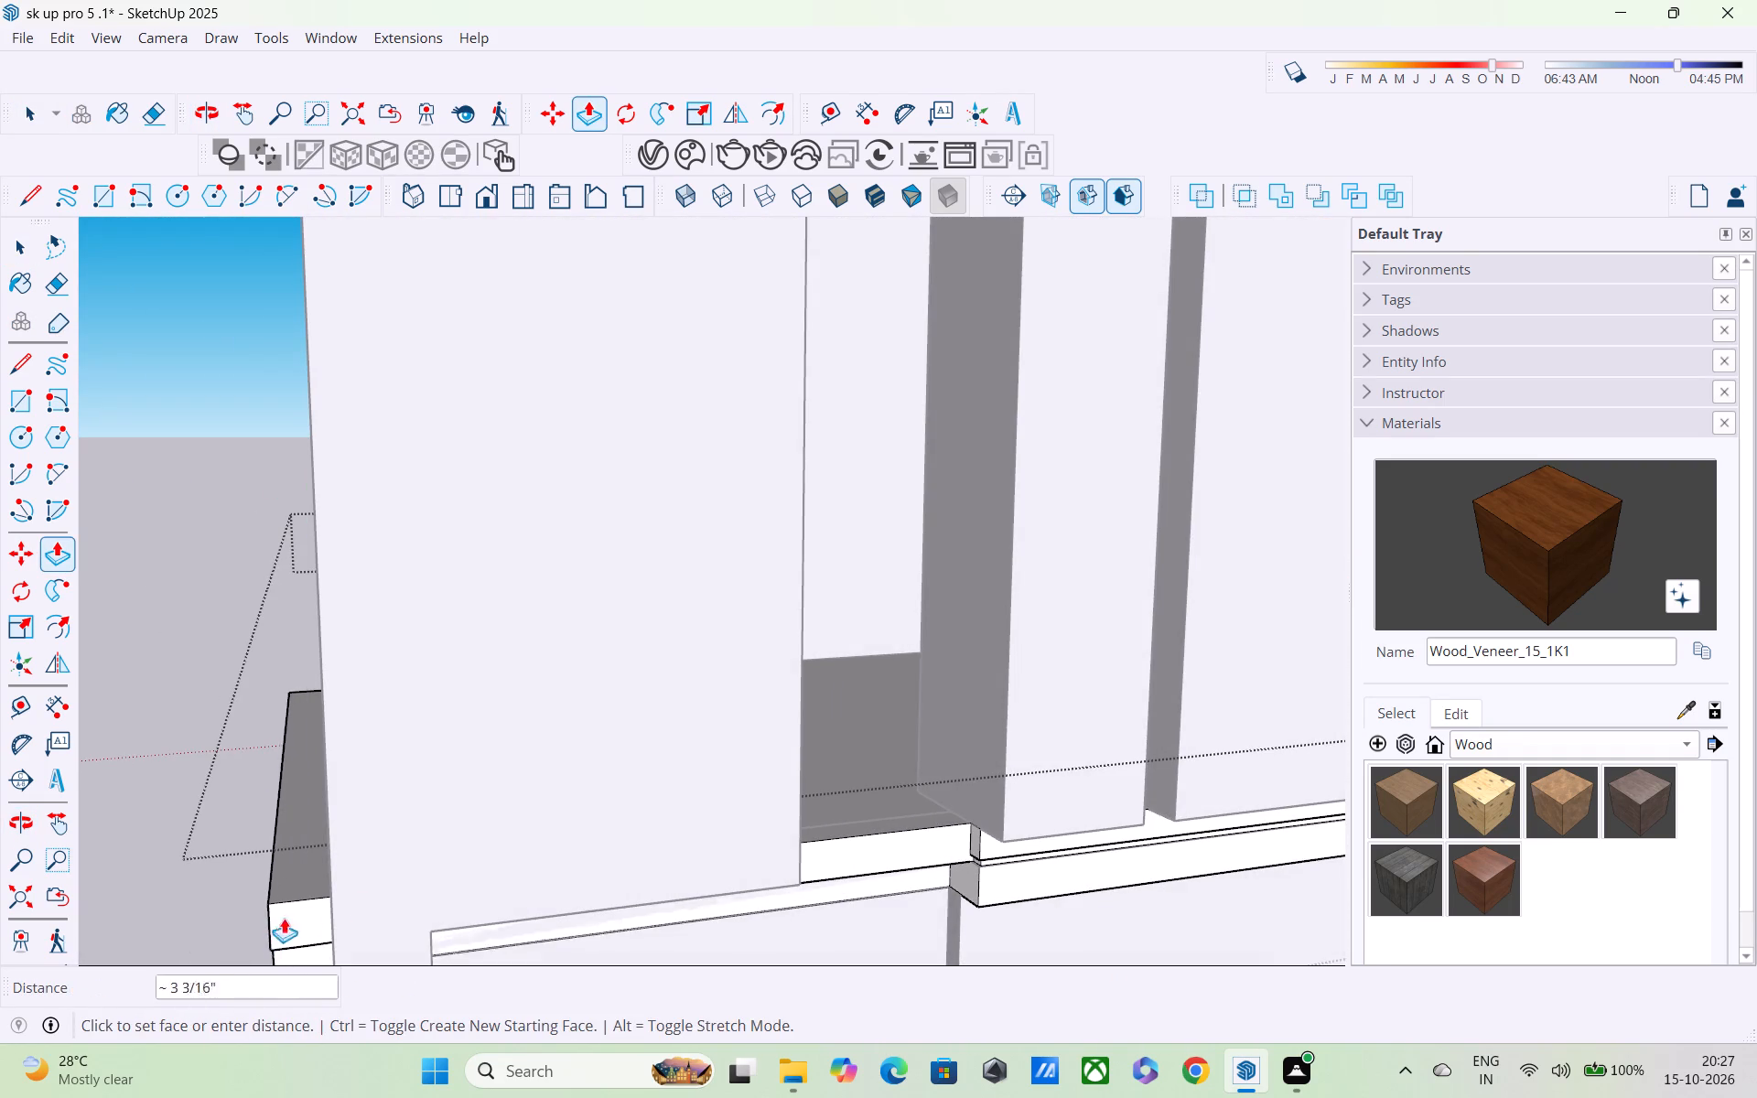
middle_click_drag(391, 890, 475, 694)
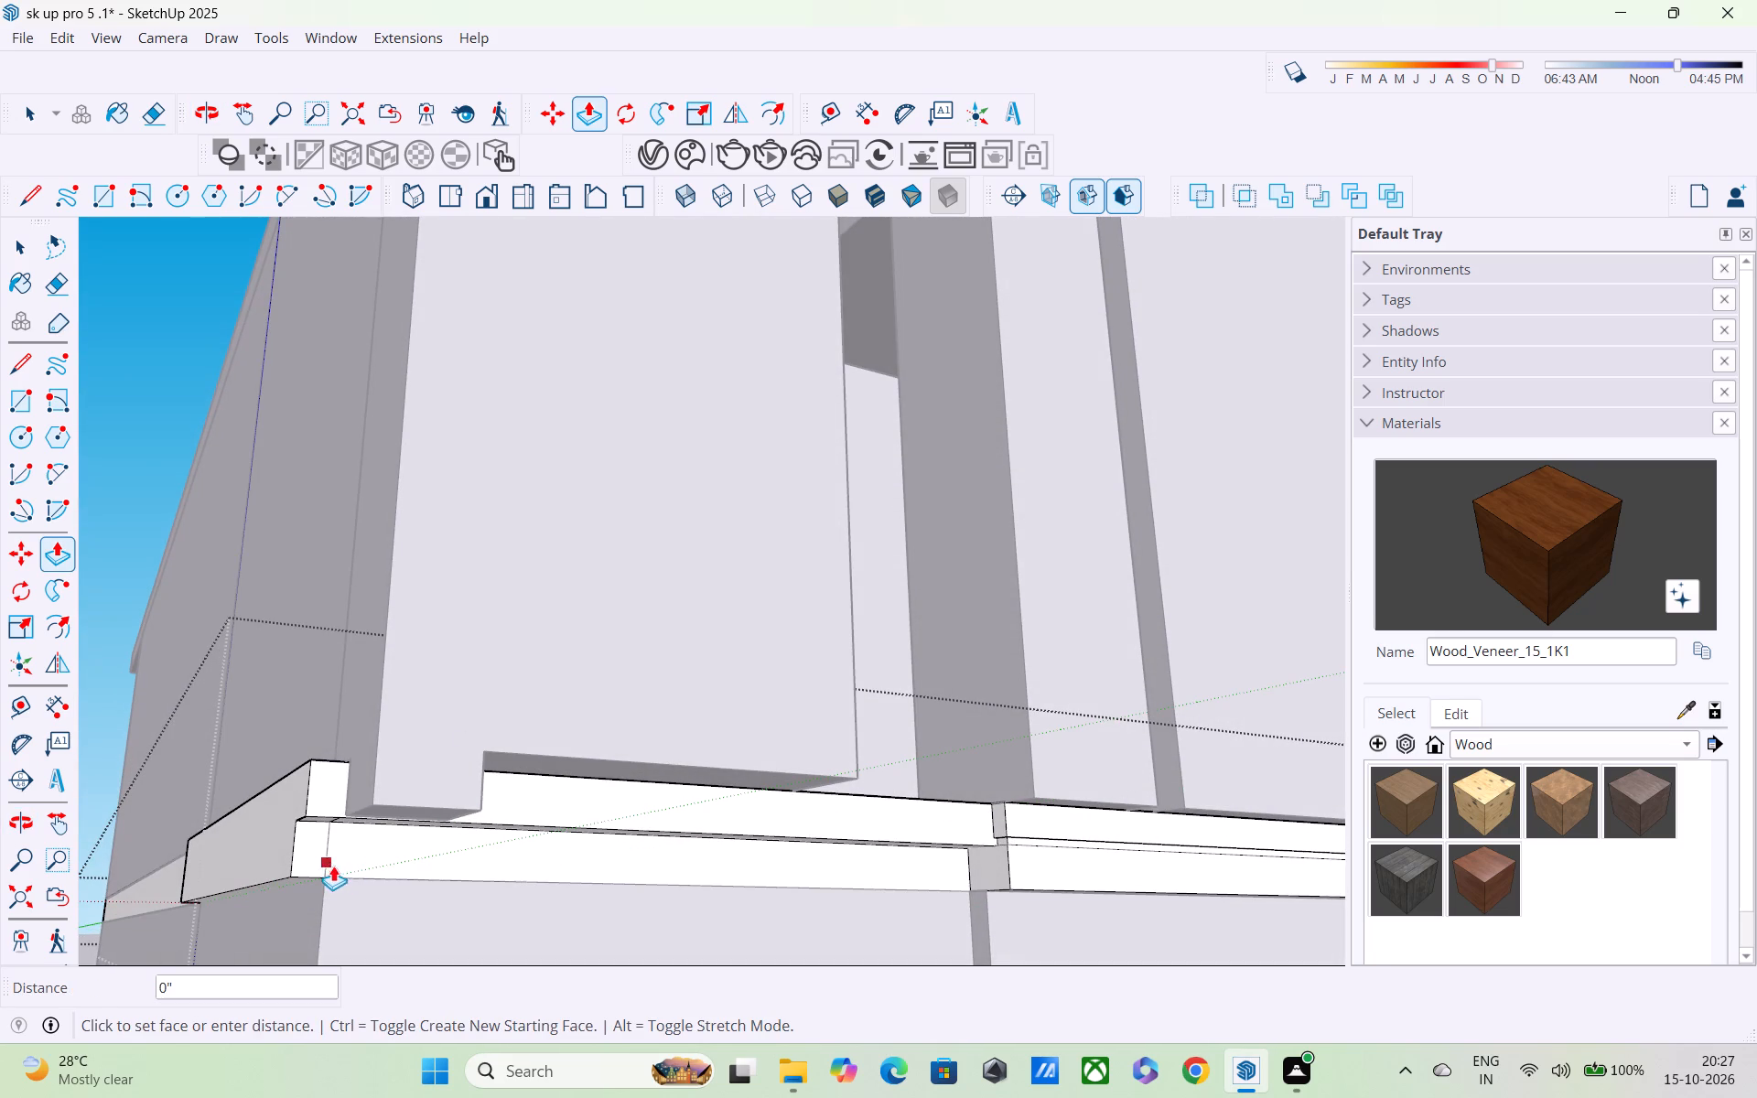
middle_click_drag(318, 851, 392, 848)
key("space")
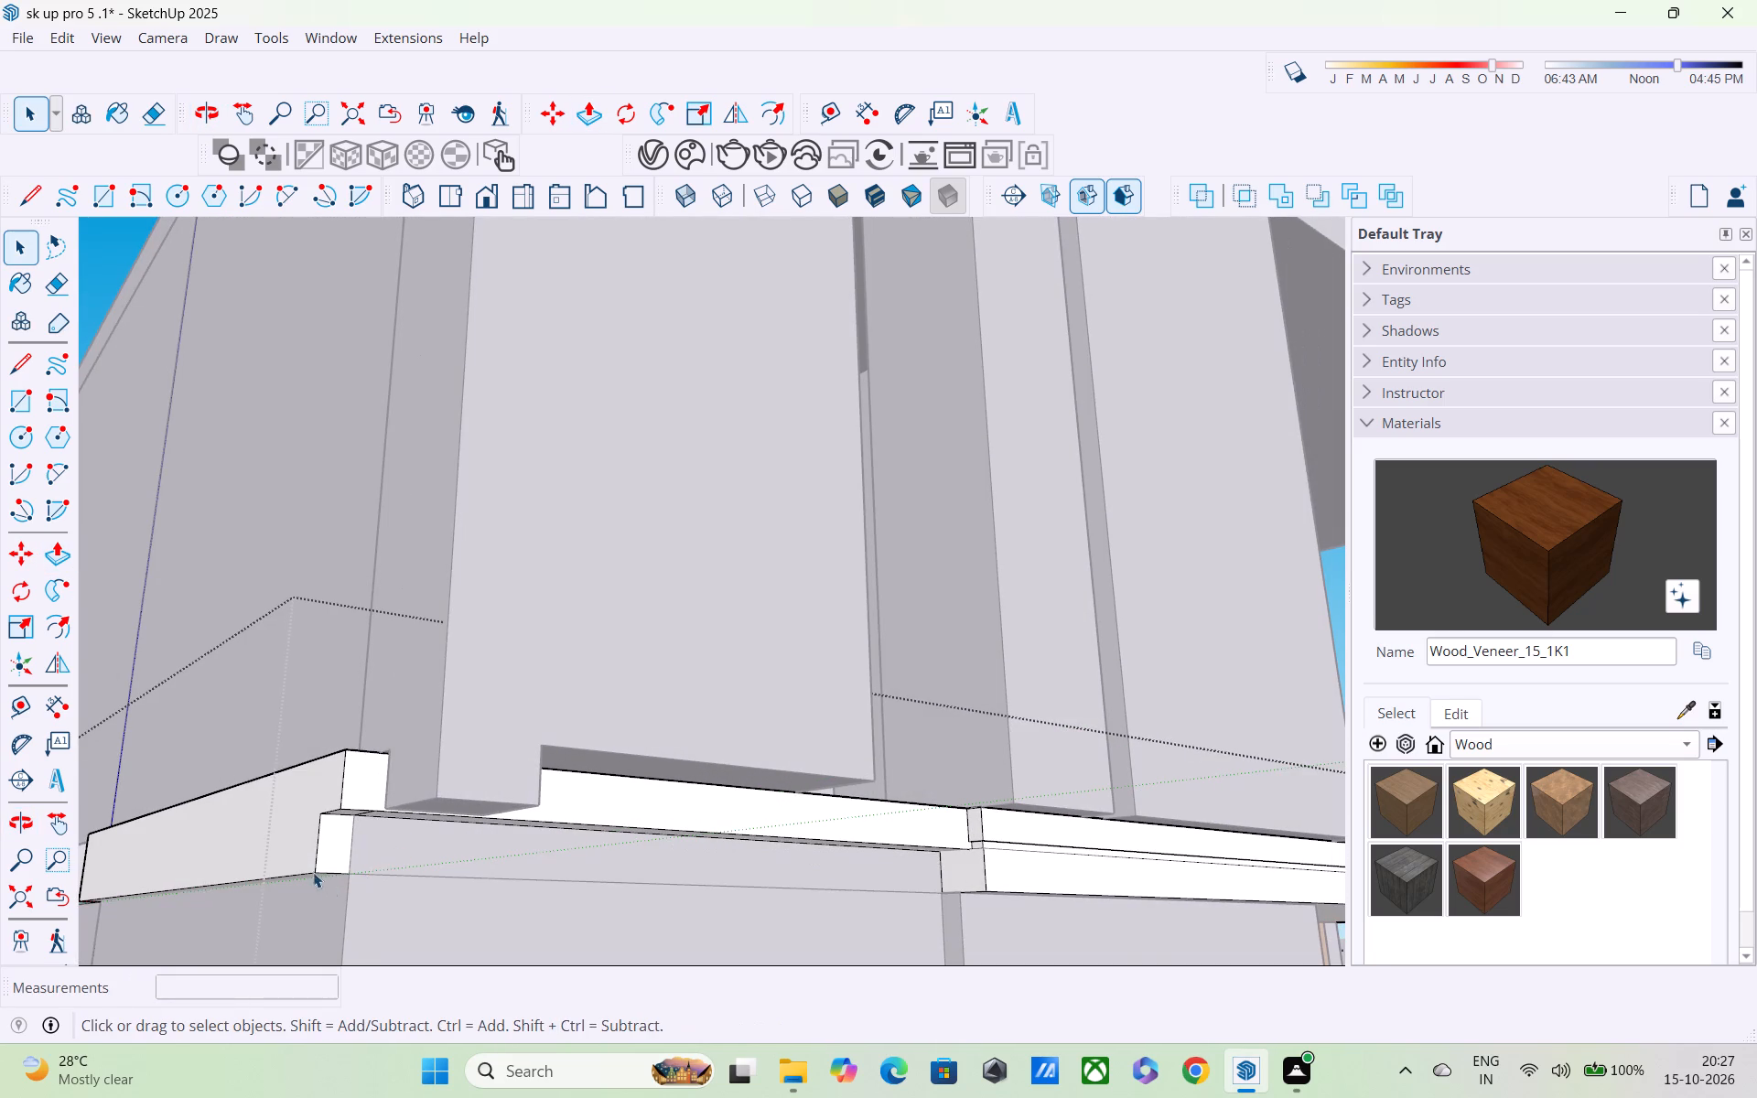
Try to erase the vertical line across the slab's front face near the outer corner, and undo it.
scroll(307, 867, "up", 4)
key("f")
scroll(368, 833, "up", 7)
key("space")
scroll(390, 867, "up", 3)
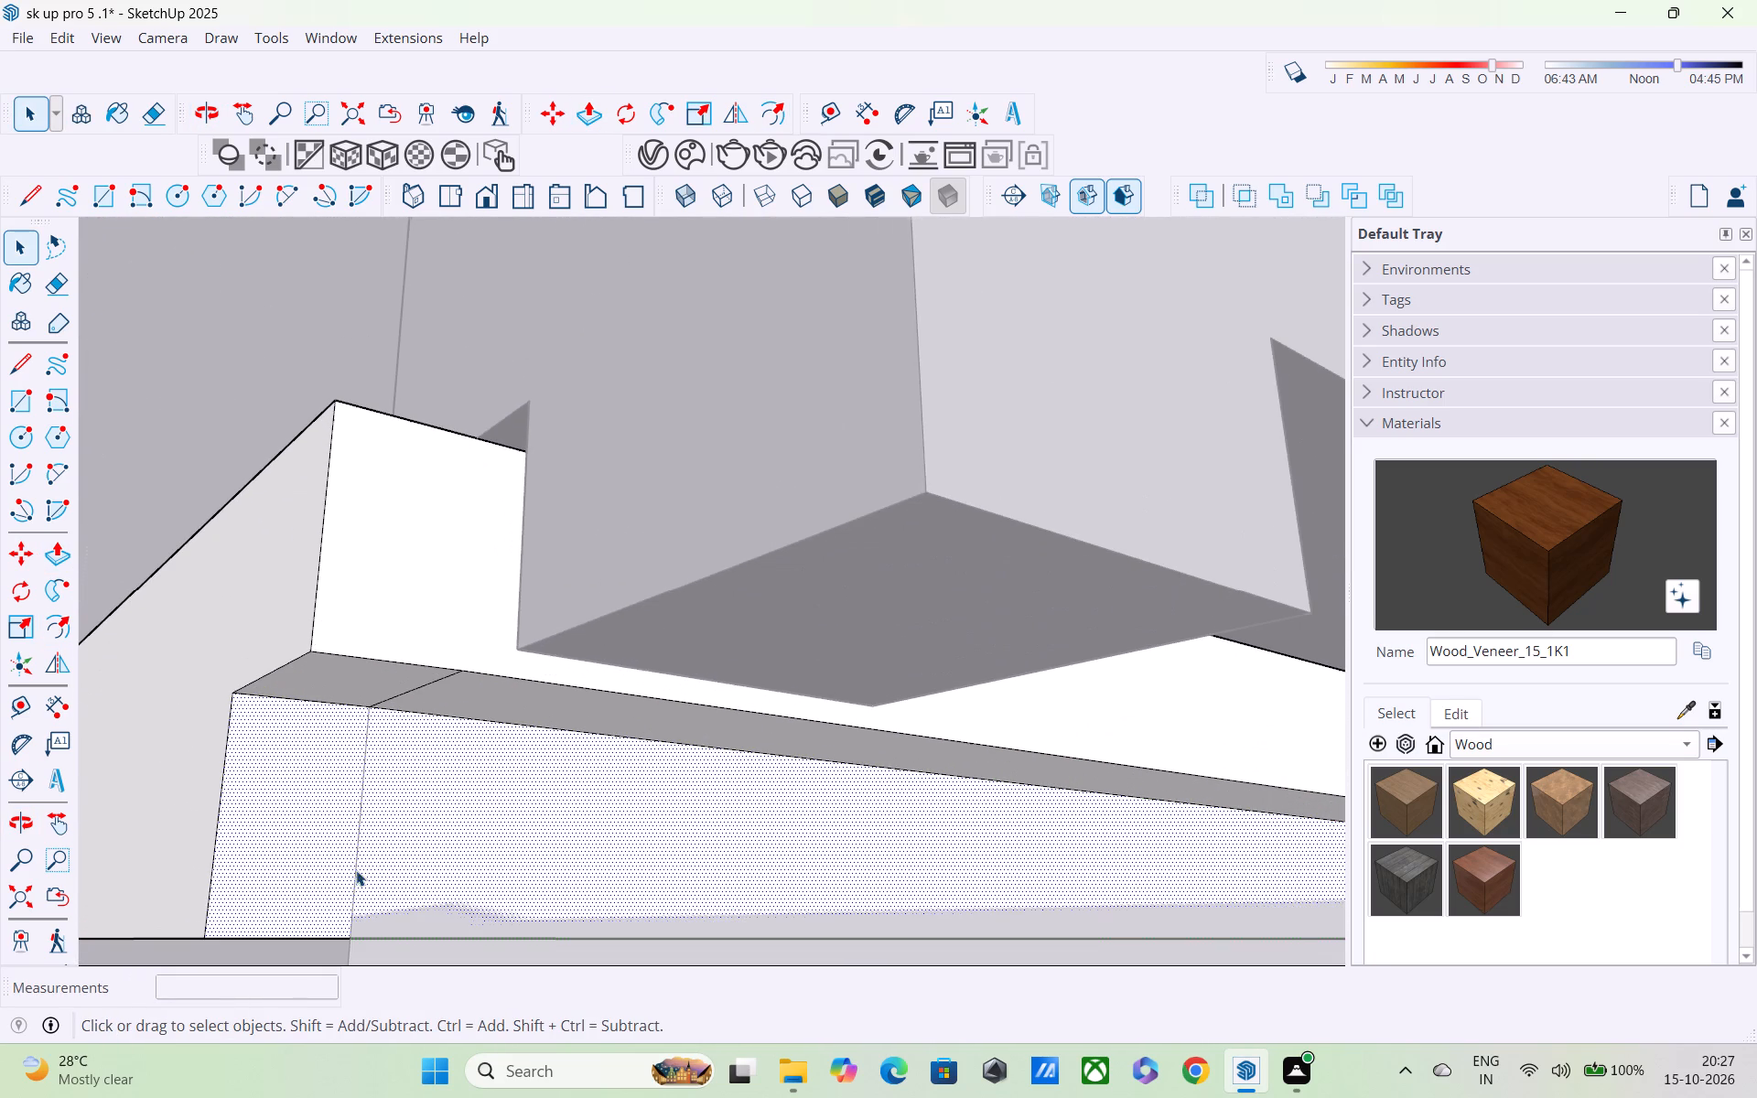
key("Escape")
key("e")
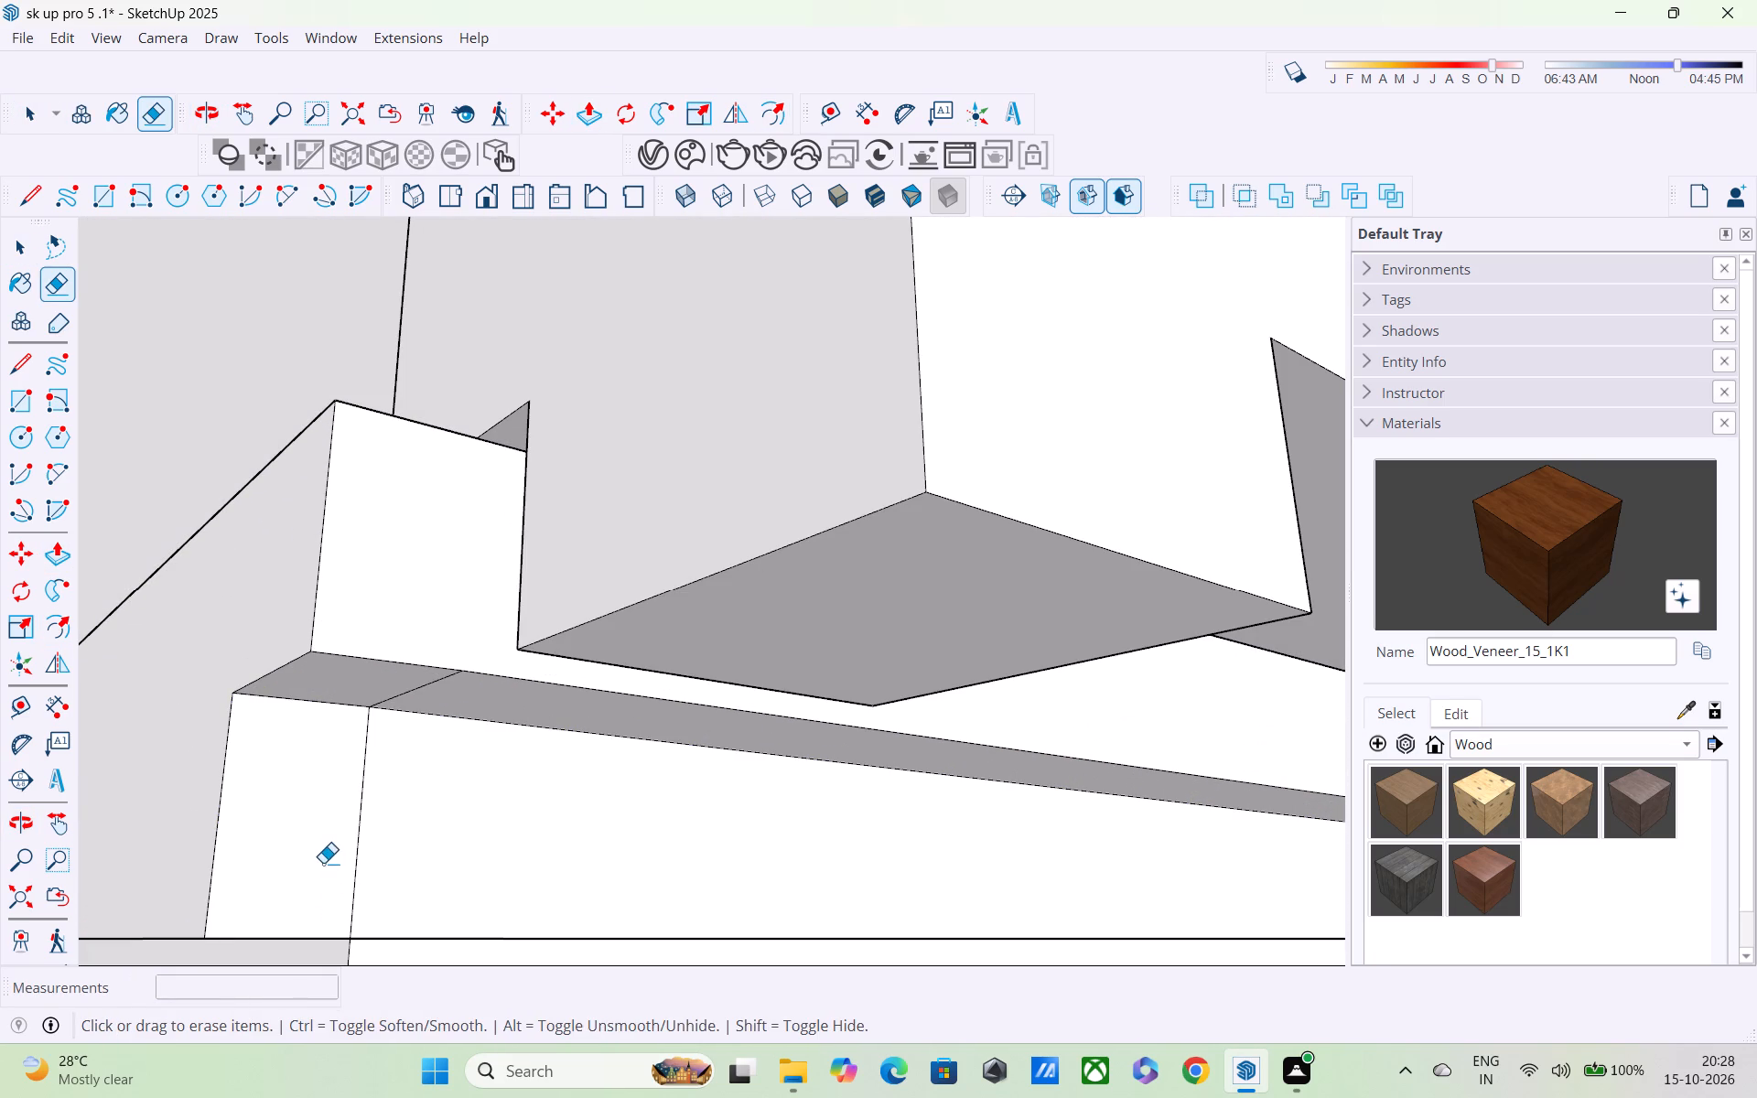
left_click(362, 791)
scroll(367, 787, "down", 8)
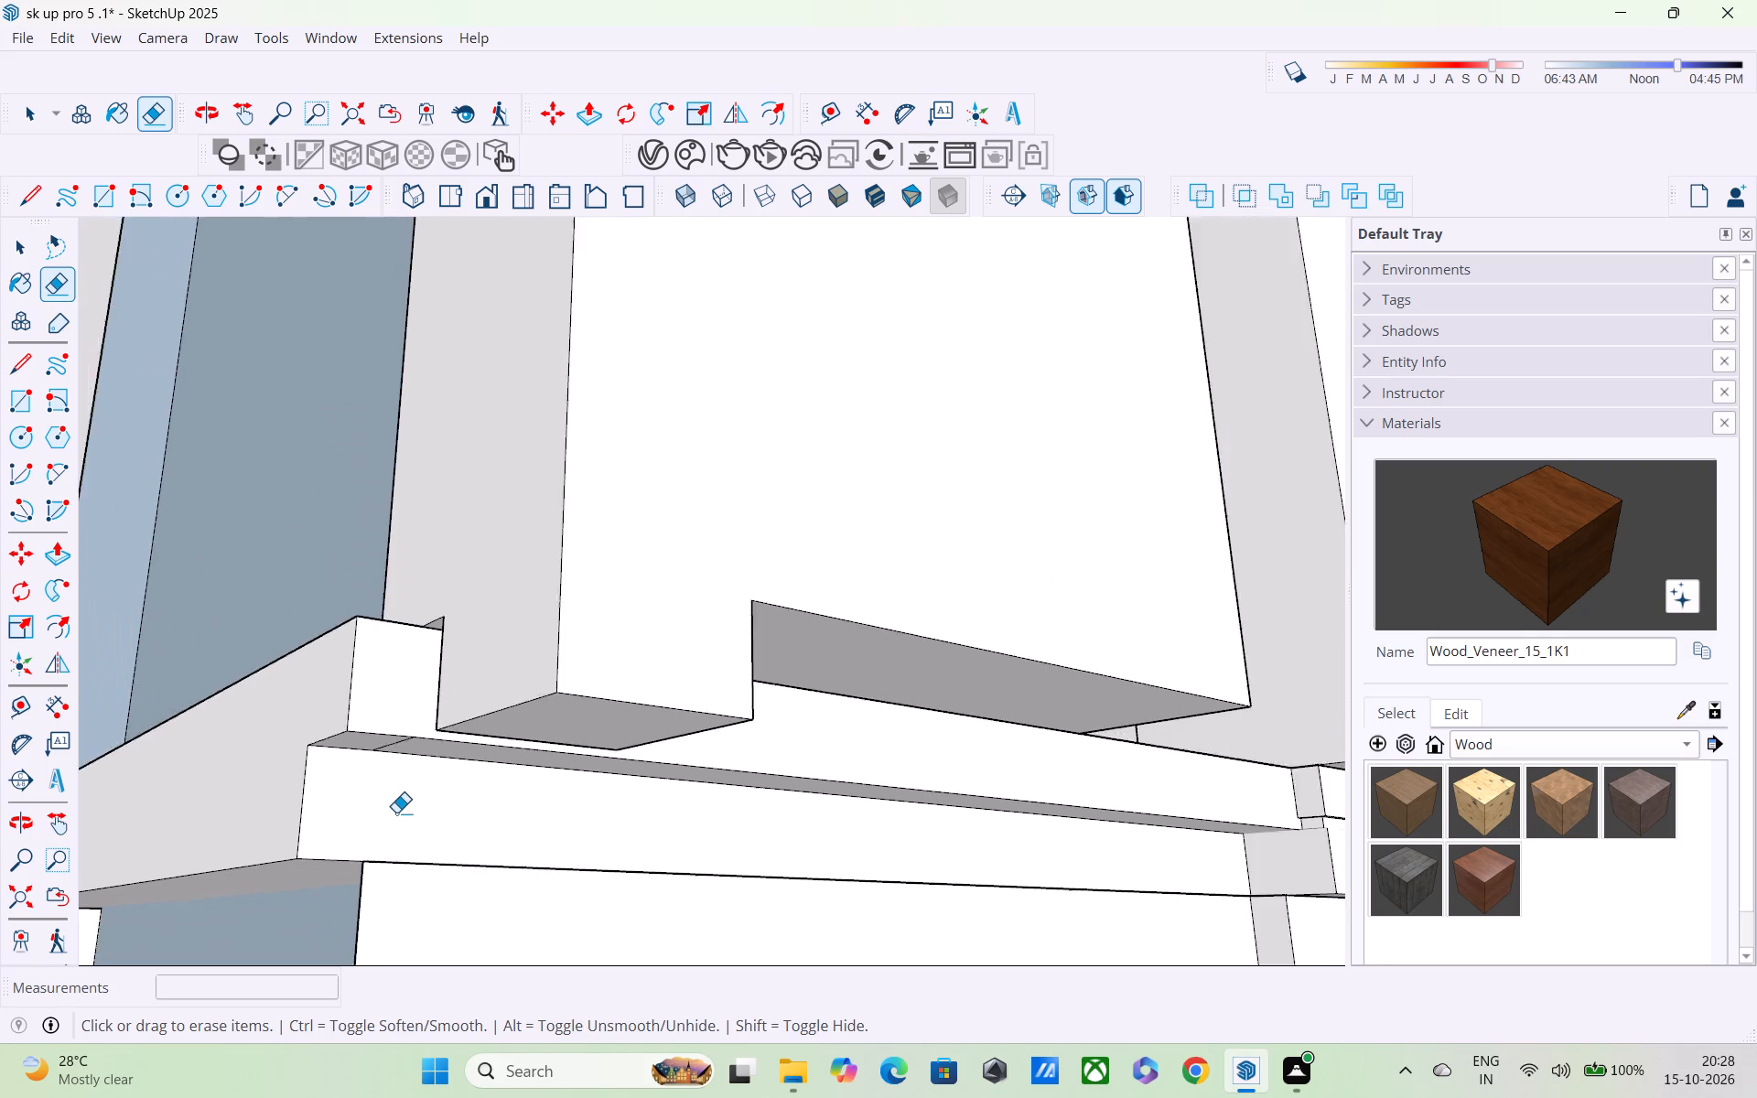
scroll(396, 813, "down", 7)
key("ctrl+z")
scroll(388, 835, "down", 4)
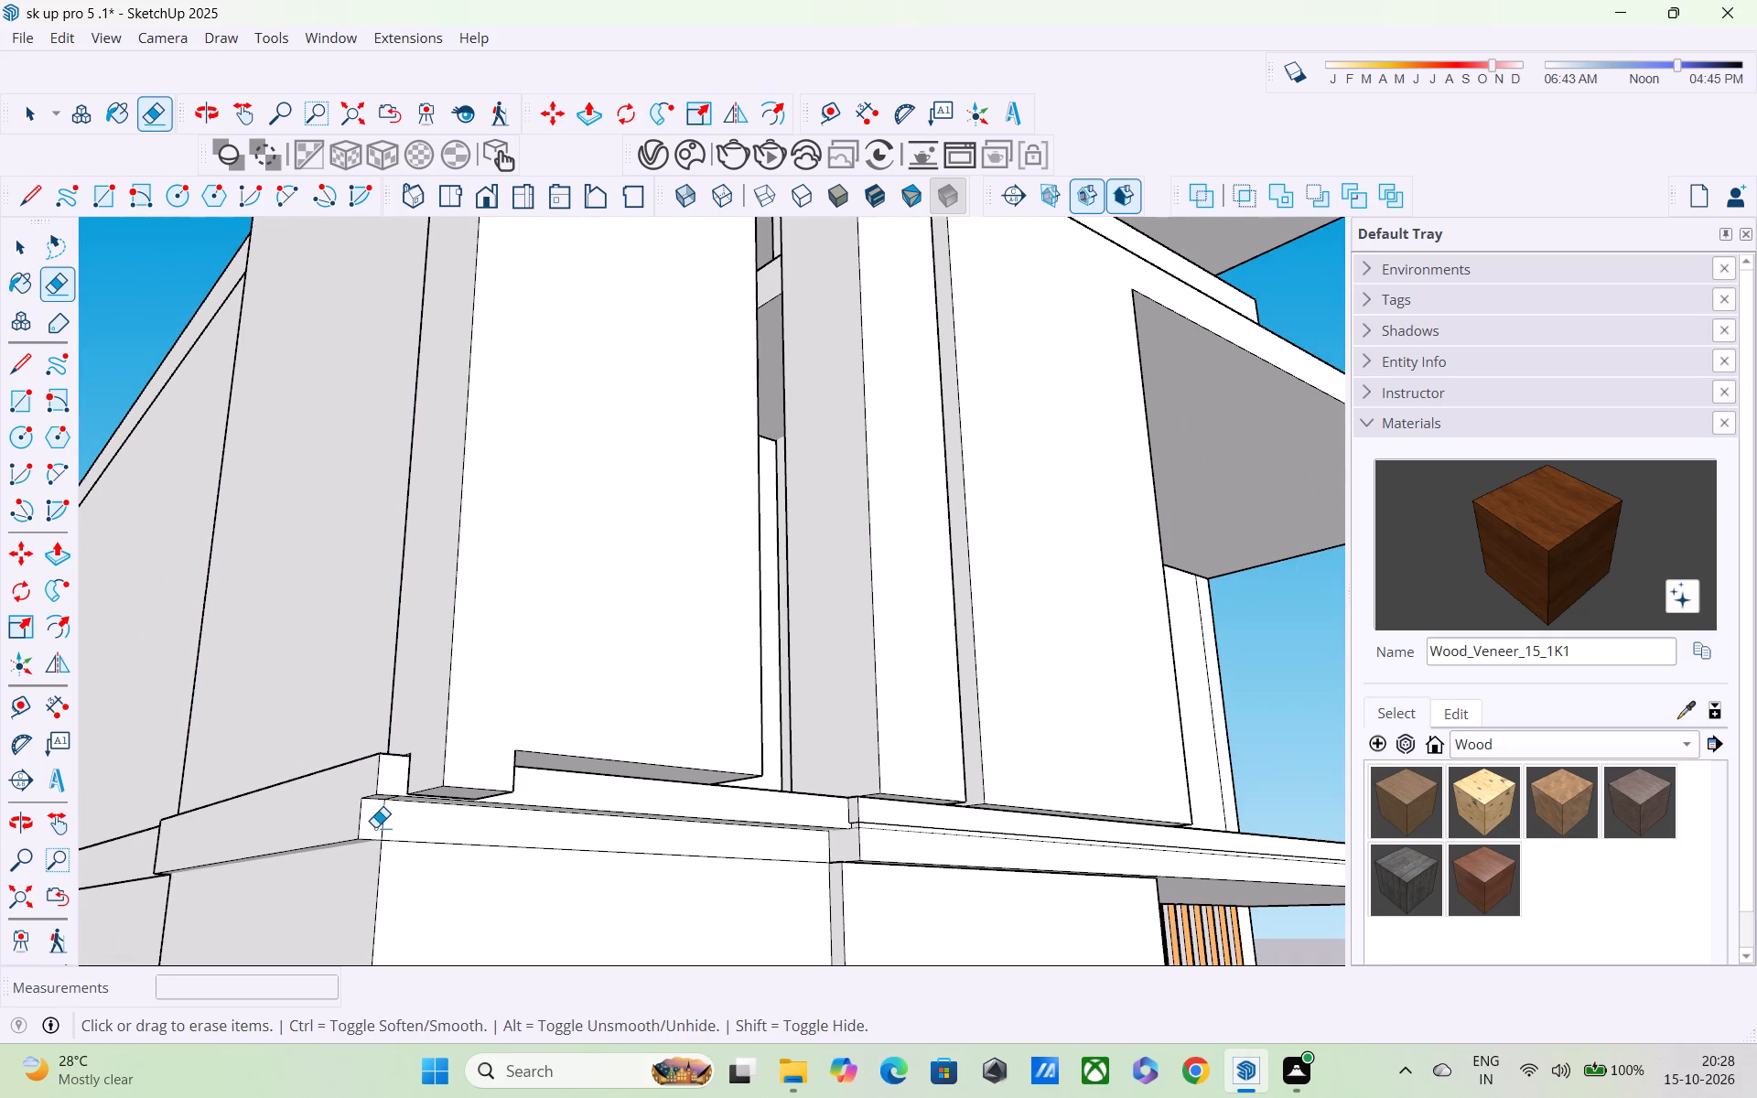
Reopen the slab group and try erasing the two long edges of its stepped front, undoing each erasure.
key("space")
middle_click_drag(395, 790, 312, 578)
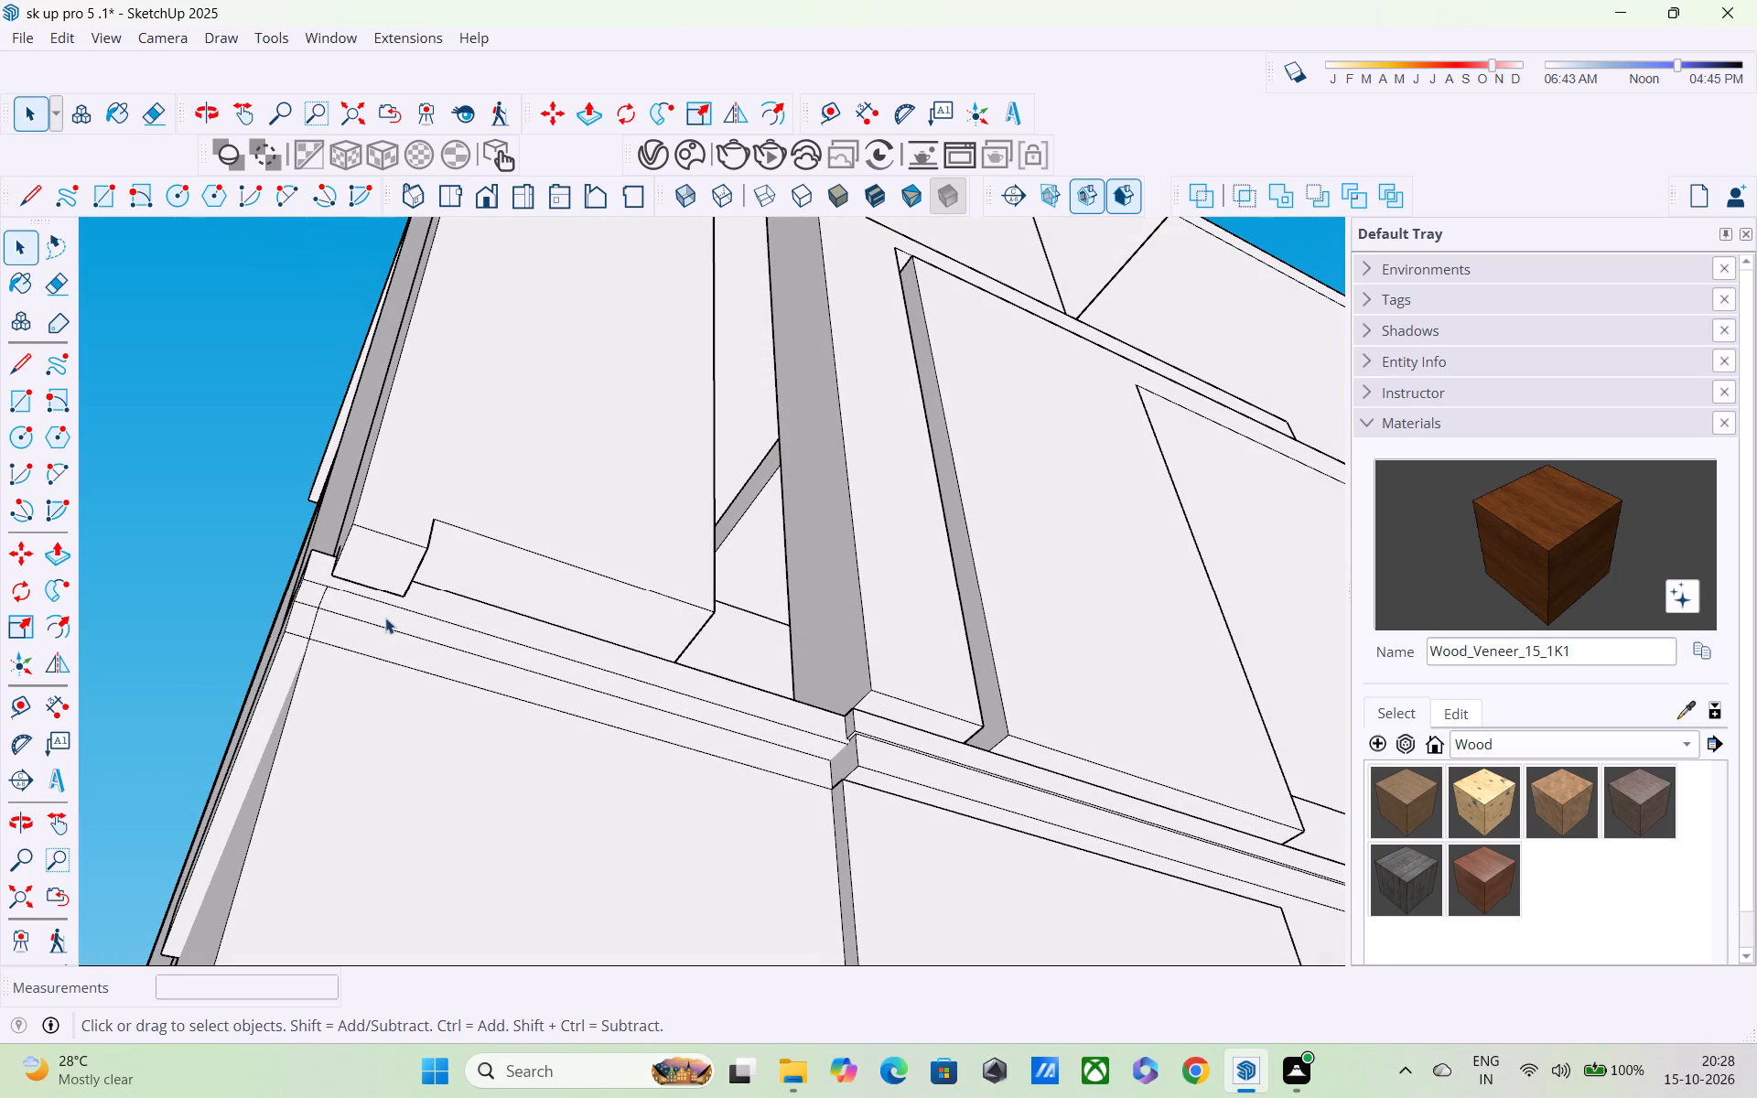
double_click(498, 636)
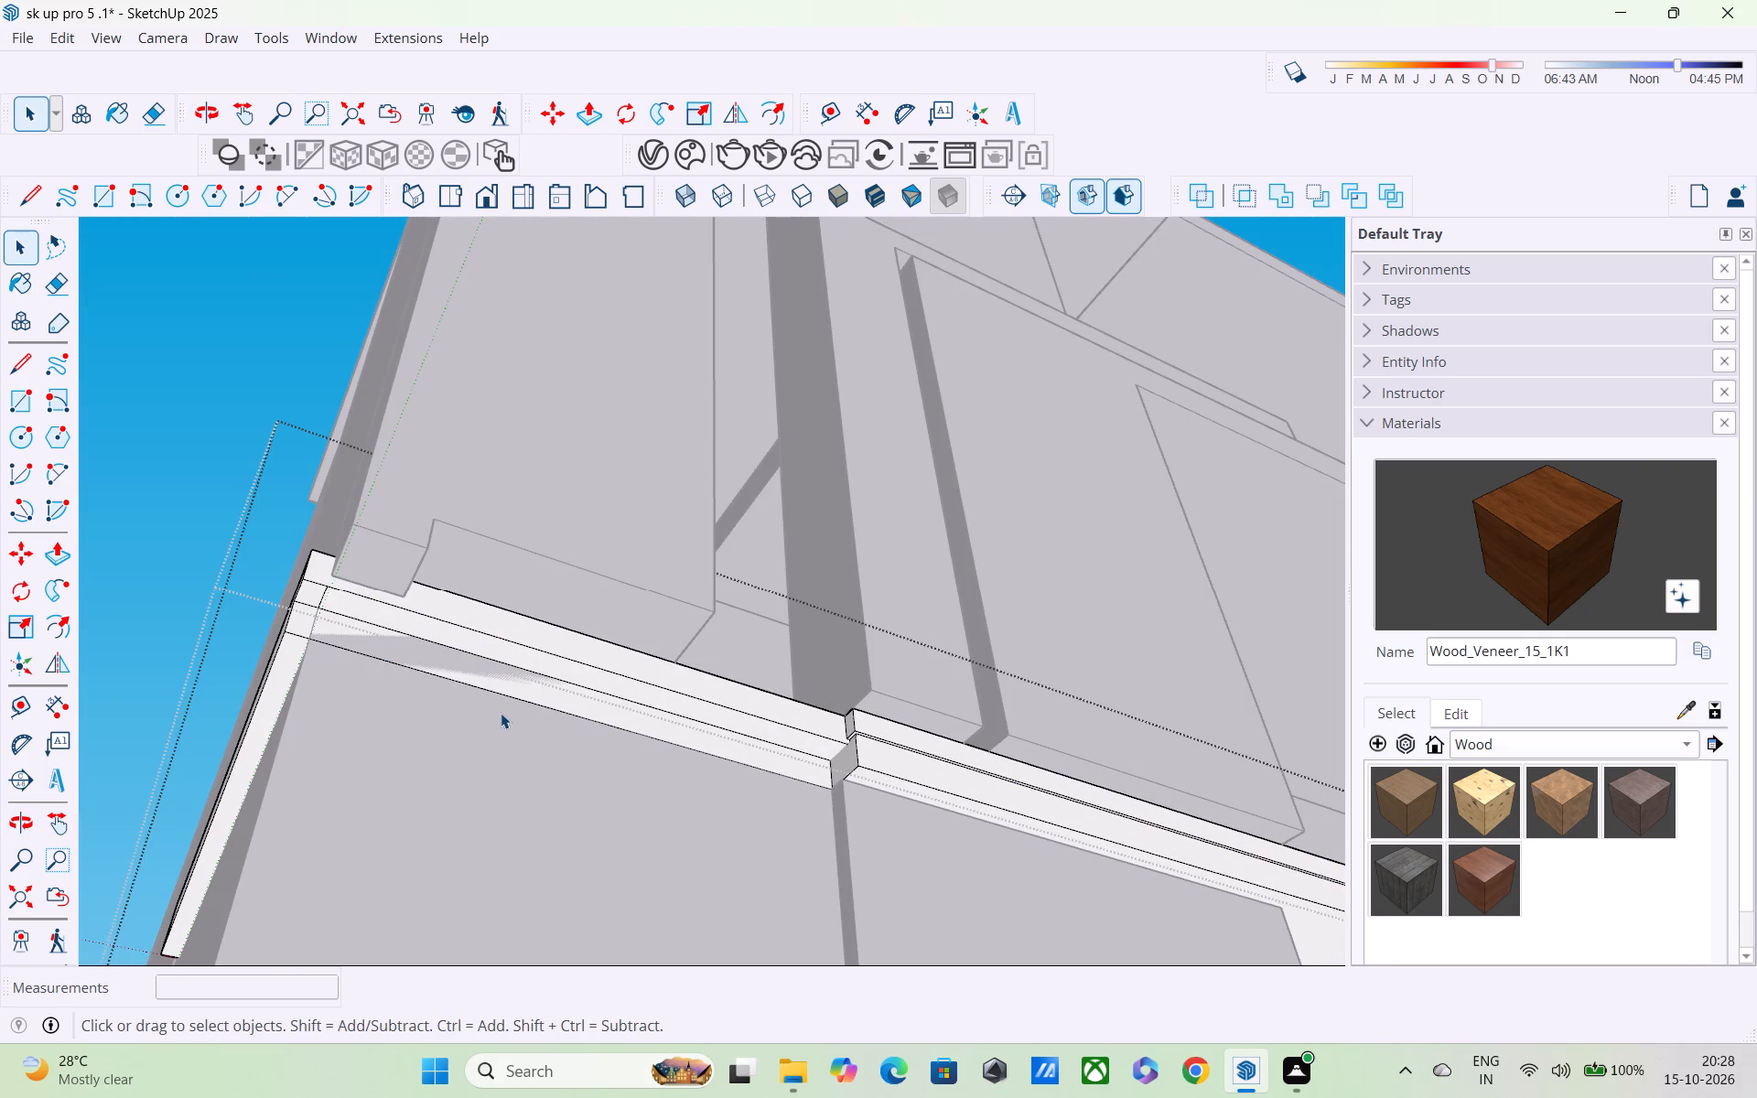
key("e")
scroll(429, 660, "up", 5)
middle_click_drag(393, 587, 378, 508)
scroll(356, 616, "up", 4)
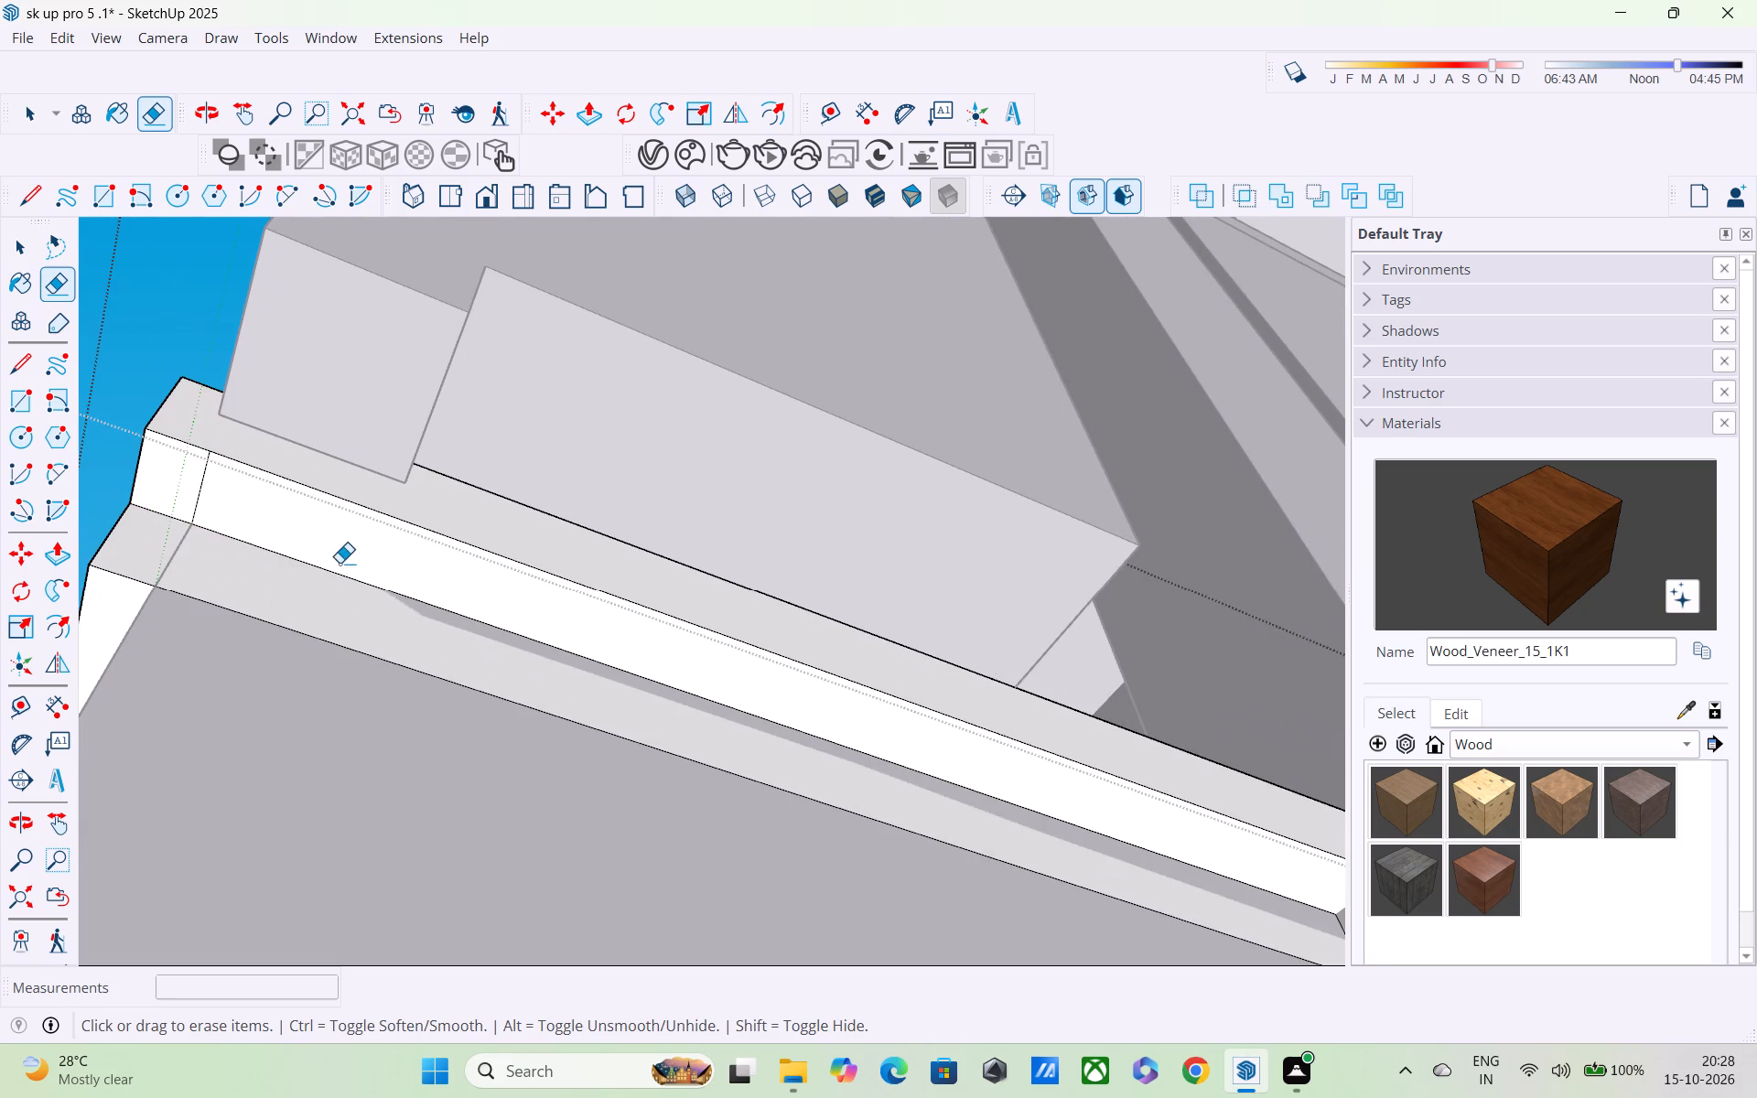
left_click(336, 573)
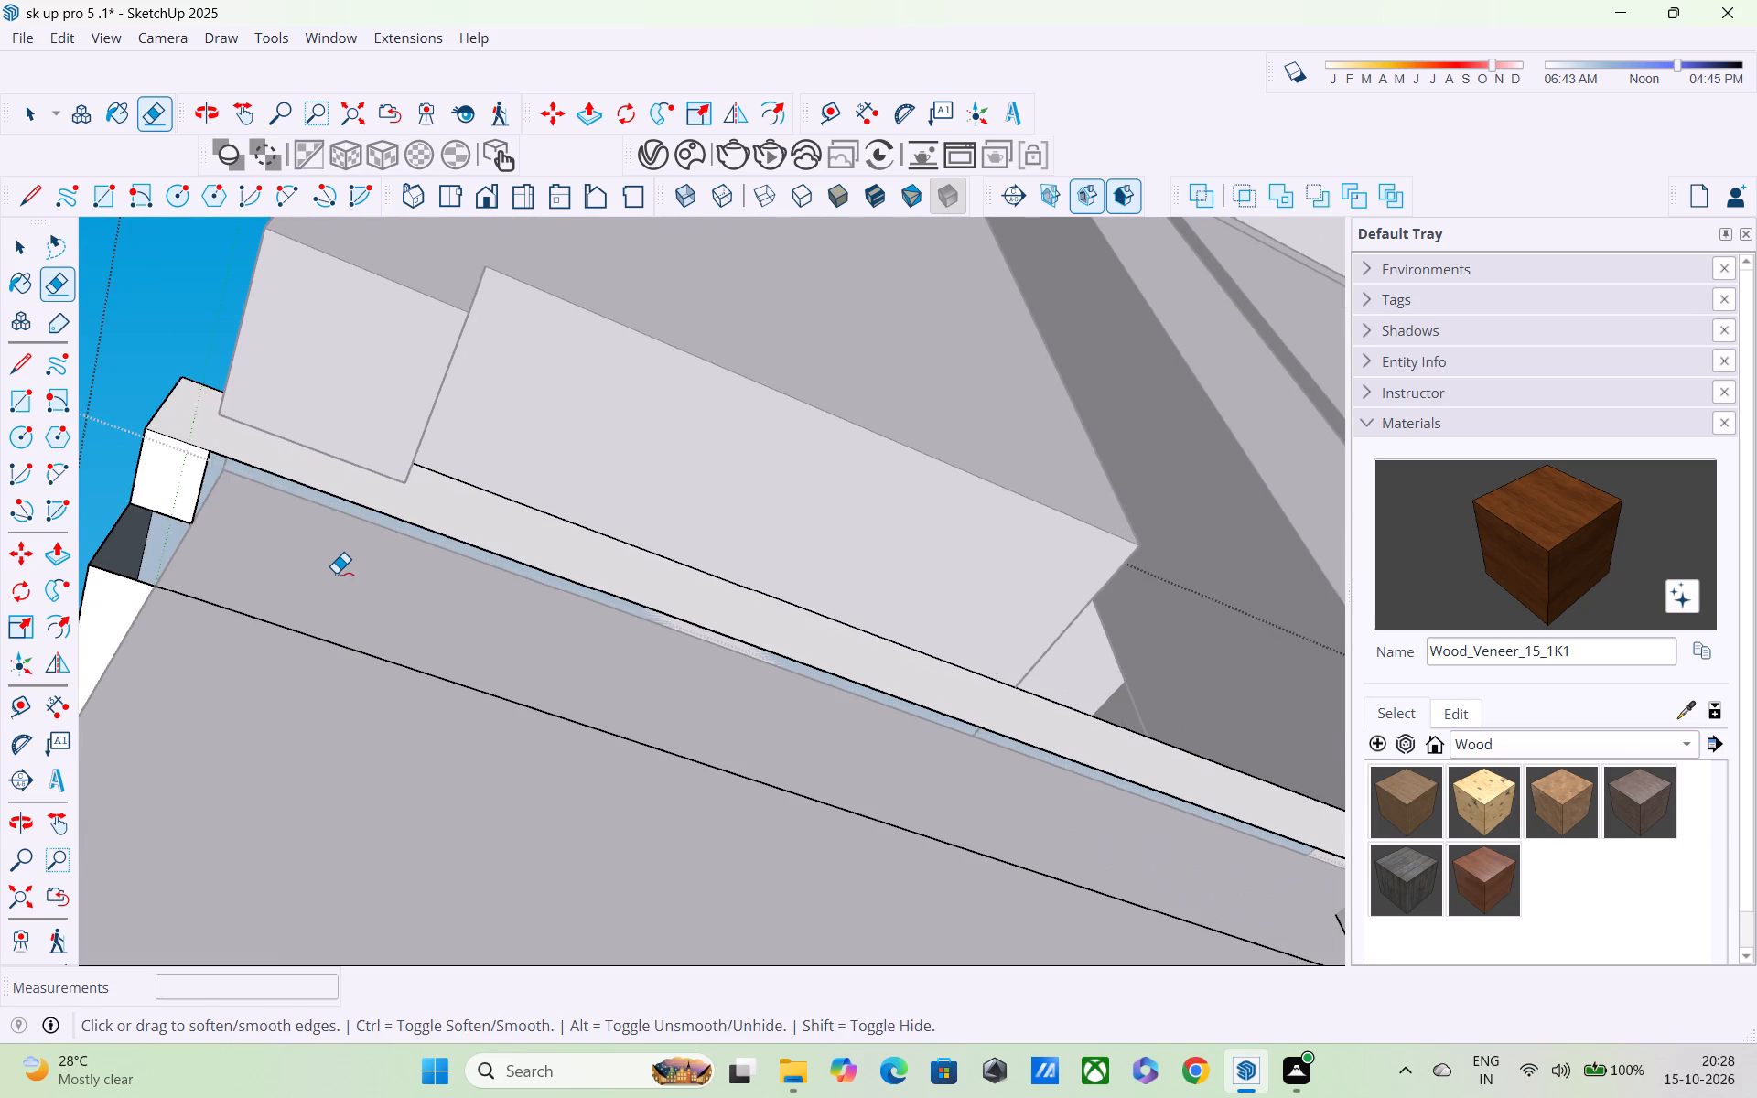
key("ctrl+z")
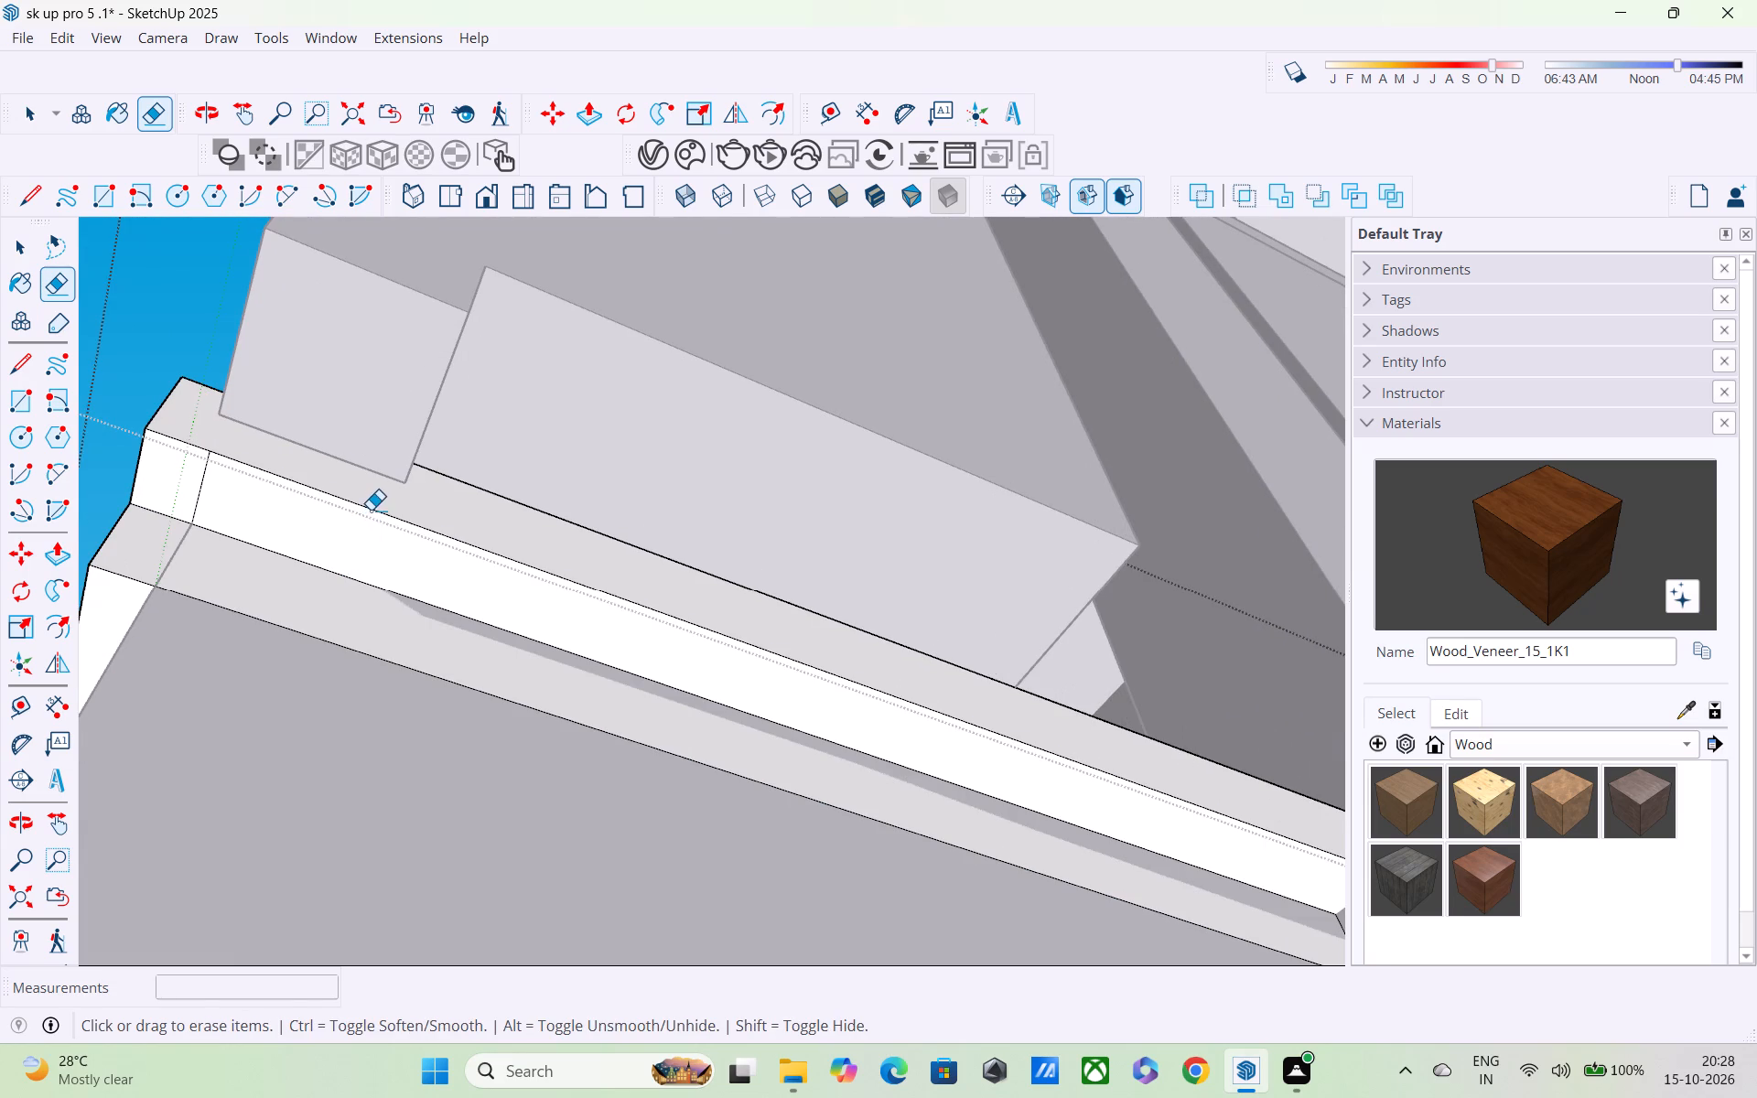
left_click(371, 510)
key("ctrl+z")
Examine the slab's underside faces around the outer corner, and leave the slab group.
middle_click_drag(349, 573, 489, 748)
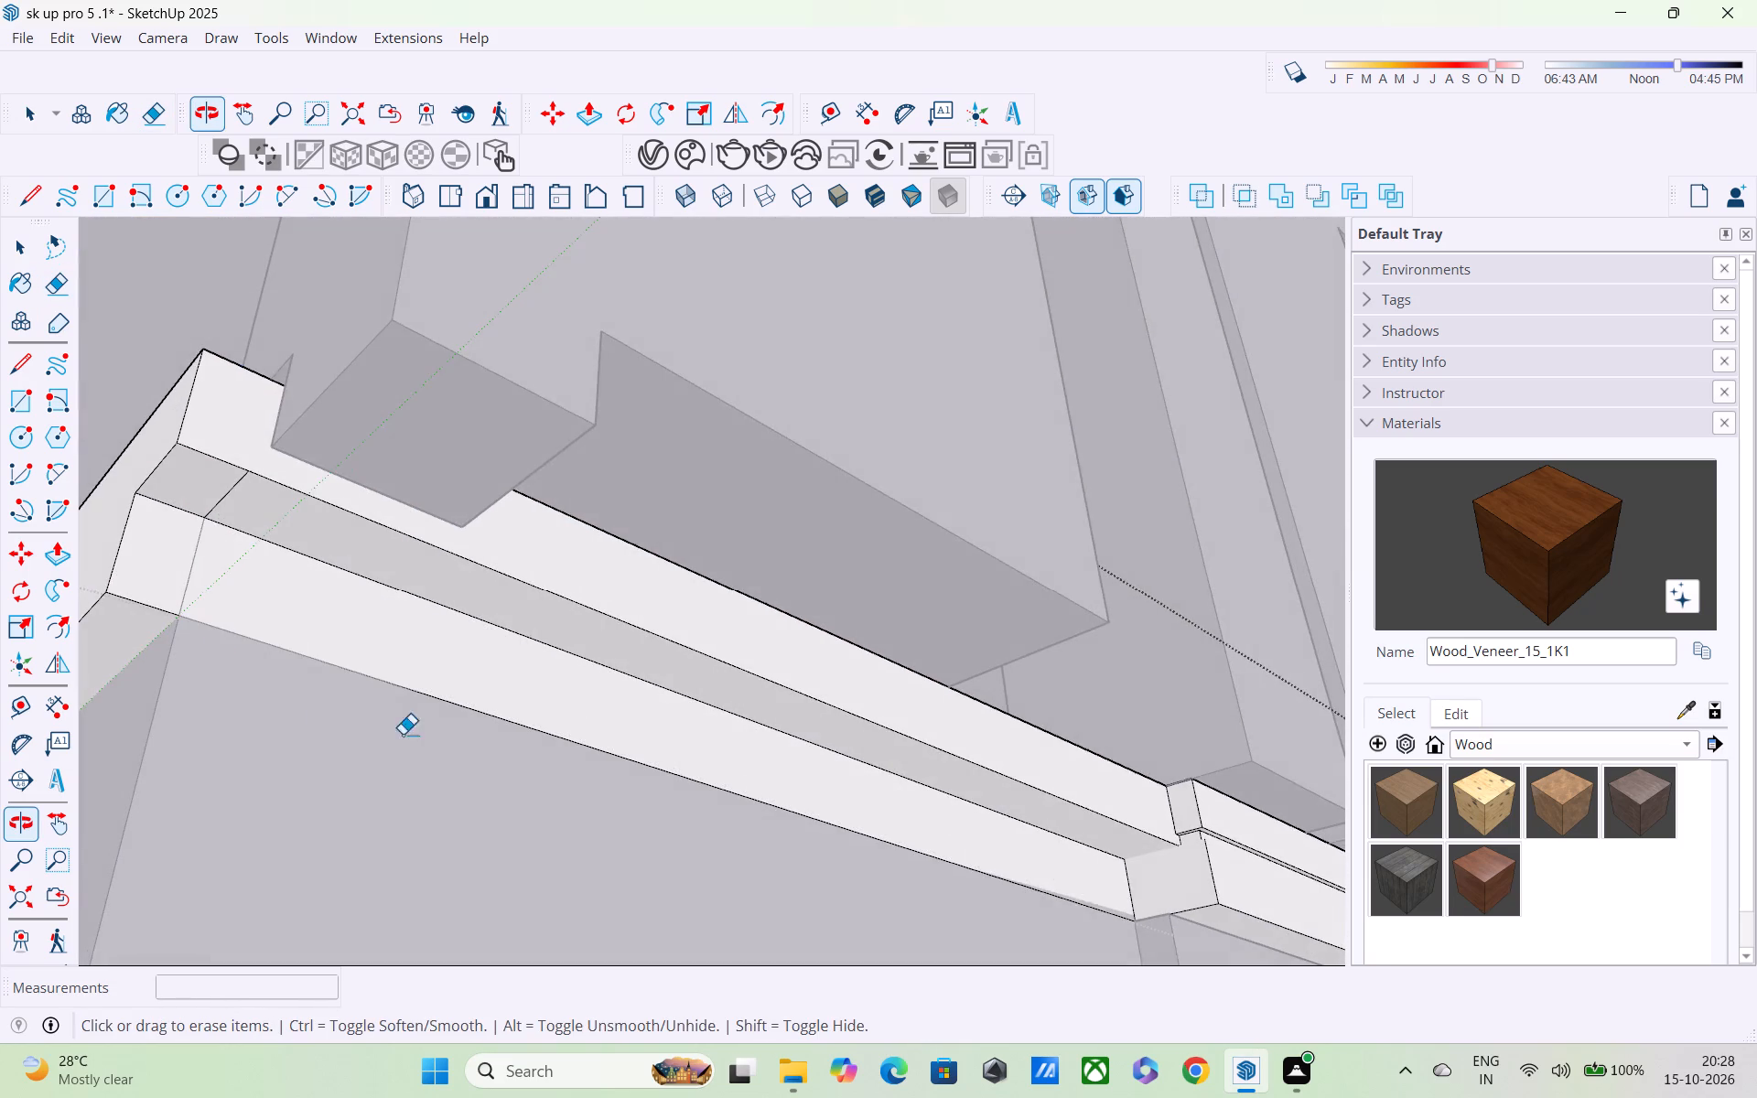
scroll(214, 615, "up", 4)
key("space")
double_click(355, 699)
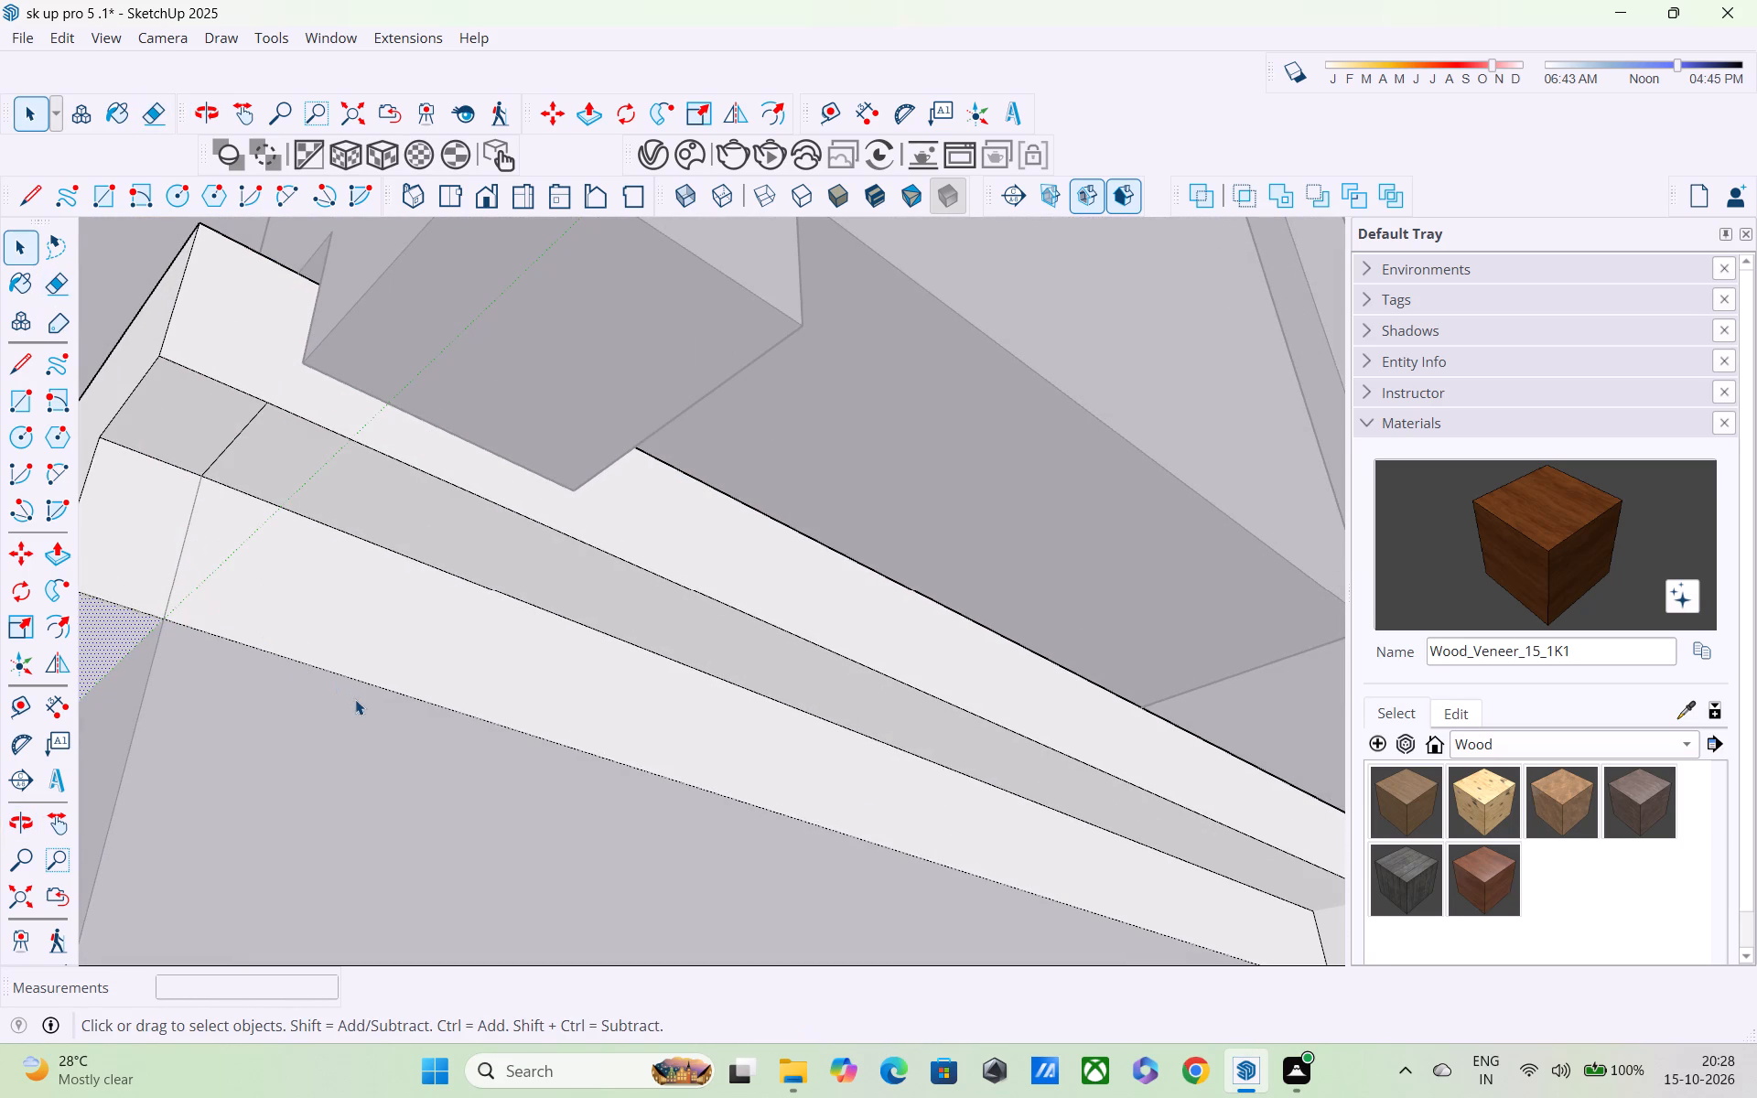
scroll(175, 711, "down", 8)
middle_click_drag(189, 733, 726, 574, "shift")
scroll(724, 576, "up", 1)
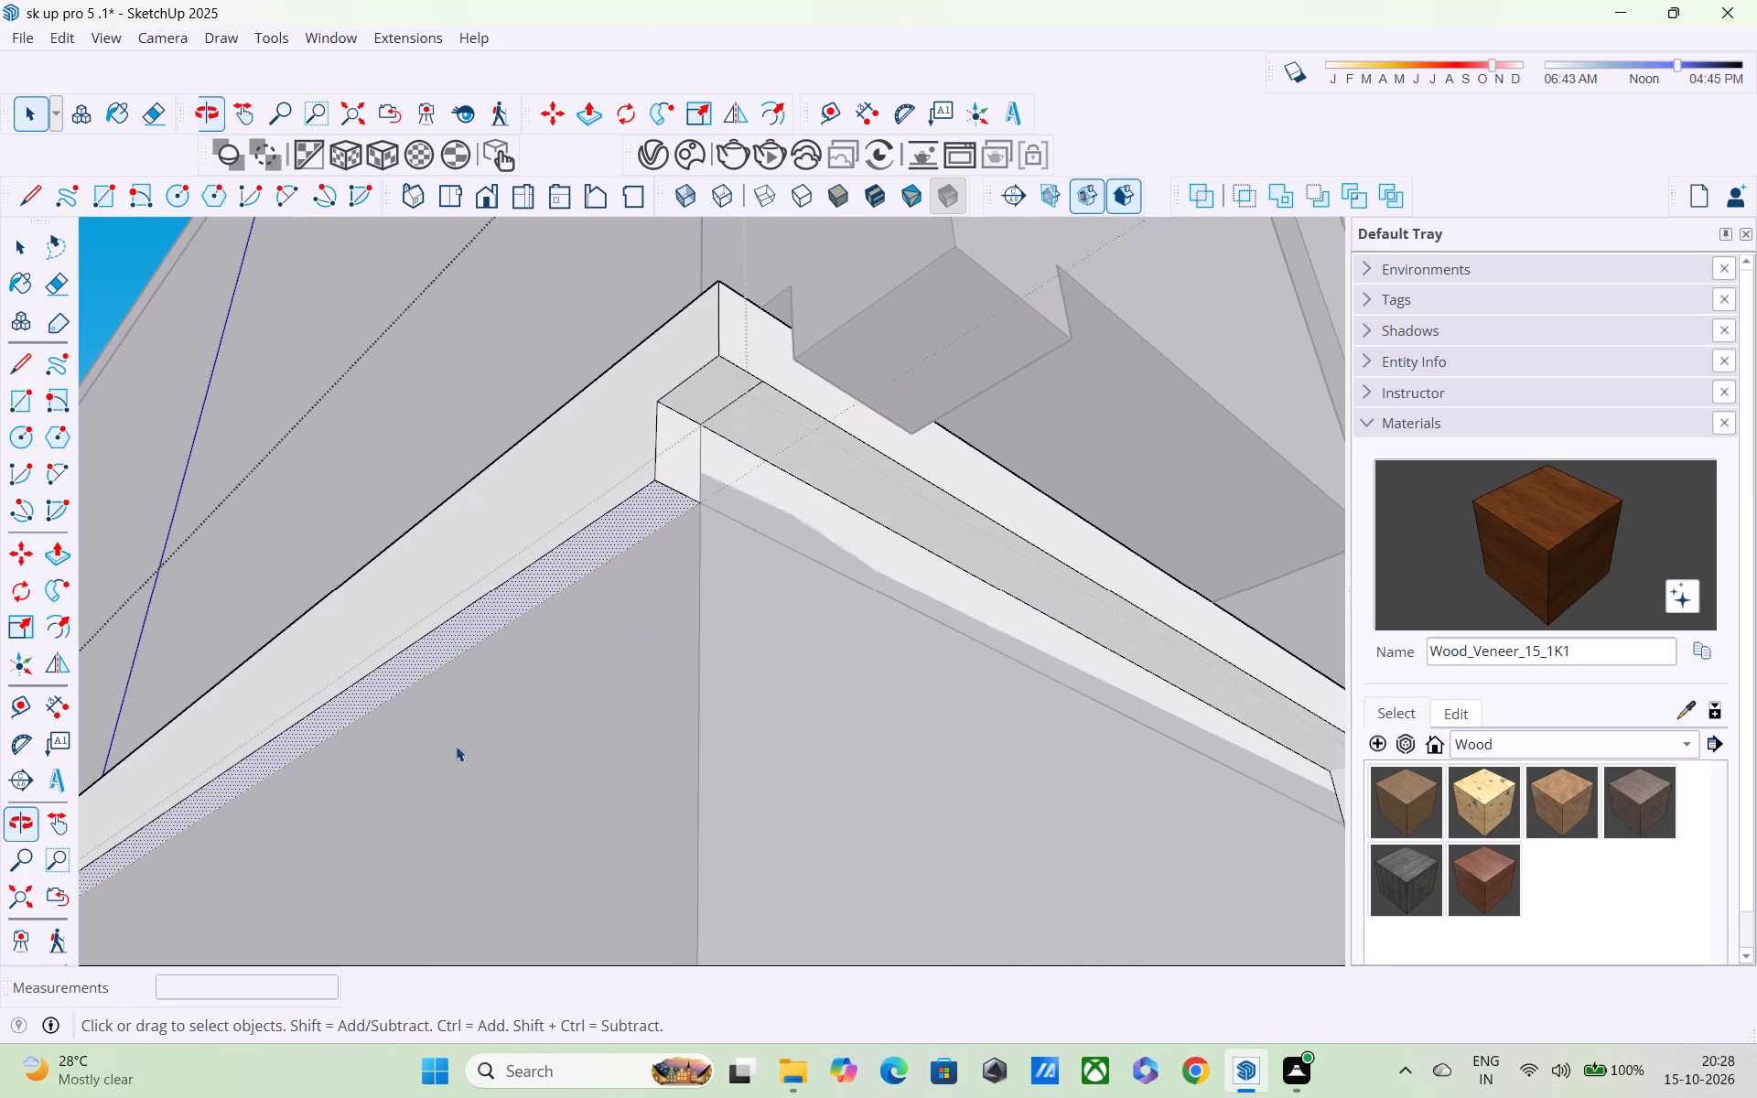
left_click(357, 820)
scroll(280, 794, "down", 5)
left_click(226, 613)
scroll(205, 677, "down", 5)
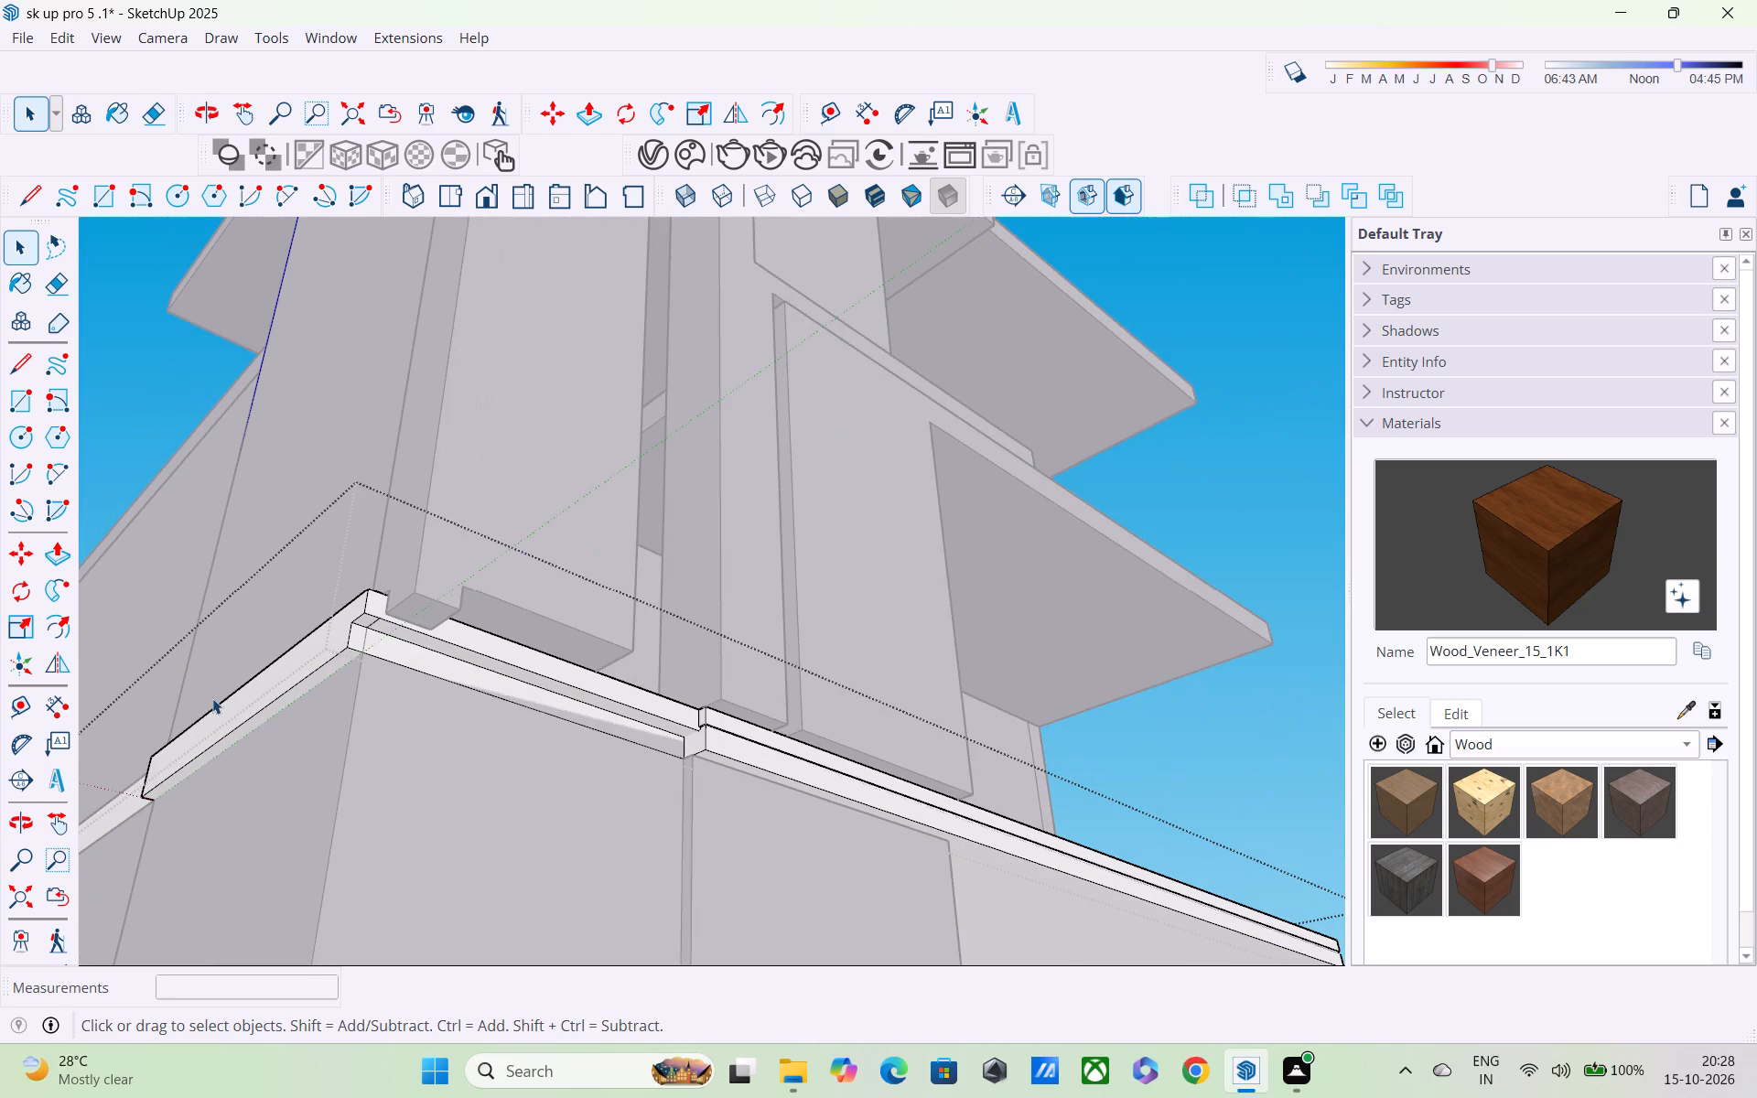
scroll(684, 655, "down", 5)
left_click(1169, 490)
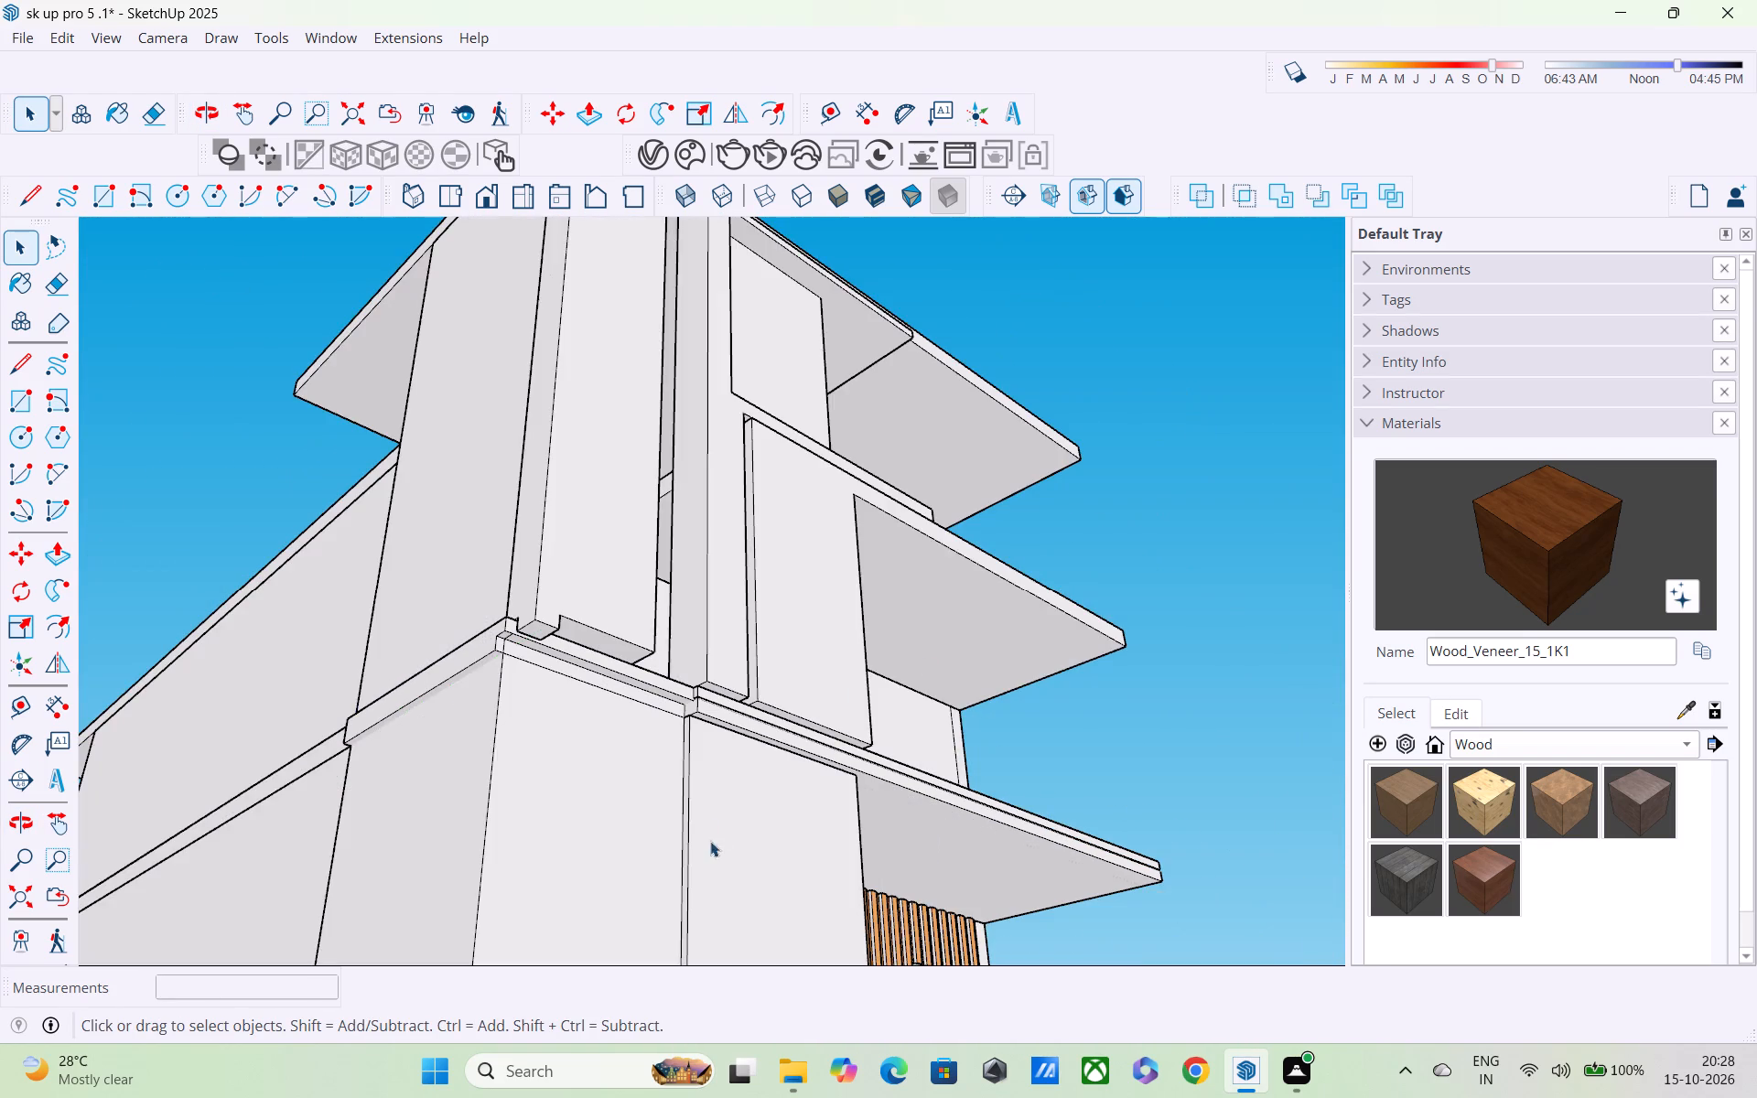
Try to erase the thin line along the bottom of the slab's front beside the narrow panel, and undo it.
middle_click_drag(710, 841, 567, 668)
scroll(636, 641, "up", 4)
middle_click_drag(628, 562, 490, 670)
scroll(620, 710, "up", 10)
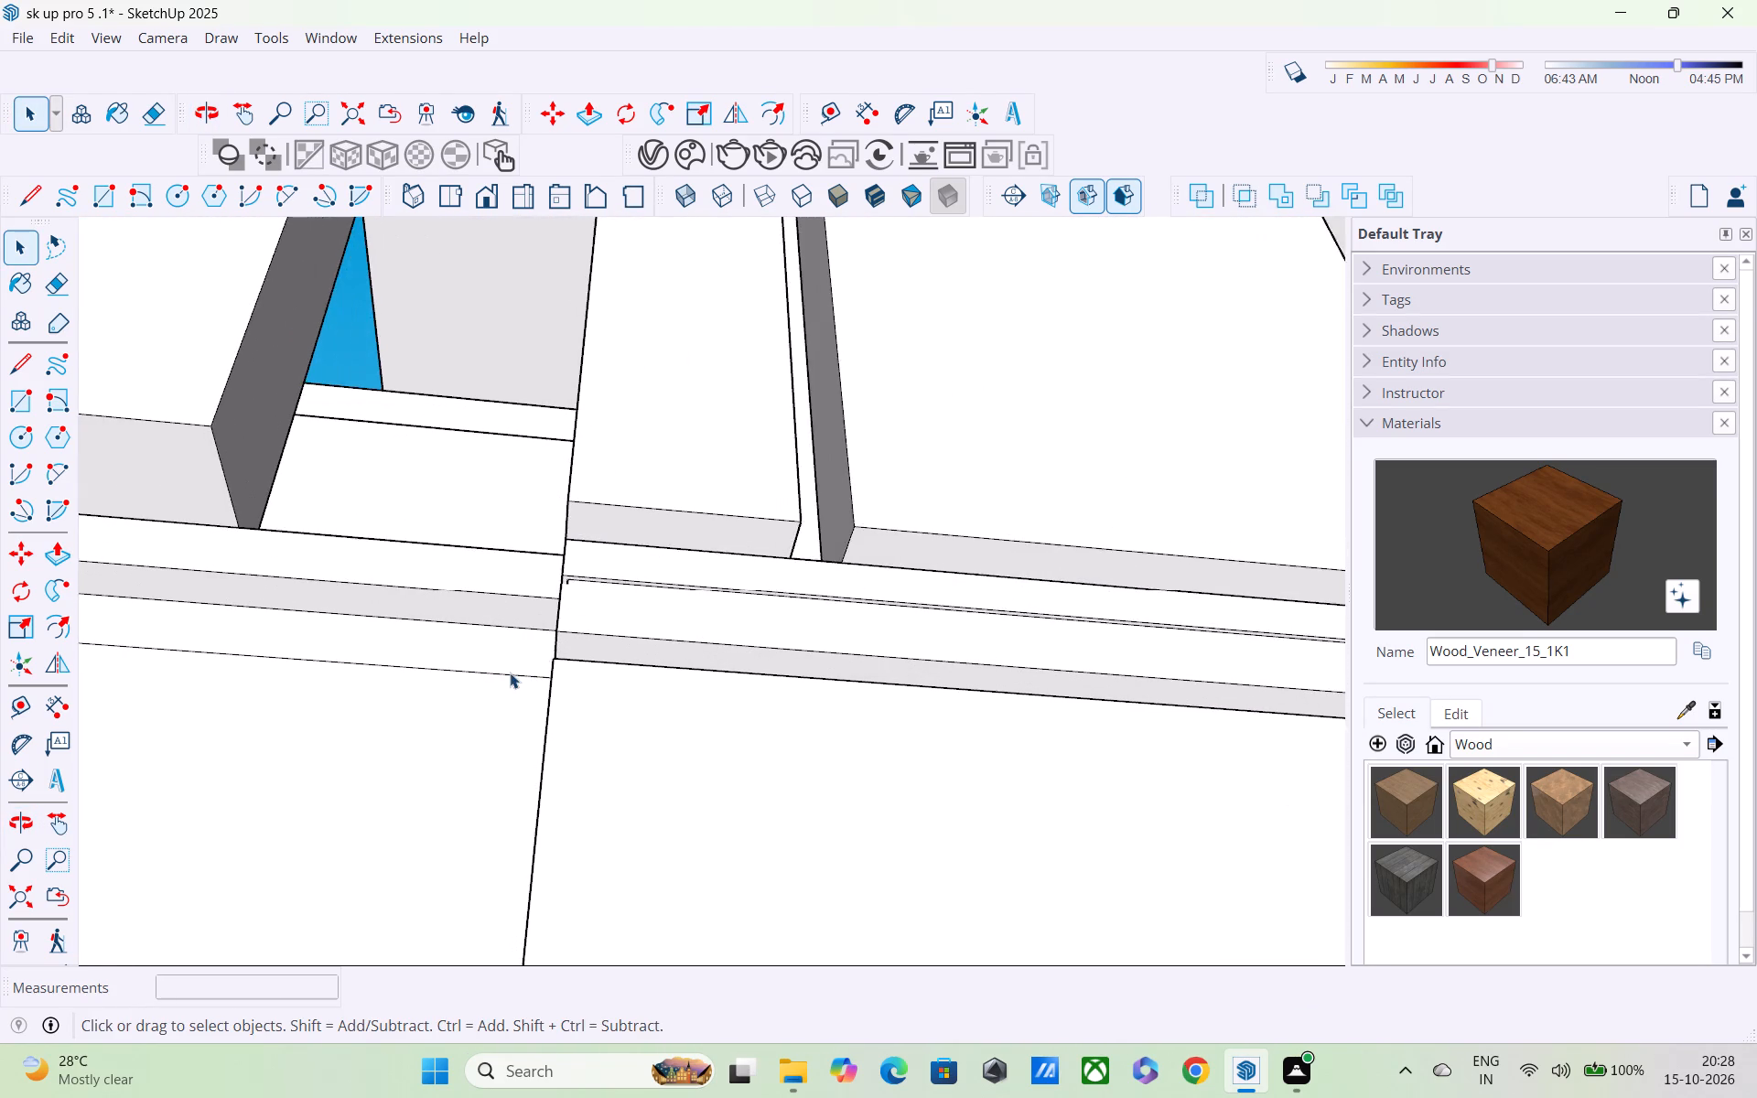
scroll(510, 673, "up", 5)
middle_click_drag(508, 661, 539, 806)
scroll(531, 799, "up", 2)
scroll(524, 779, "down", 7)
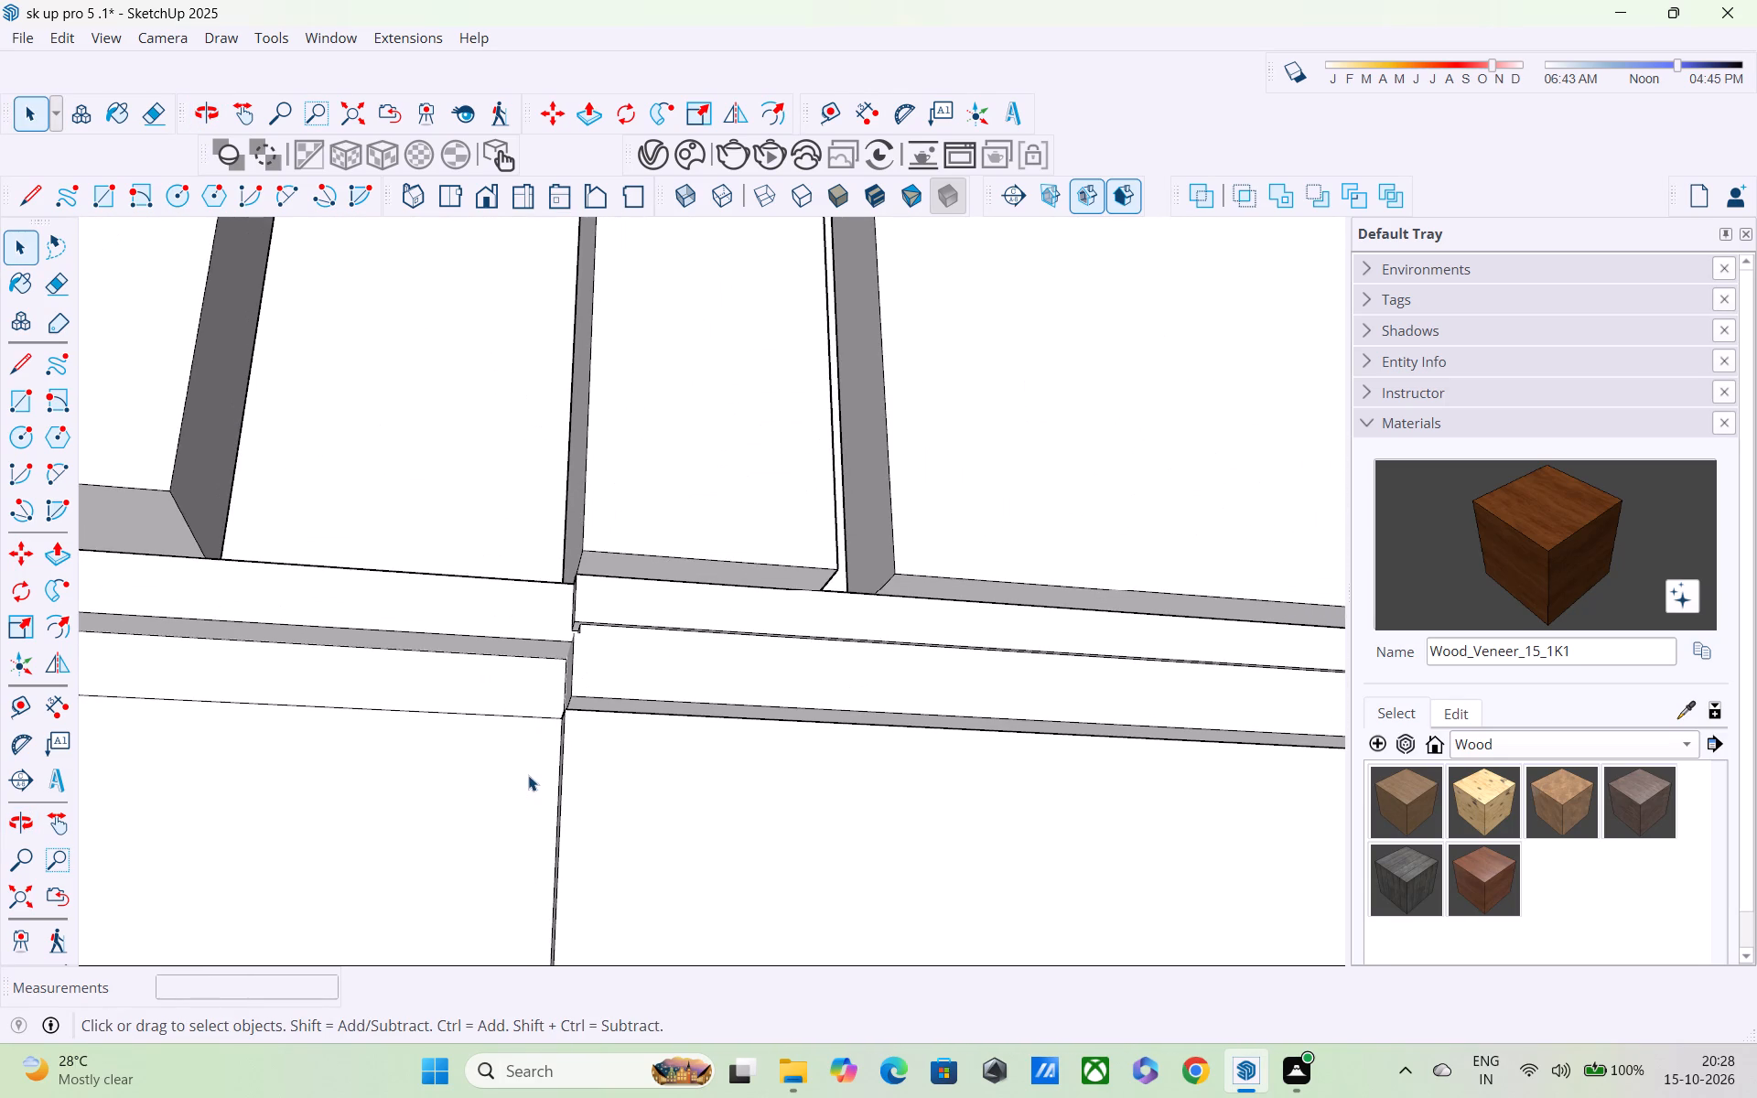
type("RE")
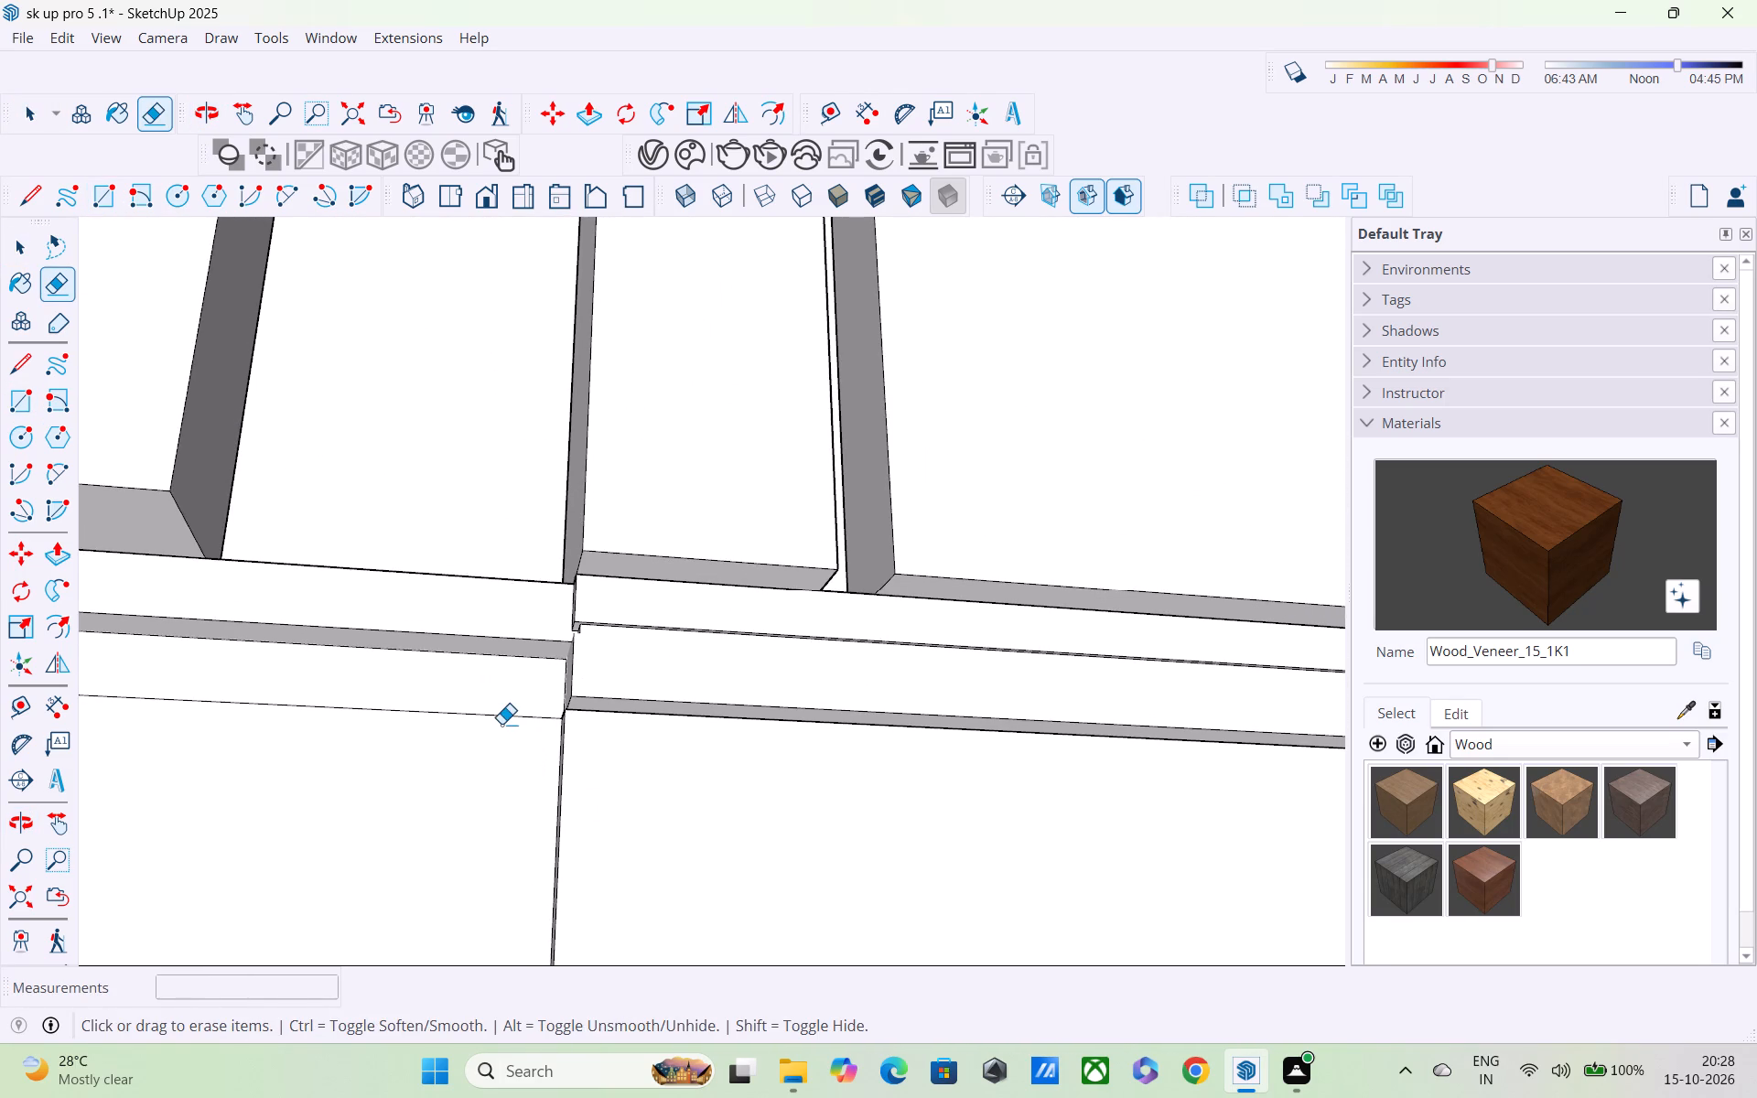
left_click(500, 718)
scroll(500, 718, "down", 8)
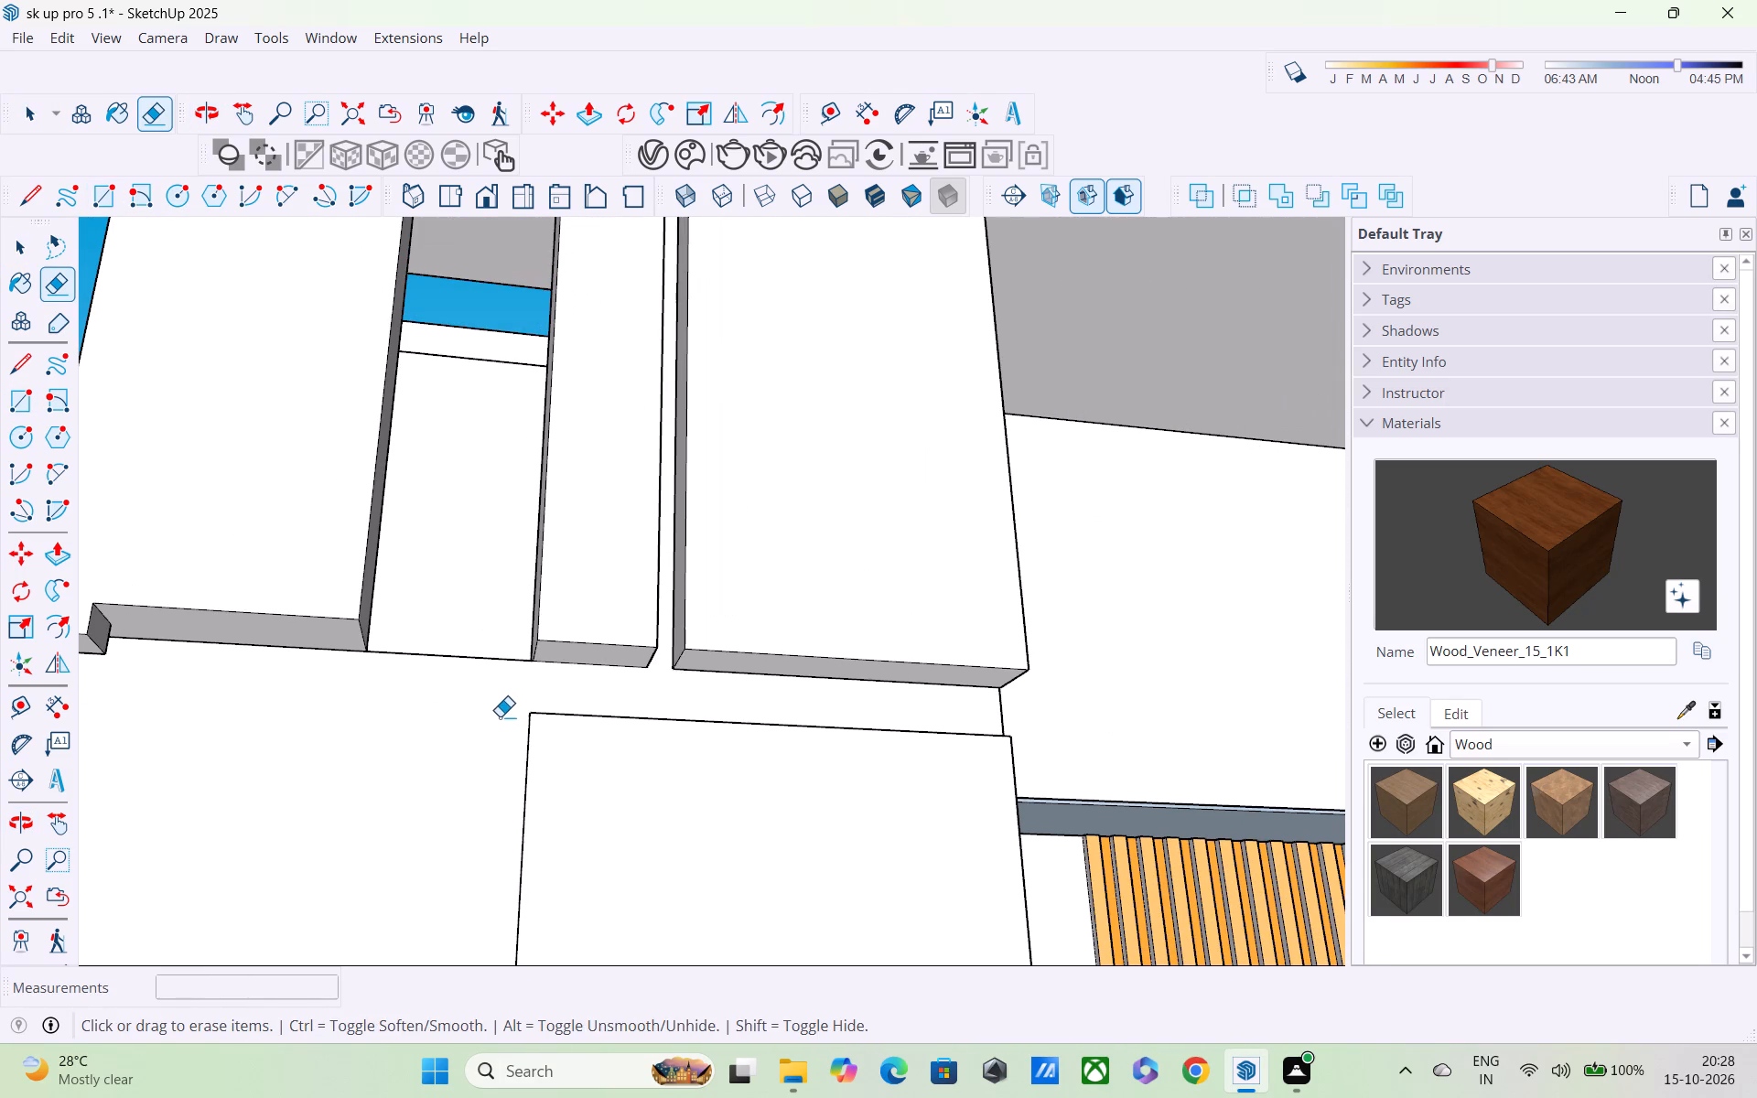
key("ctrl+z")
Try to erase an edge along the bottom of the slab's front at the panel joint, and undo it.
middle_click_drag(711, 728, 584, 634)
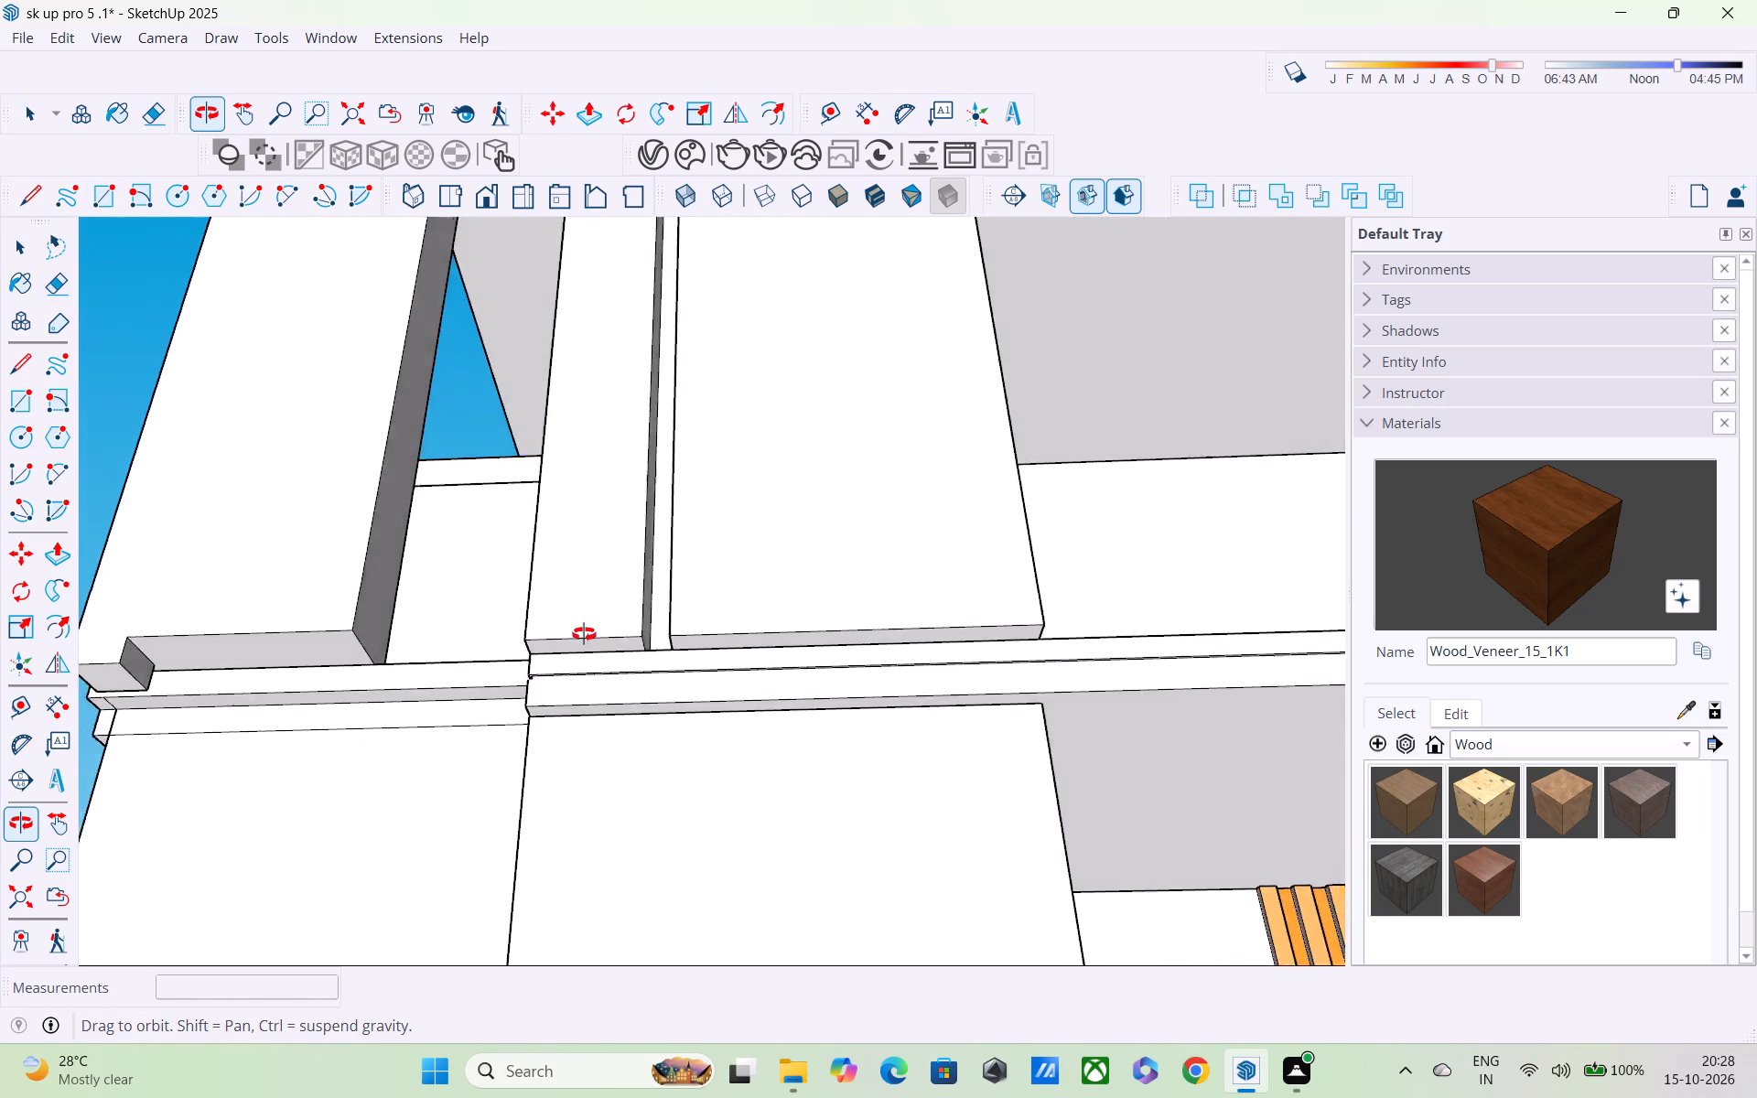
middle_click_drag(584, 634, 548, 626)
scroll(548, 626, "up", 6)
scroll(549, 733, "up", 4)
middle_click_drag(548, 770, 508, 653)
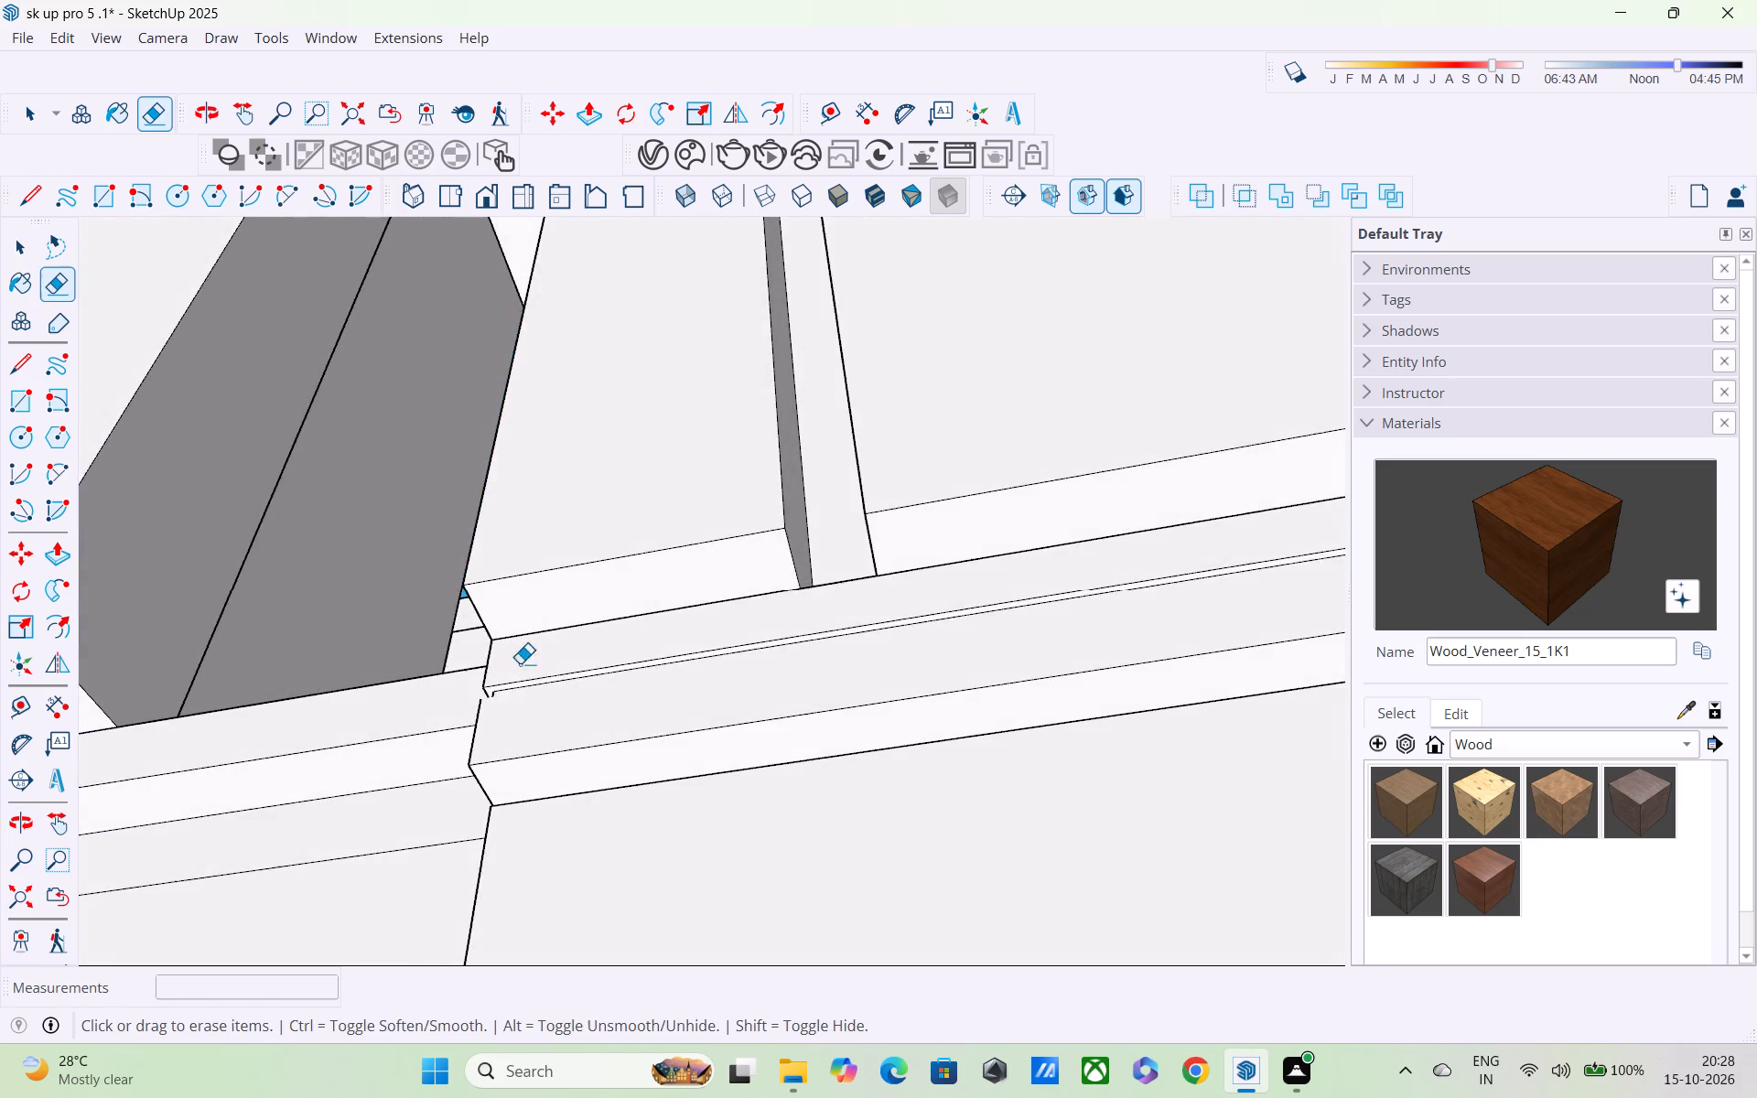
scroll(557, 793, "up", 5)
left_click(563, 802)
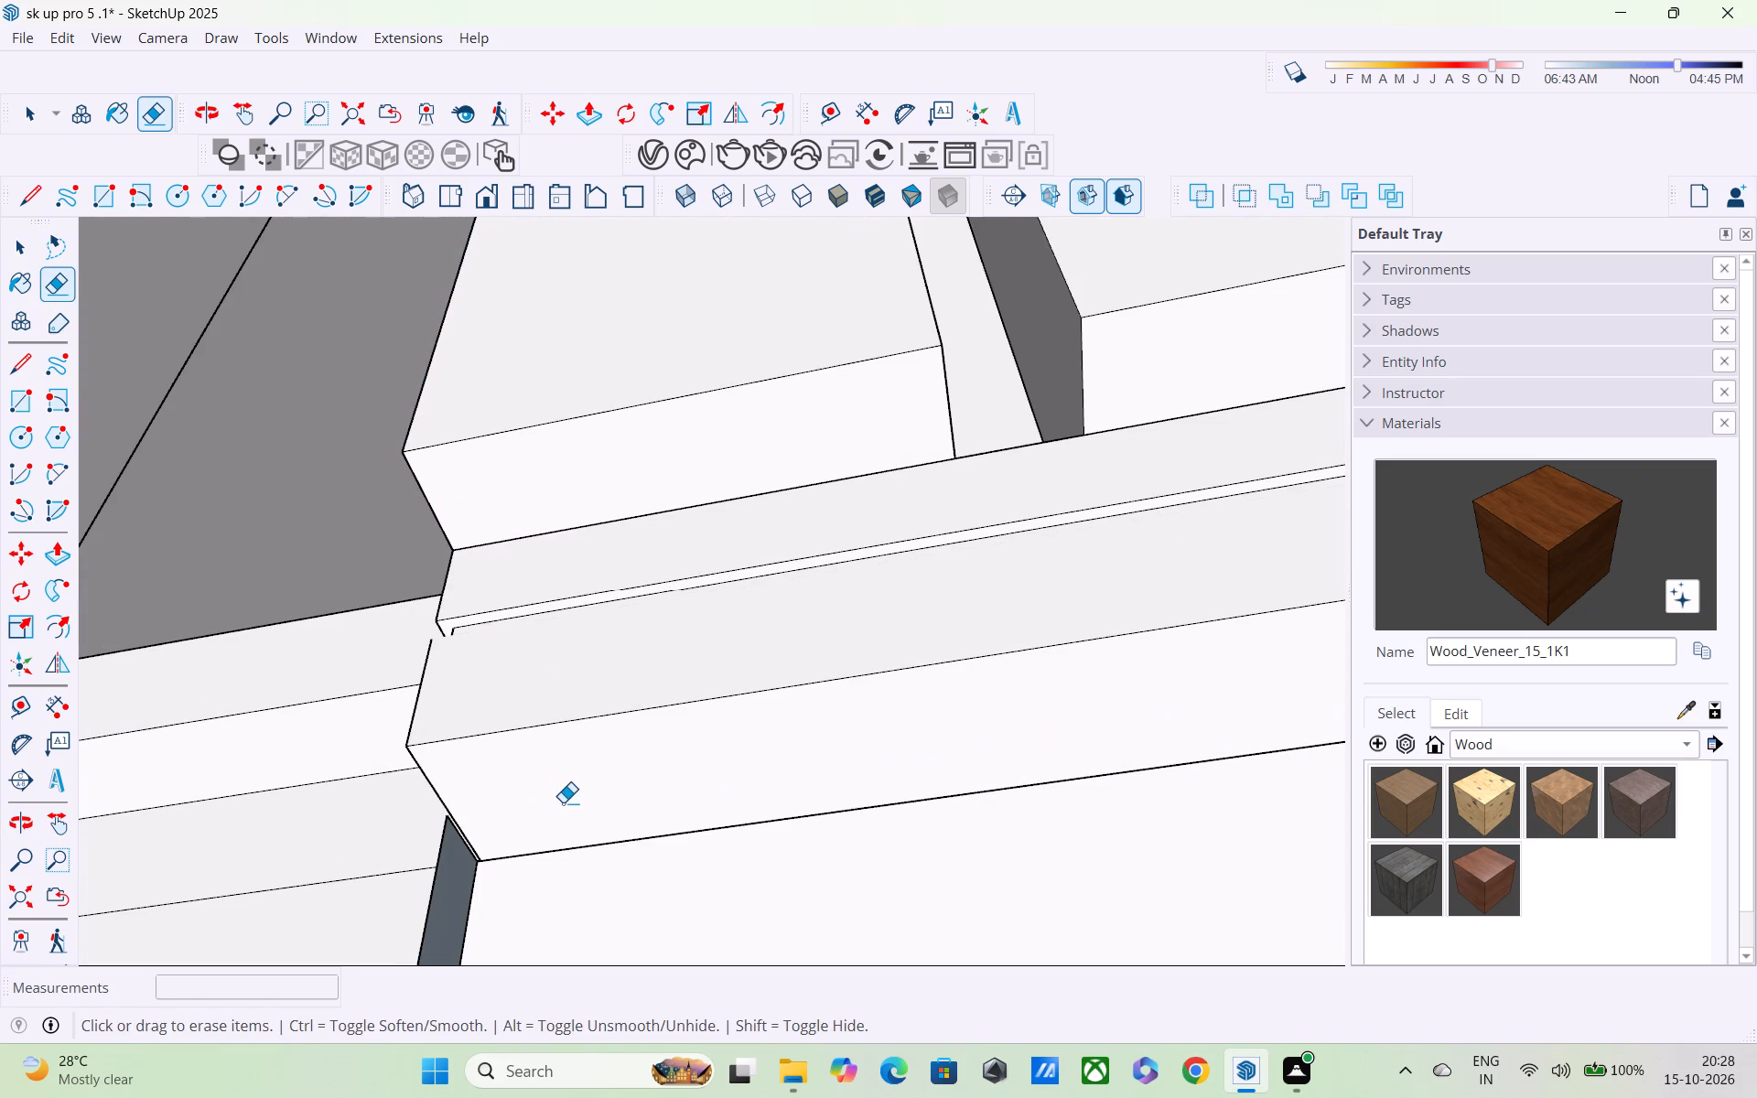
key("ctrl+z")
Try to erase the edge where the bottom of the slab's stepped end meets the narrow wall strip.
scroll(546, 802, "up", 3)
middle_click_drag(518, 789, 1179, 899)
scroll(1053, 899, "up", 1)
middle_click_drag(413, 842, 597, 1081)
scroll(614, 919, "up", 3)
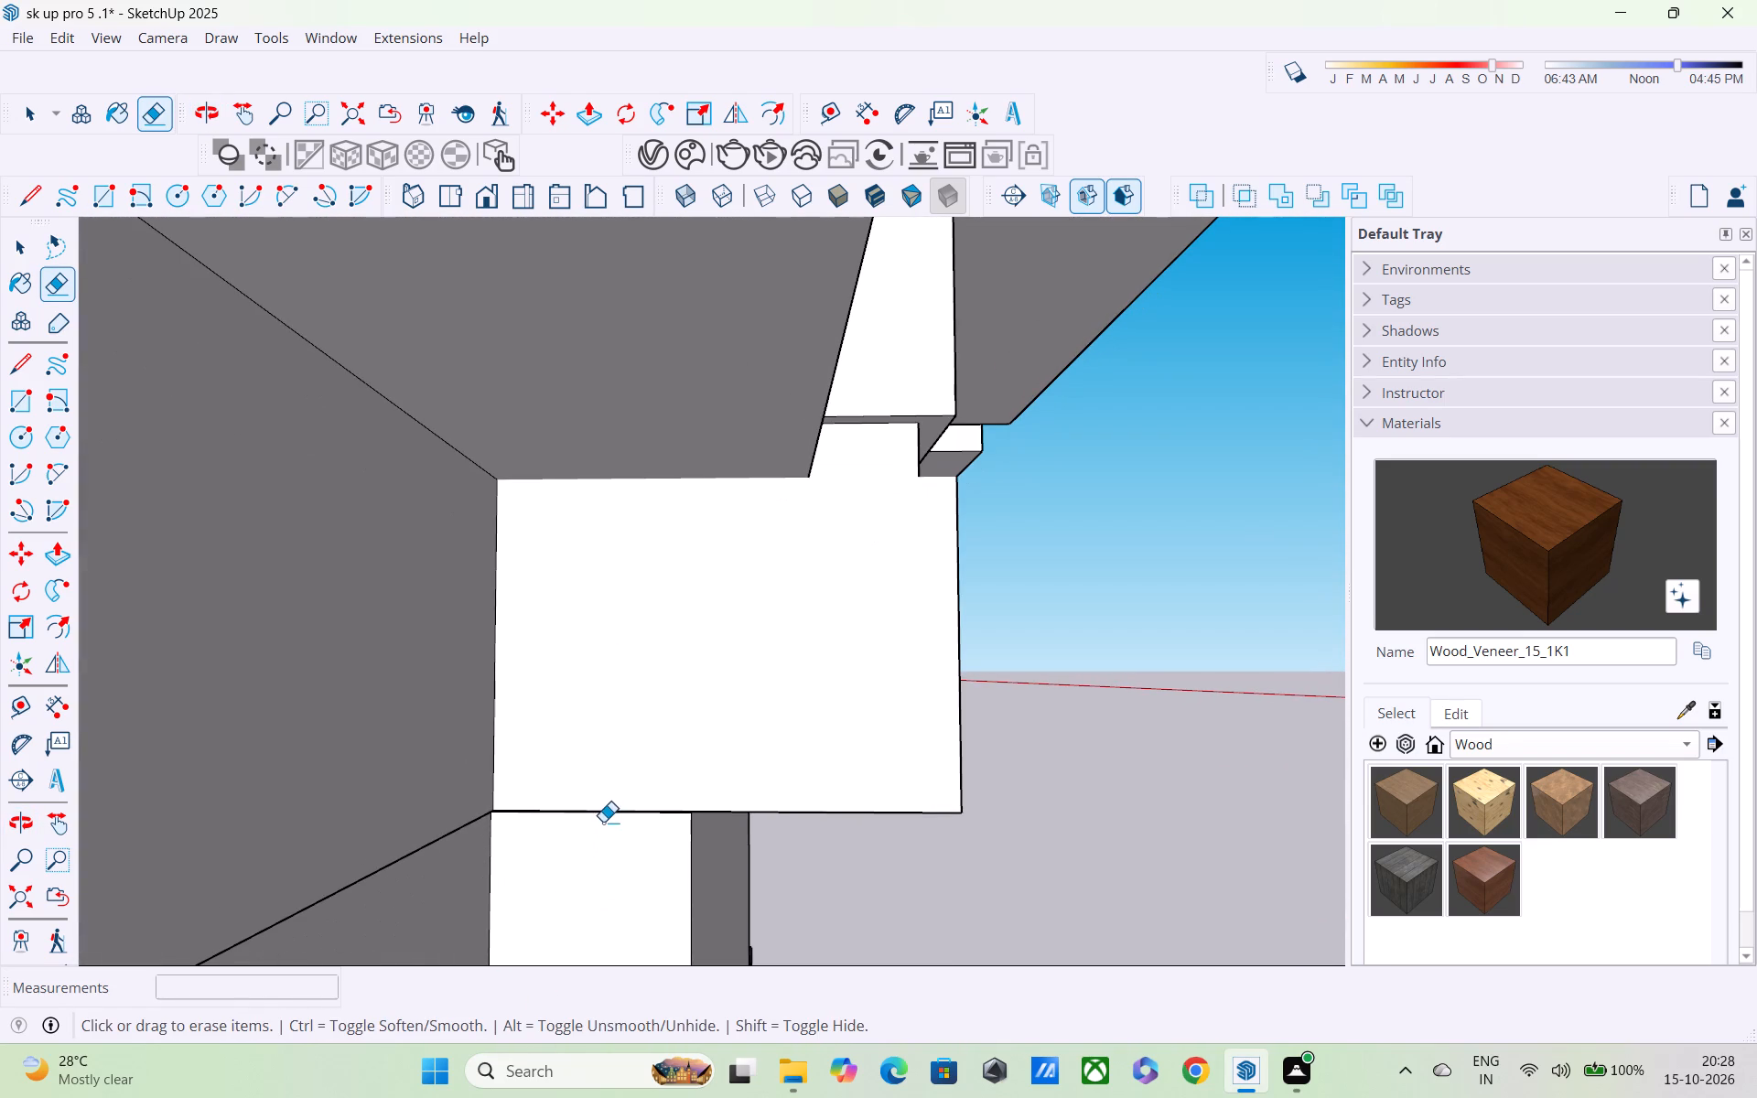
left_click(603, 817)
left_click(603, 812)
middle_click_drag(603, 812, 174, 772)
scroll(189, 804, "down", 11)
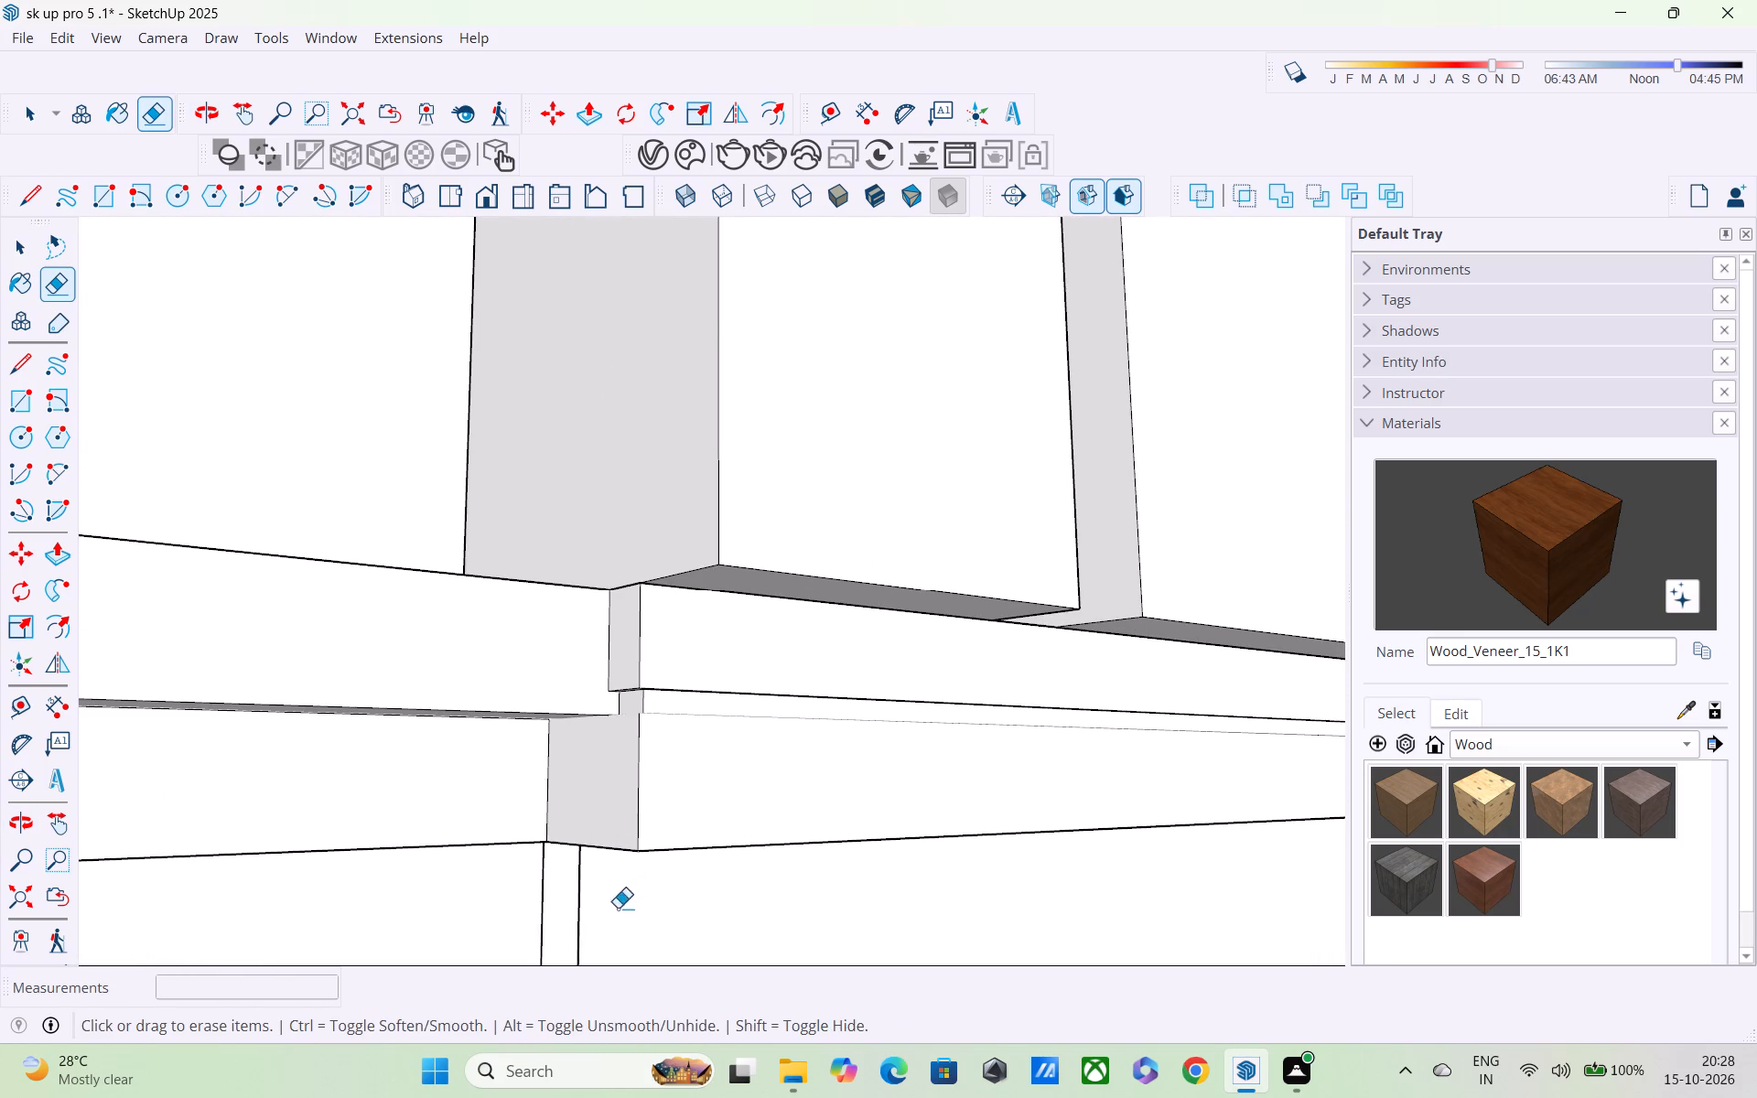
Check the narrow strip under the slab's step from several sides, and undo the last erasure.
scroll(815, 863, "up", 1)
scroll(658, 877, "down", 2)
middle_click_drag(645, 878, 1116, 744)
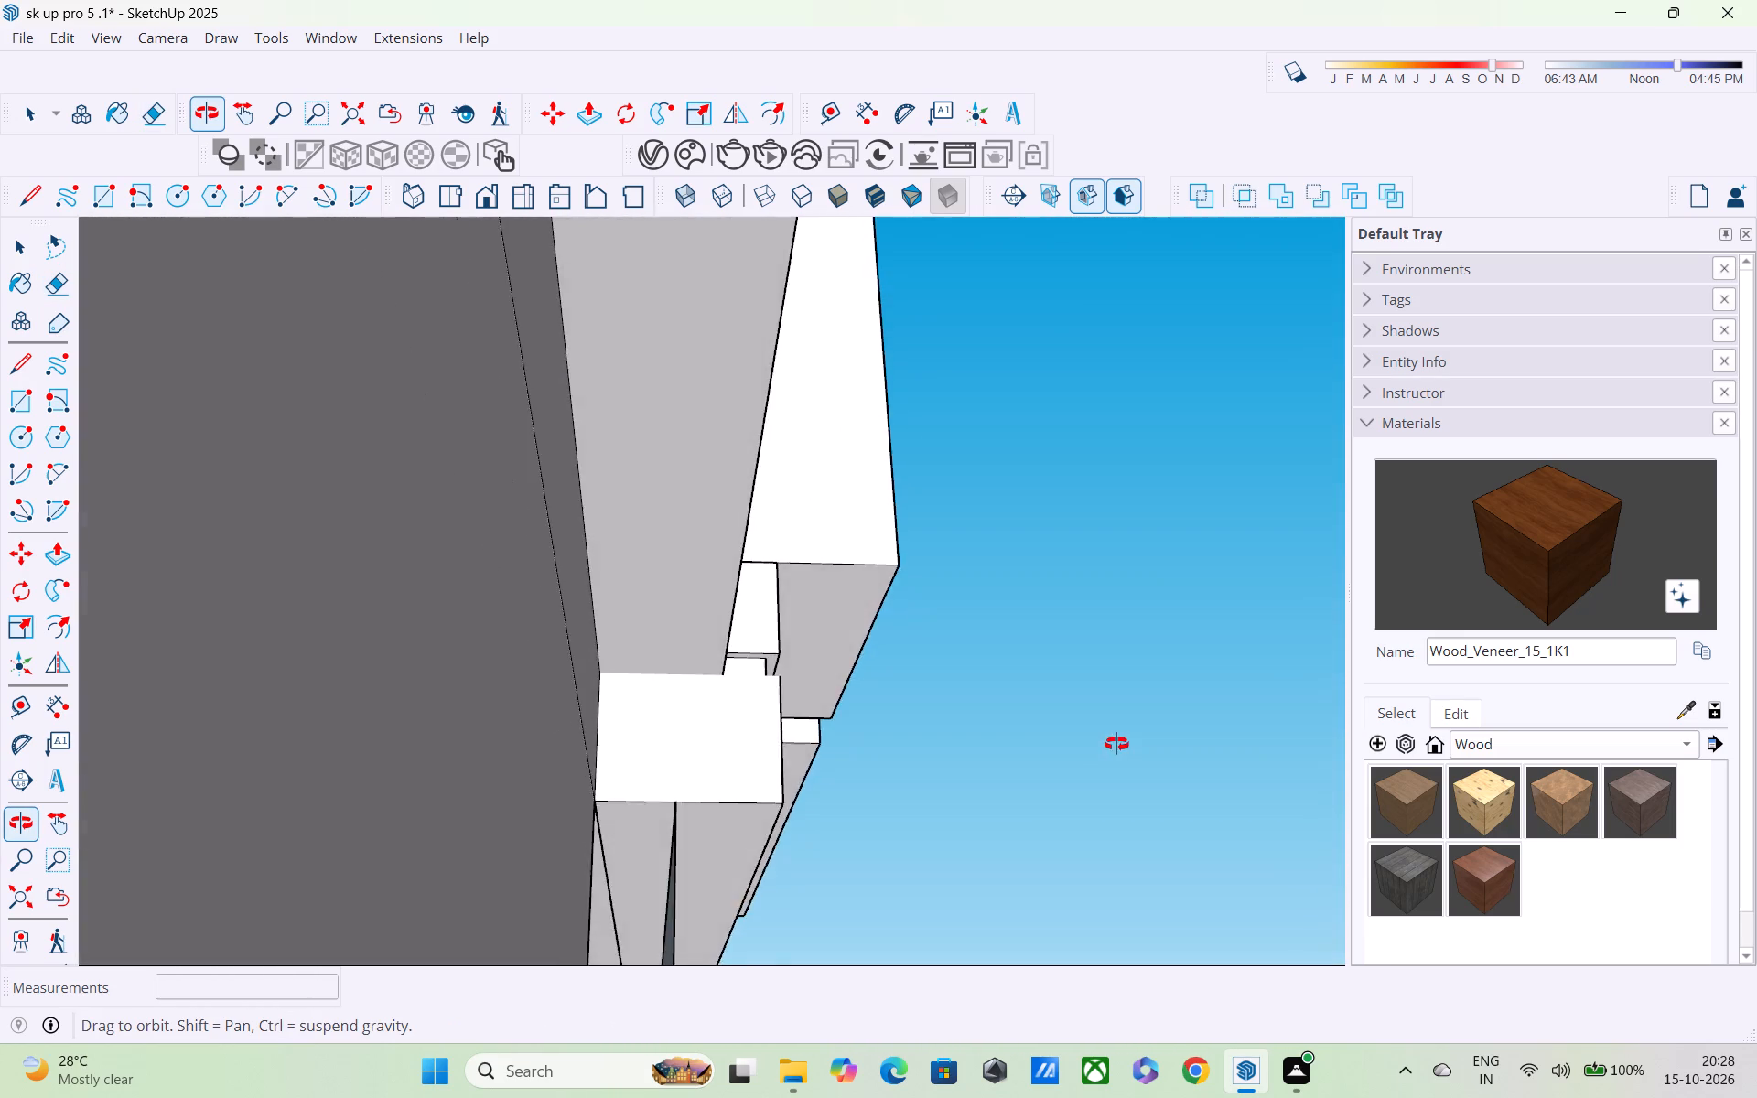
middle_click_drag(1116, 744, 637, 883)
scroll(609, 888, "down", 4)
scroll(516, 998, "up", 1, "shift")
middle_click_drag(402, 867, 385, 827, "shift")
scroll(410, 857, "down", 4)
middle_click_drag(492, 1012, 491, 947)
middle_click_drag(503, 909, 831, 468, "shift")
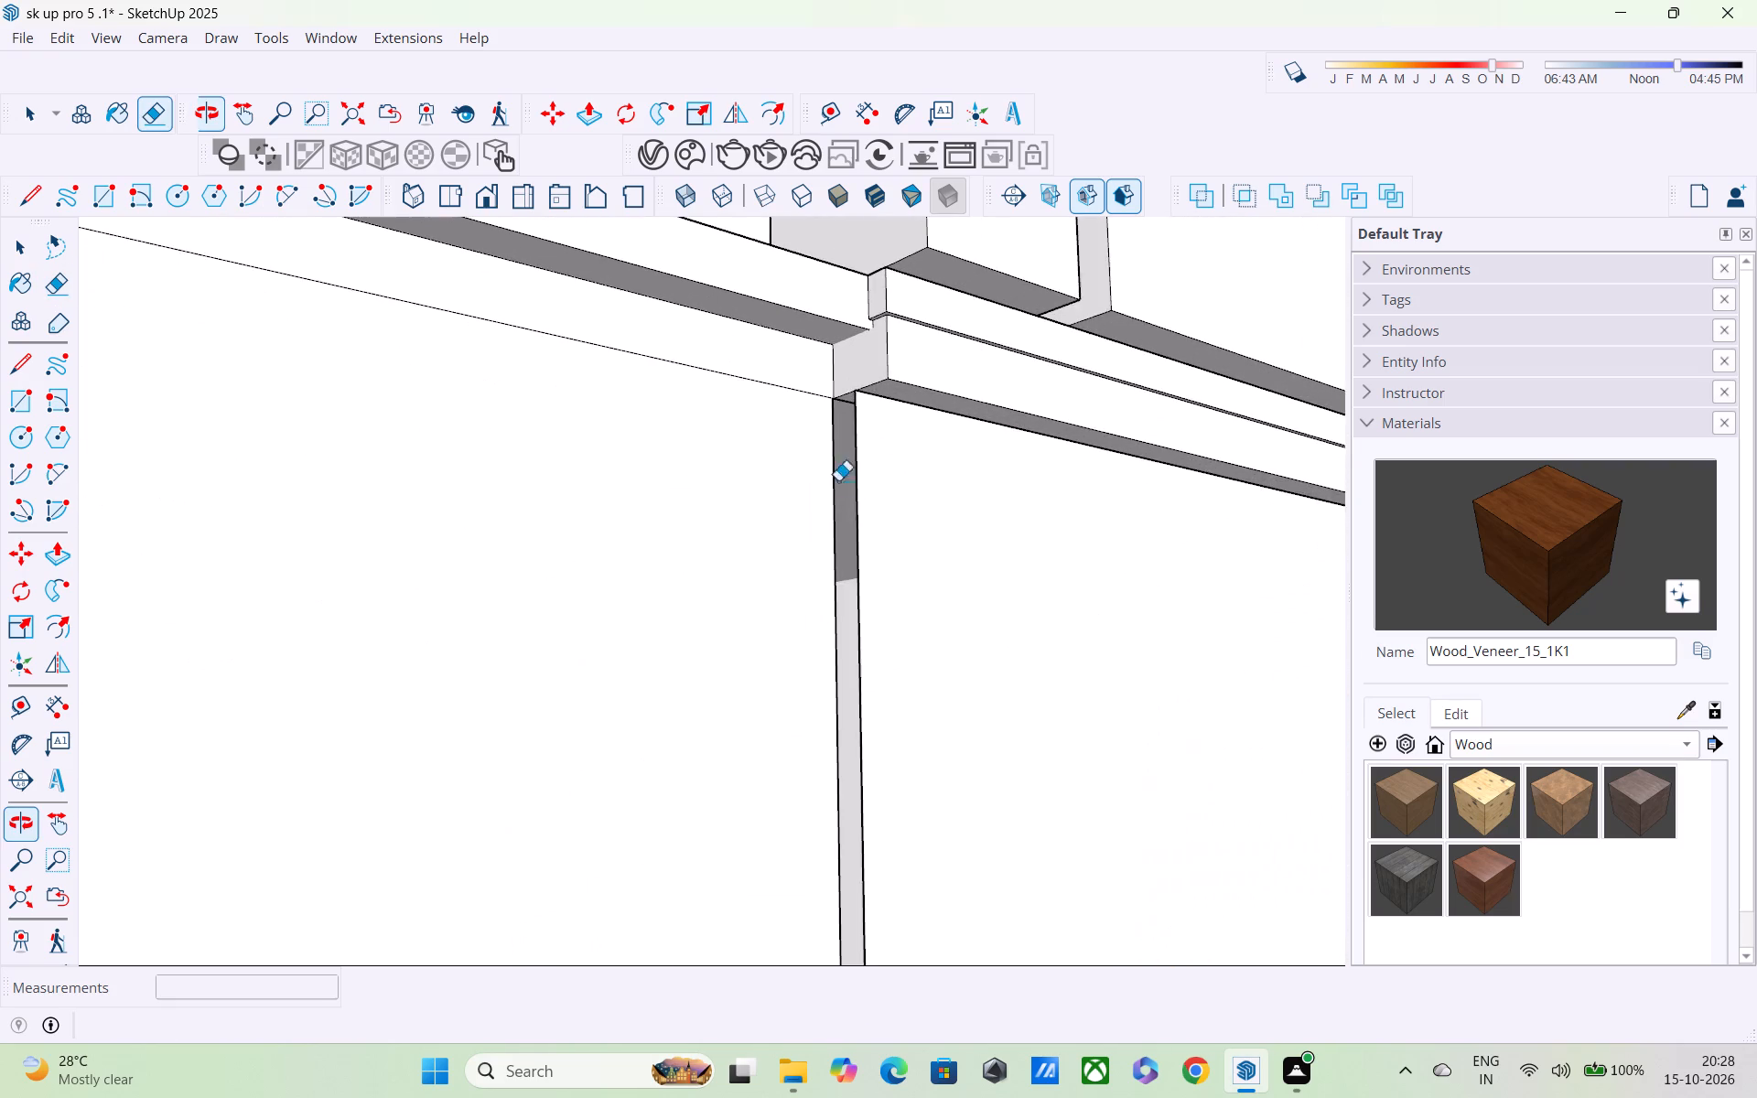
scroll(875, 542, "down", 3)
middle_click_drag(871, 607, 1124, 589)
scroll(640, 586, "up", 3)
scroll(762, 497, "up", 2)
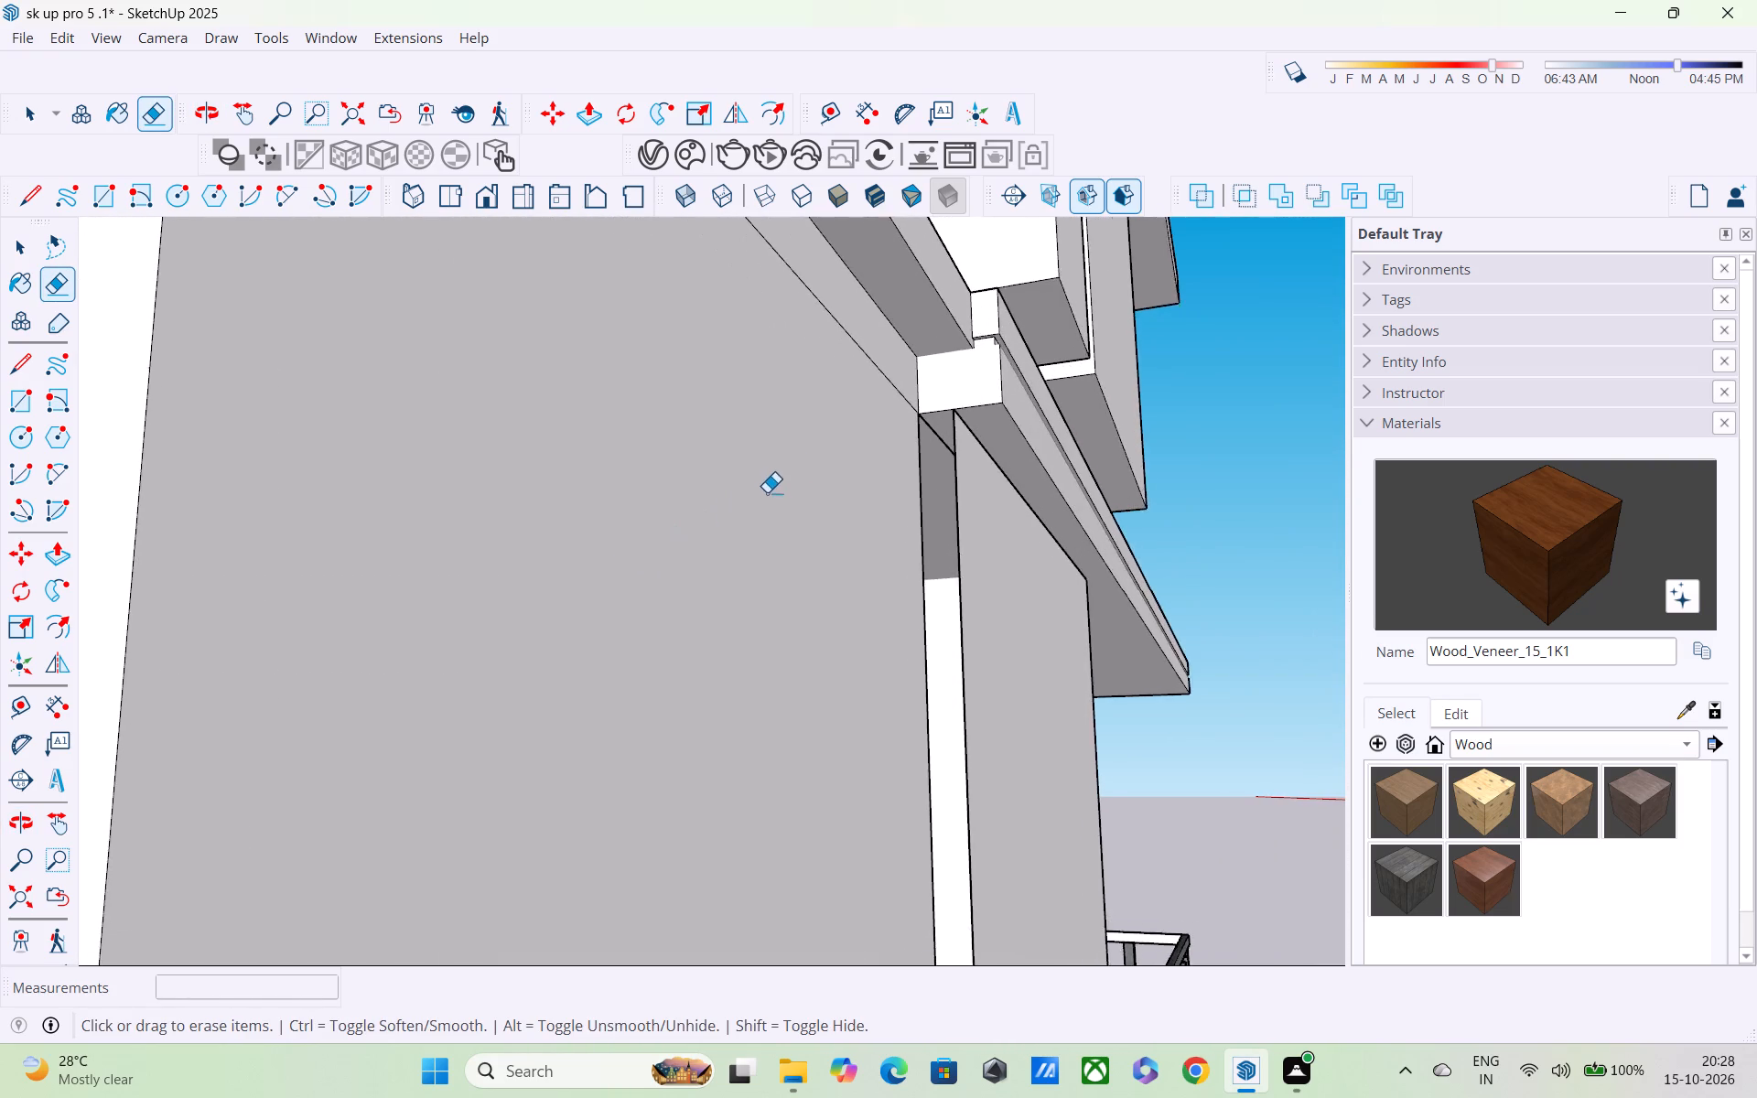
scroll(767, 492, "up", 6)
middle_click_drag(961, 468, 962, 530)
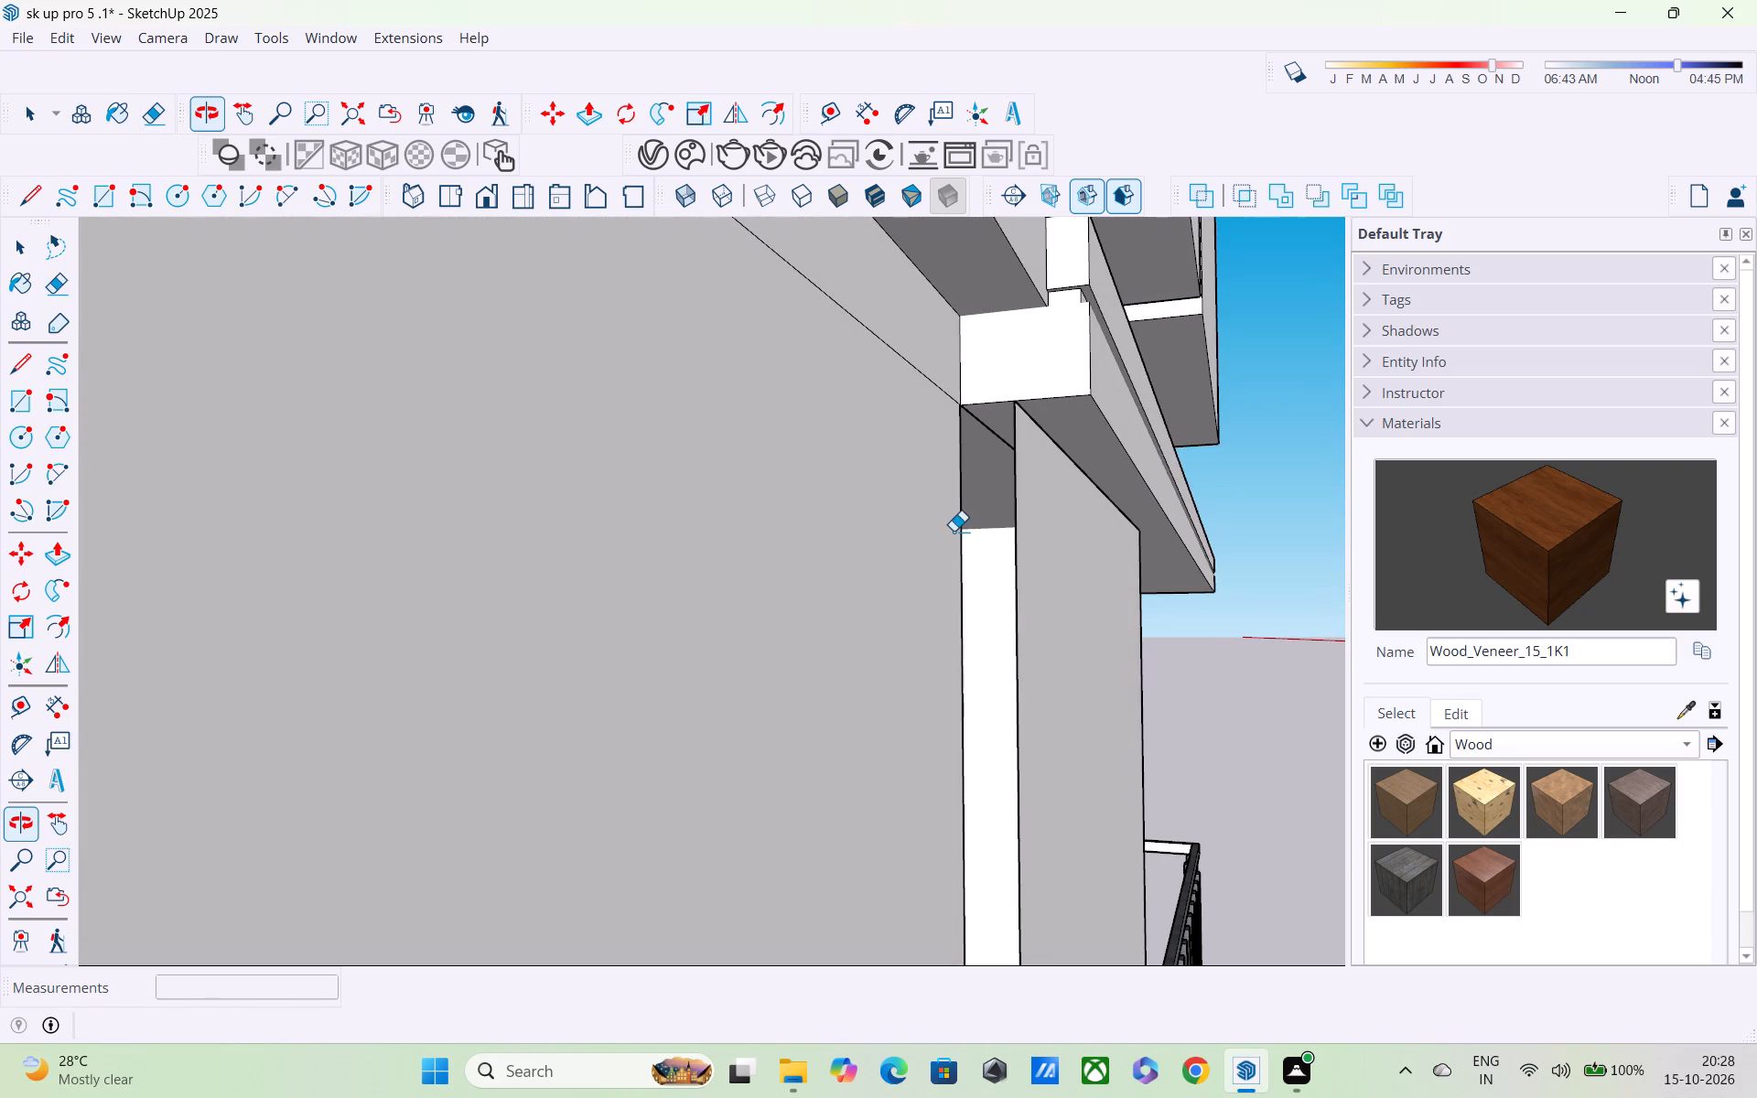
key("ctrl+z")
Examine the slab's step against the wall panels and the building's whole front facade.
scroll(828, 527, "down", 5)
middle_click_drag(832, 534, 816, 579)
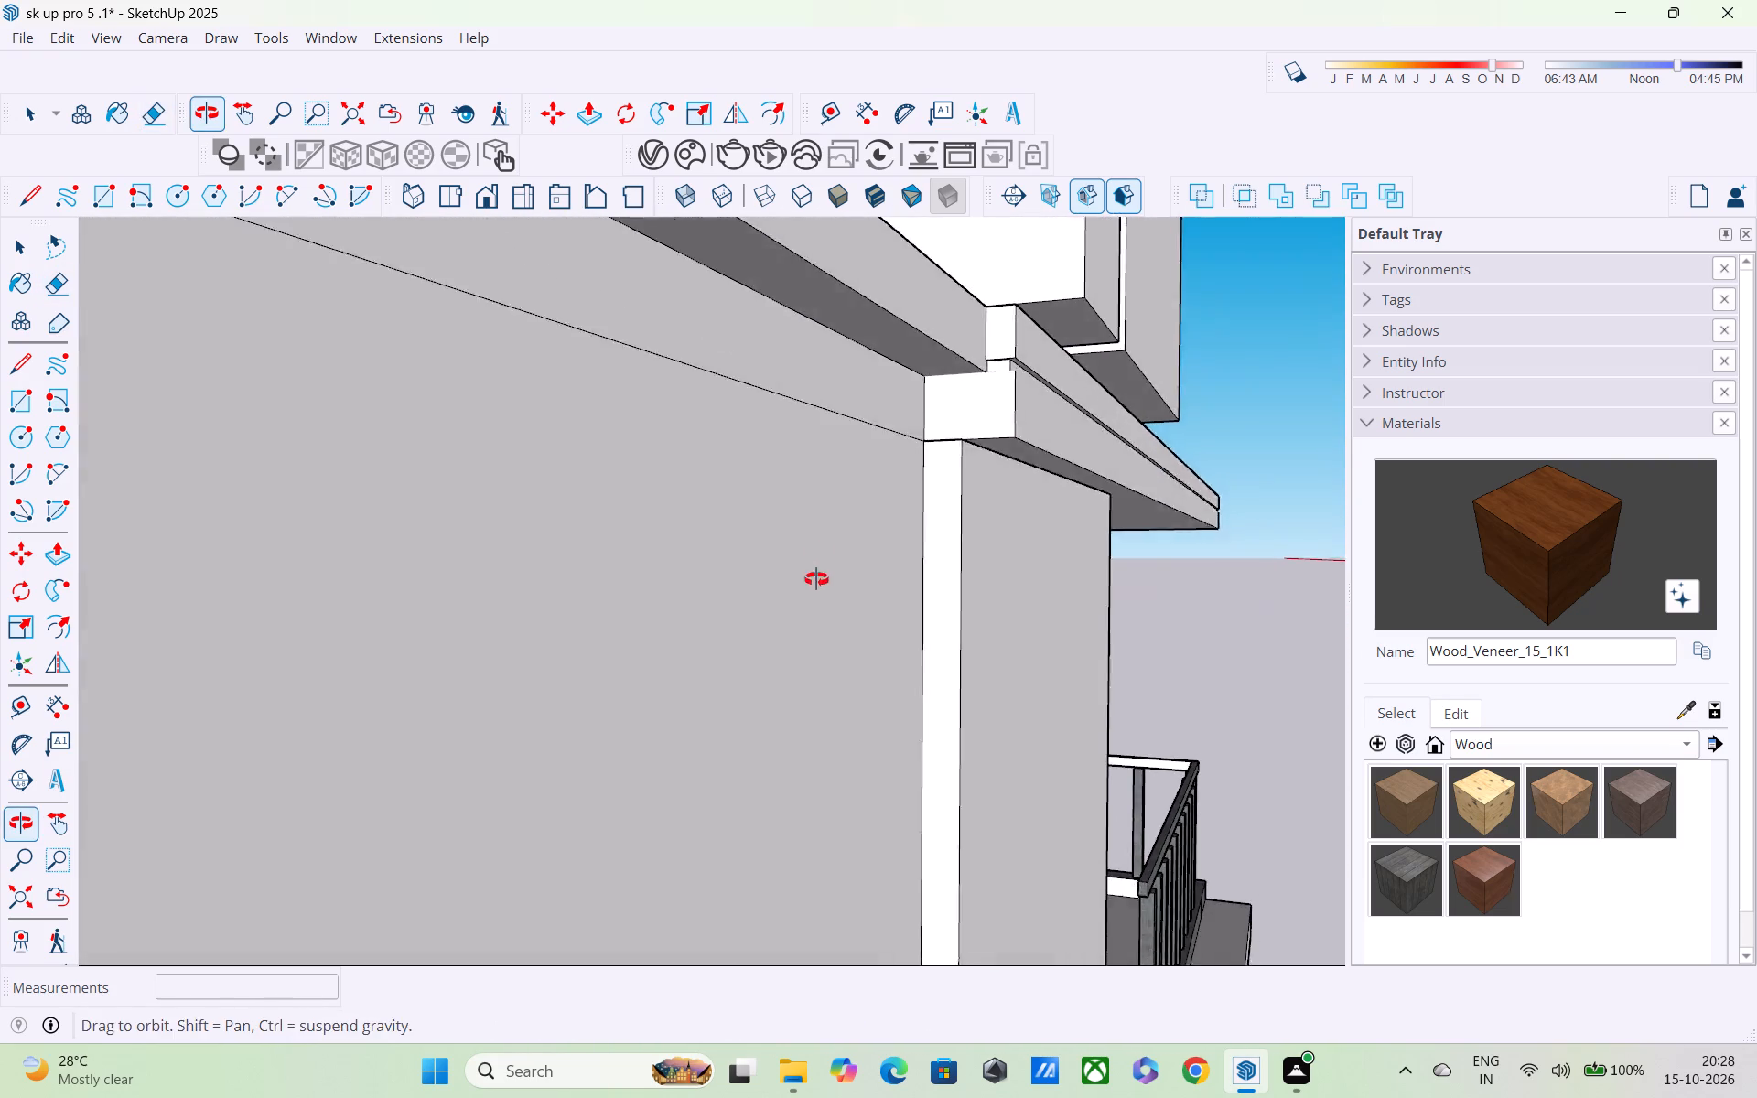
middle_click_drag(816, 579, 812, 588)
scroll(812, 588, "up", 1)
scroll(800, 571, "down", 8)
middle_click_drag(516, 589, 243, 578)
scroll(249, 591, "down", 18)
scroll(411, 607, "down", 5)
middle_click_drag(417, 626, 329, 684)
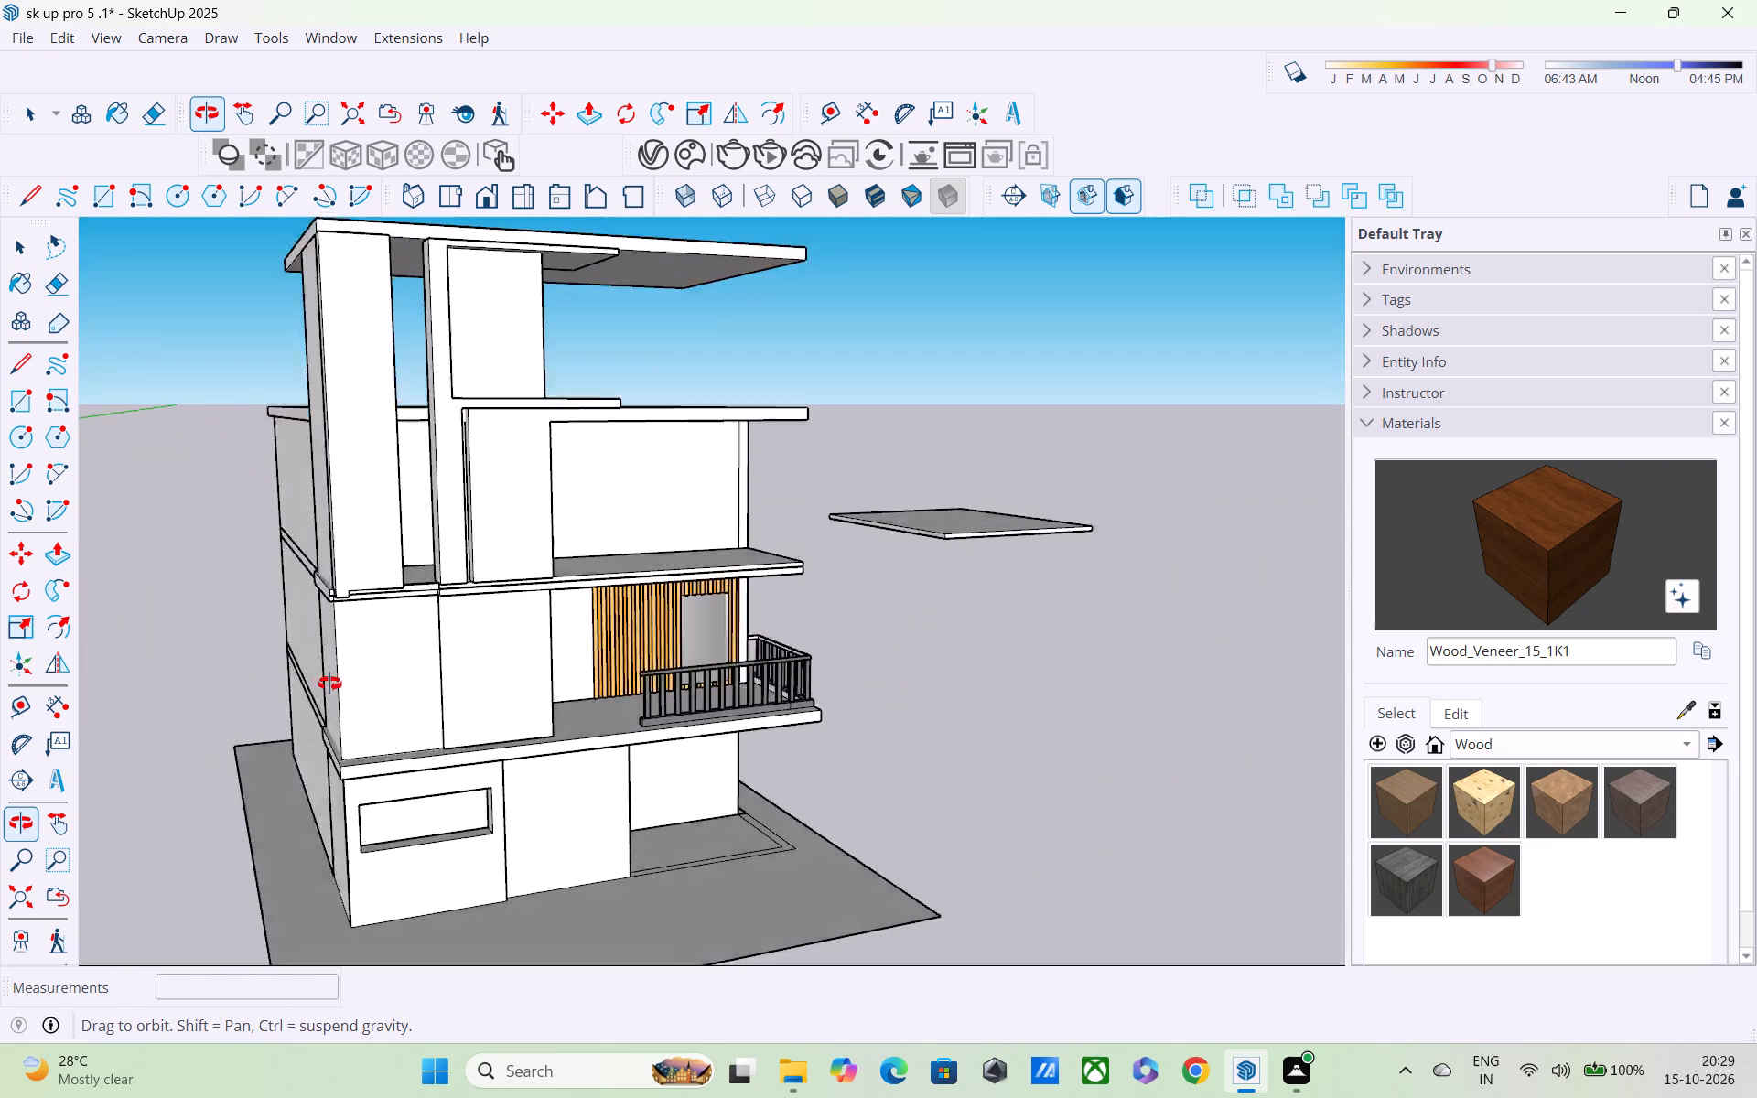
middle_click_drag(329, 684, 131, 695)
scroll(151, 669, "down", 4)
middle_click_drag(285, 674, 427, 532)
scroll(401, 581, "up", 4)
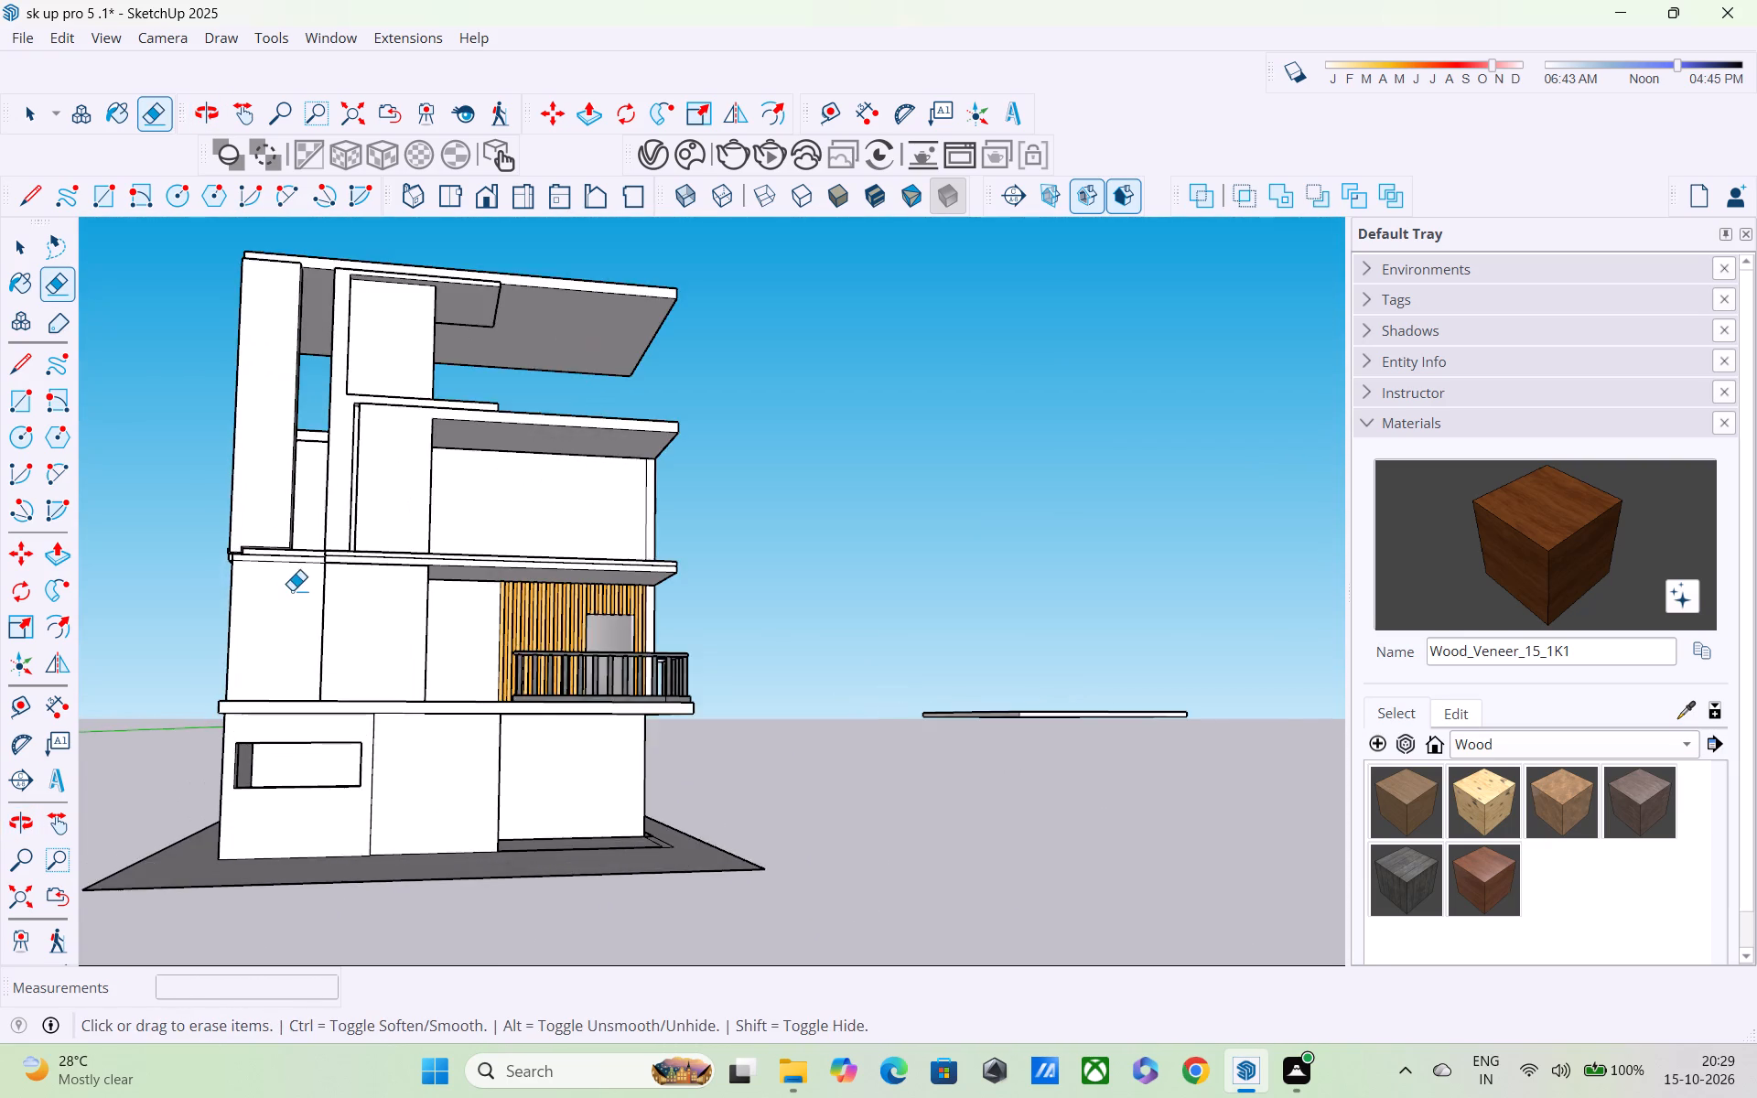
scroll(292, 590, "up", 15)
scroll(256, 525, "up", 7)
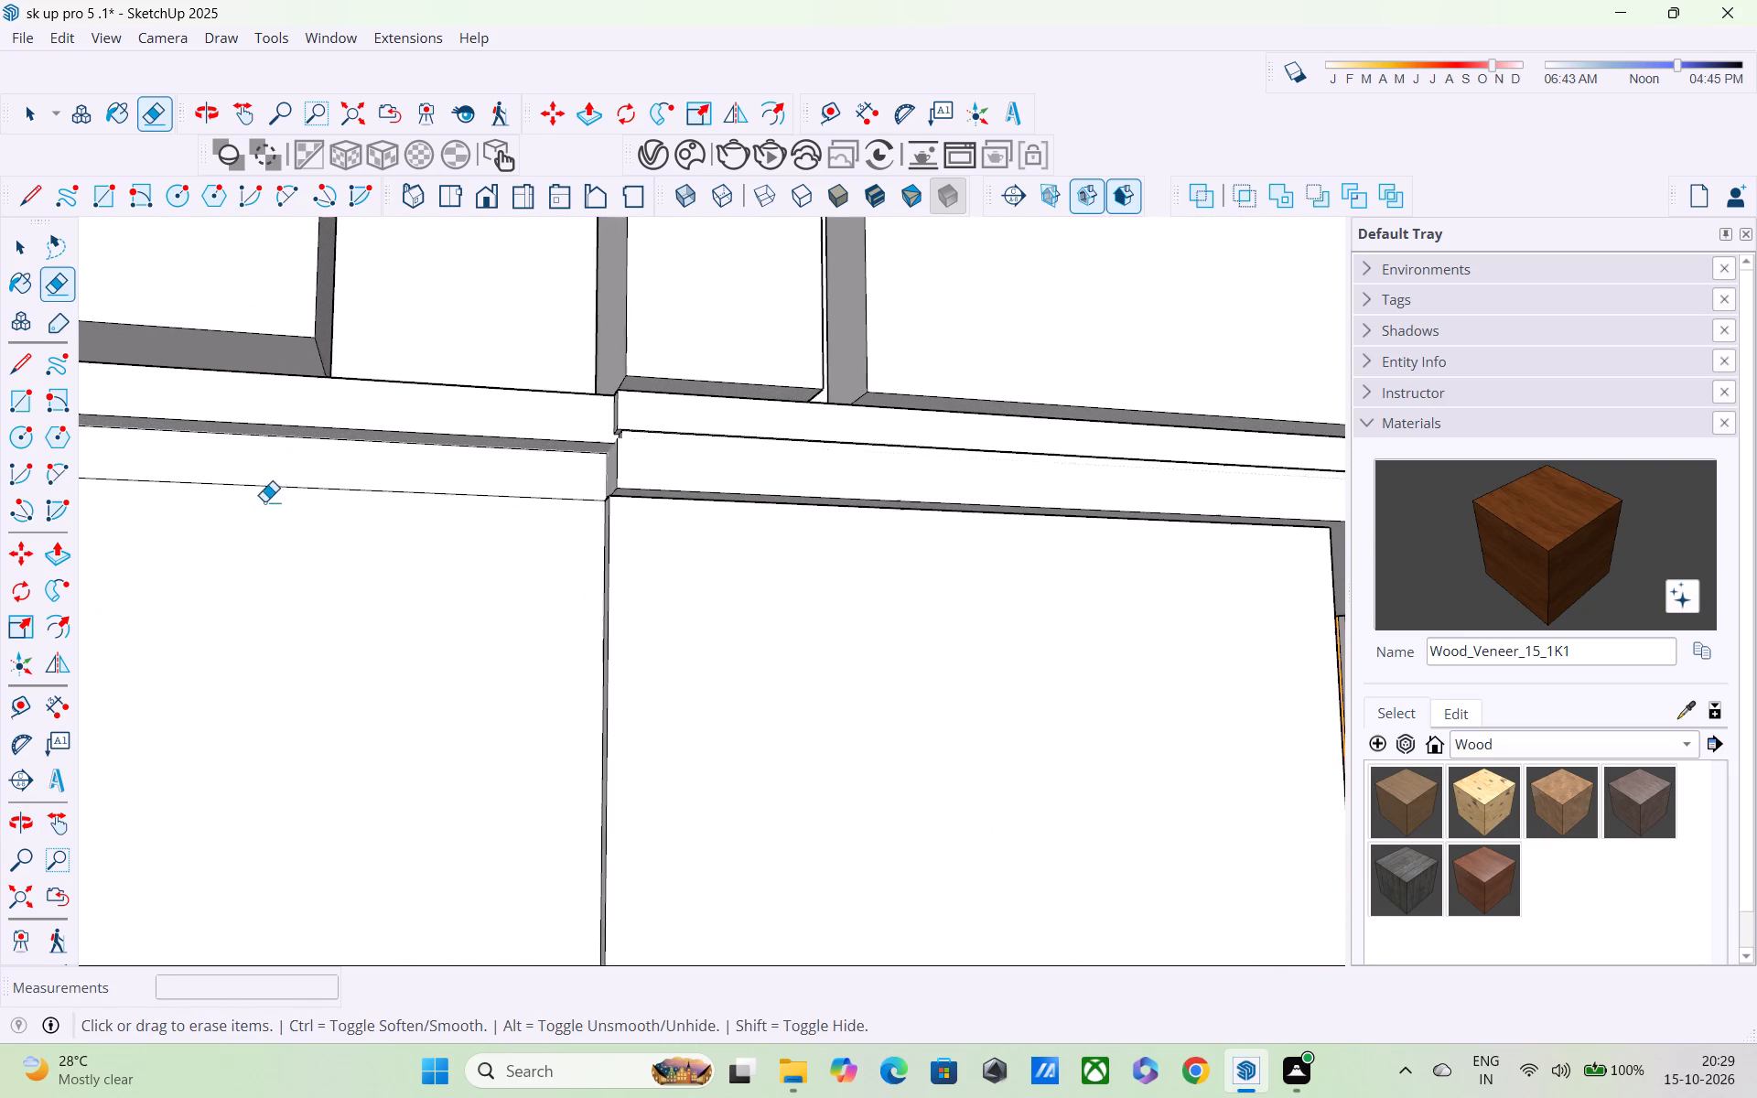
scroll(351, 480, "down", 14)
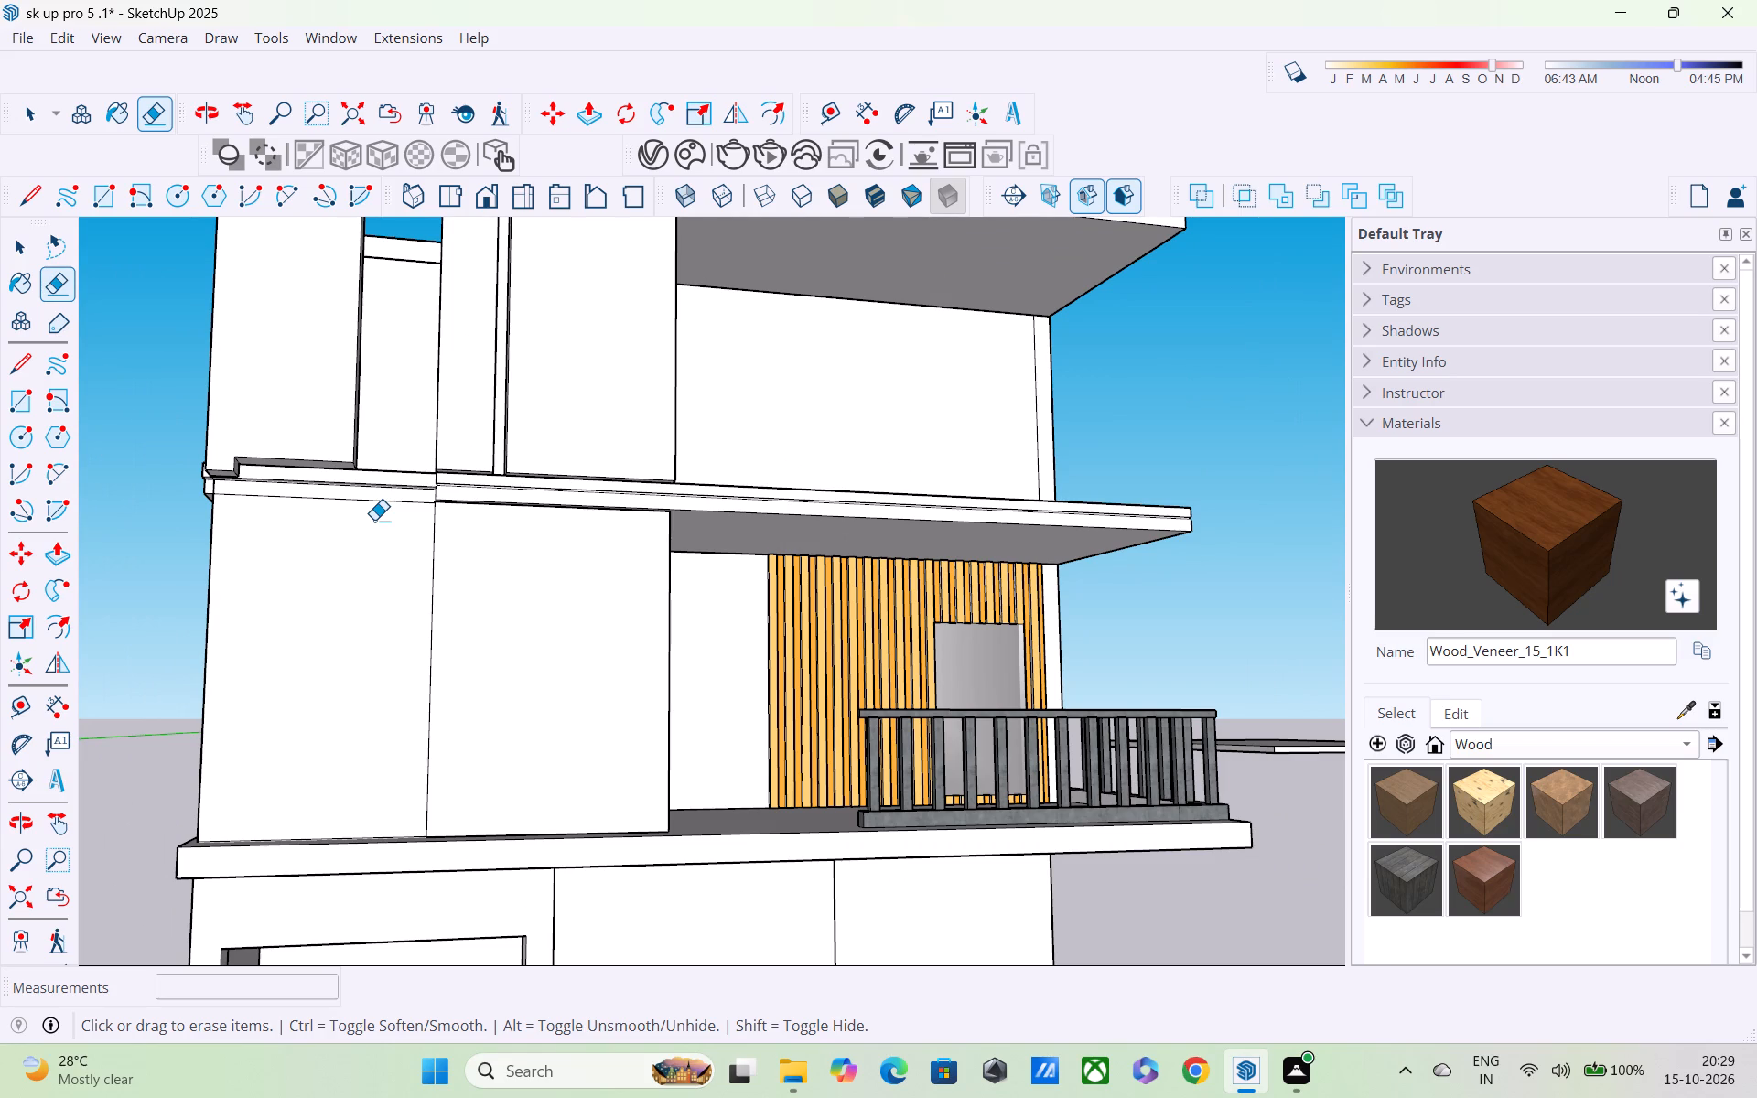
Open the slab group and push/pull its recessed lower front face about 6 1/4" out, flush with the adjoining front.
scroll(437, 538, "up", 3)
middle_click_drag(340, 496, 409, 587)
scroll(215, 476, "up", 2)
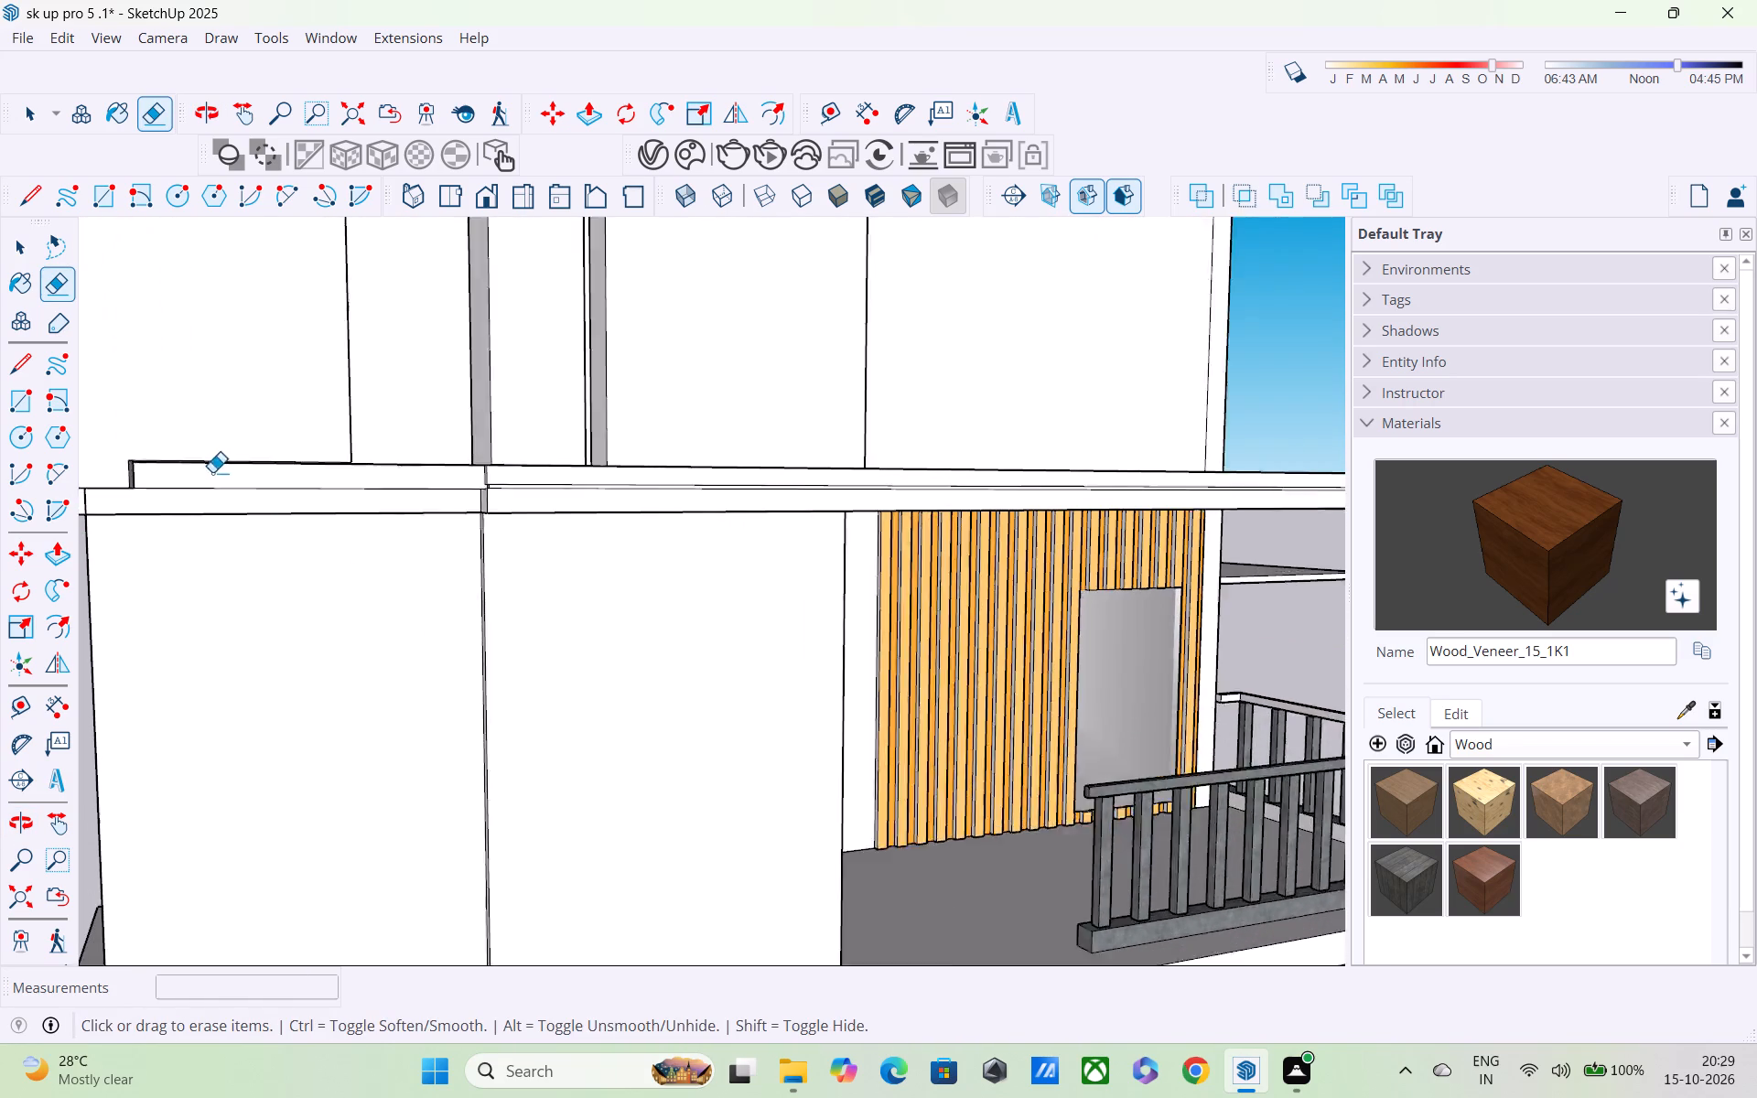
scroll(212, 472, "up", 2)
key("p")
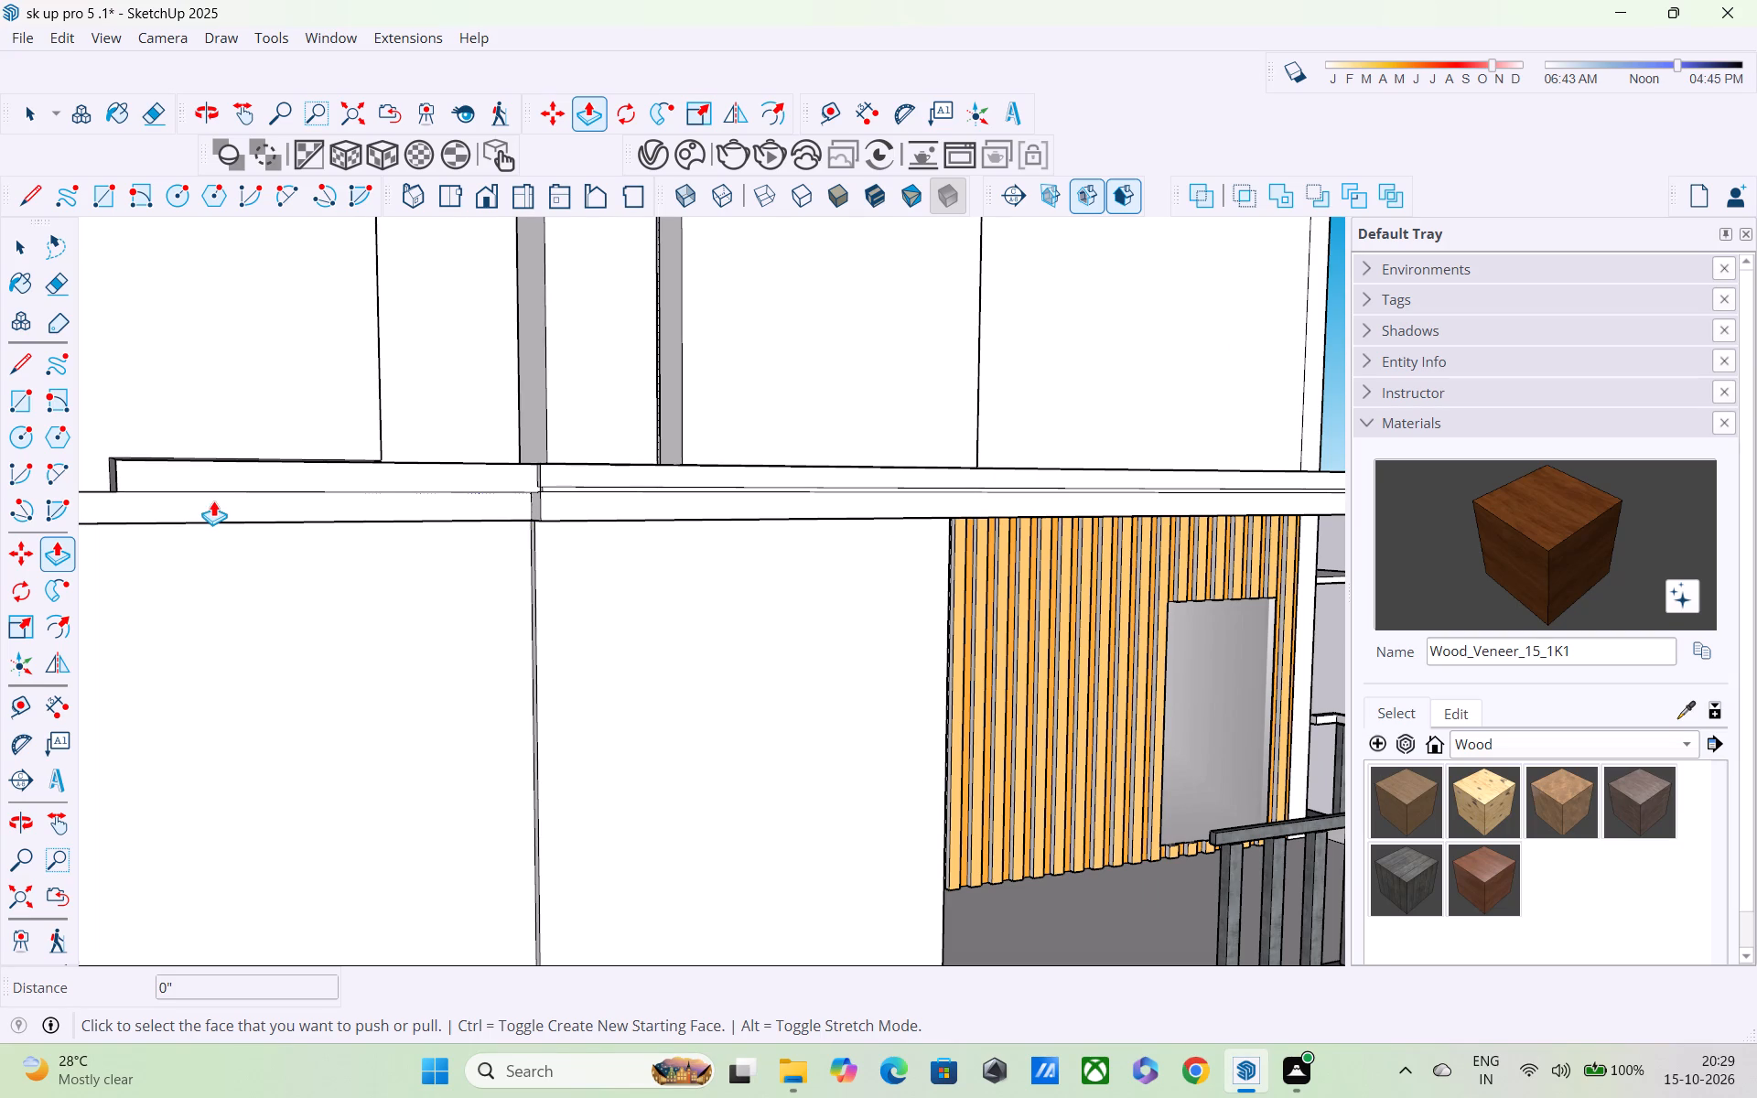
key("Escape")
key("space")
double_click(594, 510)
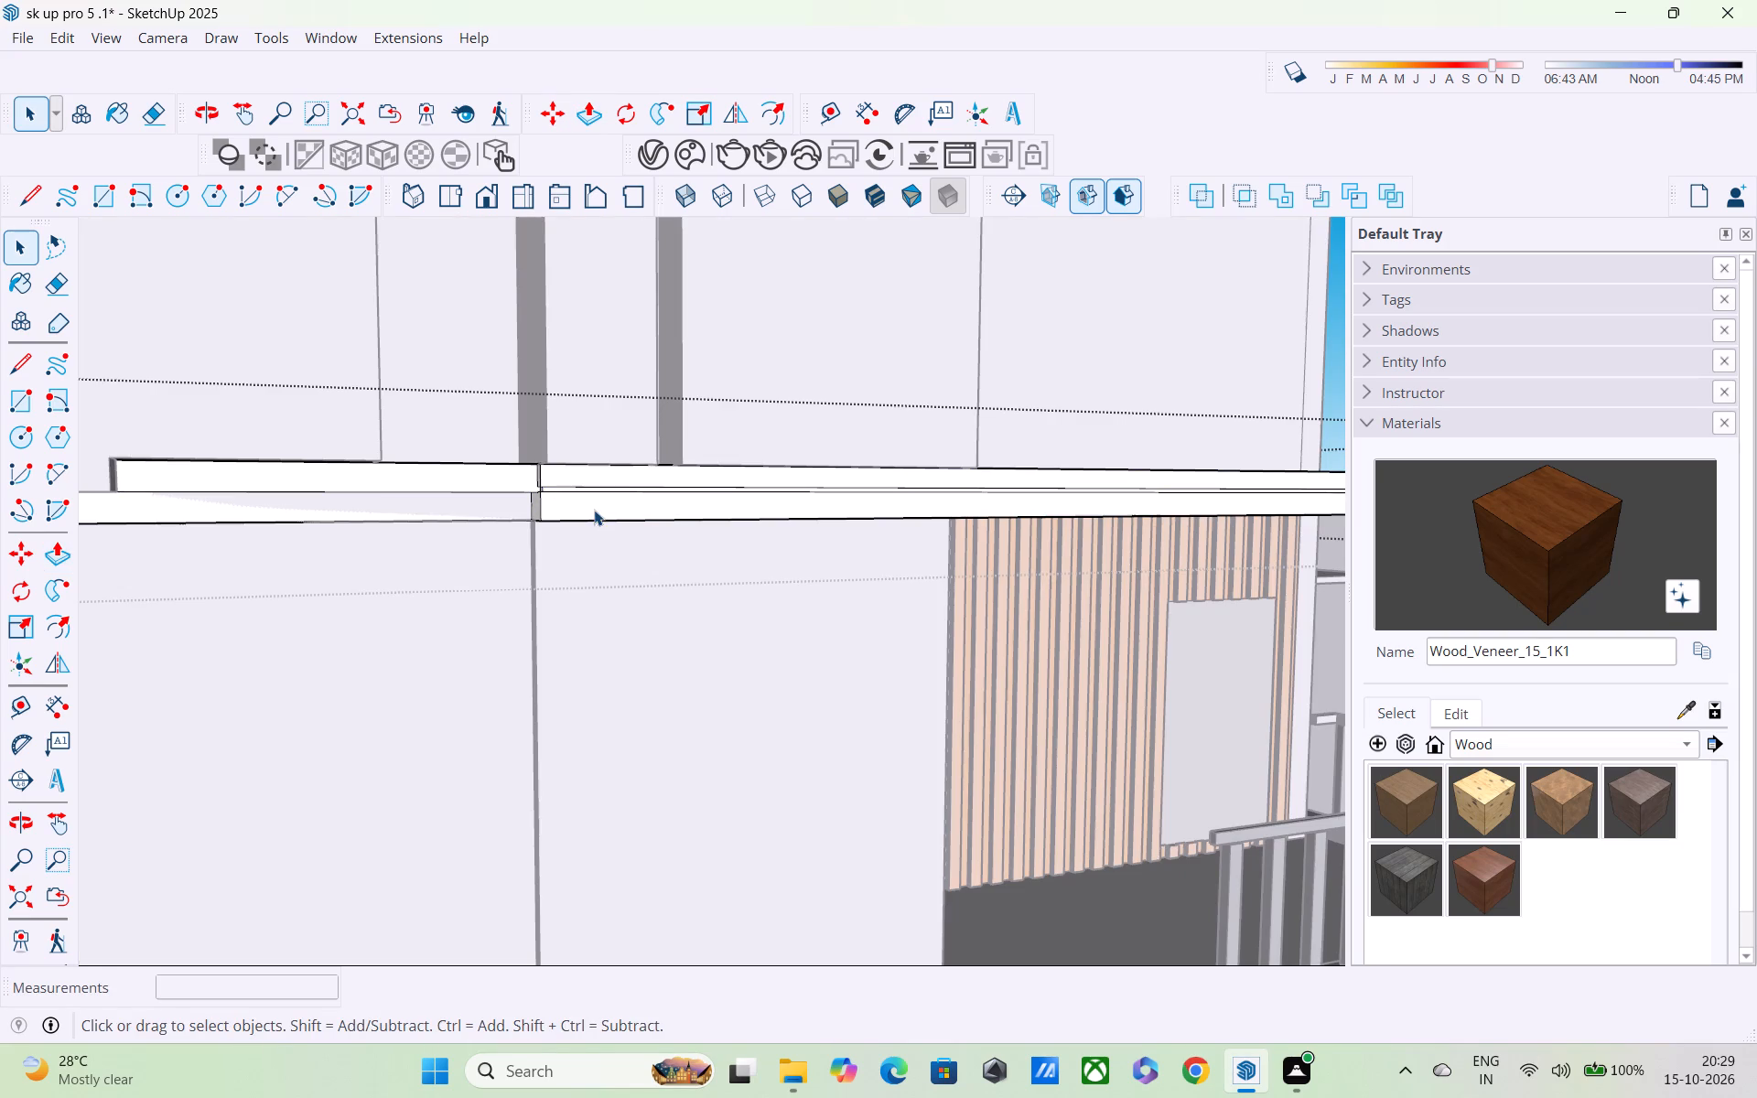
key("p")
left_click(472, 494)
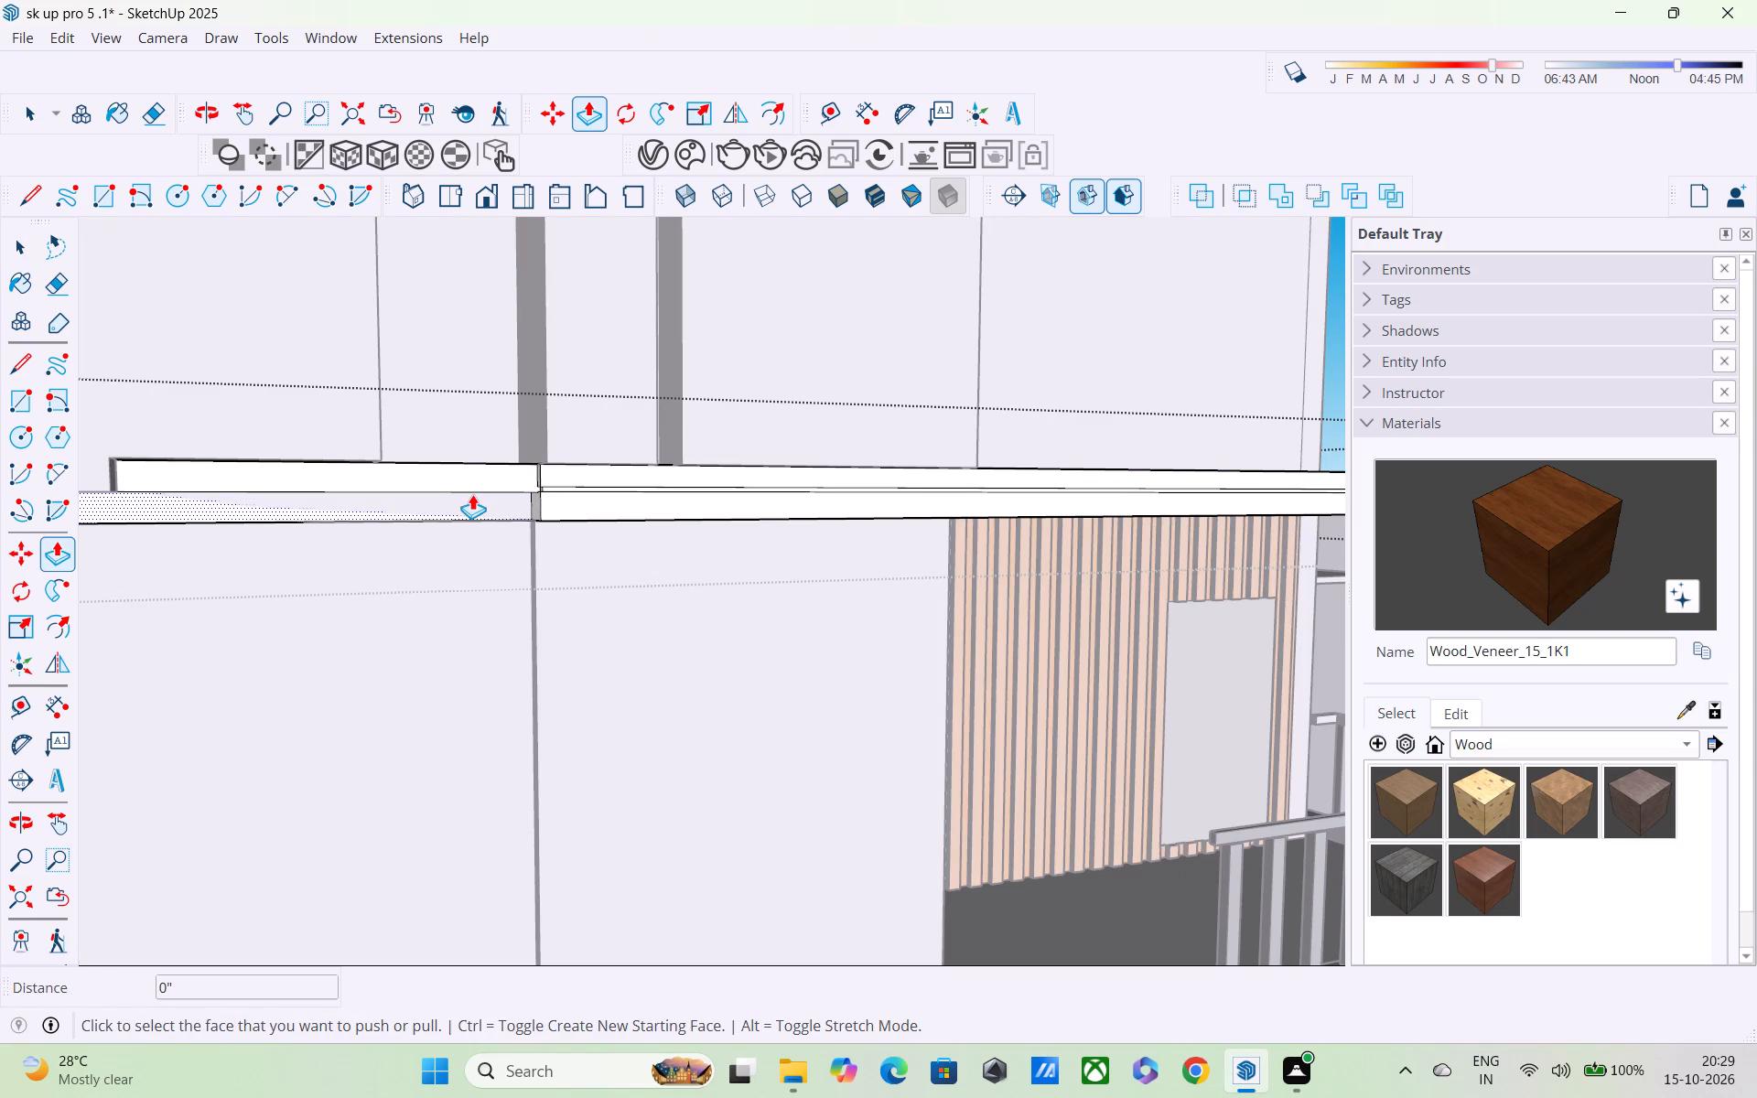
middle_click_drag(493, 509, 492, 491)
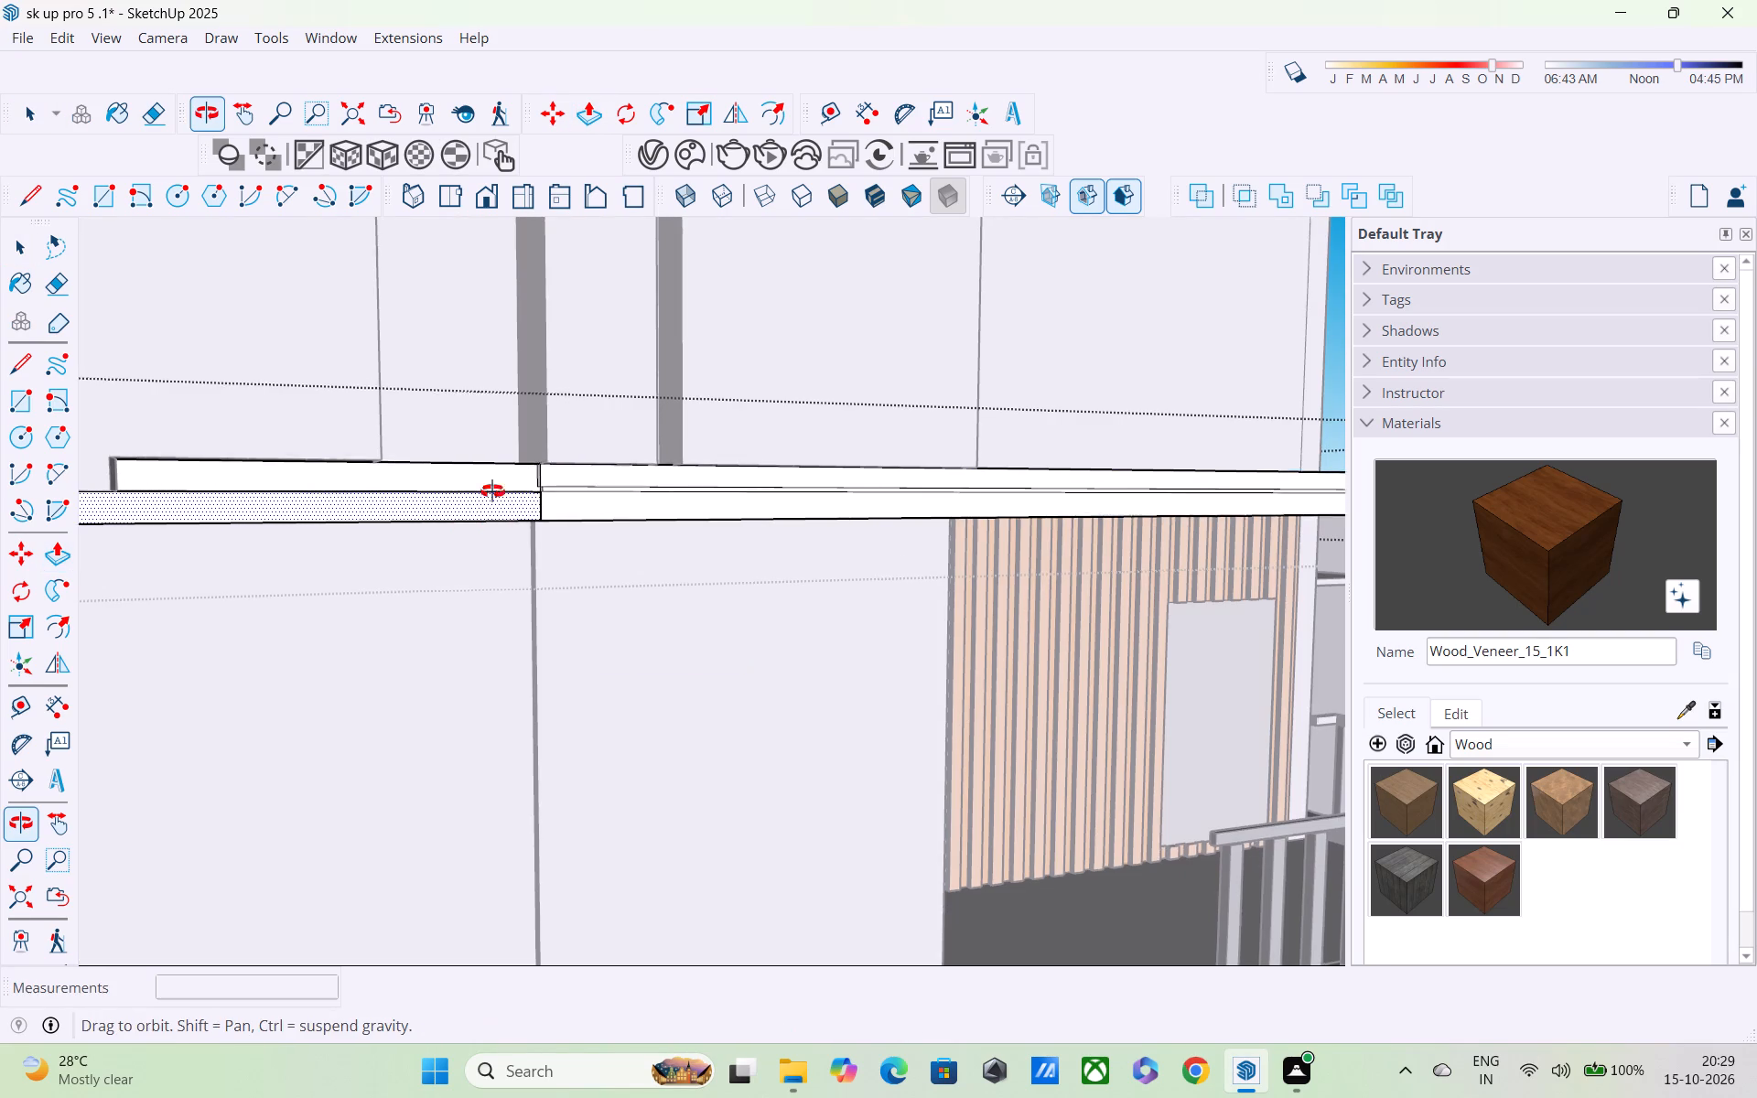
middle_click_drag(492, 491, 733, 344)
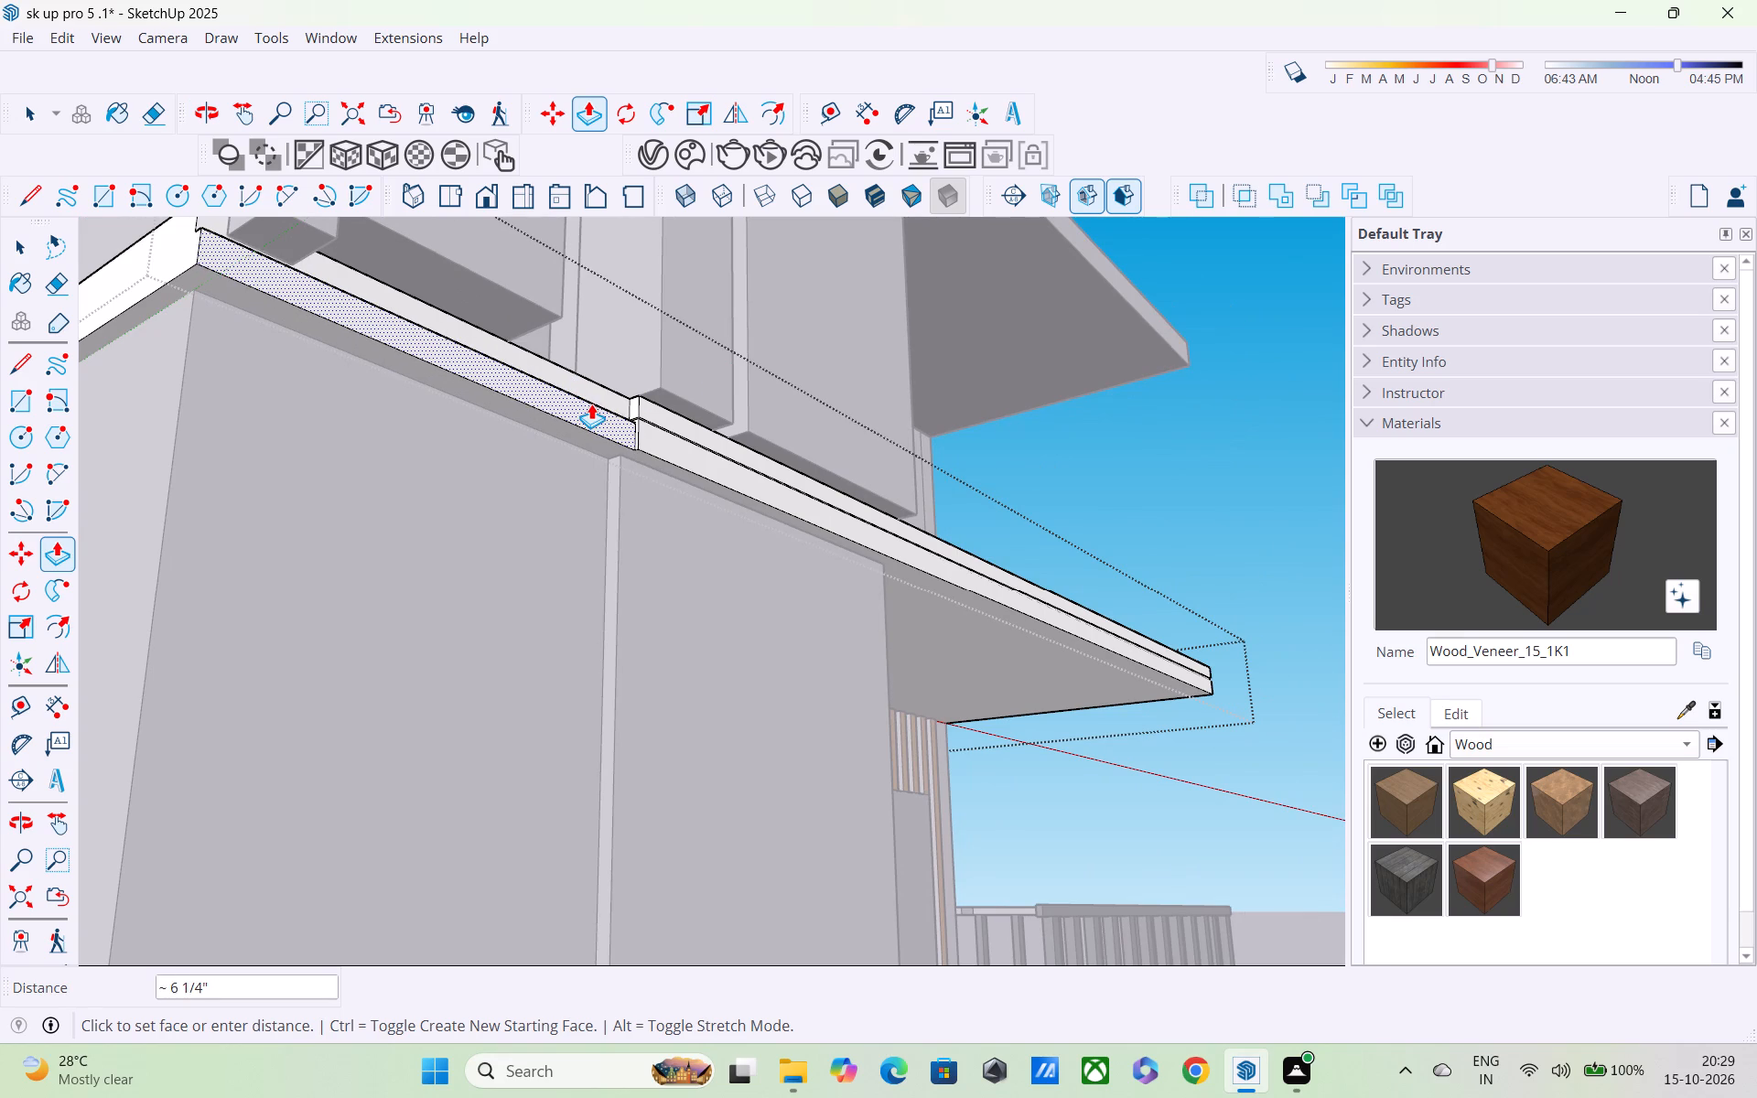
left_click(609, 405)
middle_click_drag(521, 450, 519, 460)
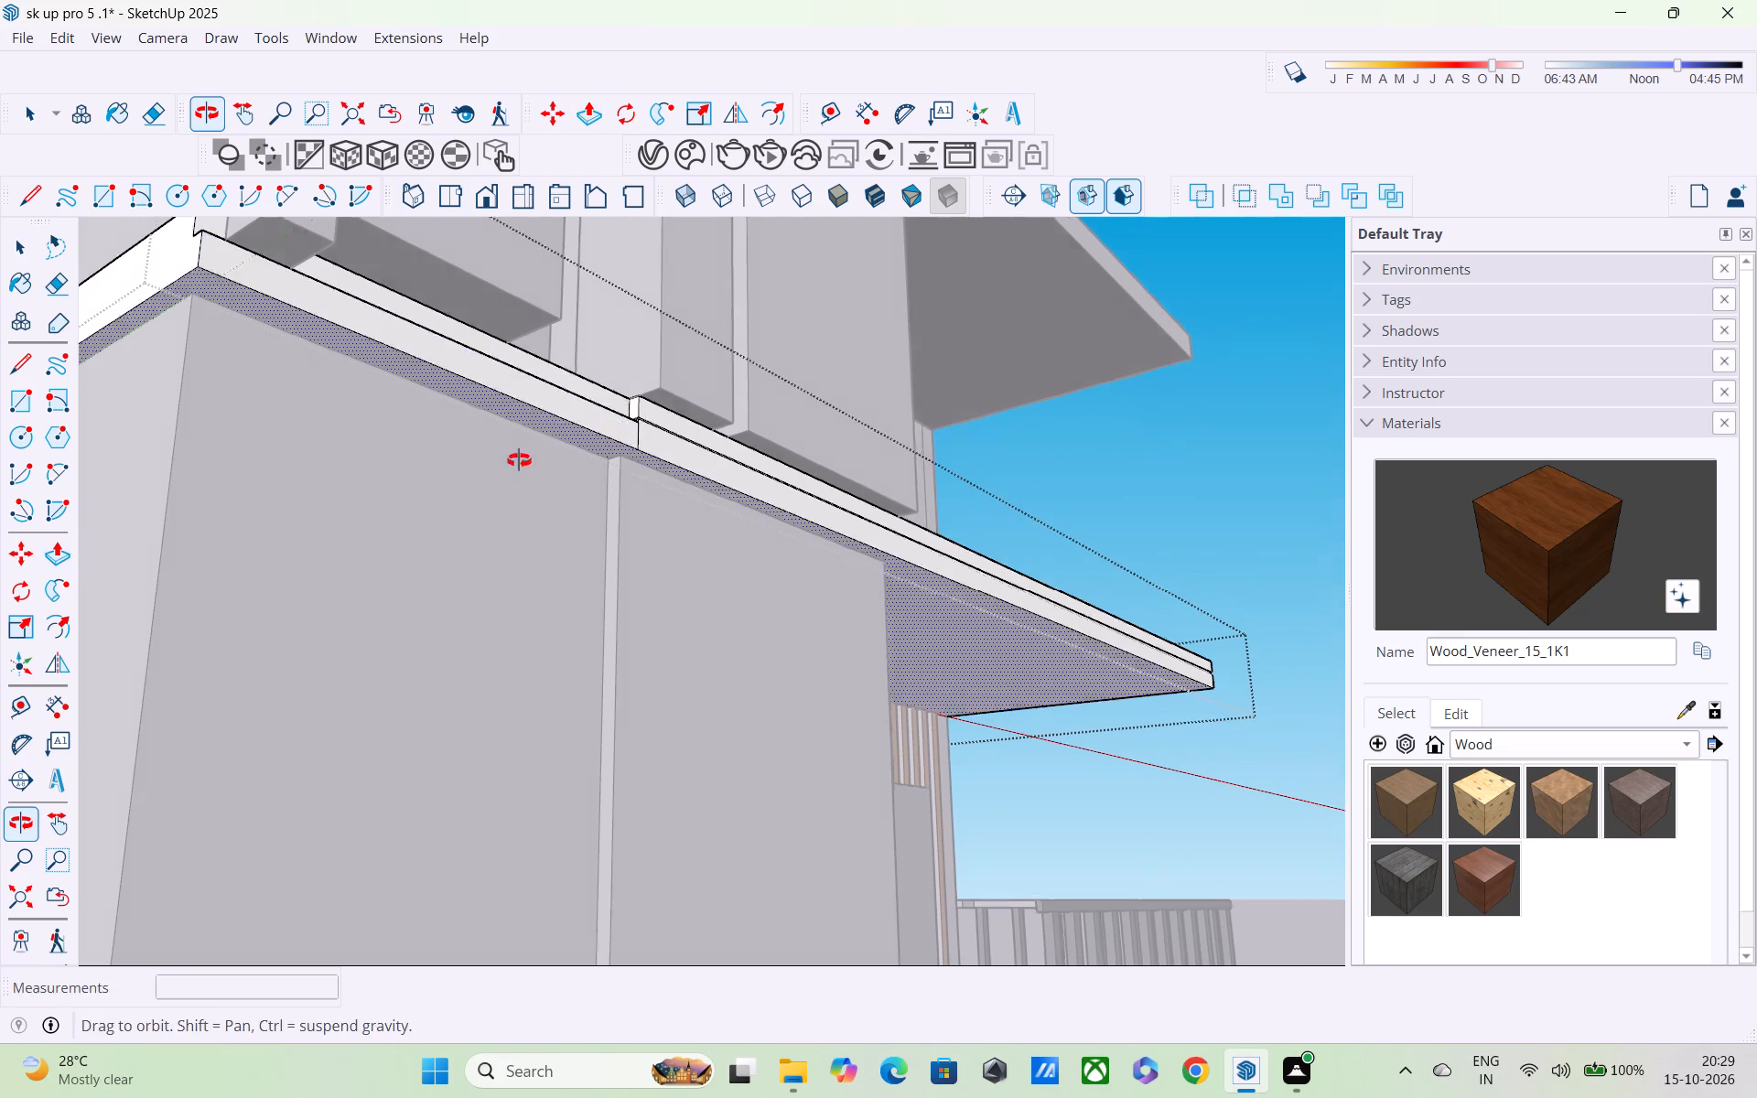
middle_click_drag(519, 460, 717, 601)
scroll(689, 593, "down", 3)
key("space")
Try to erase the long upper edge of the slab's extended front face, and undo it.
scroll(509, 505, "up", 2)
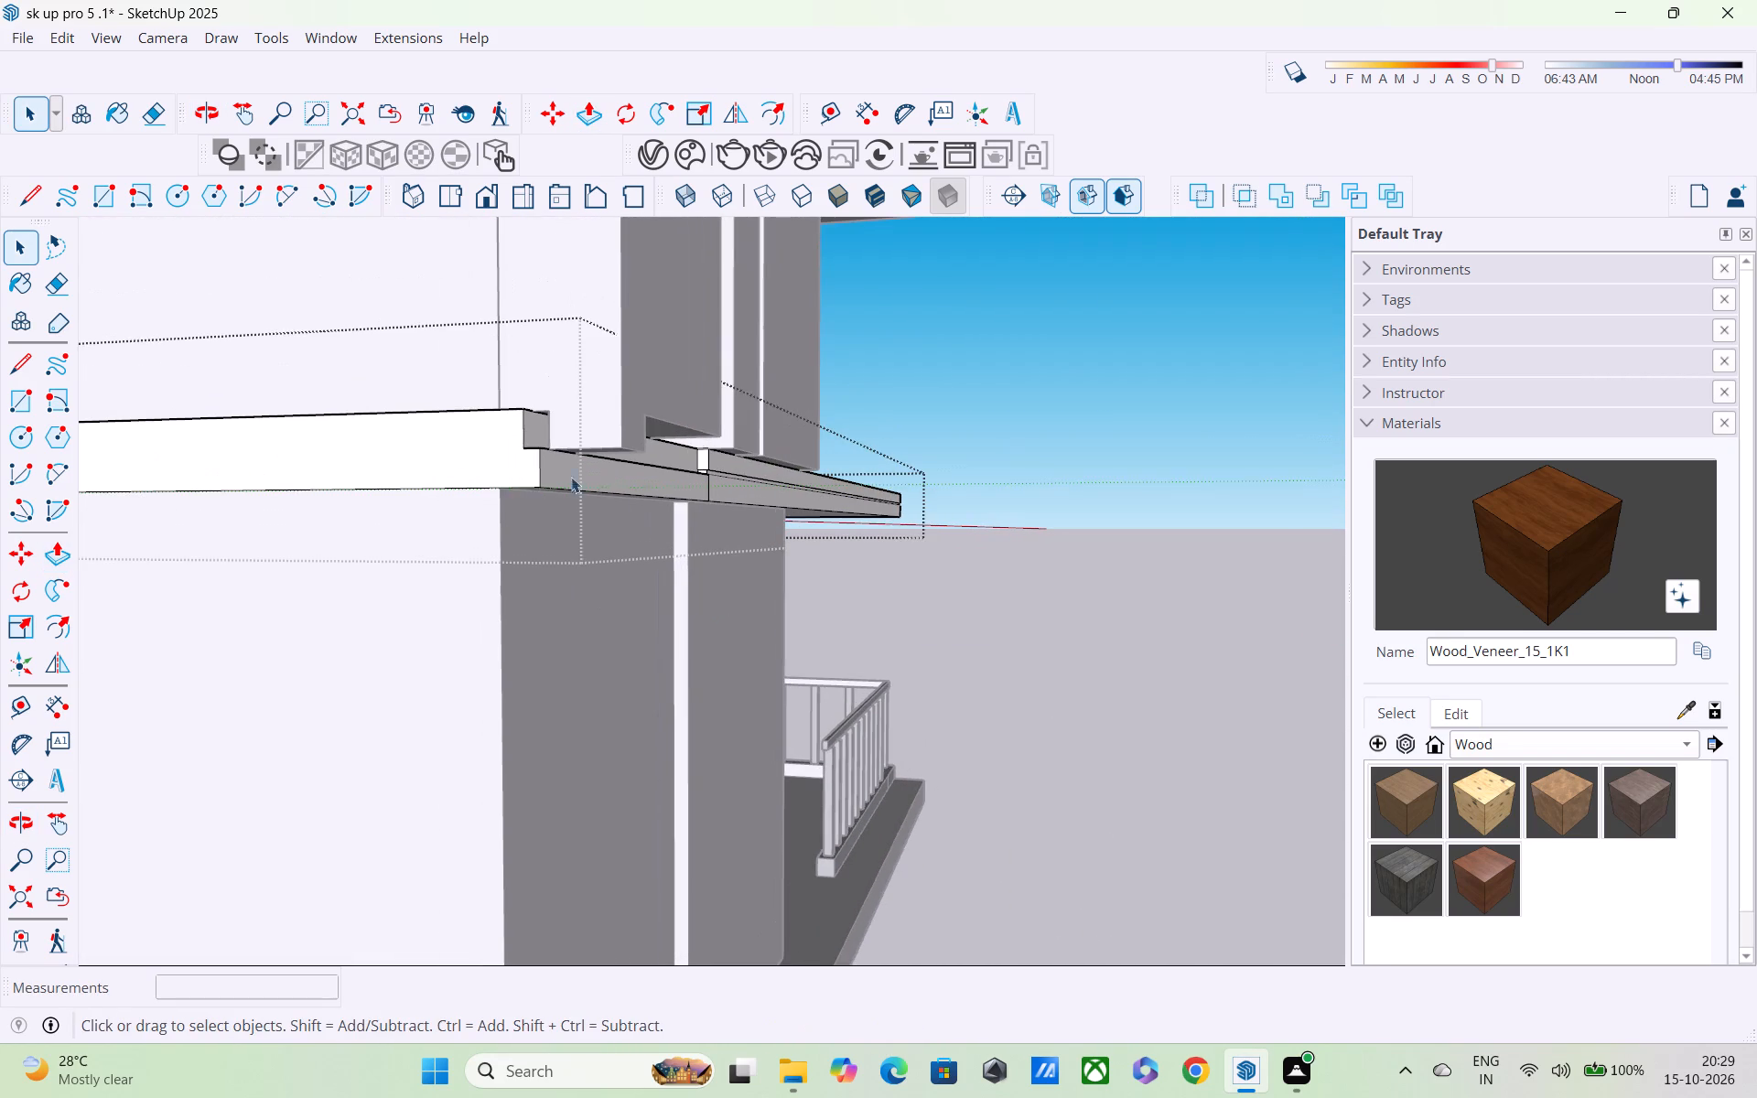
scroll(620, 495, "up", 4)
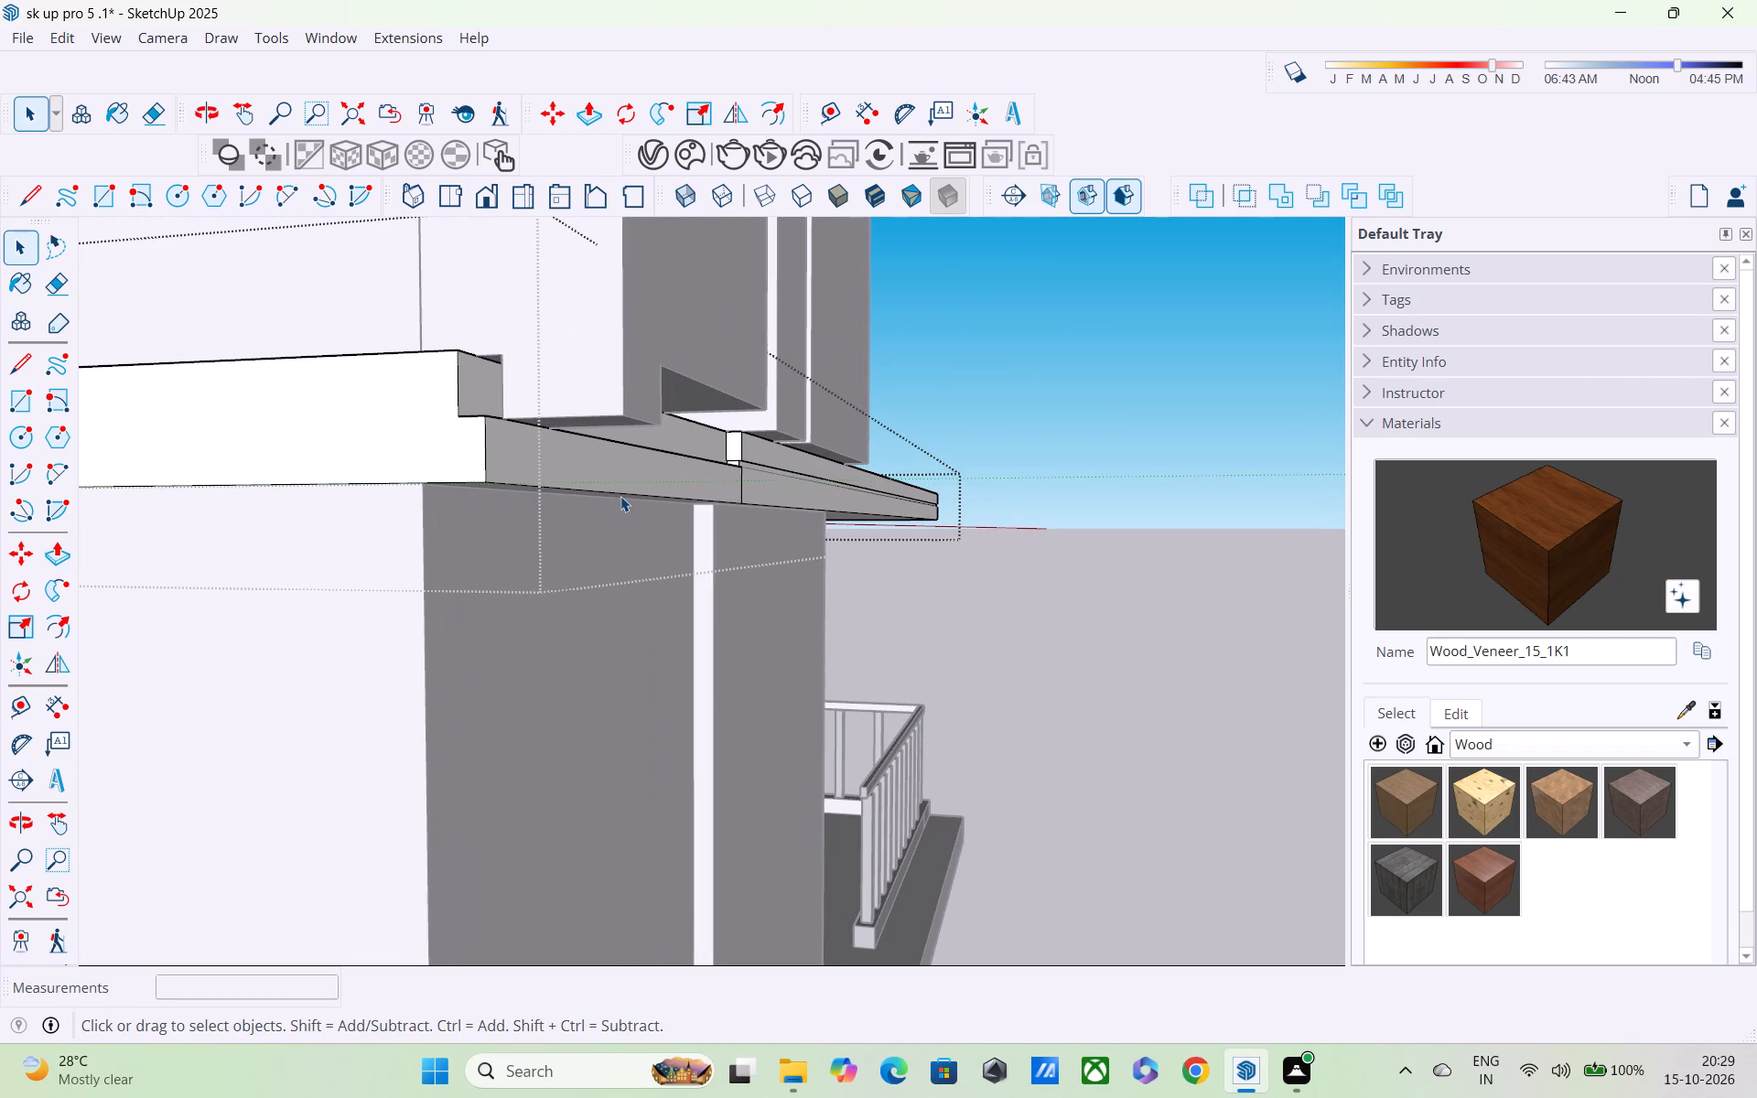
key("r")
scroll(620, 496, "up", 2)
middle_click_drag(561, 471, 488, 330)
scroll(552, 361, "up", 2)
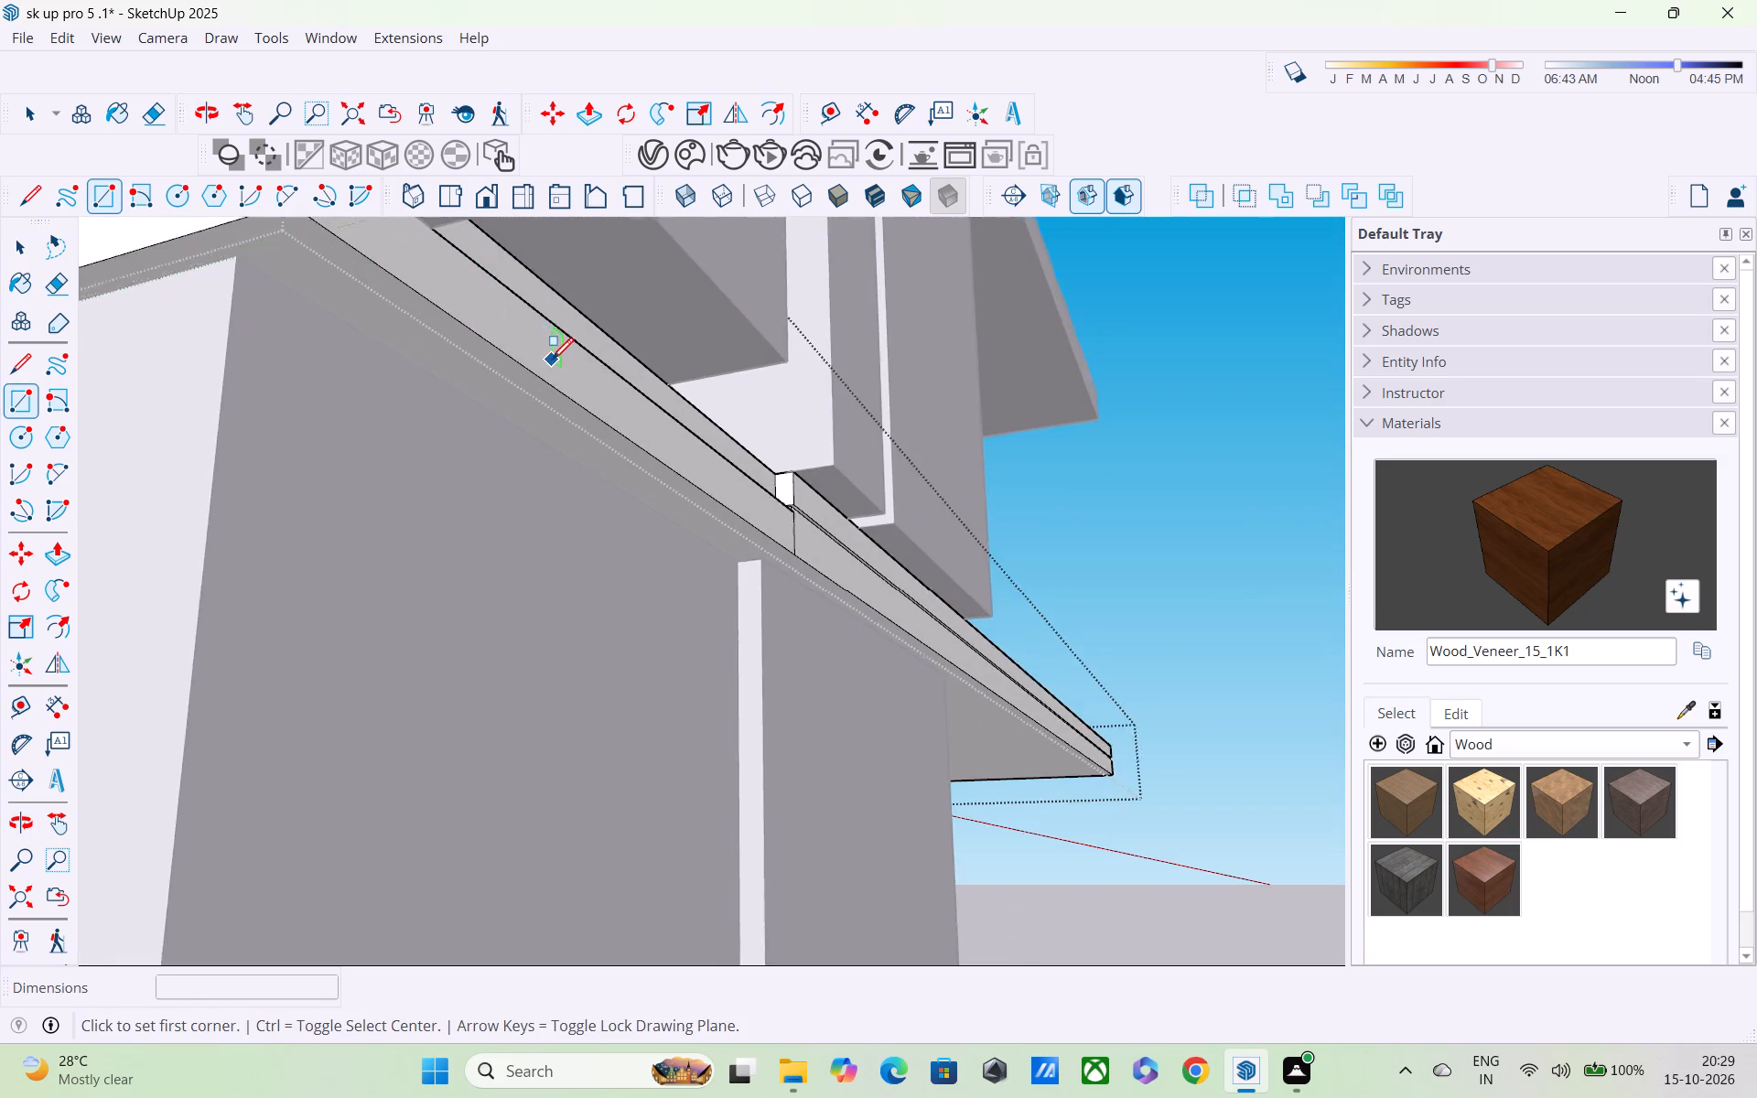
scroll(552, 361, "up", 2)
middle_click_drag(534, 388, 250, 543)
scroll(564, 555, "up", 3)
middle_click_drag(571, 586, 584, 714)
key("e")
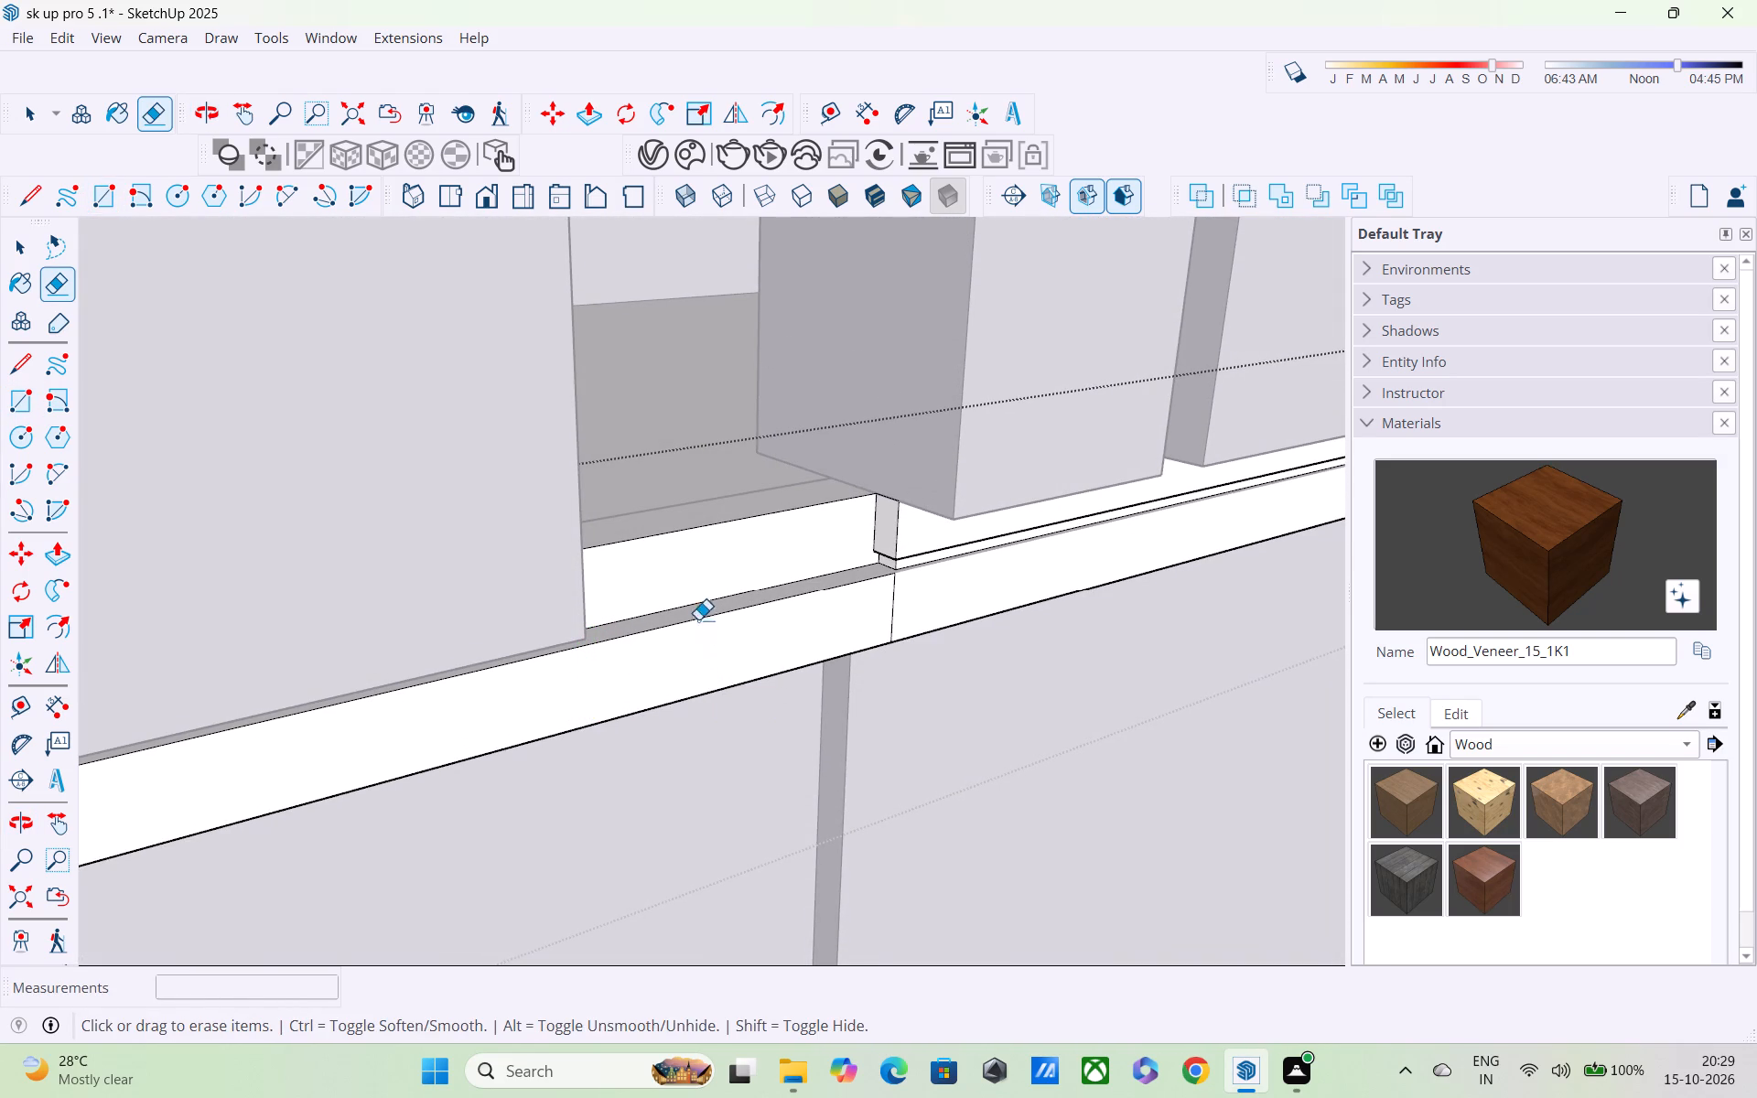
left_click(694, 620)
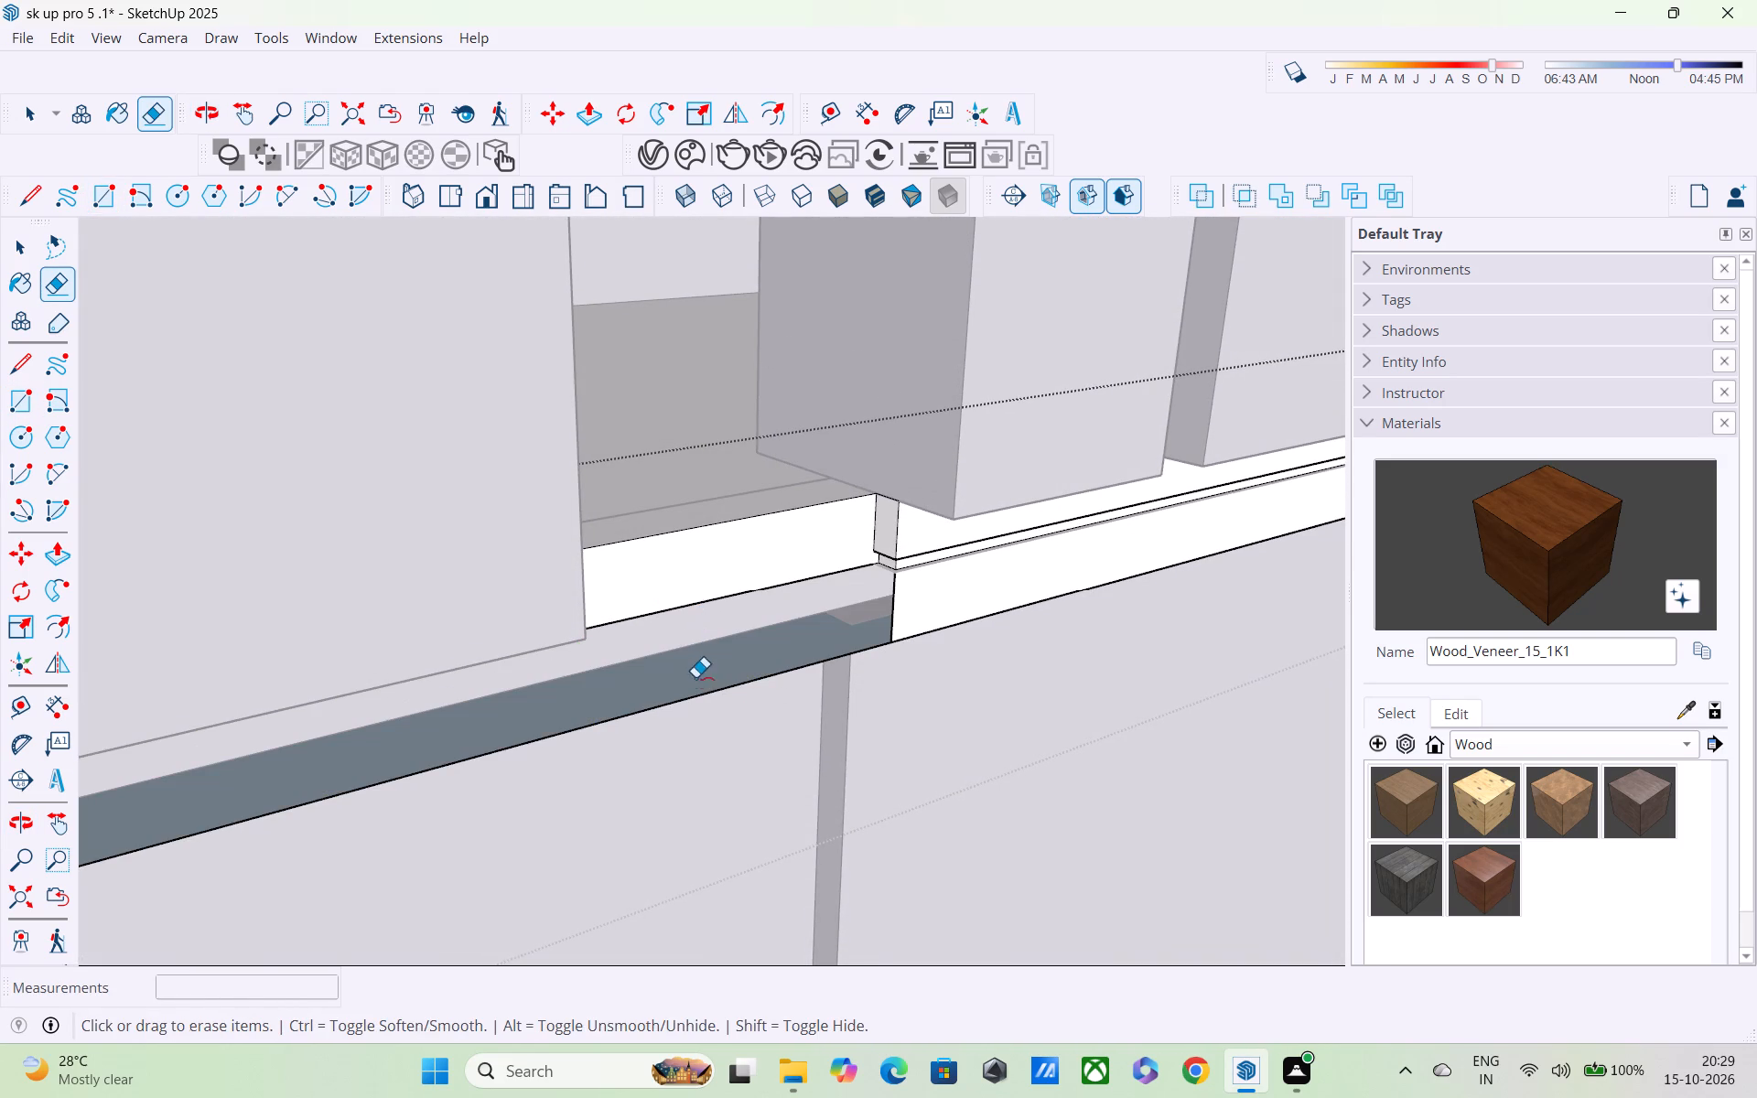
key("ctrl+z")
Leave the slab group and examine the extended front and the stepped end at the building's outer corner.
scroll(673, 721, "down", 1)
middle_click_drag(616, 669, 579, 339)
scroll(638, 381, "down", 4)
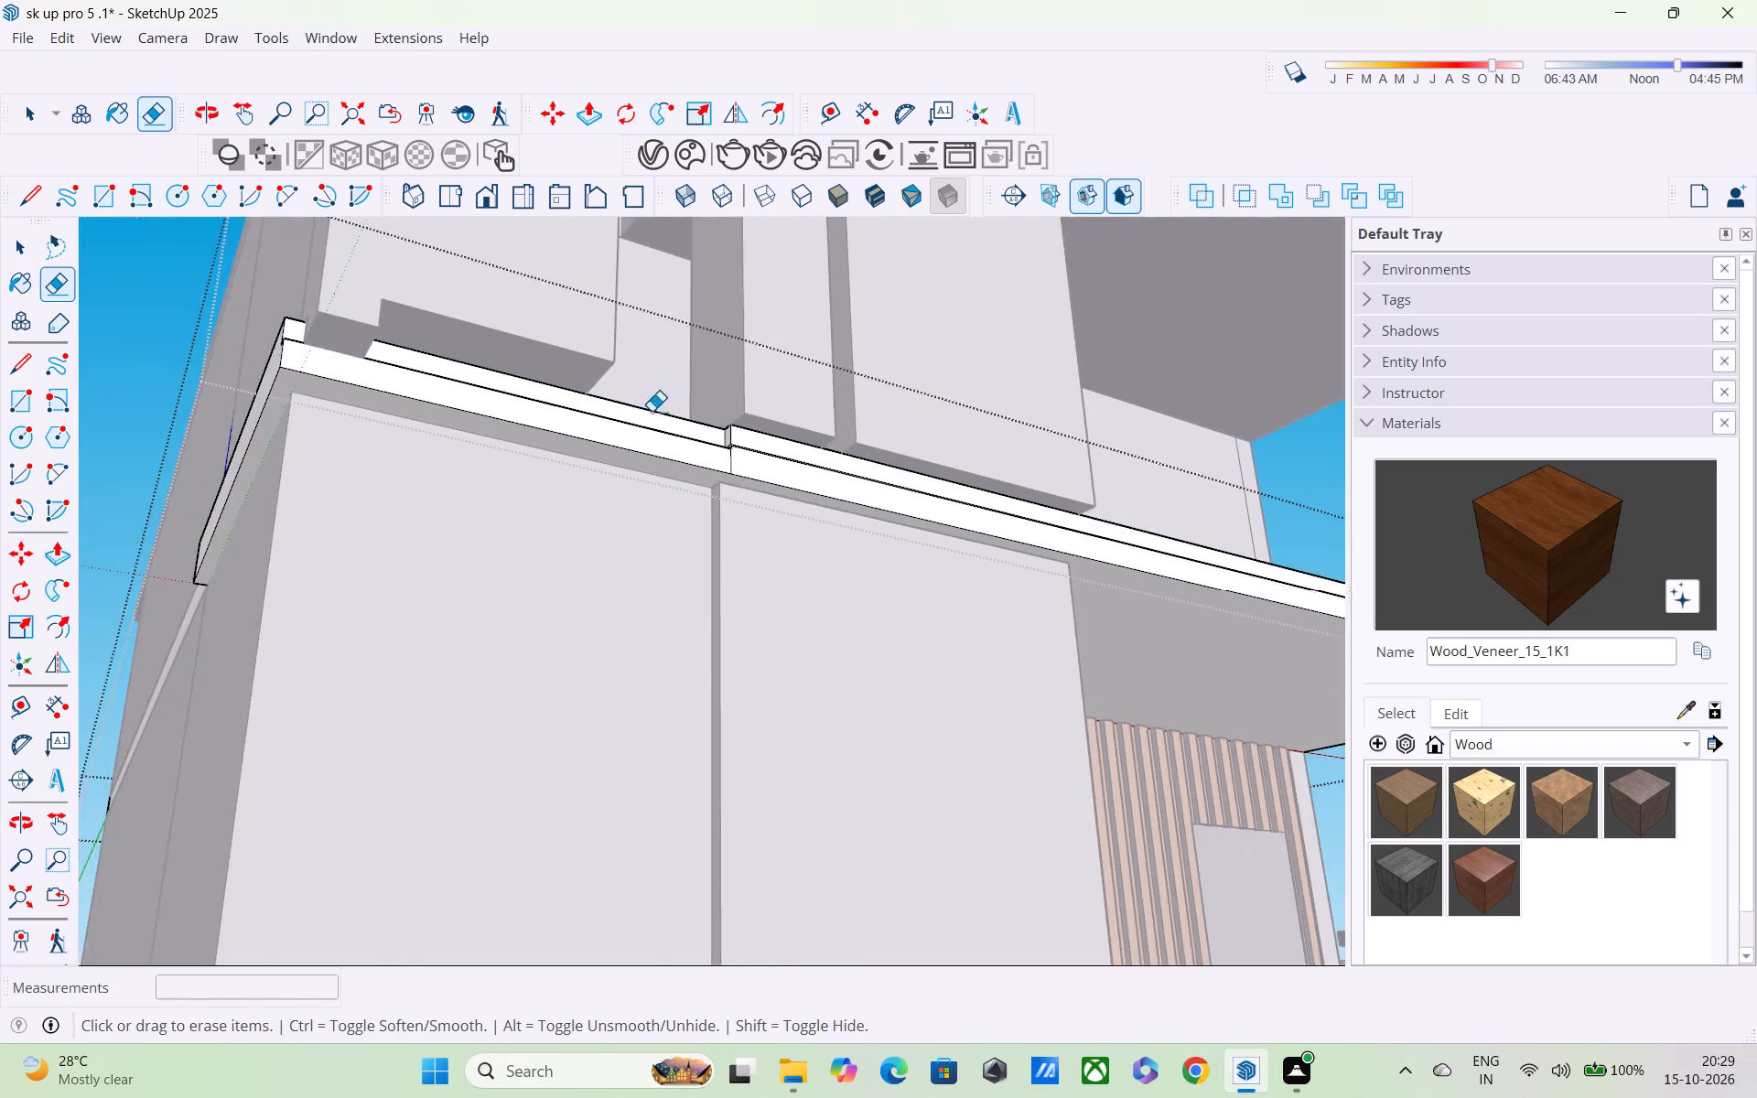
scroll(652, 411, "down", 6)
middle_click_drag(718, 524, 267, 828)
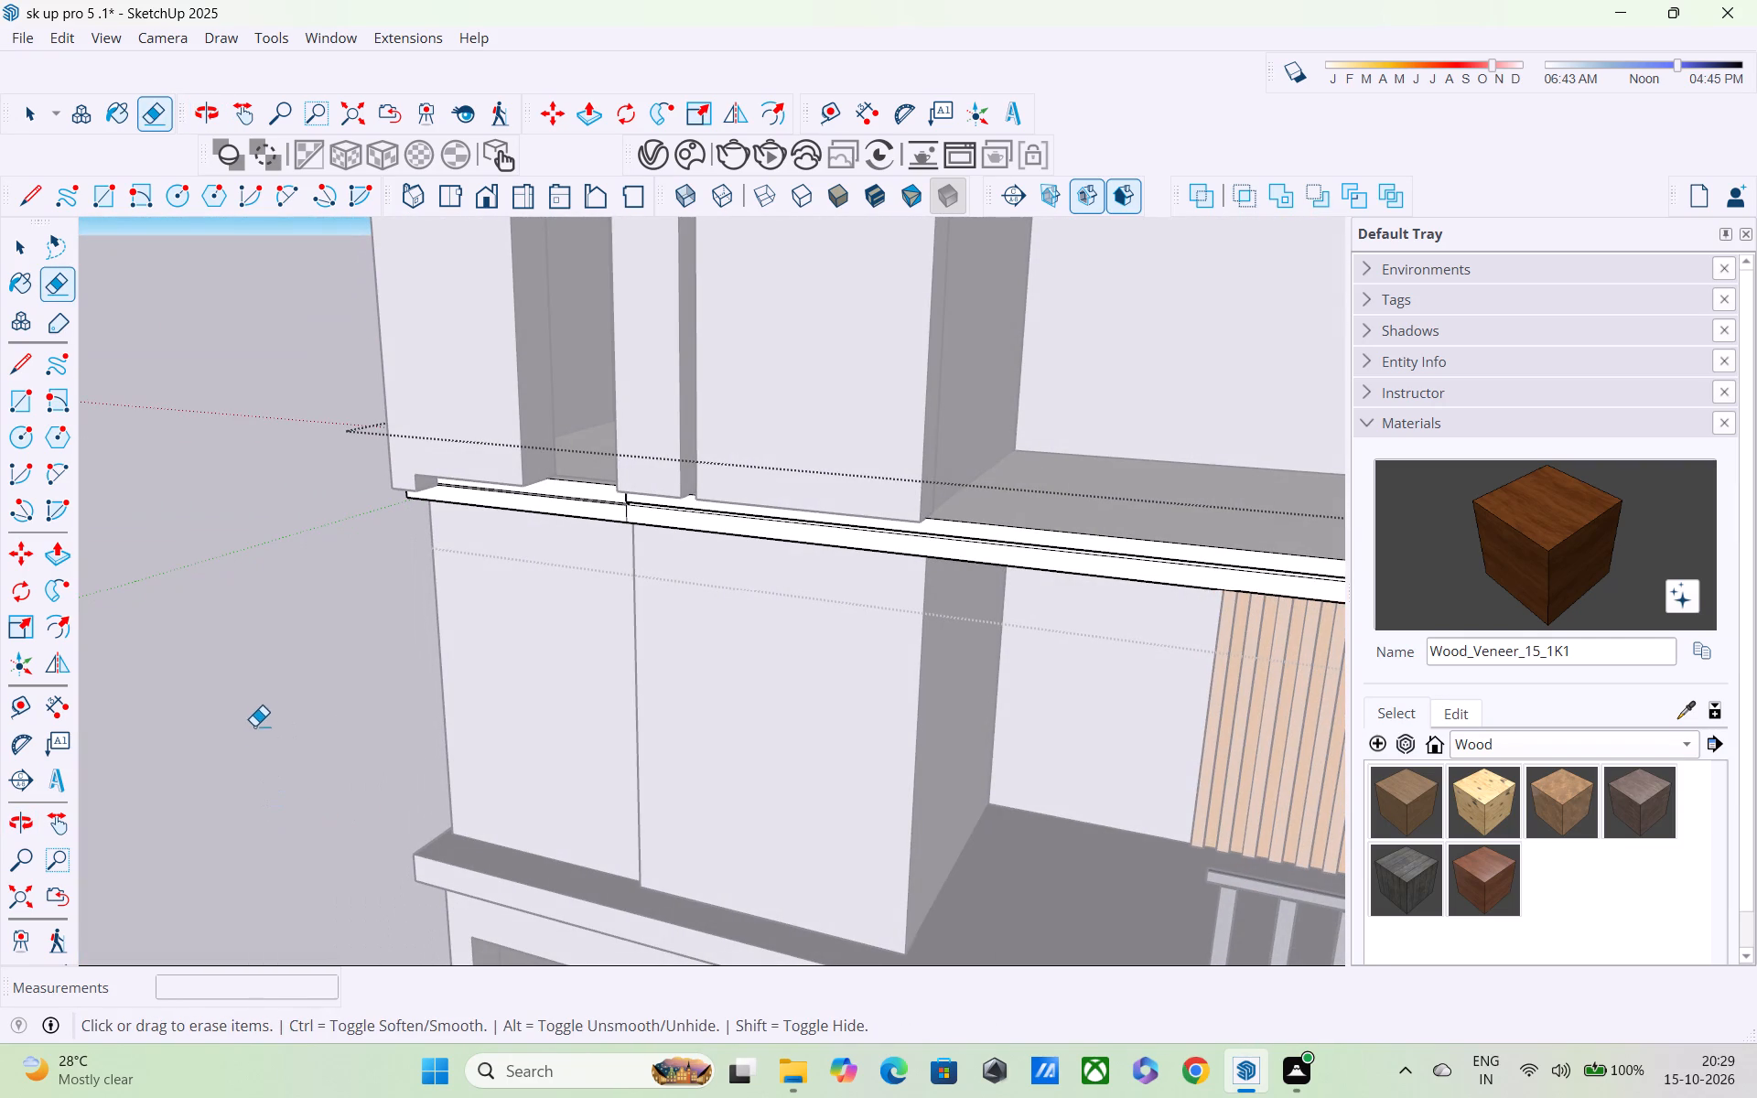
key("space")
left_click(205, 626)
scroll(318, 788, "down", 1)
middle_click_drag(318, 788, 501, 509)
middle_click_drag(439, 503, 496, 587)
scroll(496, 587, "up", 4)
middle_click_drag(424, 508, 986, 630)
scroll(598, 566, "up", 3)
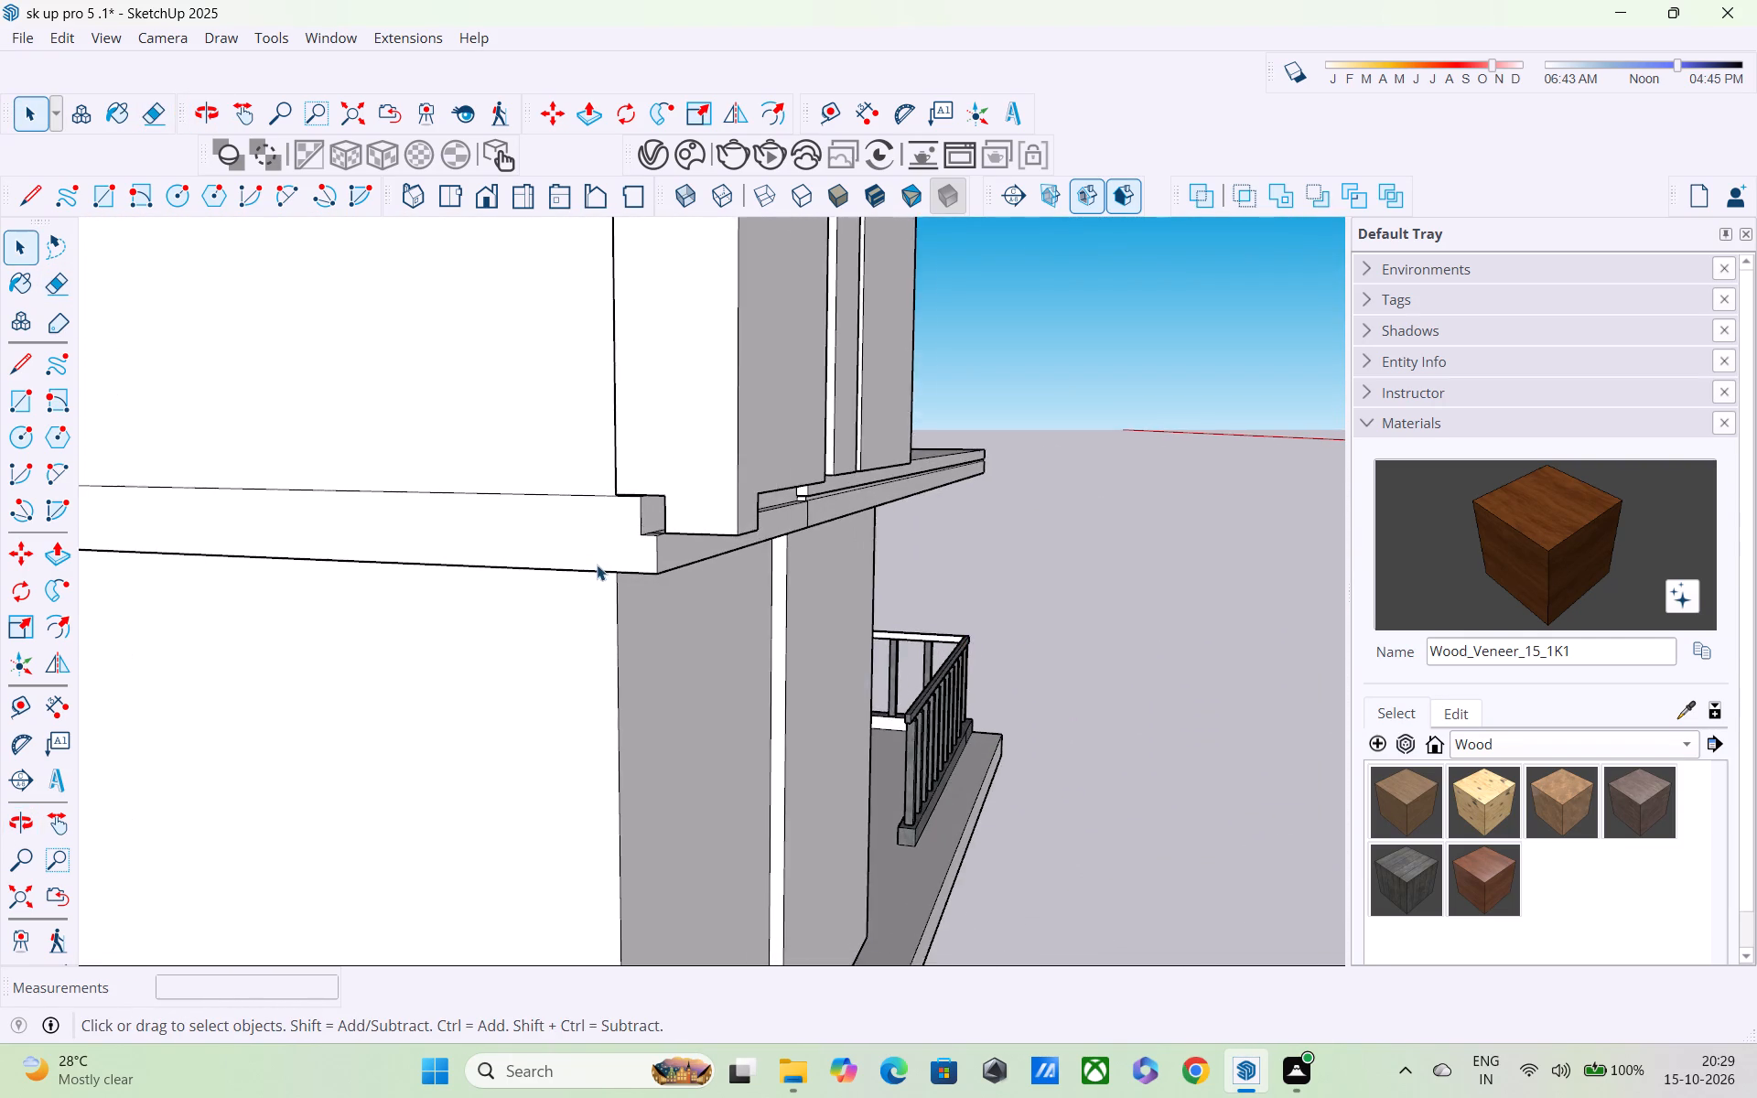
middle_click_drag(613, 583, 680, 723)
scroll(714, 679, "up", 3)
middle_click_drag(704, 662, 142, 853)
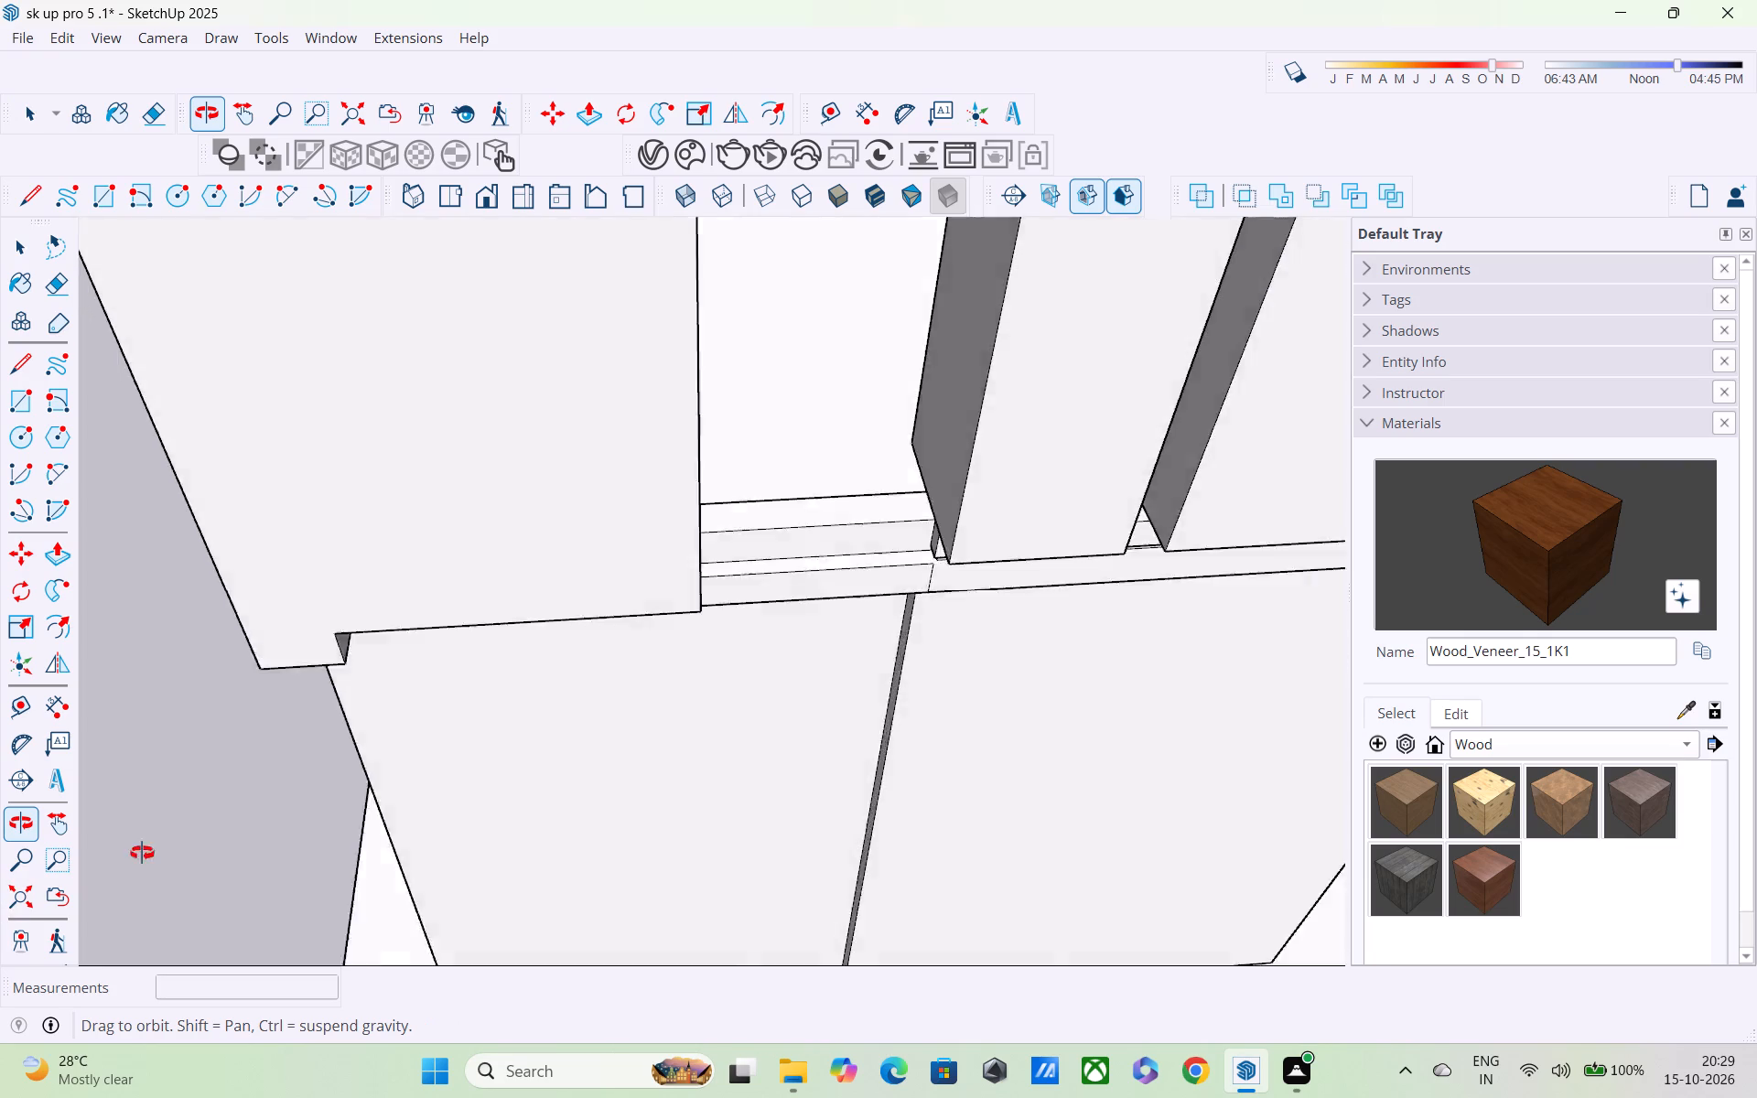
middle_click_drag(142, 853, 291, 737)
scroll(304, 695, "up", 4)
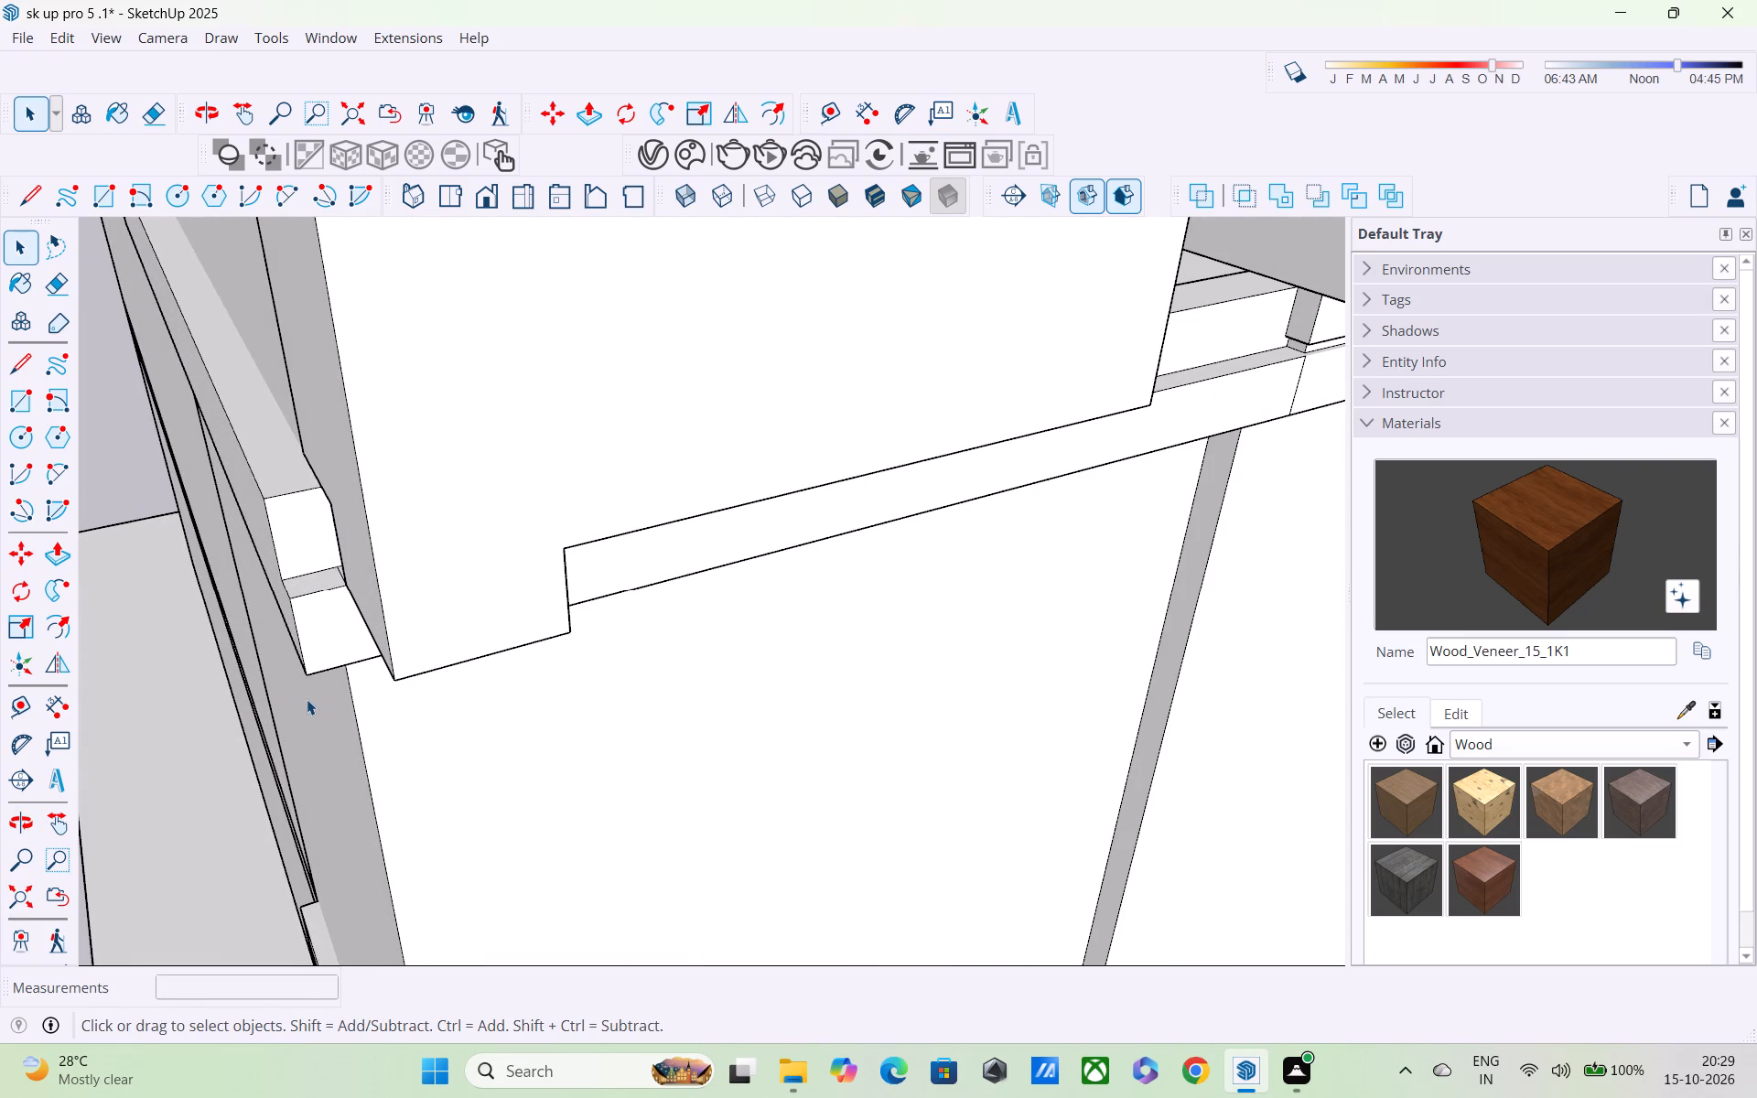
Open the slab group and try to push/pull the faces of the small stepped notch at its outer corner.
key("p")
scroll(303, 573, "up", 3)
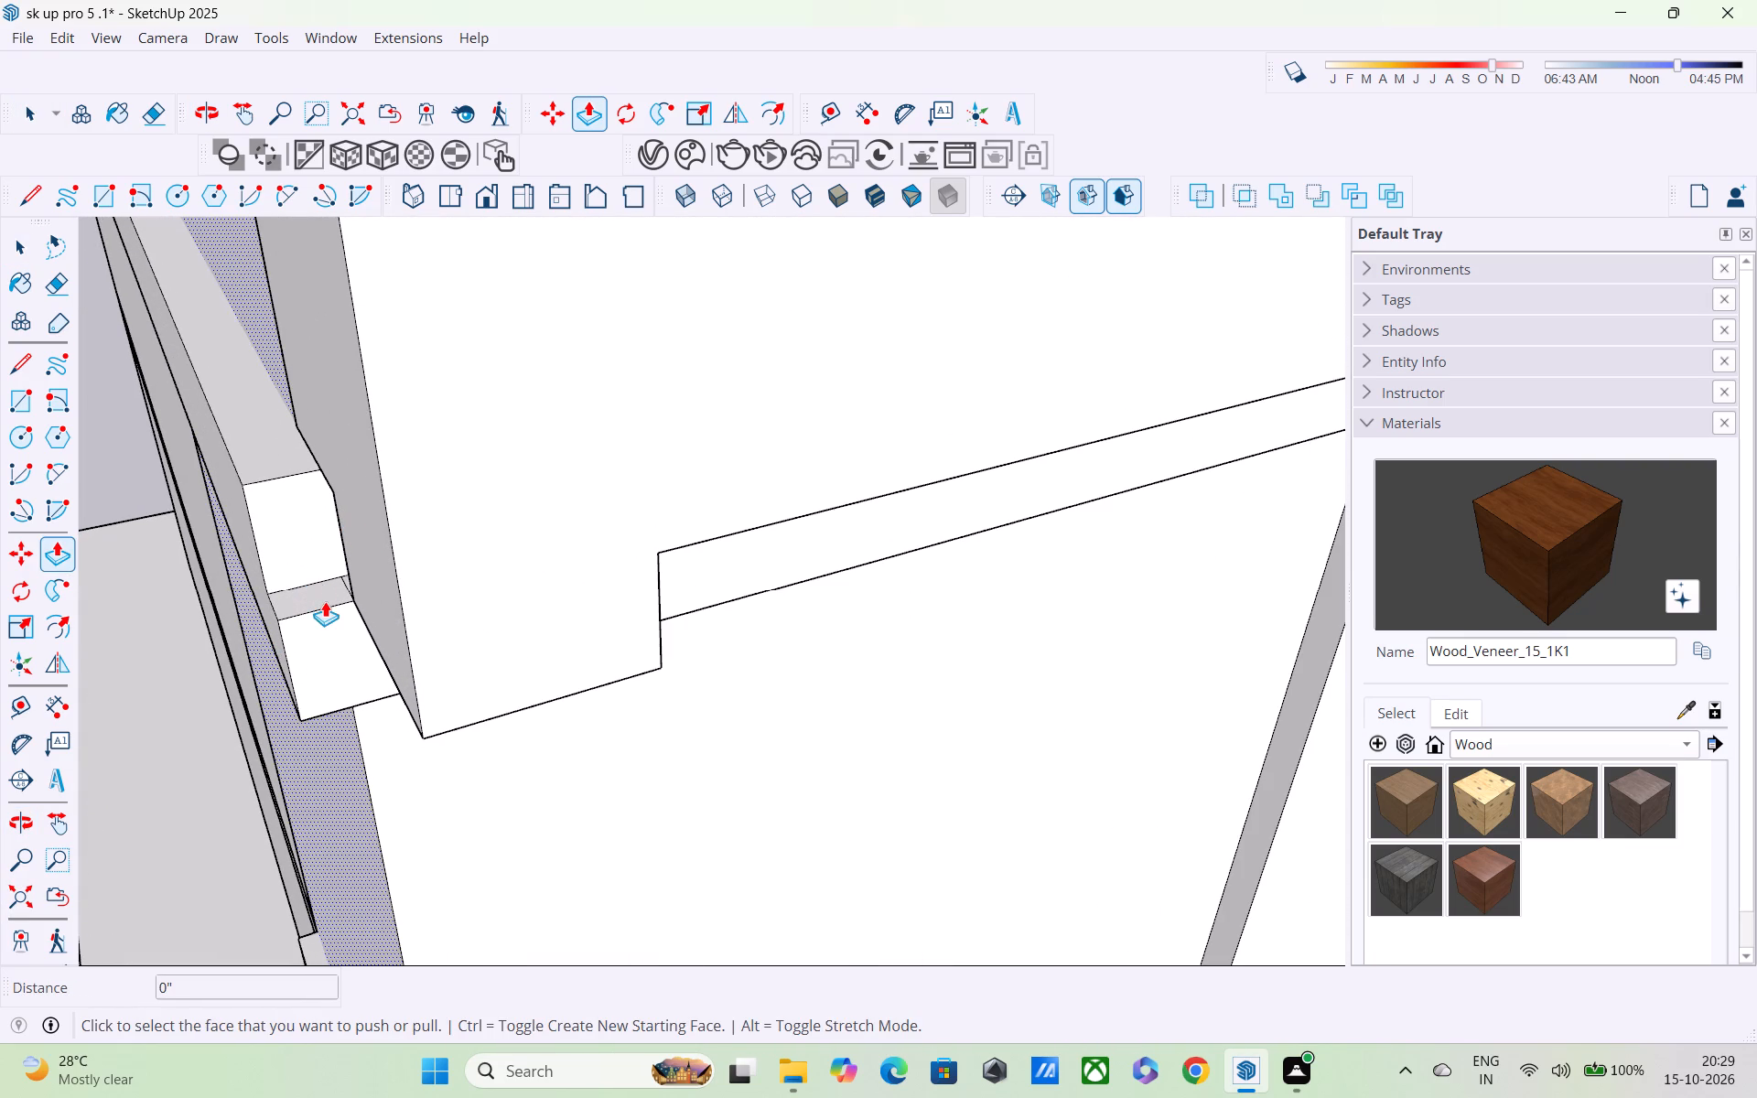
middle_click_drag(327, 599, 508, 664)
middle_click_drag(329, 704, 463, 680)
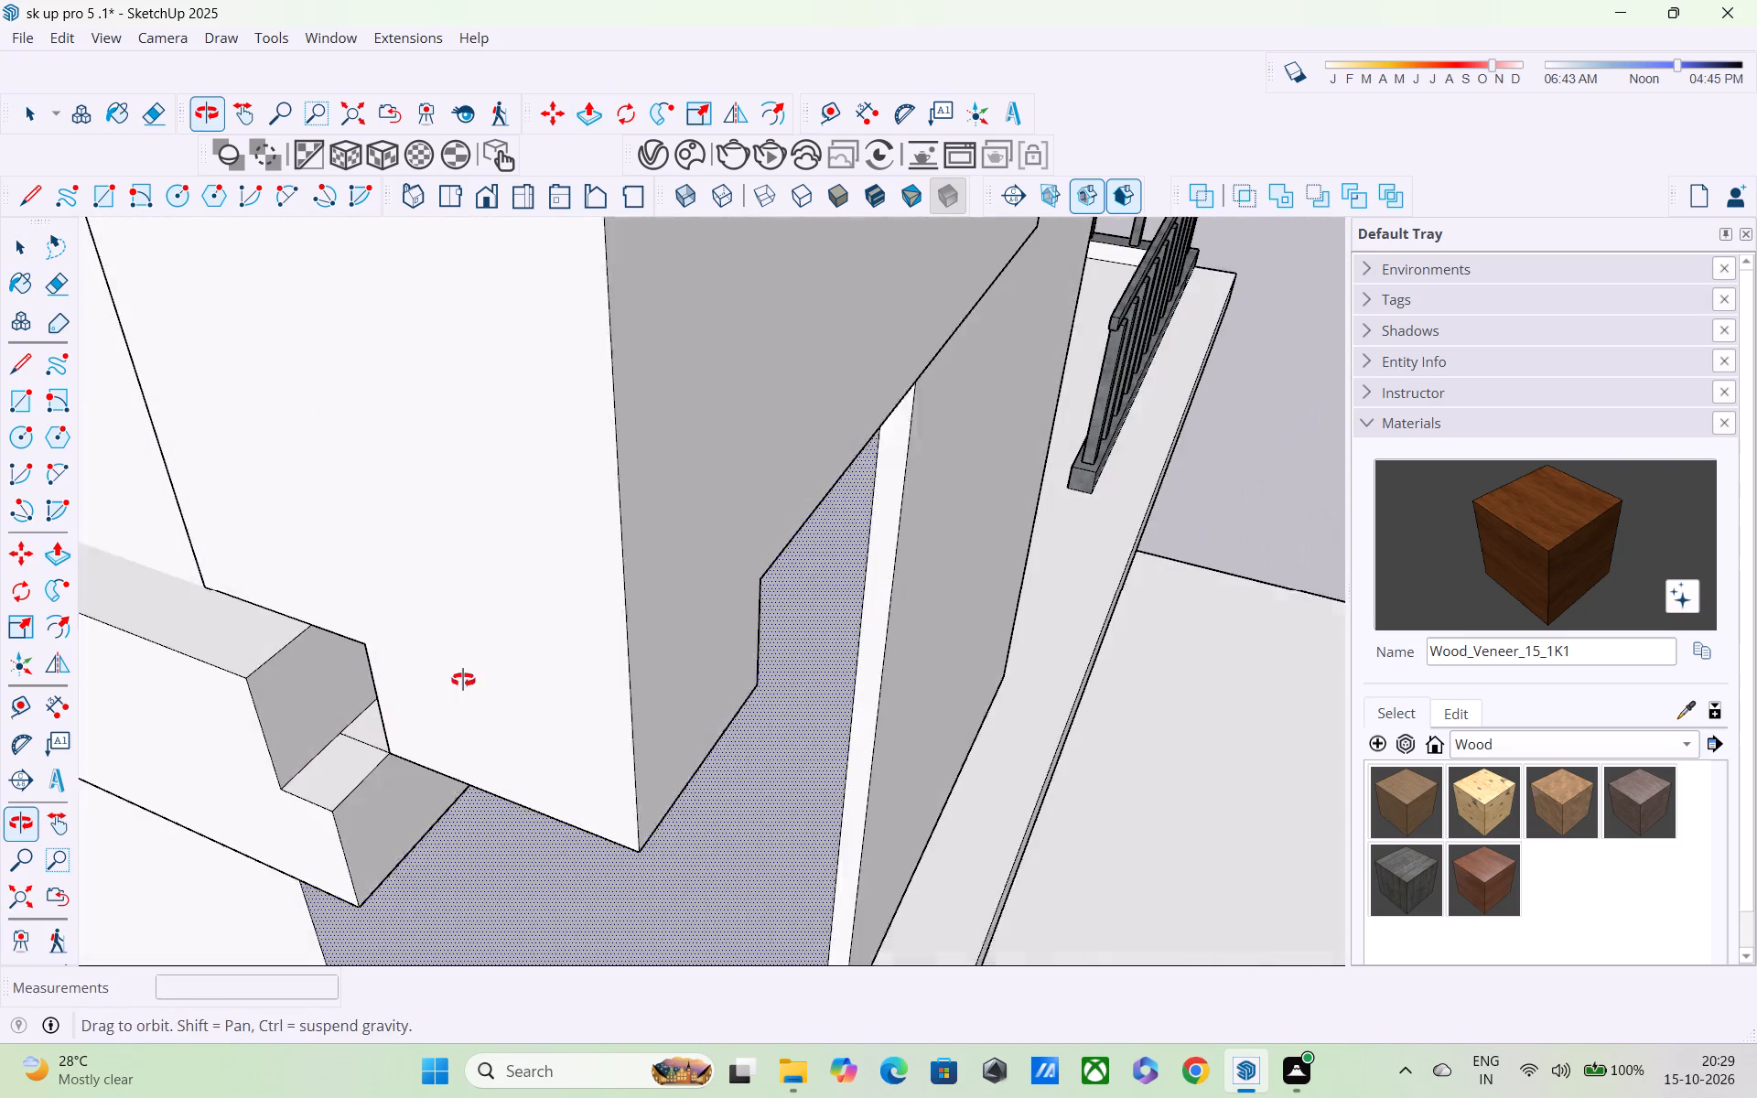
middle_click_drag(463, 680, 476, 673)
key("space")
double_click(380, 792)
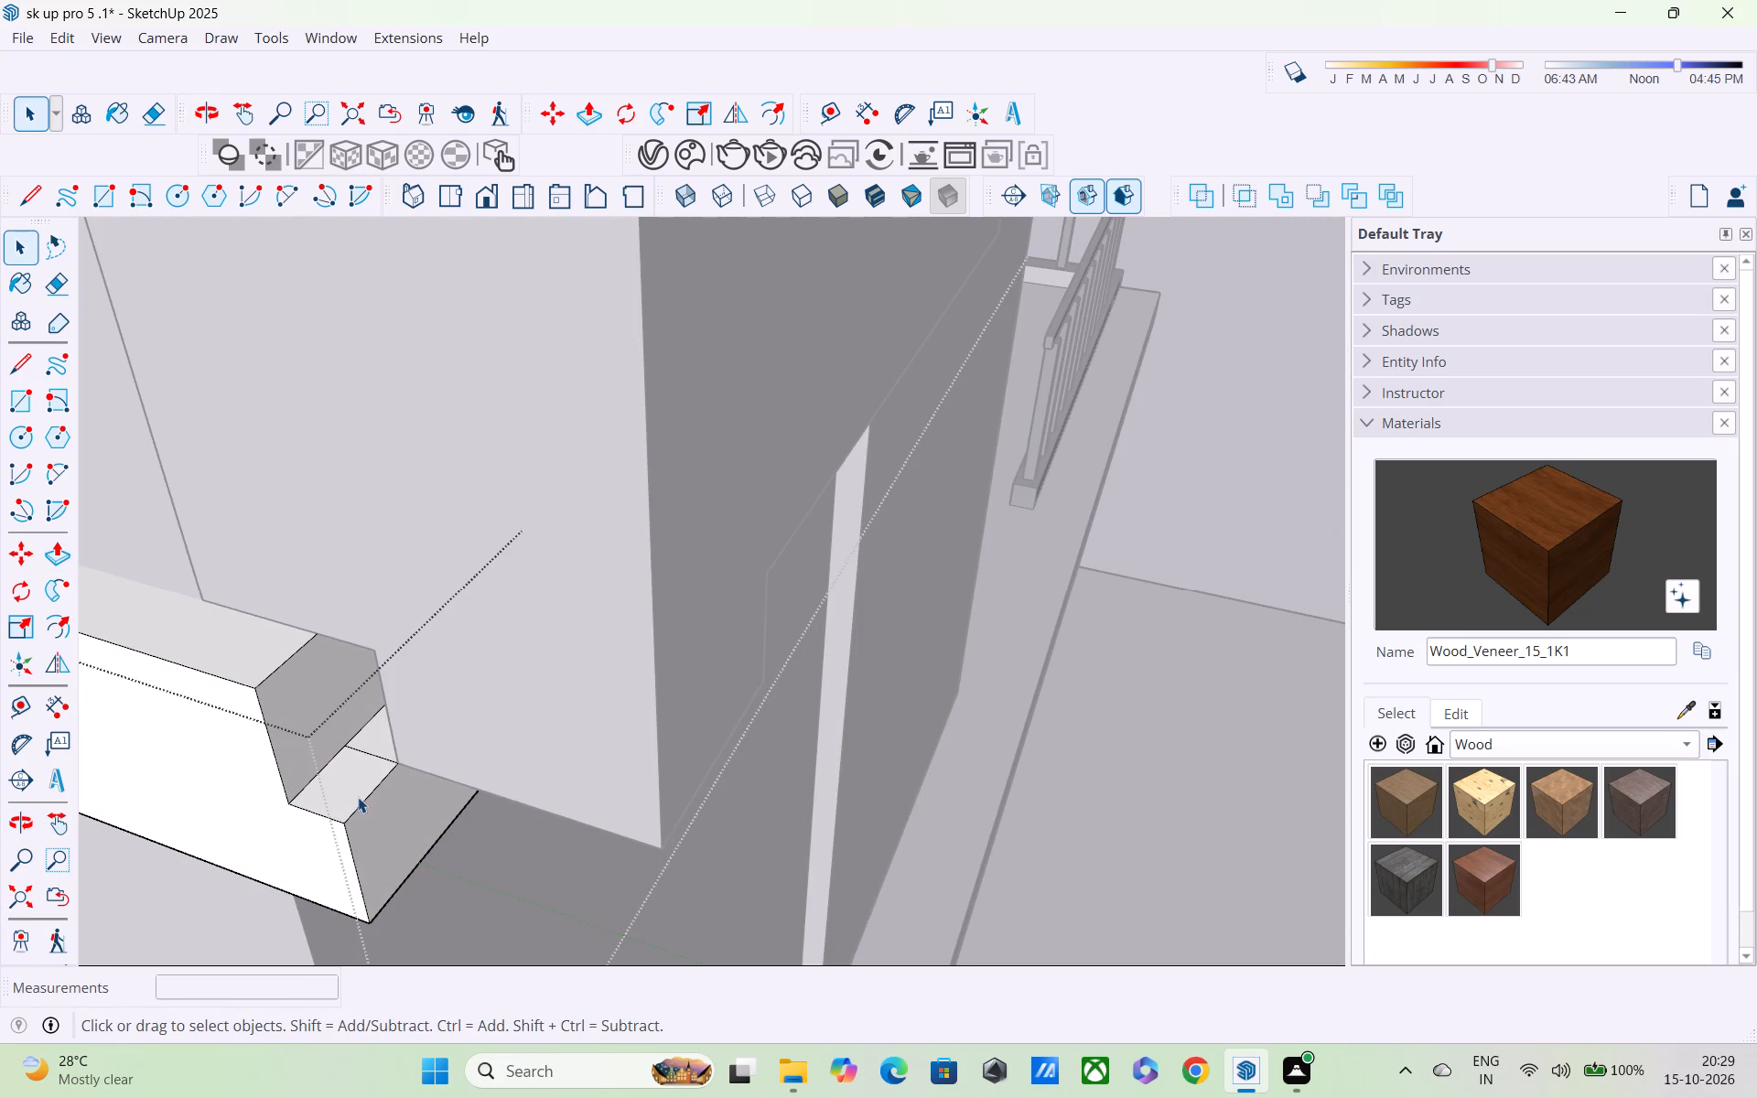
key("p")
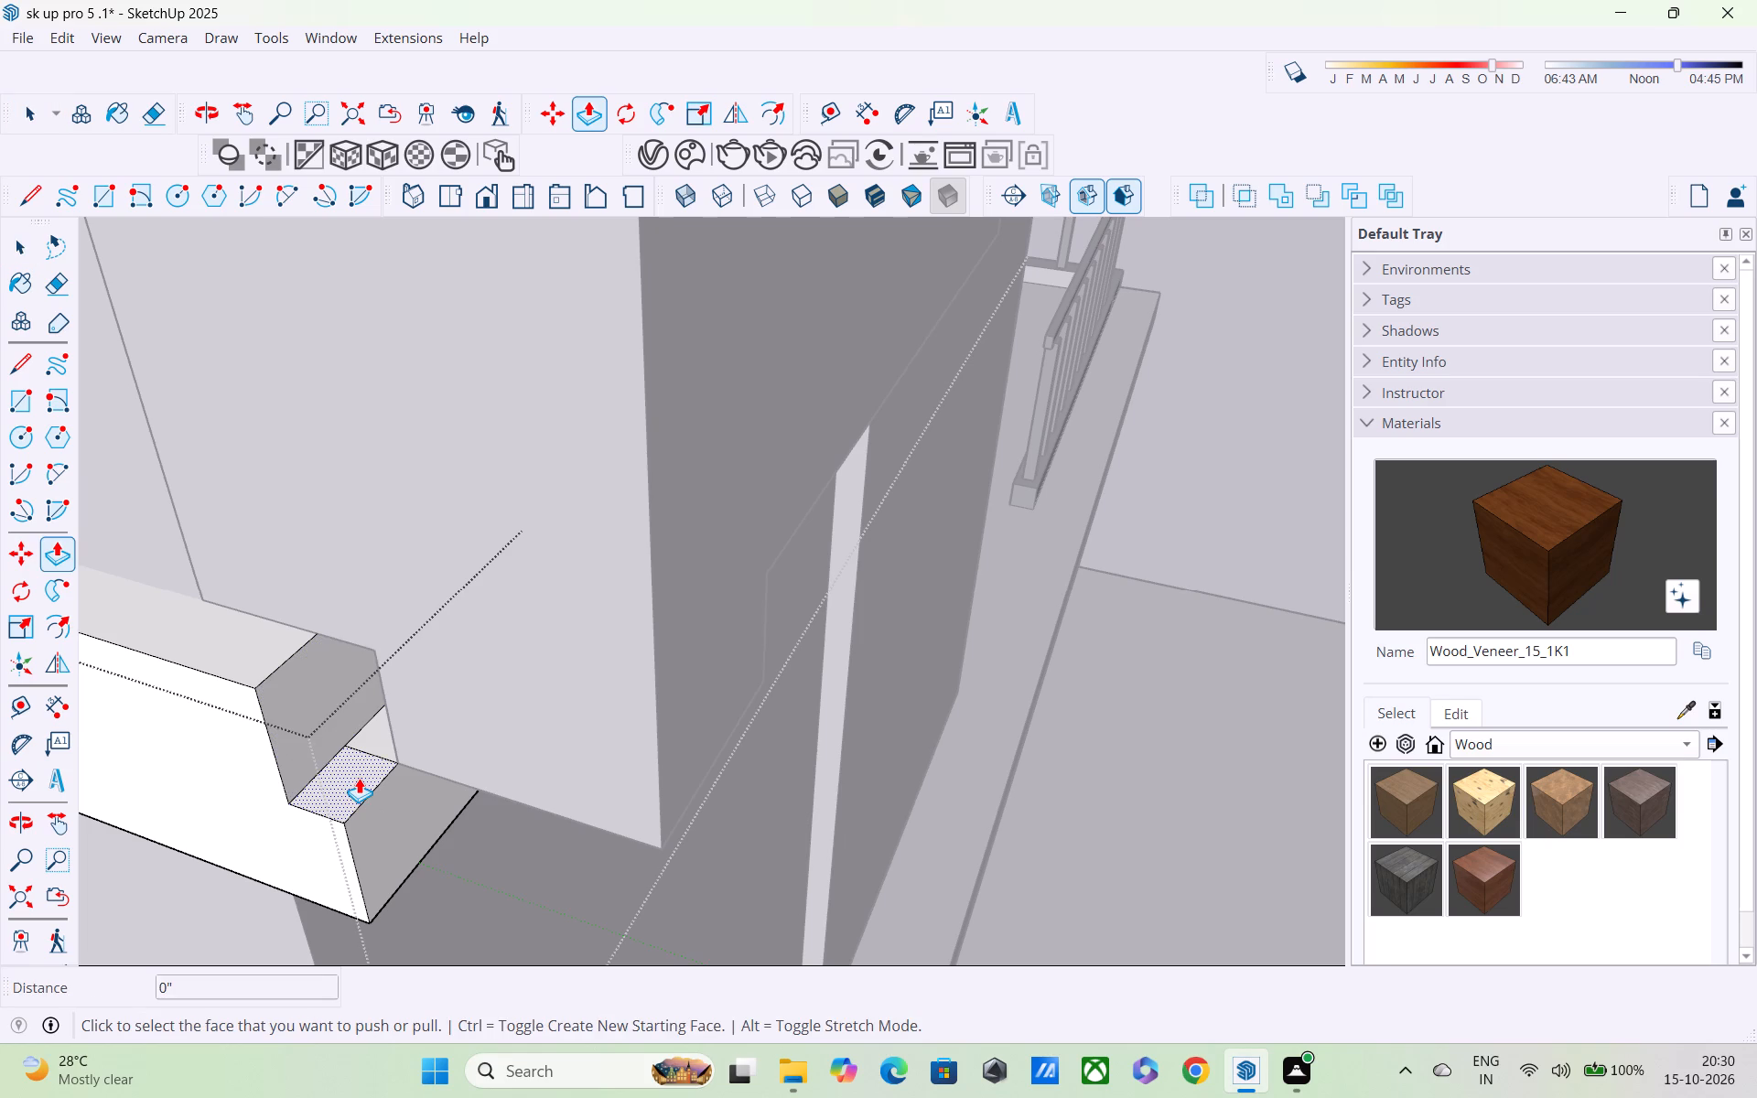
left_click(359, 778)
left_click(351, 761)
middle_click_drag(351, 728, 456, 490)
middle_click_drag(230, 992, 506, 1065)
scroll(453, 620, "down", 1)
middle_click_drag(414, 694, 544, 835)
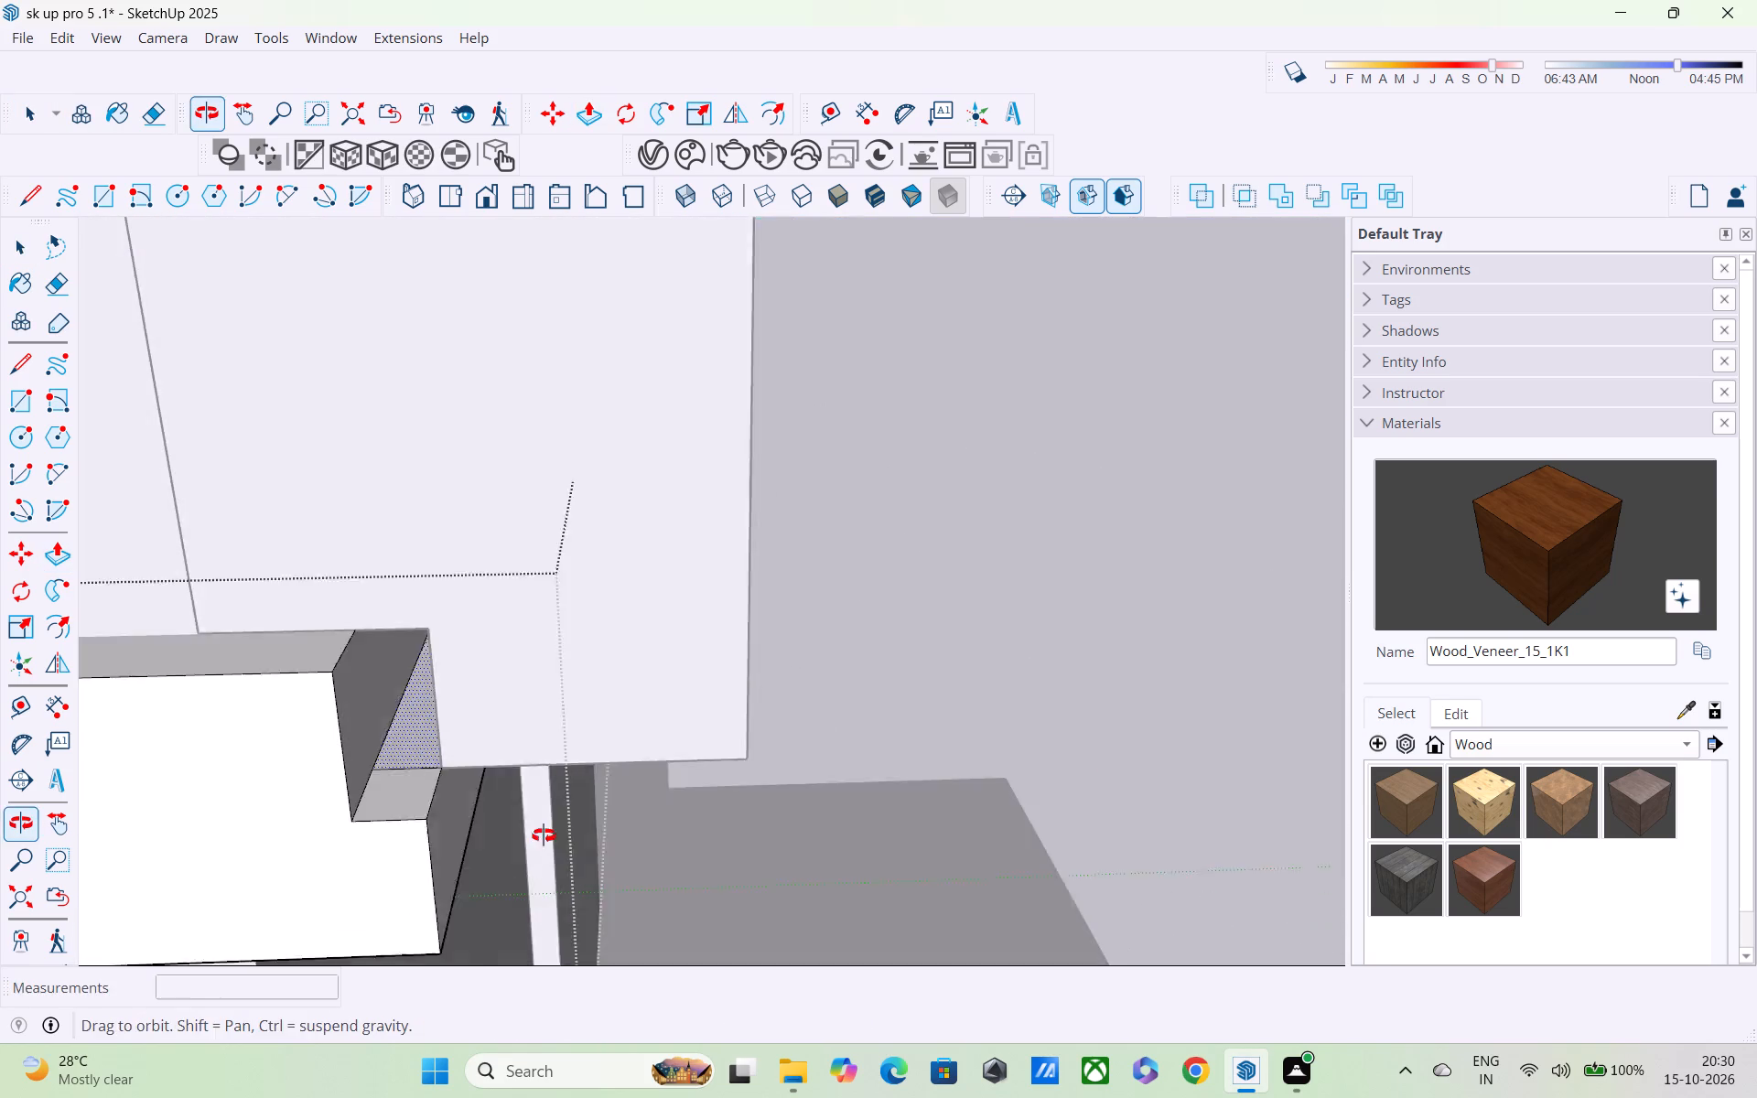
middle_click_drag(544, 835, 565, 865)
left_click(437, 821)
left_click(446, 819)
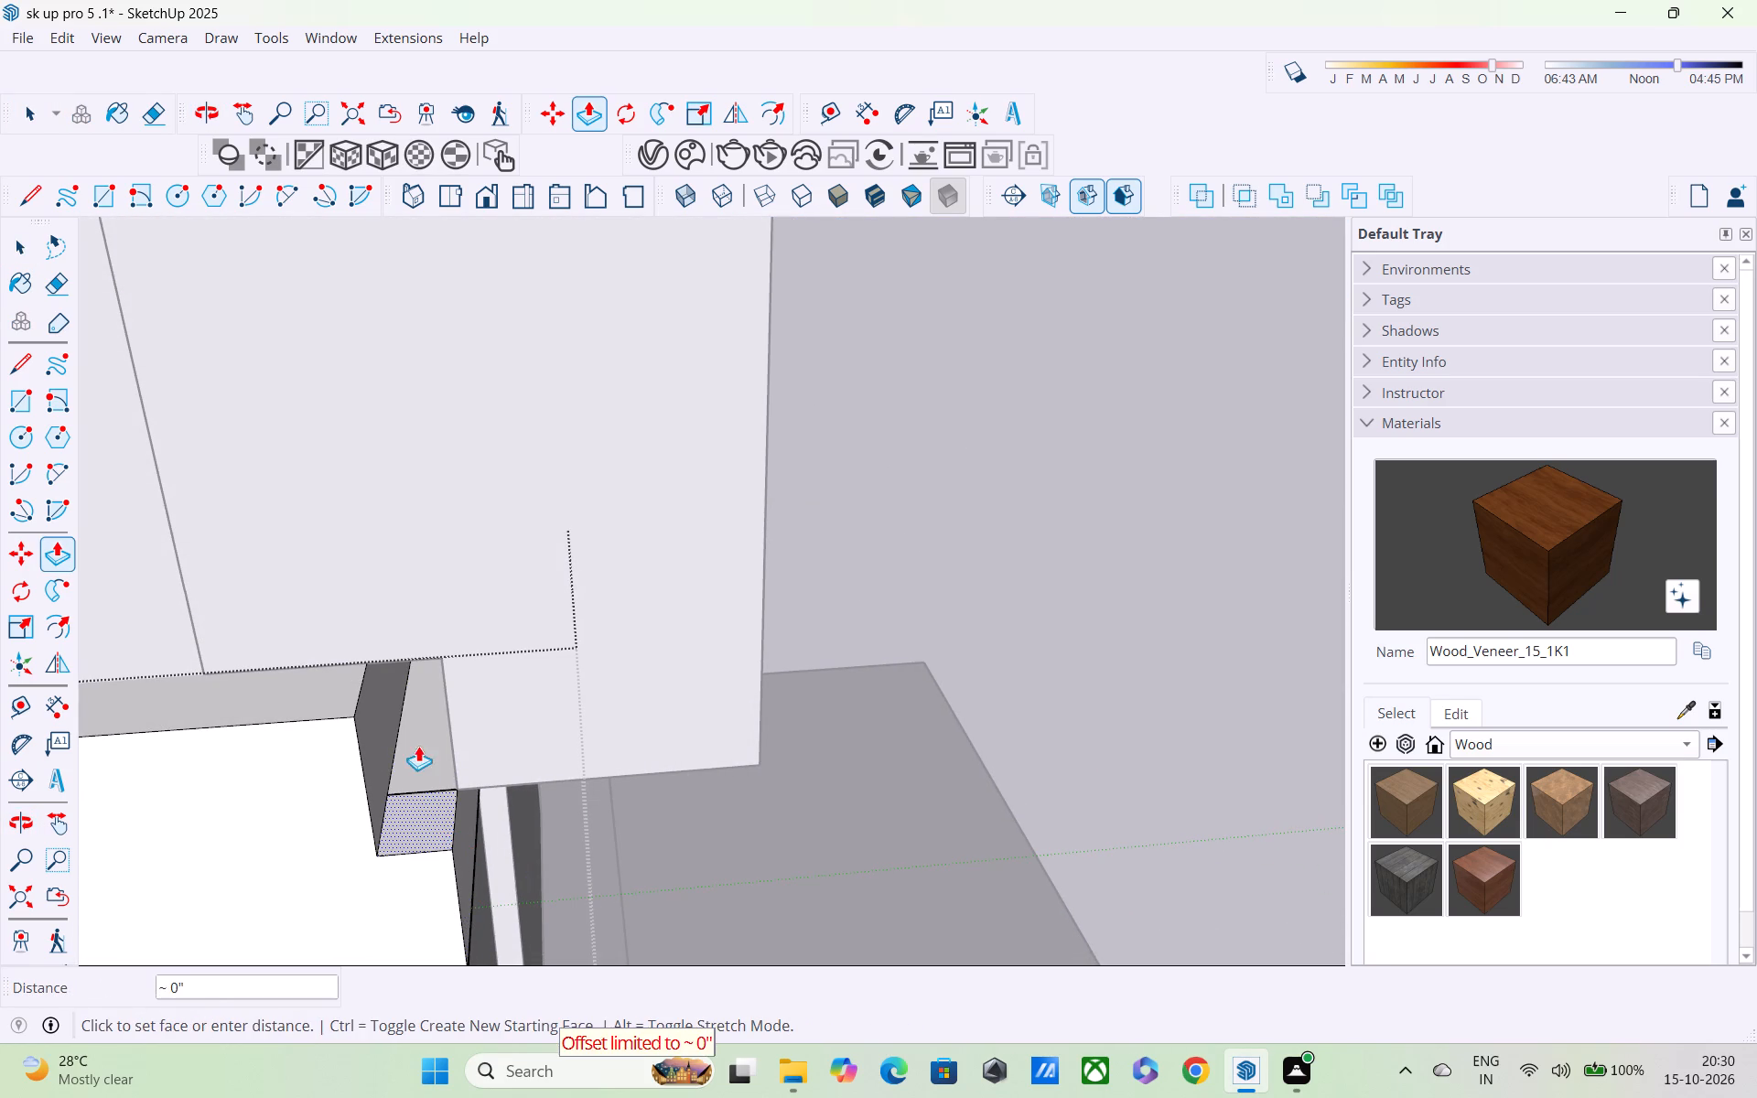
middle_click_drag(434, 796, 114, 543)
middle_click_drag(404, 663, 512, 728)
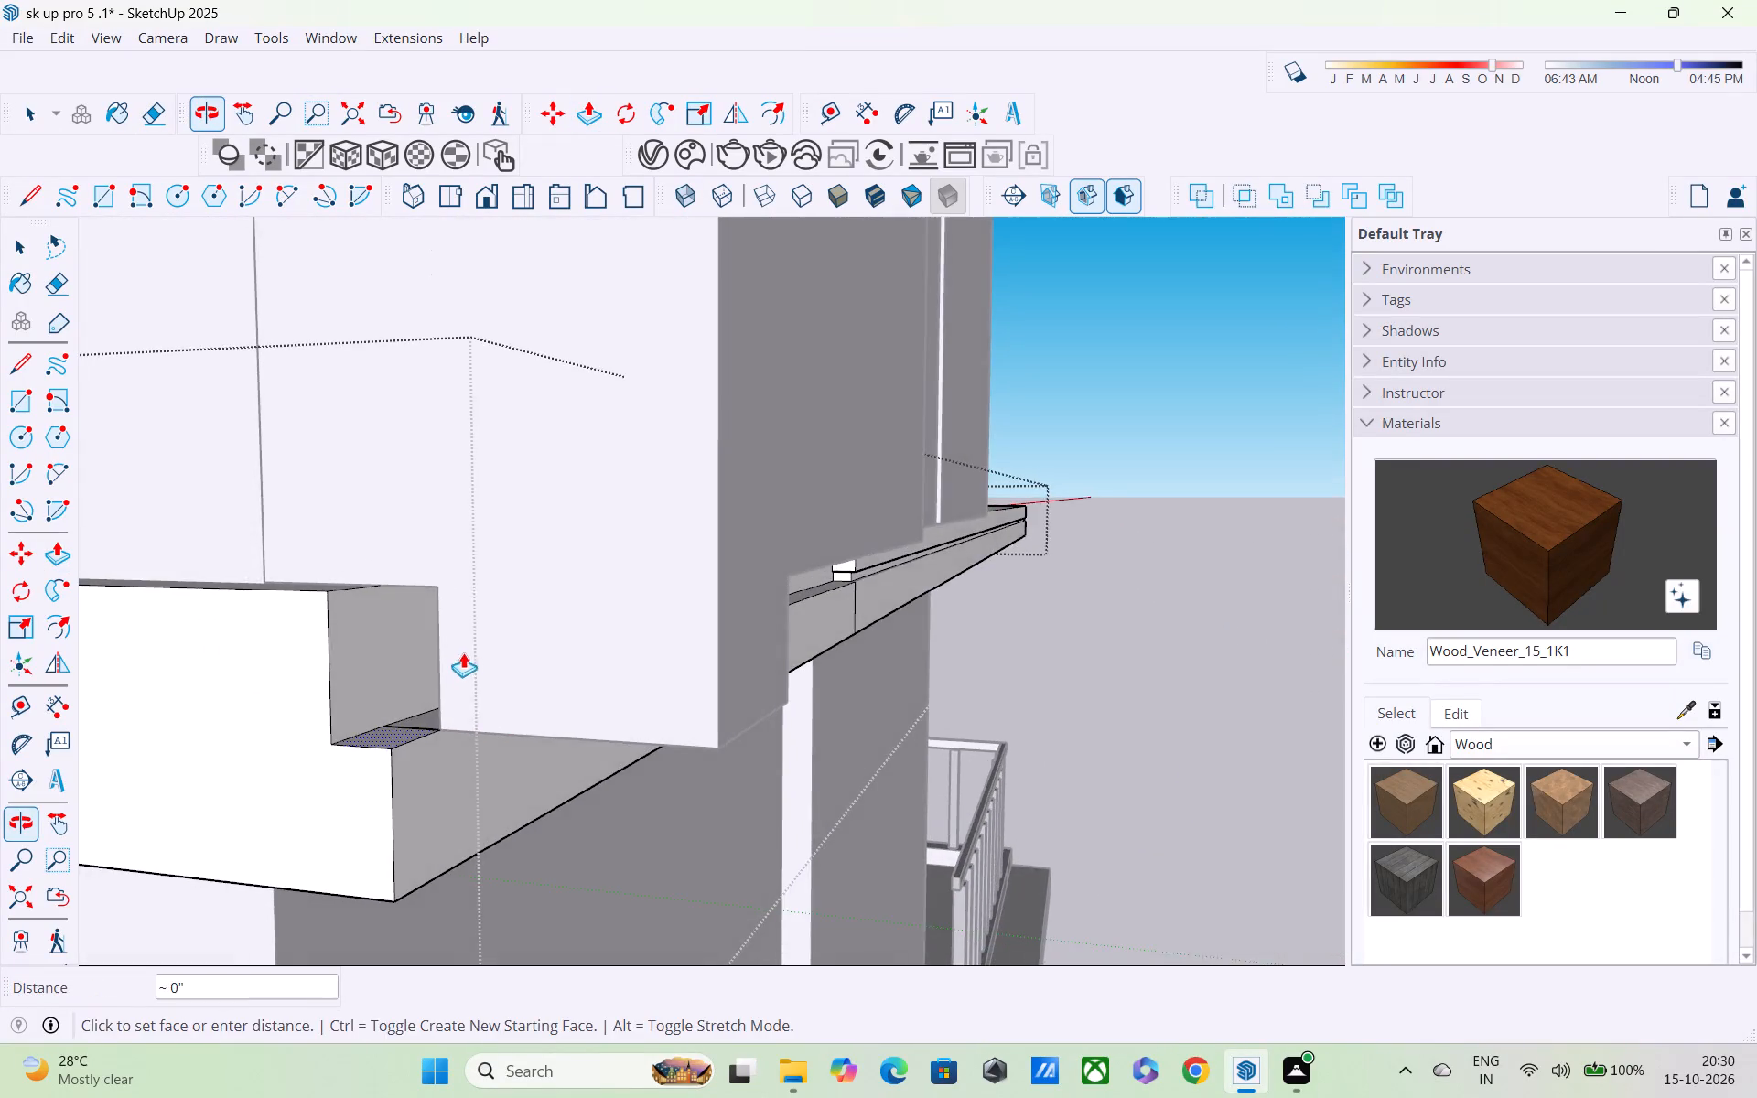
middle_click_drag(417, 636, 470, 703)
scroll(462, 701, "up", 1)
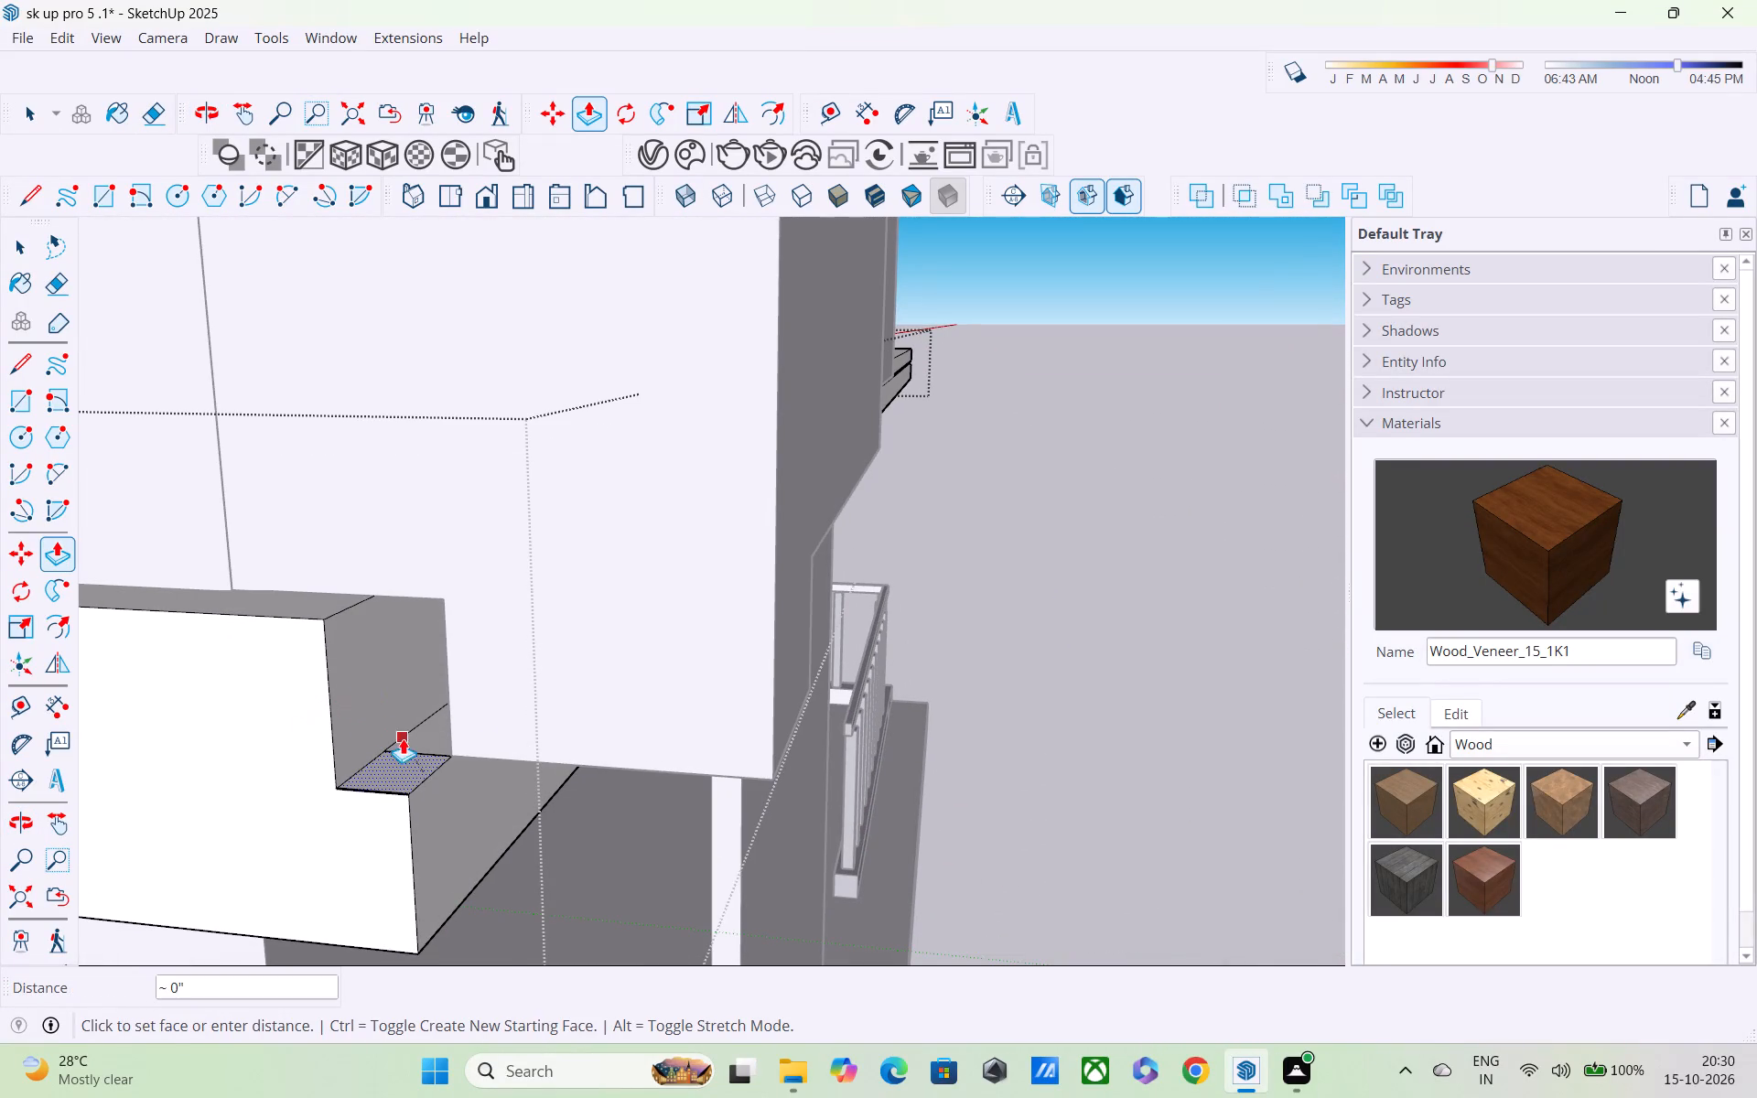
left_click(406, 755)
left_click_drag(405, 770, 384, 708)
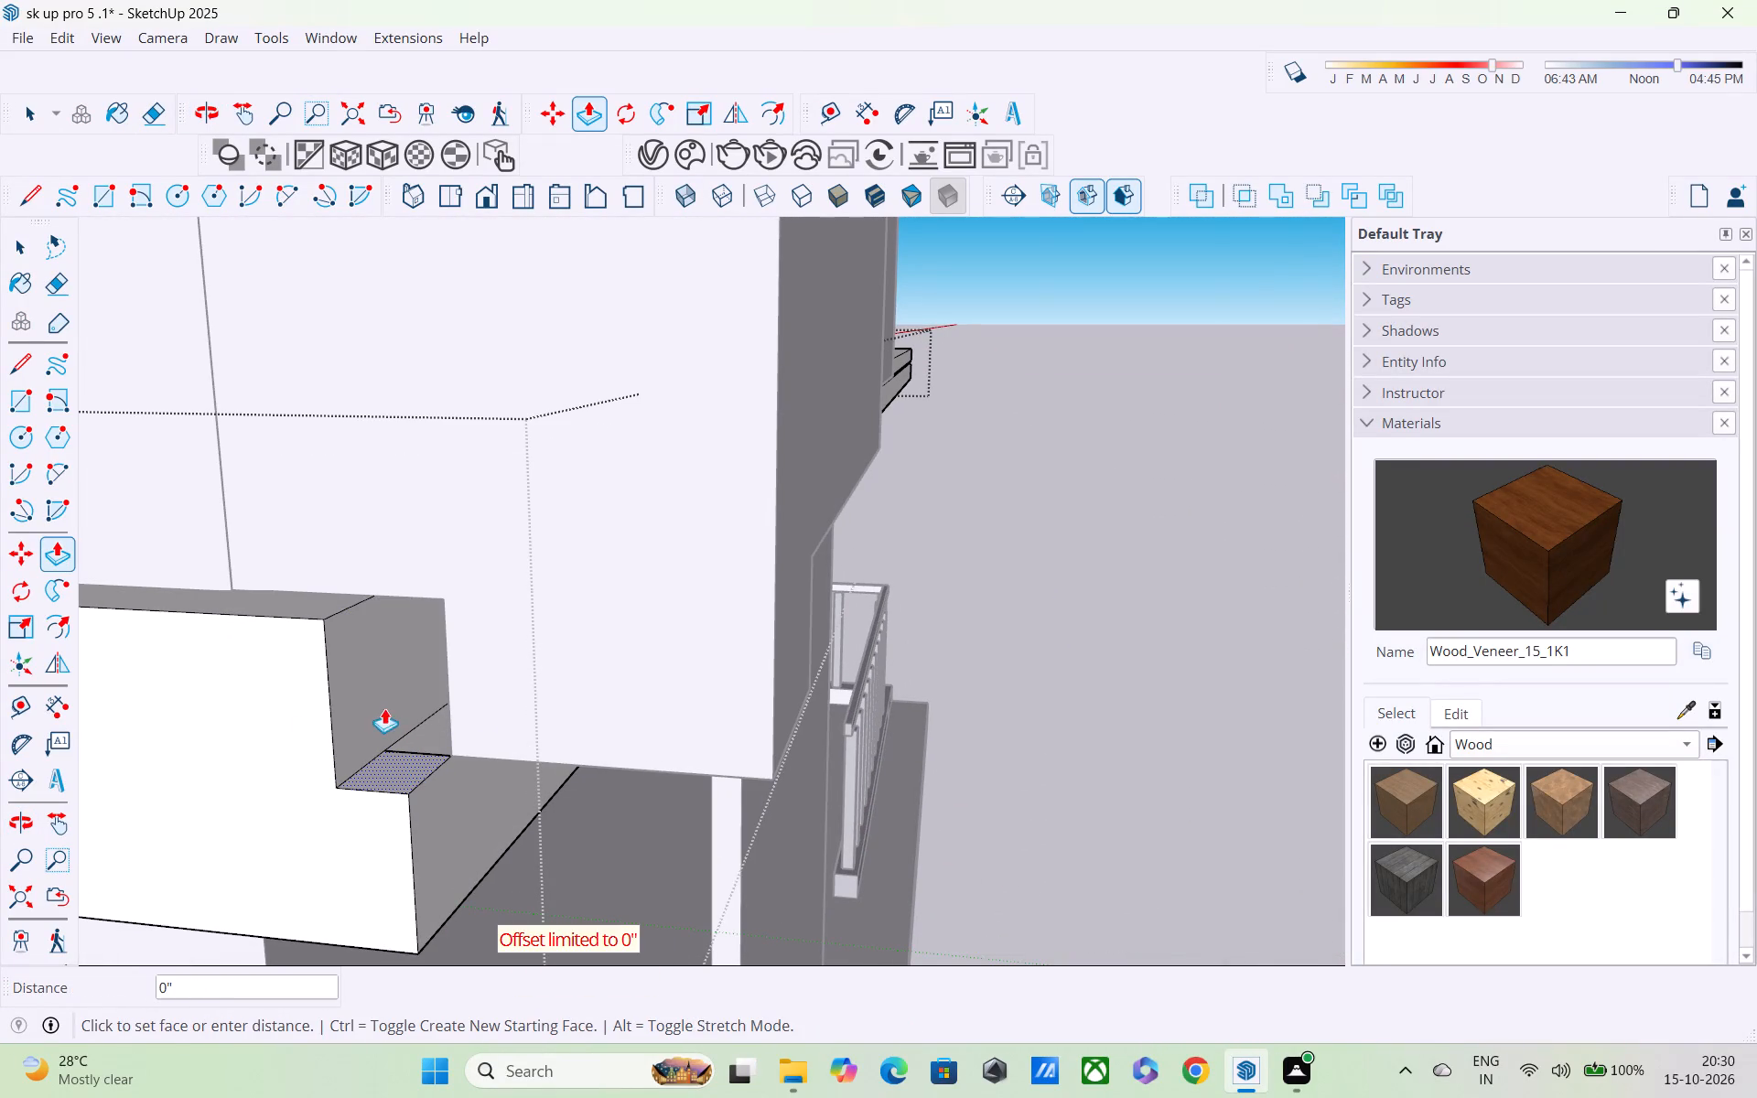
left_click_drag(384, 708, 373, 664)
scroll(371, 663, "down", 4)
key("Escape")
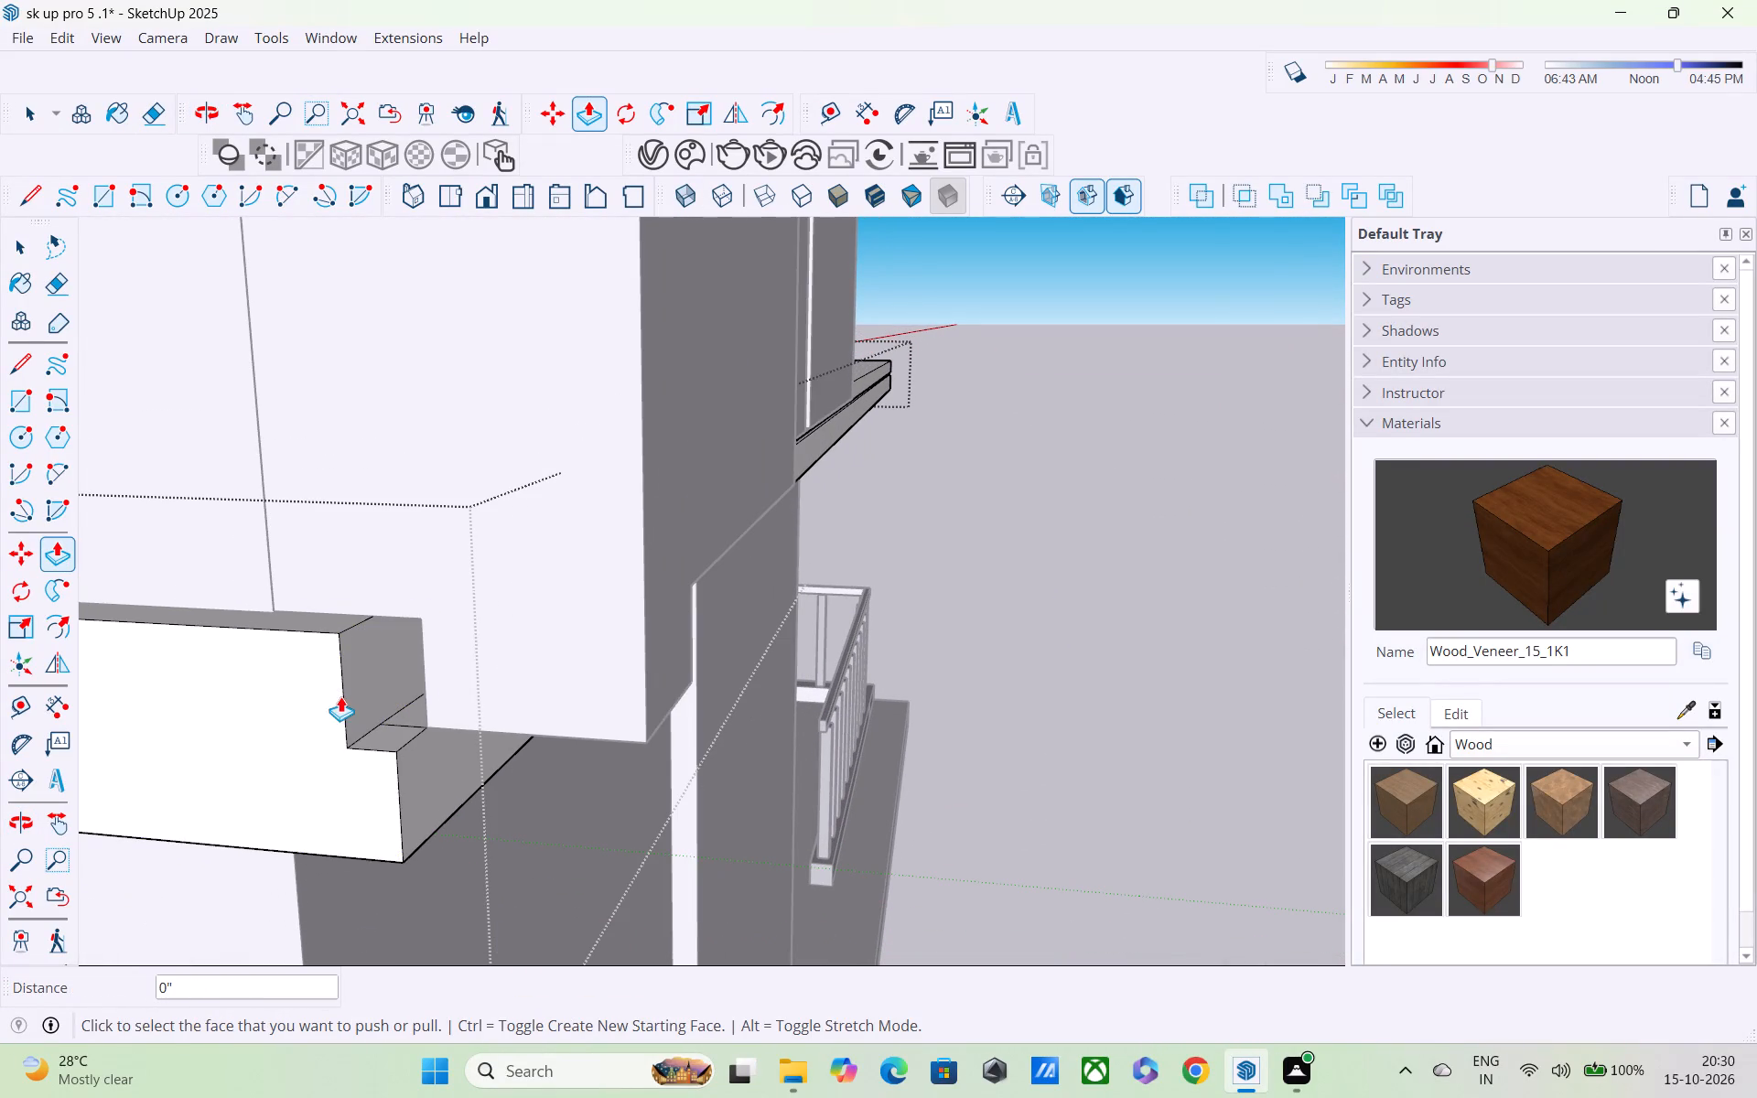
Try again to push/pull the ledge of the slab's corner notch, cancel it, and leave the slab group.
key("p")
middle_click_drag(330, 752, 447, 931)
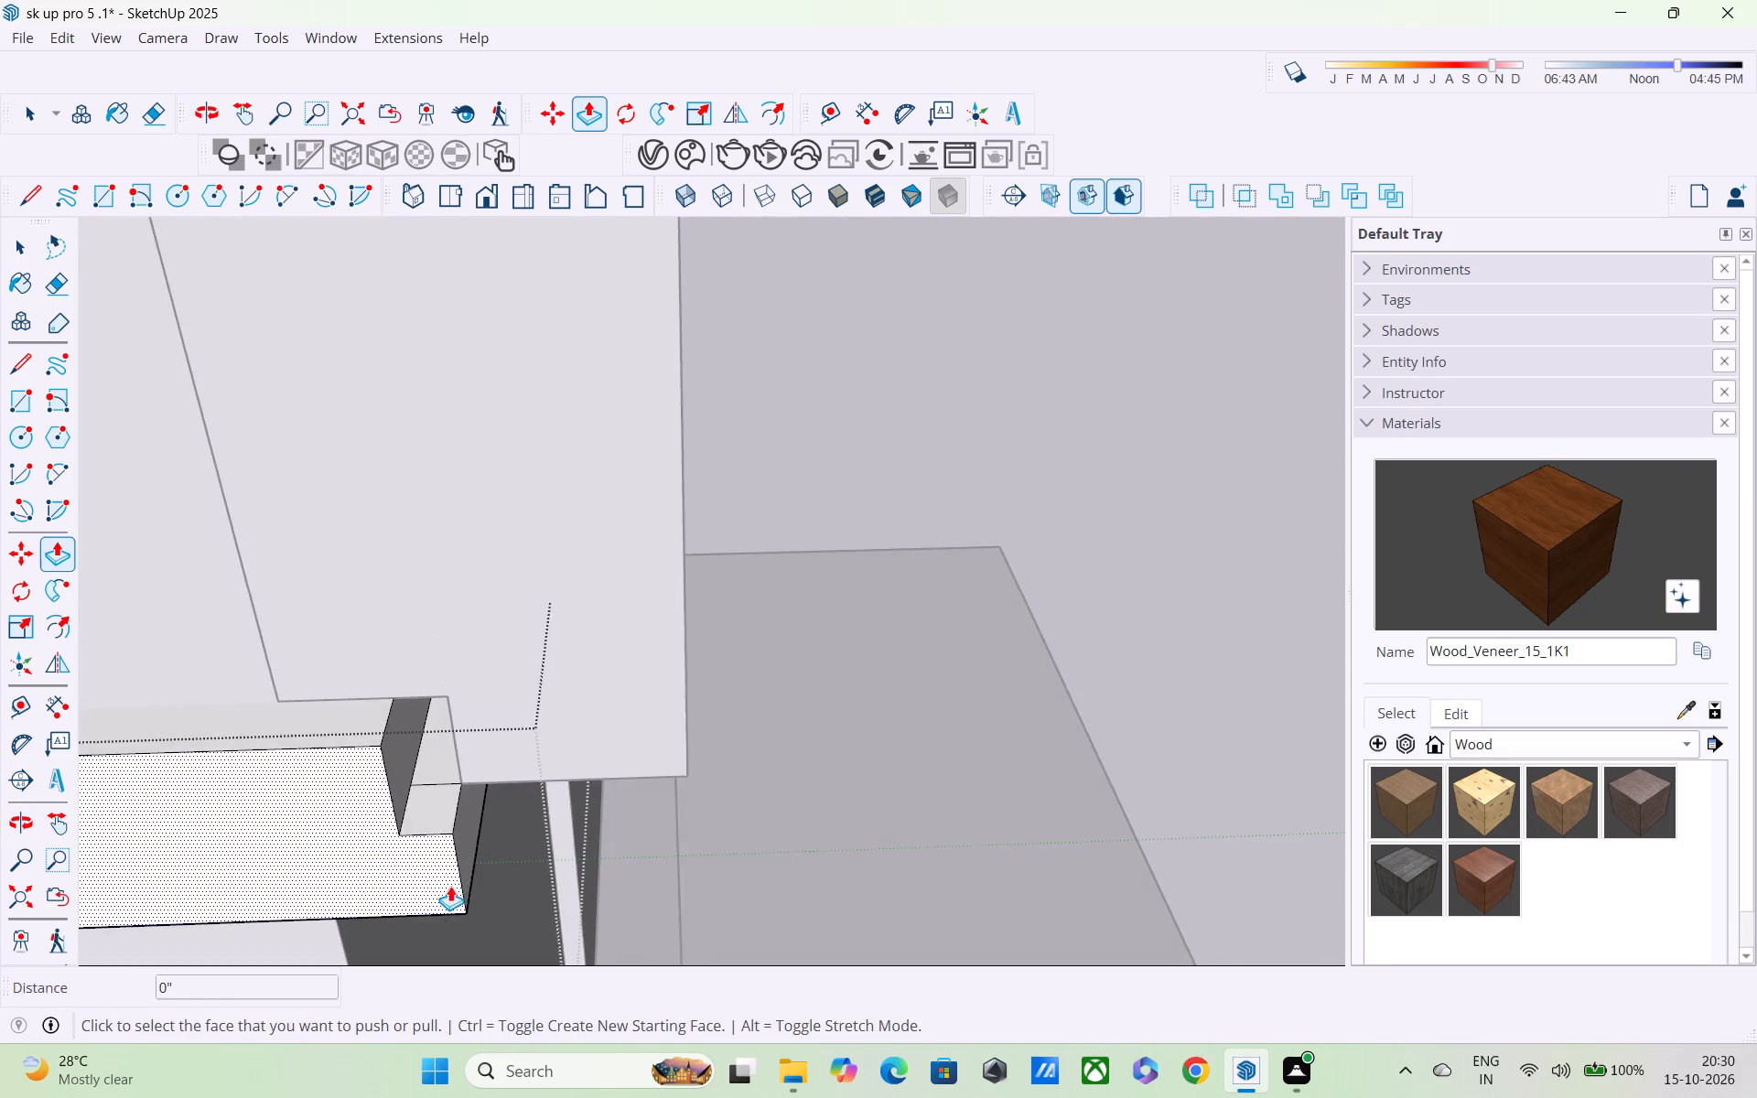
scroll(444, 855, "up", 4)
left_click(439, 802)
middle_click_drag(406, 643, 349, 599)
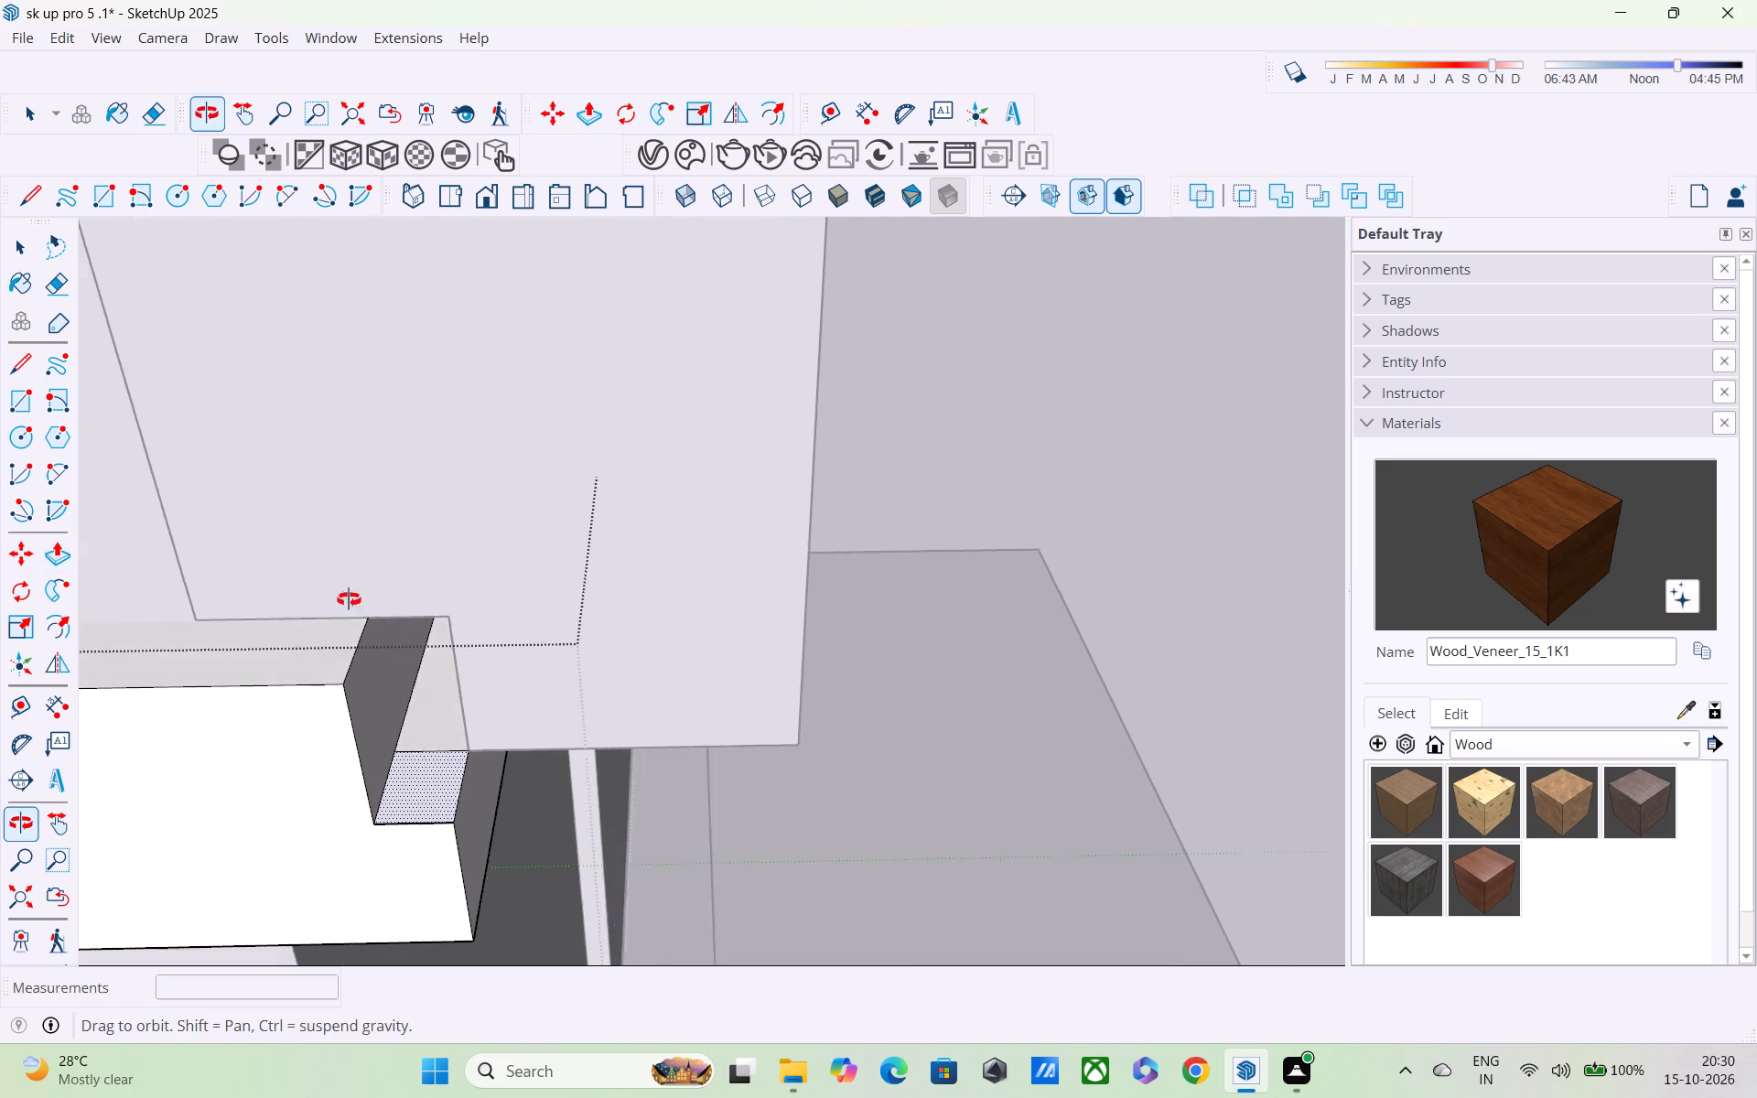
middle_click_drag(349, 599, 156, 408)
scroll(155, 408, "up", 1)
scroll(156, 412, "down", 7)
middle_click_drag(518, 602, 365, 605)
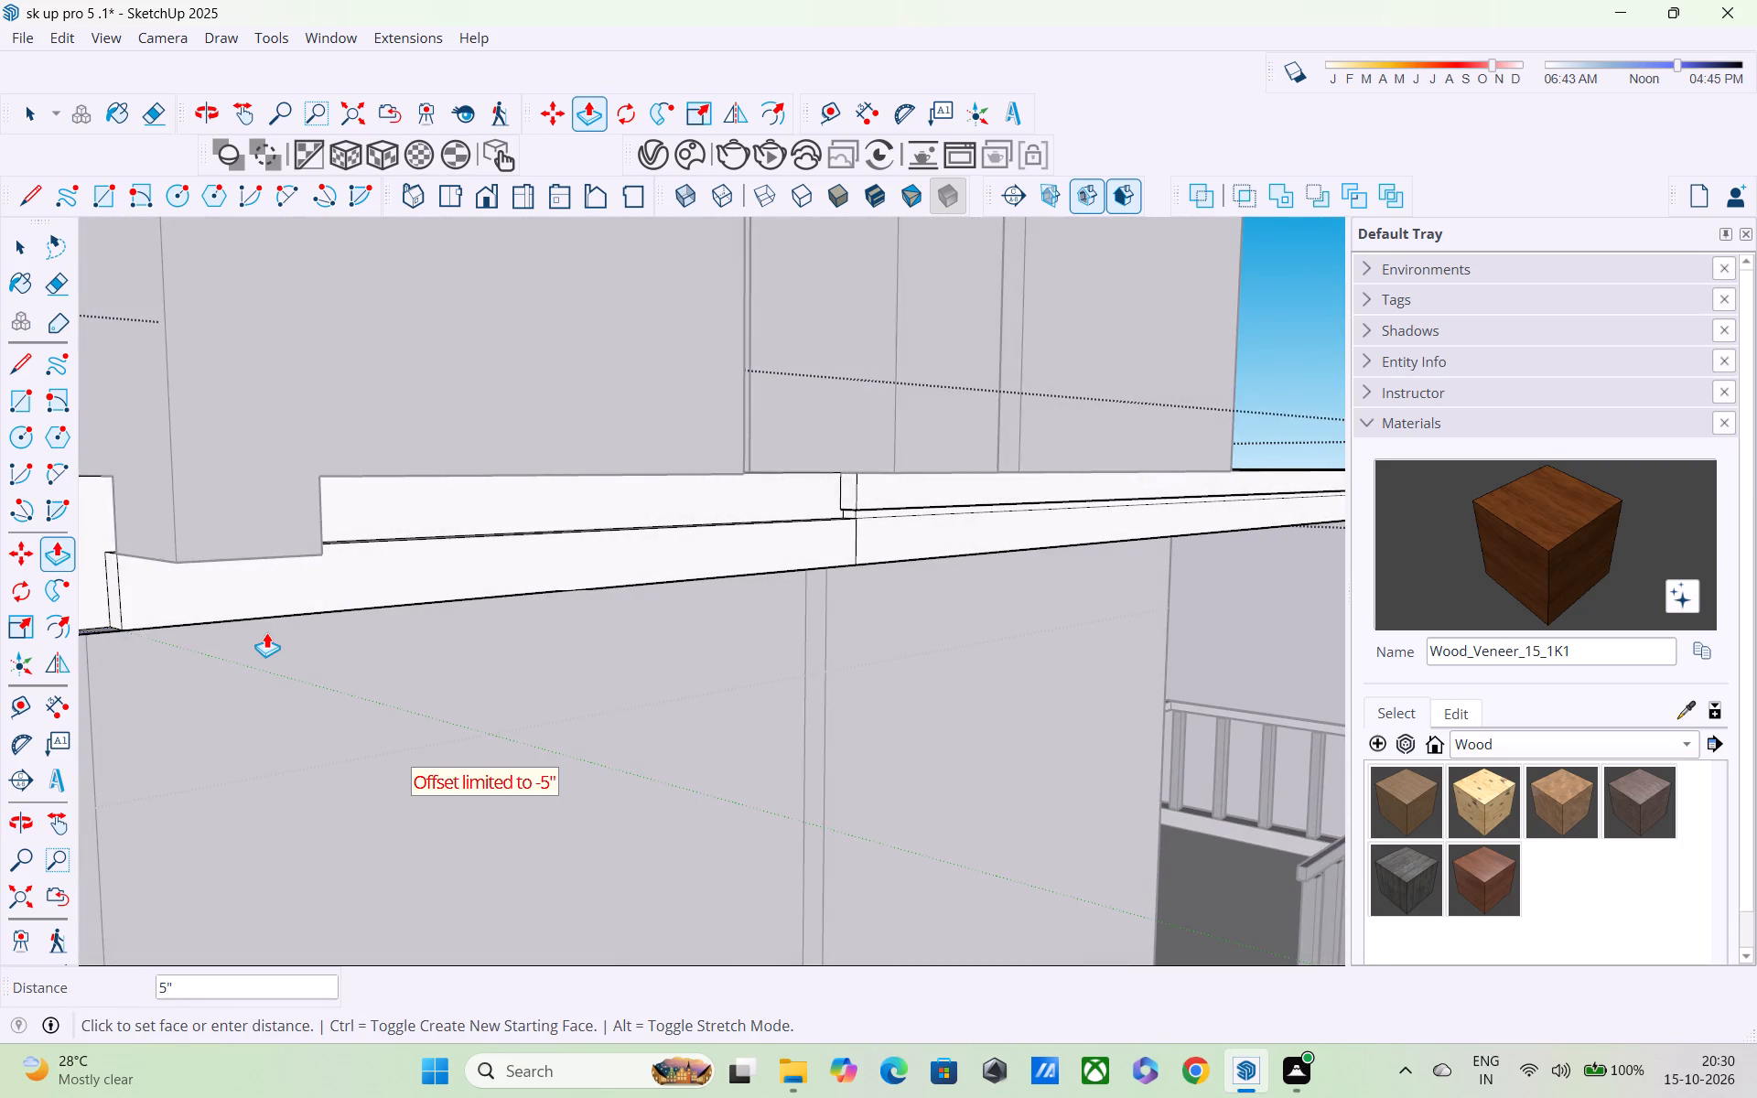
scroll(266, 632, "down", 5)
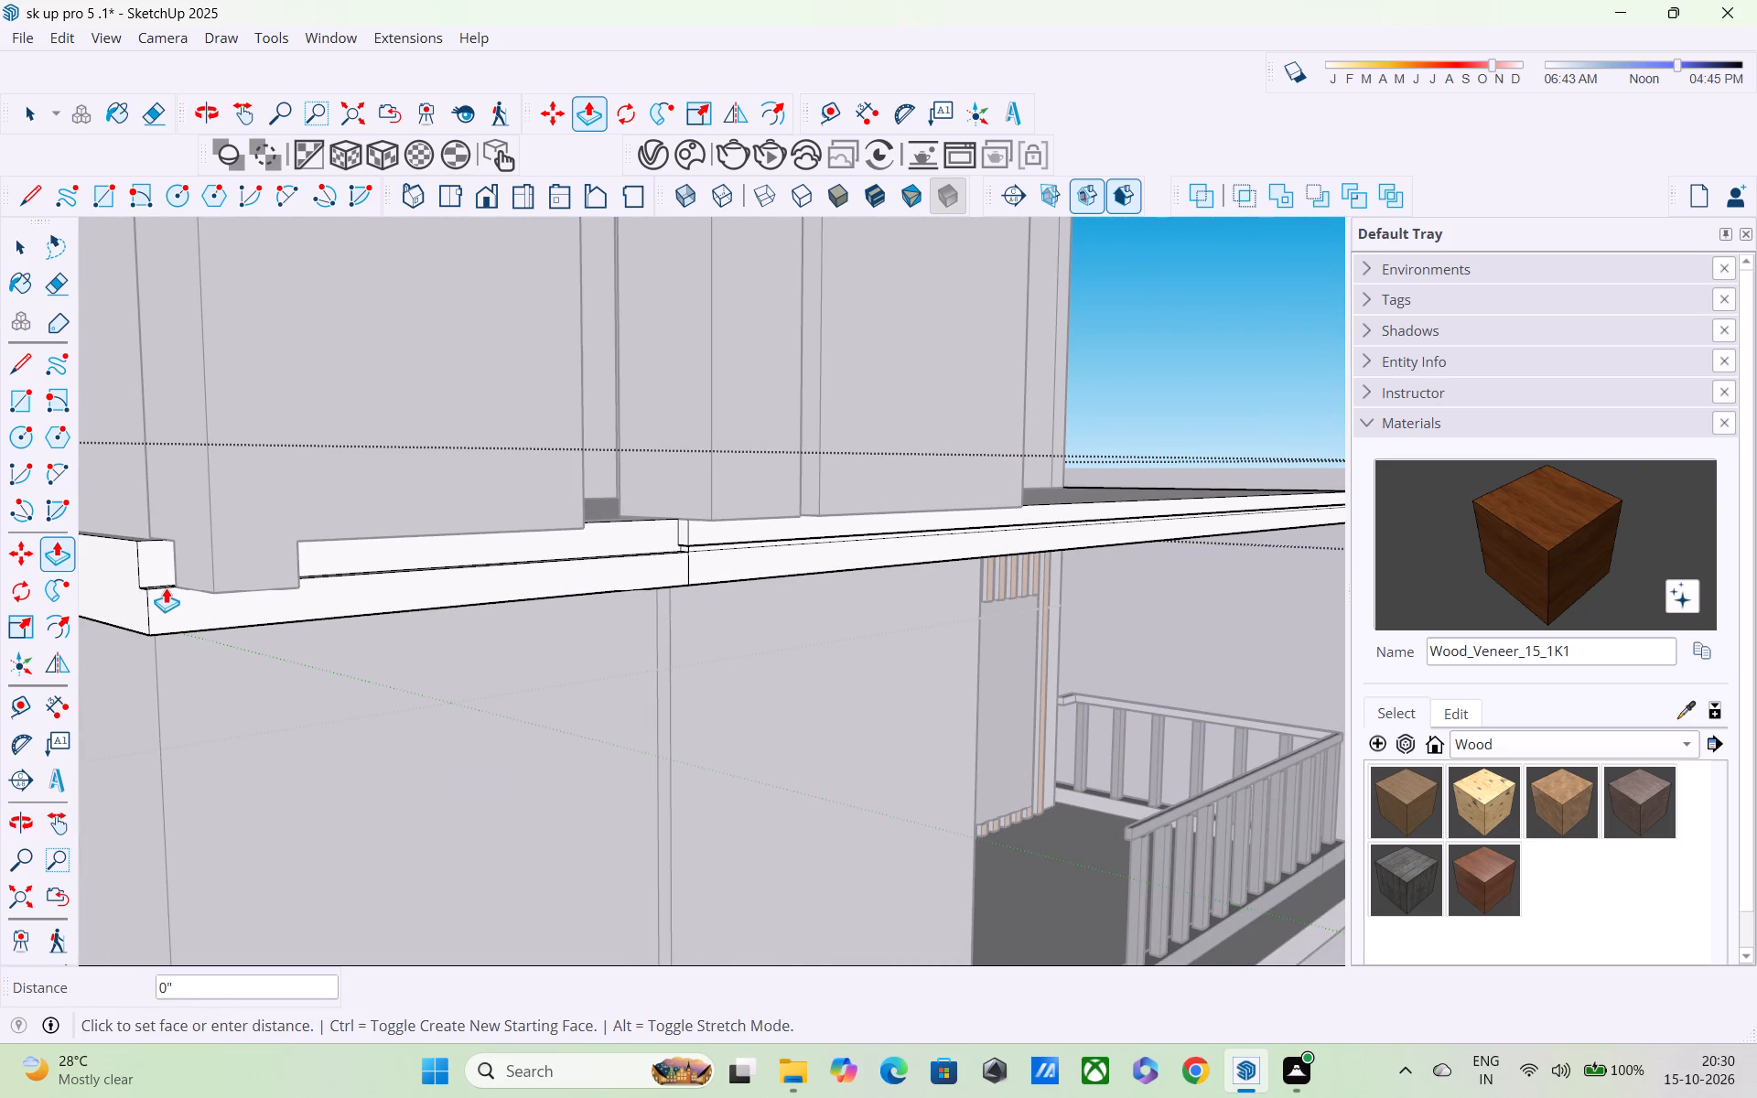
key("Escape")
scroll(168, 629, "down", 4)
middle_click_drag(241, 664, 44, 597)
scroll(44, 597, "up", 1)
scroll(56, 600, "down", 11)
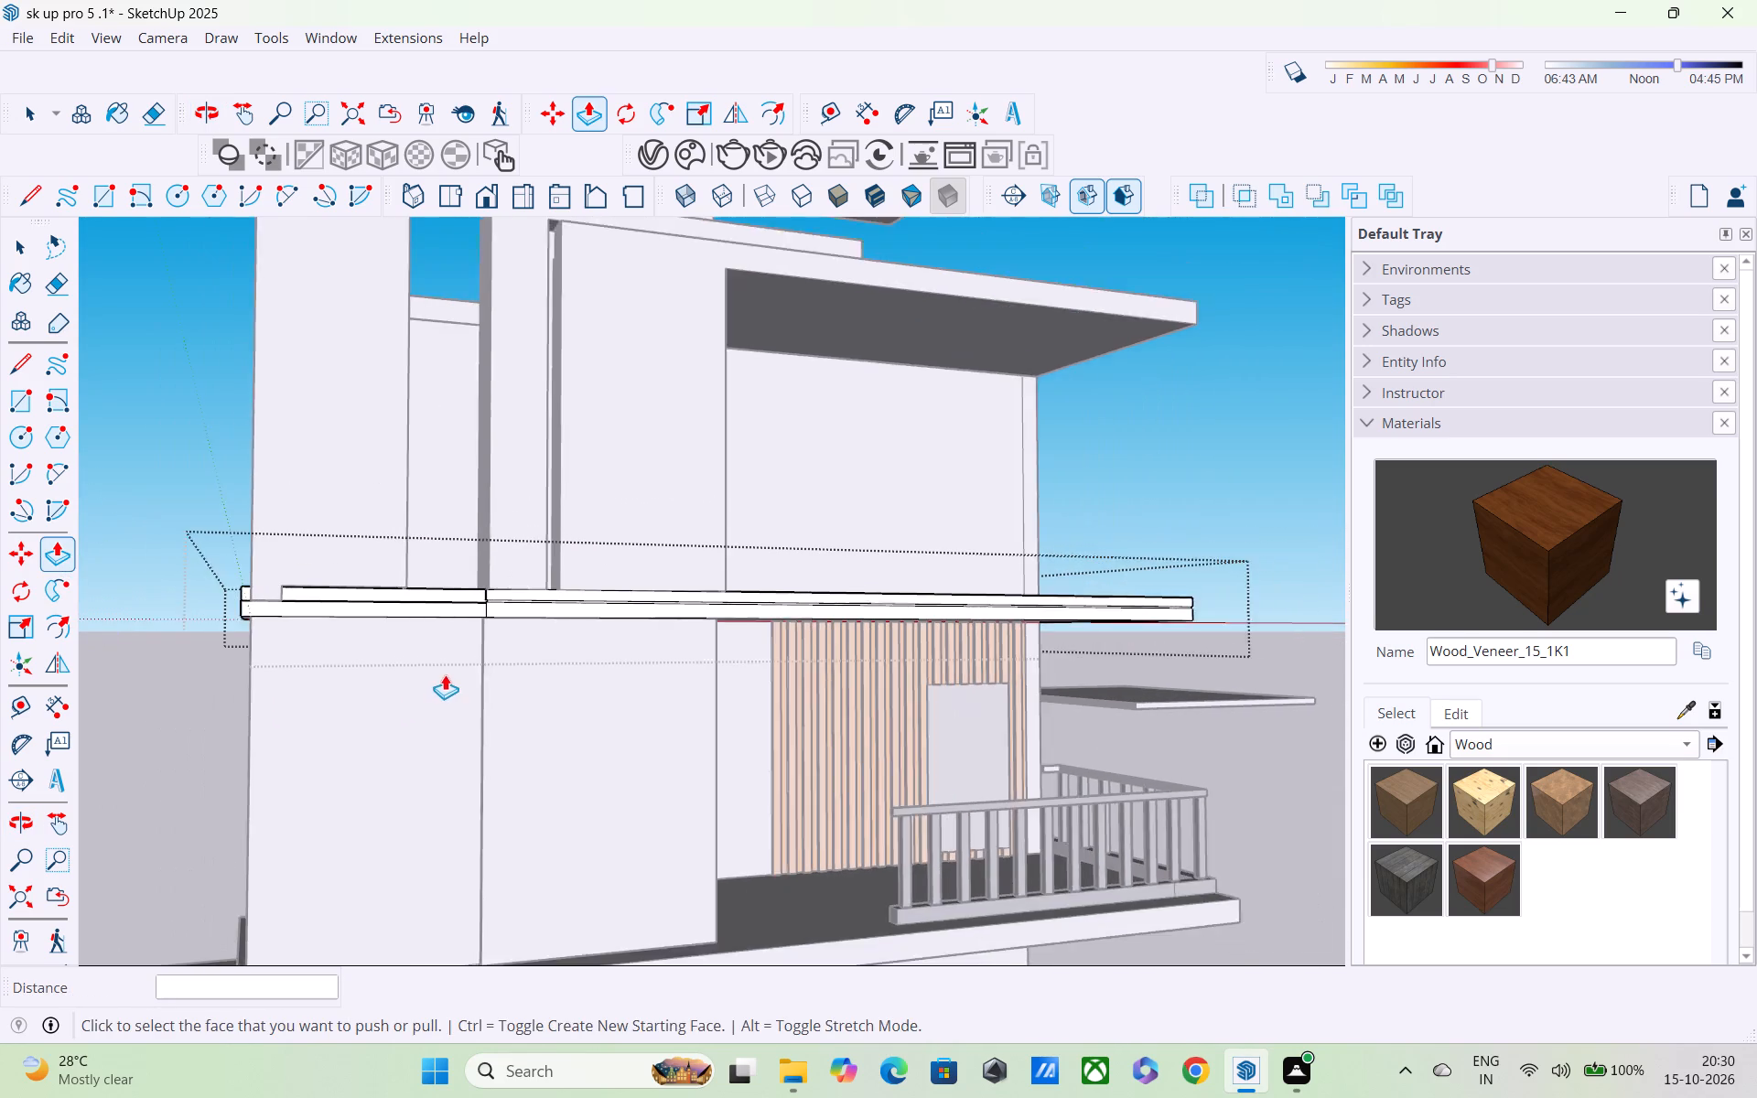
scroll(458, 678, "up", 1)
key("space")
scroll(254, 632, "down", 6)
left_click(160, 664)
Examine the slab's stepped front edge and its junctions with the wall panels above and below.
scroll(319, 676, "down", 1)
middle_click_drag(323, 679, 334, 697)
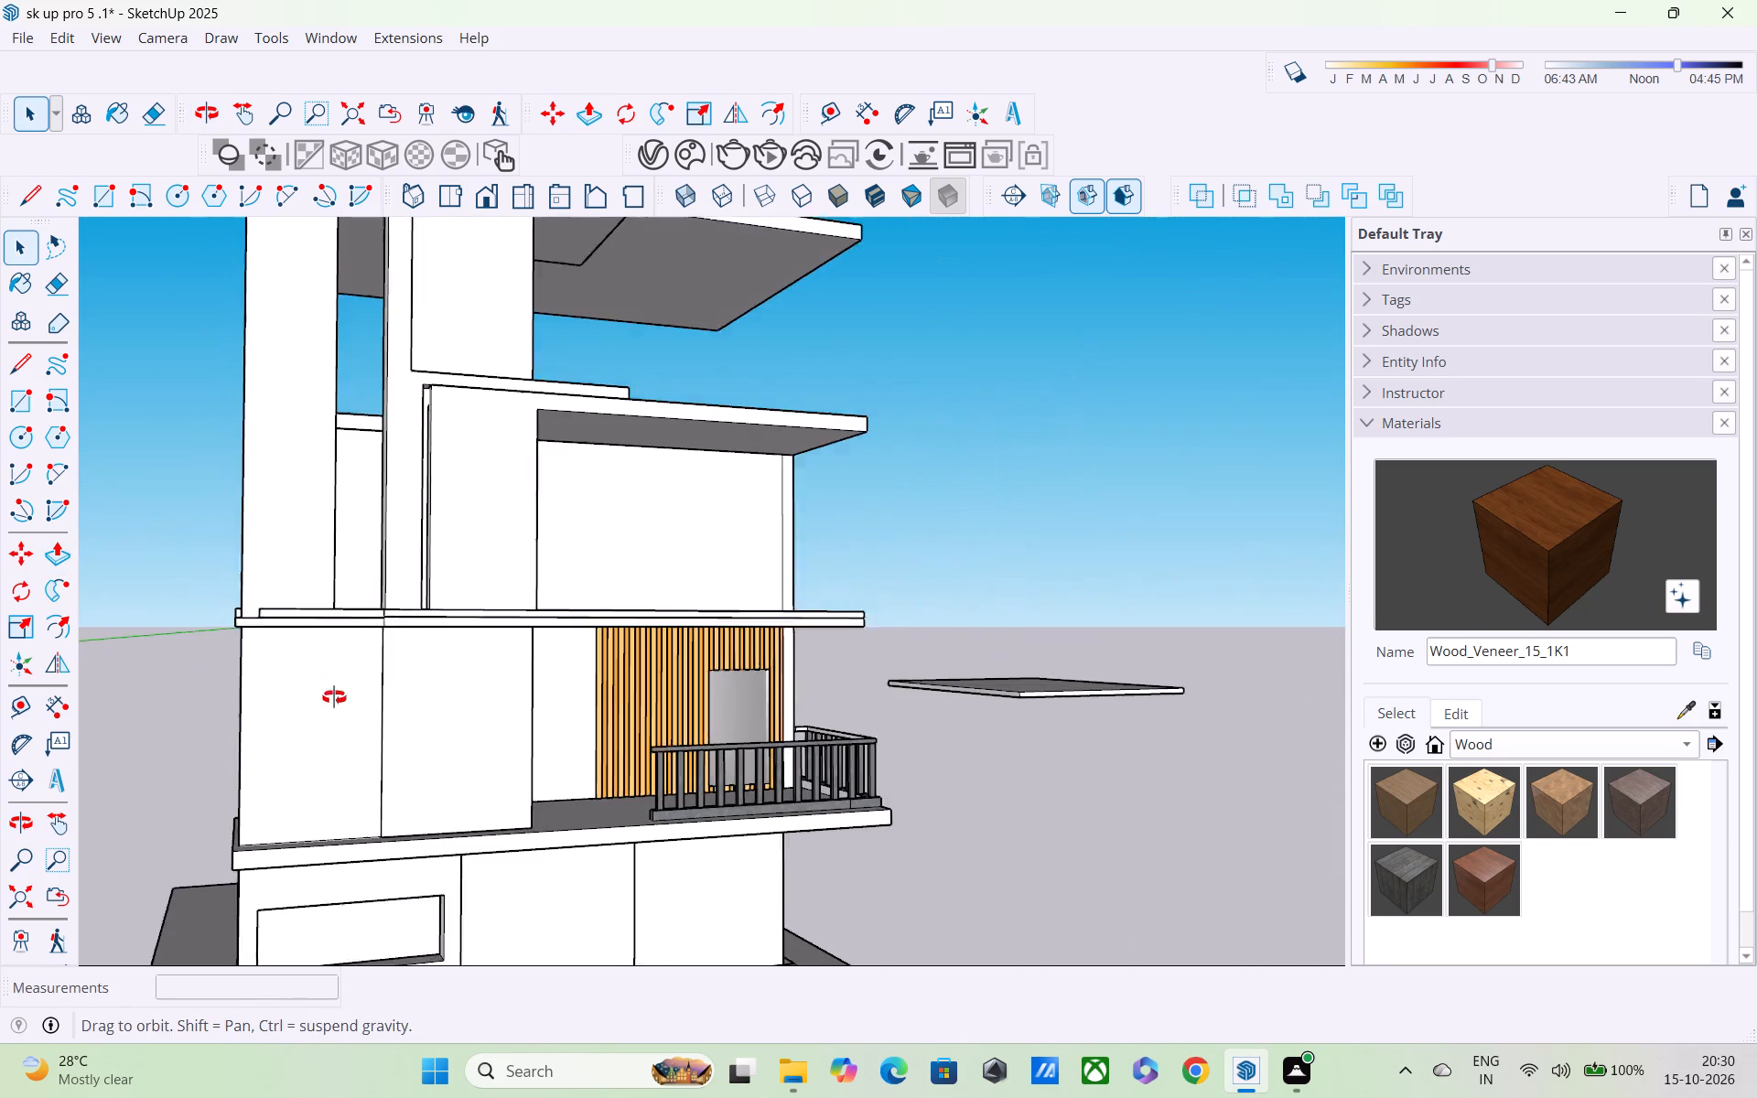
middle_click_drag(334, 697, 349, 758)
scroll(503, 585, "up", 5)
scroll(482, 672, "up", 1)
middle_click_drag(471, 662, 408, 587)
scroll(429, 689, "up", 9)
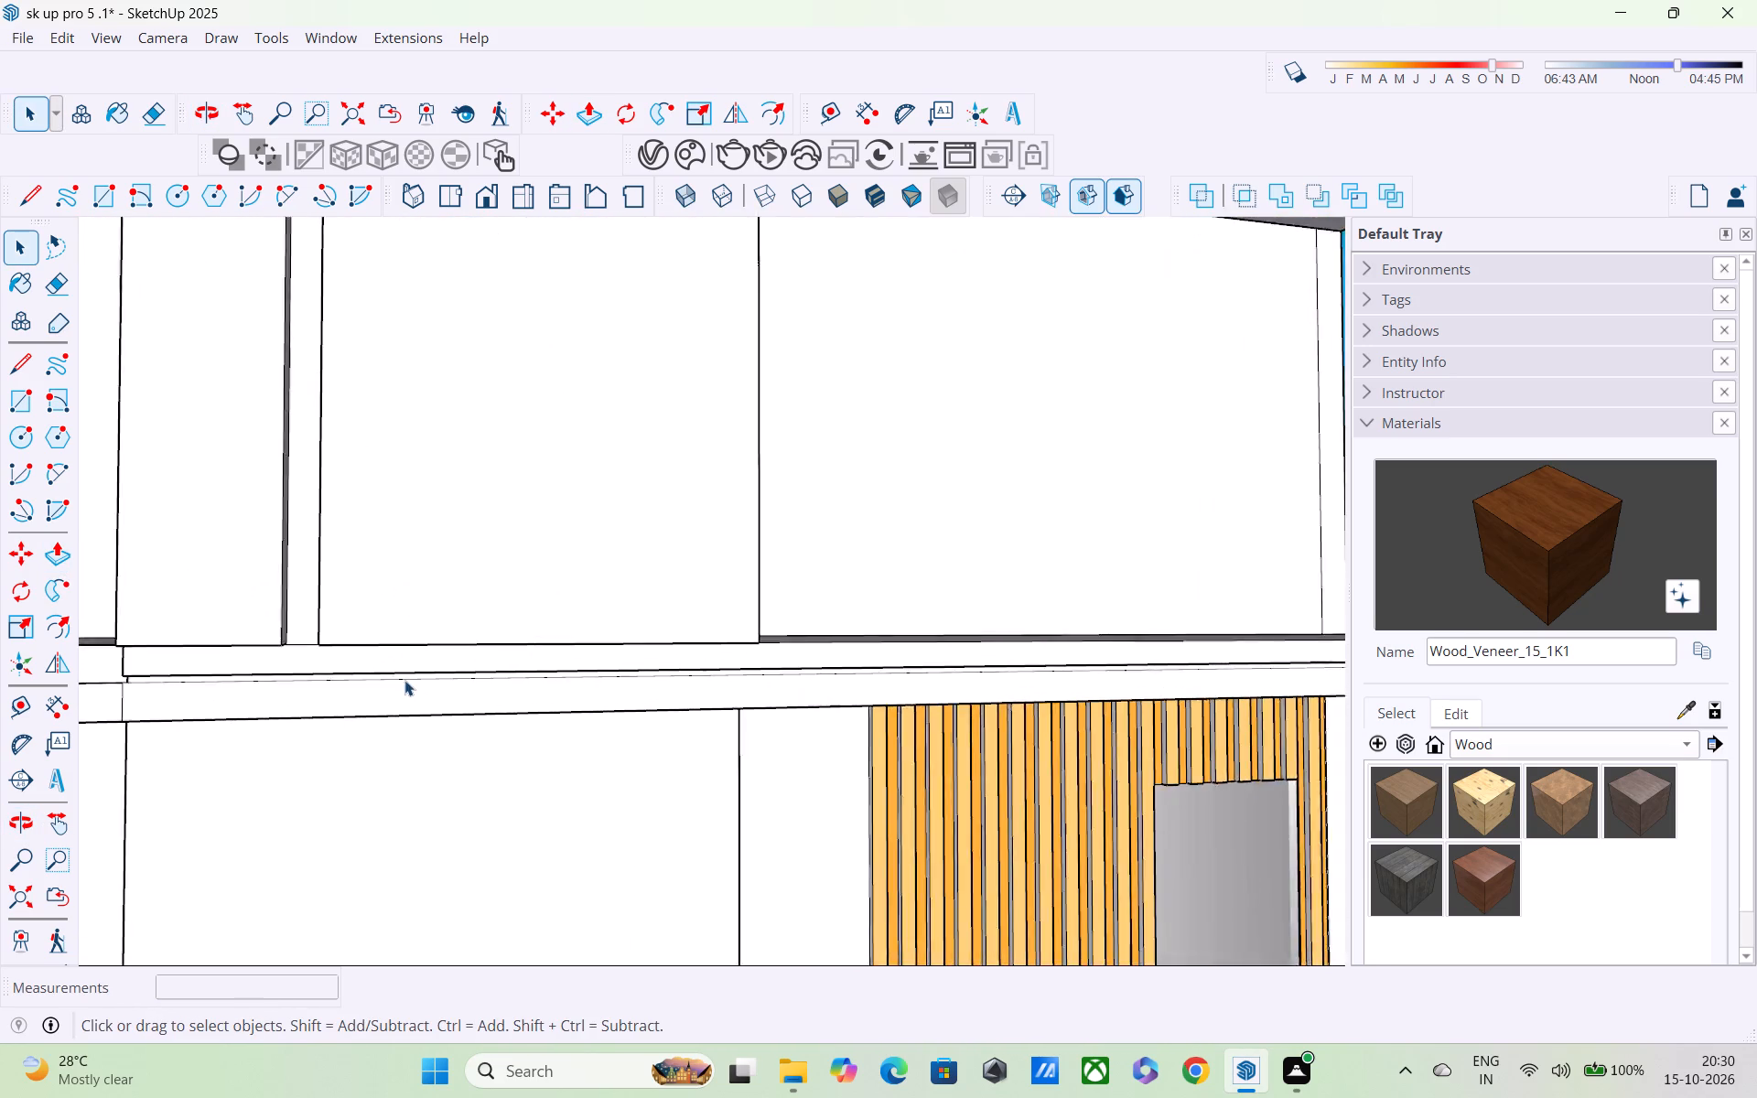
scroll(405, 681, "down", 8)
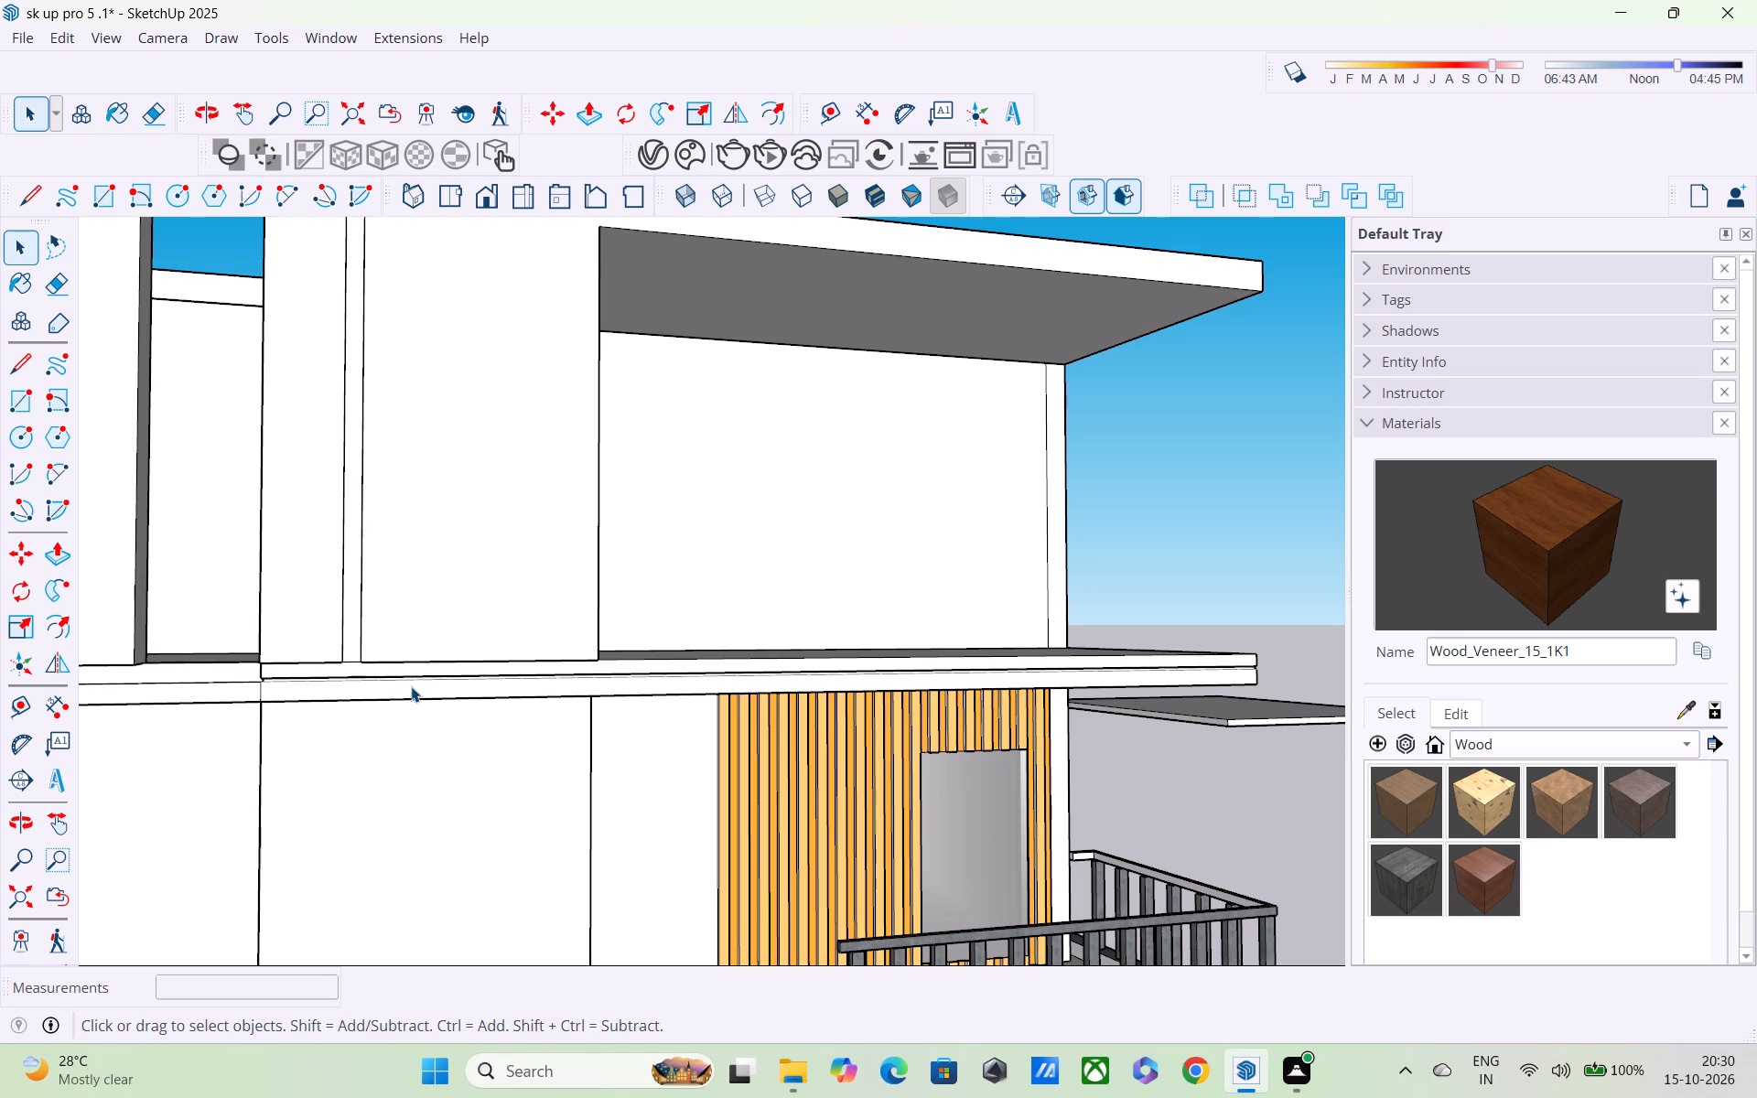
scroll(335, 670, "up", 2)
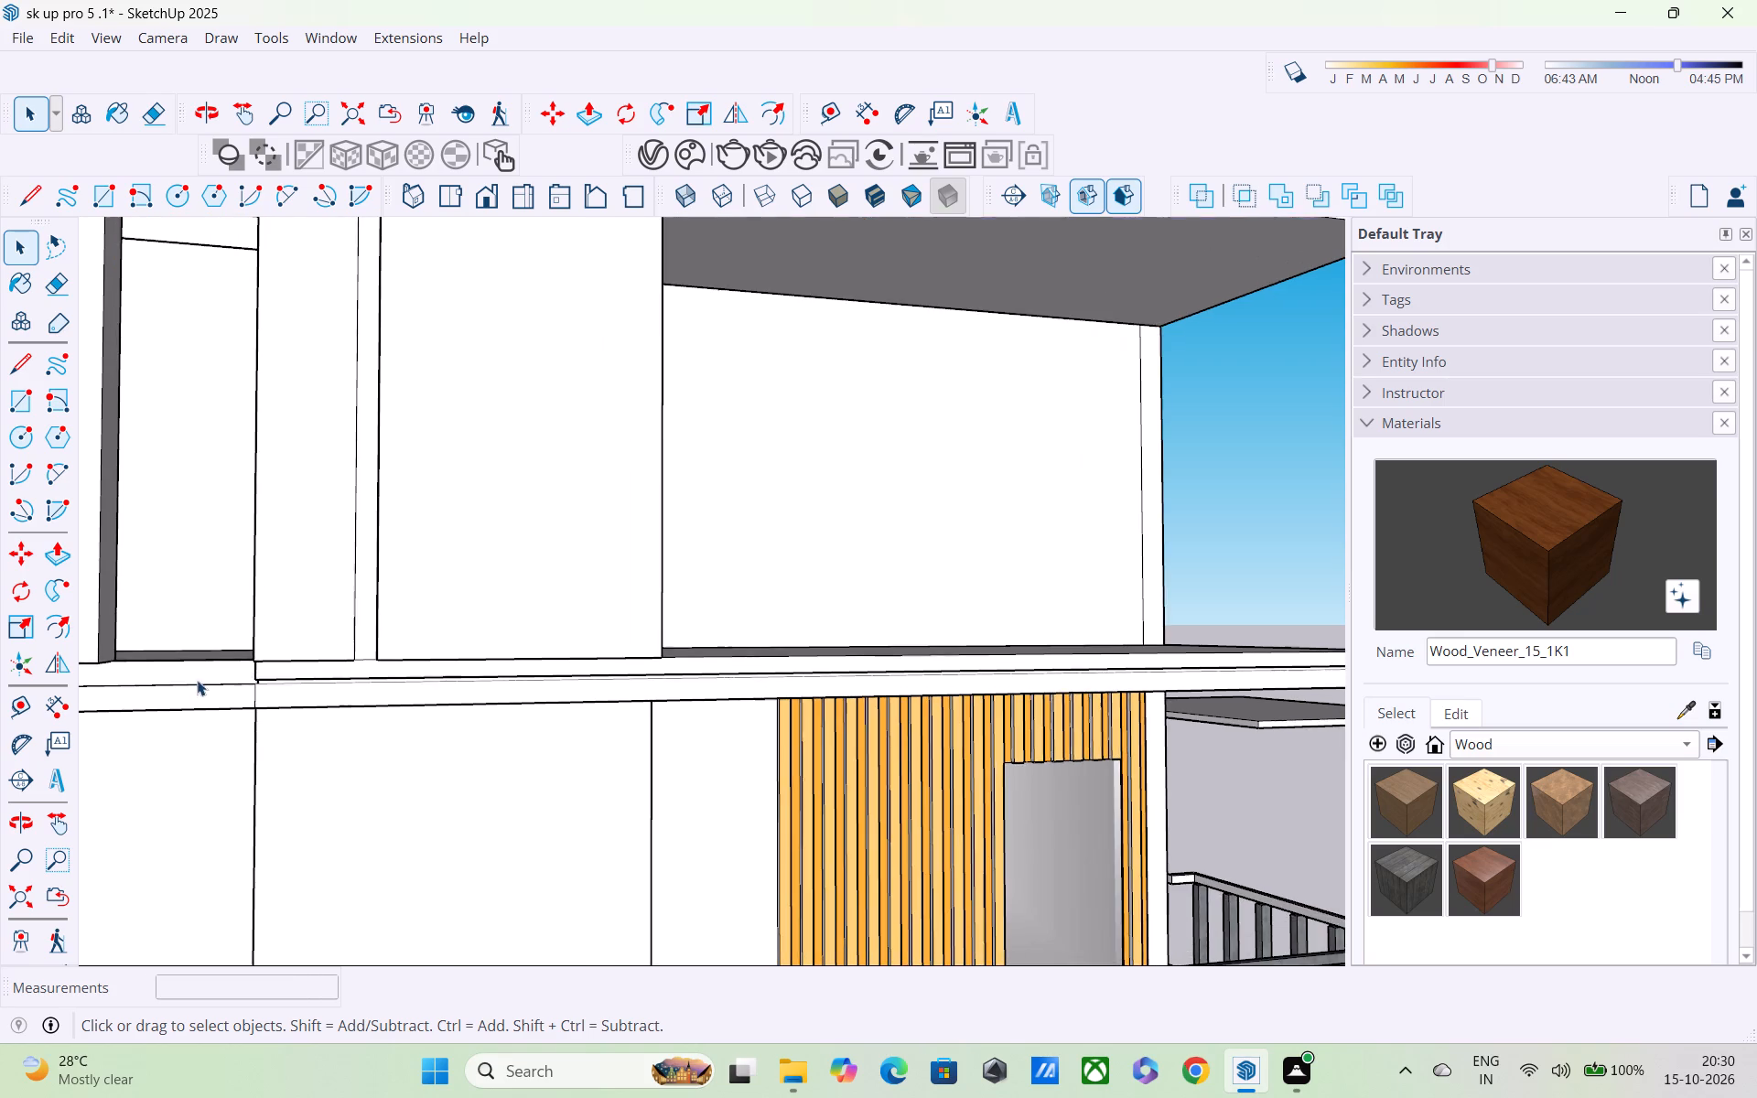
scroll(242, 678, "up", 4)
middle_click_drag(273, 678, 325, 774)
scroll(287, 727, "up", 4)
middle_click_drag(297, 773, 178, 452)
scroll(206, 522, "down", 4)
middle_click_drag(296, 690, 315, 740)
scroll(269, 709, "up", 3)
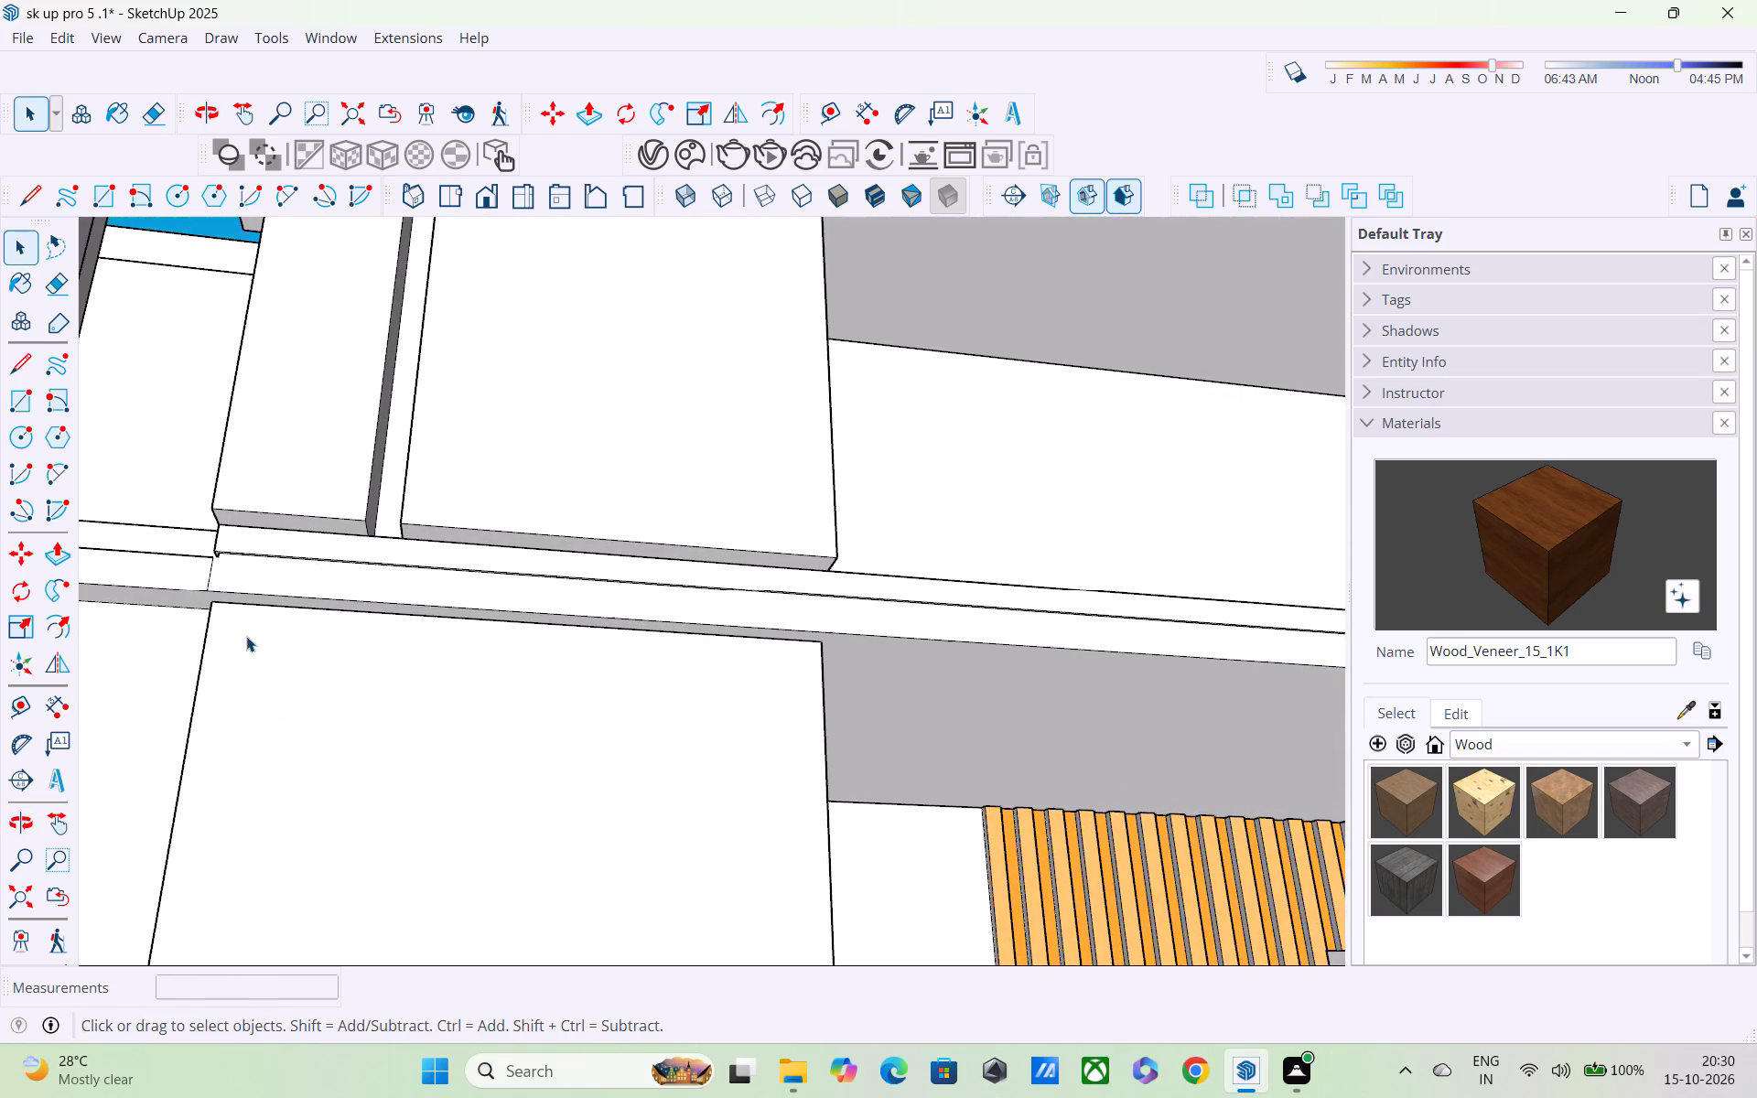
middle_click_drag(245, 634, 568, 733)
scroll(435, 623, "down", 3)
middle_click_drag(375, 585, 415, 650)
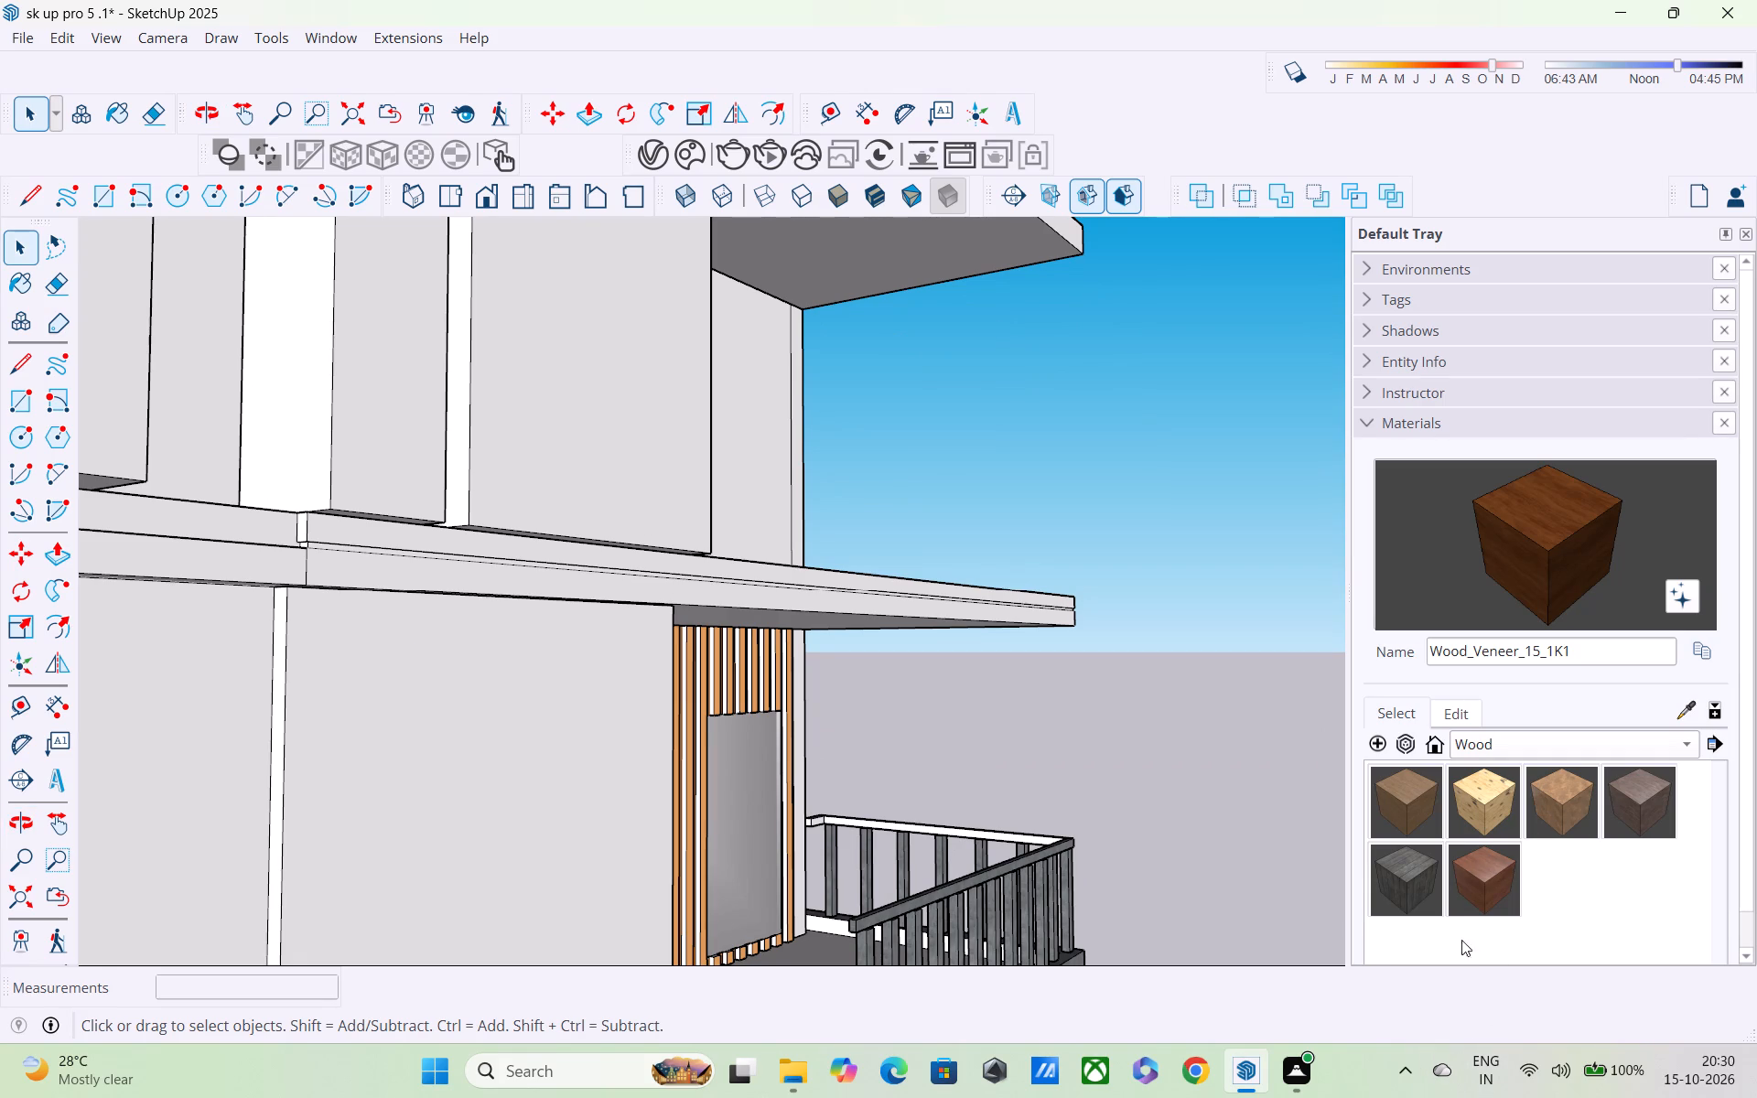
Show the Solid Colors material collection and browse to the black shades at its end.
left_click(1456, 749)
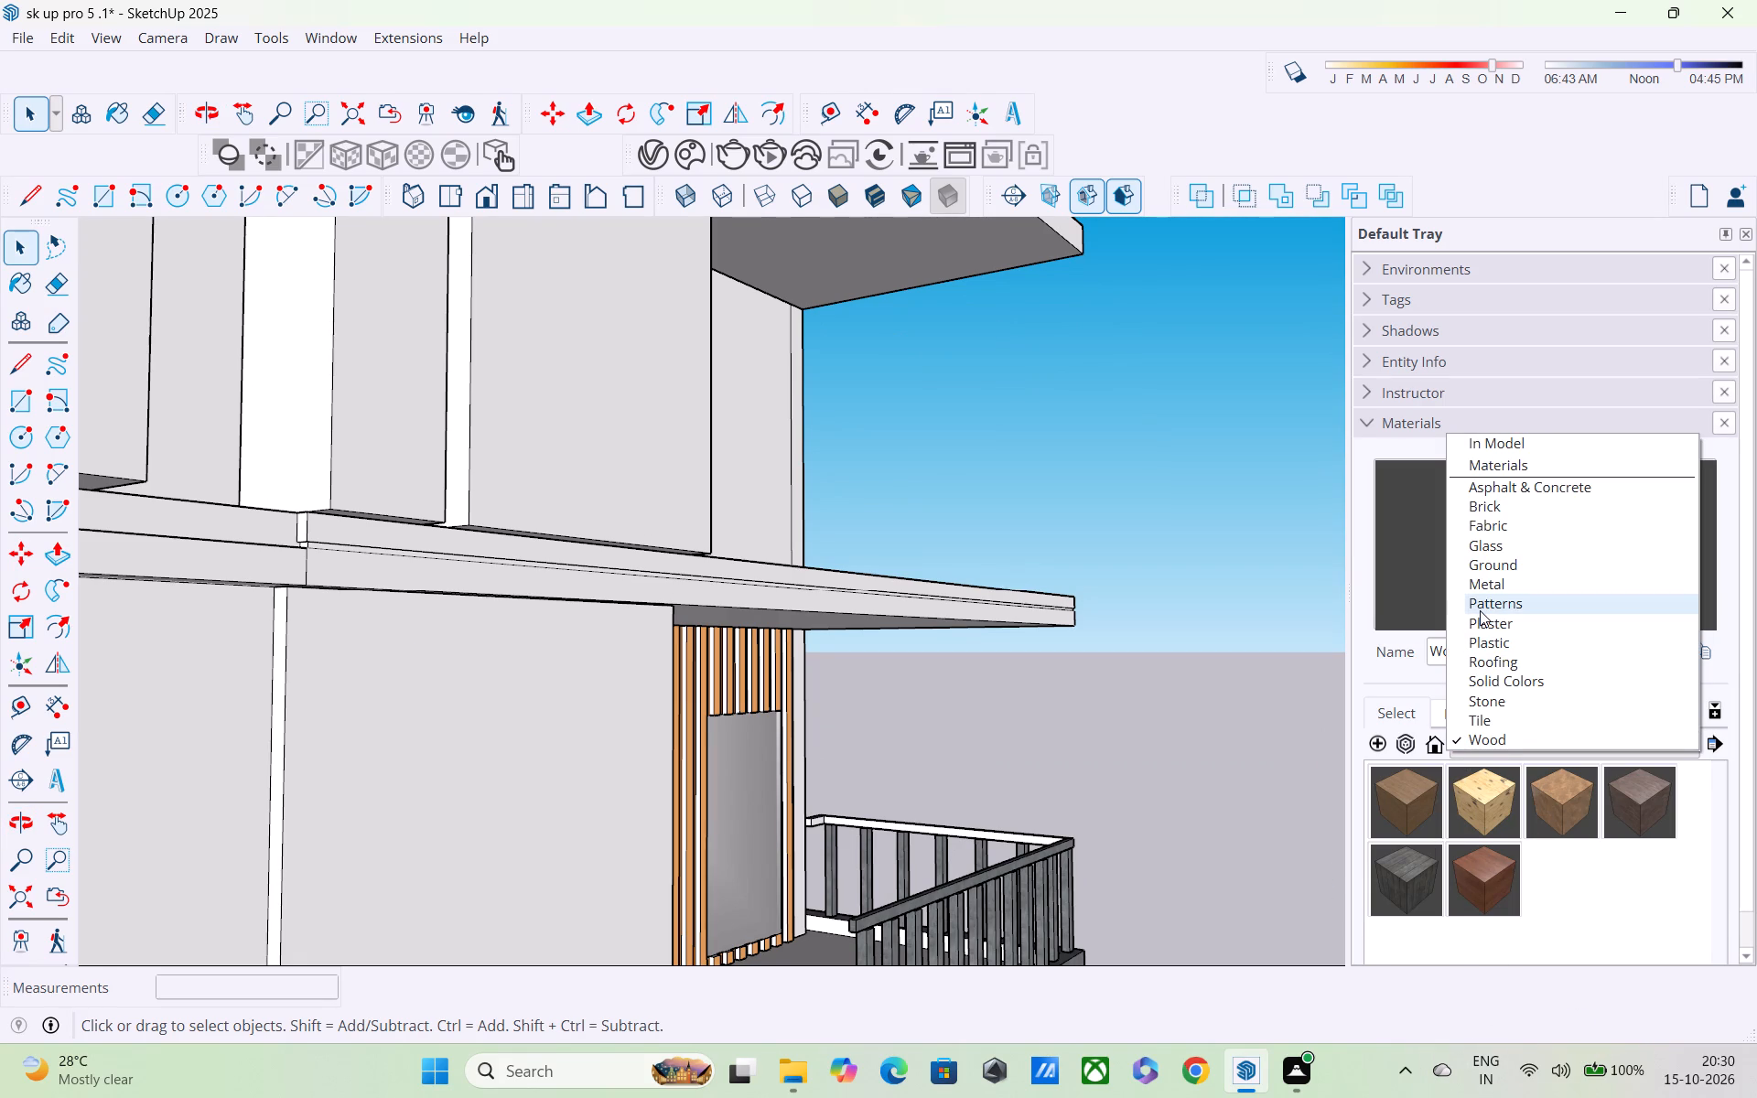
left_click(1513, 685)
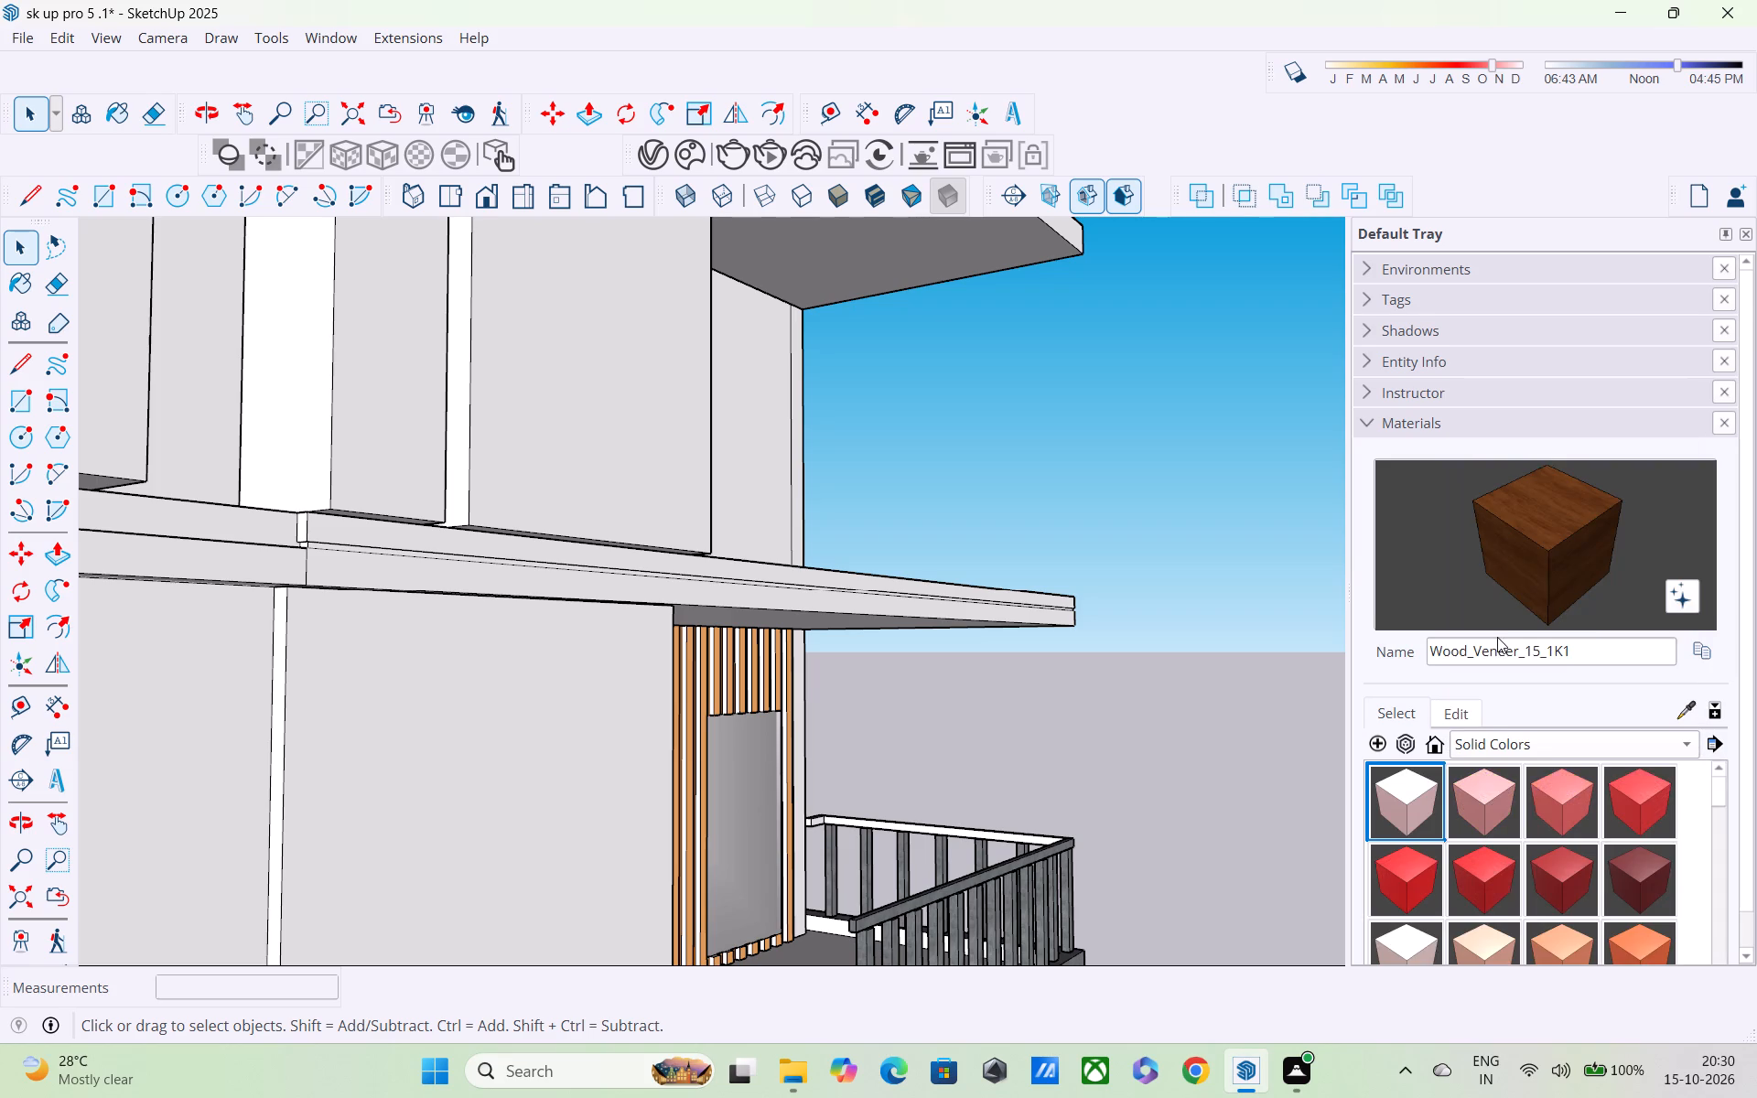
scroll(1497, 637, "down", 3)
scroll(1557, 709, "down", 5)
scroll(1564, 726, "up", 1)
scroll(1565, 734, "down", 5)
scroll(1568, 737, "up", 1)
scroll(1558, 808, "down", 7)
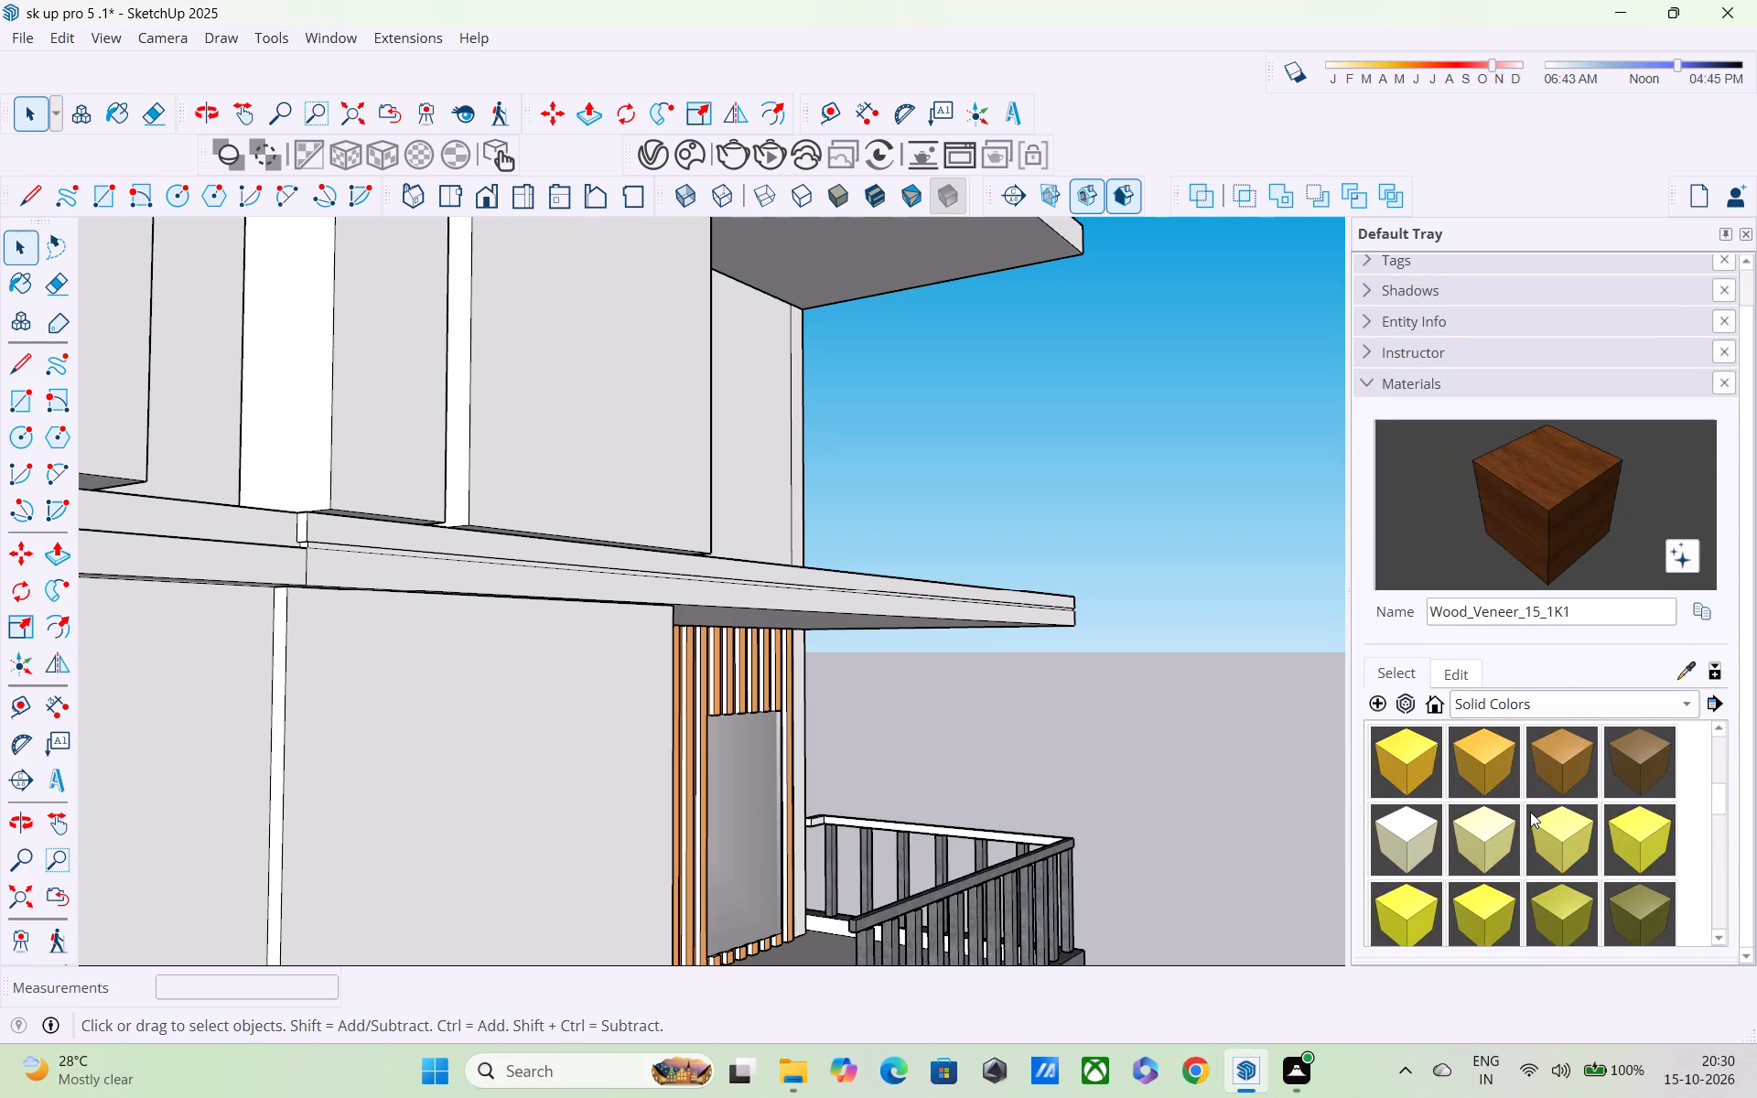
scroll(1530, 812, "down", 2)
scroll(1528, 832, "down", 19)
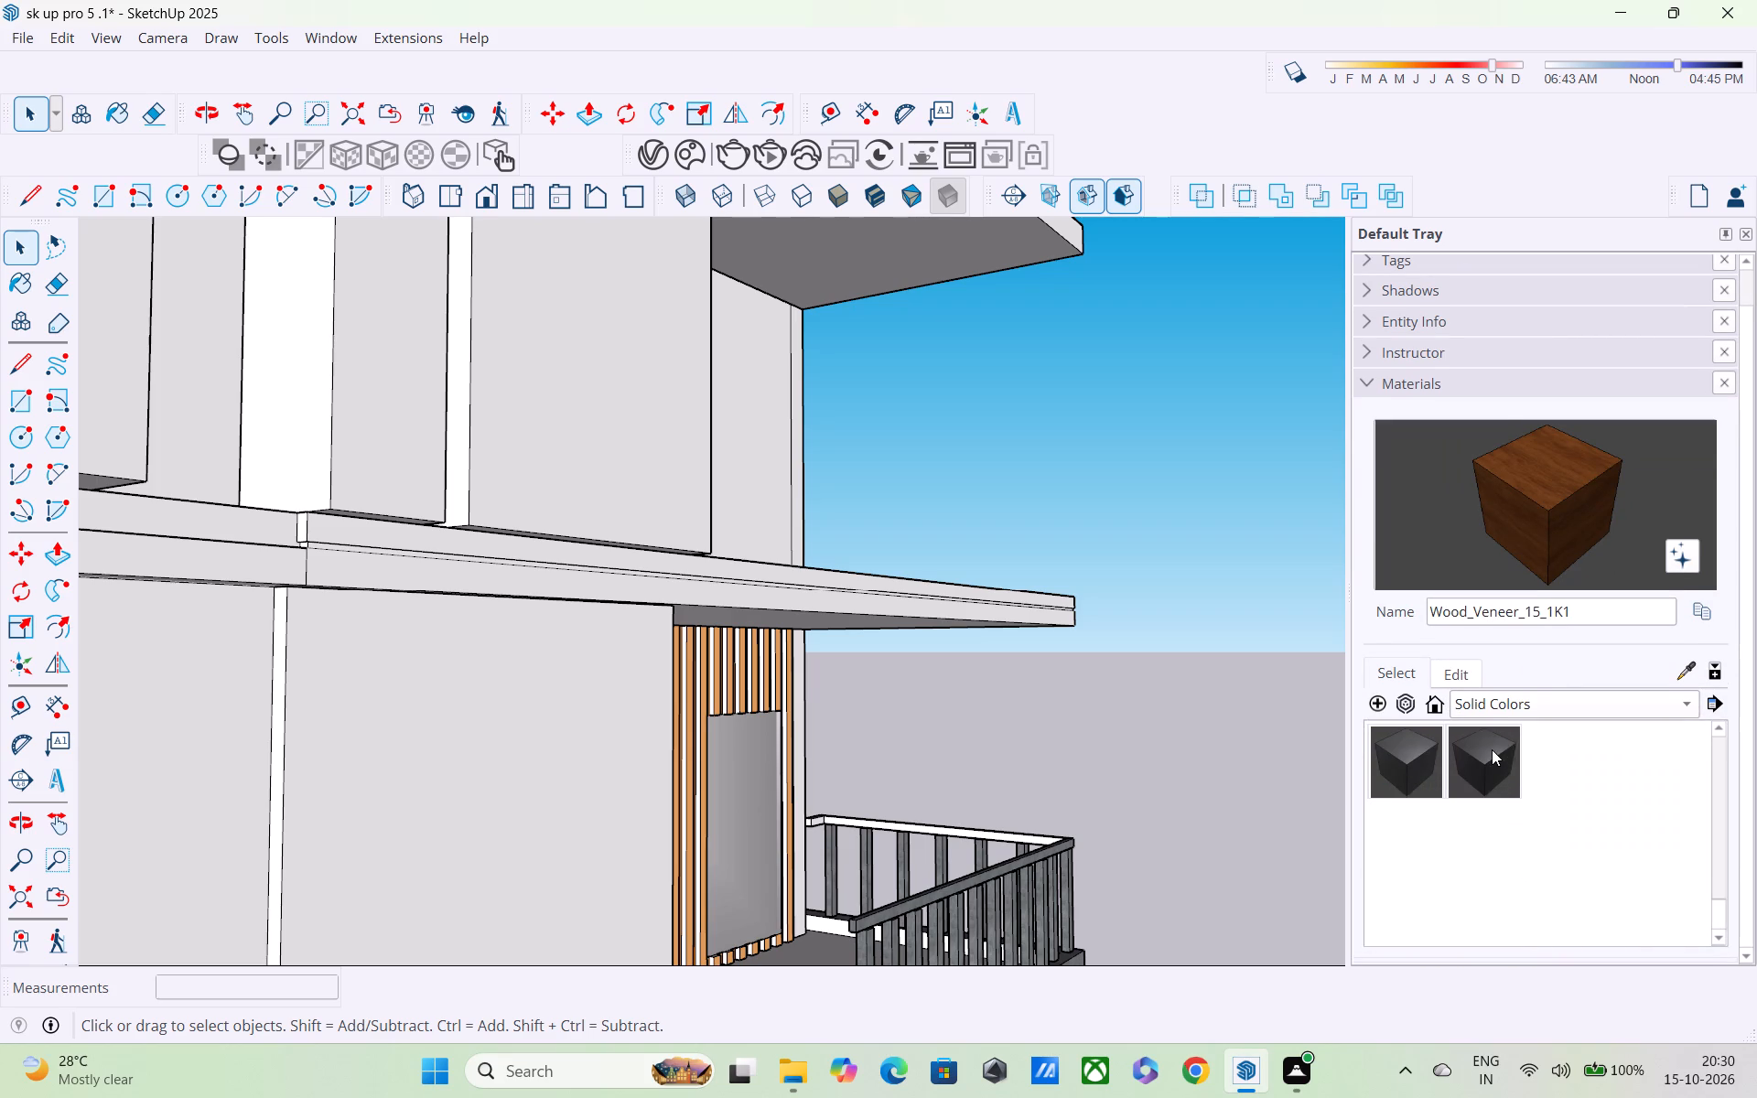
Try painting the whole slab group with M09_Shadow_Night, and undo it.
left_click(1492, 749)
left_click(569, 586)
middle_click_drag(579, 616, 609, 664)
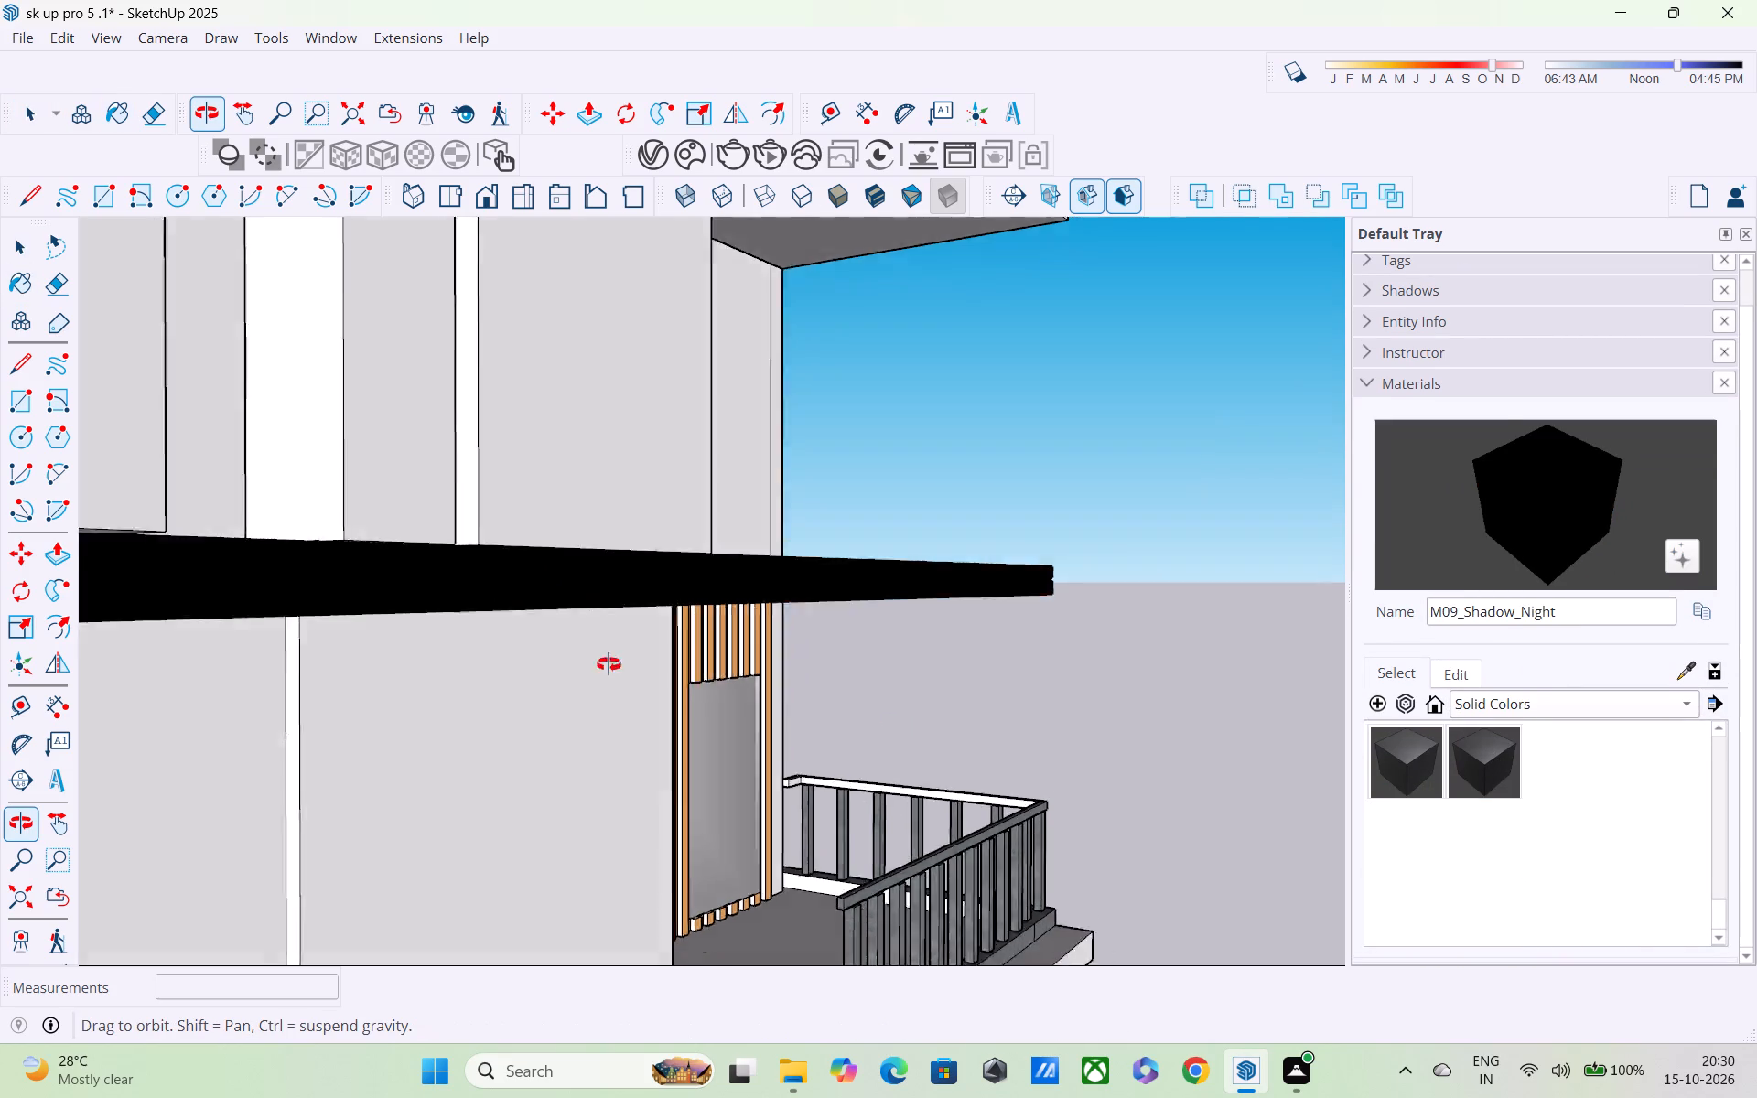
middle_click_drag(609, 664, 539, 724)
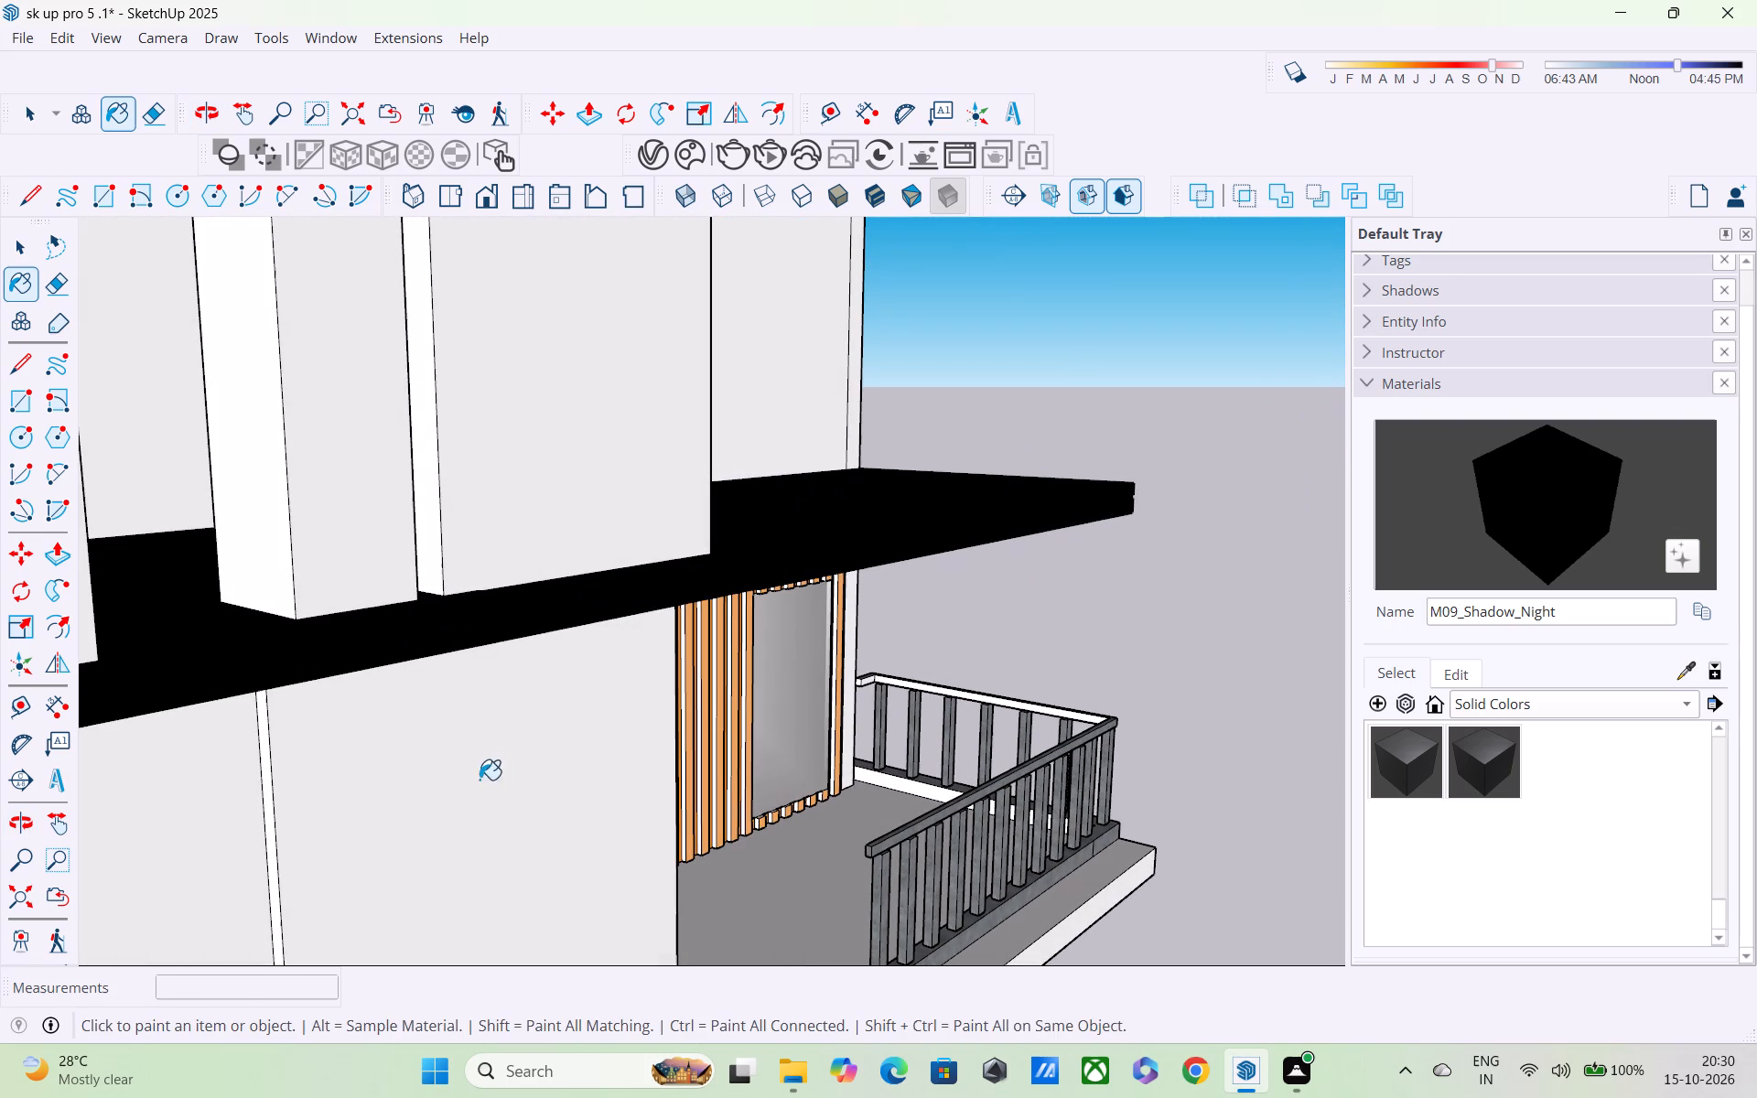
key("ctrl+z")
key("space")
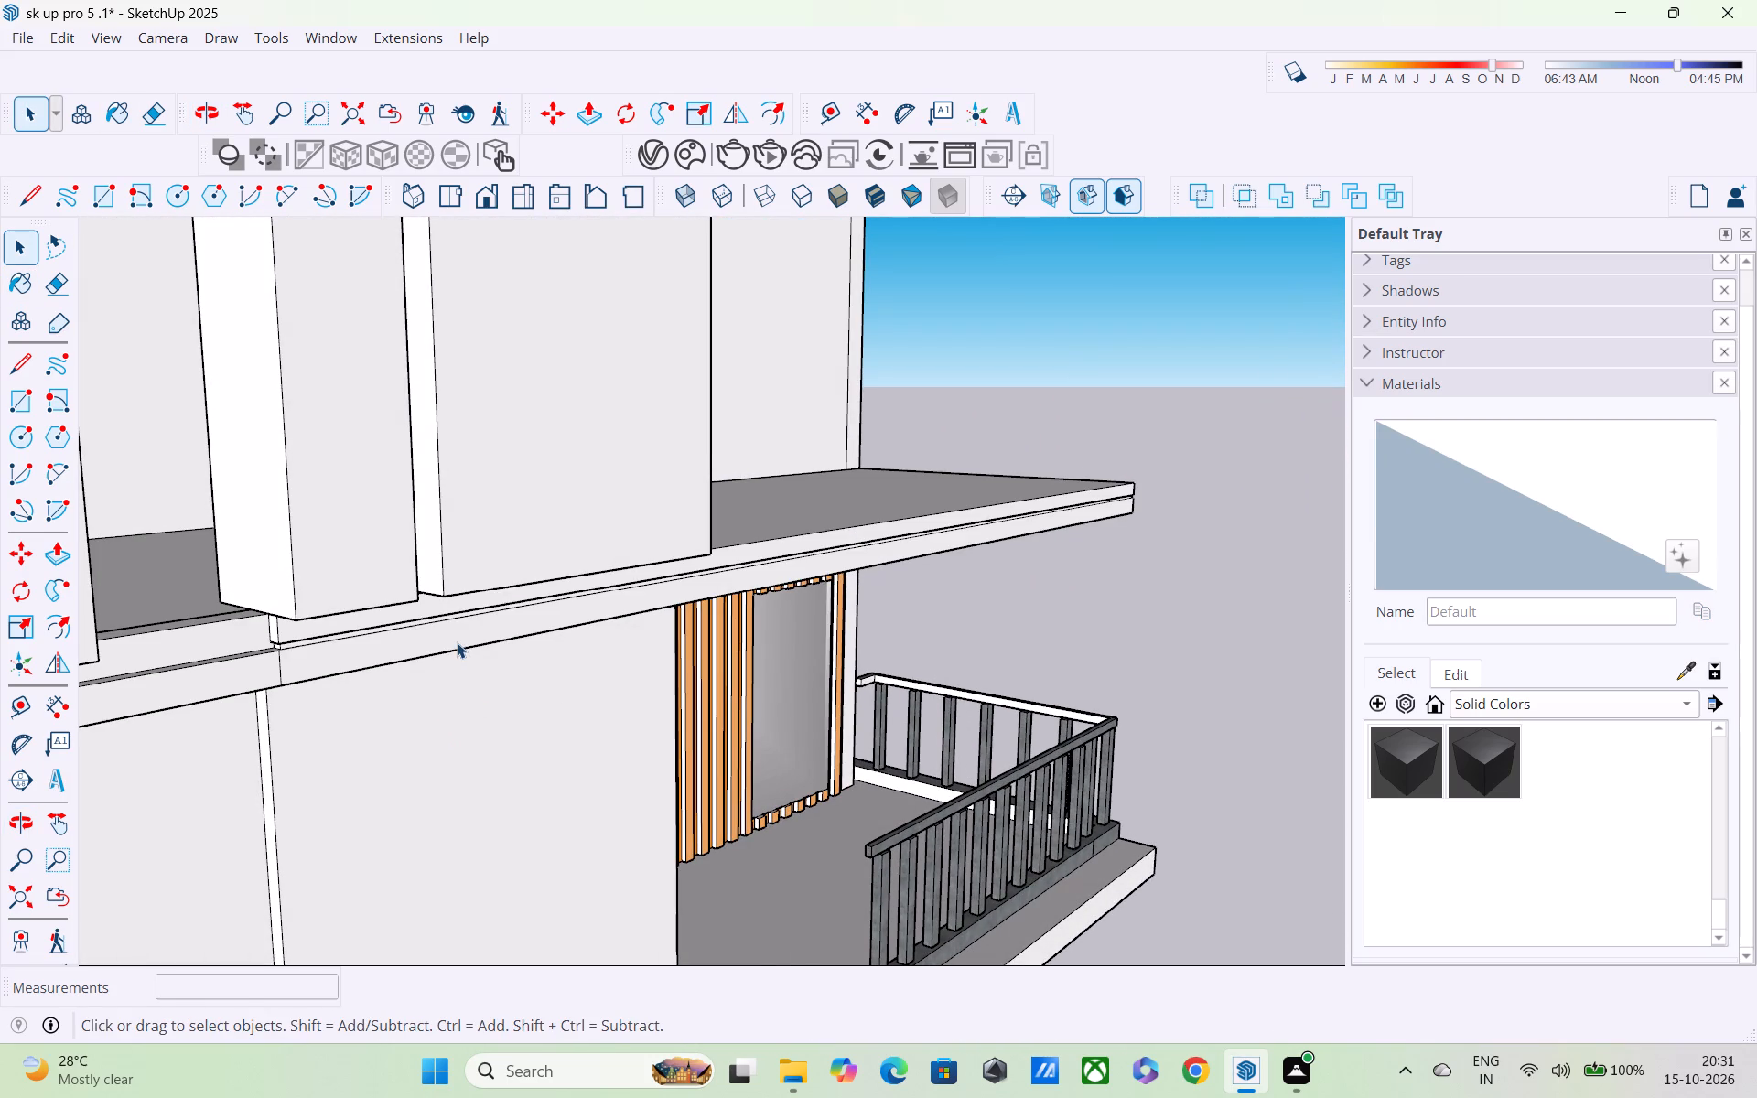
Open the slab group and paint the lower band of its front face above the wood slats with M08_Obsidian_Black.
double_click(457, 642)
left_click(1428, 748)
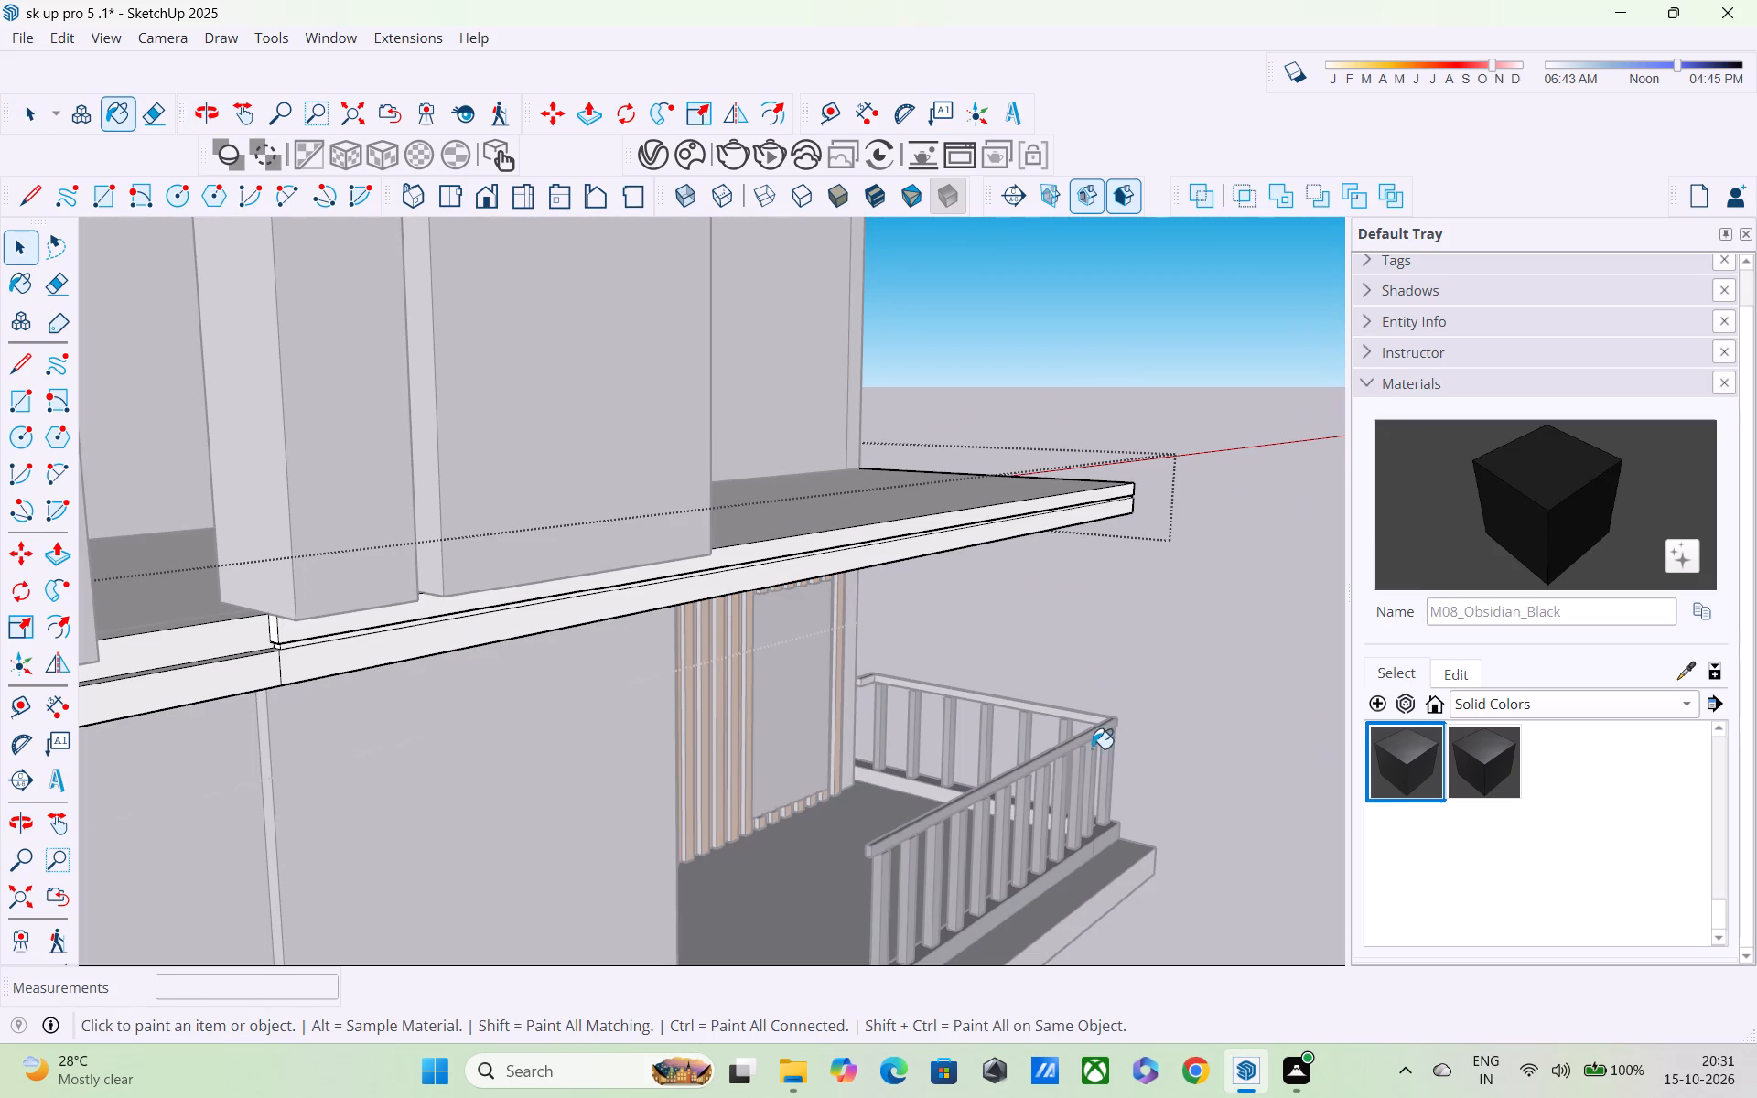
scroll(601, 704, "up", 3)
scroll(455, 659, "up", 1)
middle_click_drag(452, 657, 561, 525)
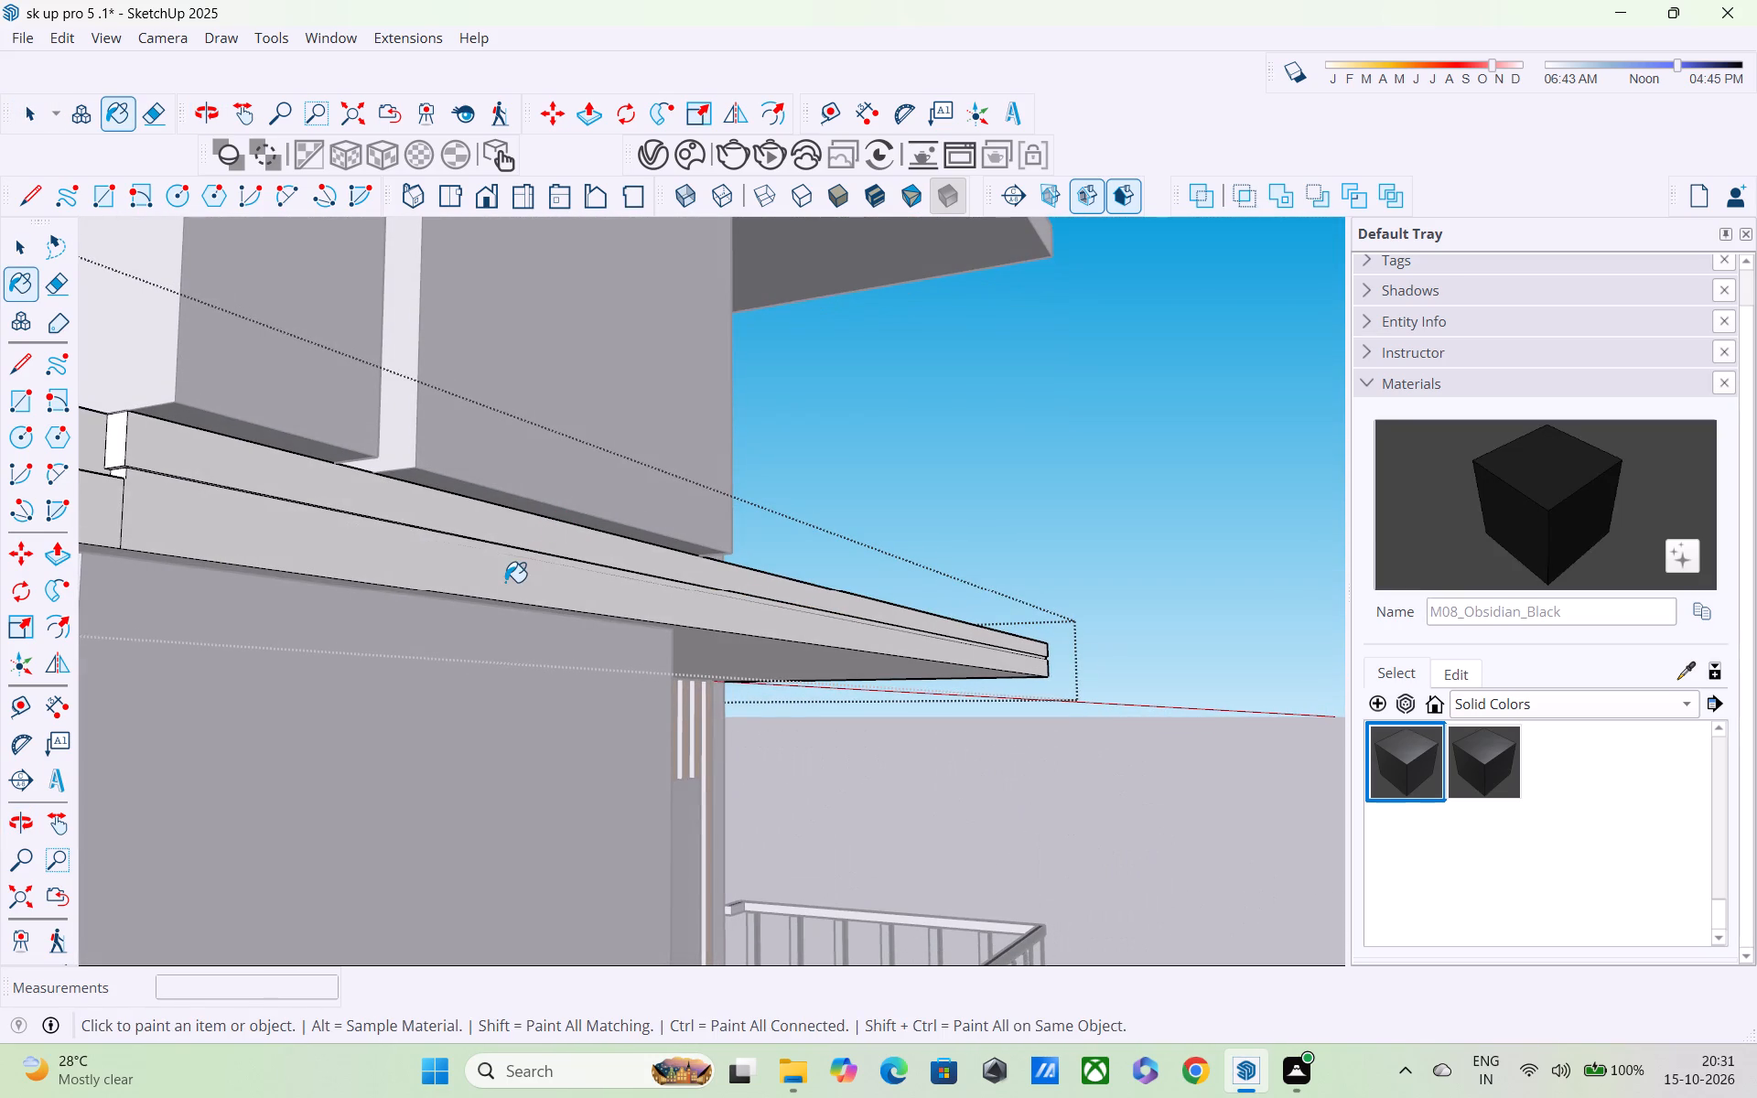
left_click(505, 582)
middle_click_drag(512, 587, 660, 647)
scroll(501, 622, "down", 10)
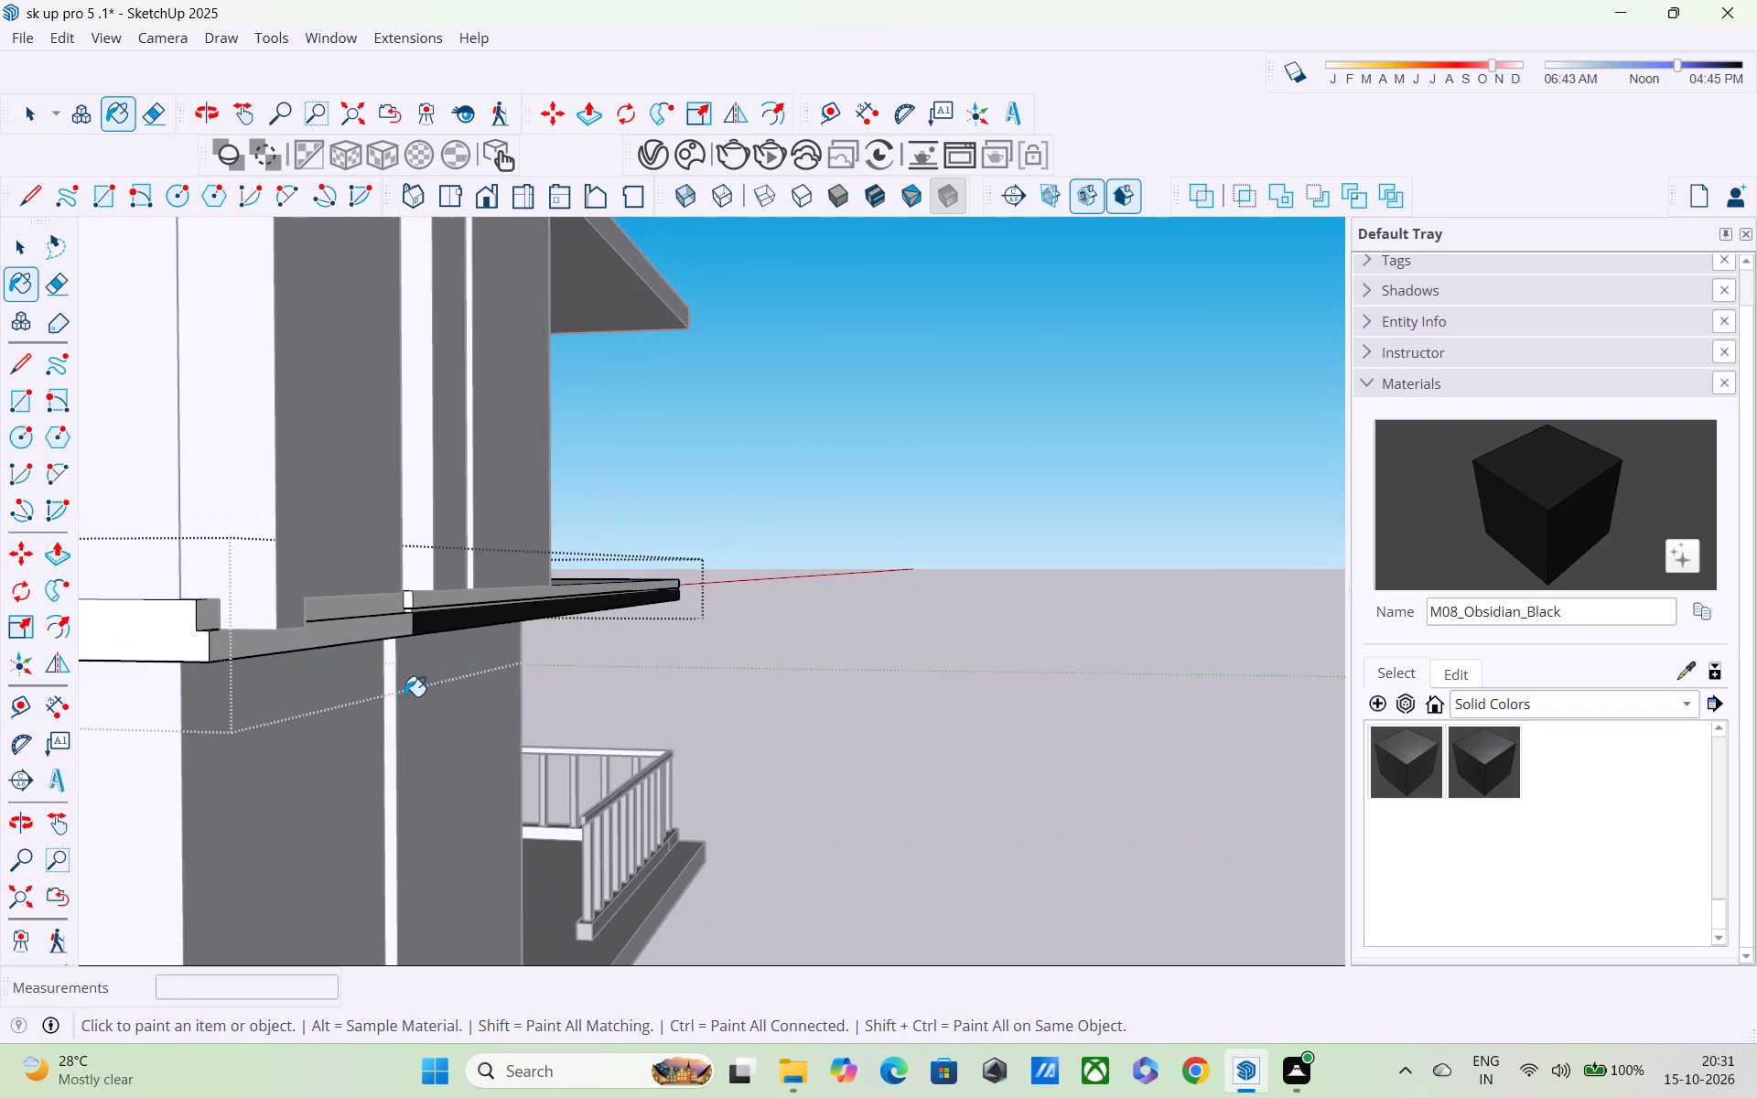
middle_click_drag(391, 691, 0, 770)
scroll(4, 770, "down", 1)
scroll(1357, 303, "up", 3)
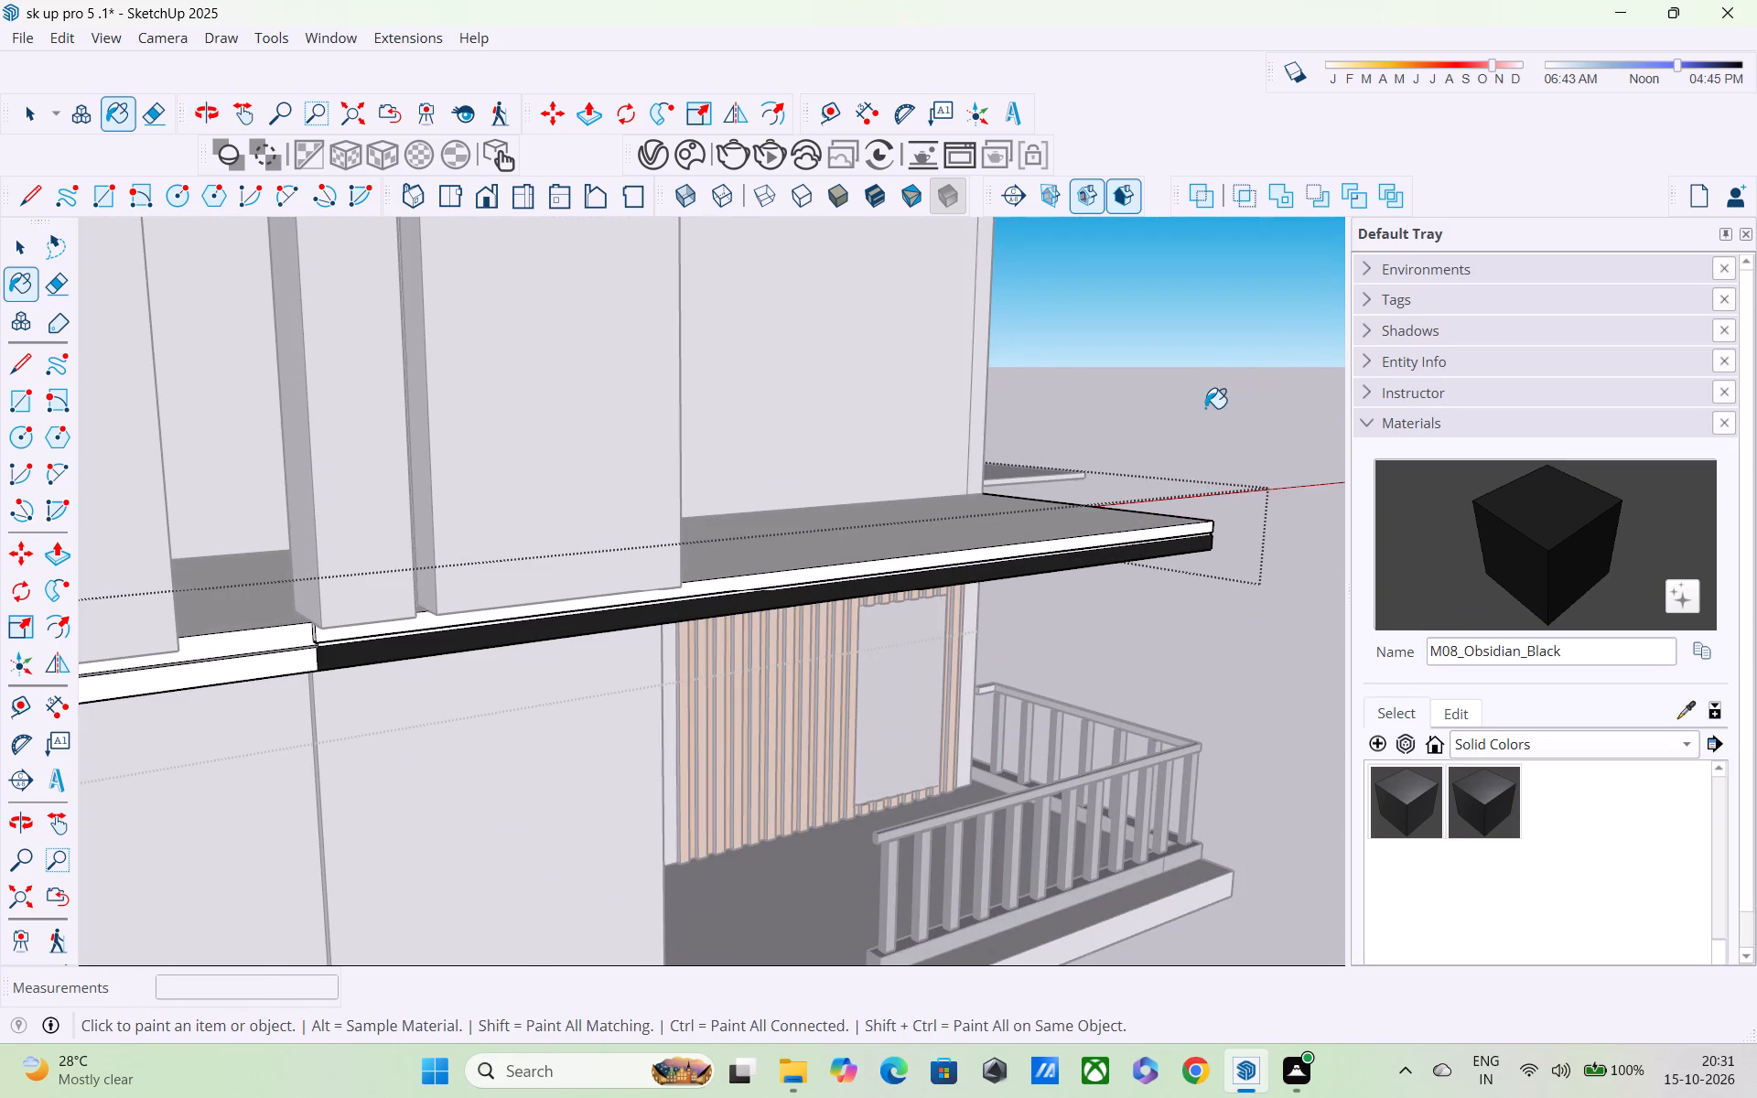
middle_click_drag(1199, 438, 1218, 488)
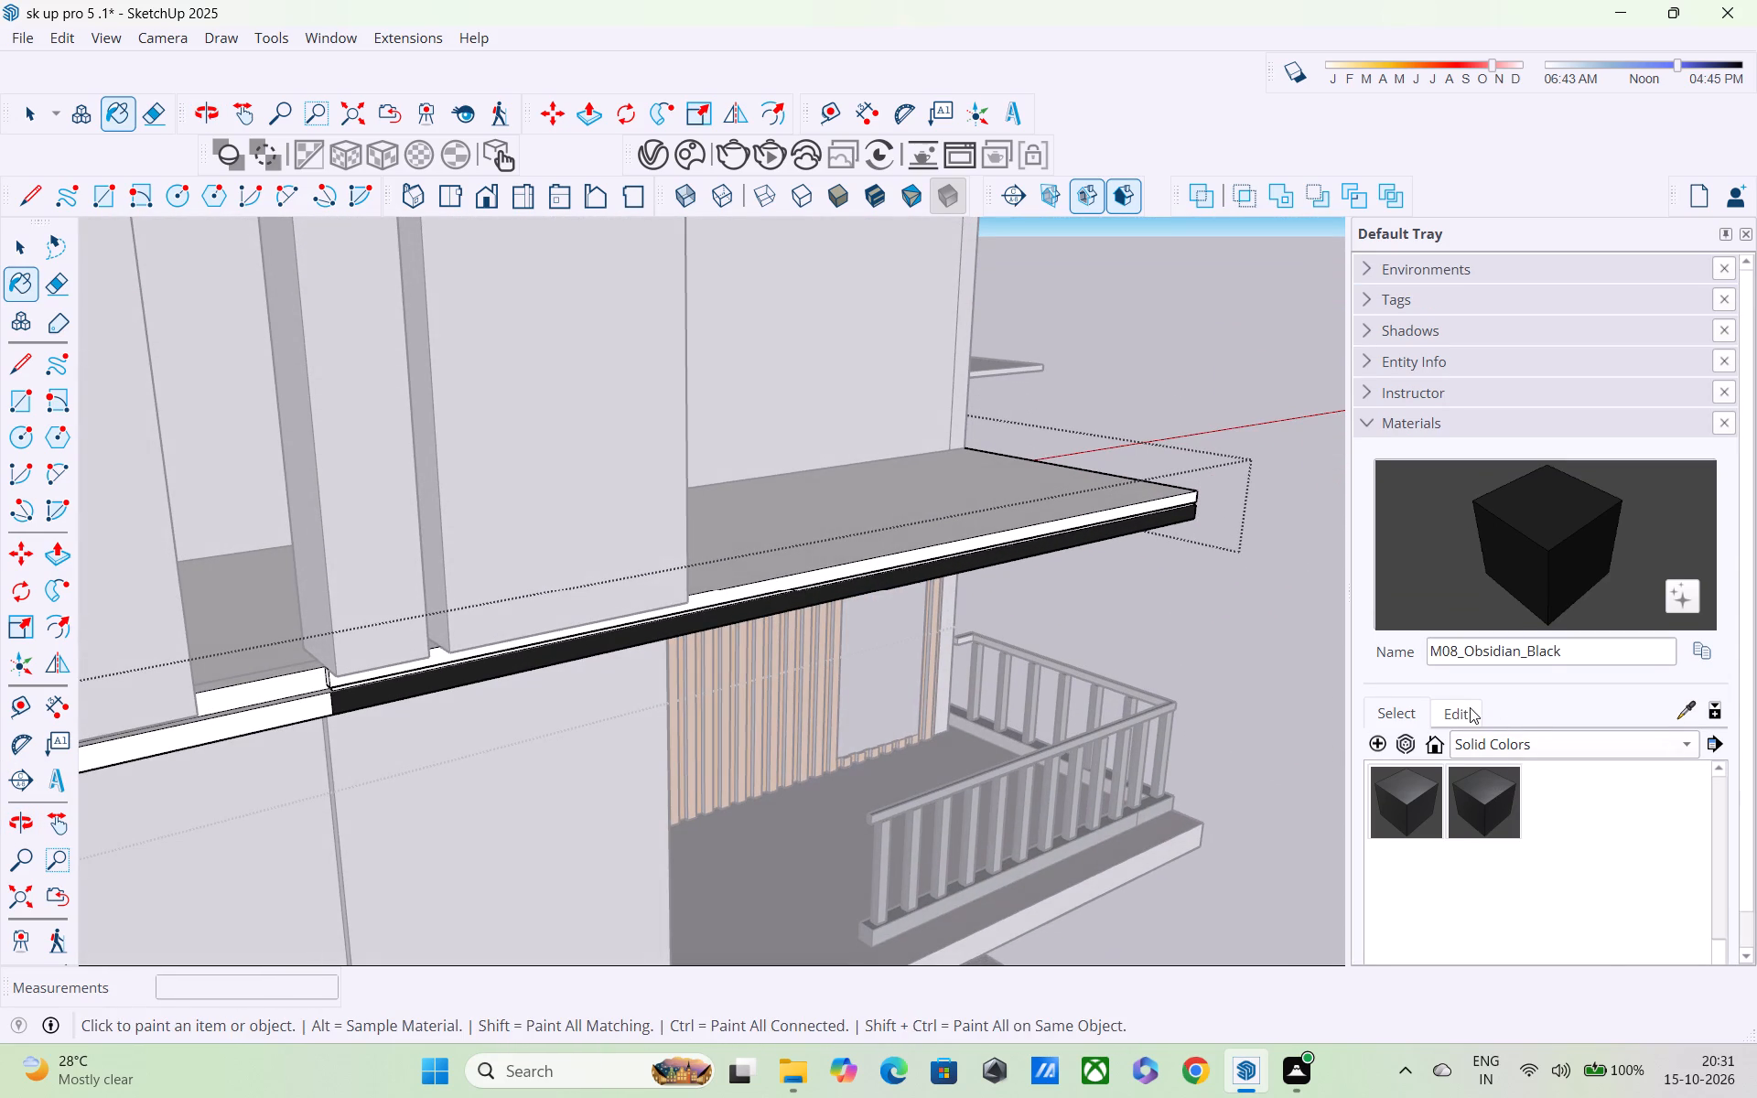
Lighten the M08_Obsidian_Black material's colour to a mid grey.
left_click(1465, 710)
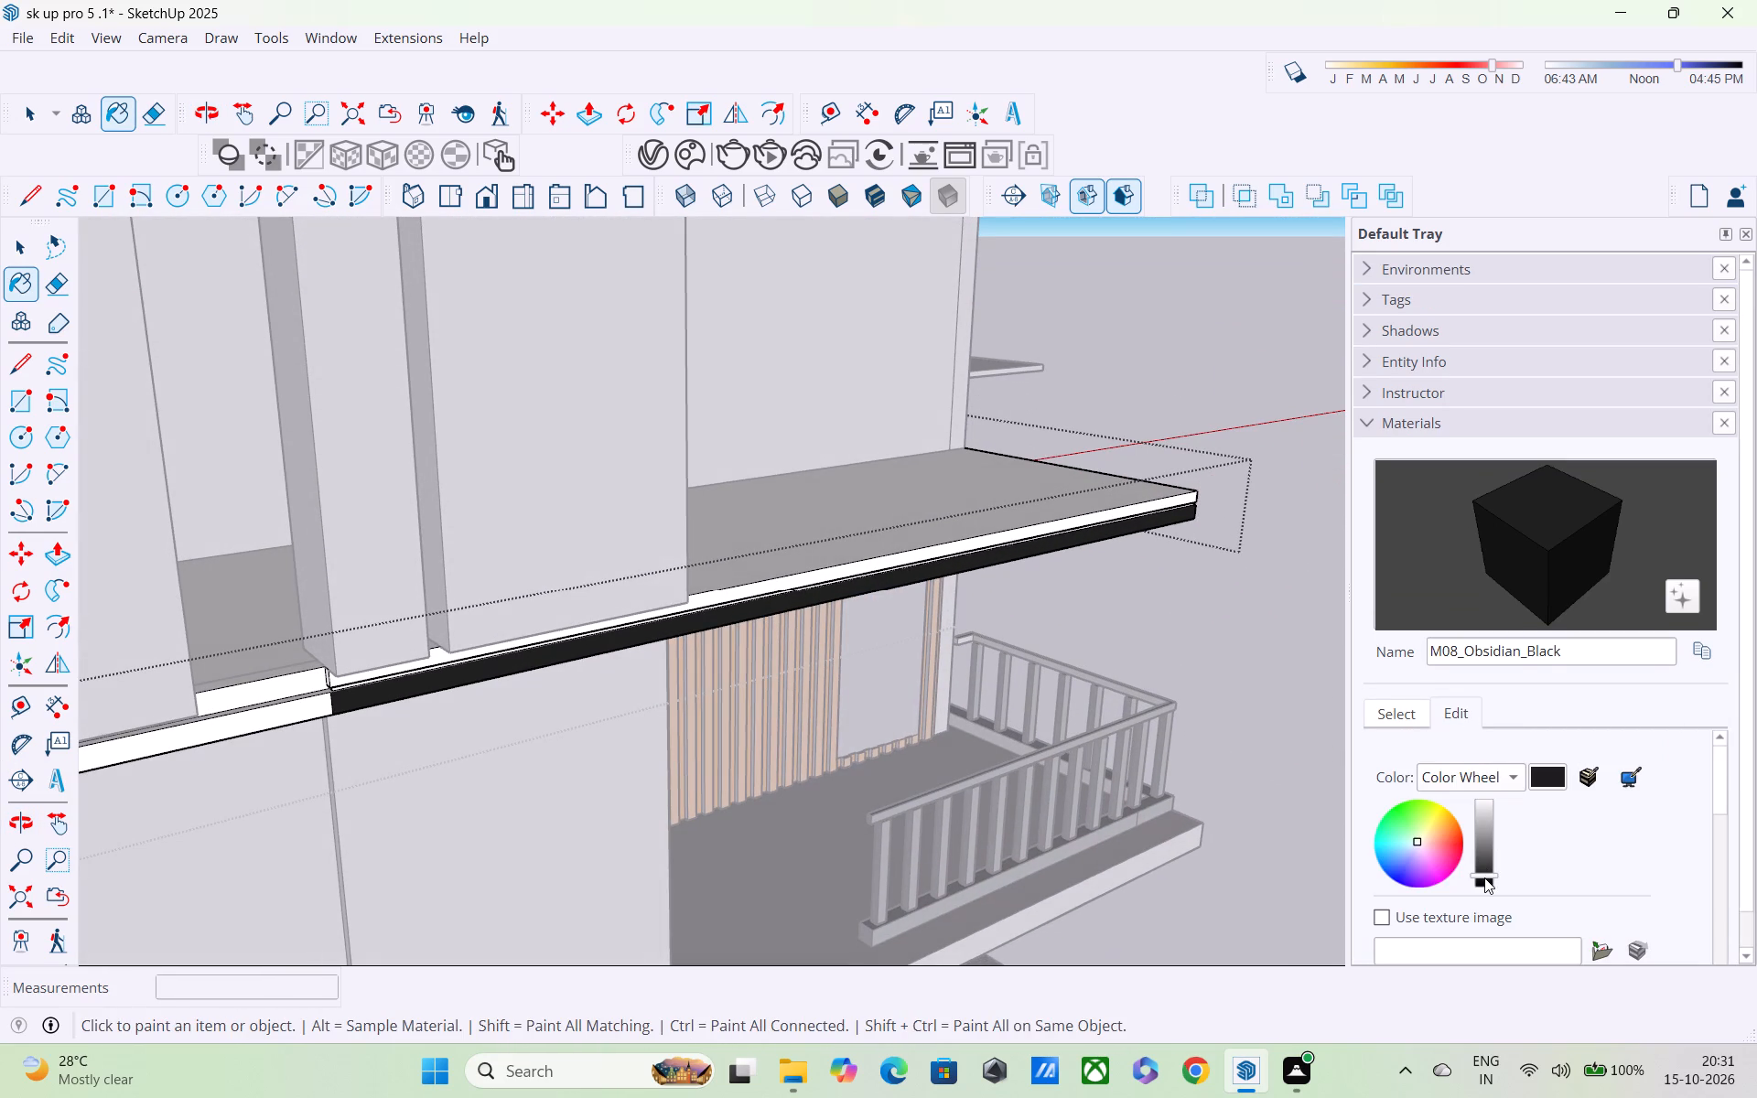
left_click_drag(1484, 877, 1482, 857)
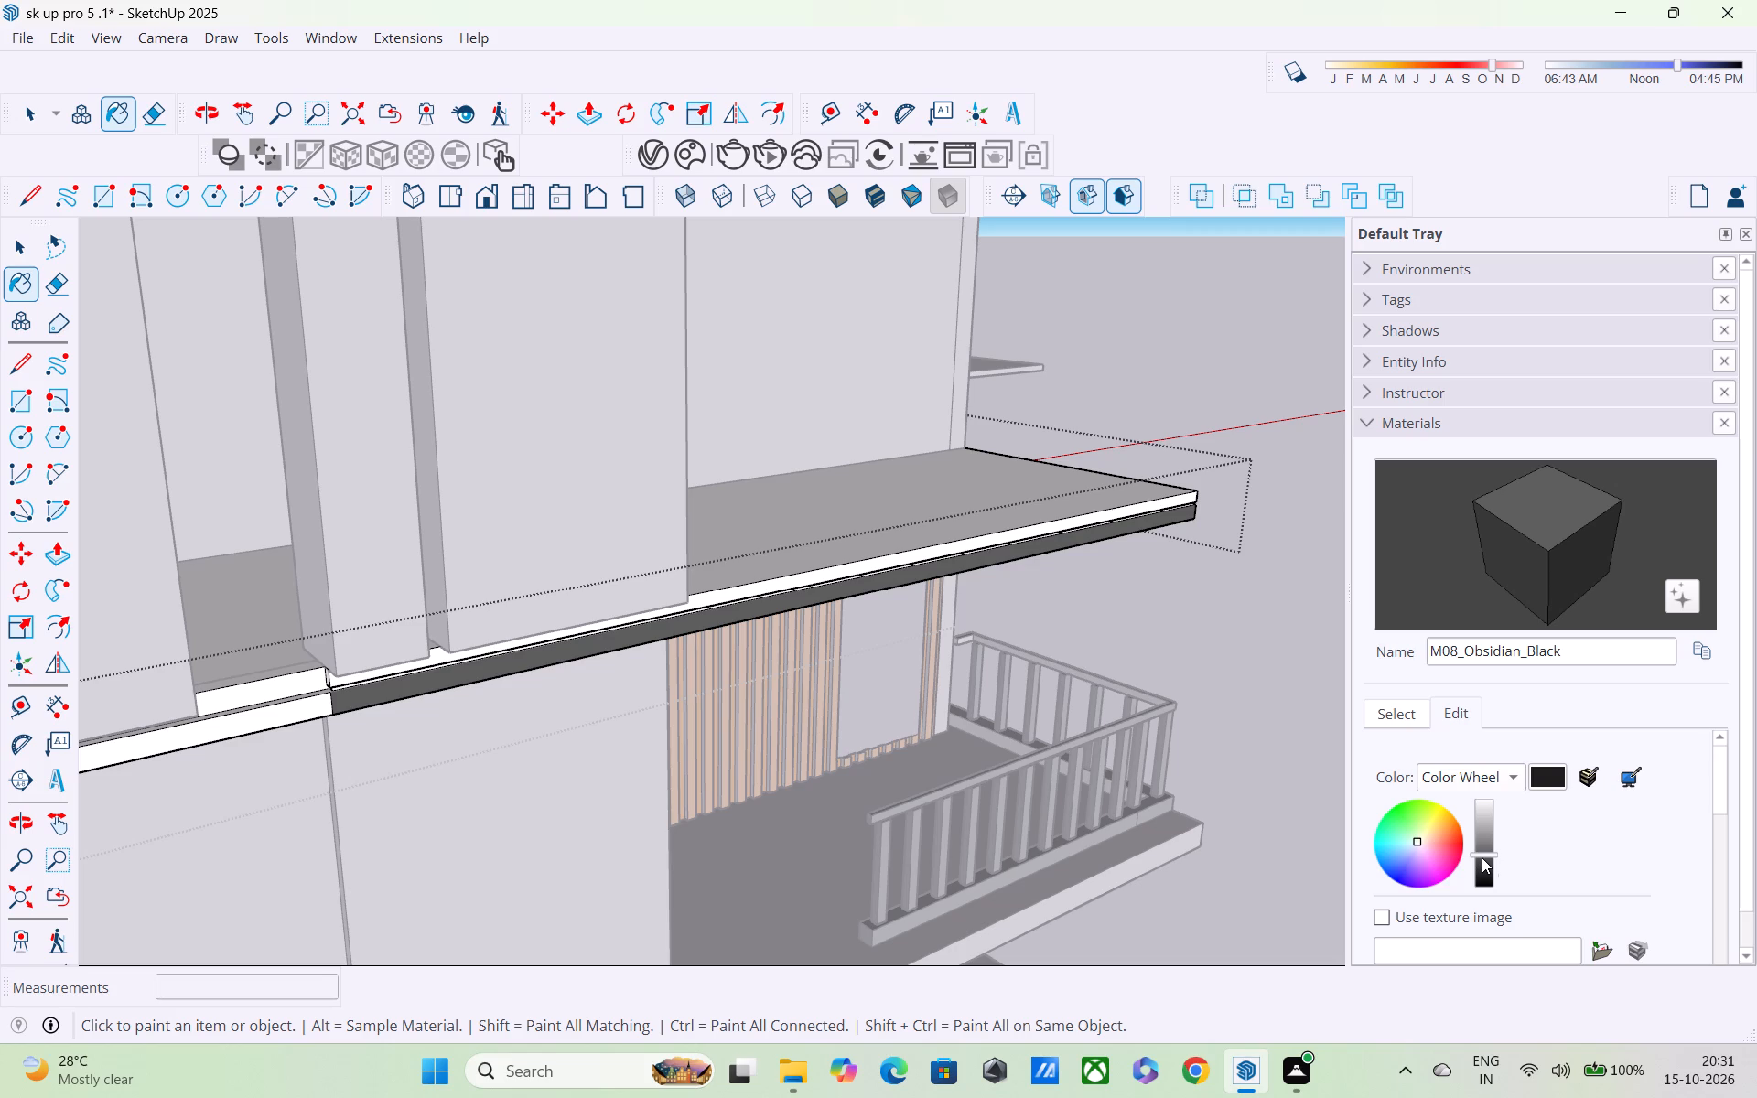
left_click_drag(1482, 857, 1482, 848)
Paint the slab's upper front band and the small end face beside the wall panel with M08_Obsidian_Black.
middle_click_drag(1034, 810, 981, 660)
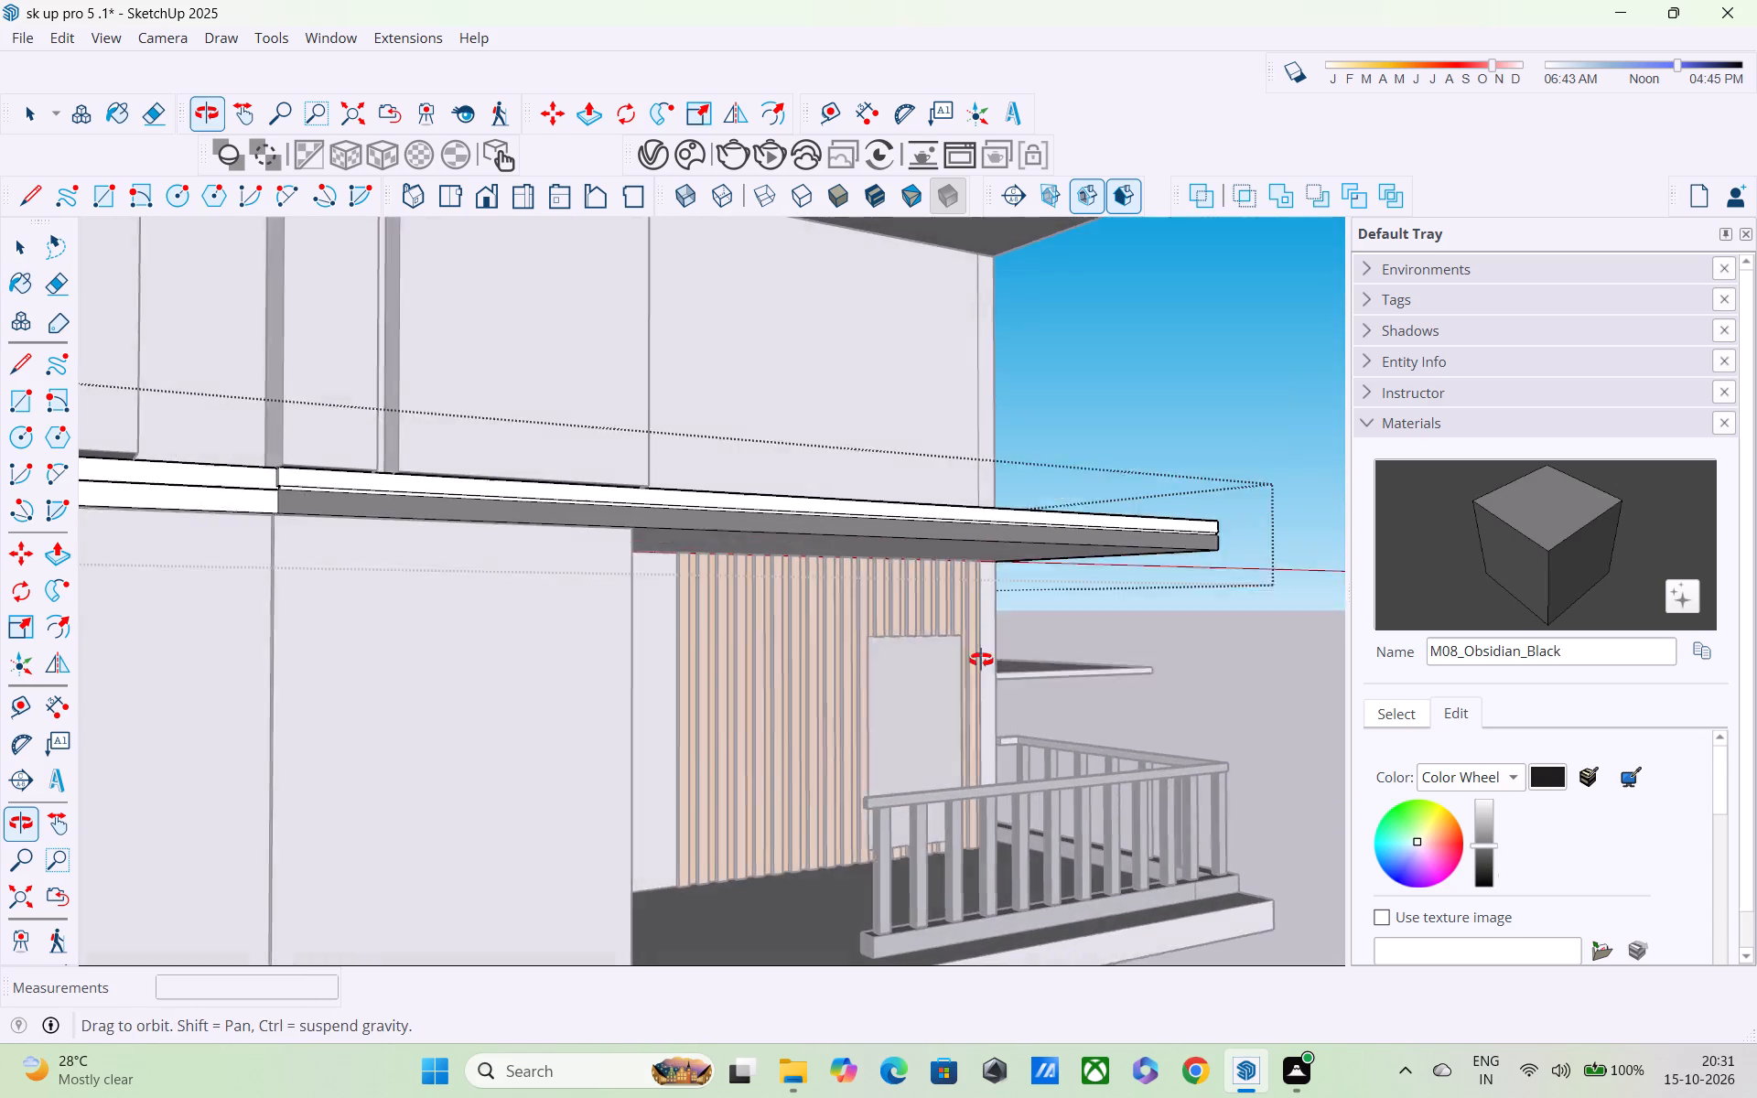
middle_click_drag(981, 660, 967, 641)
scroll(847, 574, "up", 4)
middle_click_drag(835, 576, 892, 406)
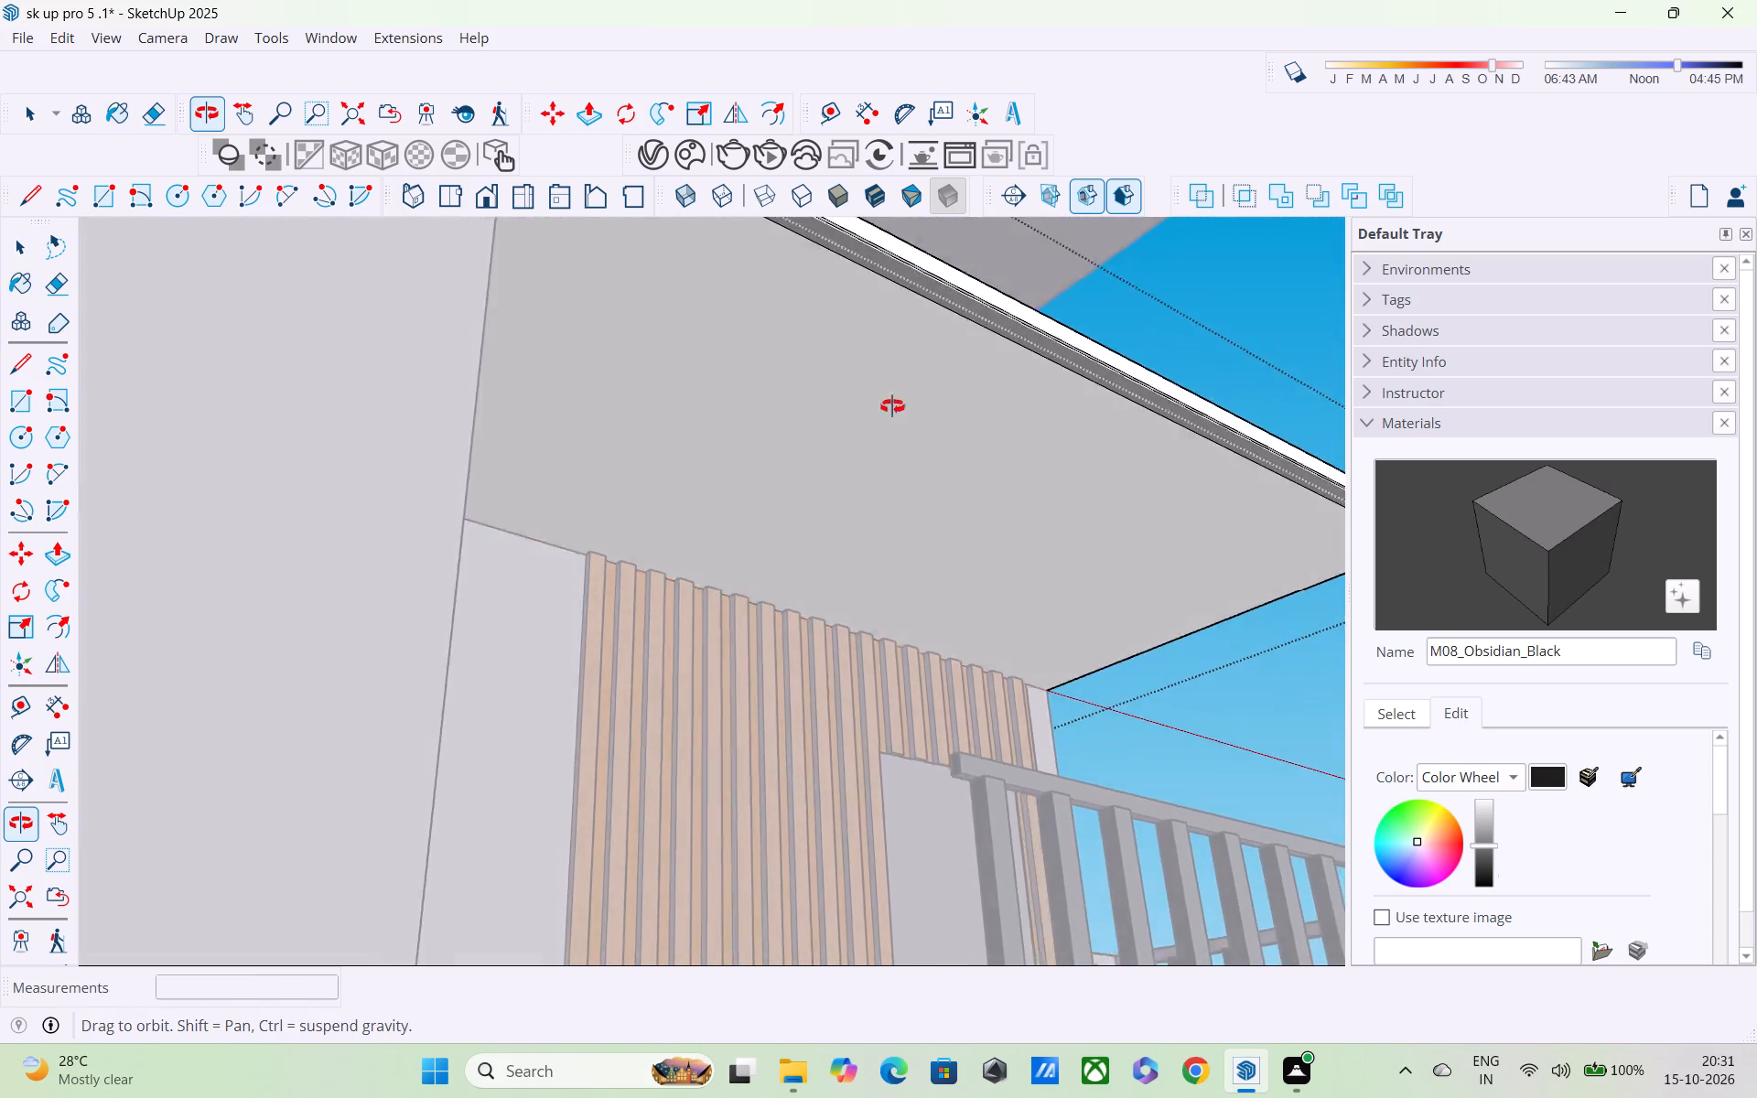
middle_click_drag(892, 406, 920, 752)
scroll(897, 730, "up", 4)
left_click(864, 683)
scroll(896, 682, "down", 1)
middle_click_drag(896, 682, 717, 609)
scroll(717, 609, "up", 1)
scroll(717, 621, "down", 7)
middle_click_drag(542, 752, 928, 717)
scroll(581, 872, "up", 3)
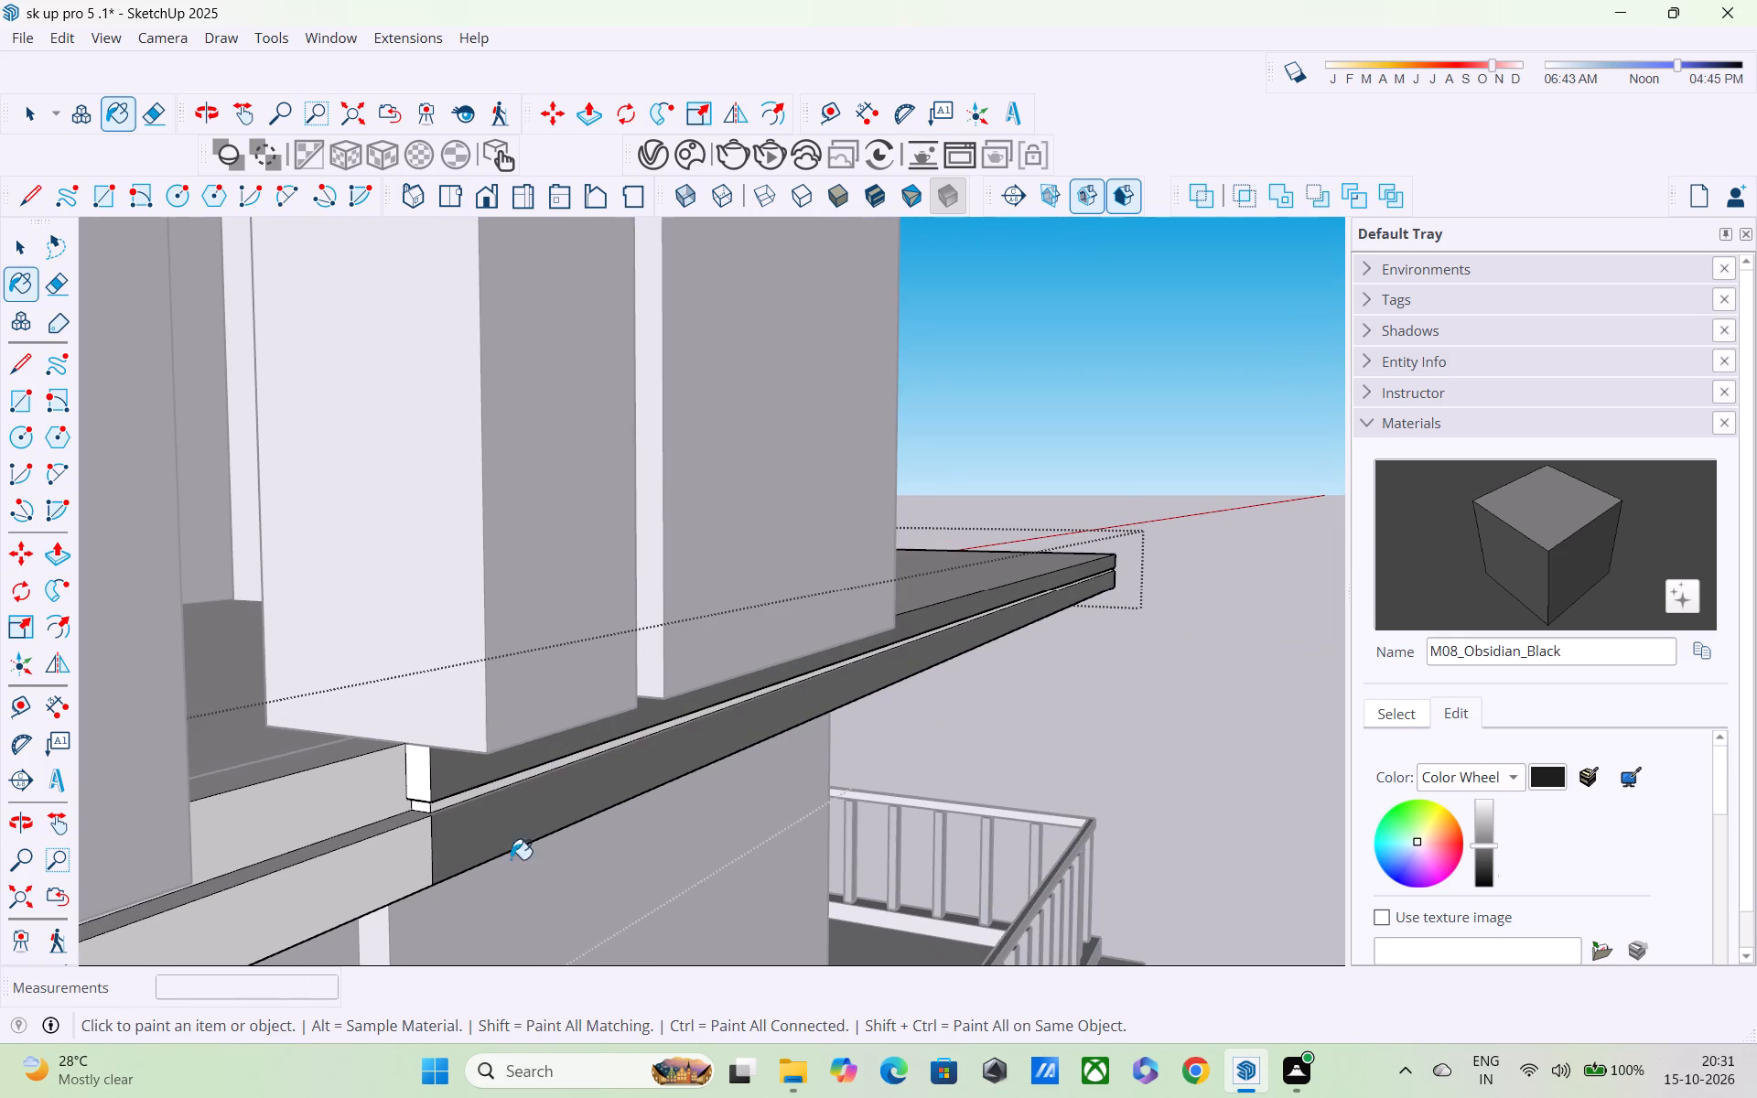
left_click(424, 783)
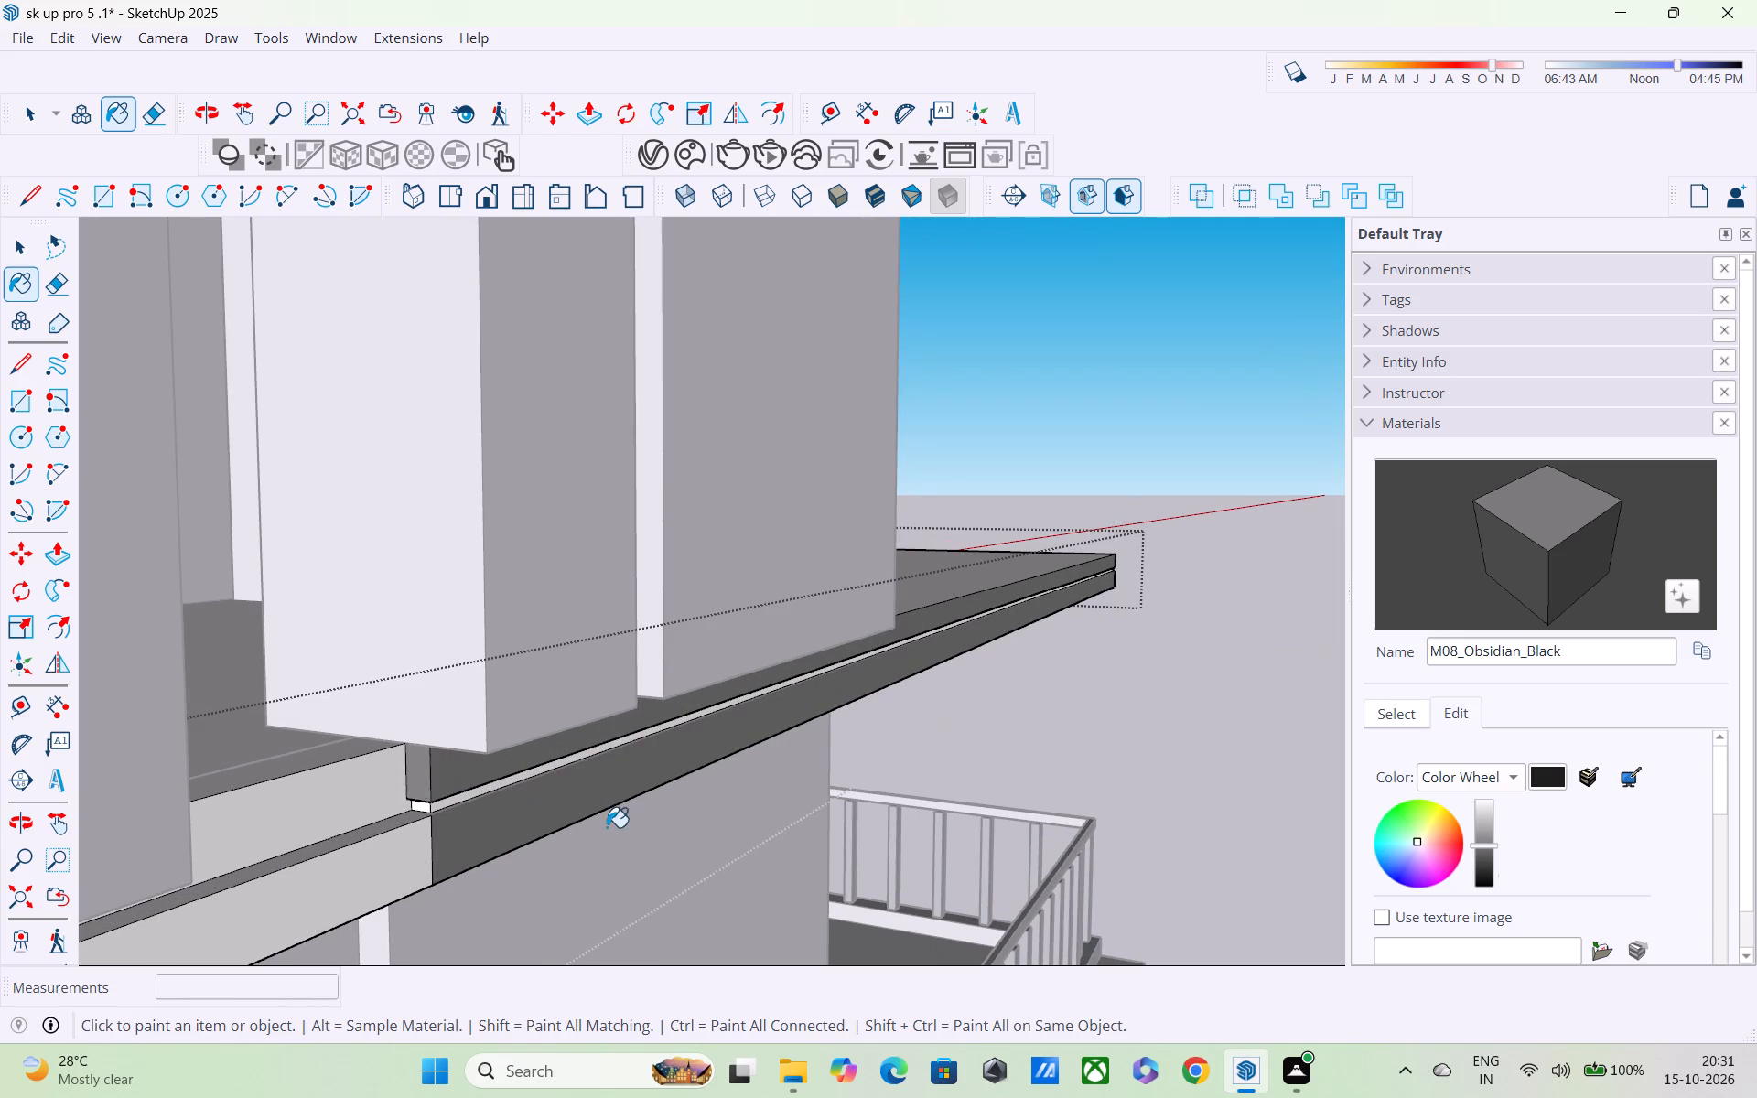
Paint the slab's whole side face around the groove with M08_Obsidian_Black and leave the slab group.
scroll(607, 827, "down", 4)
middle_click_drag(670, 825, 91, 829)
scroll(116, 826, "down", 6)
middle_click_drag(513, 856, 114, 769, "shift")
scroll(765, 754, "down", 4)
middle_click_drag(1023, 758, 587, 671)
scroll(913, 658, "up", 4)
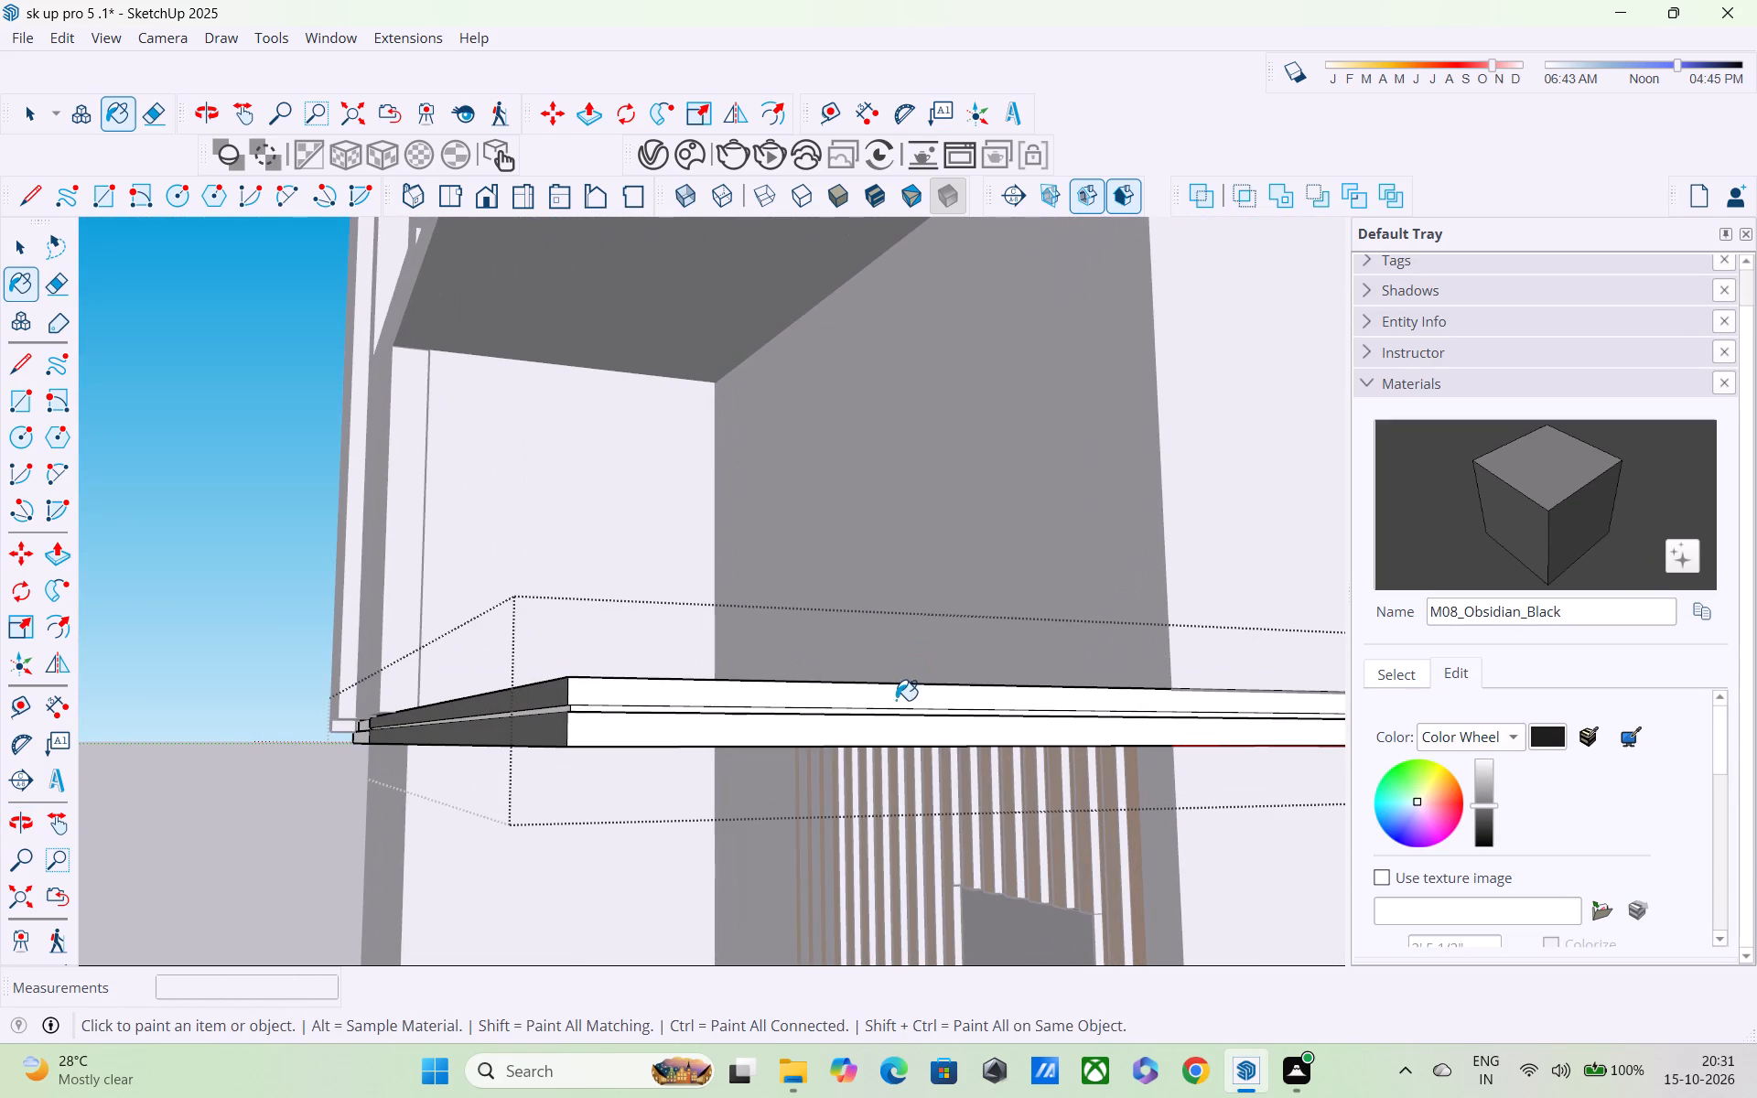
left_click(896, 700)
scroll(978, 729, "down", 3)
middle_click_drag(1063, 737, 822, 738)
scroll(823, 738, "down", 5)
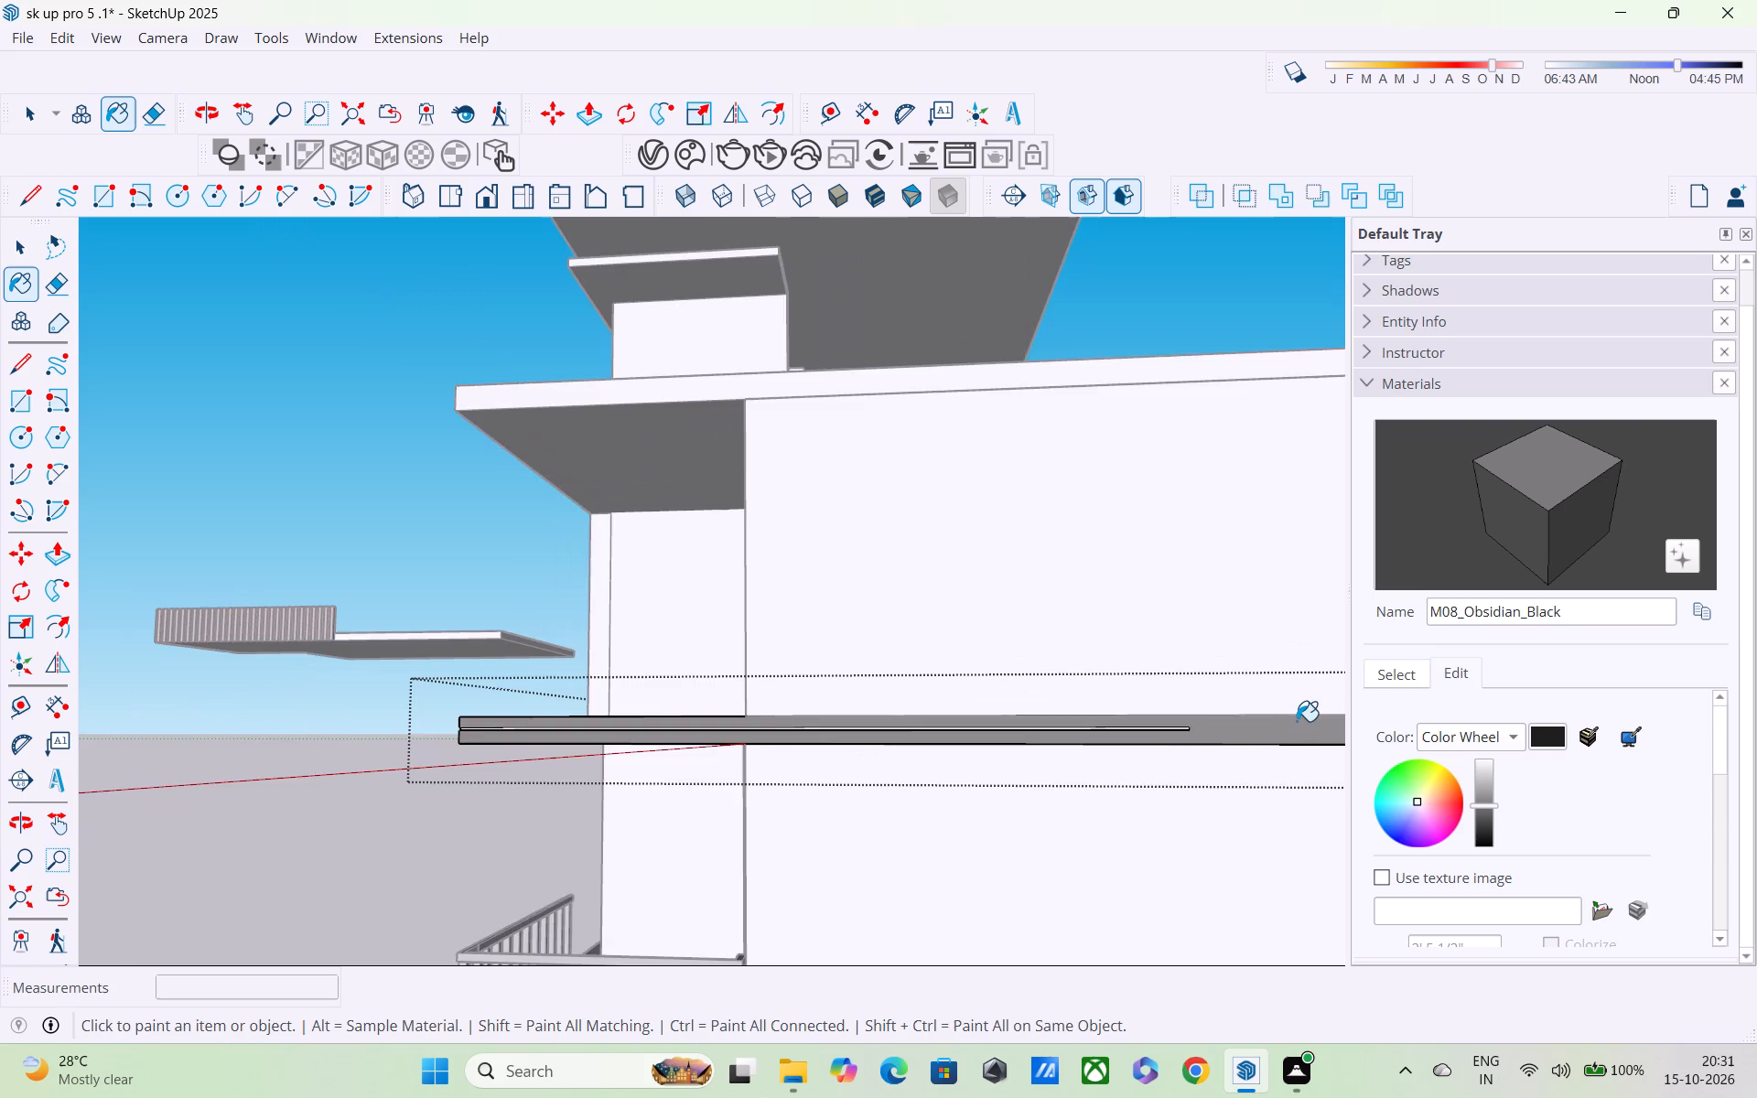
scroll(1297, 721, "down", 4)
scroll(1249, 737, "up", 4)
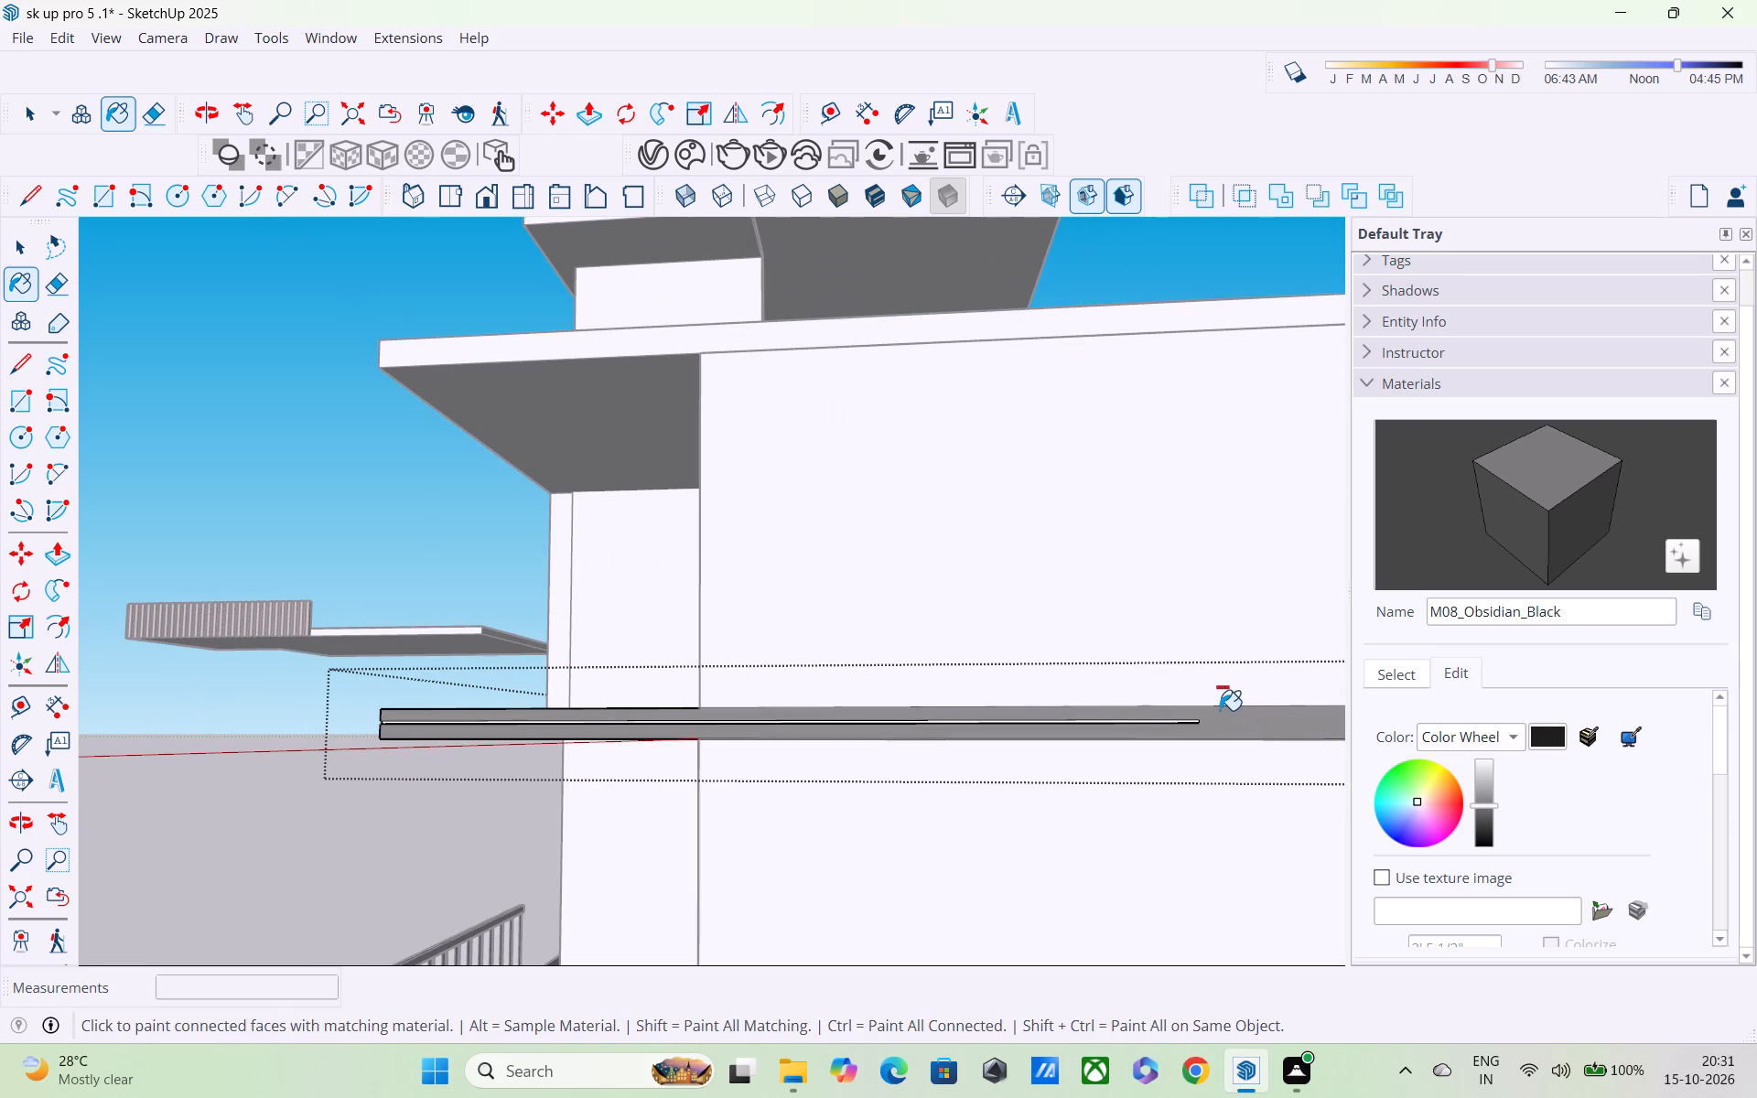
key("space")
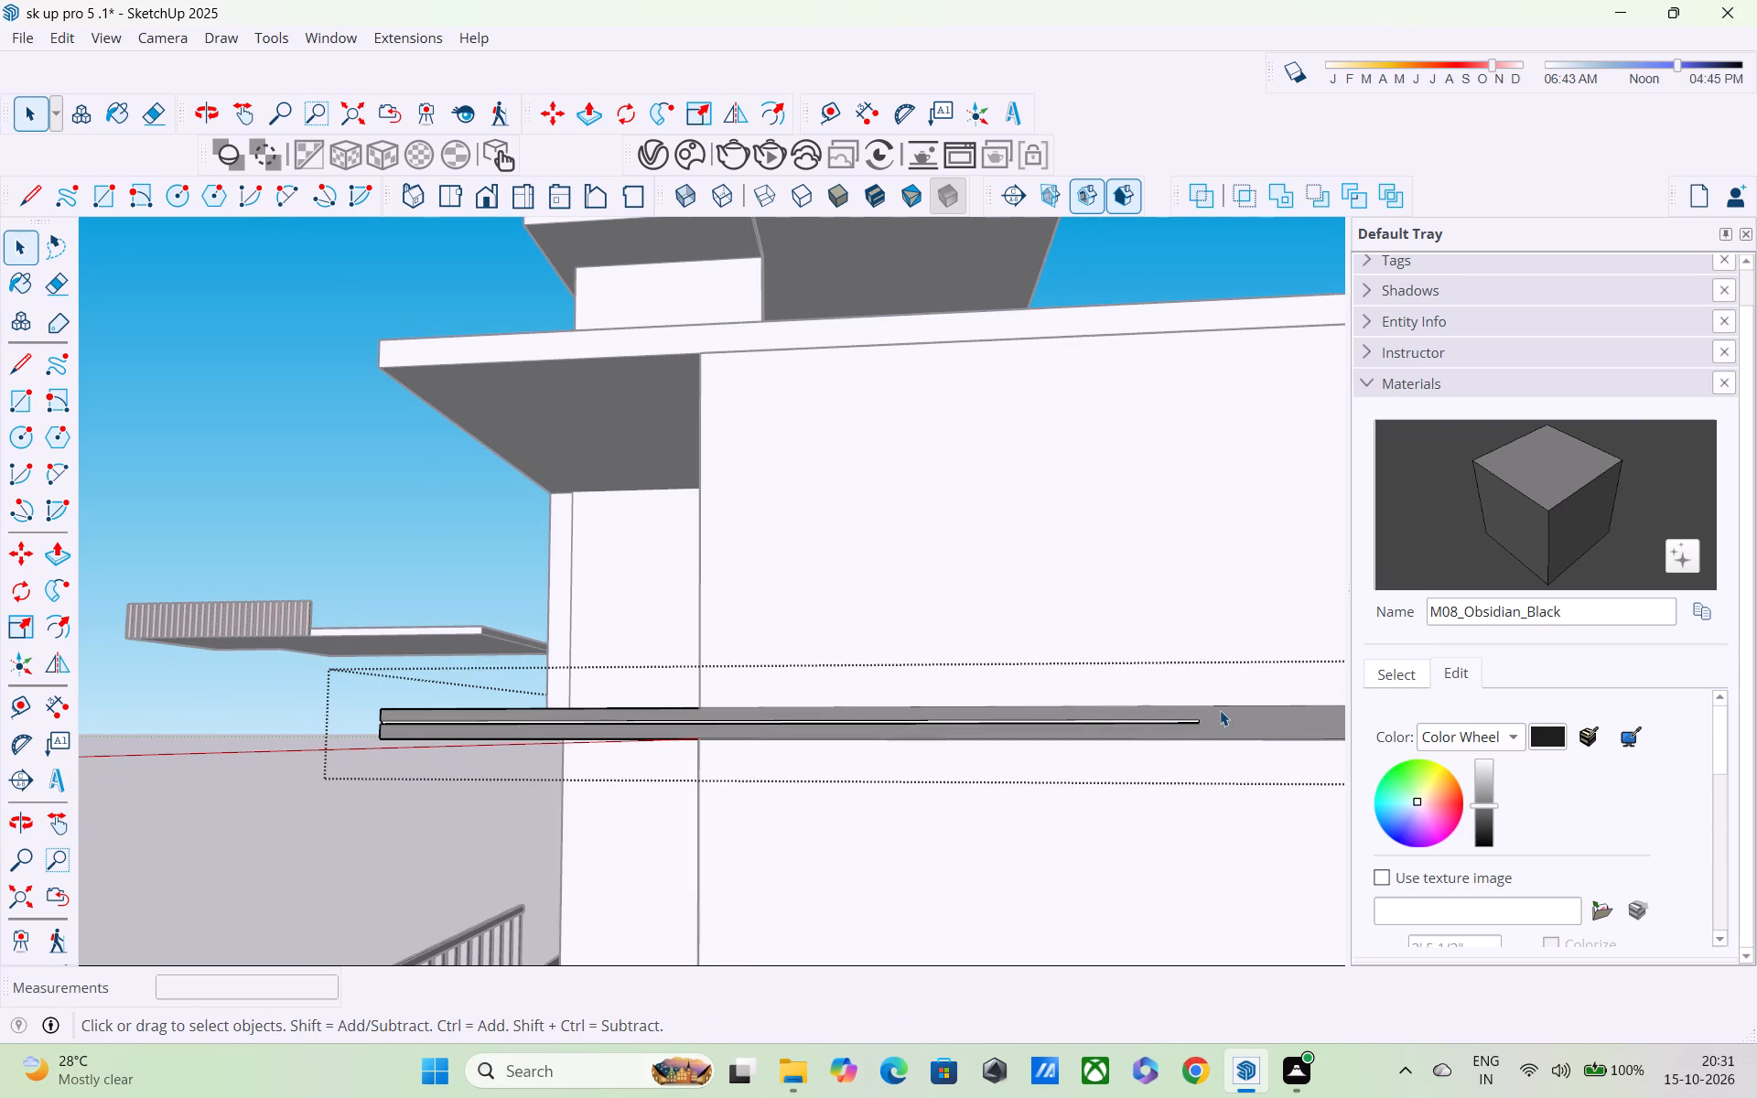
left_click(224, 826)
Reopen the slab group and examine the painted side face beyond the groove's end and around the building's corner.
scroll(1301, 712, "up", 2)
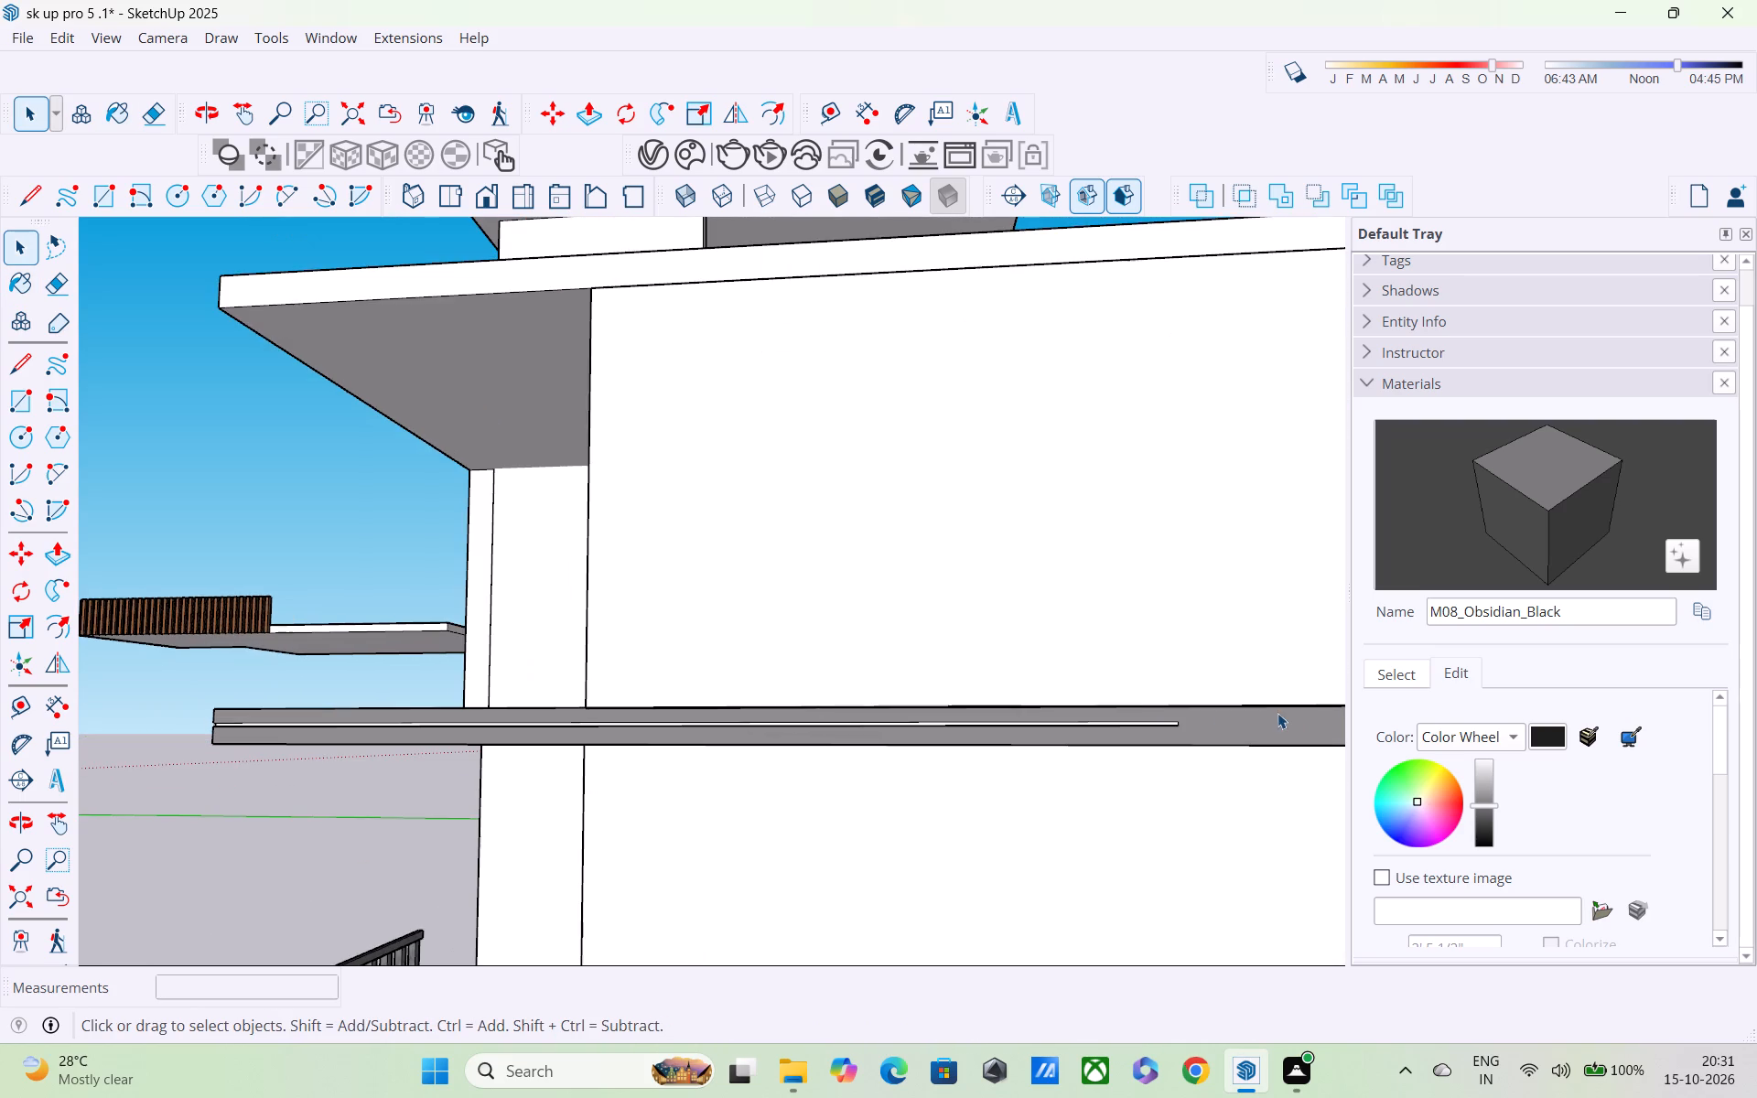
double_click(1276, 713)
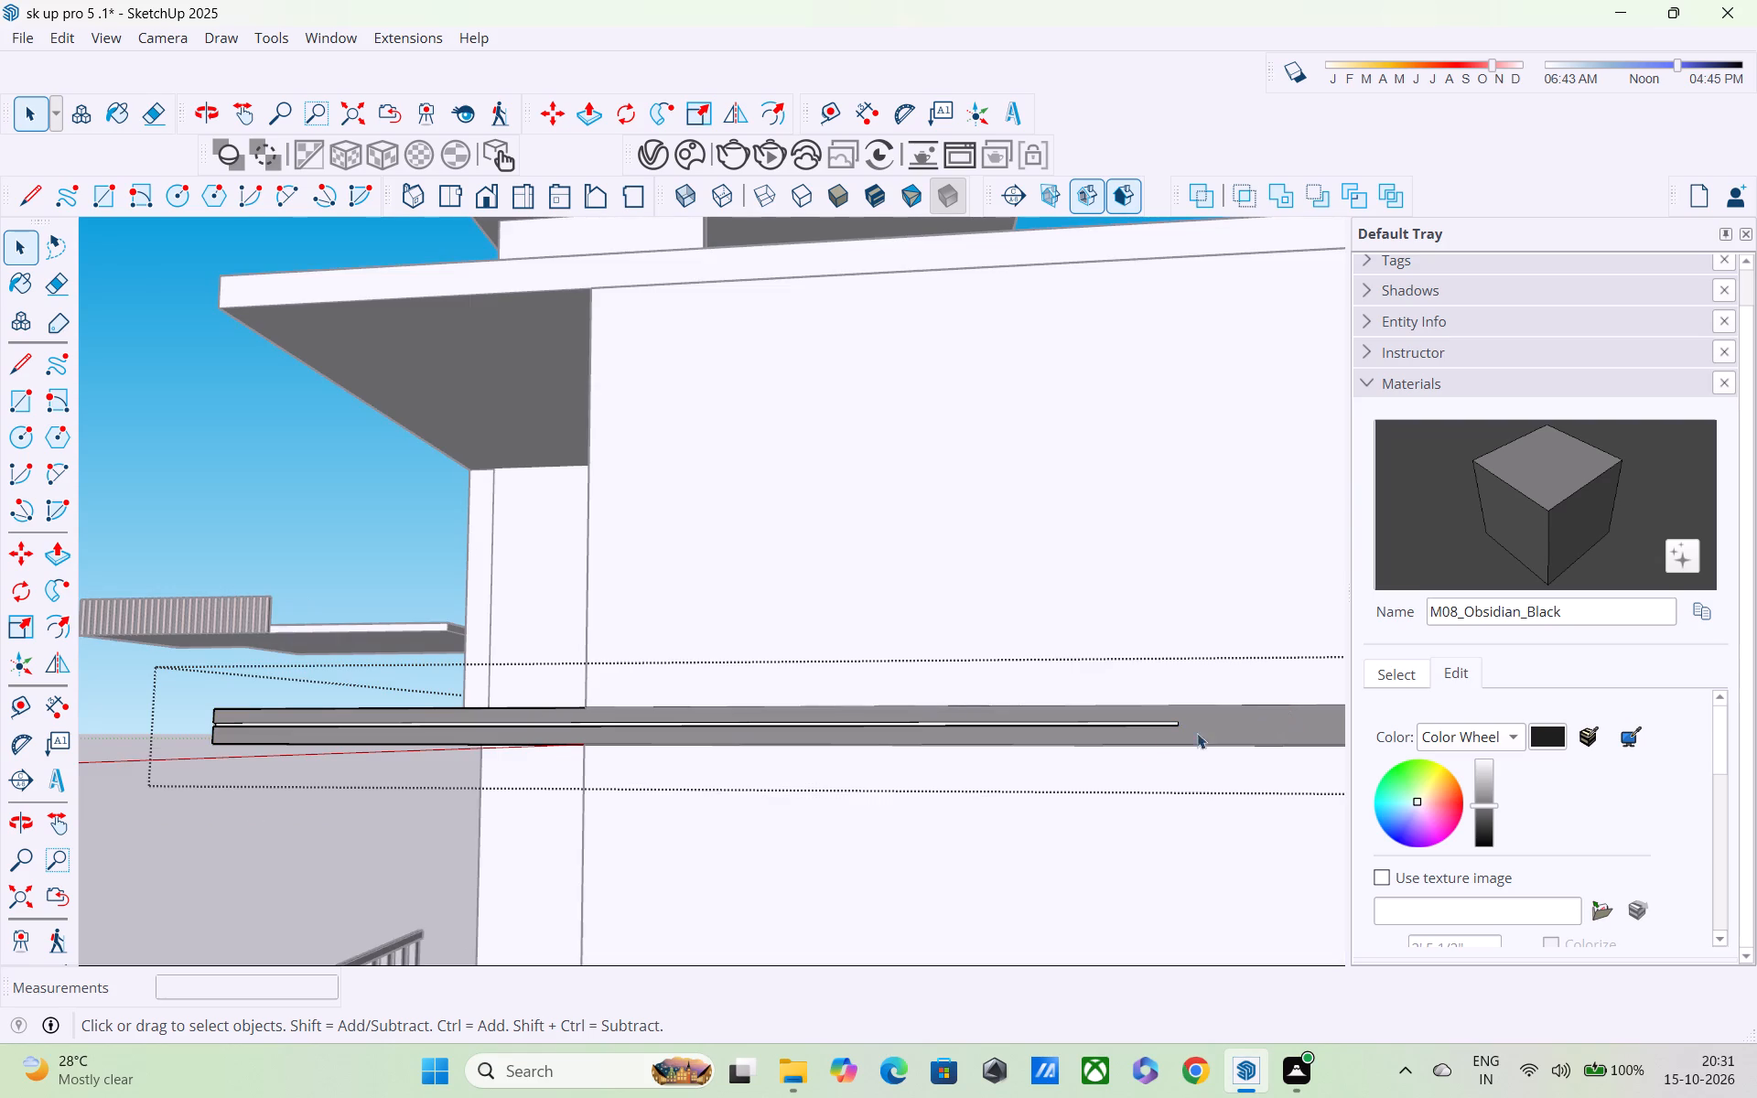
middle_click_drag(1136, 749, 1095, 738)
scroll(1094, 737, "down", 4)
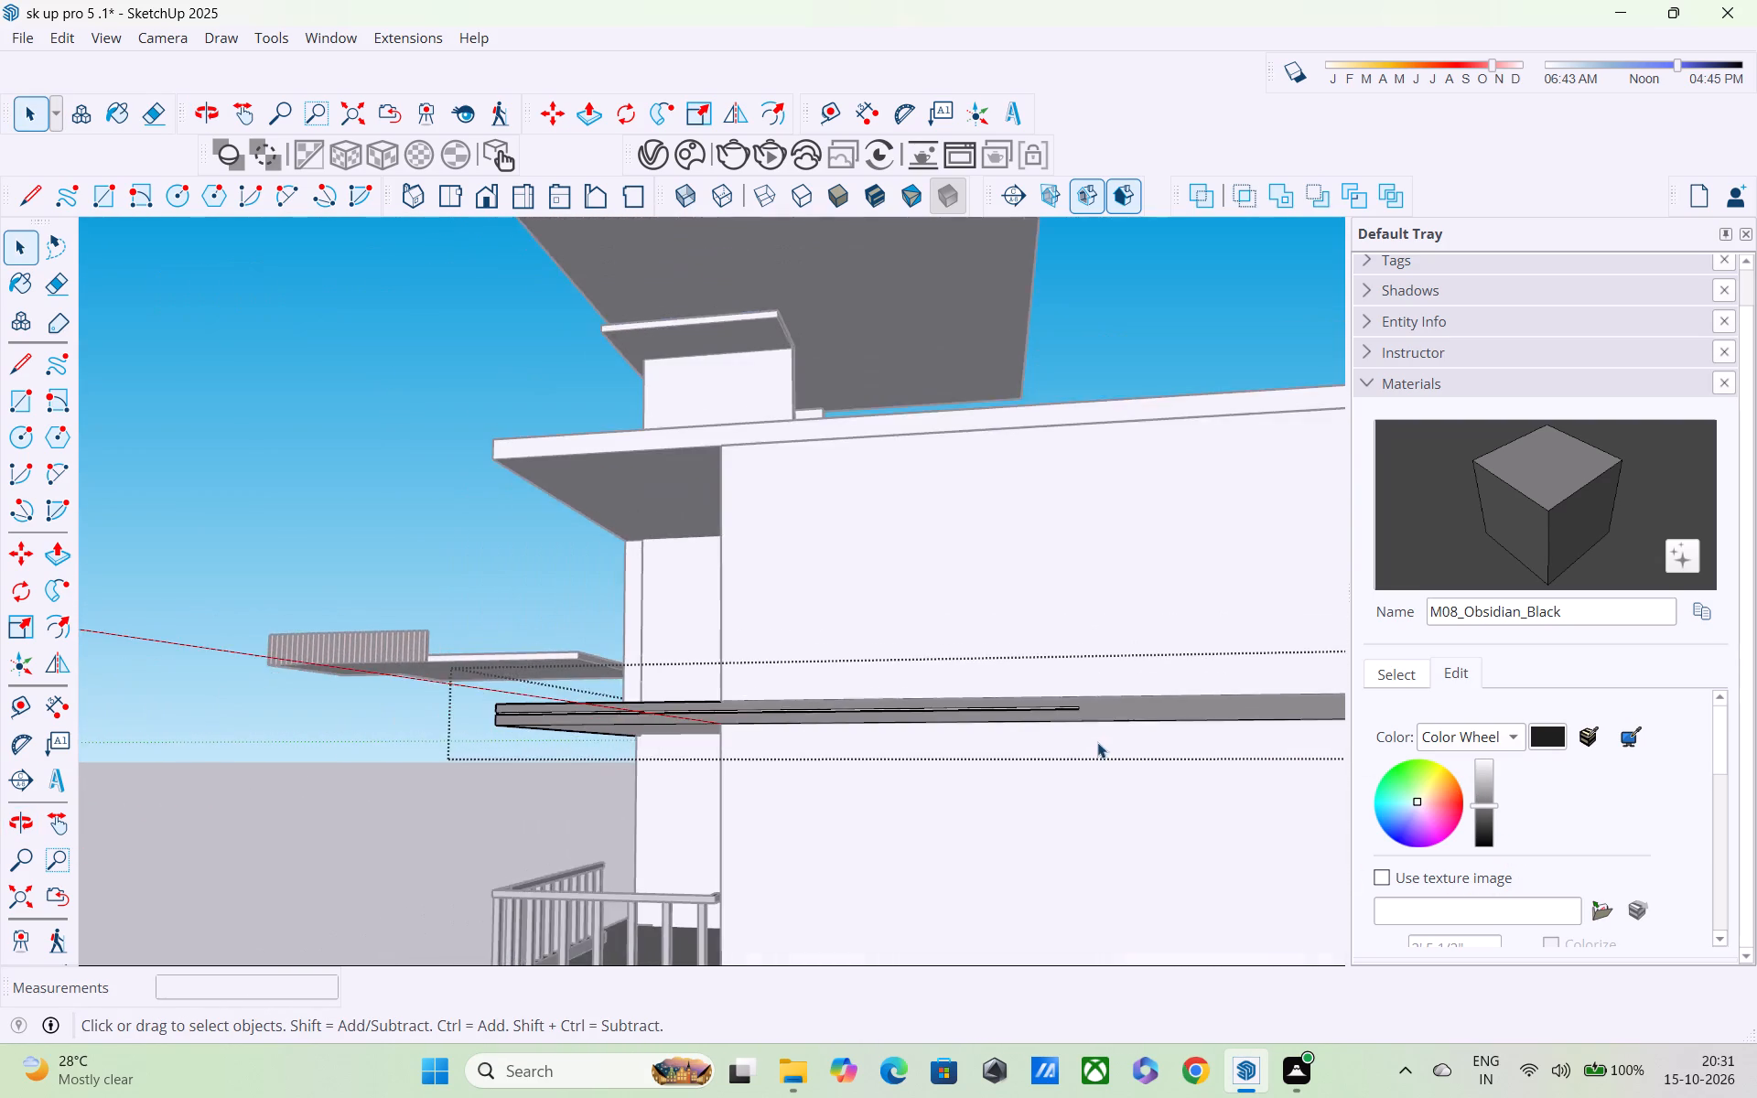
scroll(1097, 742, "down", 7)
scroll(1180, 780, "down", 5)
scroll(1347, 792, "down", 2)
middle_click_drag(1342, 792, 868, 809)
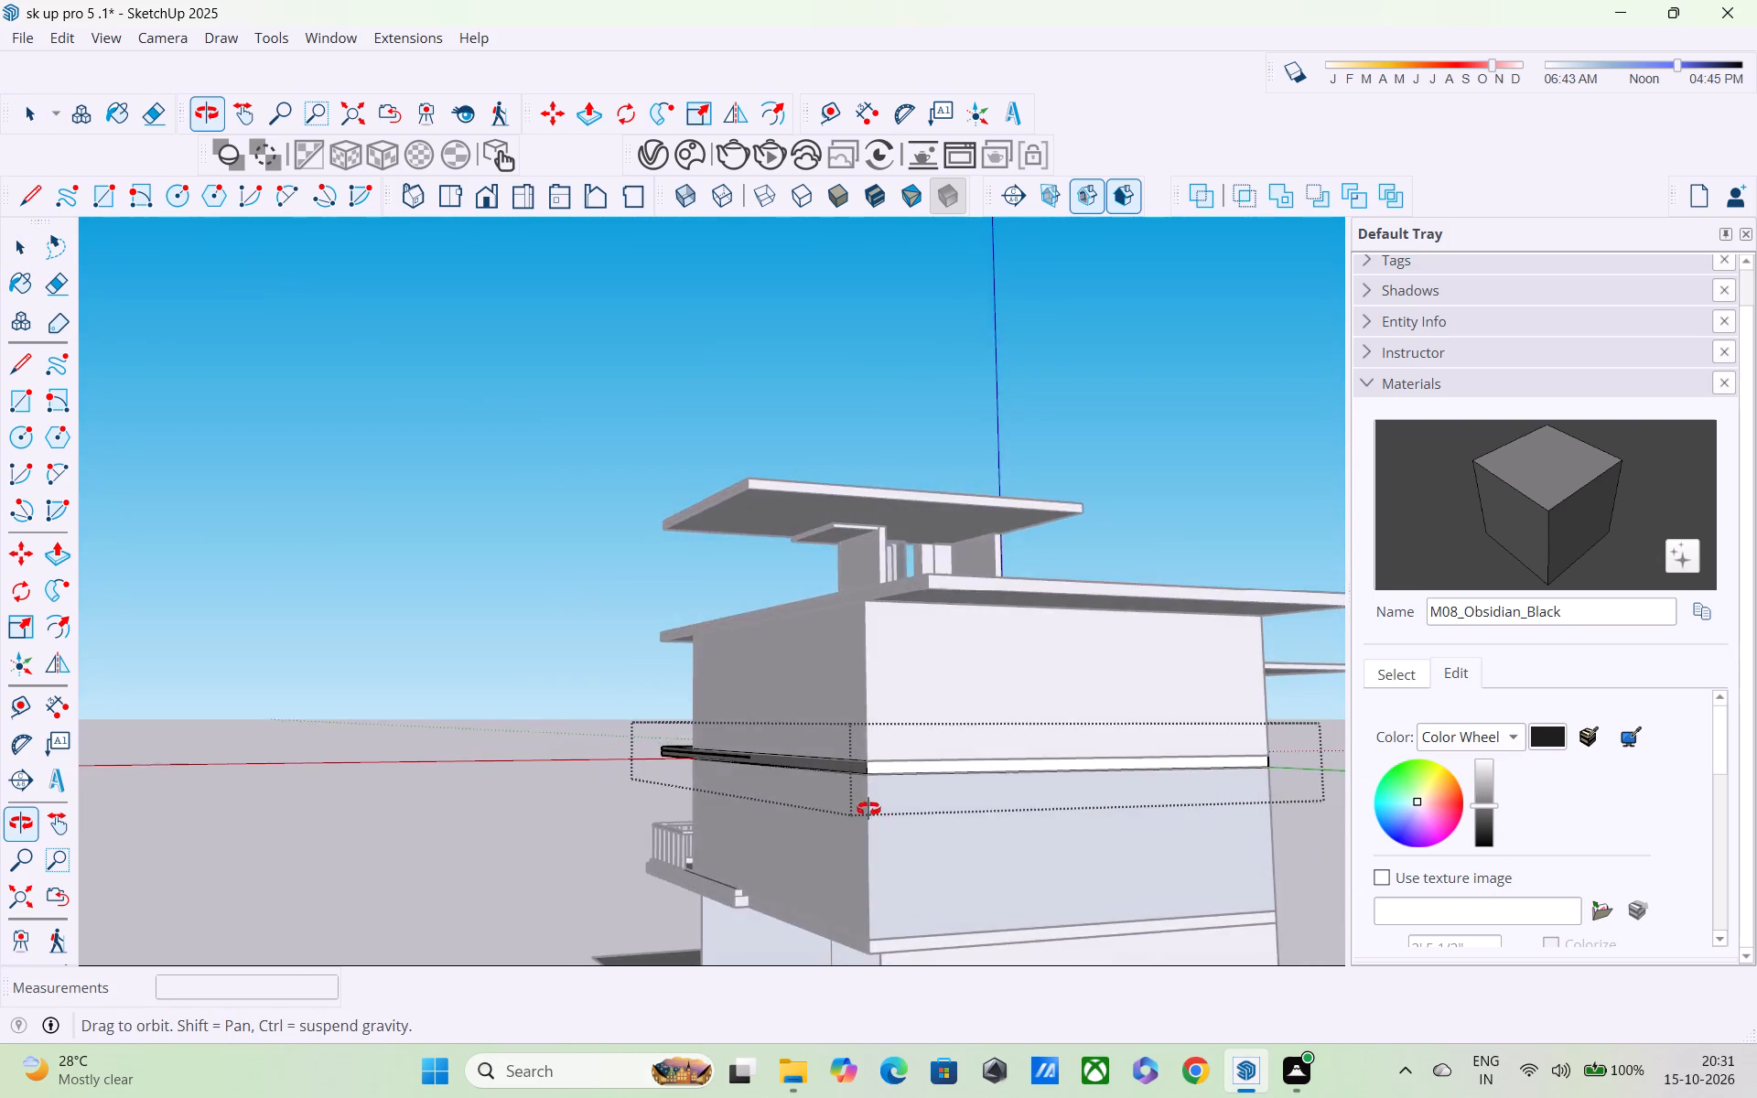
middle_click_drag(868, 809, 1105, 830)
scroll(1105, 829, "up", 1, "ctrl")
left_click(562, 747)
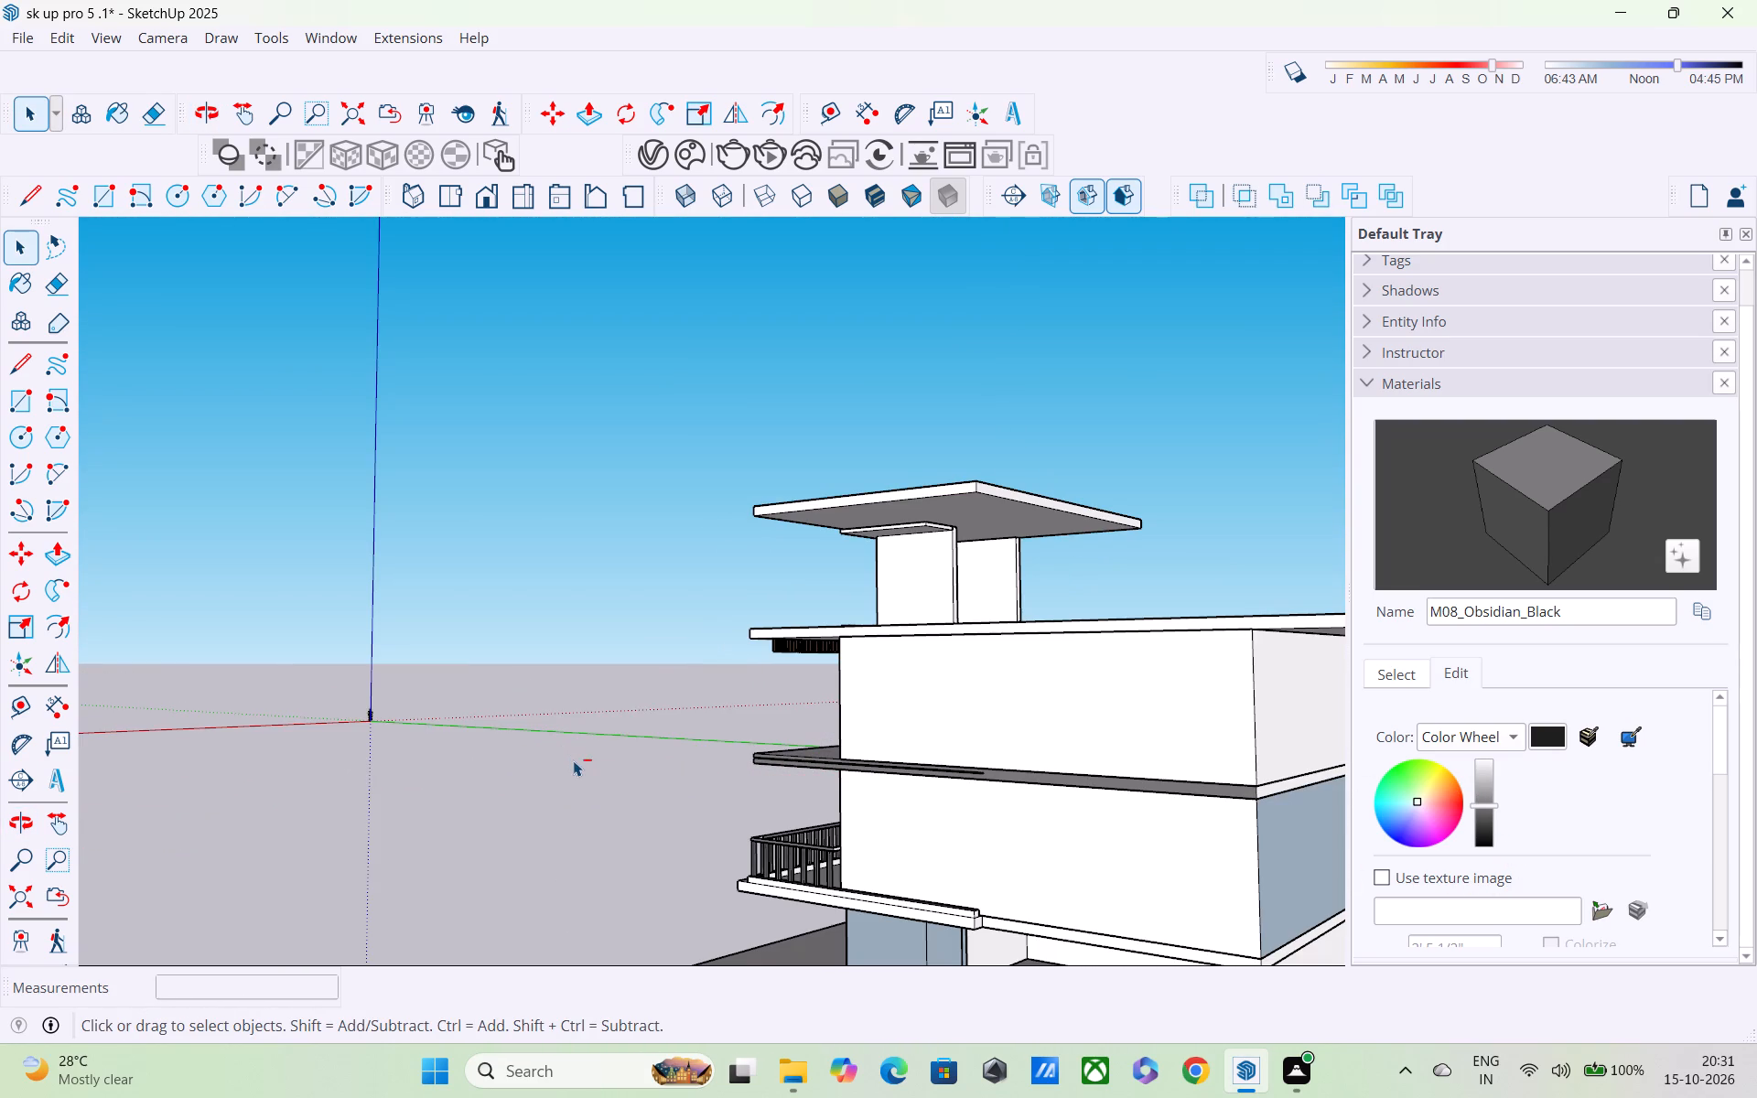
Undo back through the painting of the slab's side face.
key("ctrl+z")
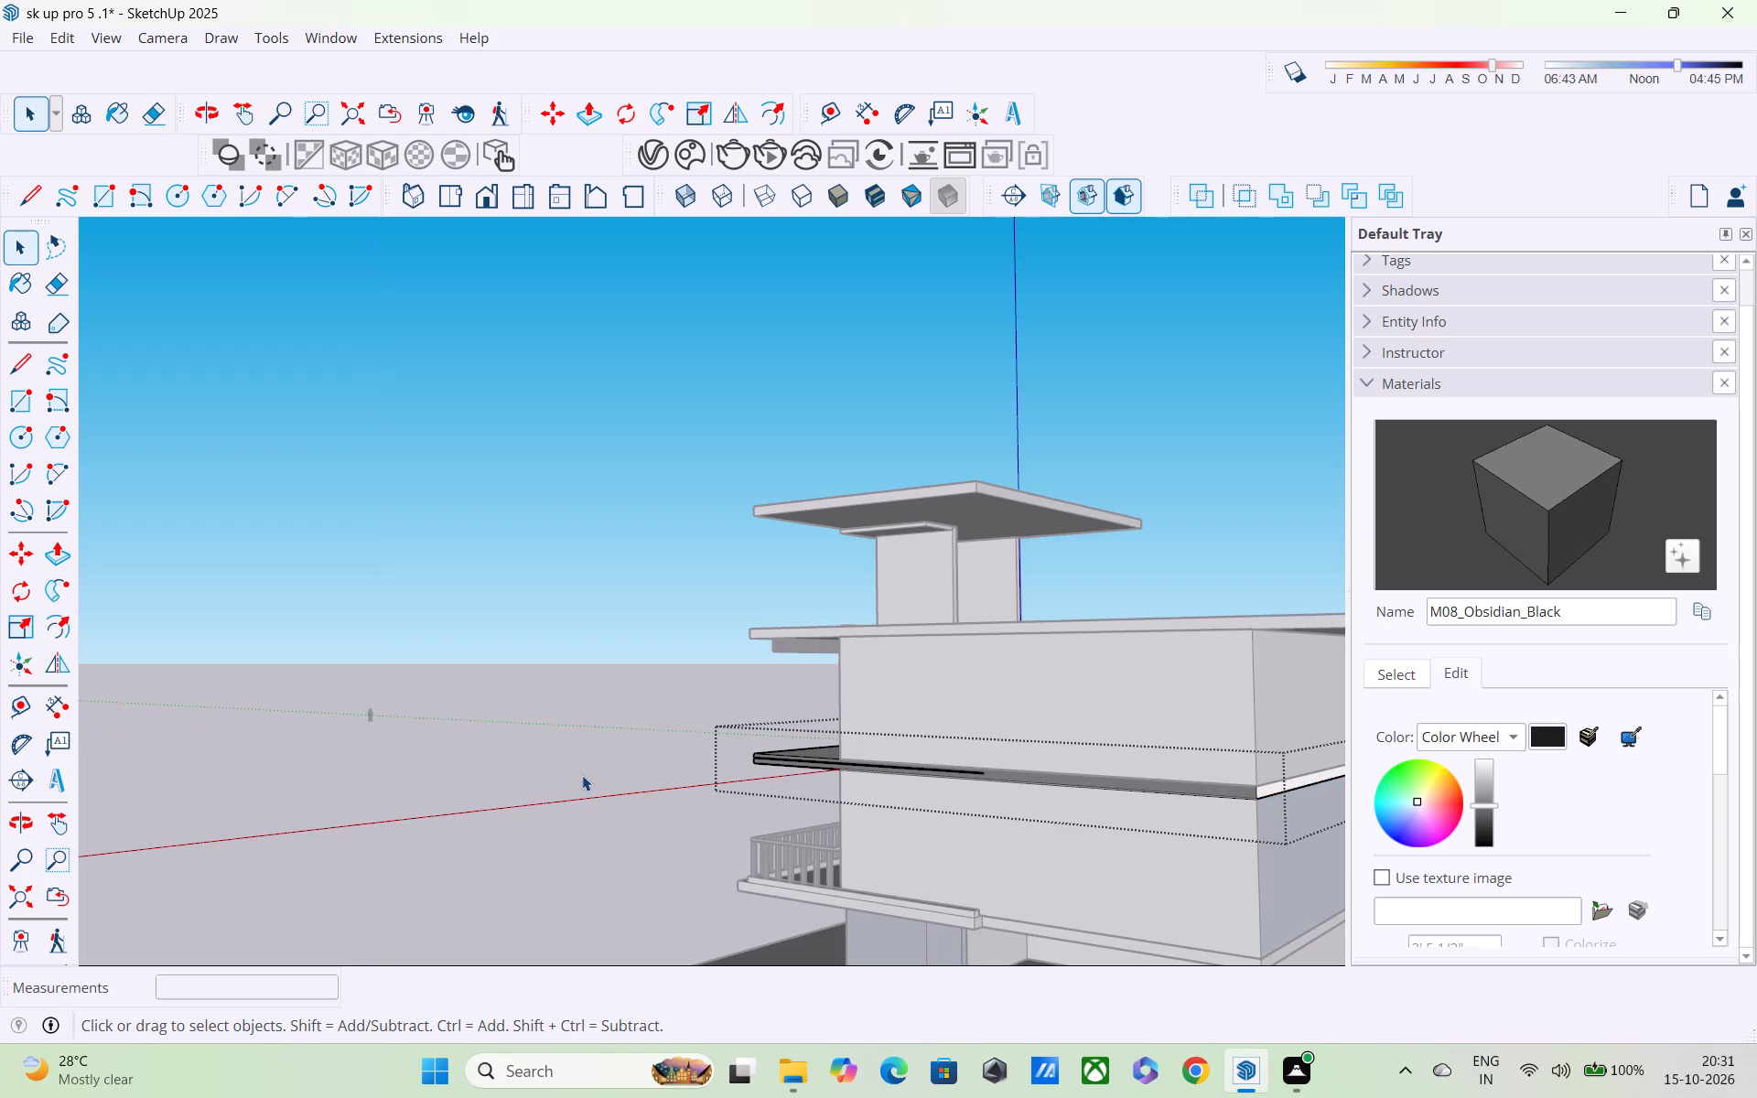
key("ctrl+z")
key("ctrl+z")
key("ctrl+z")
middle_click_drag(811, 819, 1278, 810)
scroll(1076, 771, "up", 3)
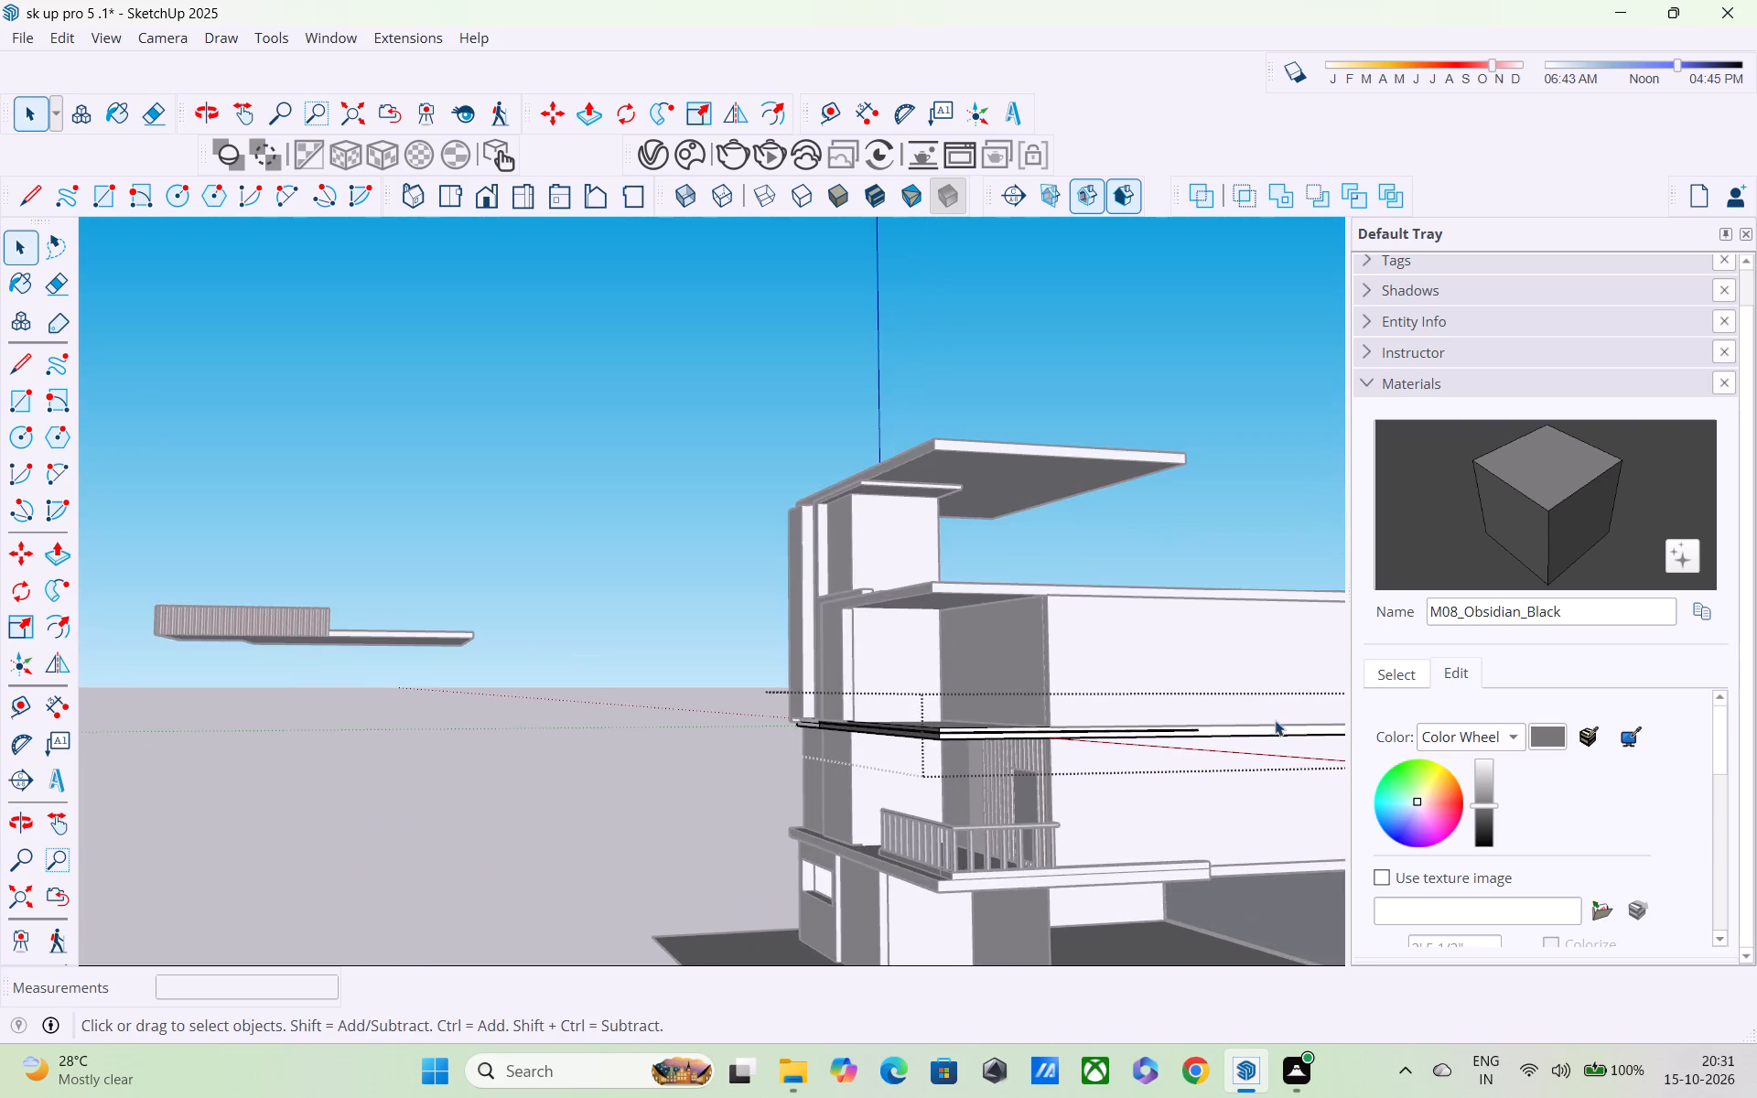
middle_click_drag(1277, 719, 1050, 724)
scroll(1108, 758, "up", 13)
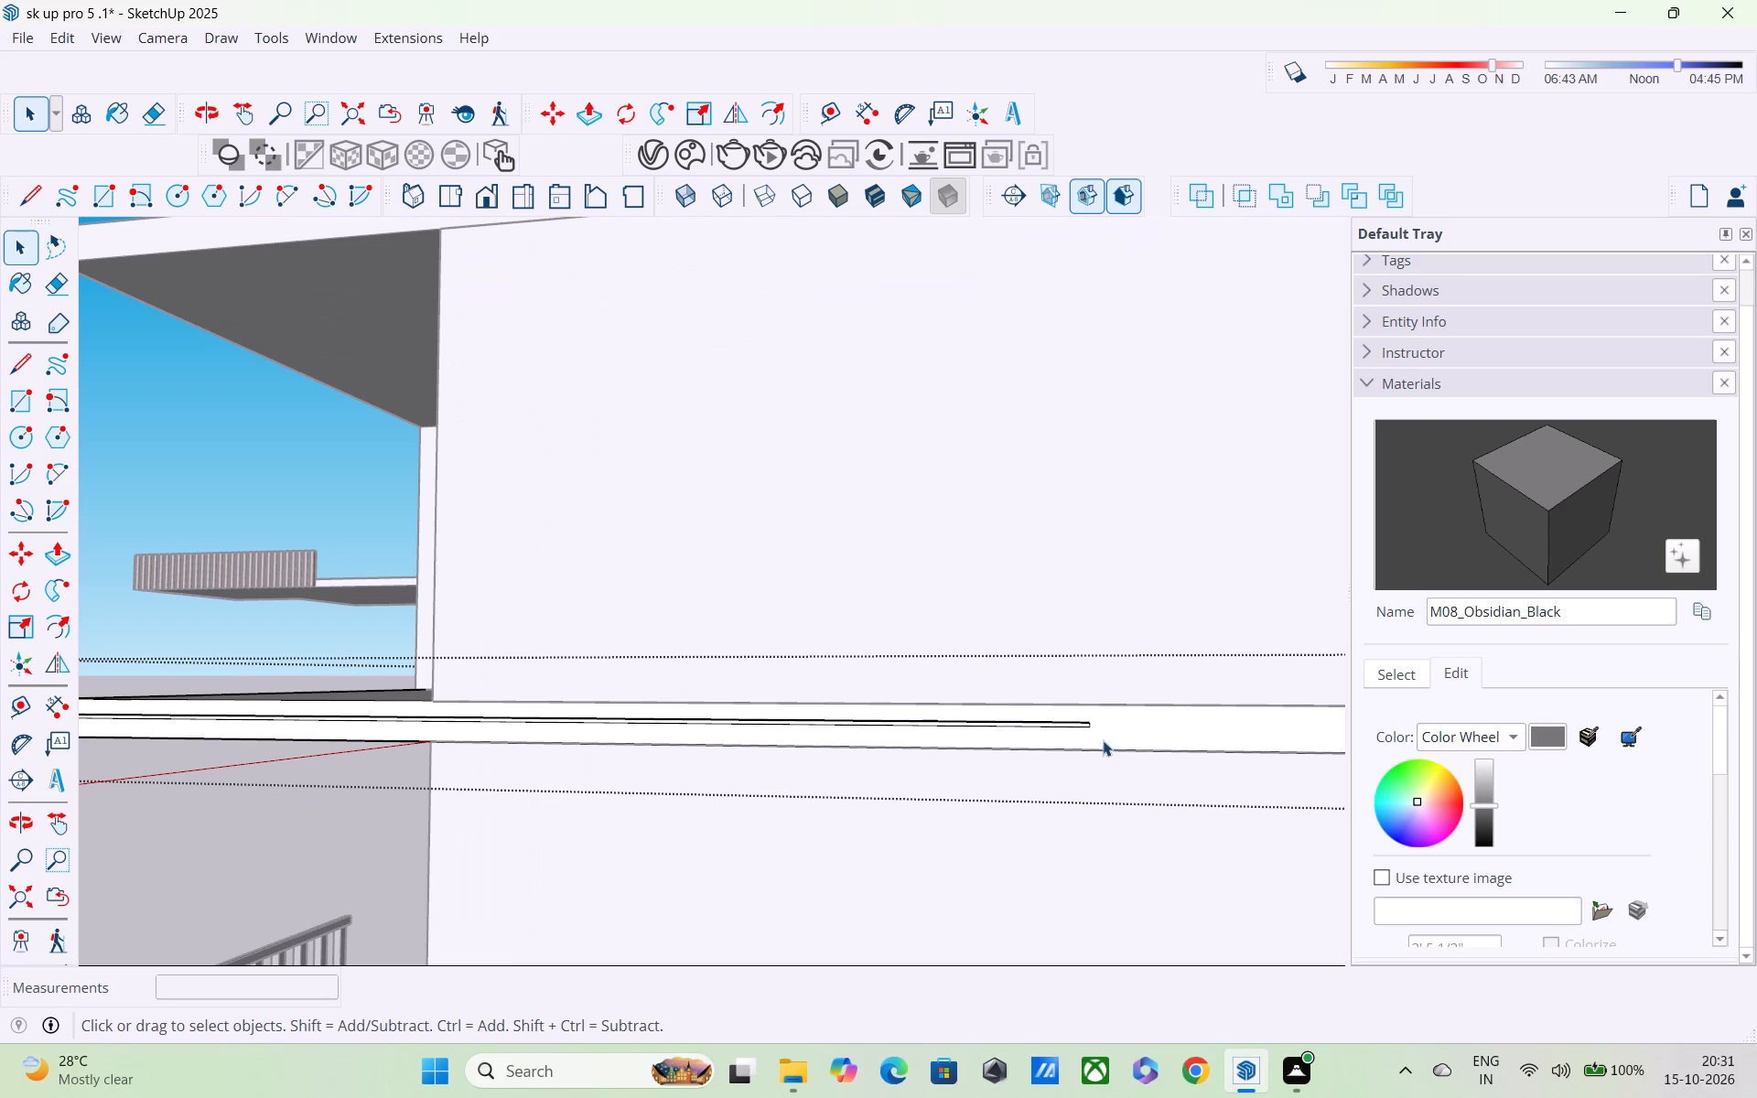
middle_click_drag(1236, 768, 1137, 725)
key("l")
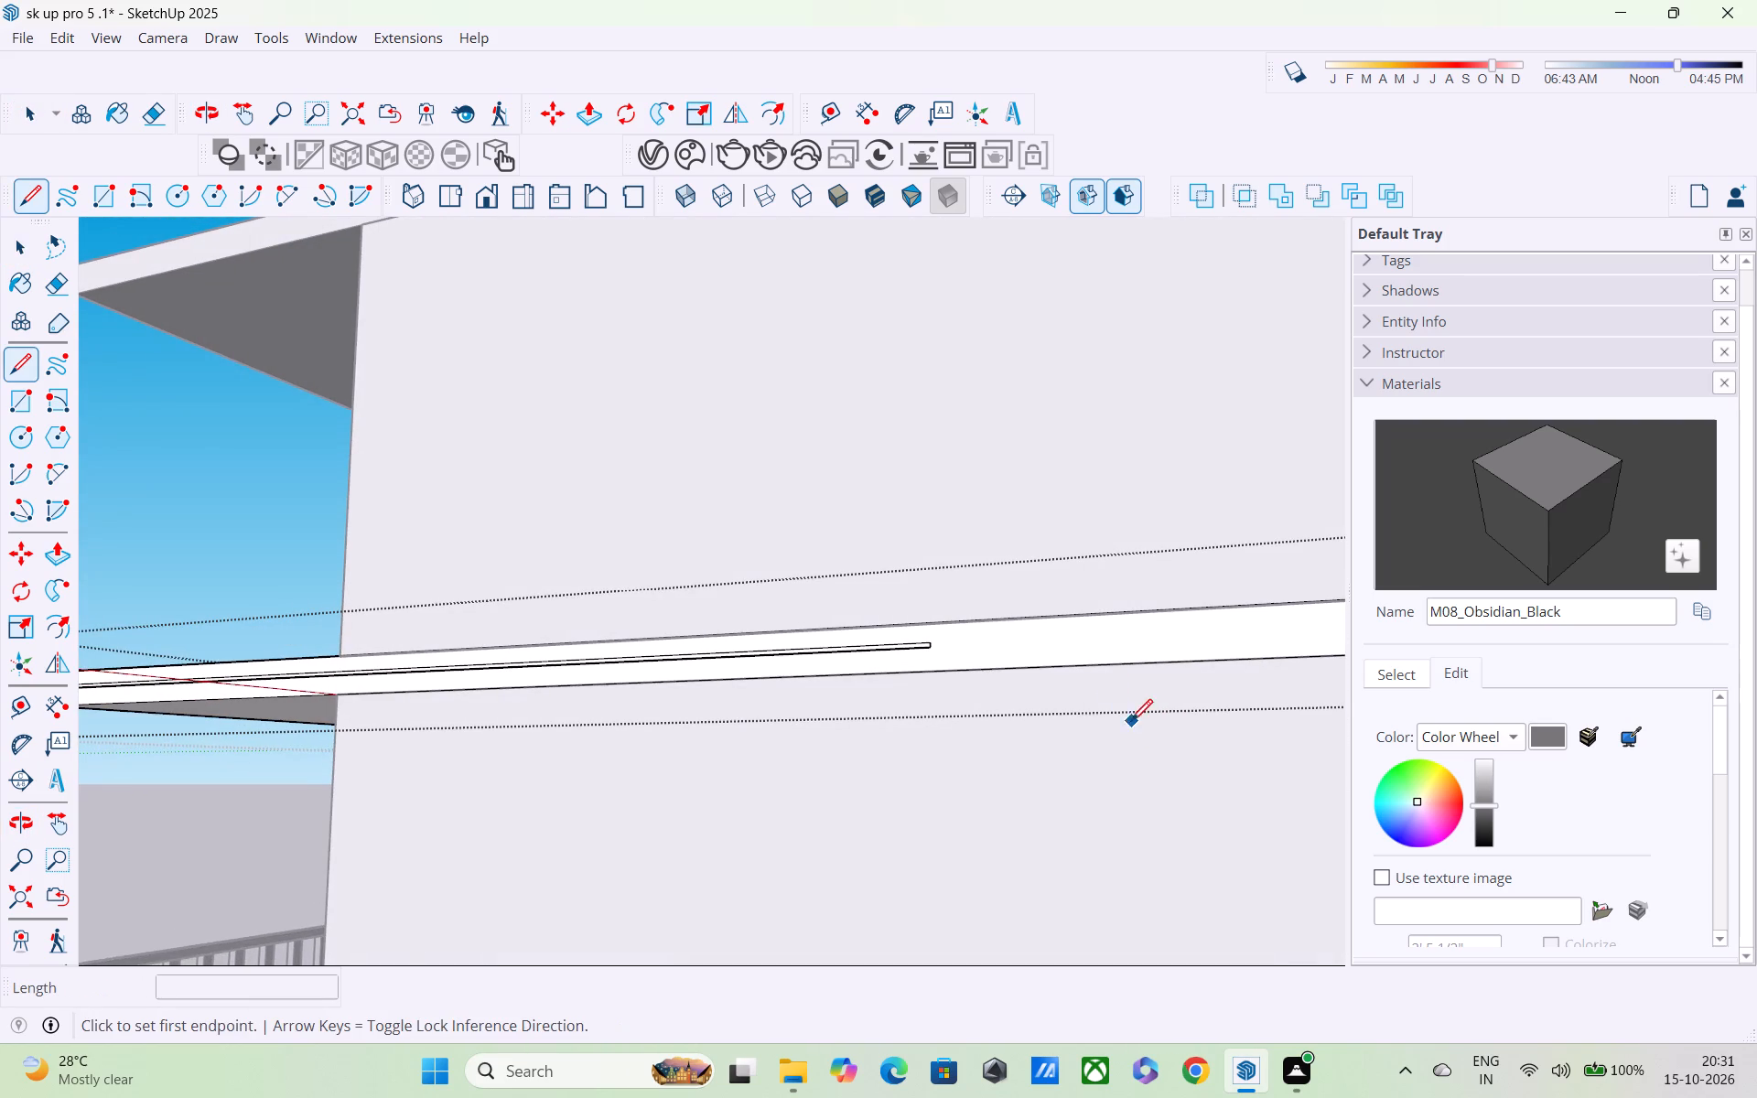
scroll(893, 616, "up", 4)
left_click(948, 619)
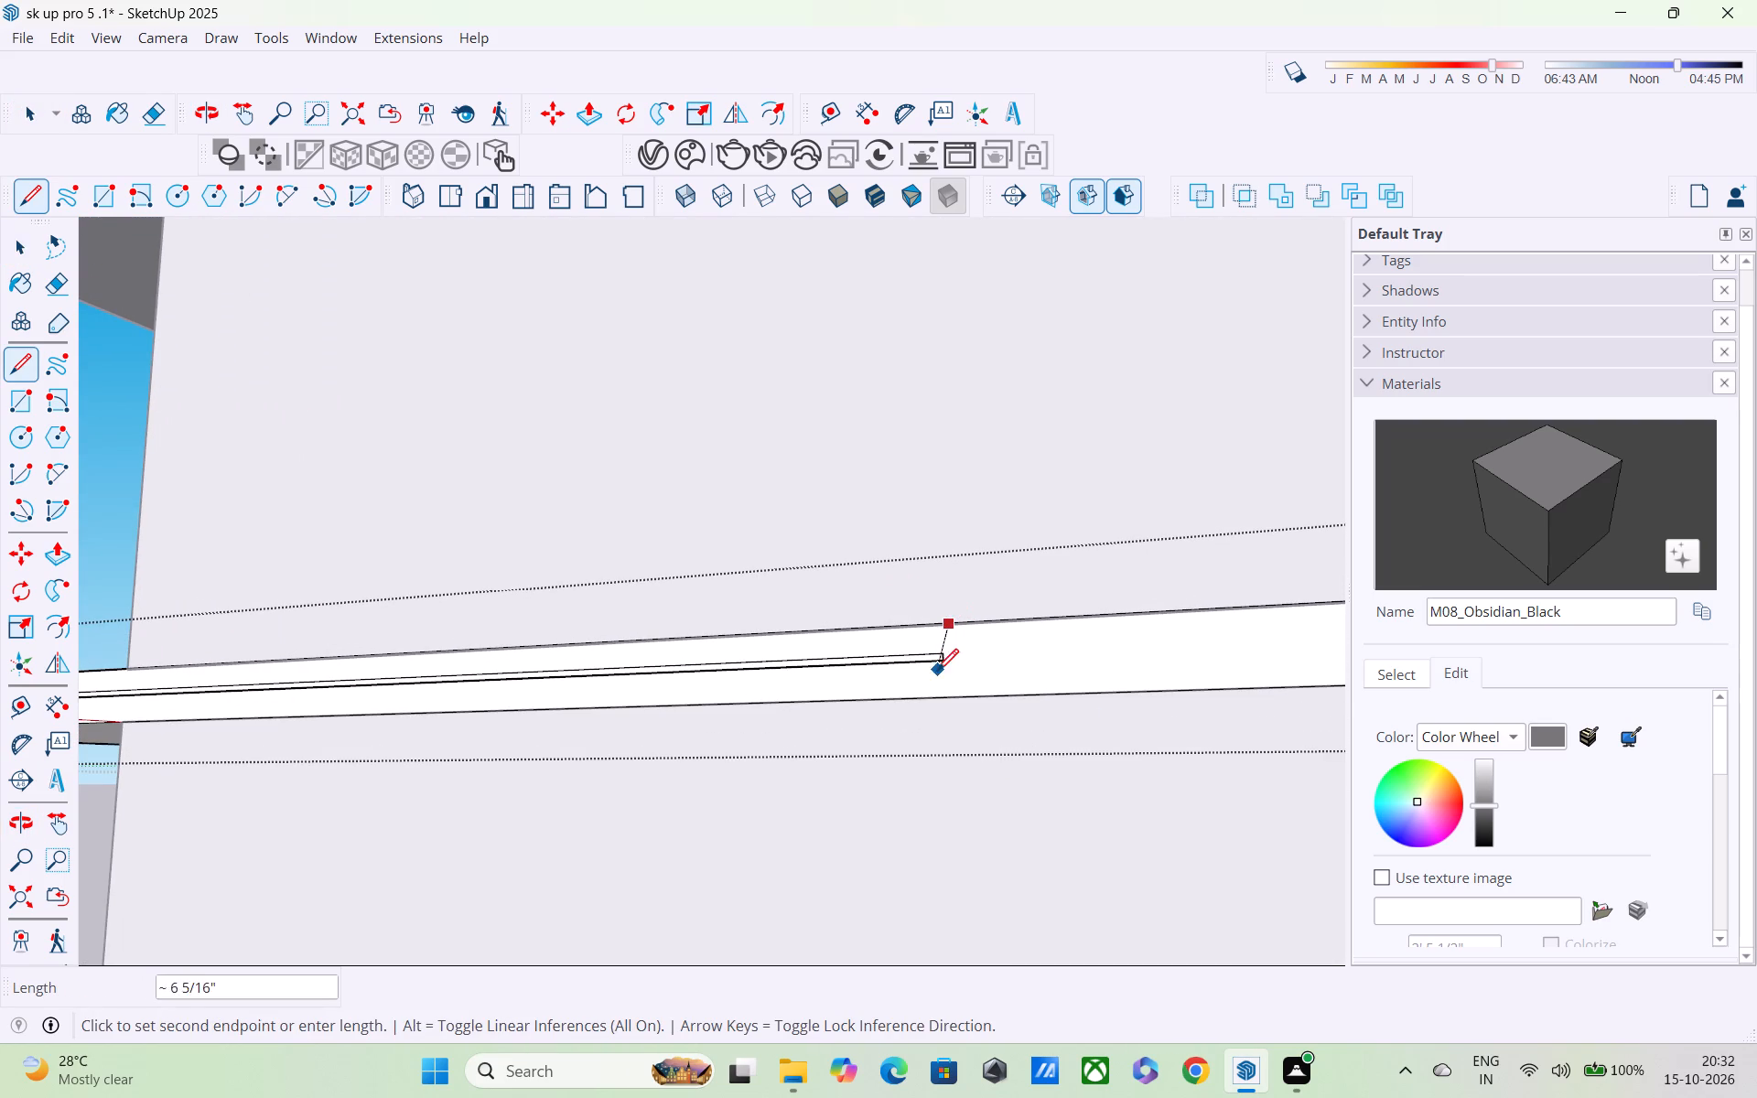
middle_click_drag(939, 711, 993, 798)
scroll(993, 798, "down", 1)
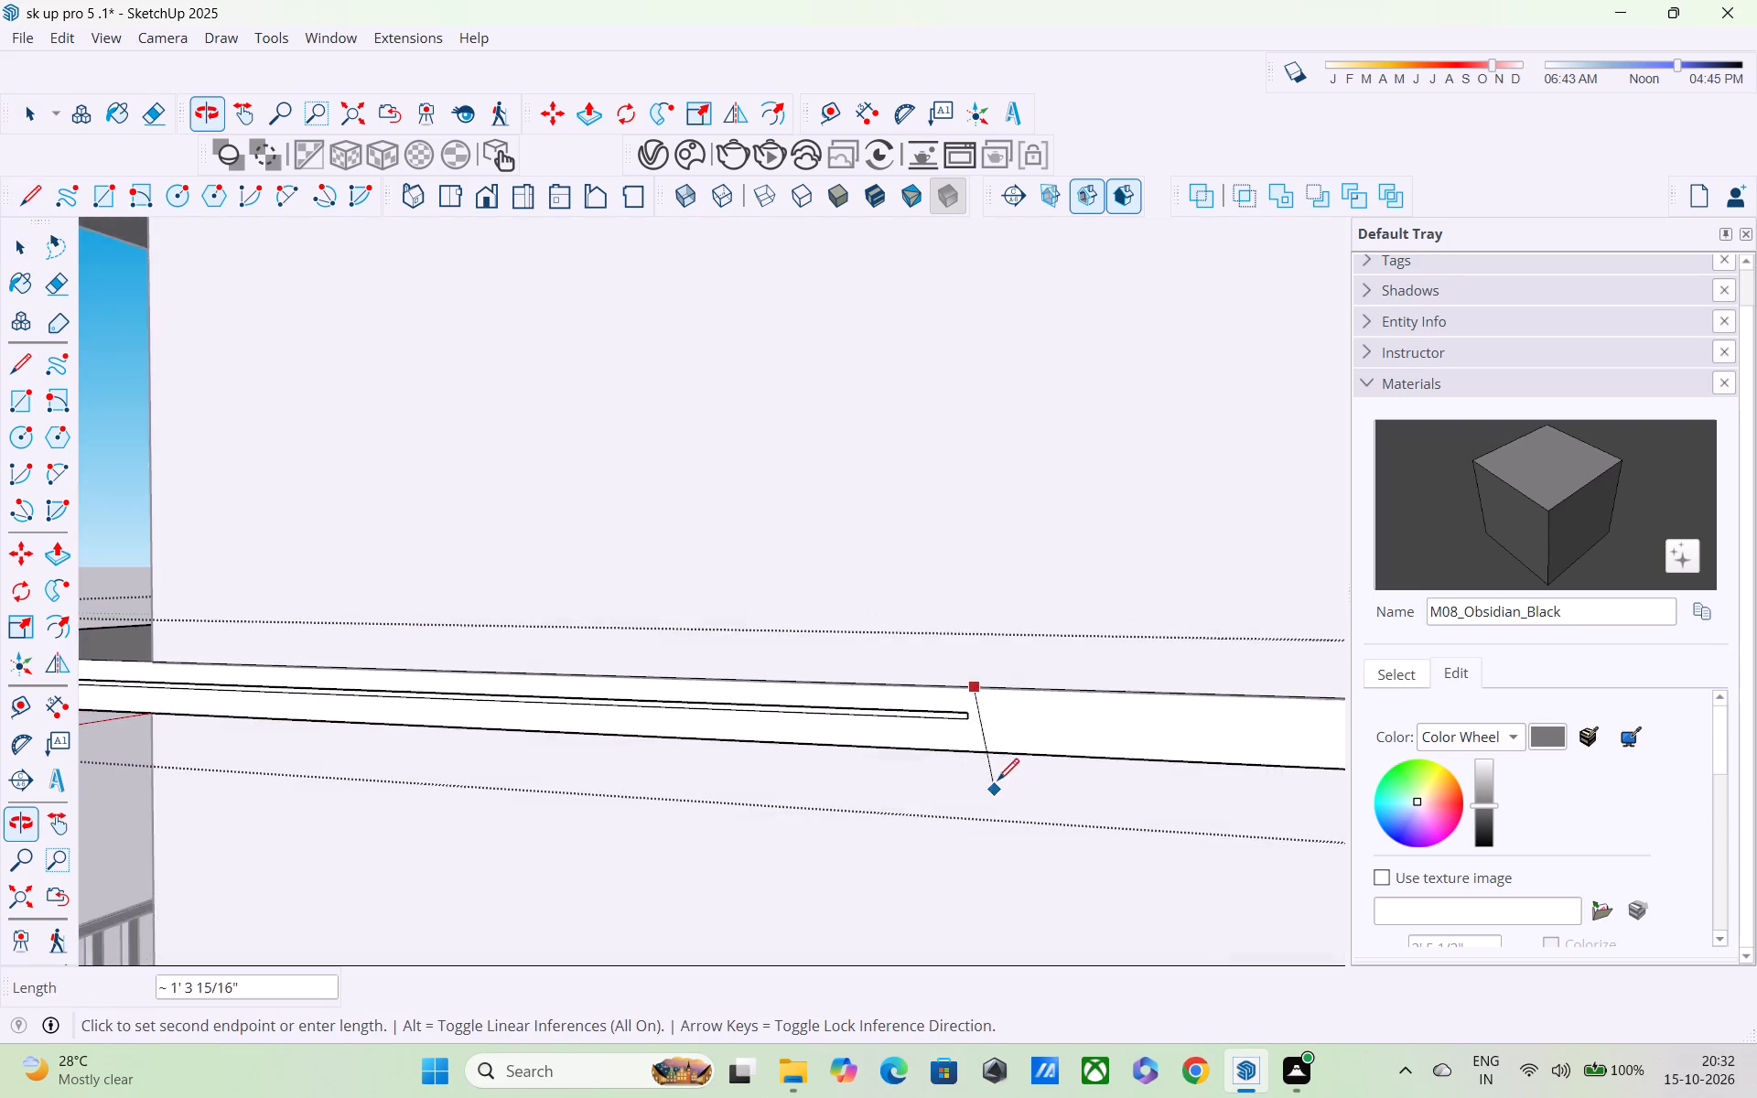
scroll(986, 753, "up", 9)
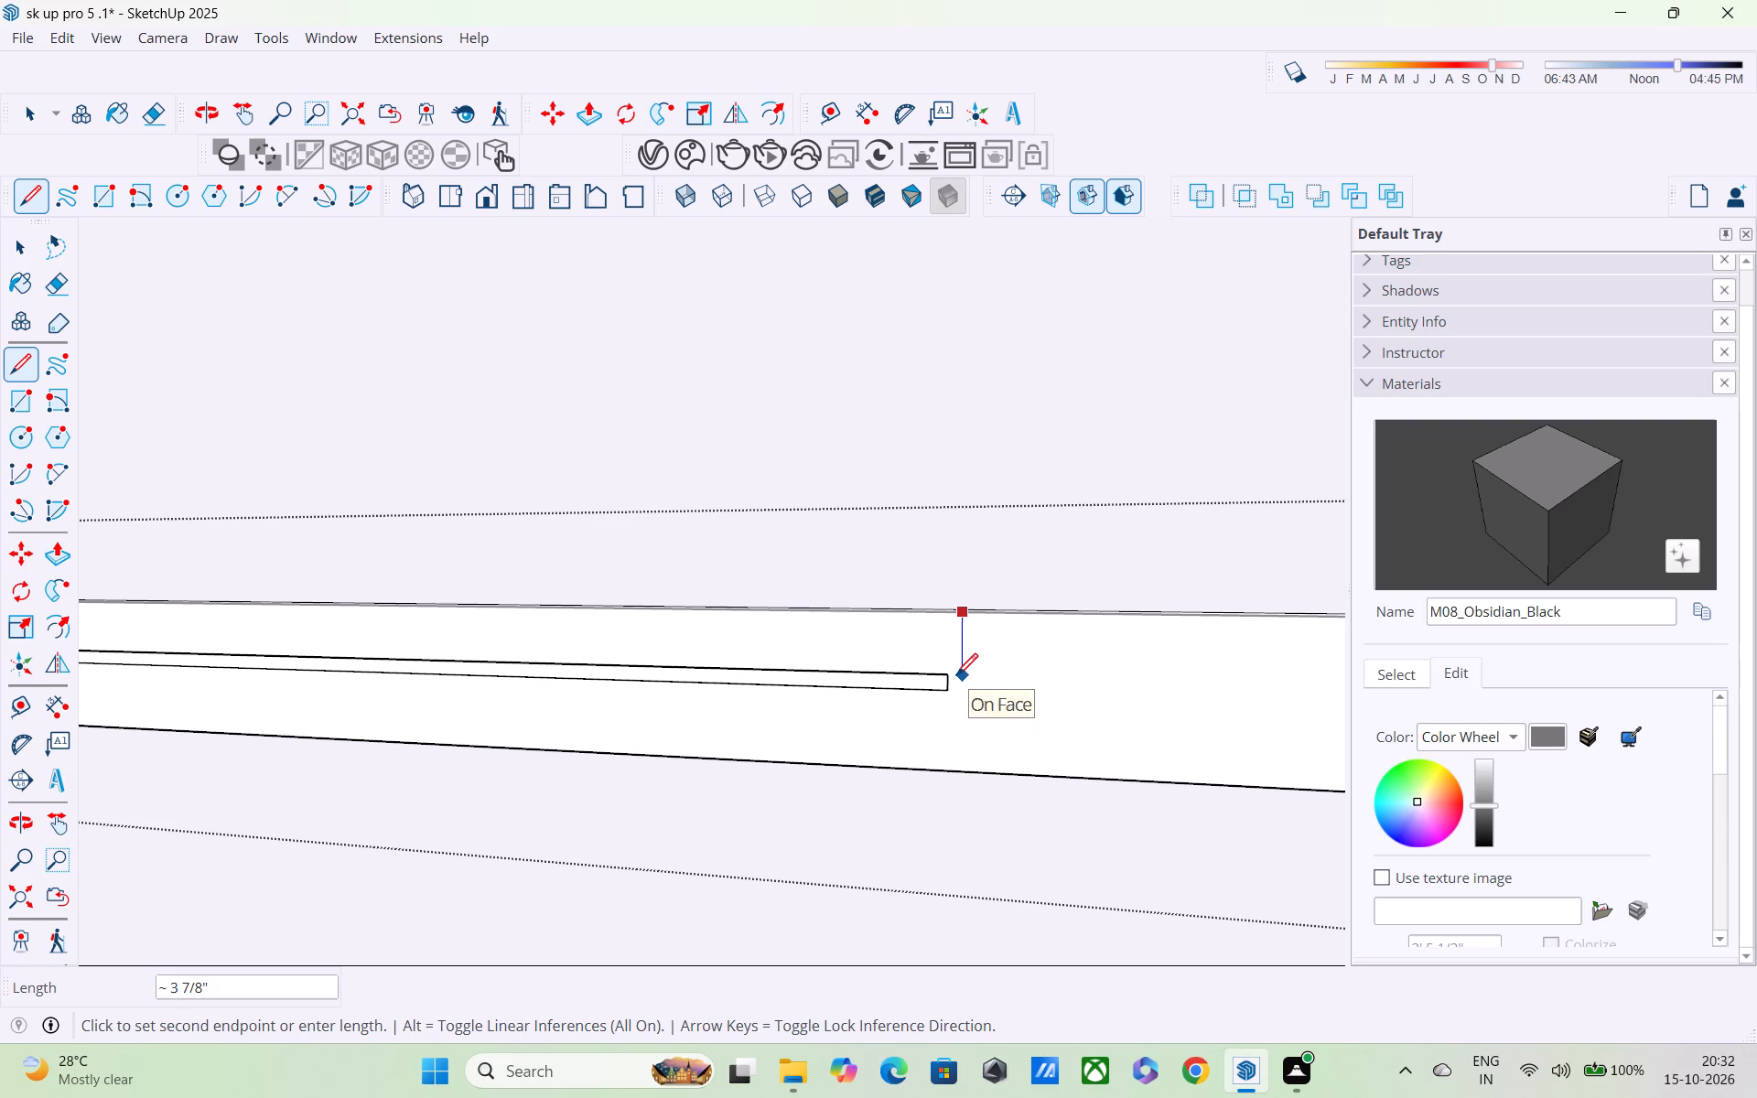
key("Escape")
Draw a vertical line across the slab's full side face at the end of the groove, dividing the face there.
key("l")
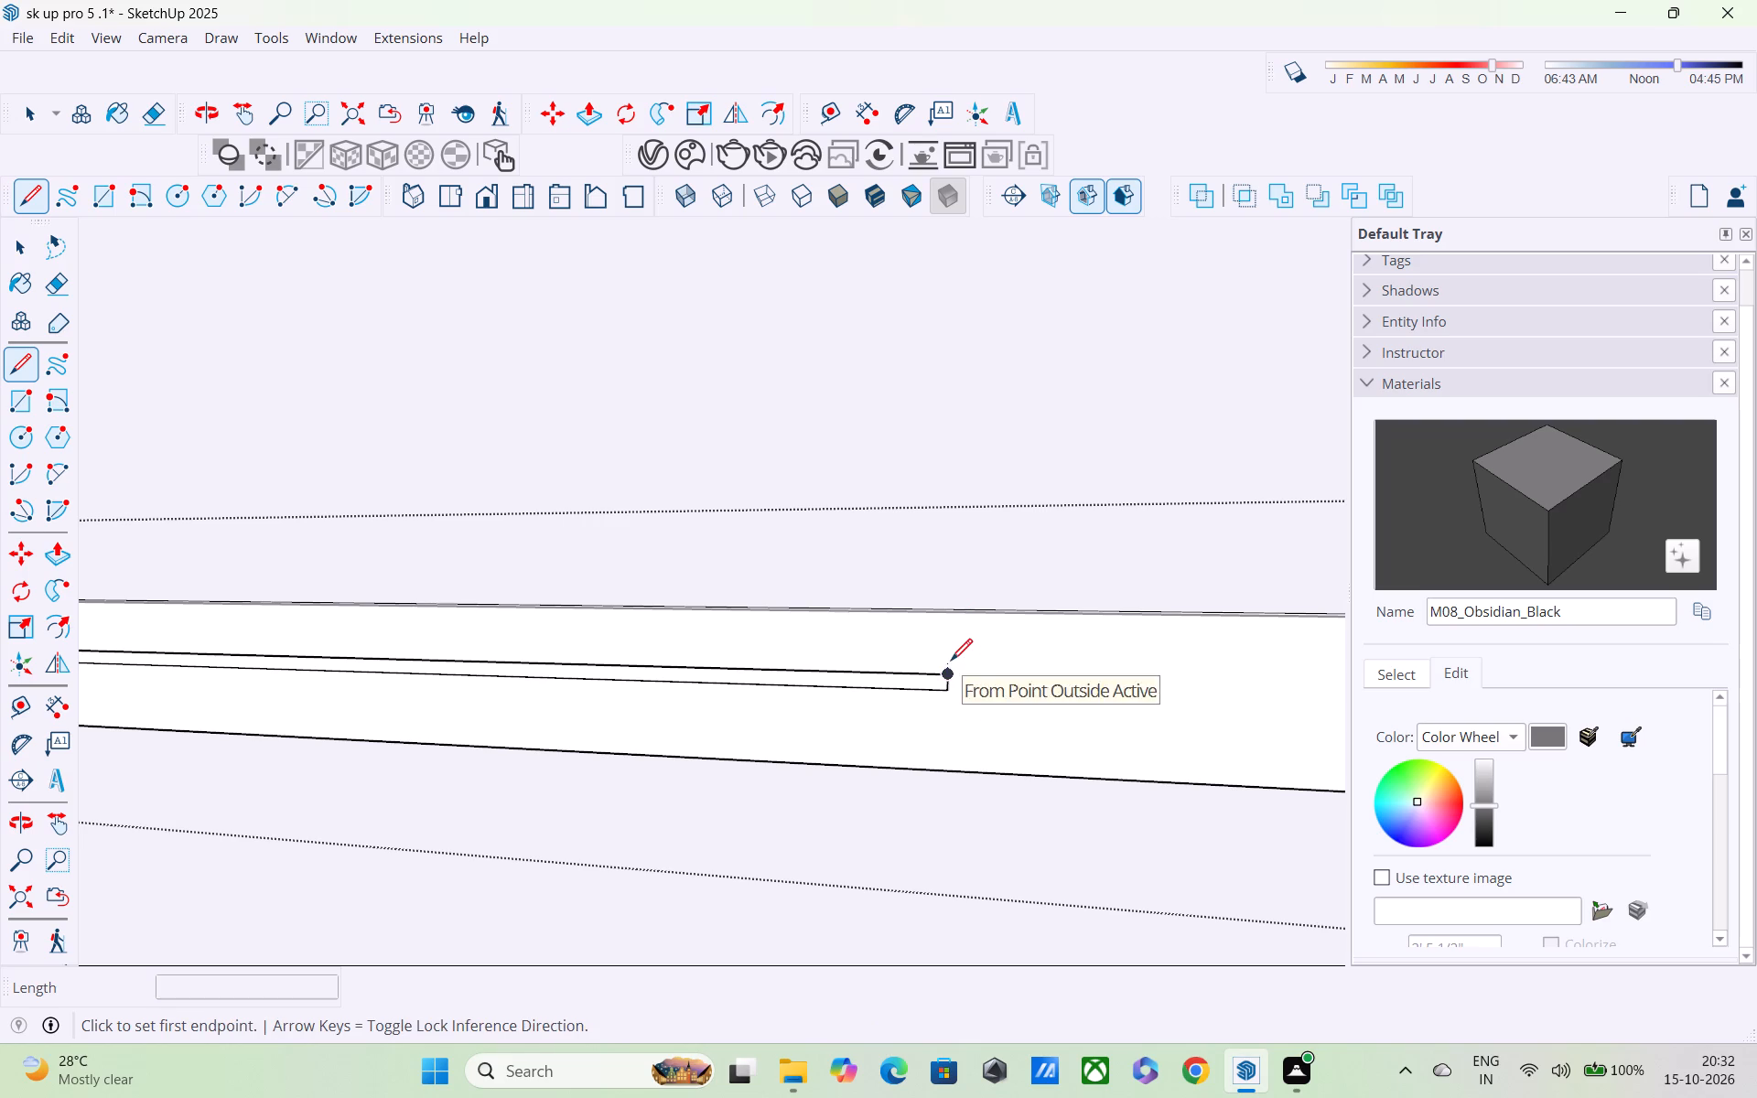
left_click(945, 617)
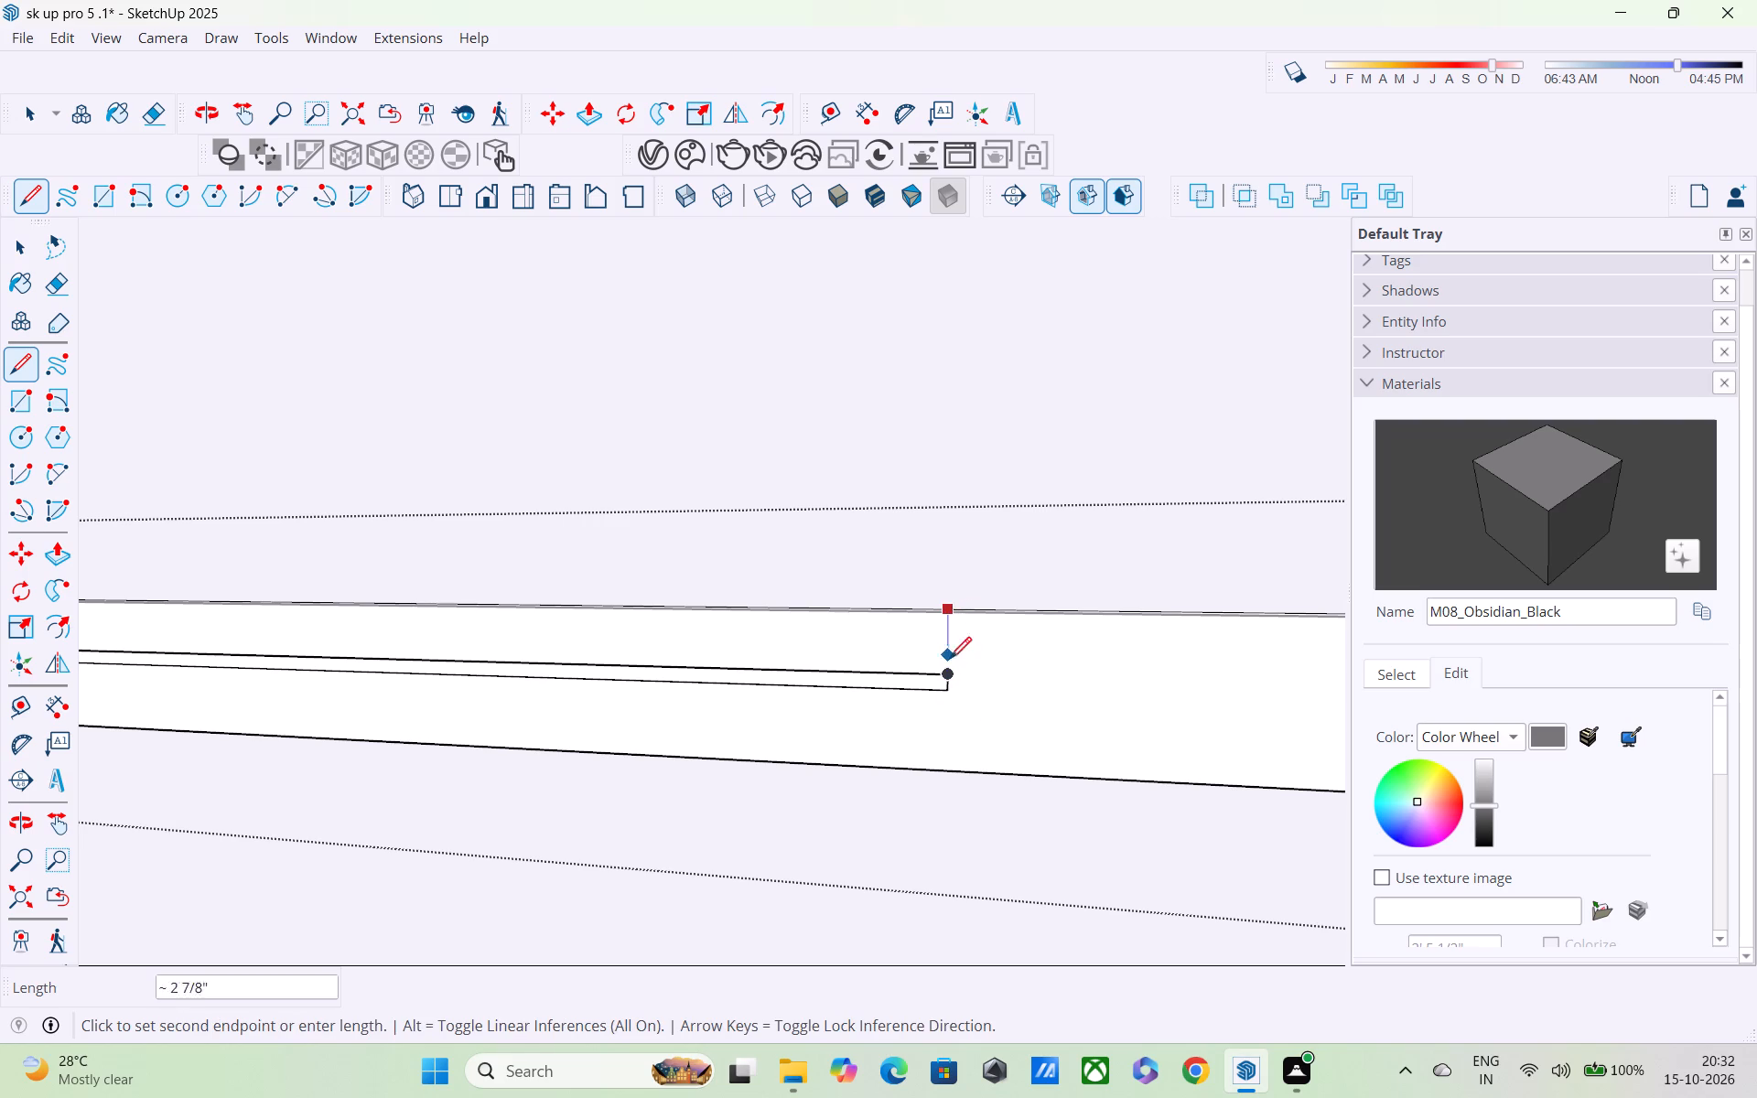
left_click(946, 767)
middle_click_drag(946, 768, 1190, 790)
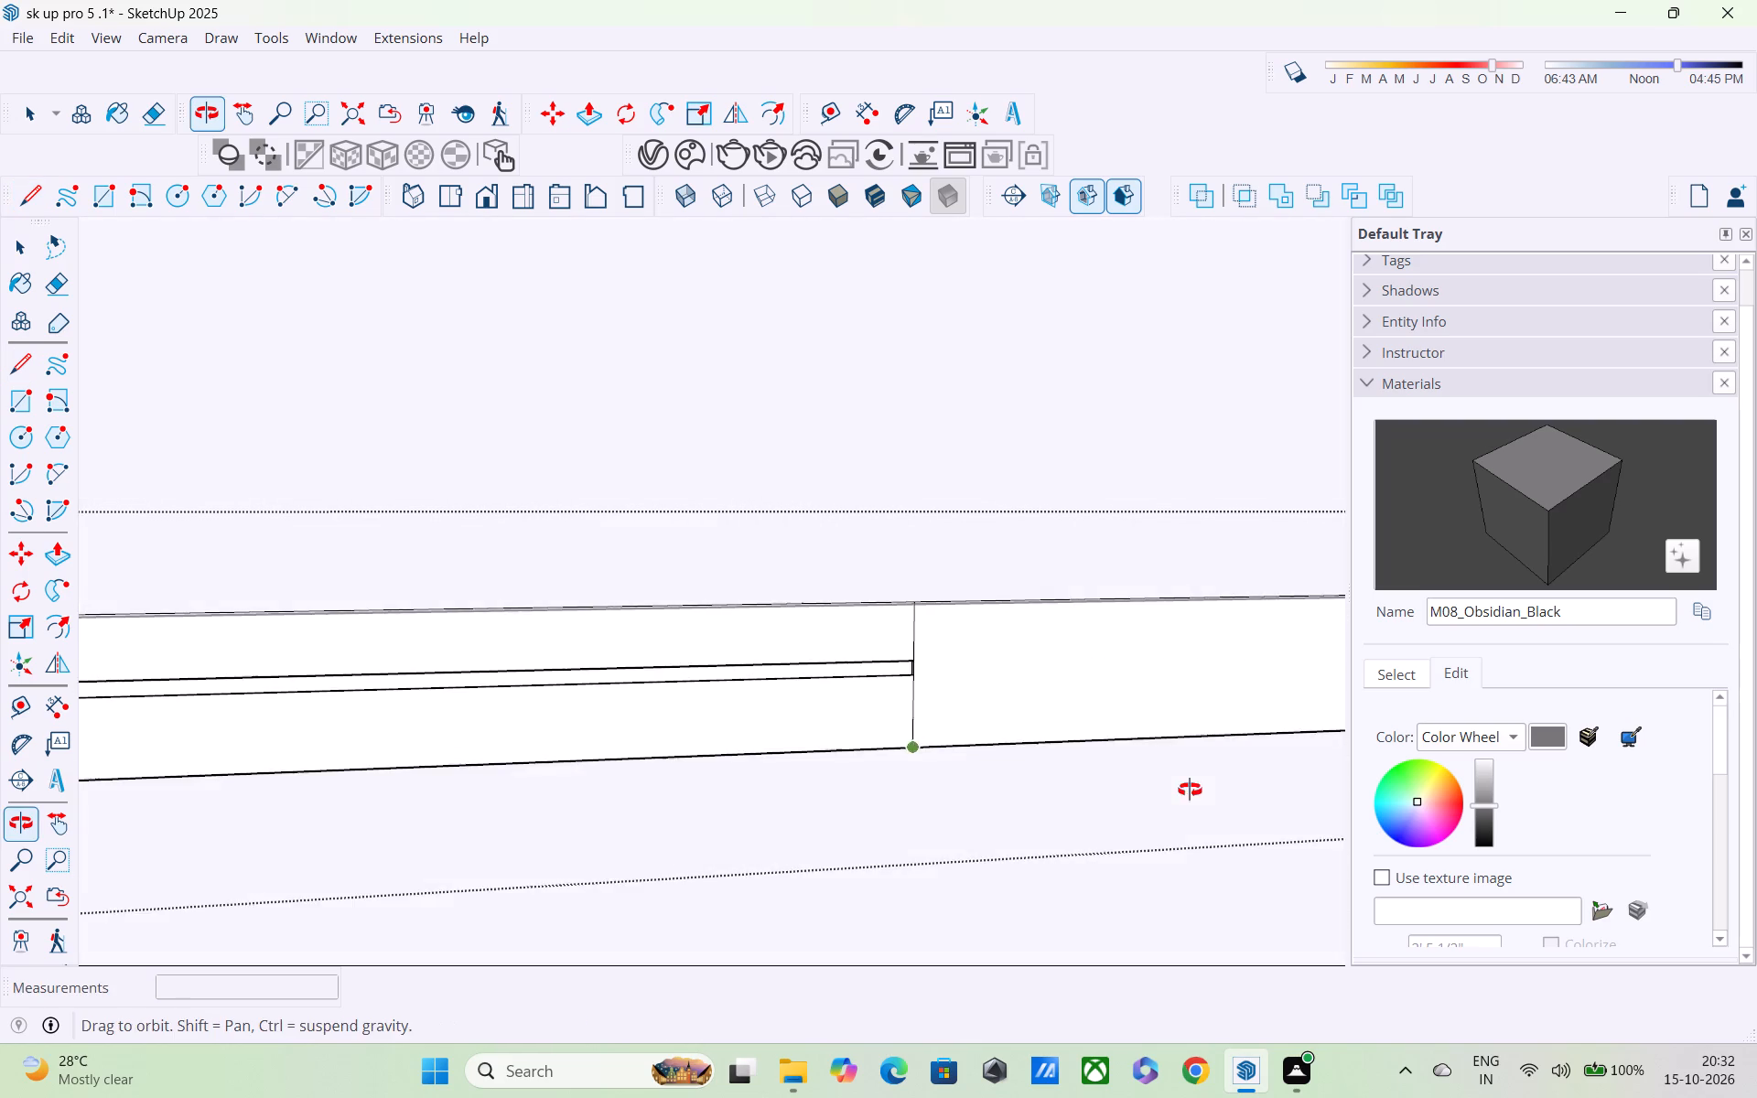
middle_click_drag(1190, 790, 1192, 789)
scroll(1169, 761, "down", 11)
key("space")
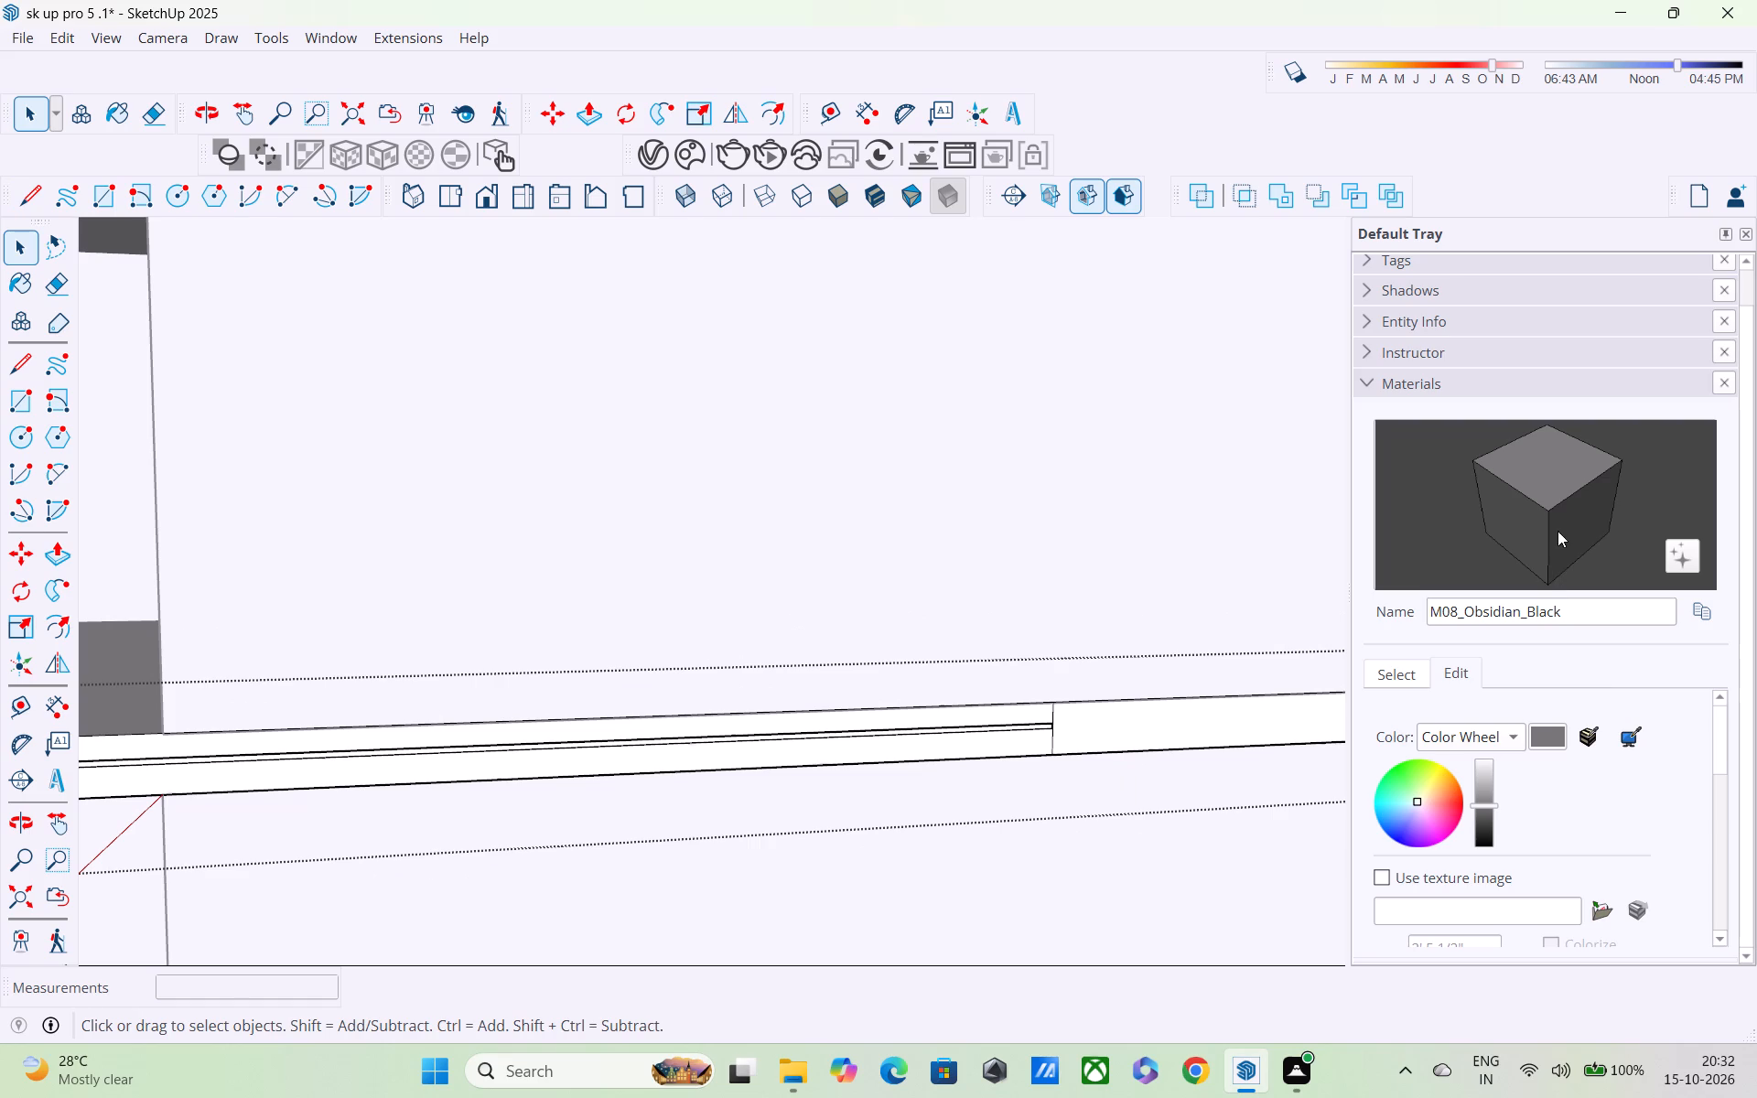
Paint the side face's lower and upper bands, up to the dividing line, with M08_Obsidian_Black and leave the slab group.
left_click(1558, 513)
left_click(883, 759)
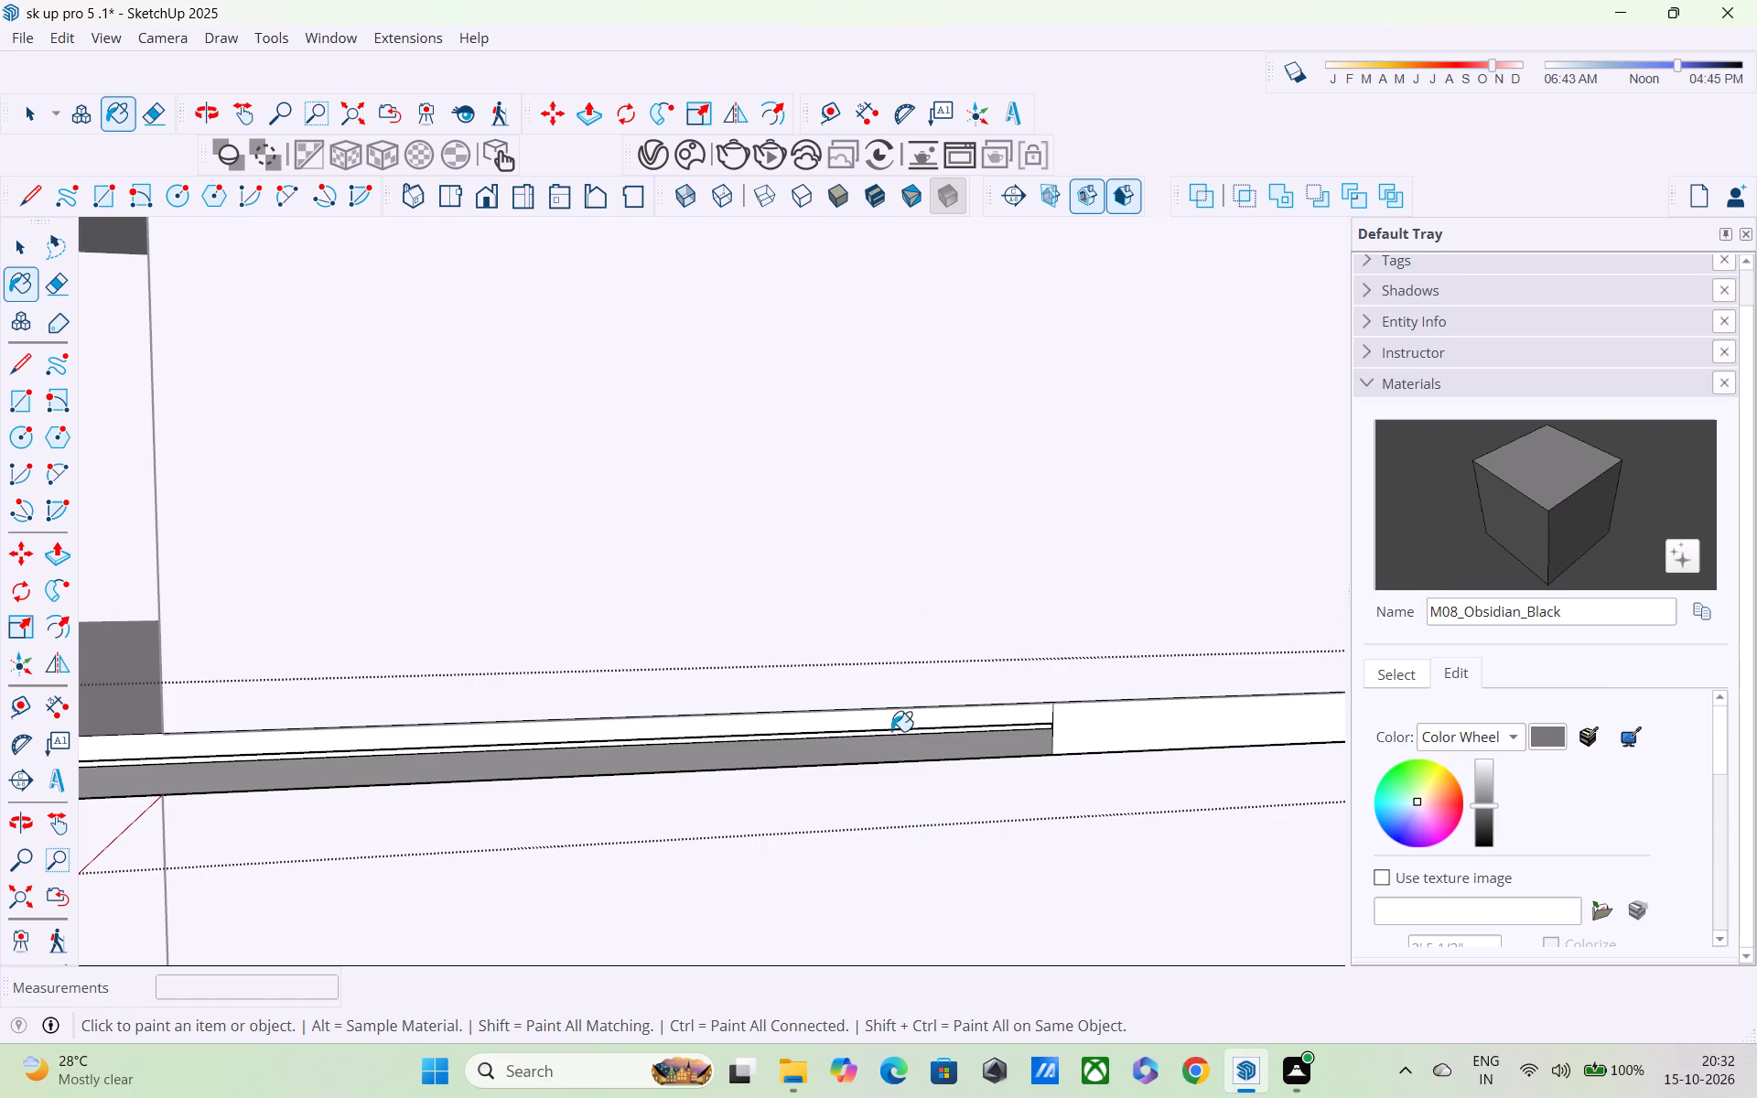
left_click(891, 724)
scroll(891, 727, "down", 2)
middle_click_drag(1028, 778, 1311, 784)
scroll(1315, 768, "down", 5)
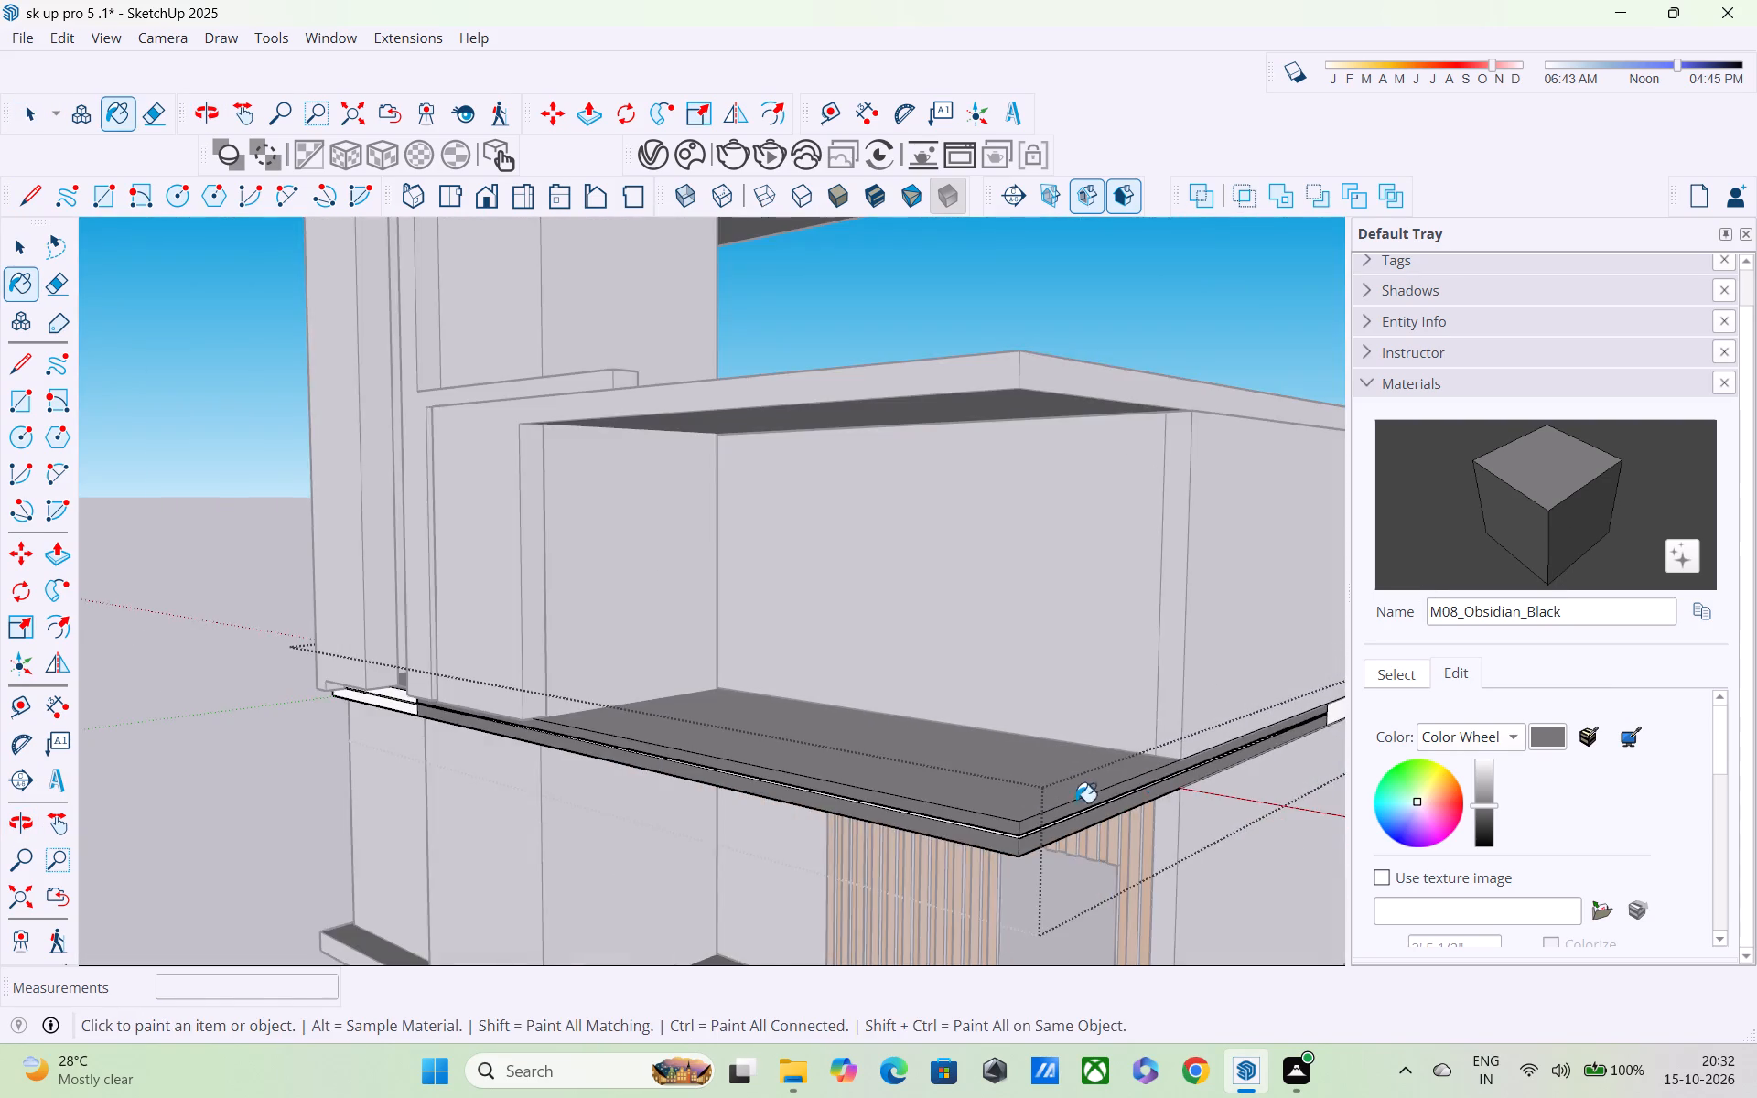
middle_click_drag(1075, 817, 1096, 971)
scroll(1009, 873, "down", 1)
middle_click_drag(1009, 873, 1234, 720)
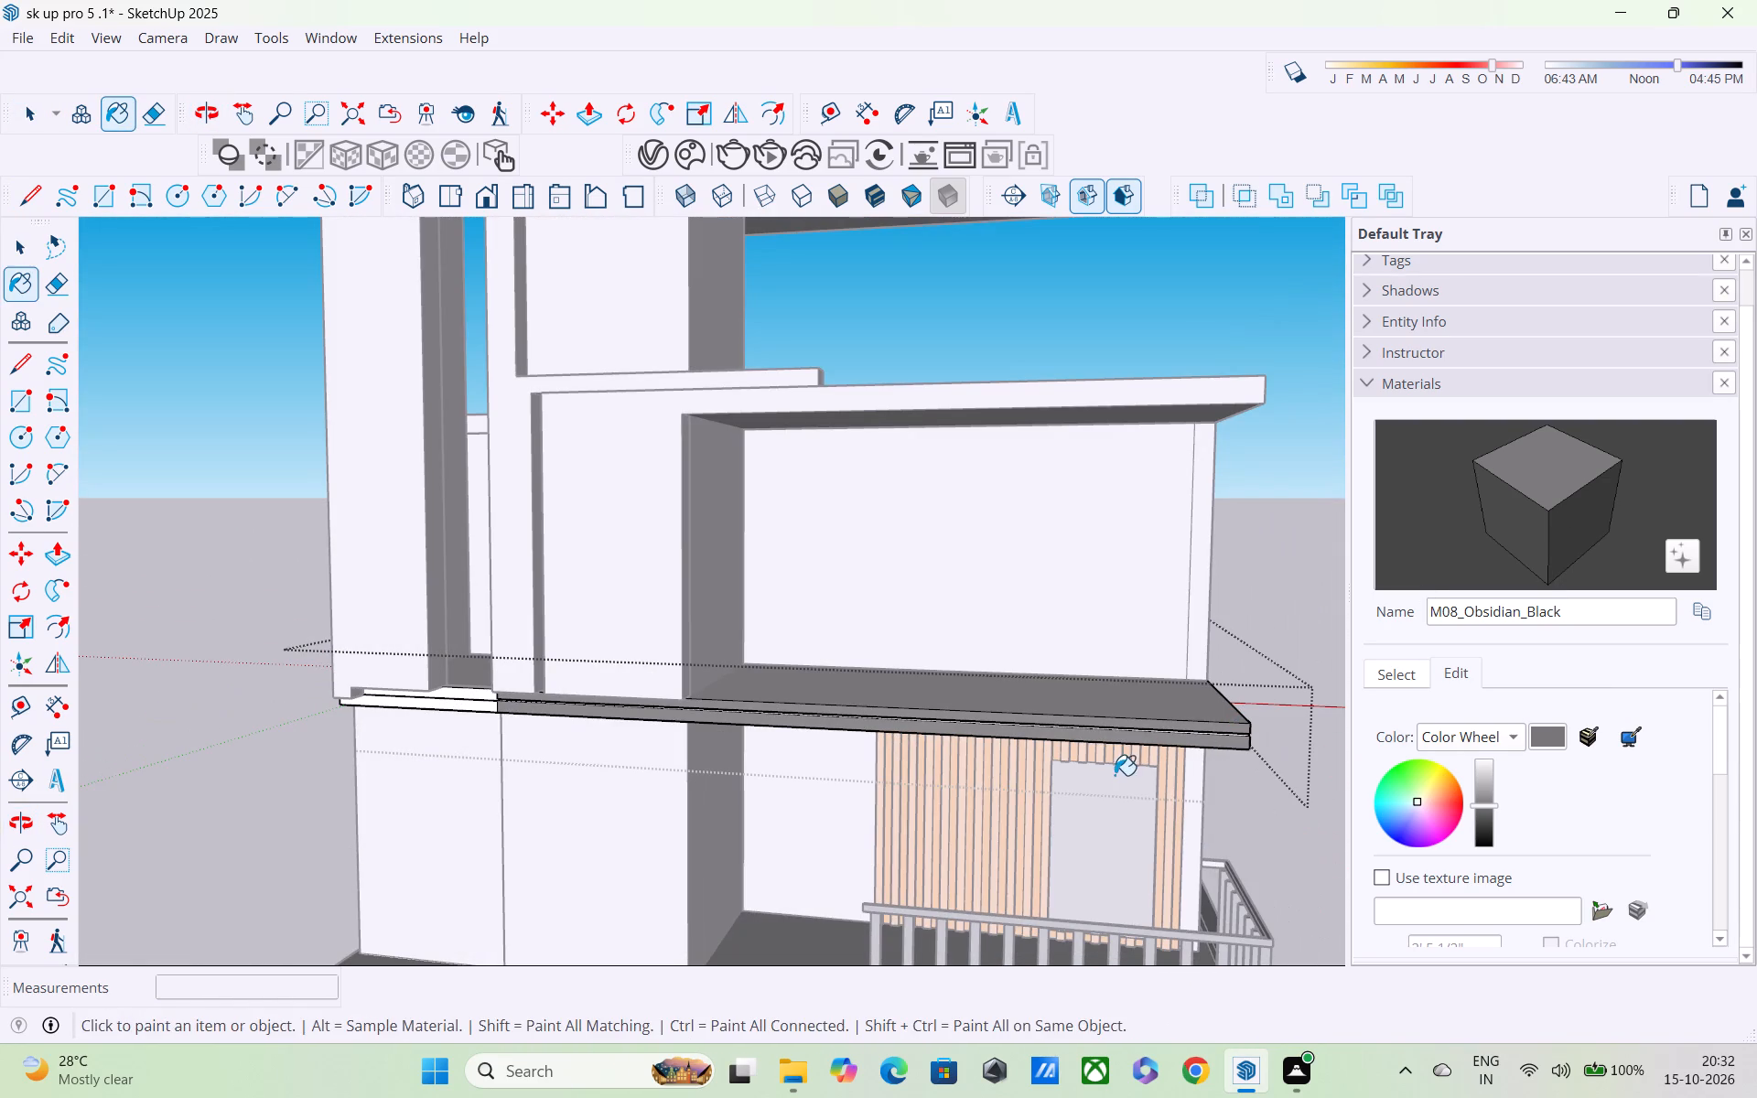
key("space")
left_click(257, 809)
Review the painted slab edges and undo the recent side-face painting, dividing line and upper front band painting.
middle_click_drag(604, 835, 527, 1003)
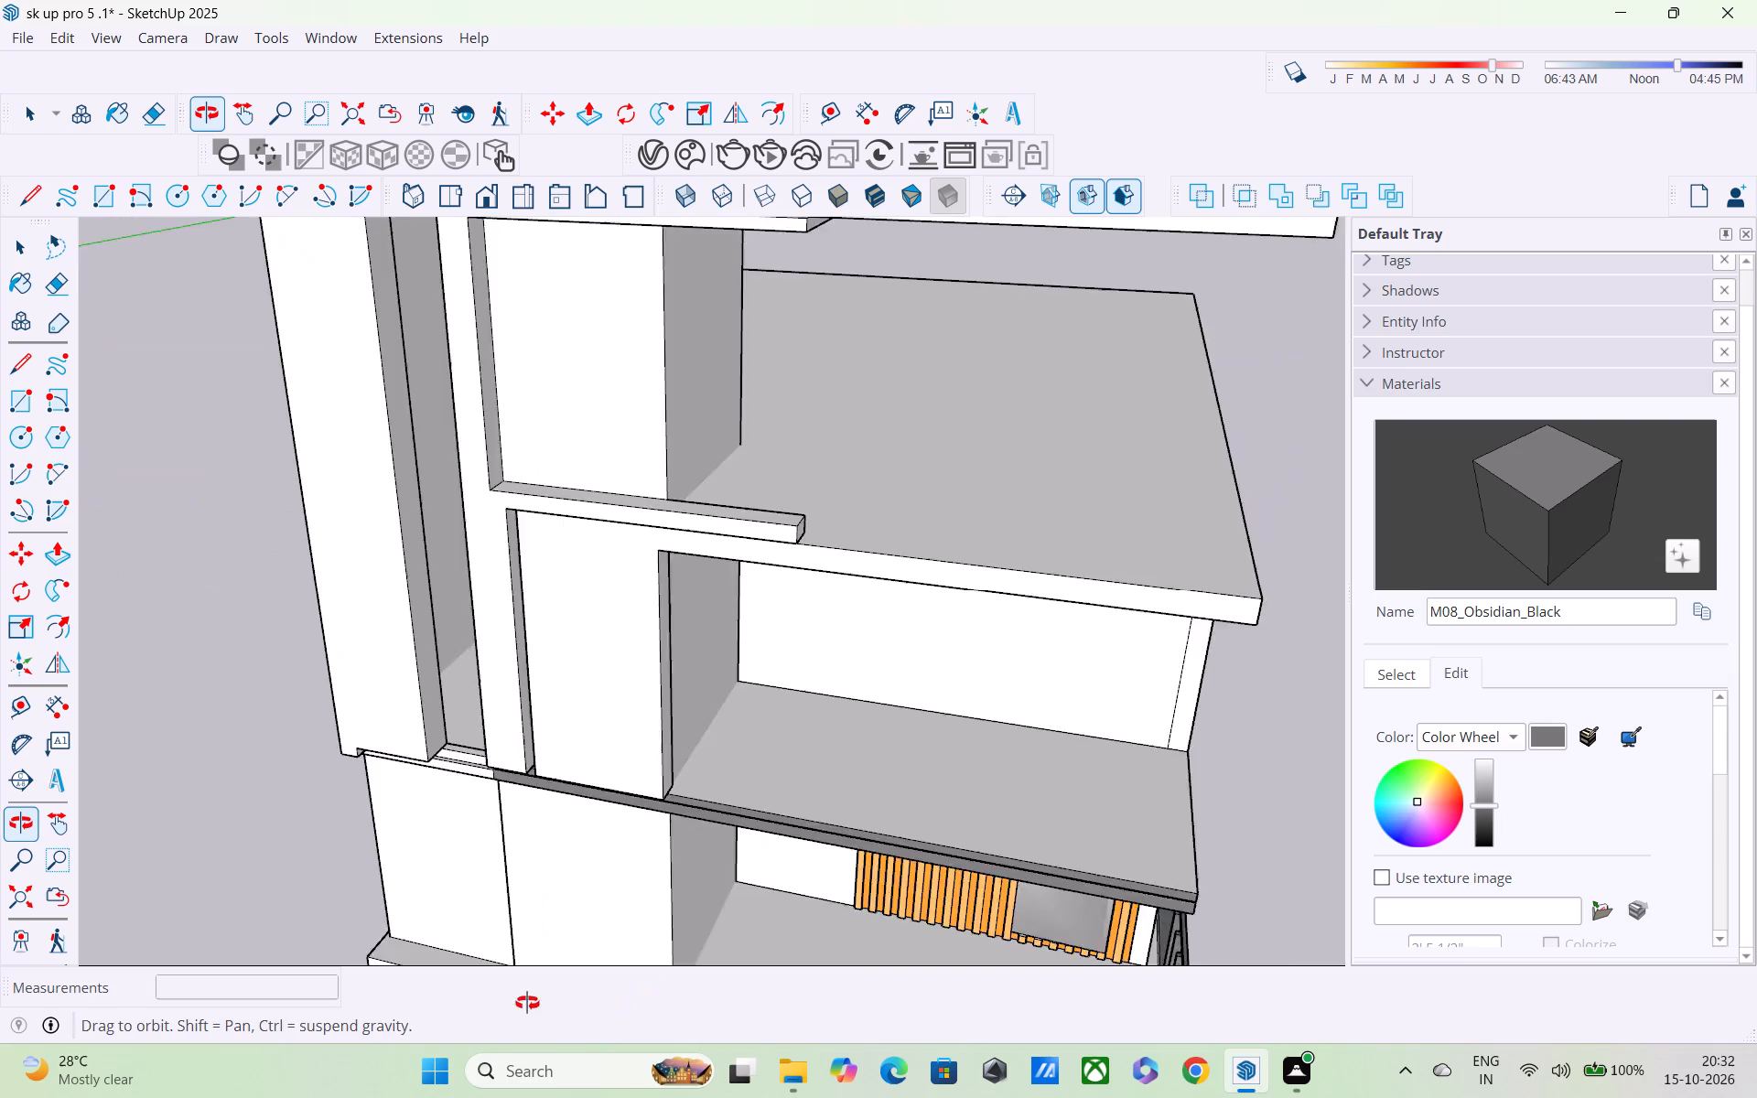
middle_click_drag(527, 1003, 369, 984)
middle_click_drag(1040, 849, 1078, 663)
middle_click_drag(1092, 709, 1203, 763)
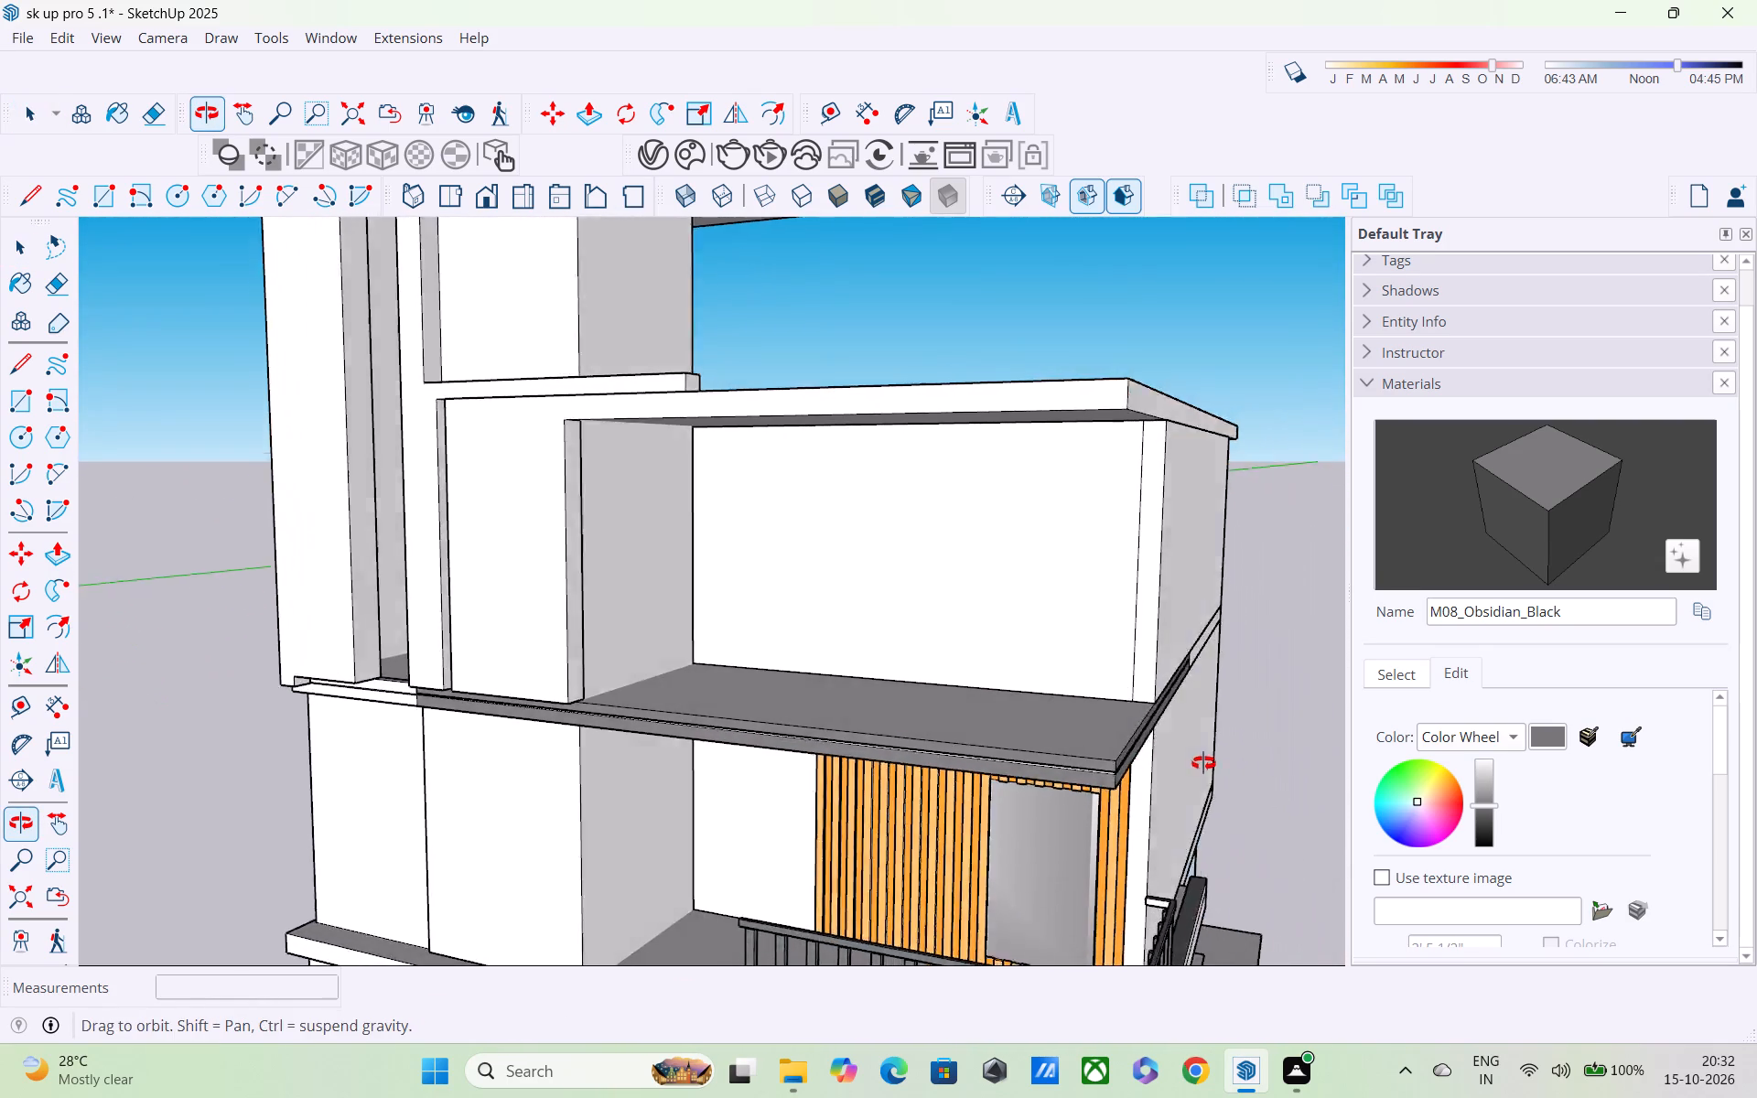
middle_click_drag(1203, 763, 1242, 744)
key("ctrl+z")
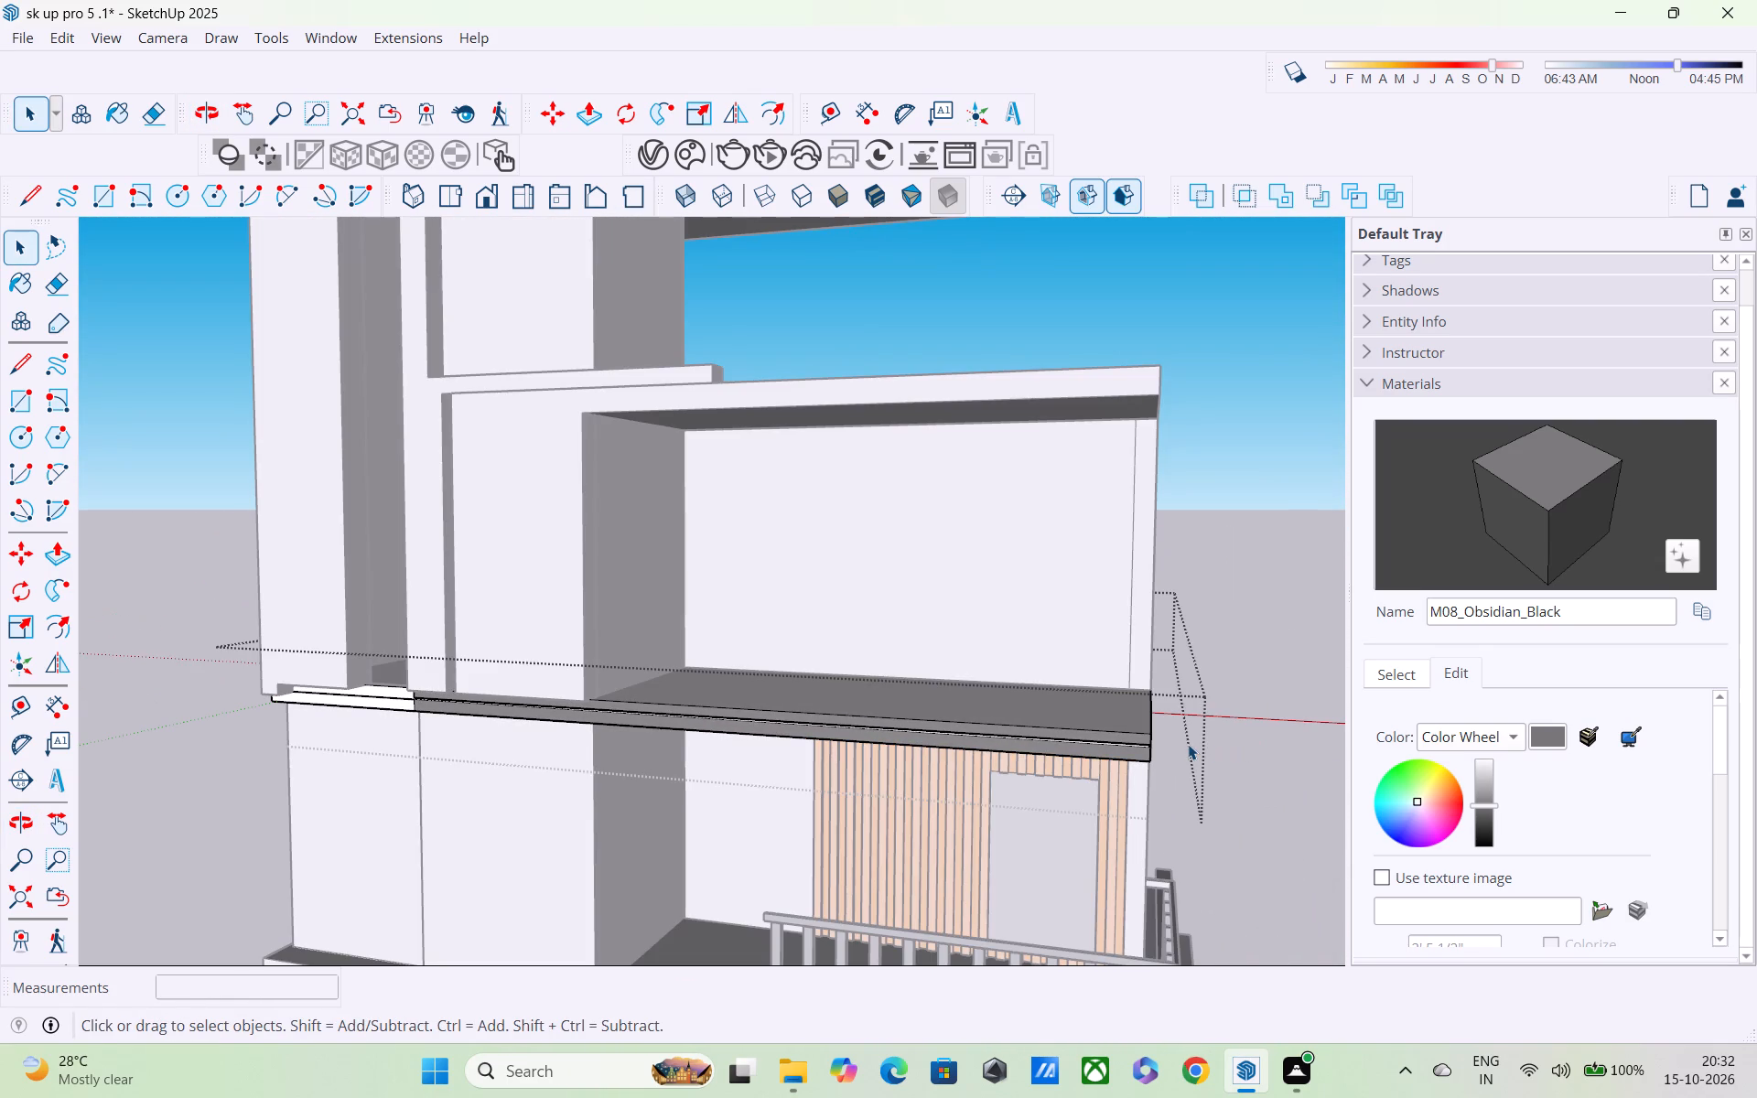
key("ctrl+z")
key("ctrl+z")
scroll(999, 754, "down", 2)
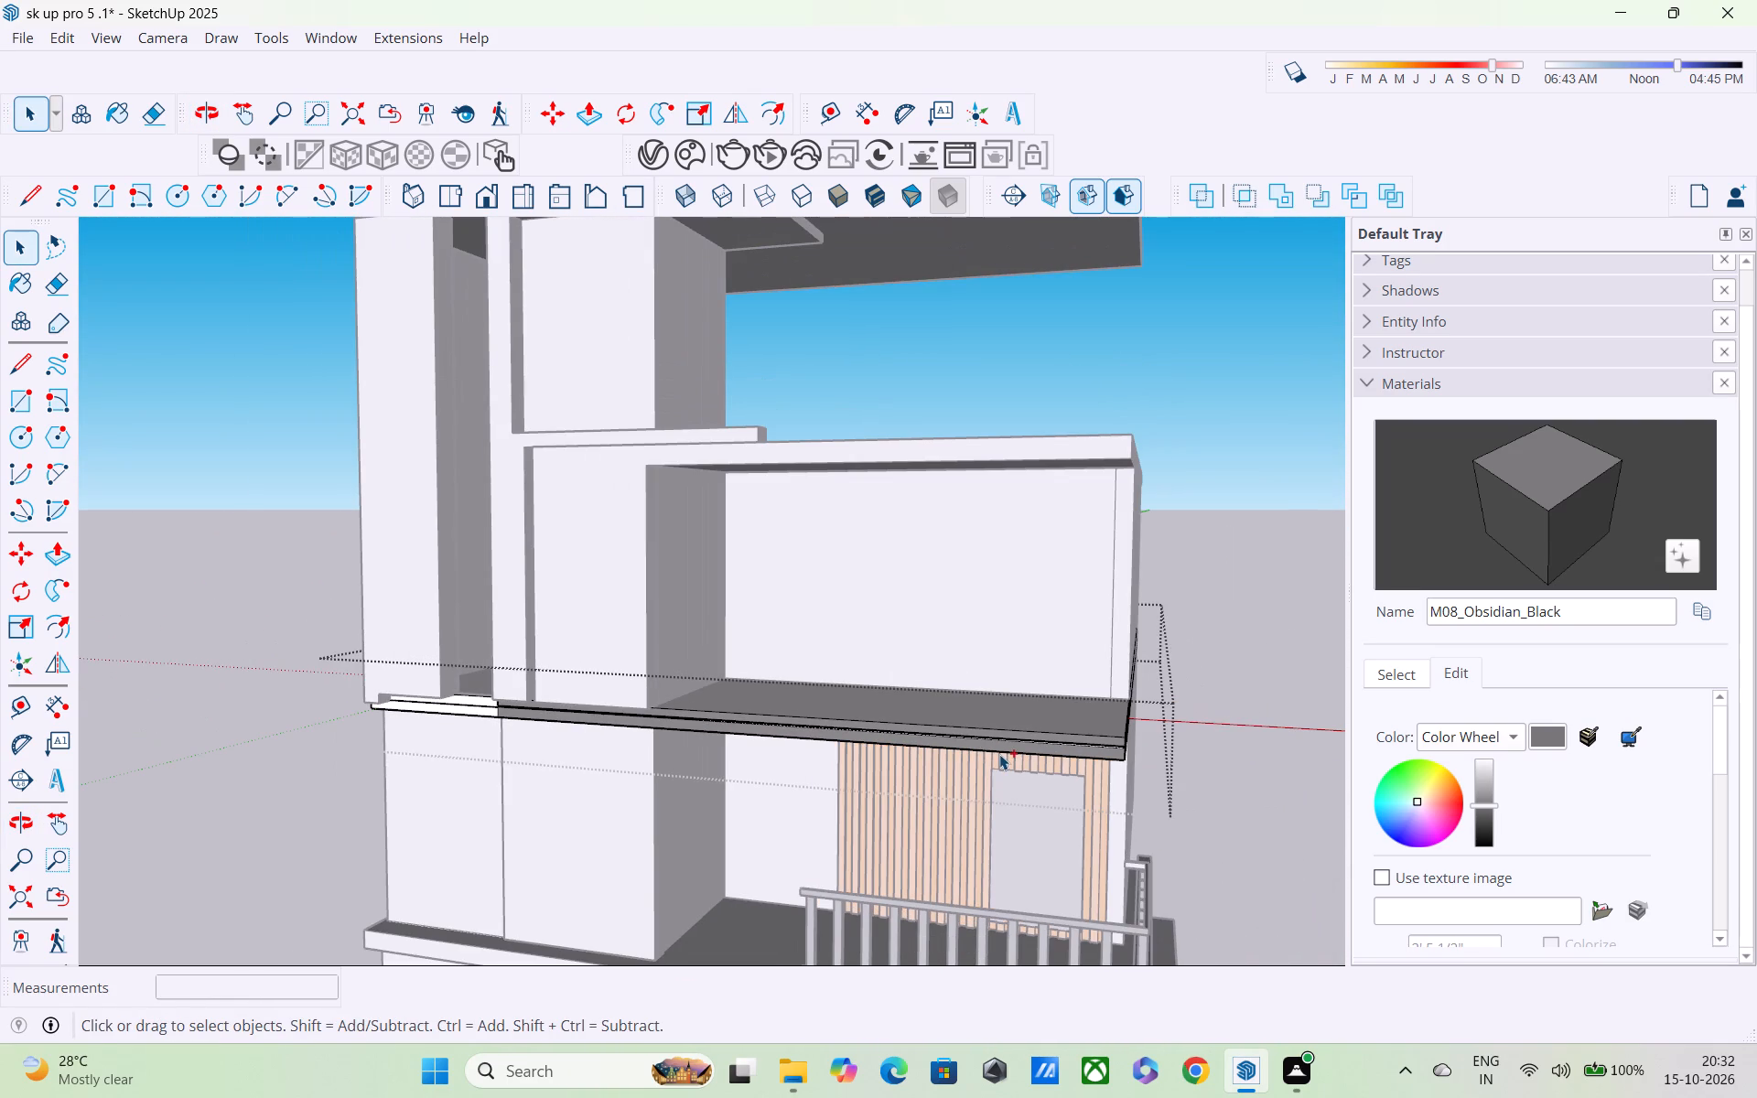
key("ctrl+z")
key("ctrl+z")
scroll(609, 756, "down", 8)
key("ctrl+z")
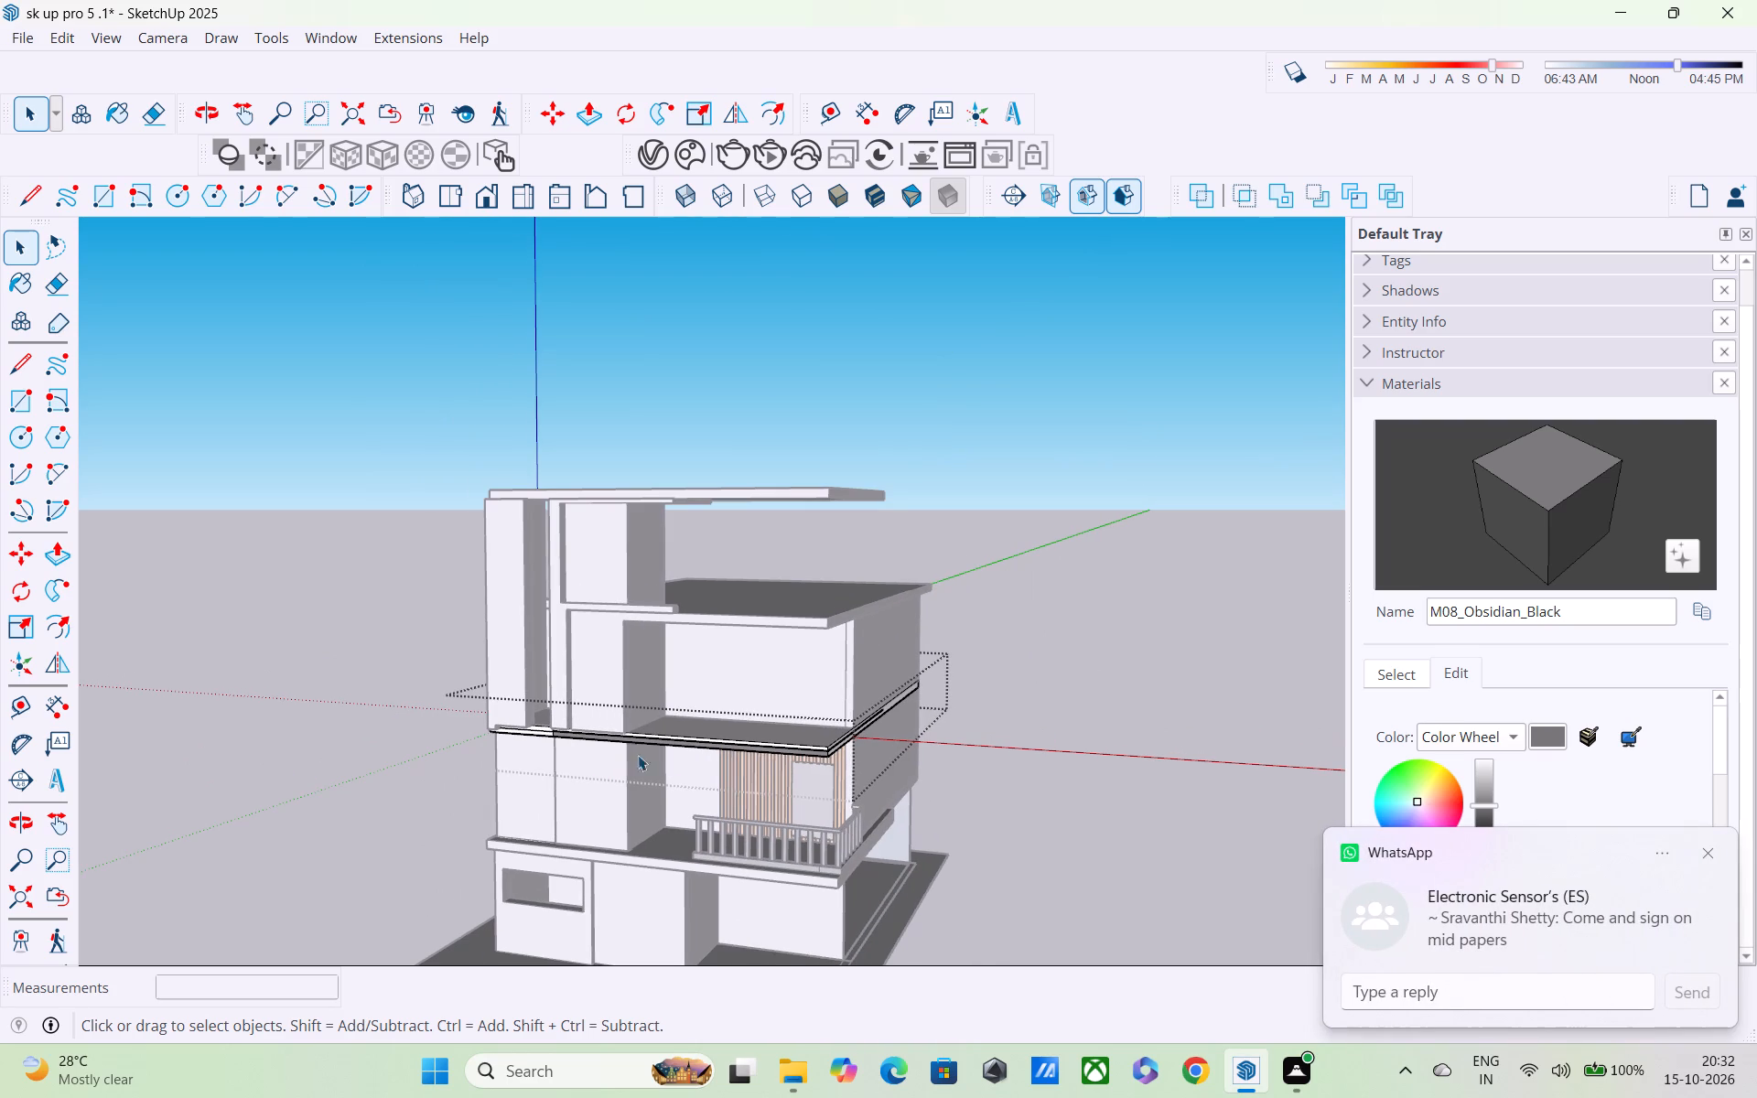
Undo the remaining painting on the slab's front edge and step back out of the slab group.
middle_click_drag(796, 755, 178, 906)
scroll(793, 781, "up", 3)
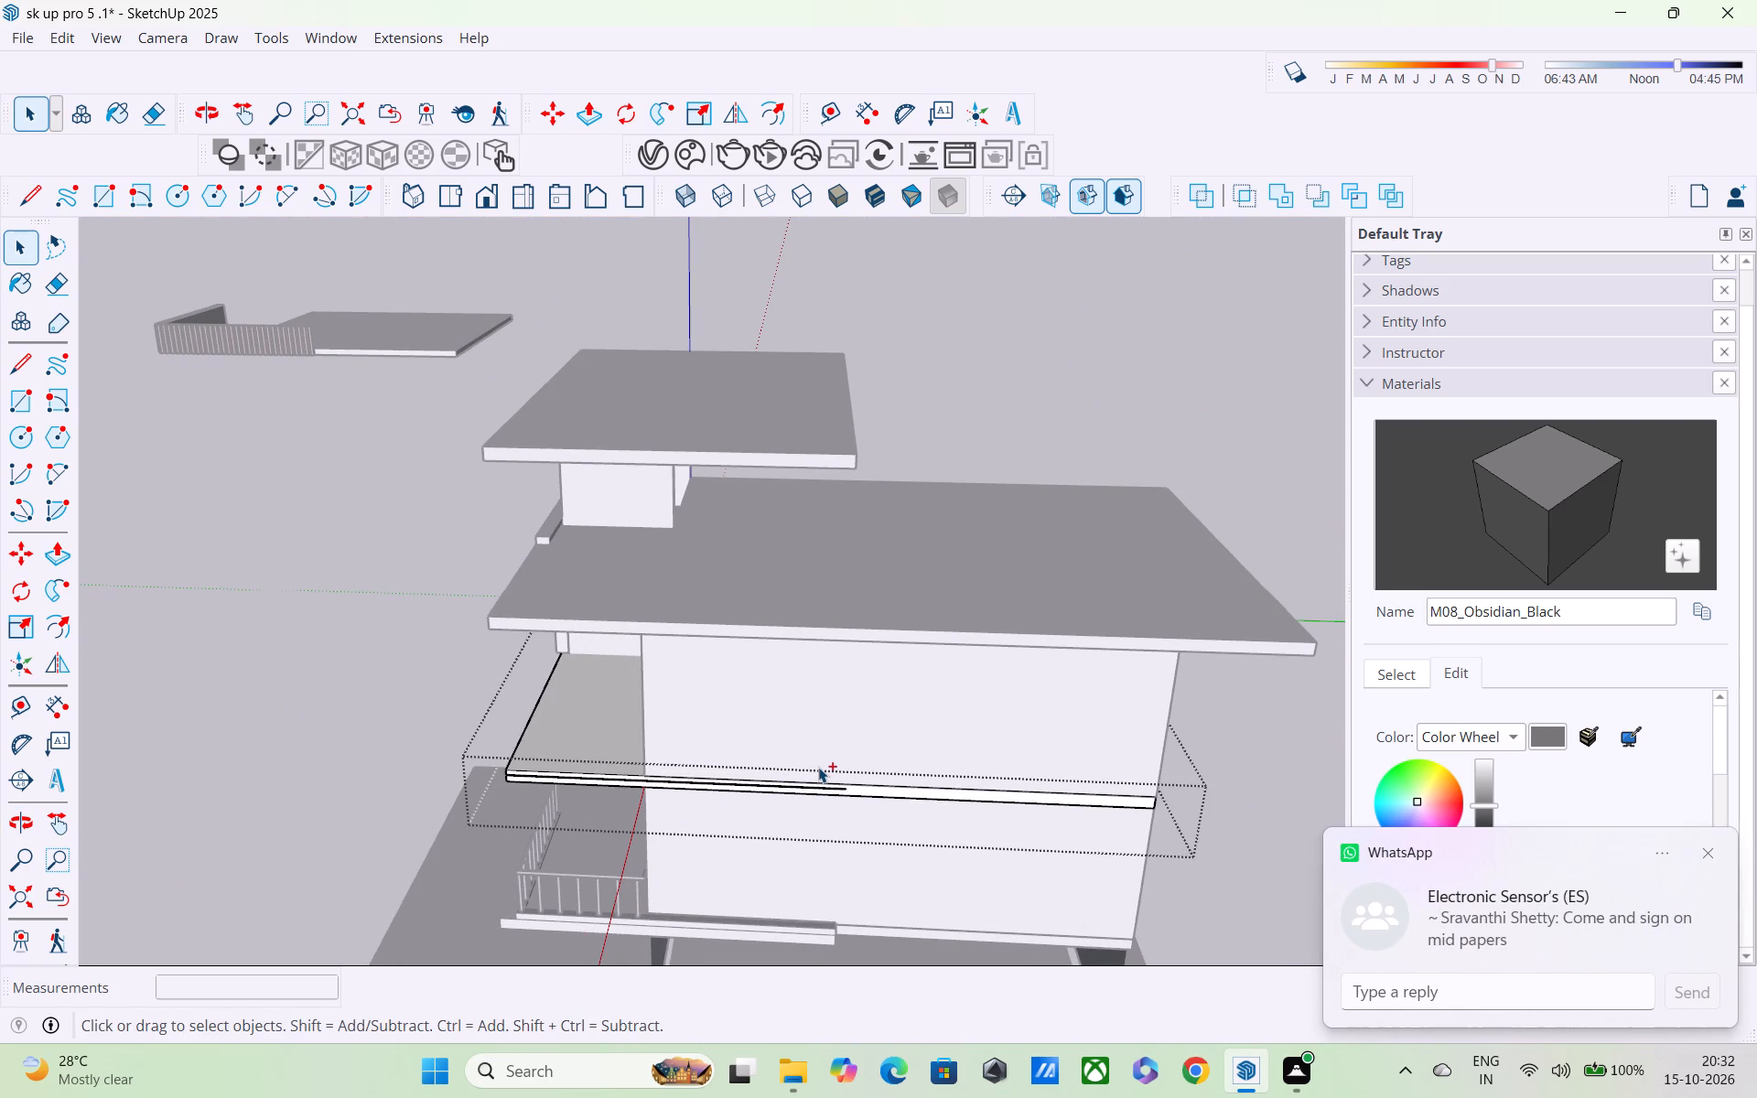
key("ctrl+z")
key("ctrl+z")
key("ctrl+z")
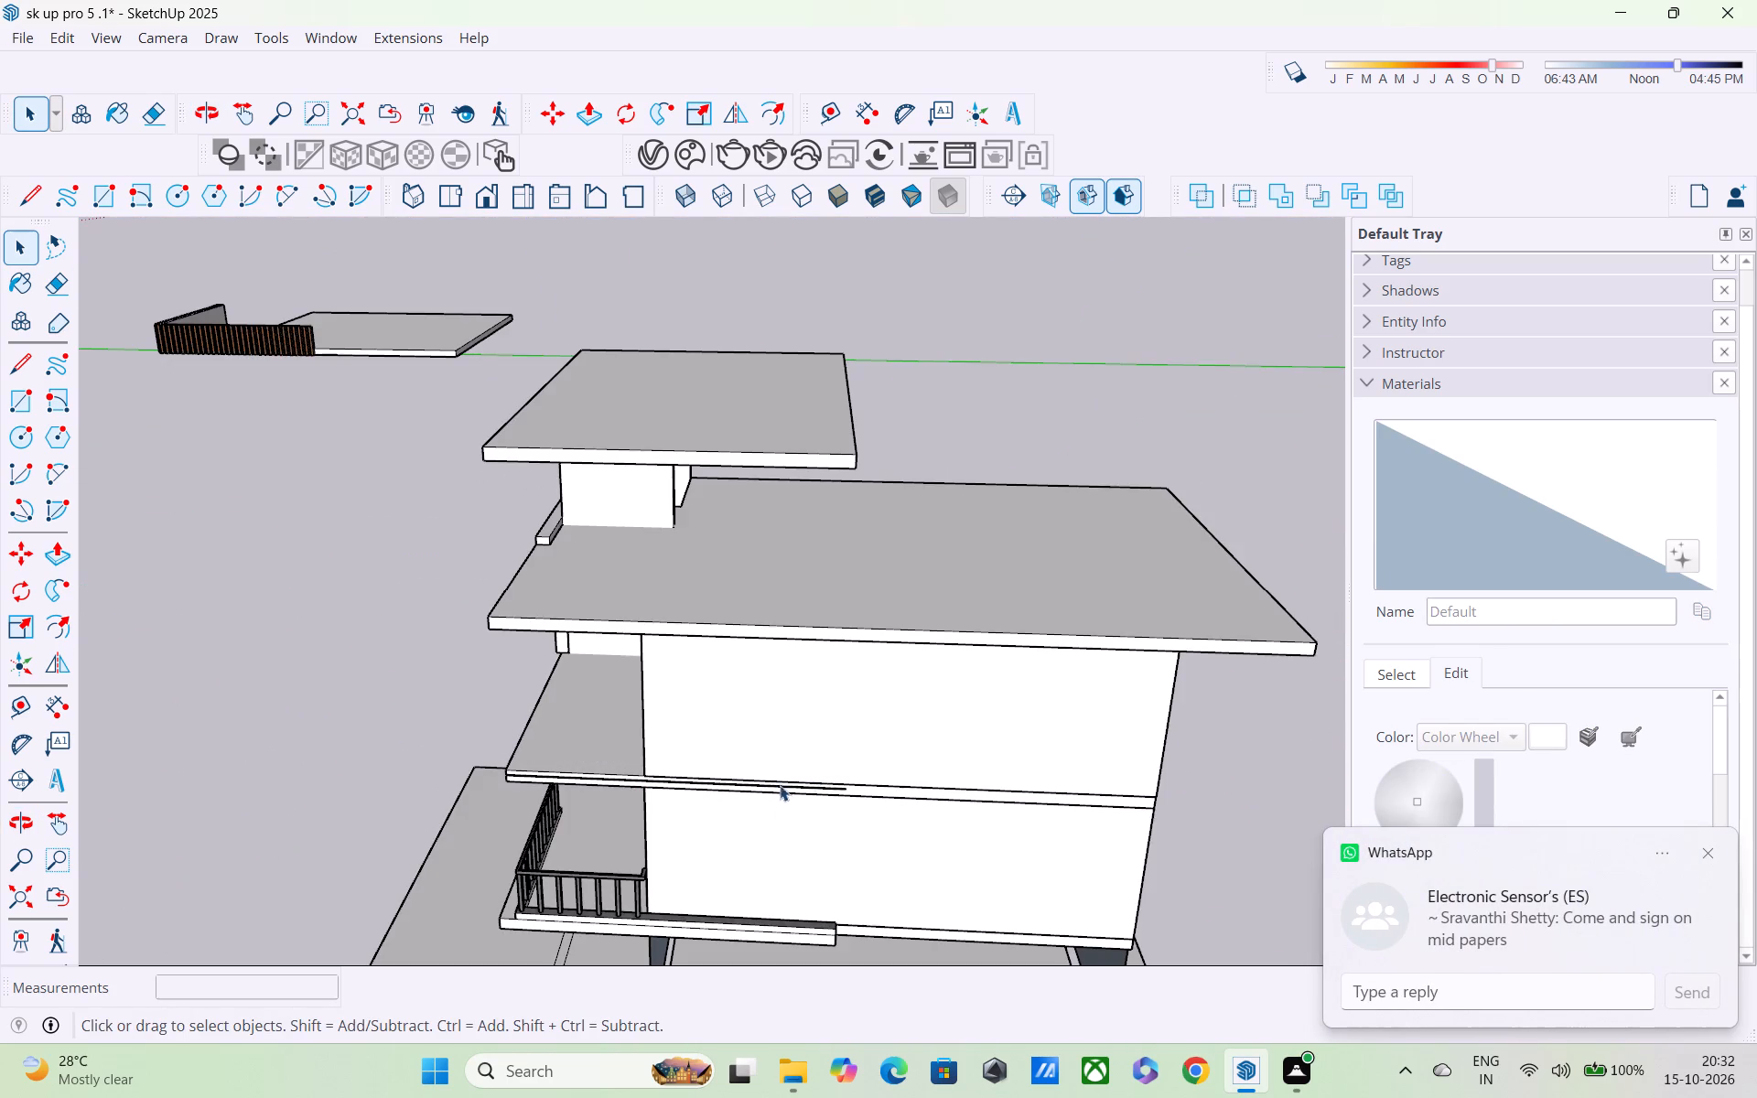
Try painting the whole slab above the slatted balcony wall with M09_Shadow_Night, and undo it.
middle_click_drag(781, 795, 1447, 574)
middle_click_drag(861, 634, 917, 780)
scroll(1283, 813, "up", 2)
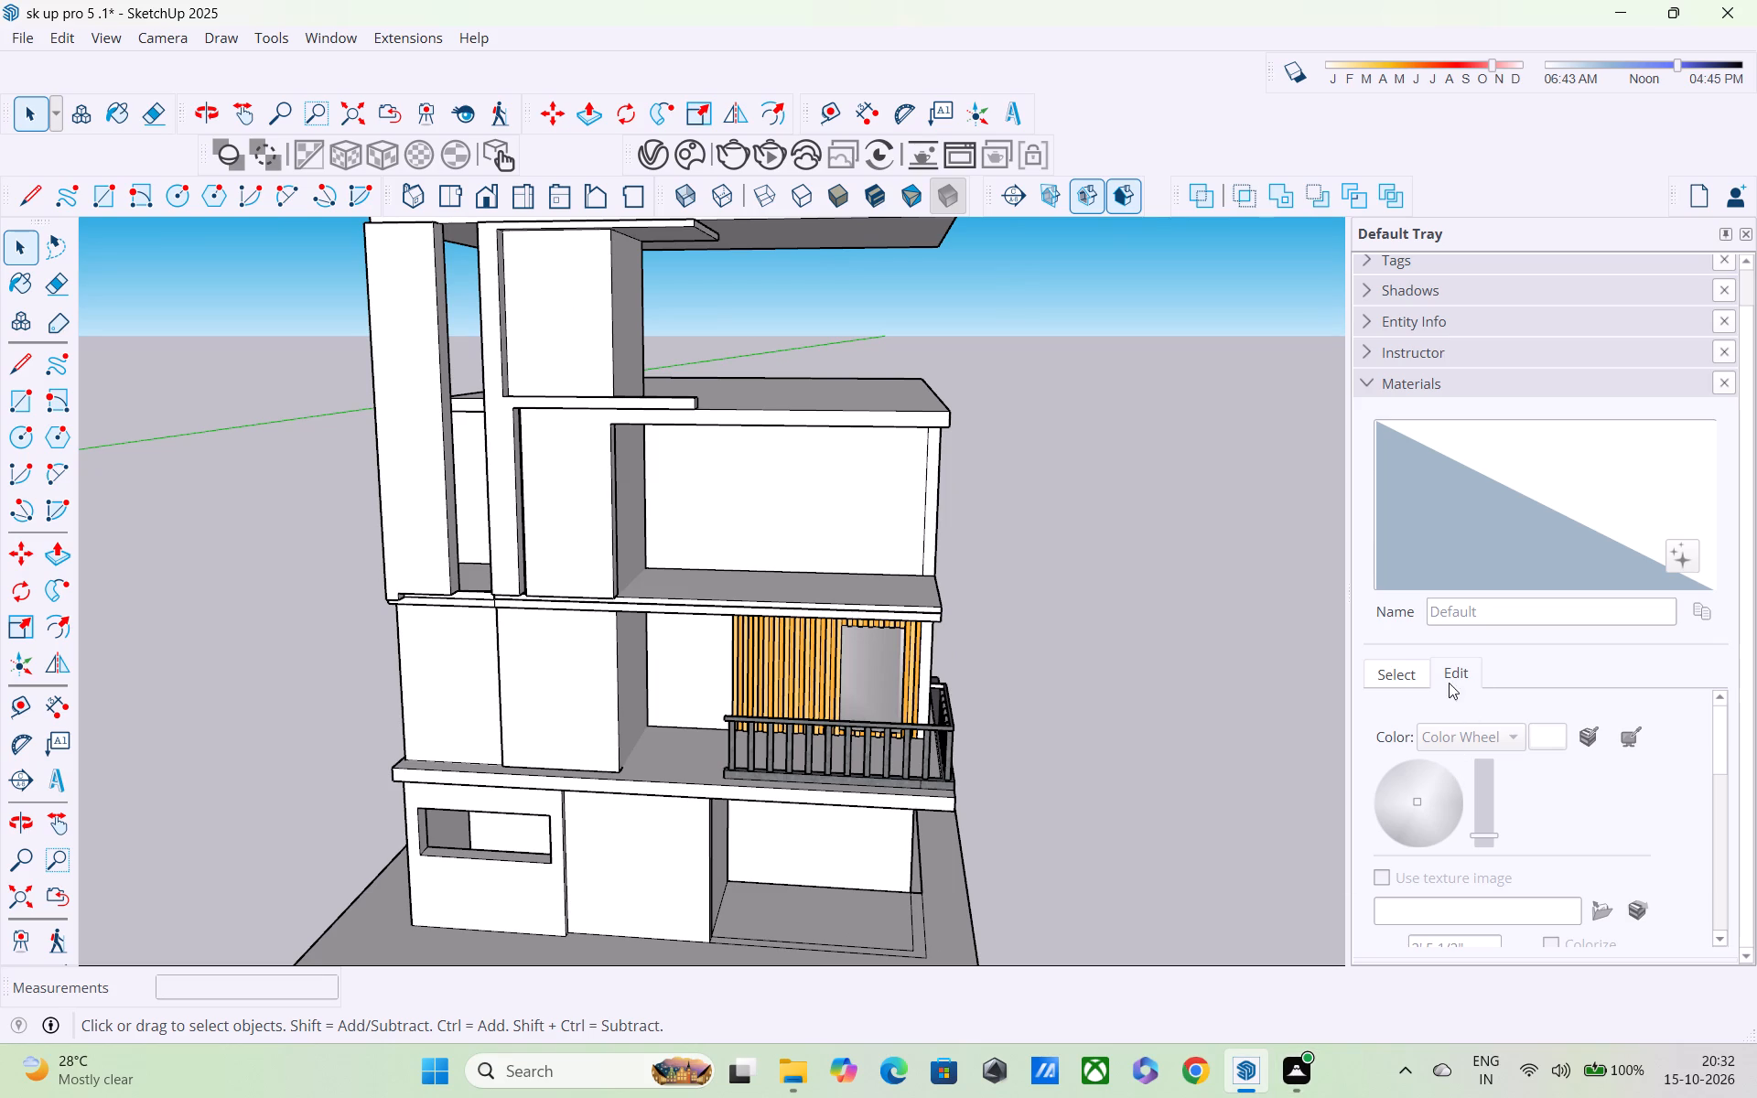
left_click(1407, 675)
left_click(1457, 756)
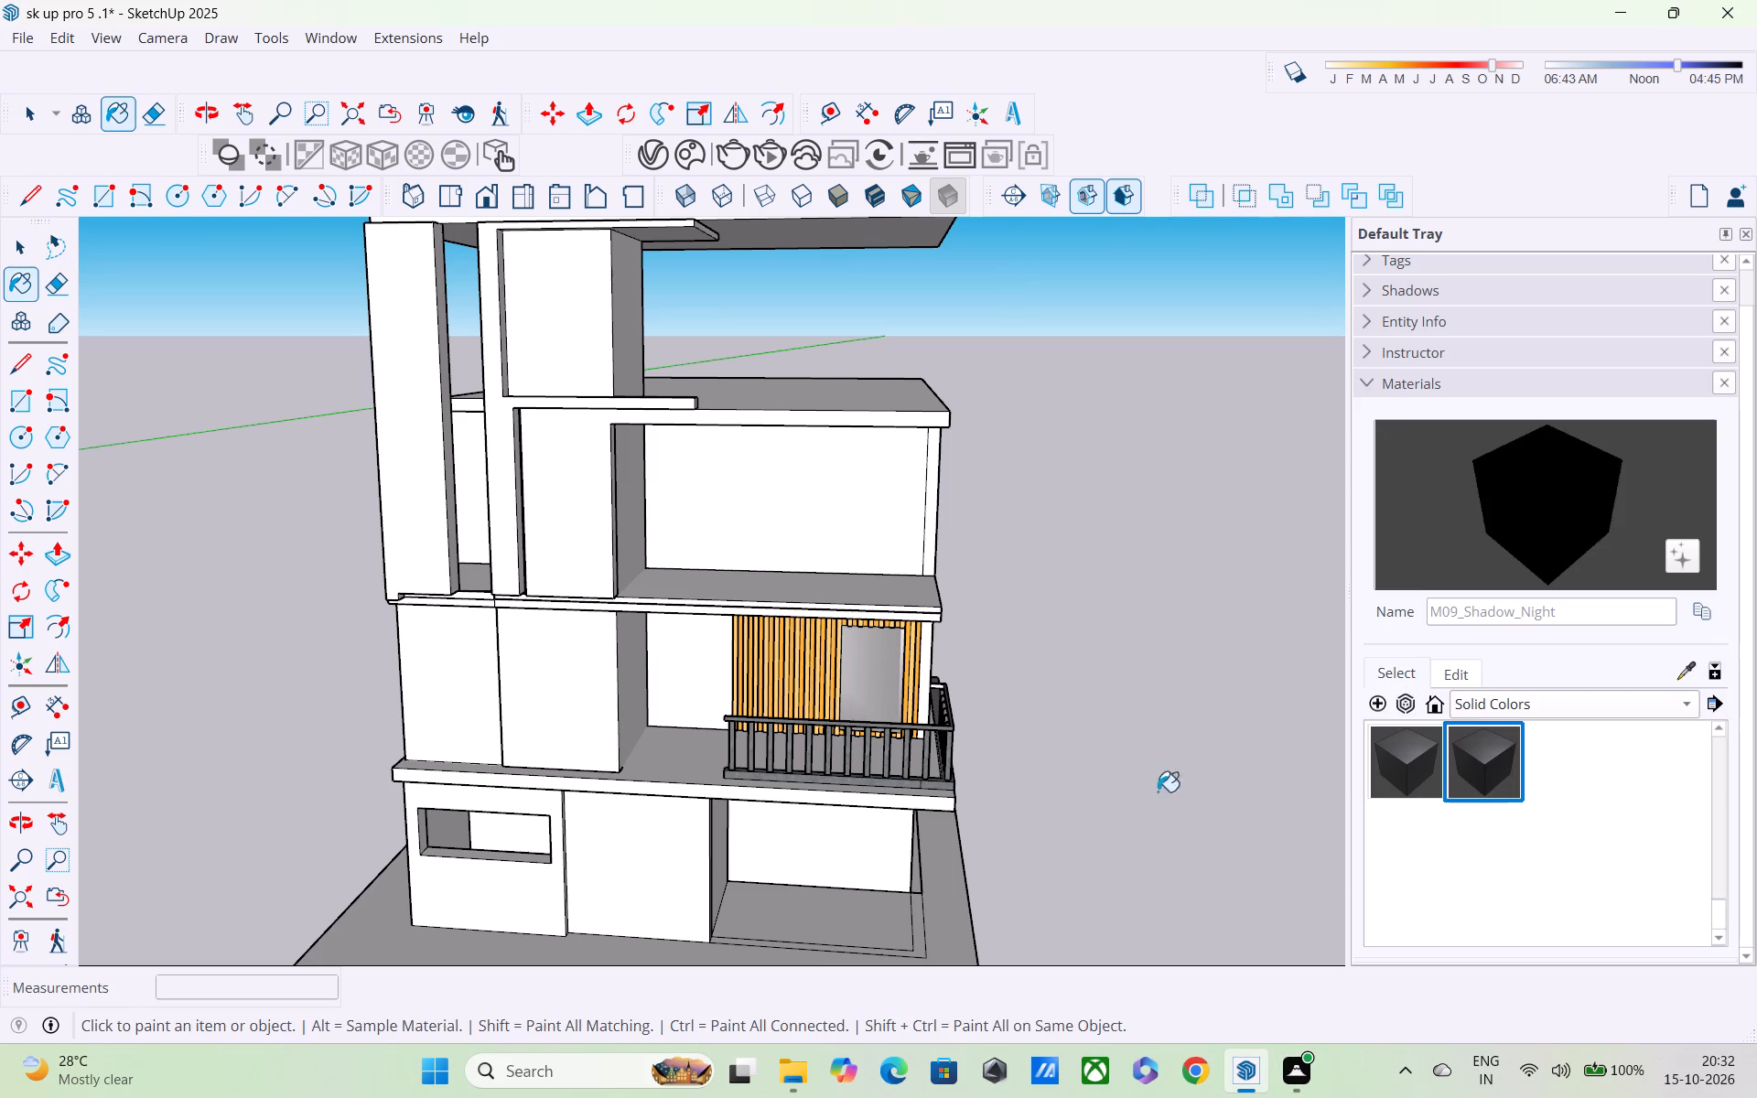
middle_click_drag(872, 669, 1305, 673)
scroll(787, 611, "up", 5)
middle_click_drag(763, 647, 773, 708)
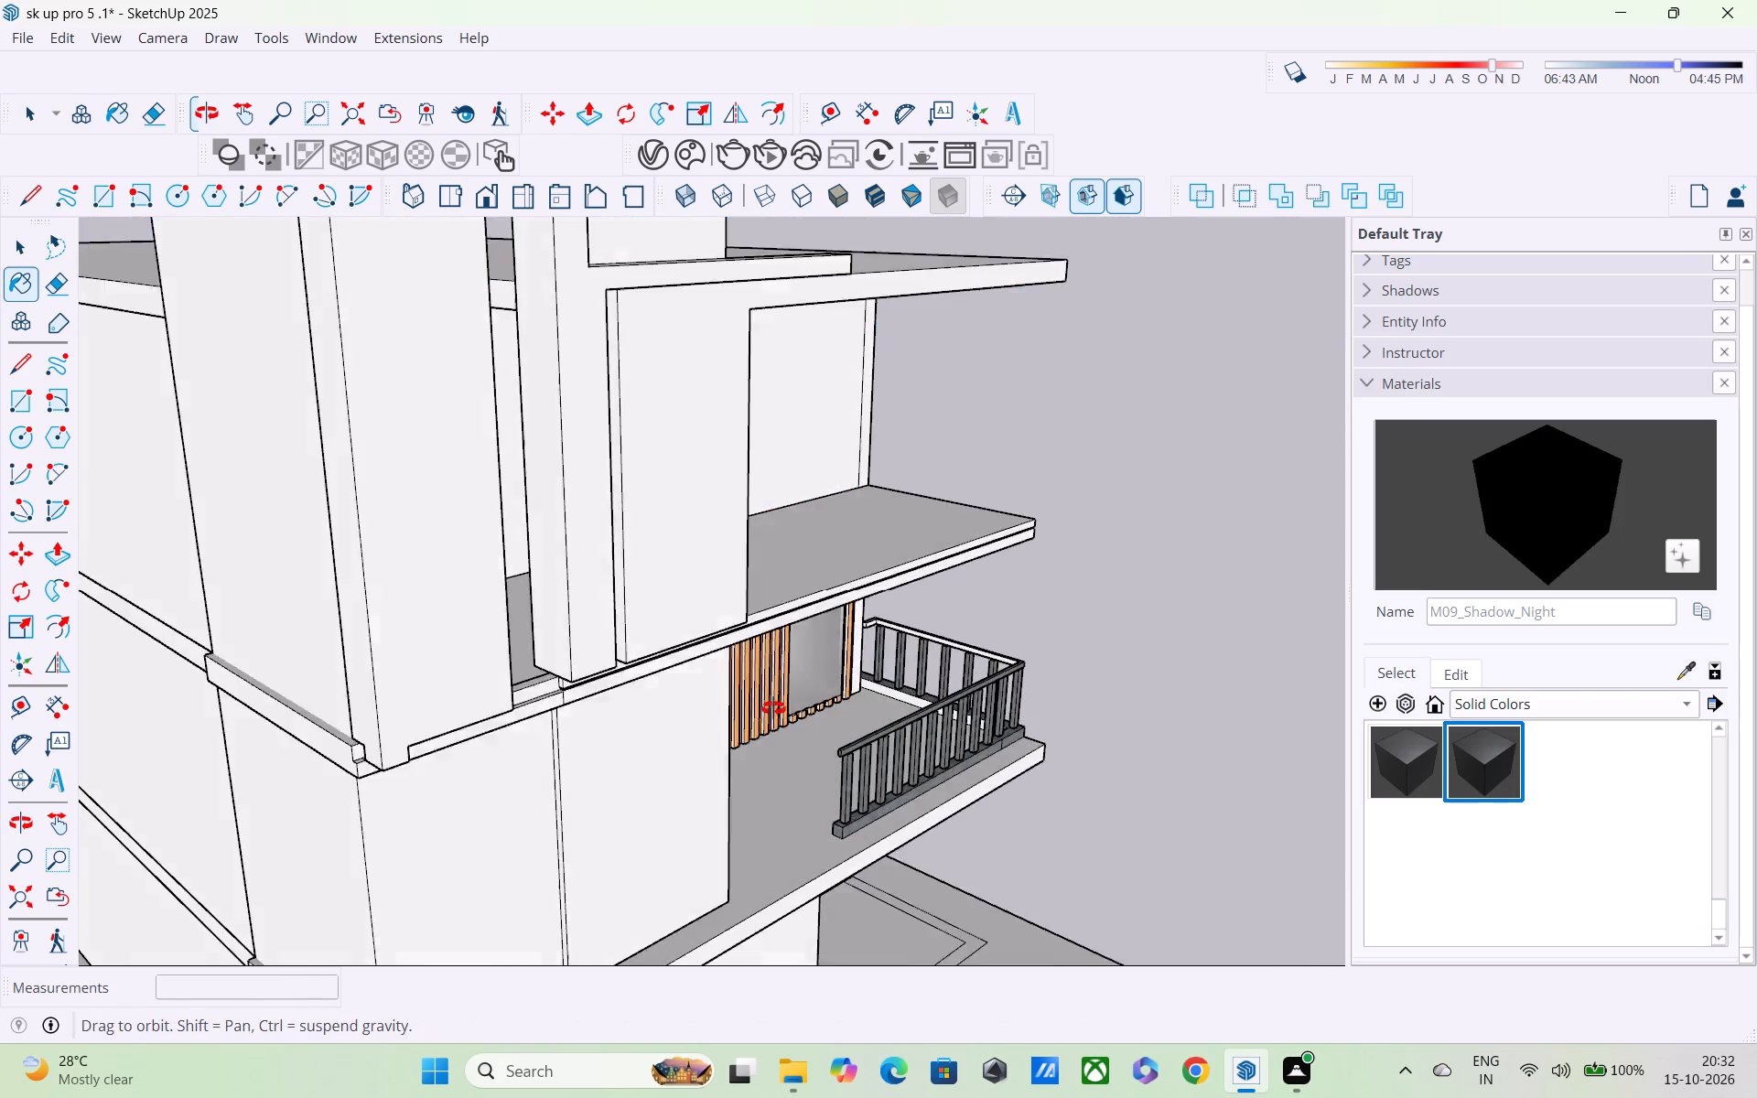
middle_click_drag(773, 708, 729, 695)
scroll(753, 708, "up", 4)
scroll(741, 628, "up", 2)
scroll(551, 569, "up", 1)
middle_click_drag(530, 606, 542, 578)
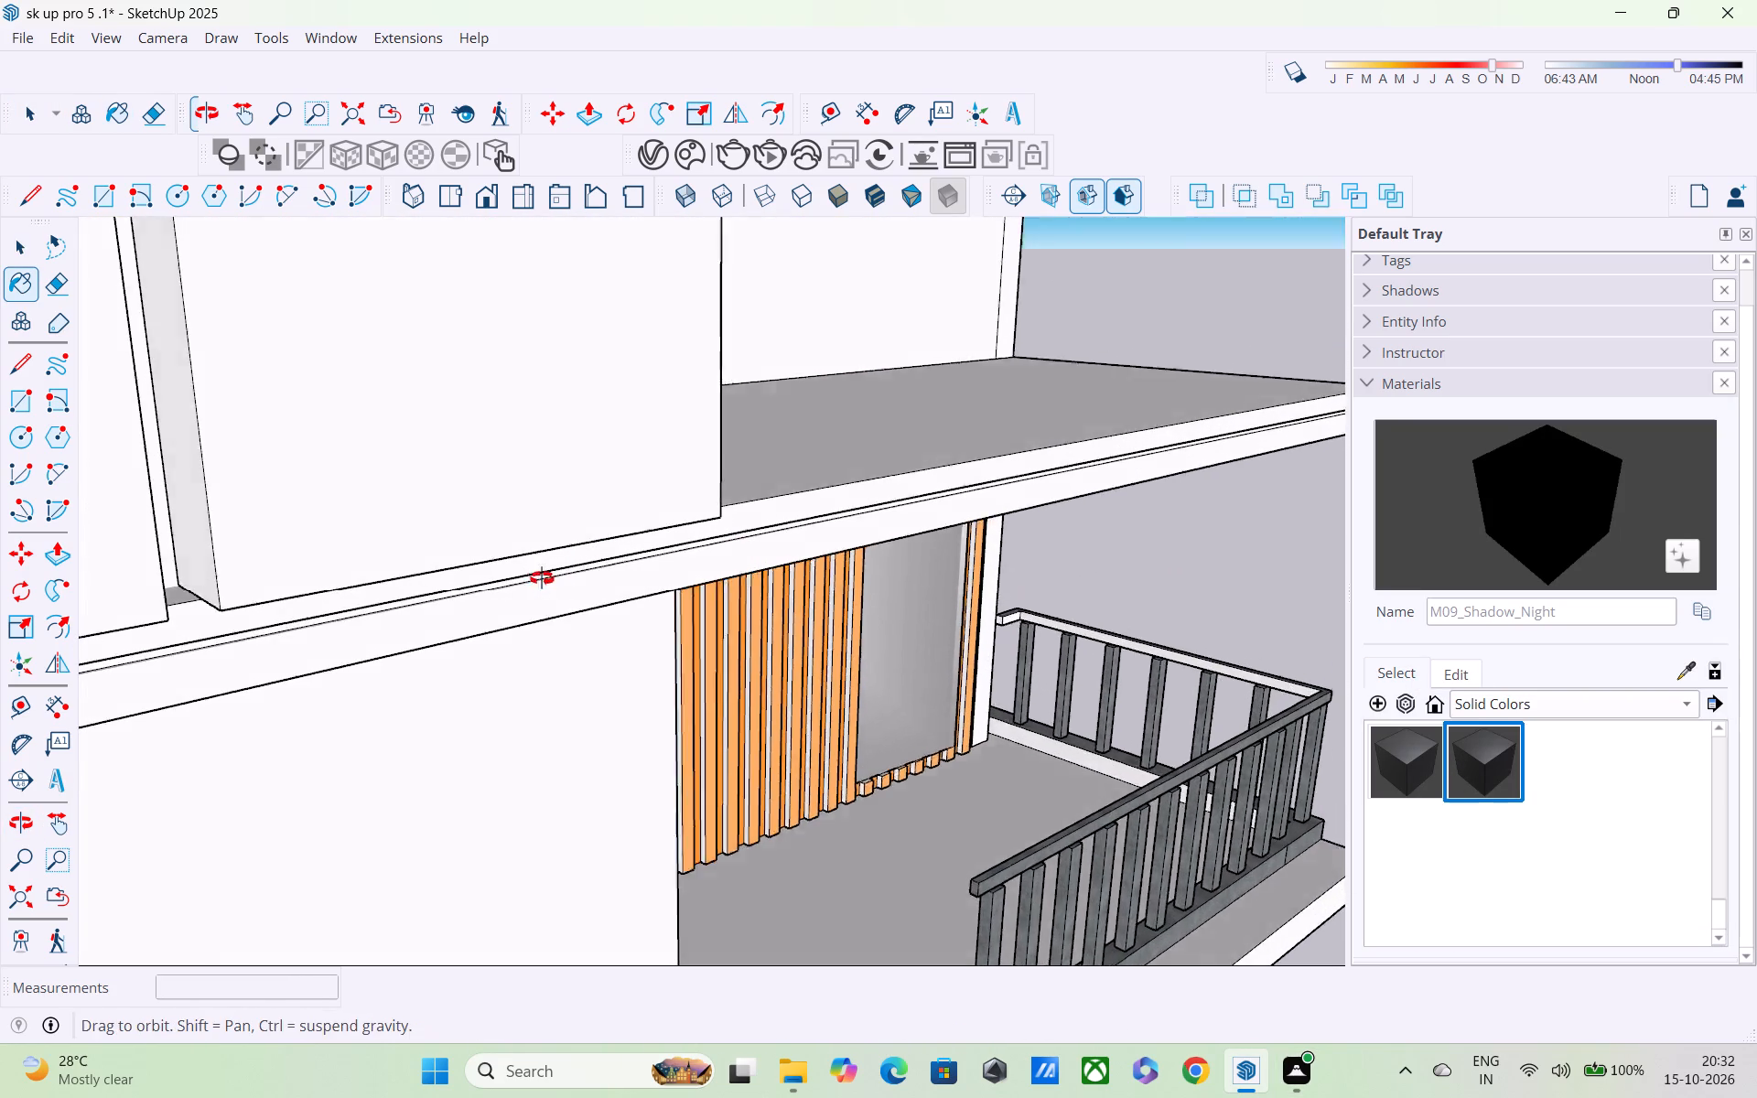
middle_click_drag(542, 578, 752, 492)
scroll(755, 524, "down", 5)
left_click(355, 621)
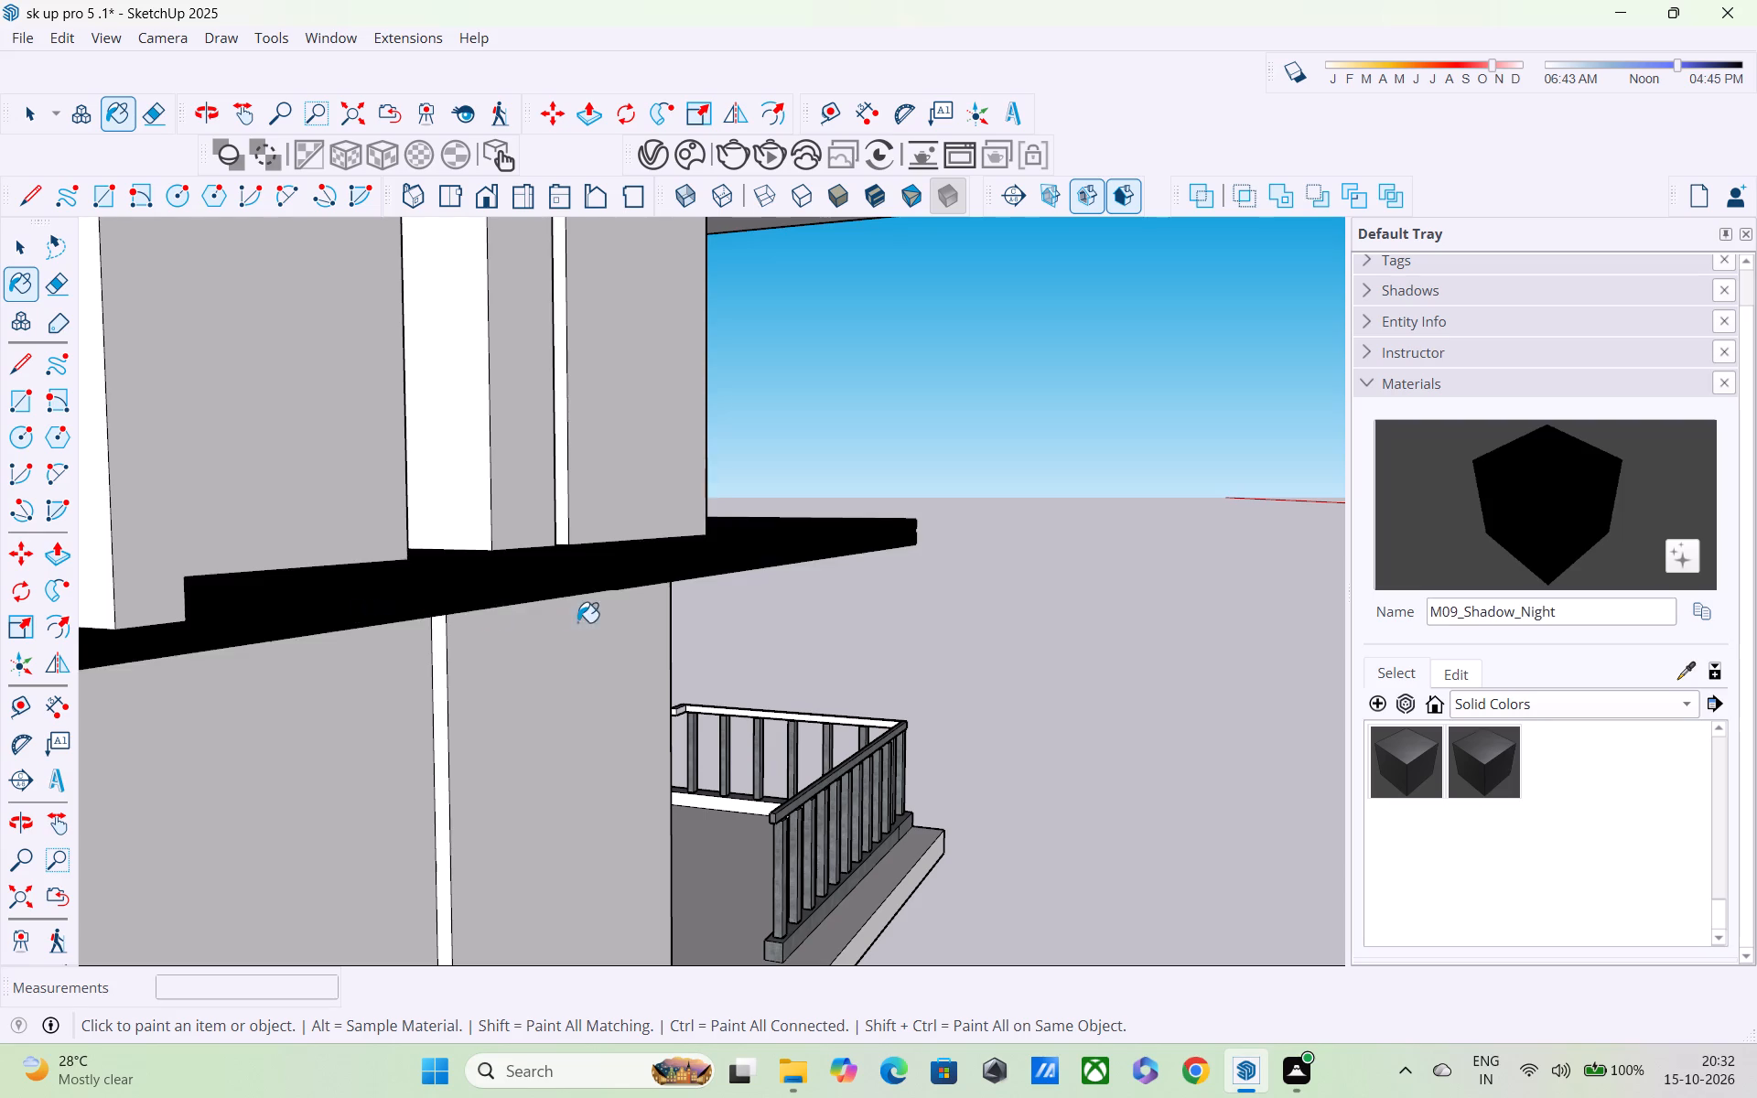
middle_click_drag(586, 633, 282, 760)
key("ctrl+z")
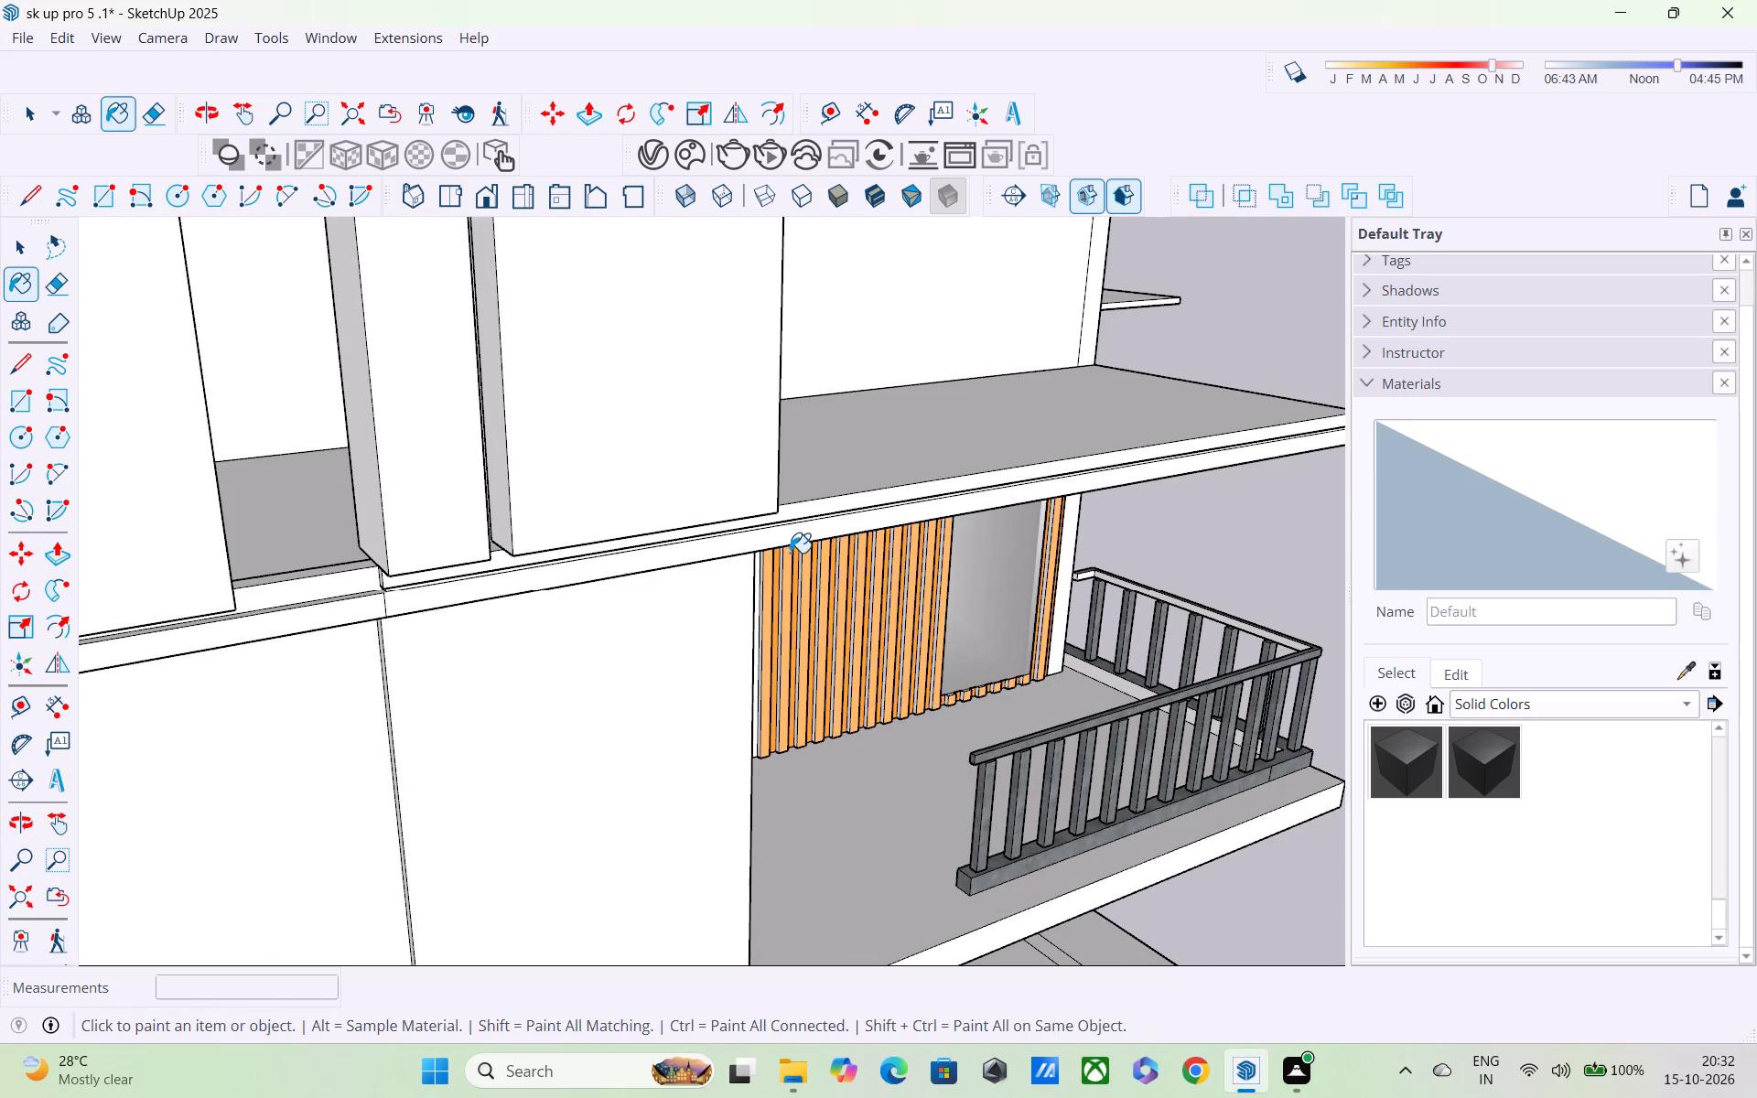
Open the slab group above the slatted wall and paint its lower front band with M08_Obsidian_Black.
scroll(790, 553, "up", 1)
key("space")
left_click(771, 557)
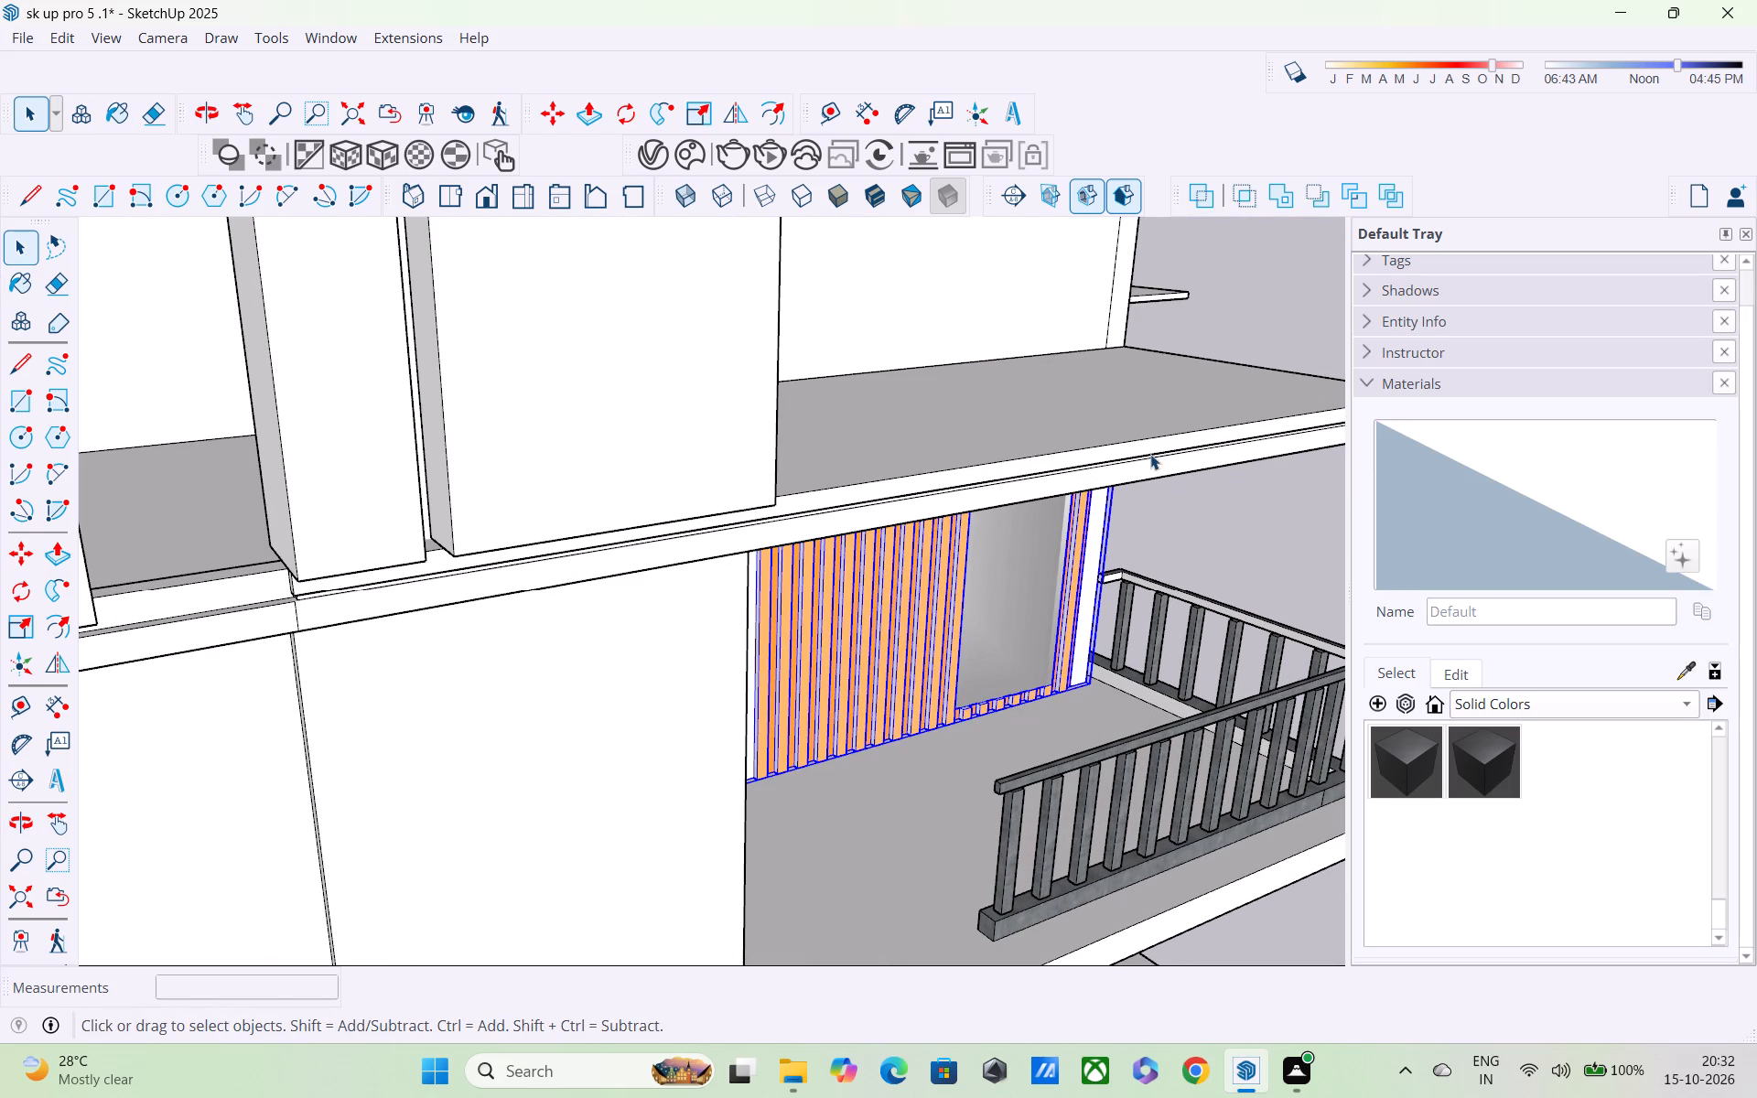
key("space")
left_click(1313, 291)
scroll(1172, 445, "down", 2)
middle_click_drag(967, 490, 963, 490)
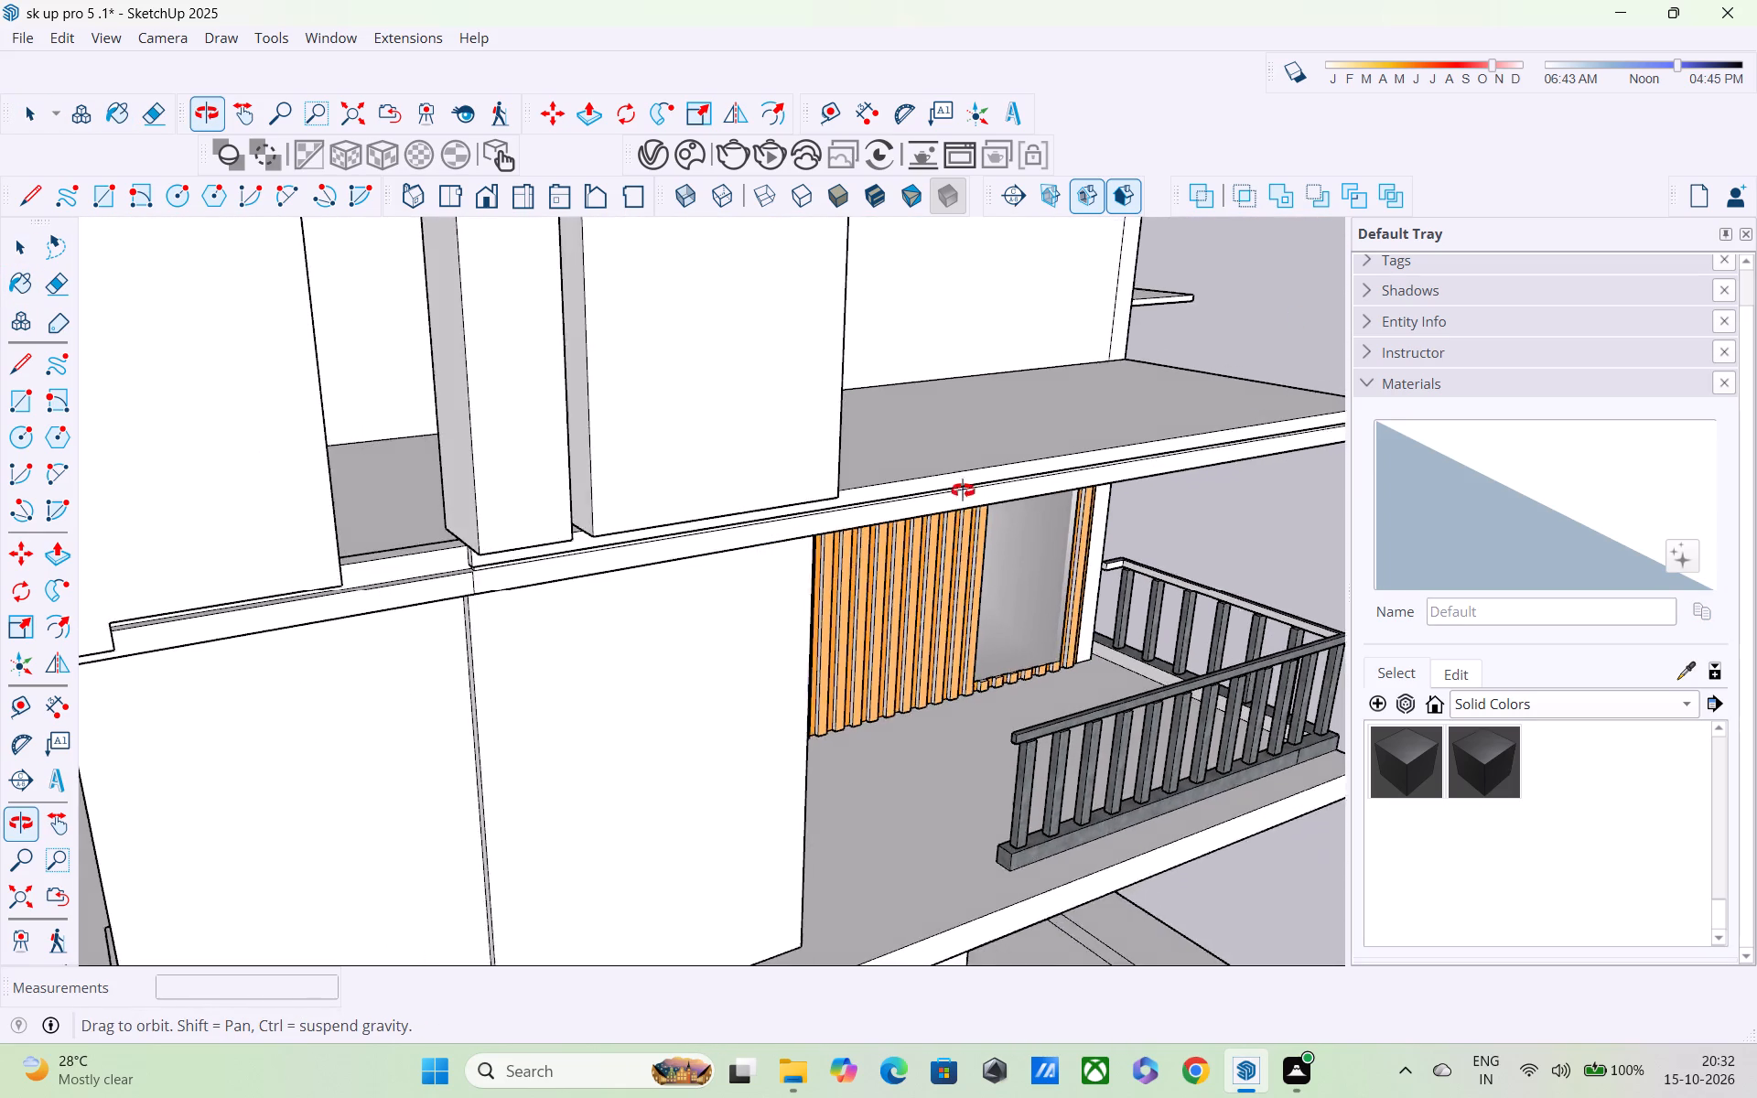
middle_click_drag(963, 490, 810, 503)
scroll(818, 529, "up", 3)
double_click(820, 528)
middle_click_drag(822, 533, 856, 459)
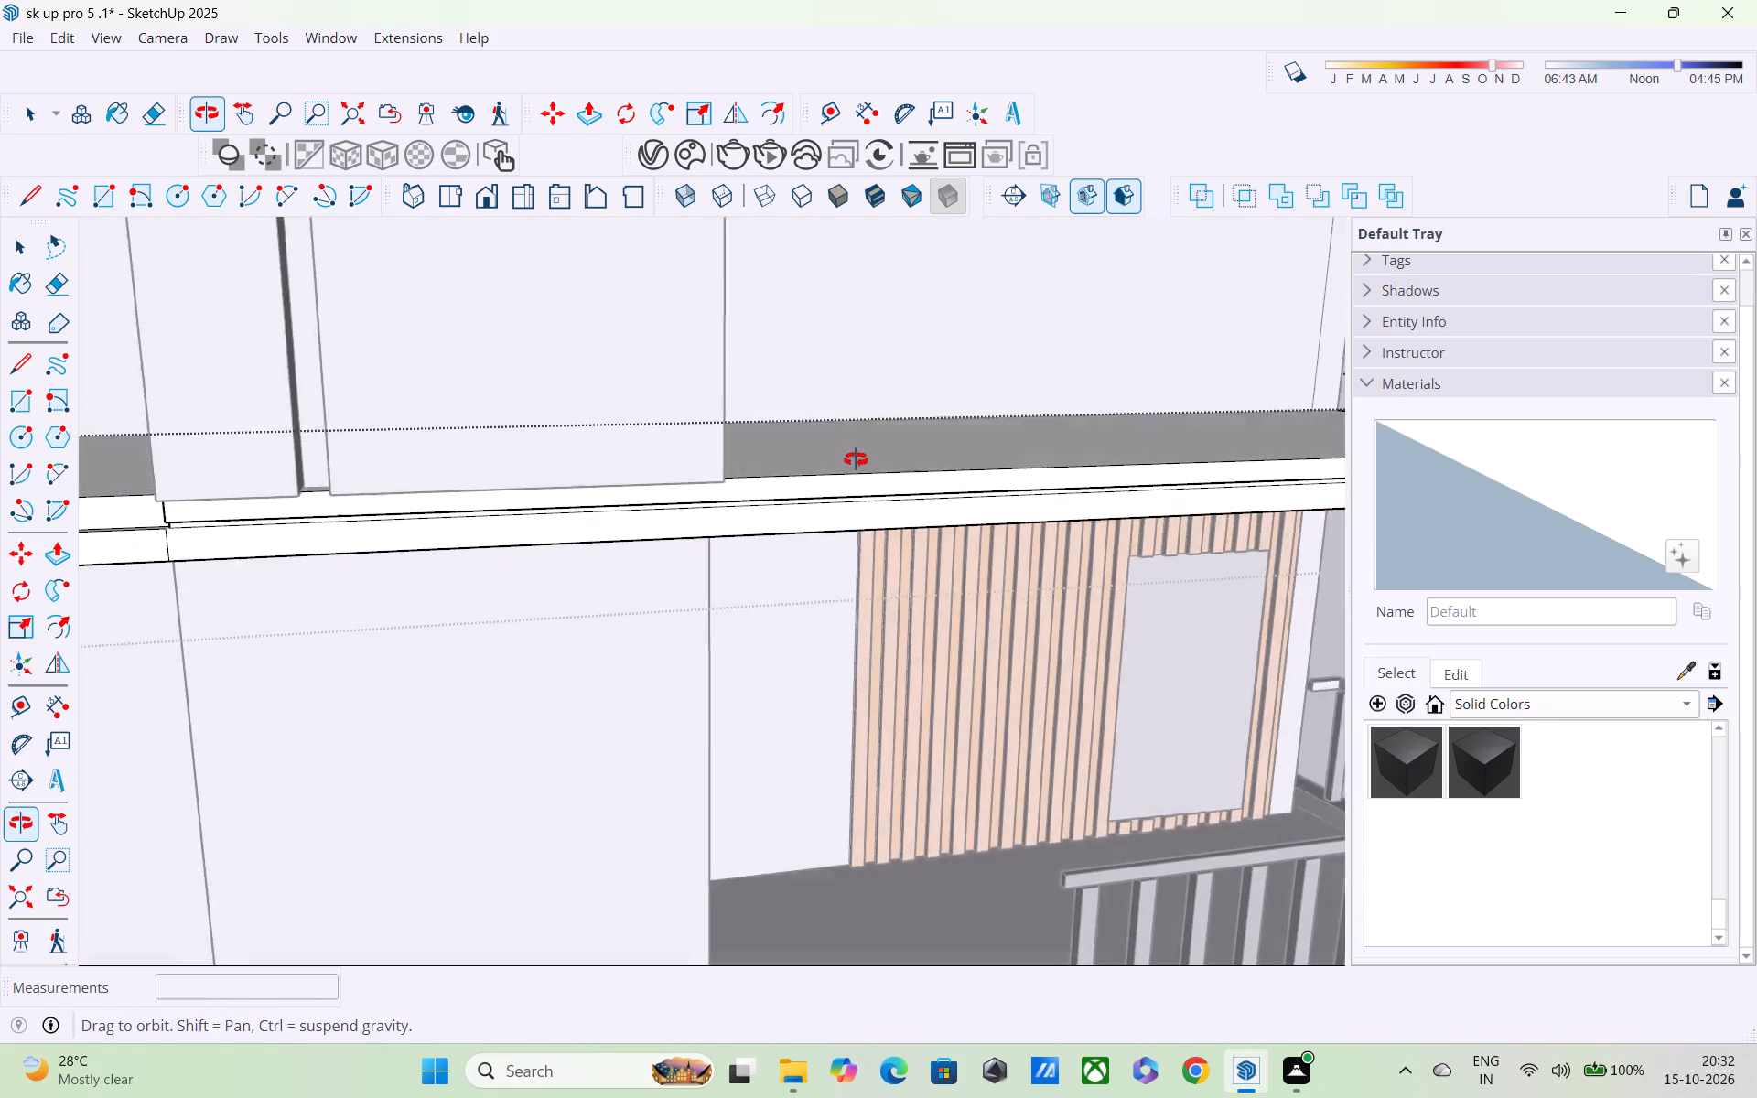
middle_click_drag(856, 459, 925, 407)
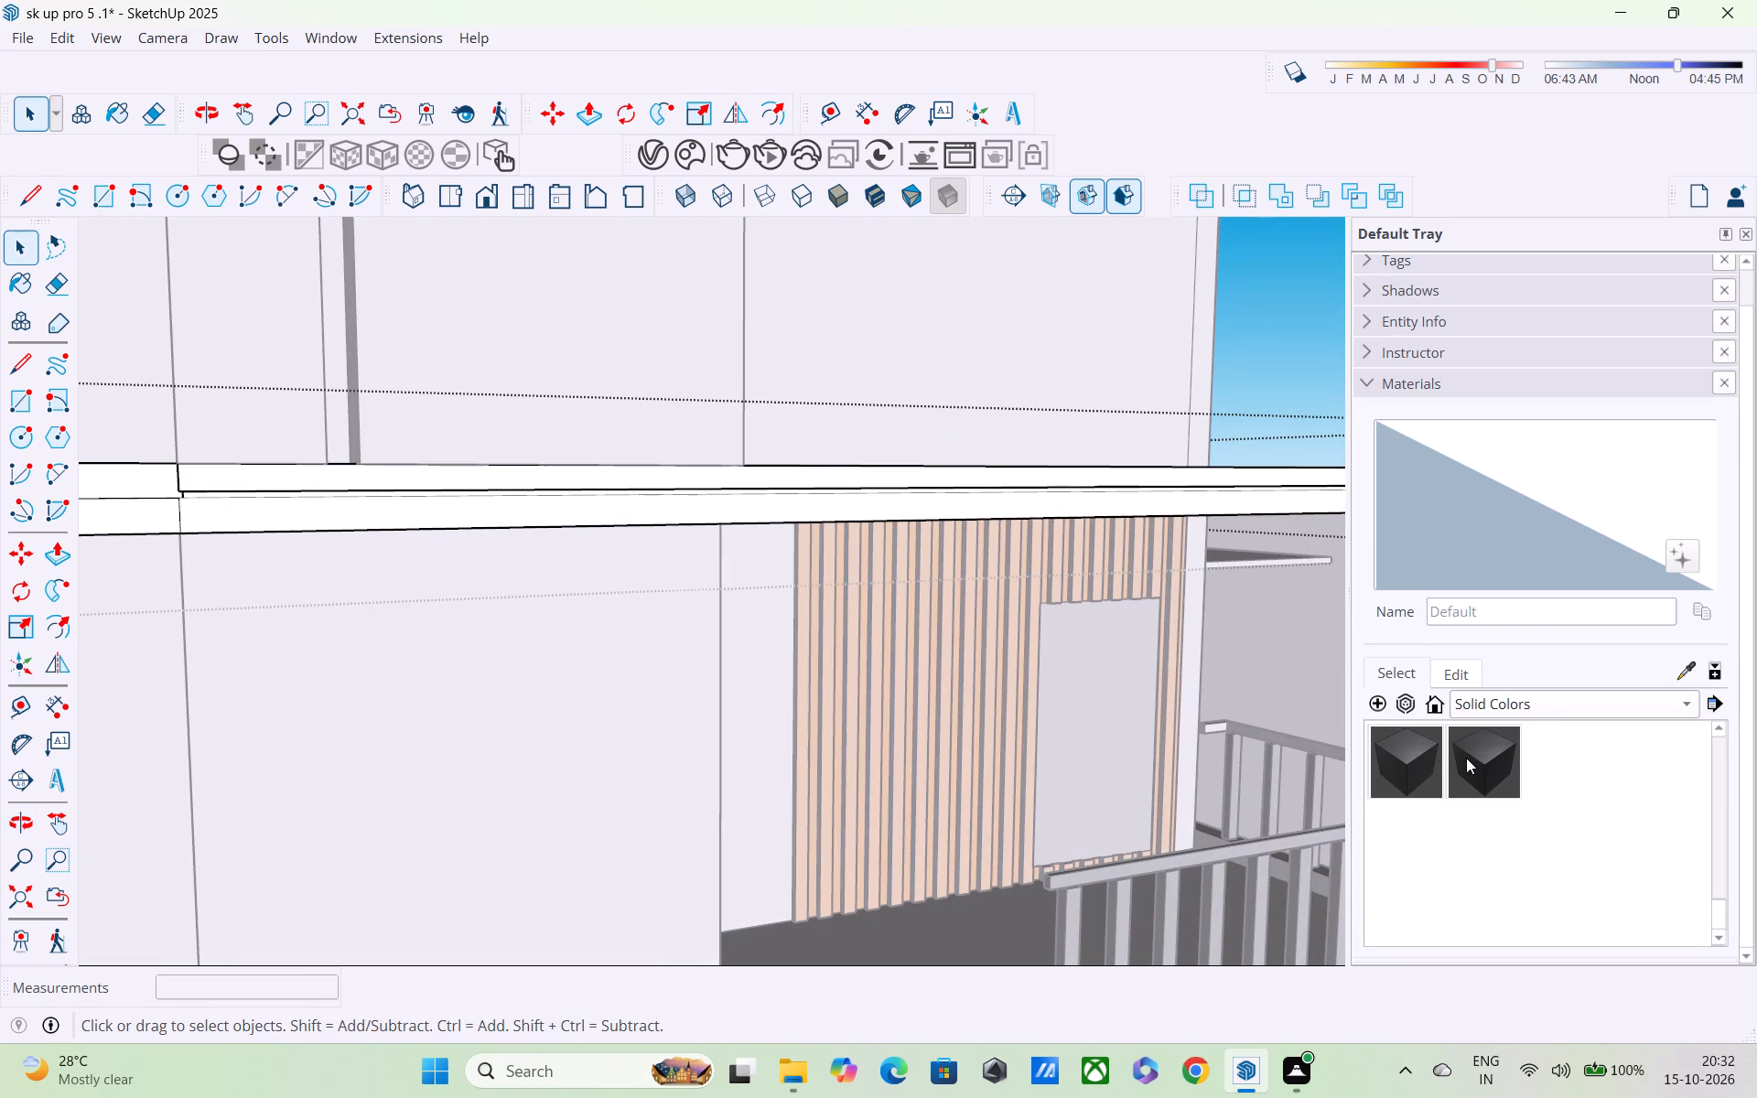
left_click(1466, 758)
left_click(1419, 764)
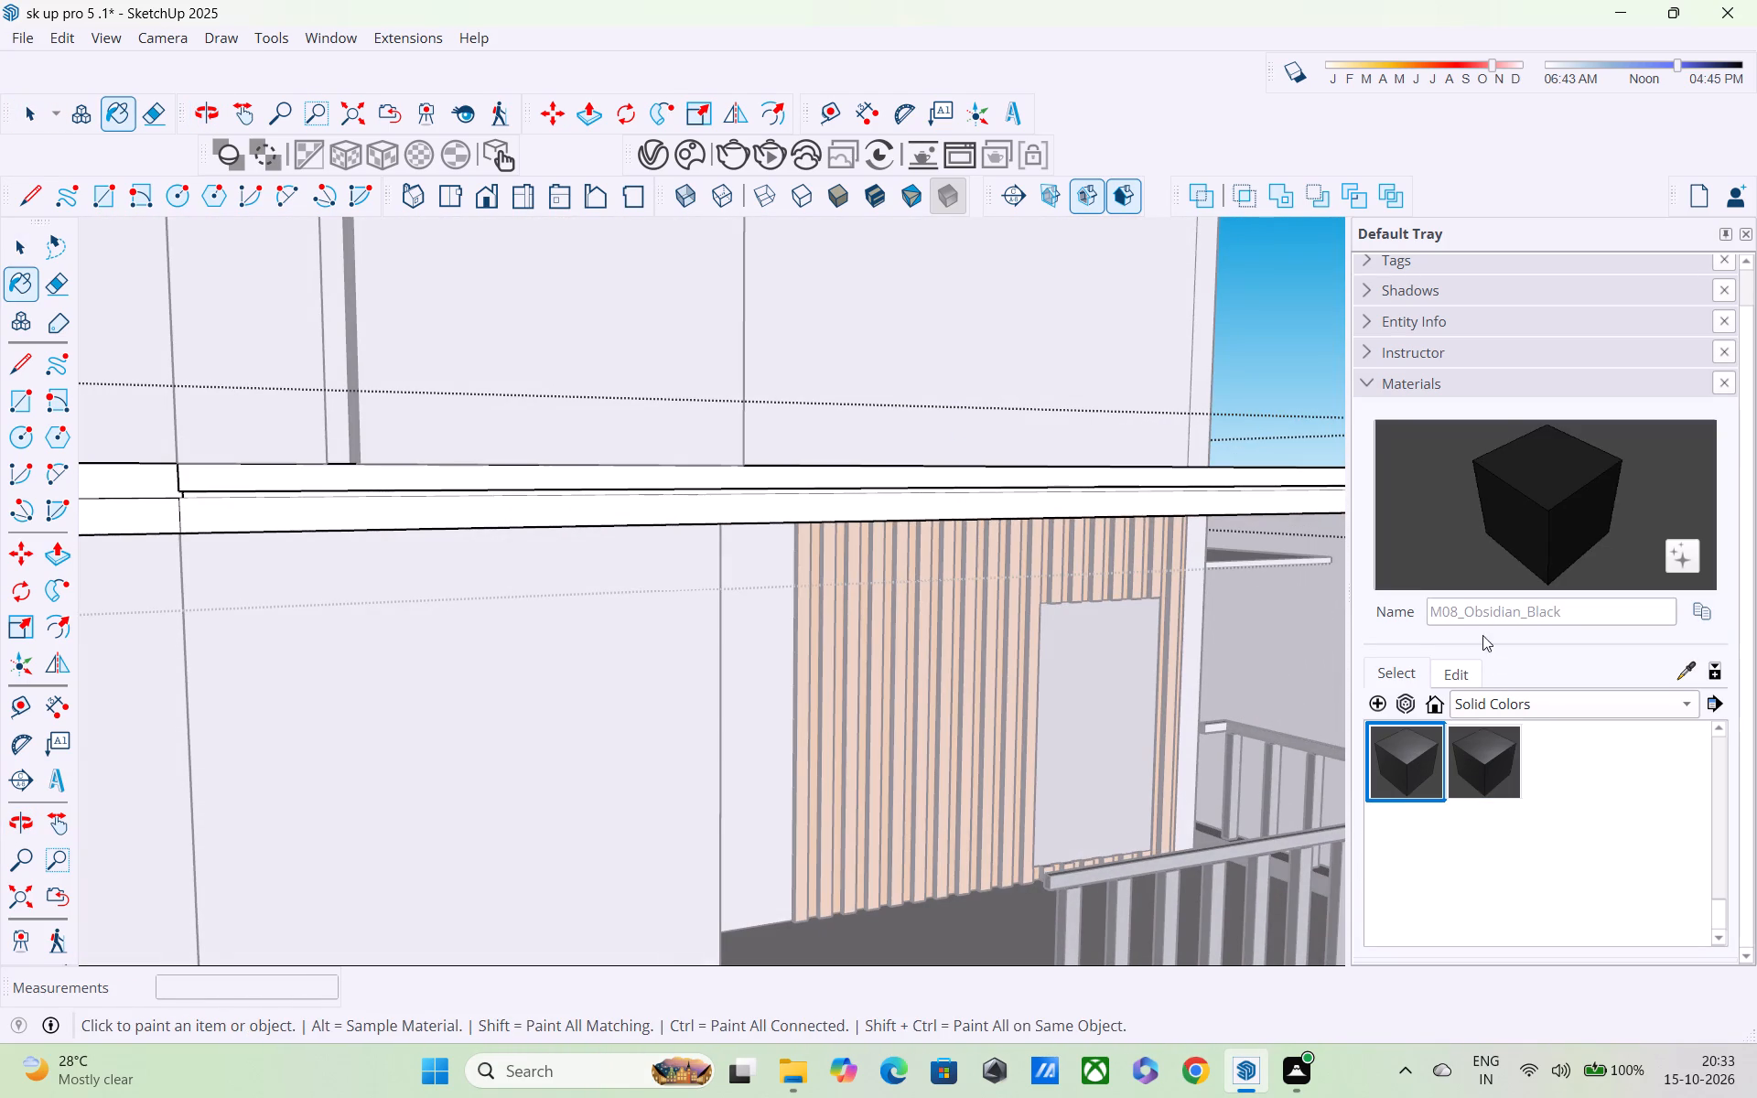
left_click(1470, 673)
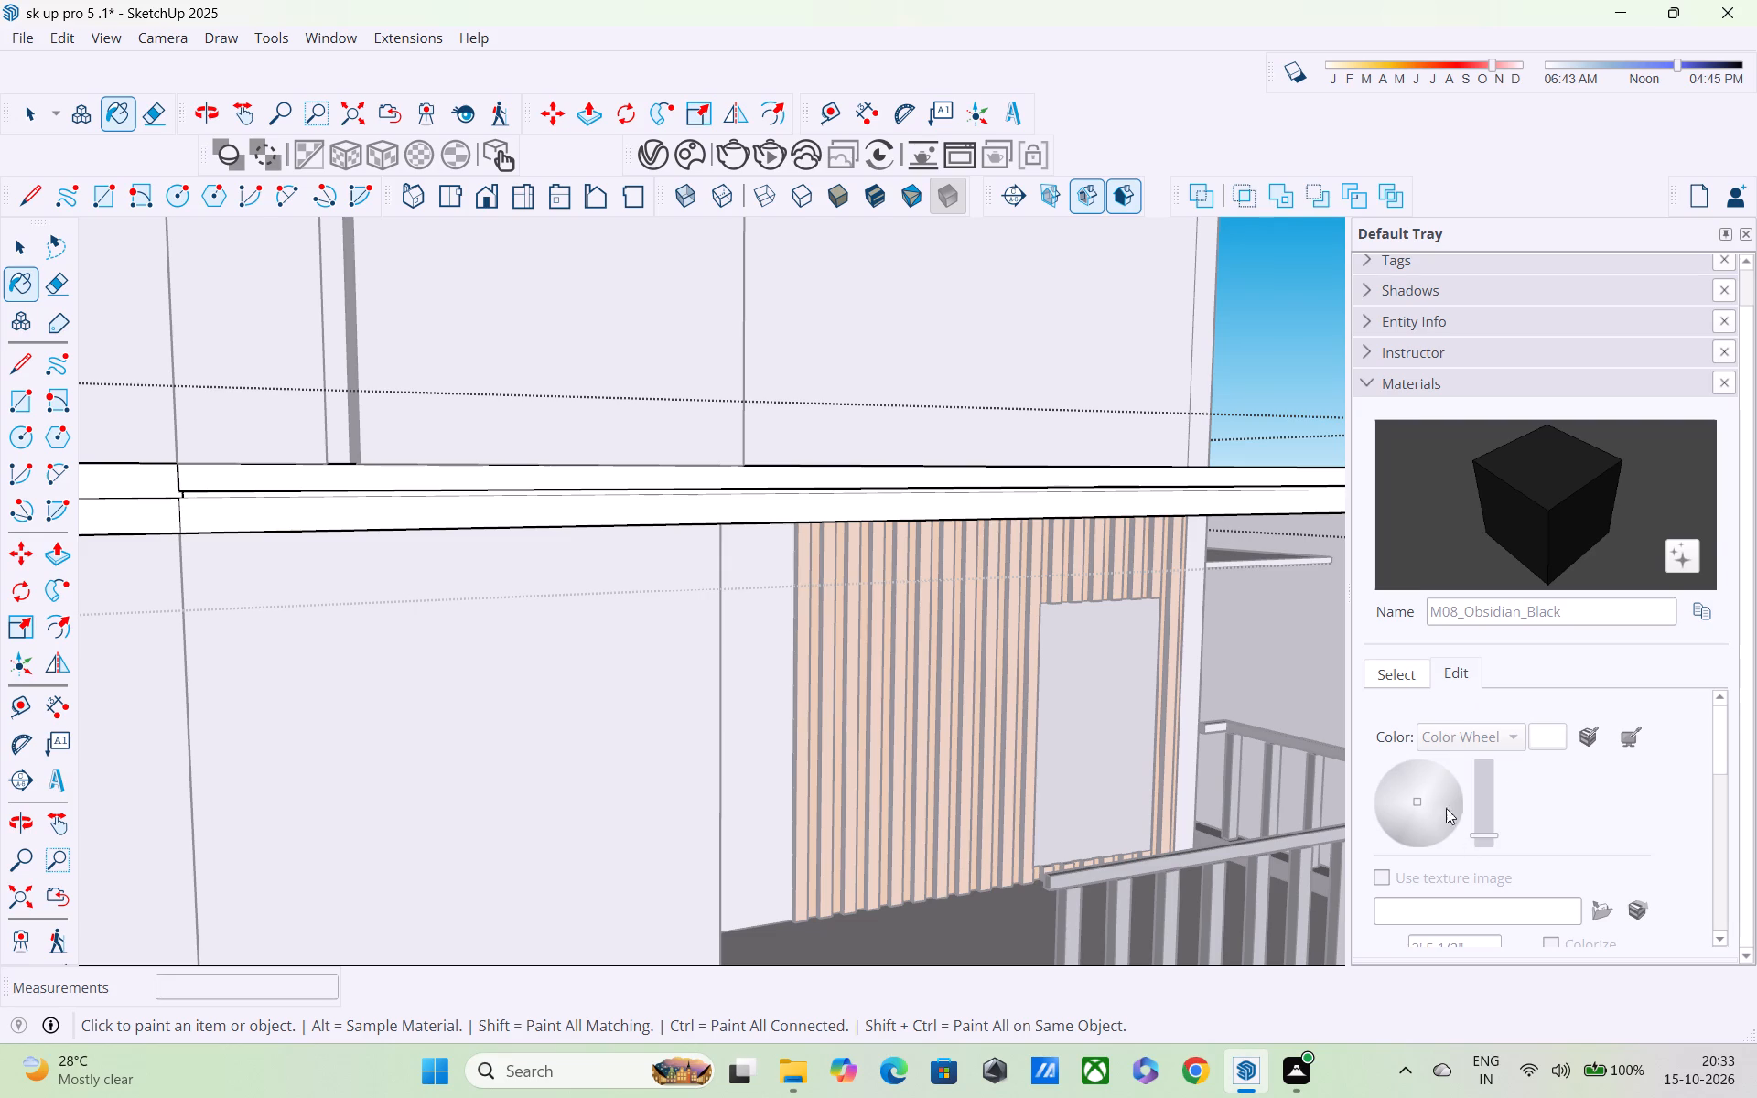
left_click(736, 513)
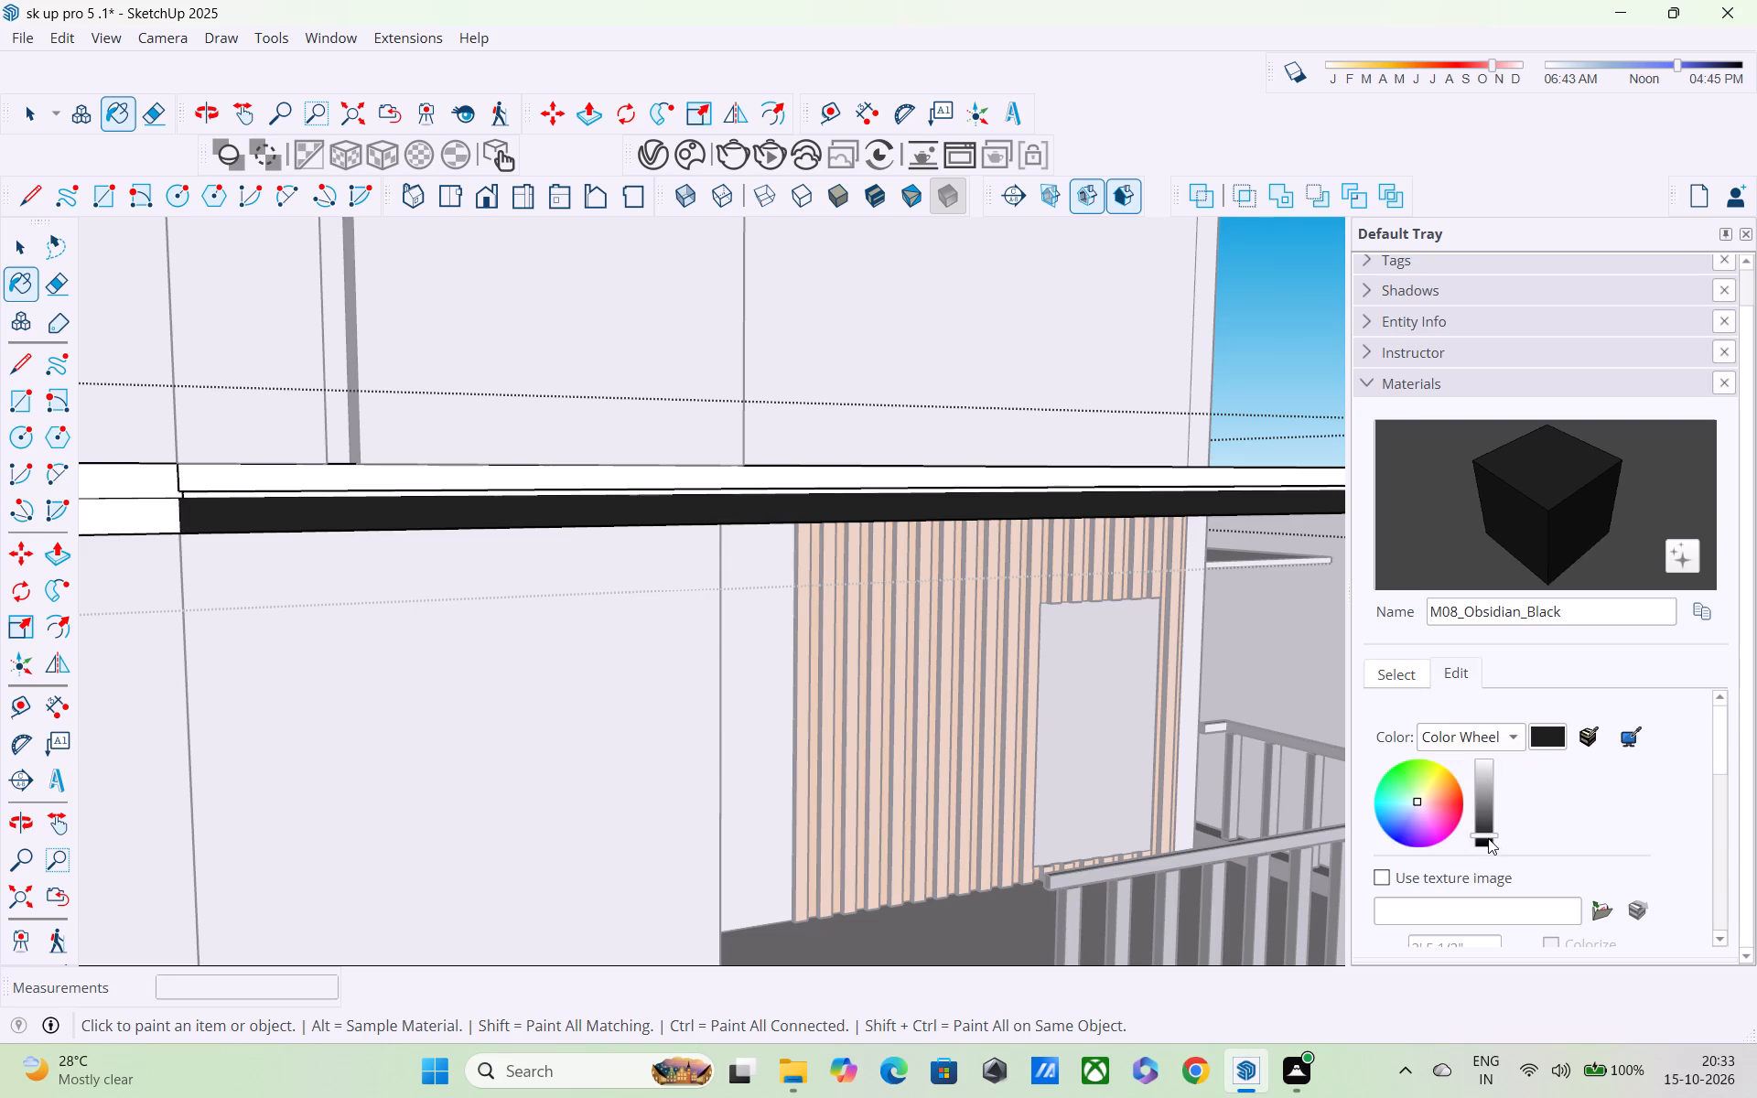
Adjust the M08_Obsidian_Black colour to a very dark, nearly neutral grey with a faint purple tint.
left_click_drag(1488, 838, 1484, 821)
middle_click_drag(1454, 821, 1514, 940)
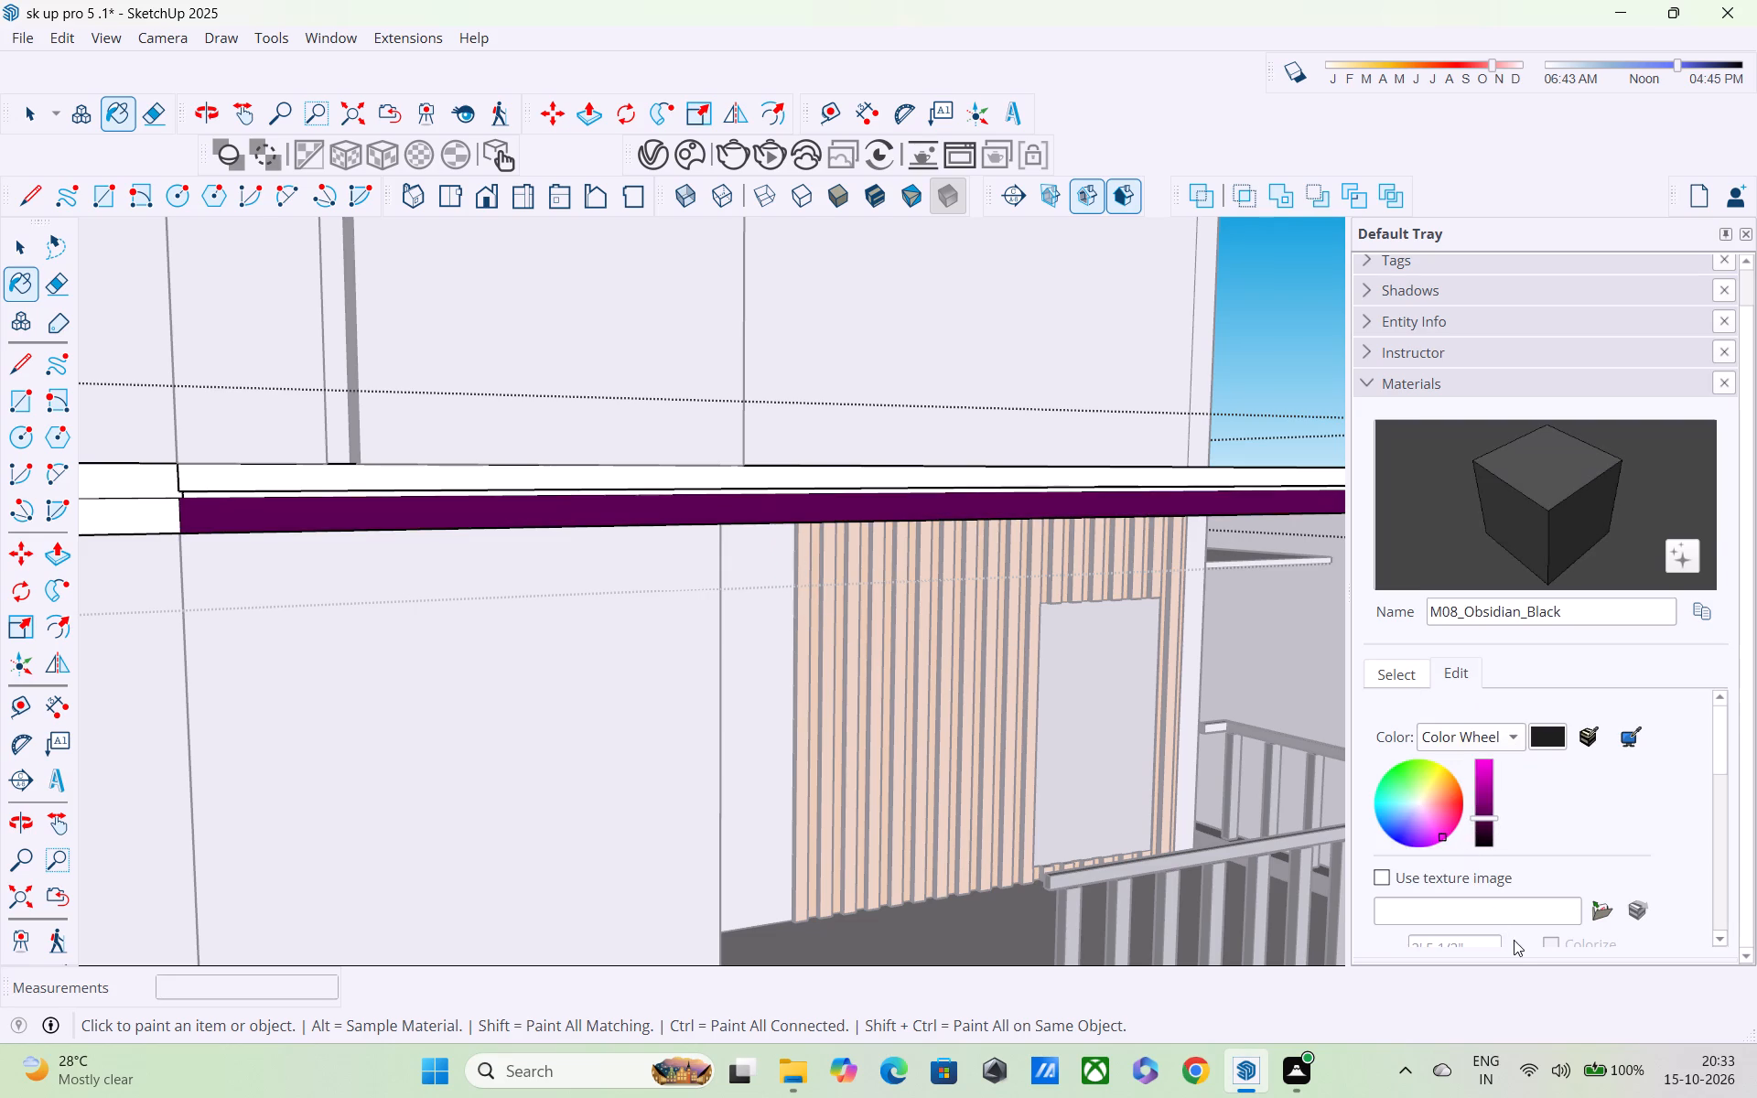
middle_click_drag(1514, 940, 1514, 938)
left_click_drag(1478, 821, 1492, 853)
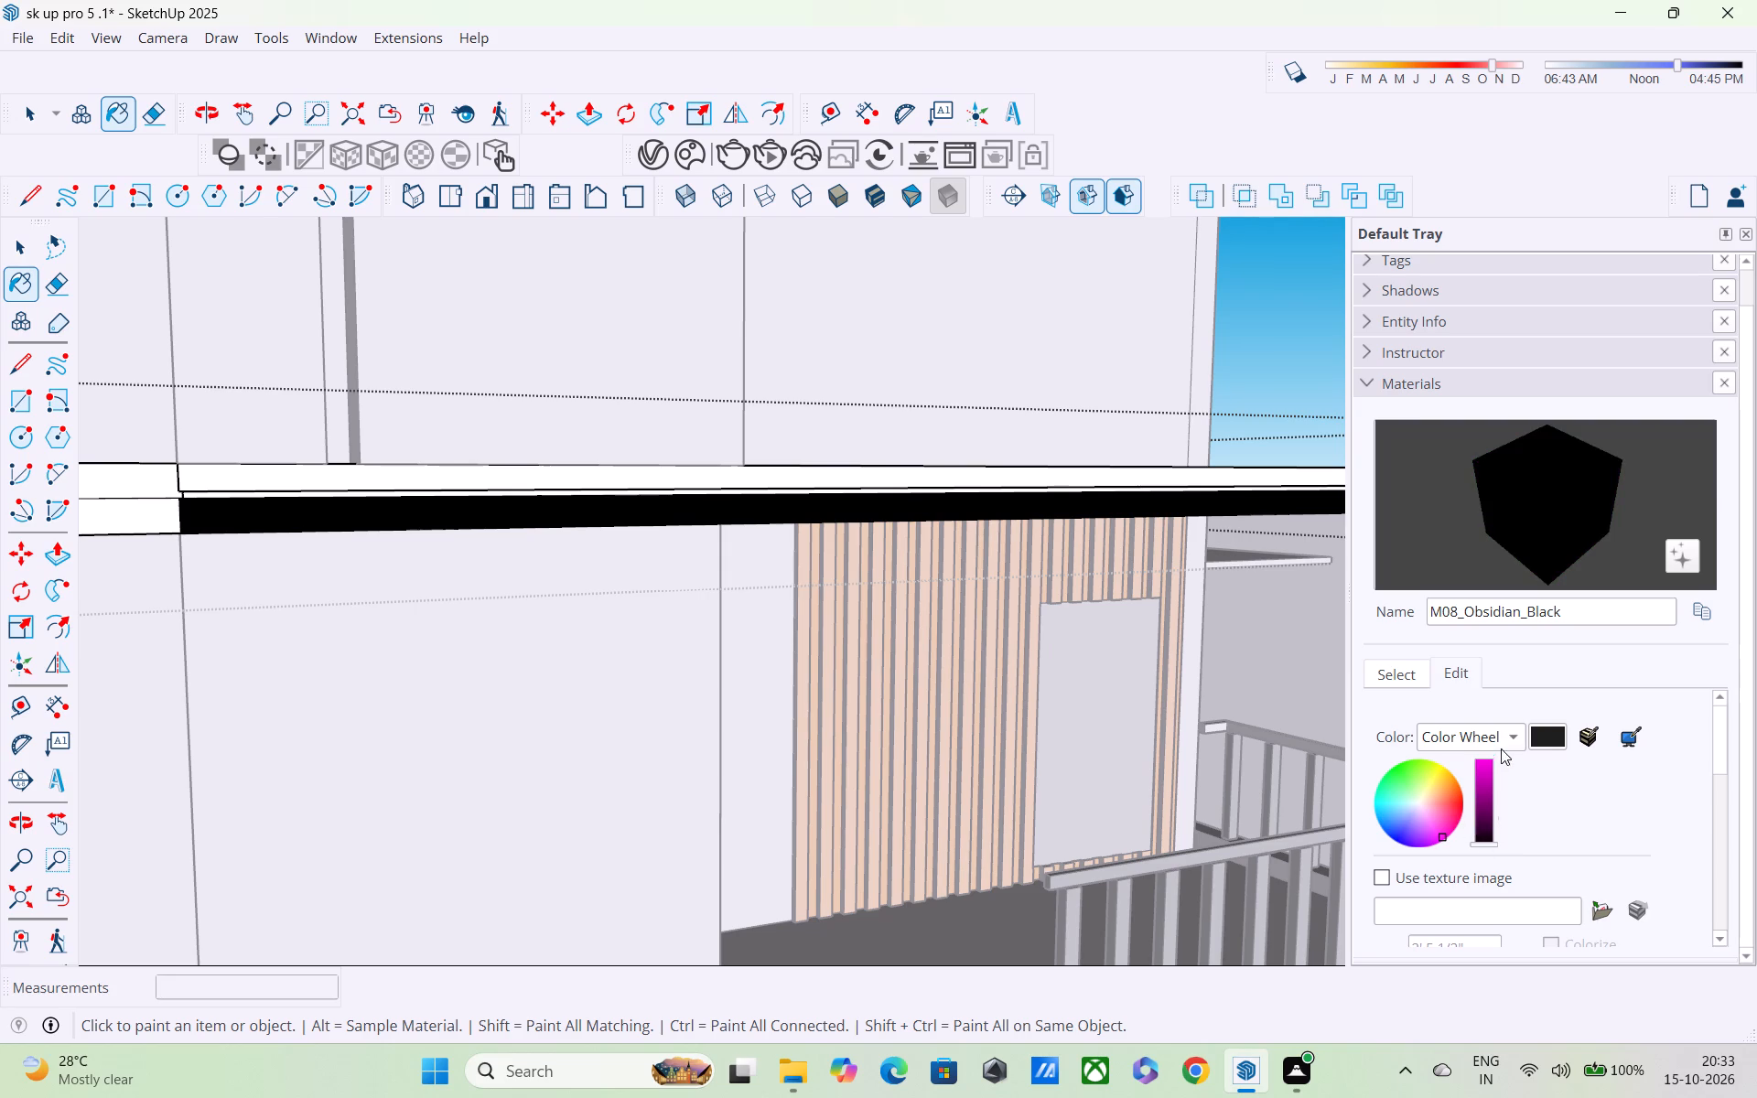
left_click_drag(1439, 833, 1420, 809)
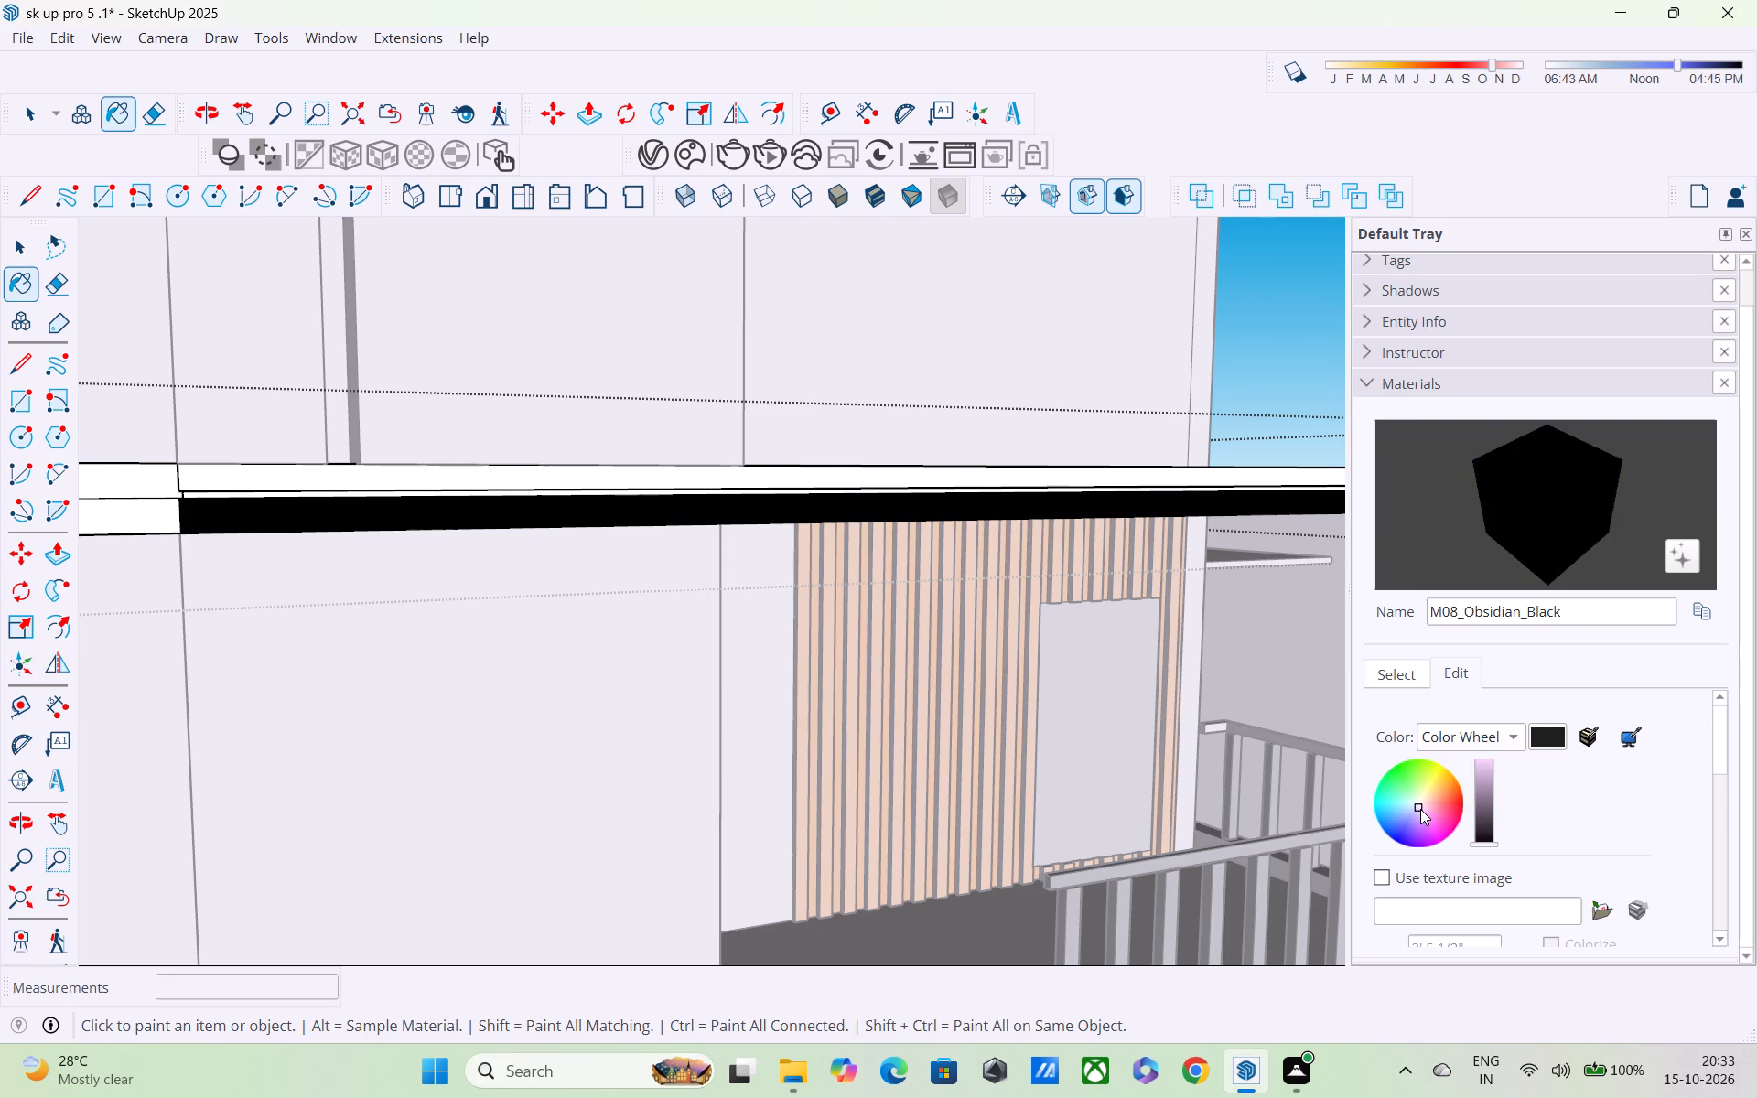
left_click_drag(1479, 842, 1482, 830)
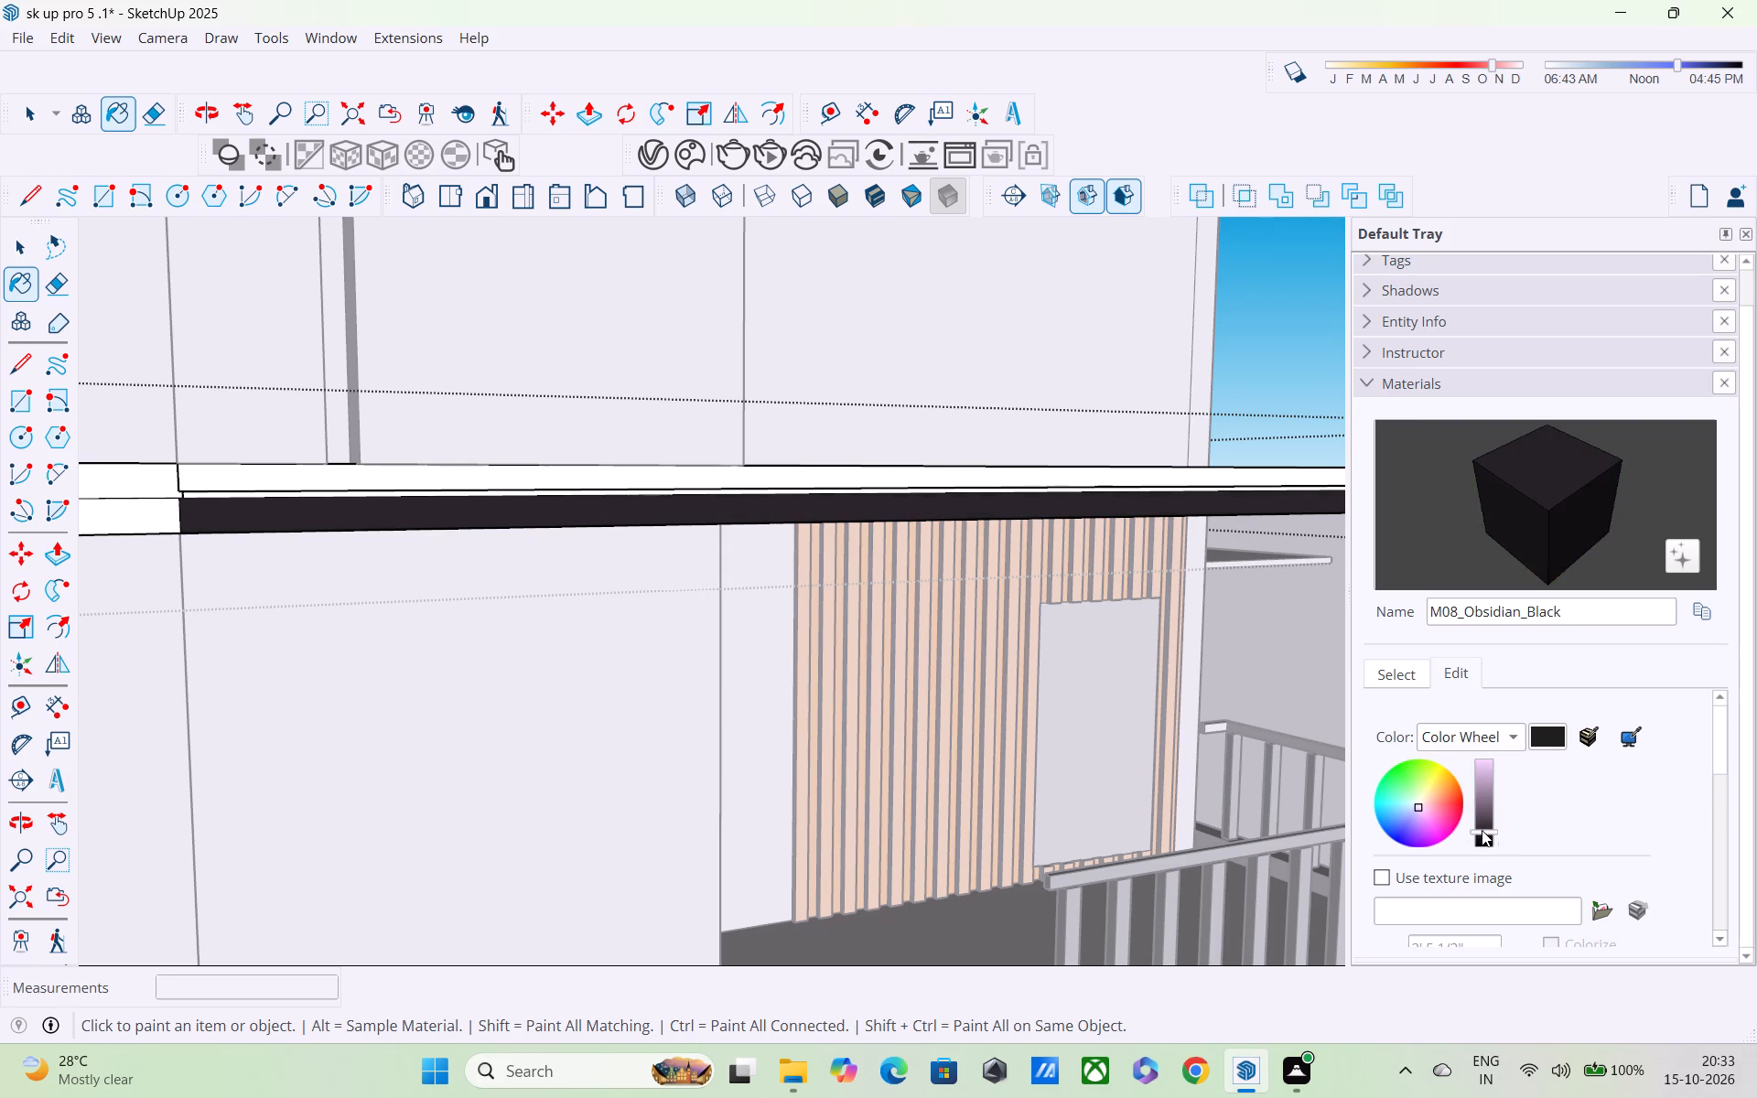
Paint the slab's upper front band and the small return face at its end with the adjusted M08_Obsidian_Black.
middle_click_drag(961, 653, 1008, 810)
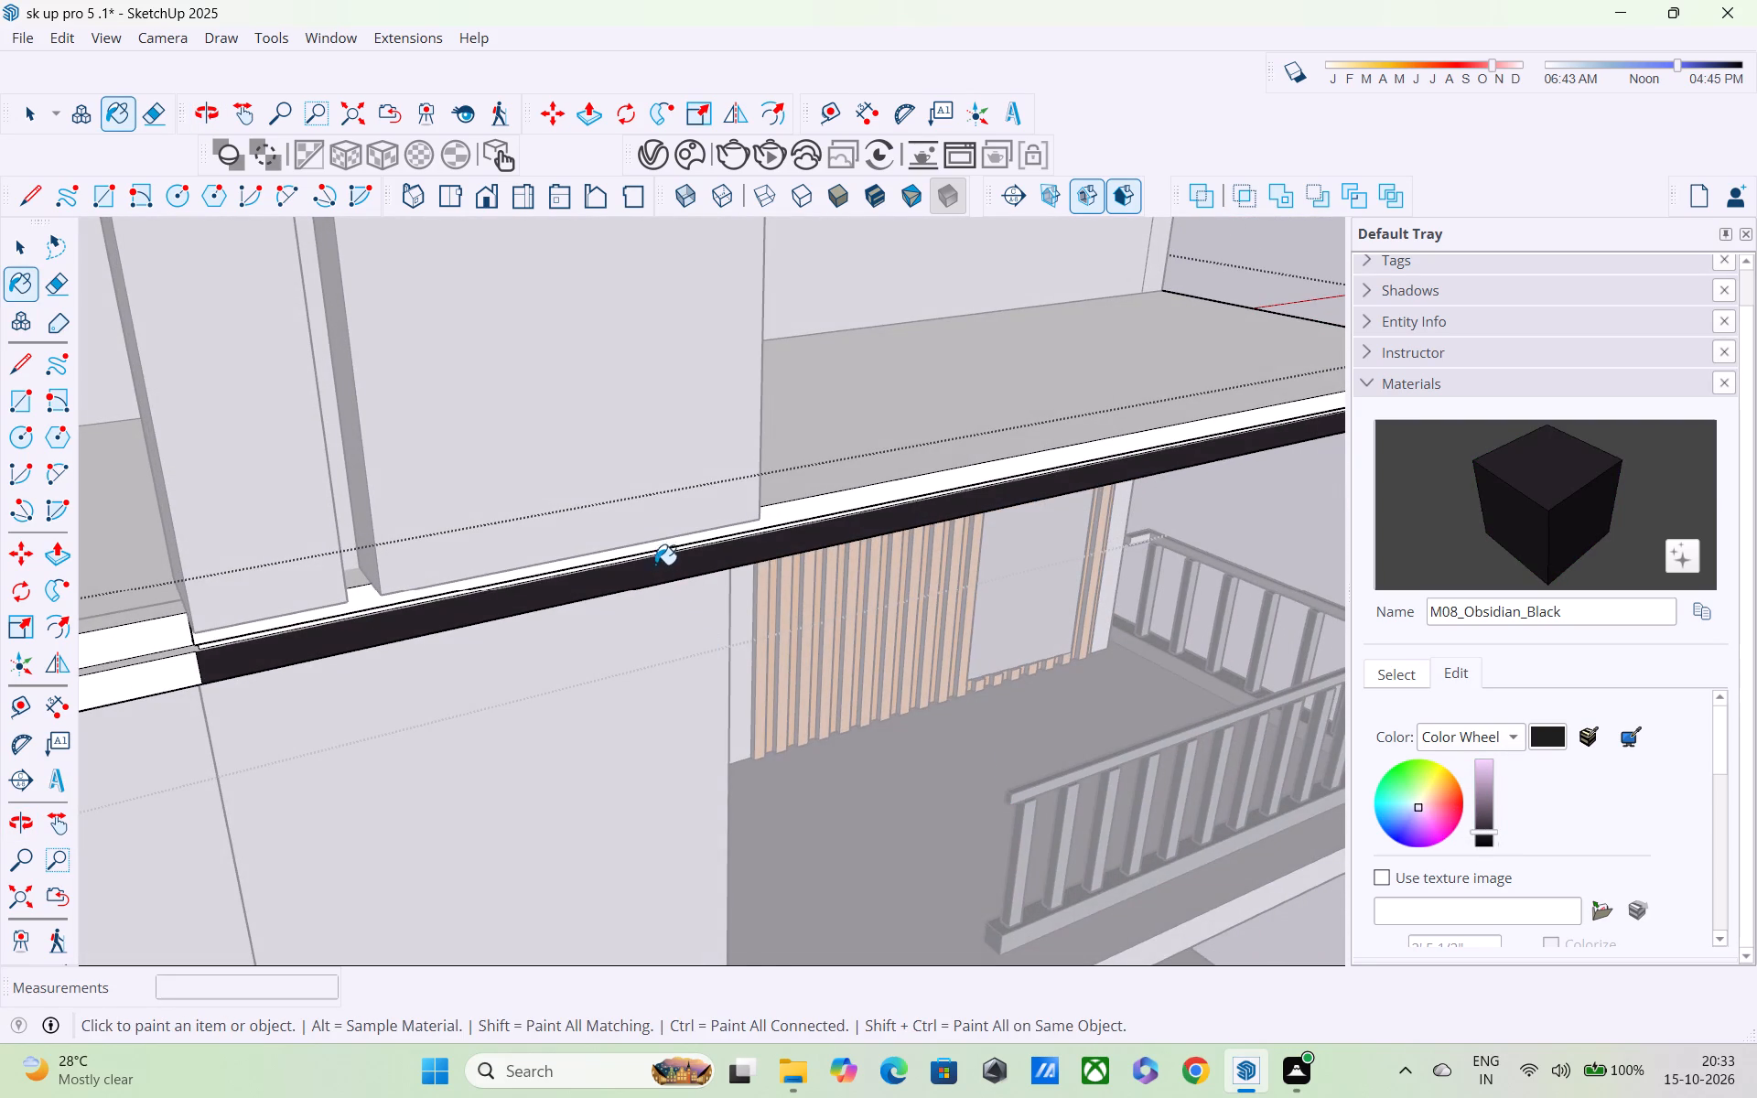
scroll(654, 559, "up", 7)
left_click(656, 533)
scroll(671, 559, "down", 3)
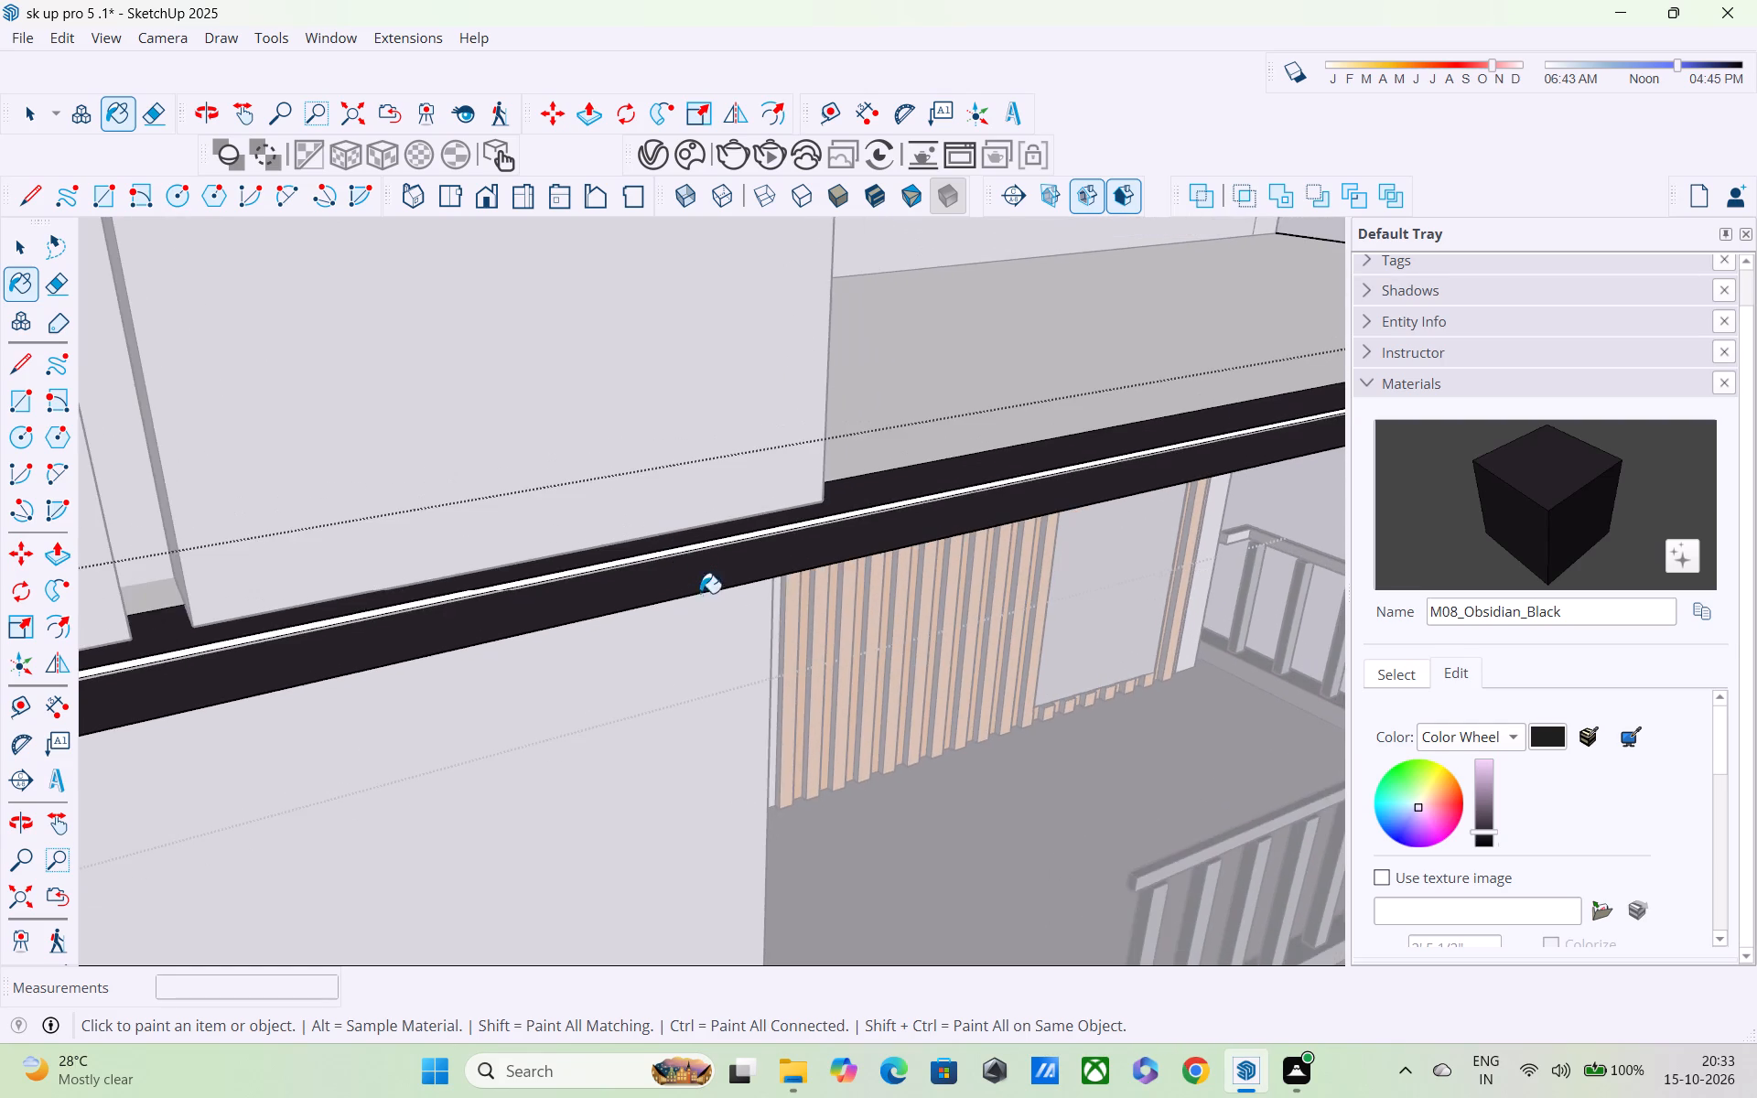
middle_click_drag(762, 605, 1169, 525)
middle_click_drag(835, 633, 654, 639)
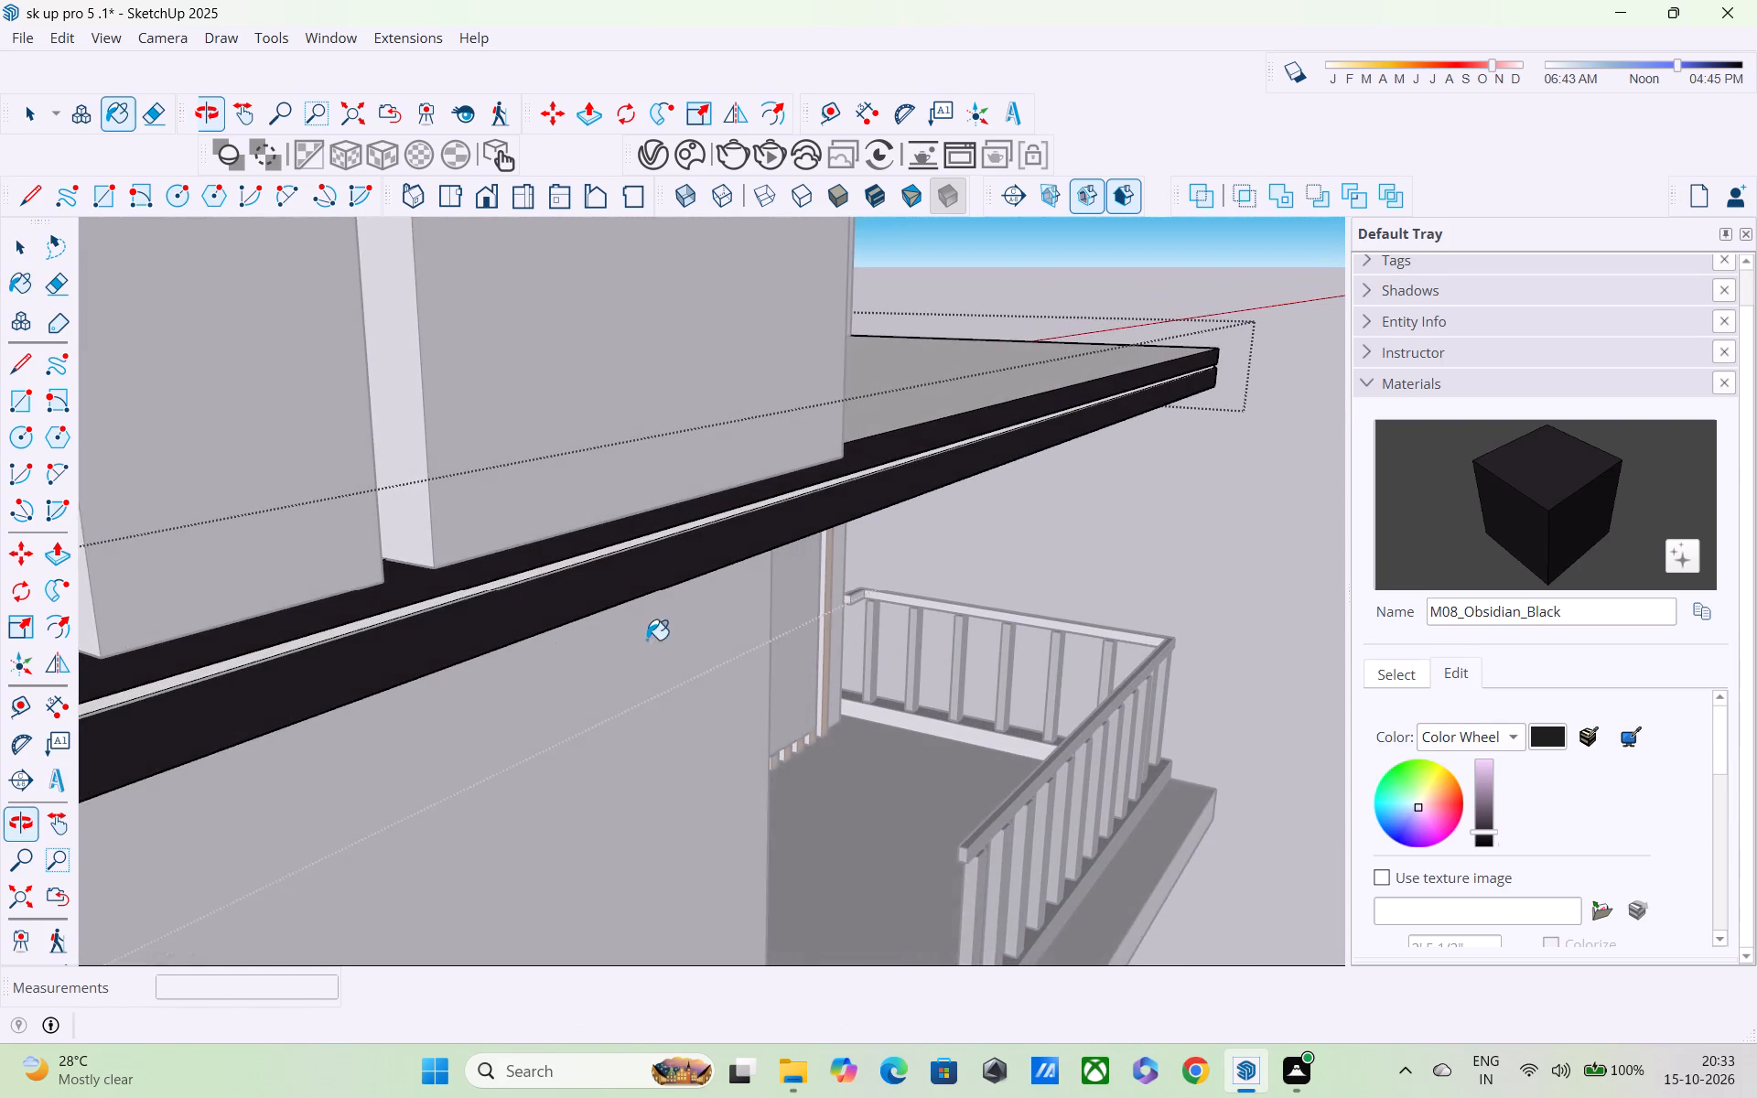
scroll(414, 670, "up", 2)
middle_click_drag(414, 670, 926, 612, "shift")
scroll(786, 616, "up", 4)
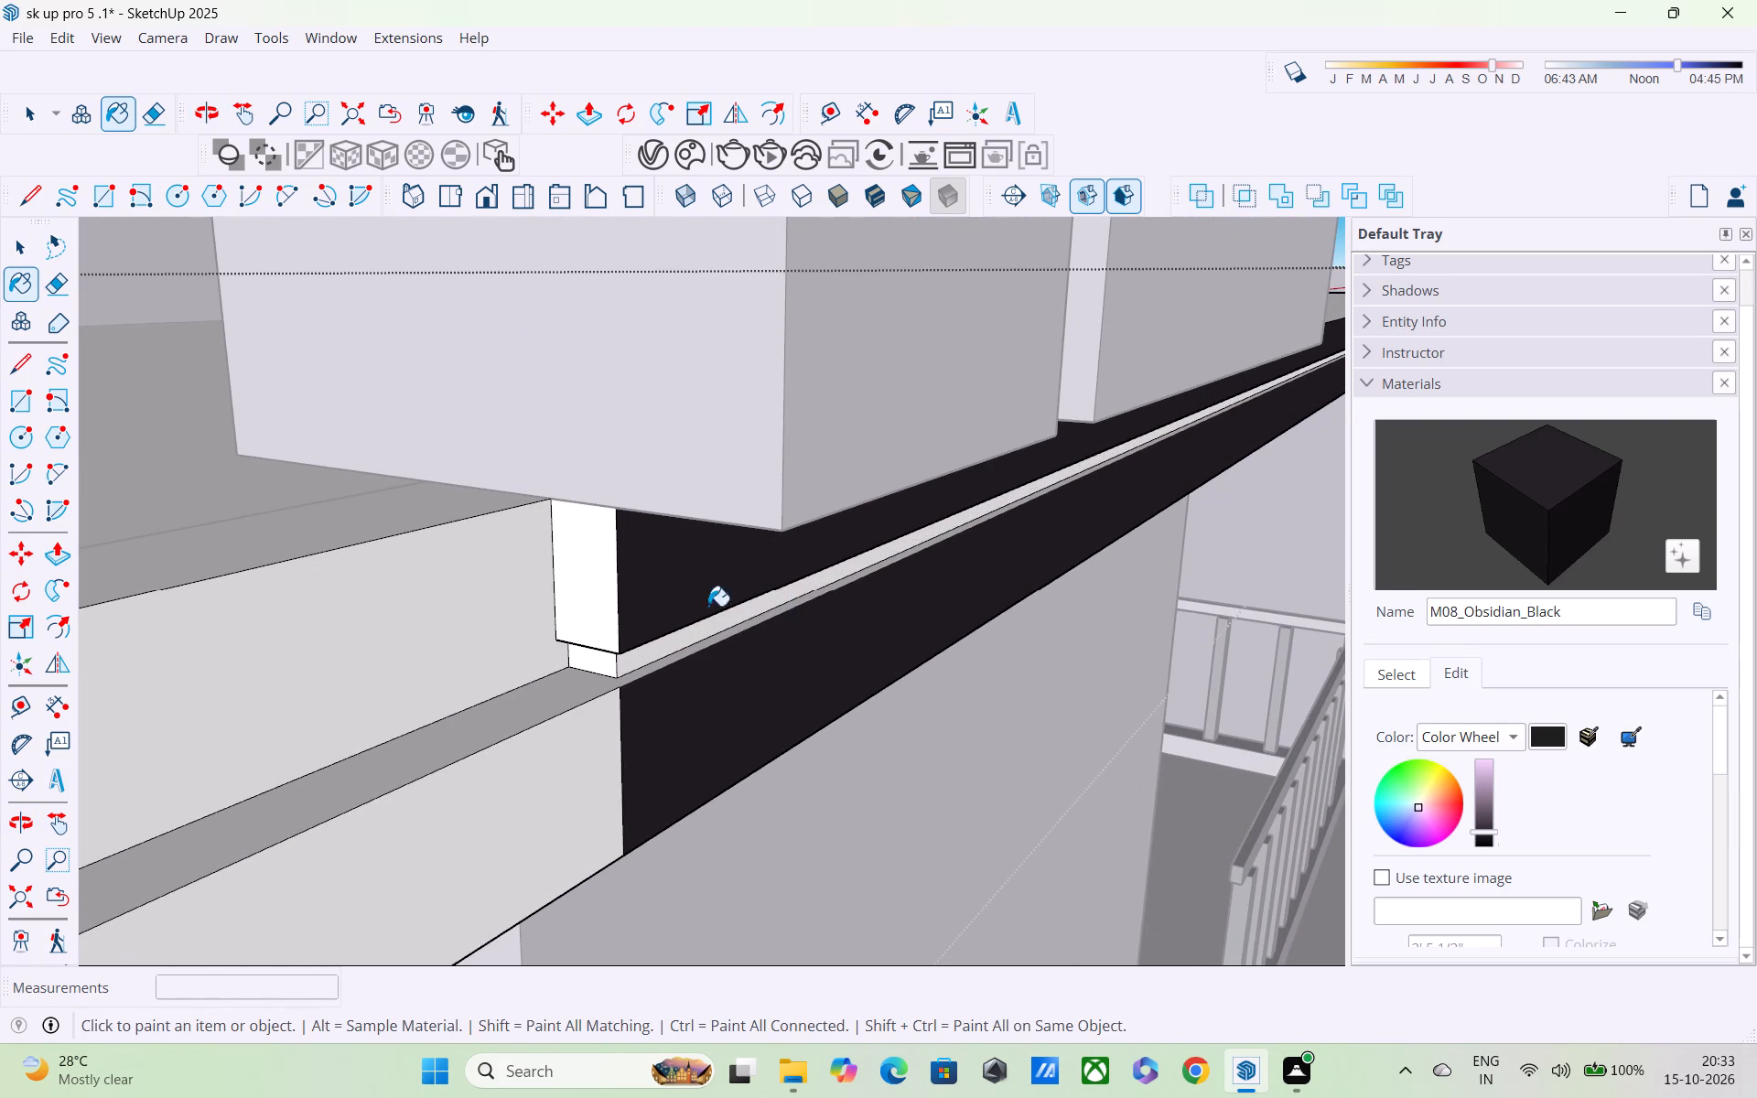
left_click(600, 593)
Divide the slab's side face at the groove's end with vertical lines from top to bottom edge, including the 1" groove end.
scroll(700, 645, "down", 3)
middle_click_drag(794, 689, 447, 600)
scroll(481, 617, "down", 5)
scroll(863, 620, "down", 1, "shift")
middle_click_drag(833, 620, 51, 651, "shift")
scroll(157, 657, "down", 10)
middle_click_drag(846, 696, 759, 684)
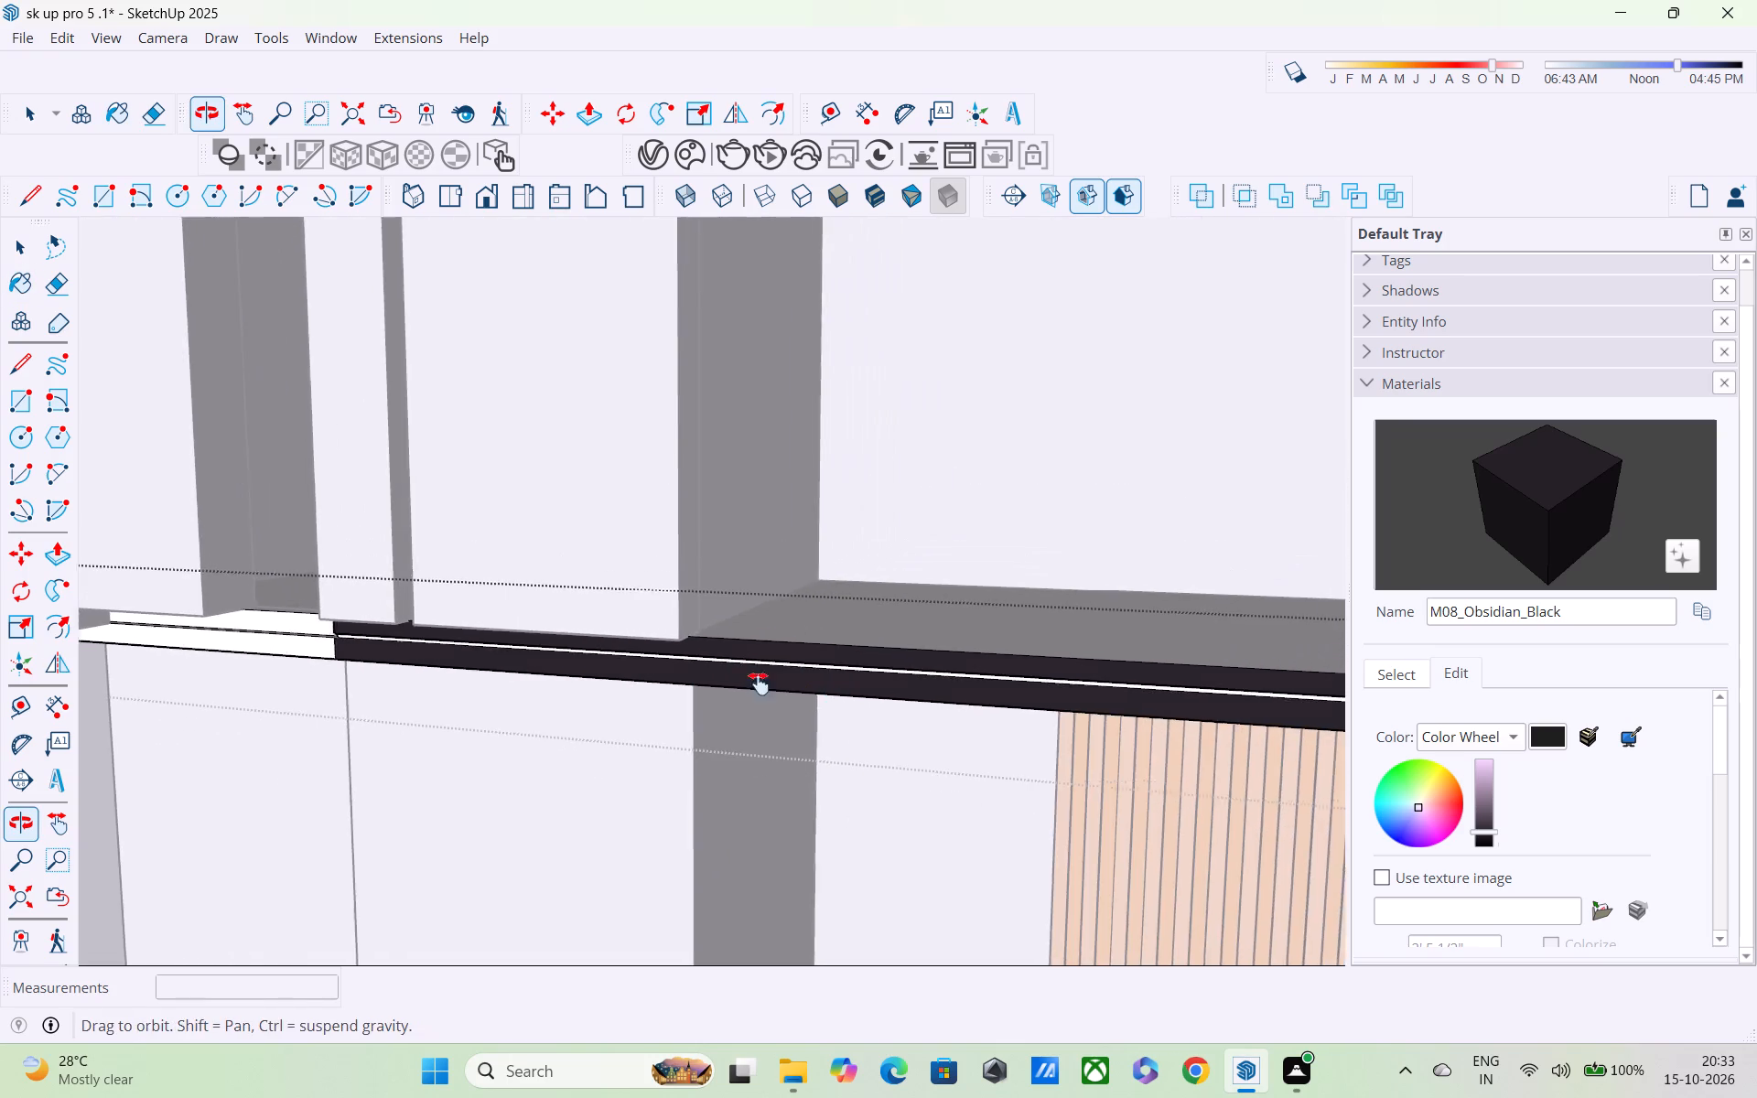
middle_click_drag(759, 684, 247, 552)
scroll(418, 558, "down", 5)
scroll(766, 570, "down", 1)
middle_click_drag(765, 570, 392, 566)
scroll(493, 563, "up", 5)
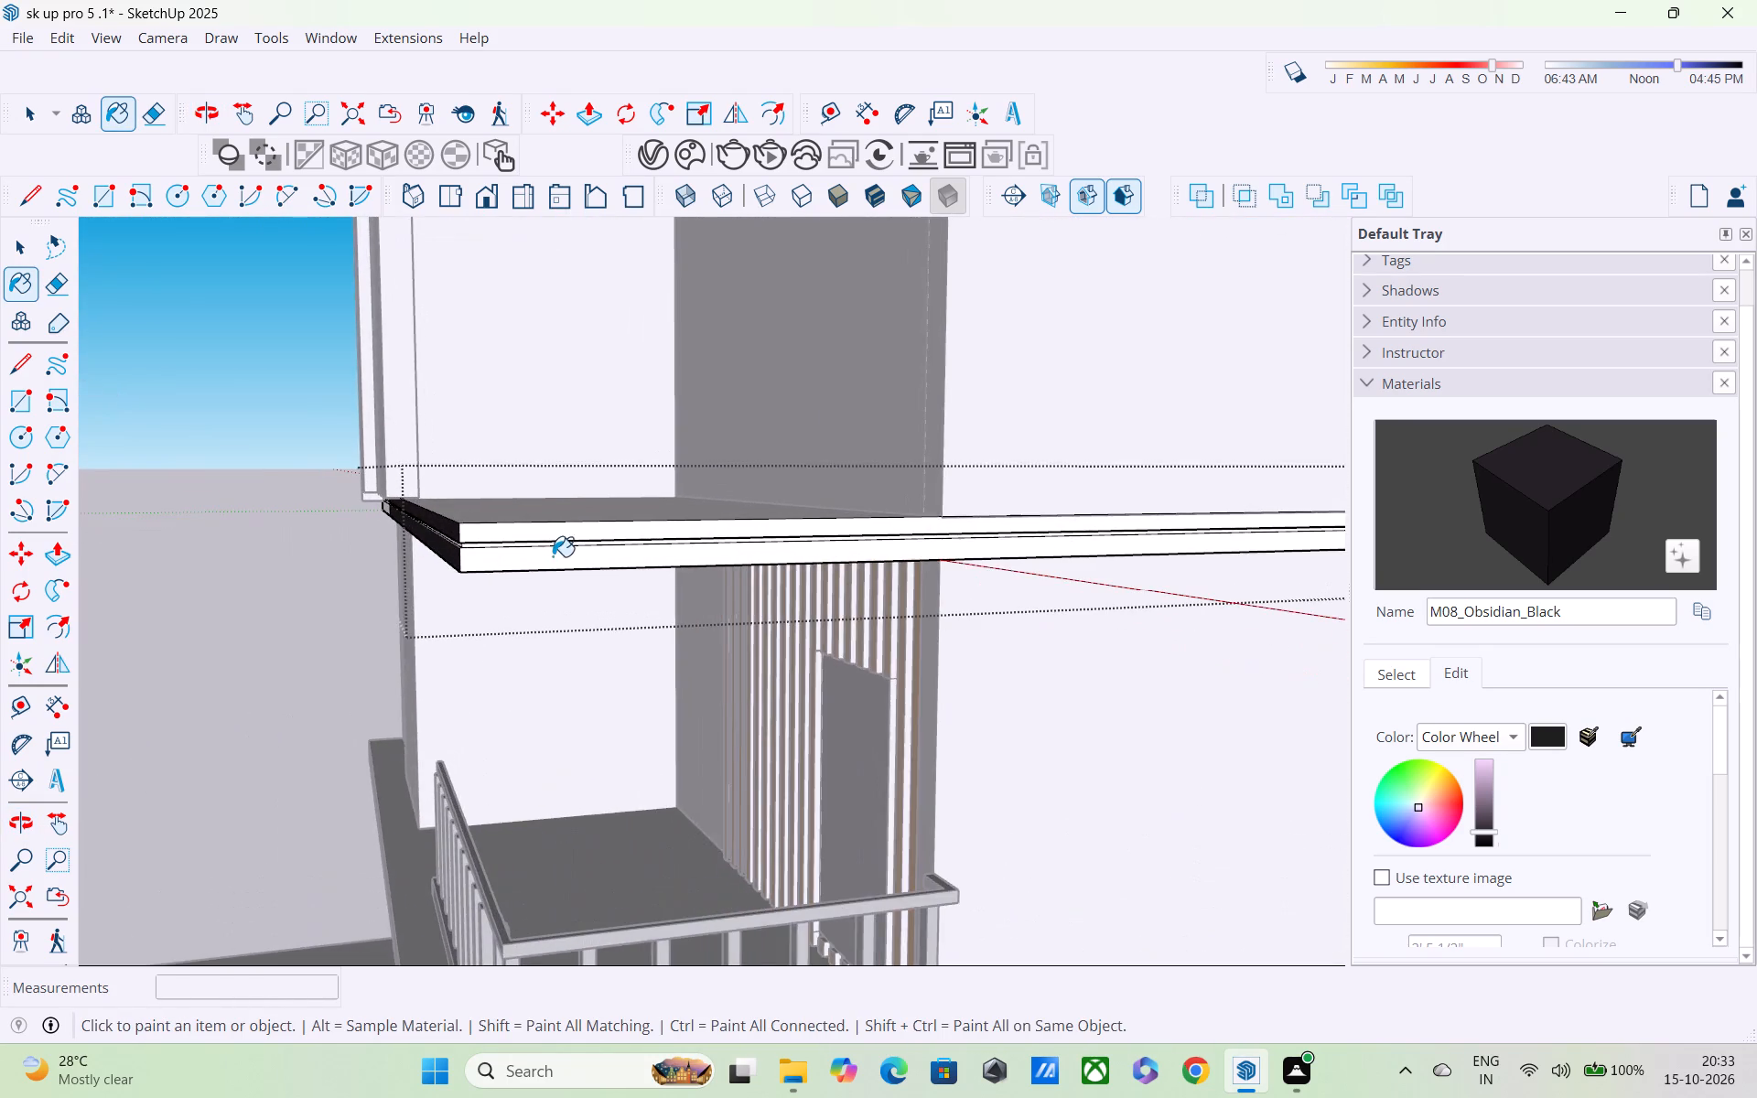
scroll(553, 556, "down", 3)
middle_click_drag(797, 560, 505, 555)
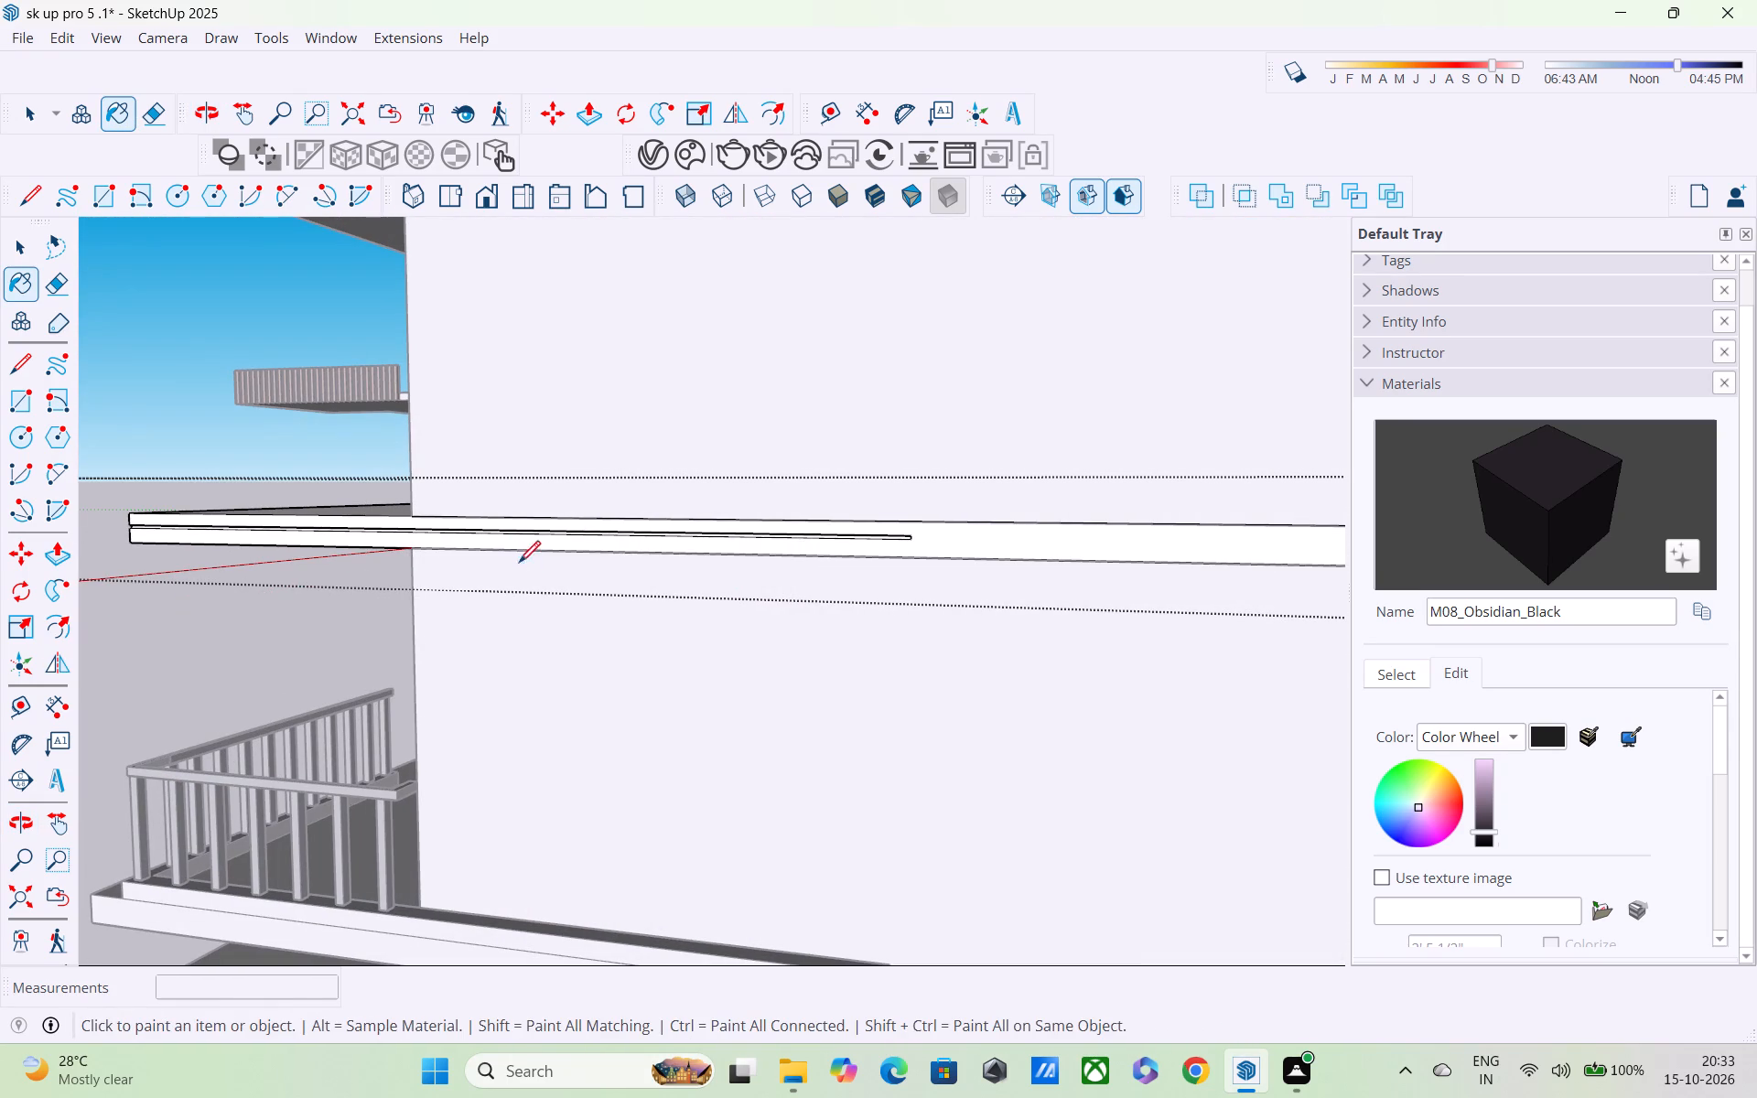
key("l")
scroll(896, 562, "up", 5)
left_click(895, 516)
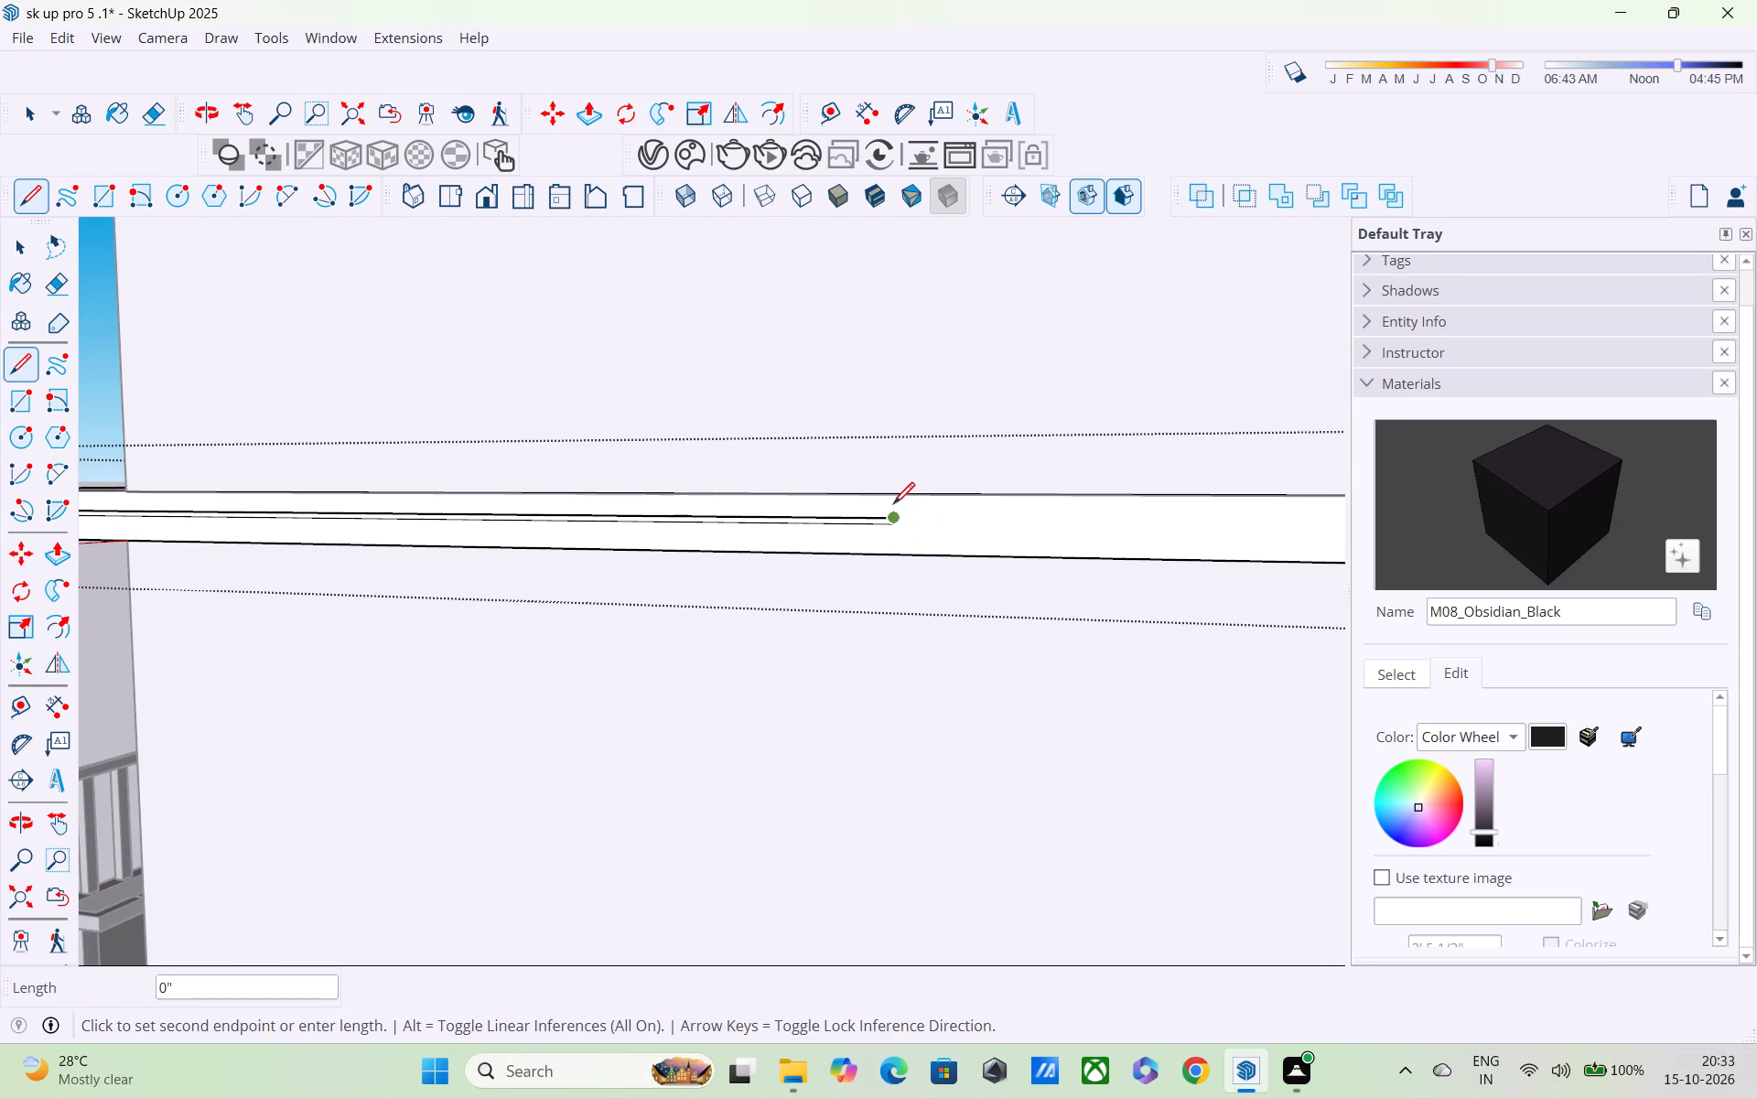
left_click(893, 492)
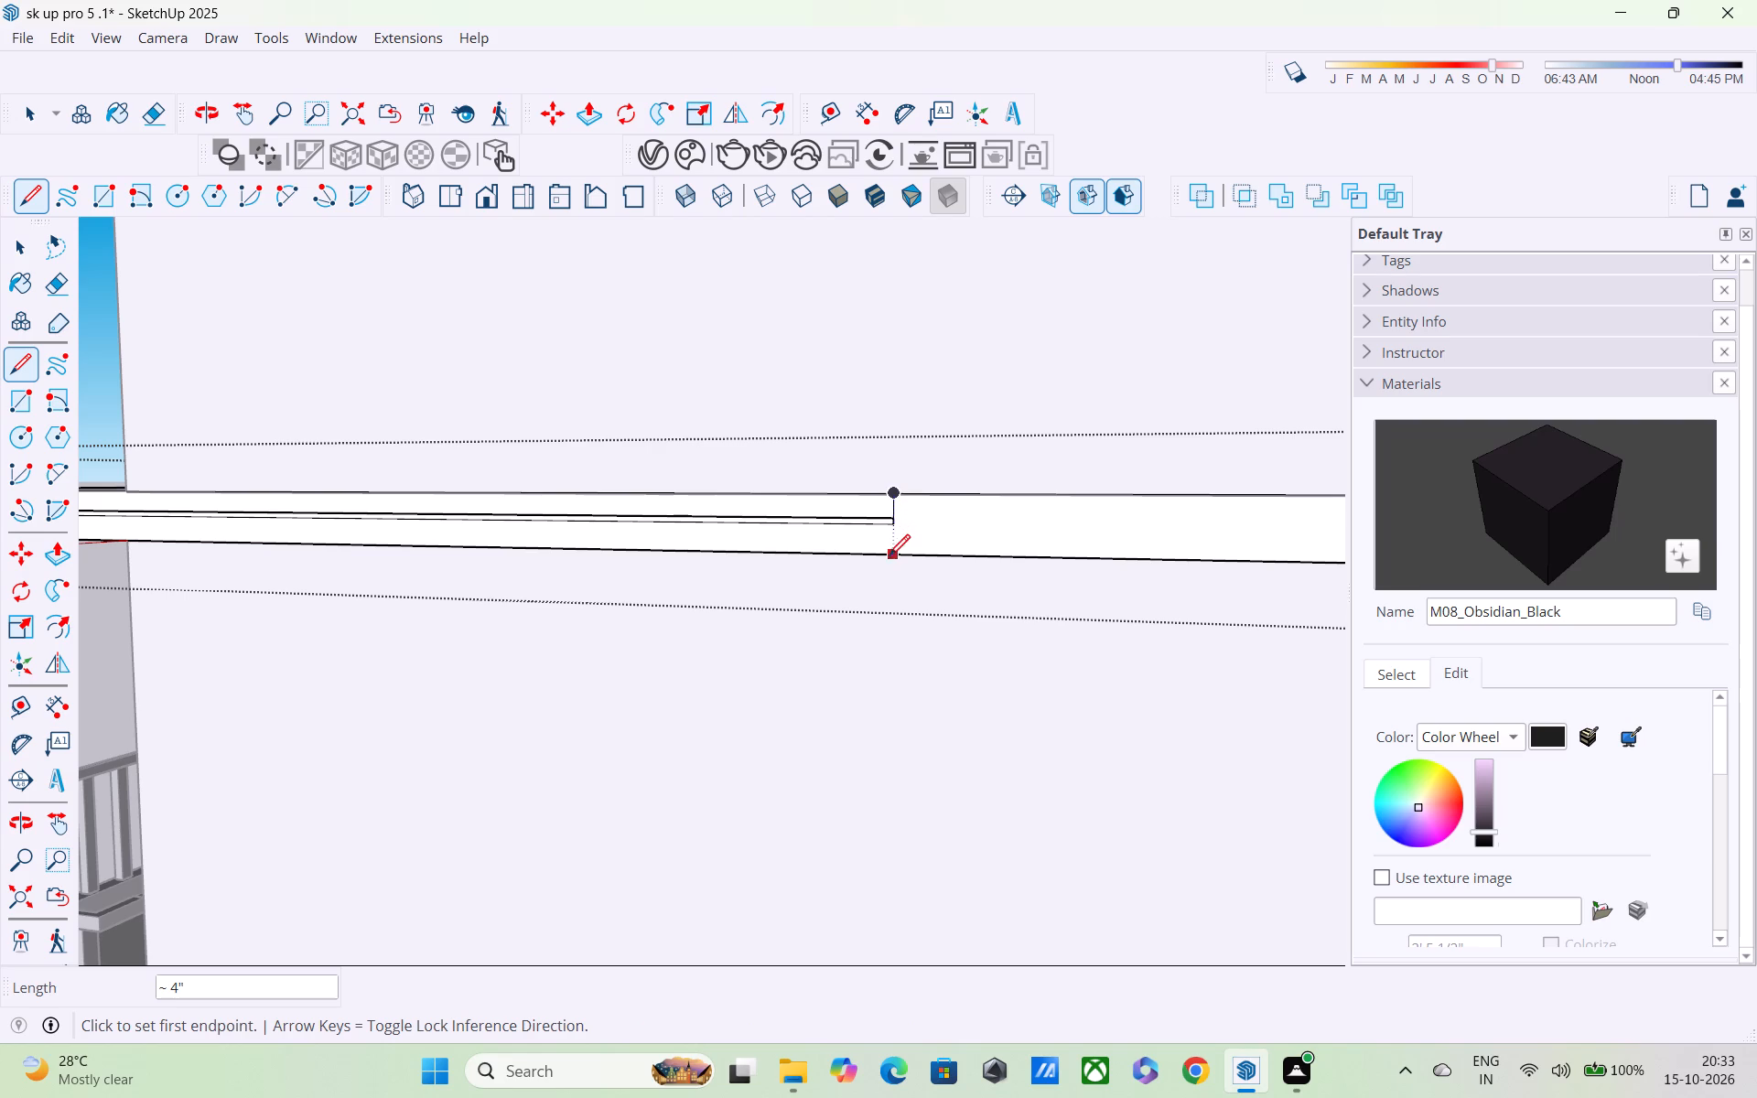
left_click(889, 561)
left_click(896, 529)
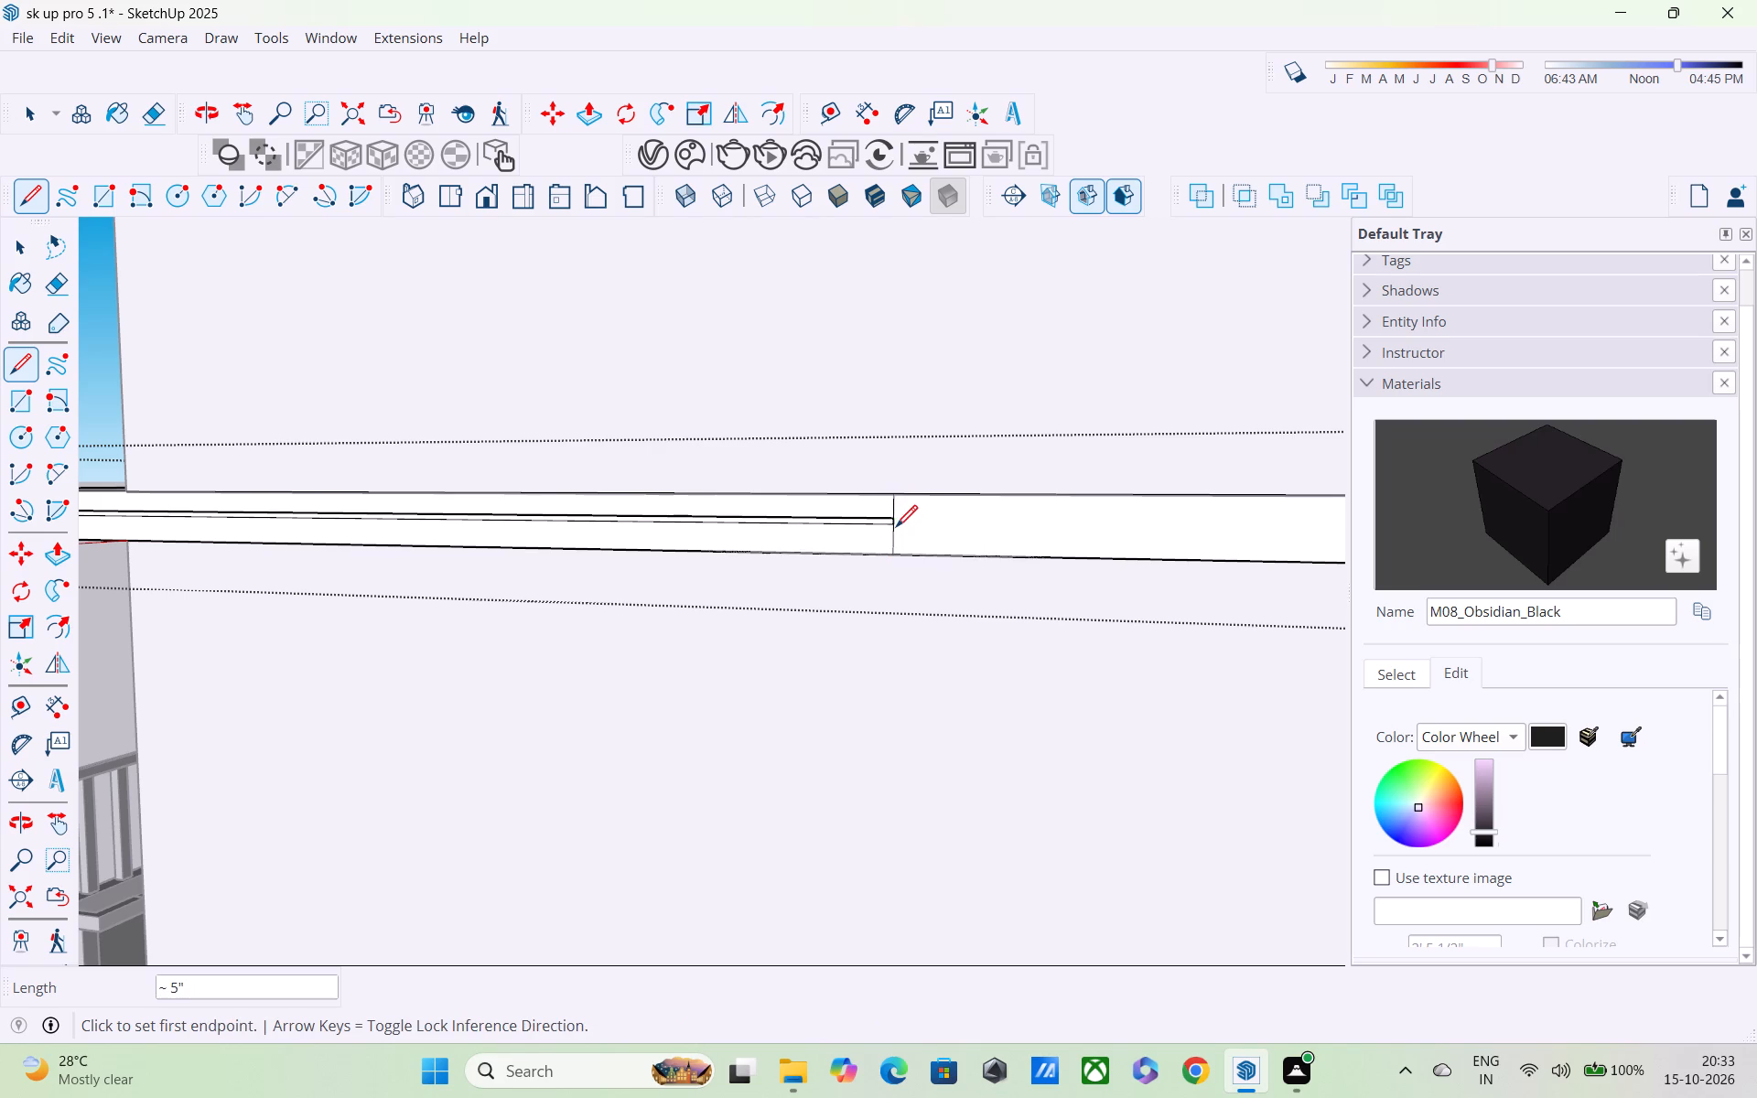
scroll(897, 522, "up", 11)
left_click(889, 532)
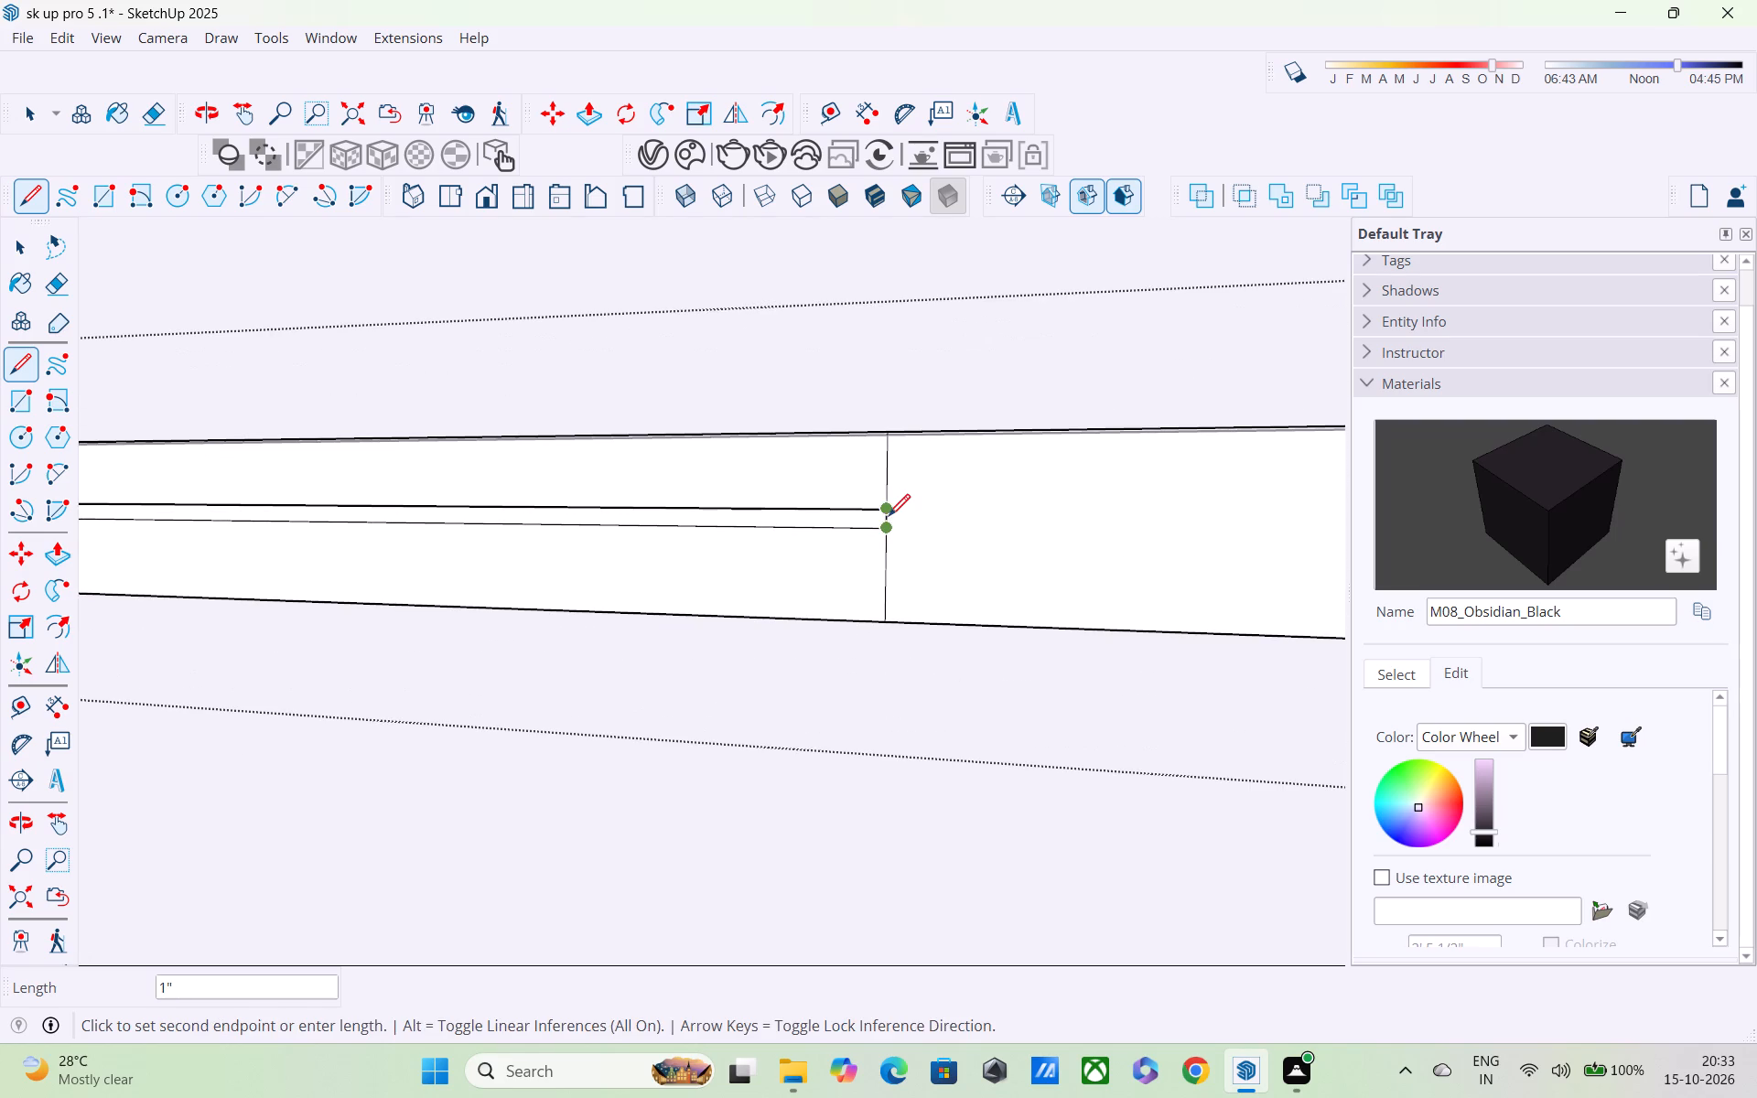
left_click(889, 516)
scroll(889, 522, "down", 1)
Paint the side face's upper and lower bands up to the dividing line with M08_Obsidian_Black and leave the slab group.
left_click(1488, 495)
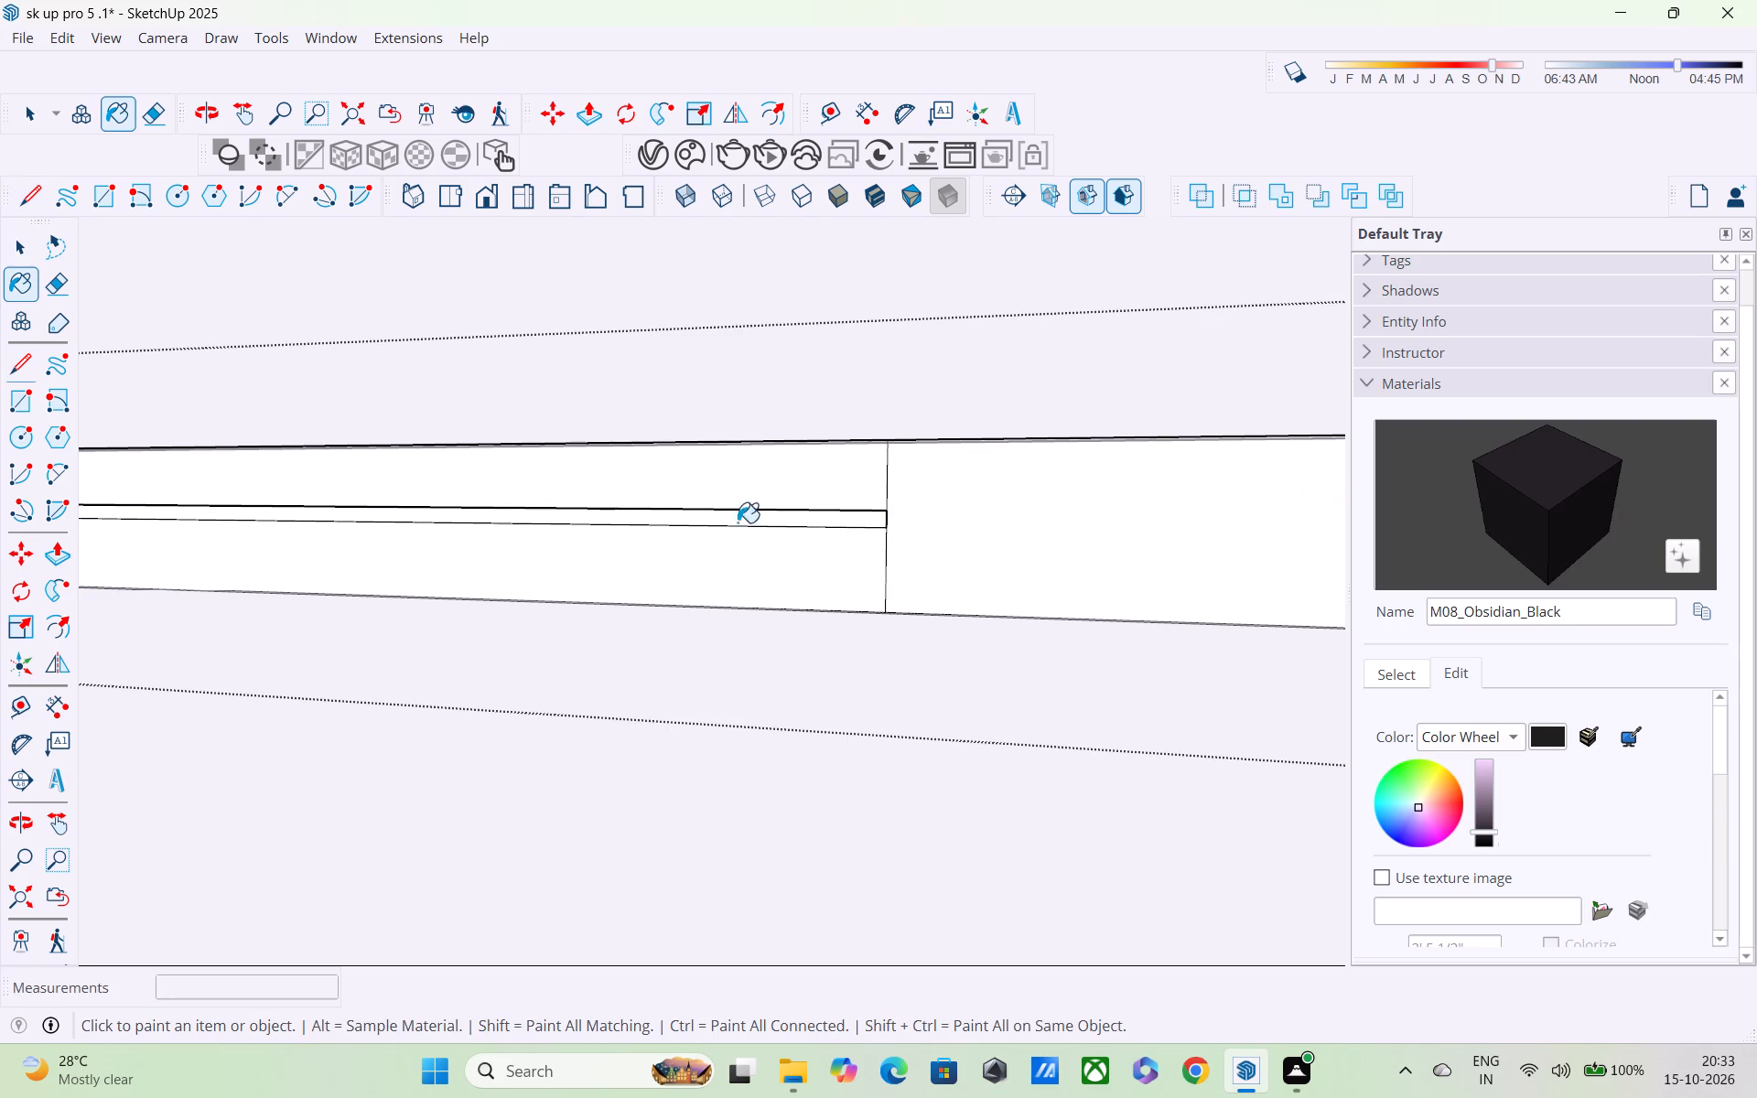
left_click(574, 482)
left_click(612, 571)
scroll(613, 572, "down", 2)
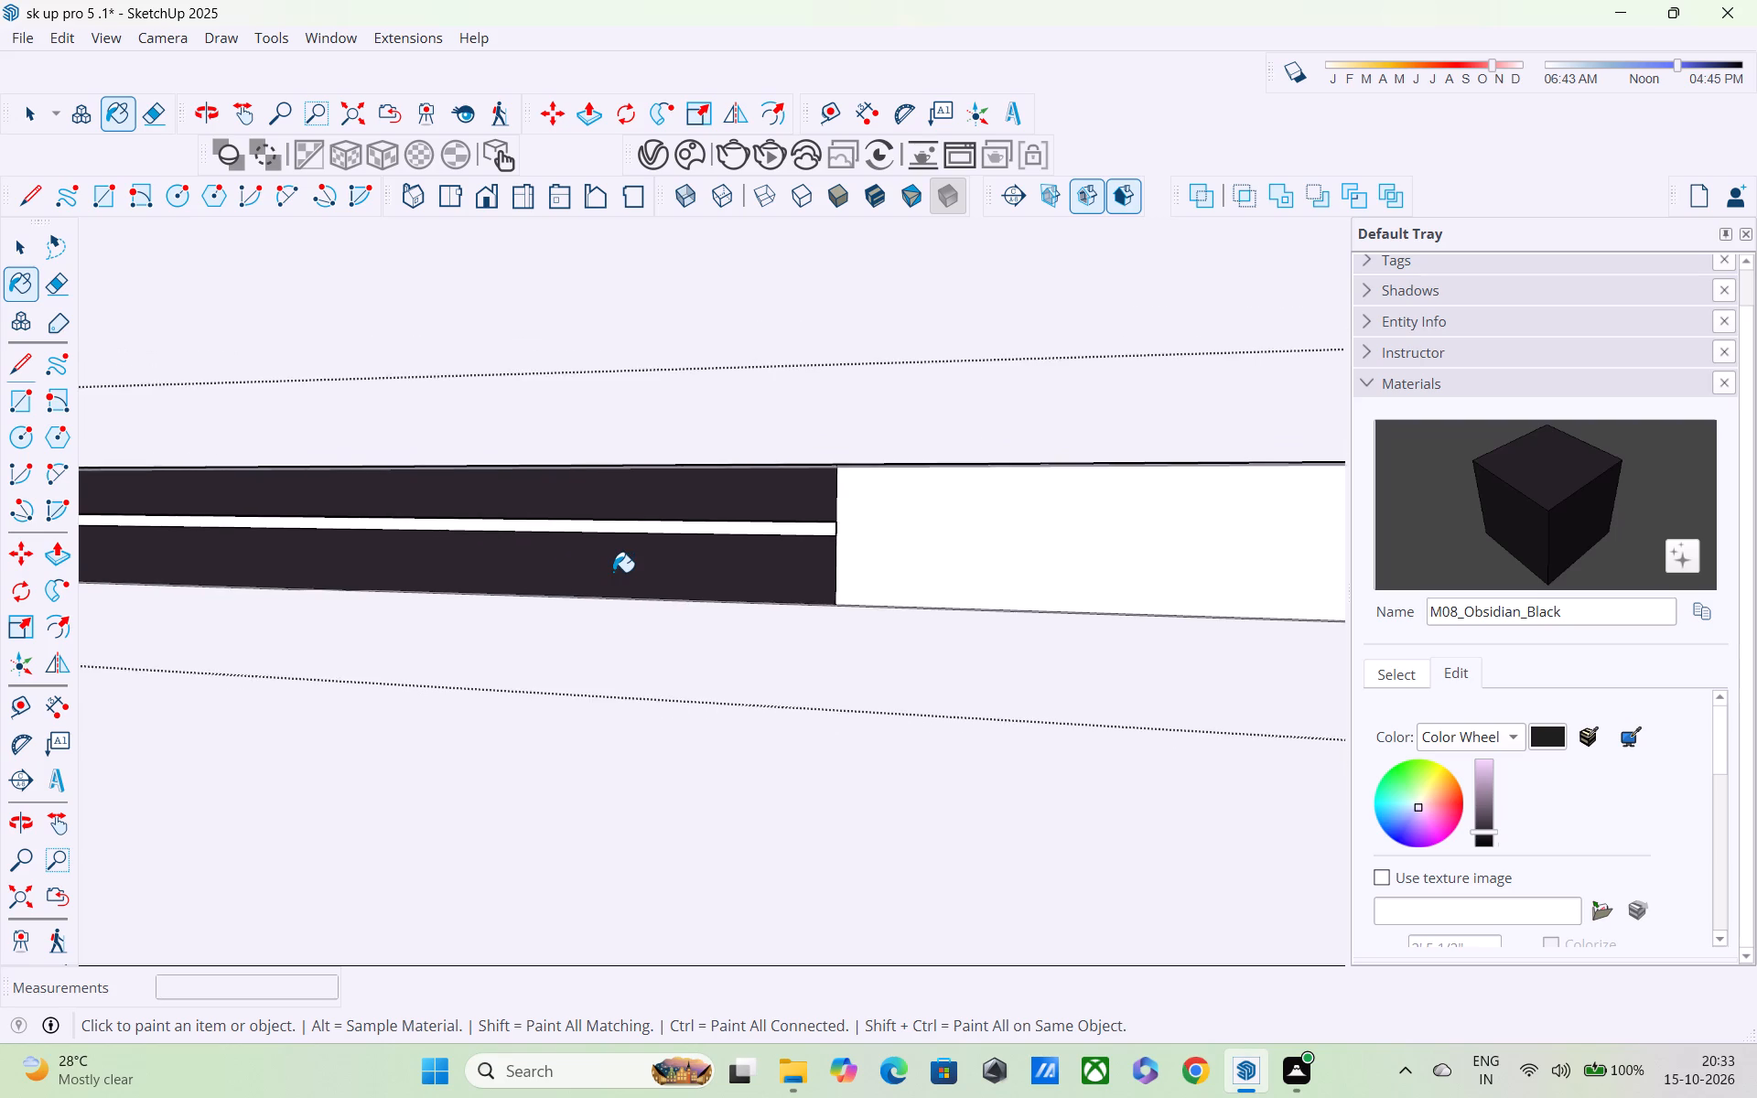
middle_click_drag(669, 606, 850, 666)
scroll(853, 664, "up", 1)
scroll(829, 622, "down", 17)
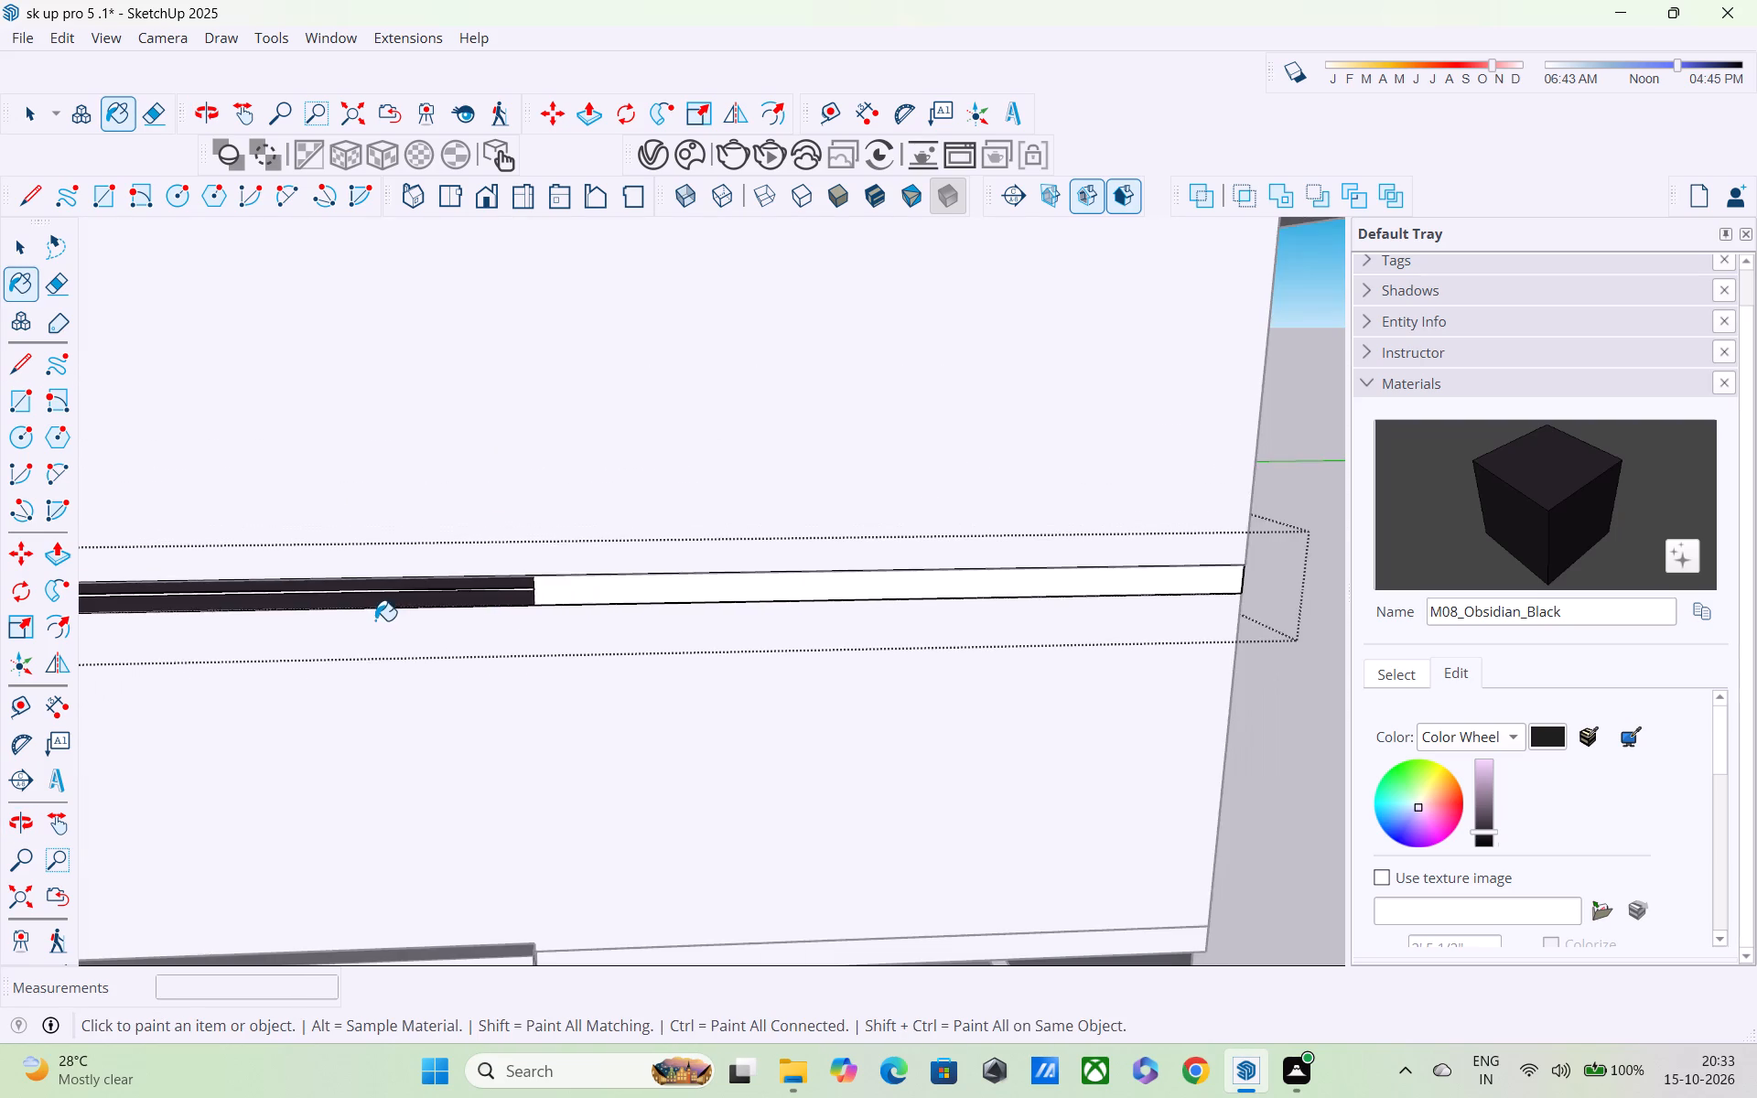
middle_click_drag(416, 648, 950, 595)
scroll(1055, 526, "up", 3)
scroll(1055, 526, "down", 11)
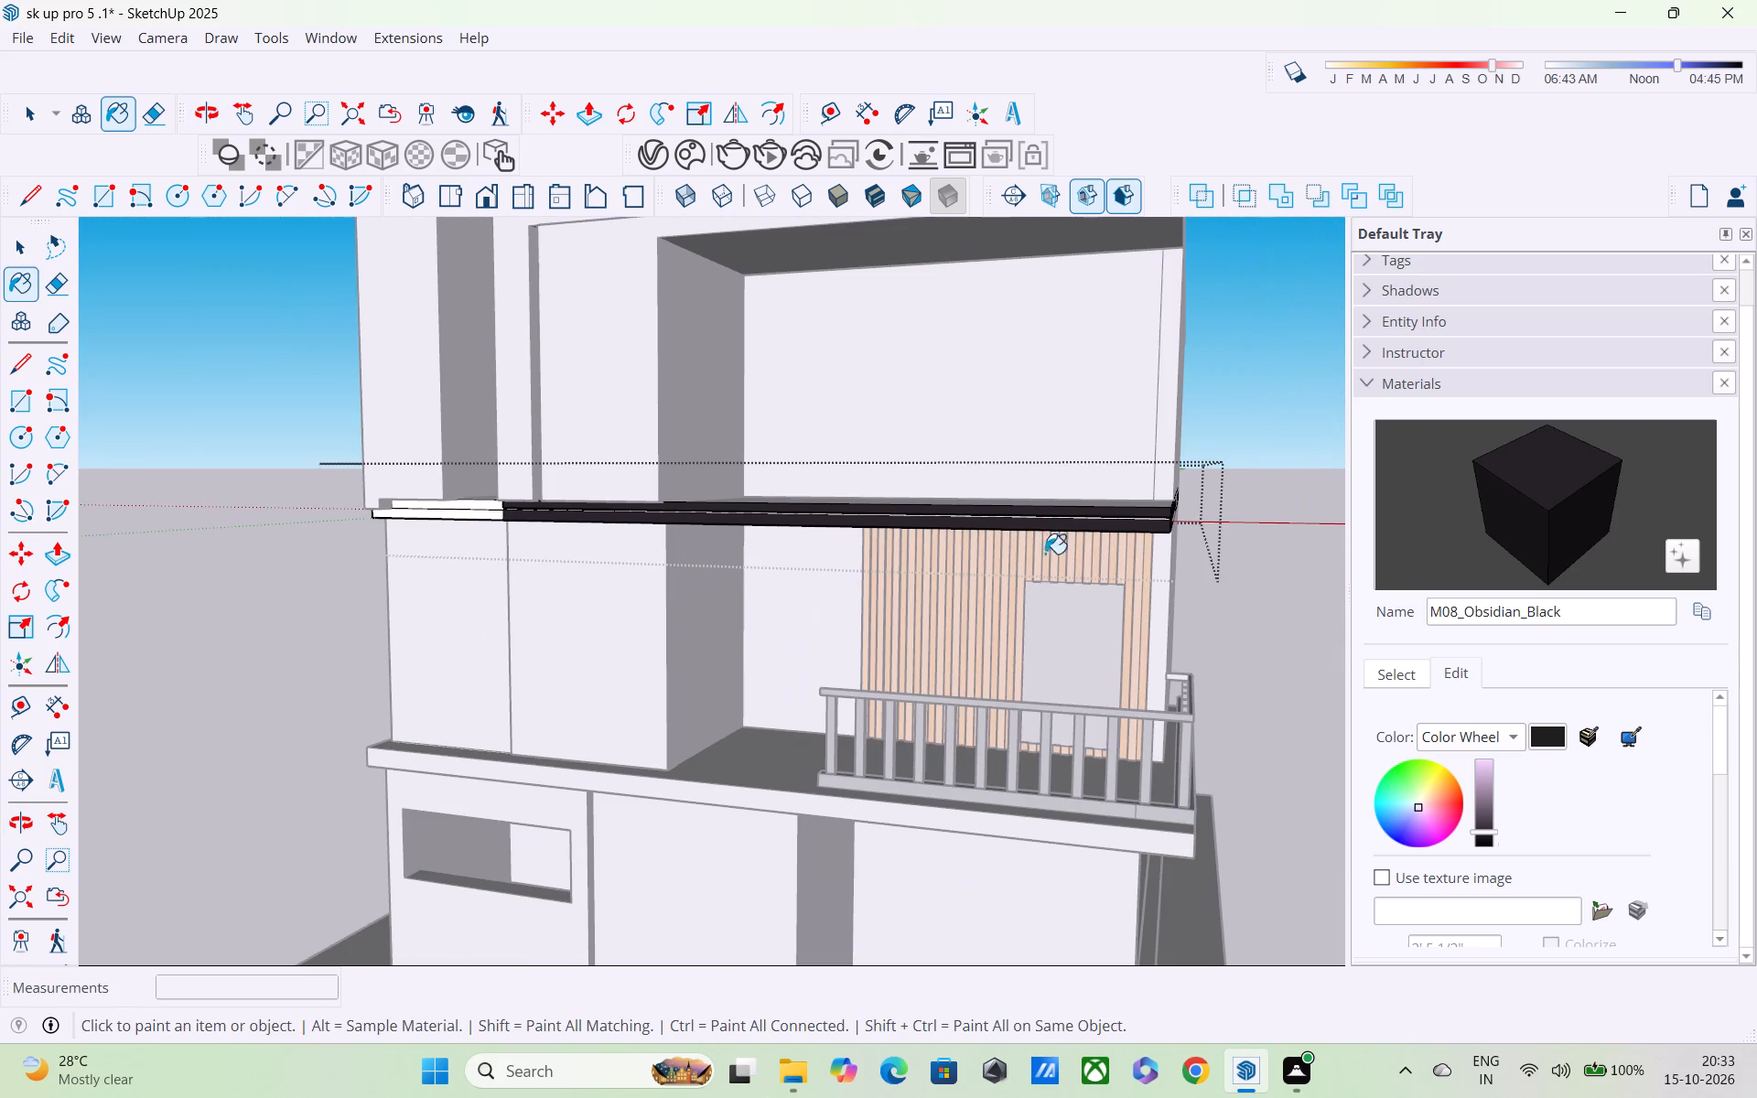
key("space")
left_click(282, 612)
scroll(318, 646, "down", 2)
middle_click_drag(417, 706, 717, 680)
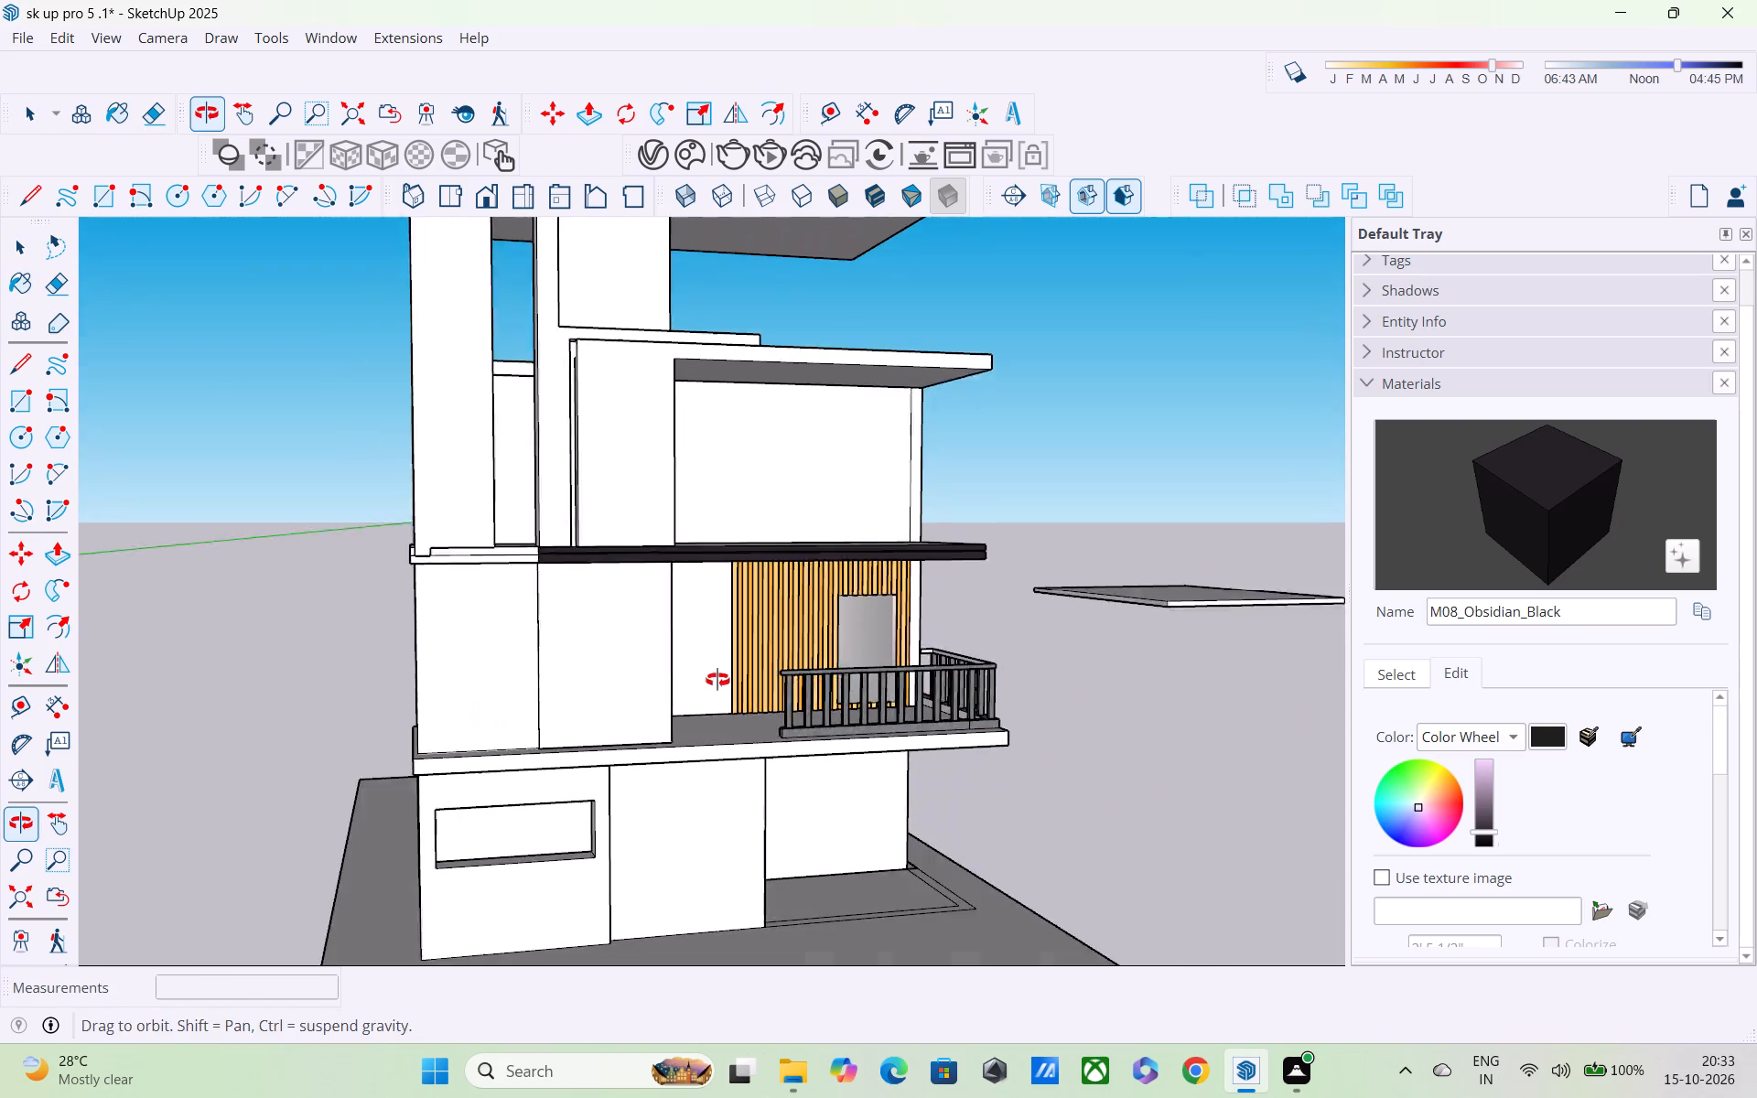
Examine the black-painted slab bands together with the slatted wall, balcony and adjoining white walls from several angles.
middle_click_drag(717, 680, 720, 671)
scroll(728, 600, "up", 4)
scroll(663, 522, "up", 5)
middle_click_drag(659, 560, 673, 606)
scroll(673, 606, "up", 8)
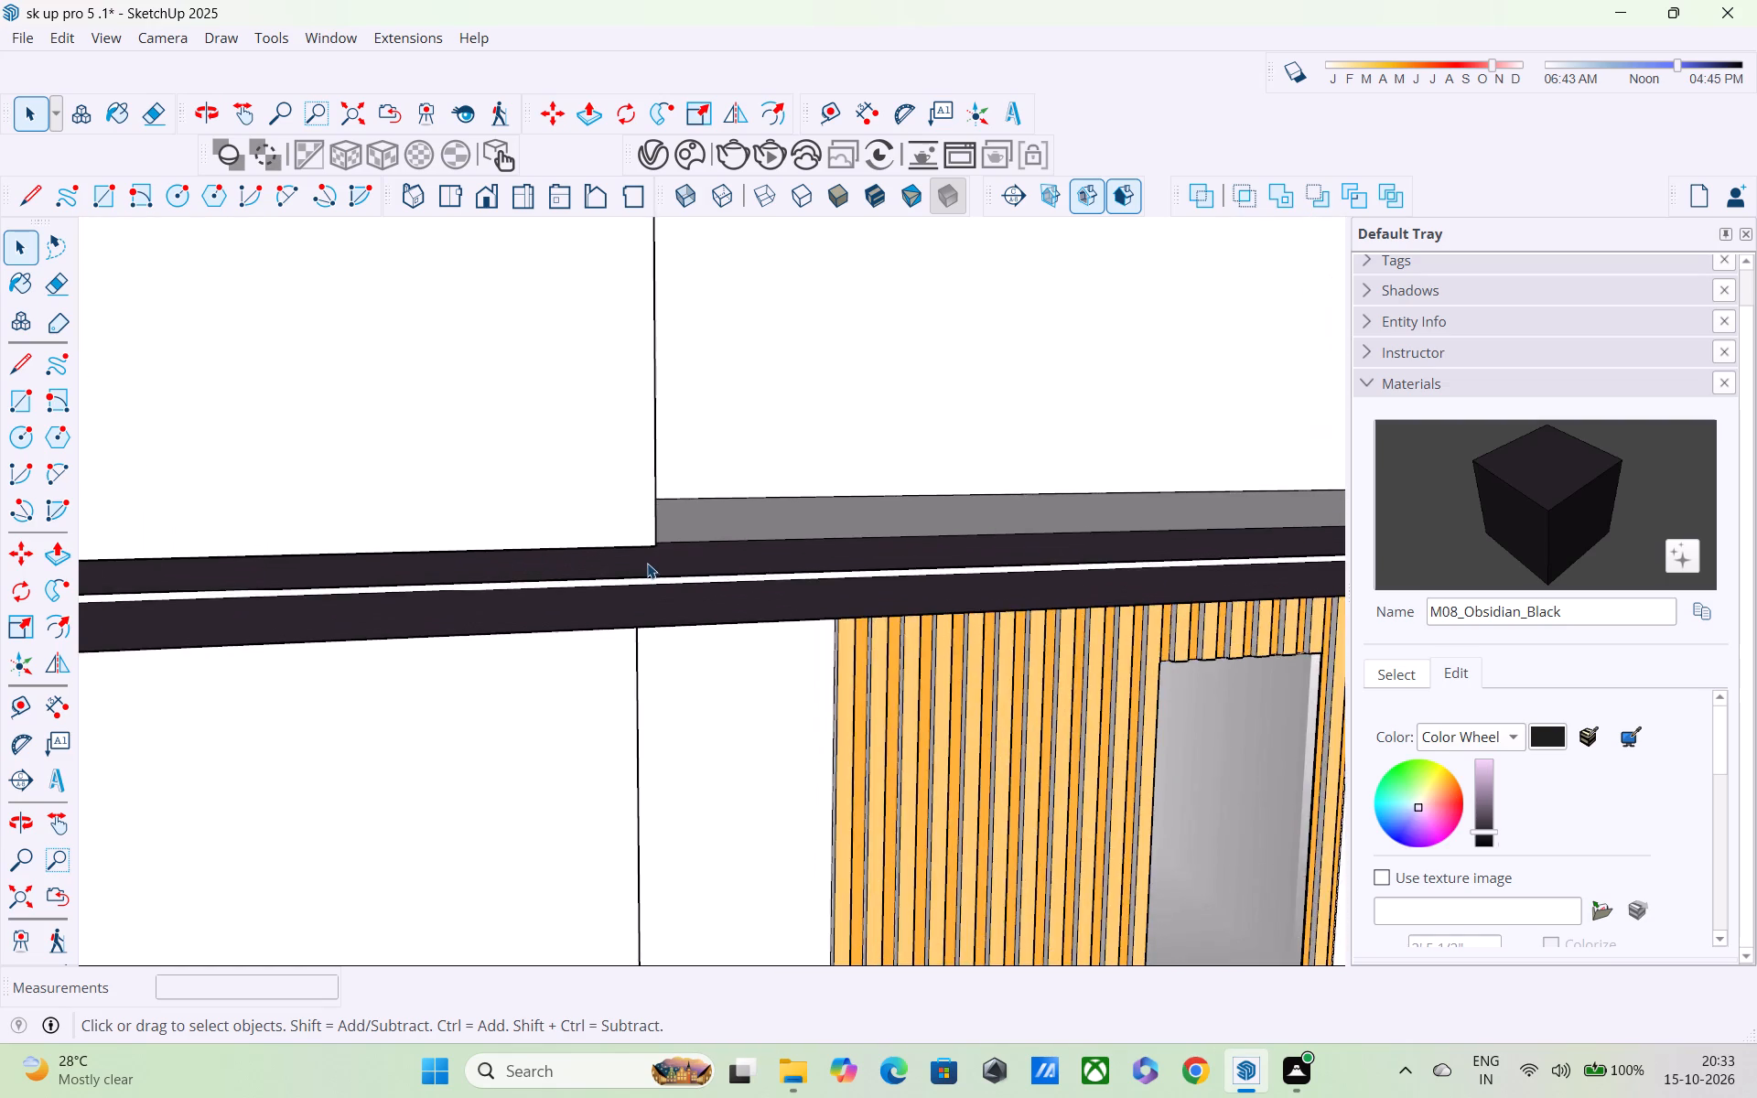
scroll(647, 563, "up", 8)
scroll(651, 576, "down", 16)
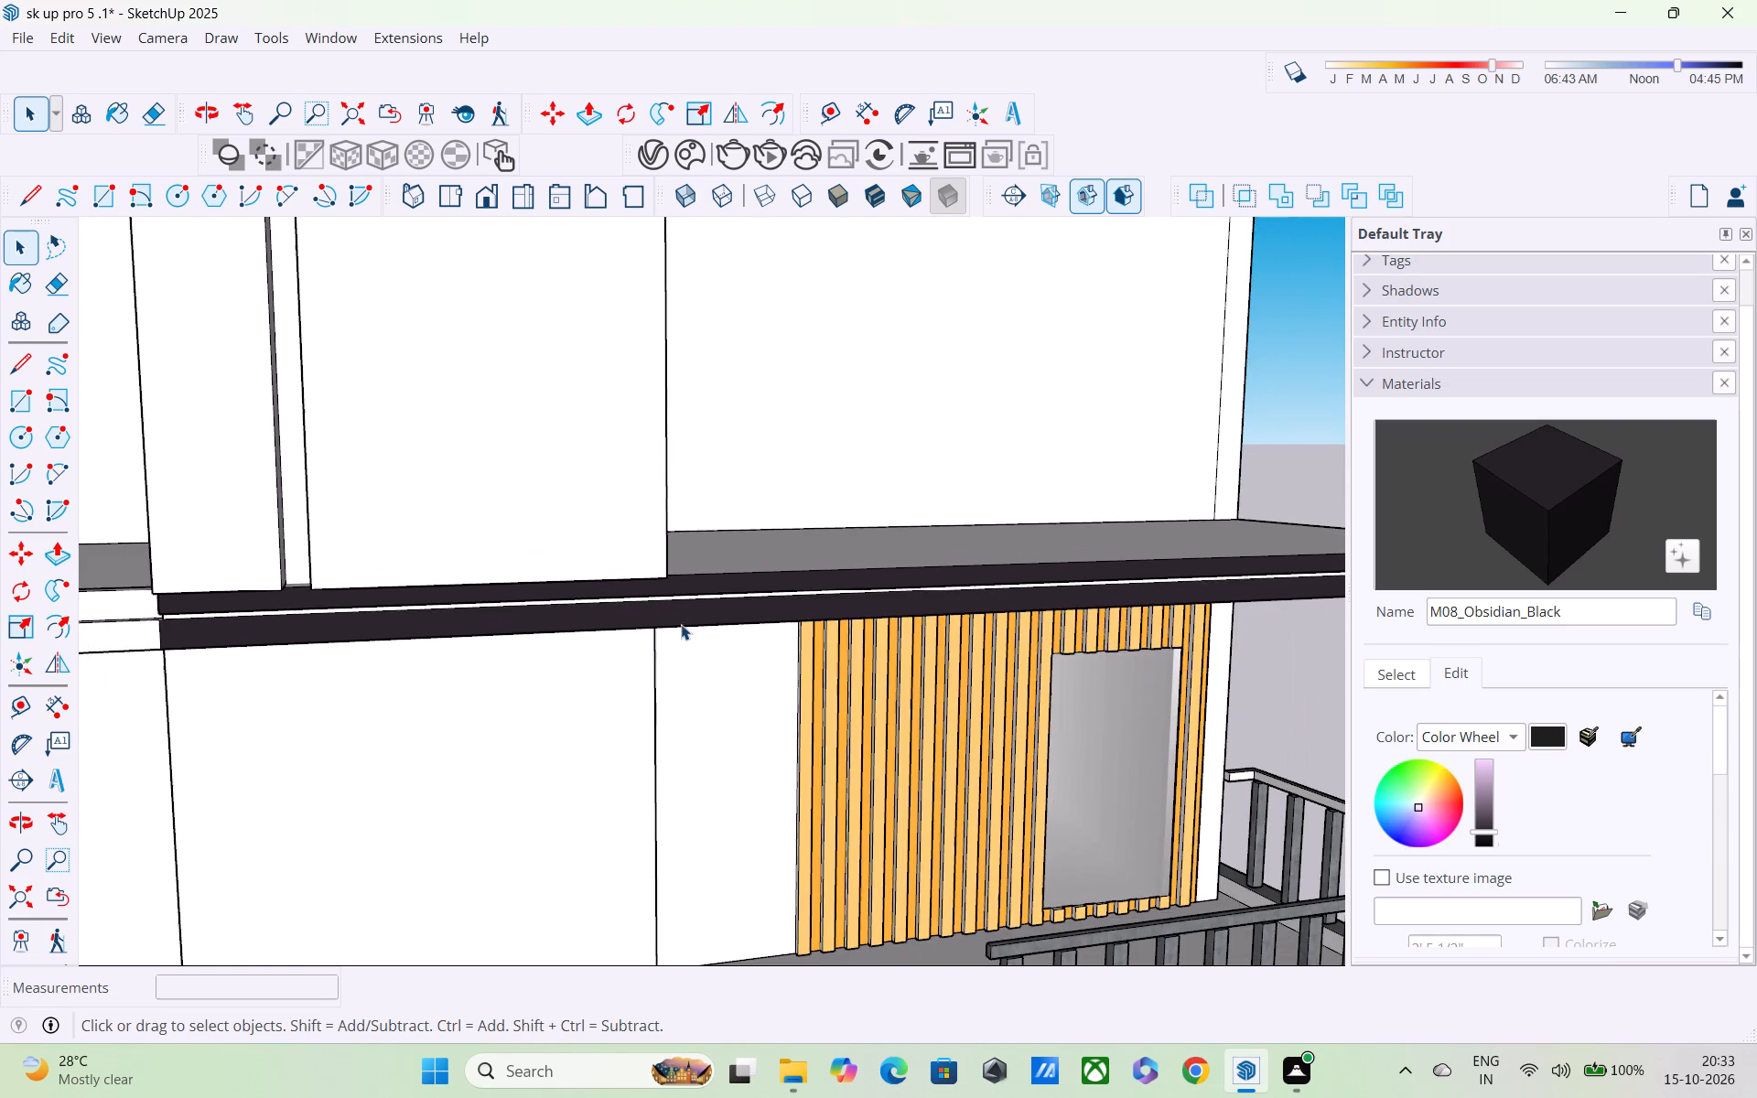
middle_click_drag(683, 642, 642, 634)
scroll(643, 634, "down", 1)
scroll(642, 634, "up", 1)
scroll(641, 630, "down", 6)
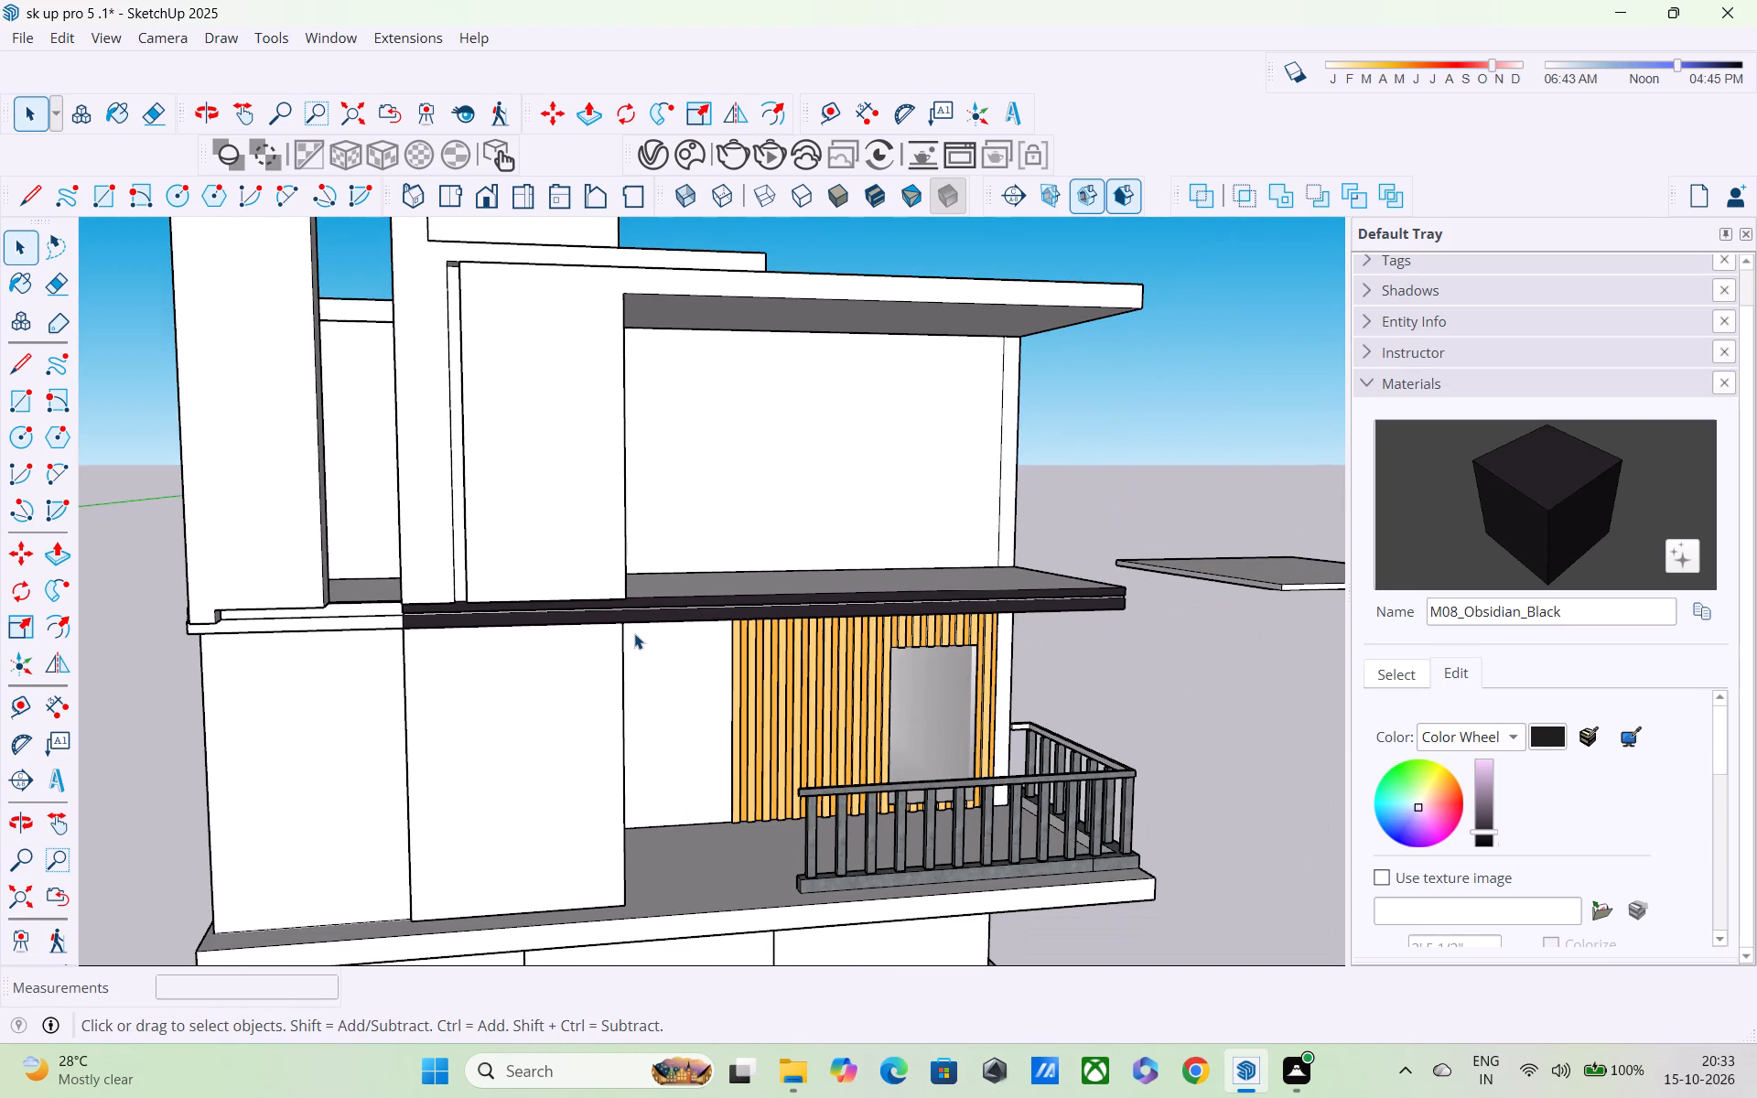
middle_click_drag(613, 640, 649, 689)
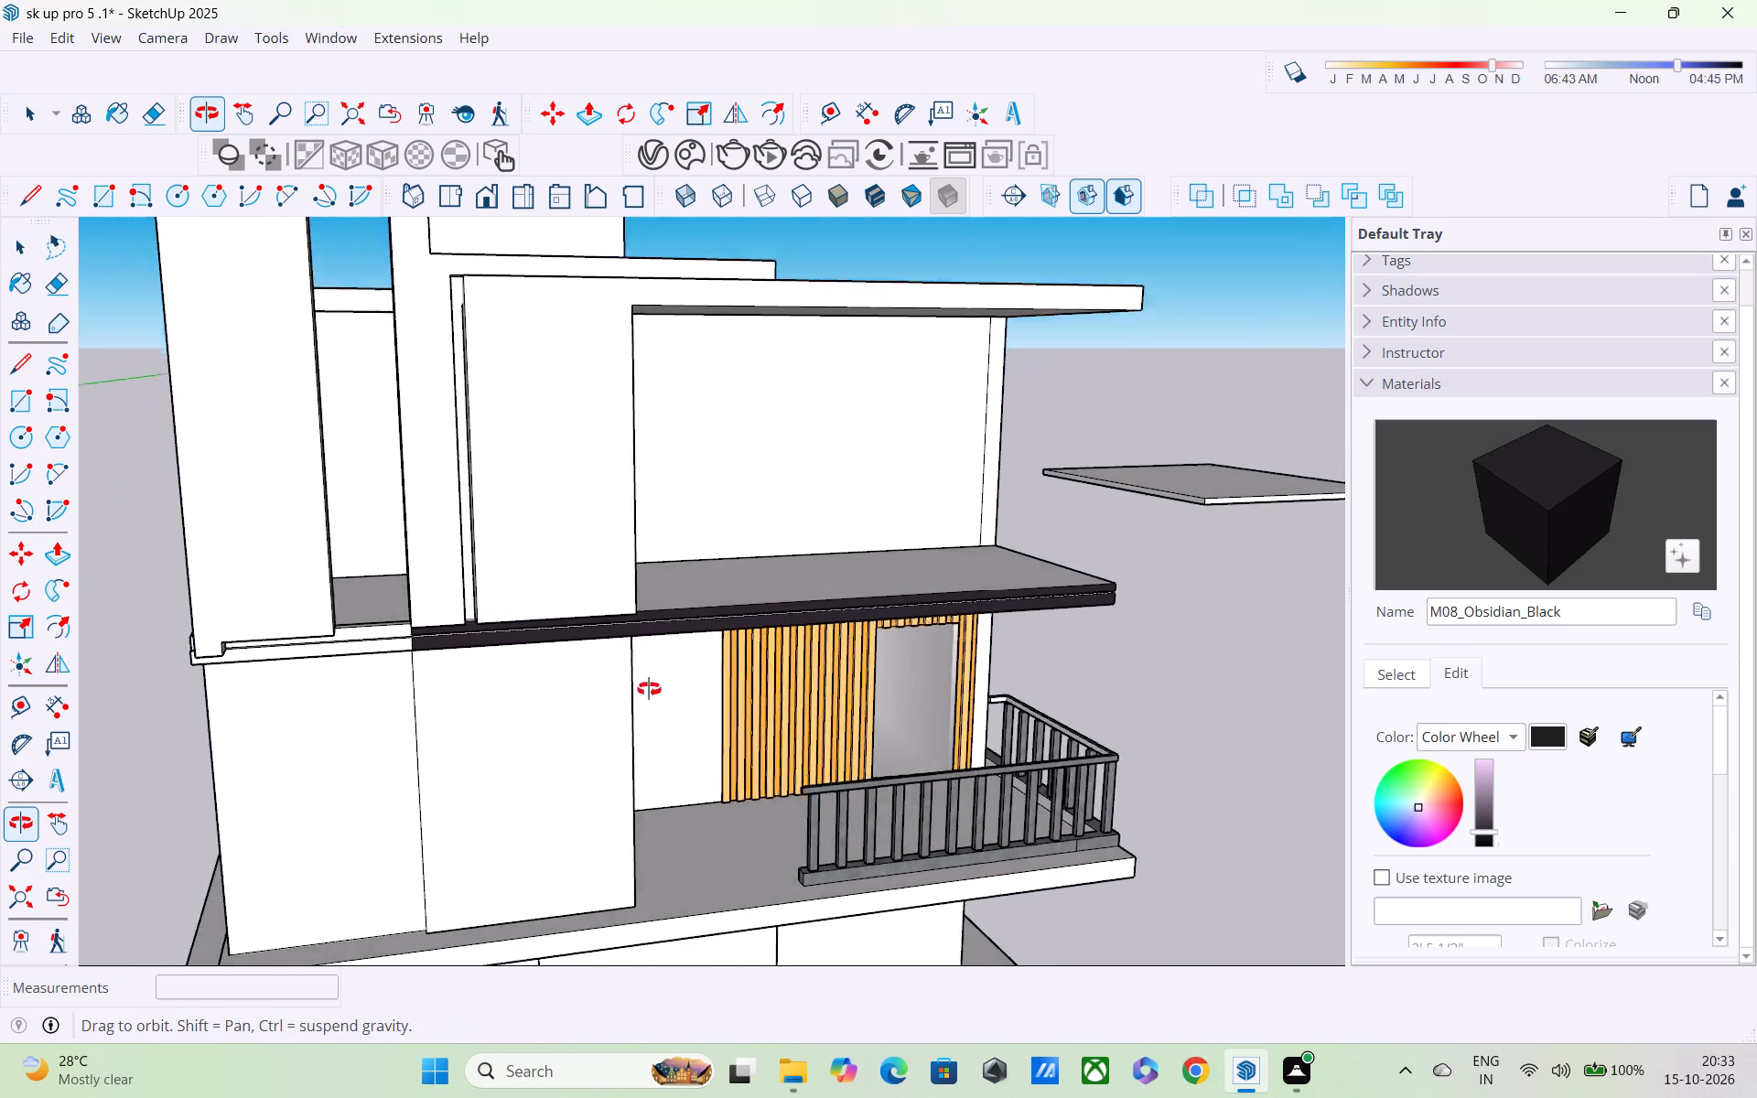
middle_click_drag(649, 689, 681, 706)
scroll(683, 704, "up", 6)
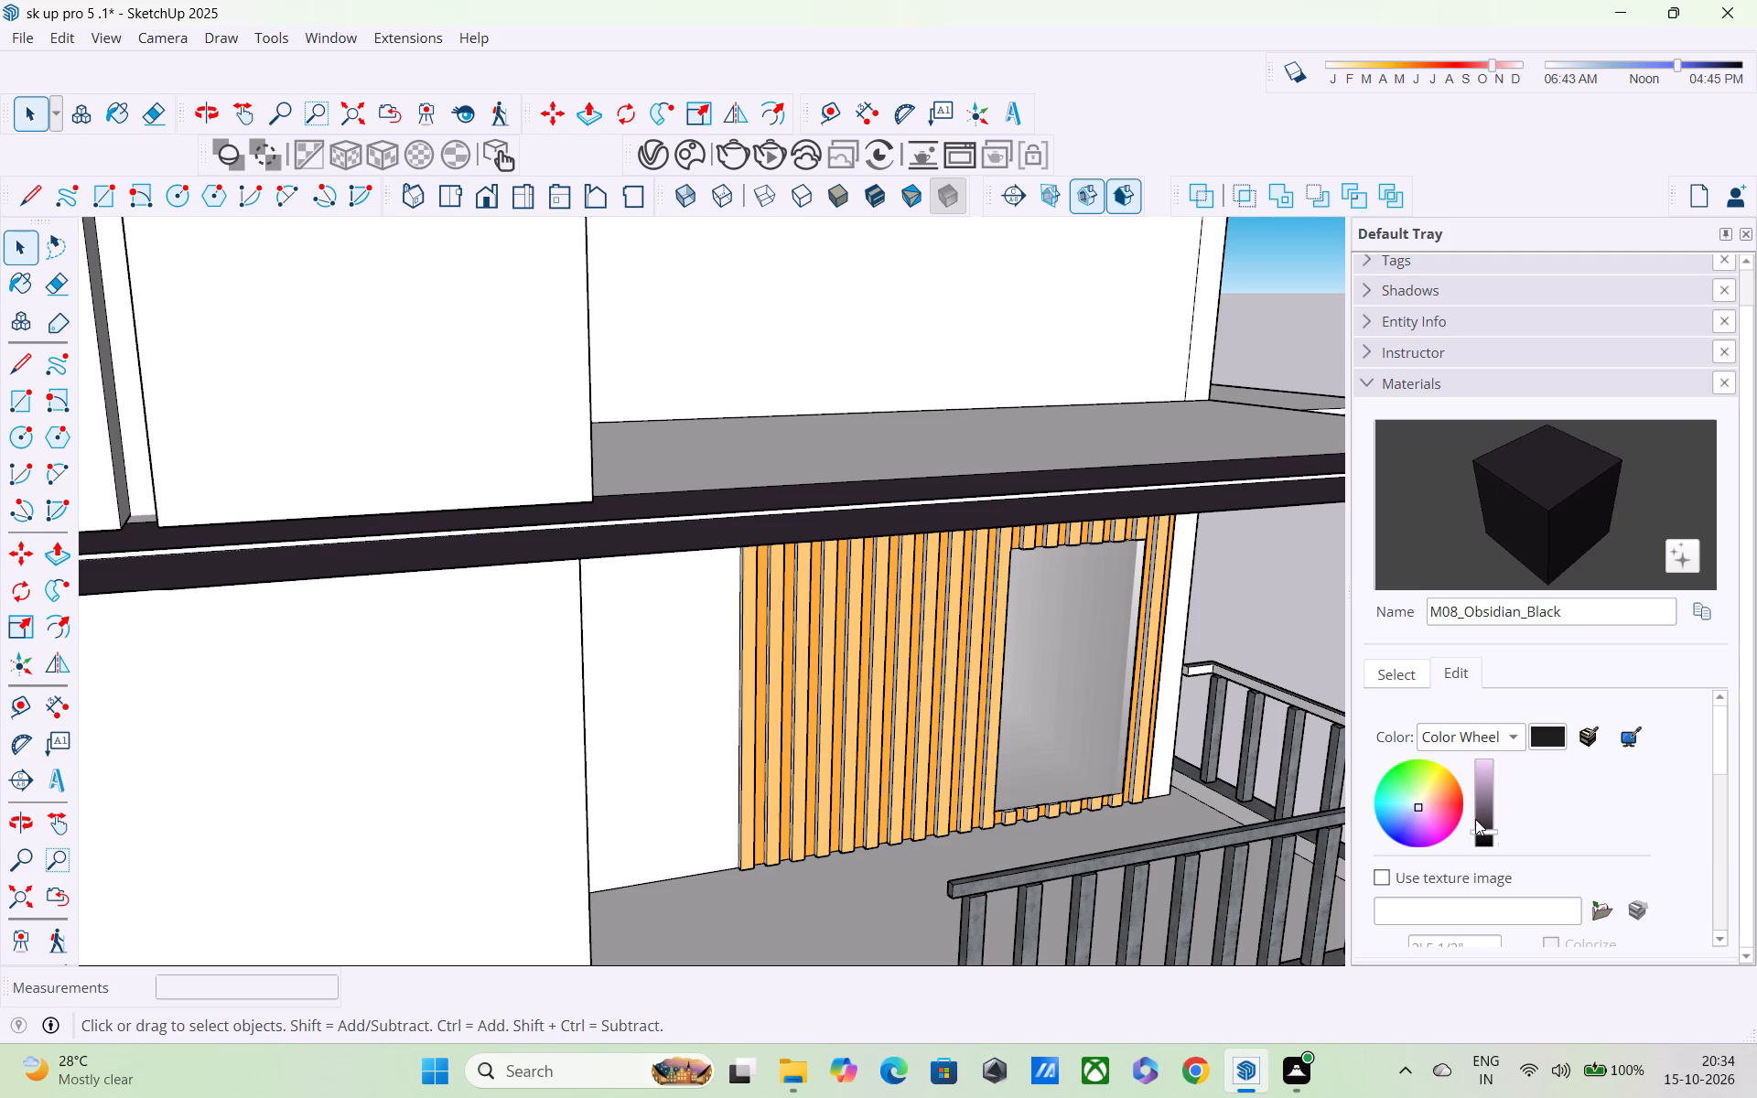
Change the M08_Obsidian_Black colour from its purple tint to a very dark blue-green.
left_click(1403, 824)
scroll(813, 582, "up", 4)
scroll(738, 481, "up", 4)
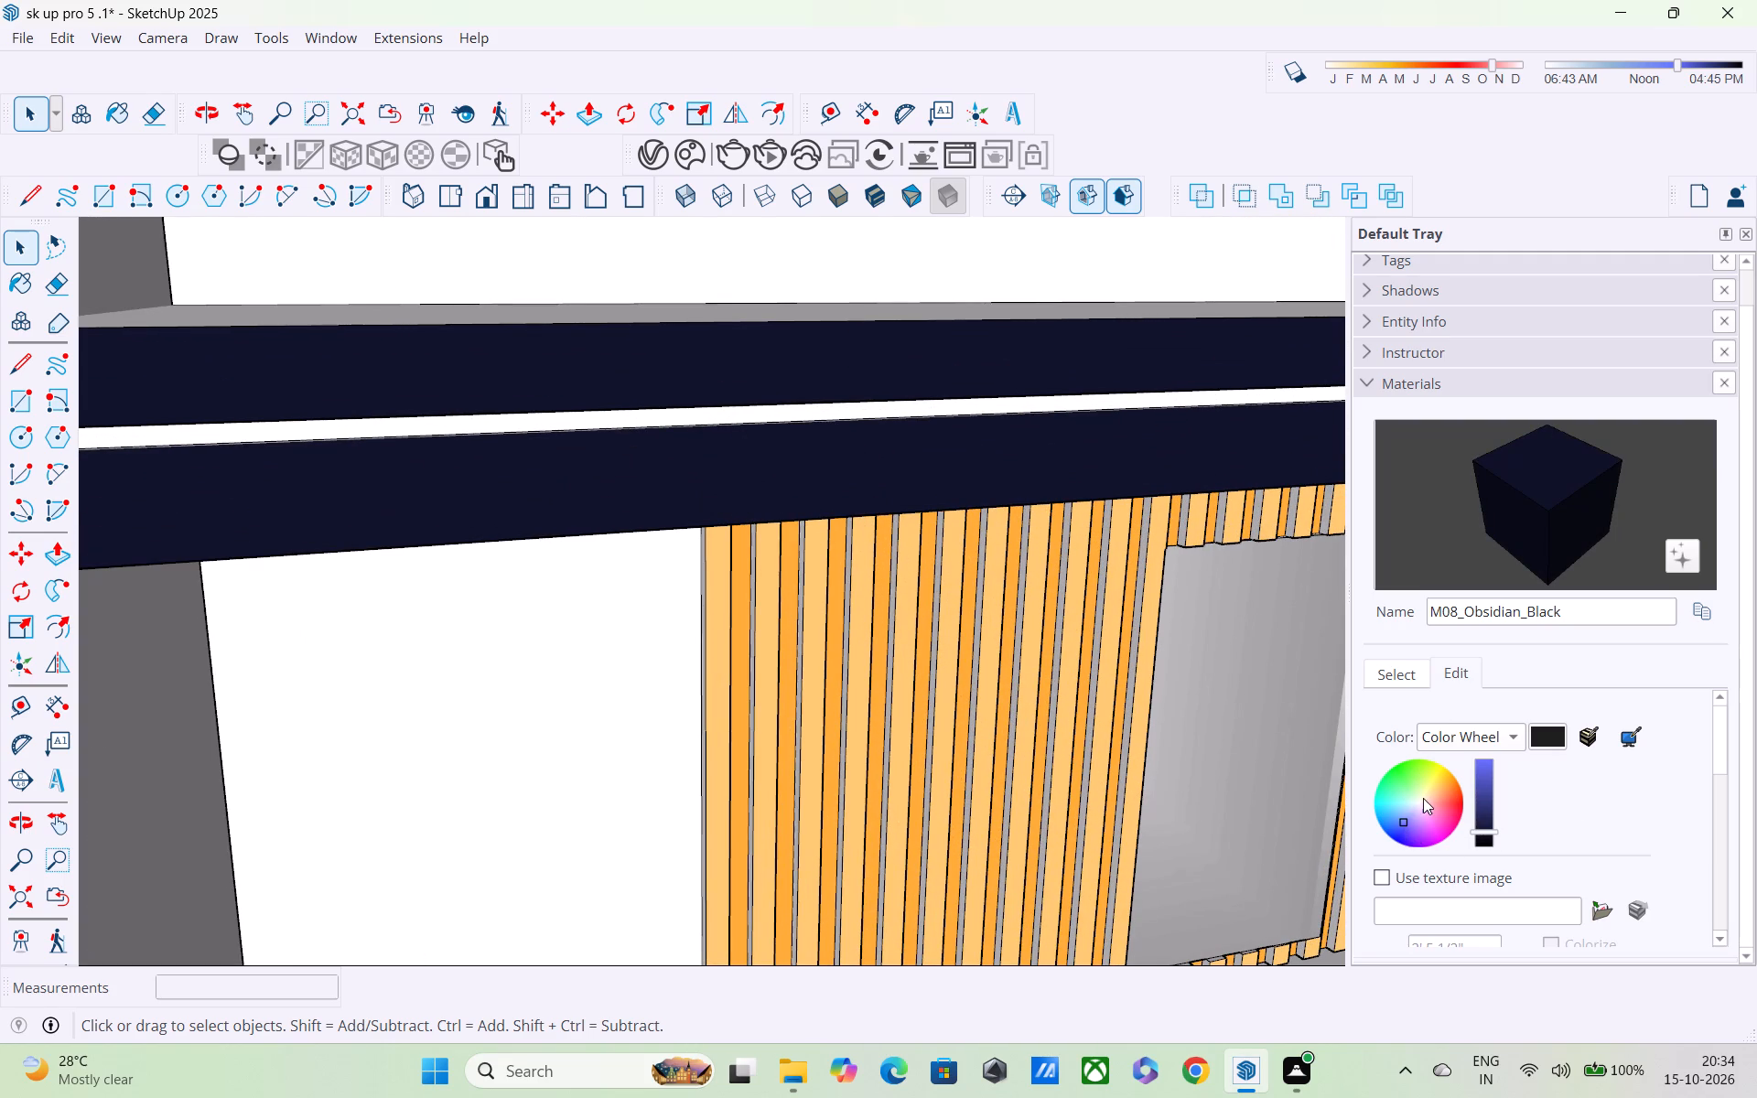
left_click(1400, 803)
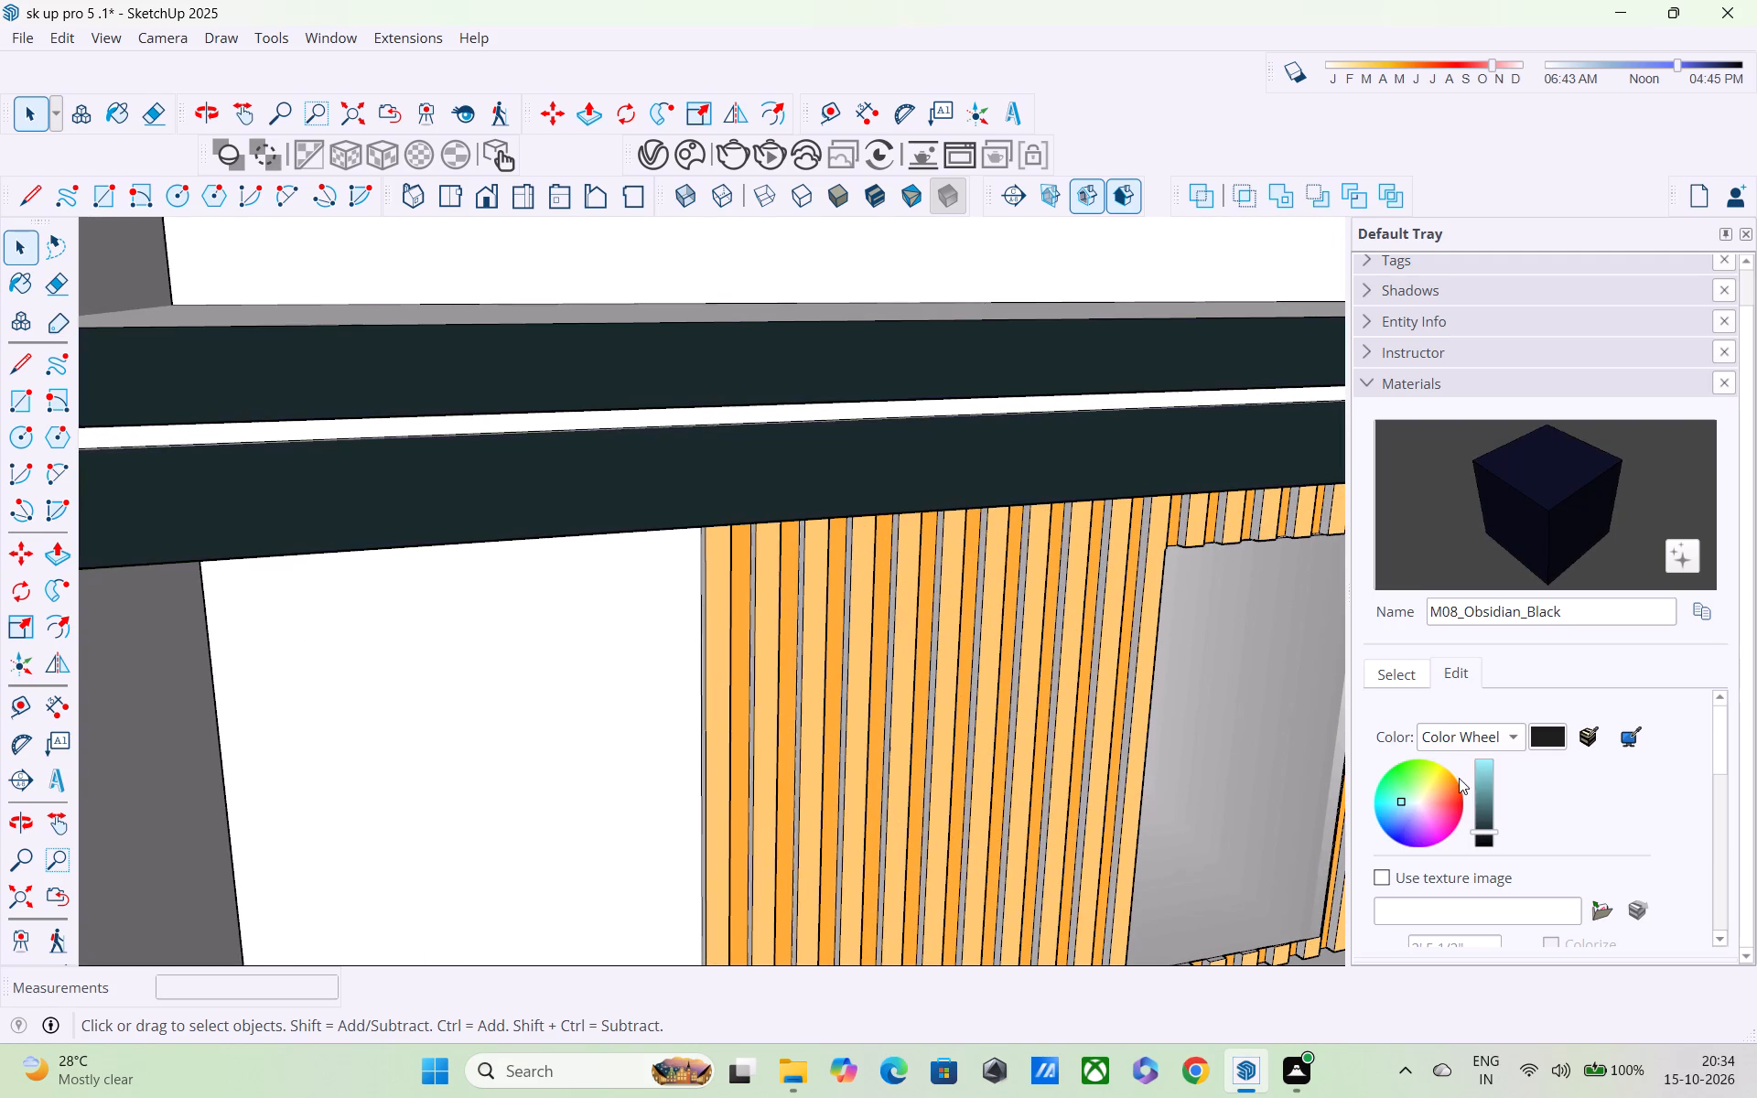
scroll(792, 447, "up", 3)
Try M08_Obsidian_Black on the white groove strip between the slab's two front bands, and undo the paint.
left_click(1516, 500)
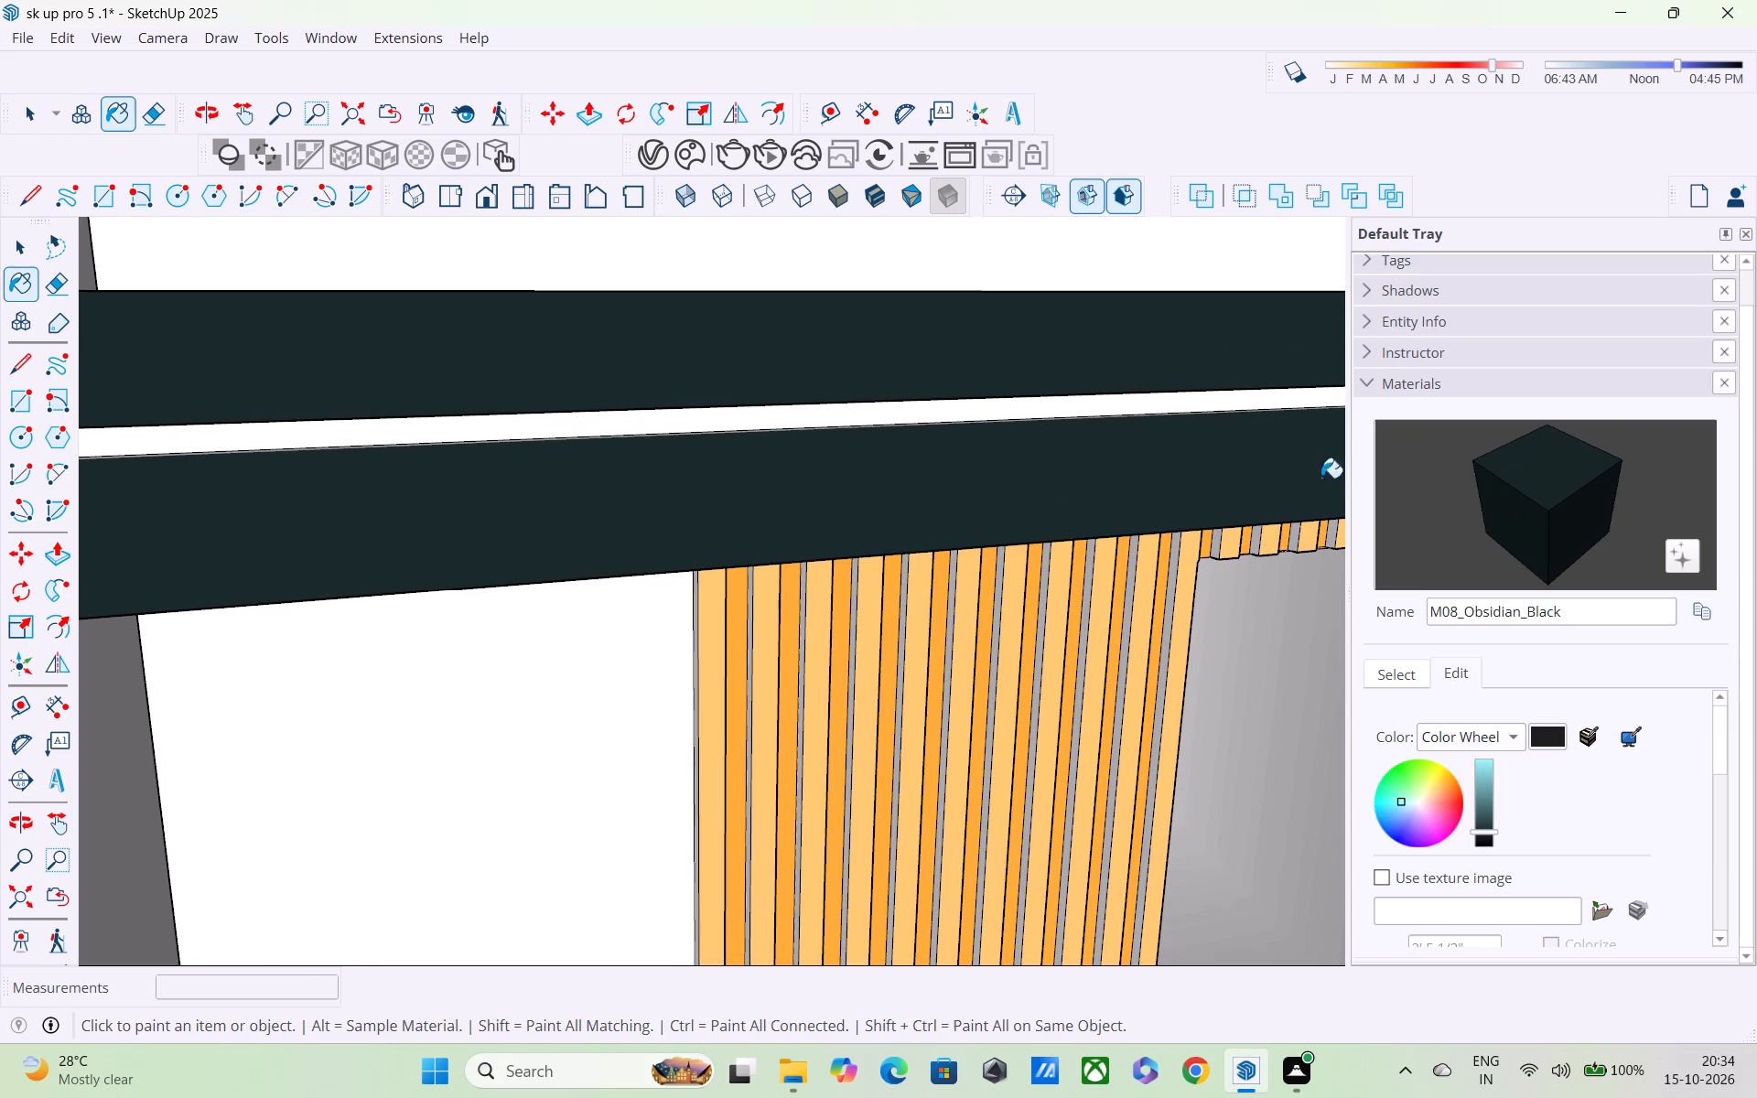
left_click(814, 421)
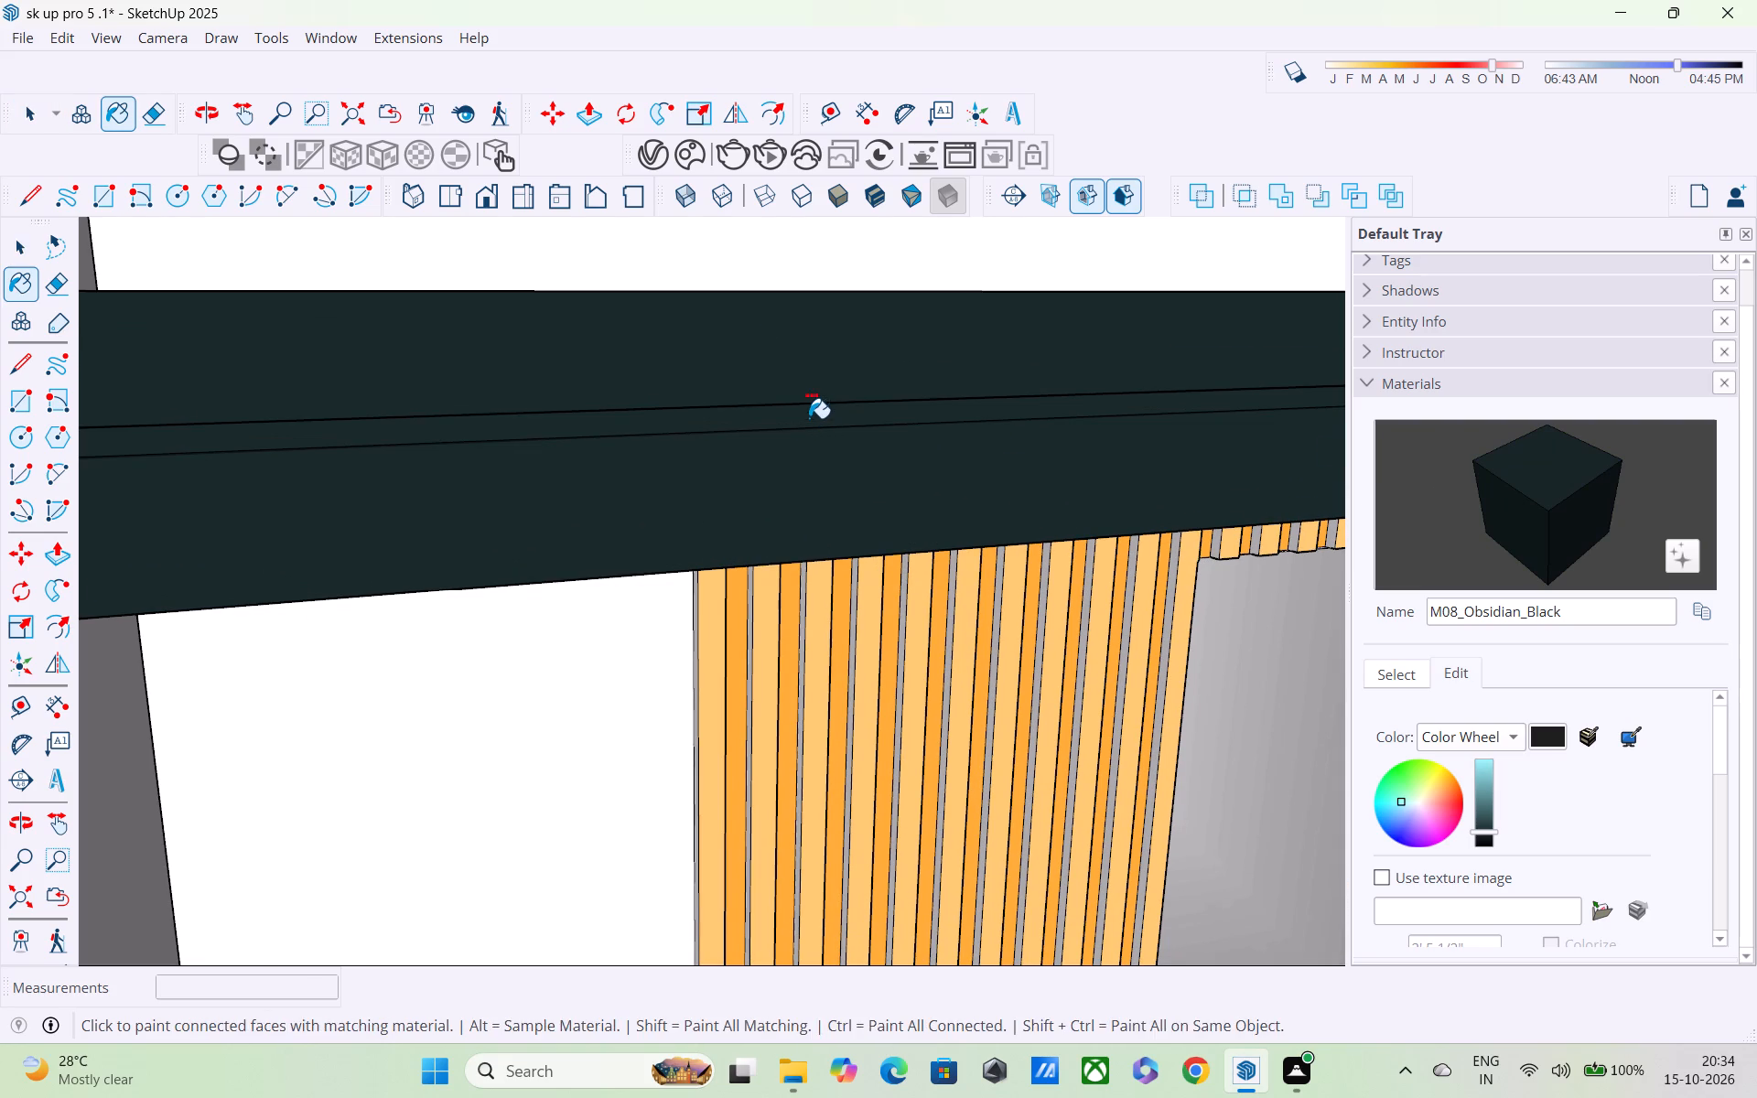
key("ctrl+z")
Examine the recoloured slab bands and the front facade, including the wall panels and the tall gap between the columns.
scroll(806, 417, "down", 11)
scroll(849, 527, "down", 4)
scroll(888, 633, "up", 1)
scroll(884, 621, "down", 6)
middle_click_drag(857, 659, 679, 580)
scroll(770, 588, "down", 1)
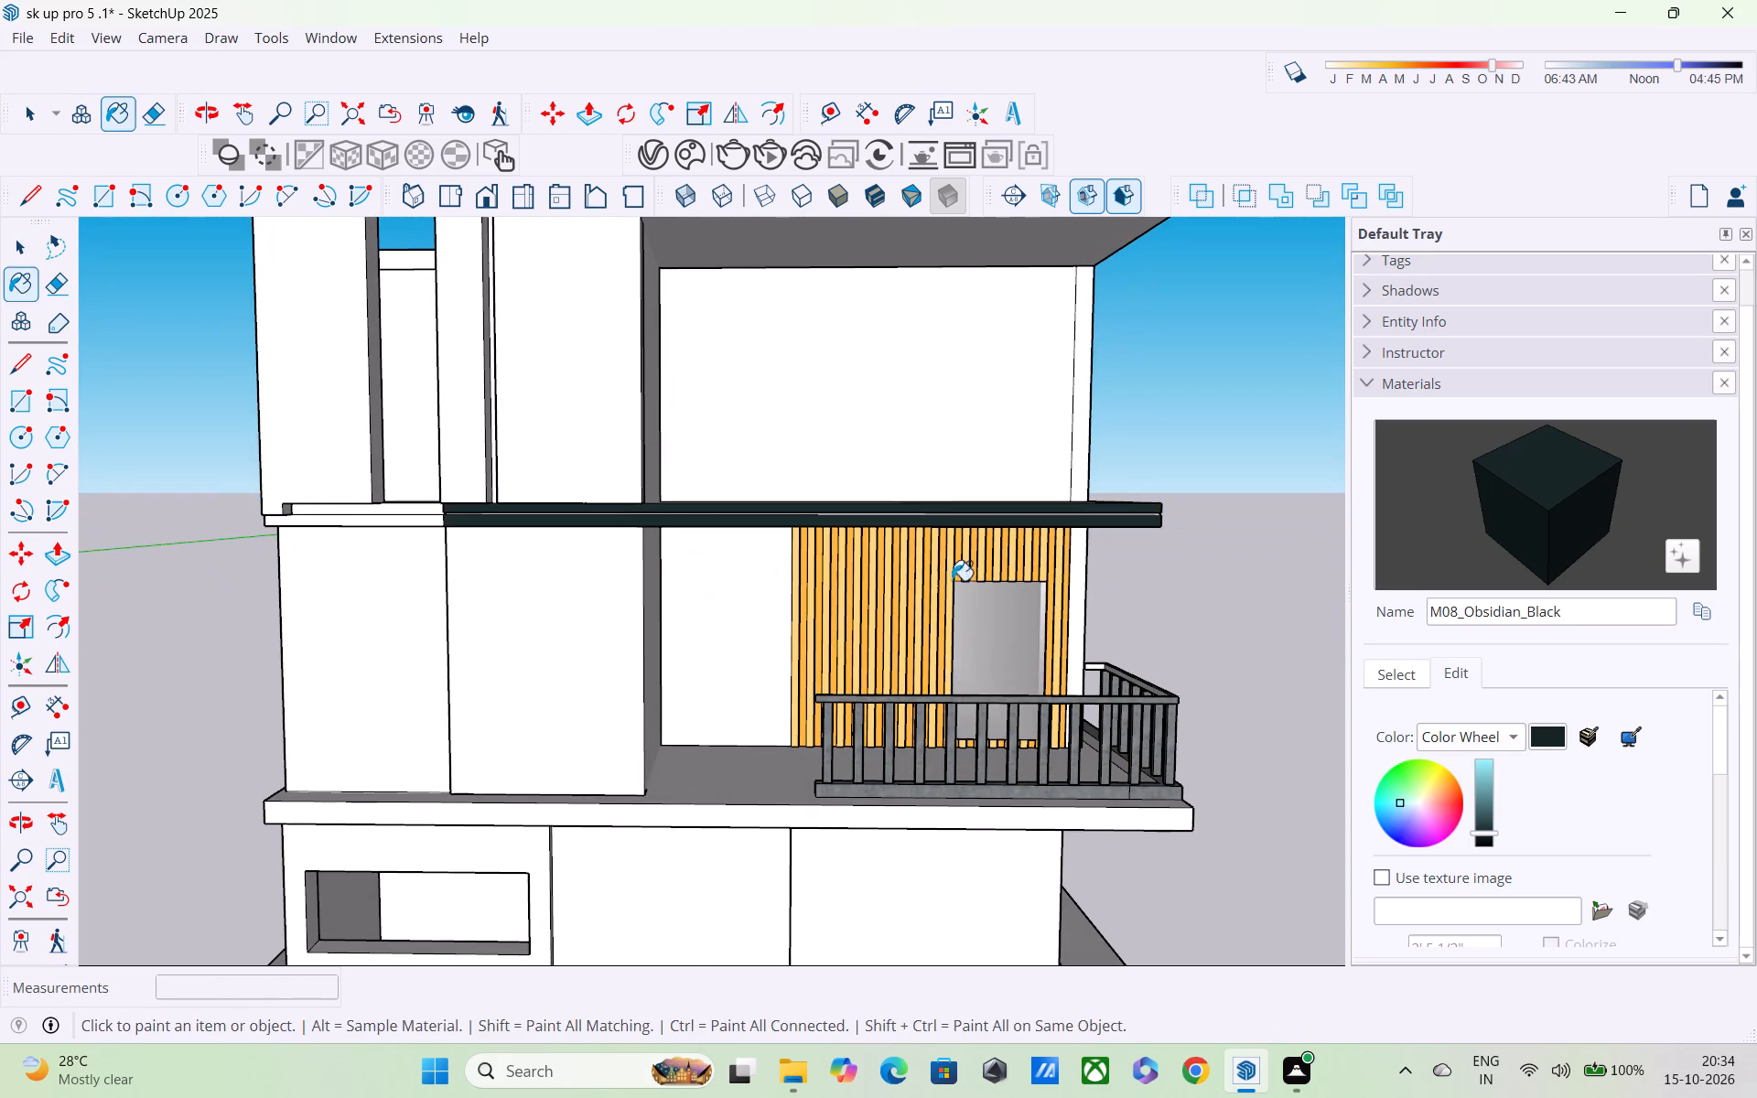
key("space")
left_click(1194, 436)
scroll(1199, 447, "down", 3)
middle_click_drag(1132, 511, 895, 547)
scroll(889, 547, "up", 3)
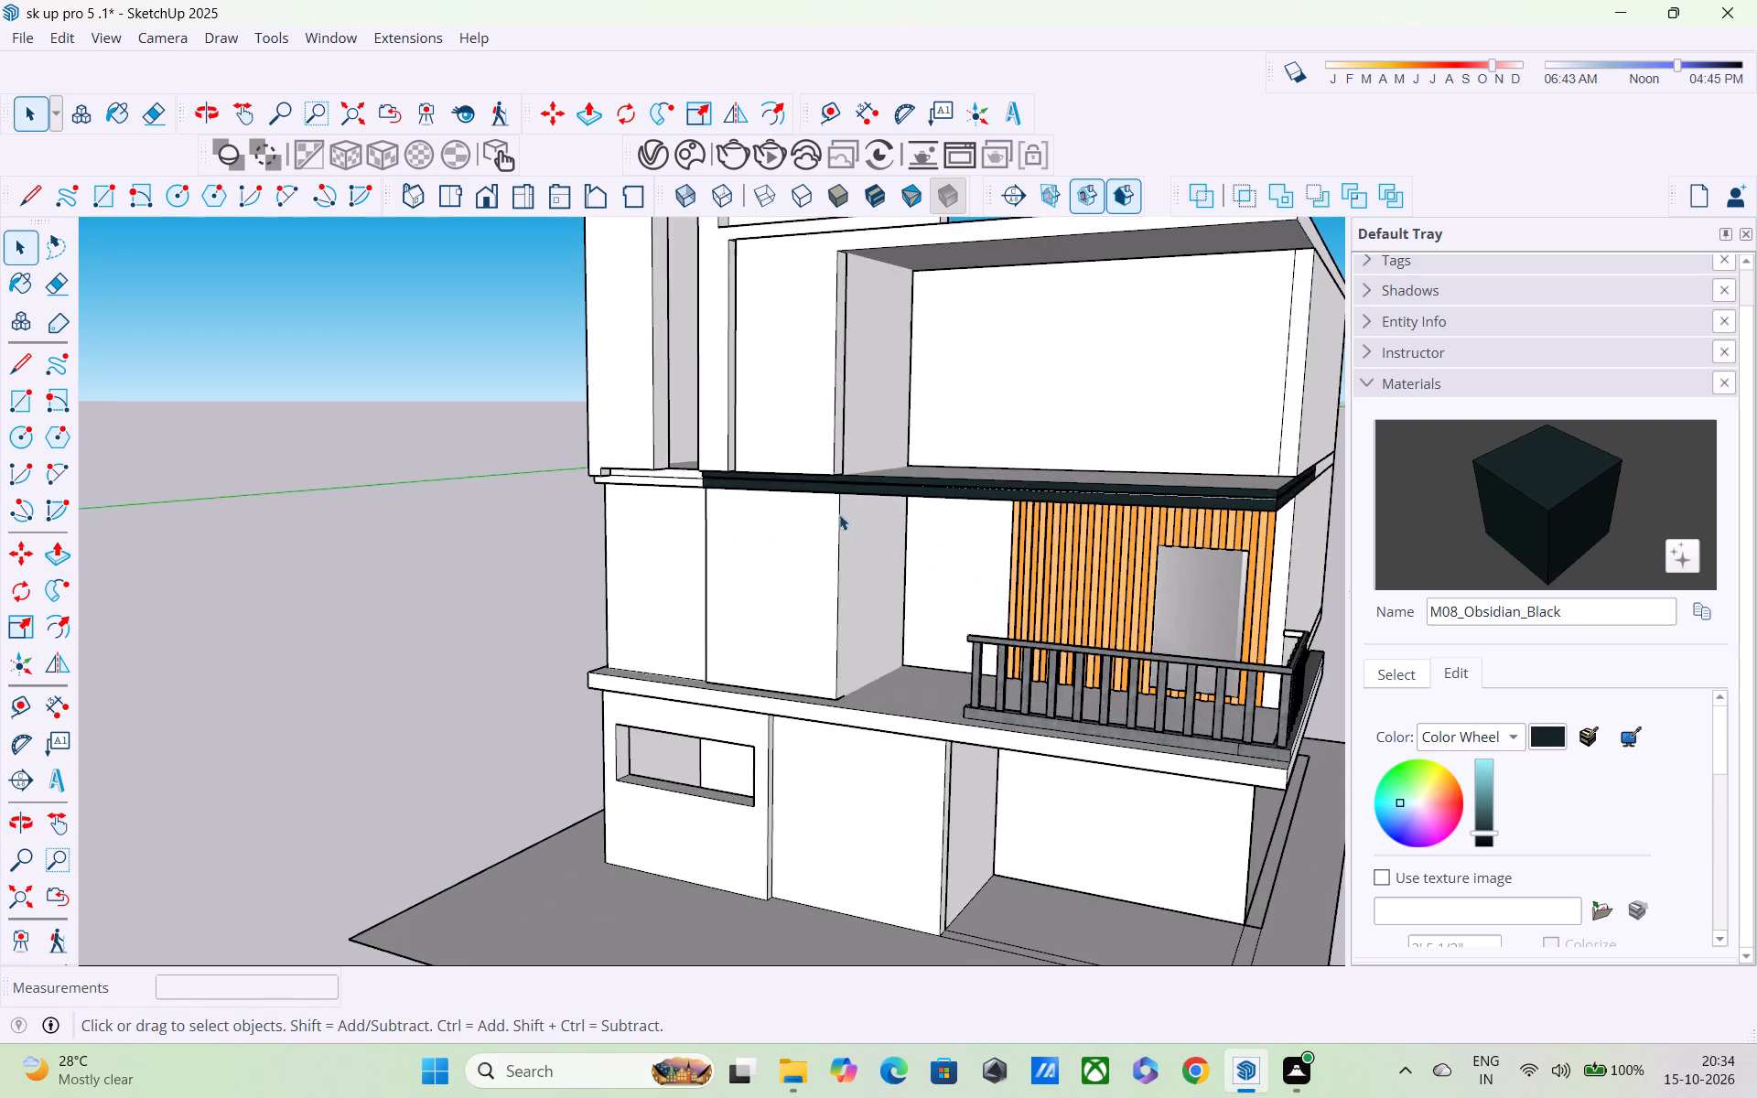
scroll(820, 502, "up", 11)
middle_click_drag(808, 491, 1175, 495)
scroll(695, 490, "up", 1)
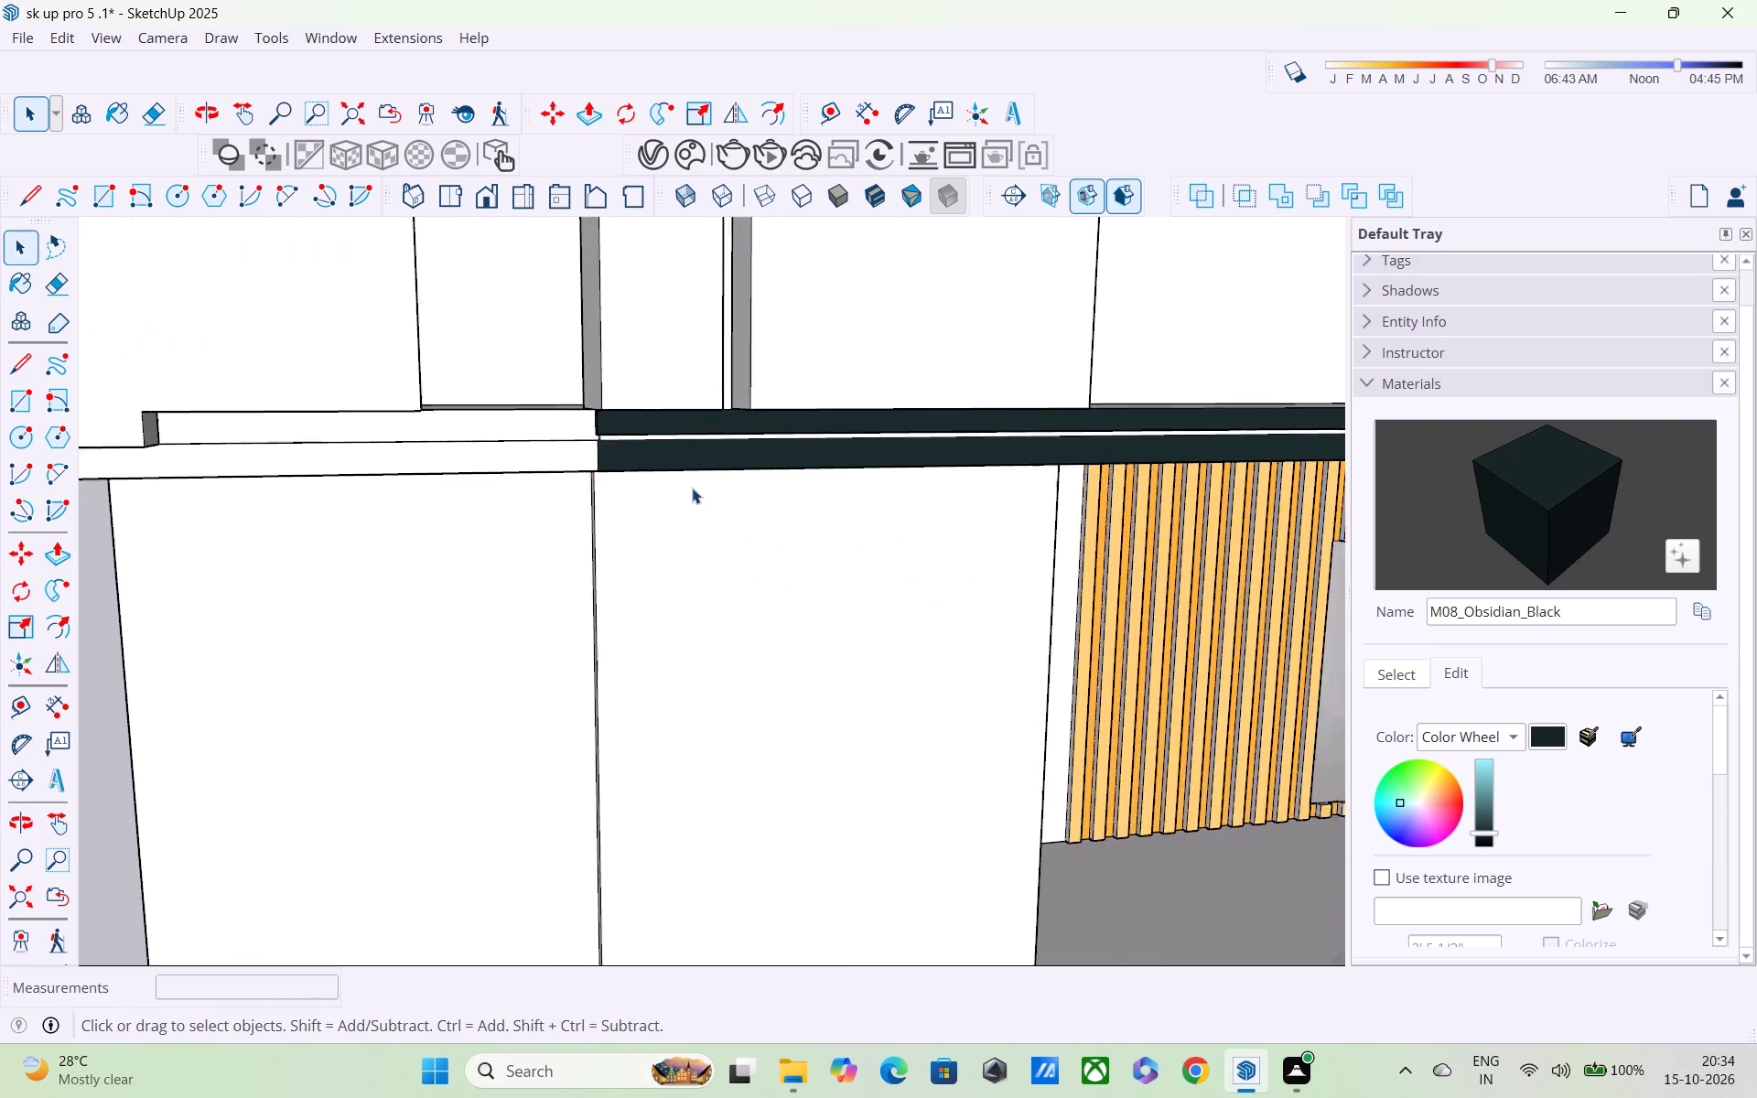
scroll(692, 488, "up", 3)
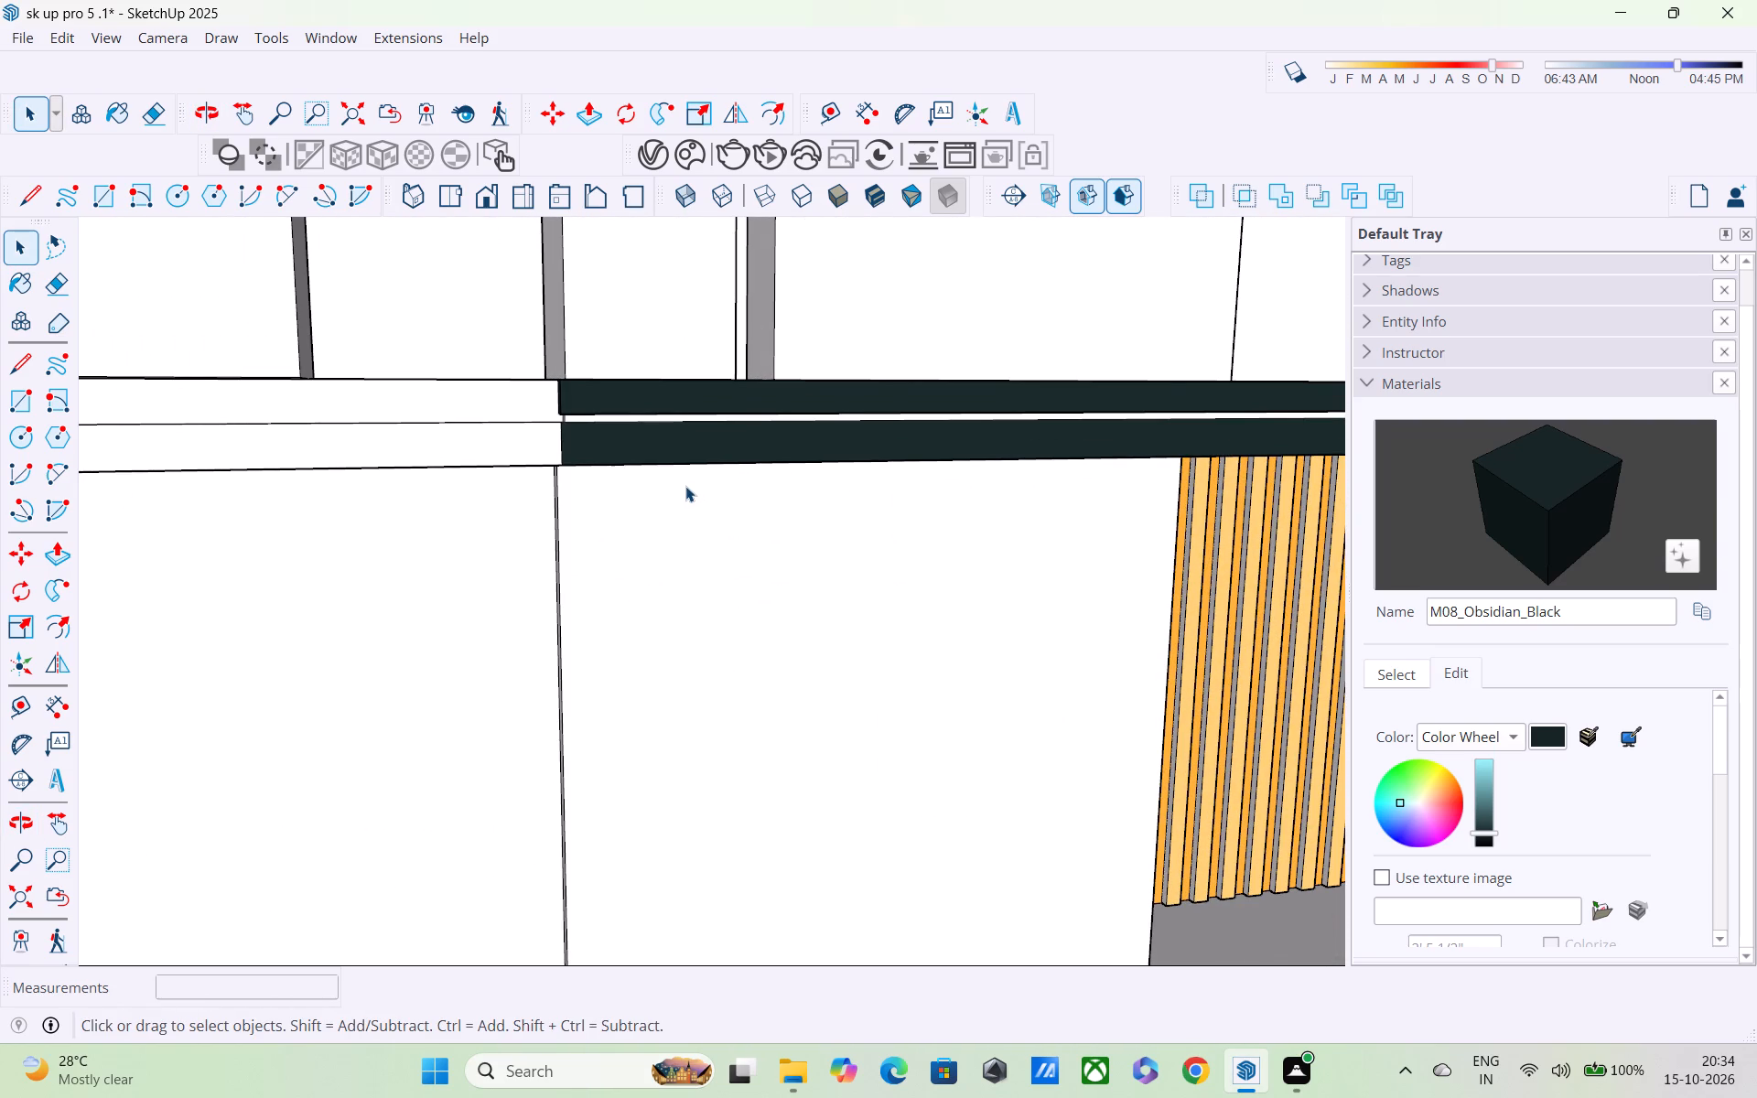
scroll(685, 486, "down", 4)
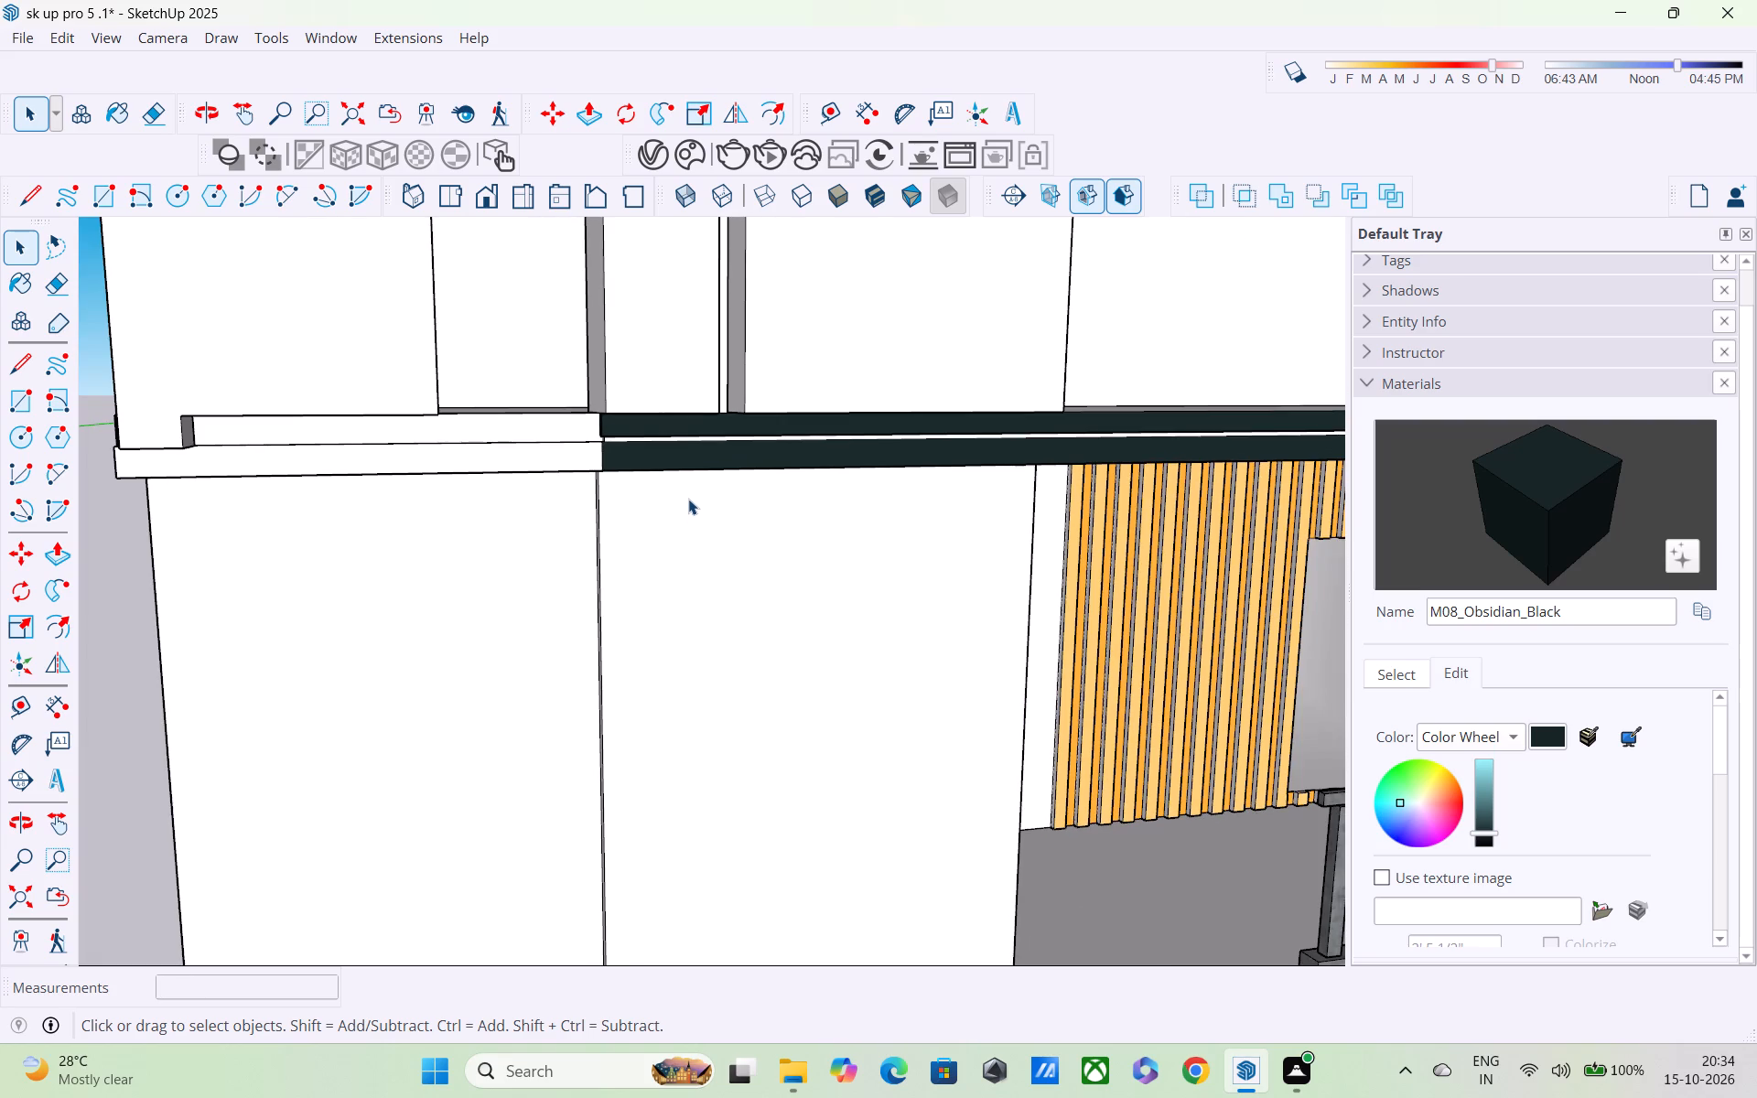
scroll(605, 627, "down", 4)
scroll(661, 674, "up", 1)
middle_click_drag(656, 664, 600, 532)
middle_click_drag(606, 537, 715, 705)
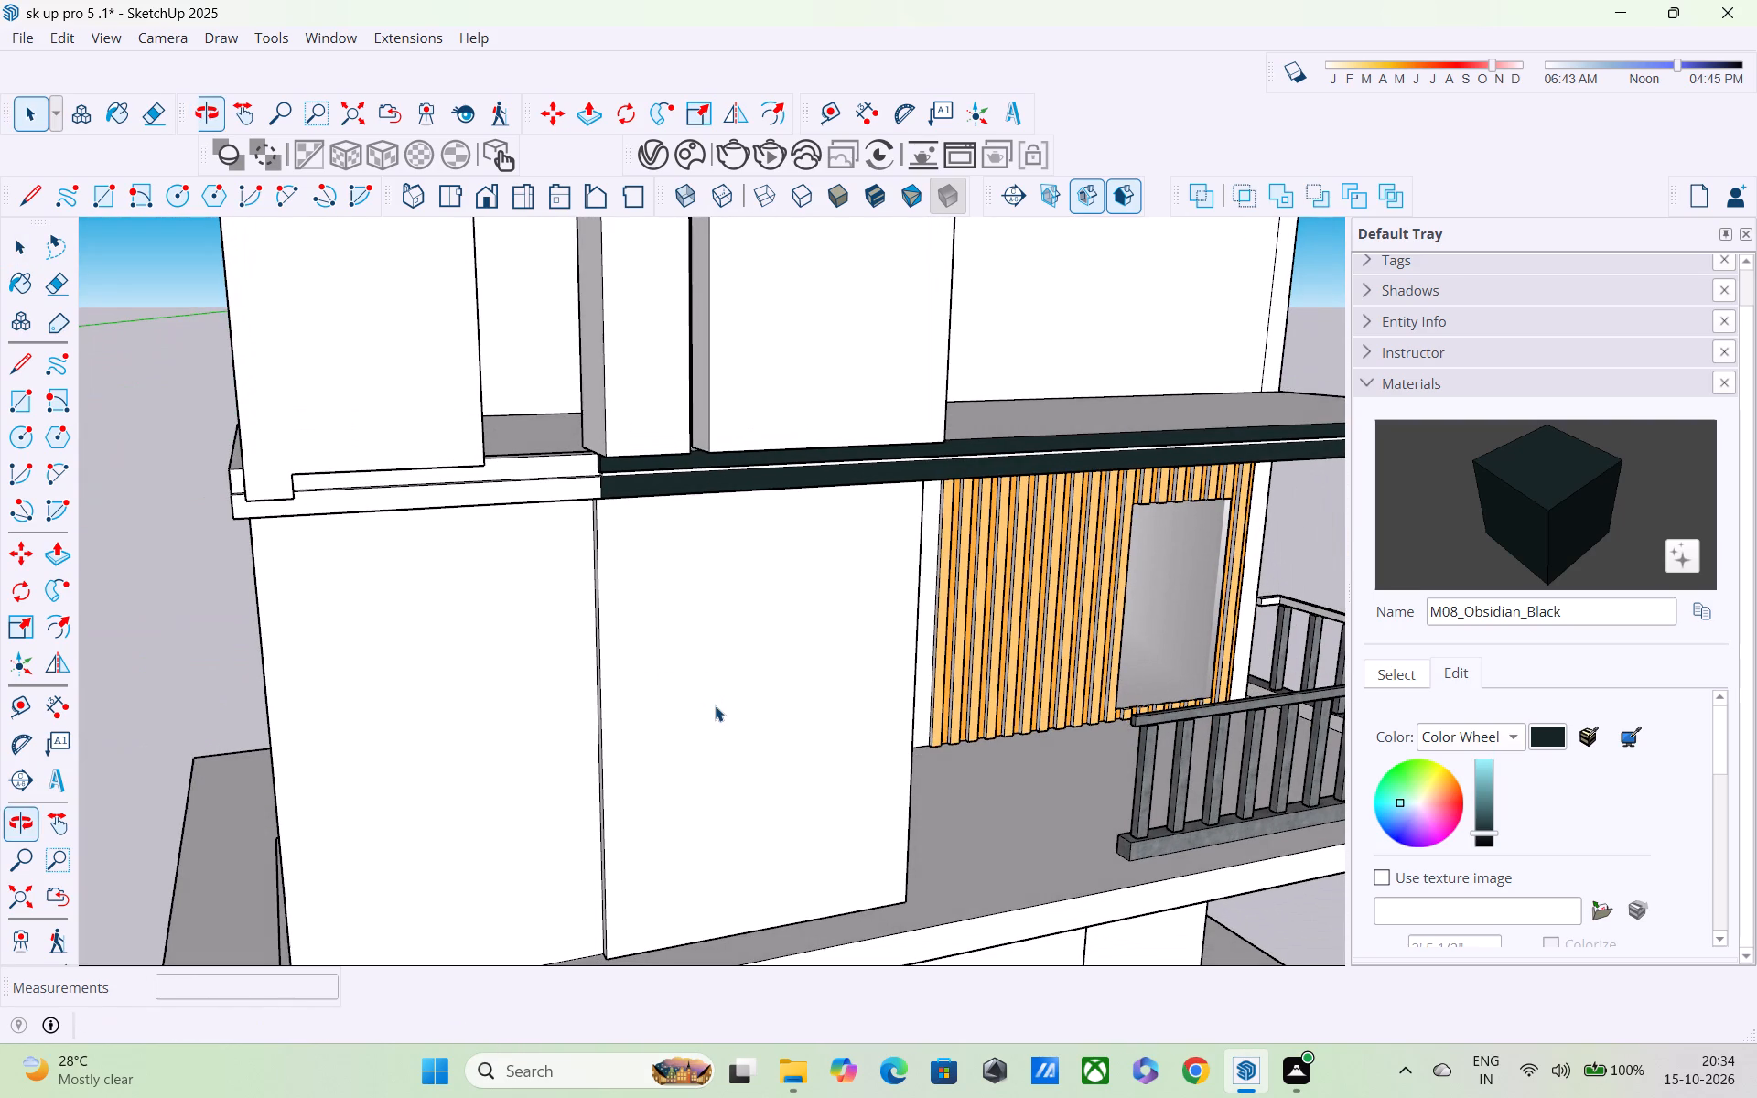
middle_click_drag(714, 705, 917, 619, "shift")
middle_click_drag(883, 513, 884, 535)
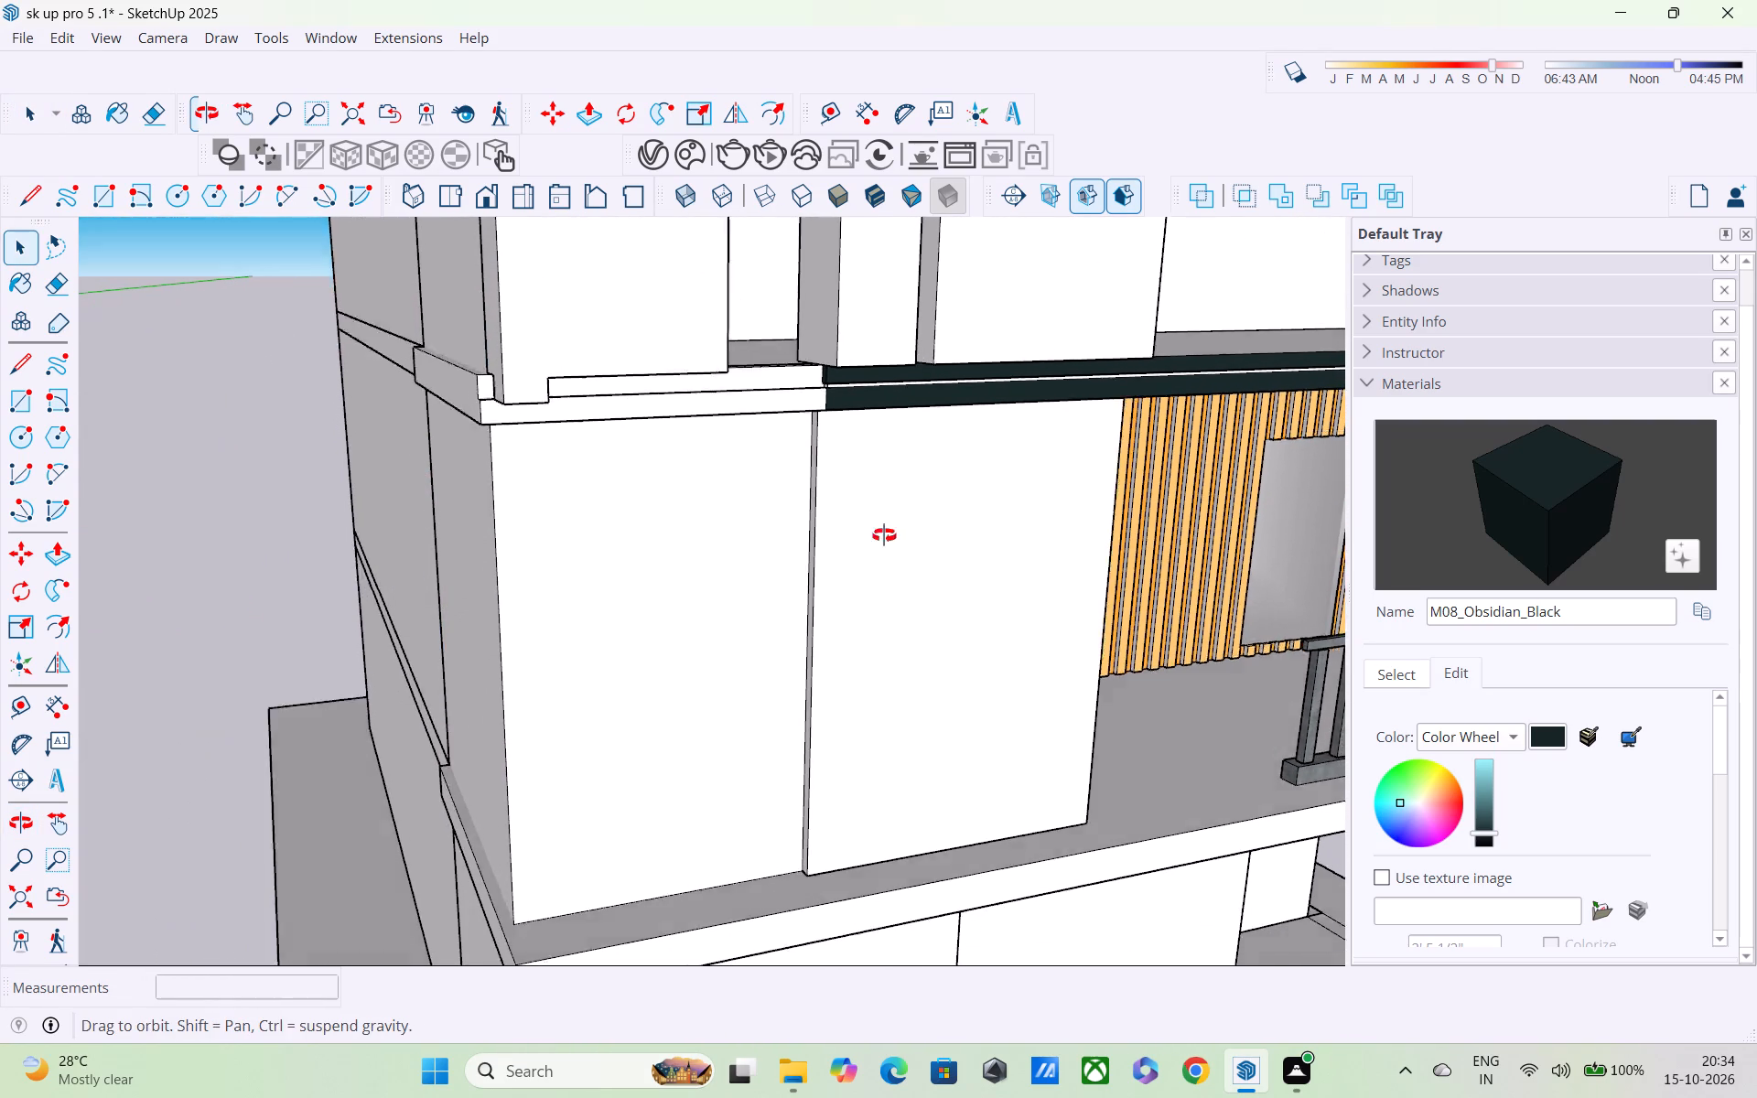
middle_click_drag(884, 535, 557, 780)
scroll(560, 777, "down", 1, "shift")
middle_click_drag(500, 700, 565, 868)
scroll(538, 768, "down", 3)
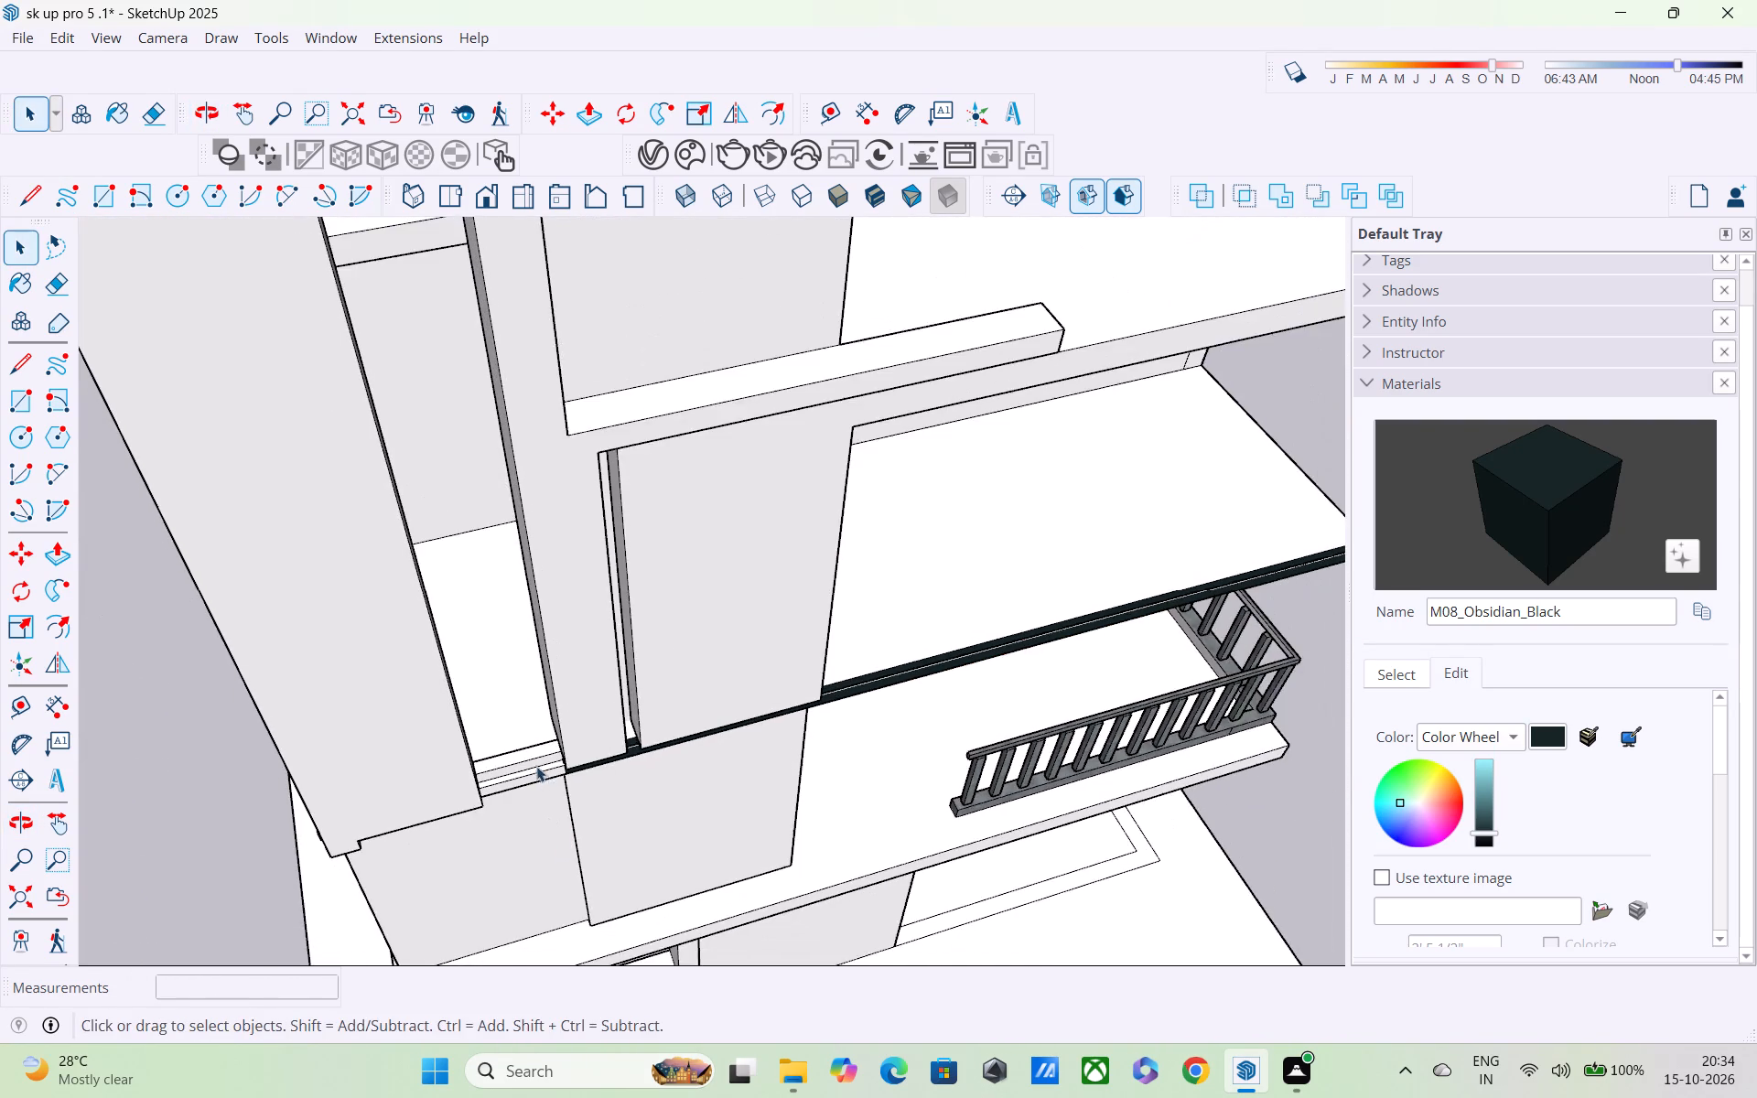
middle_click_drag(528, 749, 407, 579)
scroll(407, 579, "up", 1)
scroll(407, 579, "down", 4)
middle_click_drag(410, 585, 380, 796)
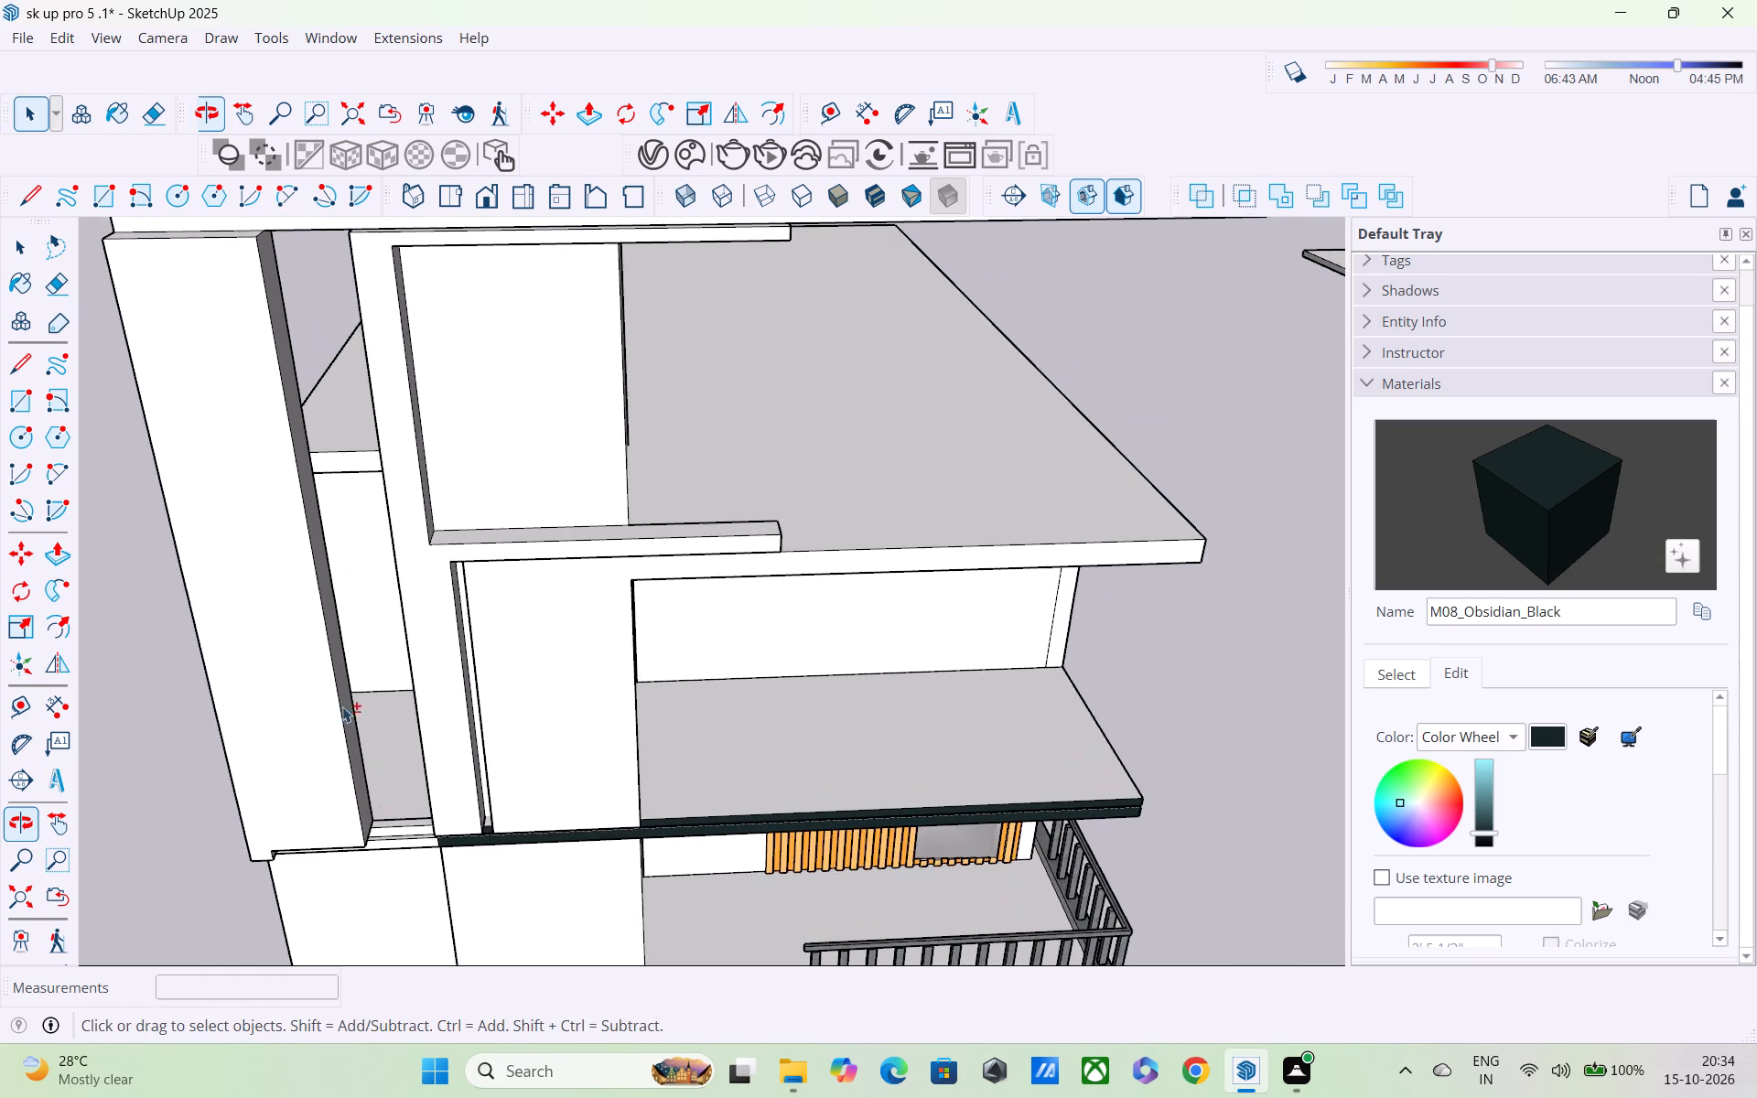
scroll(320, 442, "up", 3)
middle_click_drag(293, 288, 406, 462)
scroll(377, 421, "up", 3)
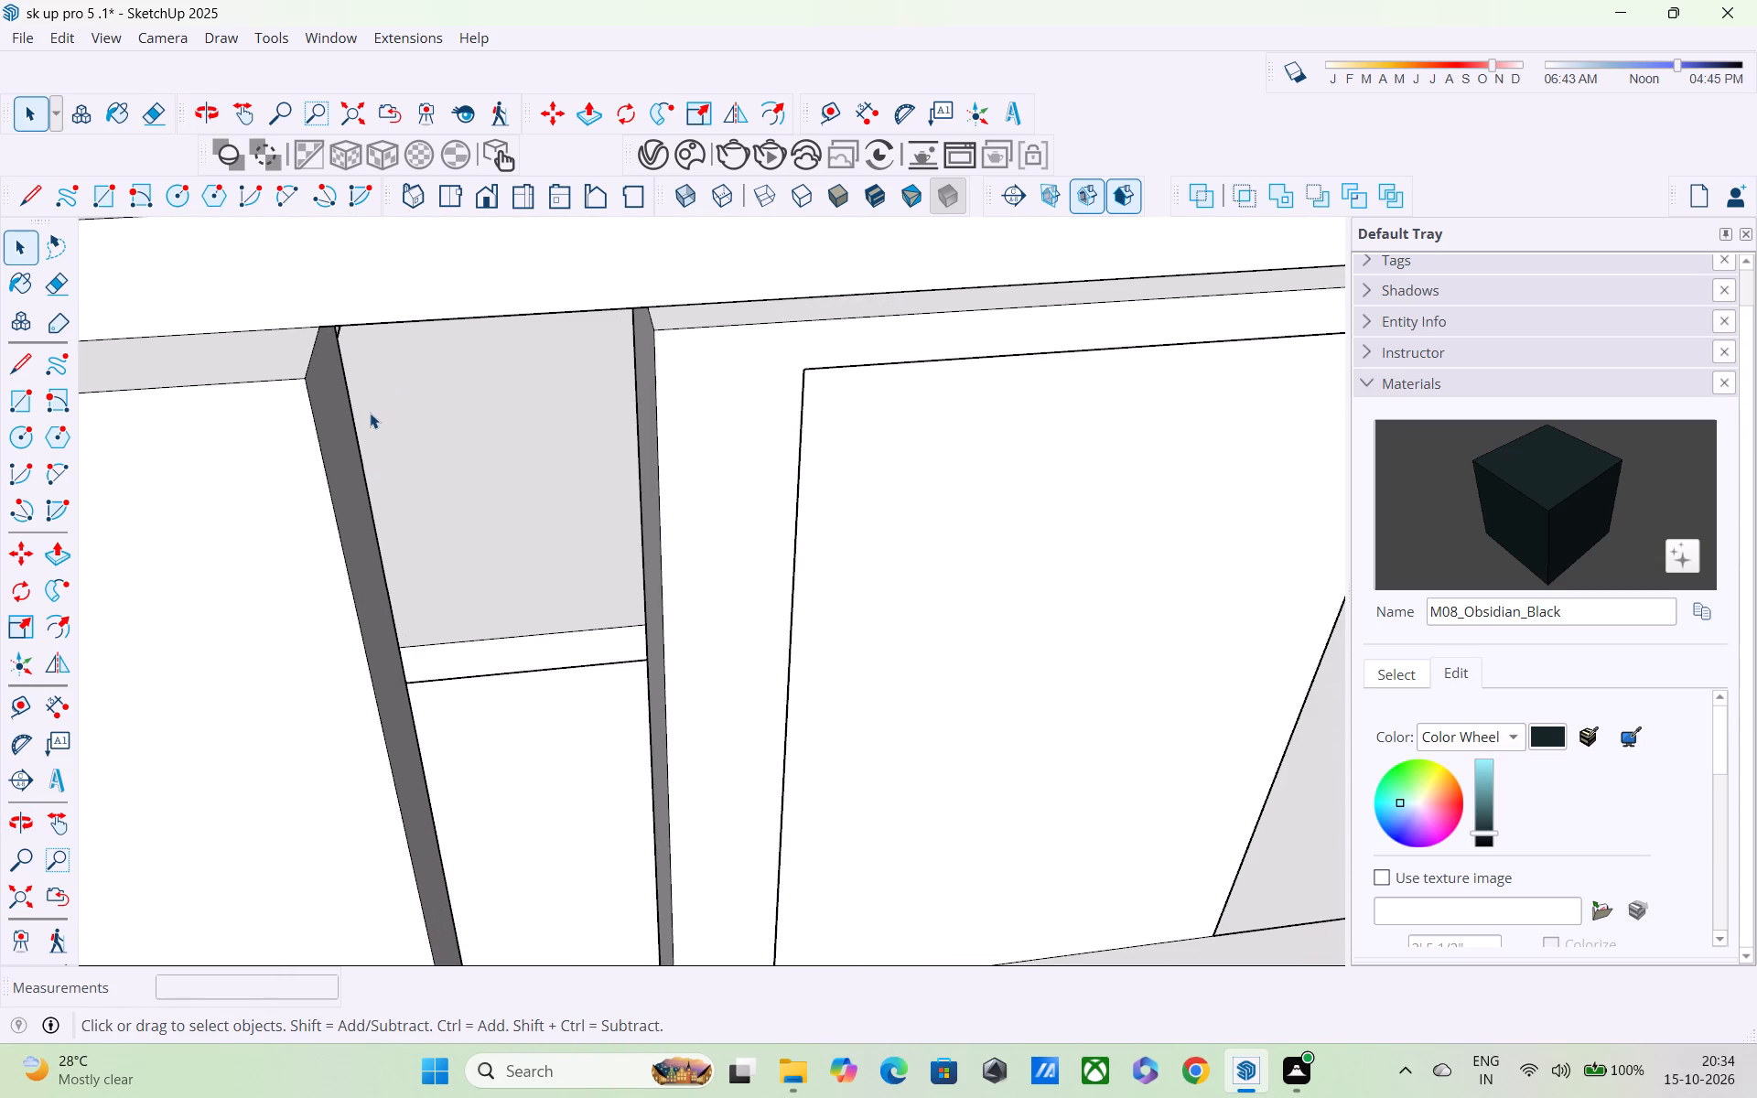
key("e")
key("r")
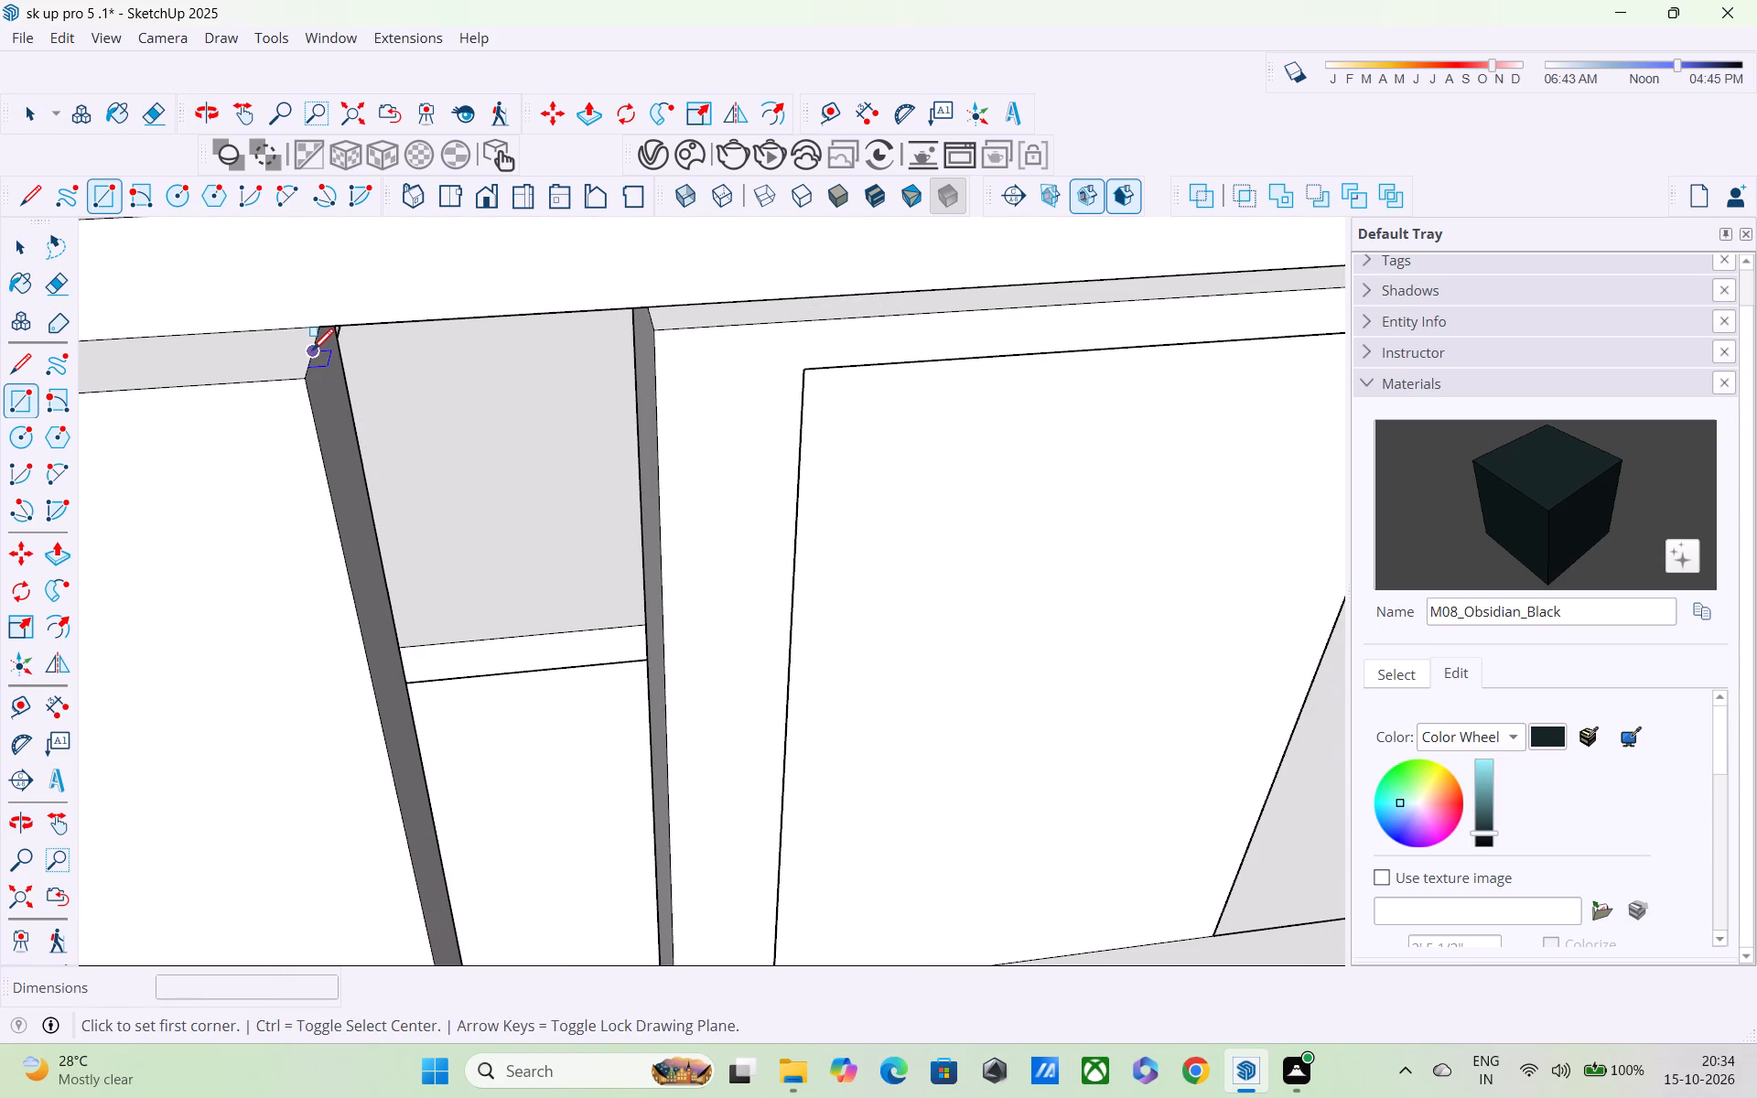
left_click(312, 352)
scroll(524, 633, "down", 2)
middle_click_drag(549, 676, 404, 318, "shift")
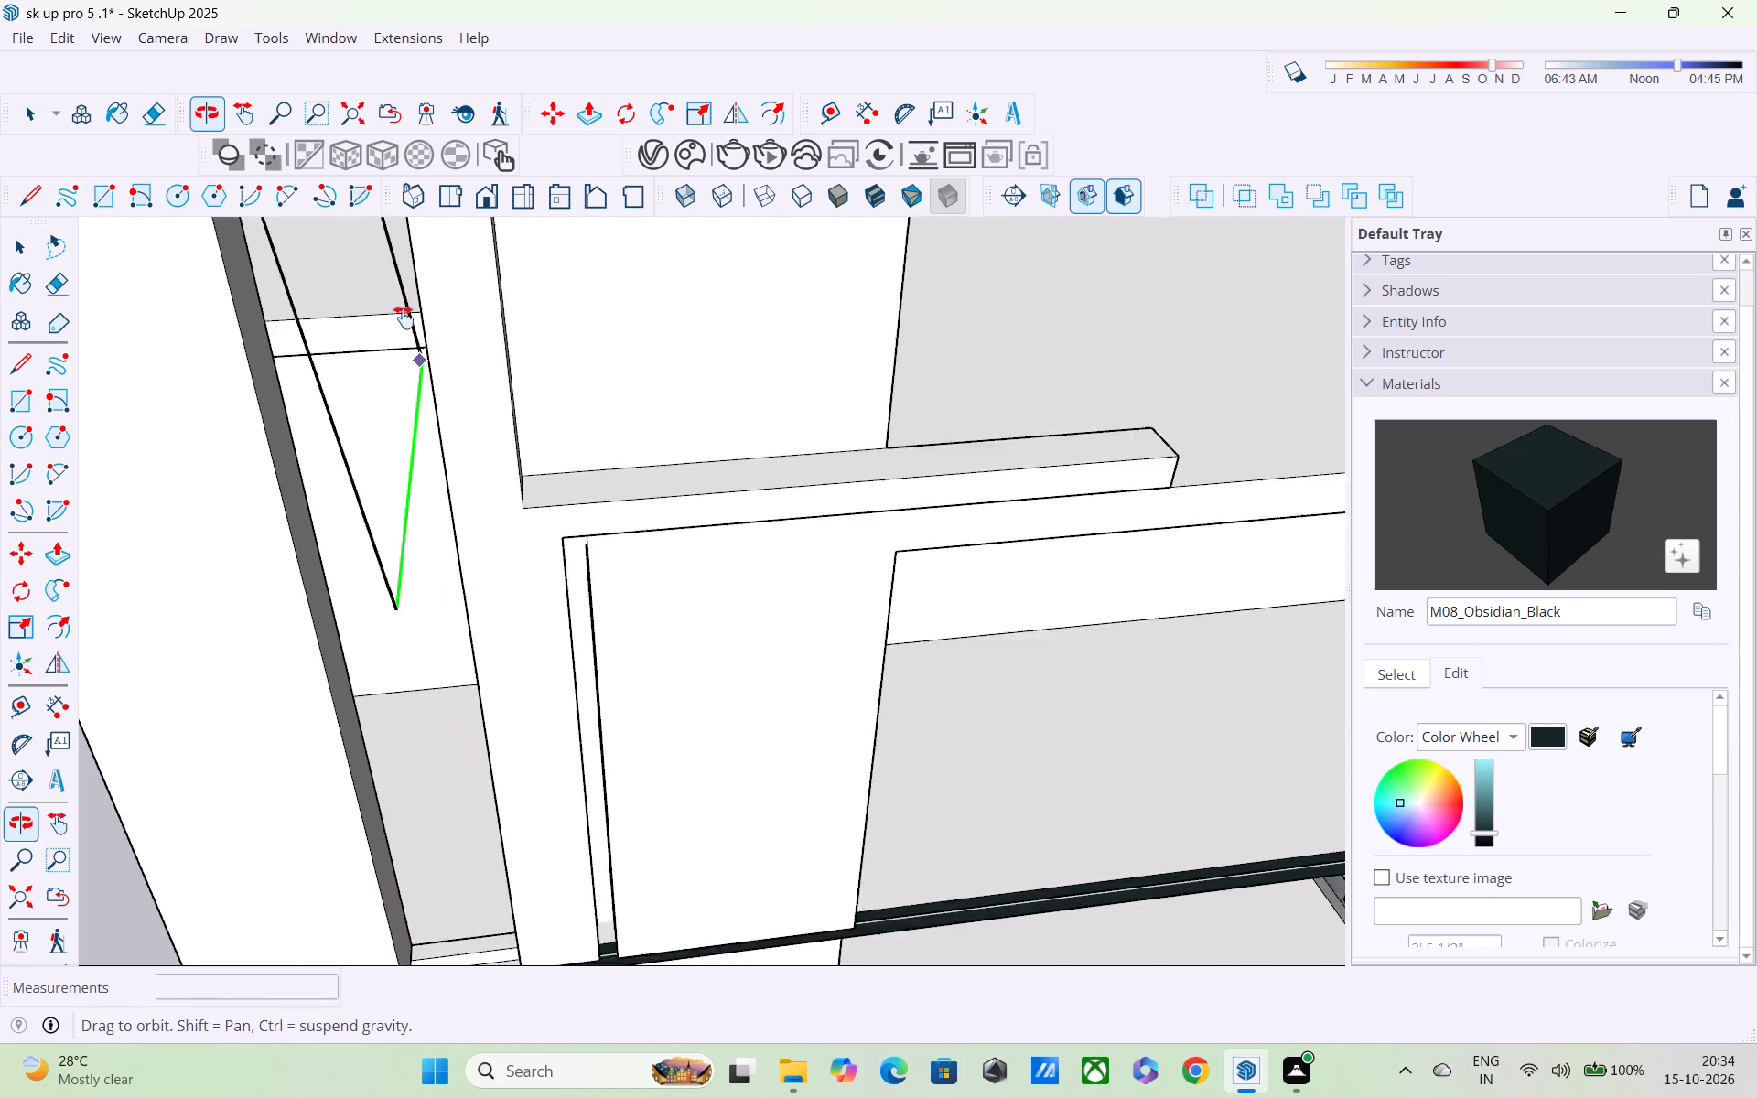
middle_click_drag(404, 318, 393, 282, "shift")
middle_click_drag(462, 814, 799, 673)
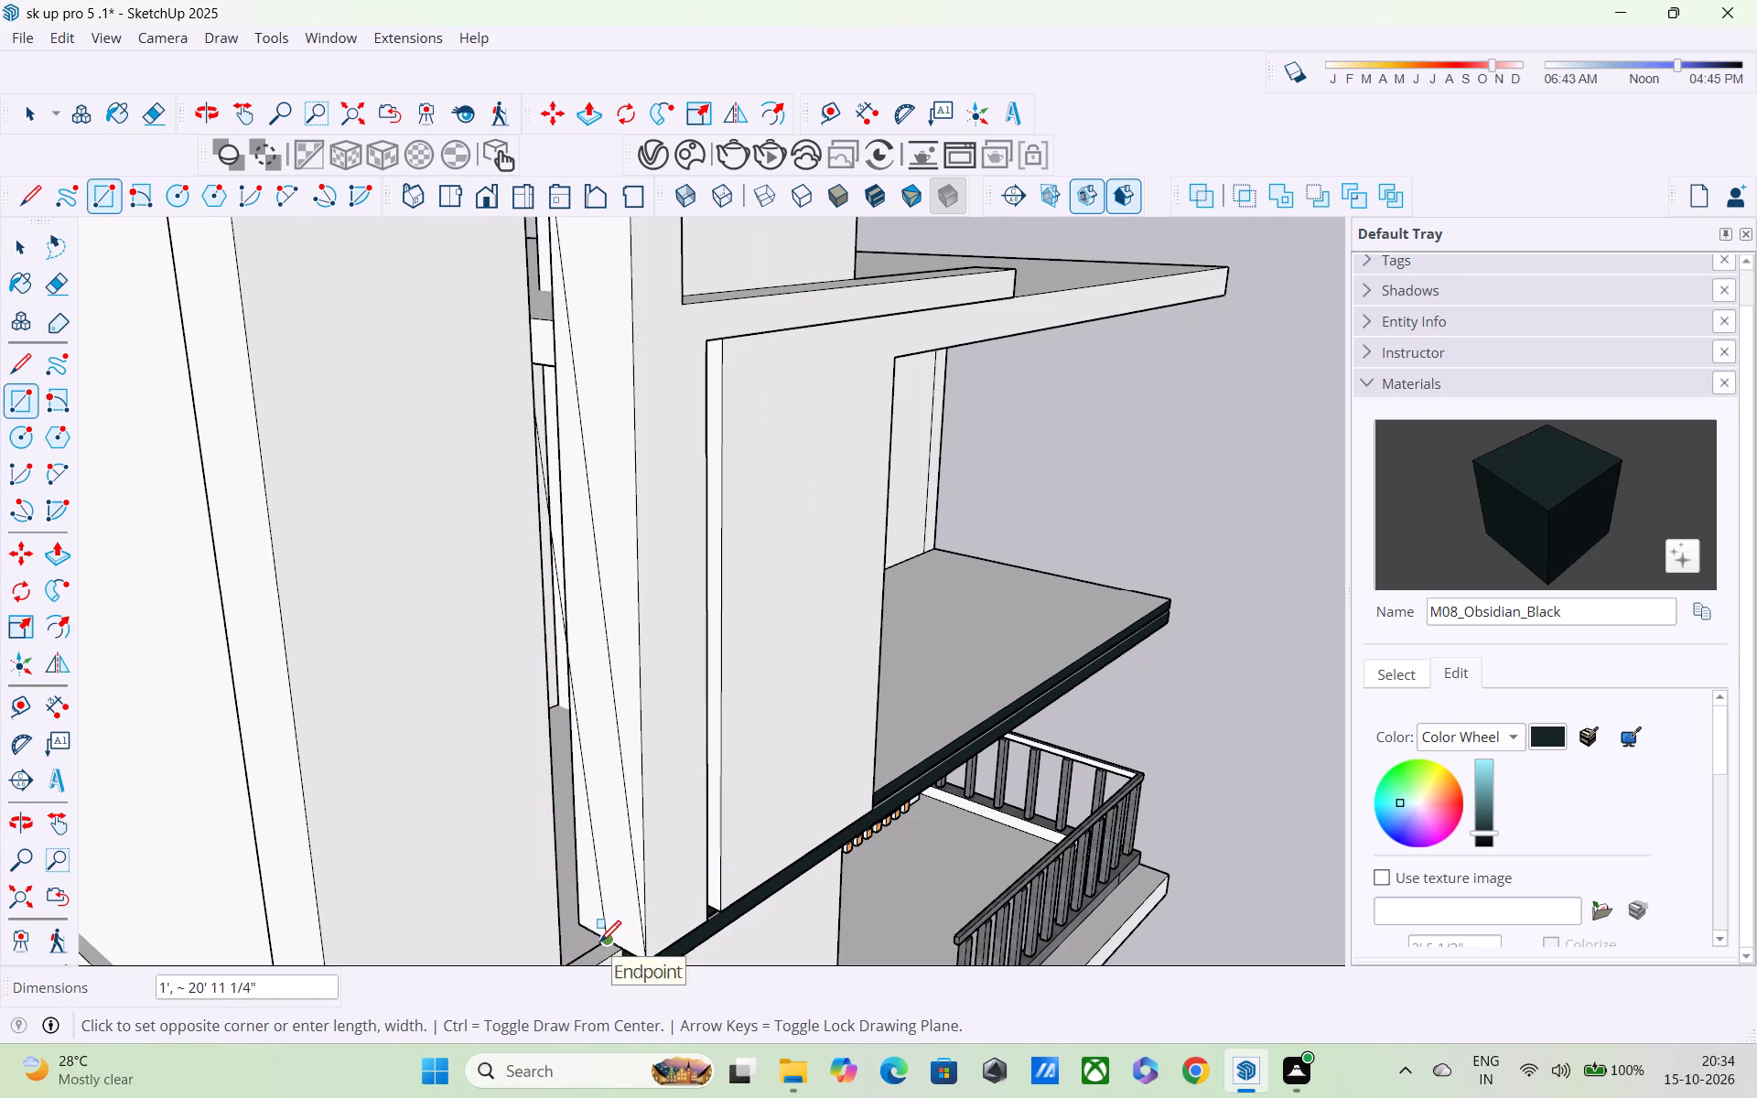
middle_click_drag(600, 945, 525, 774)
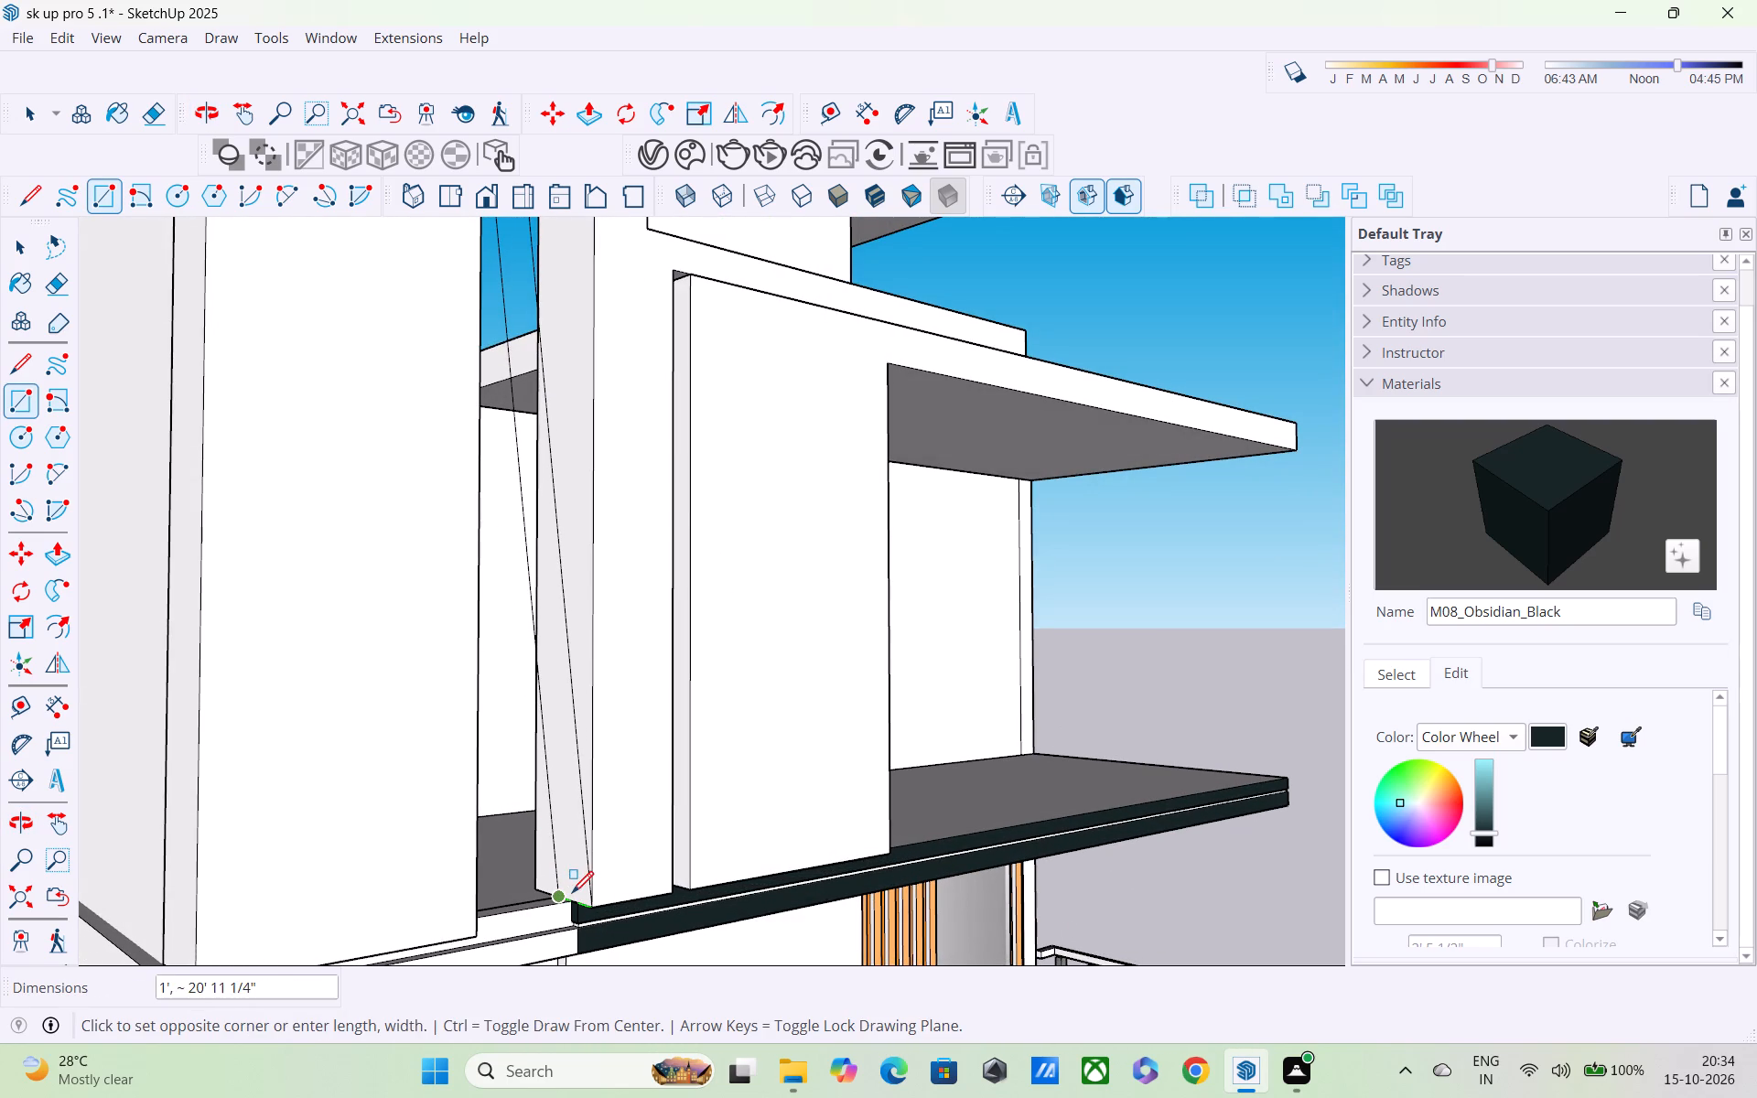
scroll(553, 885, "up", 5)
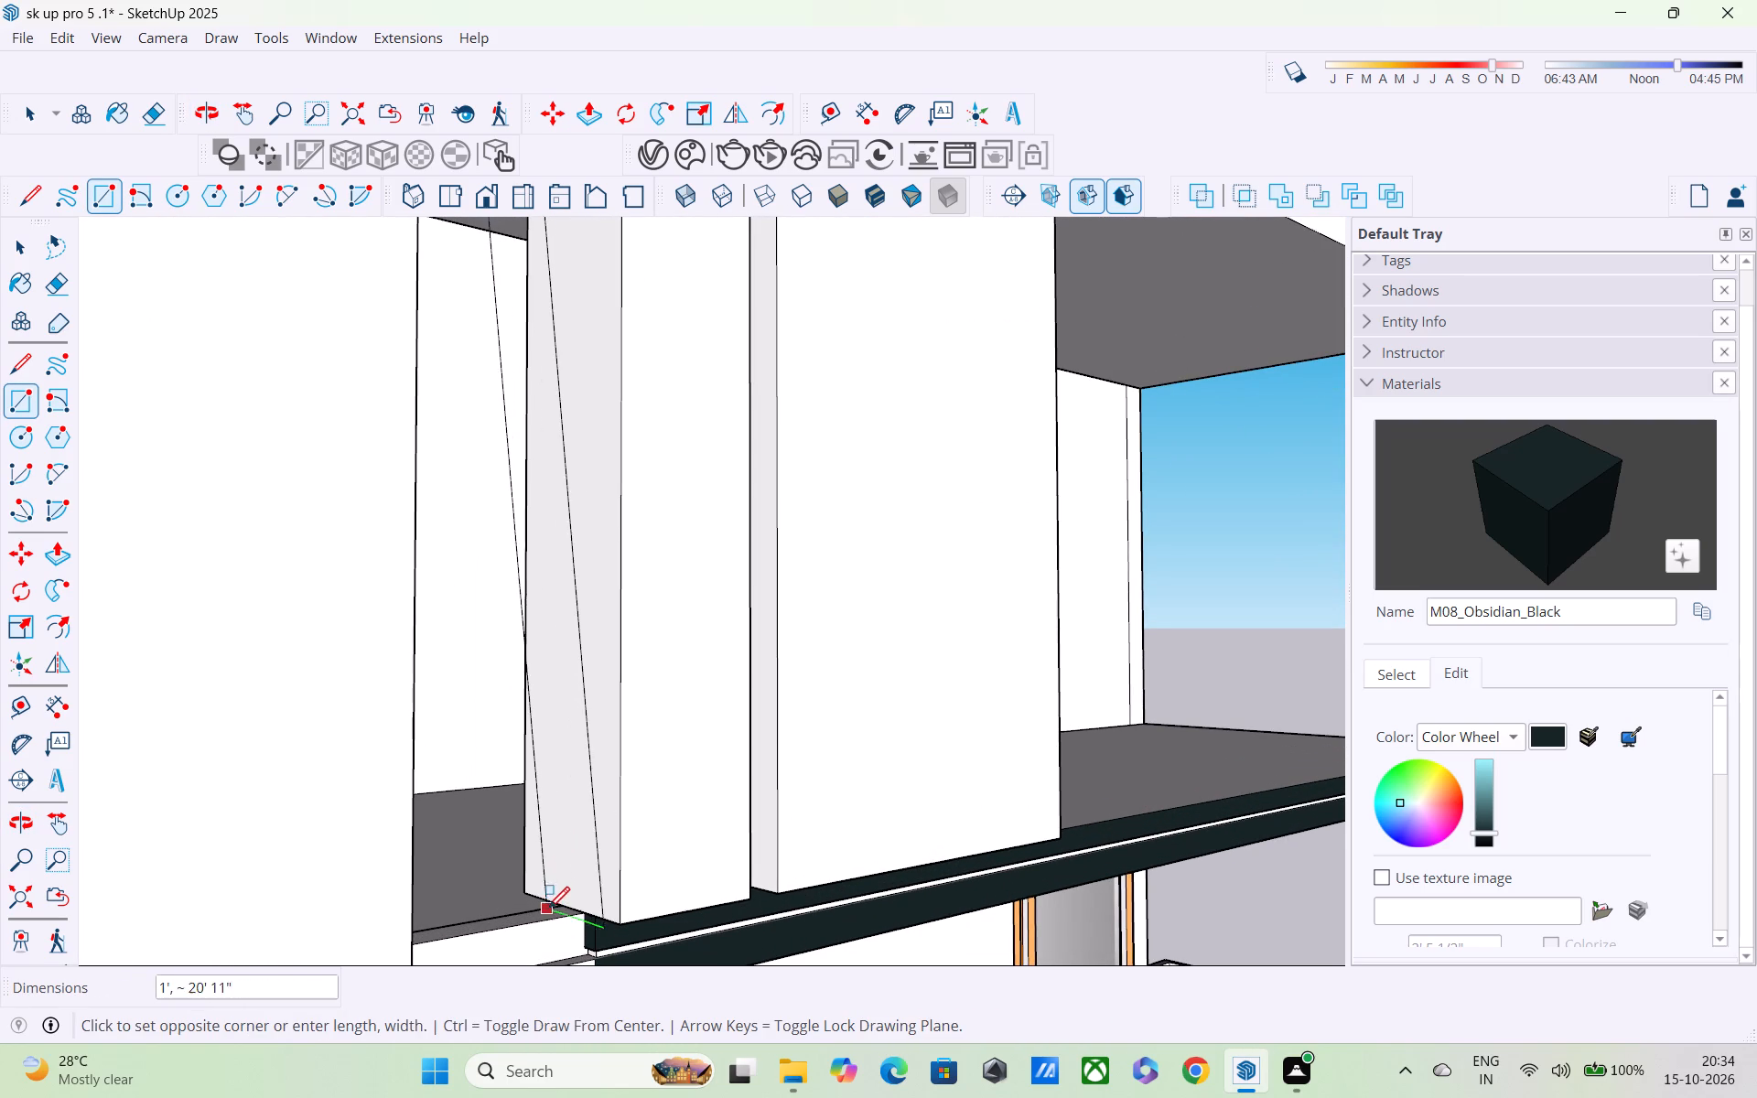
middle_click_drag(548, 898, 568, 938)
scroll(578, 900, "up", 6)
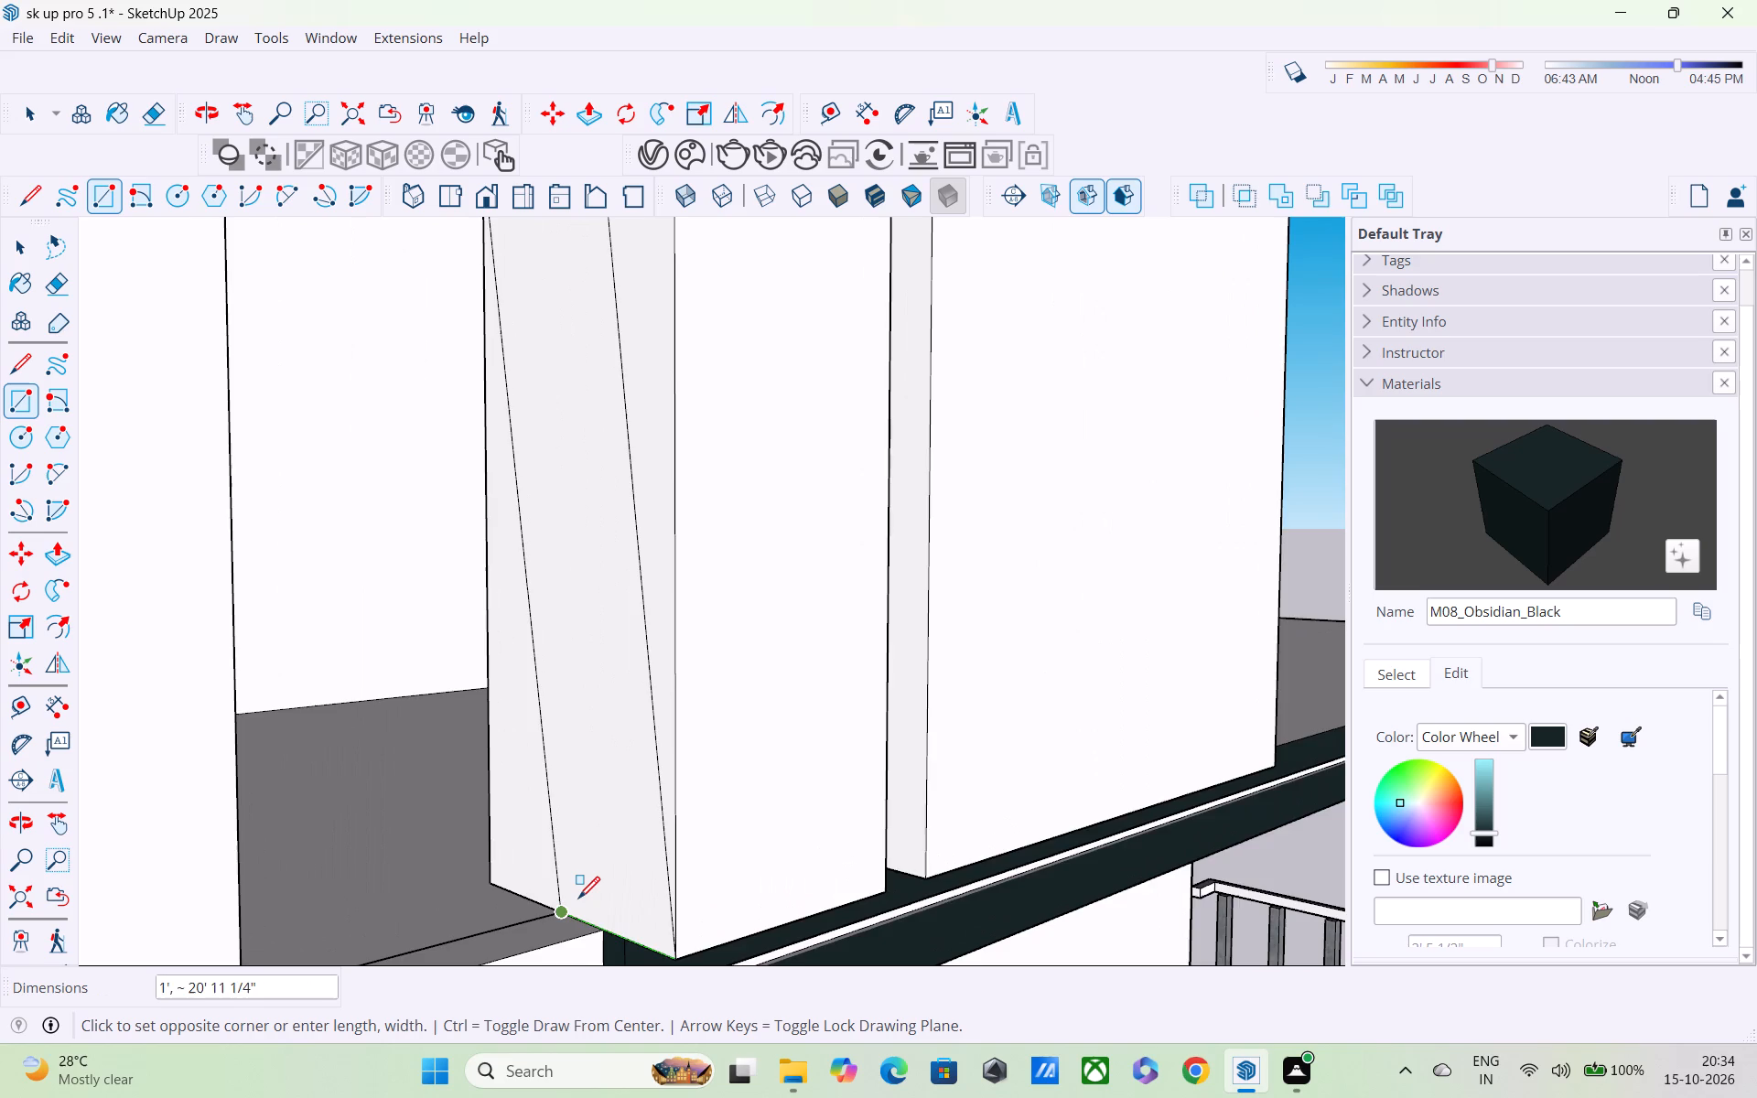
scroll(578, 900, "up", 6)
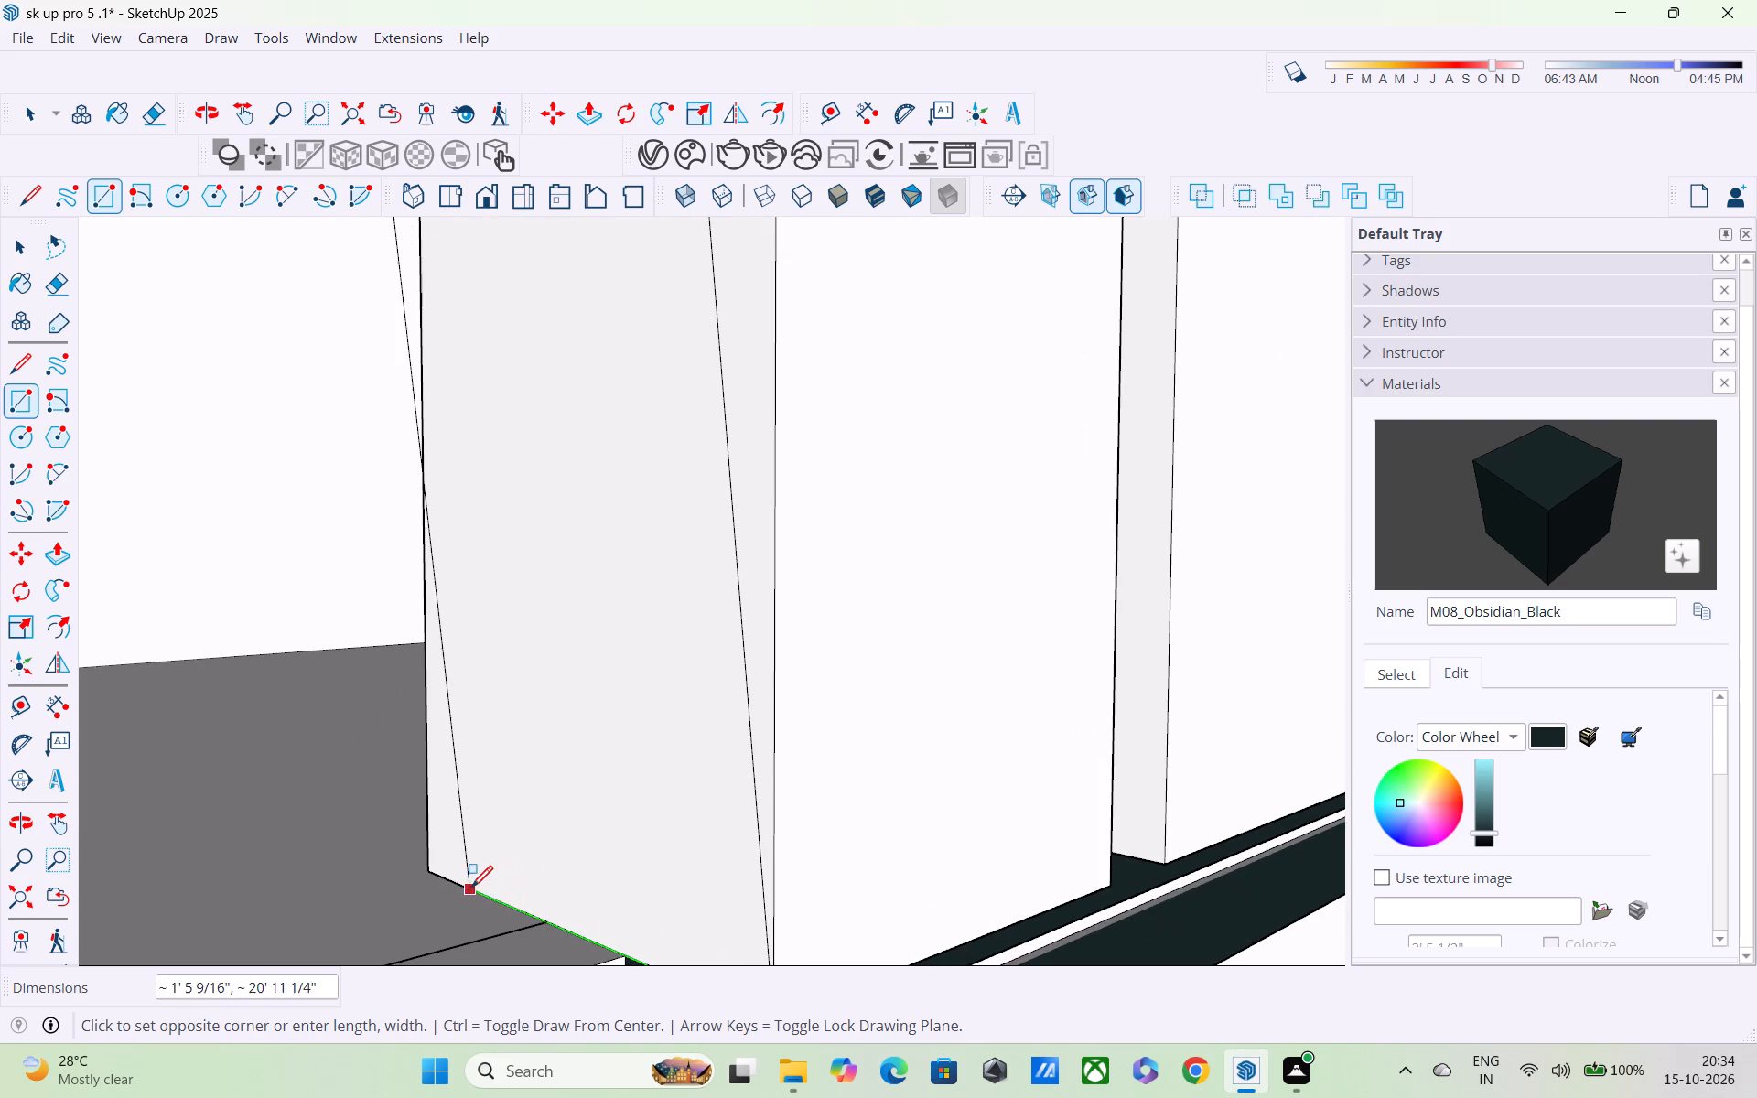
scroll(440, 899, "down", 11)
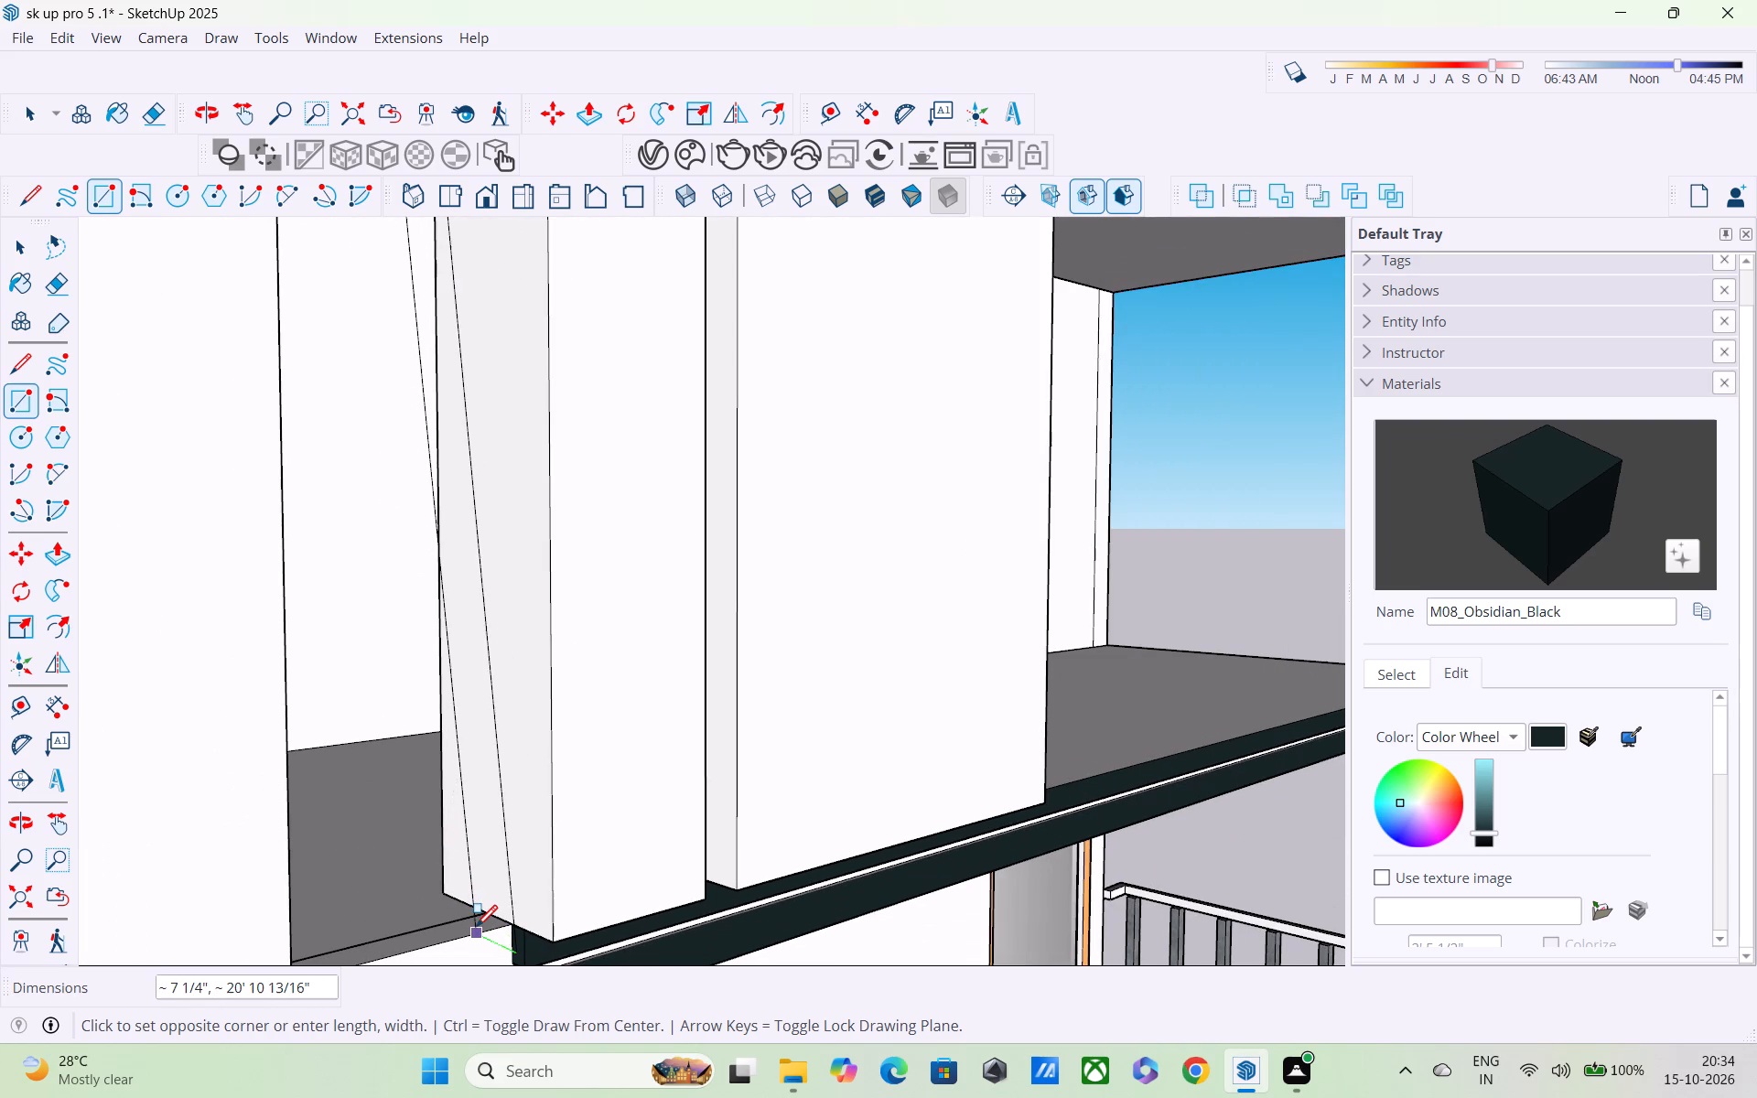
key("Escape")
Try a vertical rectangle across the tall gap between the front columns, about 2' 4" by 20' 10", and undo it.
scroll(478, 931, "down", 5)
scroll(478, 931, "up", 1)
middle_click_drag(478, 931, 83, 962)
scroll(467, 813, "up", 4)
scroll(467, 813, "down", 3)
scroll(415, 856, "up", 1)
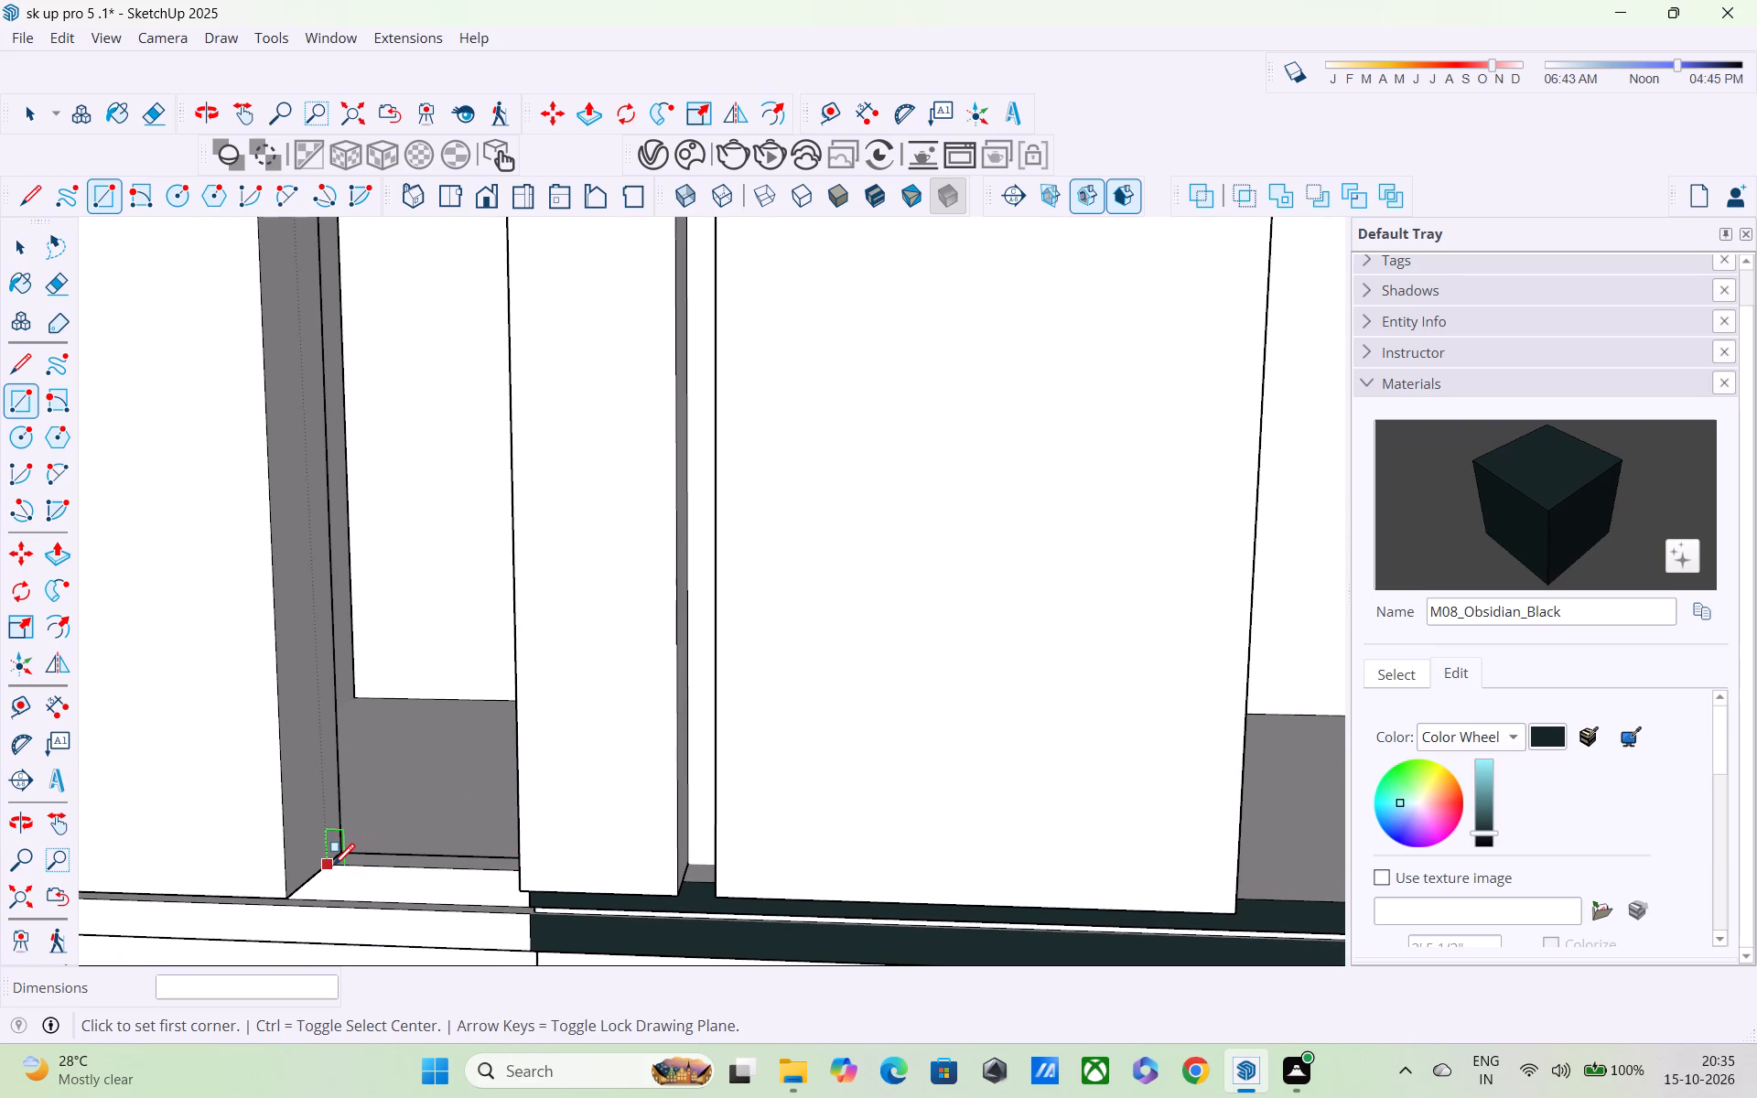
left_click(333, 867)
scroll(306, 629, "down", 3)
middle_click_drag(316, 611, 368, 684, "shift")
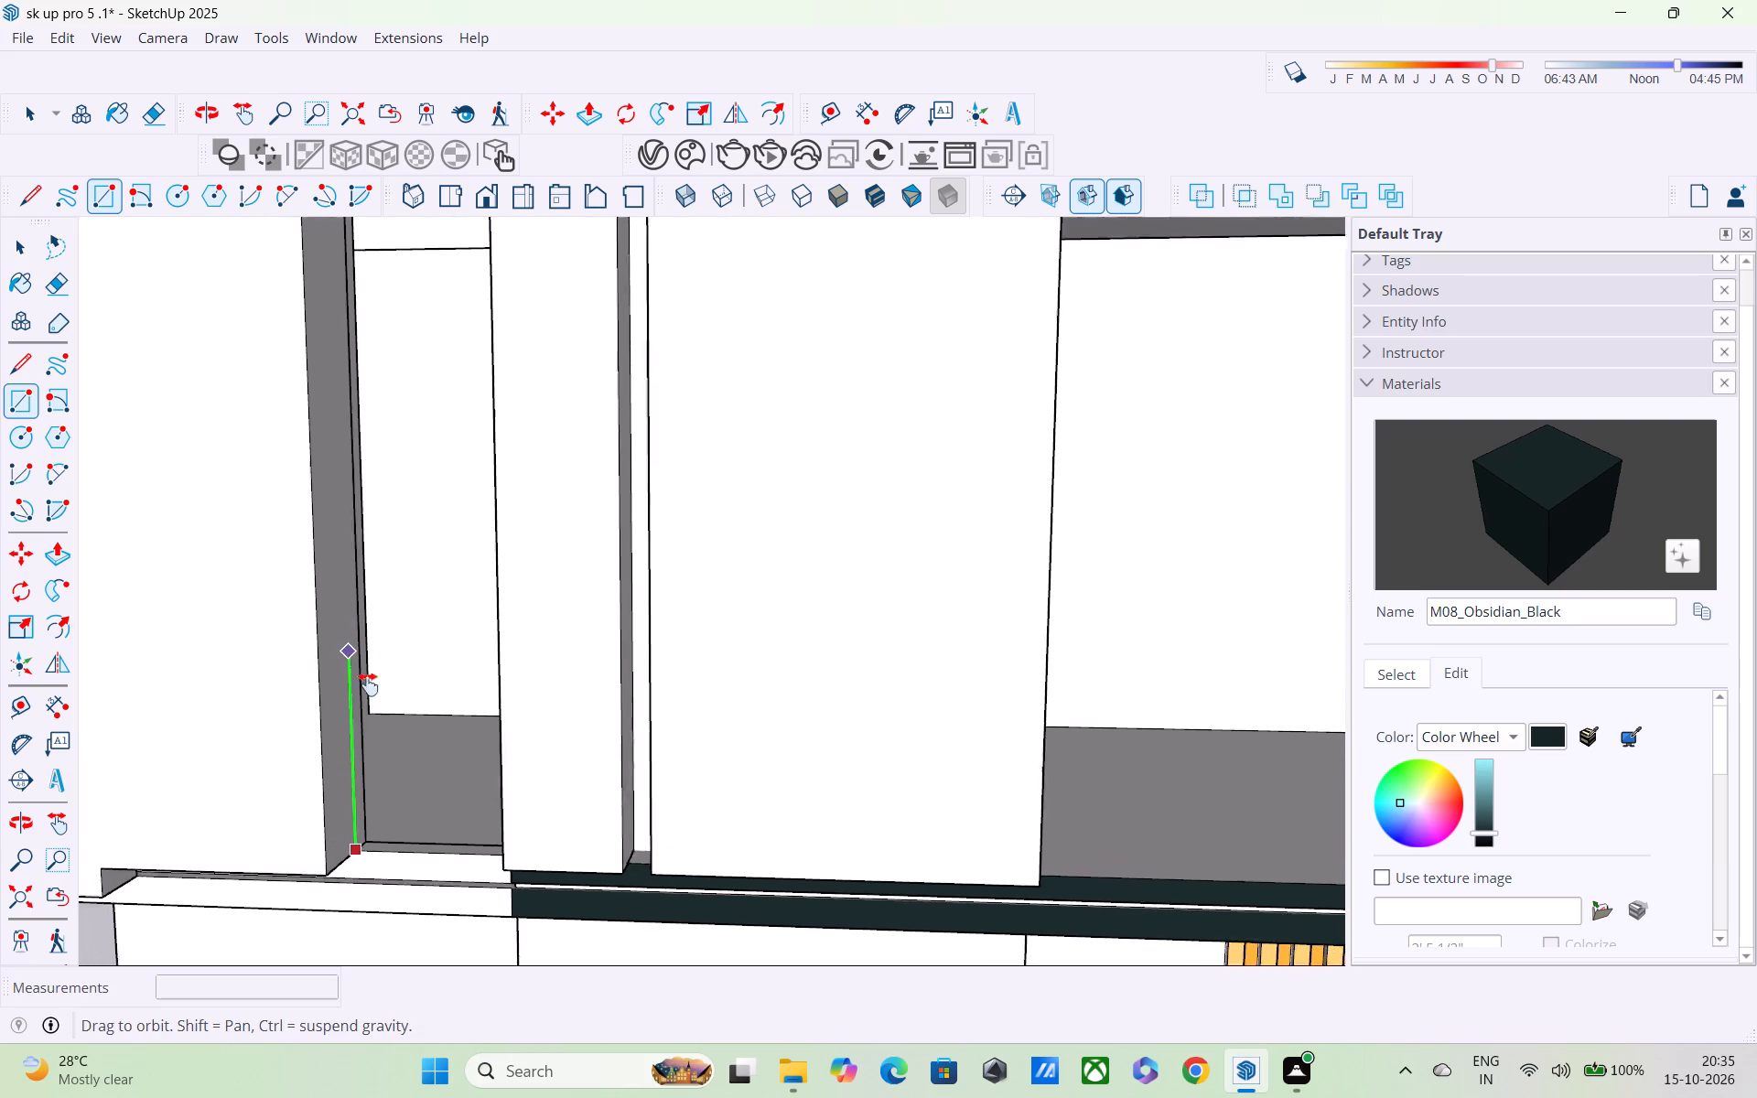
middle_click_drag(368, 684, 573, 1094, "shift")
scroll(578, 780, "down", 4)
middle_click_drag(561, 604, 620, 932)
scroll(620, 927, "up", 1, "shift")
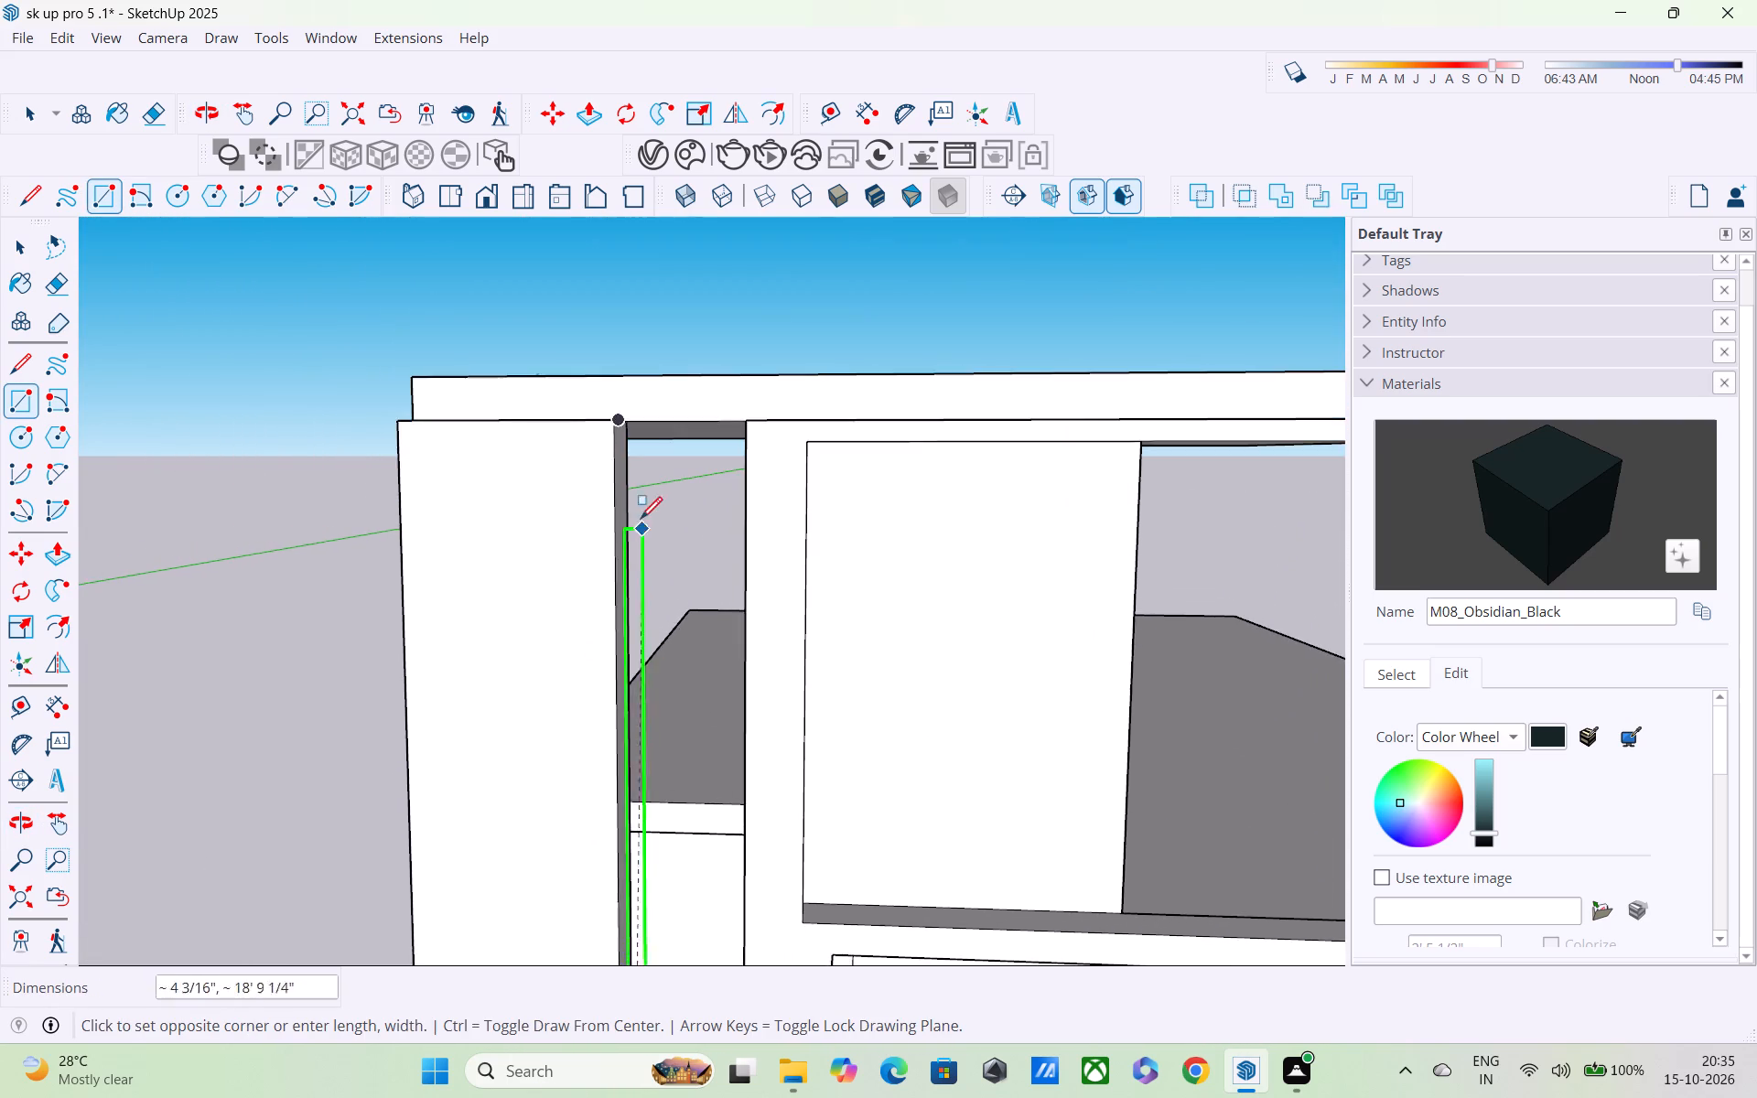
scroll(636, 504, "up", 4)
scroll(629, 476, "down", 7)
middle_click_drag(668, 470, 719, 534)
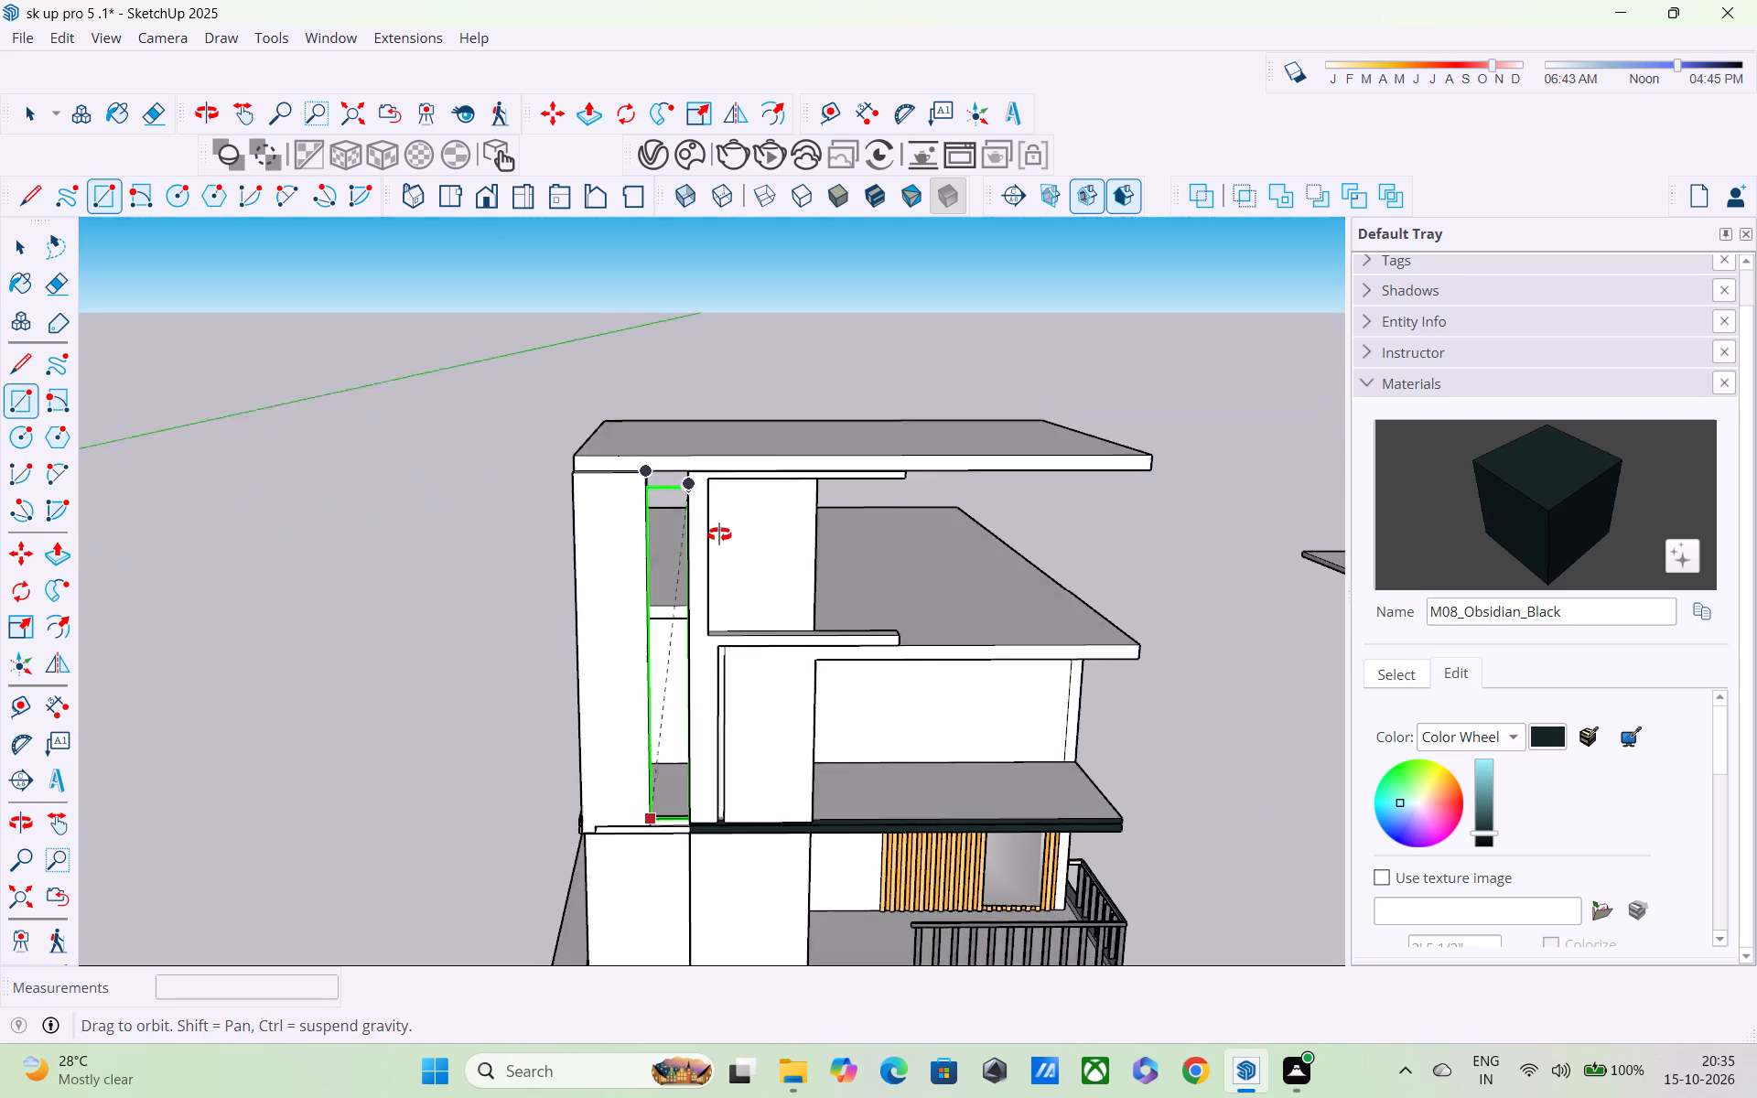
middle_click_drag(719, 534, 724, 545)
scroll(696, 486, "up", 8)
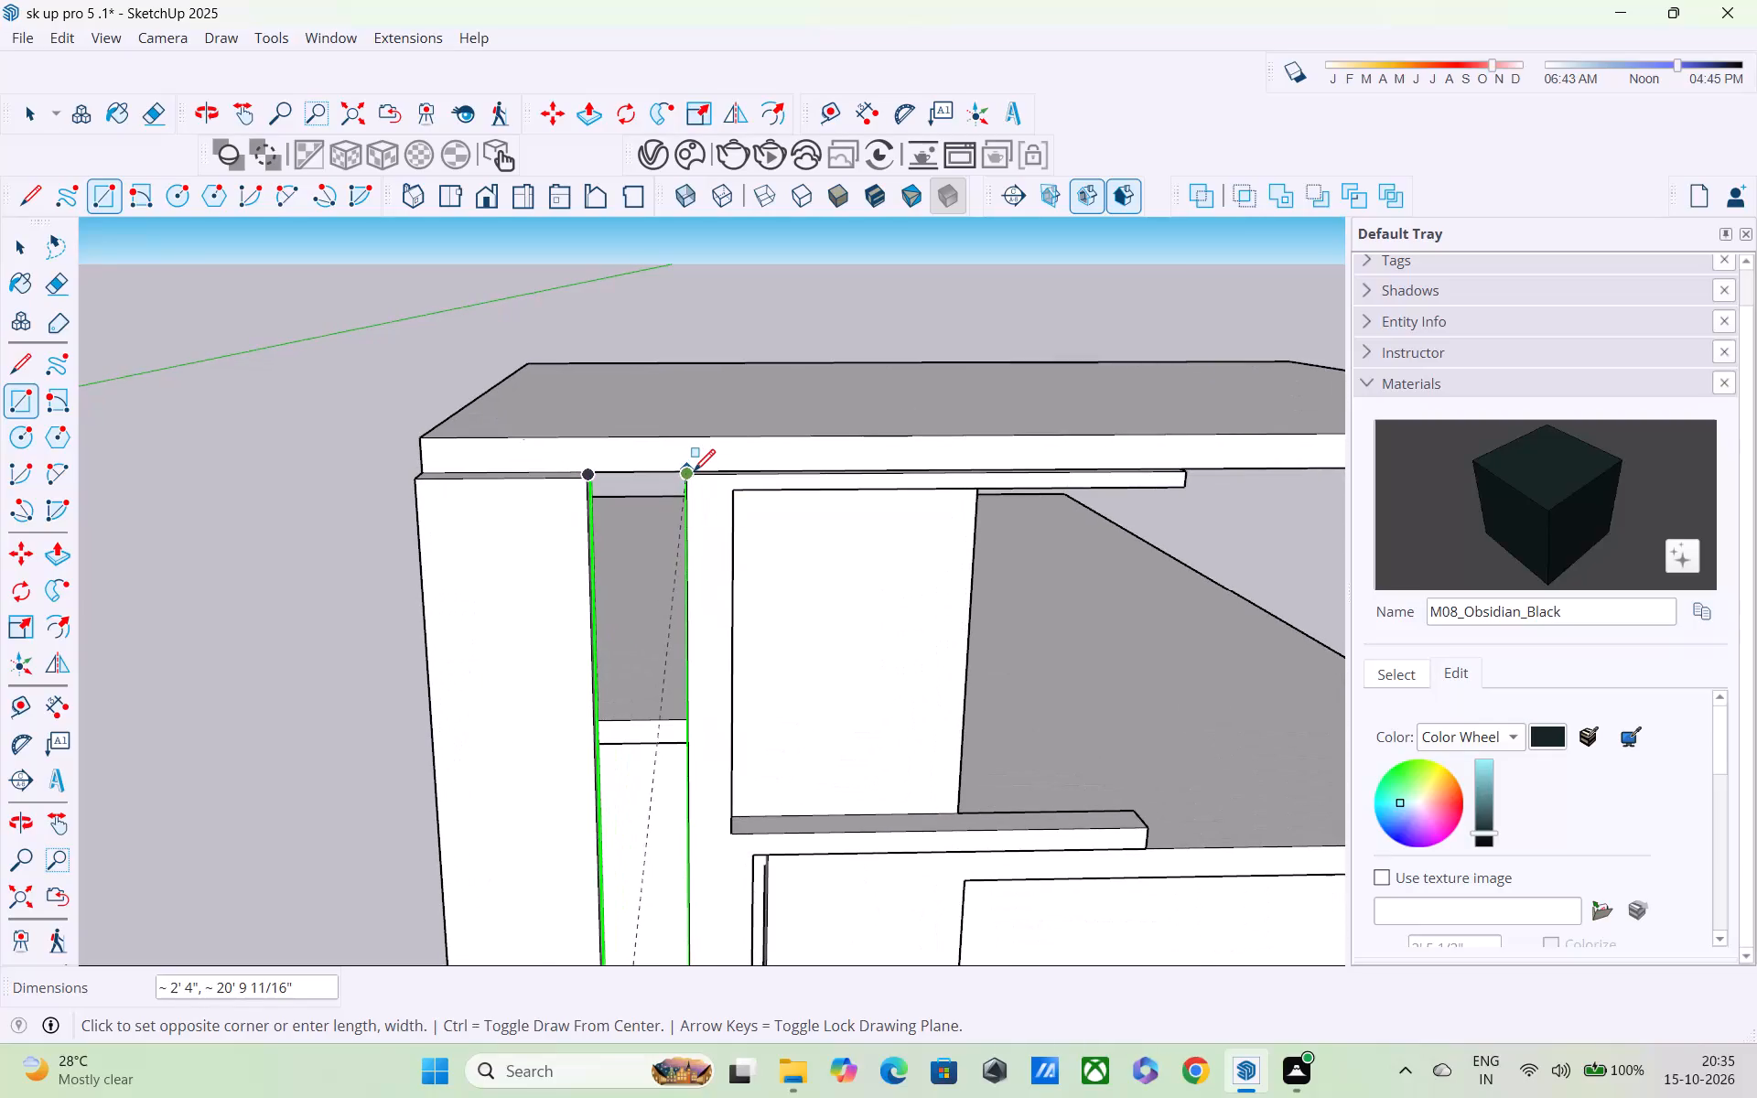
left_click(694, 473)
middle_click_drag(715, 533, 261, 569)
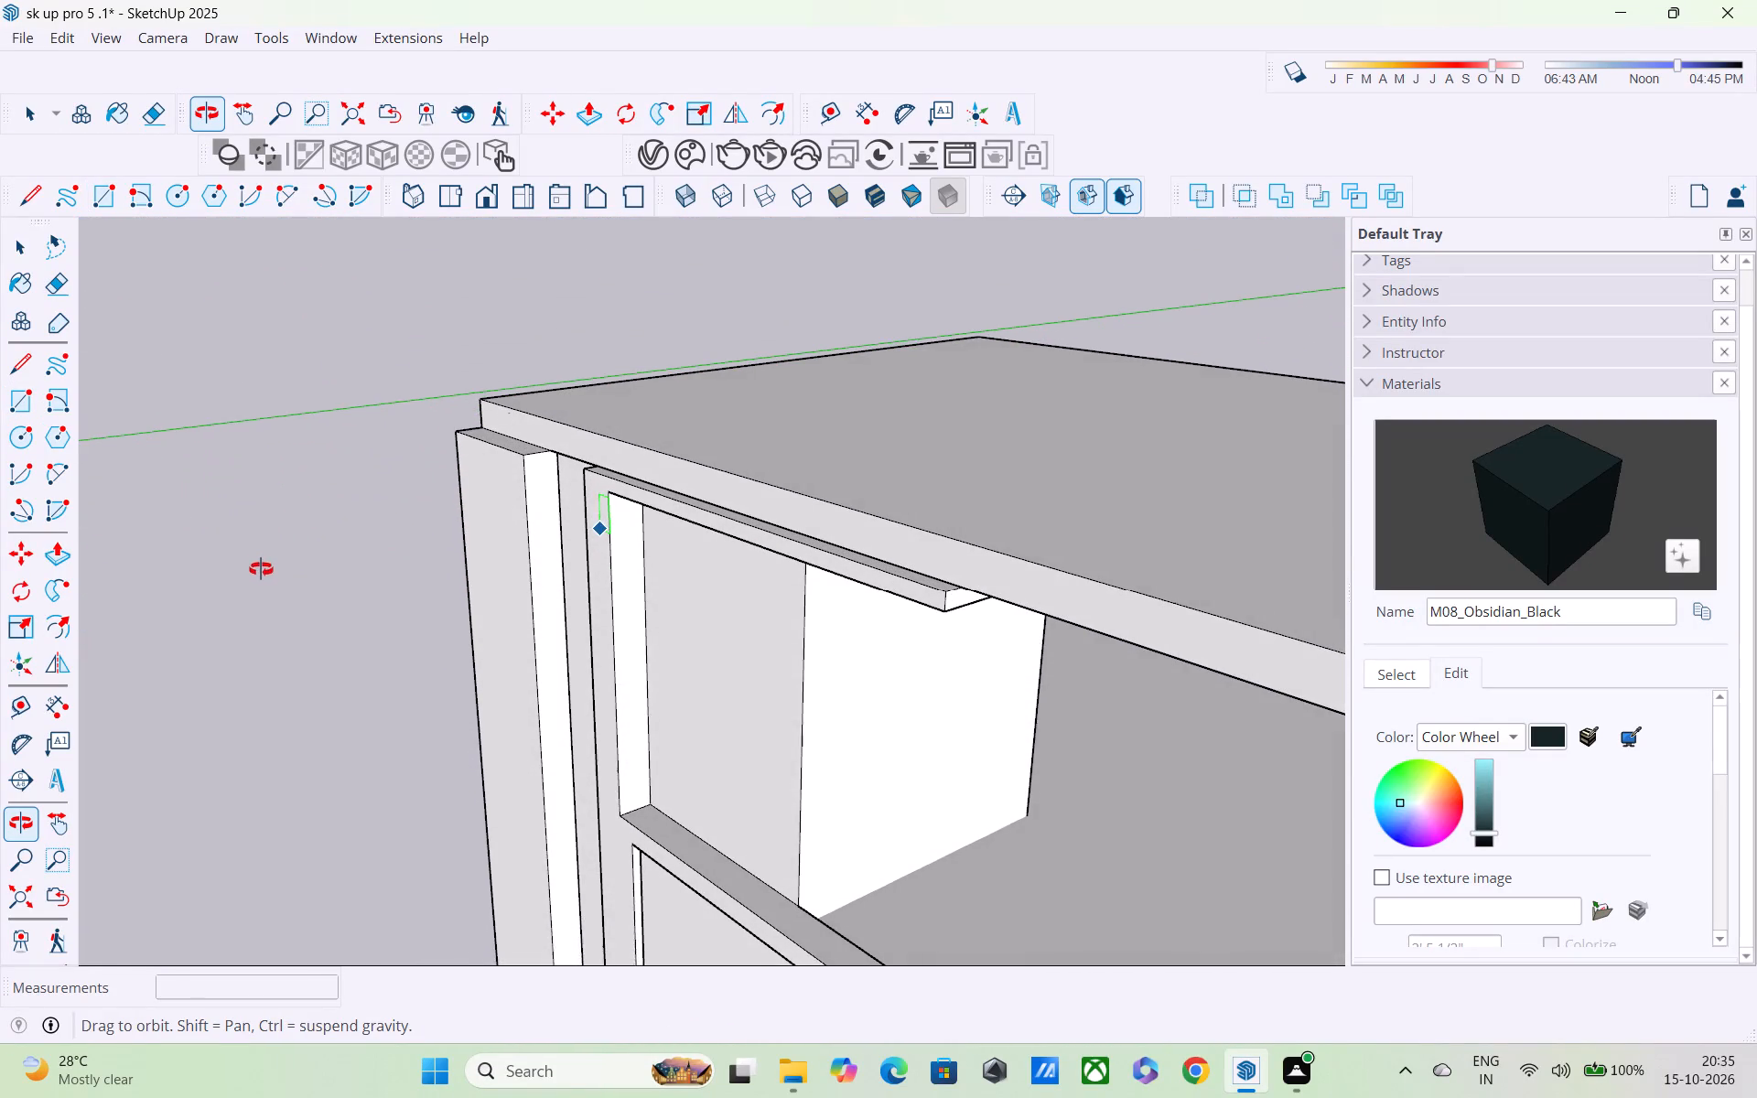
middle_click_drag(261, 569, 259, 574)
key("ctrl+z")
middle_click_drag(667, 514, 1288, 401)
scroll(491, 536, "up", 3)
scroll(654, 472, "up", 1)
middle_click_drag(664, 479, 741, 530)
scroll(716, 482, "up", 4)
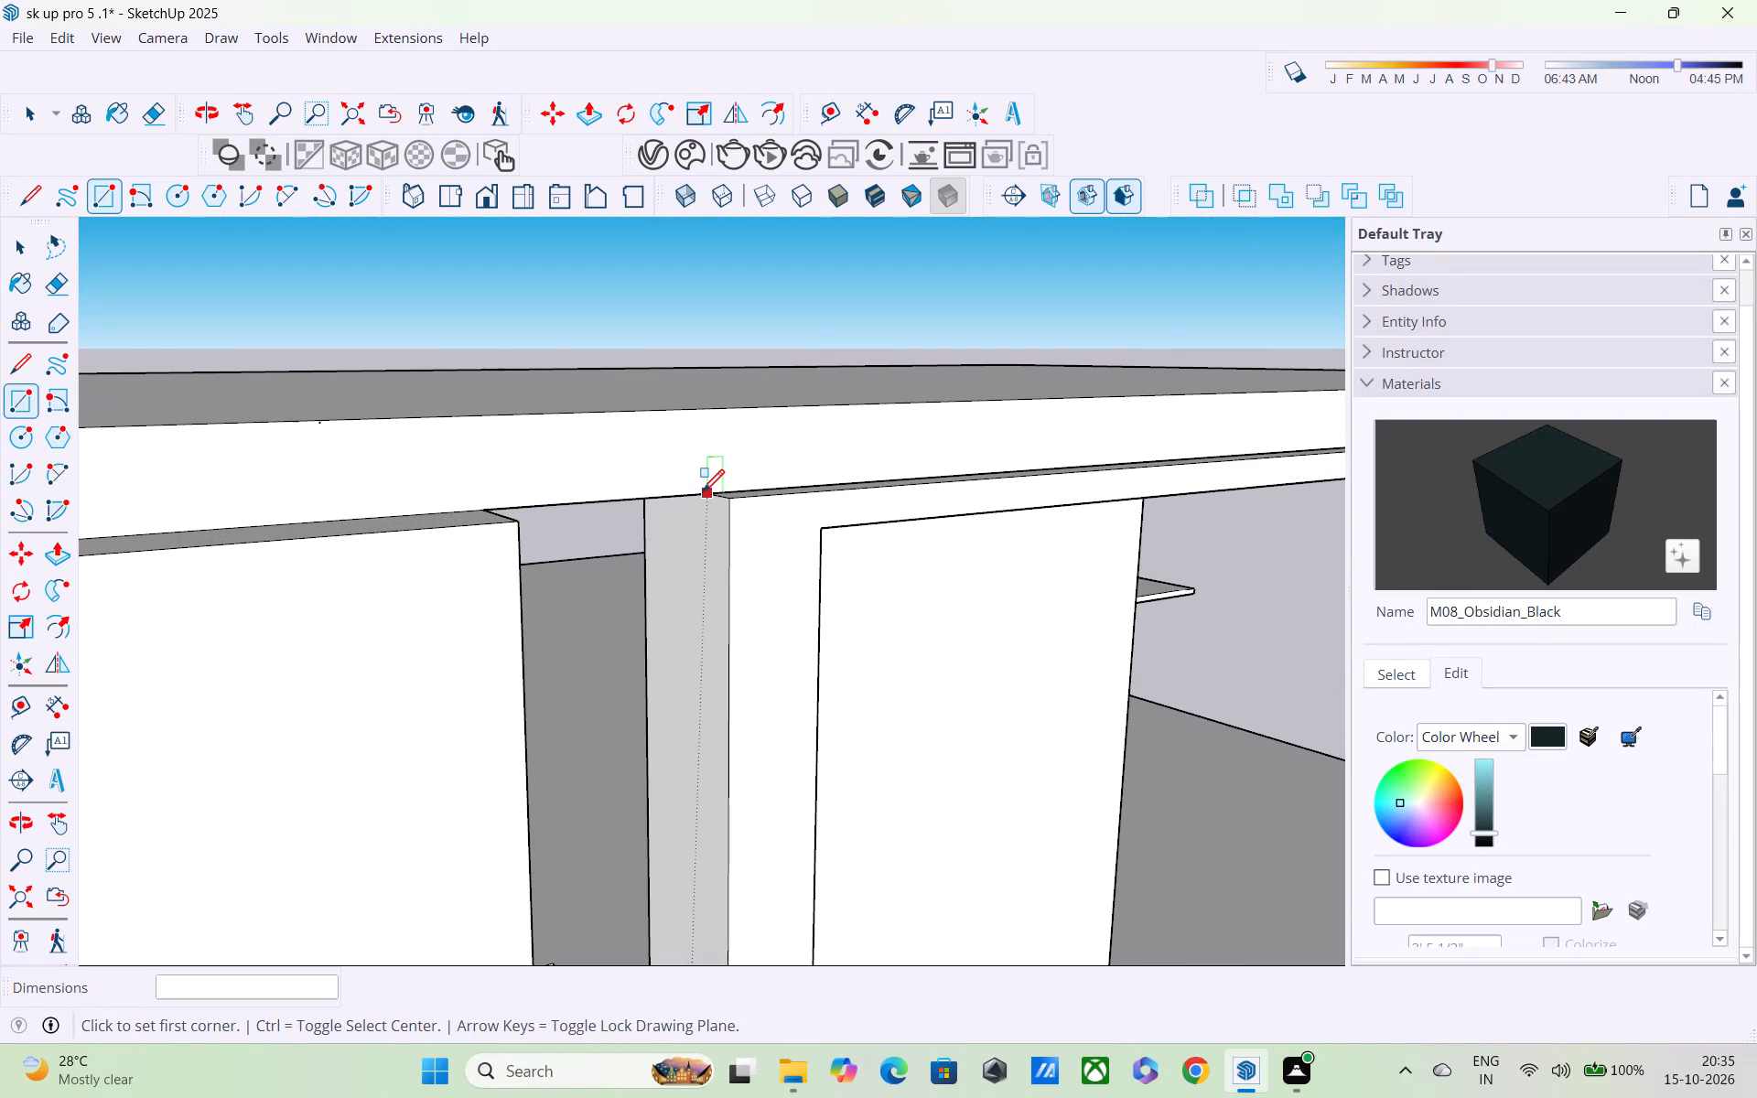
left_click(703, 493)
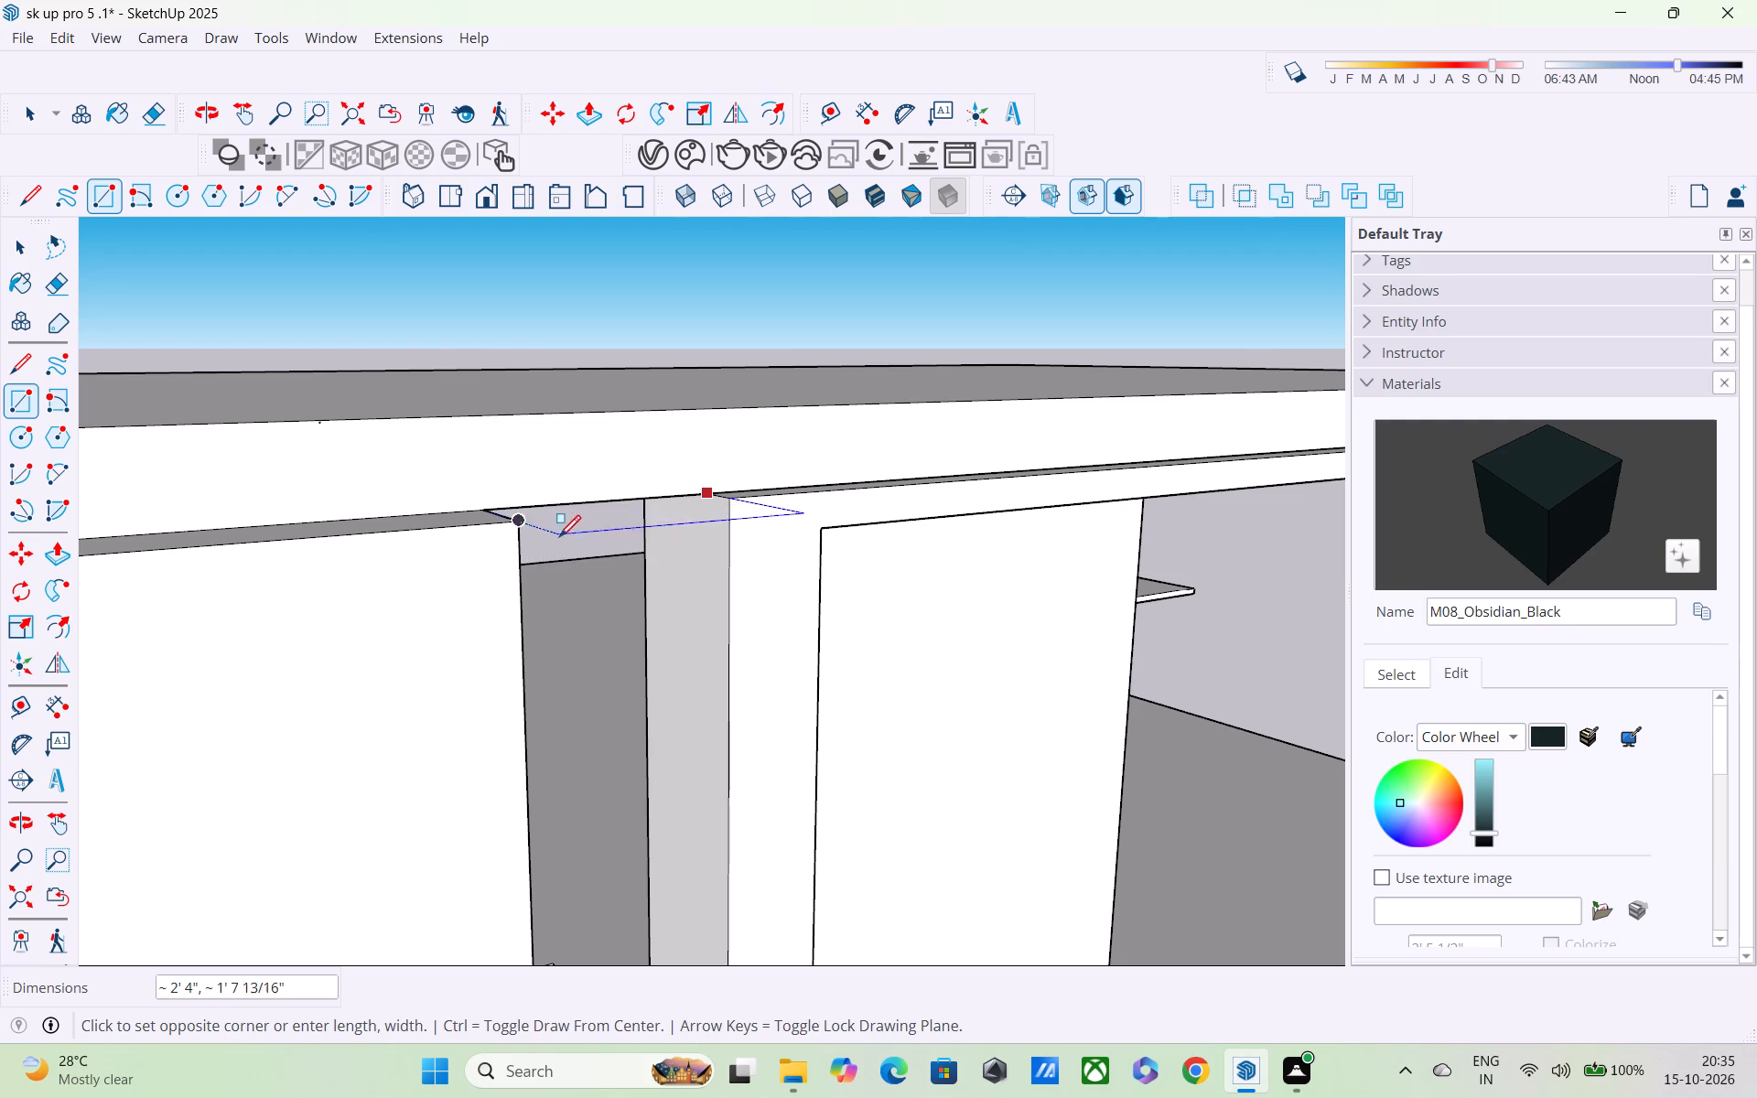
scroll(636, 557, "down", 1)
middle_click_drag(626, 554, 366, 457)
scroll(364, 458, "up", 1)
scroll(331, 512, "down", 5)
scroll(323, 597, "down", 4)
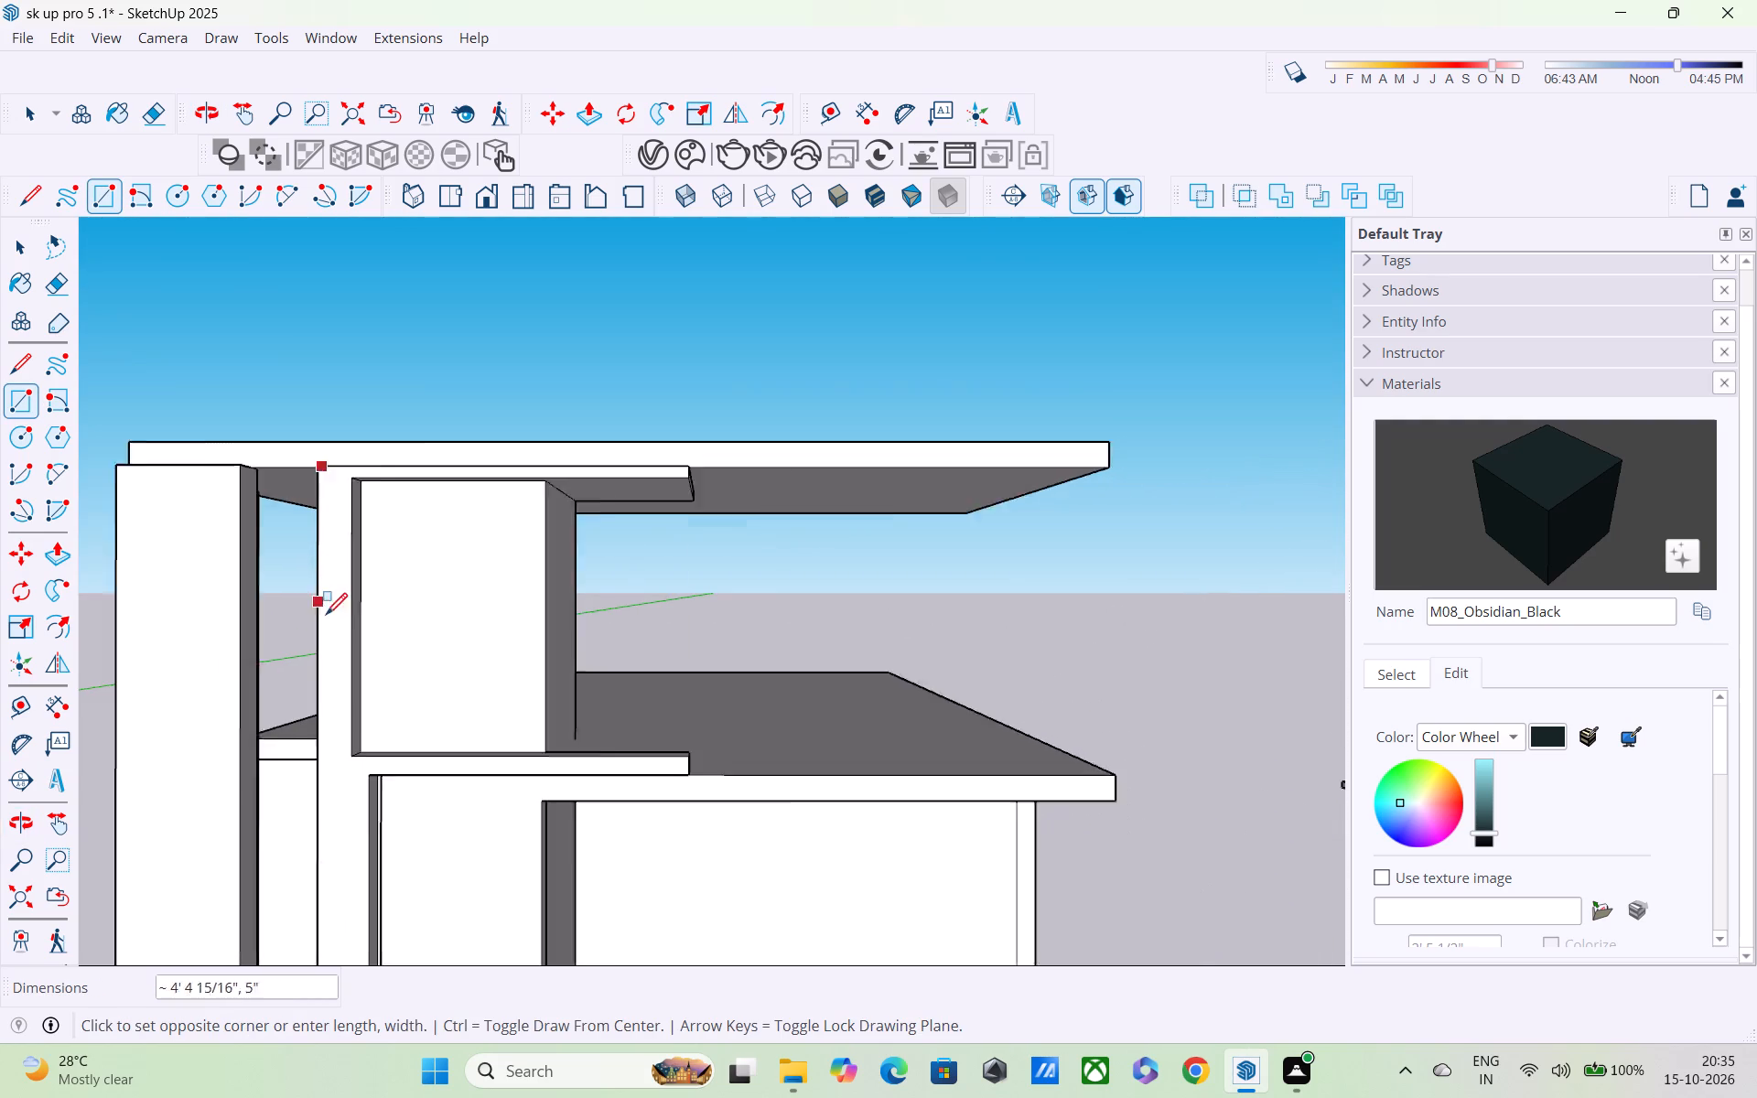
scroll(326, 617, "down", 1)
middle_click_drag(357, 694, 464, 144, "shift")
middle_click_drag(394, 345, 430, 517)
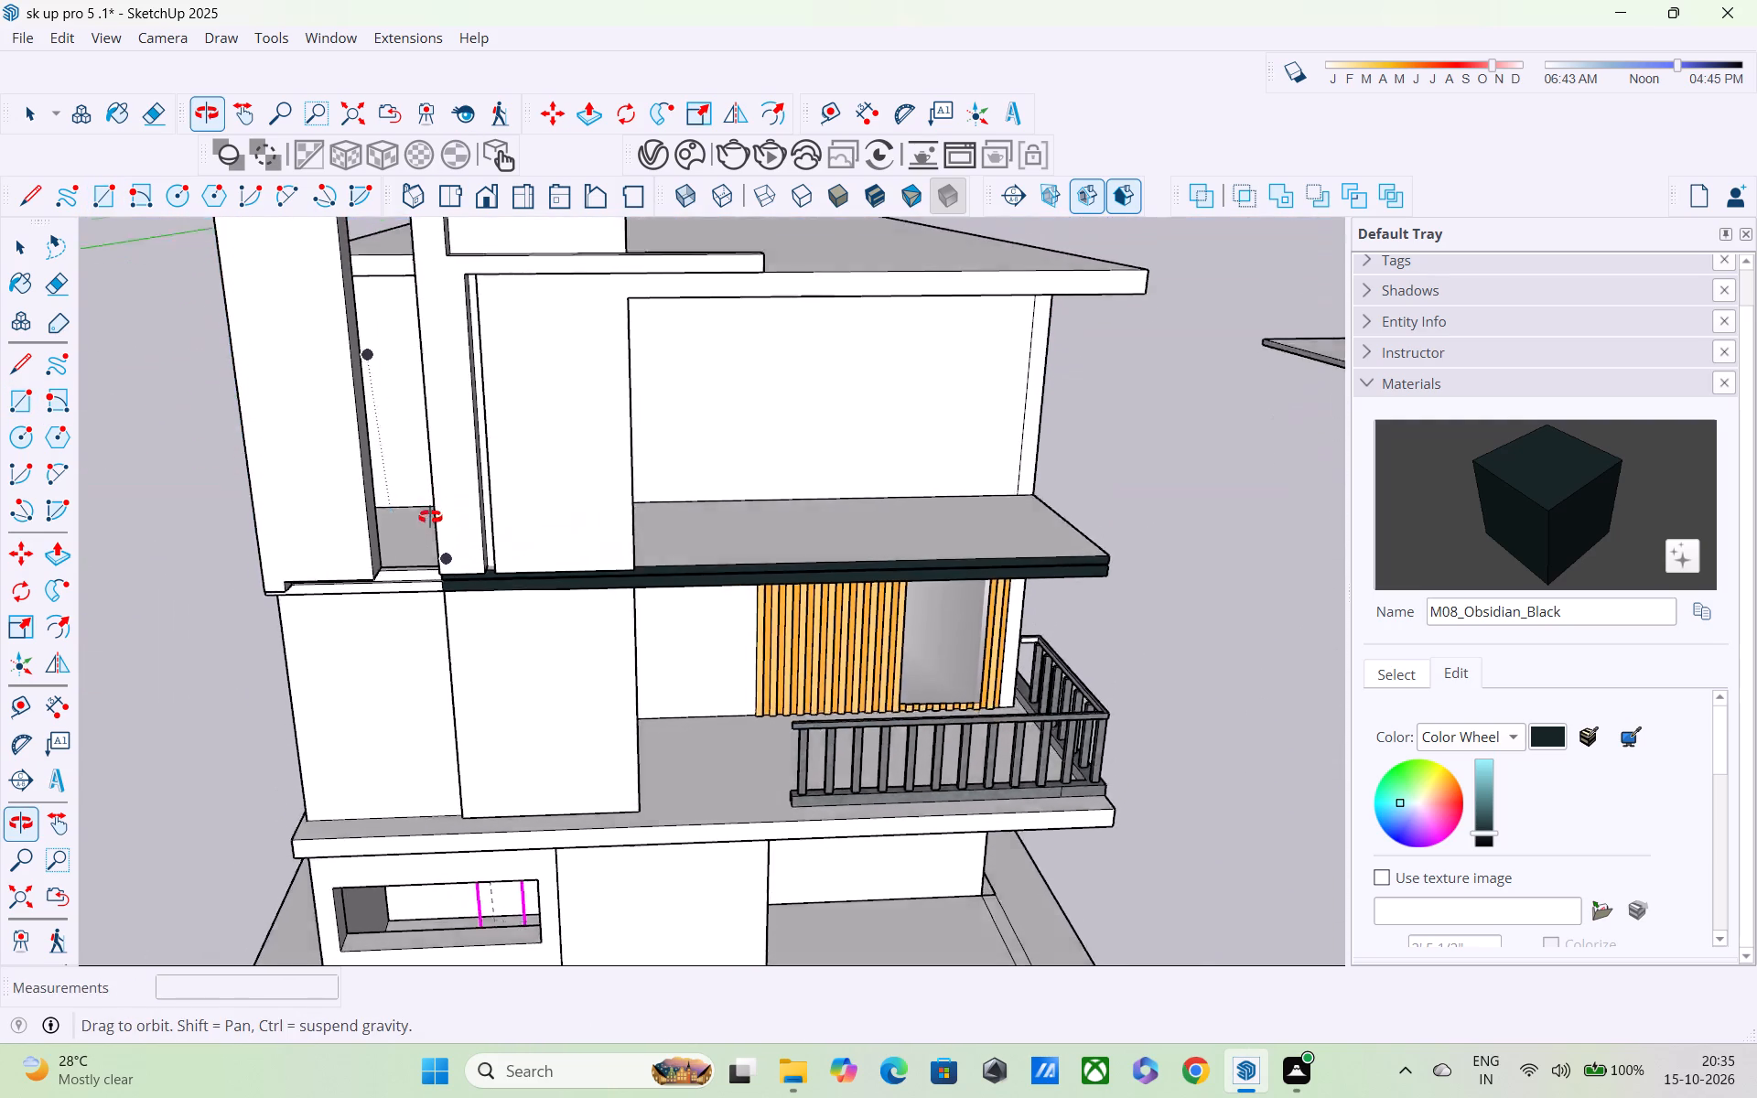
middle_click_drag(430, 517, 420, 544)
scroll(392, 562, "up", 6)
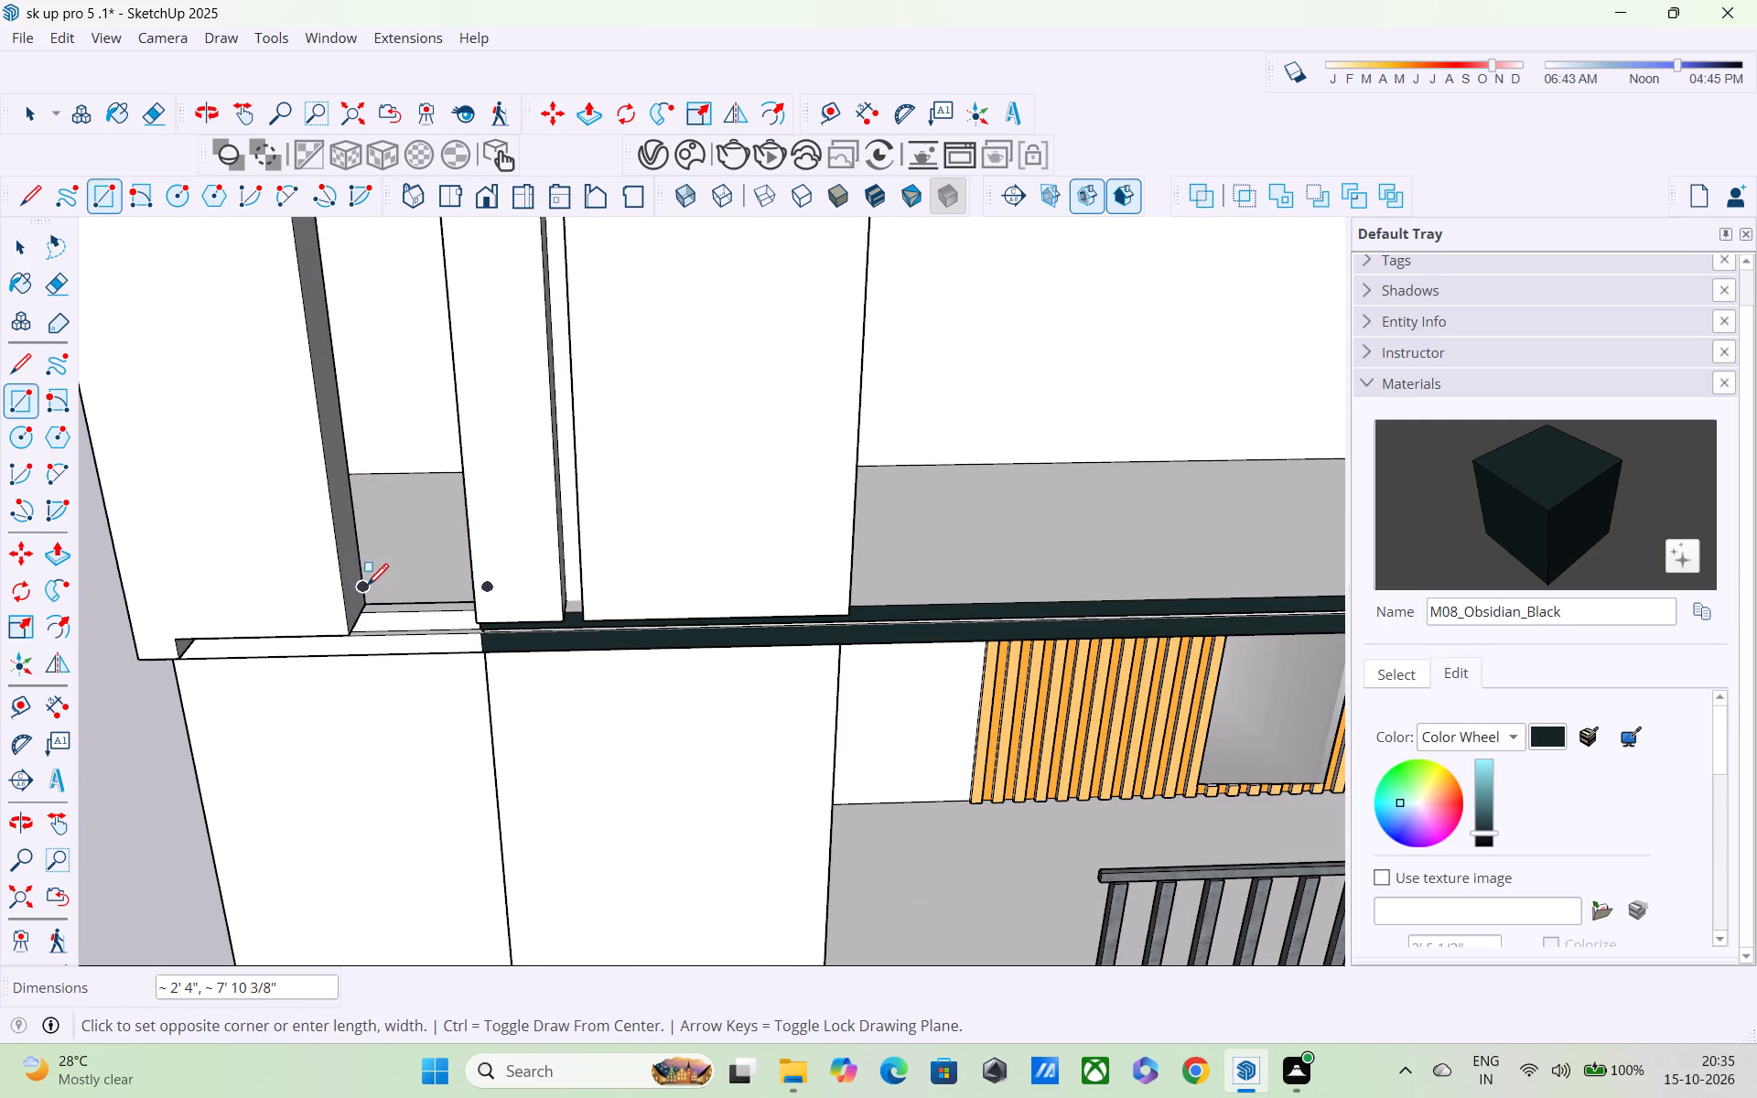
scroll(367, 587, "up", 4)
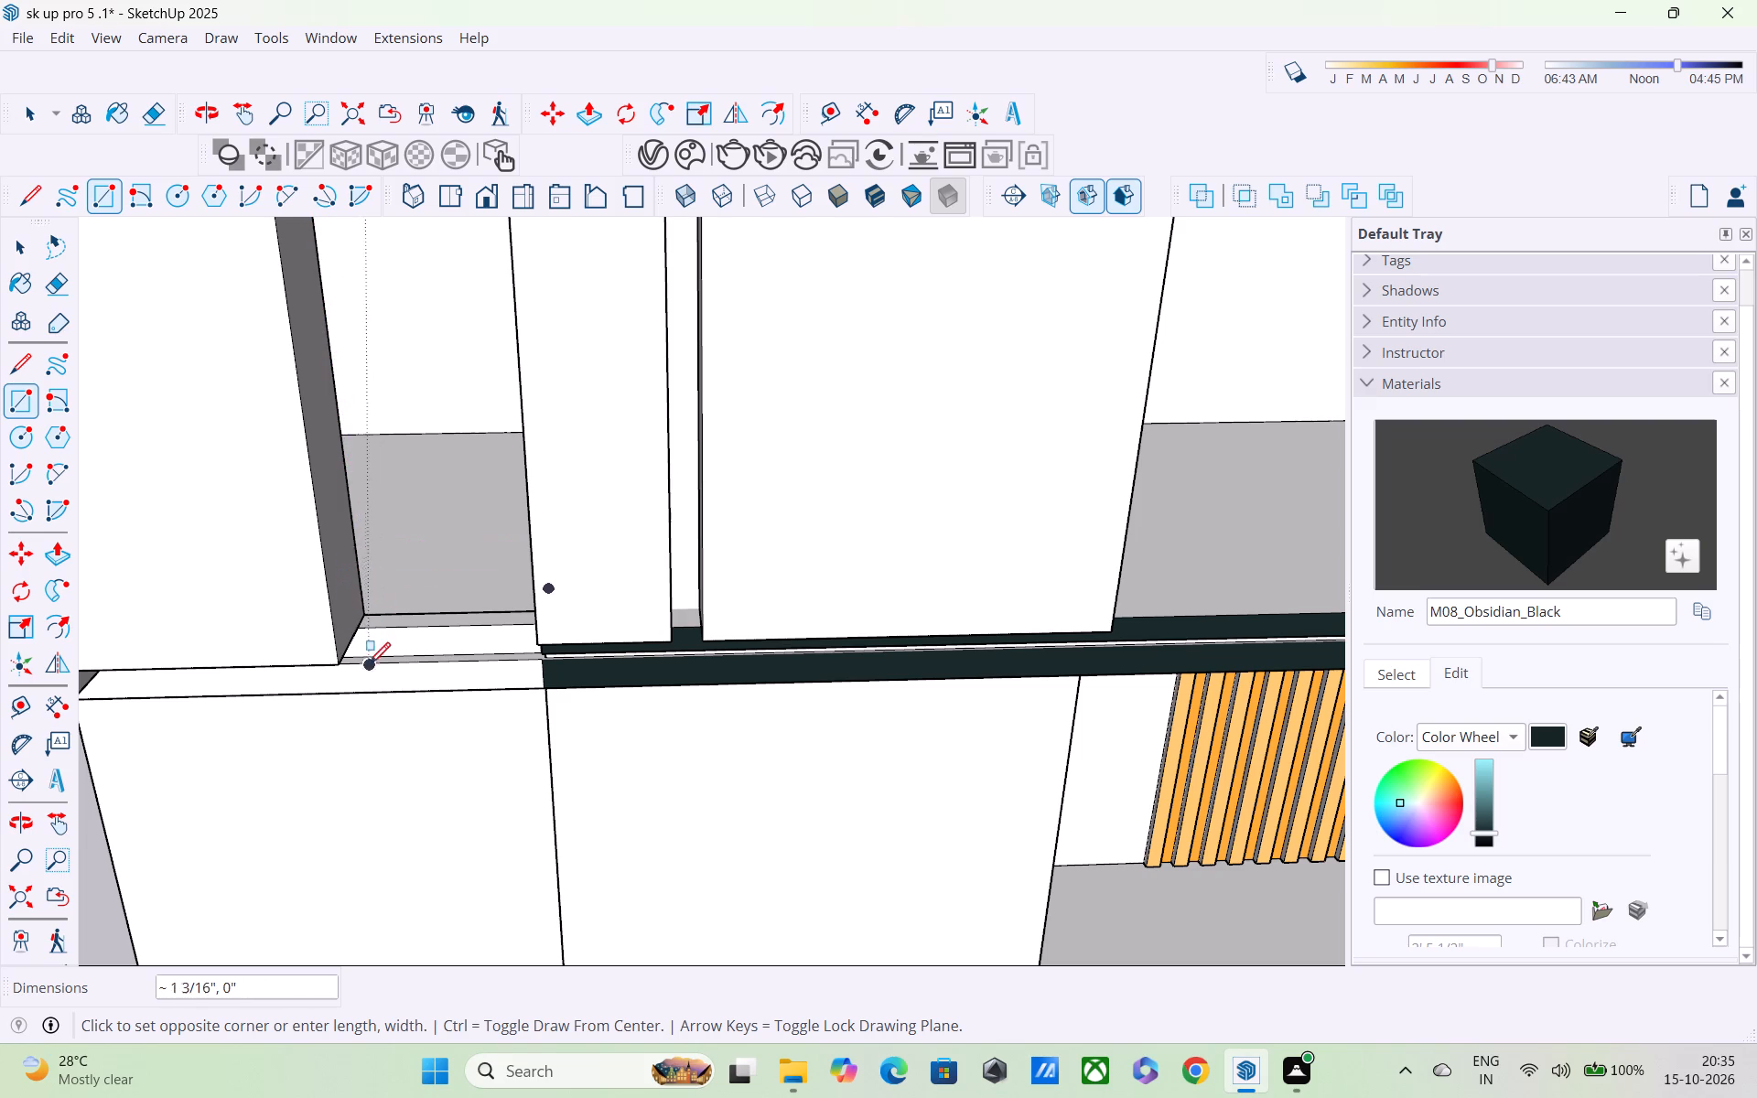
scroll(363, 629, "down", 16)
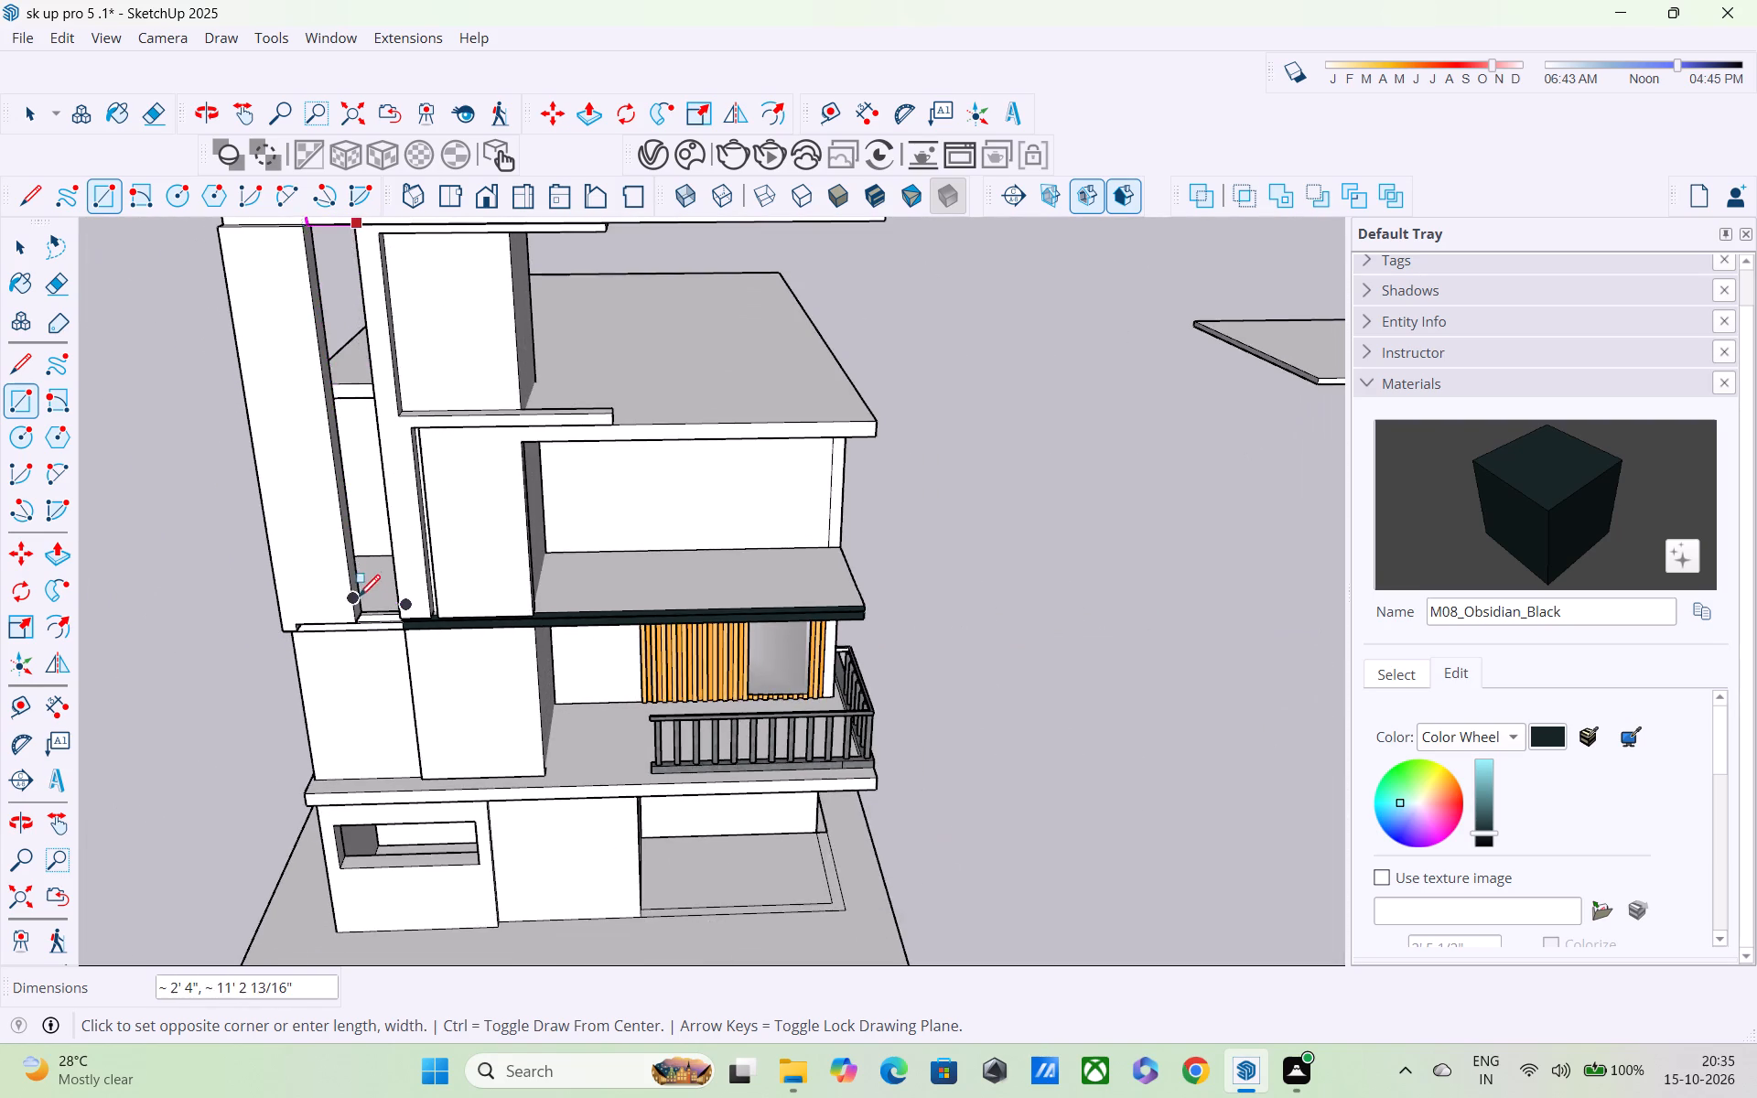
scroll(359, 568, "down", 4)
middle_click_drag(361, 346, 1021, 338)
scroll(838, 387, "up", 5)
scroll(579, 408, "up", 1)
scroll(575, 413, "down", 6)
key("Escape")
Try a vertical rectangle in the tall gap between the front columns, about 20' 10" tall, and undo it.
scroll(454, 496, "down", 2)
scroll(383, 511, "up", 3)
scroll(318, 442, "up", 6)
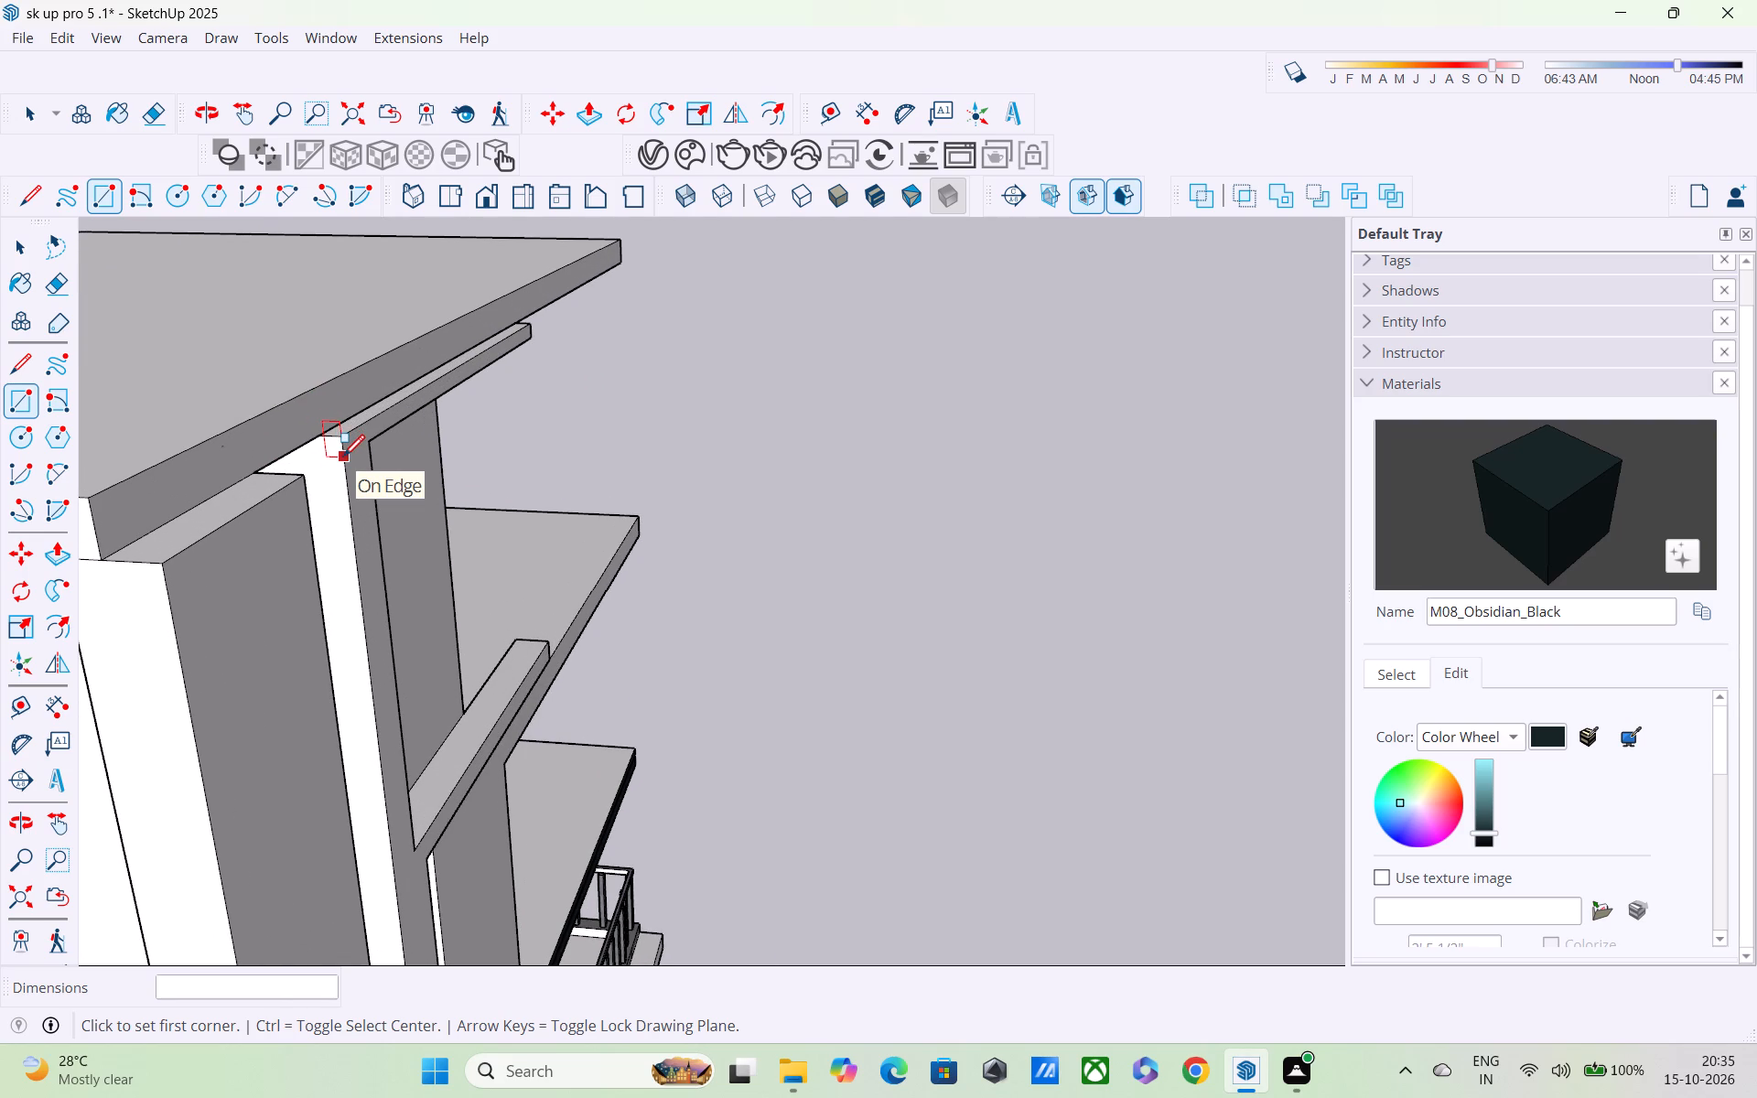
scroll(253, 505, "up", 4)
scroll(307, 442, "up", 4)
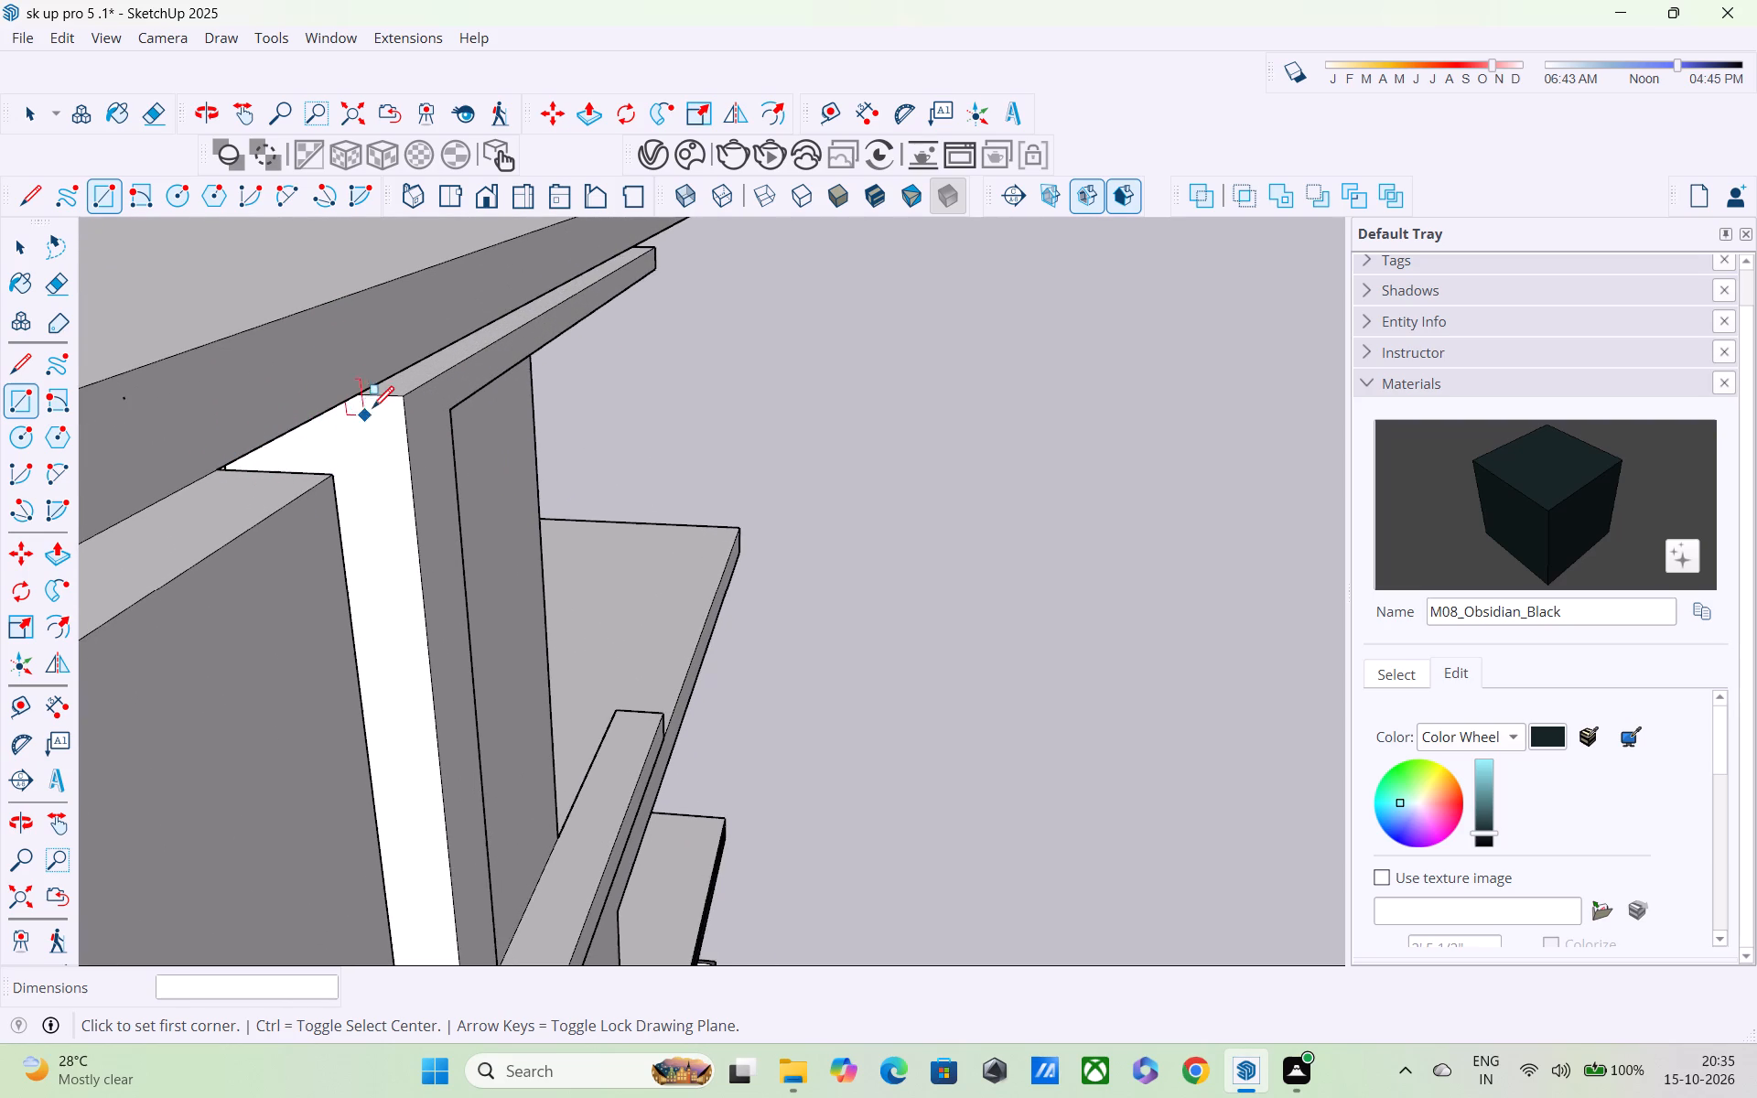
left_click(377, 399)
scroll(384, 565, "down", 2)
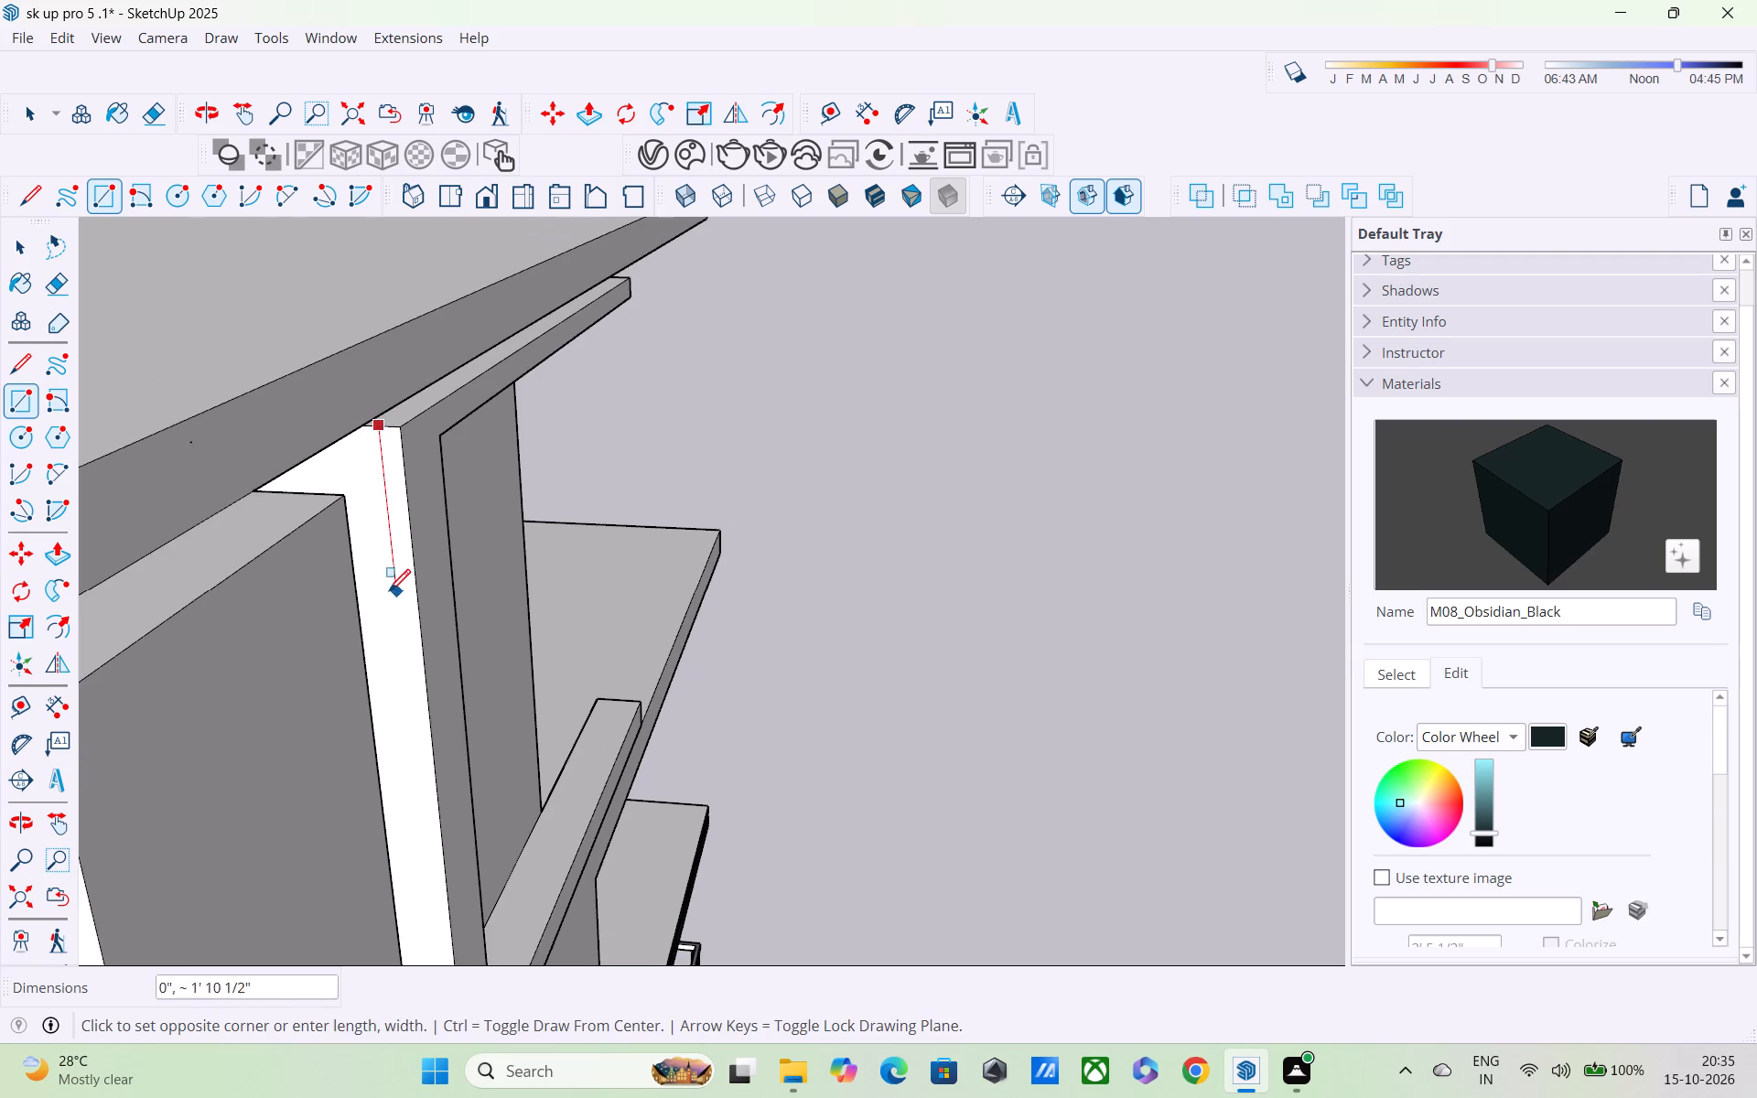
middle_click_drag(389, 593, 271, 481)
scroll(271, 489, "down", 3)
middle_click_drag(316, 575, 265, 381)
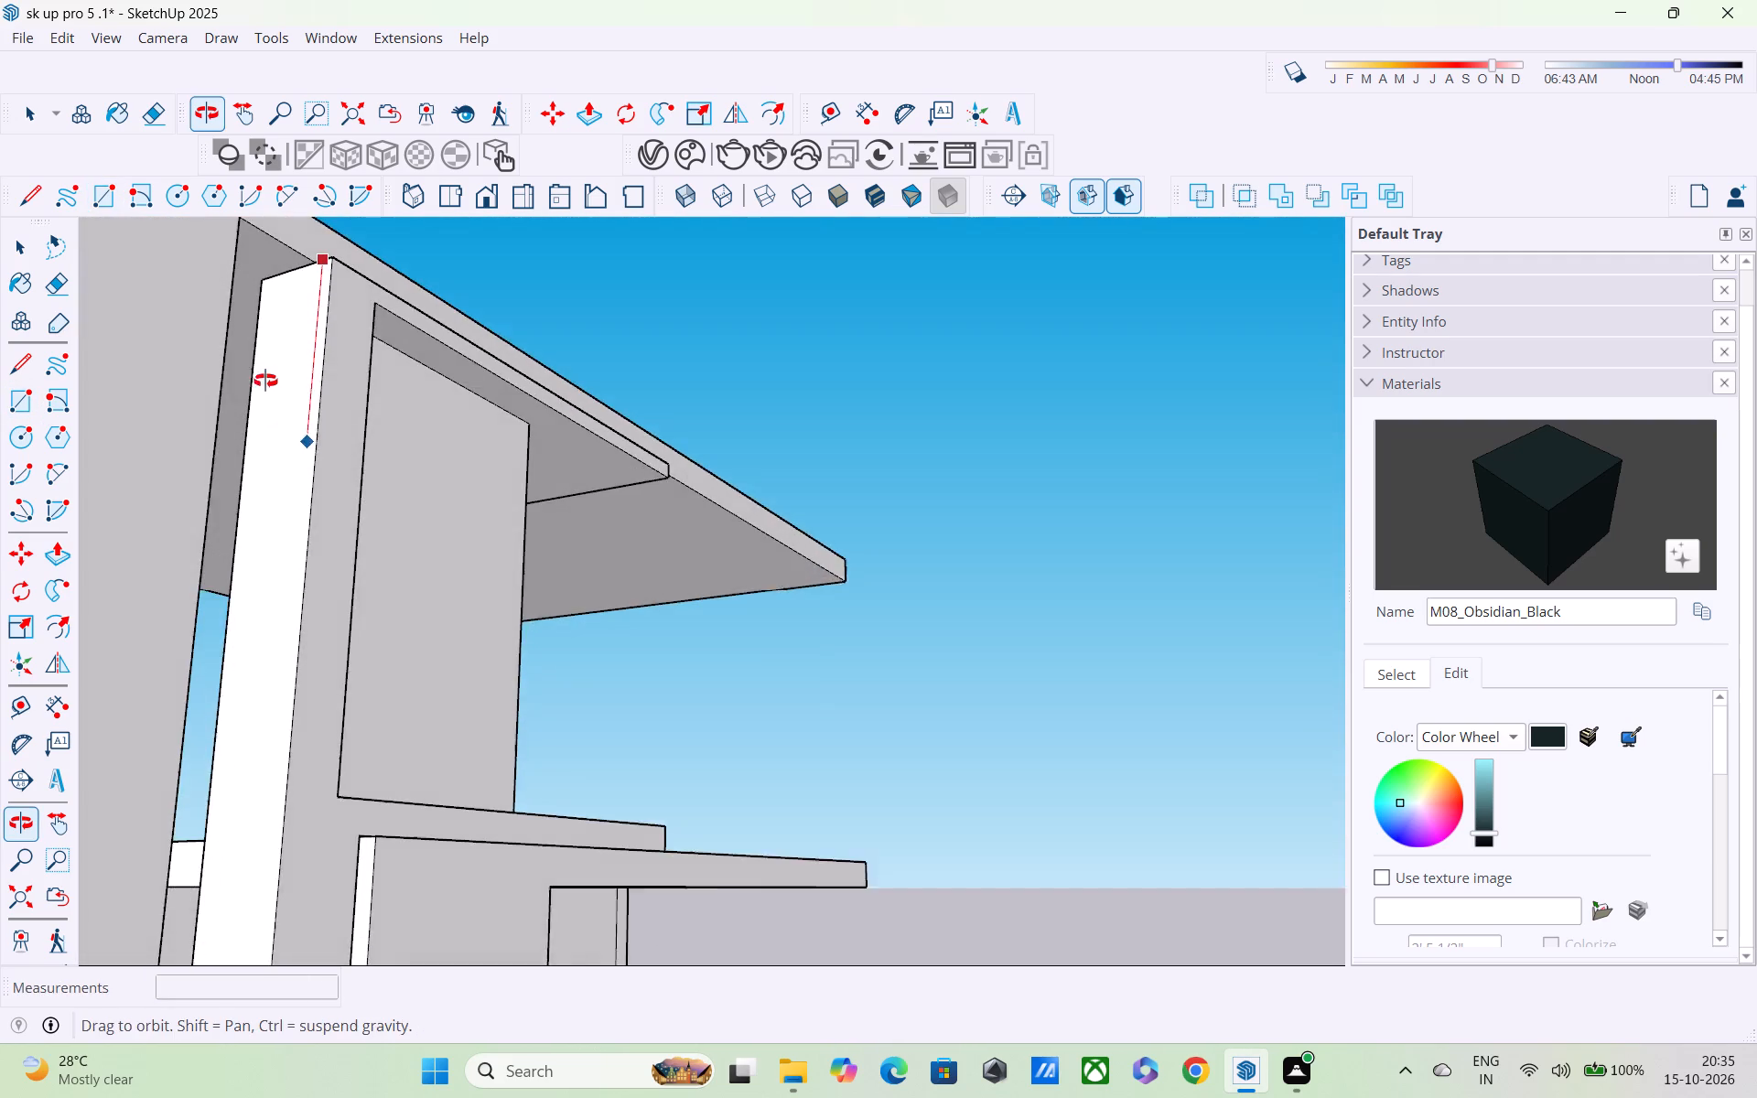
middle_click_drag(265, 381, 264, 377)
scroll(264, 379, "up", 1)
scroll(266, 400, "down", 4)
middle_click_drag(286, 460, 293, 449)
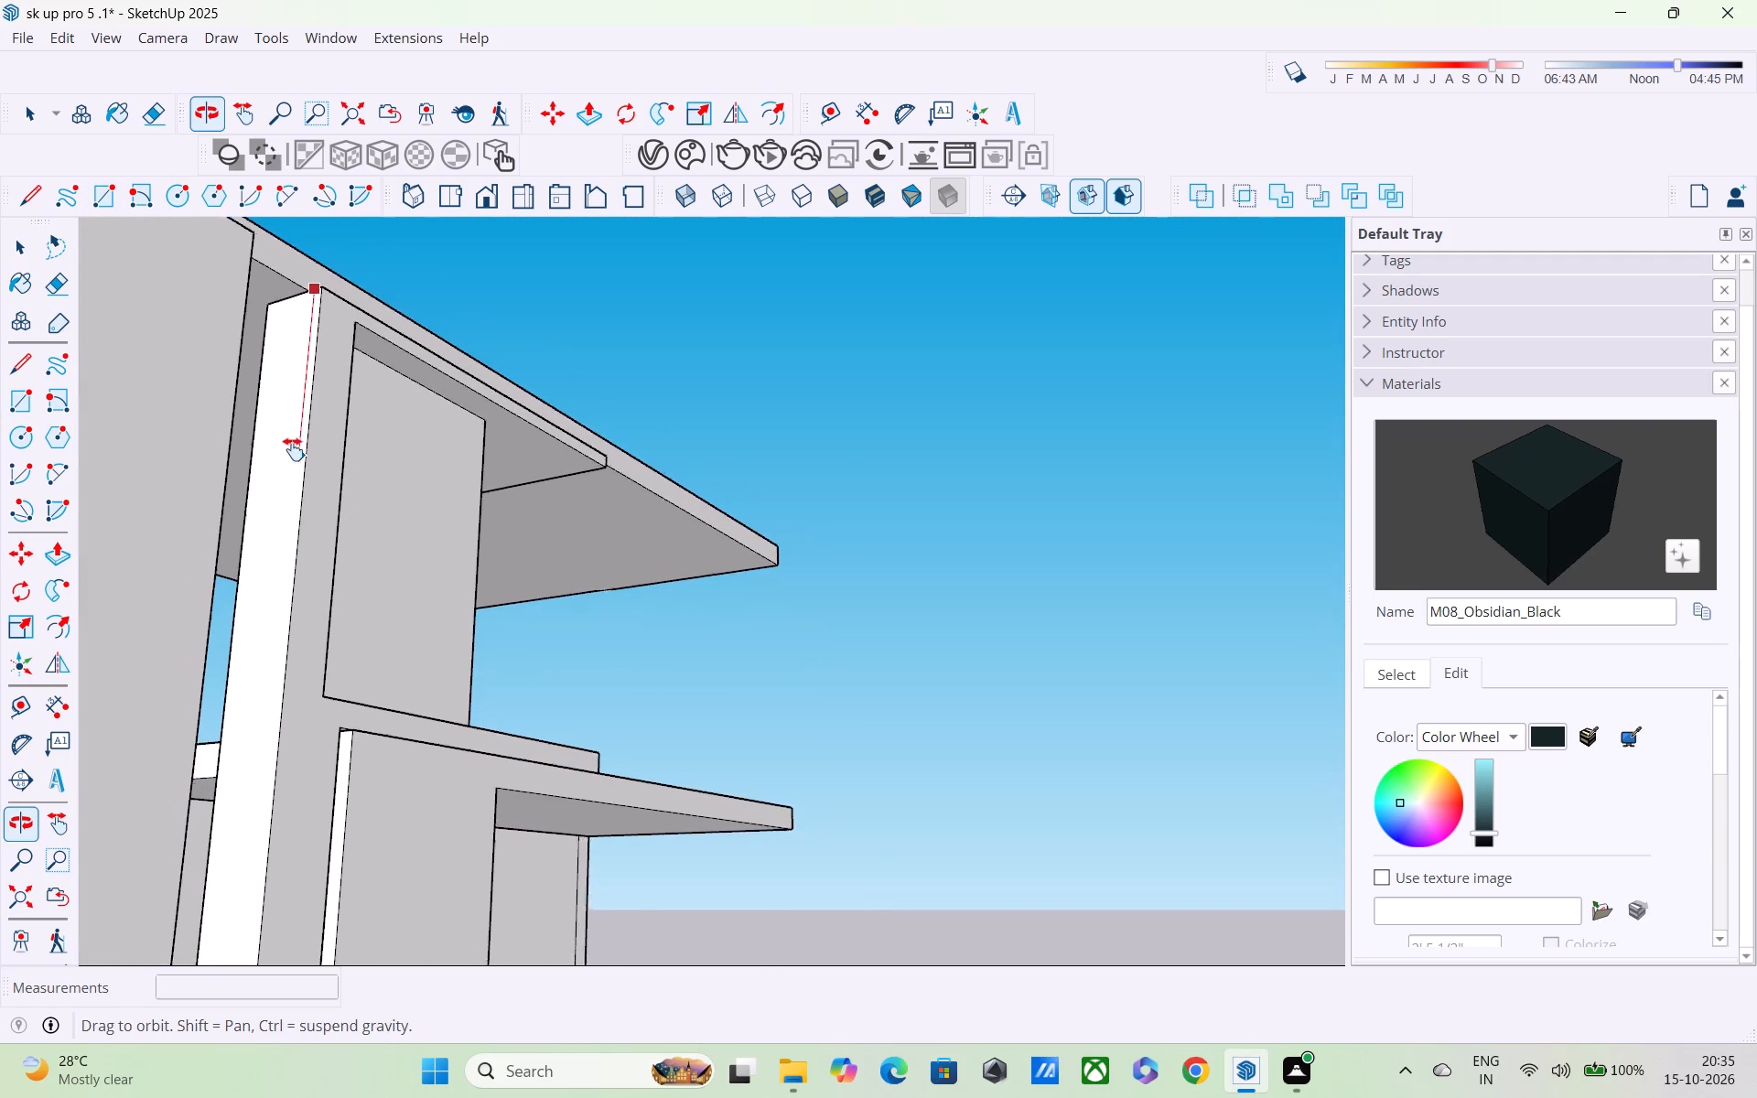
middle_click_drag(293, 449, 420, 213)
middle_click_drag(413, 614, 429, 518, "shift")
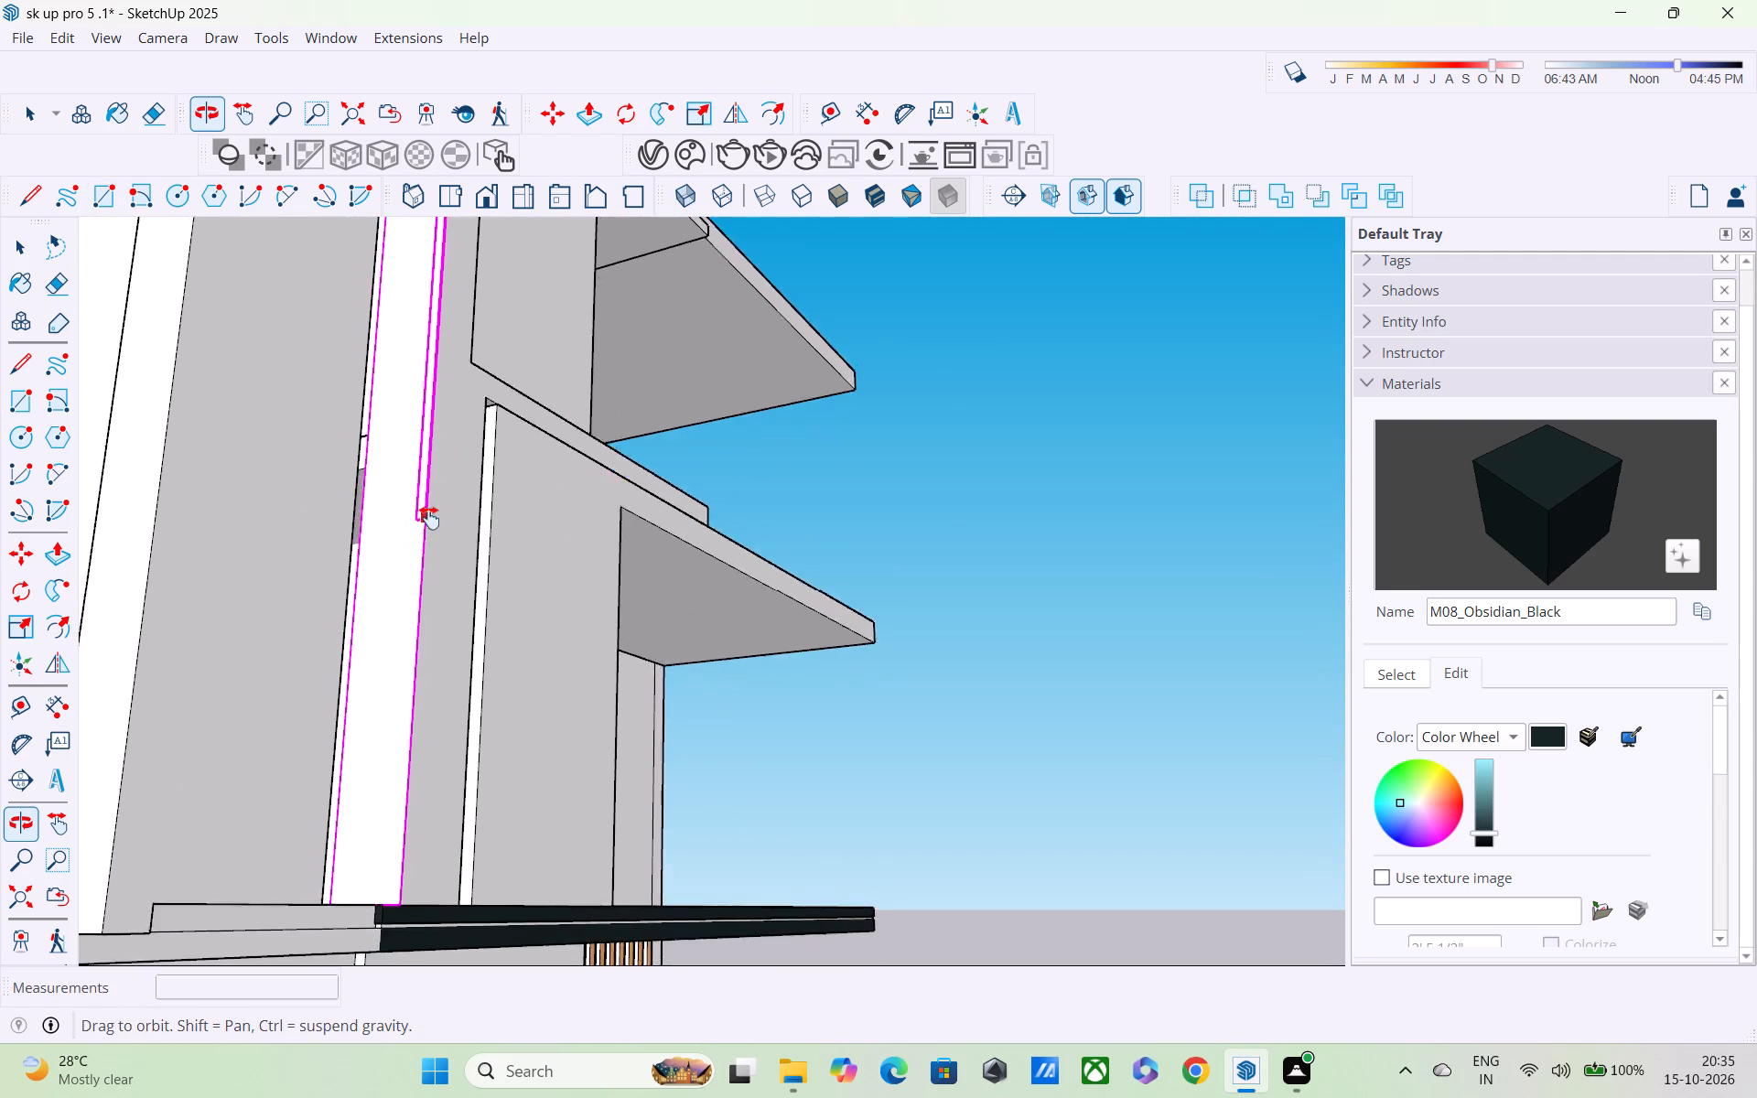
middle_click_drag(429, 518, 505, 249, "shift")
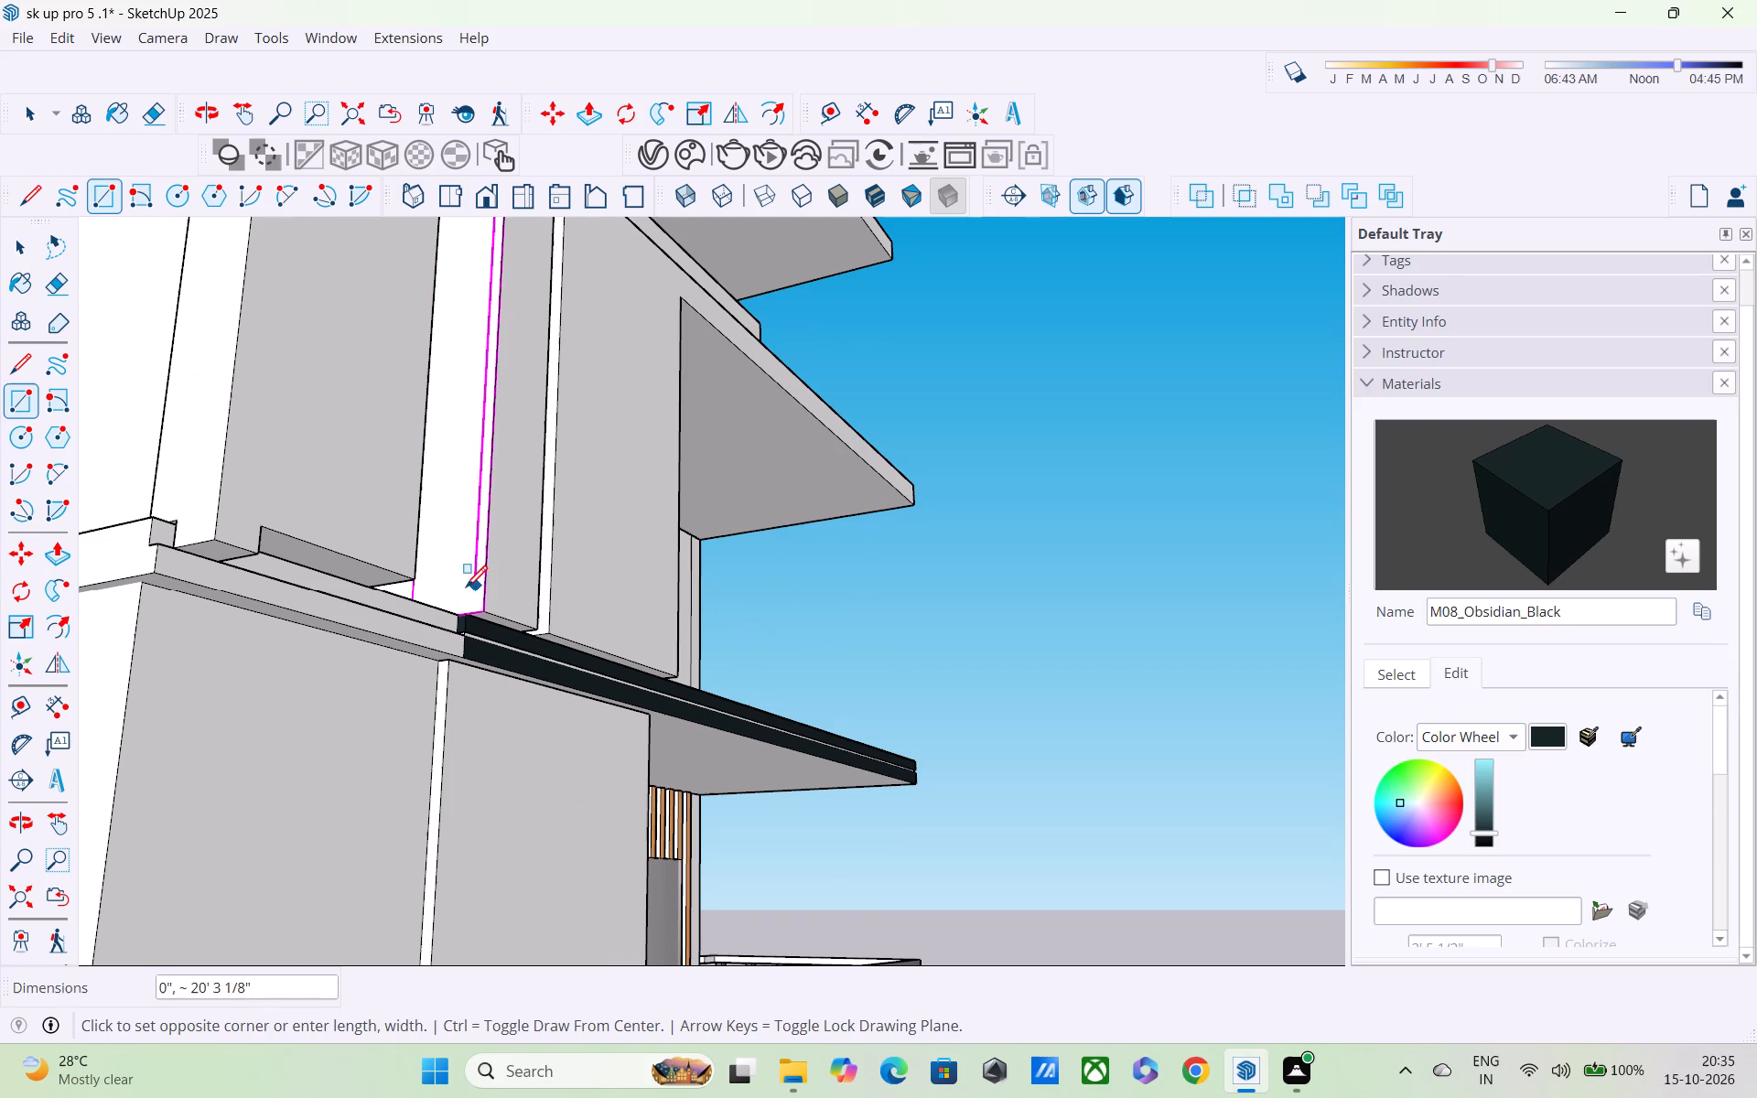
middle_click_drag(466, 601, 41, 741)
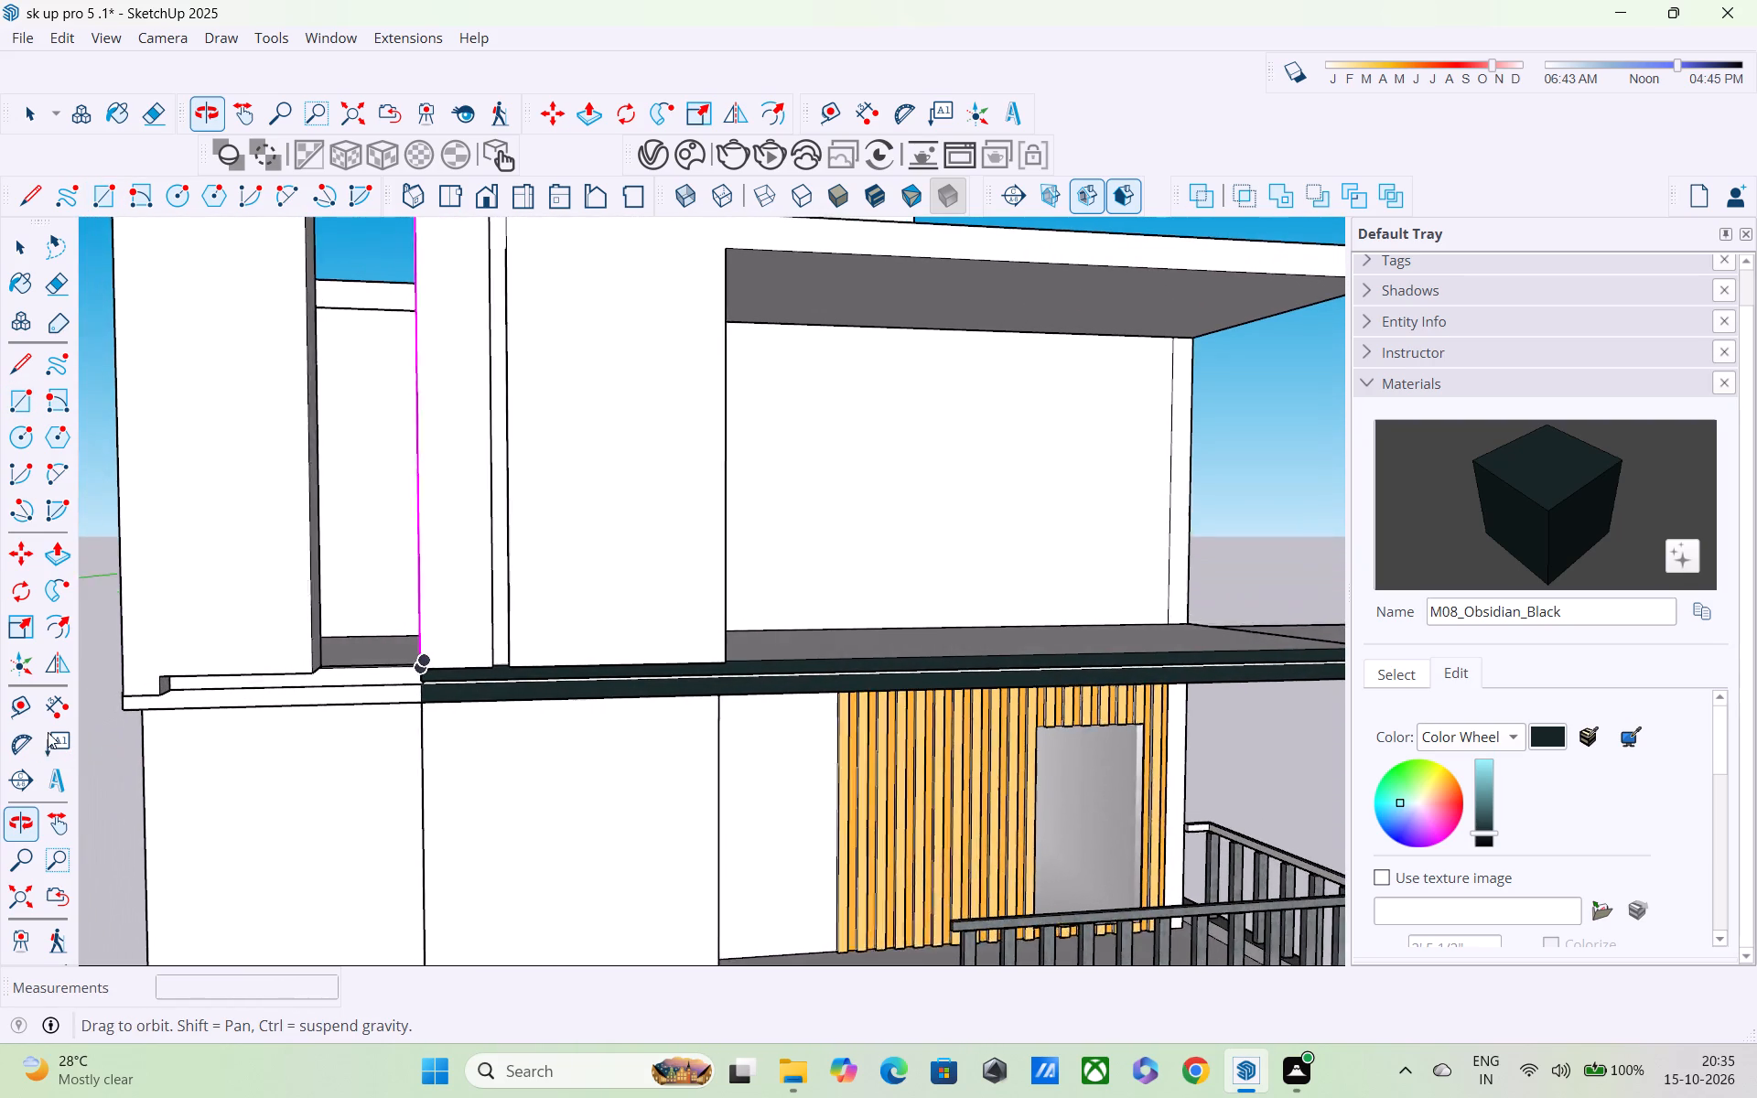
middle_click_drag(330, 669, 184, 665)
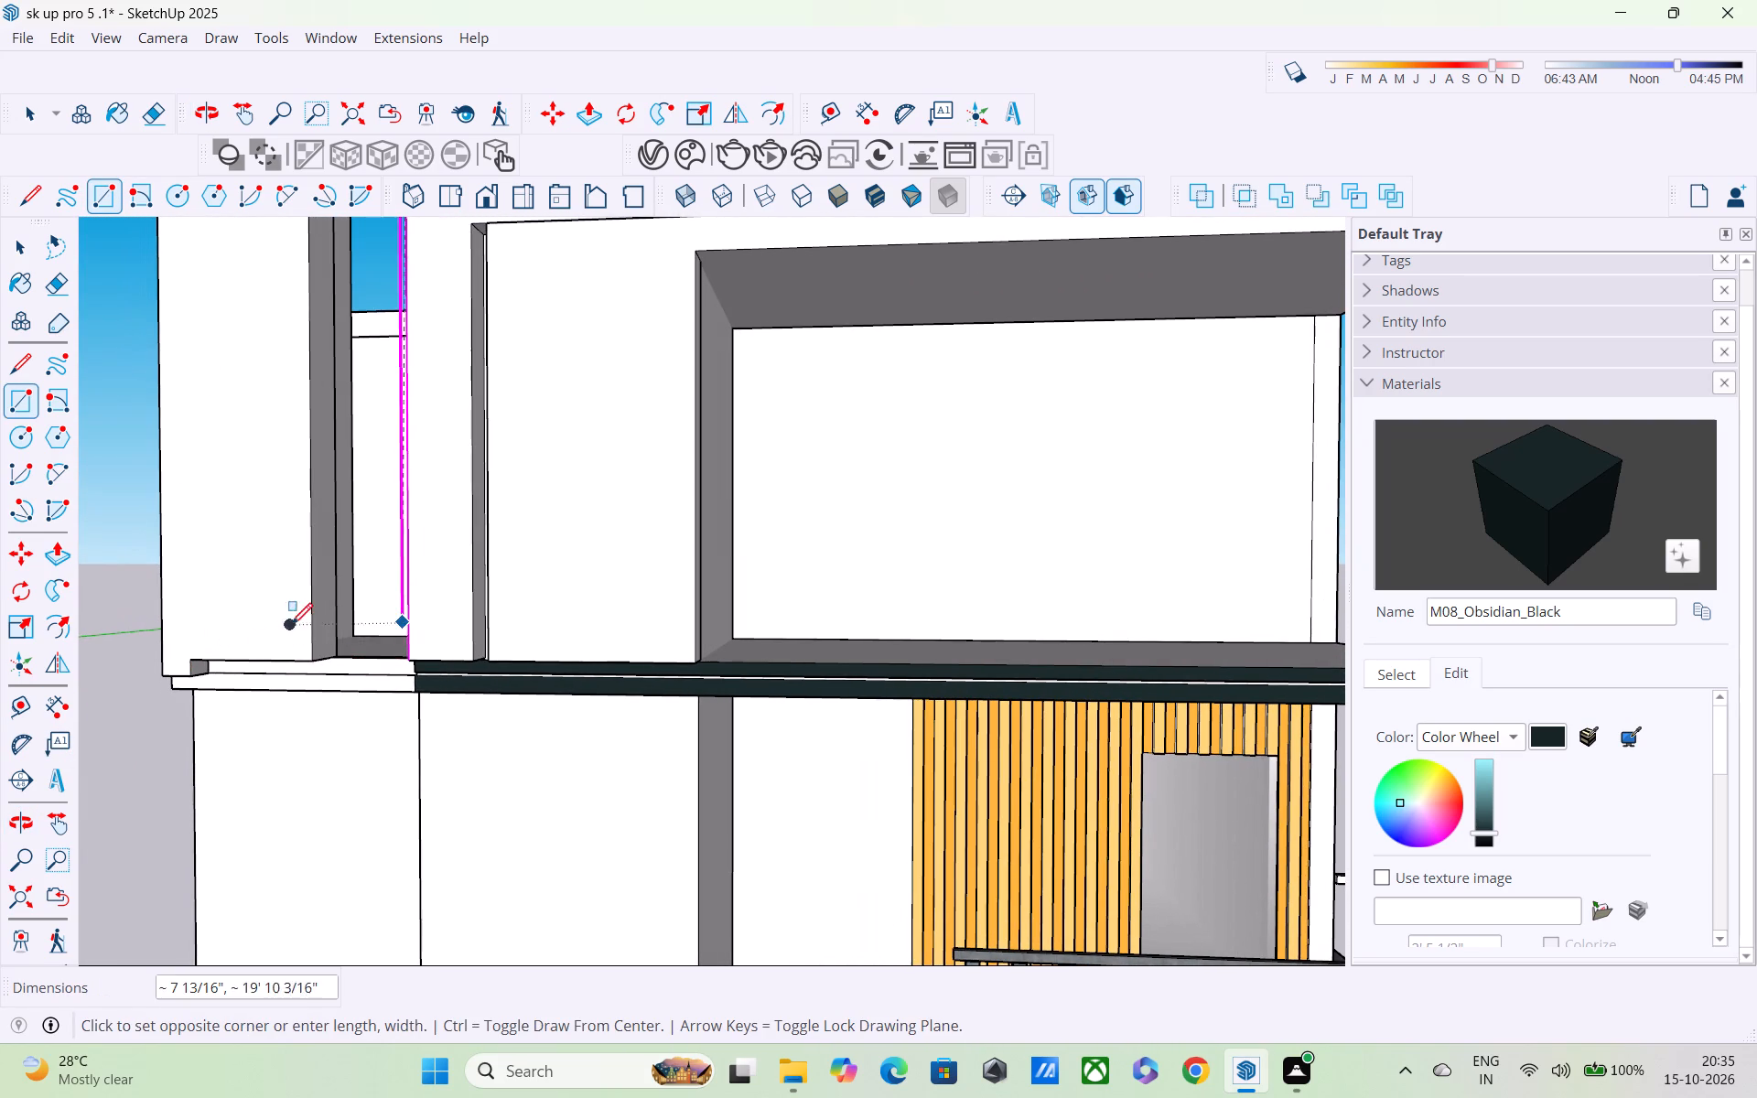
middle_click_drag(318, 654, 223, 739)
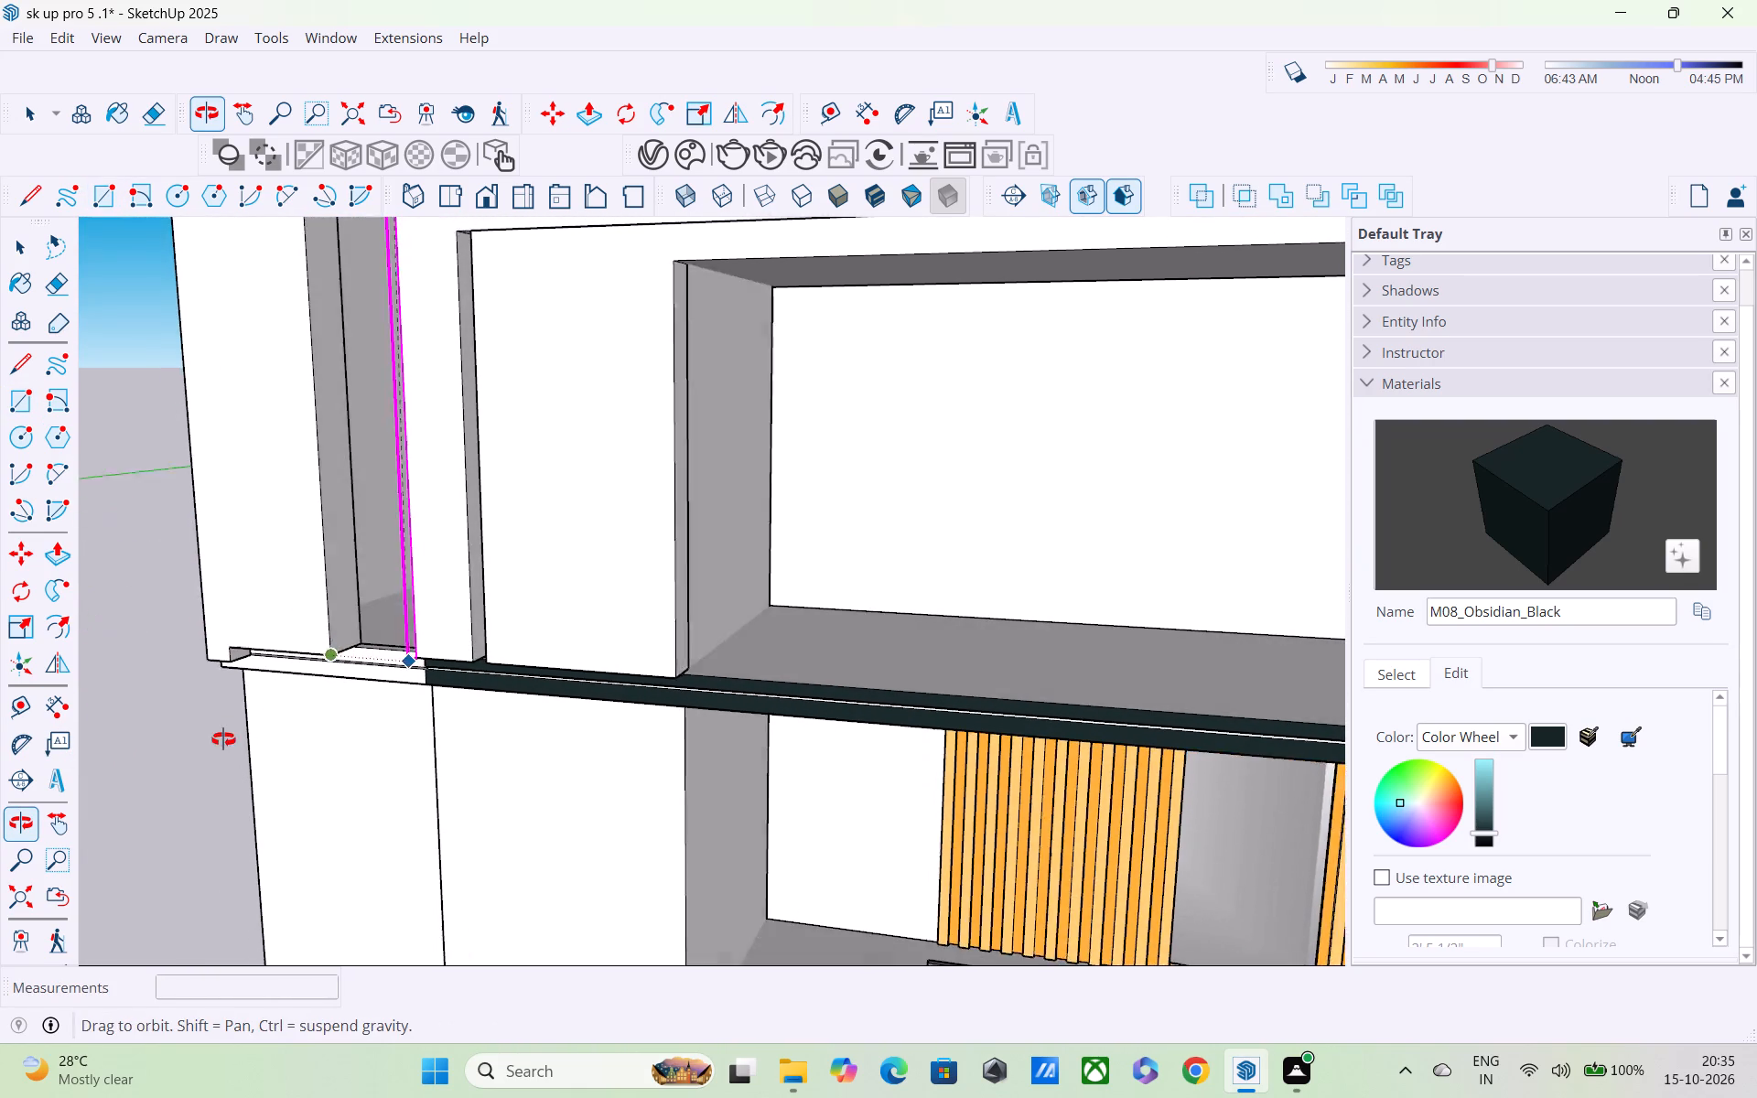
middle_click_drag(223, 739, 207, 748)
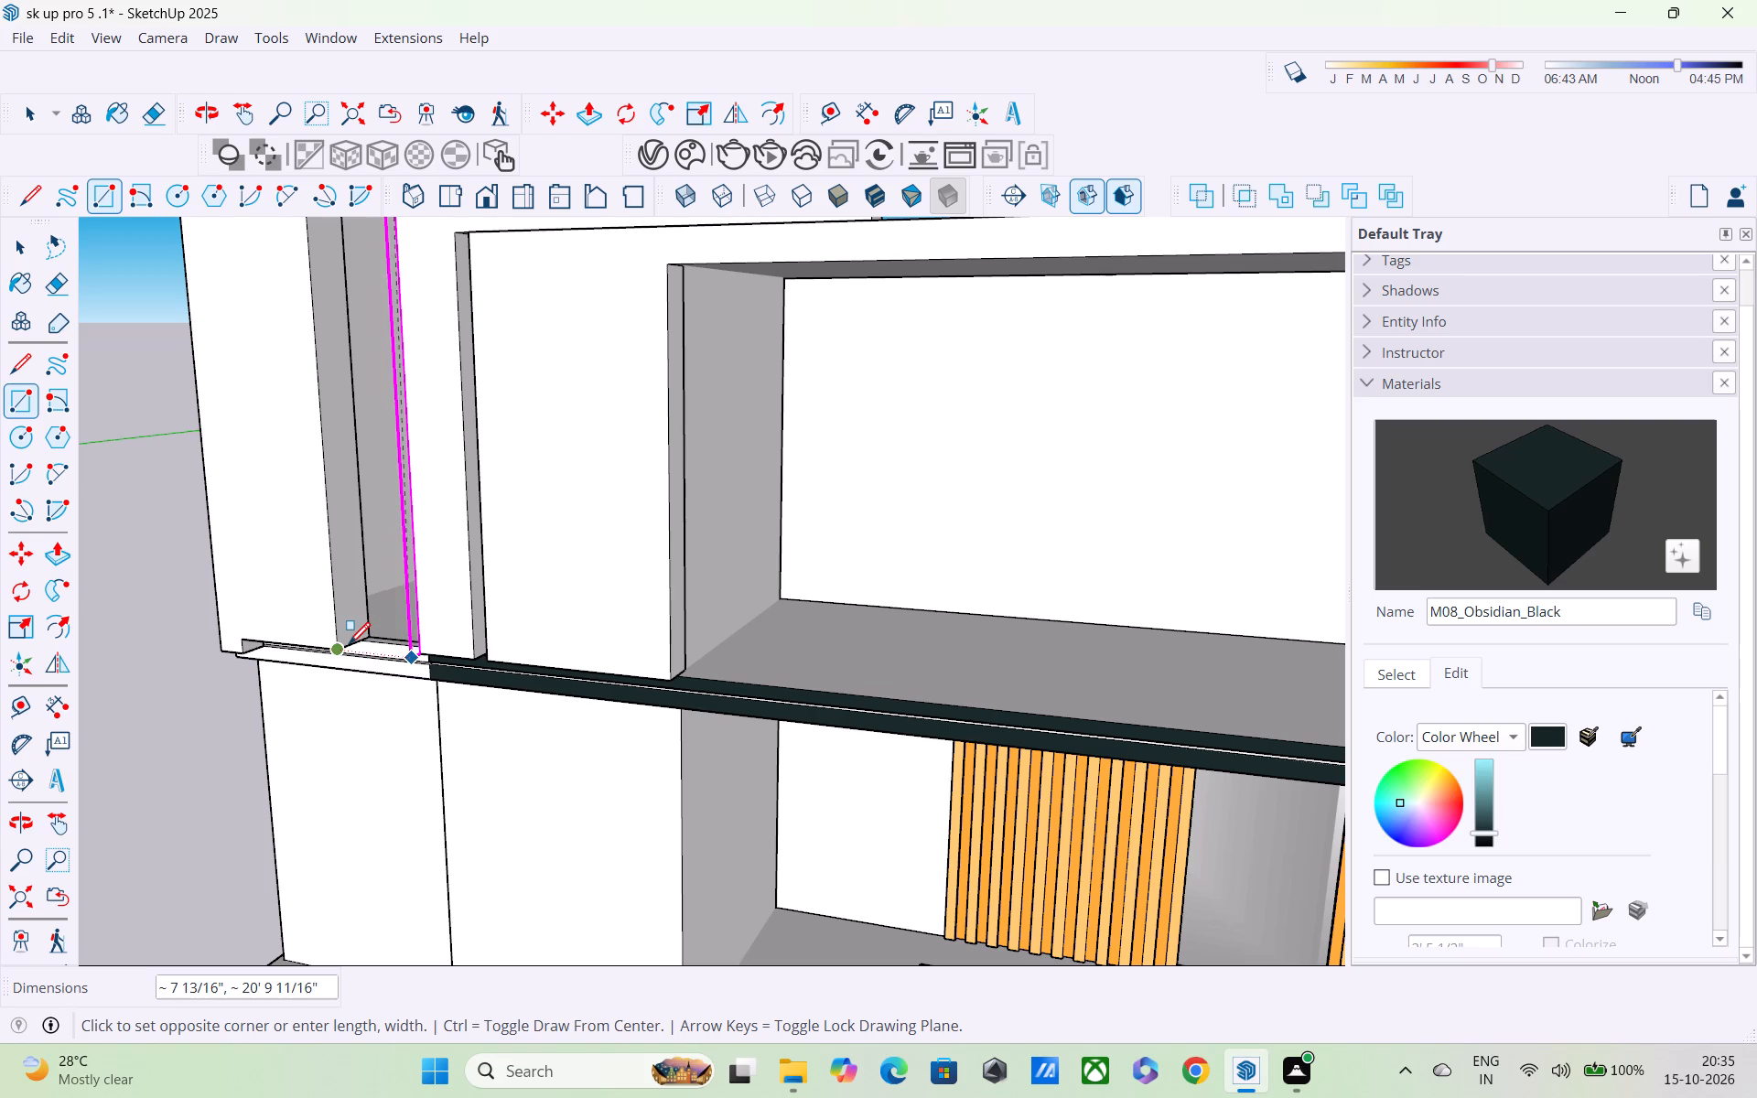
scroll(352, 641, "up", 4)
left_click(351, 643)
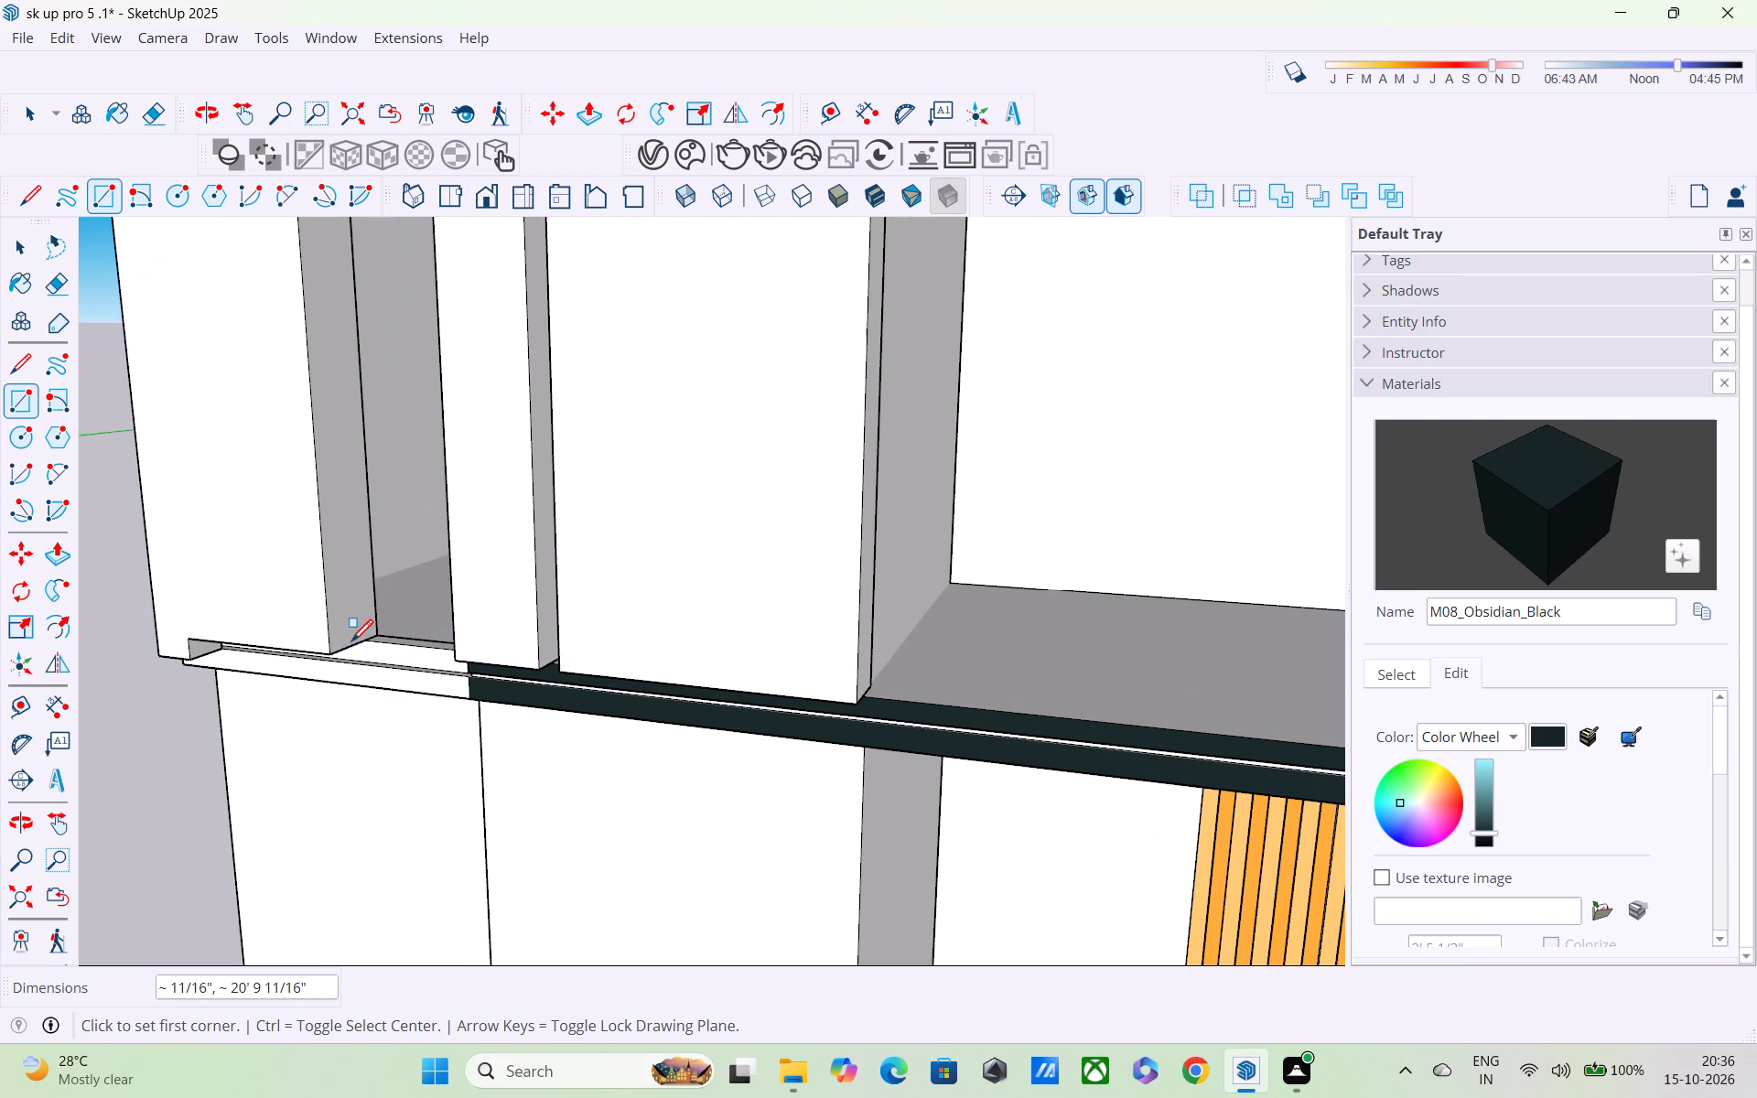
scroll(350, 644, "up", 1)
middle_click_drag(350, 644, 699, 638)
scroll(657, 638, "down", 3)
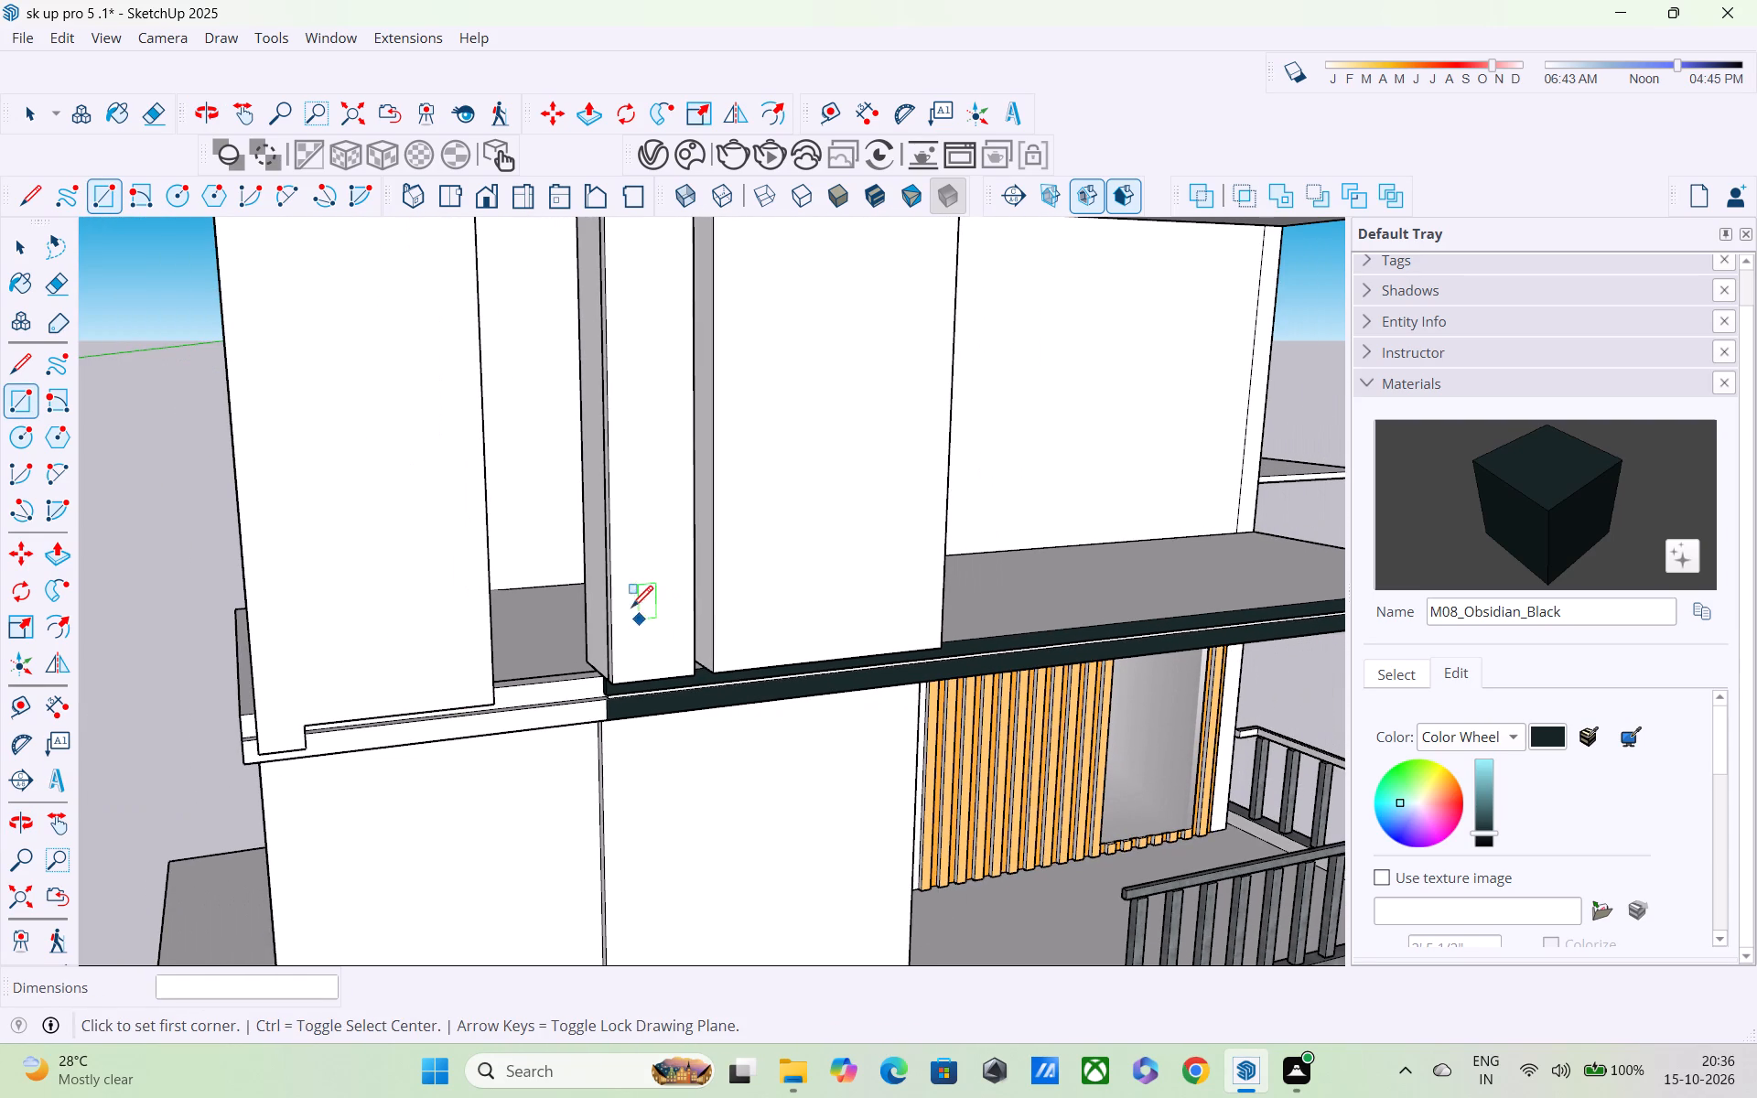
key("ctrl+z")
Draw a vertical rectangle about 2' 4" wide across the tall column gap, from the roof slab down to the black-banded slab.
scroll(600, 606, "down", 8)
middle_click_drag(566, 610, 564, 612)
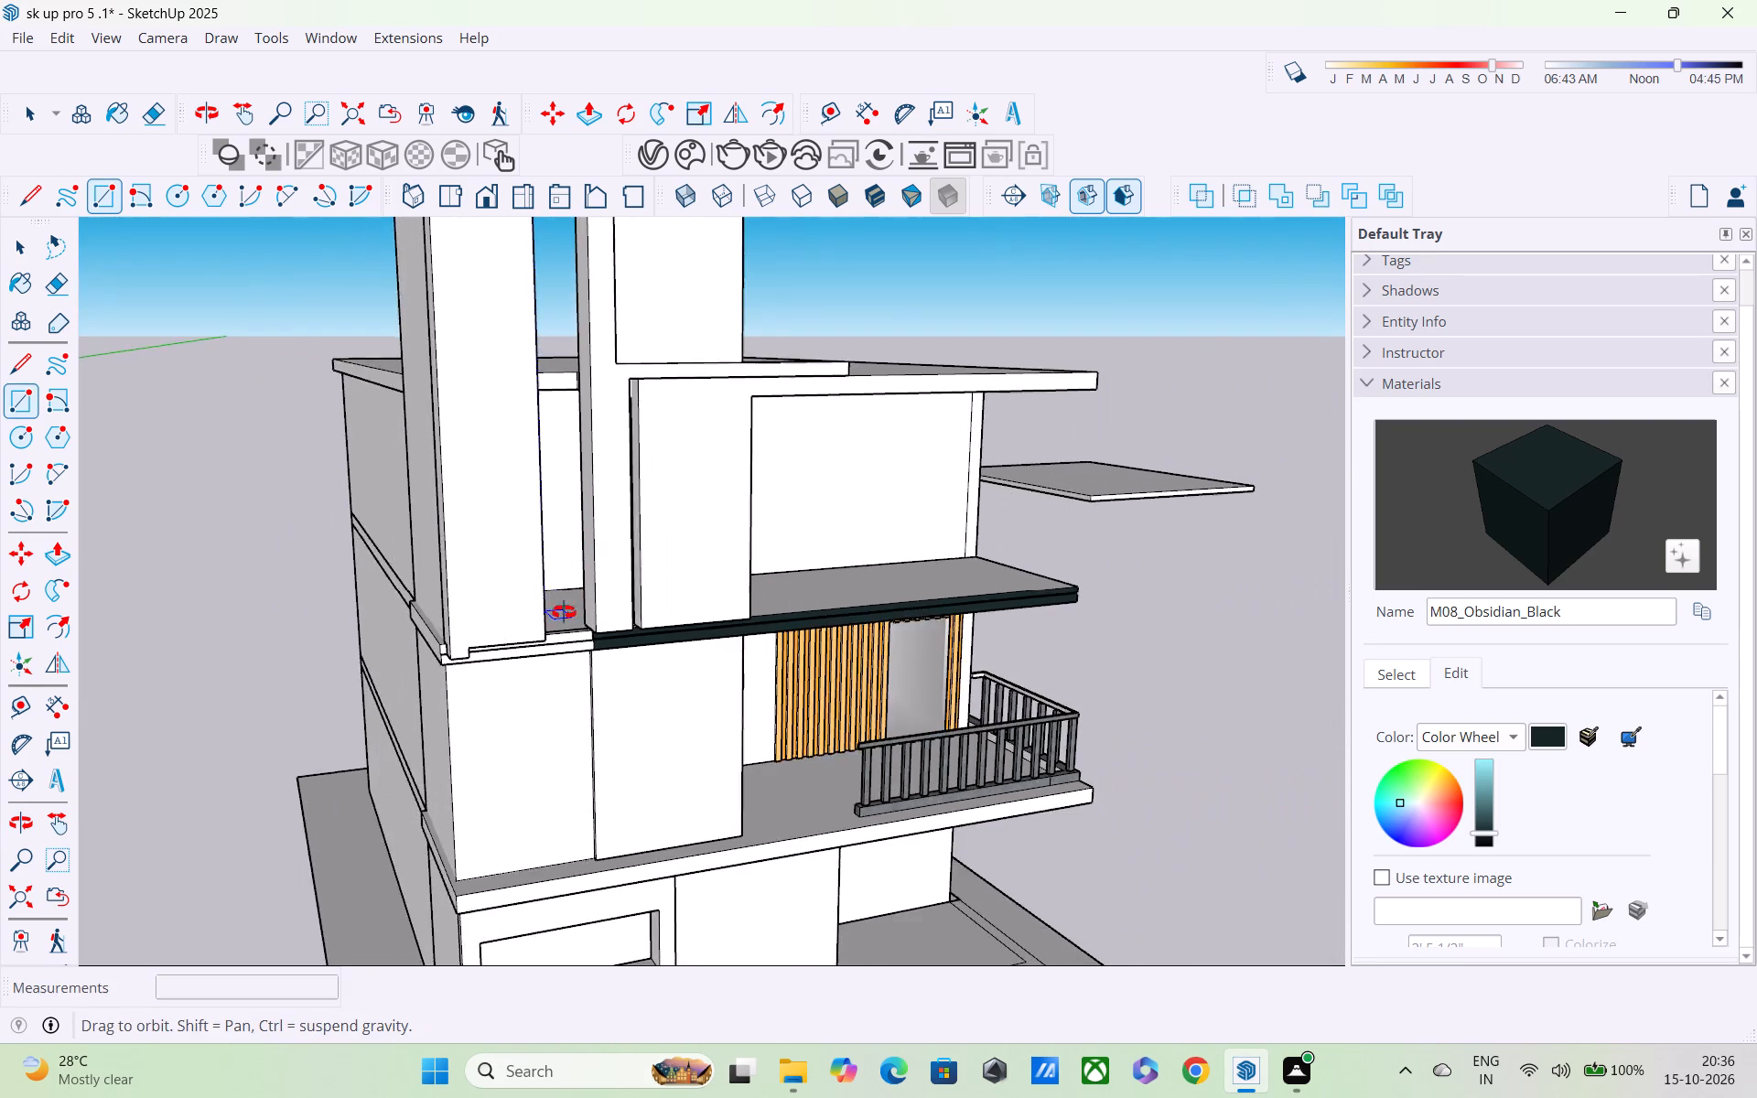
middle_click_drag(564, 612, 397, 791)
scroll(425, 522, "up", 4)
middle_click_drag(427, 415, 493, 584)
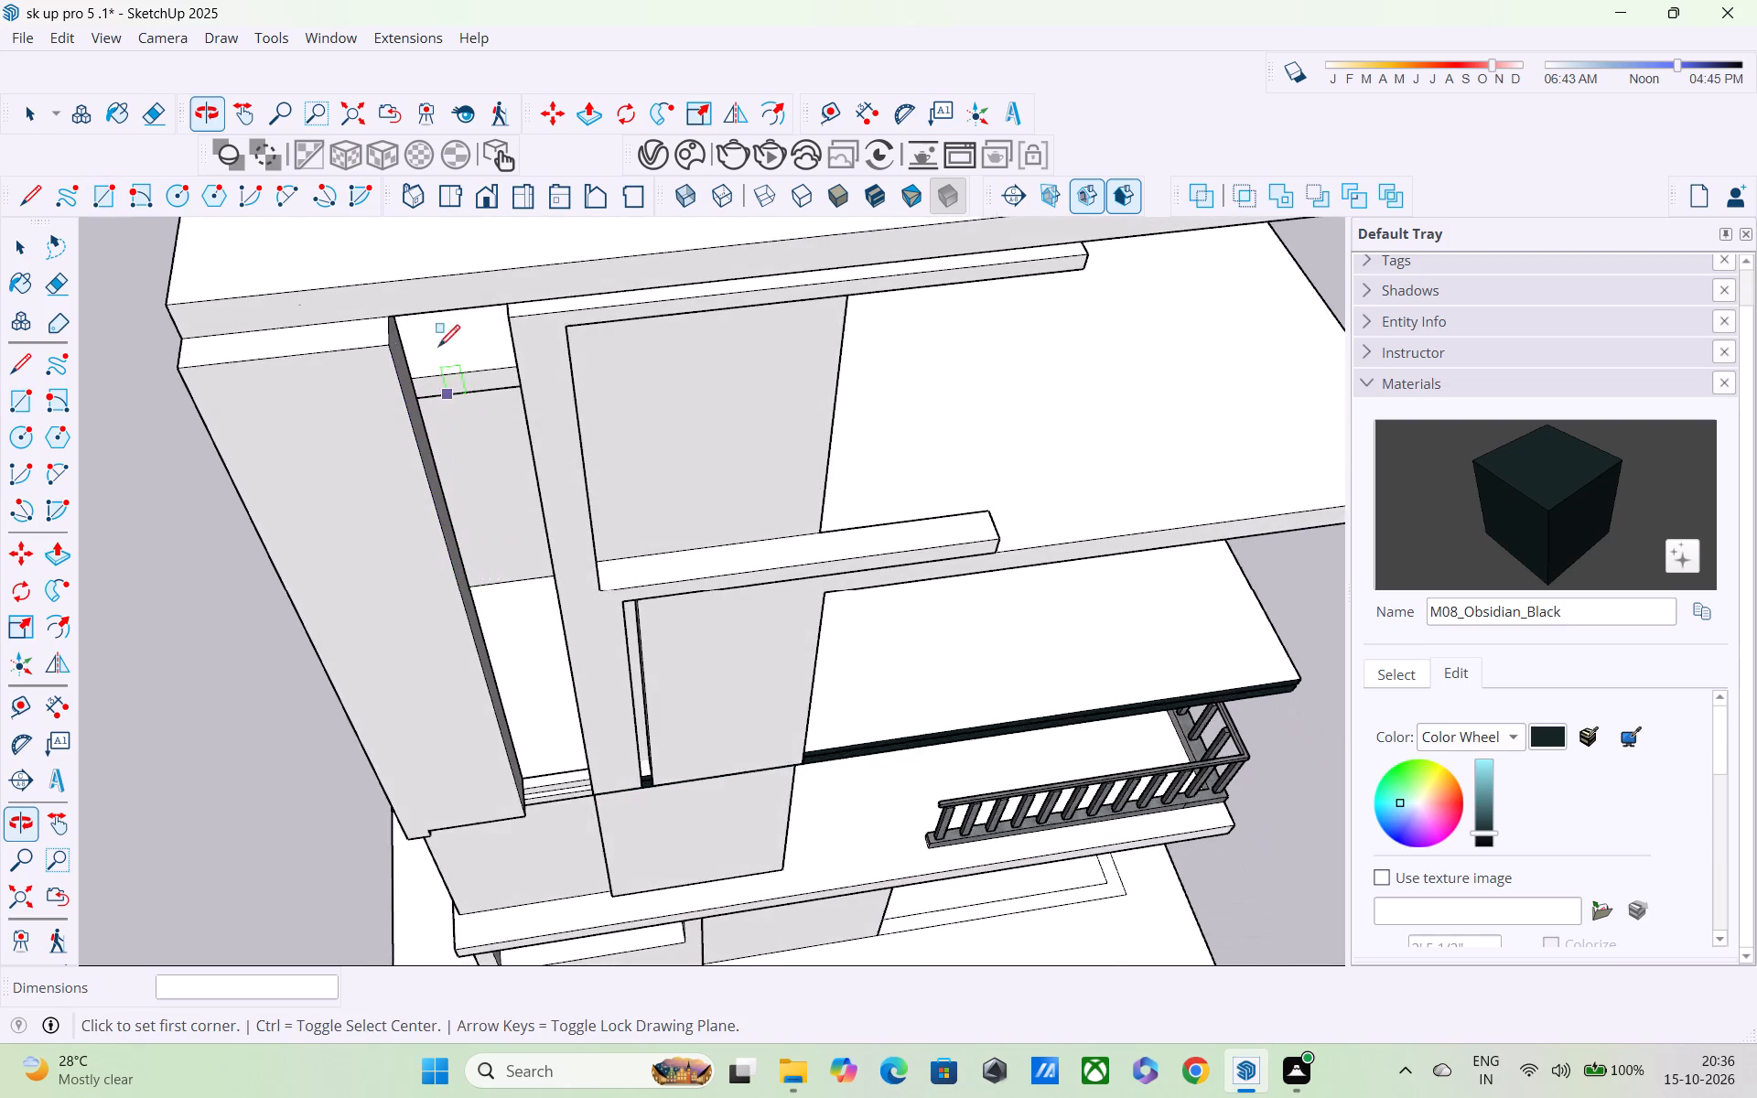
scroll(434, 328, "up", 10)
scroll(286, 358, "down", 9)
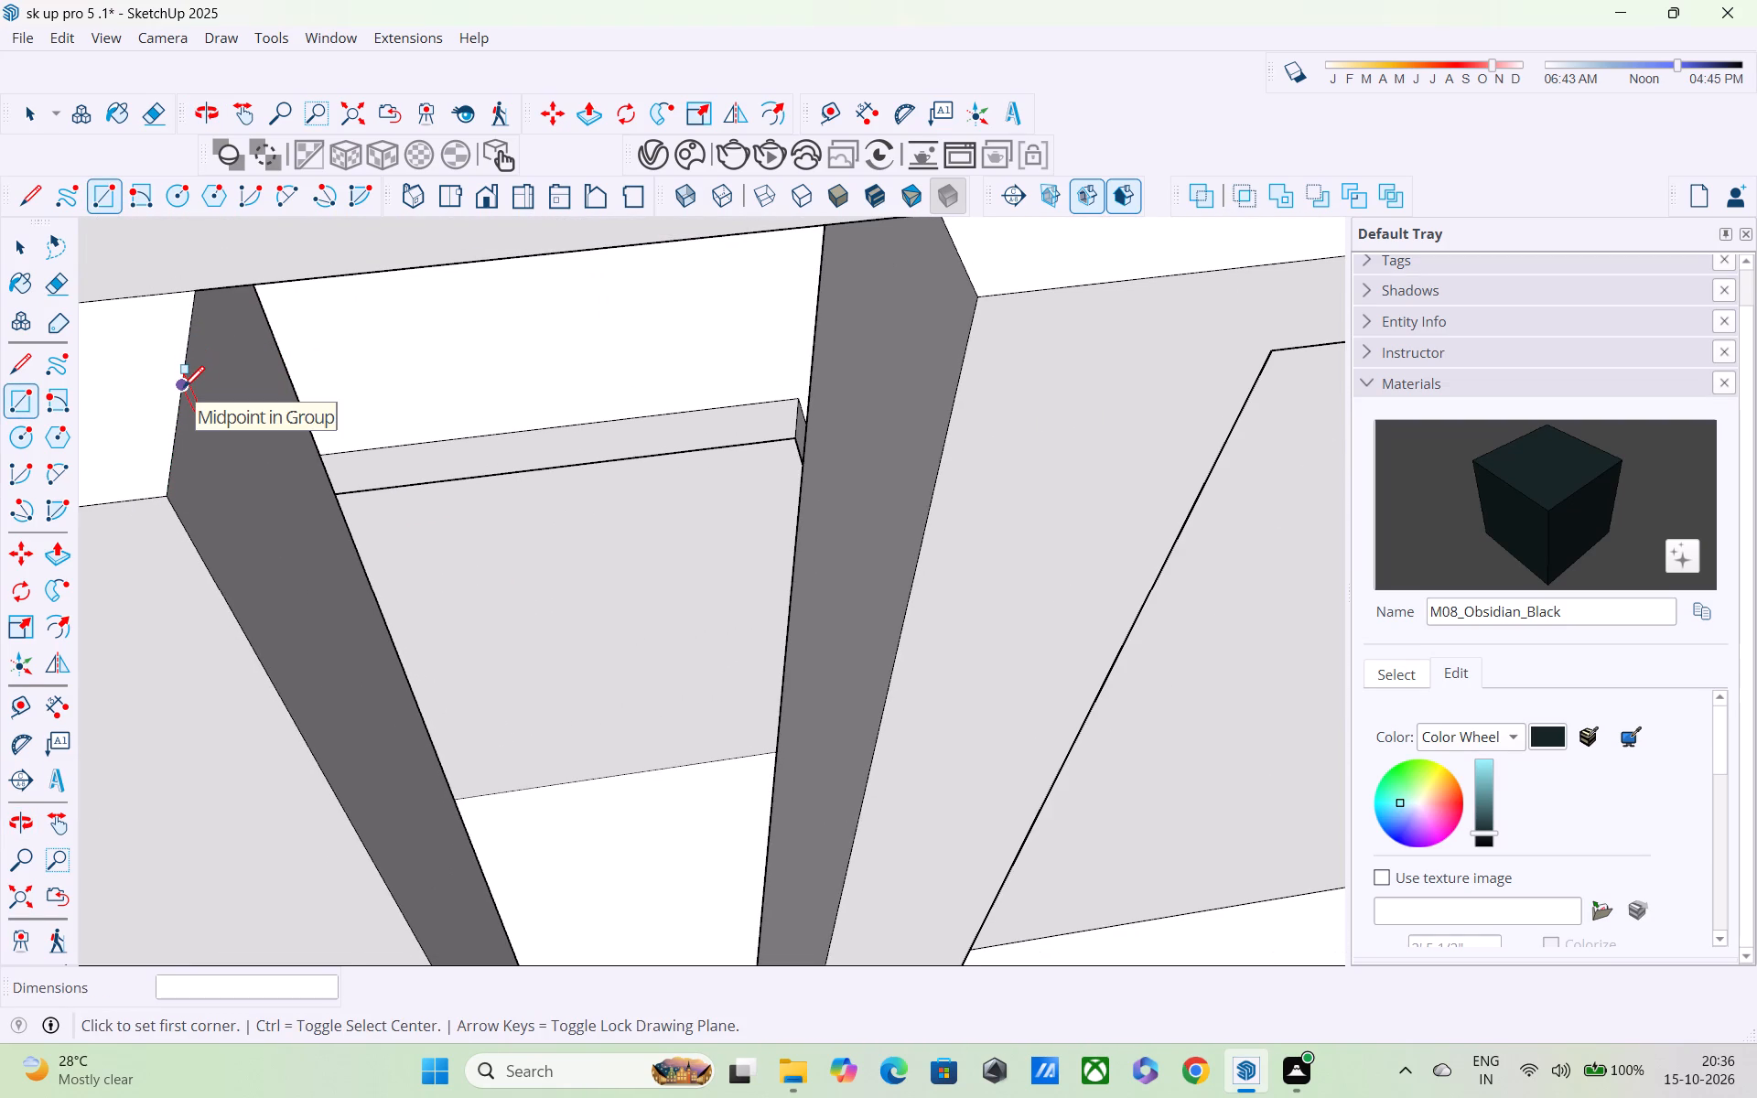
left_click(183, 390)
scroll(473, 472, "down", 5)
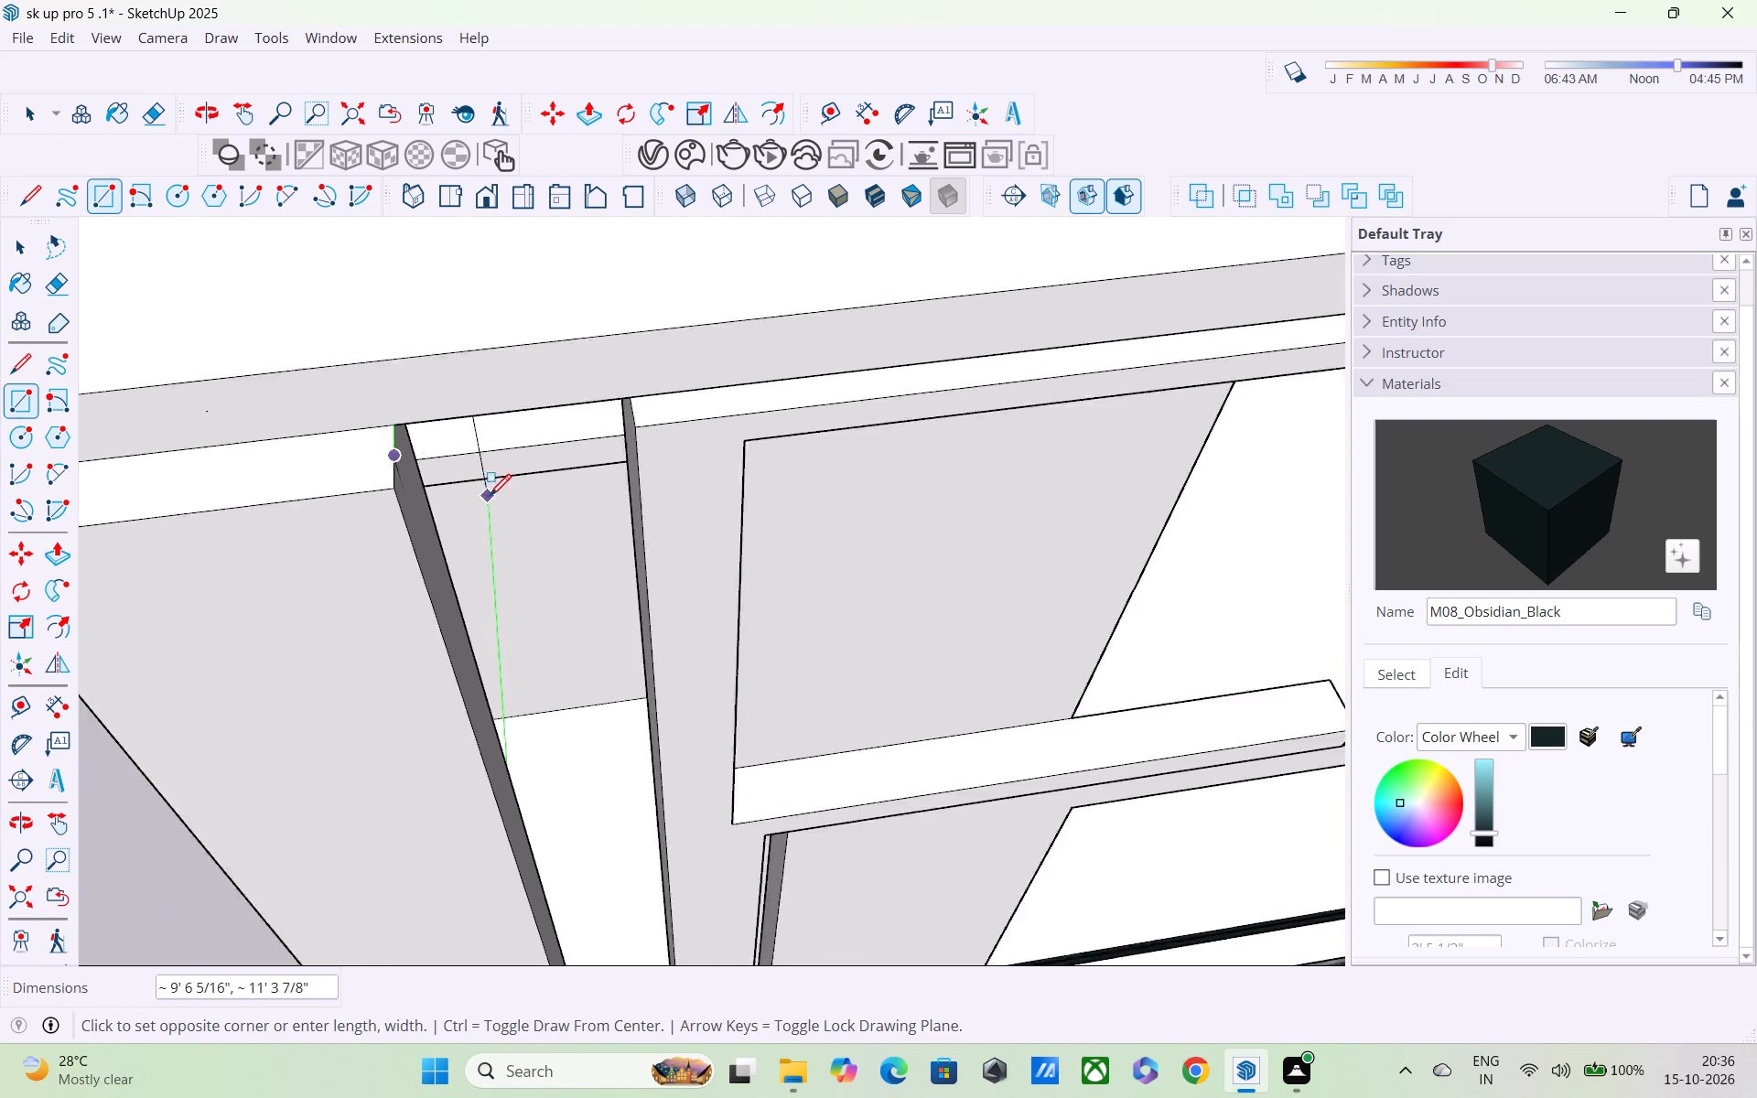
scroll(500, 508, "down", 4)
scroll(577, 619, "down", 2)
middle_click_drag(577, 621, 587, 279)
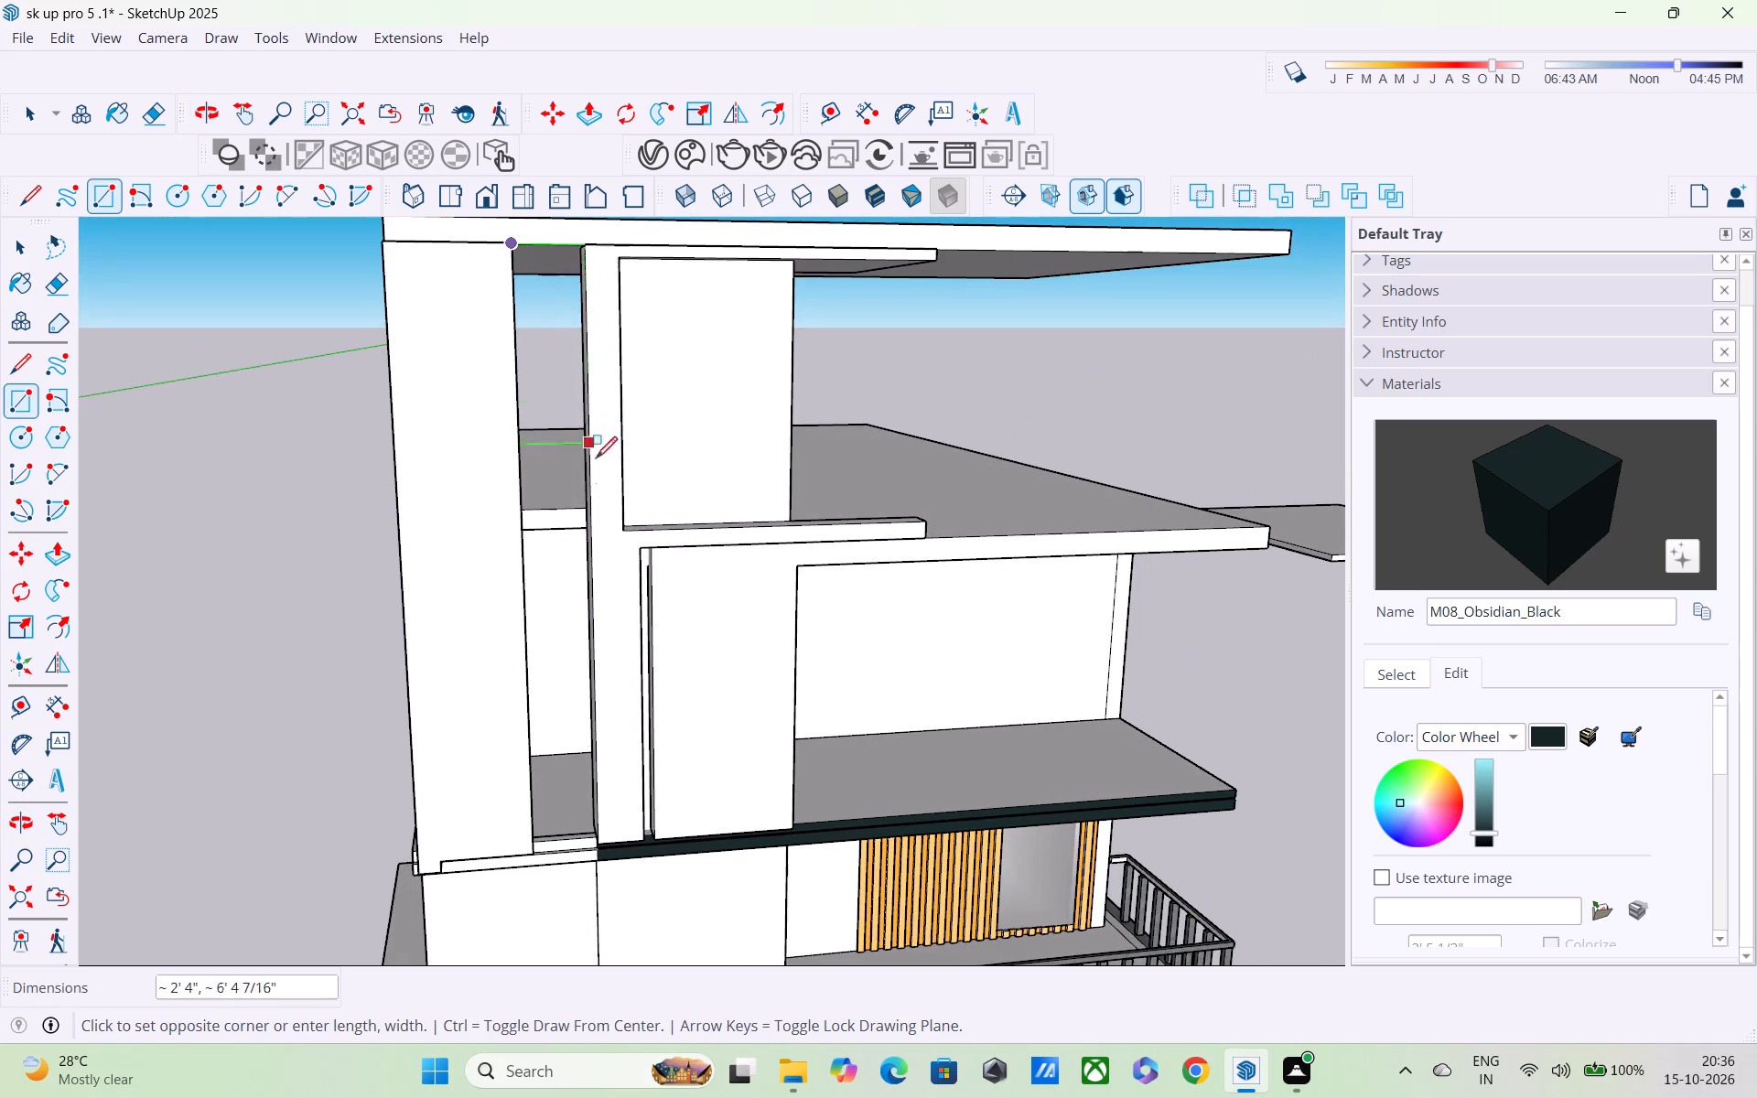
scroll(599, 607, "up", 1)
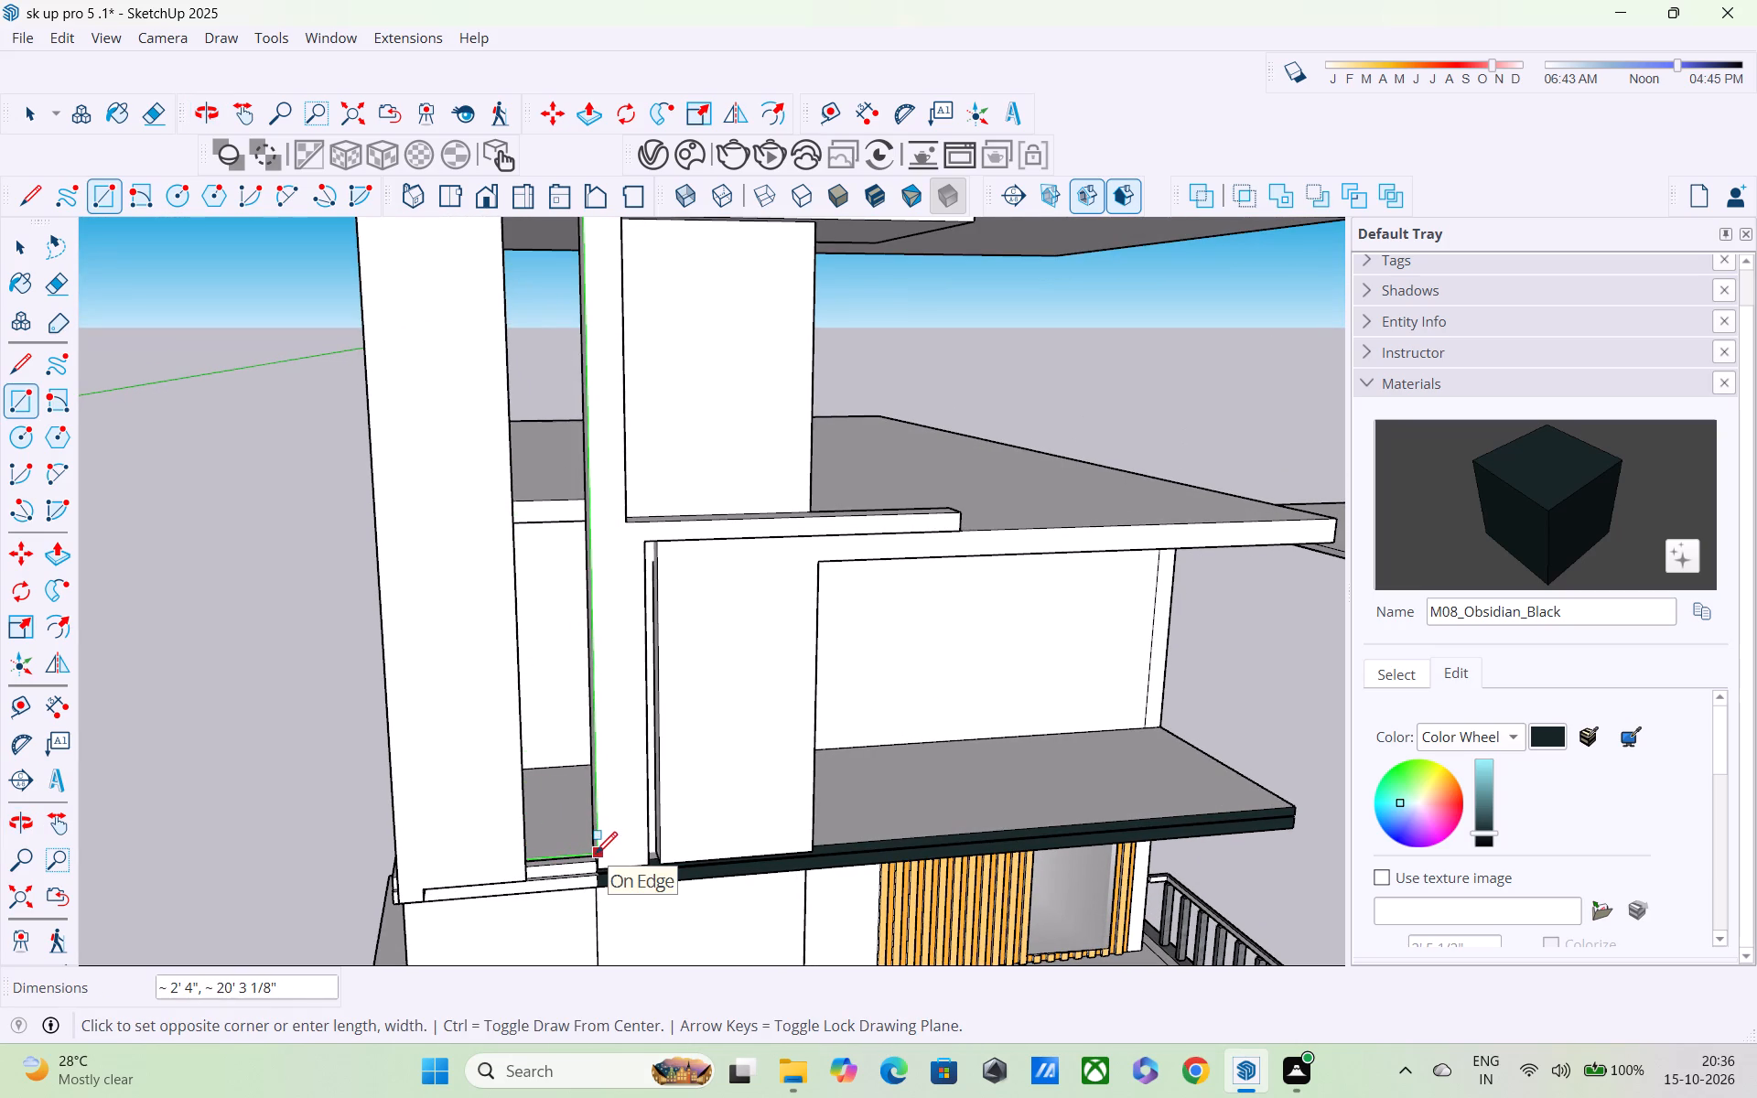
left_click(596, 863)
Examine the new gap face between the front columns, including its top edge and its depth relative to the adjoining columns.
middle_click_drag(590, 823, 590, 1014)
scroll(533, 196, "up", 4)
scroll(517, 318, "up", 1)
middle_click_drag(521, 349, 595, 577)
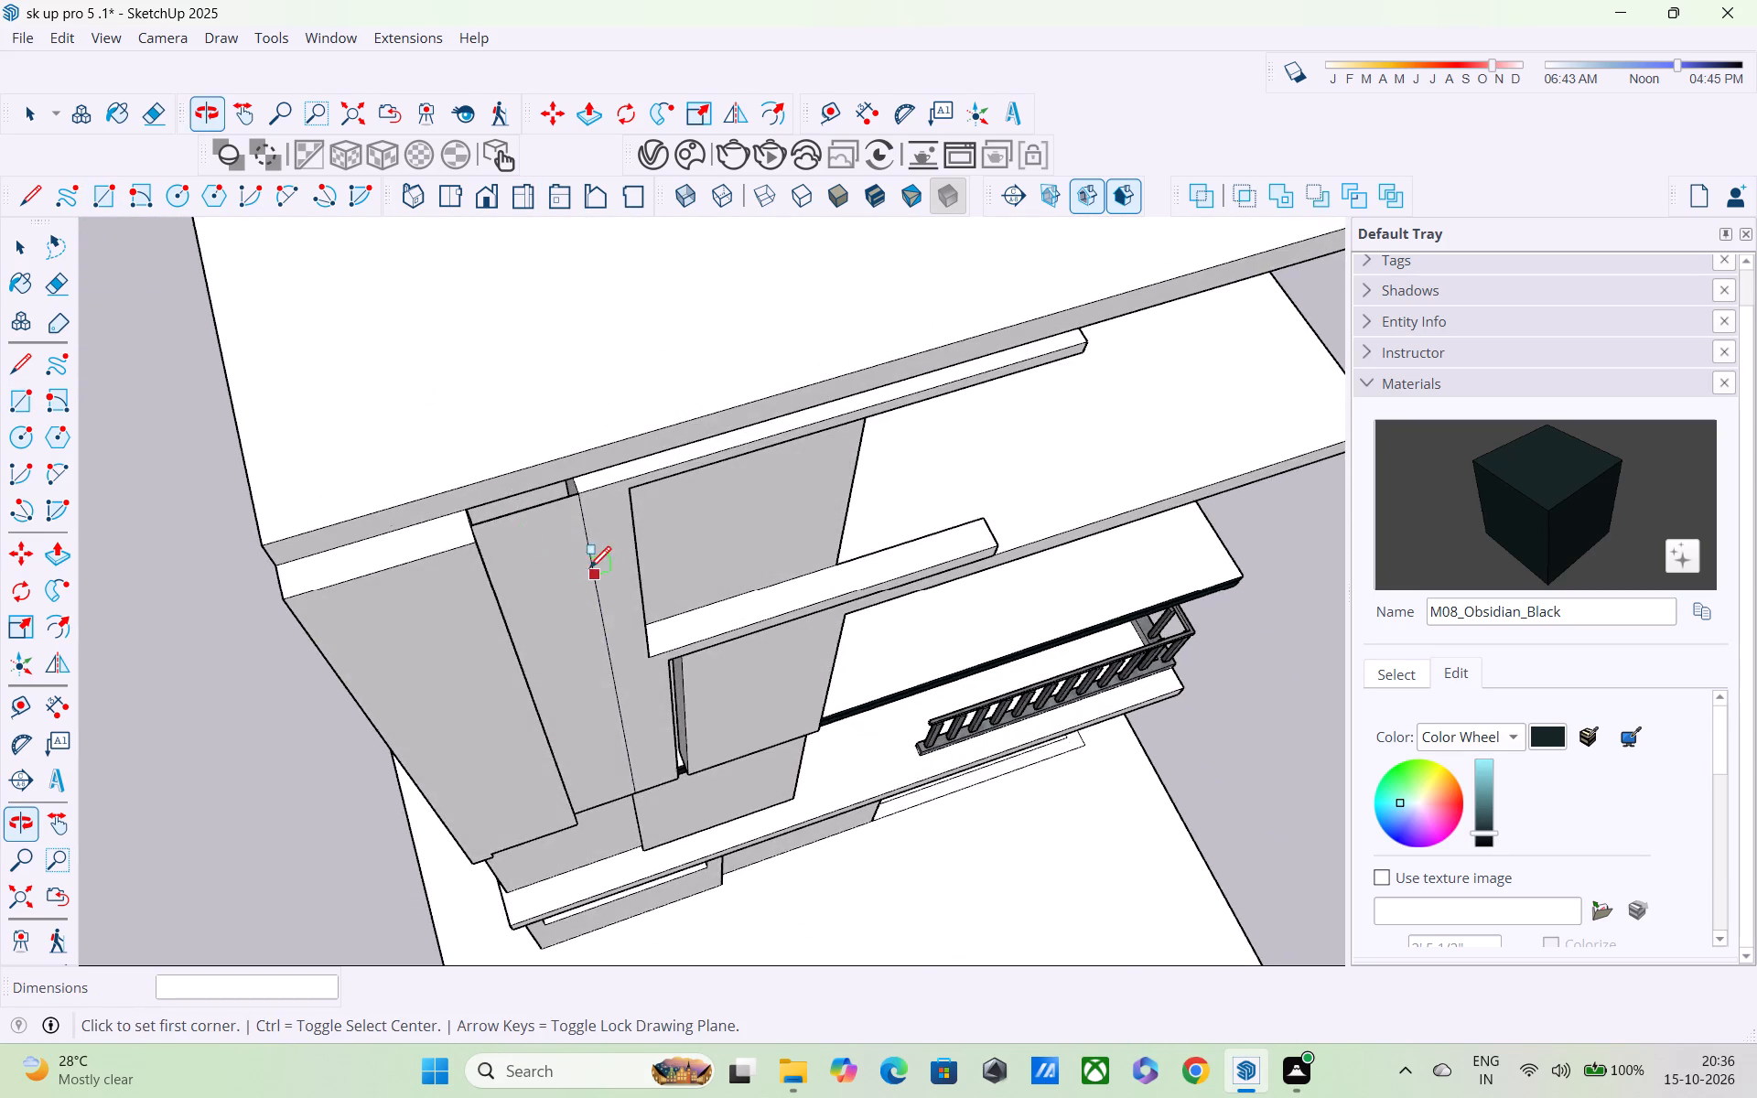
scroll(571, 541, "up", 18)
scroll(570, 476, "down", 5)
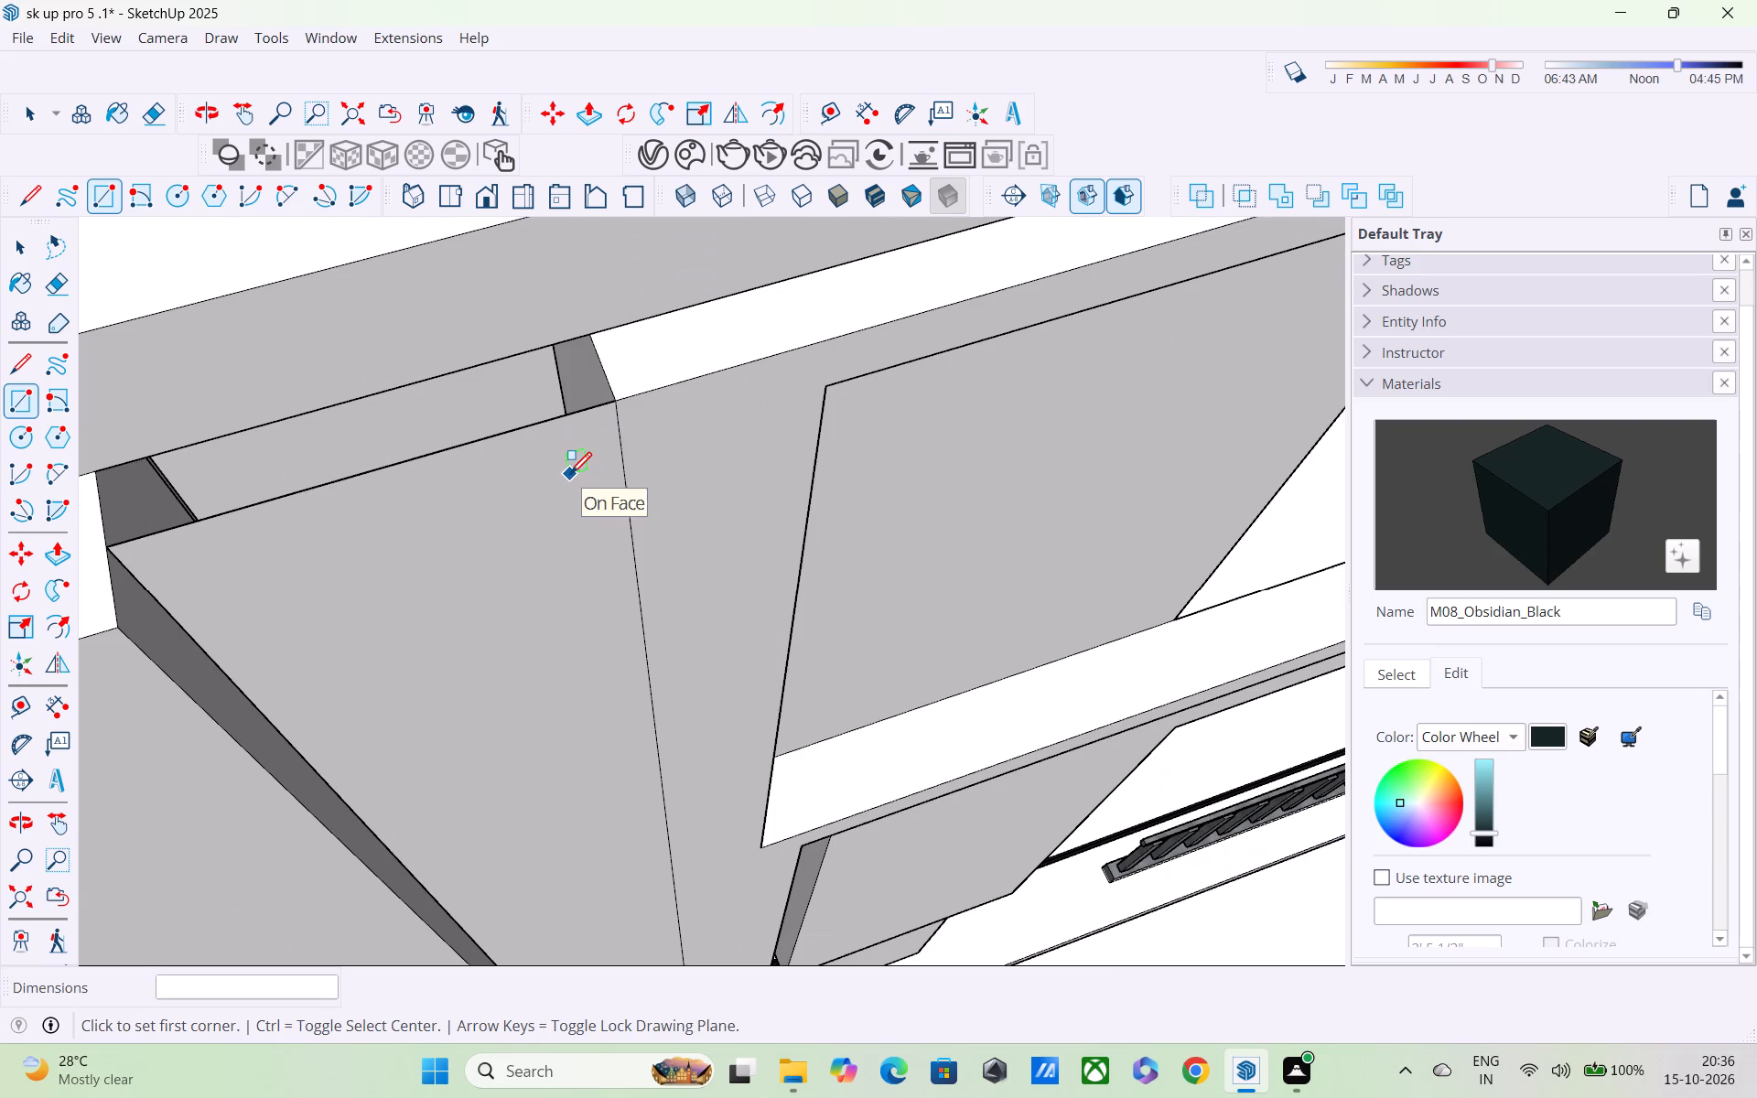
middle_click_drag(677, 511, 1126, 307)
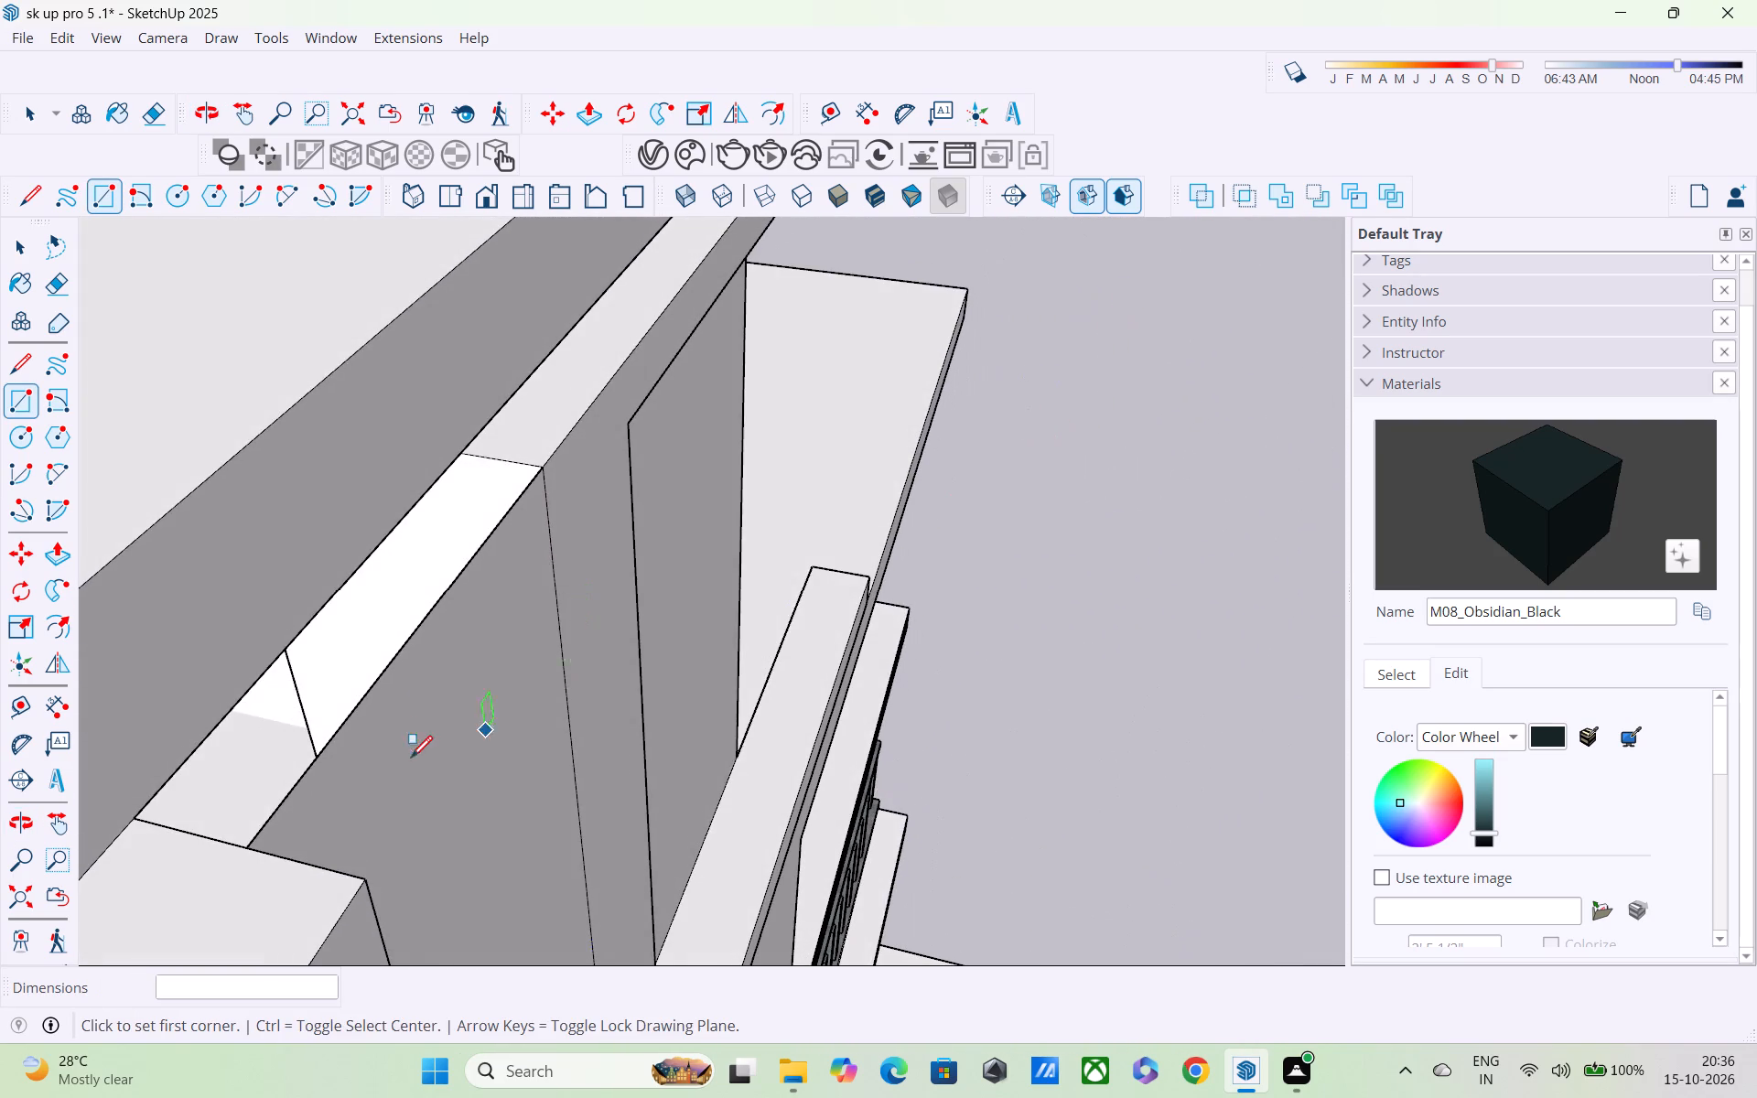
scroll(411, 759, "down", 3)
middle_click_drag(377, 778, 635, 714)
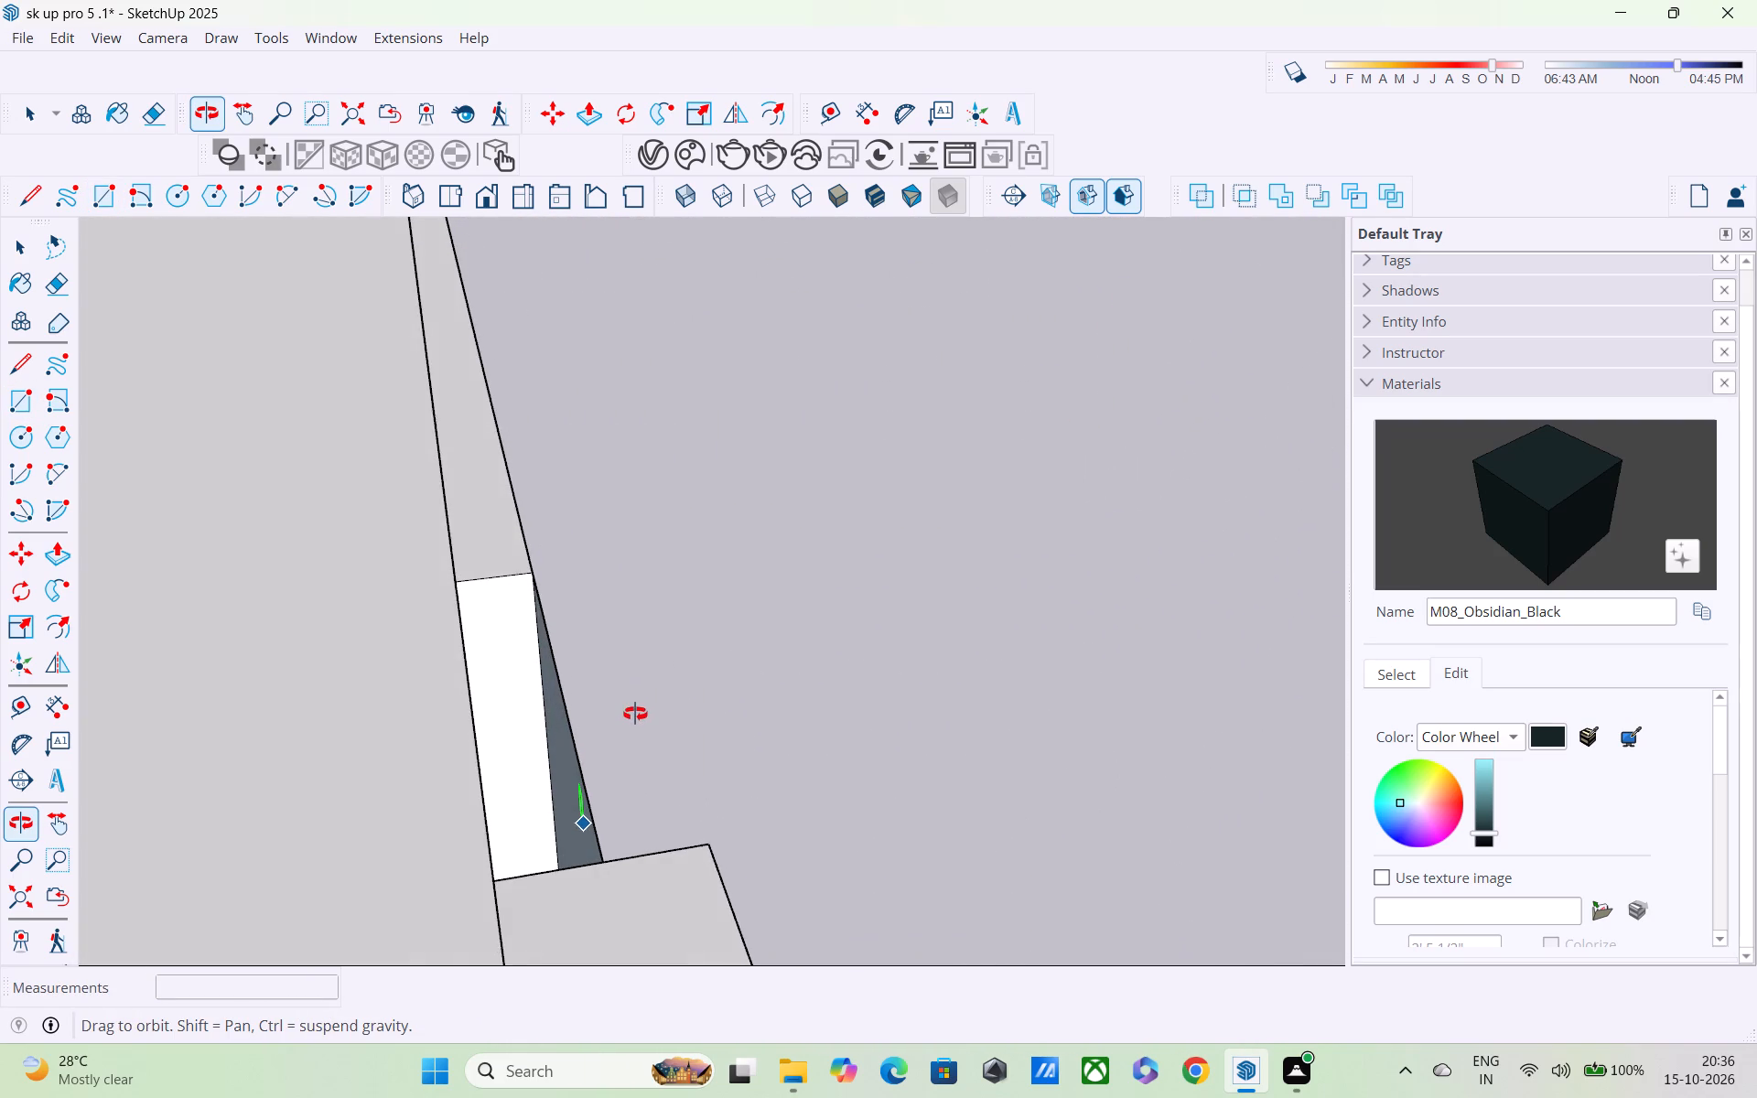
middle_click_drag(635, 714, 64, 585)
scroll(68, 584, "down", 3)
middle_click_drag(445, 615, 431, 603)
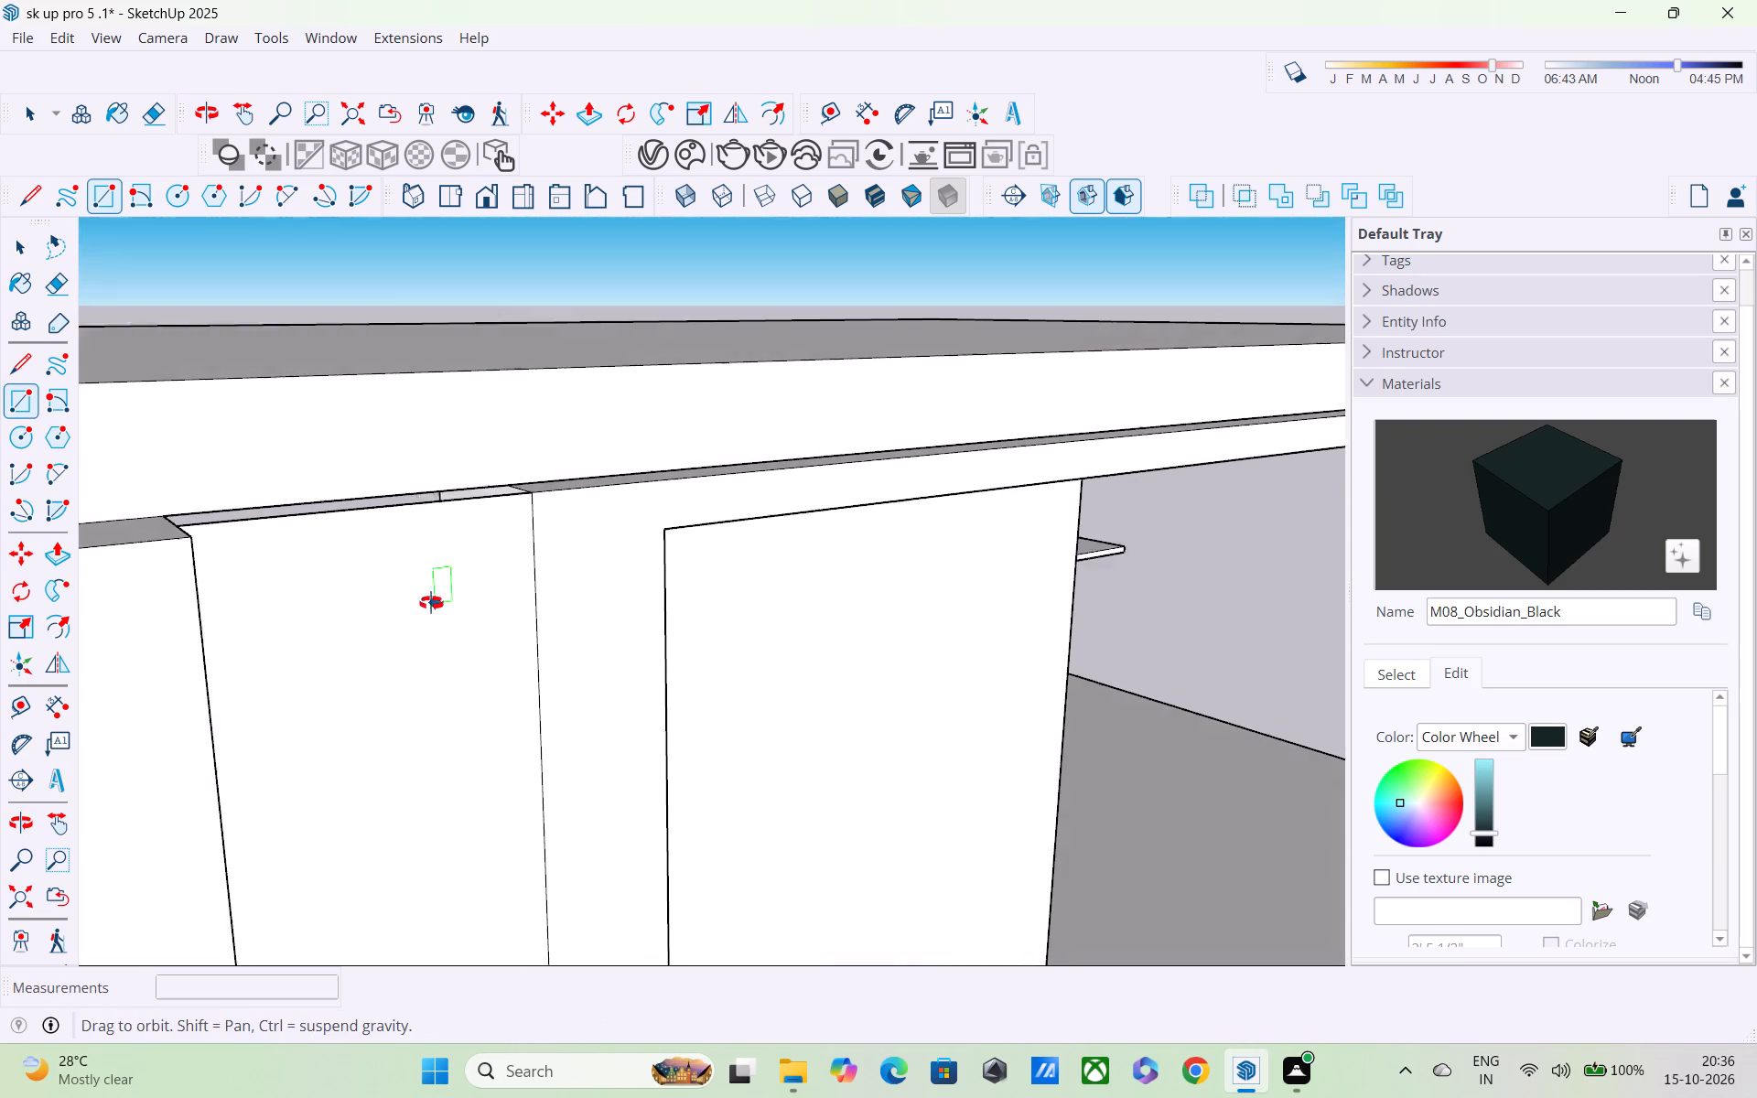
middle_click_drag(431, 603, 239, 458)
scroll(239, 458, "down", 5)
scroll(354, 522, "down", 2)
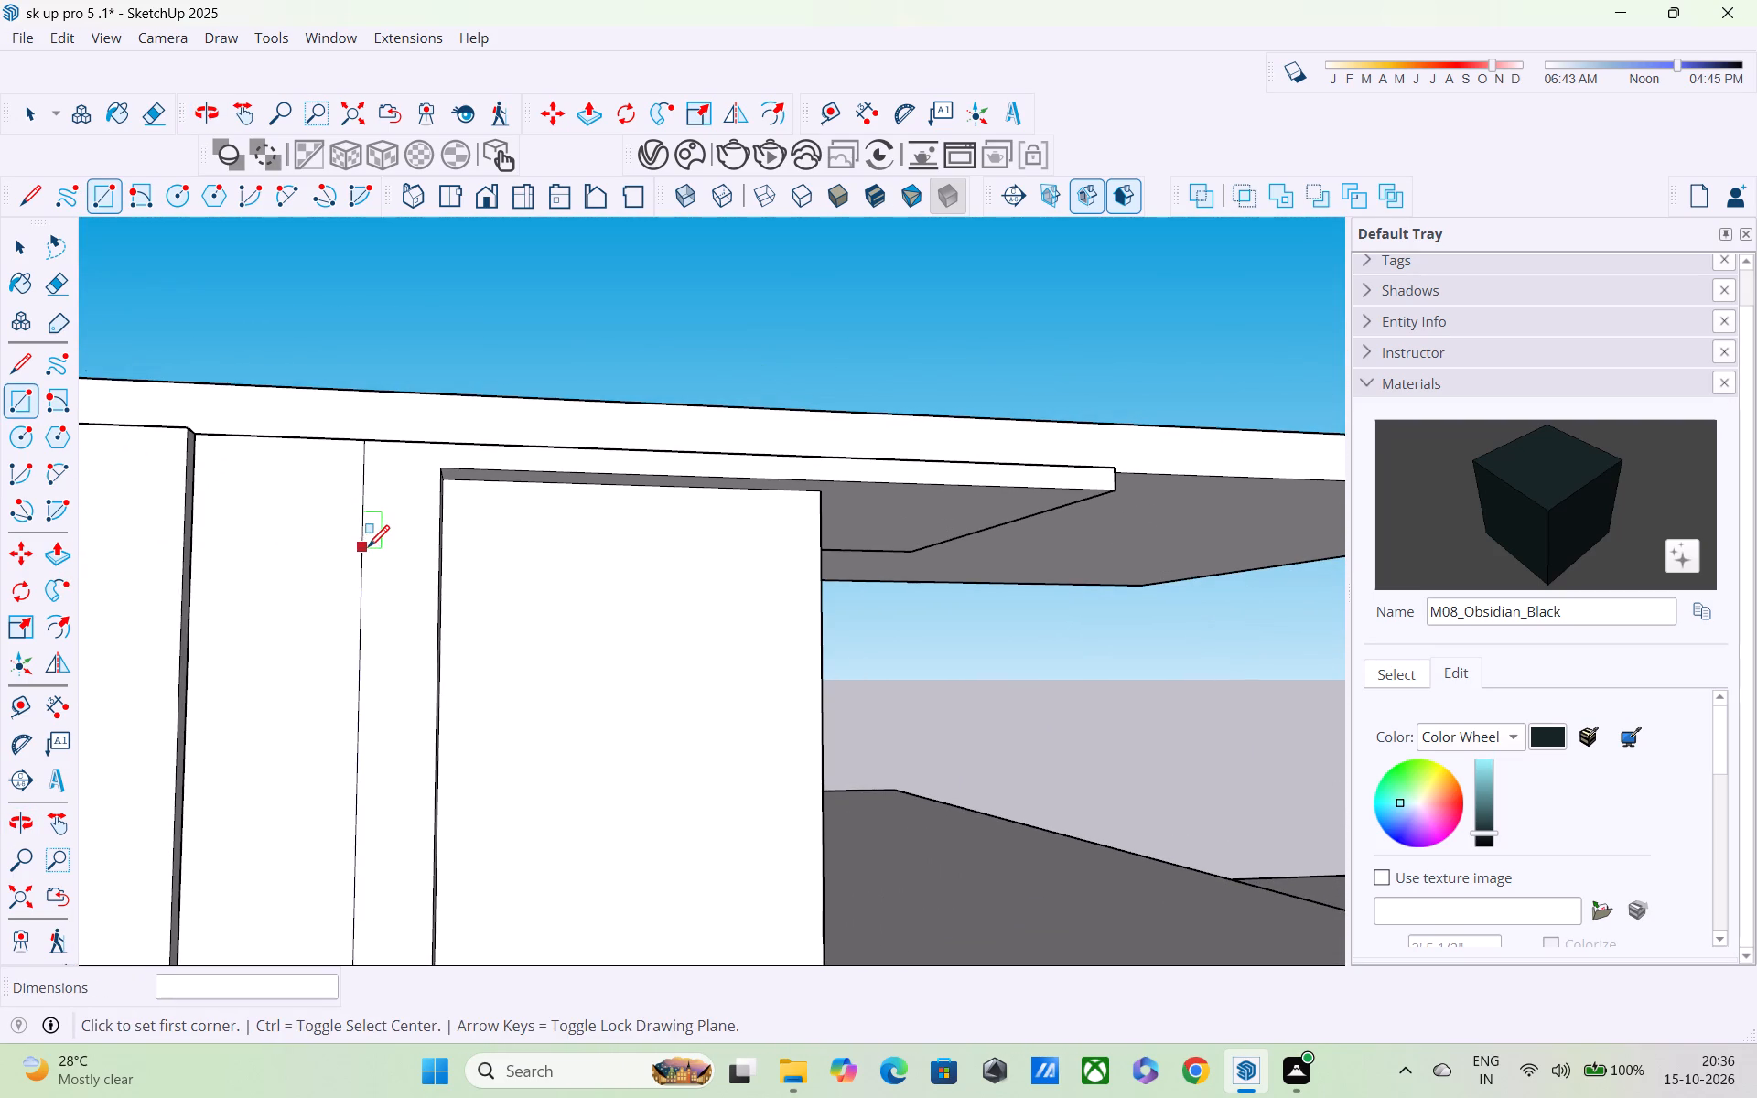
scroll(368, 549, "down", 4)
middle_click_drag(372, 557, 369, 641)
scroll(368, 630, "down", 7)
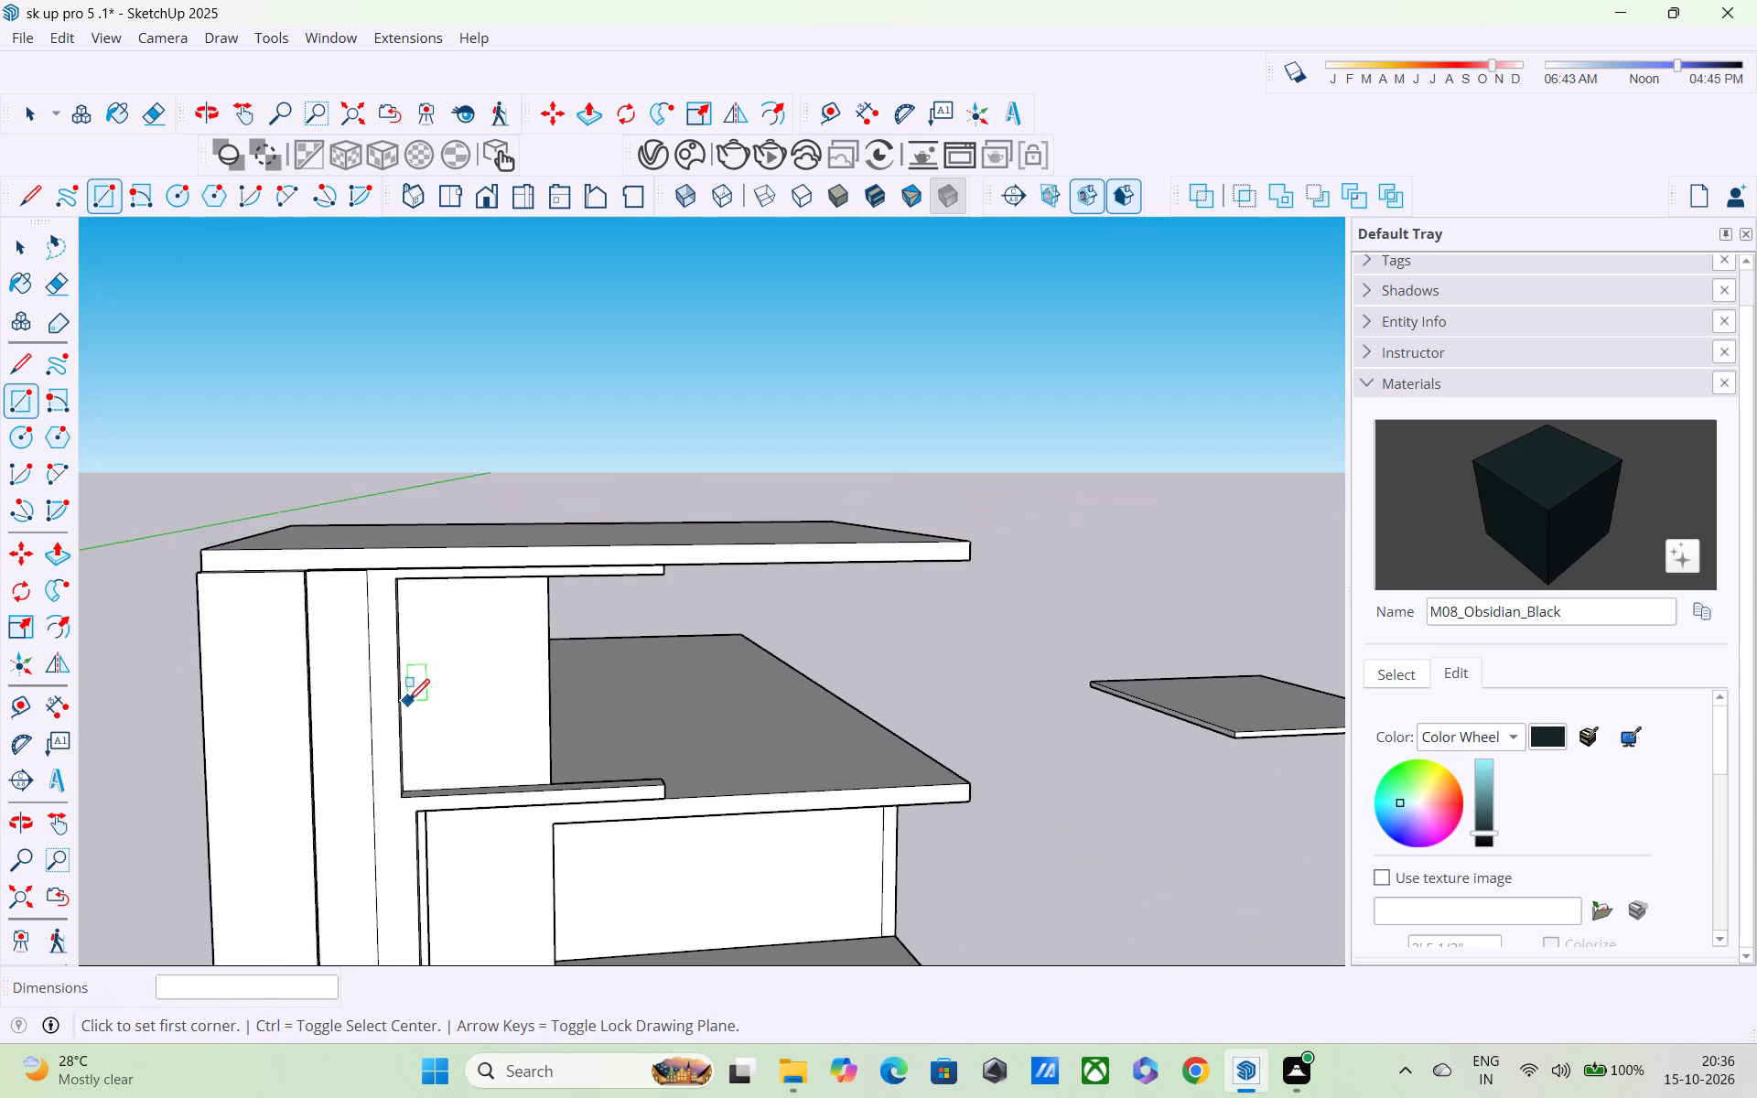
middle_click_drag(409, 710, 298, 606)
scroll(300, 614, "down", 4)
middle_click_drag(324, 662, 393, 760)
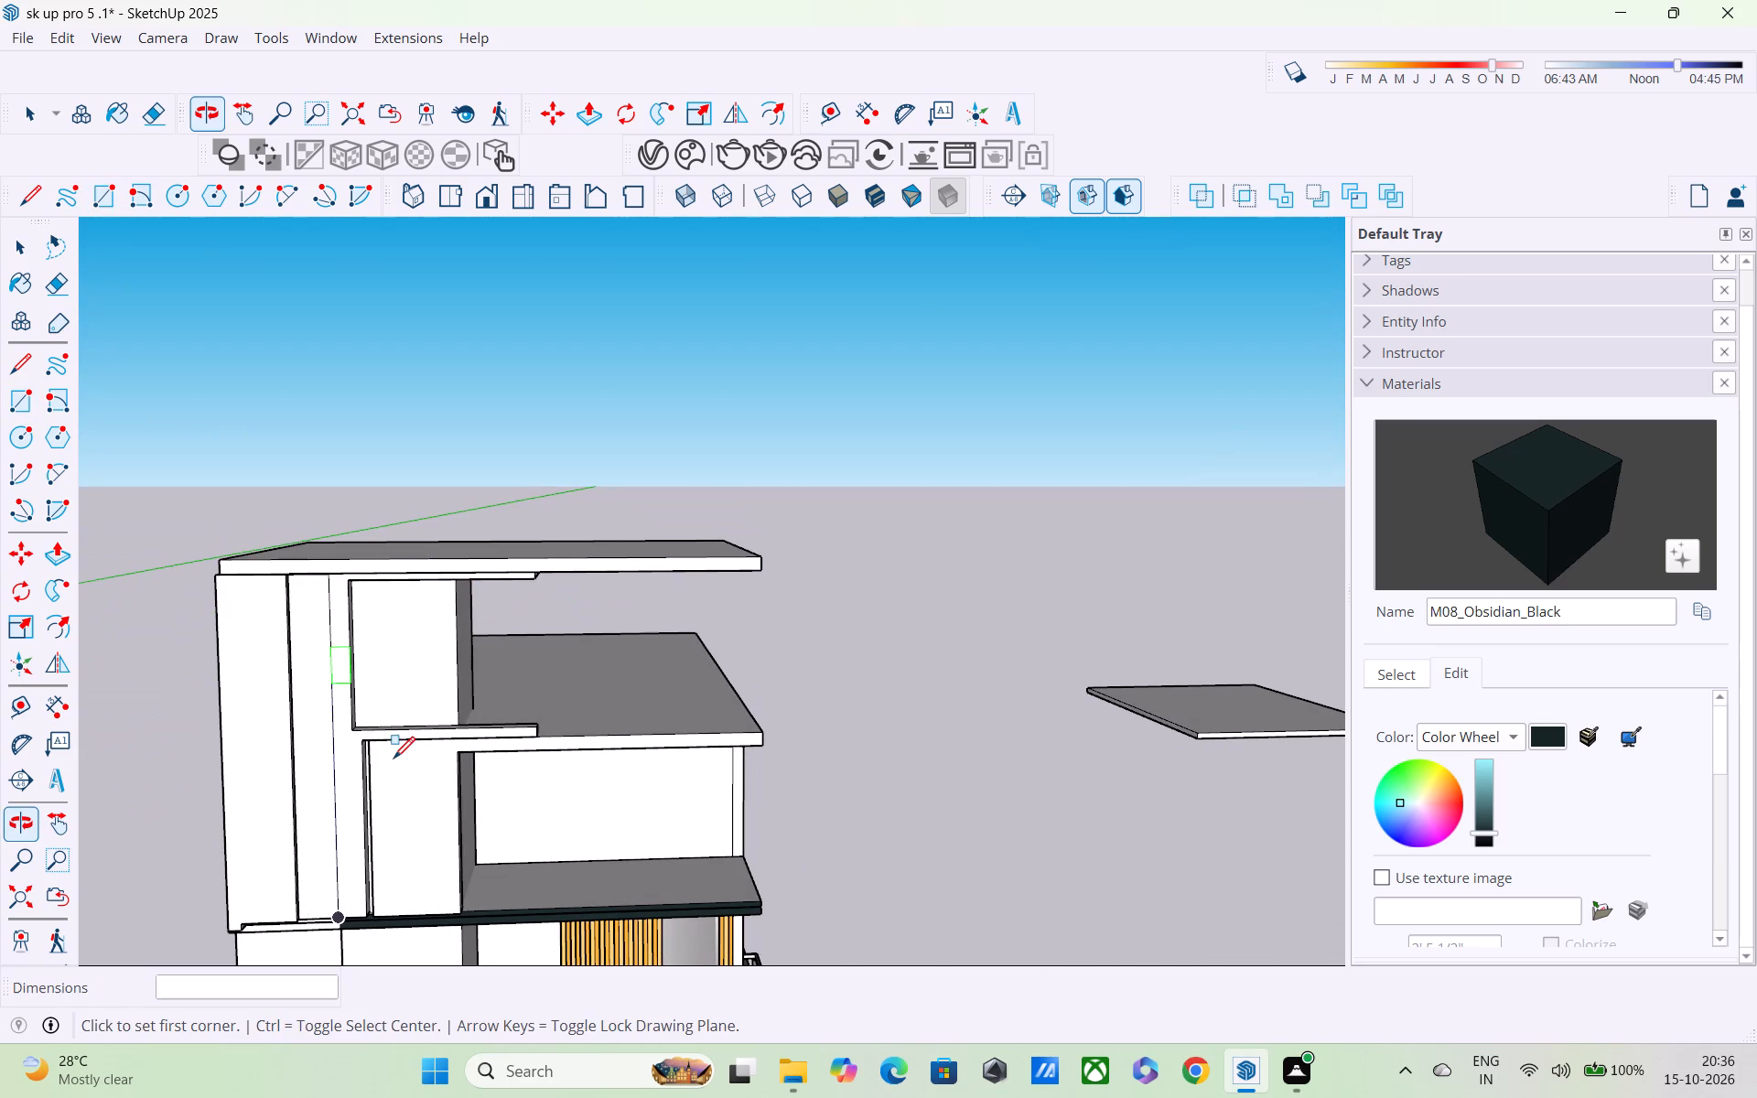
Push/pull the front frame face beside the tall gap 5" to line up with the face of the corner column.
key("space")
key("p")
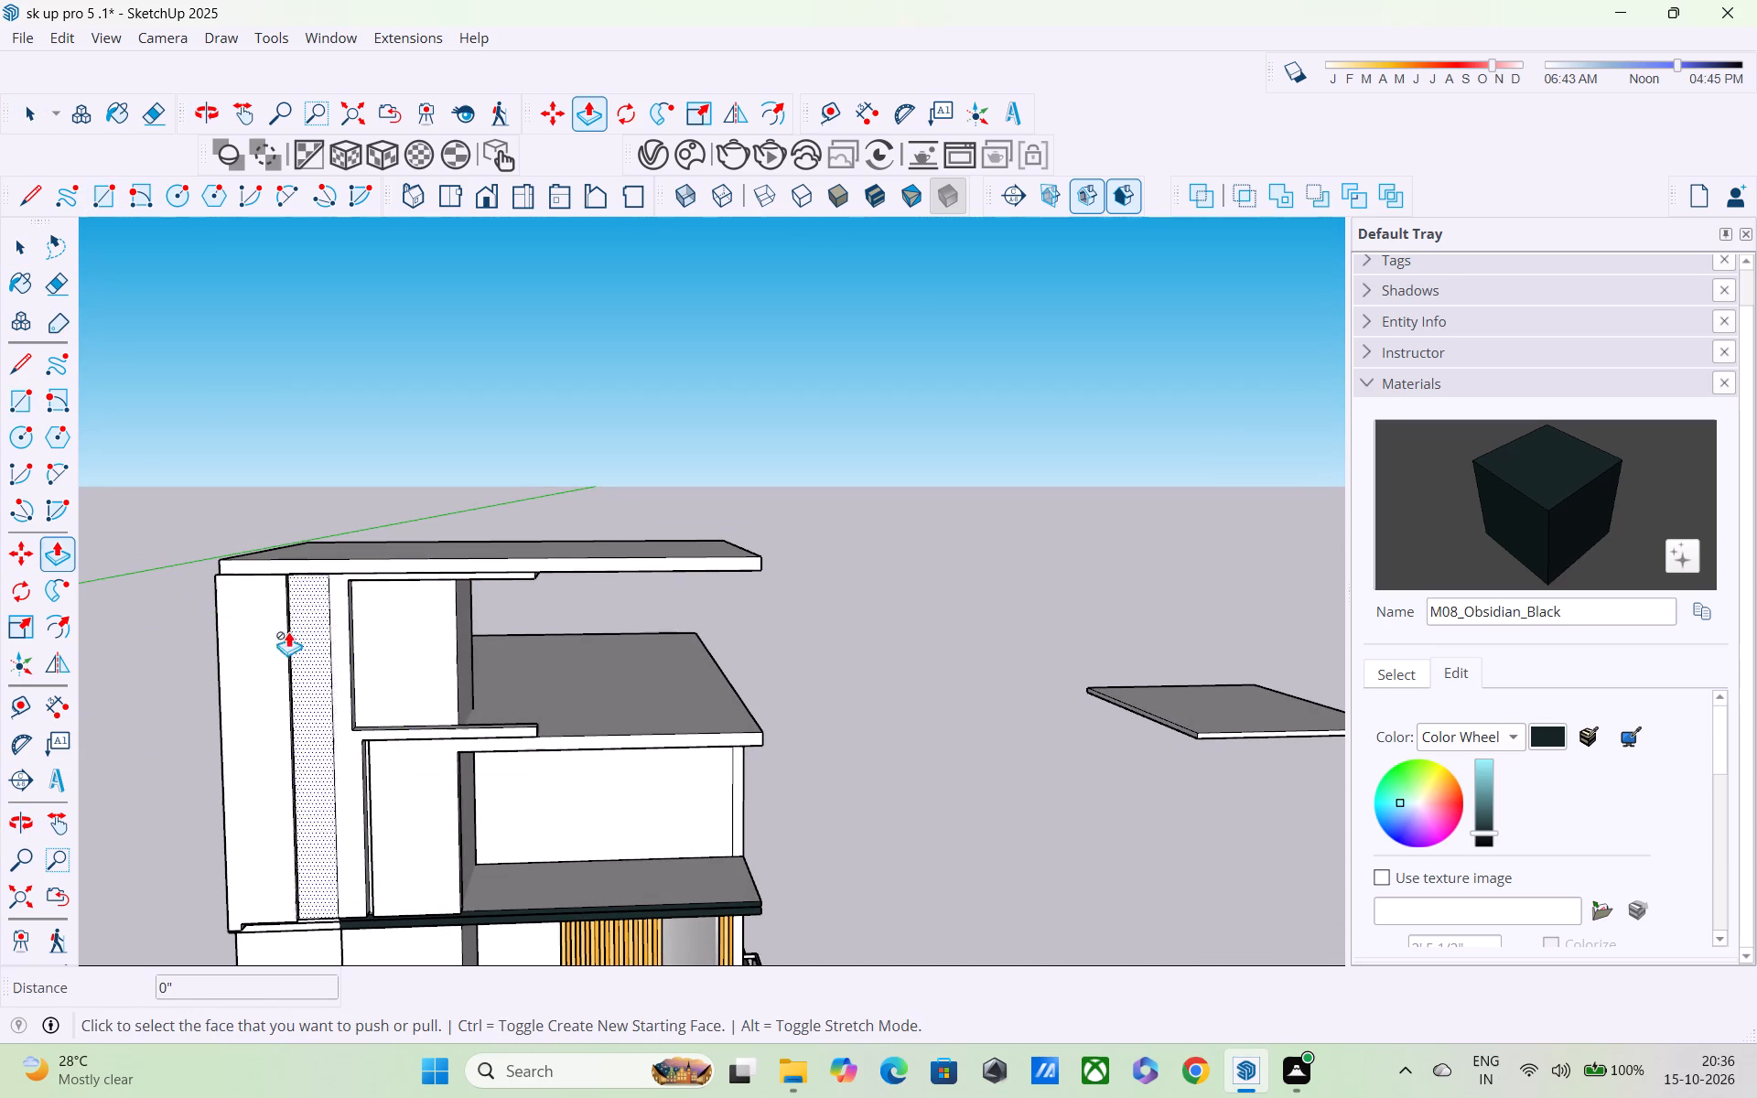
left_click(342, 652)
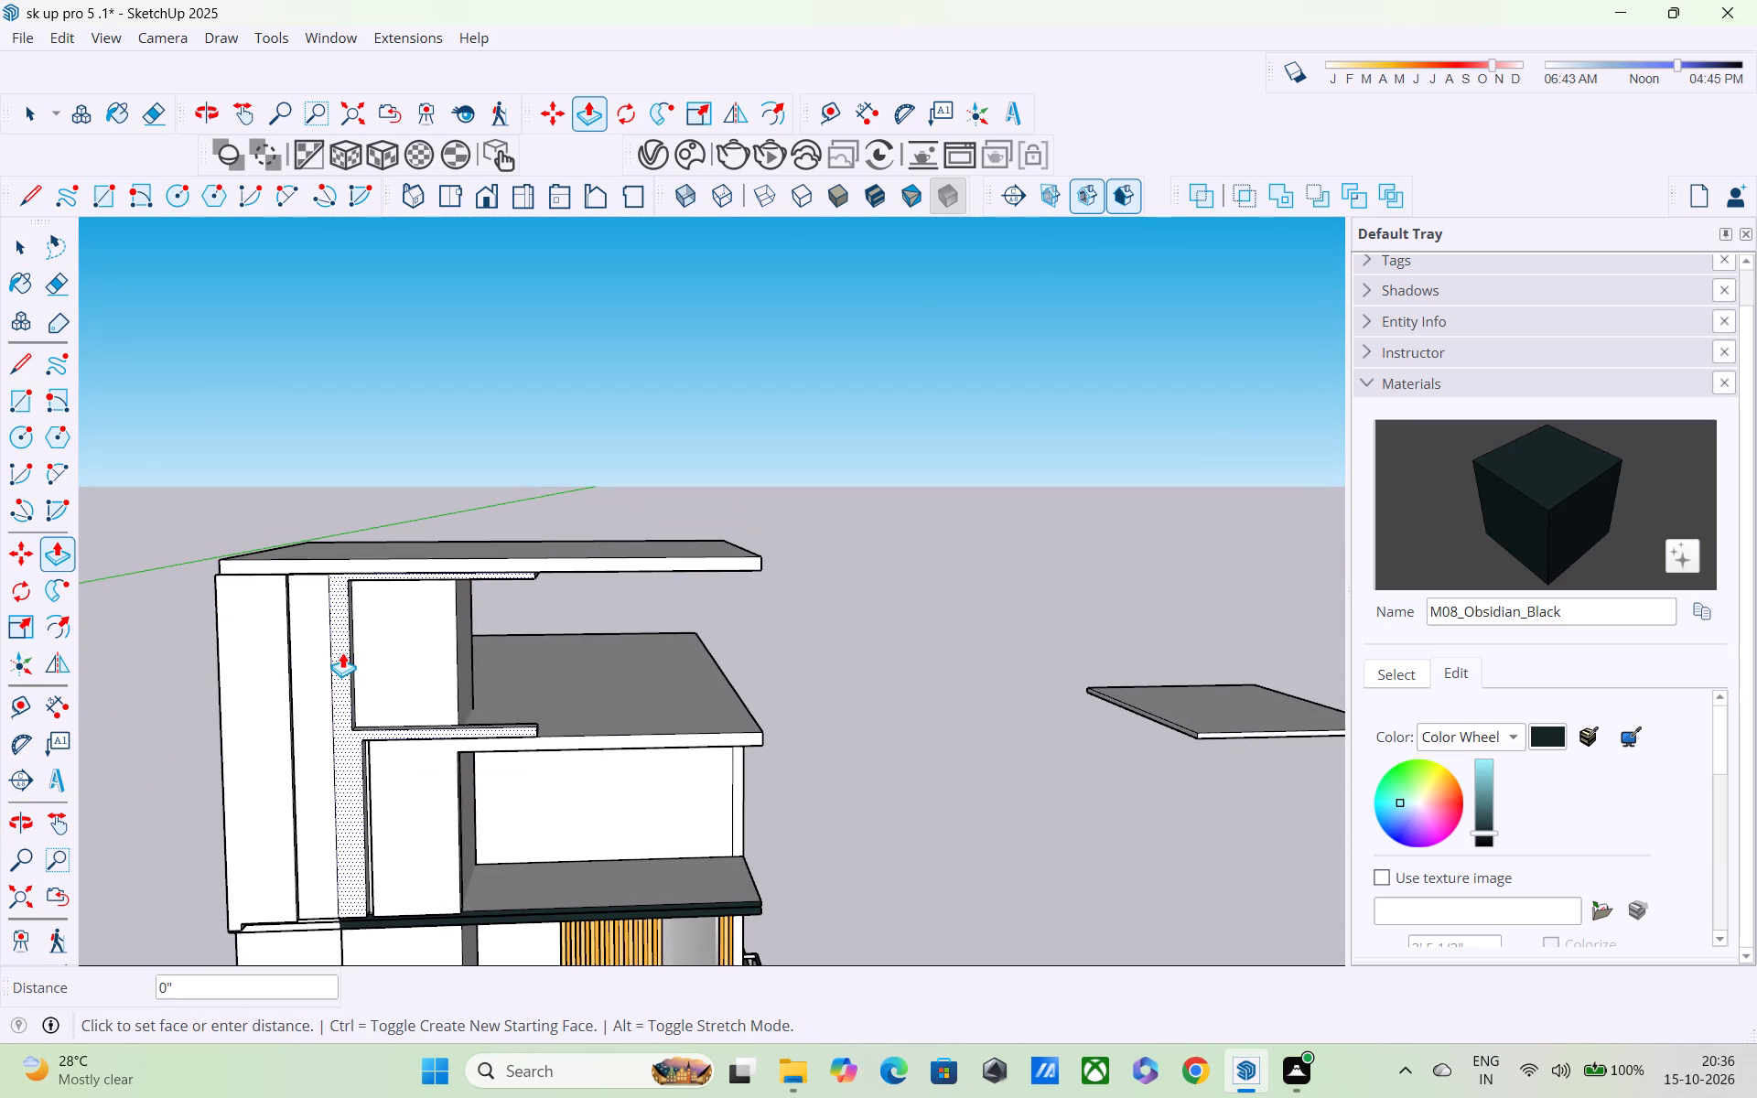
left_click(273, 631)
Examine the tall gap face between the front columns, at the roof slab, along its sides and down at the black-banded slab.
middle_click_drag(313, 662, 352, 728)
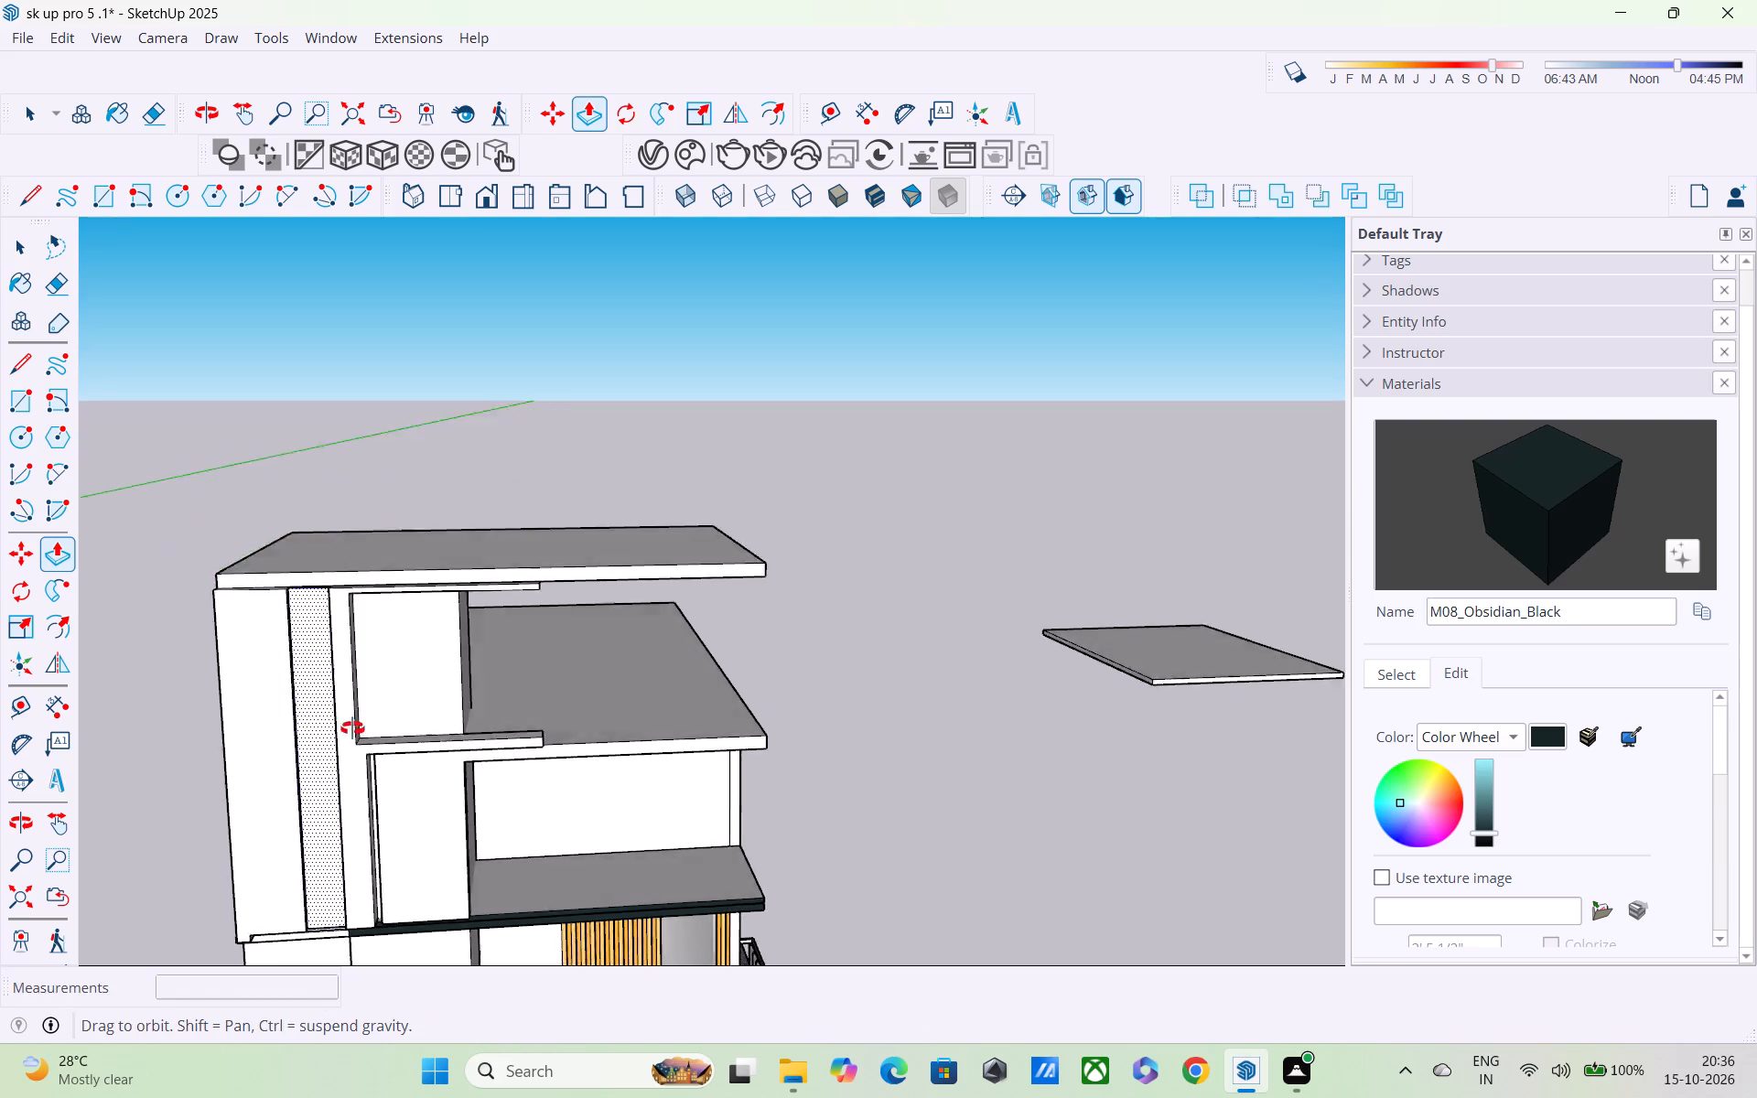
middle_click_drag(352, 728, 500, 890)
scroll(392, 668, "up", 4)
middle_click_drag(426, 734, 492, 781)
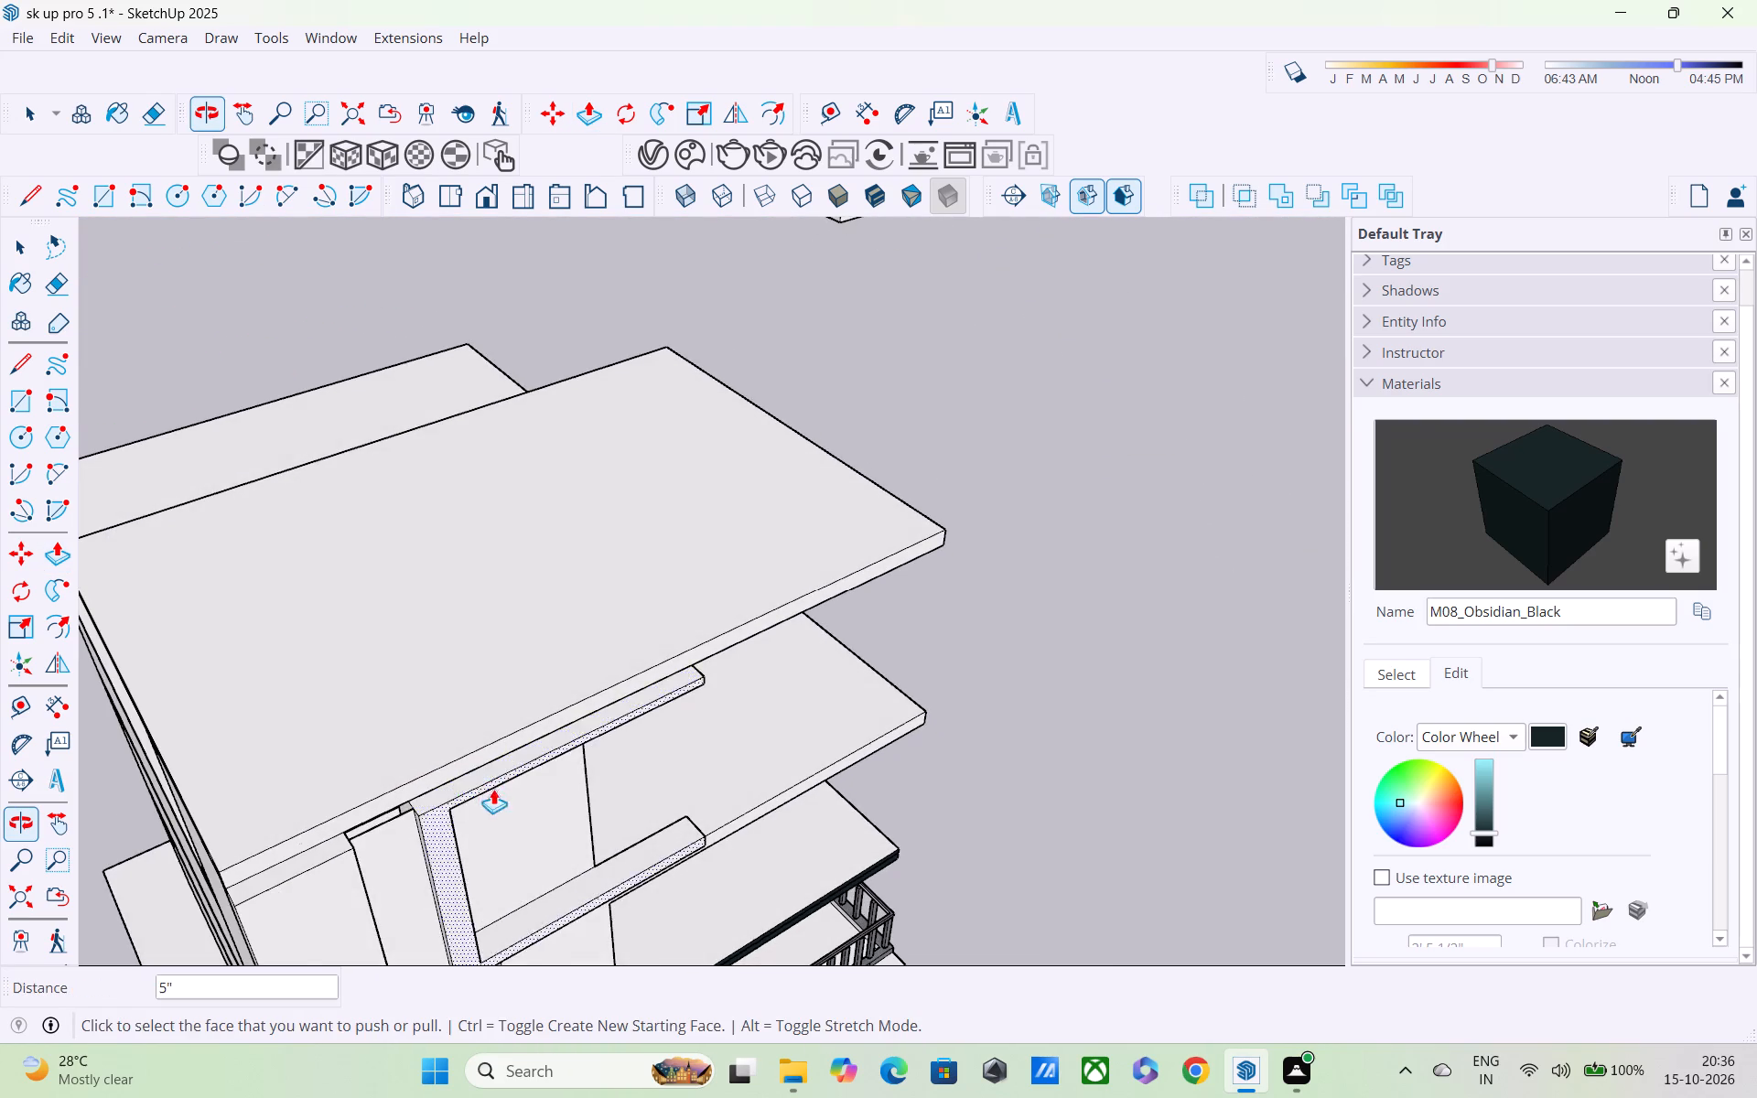
scroll(481, 802, "up", 4)
middle_click_drag(436, 793, 512, 856)
scroll(506, 883, "up", 5)
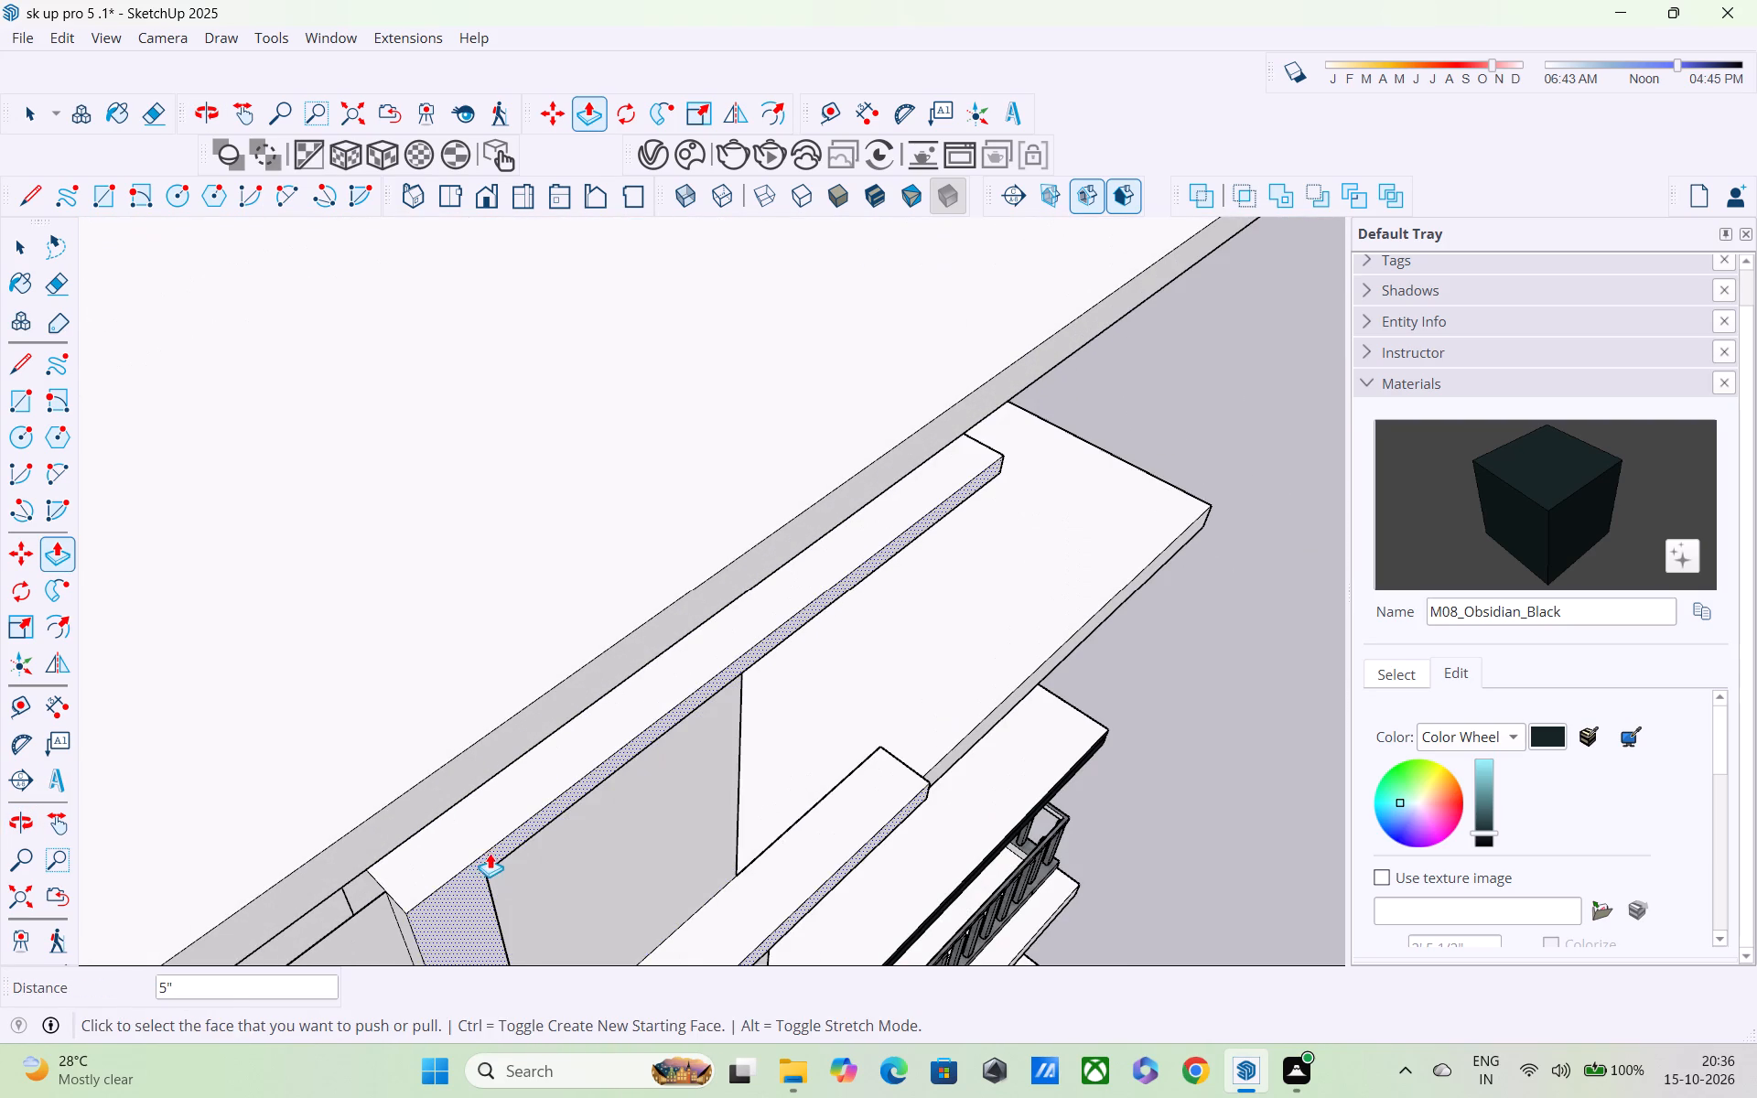
key("space")
left_click(349, 931)
middle_click_drag(379, 951, 376, 904, "shift")
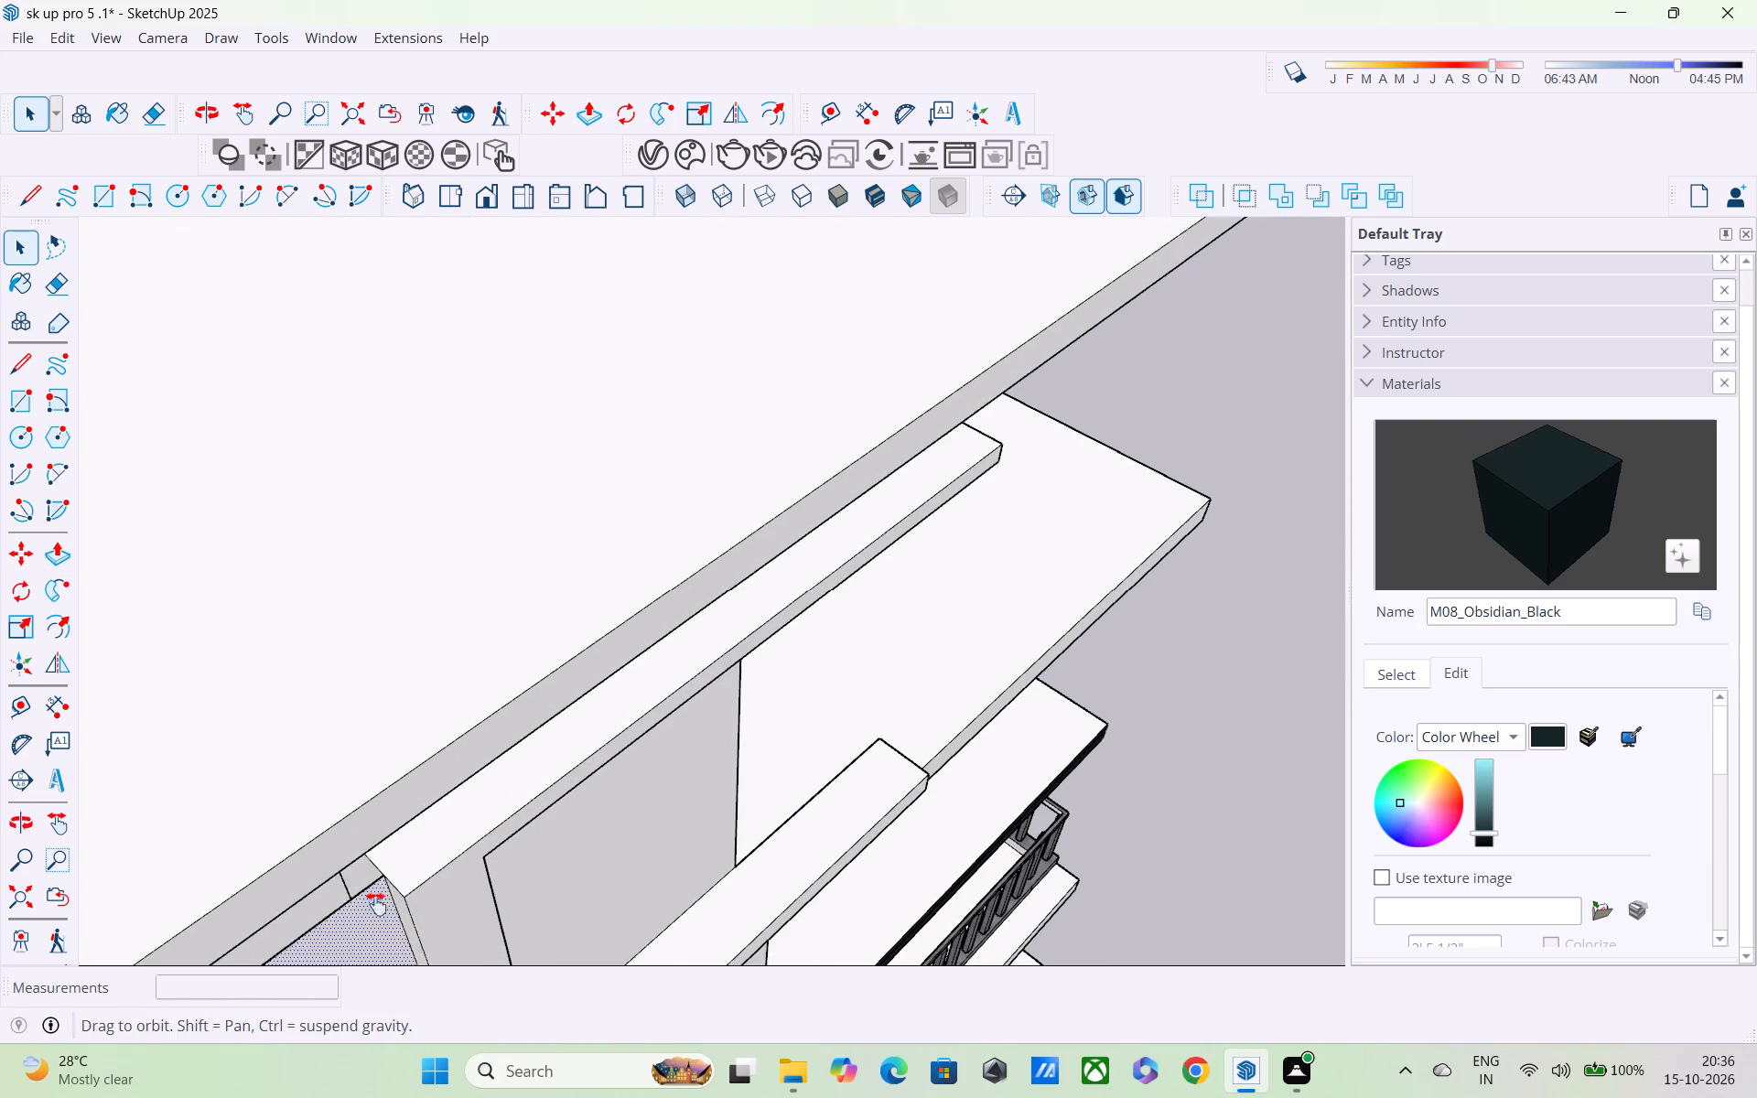
middle_click_drag(376, 904, 326, 285, "shift")
scroll(326, 285, "up", 1)
scroll(309, 327, "down", 6)
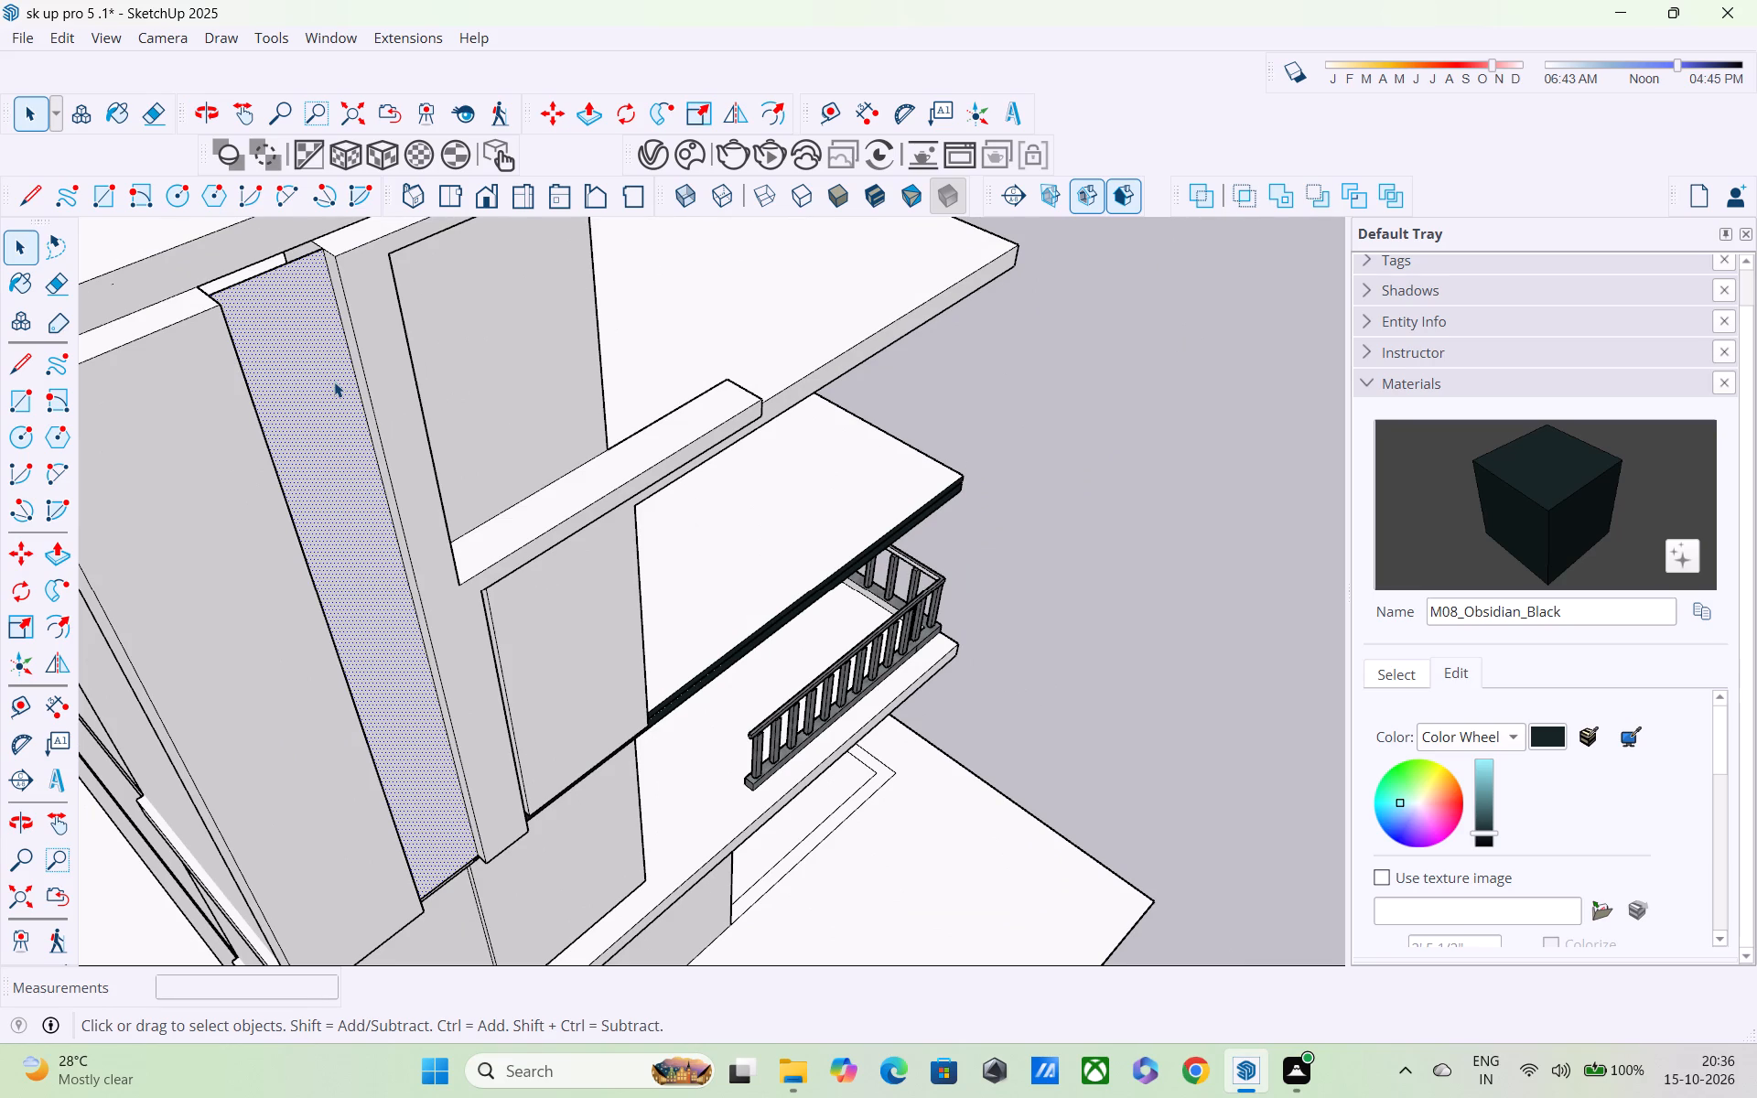
scroll(333, 382, "down", 1)
middle_click_drag(378, 531, 92, 190)
scroll(244, 552, "up", 3)
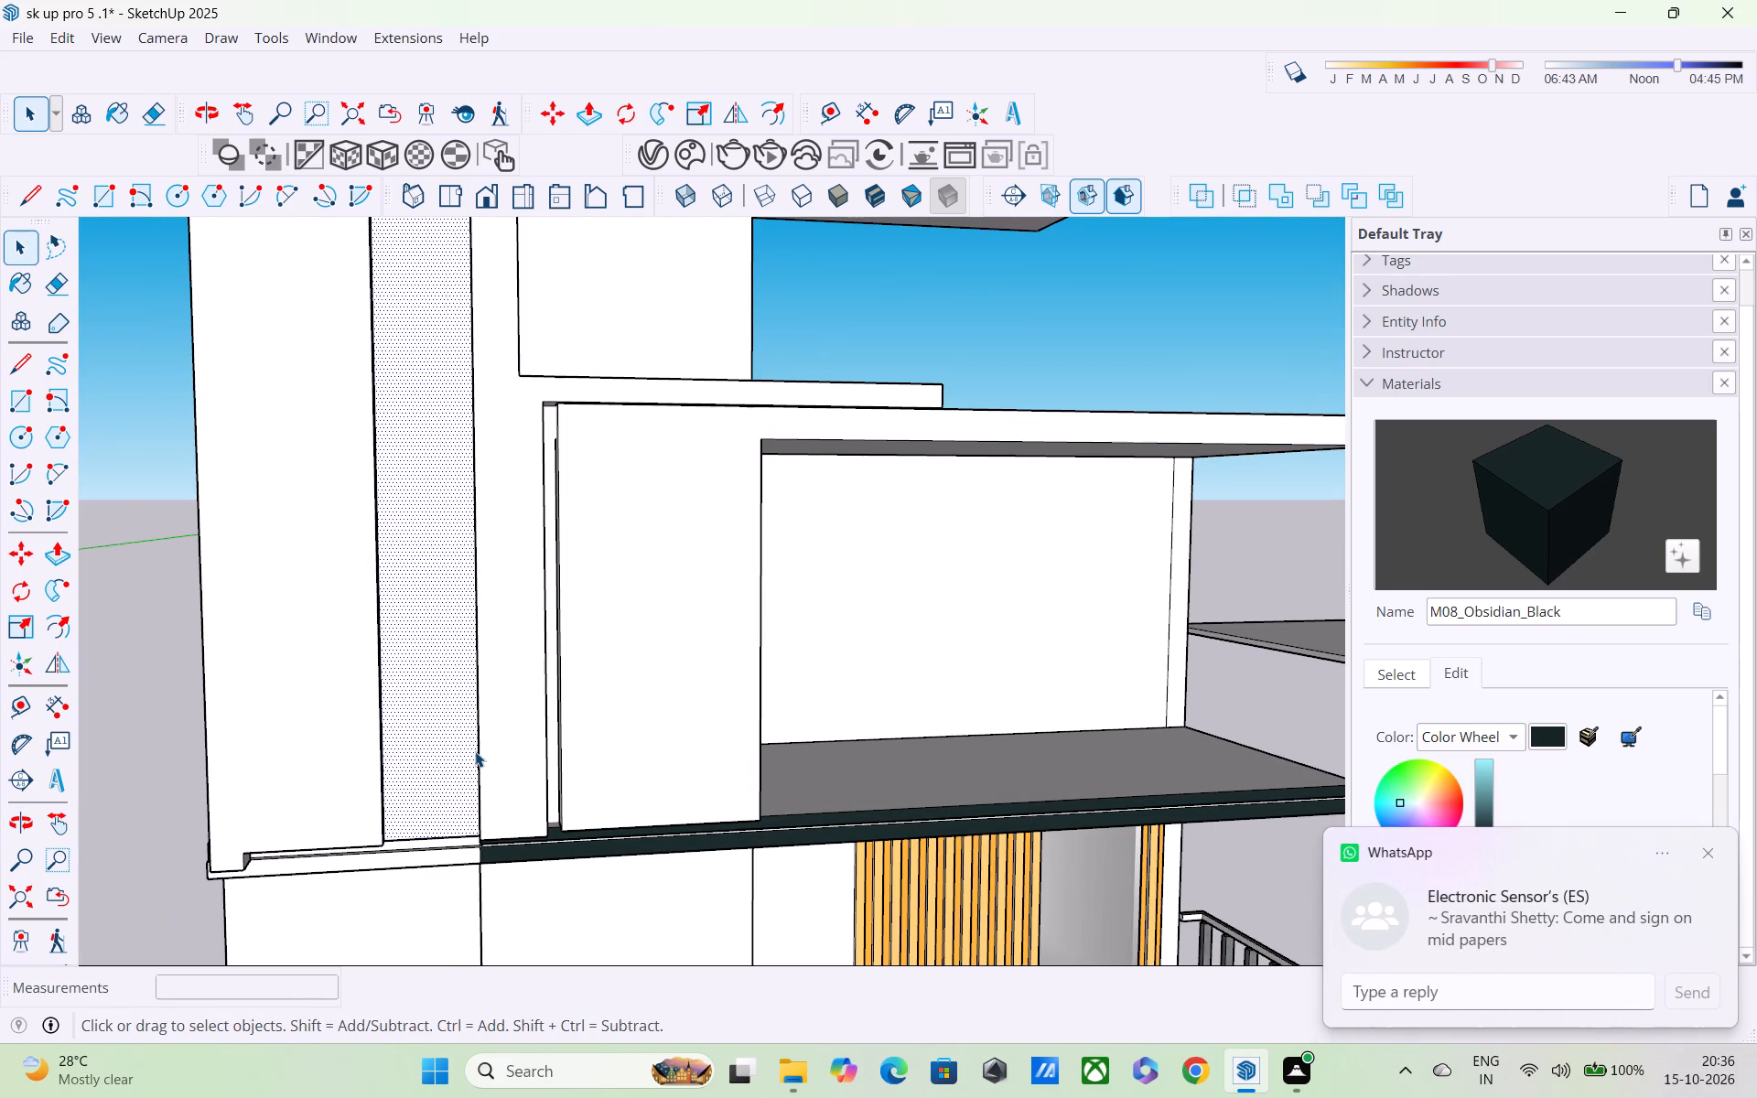
scroll(474, 751, "up", 2)
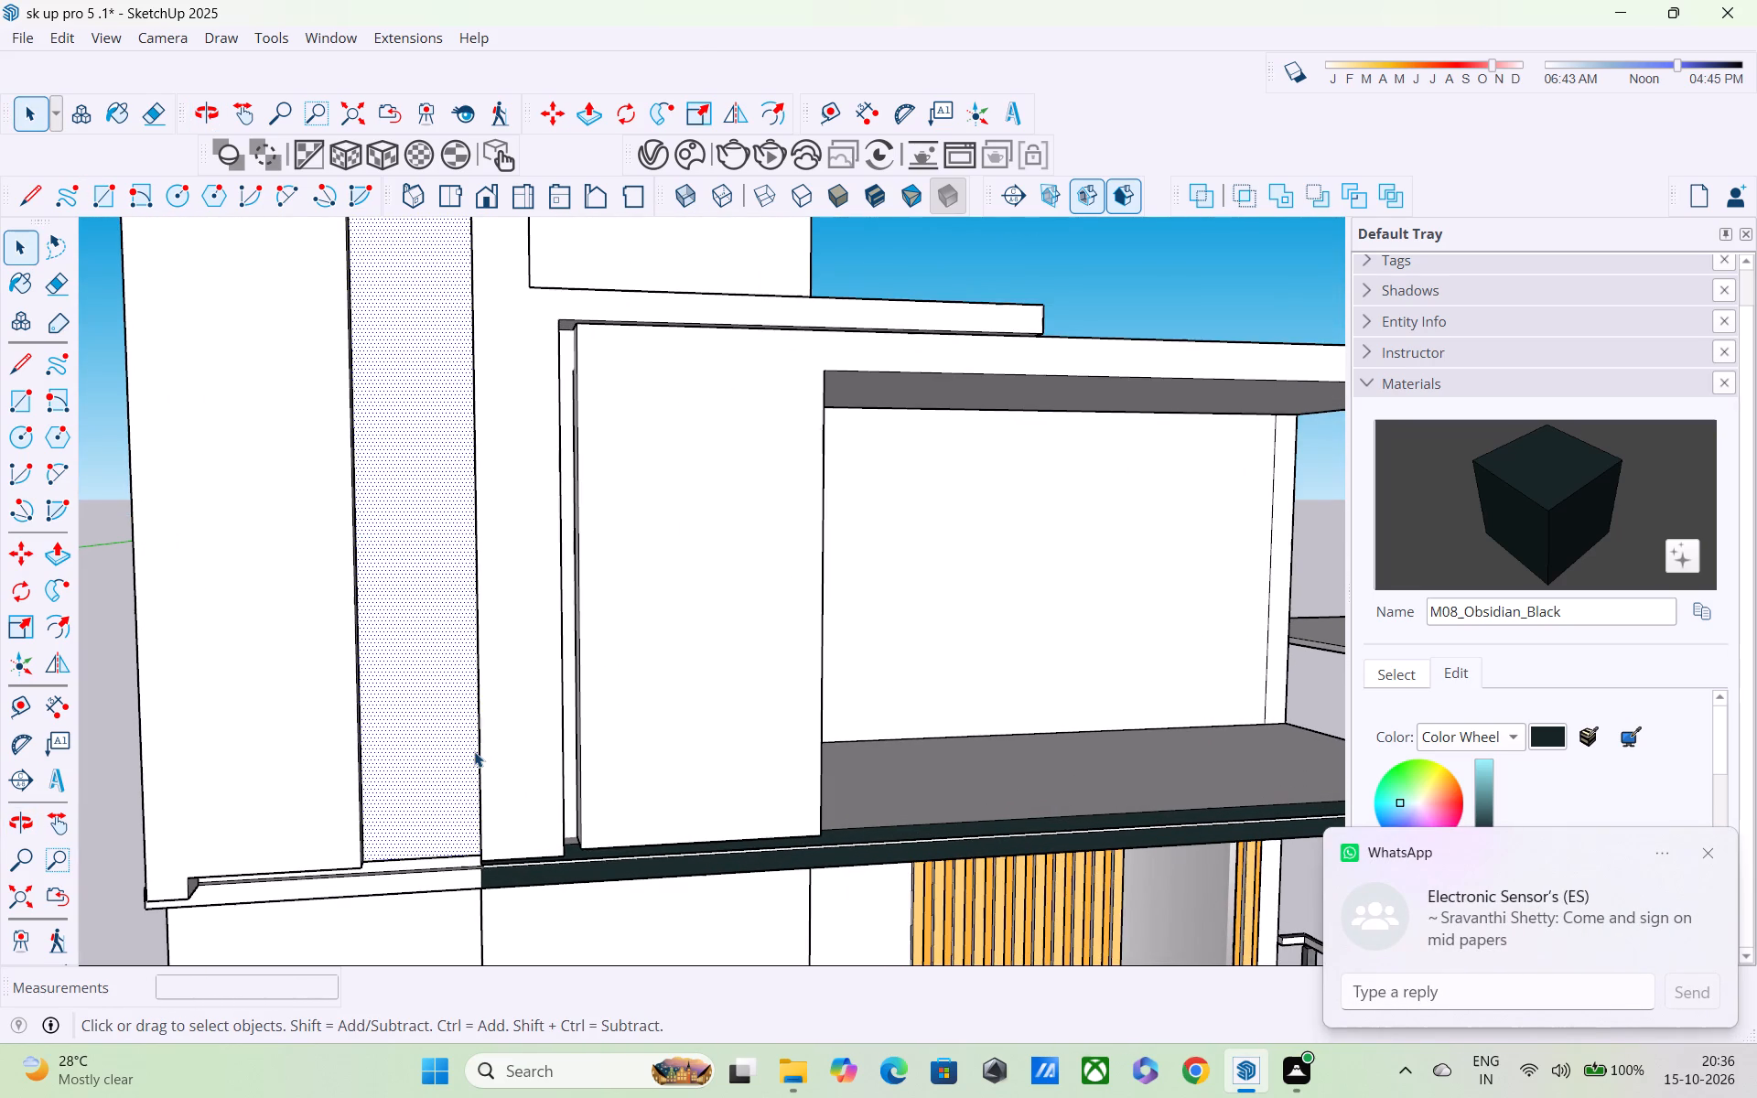
scroll(413, 606, "up", 2)
scroll(413, 605, "down", 4)
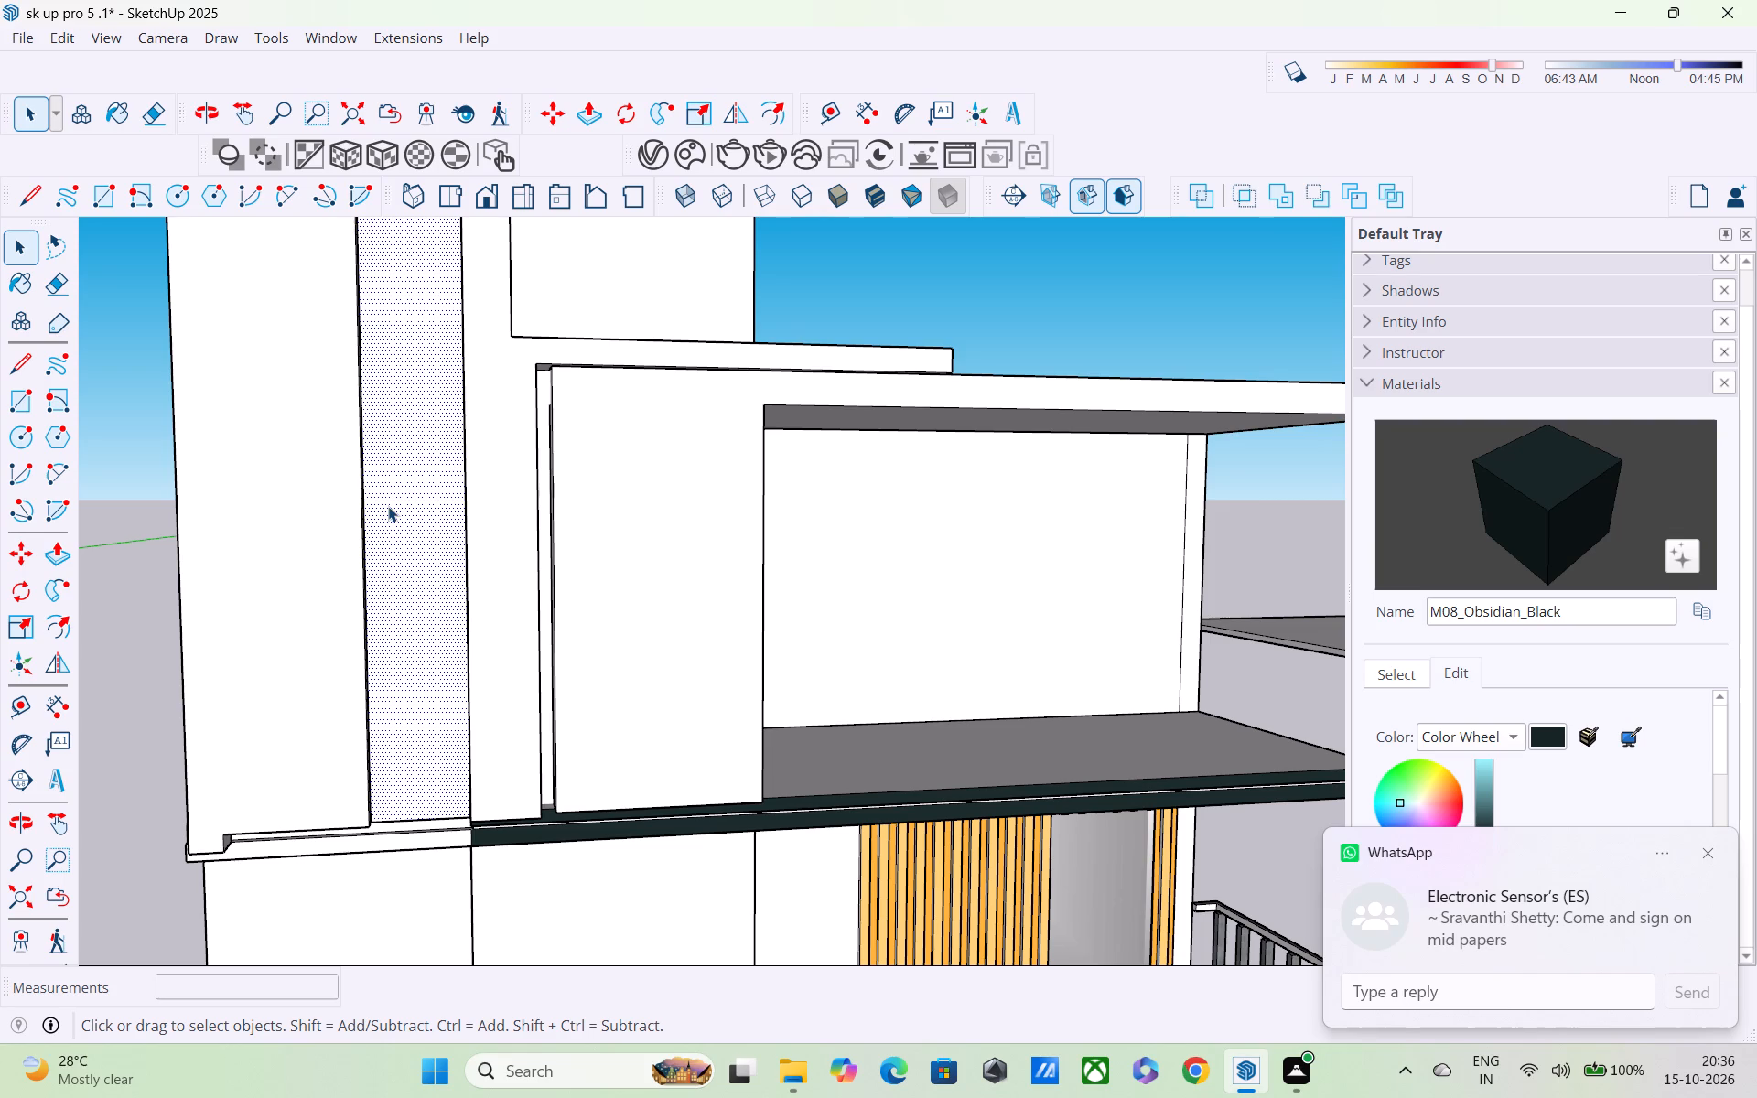
middle_click_drag(388, 504, 459, 848, "shift")
scroll(459, 682, "down", 3)
middle_click_drag(458, 593, 458, 601)
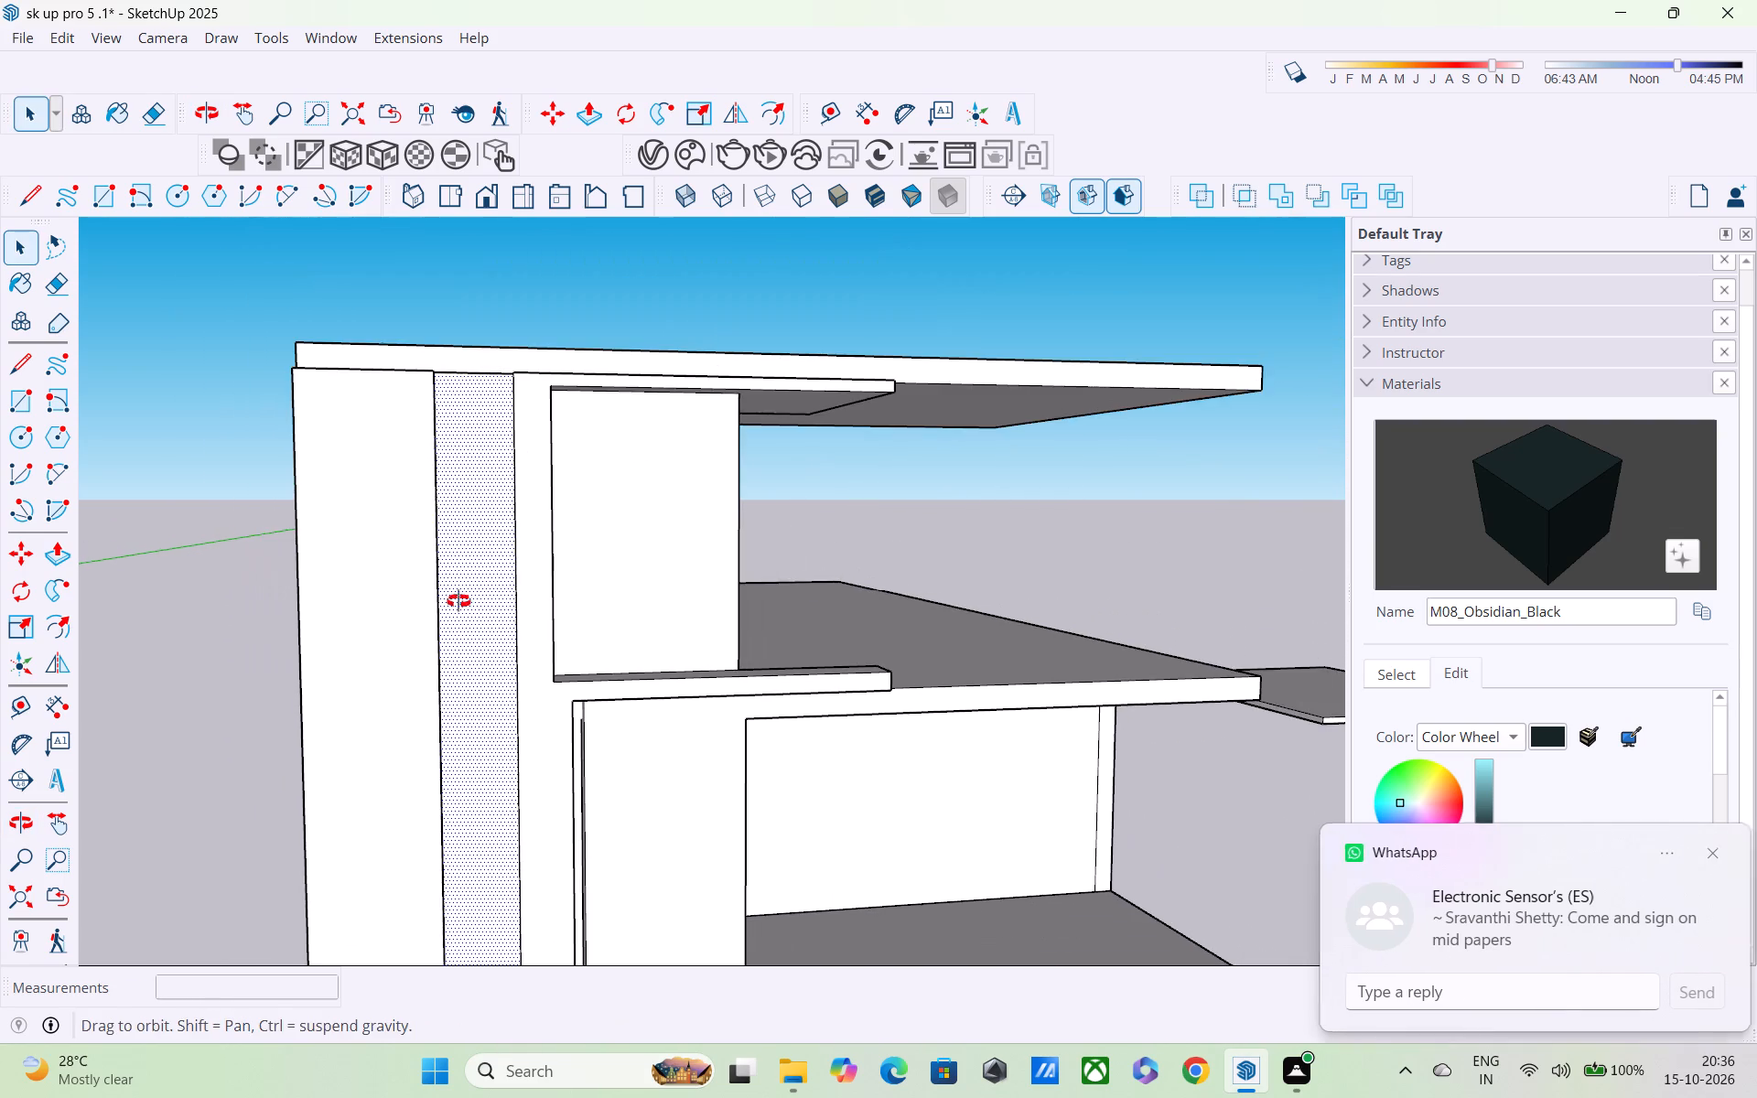
middle_click_drag(458, 601, 470, 665)
middle_click_drag(466, 457, 486, 518)
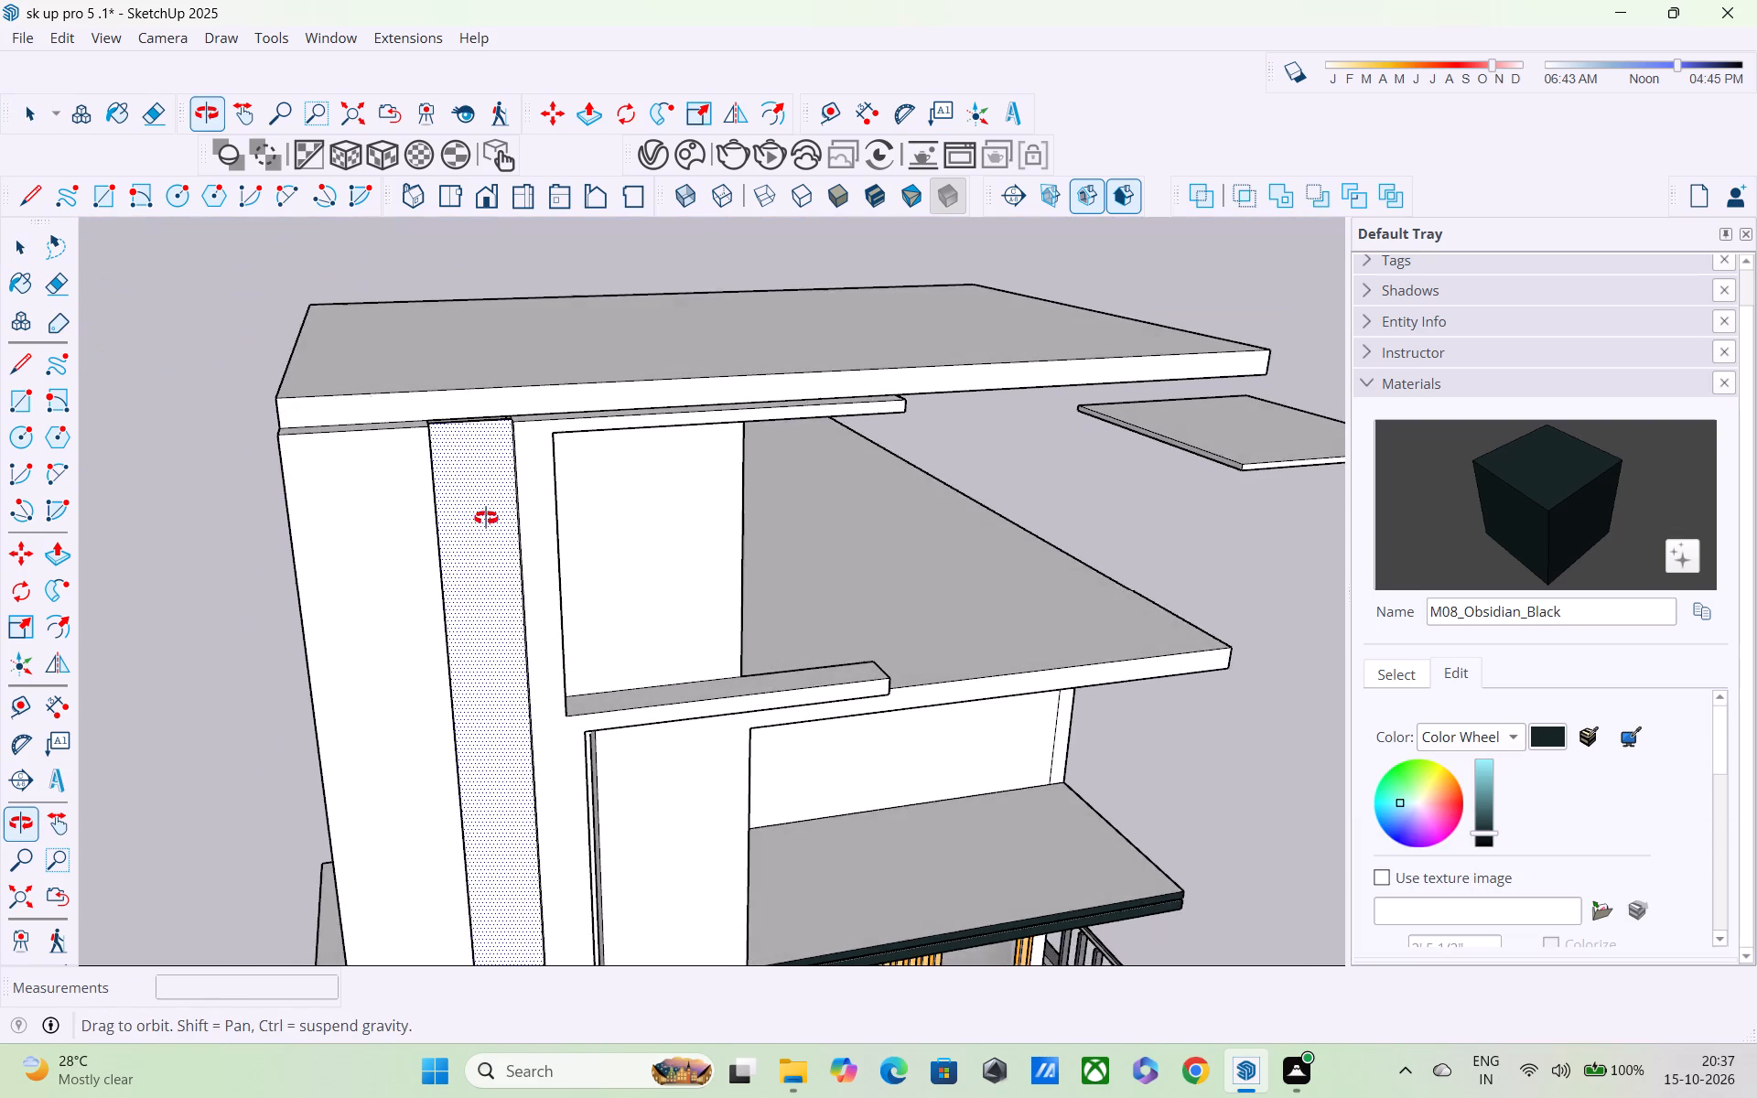
middle_click_drag(486, 518, 486, 516)
scroll(486, 404, "up", 3)
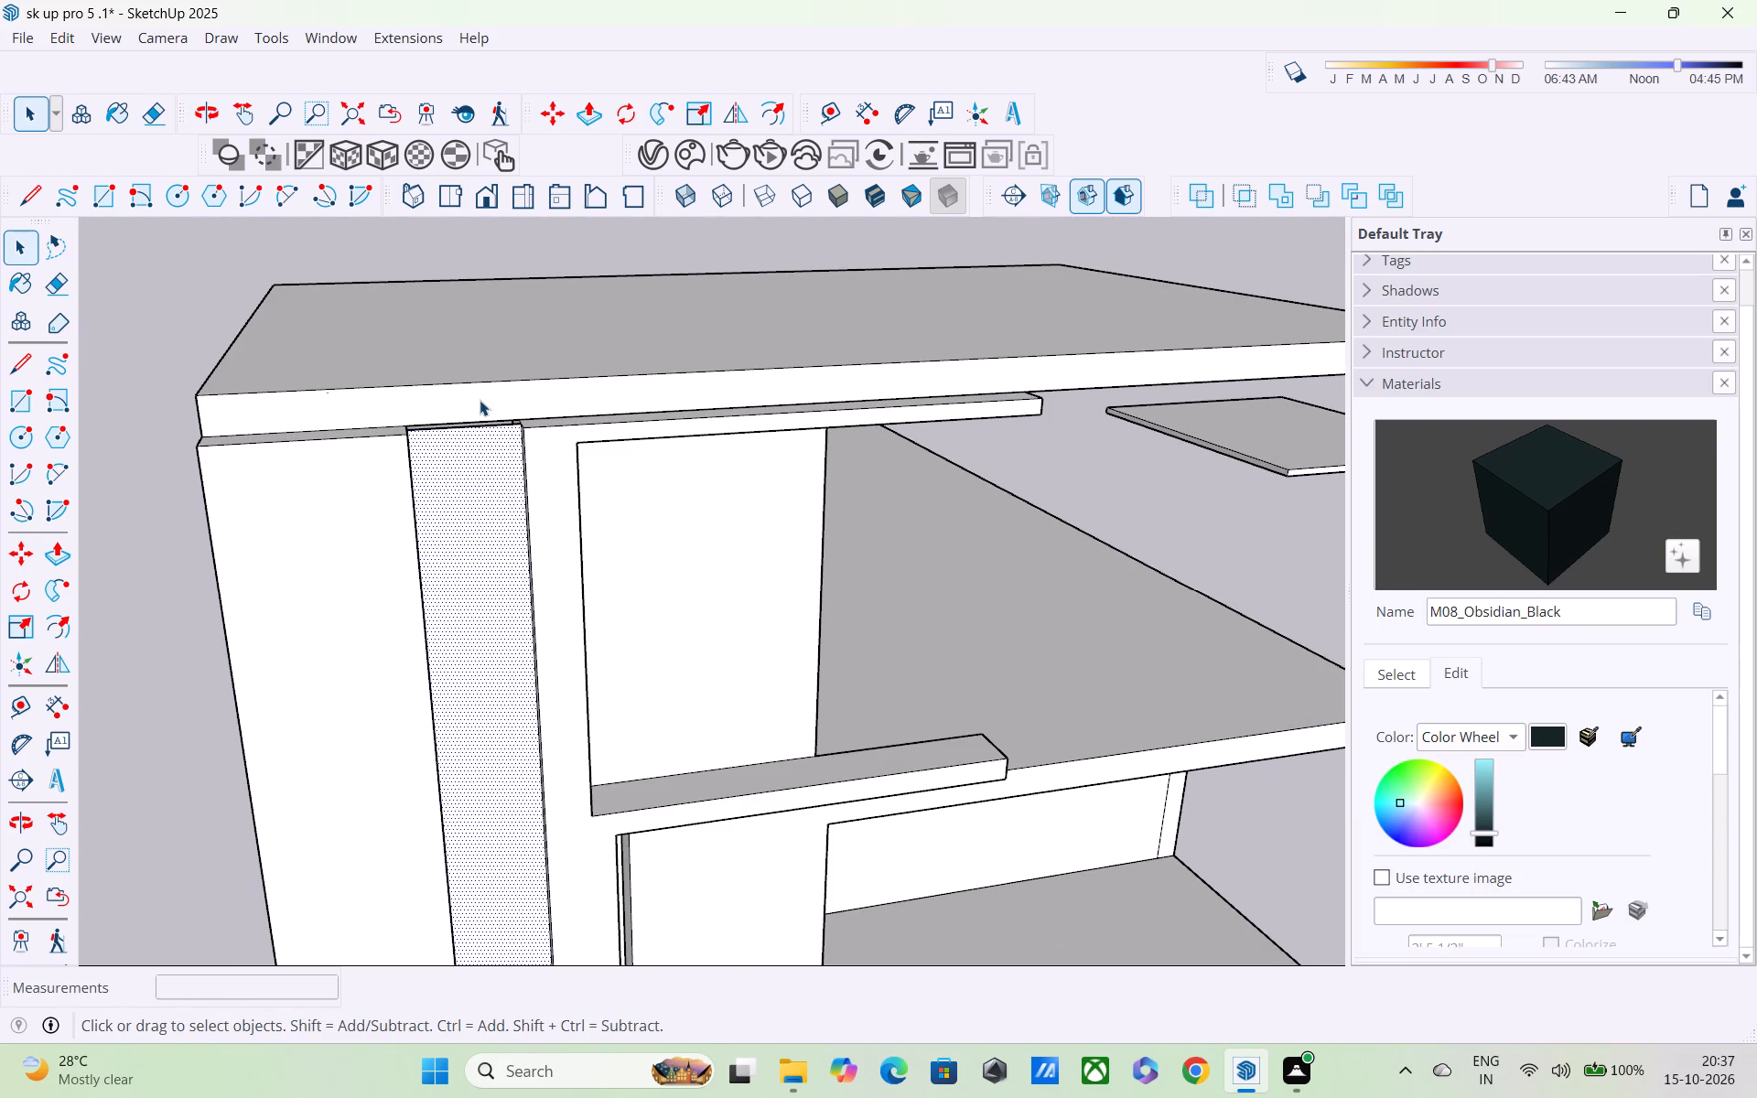
scroll(478, 401, "down", 3)
middle_click_drag(444, 355, 260, 158)
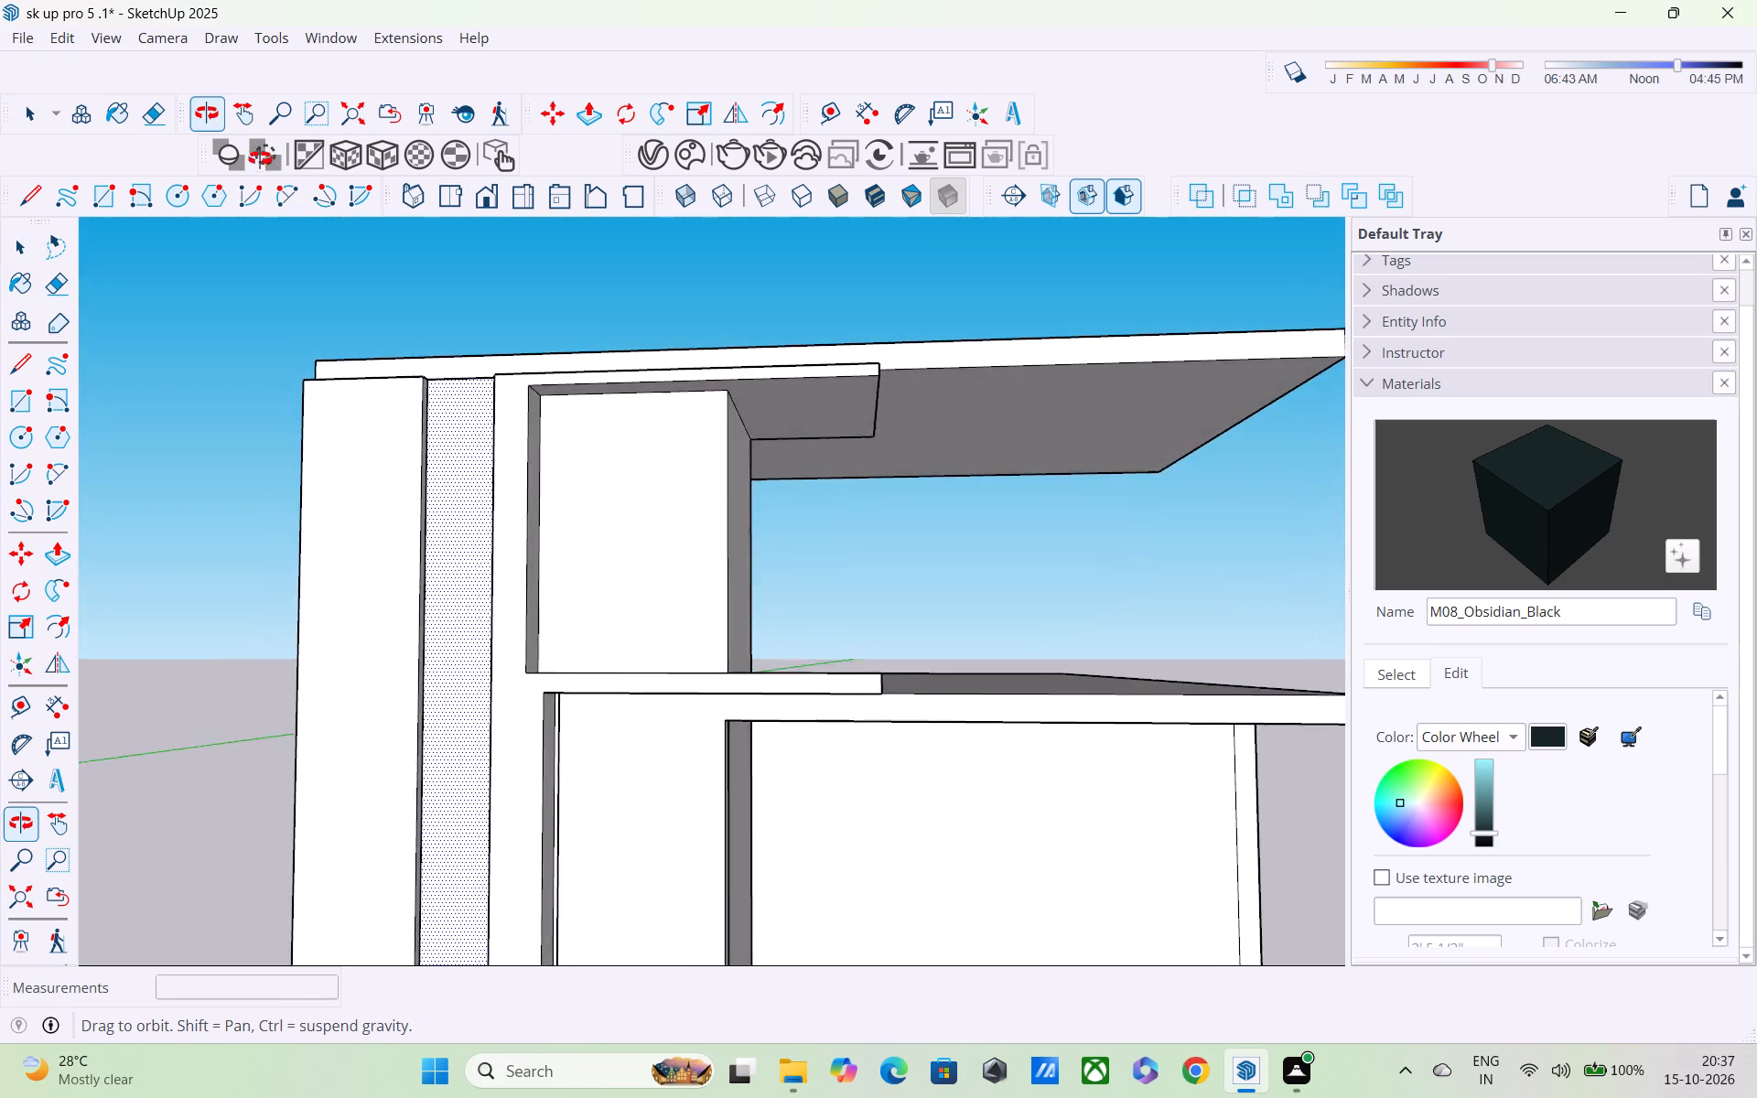
middle_click_drag(260, 158, 478, 255)
scroll(493, 264, "up", 2)
key("p")
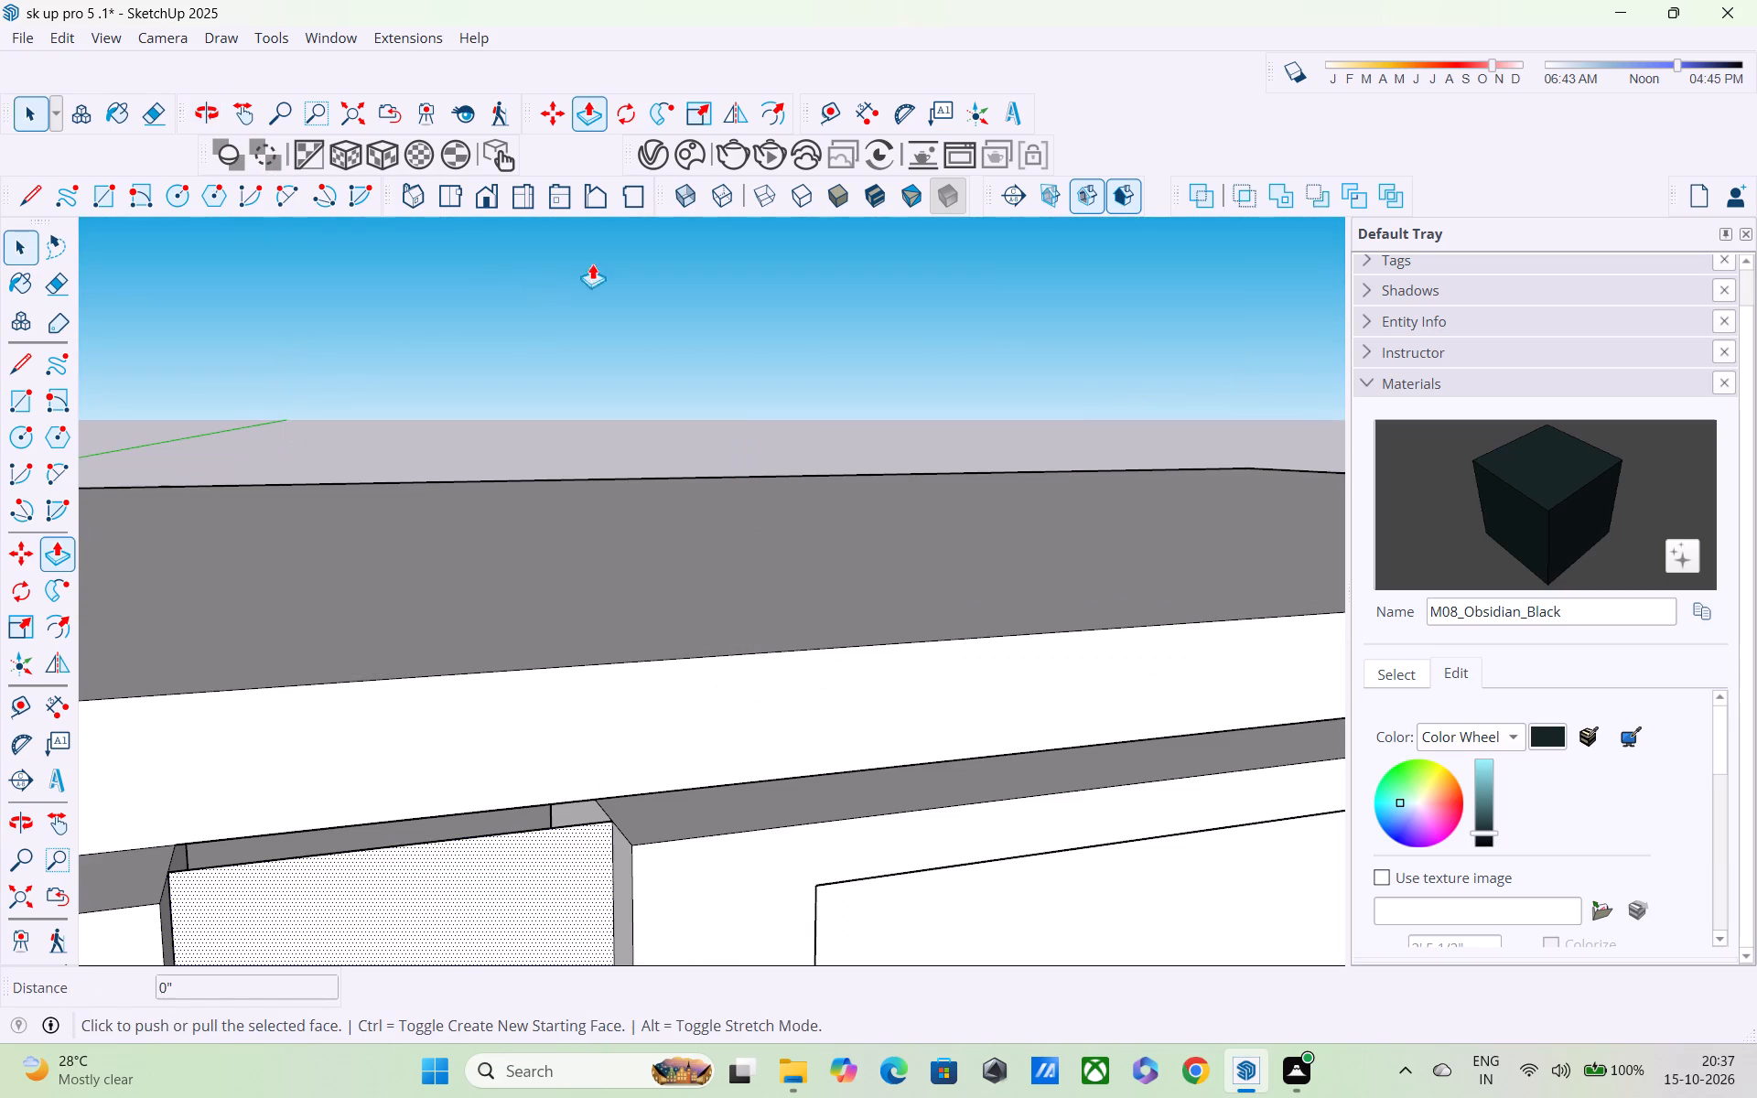
scroll(636, 321, "down", 4)
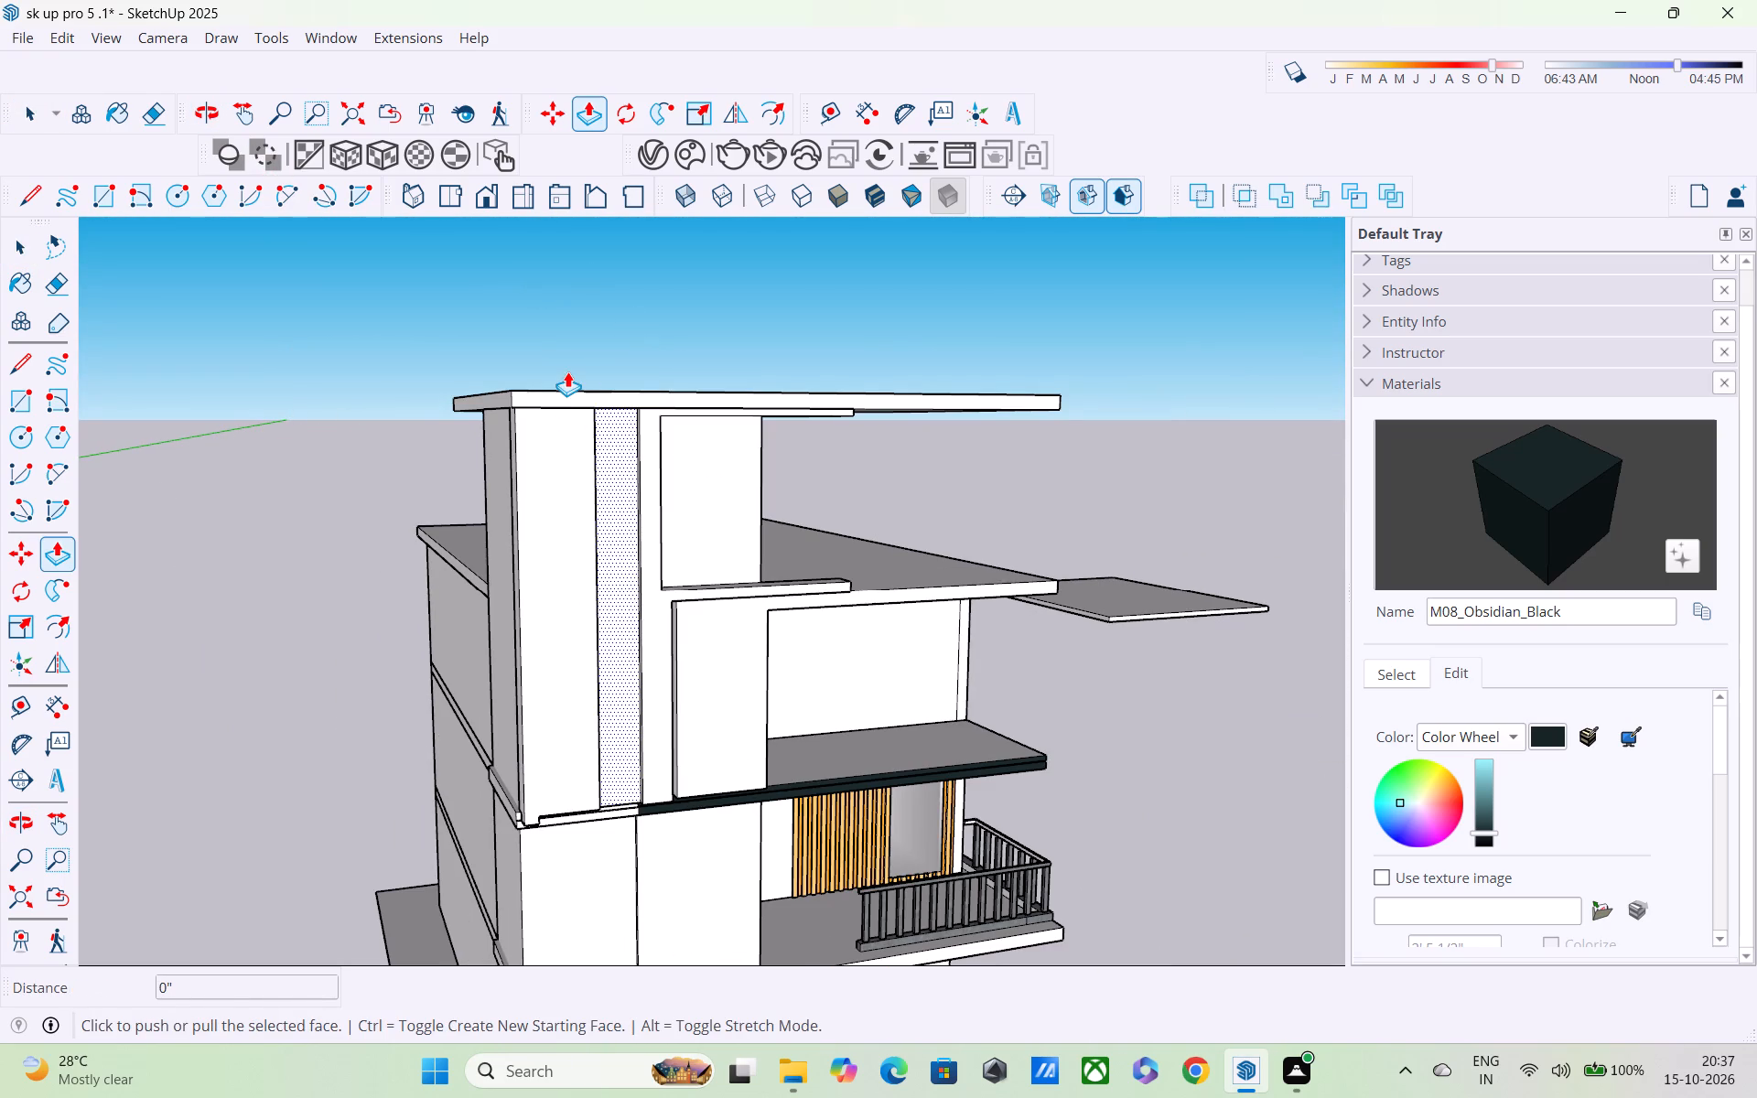
Open the roof slab and corner column group and push/pull the slab's front edge face 10" to meet the front column plane.
key("space")
left_click(707, 353)
double_click(663, 393)
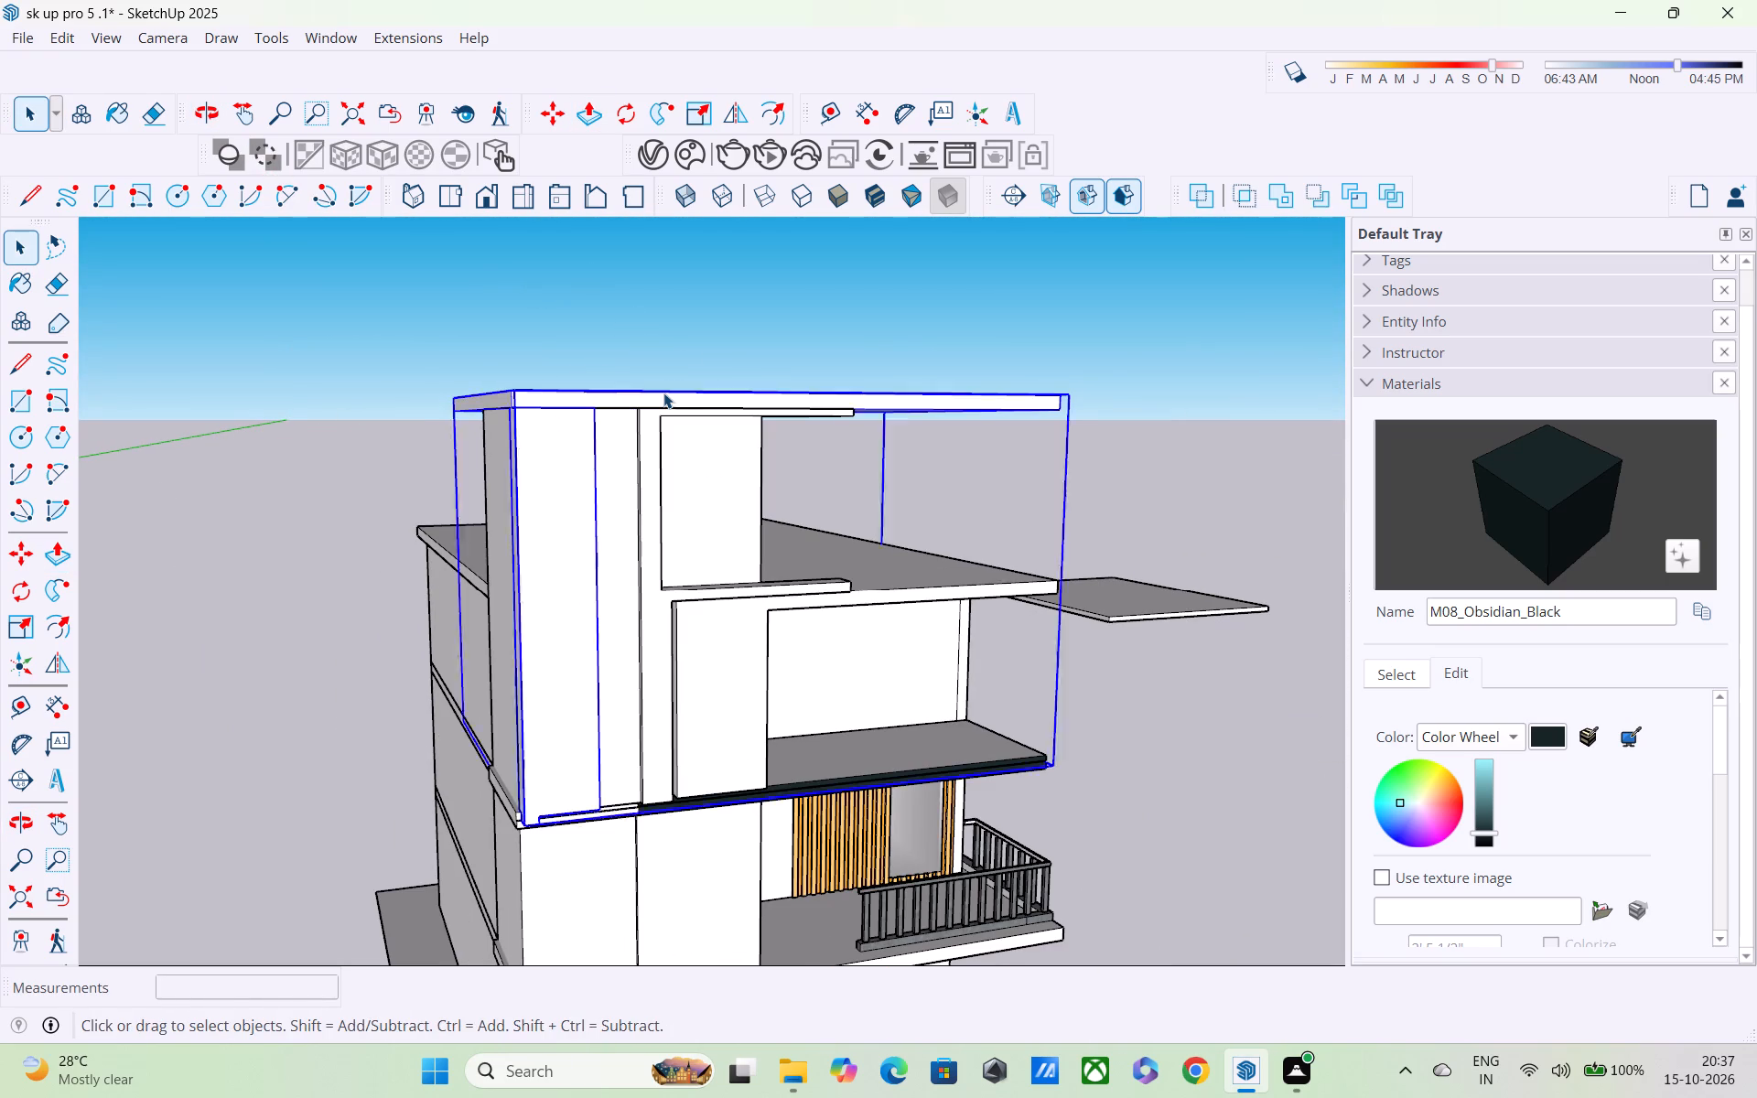
key("p")
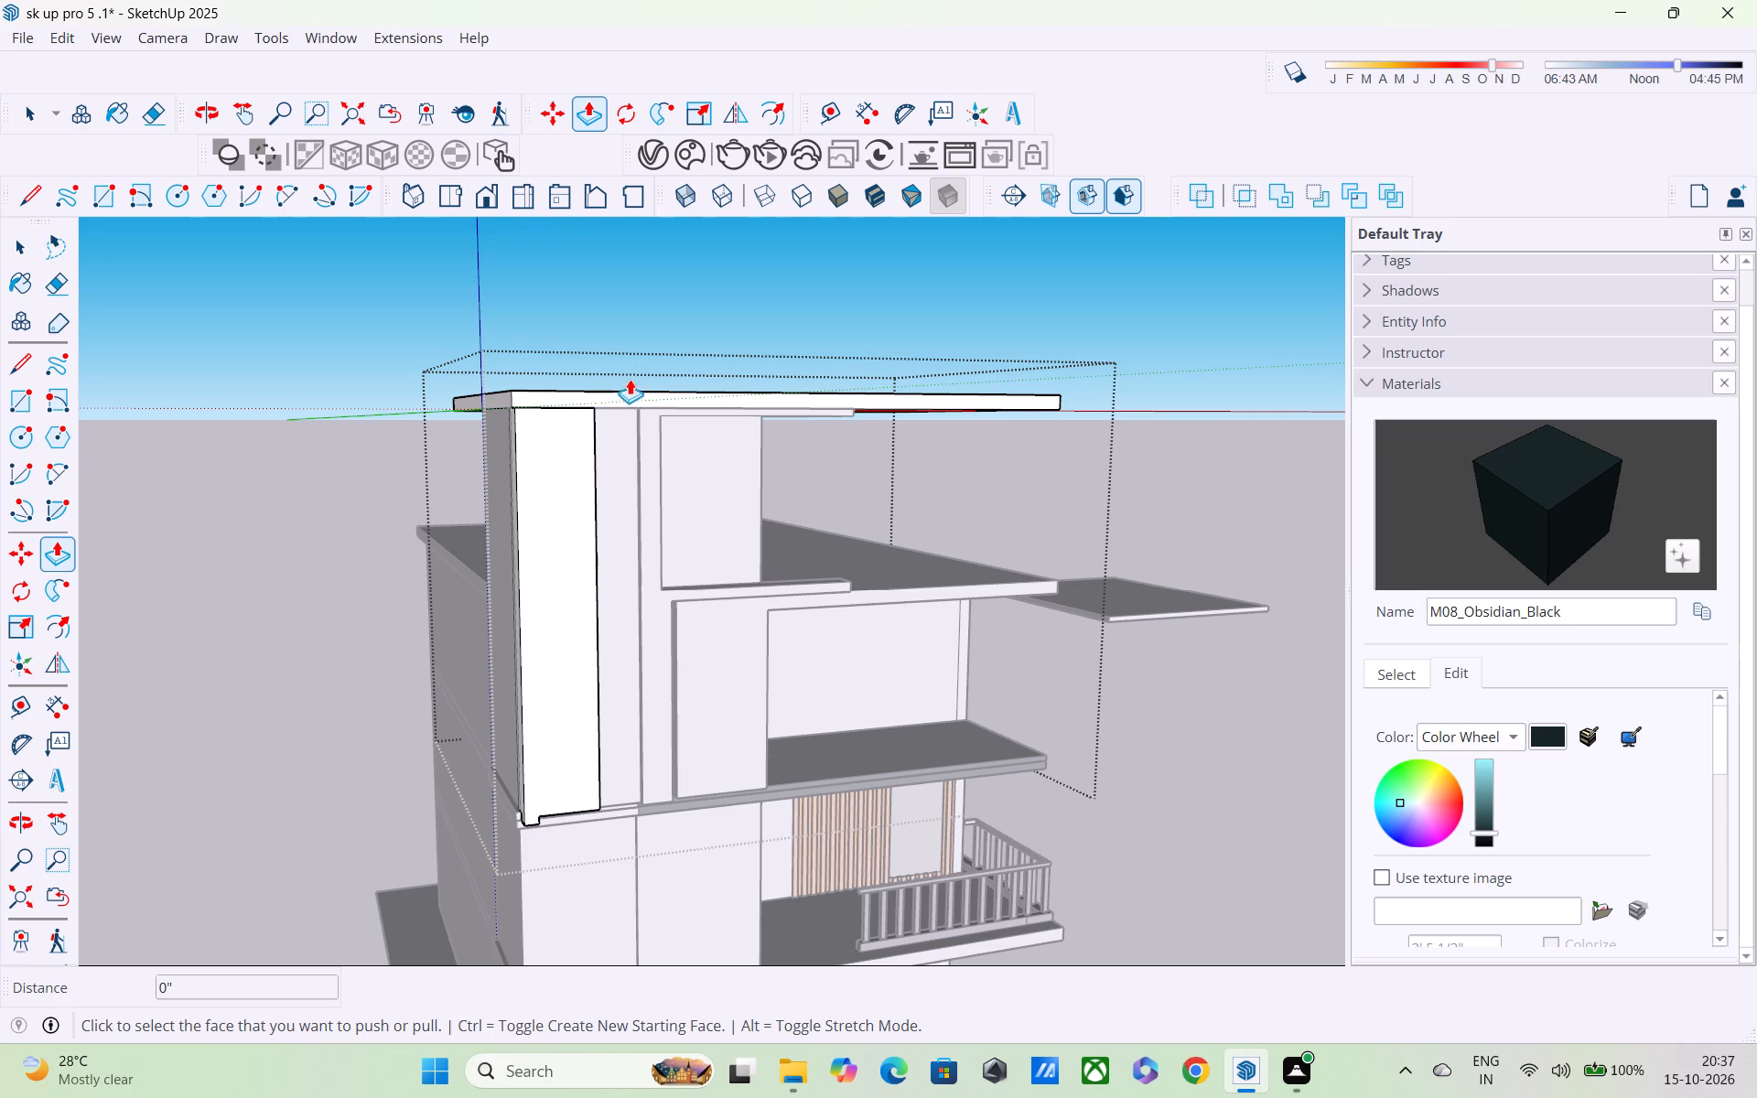
left_click(612, 392)
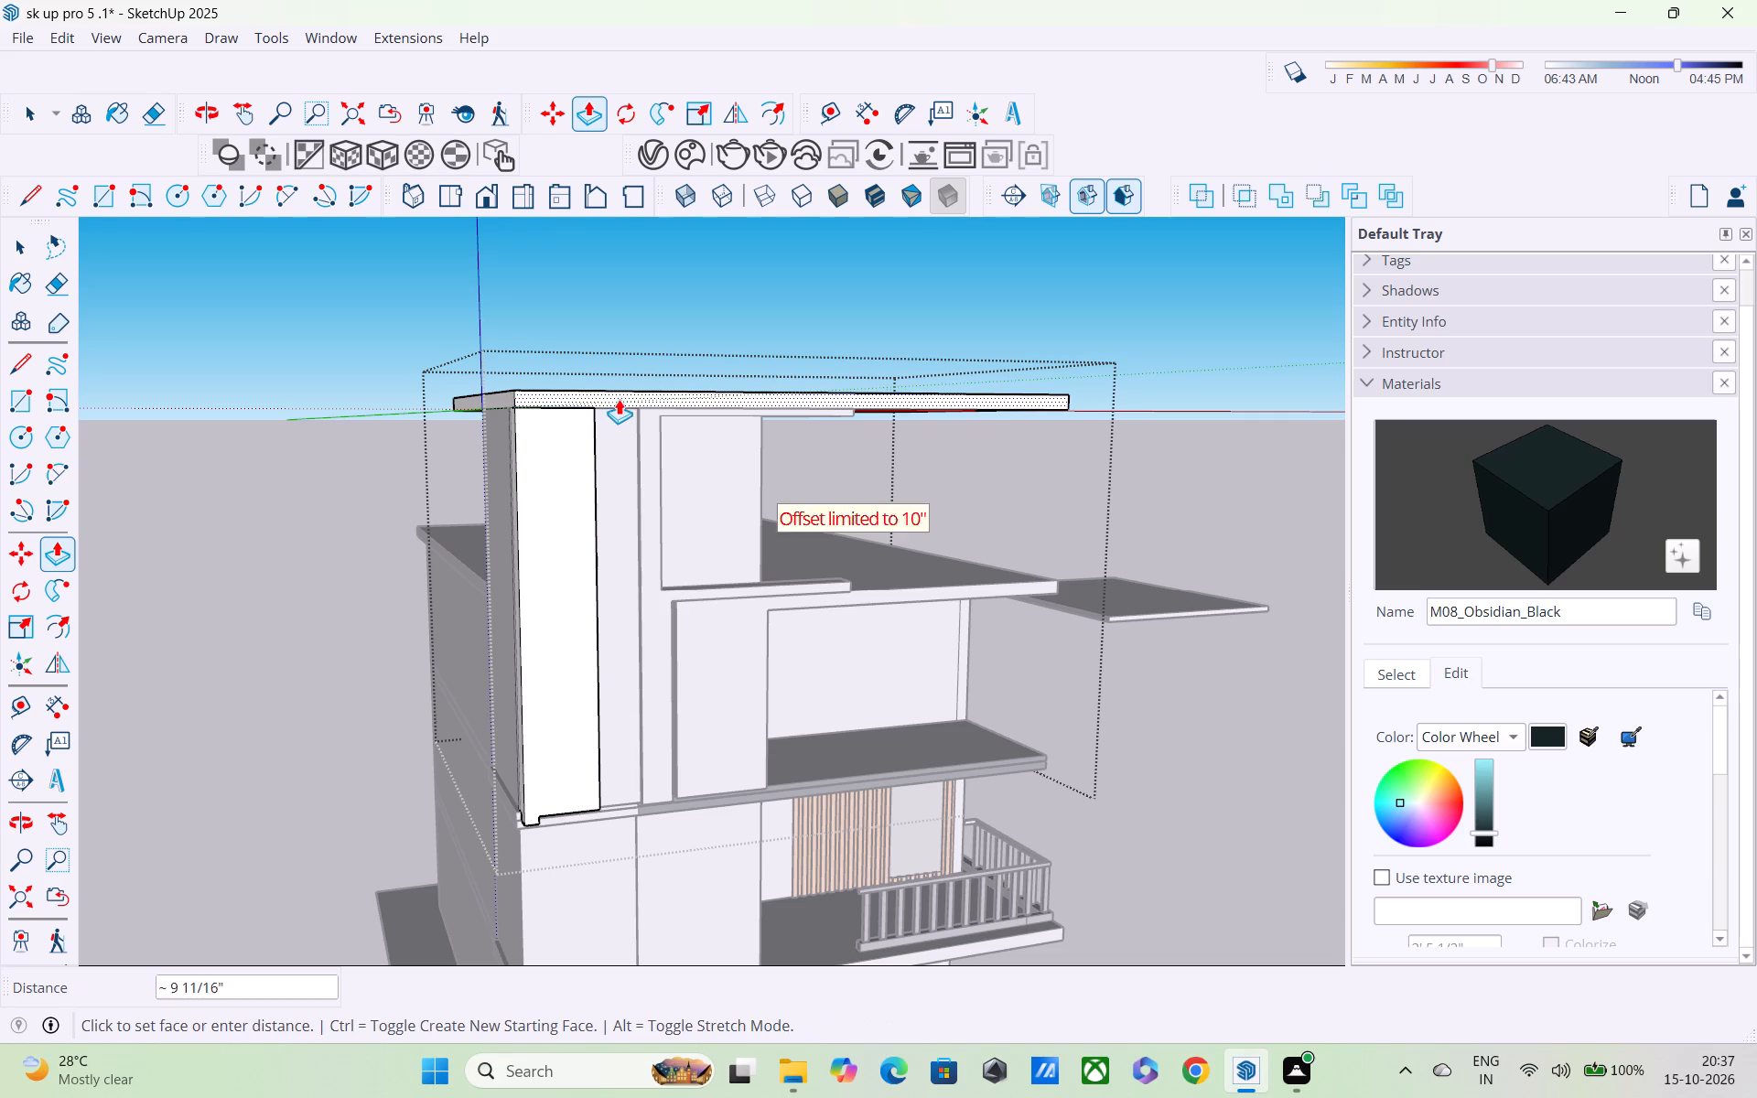
middle_click_drag(636, 408, 751, 494)
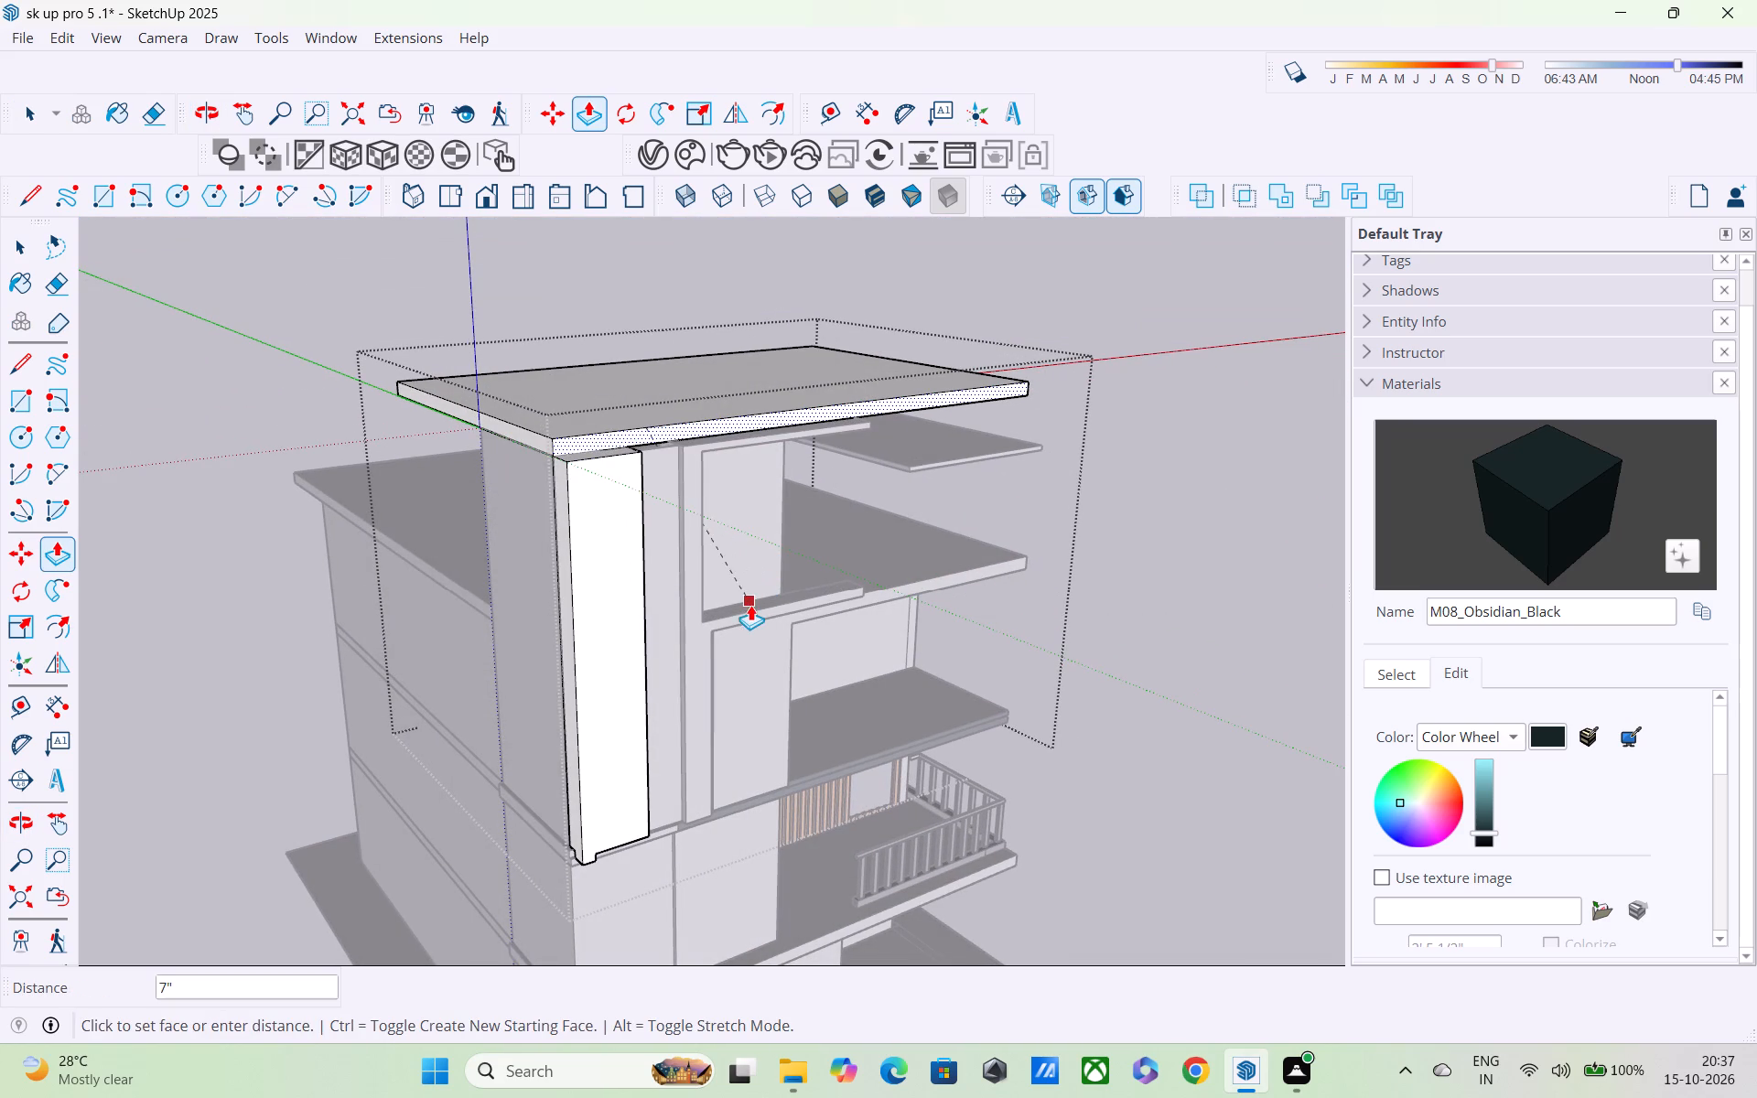
left_click(749, 608)
middle_click_drag(699, 587, 532, 324)
scroll(580, 371, "up", 4)
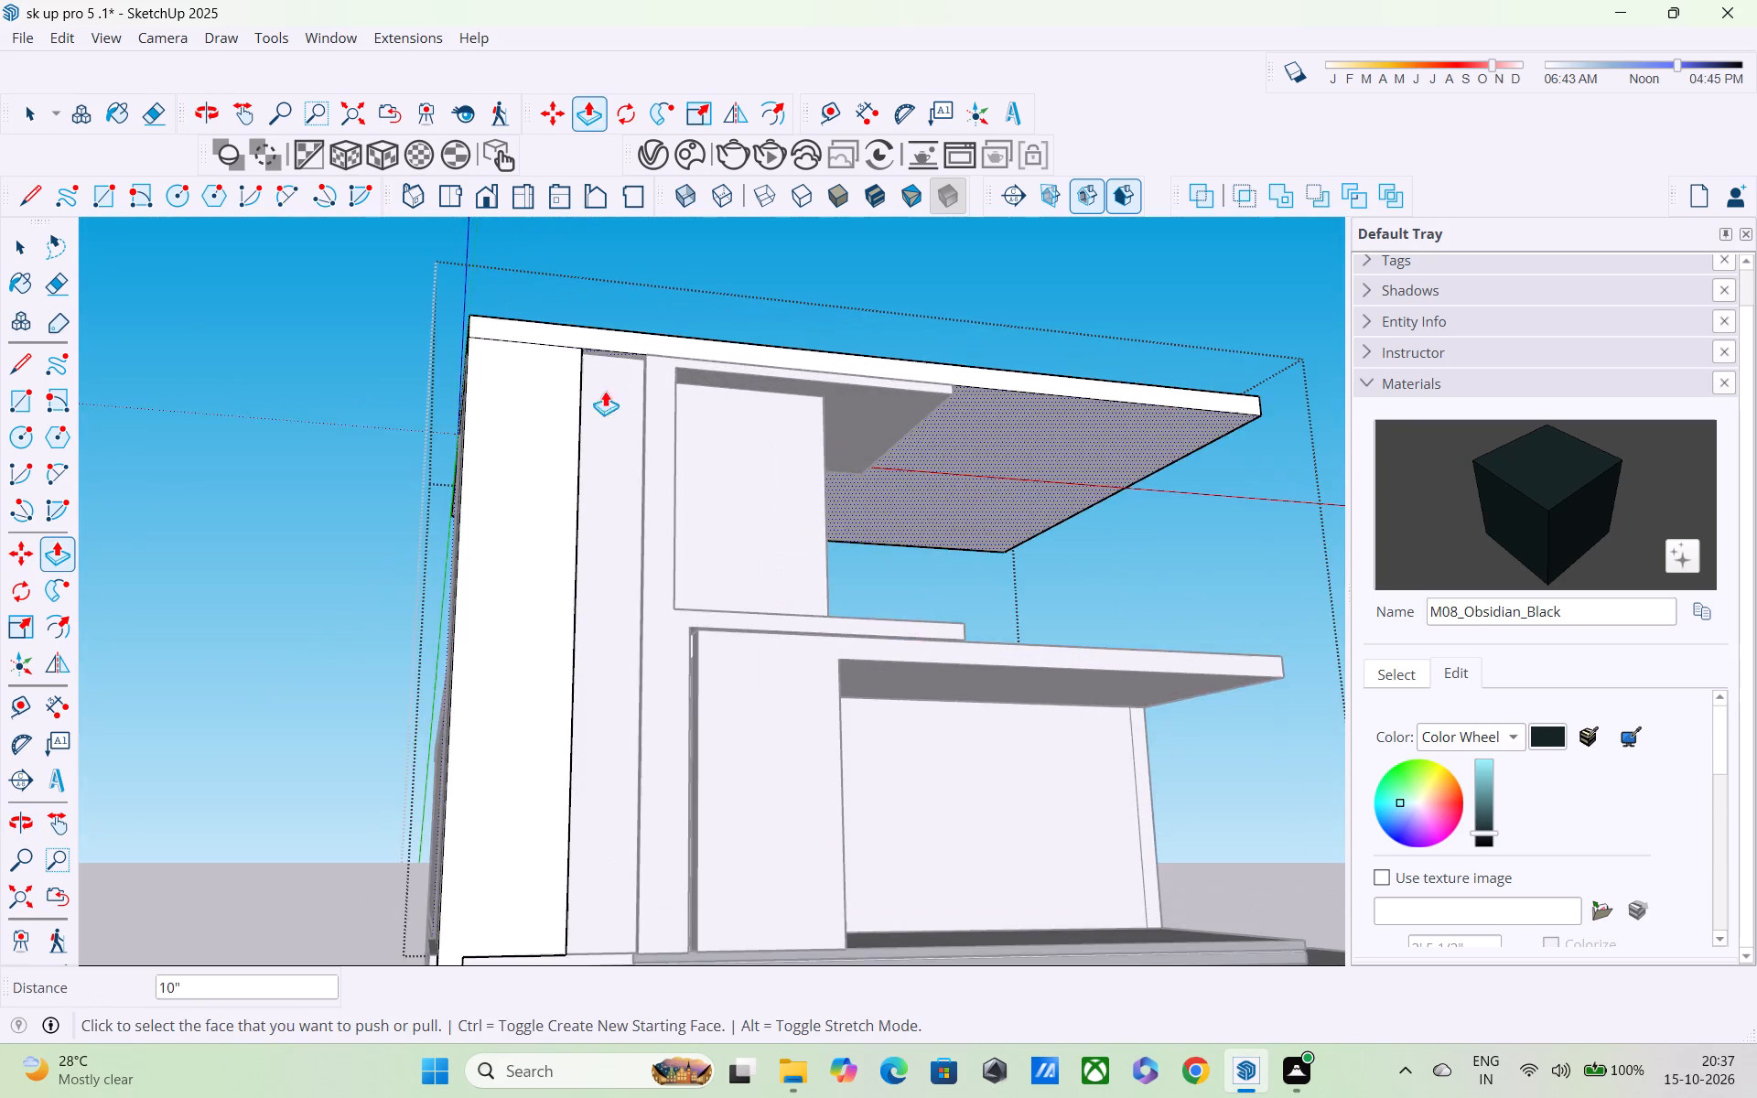
middle_click_drag(645, 437, 1071, 557)
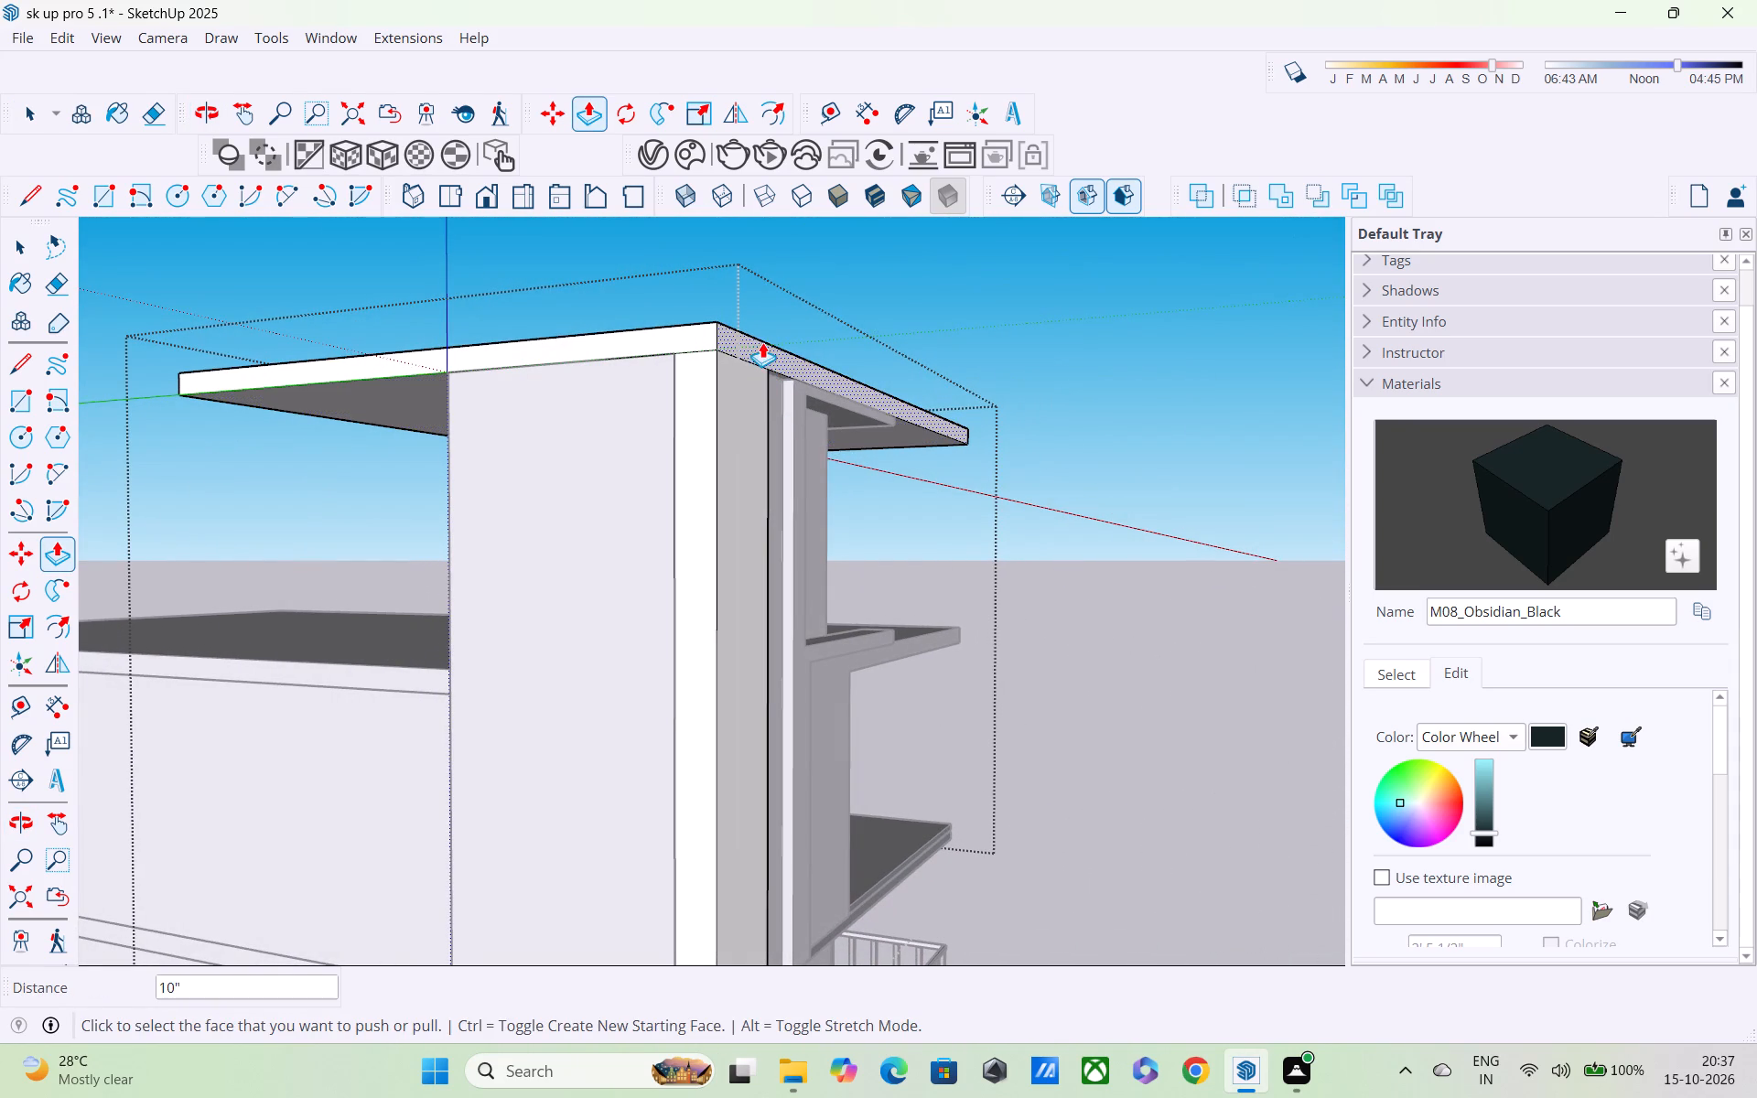
Extend the roof slab's front edge outward by about 2' 3 3/8" so it overhangs the front columns.
left_click(762, 342)
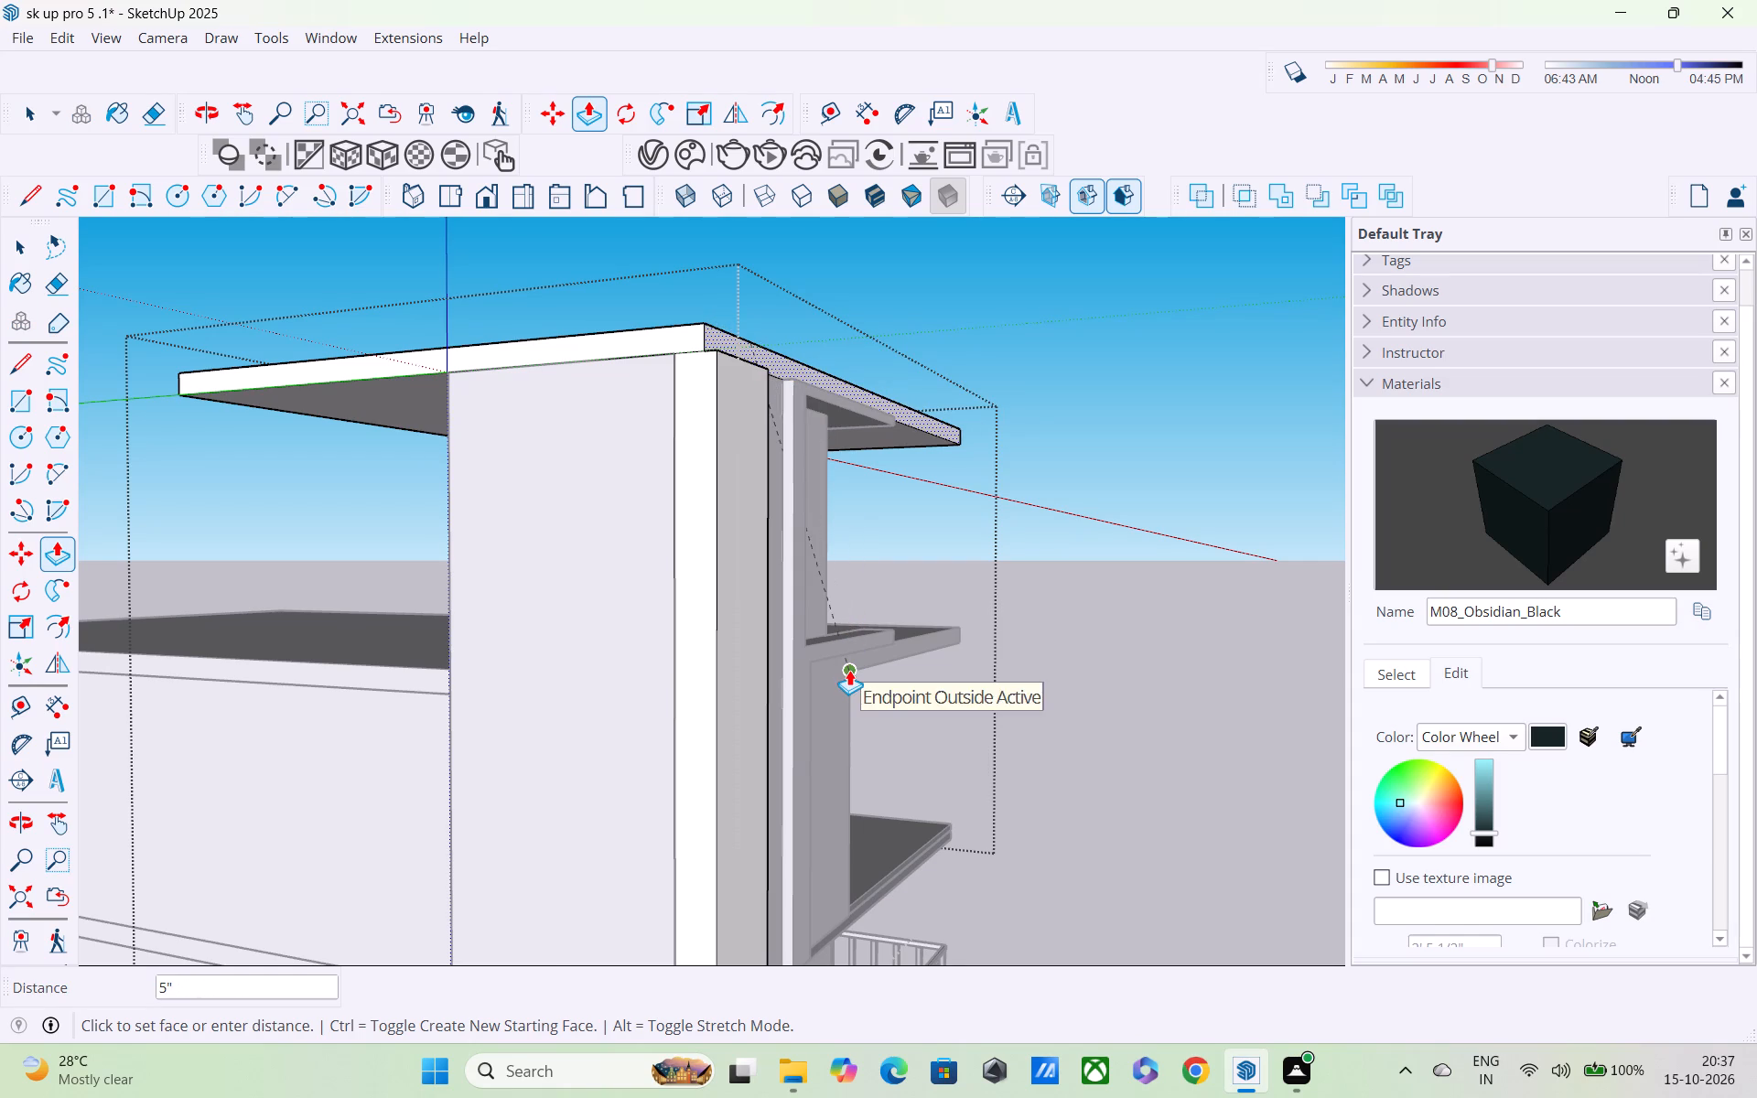
scroll(877, 651, "down", 1)
middle_click_drag(877, 657, 836, 792)
scroll(842, 872, "down", 2)
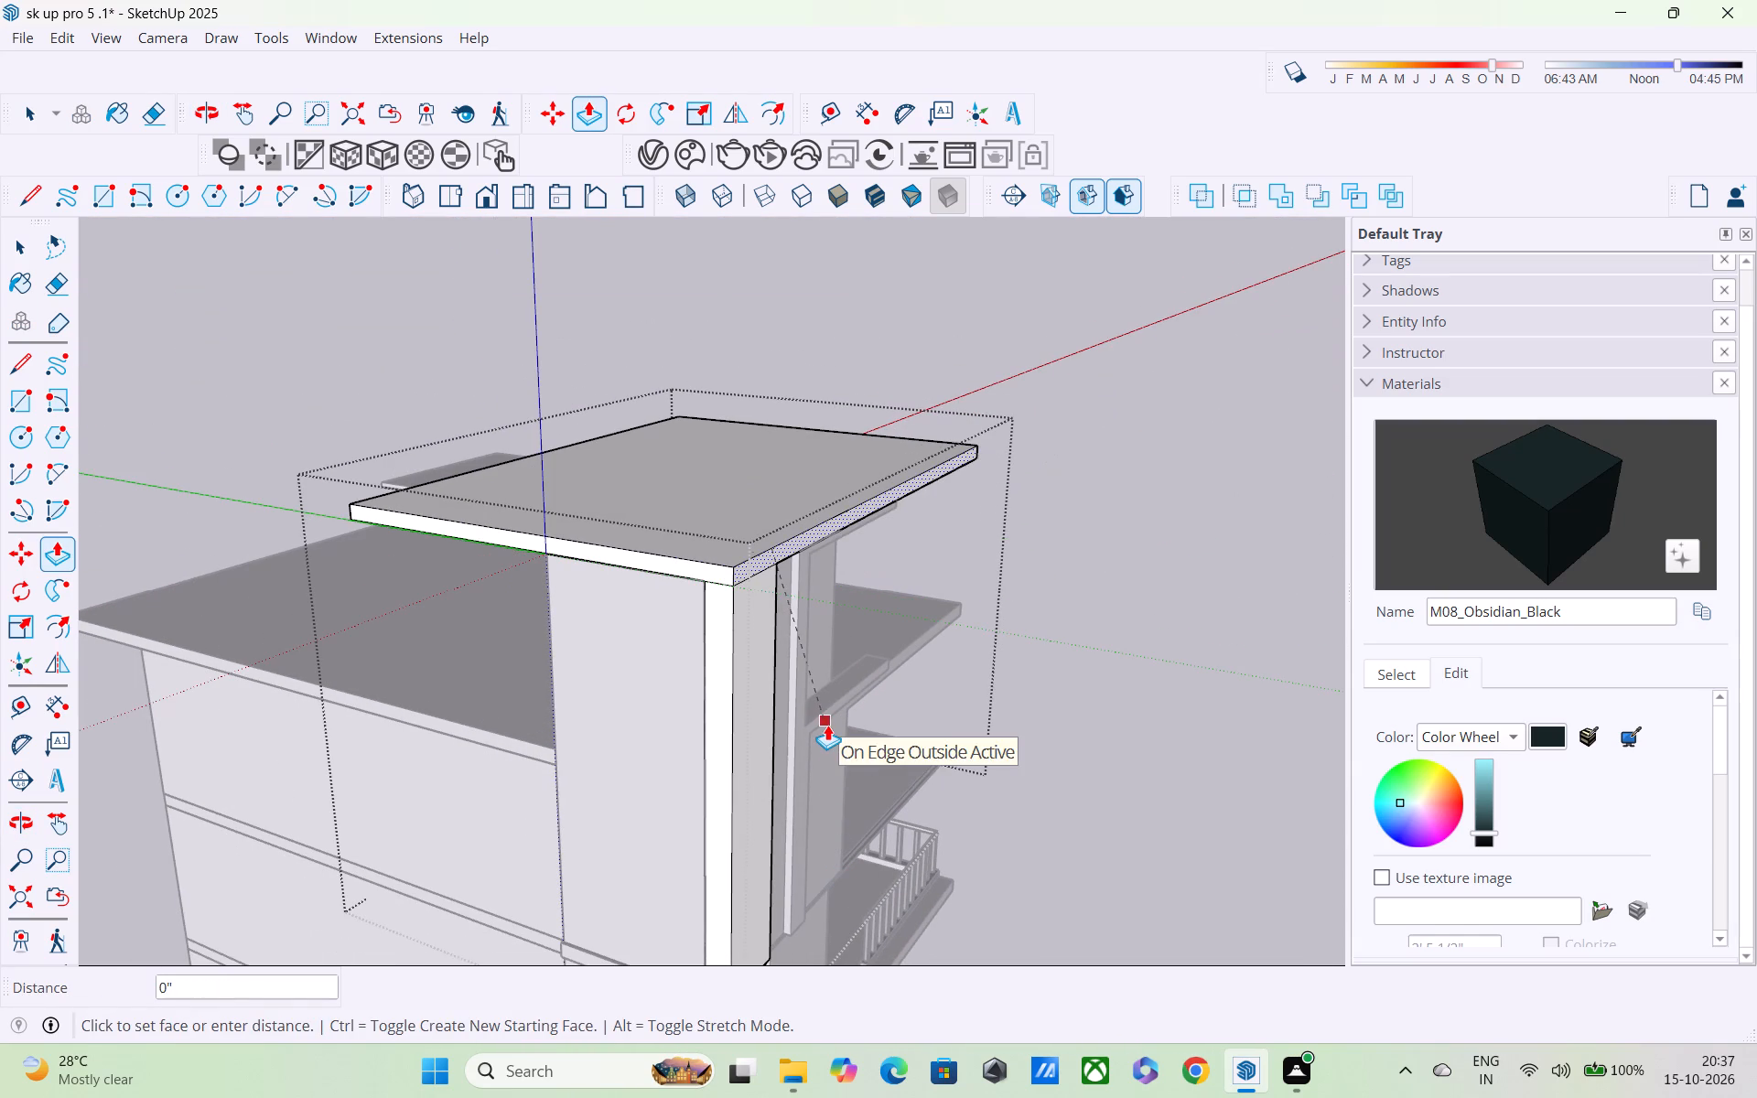
middle_click_drag(825, 694, 852, 466)
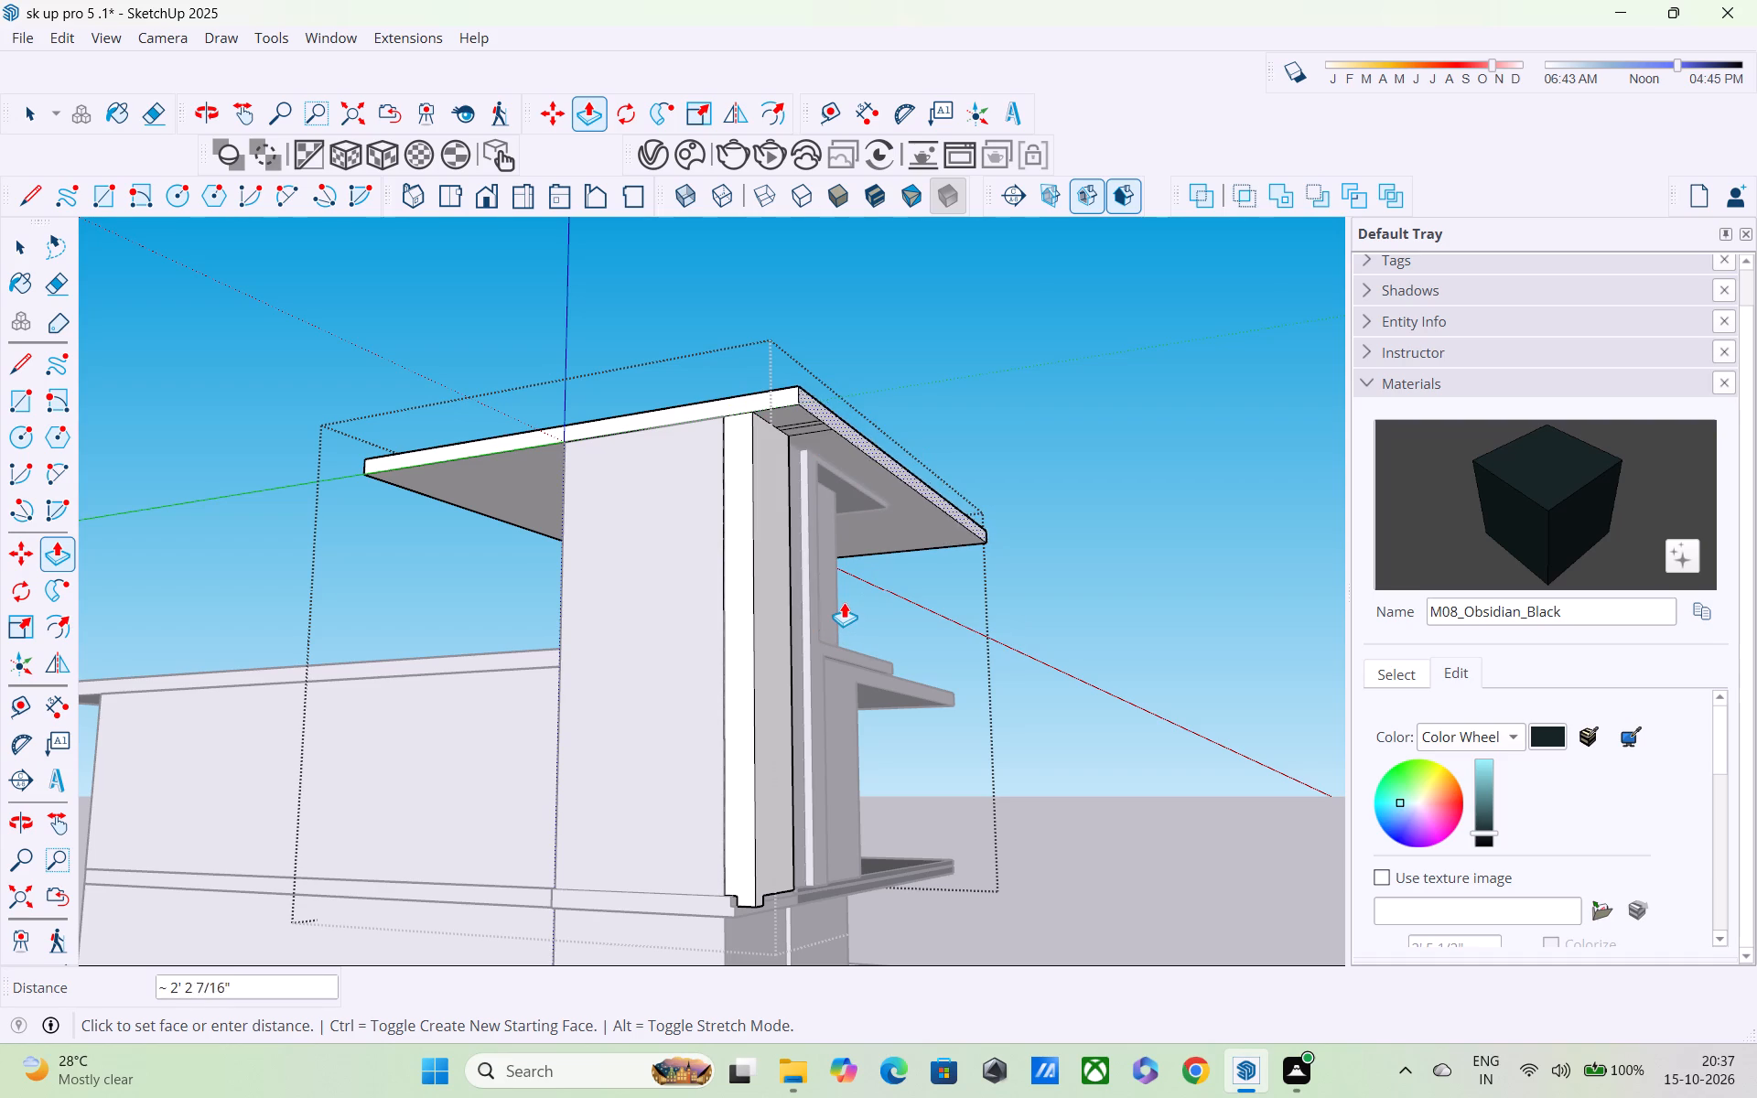
left_click(845, 577)
Erase the three leftover short edges across the underside of the roof slab's overhang above the corner column.
middle_click_drag(849, 578, 848, 629)
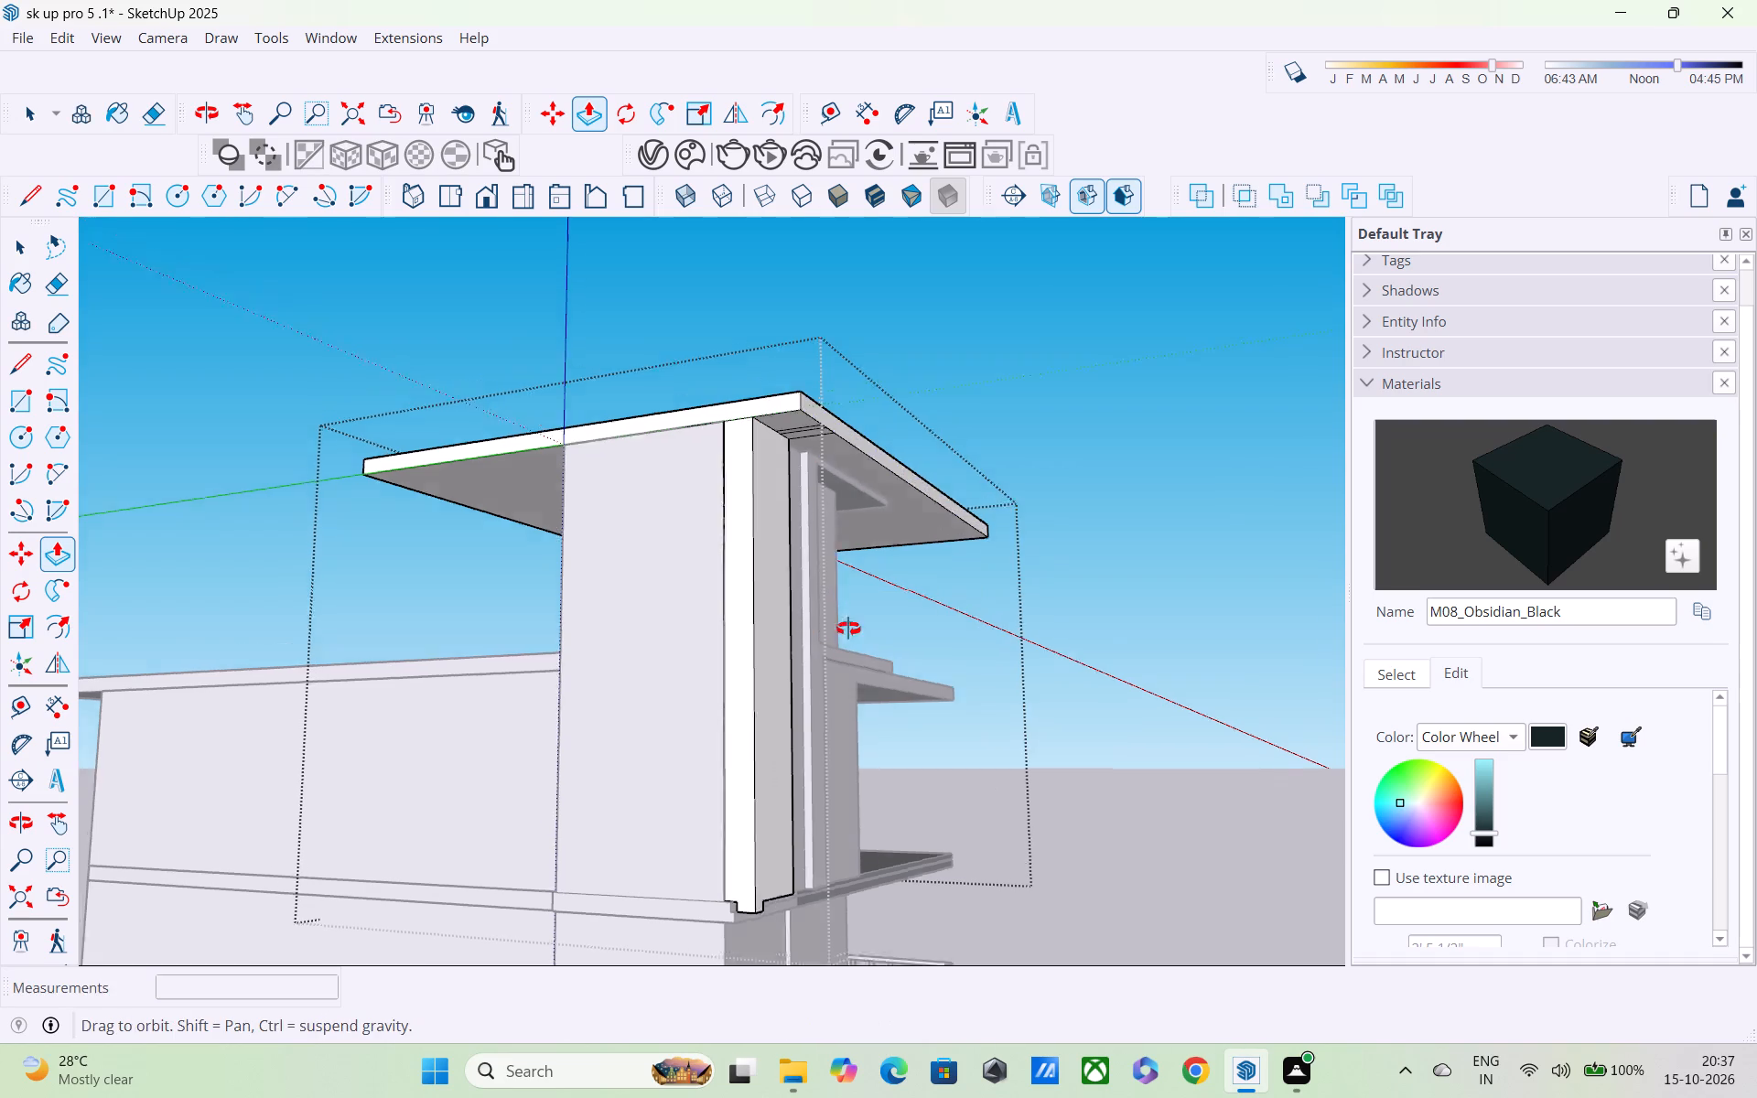
middle_click_drag(848, 629, 751, 822)
scroll(752, 609, "up", 4)
middle_click_drag(757, 530, 343, 392)
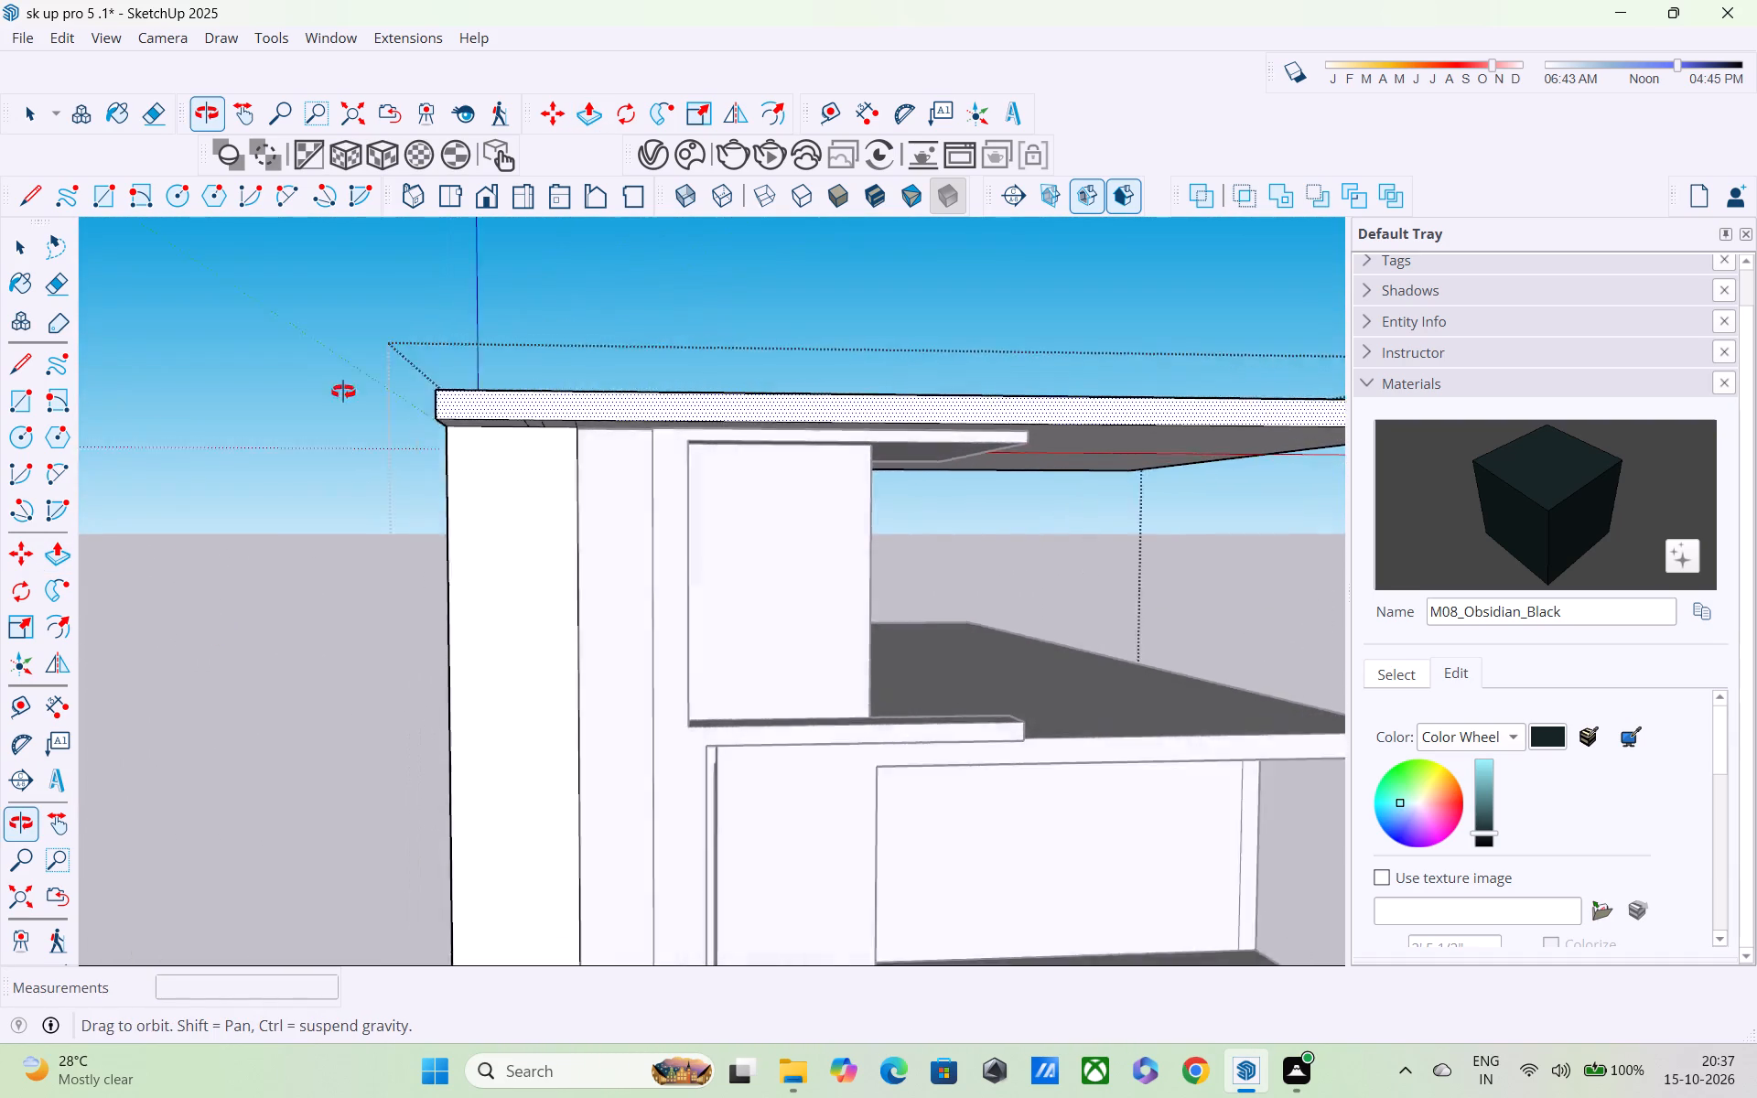
middle_click_drag(343, 392, 263, 389)
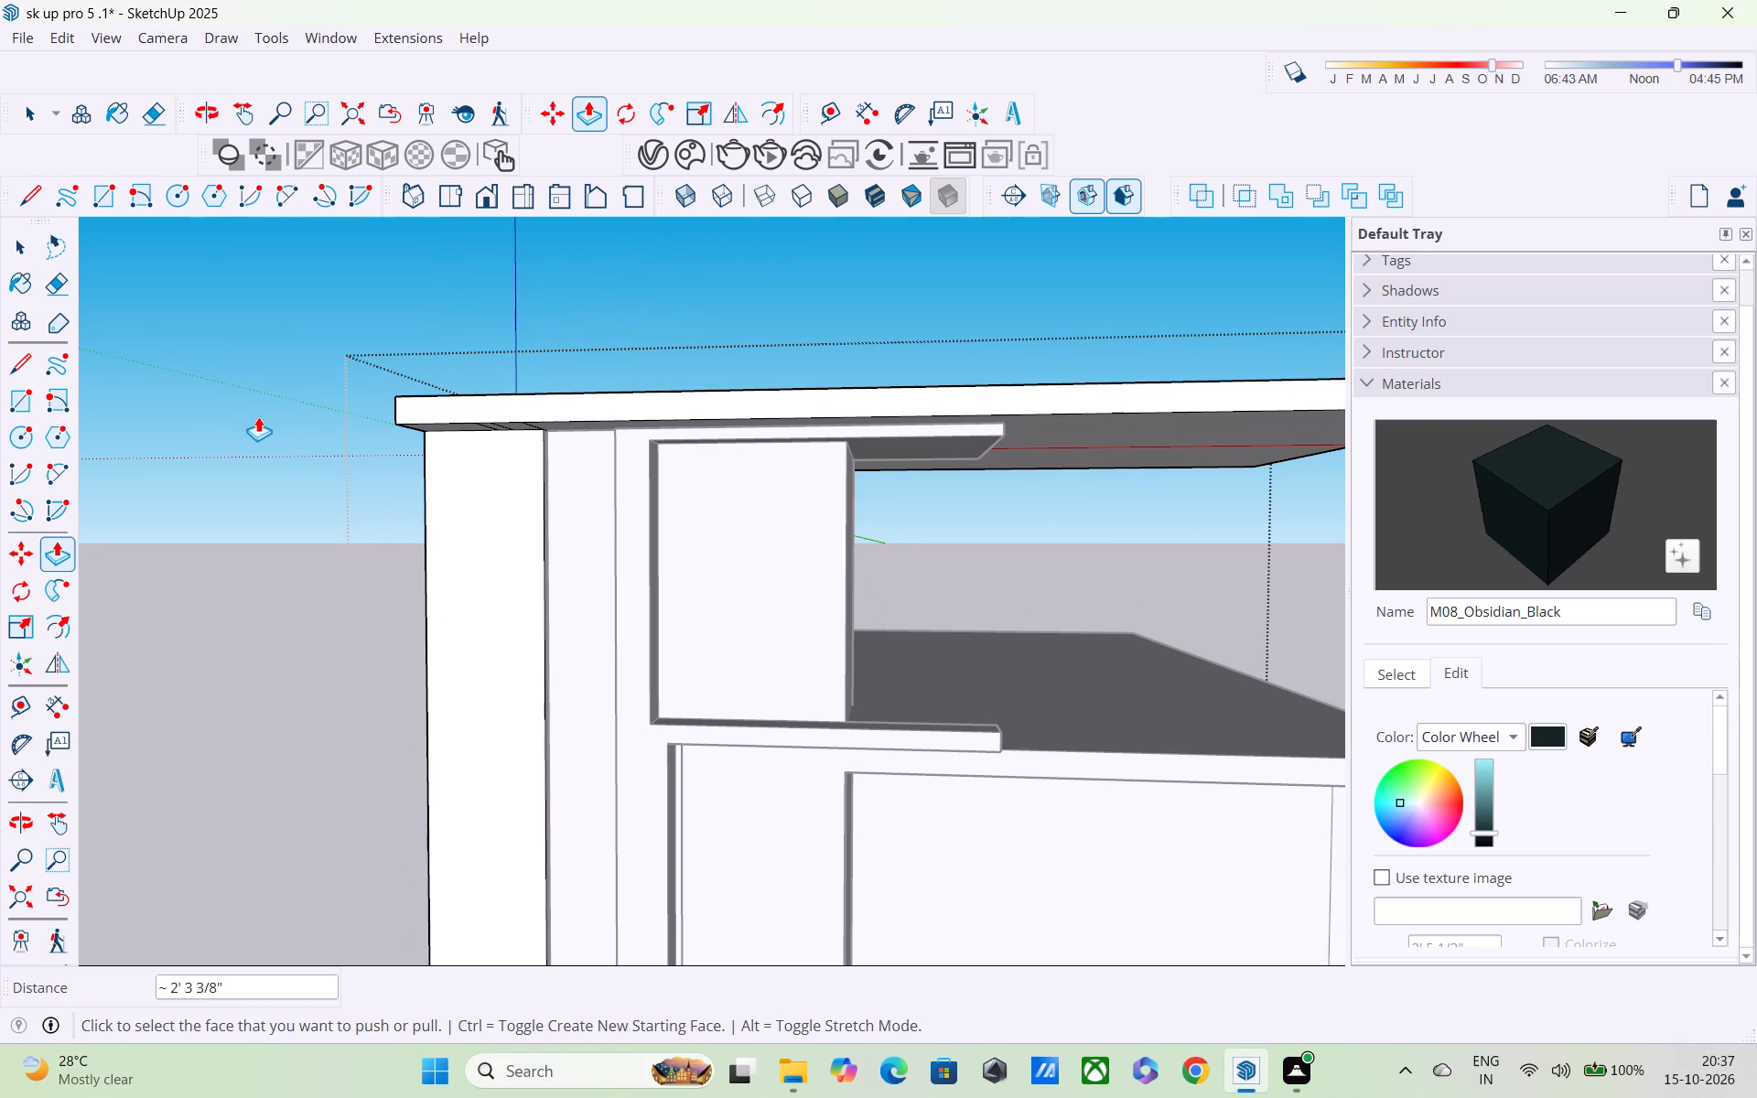
middle_click_drag(258, 415, 490, 320)
scroll(576, 333, "up", 3)
middle_click_drag(579, 335, 402, 361)
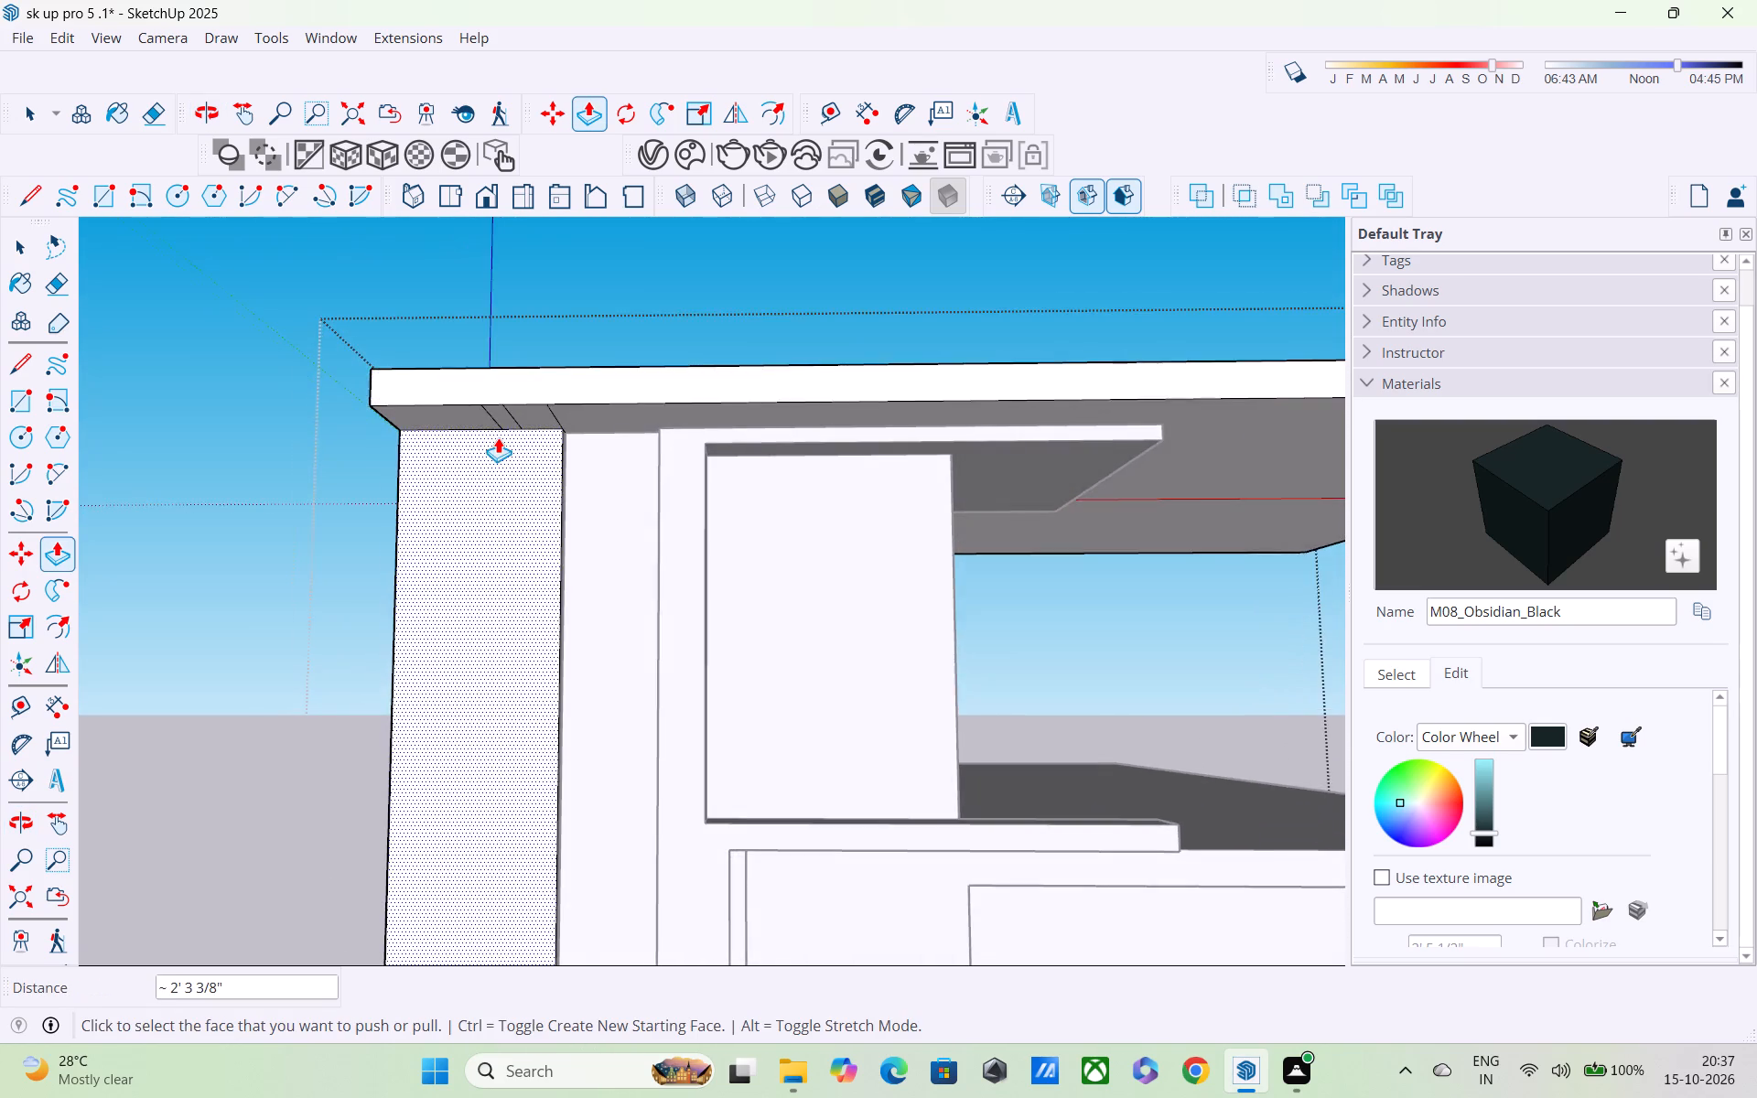
scroll(498, 437, "up", 3)
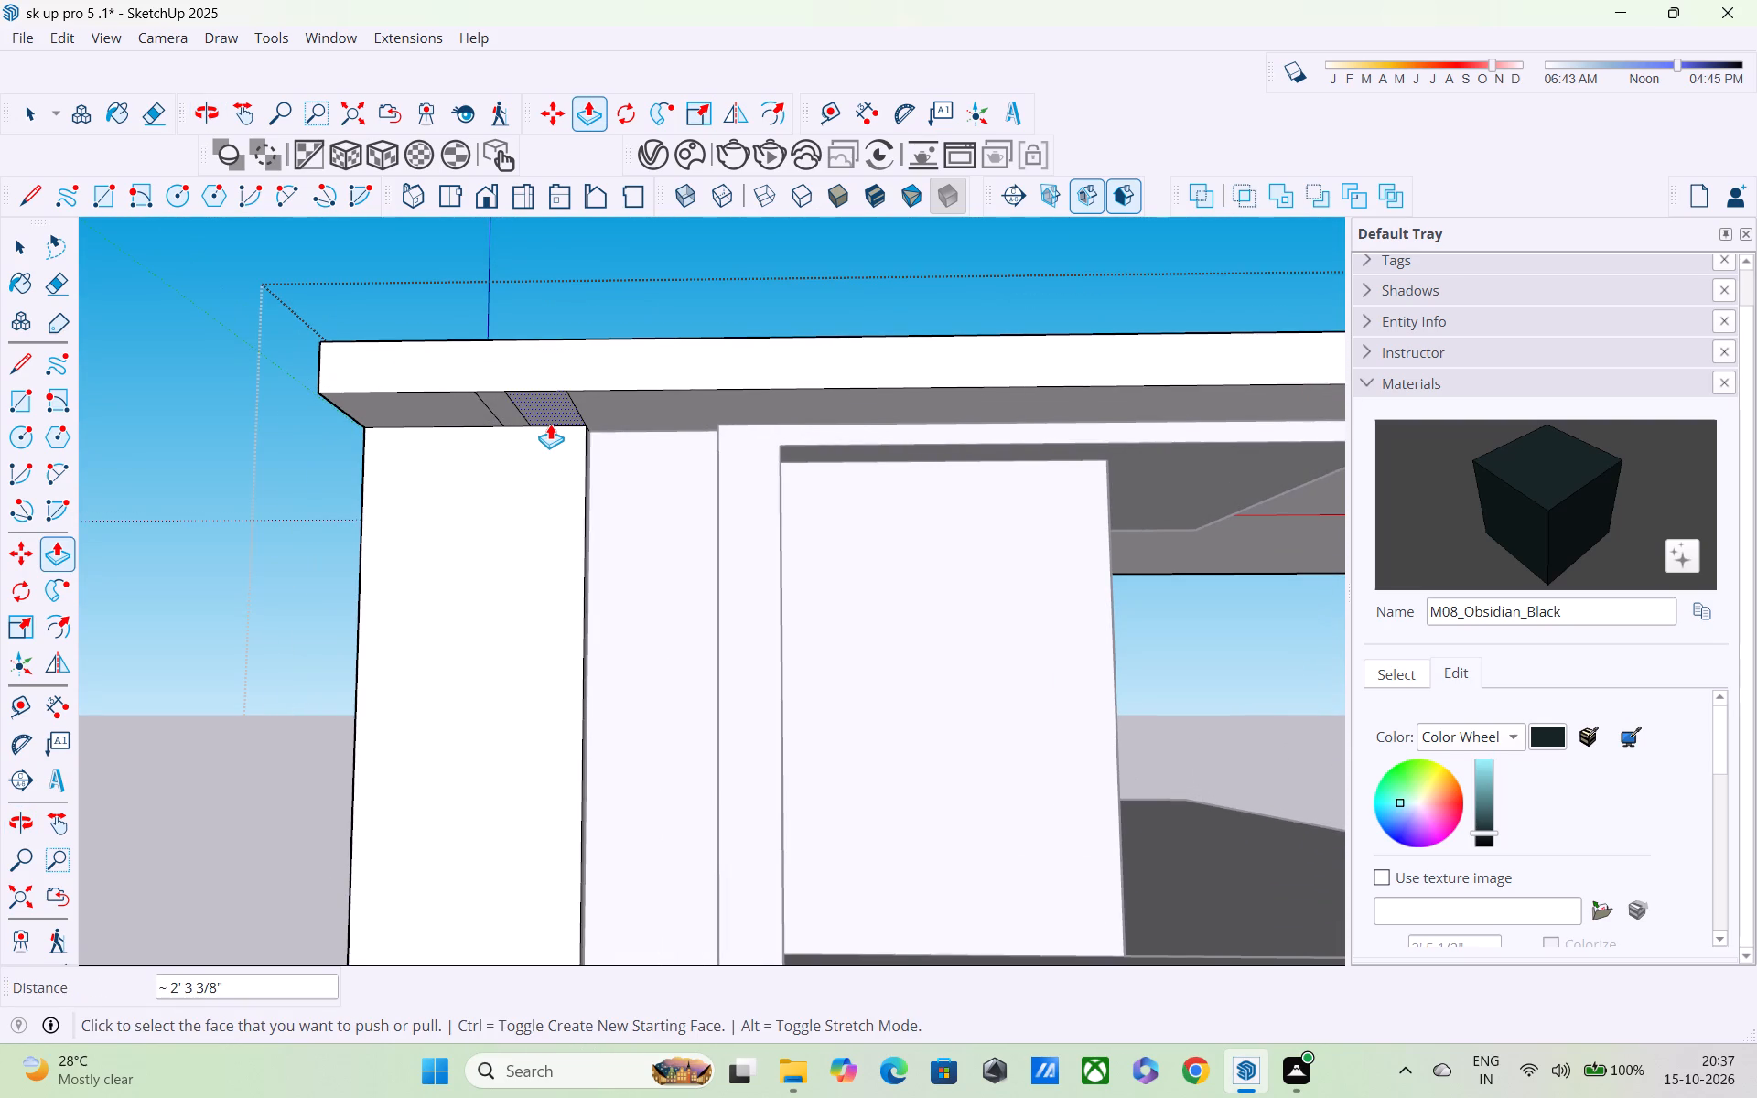
key("e")
scroll(553, 403, "up", 1)
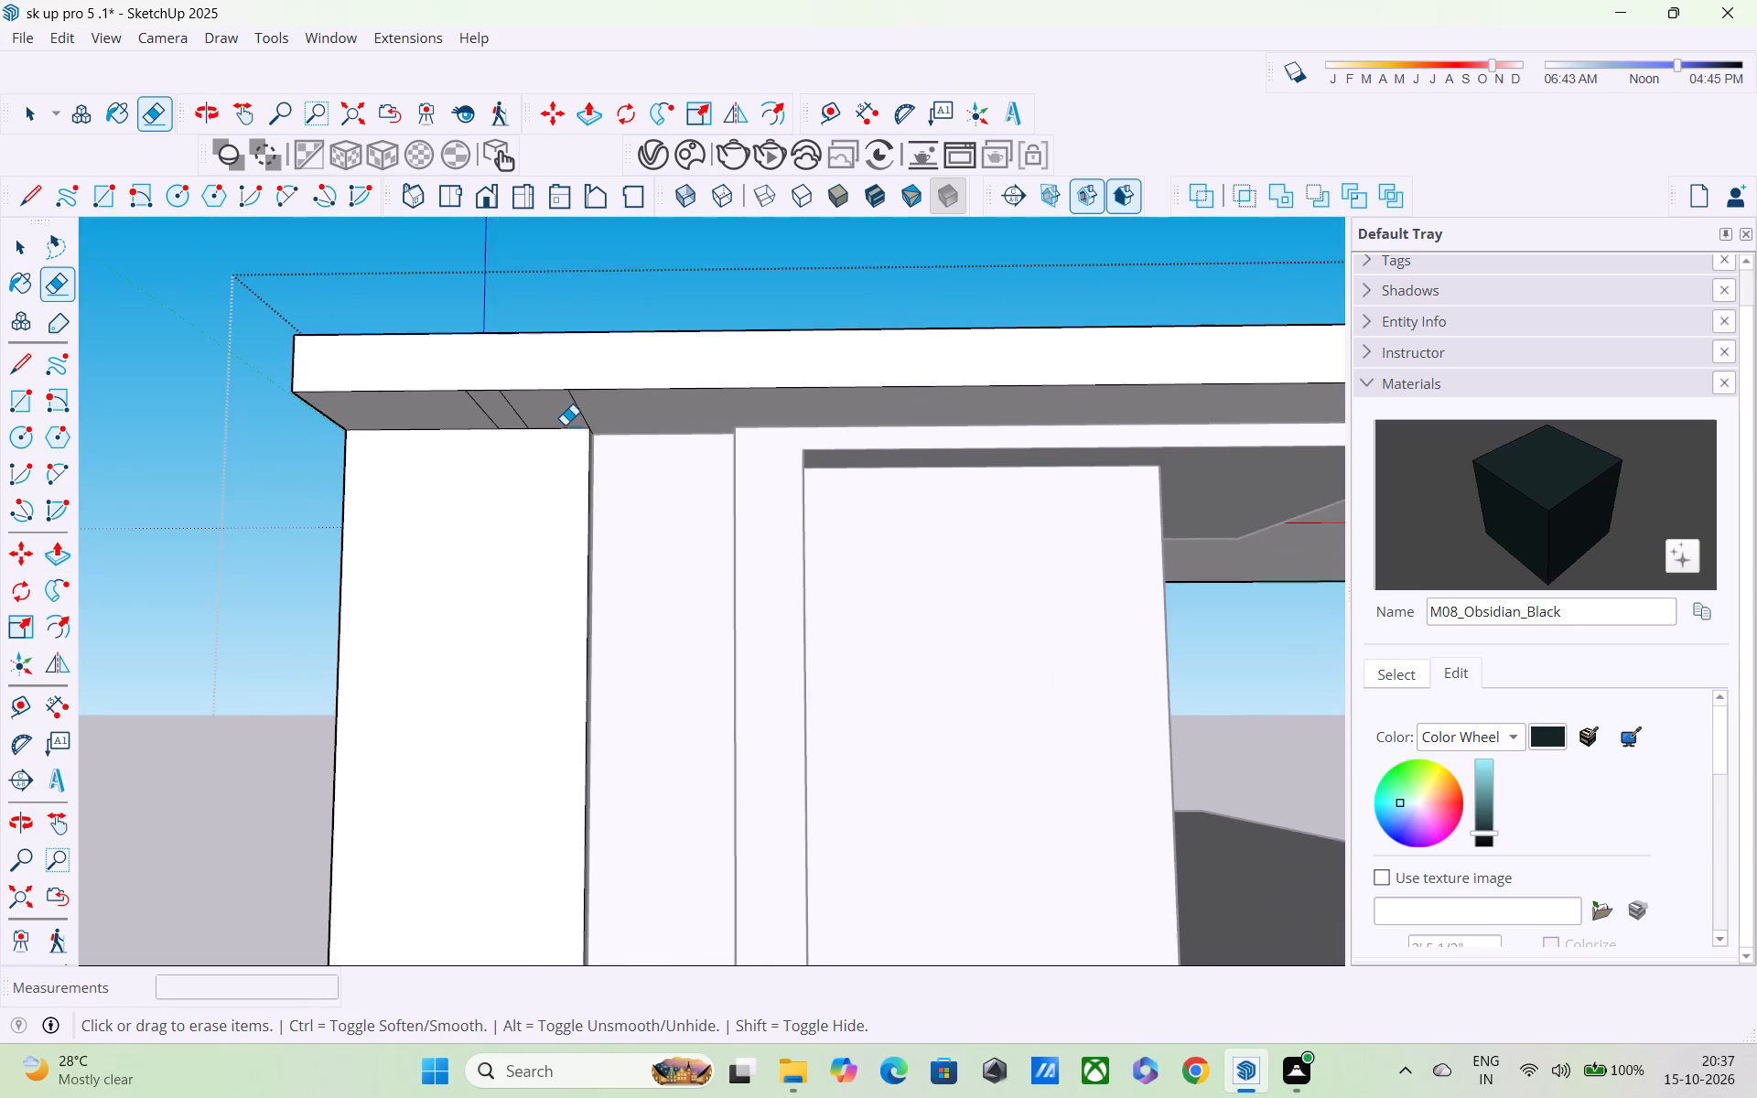
scroll(566, 425, "up", 3)
middle_click_drag(586, 392, 583, 238)
scroll(583, 238, "up", 1)
left_click(586, 255)
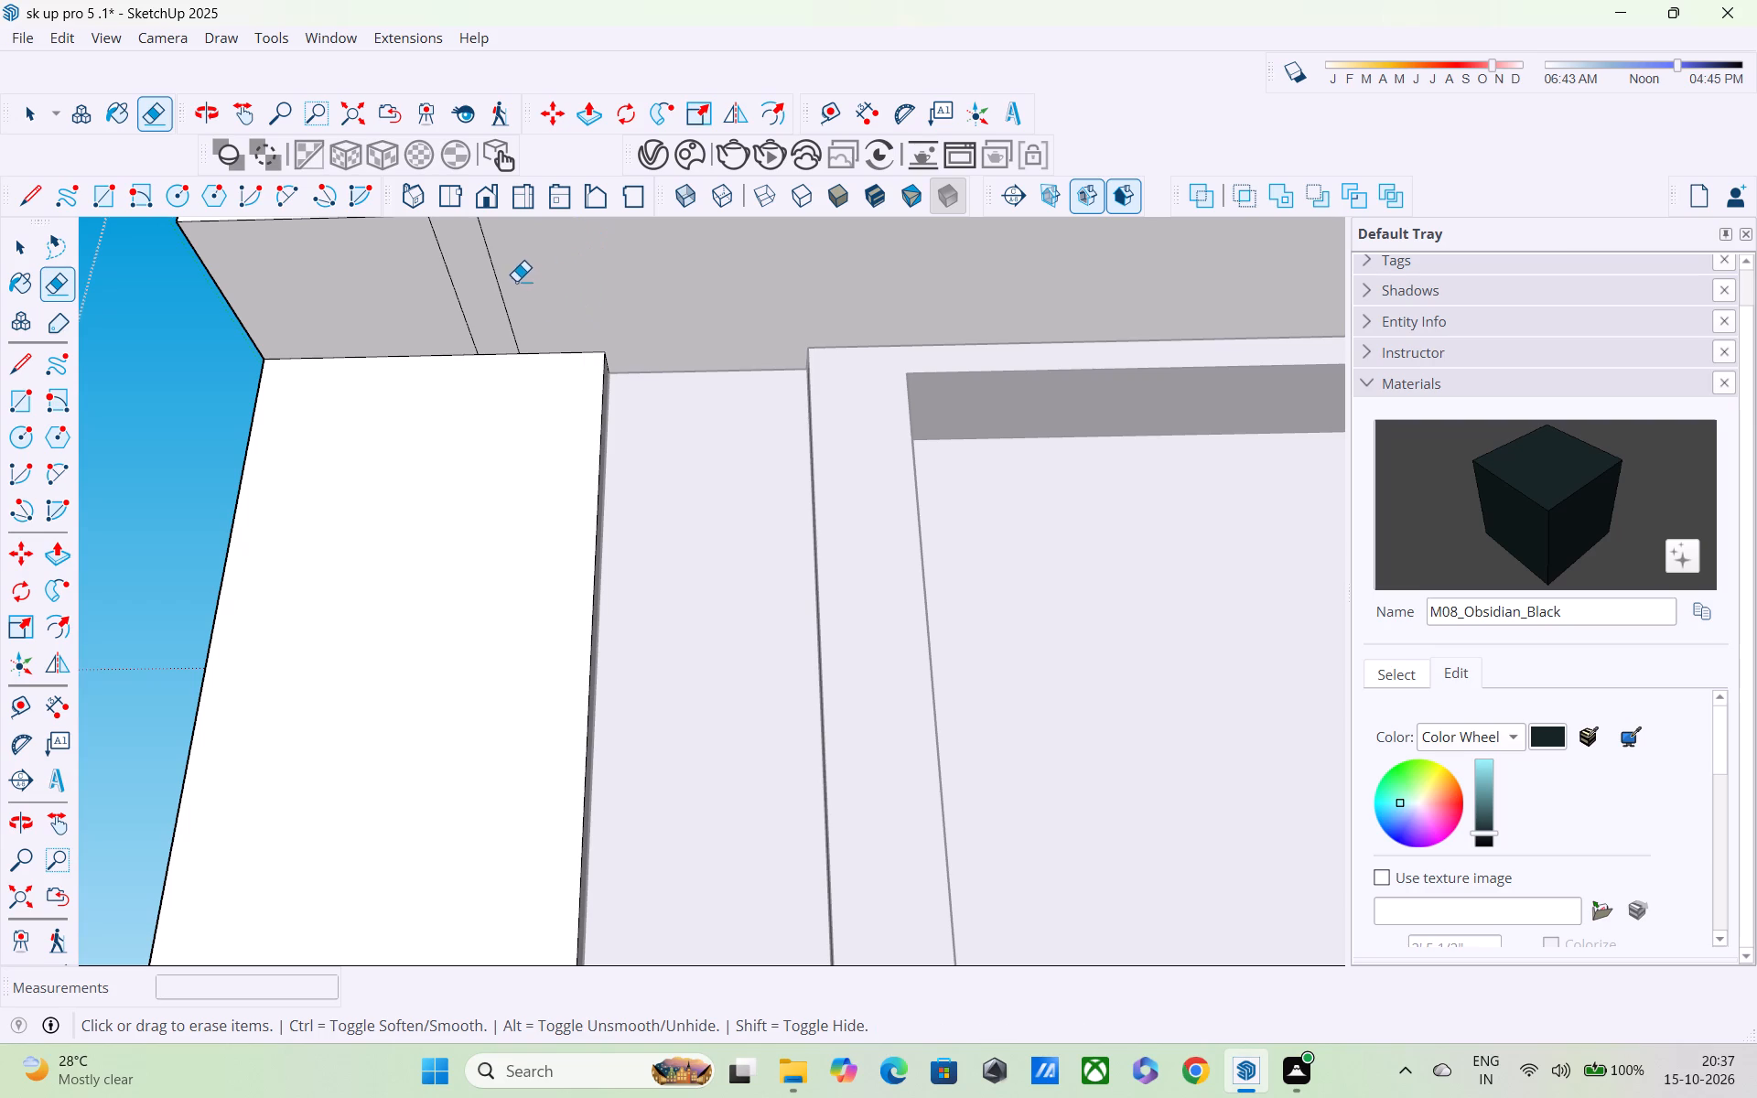
middle_click_drag(496, 265, 734, 212)
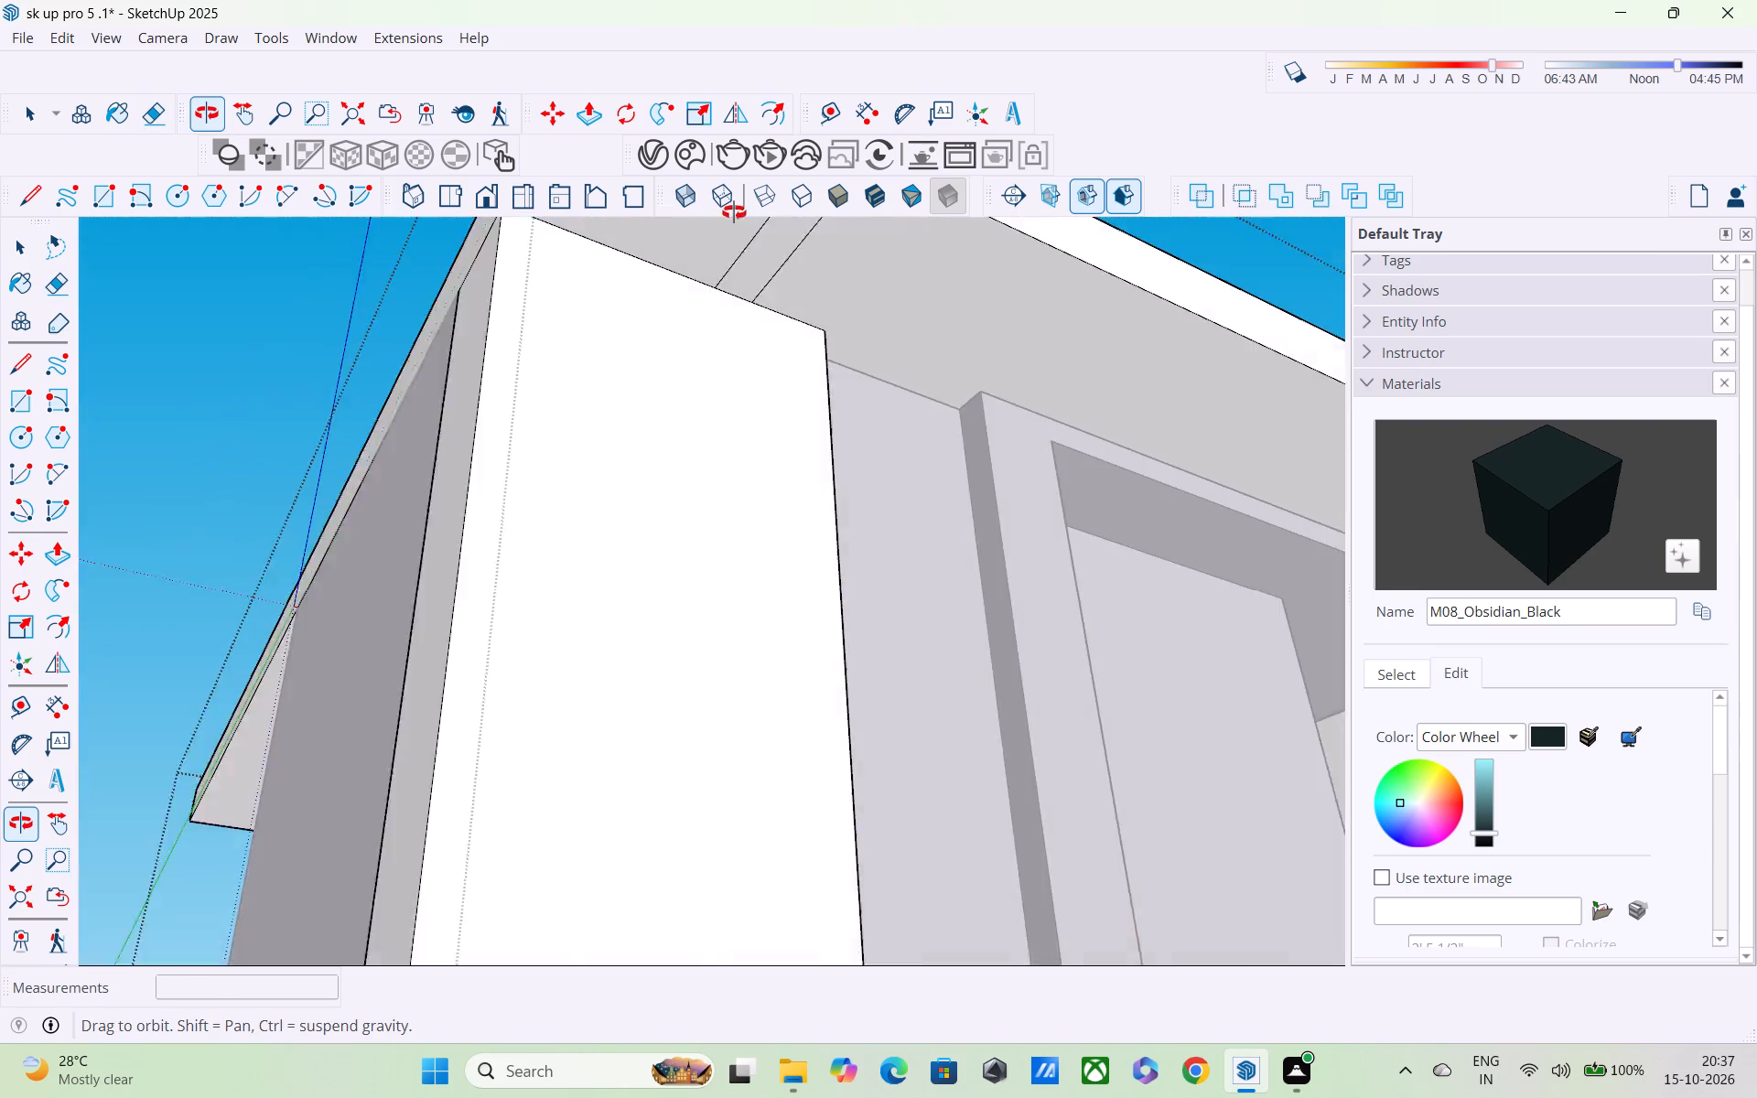
middle_click_drag(734, 212, 720, 202)
scroll(721, 205, "up", 2)
left_click(709, 234)
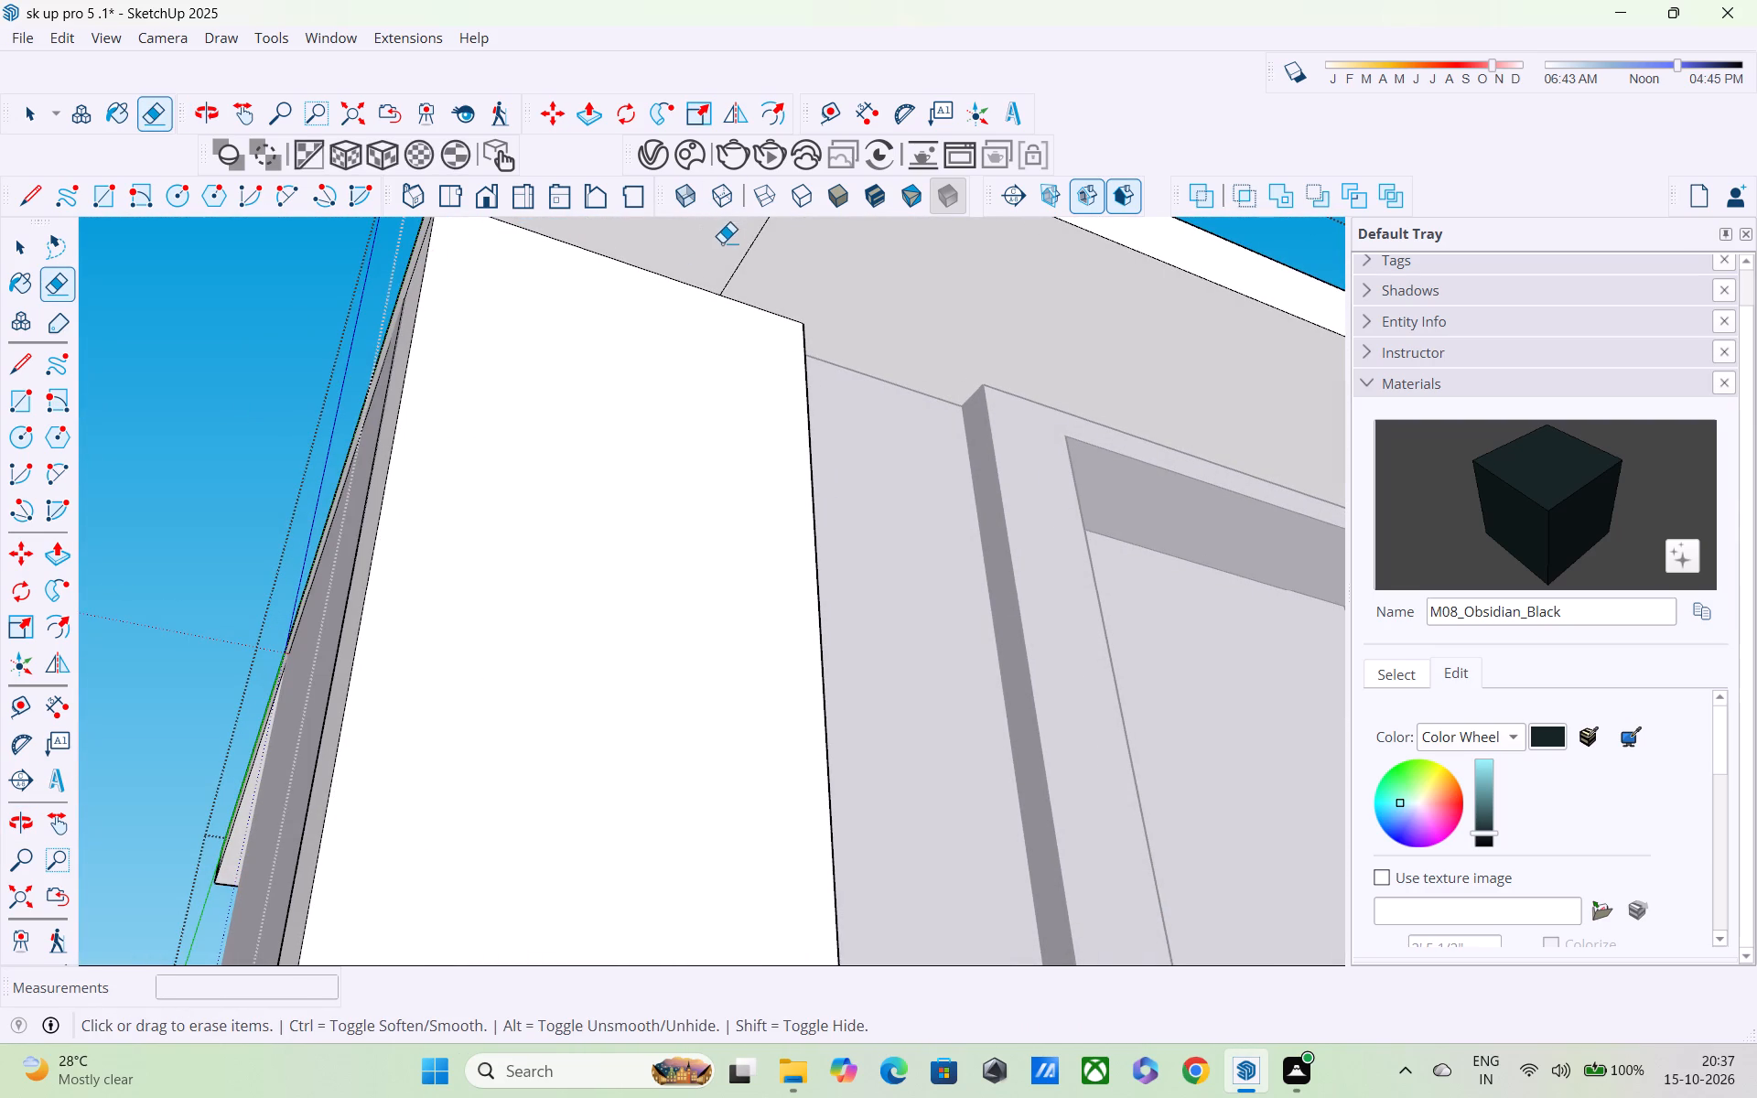
left_click(745, 259)
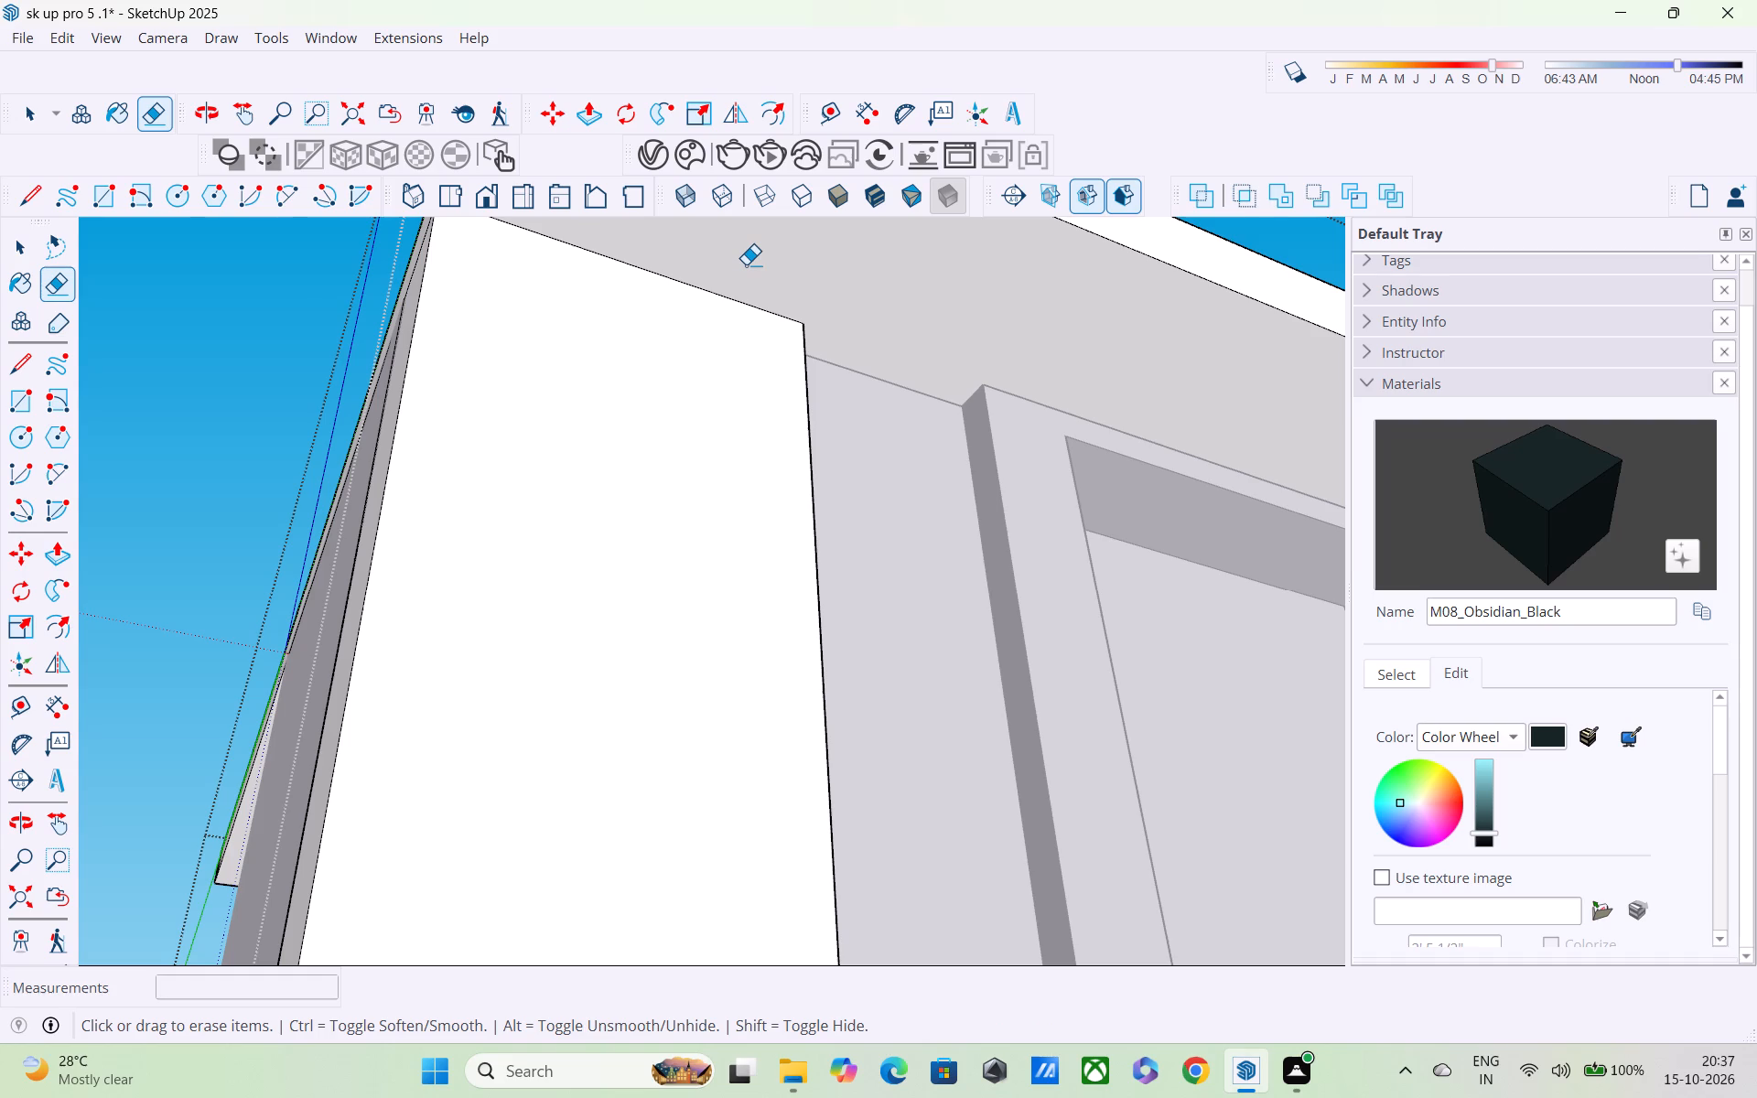
Draw a line about 2' 3 3/8" across the overhang's underside from the corner column's inner edge, and continue it up the slab's front face.
scroll(746, 264, "down", 1)
middle_click_drag(746, 267, 598, 516)
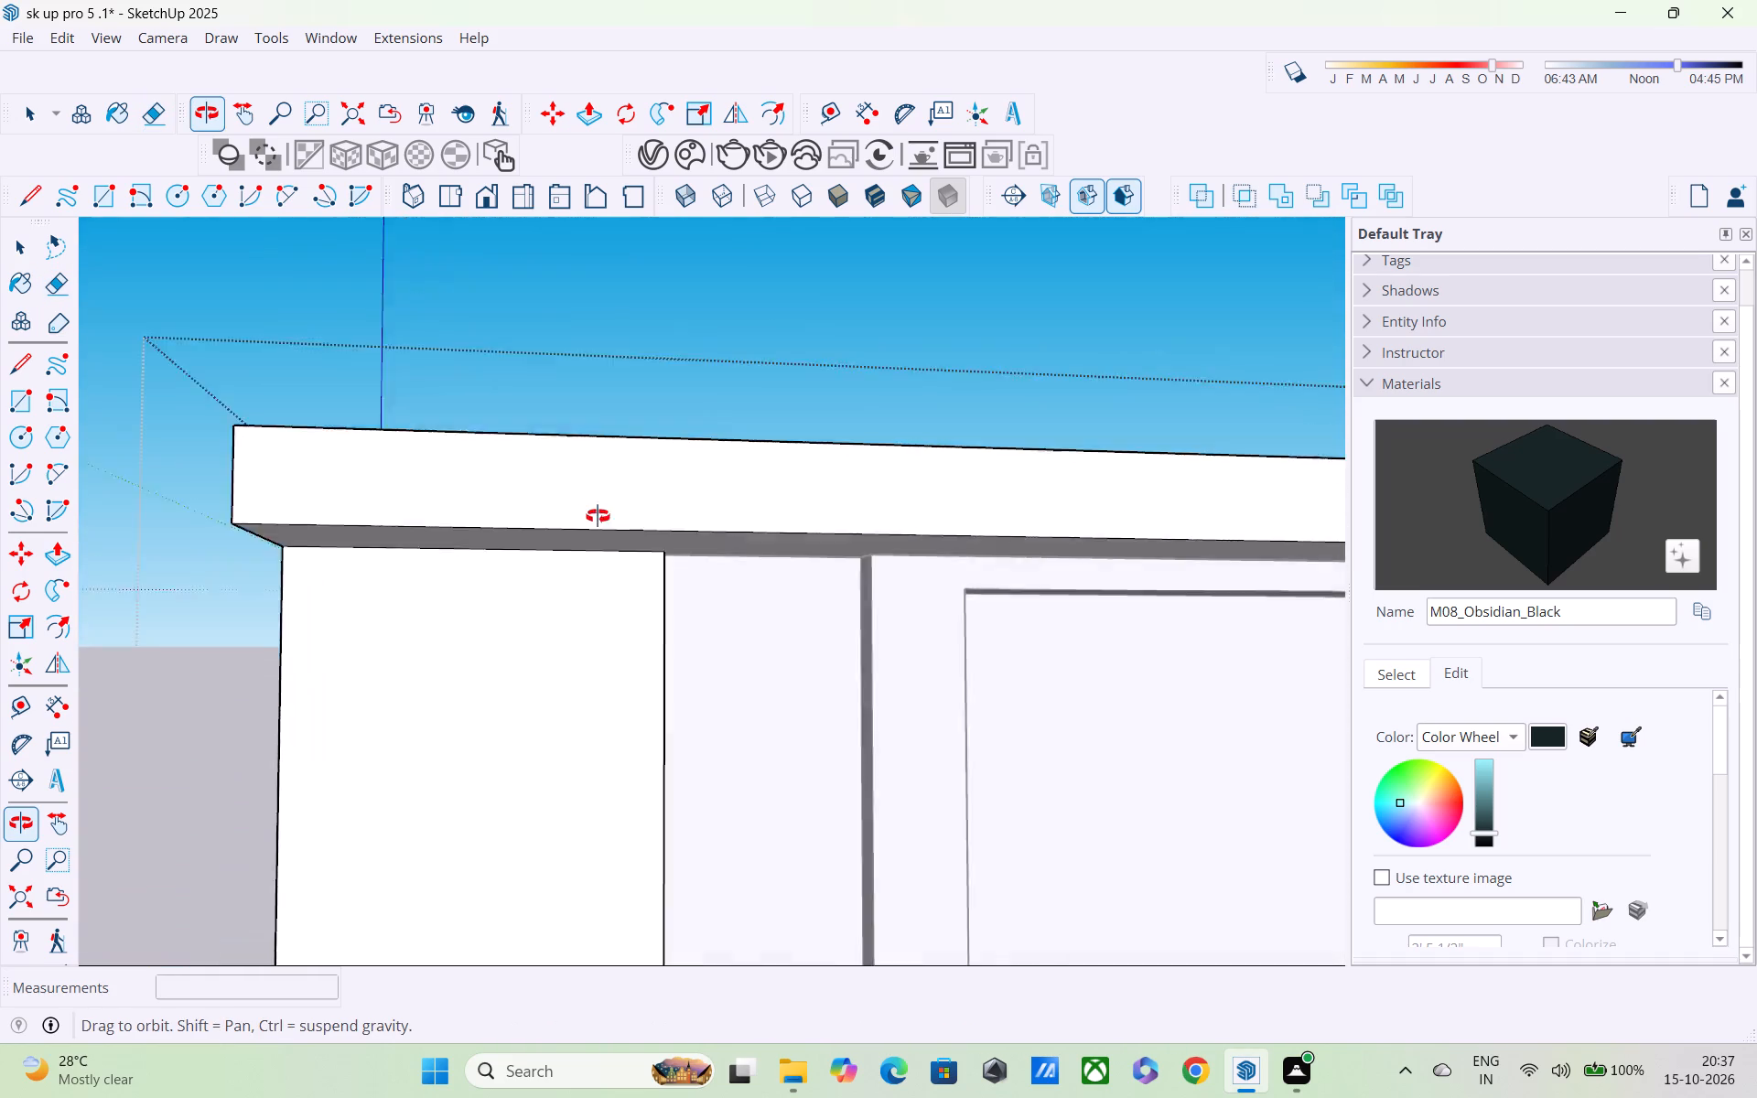
middle_click_drag(598, 516, 592, 518)
scroll(596, 529, "down", 2)
middle_click_drag(624, 587, 617, 478)
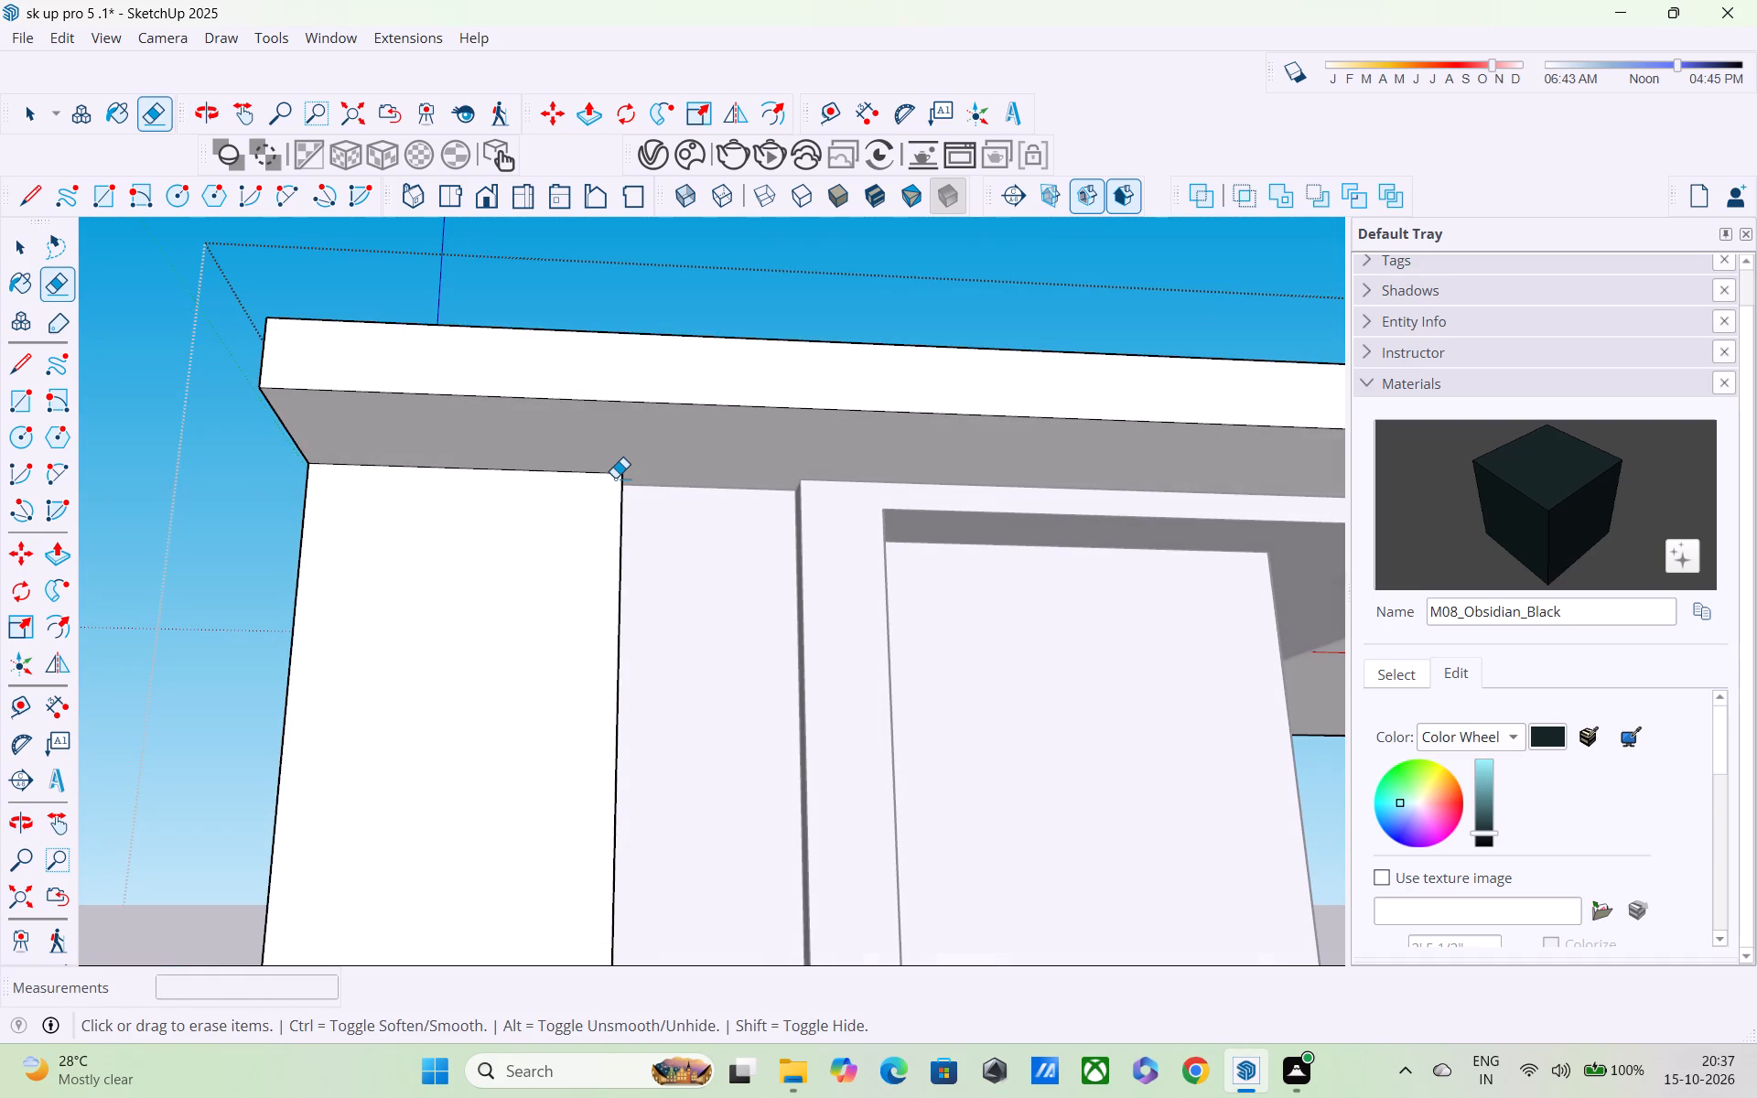
key("l")
scroll(617, 443, "up", 4)
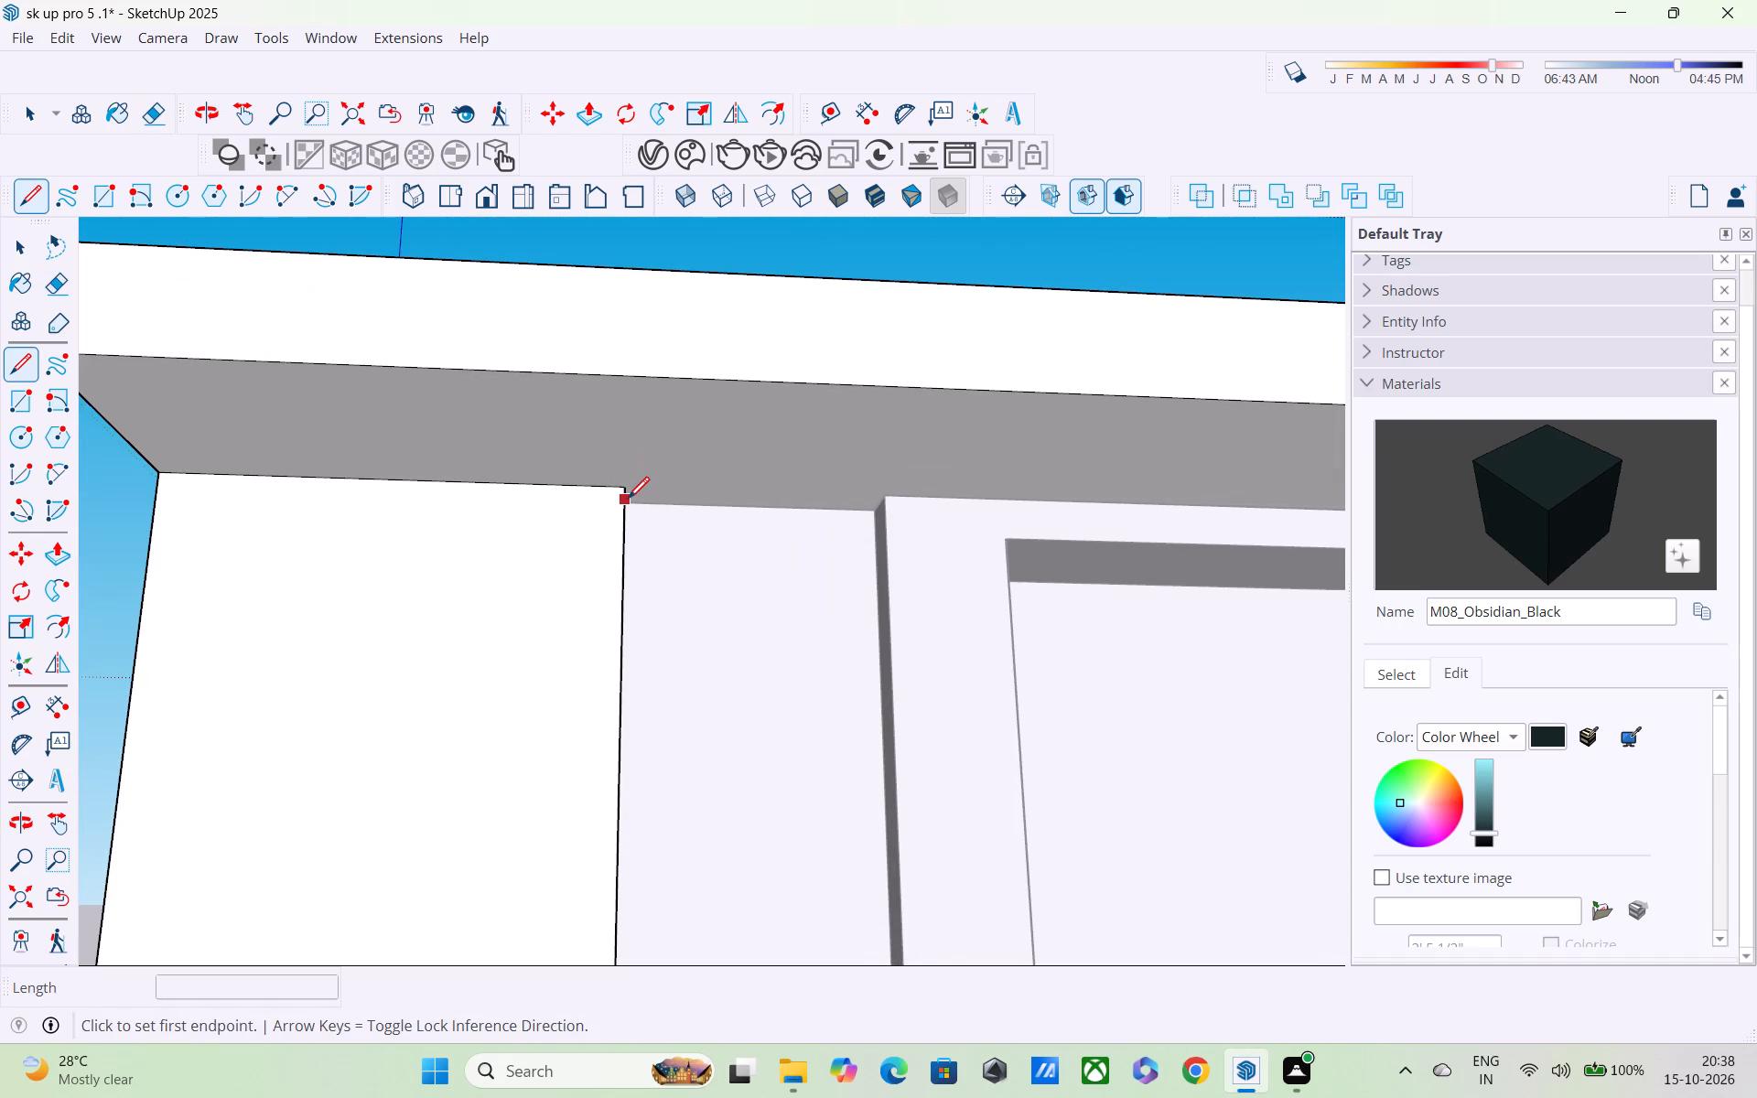
left_click(625, 495)
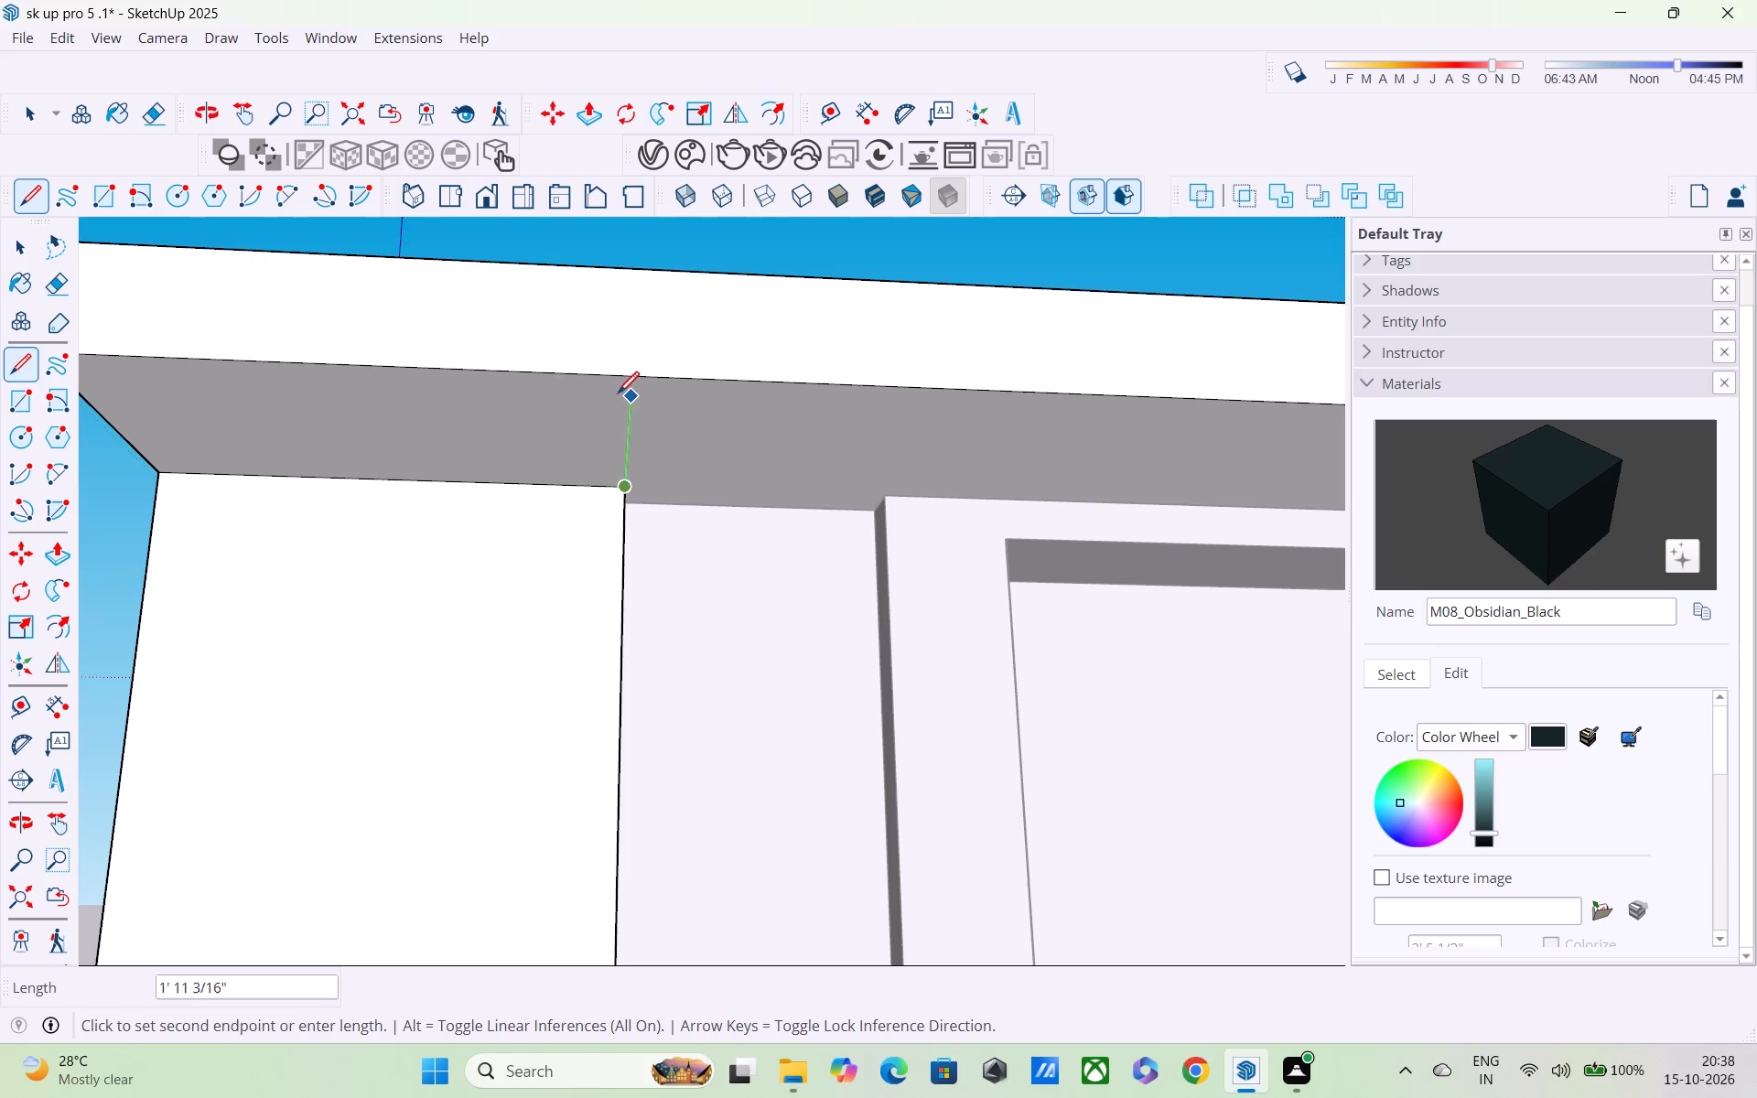
middle_click_drag(619, 395, 684, 223)
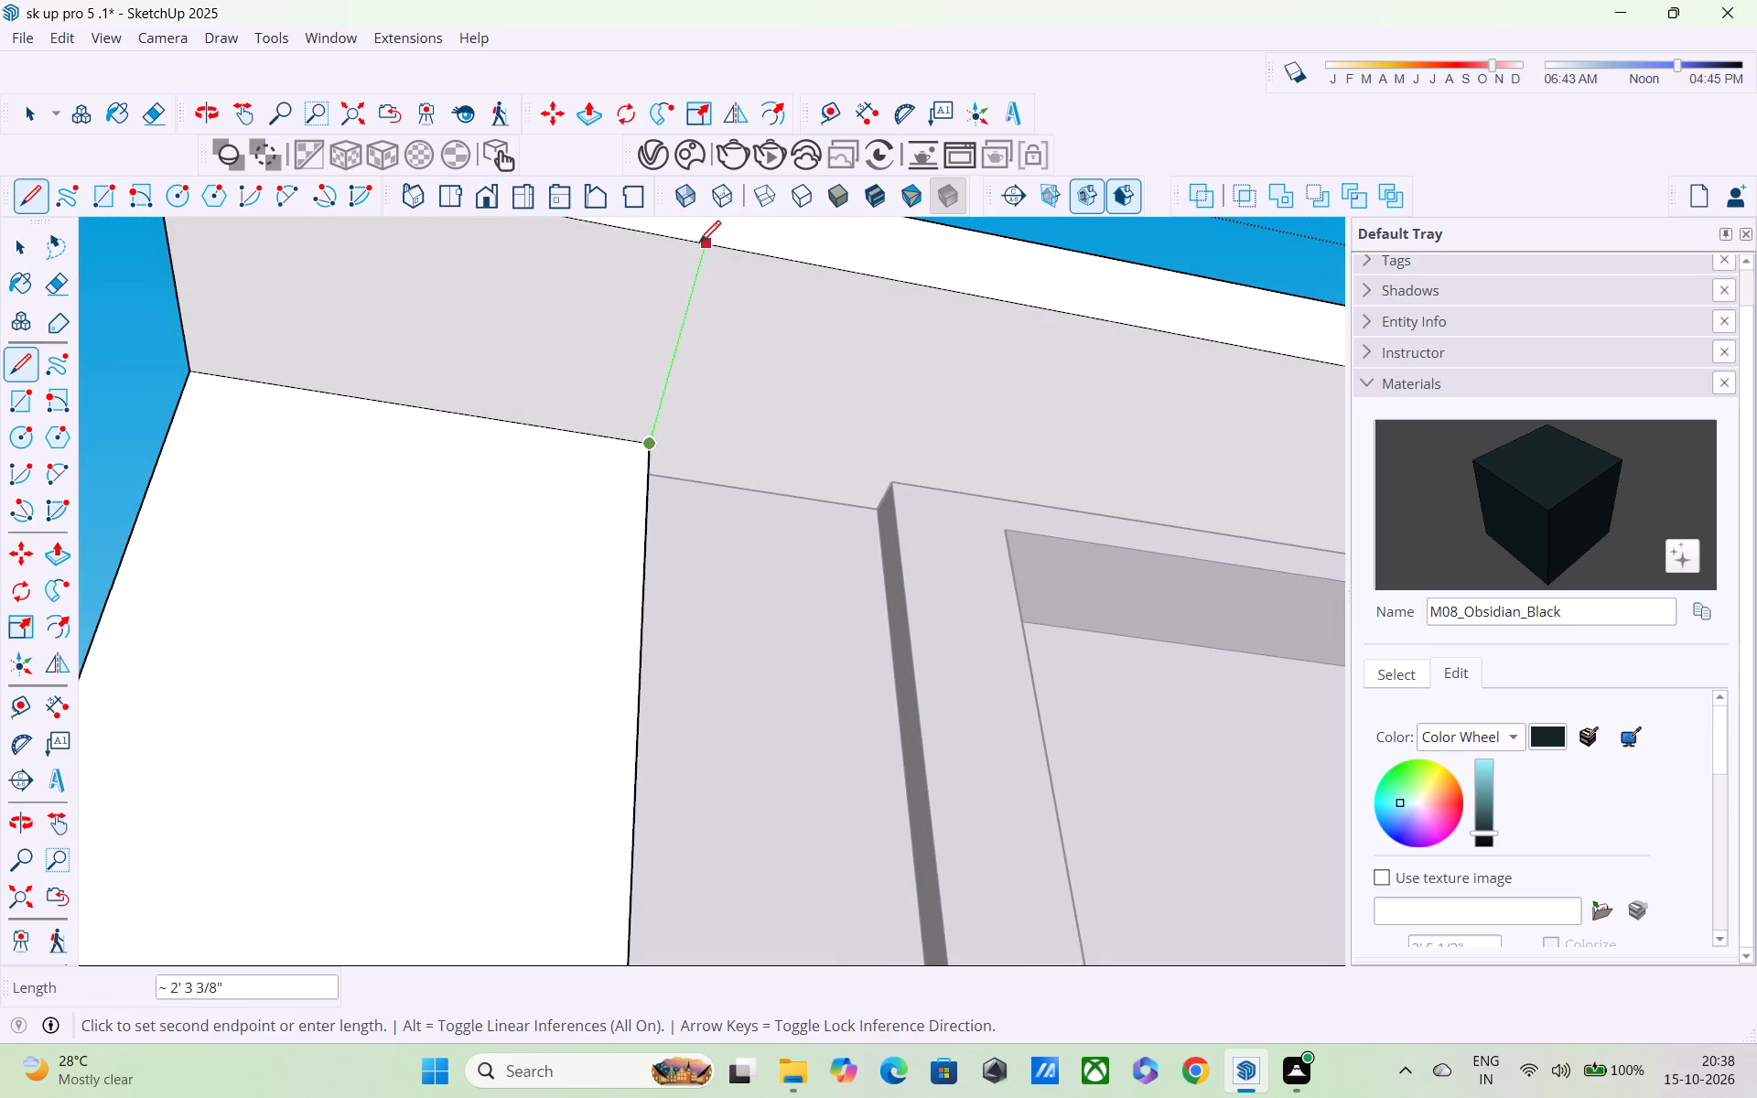
left_click(702, 243)
middle_click_drag(707, 257, 700, 539)
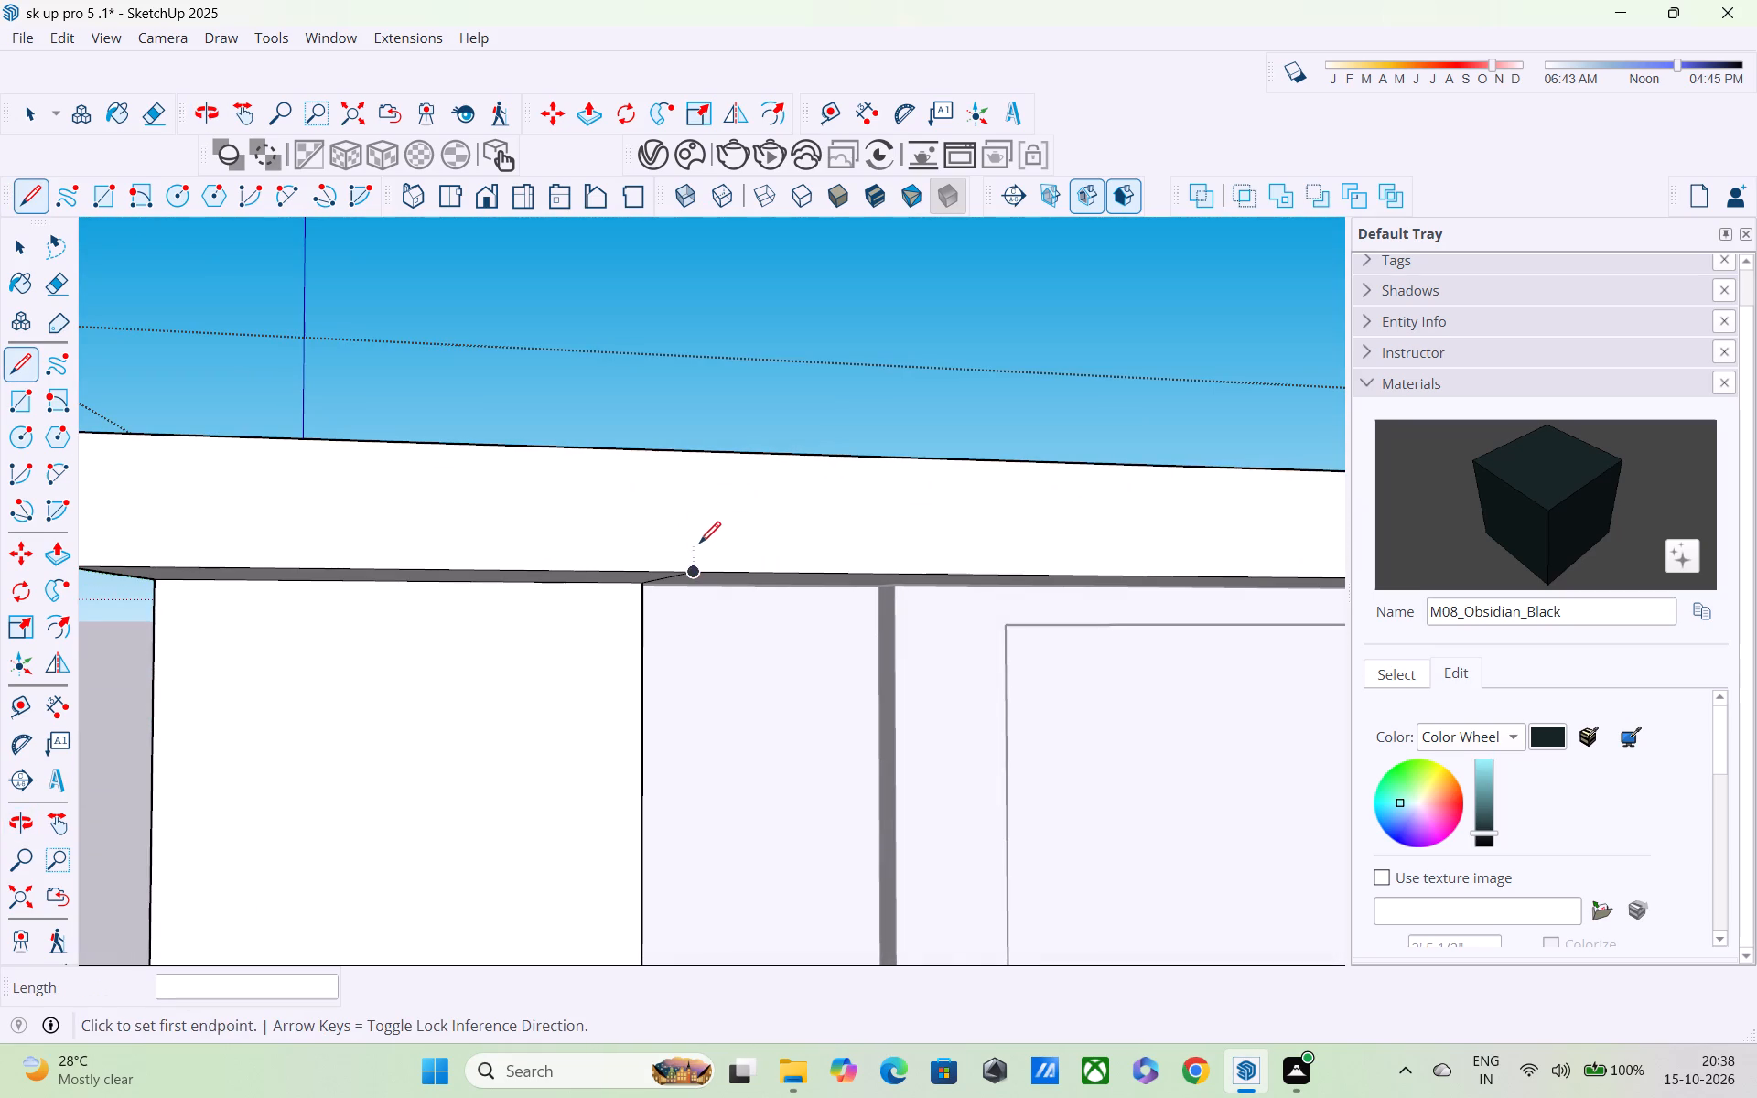
left_click(694, 577)
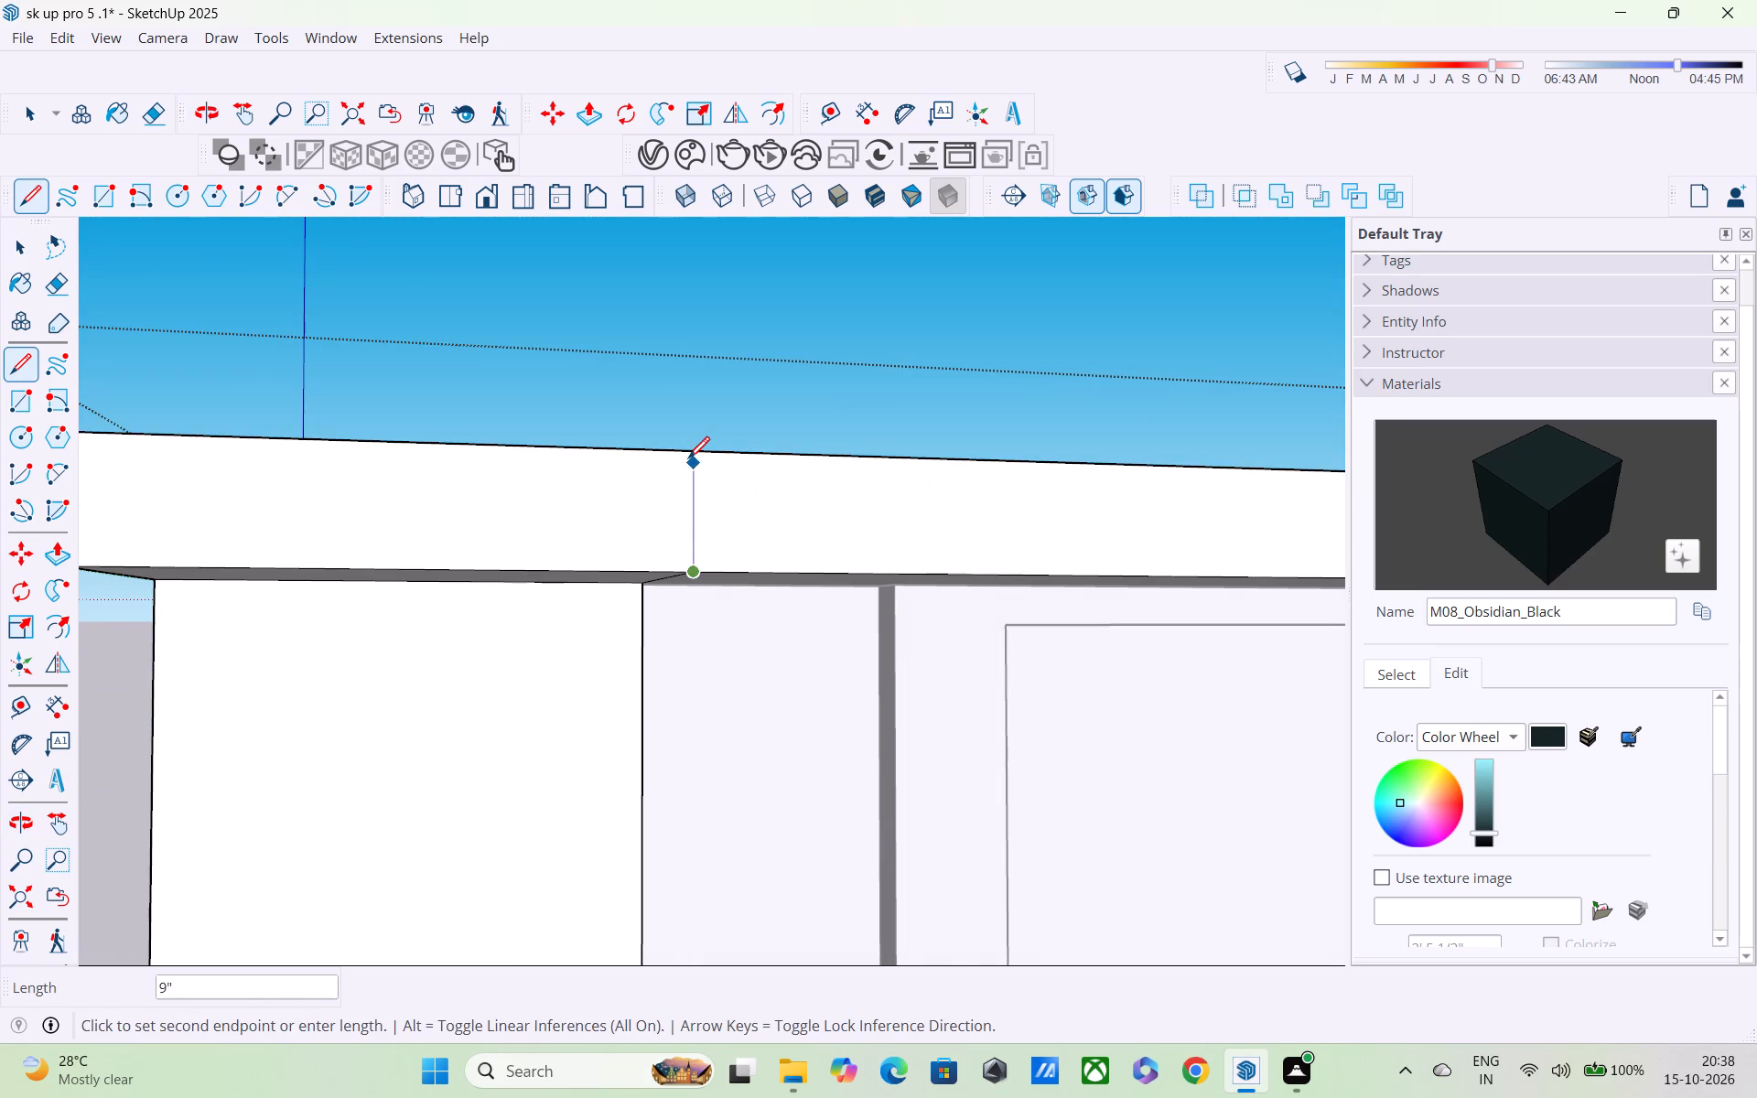
left_click(688, 454)
Push the roof slab's front portion above the corner column back by about 2' 3 3/8" to the column plane.
middle_click_drag(689, 464, 697, 616)
scroll(697, 592, "down", 4)
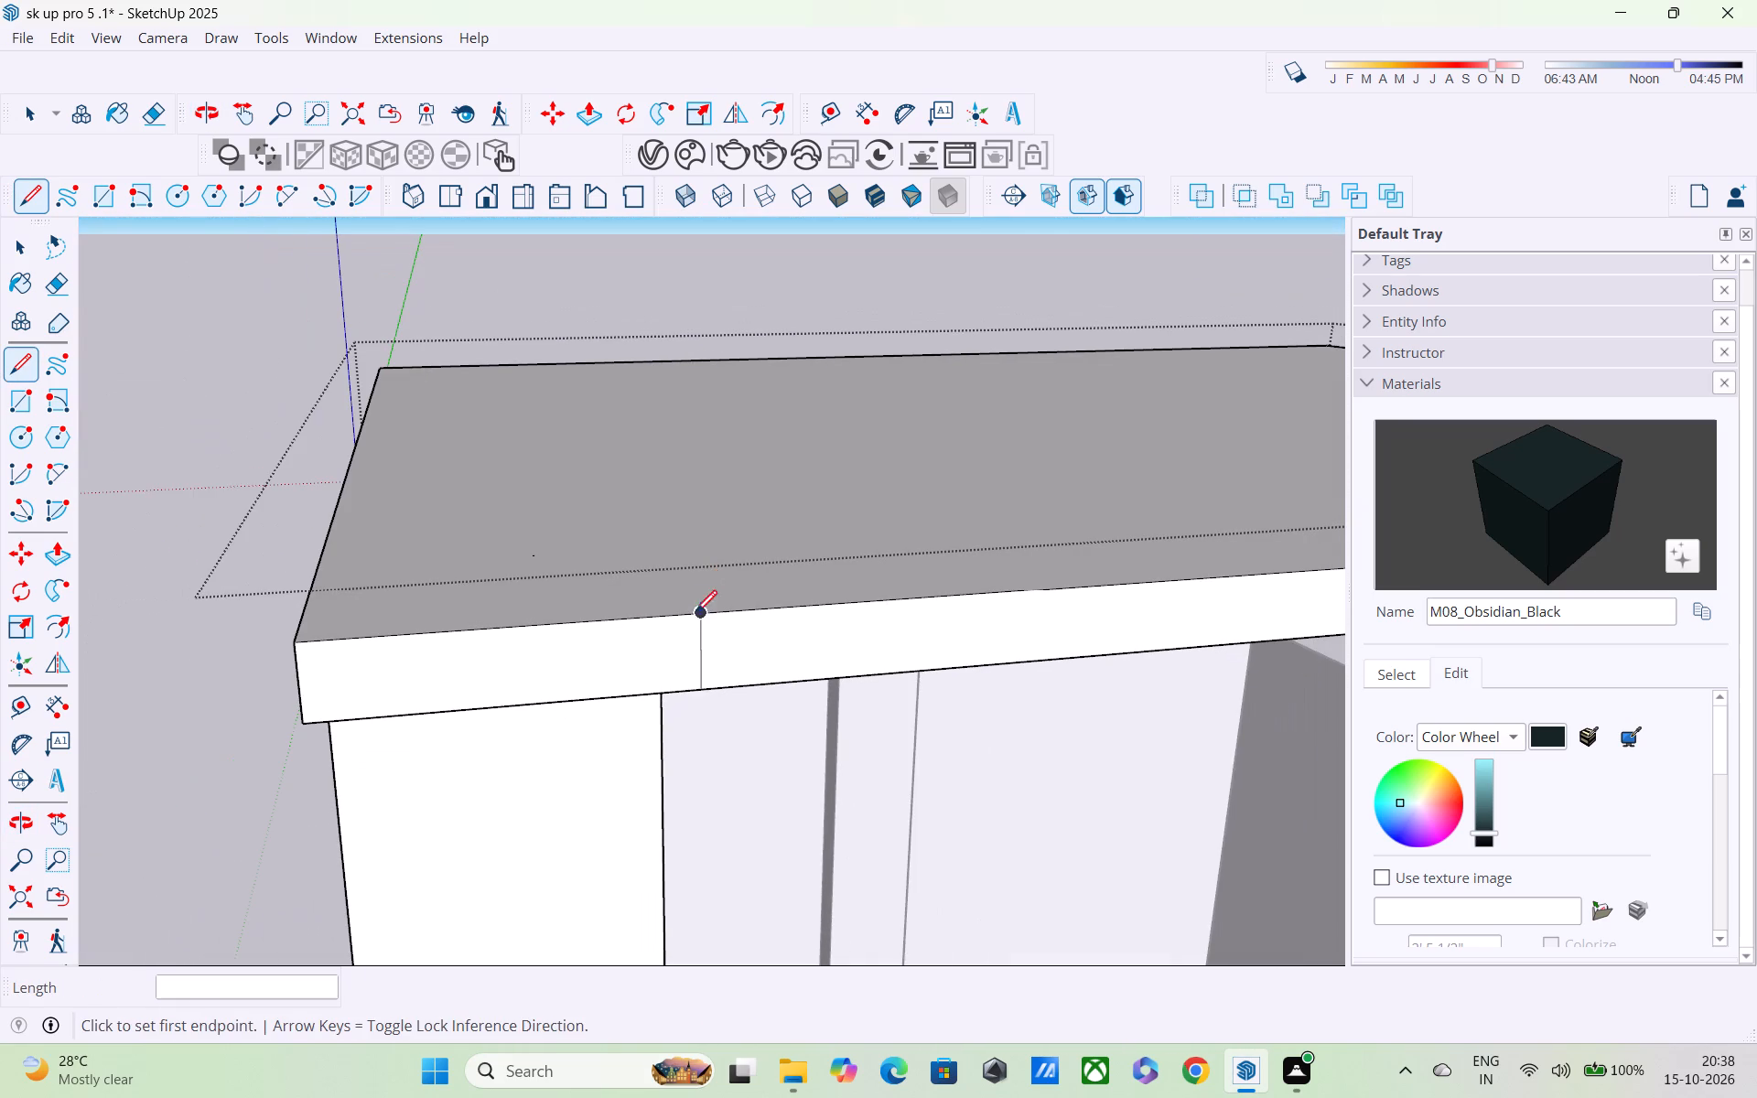
key("p")
left_click(666, 633)
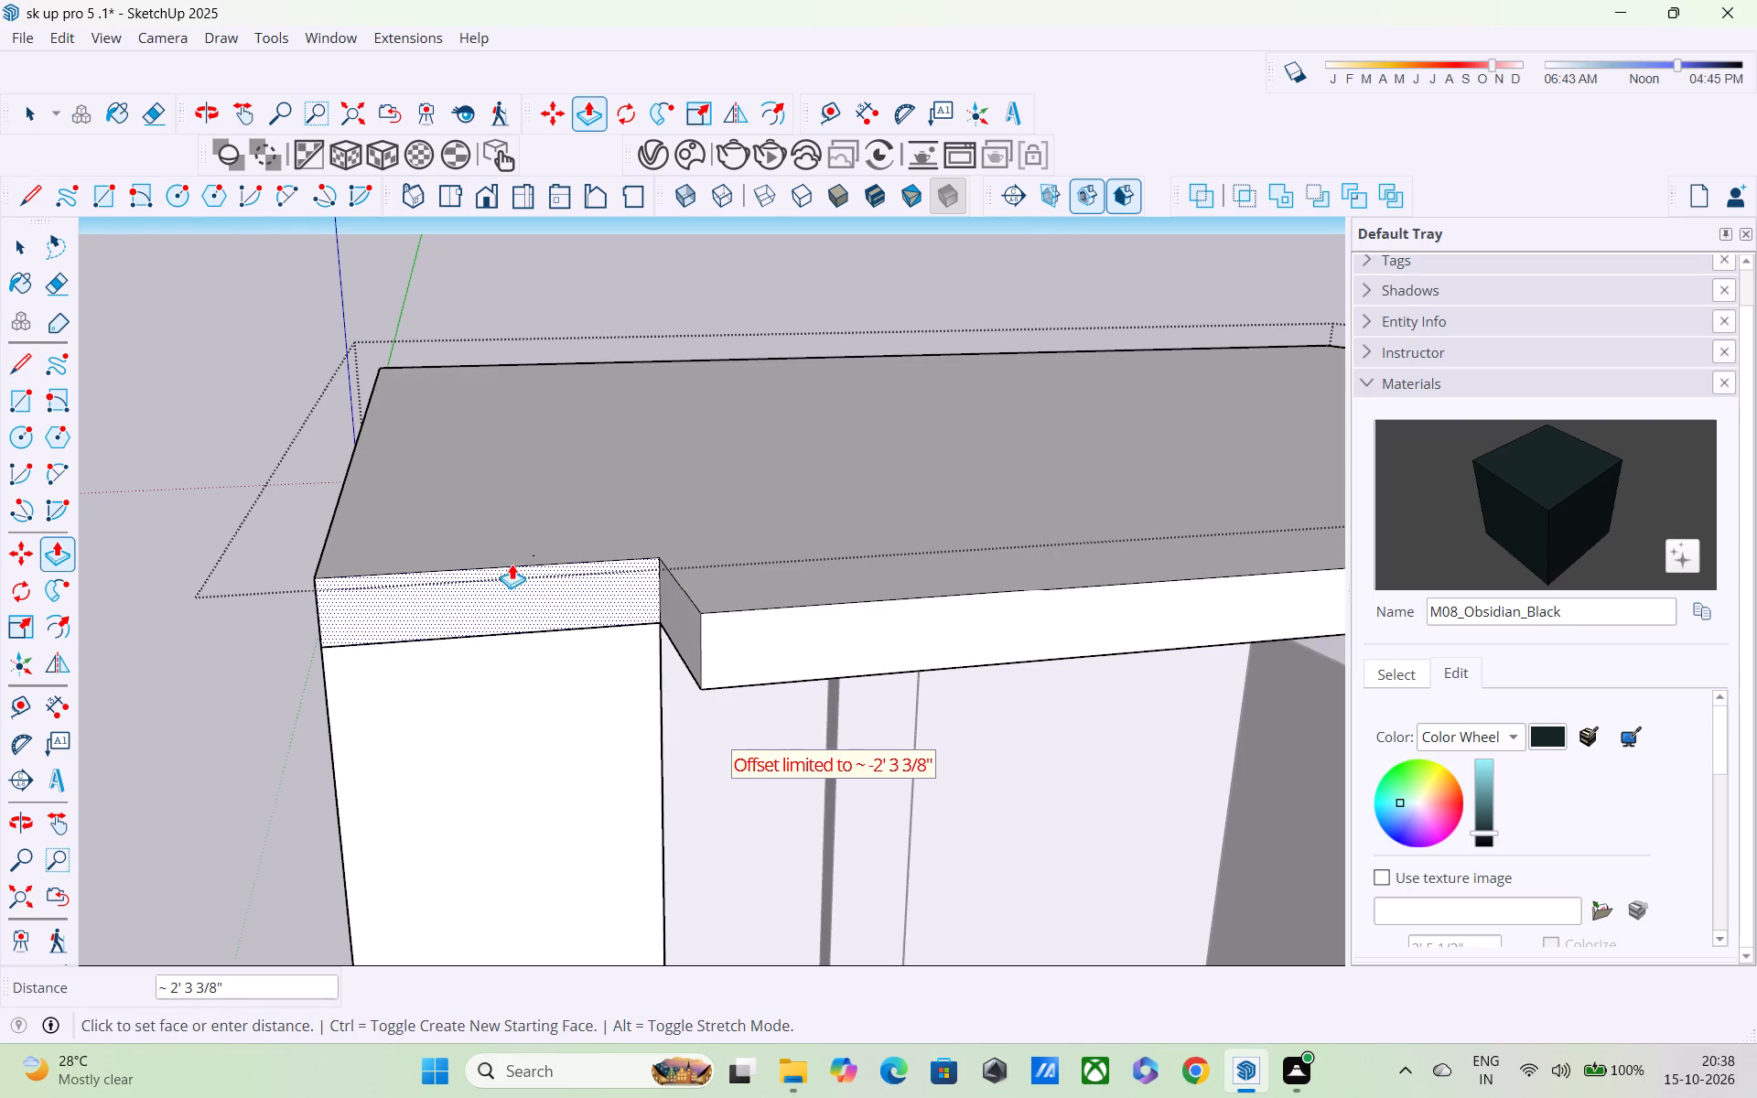
middle_click_drag(530, 564, 1131, 450)
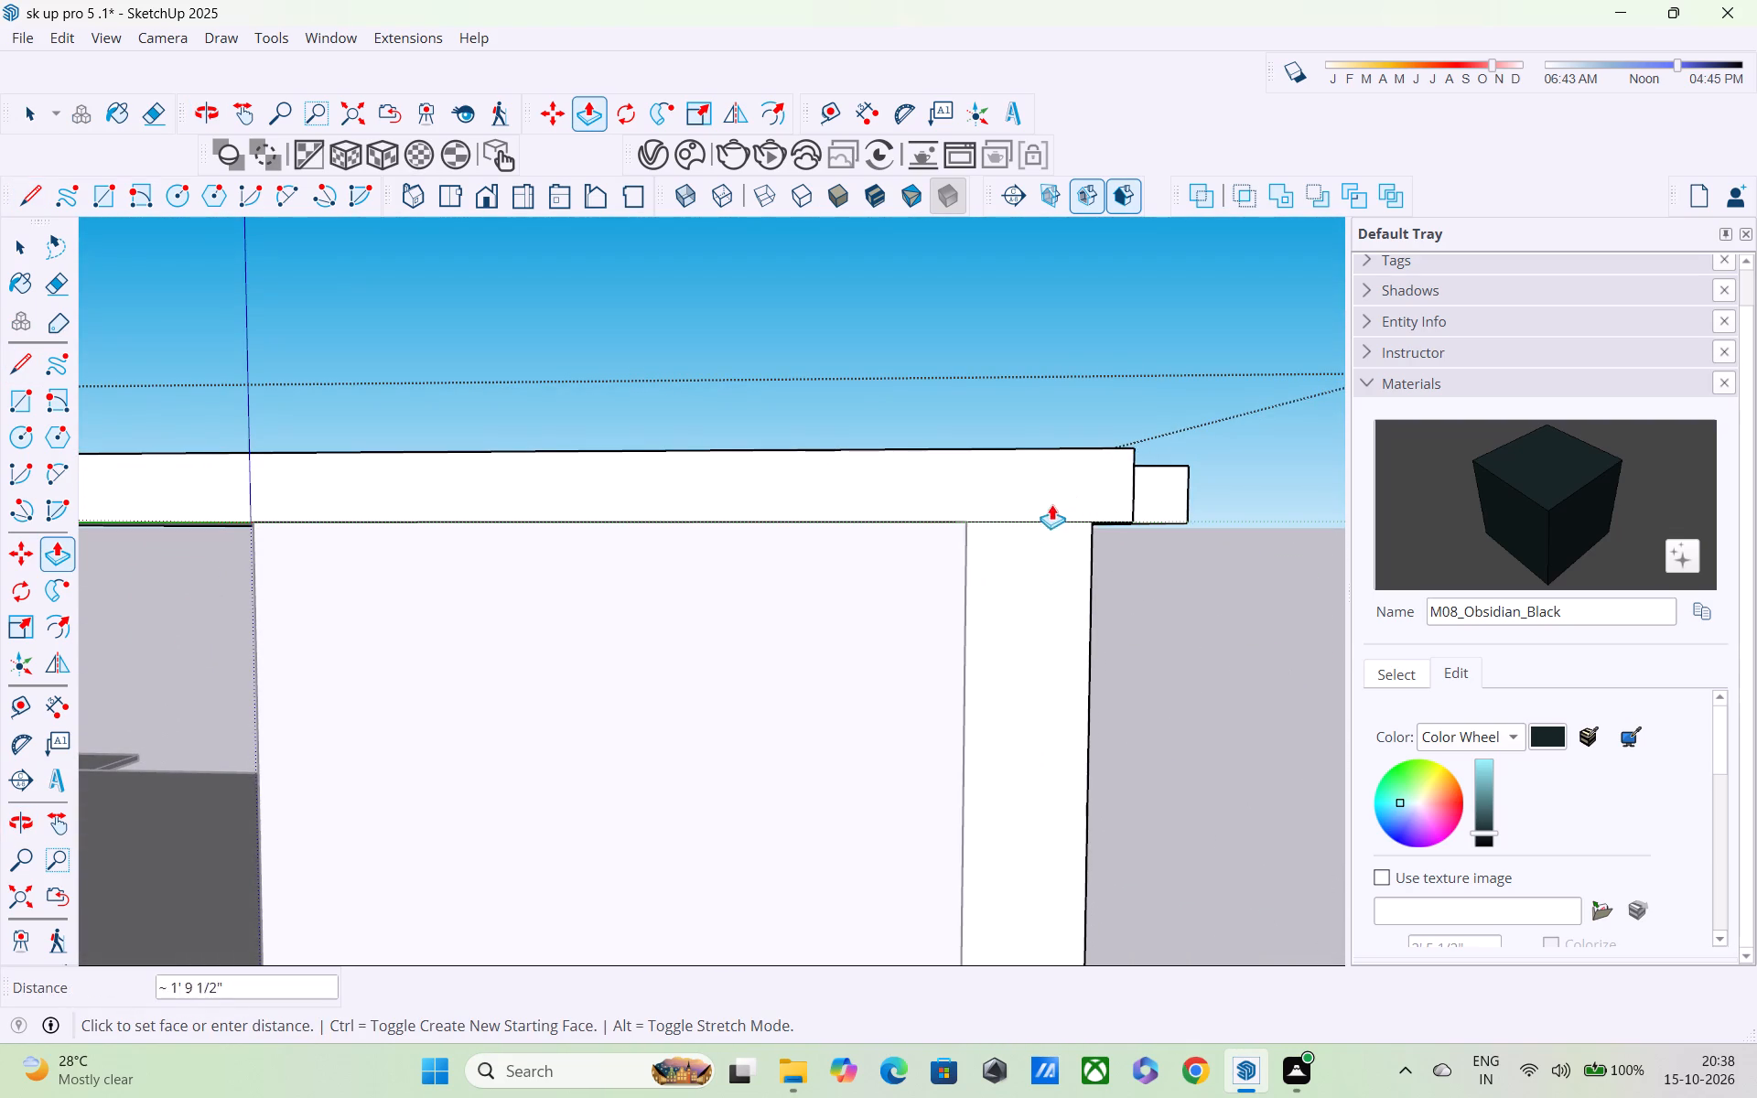
middle_click_drag(995, 528, 723, 654)
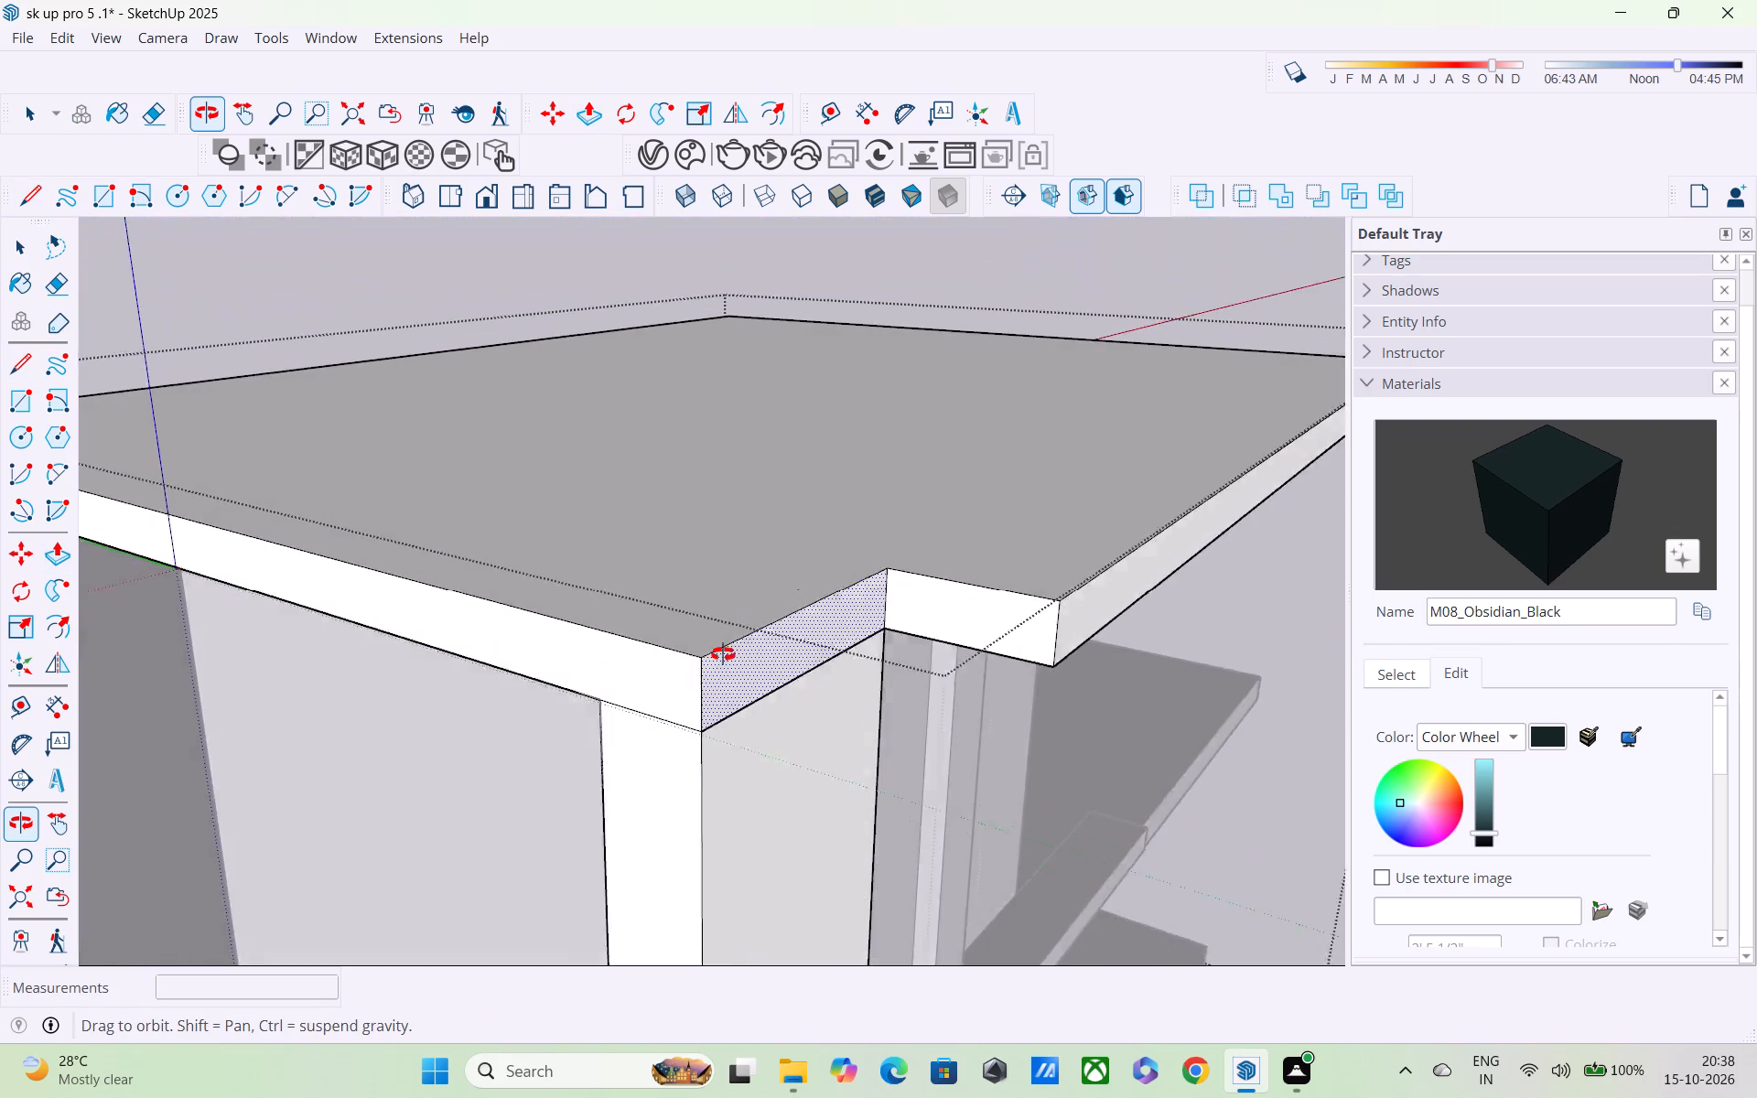
middle_click_drag(723, 654, 419, 551)
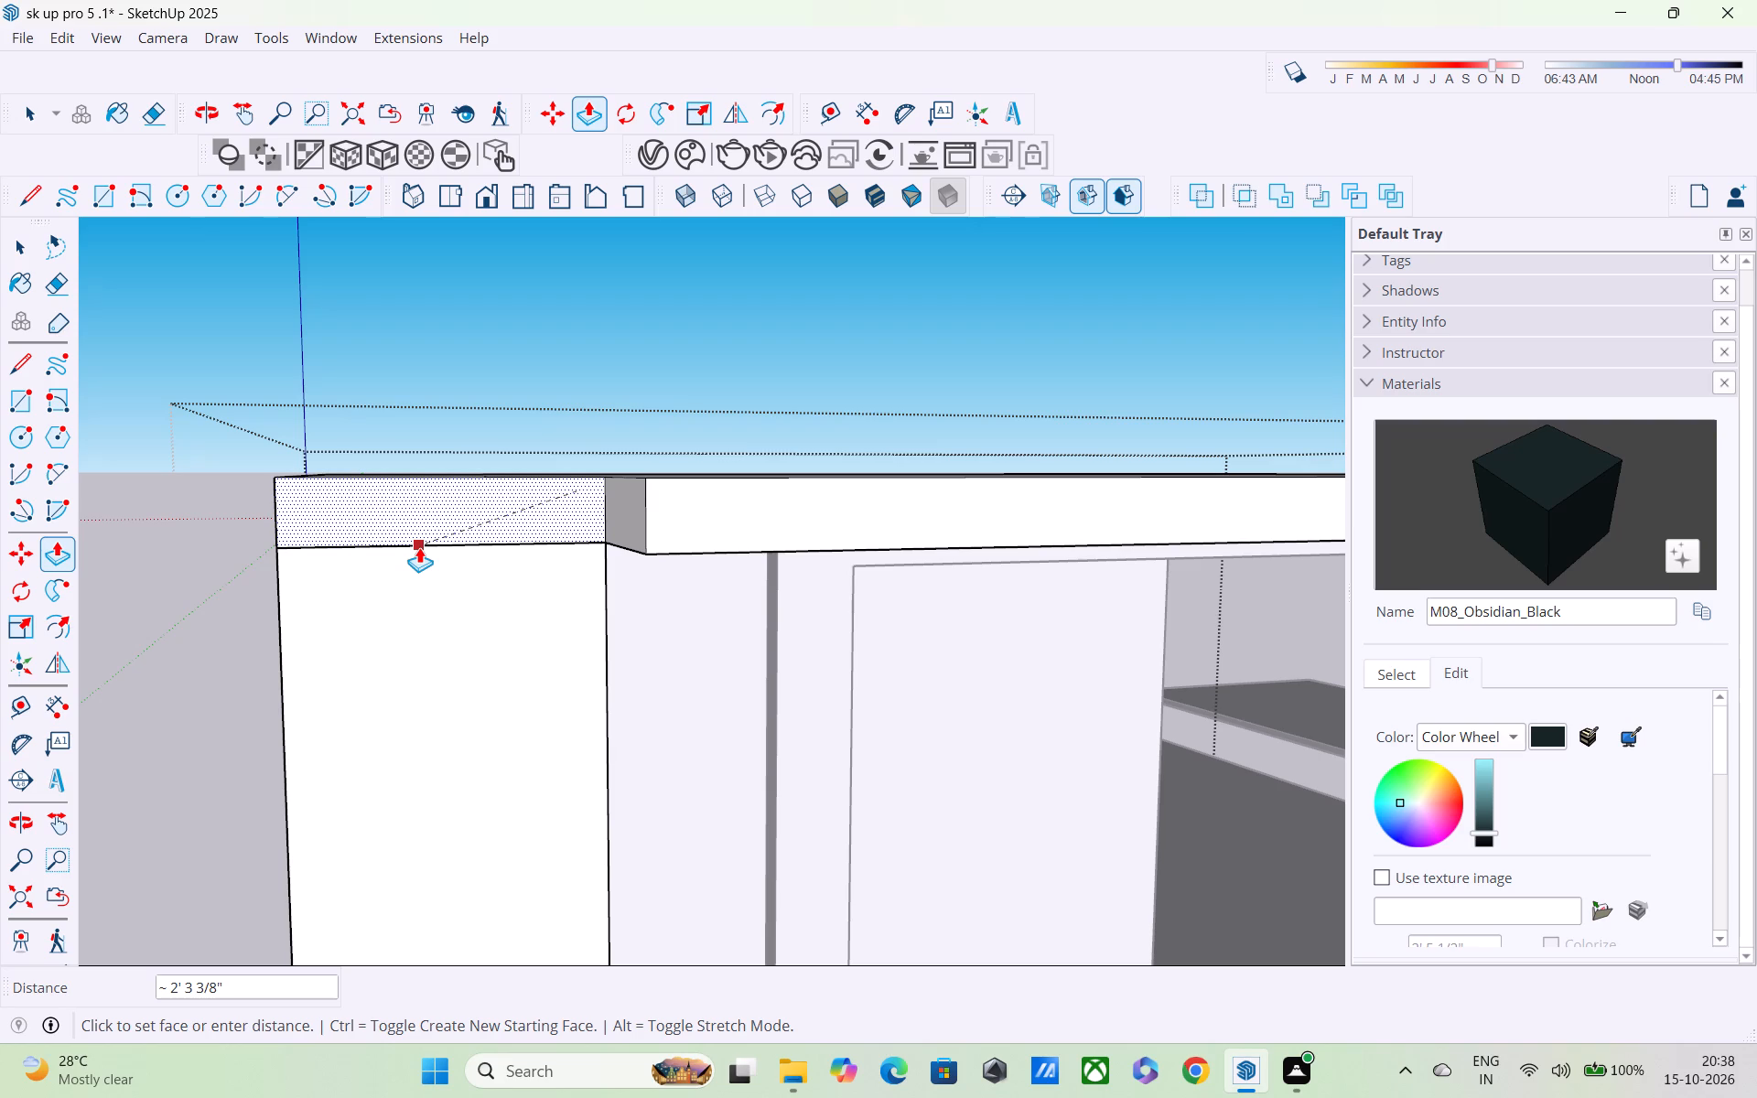
left_click(419, 547)
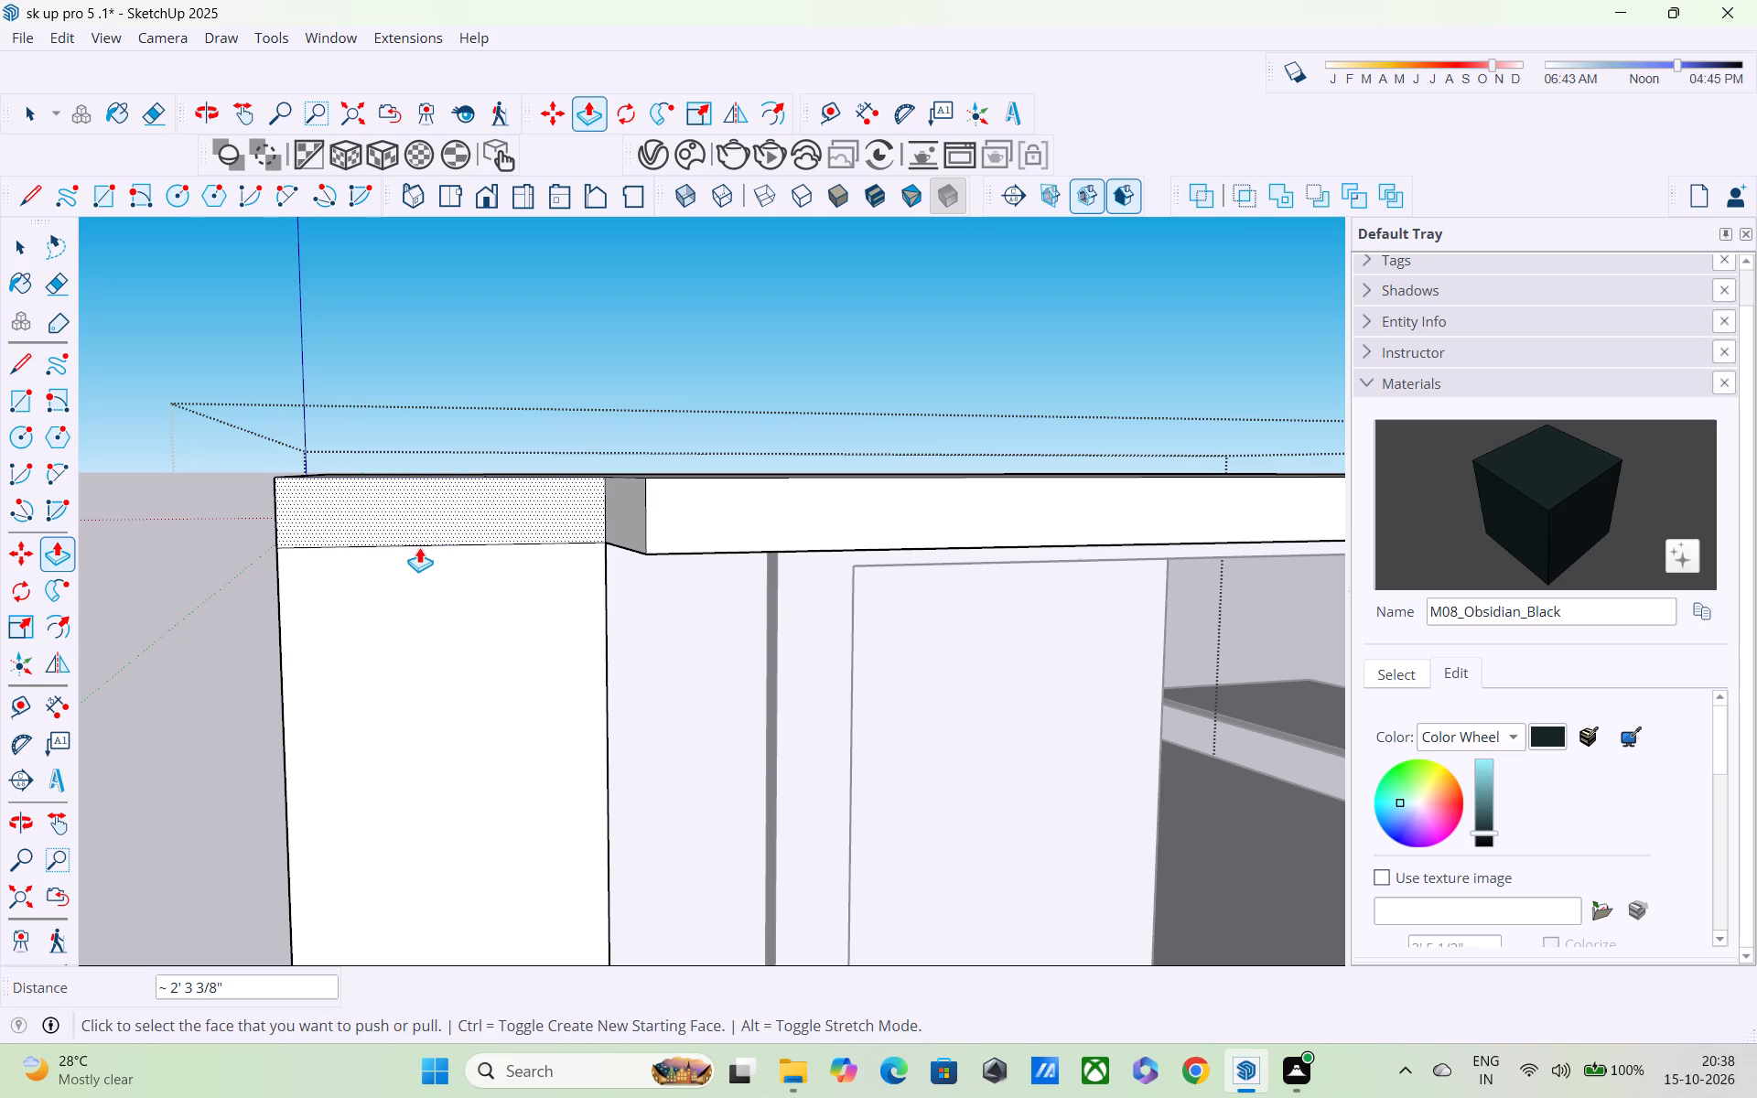
Pull the corner column's front face outward by about 1' beyond the notched roof slab edge.
left_click(520, 635)
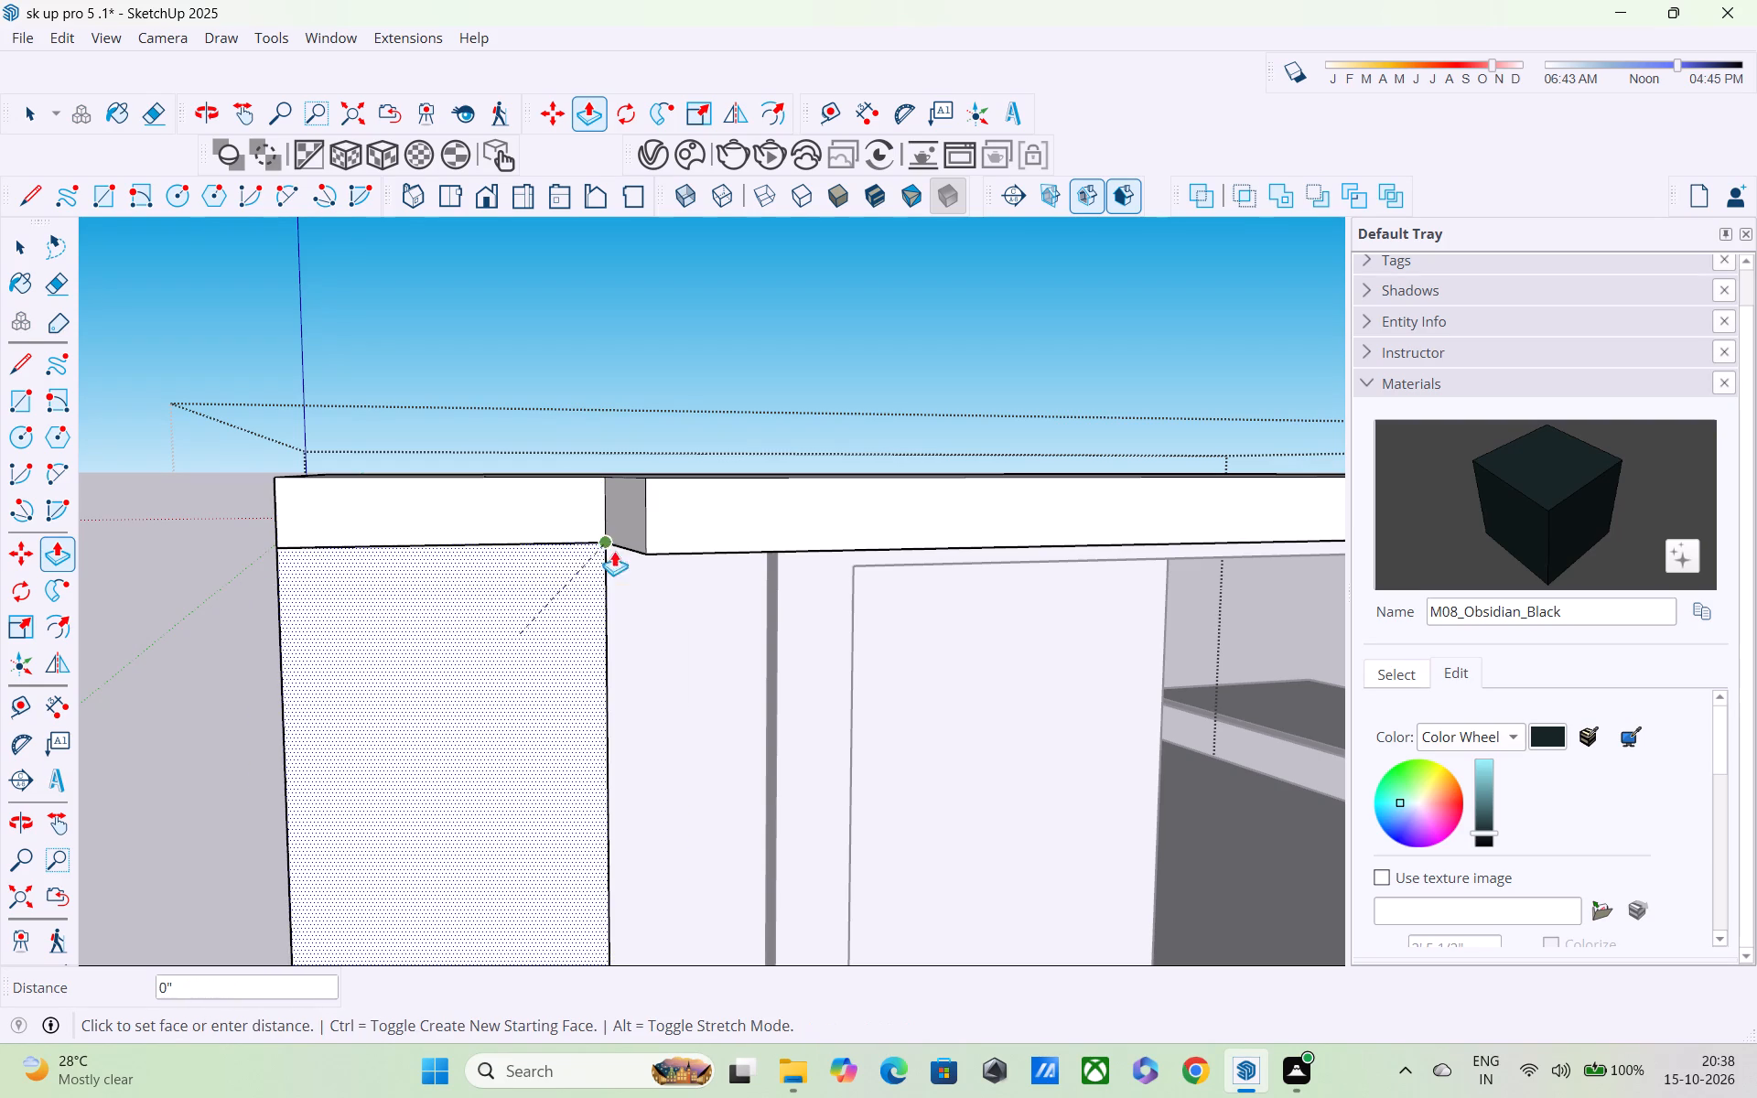
middle_click_drag(586, 567, 1122, 546)
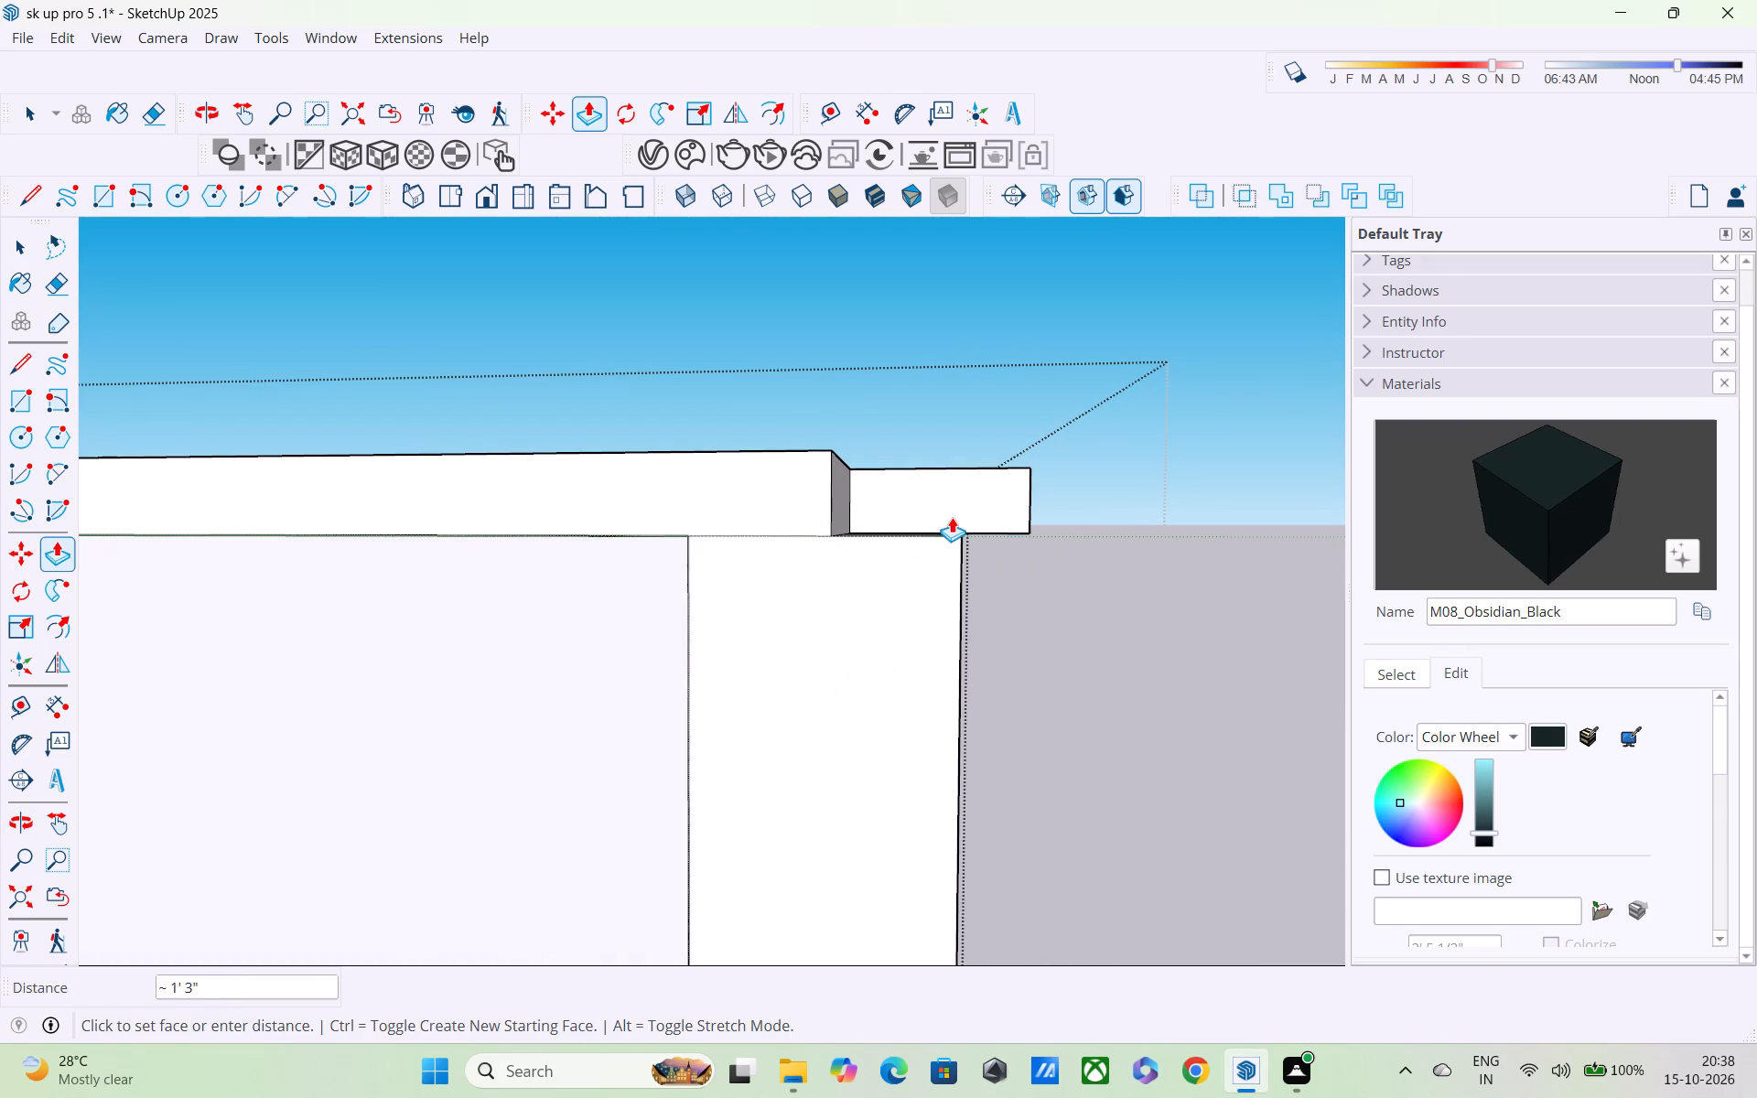
middle_click_drag(952, 516, 800, 498)
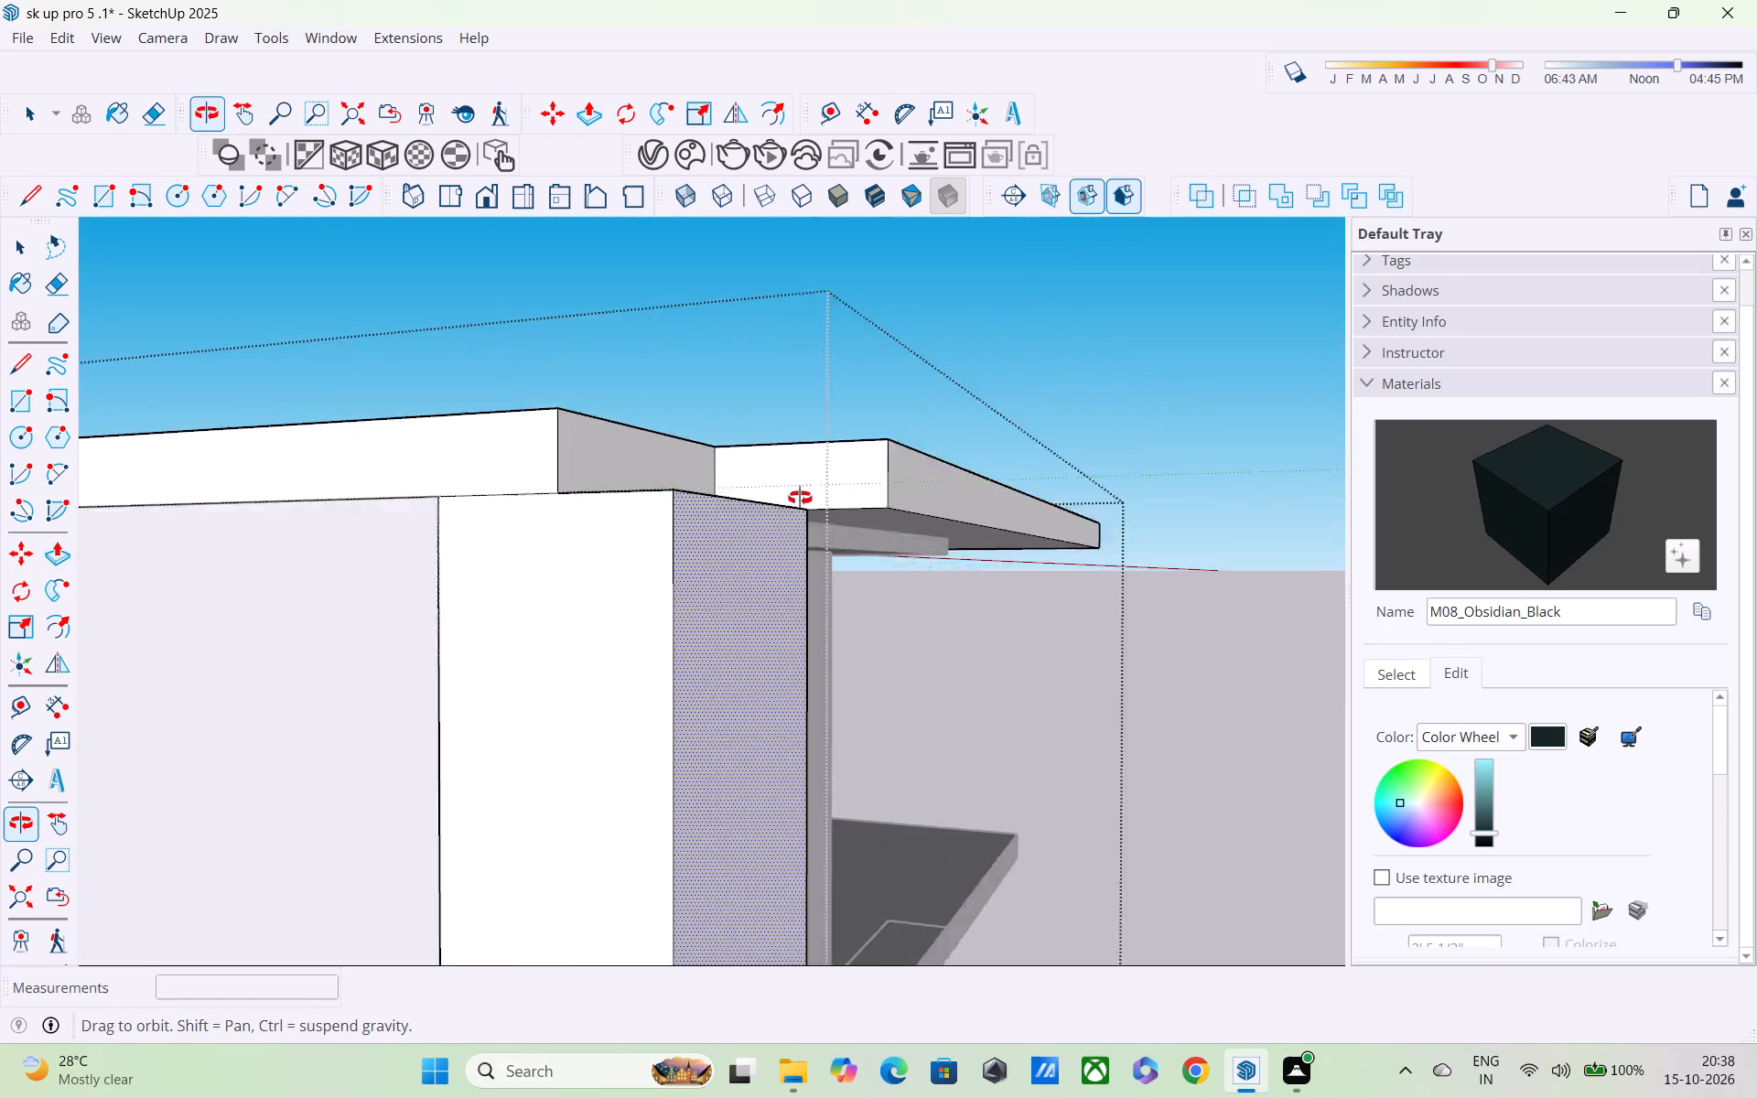
middle_click_drag(800, 498, 458, 415)
scroll(479, 420, "down", 2)
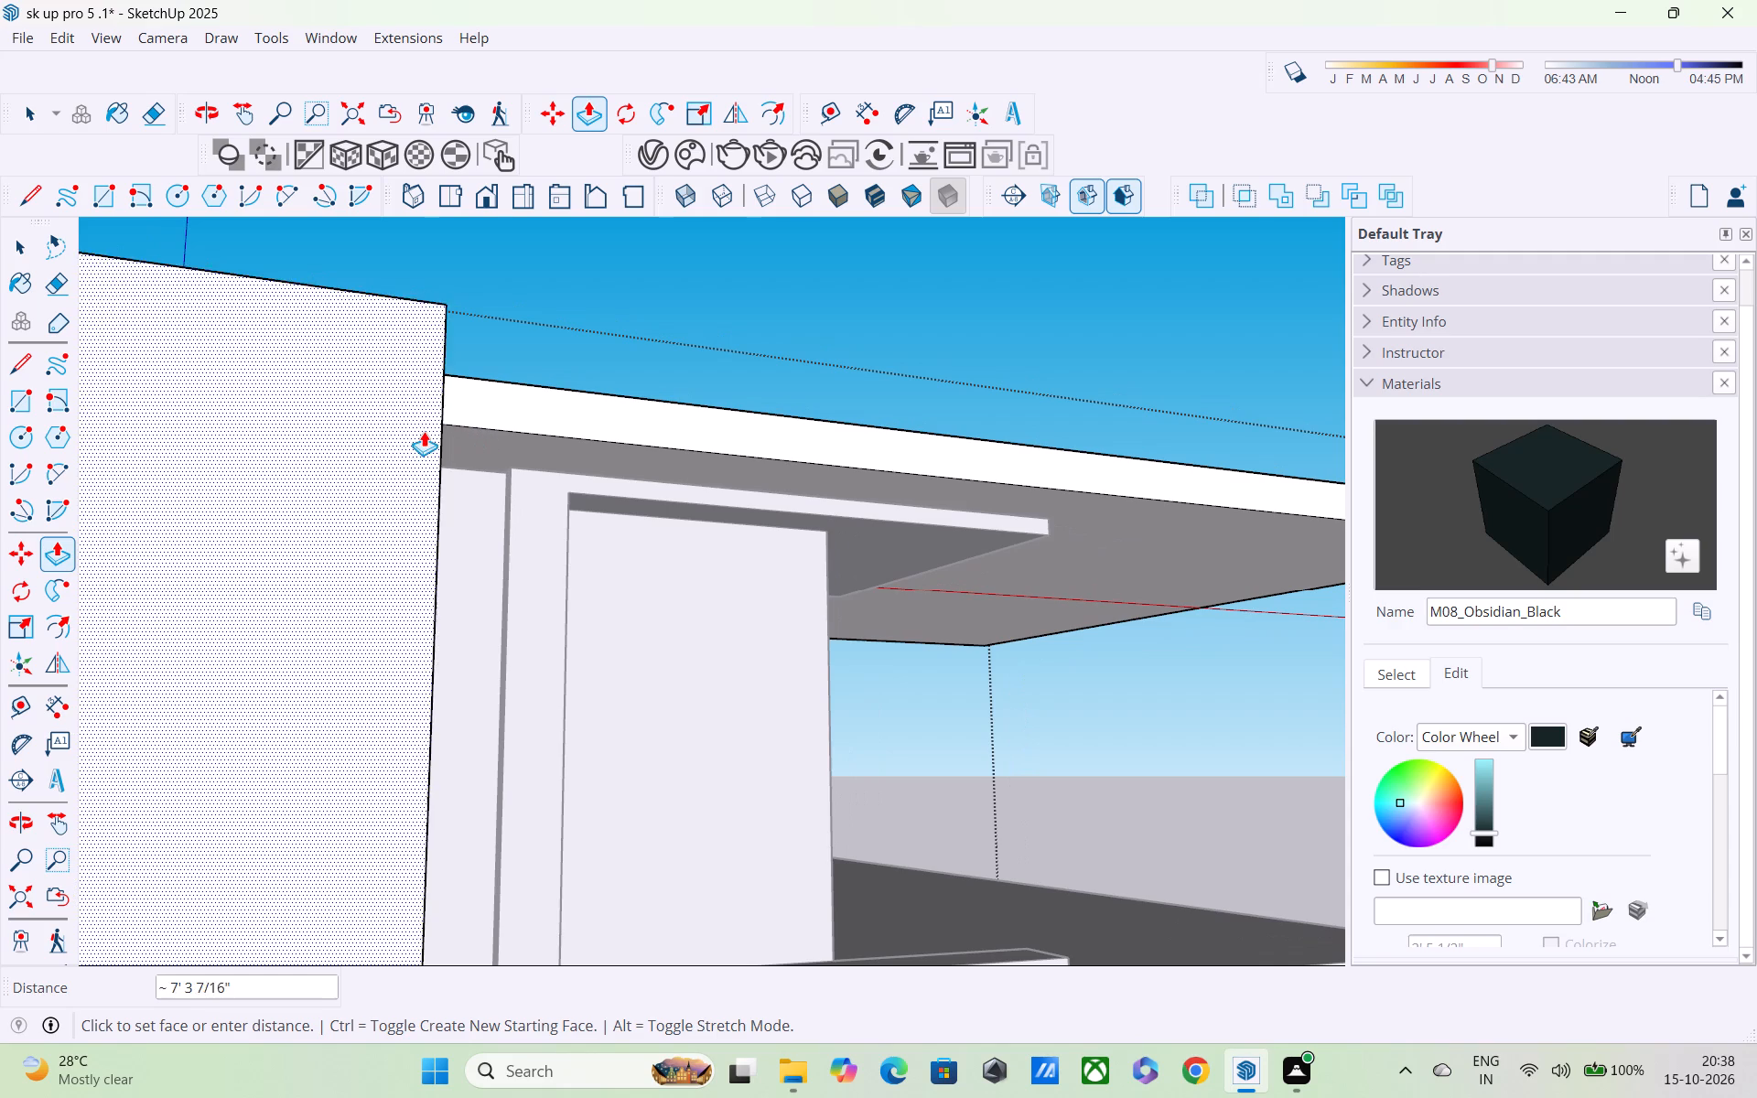
scroll(424, 431, "down", 1)
middle_click_drag(423, 449, 486, 610)
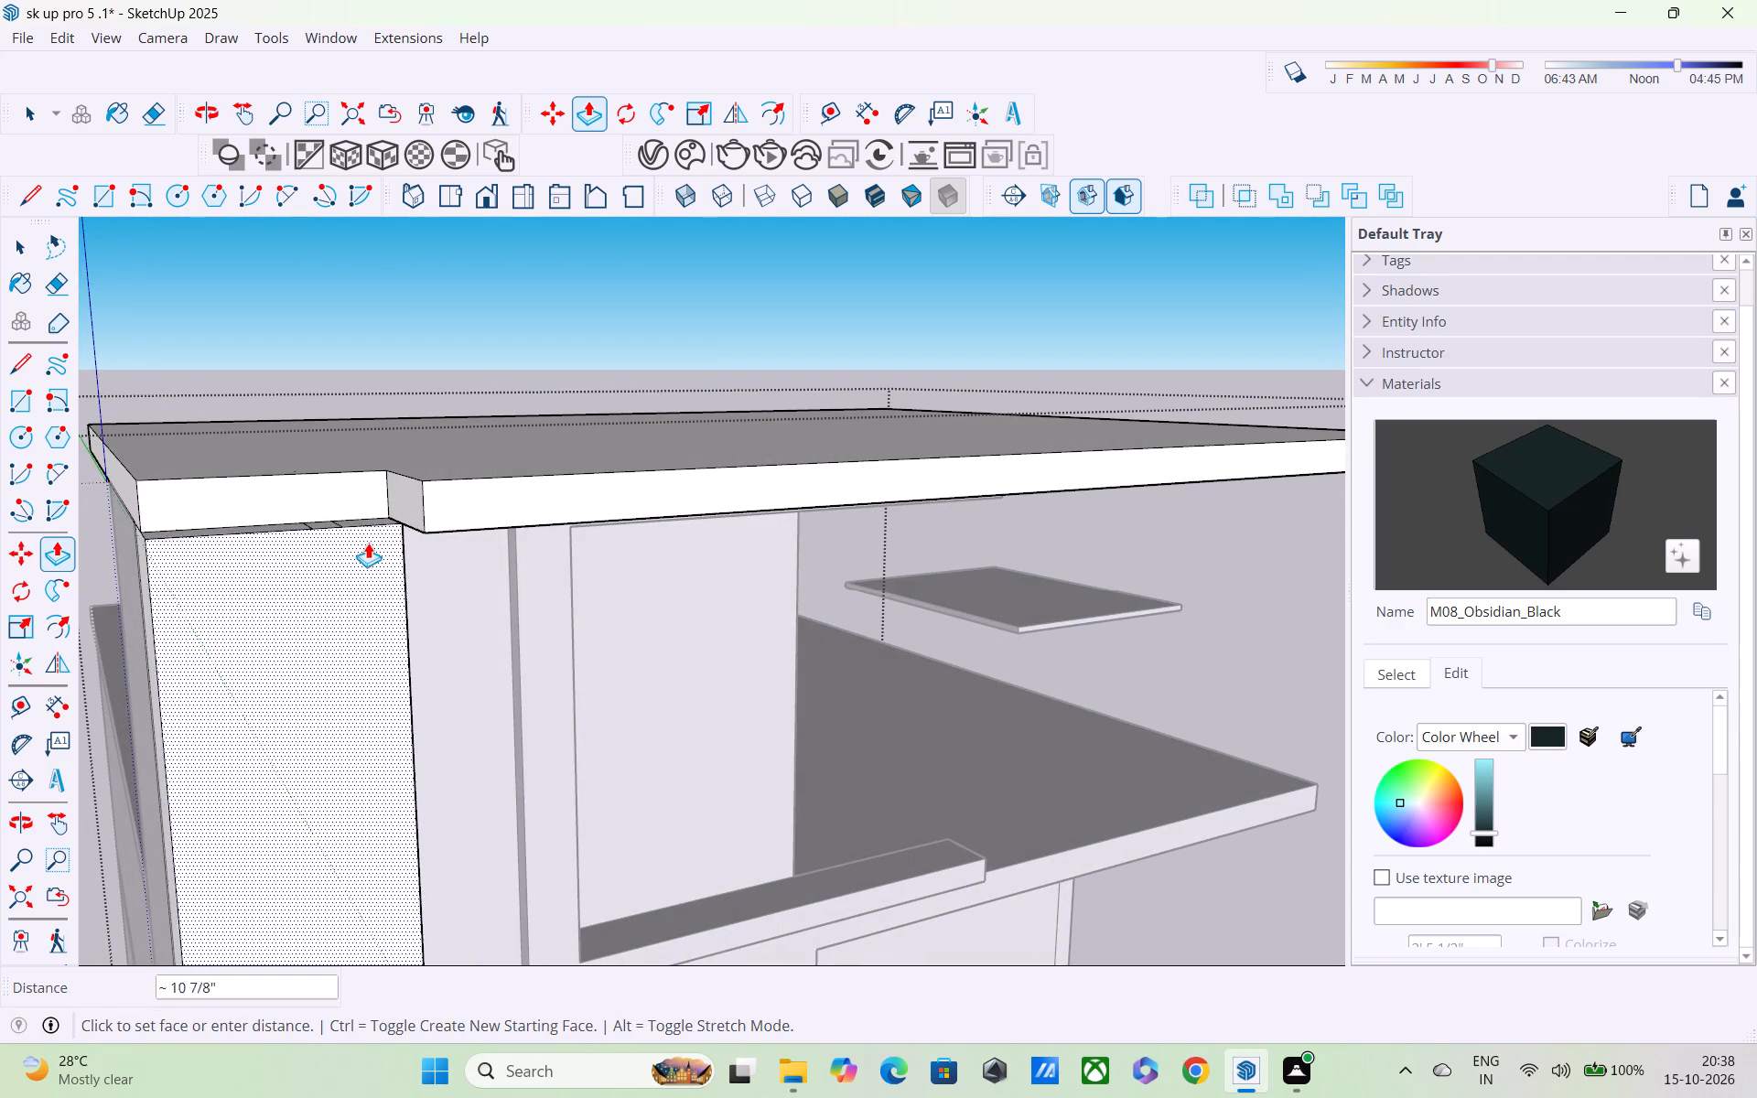
left_click(370, 549)
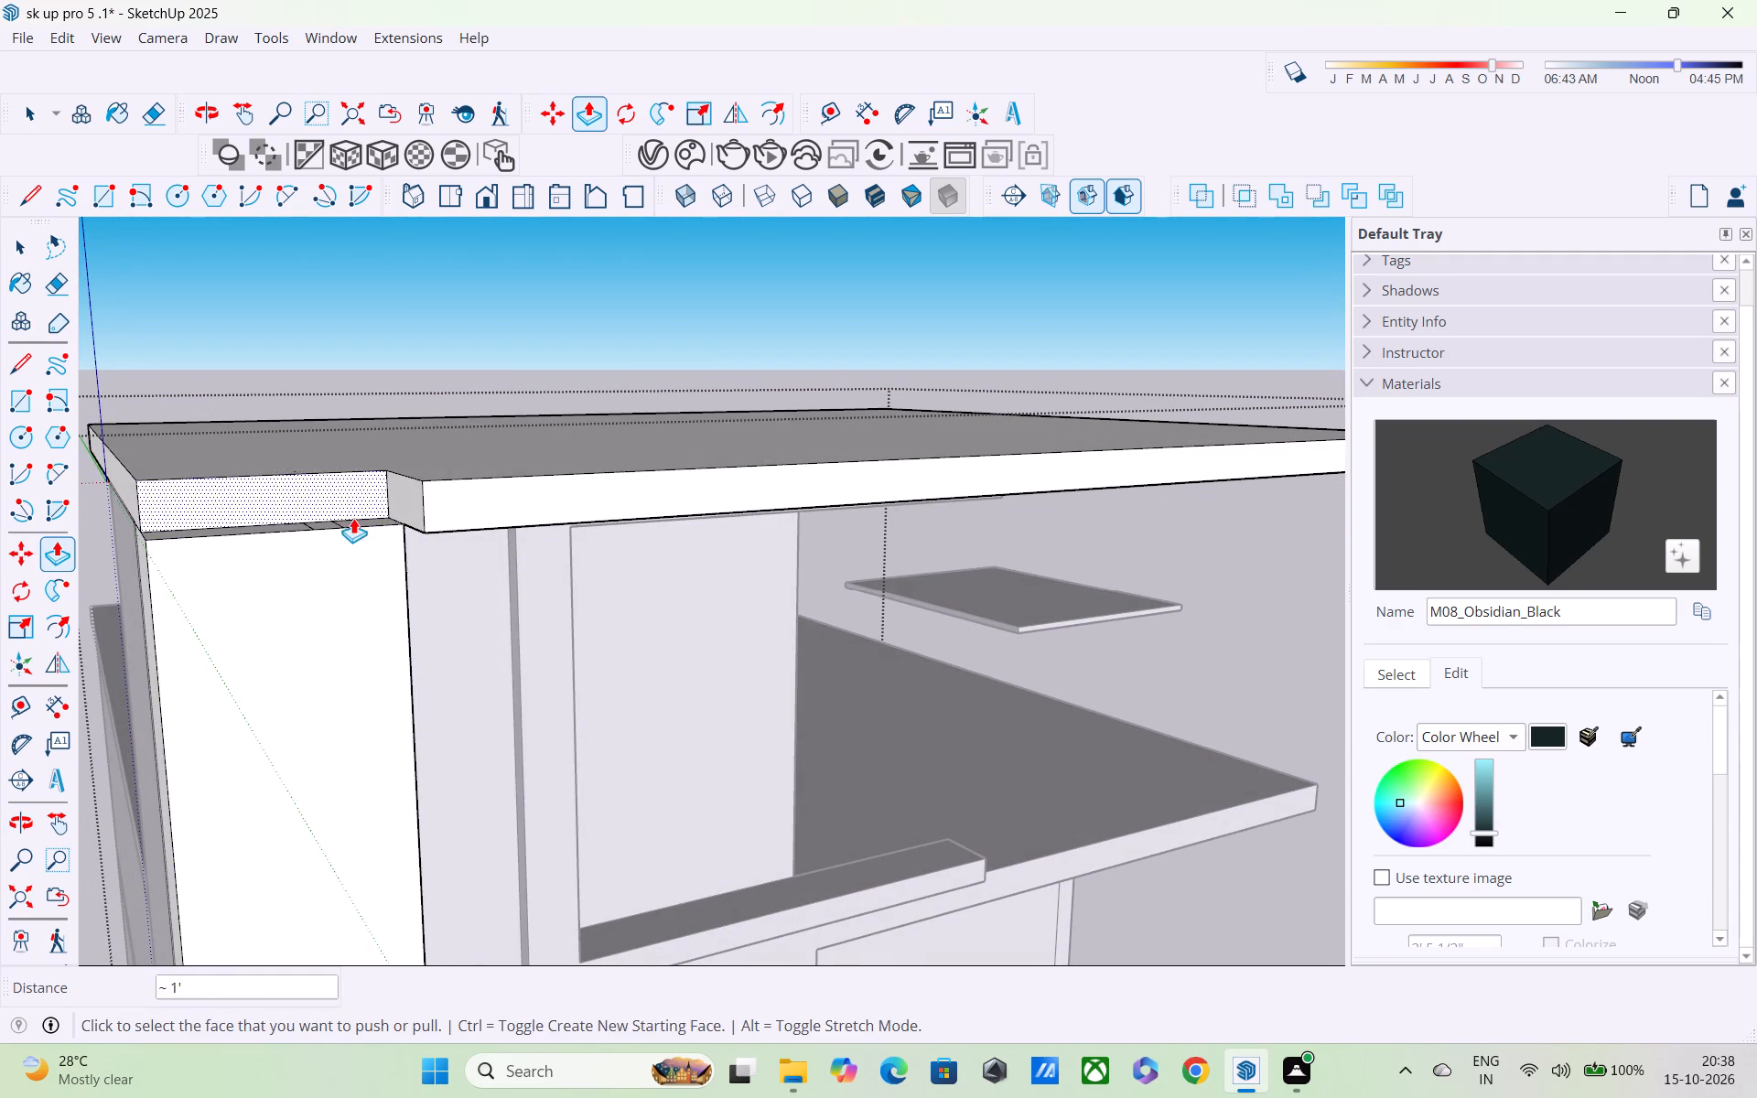
Raise the three top faces of the projecting corner column by 10" each, flush with the roof slab's top.
middle_click_drag(366, 531, 668, 614)
left_click(624, 679)
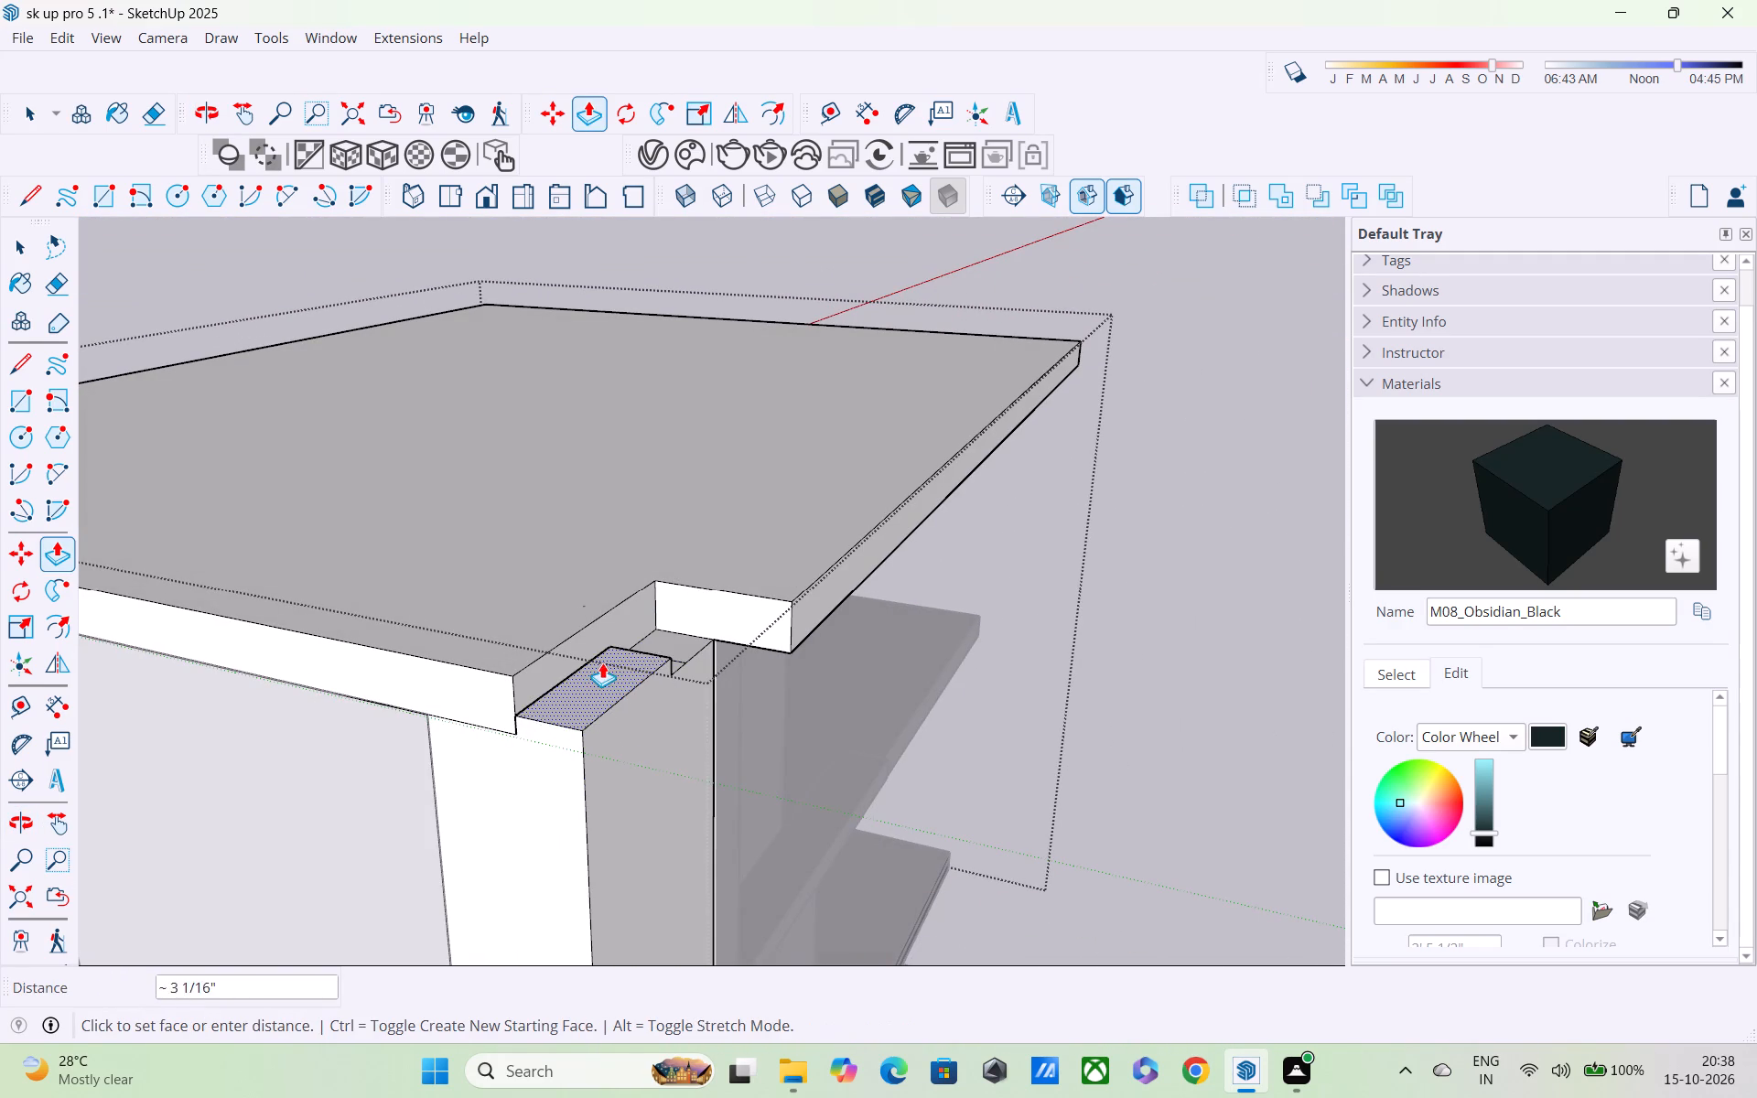
left_click(558, 635)
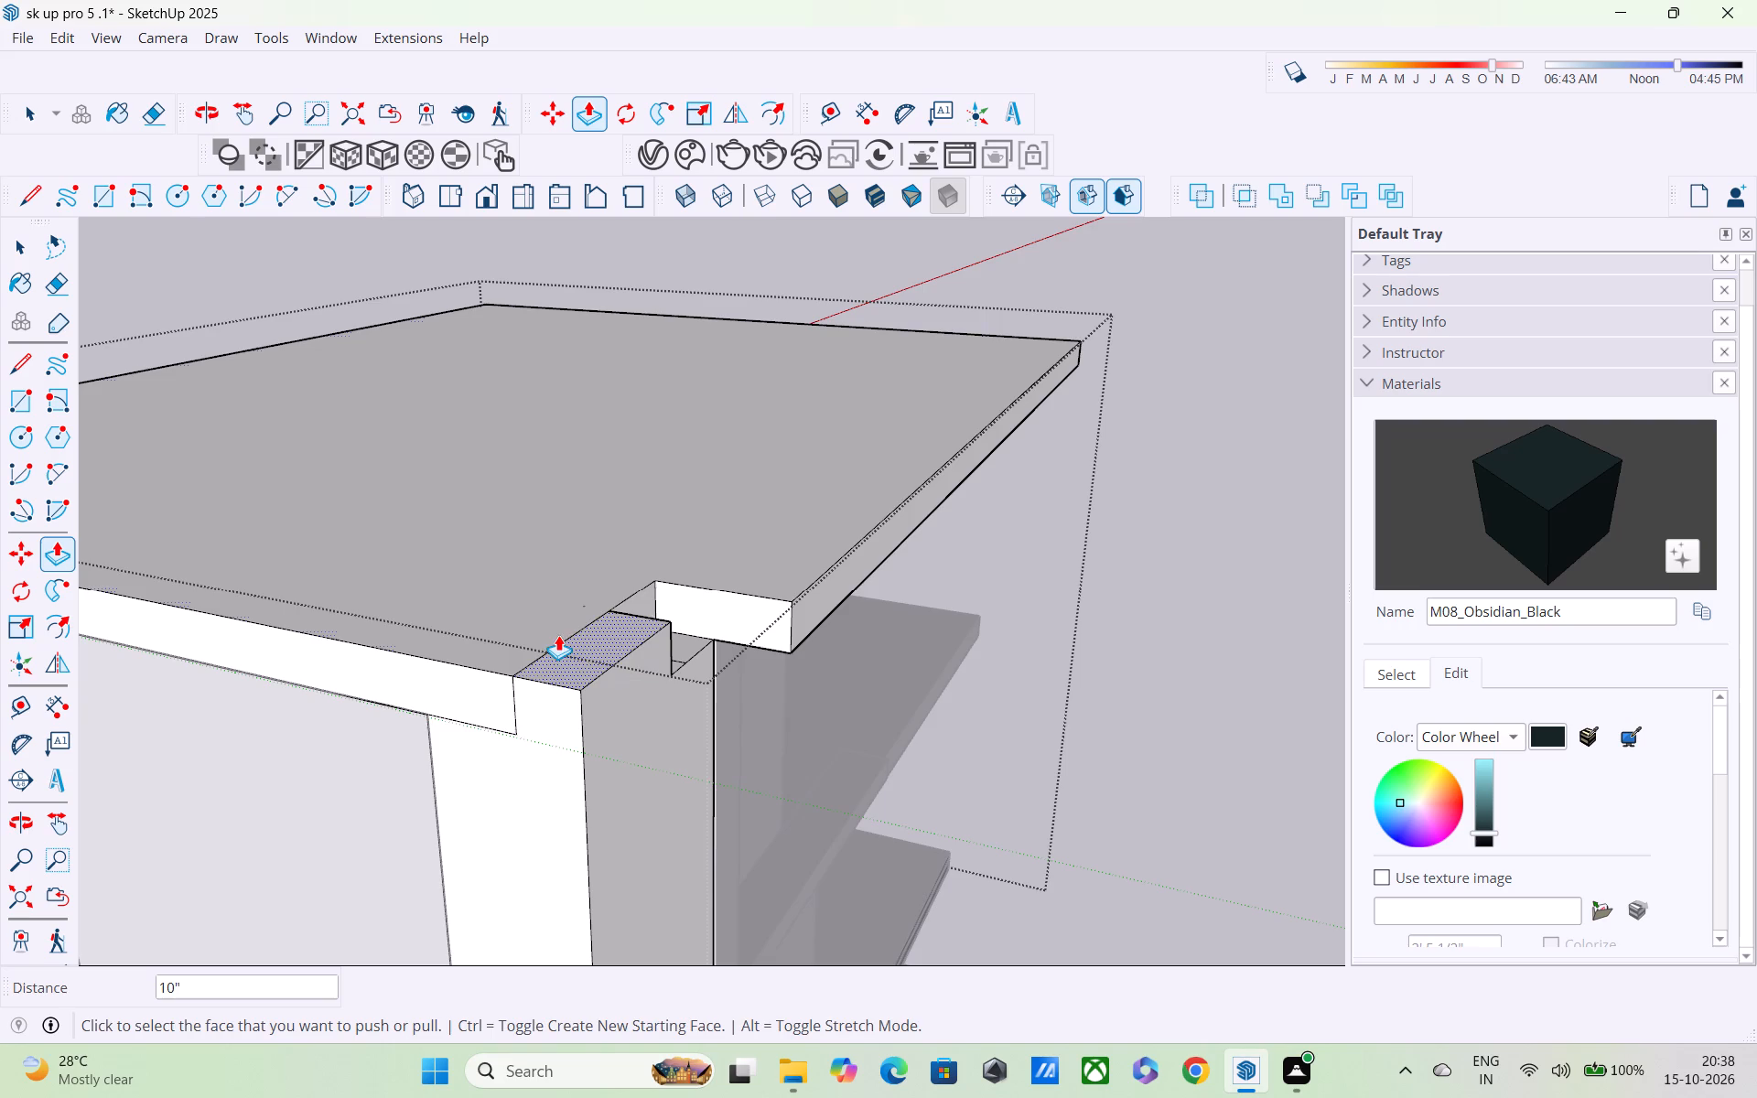
middle_click_drag(673, 634, 721, 780)
scroll(721, 780, "up", 3)
left_click(714, 759)
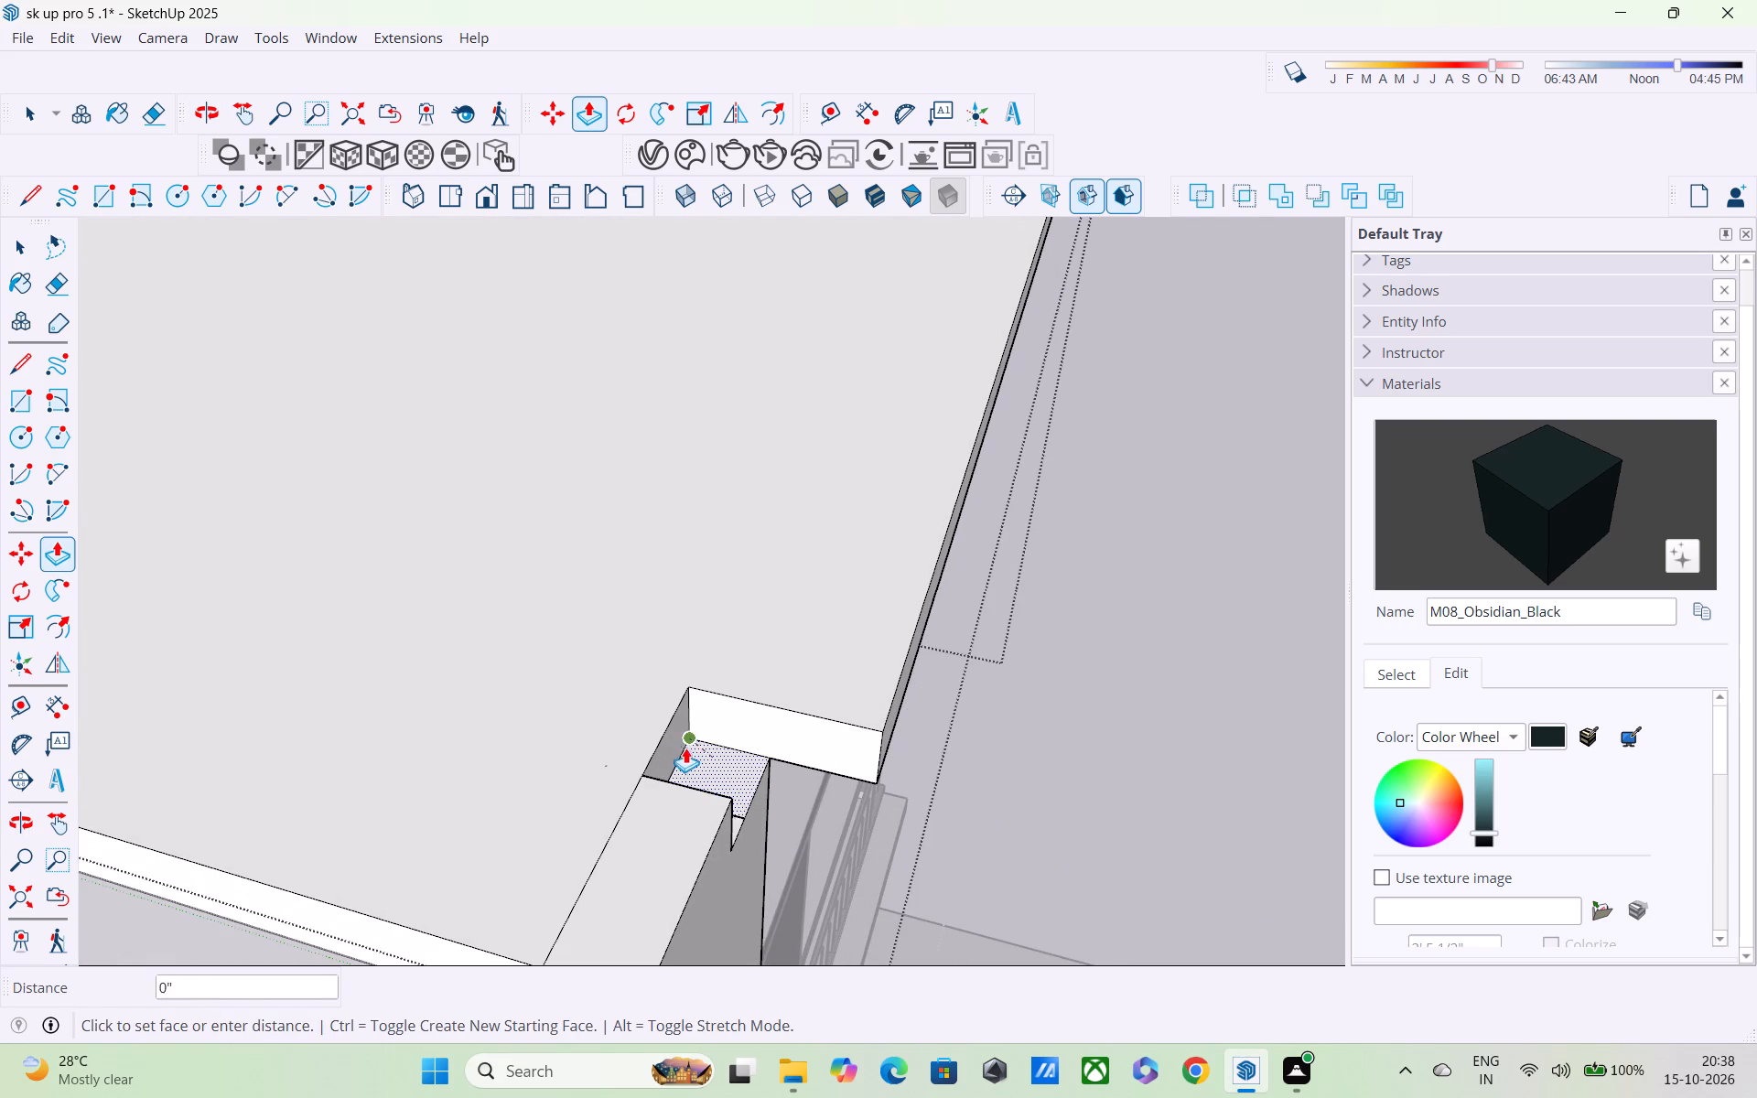
left_click(662, 730)
scroll(700, 774, "up", 3)
middle_click_drag(710, 789, 752, 891)
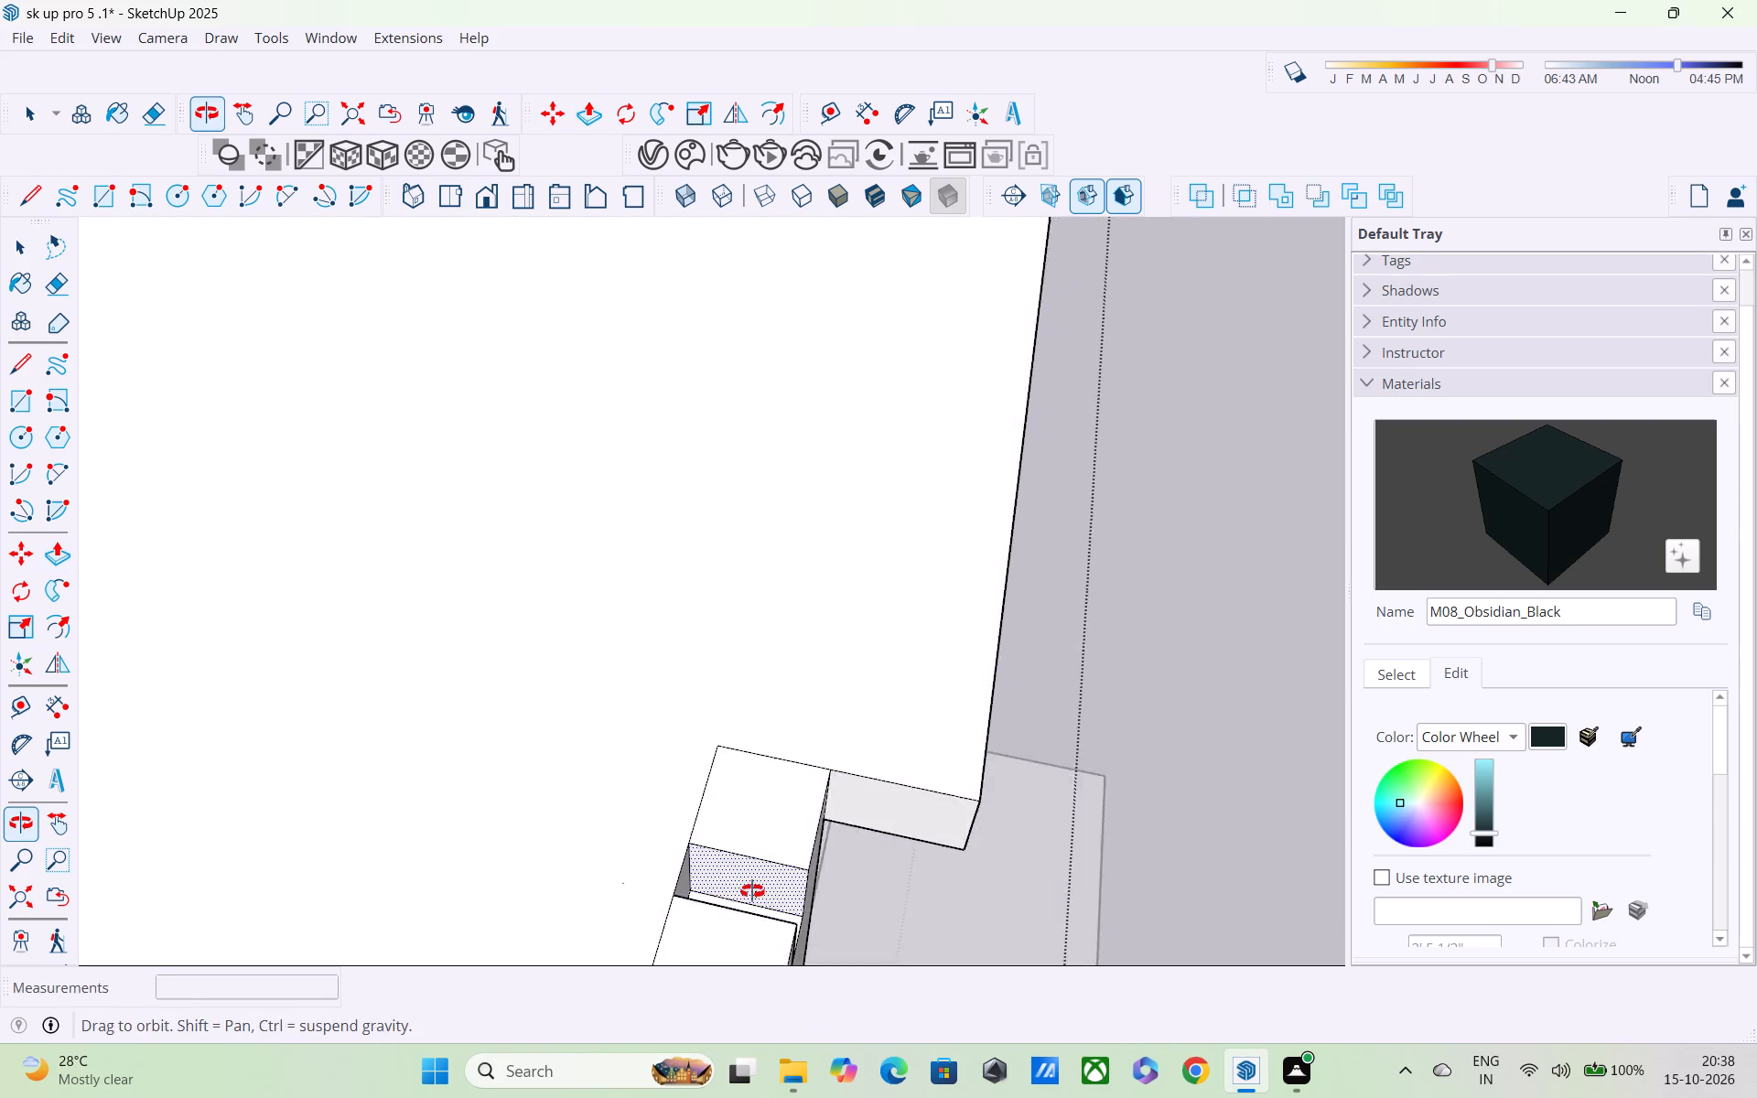
middle_click_drag(752, 891, 759, 906)
scroll(756, 901, "up", 3)
left_click(765, 931)
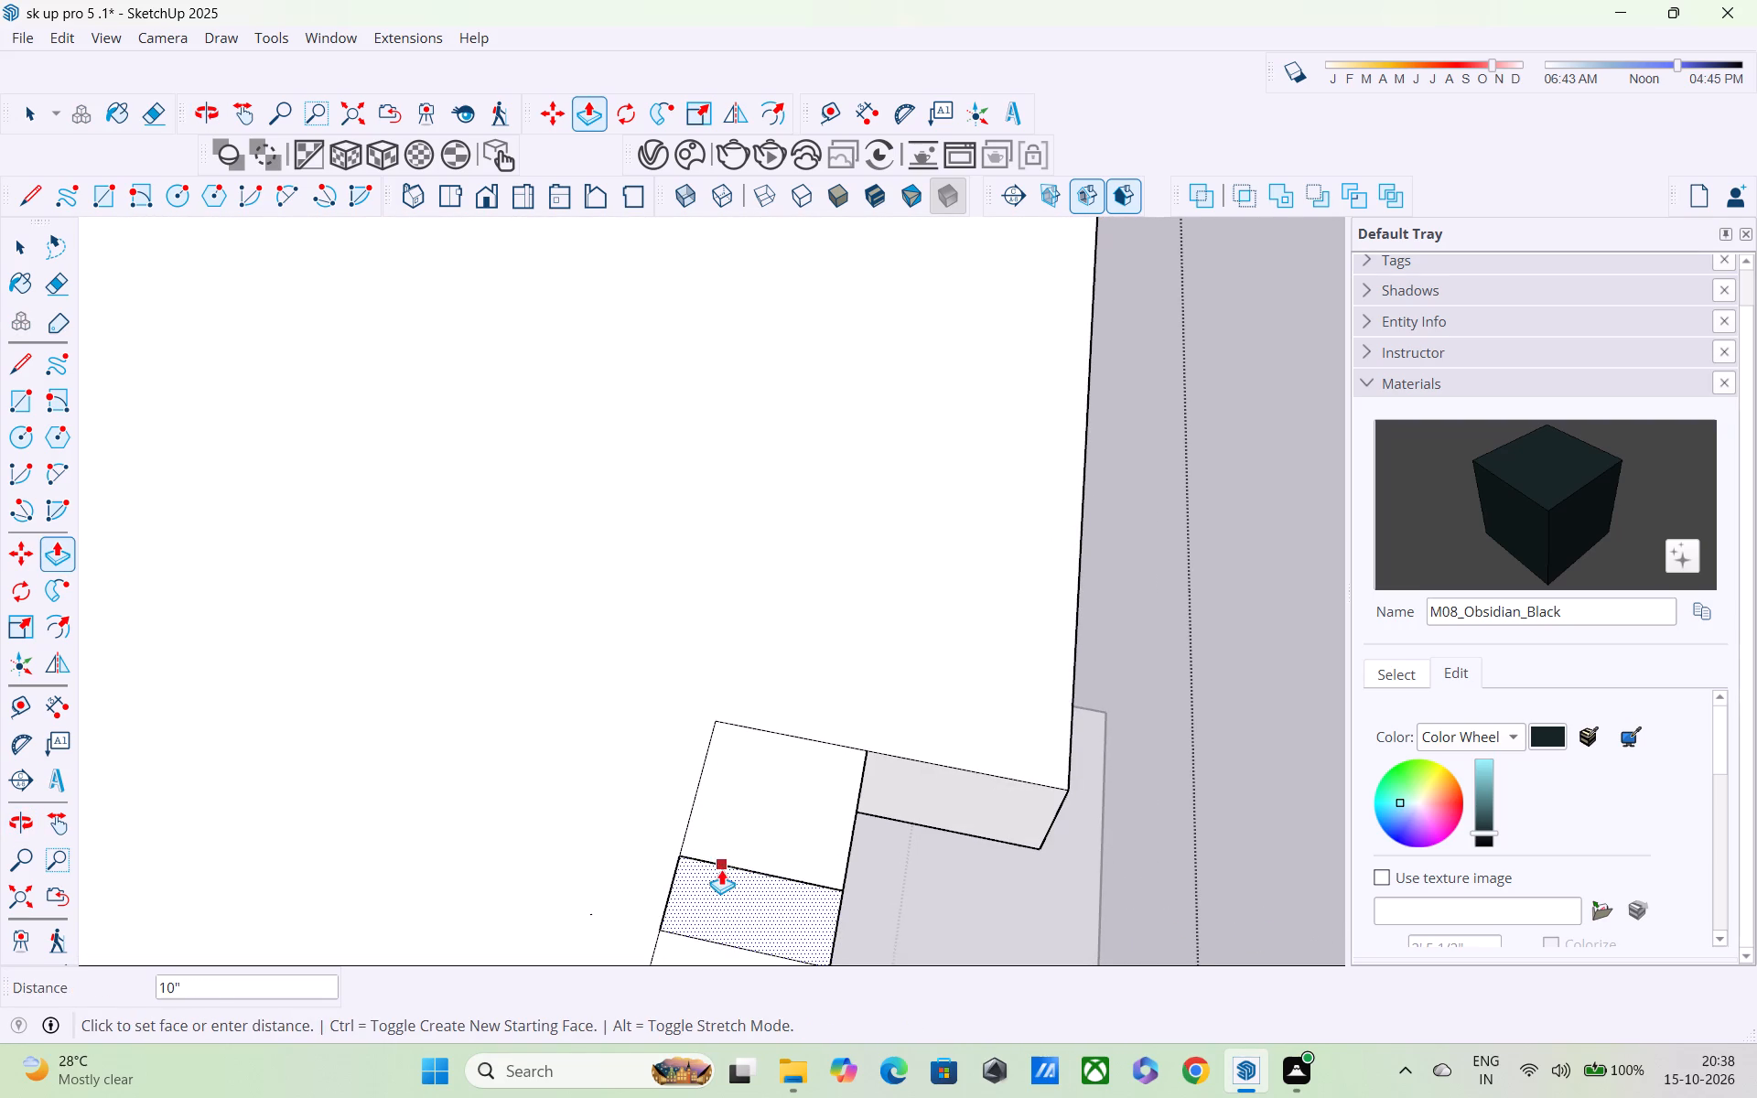
left_click(721, 869)
Erase the leftover seam edges on the top surface between the raised corner column and the roof slab.
key("e")
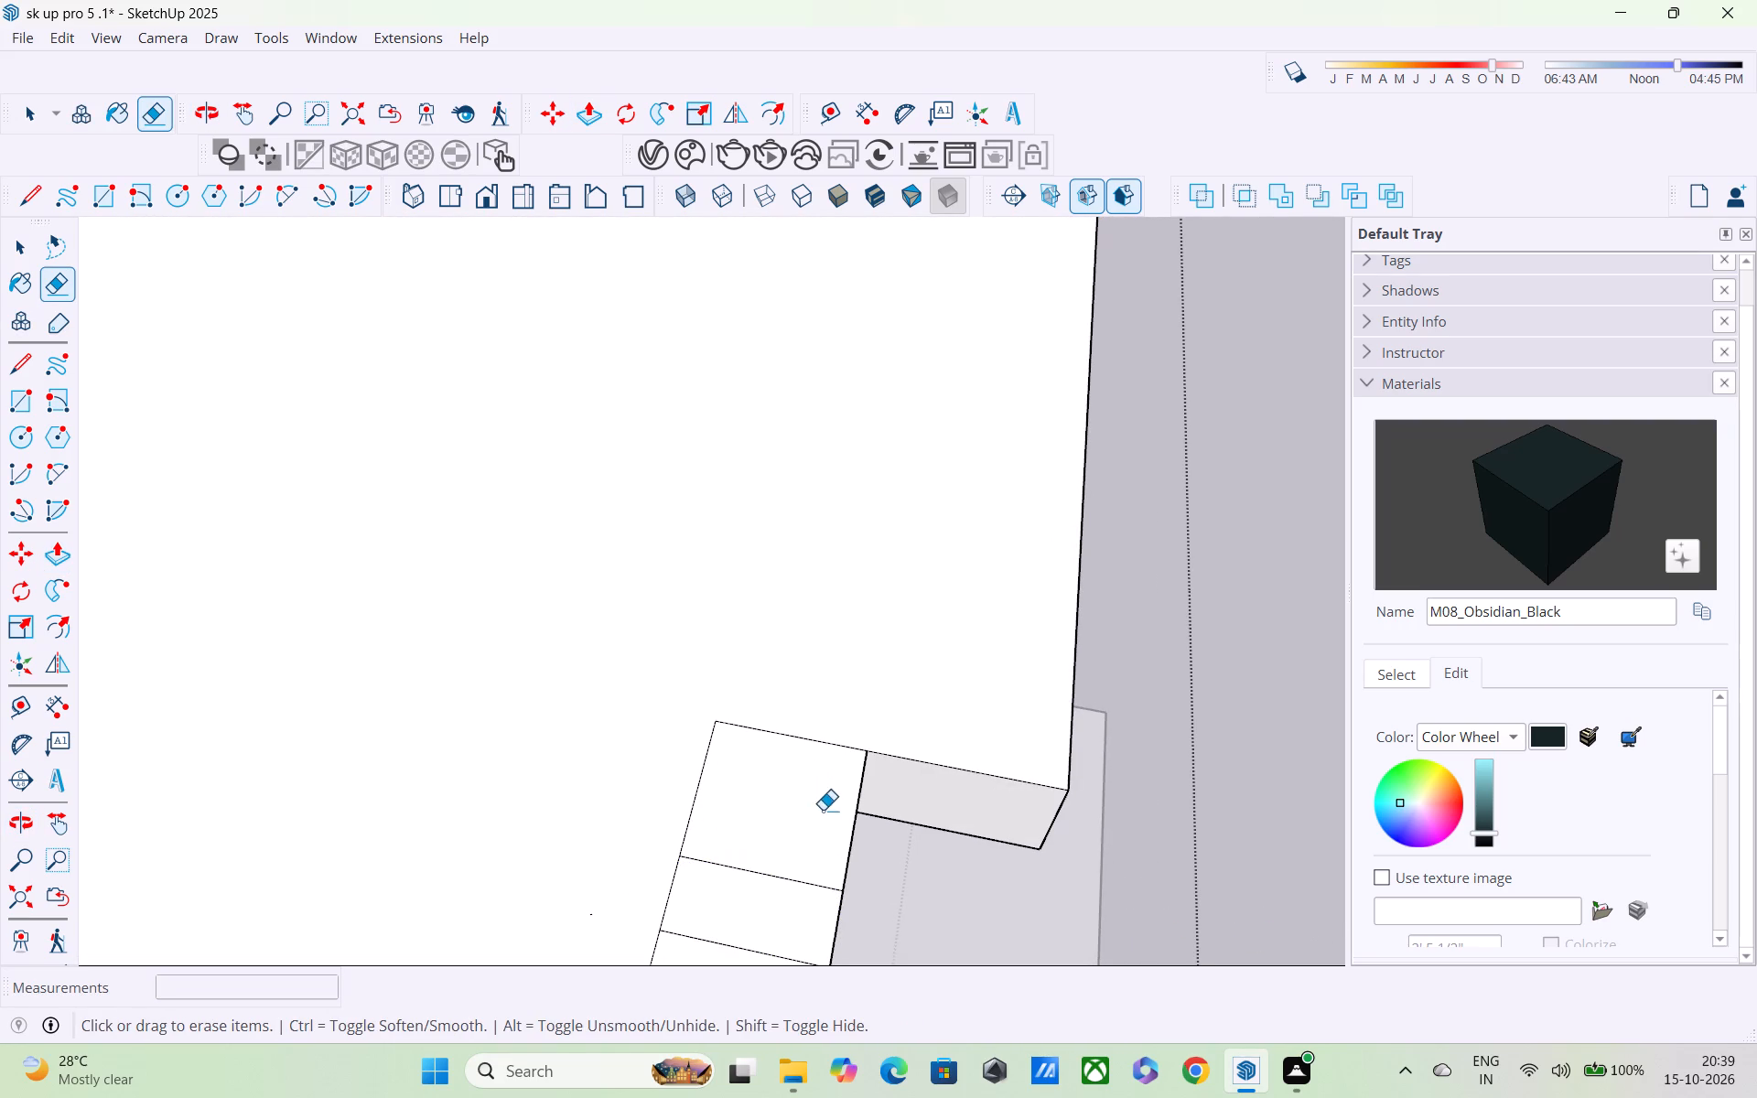
left_click(783, 881)
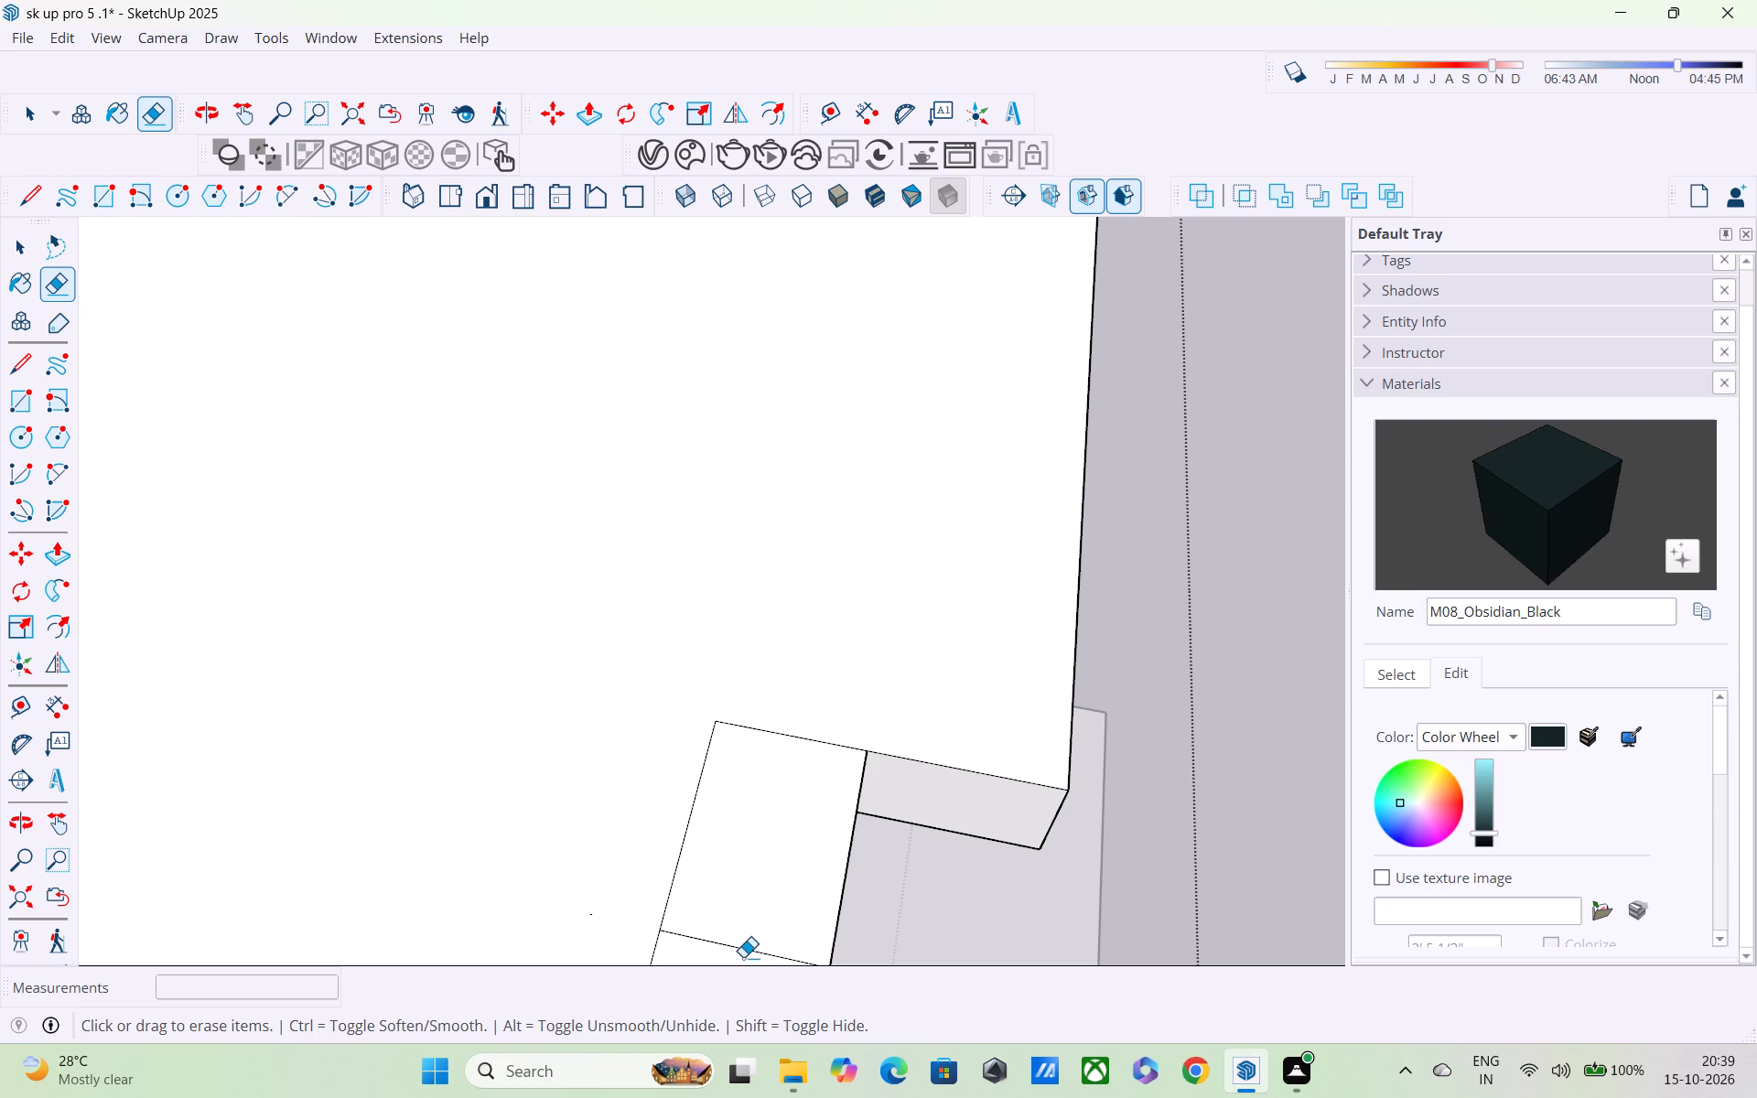
left_click(742, 955)
left_click(738, 948)
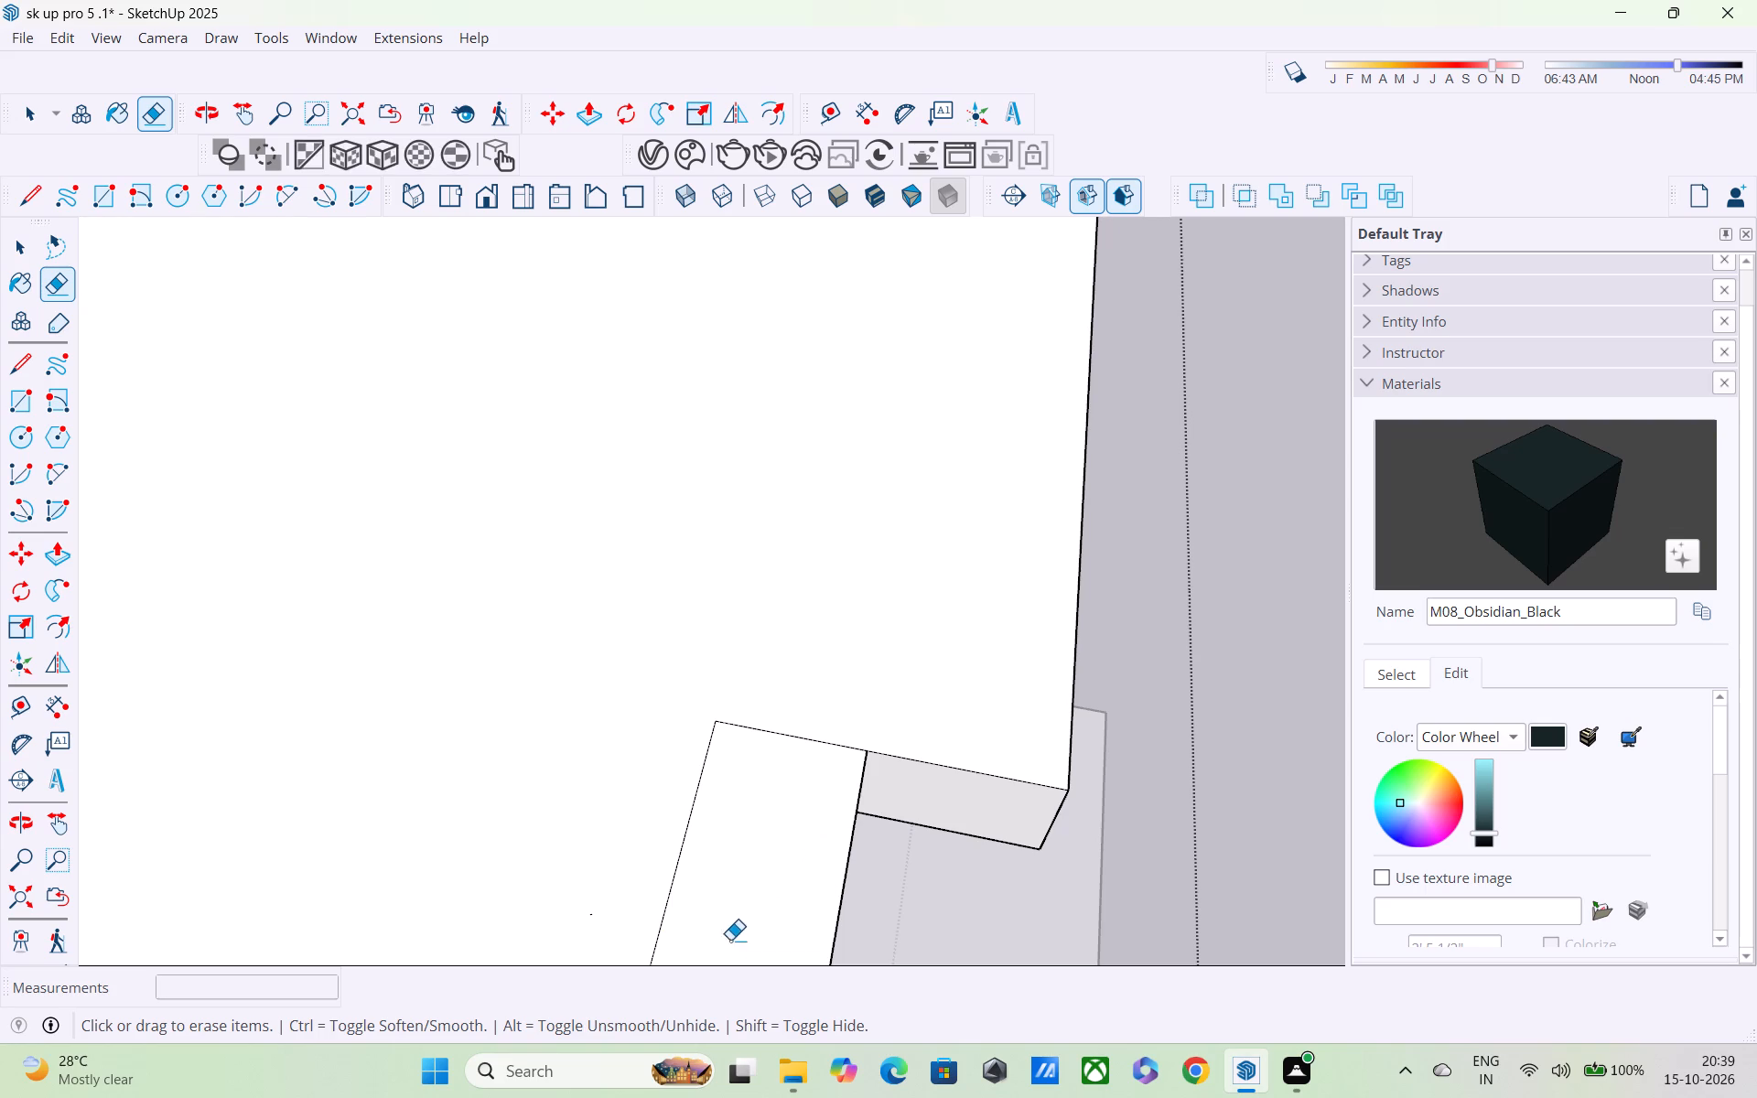
left_click(684, 841)
left_click(774, 735)
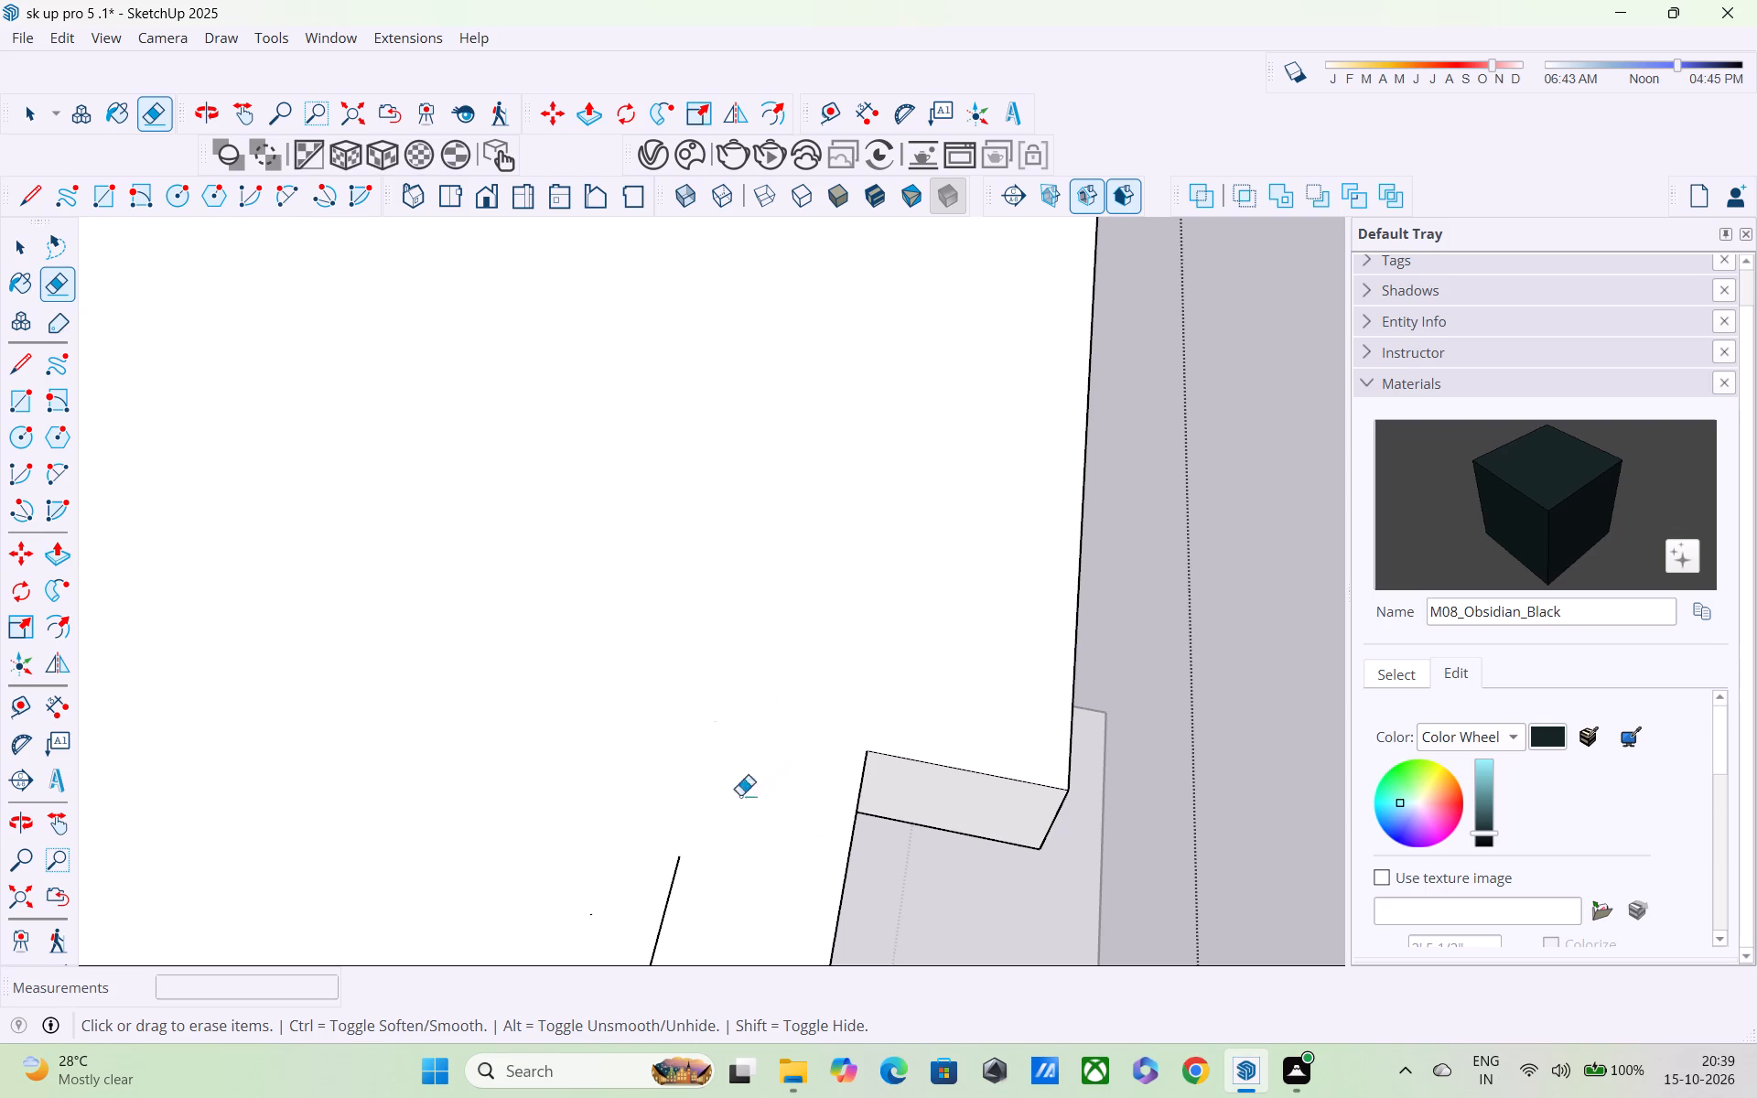
left_click(668, 891)
scroll(669, 906, "down", 1)
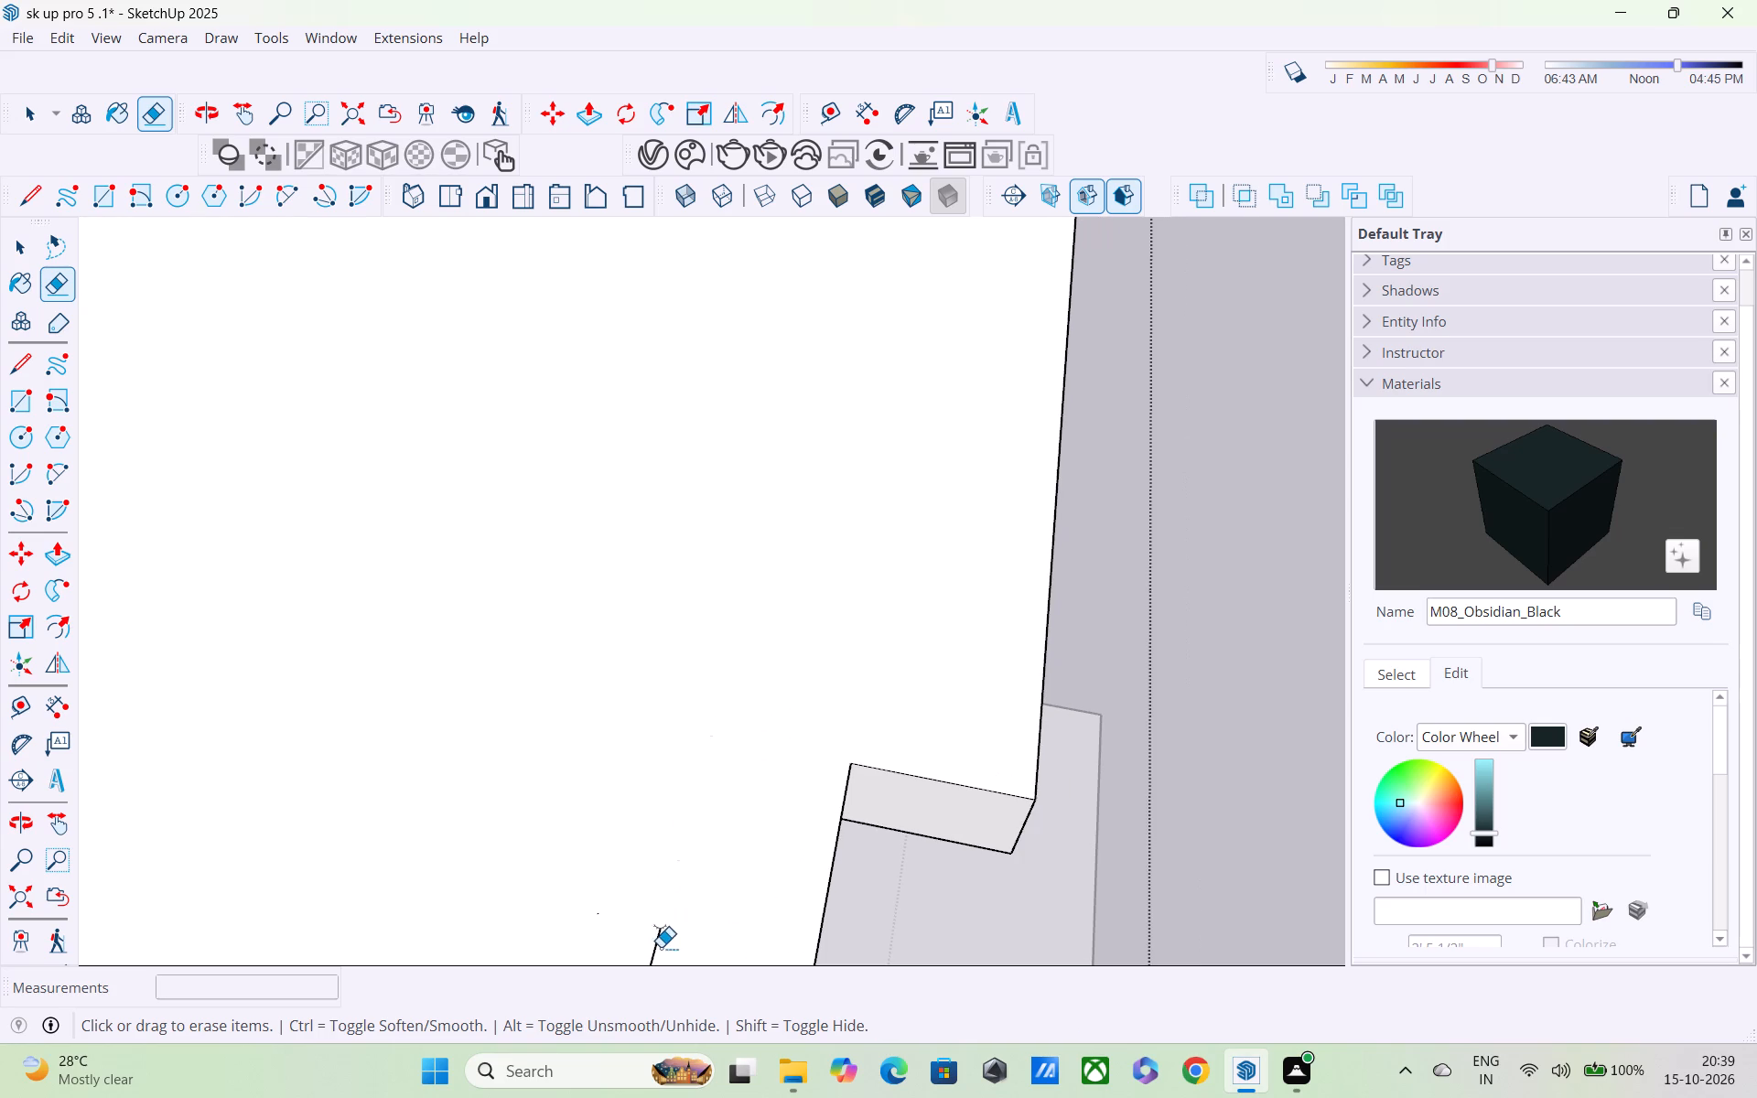
middle_click_drag(661, 947, 702, 644, "shift")
left_click(684, 690)
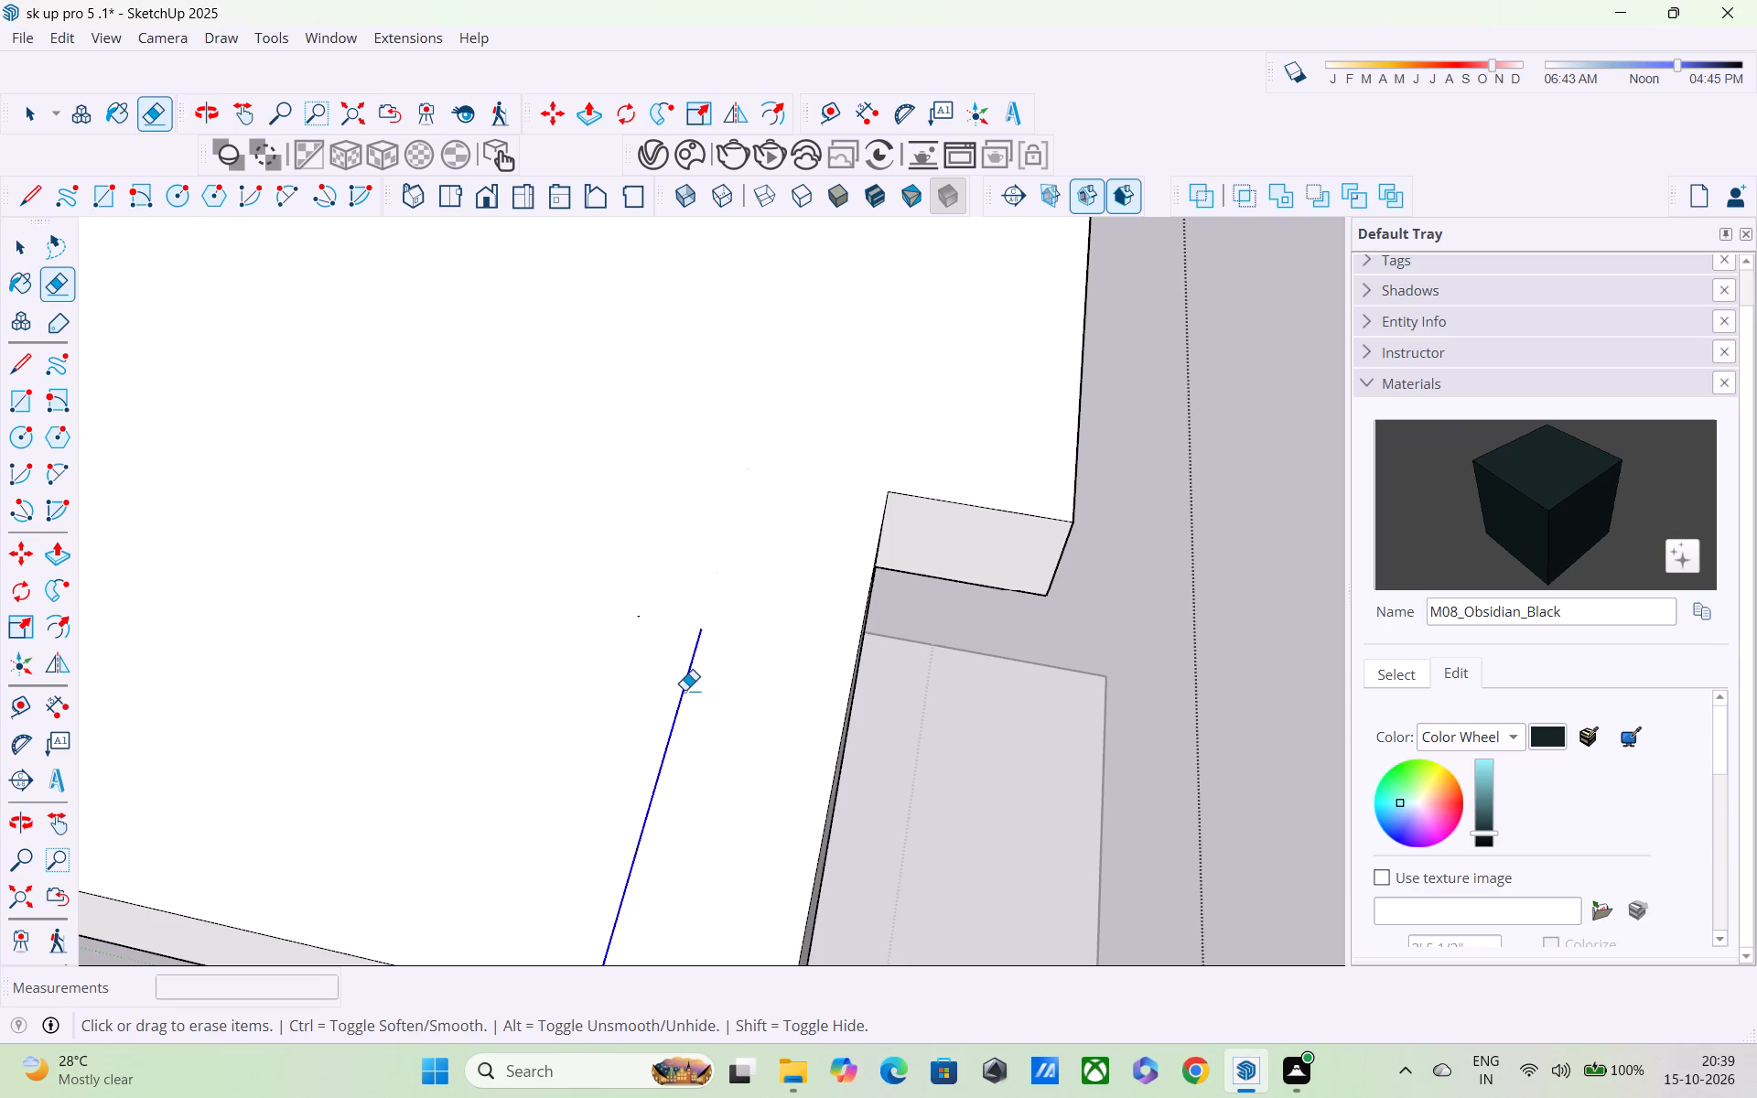
Erase the vertical and horizontal seam edges between the roof slab and corner column on the building's side face.
scroll(684, 700, "down", 3)
middle_click_drag(695, 776, 589, 650)
scroll(589, 650, "up", 1)
middle_click_drag(562, 770, 760, 565)
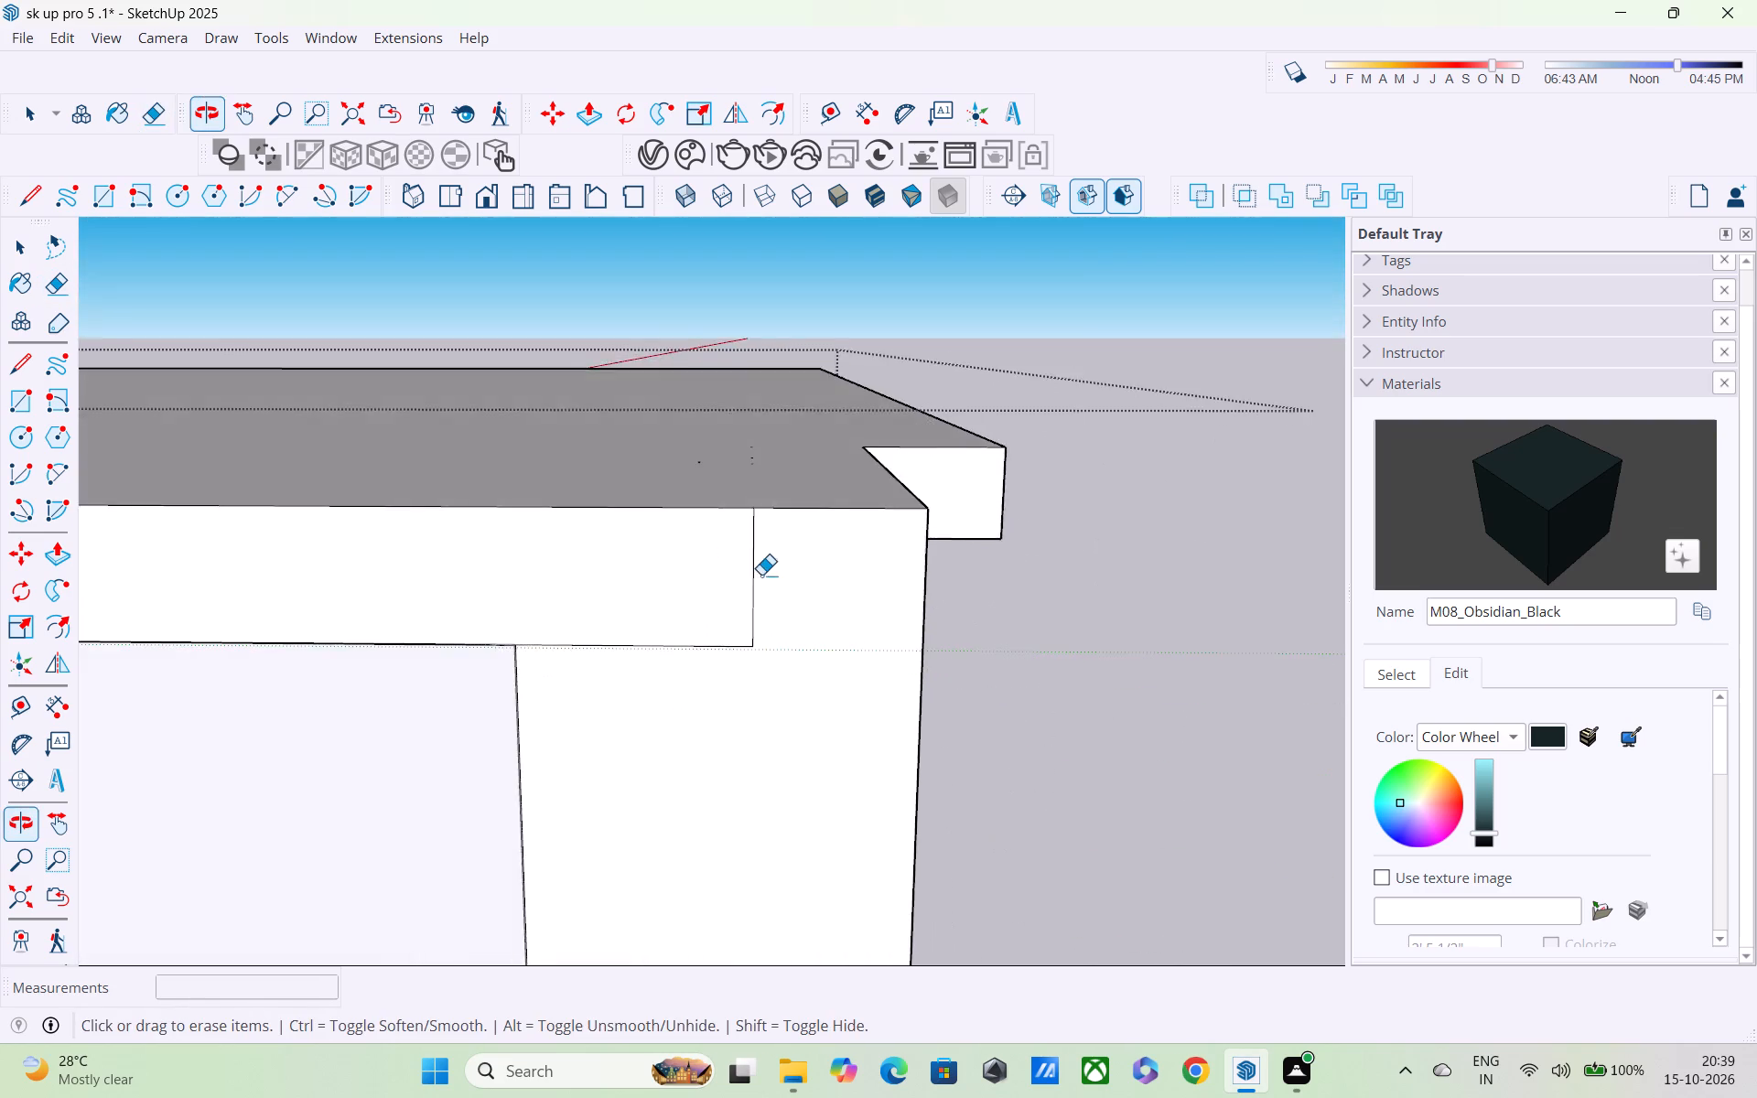
scroll(761, 589, "up", 3)
left_click(751, 554)
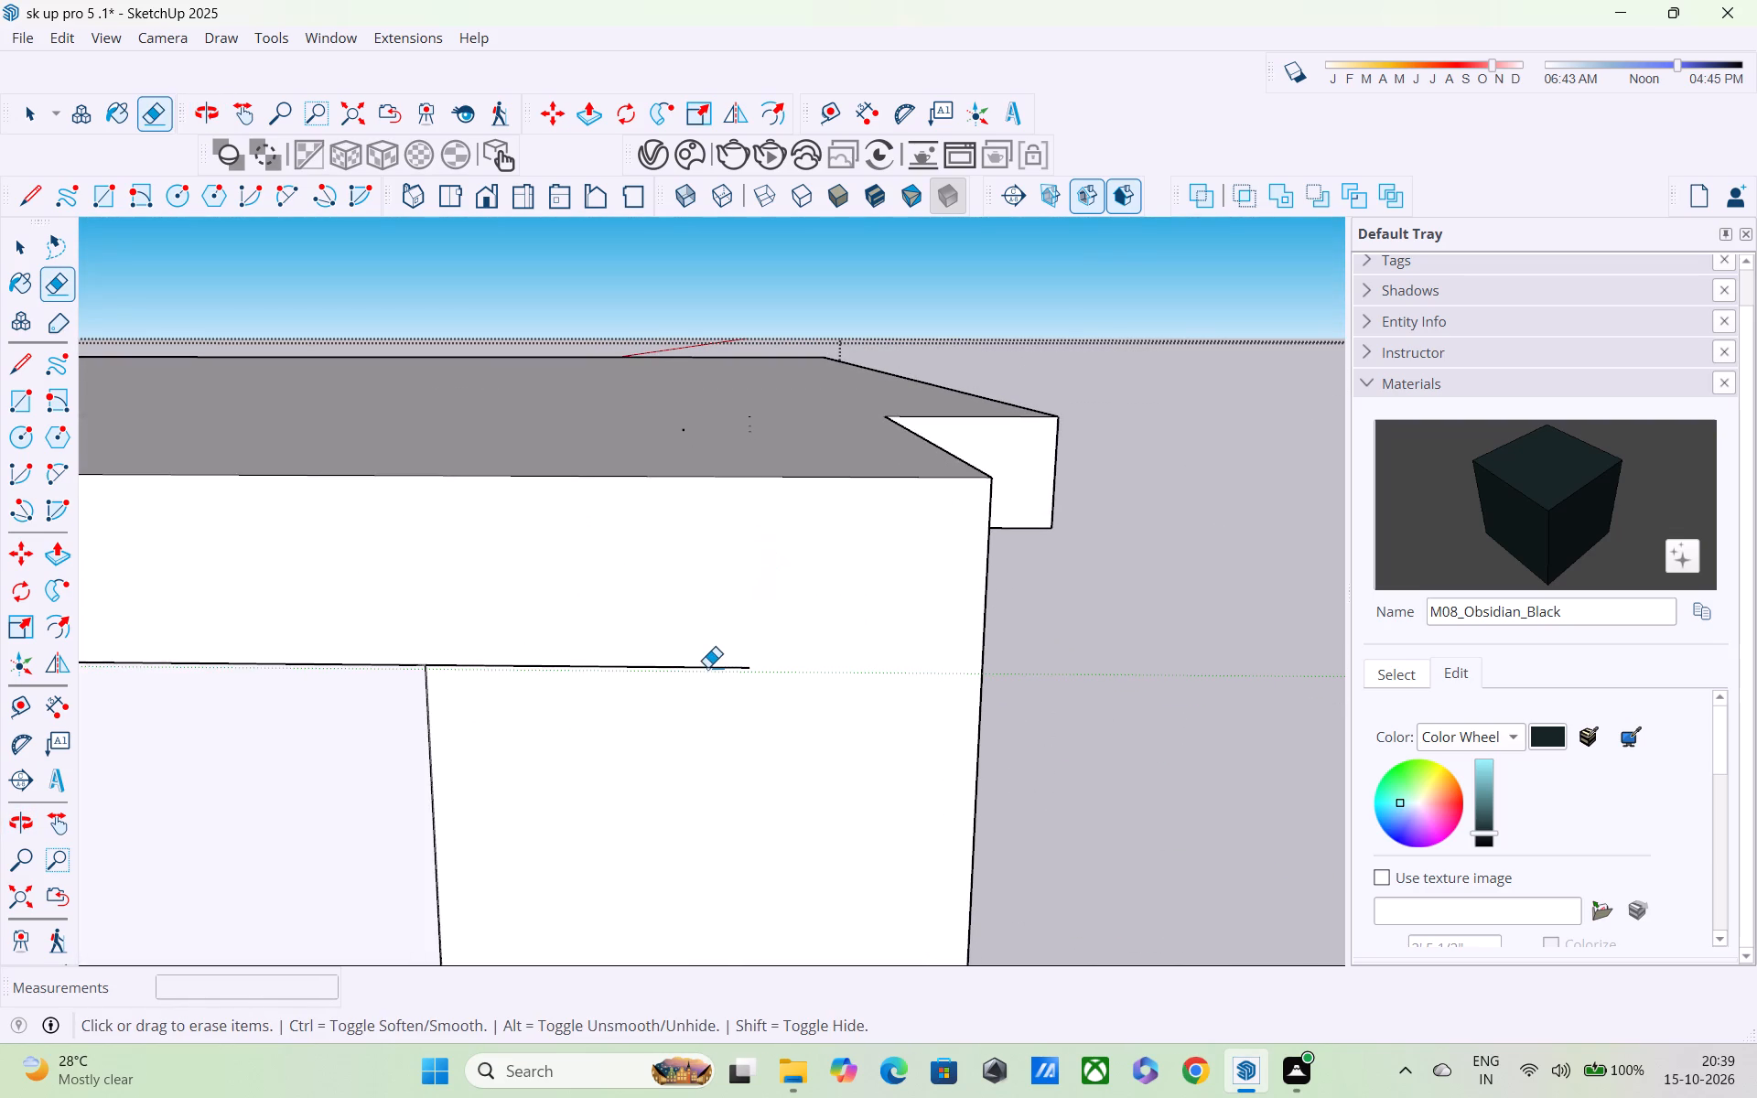
left_click(705, 671)
Examine the merged corner column and roof slab from the side, the underside and the notched front corner.
scroll(705, 671, "down", 4)
middle_click_drag(702, 687, 807, 545)
scroll(807, 545, "up", 1)
scroll(809, 547, "down", 3)
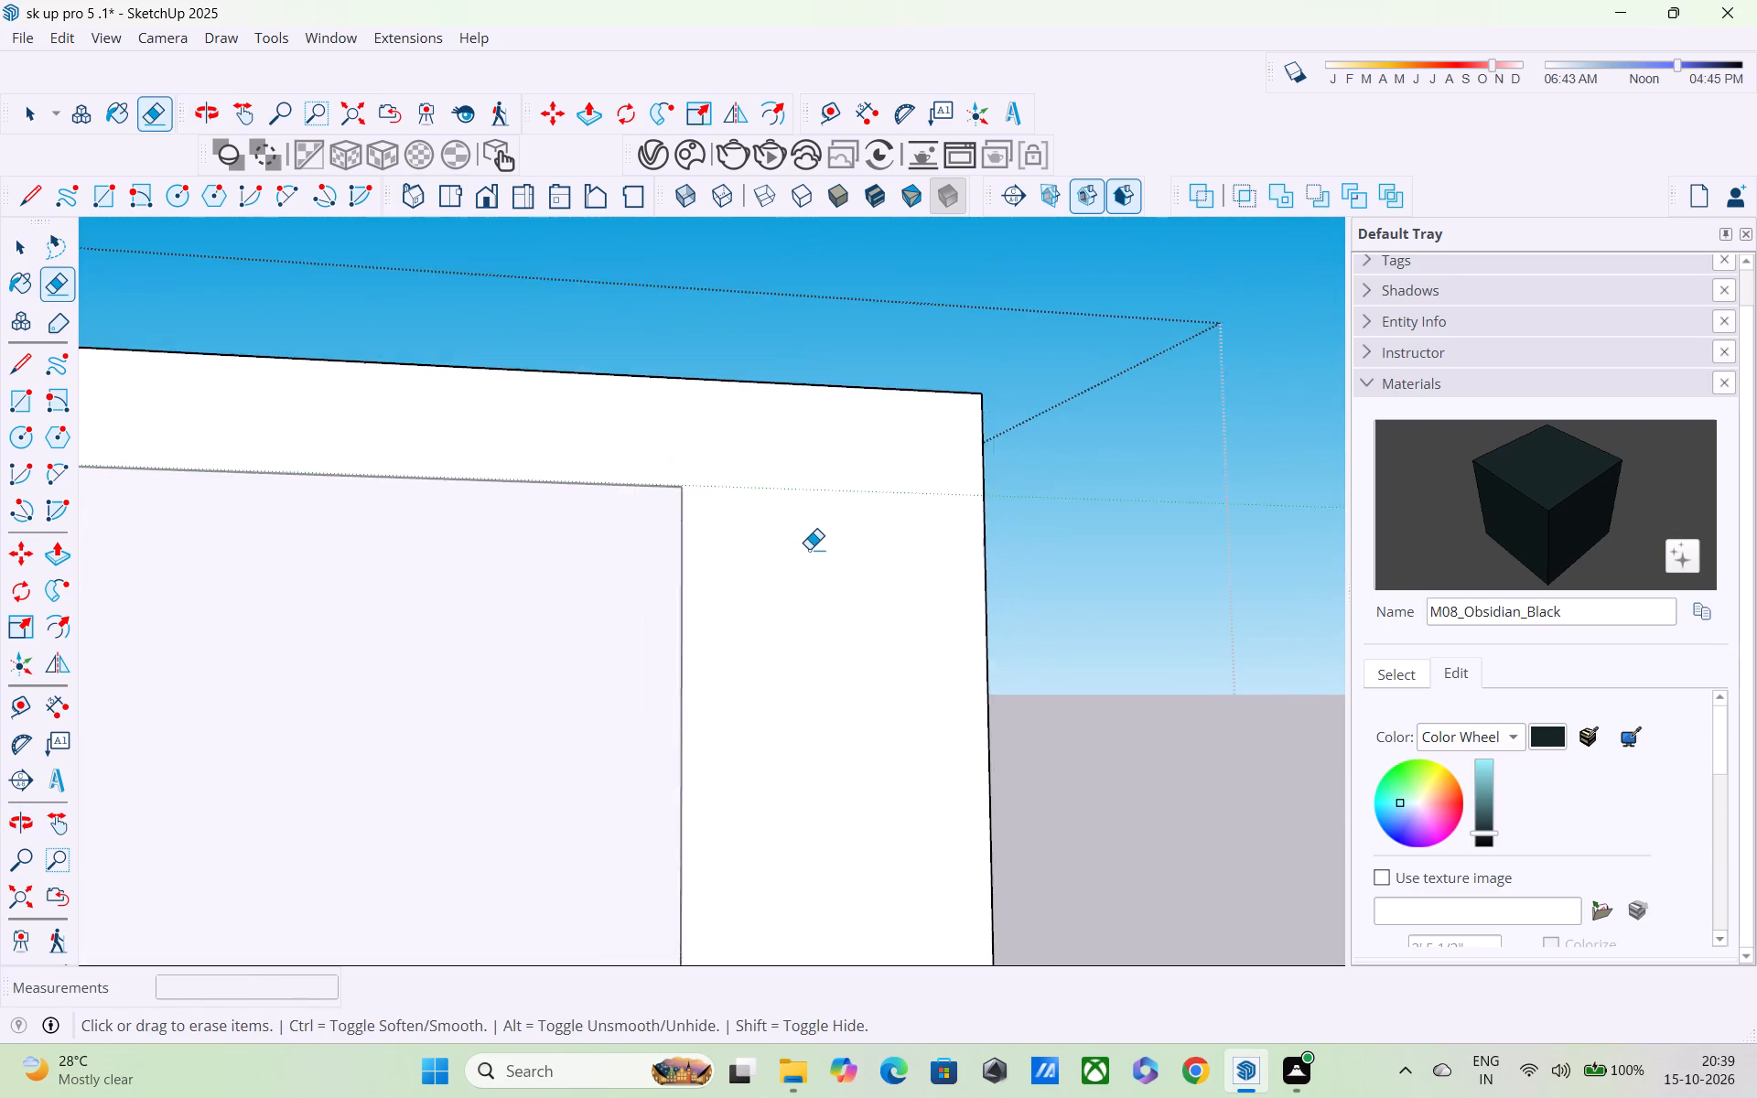
scroll(809, 549, "down", 2)
scroll(809, 549, "up", 1)
scroll(809, 550, "down", 12)
middle_click_drag(749, 632, 1328, 621)
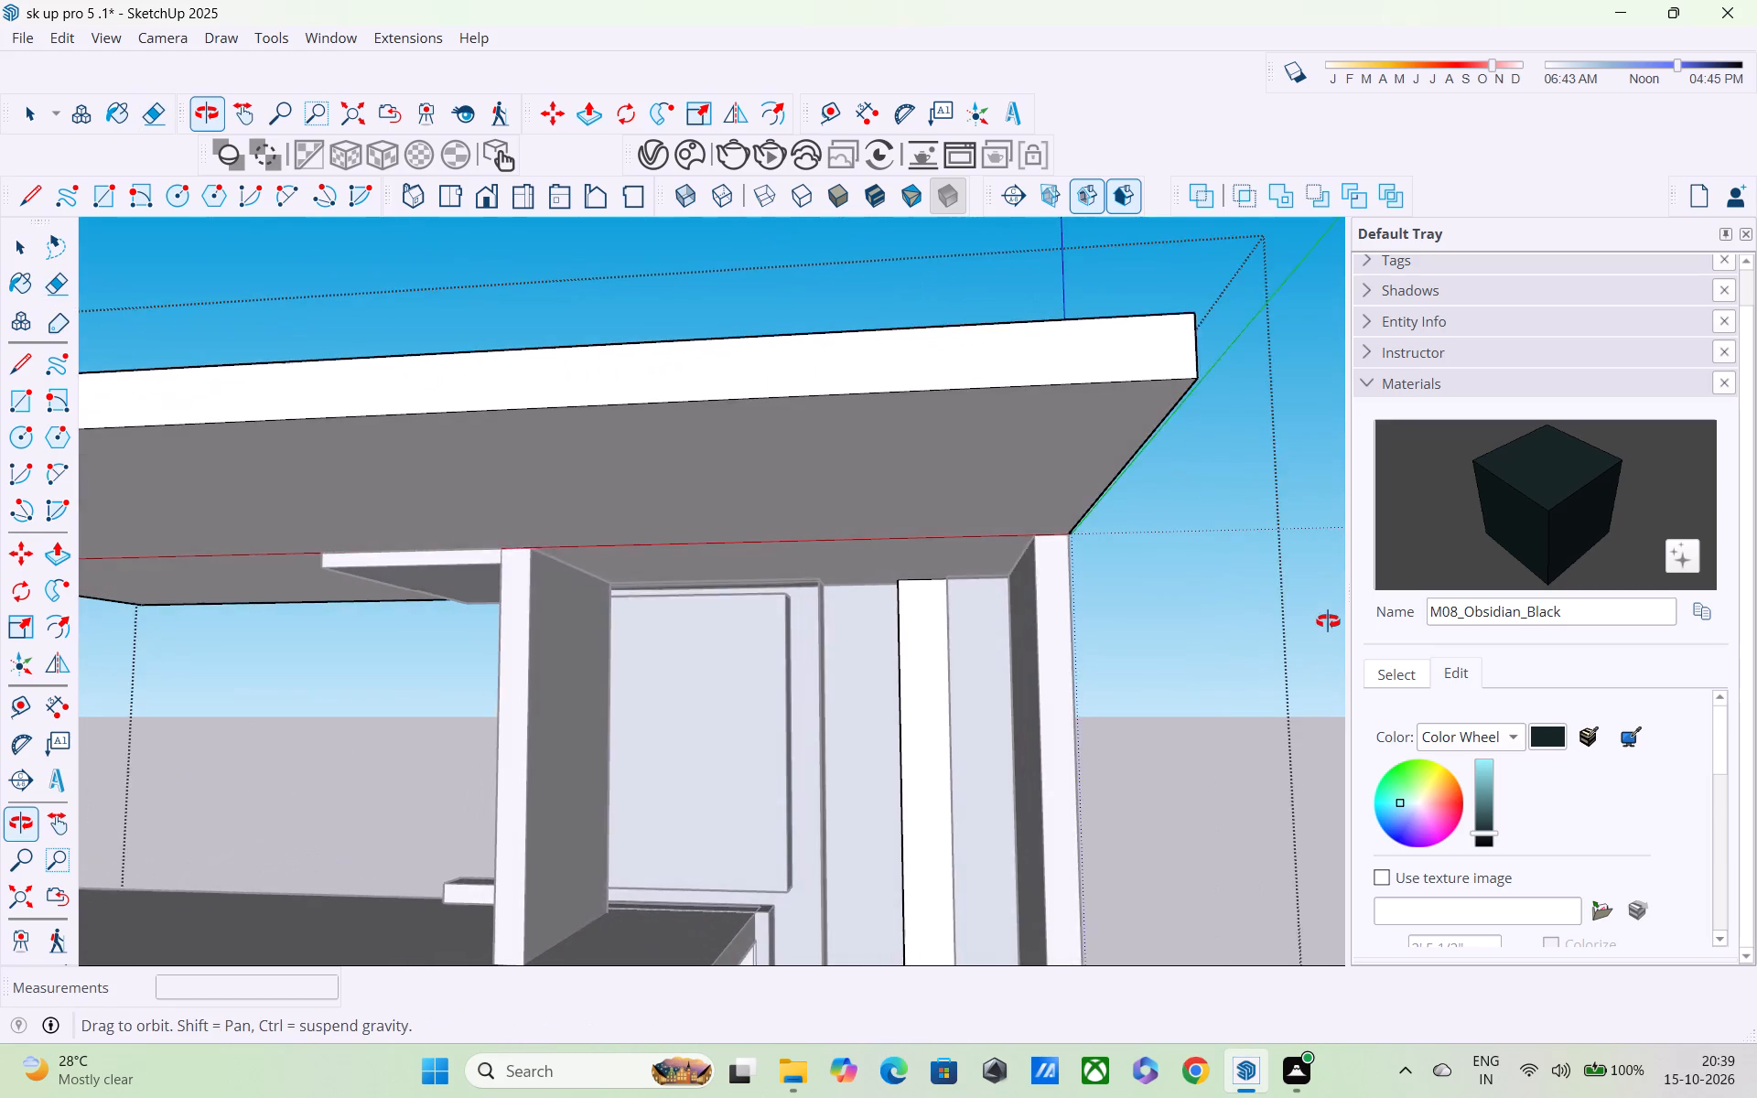
middle_click_drag(1328, 621, 500, 722)
scroll(532, 703, "down", 4)
middle_click_drag(730, 692, 715, 674)
scroll(704, 670, "up", 2)
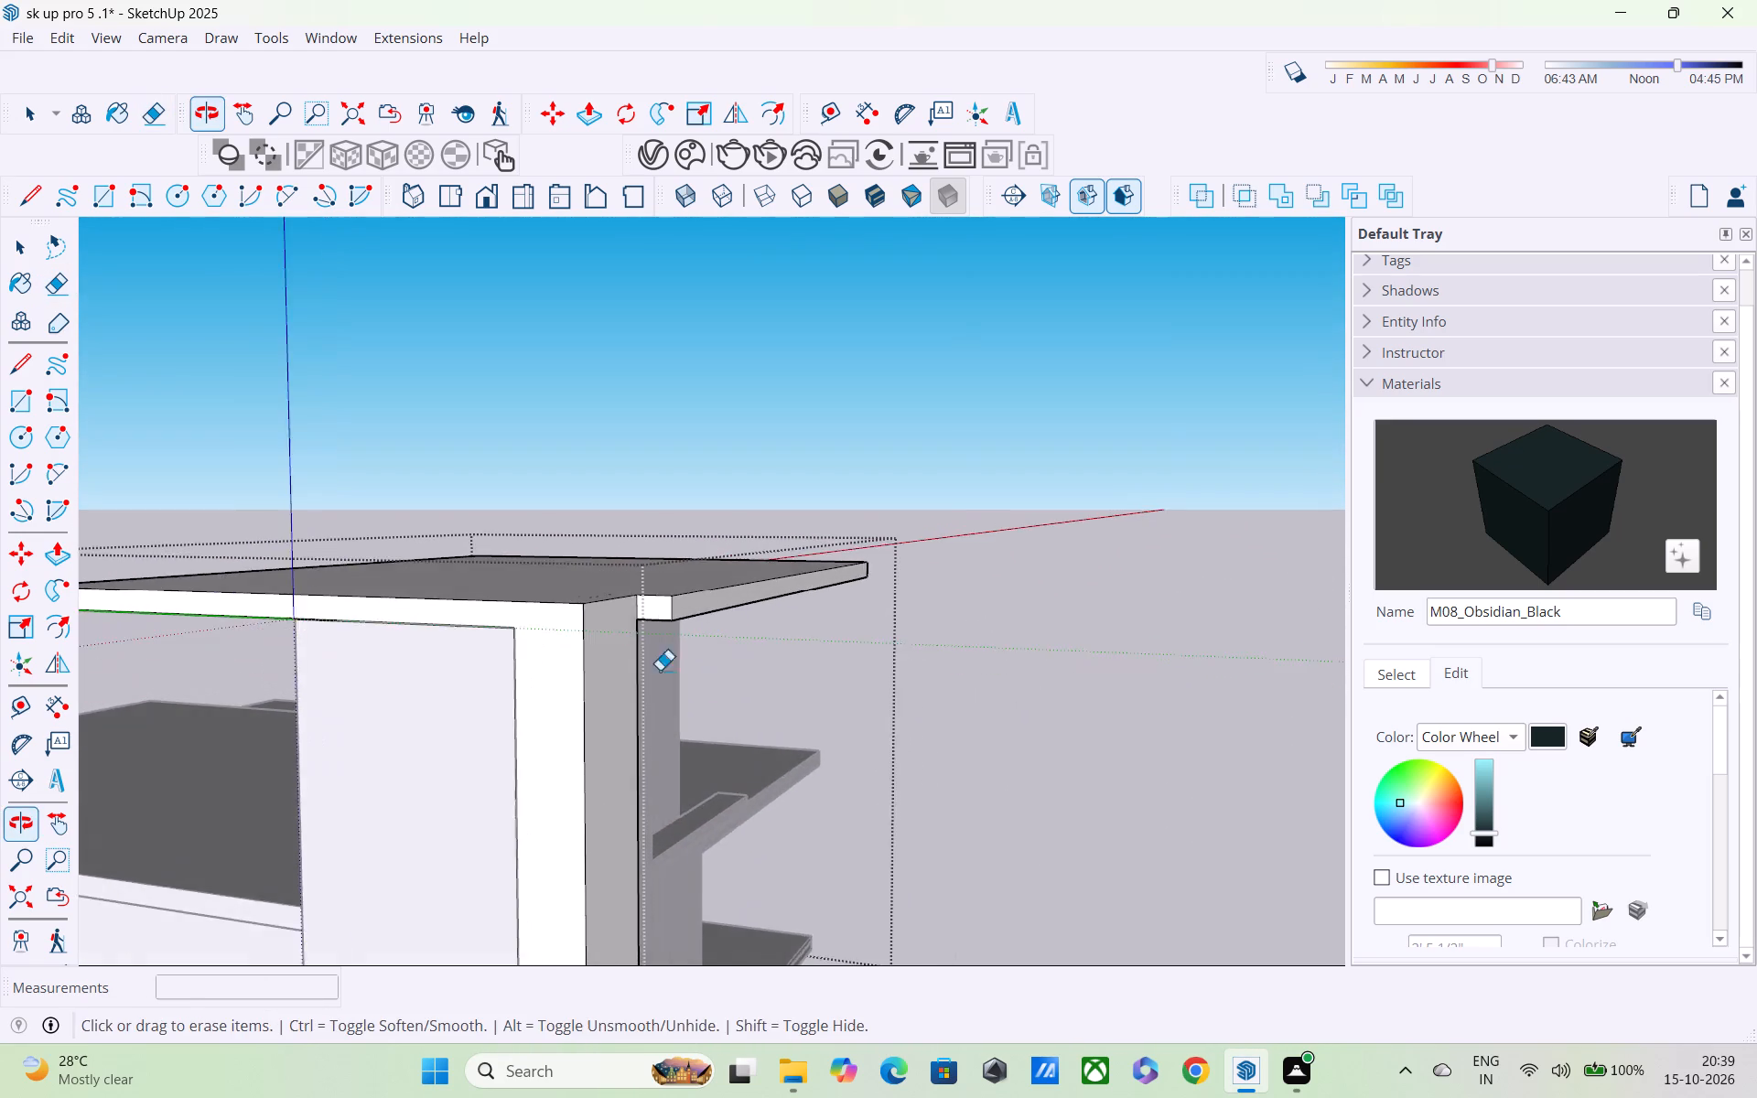
Examine the overhanging roof slab and its joint with the corner column from the side, front and above.
scroll(660, 670, "up", 2)
scroll(572, 666, "down", 4)
middle_click_drag(611, 709, 203, 649)
scroll(583, 646, "down", 2)
middle_click_drag(620, 662, 506, 565)
scroll(506, 565, "up", 1)
middle_click_drag(524, 609, 542, 673)
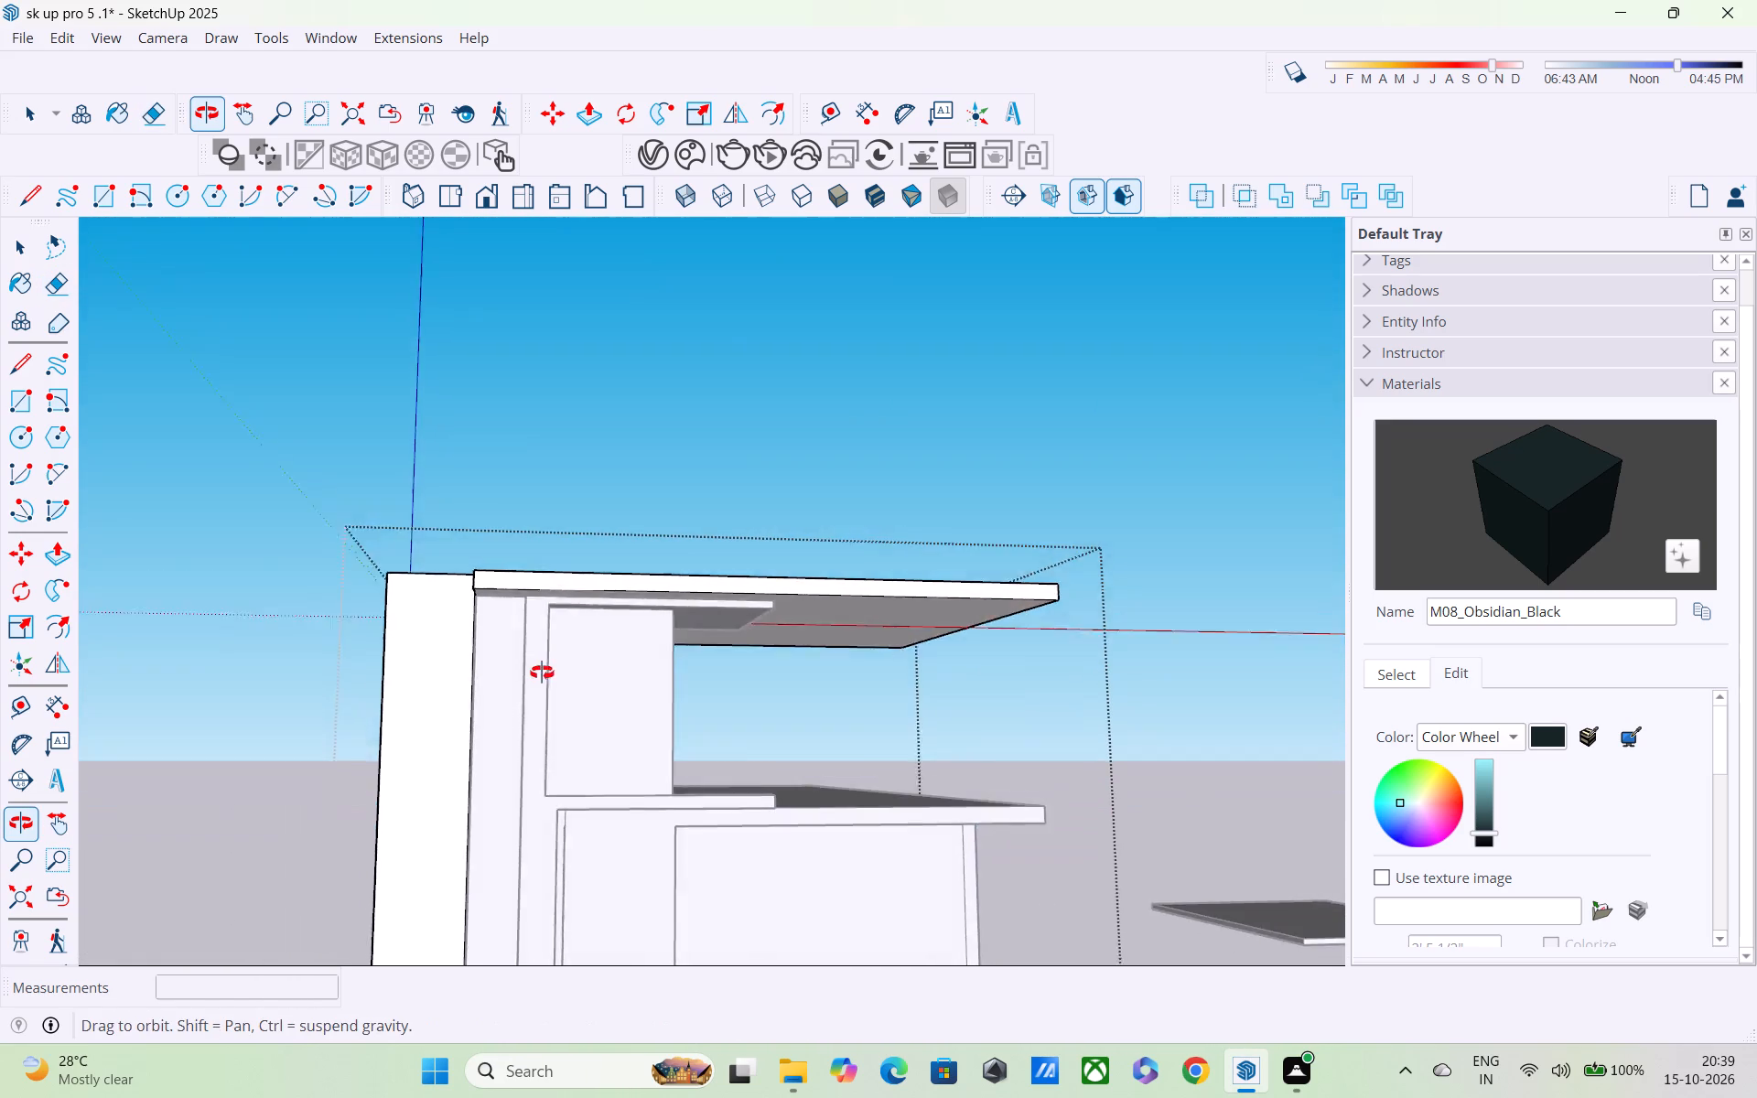
middle_click_drag(542, 673, 495, 703)
scroll(501, 706, "up", 3)
middle_click_drag(529, 612, 693, 757)
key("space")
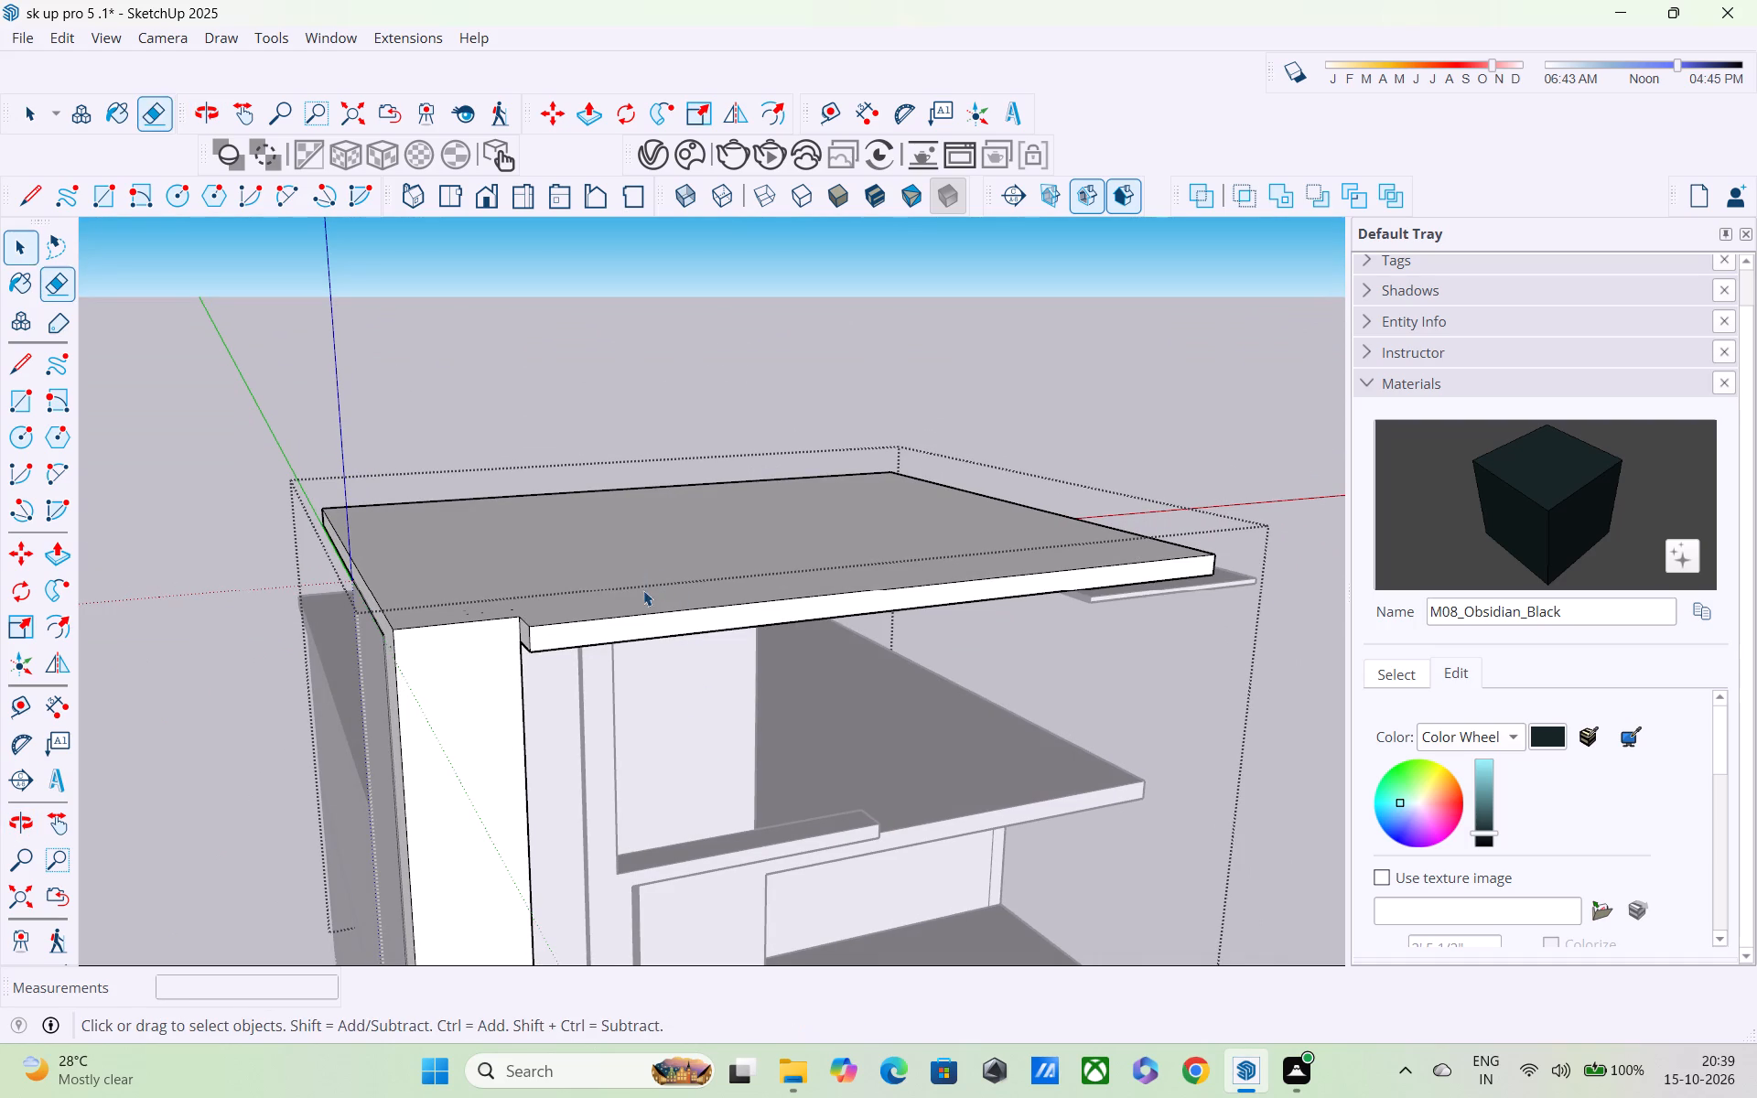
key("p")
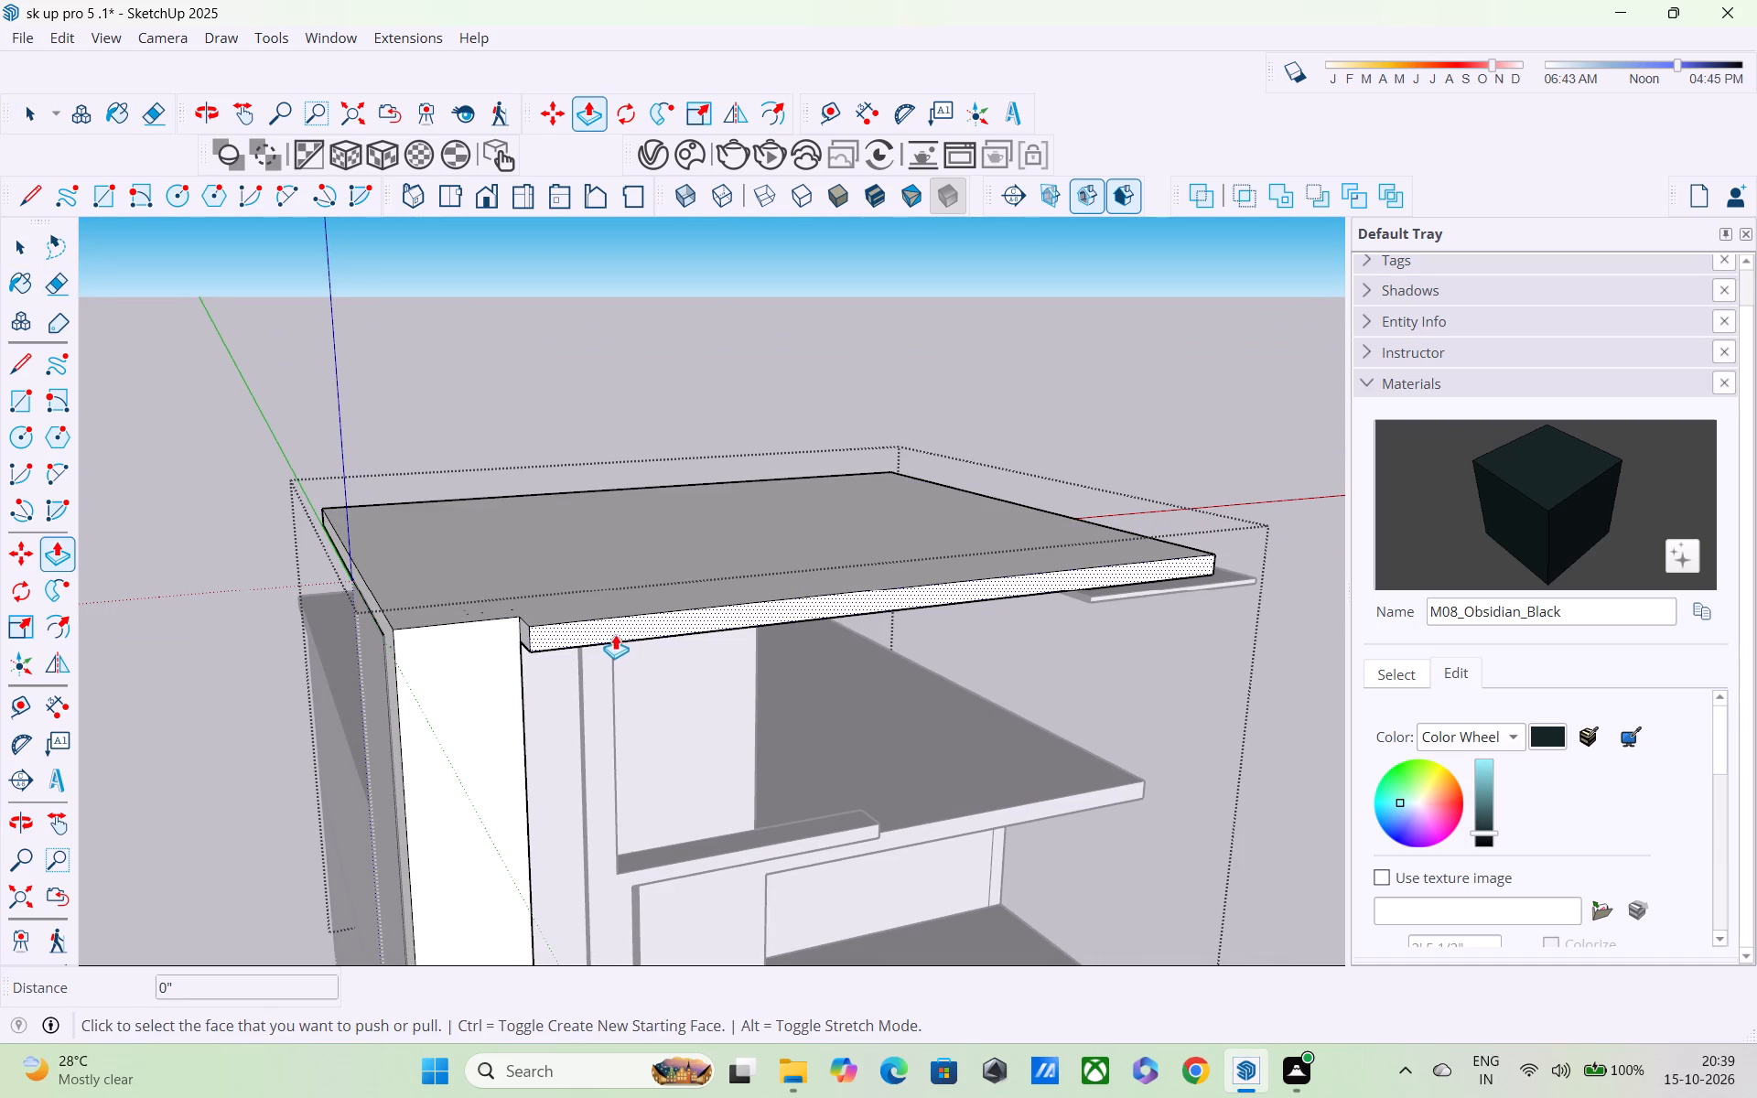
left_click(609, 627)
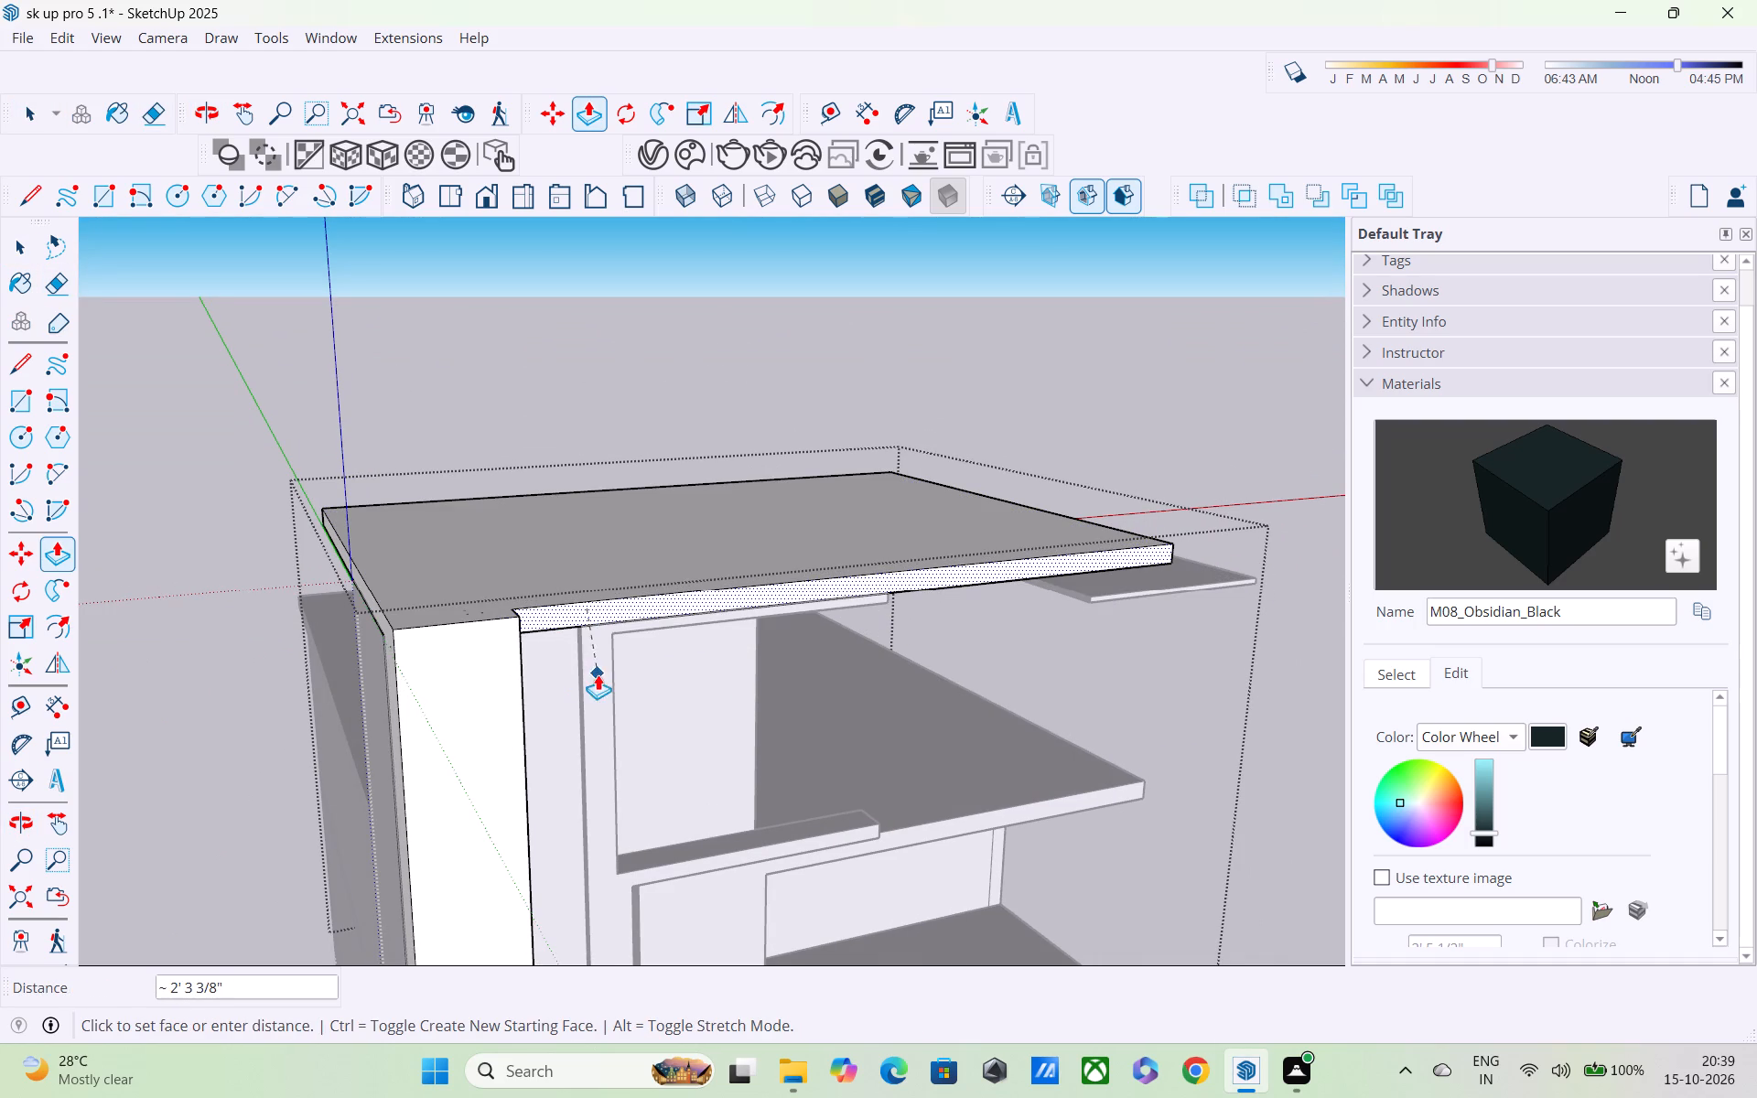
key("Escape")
Examine the roof slab's front overhang and the notched corner column from both front corners of the building.
middle_click_drag(637, 676, 976, 645)
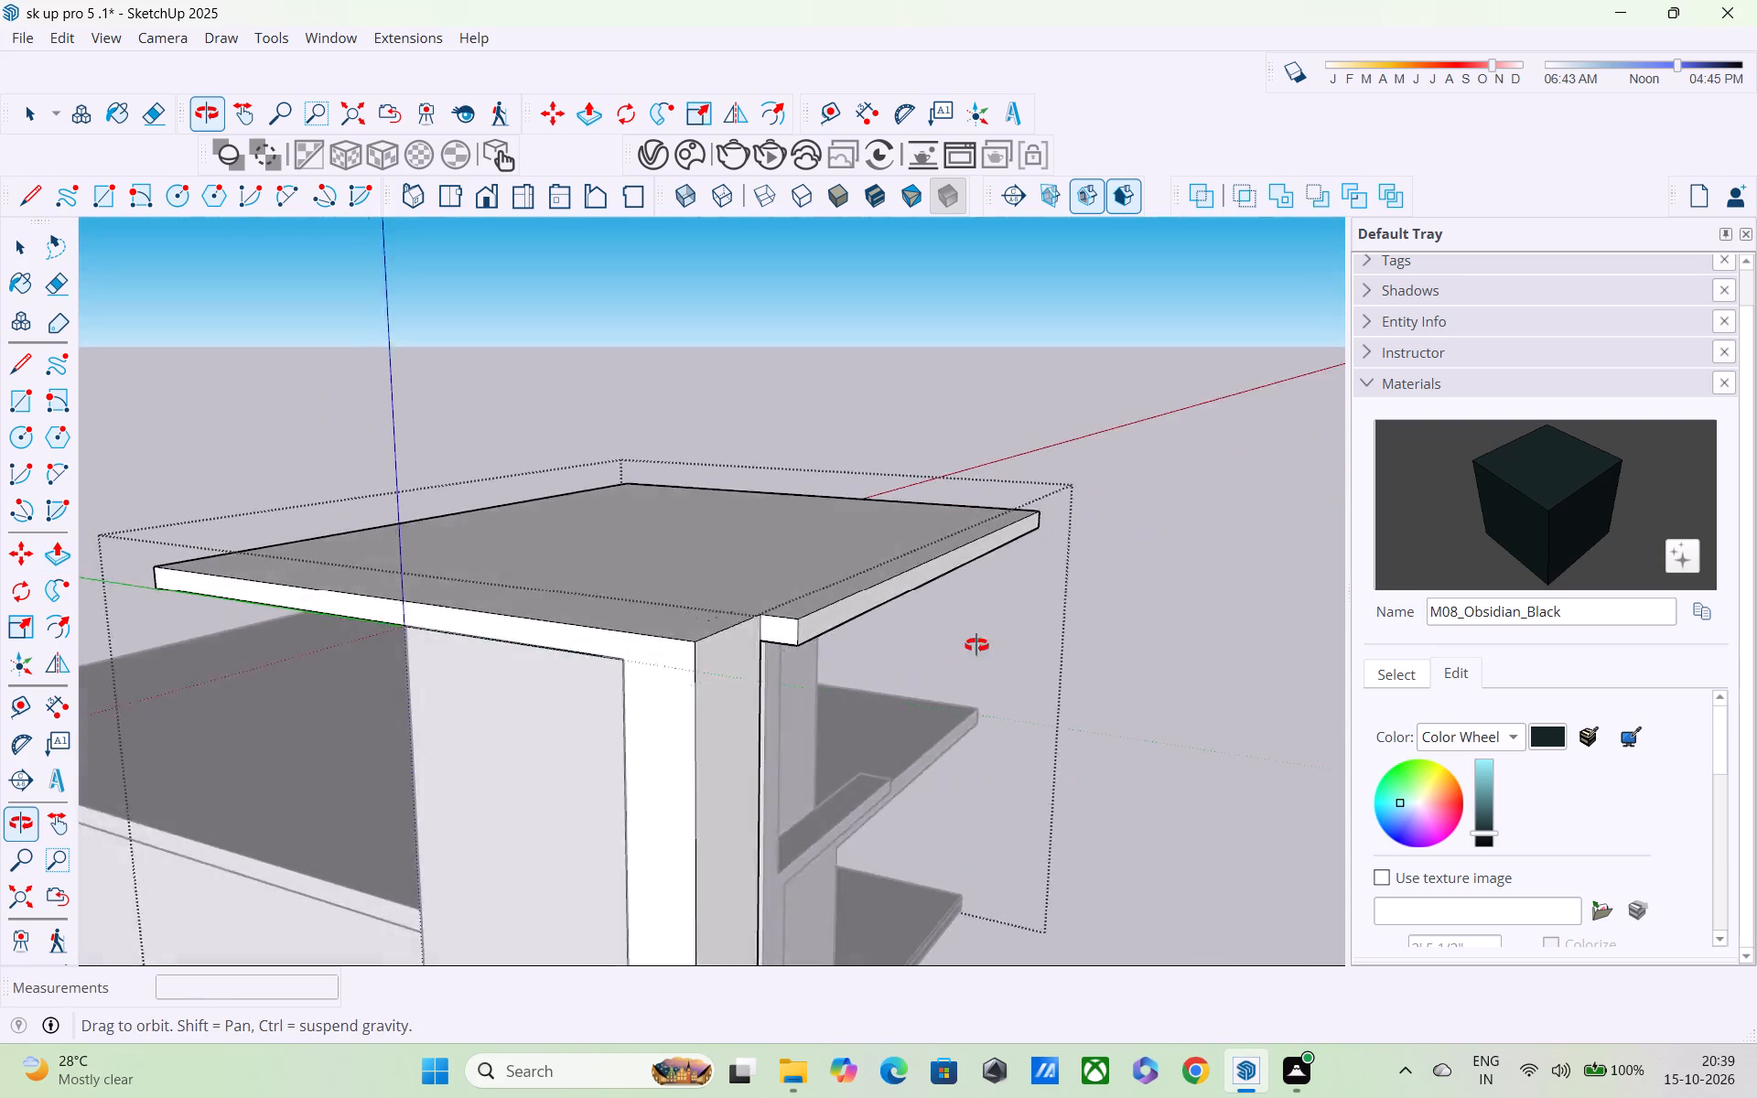
middle_click_drag(976, 645, 994, 637)
scroll(976, 681, "down", 3)
middle_click_drag(960, 710, 417, 727)
scroll(416, 727, "up", 1)
scroll(417, 718, "down", 3)
middle_click_drag(557, 759, 542, 719)
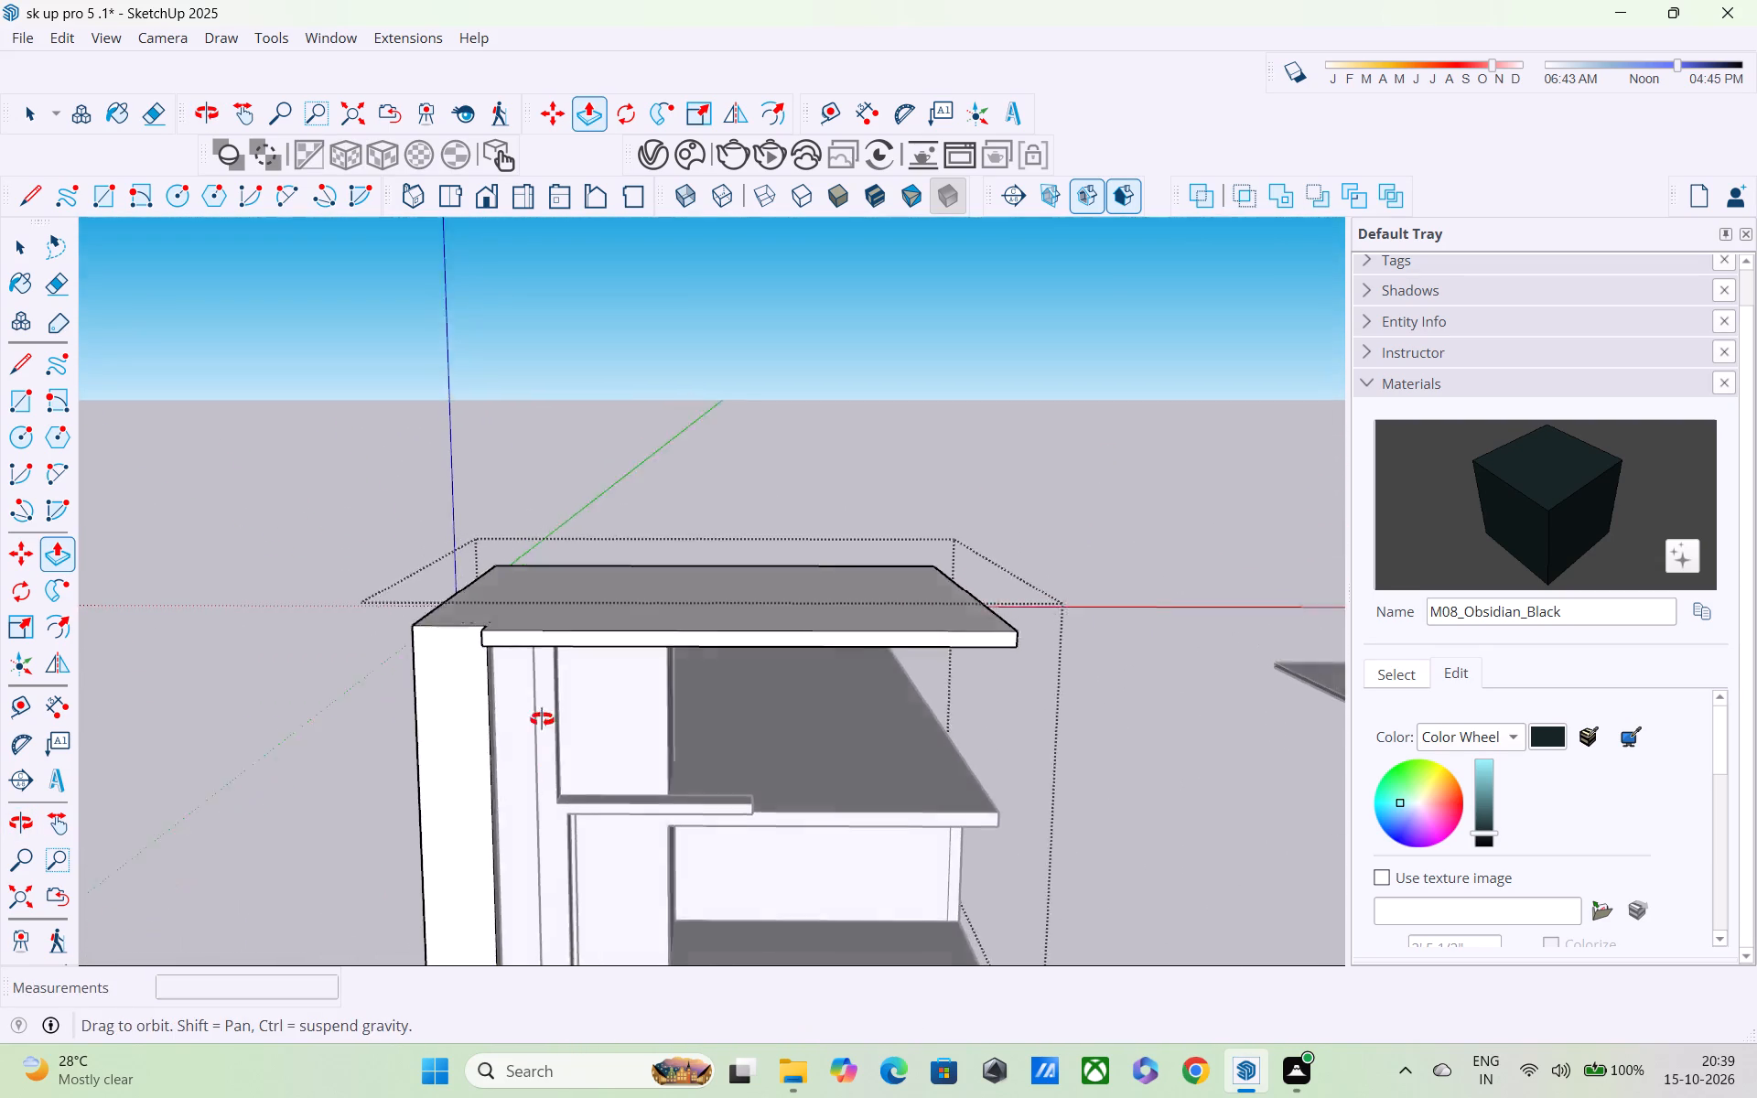
middle_click_drag(542, 719, 540, 587)
scroll(540, 590, "up", 3)
scroll(544, 594, "down", 5)
scroll(614, 716, "up", 1)
middle_click_drag(614, 716, 306, 850)
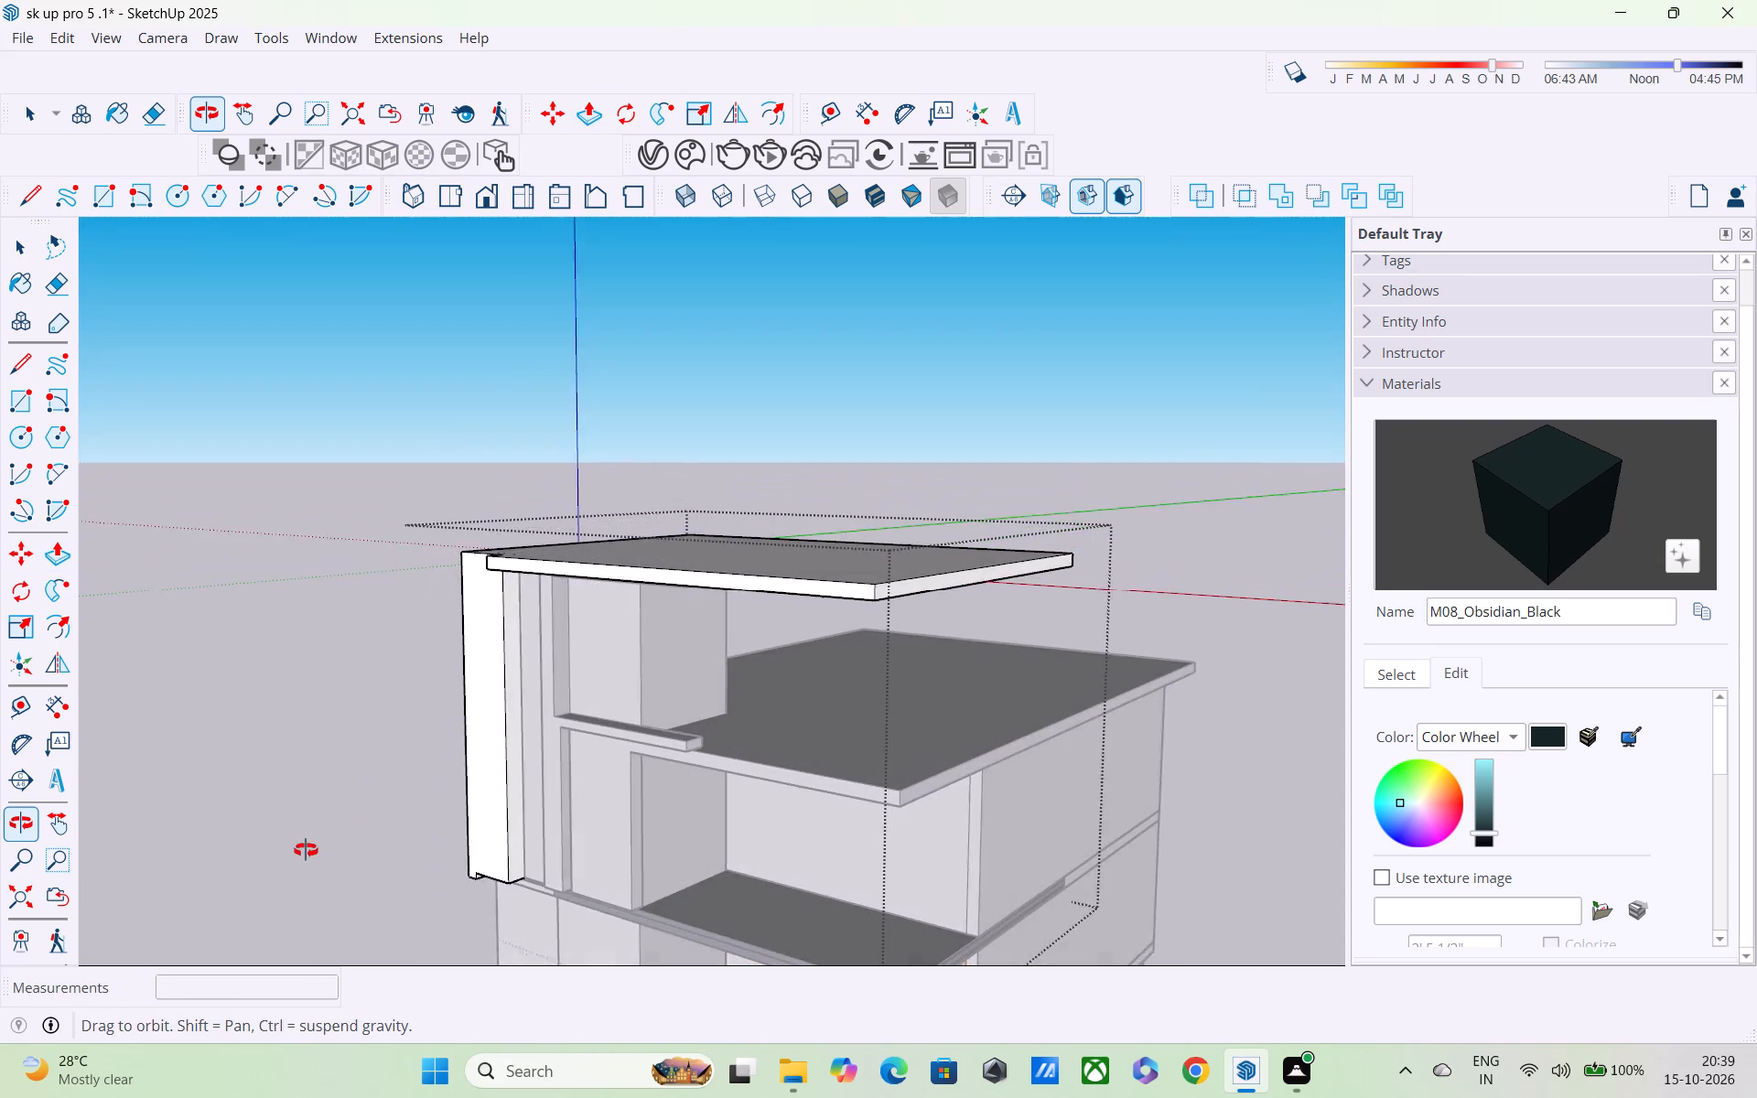
middle_click_drag(306, 850, 276, 867)
scroll(276, 867, "down", 3)
scroll(276, 869, "up", 1)
Undo the seam erasures and the raising and projection of the corner column at the roof slab.
key("ctrl+z")
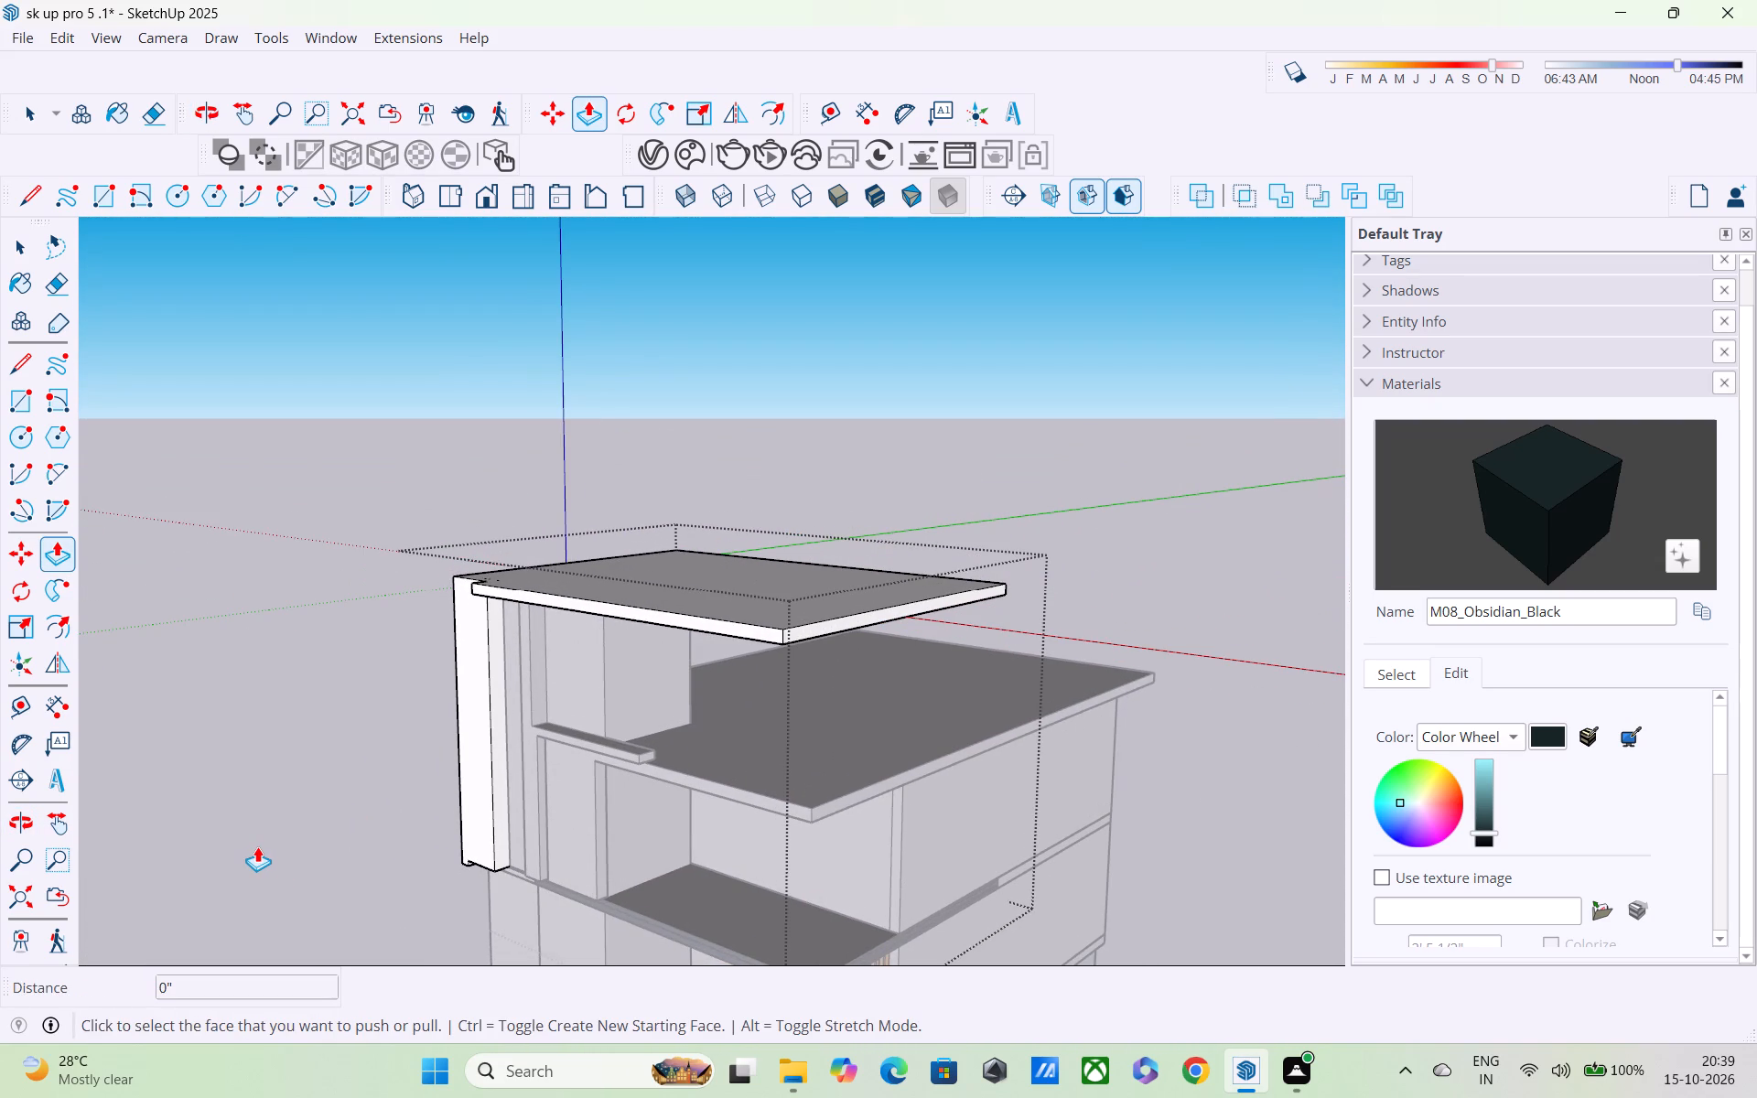
key("ctrl+z")
key("ctrl+z")
key("ctrl+z")
key("ctrl+z")
key("ctrl+z")
key("ctrl+z")
key("ctrl+z")
key("ctrl+z")
key("ctrl+z")
key("ctrl+z")
key("ctrl+z")
key("ctrl+z")
key("ctrl+z")
key("ctrl+z")
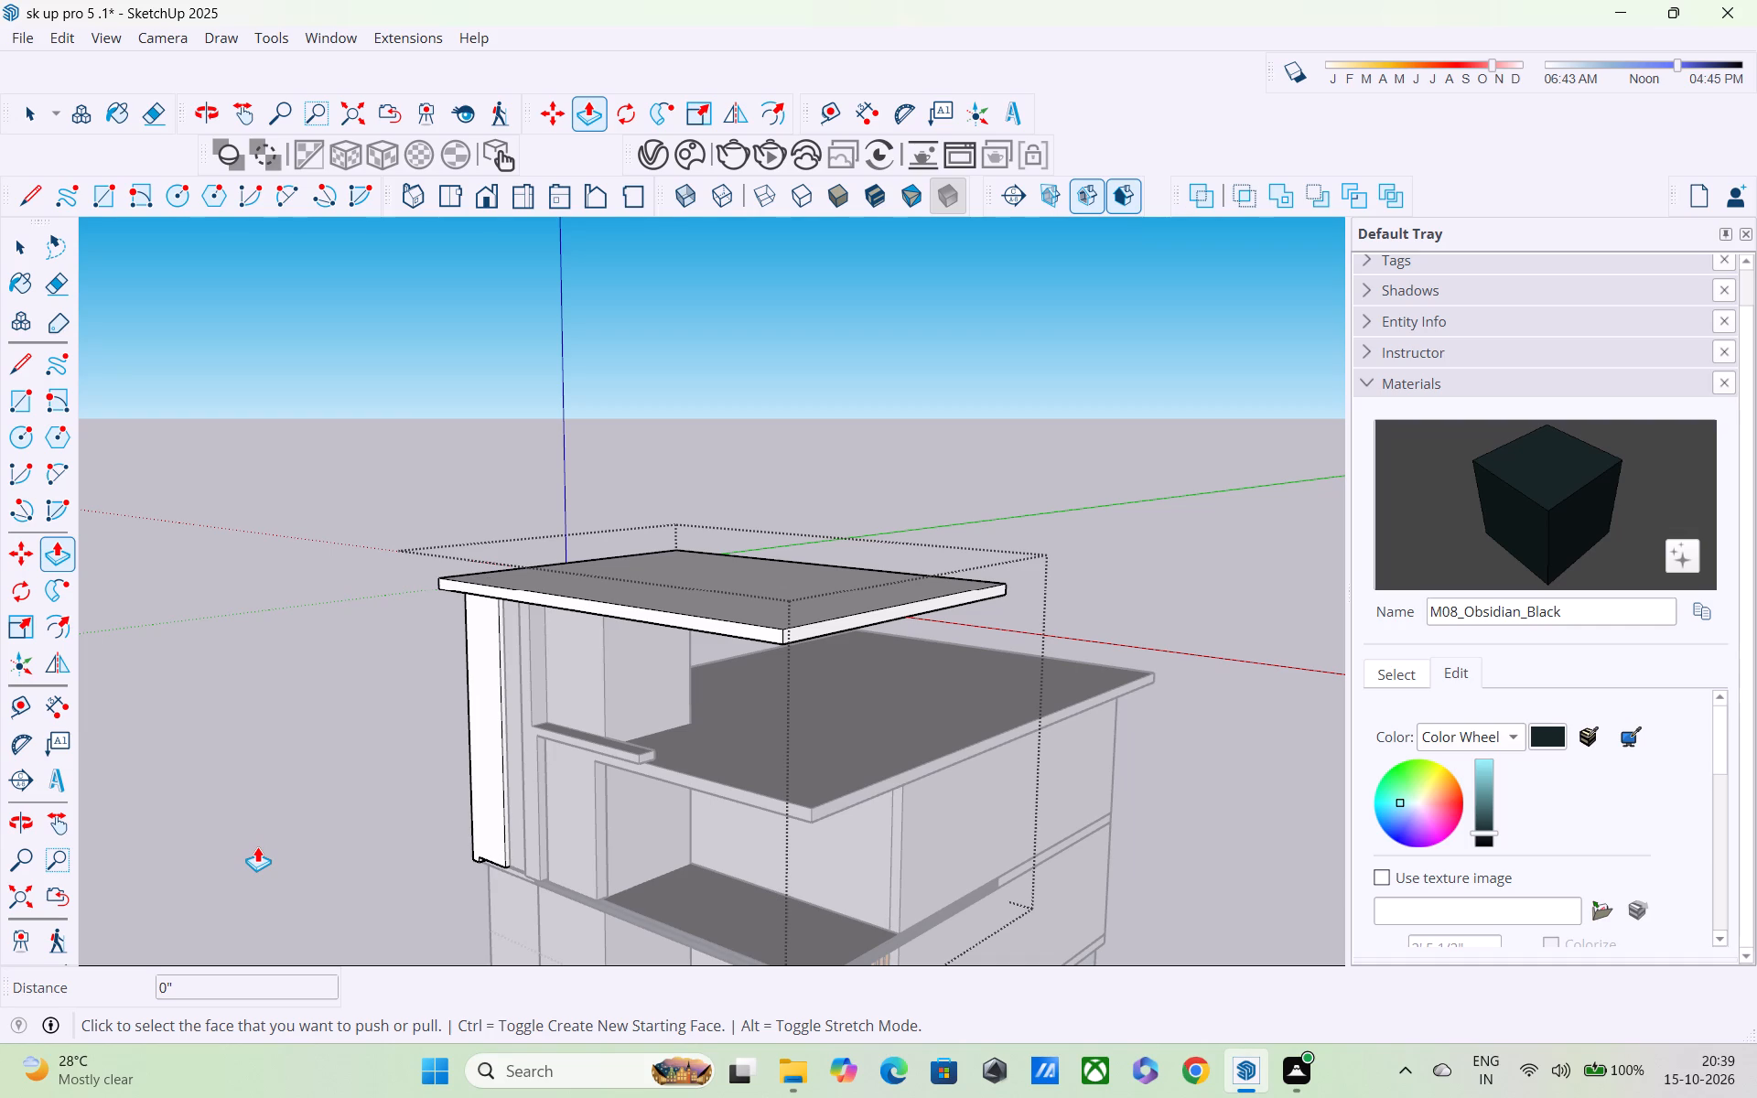
Undo the forward extension of the roof slab's front edge beyond the corner column.
key("ctrl+z")
key("ctrl+z")
key("ctrl+z")
key("ctrl+z")
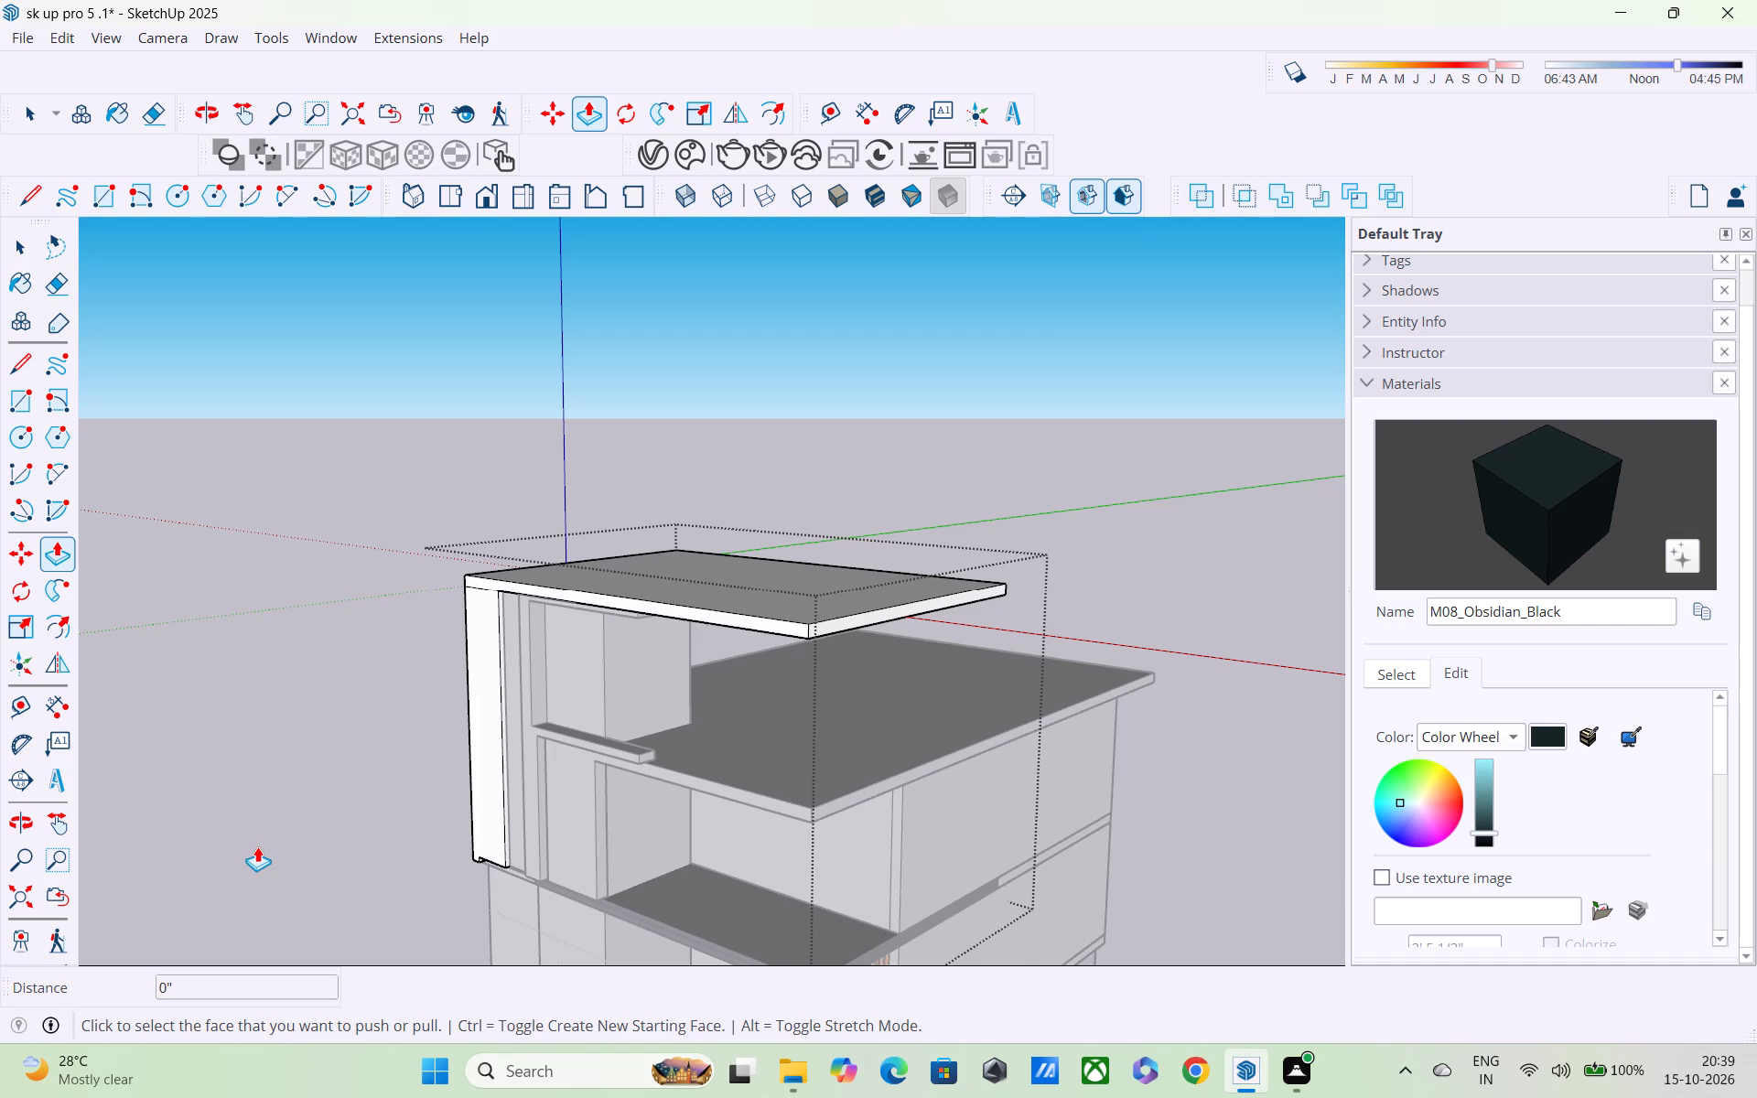
middle_click_drag(292, 856, 922, 835)
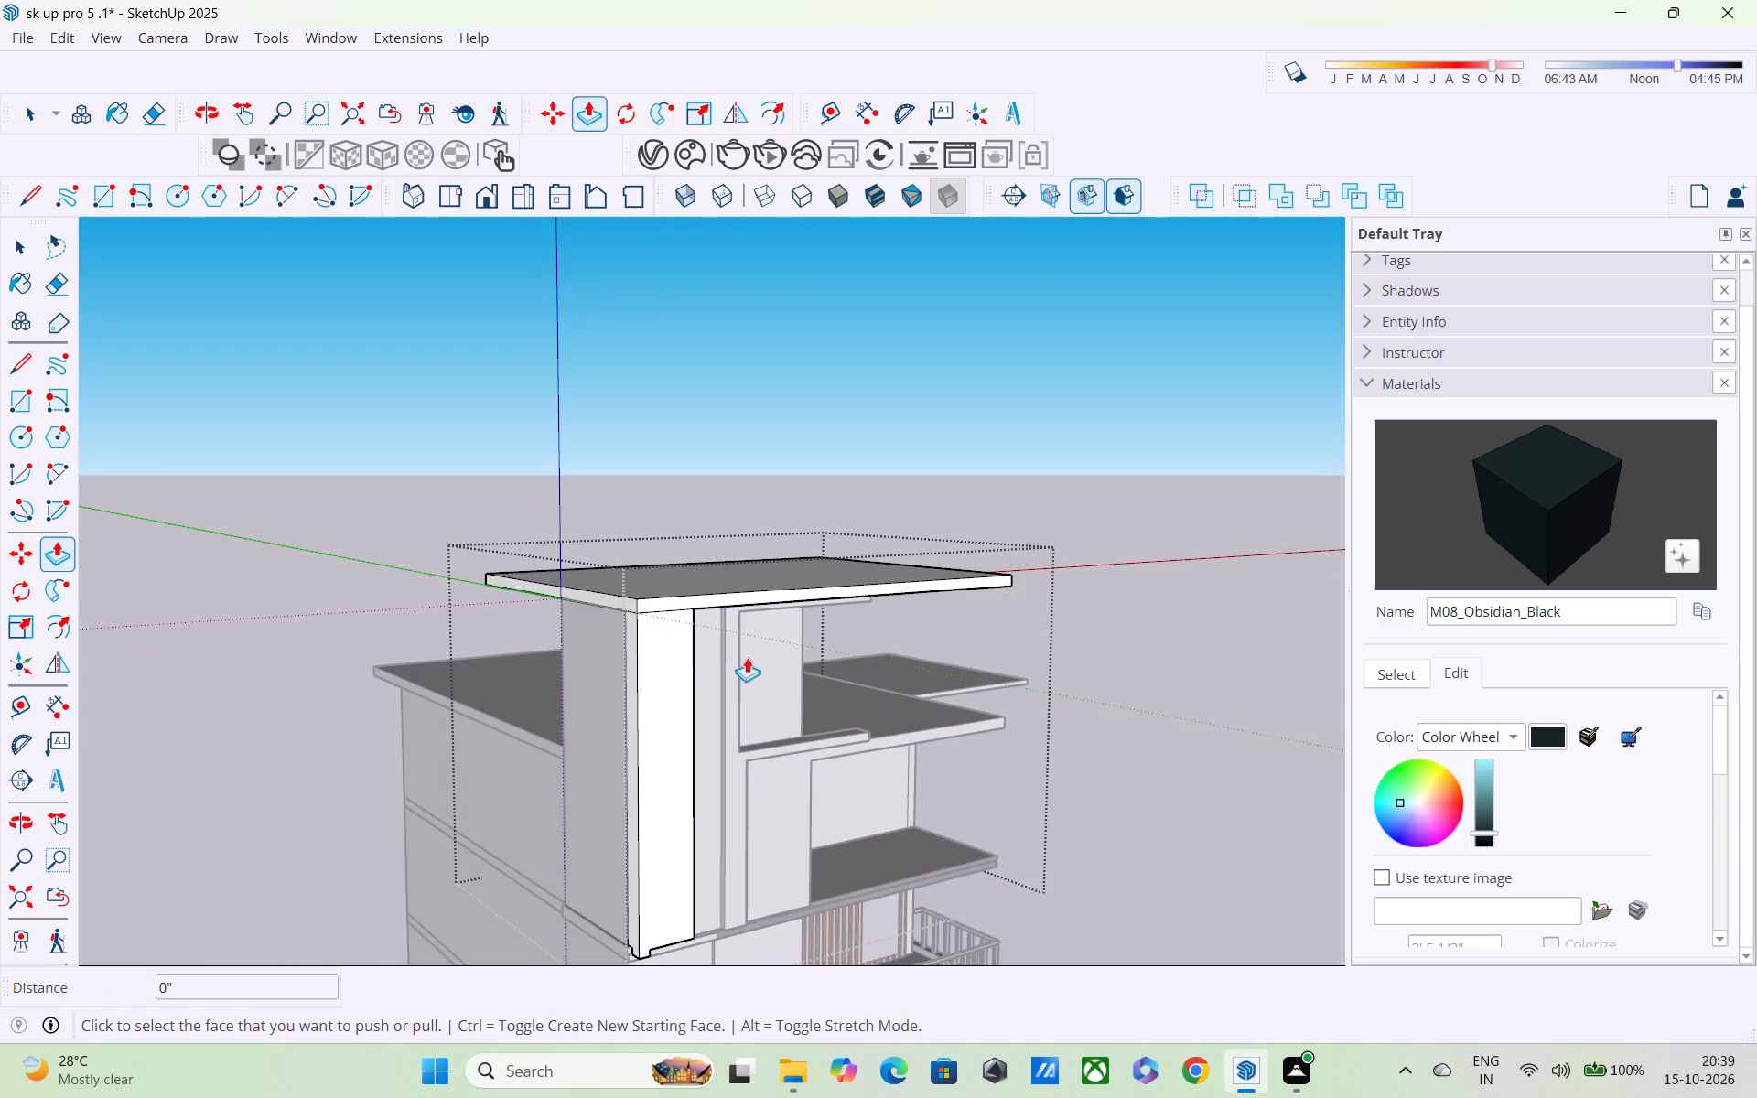
scroll(744, 655, "up", 3)
key("ctrl+z")
key("ctrl+z")
Examine the setback between the roof slab's front edge and the tops of the corner column and adjoining panels.
middle_click_drag(727, 694, 712, 880)
scroll(637, 737, "up", 4)
middle_click_drag(641, 712, 529, 815)
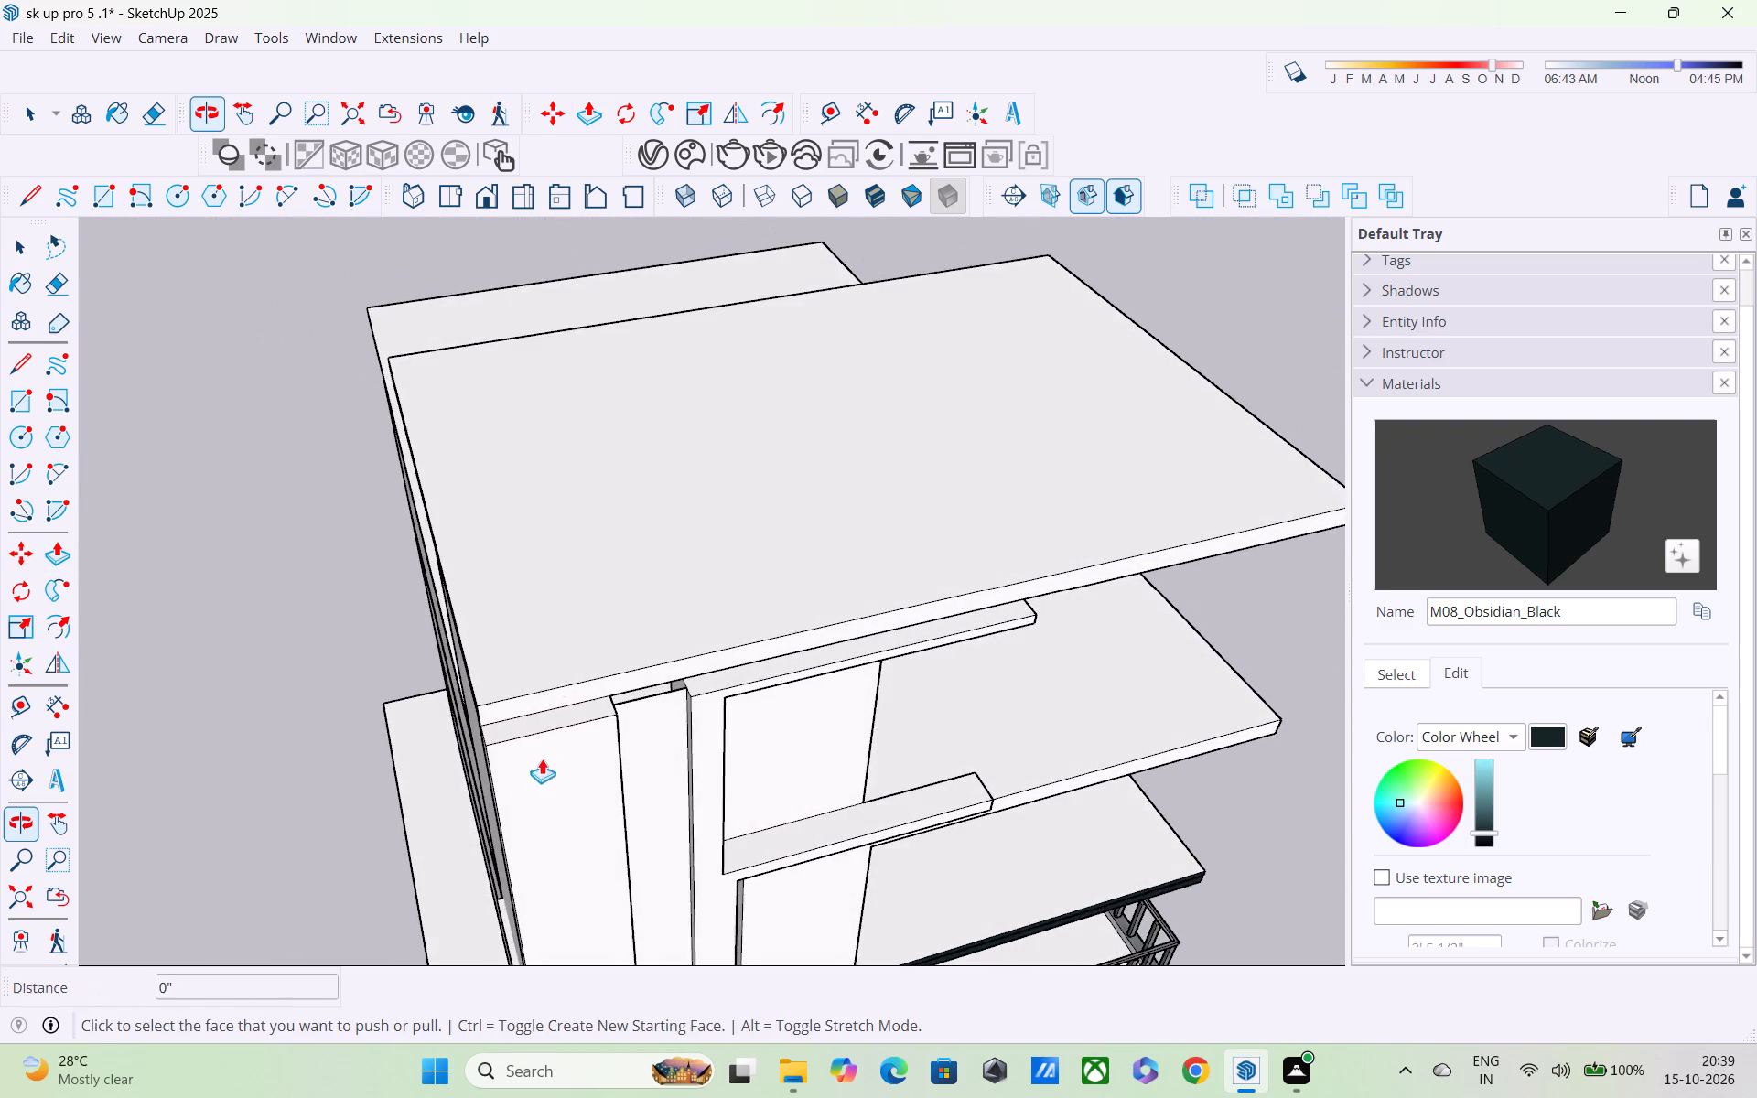
scroll(552, 746, "down", 1)
middle_click_drag(569, 757, 547, 595)
scroll(559, 646, "up", 4)
middle_click_drag(520, 610, 465, 511)
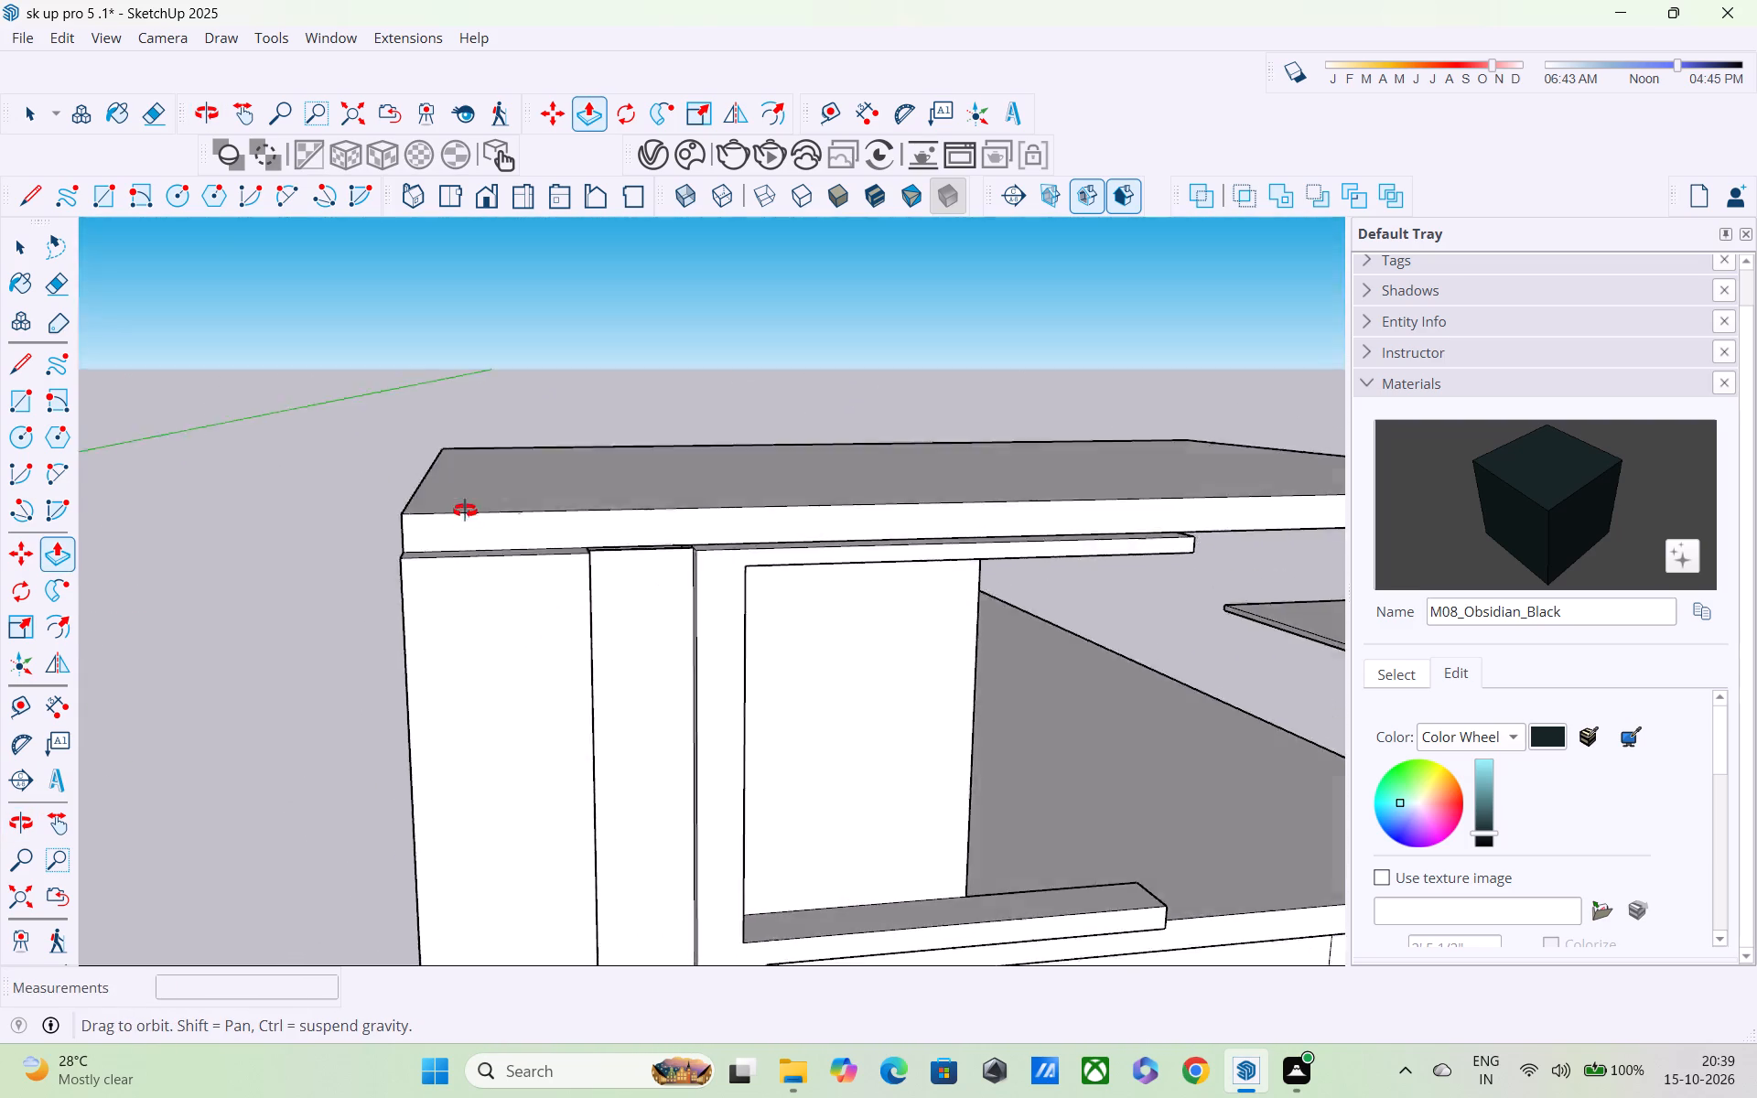
middle_click_drag(465, 511, 445, 466)
scroll(485, 509, "up", 3)
middle_click_drag(553, 504, 713, 681)
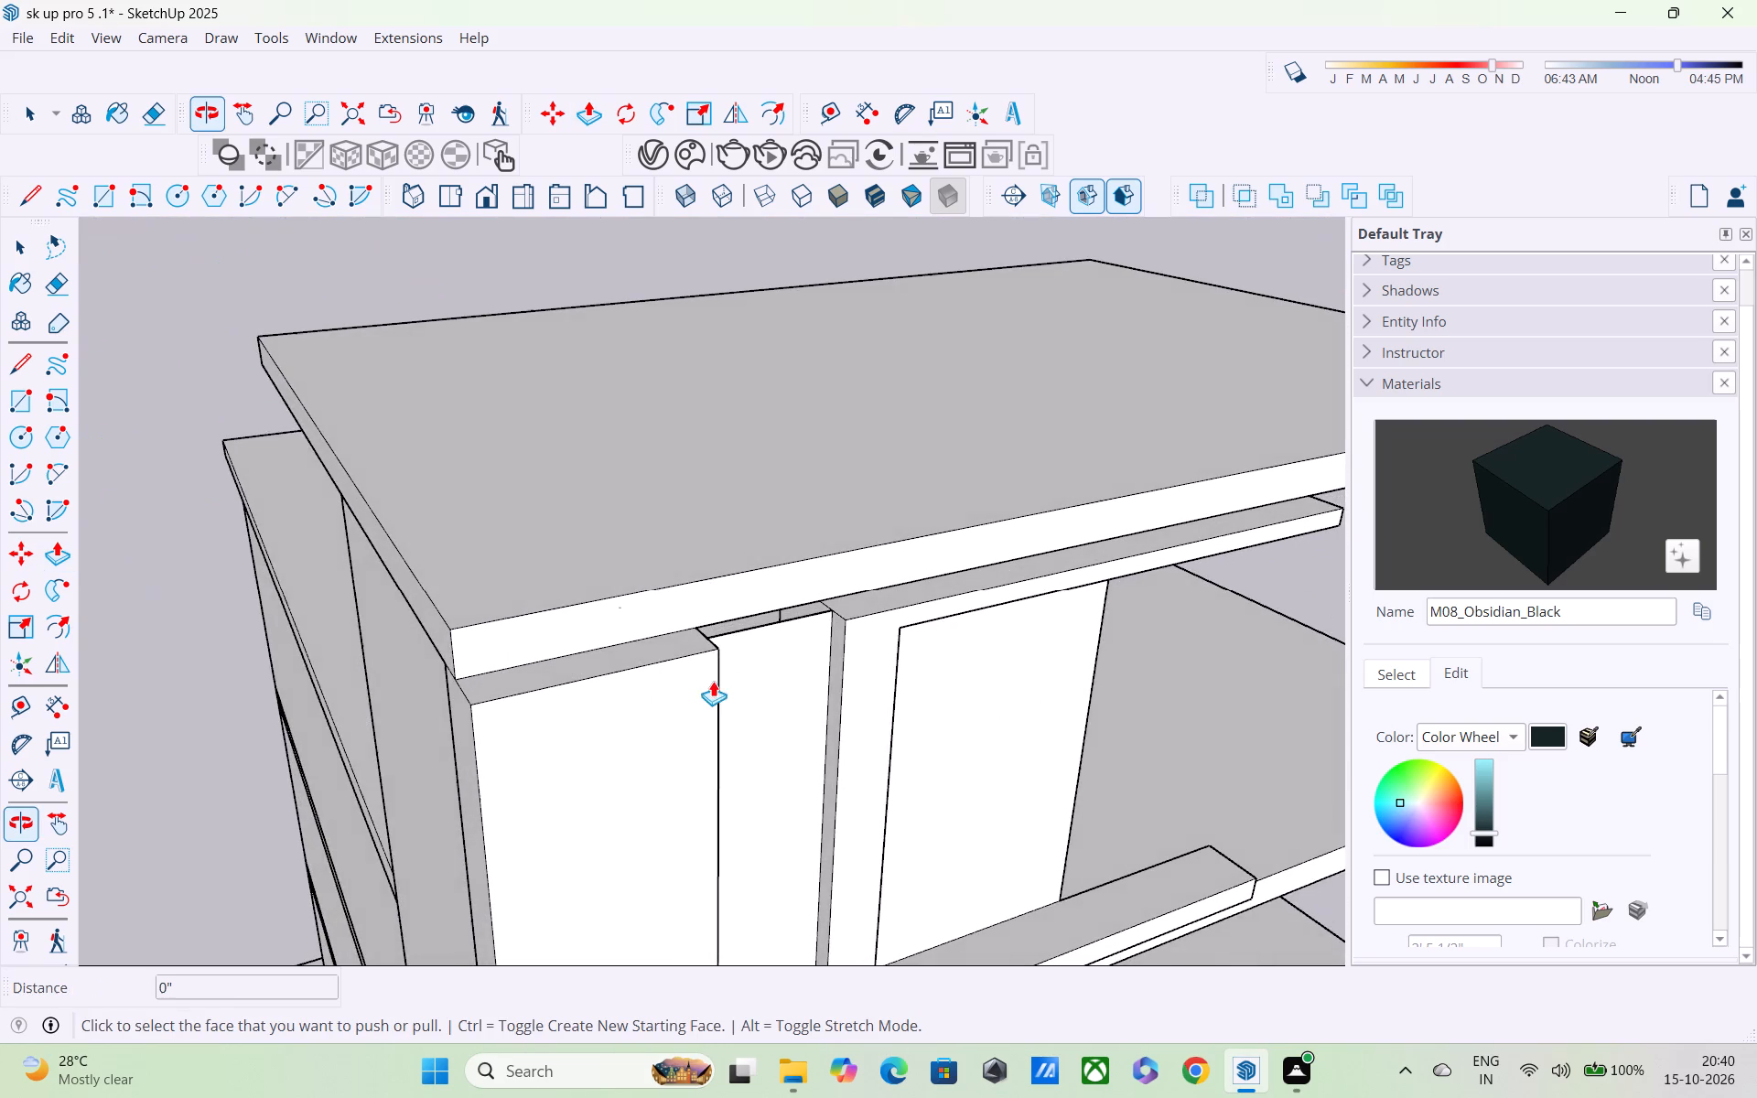
middle_click_drag(713, 681, 712, 680)
scroll(652, 659, "up", 3)
middle_click_drag(652, 659, 837, 650)
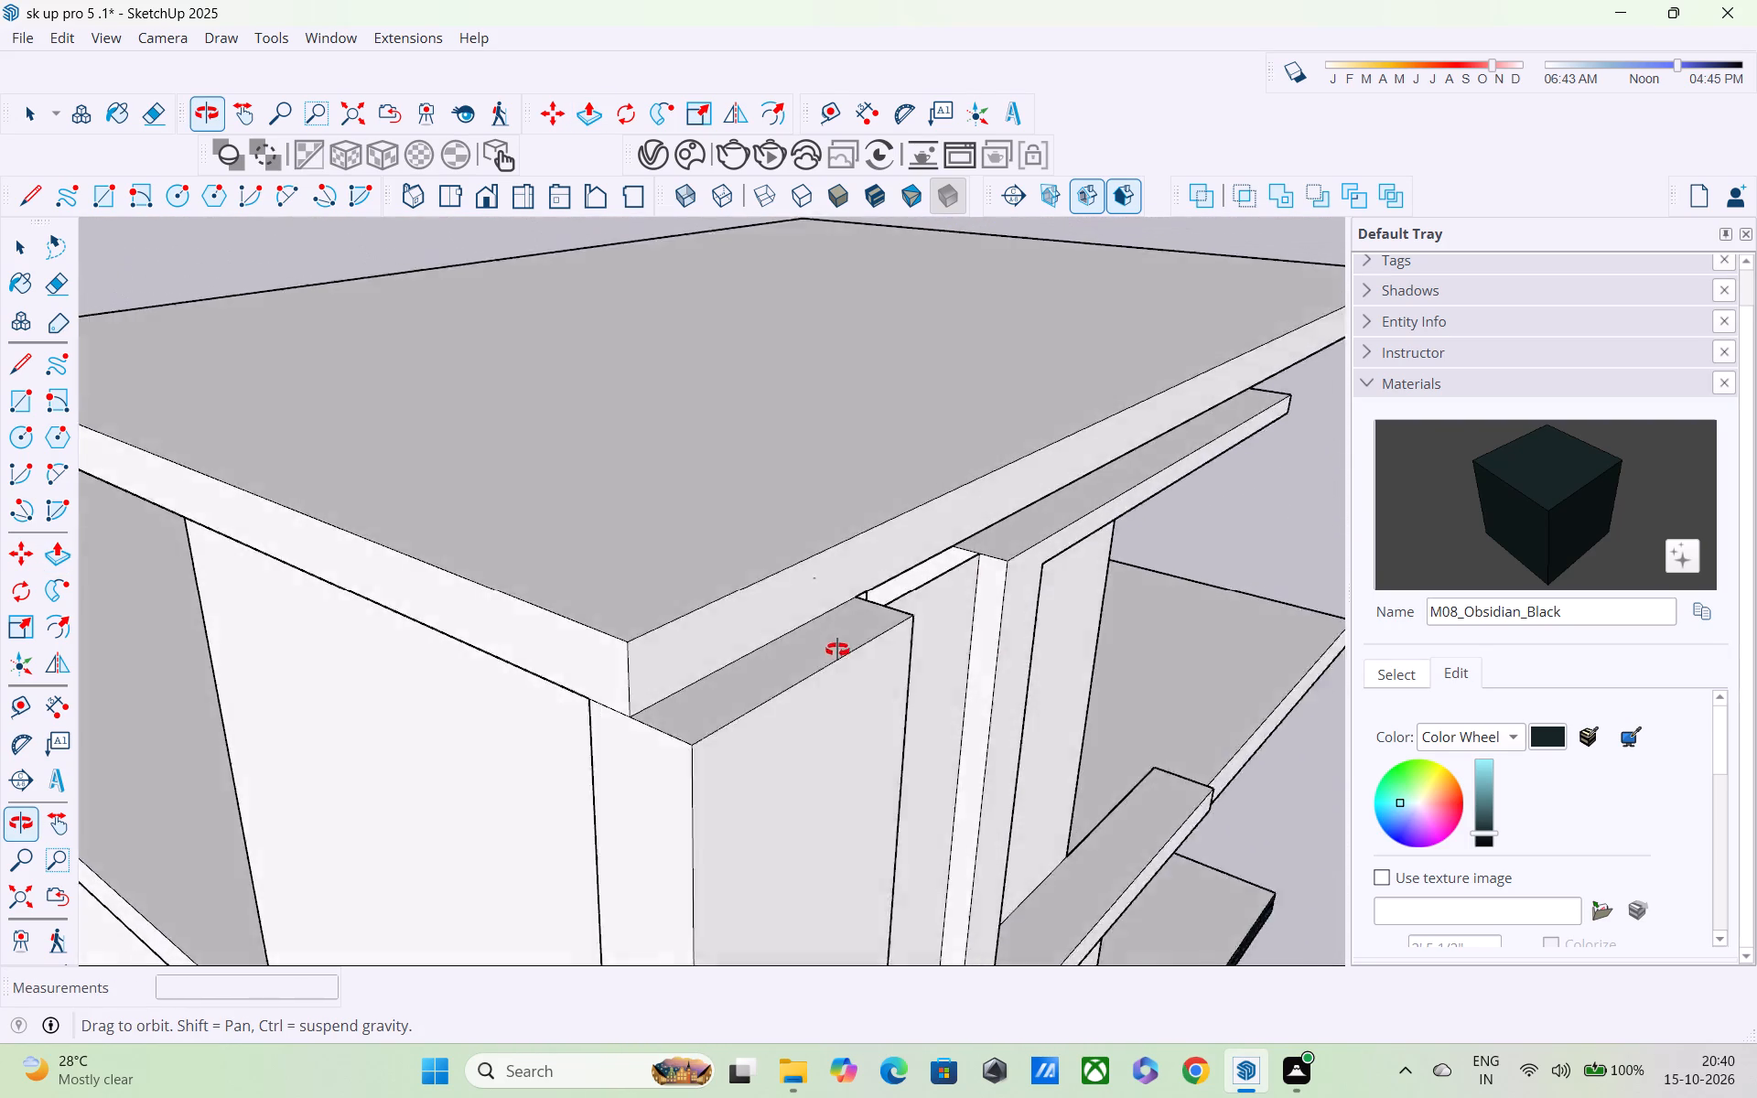
middle_click_drag(837, 650, 777, 635)
scroll(790, 600, "up", 2)
middle_click_drag(796, 646, 689, 545)
scroll(689, 545, "up", 2)
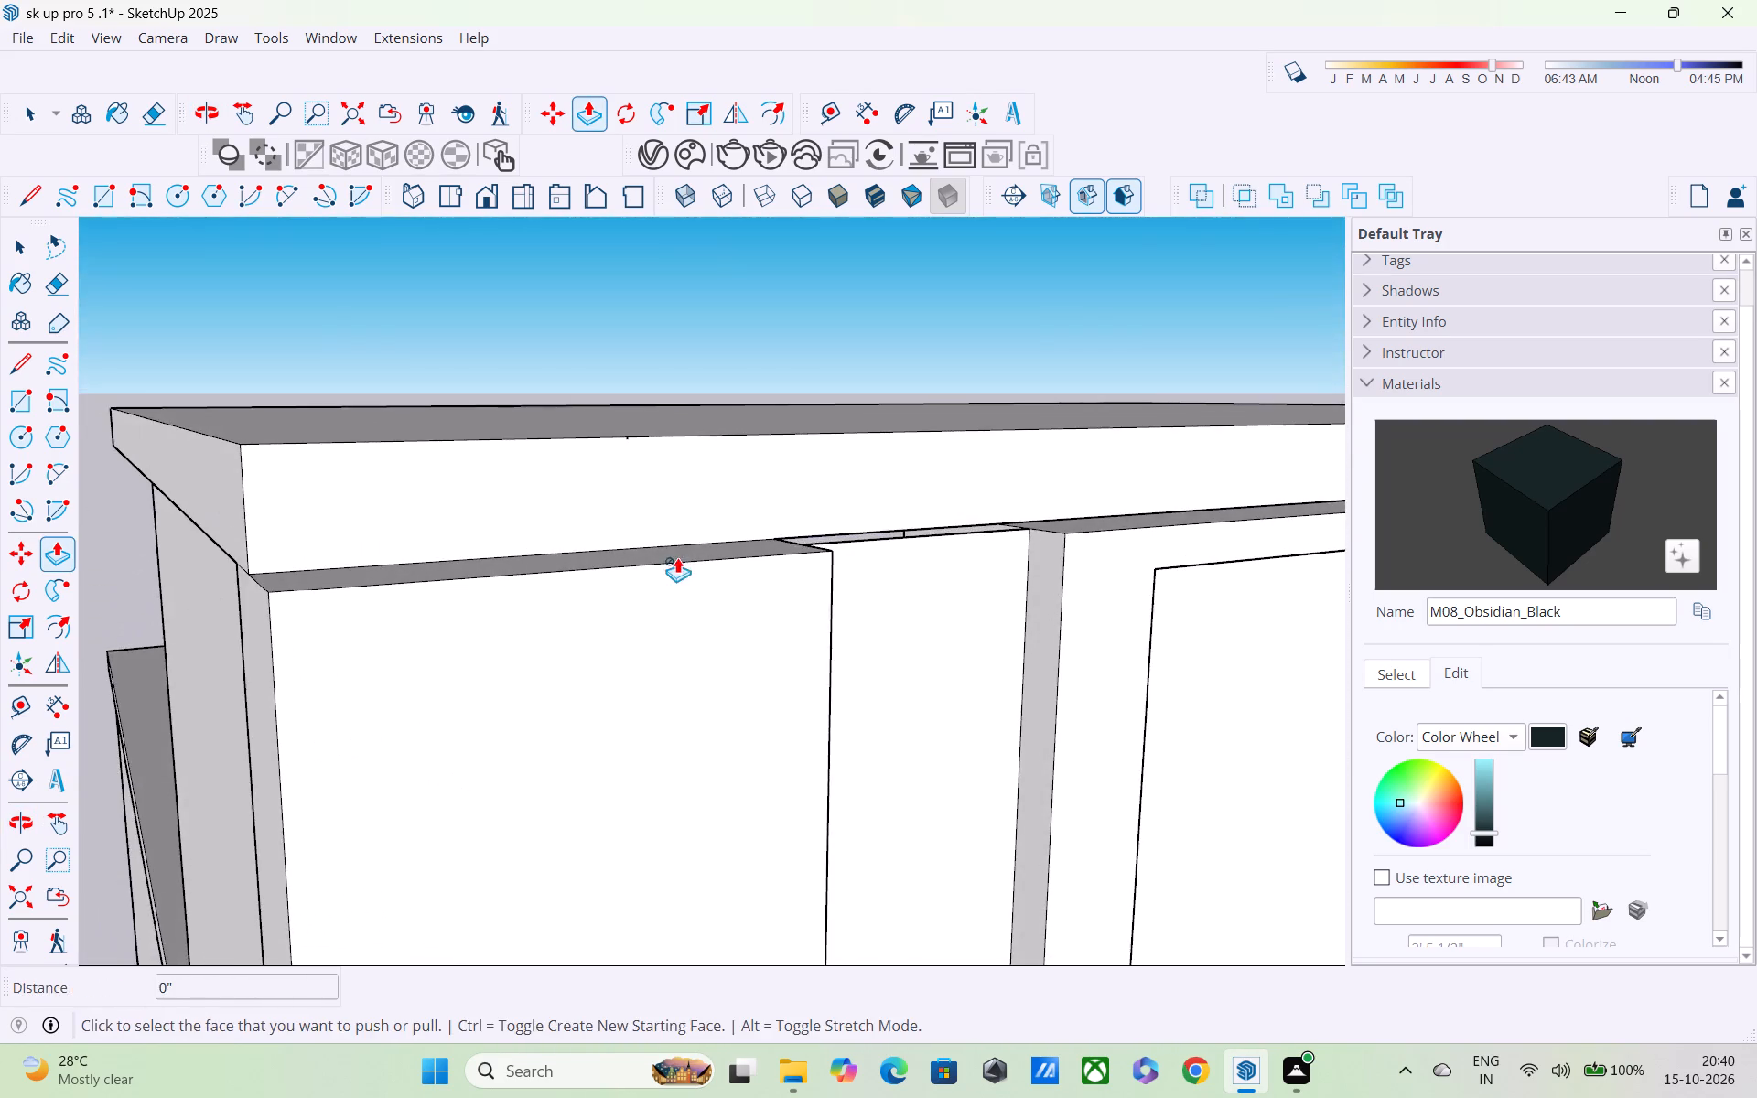
middle_click_drag(678, 559, 756, 669)
scroll(756, 669, "up", 1)
scroll(756, 646, "down", 5)
middle_click_drag(771, 672, 557, 414)
scroll(558, 422, "down", 6)
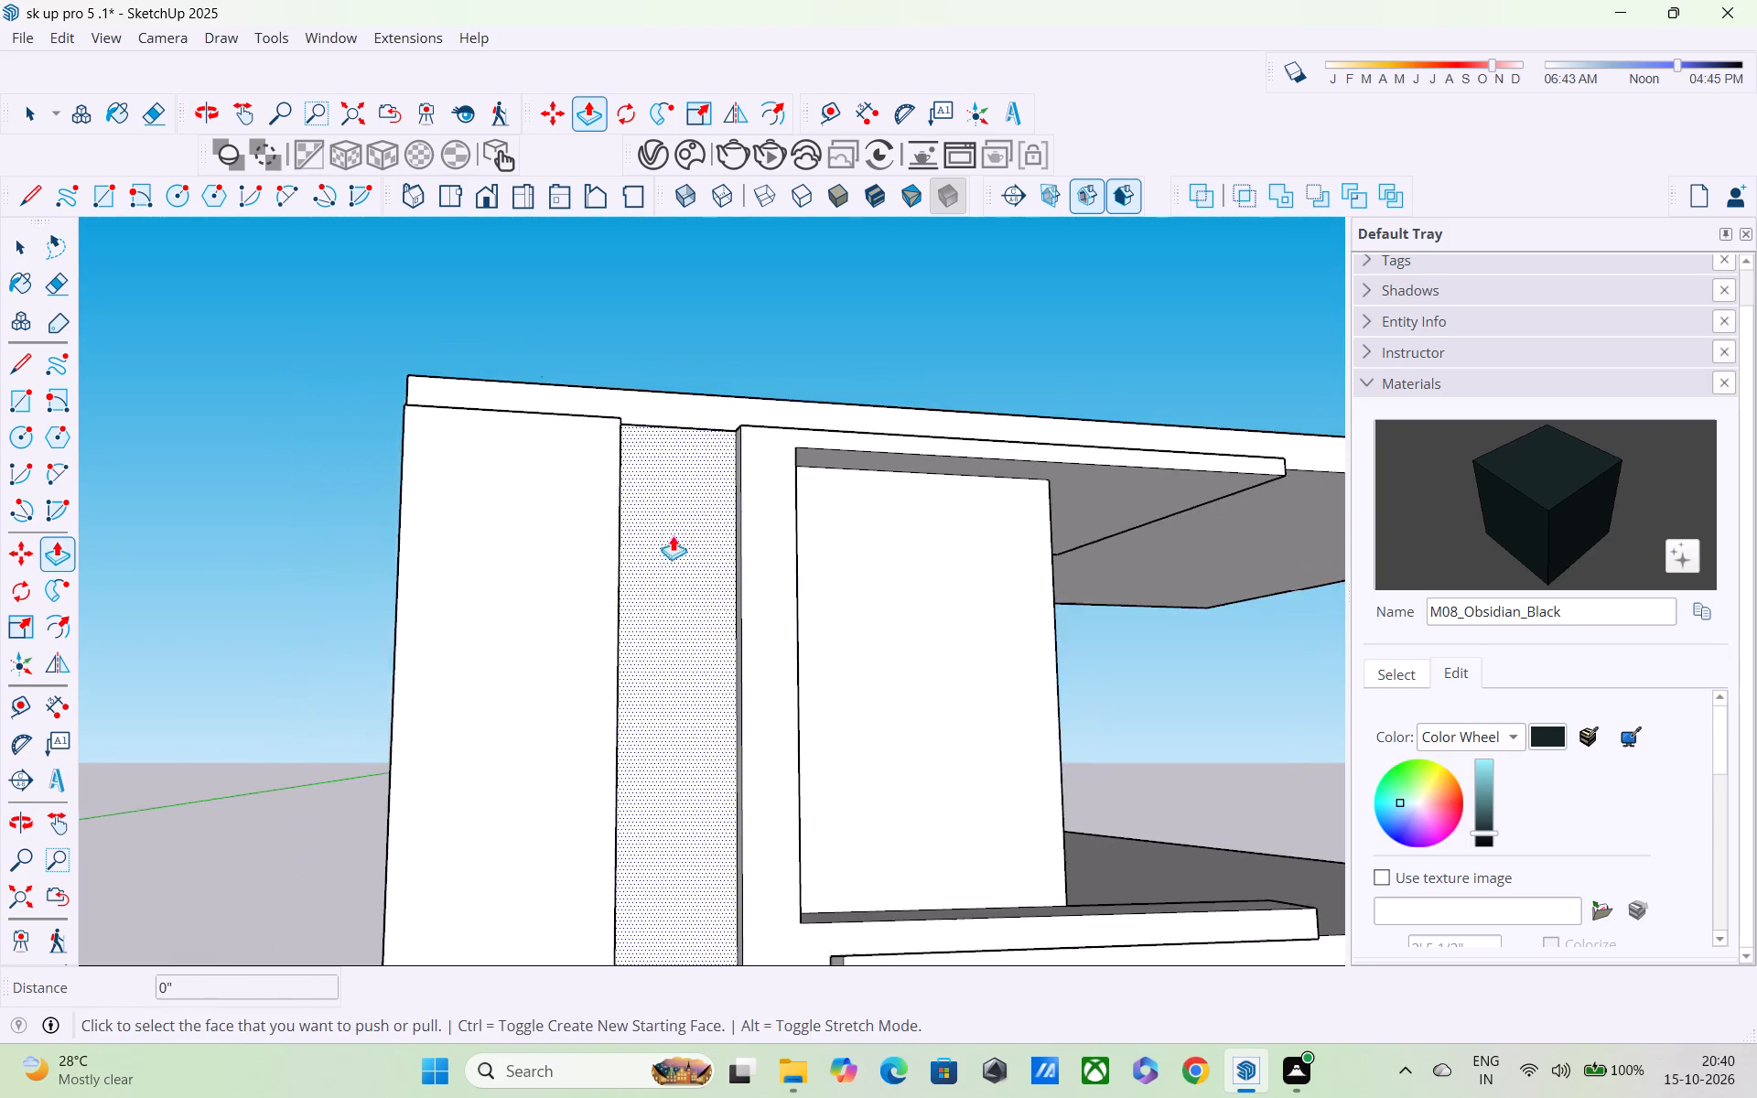
scroll(723, 548, "down", 1)
middle_click_drag(718, 554, 161, 687)
scroll(484, 607, "up", 3)
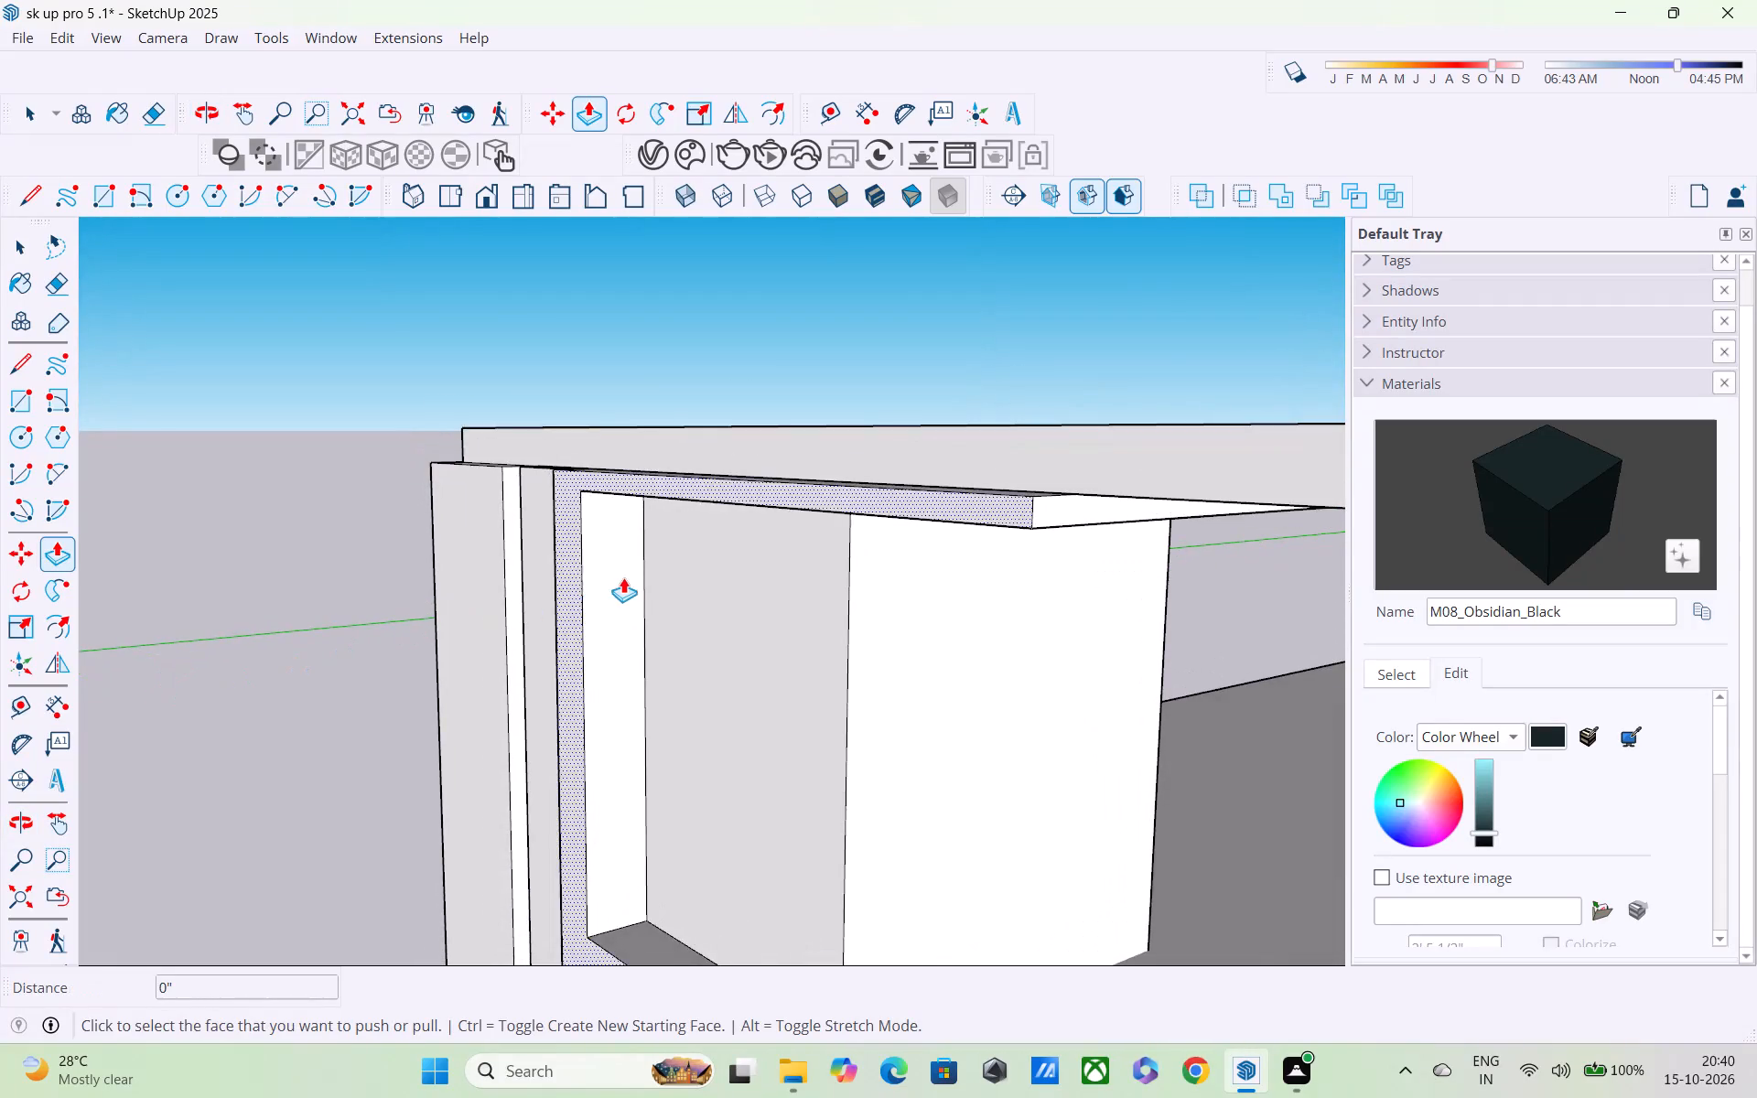
middle_click_drag(476, 587, 378, 609)
scroll(378, 609, "up", 1)
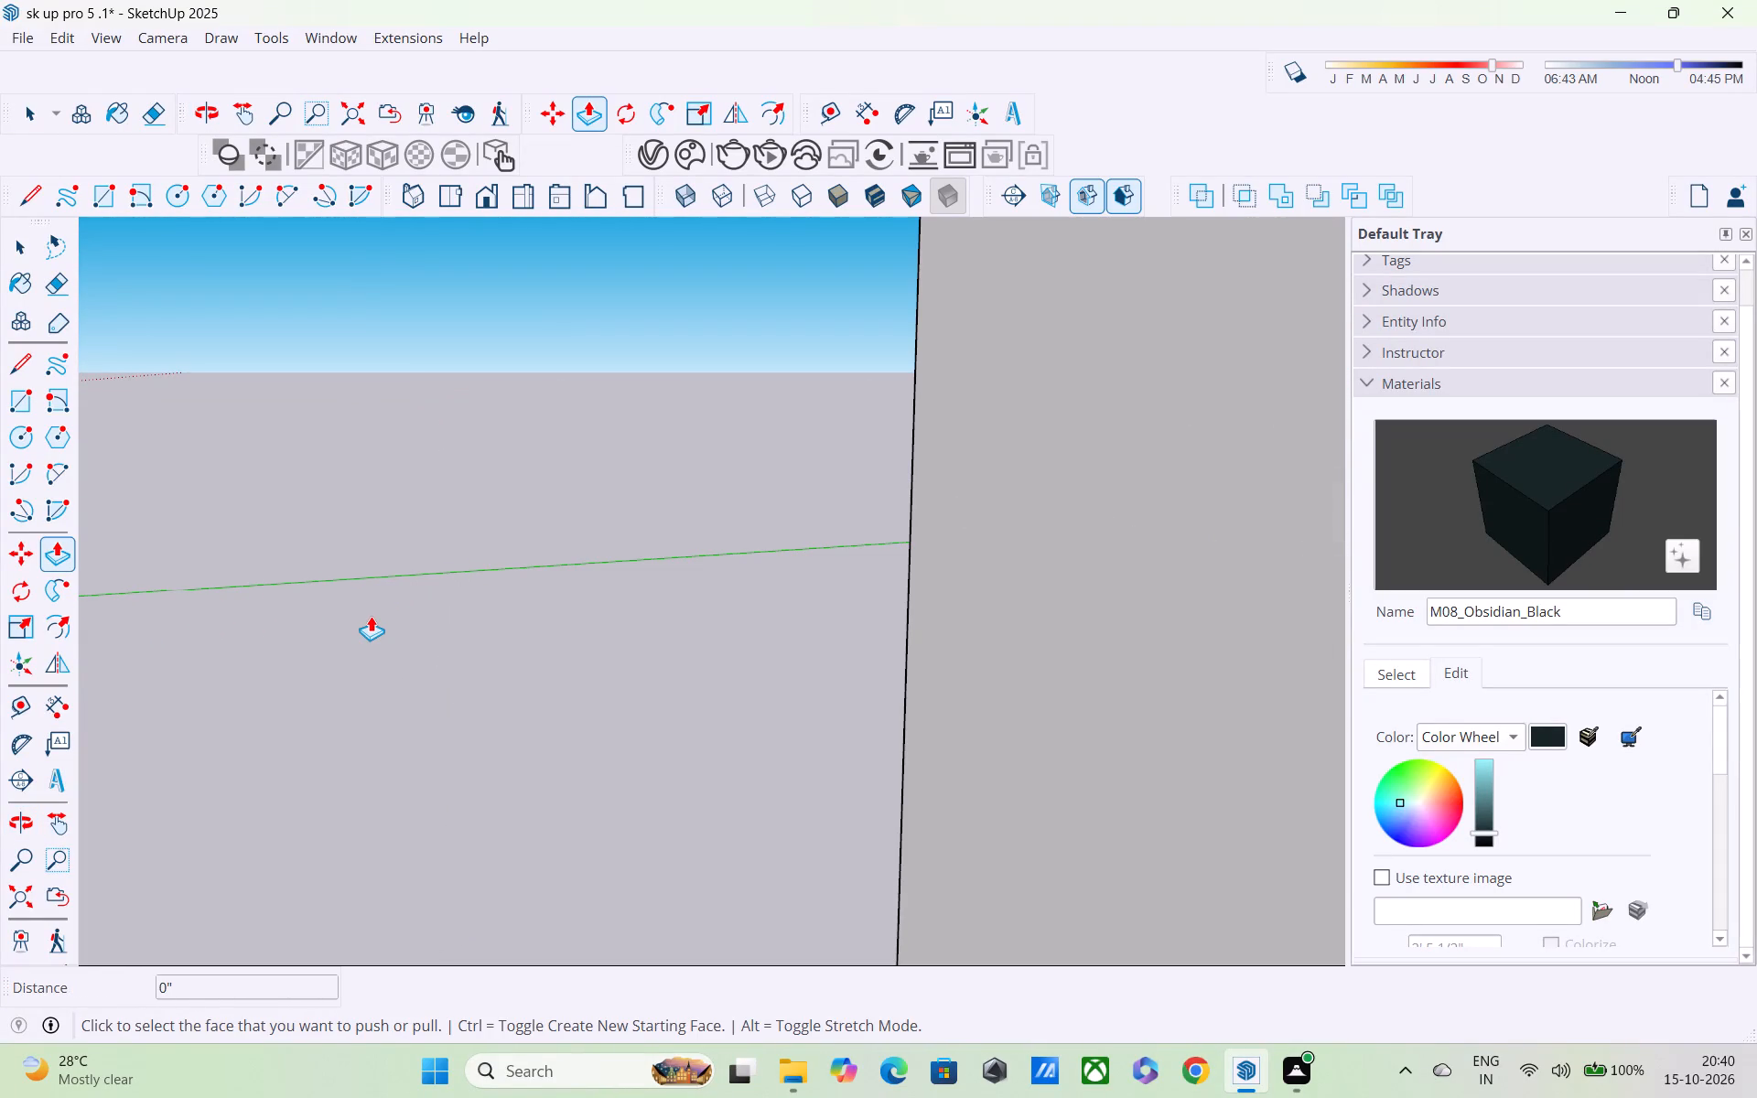
Examine the notched foot of the corner column where it meets the floor slab bands.
scroll(378, 597, "down", 3)
scroll(615, 593, "down", 2)
middle_click_drag(599, 626, 1091, 496)
scroll(898, 586, "down", 3)
middle_click_drag(798, 669, 840, 746)
scroll(740, 774, "up", 6)
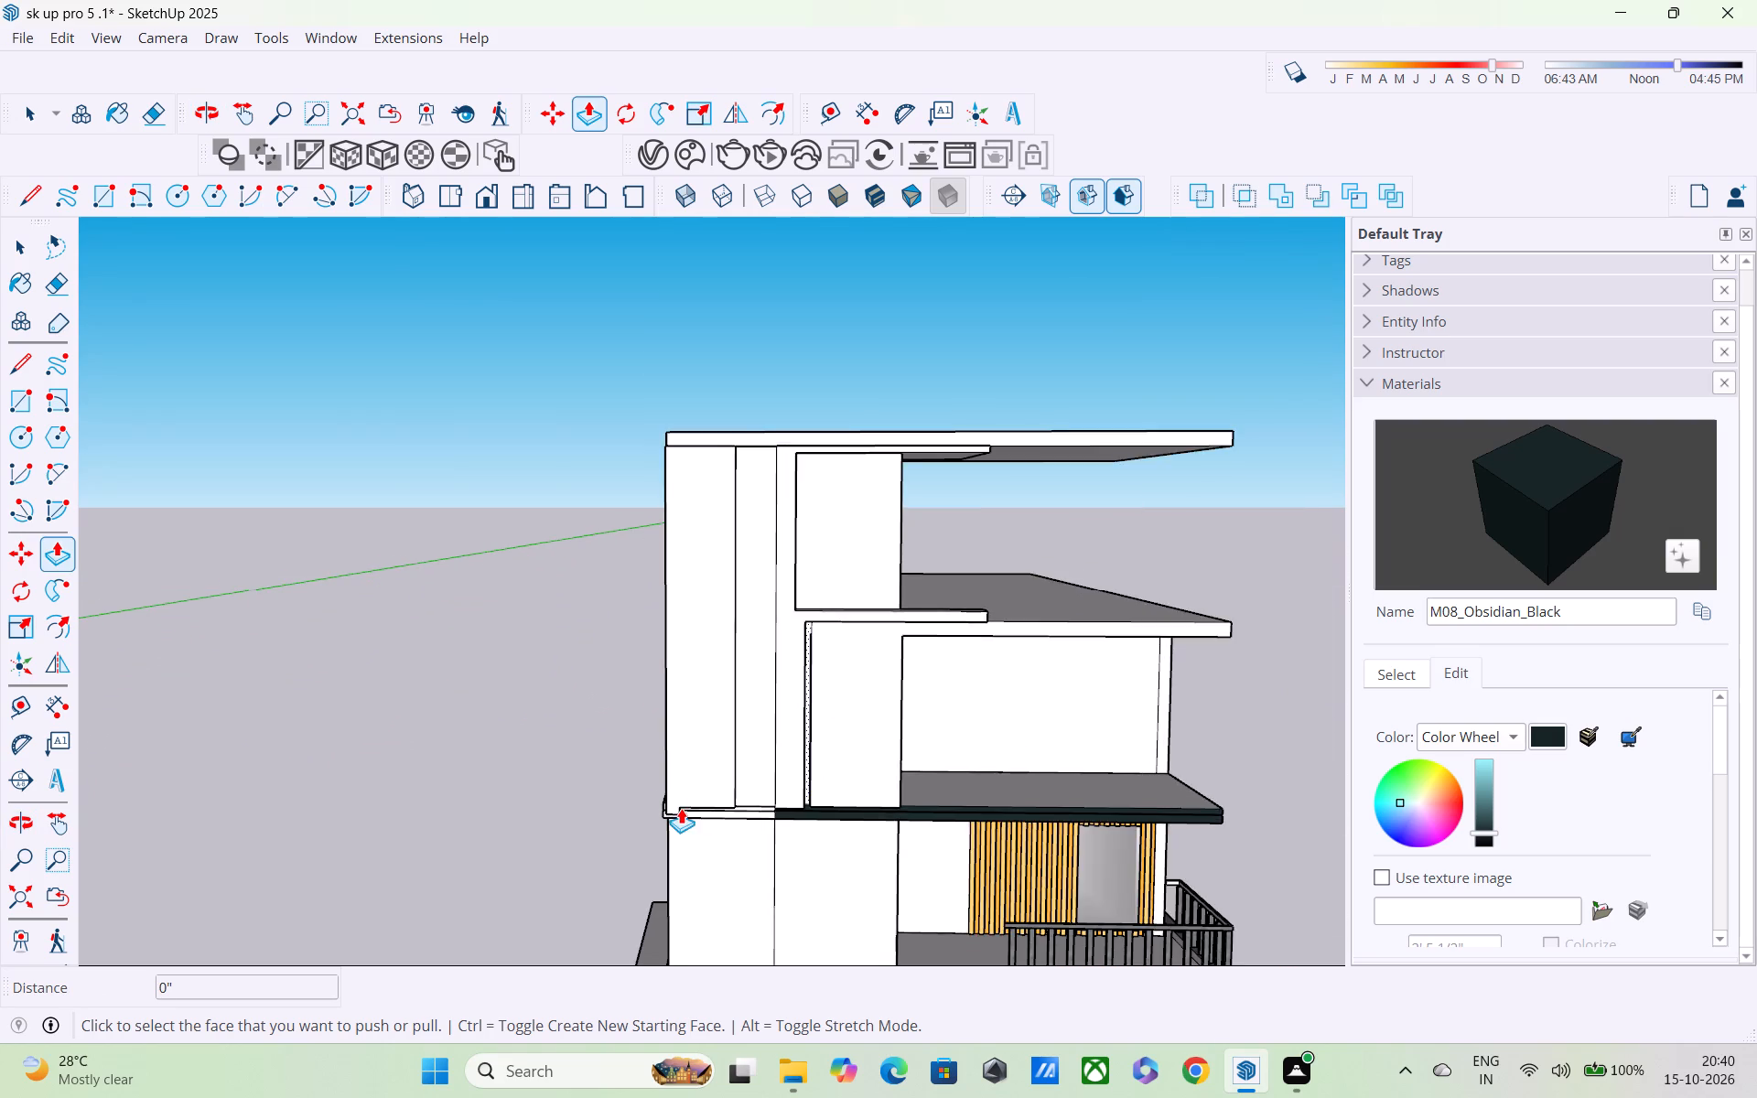
scroll(681, 808, "up", 13)
middle_click_drag(684, 810, 664, 717)
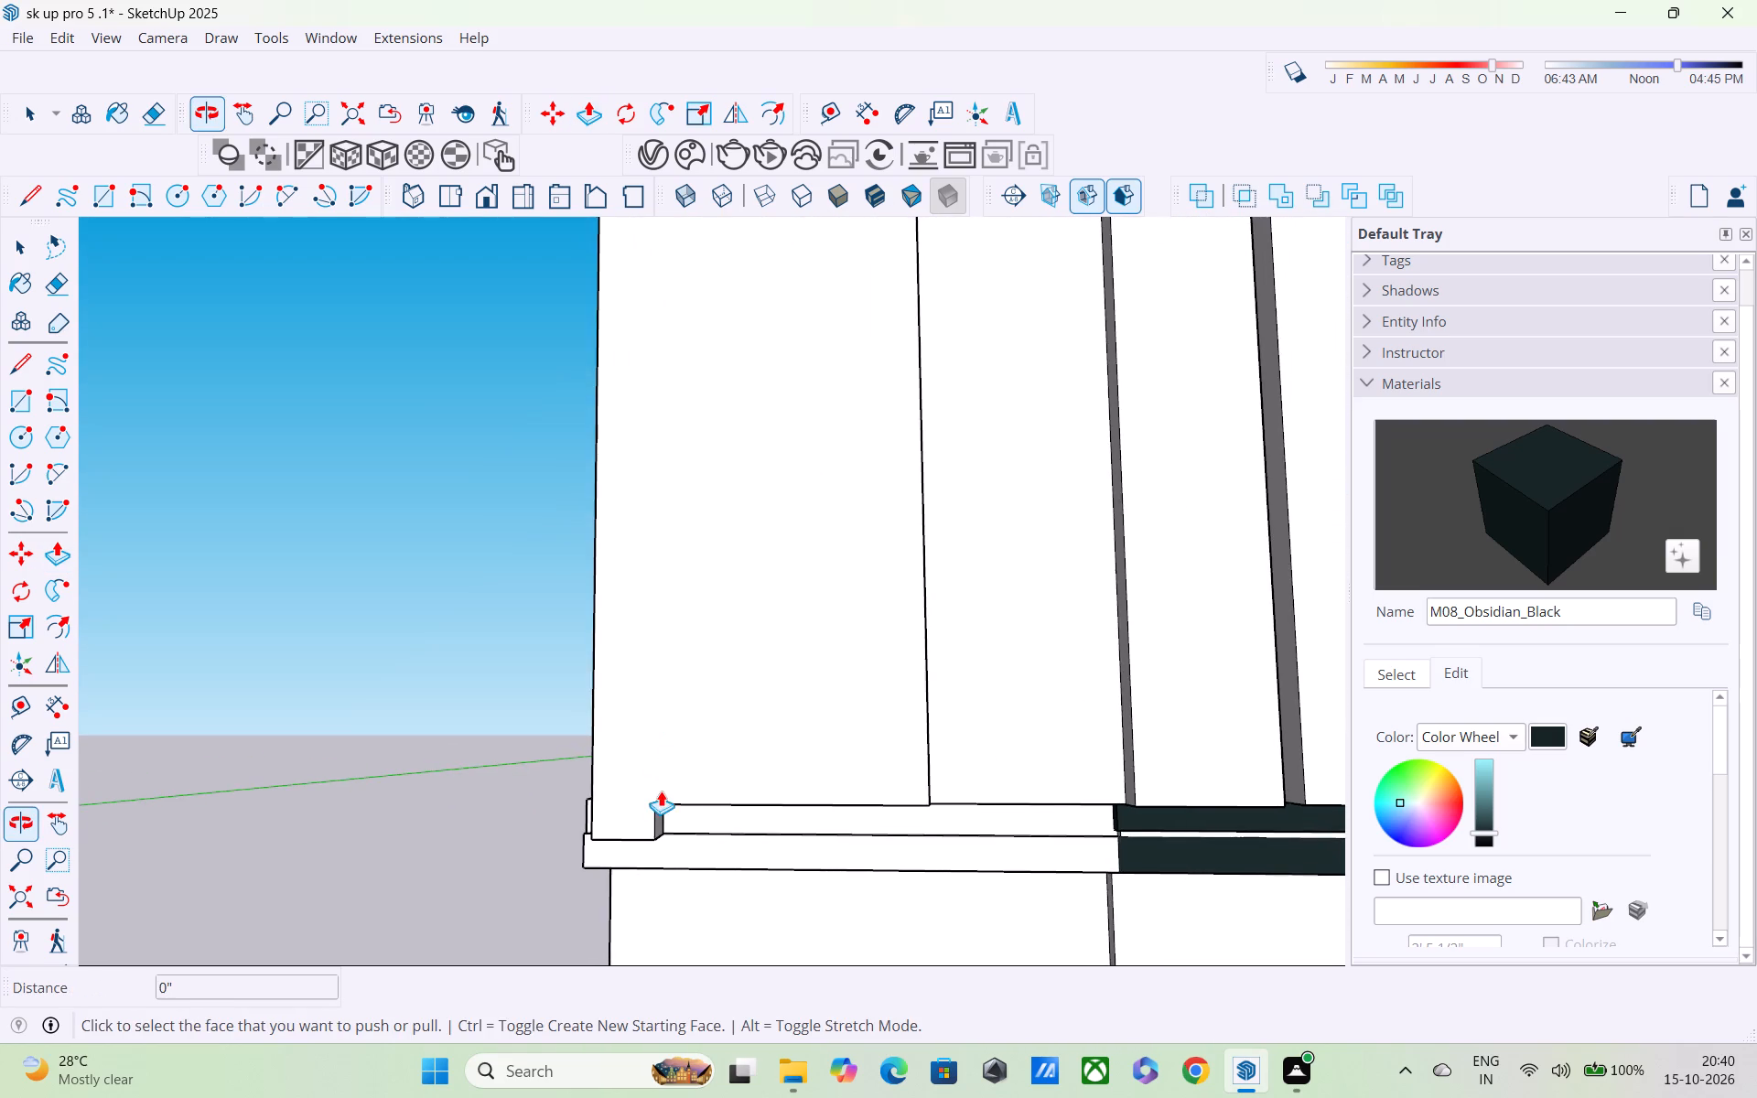
scroll(661, 791, "up", 11)
scroll(648, 762, "down", 4)
scroll(663, 776, "up", 1)
middle_click_drag(665, 763, 697, 802)
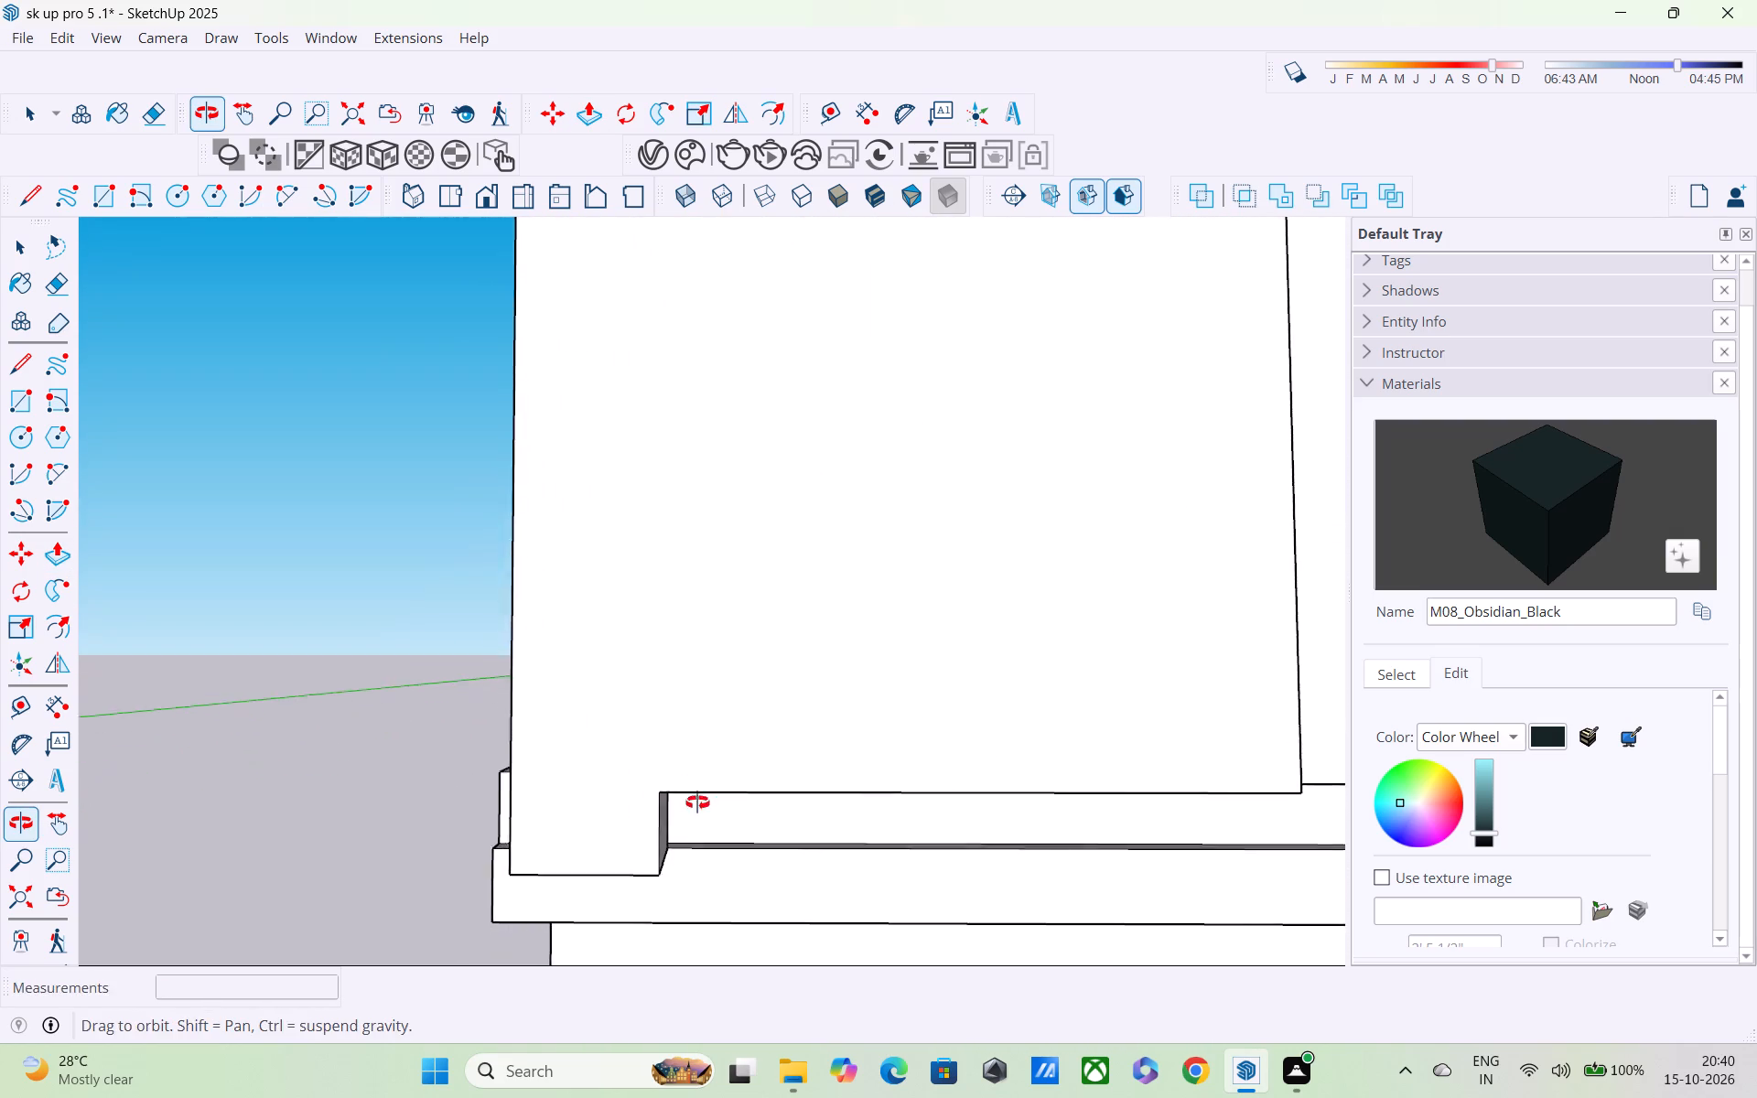
middle_click_drag(697, 802, 699, 807)
scroll(699, 807, "up", 4)
scroll(911, 710, "down", 2)
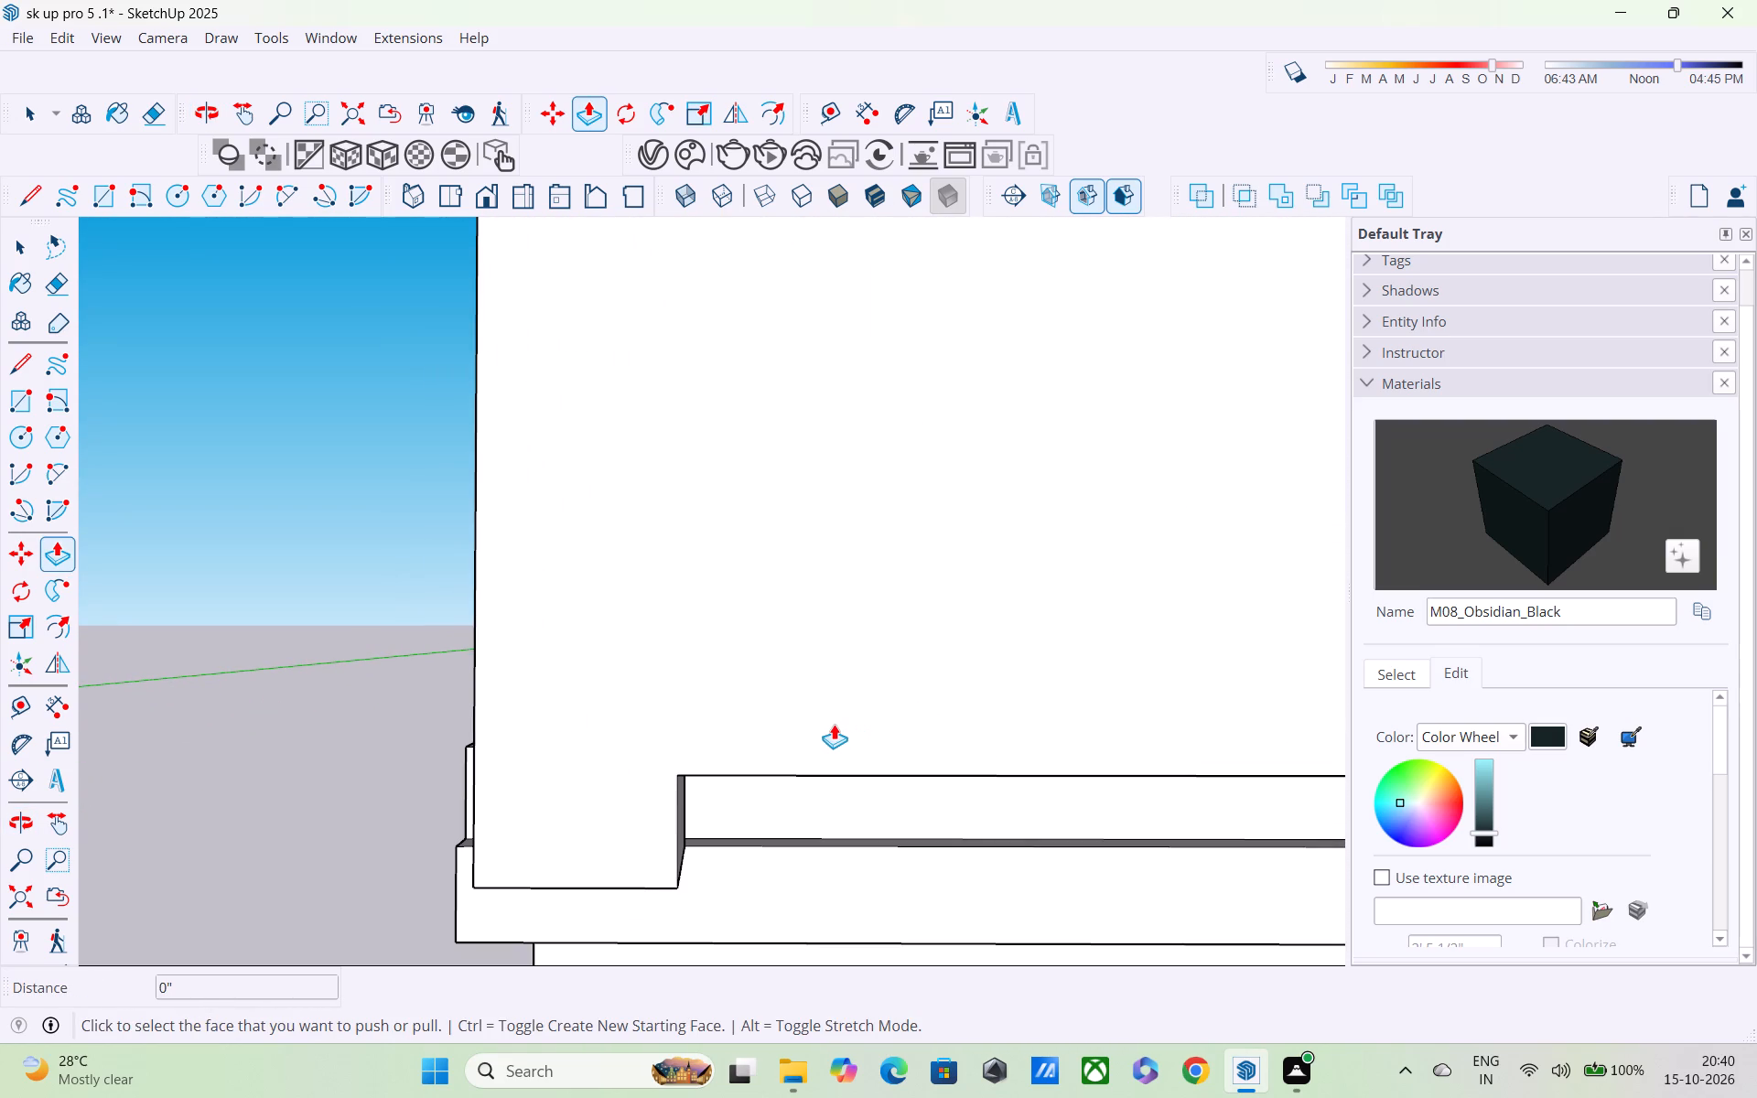
scroll(826, 722, "down", 3)
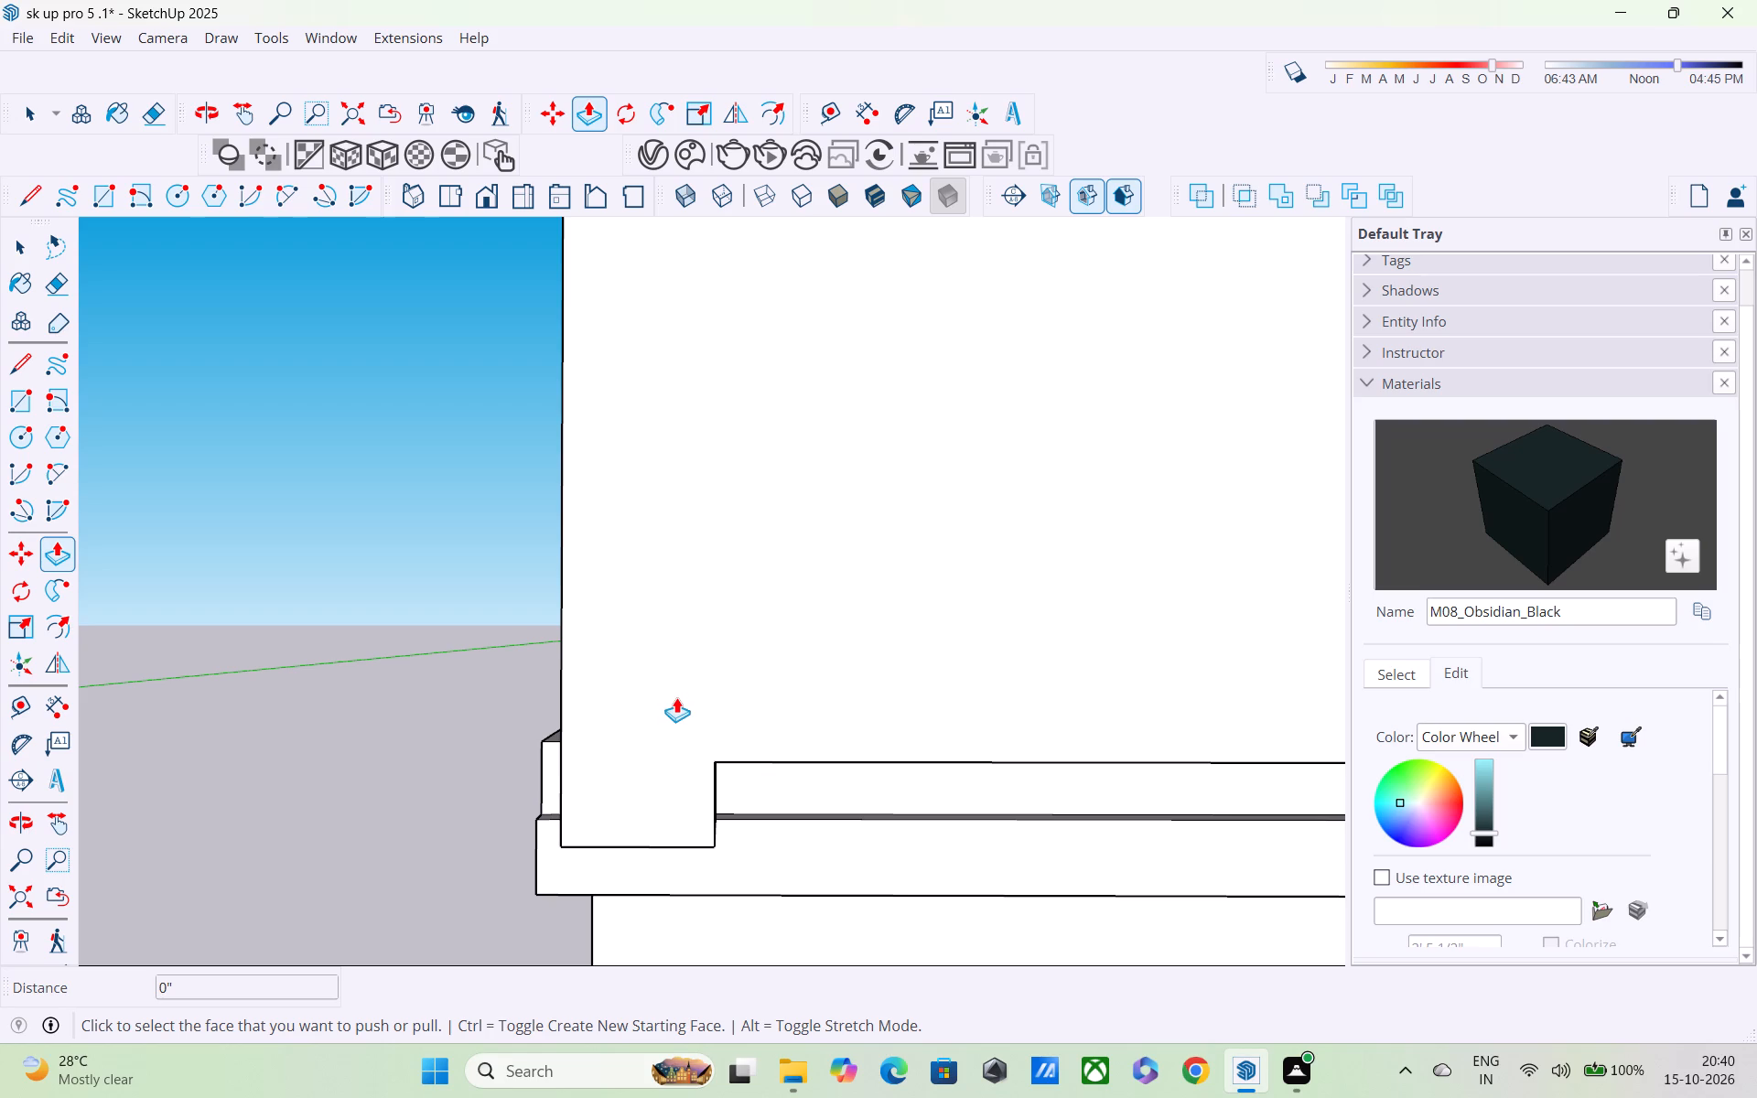
scroll(676, 697, "up", 1)
scroll(720, 648, "down", 3)
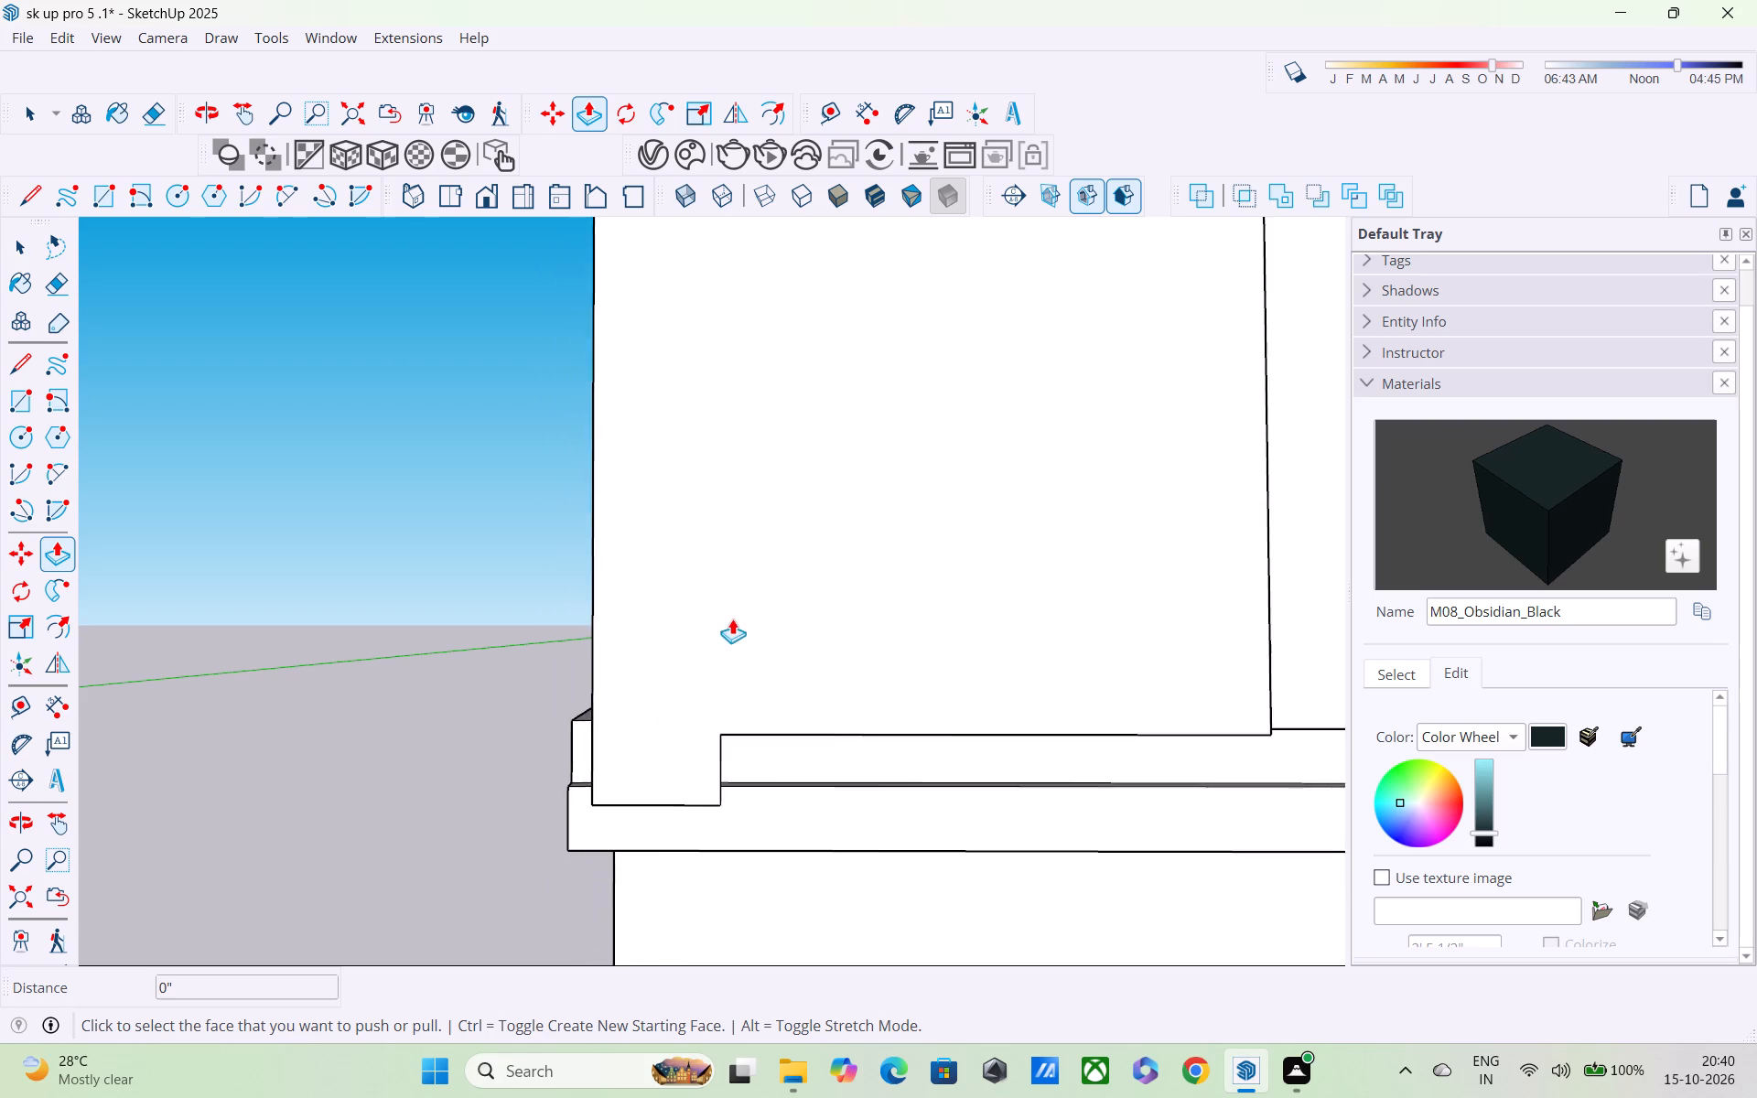
Examine the recessed strip between the corner column and the adjoining panel frame, down to the dark slab band.
middle_click_drag(732, 619, 761, 790)
scroll(765, 762, "down", 3)
scroll(771, 786, "up", 1)
middle_click_drag(734, 668, 846, 927, "shift")
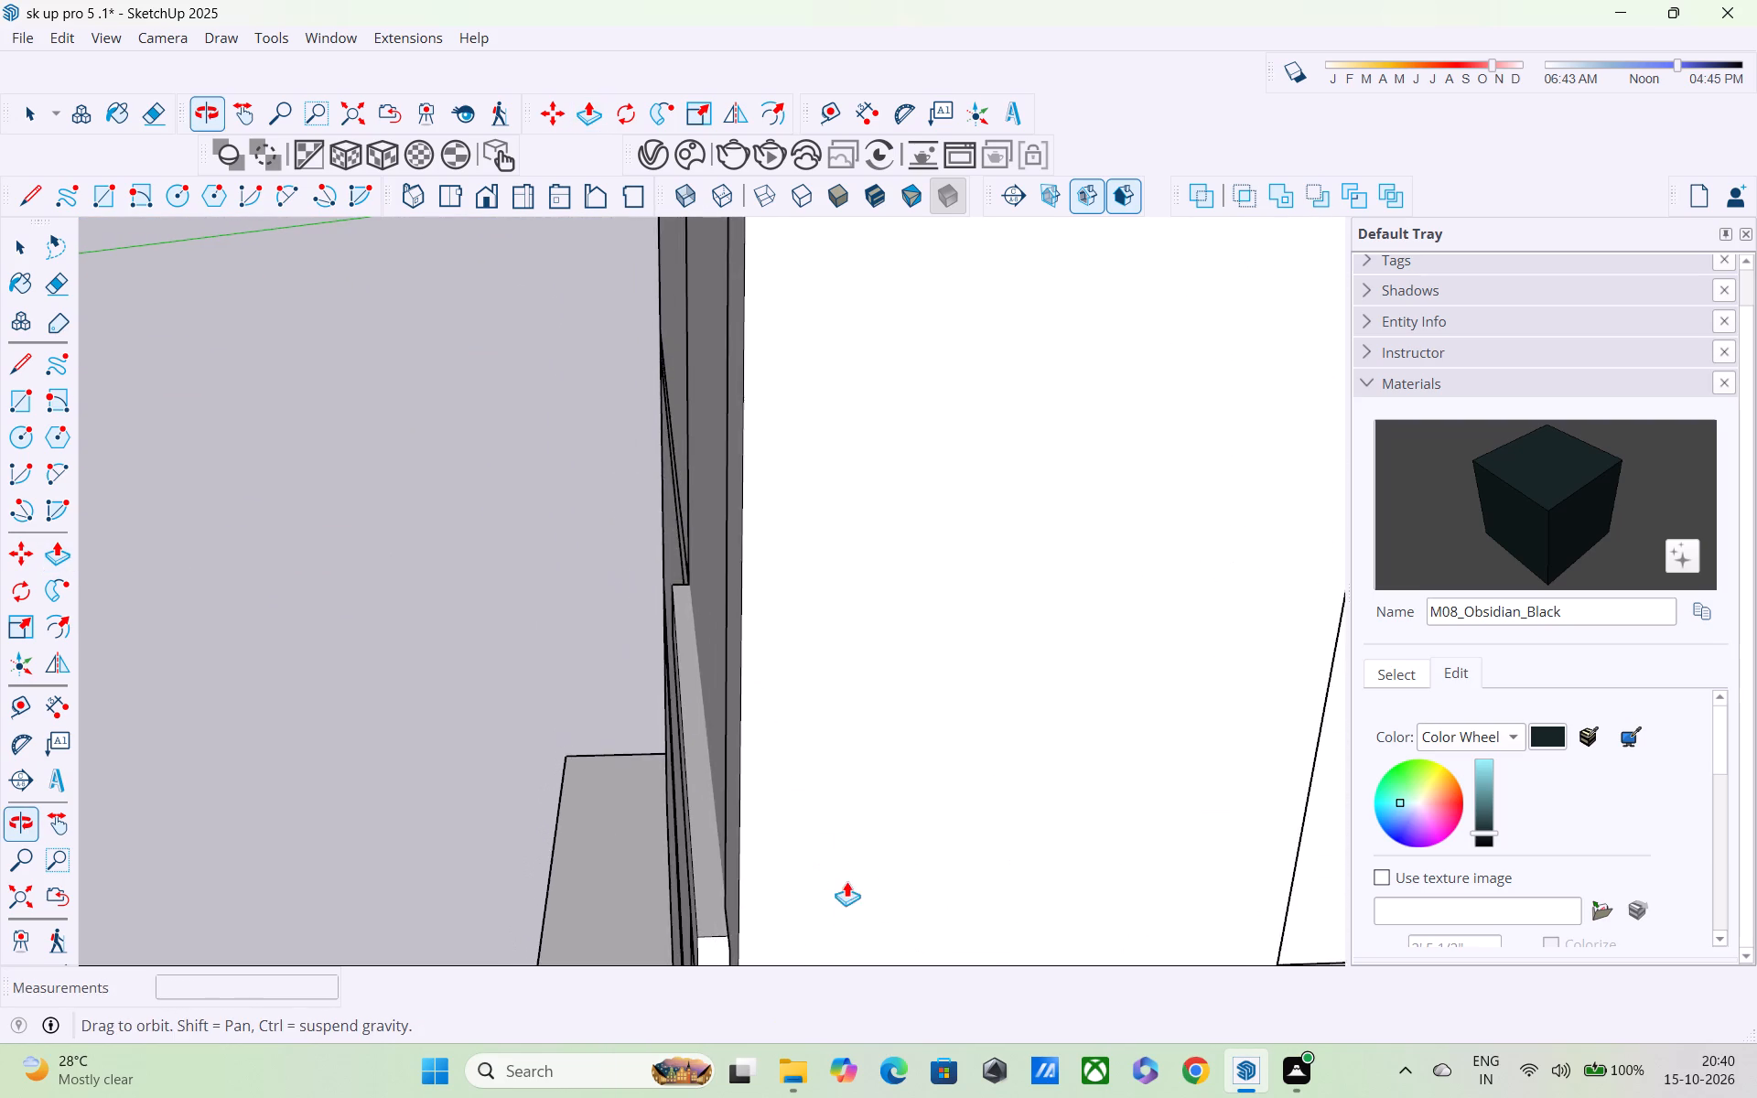
scroll(850, 827, "down", 6)
middle_click_drag(885, 762, 437, 799)
scroll(687, 633, "up", 3)
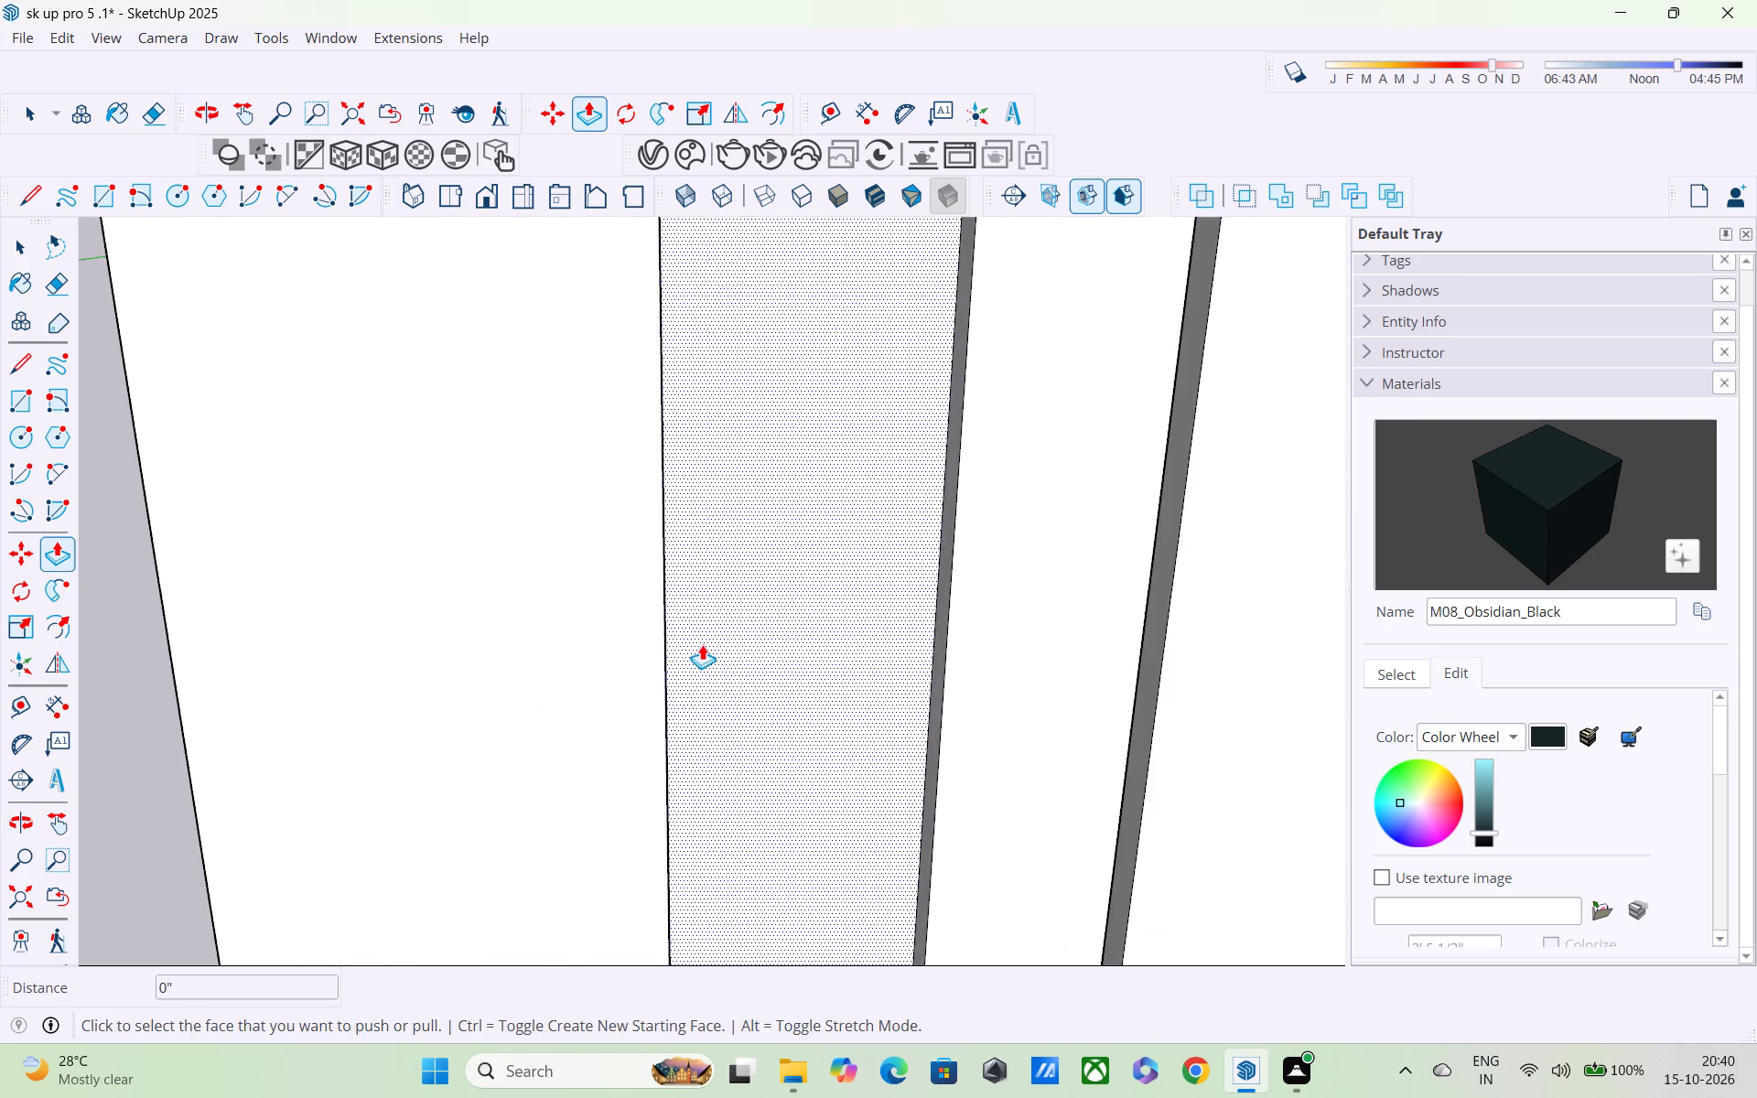
middle_click_drag(697, 644, 534, 637)
scroll(529, 635, "down", 6)
middle_click_drag(523, 642, 762, 595)
scroll(762, 595, "up", 1)
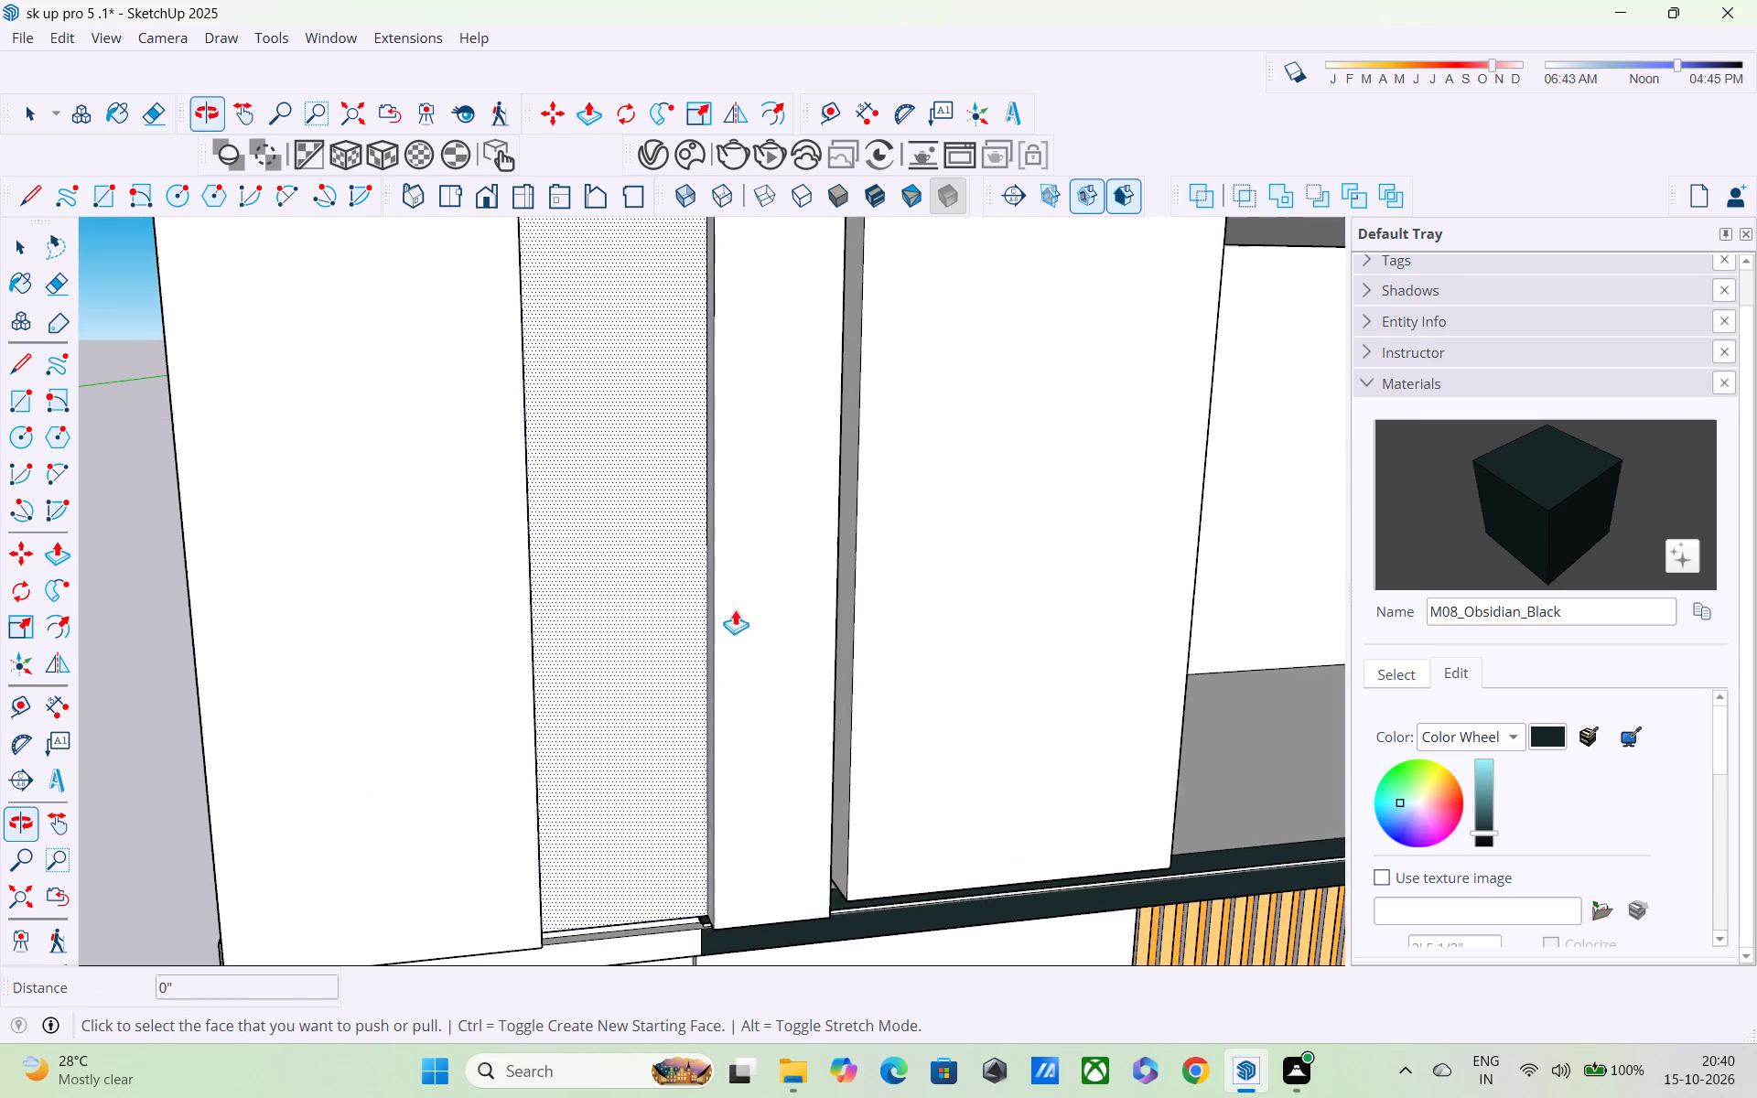
scroll(534, 673, "up", 2)
scroll(511, 684, "down", 7)
middle_click_drag(511, 684, 229, 729)
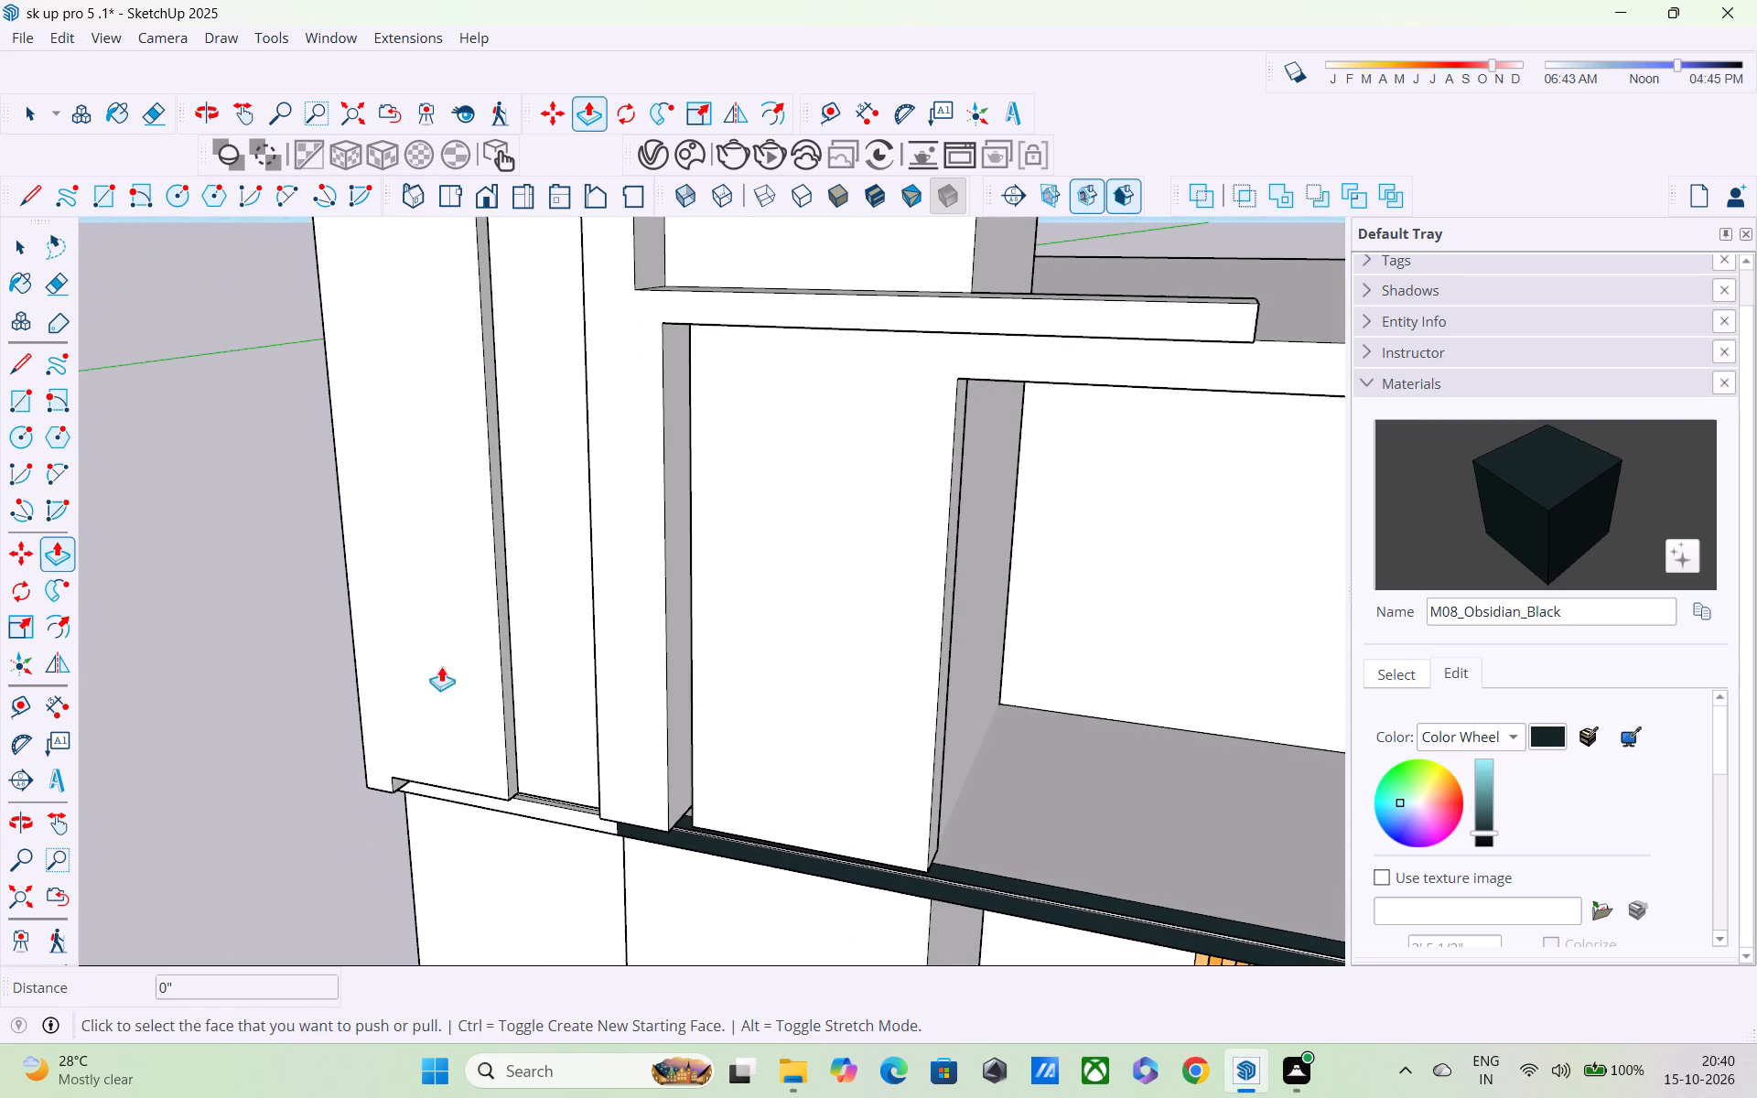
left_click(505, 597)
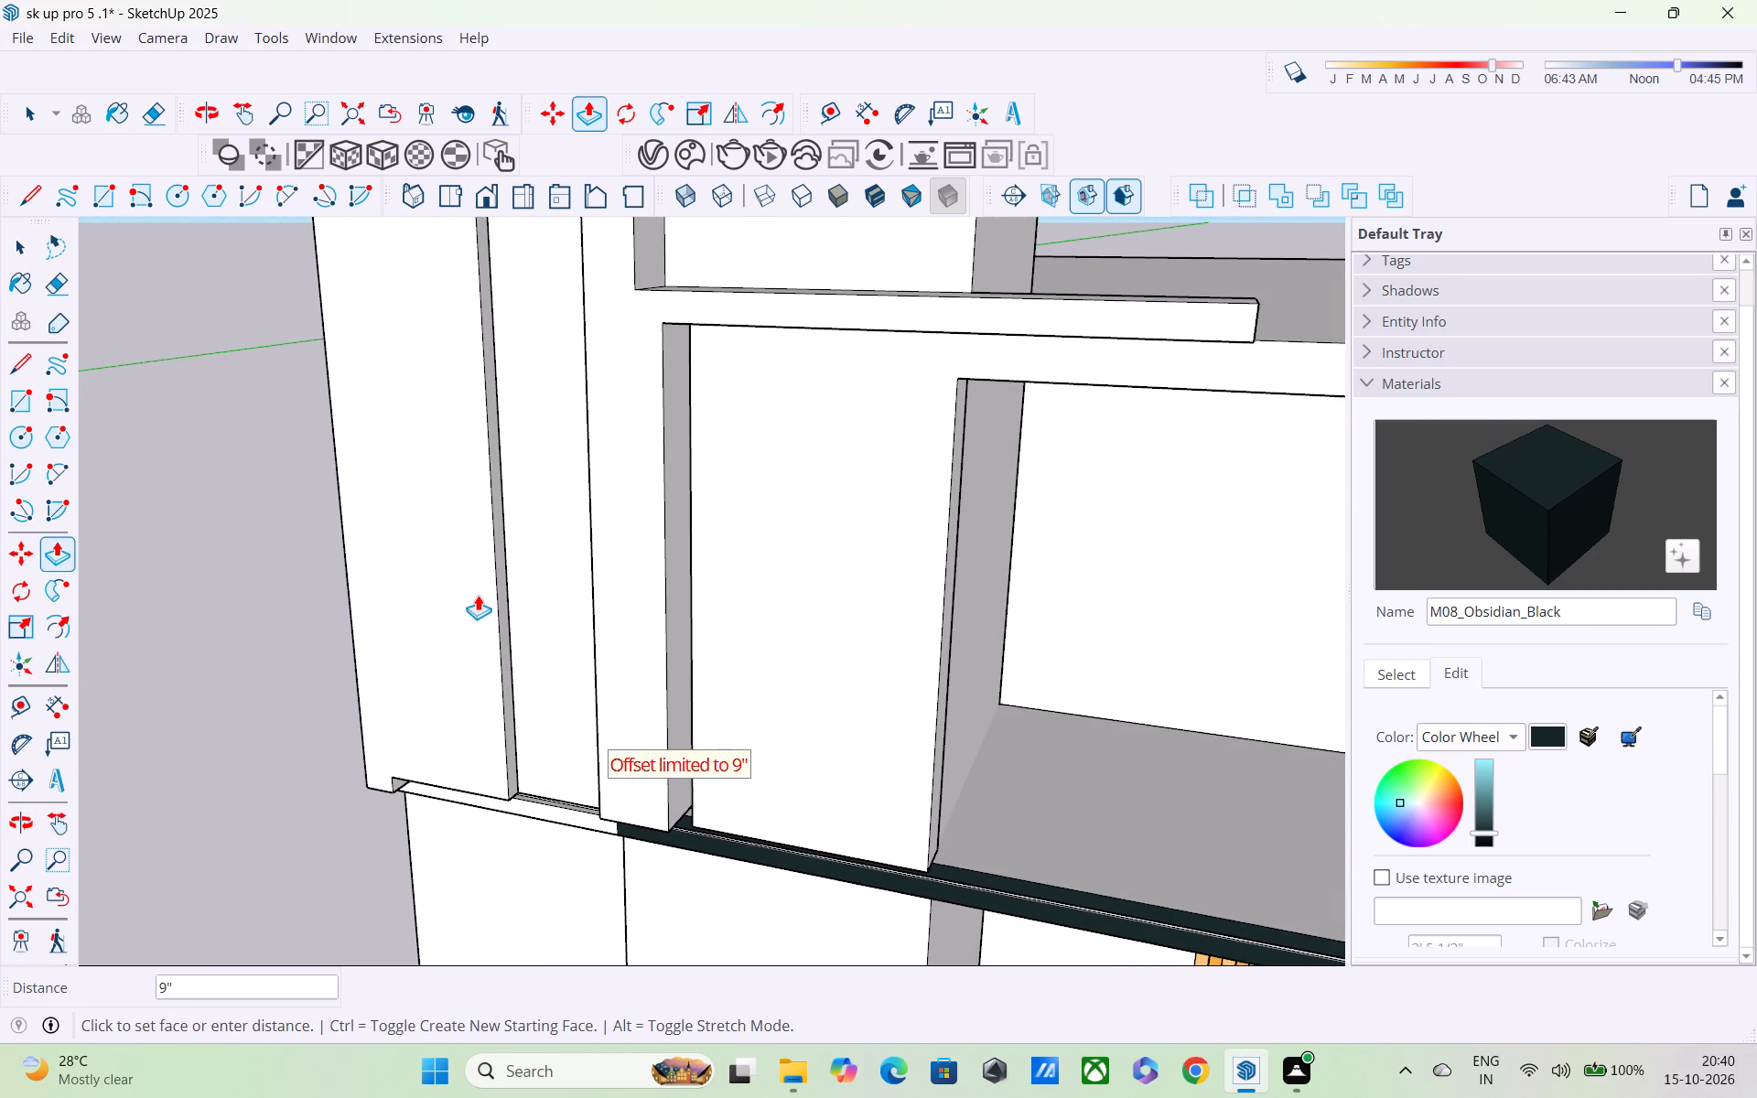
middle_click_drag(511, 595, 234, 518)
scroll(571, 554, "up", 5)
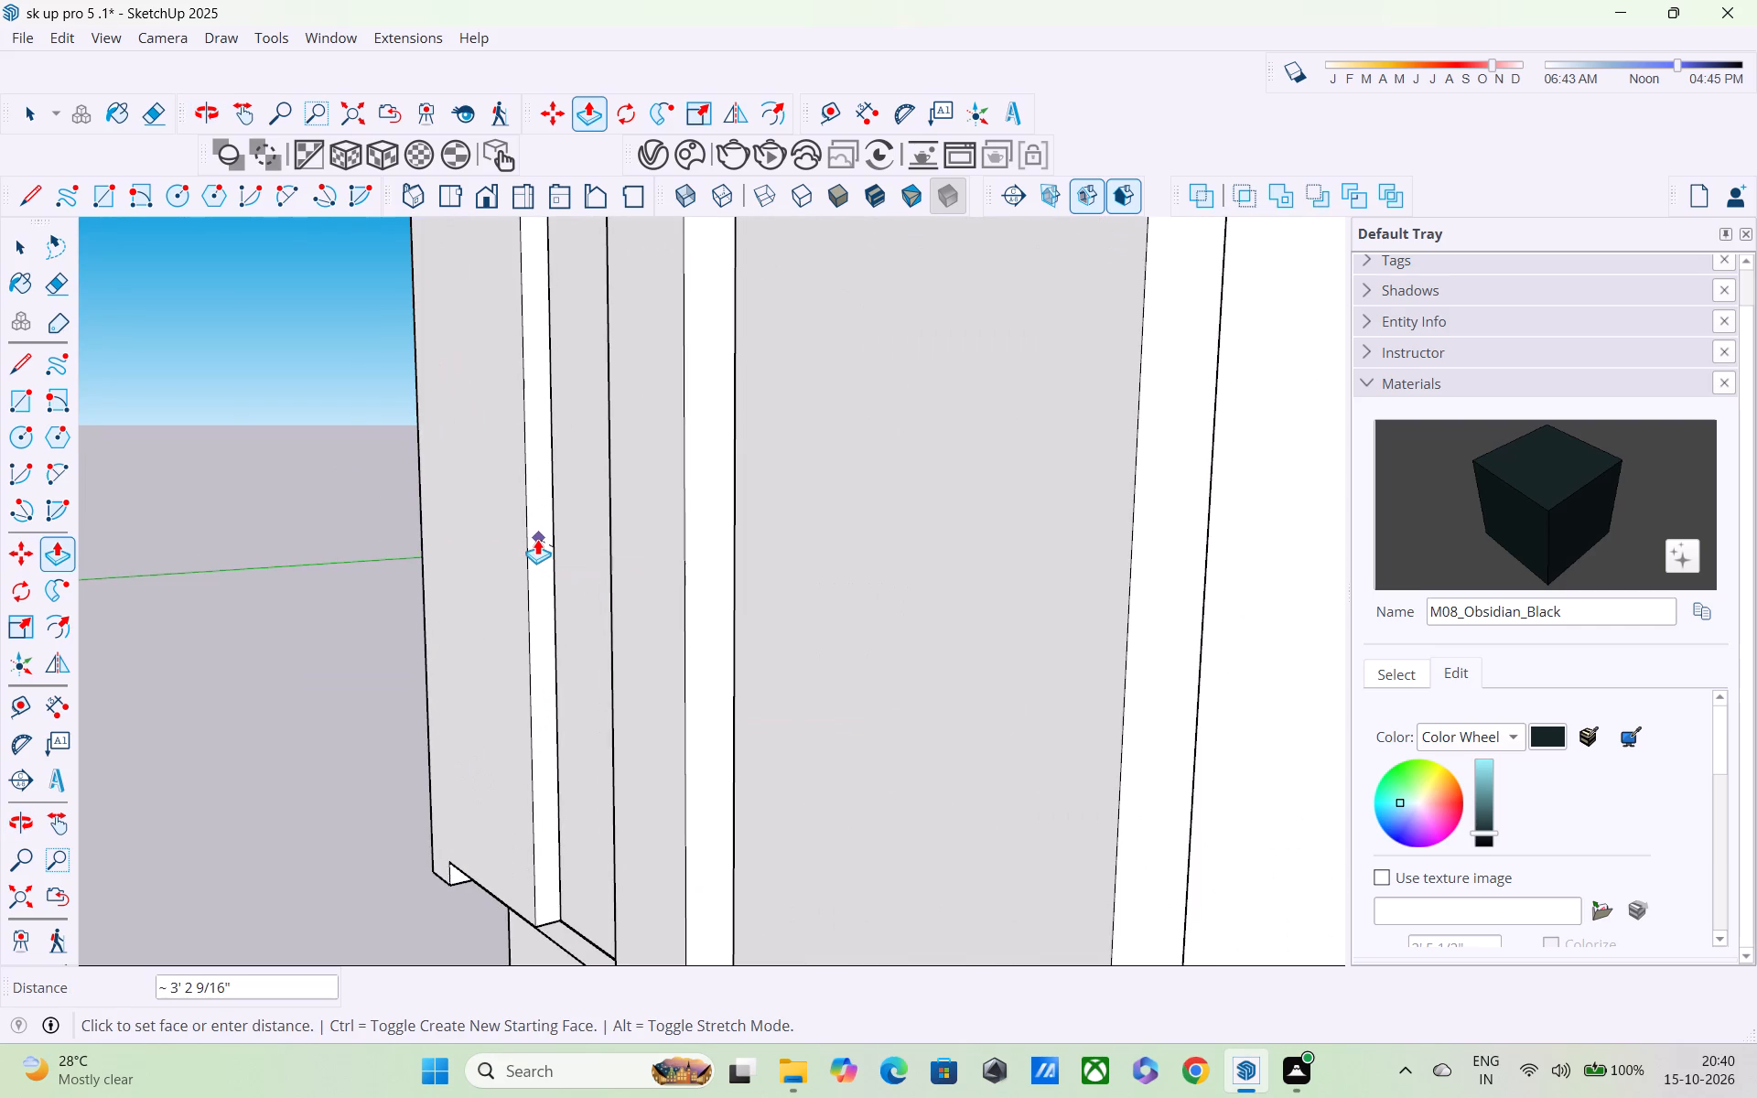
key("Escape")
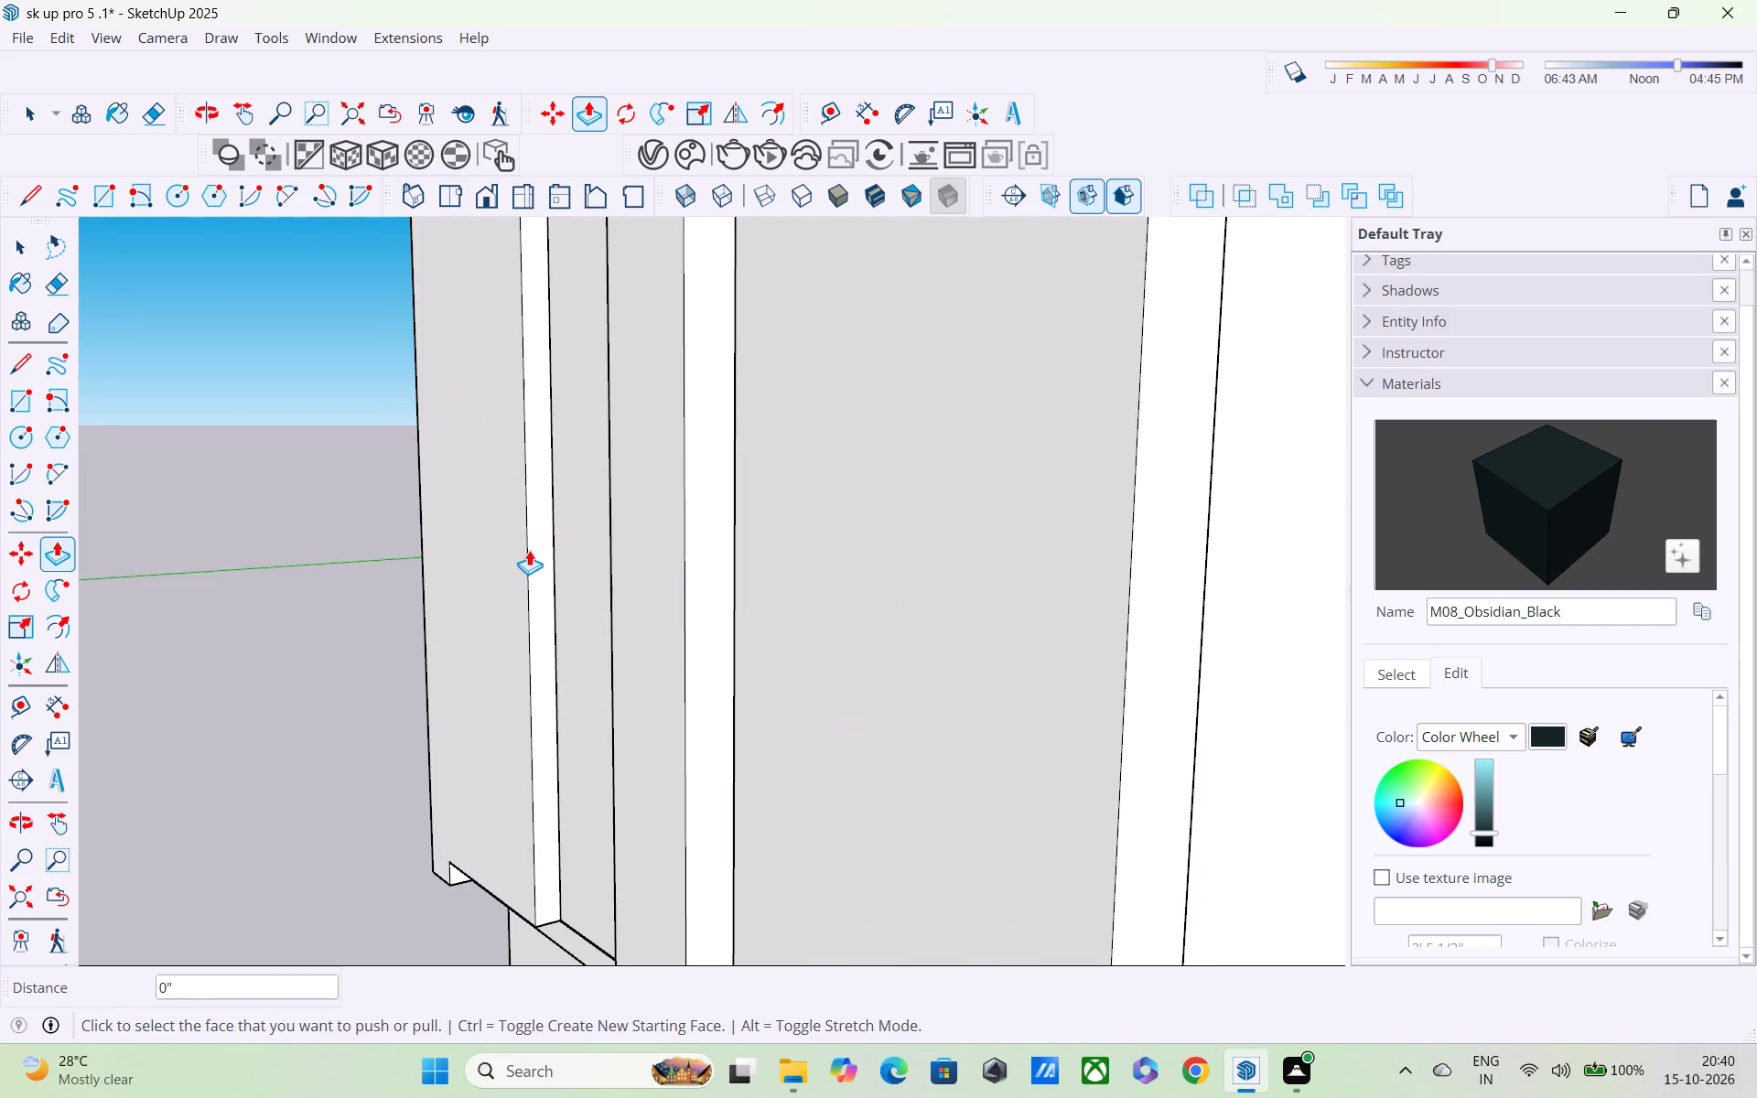
Open the roof slab and corner column group for editing.
key("space")
left_click(532, 551)
double_click(536, 567)
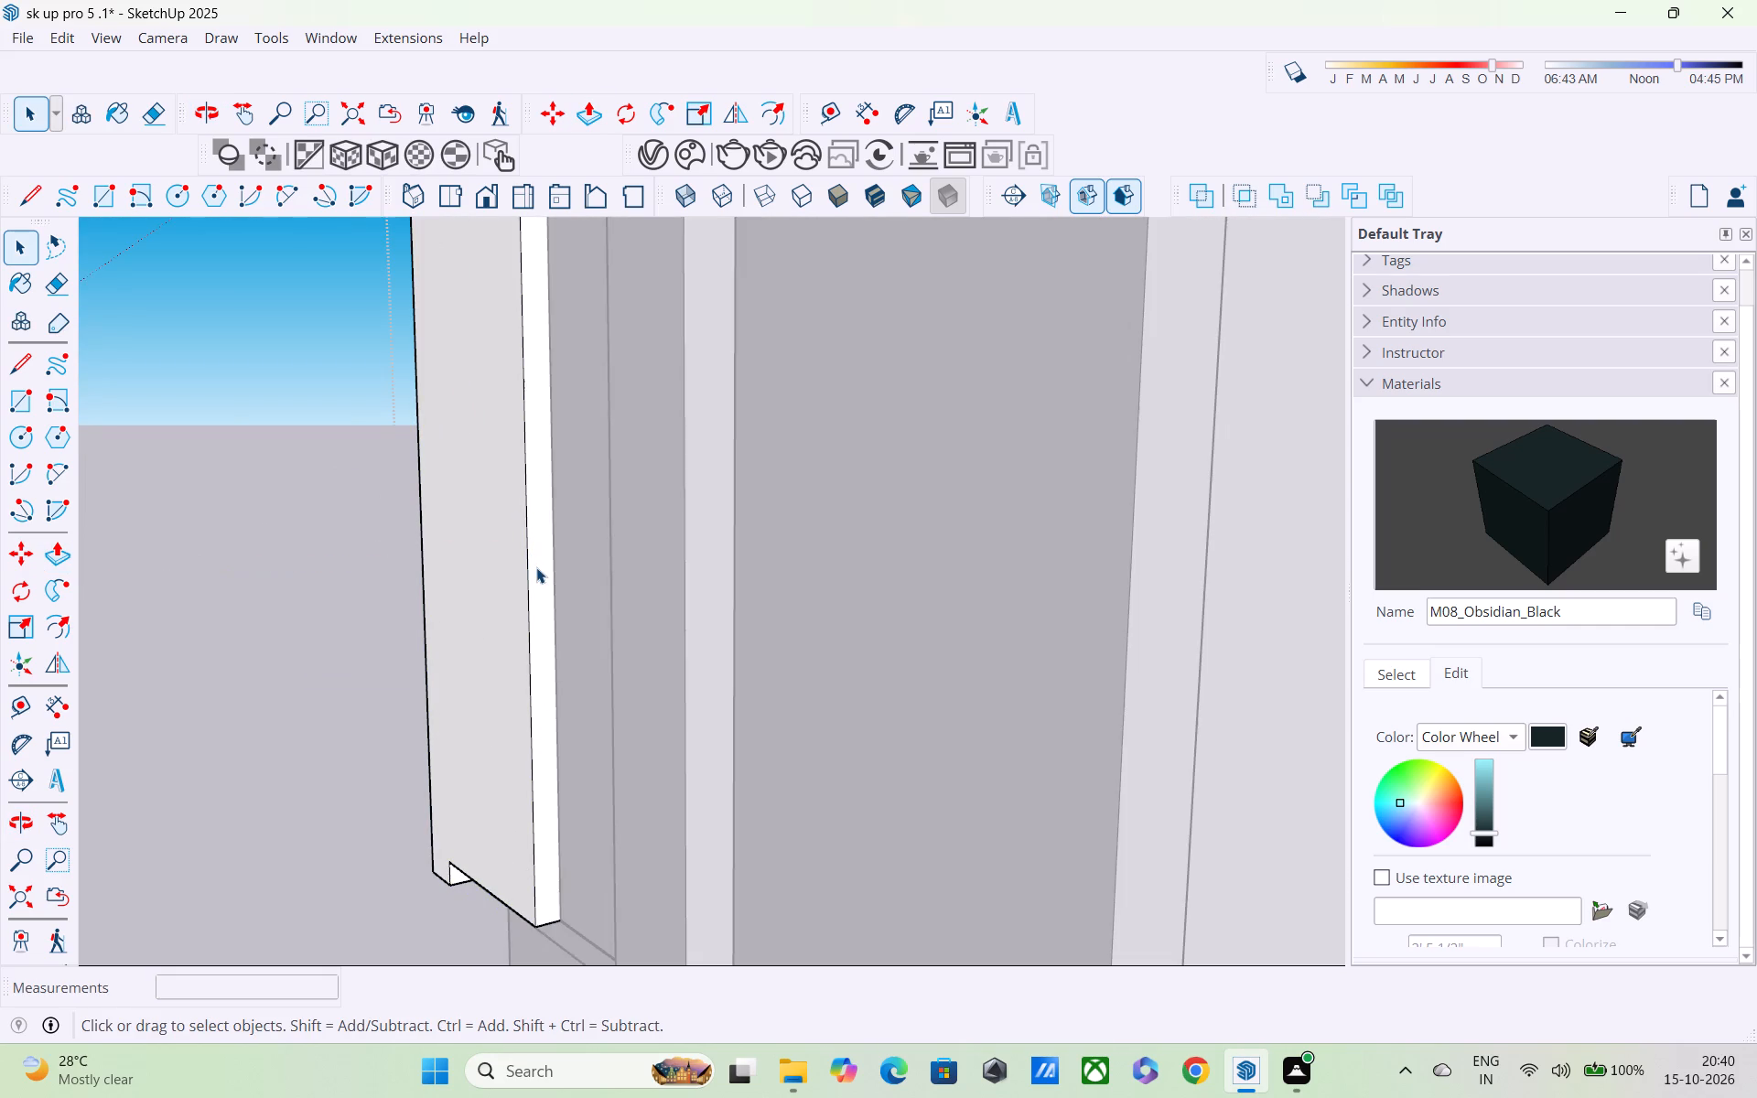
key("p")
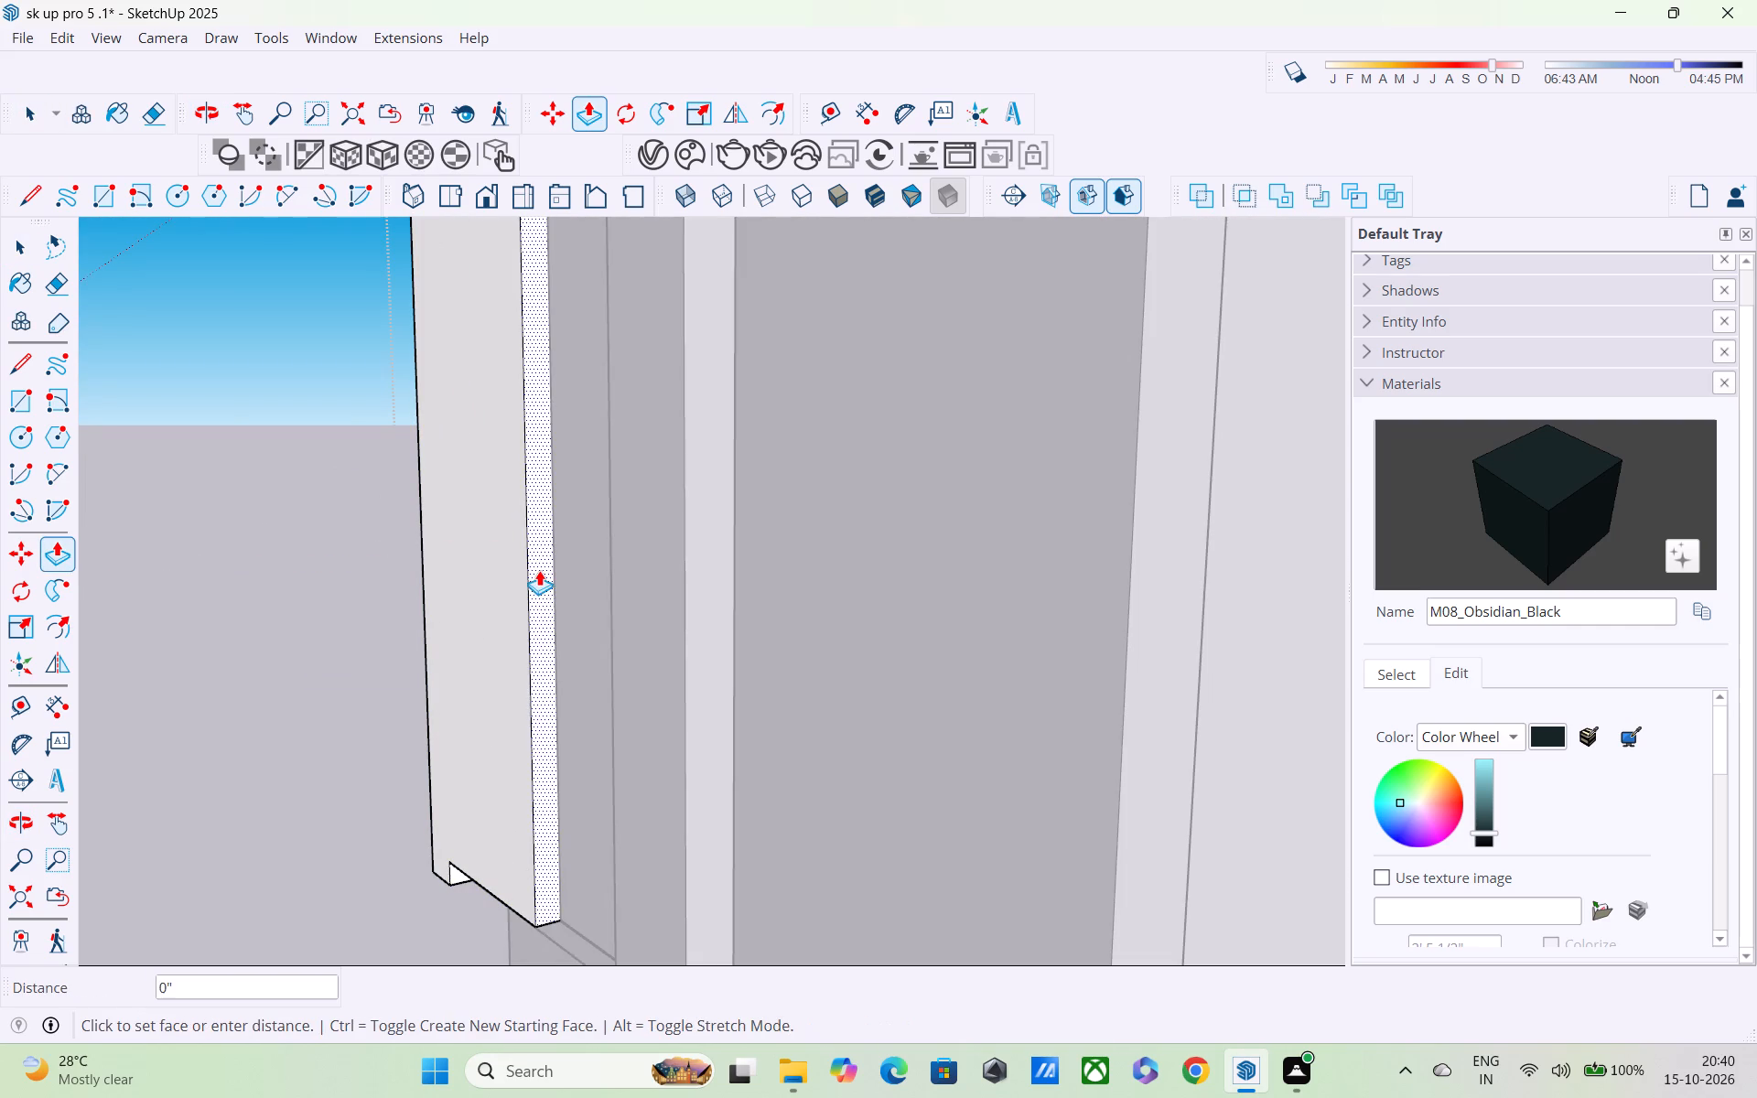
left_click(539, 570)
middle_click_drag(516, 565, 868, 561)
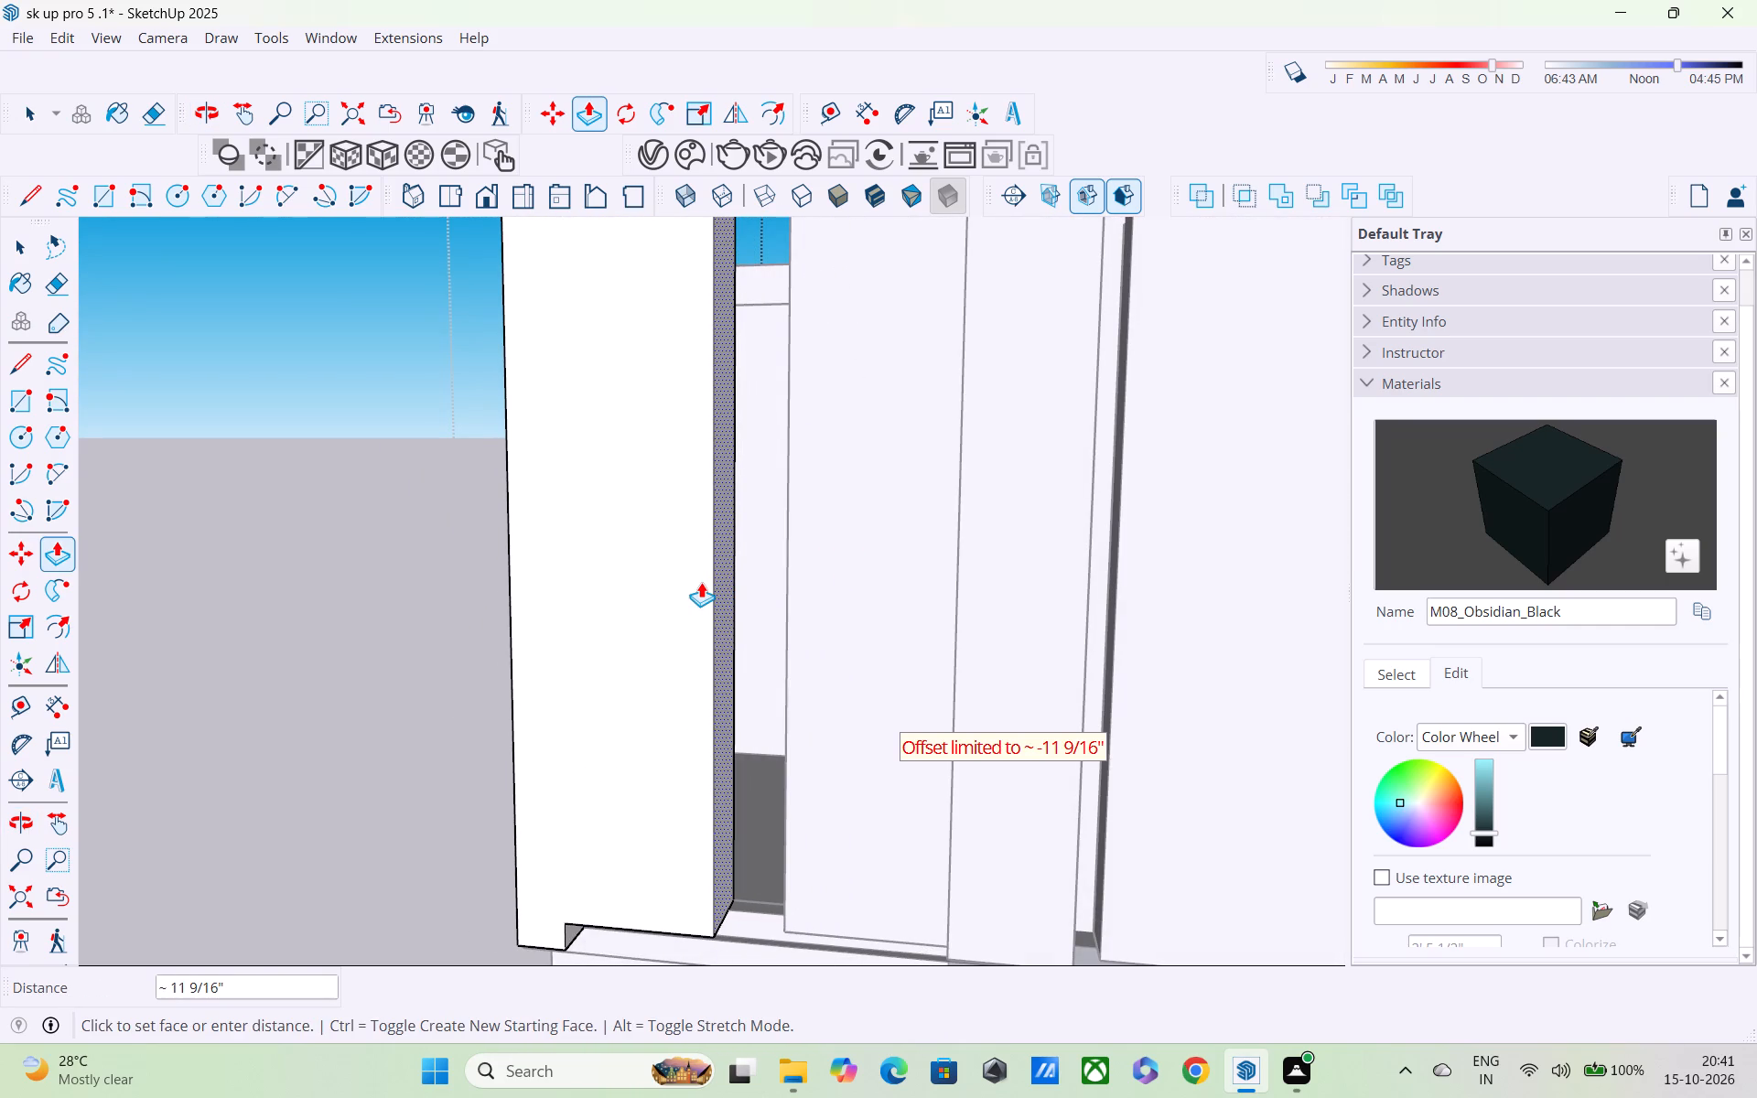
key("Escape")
Draw a vertical line across the roof slab's front edge, in line with the corner column's inner edge.
scroll(706, 576, "down", 16)
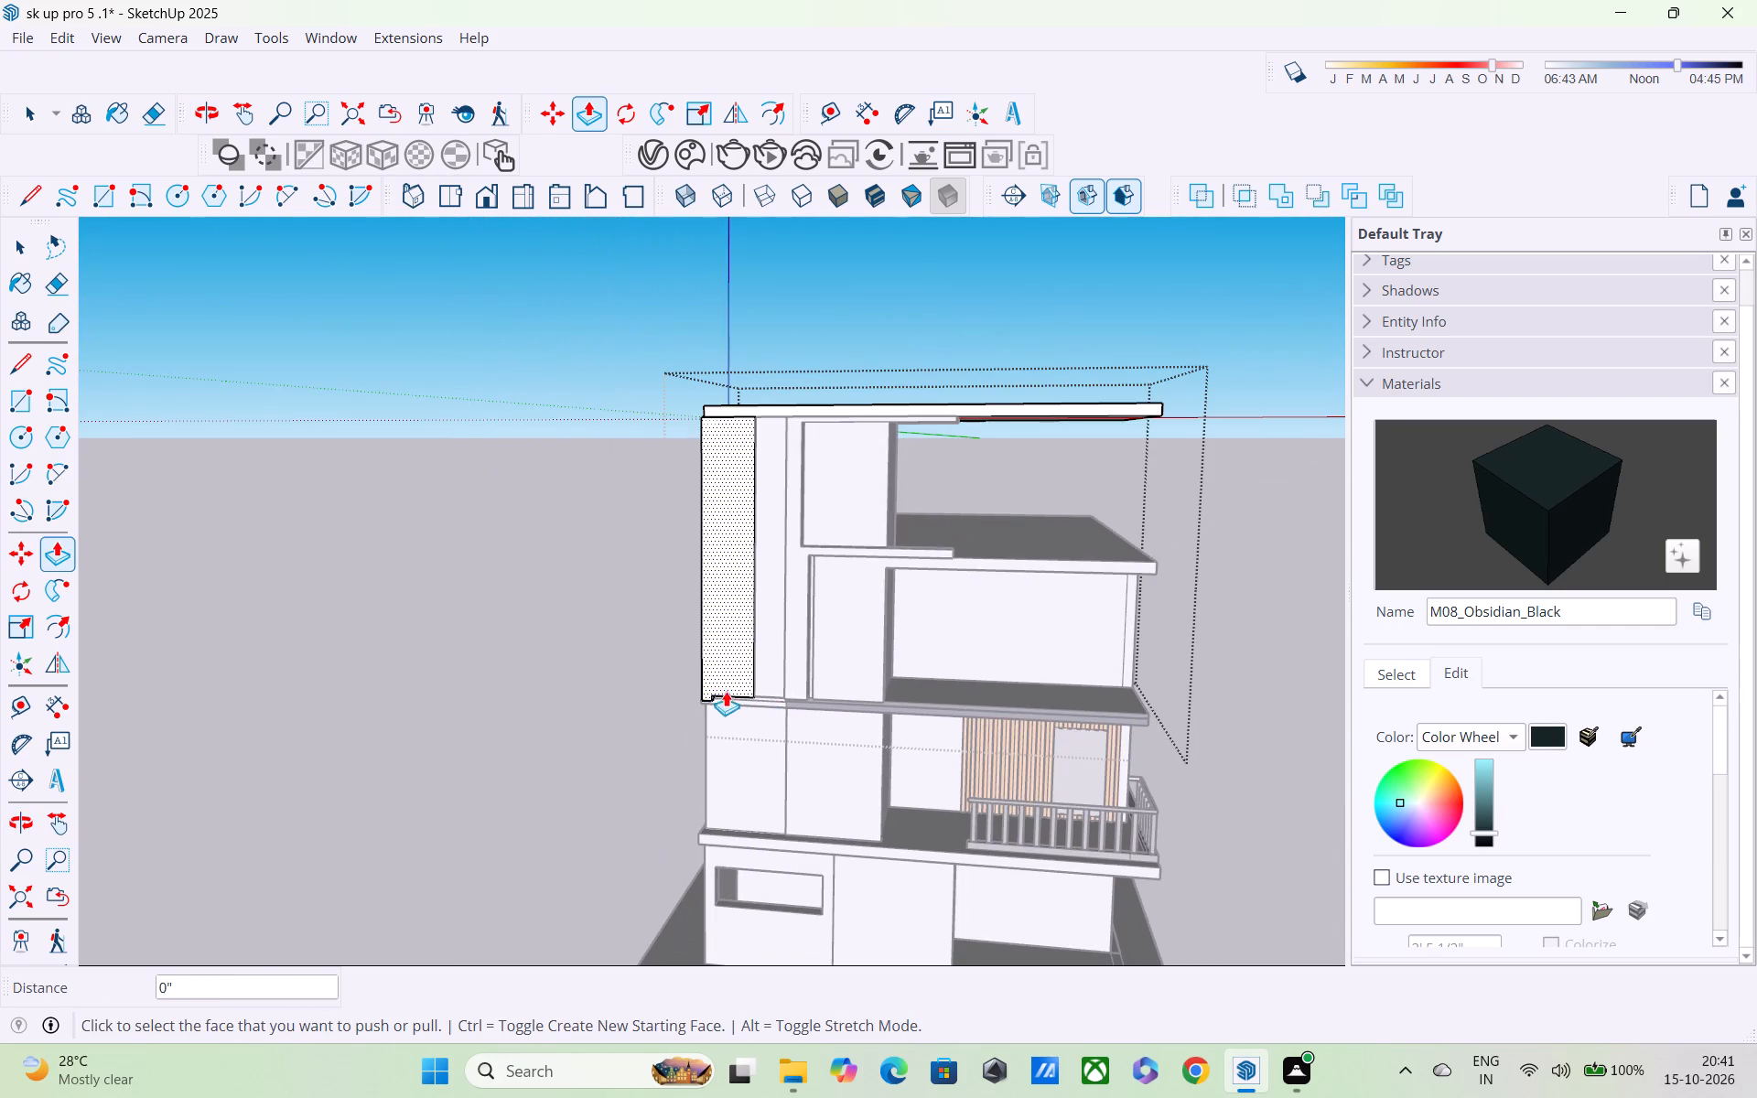
key("space")
middle_click_drag(763, 592, 819, 699)
scroll(722, 386, "up", 5)
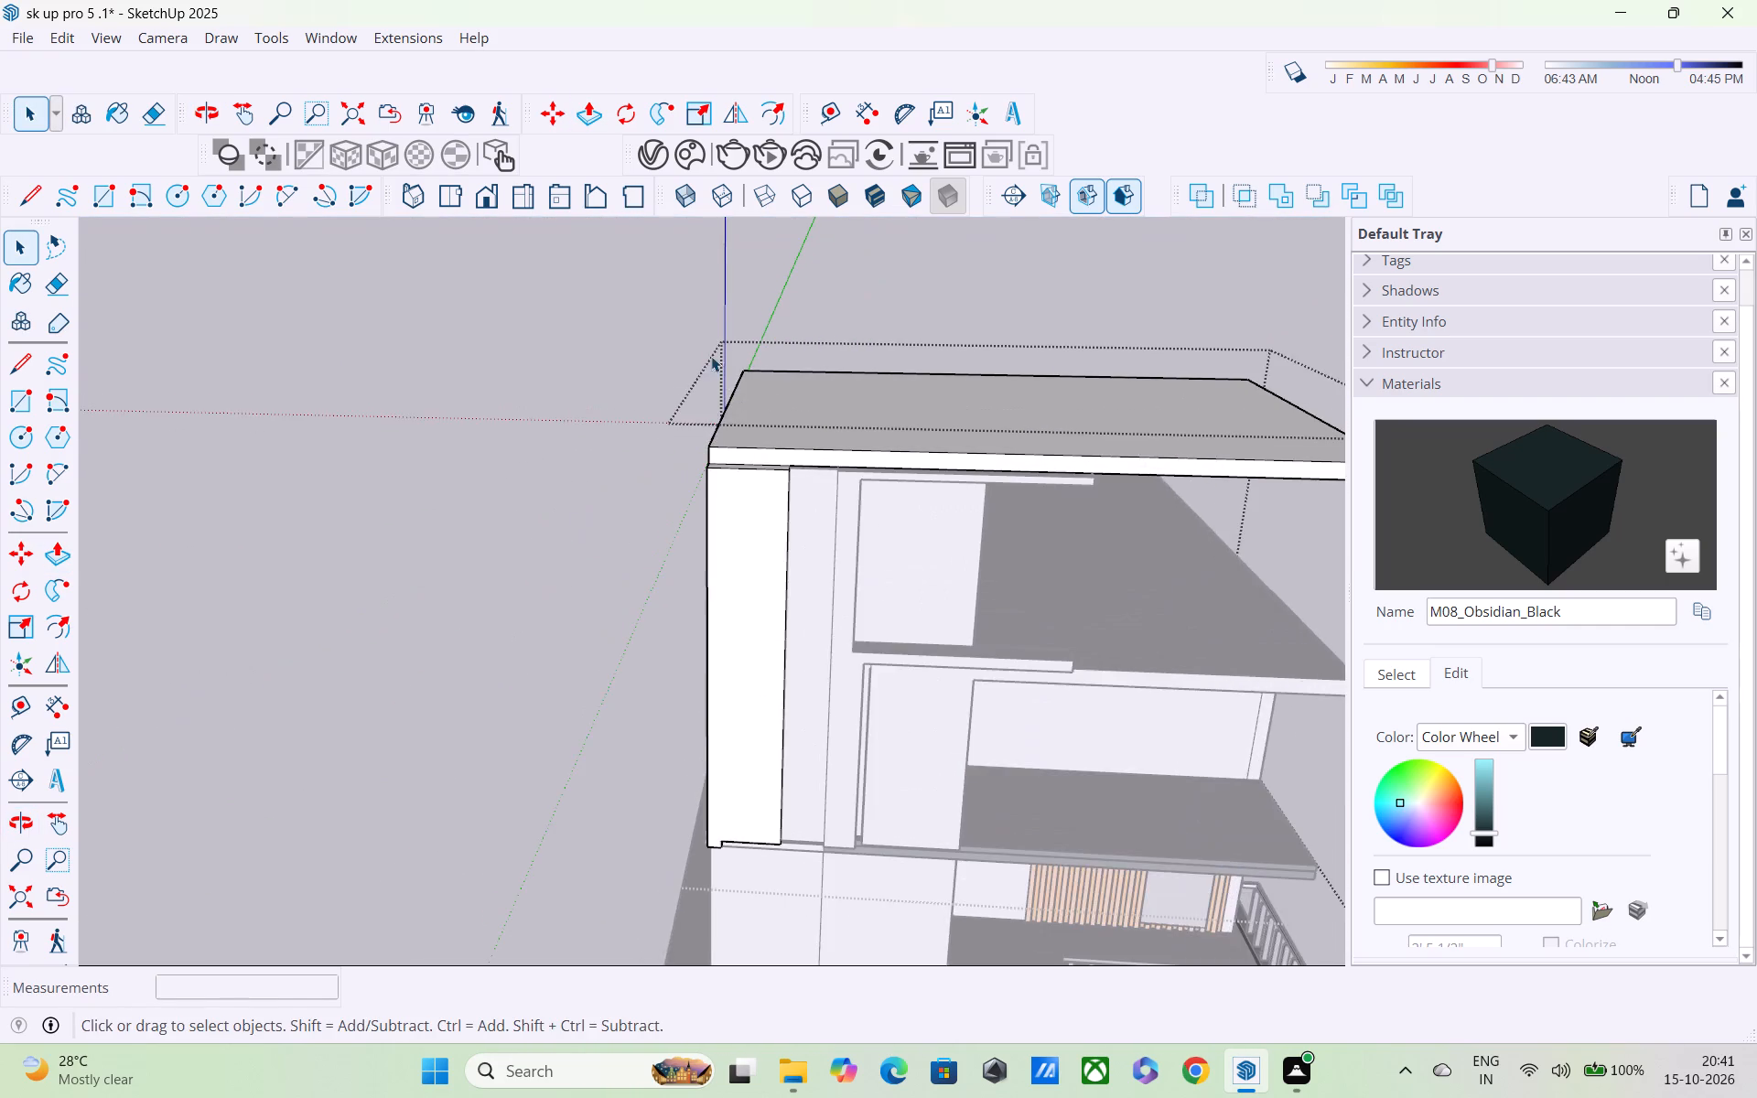
middle_click_drag(746, 393, 798, 513)
scroll(801, 513, "up", 6)
middle_click_drag(805, 514, 785, 446)
scroll(817, 506, "up", 5)
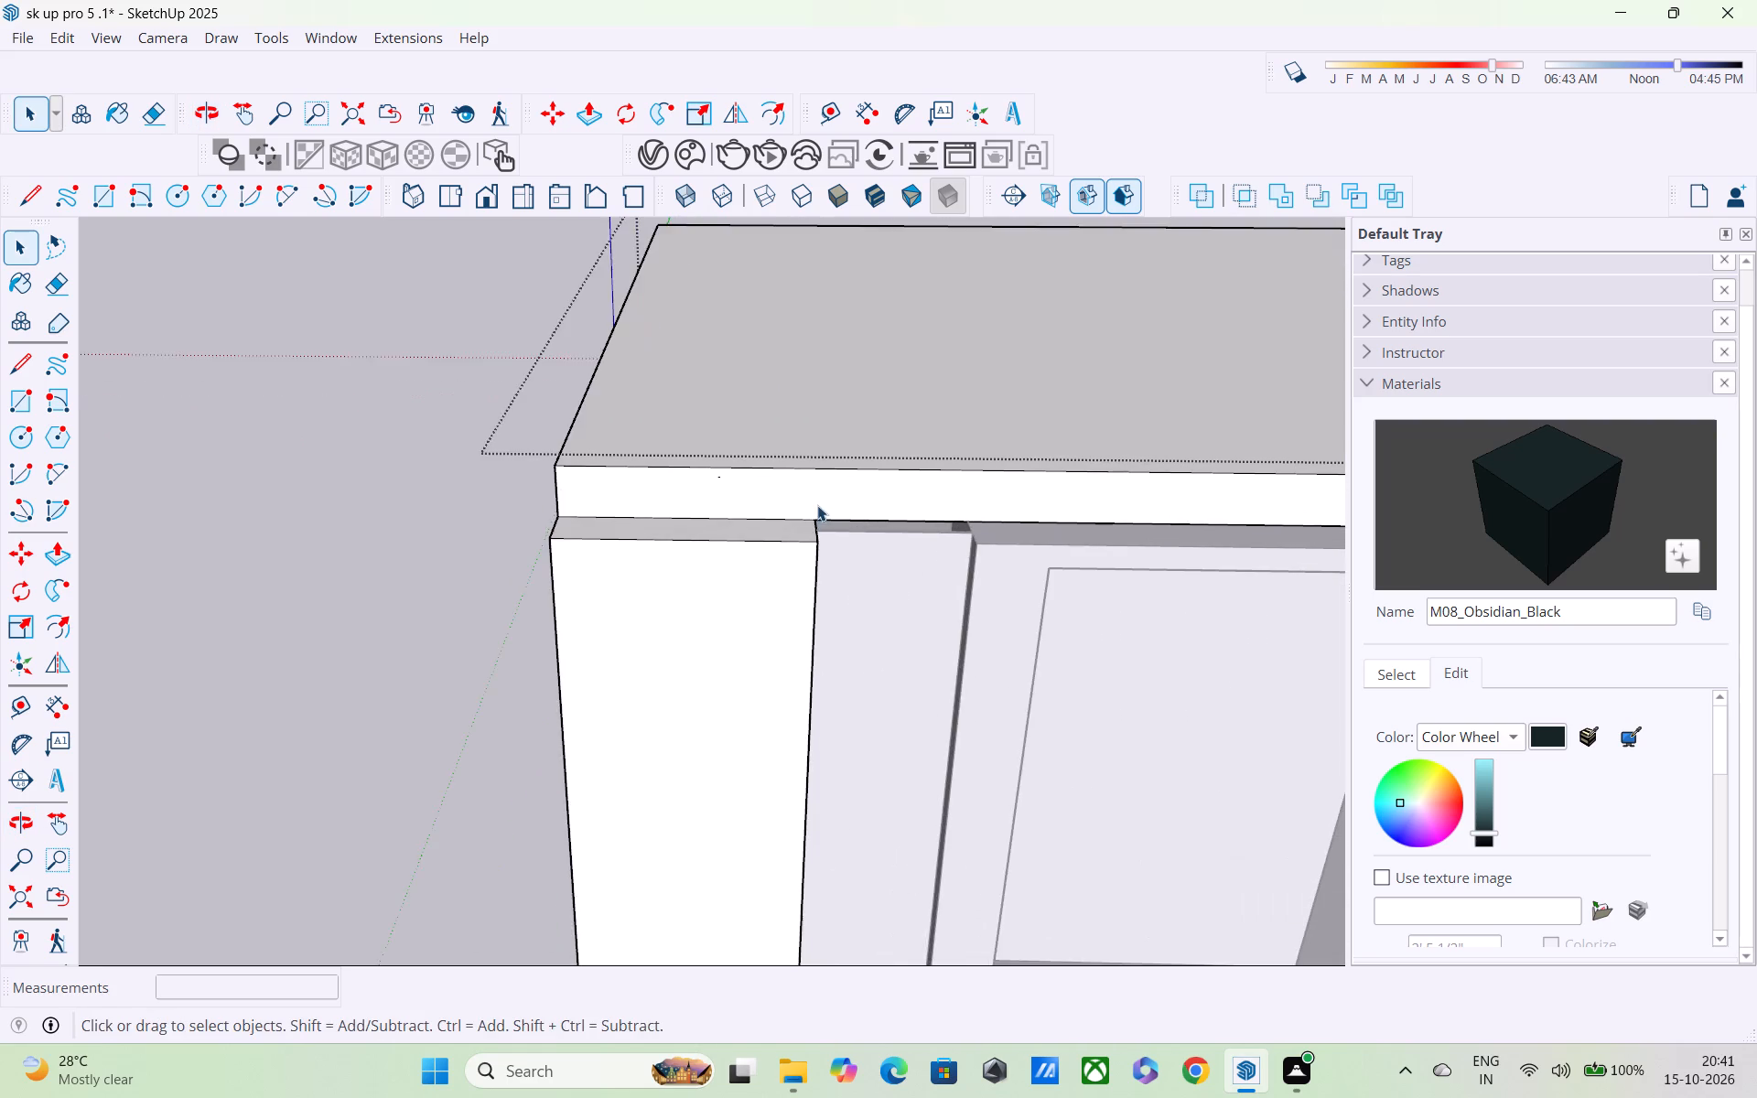
middle_click_drag(817, 505, 827, 558)
scroll(827, 558, "up", 4)
key("l")
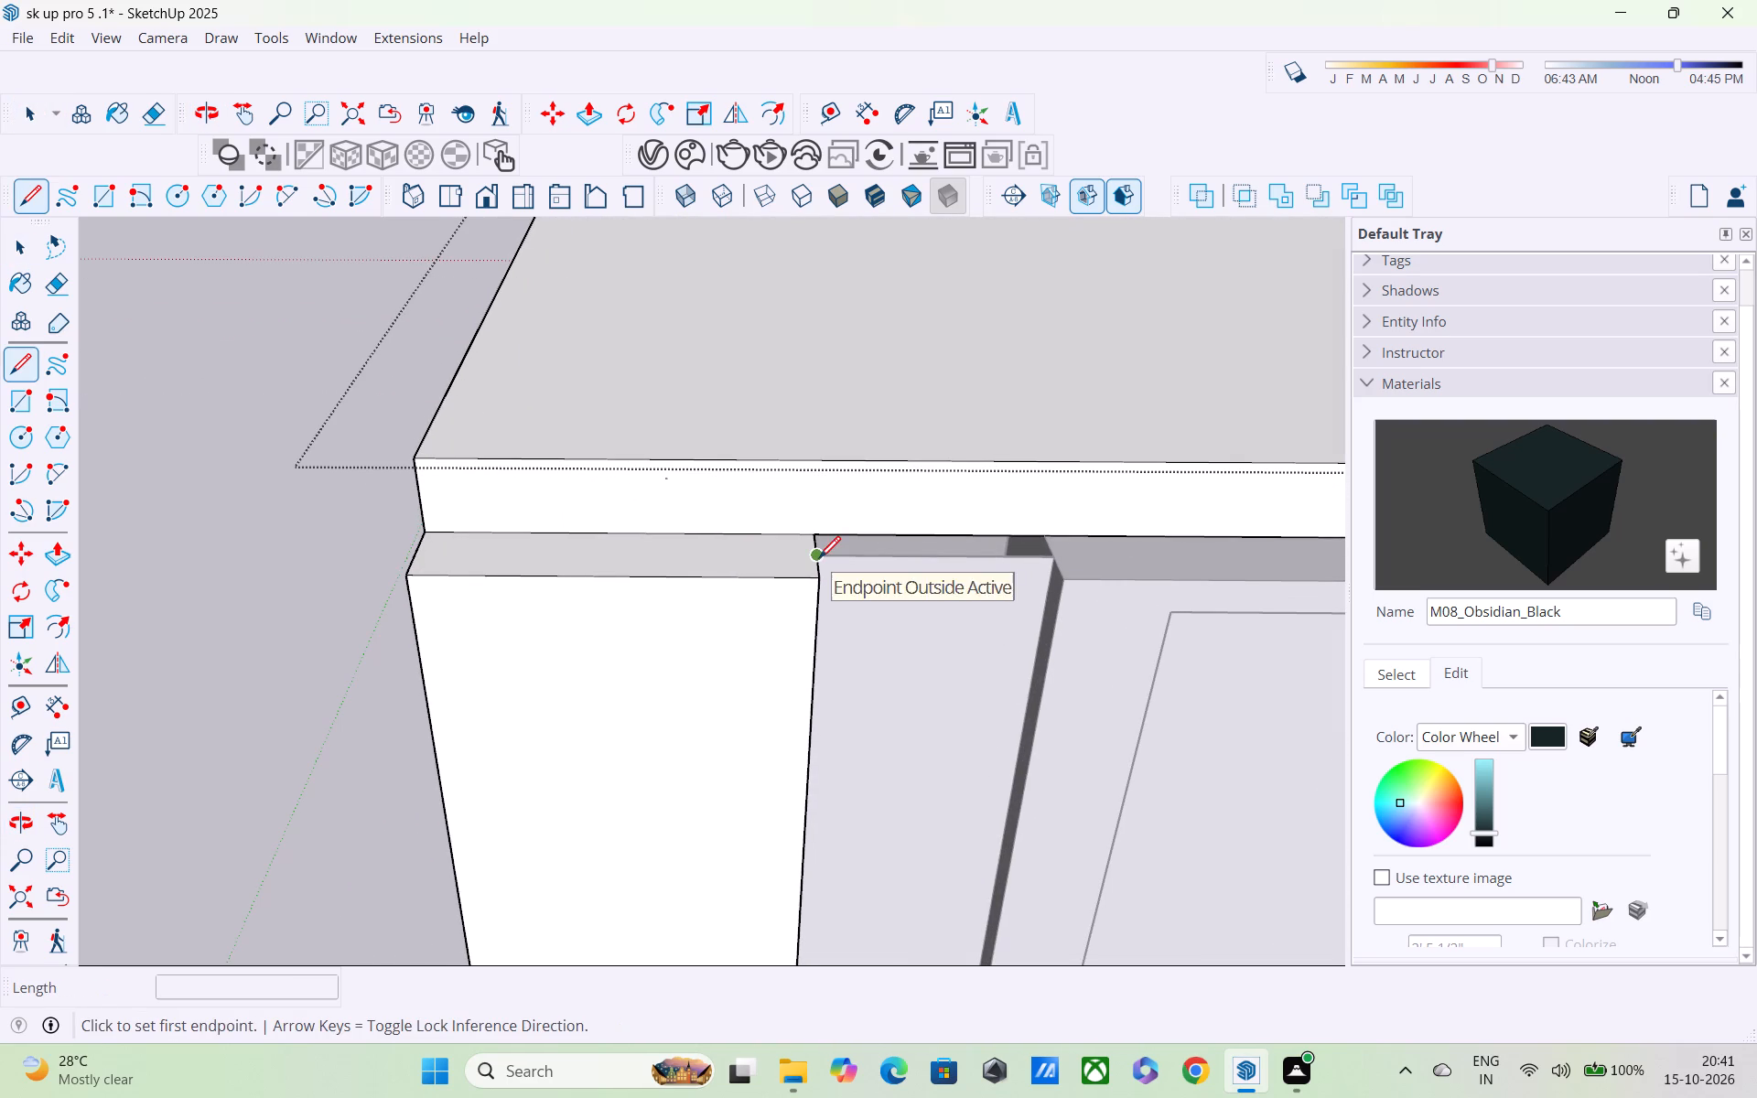
left_click(810, 542)
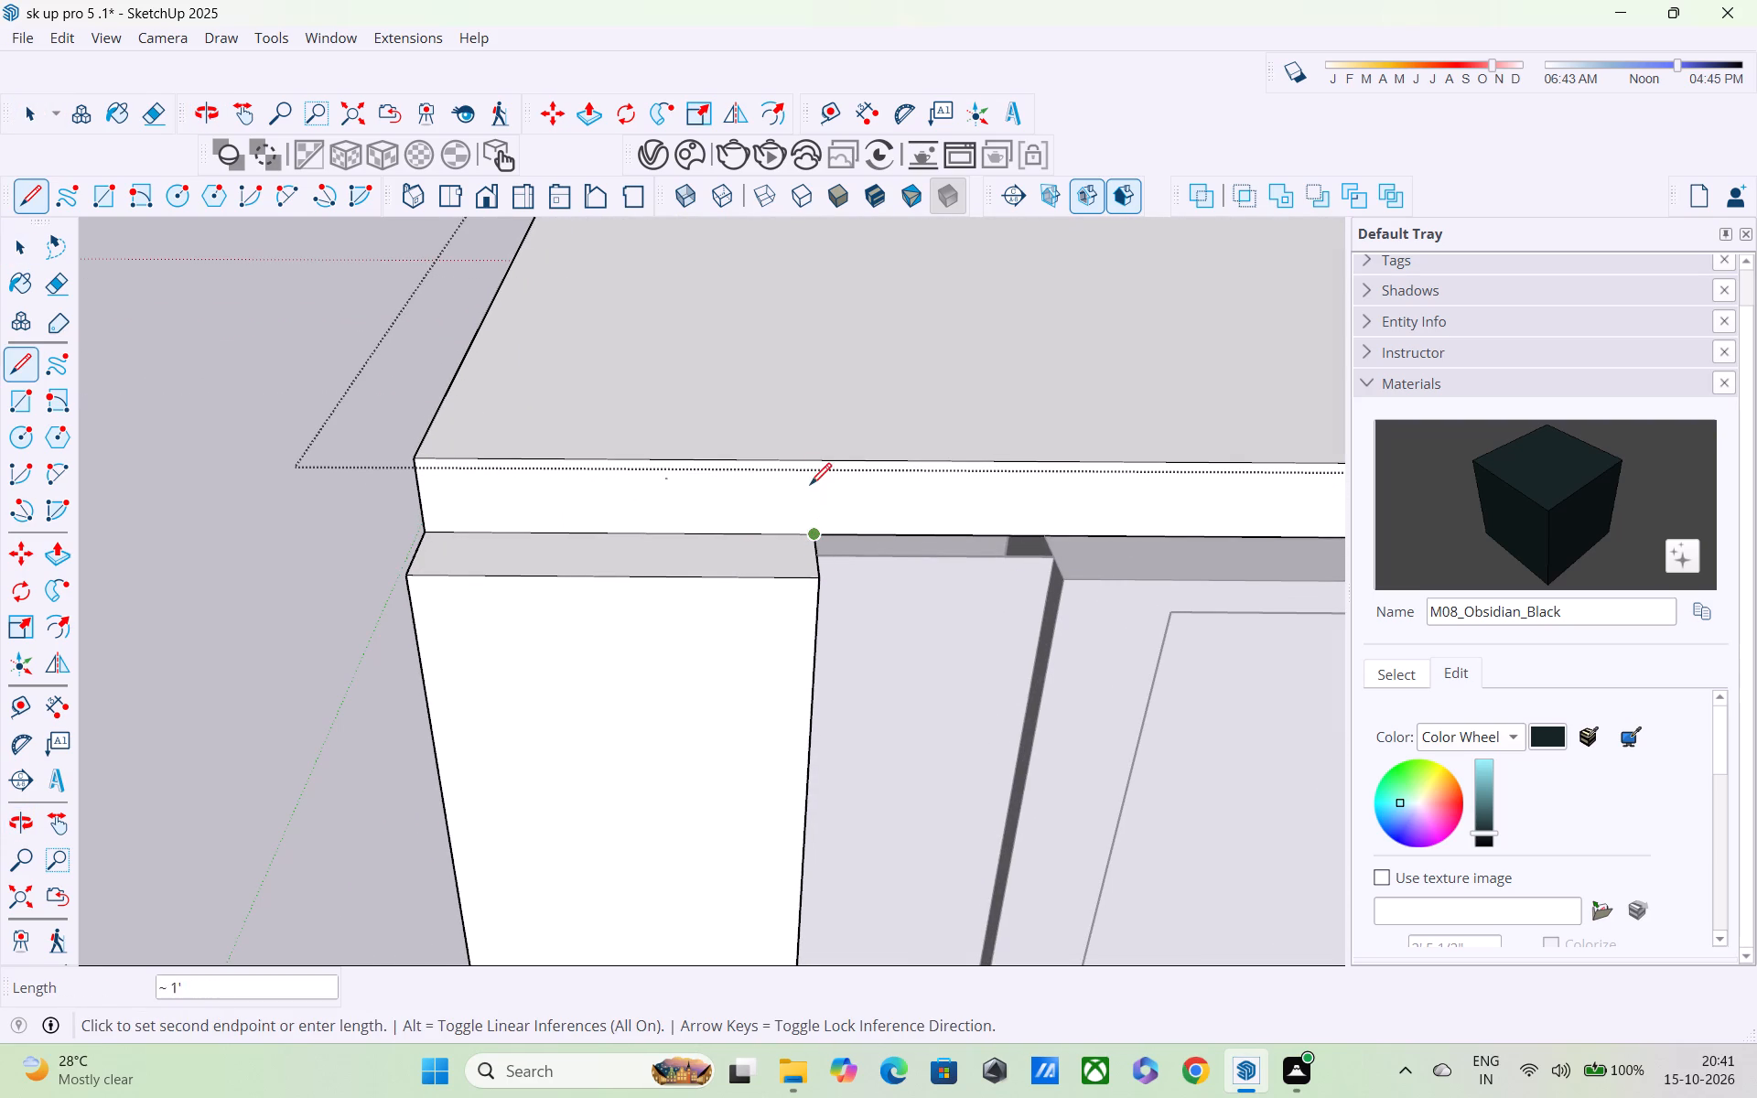
left_click(817, 461)
scroll(827, 522, "down", 2)
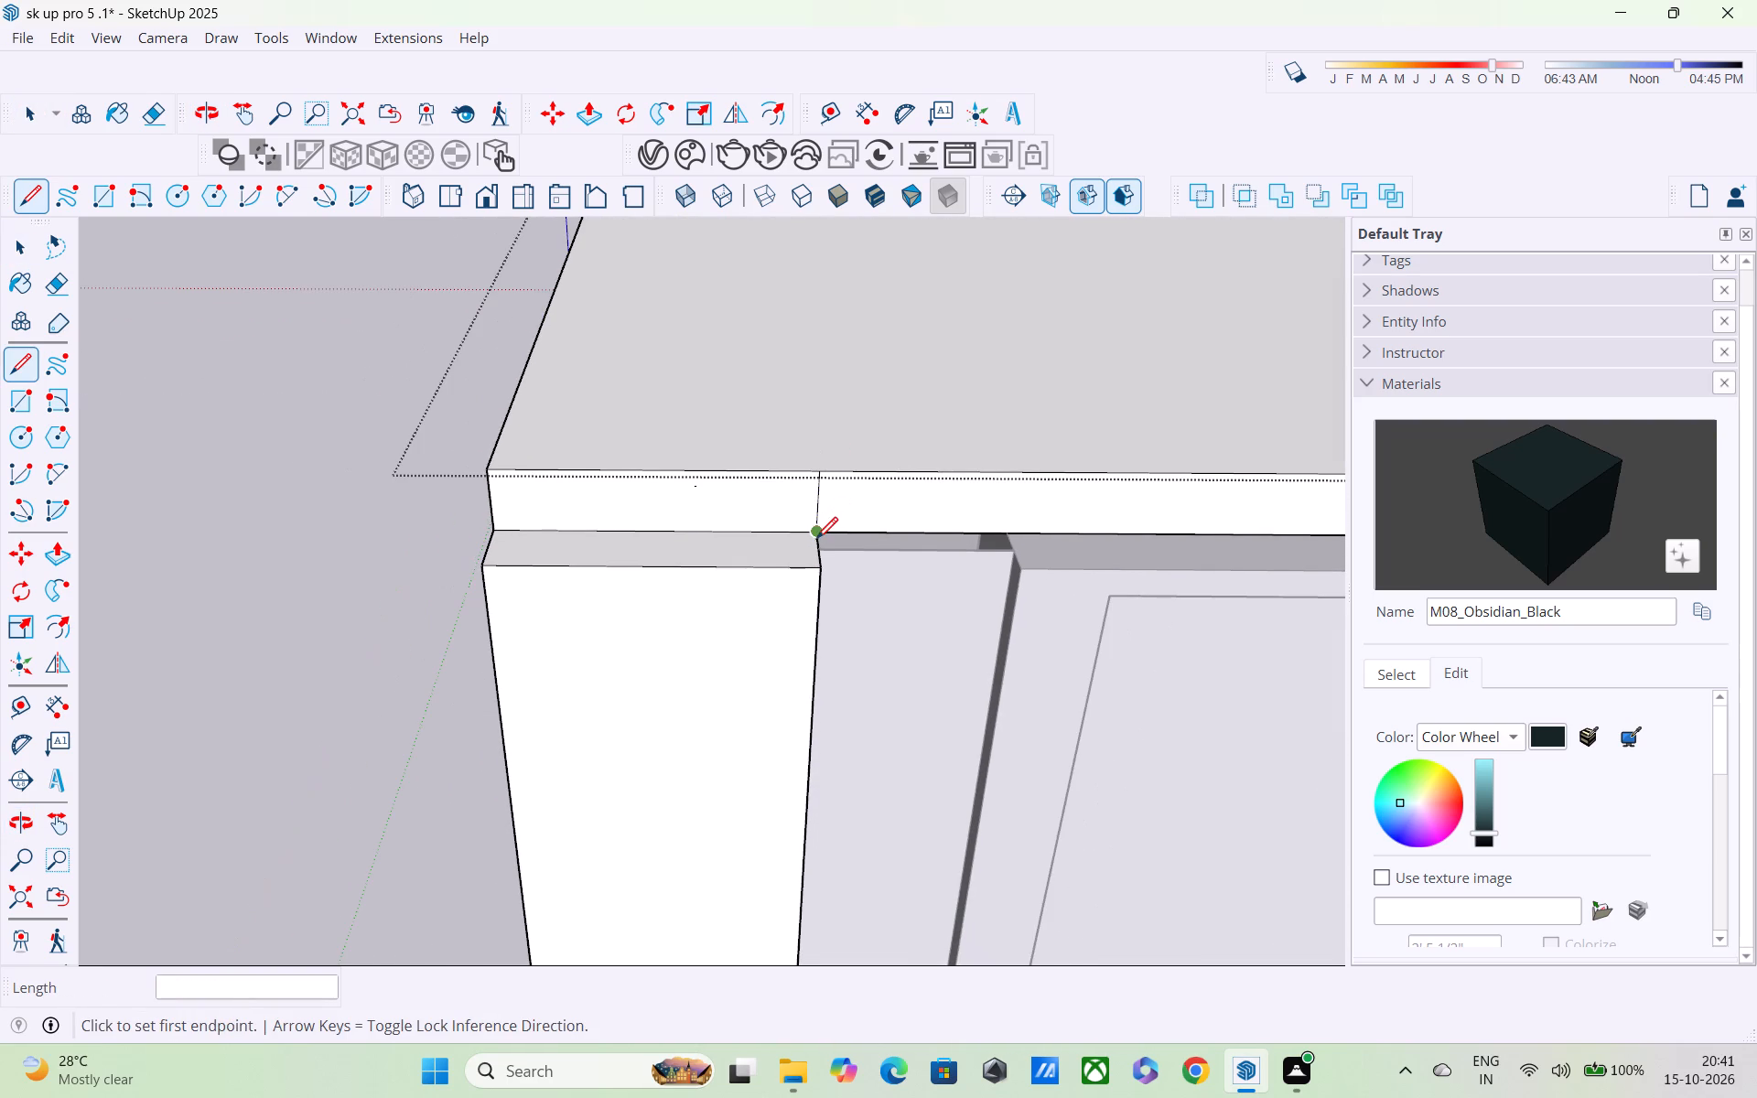
Push/Pull the long part of the roof slab's front face forward 10", flush with the corner column's front face.
scroll(816, 541, "down", 2)
middle_click_drag(805, 535, 692, 435)
scroll(706, 439, "down", 3)
scroll(751, 484, "up", 1)
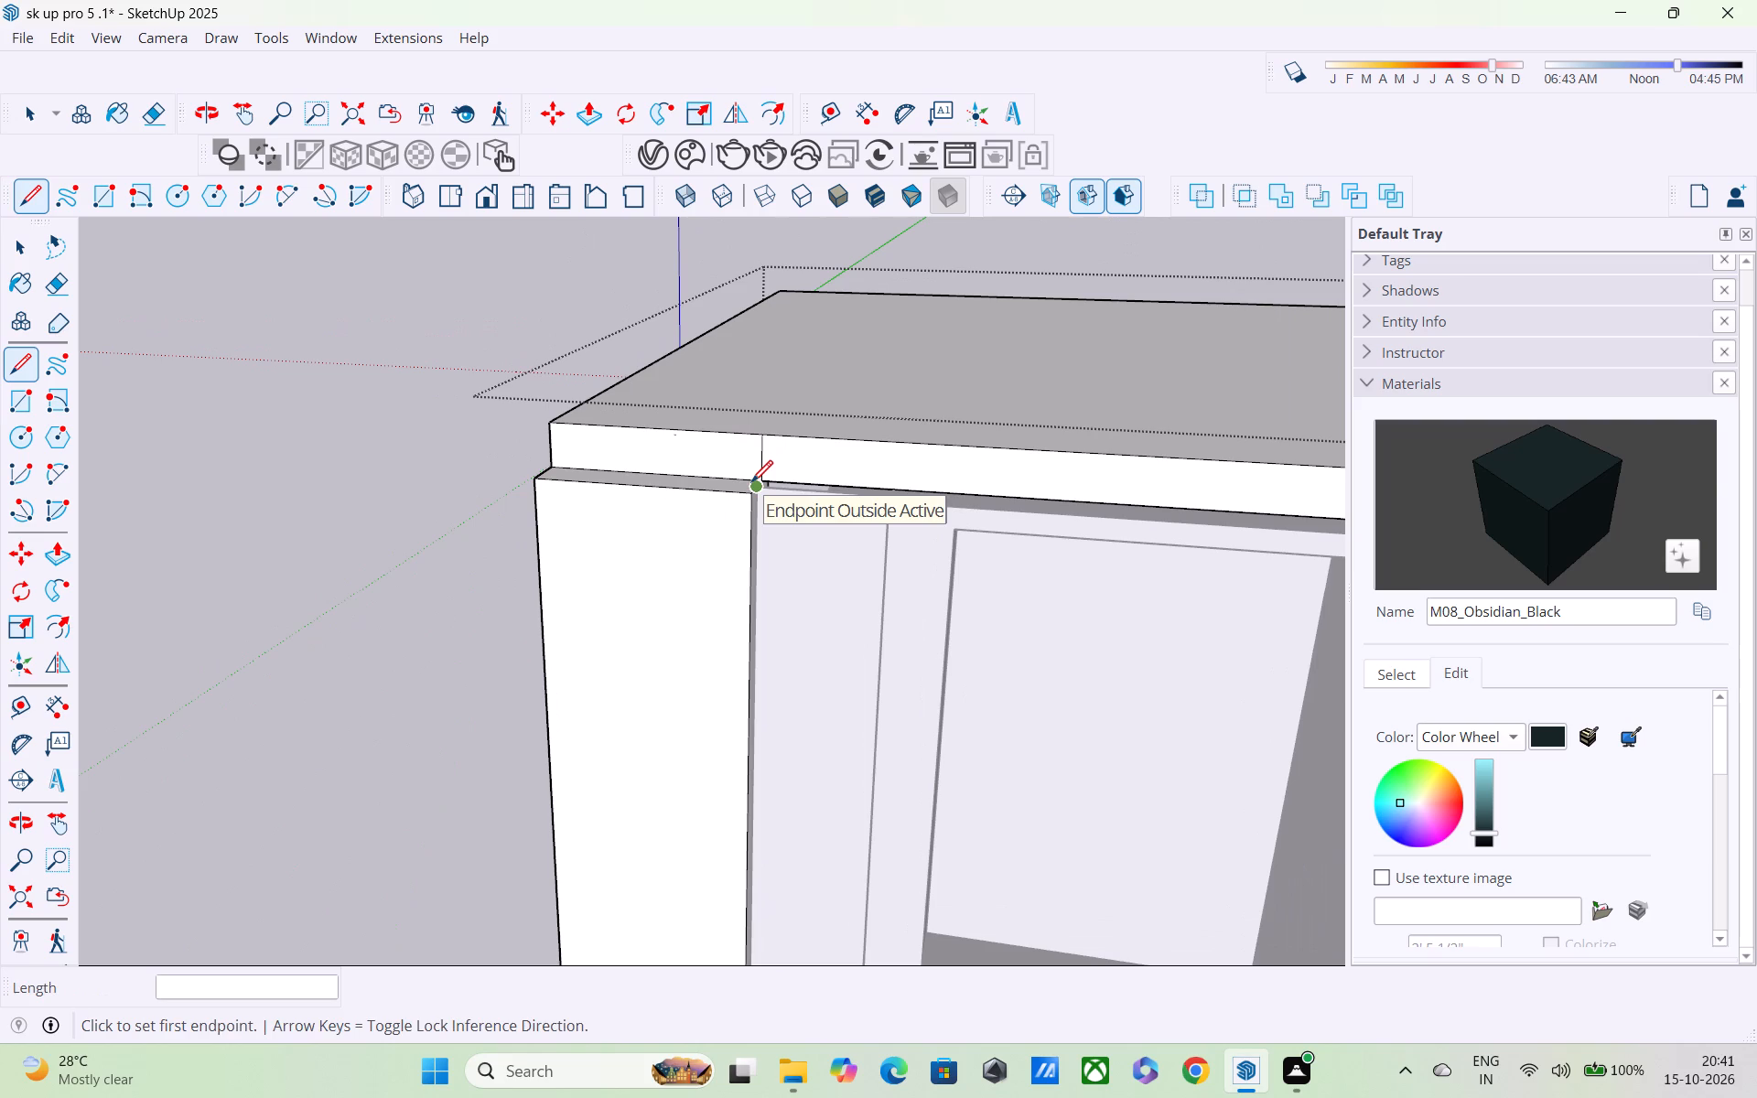
key("p")
left_click(926, 479)
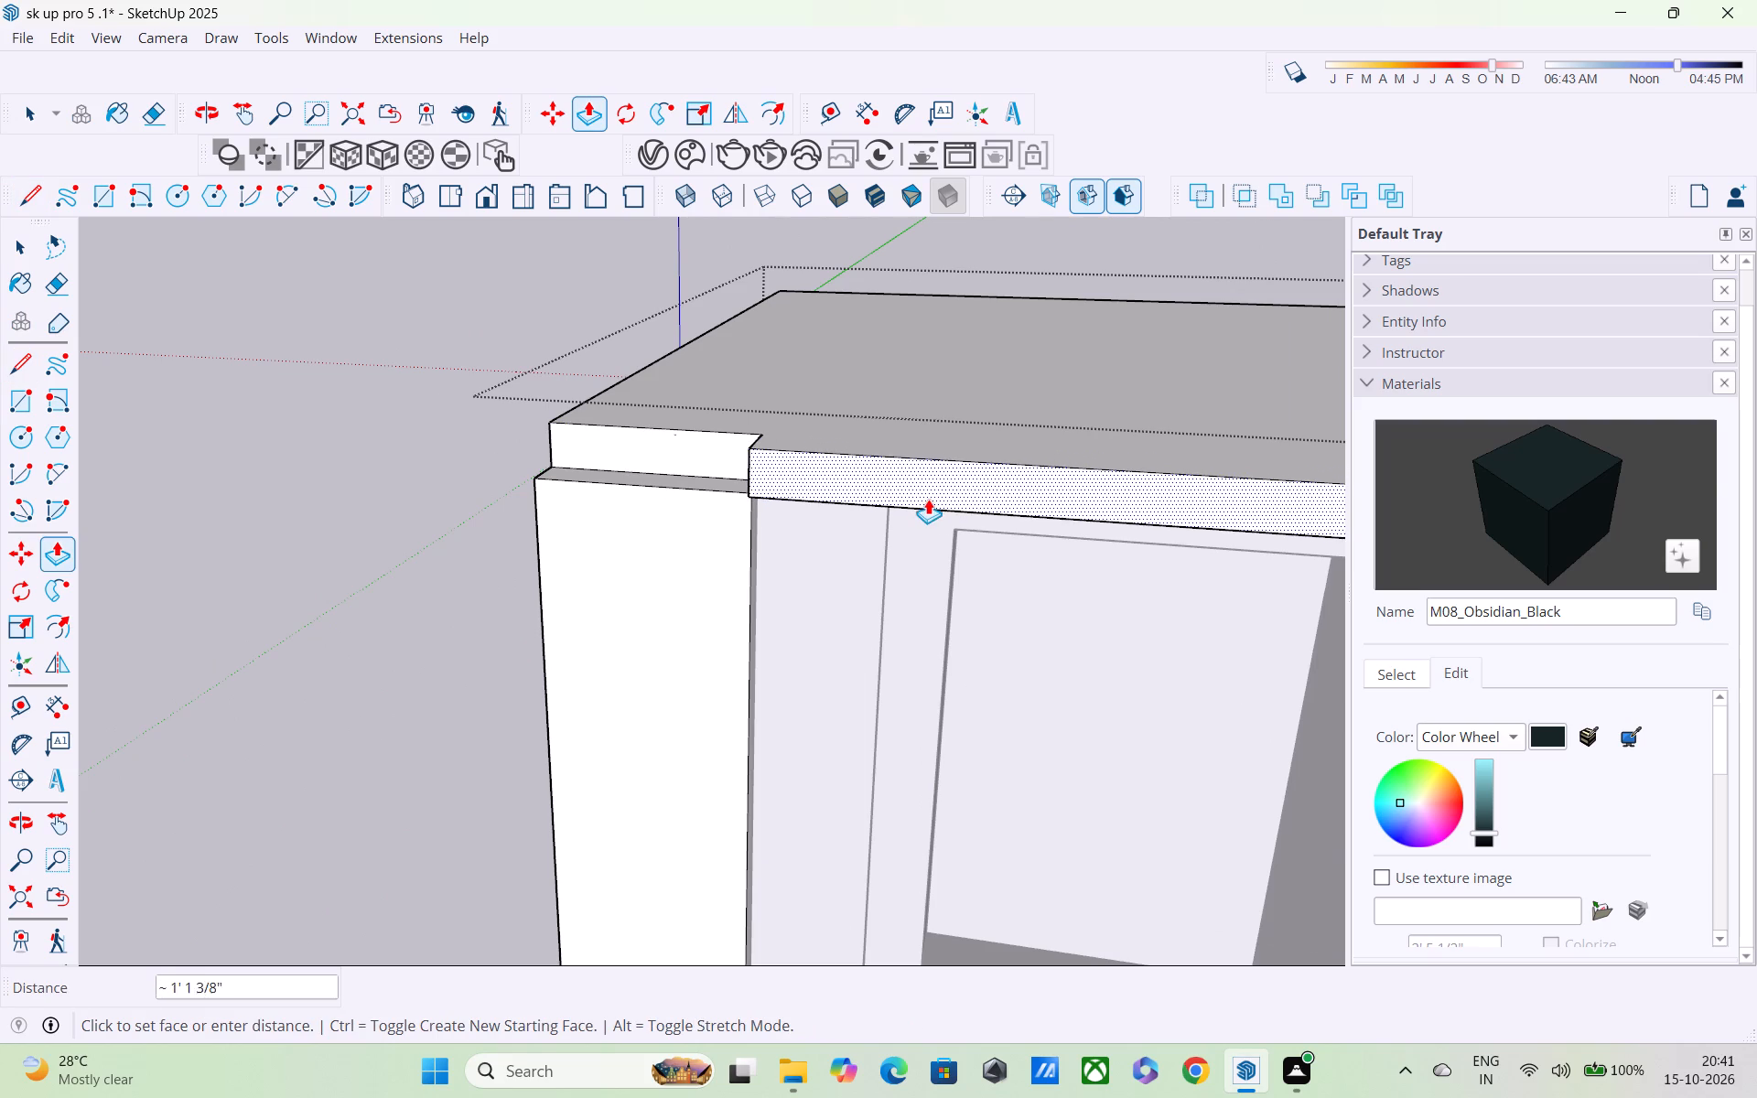
scroll(754, 453, "down", 4)
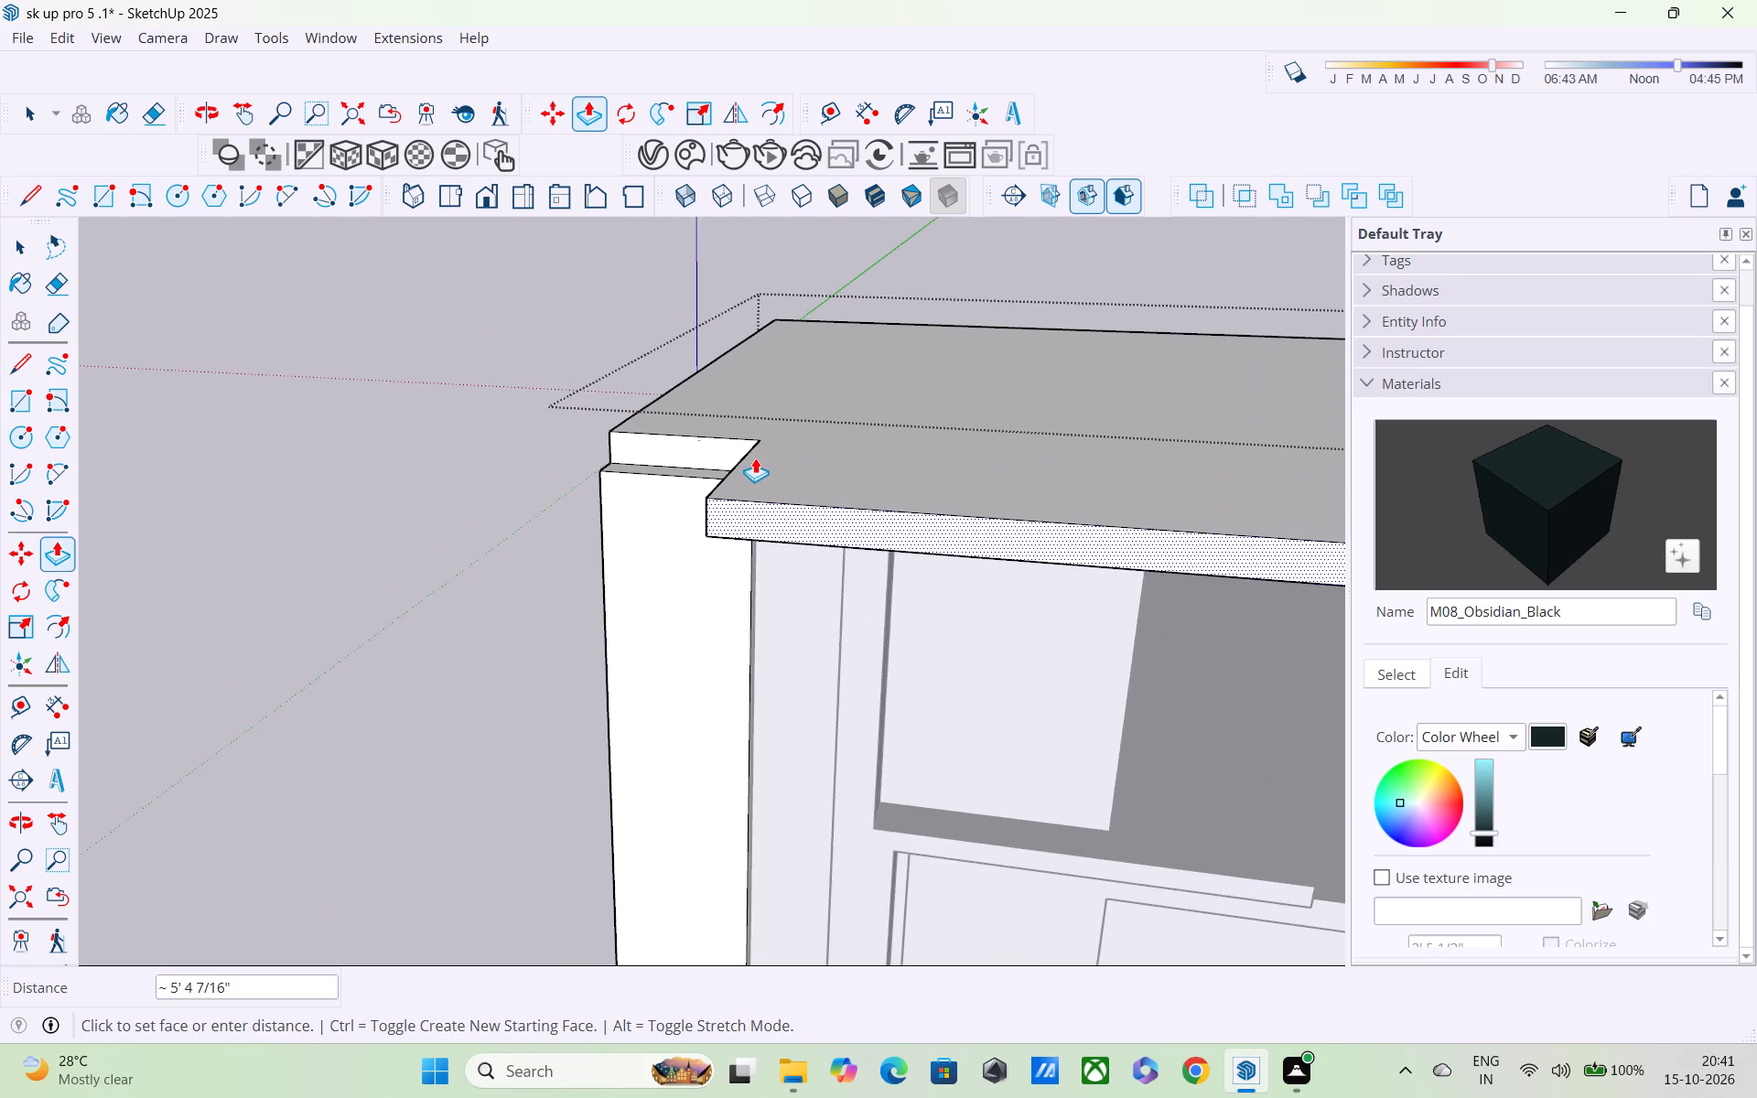
middle_click_drag(760, 463, 1046, 374)
middle_click_drag(874, 477, 996, 491)
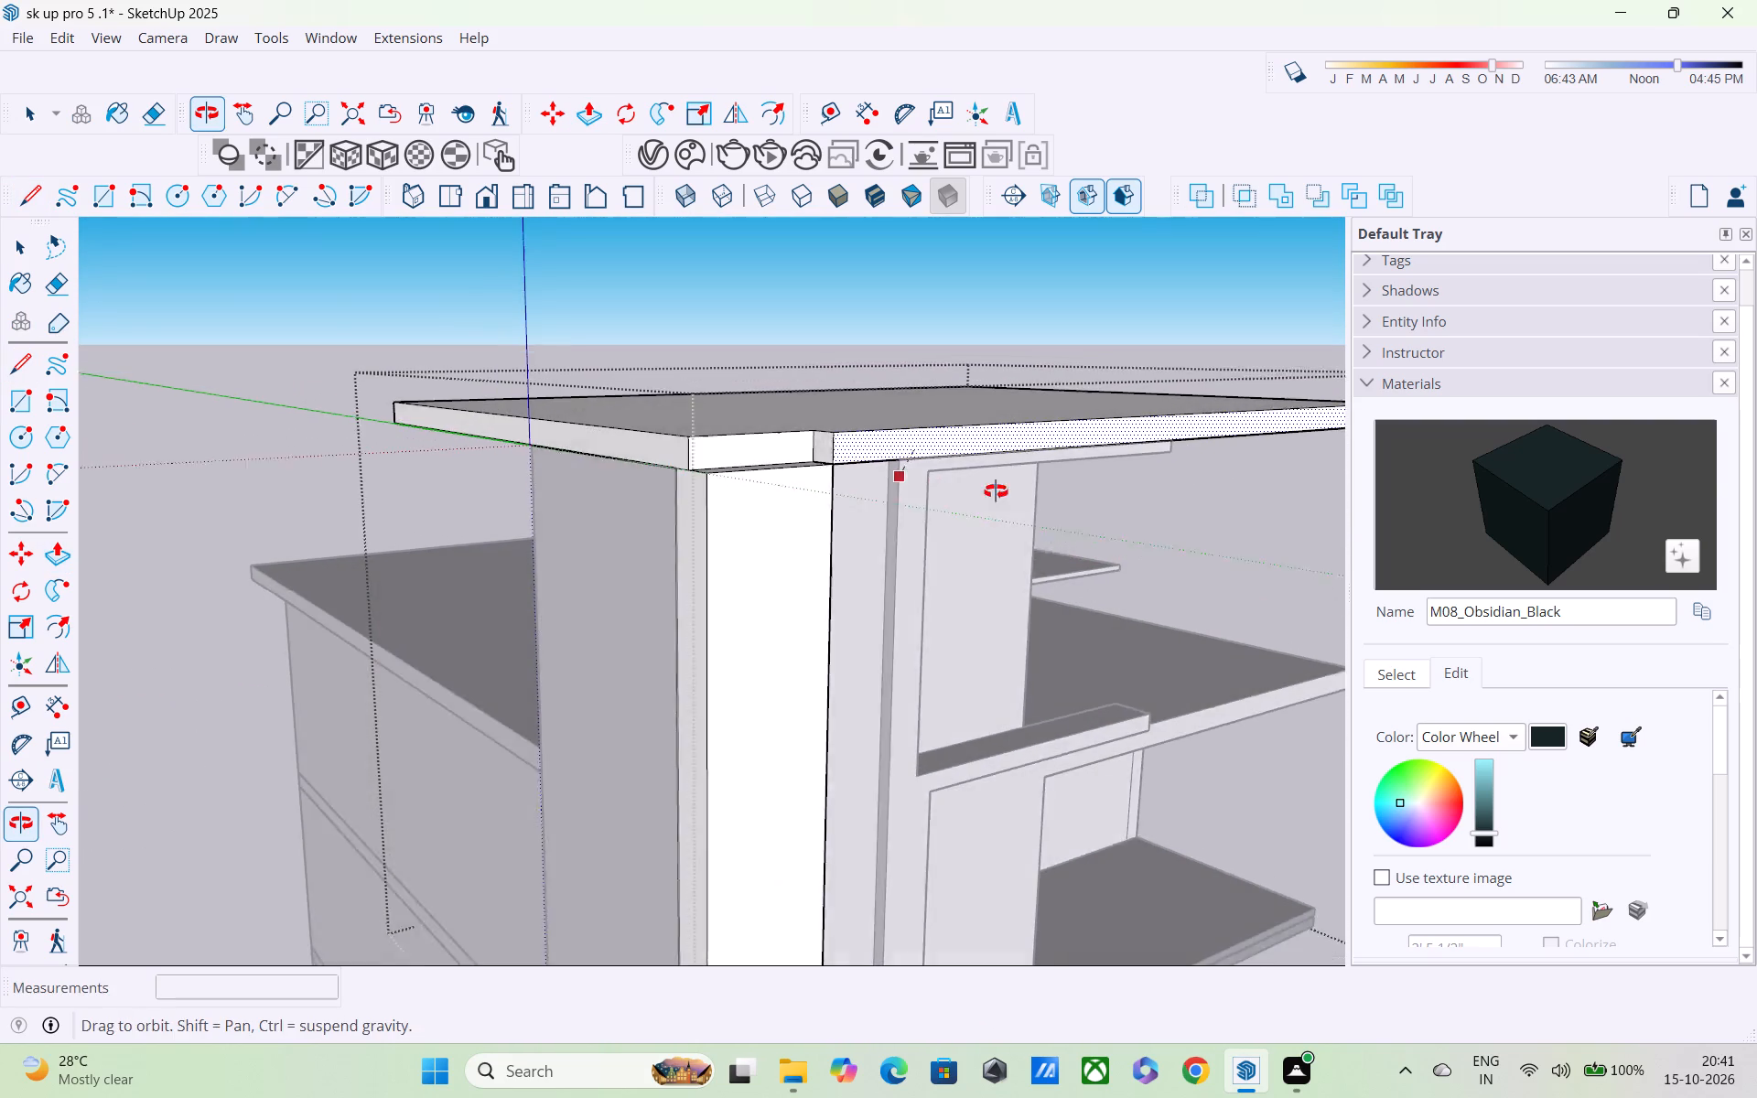
middle_click_drag(996, 491, 1009, 491)
scroll(1009, 489, "up", 1)
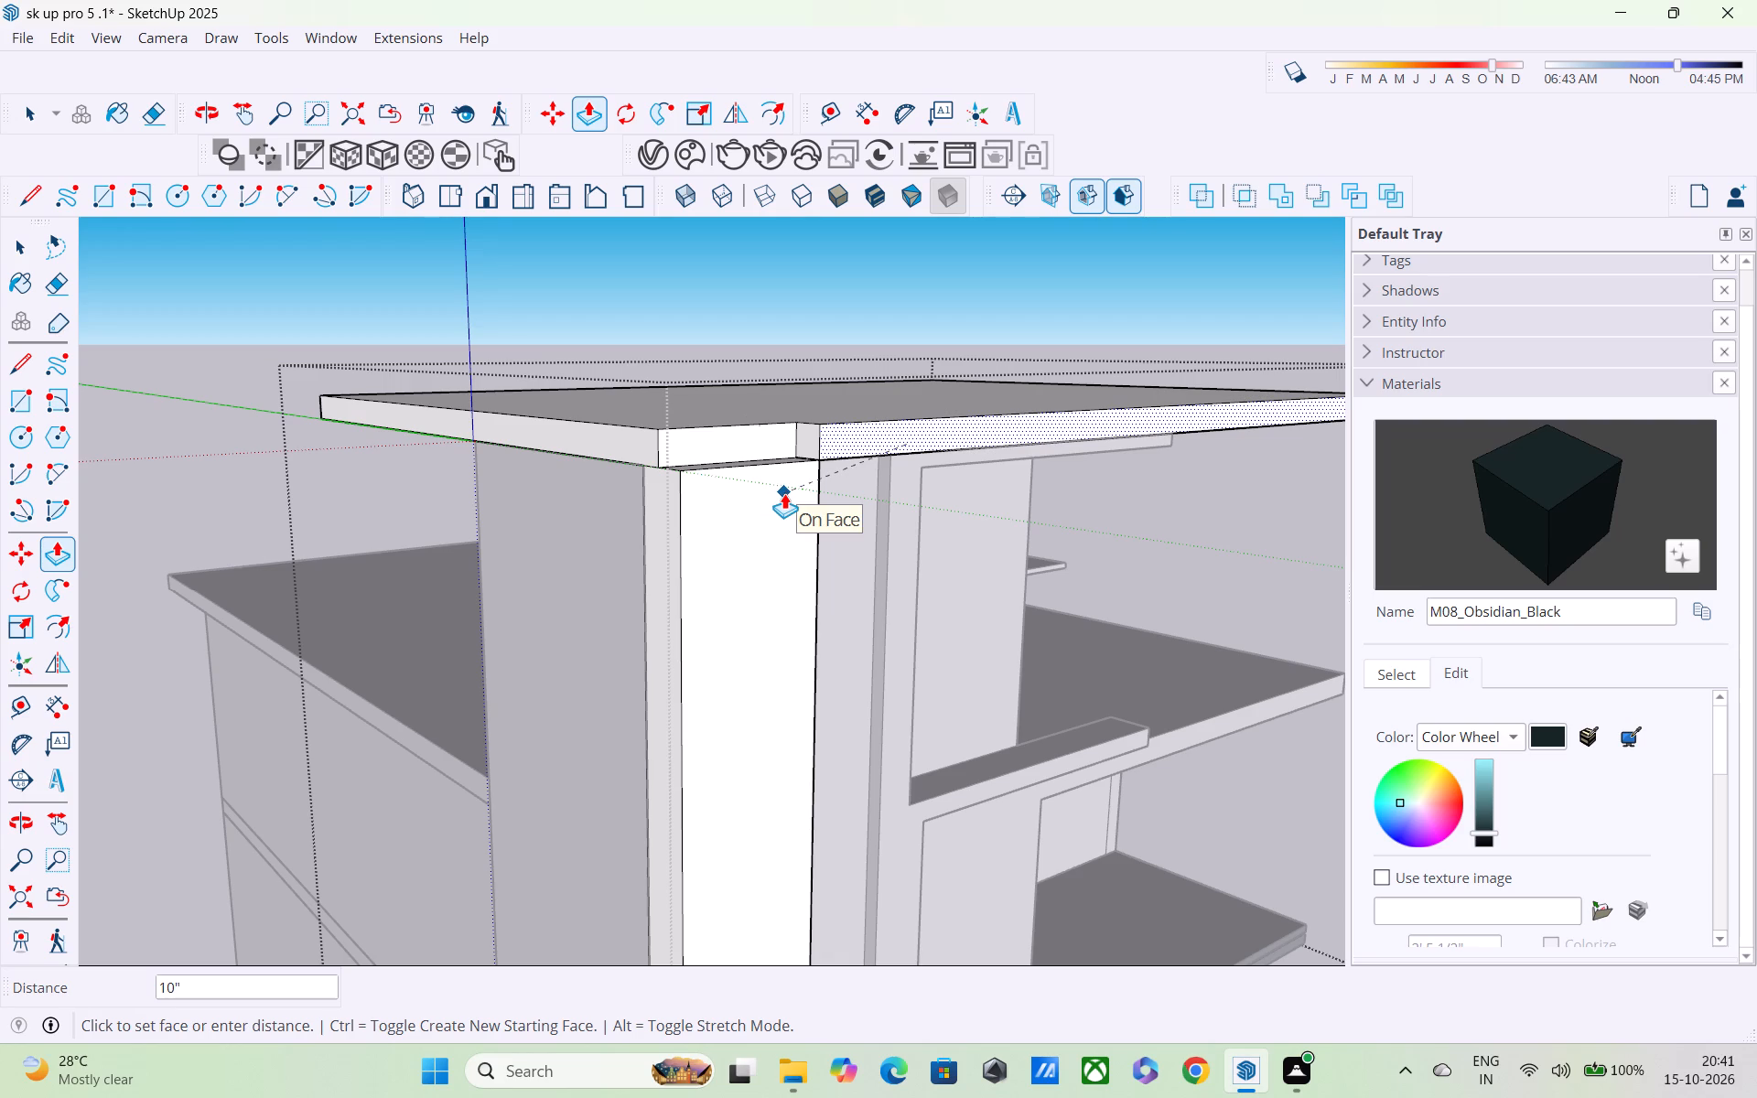
left_click(785, 492)
Push/Pull the exposed top of the corner column up to the roof slab's top surface, filling the corner notch.
middle_click(579, 321)
scroll(598, 339, "down", 2)
middle_click_drag(814, 490, 641, 329)
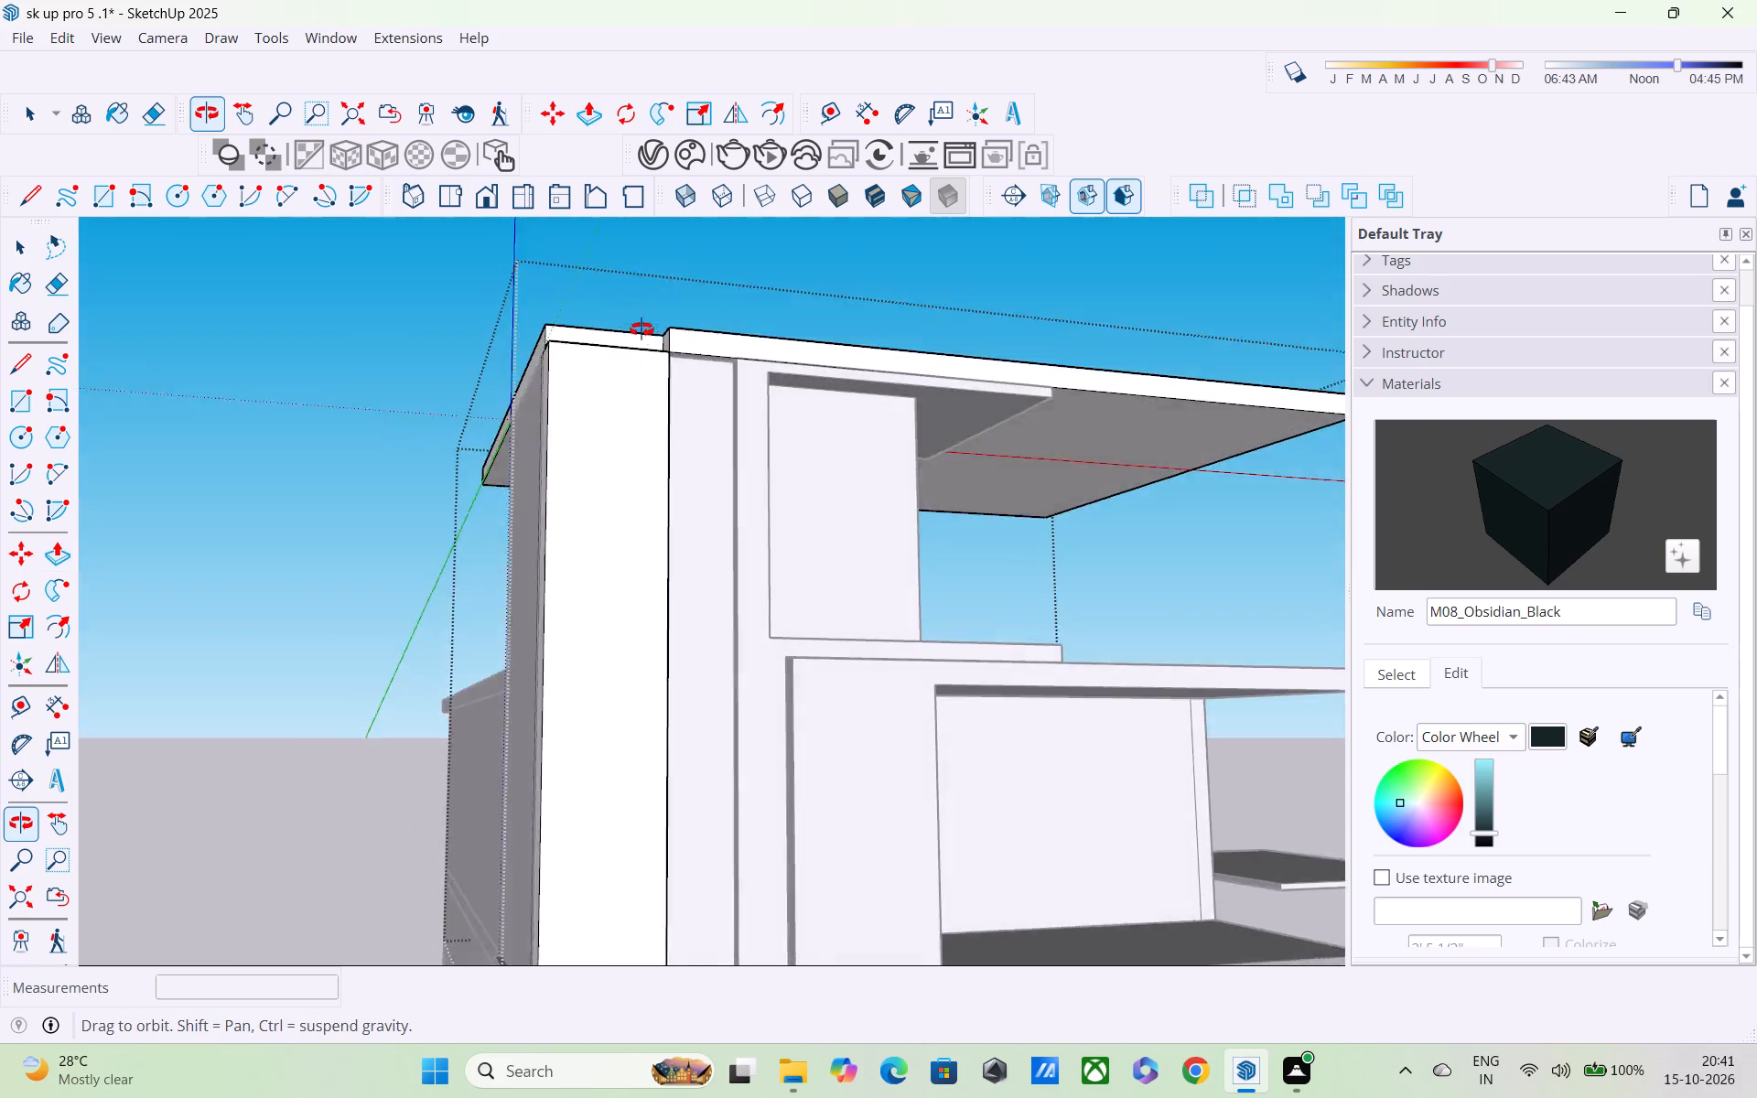
middle_click_drag(641, 329, 1012, 665)
scroll(1010, 664, "up", 1)
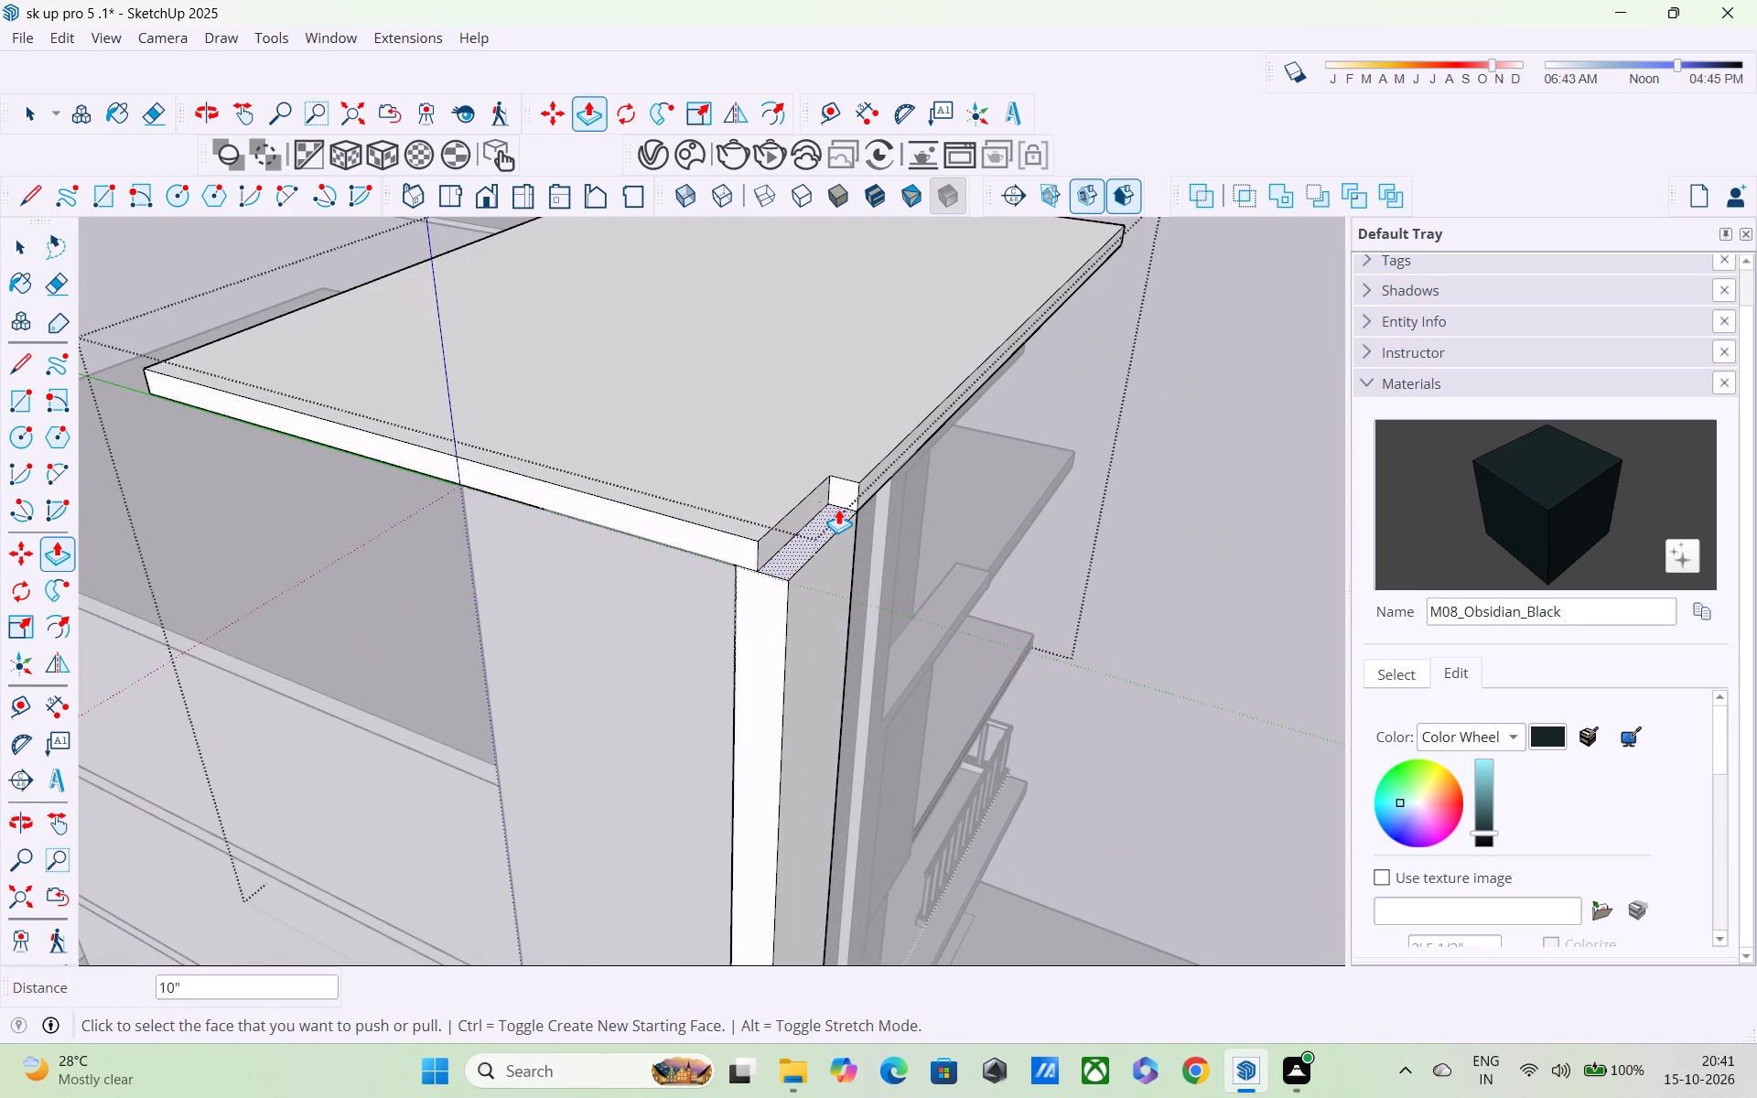
left_click(838, 509)
left_click(815, 482)
middle_click_drag(817, 488, 829, 508)
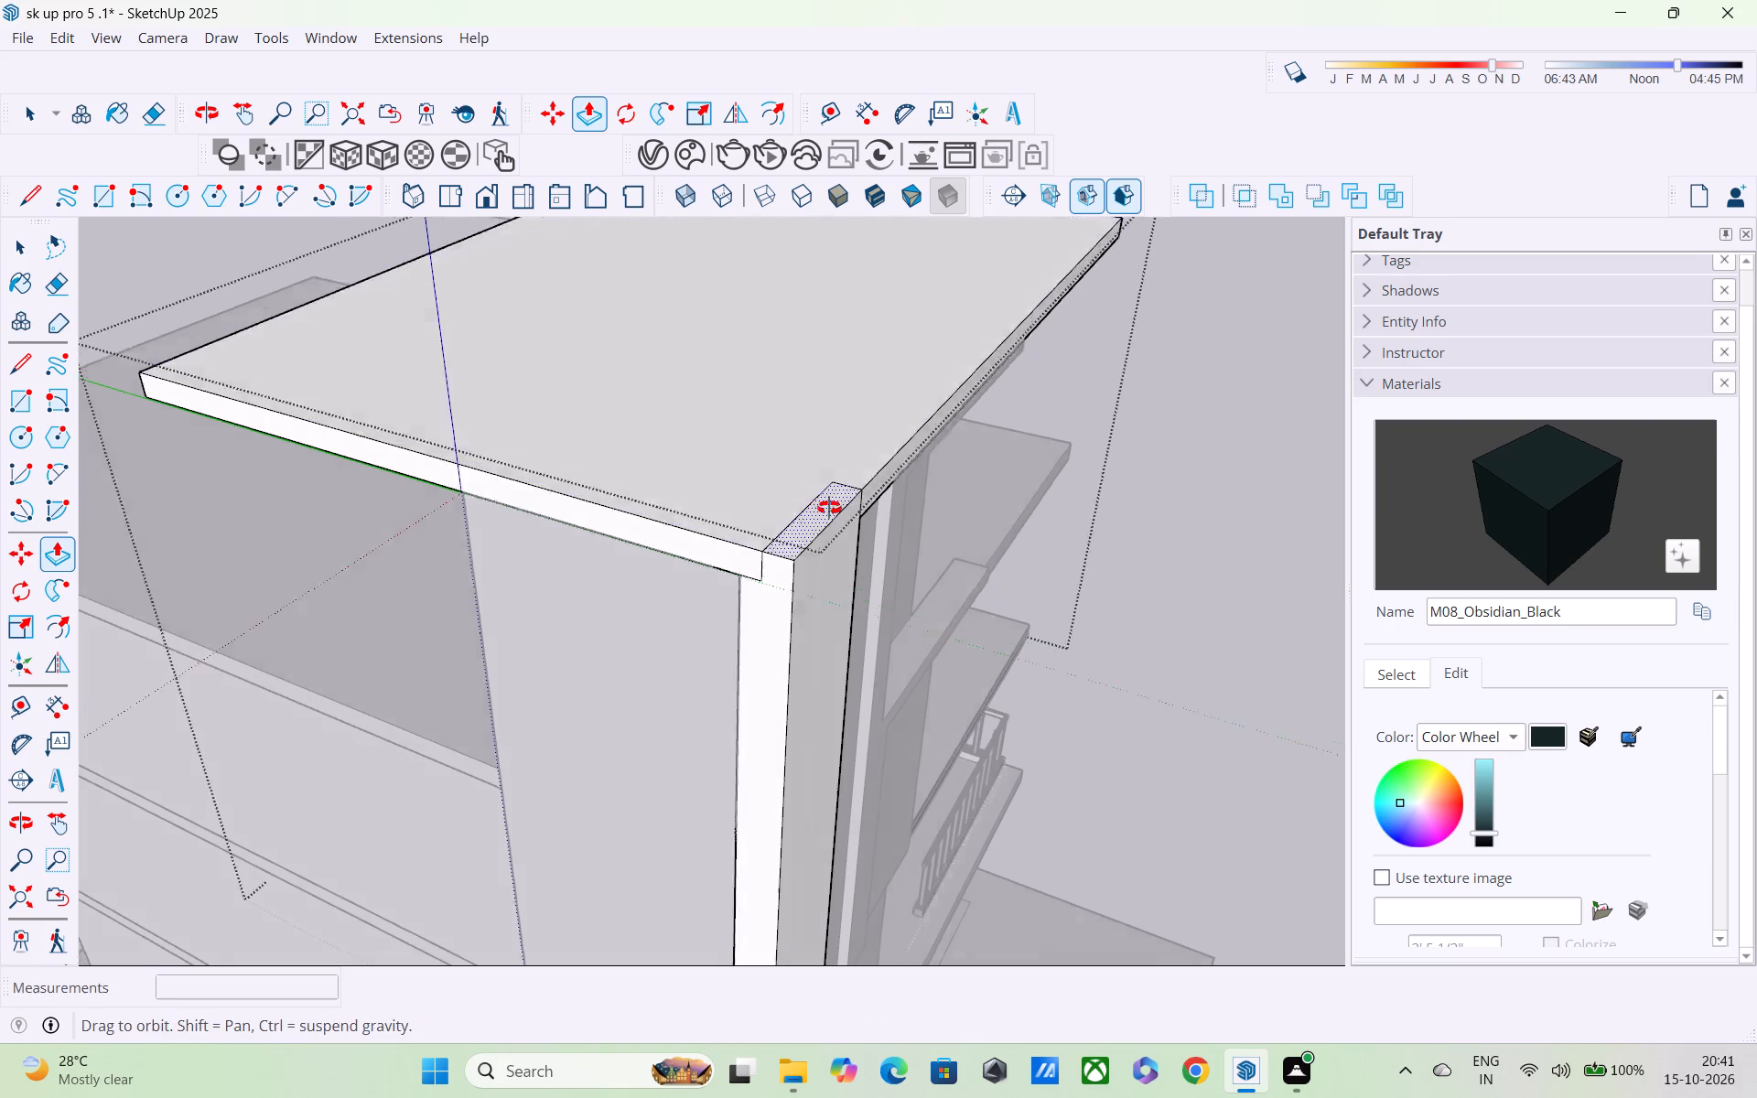
middle_click_drag(829, 508, 885, 571)
scroll(885, 571, "up", 1)
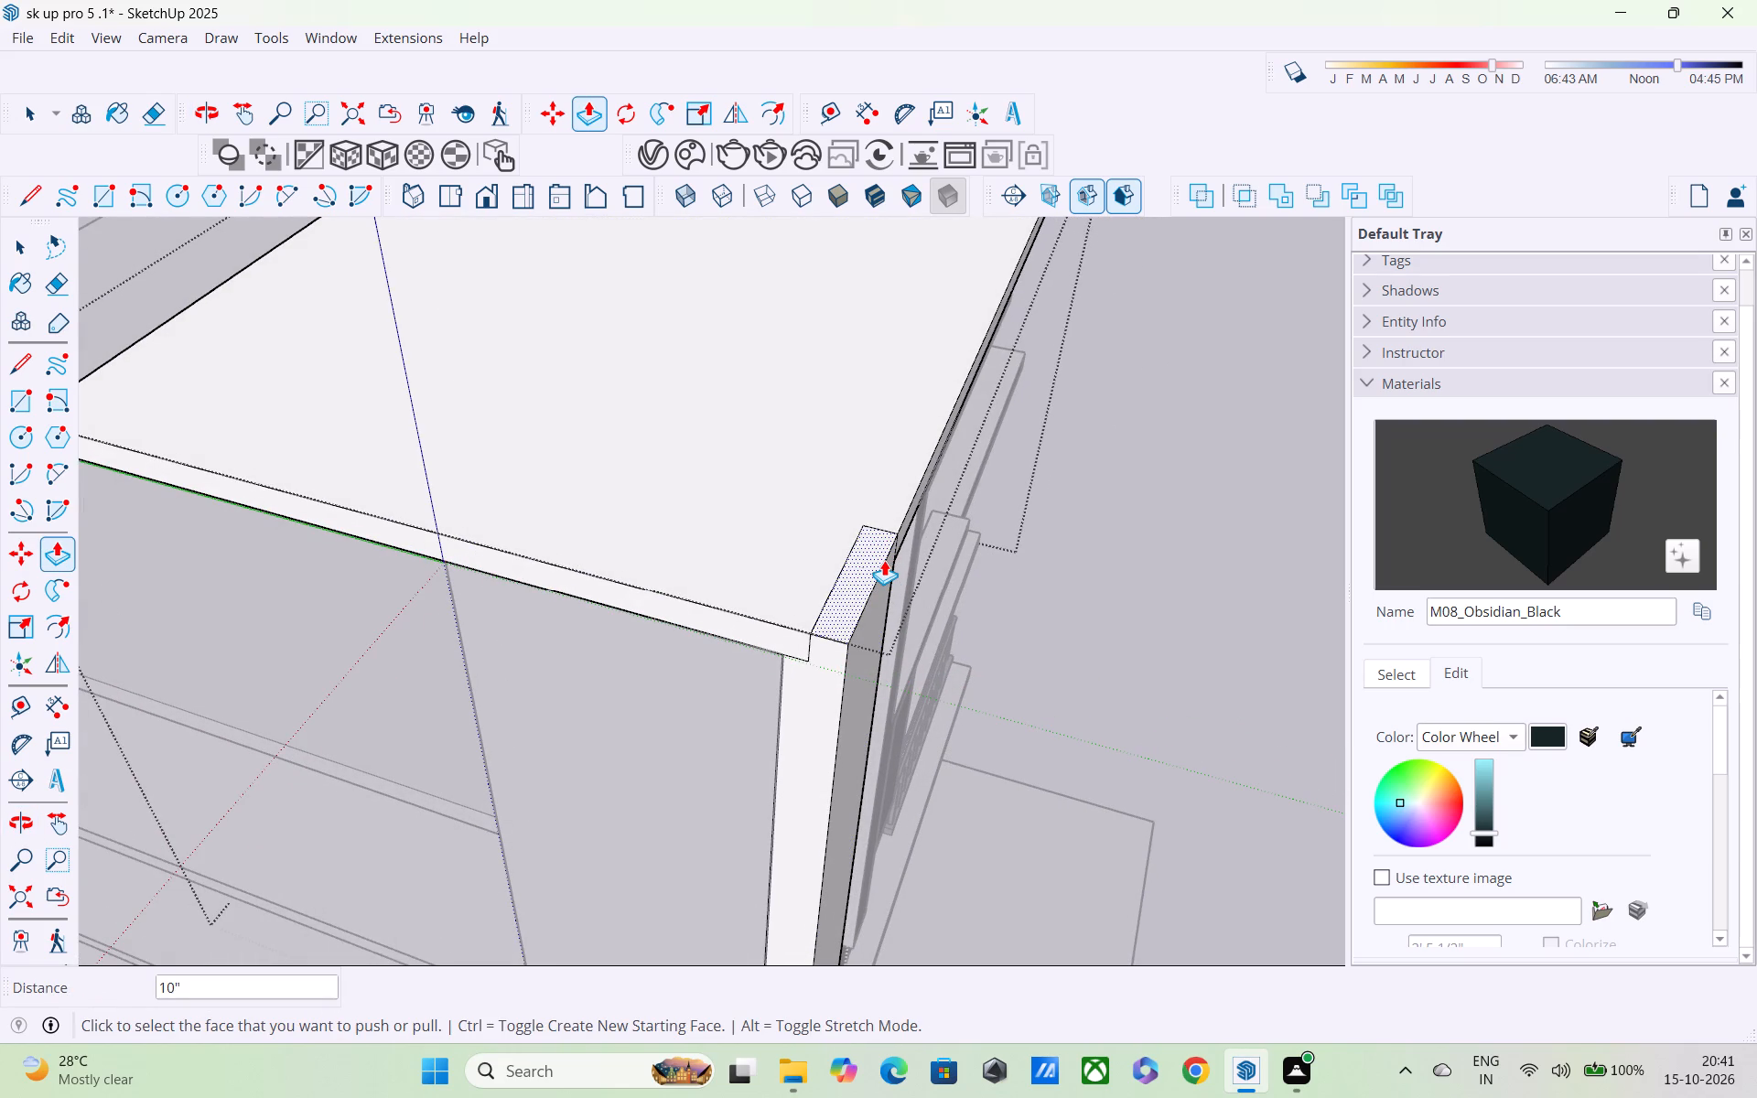
Erase the vertical seam between the corner column's top and the roof slab on the front face.
scroll(884, 560, "down", 1)
middle_click_drag(874, 552, 586, 294)
scroll(586, 294, "up", 3)
scroll(586, 294, "down", 3)
middle_click_drag(609, 313, 540, 328)
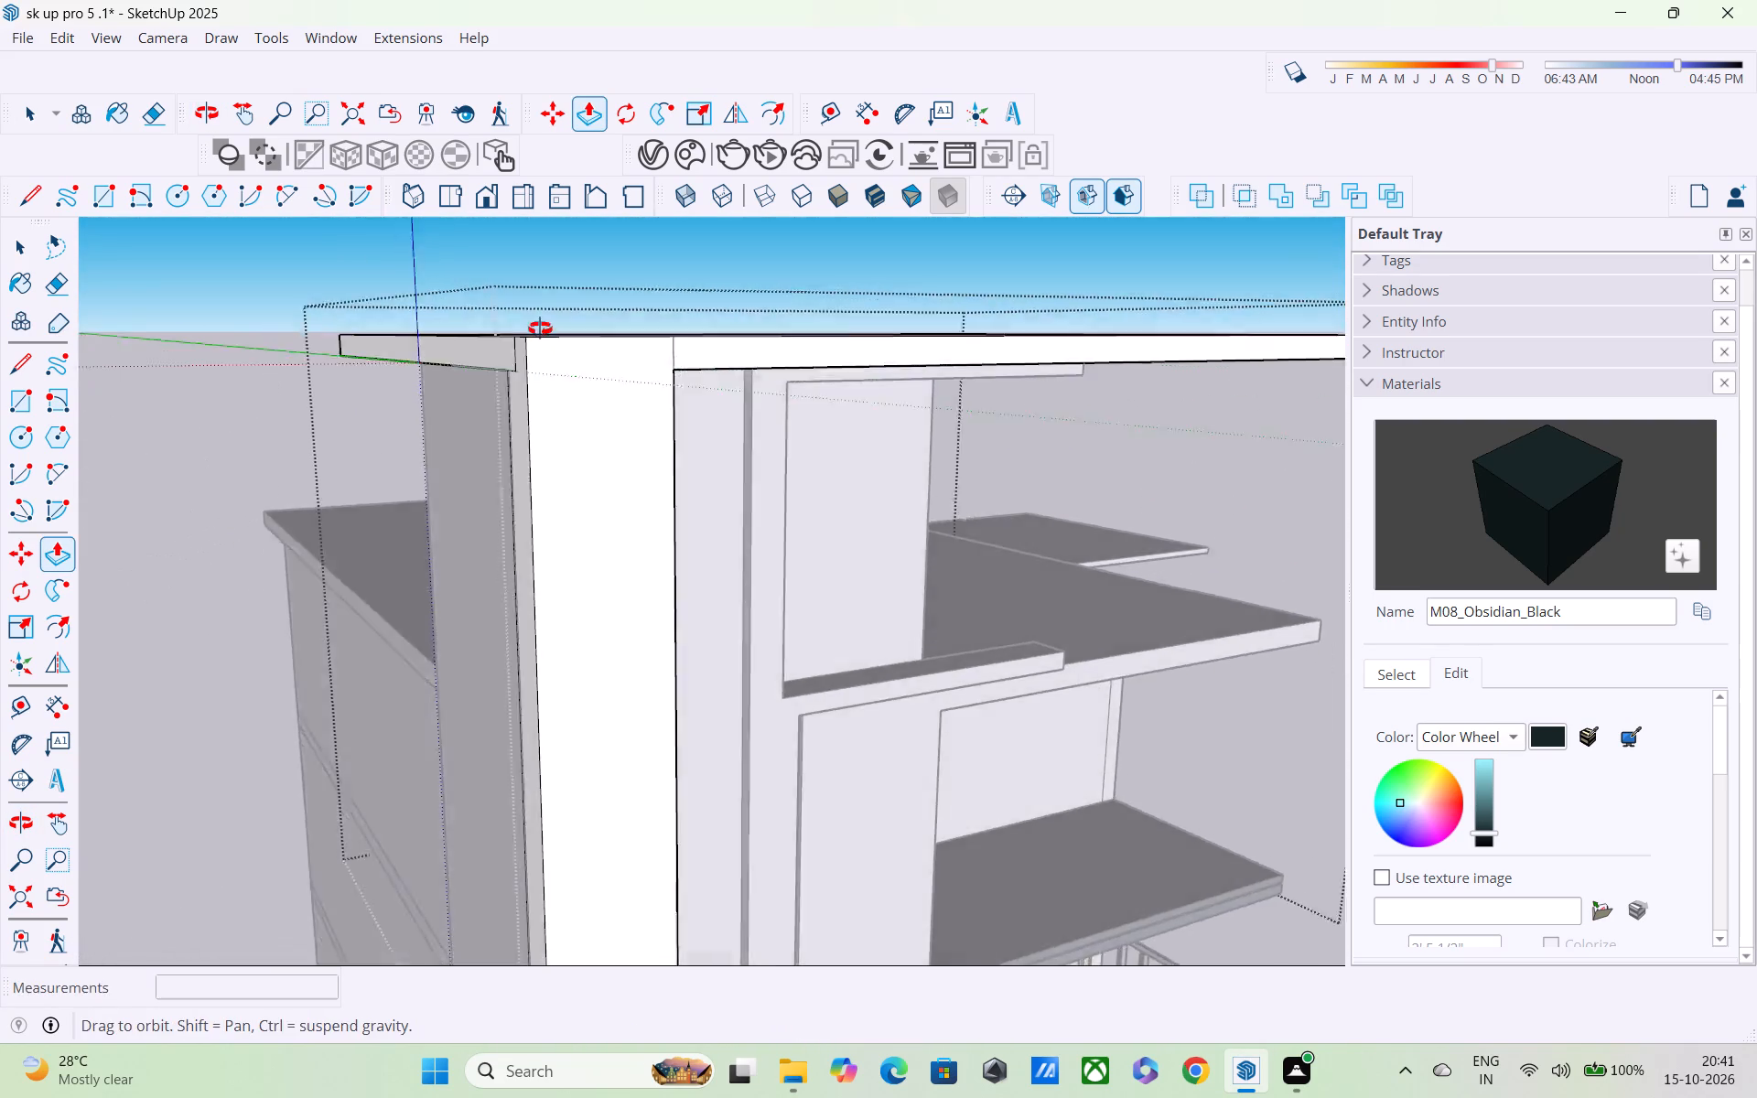
middle_click_drag(540, 328, 376, 359)
scroll(376, 359, "up", 1)
key("e")
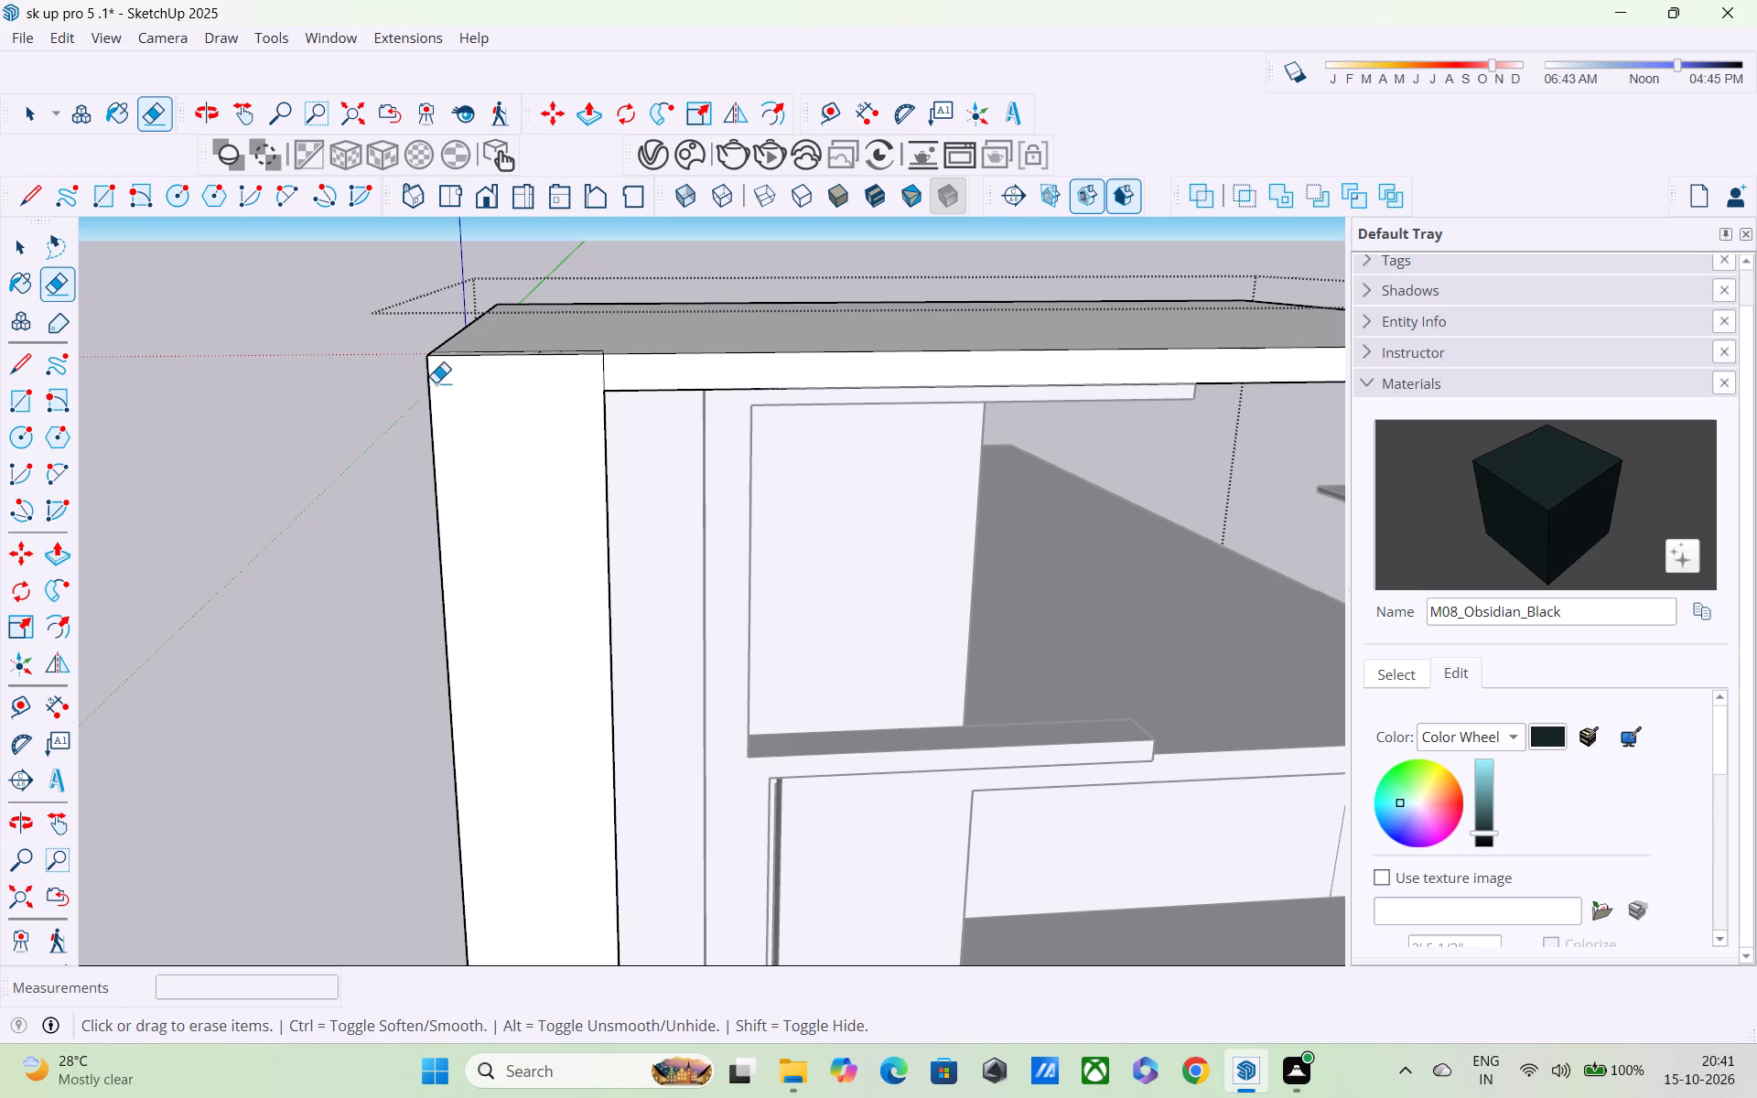
scroll(676, 328, "up", 3)
left_click(566, 399)
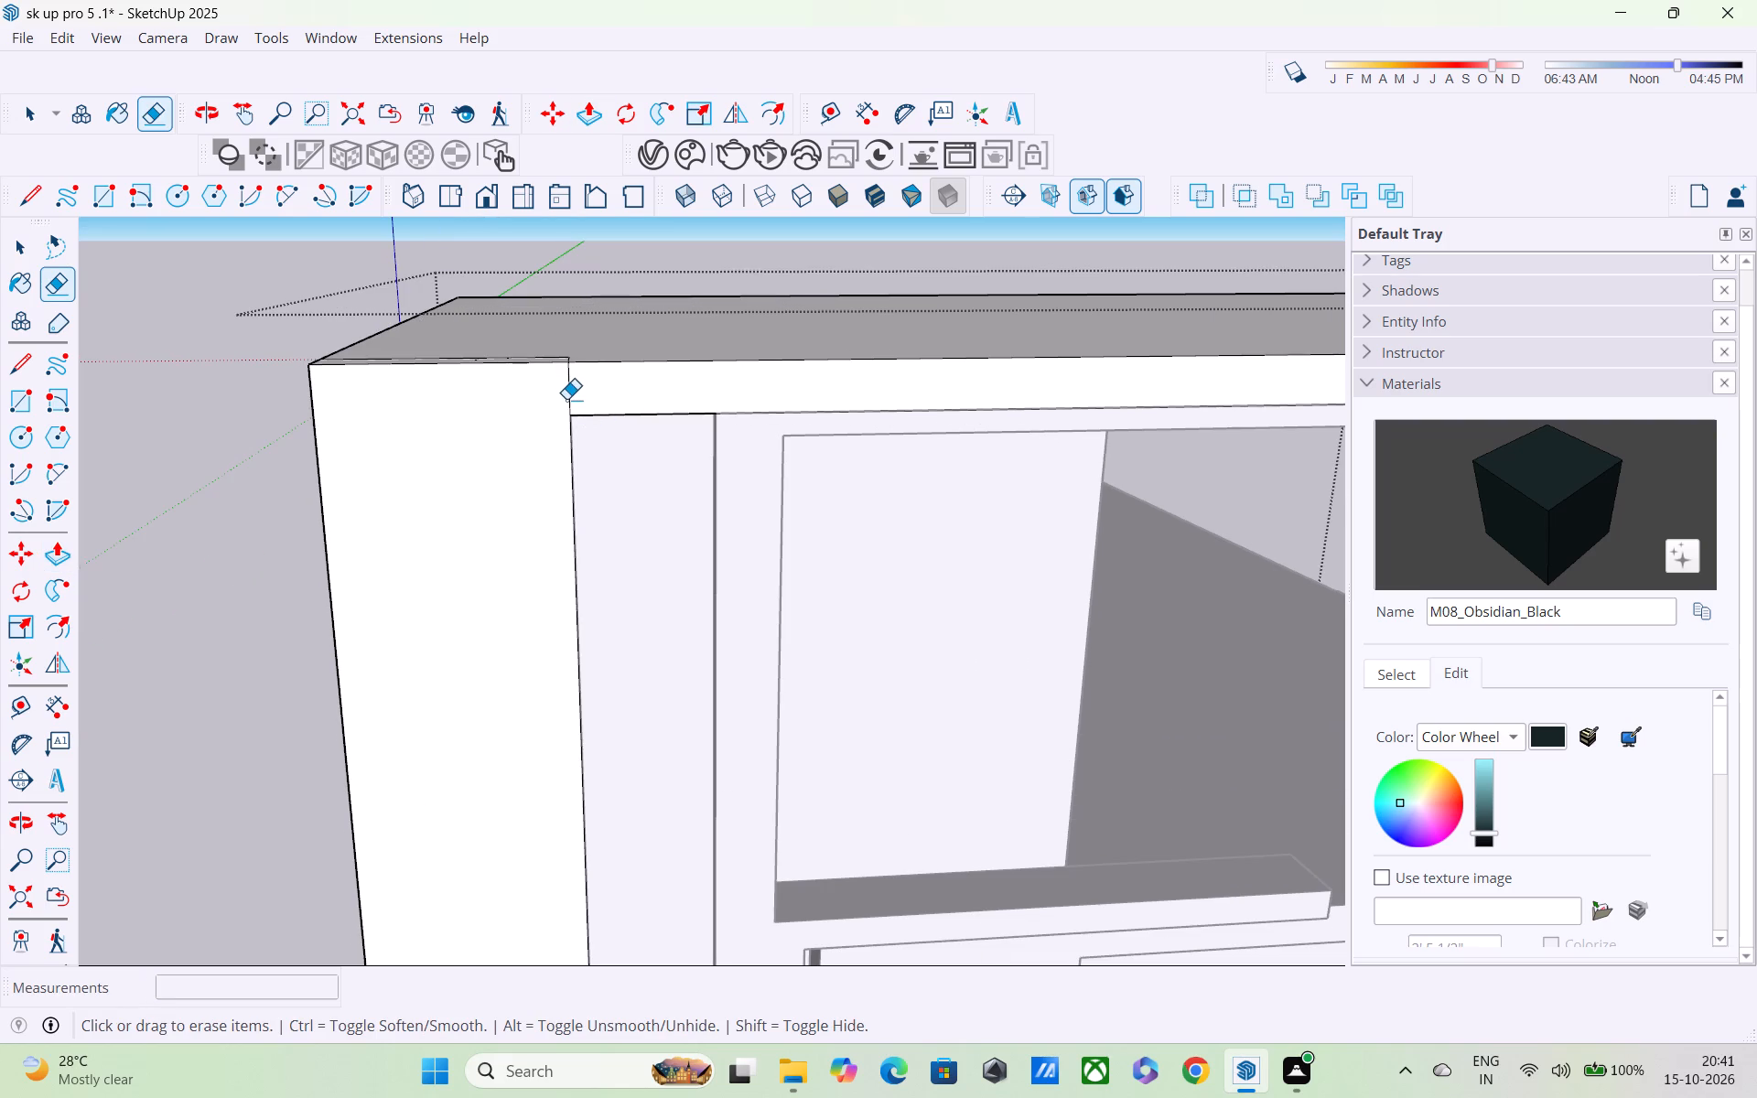
left_click(569, 389)
Erase the leftover seam lines outlining the corner column on the roof slab's top surface.
middle_click_drag(568, 373, 652, 498)
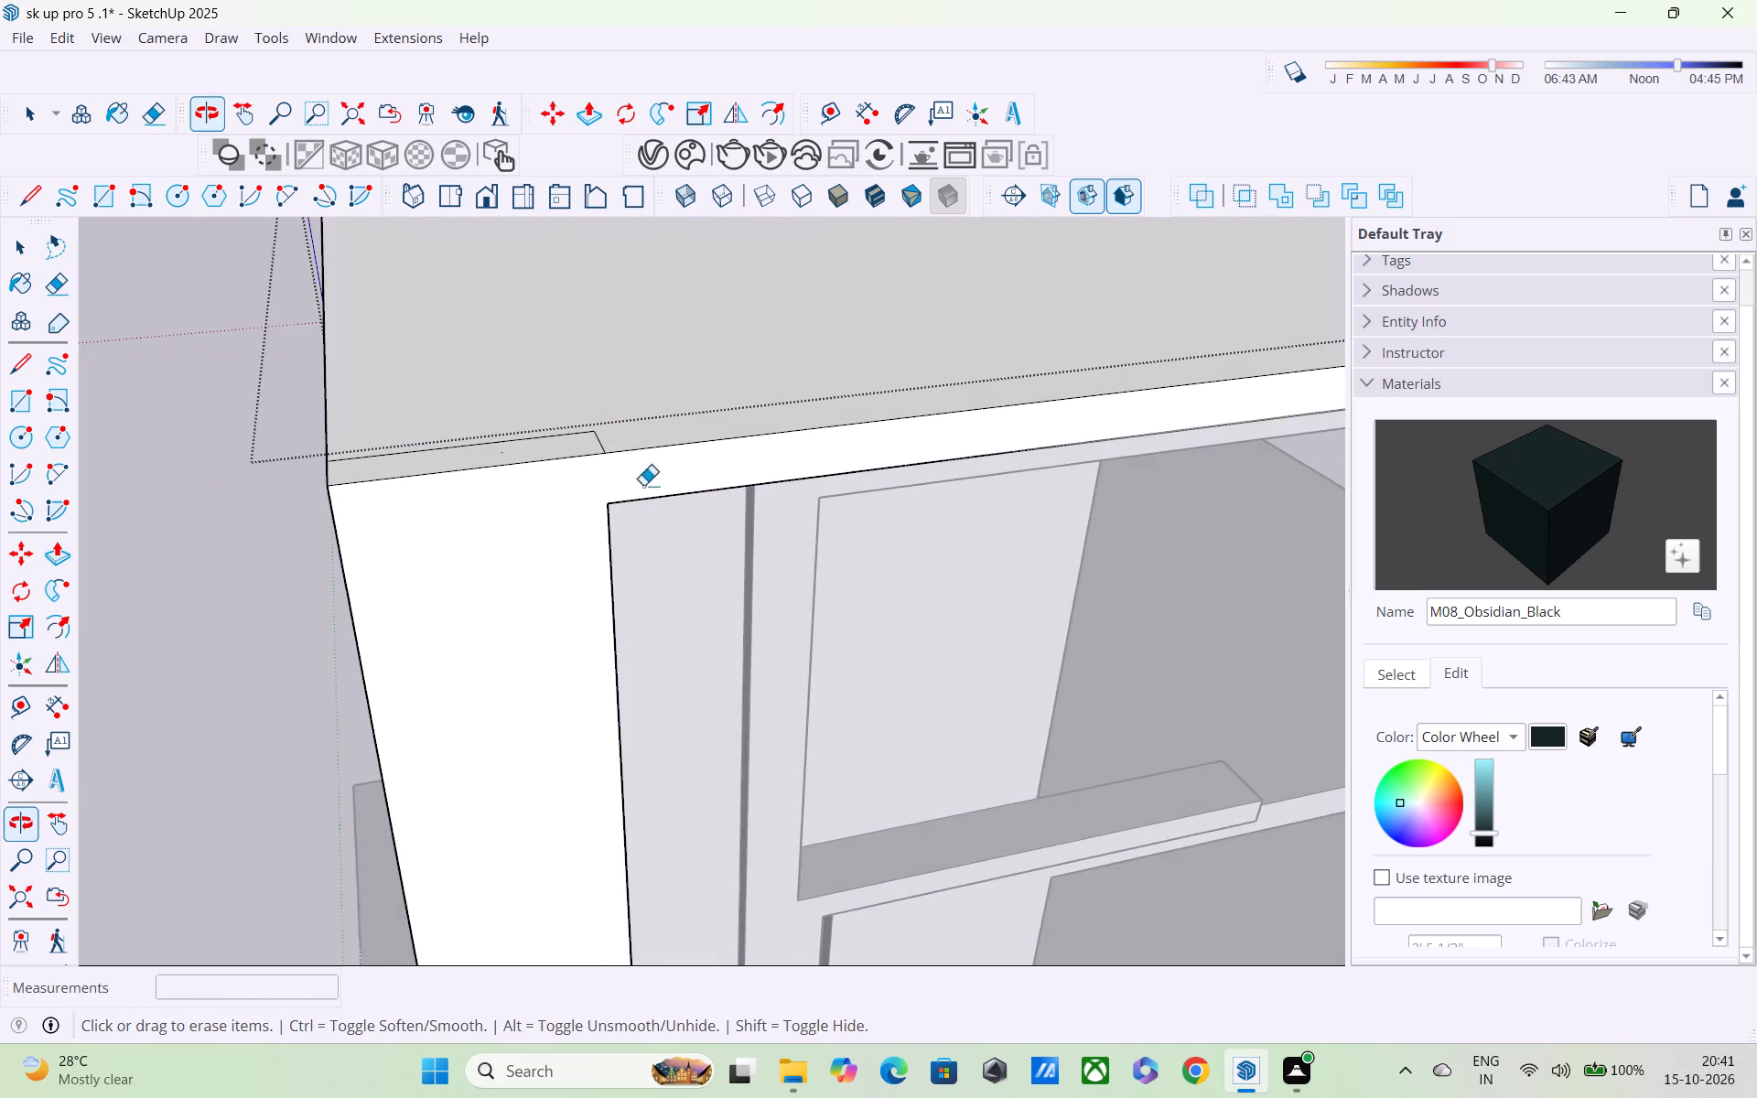
scroll(621, 447, "up", 3)
middle_click_drag(614, 432, 695, 588)
scroll(684, 601, "up", 4)
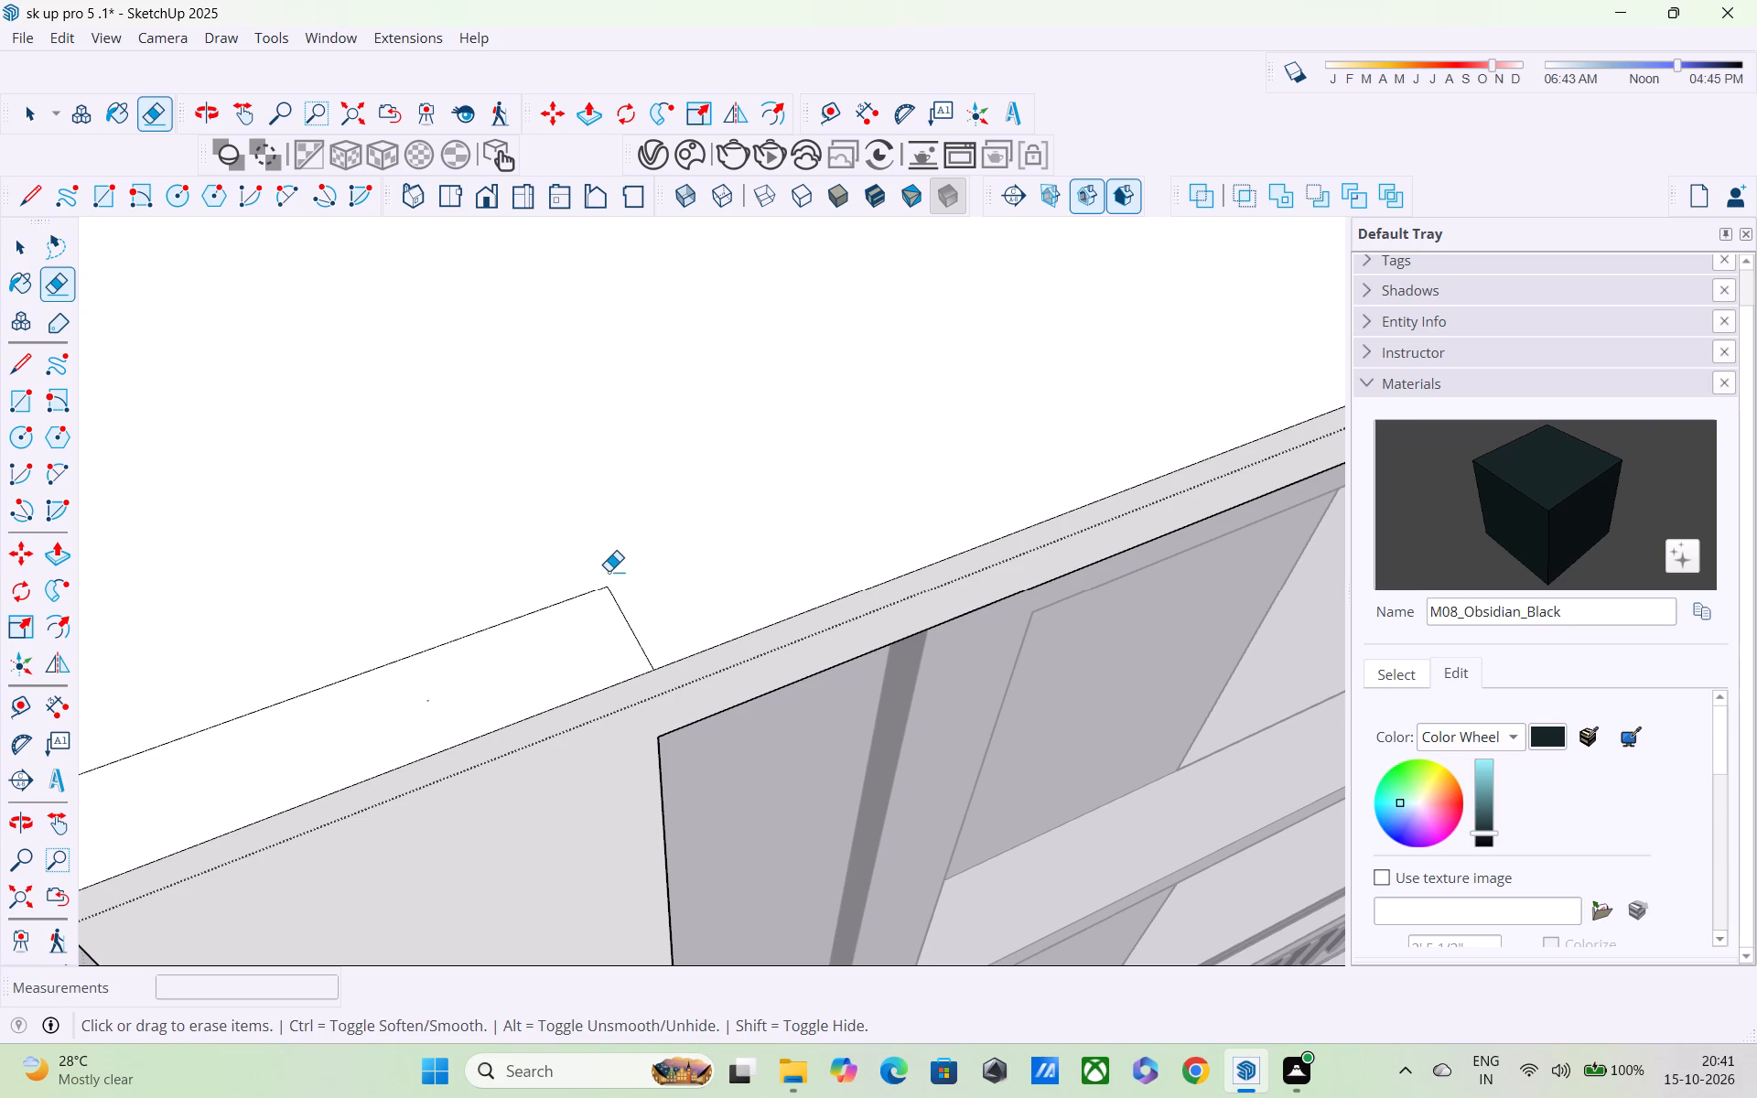
scroll(609, 568, "down", 1)
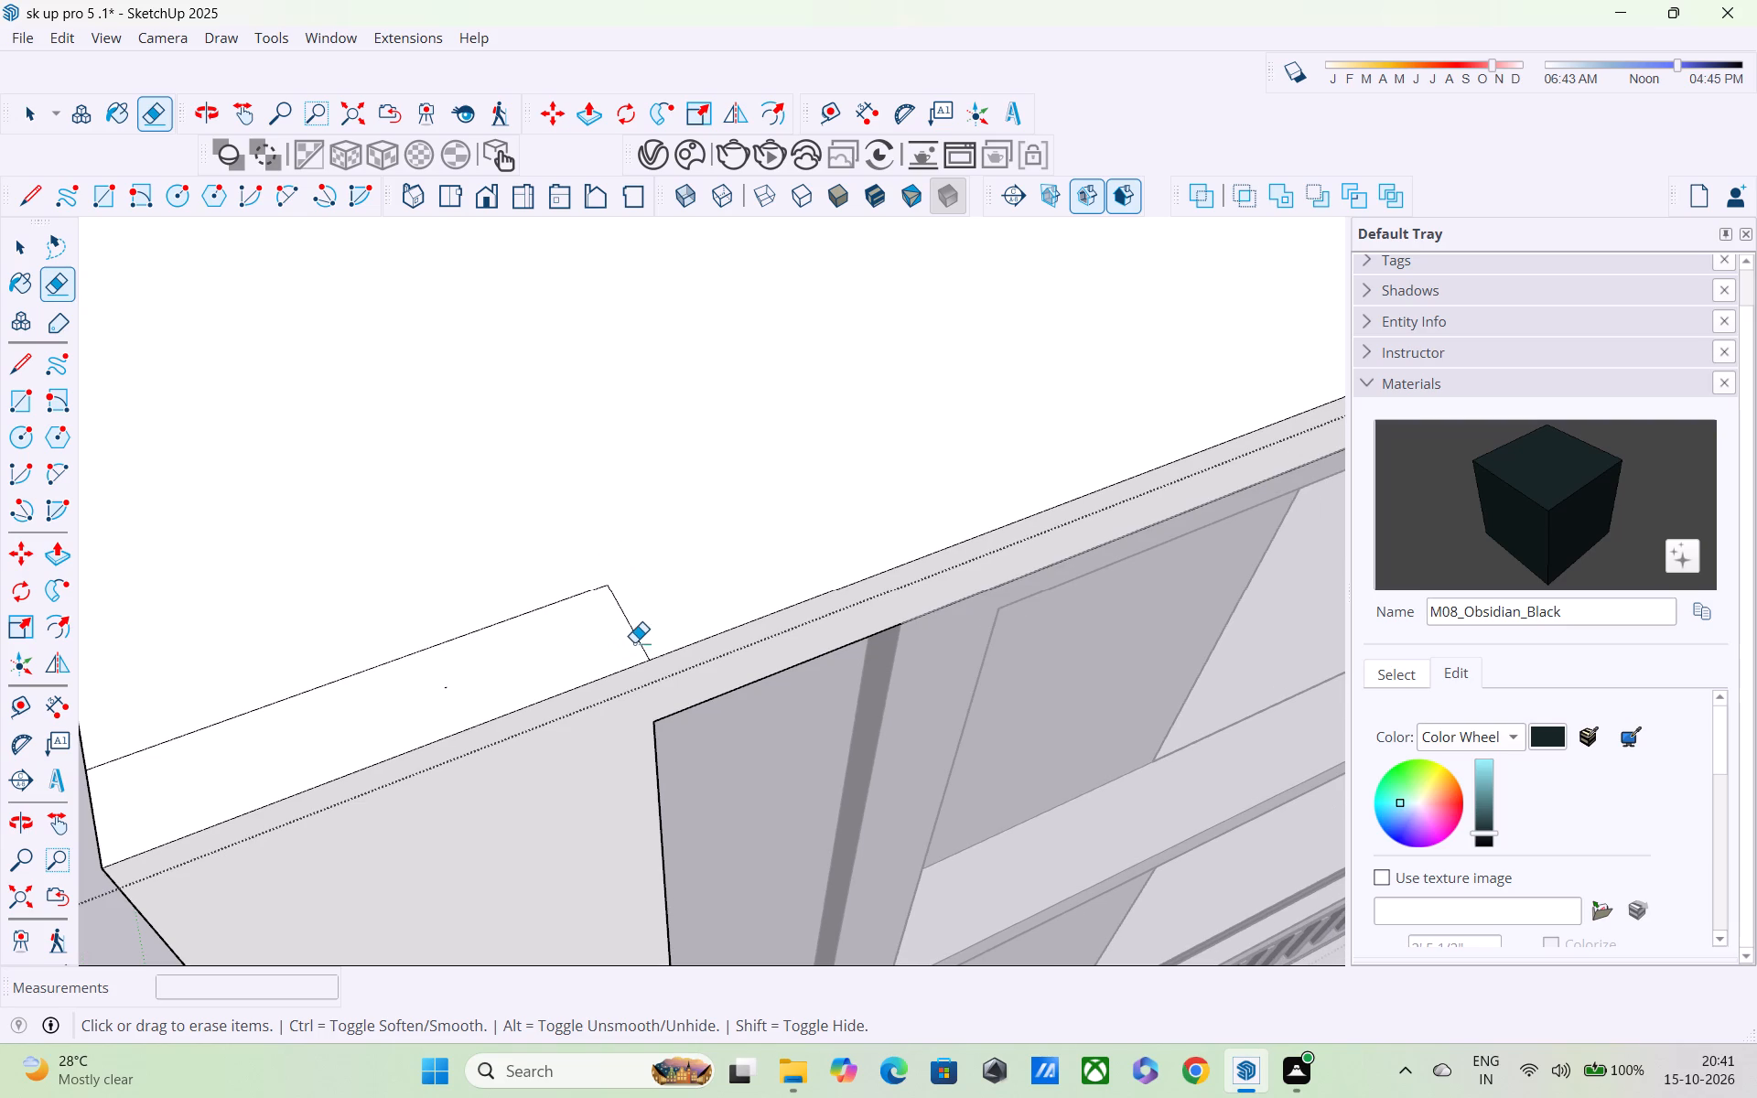
left_click(625, 614)
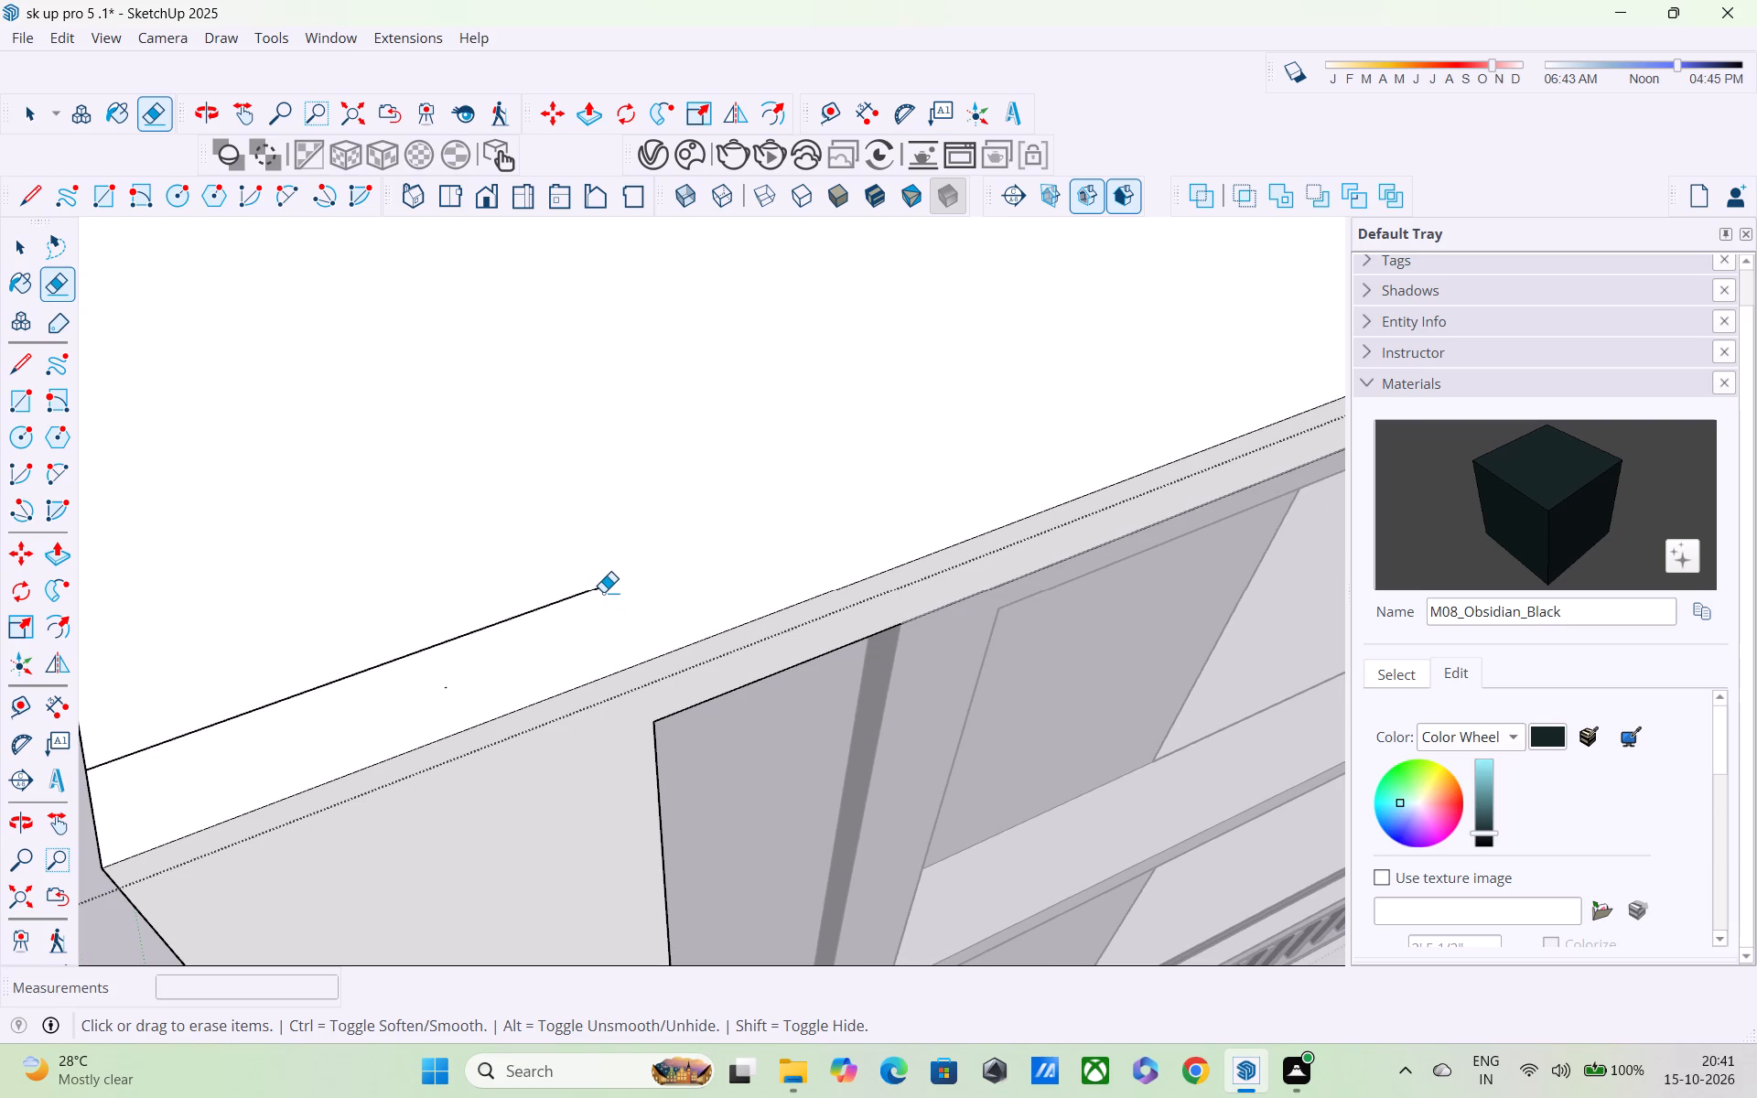
left_click(600, 587)
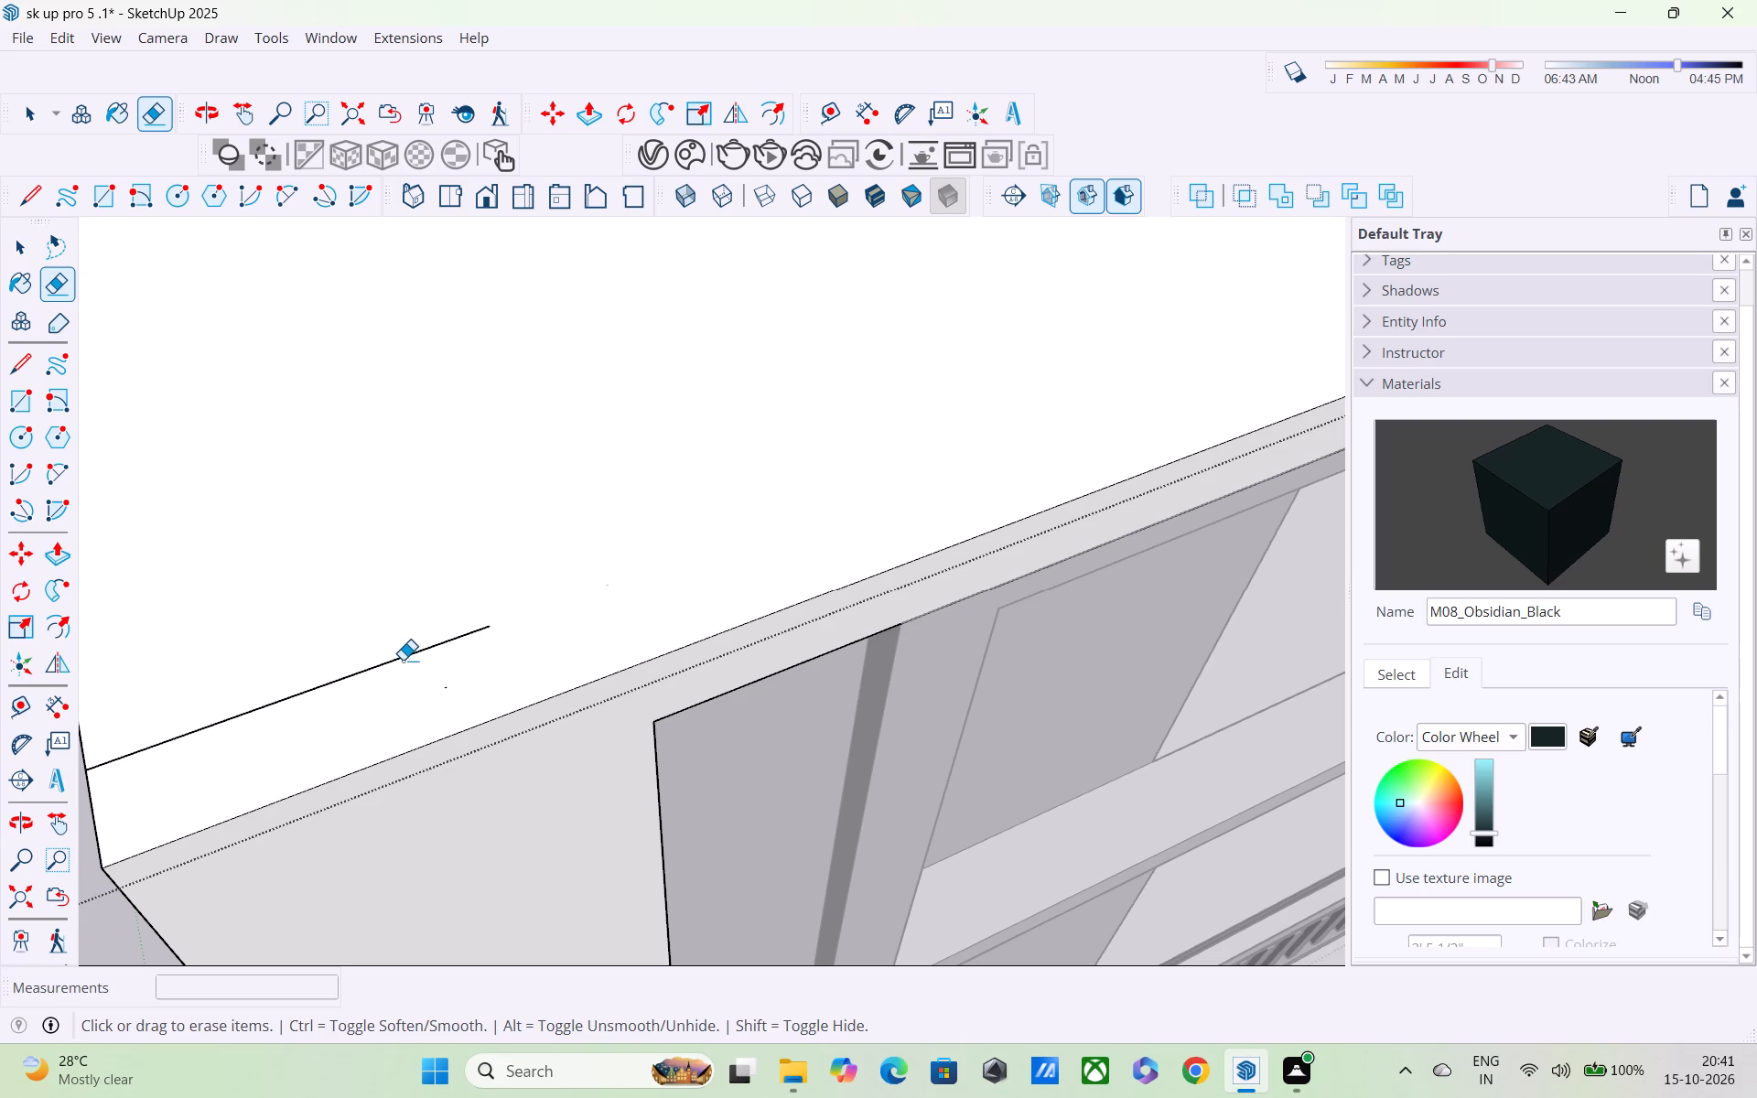
left_click(403, 660)
left_click(456, 644)
left_click(456, 639)
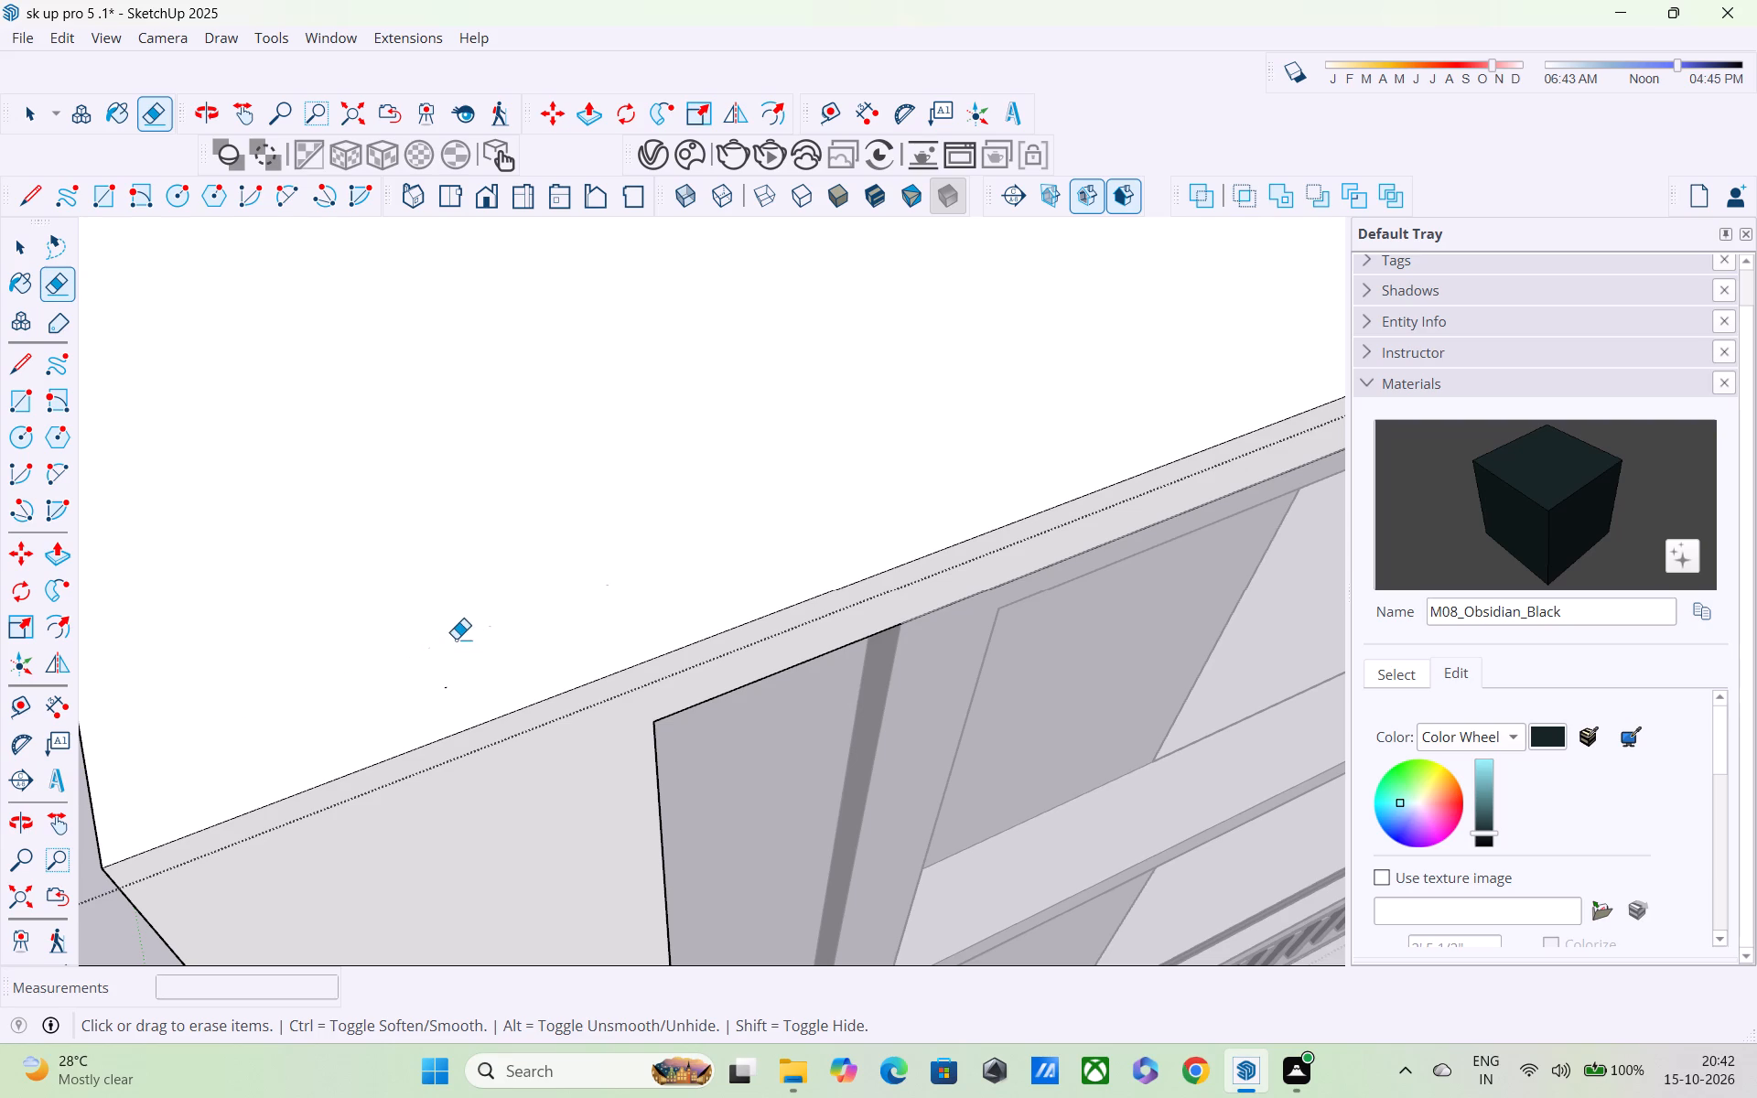
Erase the leftover vertical and horizontal seam lines on the side face where the roof slab meets the corner column.
scroll(456, 639, "down", 3)
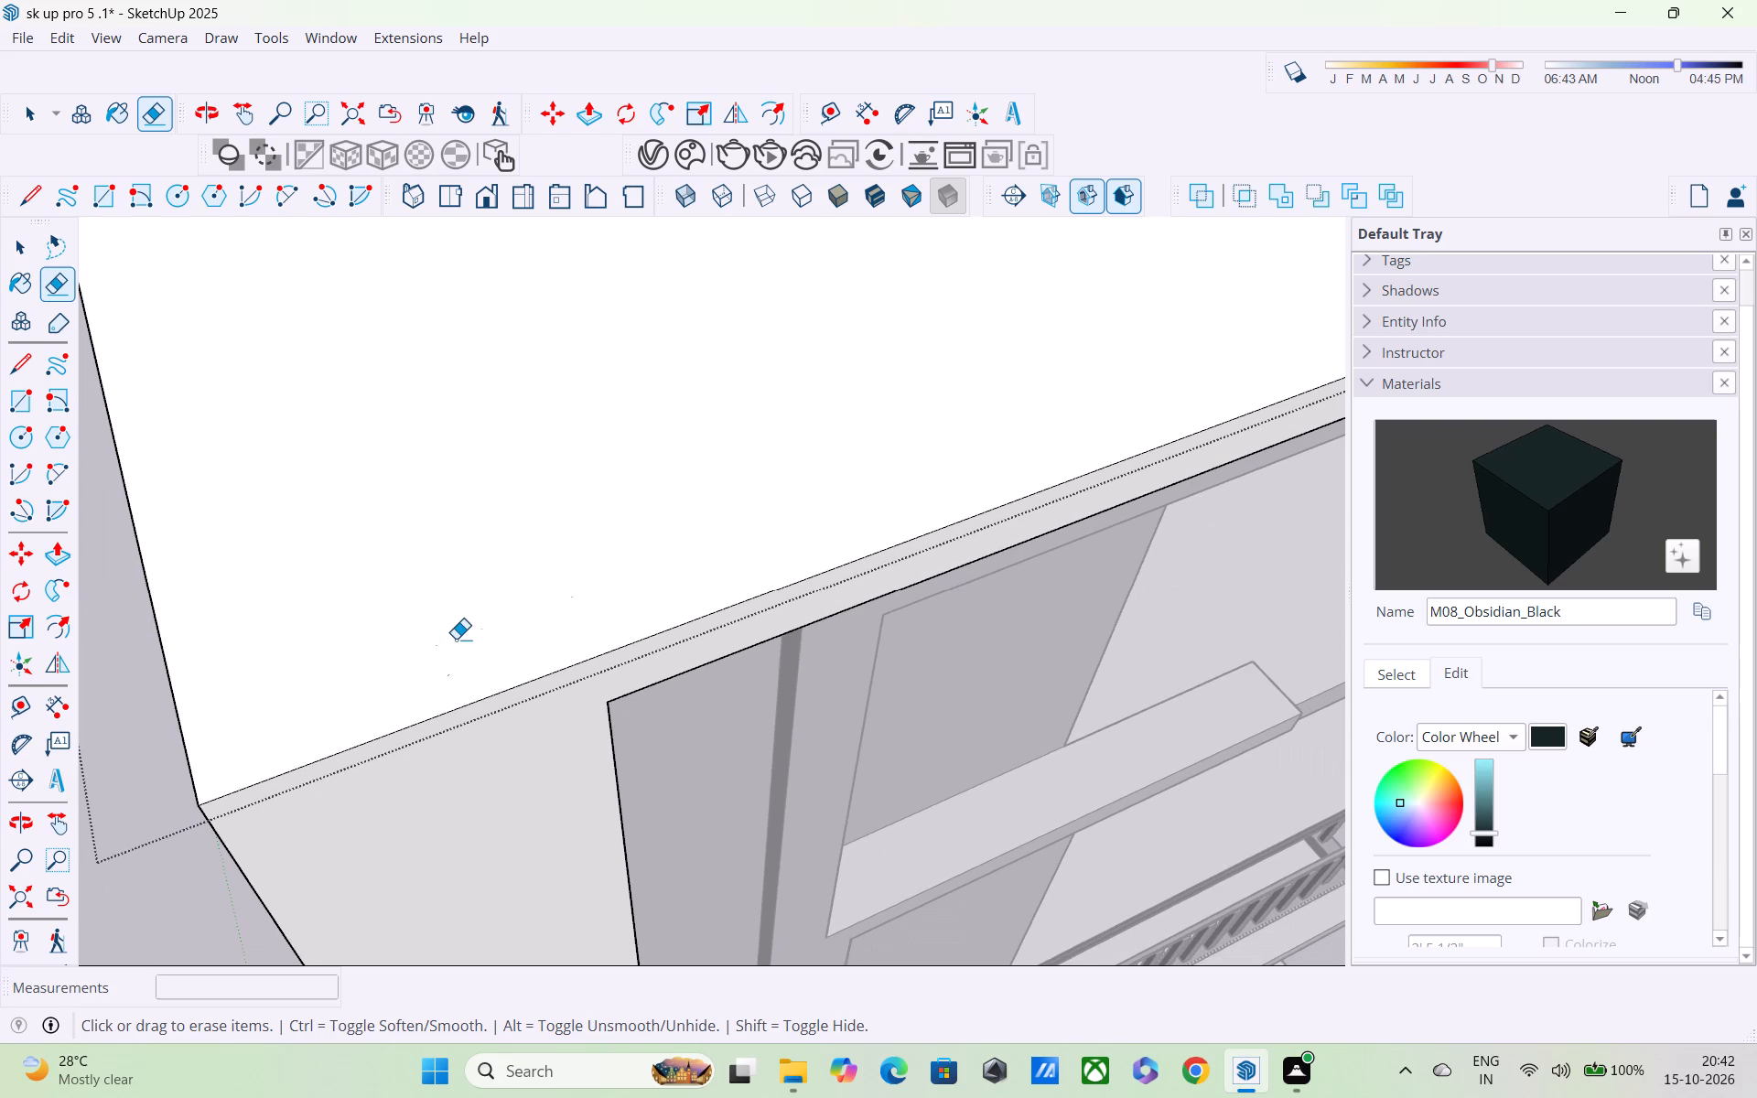
scroll(456, 639, "down", 1)
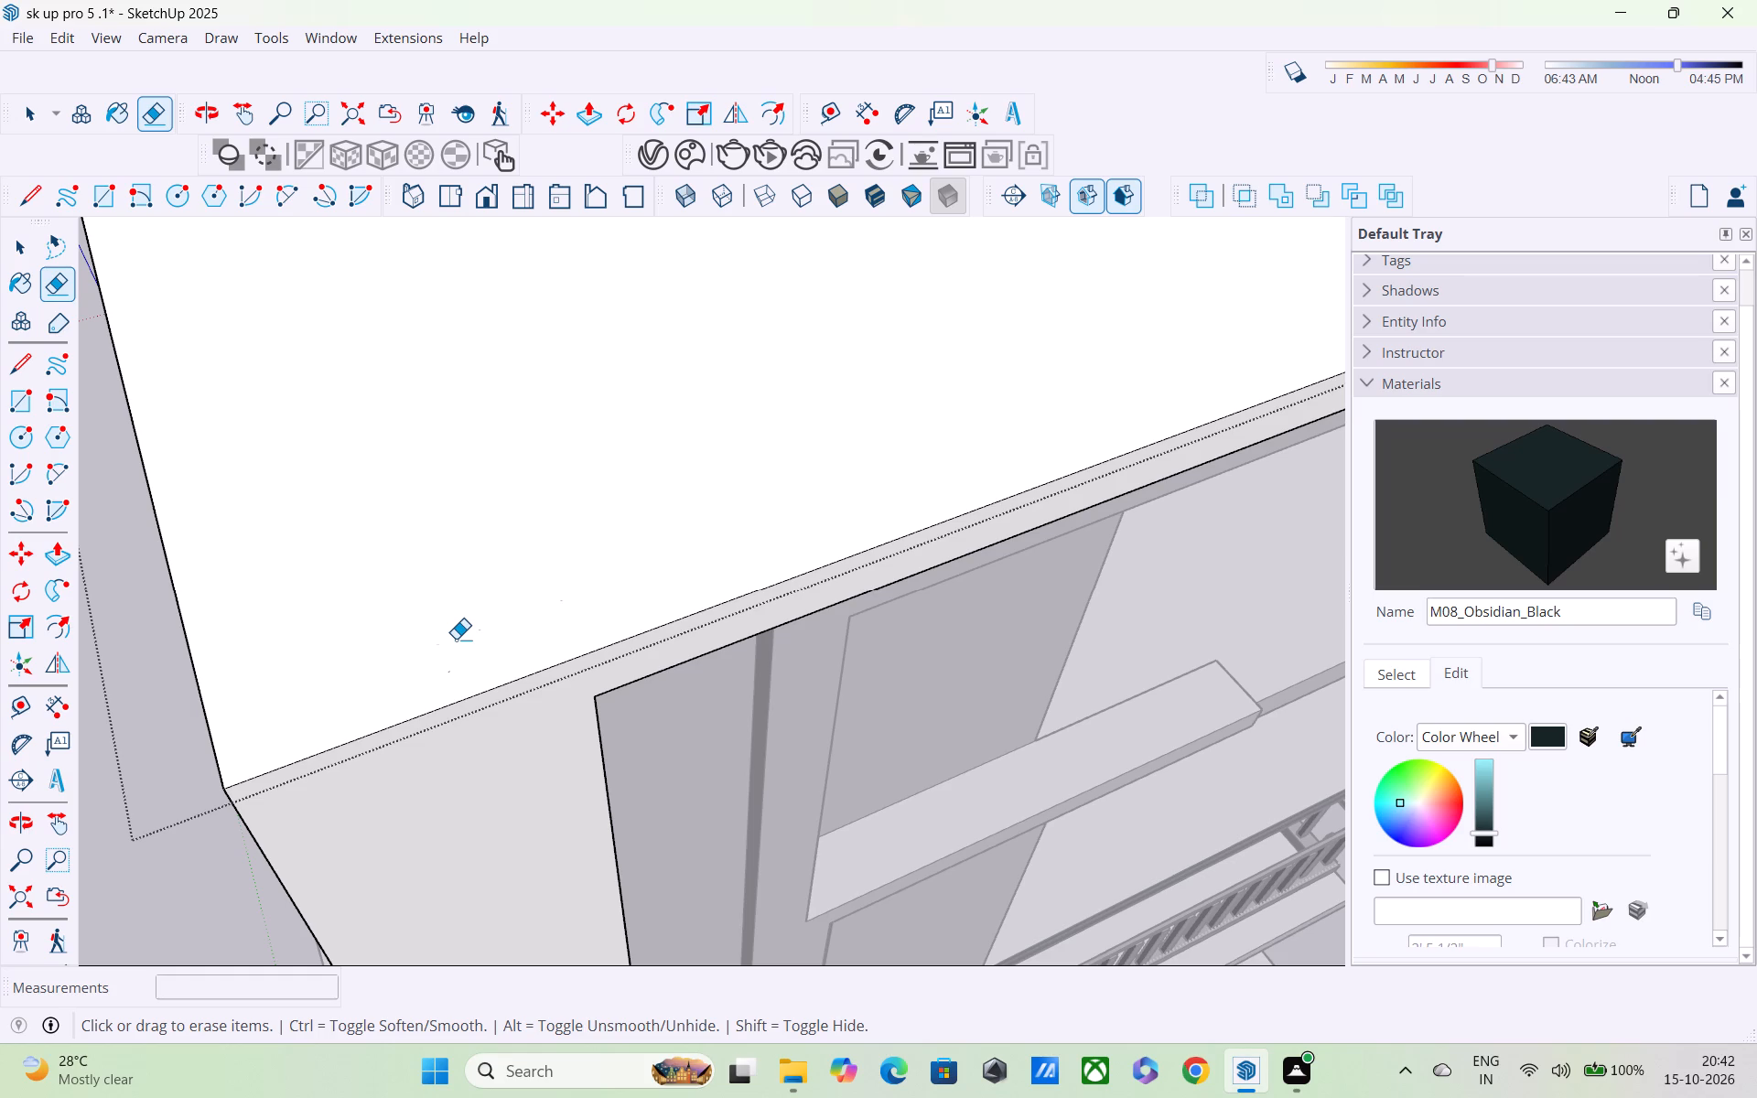
middle_click_drag(456, 696, 492, 670)
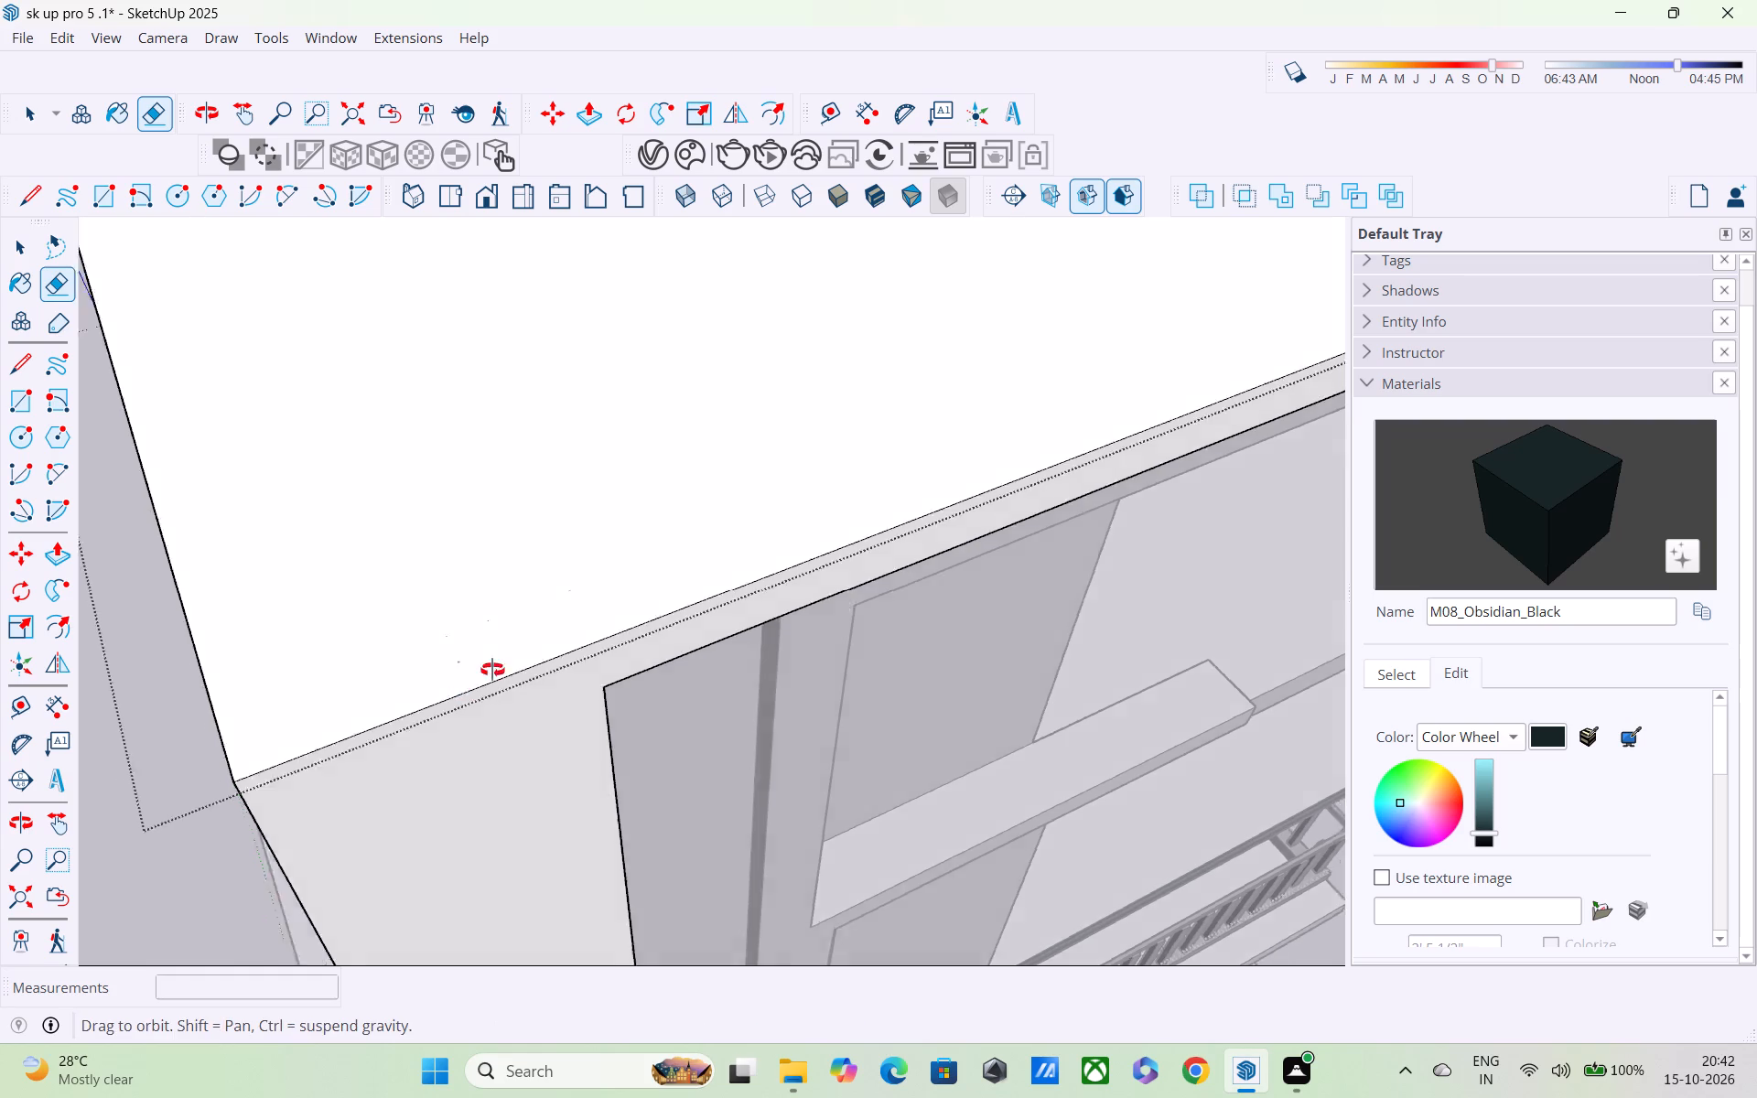
middle_click_drag(492, 670, 797, 575)
scroll(768, 640, "down", 4)
middle_click_drag(679, 736, 724, 630)
scroll(724, 630, "up", 5)
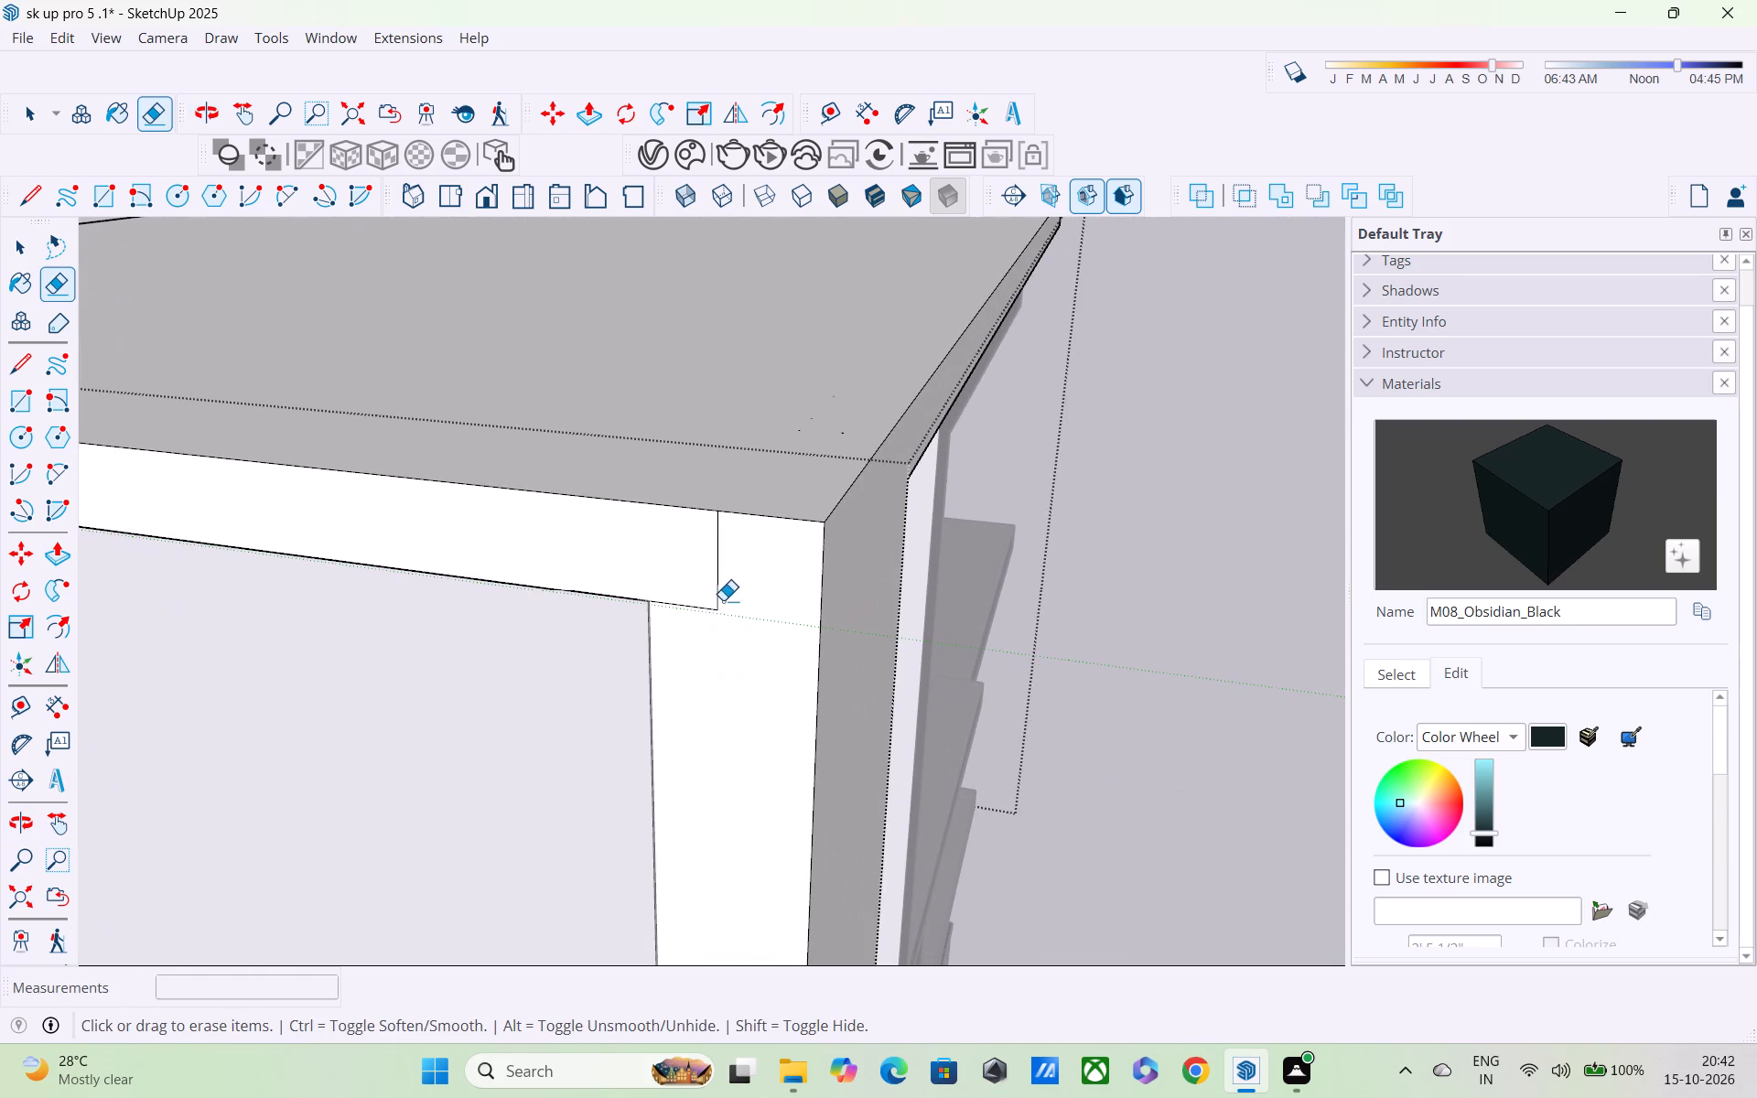
left_click(717, 560)
left_click(701, 612)
Examine the merged front corner and the recessed strip and panel frame beneath the roof slab.
scroll(685, 649, "down", 4)
middle_click_drag(684, 664, 257, 345)
scroll(662, 619, "down", 1)
scroll(565, 381, "down", 2)
middle_click_drag(688, 444, 436, 565)
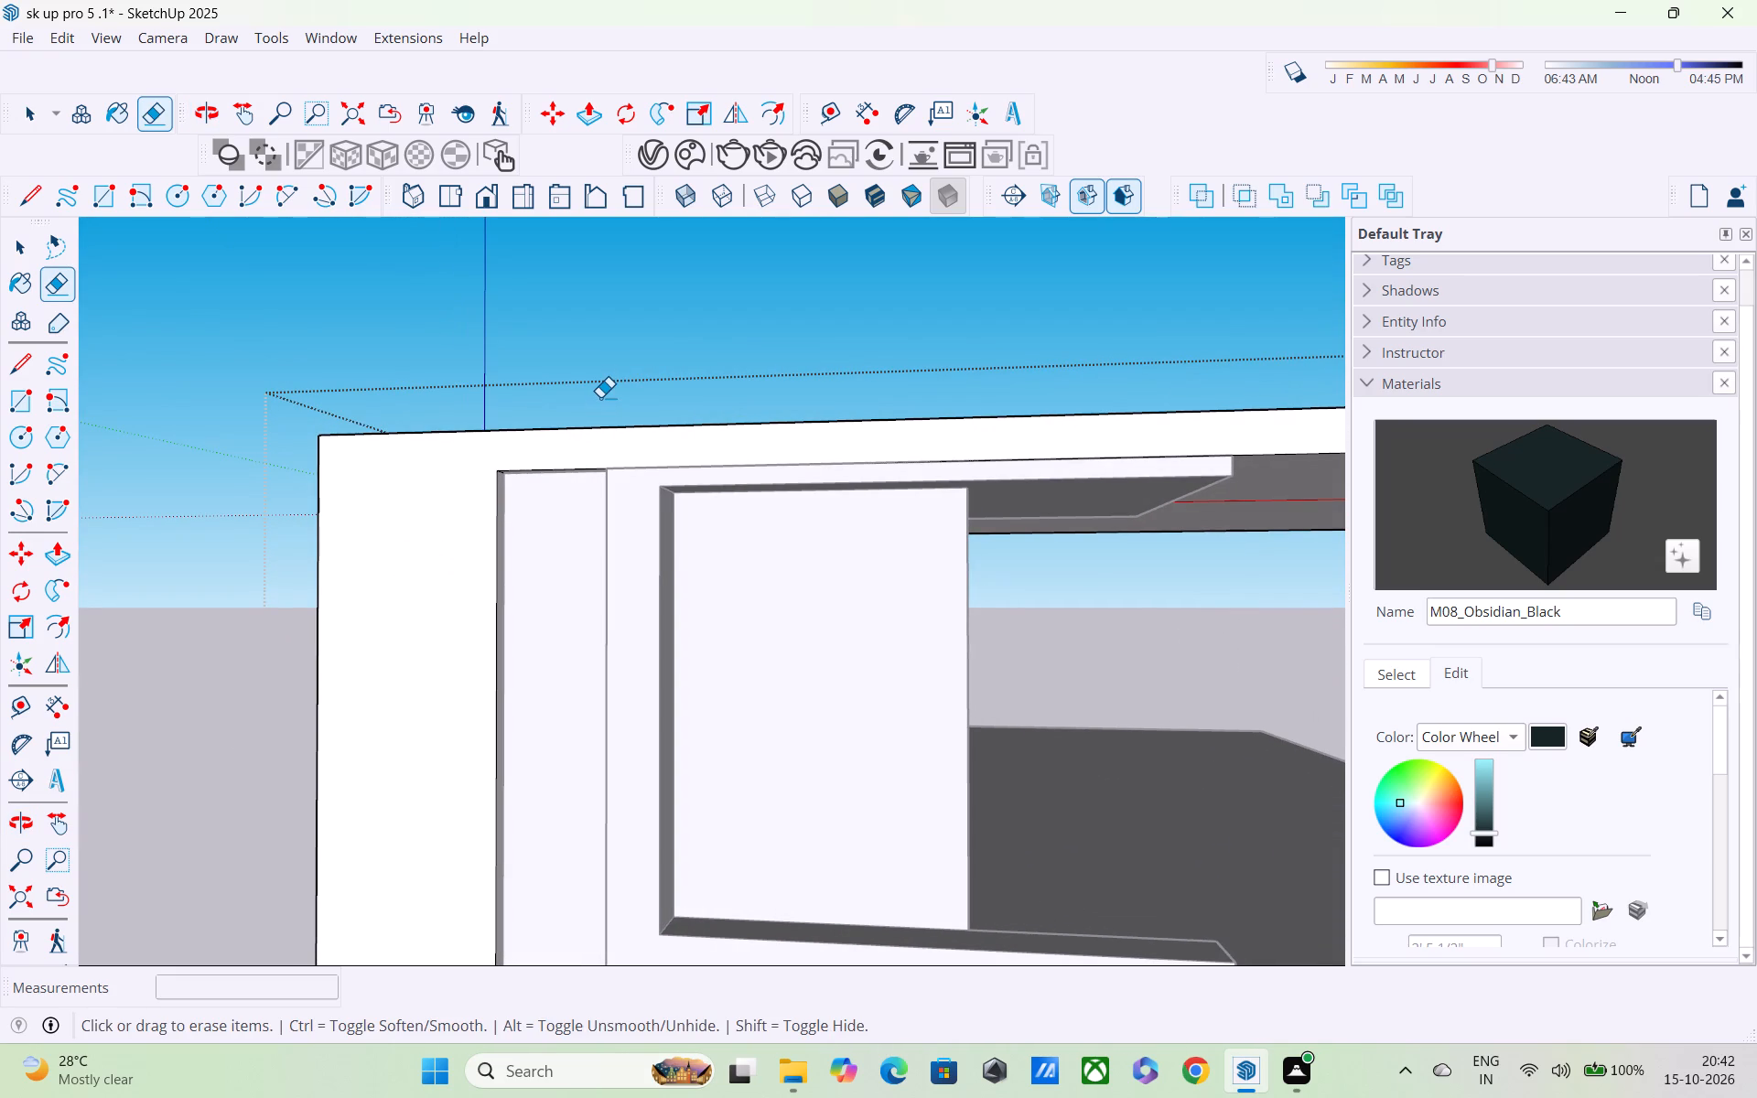
scroll(580, 395, "down", 3)
middle_click_drag(610, 488, 666, 551)
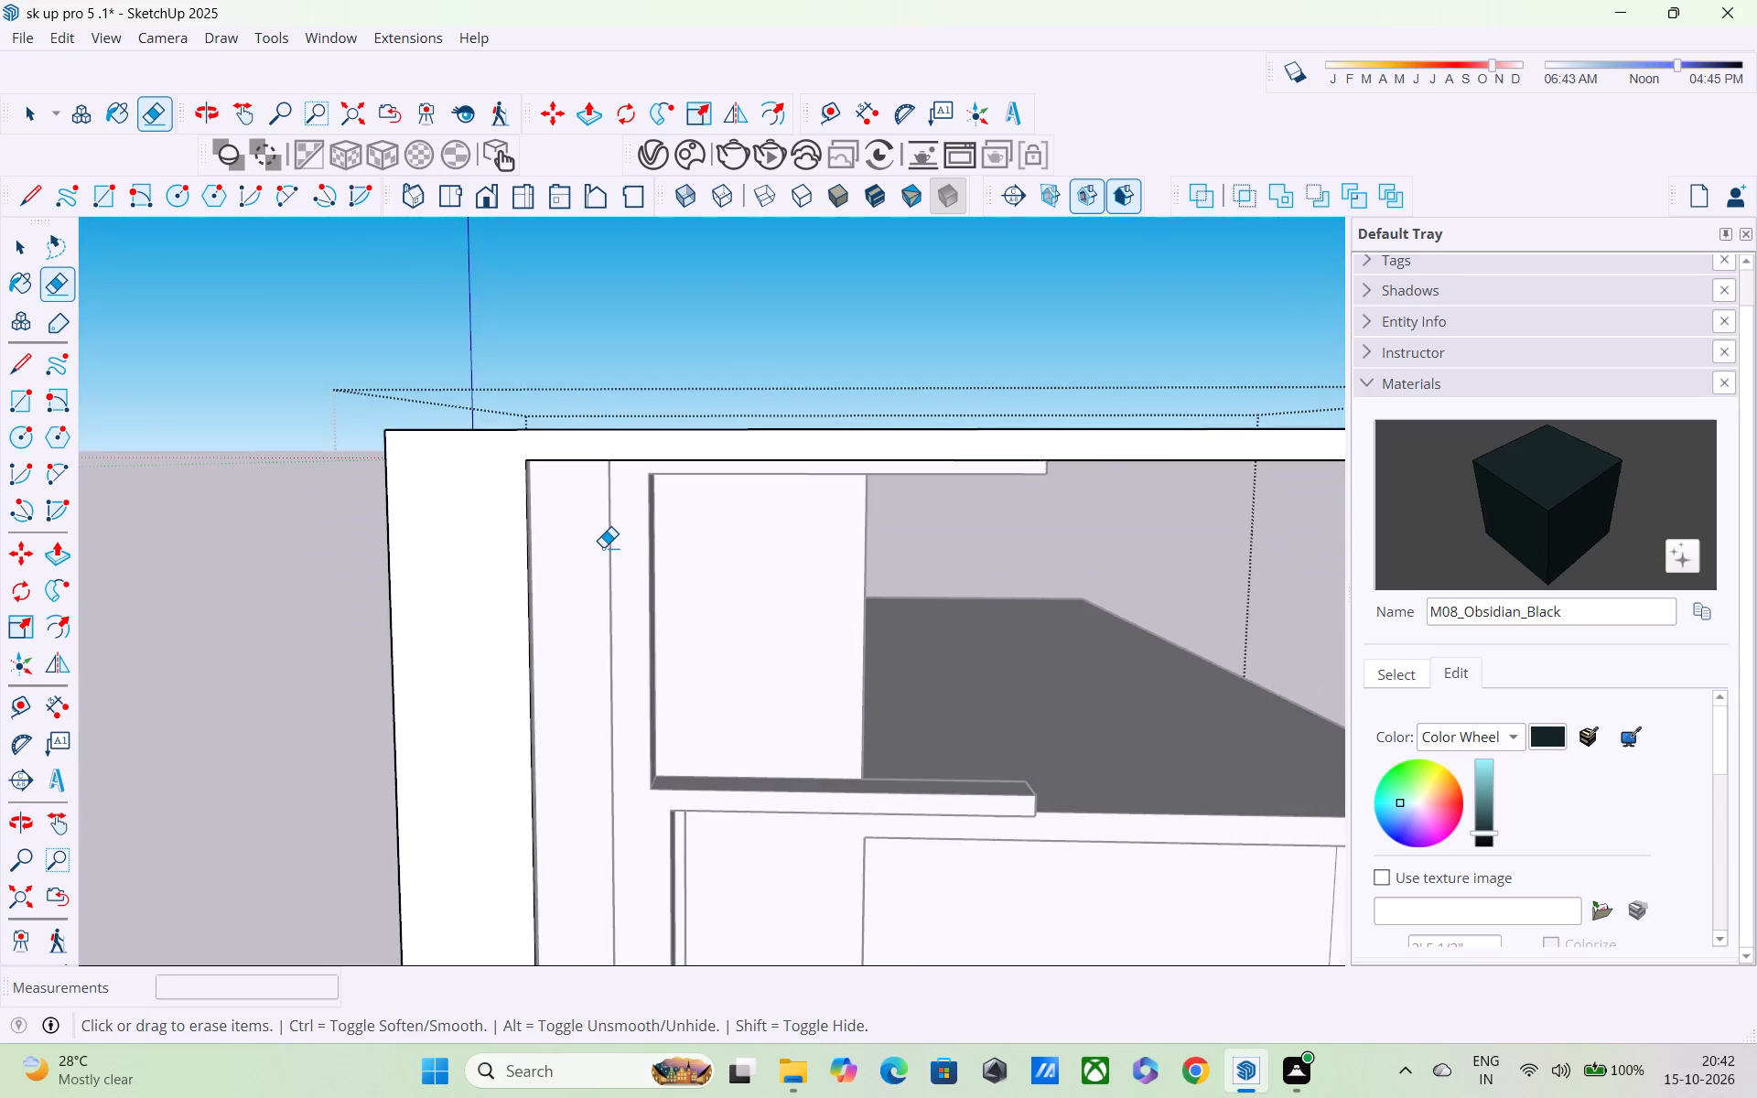
scroll(603, 544, "up", 4)
middle_click_drag(609, 544, 617, 302)
scroll(622, 400, "down", 2)
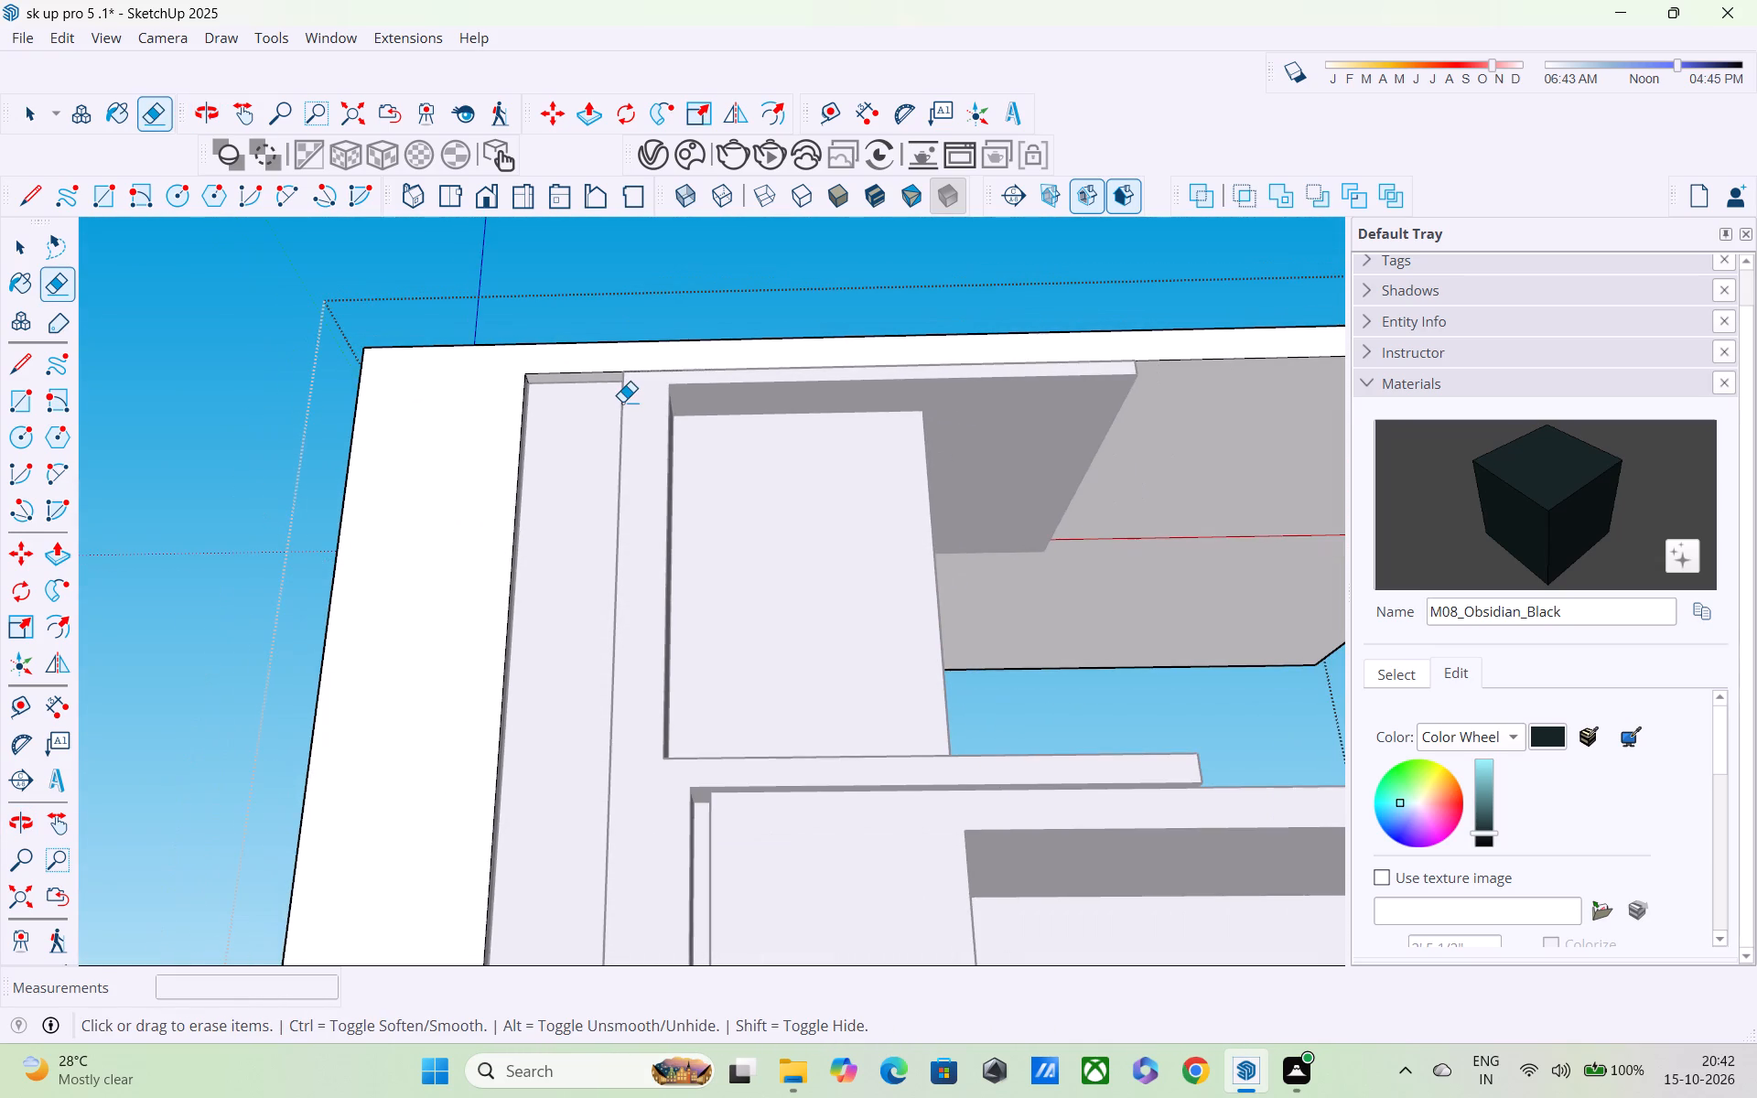
Examine the recessed strips and the panel frame where the corner column meets the roof slab.
middle_click_drag(622, 402, 478, 504)
scroll(617, 425, "up", 6)
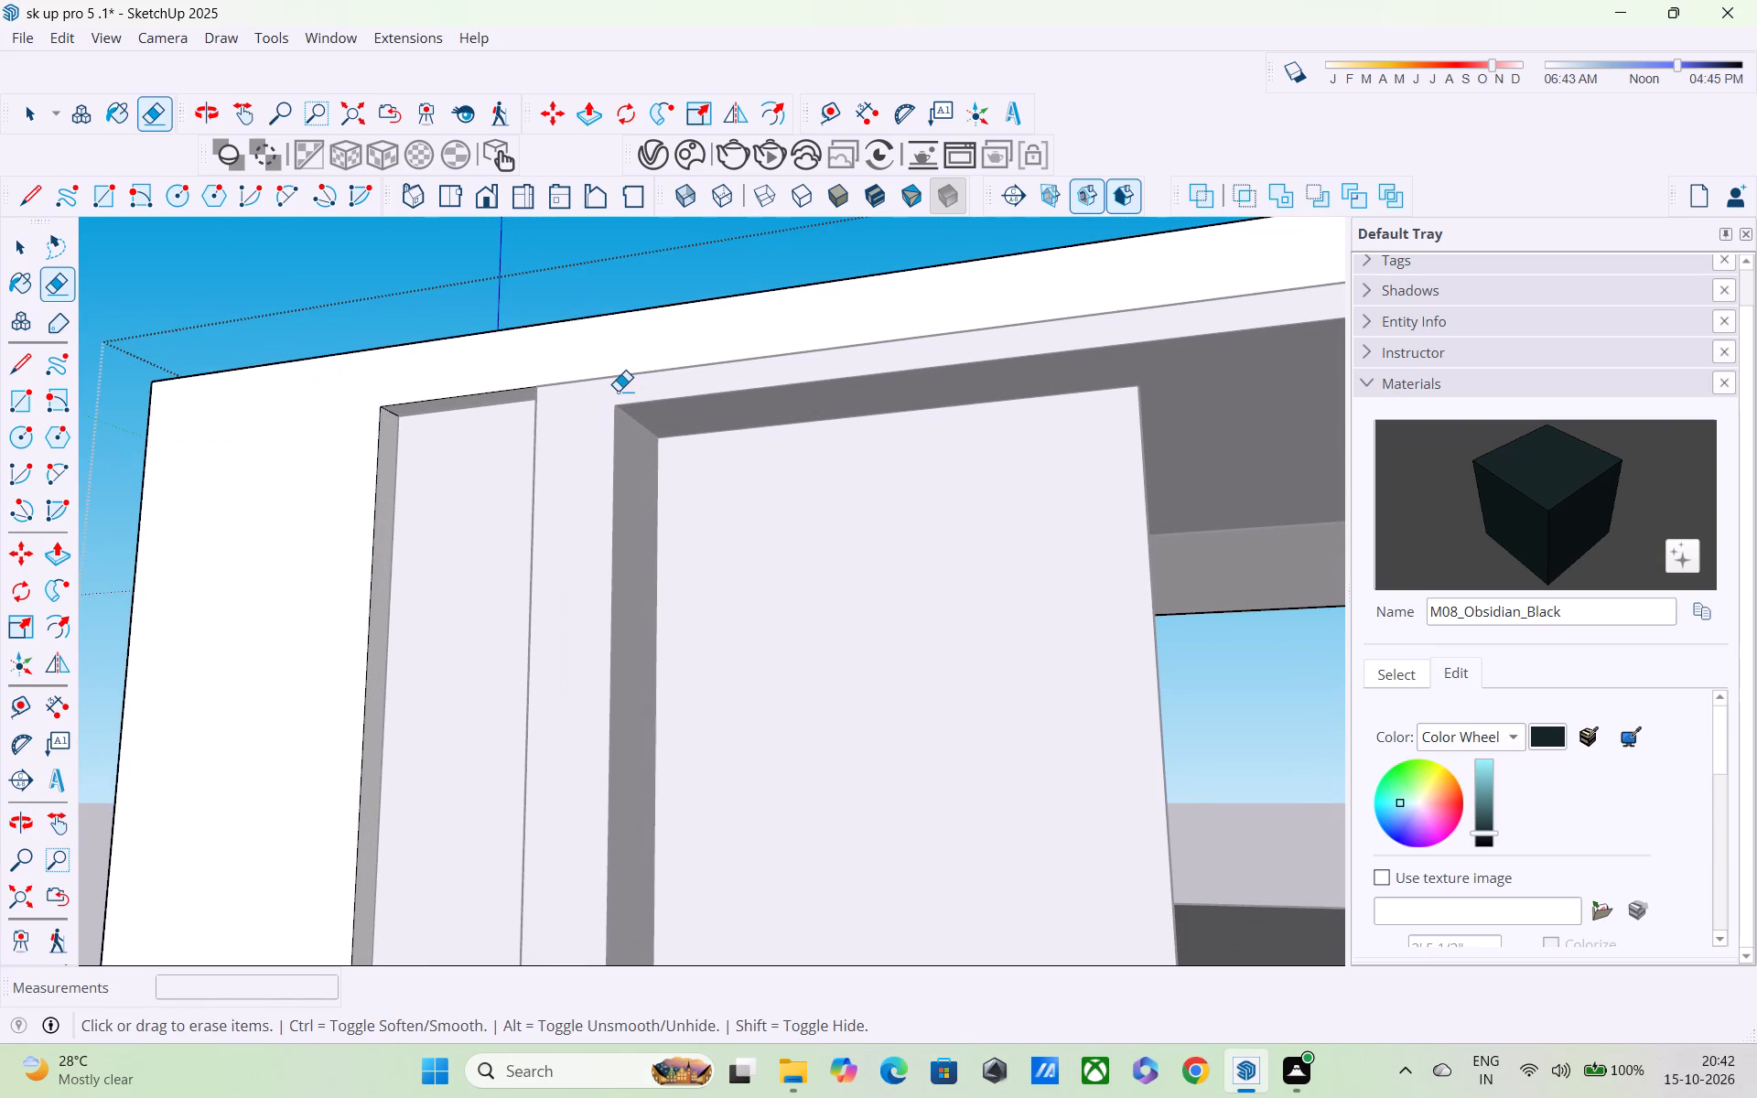
middle_click_drag(616, 392, 621, 441)
scroll(650, 384, "up", 3)
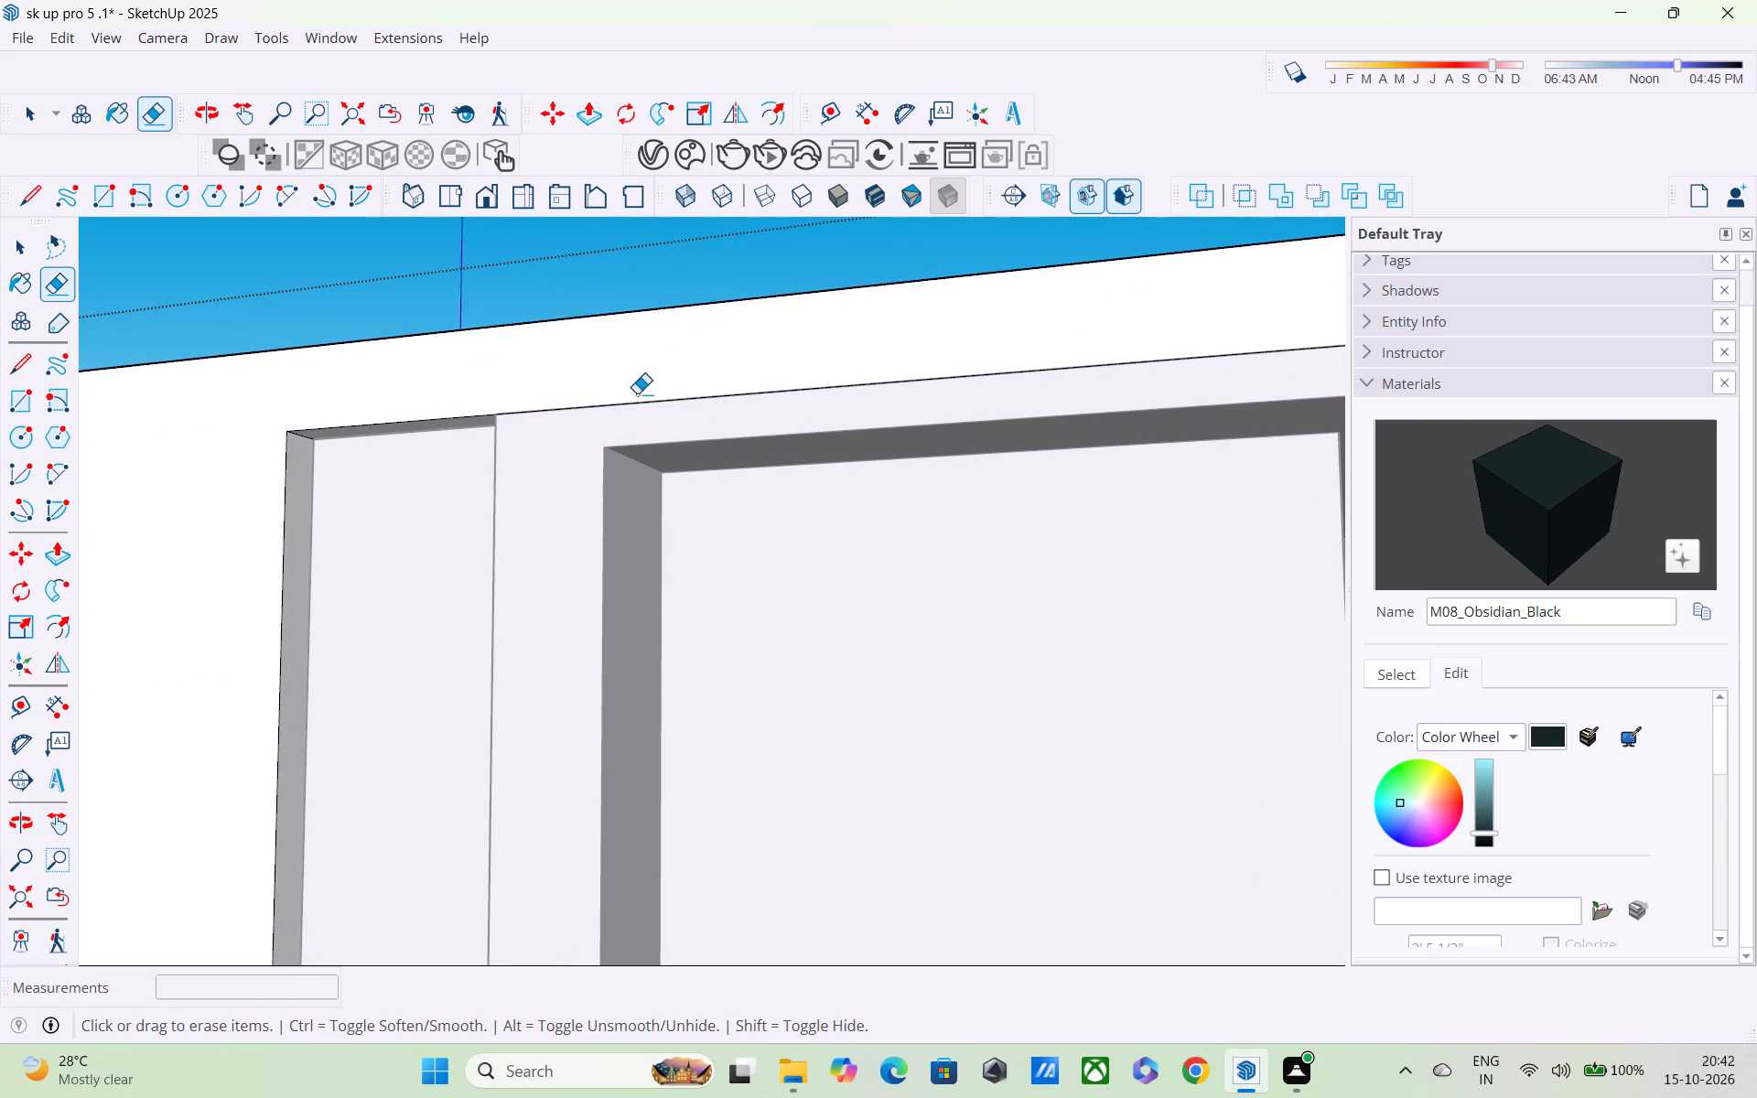
key("space")
middle_click_drag(620, 398, 685, 473)
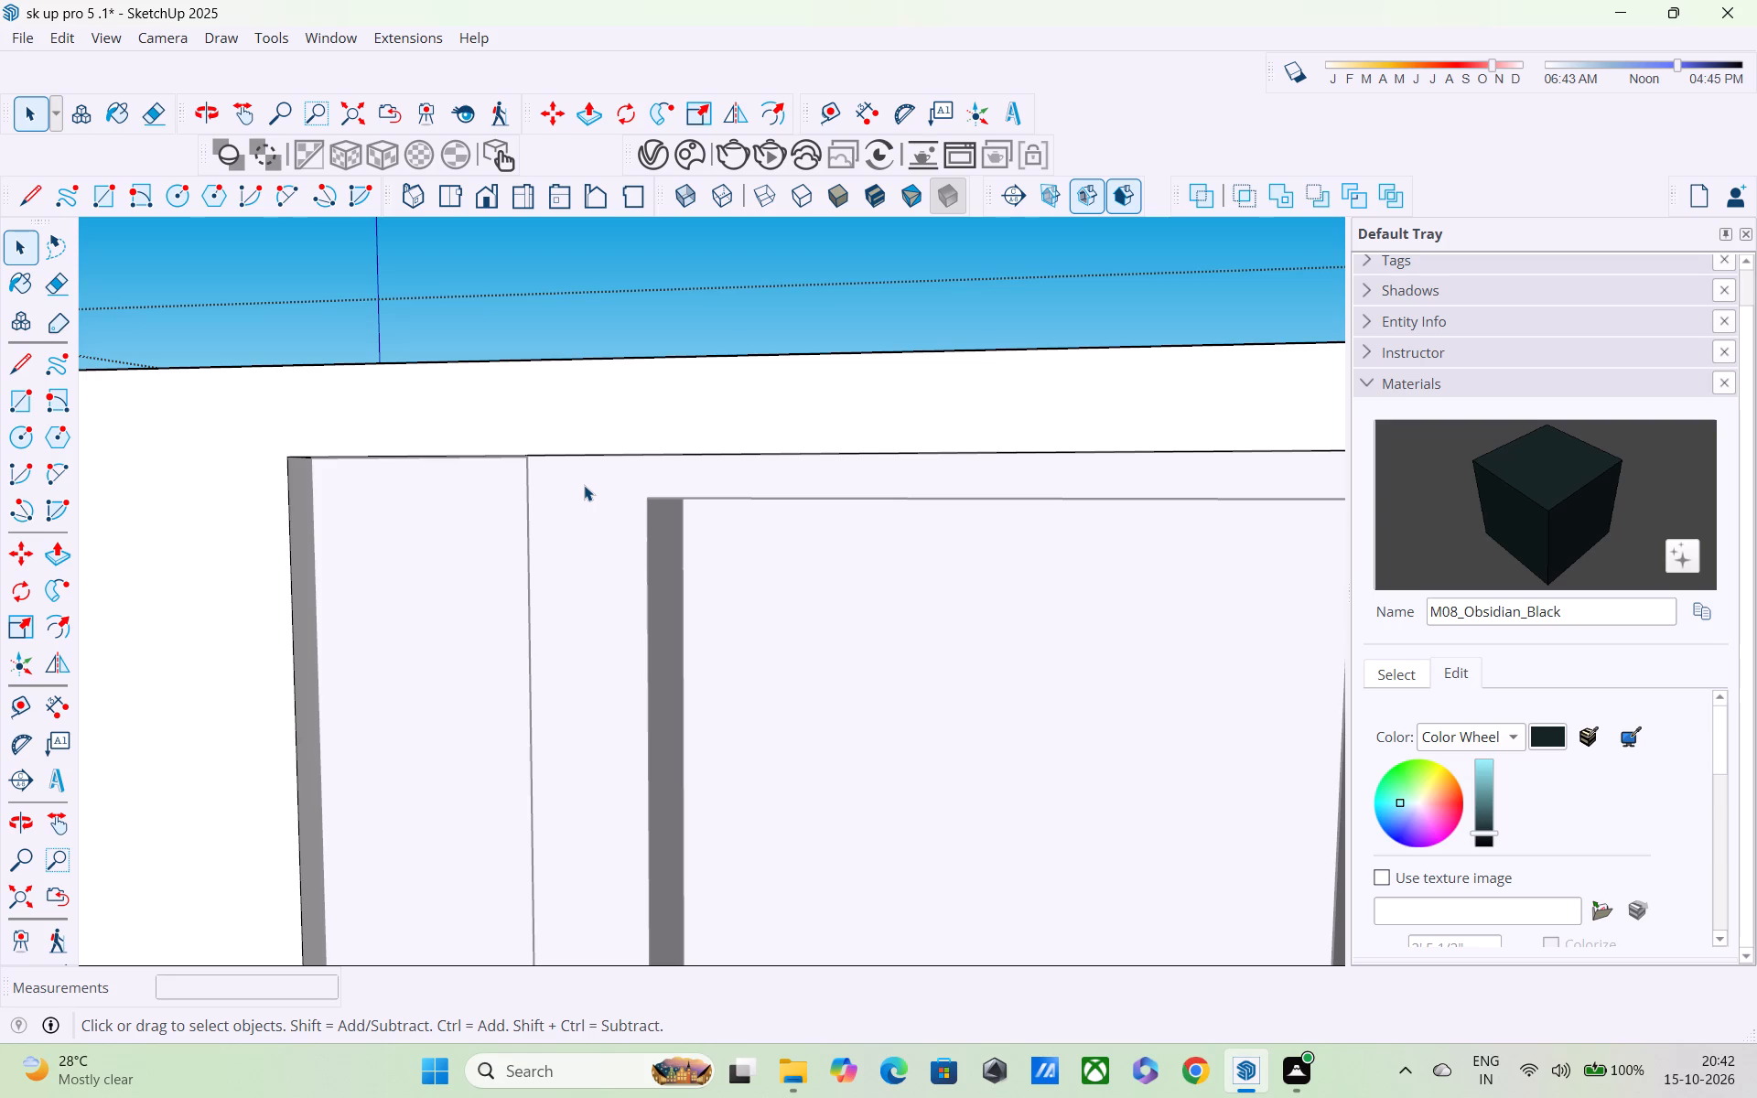
scroll(563, 408, "down", 2)
middle_click_drag(566, 431, 598, 500)
scroll(607, 511, "down", 4)
middle_click_drag(642, 527, 652, 434)
scroll(652, 434, "down", 1)
scroll(599, 509, "down", 4)
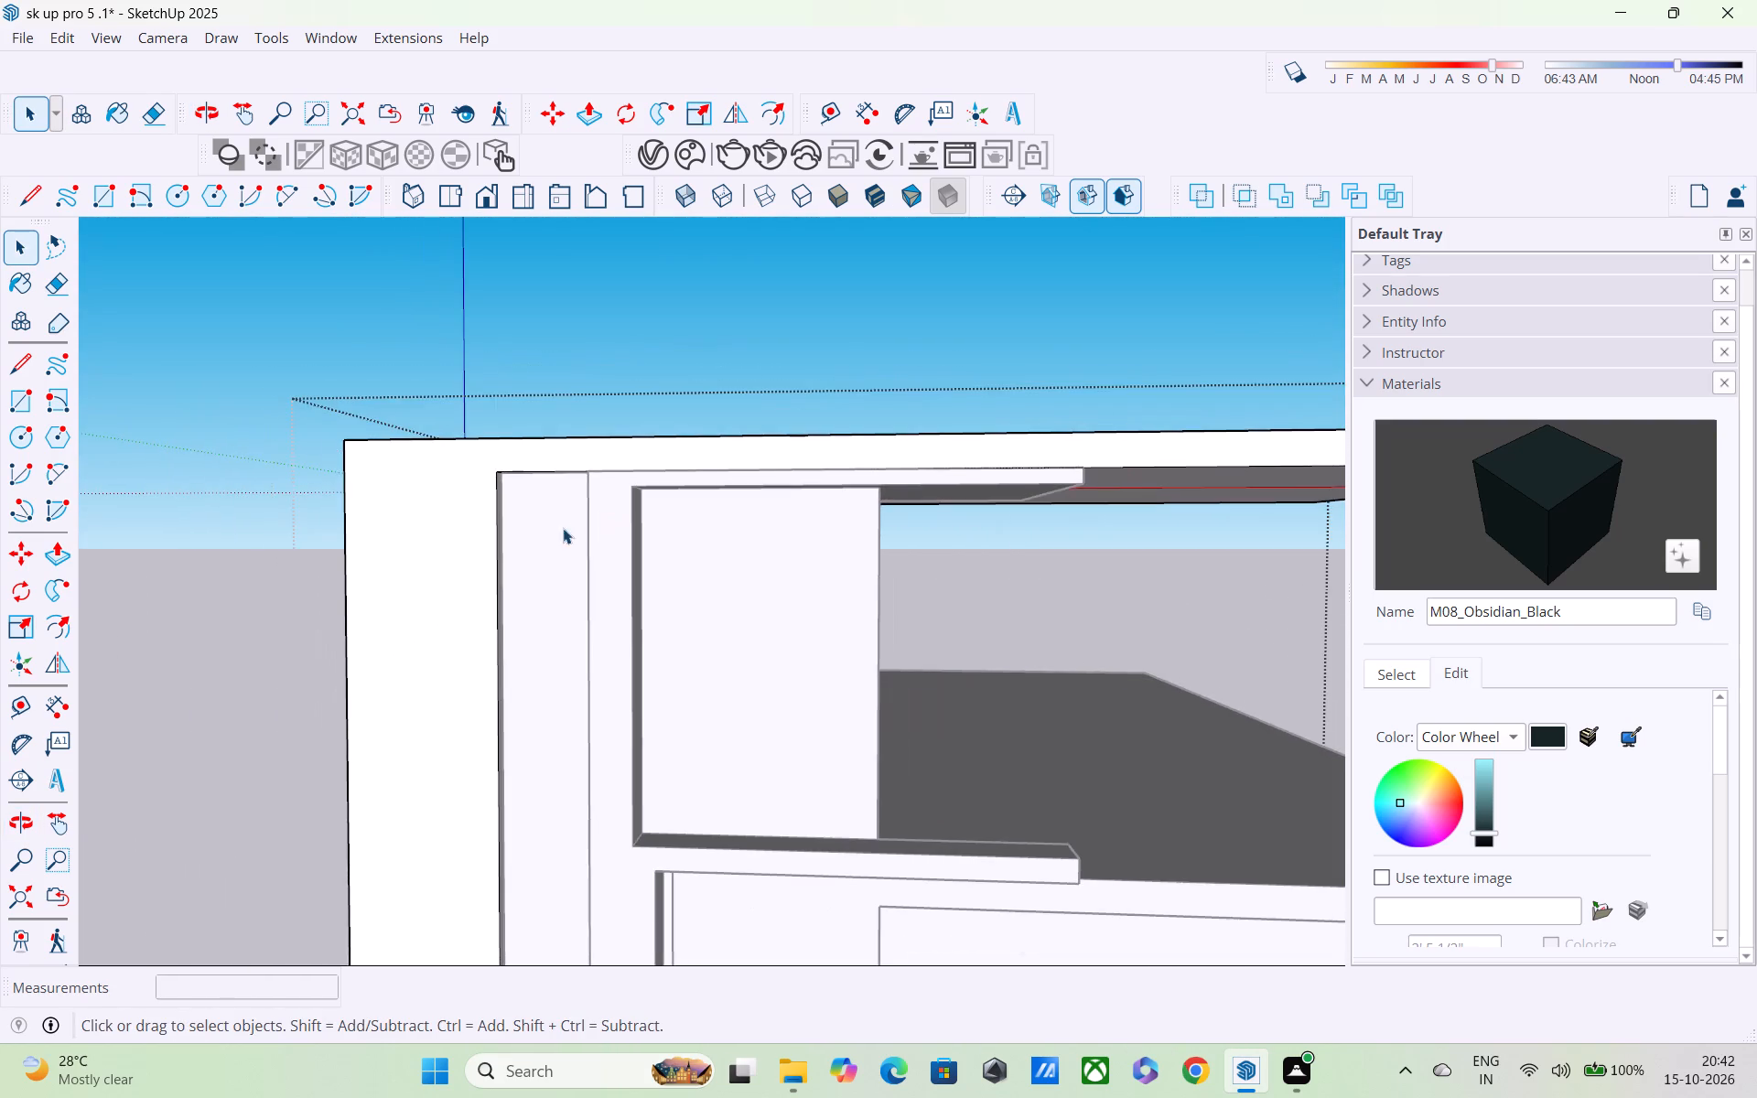
middle_click_drag(563, 528, 629, 572)
scroll(629, 572, "up", 1)
scroll(578, 584, "down", 1)
middle_click_drag(544, 625, 647, 688)
scroll(633, 651, "up", 3)
middle_click_drag(565, 504, 241, 472)
scroll(519, 439, "down", 2)
middle_click_drag(576, 488, 517, 361)
scroll(528, 400, "down", 4)
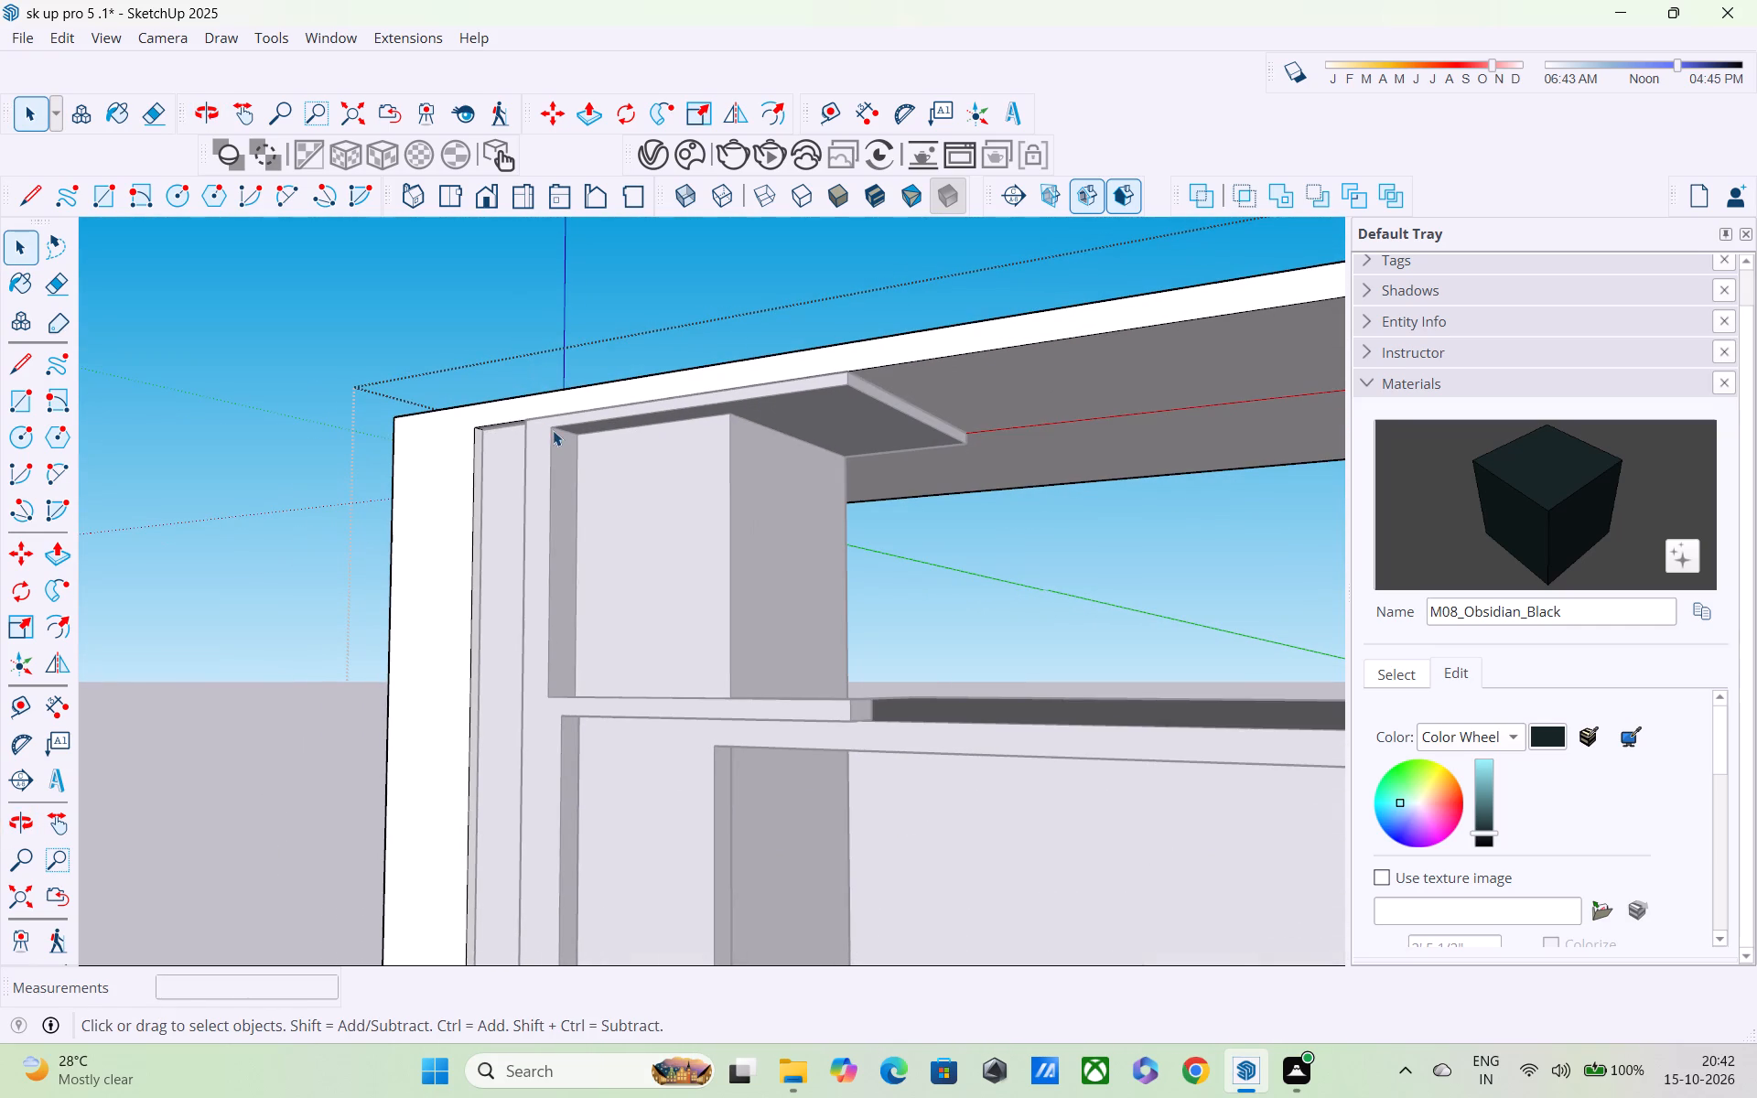
middle_click_drag(555, 436, 551, 372)
scroll(598, 386, "up", 5)
middle_click_drag(605, 397, 620, 433)
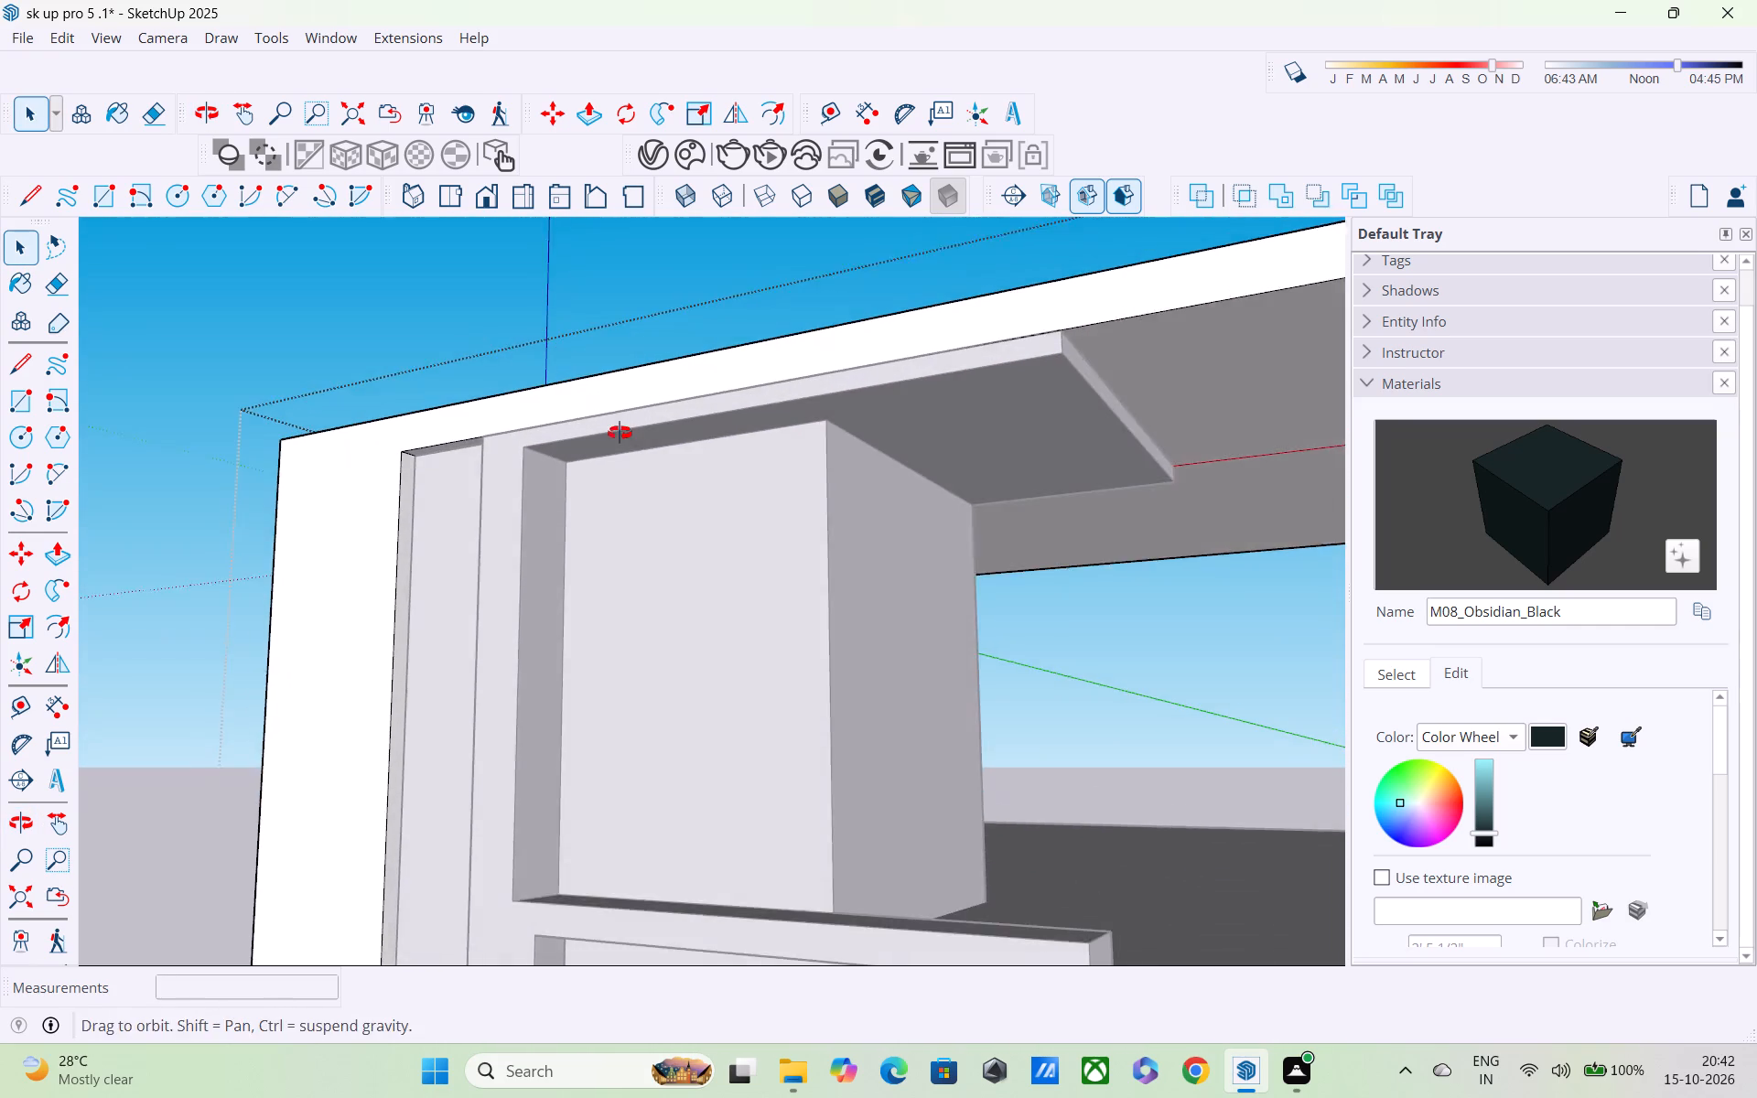
middle_click_drag(620, 433, 620, 434)
scroll(620, 435, "up", 4)
key("p")
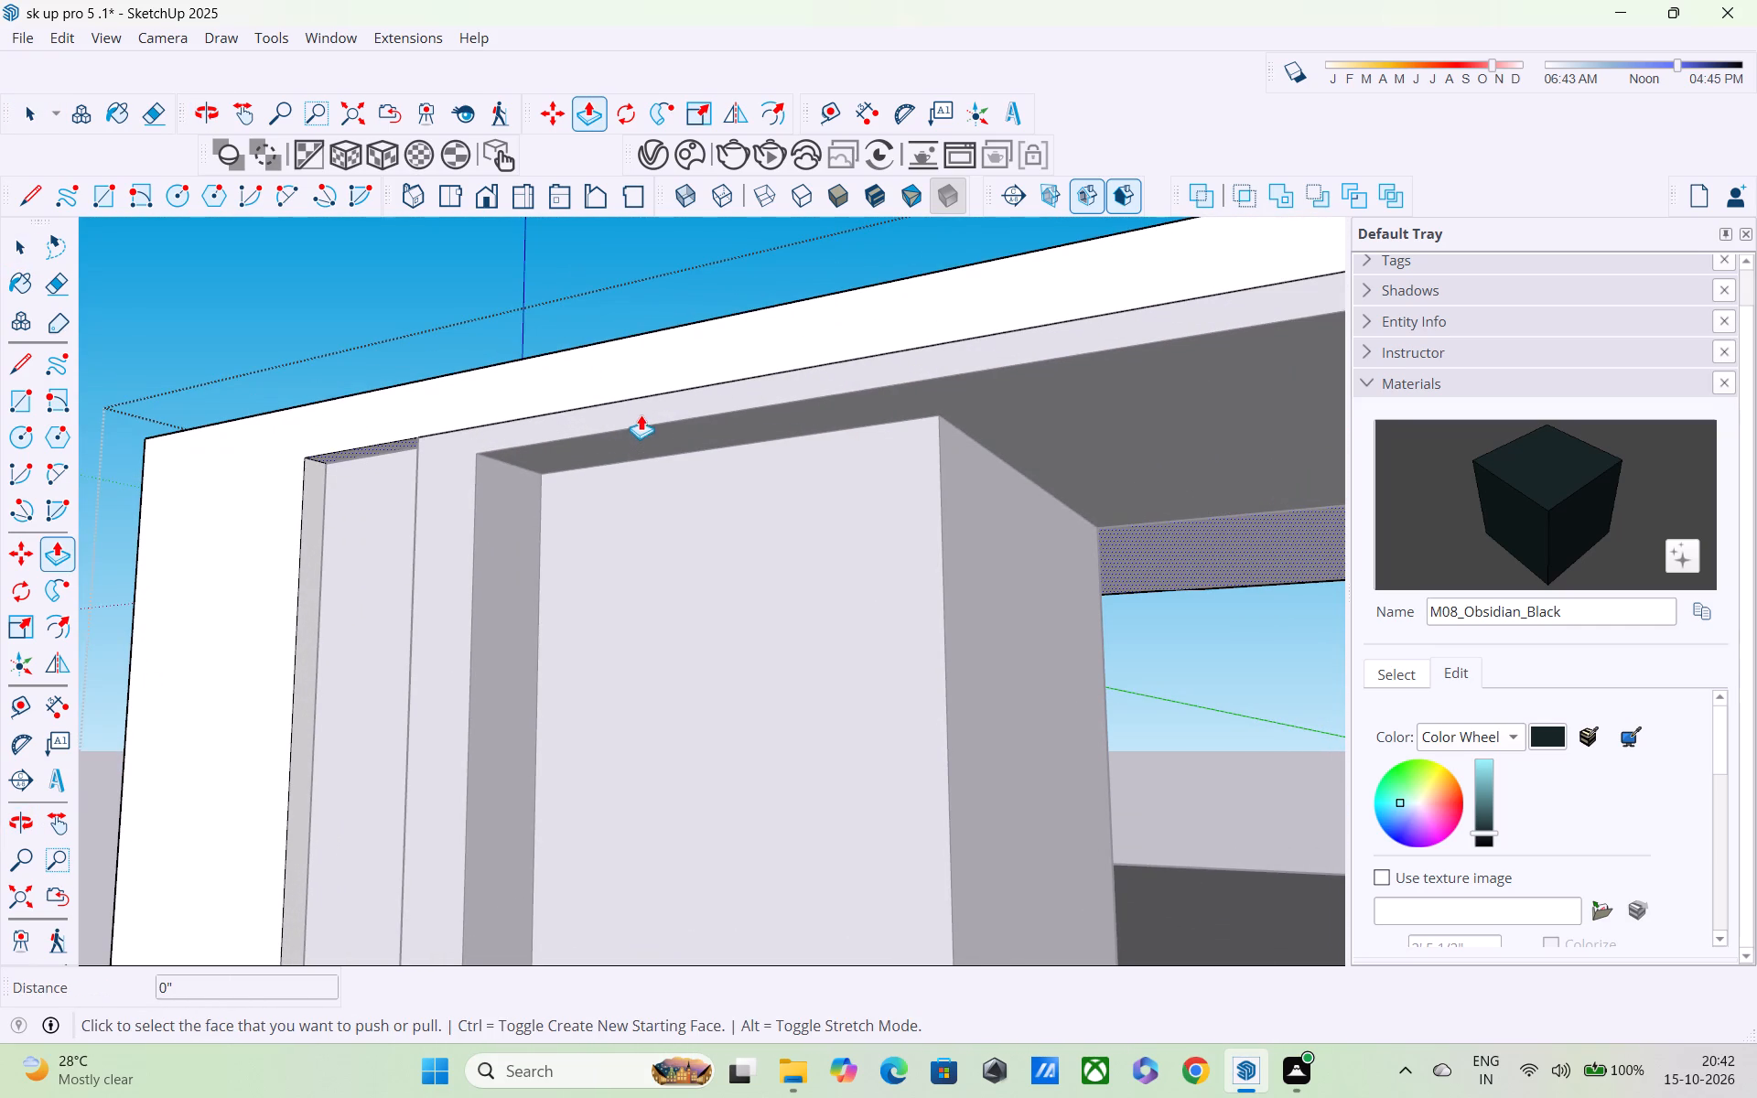
key("space")
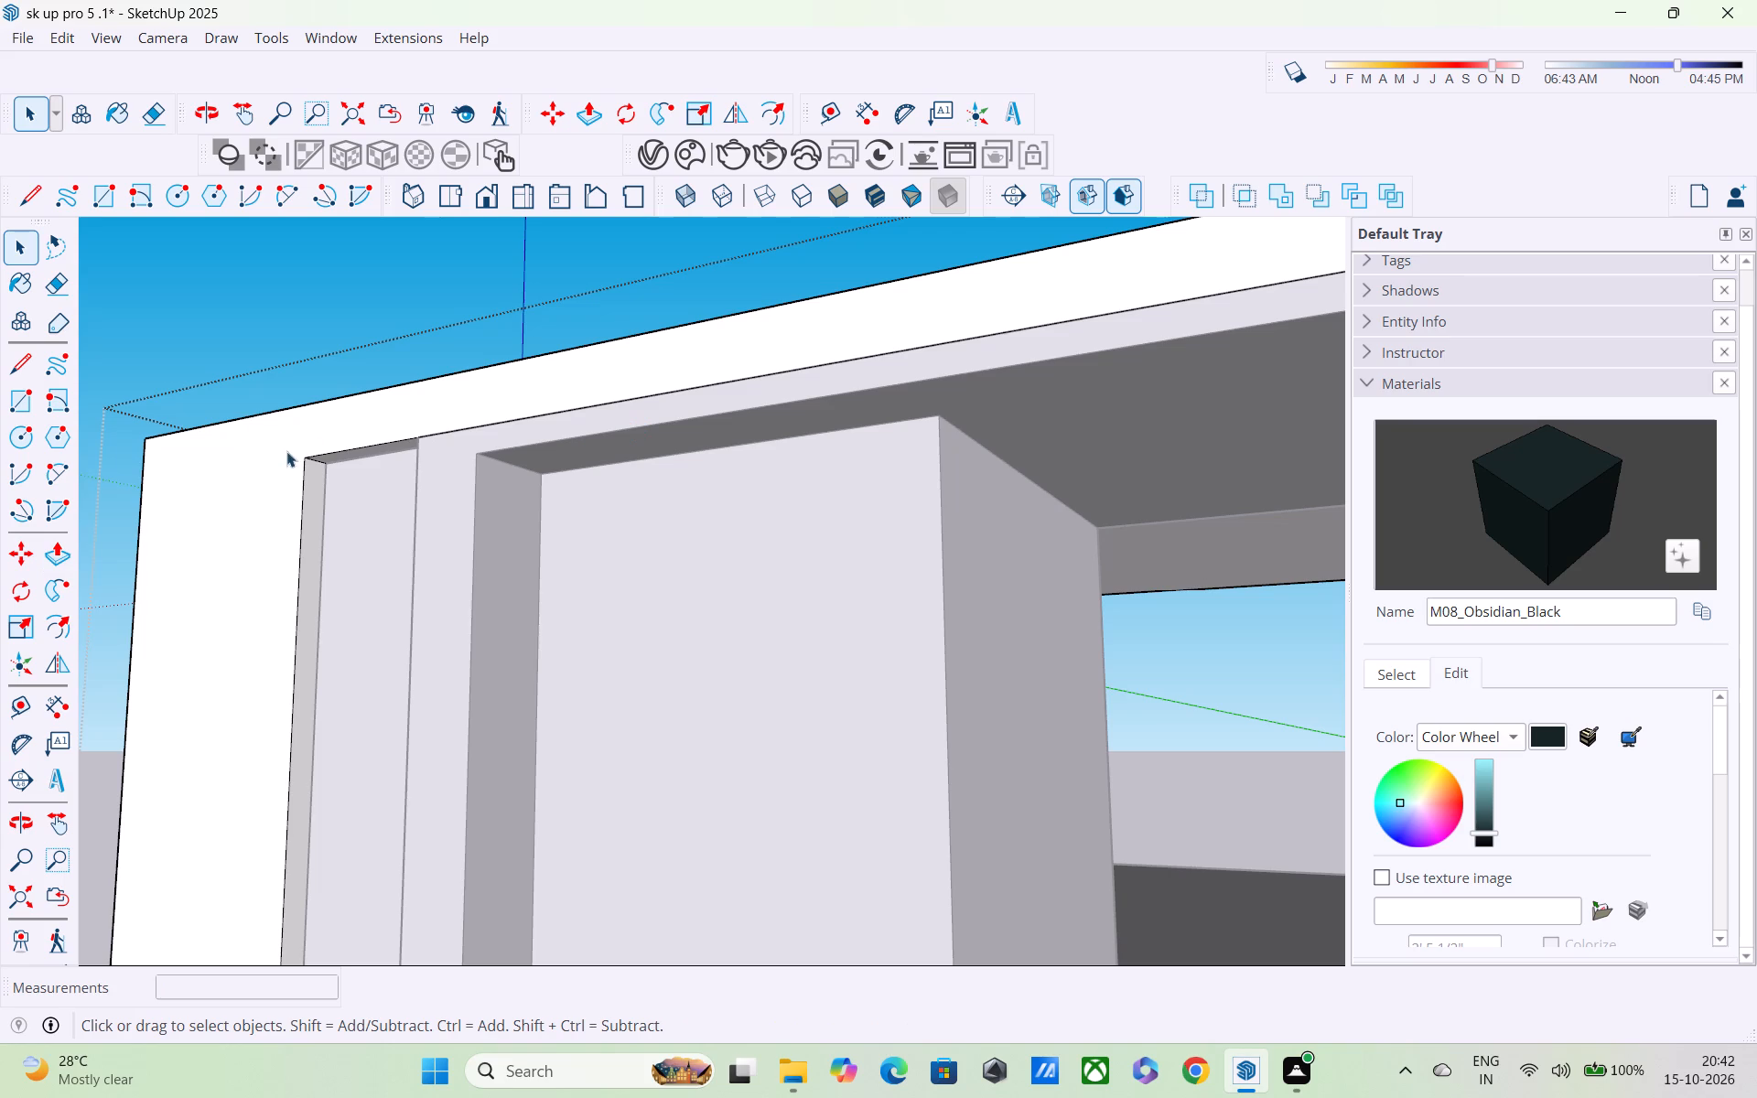
Draw a short vertical line from the panel recess's top corner up to the roof slab's lower edge, separating the horizontal strip from the column.
left_click(232, 296)
middle_click_drag(262, 350, 285, 425)
scroll(442, 426, "up", 4)
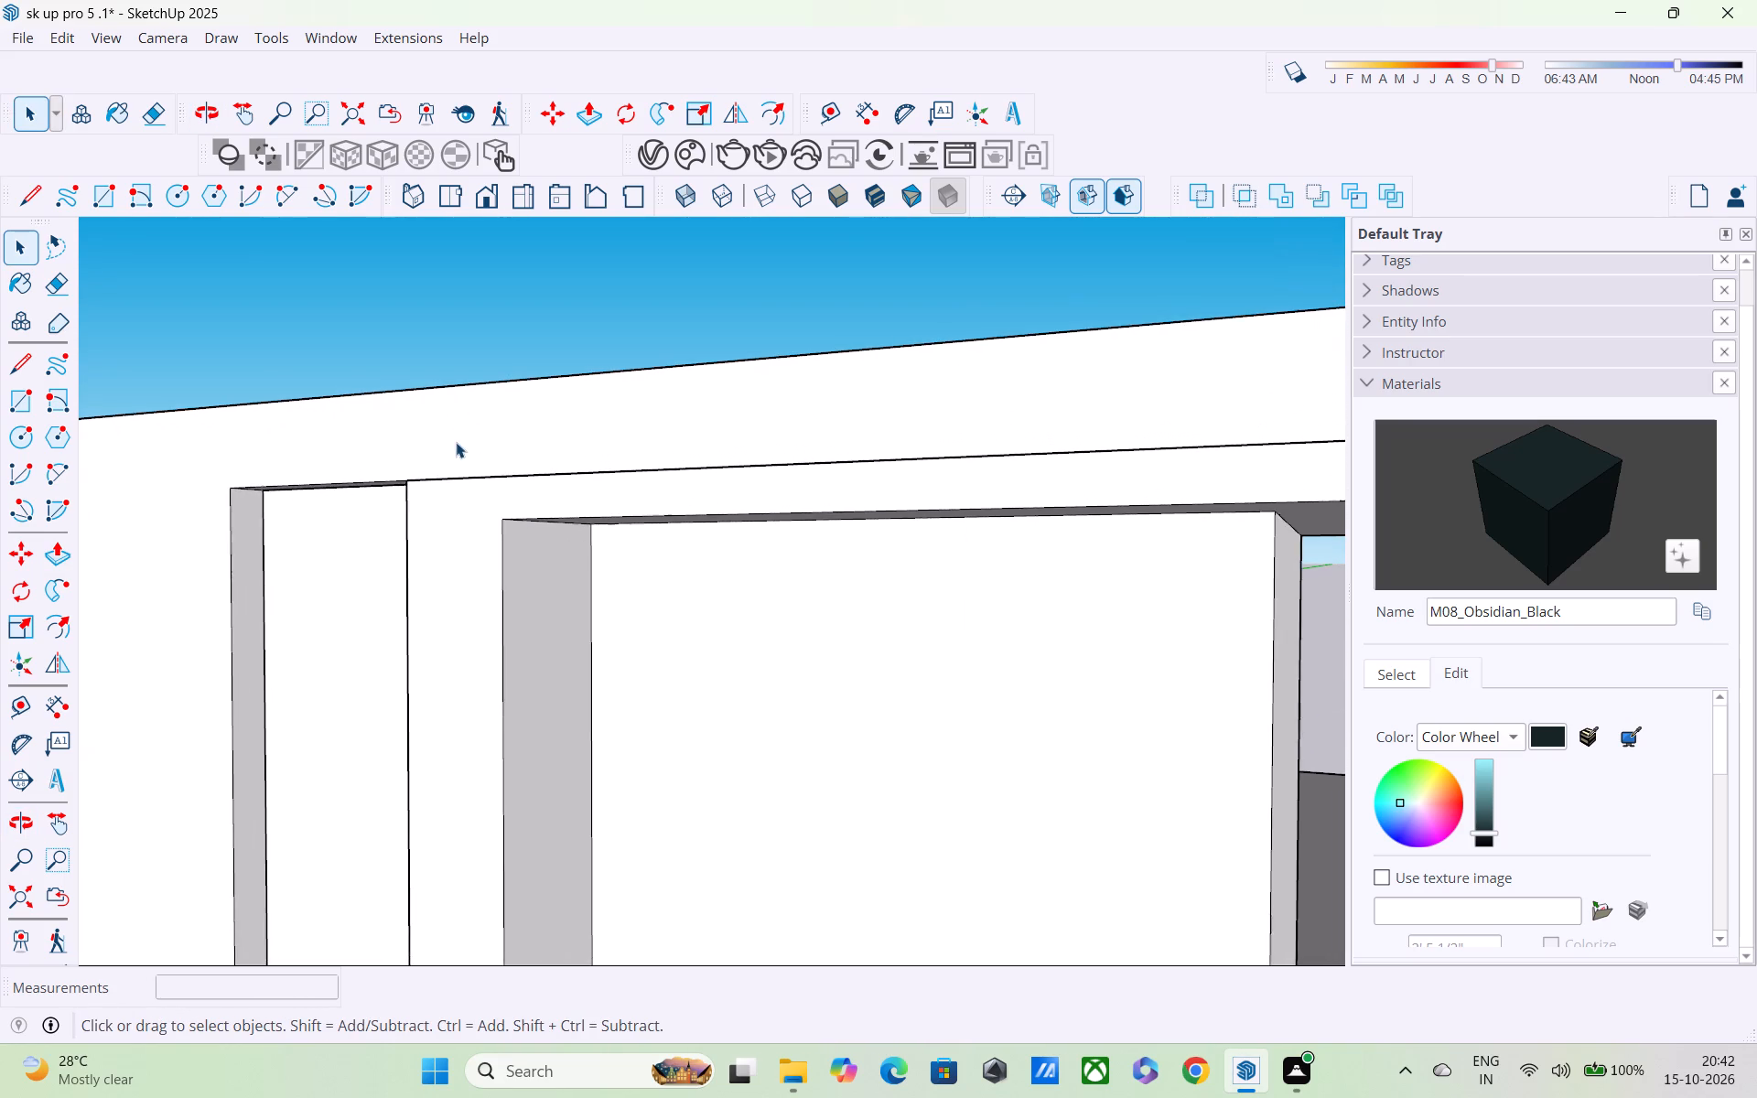
scroll(514, 509, "up", 3)
key("p")
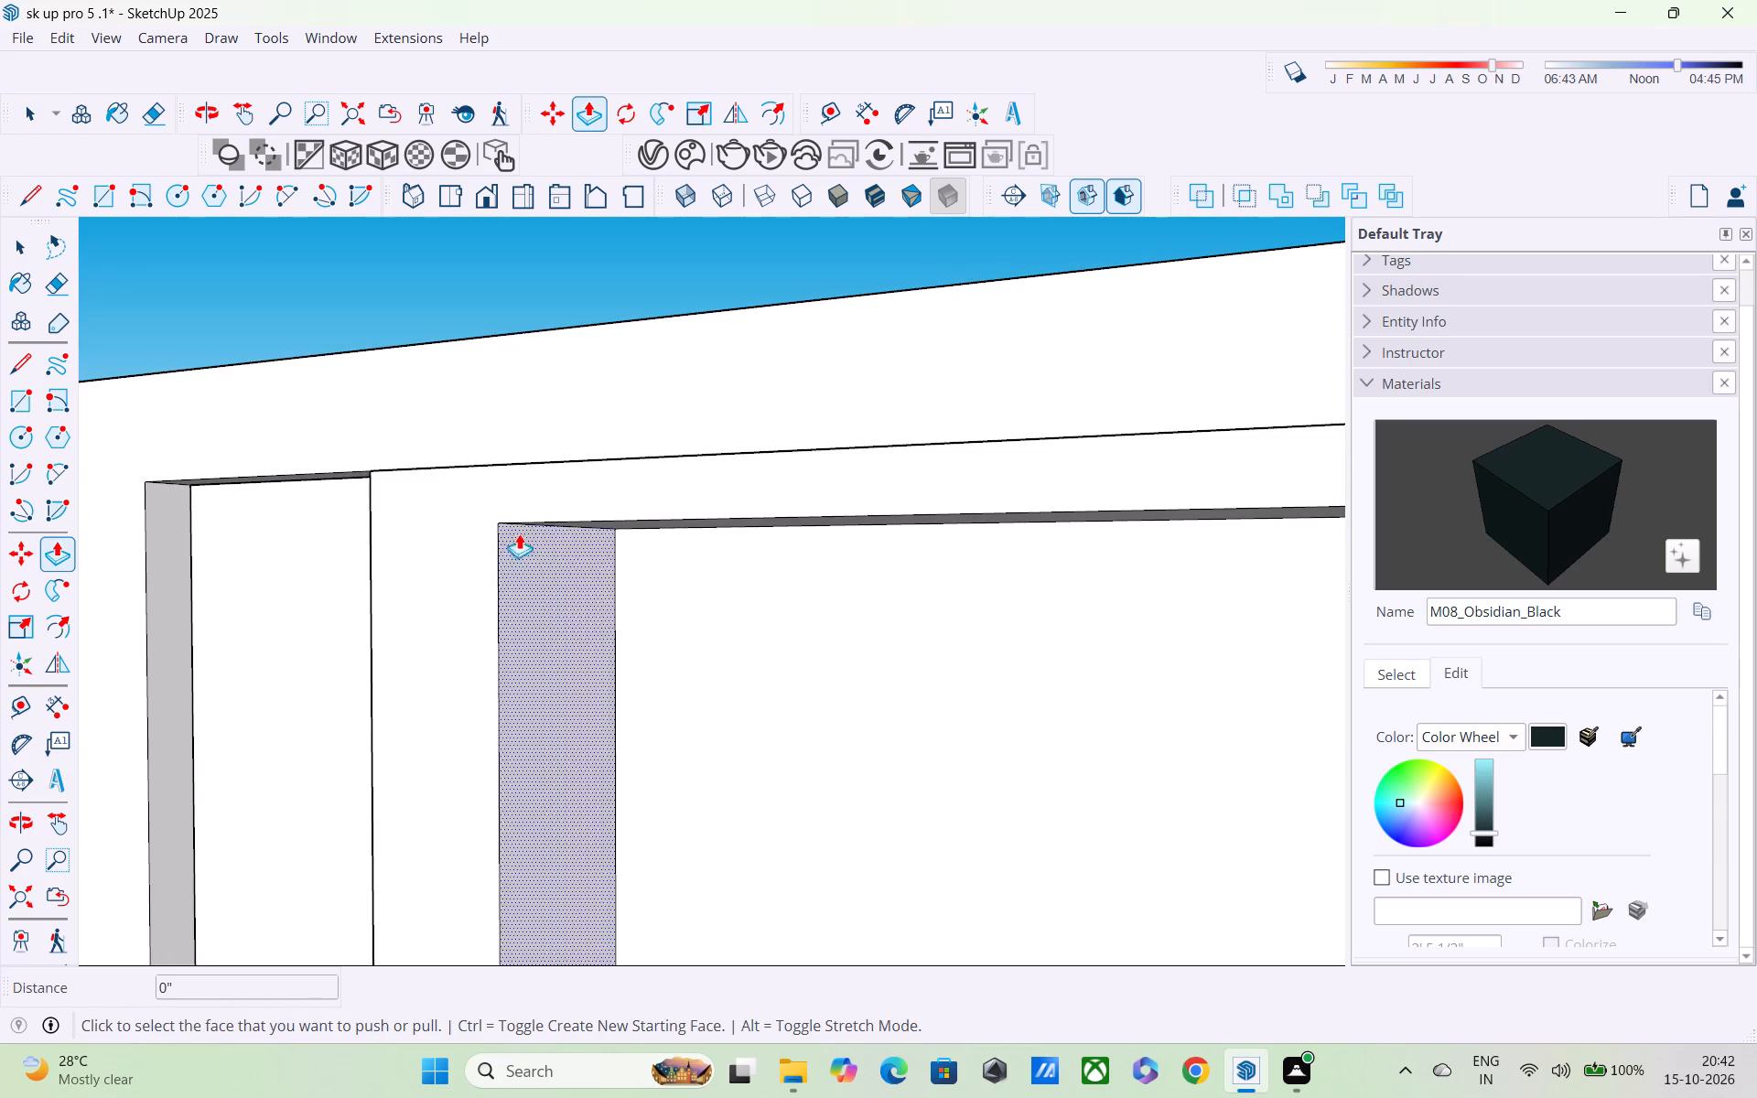
key("space")
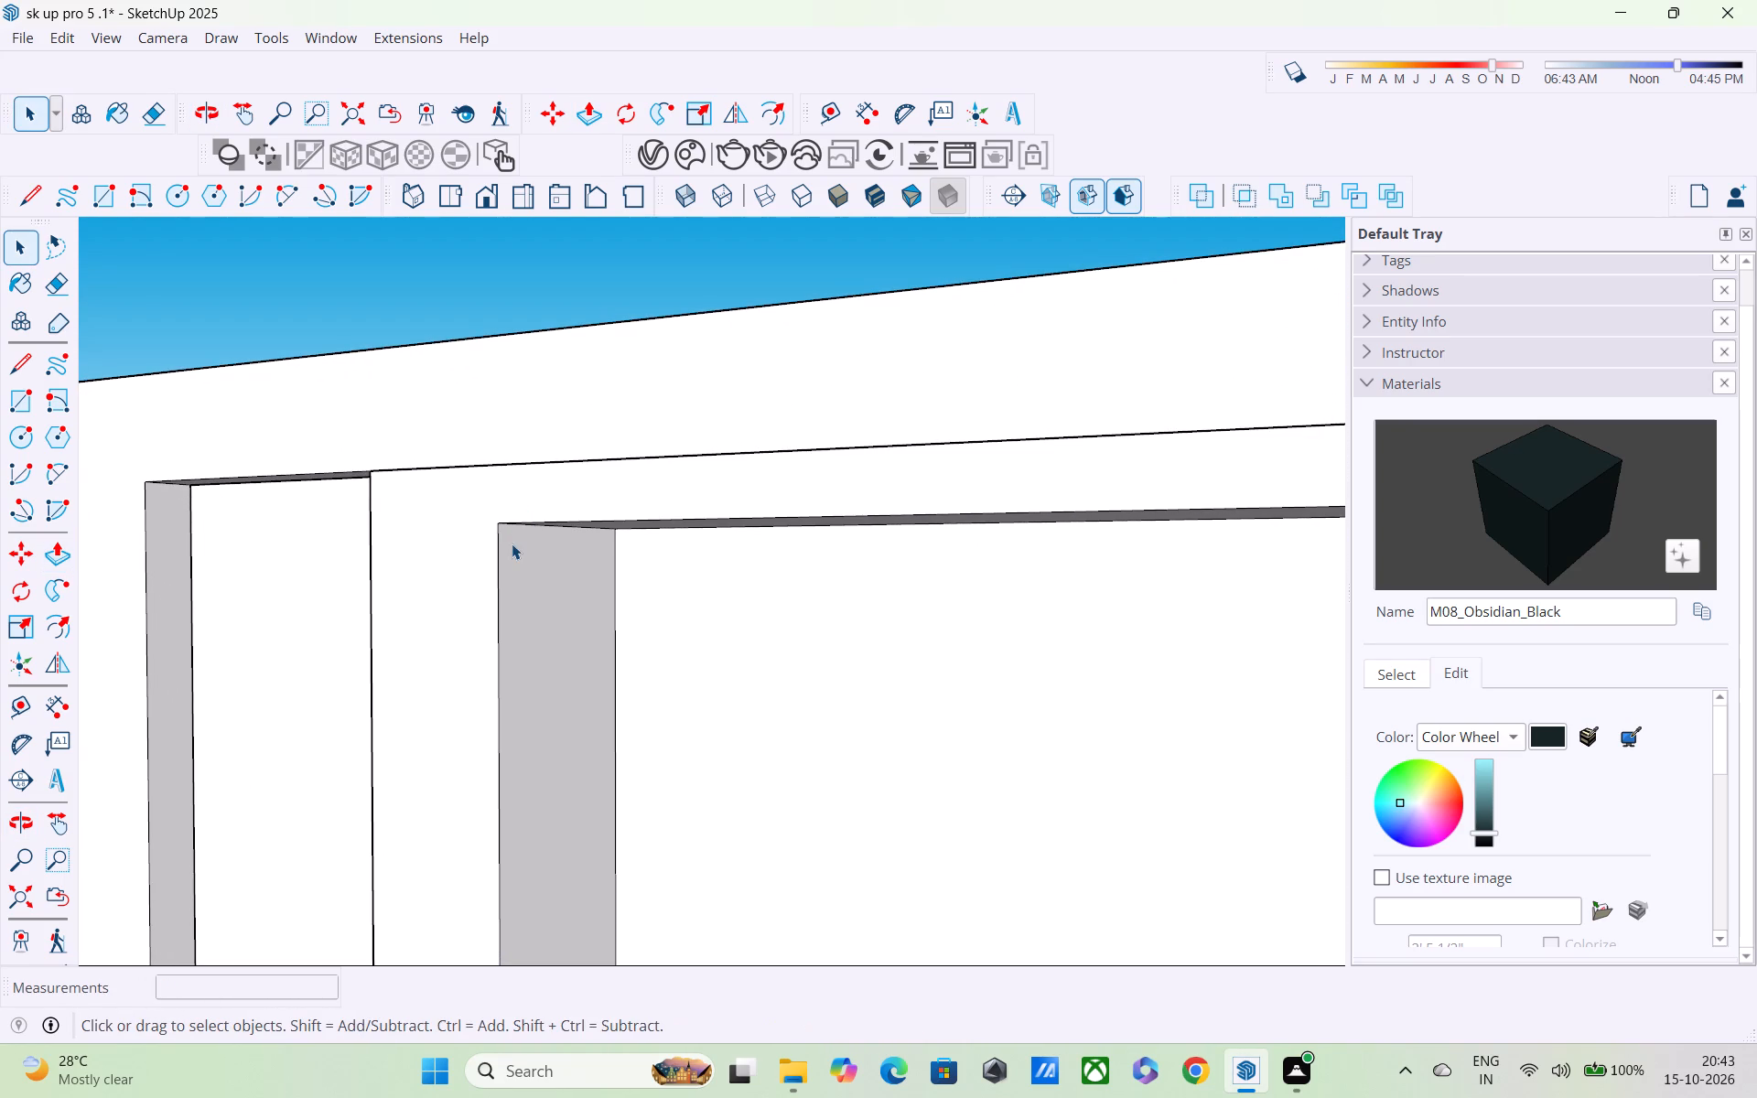
key("l")
left_click(492, 530)
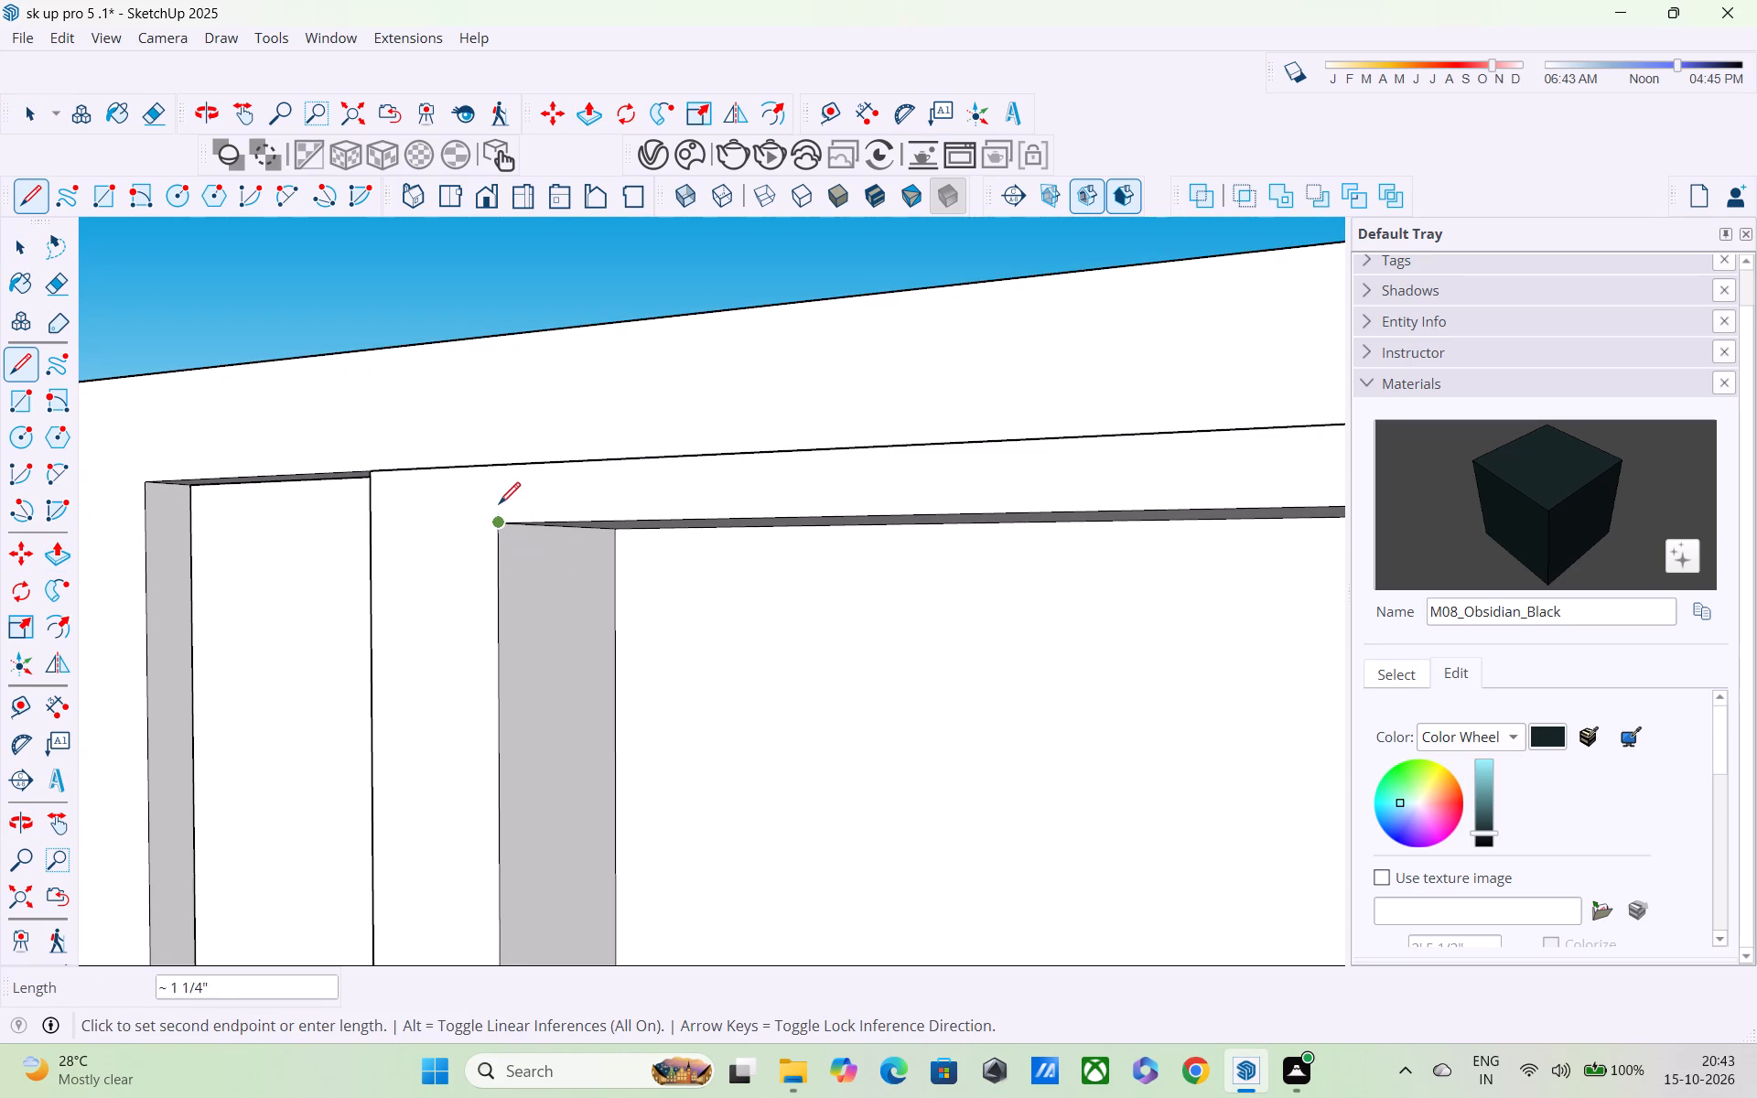
left_click(501, 471)
key("space")
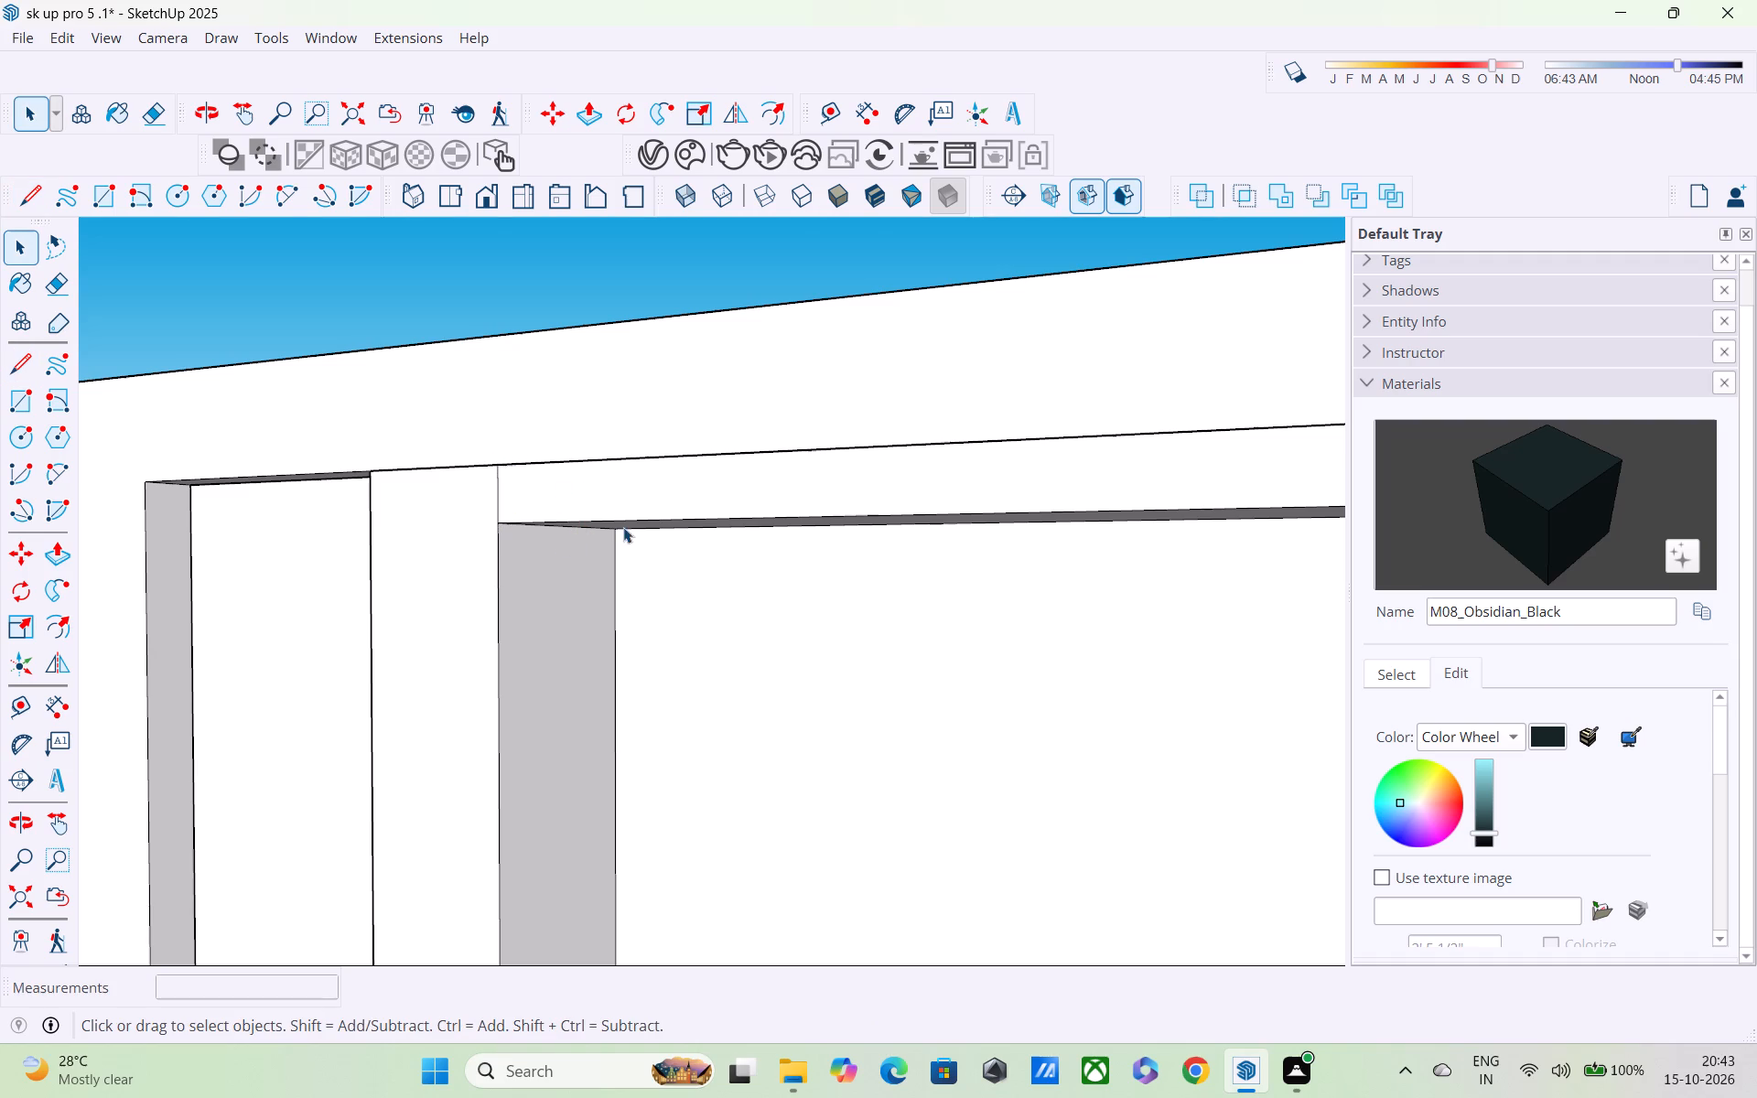
Push the horizontal strip beneath the roof slab back about 2 1/4".
key("p")
left_click(664, 474)
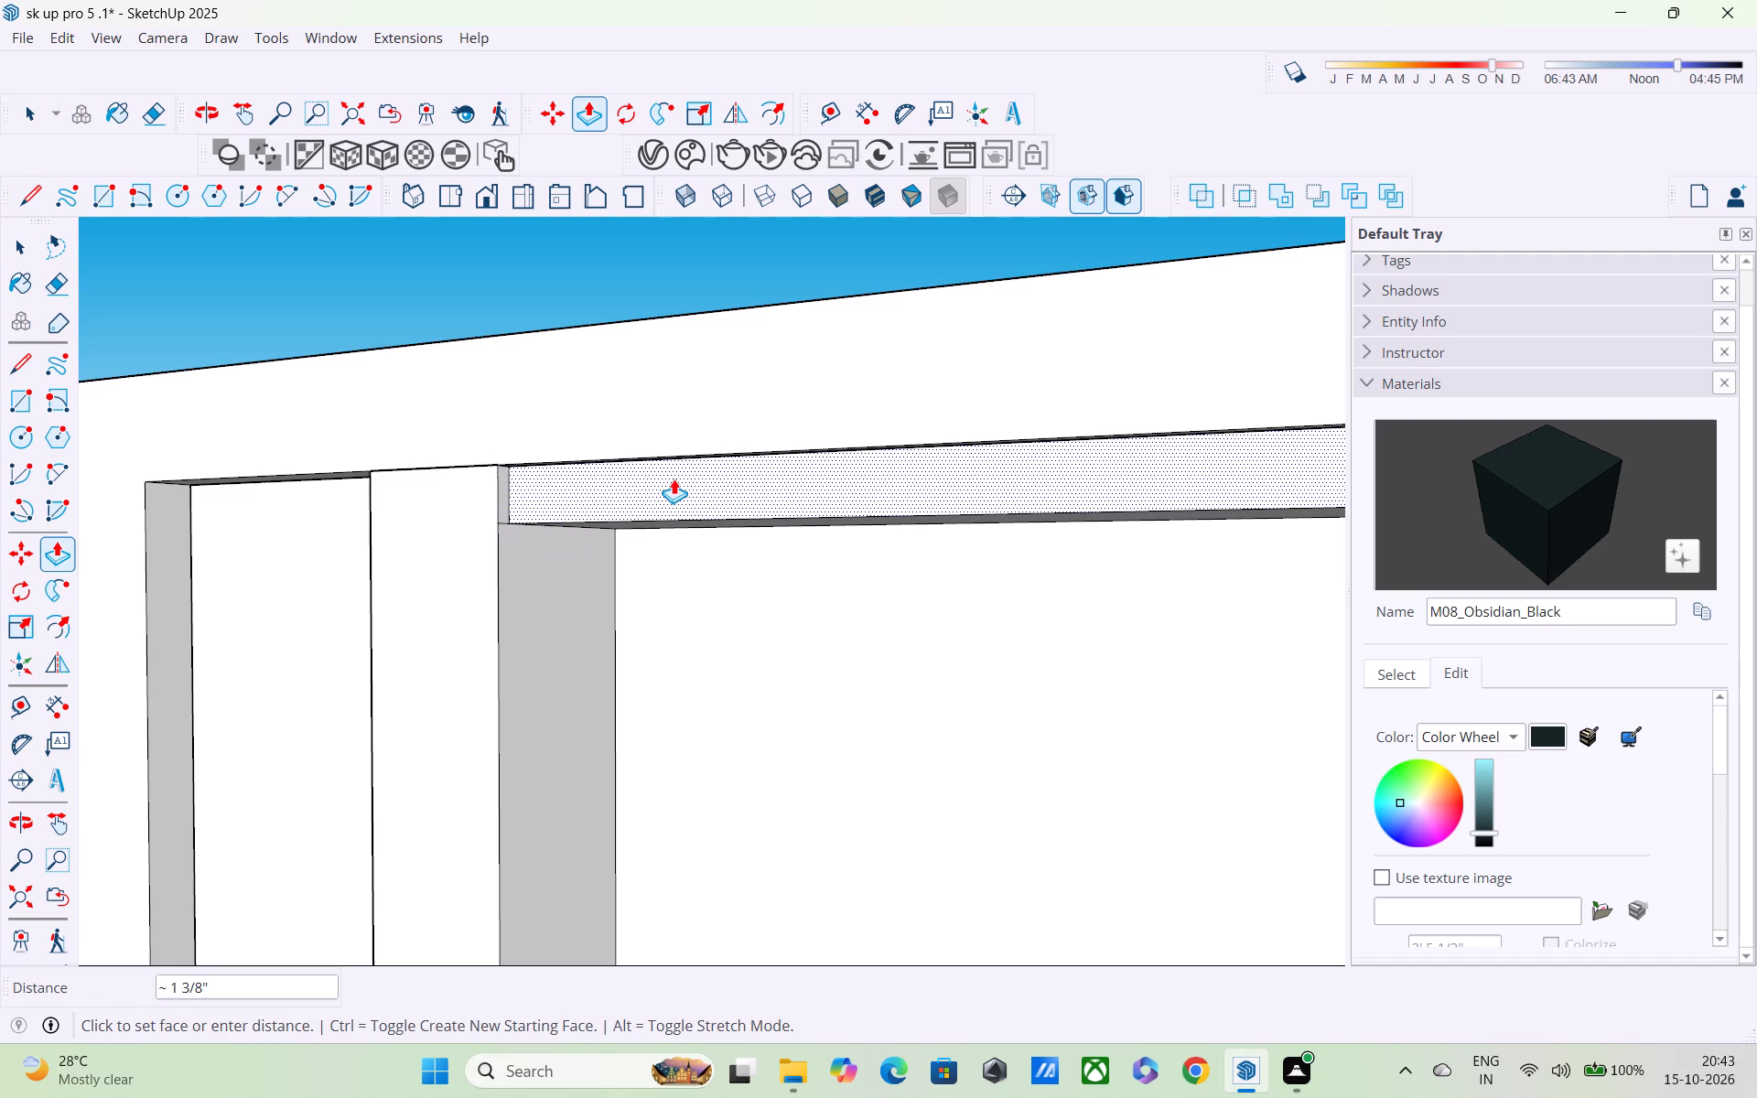
middle_click_drag(686, 474, 663, 292)
left_click(681, 362)
scroll(679, 380, "down", 2)
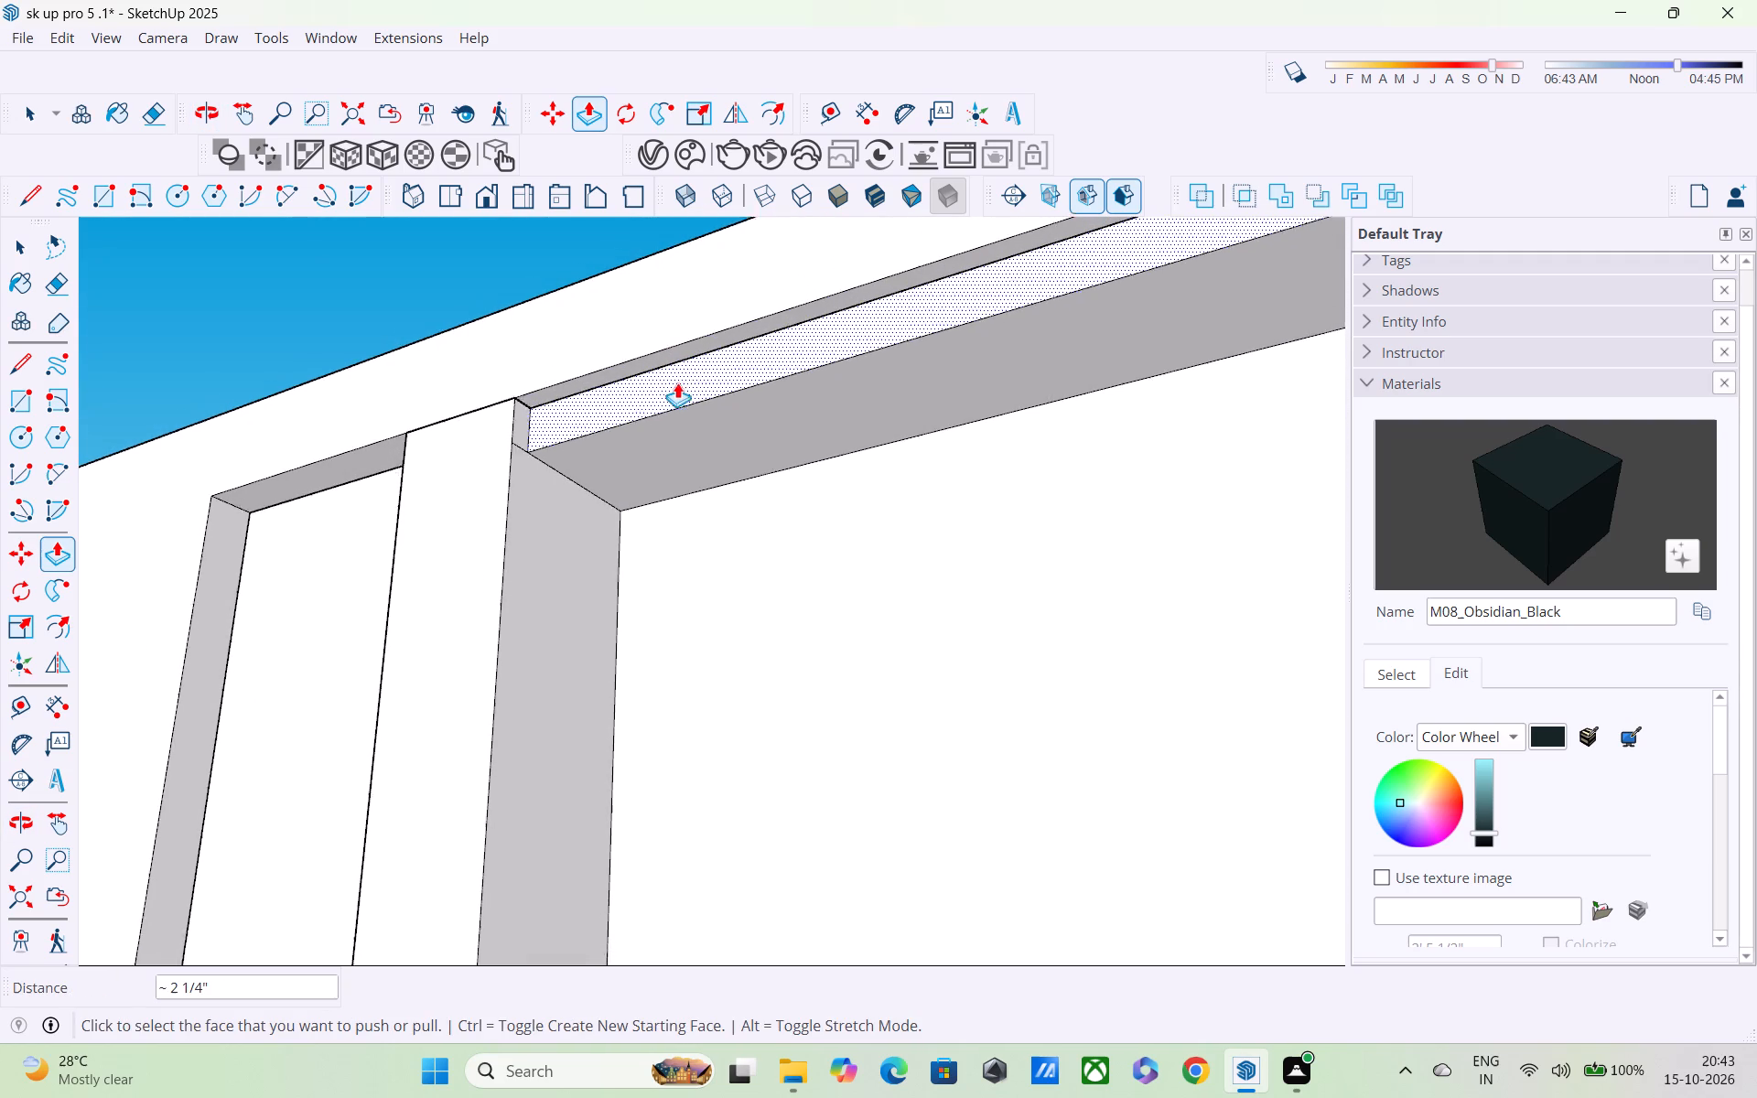
scroll(677, 382, "down", 7)
middle_click_drag(819, 523, 884, 591)
scroll(882, 504, "down", 6)
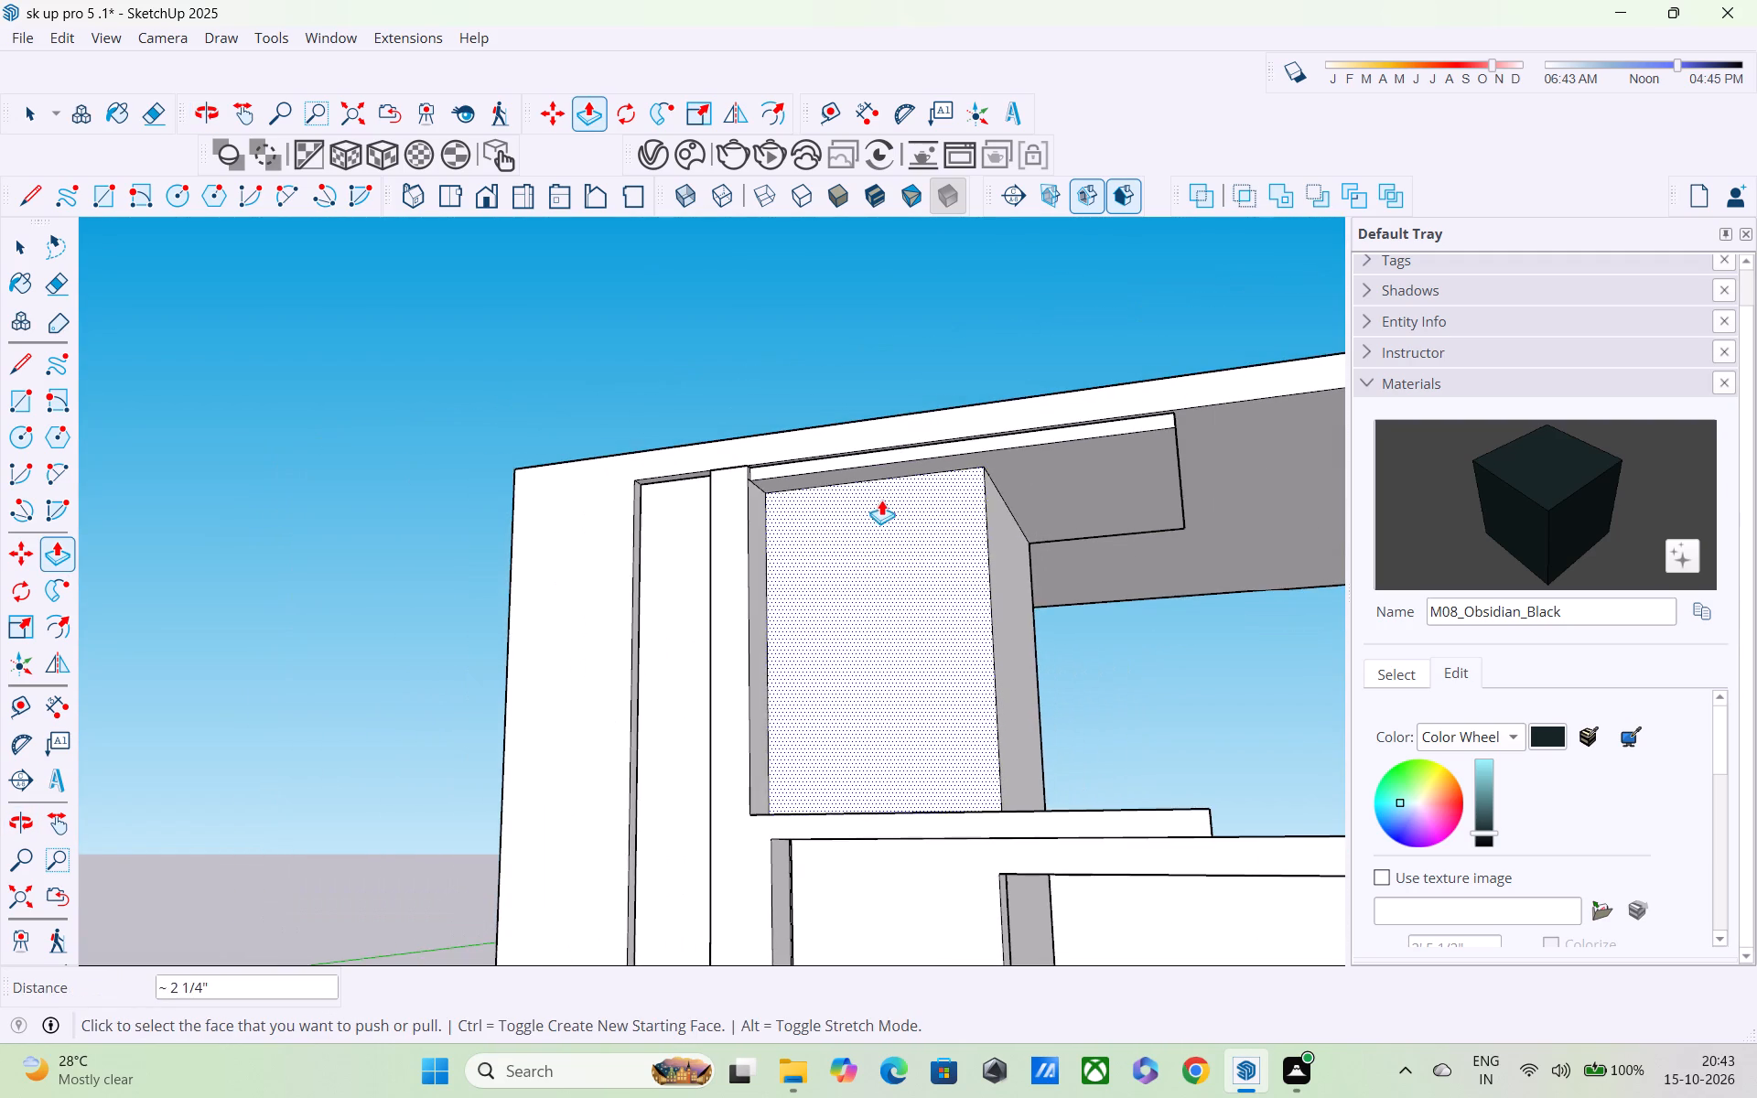
Push the recessed horizontal strip beneath the roof slab back further by about 1 15/16".
middle_click_drag(872, 467, 855, 394)
scroll(854, 401, "up", 7)
scroll(854, 470, "down", 12)
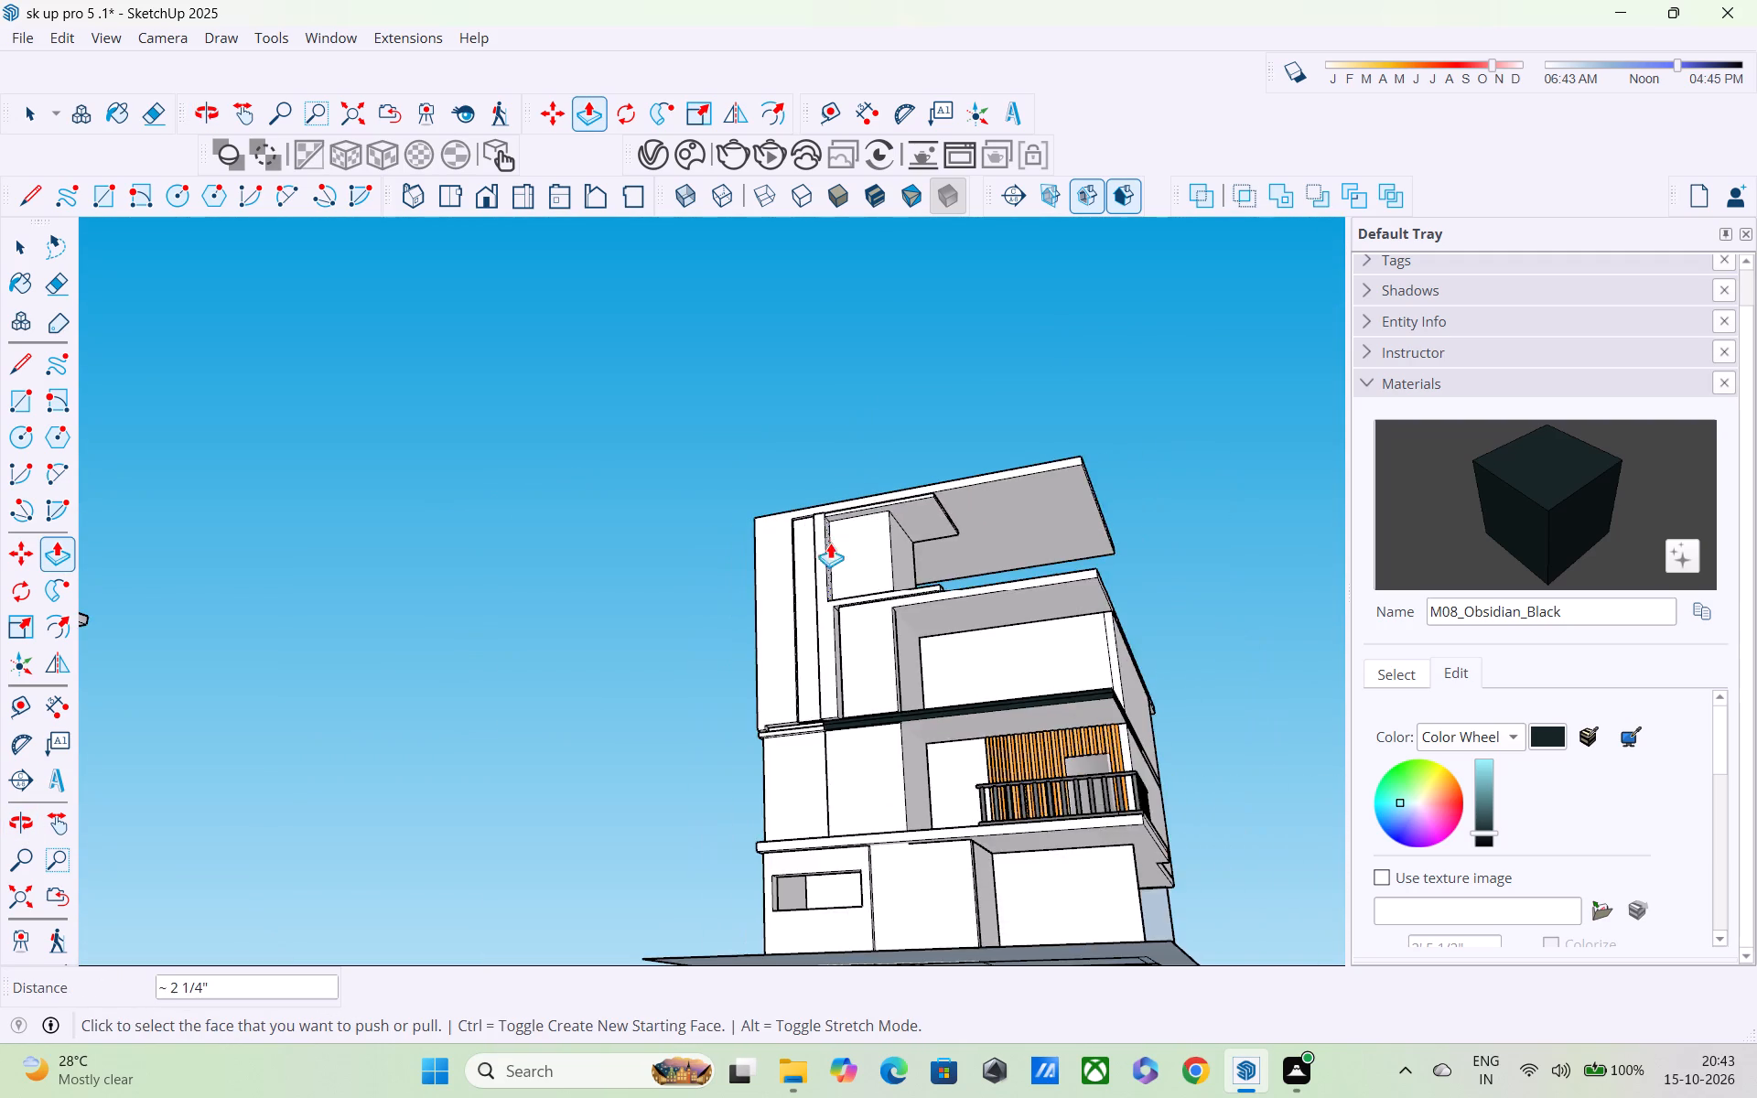
scroll(882, 487, "up", 9)
scroll(876, 518, "down", 5)
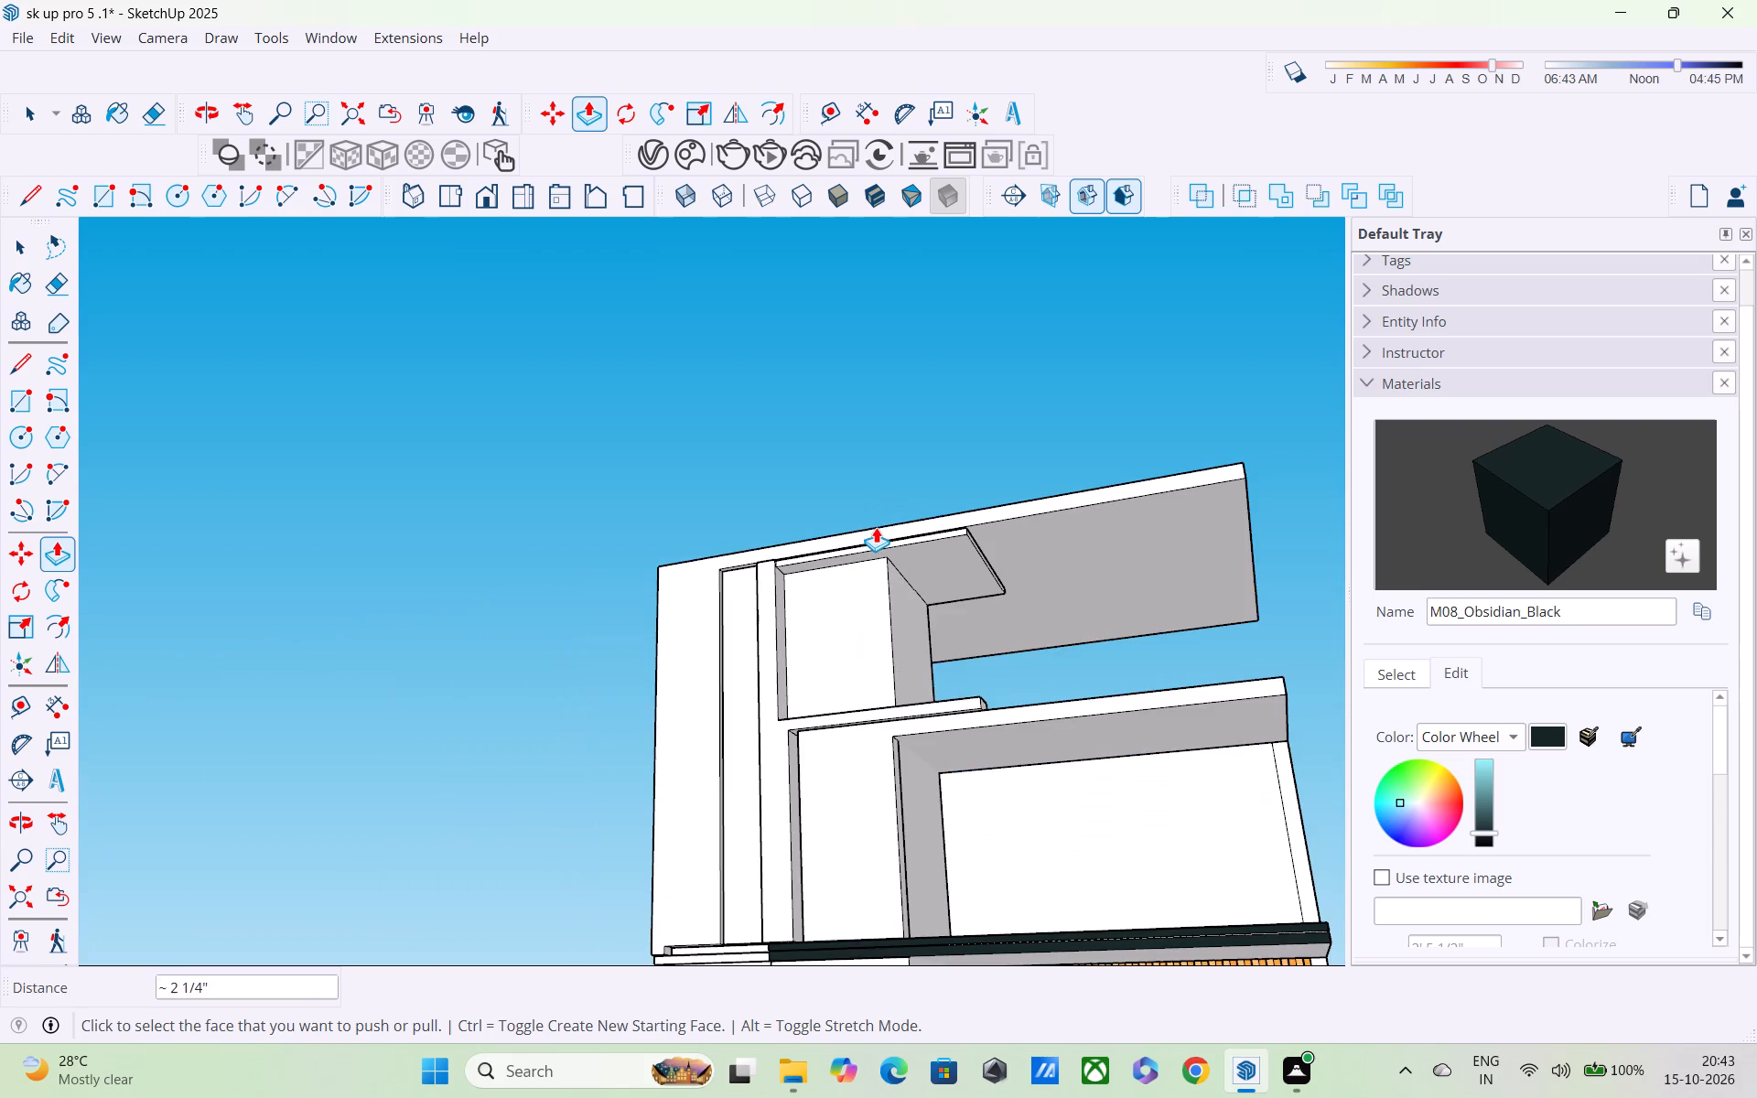
middle_click_drag(876, 527, 819, 485)
scroll(876, 519, "up", 10)
middle_click_drag(909, 572, 900, 501)
scroll(900, 501, "up", 5)
left_click(904, 519)
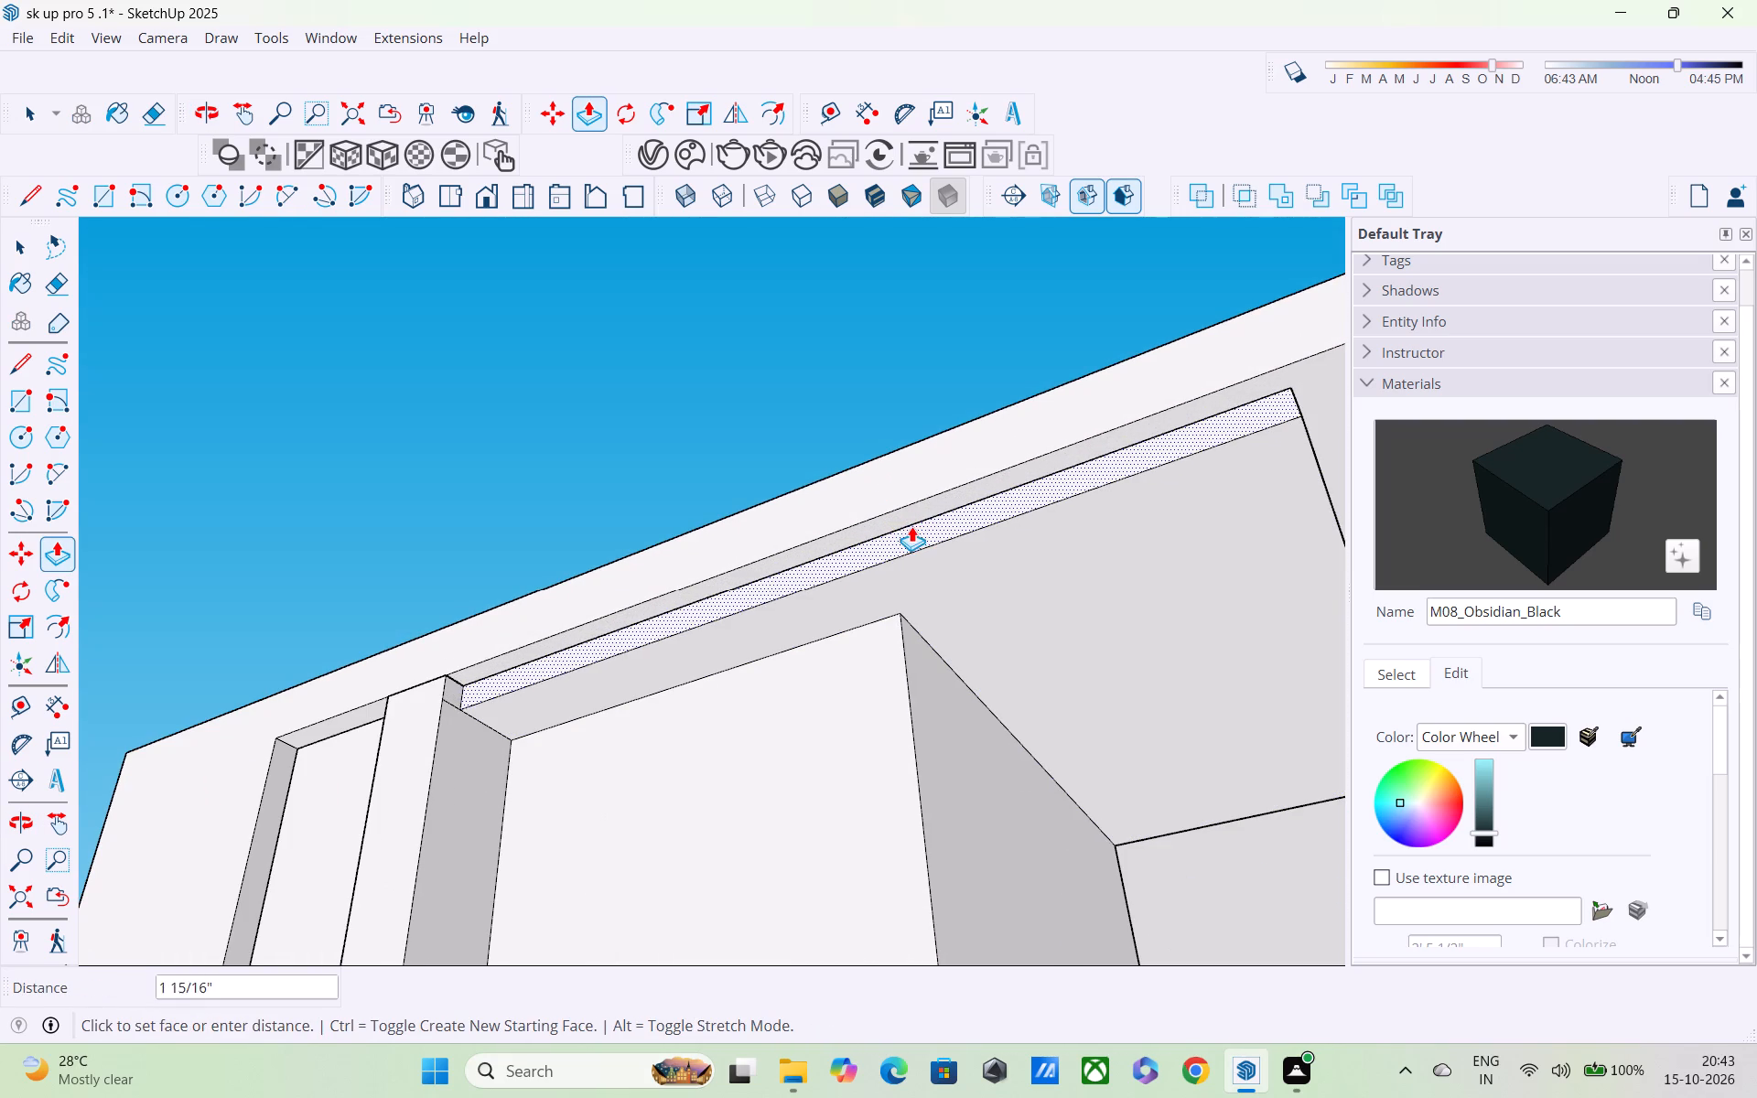
left_click(914, 531)
Erase the short seam on the column's inner side face at the end of the recessed strip.
middle_click_drag(926, 591, 614, 720)
key("e")
scroll(519, 735, "up", 6)
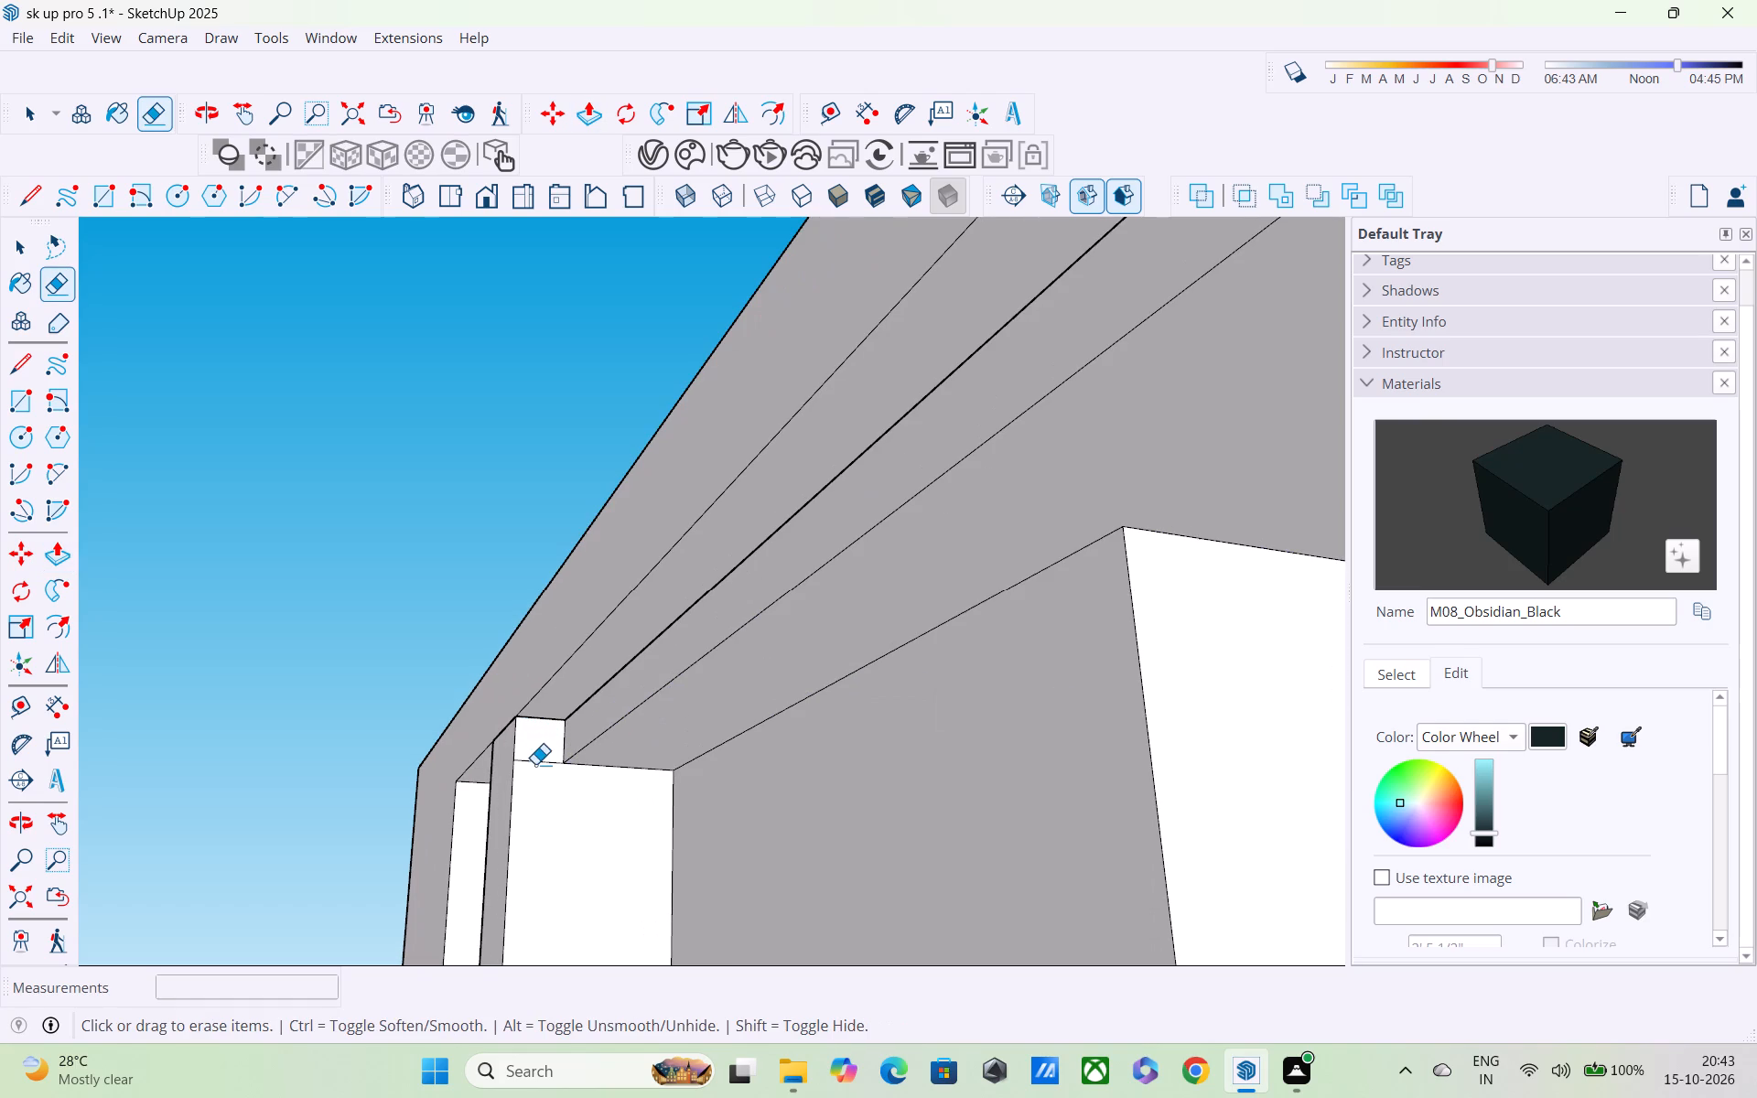
left_click(536, 765)
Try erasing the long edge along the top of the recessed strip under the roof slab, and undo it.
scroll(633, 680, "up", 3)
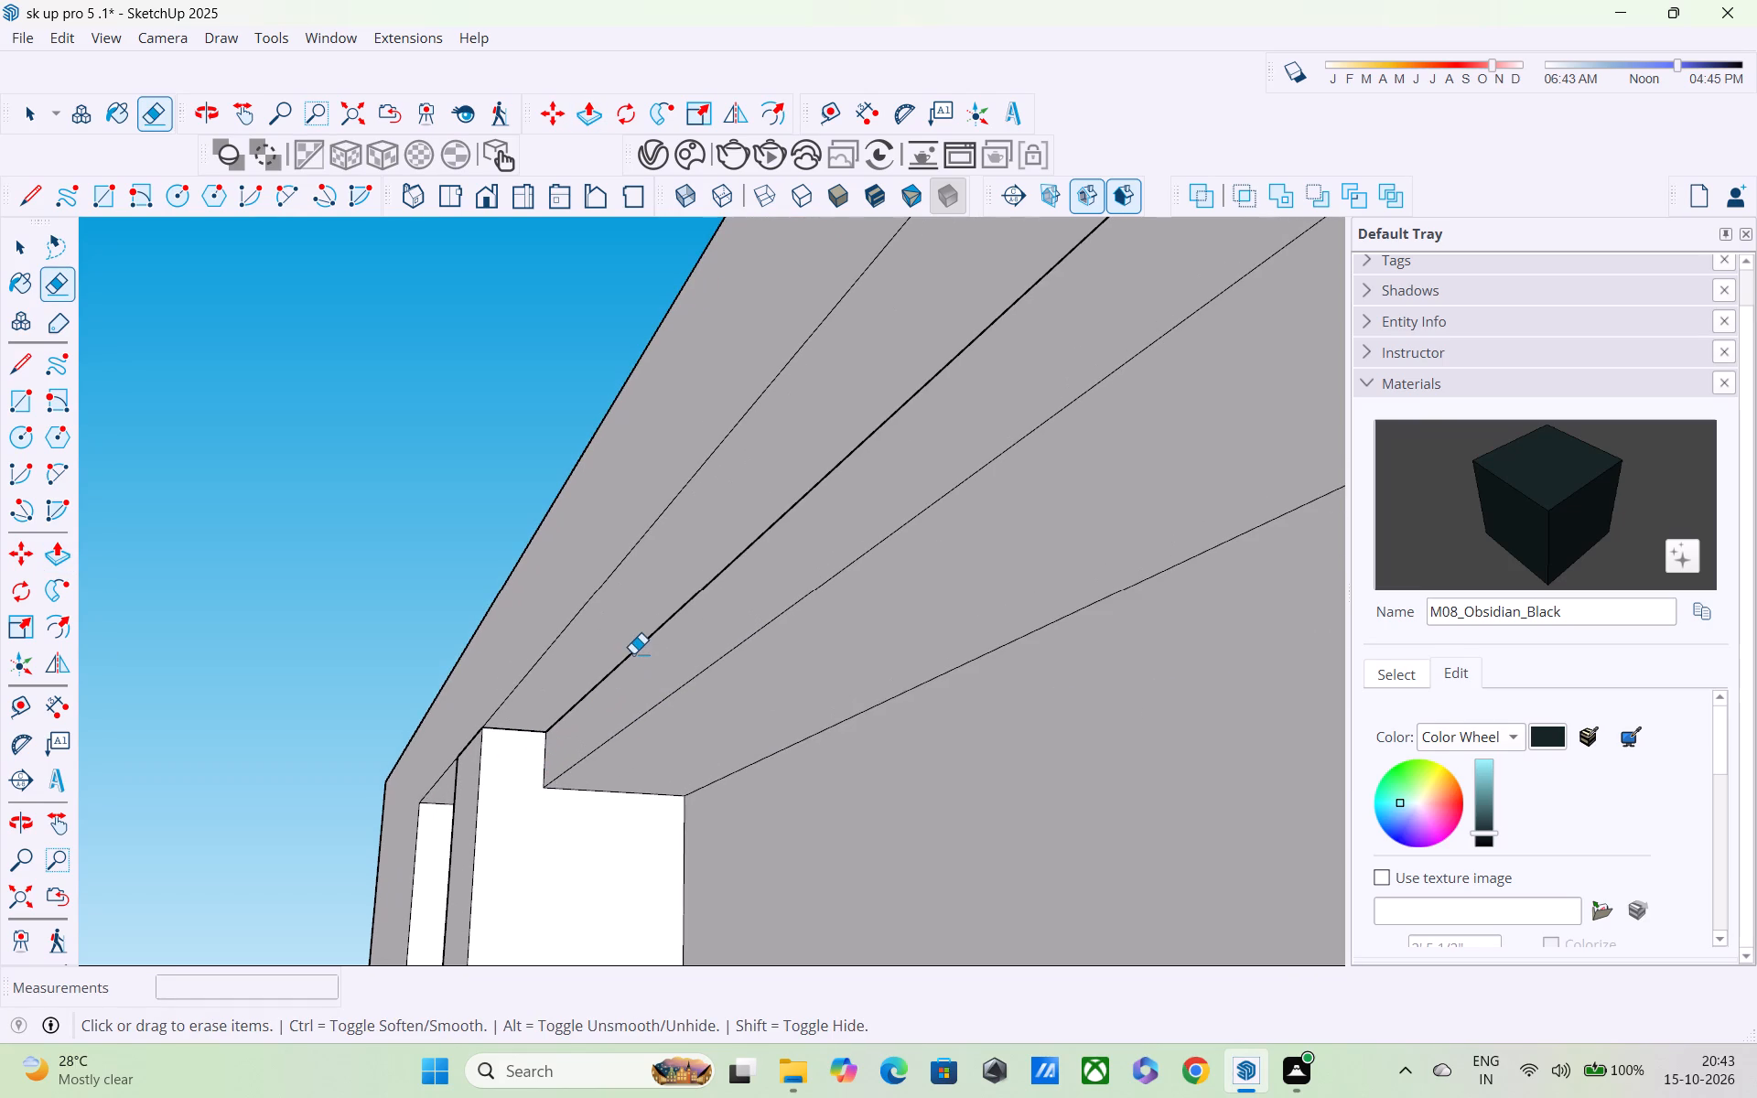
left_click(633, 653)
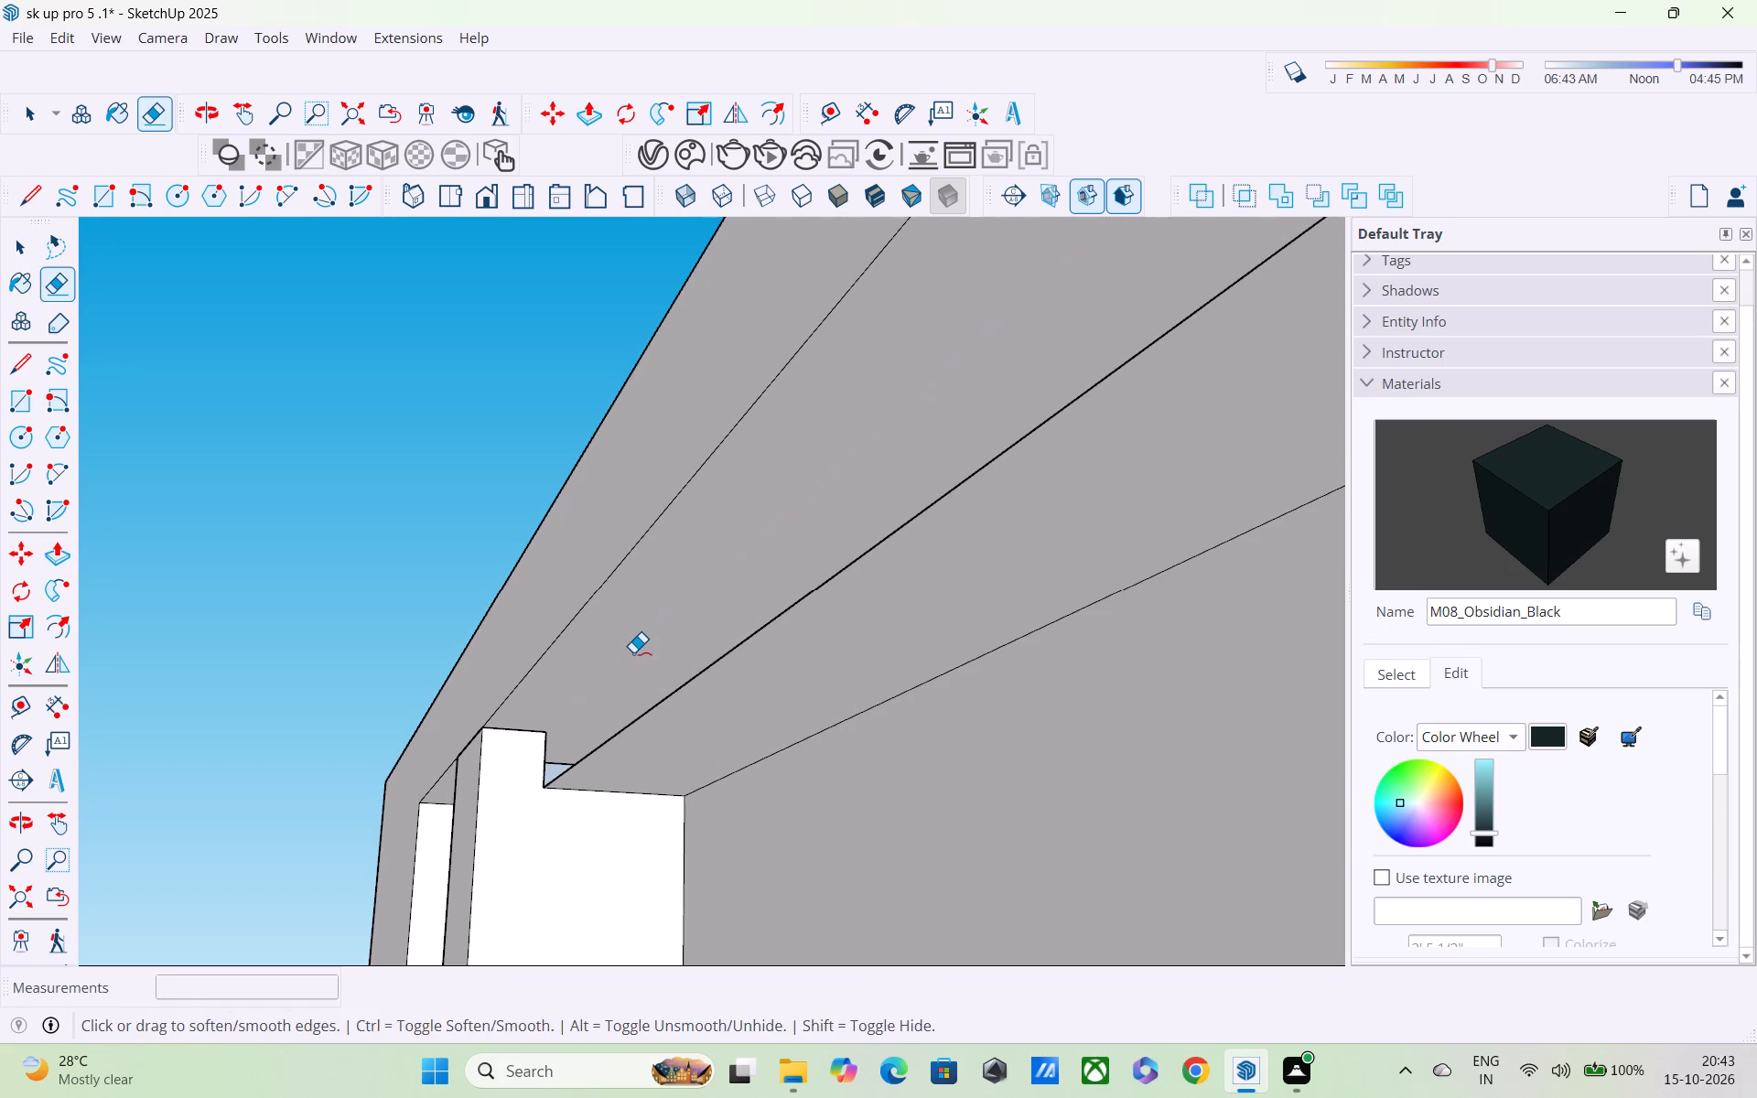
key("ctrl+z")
Examine the recessed strip, the building's front and the separate slatted slab beside the building.
scroll(631, 657, "down", 2)
middle_click_drag(548, 747, 863, 778)
scroll(697, 769, "up", 5)
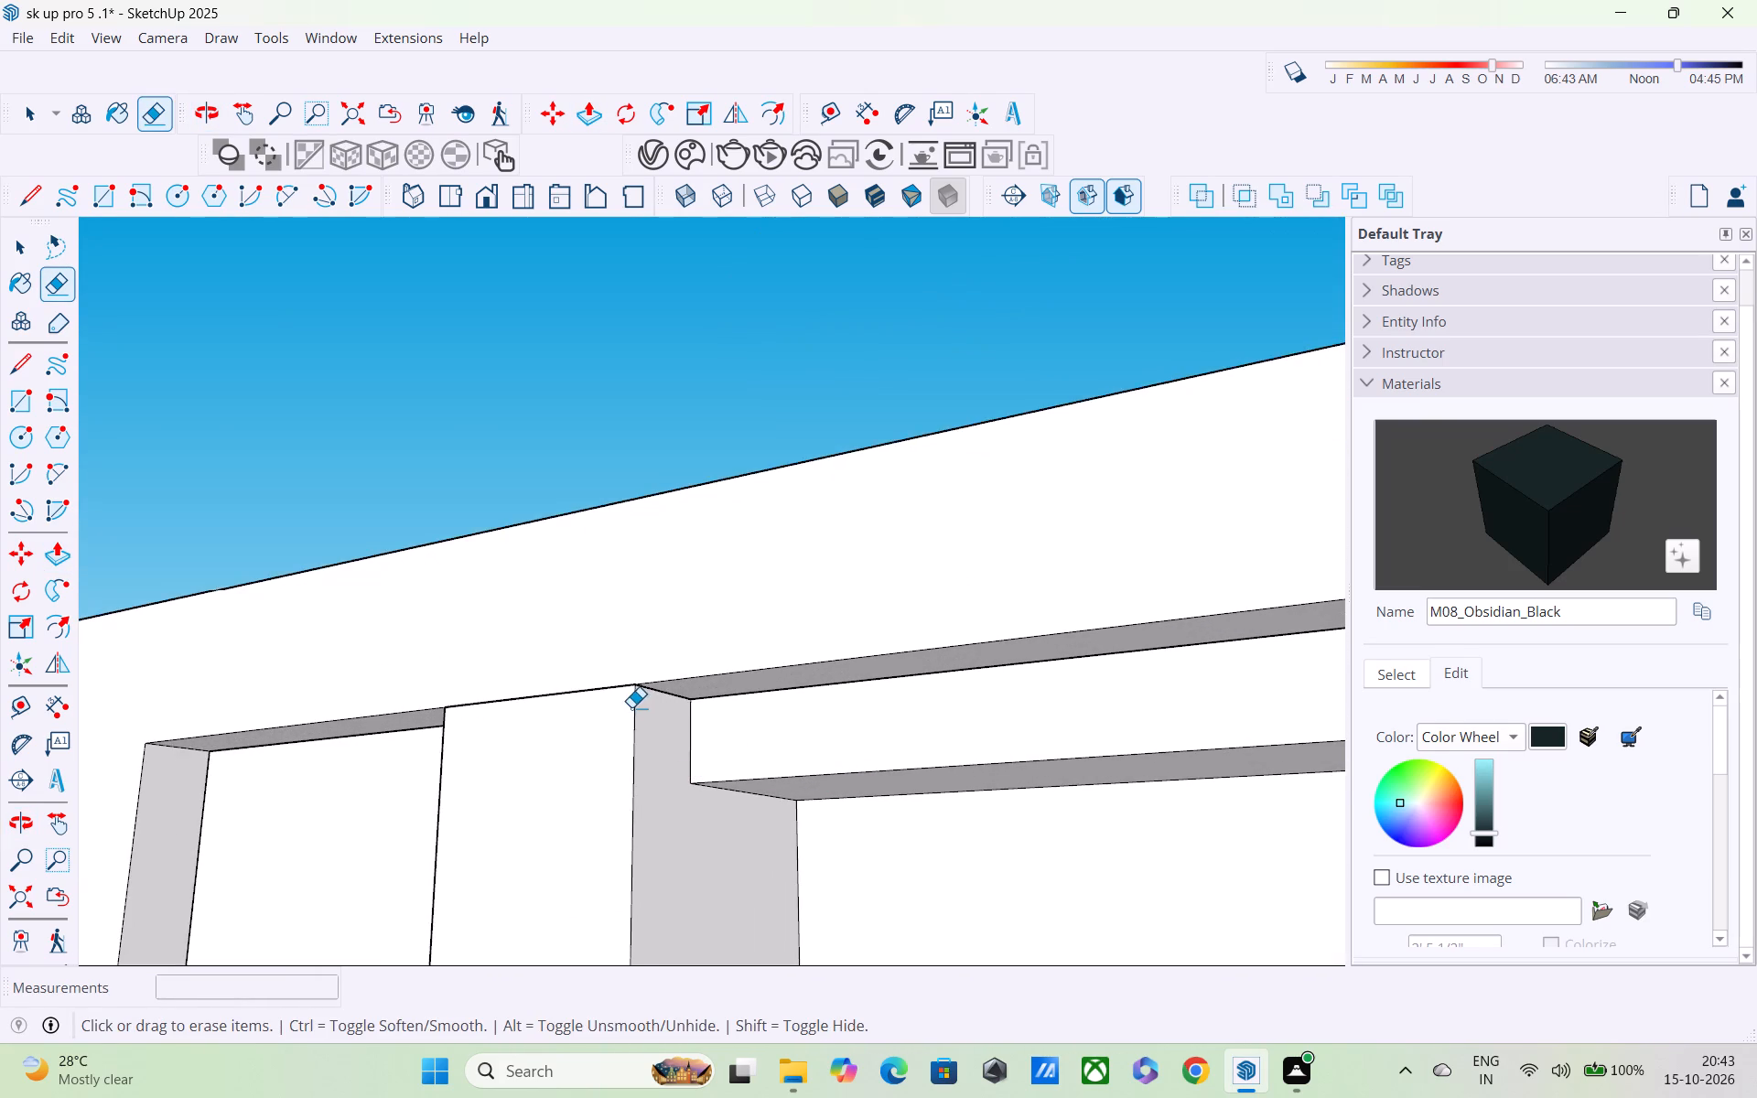
scroll(631, 707, "down", 5)
middle_click_drag(680, 737, 885, 785)
scroll(885, 782, "down", 14)
middle_click_drag(959, 931, 948, 888)
middle_click_drag(932, 875, 802, 620, "shift")
scroll(802, 620, "down", 5)
middle_click_drag(801, 621, 803, 636)
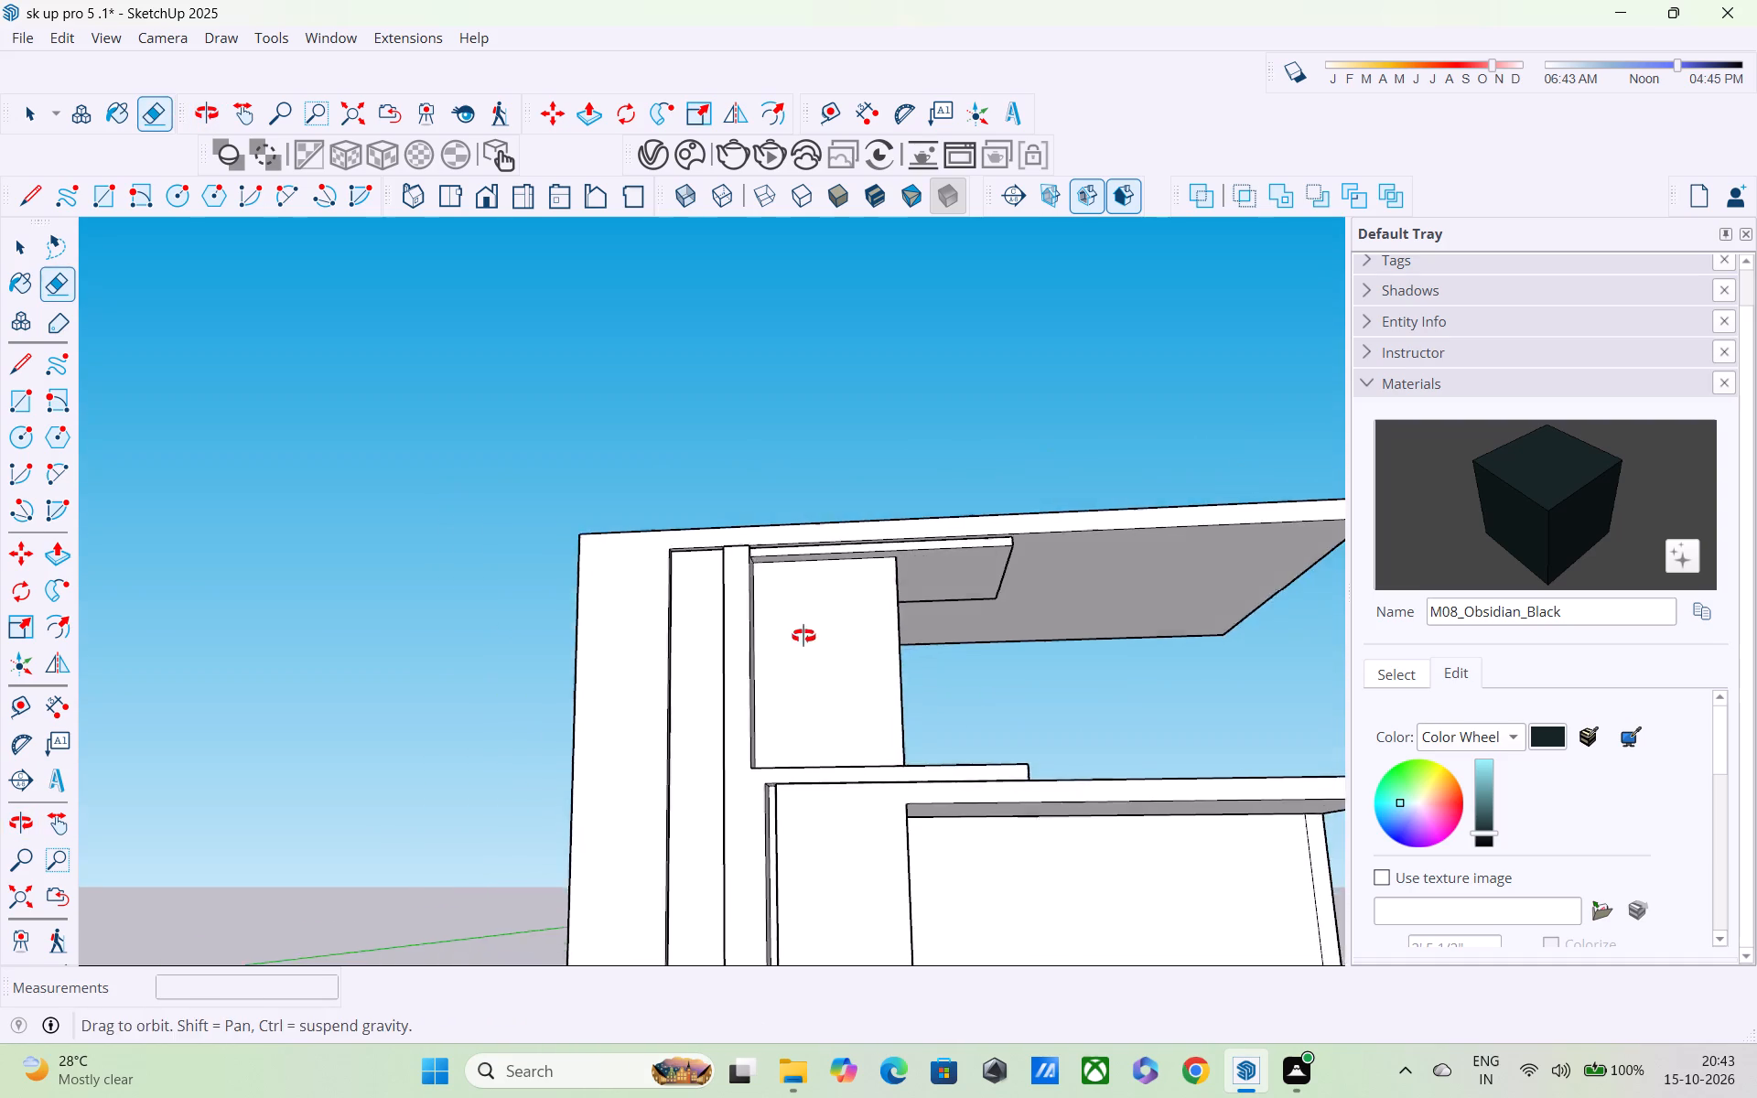
middle_click_drag(803, 636, 826, 671)
scroll(826, 671, "up", 1)
scroll(828, 716, "down", 1)
scroll(828, 716, "up", 3)
scroll(828, 716, "down", 5)
middle_click_drag(837, 748, 661, 748)
scroll(745, 728, "down", 5)
middle_click_drag(920, 742, 980, 654)
scroll(980, 706, "down", 1, "shift")
middle_click_drag(986, 719, 1014, 763, "shift")
scroll(1003, 754, "down", 4)
middle_click_drag(1003, 776, 1006, 787)
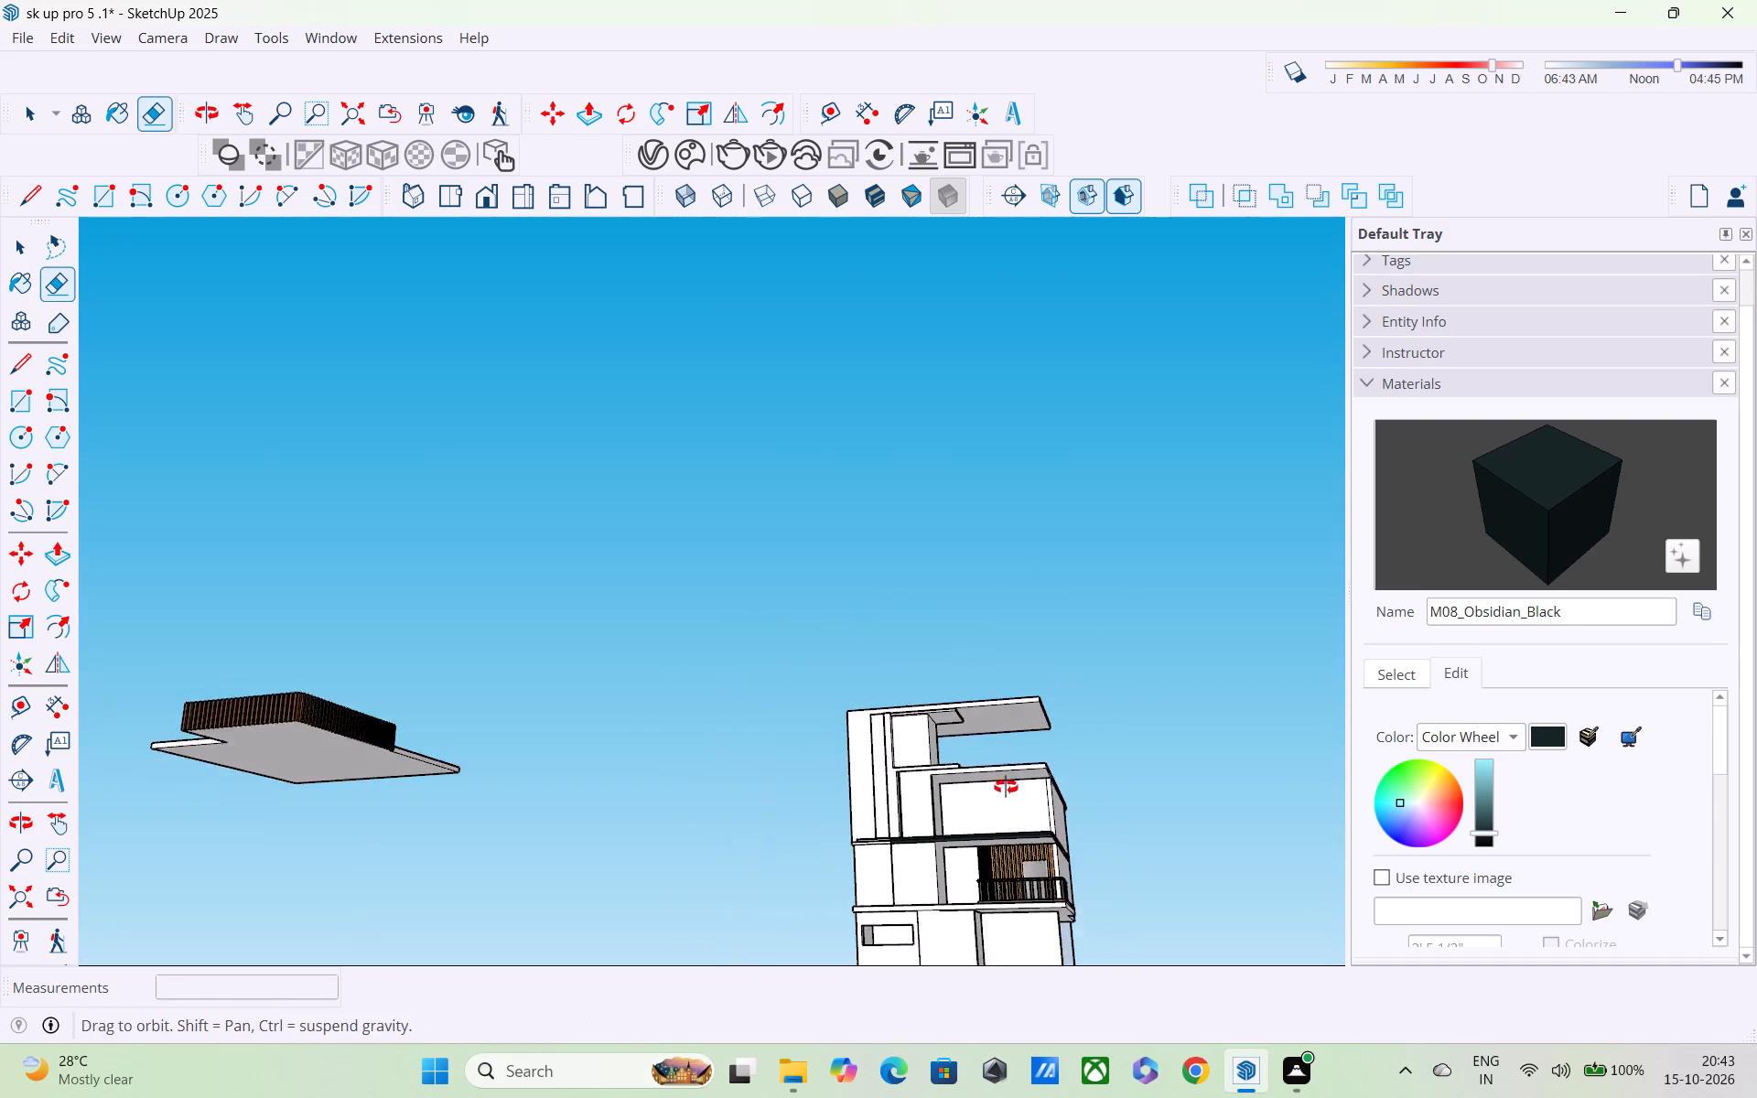
middle_click_drag(1006, 787, 955, 888)
scroll(954, 857, "down", 4)
middle_click_drag(988, 856, 989, 773)
scroll(1044, 833, "up", 15)
scroll(967, 844, "up", 5)
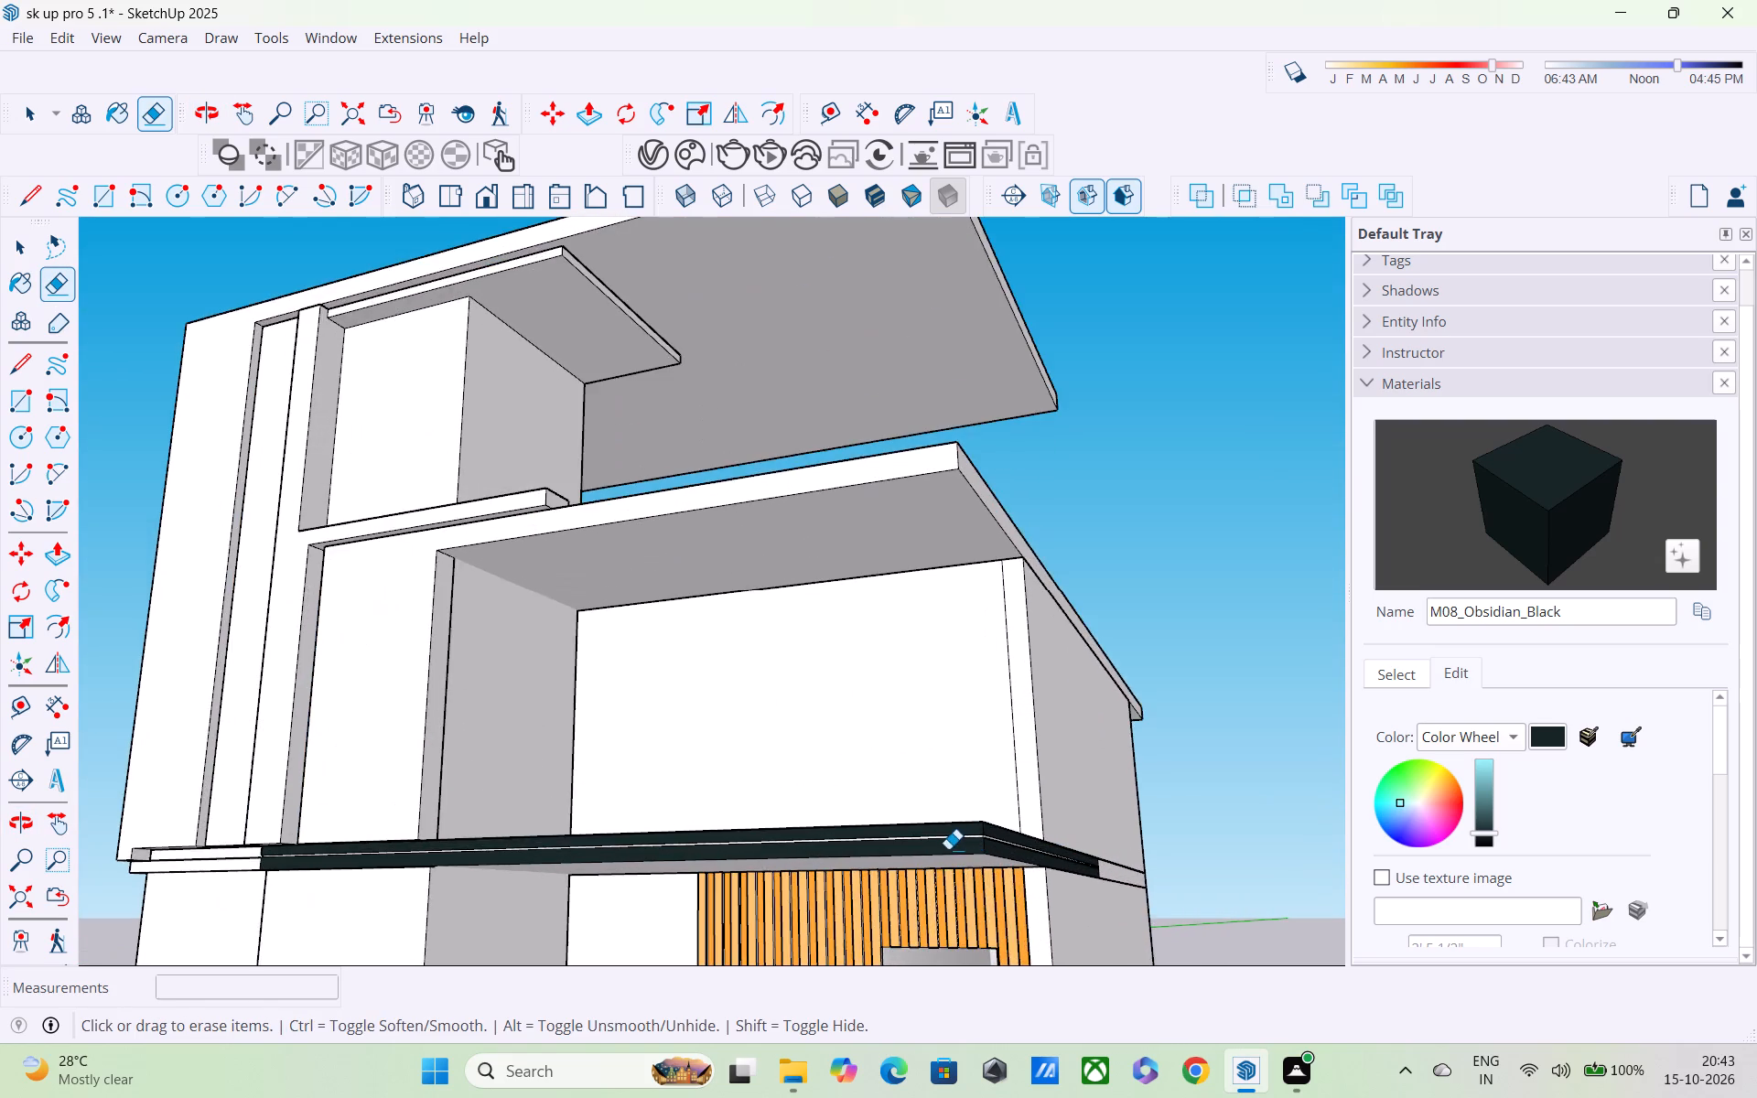
scroll(941, 848, "up", 5)
scroll(933, 844, "down", 20)
scroll(933, 844, "down", 7)
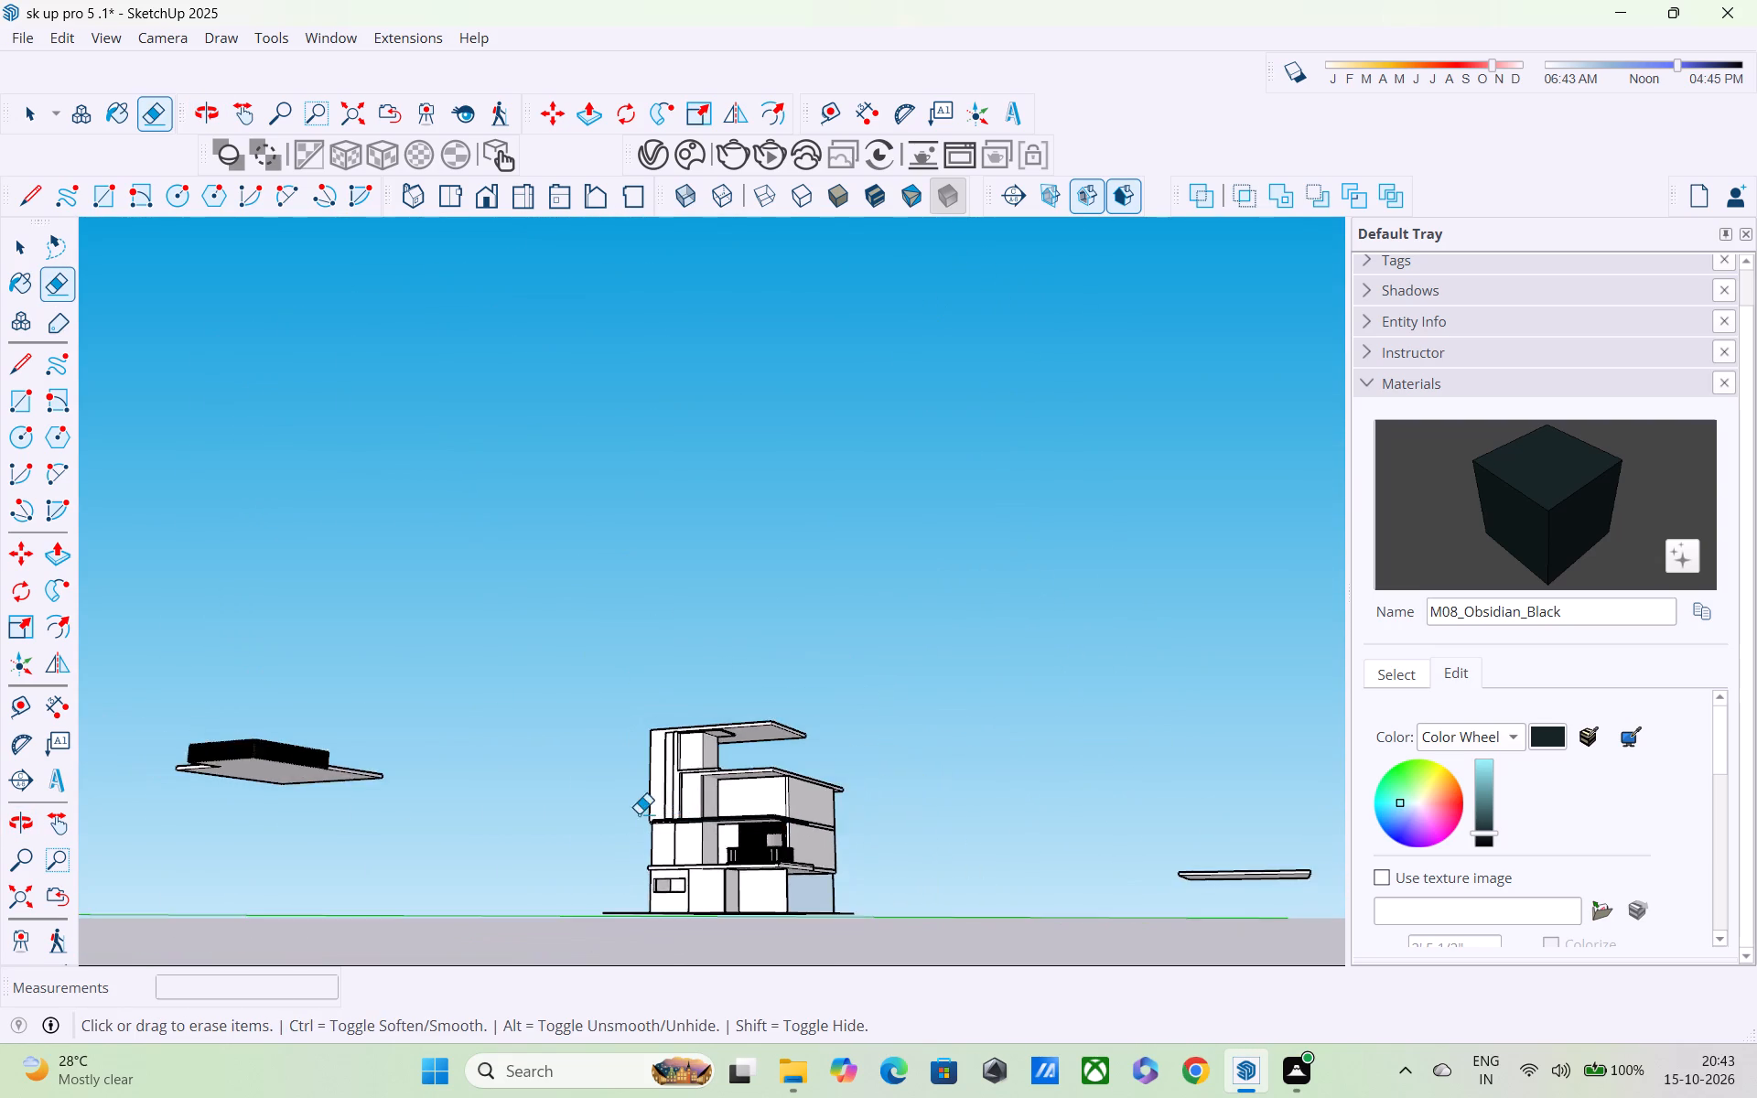
scroll(639, 813, "down", 3)
middle_click_drag(262, 837, 684, 872)
scroll(456, 790, "up", 5)
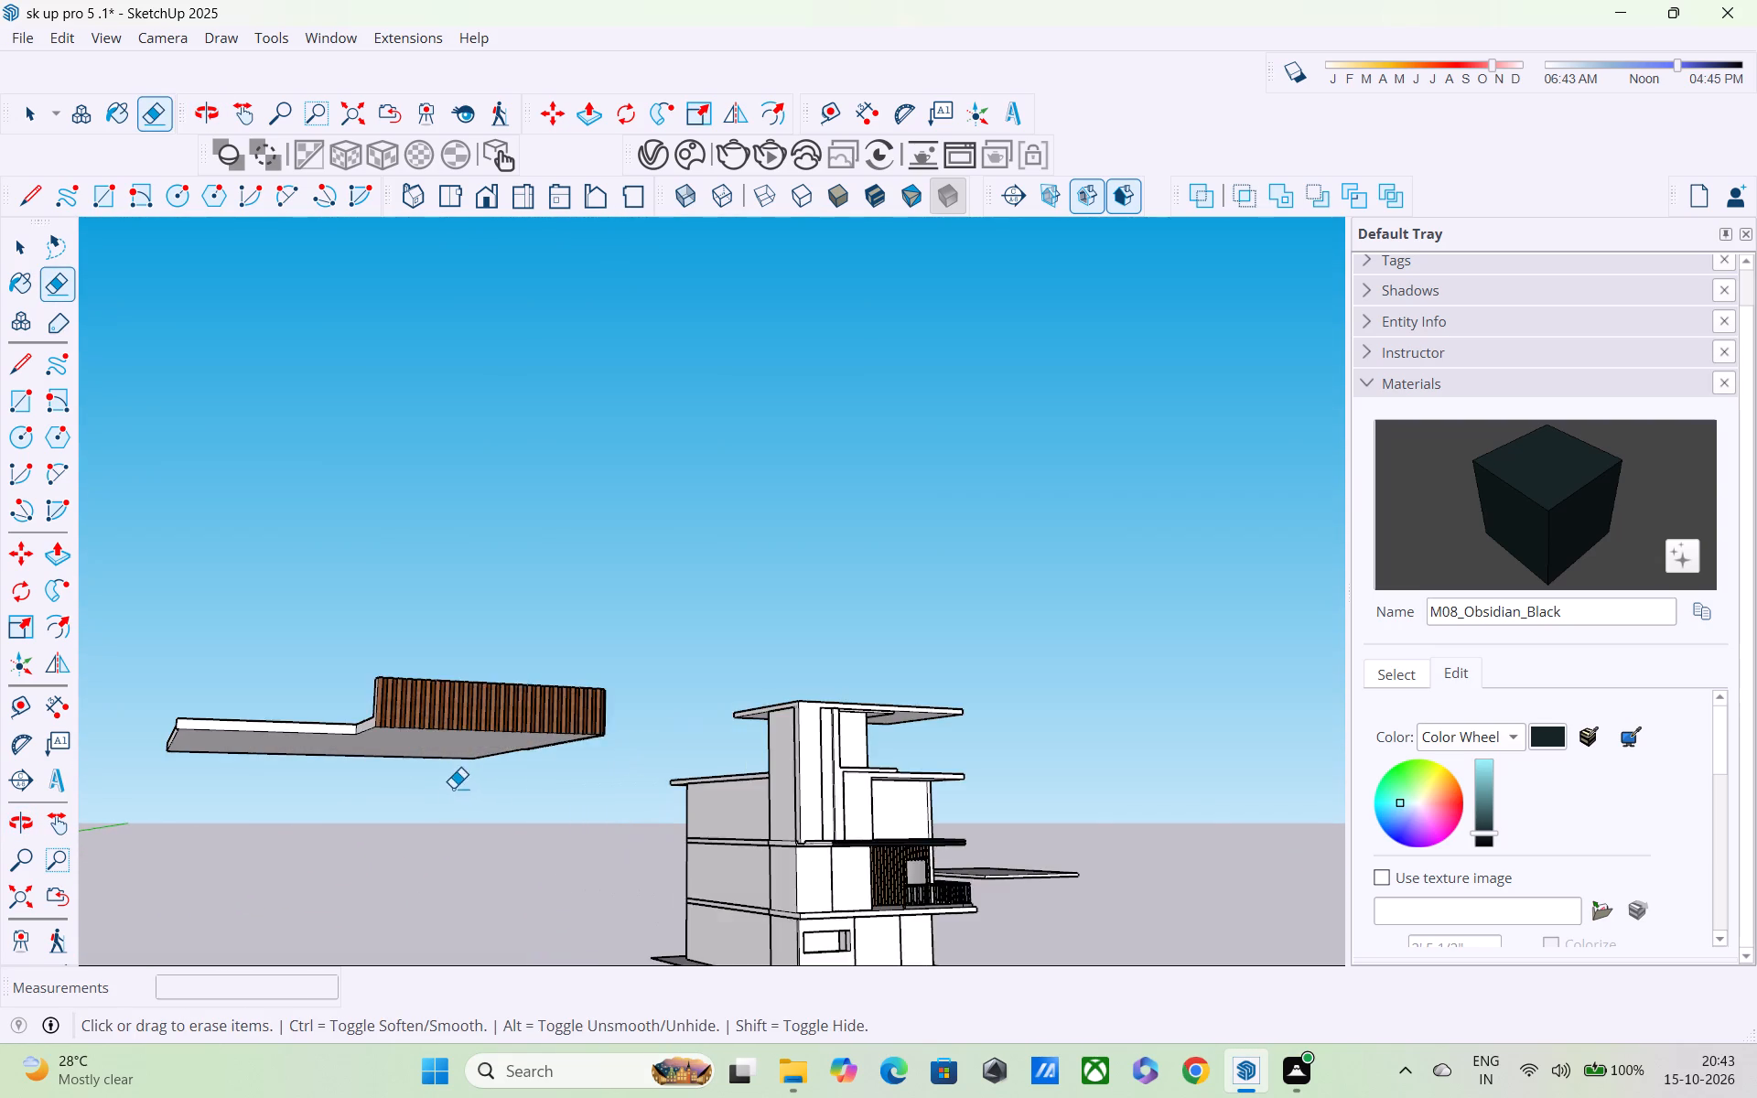
scroll(458, 767, "up", 4)
scroll(458, 760, "down", 4)
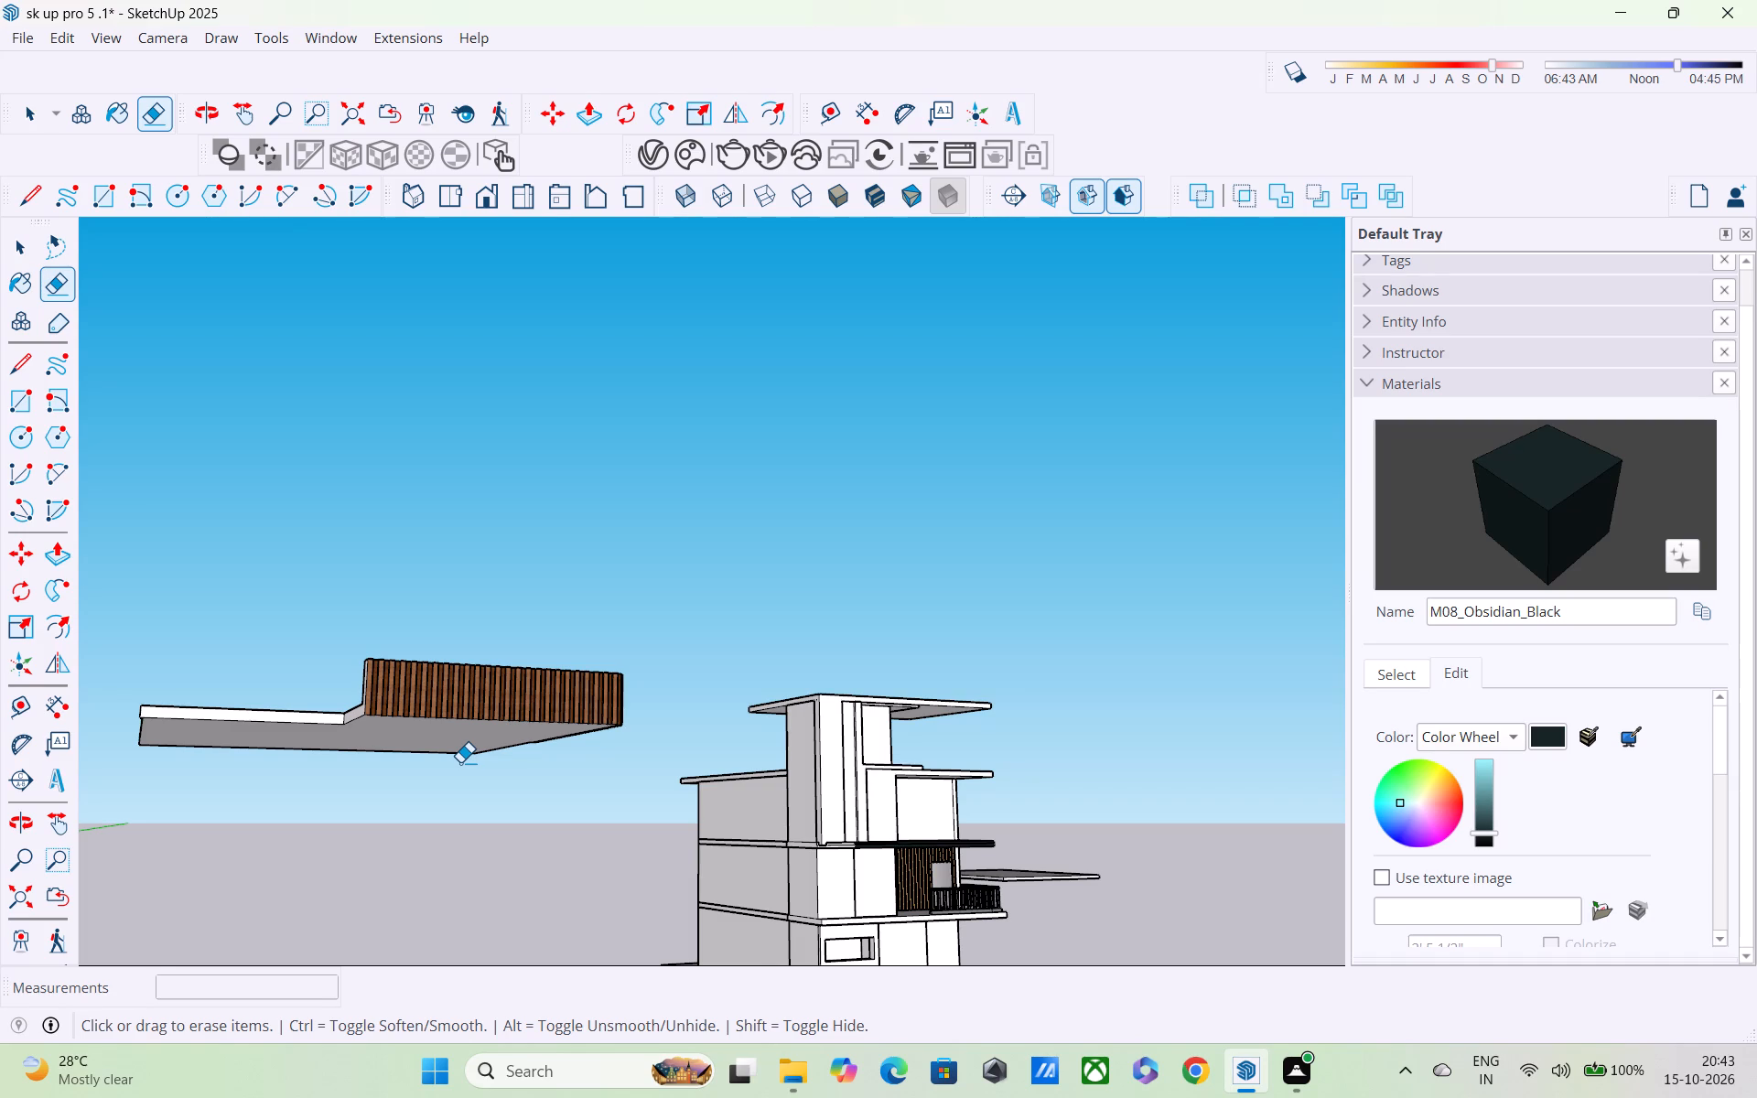
Delete the lower roof slab group over the top-floor room, including its attached front upright.
middle_click_drag(459, 783, 0, 953)
middle_click_drag(997, 801, 756, 753)
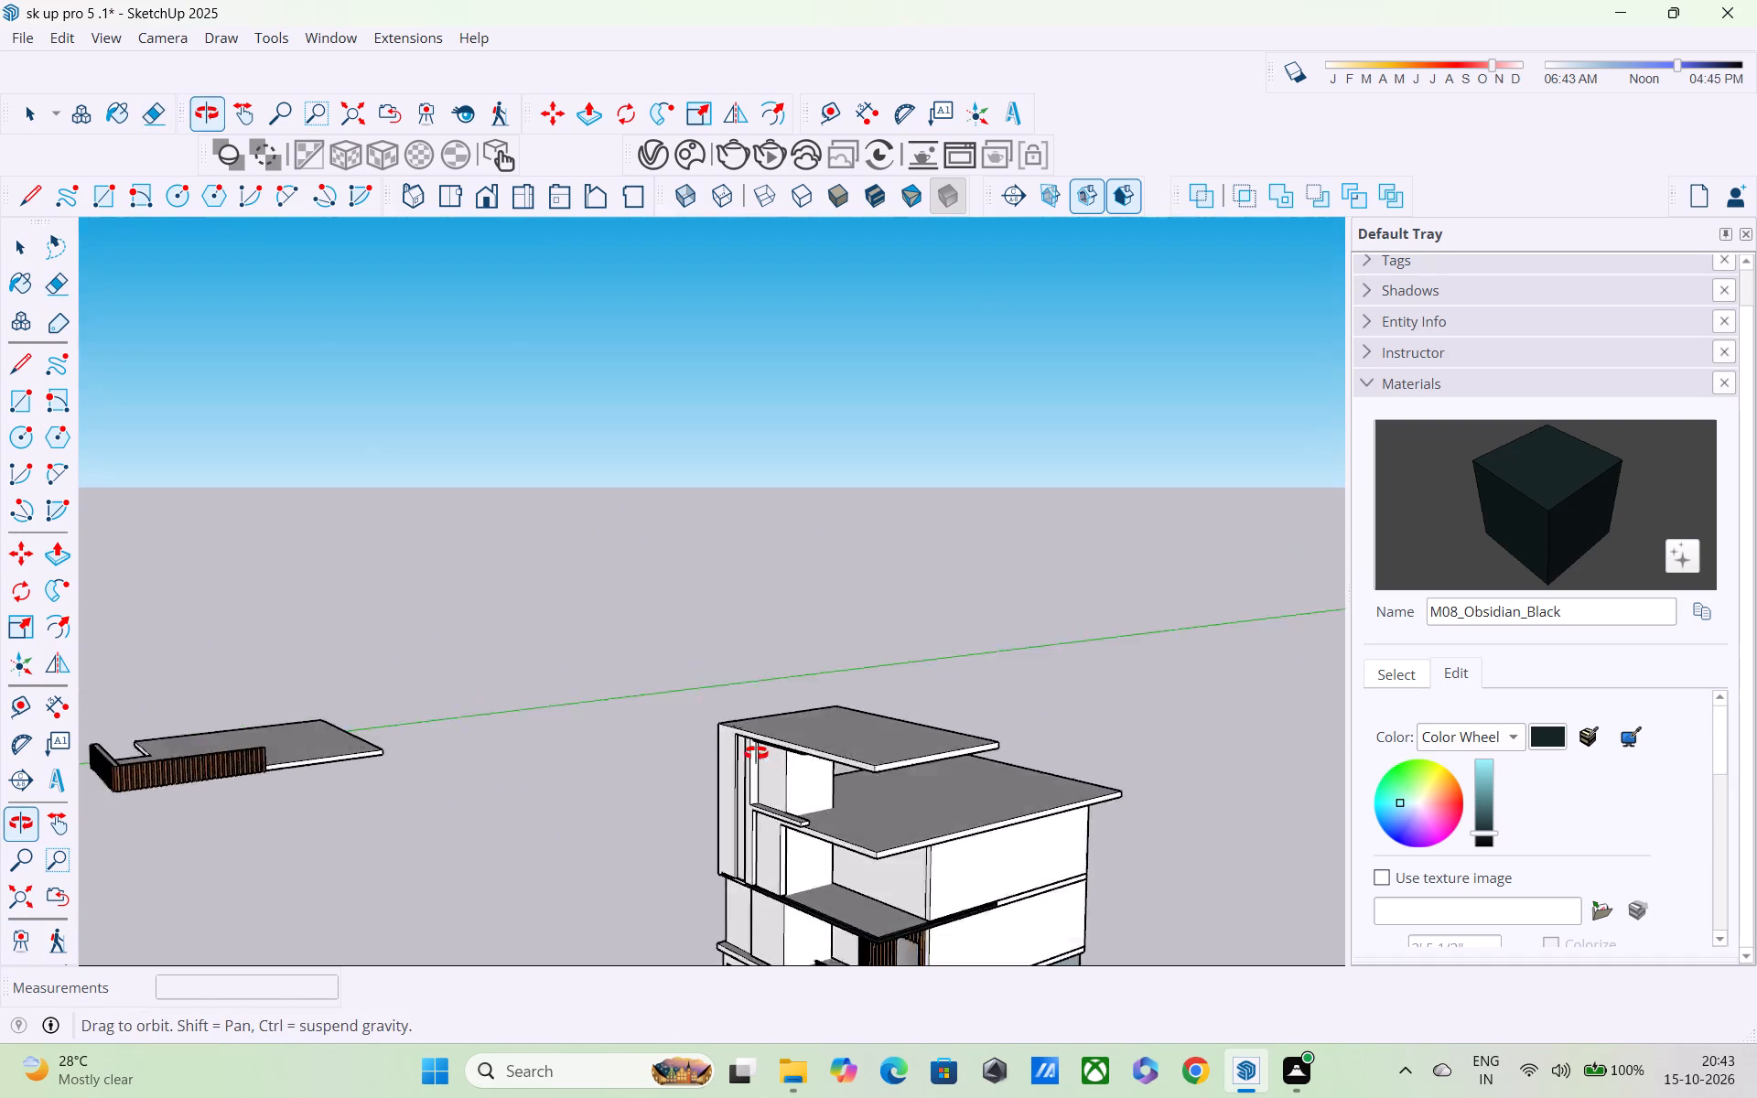
middle_click_drag(756, 753, 620, 706)
scroll(740, 880, "up", 4)
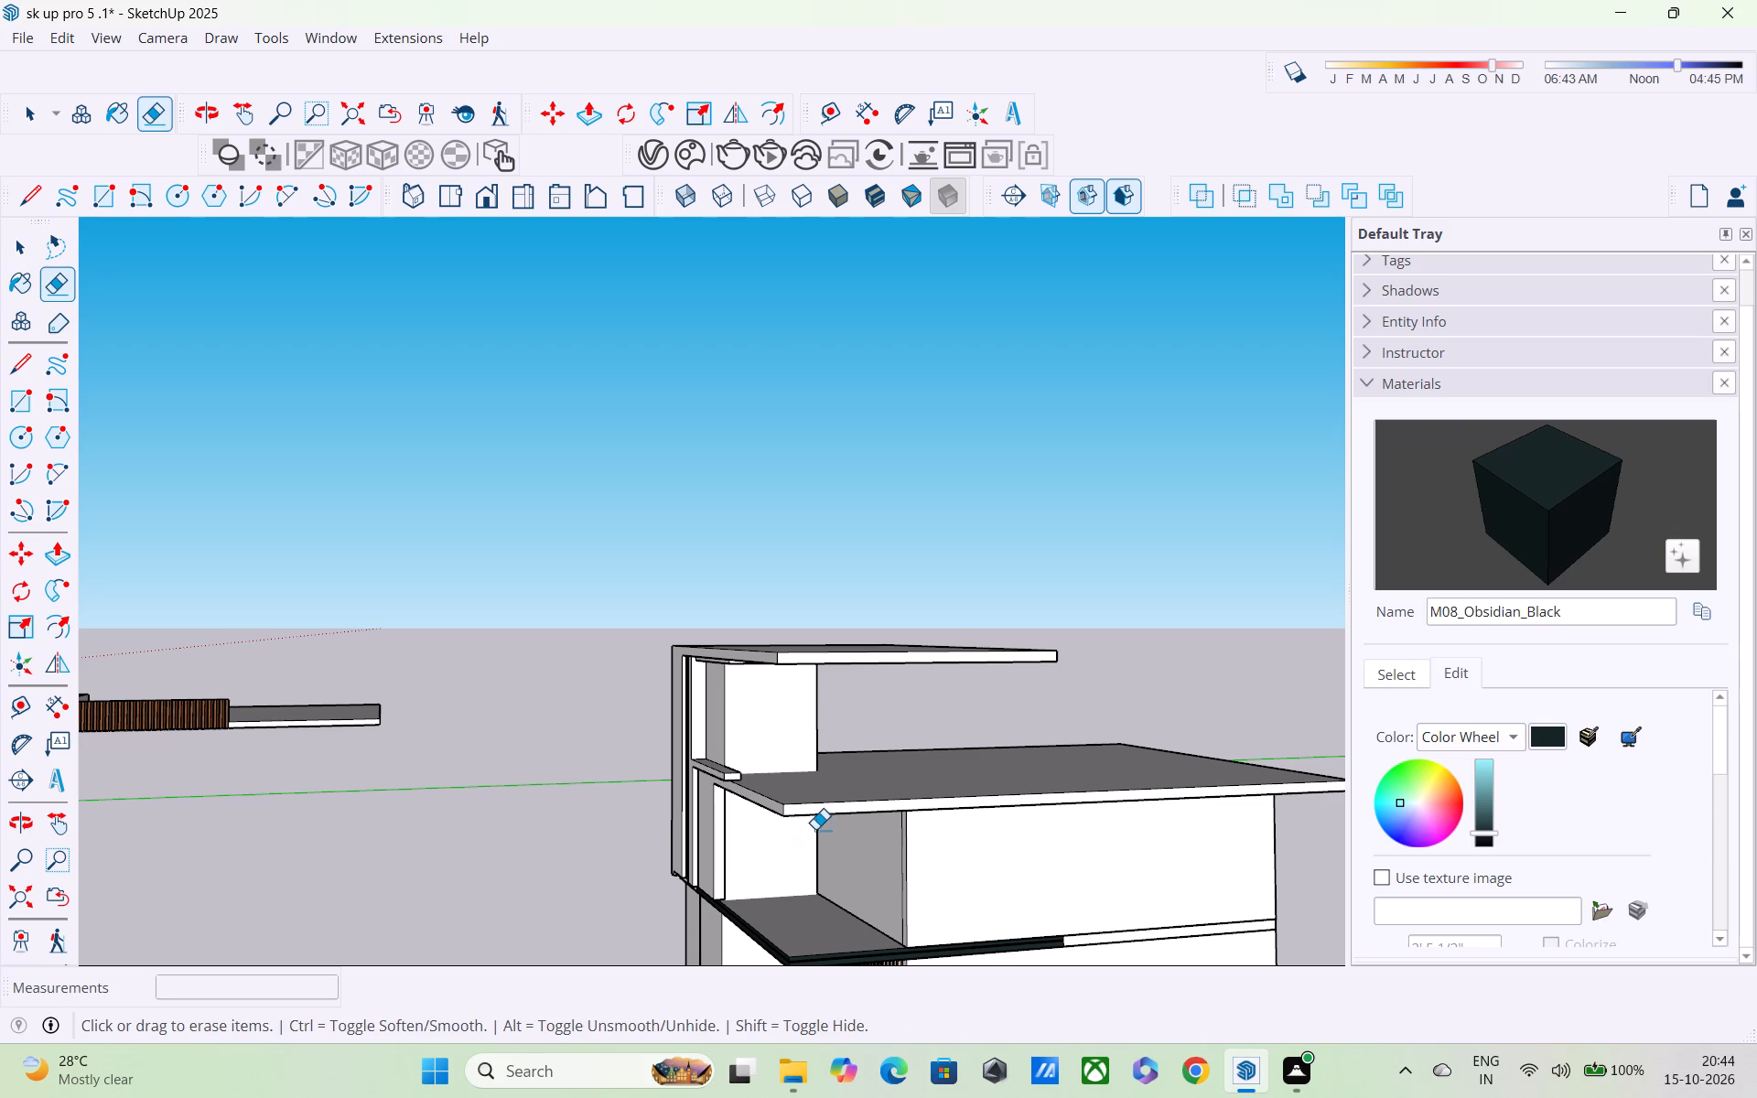
key("space")
left_click(813, 809)
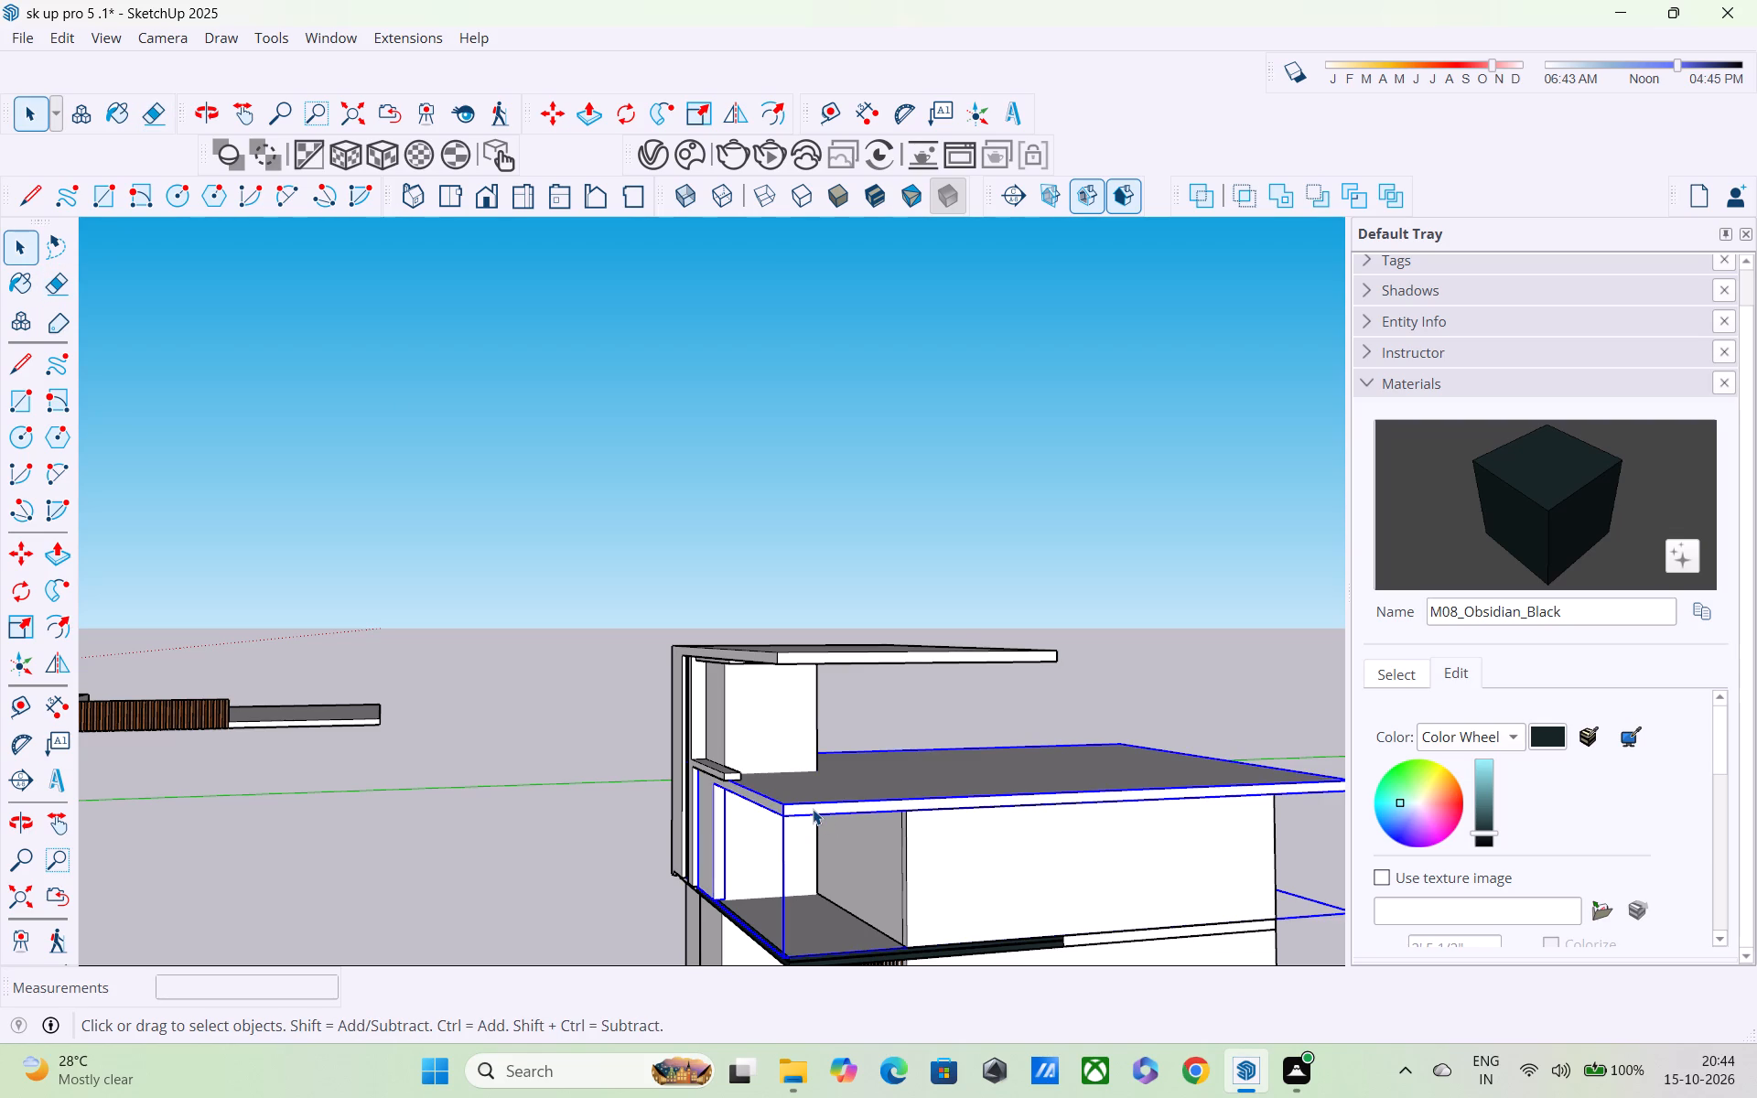
key("Delete")
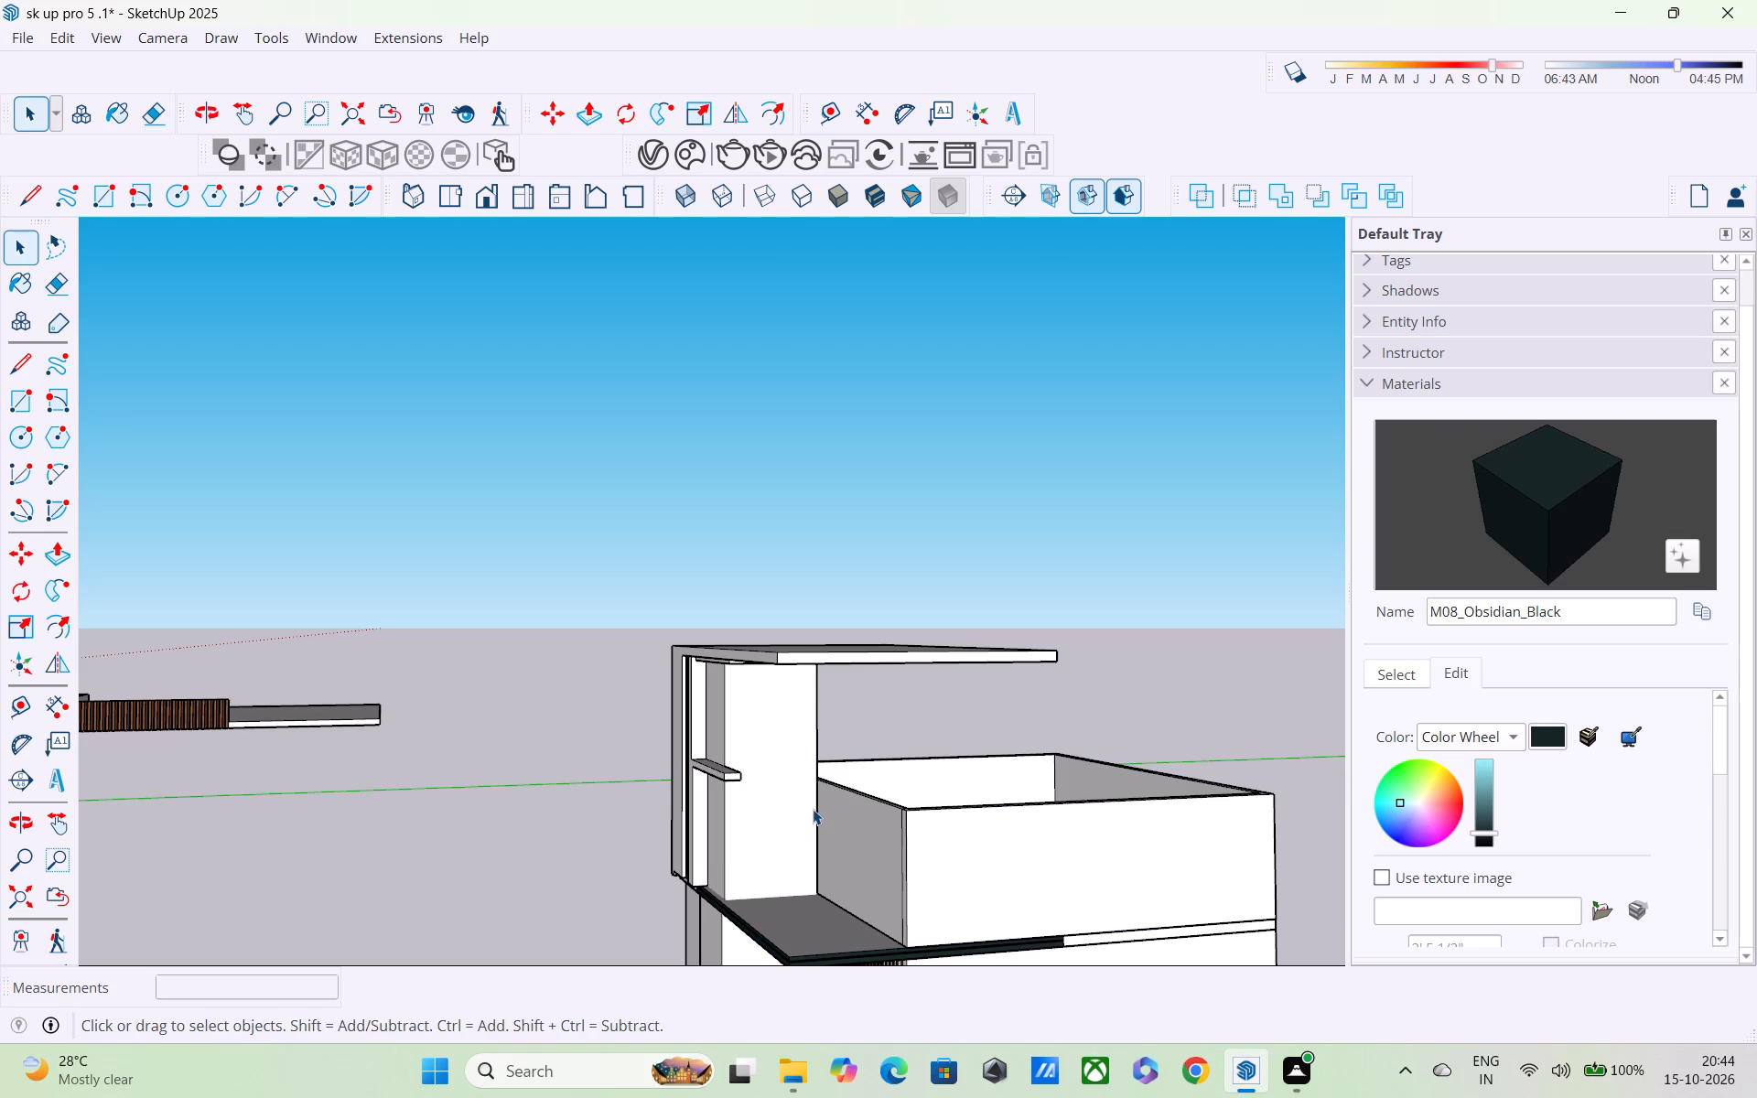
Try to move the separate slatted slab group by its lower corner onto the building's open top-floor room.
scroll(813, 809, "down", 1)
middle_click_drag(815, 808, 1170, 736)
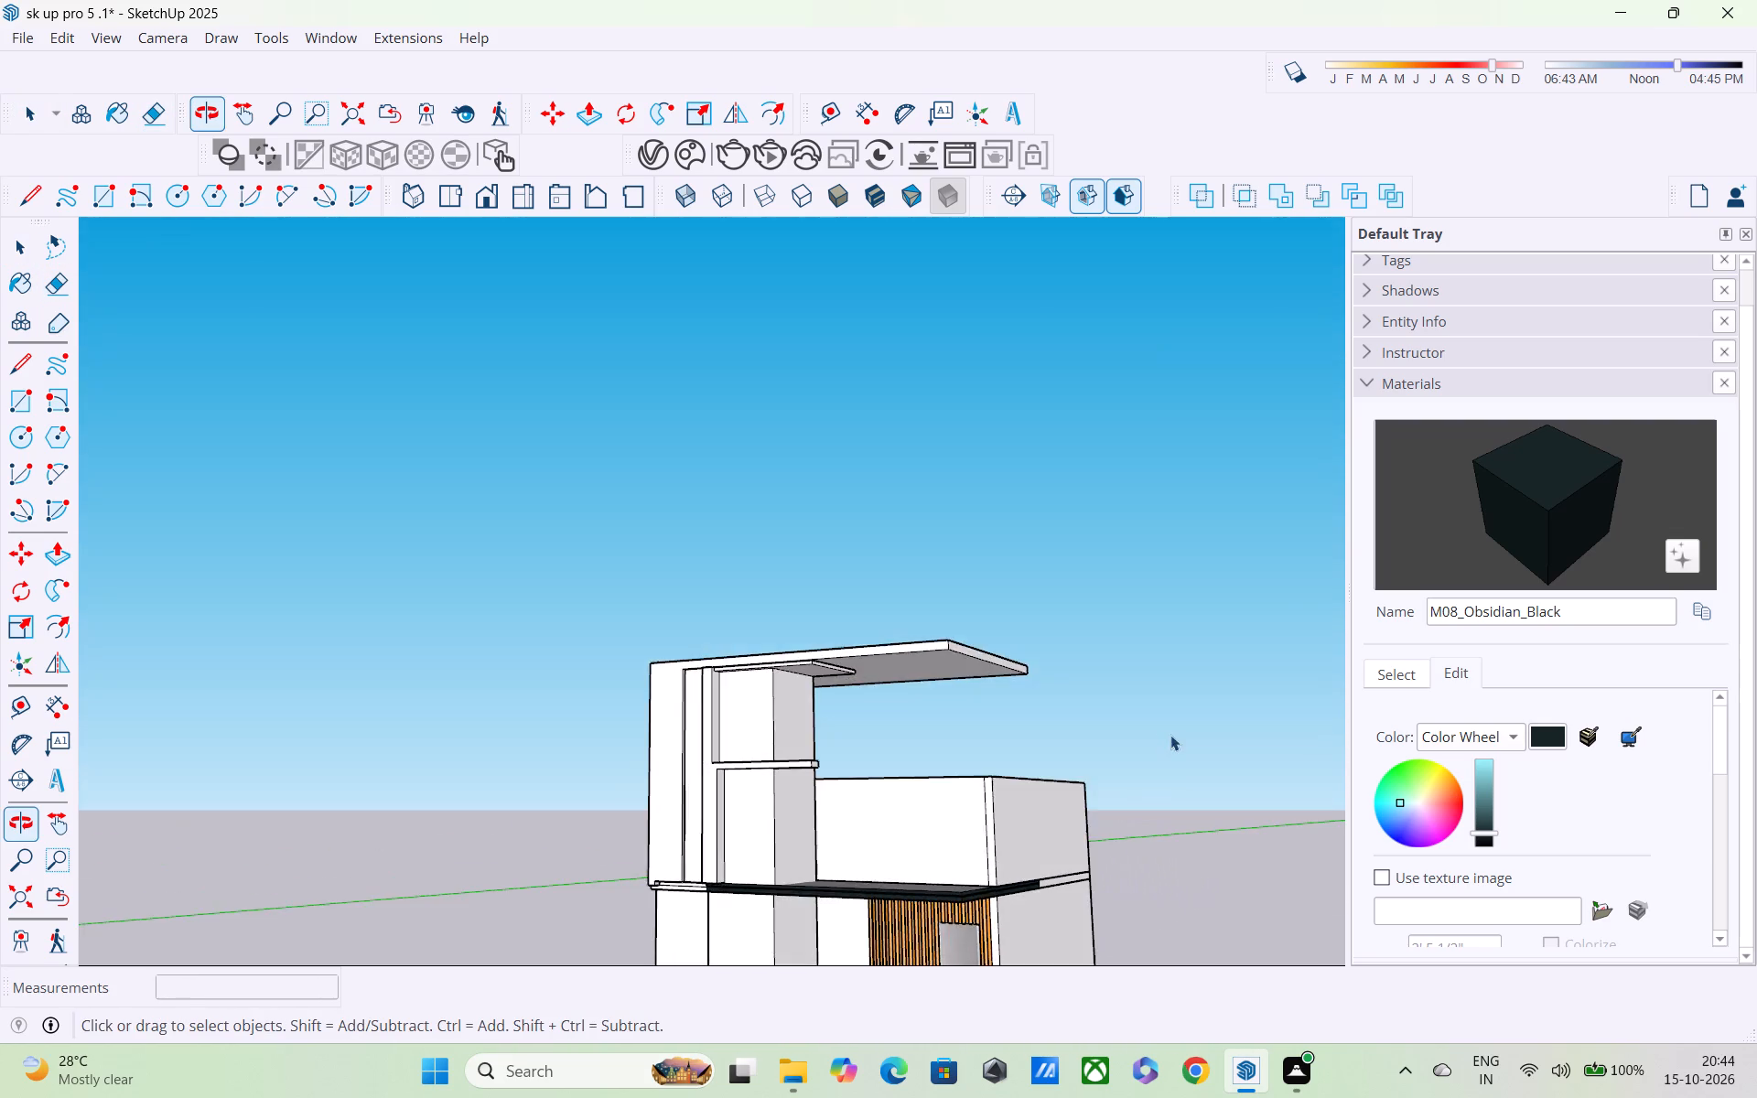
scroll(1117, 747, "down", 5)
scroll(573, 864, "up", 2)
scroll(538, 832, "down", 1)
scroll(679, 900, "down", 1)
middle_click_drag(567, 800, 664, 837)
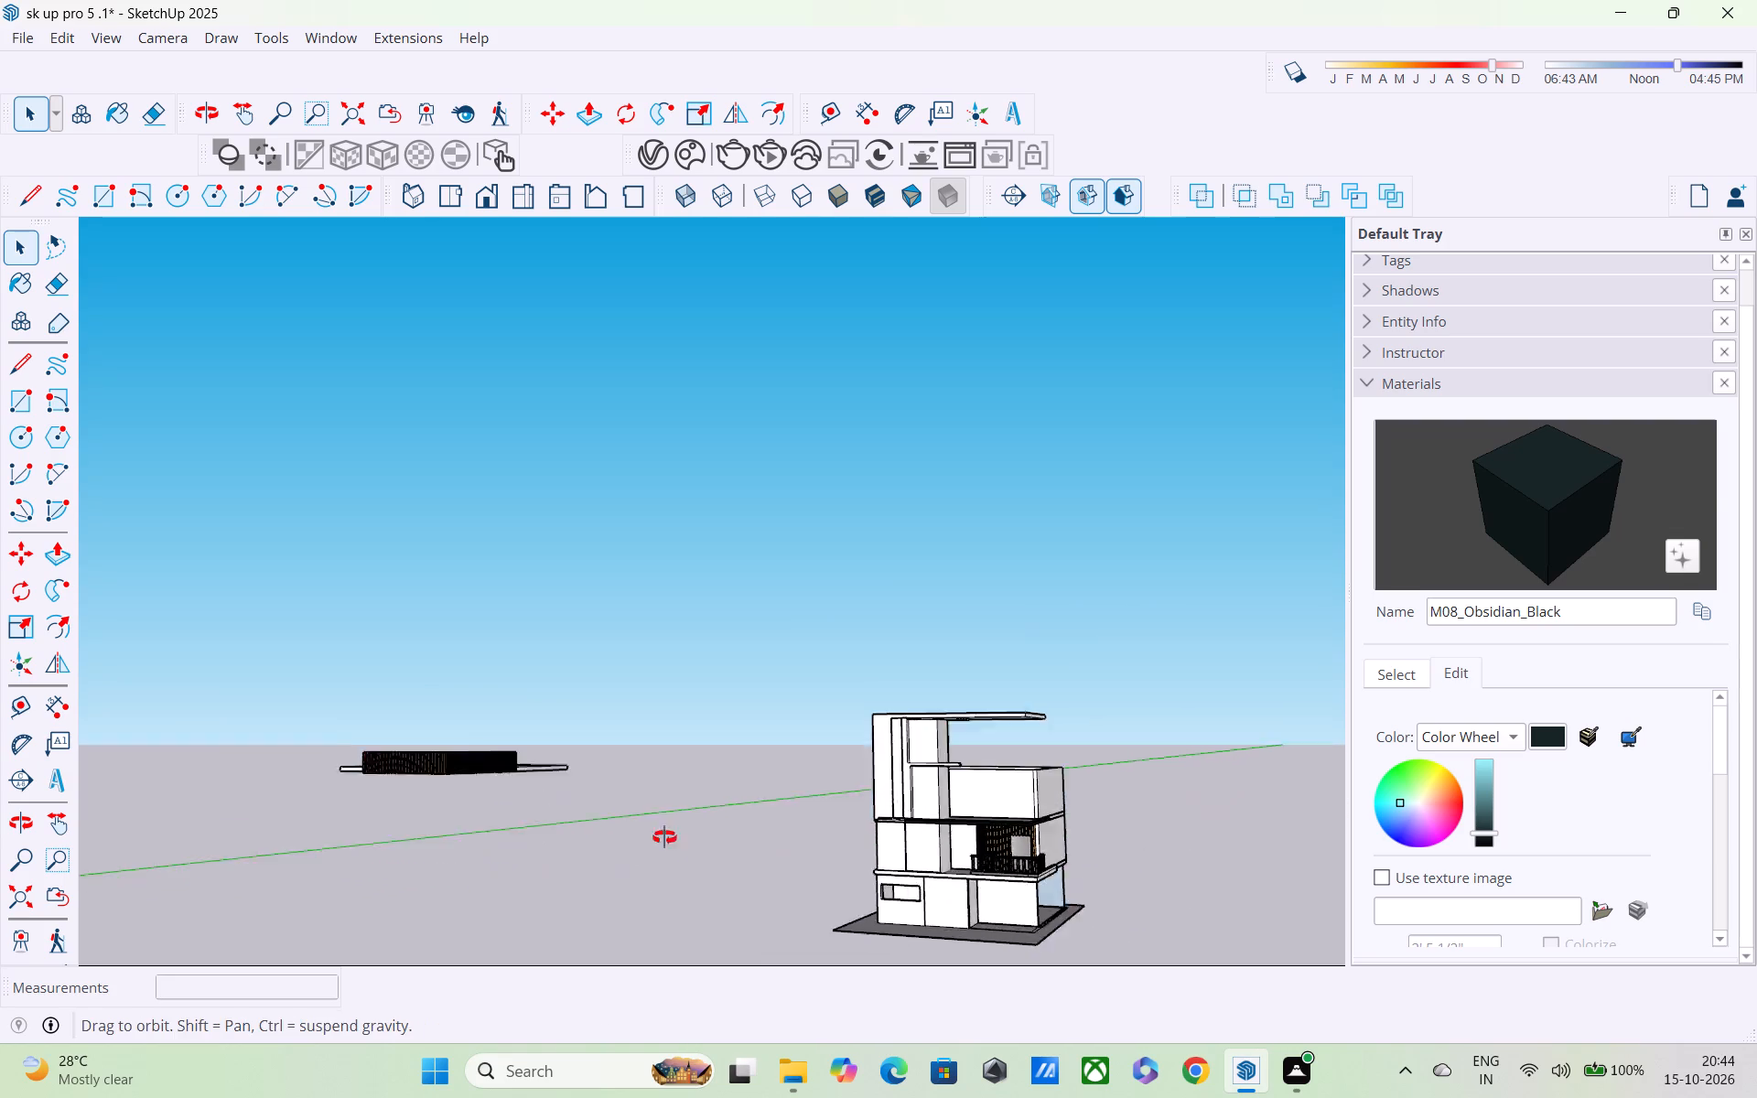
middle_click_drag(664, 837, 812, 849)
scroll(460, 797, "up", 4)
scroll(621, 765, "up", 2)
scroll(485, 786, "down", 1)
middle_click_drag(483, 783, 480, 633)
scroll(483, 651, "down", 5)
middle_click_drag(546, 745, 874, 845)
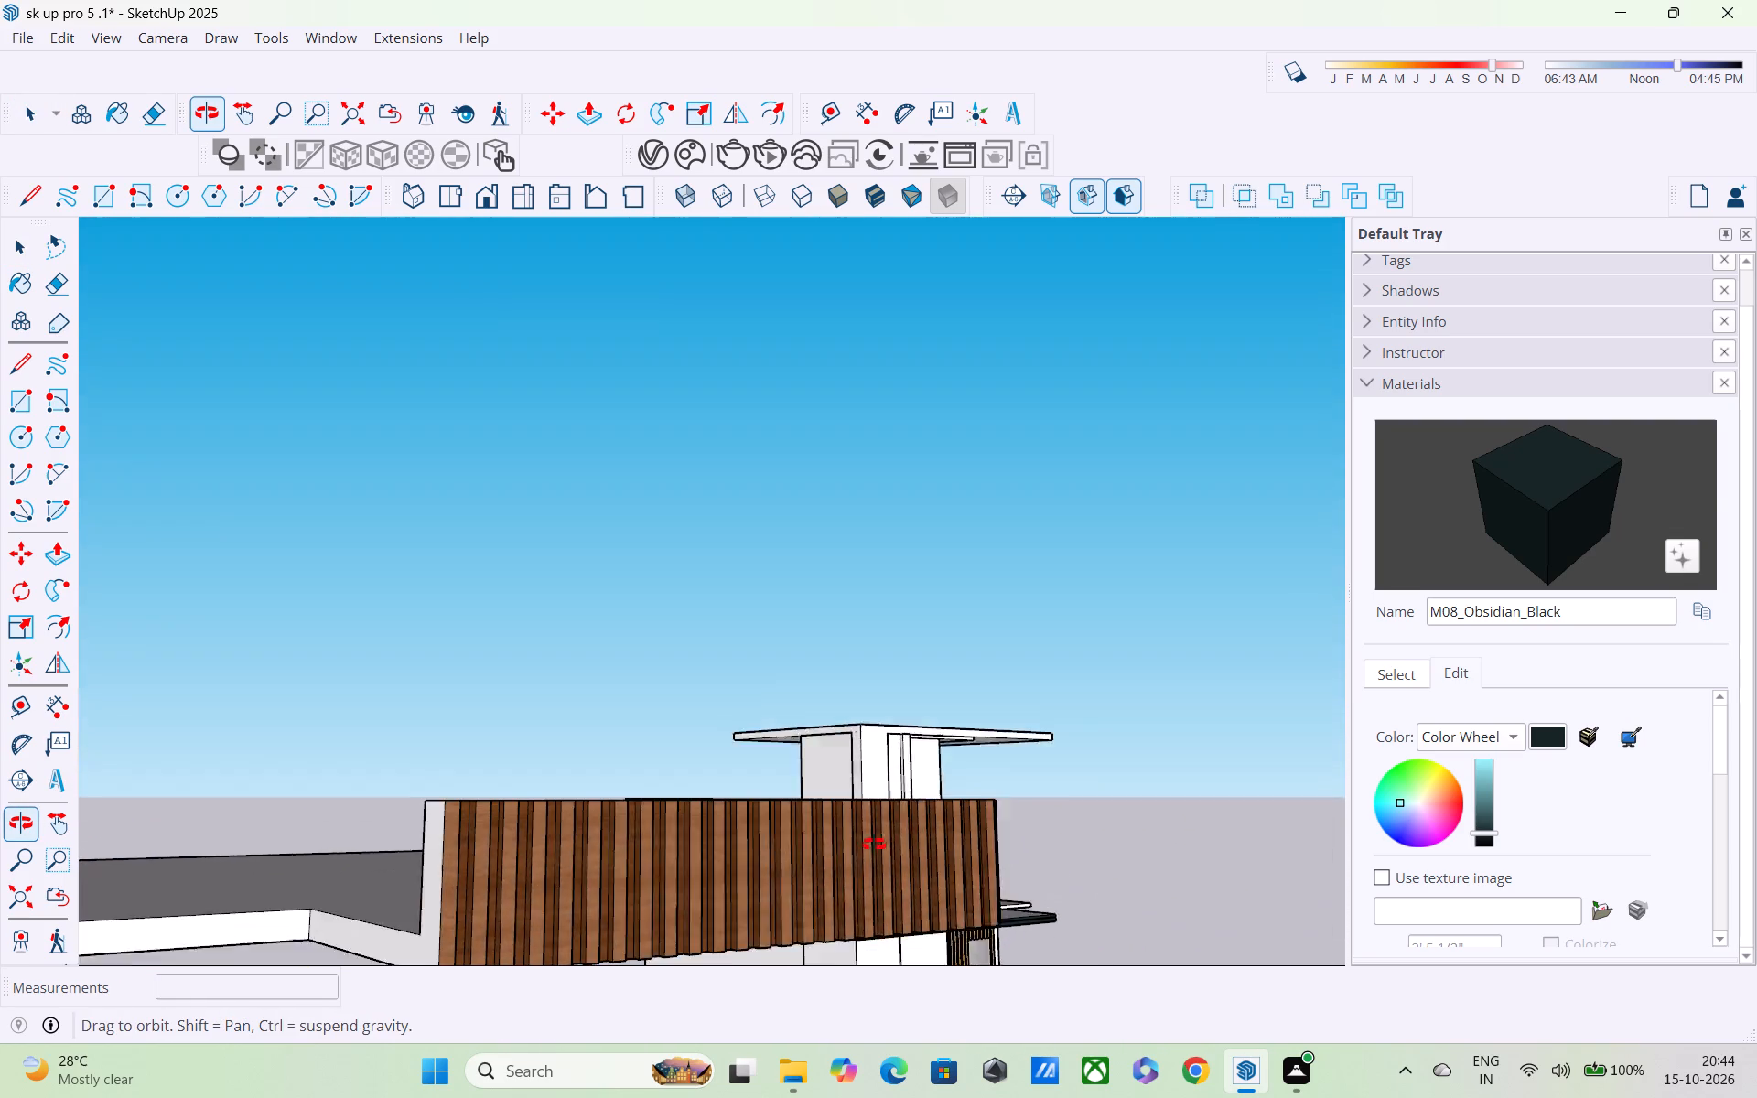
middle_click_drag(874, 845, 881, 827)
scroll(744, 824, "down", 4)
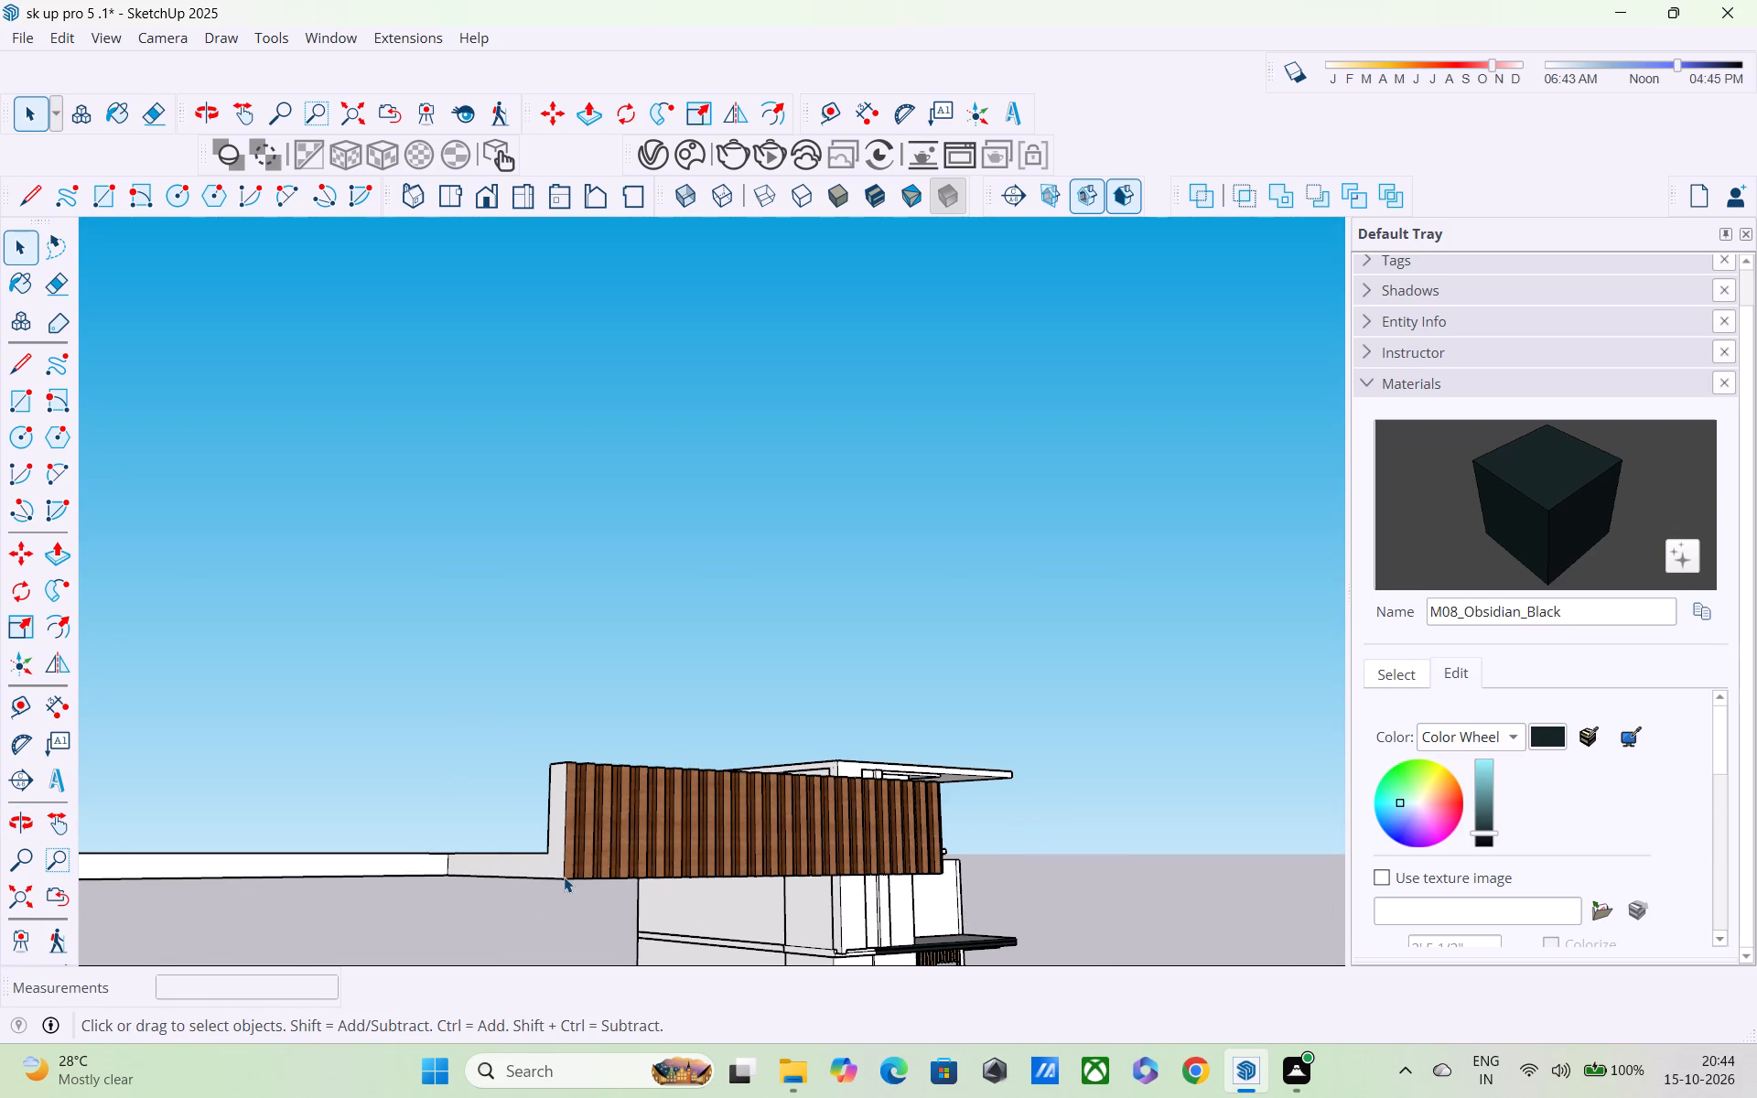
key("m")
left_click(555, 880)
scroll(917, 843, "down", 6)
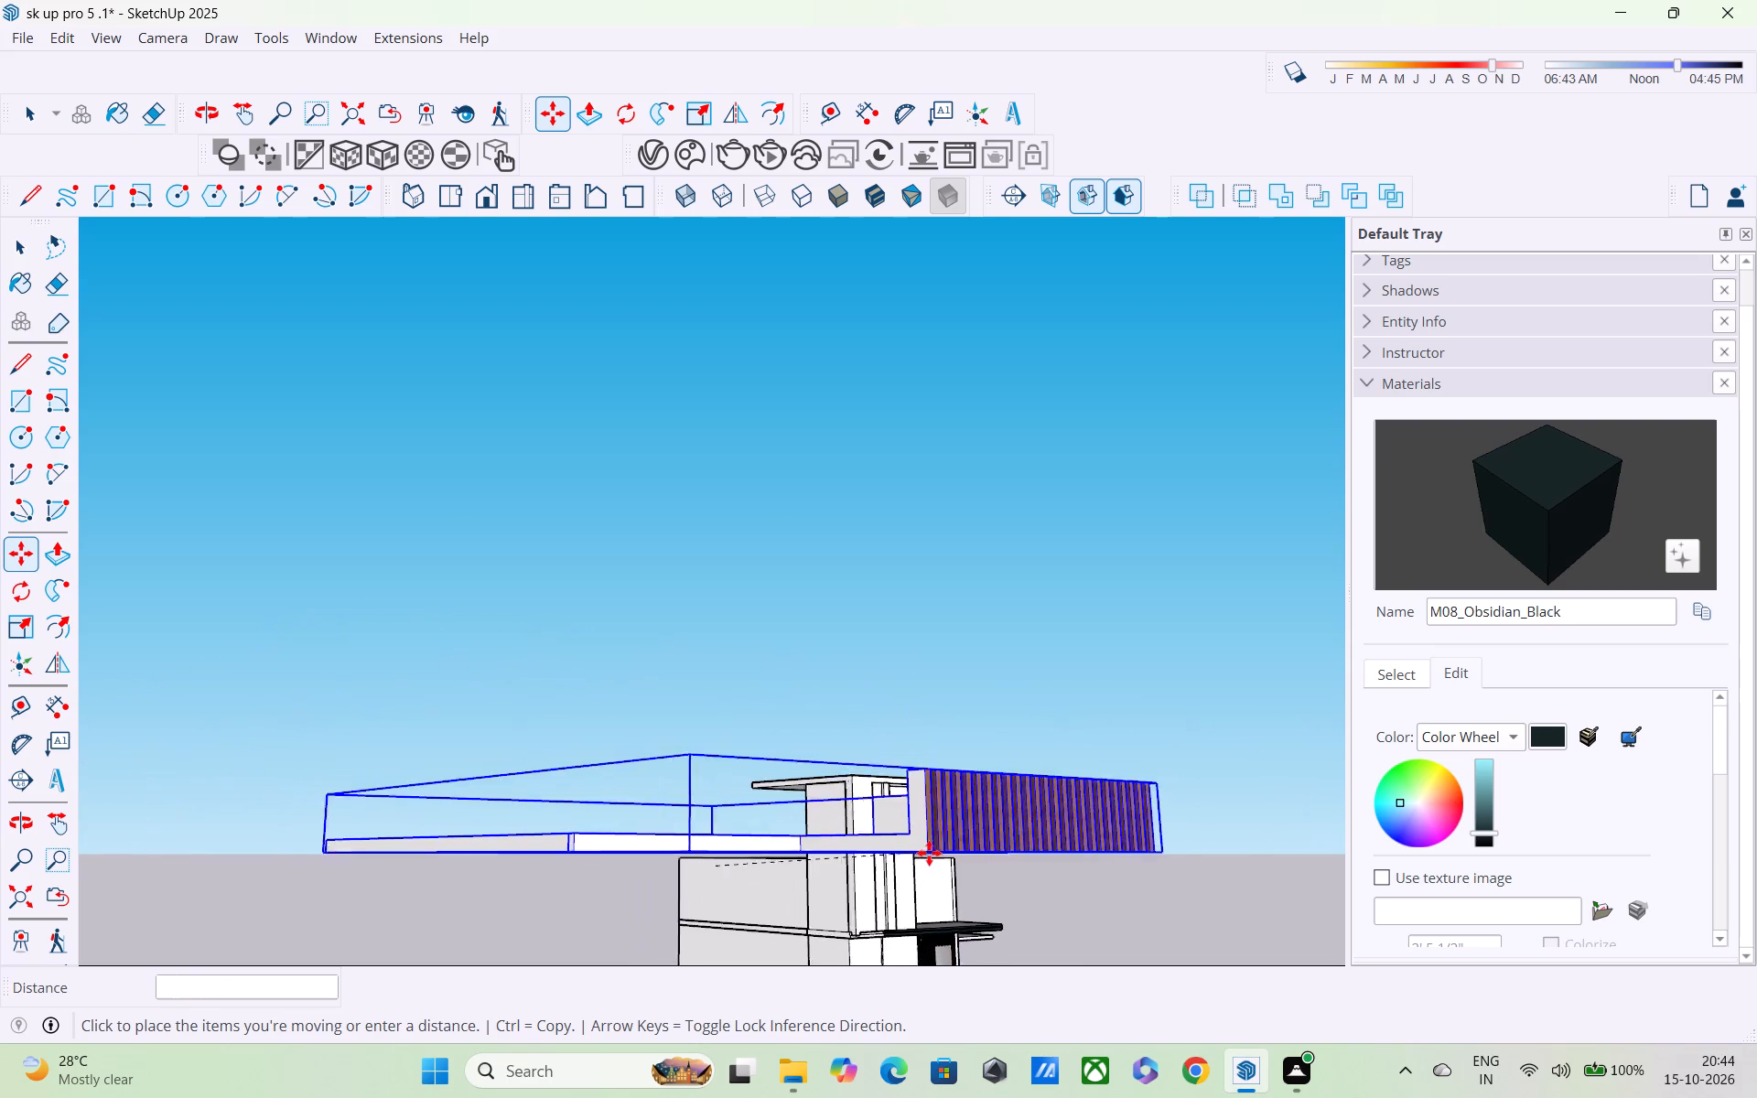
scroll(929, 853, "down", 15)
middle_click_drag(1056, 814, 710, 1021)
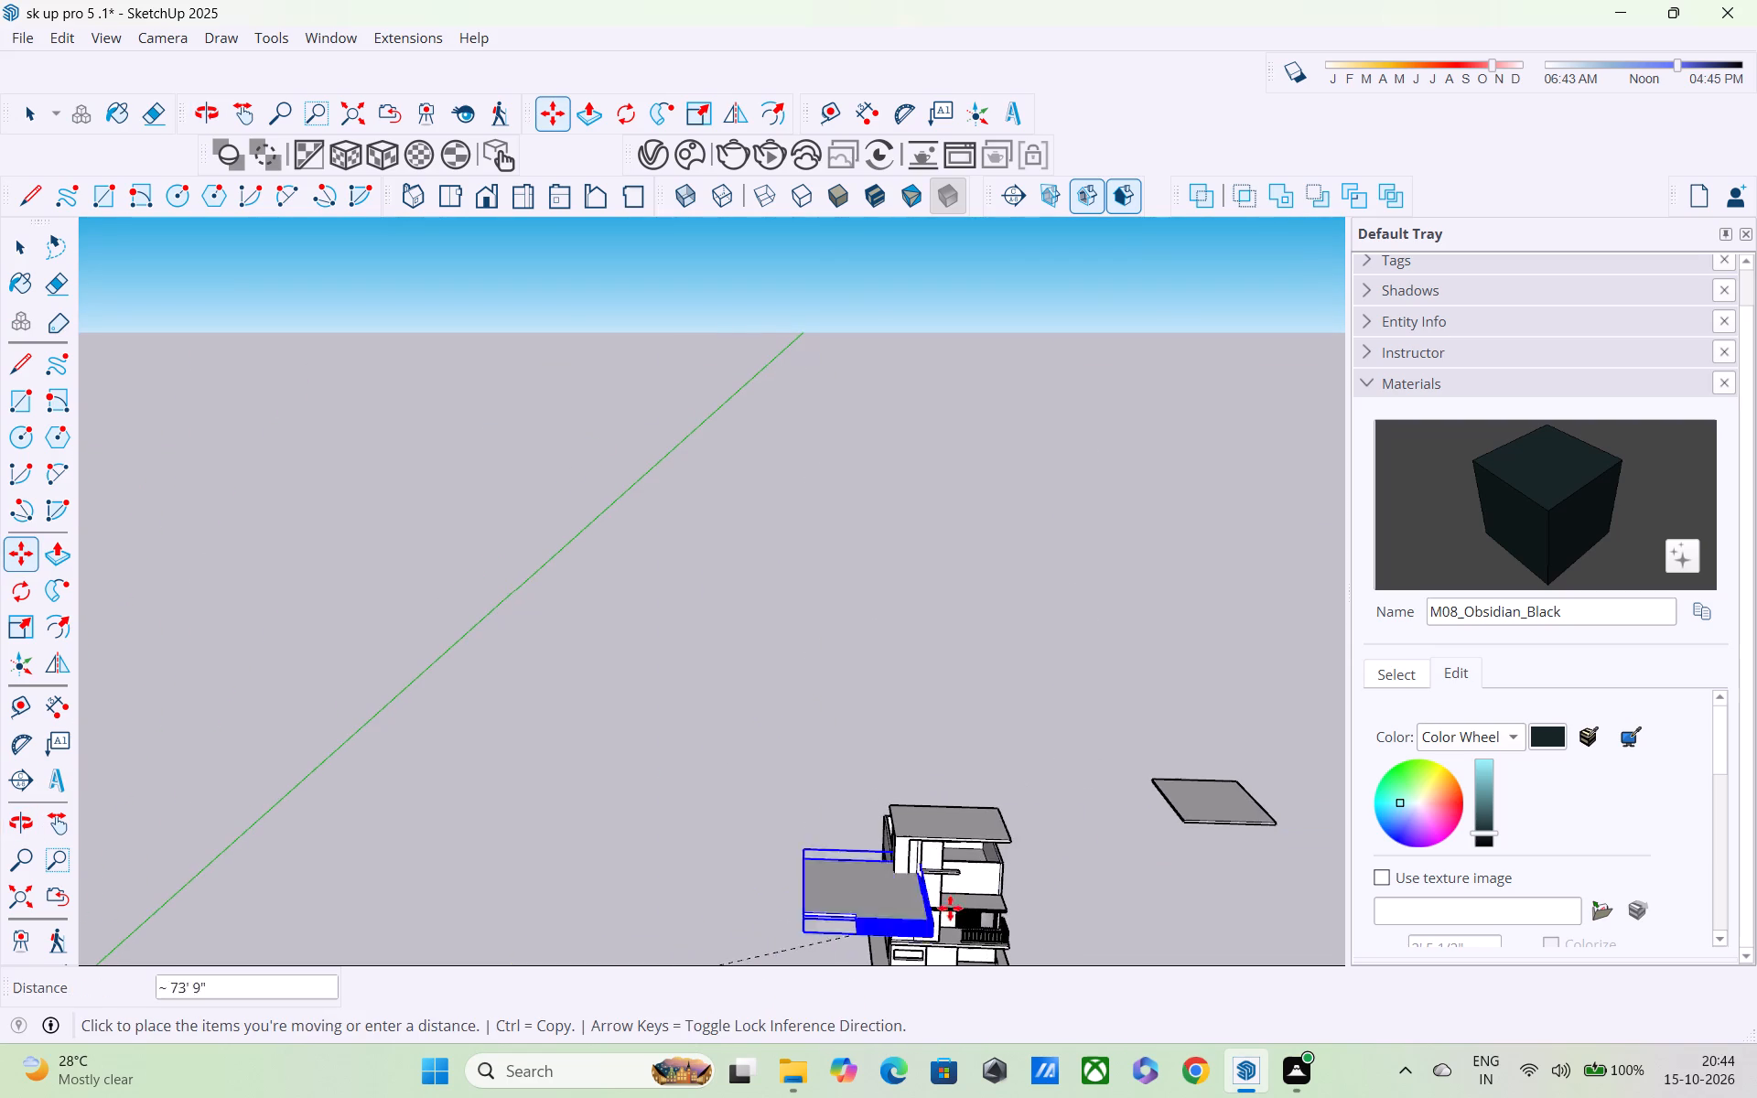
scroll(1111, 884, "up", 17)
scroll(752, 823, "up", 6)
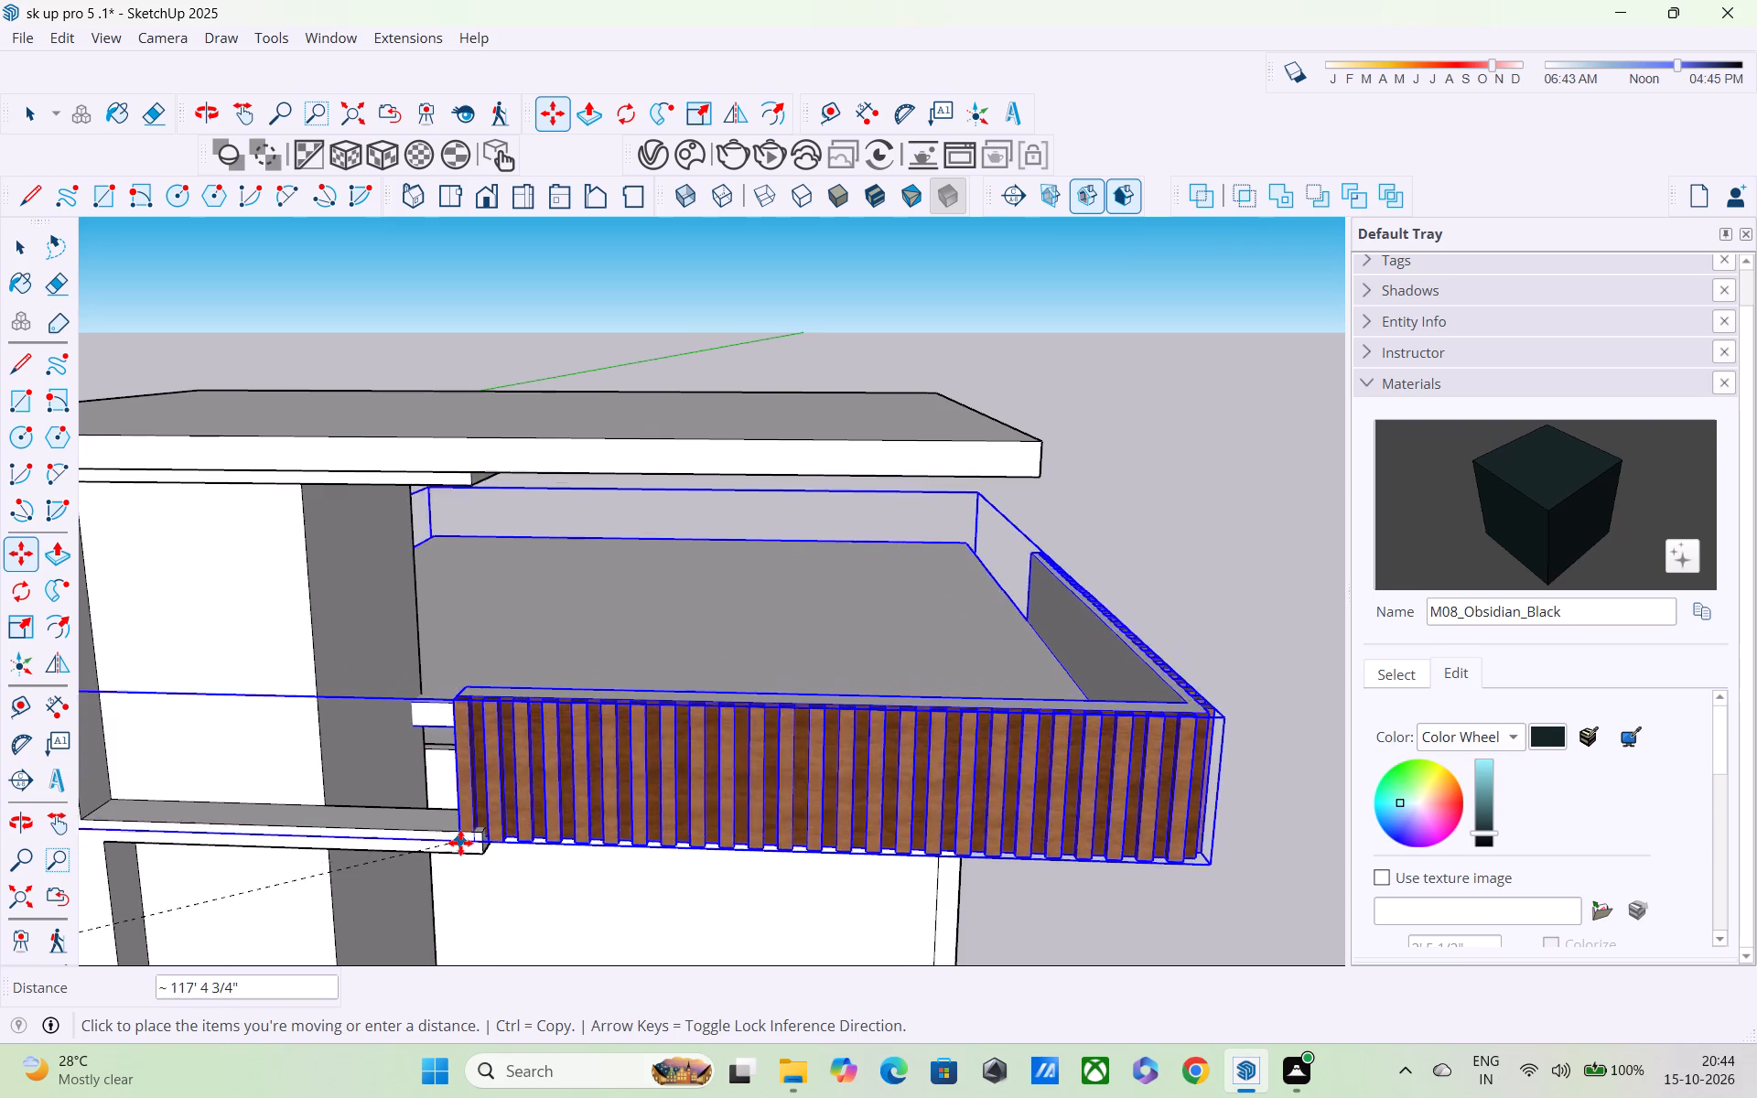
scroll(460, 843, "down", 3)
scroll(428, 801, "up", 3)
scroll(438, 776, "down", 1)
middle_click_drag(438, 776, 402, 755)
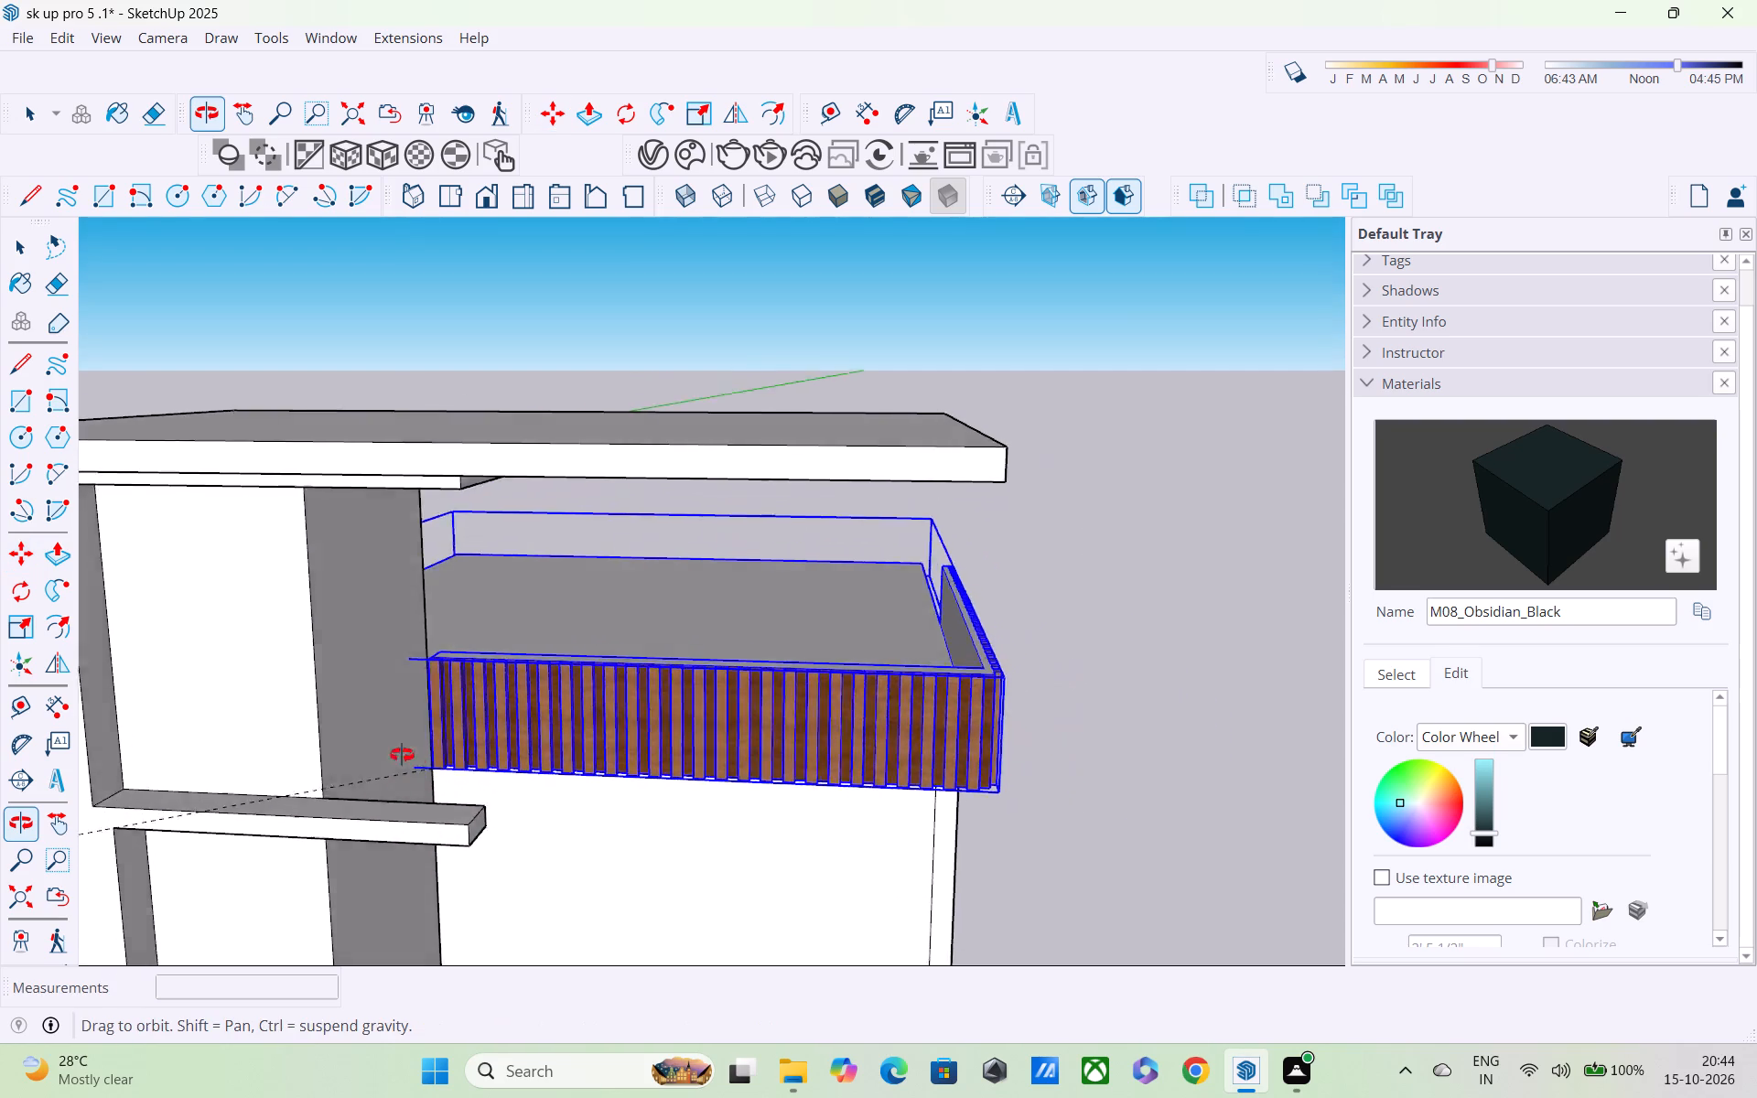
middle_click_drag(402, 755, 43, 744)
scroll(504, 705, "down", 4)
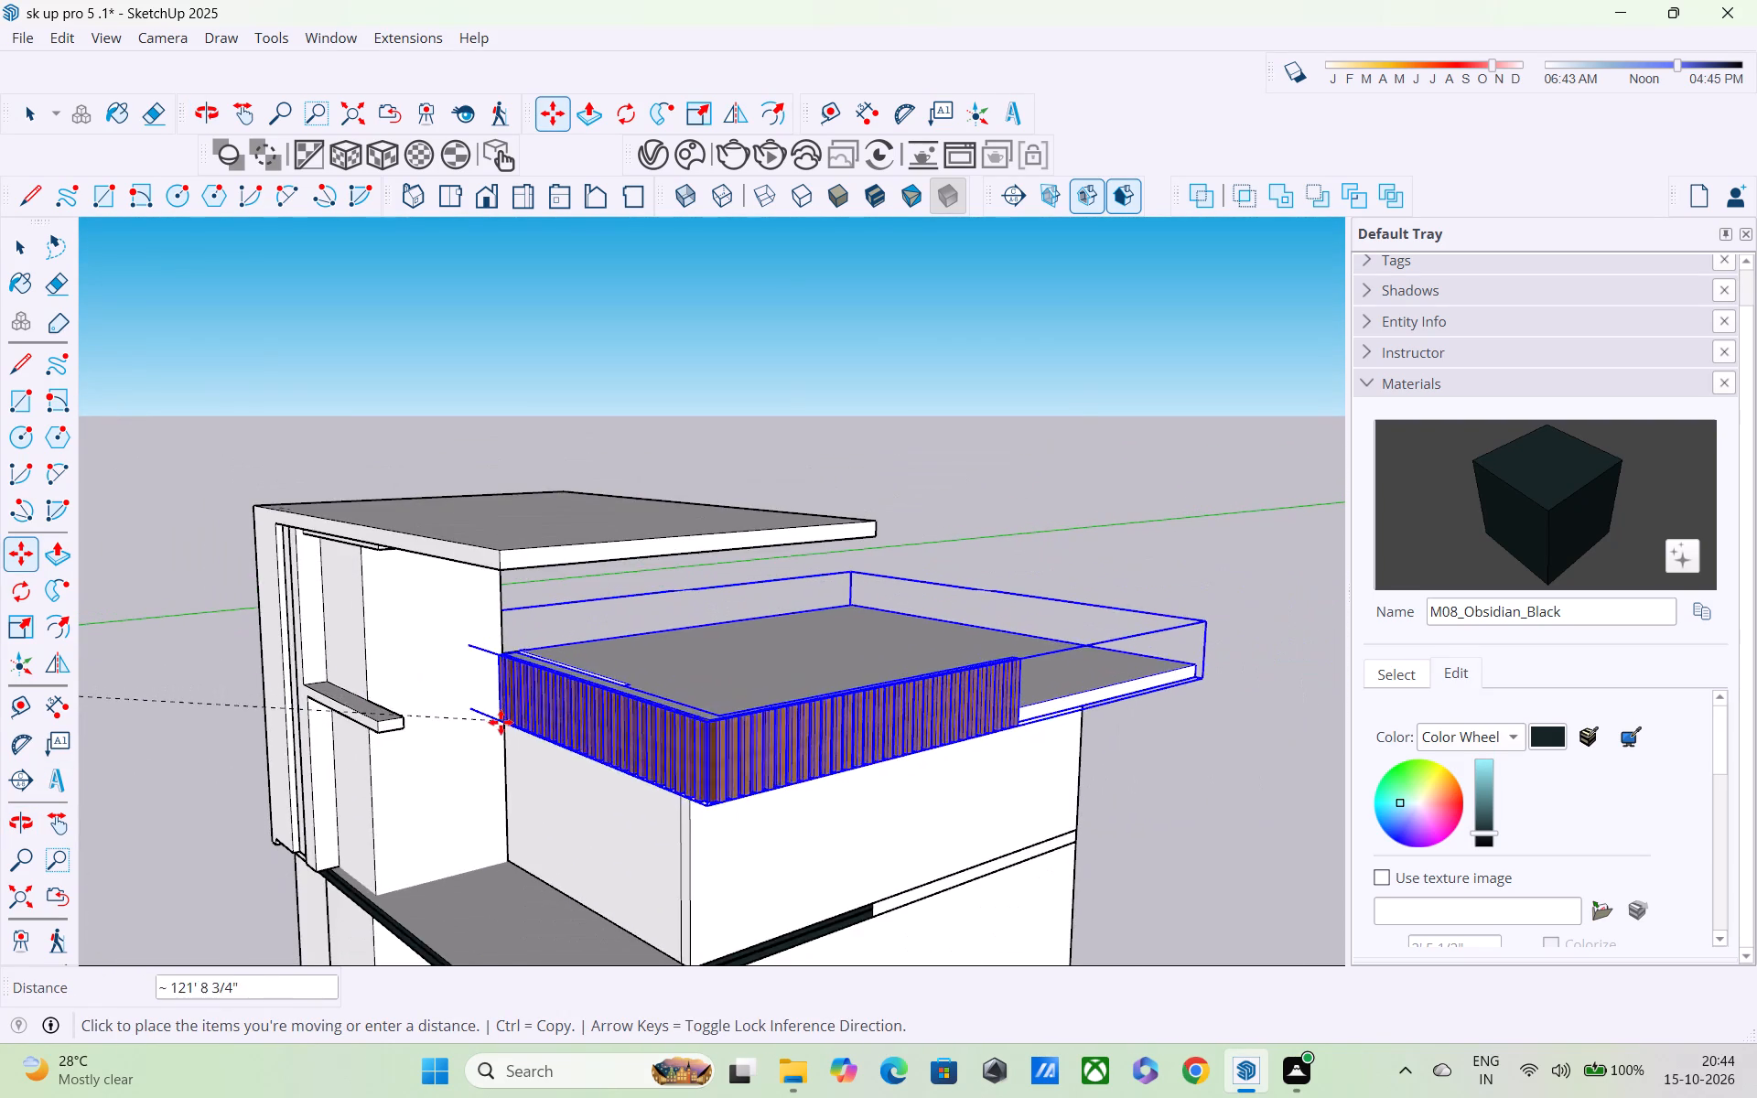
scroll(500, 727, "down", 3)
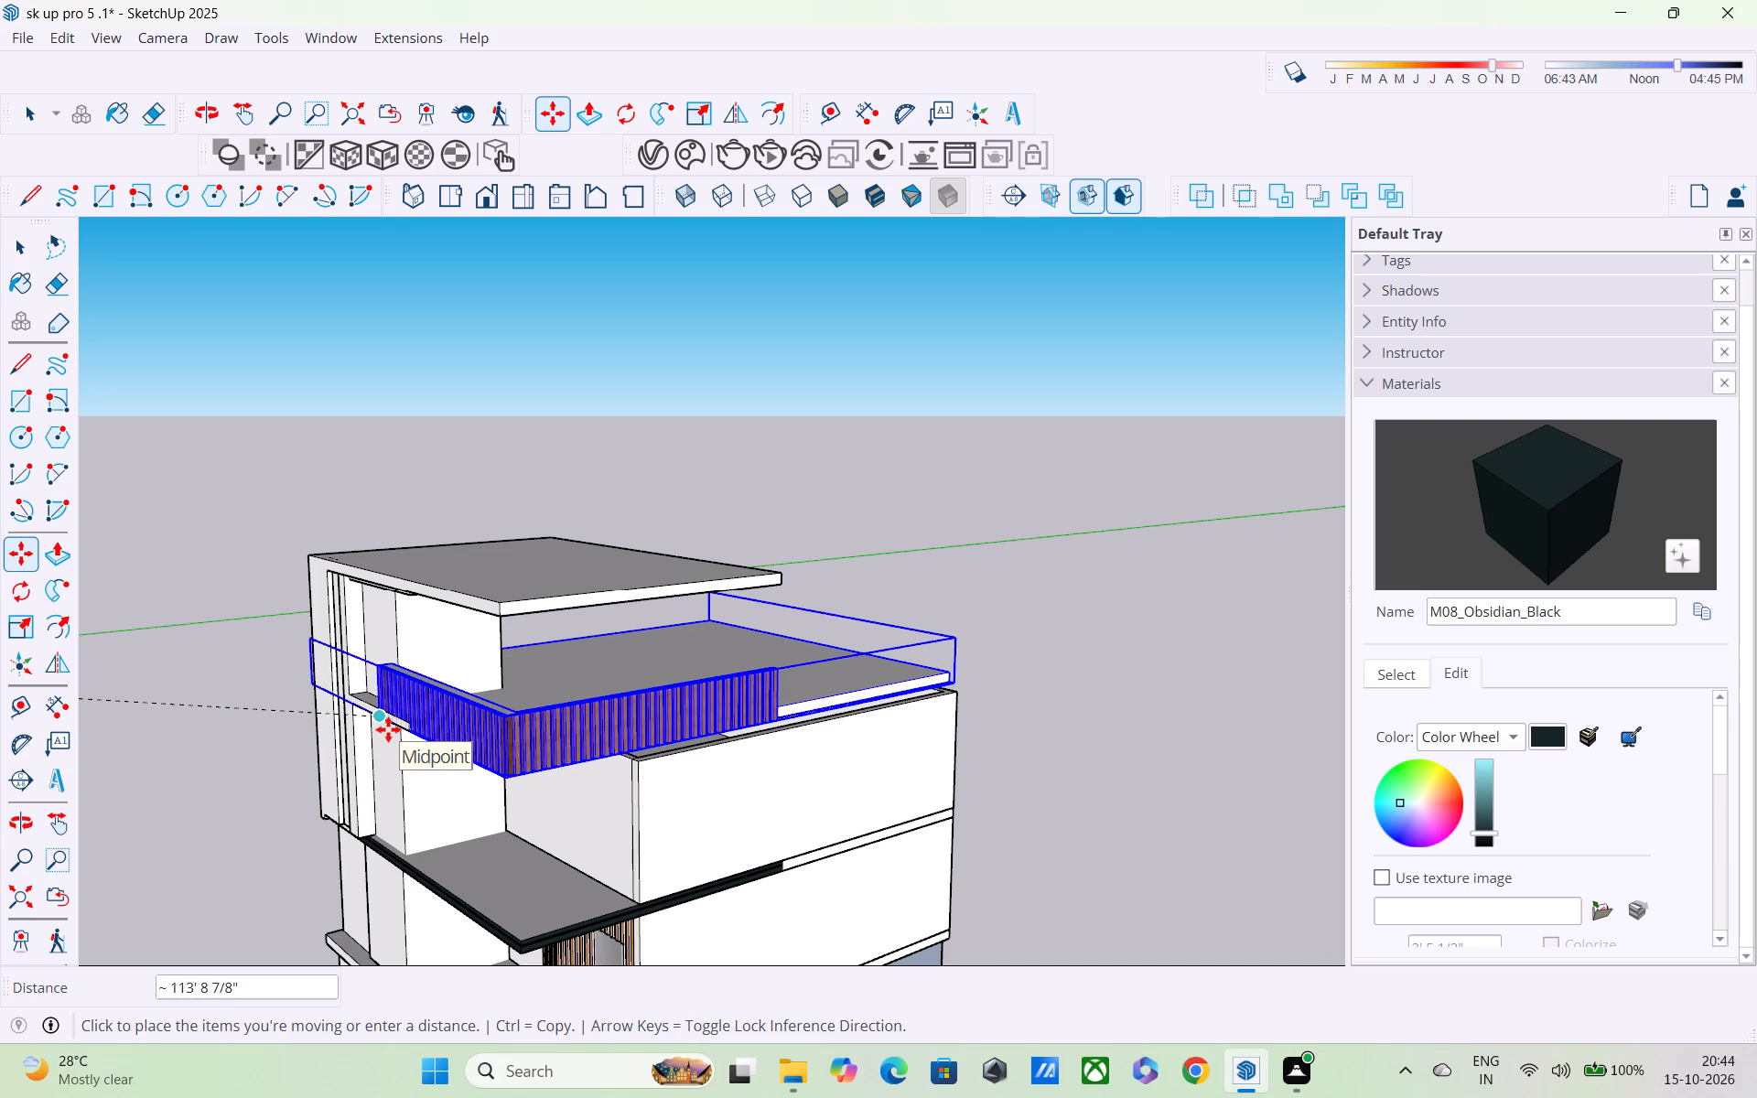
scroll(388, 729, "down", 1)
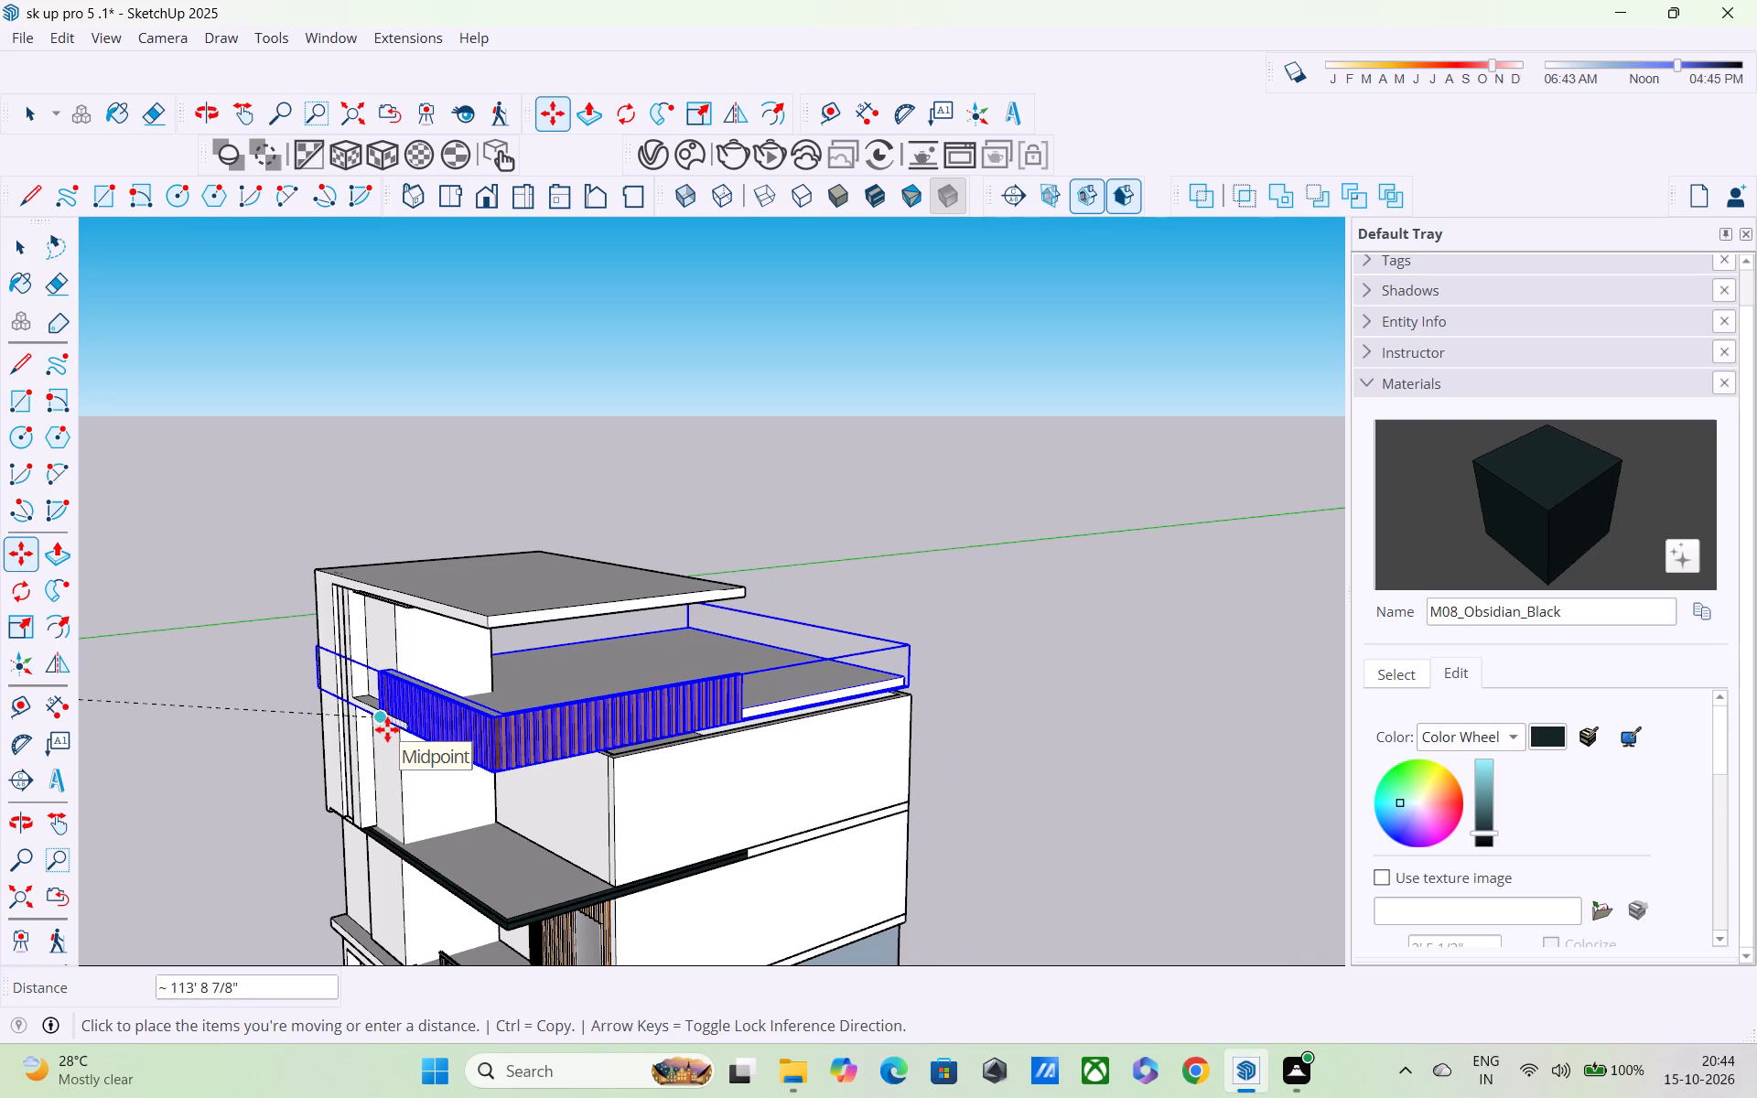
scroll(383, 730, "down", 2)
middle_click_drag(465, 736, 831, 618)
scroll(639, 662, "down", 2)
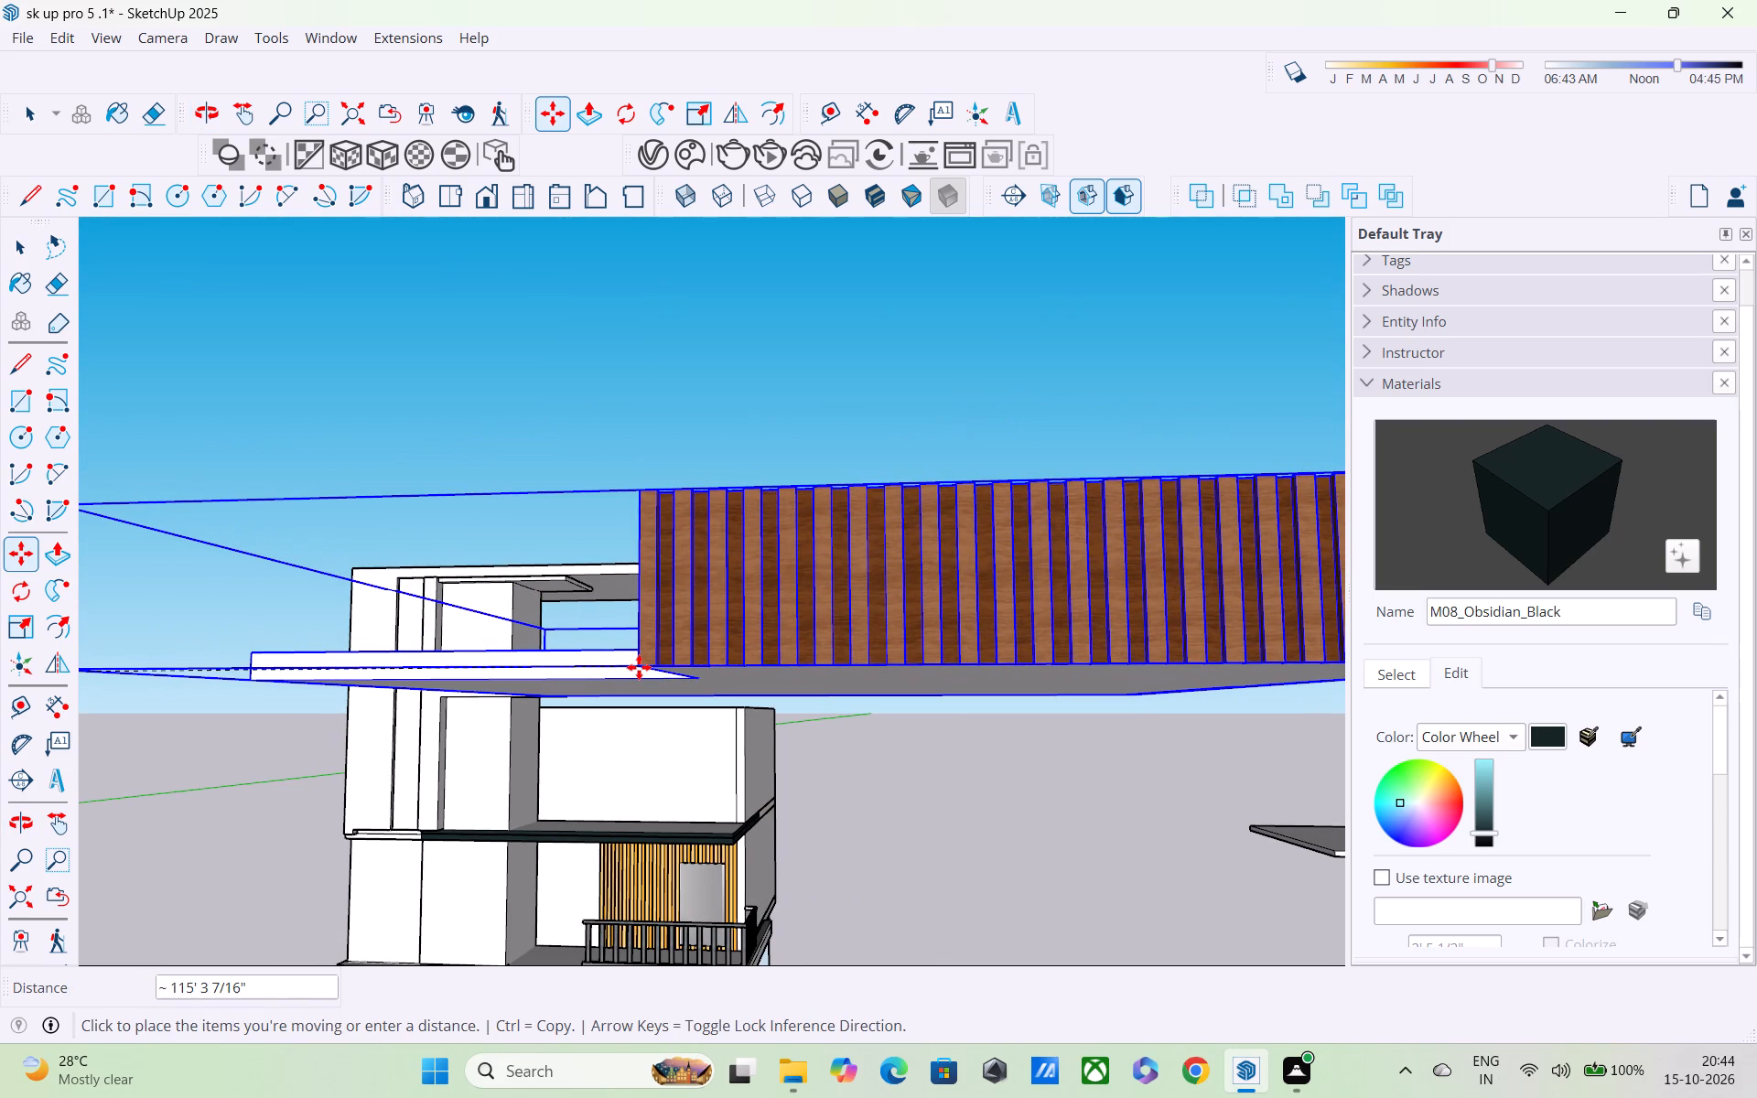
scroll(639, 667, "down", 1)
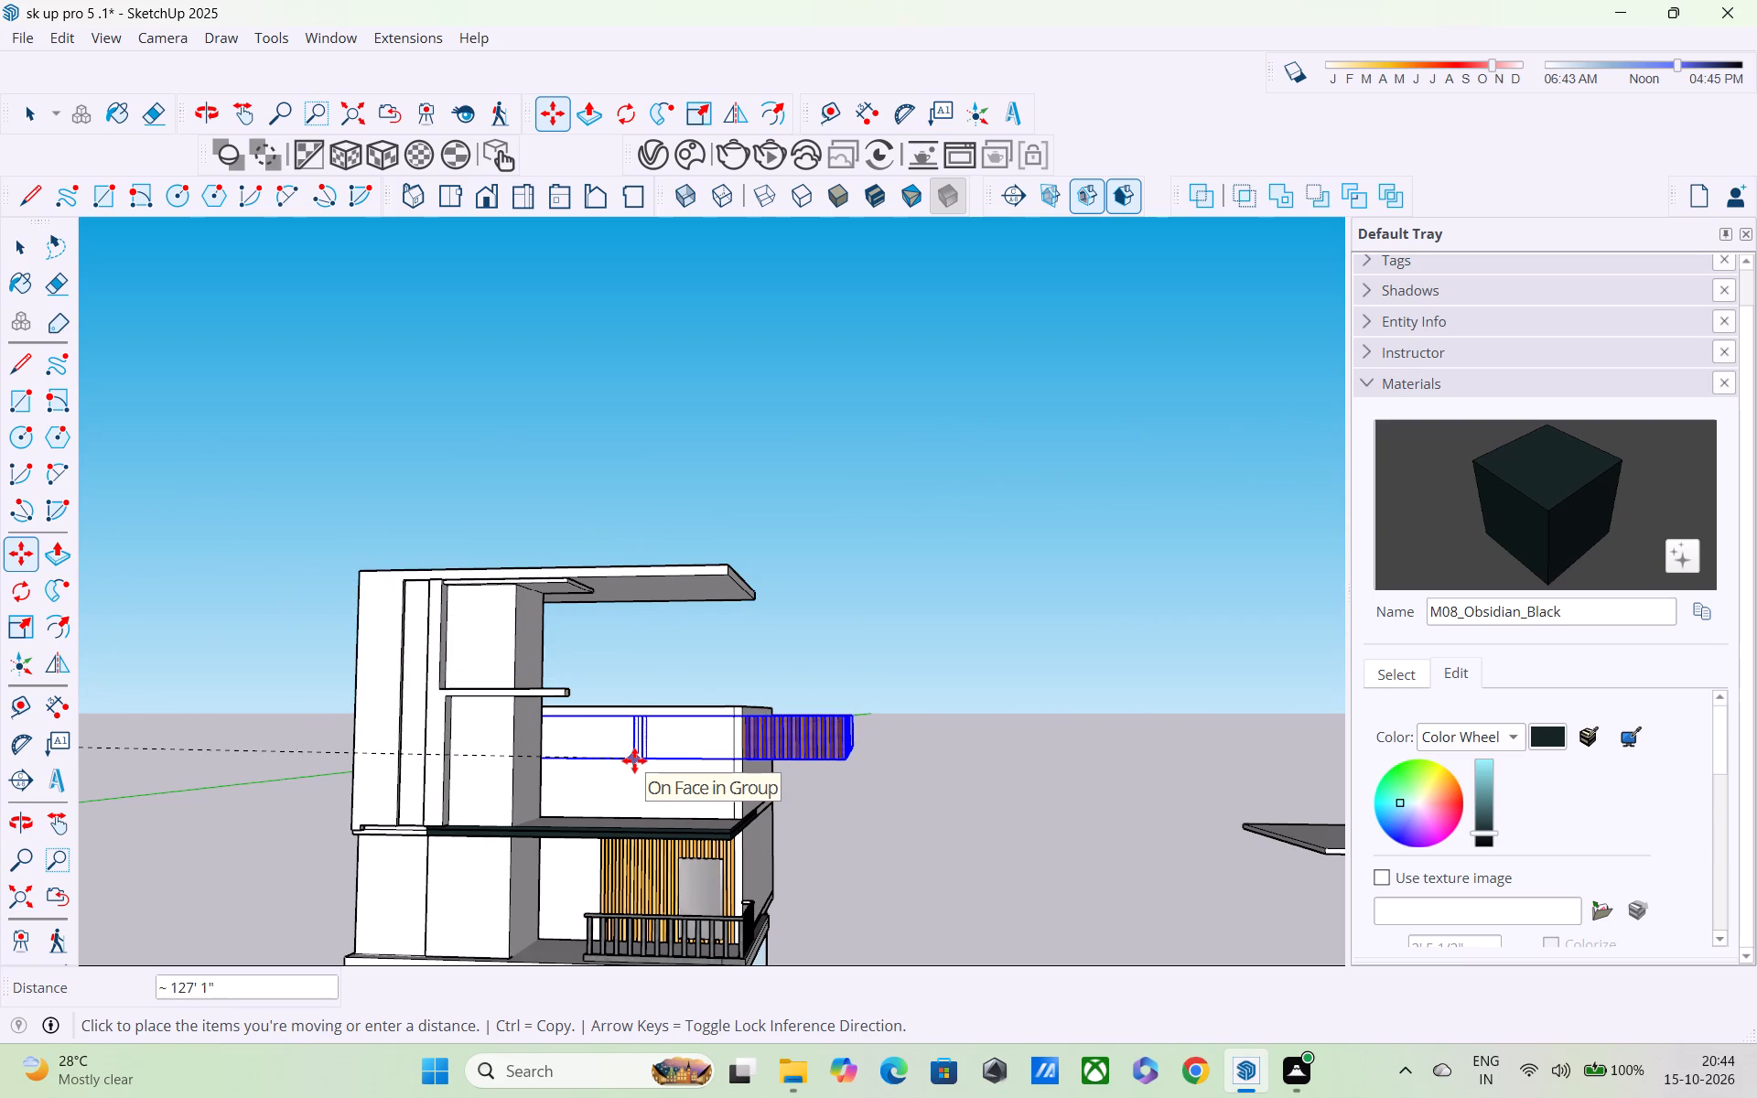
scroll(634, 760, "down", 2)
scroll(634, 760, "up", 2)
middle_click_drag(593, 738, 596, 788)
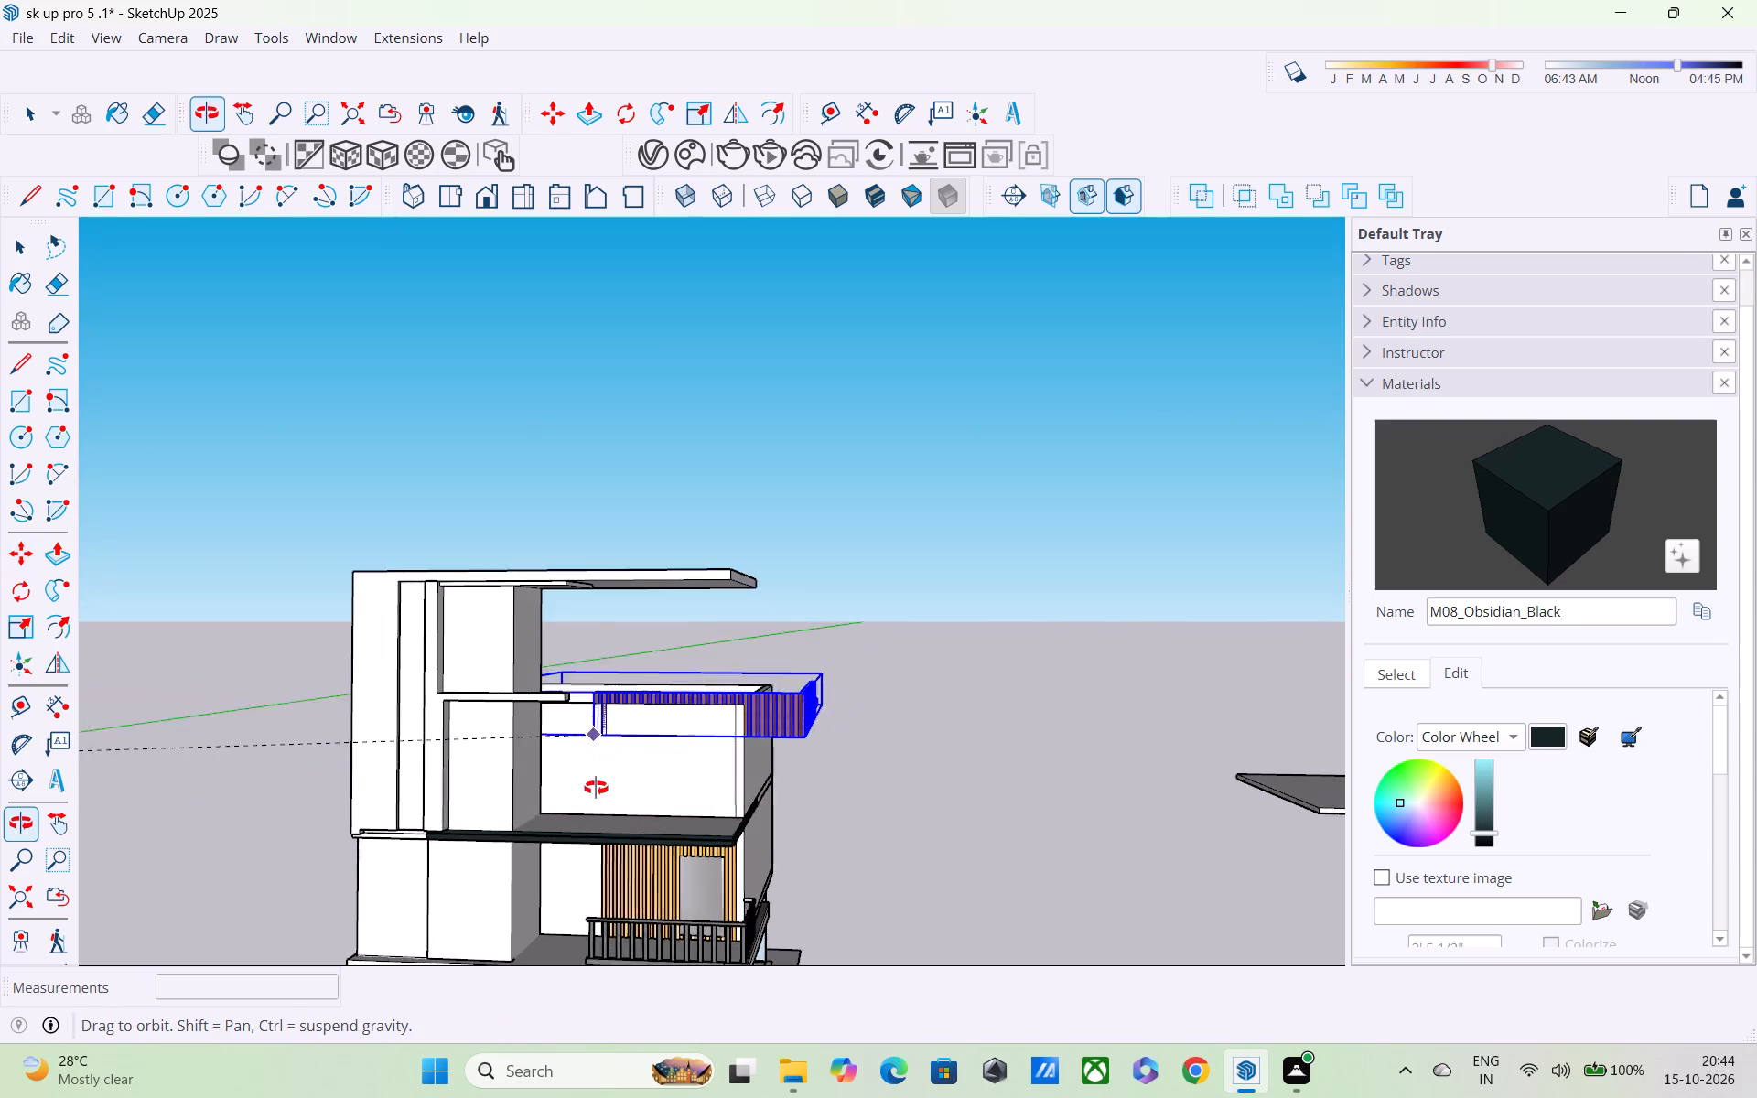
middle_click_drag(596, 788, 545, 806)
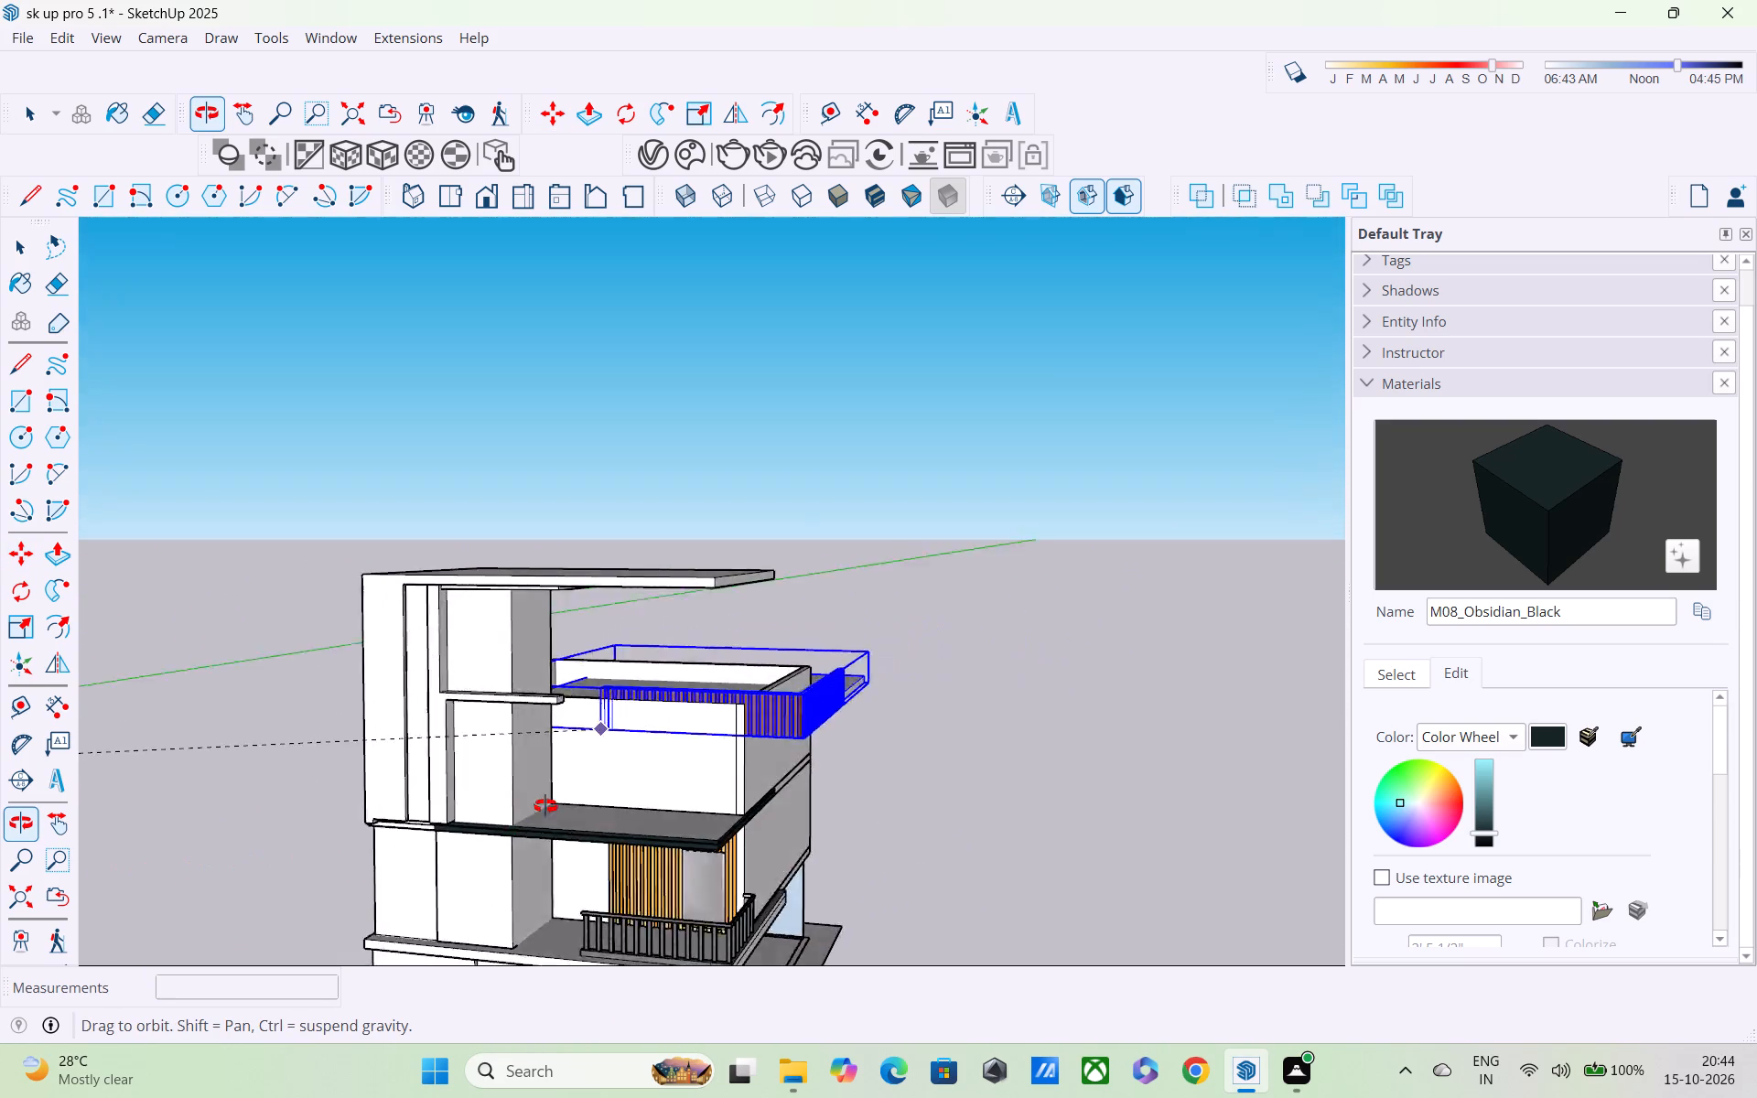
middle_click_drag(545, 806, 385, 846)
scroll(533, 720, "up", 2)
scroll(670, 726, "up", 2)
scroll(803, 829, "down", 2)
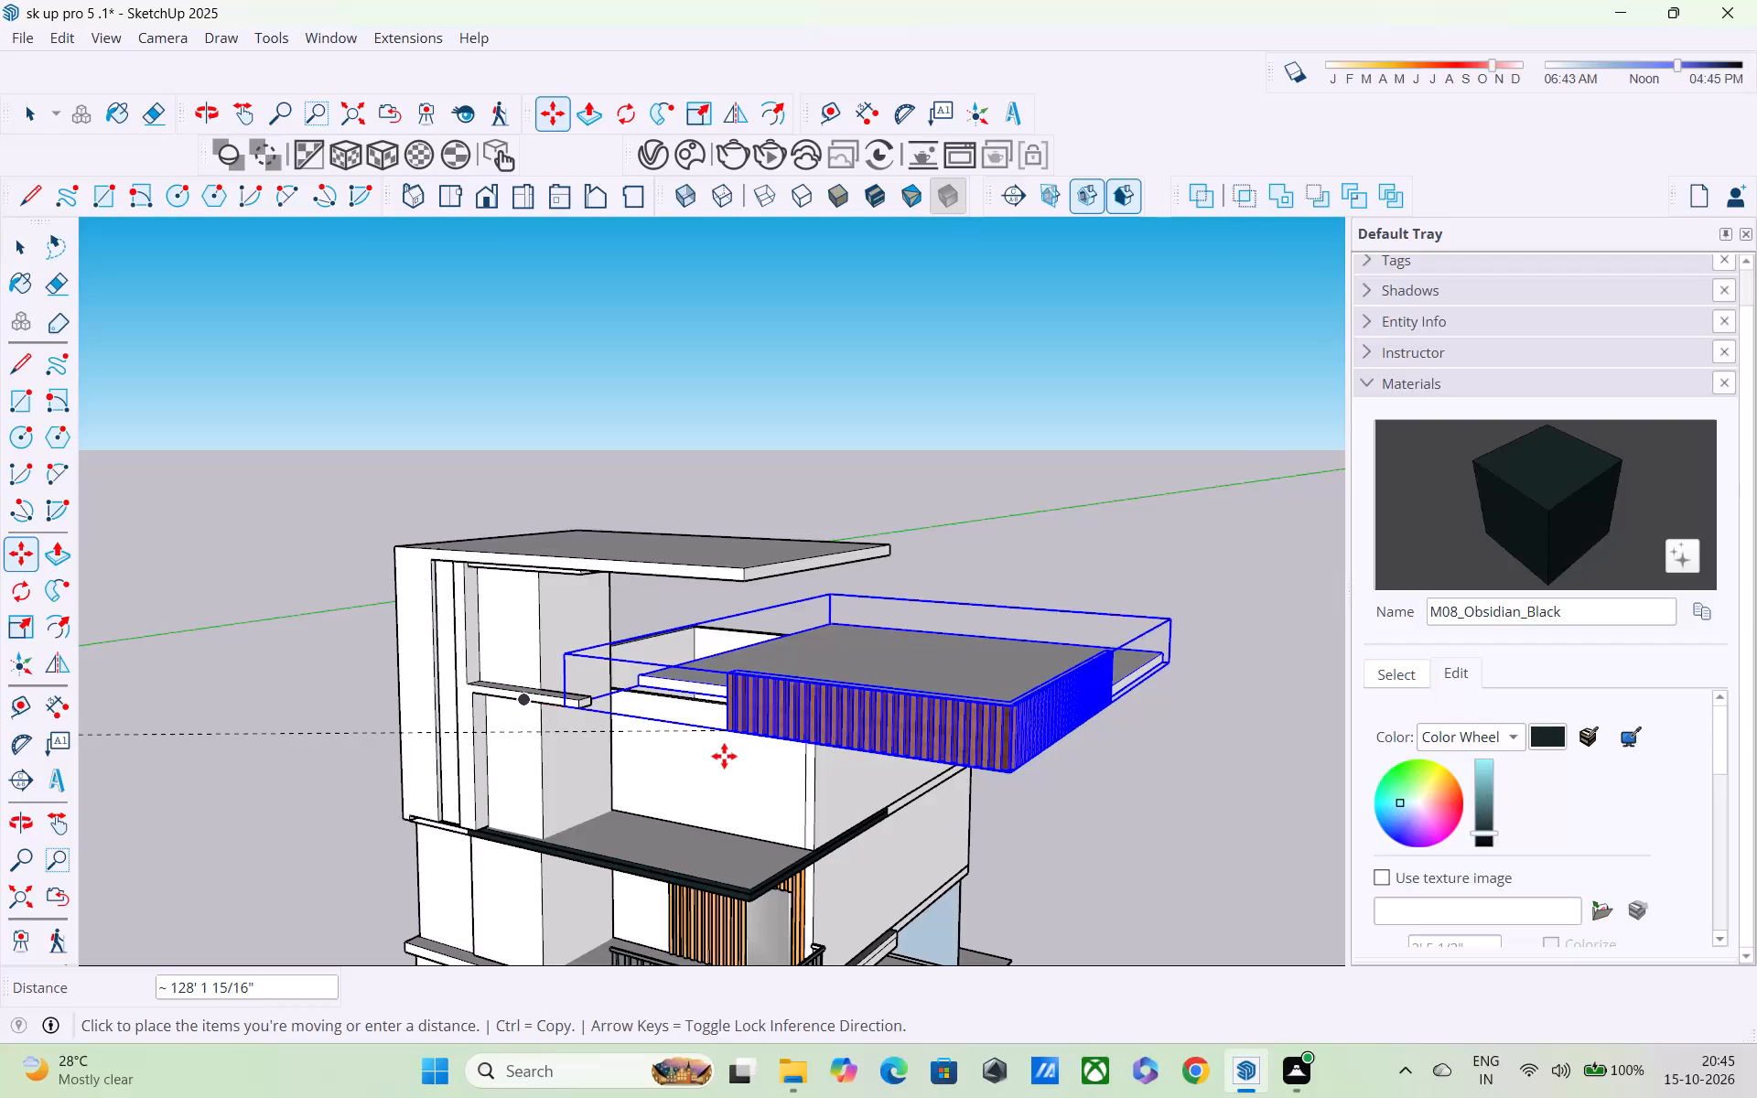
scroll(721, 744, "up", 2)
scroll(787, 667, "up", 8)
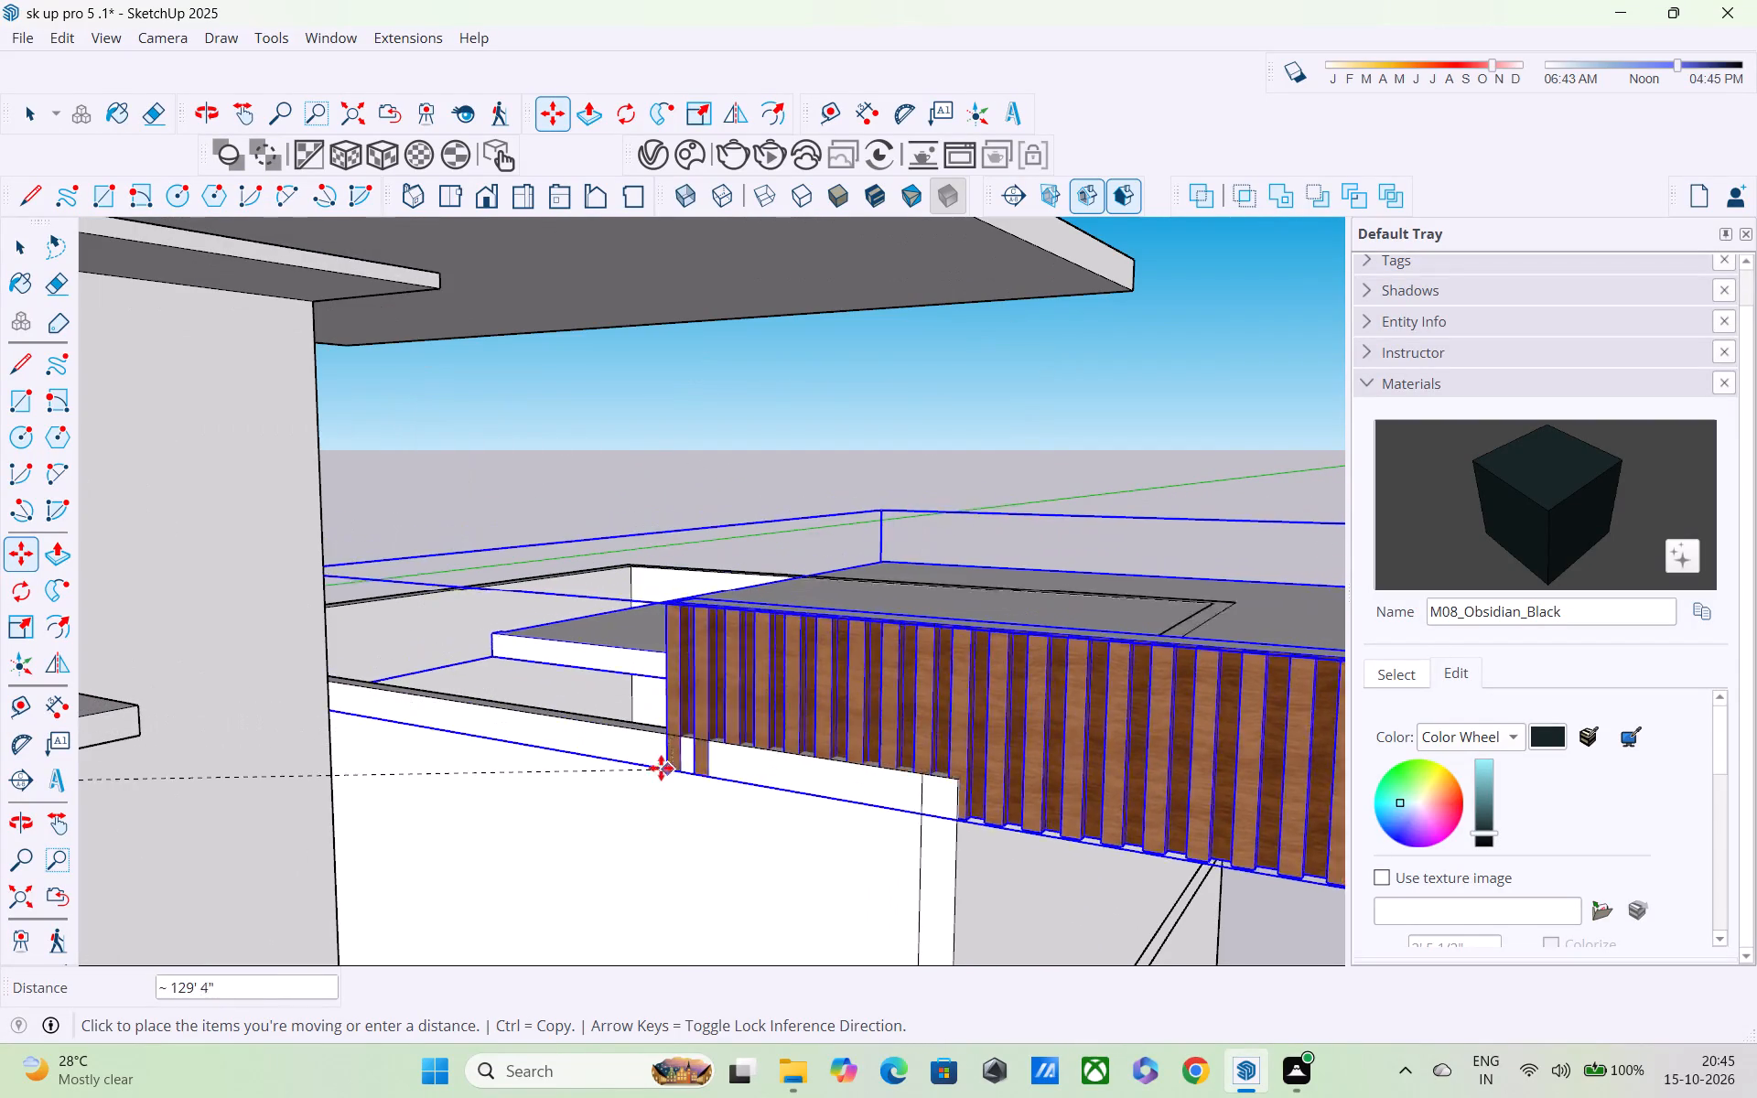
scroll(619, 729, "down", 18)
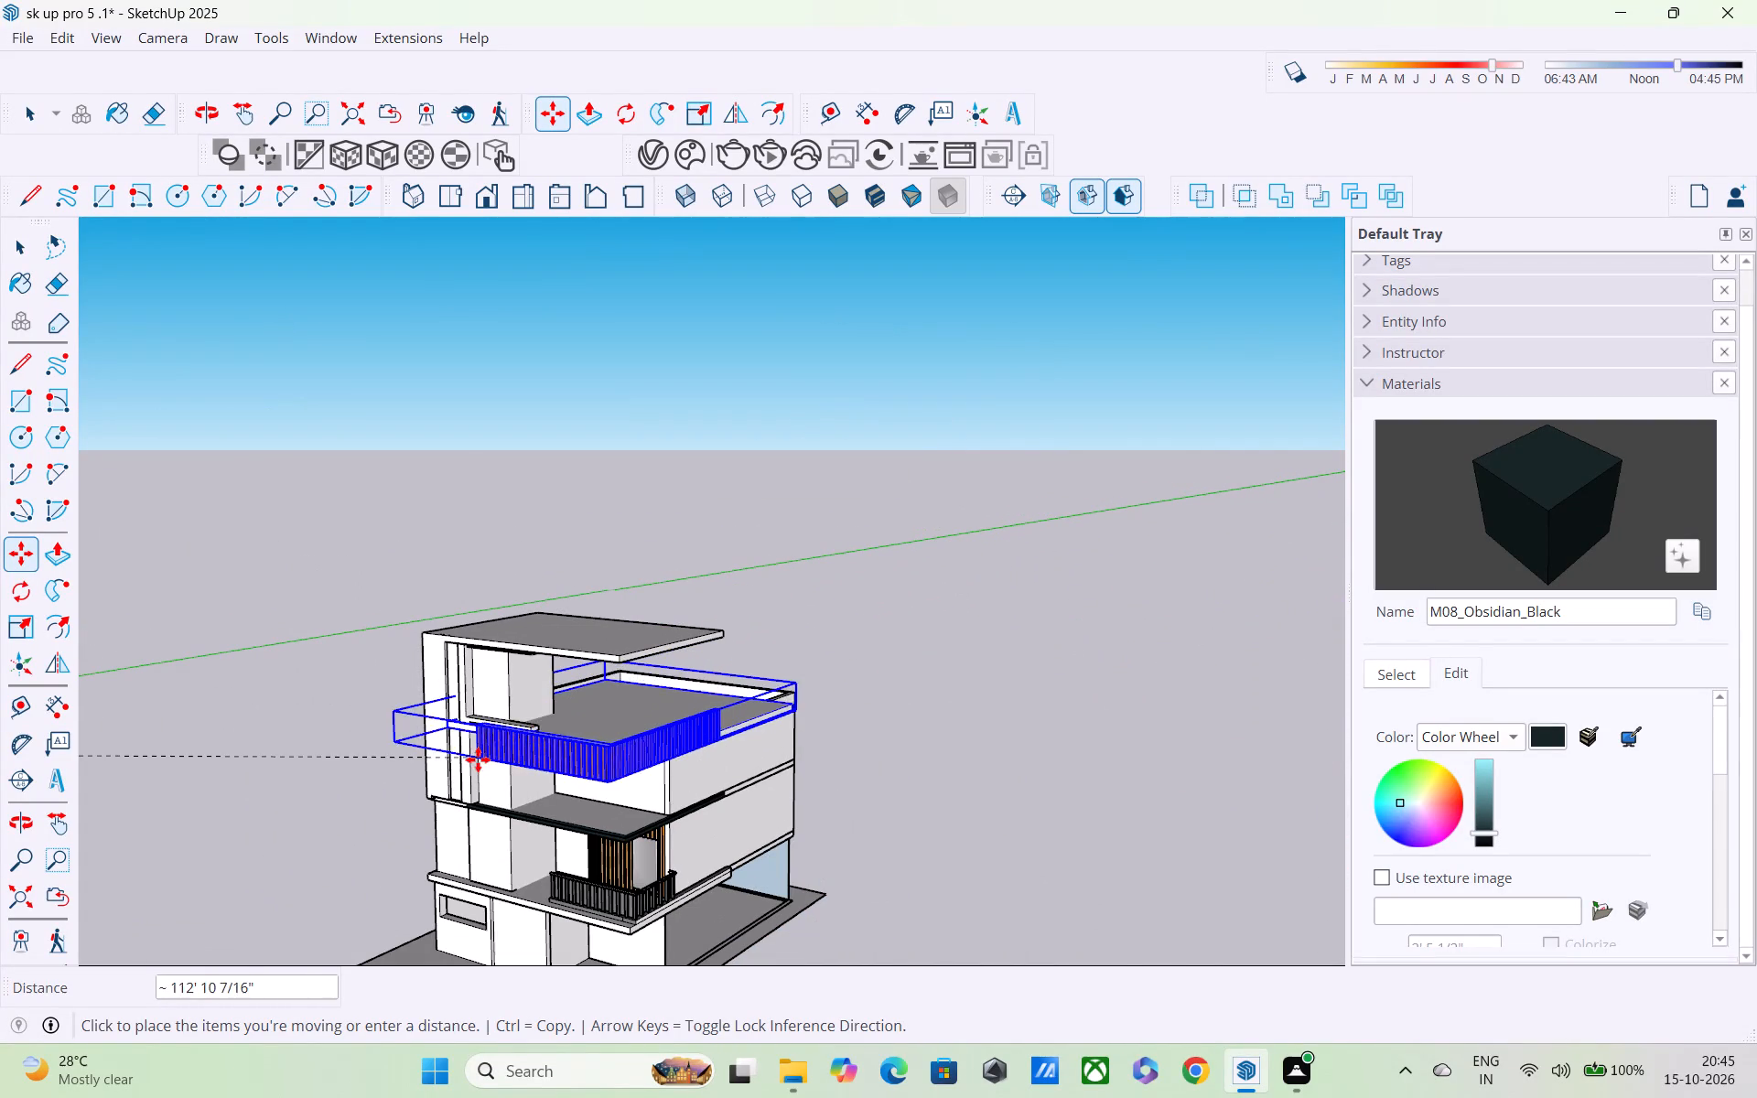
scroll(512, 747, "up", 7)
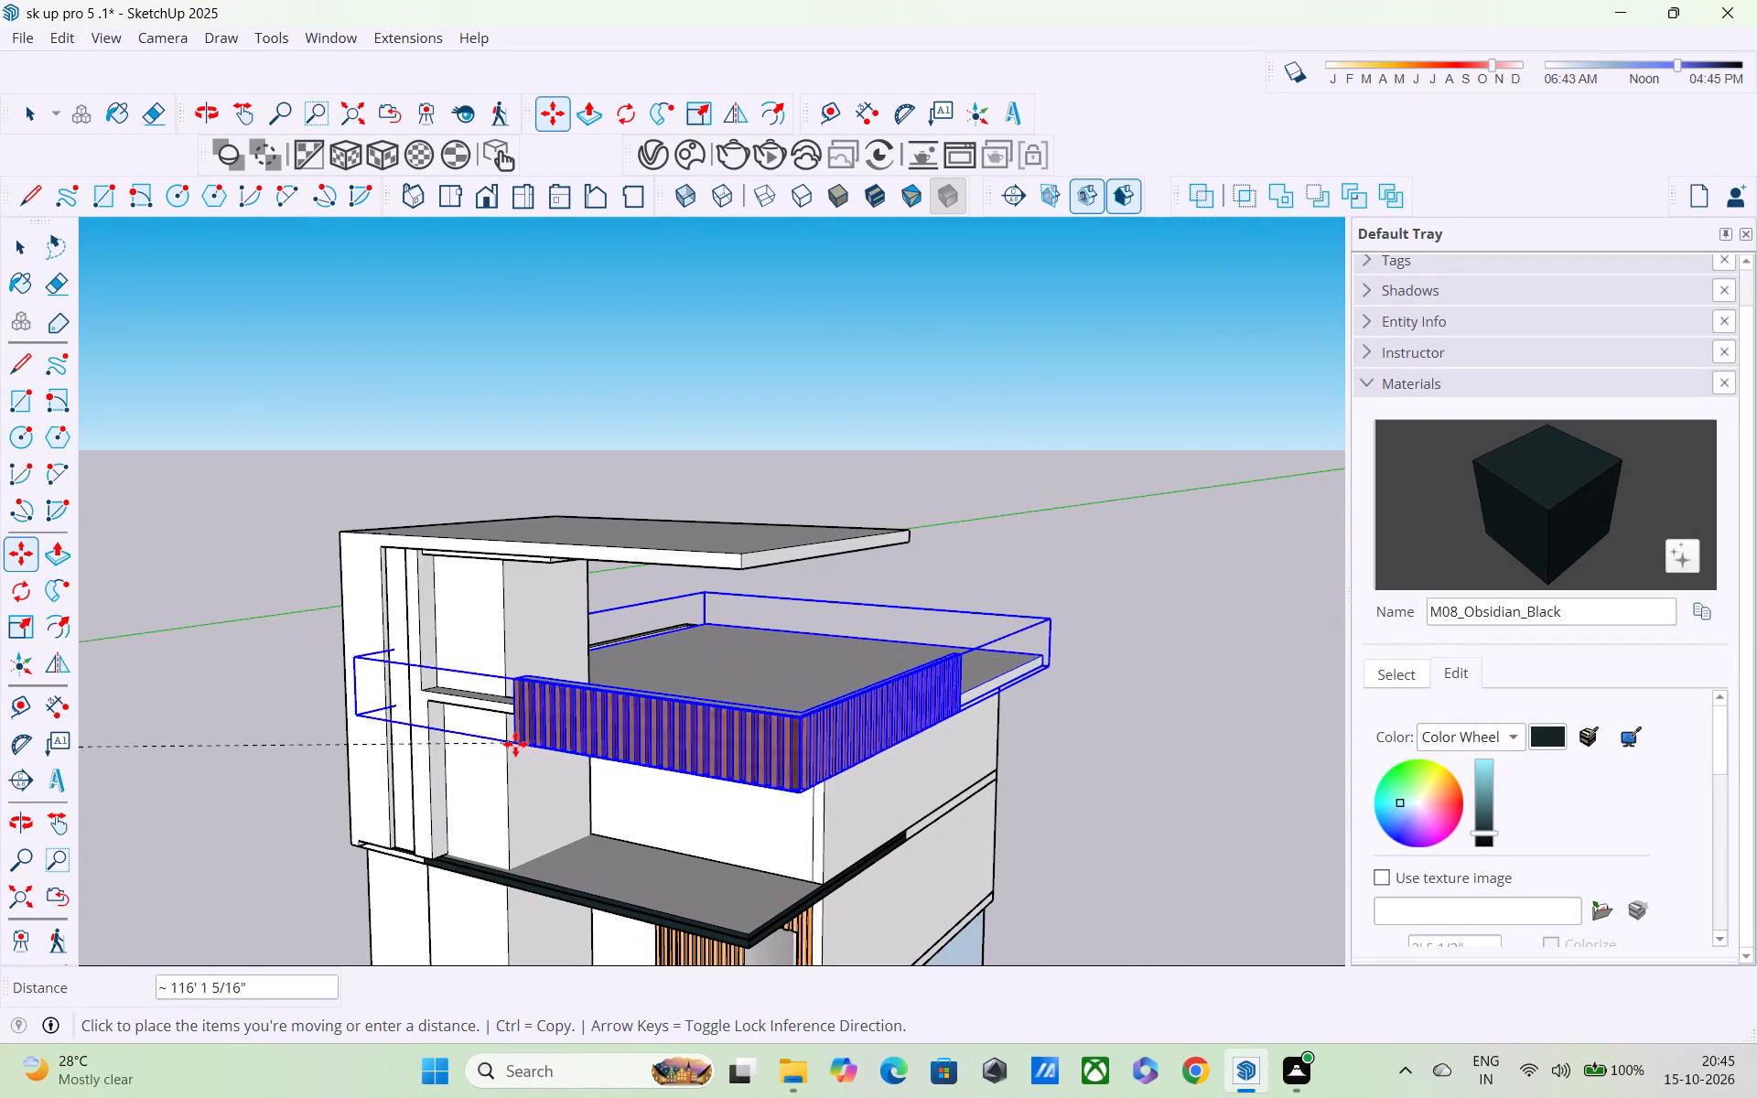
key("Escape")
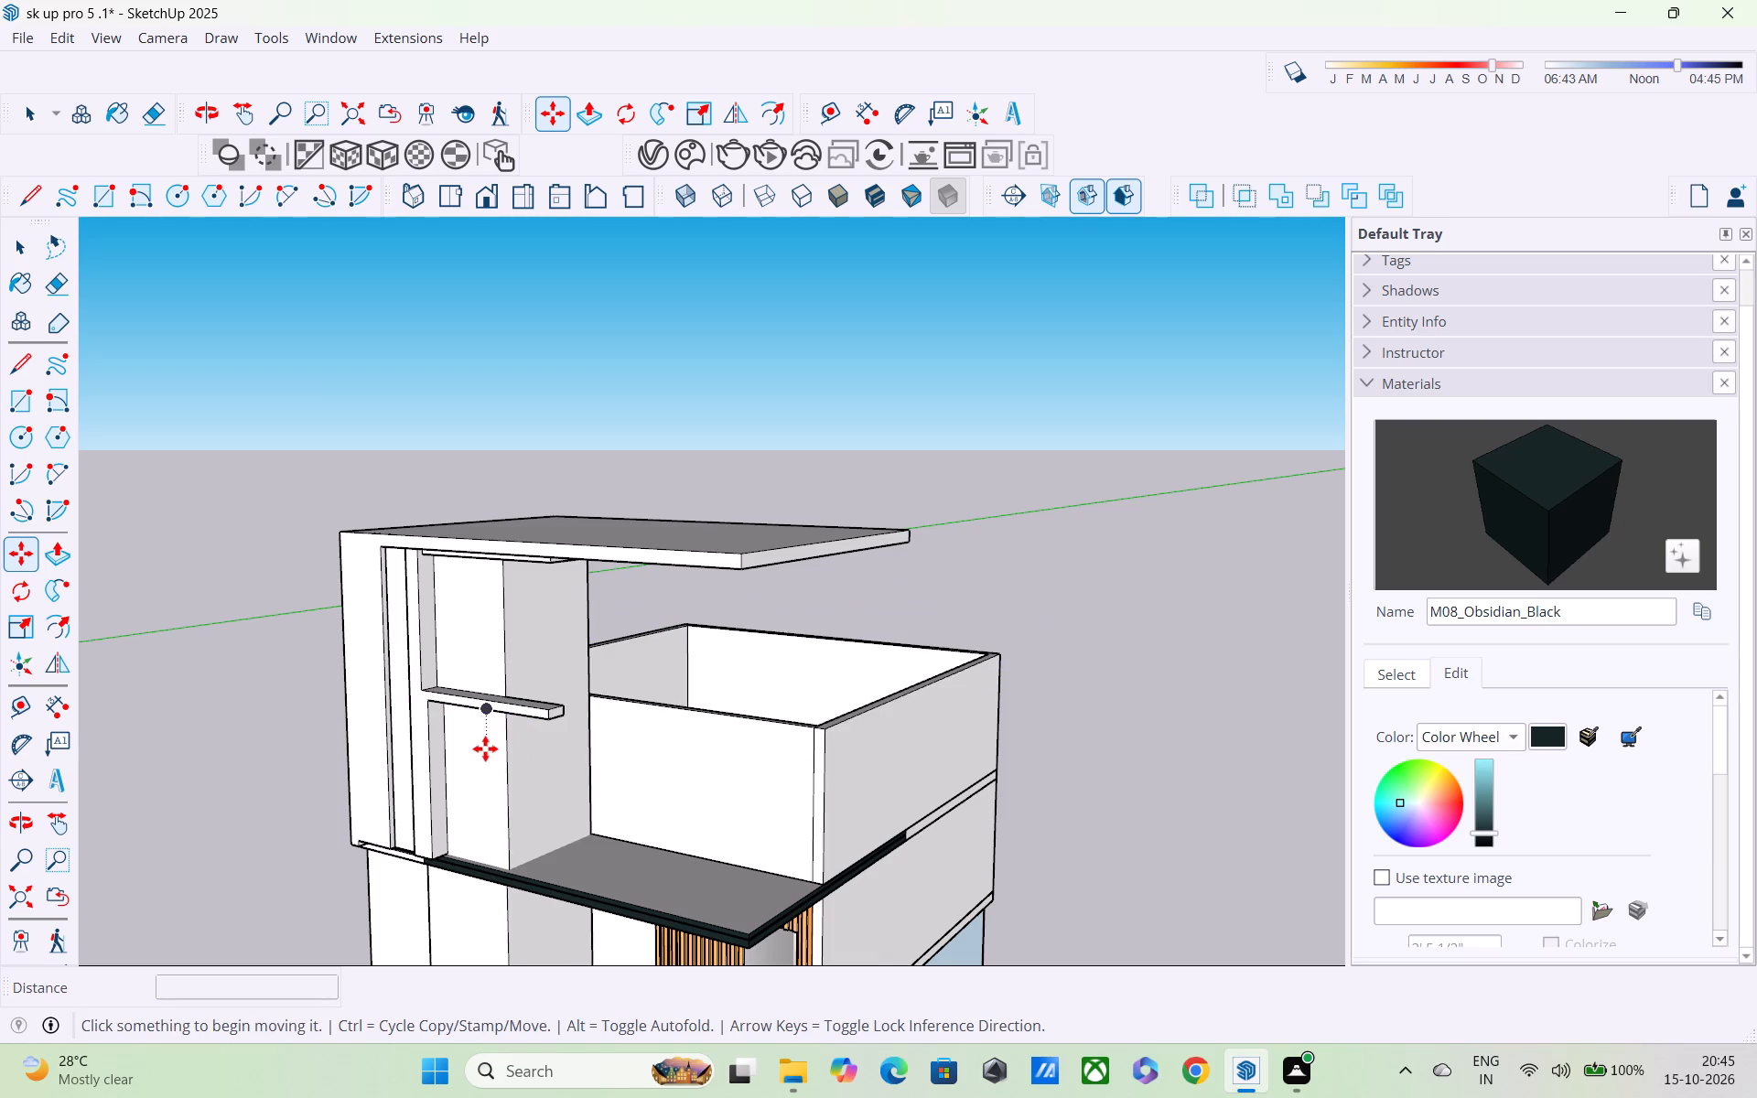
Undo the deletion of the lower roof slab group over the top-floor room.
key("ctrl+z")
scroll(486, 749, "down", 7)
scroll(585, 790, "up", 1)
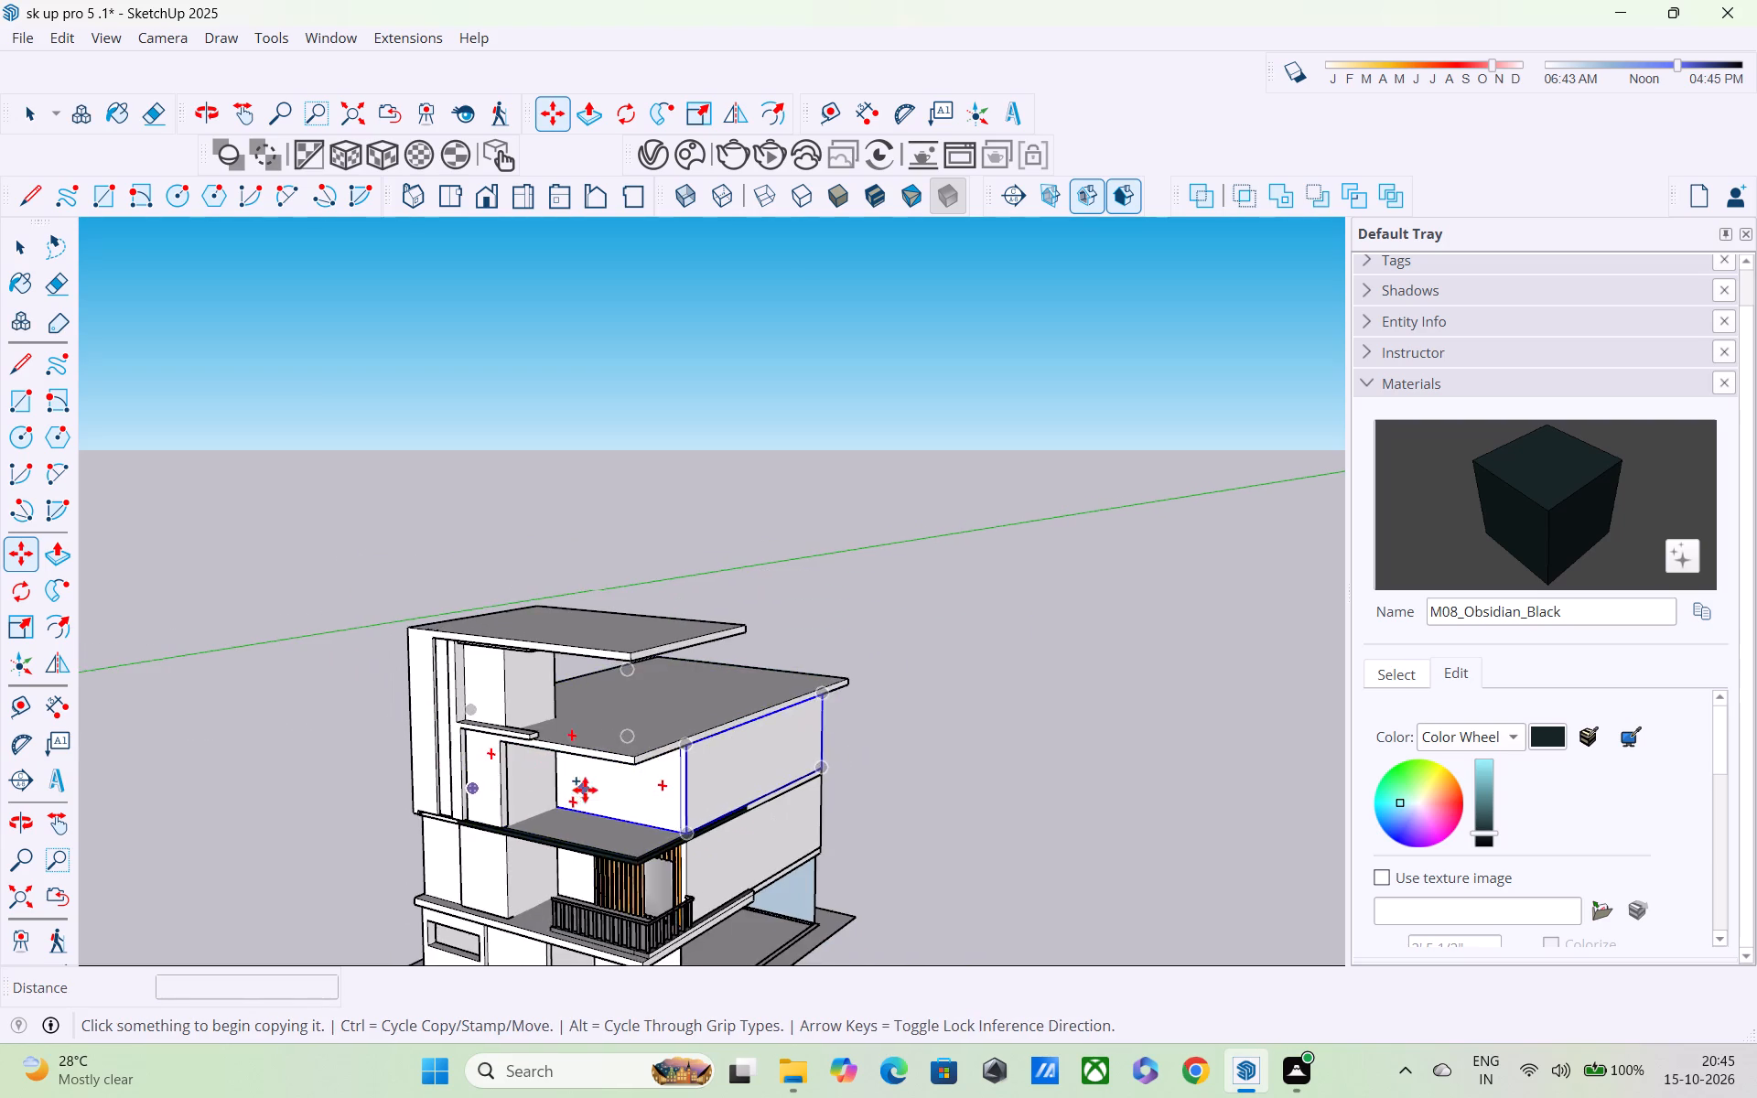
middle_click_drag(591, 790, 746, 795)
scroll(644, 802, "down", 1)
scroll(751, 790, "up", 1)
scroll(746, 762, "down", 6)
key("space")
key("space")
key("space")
Select the separate slatted slab and examine its parapet, corner notch and slatted sides from several directions.
middle_click_drag(717, 774, 968, 701)
scroll(286, 870, "down", 3)
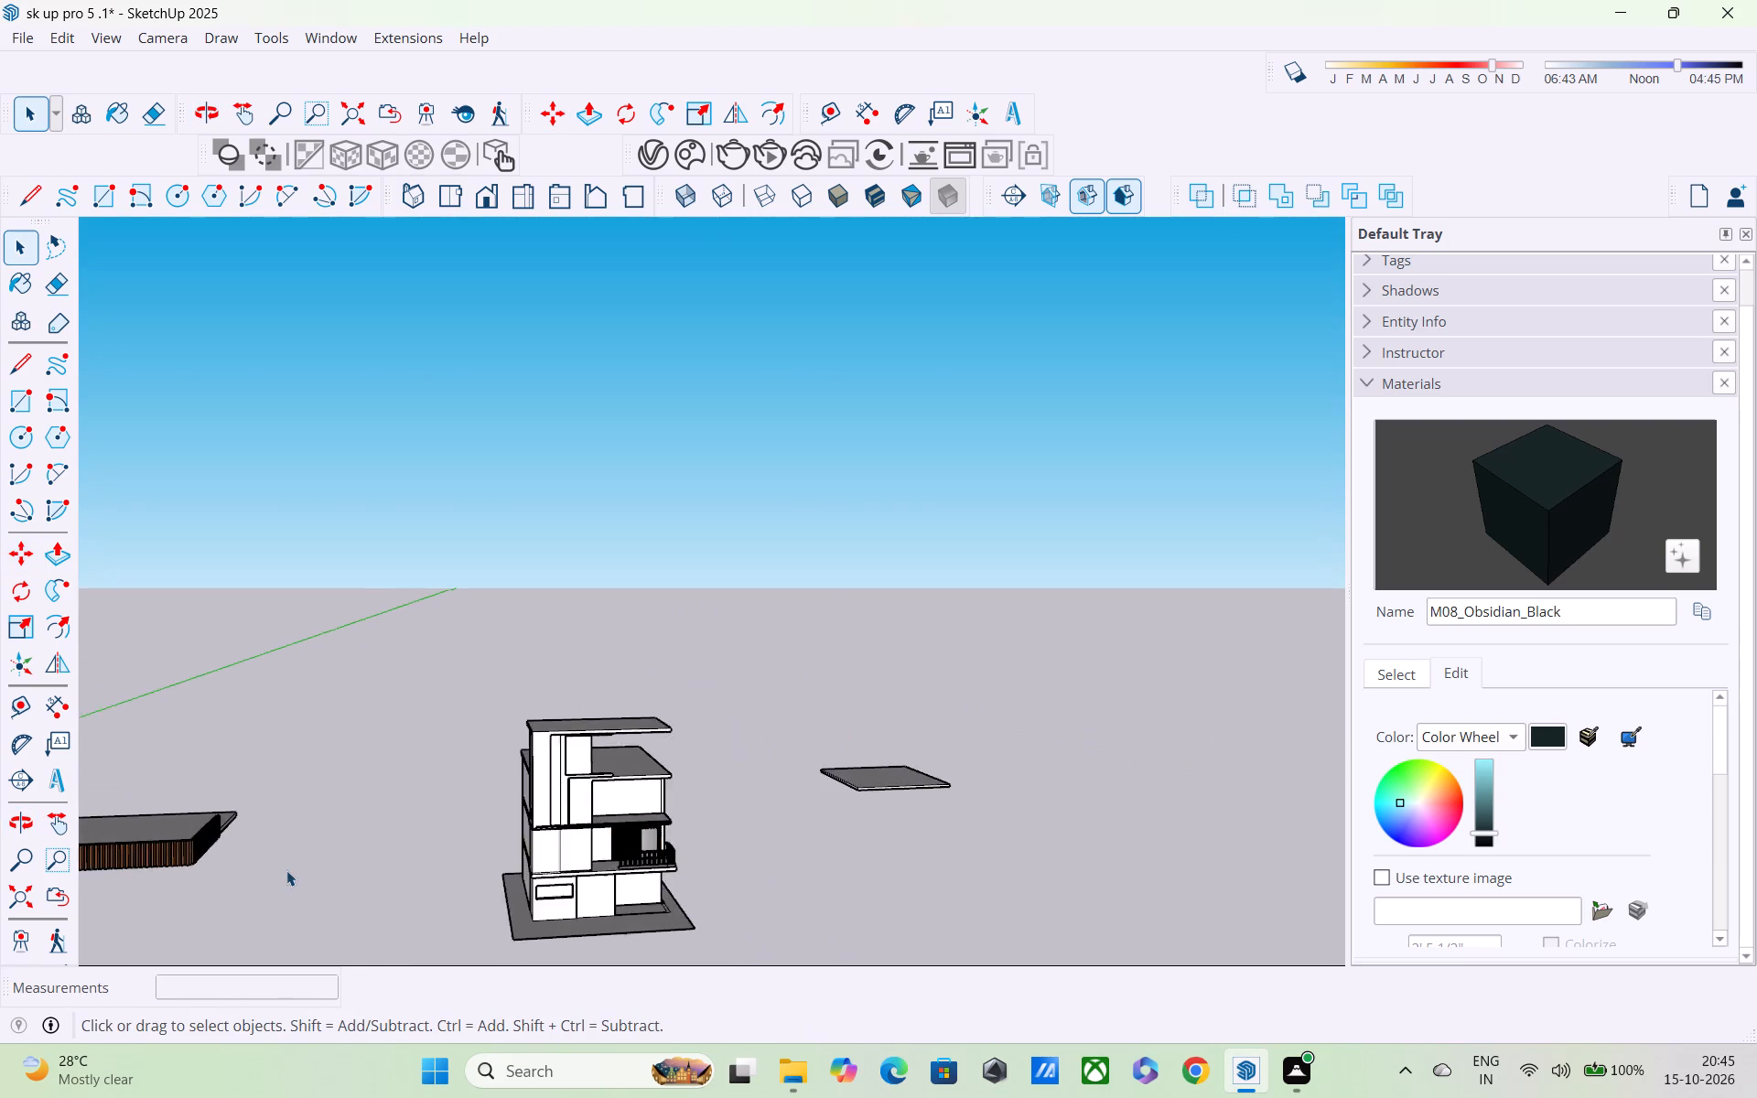
scroll(286, 870, "down", 1)
scroll(282, 865, "up", 1)
left_click(204, 855)
middle_click_drag(263, 883, 552, 893)
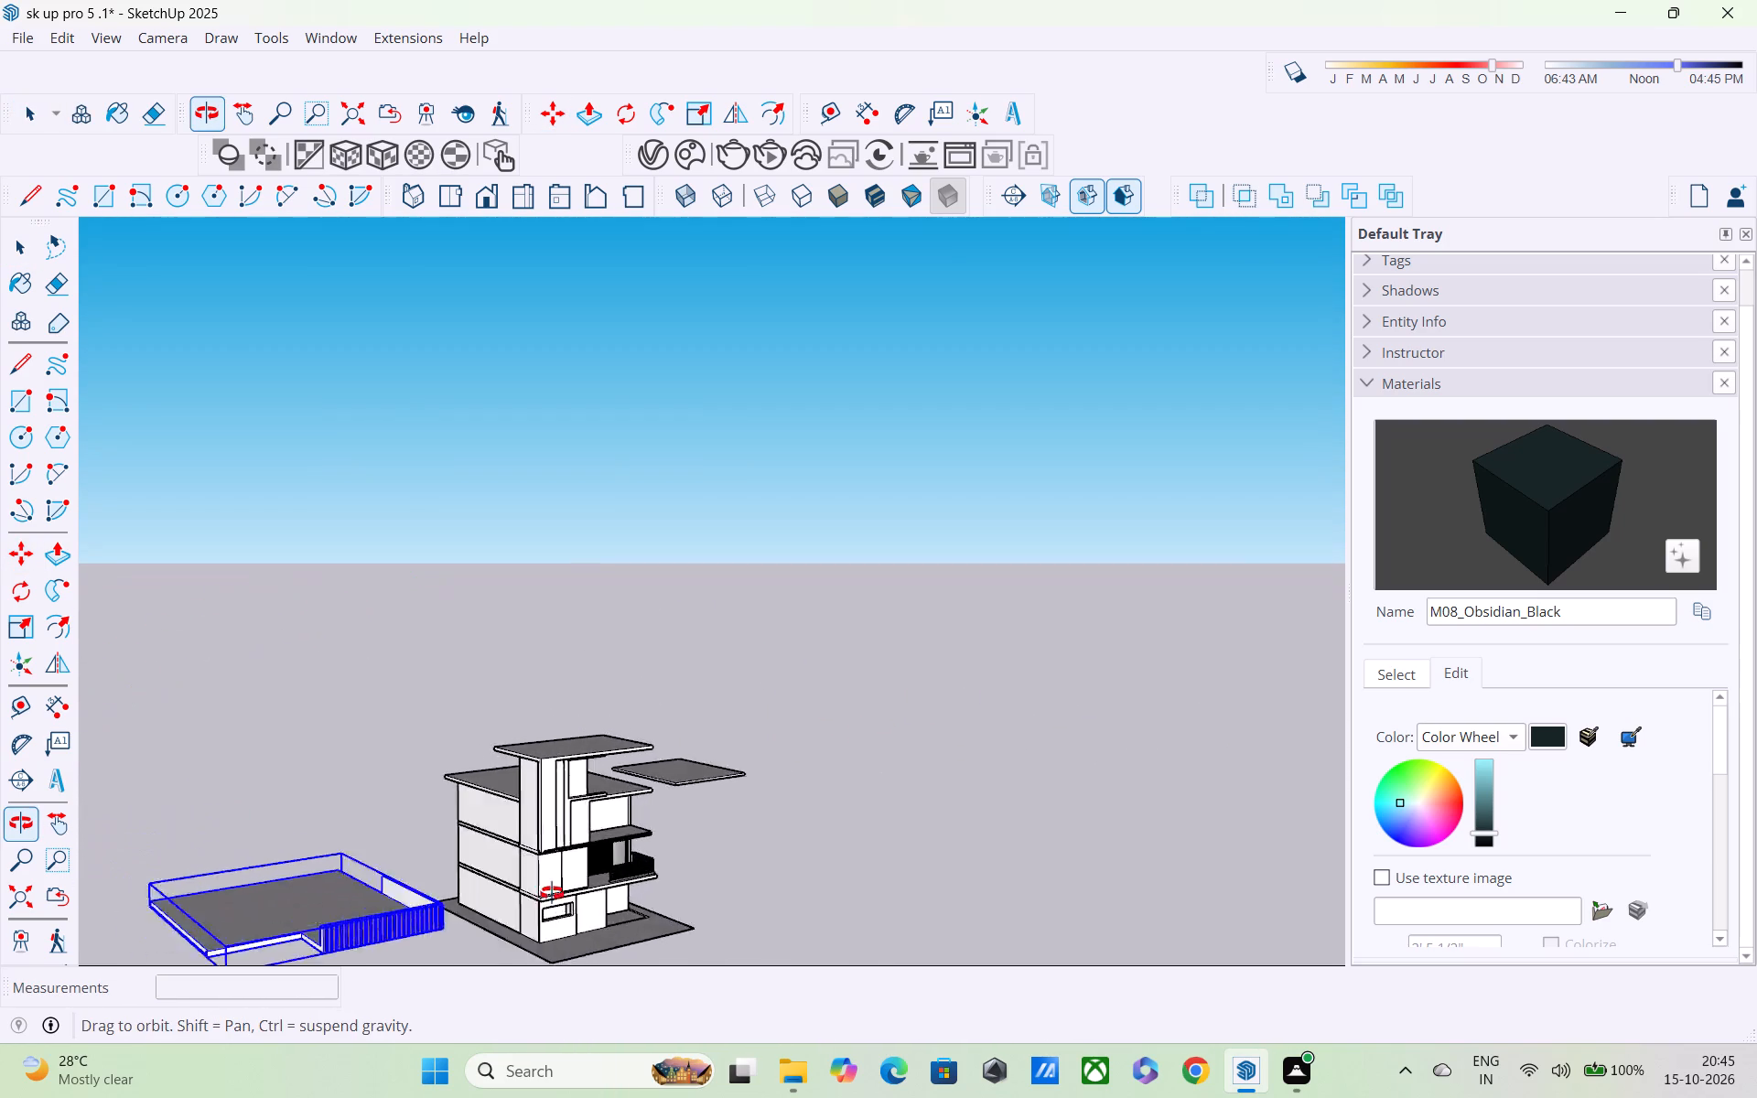
middle_click_drag(552, 893, 703, 893)
scroll(846, 935, "up", 3)
scroll(925, 776, "up", 1)
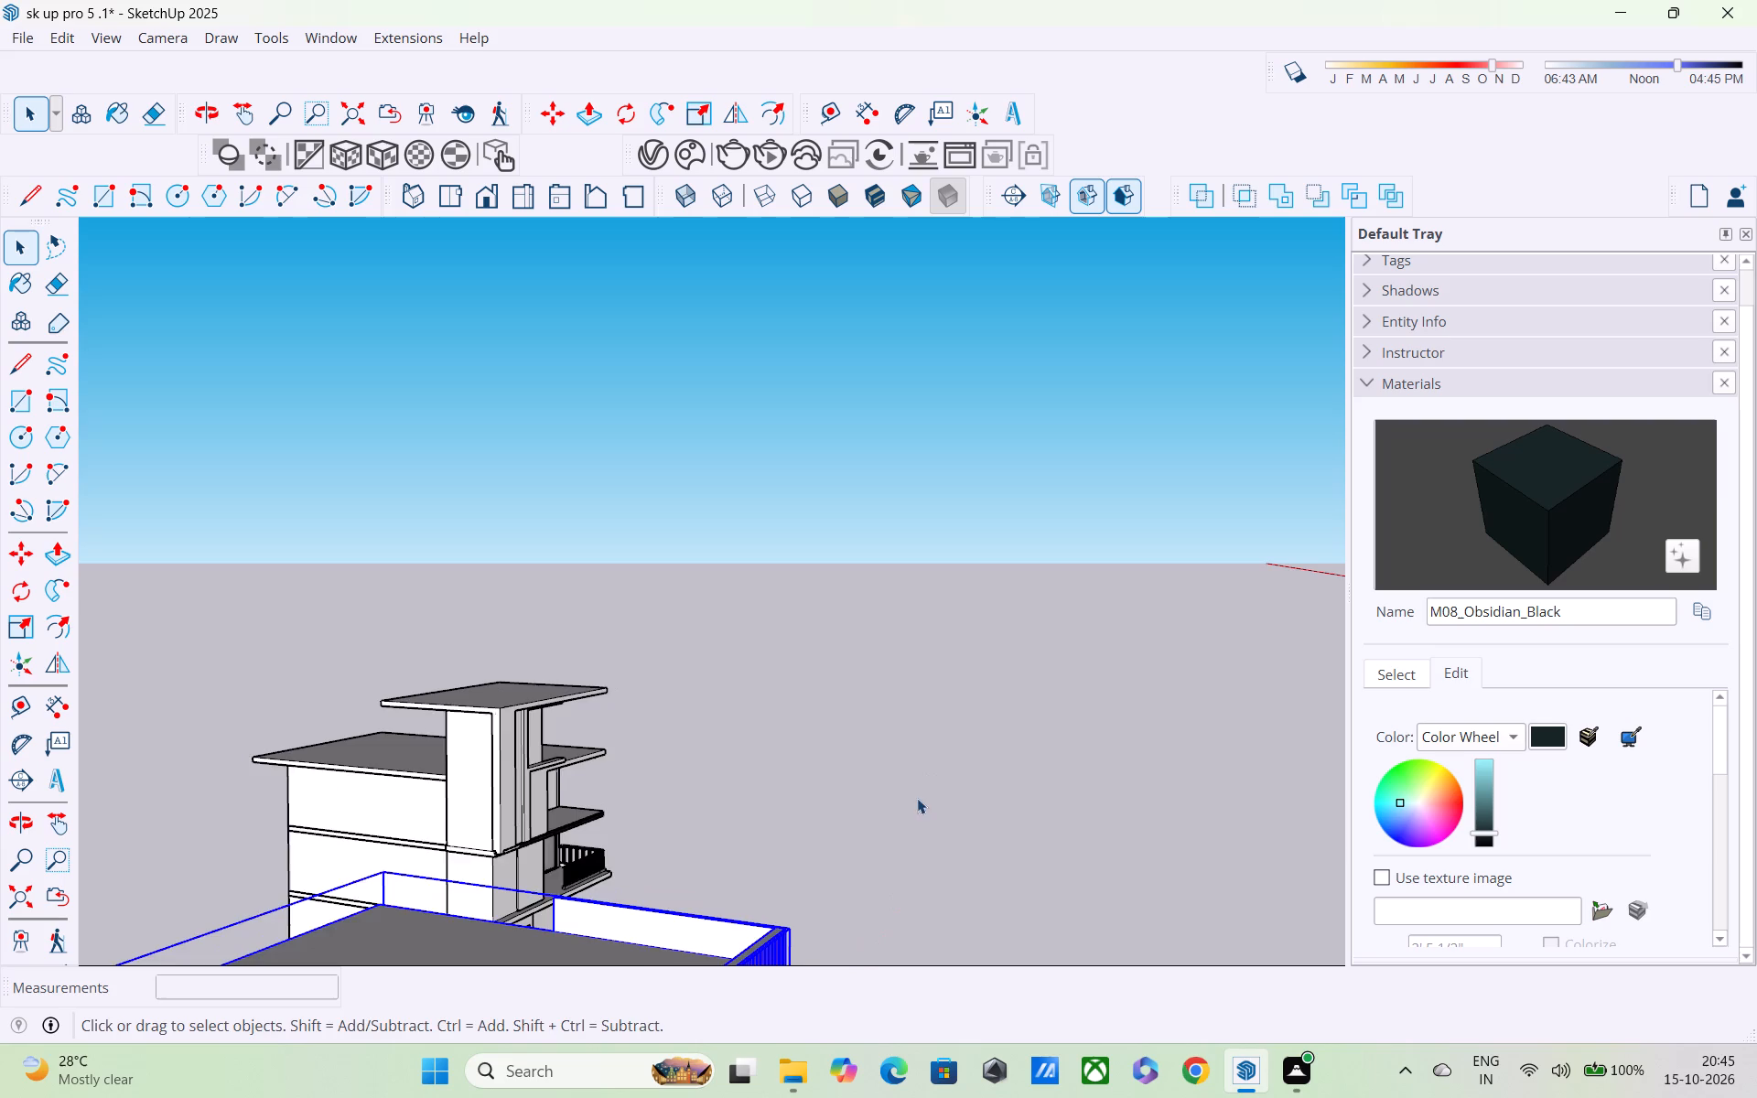
scroll(894, 847, "down", 2)
middle_click_drag(886, 845, 903, 652, "shift")
scroll(714, 785, "up", 5)
middle_click_drag(714, 785, 1310, 802)
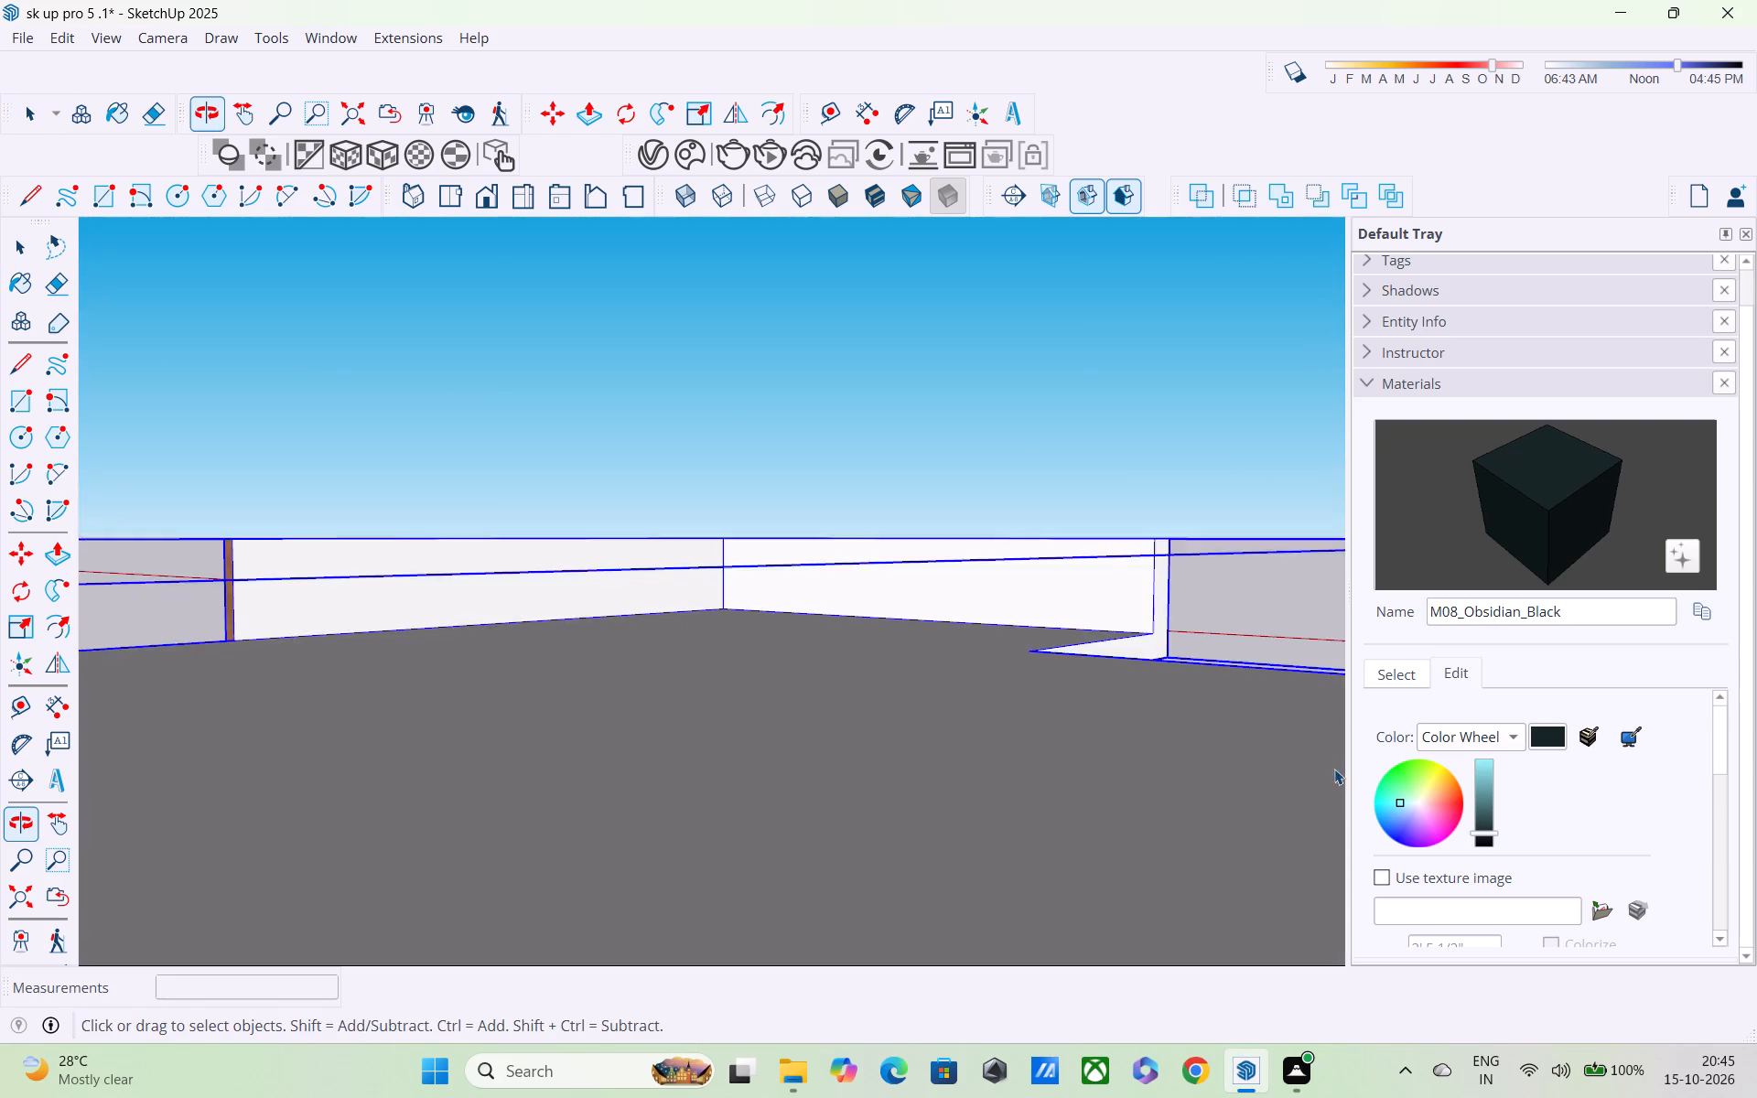
scroll(1334, 769, "up", 2)
middle_click_drag(1277, 818, 928, 959)
scroll(936, 962, "down", 8)
scroll(939, 816, "down", 6)
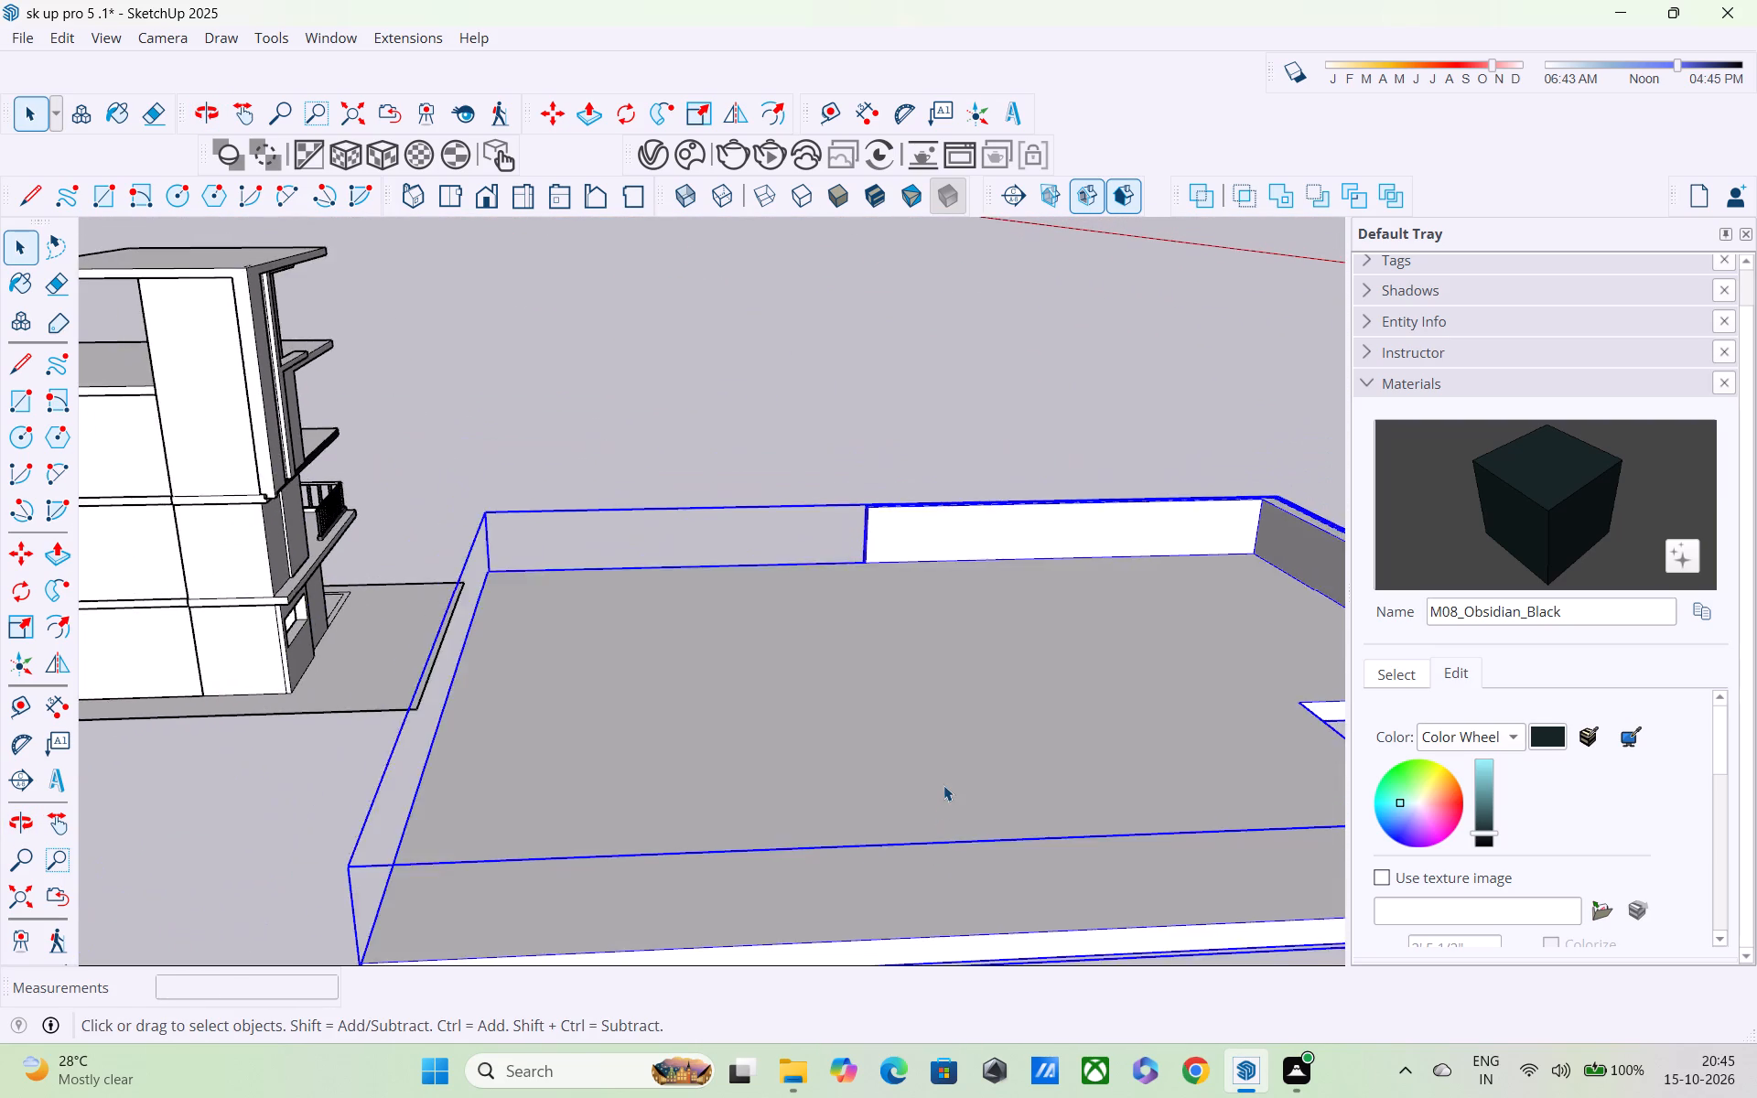
scroll(943, 785, "down", 3)
middle_click_drag(943, 784, 659, 770)
scroll(659, 770, "up", 1)
scroll(659, 773, "down", 5)
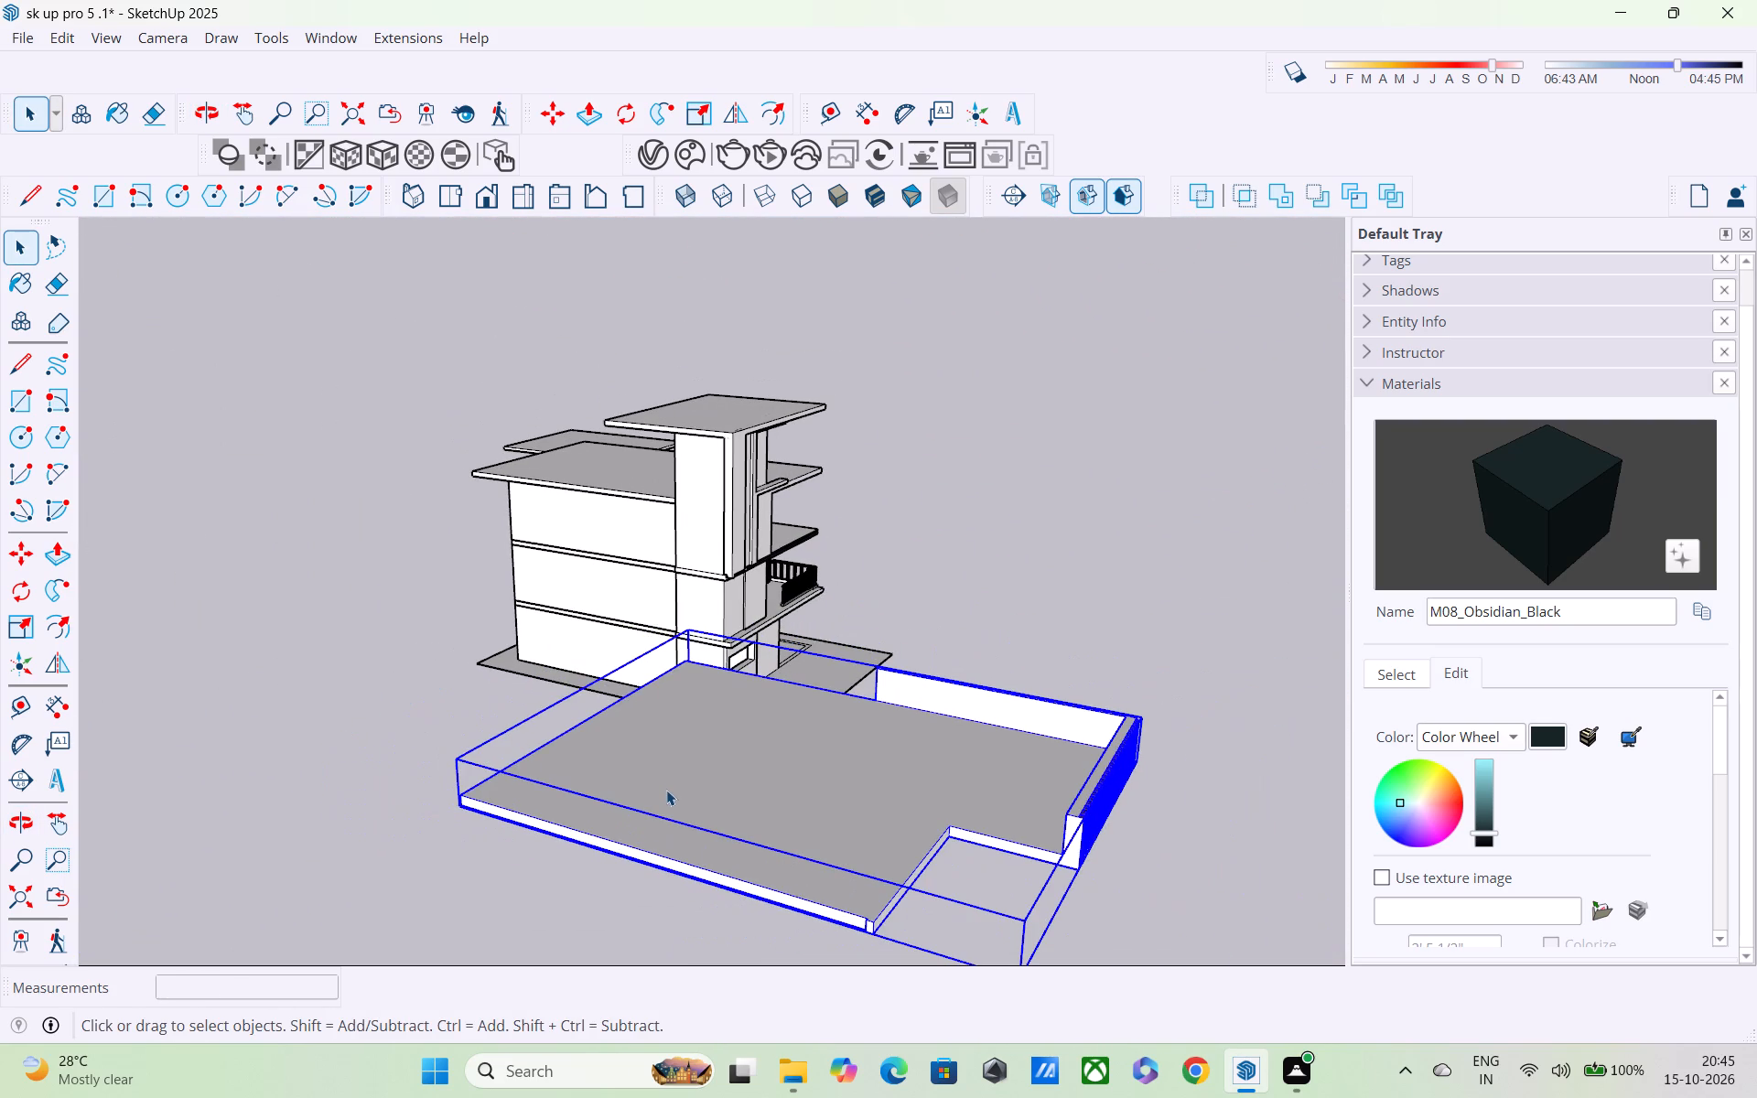
middle_click_drag(659, 809, 501, 718, "shift")
scroll(893, 781, "up", 4)
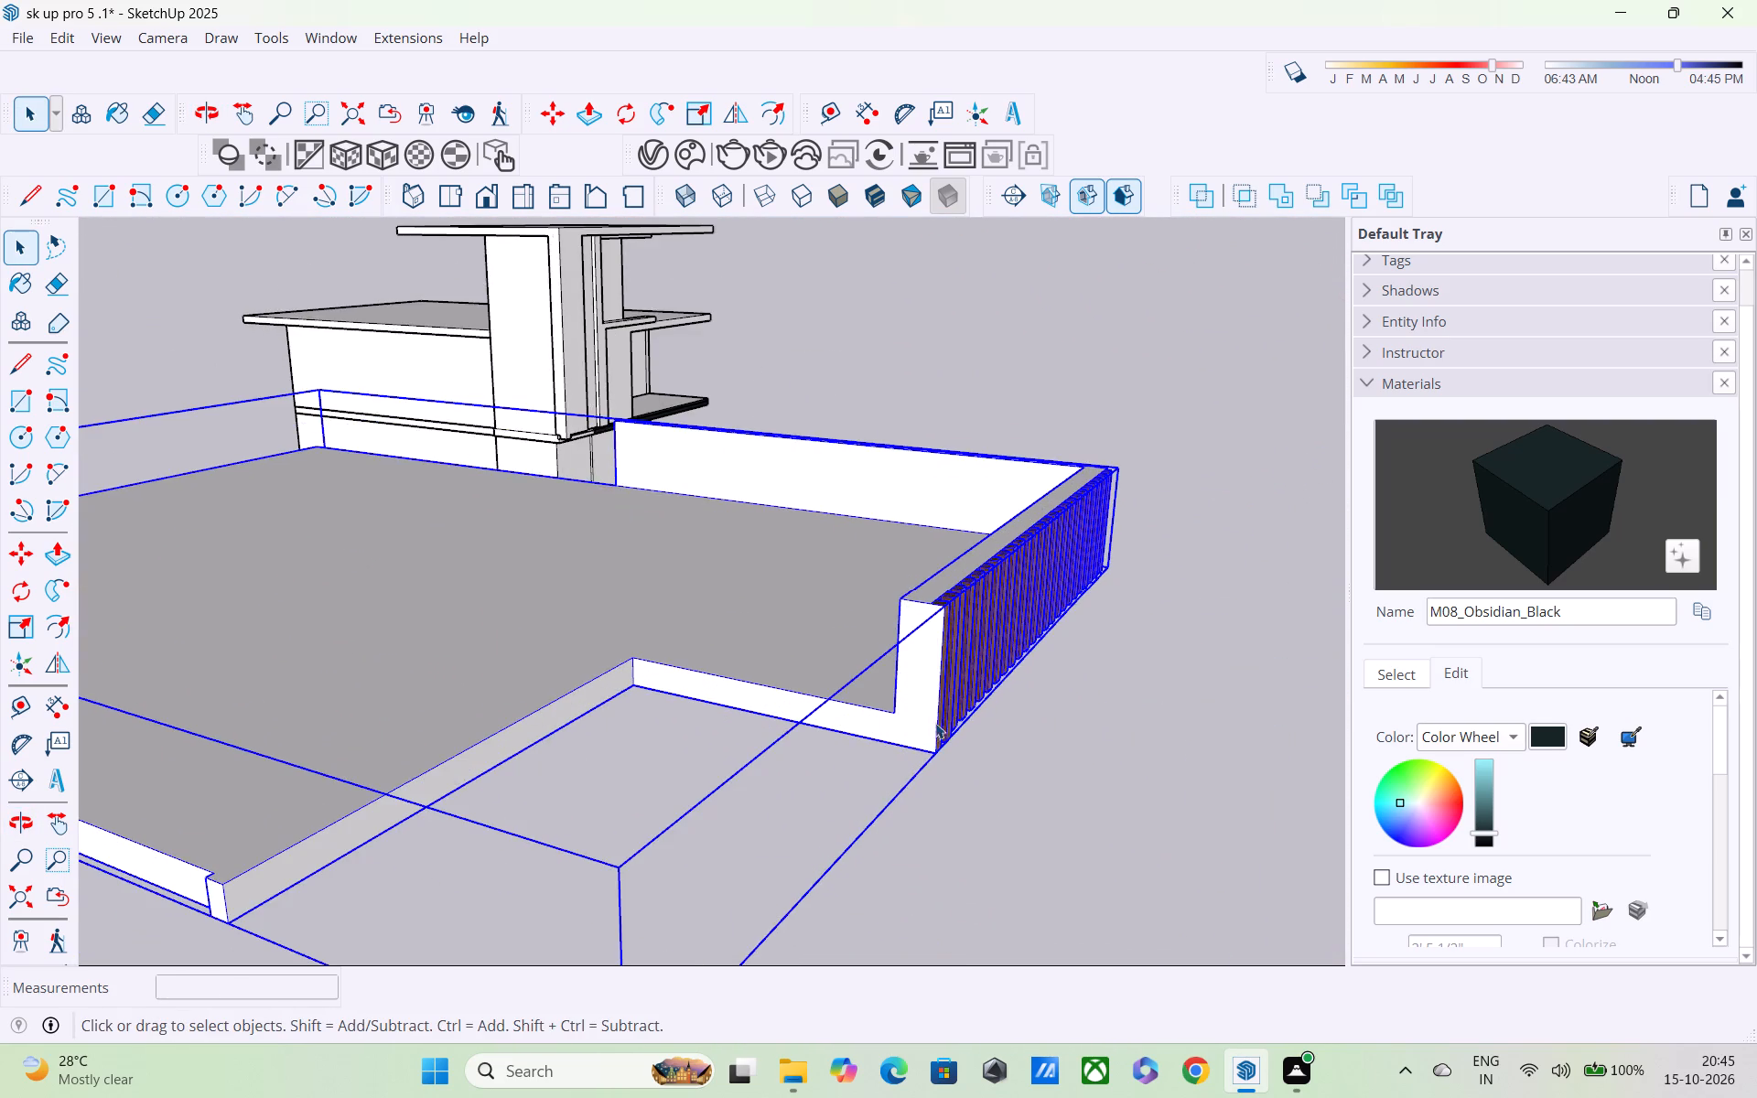
middle_click_drag(923, 715, 402, 796)
scroll(402, 796, "up", 1)
scroll(401, 798, "down", 6)
scroll(918, 750, "down", 1)
middle_click_drag(918, 714, 892, 702)
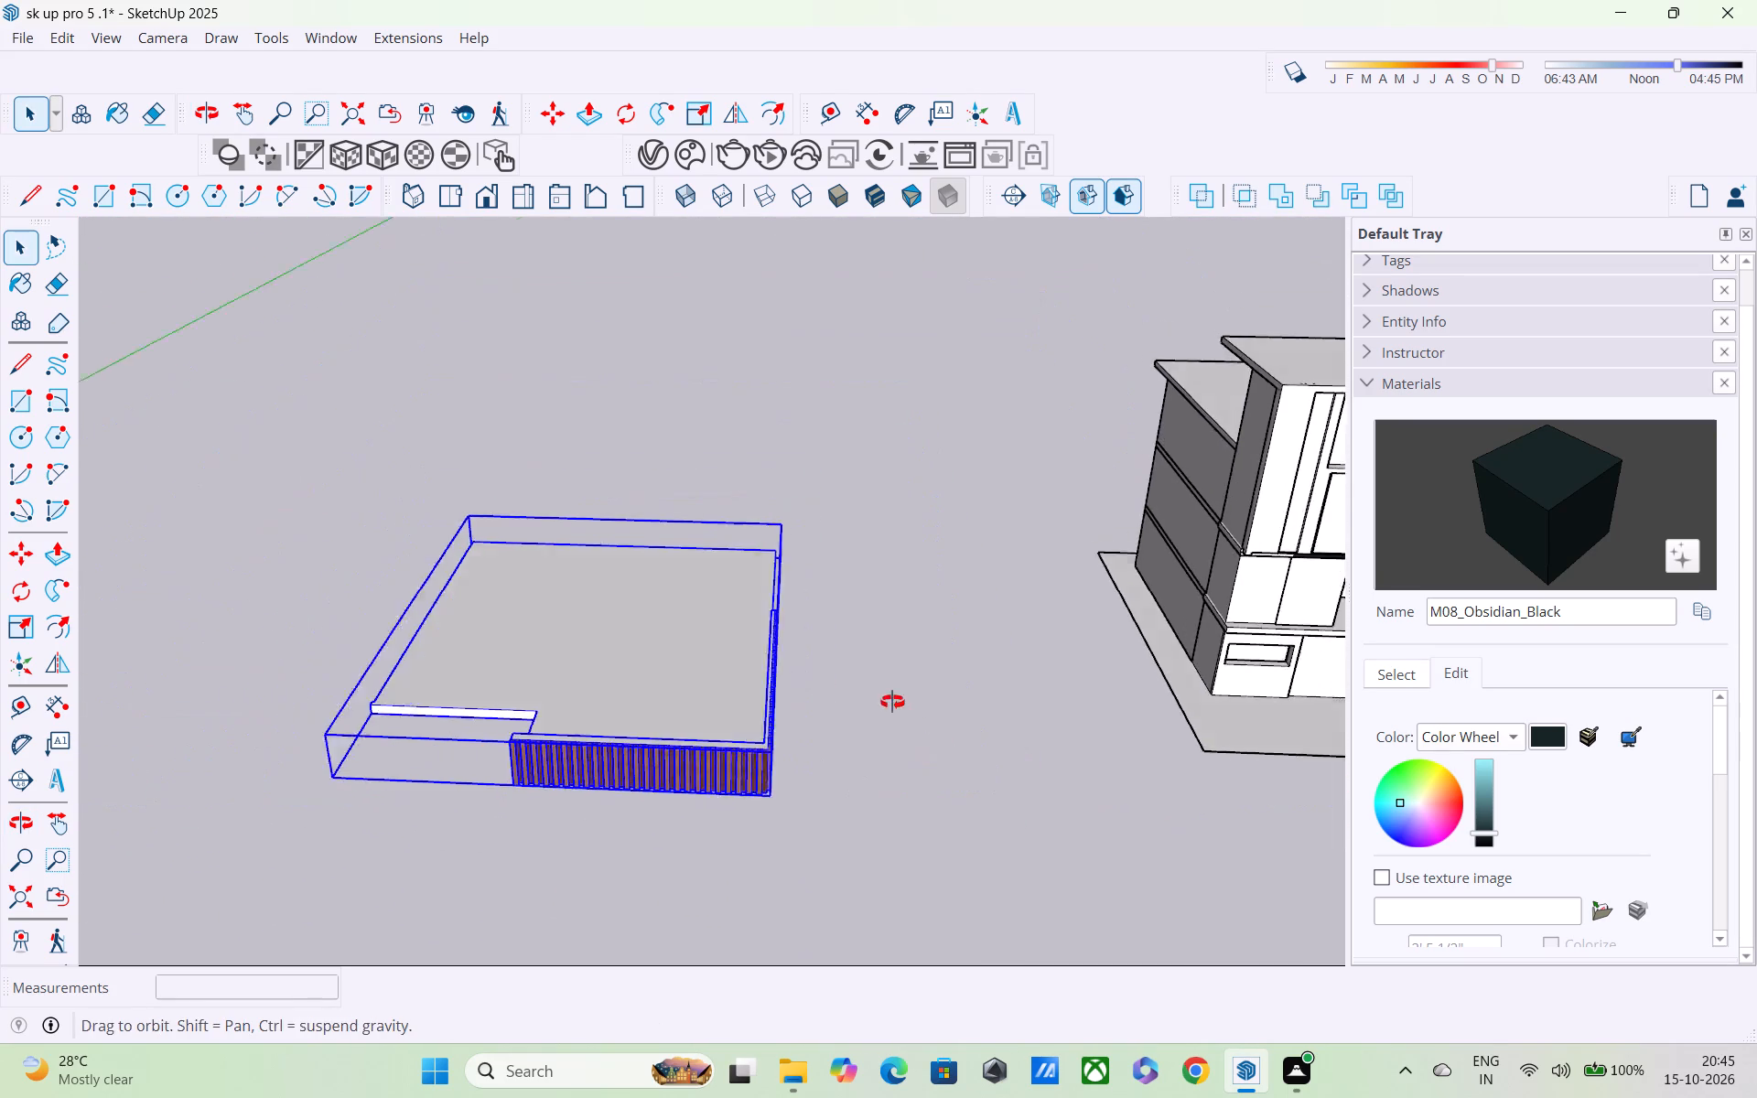
middle_click_drag(892, 702, 818, 660)
Delete the lower roof slab group over the top-floor room, including its attached front upright.
scroll(891, 734, "down", 4)
middle_click_drag(1015, 751, 641, 662, "shift")
scroll(887, 629, "up", 5)
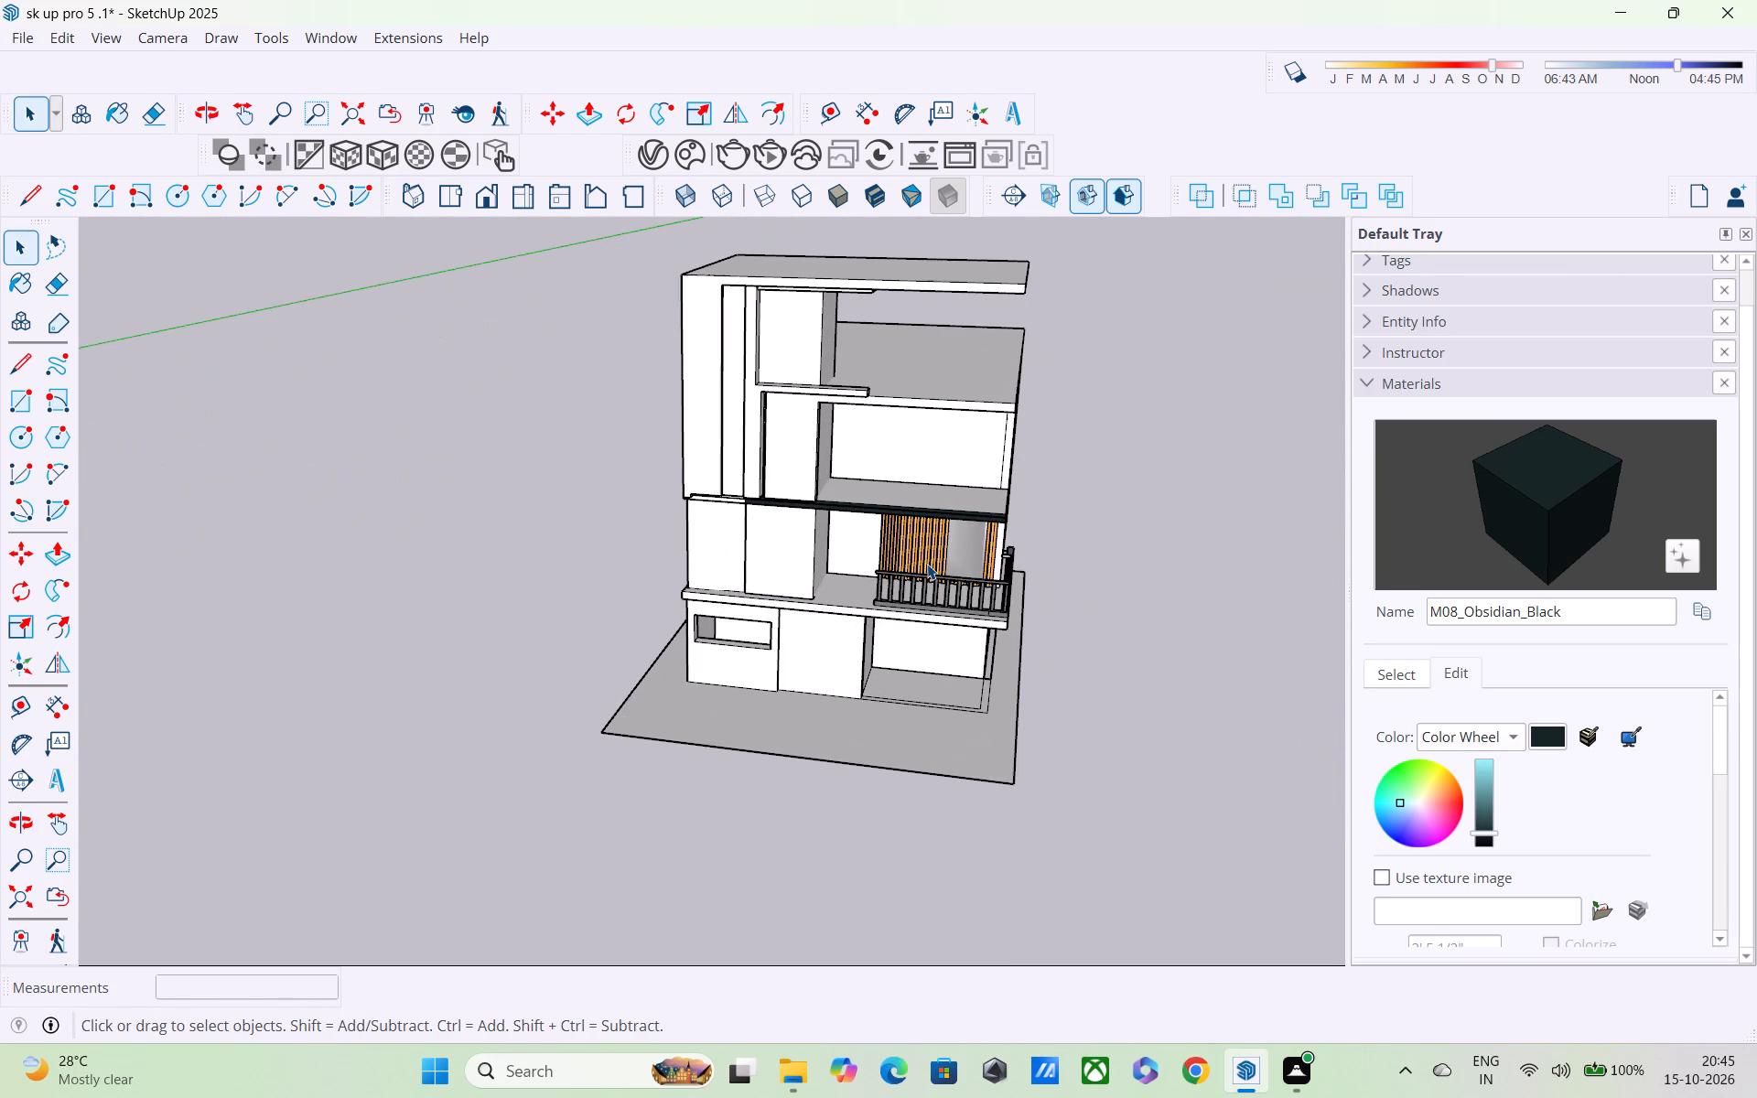
scroll(1021, 382, "up", 2)
middle_click_drag(989, 418, 558, 546)
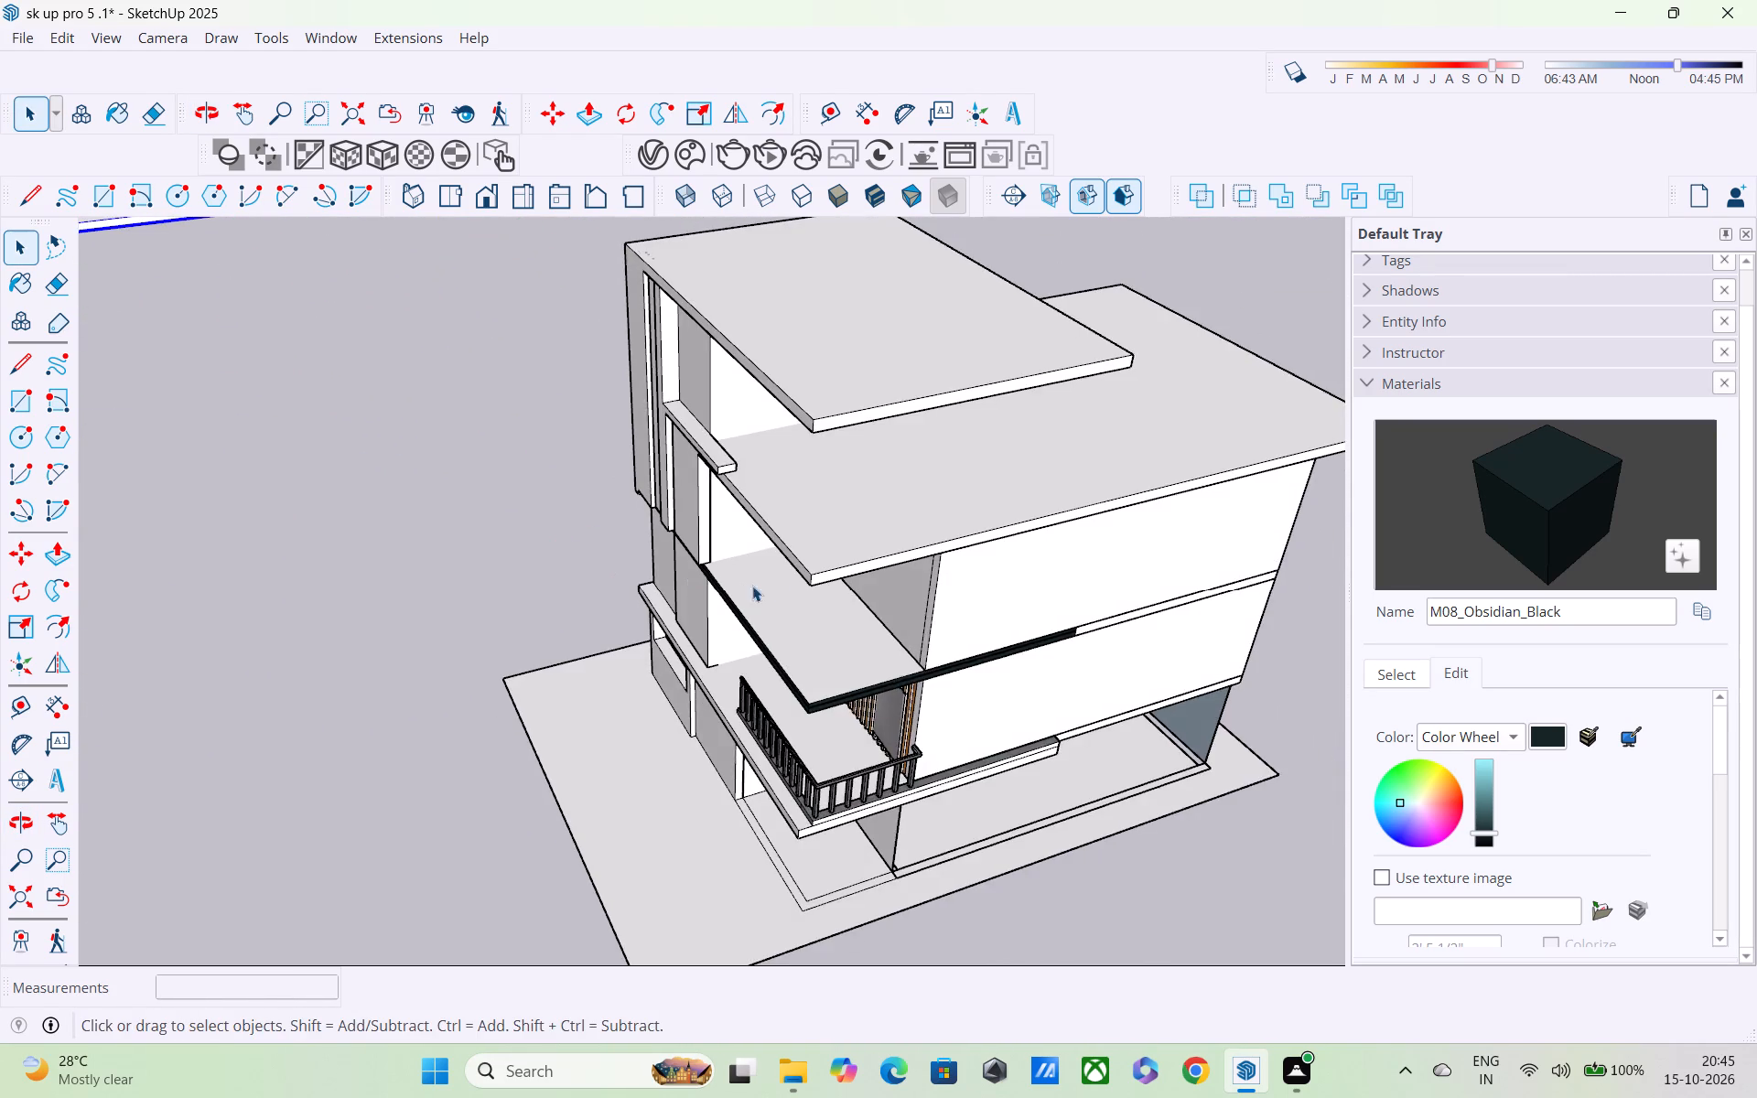
scroll(773, 583, "up", 3)
middle_click_drag(781, 549, 747, 266)
left_click(785, 229)
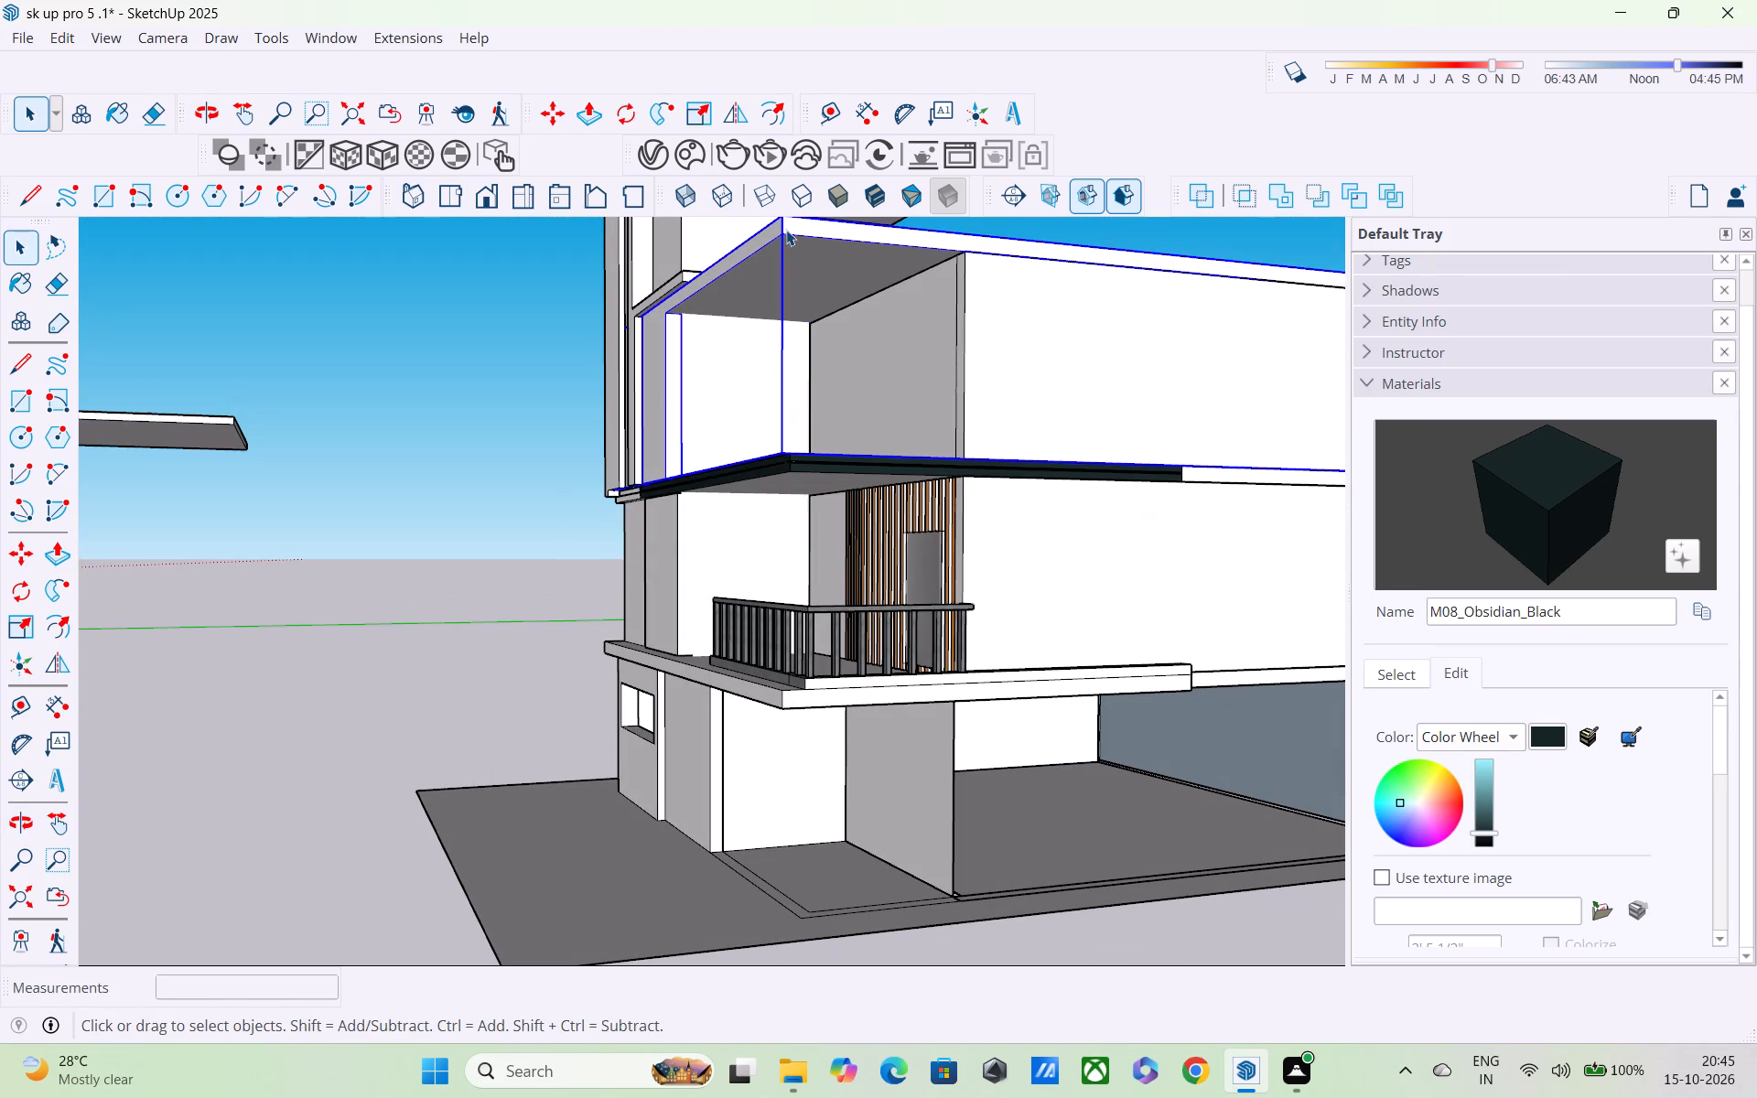
key("Delete")
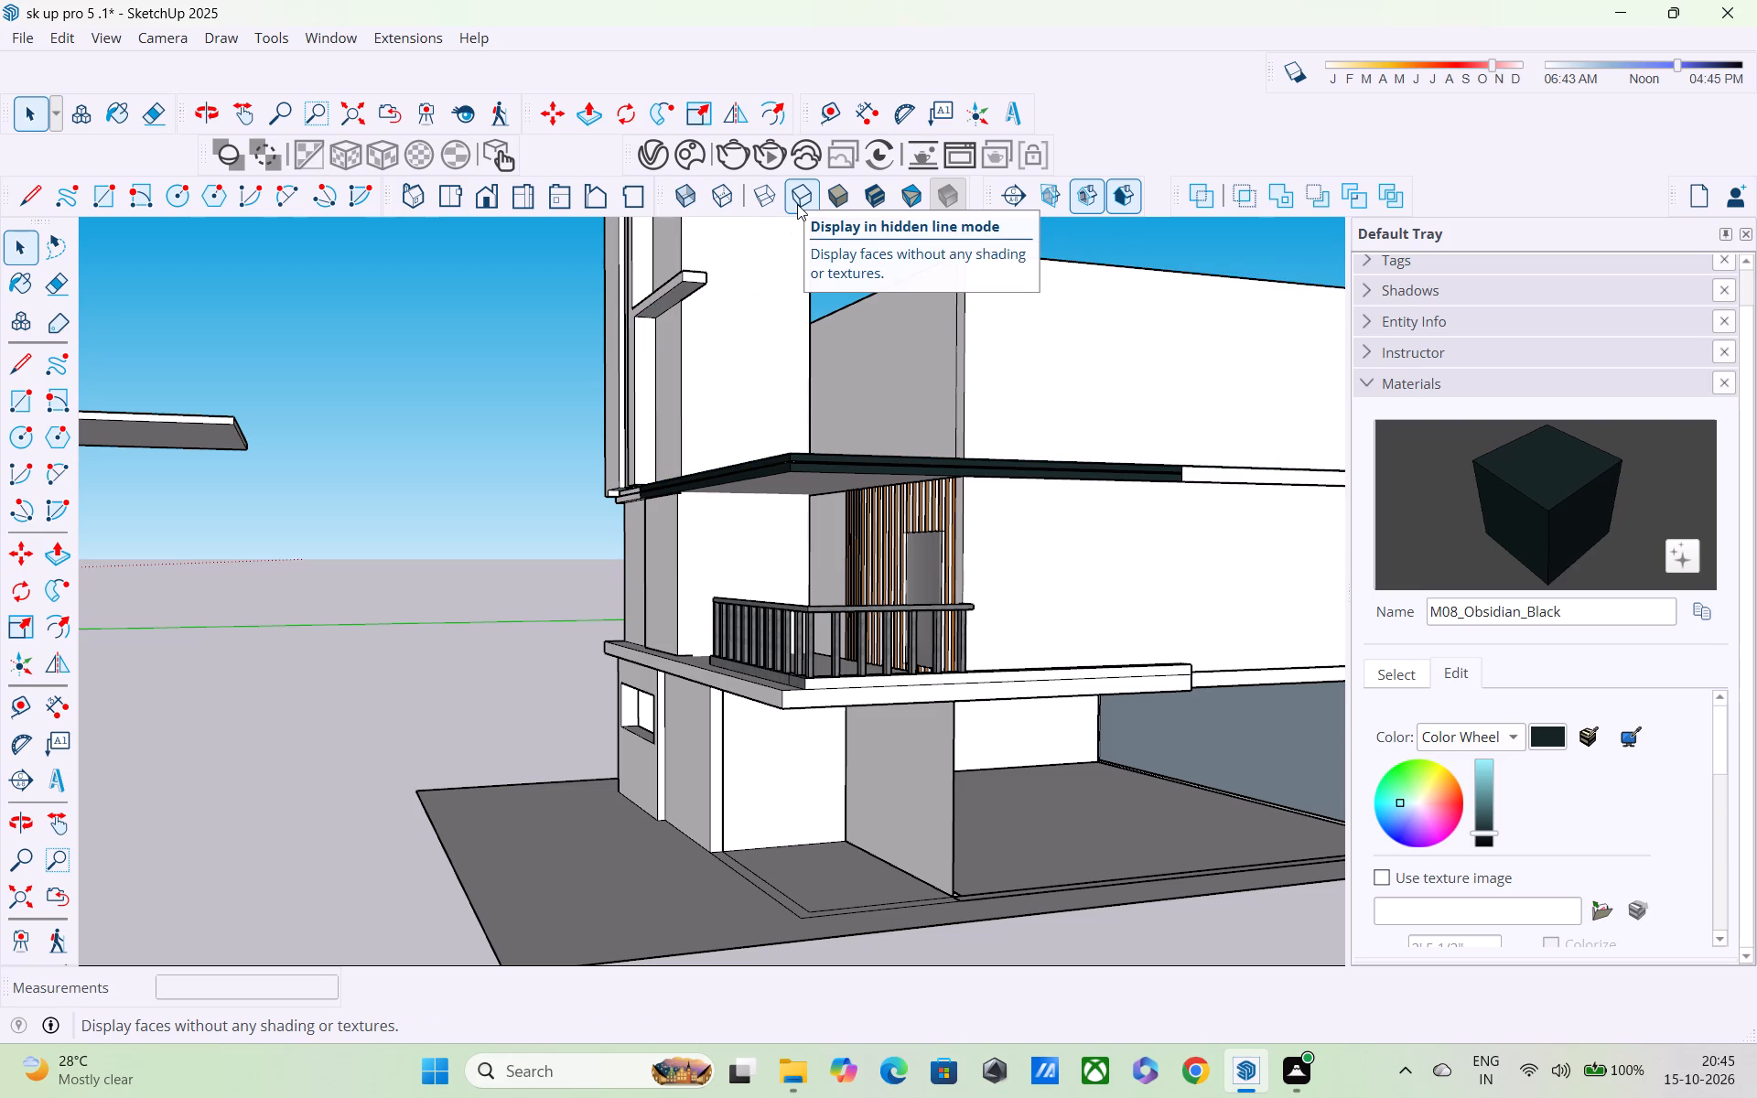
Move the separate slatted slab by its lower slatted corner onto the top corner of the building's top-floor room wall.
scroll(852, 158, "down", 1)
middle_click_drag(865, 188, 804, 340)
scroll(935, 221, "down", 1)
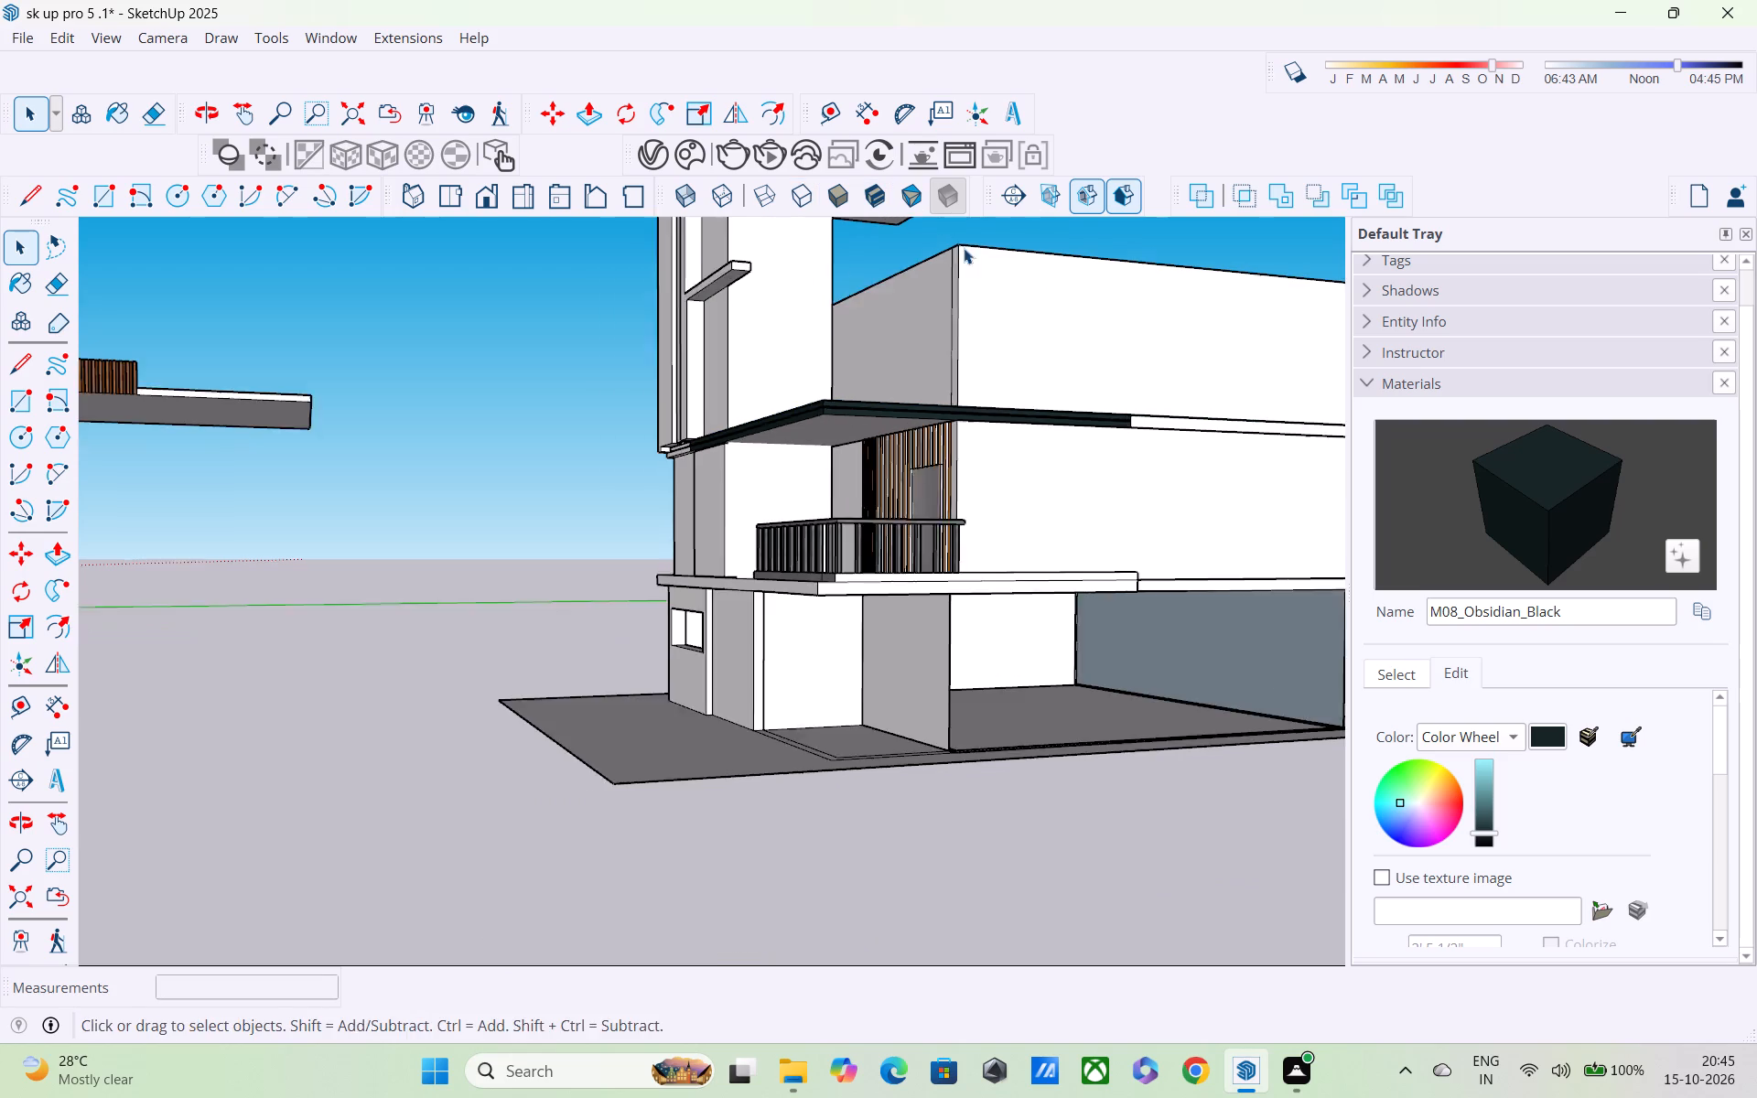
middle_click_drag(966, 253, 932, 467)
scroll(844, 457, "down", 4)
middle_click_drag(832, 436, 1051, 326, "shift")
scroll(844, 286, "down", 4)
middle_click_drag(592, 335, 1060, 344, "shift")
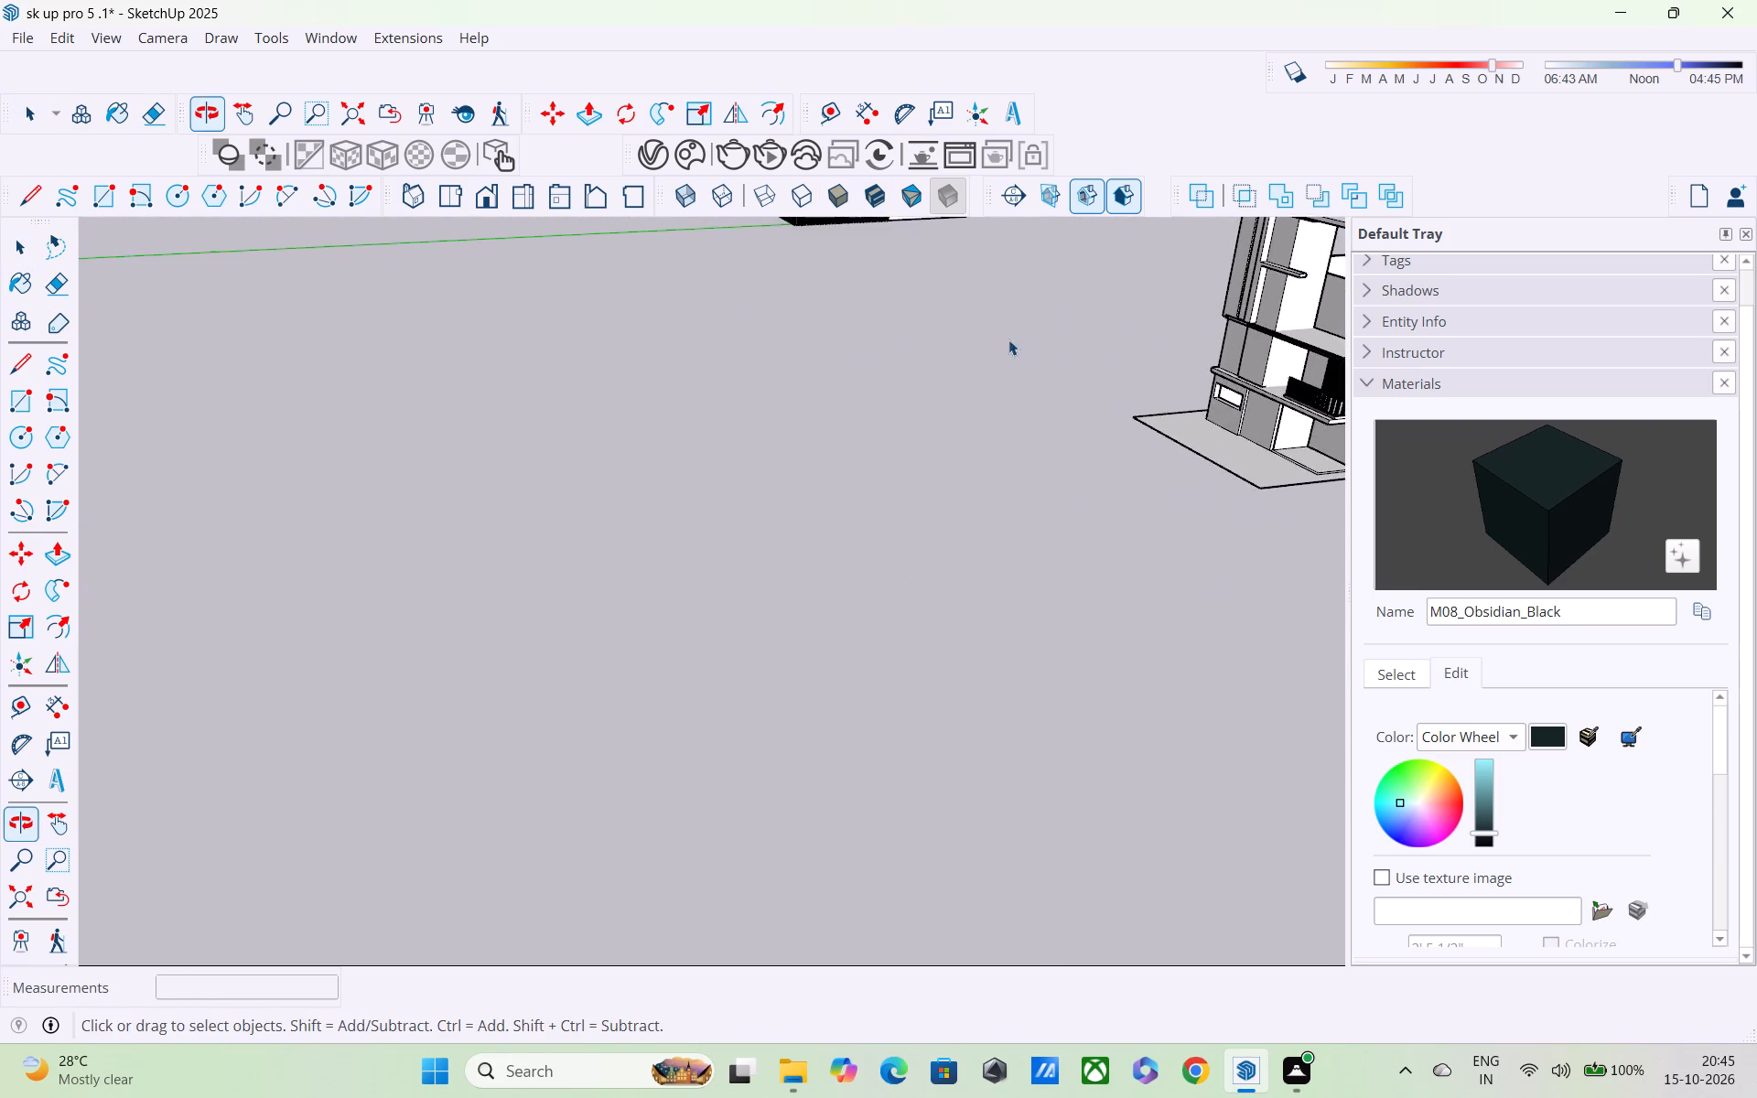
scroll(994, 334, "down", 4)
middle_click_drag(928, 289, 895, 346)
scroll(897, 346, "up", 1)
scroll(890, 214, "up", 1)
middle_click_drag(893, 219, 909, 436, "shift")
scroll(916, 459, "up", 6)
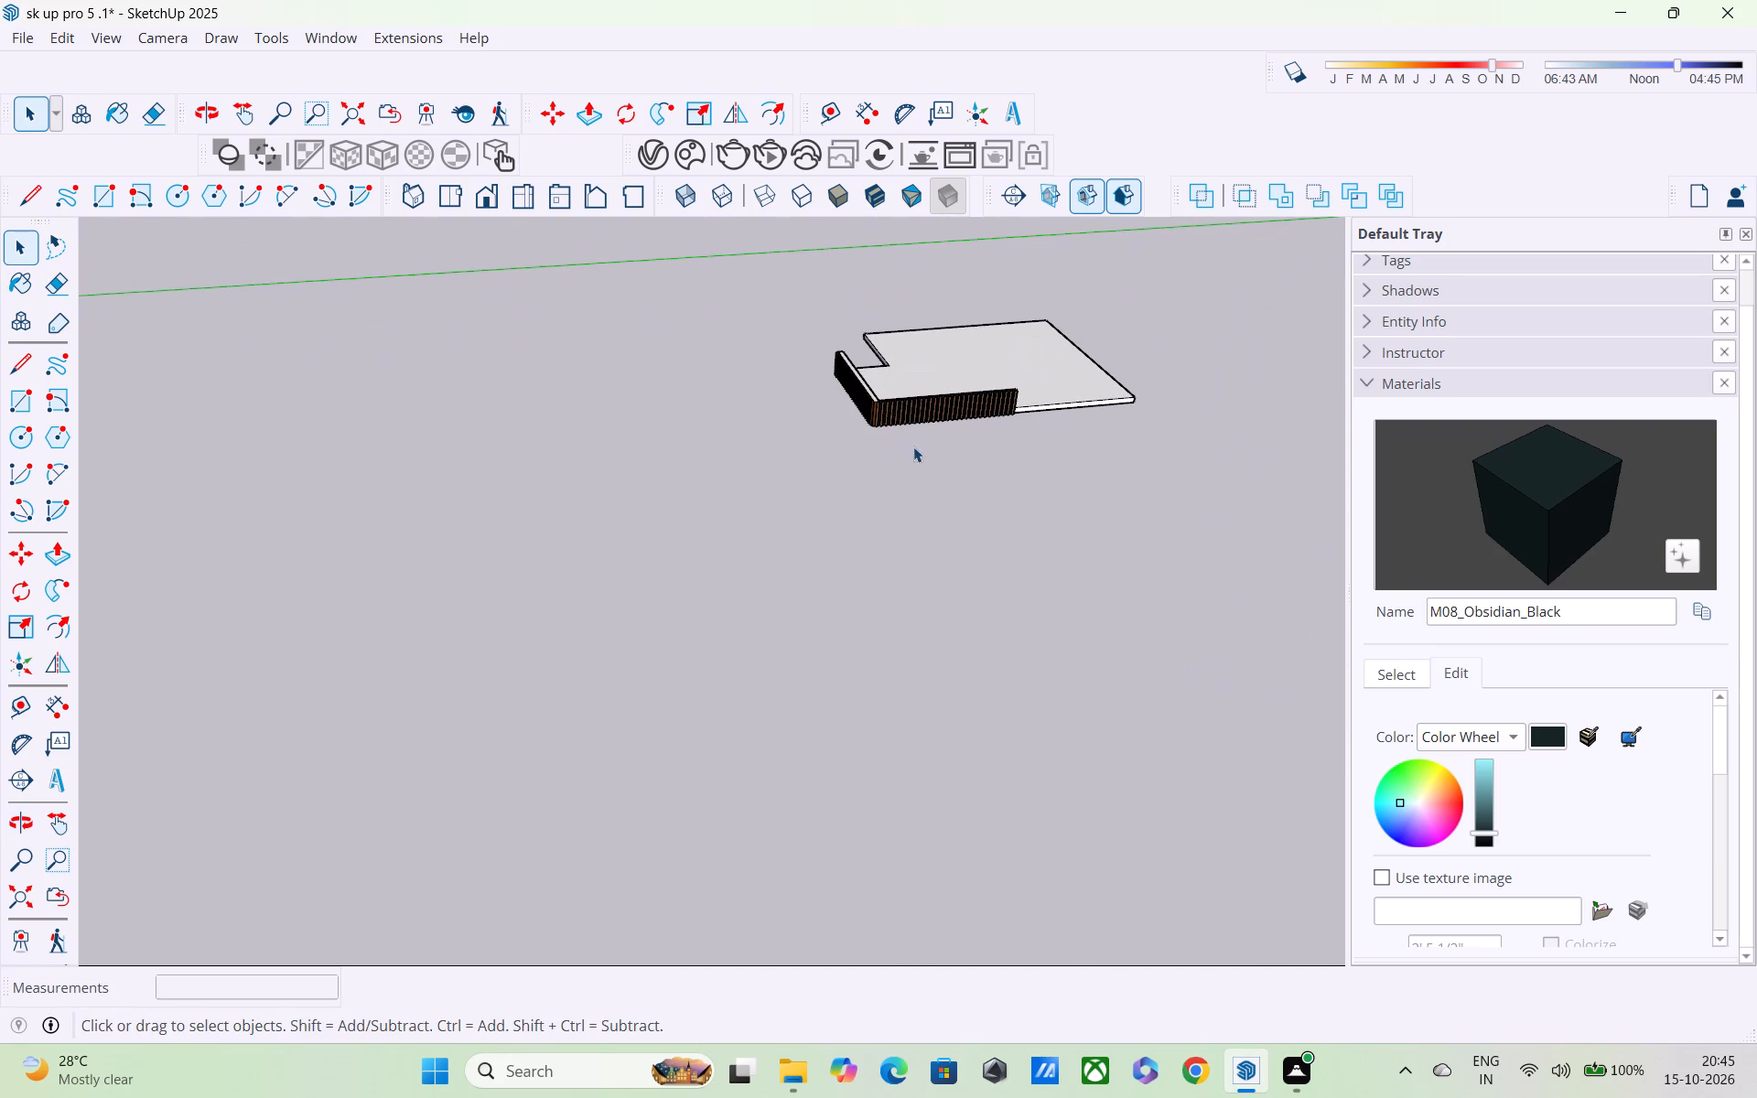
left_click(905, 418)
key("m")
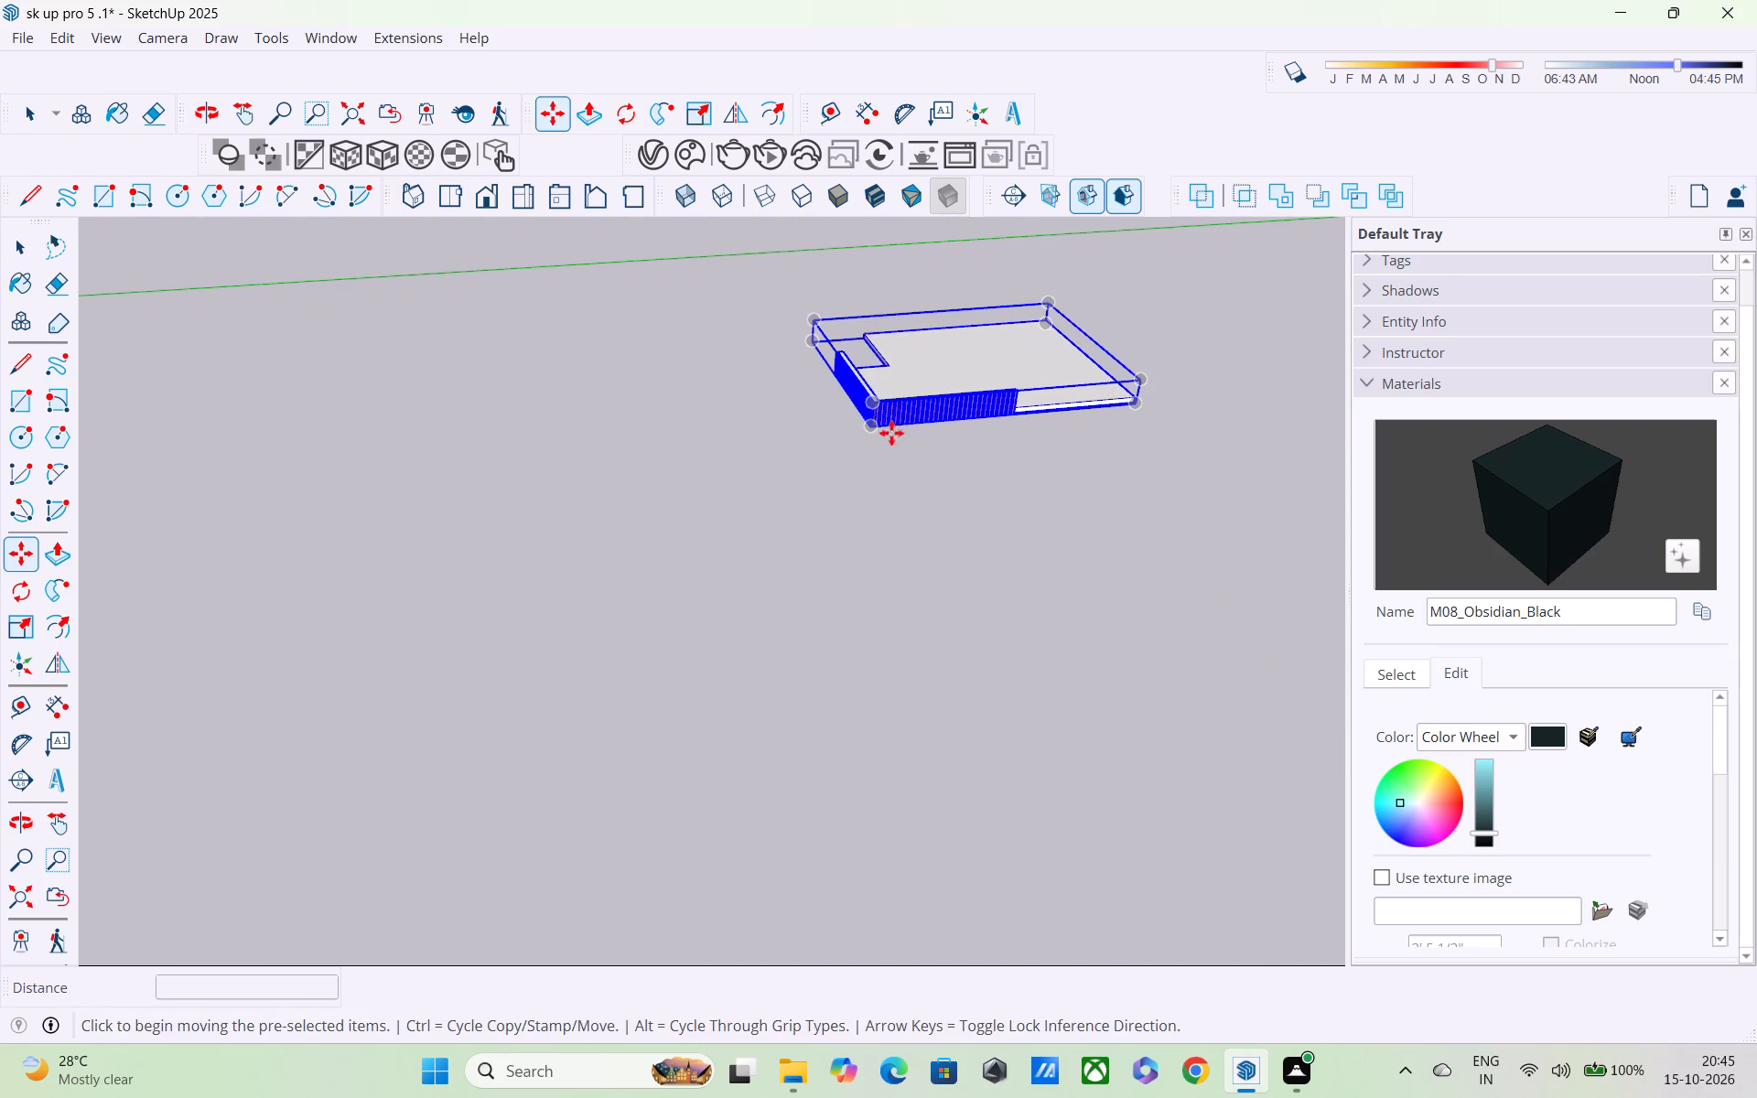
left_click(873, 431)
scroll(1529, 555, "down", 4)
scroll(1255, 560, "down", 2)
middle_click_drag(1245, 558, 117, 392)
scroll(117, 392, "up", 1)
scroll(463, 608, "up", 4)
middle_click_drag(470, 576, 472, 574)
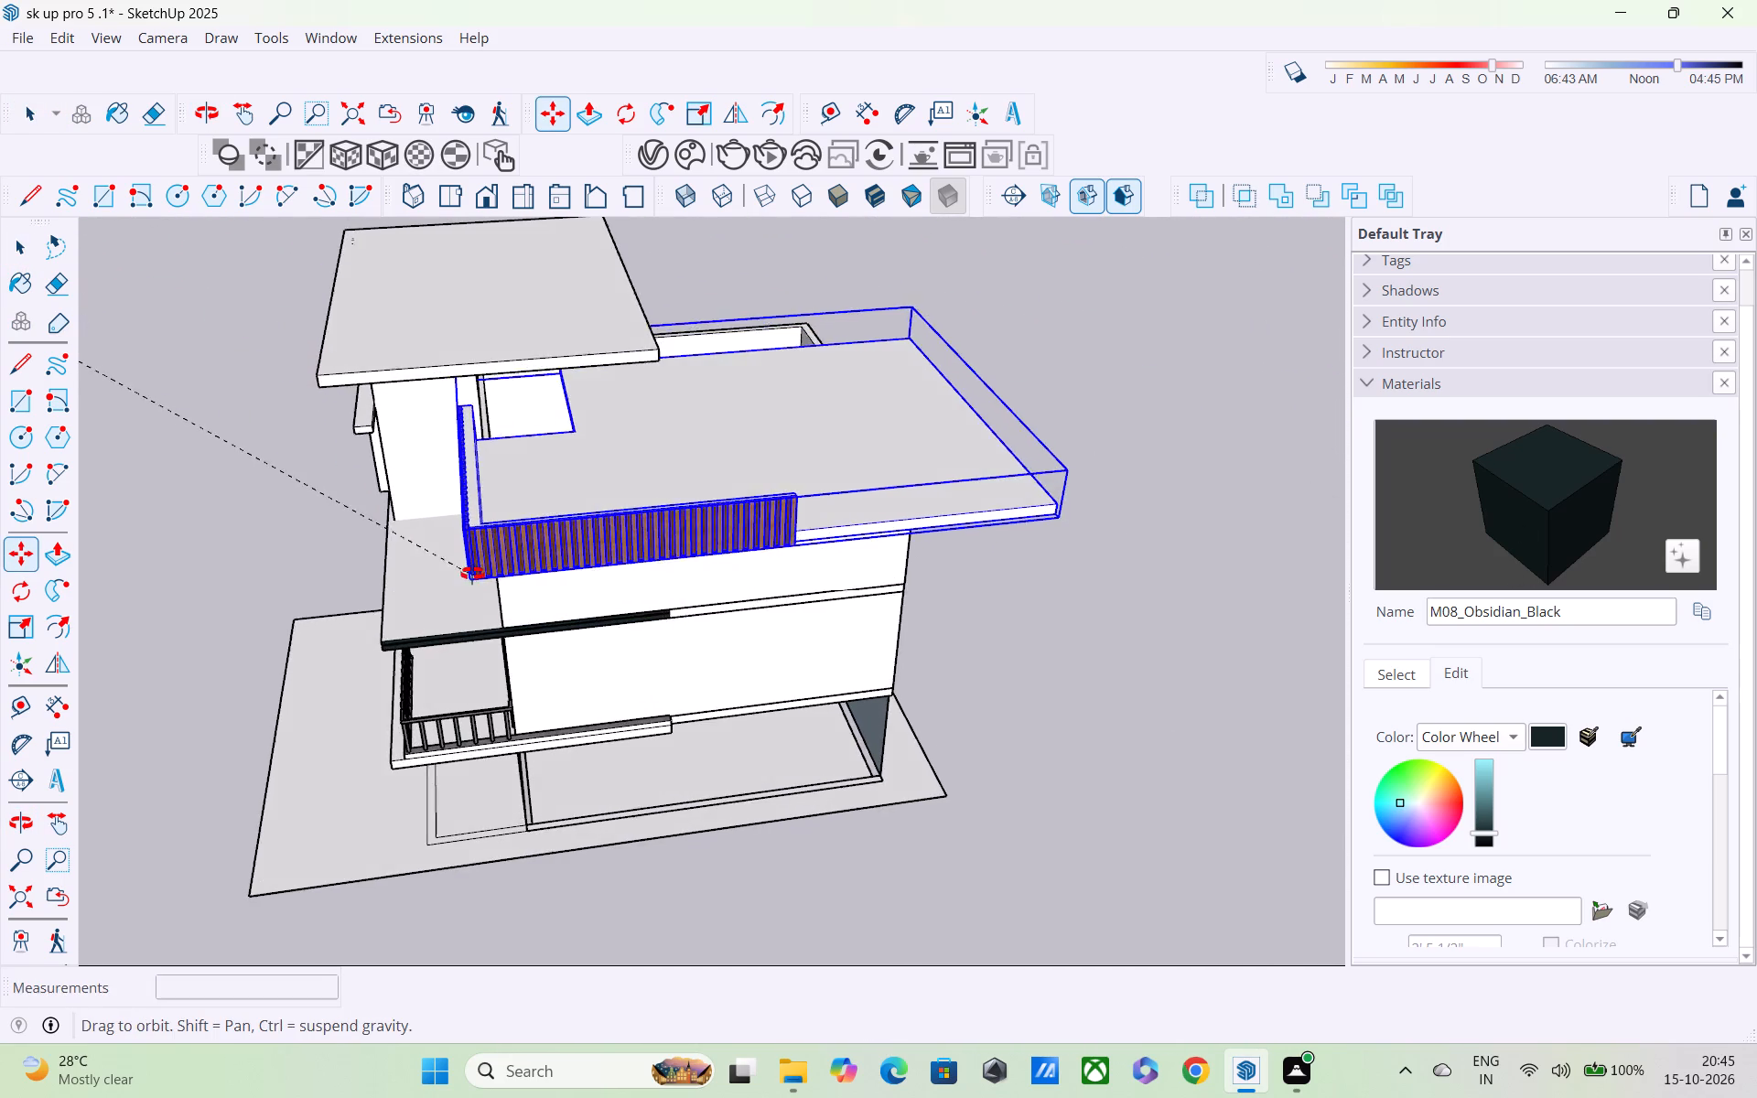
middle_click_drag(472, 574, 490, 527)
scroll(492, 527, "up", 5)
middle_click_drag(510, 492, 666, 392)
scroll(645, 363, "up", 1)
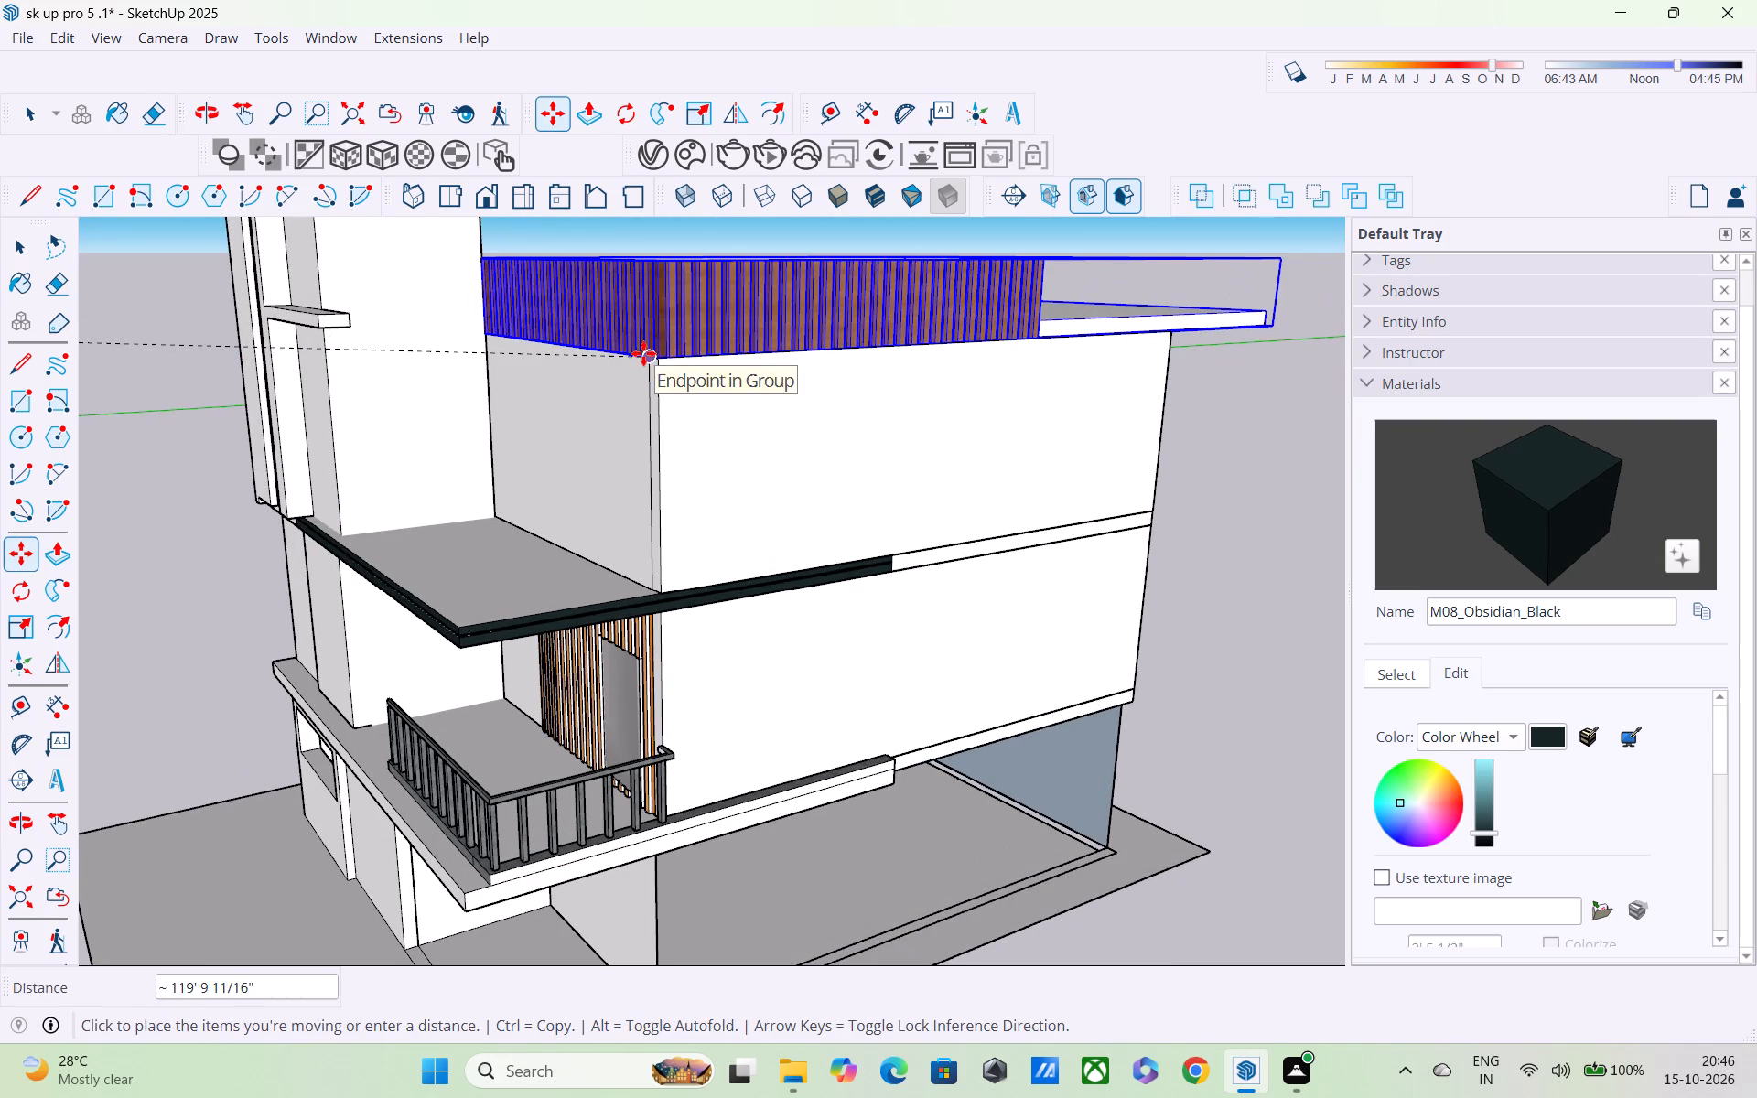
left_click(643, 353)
Move the slatted slab by its lower corner off the top-floor room and place it freely in front of the building.
left_click(653, 358)
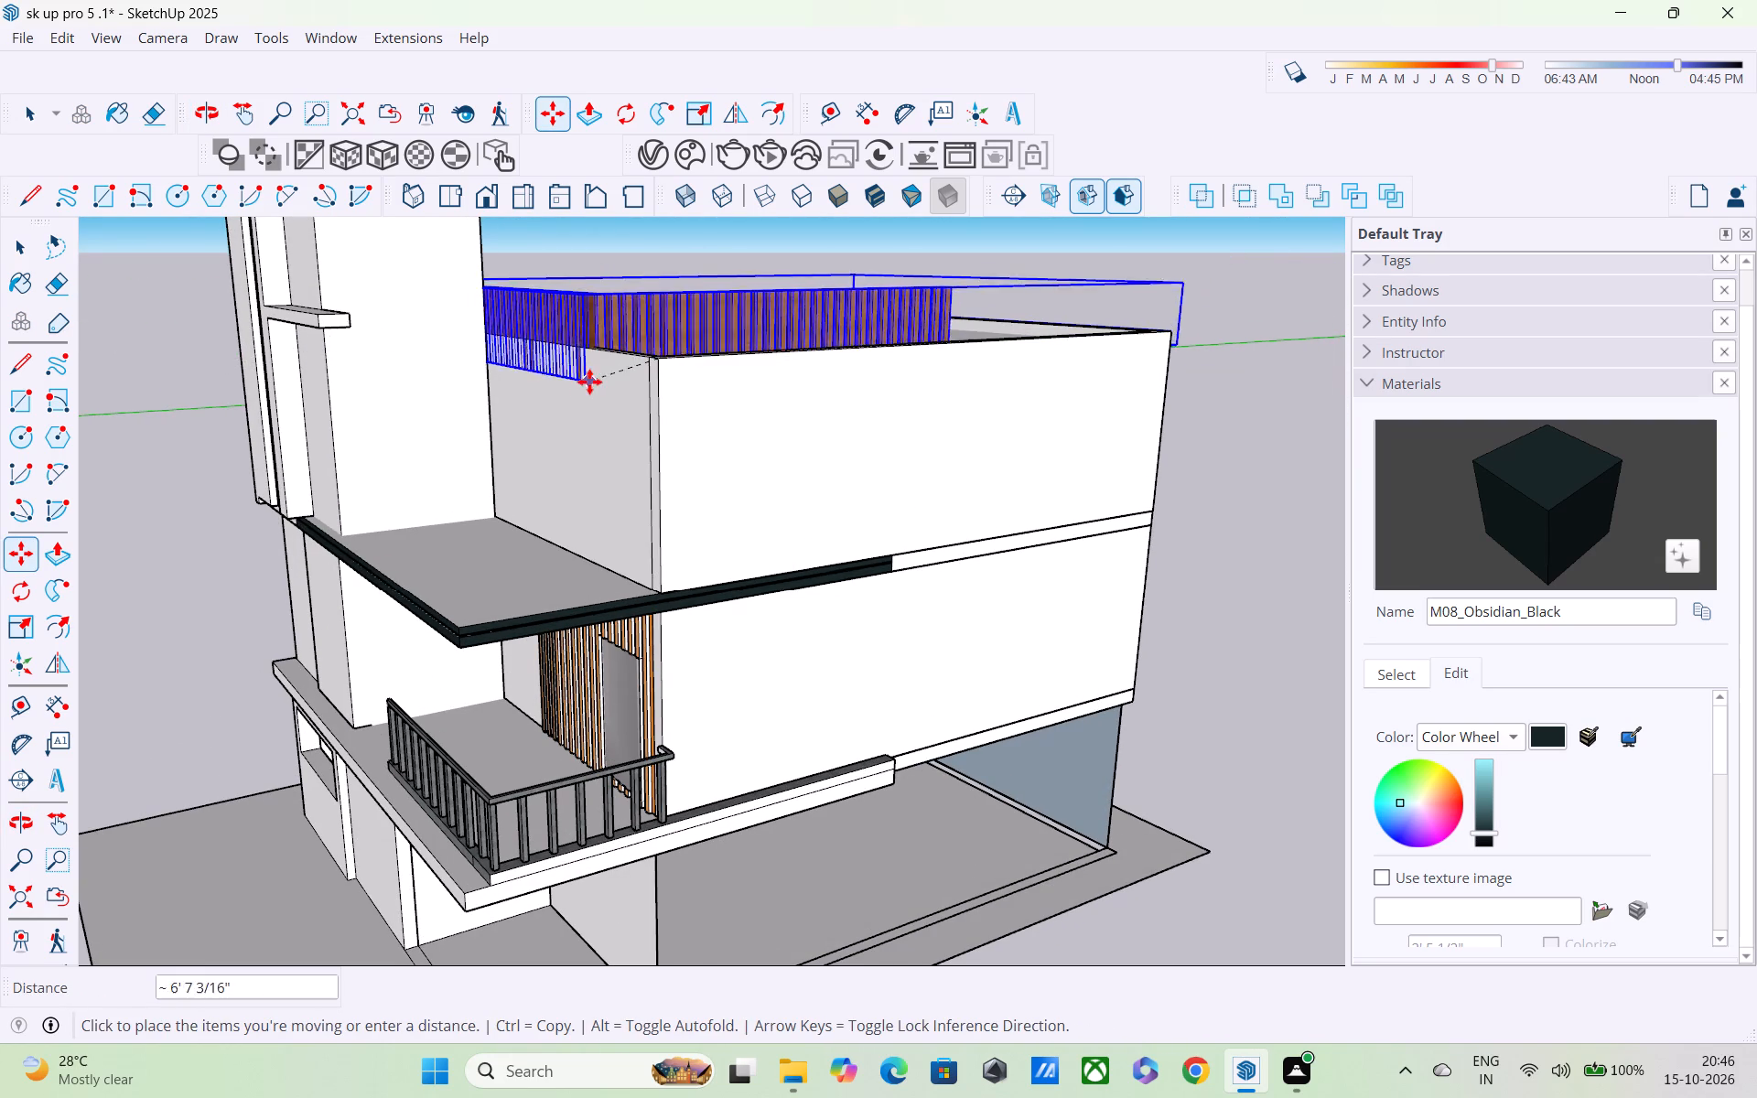
middle_click_drag(619, 362, 878, 324)
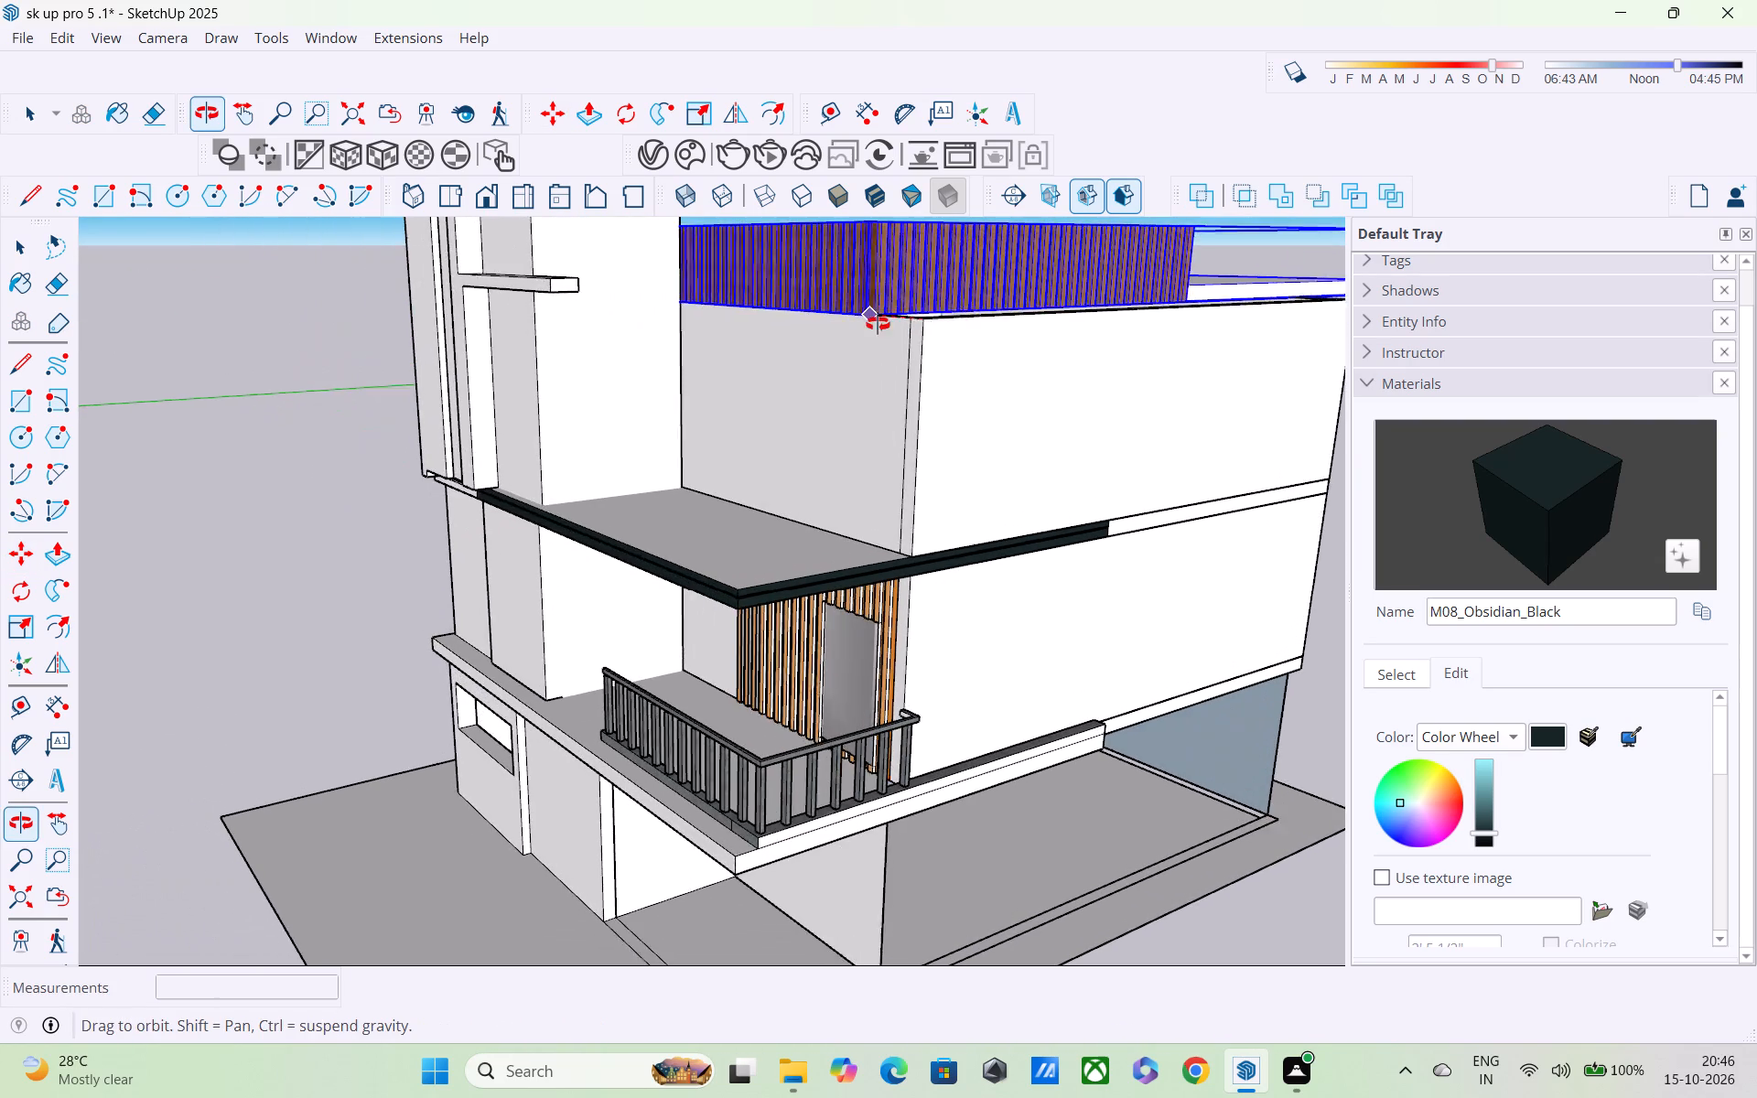
middle_click_drag(878, 324, 884, 320)
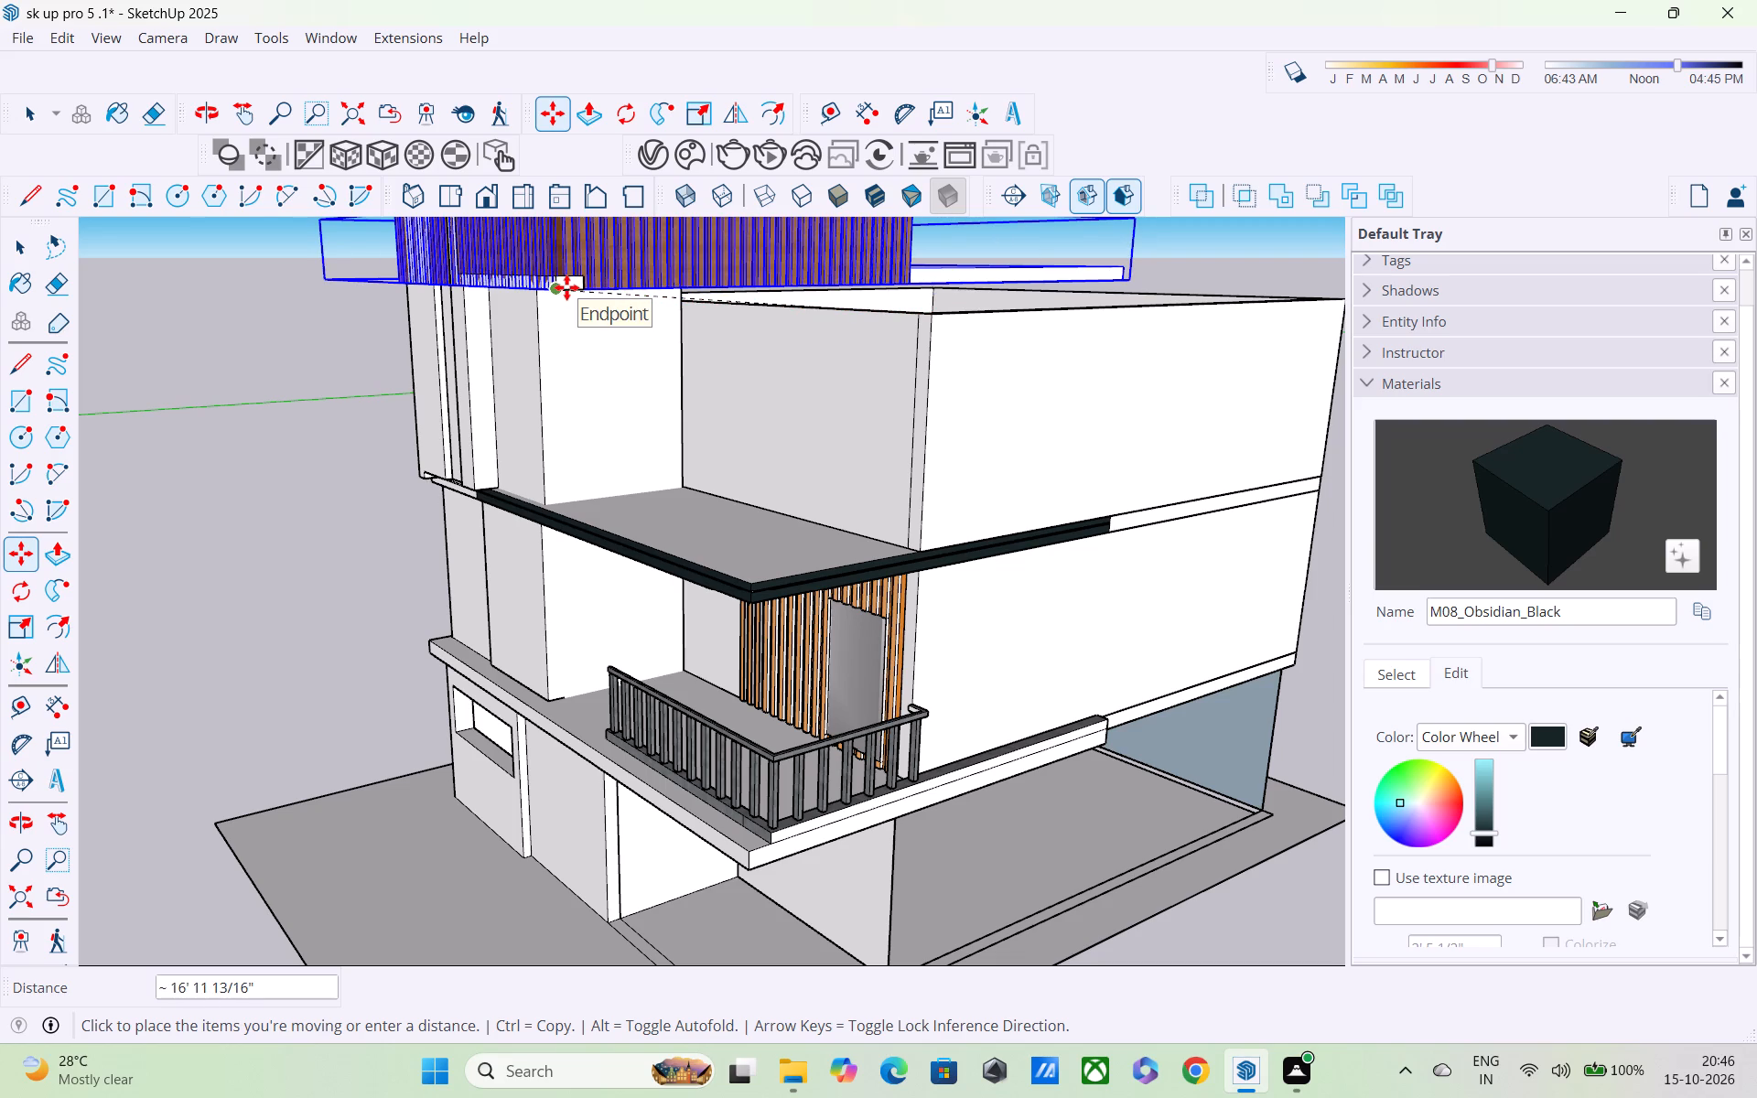
middle_click_drag(724, 354, 802, 391)
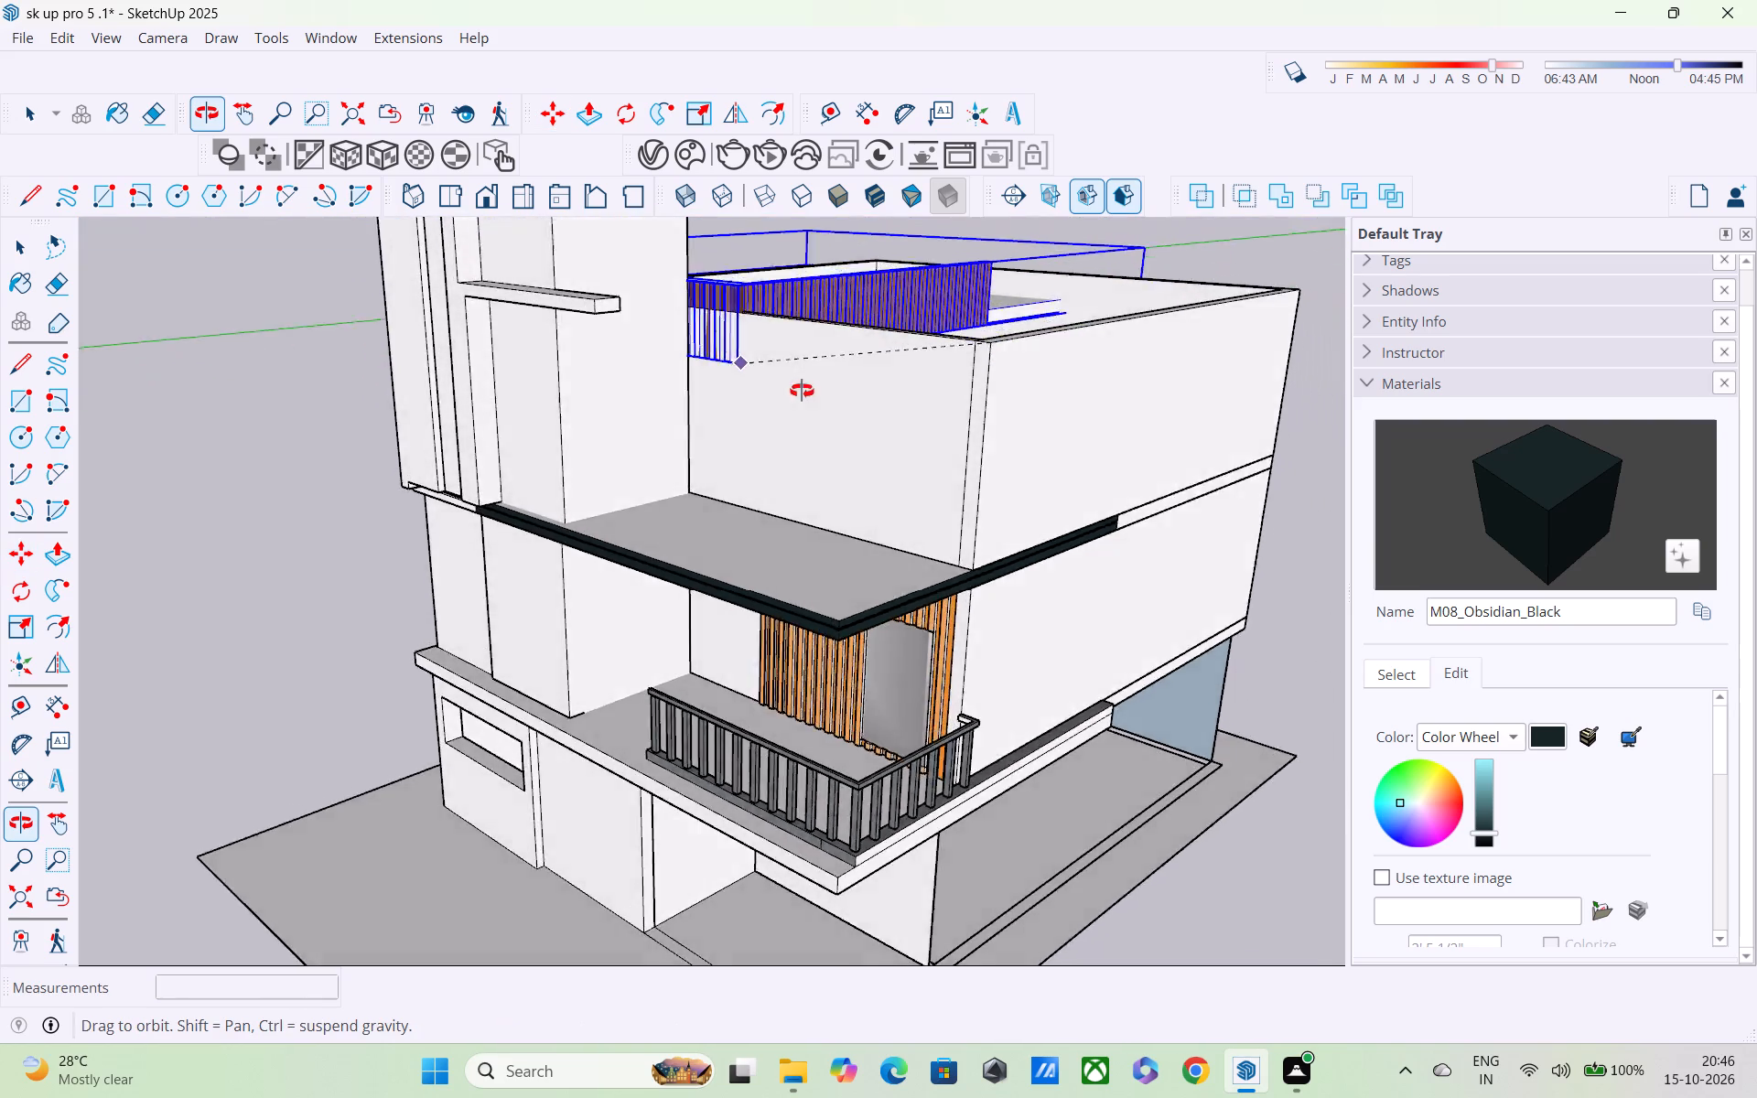
middle_click_drag(802, 391, 1156, 393)
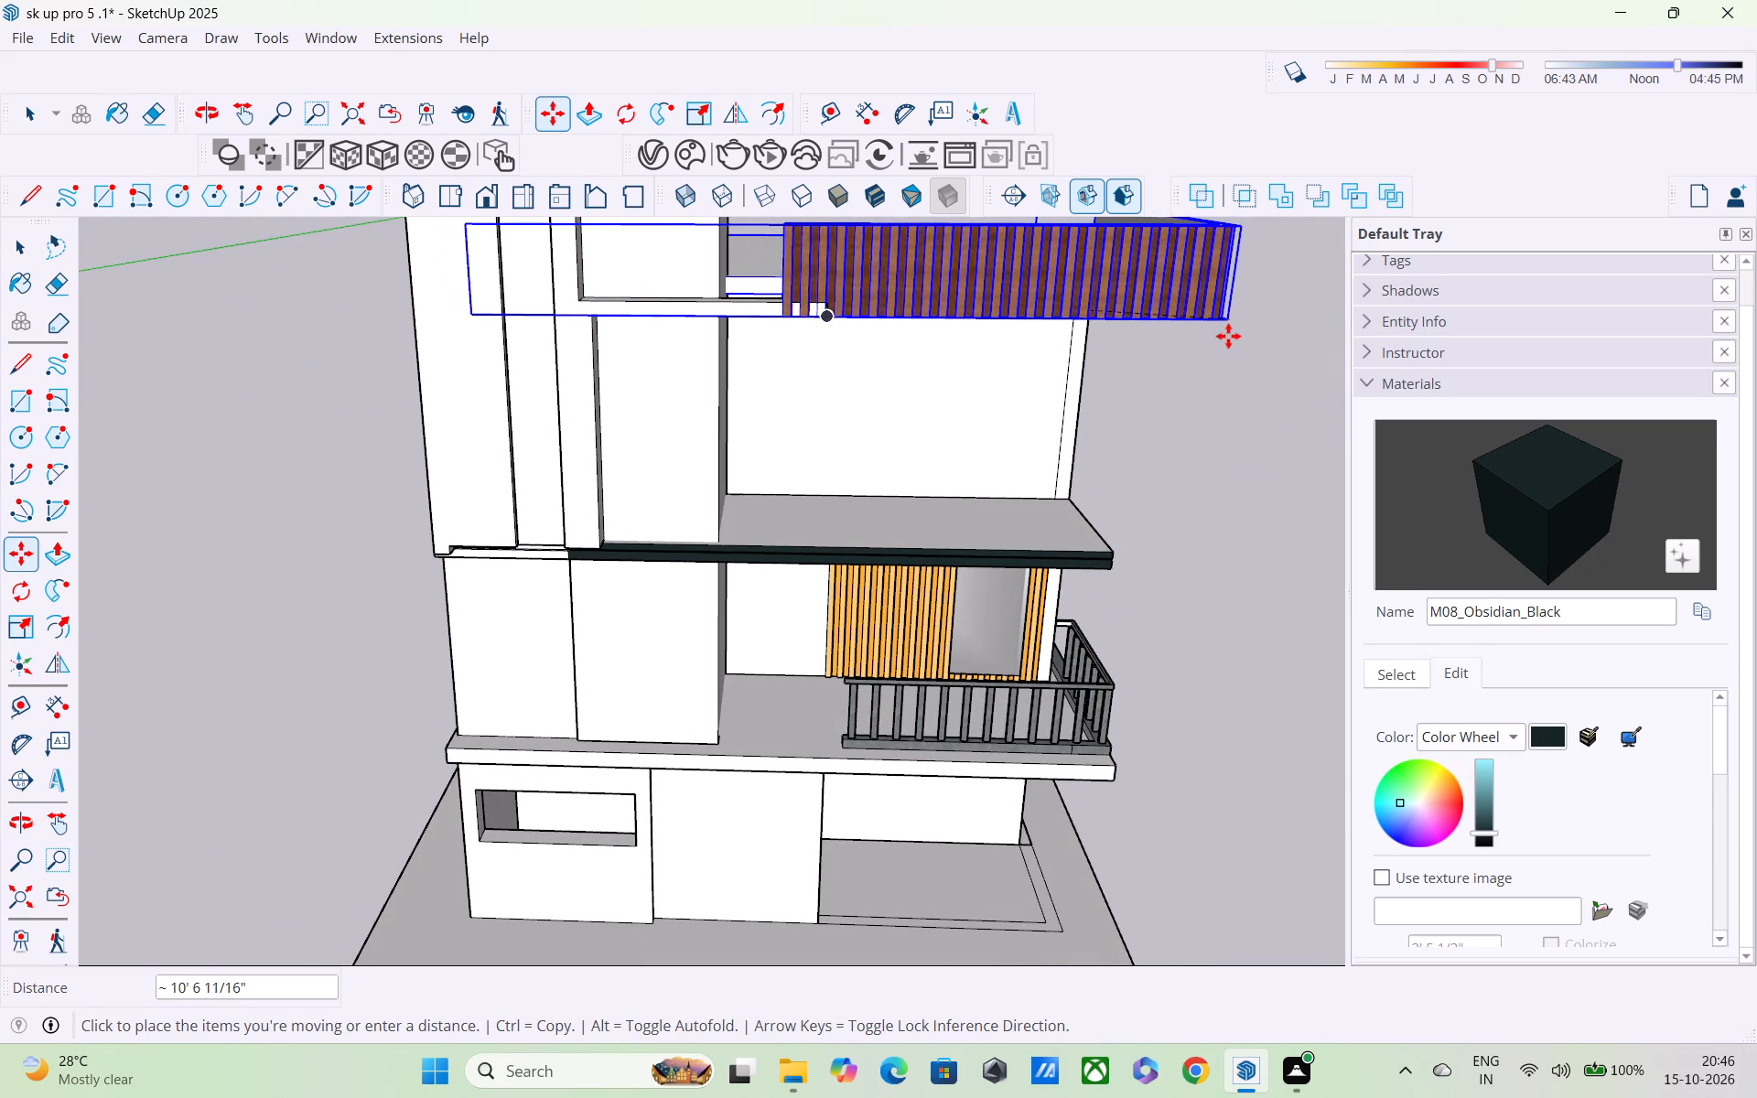
scroll(1228, 336, "down", 3)
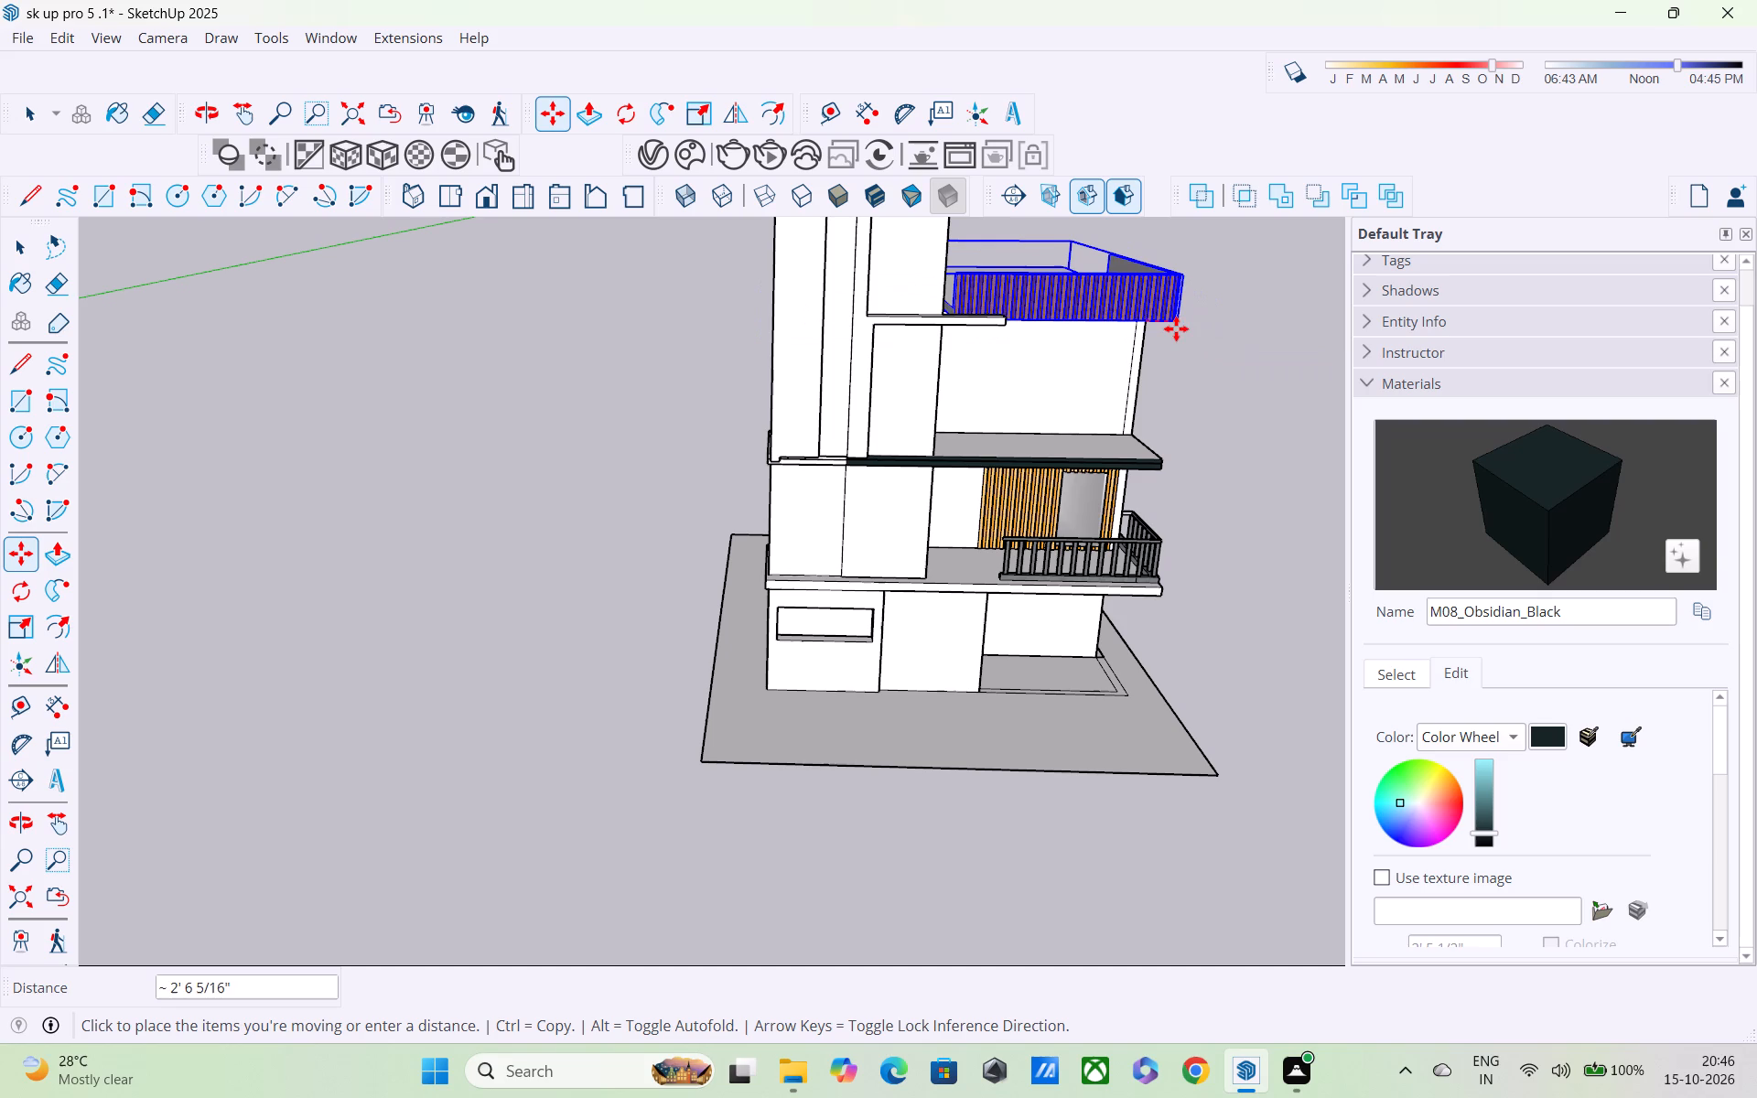
middle_click_drag(1131, 336, 718, 383)
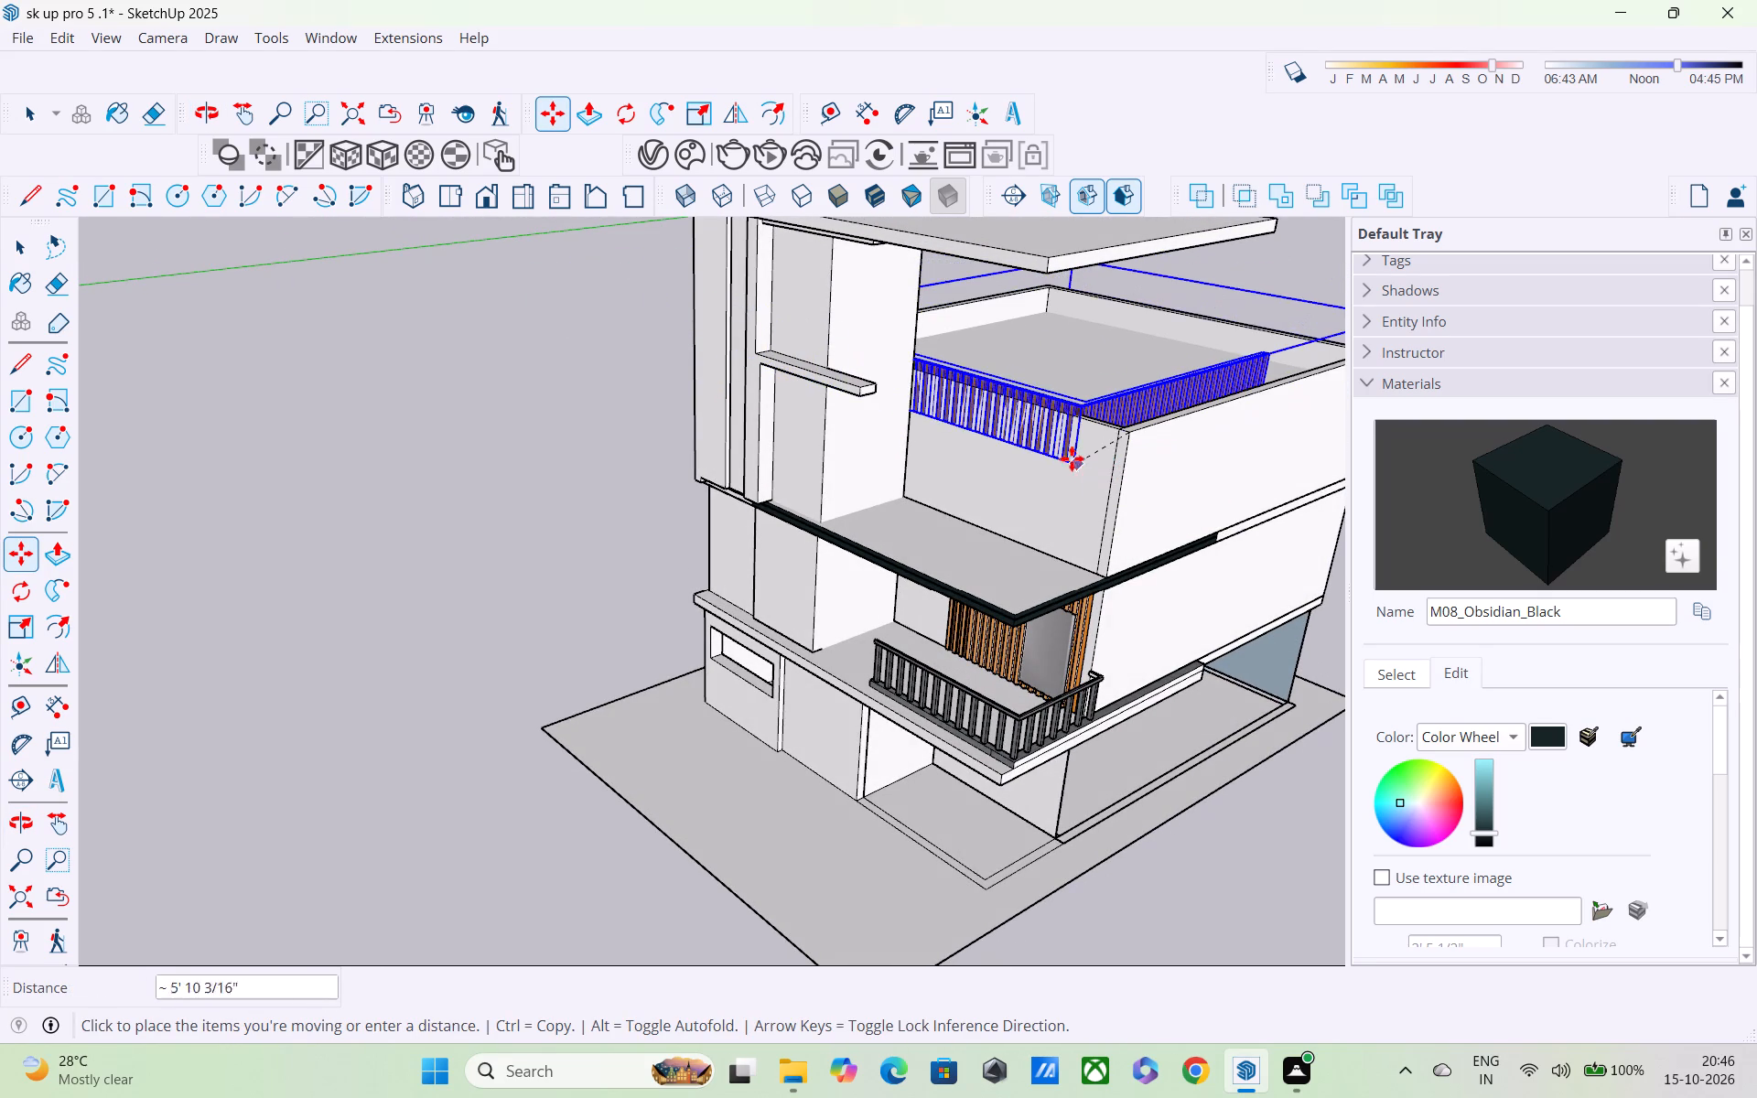
scroll(1071, 457, "down", 8)
scroll(1267, 588, "down", 1)
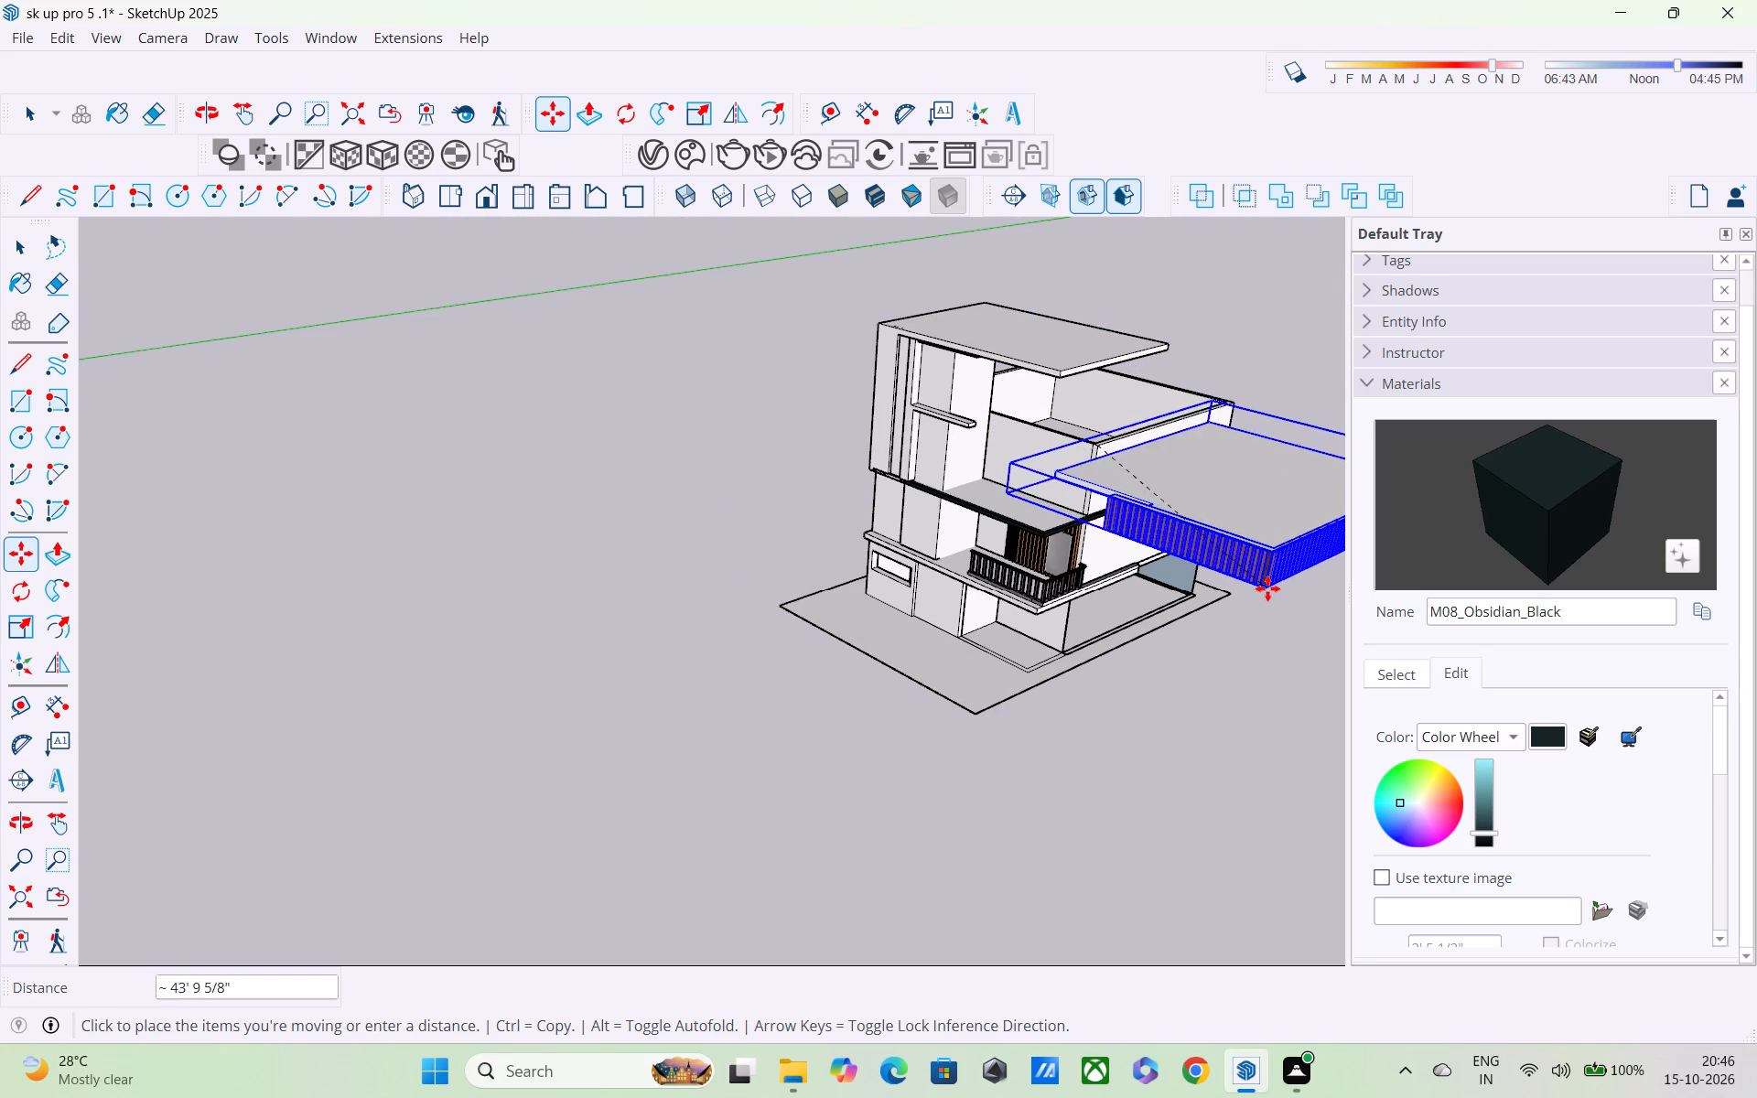
middle_click_drag(1264, 587, 1289, 410, "shift")
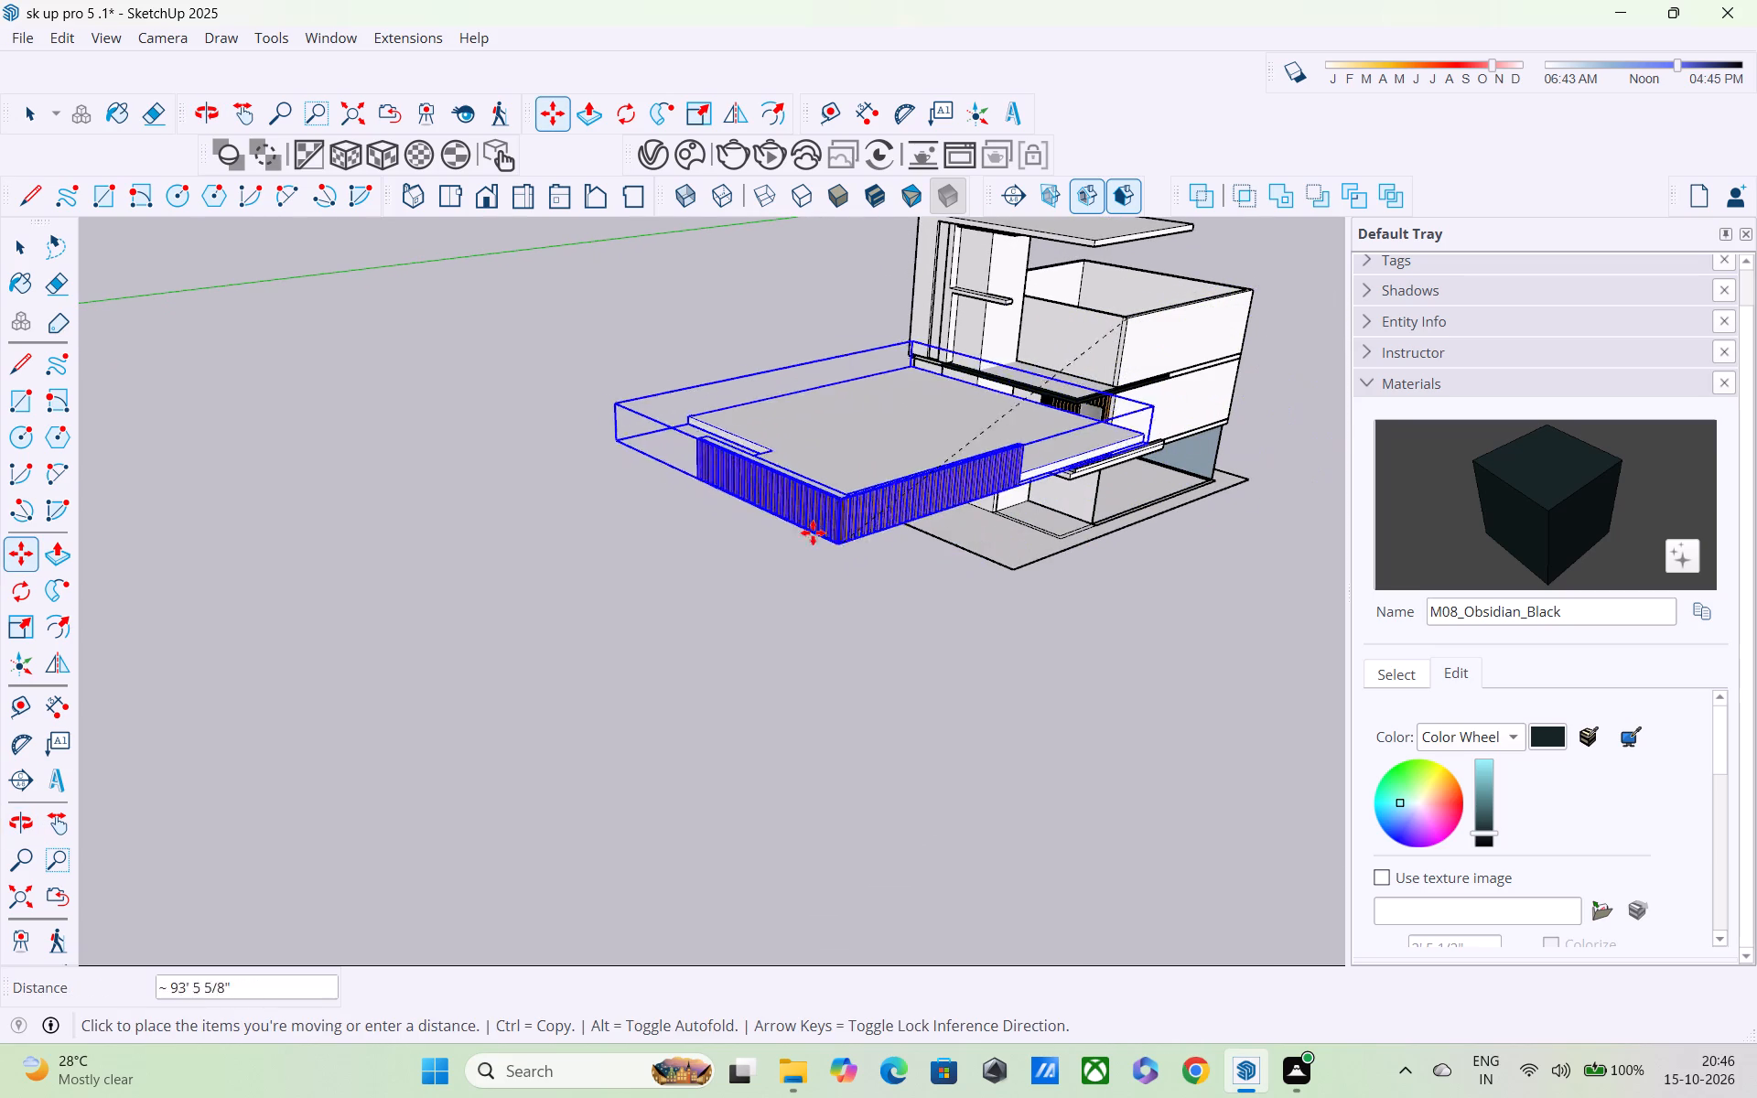
left_click(673, 446)
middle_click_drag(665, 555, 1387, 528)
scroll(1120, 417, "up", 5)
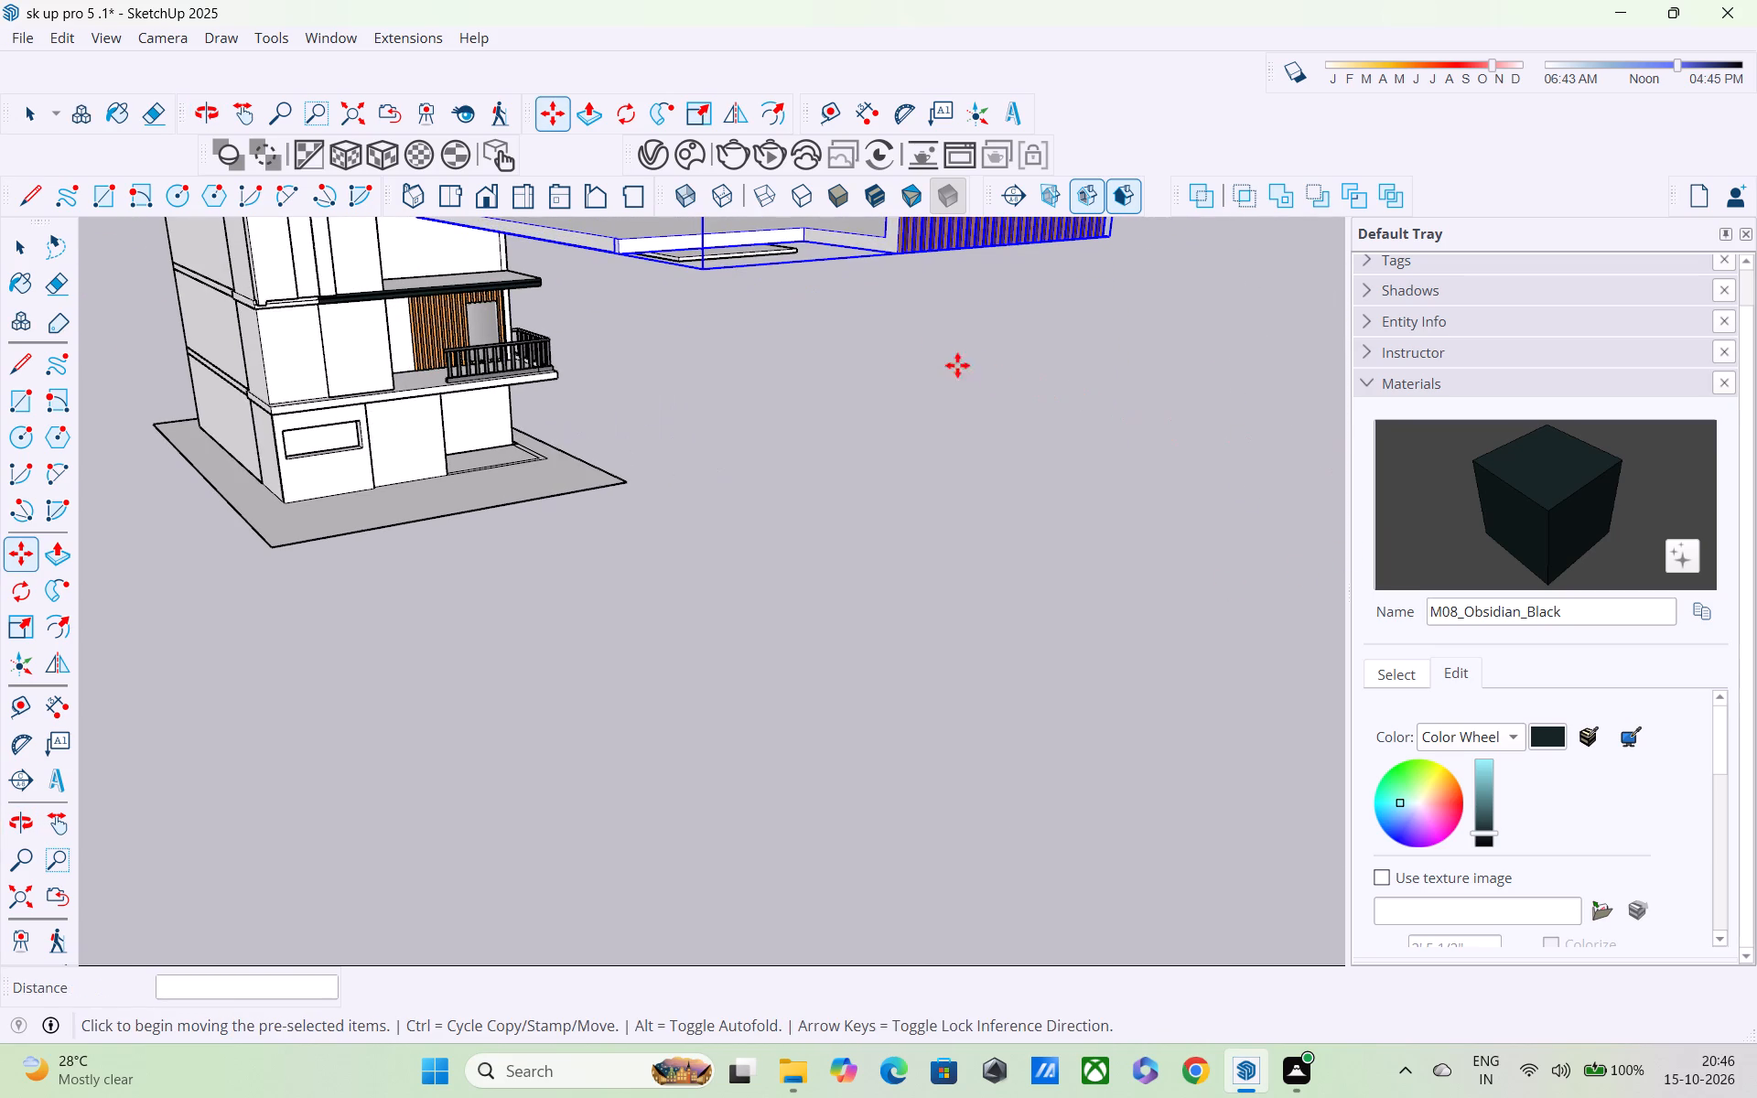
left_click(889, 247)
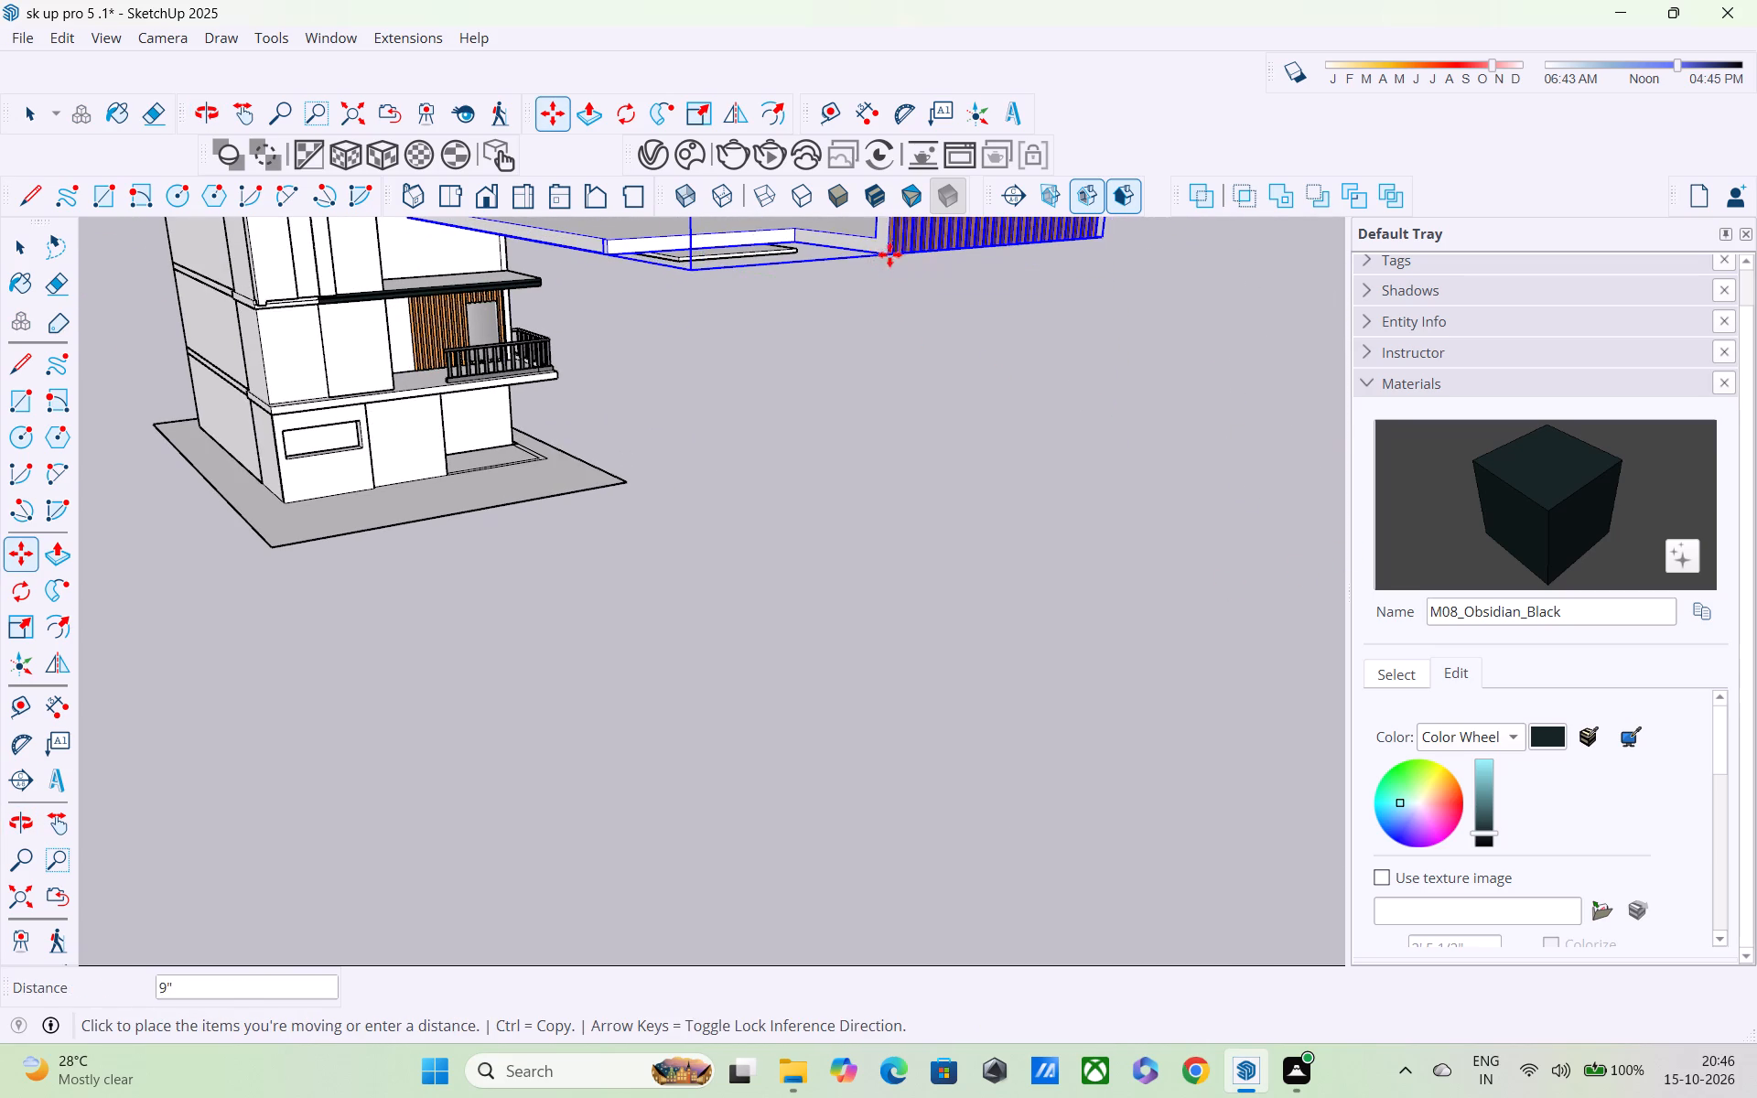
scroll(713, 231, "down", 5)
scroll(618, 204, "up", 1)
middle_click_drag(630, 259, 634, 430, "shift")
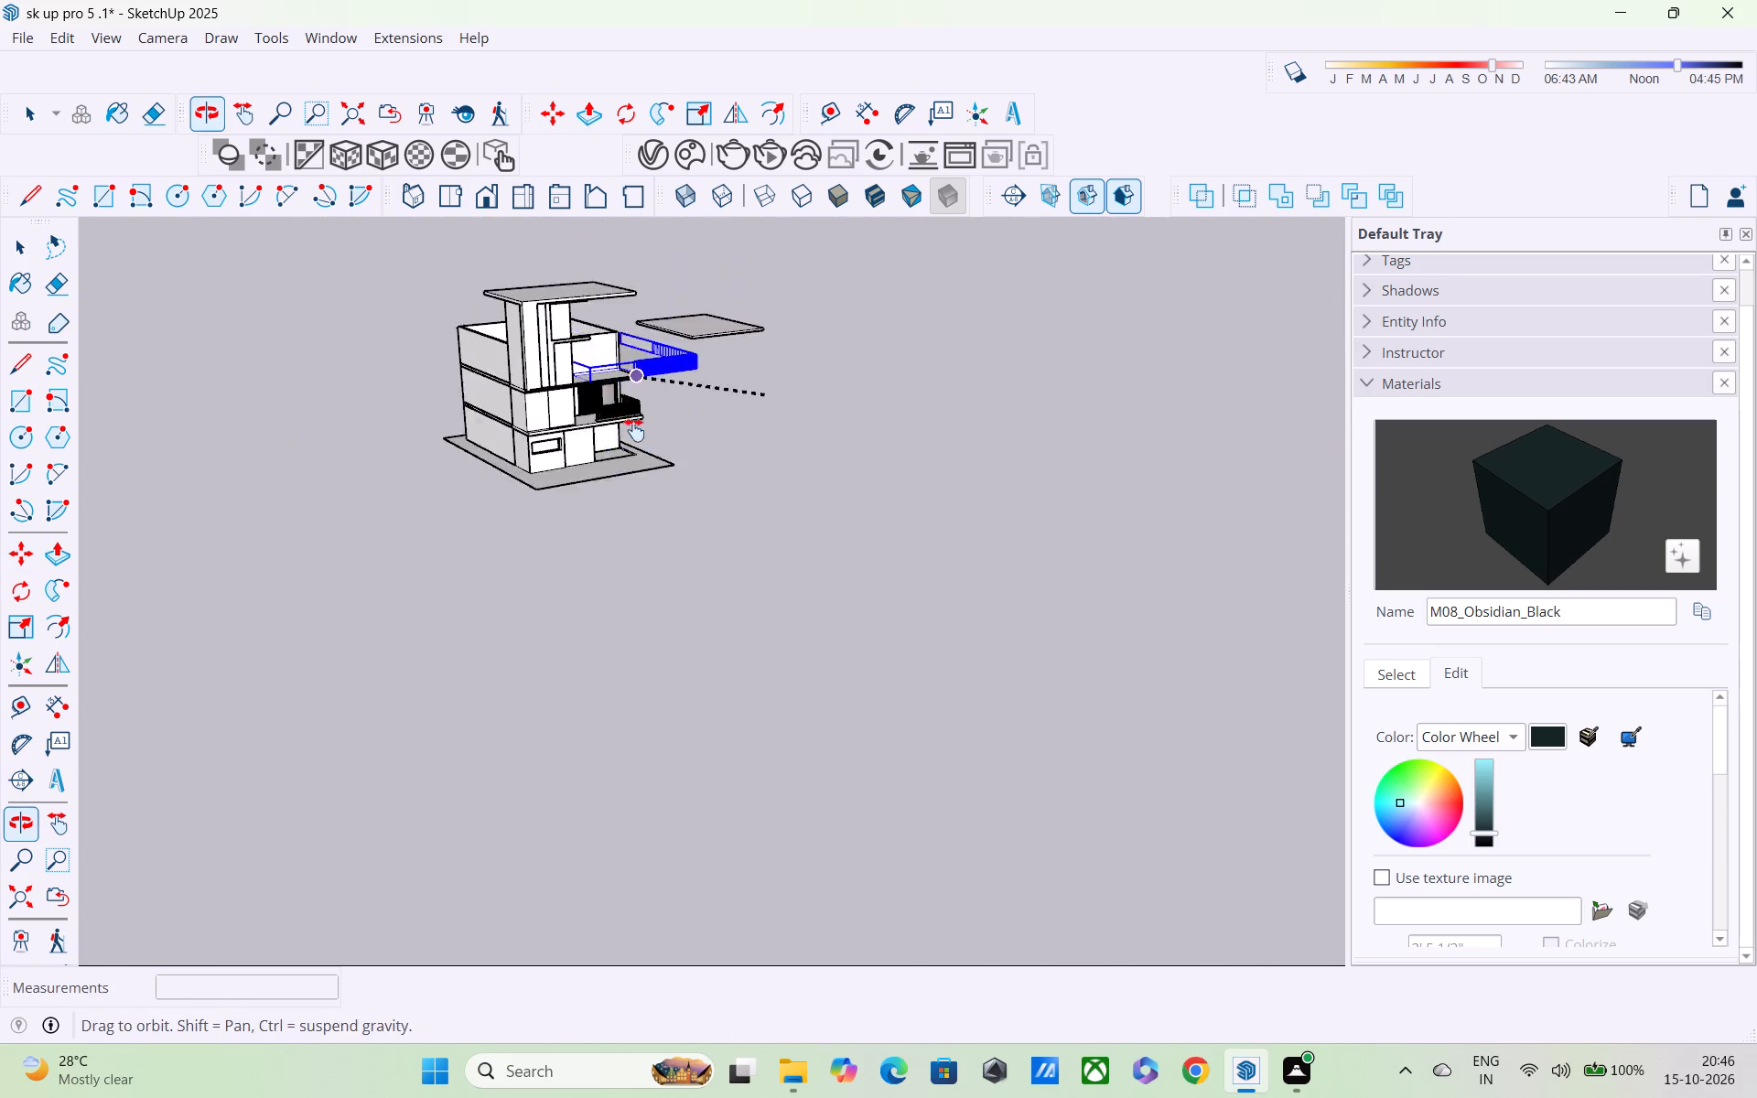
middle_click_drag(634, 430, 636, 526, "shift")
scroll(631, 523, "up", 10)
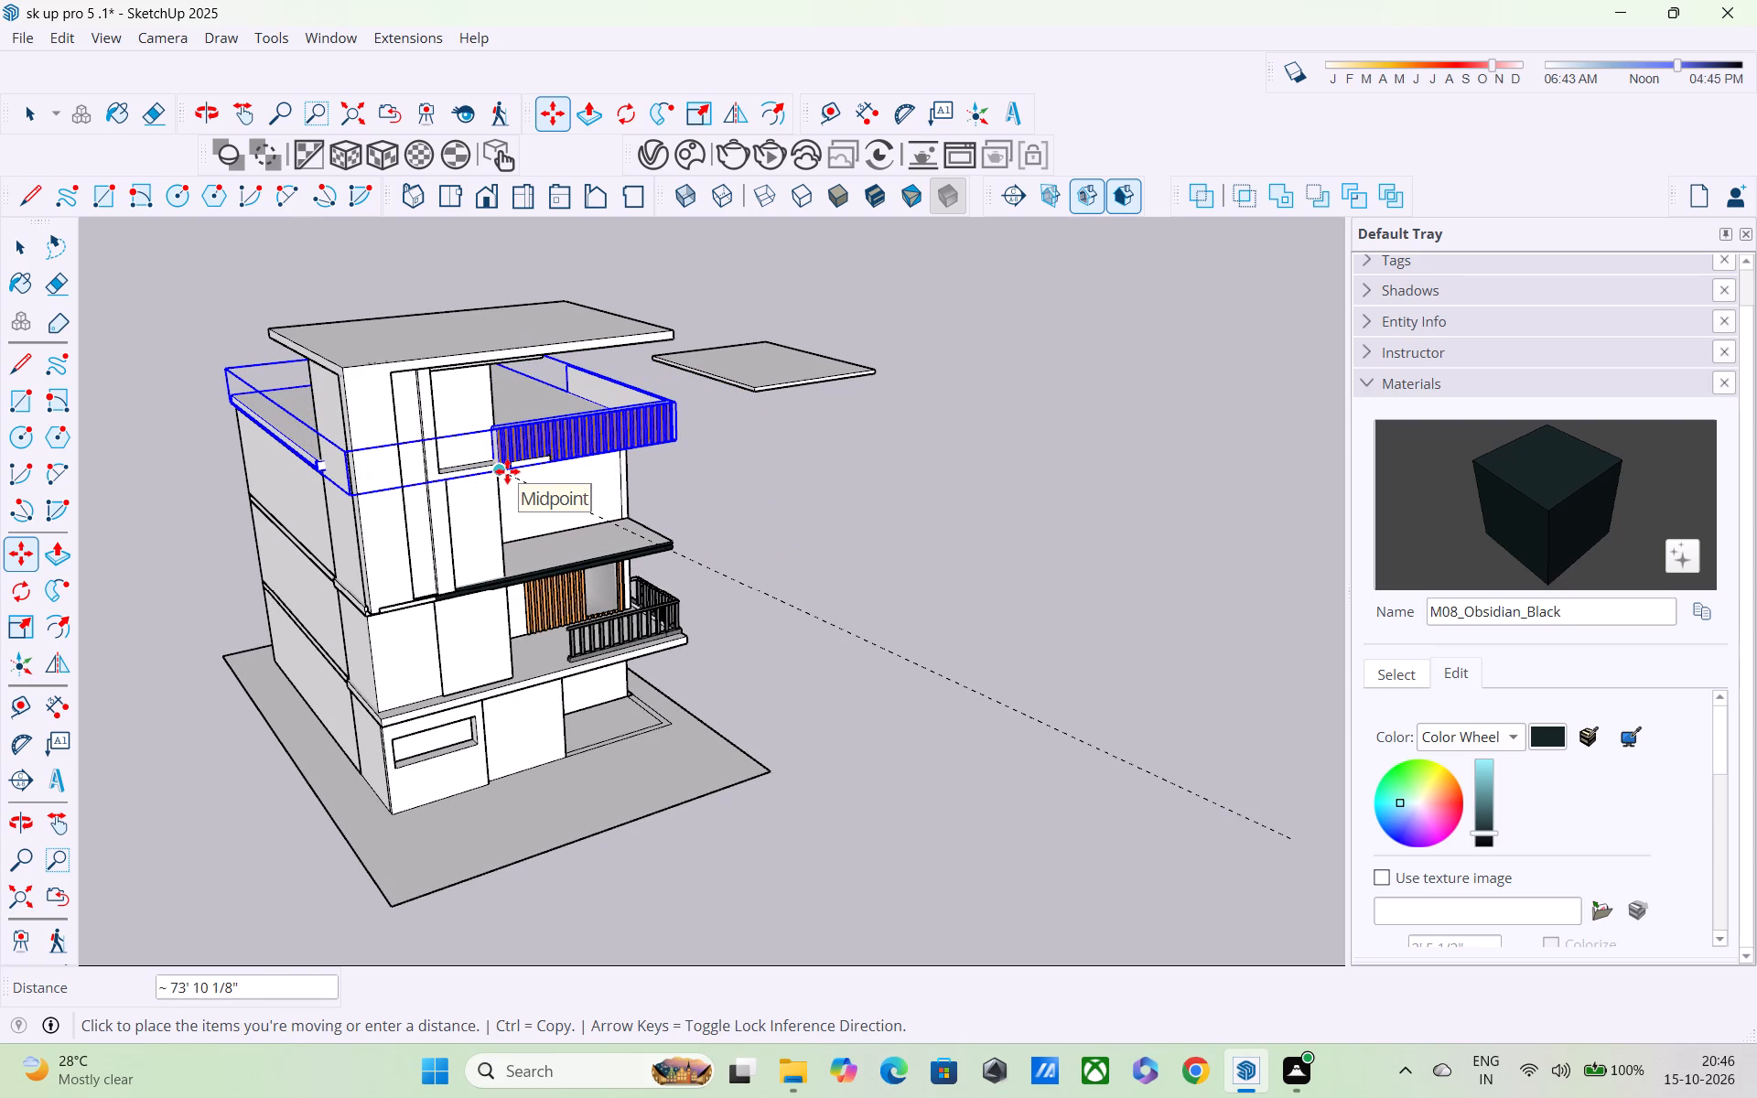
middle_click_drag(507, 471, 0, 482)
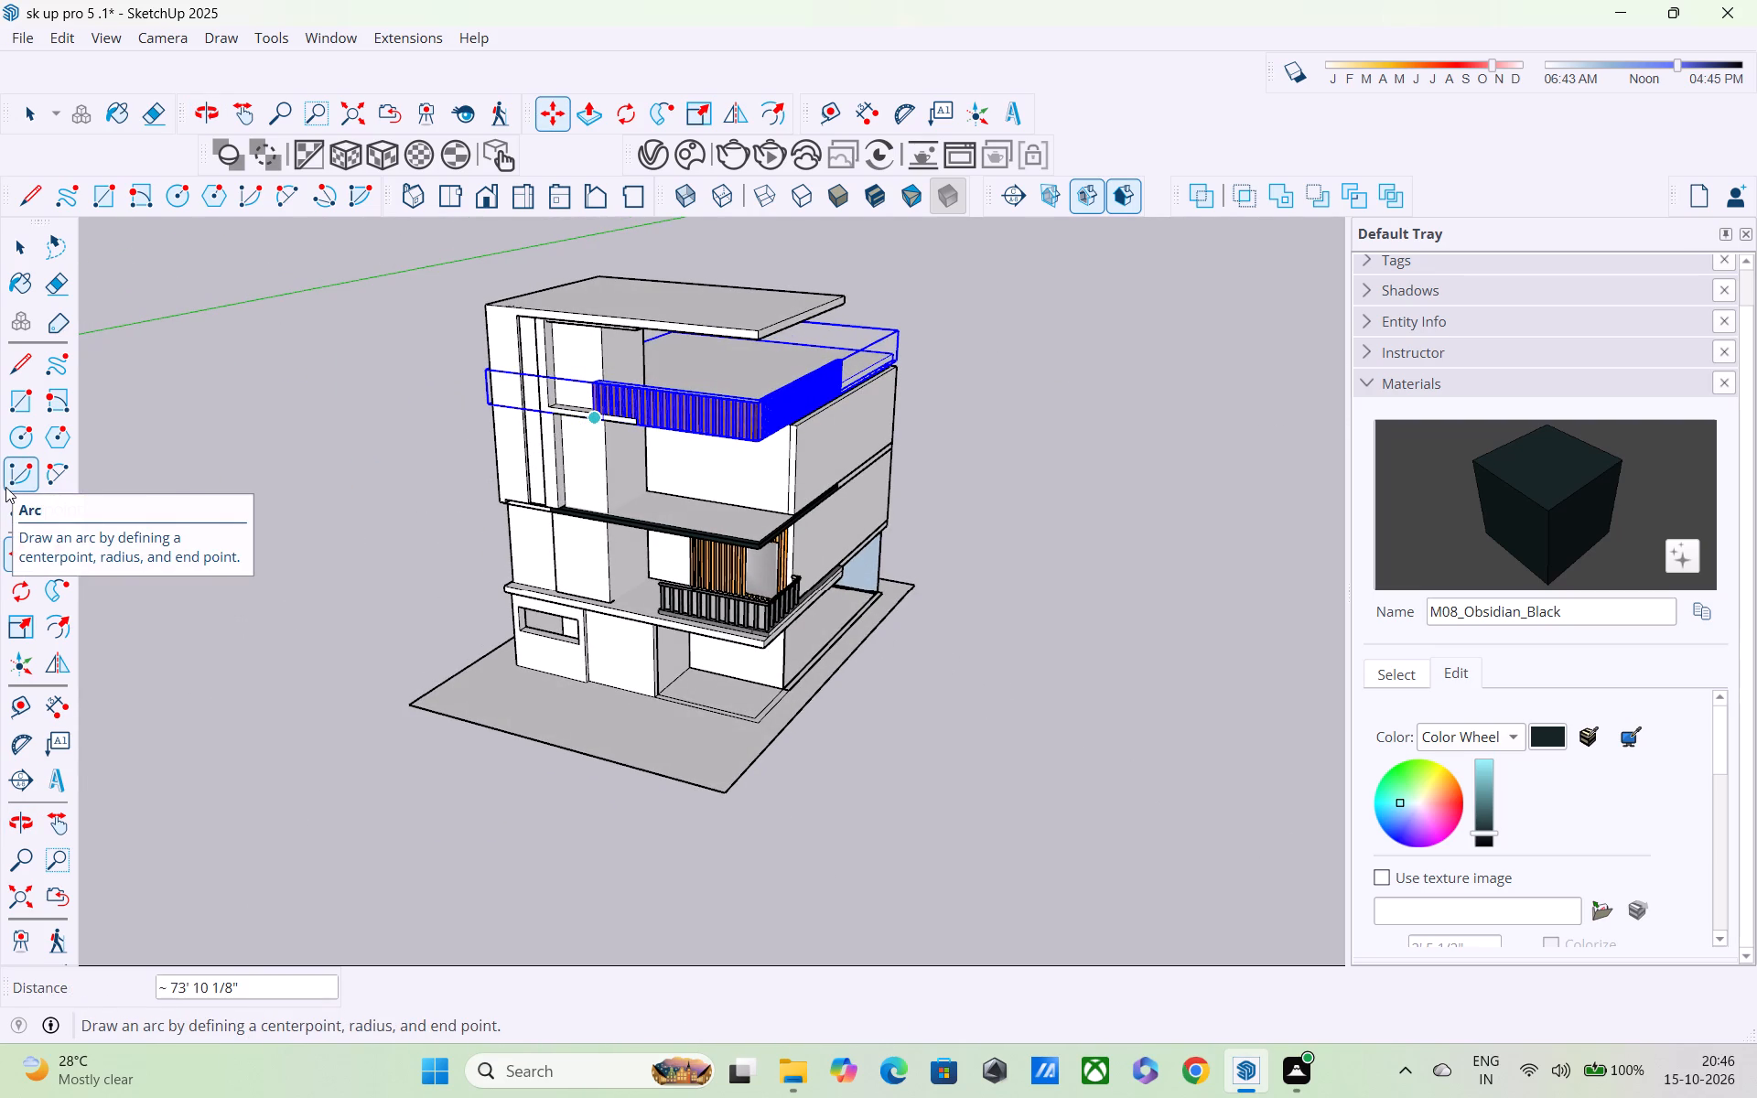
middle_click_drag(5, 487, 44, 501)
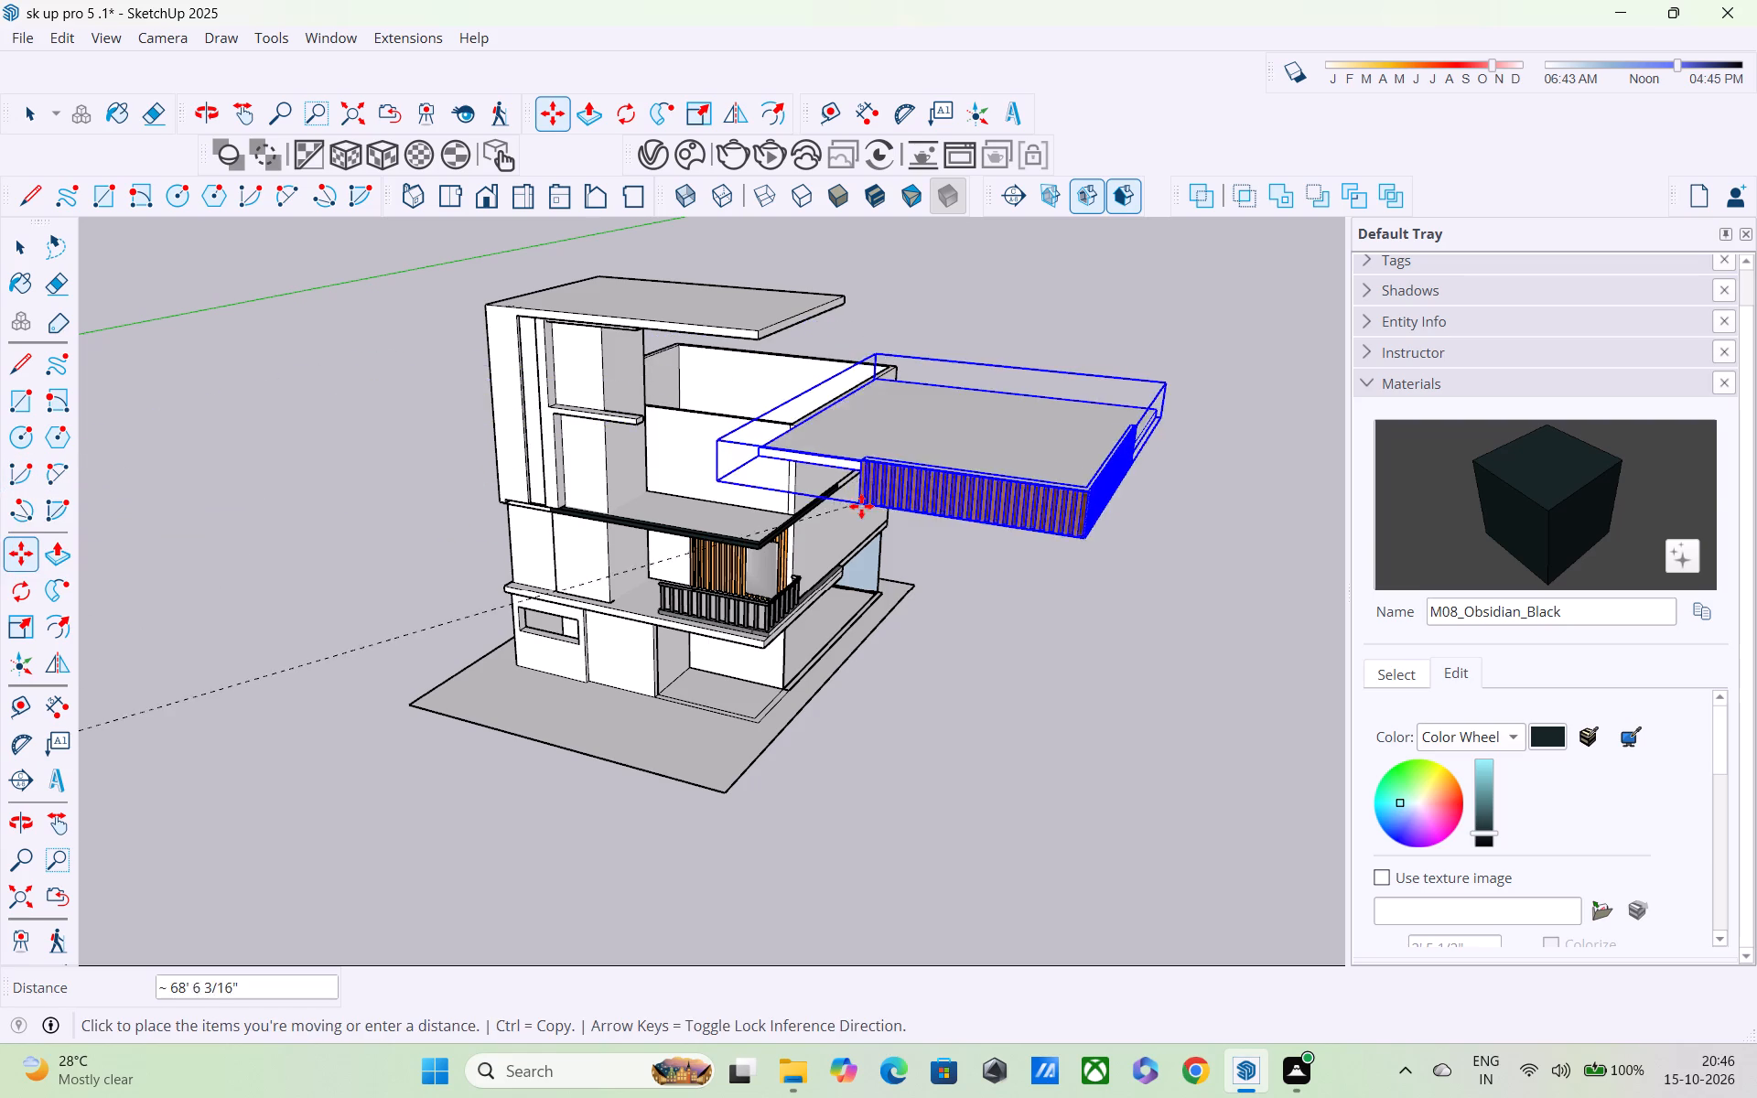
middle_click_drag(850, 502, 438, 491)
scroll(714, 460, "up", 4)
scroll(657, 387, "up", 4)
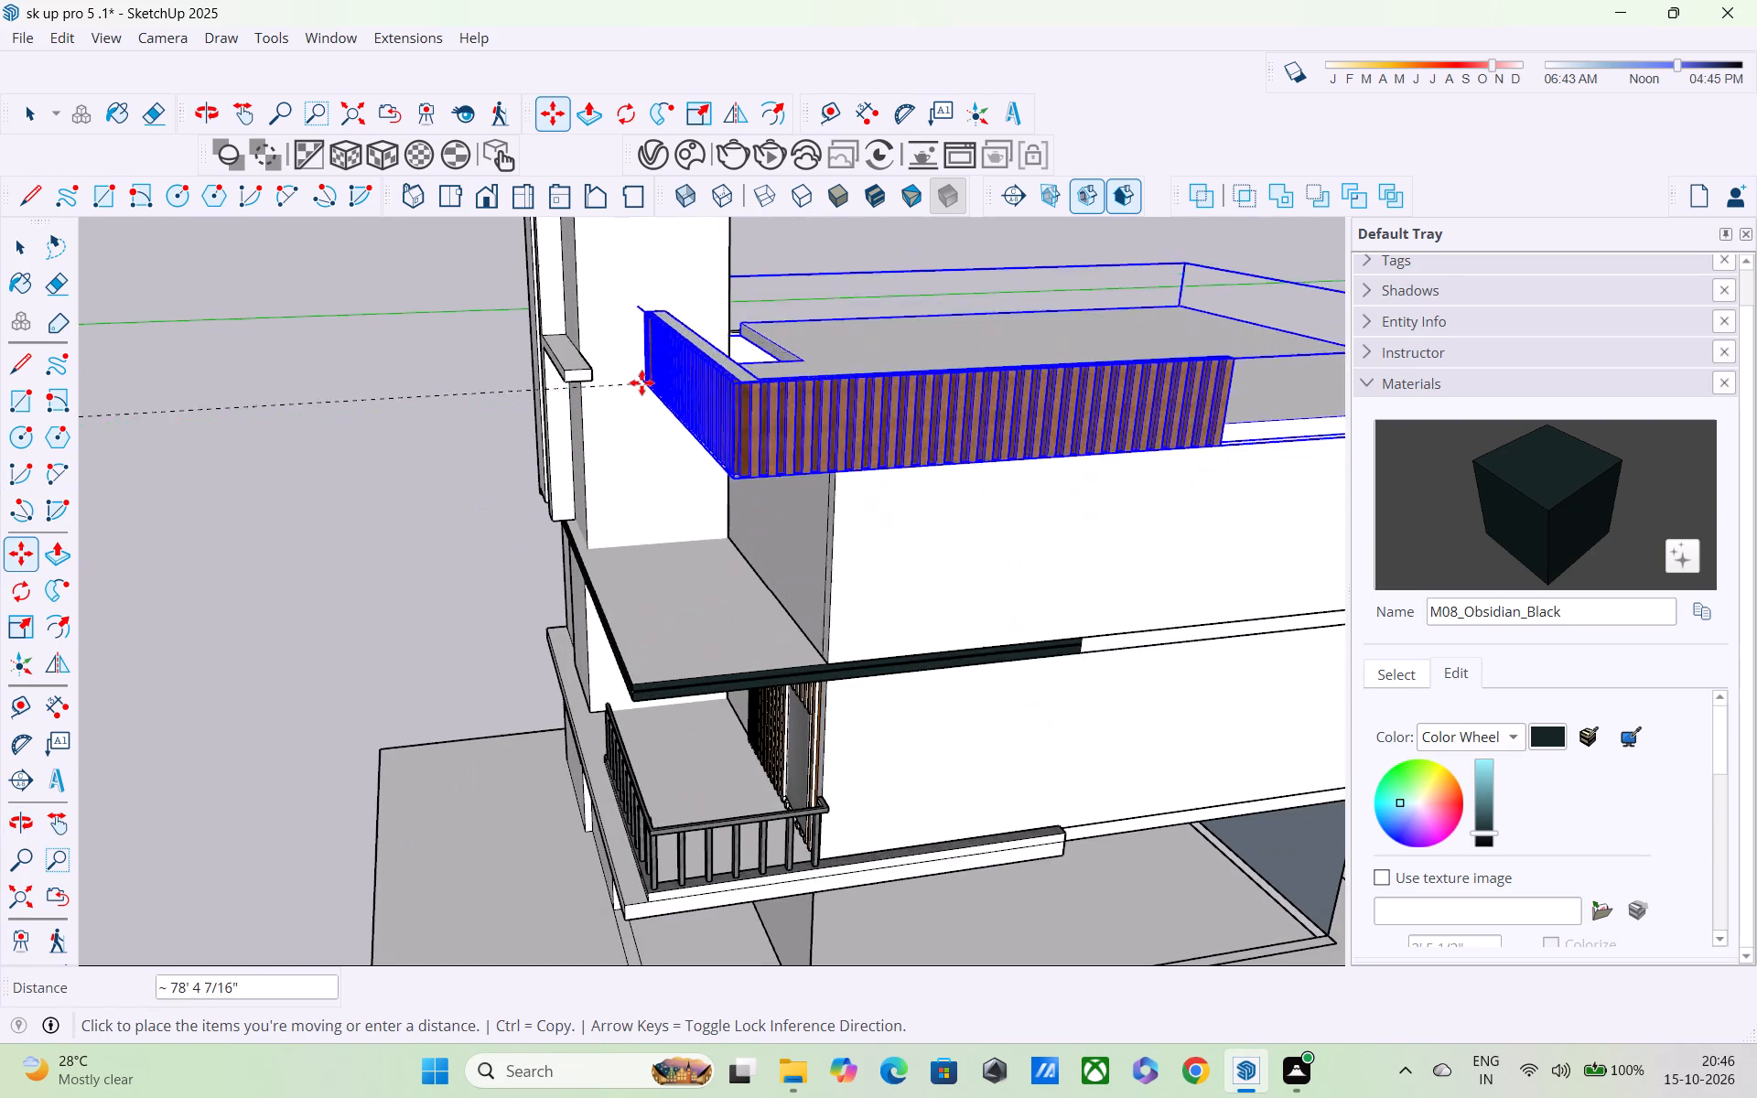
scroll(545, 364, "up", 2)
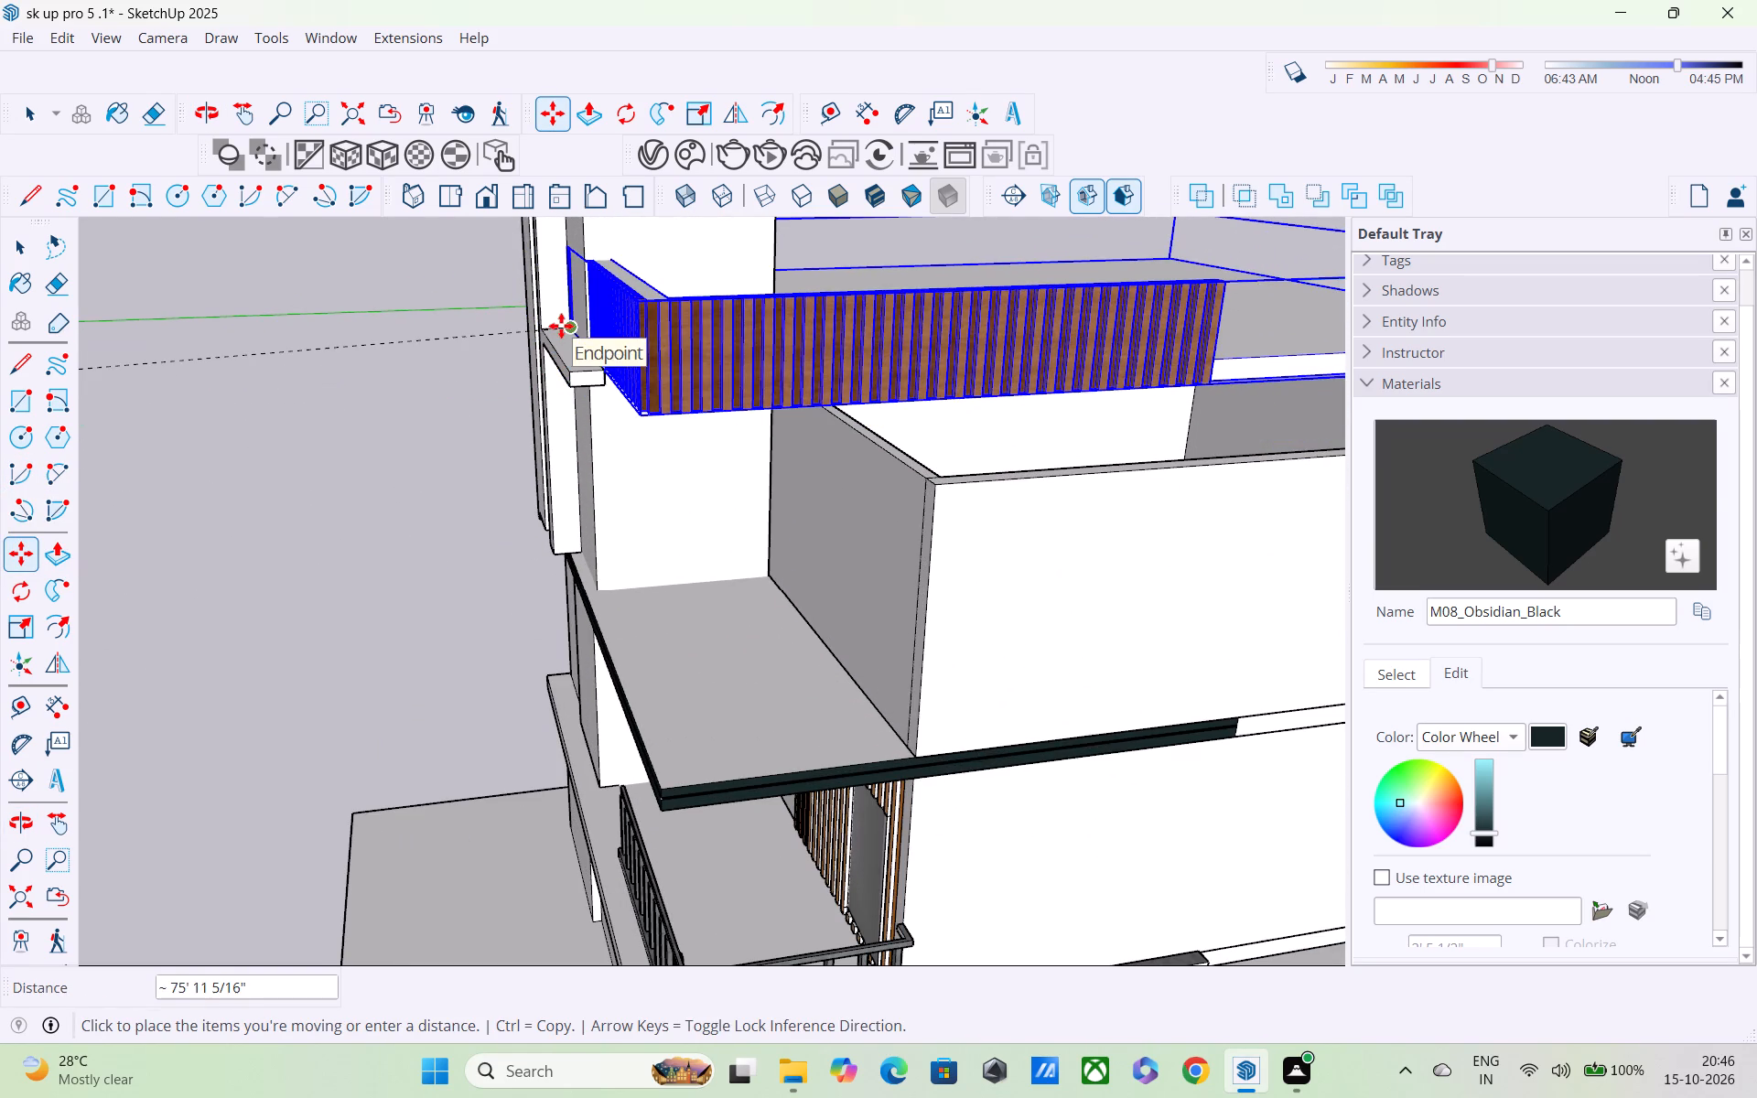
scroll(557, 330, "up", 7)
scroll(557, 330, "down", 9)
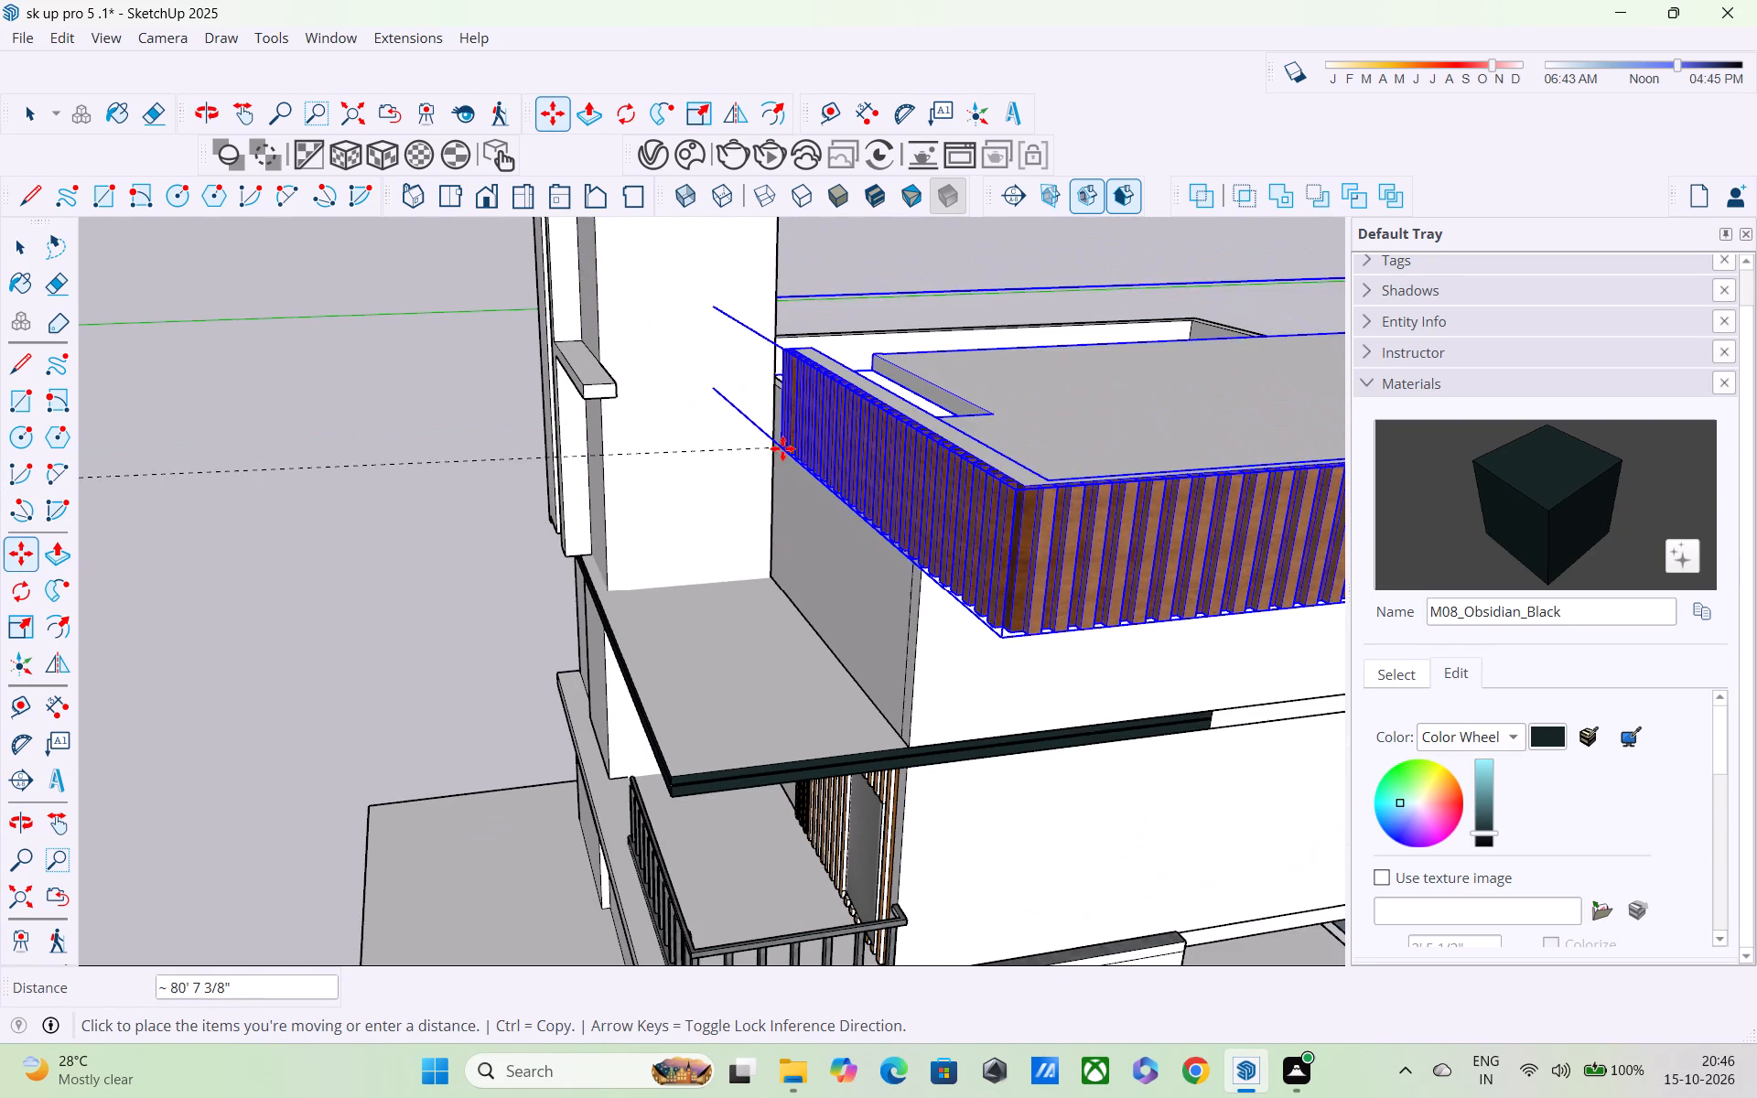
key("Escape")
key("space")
Push the end face of the projecting ledge on the tower's front back about 10' 3 9/16" along its length, flattening the ledge.
key("p")
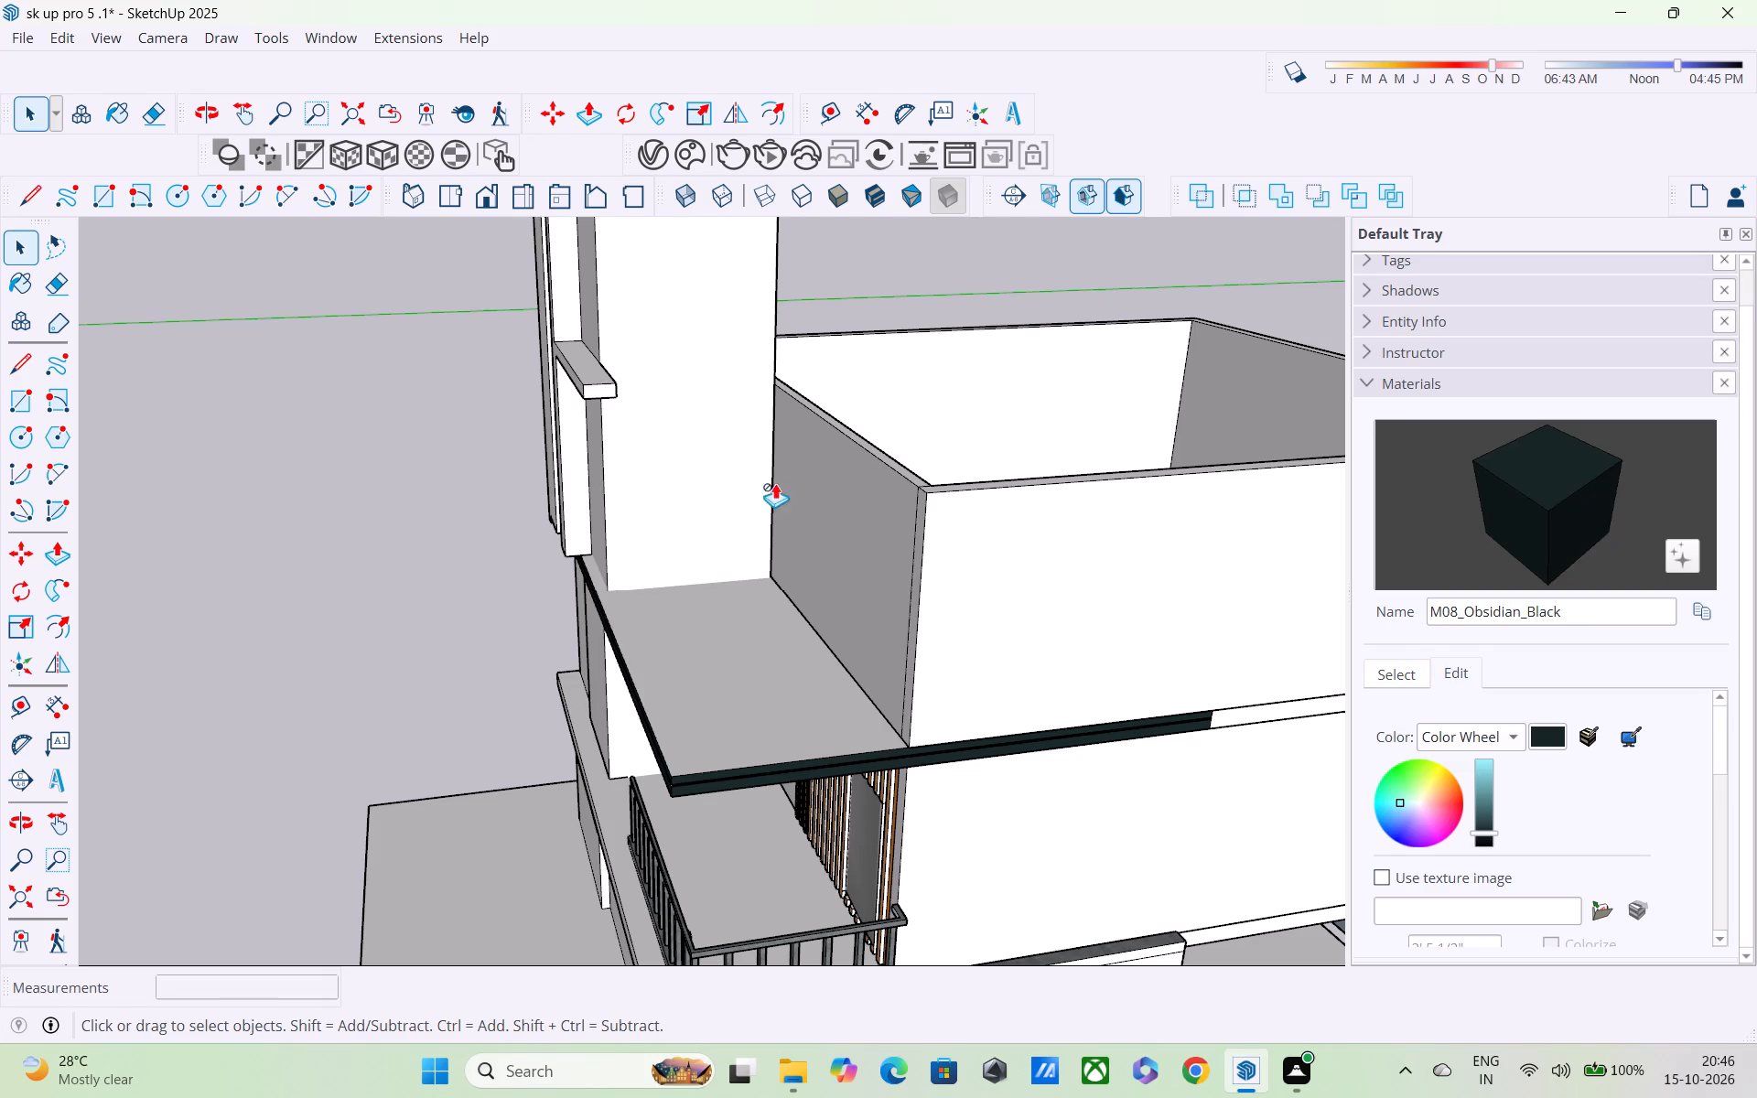
scroll(674, 432, "up", 4)
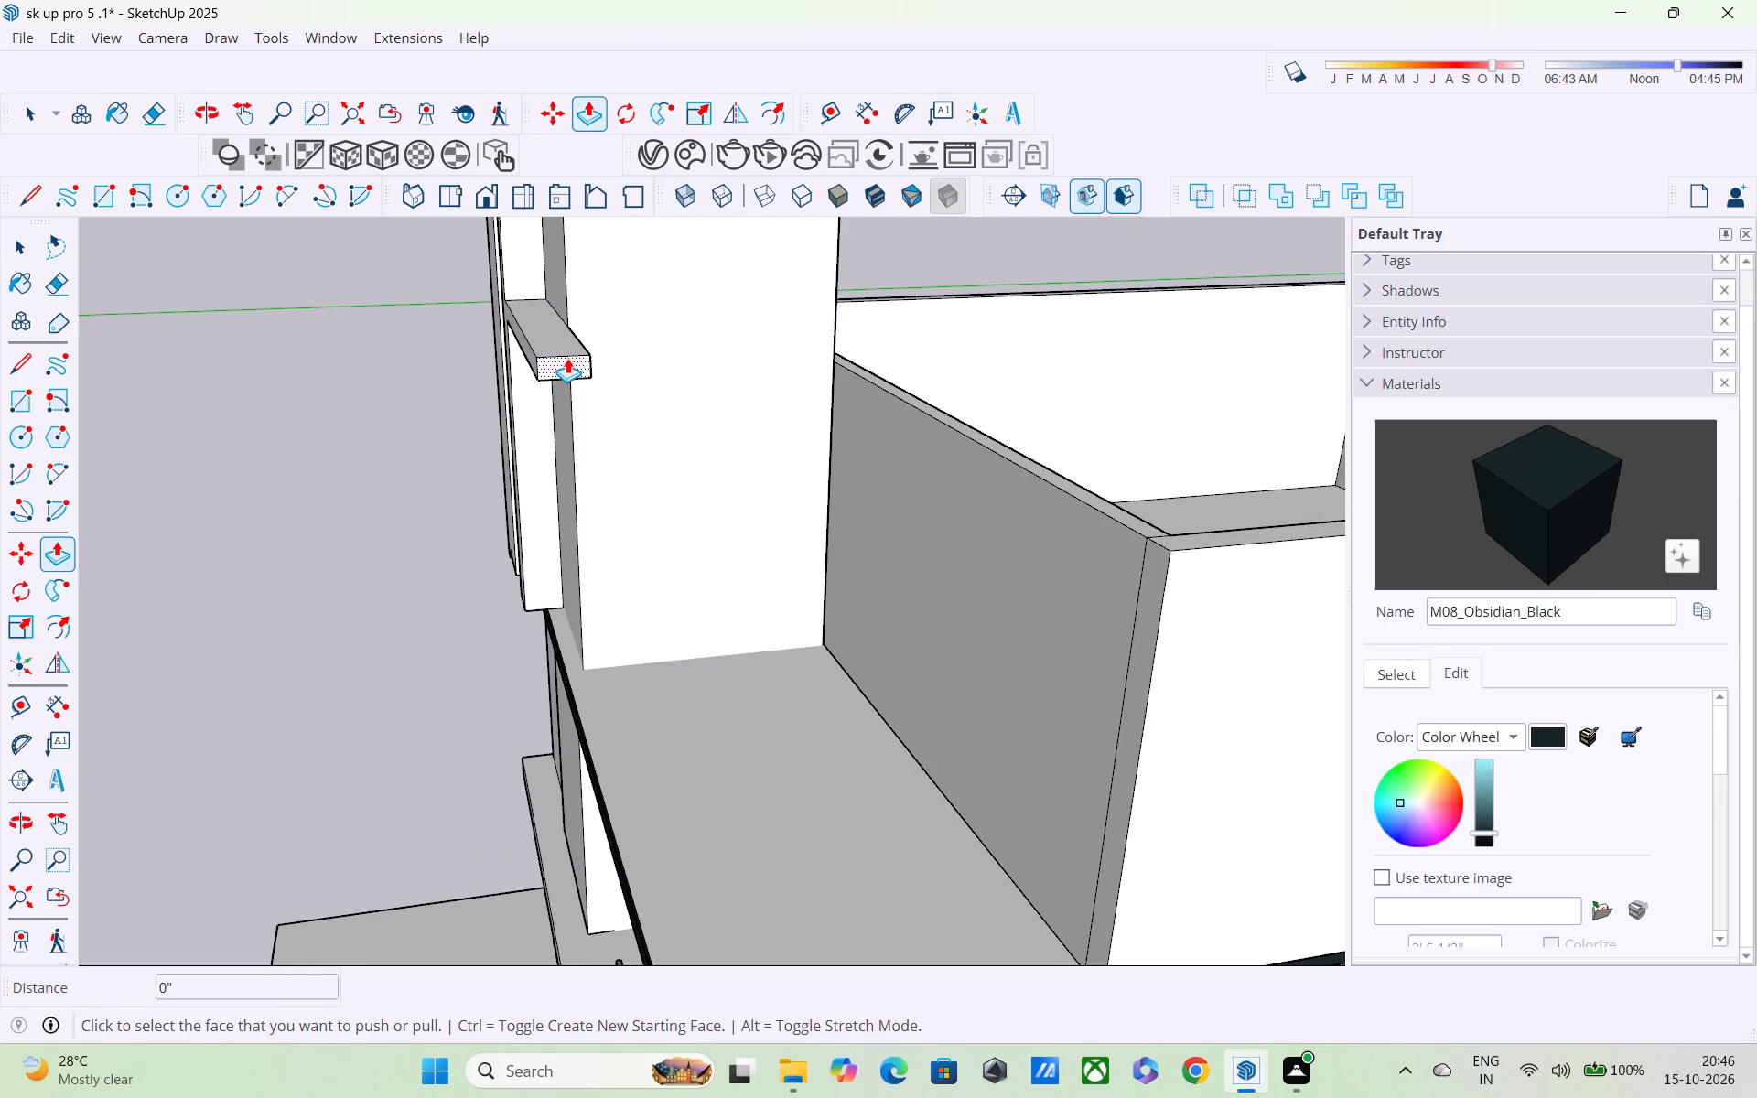
left_click(567, 358)
left_click(541, 302)
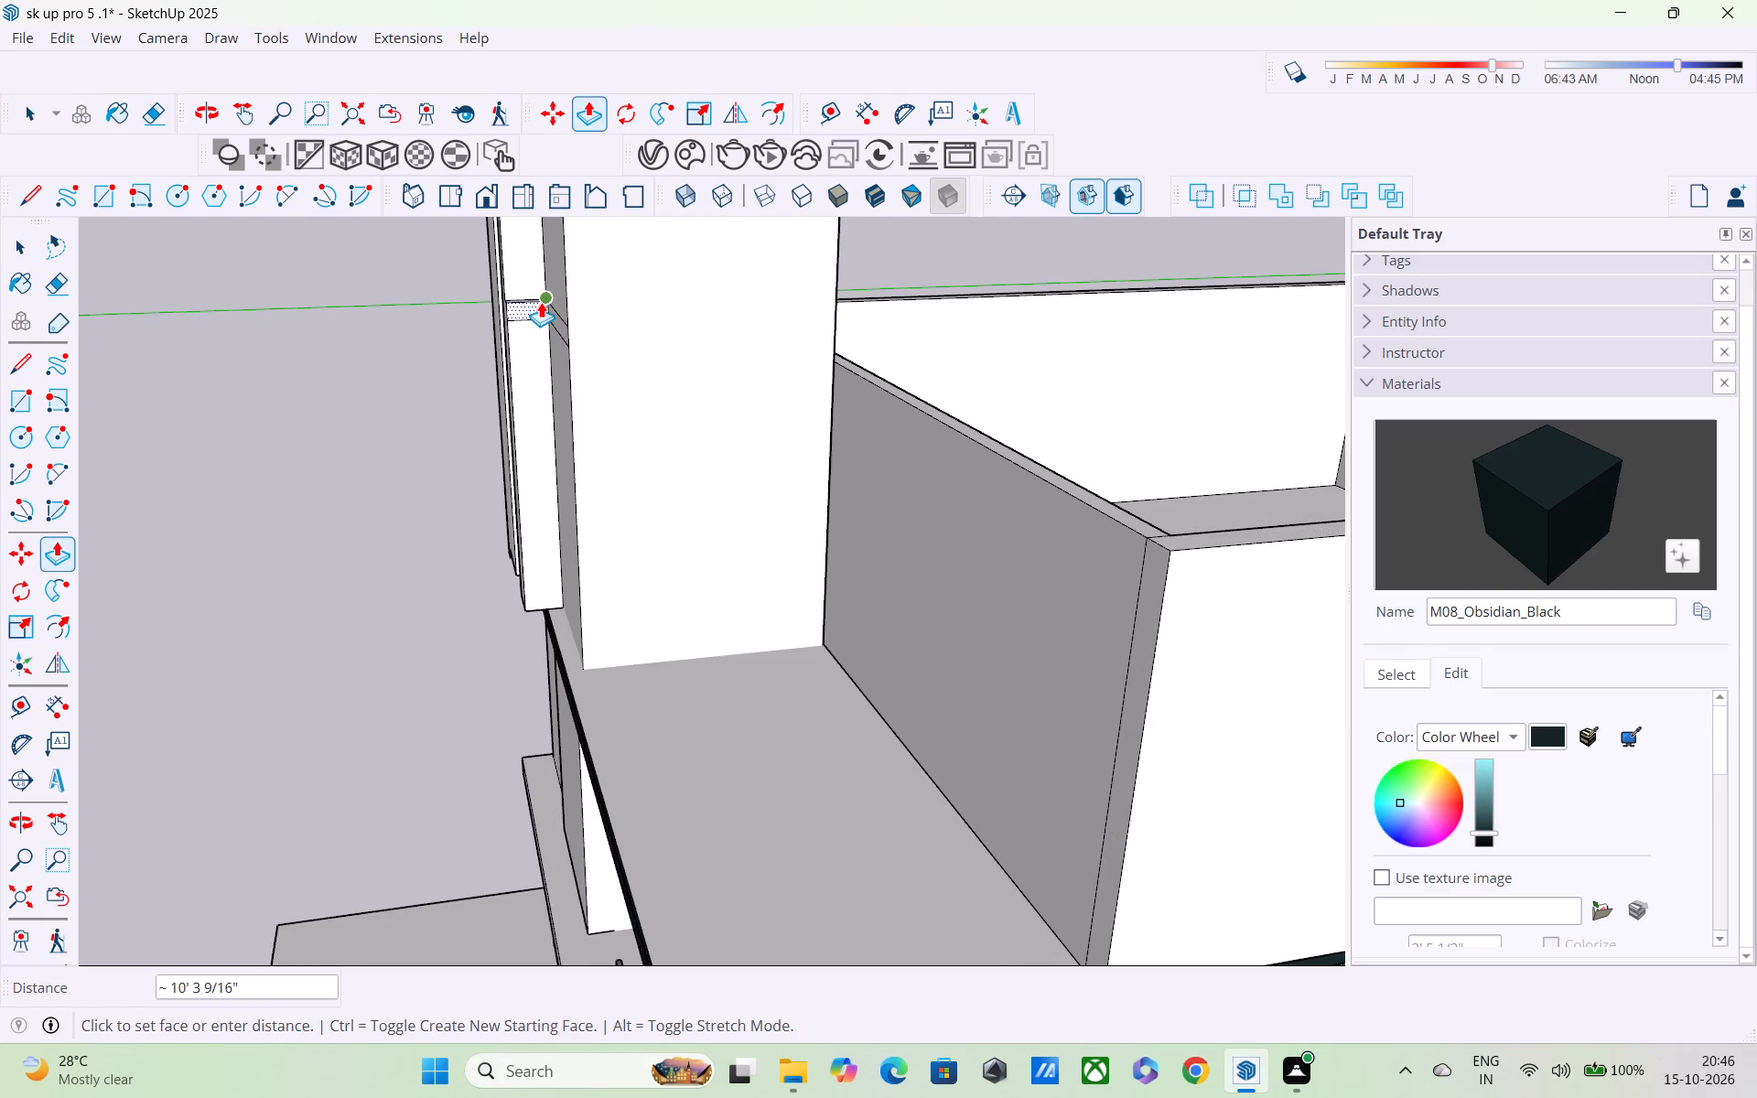
Examine the tower's front recess around the flattened ledge and the slab in front of it from several directions.
middle_click_drag(589, 375, 992, 422)
scroll(966, 405, "up", 2)
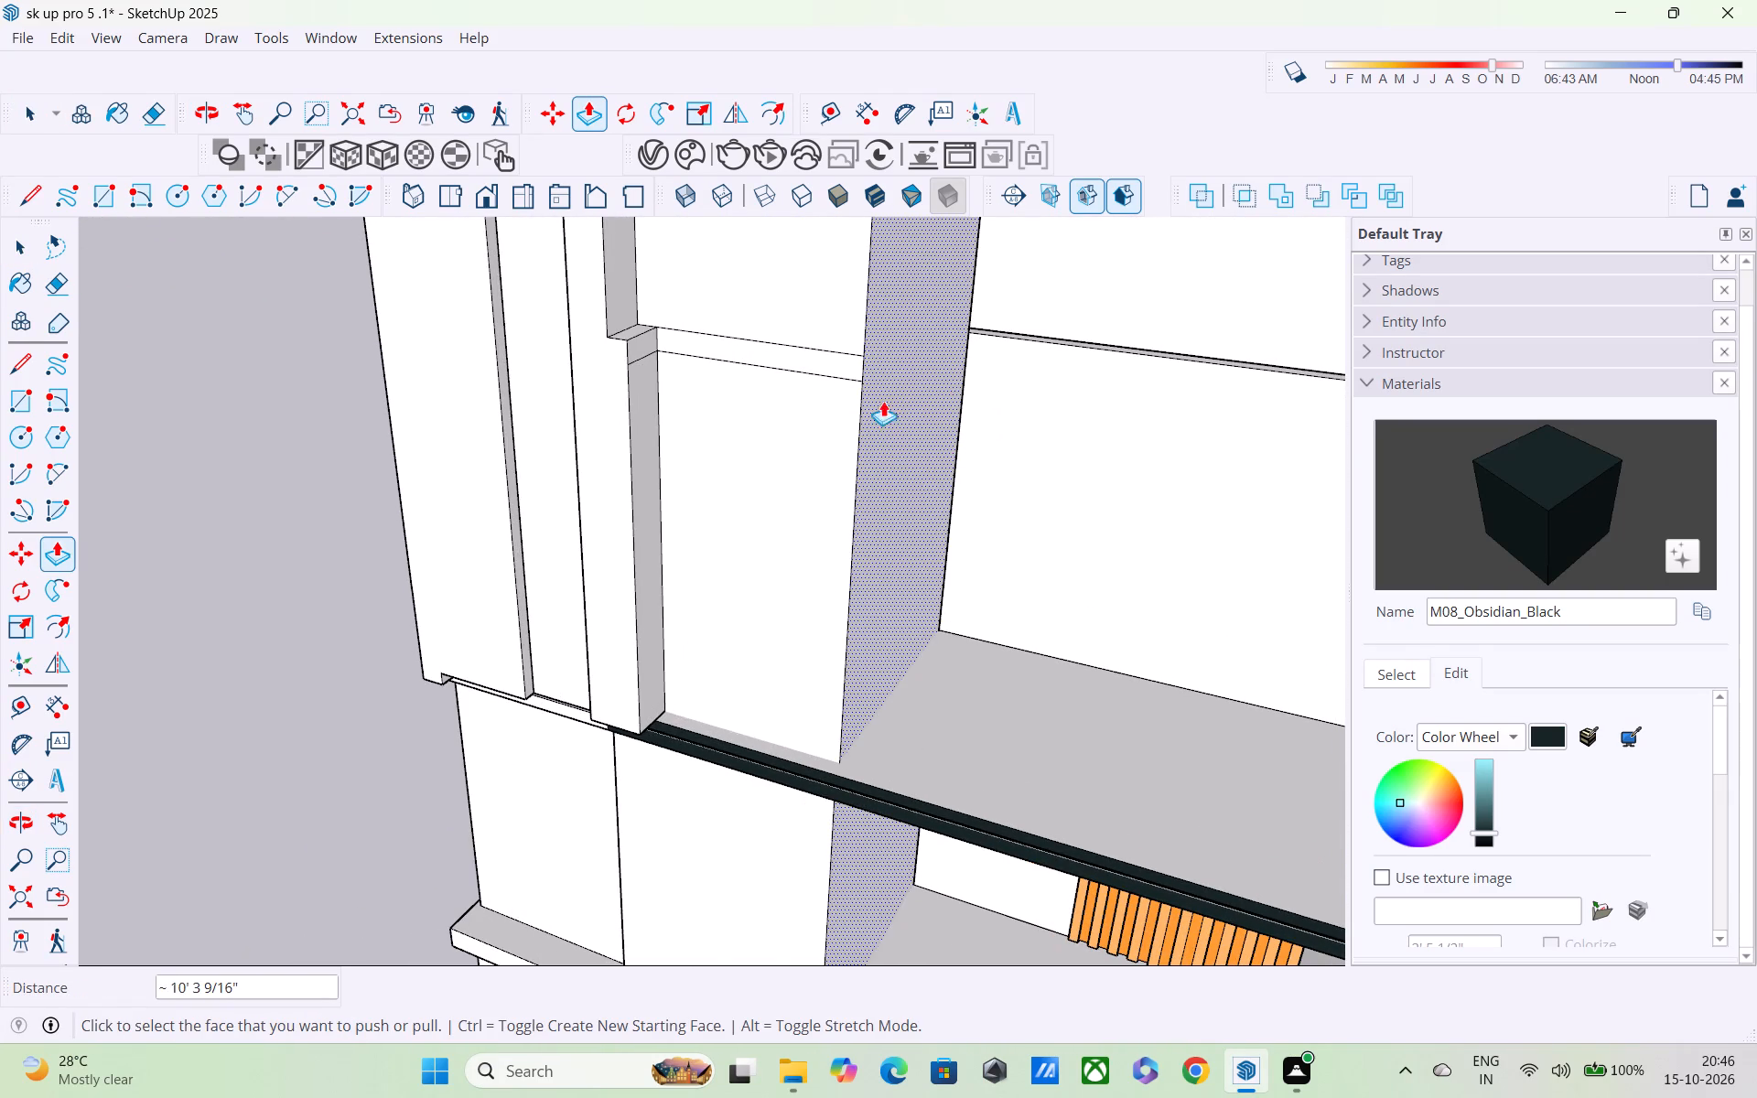
scroll(868, 414, "down", 4)
middle_click_drag(877, 474, 980, 573)
scroll(980, 573, "up", 1)
scroll(981, 567, "down", 6)
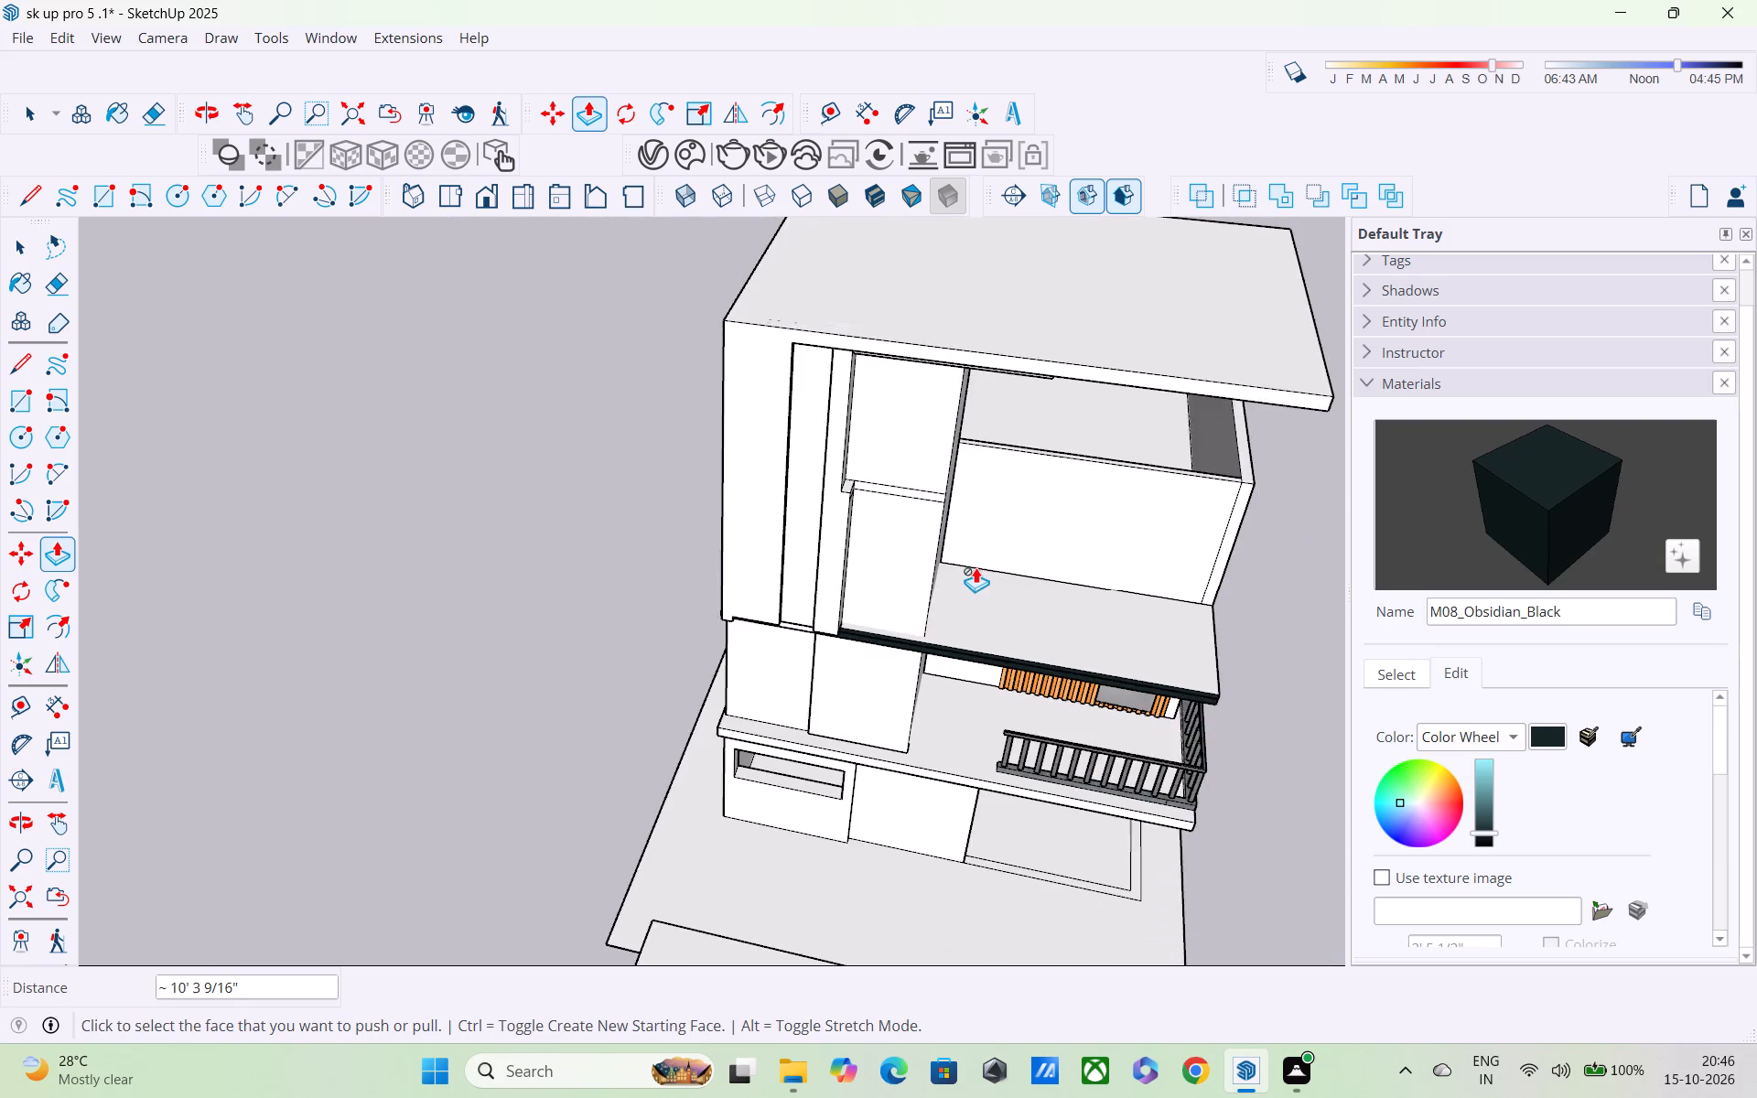
scroll(954, 550, "down", 2)
middle_click_drag(944, 547, 889, 413)
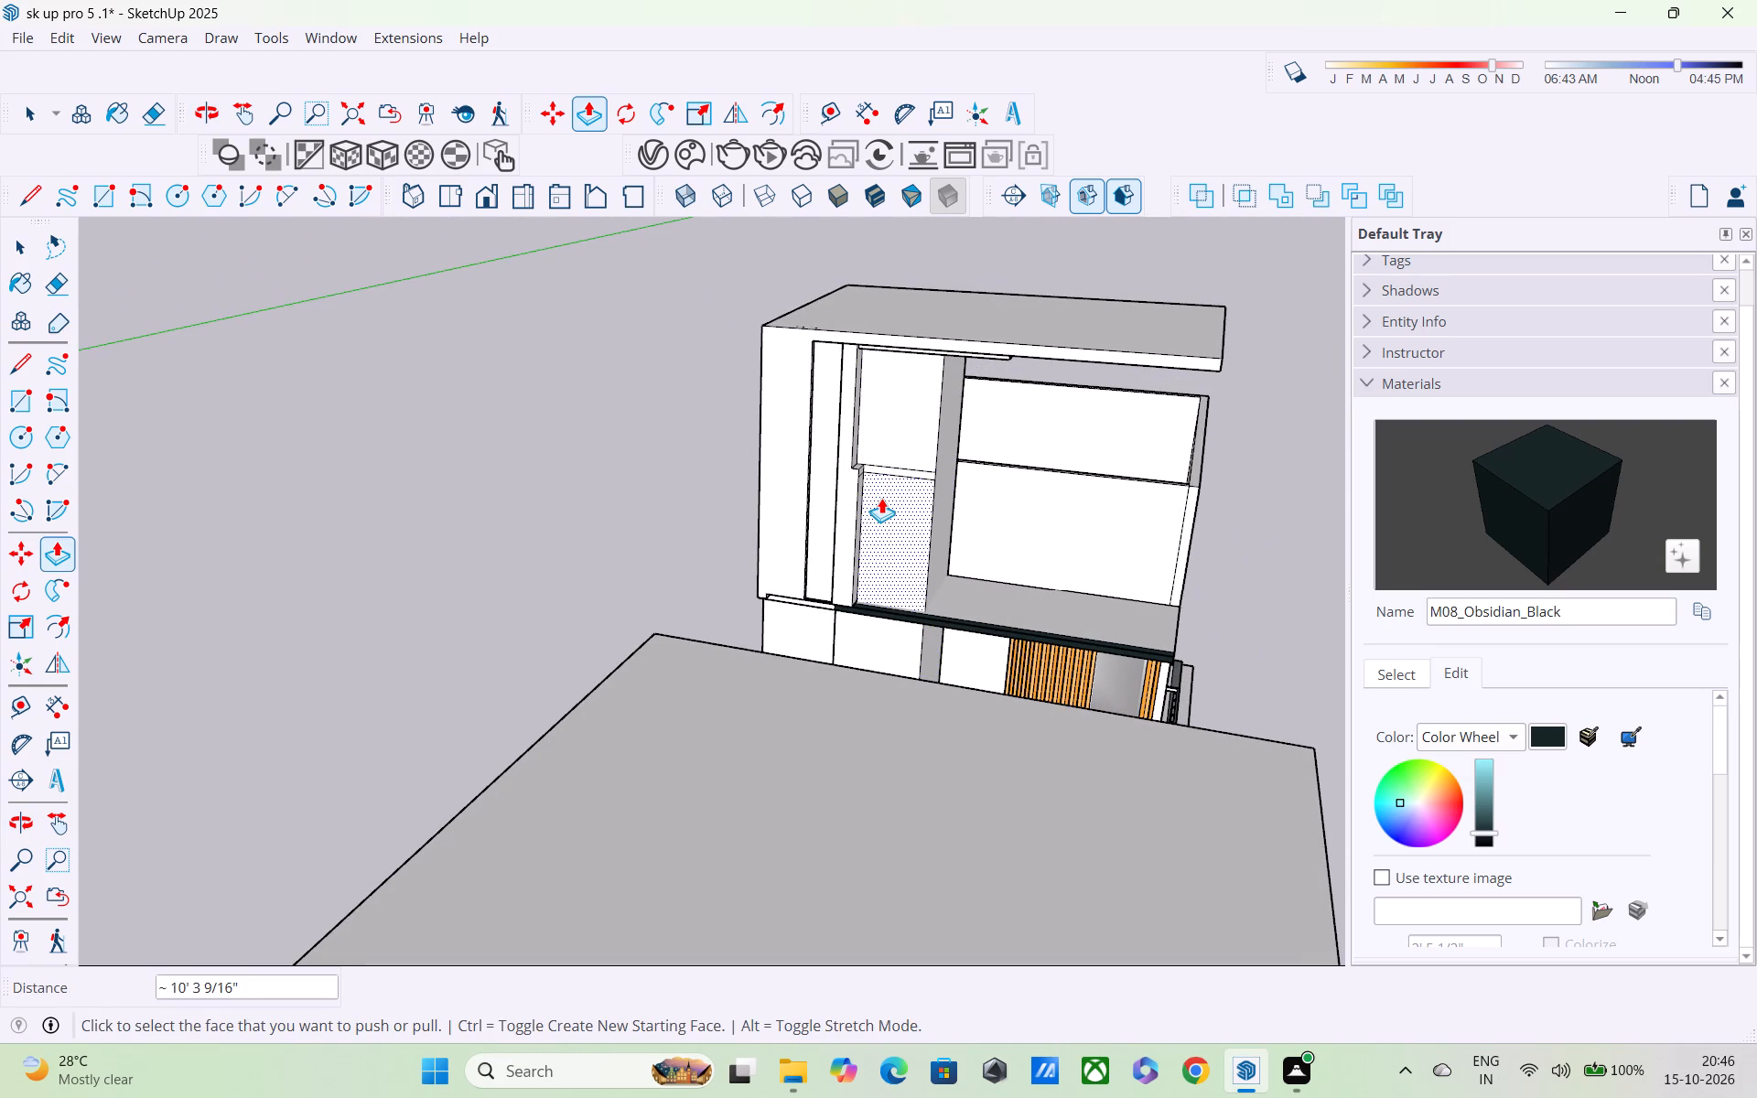
middle_click_drag(888, 541, 980, 431)
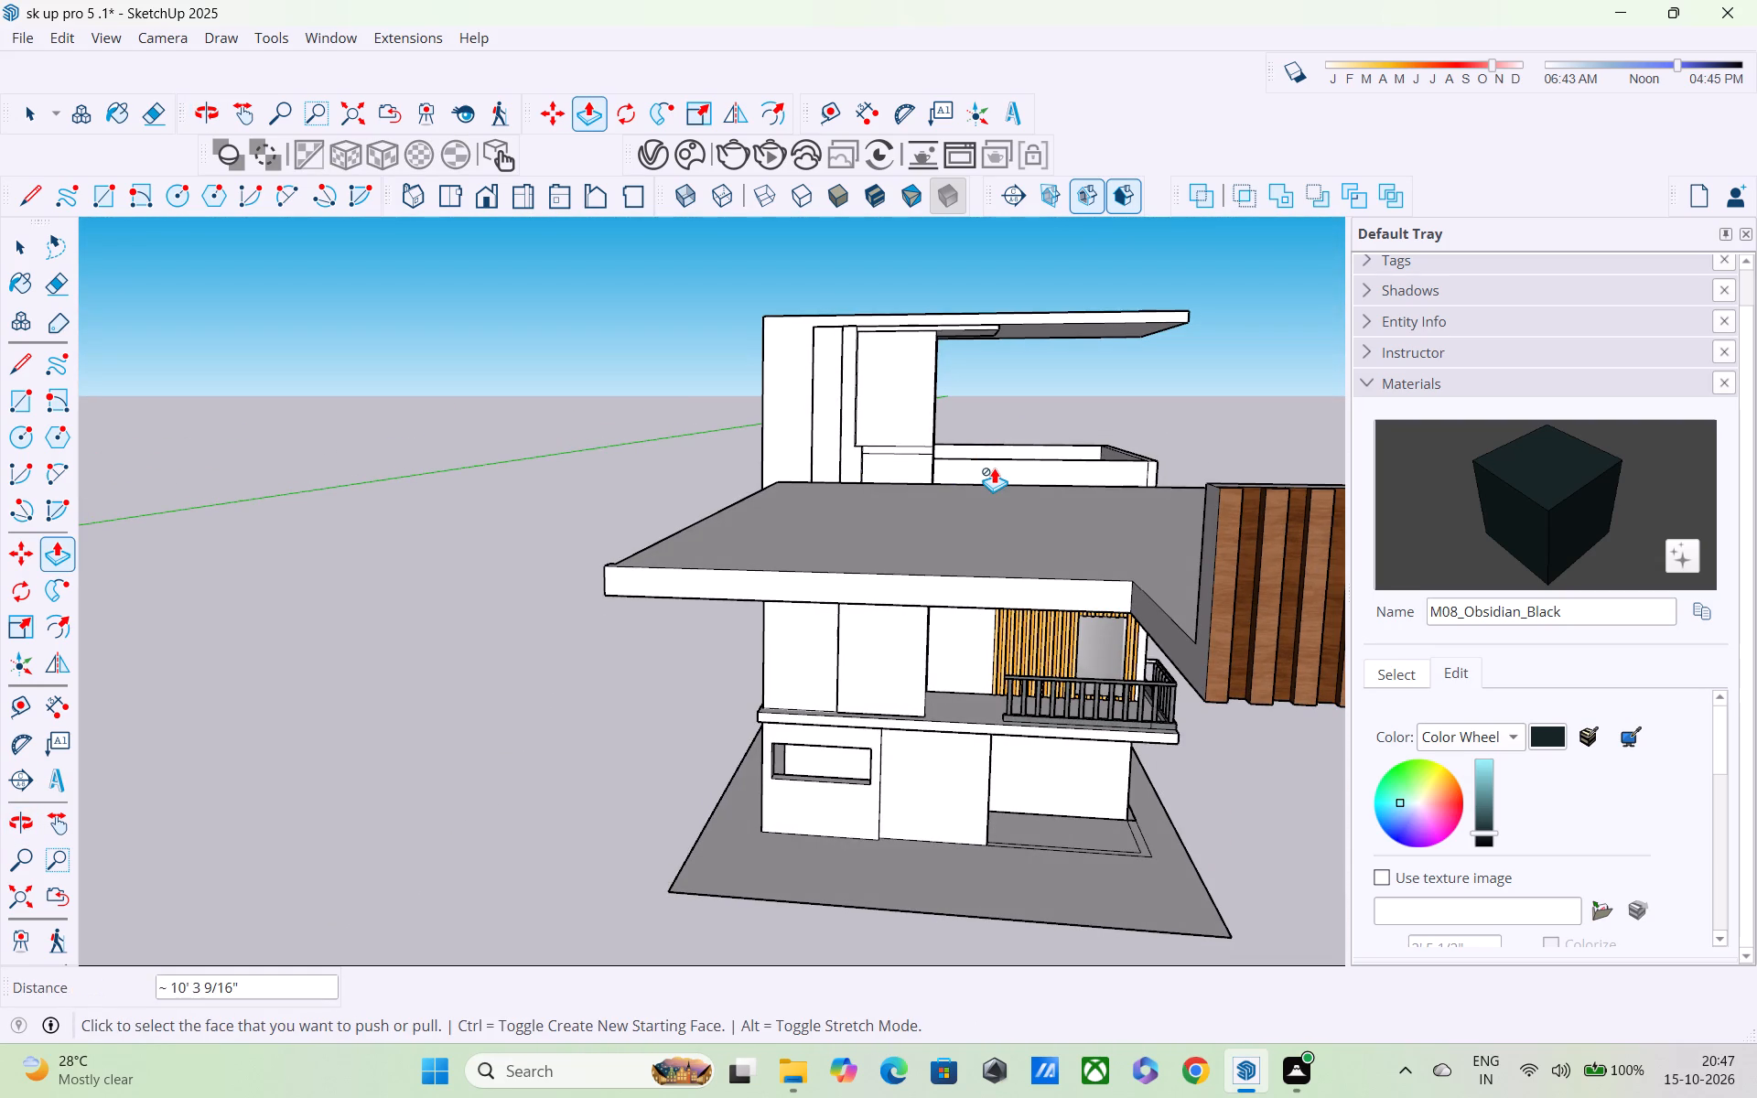
middle_click_drag(1005, 485, 1074, 604)
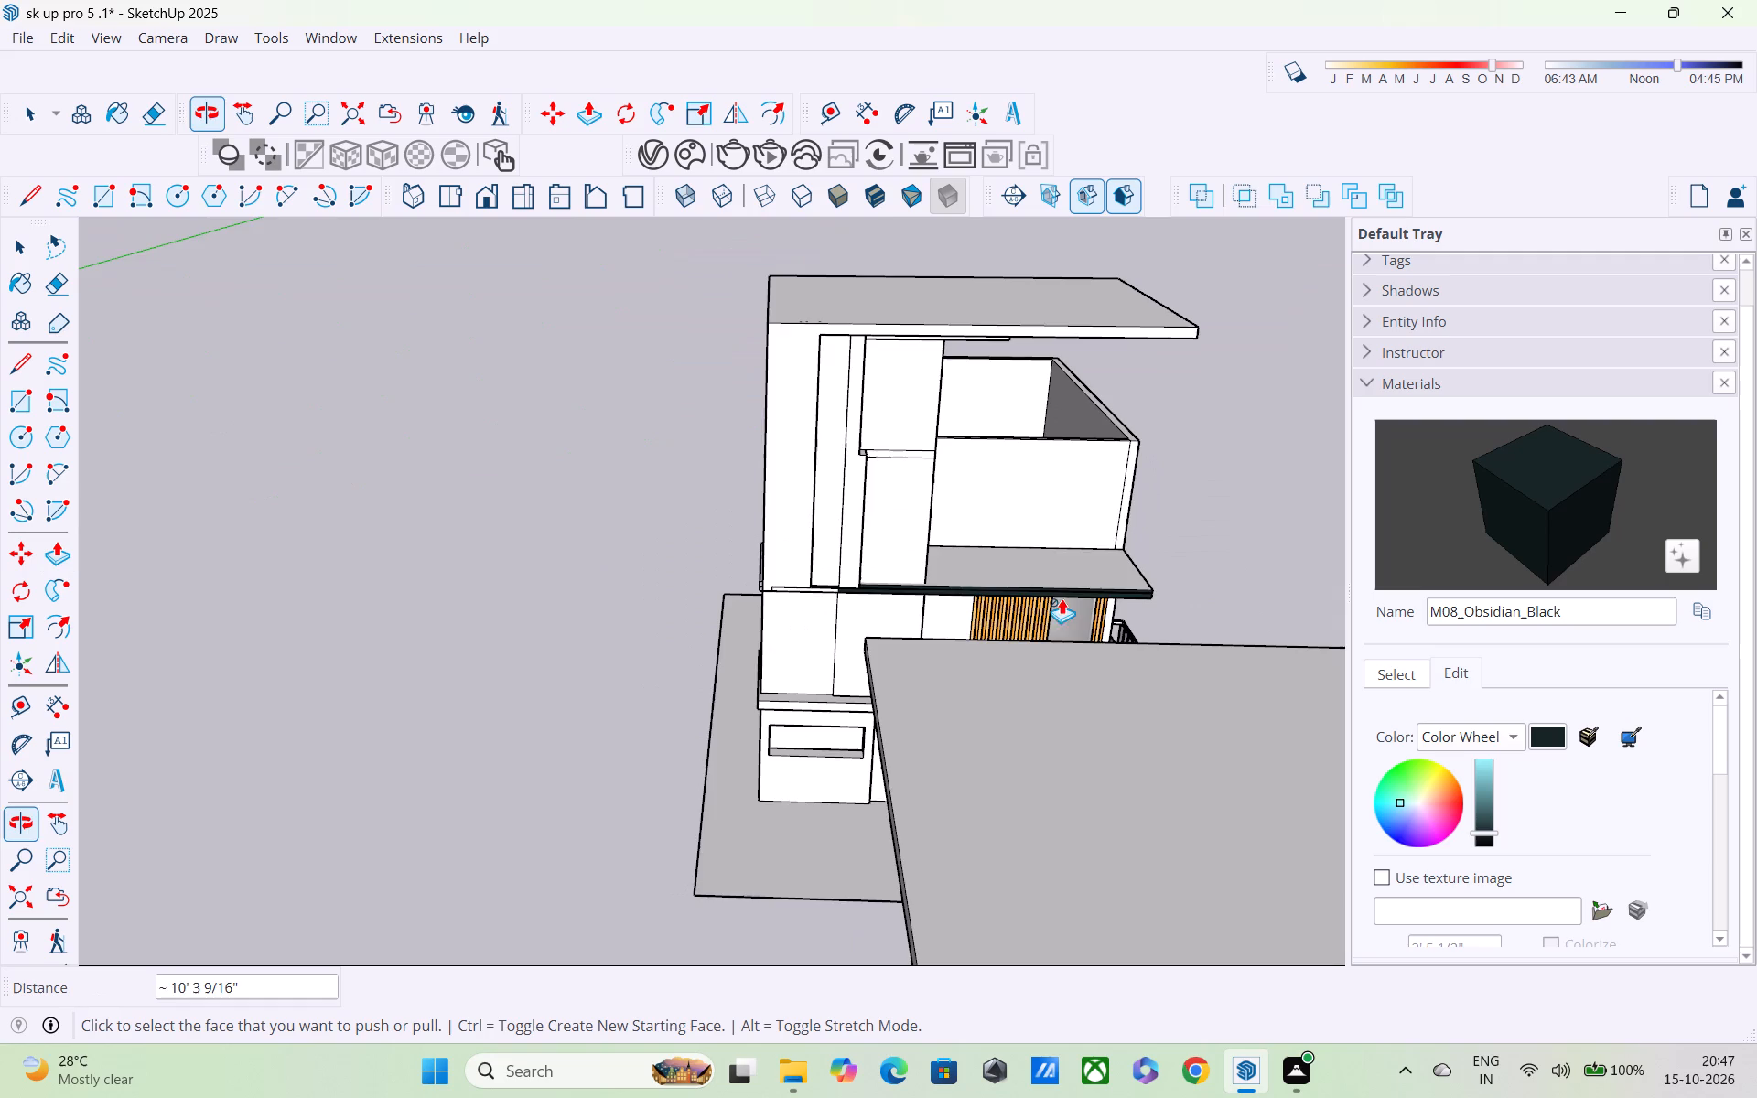
scroll(928, 530, "up", 4)
middle_click_drag(860, 501, 862, 324)
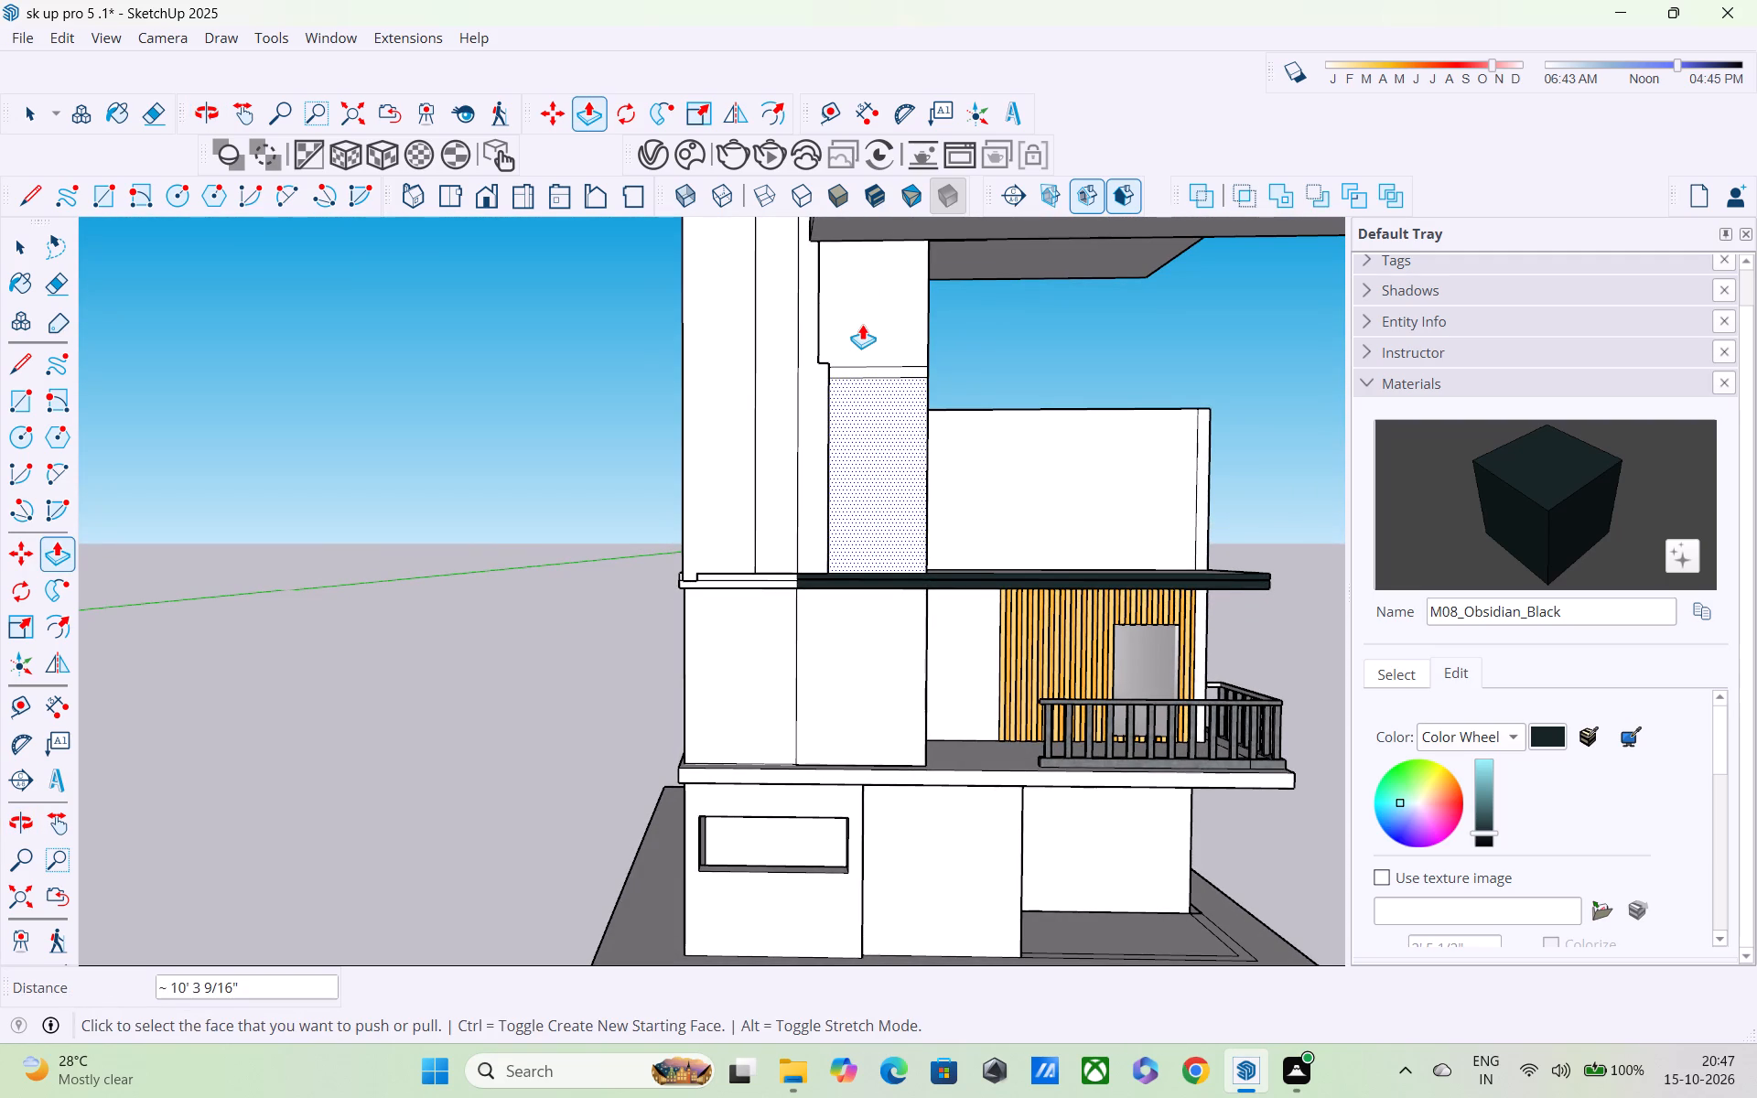
scroll(843, 342, "up", 2)
middle_click_drag(836, 353, 833, 382)
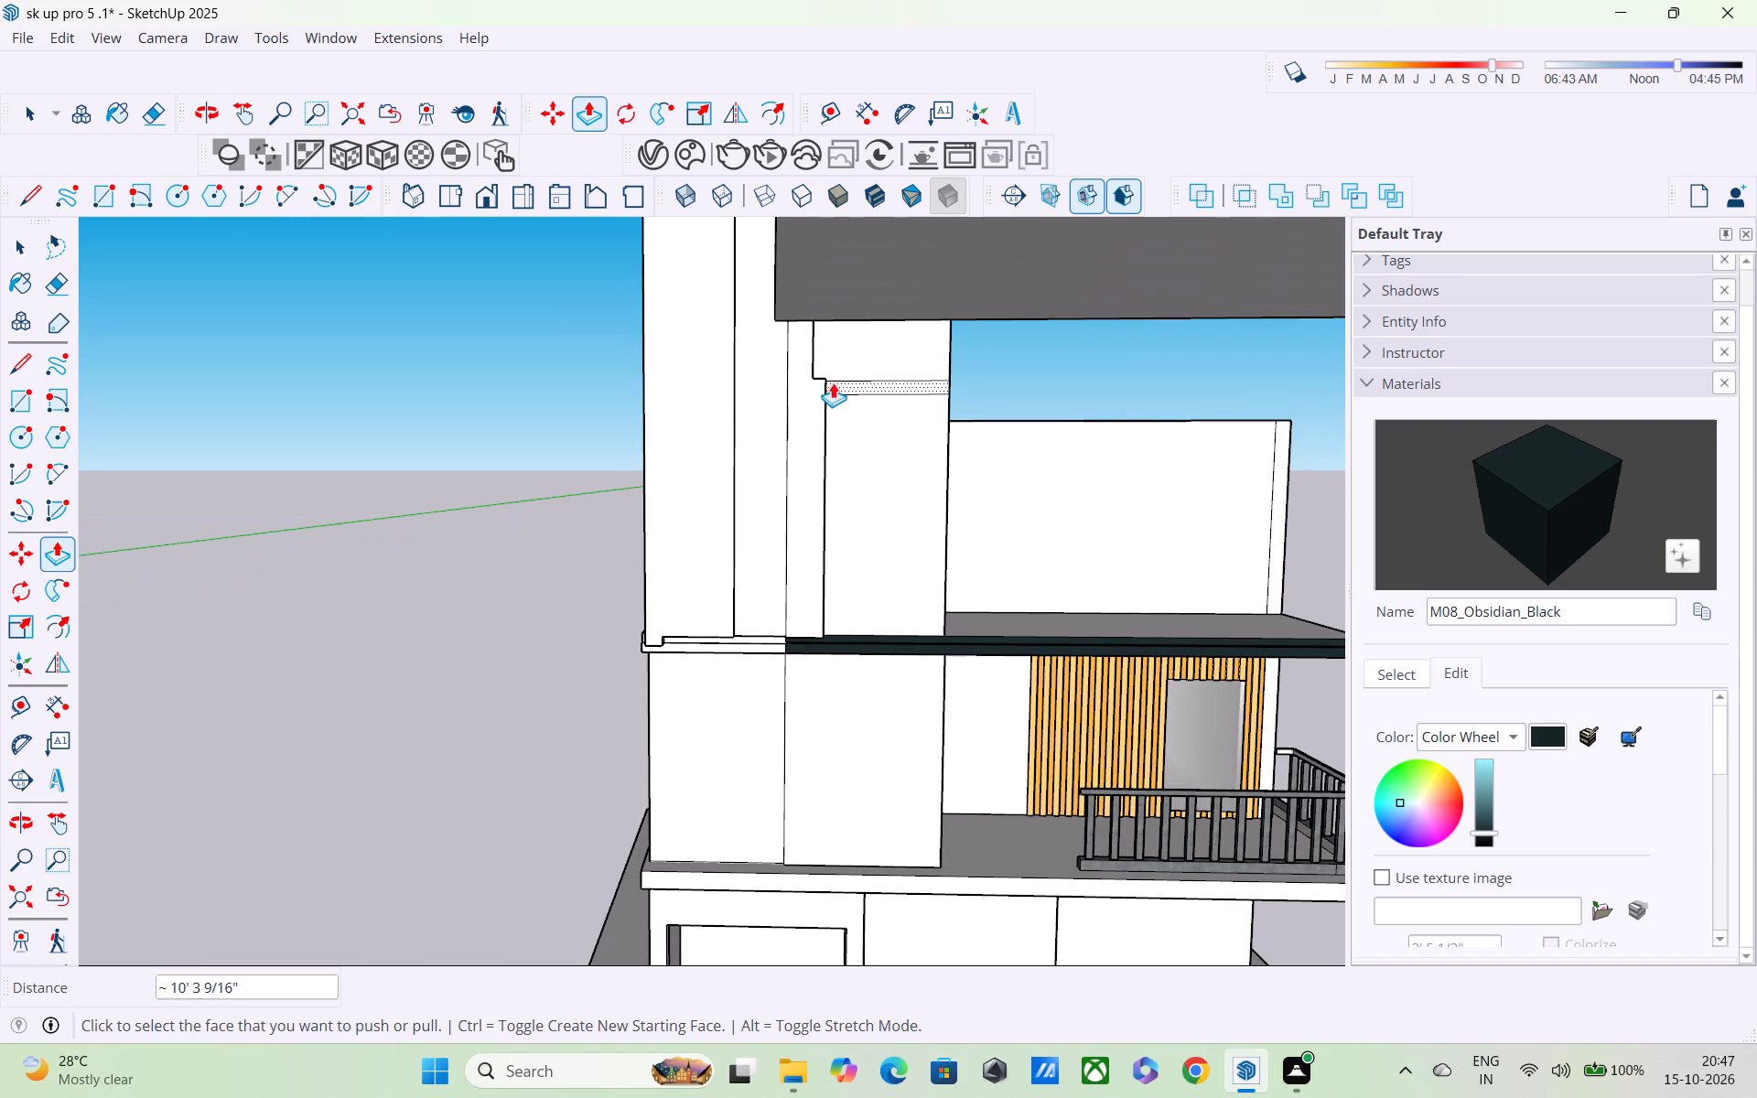
middle_click_drag(833, 390, 846, 457, "shift")
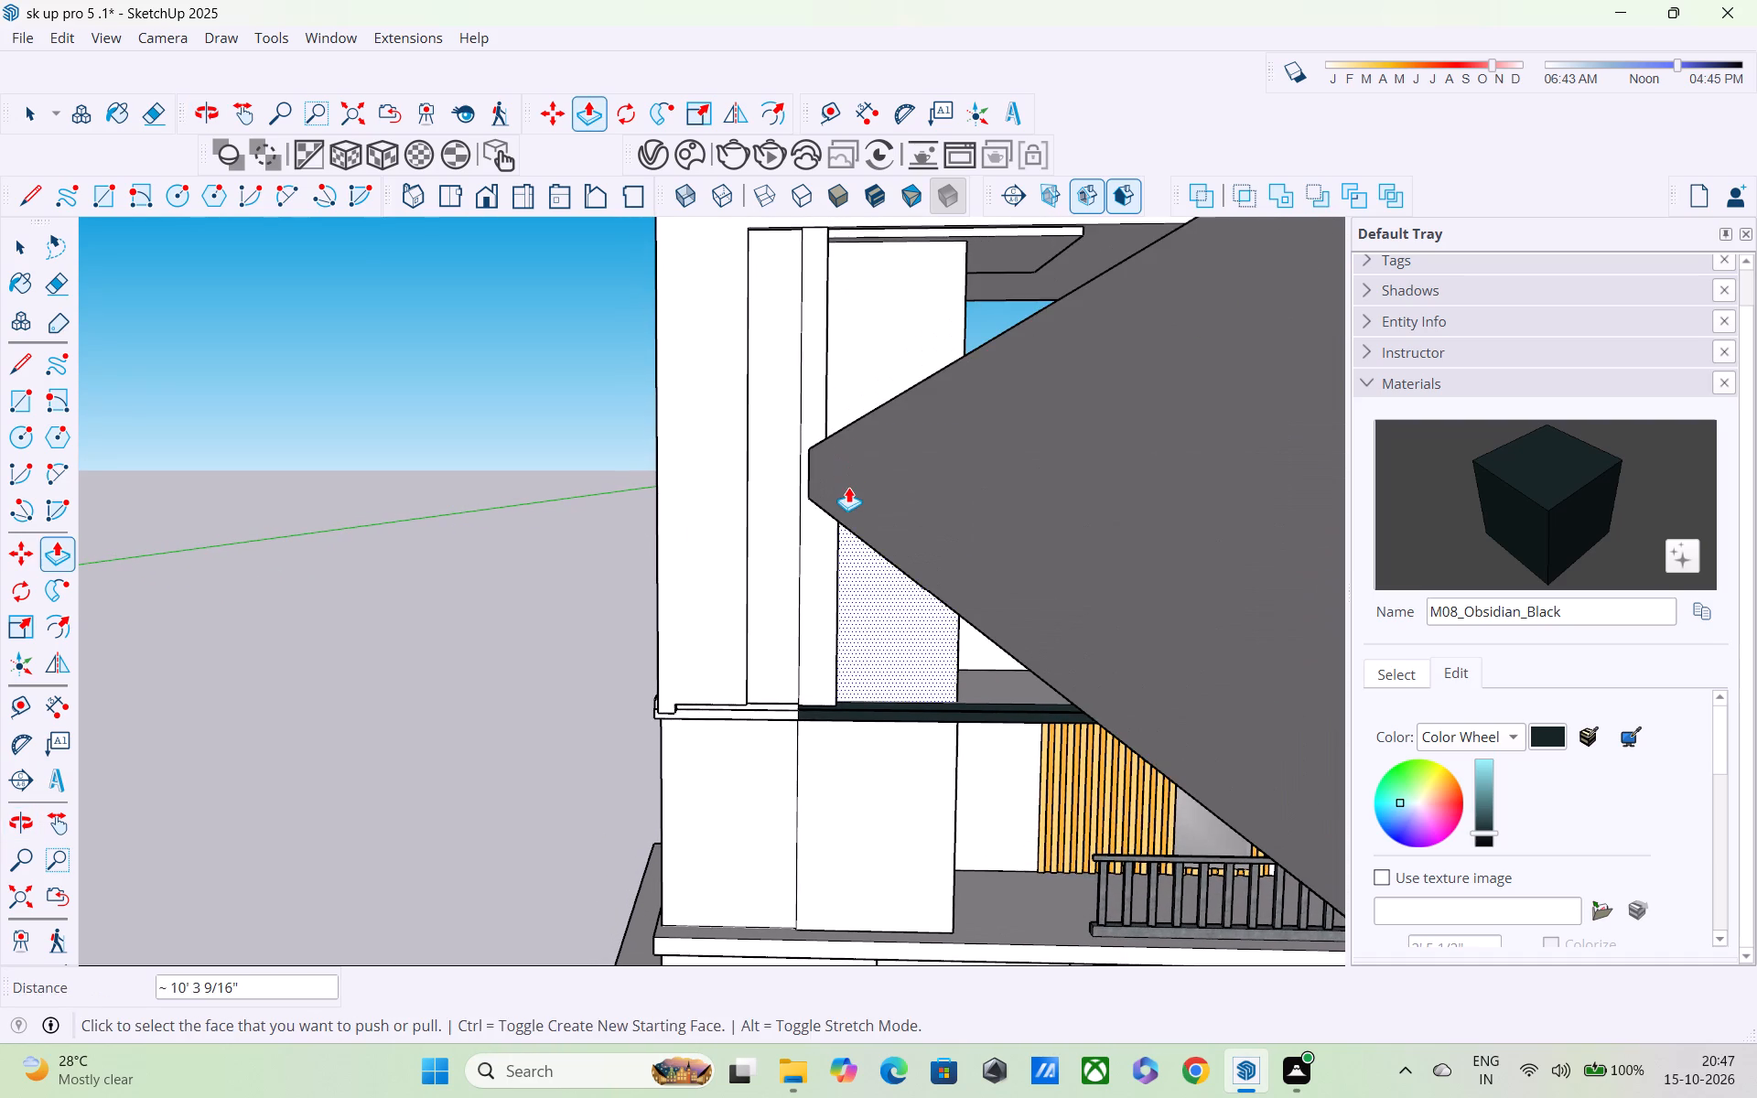
Pull the bottom end face of the tower's vertical front strip down 10" over the front of the ledge.
scroll(848, 487, "up", 1, "shift")
middle_click_drag(848, 487, 874, 284, "shift")
scroll(874, 312, "down", 4)
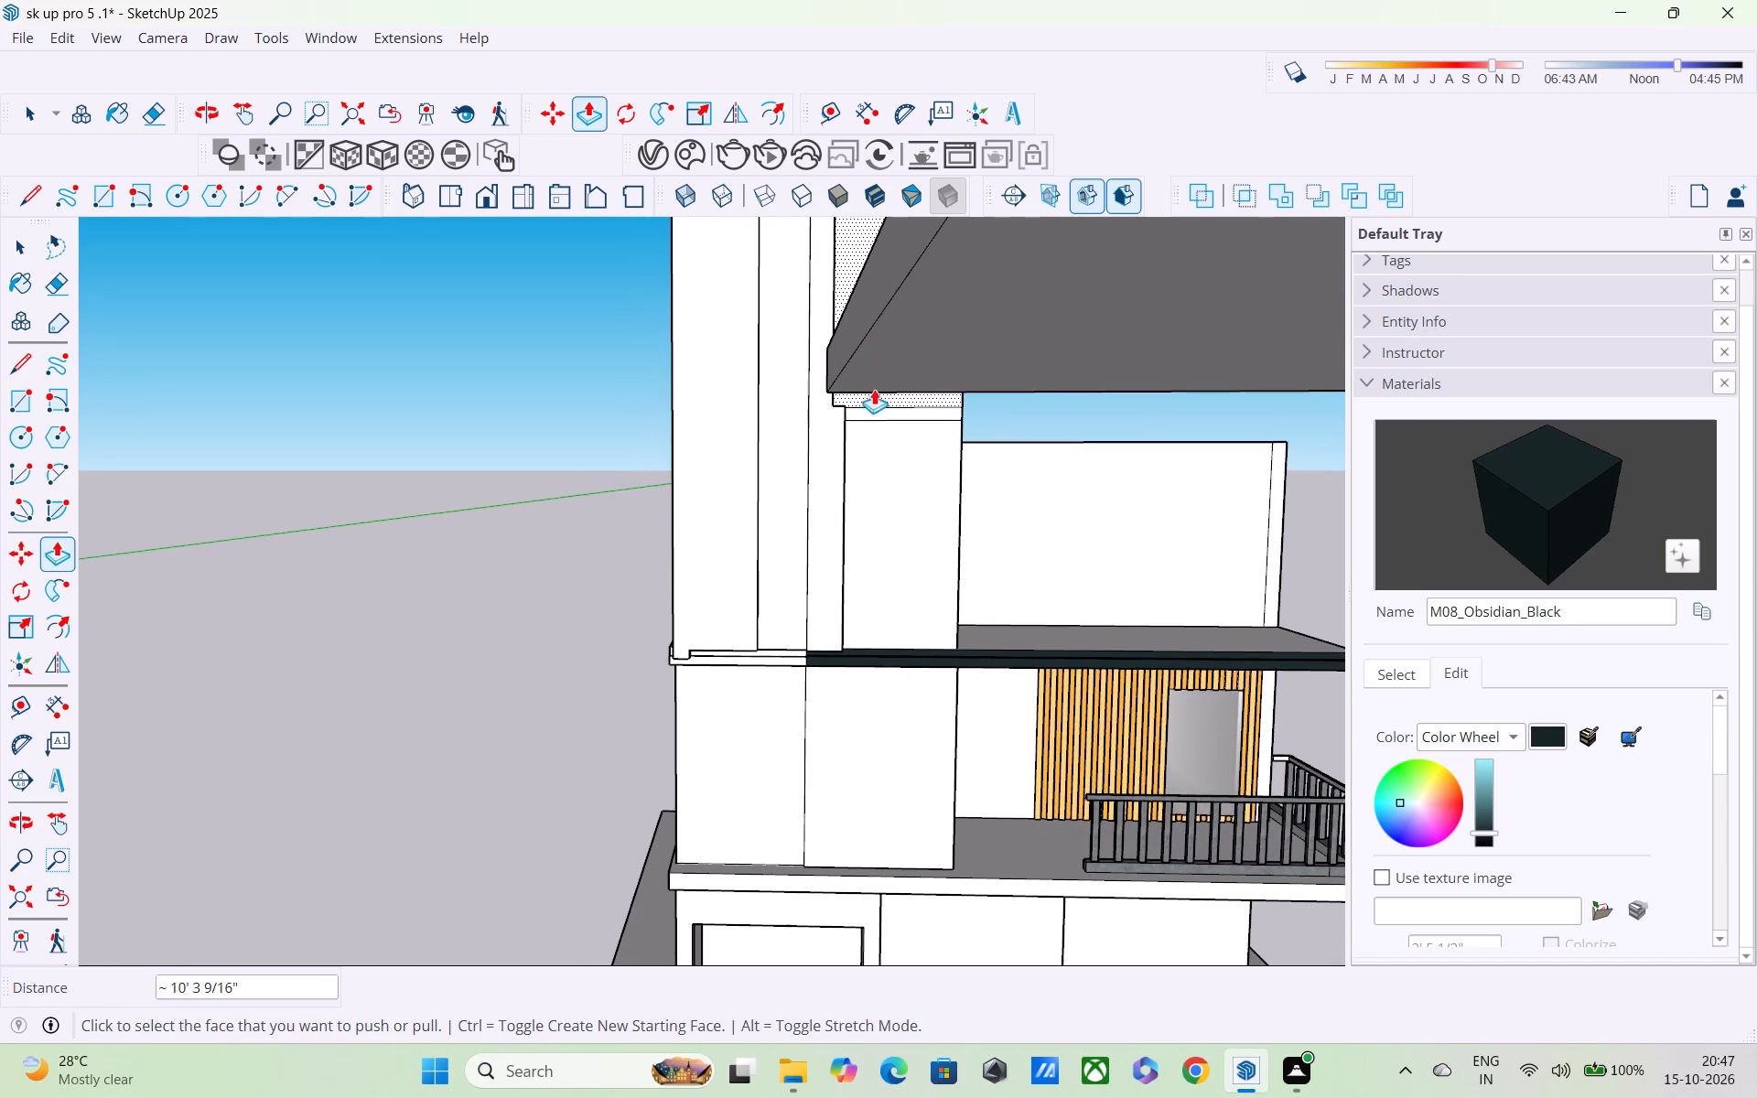
scroll(874, 394, "down", 2)
scroll(864, 417, "up", 10)
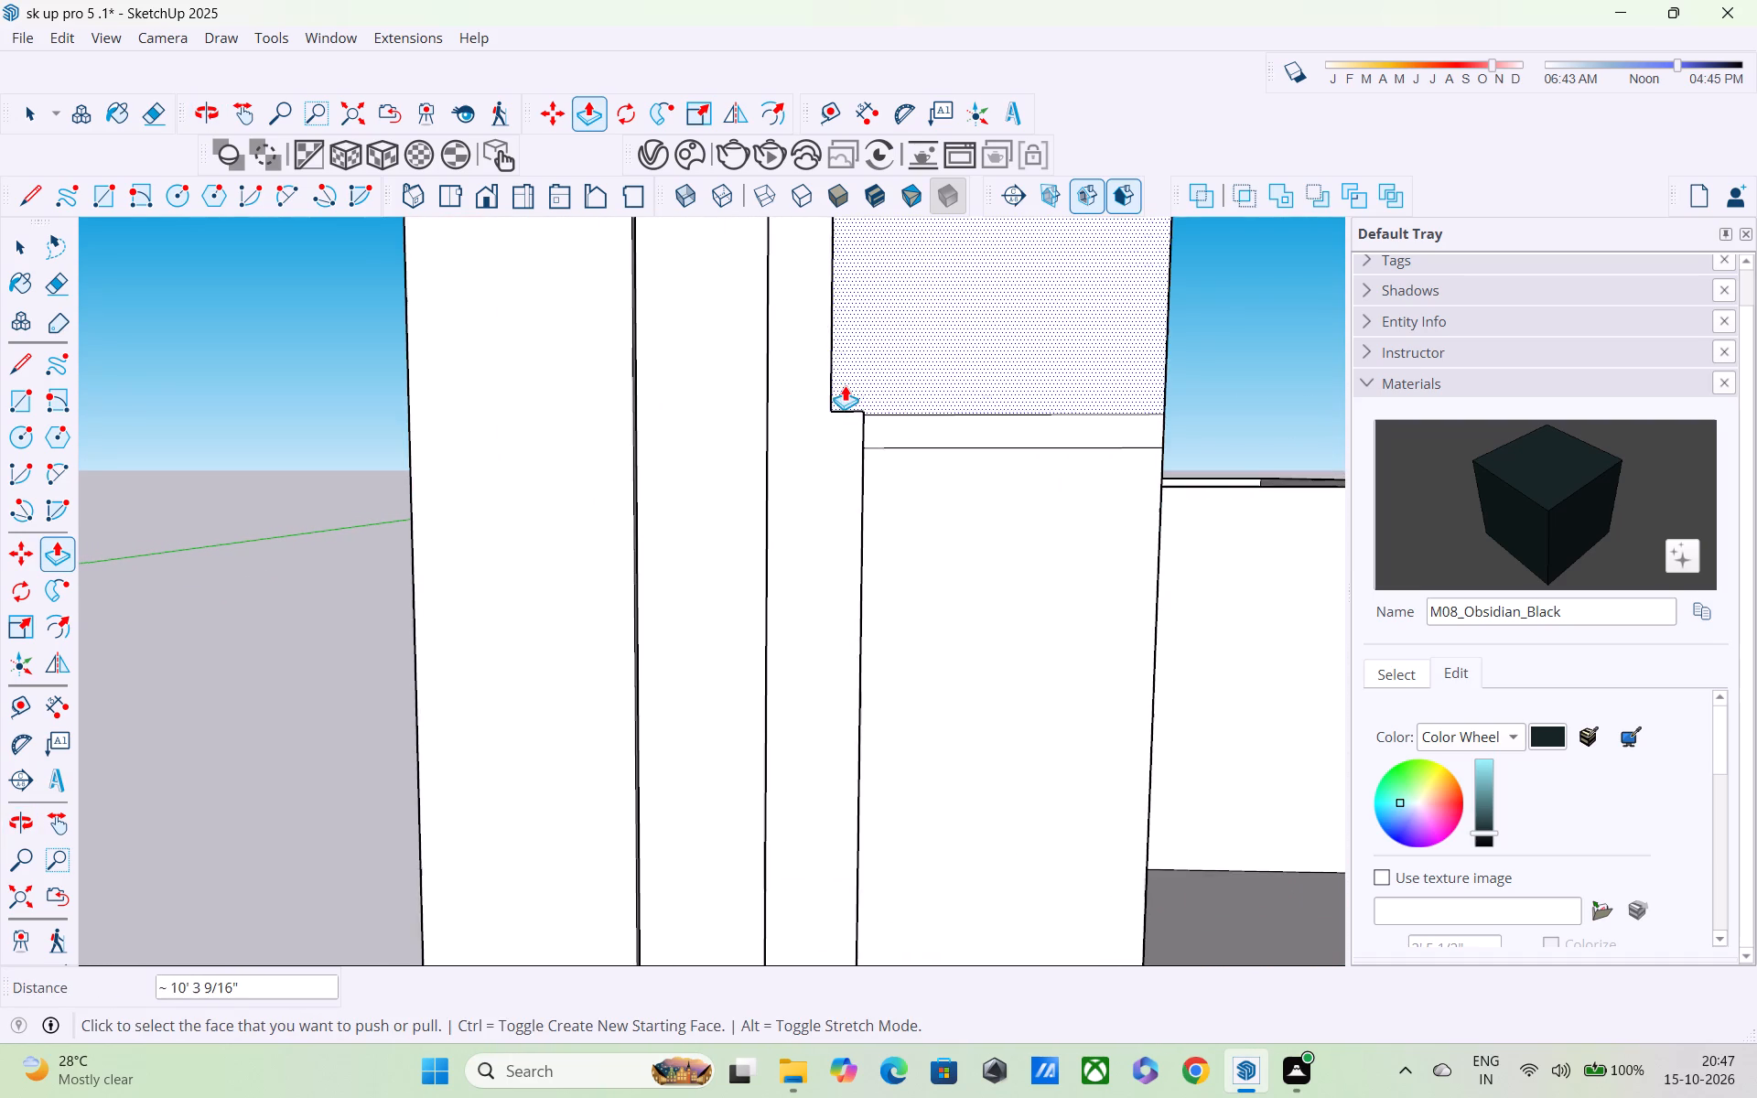
scroll(849, 391, "down", 3)
middle_click_drag(861, 407, 858, 458)
scroll(858, 458, "up", 5)
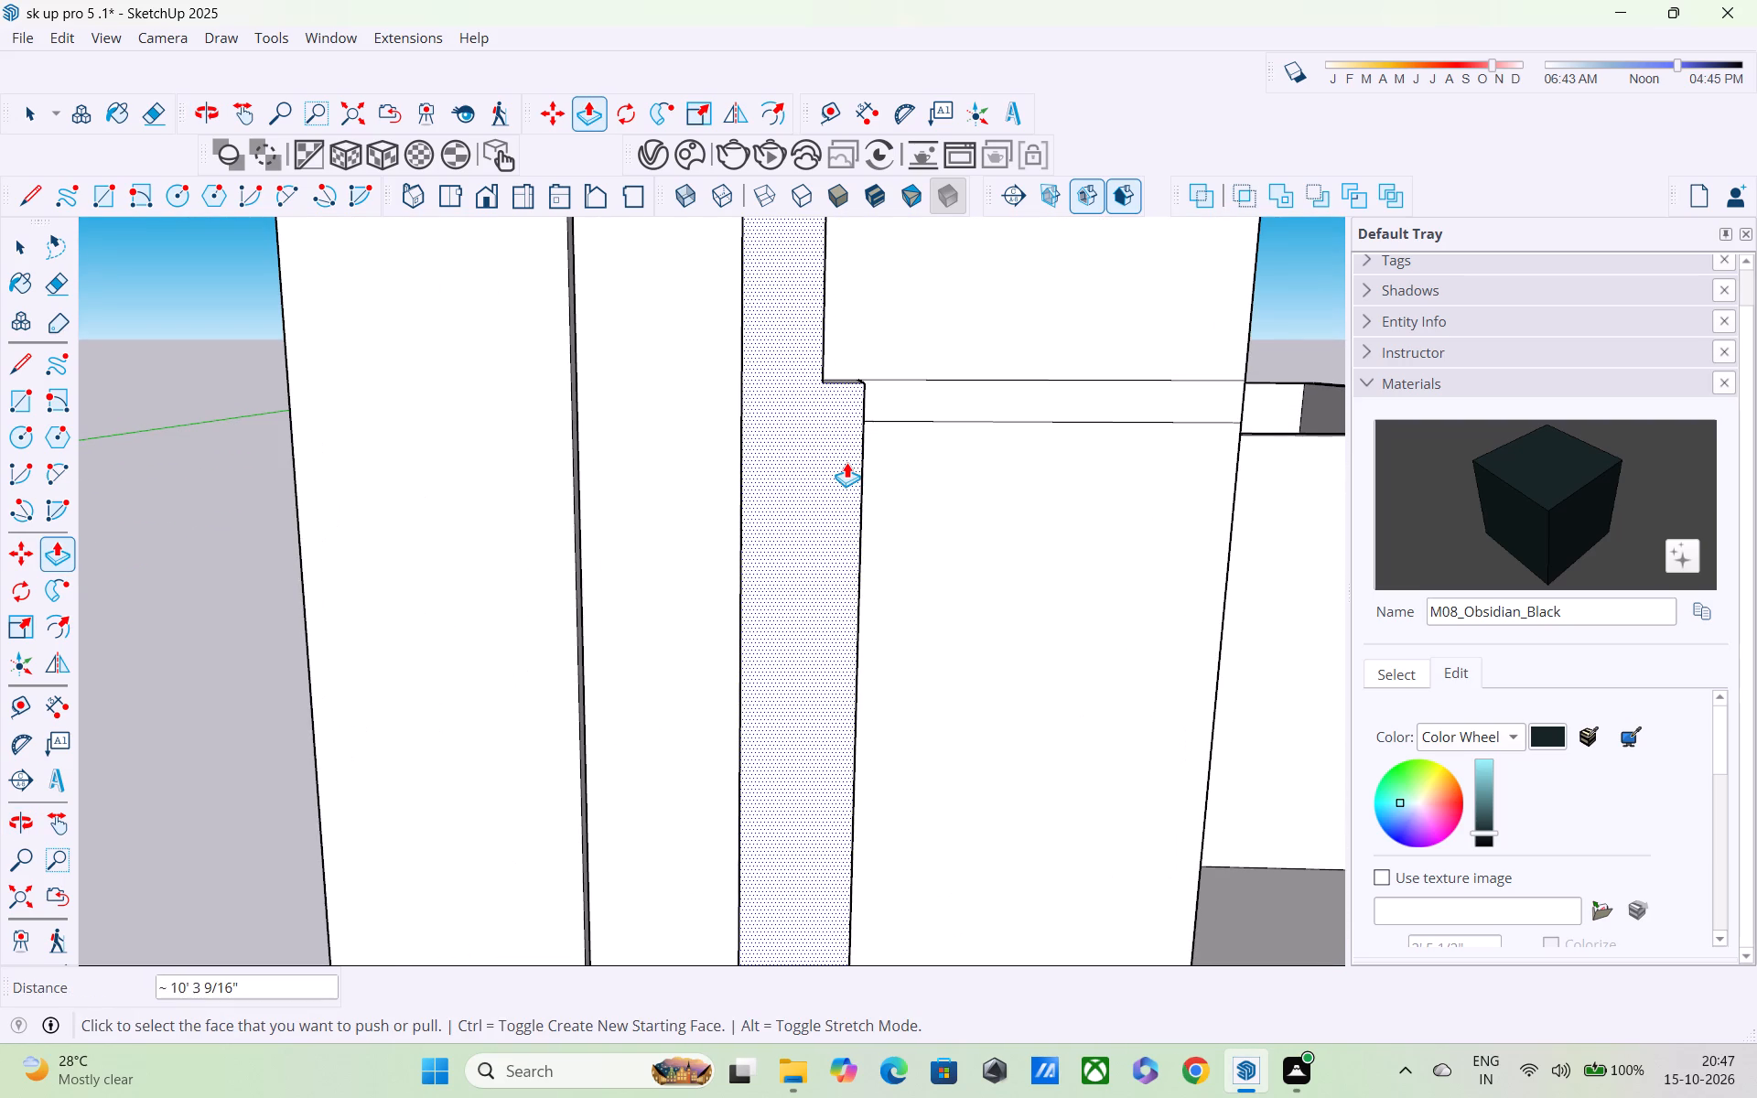
key("p")
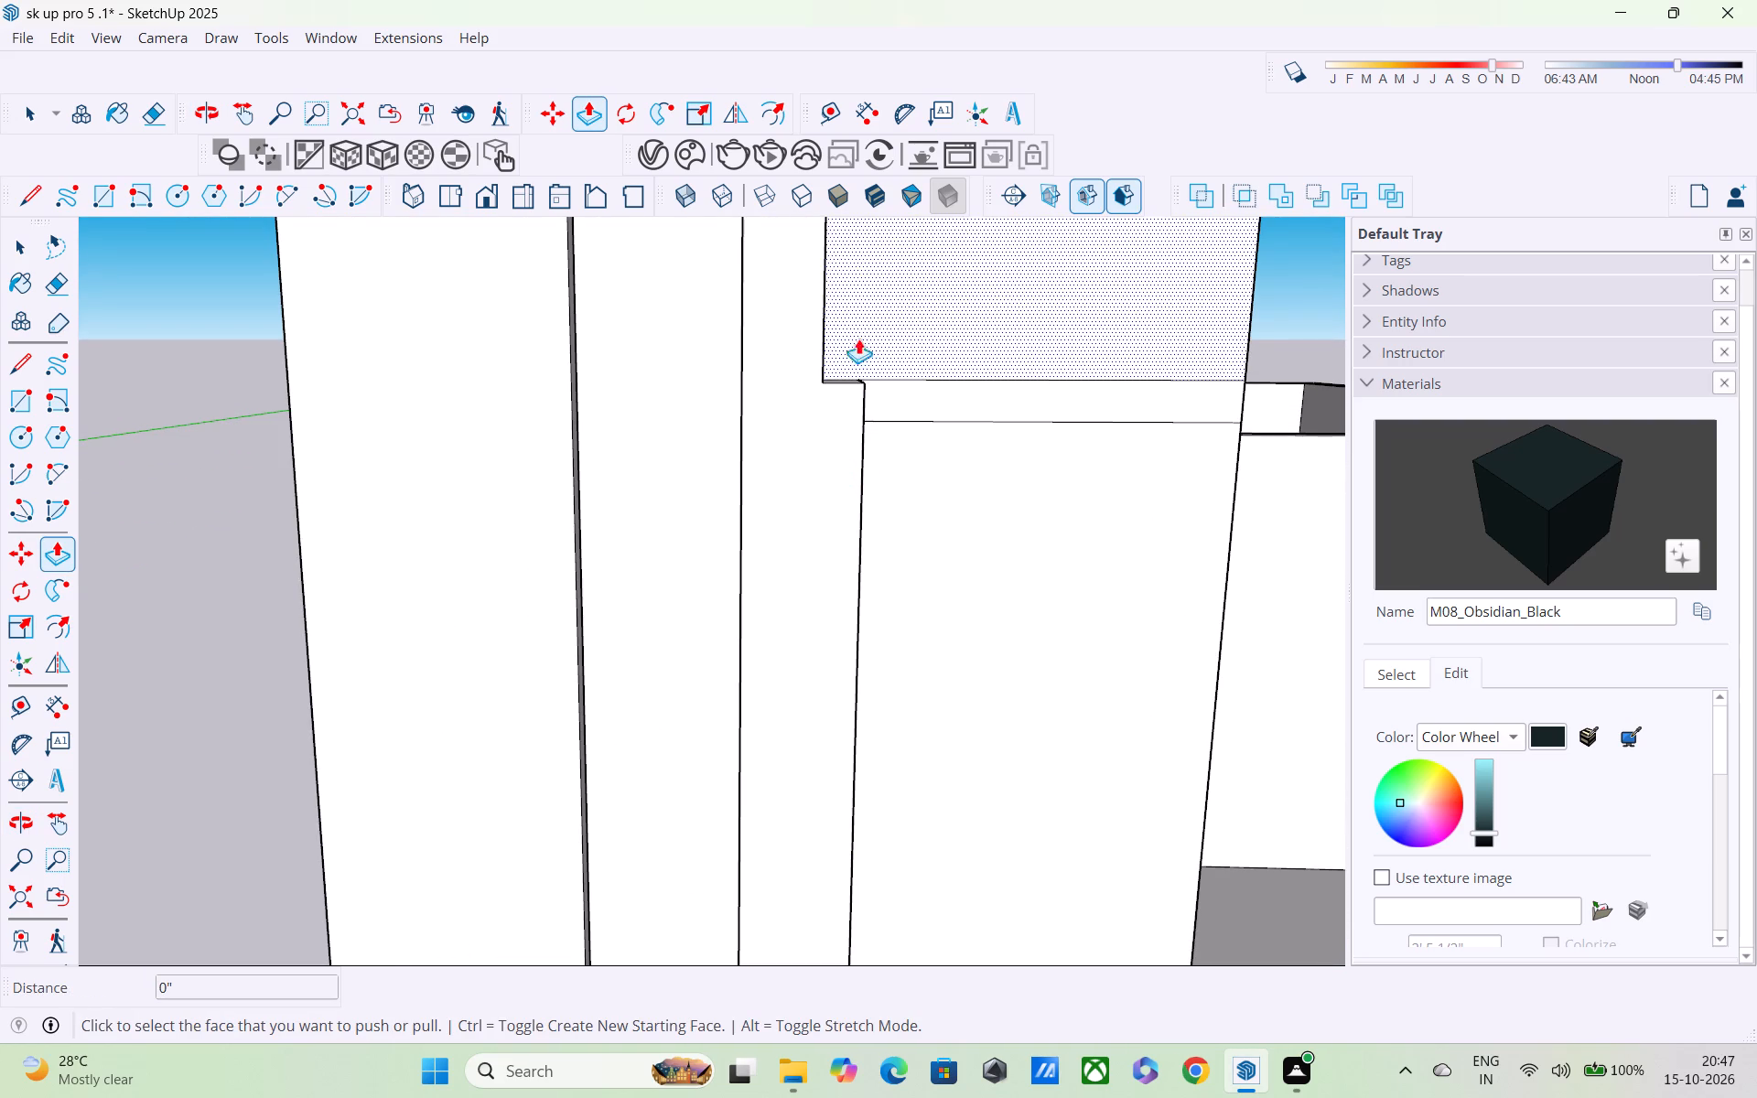
scroll(832, 372, "up", 3)
middle_click_drag(846, 360, 788, 496)
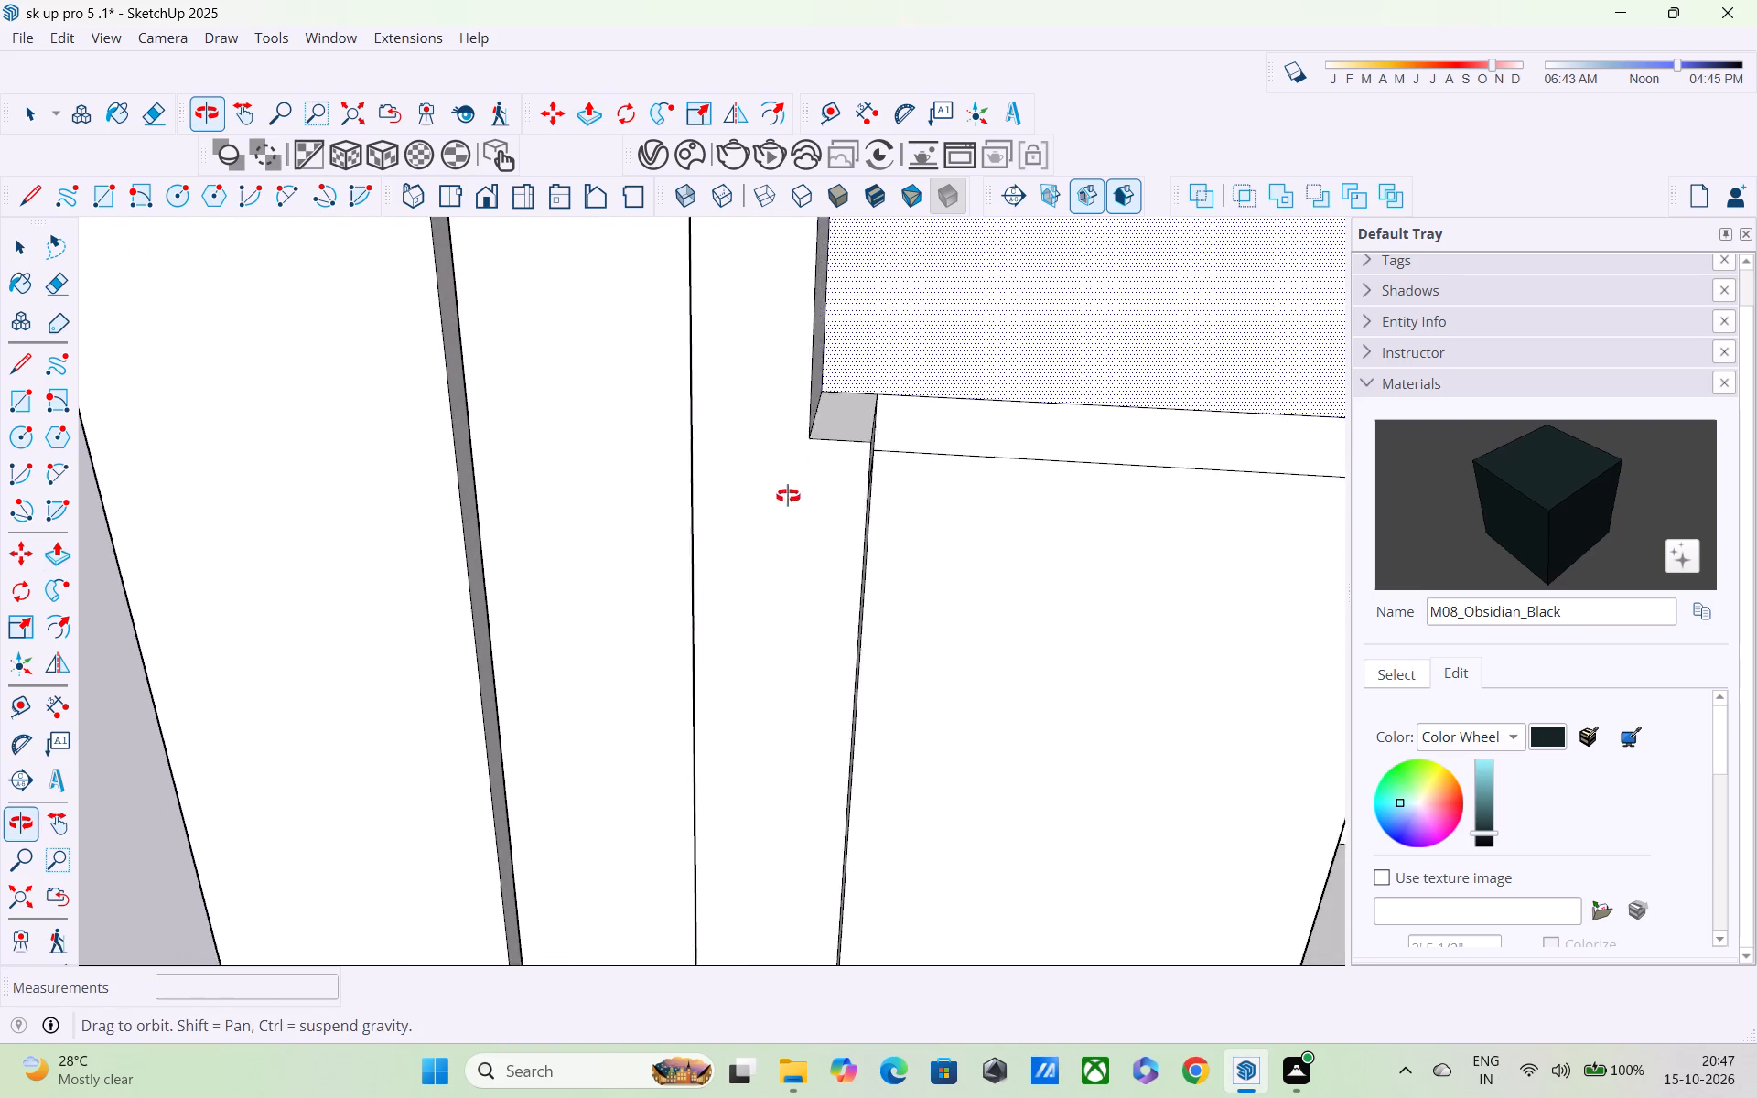
middle_click_drag(788, 496, 758, 522)
scroll(835, 419, "down", 3)
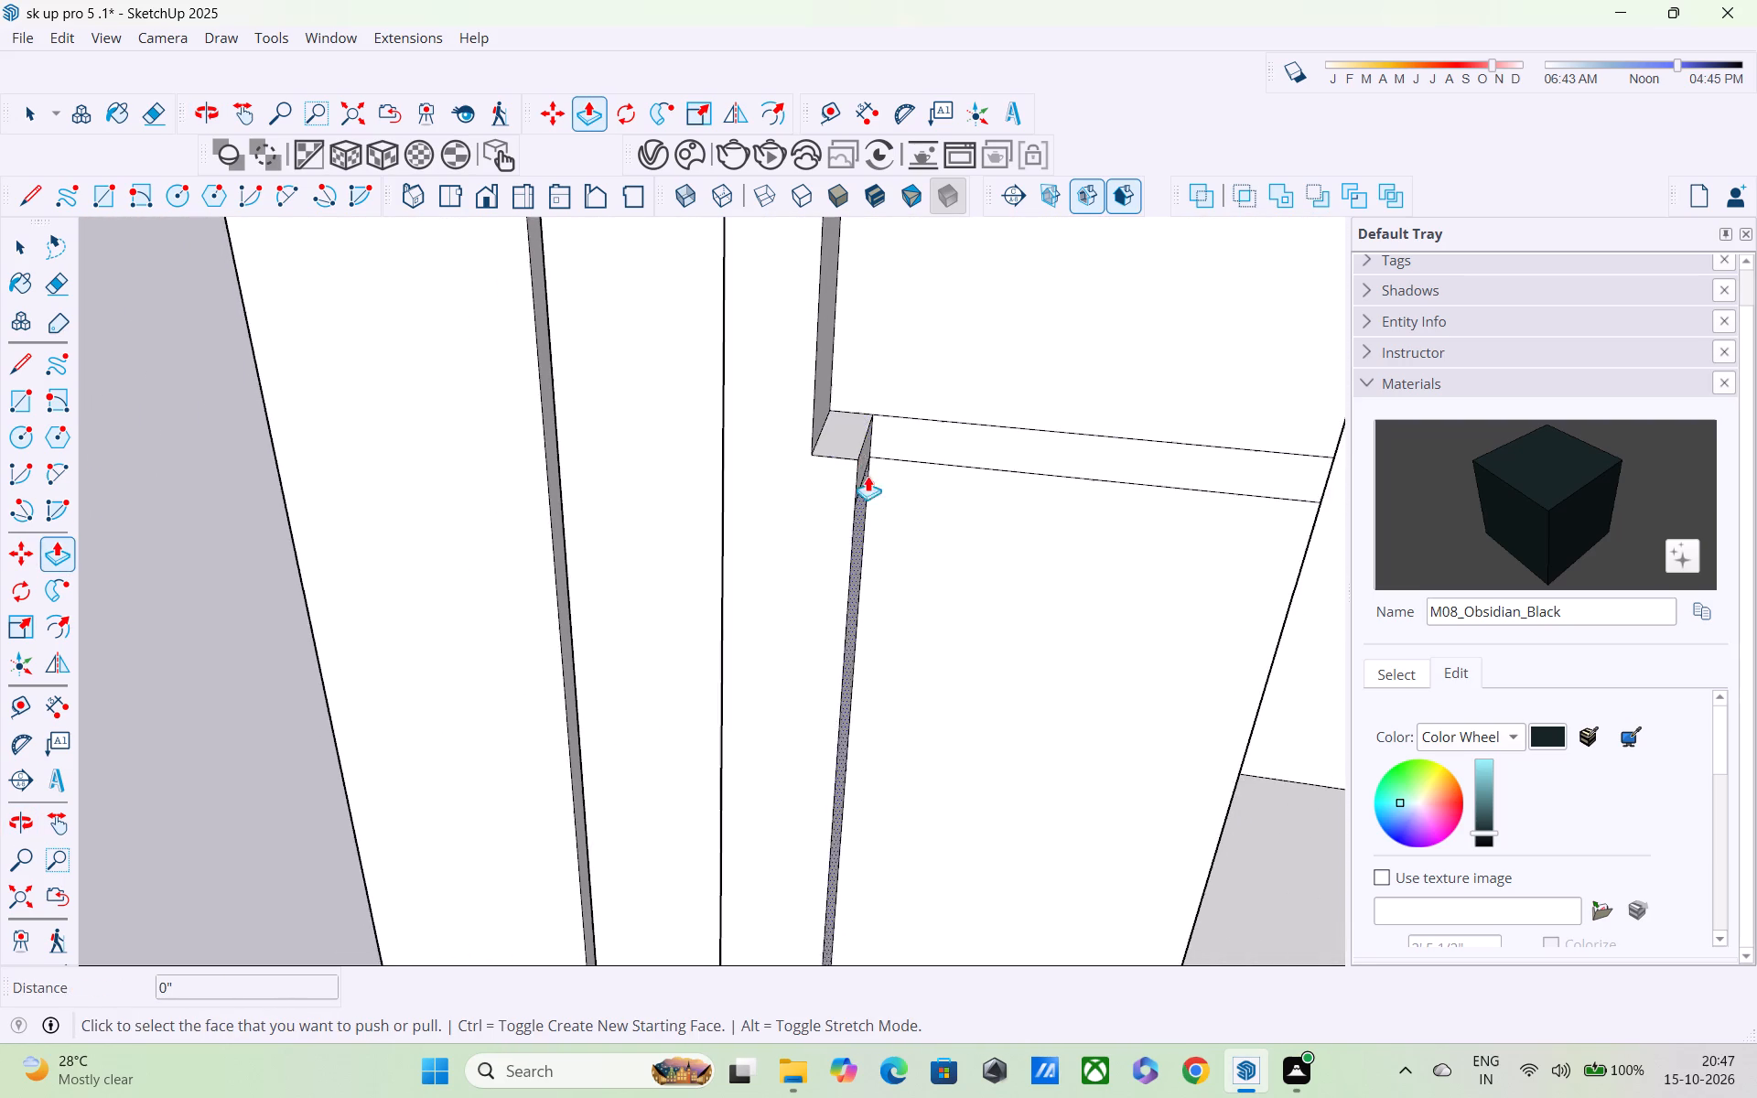
middle_click_drag(868, 474, 946, 124)
middle_click_drag(938, 545, 858, 56, "shift")
scroll(861, 113, "down", 2)
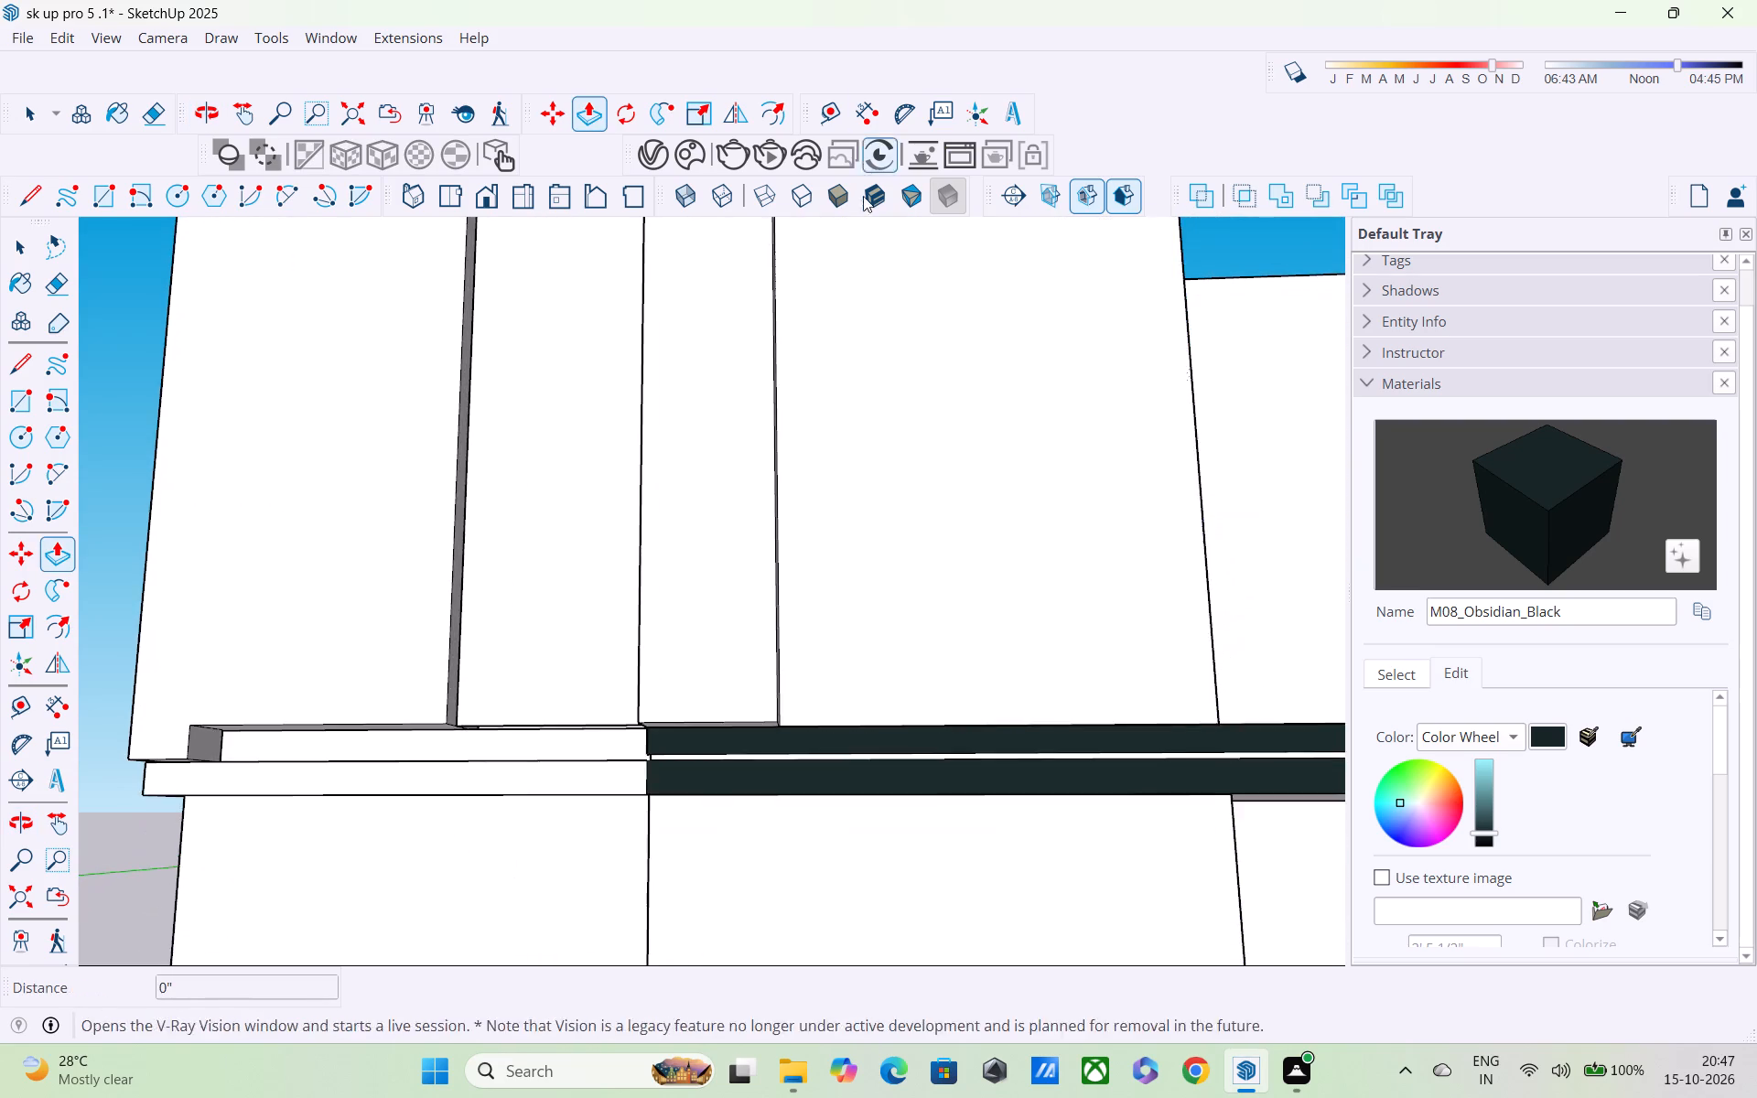
scroll(863, 196, "down", 2)
middle_click_drag(695, 706, 716, 478)
scroll(723, 568, "up", 4)
left_click(726, 645)
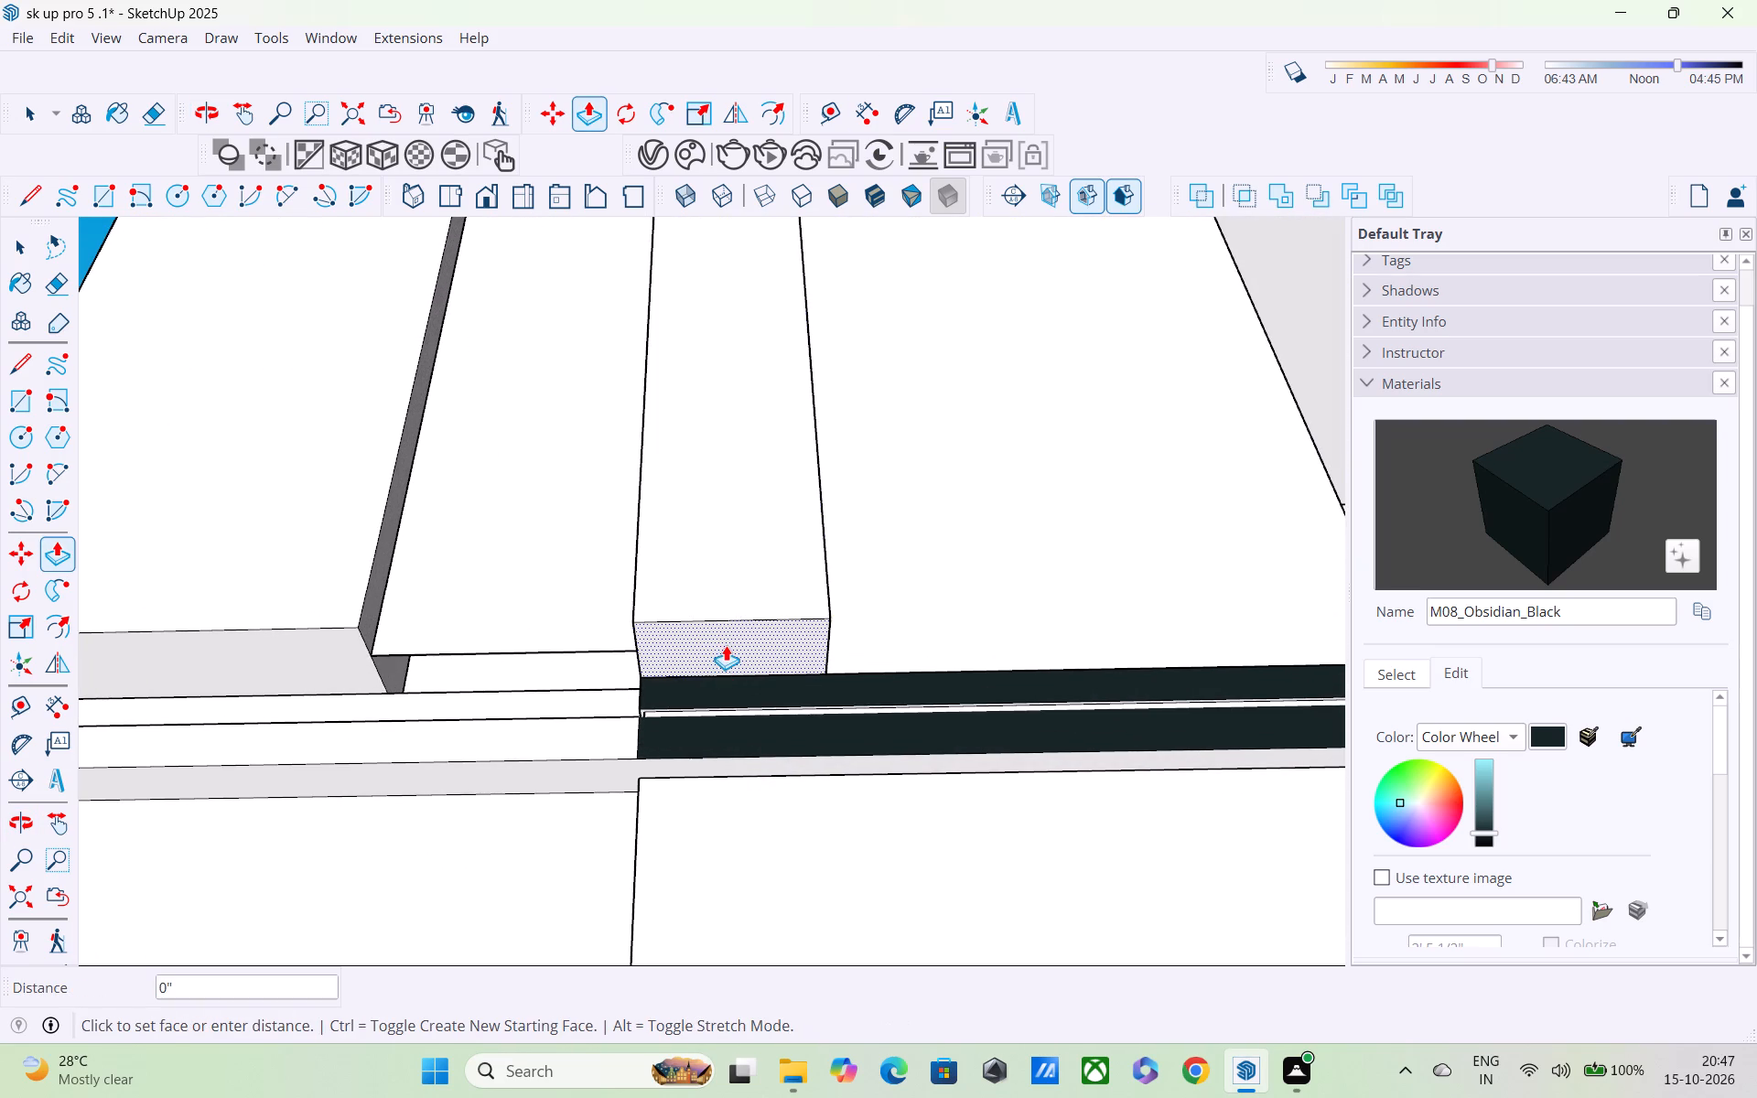
scroll(737, 758, "down", 4)
left_click(744, 776)
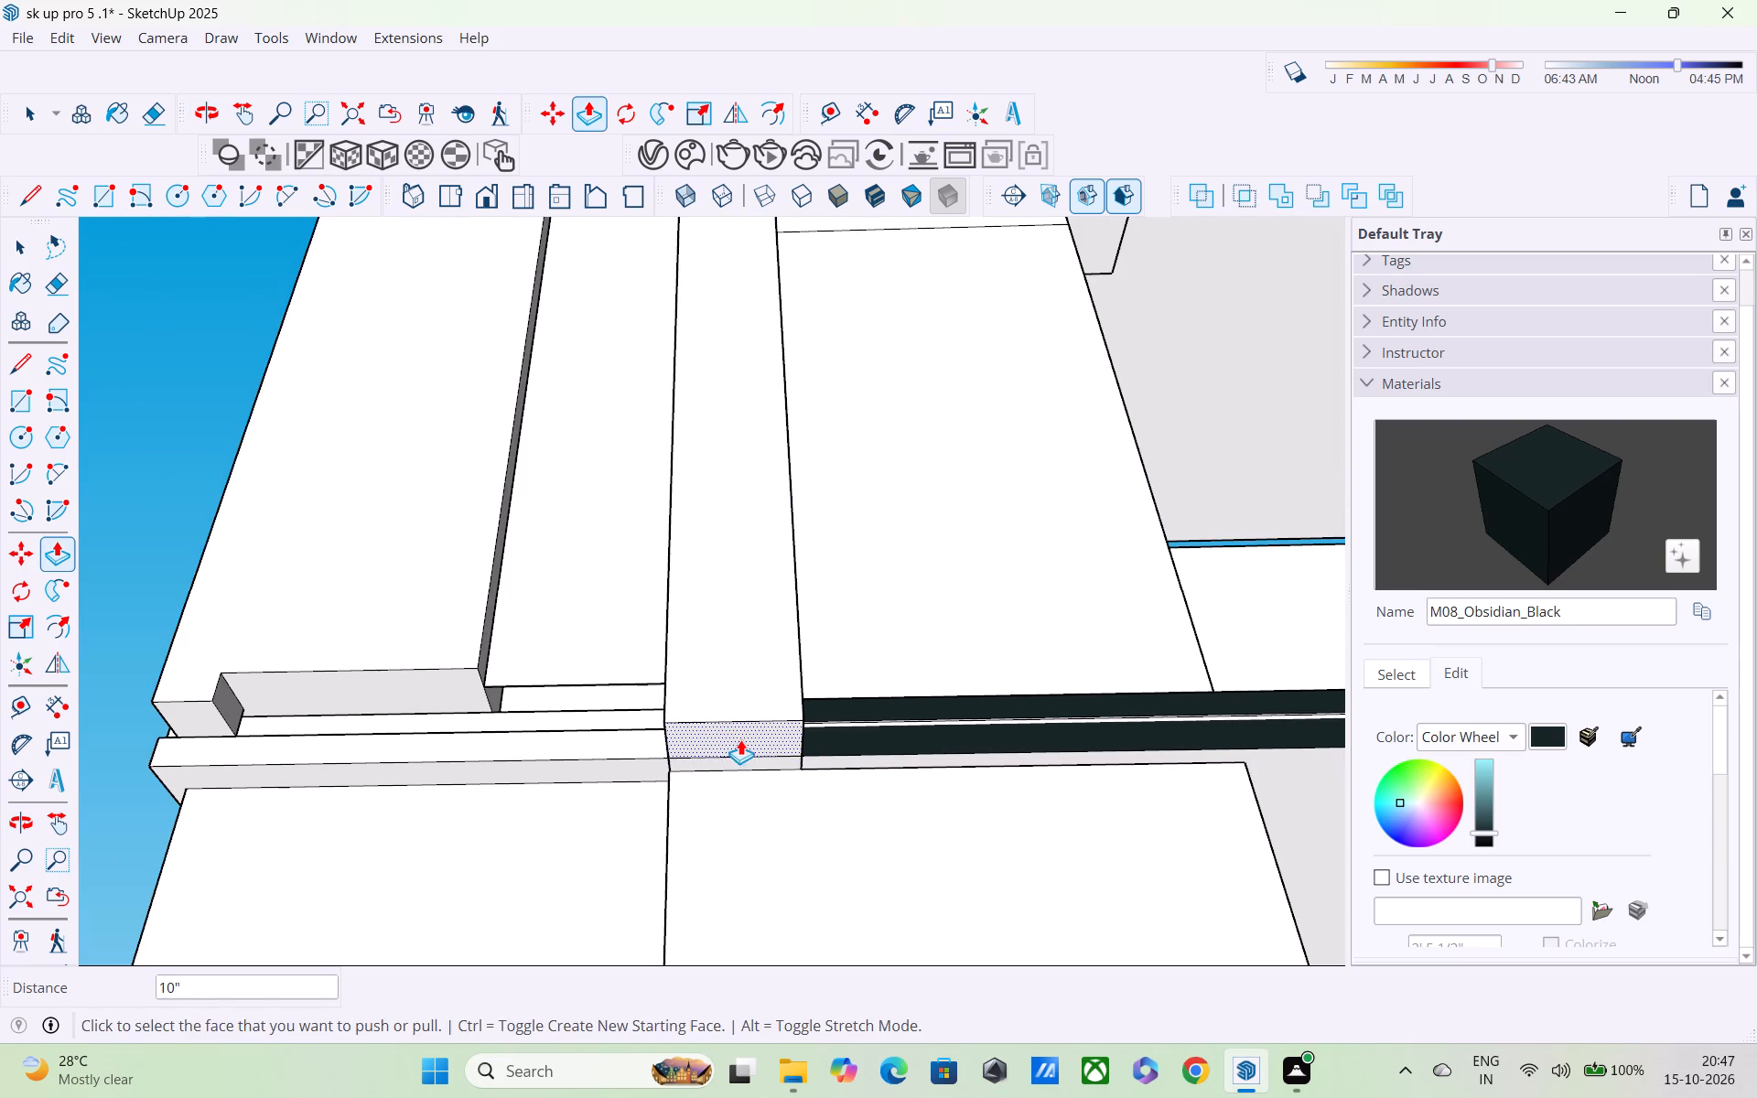
Extend the vertical front strip's bottom face down about 10' 9/16" to the projecting floor slab below.
left_click(739, 731)
scroll(744, 773, "down", 4)
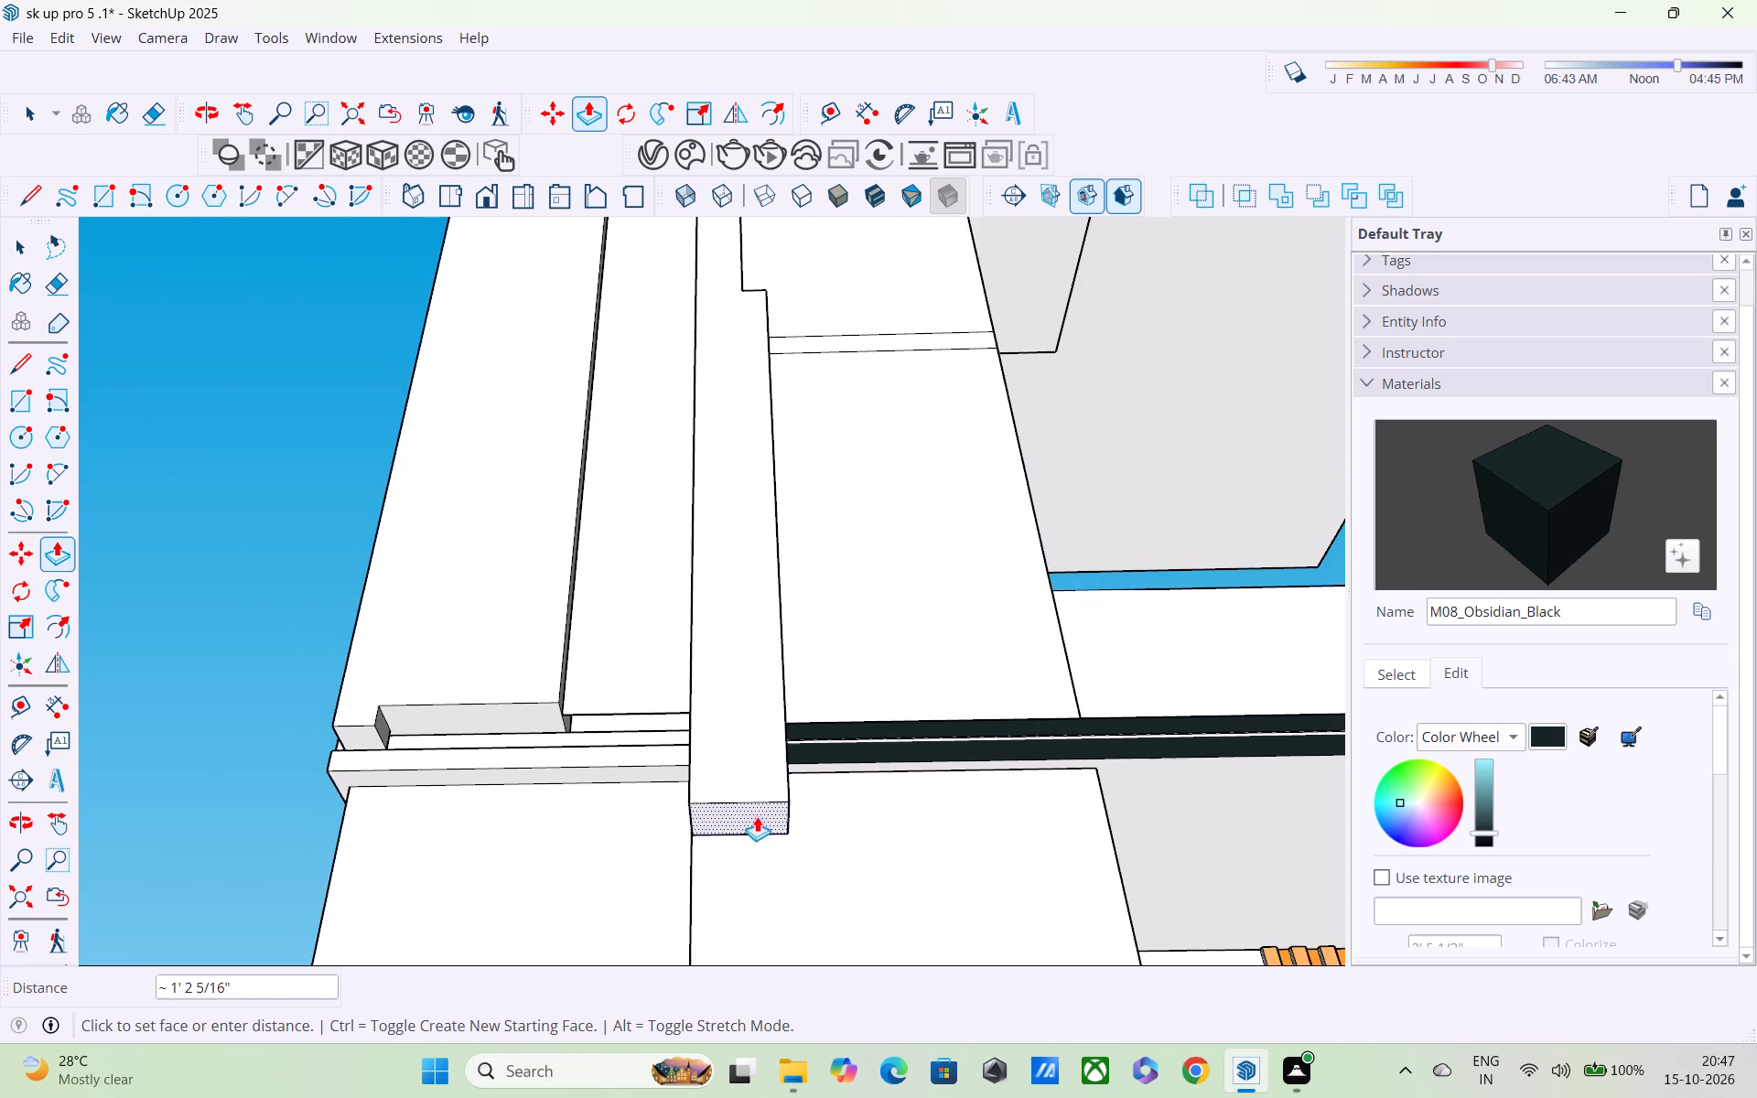
middle_click_drag(757, 816, 674, 402, "shift")
scroll(673, 410, "down", 4)
middle_click_drag(721, 693, 738, 811)
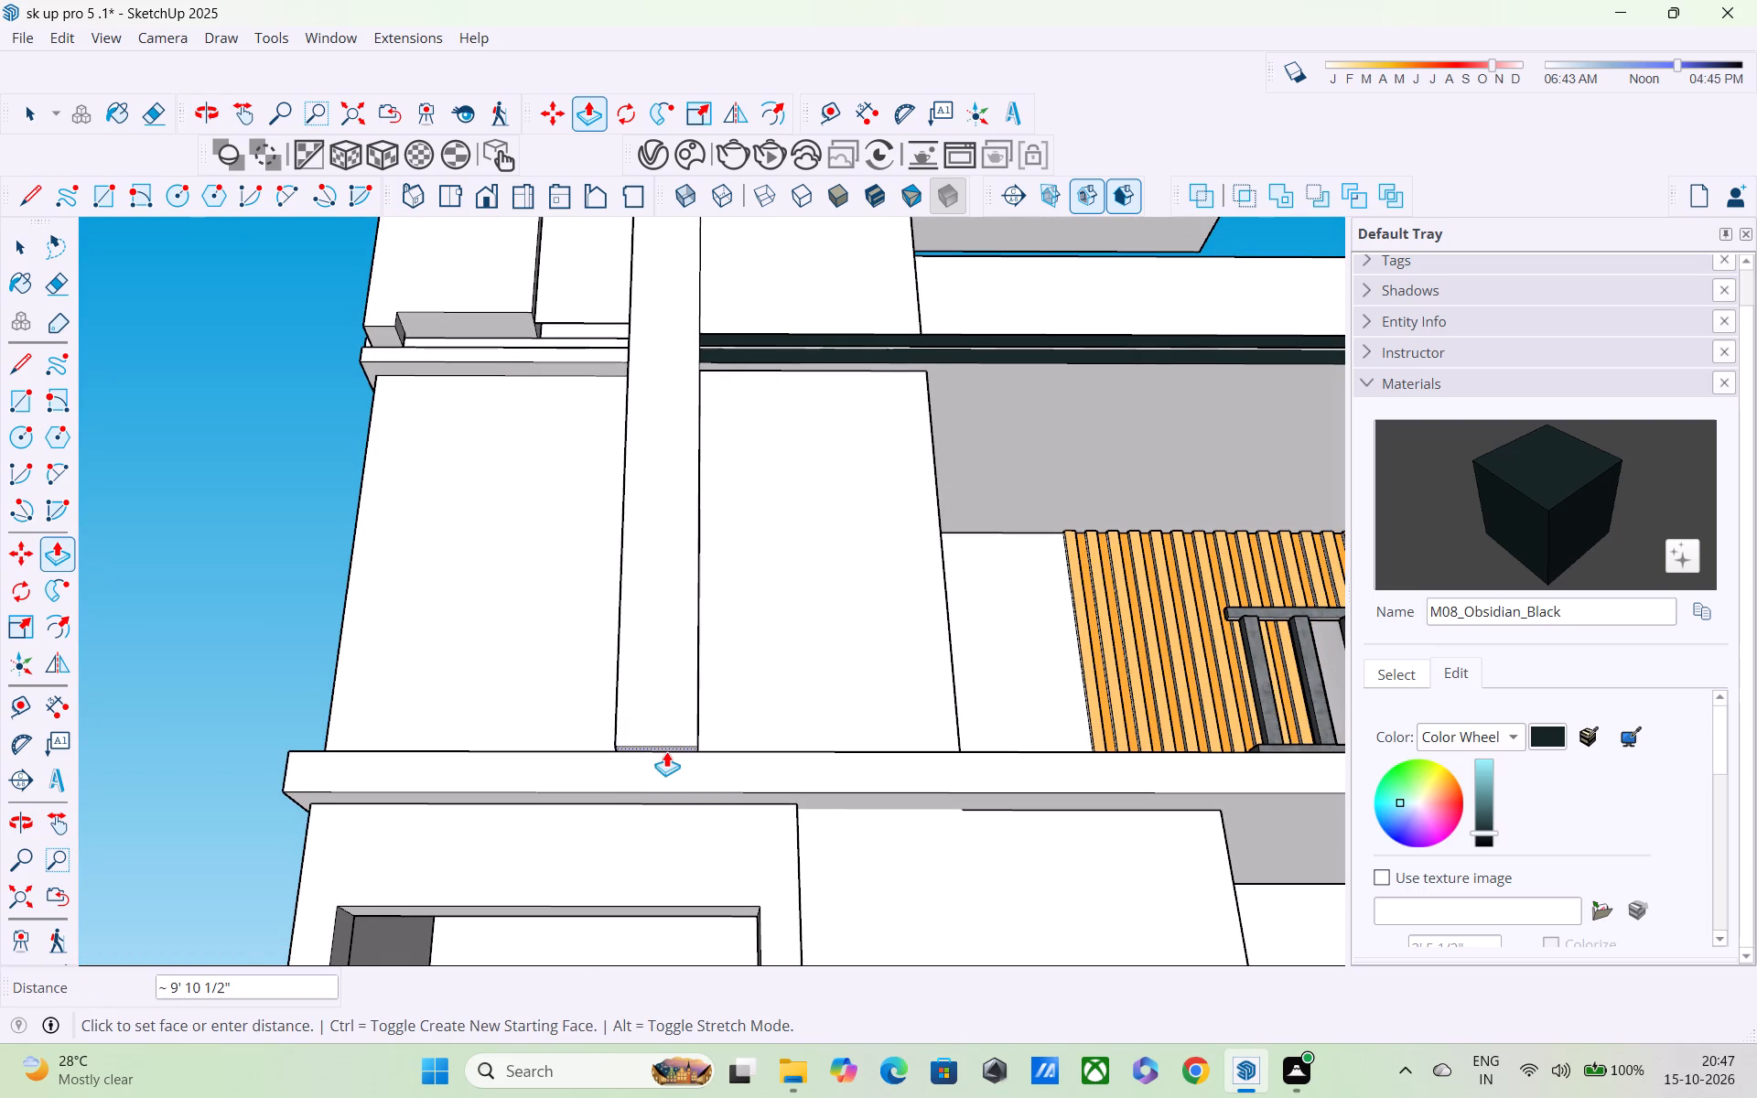
left_click(664, 759)
Push the small step face on the side of the vertical front strip down about 4 1/4".
scroll(721, 667, "down", 1, "shift")
middle_click_drag(728, 679, 769, 808, "shift")
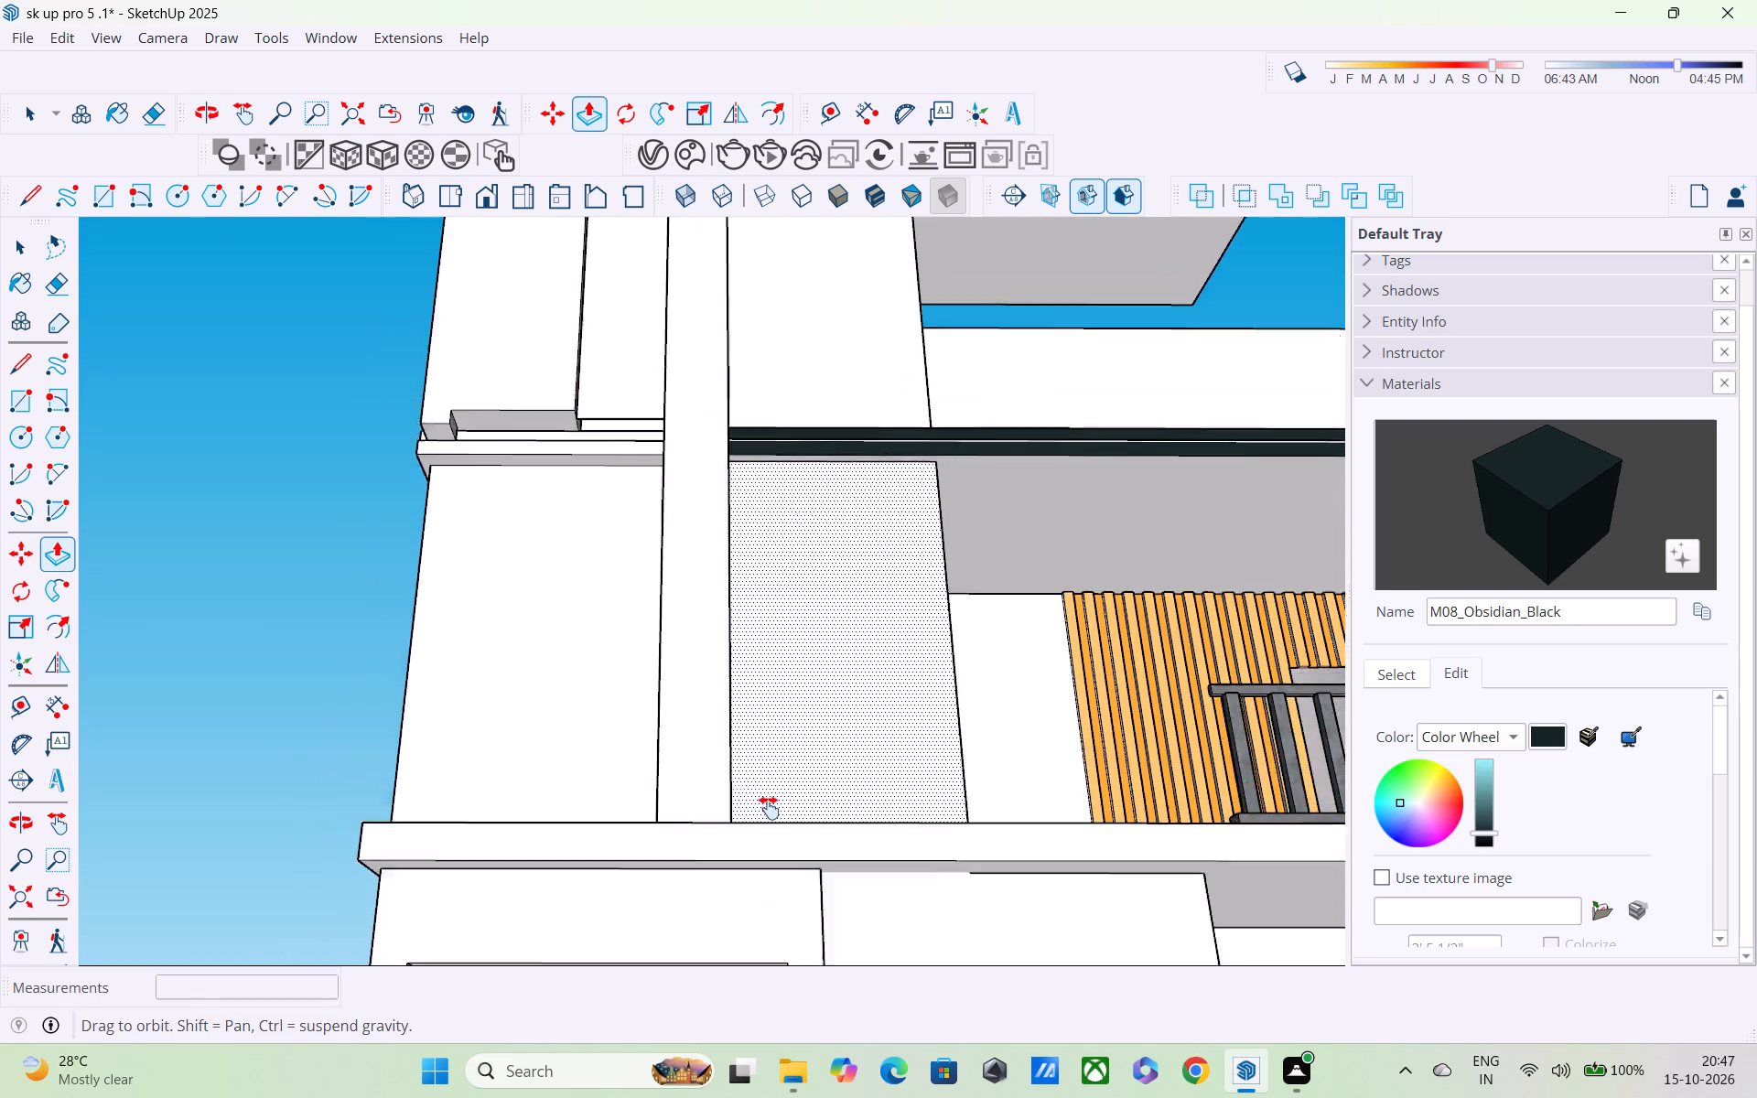
middle_click_drag(769, 808, 786, 987, "shift")
scroll(742, 552, "down", 3)
middle_click_drag(731, 487, 748, 779)
scroll(757, 385, "up", 7)
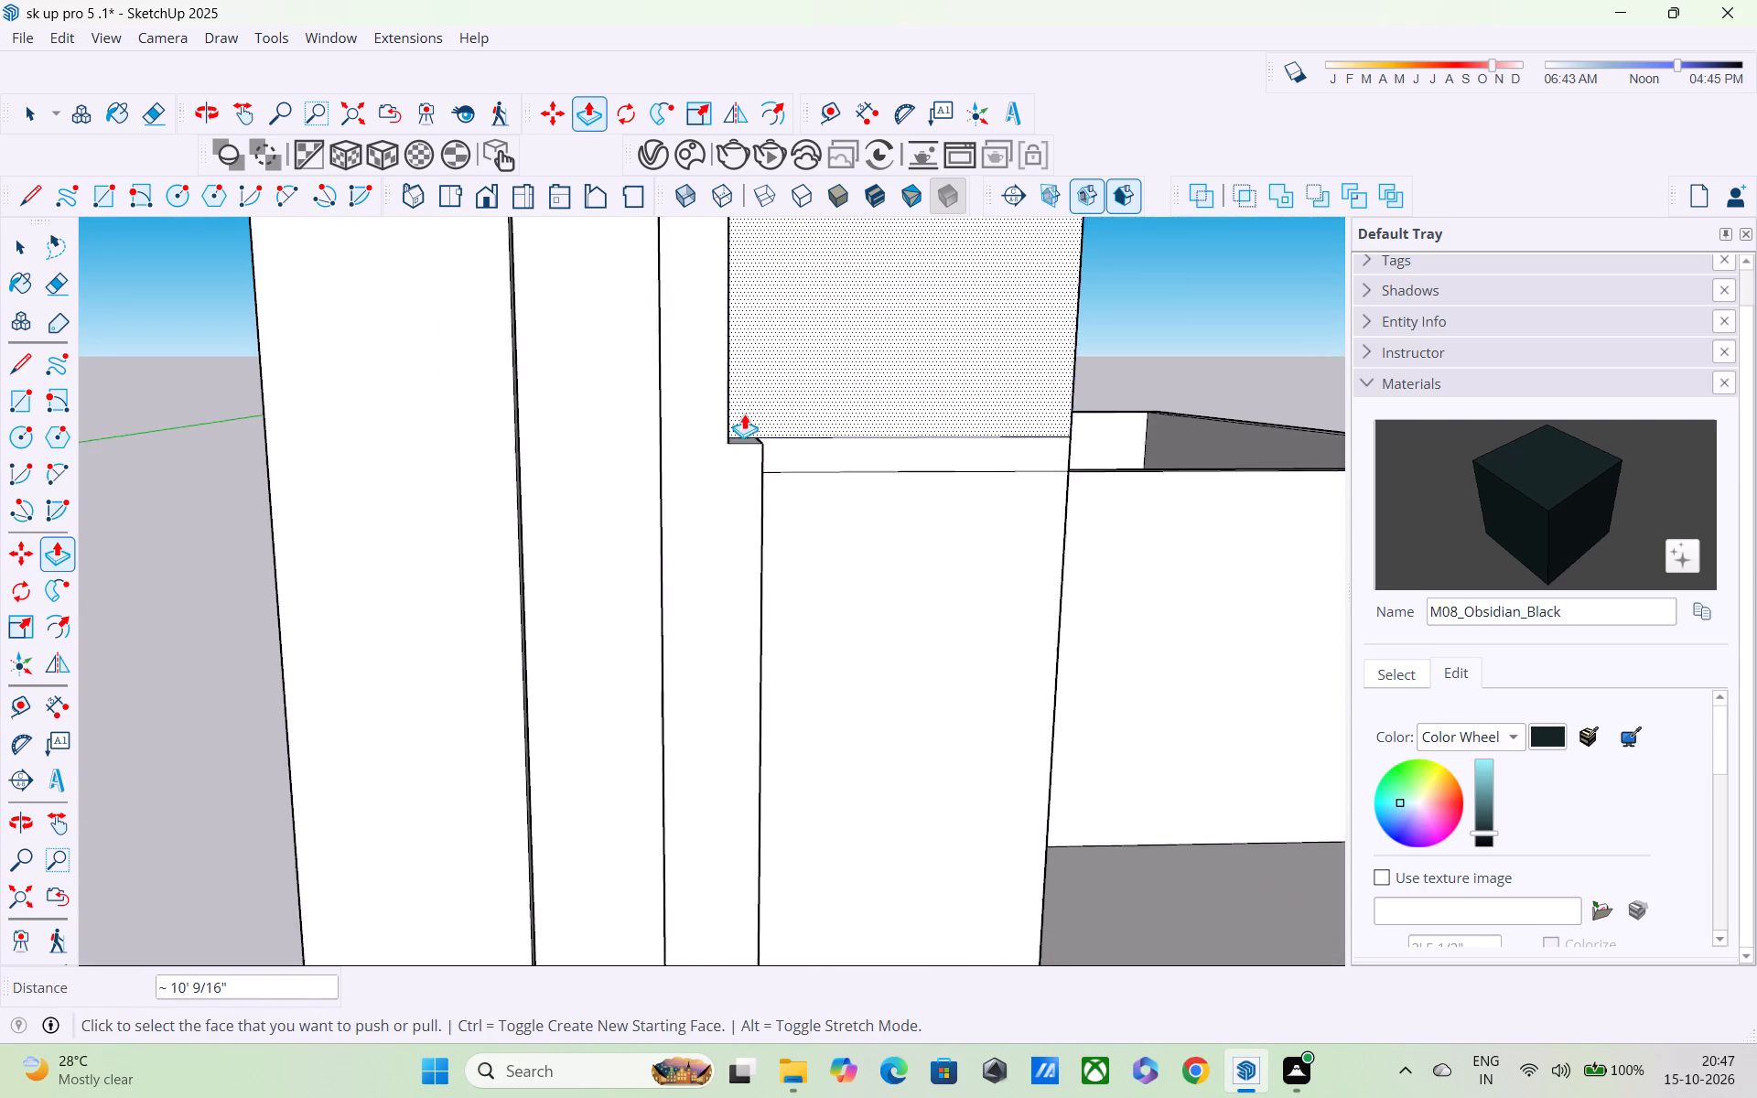
middle_click_drag(745, 441, 755, 606)
scroll(756, 471, "up", 5)
left_click(749, 449)
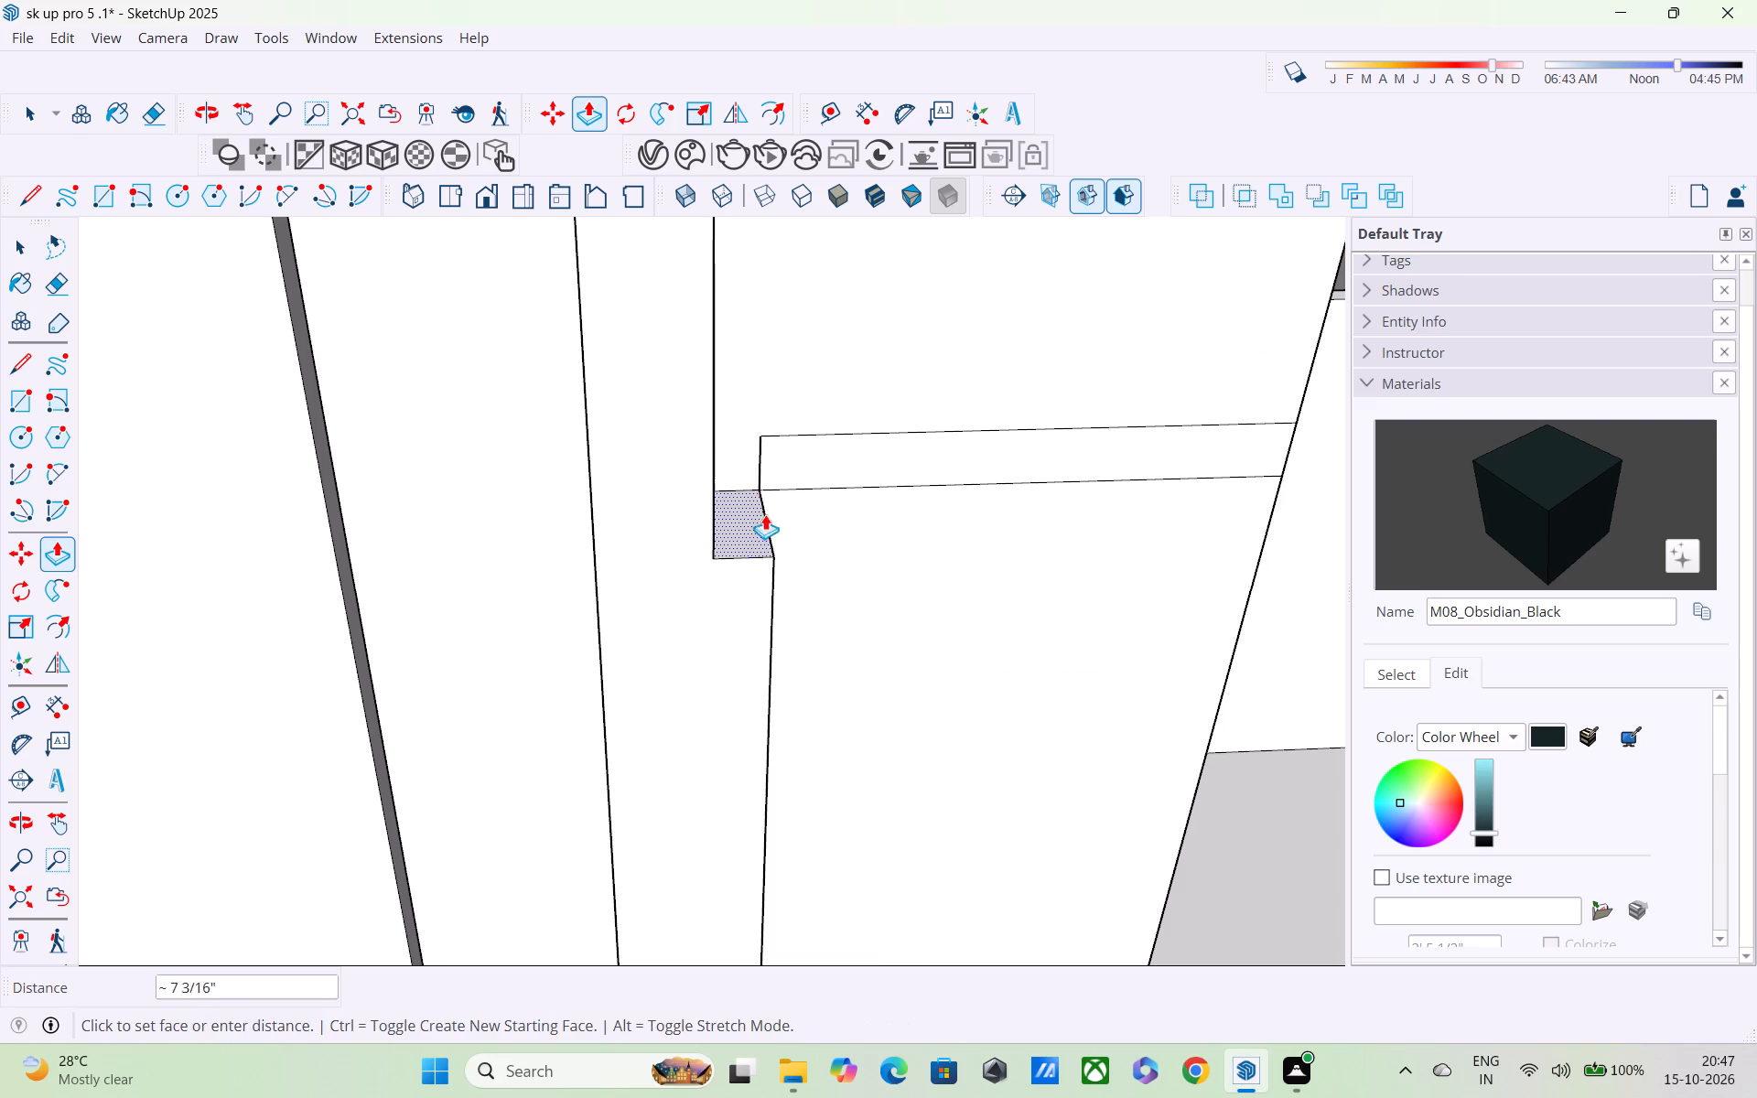
middle_click_drag(780, 579, 721, 374, "shift")
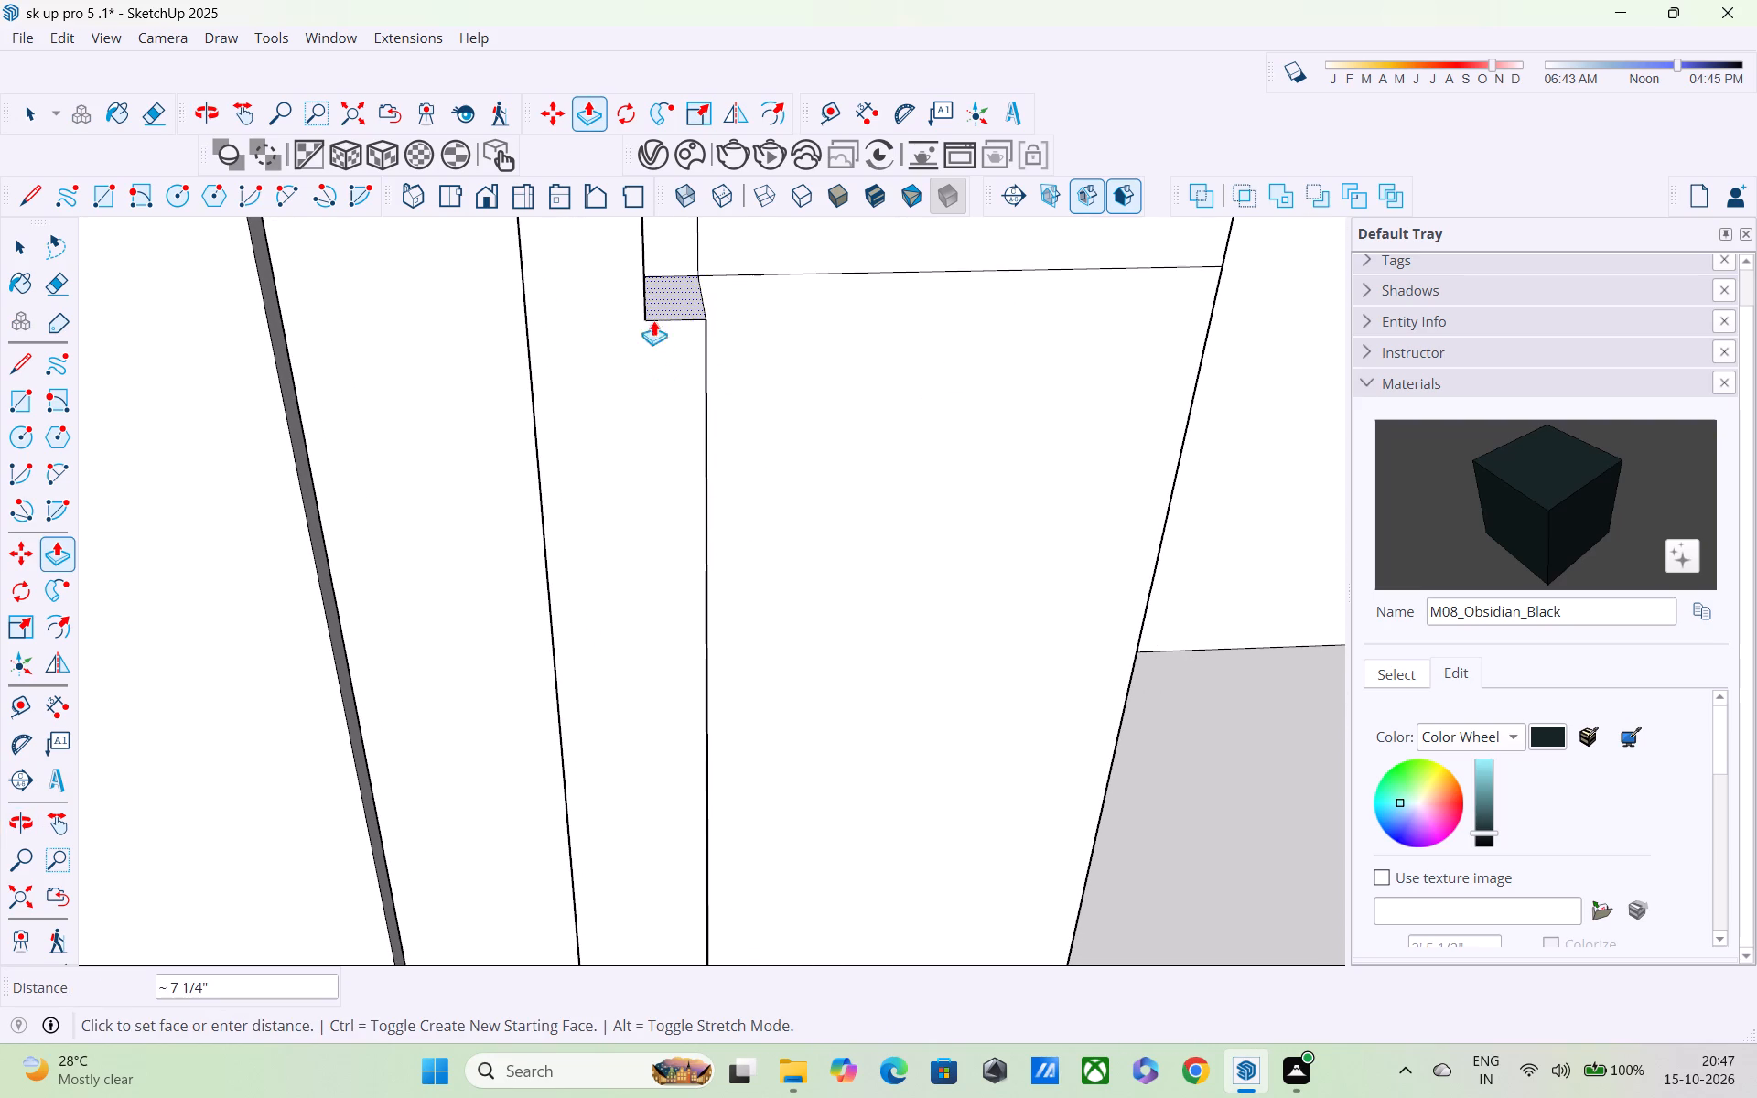
left_click(691, 260)
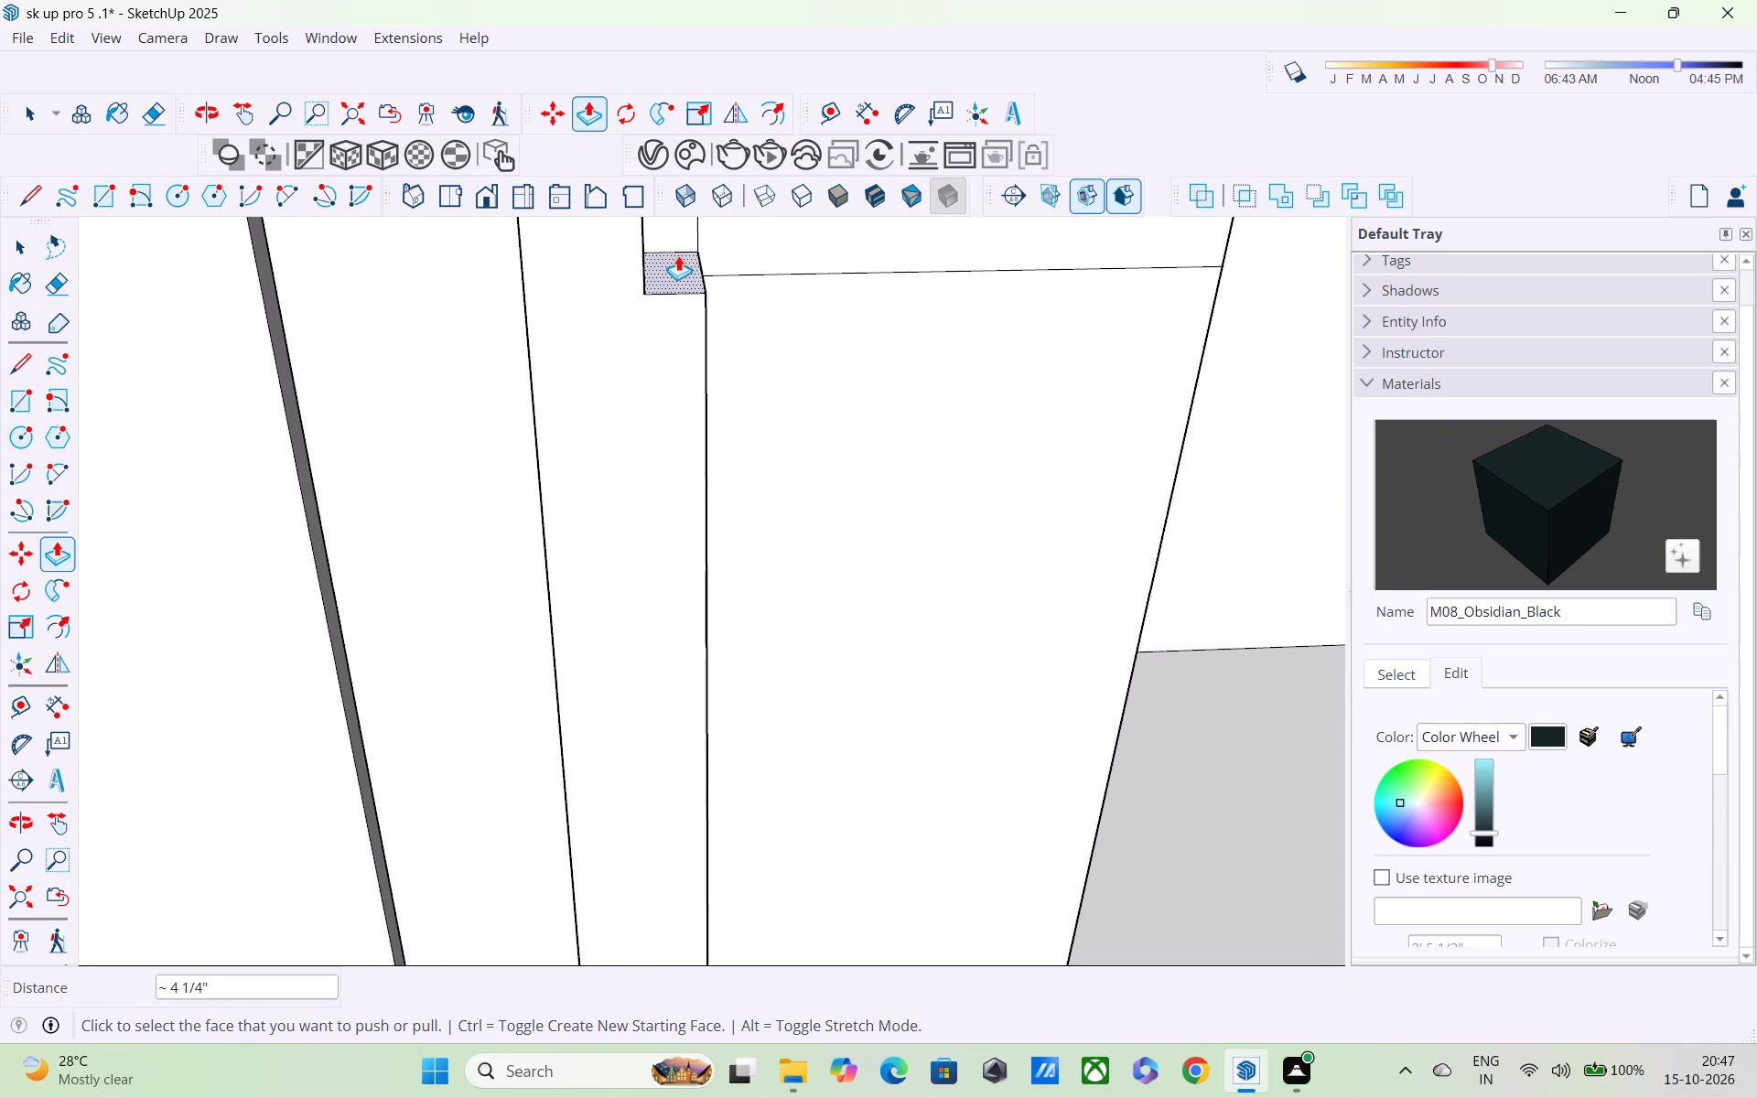
Push the same step face down about 11' 13/16" to the level of the dark ledge.
left_click(677, 255)
scroll(717, 479, "down", 3)
middle_click_drag(718, 506, 632, 170)
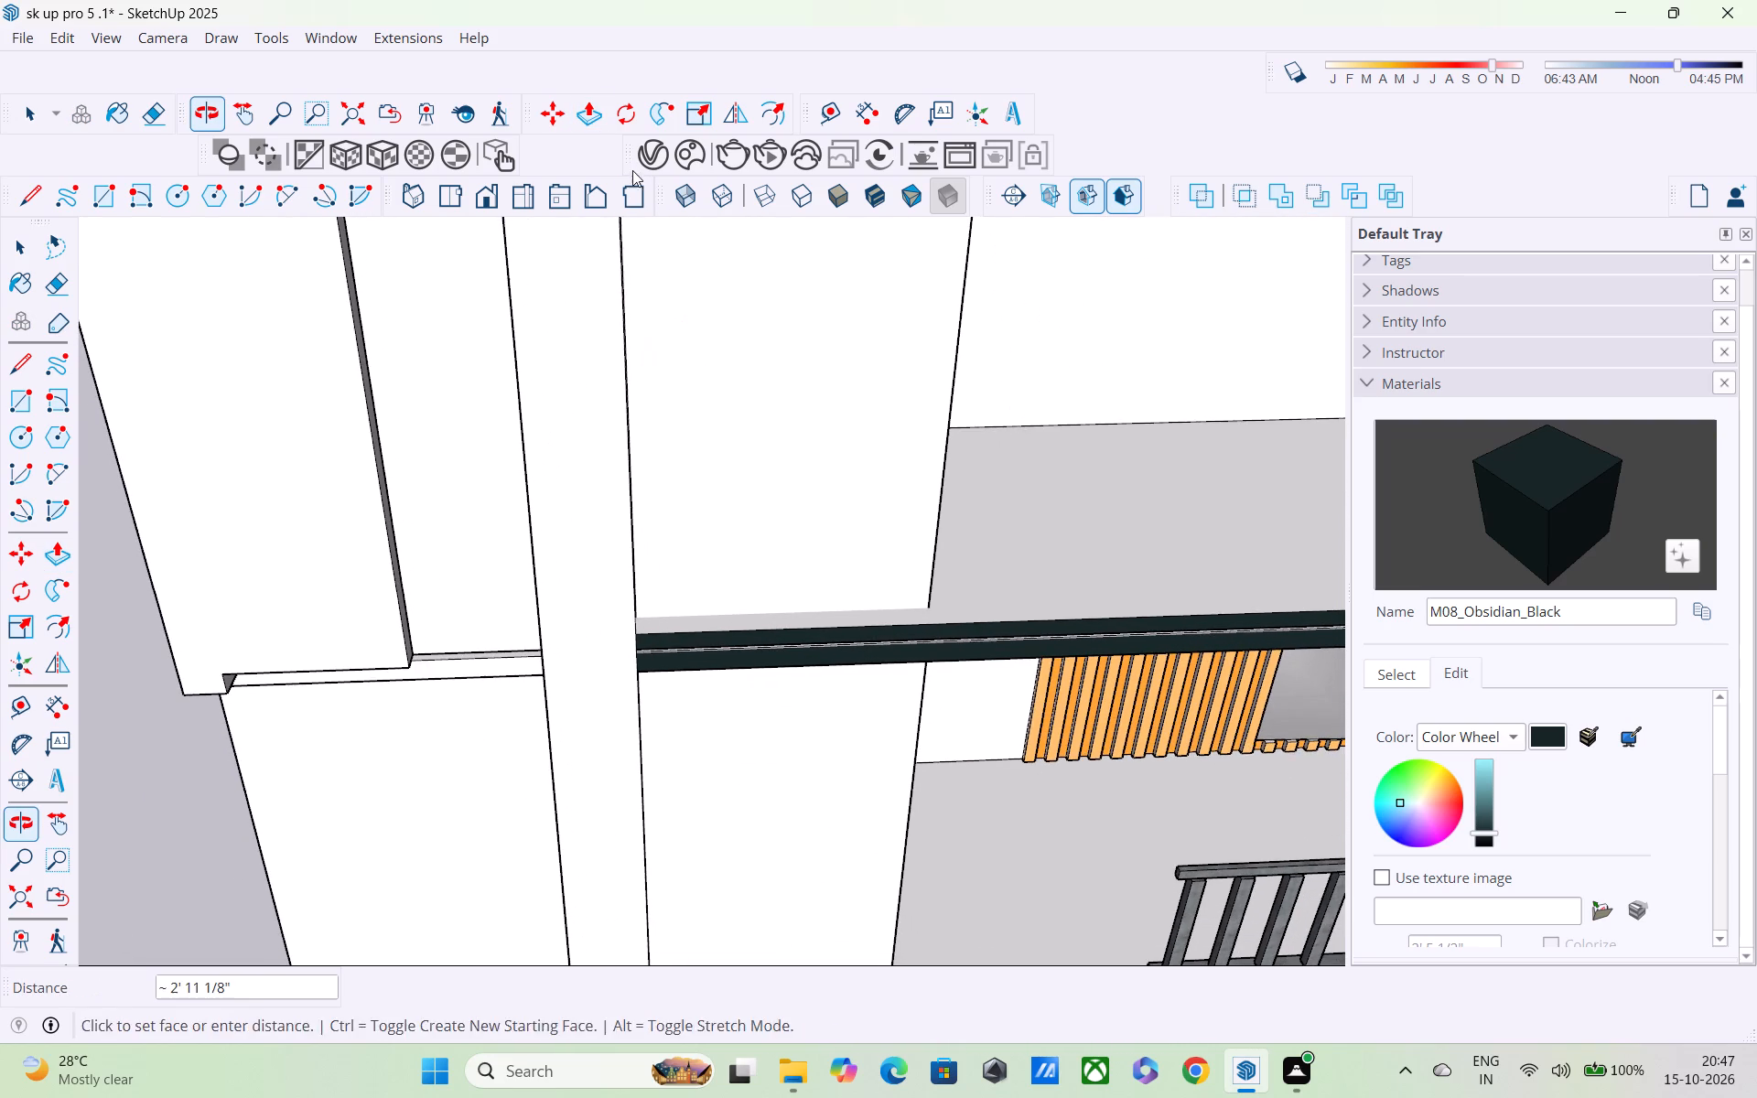
scroll(633, 188, "down", 3)
scroll(665, 349, "down", 5)
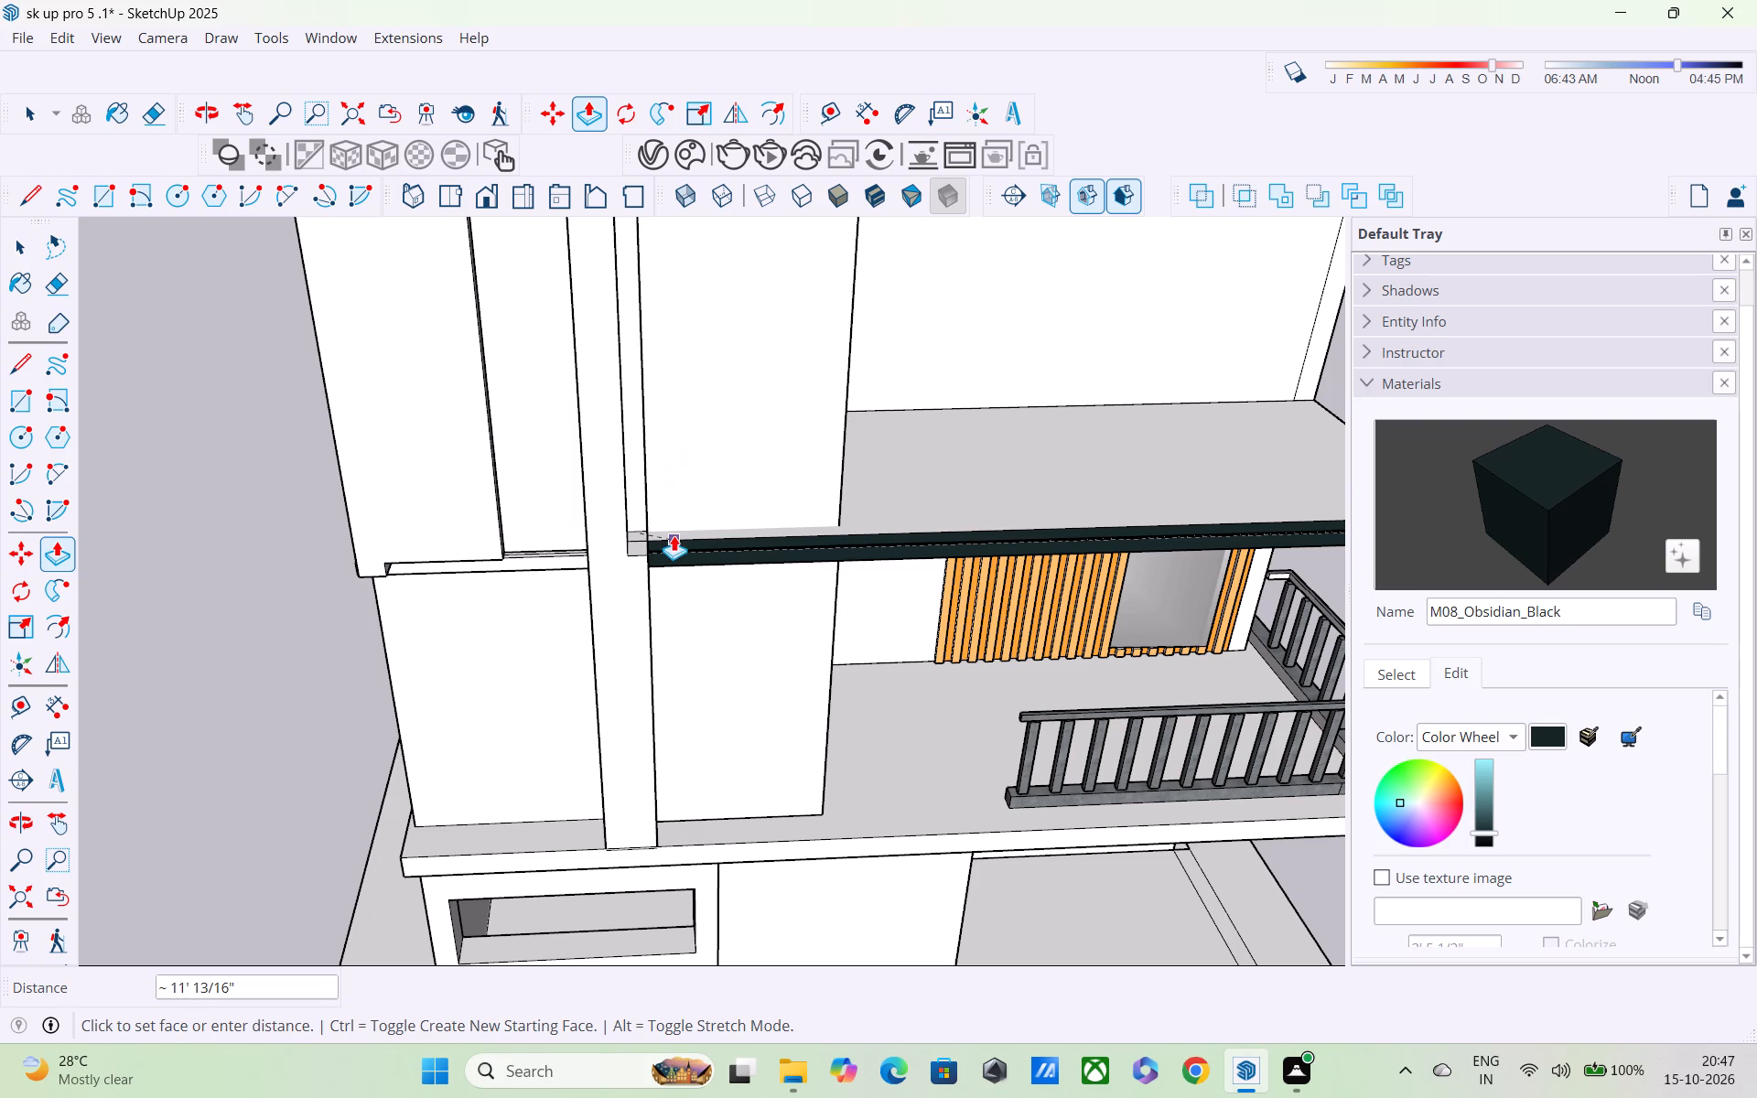
scroll(662, 537, "up", 9)
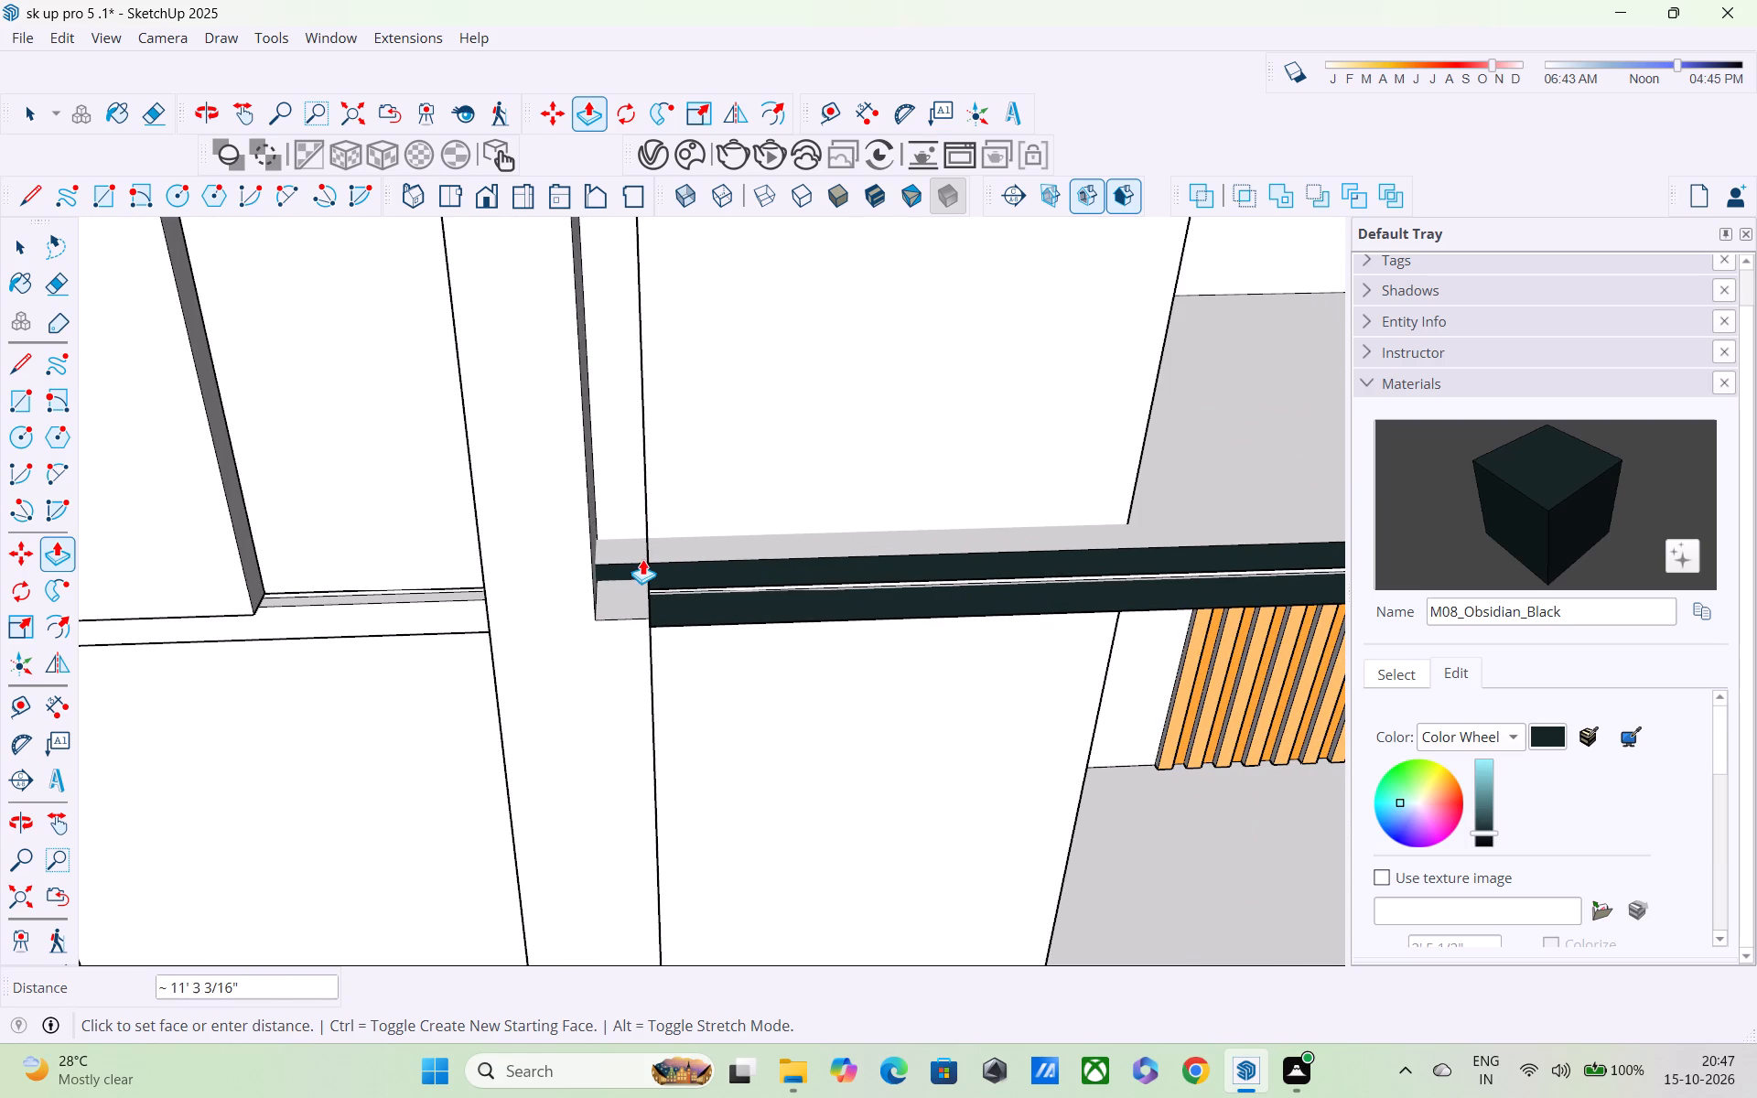
left_click(640, 546)
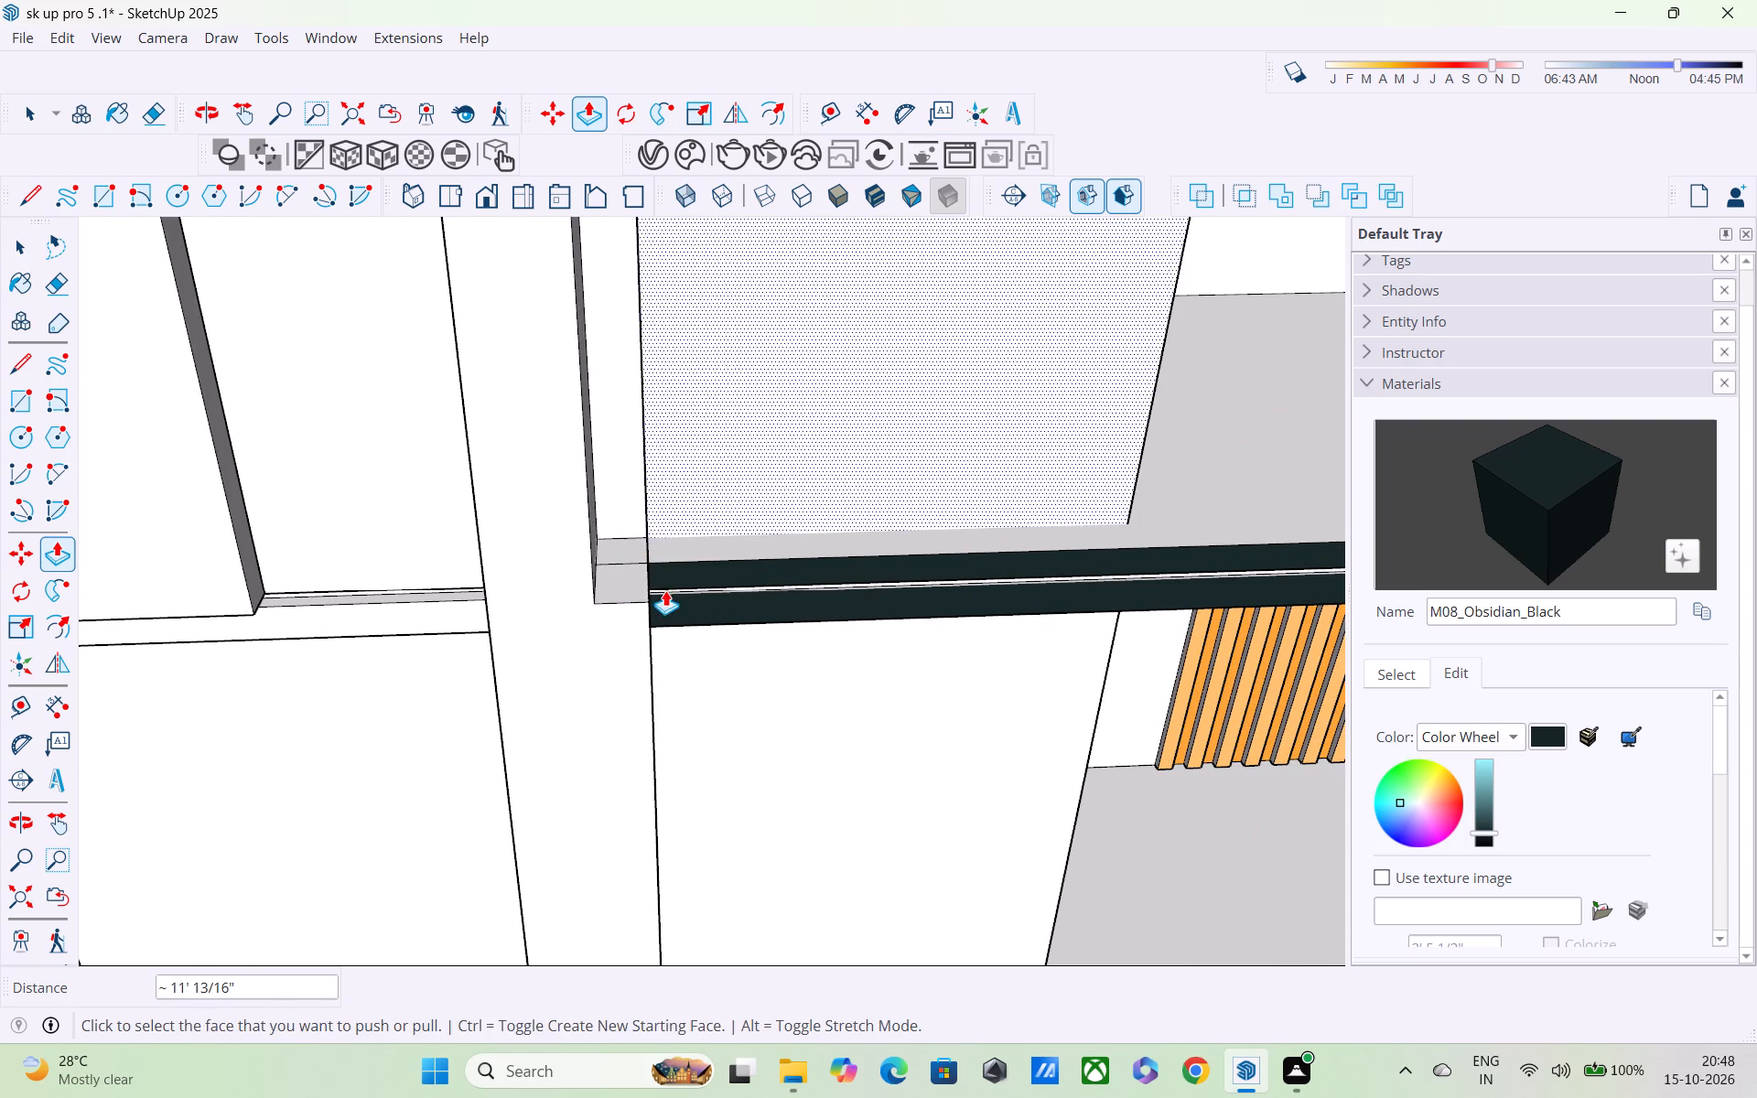
Delete the thin vertical sliver left beside the front strip, above the dark ledge.
middle_click_drag(663, 587, 556, 322)
scroll(649, 395, "down", 3)
middle_click_drag(643, 398, 700, 541)
scroll(700, 541, "up", 1)
scroll(689, 484, "down", 5)
key("space")
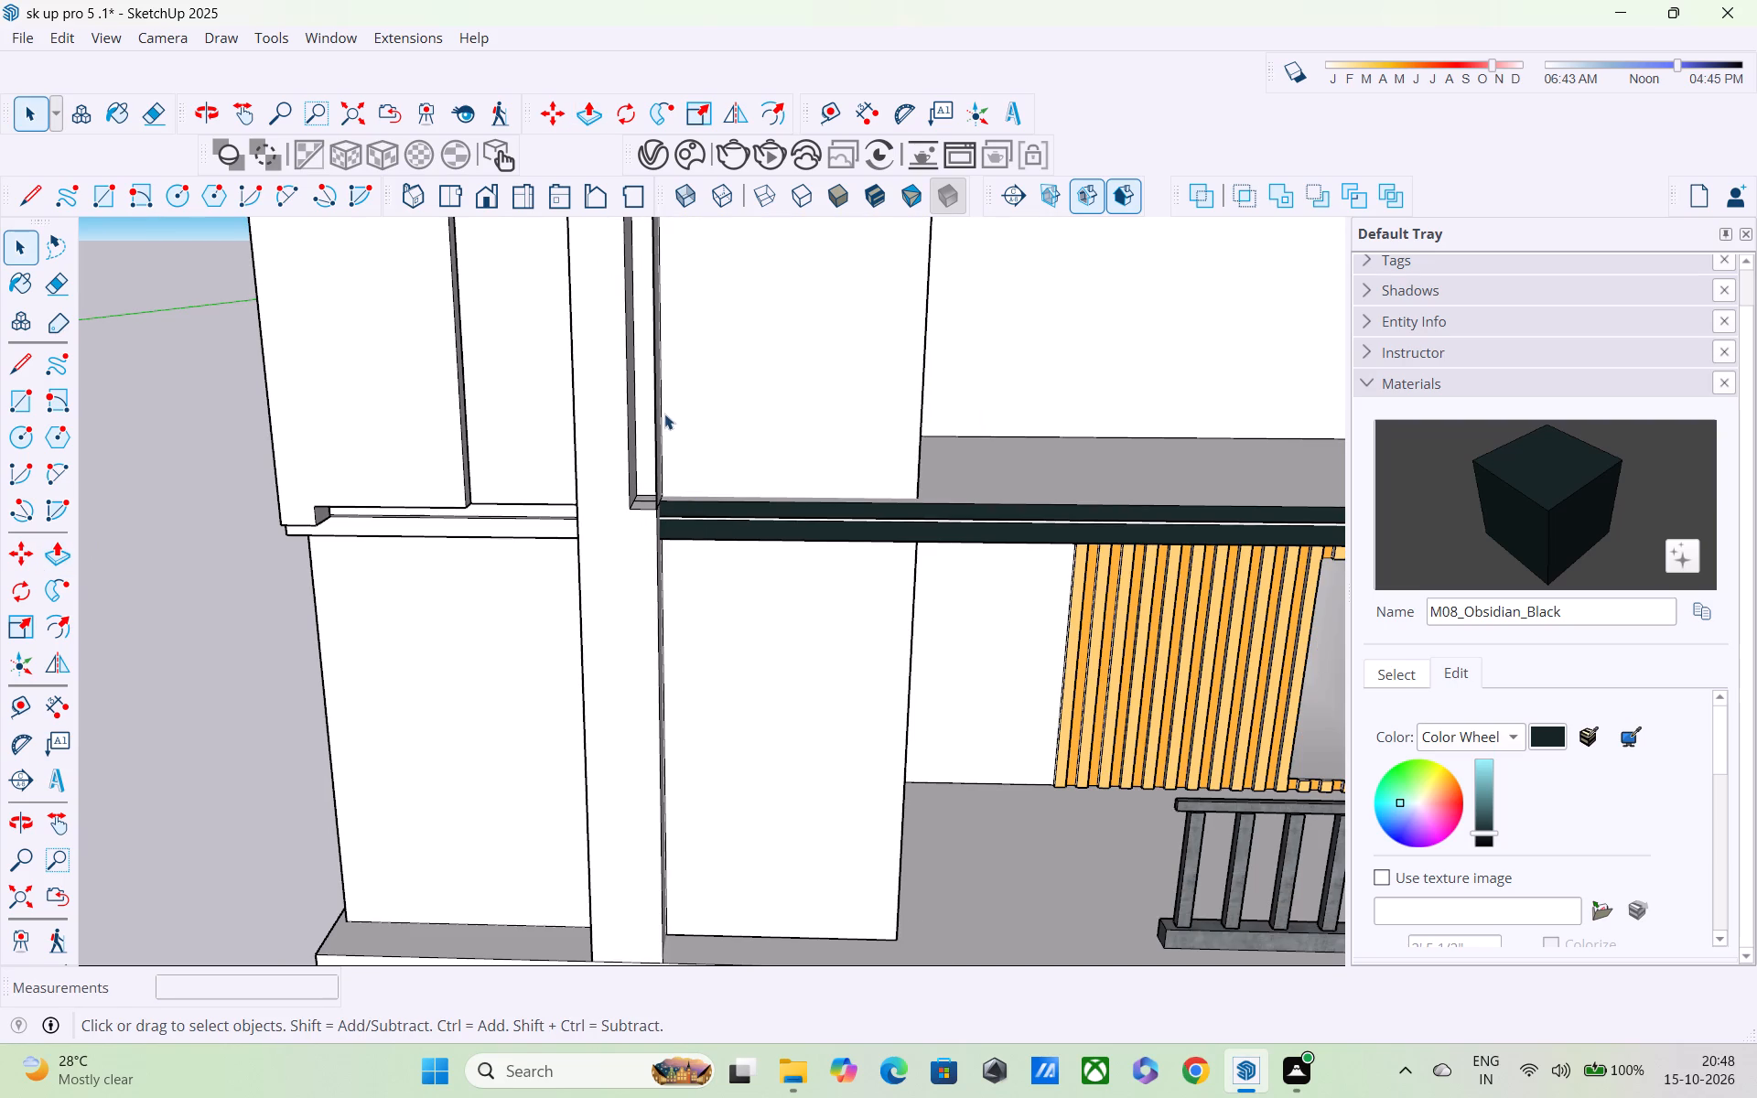
left_click(656, 400)
key("Delete")
Erase the leftover short edge, two horizontal lines and vertical line on the tower wall beside the front strip.
scroll(647, 403, "down", 1)
middle_click_drag(663, 426, 408, 495)
scroll(566, 405, "down", 1)
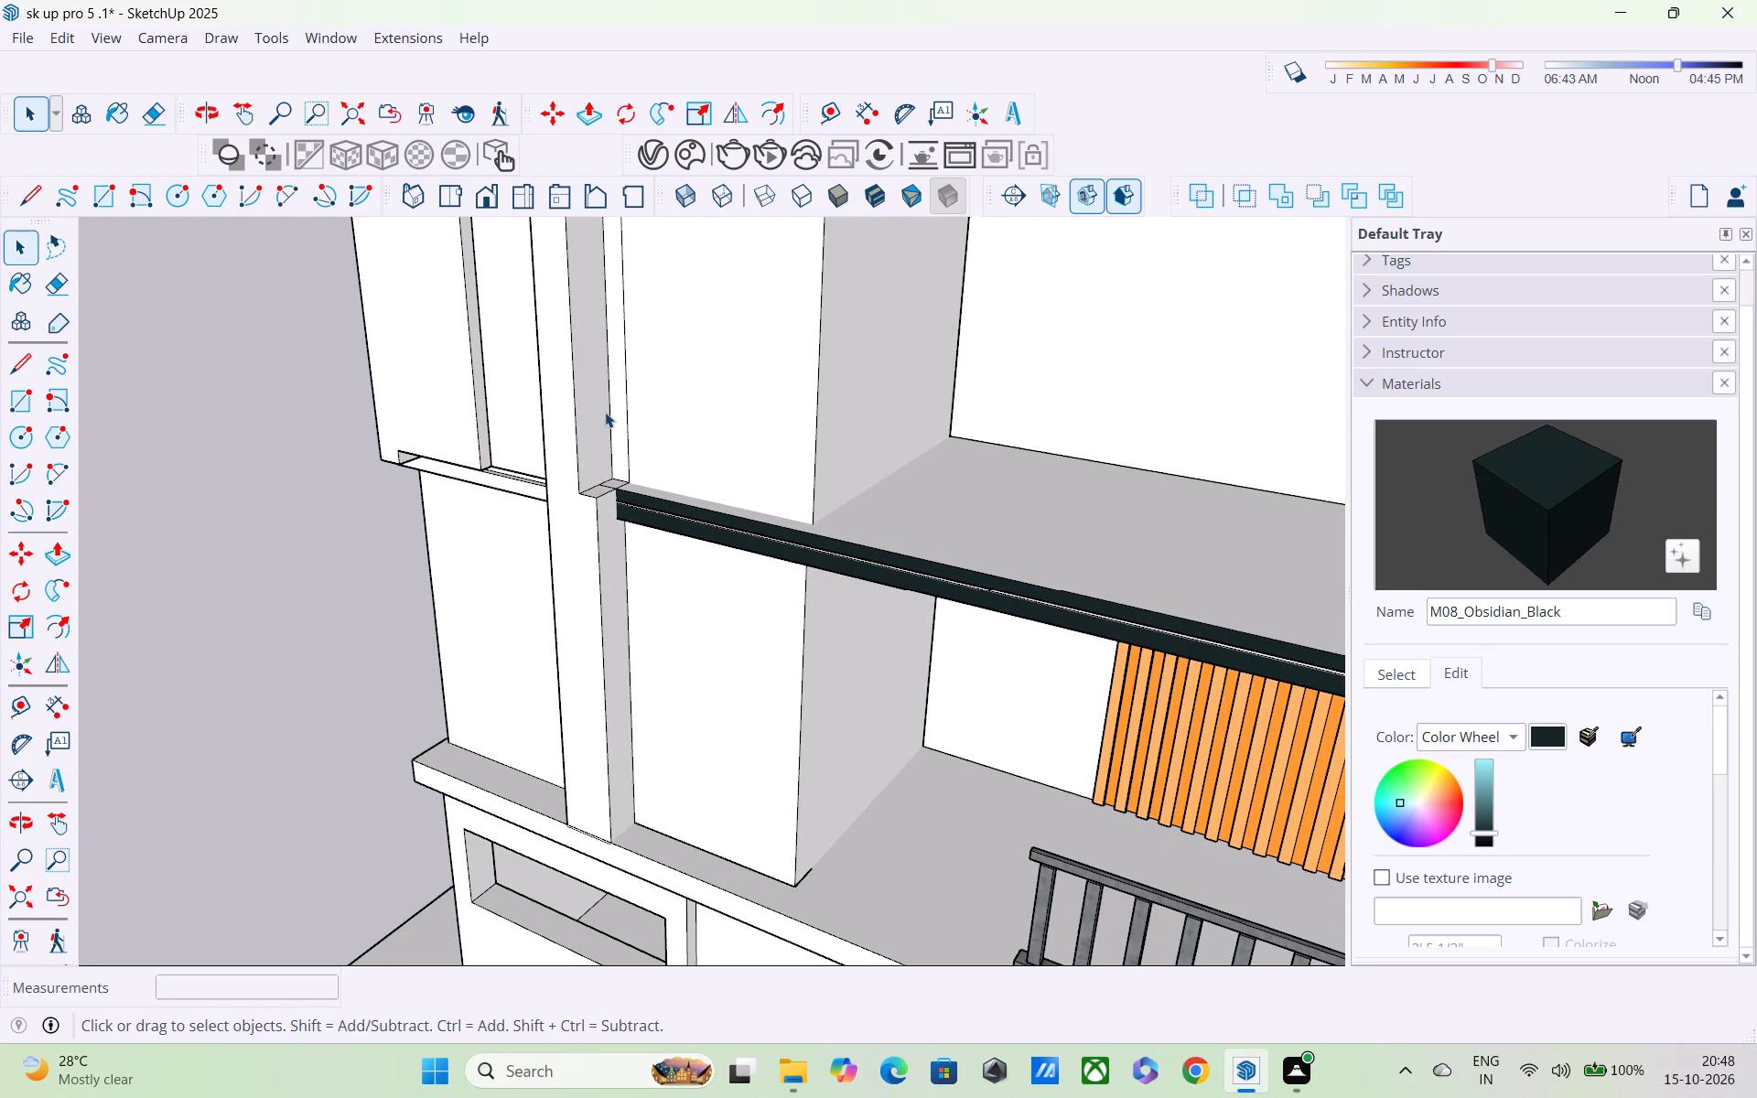
middle_click_drag(610, 425, 737, 845, "shift")
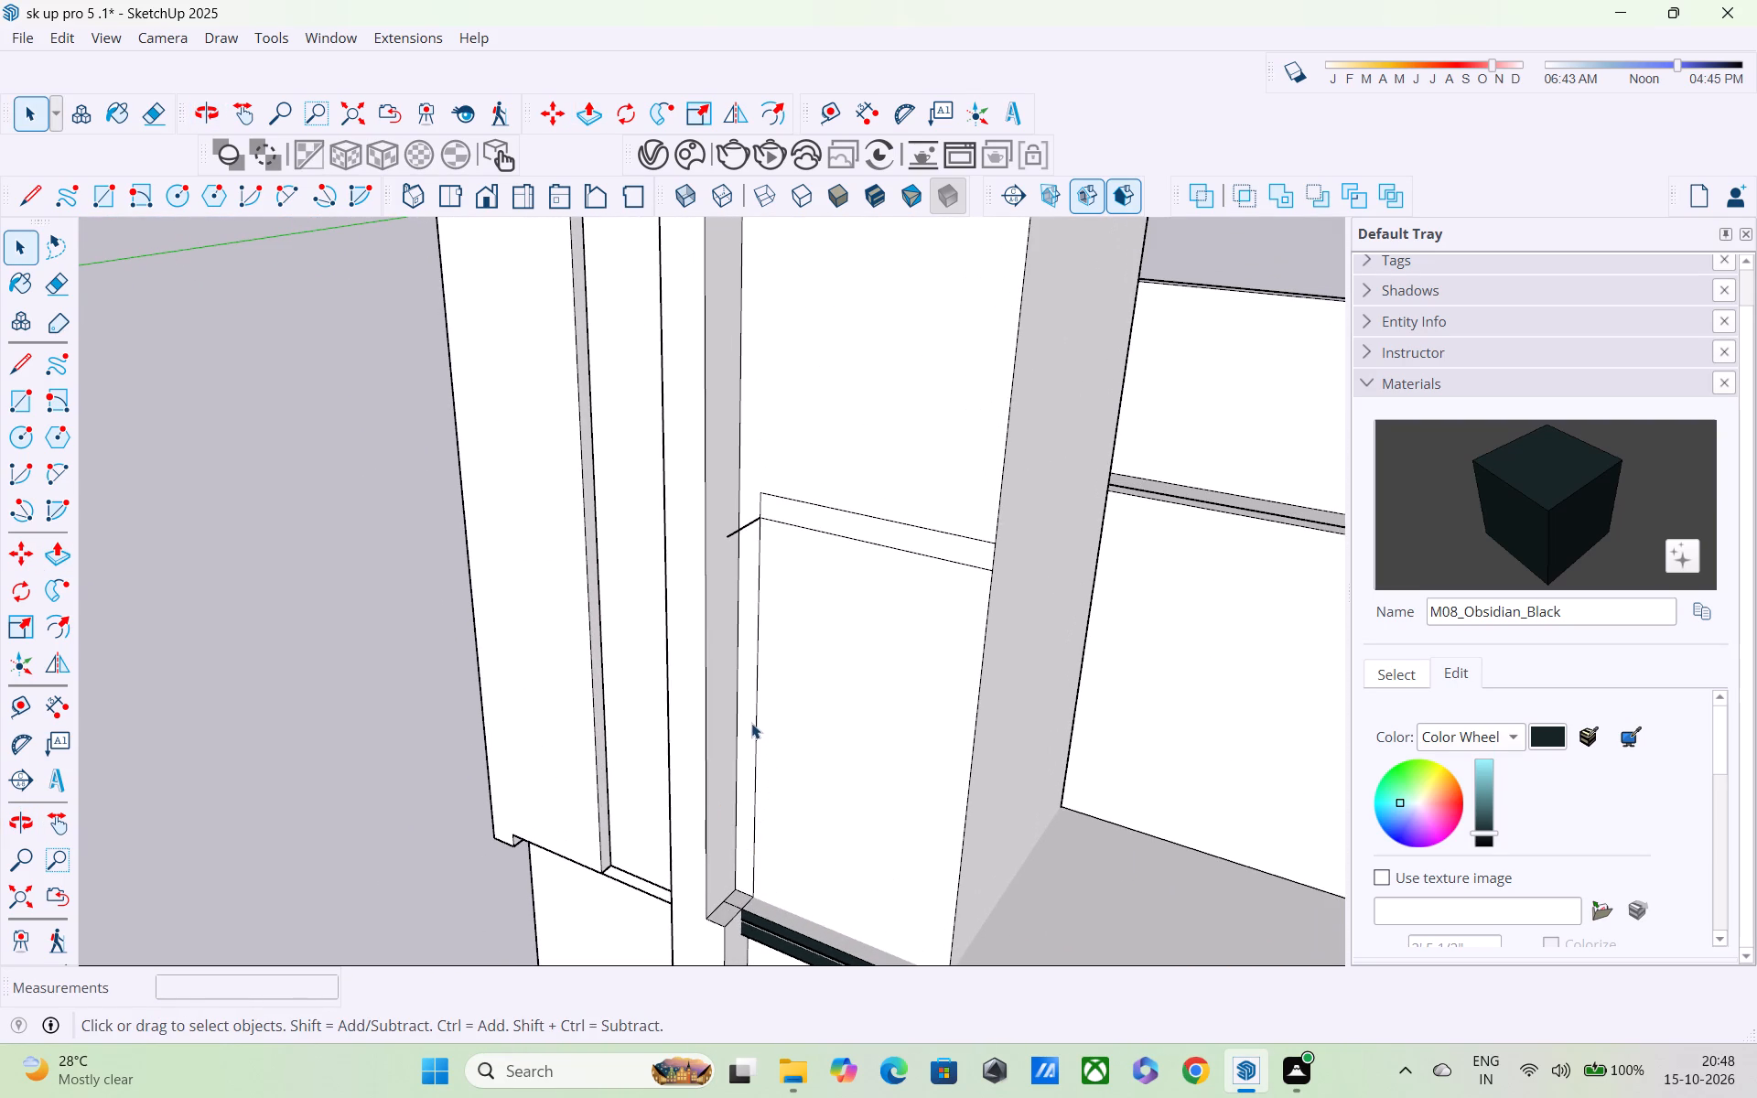
key("e")
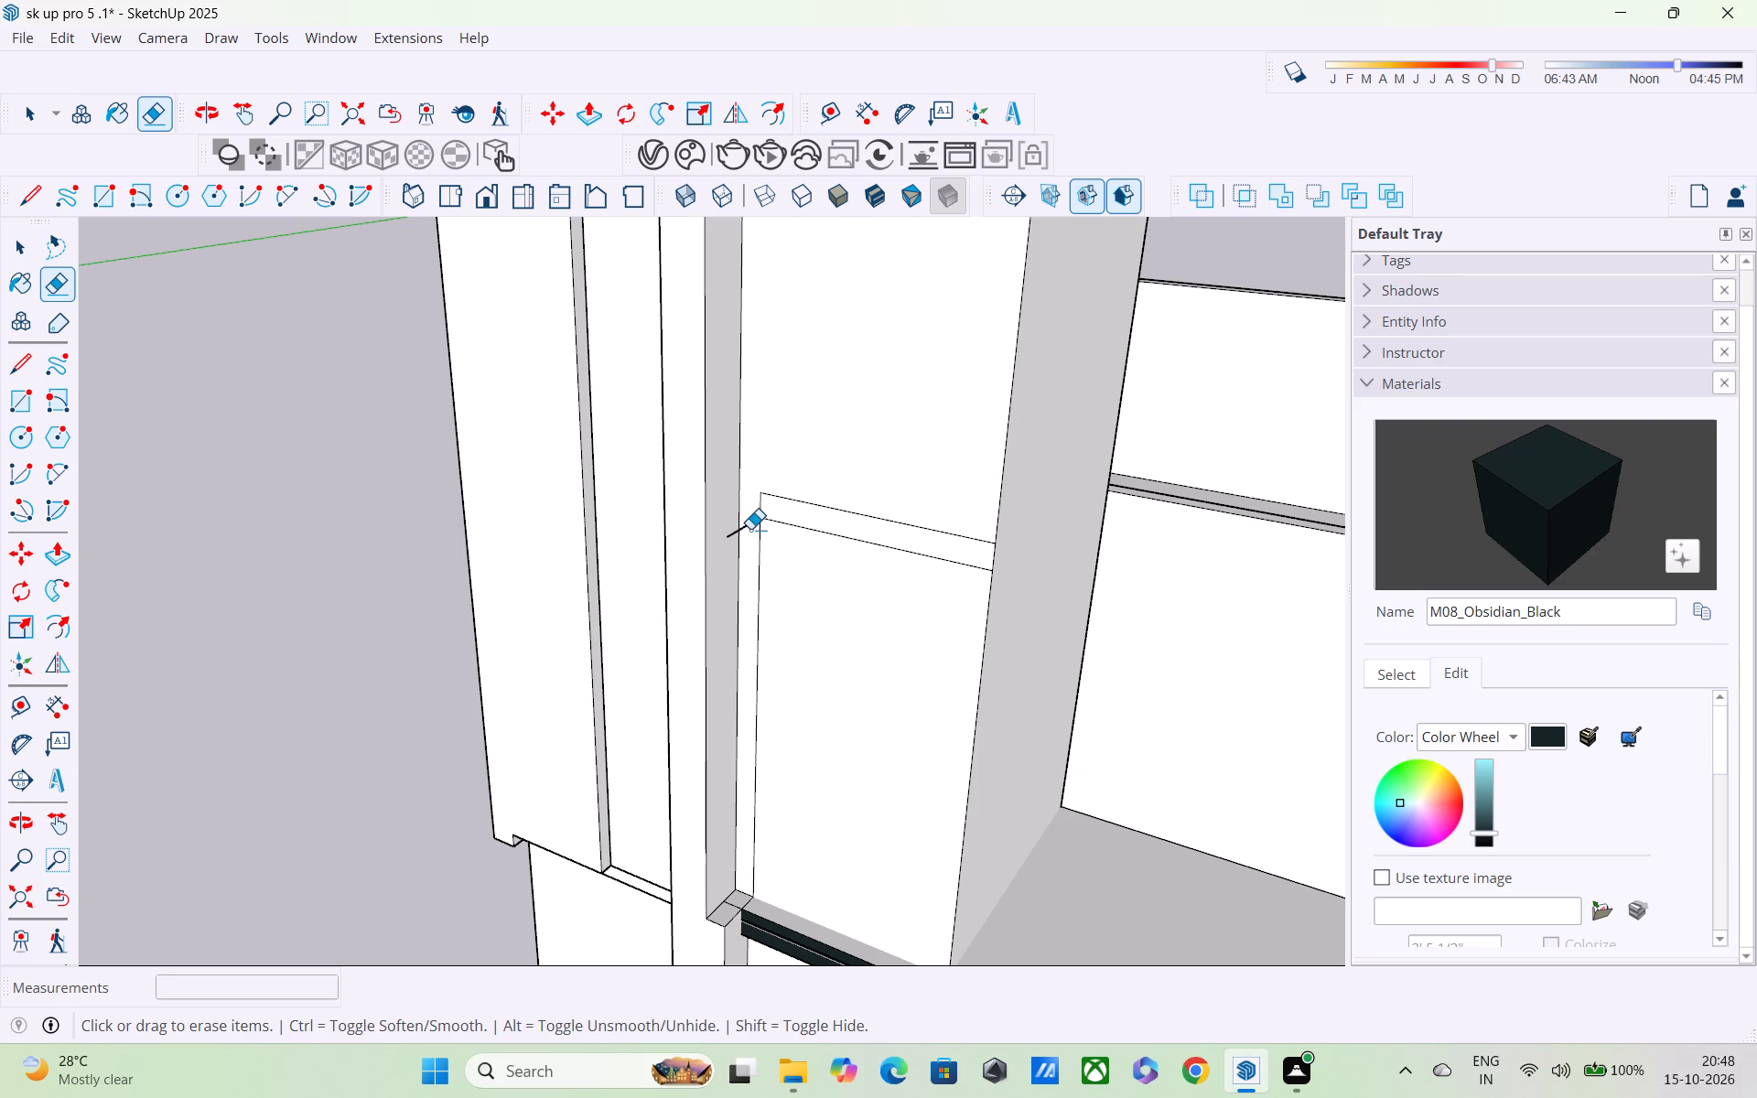
left_click(750, 529)
left_click(771, 499)
left_click(776, 523)
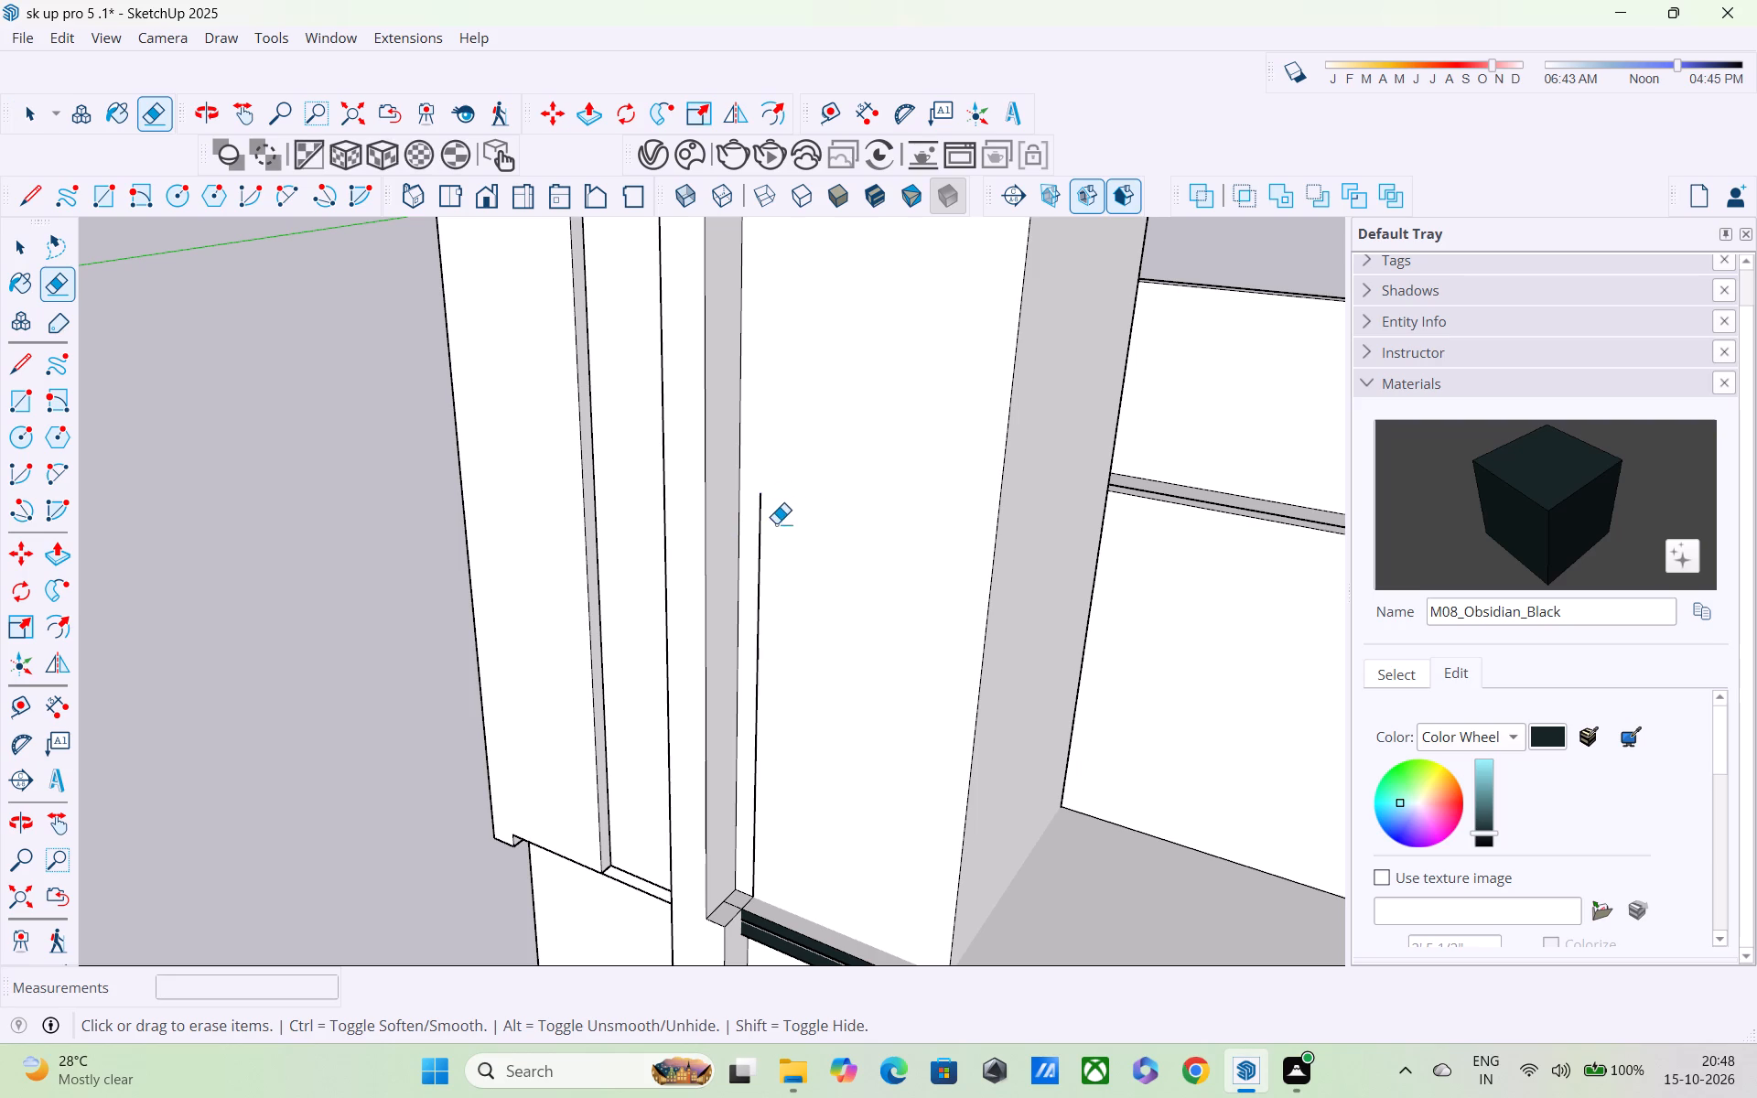
left_click(758, 502)
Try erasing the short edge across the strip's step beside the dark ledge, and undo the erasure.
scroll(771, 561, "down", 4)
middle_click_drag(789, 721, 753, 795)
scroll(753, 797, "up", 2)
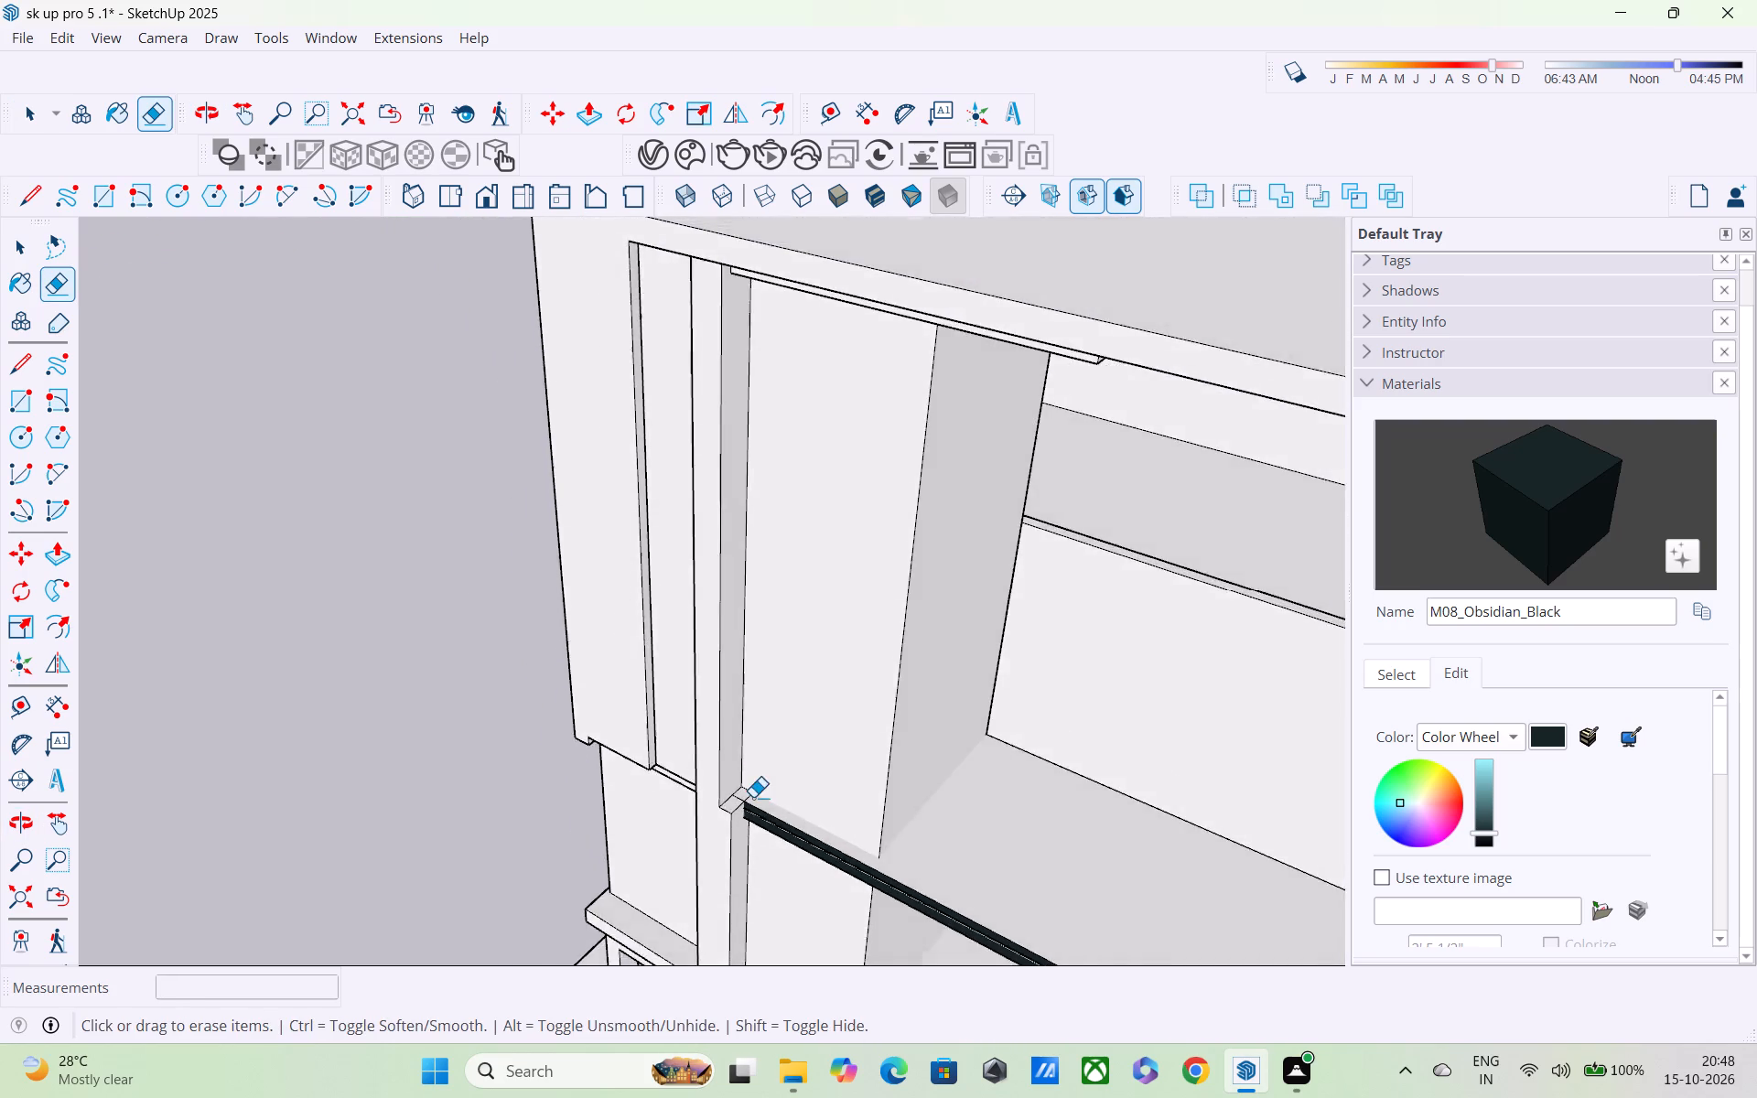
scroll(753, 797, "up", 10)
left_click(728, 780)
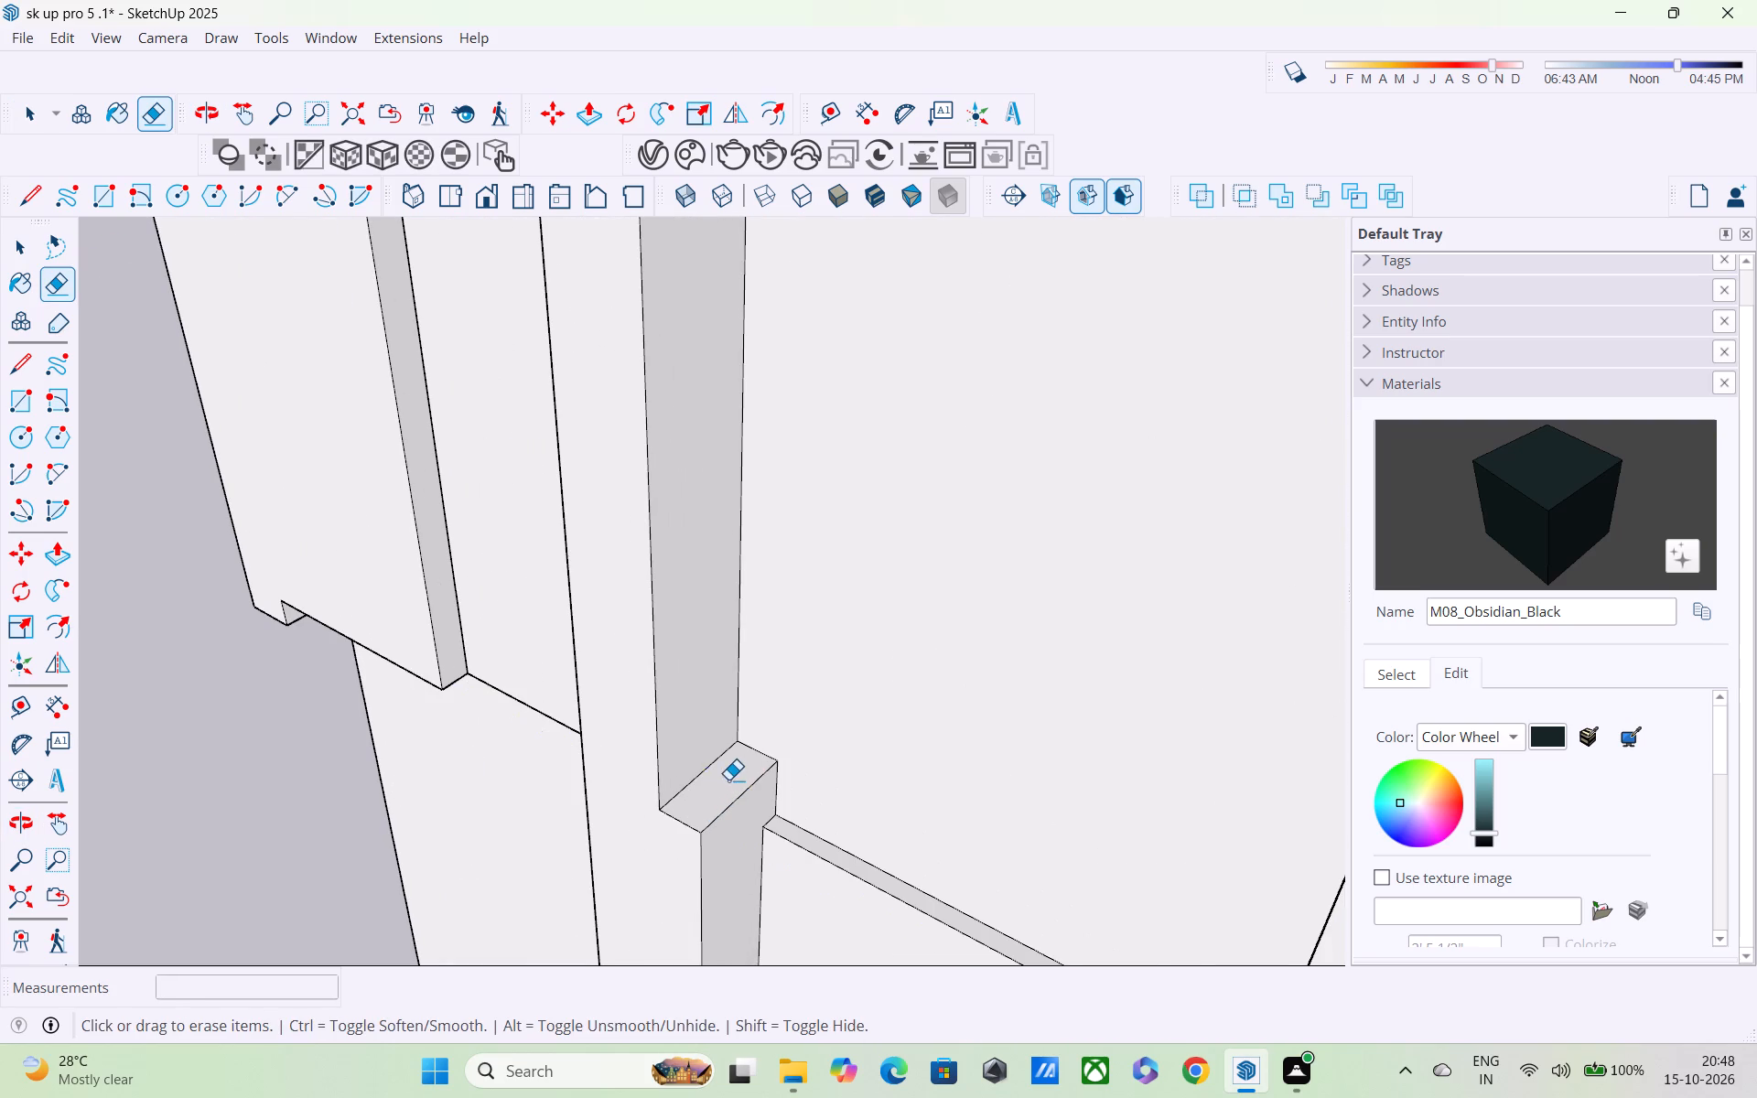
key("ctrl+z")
Pull the top face of the strip's step beside the dark ledge up about 1 5/8".
scroll(766, 763, "up", 5)
scroll(714, 823, "up", 6)
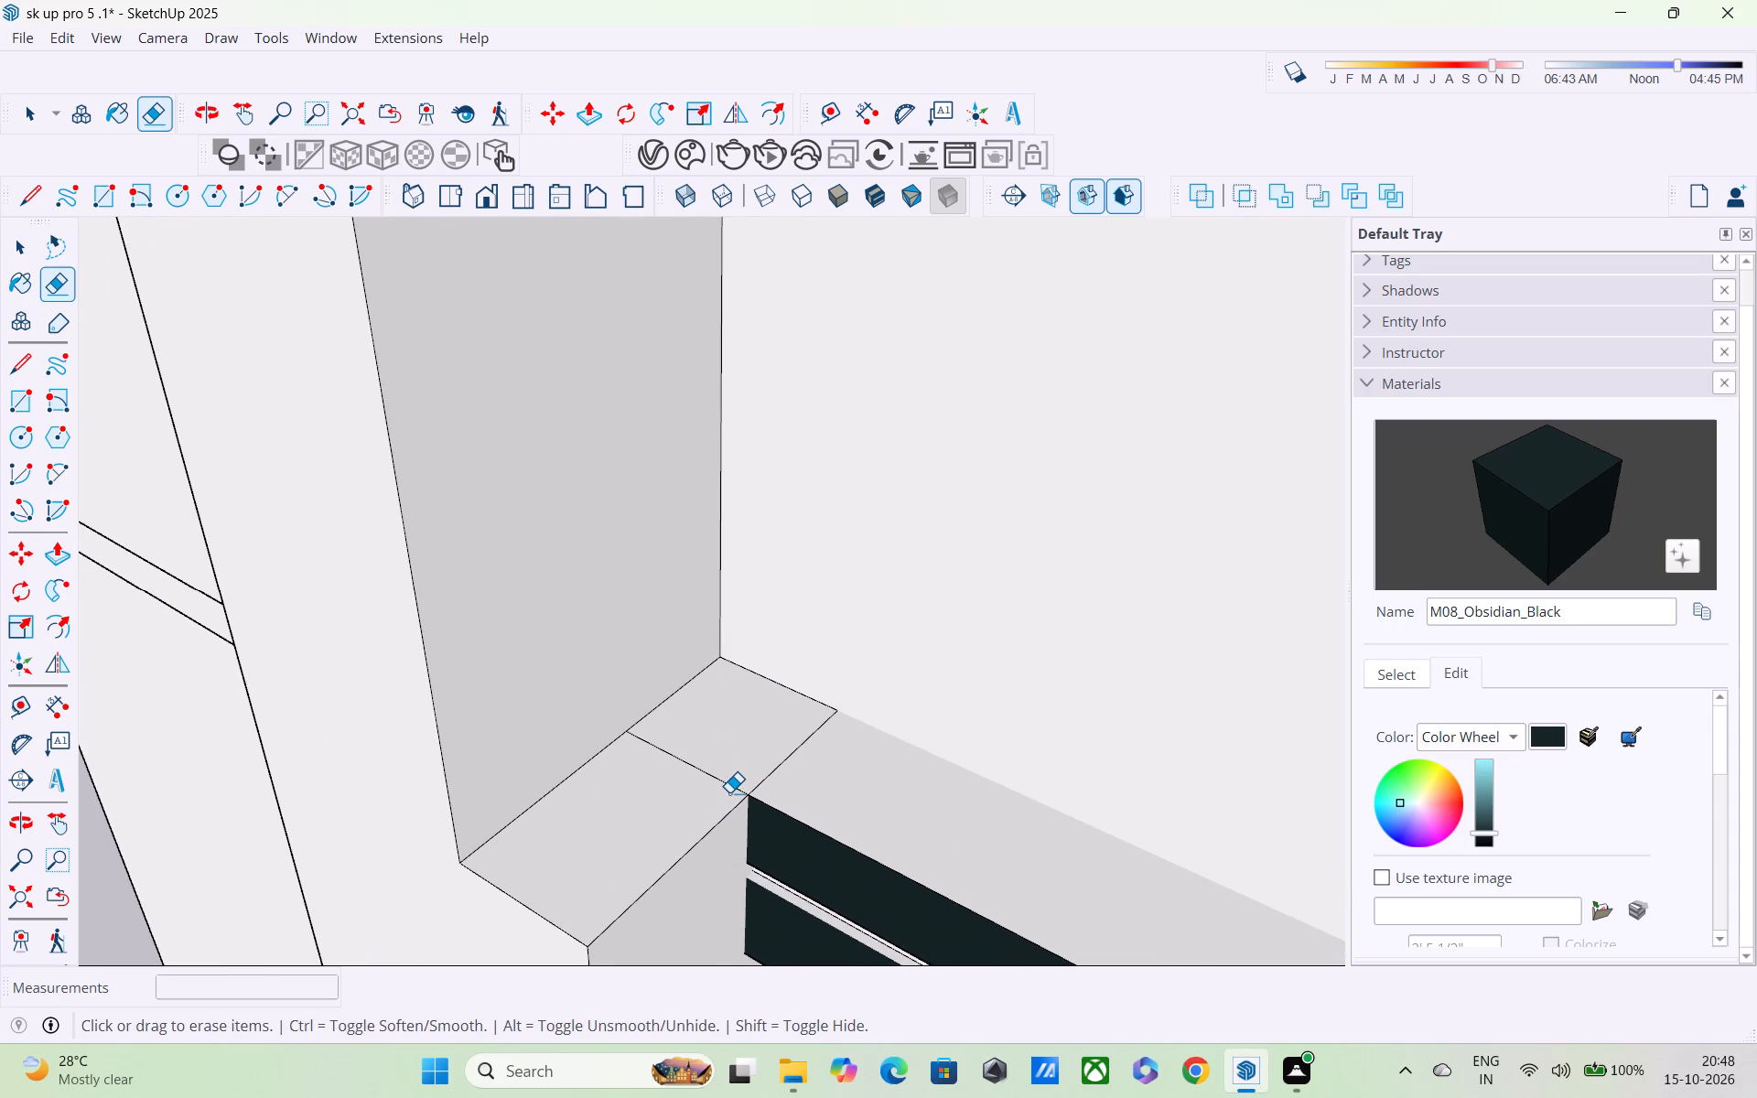
key("space")
key("p")
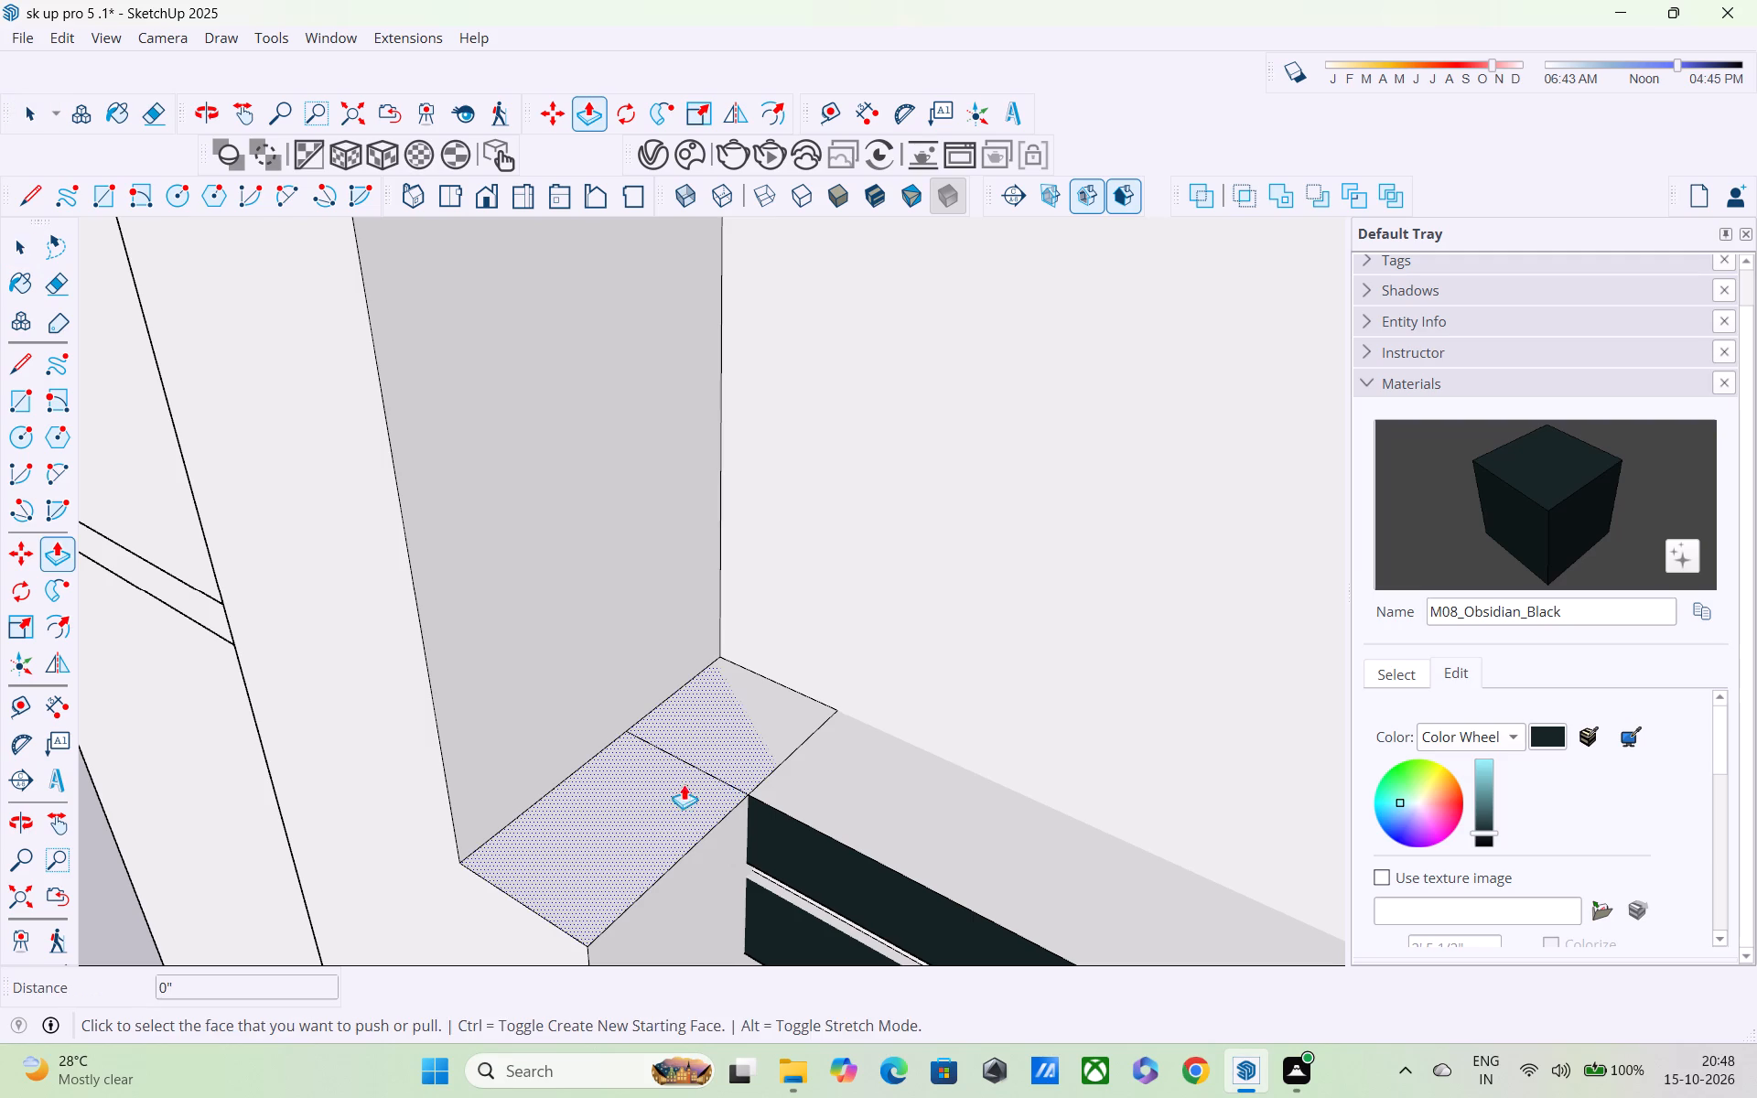
left_click(683, 809)
left_click(675, 780)
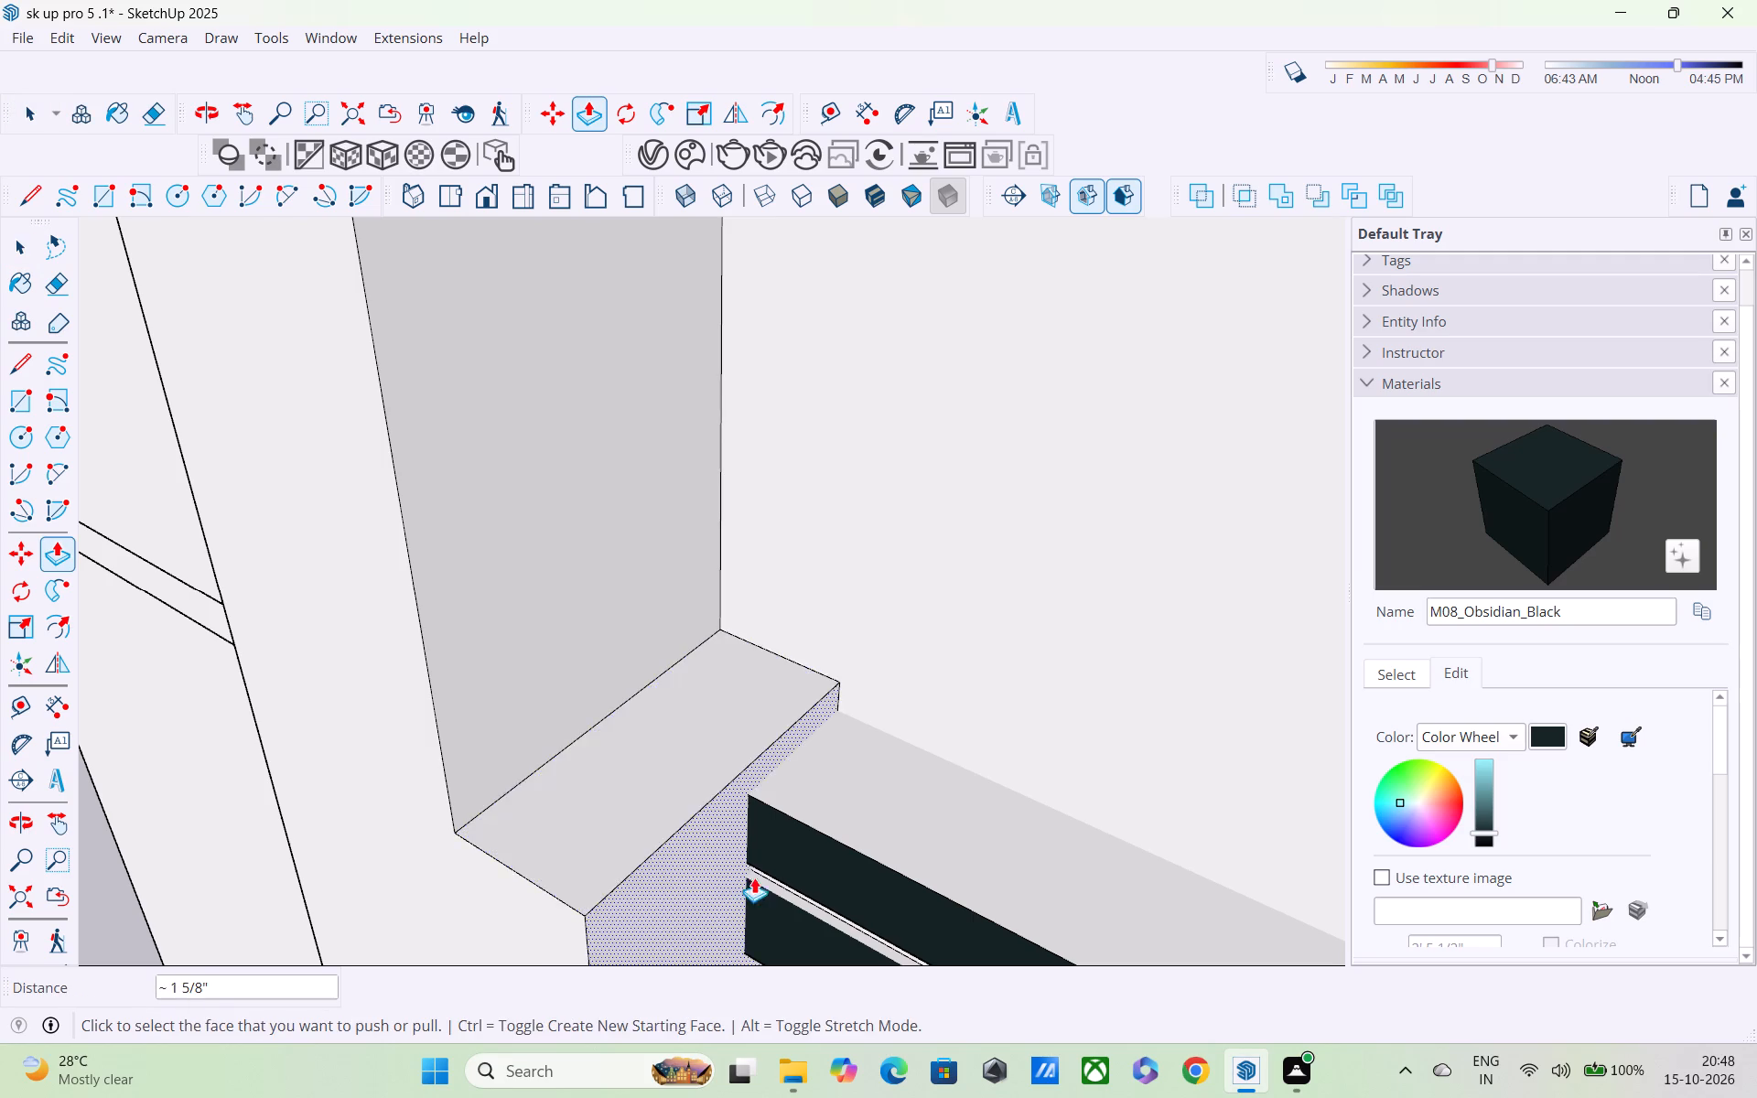
Examine the extended front strip, its junction with the dark ledge, and the whole building with the separate slab.
middle_click_drag(763, 867, 900, 656)
scroll(901, 660, "down", 4)
middle_click_drag(903, 730, 1009, 721)
scroll(1009, 721, "up", 1)
scroll(1009, 710, "down", 3)
middle_click_drag(891, 922, 891, 883)
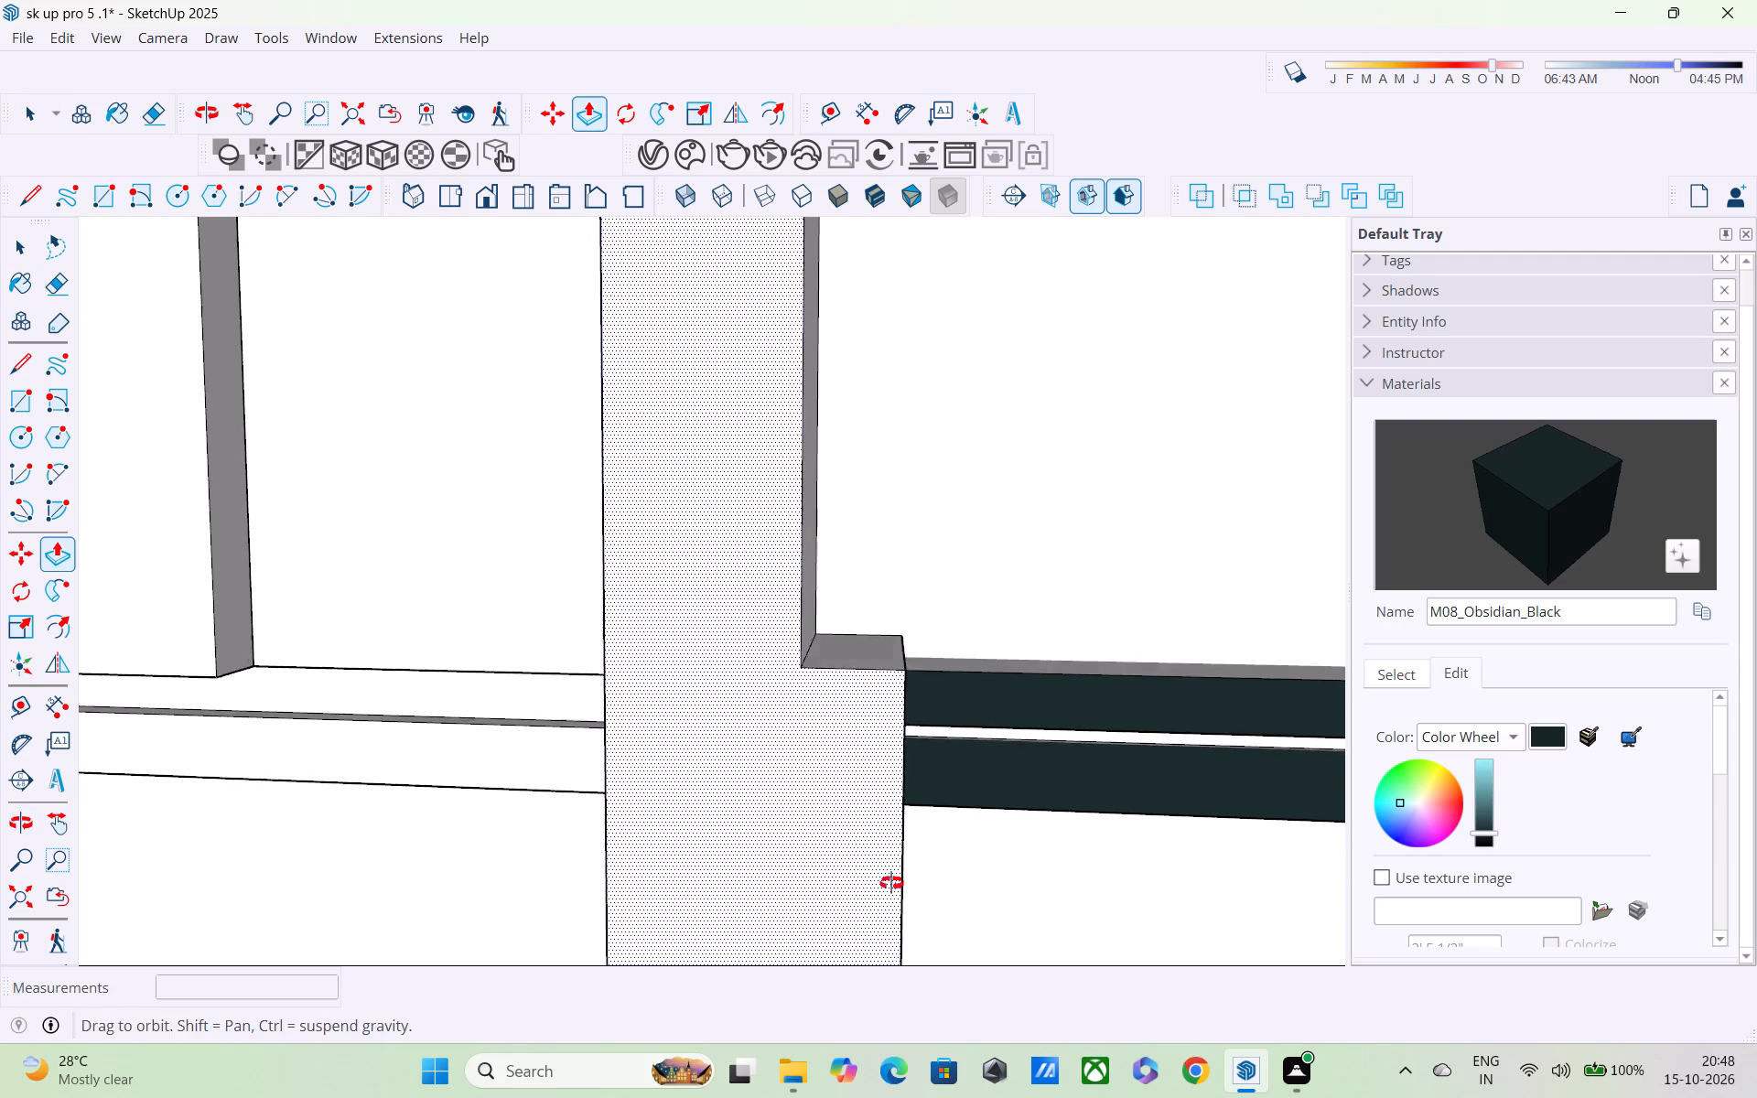
middle_click_drag(891, 883, 891, 760)
scroll(891, 760, "down", 4)
middle_click_drag(942, 899, 977, 1011, "shift")
scroll(942, 899, "down", 1, "shift")
scroll(978, 1011, "up", 1)
scroll(974, 987, "down", 3)
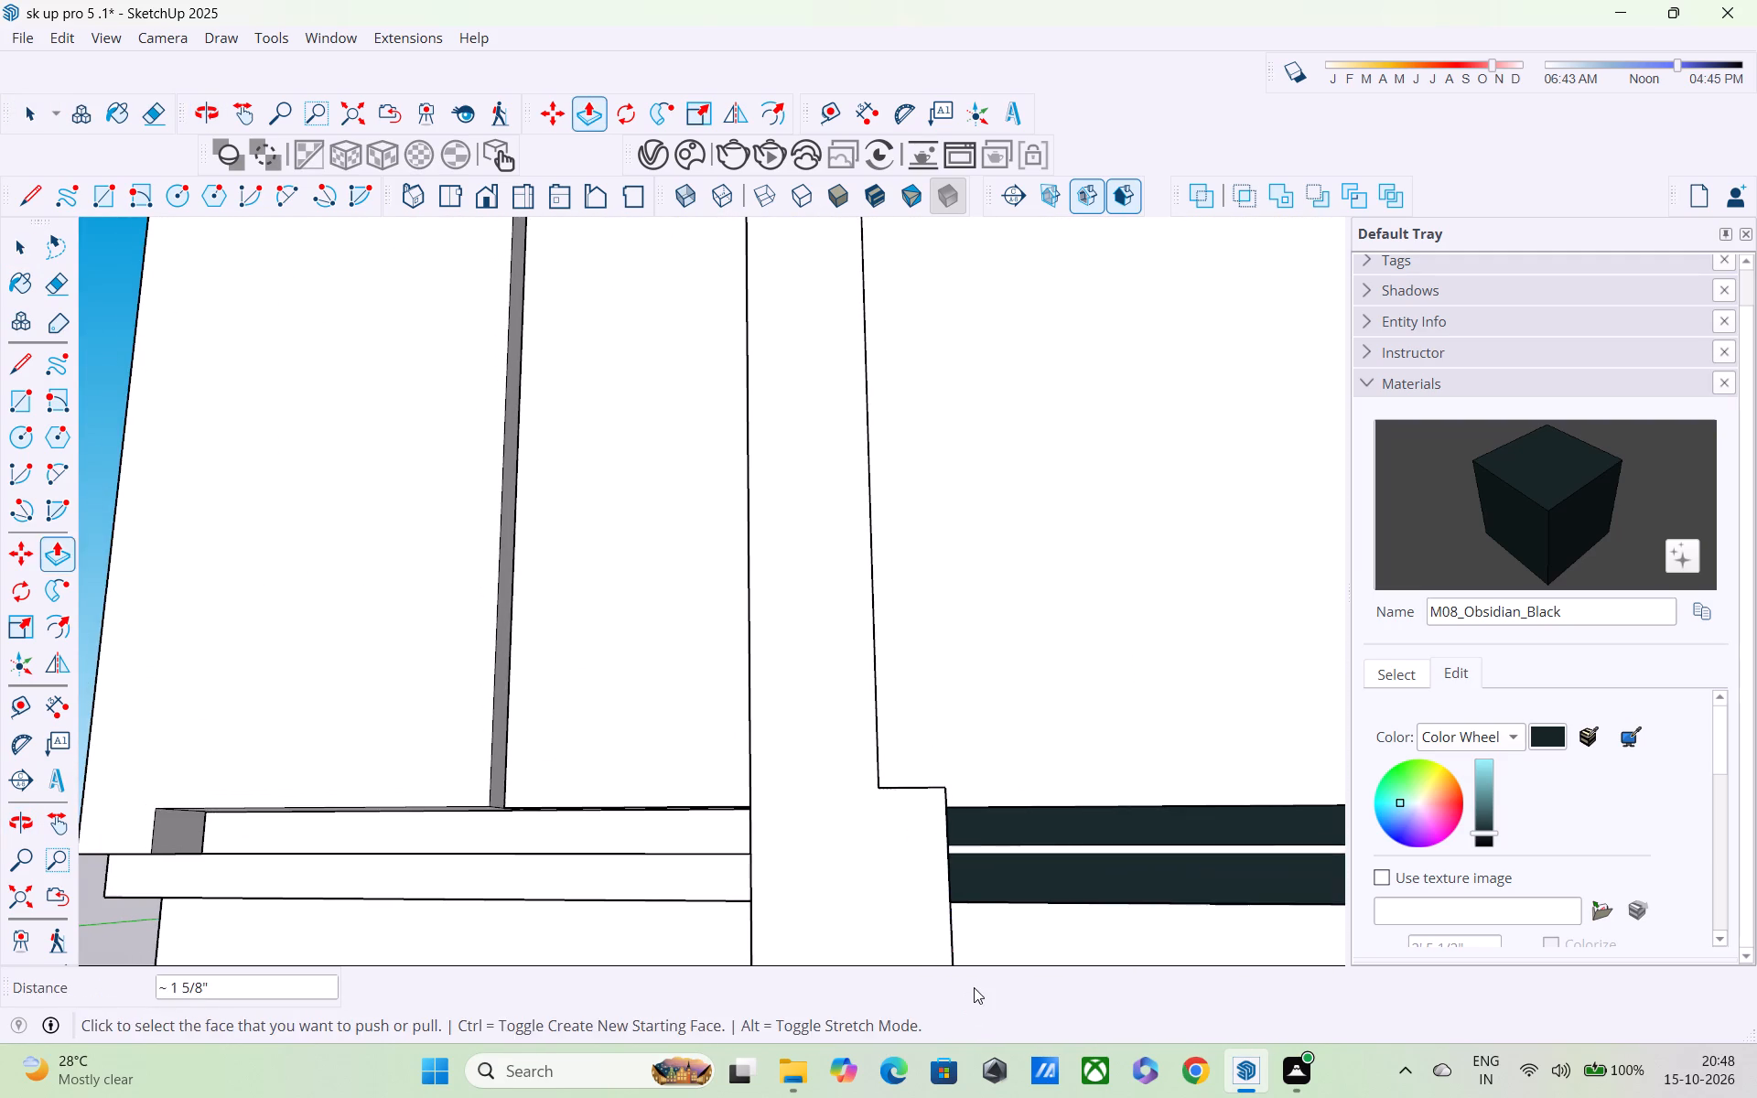
middle_click_drag(948, 962, 771, 538, "shift")
scroll(771, 533, "down", 16)
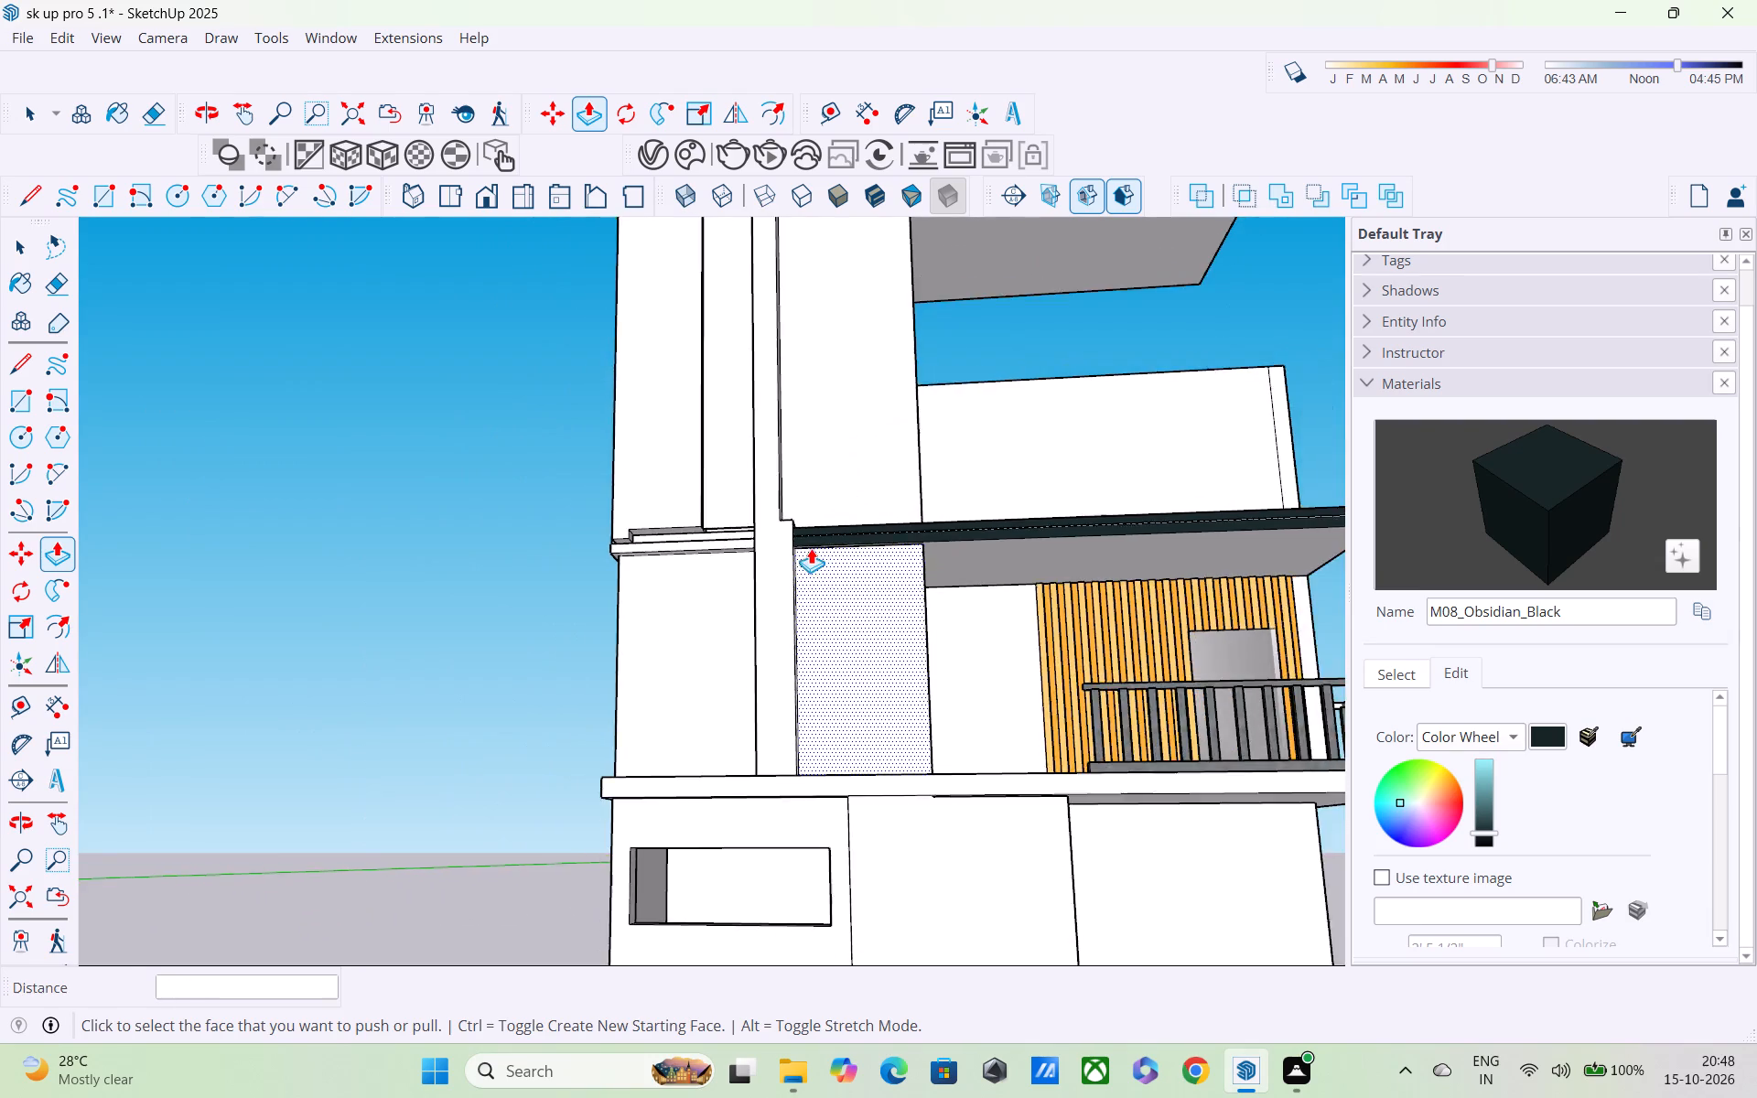
scroll(811, 548, "down", 2)
middle_click_drag(815, 554, 850, 725)
scroll(850, 725, "up", 1)
scroll(849, 691, "down", 5)
middle_click_drag(888, 636, 949, 737, "shift")
scroll(918, 676, "down", 1, "shift")
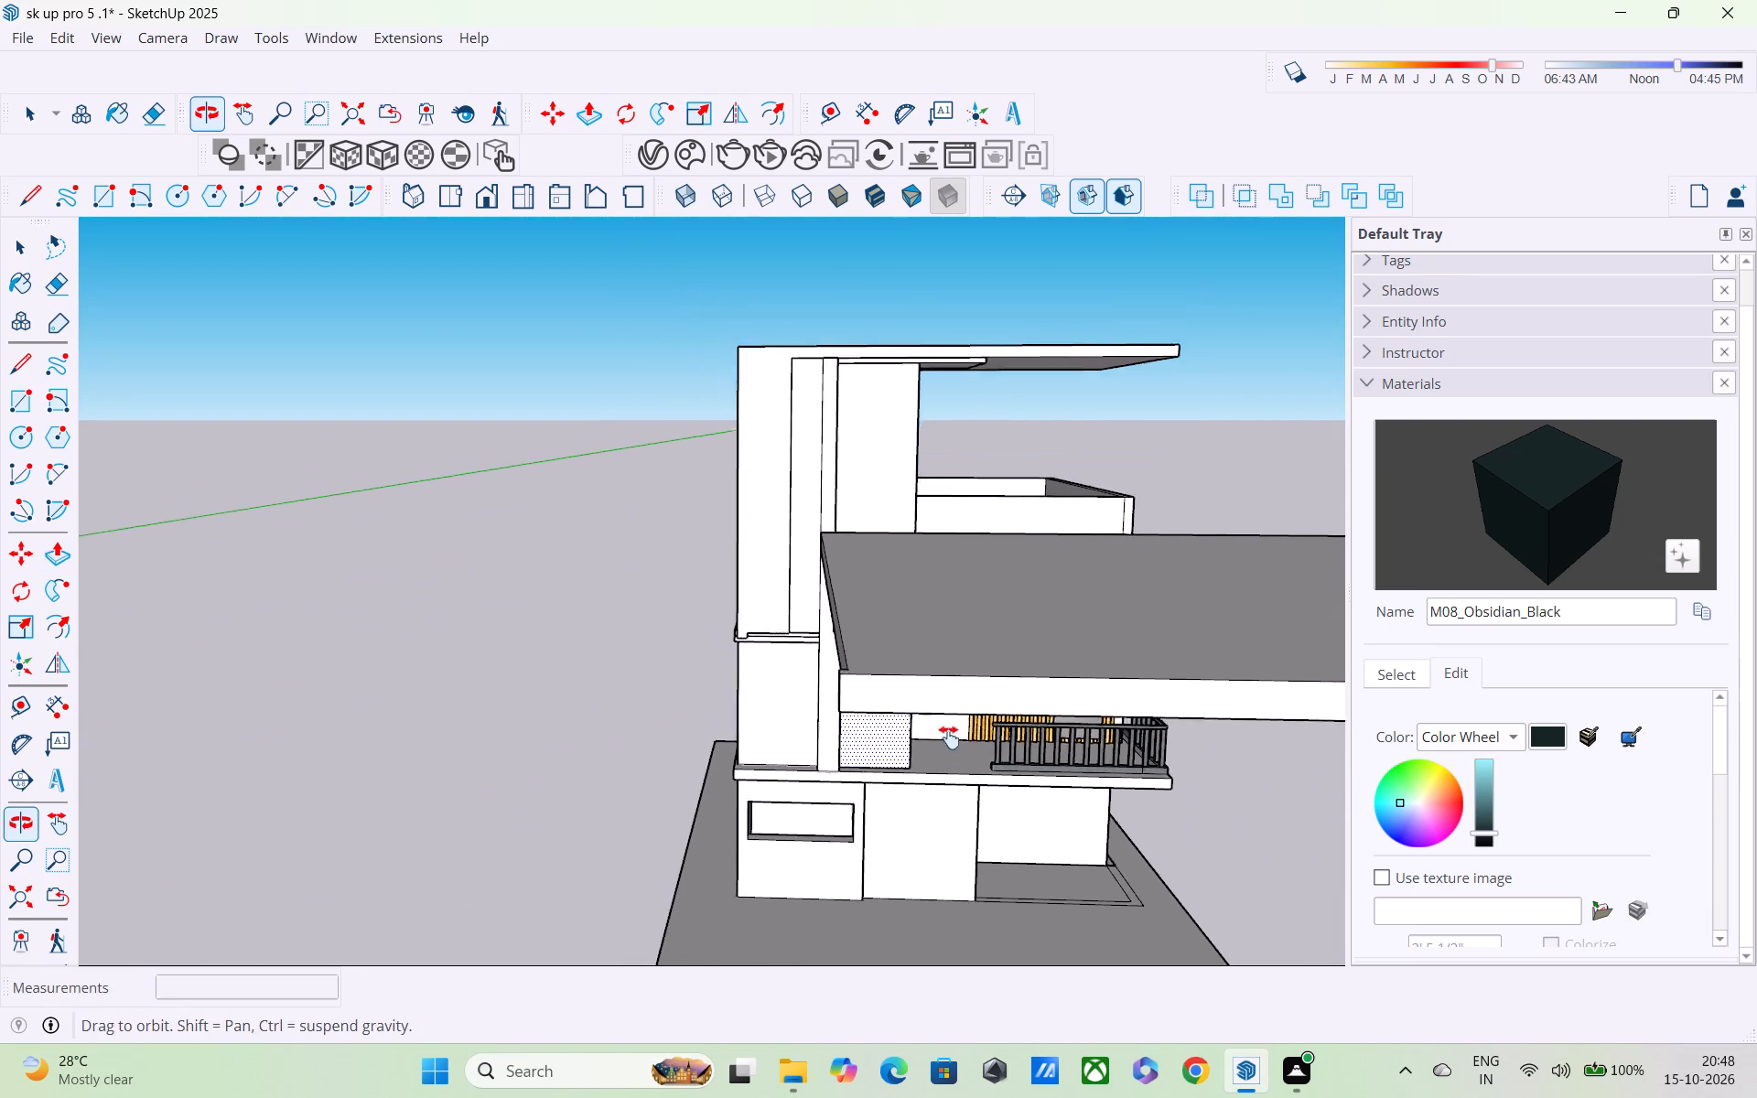
middle_click_drag(949, 737, 954, 748, "shift")
scroll(947, 663, "up", 4)
scroll(947, 663, "down", 17)
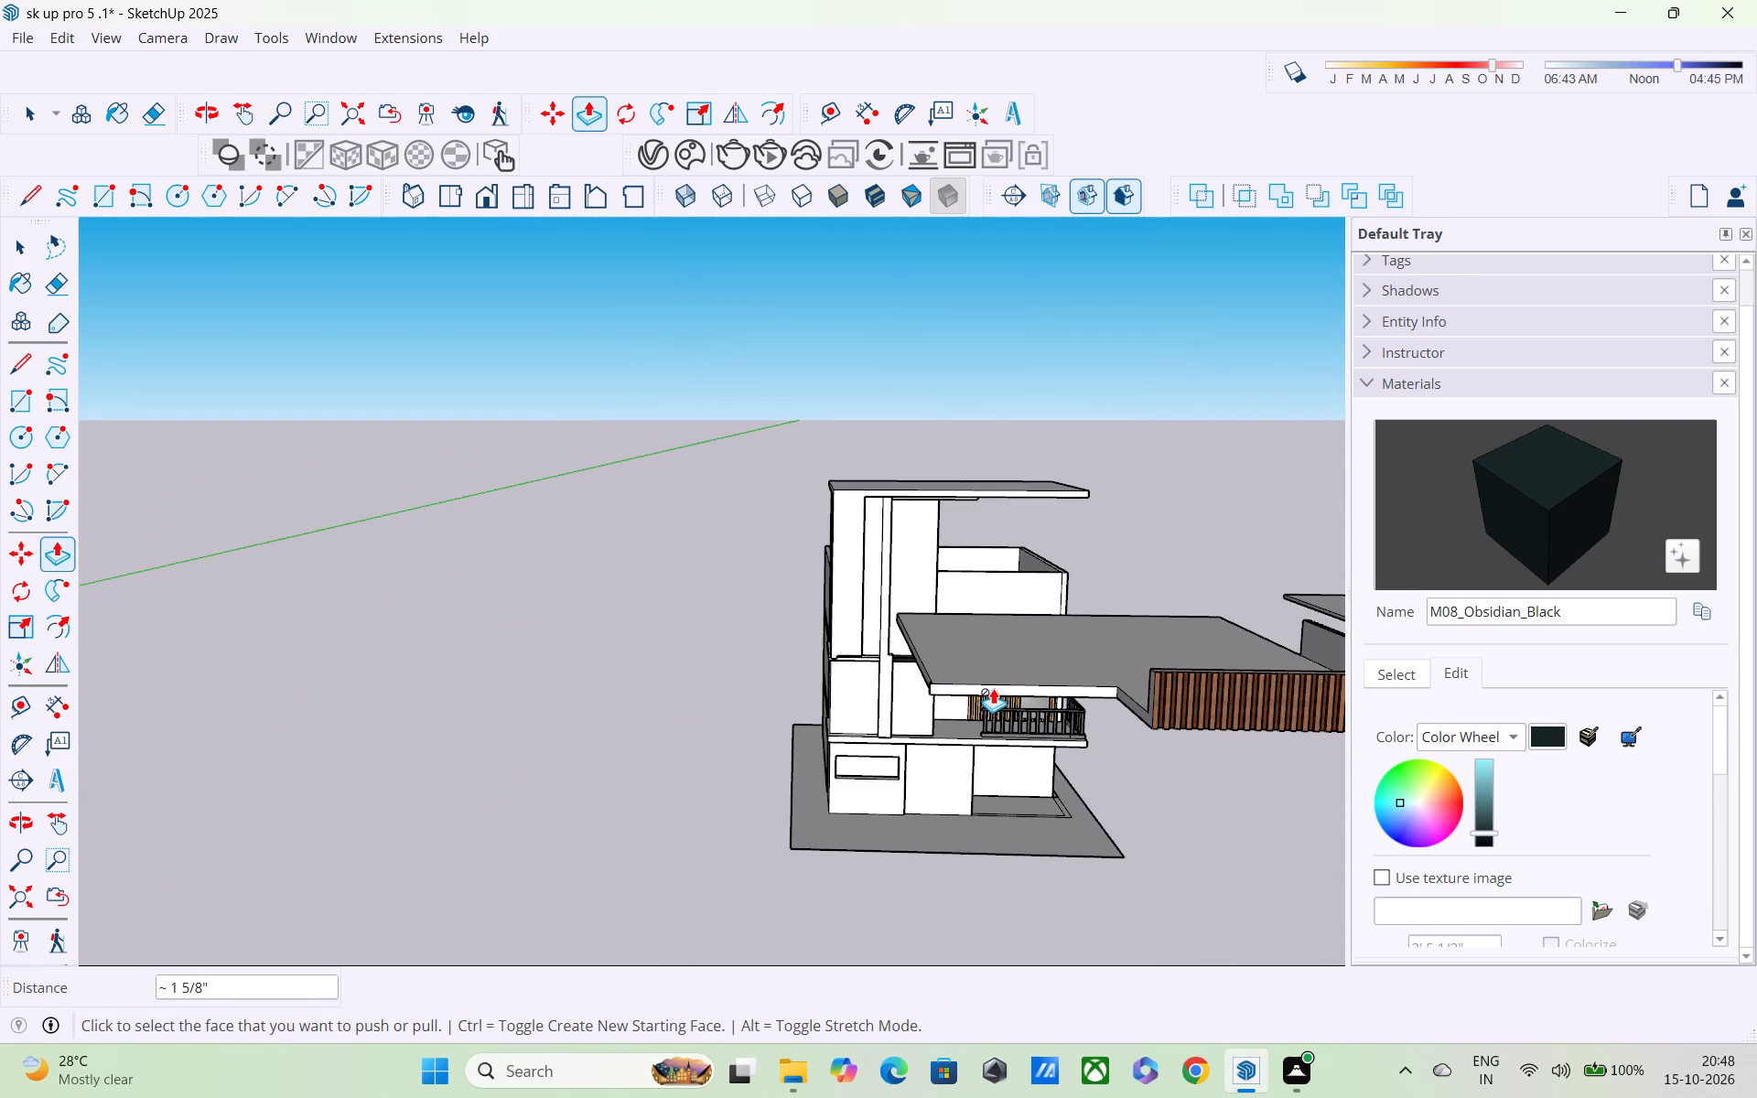
Move the separate slatted slab by its panel's lower corner about 81' 11" onto the building's top storey, beneath the tower's roof.
scroll(978, 674, "up", 3)
key("space")
key("m")
scroll(922, 708, "up", 3)
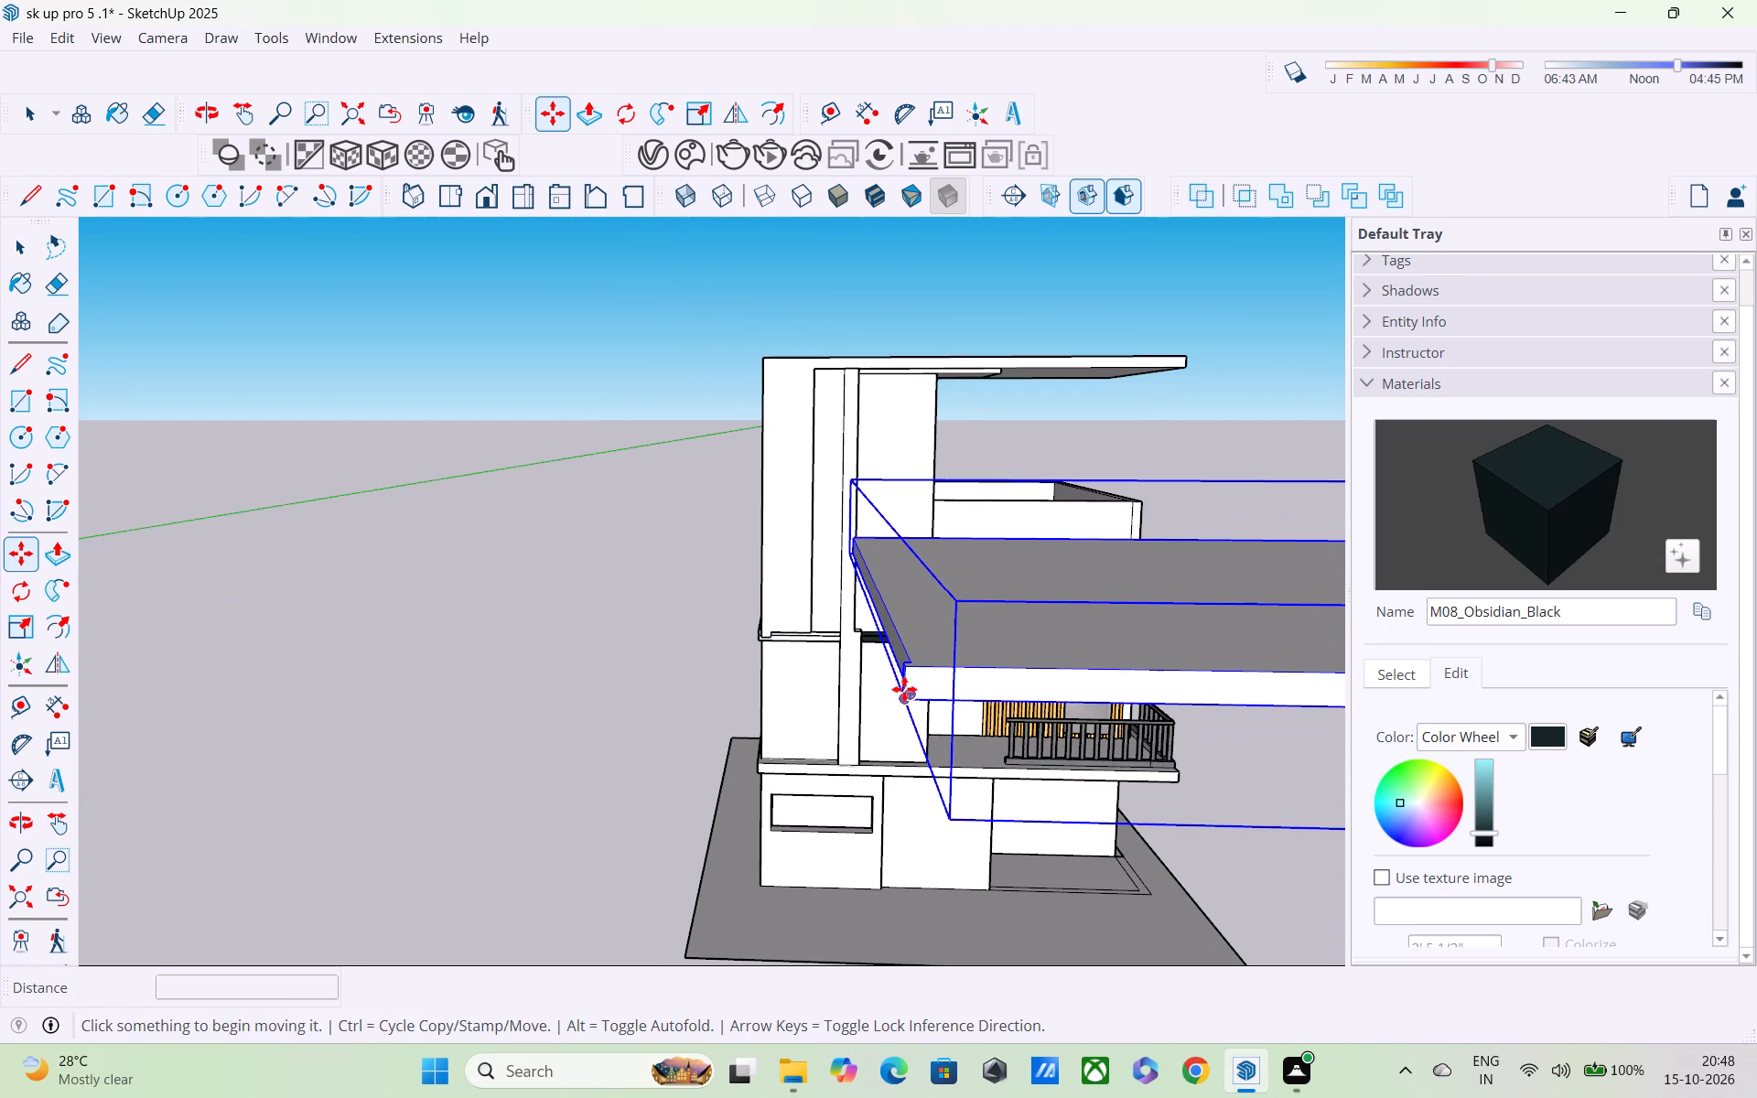
left_click(911, 701)
key("Escape")
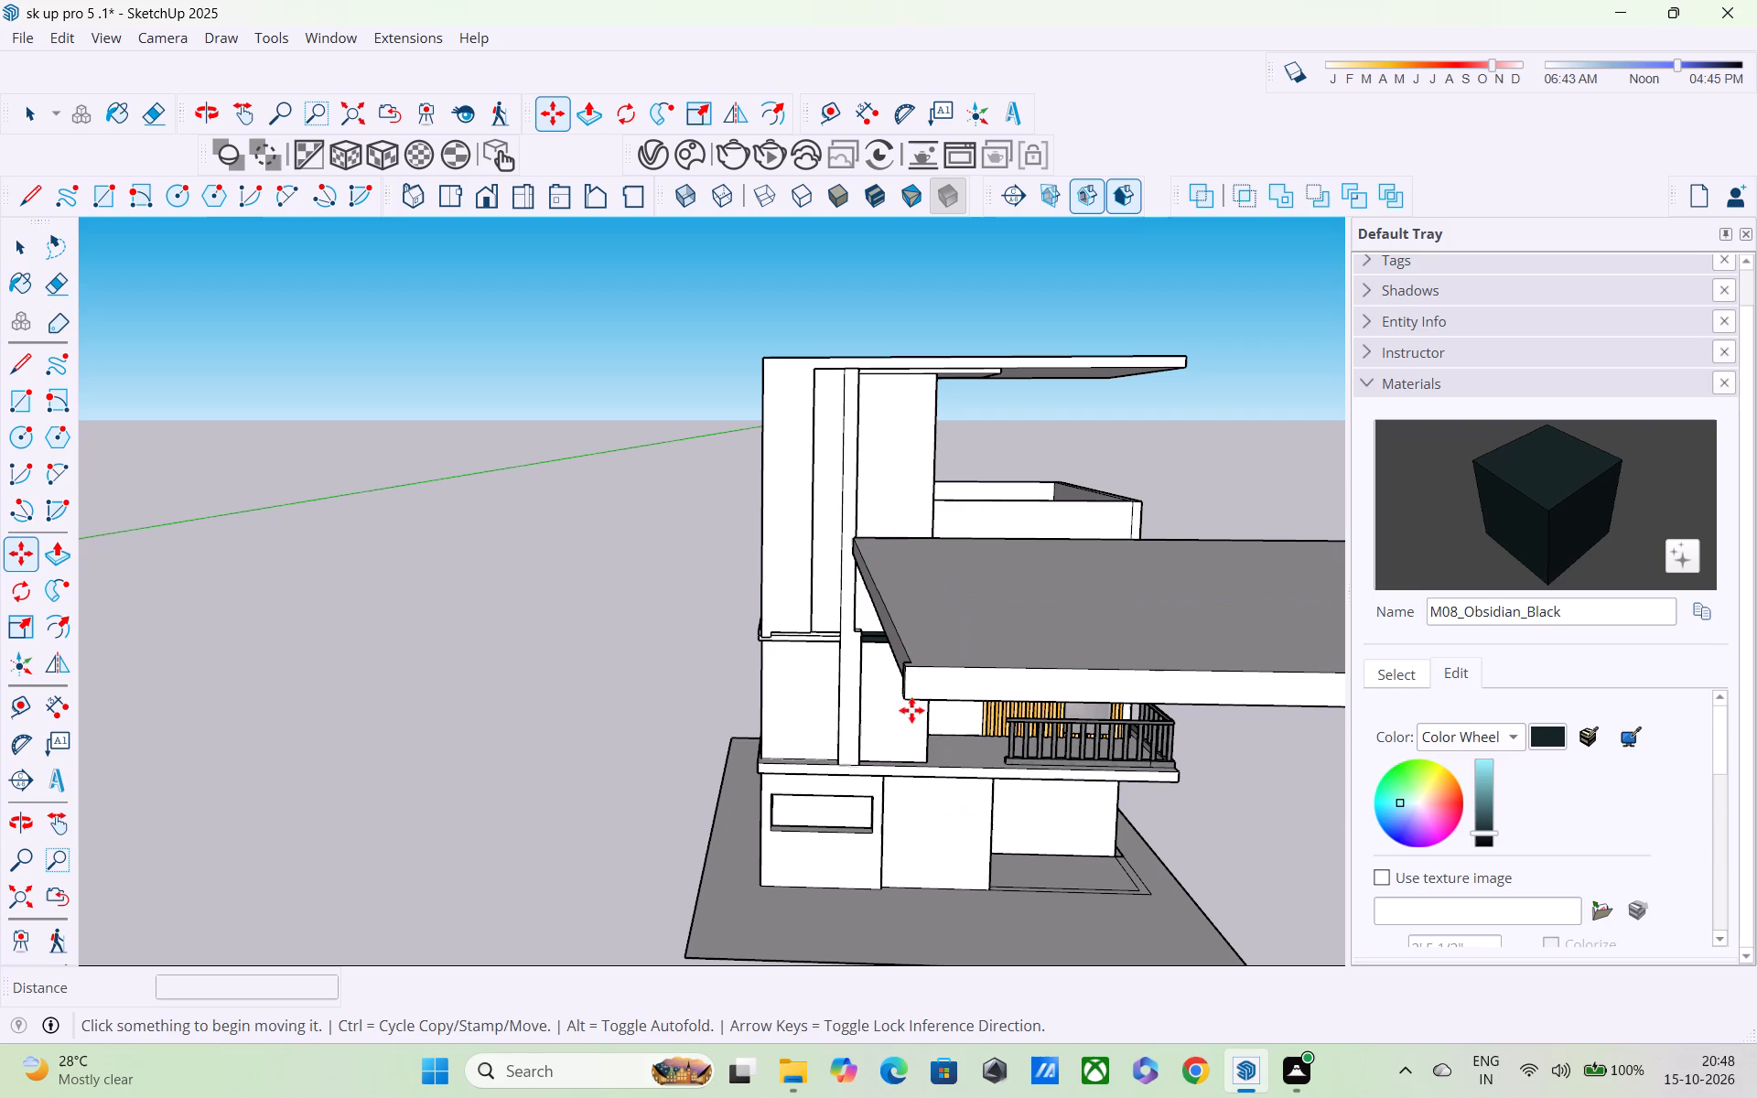
middle_click_drag(1024, 700, 480, 669, "shift")
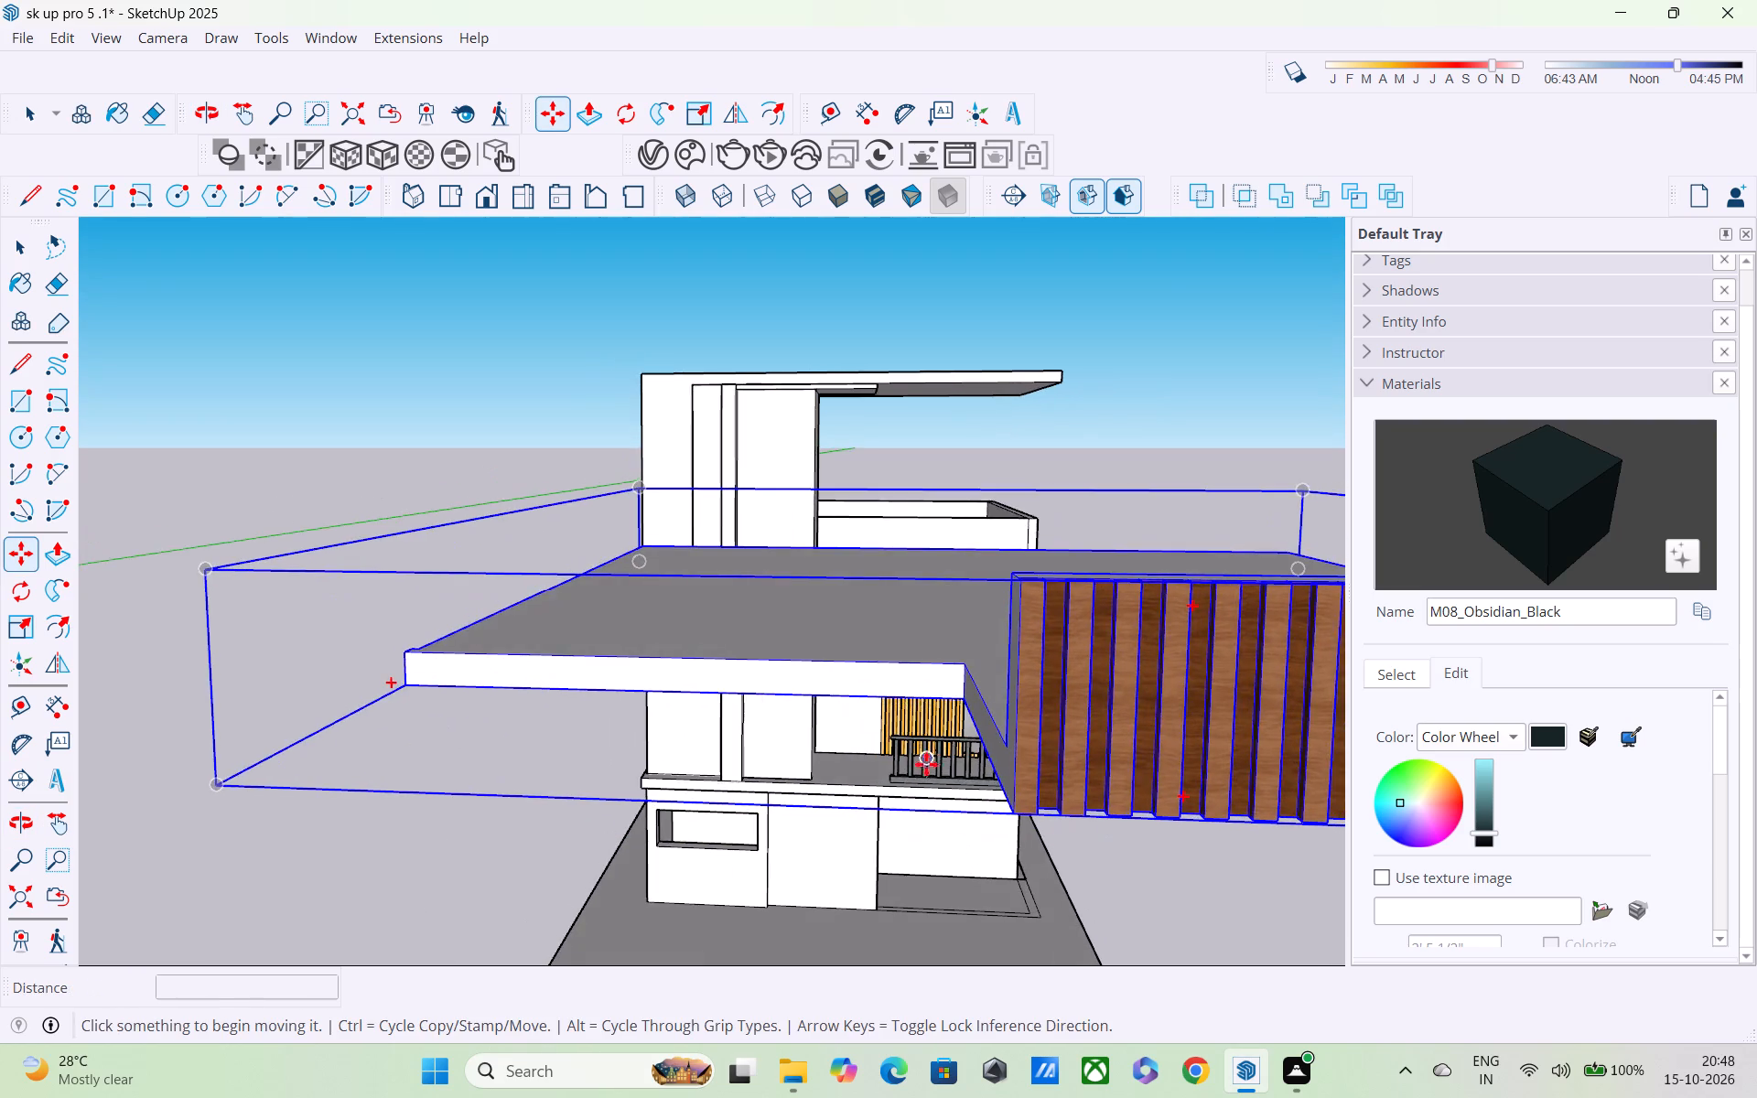
scroll(932, 782, "up", 3)
scroll(1040, 815, "down", 5)
left_click(1093, 823)
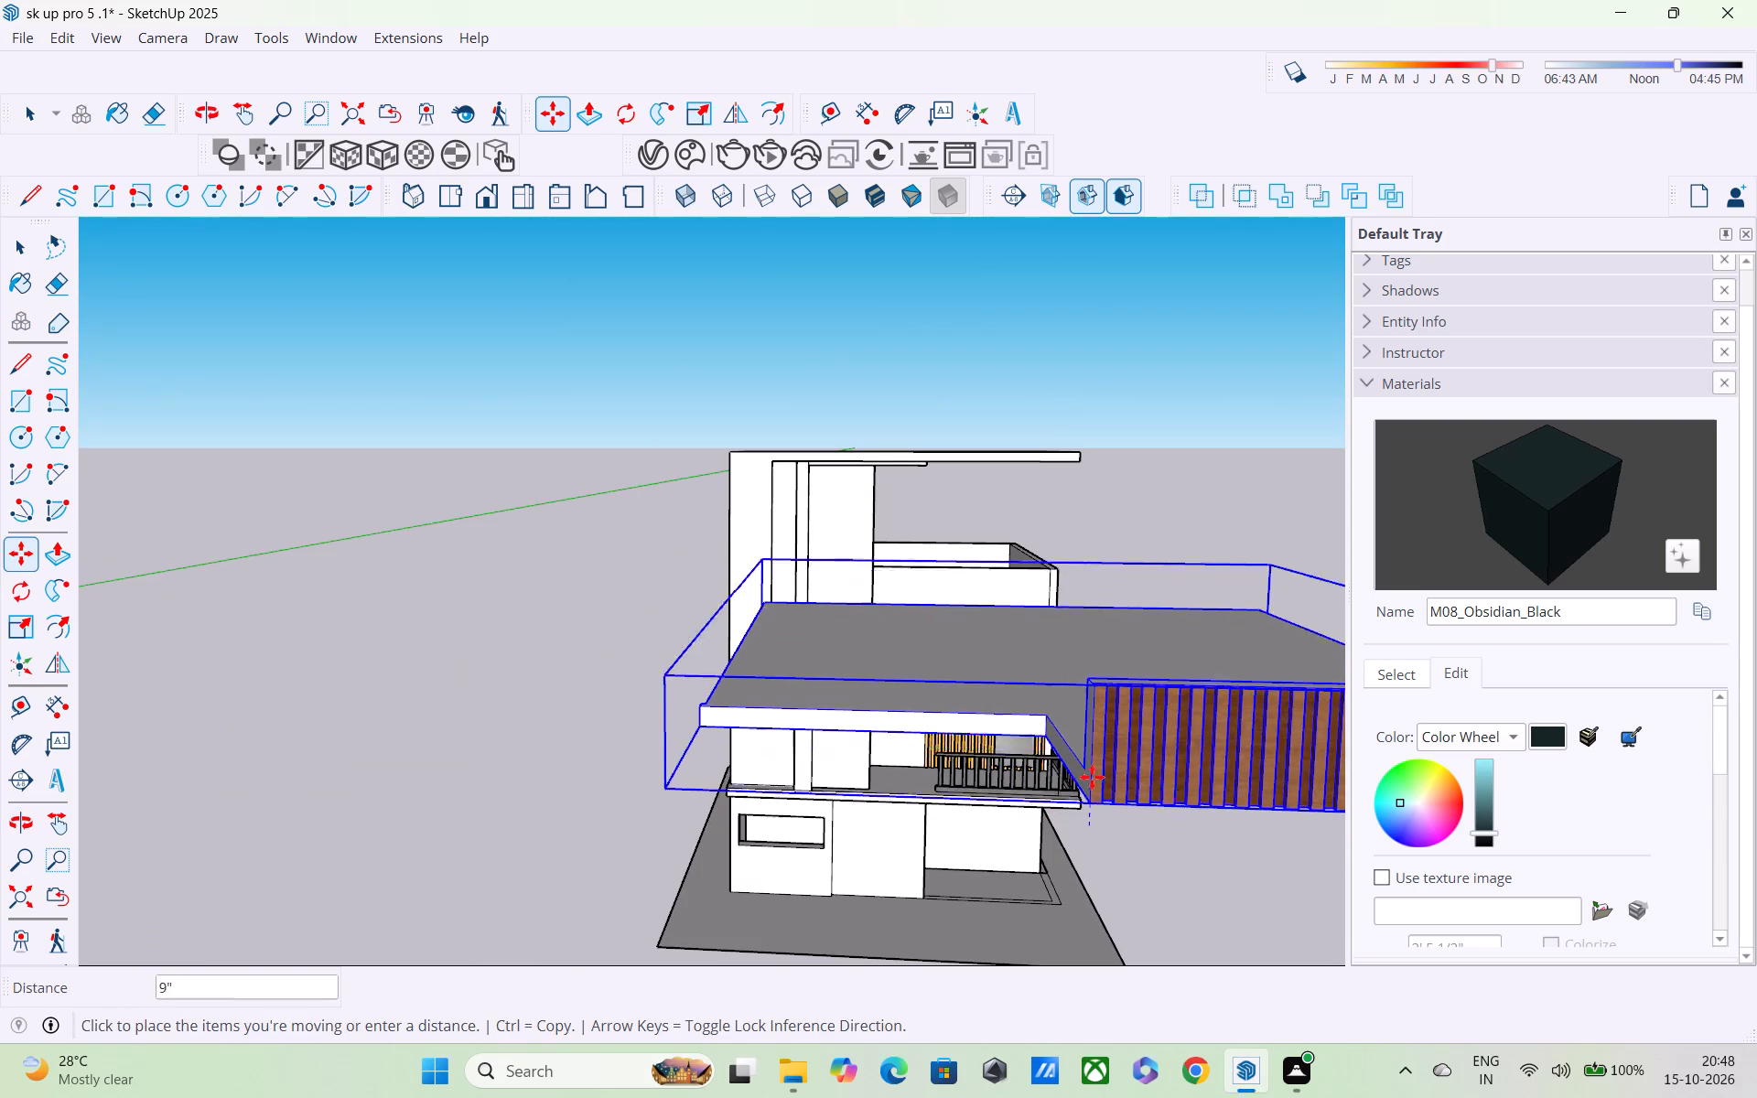
scroll(1053, 634, "down", 5)
scroll(962, 598, "down", 13)
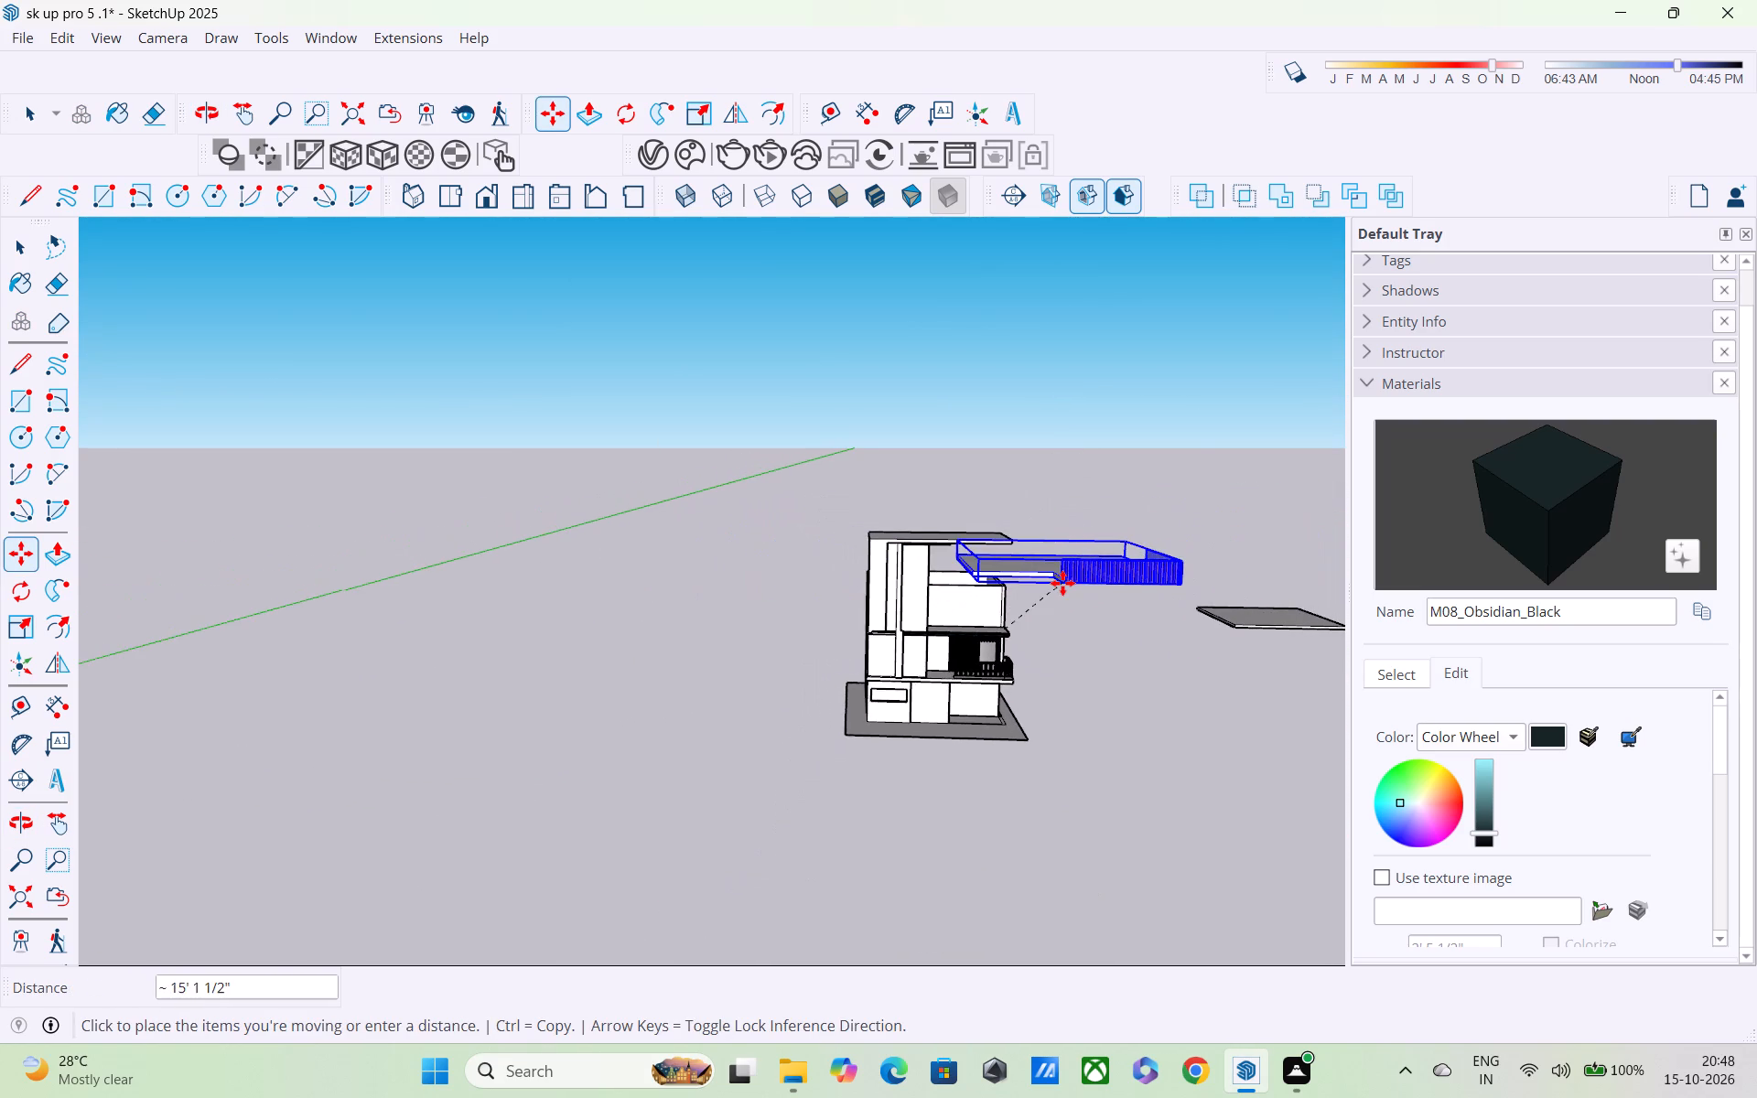
scroll(1034, 573, "up", 10)
scroll(1288, 553, "down", 3)
middle_click_drag(1241, 569, 1154, 569, "shift")
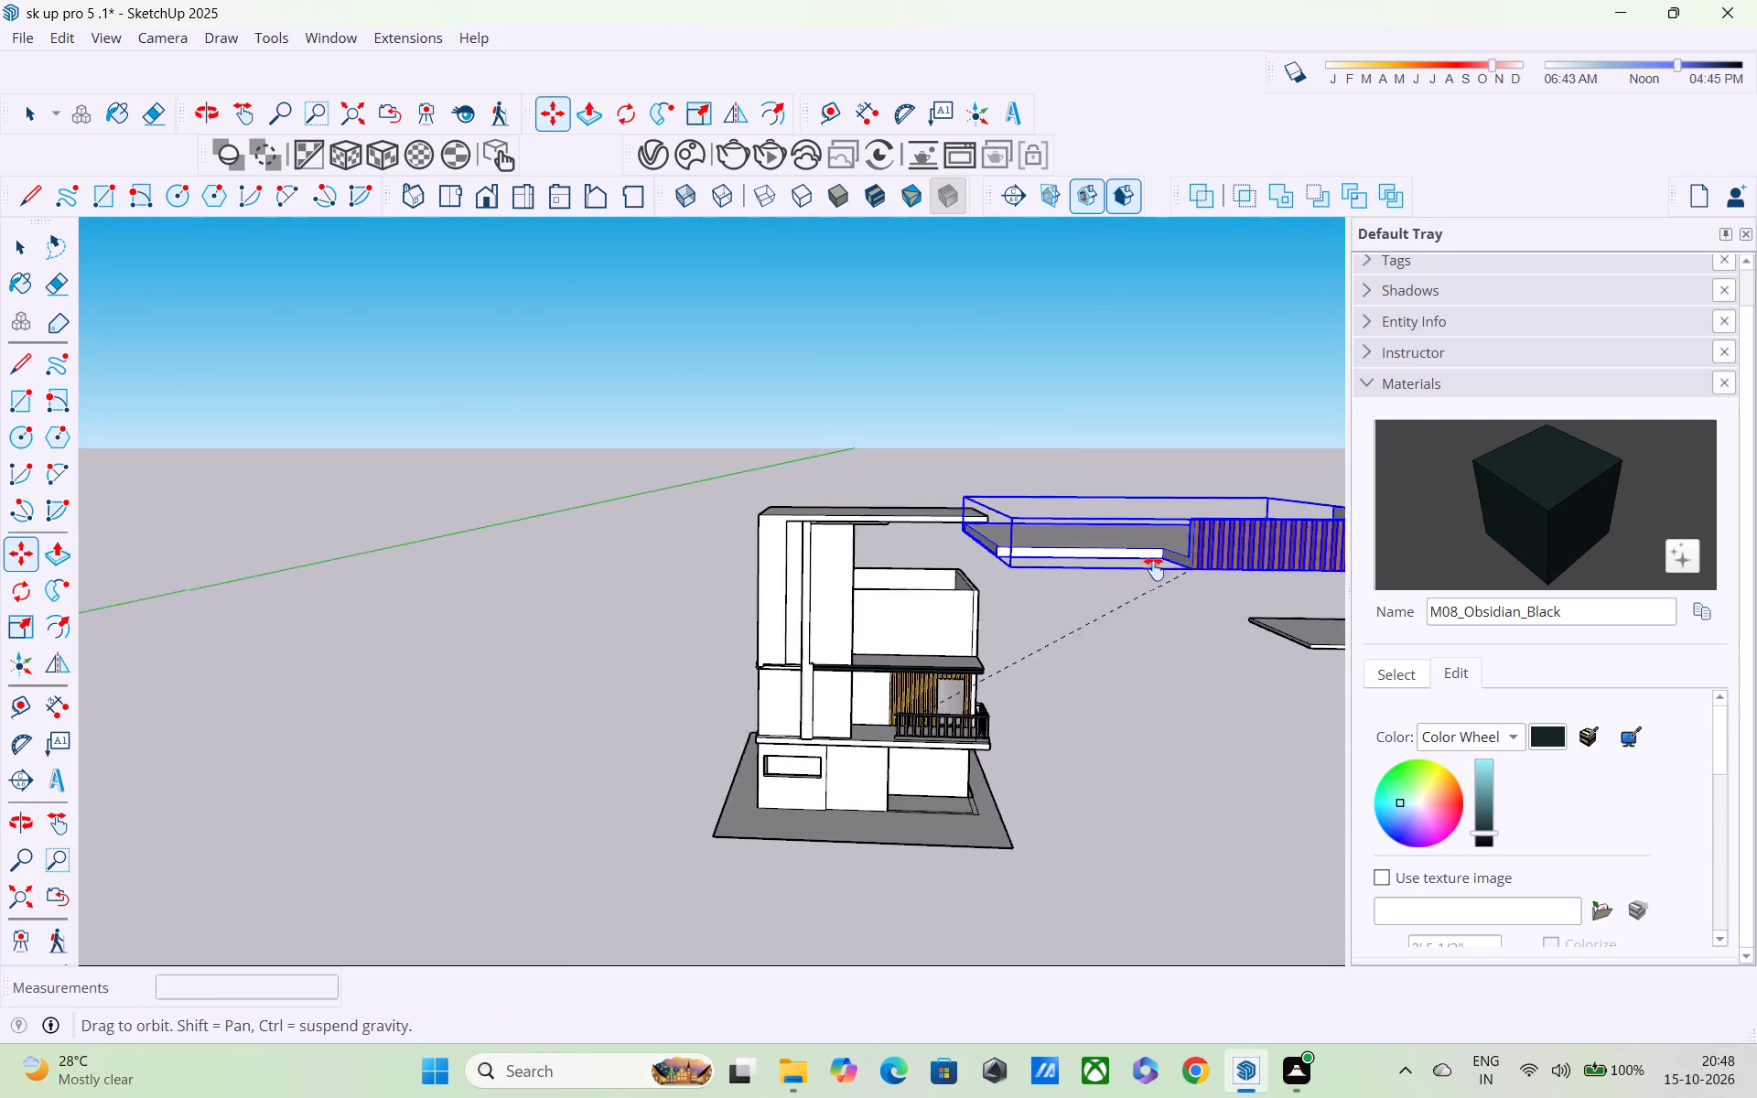
middle_click_drag(1154, 569, 830, 571, "shift")
scroll(829, 572, "up", 1, "shift")
scroll(728, 548, "up", 8)
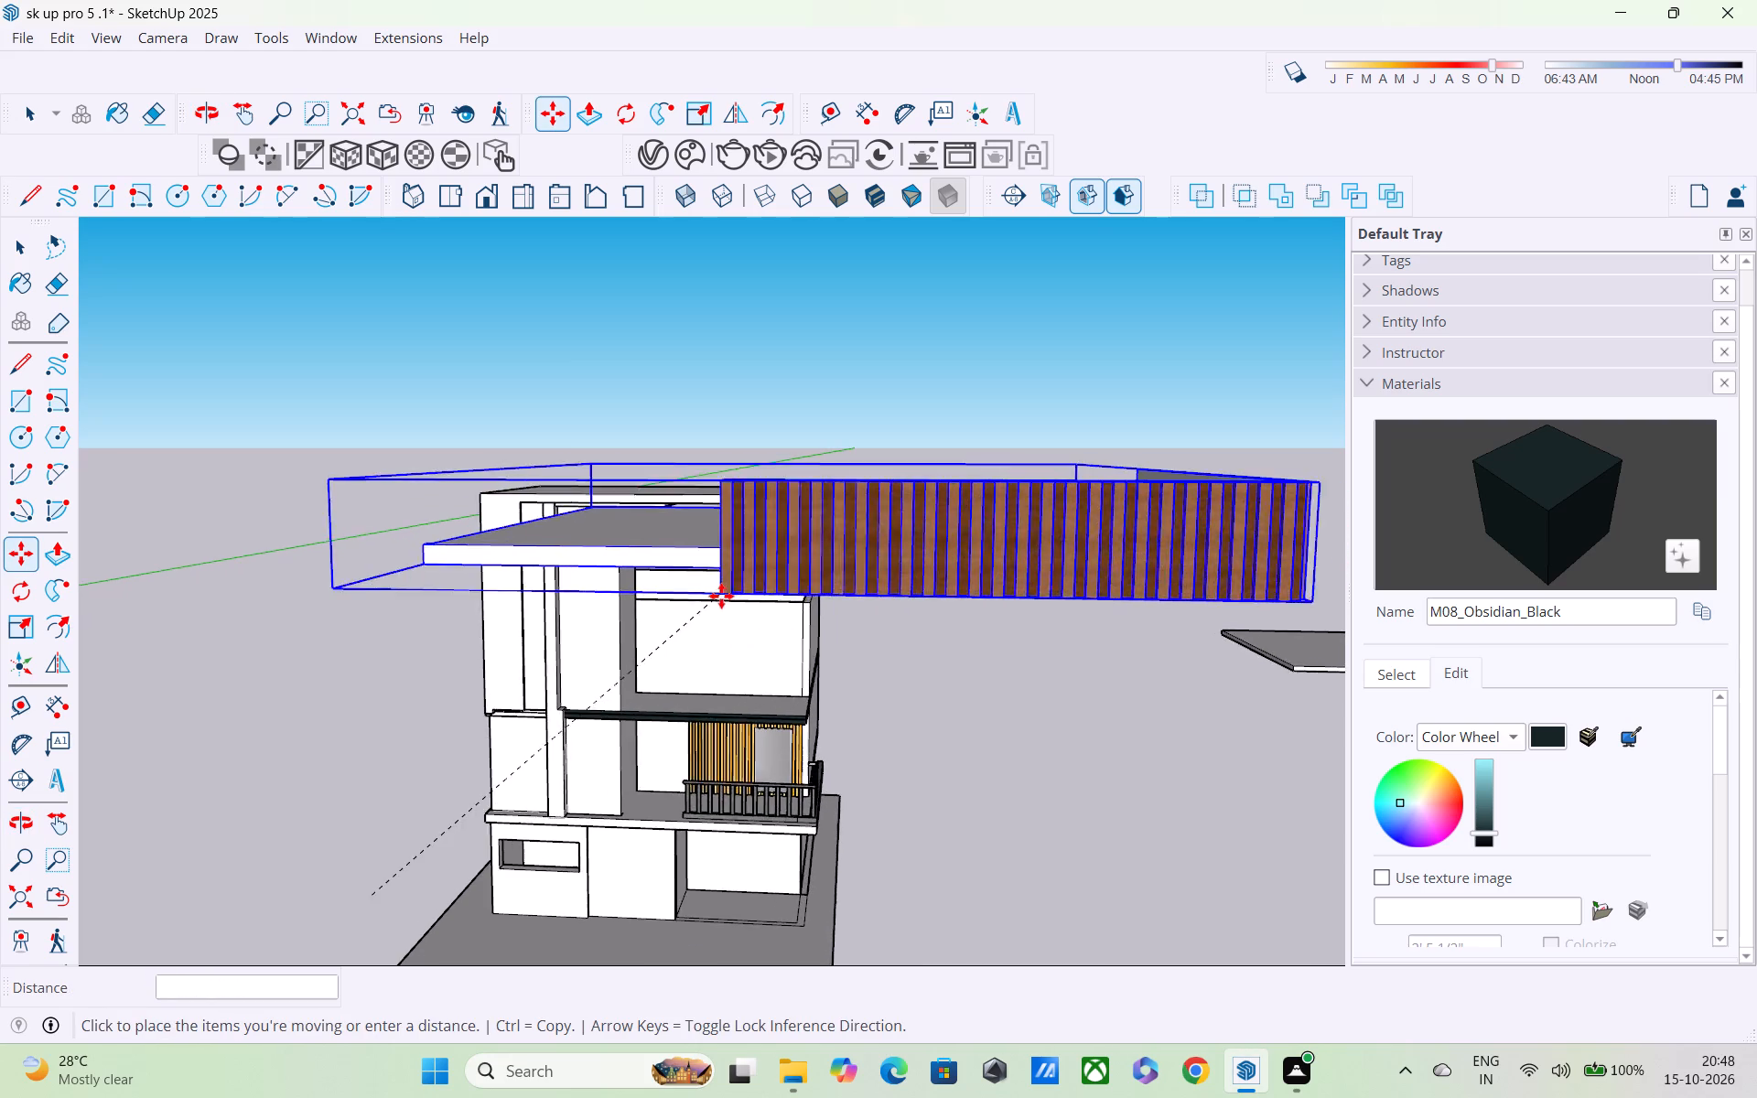
middle_click_drag(682, 617, 1186, 571)
scroll(1186, 571, "up", 1)
scroll(728, 701, "down", 5)
scroll(470, 731, "down", 6)
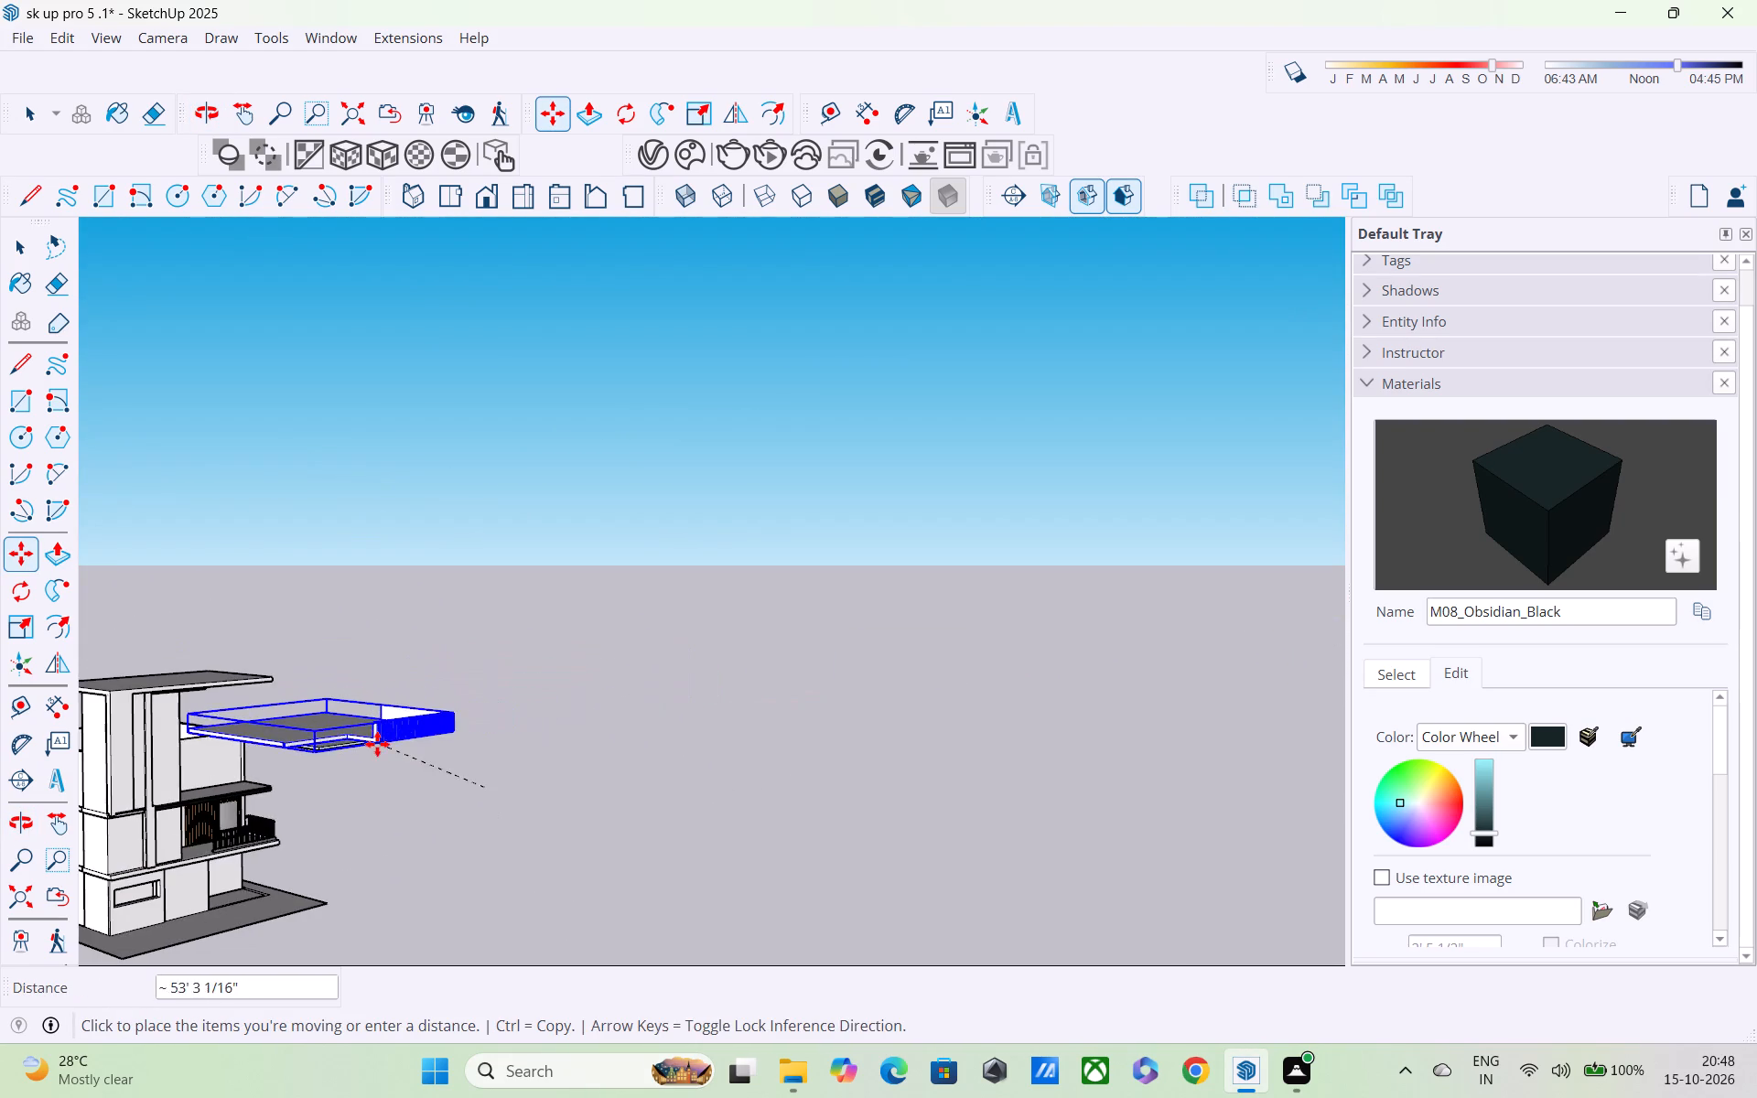
scroll(304, 738, "up", 9)
middle_click_drag(335, 769, 370, 748, "shift")
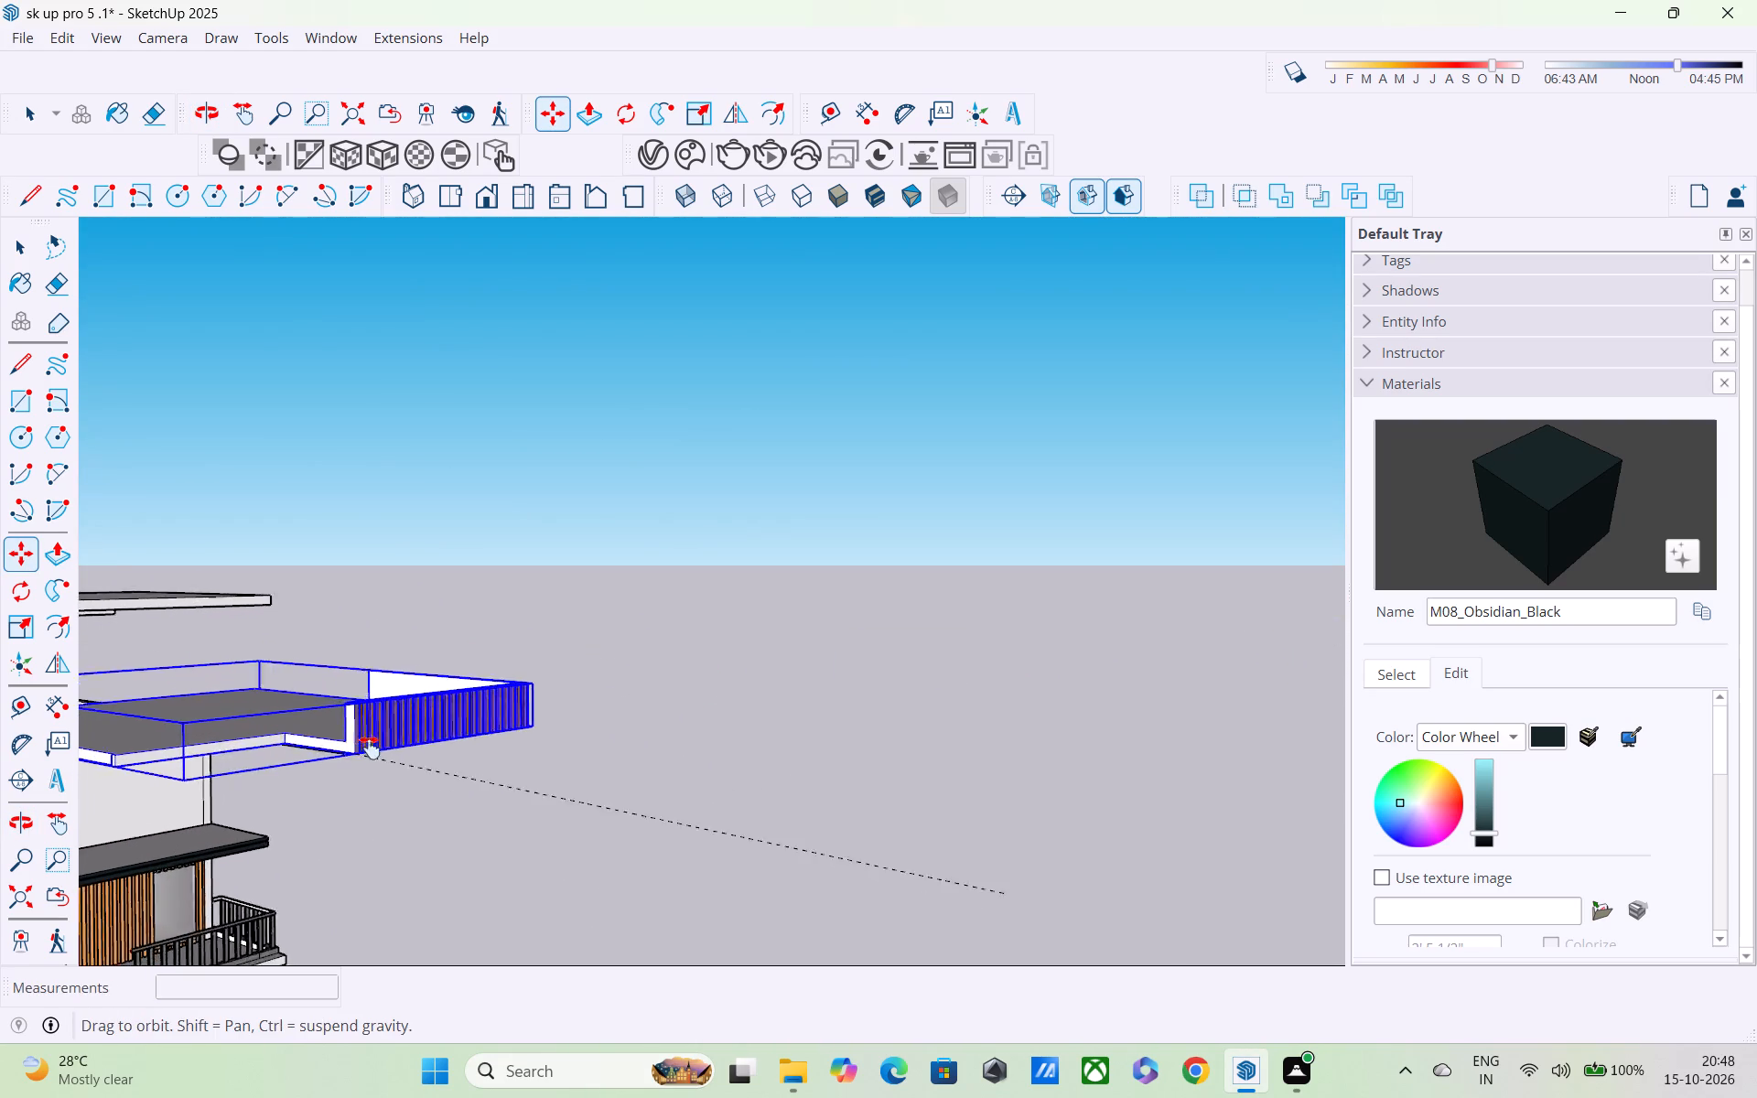
middle_click_drag(370, 748, 644, 619, "shift")
scroll(380, 630, "up", 1)
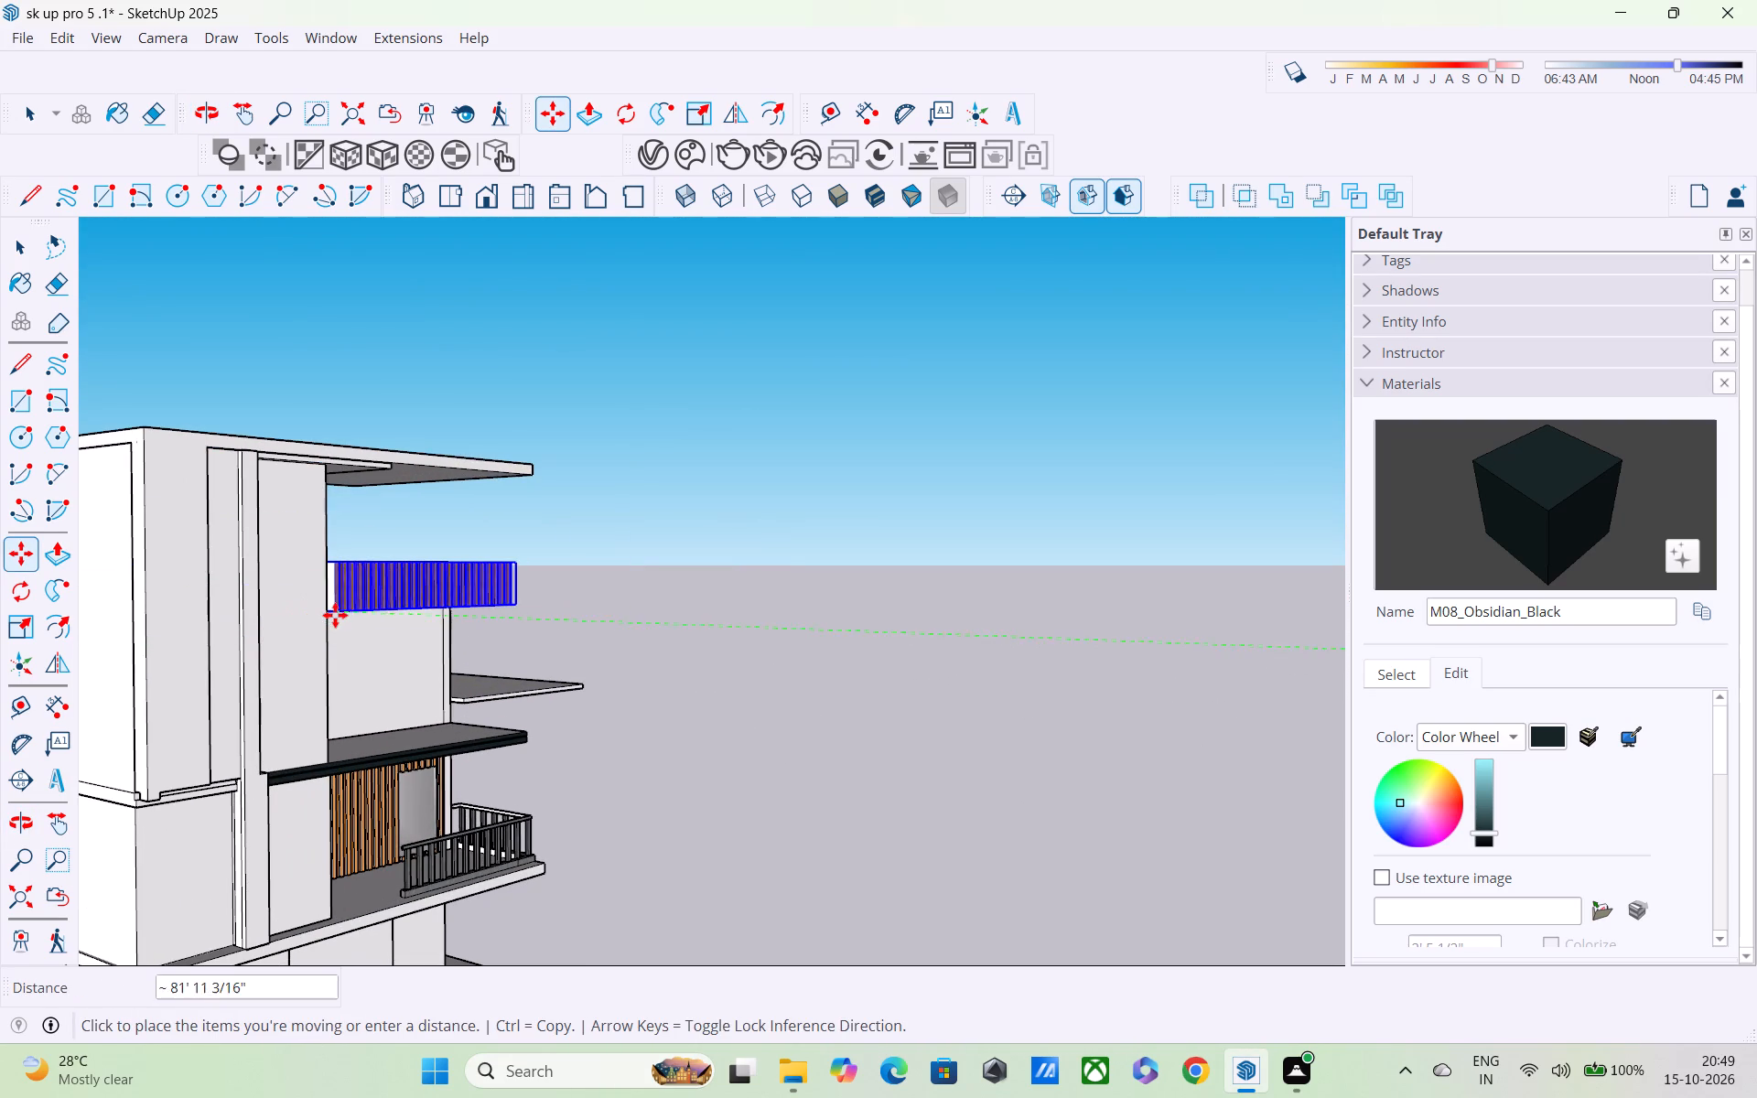
left_click(335, 618)
Move the slatted slab about 11' 1" by the slat panel's lower corner so its front slats meet the tower wall.
middle_click_drag(390, 633, 206, 867)
scroll(204, 864, "up", 1)
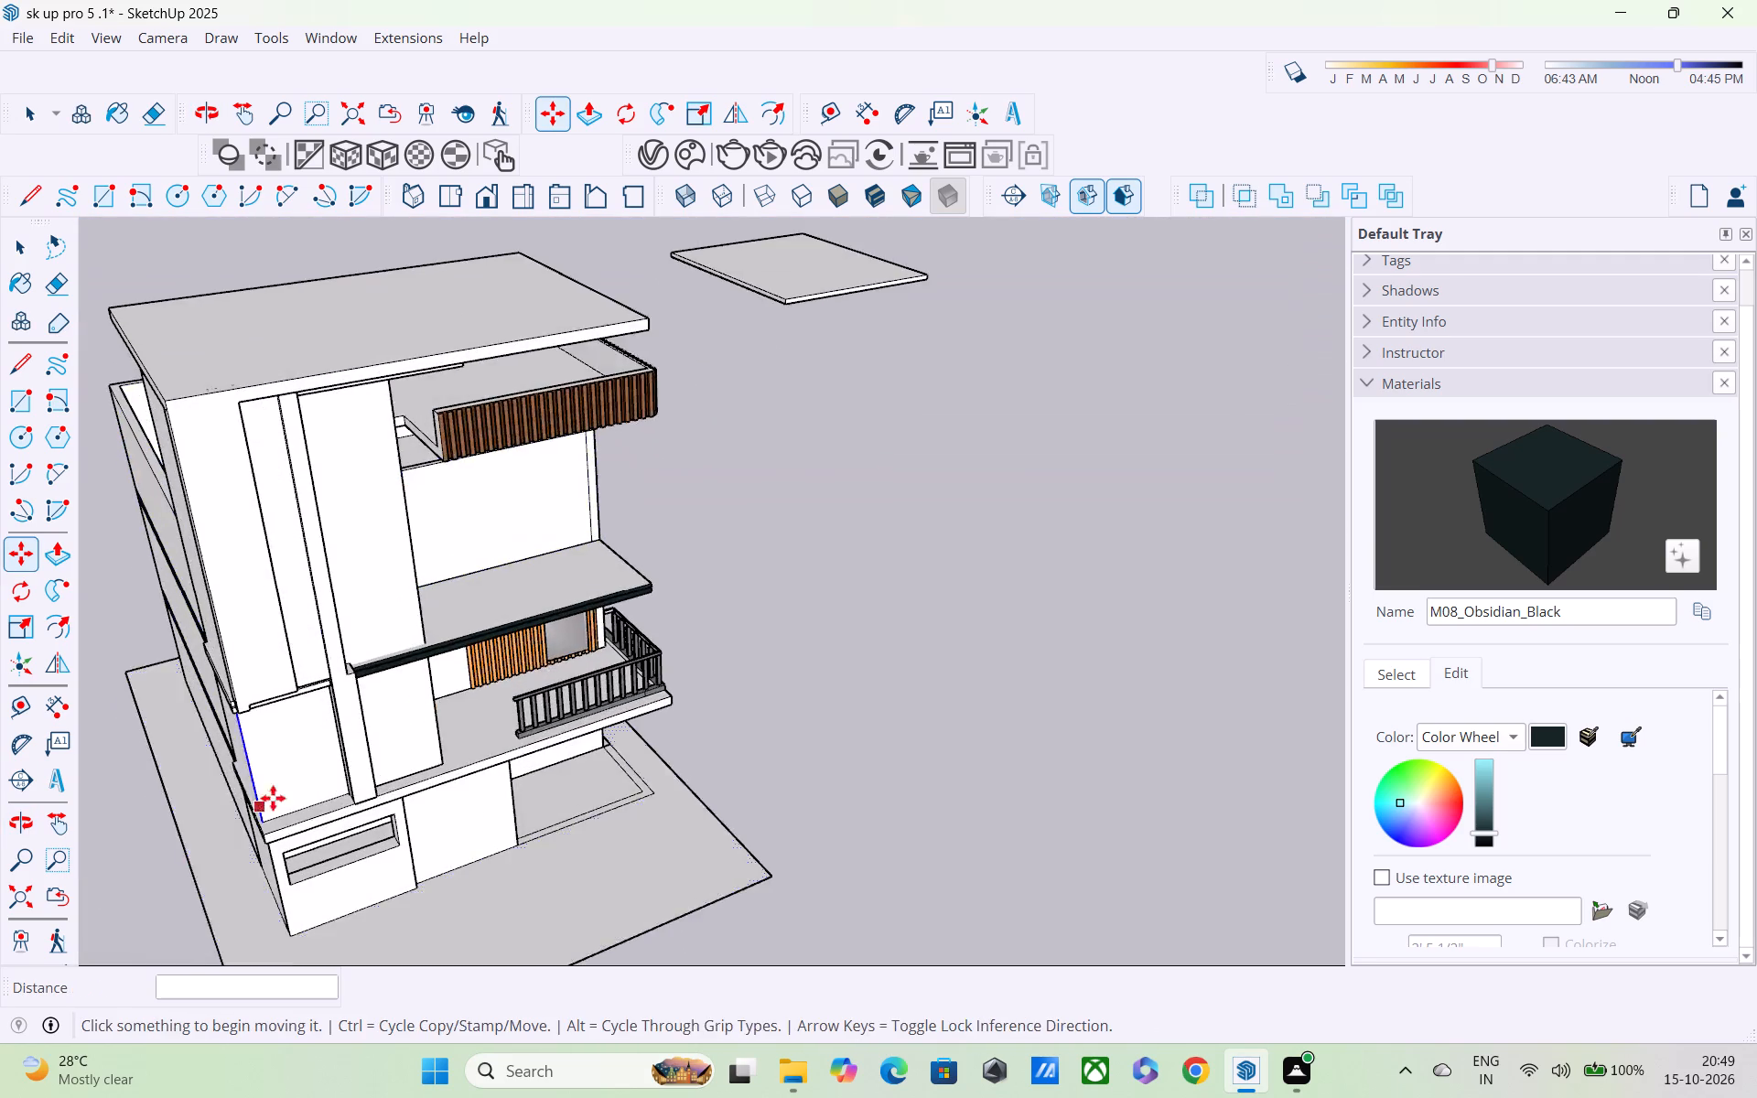
scroll(495, 653, "down", 4)
middle_click_drag(649, 597, 486, 588)
scroll(489, 524, "up", 8)
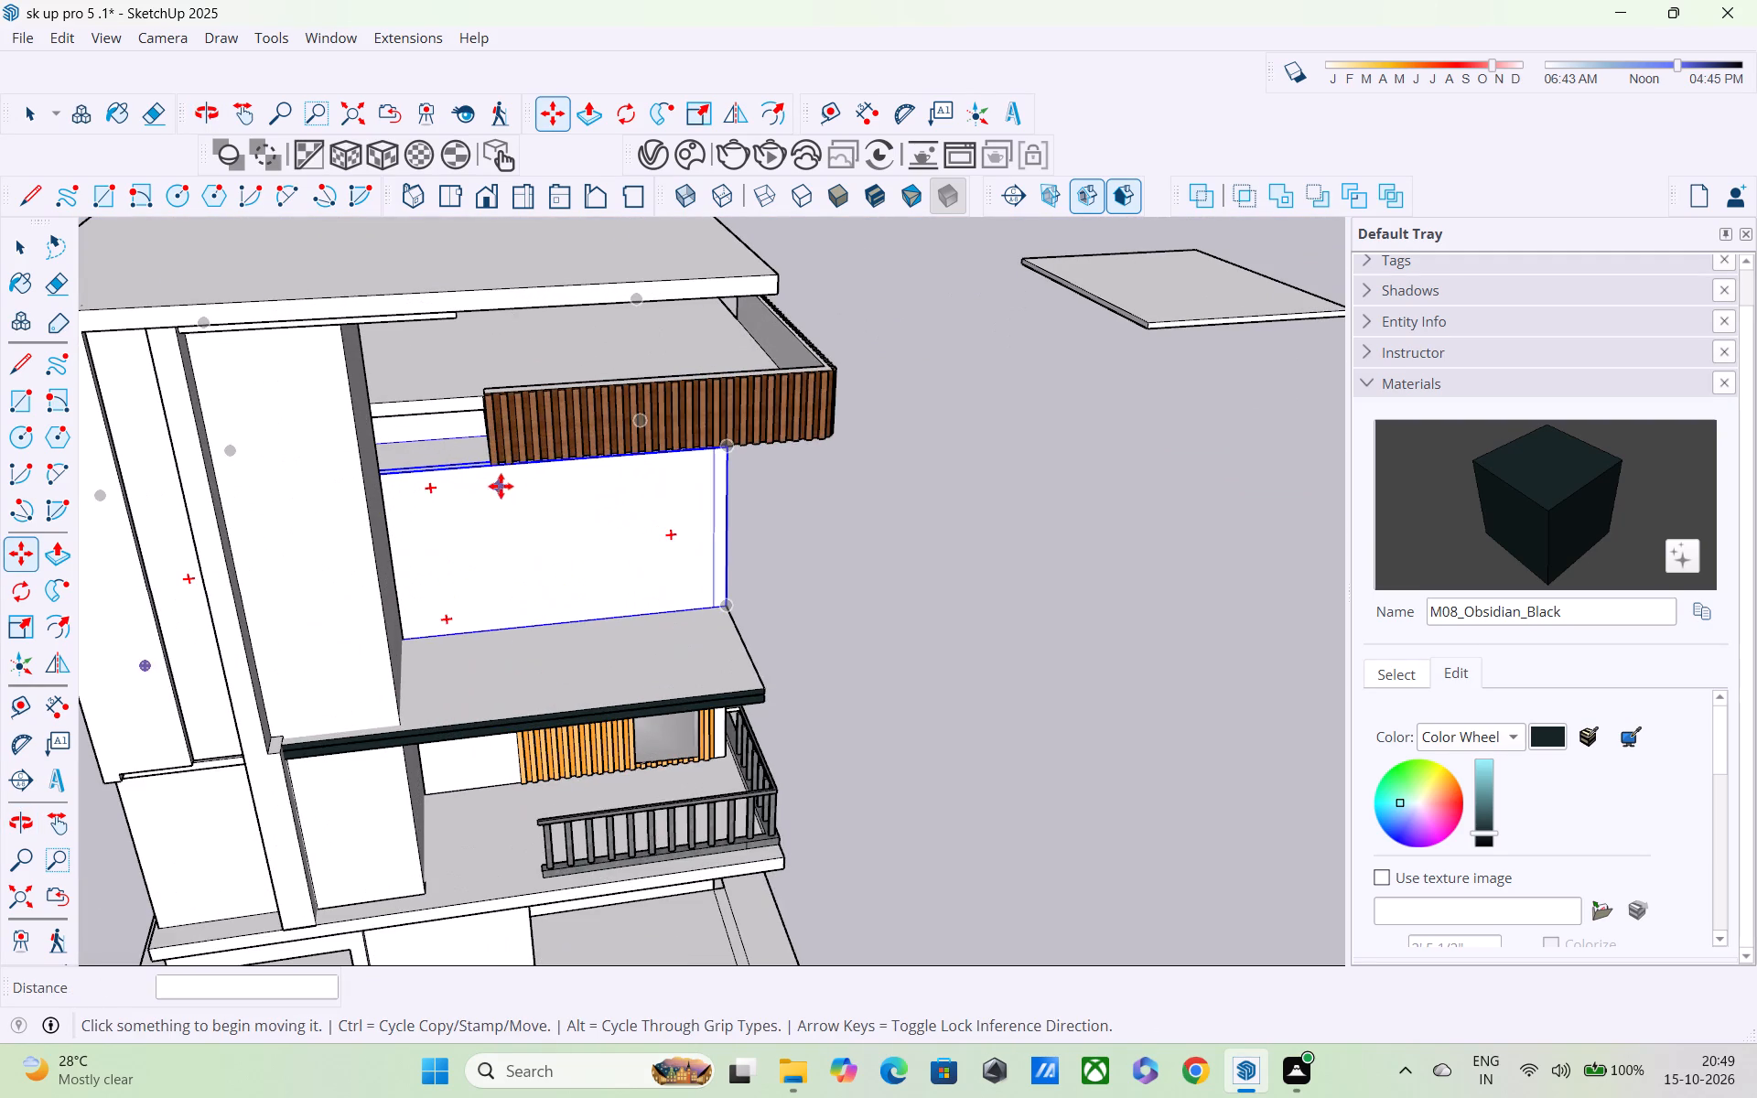
left_click(496, 468)
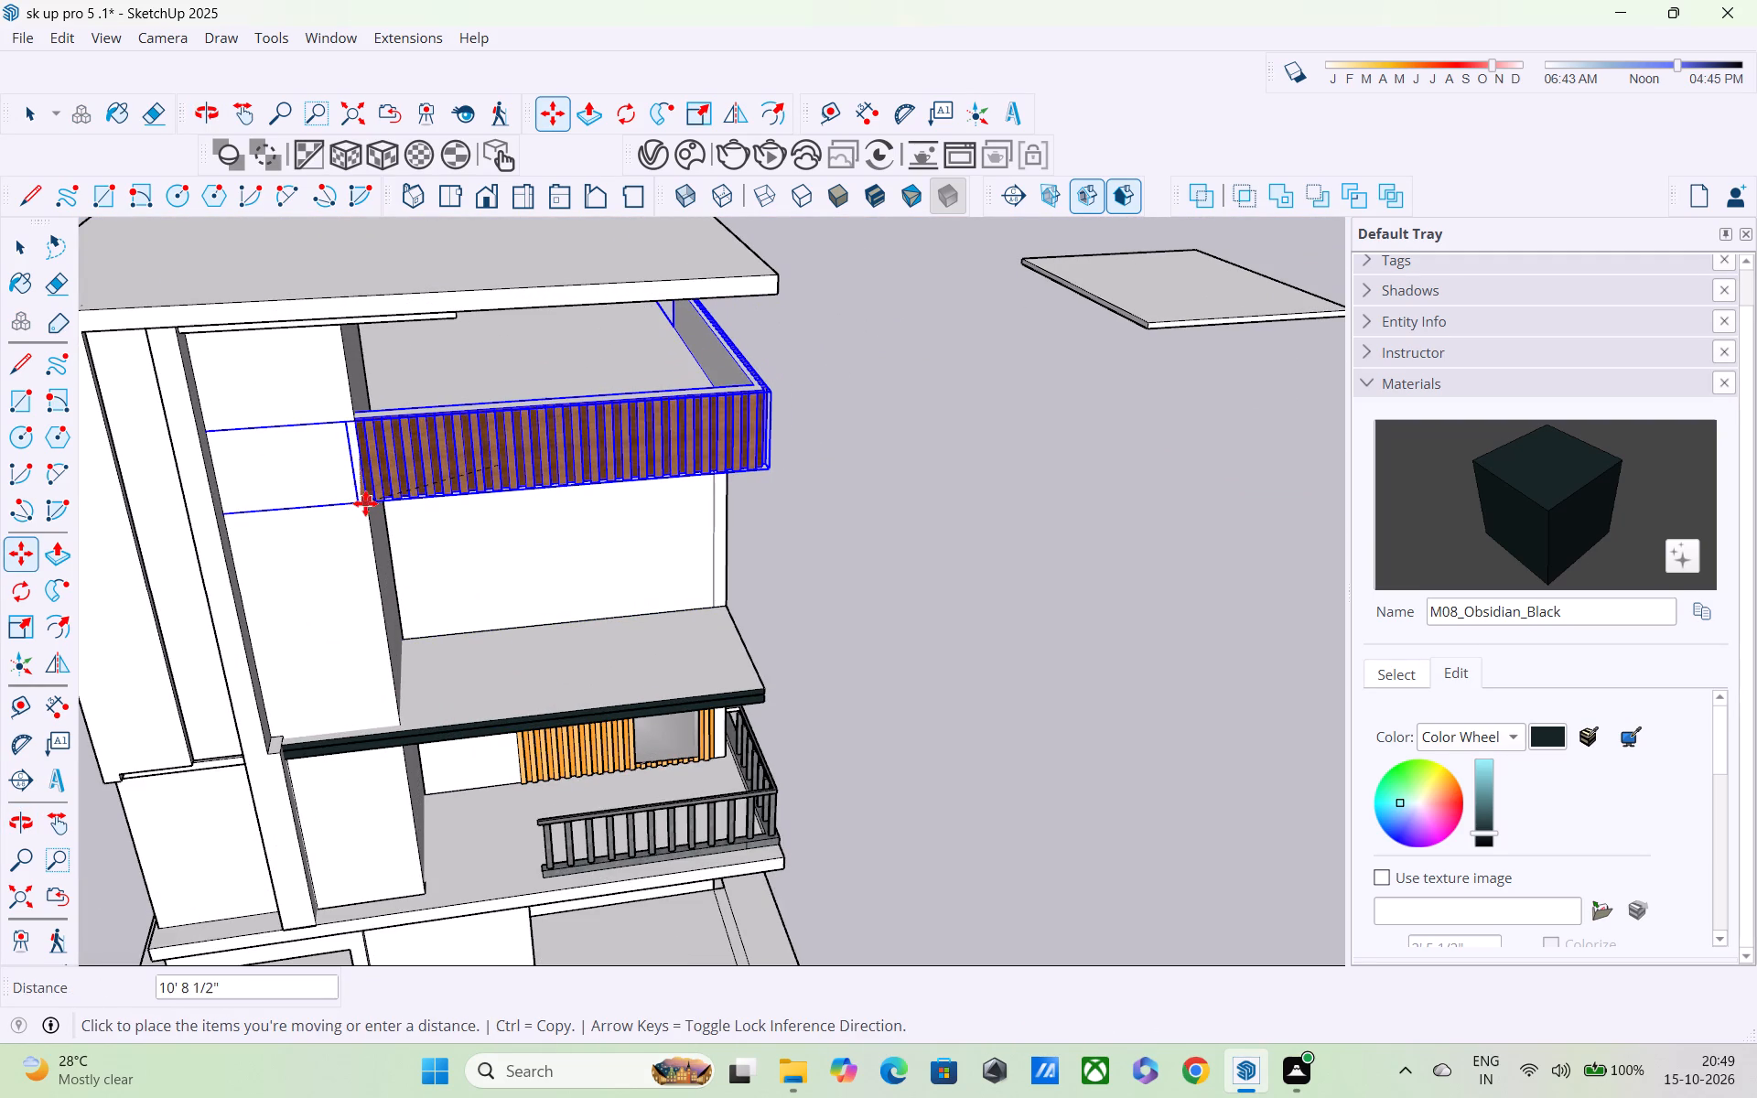
middle_click_drag(363, 504, 408, 379)
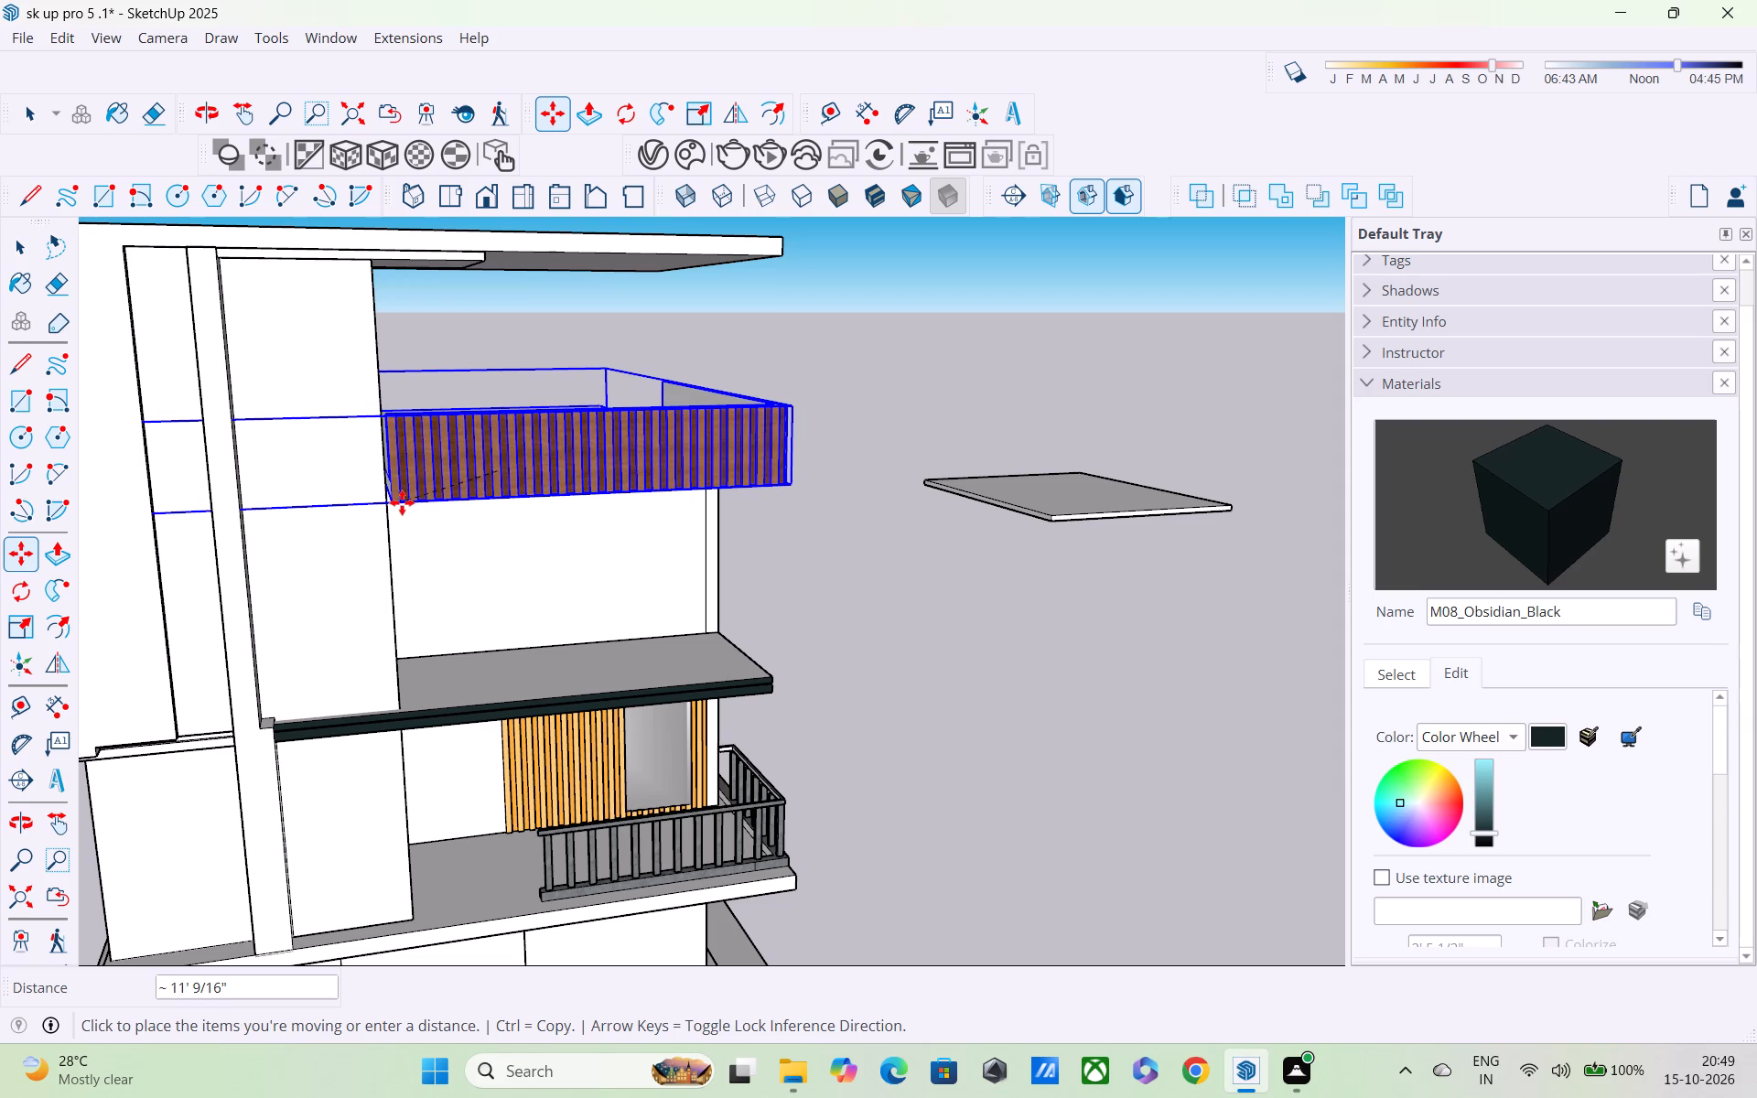
left_click(398, 502)
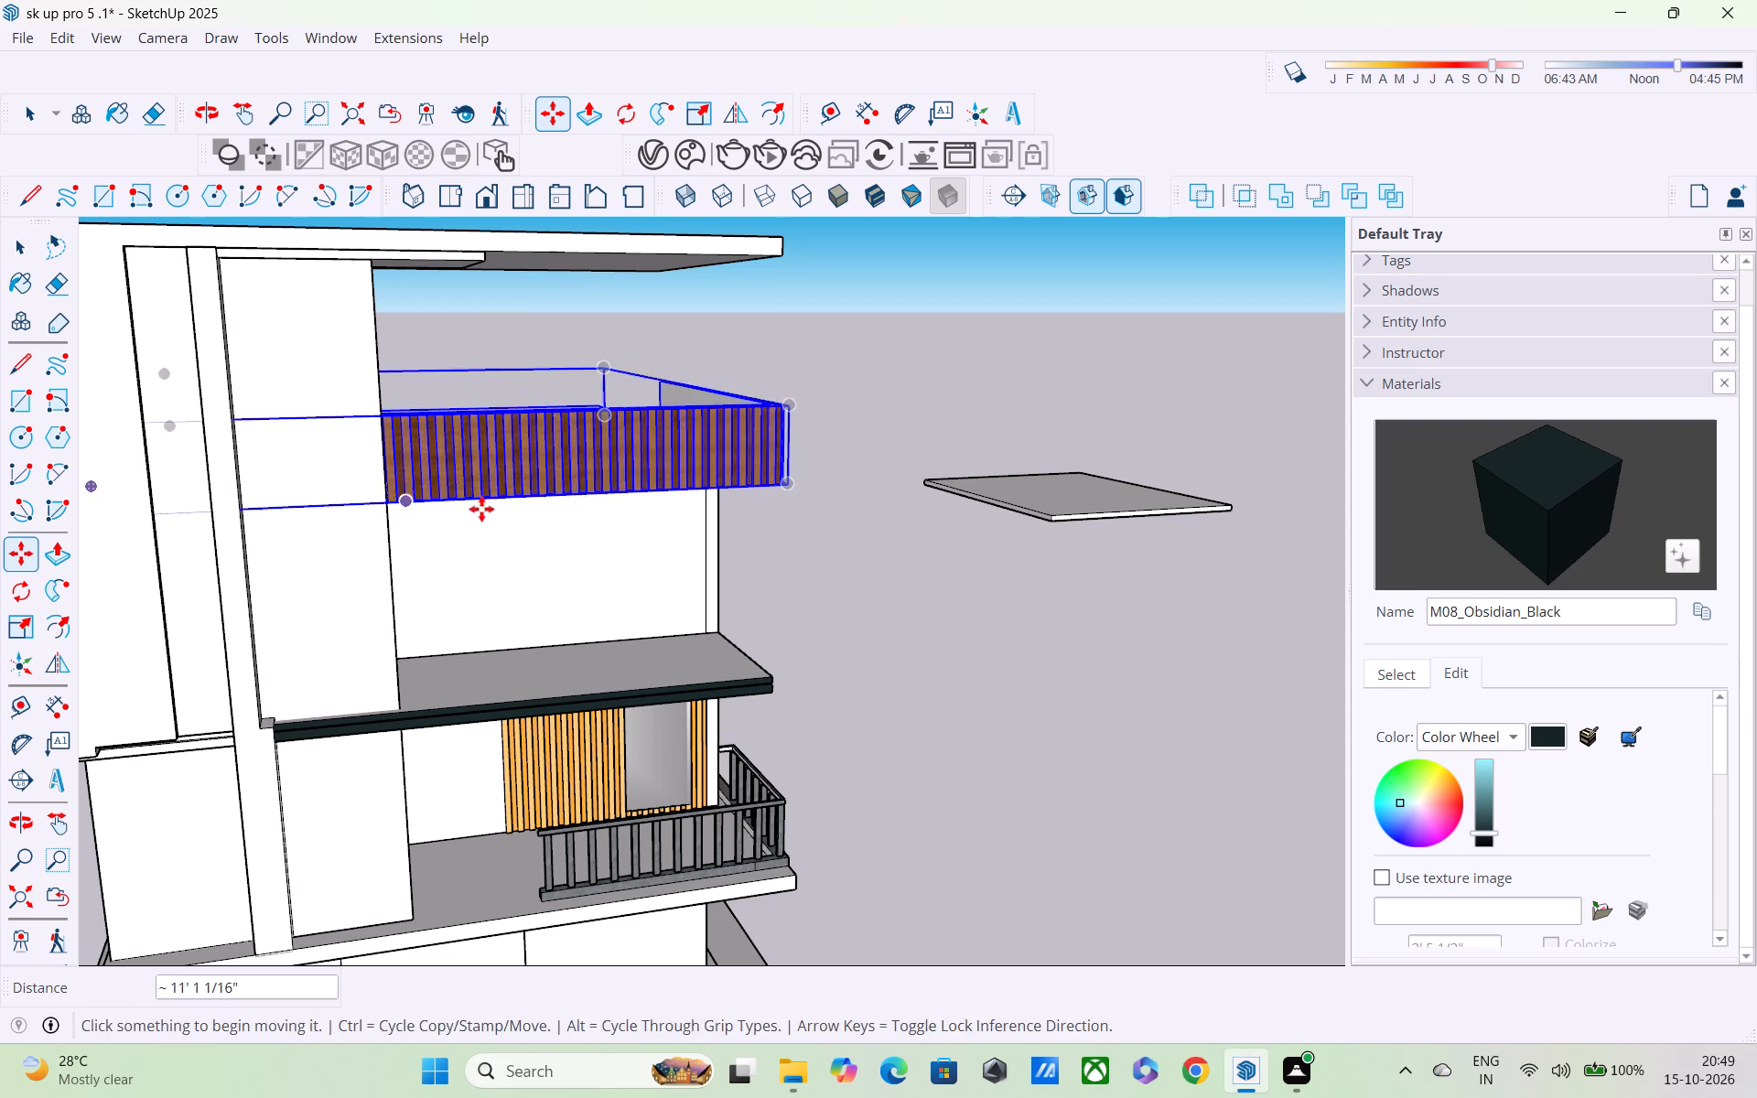
Examine the slatted slab's fit on the top storey from the front, side, rear and above.
middle_click_drag(598, 501, 498, 362)
middle_click_drag(809, 553, 518, 721)
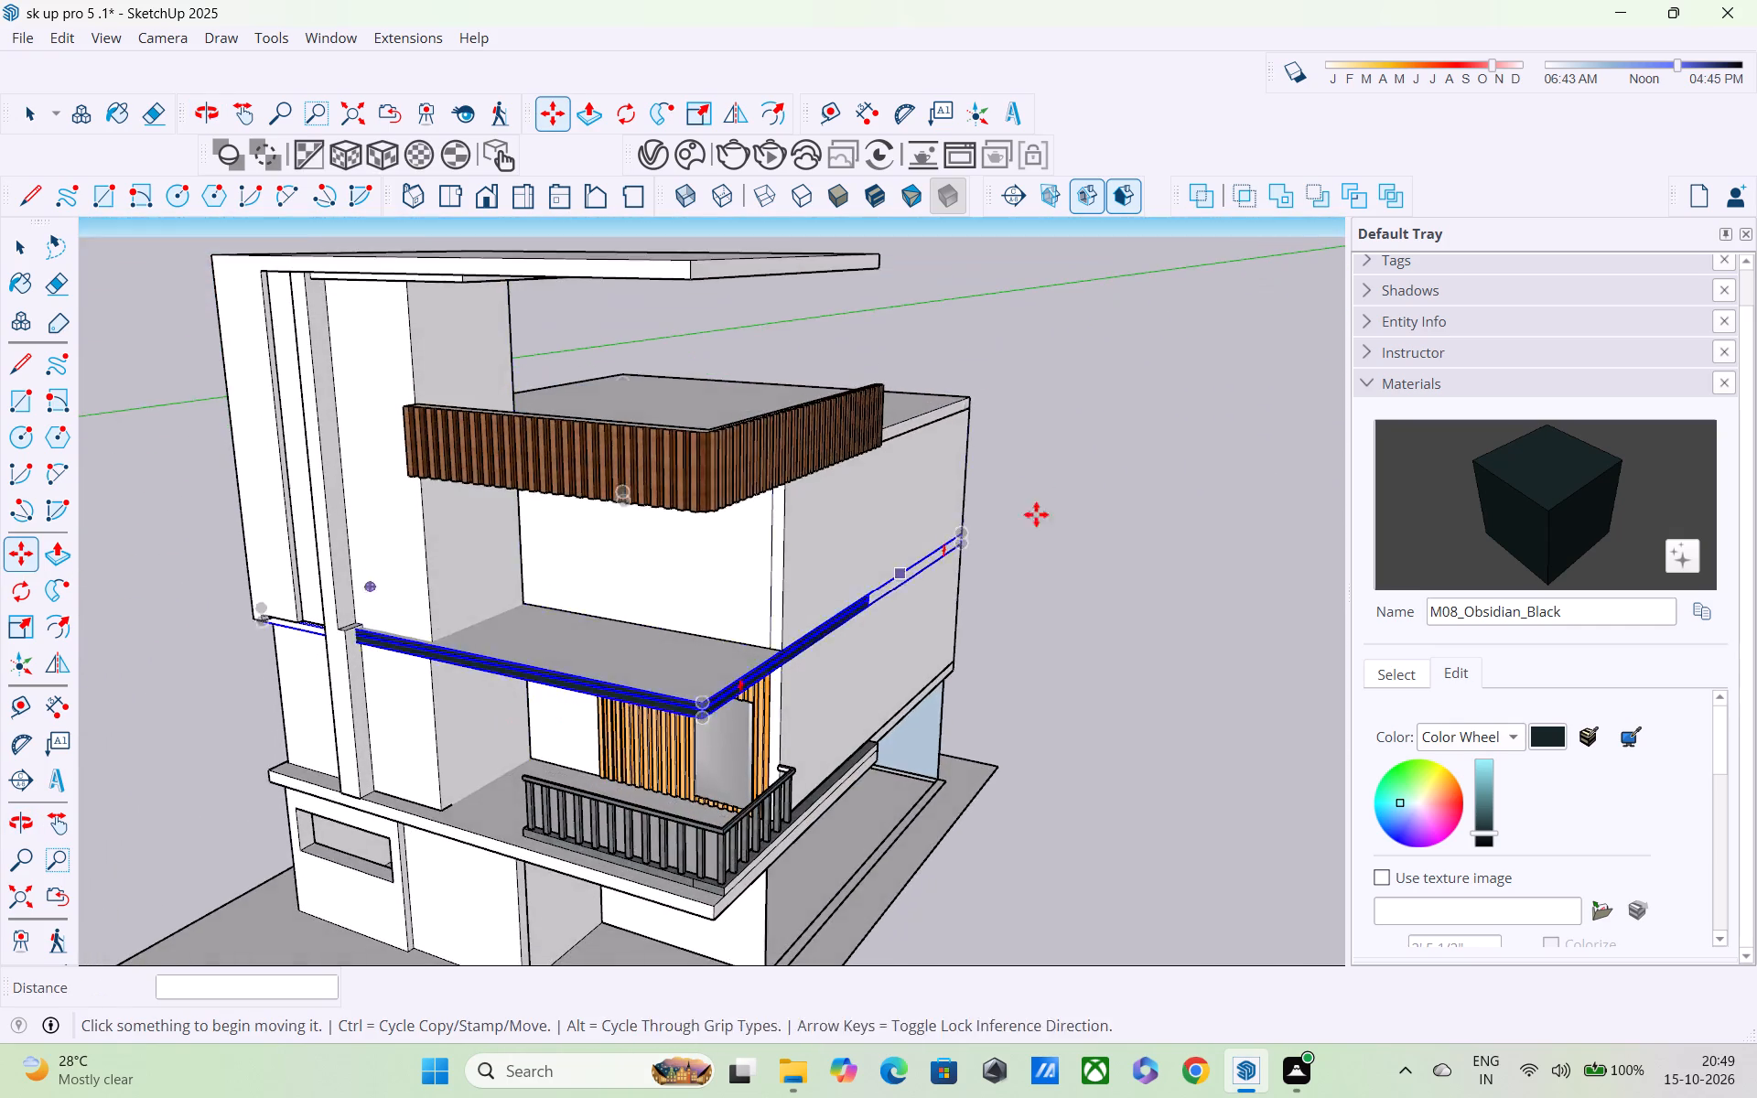
scroll(1069, 468, "up", 3)
scroll(964, 476, "down", 5)
middle_click_drag(964, 478, 608, 649)
scroll(966, 505, "down", 3)
middle_click_drag(967, 519, 874, 425)
scroll(981, 515, "up", 5)
middle_click_drag(940, 495, 835, 376)
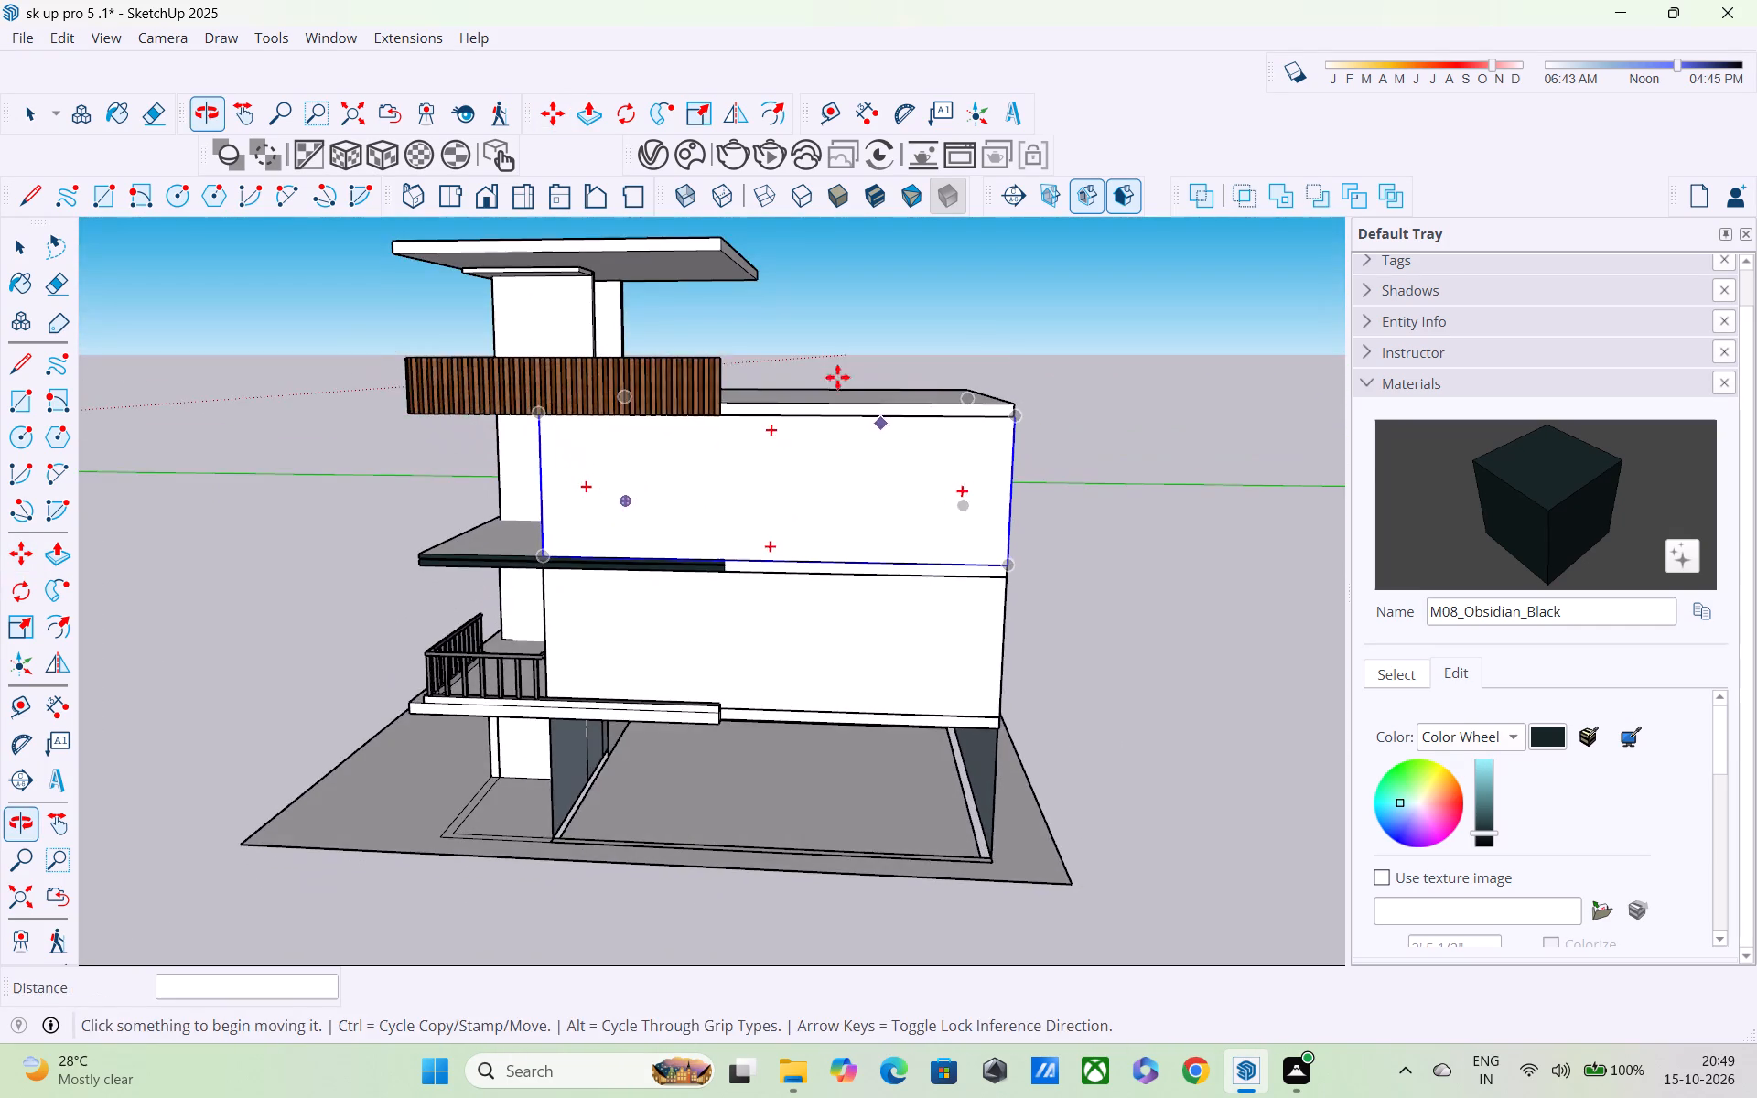
scroll(938, 393, "up", 1)
middle_click_drag(954, 408, 866, 595)
scroll(856, 589, "up", 6)
middle_click_drag(846, 594, 814, 447)
scroll(814, 447, "up", 1)
scroll(823, 446, "down", 12)
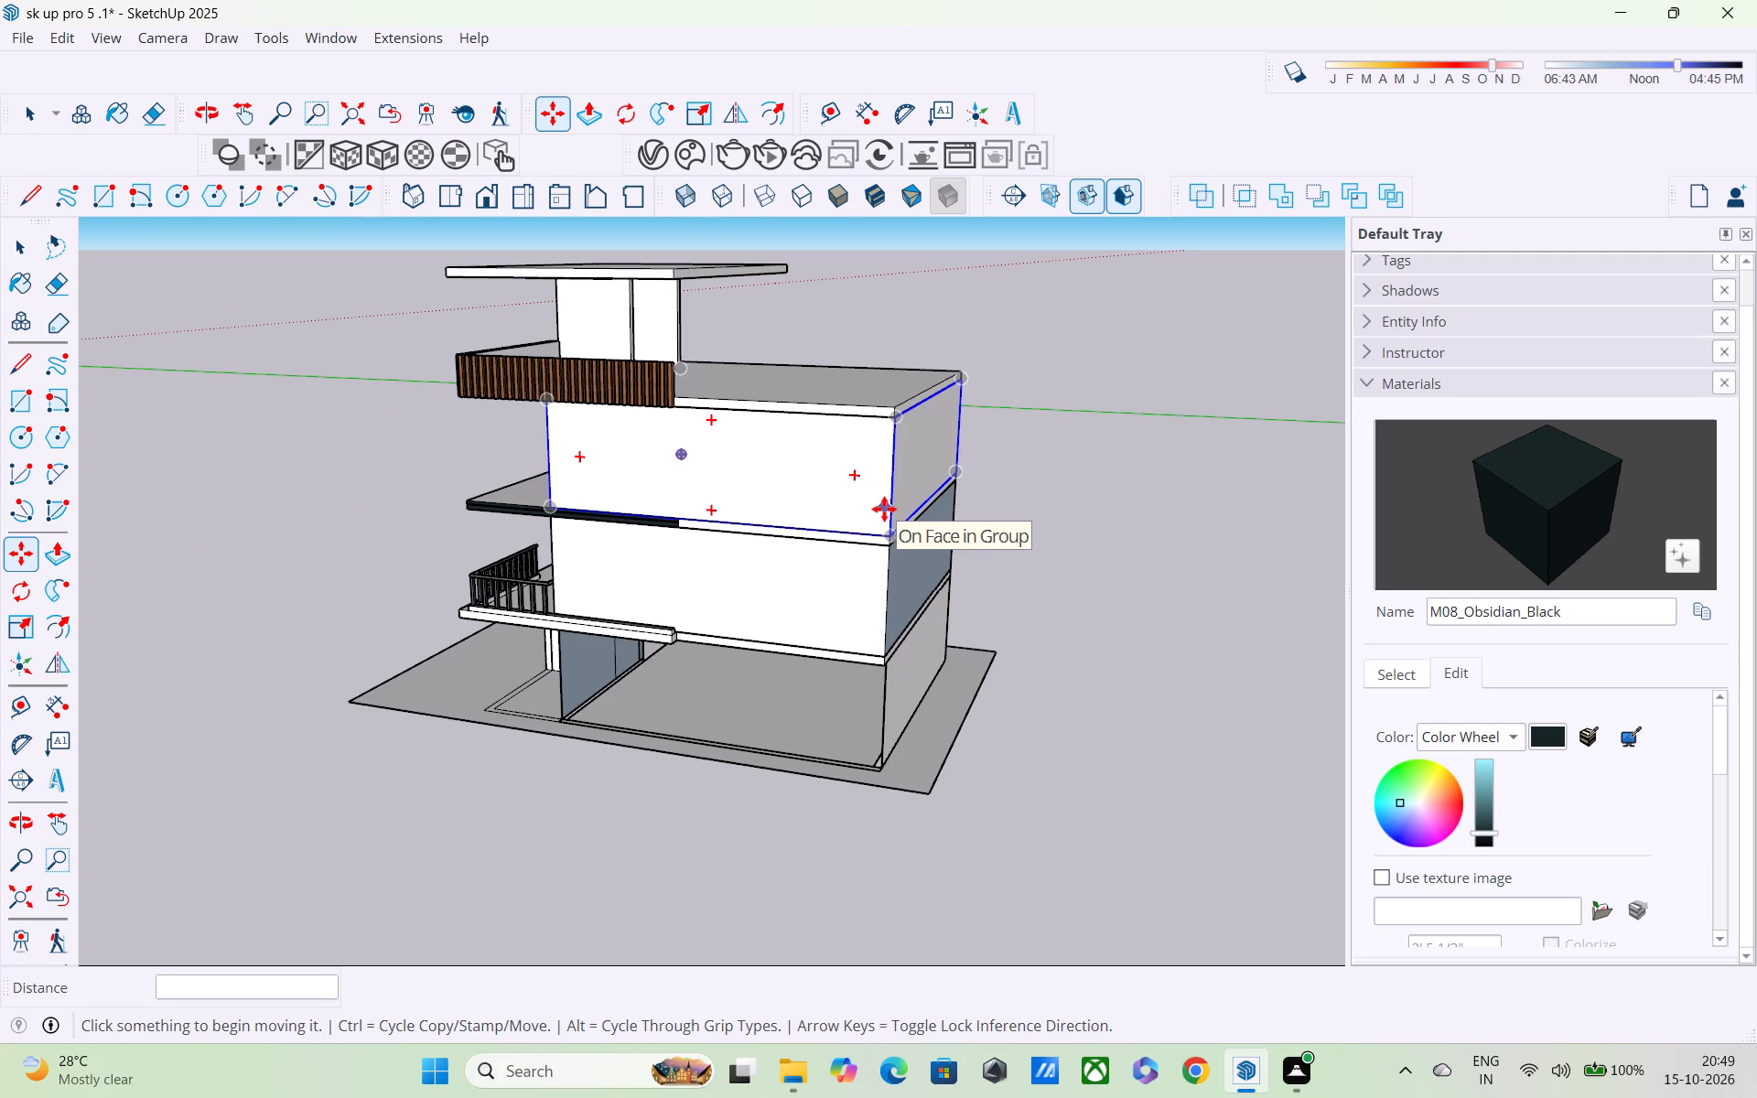
middle_click_drag(885, 496, 1098, 551)
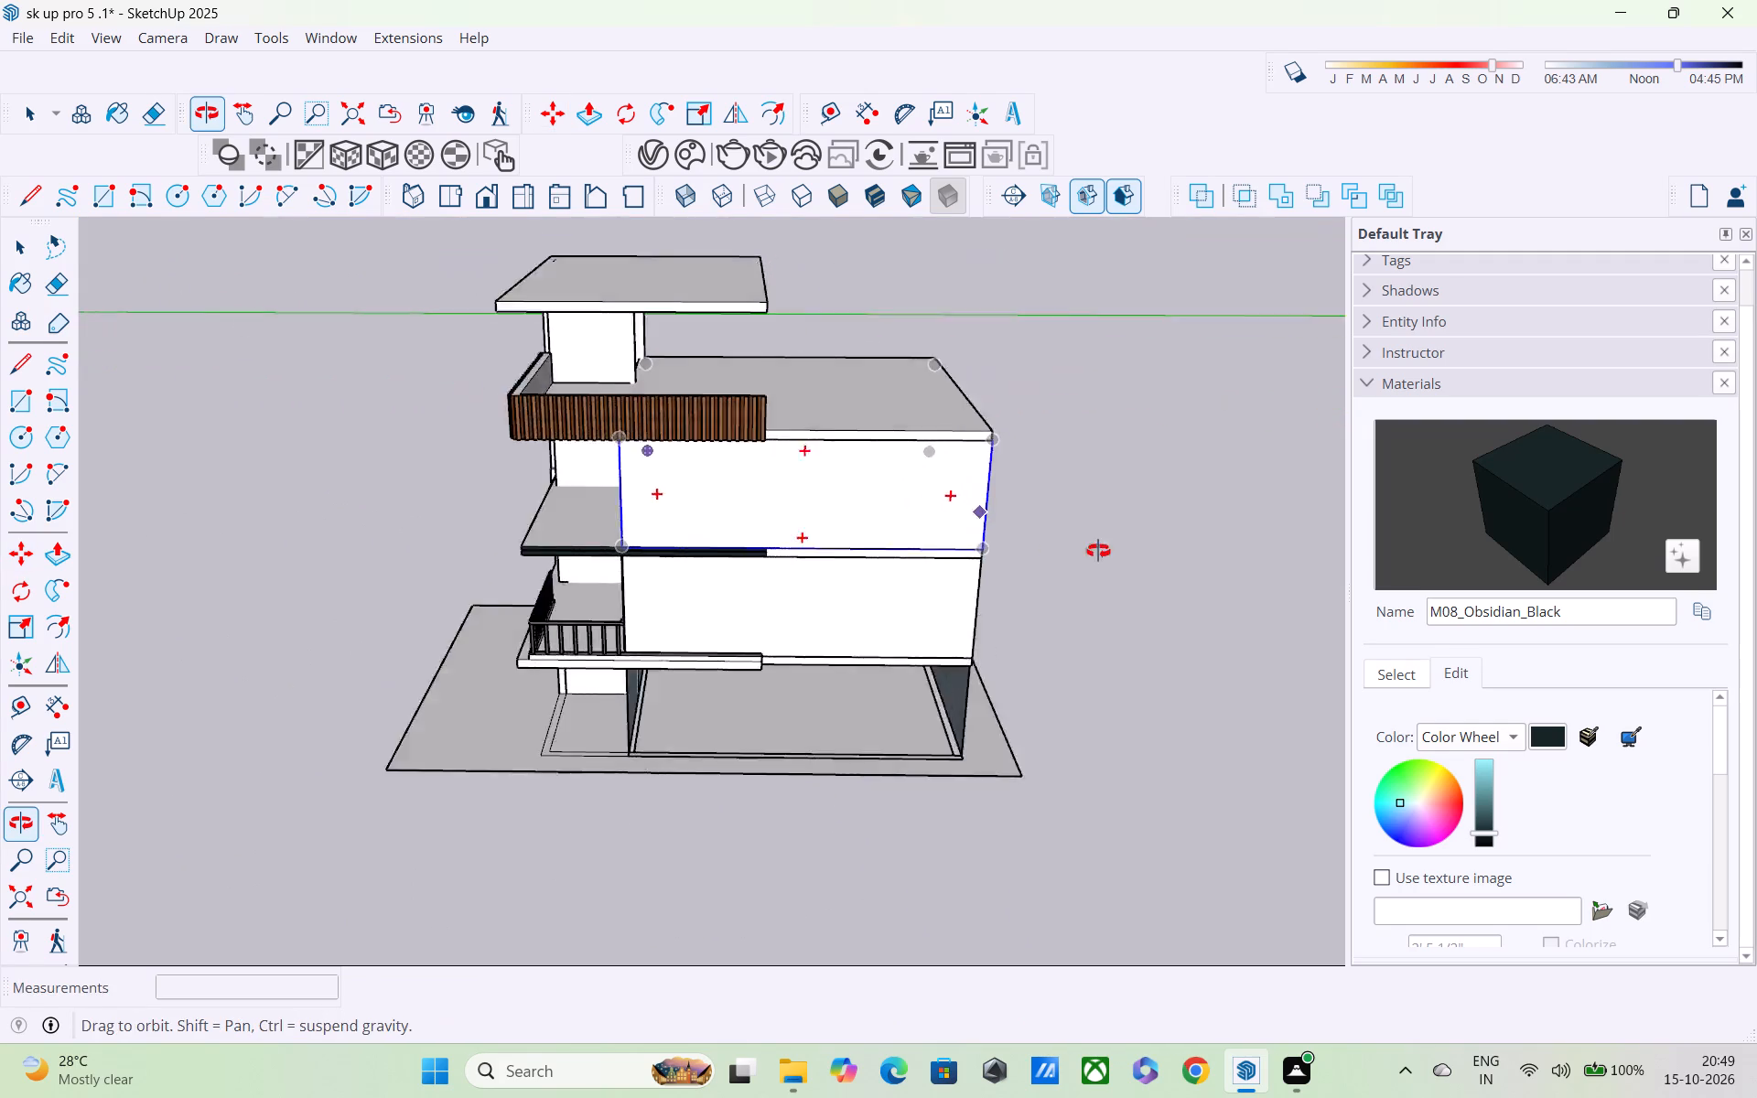
middle_click_drag(1098, 551, 1536, 507)
middle_click_drag(902, 488, 1041, 459)
scroll(1020, 456, "down", 3)
middle_click_drag(1003, 481, 964, 478)
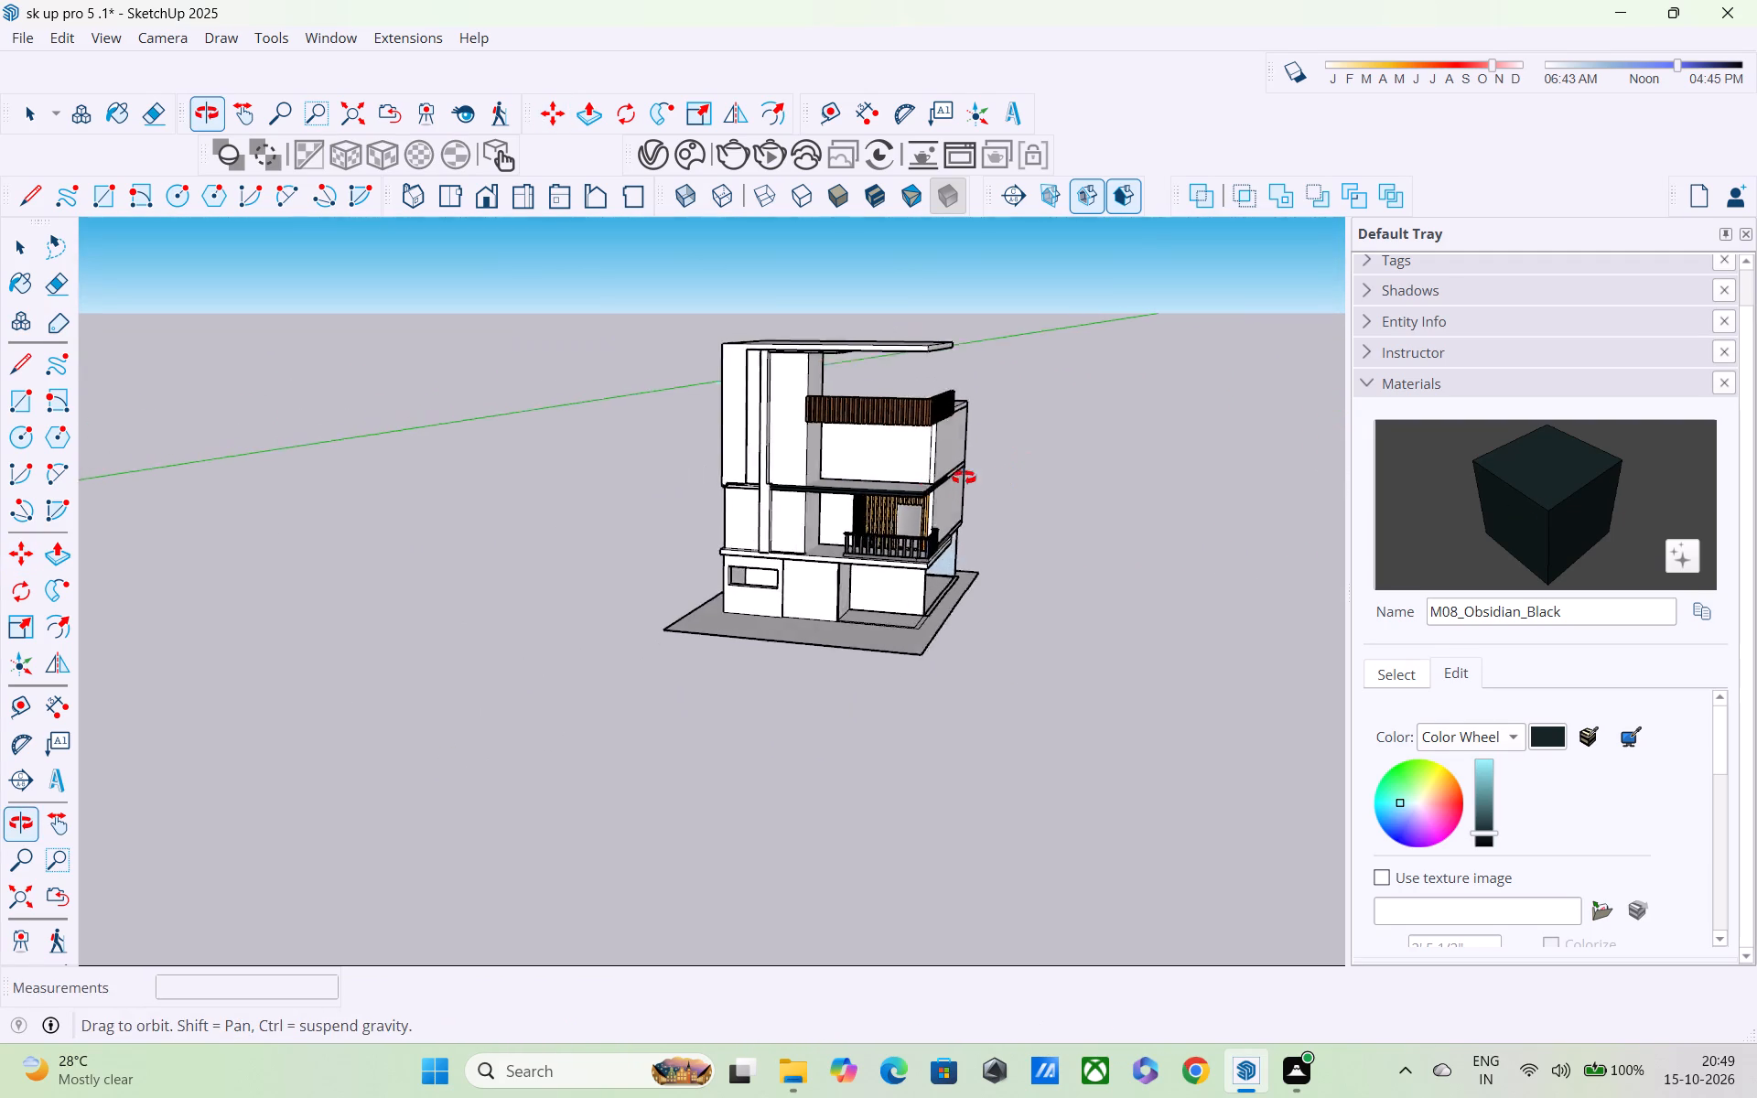
middle_click_drag(964, 478, 695, 501)
scroll(781, 521, "up", 4)
scroll(971, 529, "up", 3)
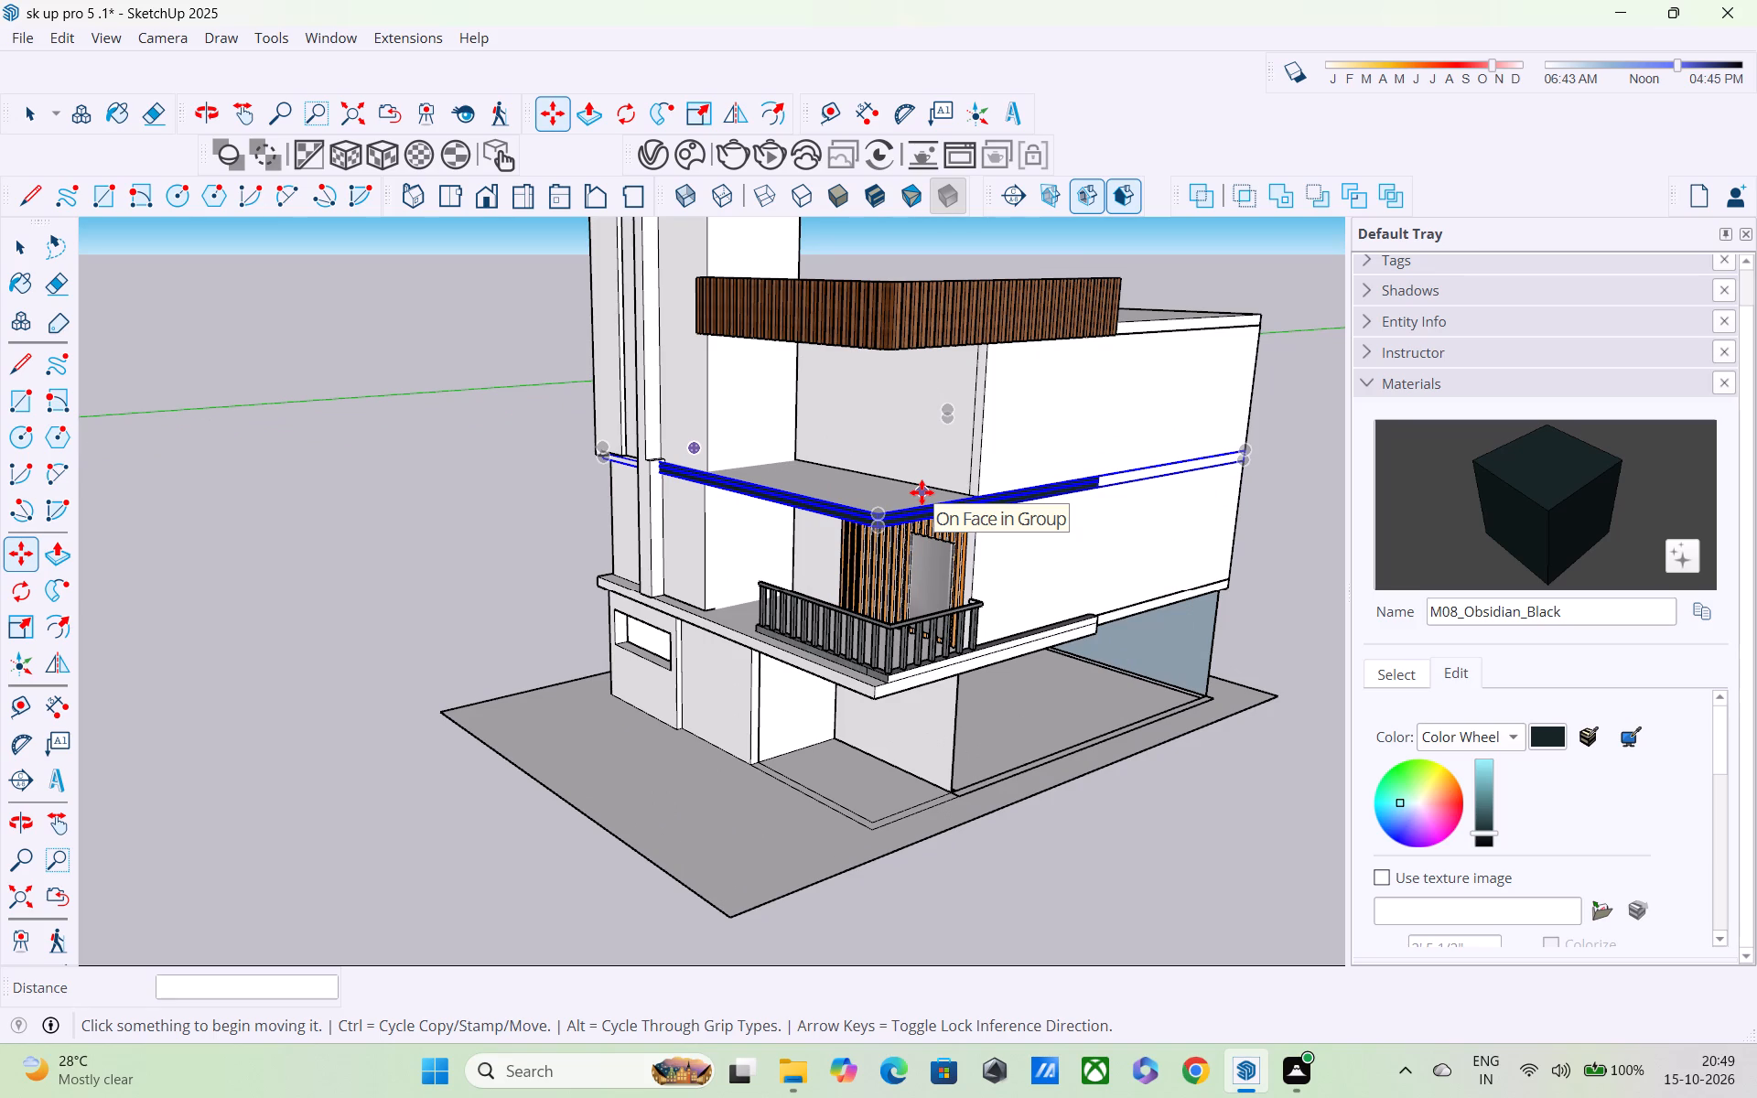
scroll(922, 492, "up", 1)
scroll(921, 492, "down", 2)
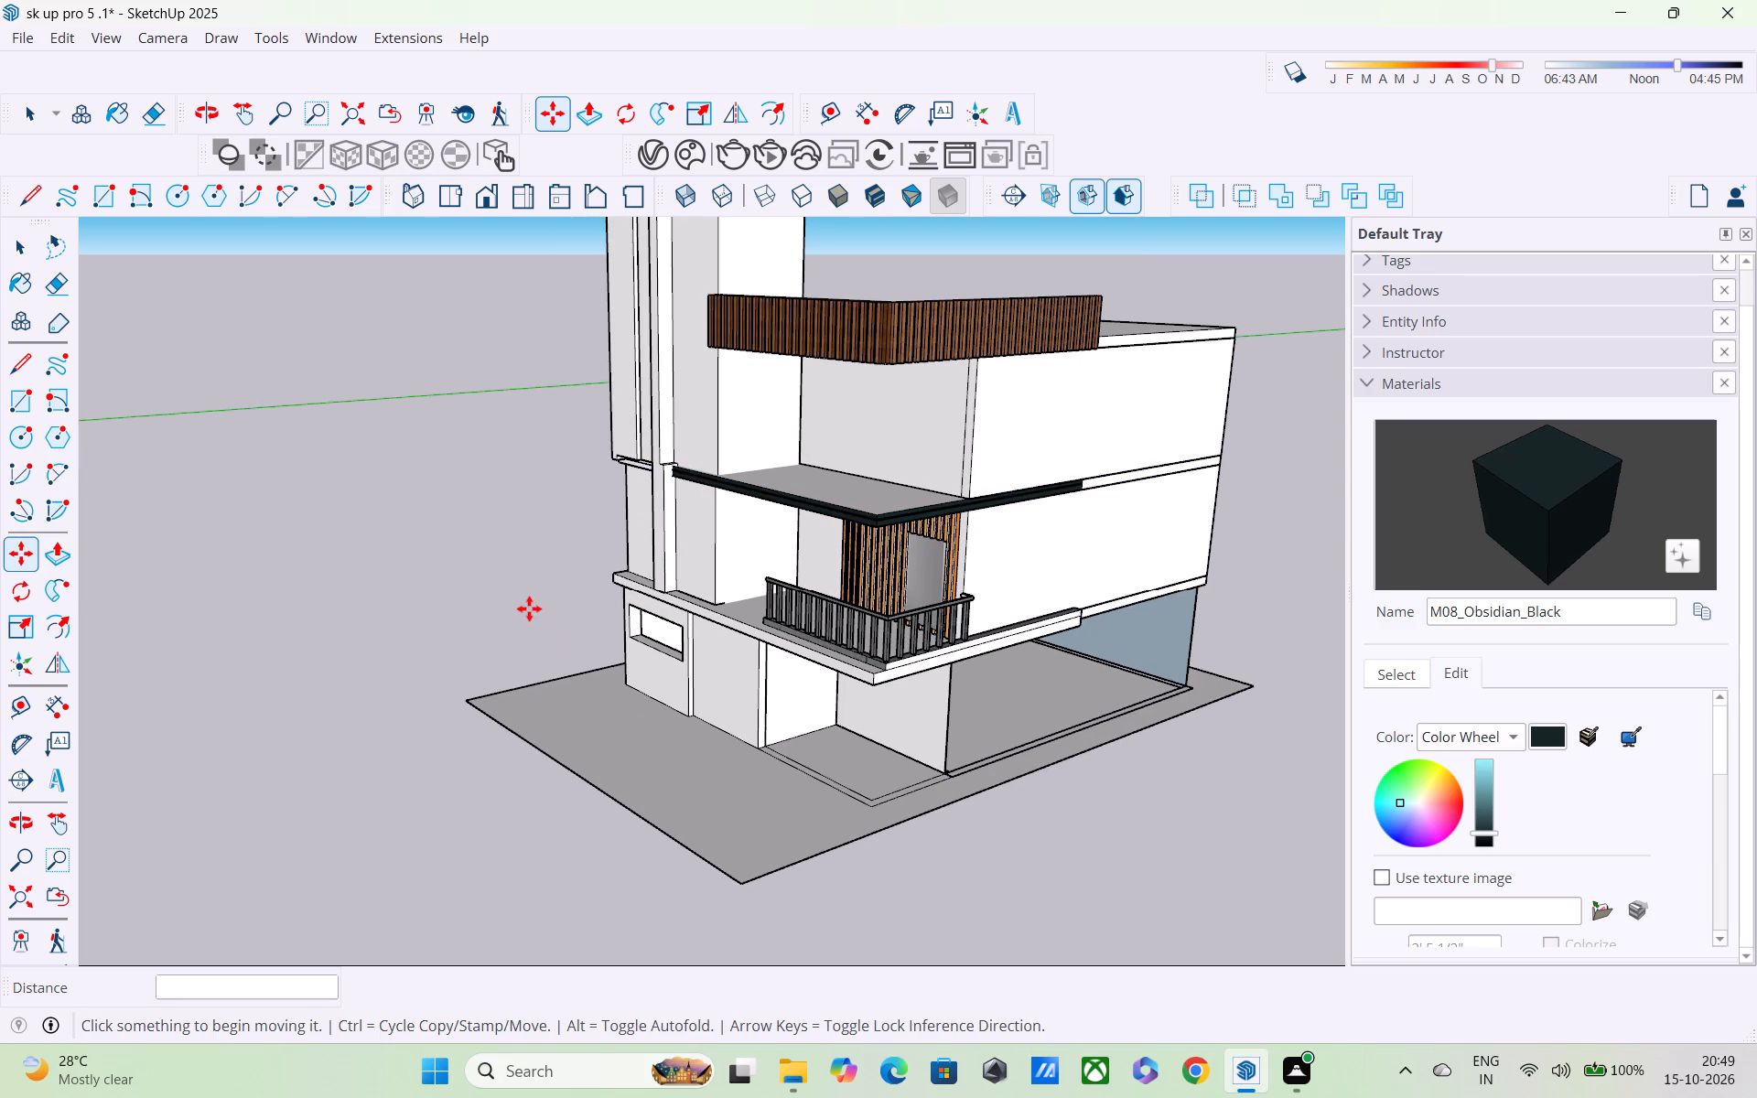
Examine the balcony, dark ledge and whole building with the slatted slab in place, plus the remaining loose flat slab.
left_click(529, 608)
middle_click_drag(617, 613, 1203, 512)
scroll(1075, 444, "up", 4)
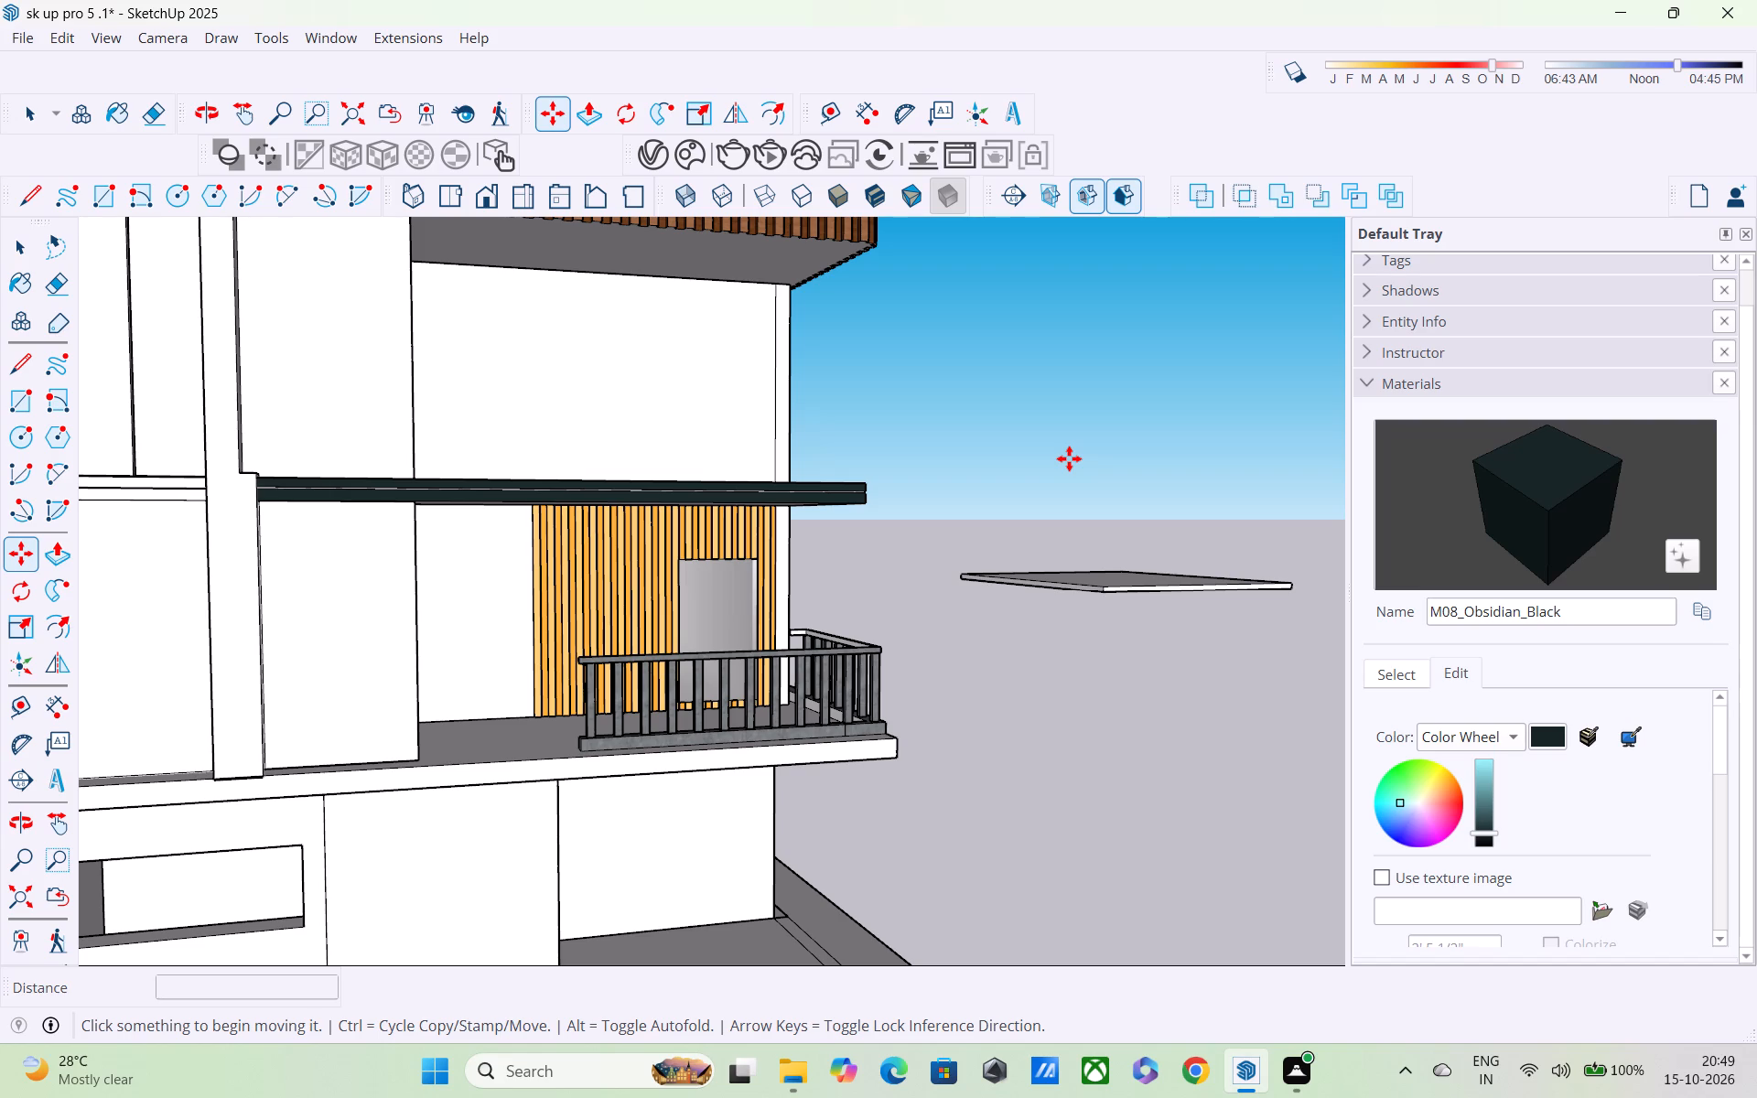
middle_click_drag(747, 633, 764, 699)
scroll(752, 651, "down", 1)
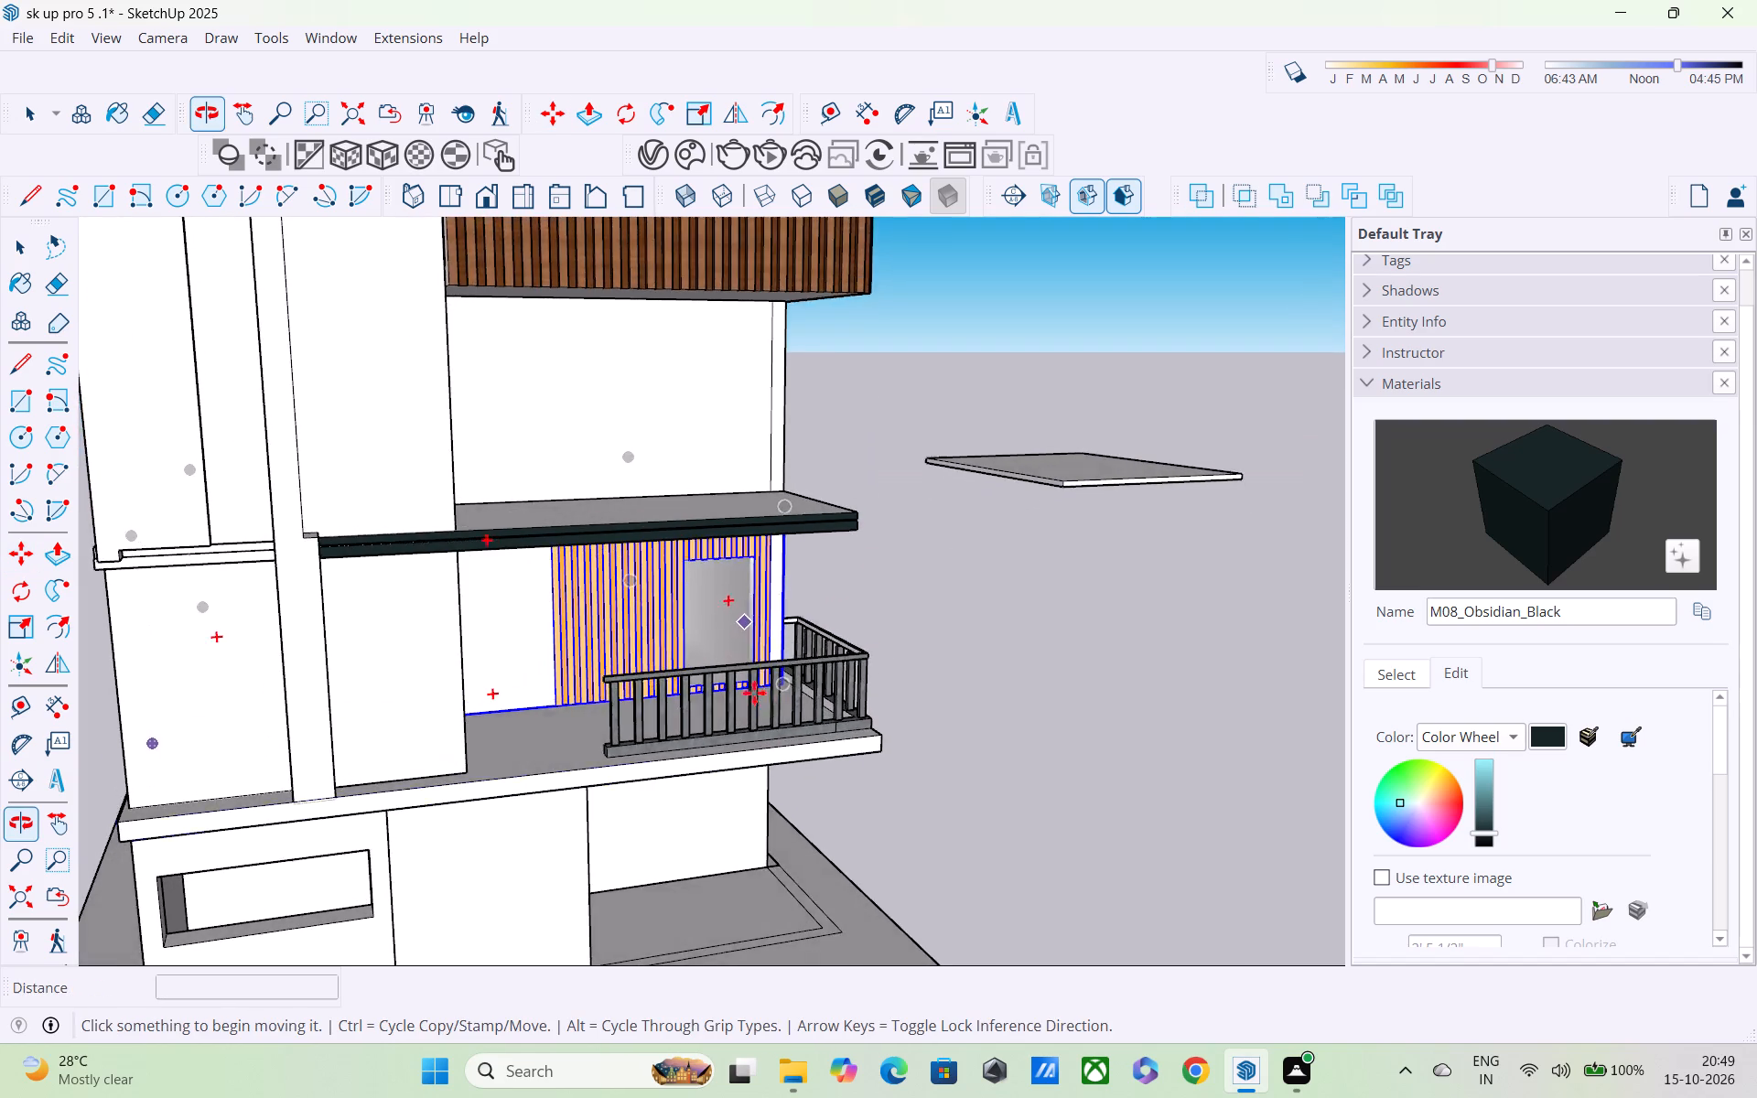
scroll(710, 668, "up", 4)
scroll(710, 668, "down", 10)
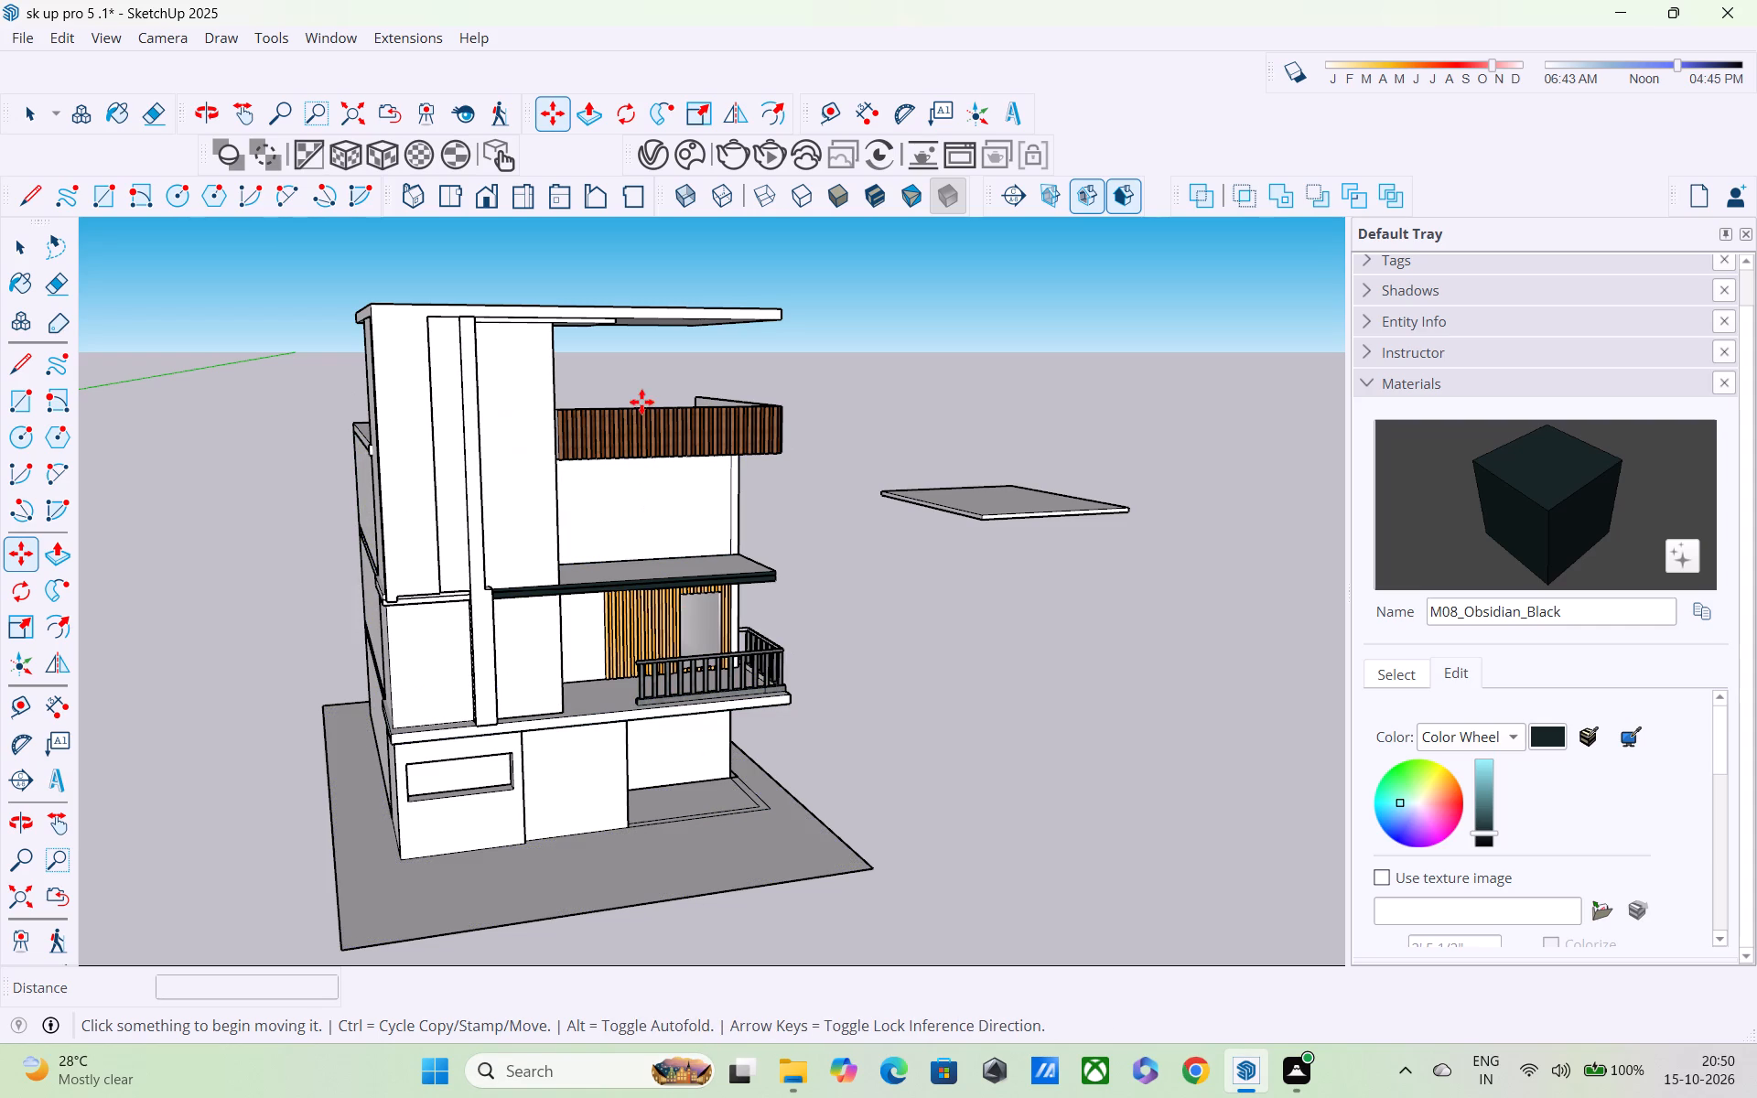
scroll(640, 380, "down", 2)
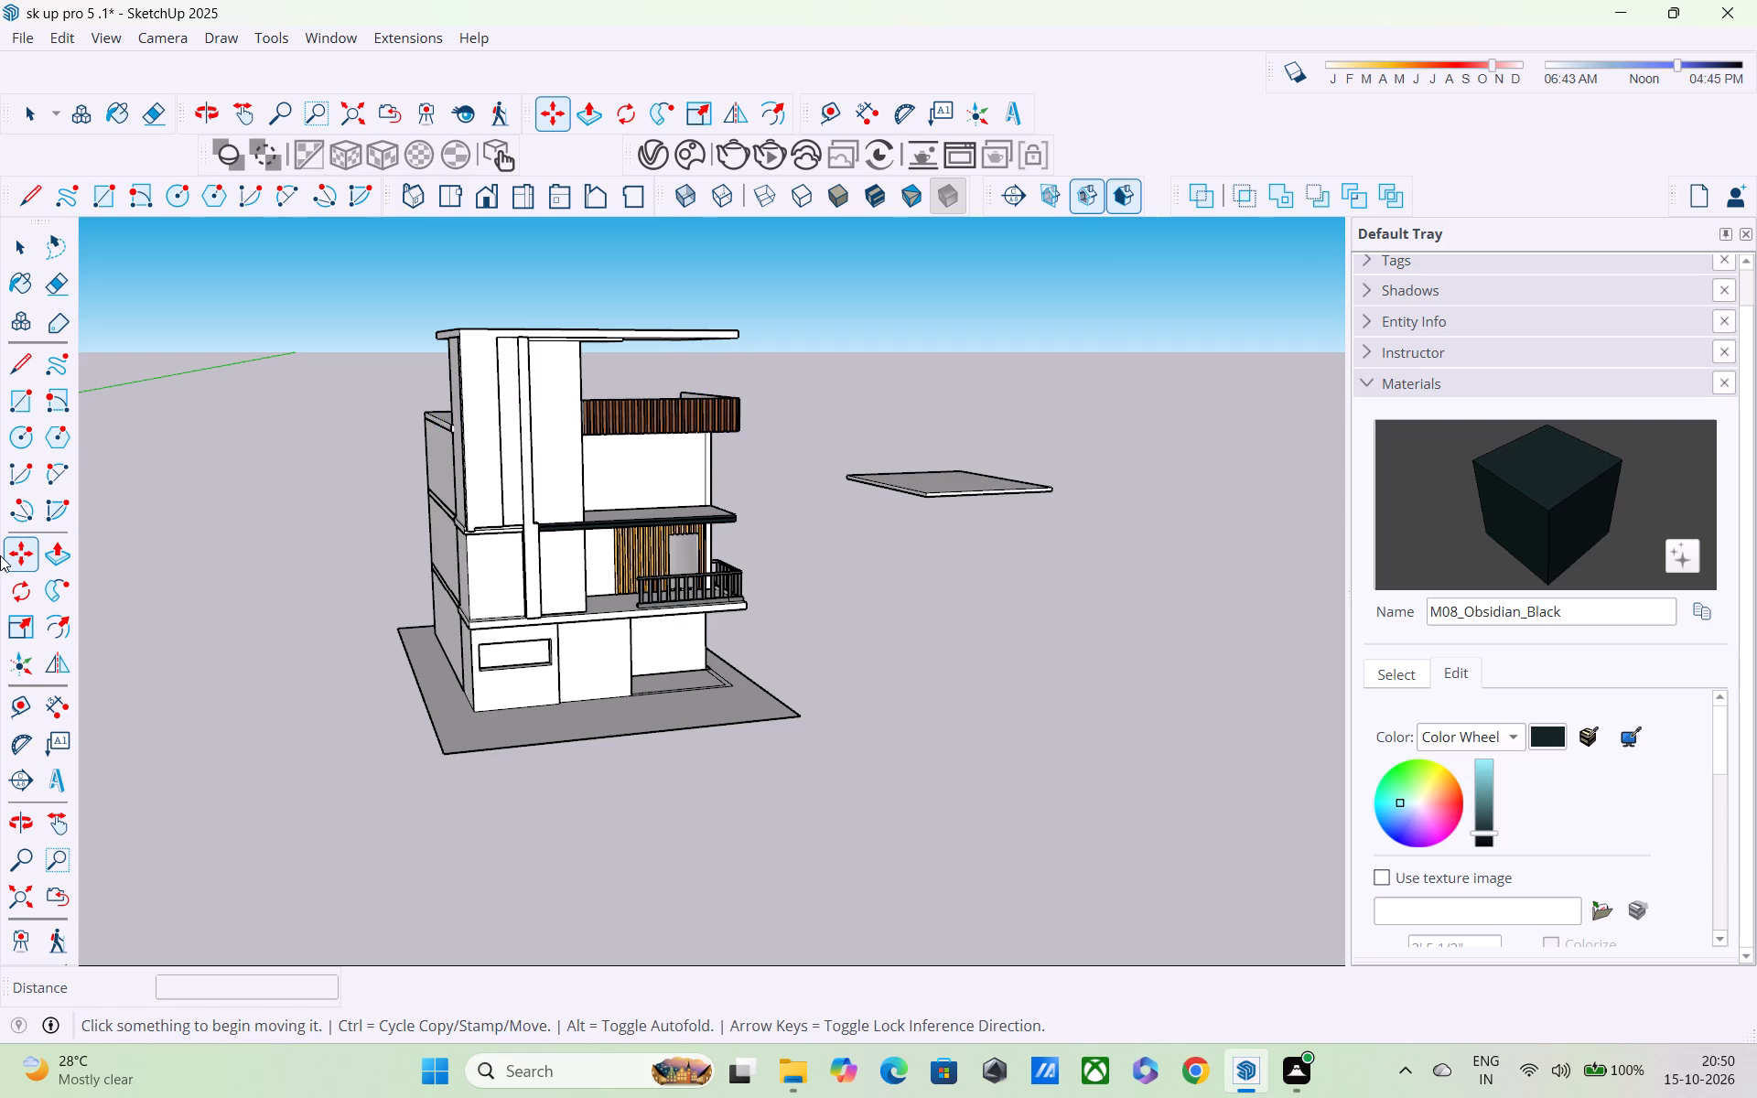
middle_click_drag(537, 498, 243, 588)
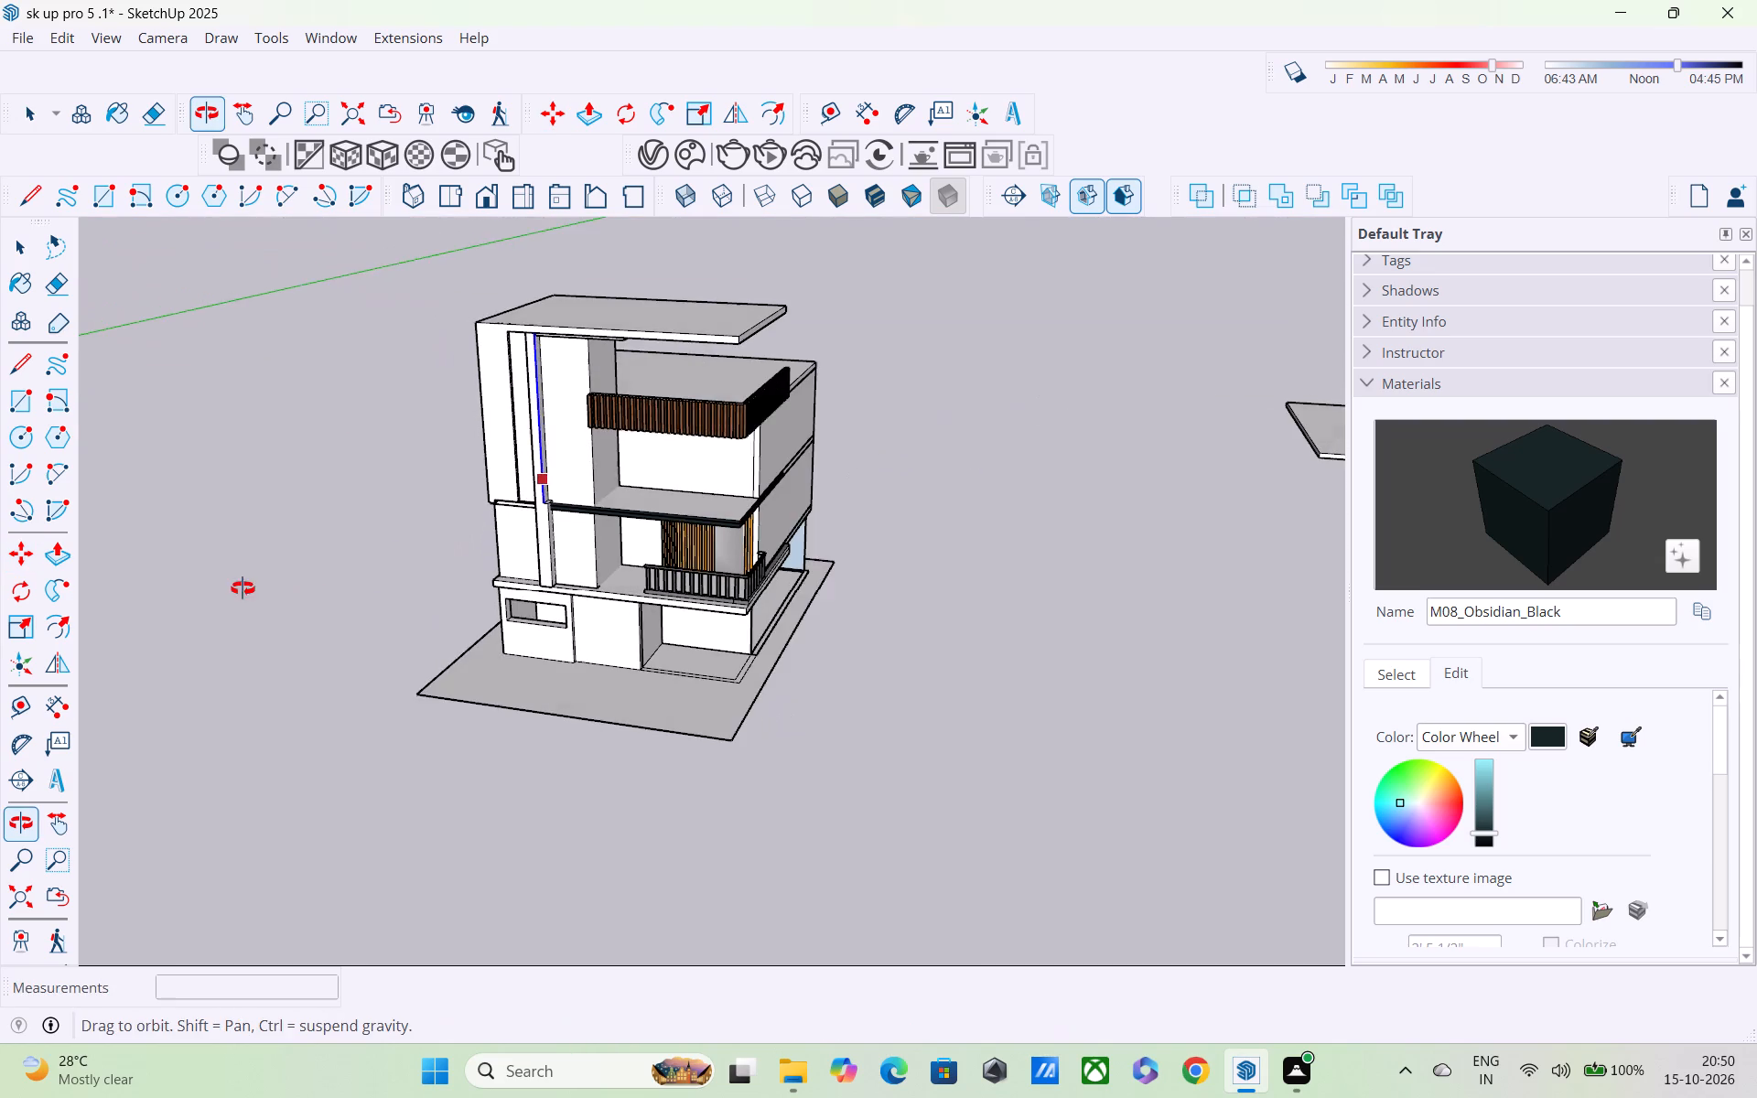
middle_click_drag(243, 588, 241, 587)
scroll(596, 545, "up", 2)
middle_click_drag(658, 454, 454, 450)
scroll(451, 432, "down", 3)
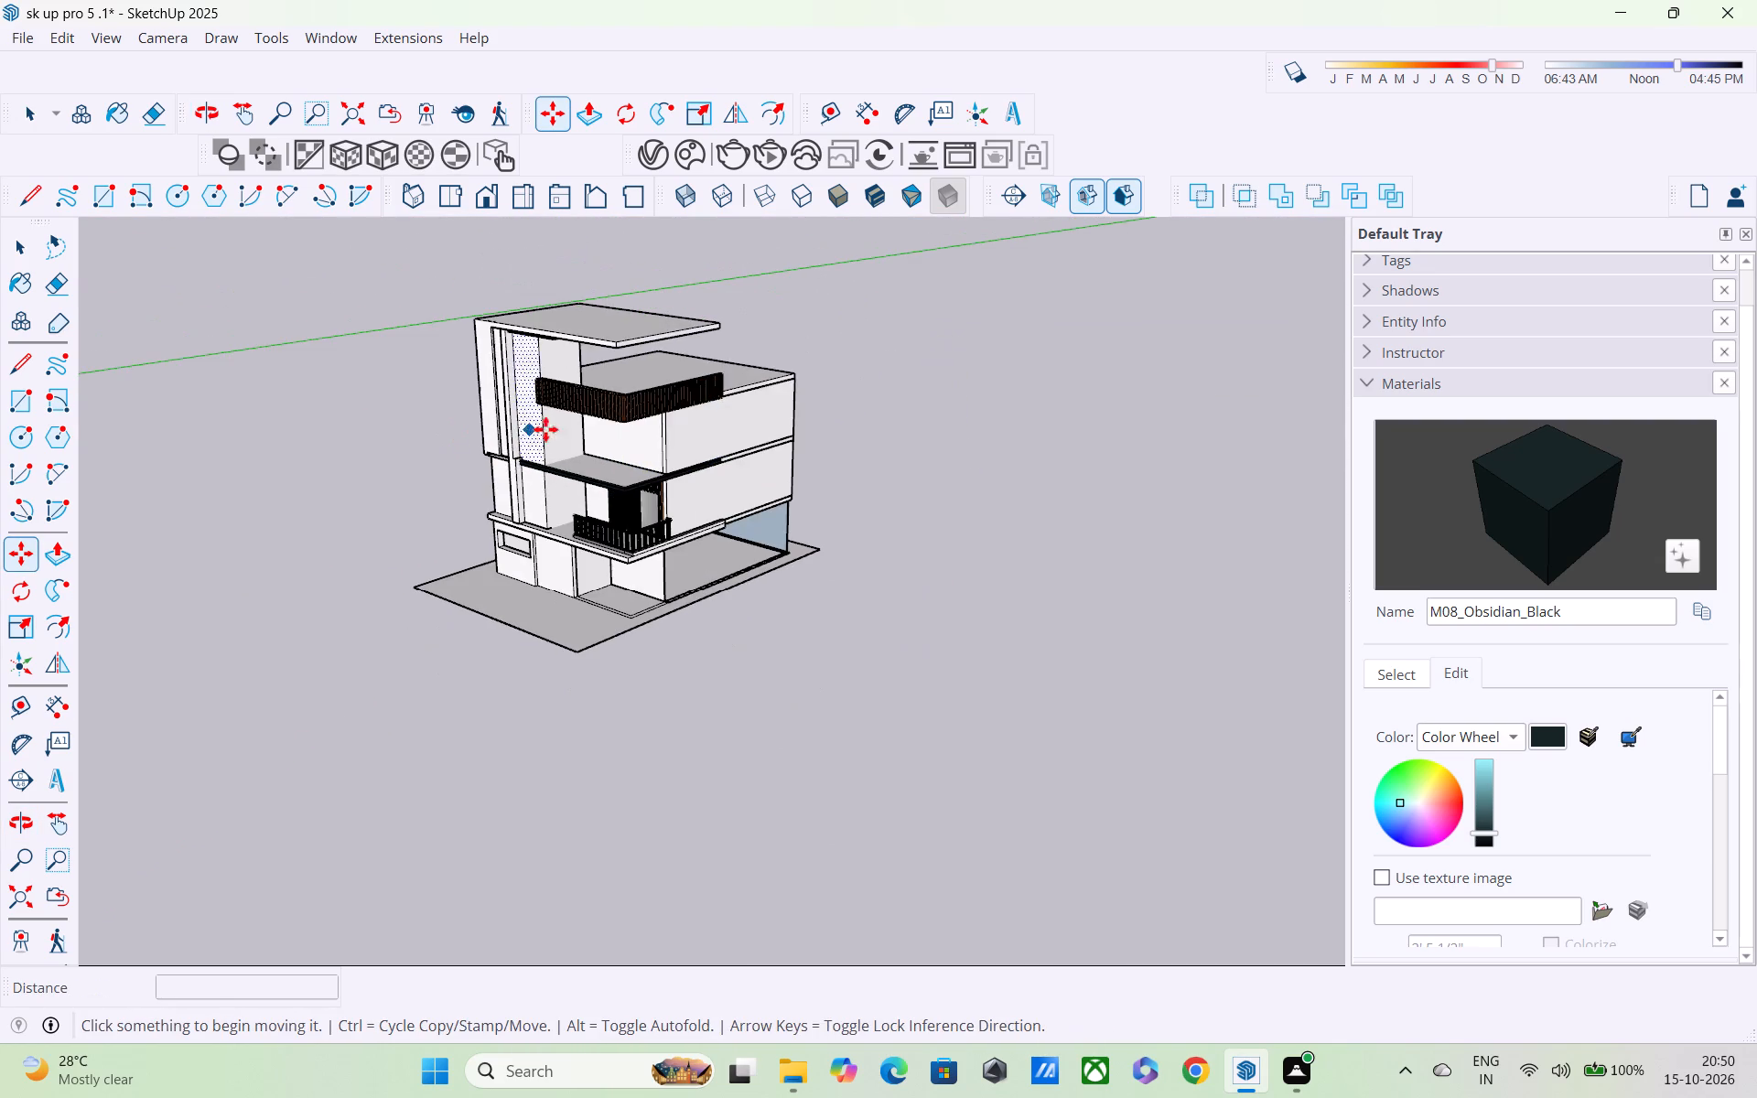
middle_click_drag(659, 418, 469, 413)
scroll(469, 413, "up", 1)
scroll(469, 413, "down", 4)
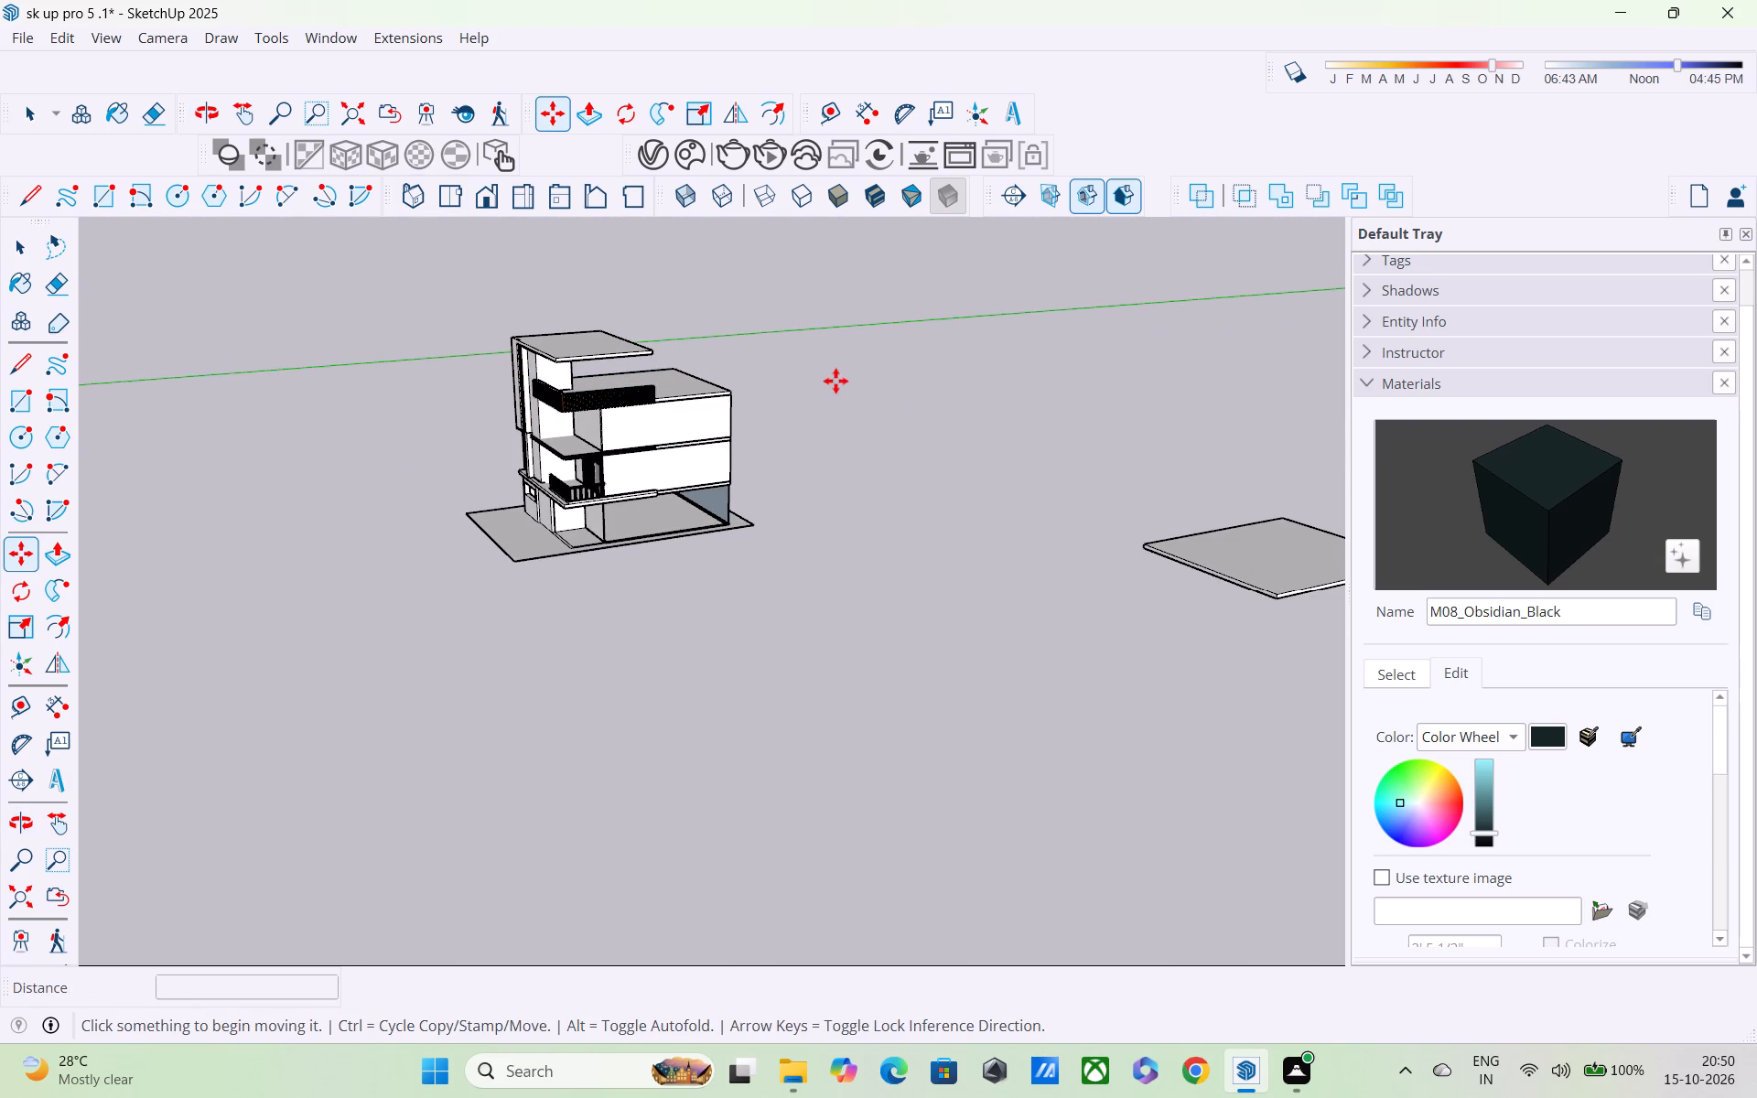
scroll(835, 381, "up", 4)
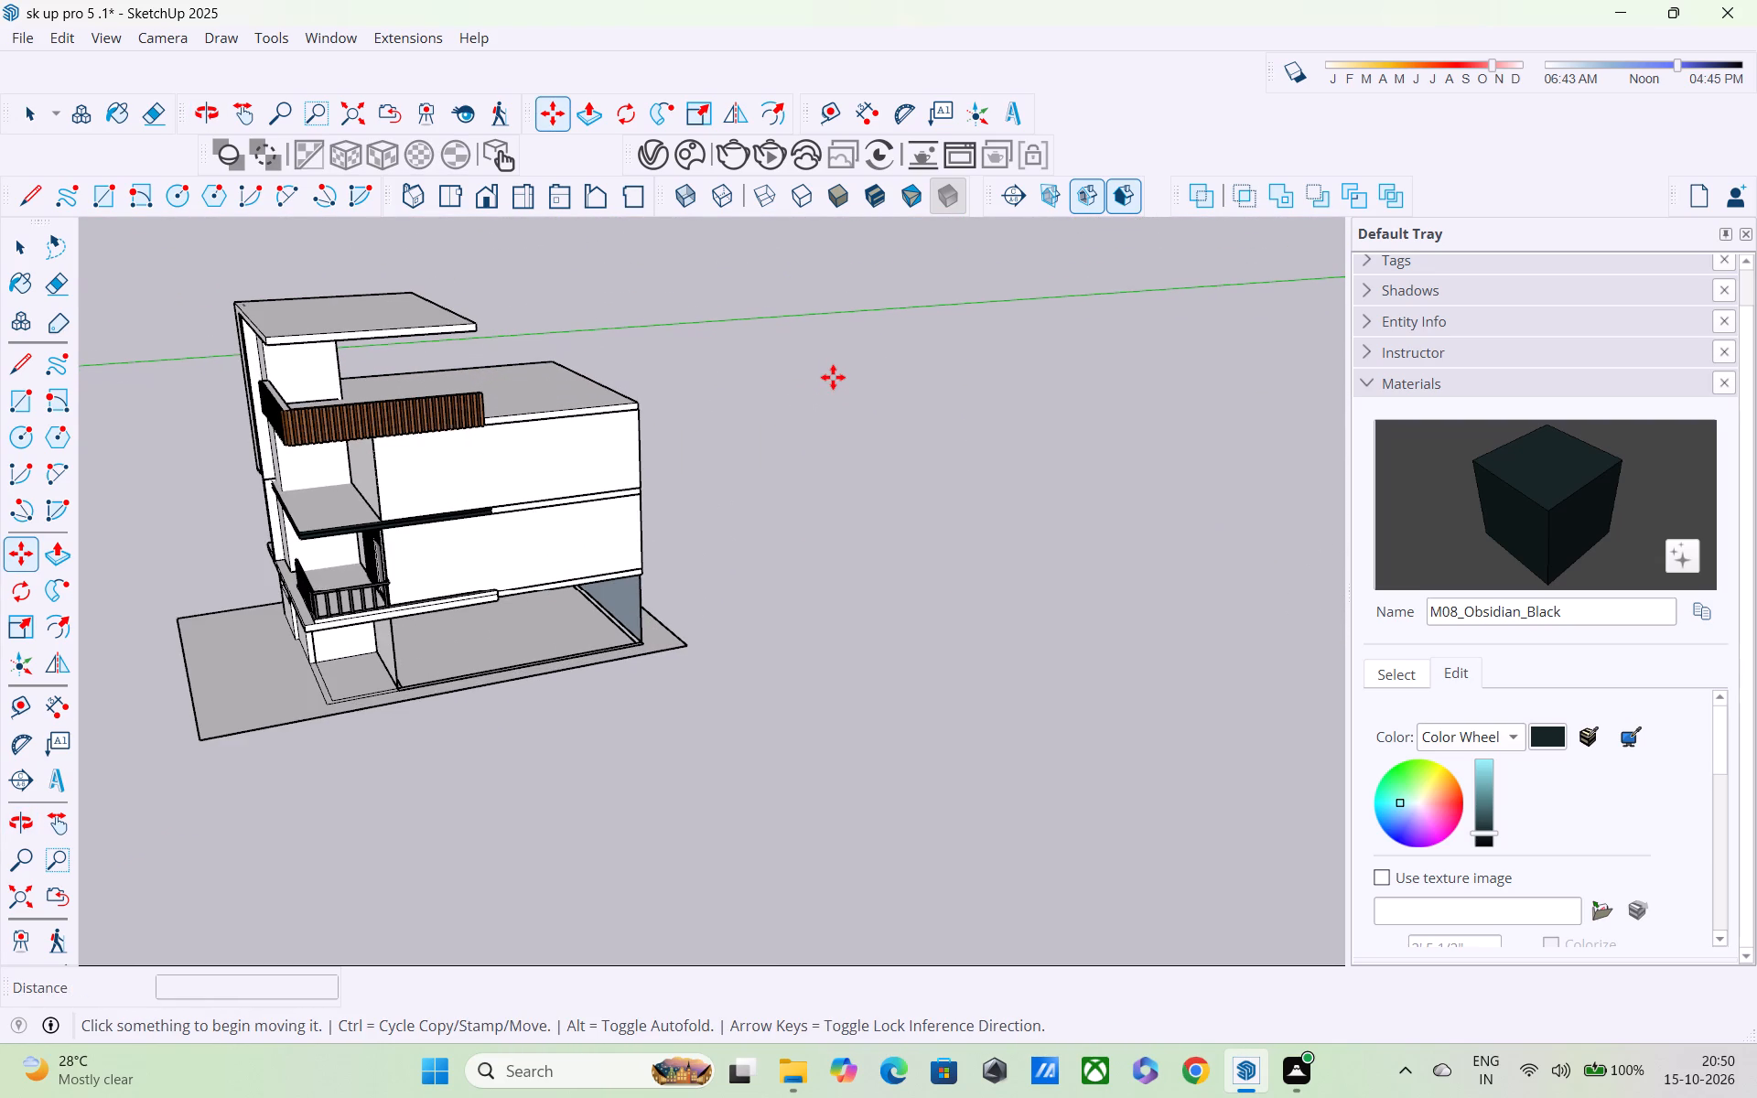
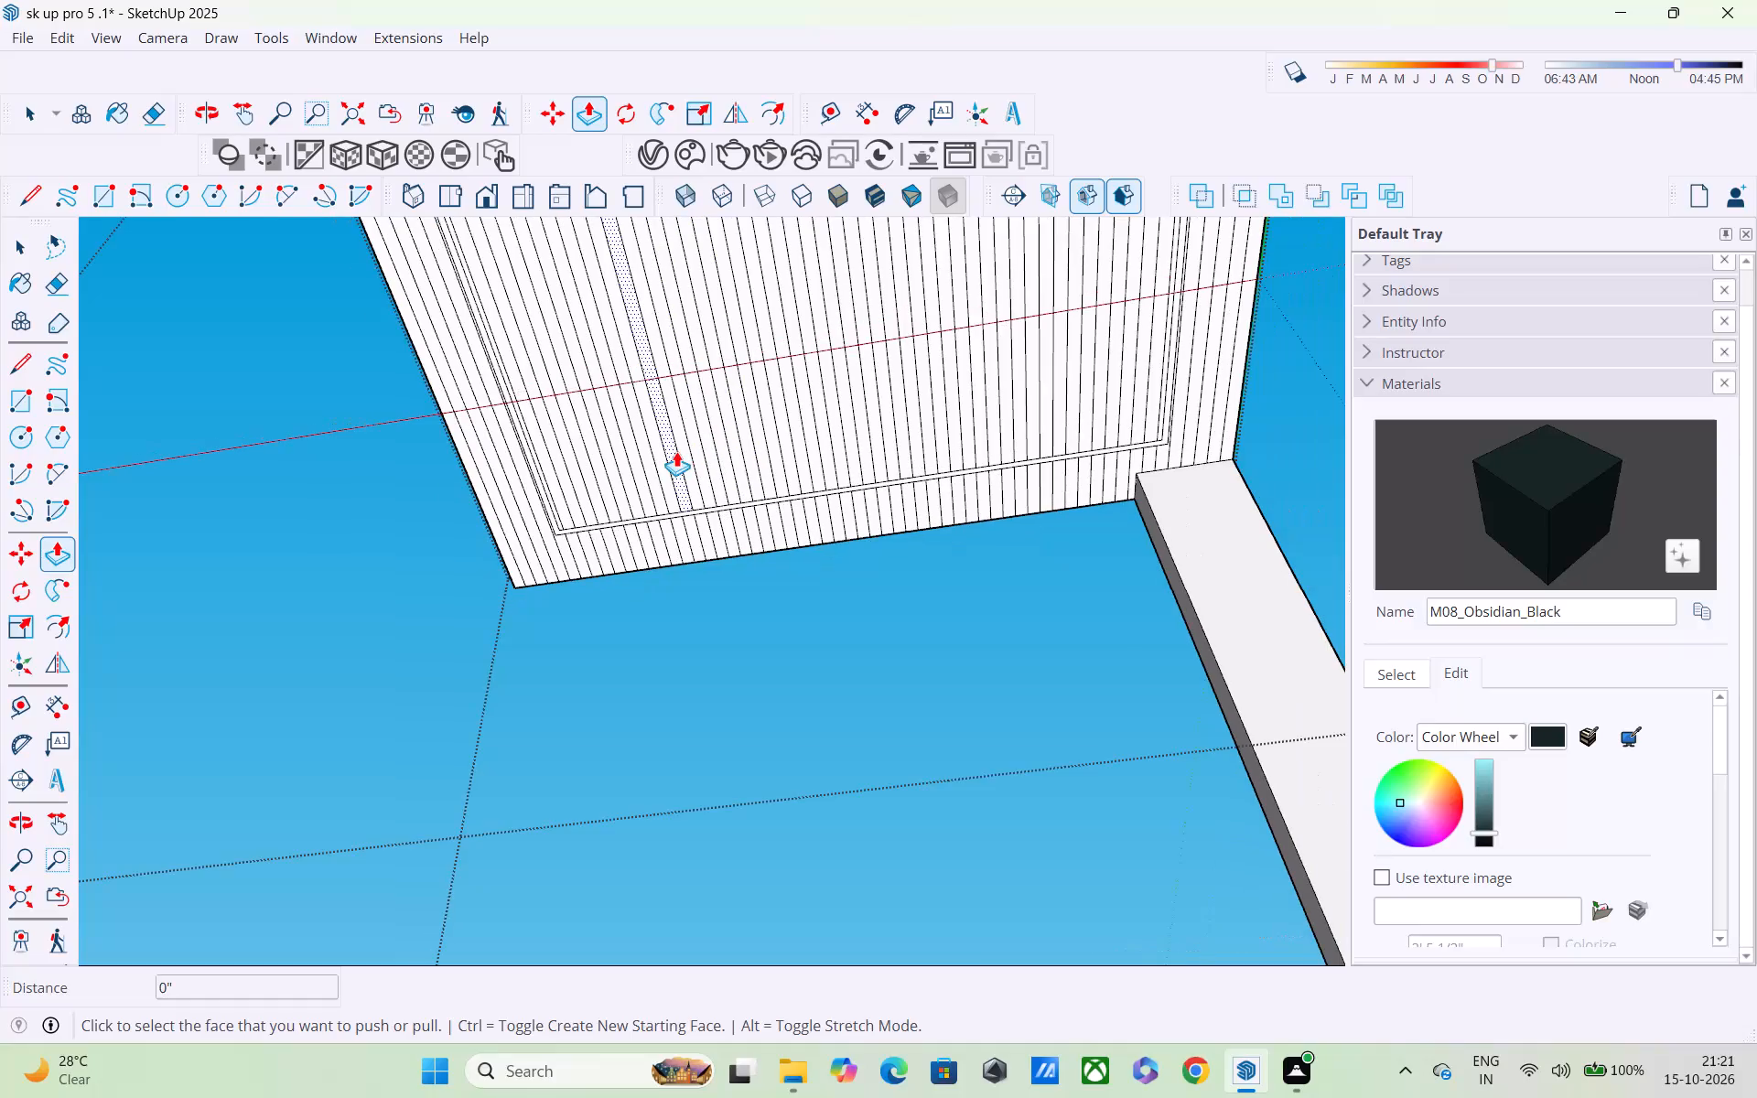
Push/Pull two alternate strips near the outer end of the slab's striped underside by 1", outside the rectangular border.
middle_click_drag(671, 366, 717, 631, "shift")
scroll(512, 552, "up", 3)
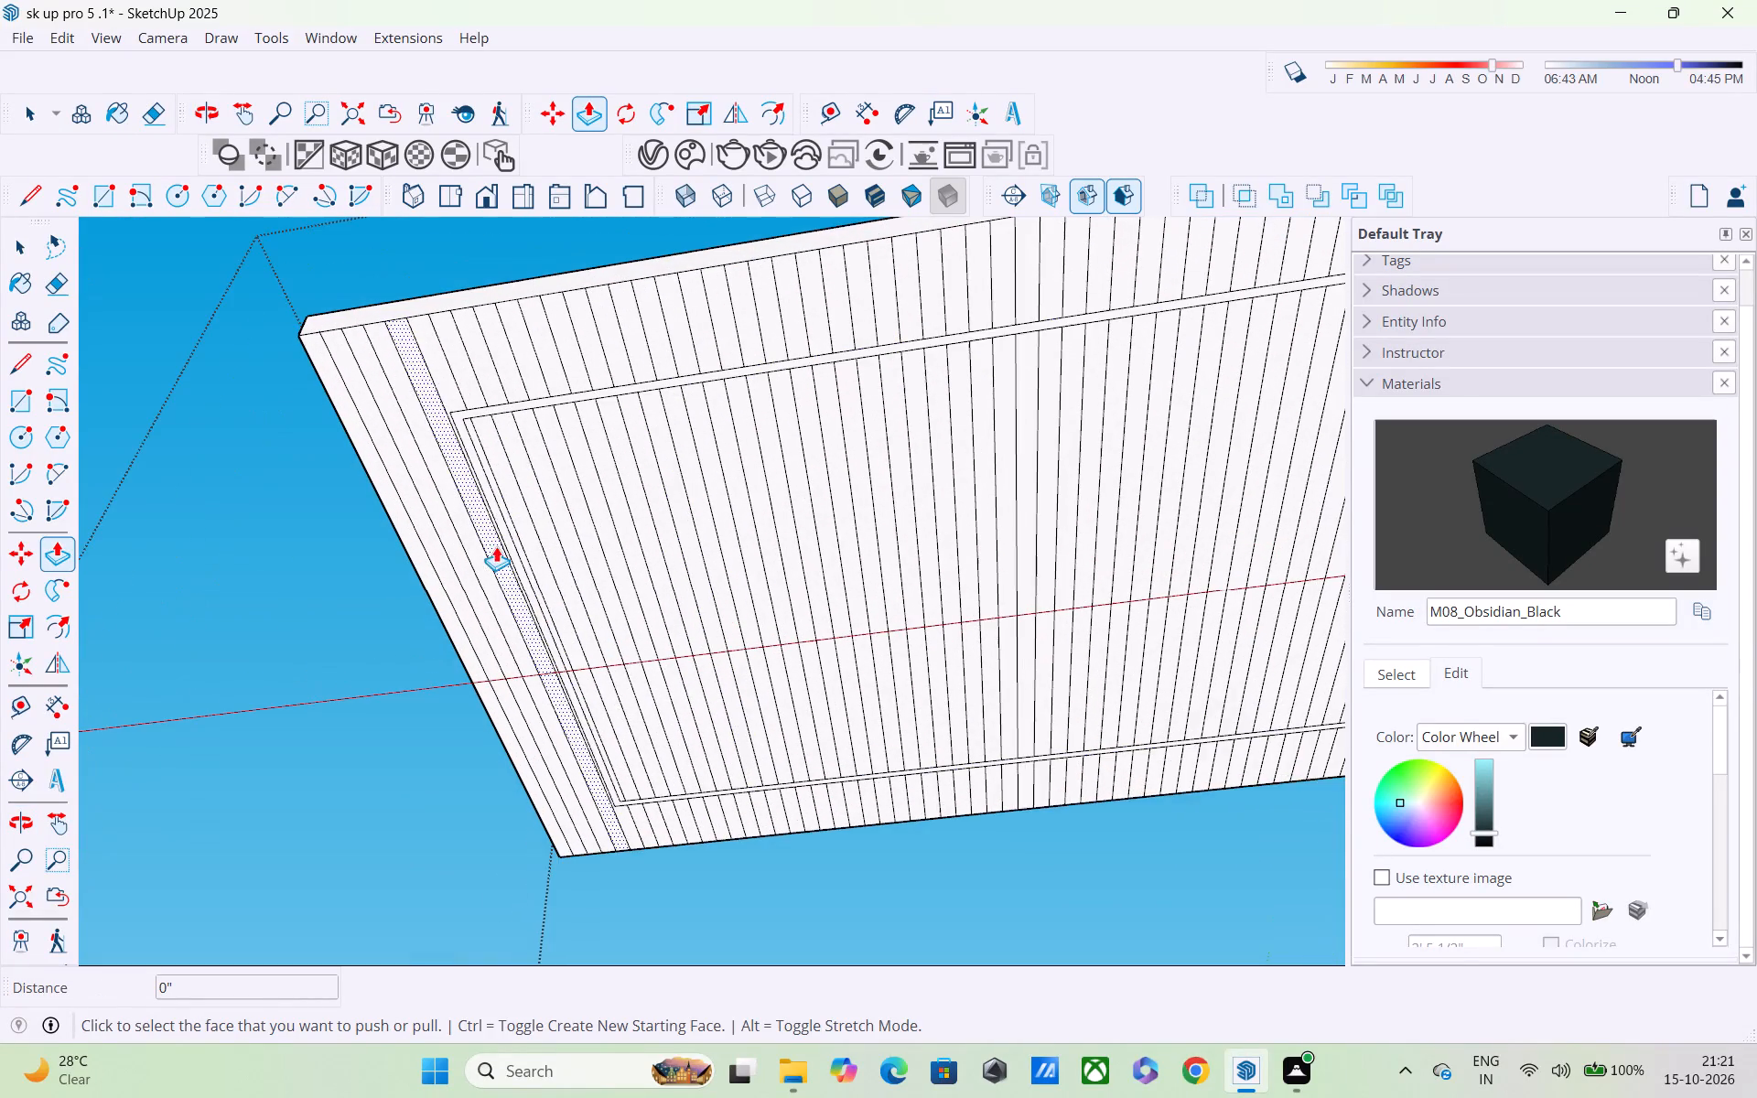
scroll(446, 533, "up", 2)
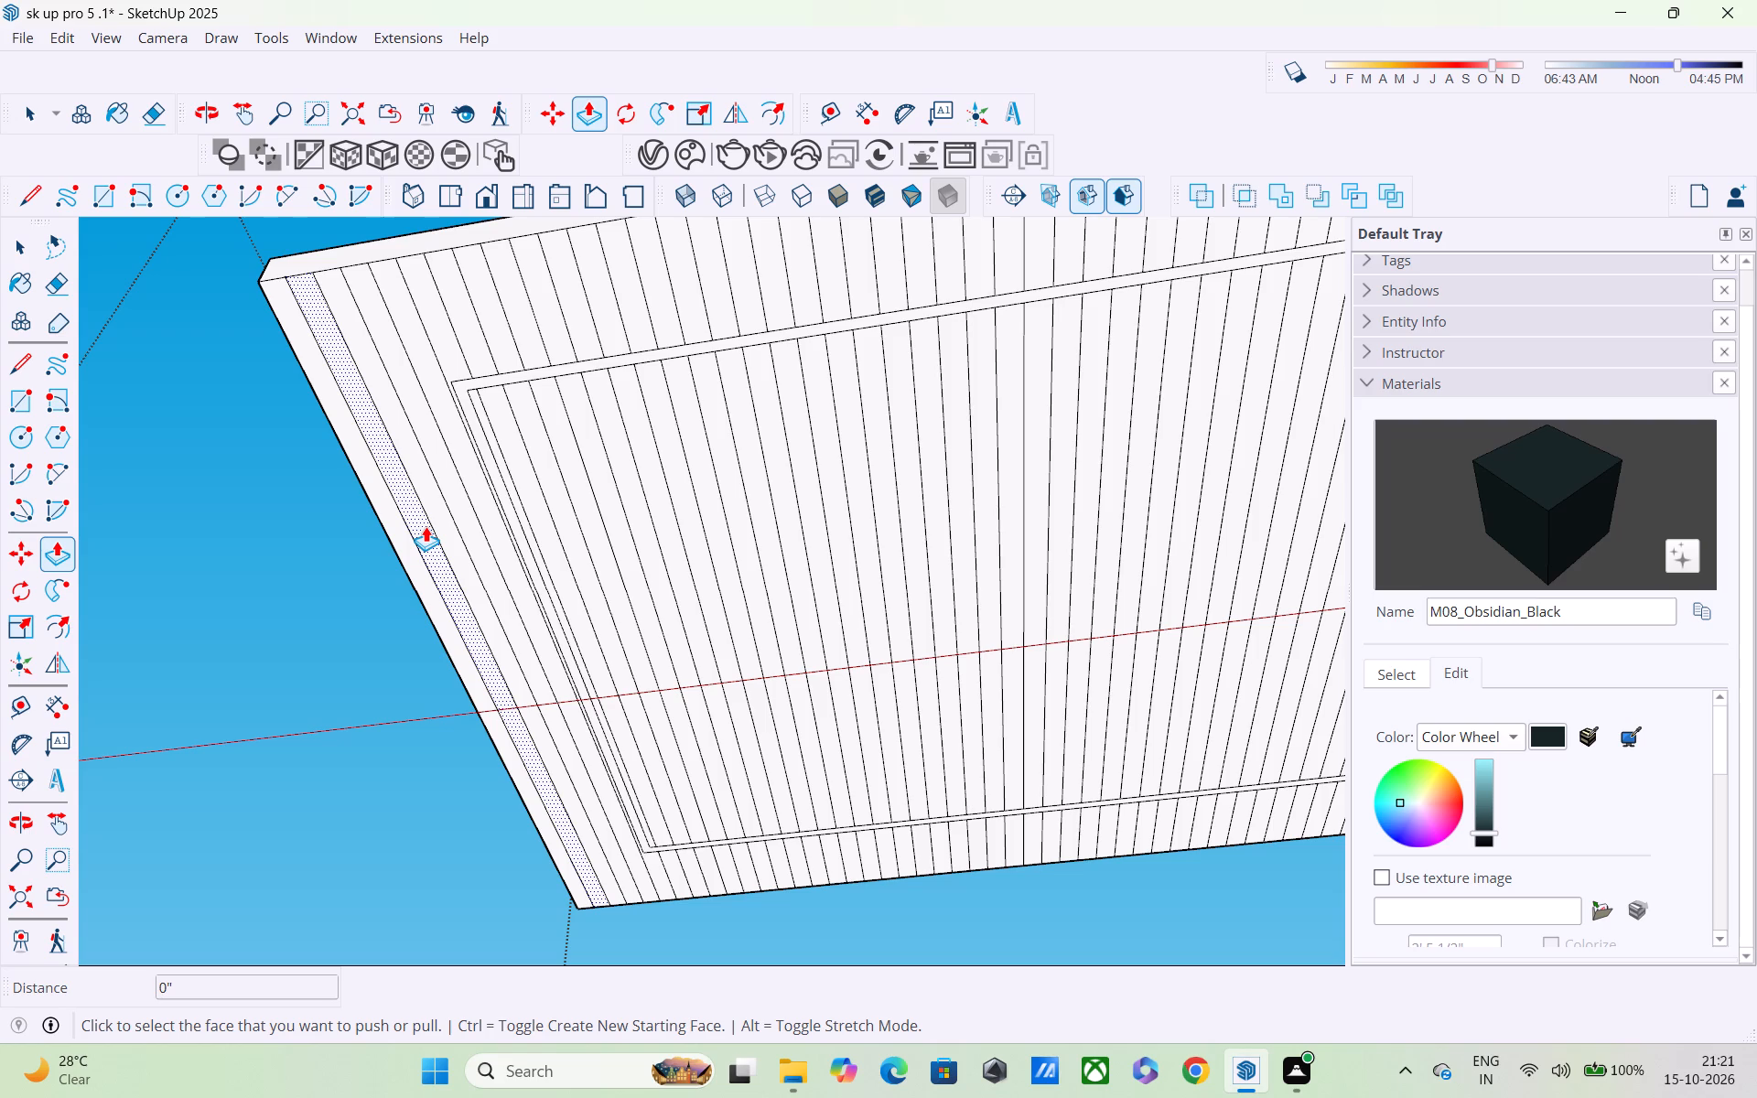
left_click(426, 526)
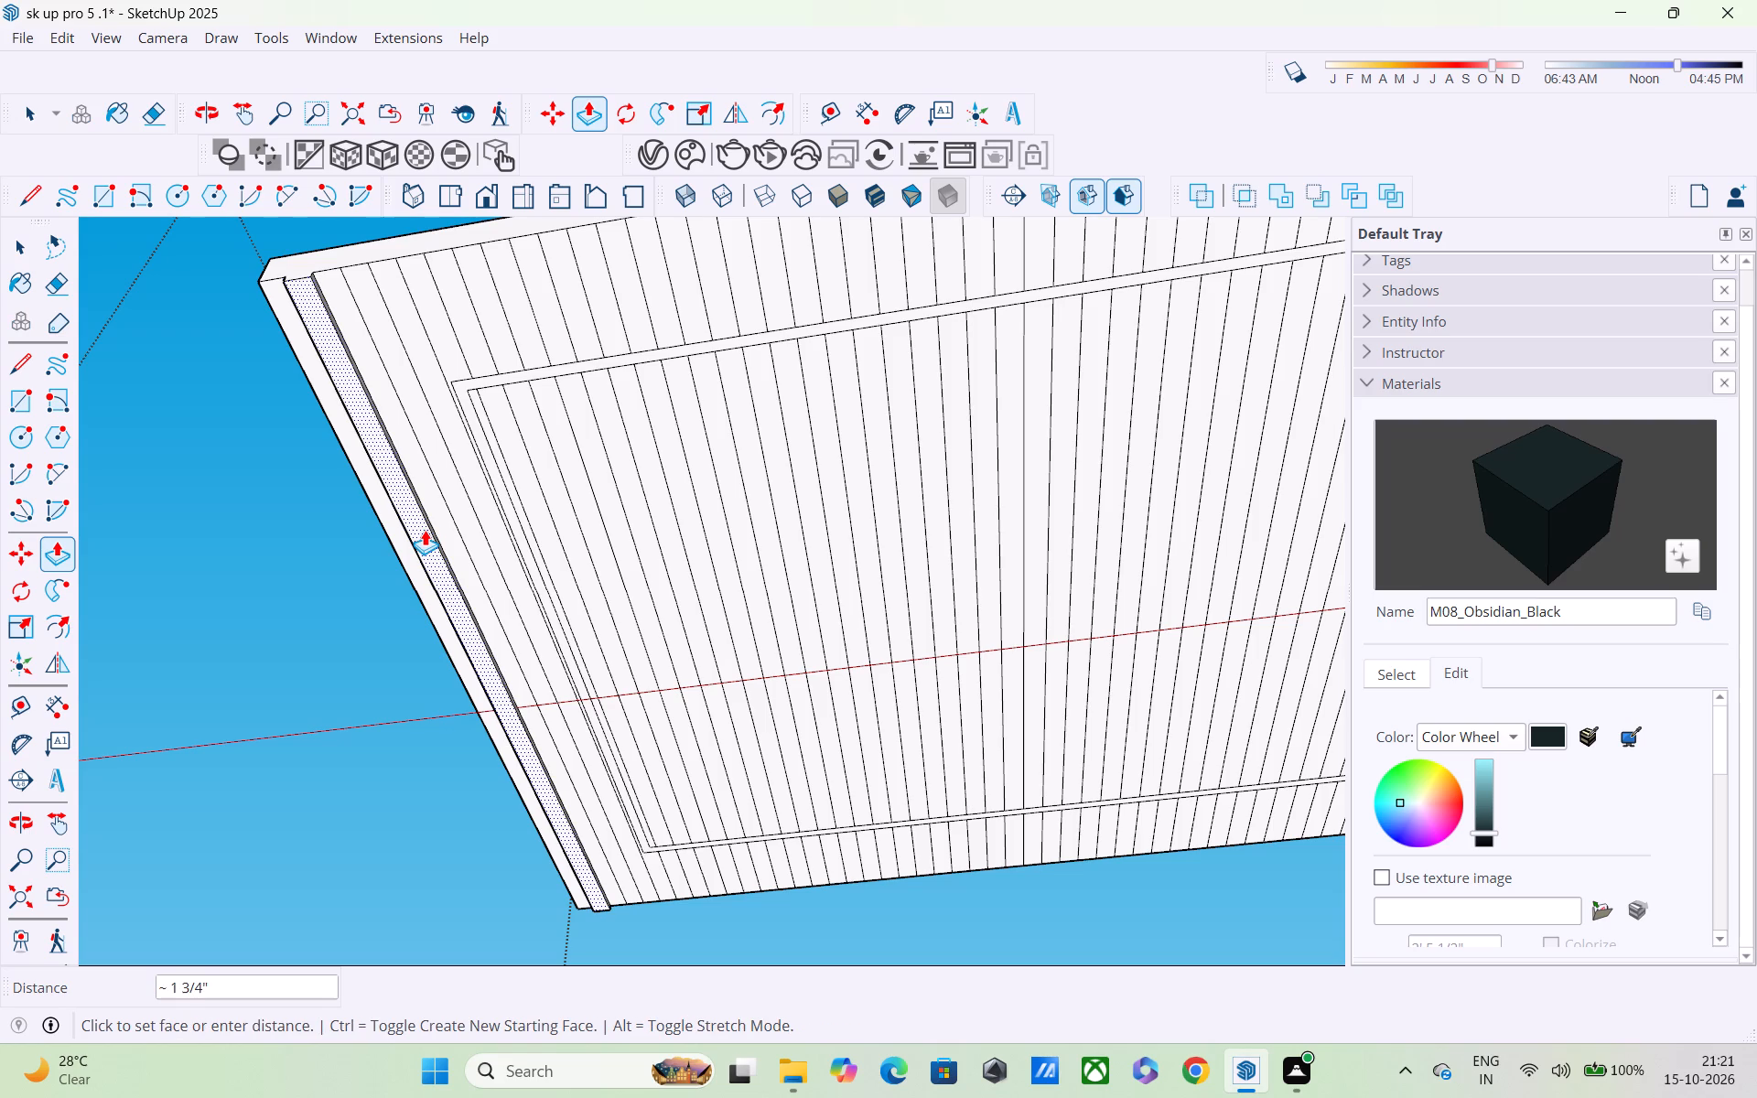
type("1\"")
key("Return")
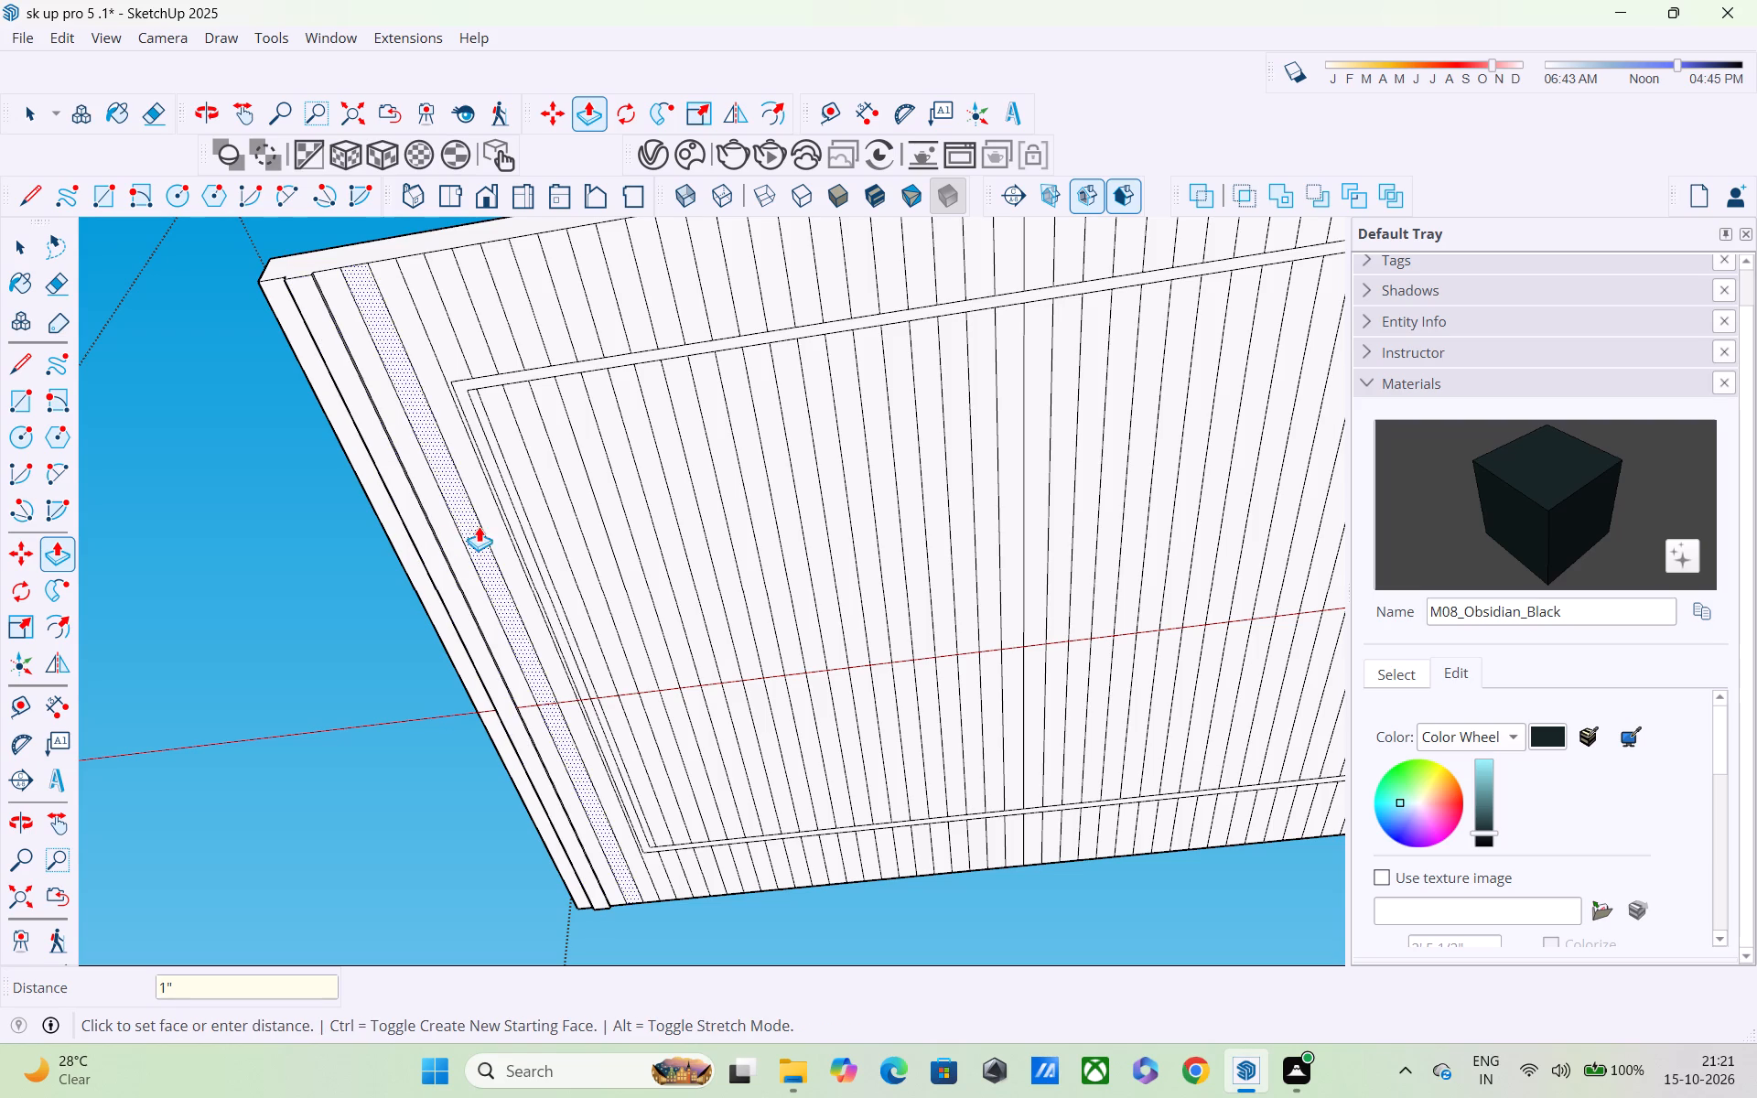
double_click(464, 523)
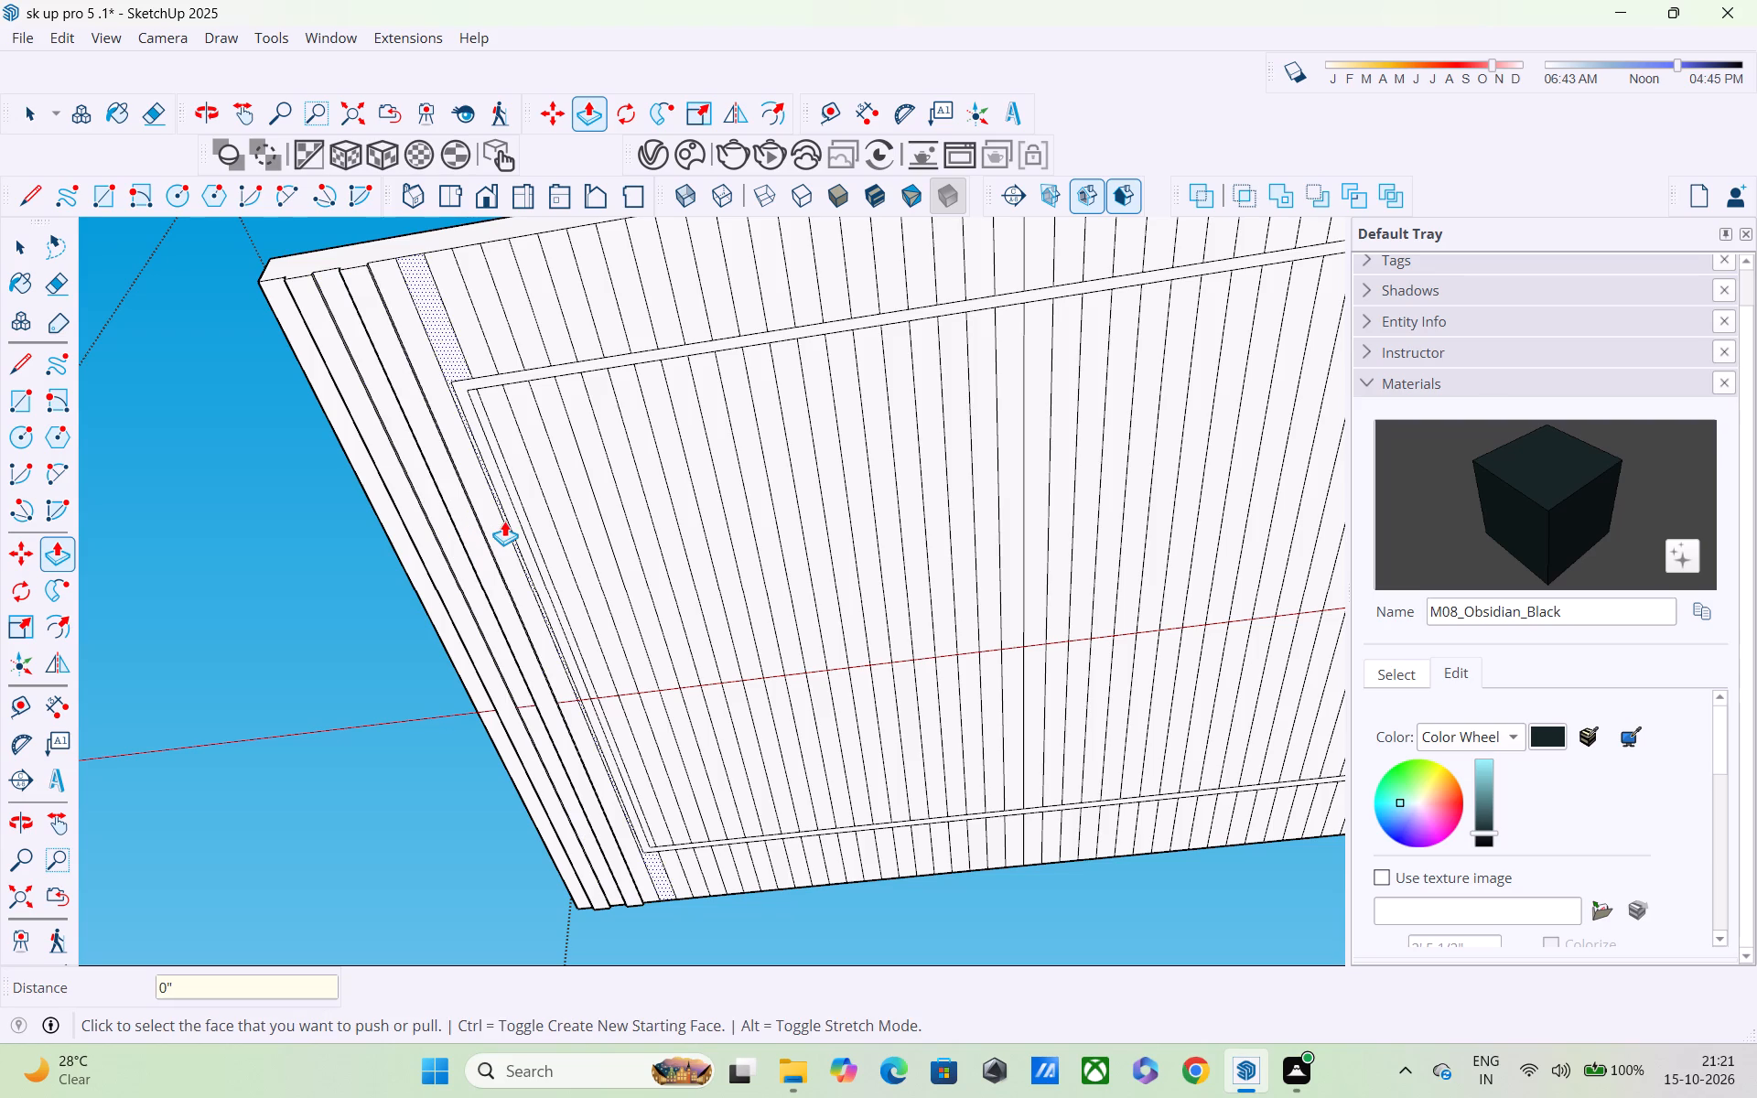
Repeat the 1" Push/Pull on the first five alternate strips just inside the rectangular border.
scroll(535, 534, "up", 2)
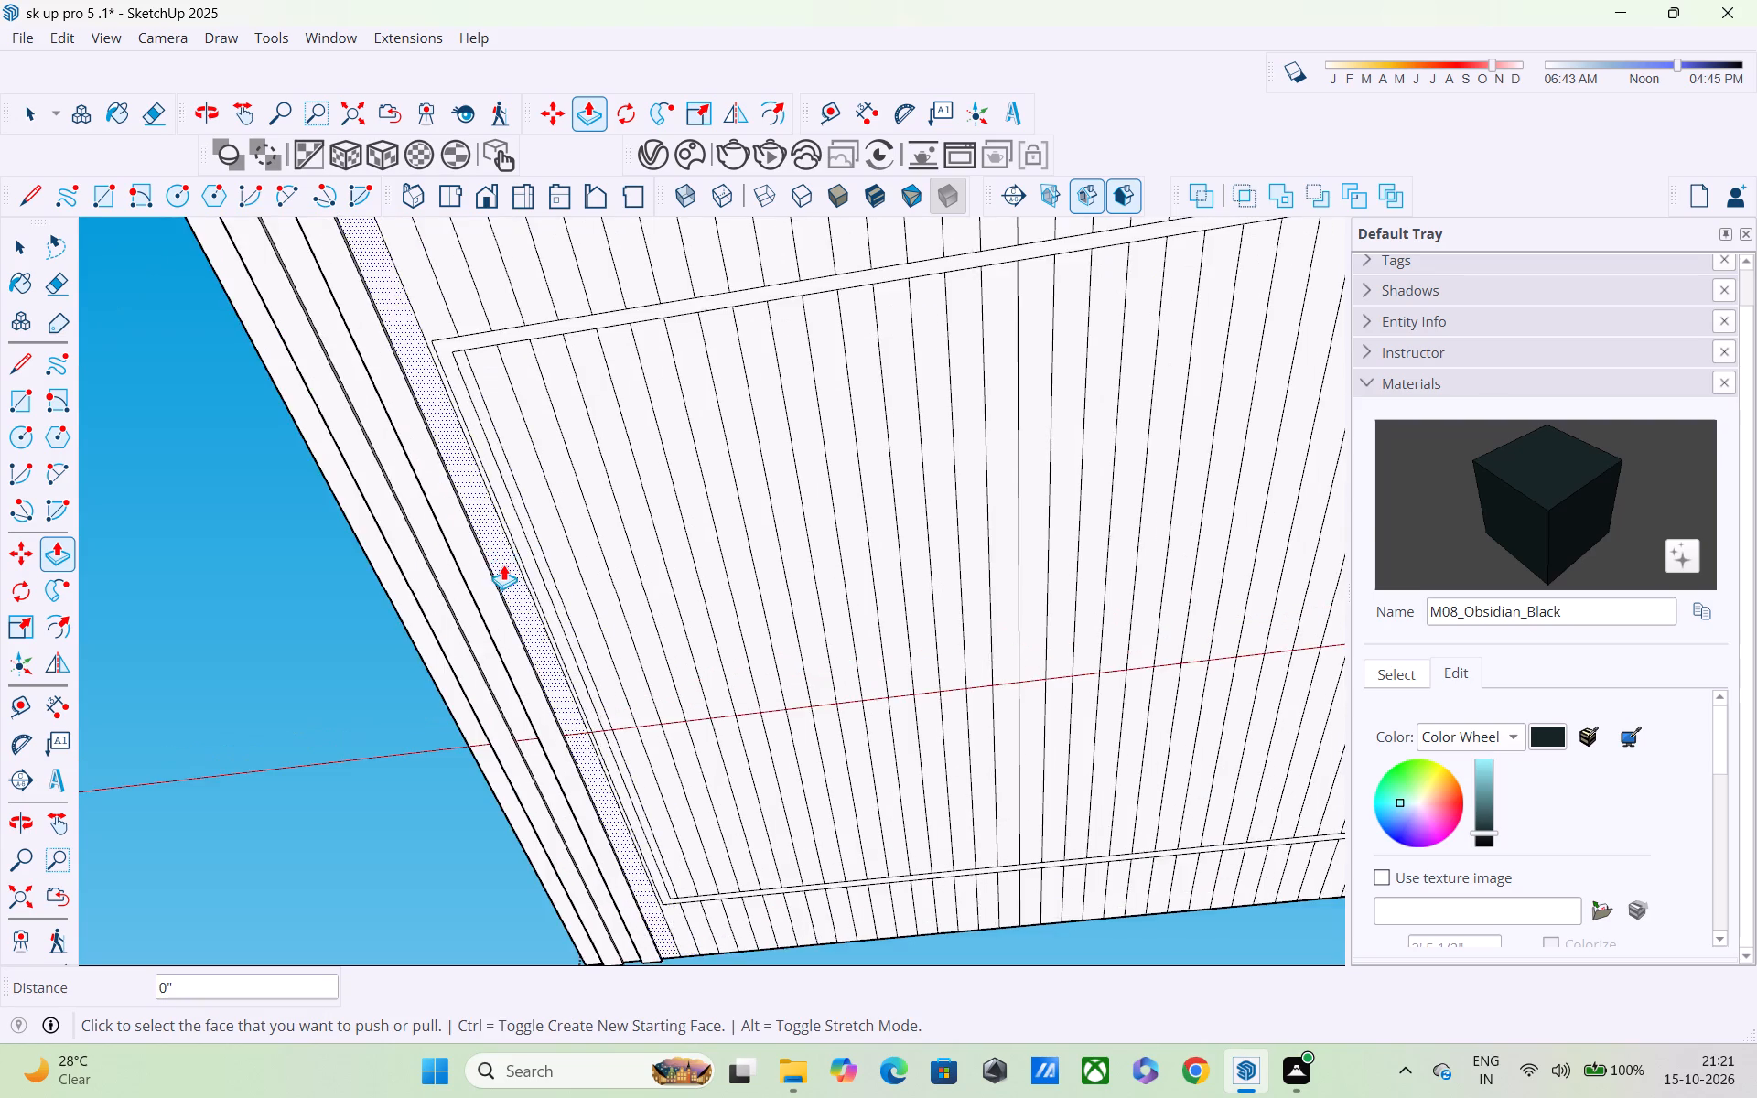
scroll(503, 565, "up", 3)
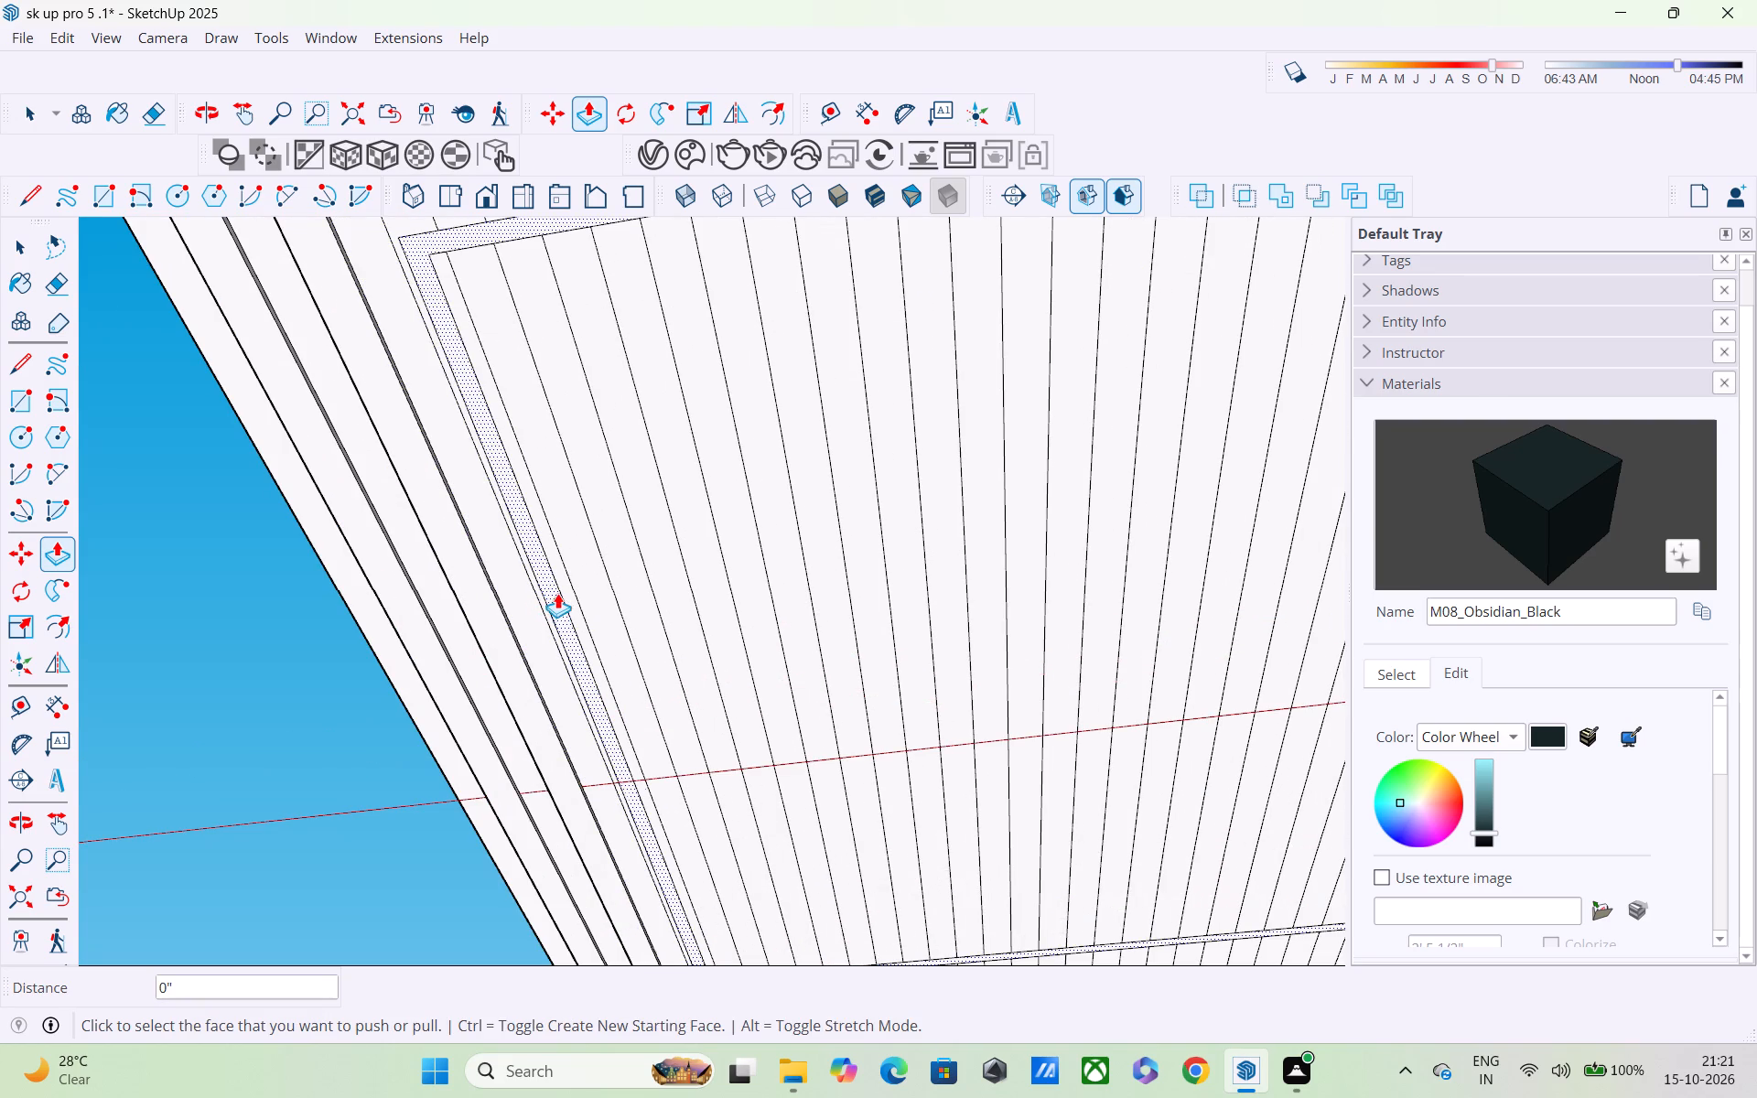
scroll(515, 606, "up", 3)
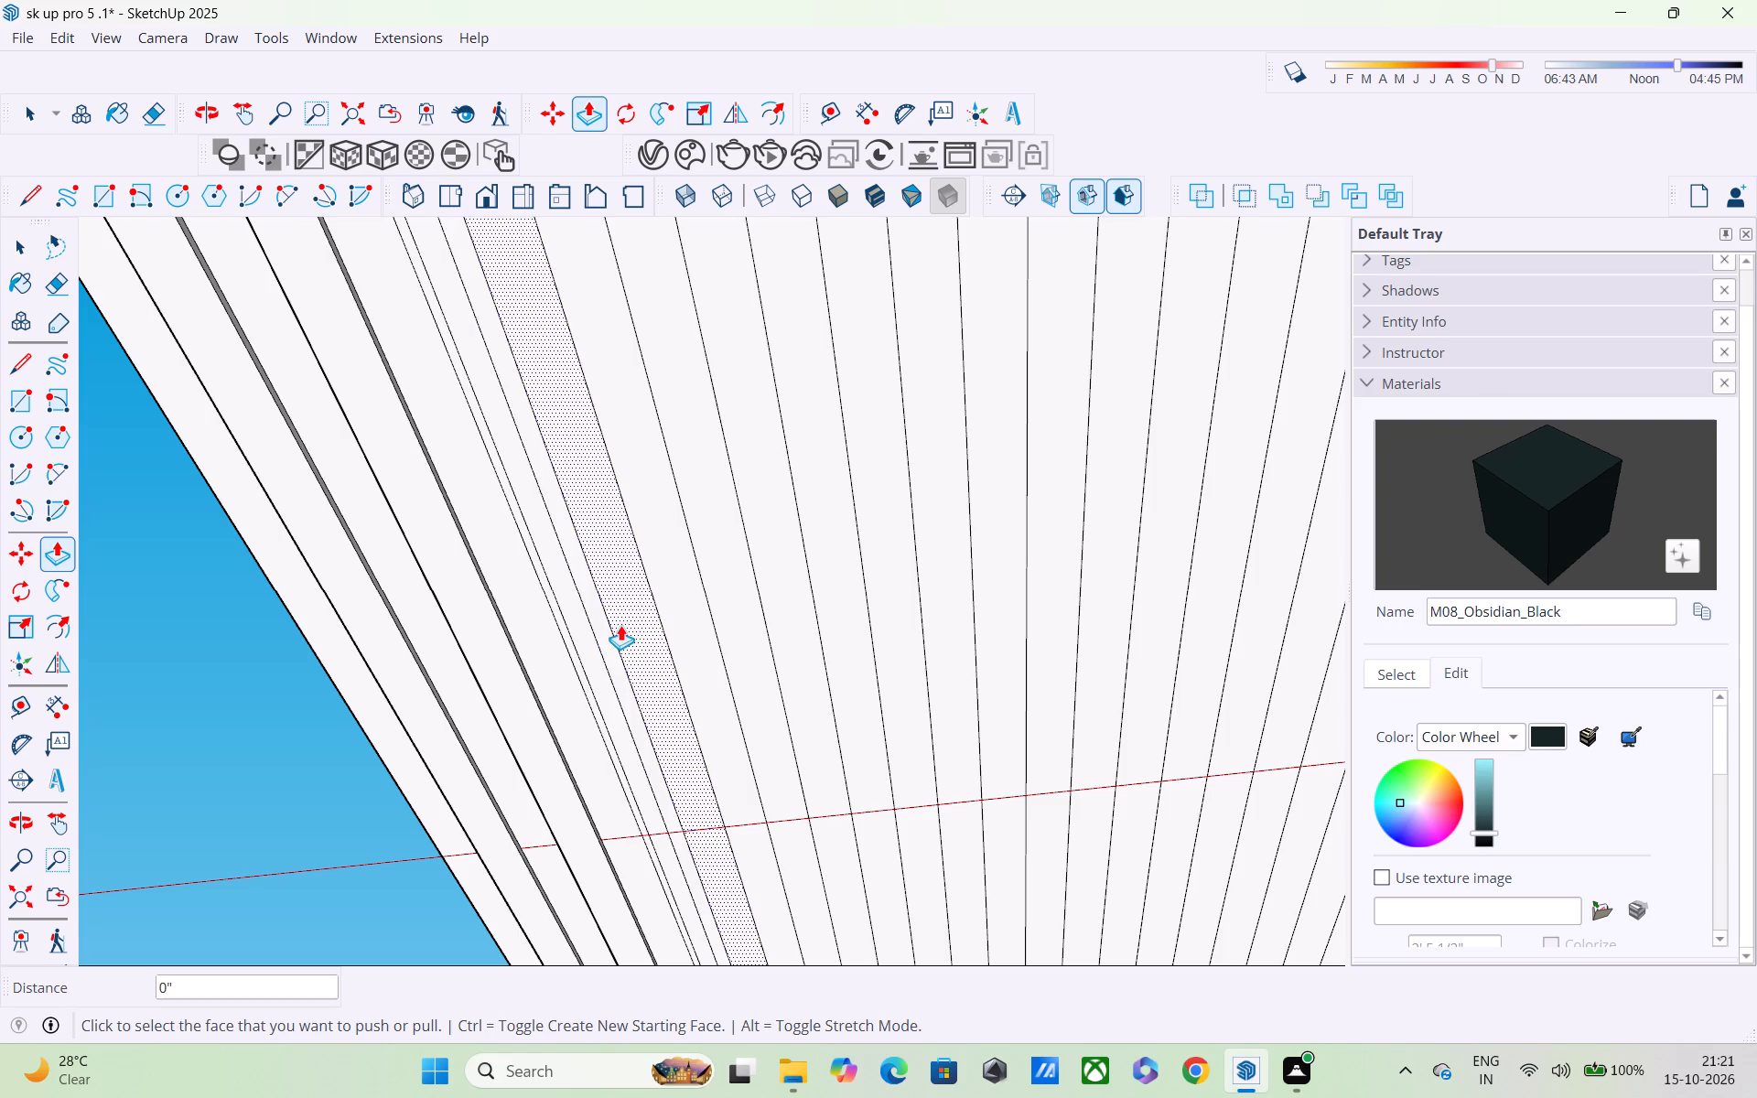
double_click(620, 625)
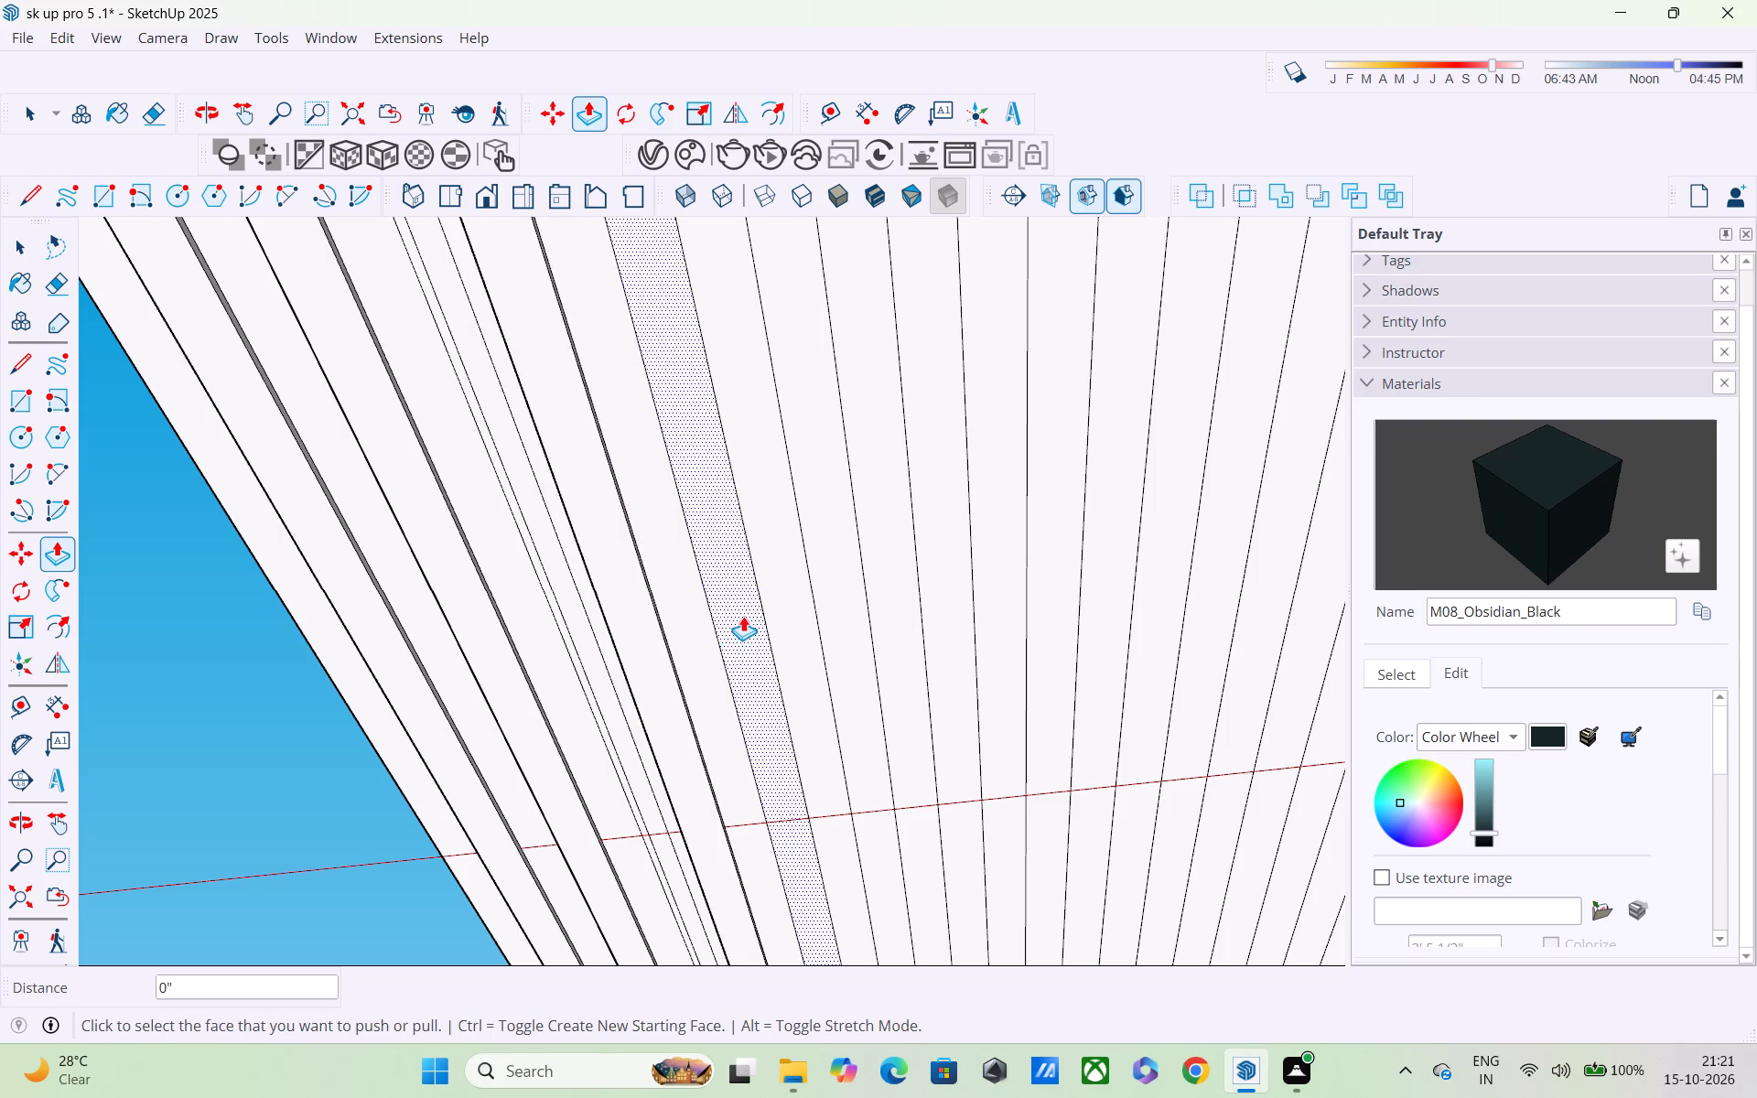
double_click(743, 616)
double_click(856, 619)
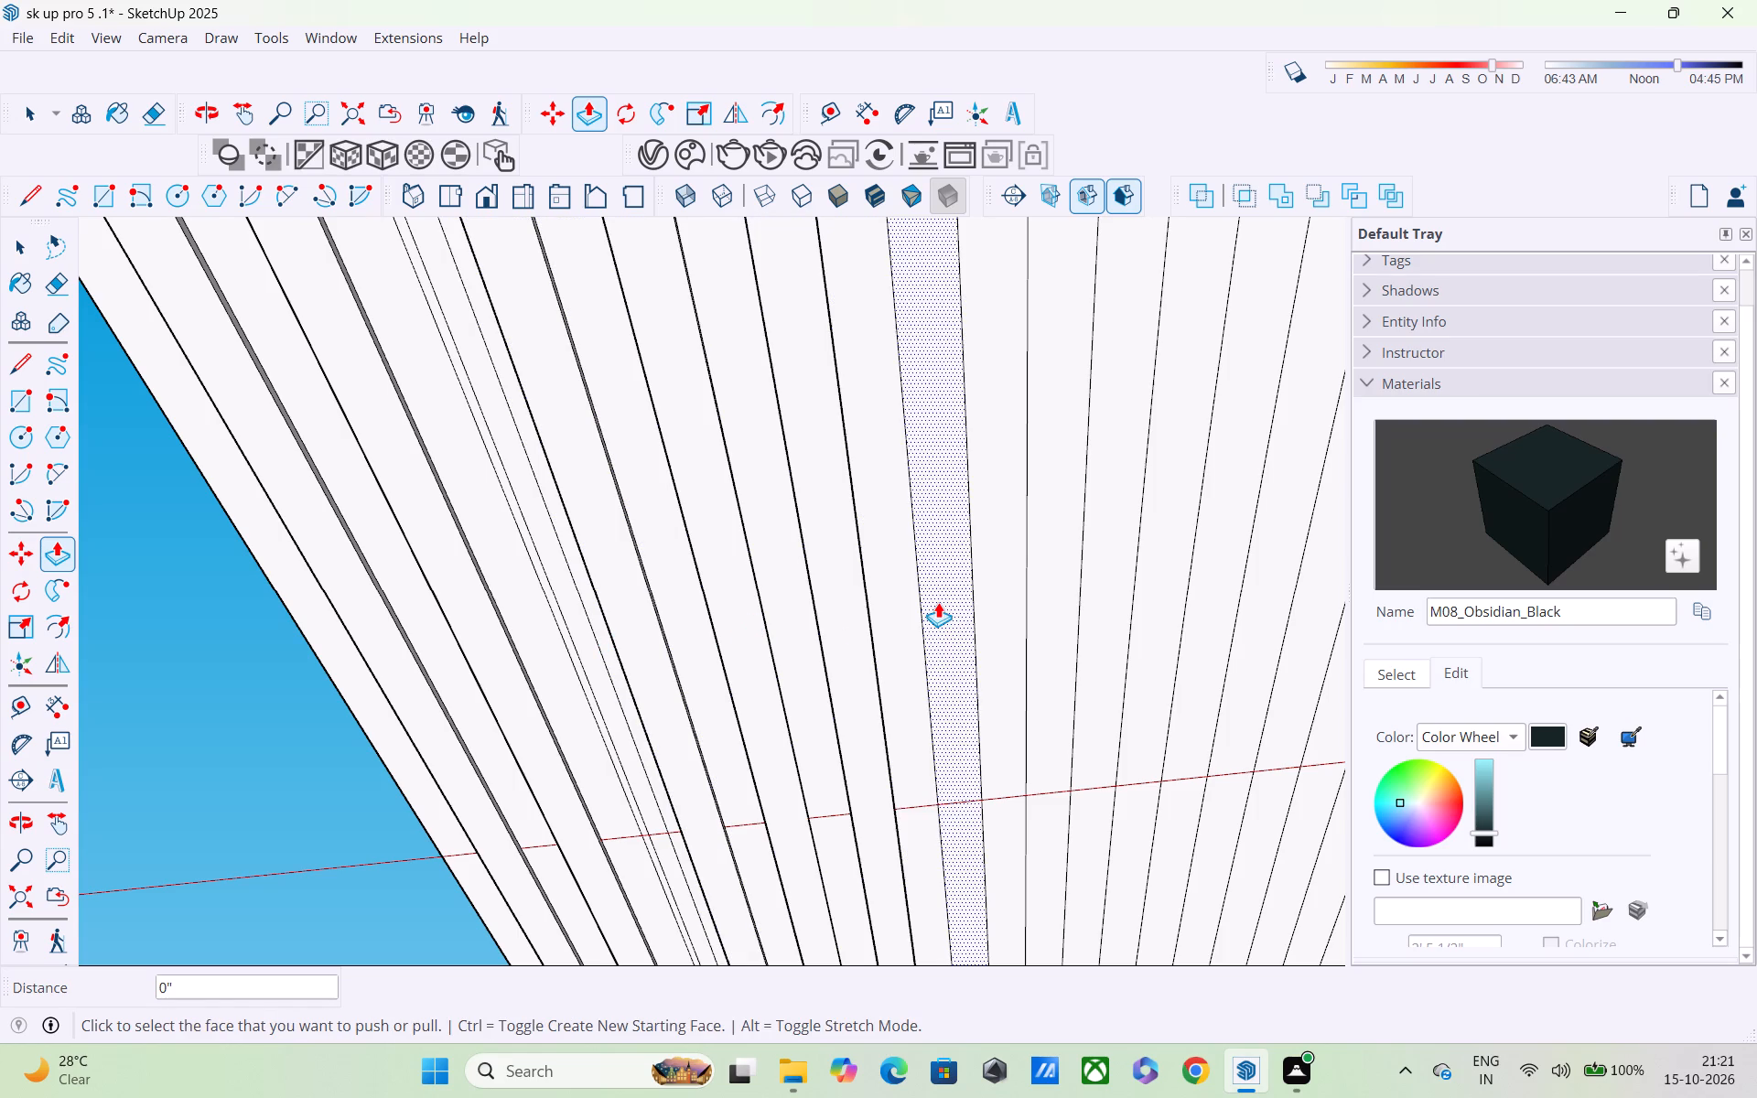
double_click(938, 602)
double_click(1032, 620)
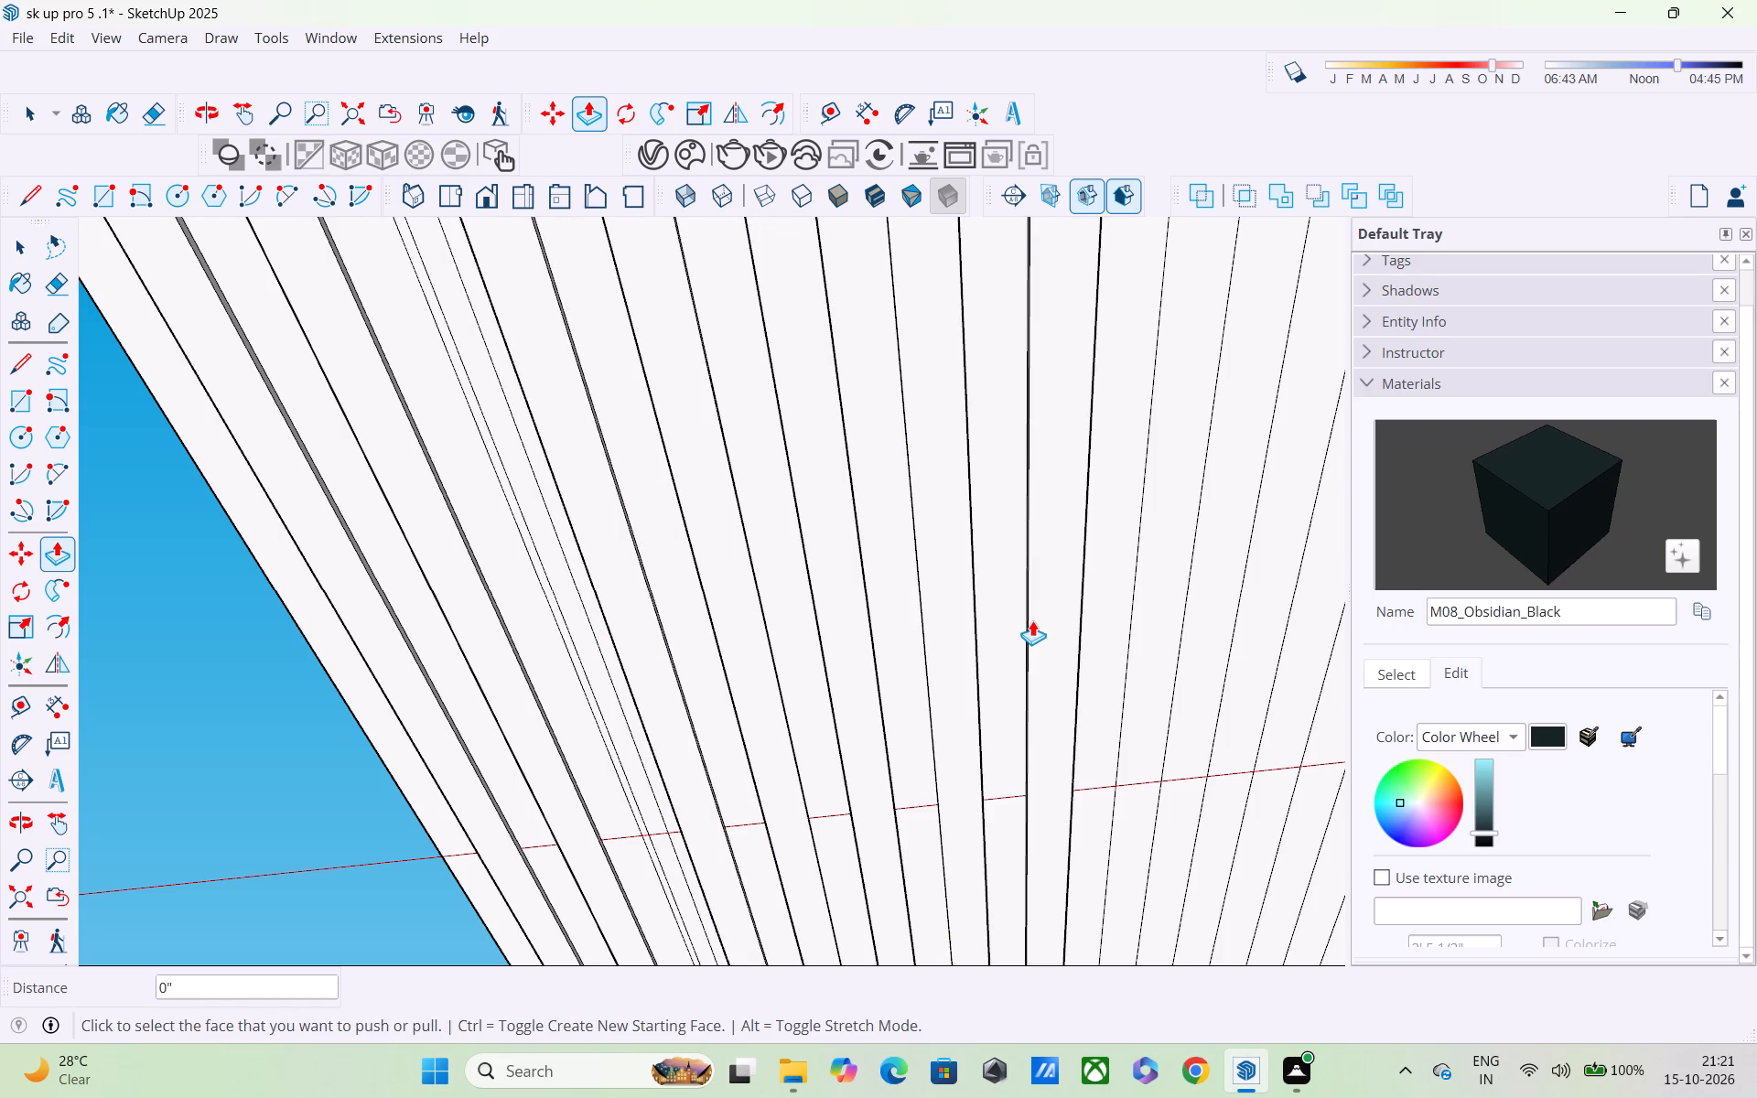
Continue the 1" Push/Pull on the next six alternate strips inside the border, working across the slab's underside.
middle_click_drag(1032, 620, 740, 601, "shift")
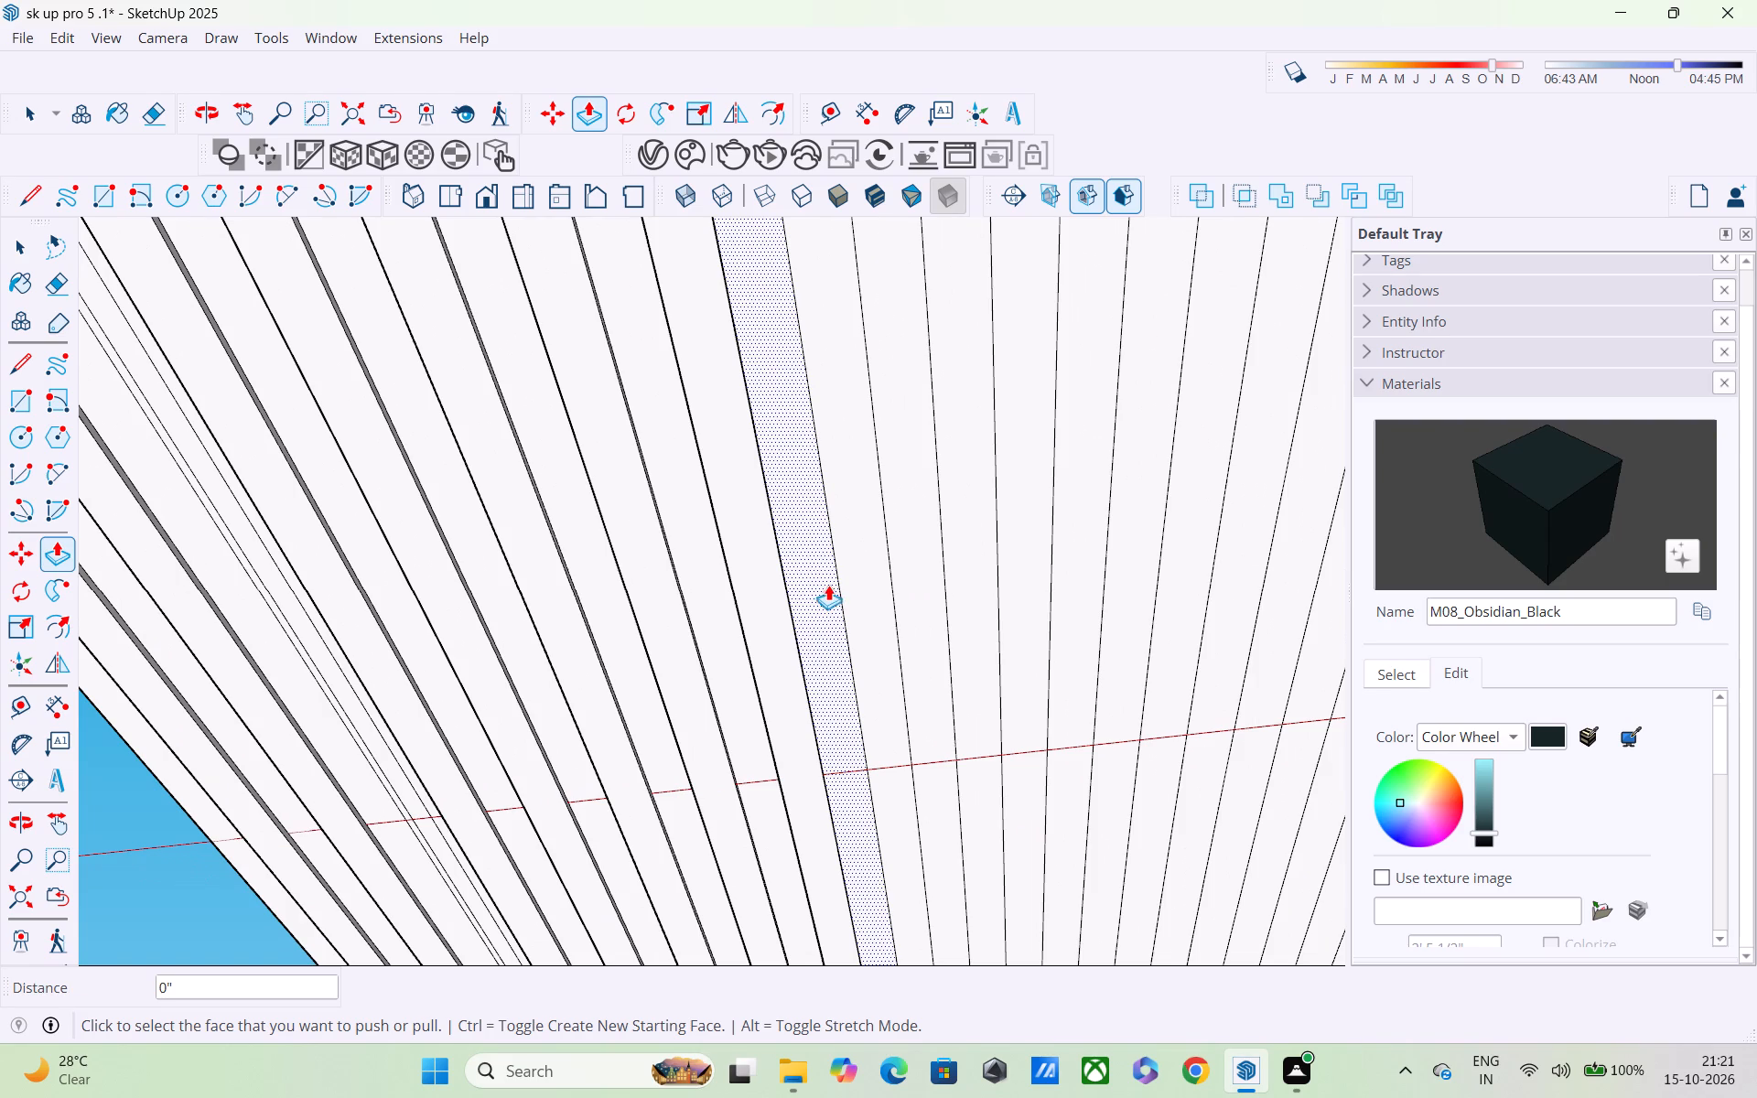
double_click(859, 603)
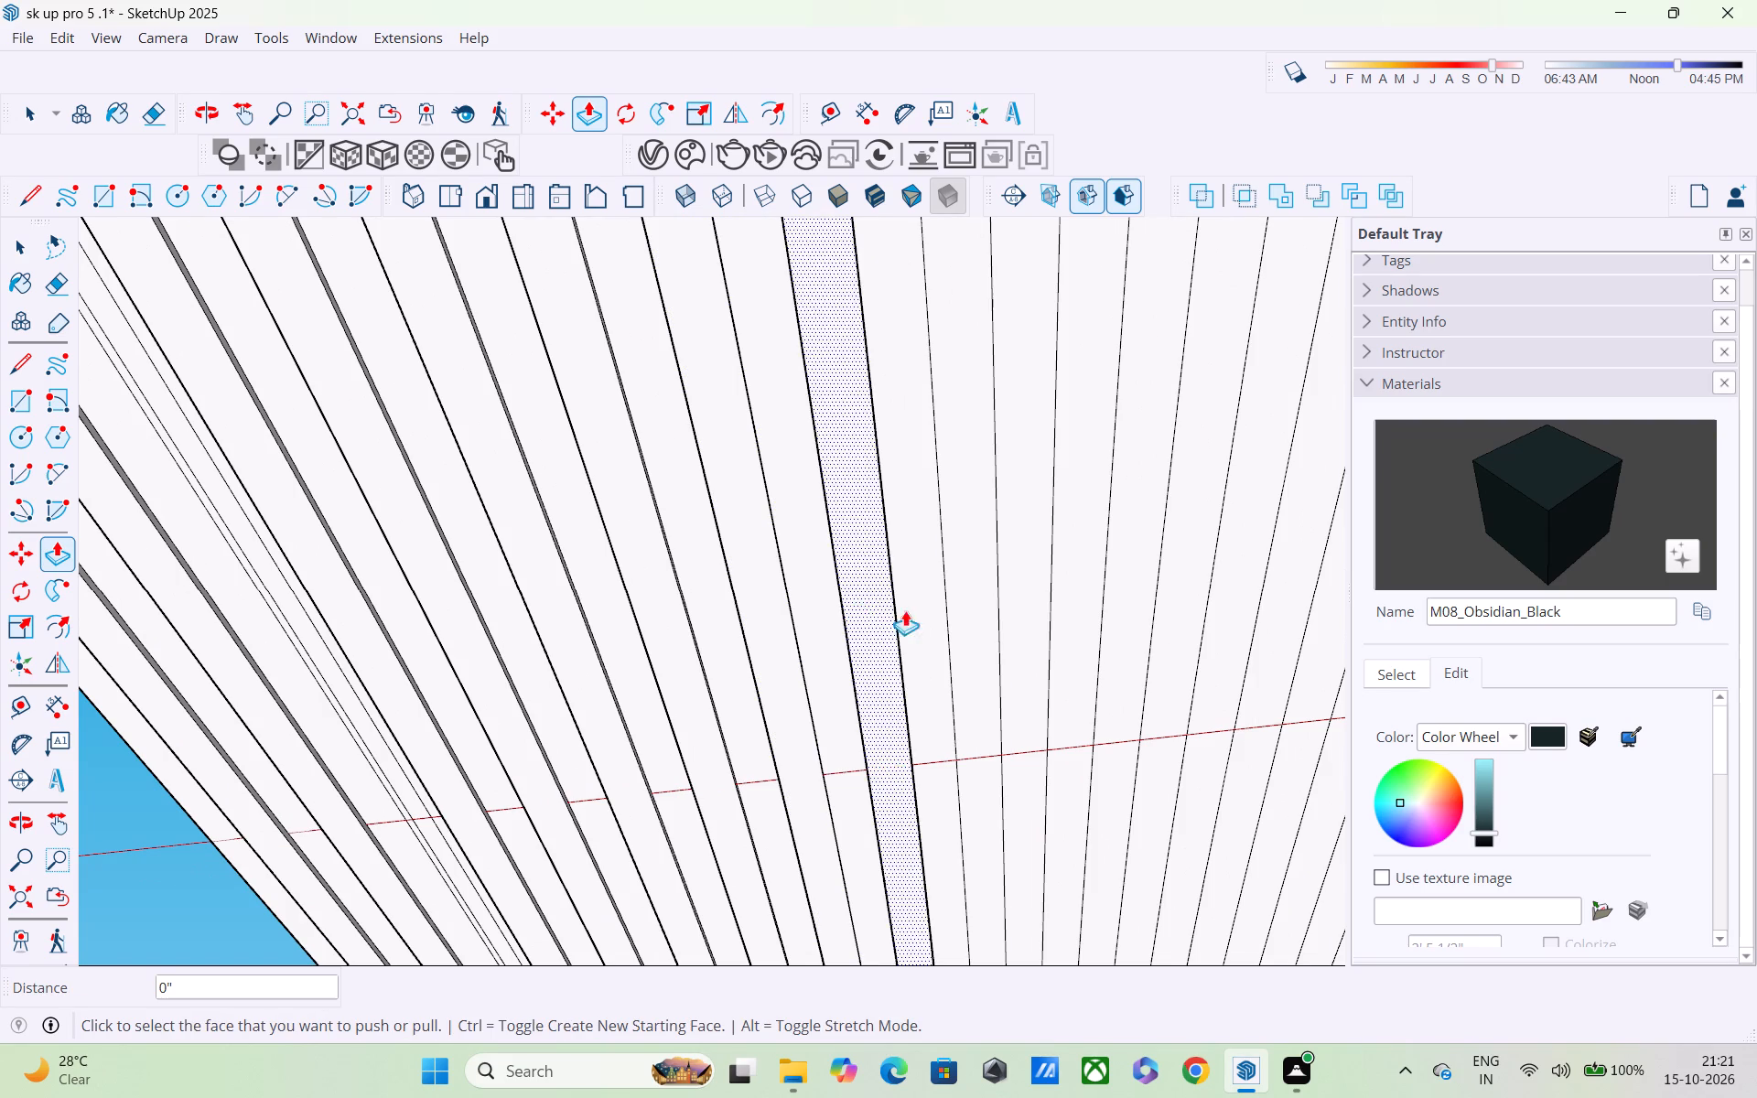
double_click(973, 614)
middle_click_drag(973, 615, 771, 608, "shift")
double_click(872, 610)
middle_click_drag(892, 633, 603, 632, "shift")
scroll(608, 633, "up", 1)
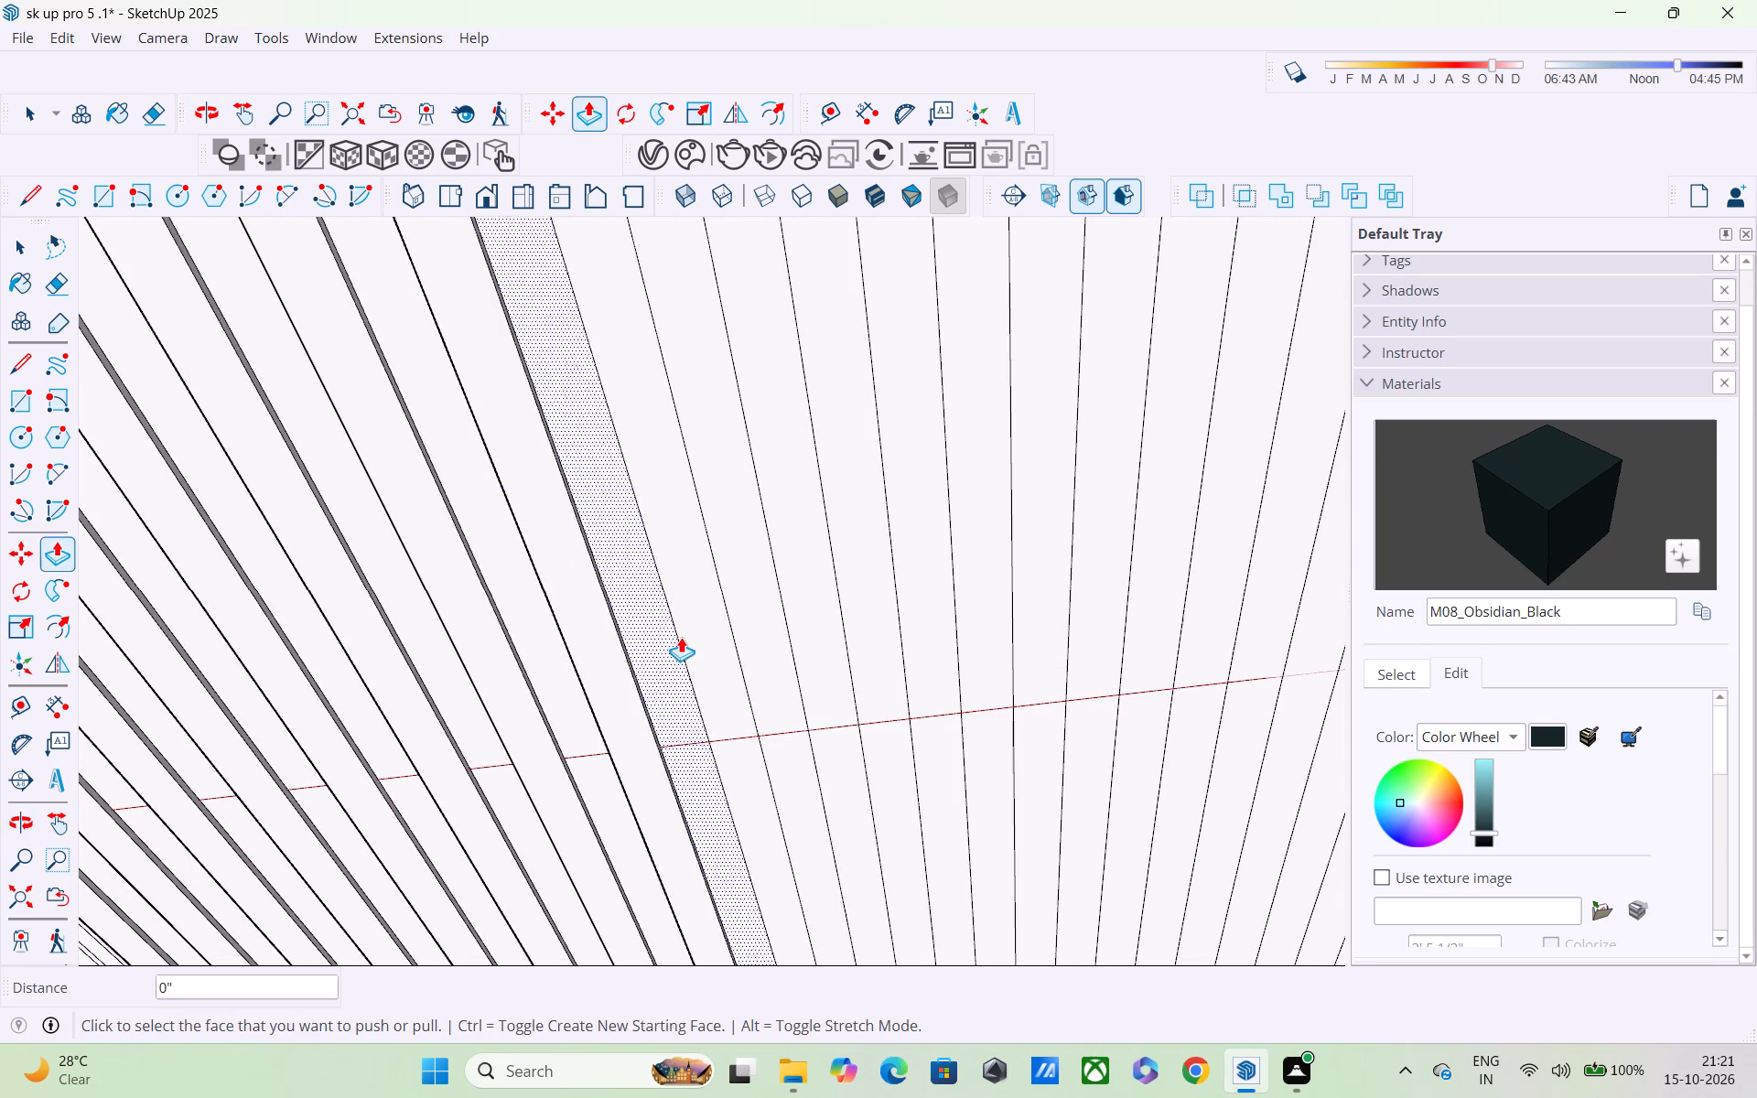
double_click(687, 632)
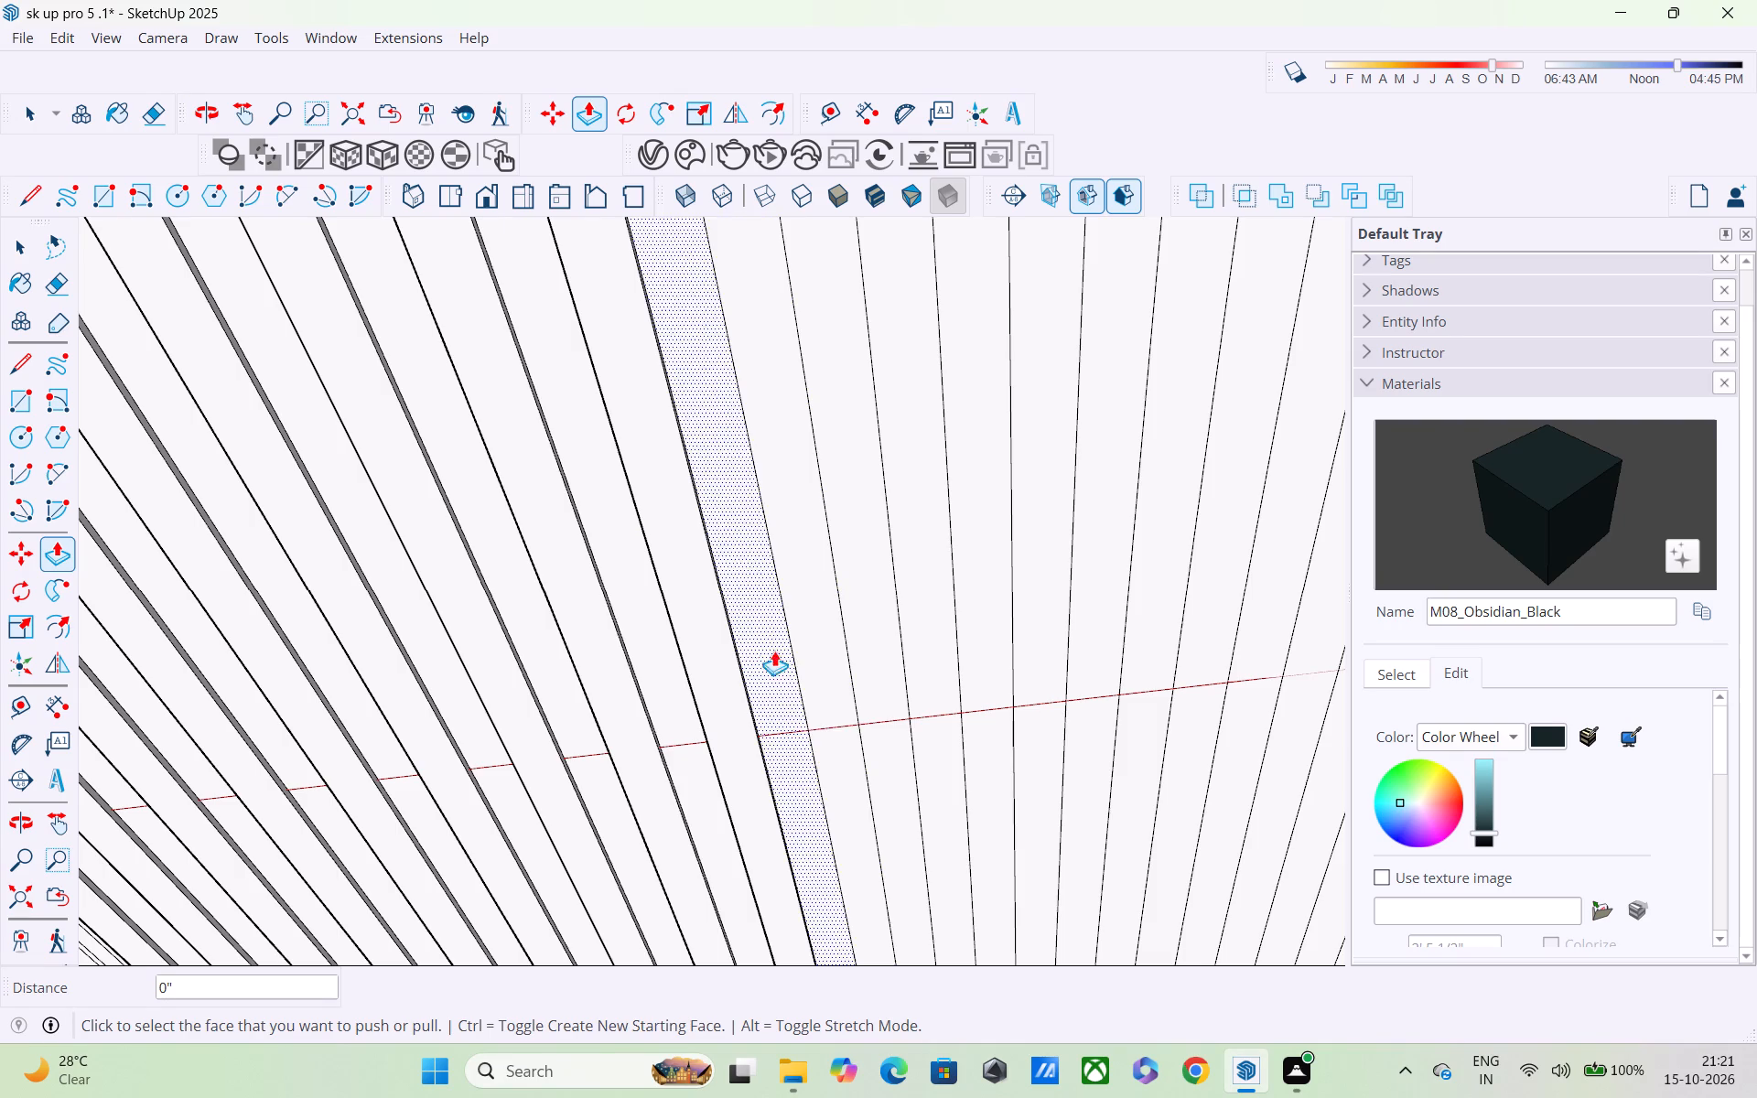
double_click(814, 644)
double_click(919, 625)
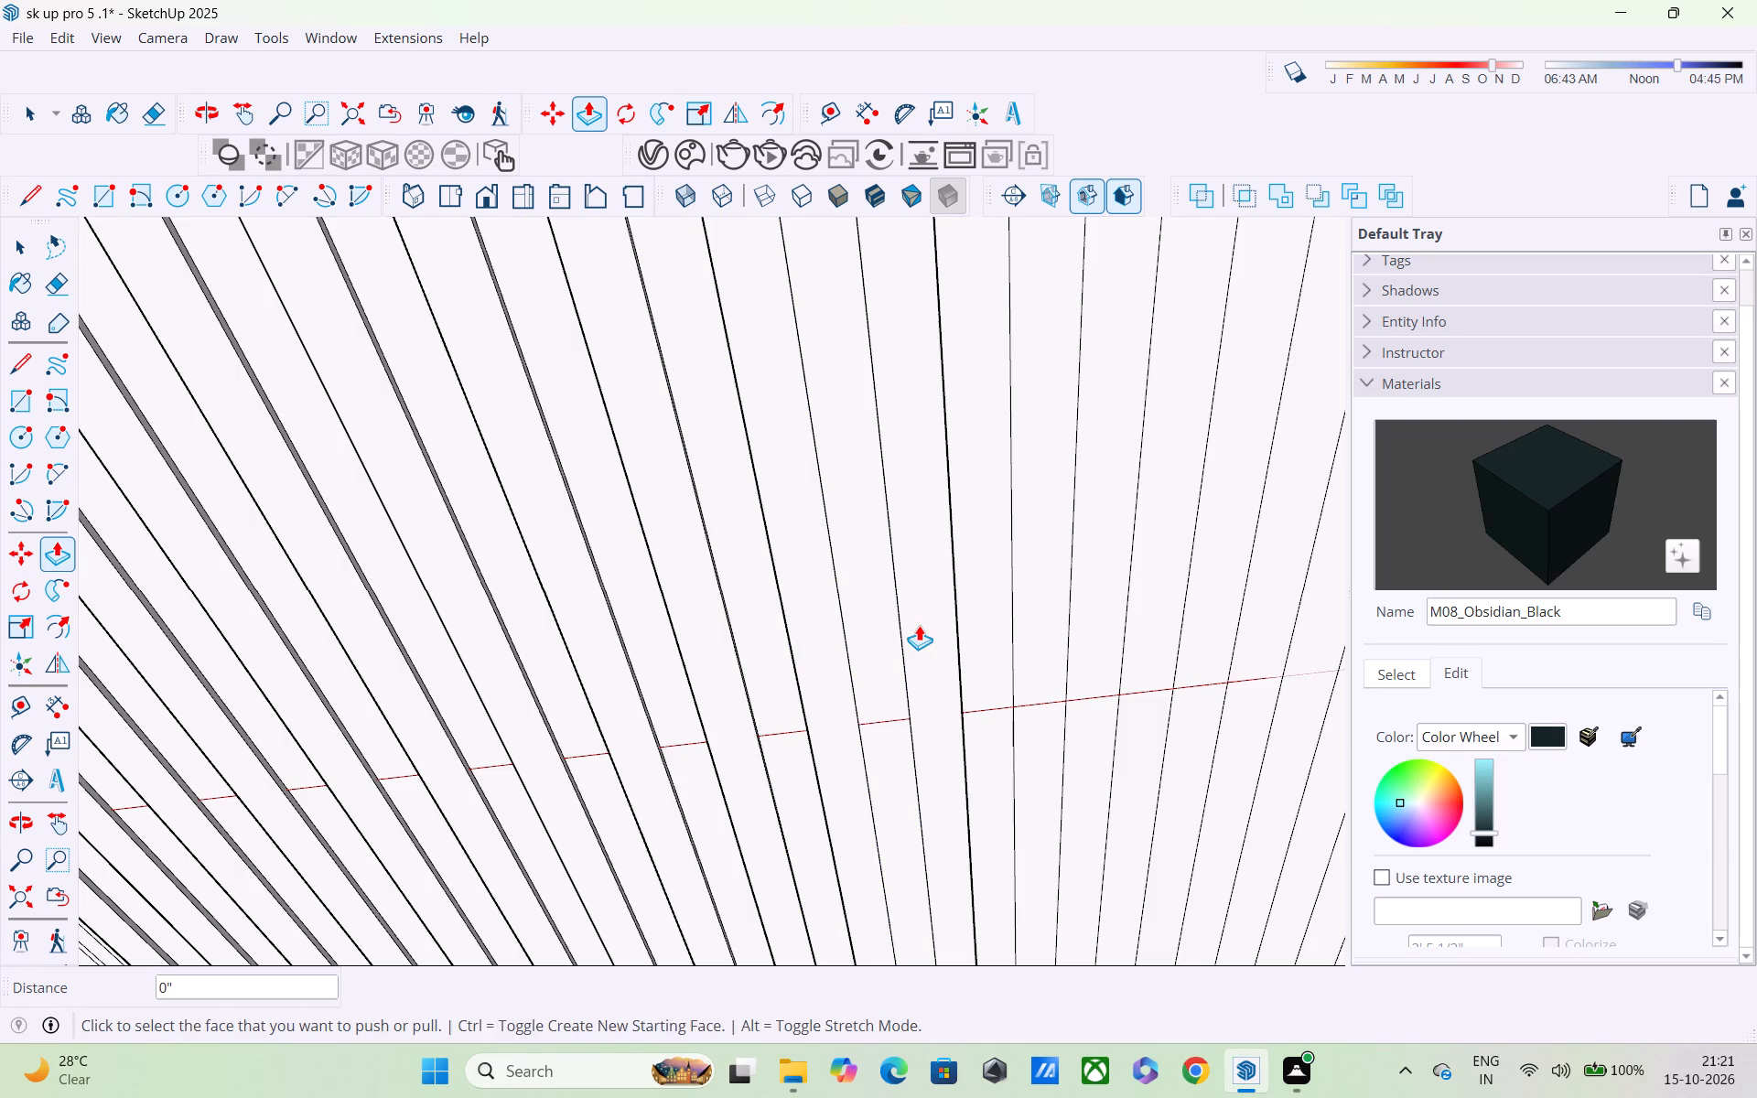
Extend the alternating 1" slats through the following strips in the middle of the bordered area.
middle_click_drag(901, 625, 754, 625)
middle_click_drag(758, 625, 466, 692, "shift")
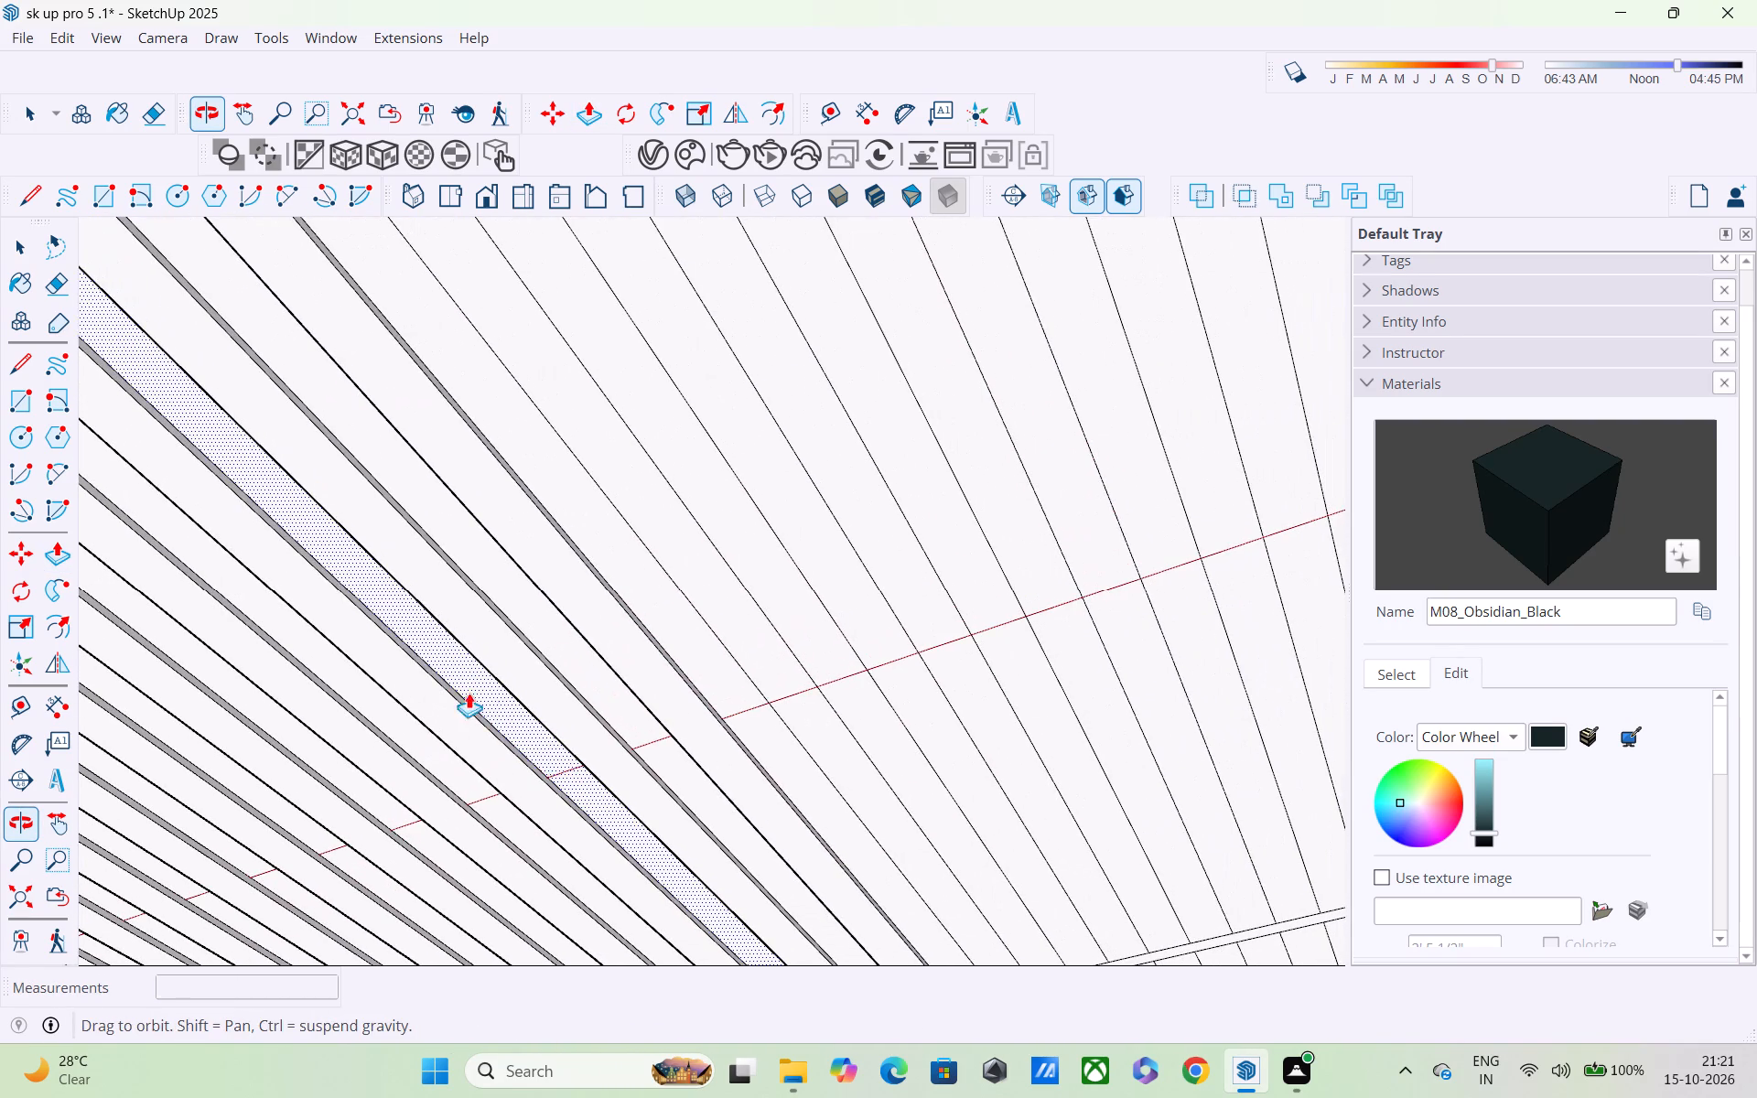
double_click(695, 583, "shift")
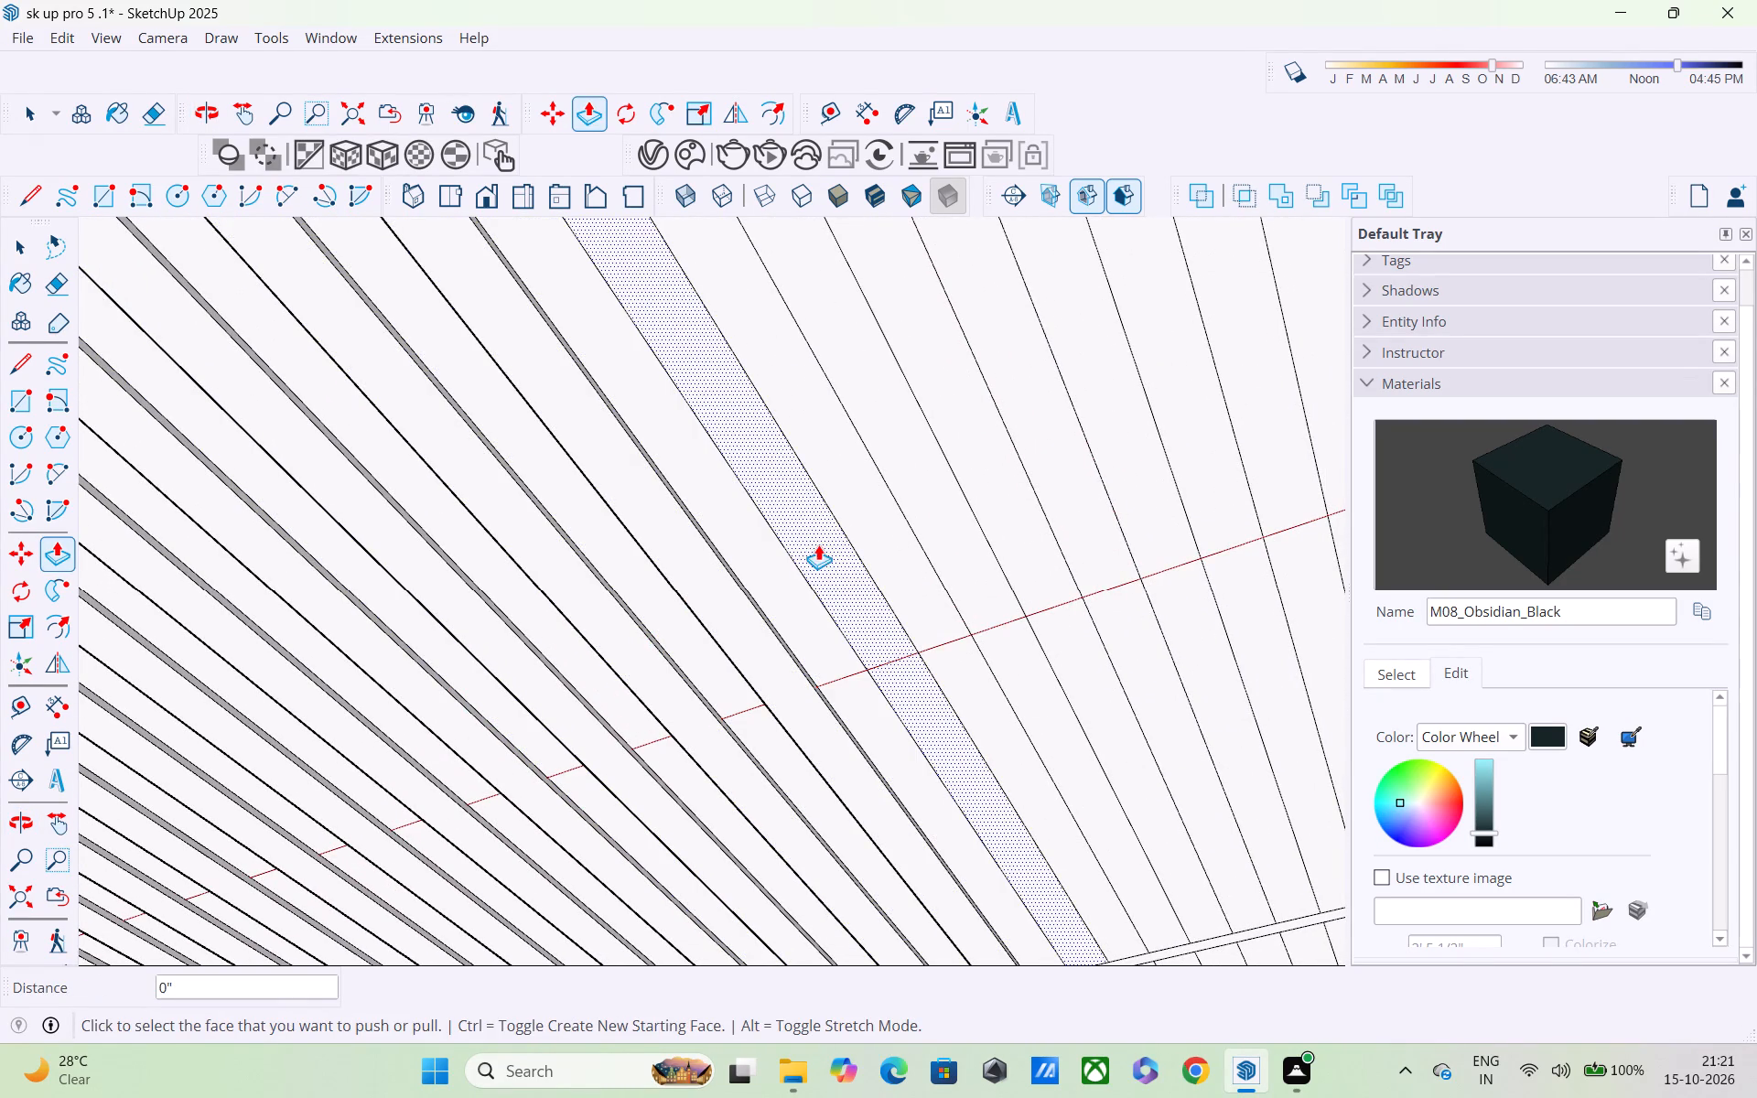
double_click(830, 539, "shift")
double_click(918, 518, "shift")
middle_click_drag(914, 522, 647, 576, "shift")
double_click(792, 519, "shift")
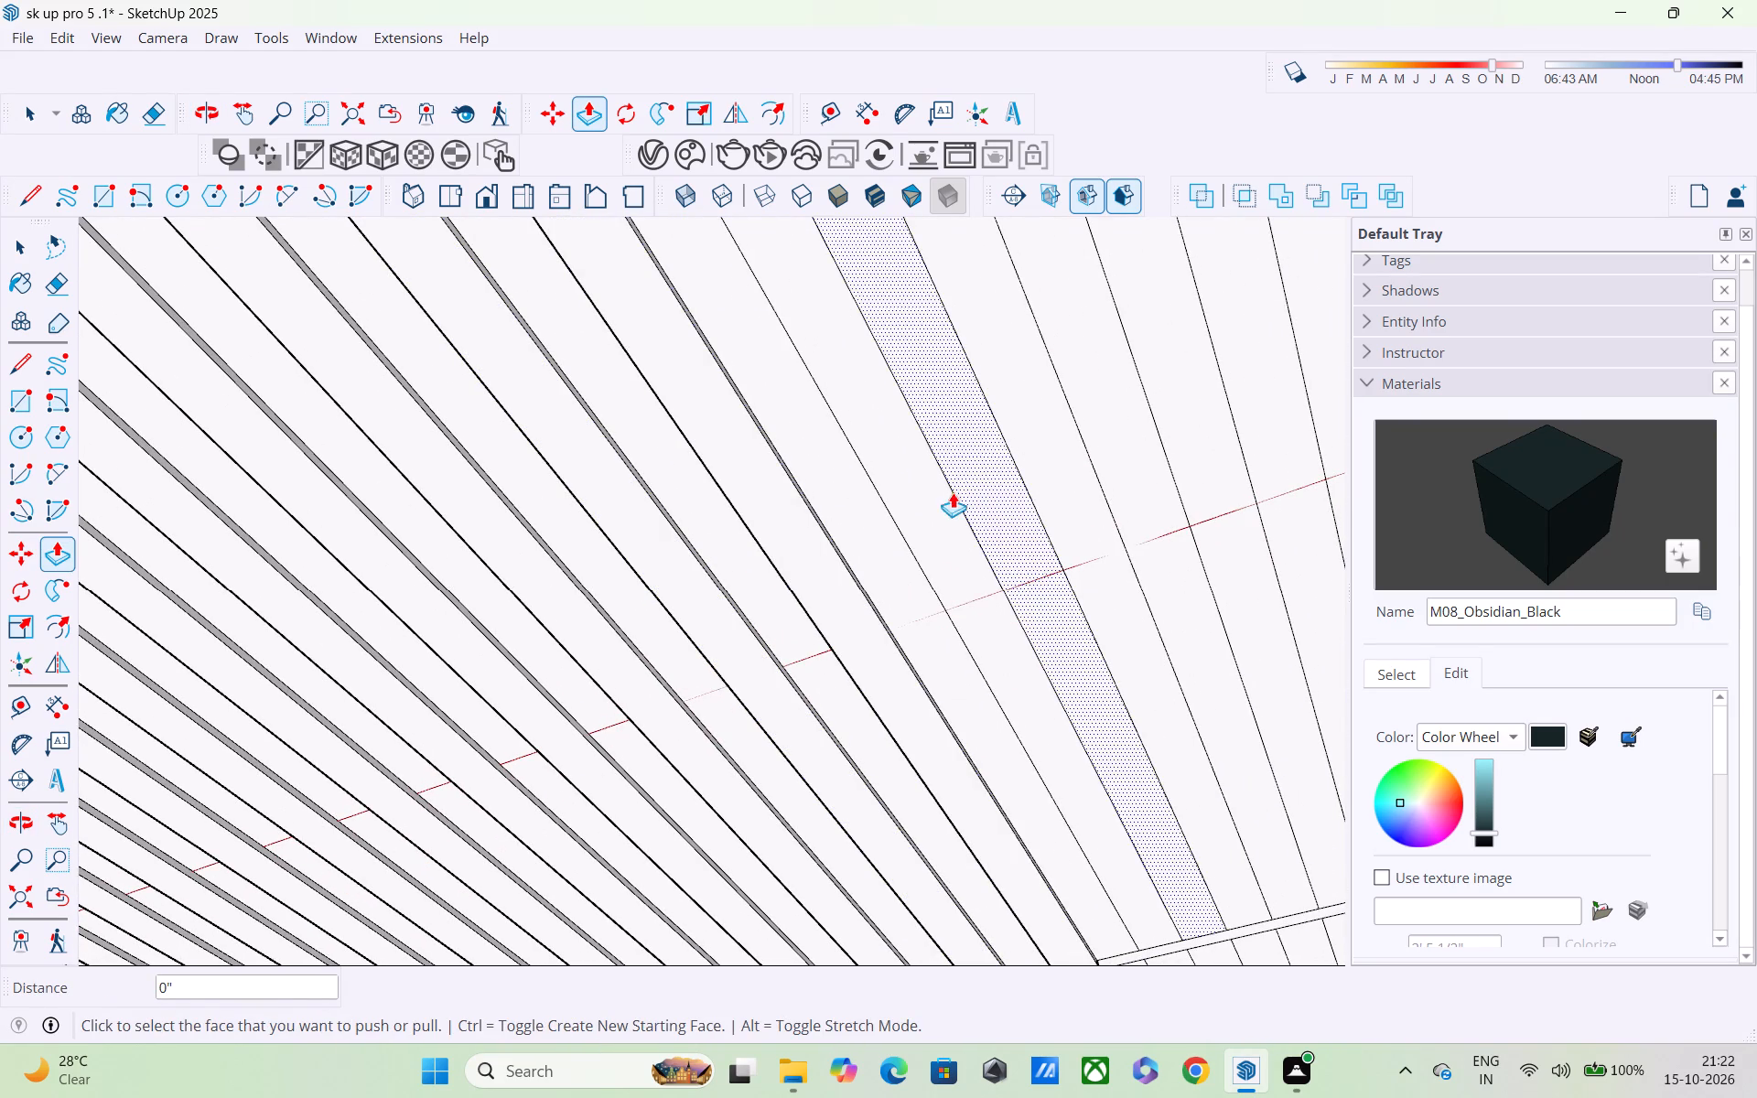
double_click(946, 501, "shift")
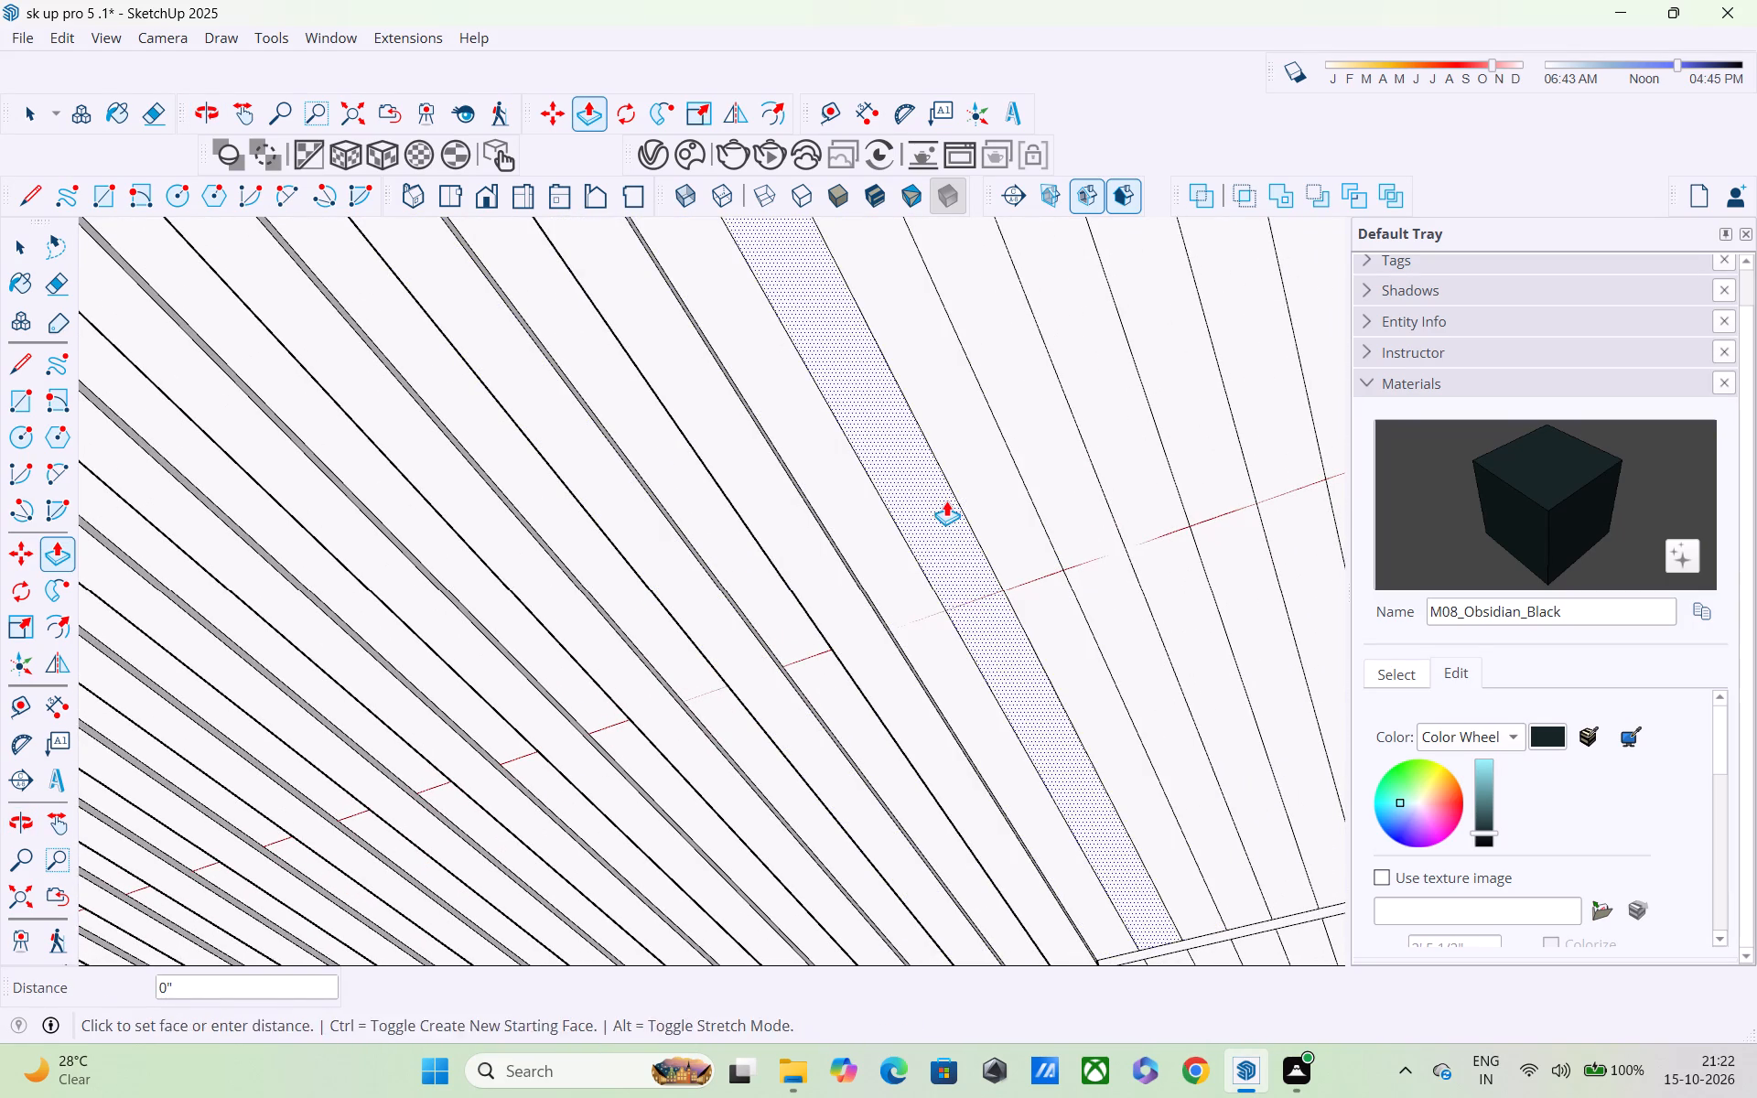
double_click(1037, 468, "shift")
Apply the same 1" Push/Pull to the remaining alternate strips inside the border, up to its far end.
middle_click_drag(1036, 470, 791, 569, "shift")
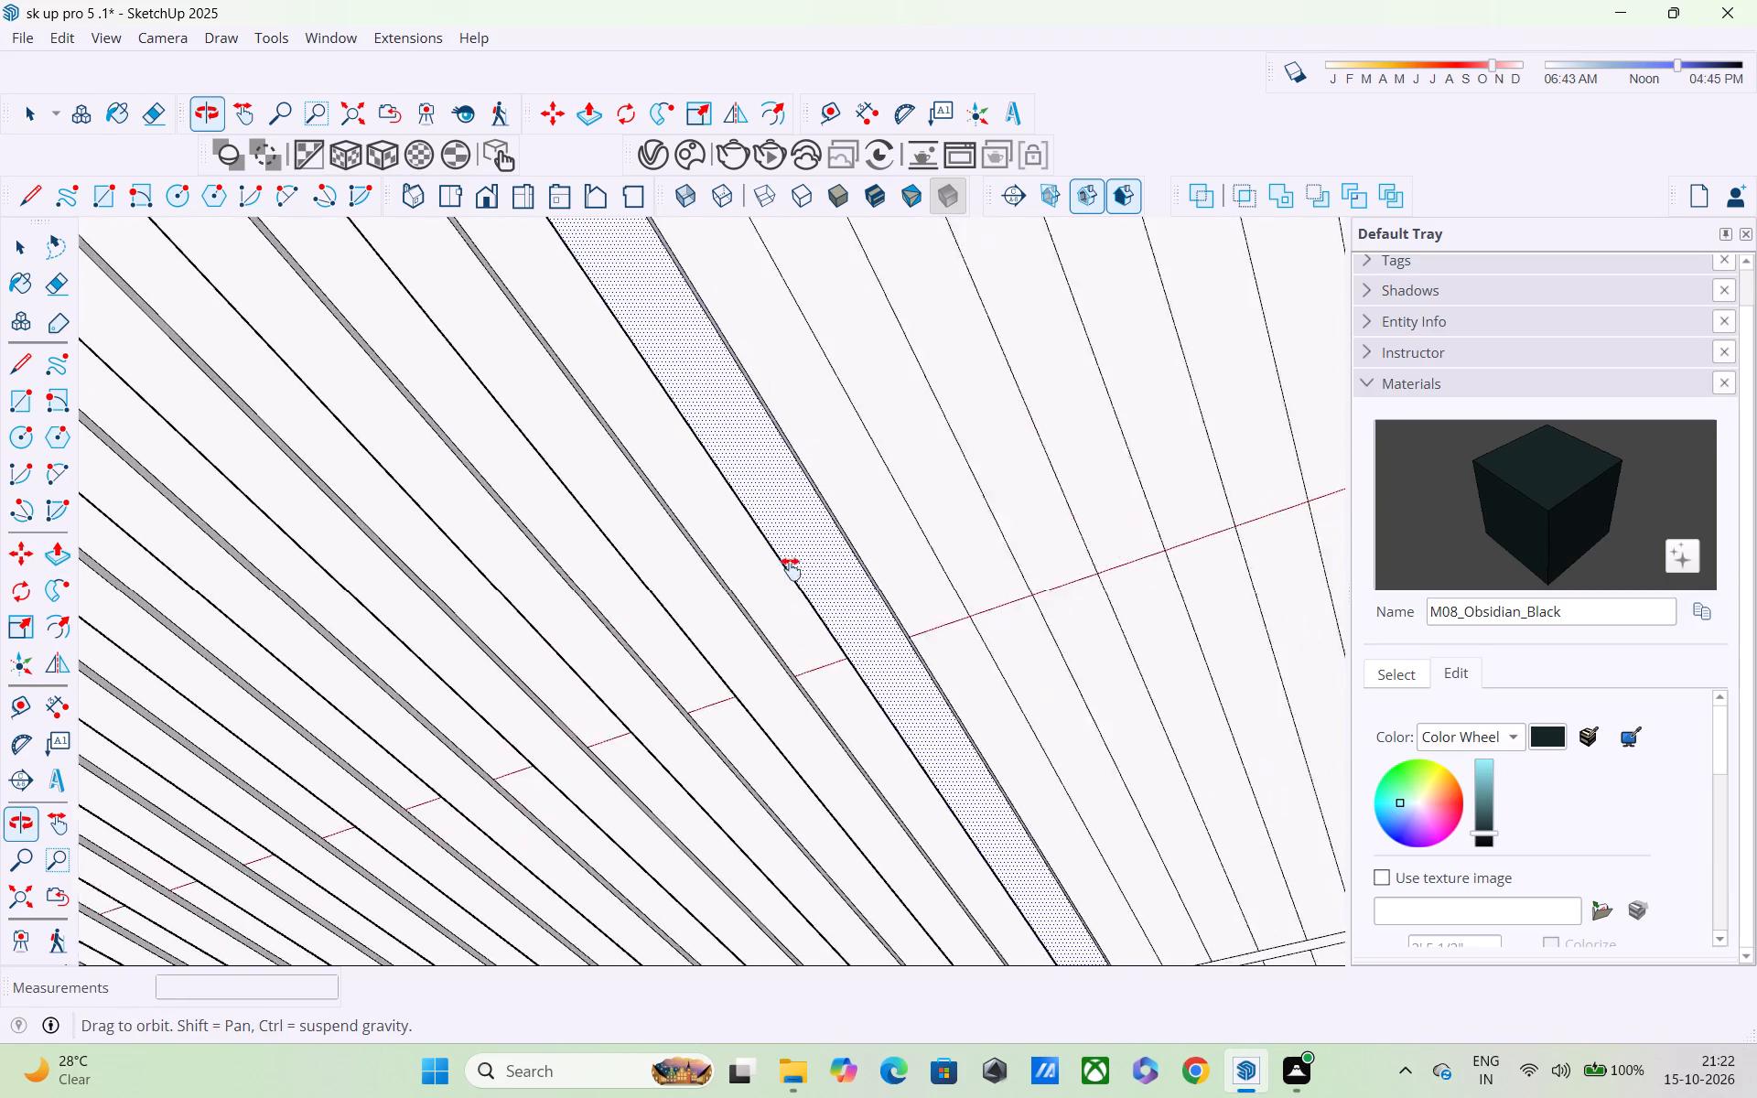
middle_click_drag(791, 569, 648, 617, "shift")
double_click(780, 559, "shift")
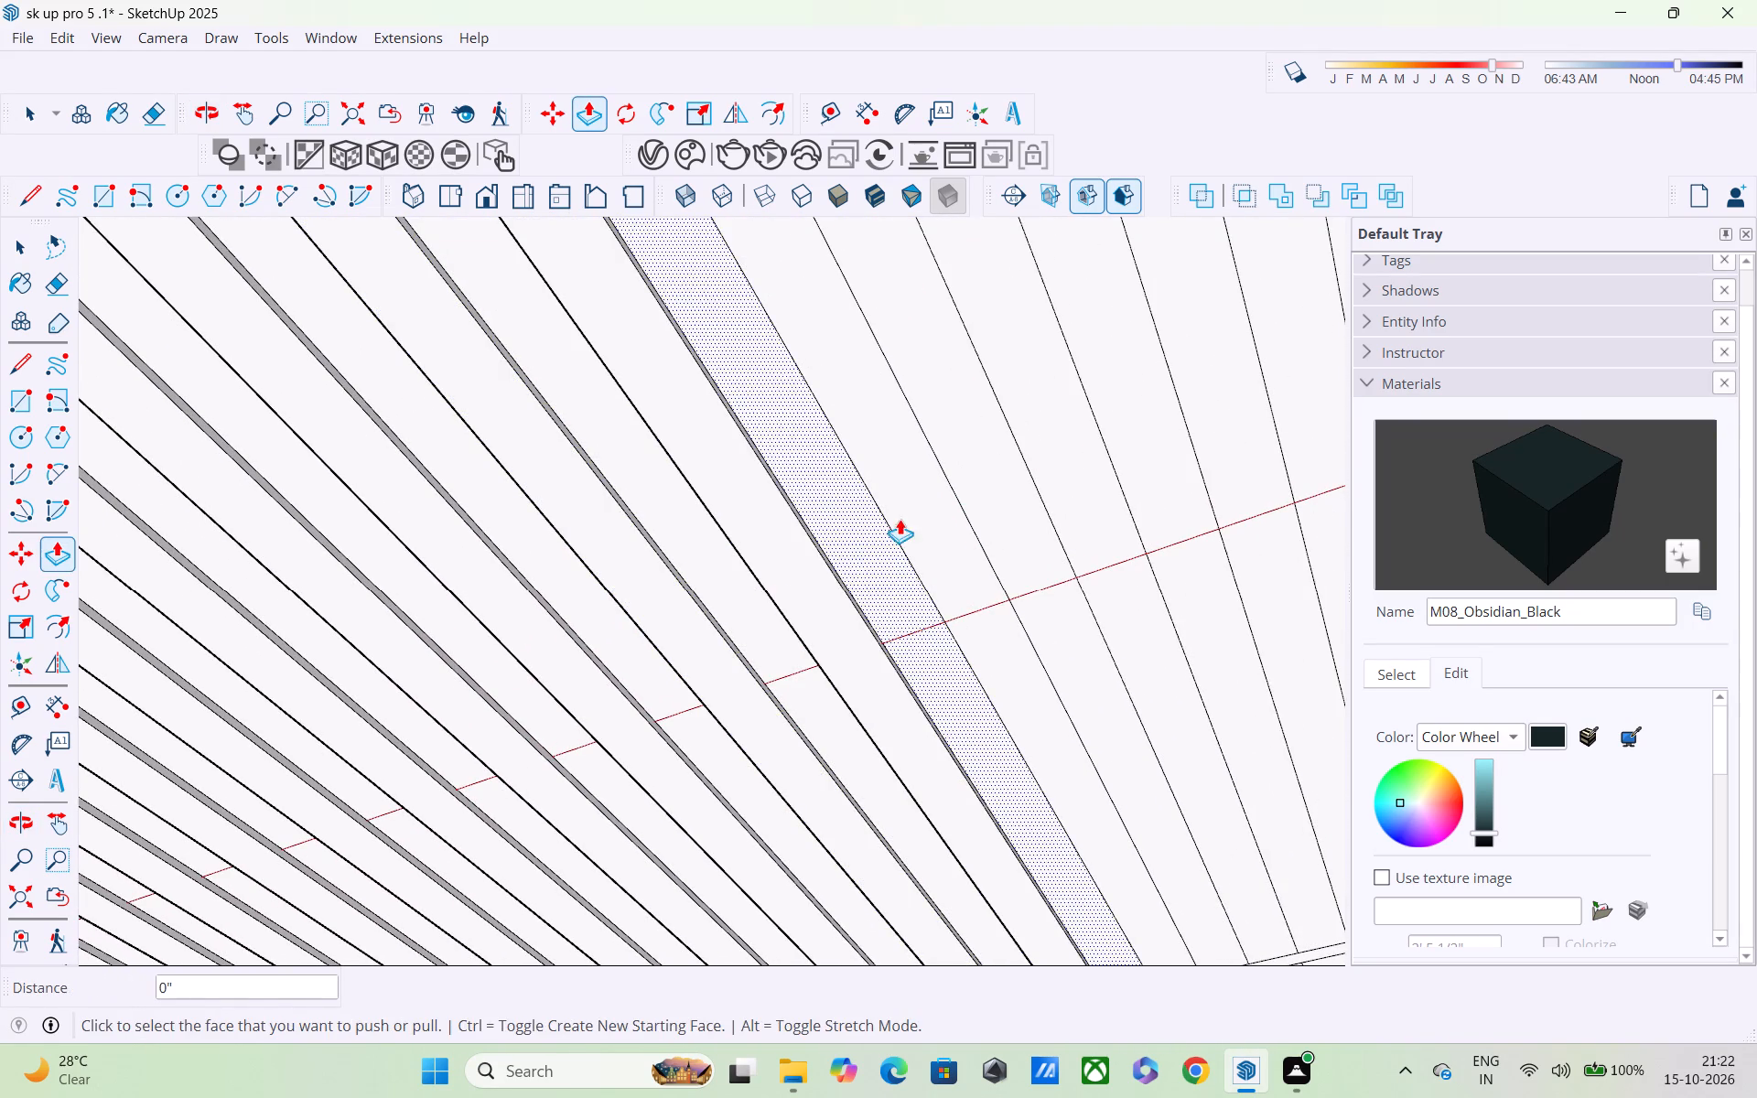
double_click(927, 515, "shift")
middle_click_drag(928, 514, 684, 649, "shift")
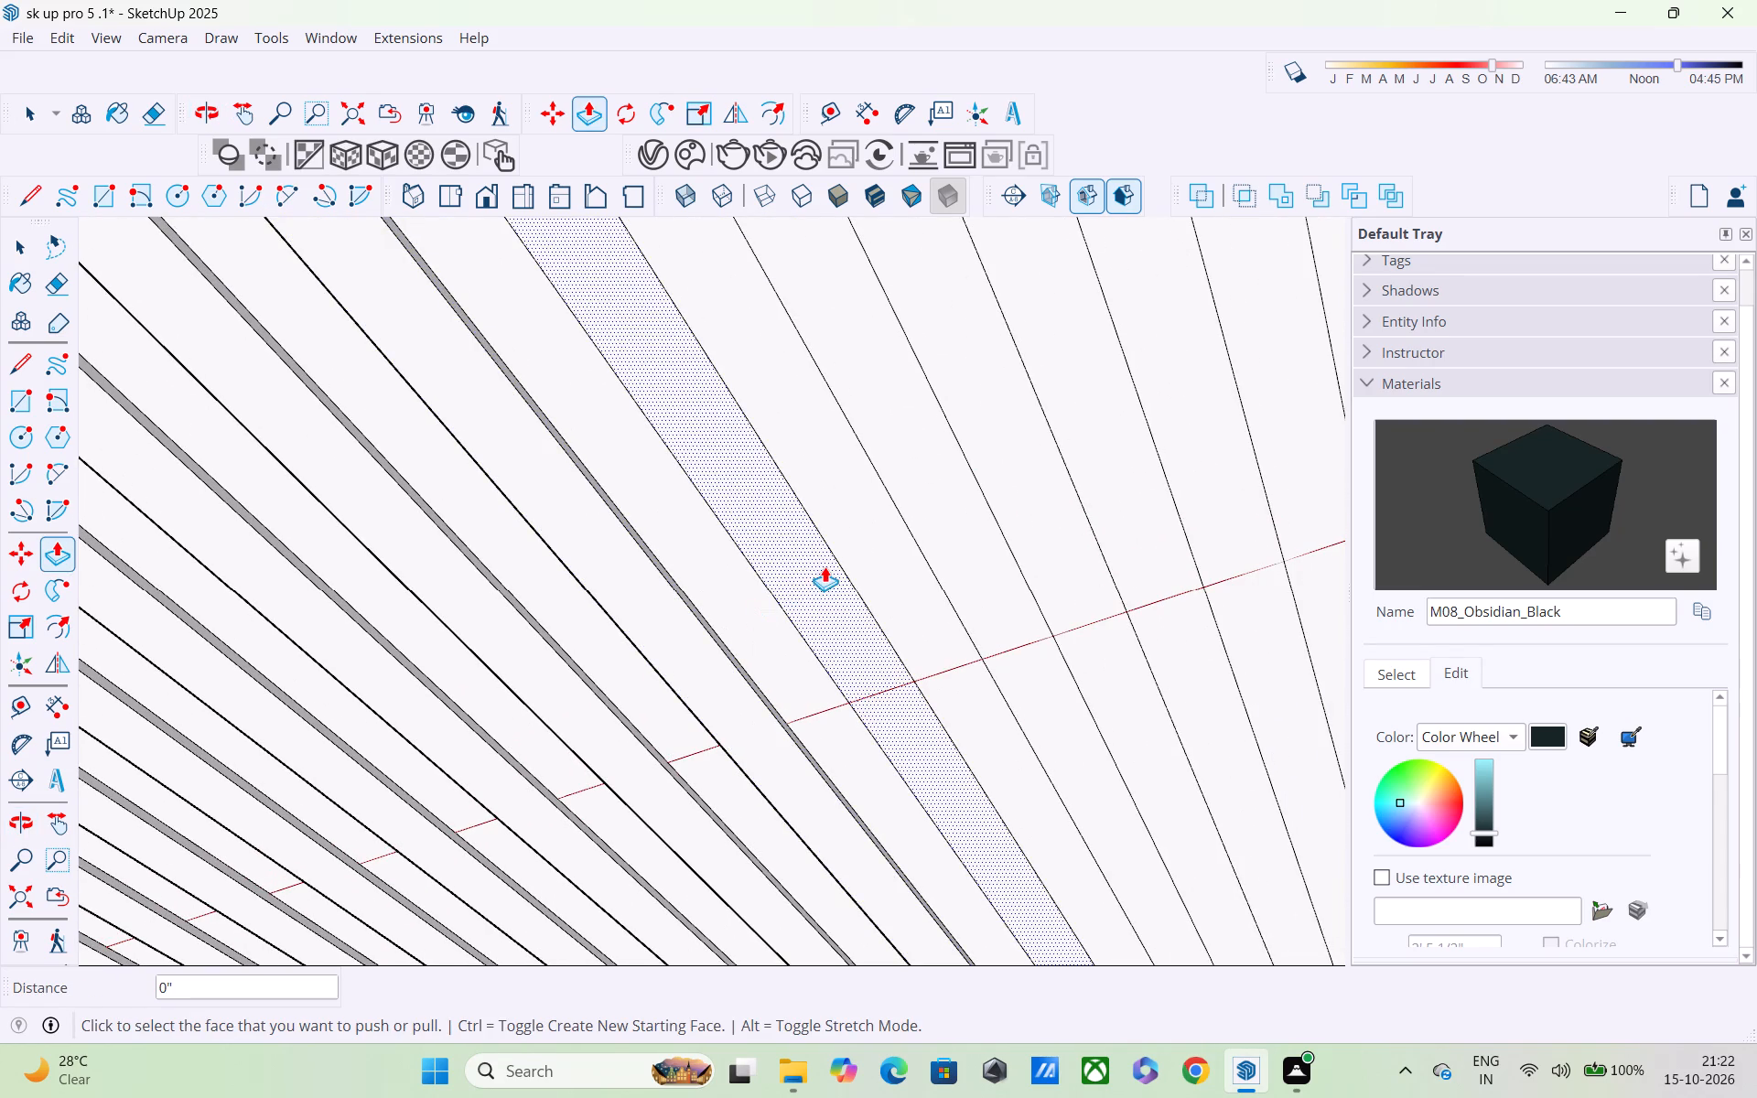
double_click(821, 573, "shift")
left_click(935, 527, "shift")
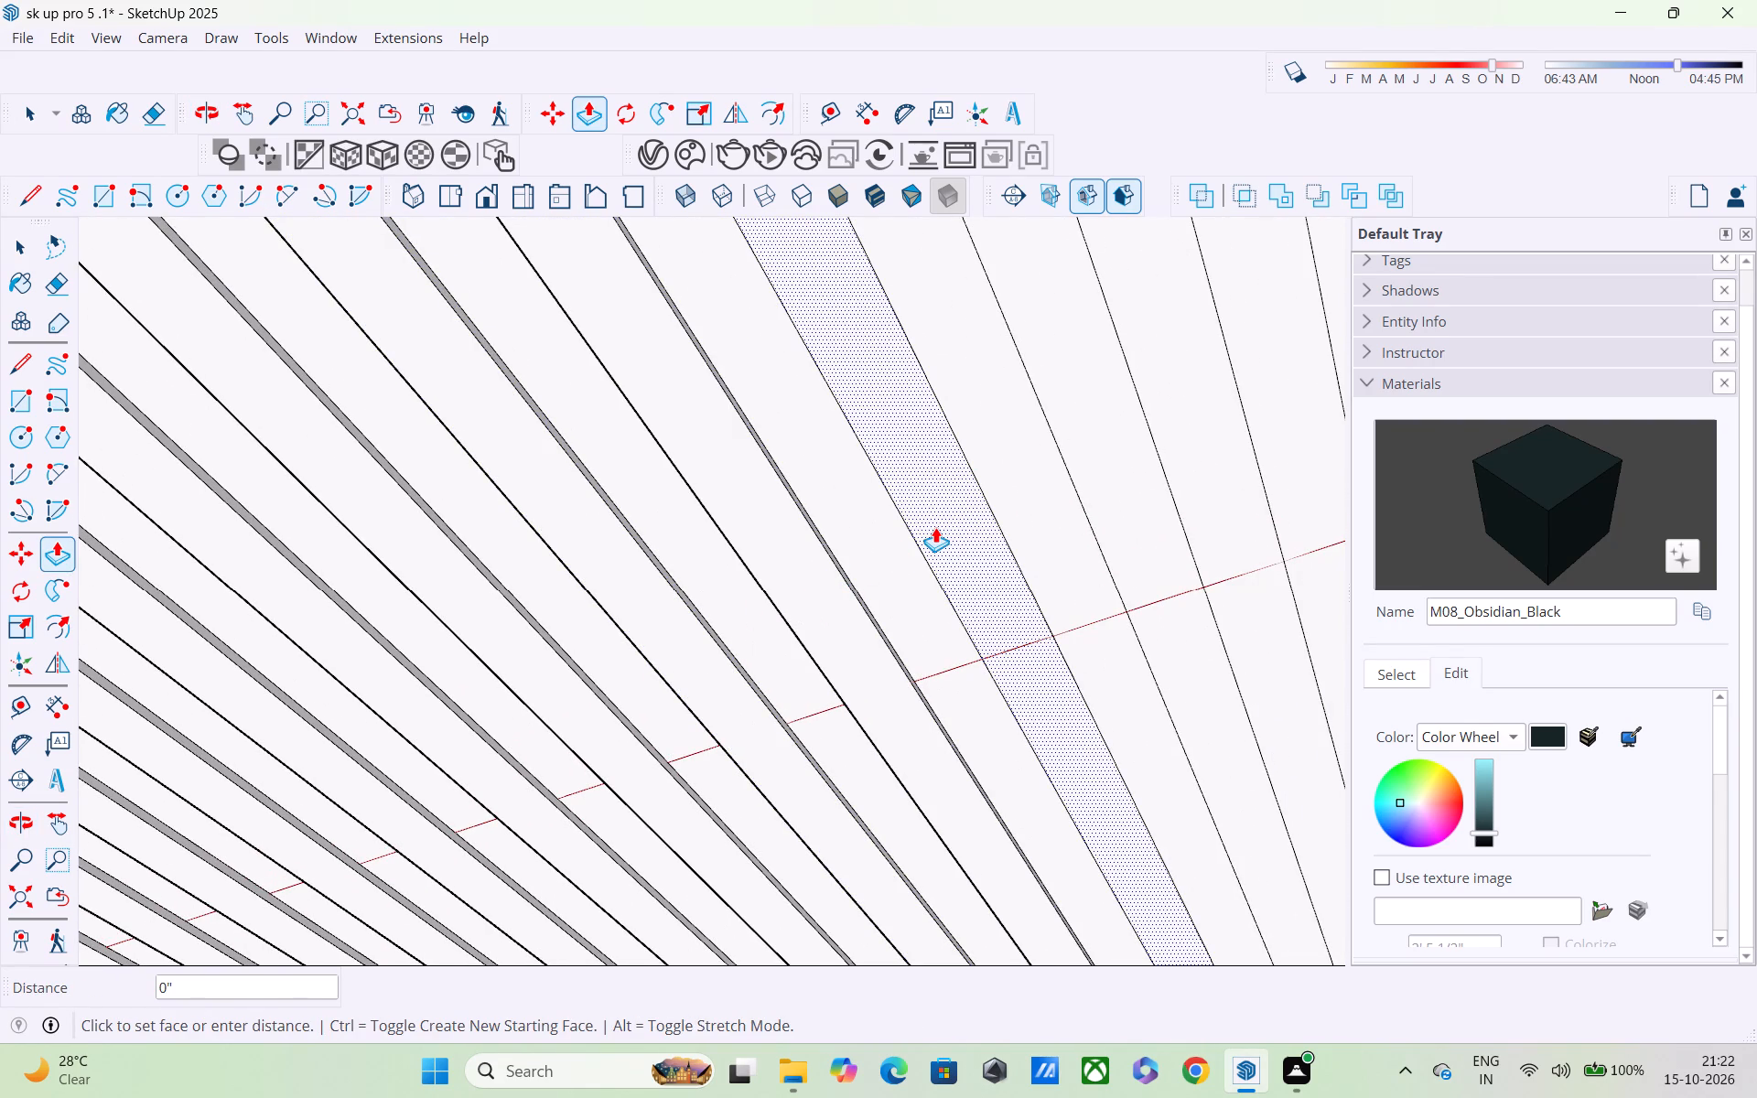
double_click(935, 527, "shift")
middle_click_drag(935, 527, 745, 671, "shift")
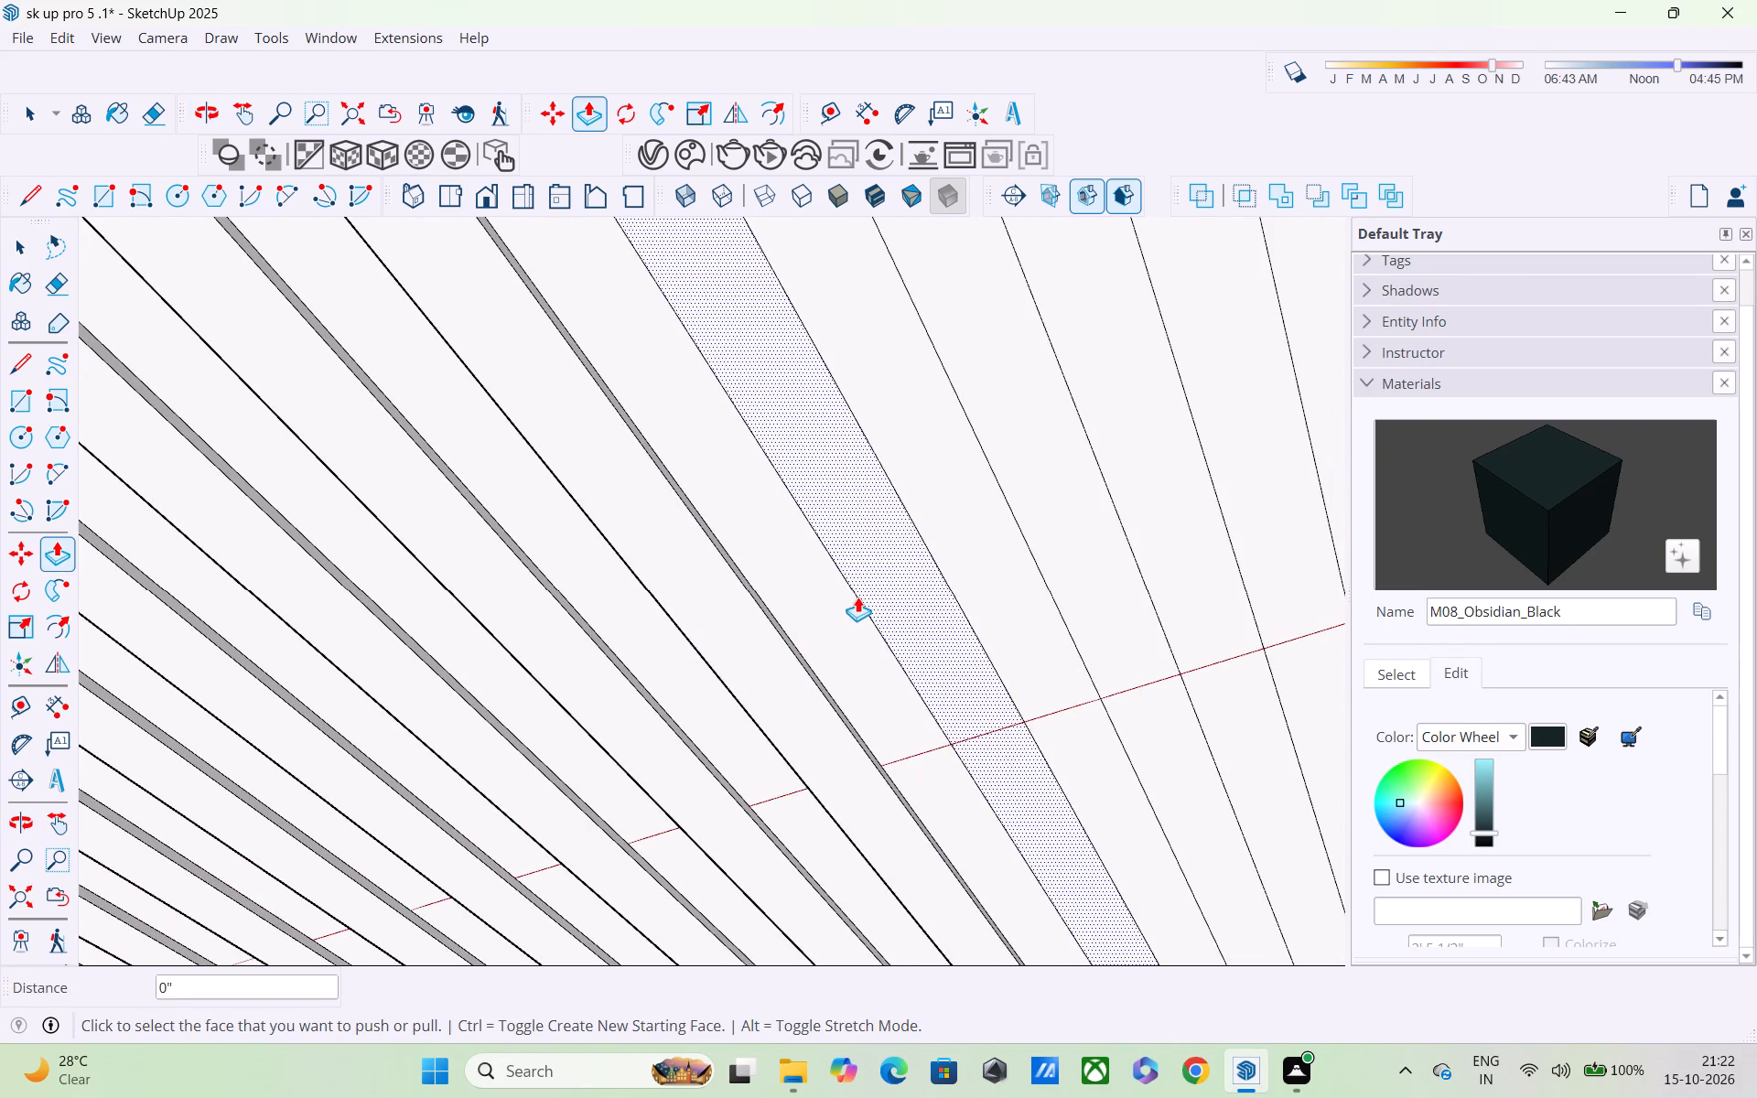
double_click(863, 592, "shift")
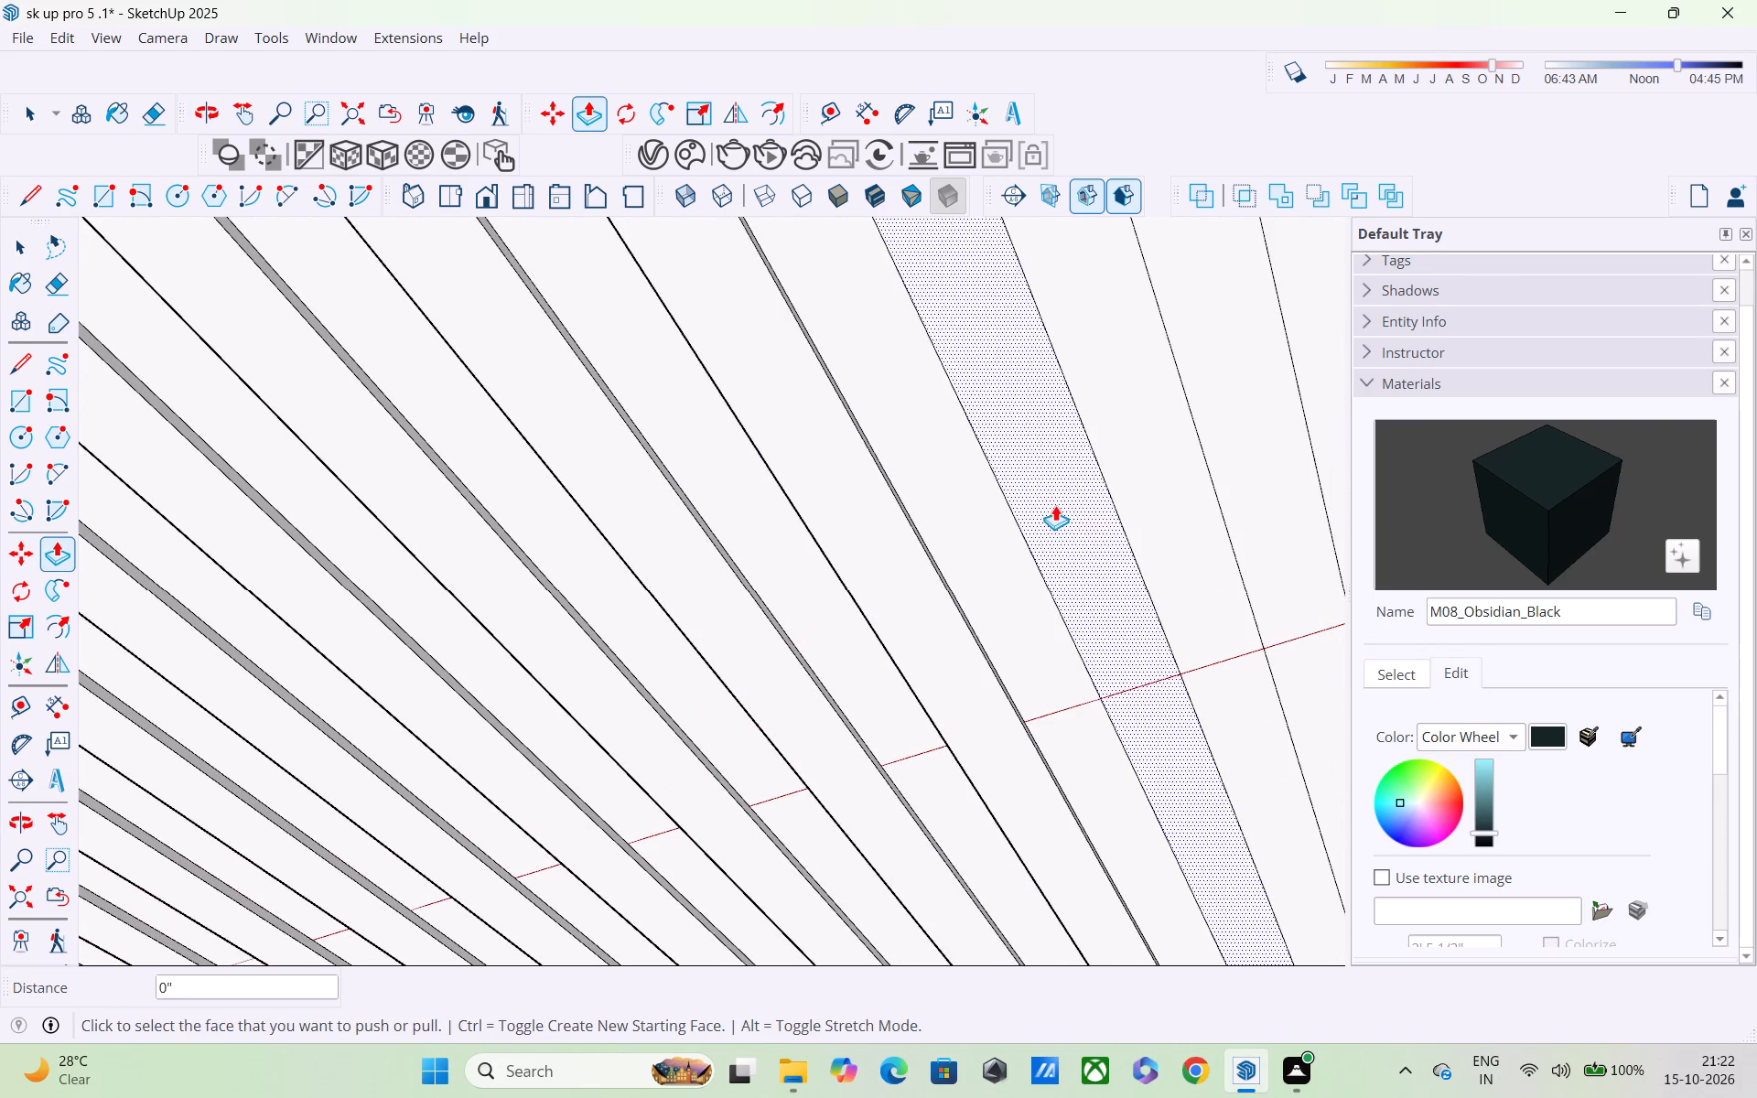
double_click(1055, 505, "shift")
middle_click_drag(1055, 506, 727, 666, "shift")
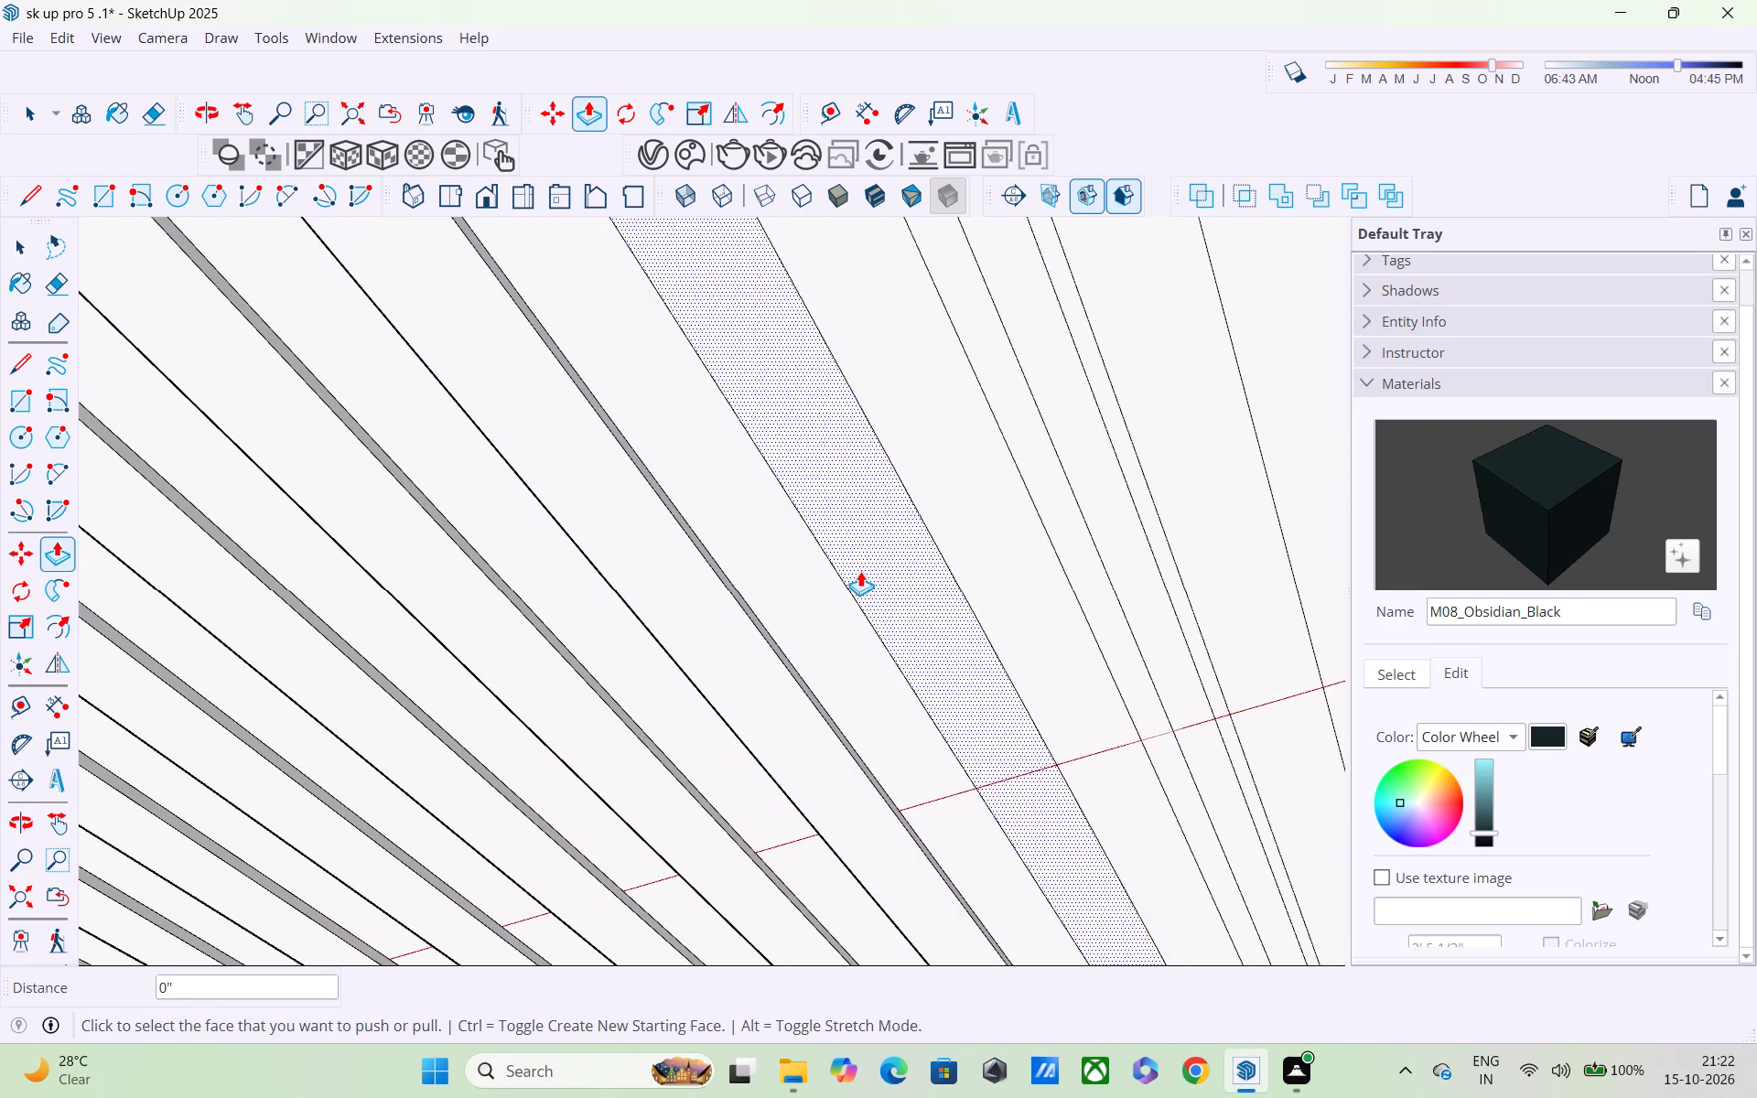
double_click(861, 570, "shift")
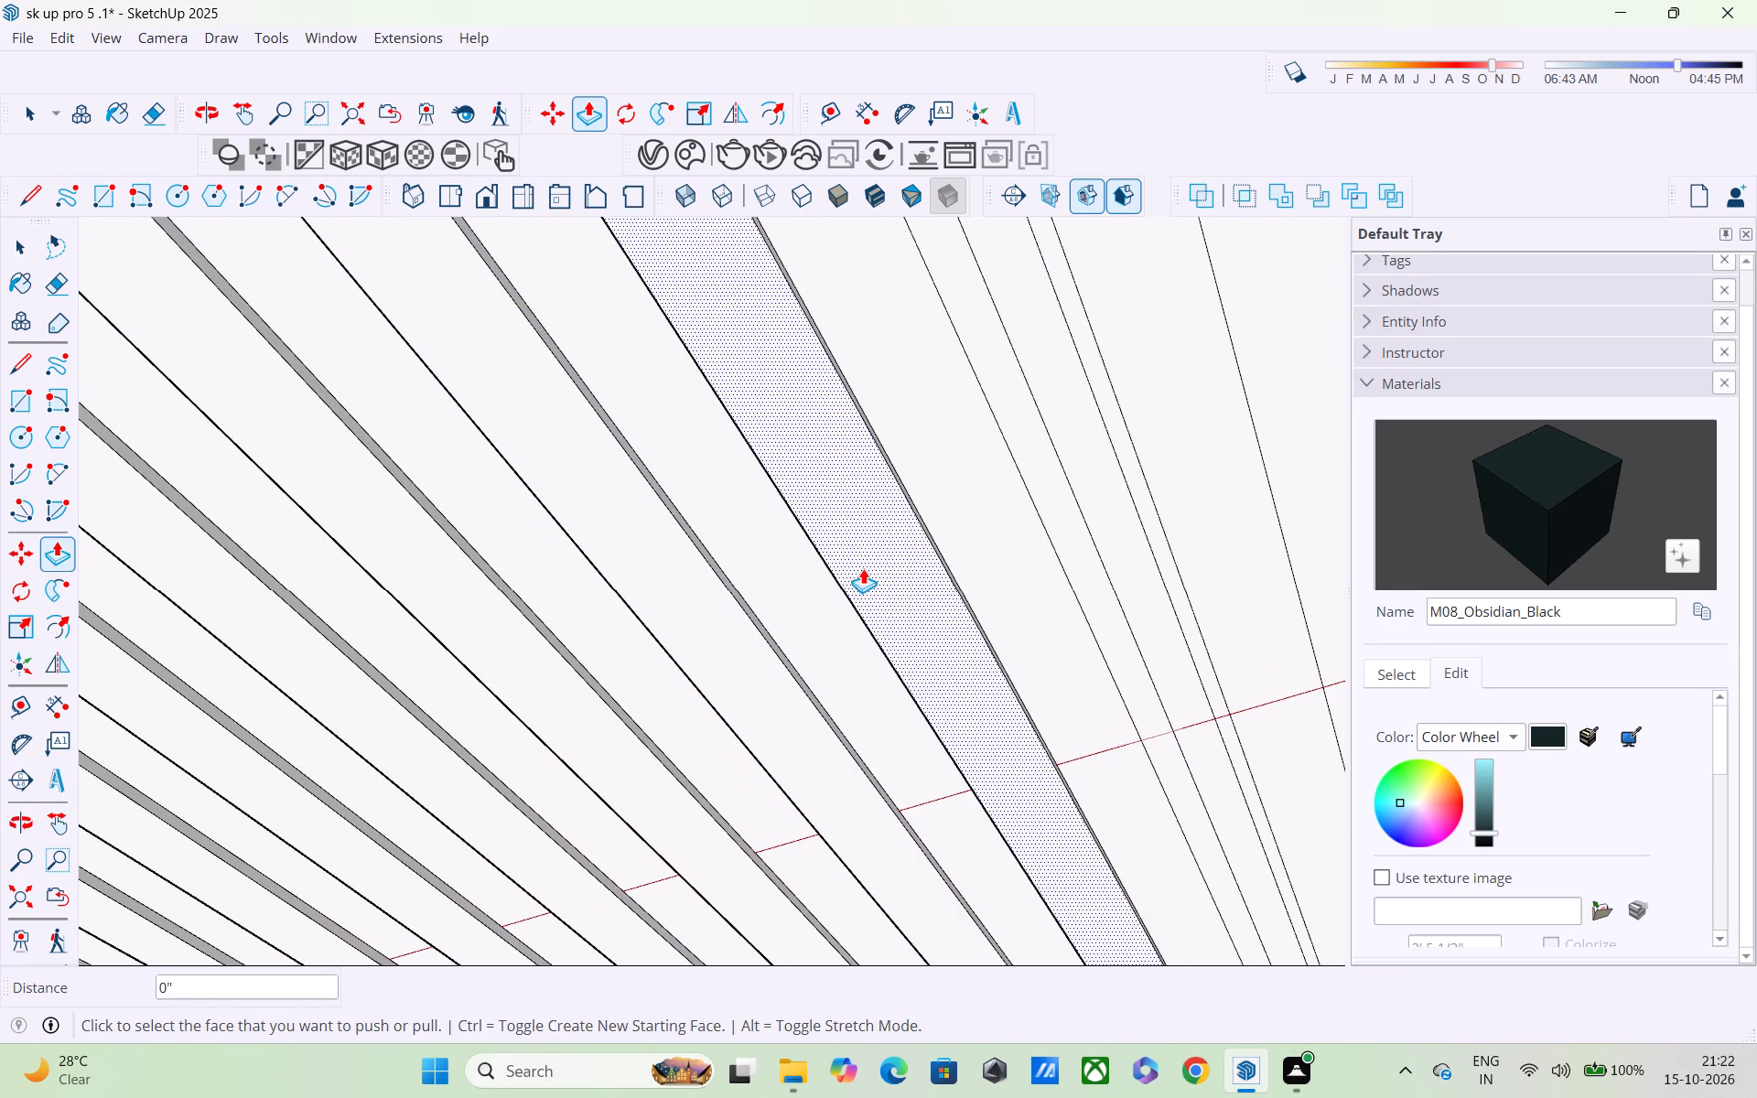
Push/Pull the alternate strips between the border's far end and the slab's edge by the same 1".
middle_click_drag(866, 568, 551, 651, "shift")
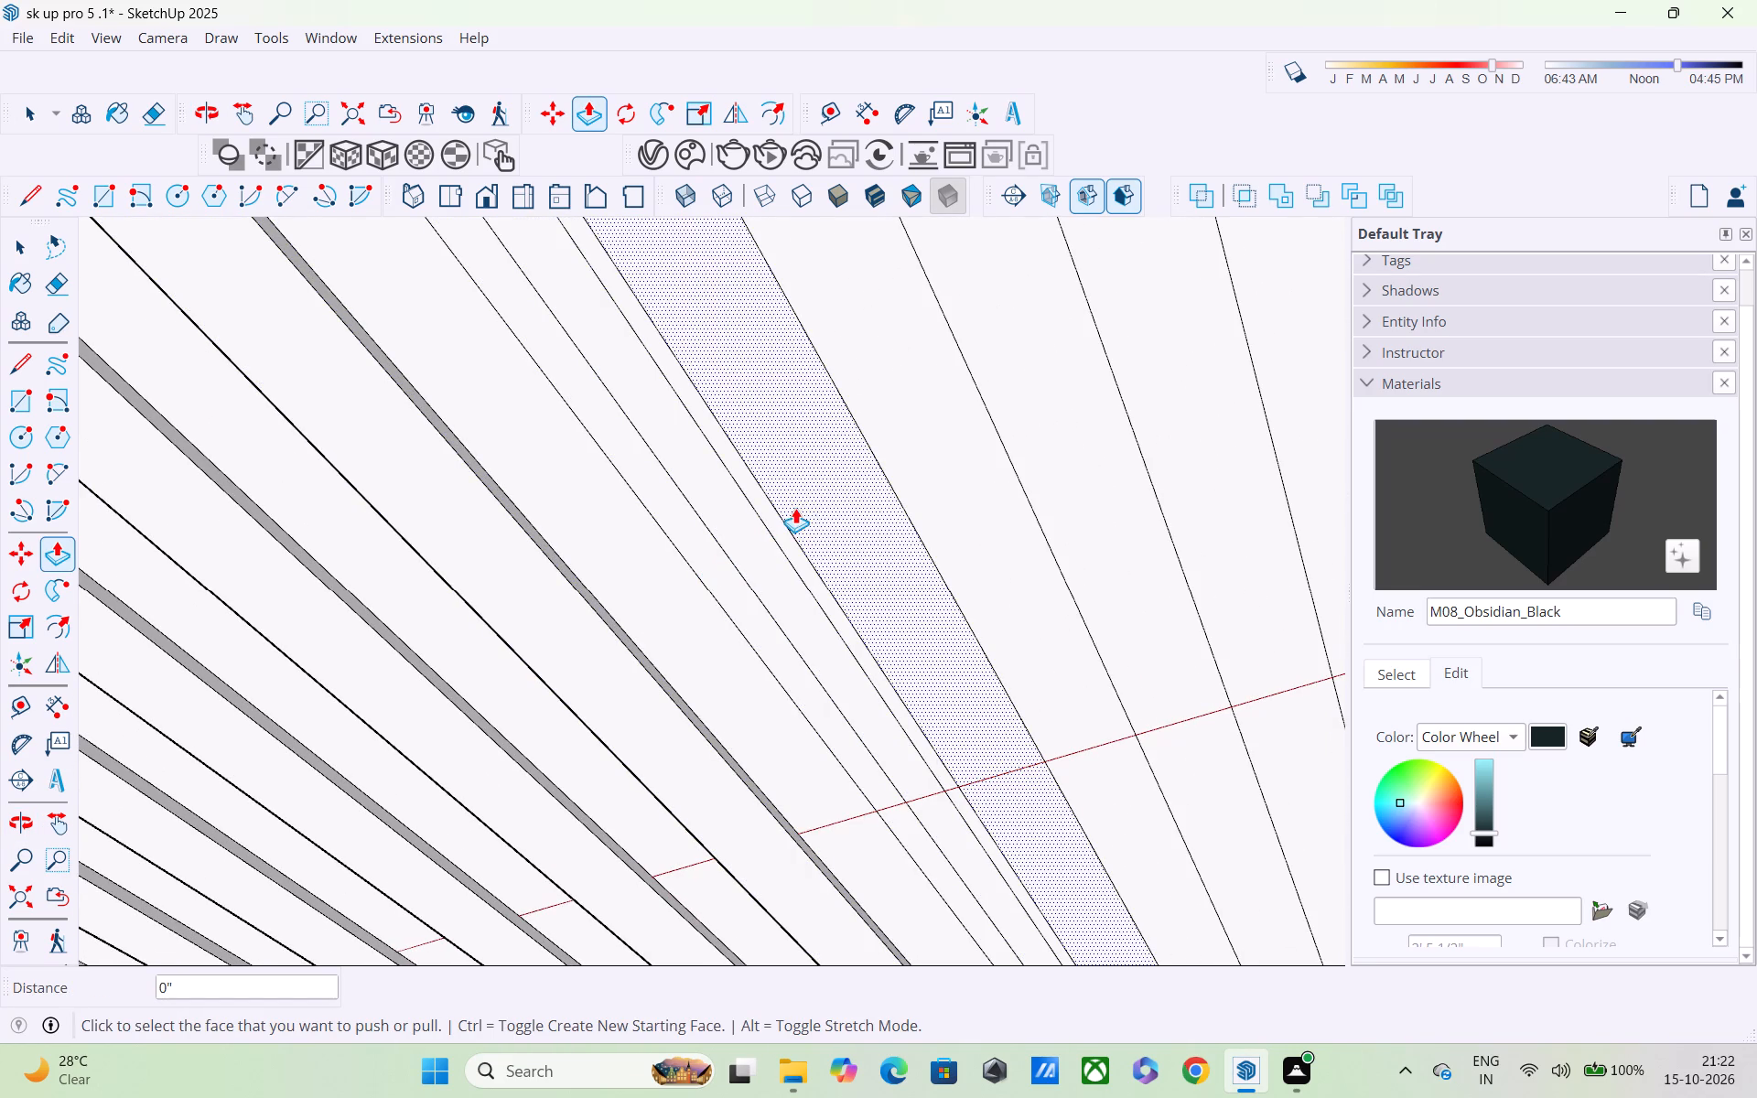
double_click(810, 500)
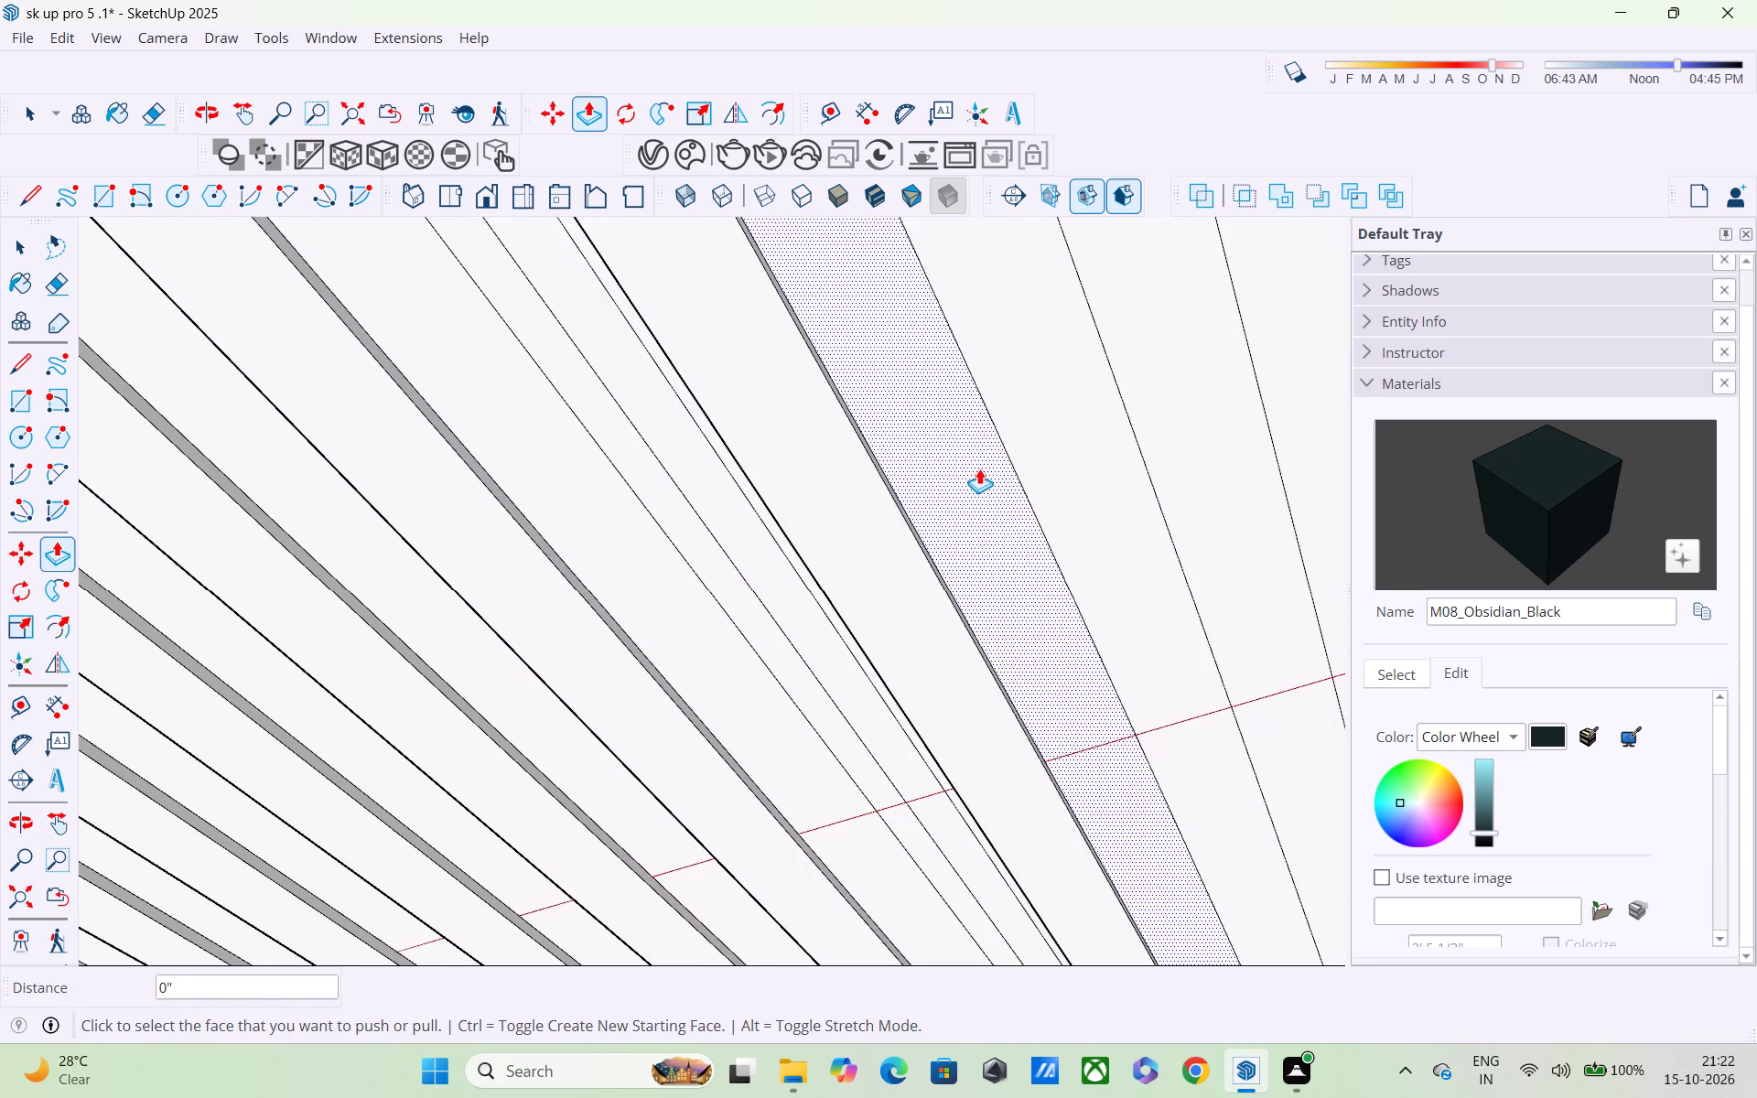
double_click(978, 469)
middle_click_drag(979, 475, 680, 541, "shift")
double_click(845, 477)
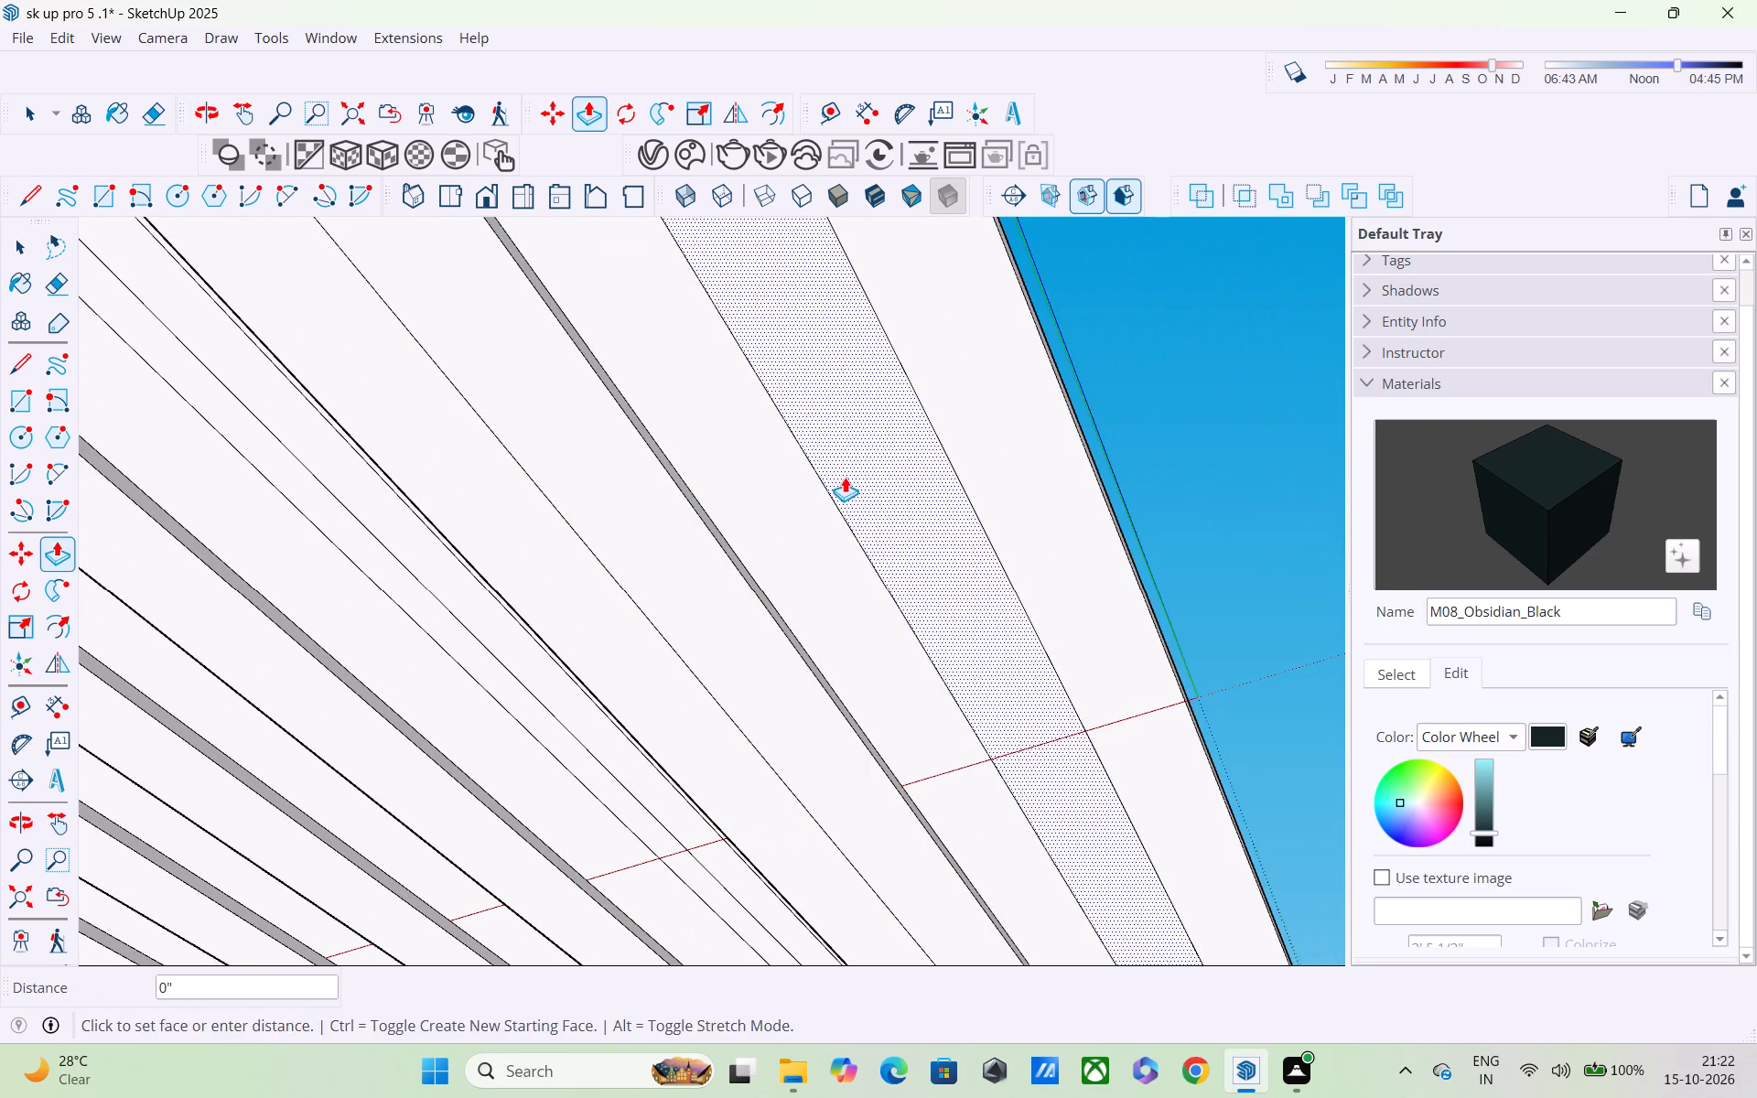
Push/Pull the first six short strips outside the border, along one long side of the slab's underside, by the same 1".
scroll(854, 478, "down", 17)
middle_click_drag(865, 512, 1049, 554)
scroll(903, 550, "down", 1)
middle_click_drag(901, 549, 962, 596)
scroll(1168, 319, "up", 4)
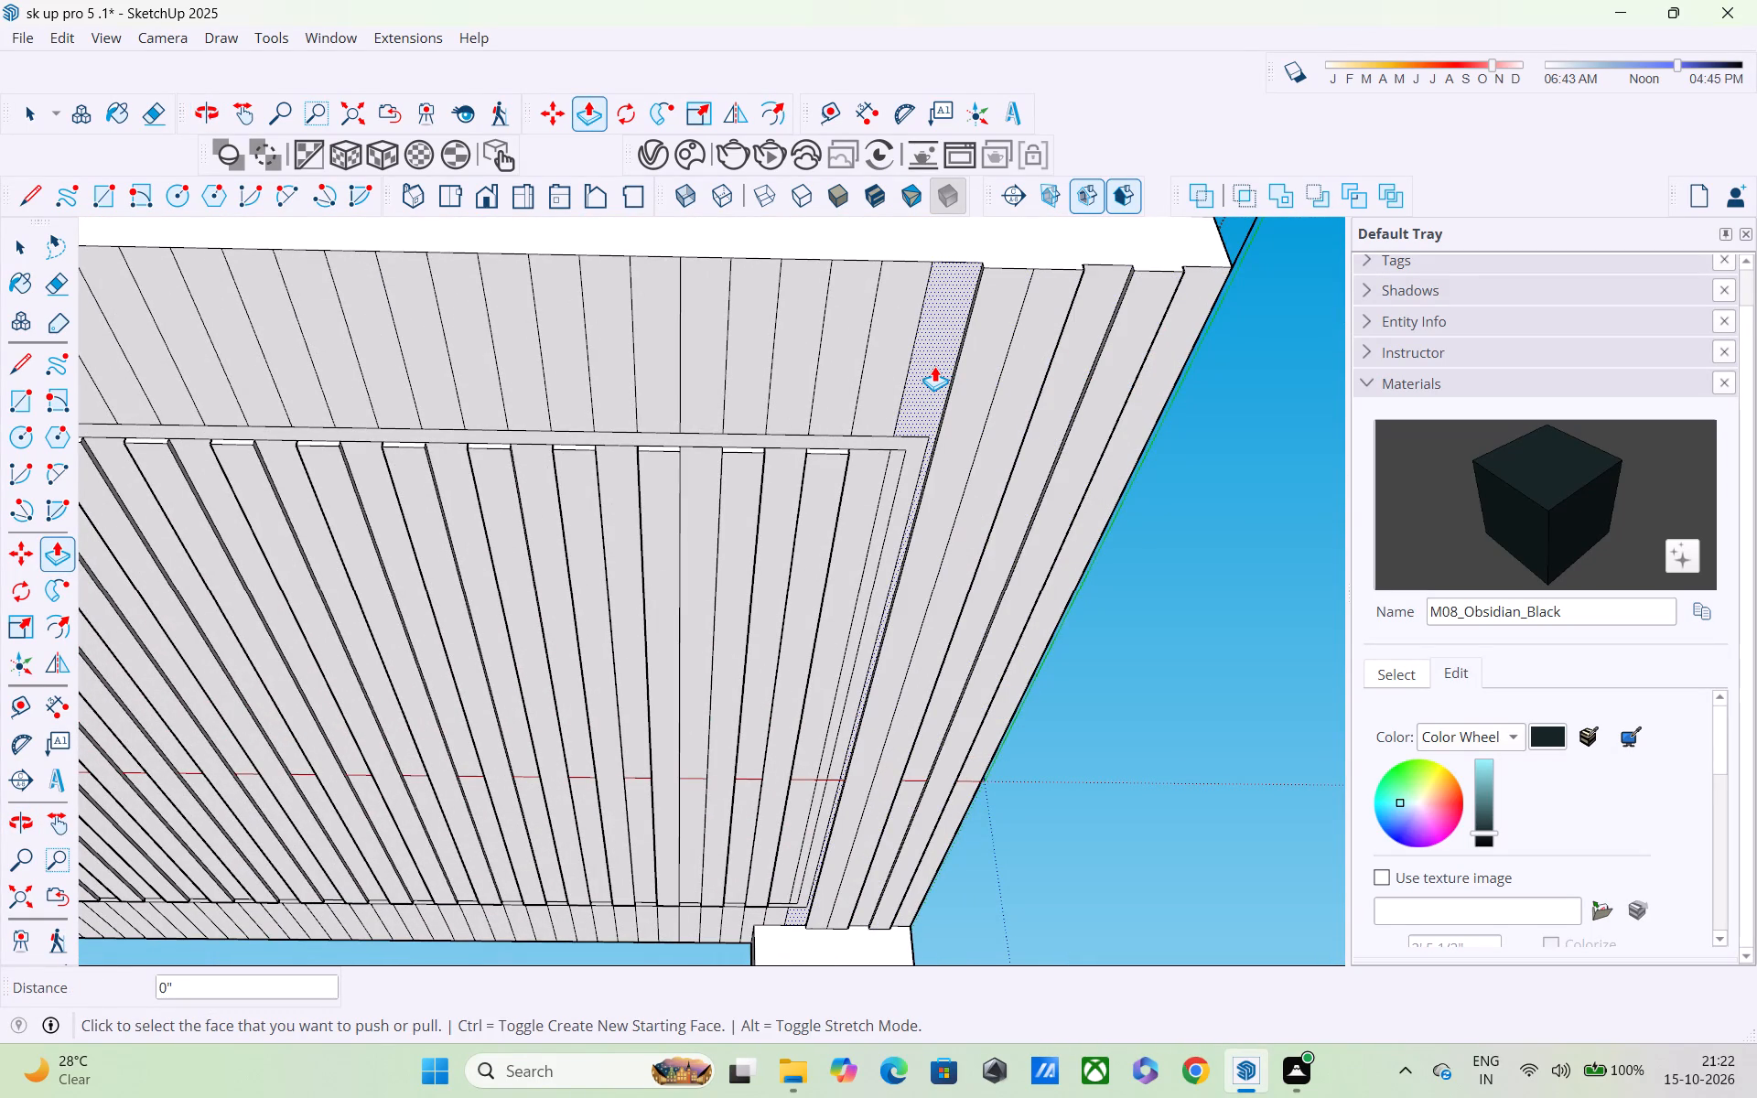
double_click(892, 371)
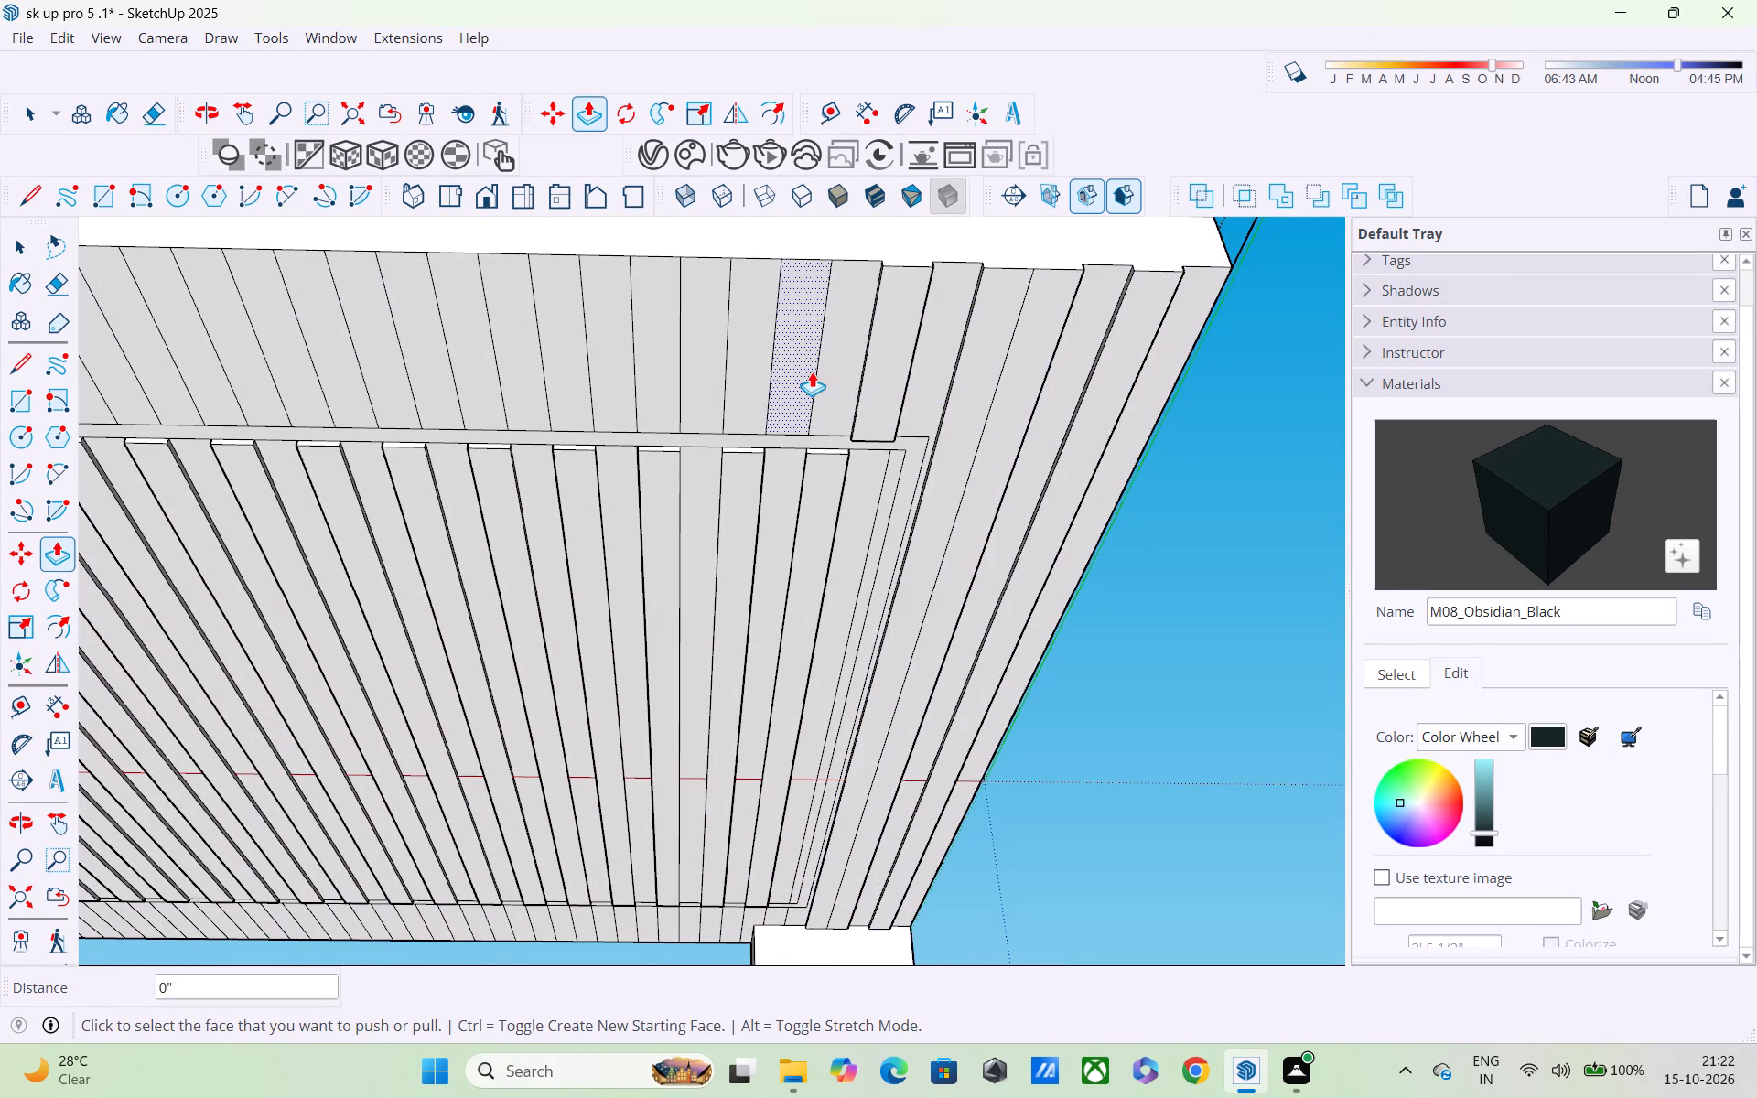
double_click(806, 371)
double_click(736, 381)
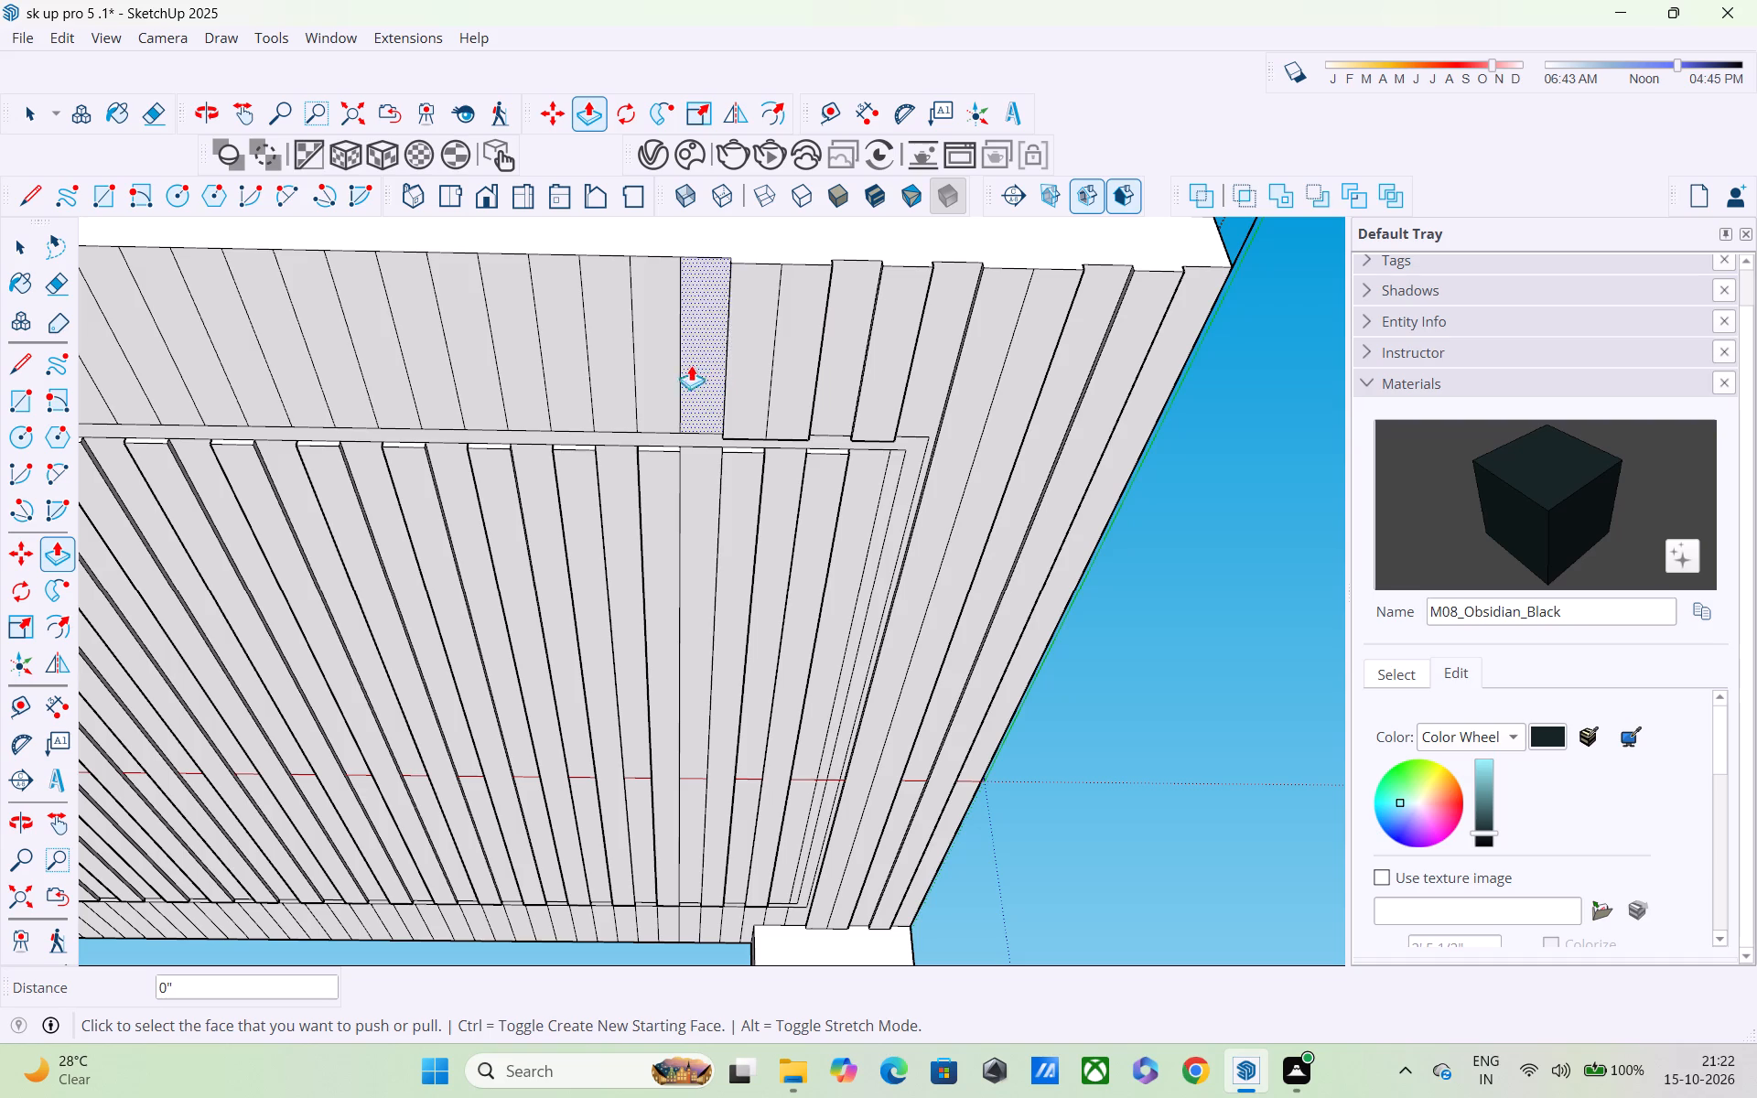
double_click(662, 362)
double_click(578, 370)
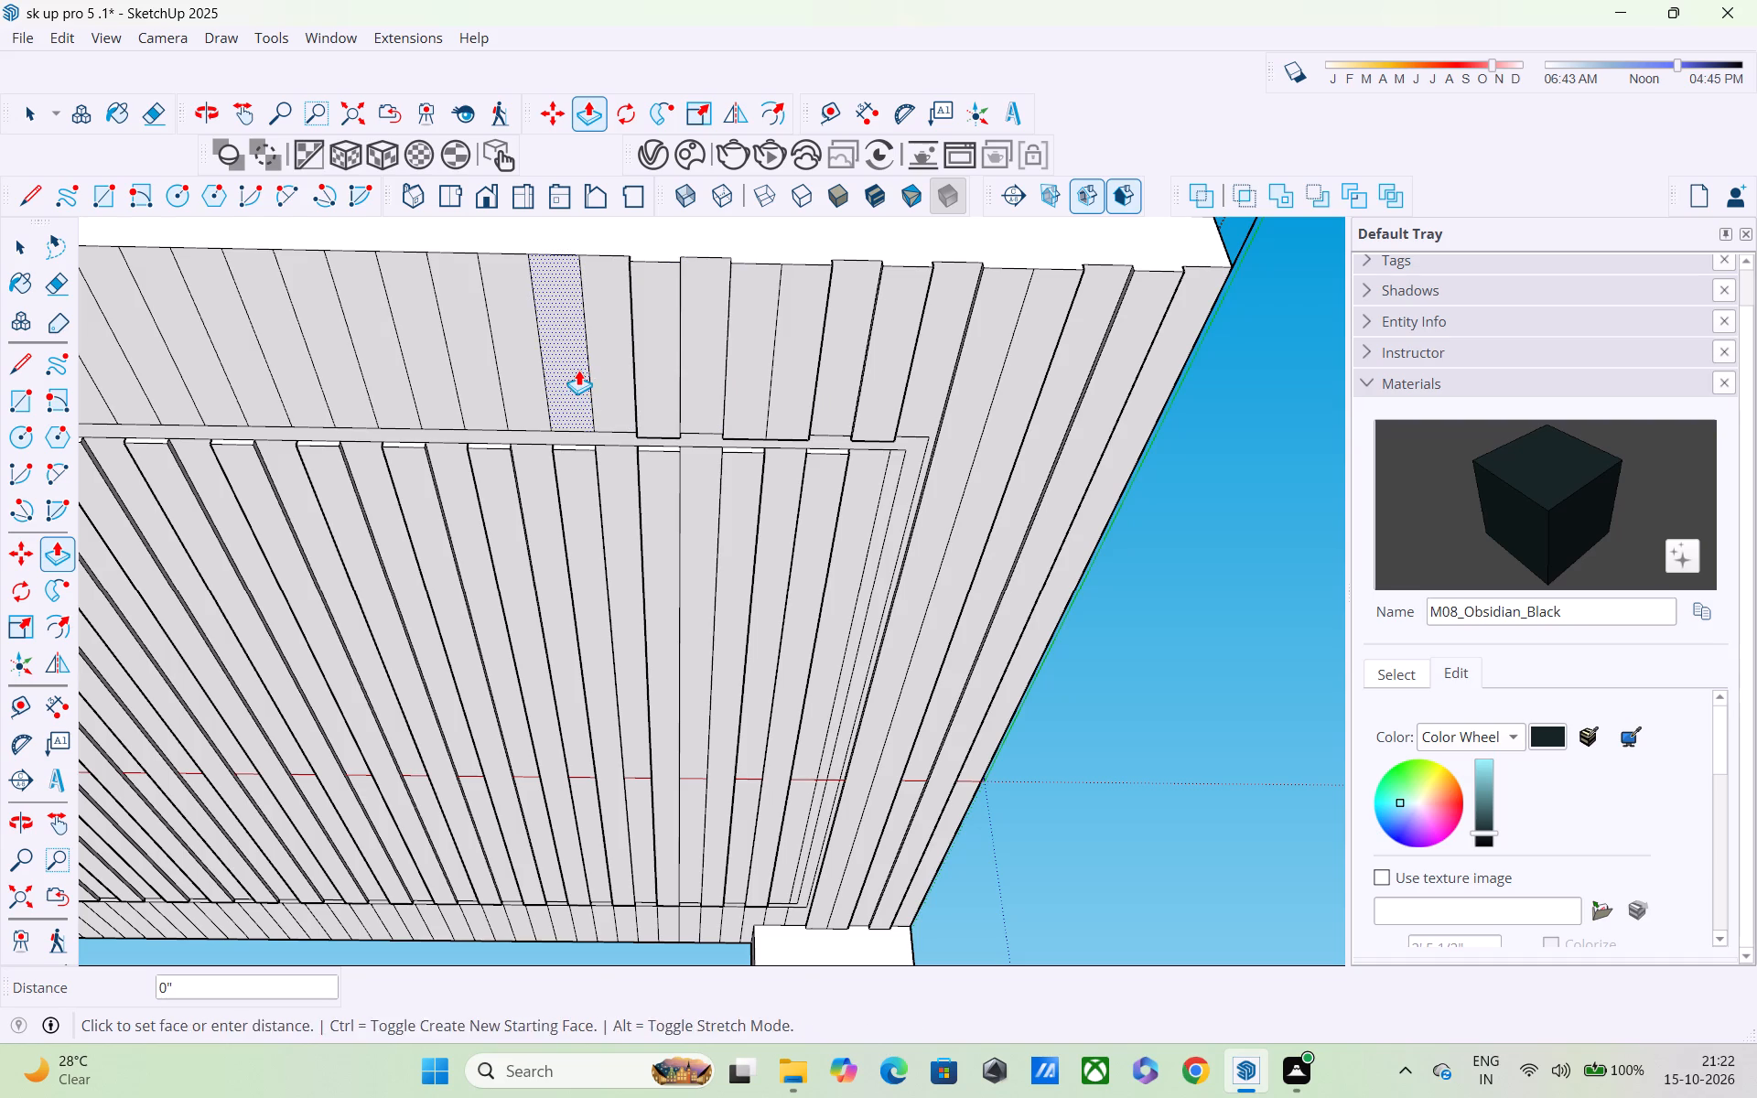
double_click(477, 382)
Continue the 1" Push/Pull on the next six short strips outside the border along that side.
middle_click_drag(523, 421, 842, 435, "shift")
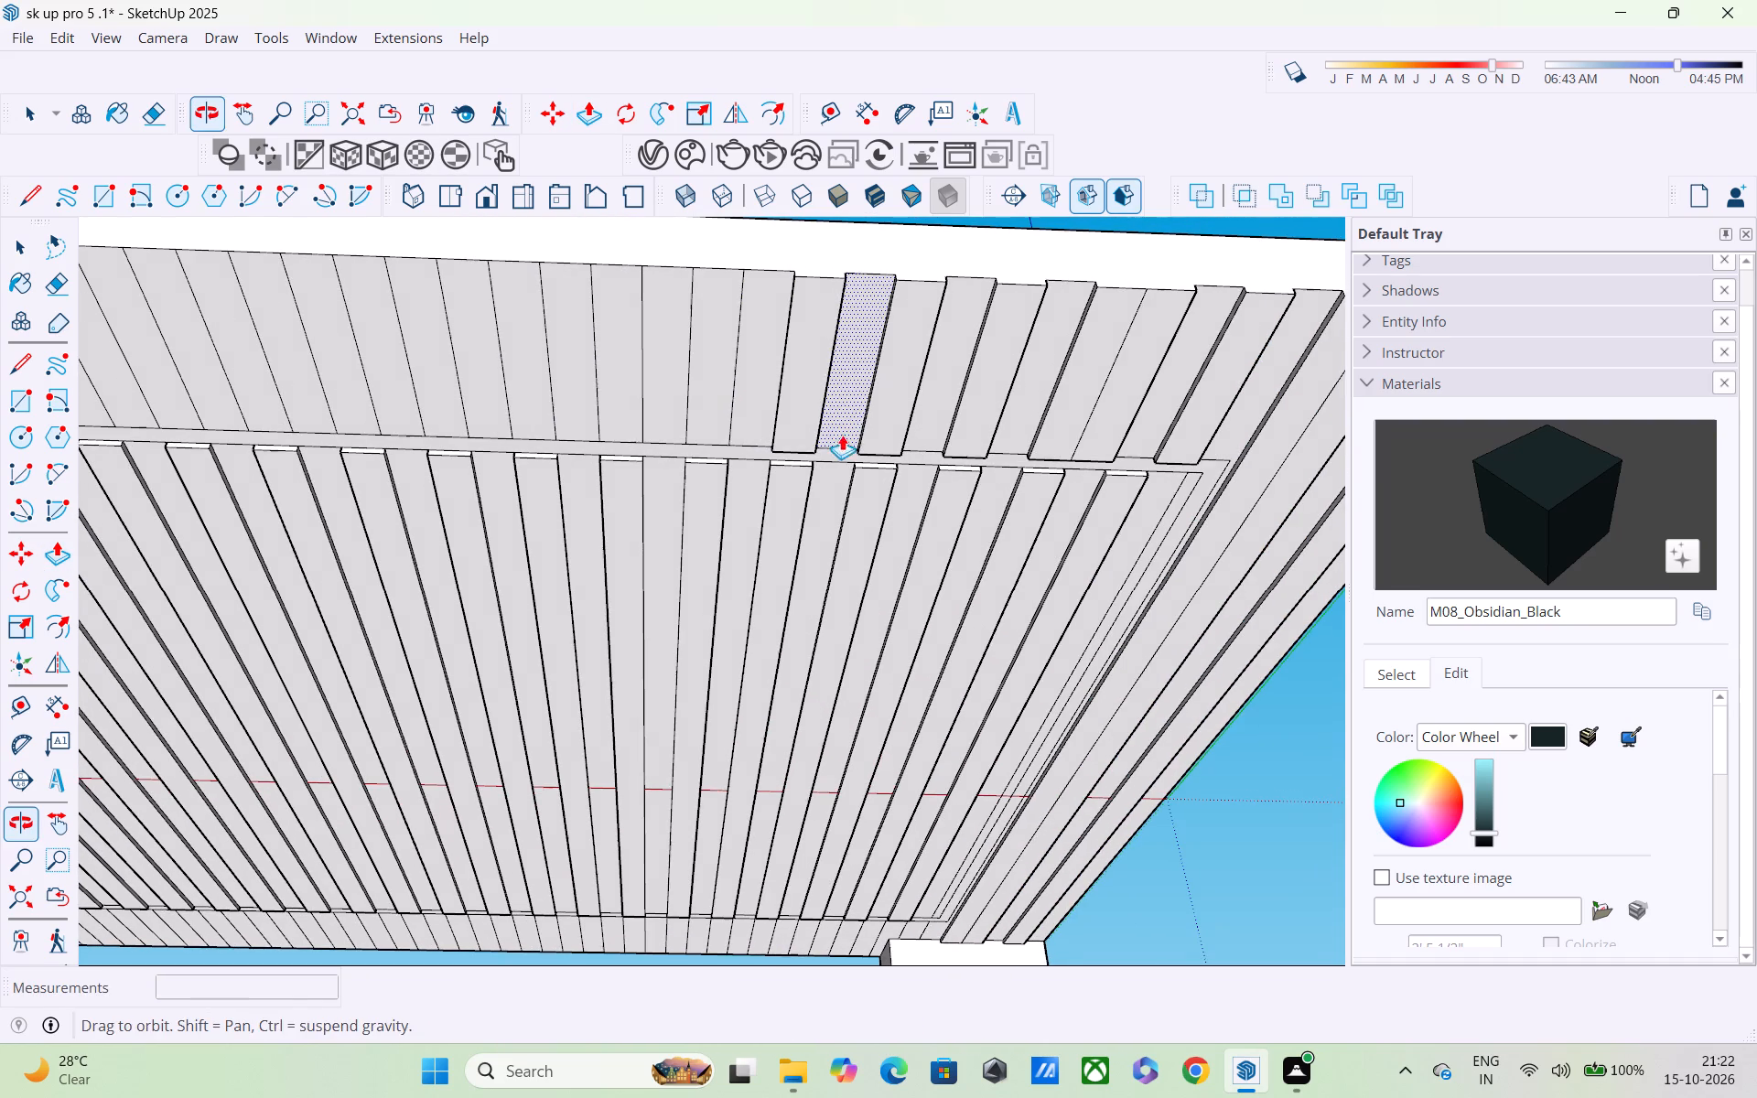
double_click(720, 384)
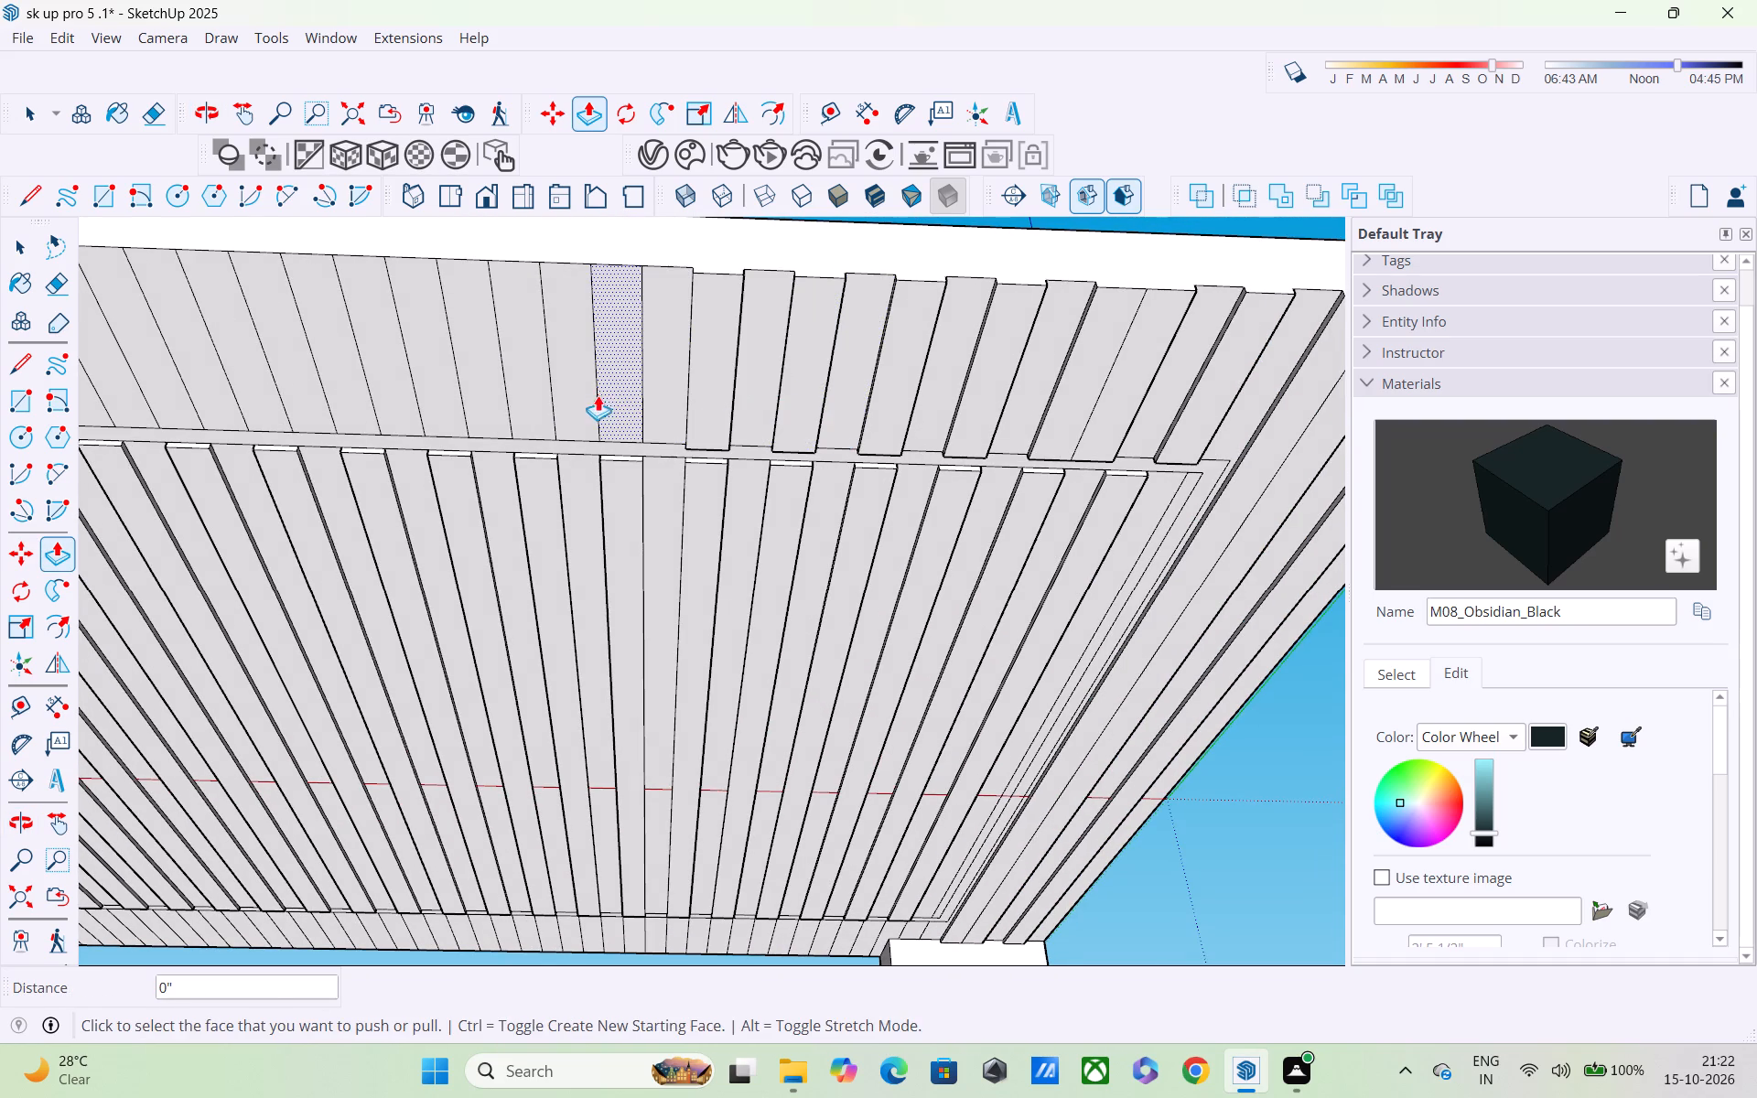
double_click(609, 387)
double_click(543, 390)
middle_click_drag(543, 390, 945, 348)
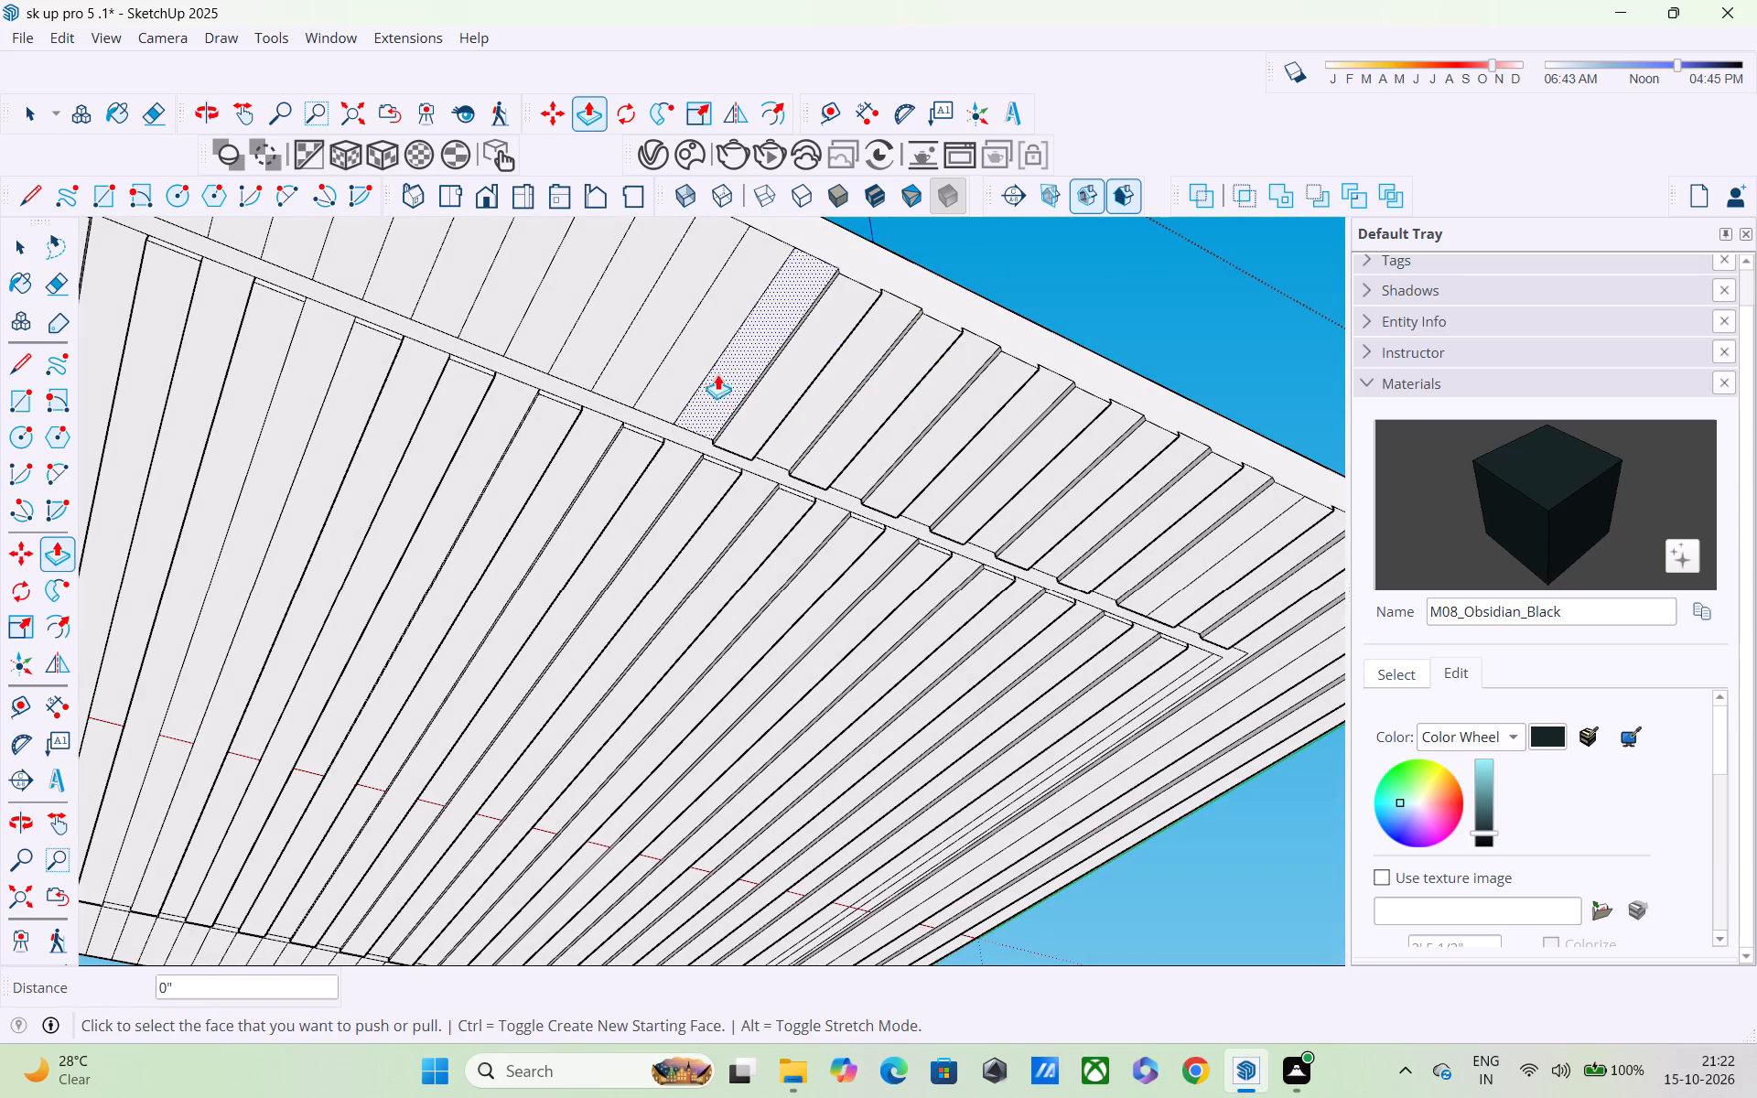
double_click(695, 365)
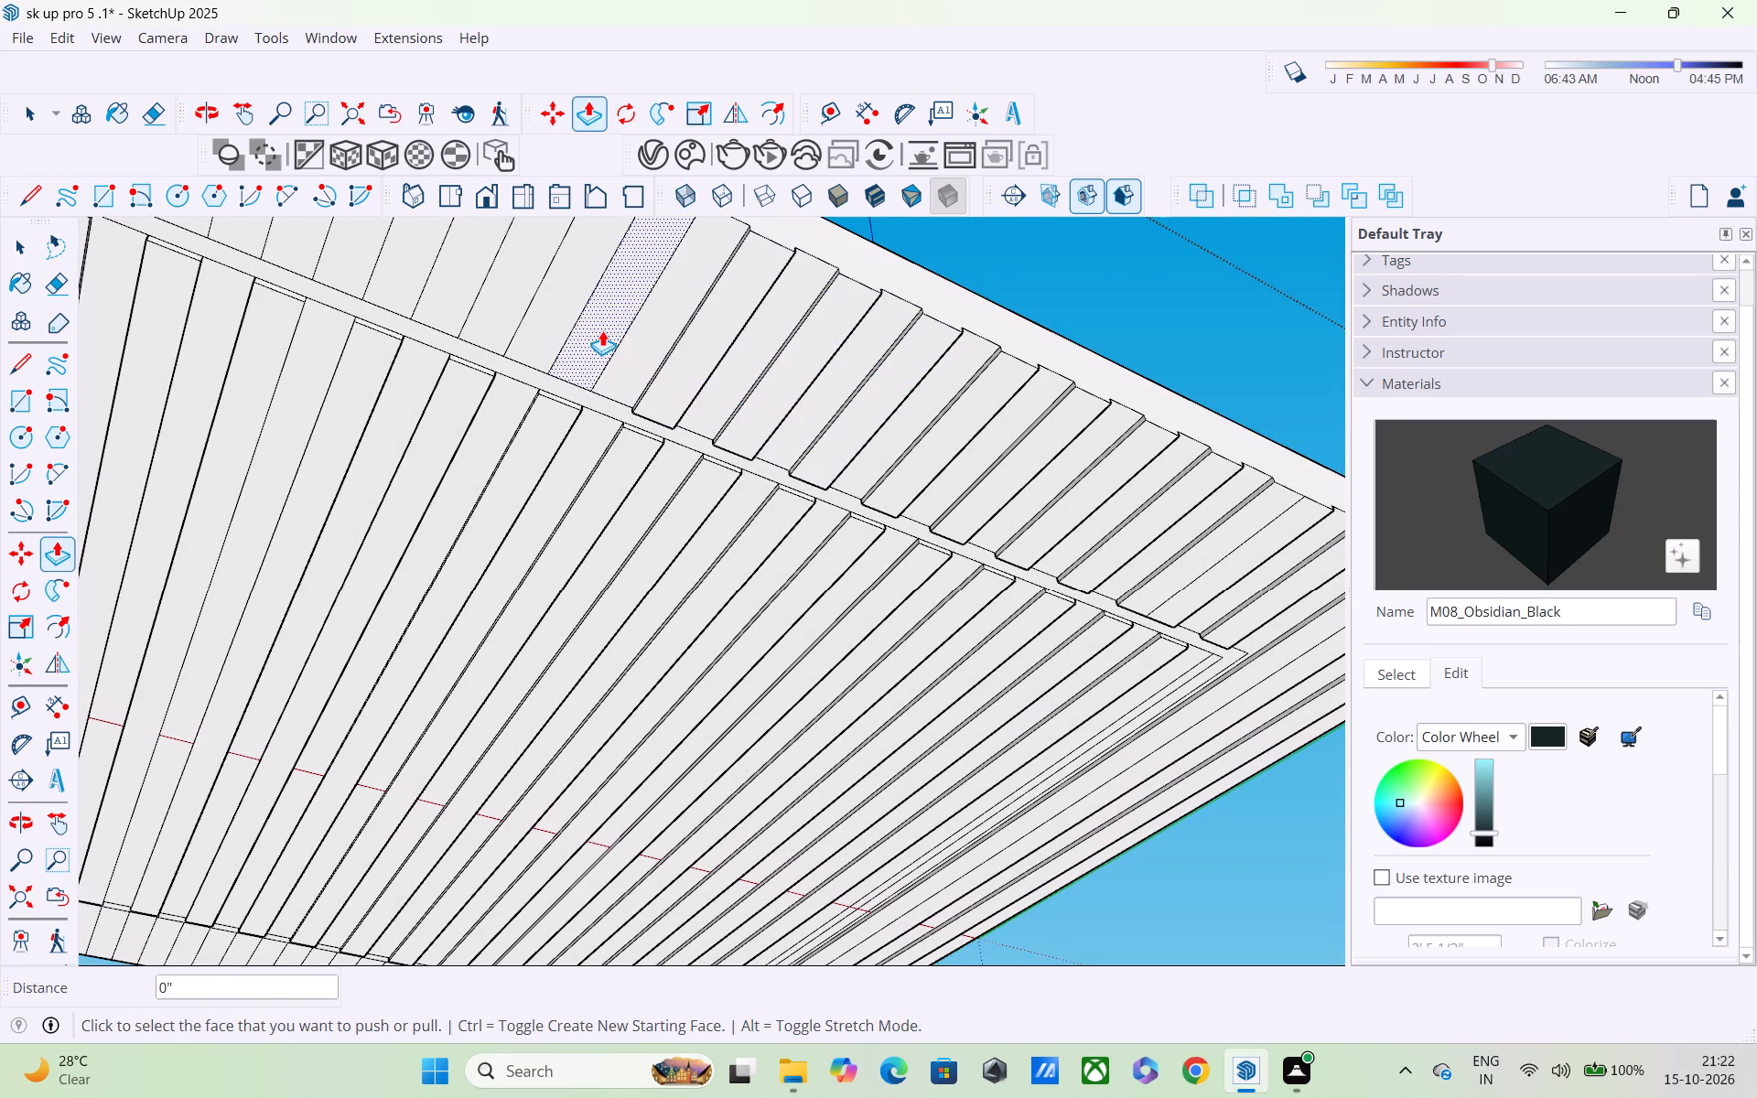
double_click(602, 330)
double_click(515, 314)
Extend the 1" slats to the following five alternate strips in the middle of the margin on that side.
middle_click_drag(515, 318, 555, 364)
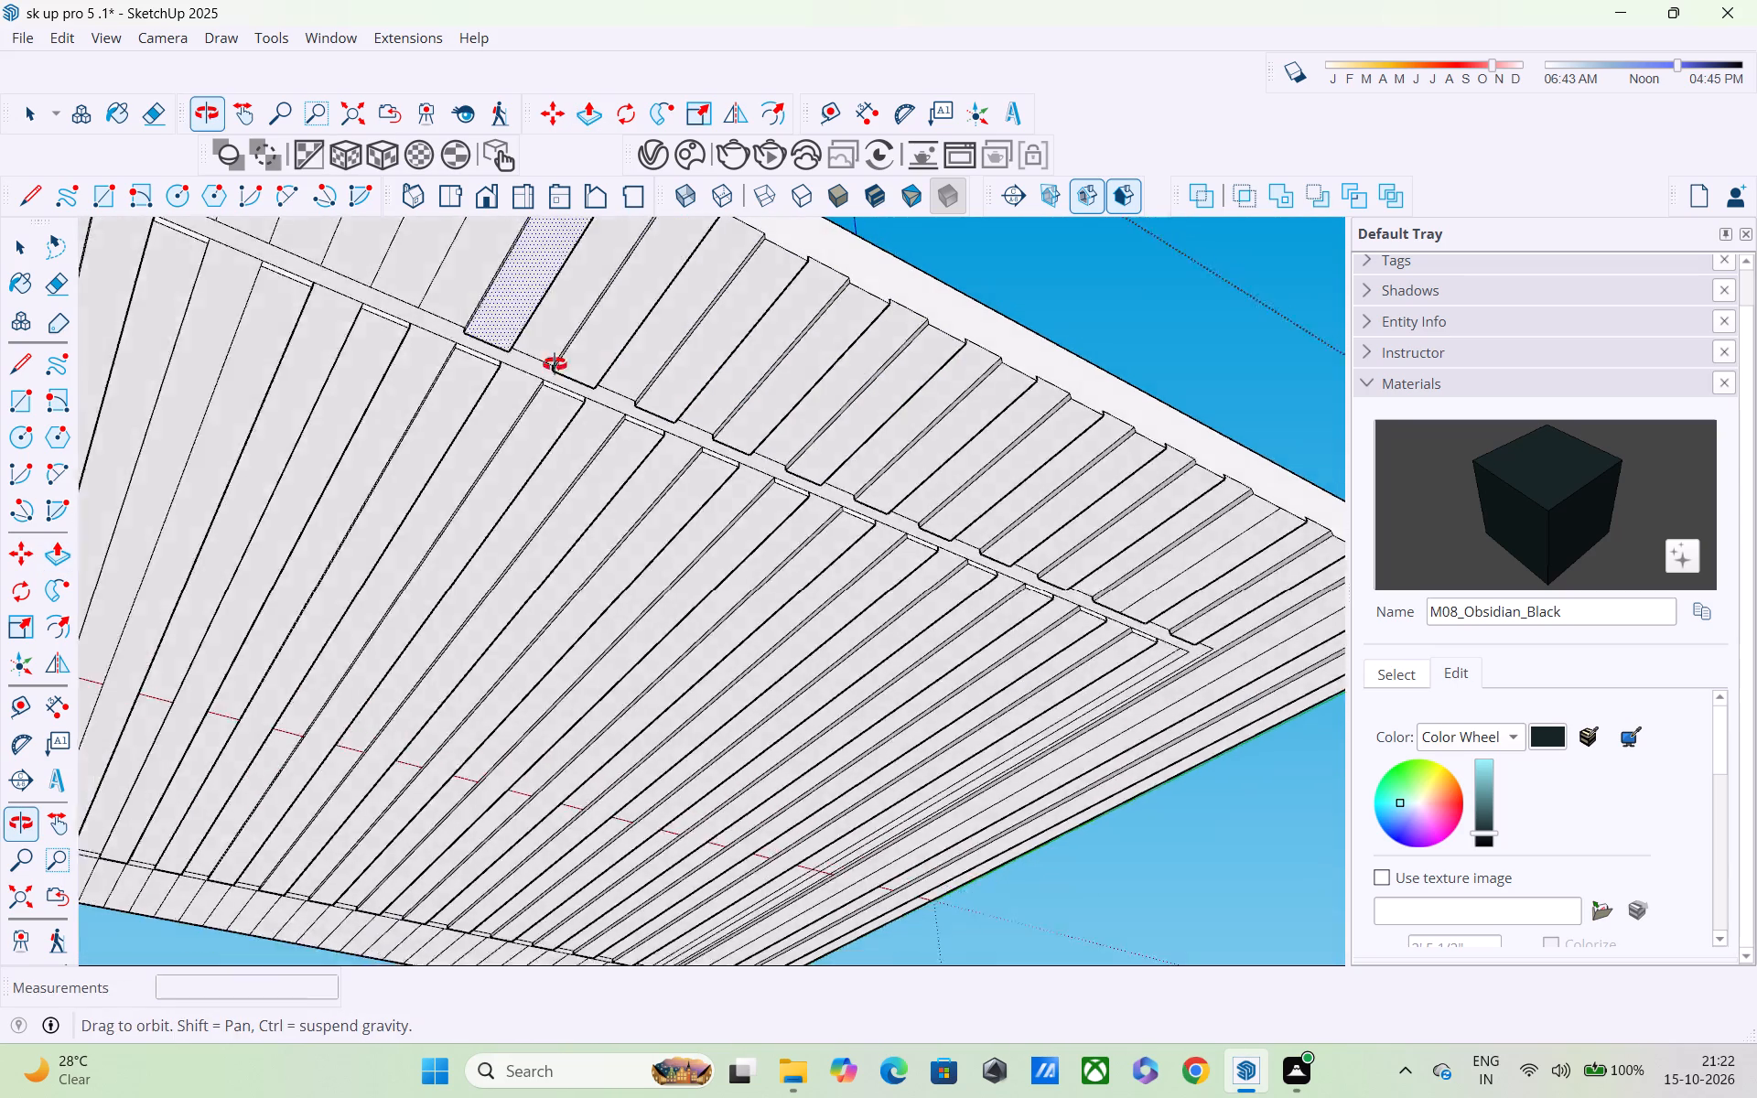
middle_click_drag(555, 364, 615, 438)
middle_click_drag(612, 417, 739, 569, "shift")
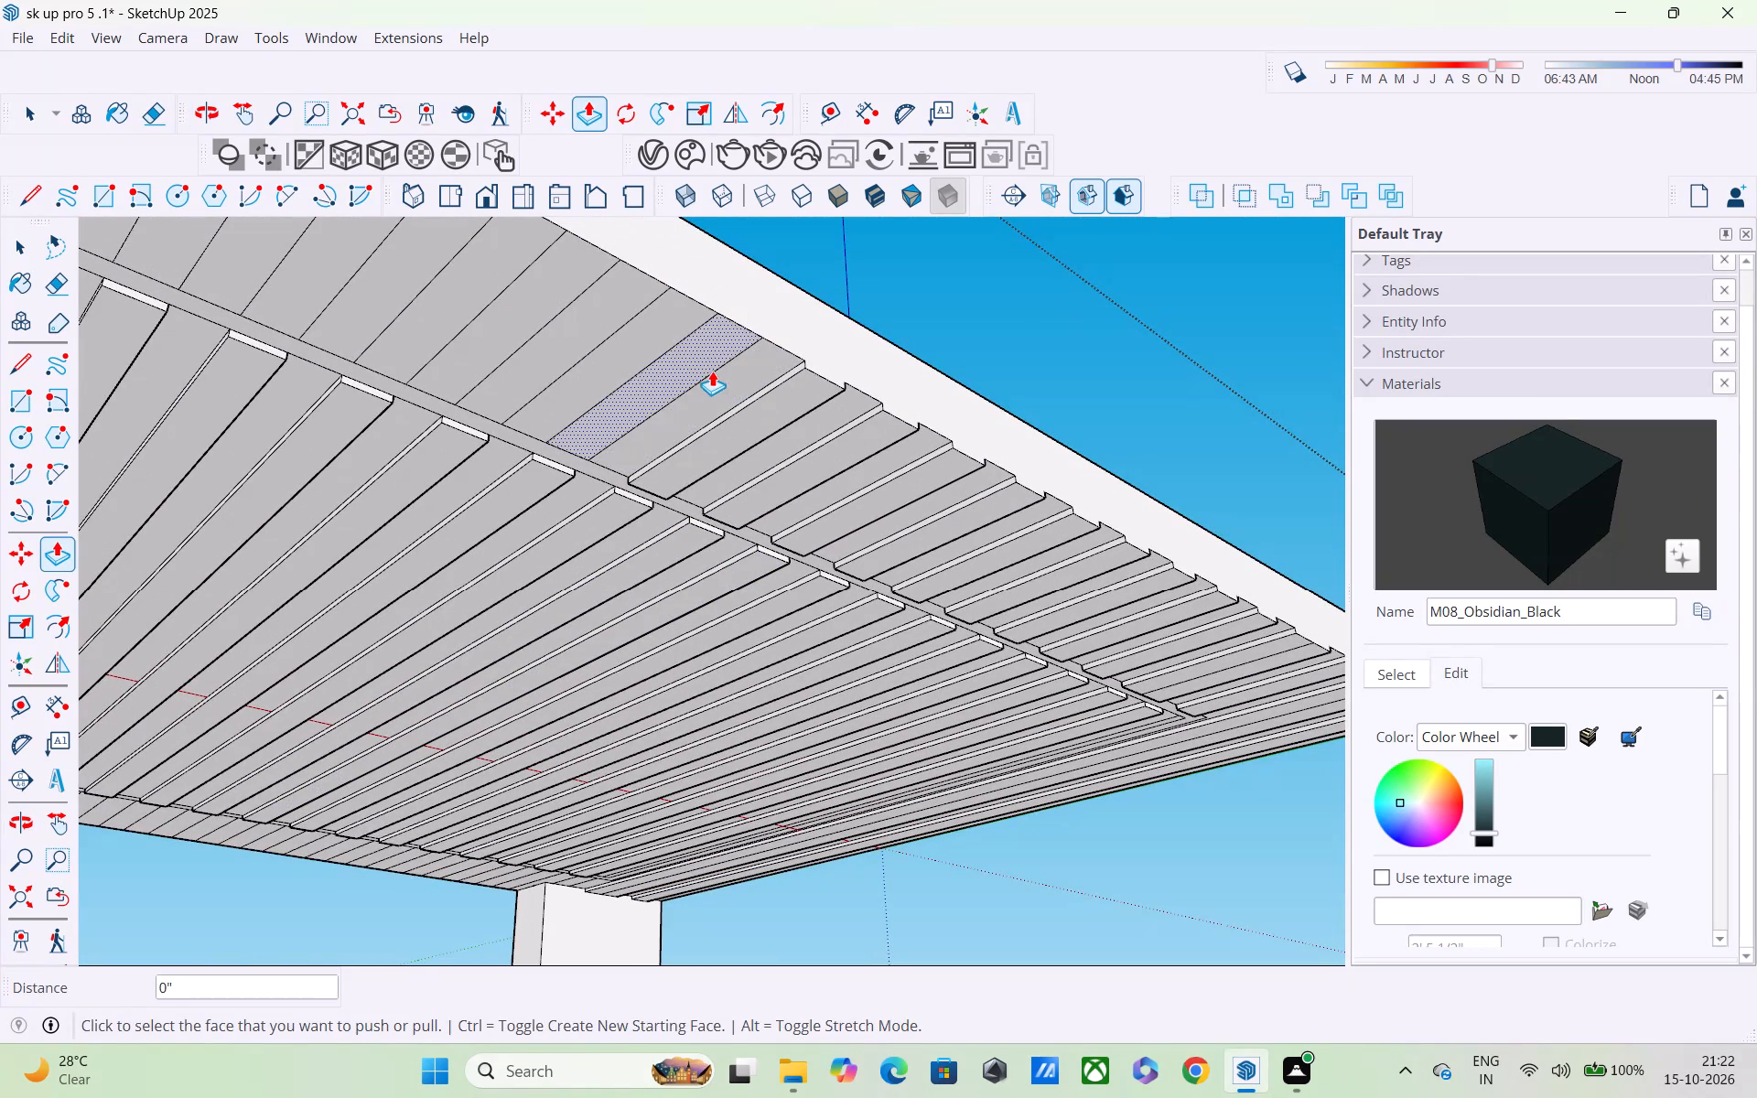
double_click(701, 368)
double_click(593, 339)
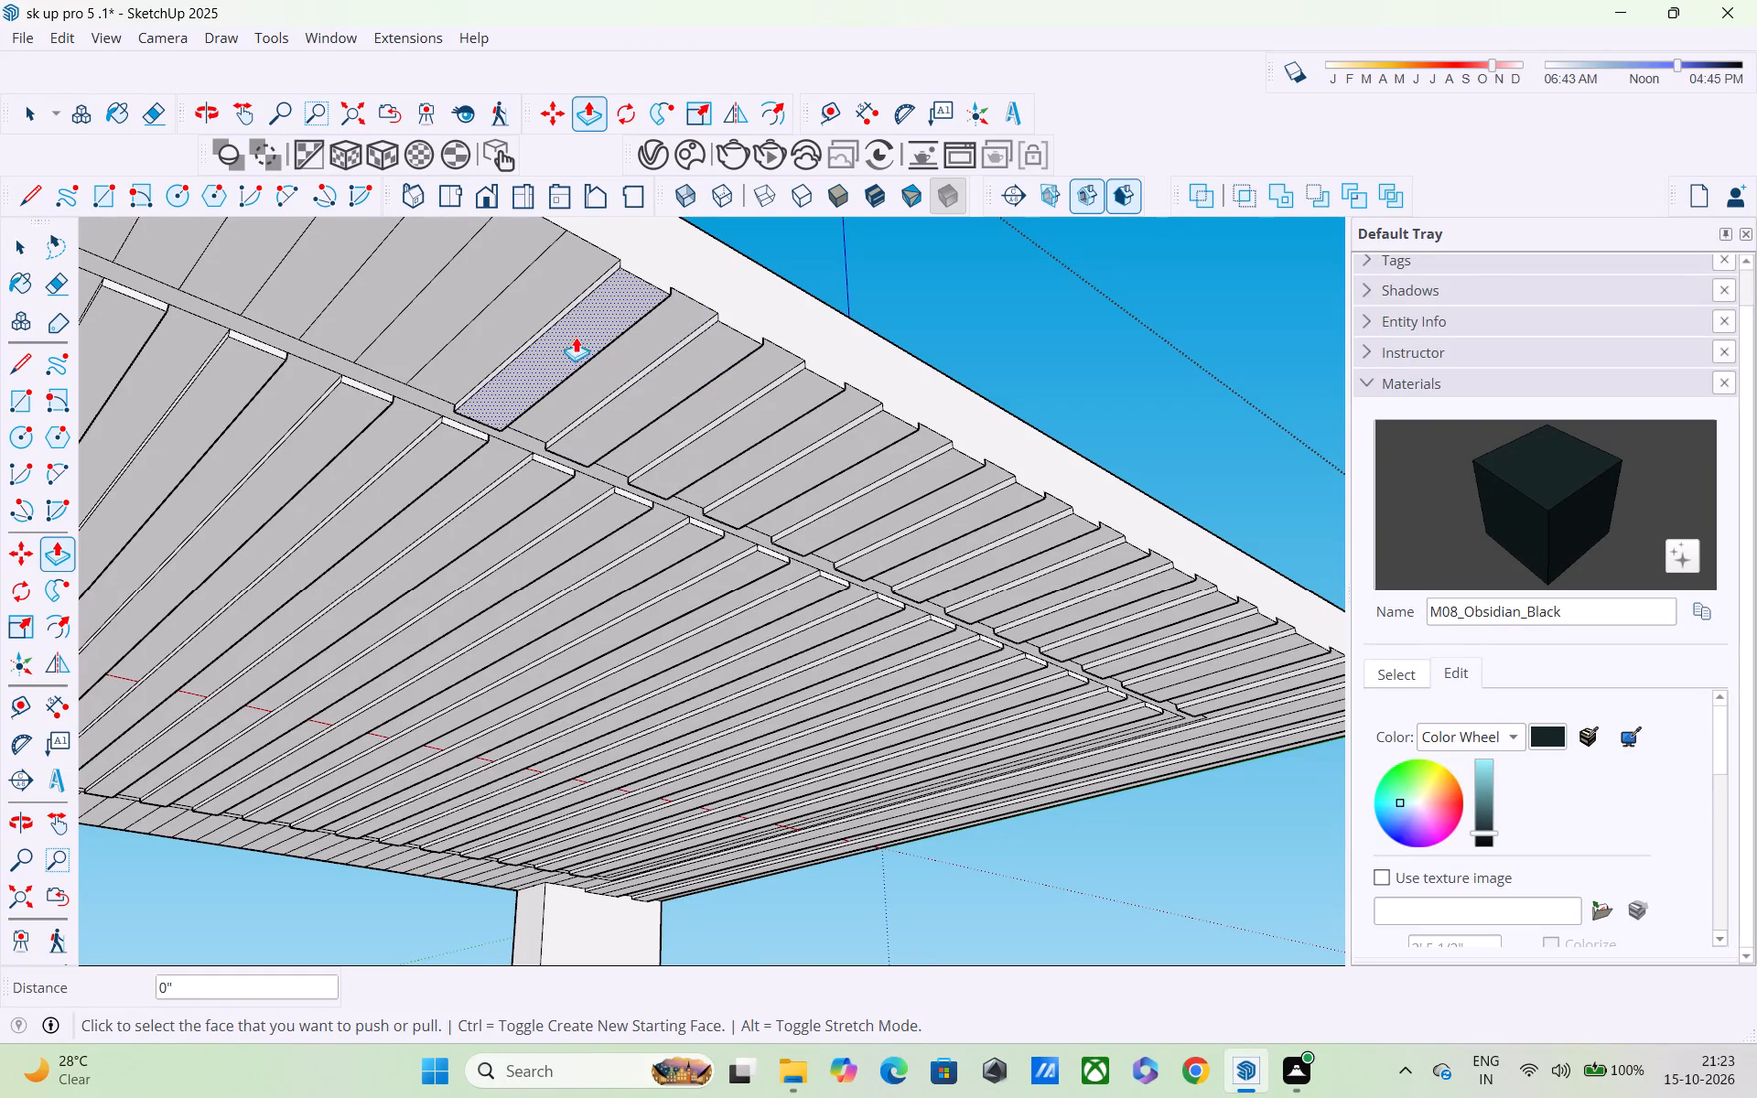
double_click(482, 292)
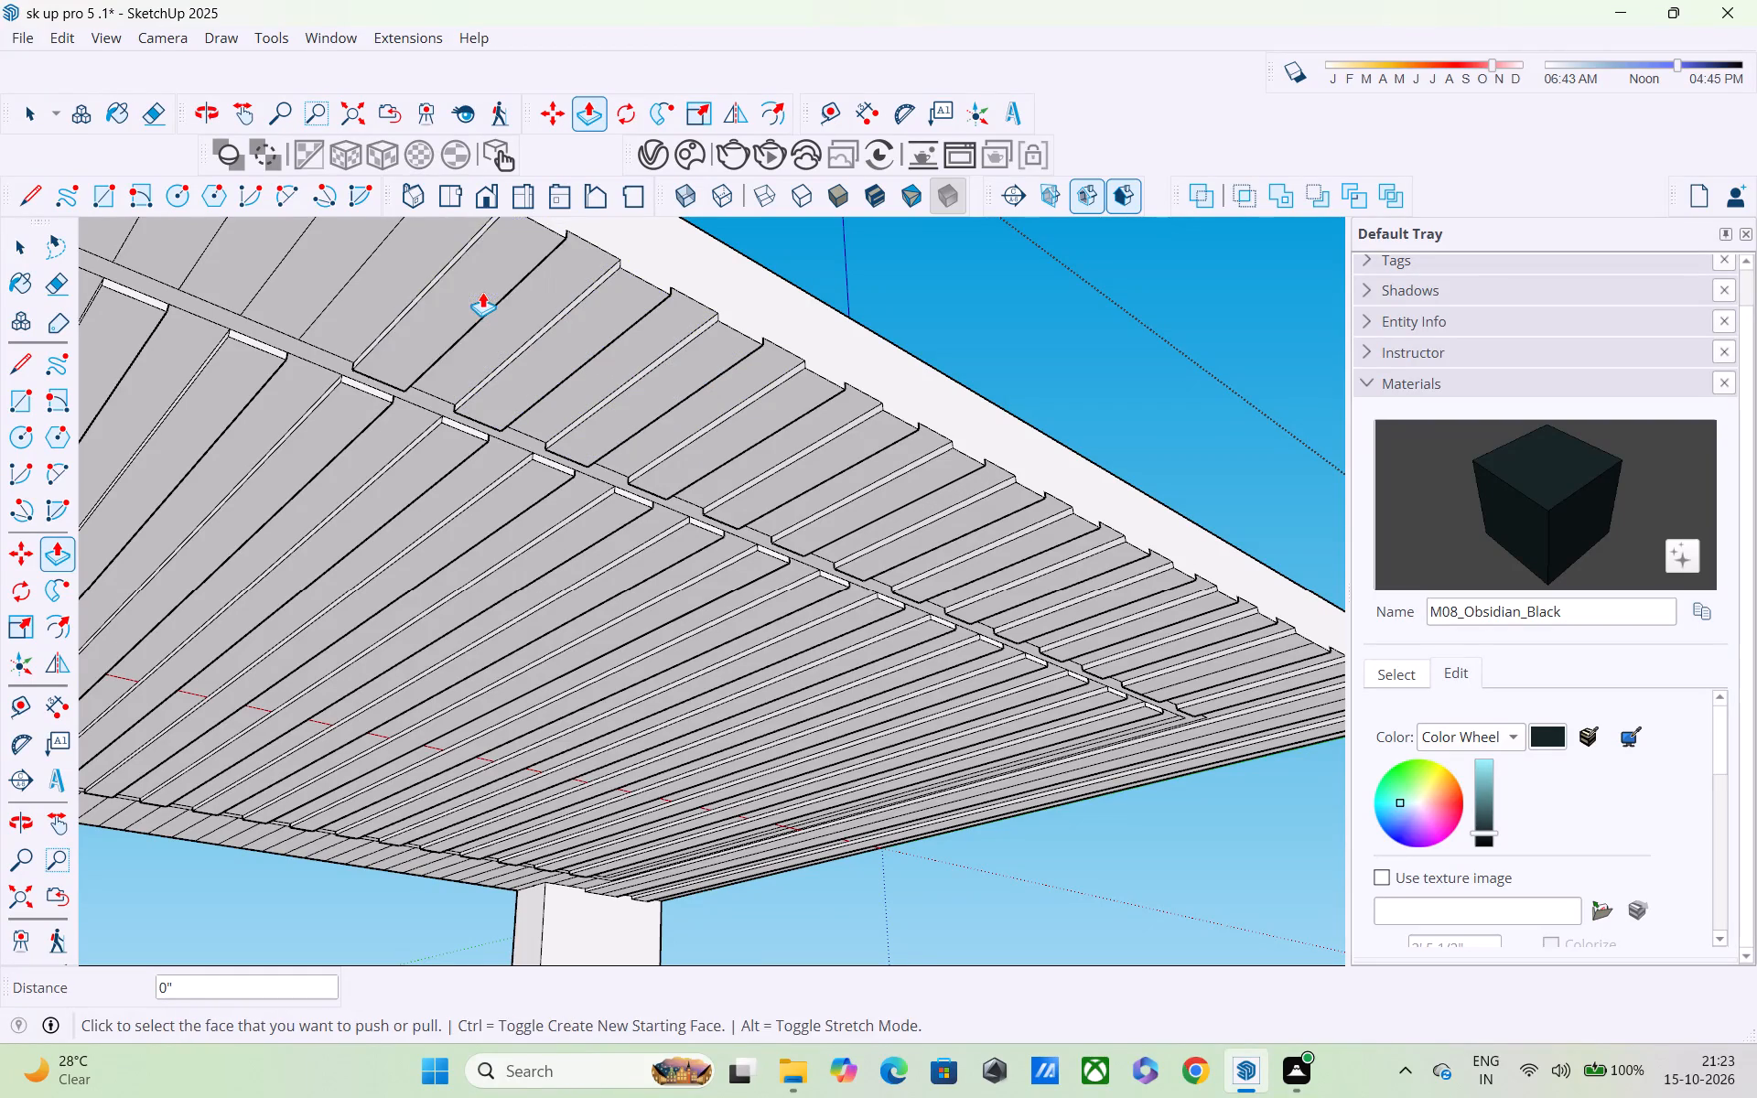
middle_click_drag(483, 296, 589, 447)
middle_click_drag(560, 379, 709, 499, "shift")
scroll(659, 361, "up", 3)
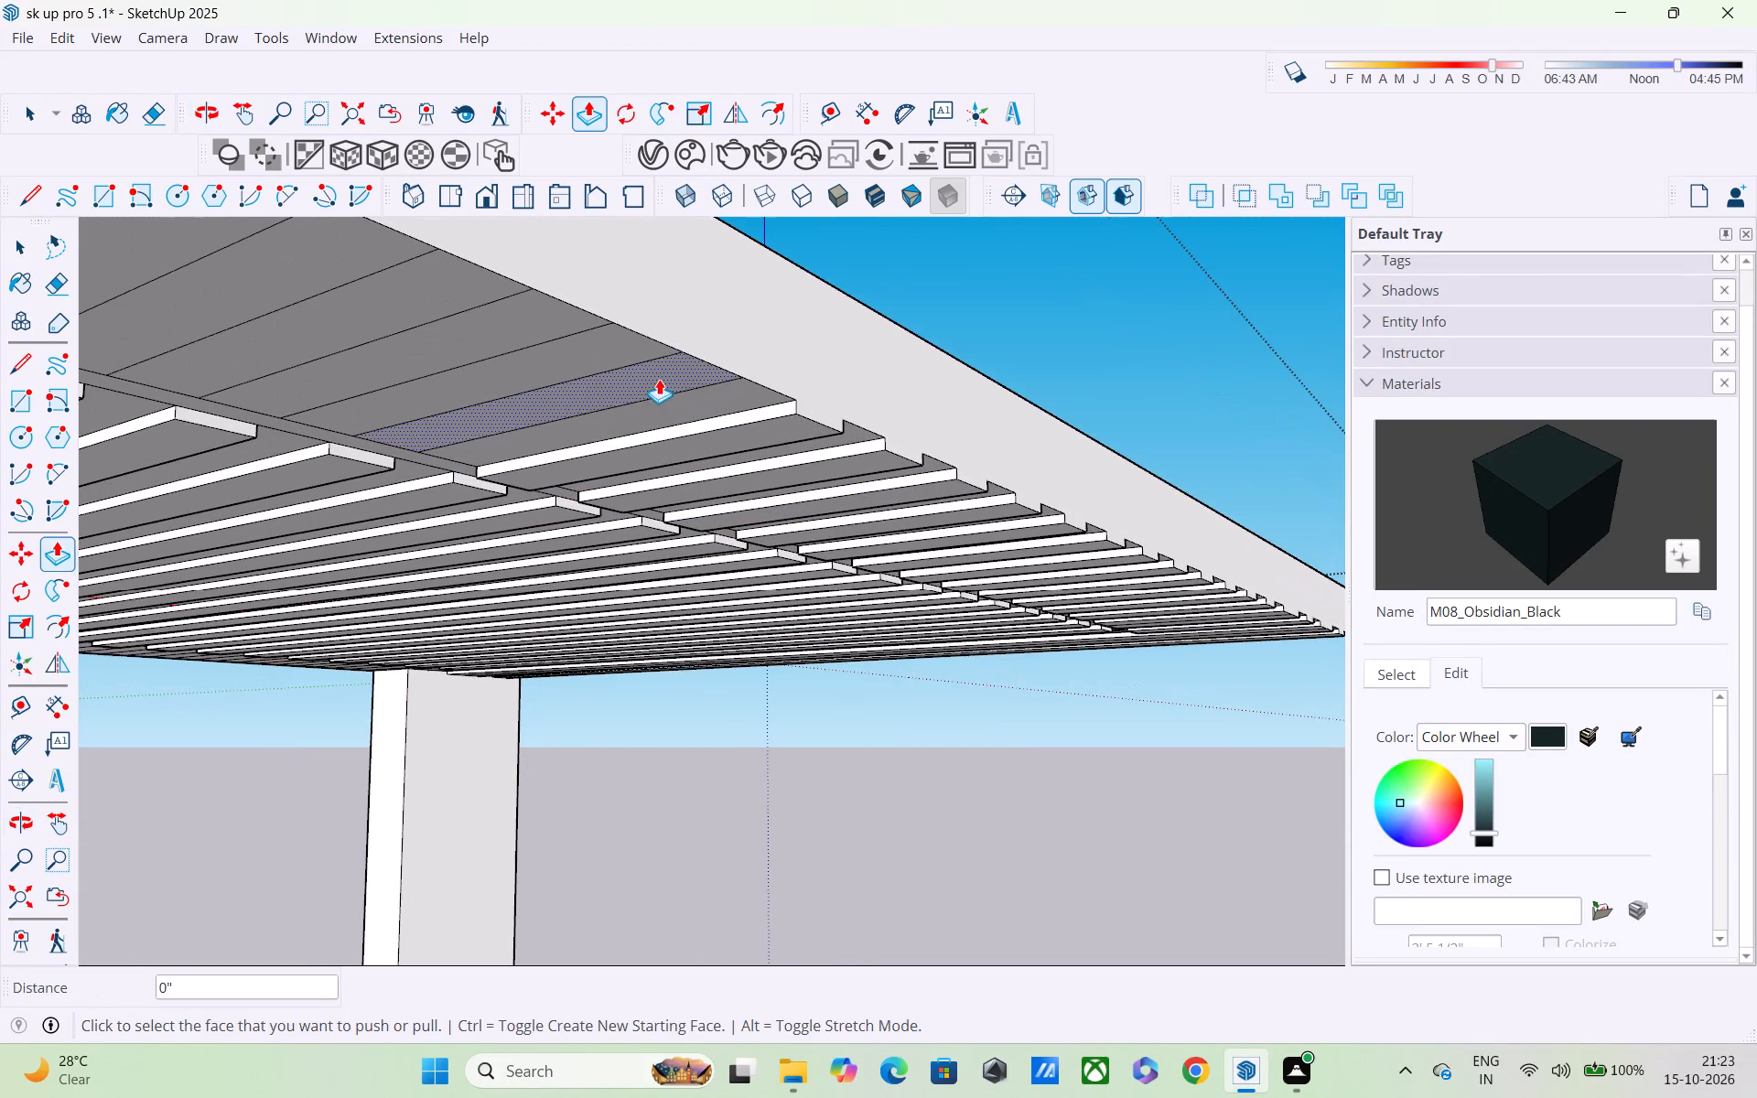
double_click(646, 376)
double_click(552, 310)
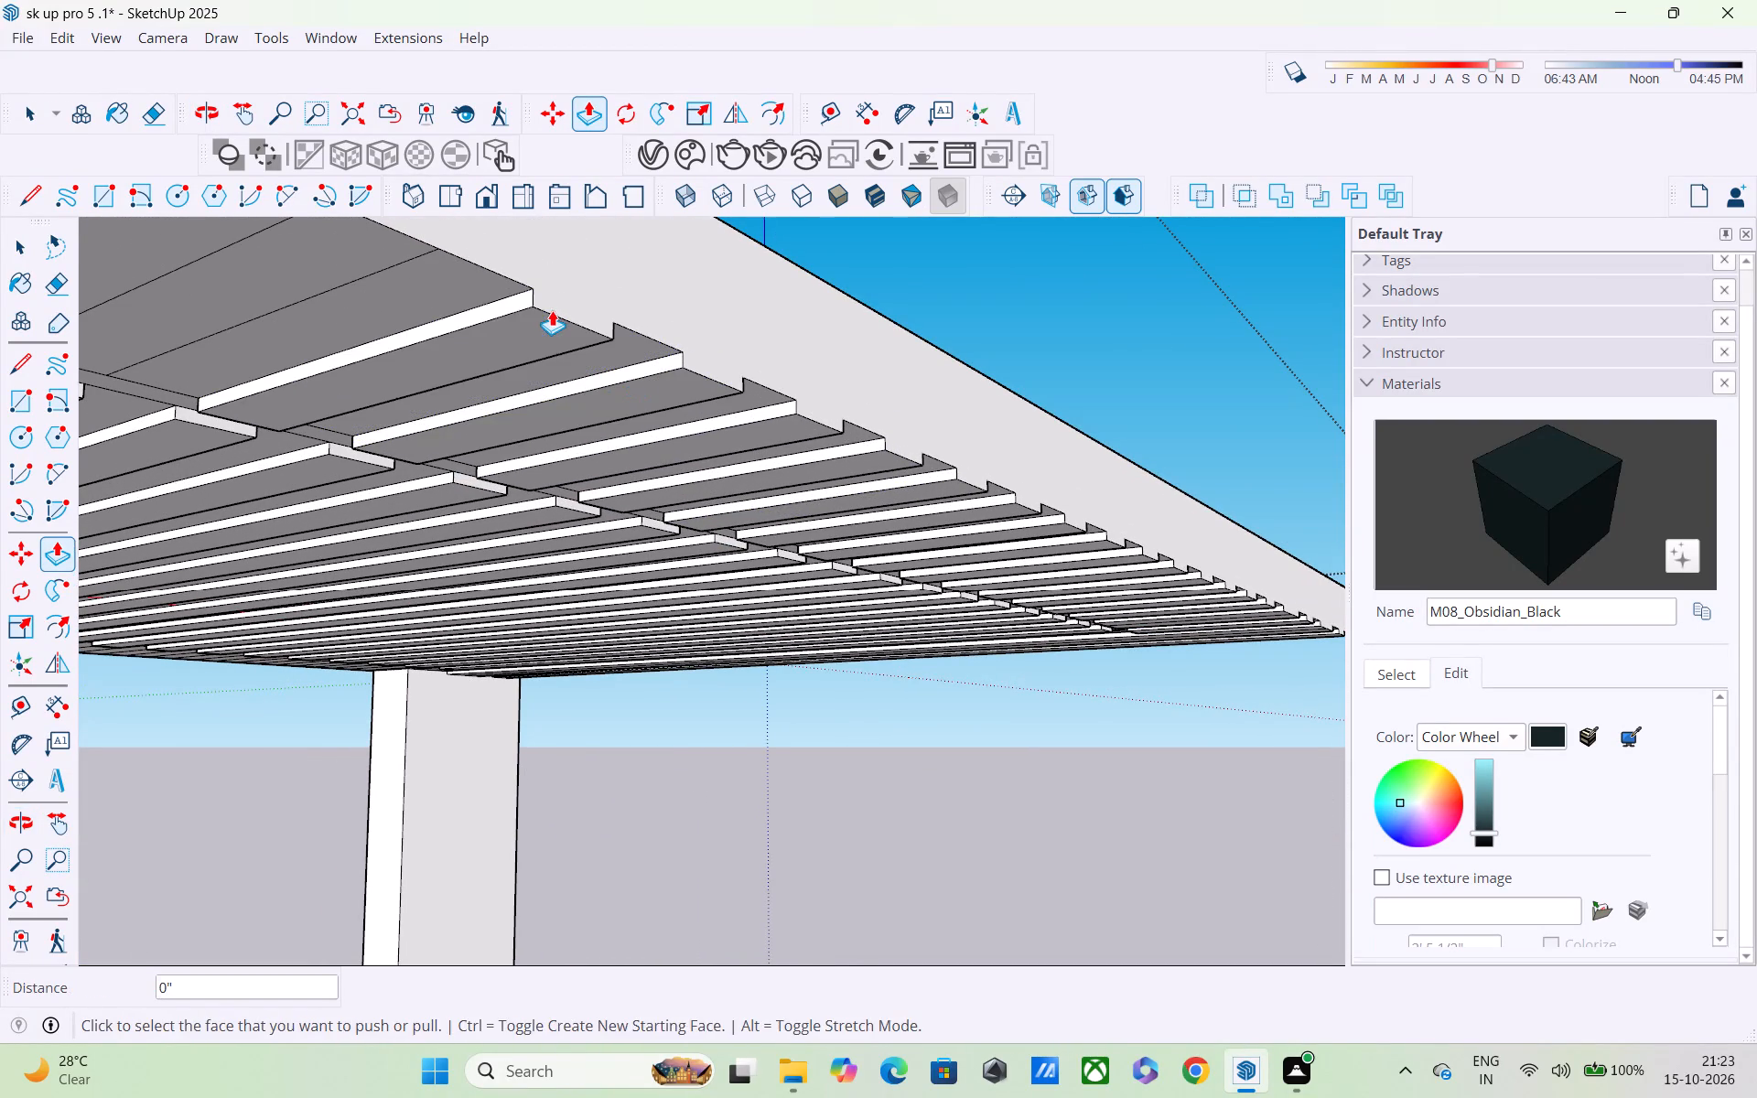
Push/Pull further alternate strips along the same outer margin by 1", in line with the slats inside the border.
middle_click_drag(552, 310, 791, 442, "shift")
double_click(483, 408)
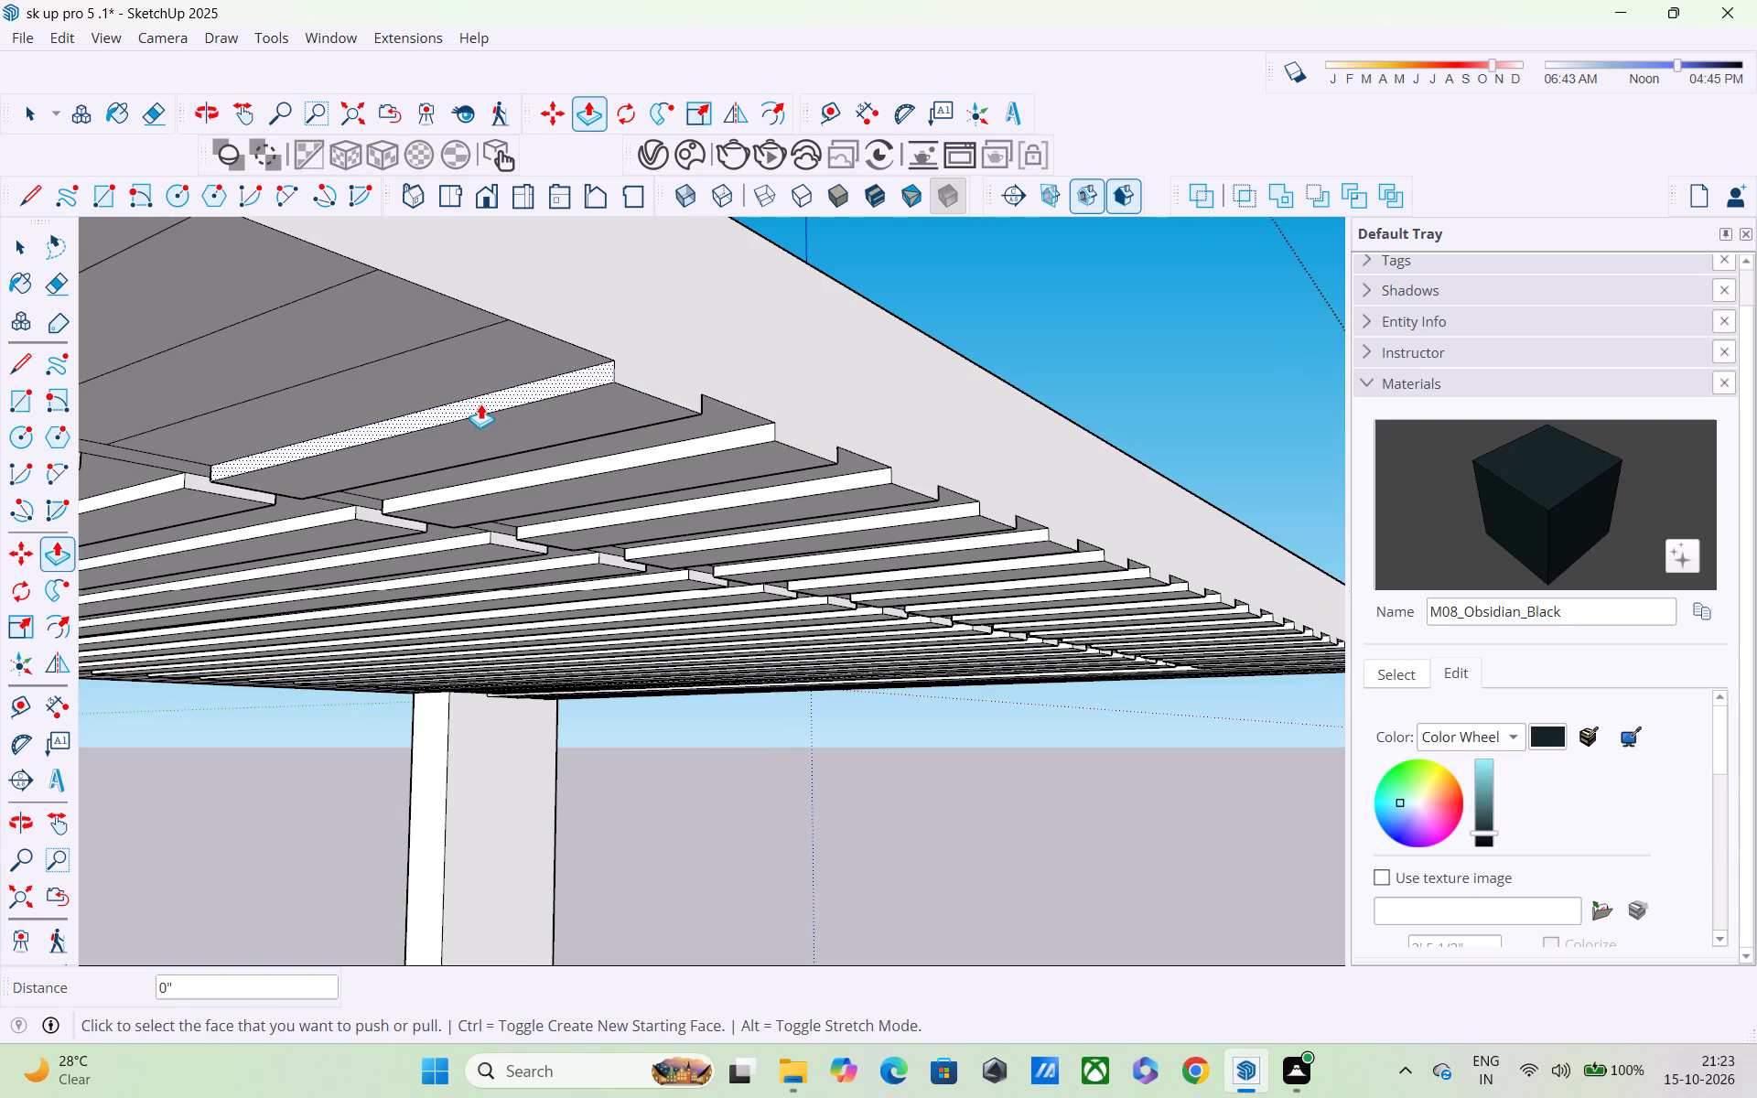
double_click(443, 326)
middle_click_drag(444, 325, 920, 440)
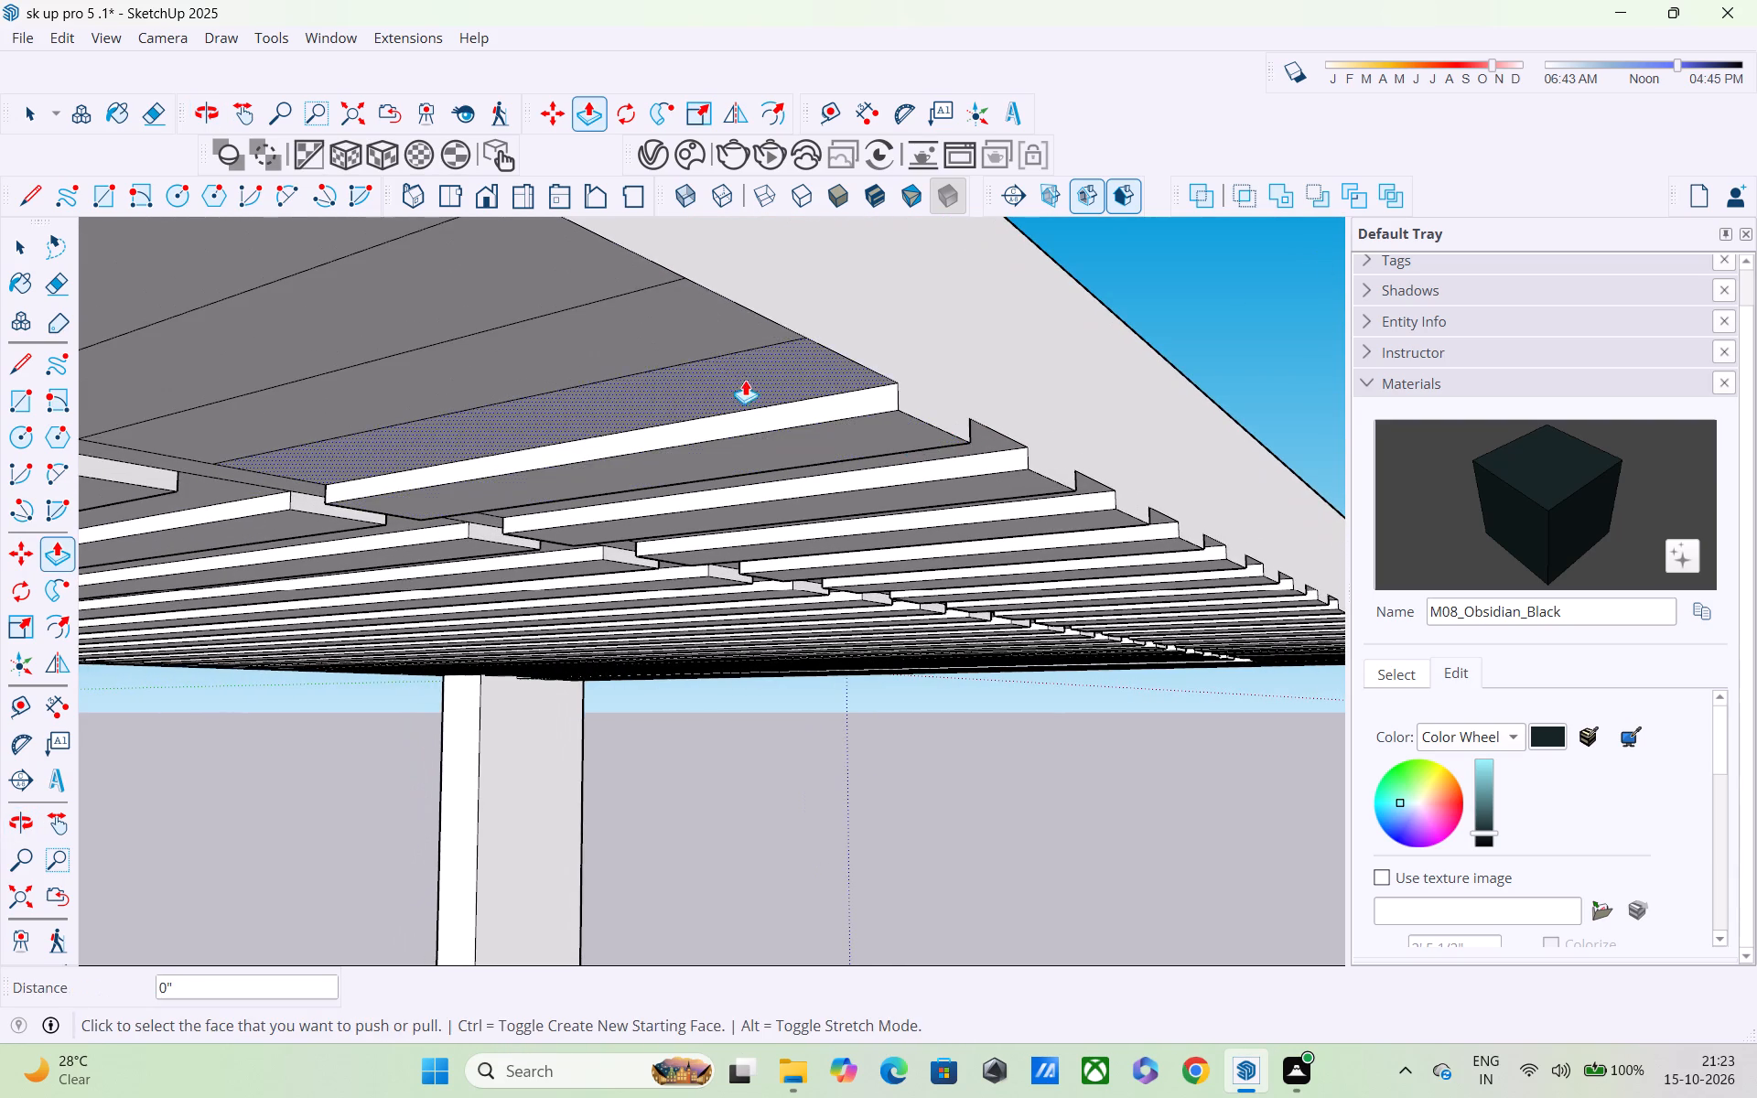
double_click(684, 332)
middle_click_drag(694, 346, 793, 413)
middle_click_drag(788, 402, 854, 391, "shift")
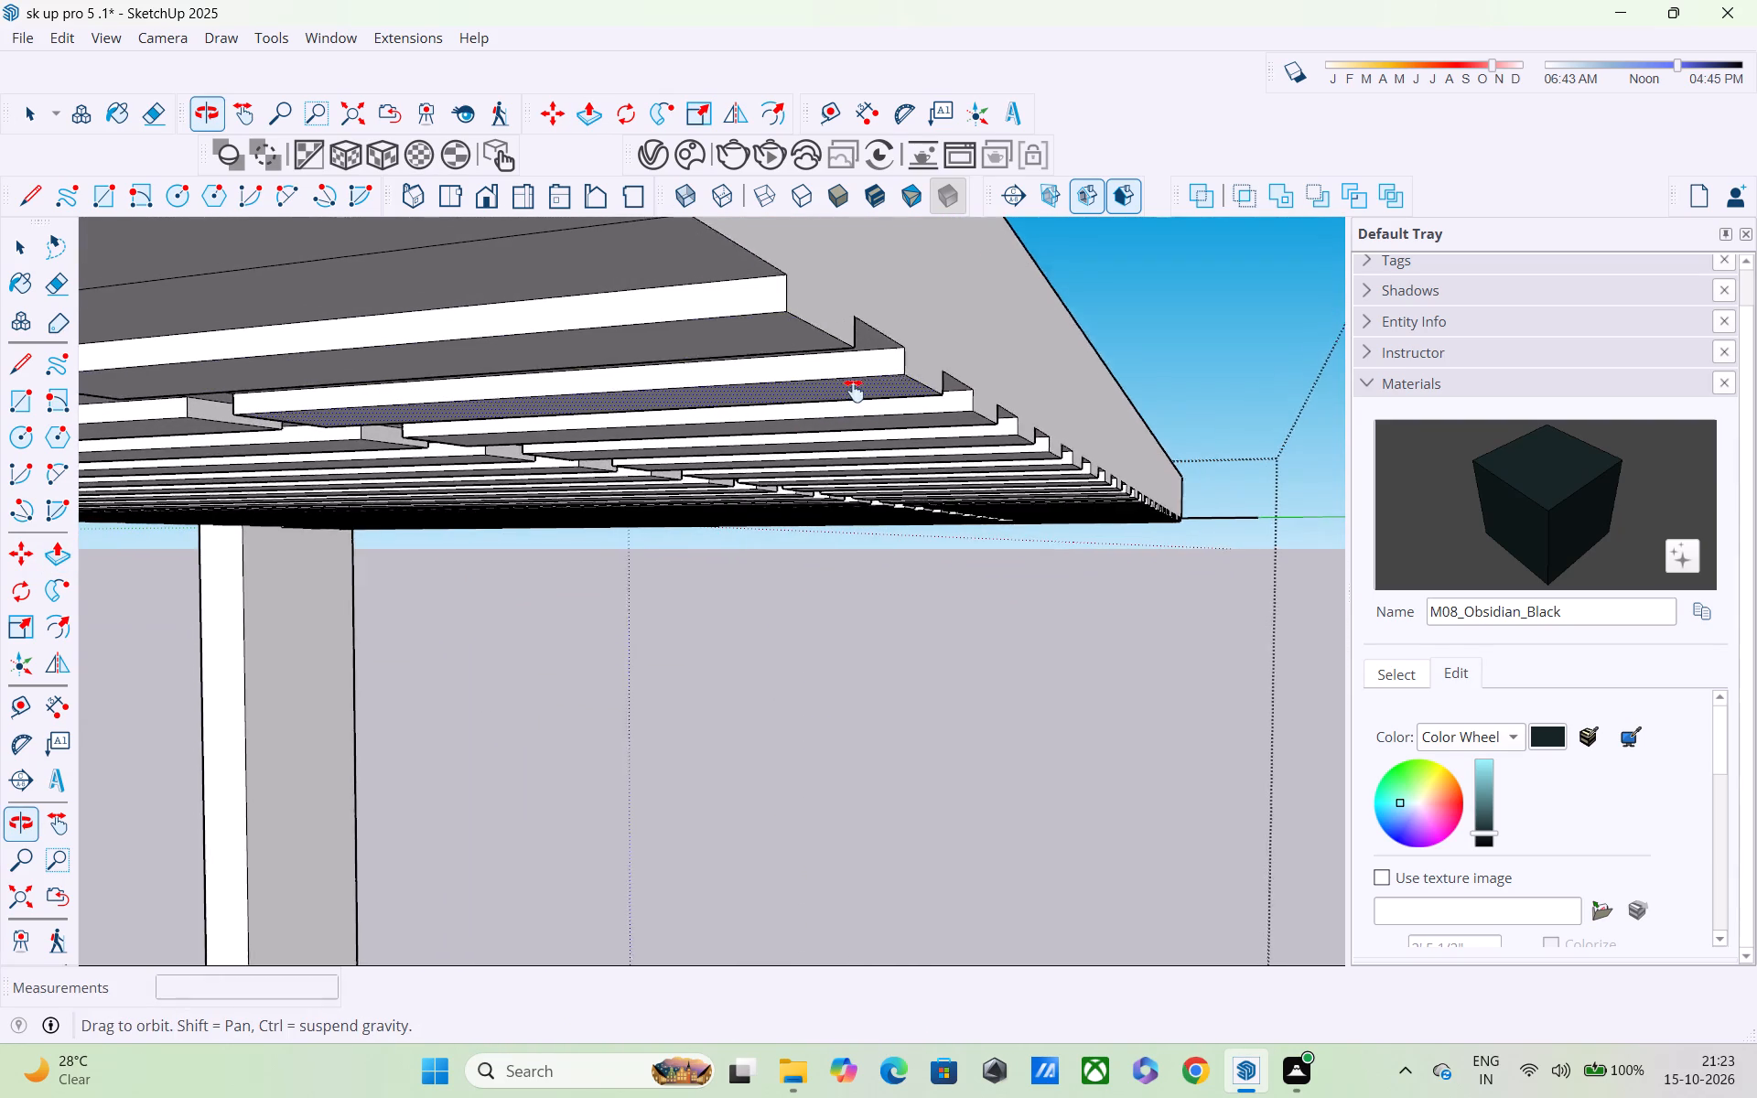
middle_click_drag(854, 391, 1102, 448, "shift")
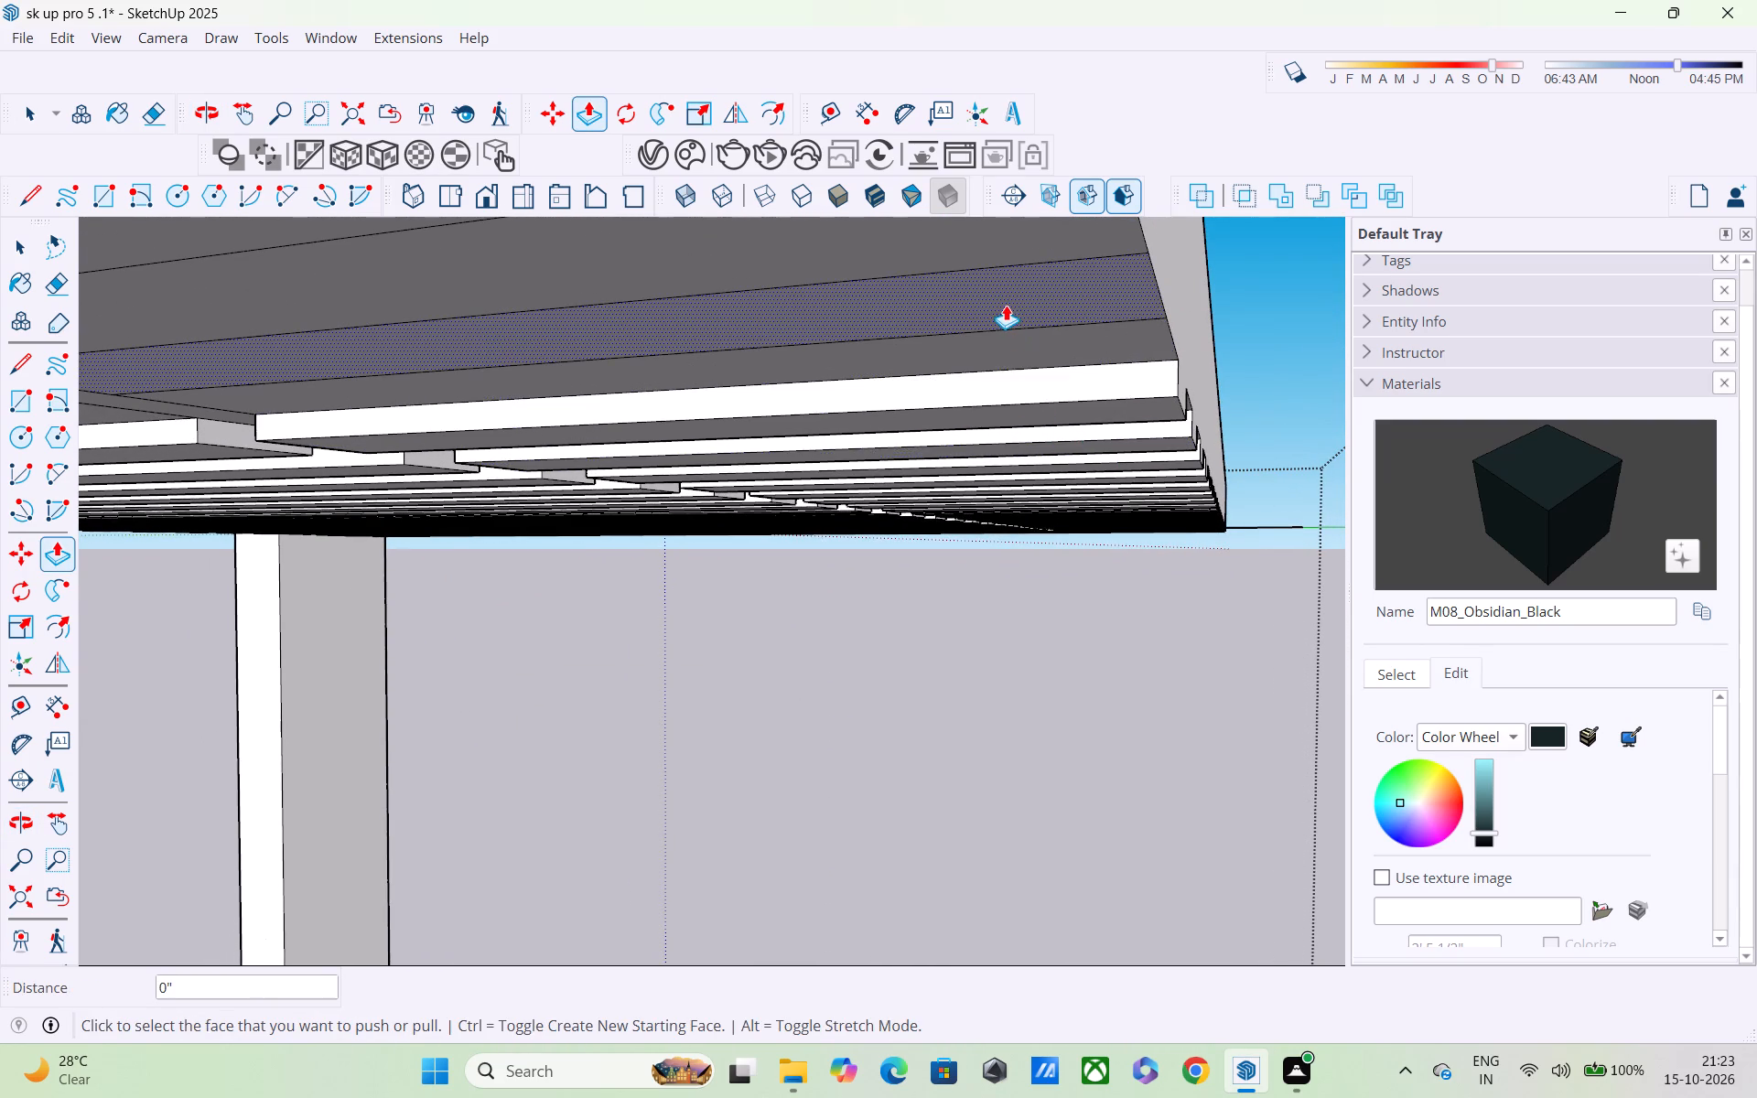
middle_click_drag(1005, 305, 526, 307)
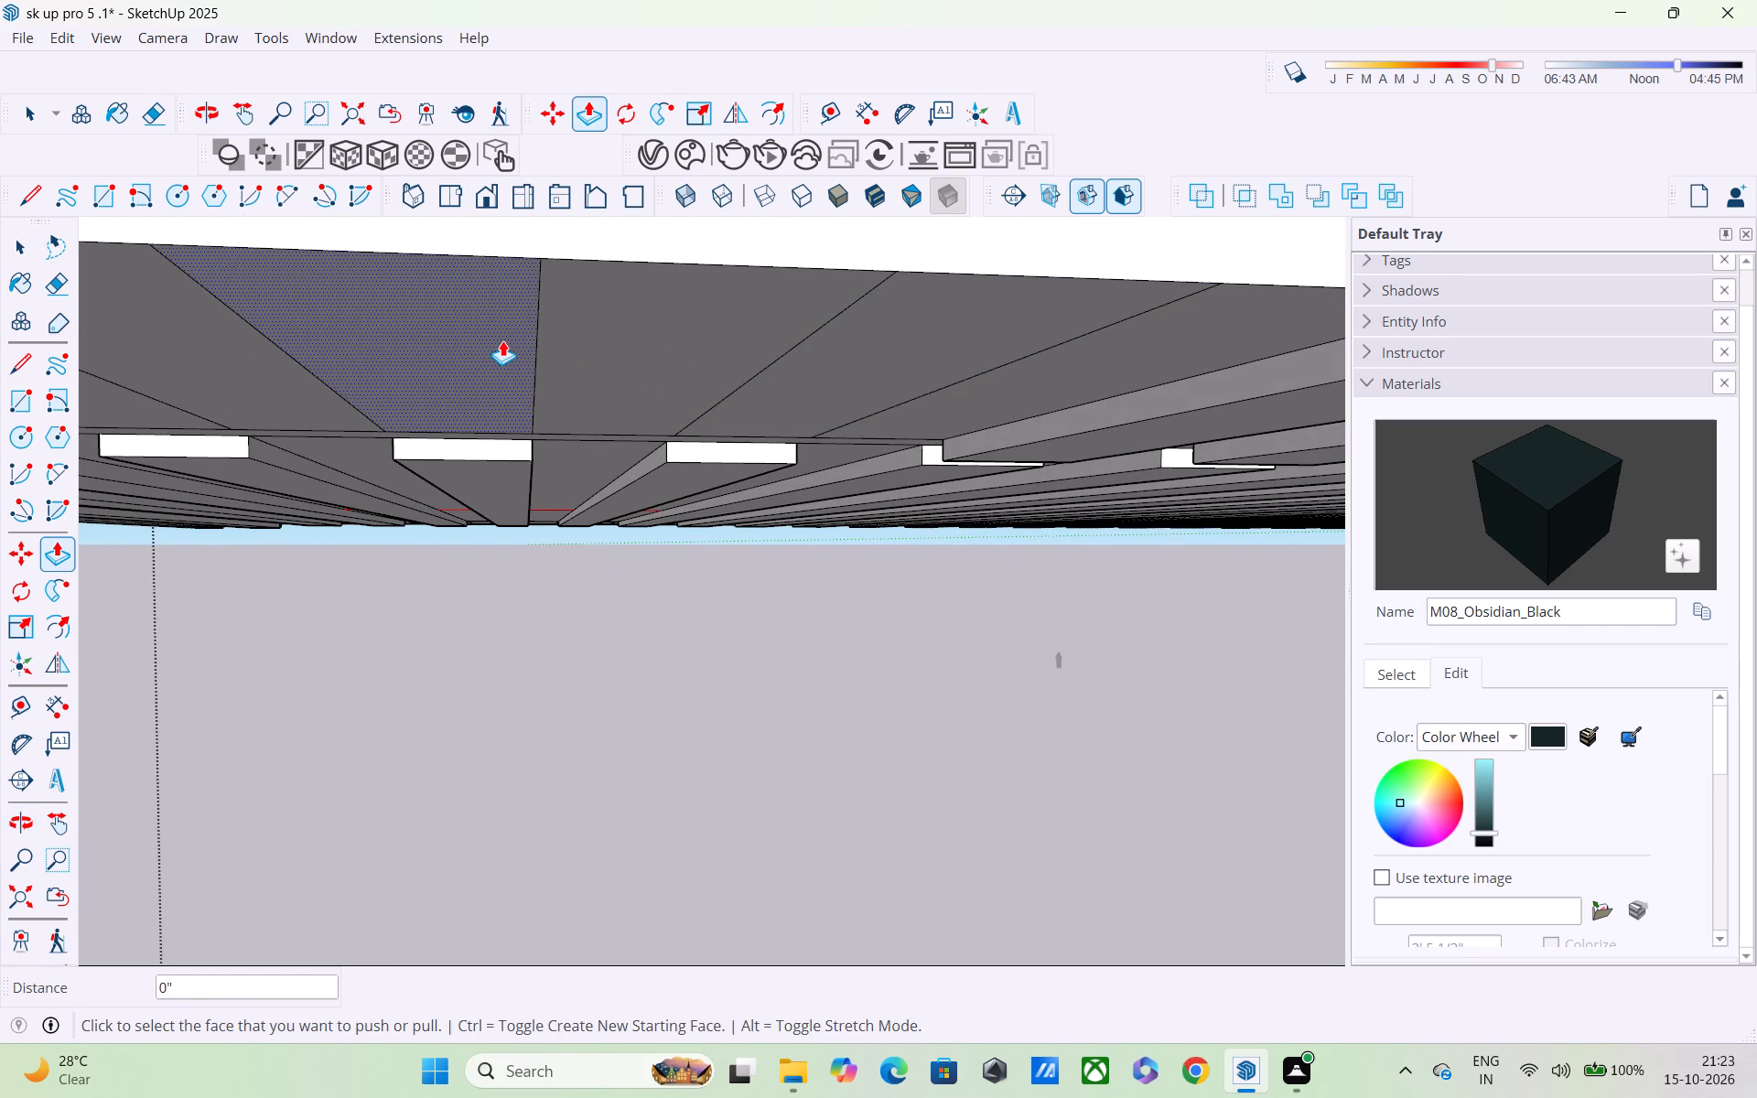
scroll(533, 370, "down", 2)
middle_click_drag(567, 400, 478, 339)
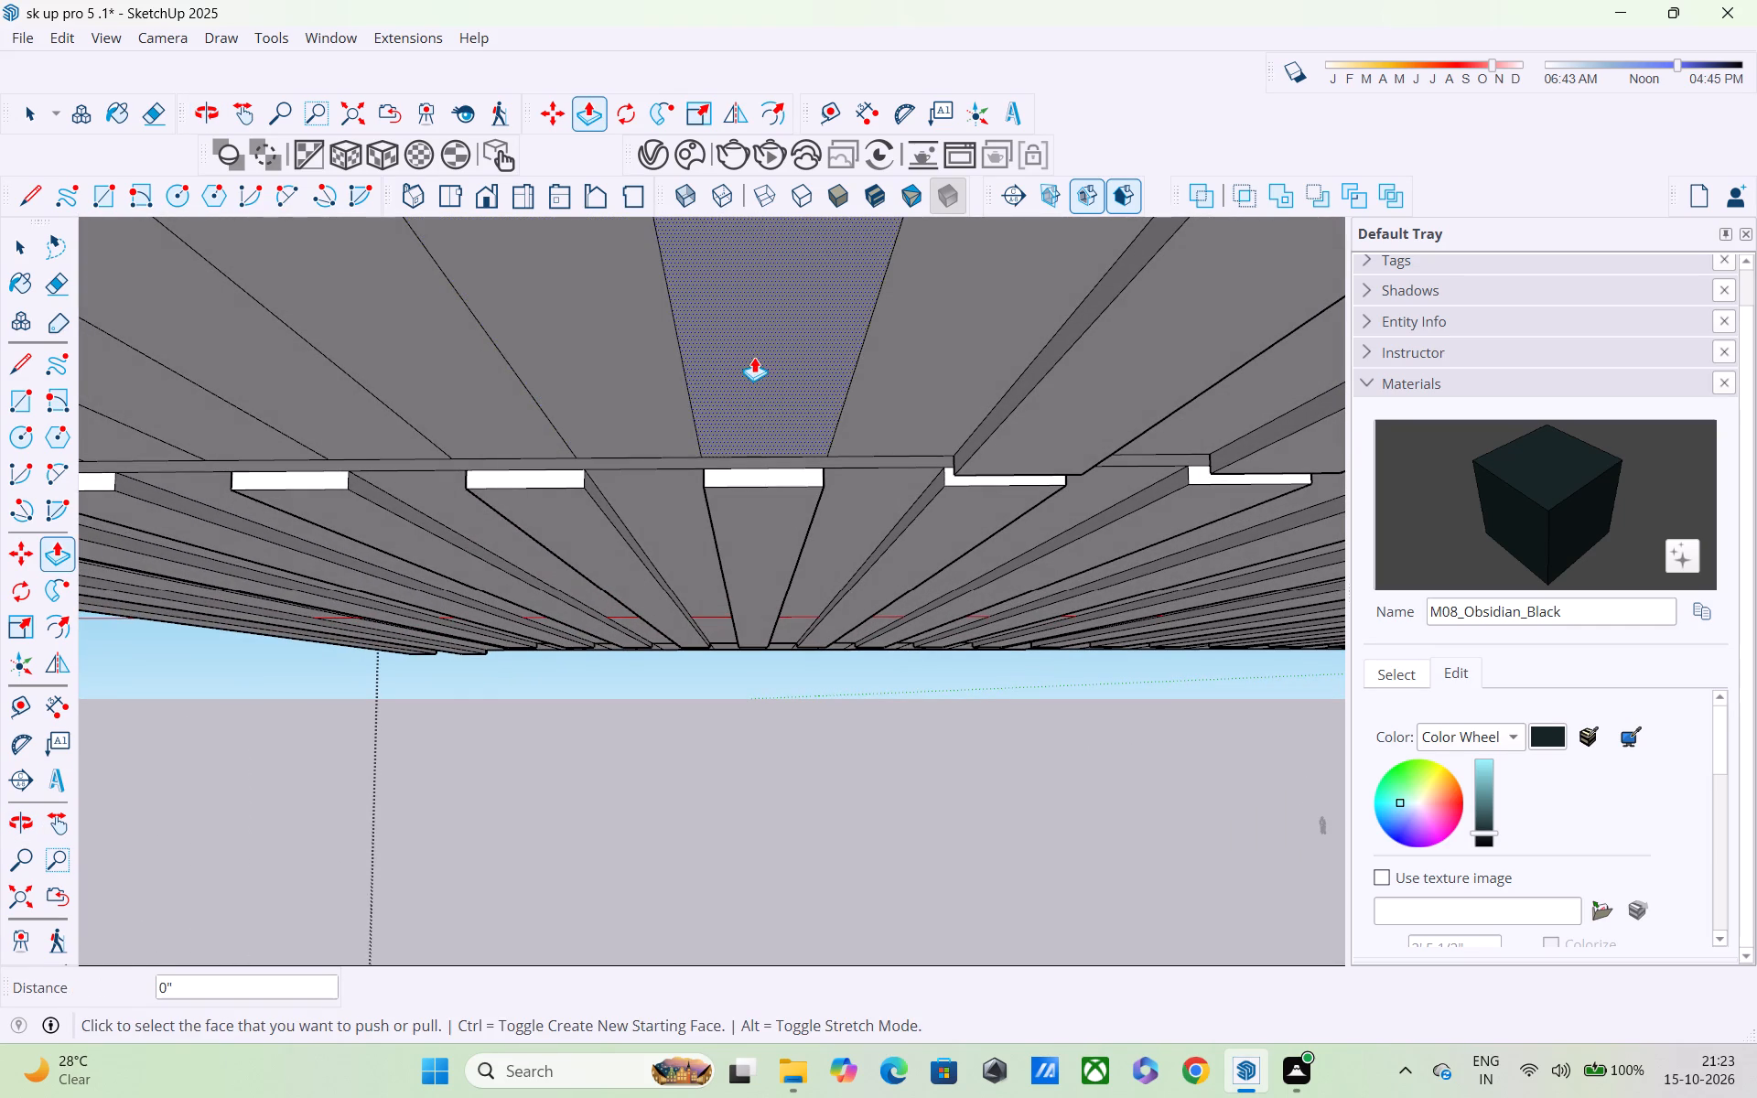
double_click(754, 357)
double_click(477, 367)
Apply the 1" Push/Pull to the last three alternate strips of that margin, up to the border's end corner.
middle_click_drag(482, 374, 1087, 351)
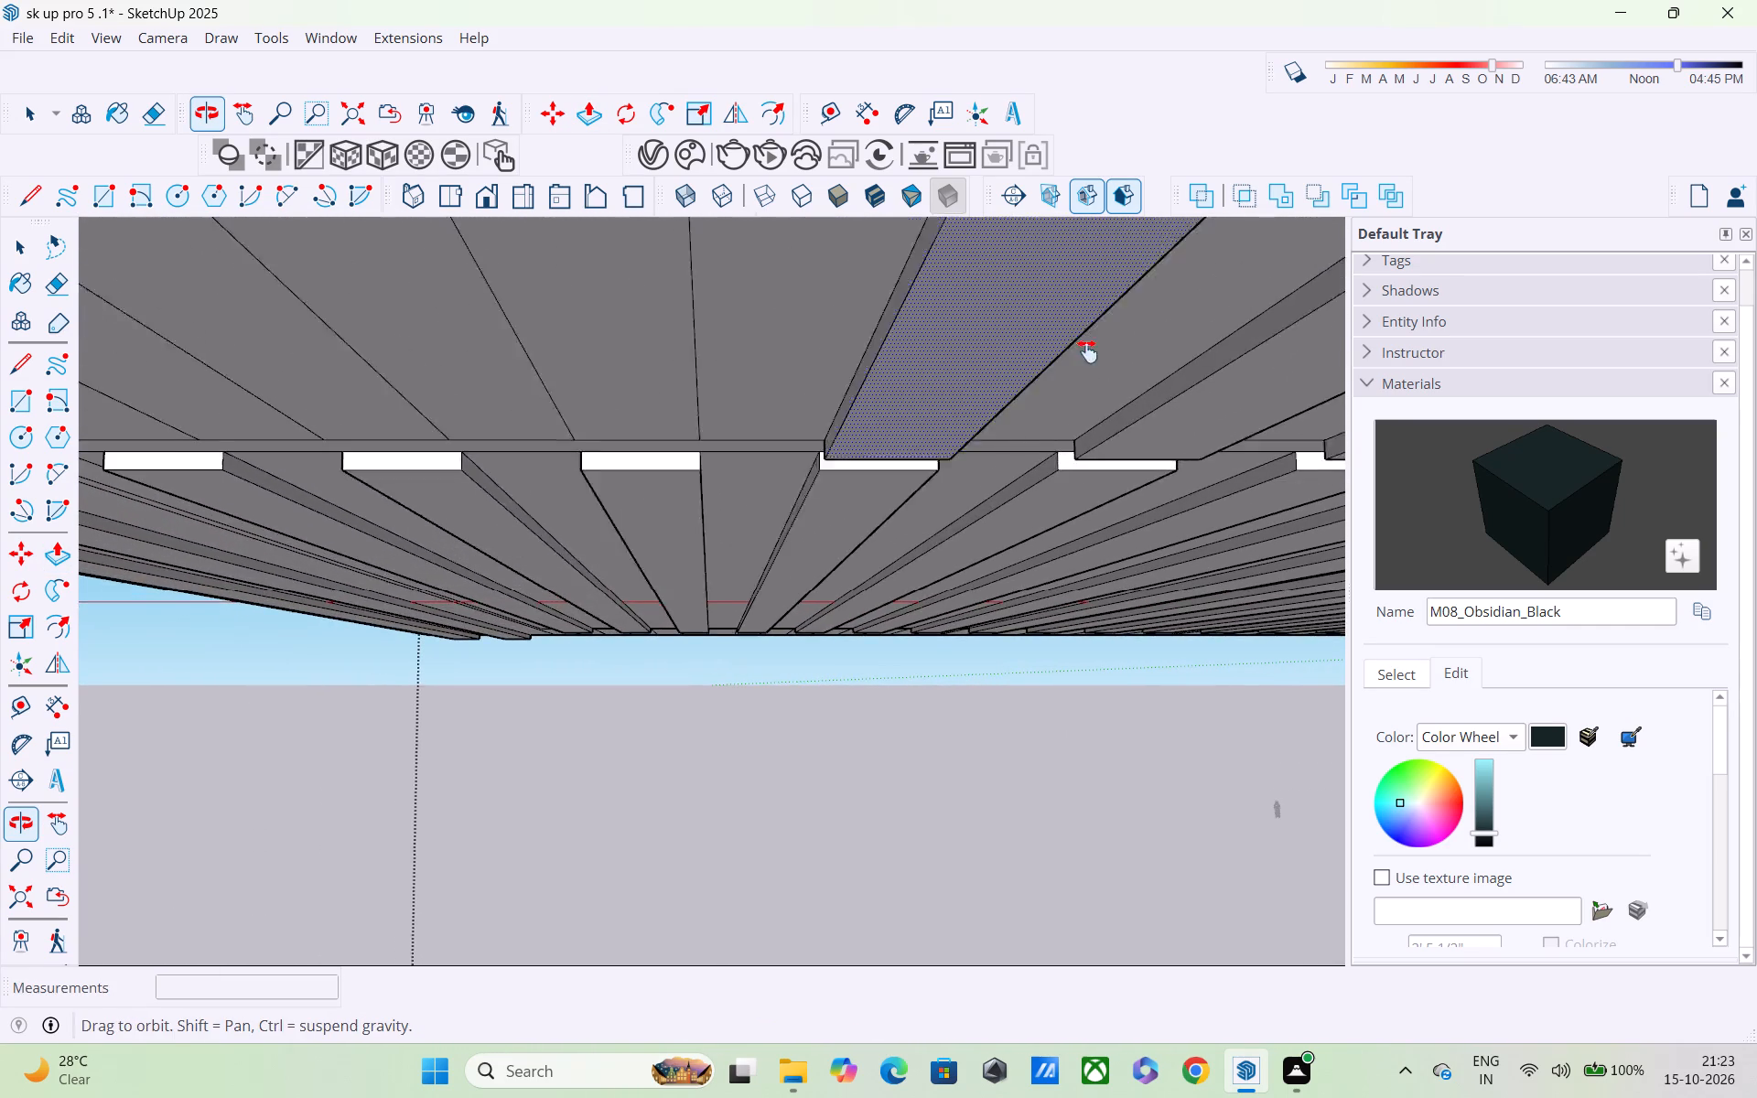
middle_click_drag(1087, 351, 1122, 343)
double_click(716, 353)
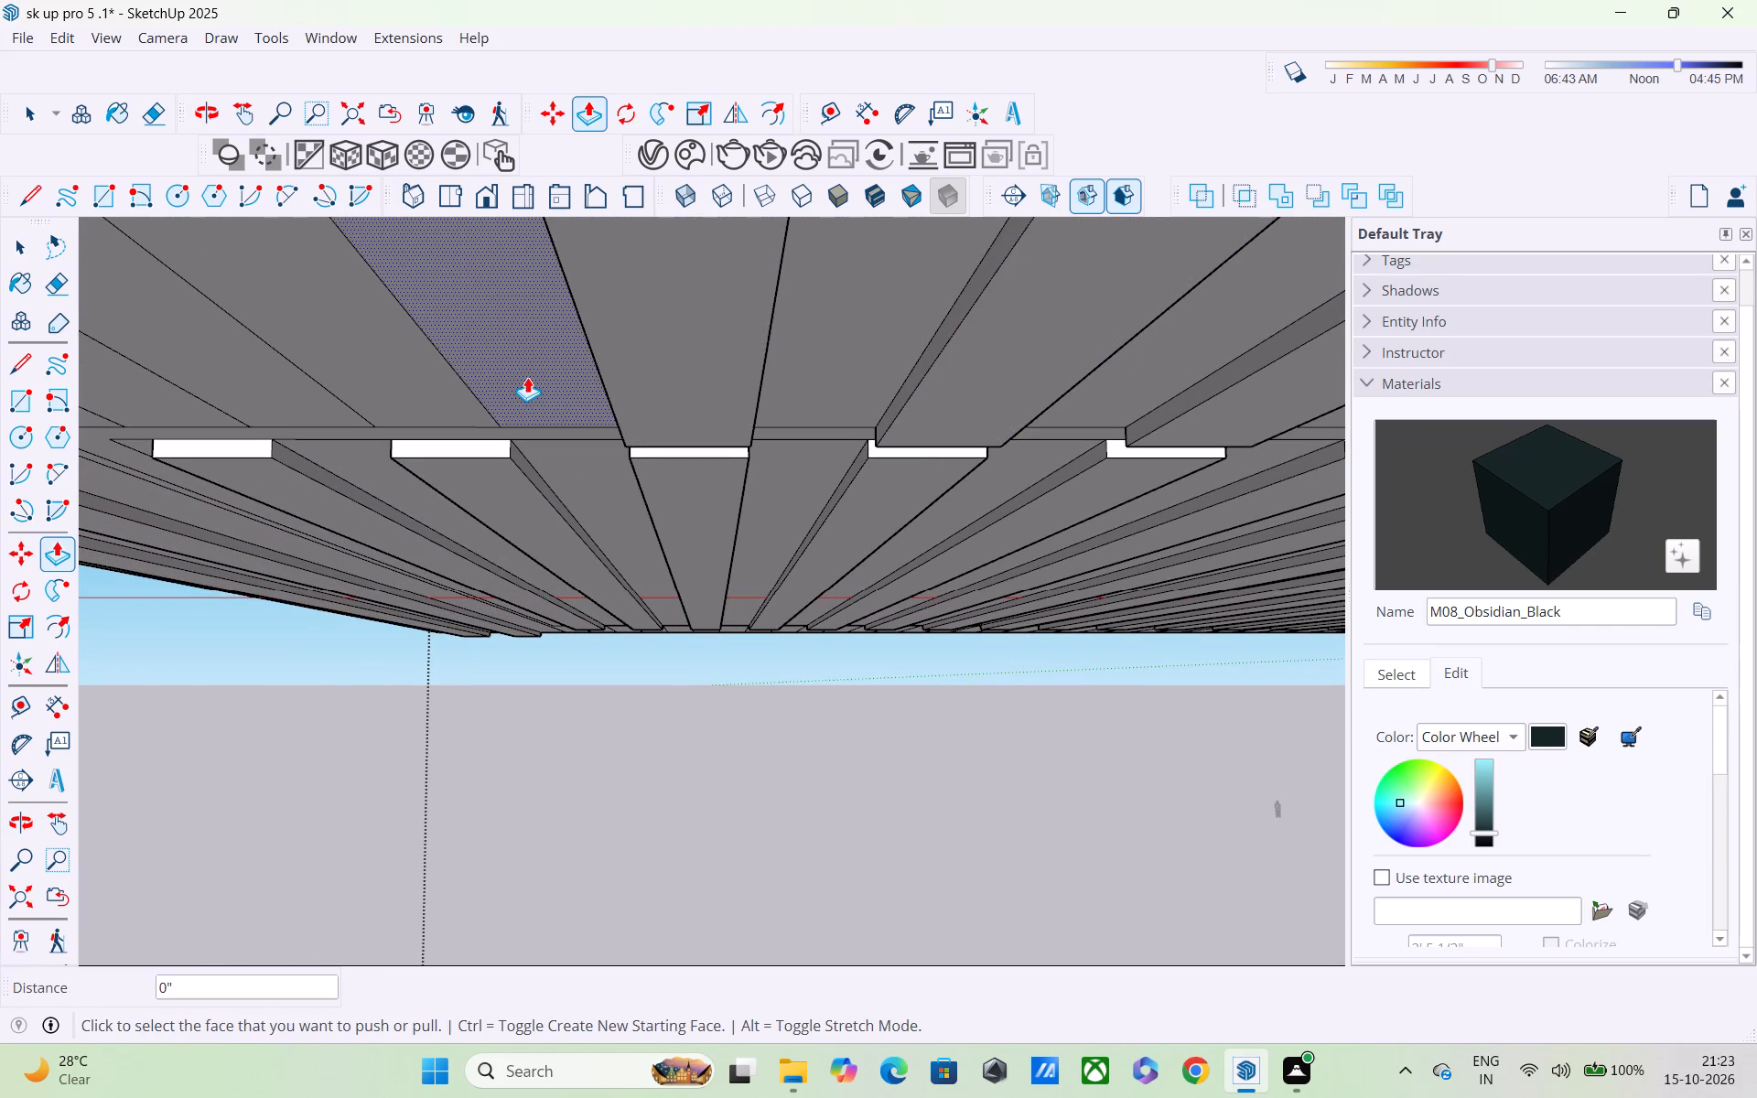
middle_click_drag(983, 397, 1320, 378, "shift")
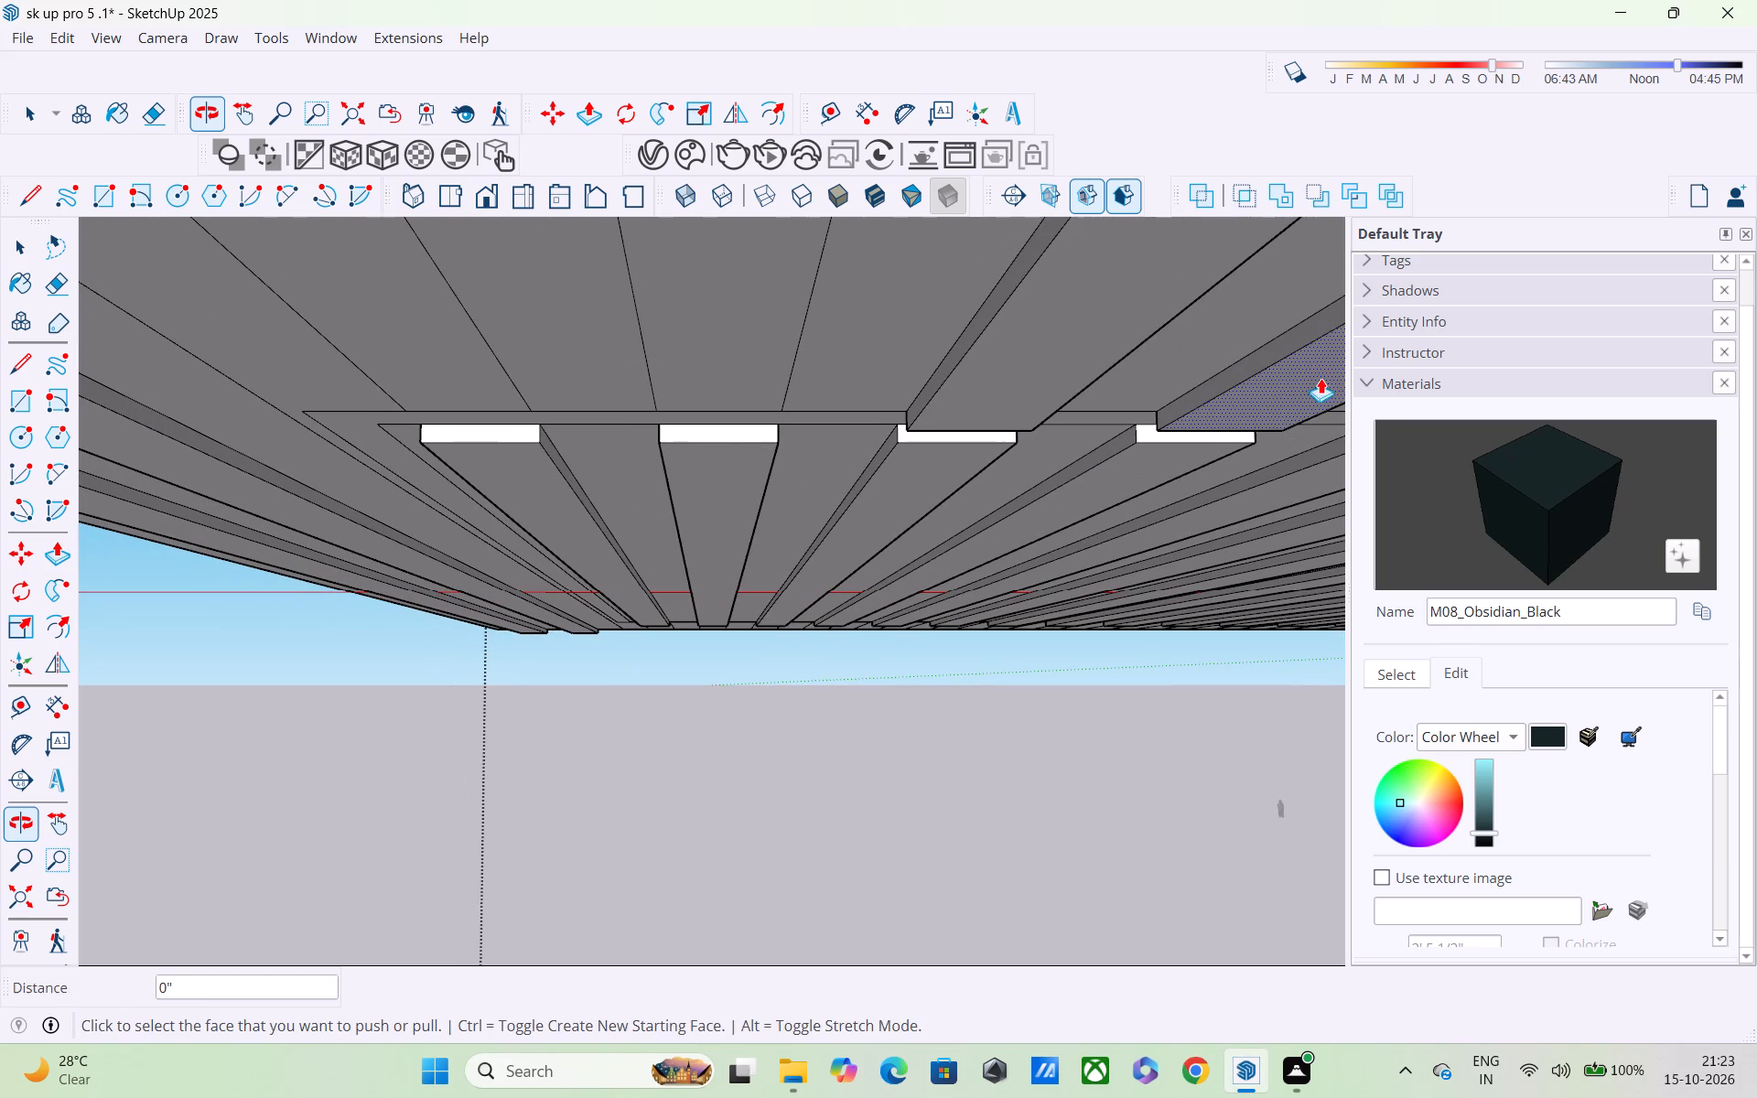
middle_click_drag(1320, 378, 1322, 378, "shift")
double_click(718, 363, "shift")
middle_click_drag(721, 360, 739, 382)
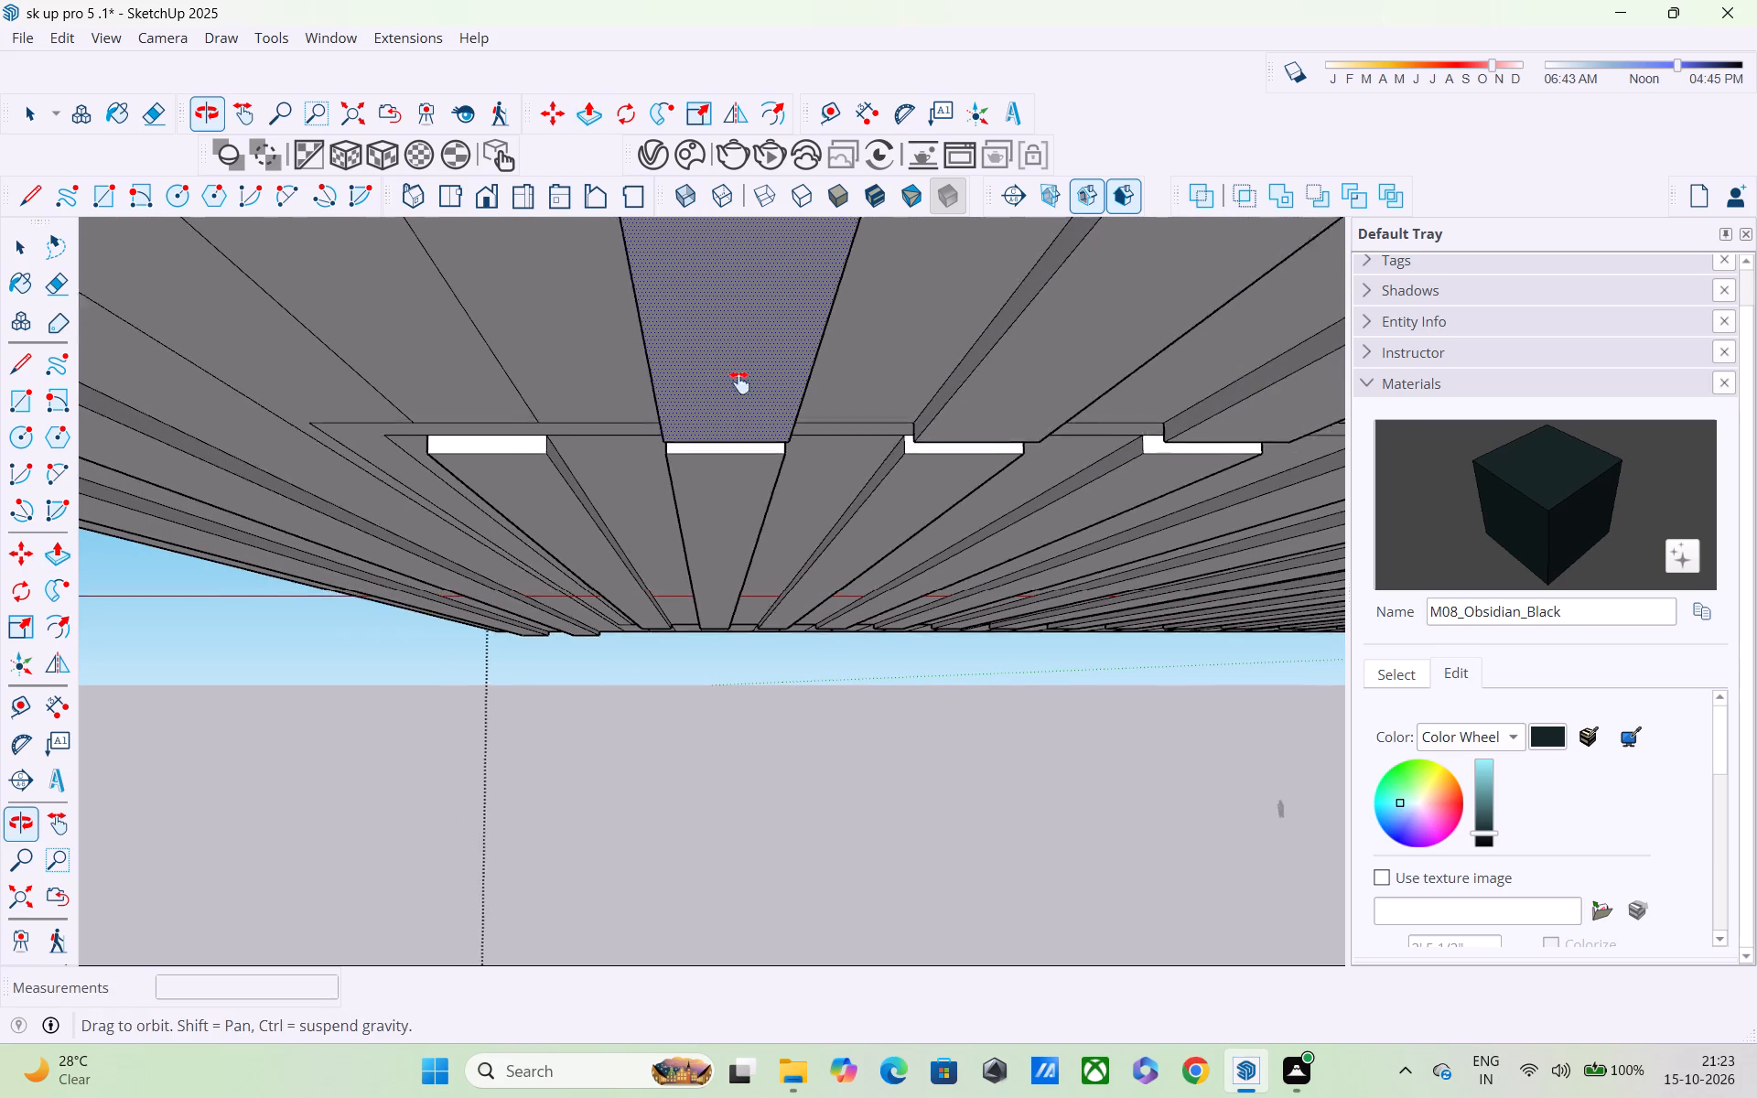
middle_click_drag(739, 382, 1107, 413)
double_click(787, 378, "shift")
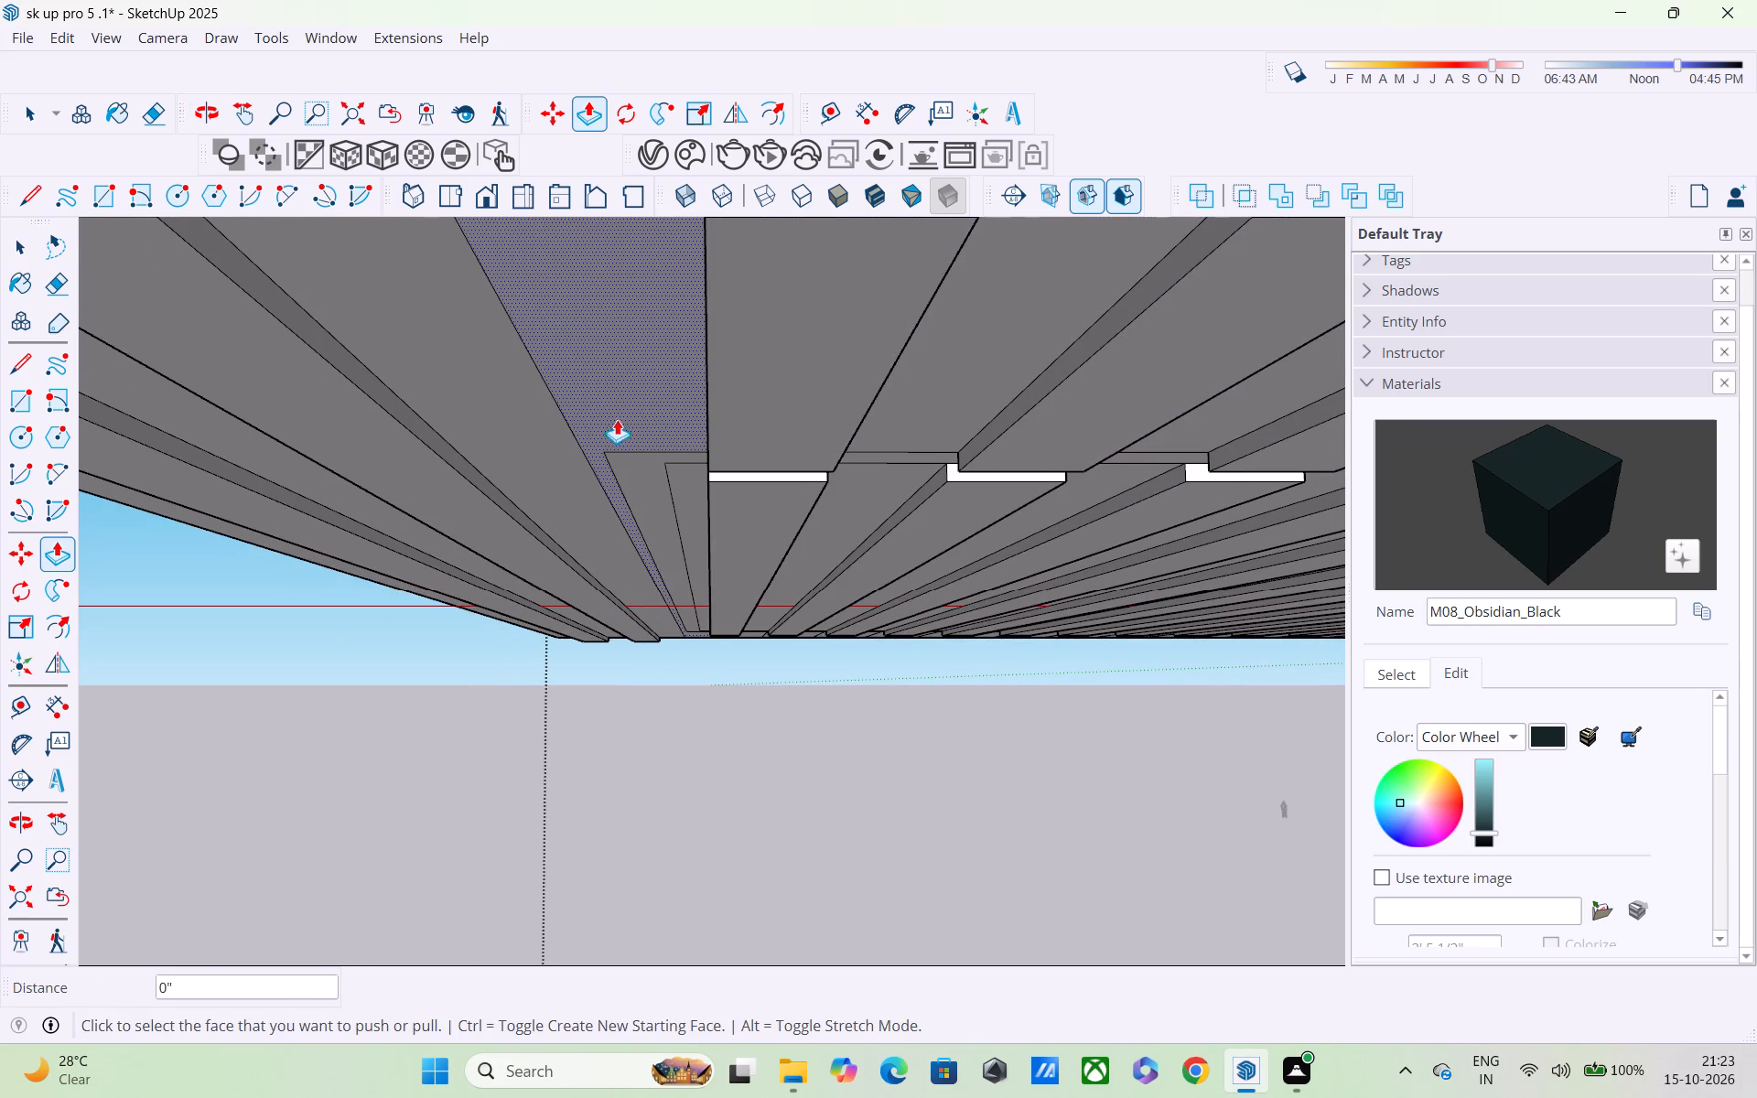
Start the 1" Push/Pull on the margin along the border's opposite long side, raising its first three alternate strips from the corner.
middle_click_drag(619, 421, 843, 439, "shift")
middle_click_drag(596, 443, 986, 449, "shift")
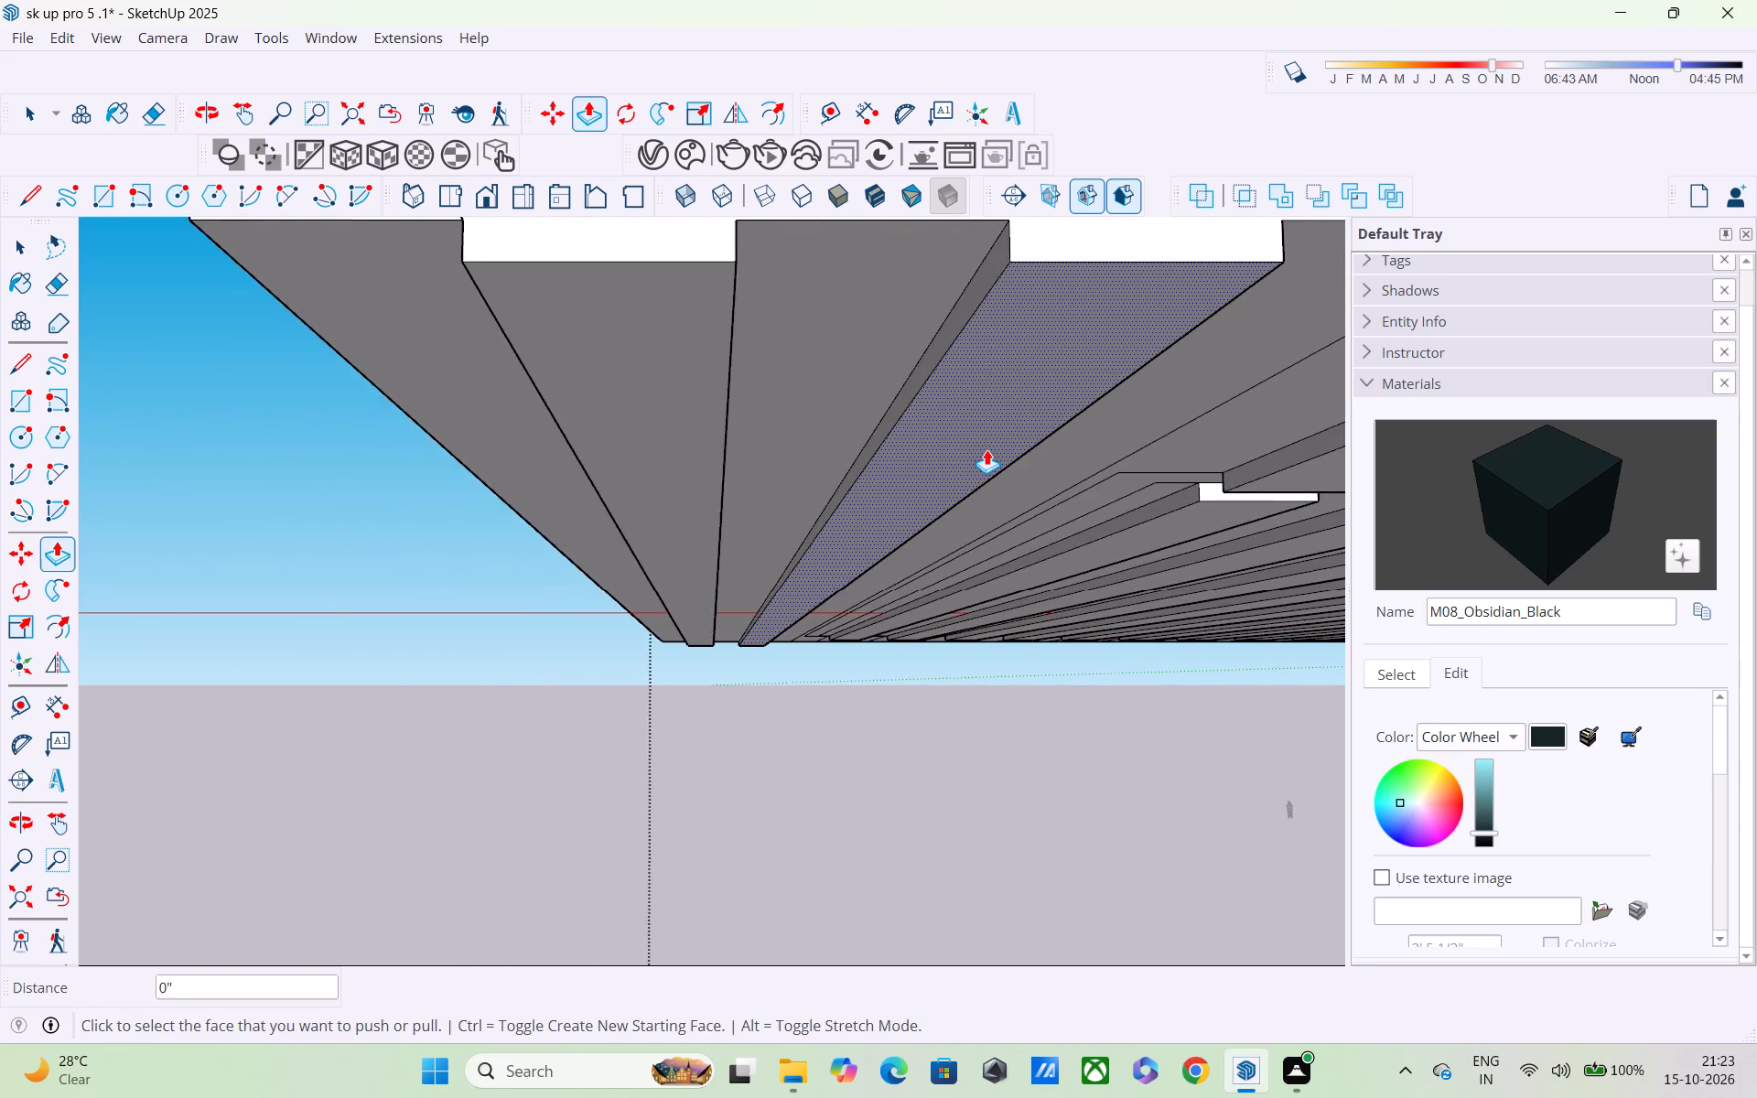
scroll(986, 449, "down", 6)
middle_click_drag(846, 427, 779, 406)
scroll(779, 406, "down", 1)
scroll(779, 406, "up", 1)
scroll(777, 409, "down", 4)
middle_click_drag(975, 560, 713, 412)
scroll(713, 413, "down", 5)
middle_click_drag(850, 460, 576, 454)
scroll(752, 460, "up", 3)
middle_click_drag(773, 493, 755, 361)
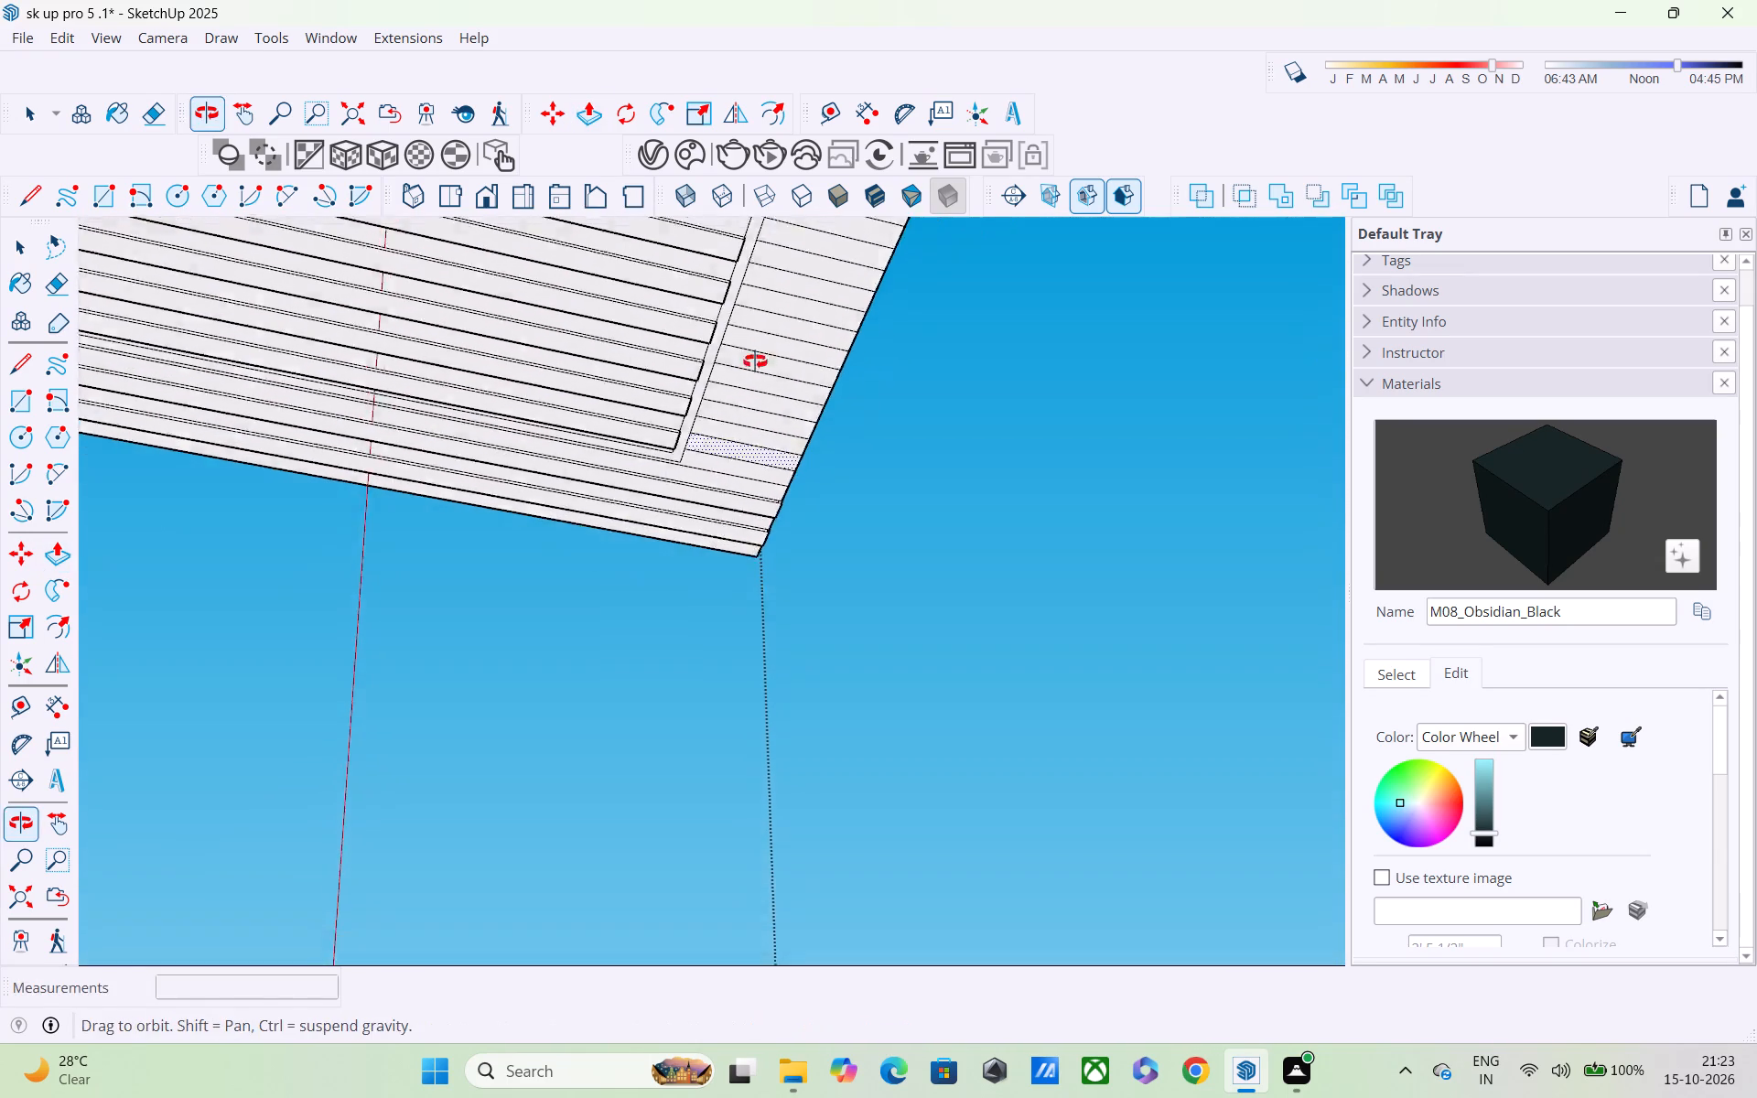
middle_click_drag(755, 361, 748, 337)
scroll(748, 337, "up", 5)
middle_click_drag(726, 479, 717, 312)
scroll(717, 312, "up", 1)
scroll(722, 432, "up", 3)
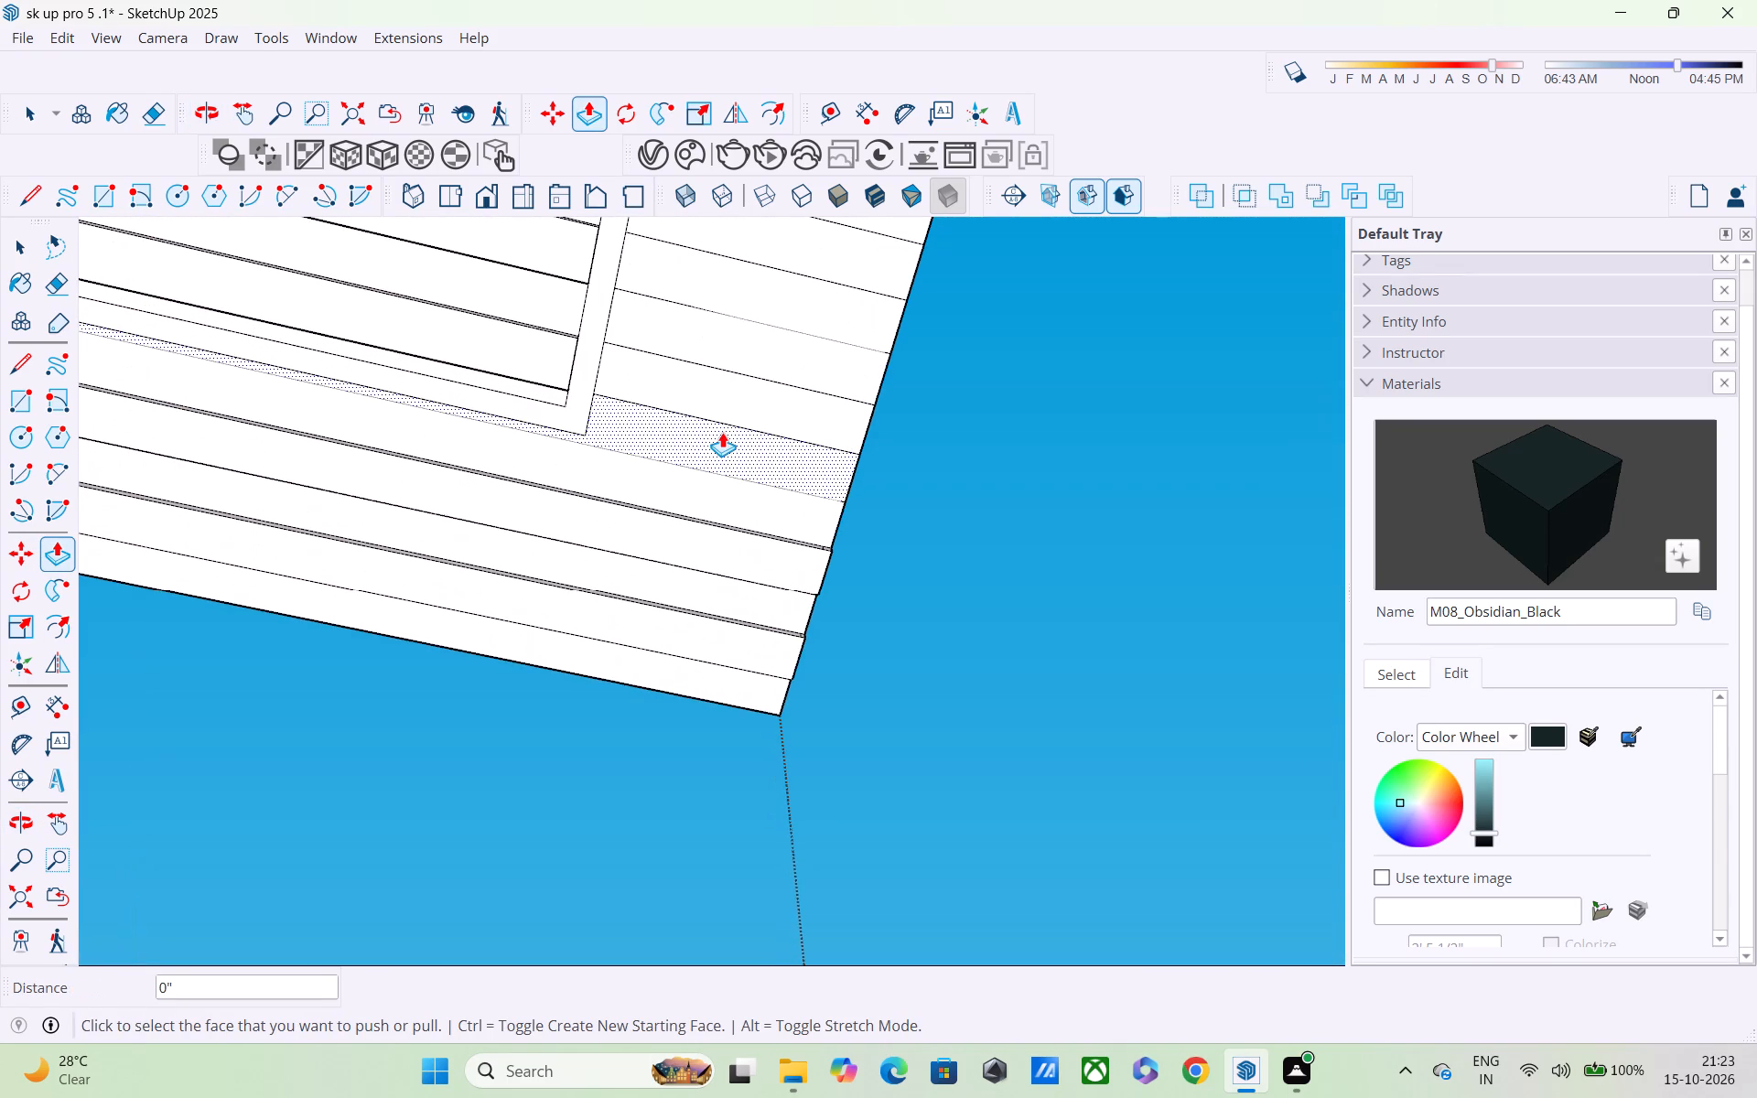
double_click(772, 404)
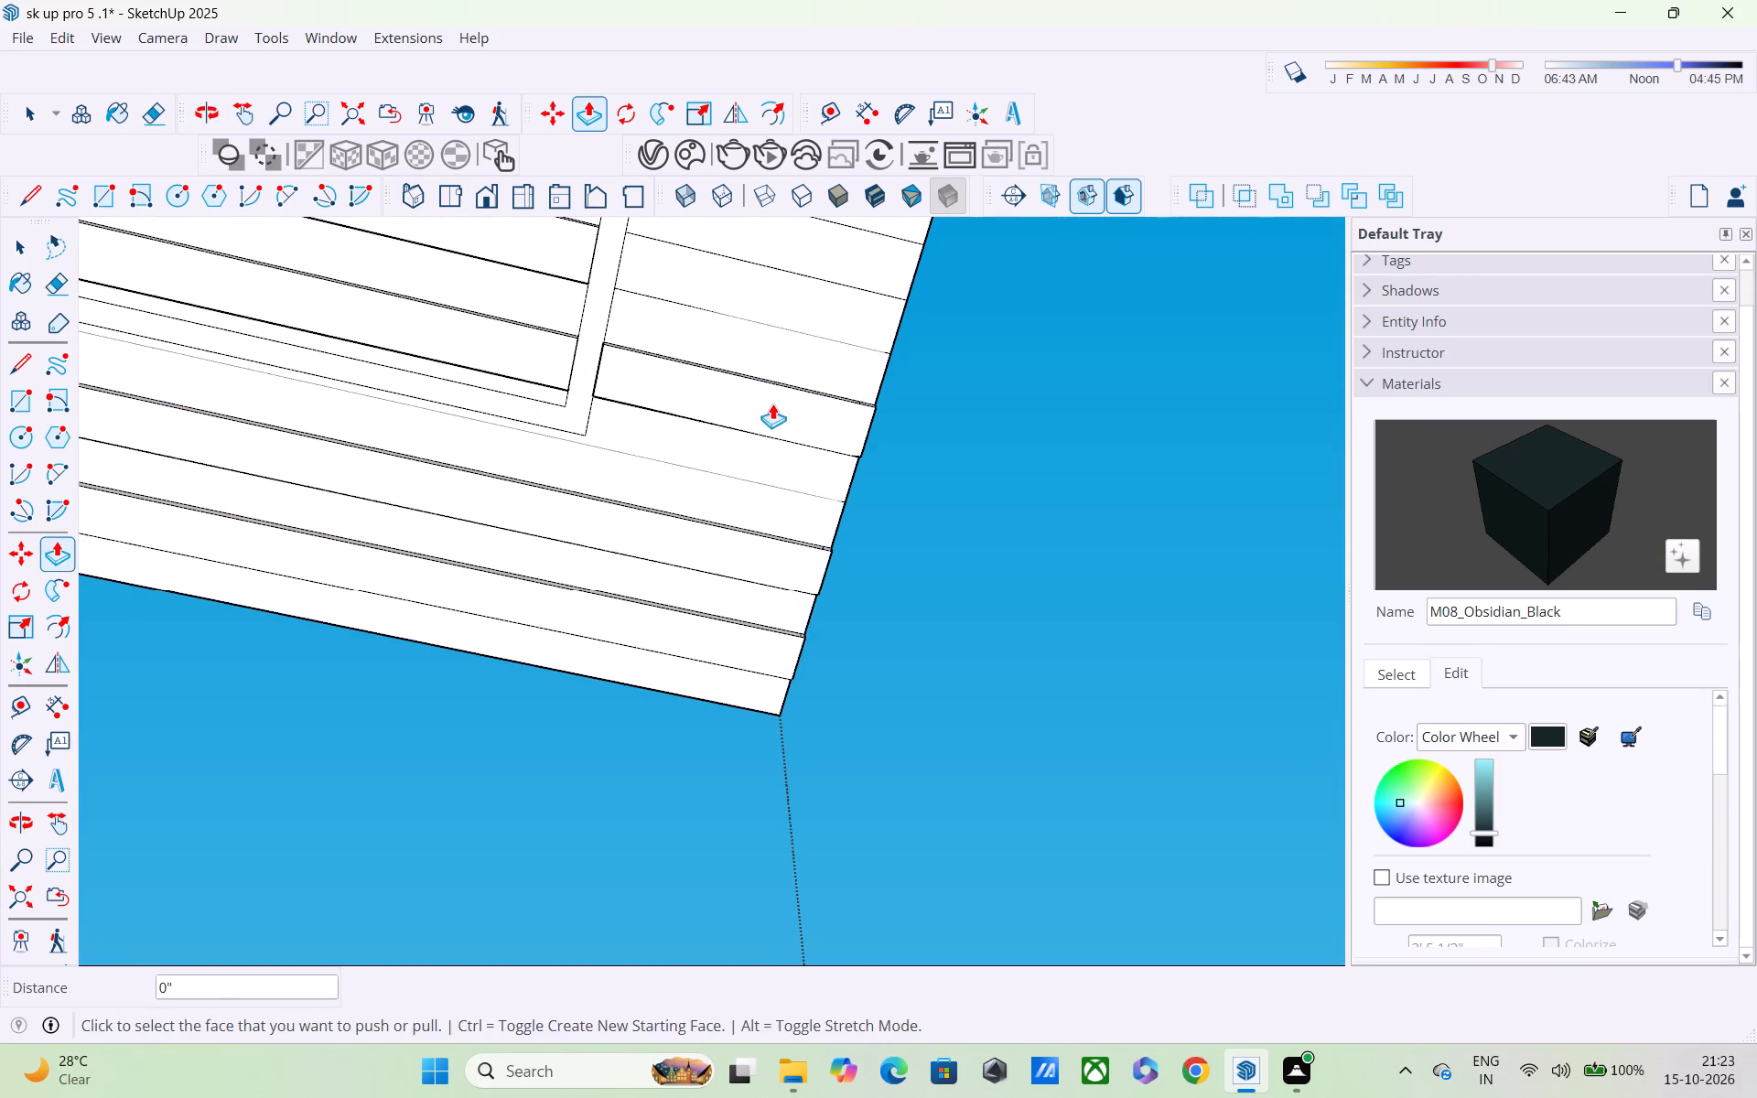
middle_click_drag(795, 375, 810, 490, "shift")
scroll(810, 490, "up", 1, "shift")
double_click(819, 417)
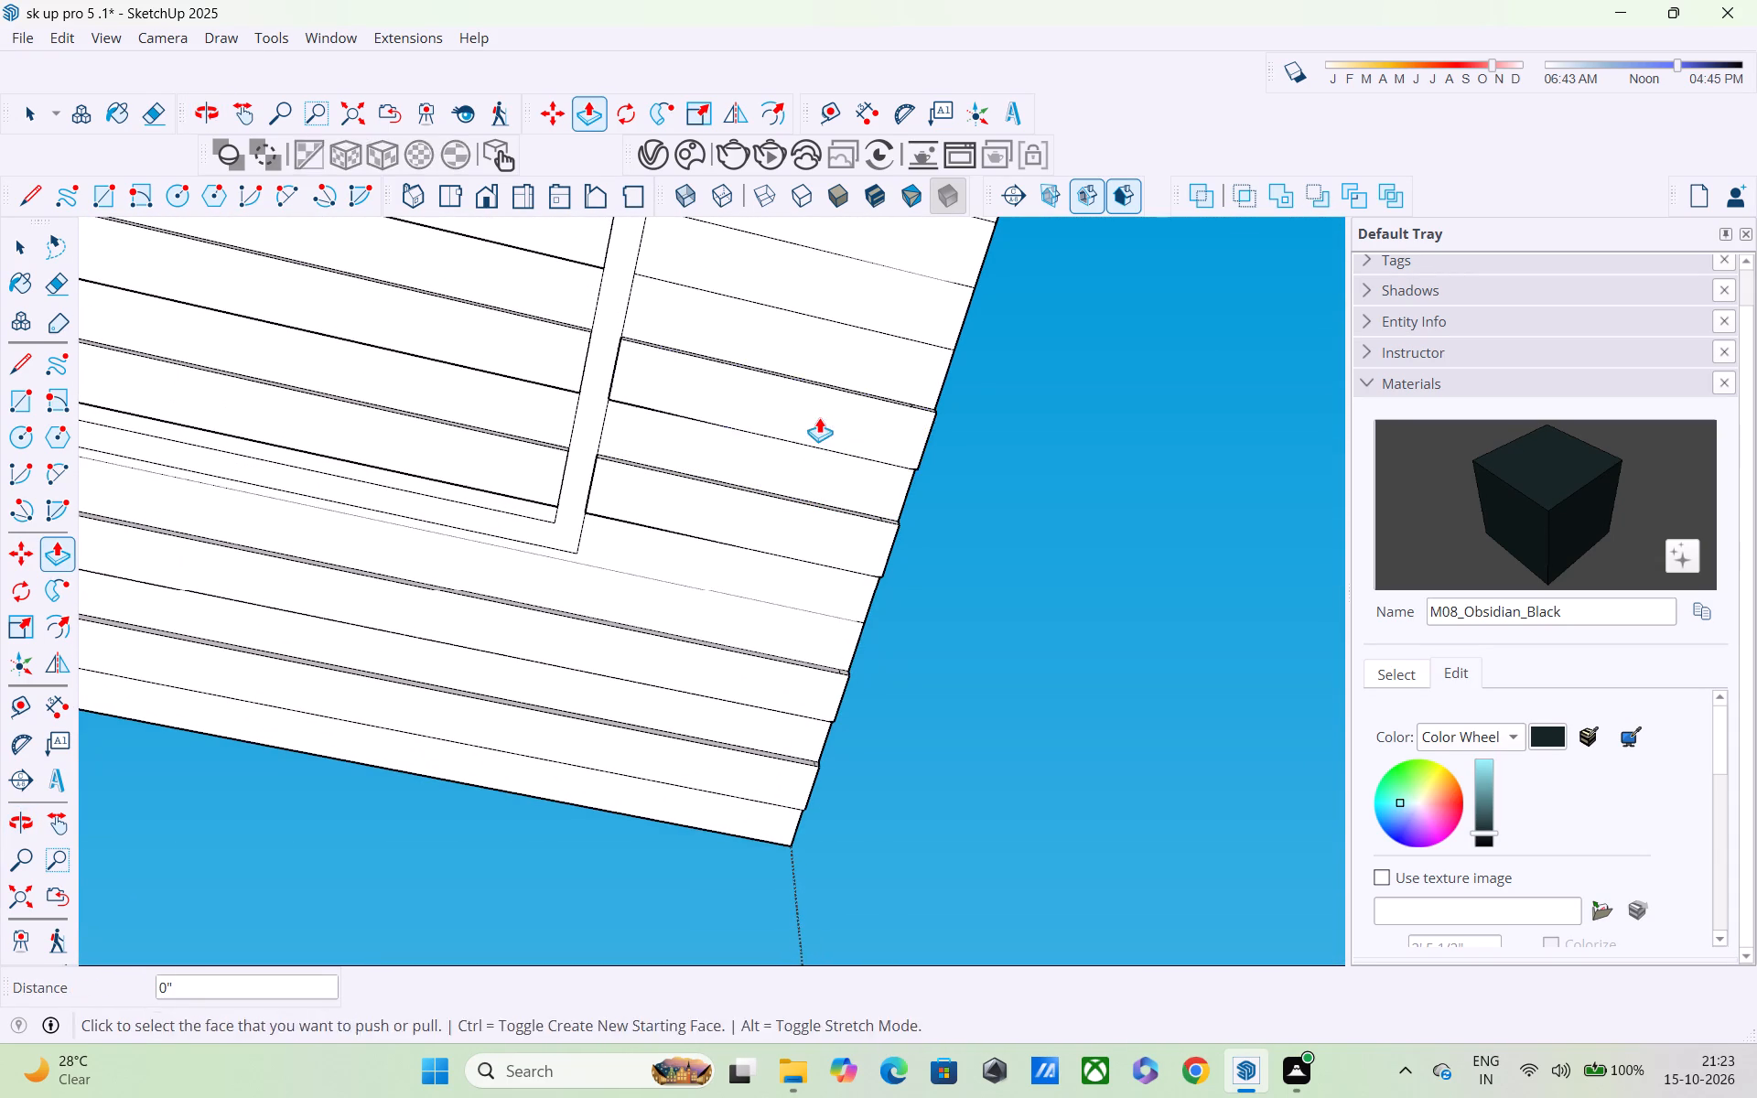
middle_click_drag(823, 421, 834, 543)
double_click(846, 389)
Continue the 1" Push/Pull on the next four alternate strips of the opposite margin, working away from the corner.
middle_click_drag(848, 383, 857, 622)
double_click(877, 515, "shift")
middle_click_drag(877, 515, 883, 685, "shift")
double_click(890, 566, "shift")
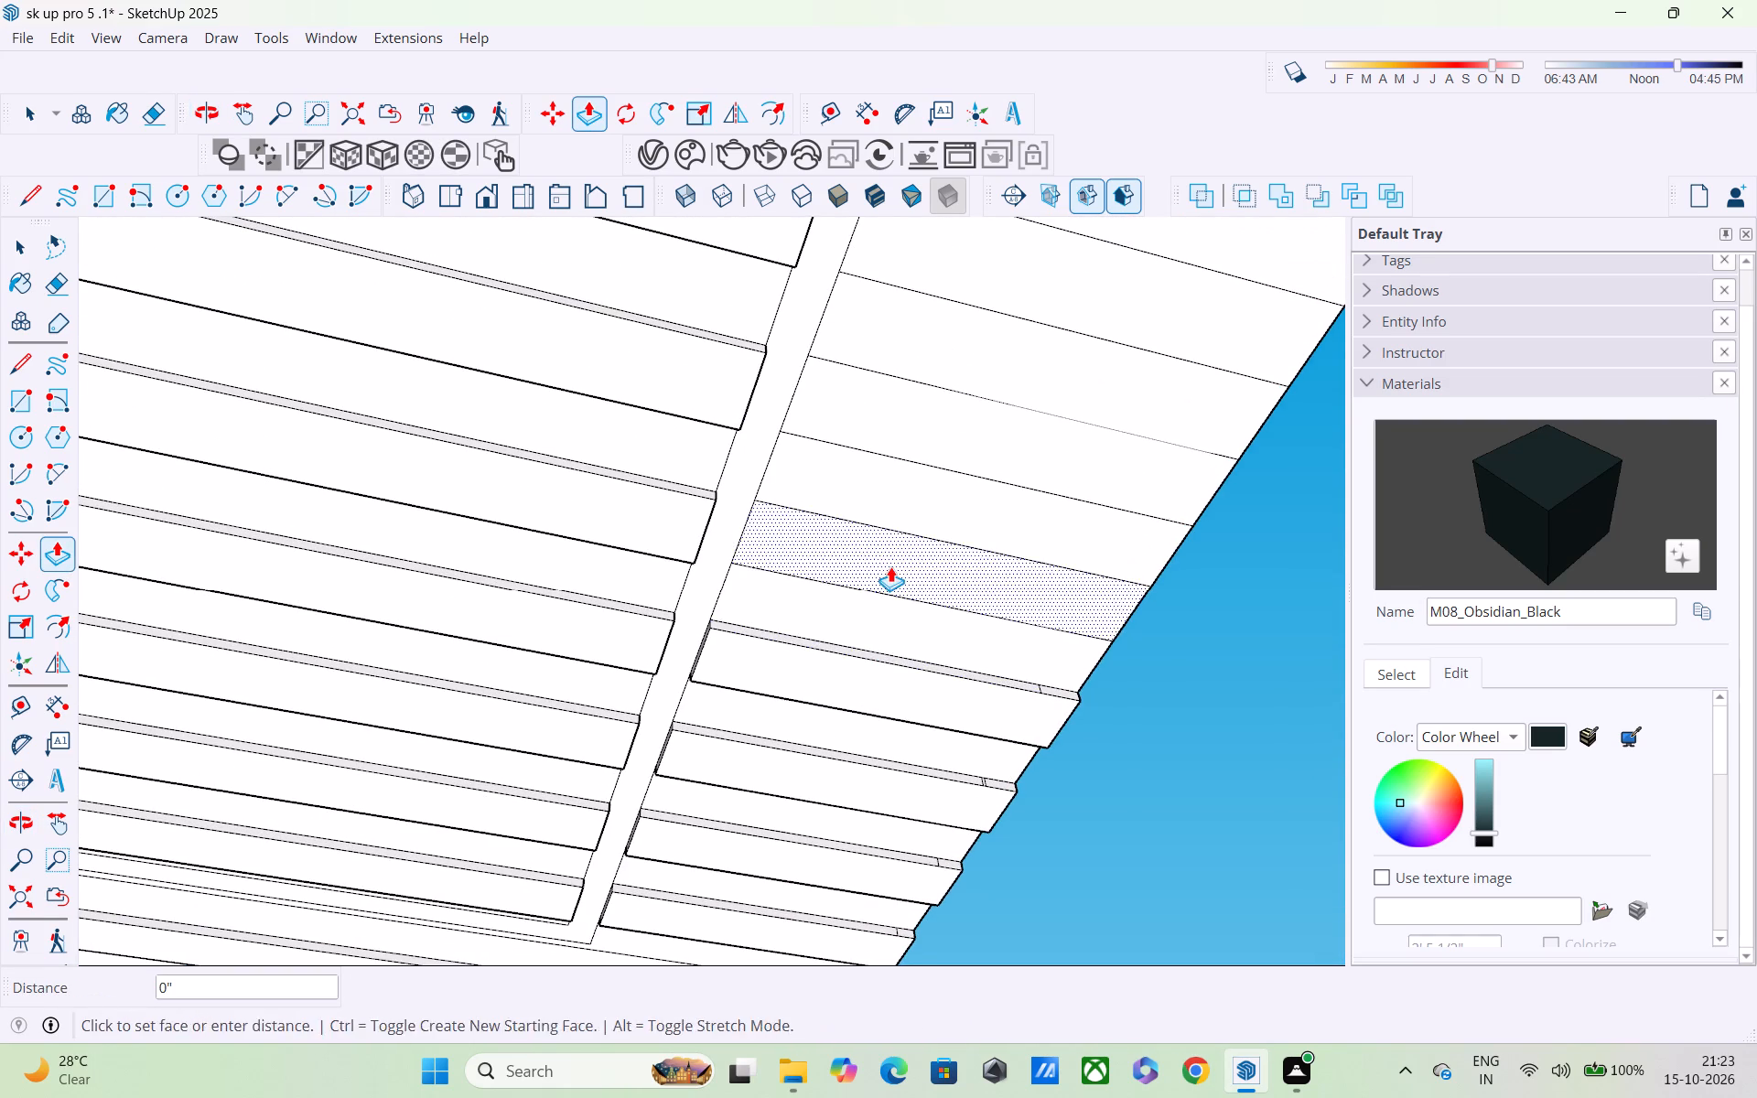
middle_click_drag(898, 569, 904, 766, "shift")
double_click(924, 634, "shift")
middle_click_drag(929, 630, 933, 687, "shift")
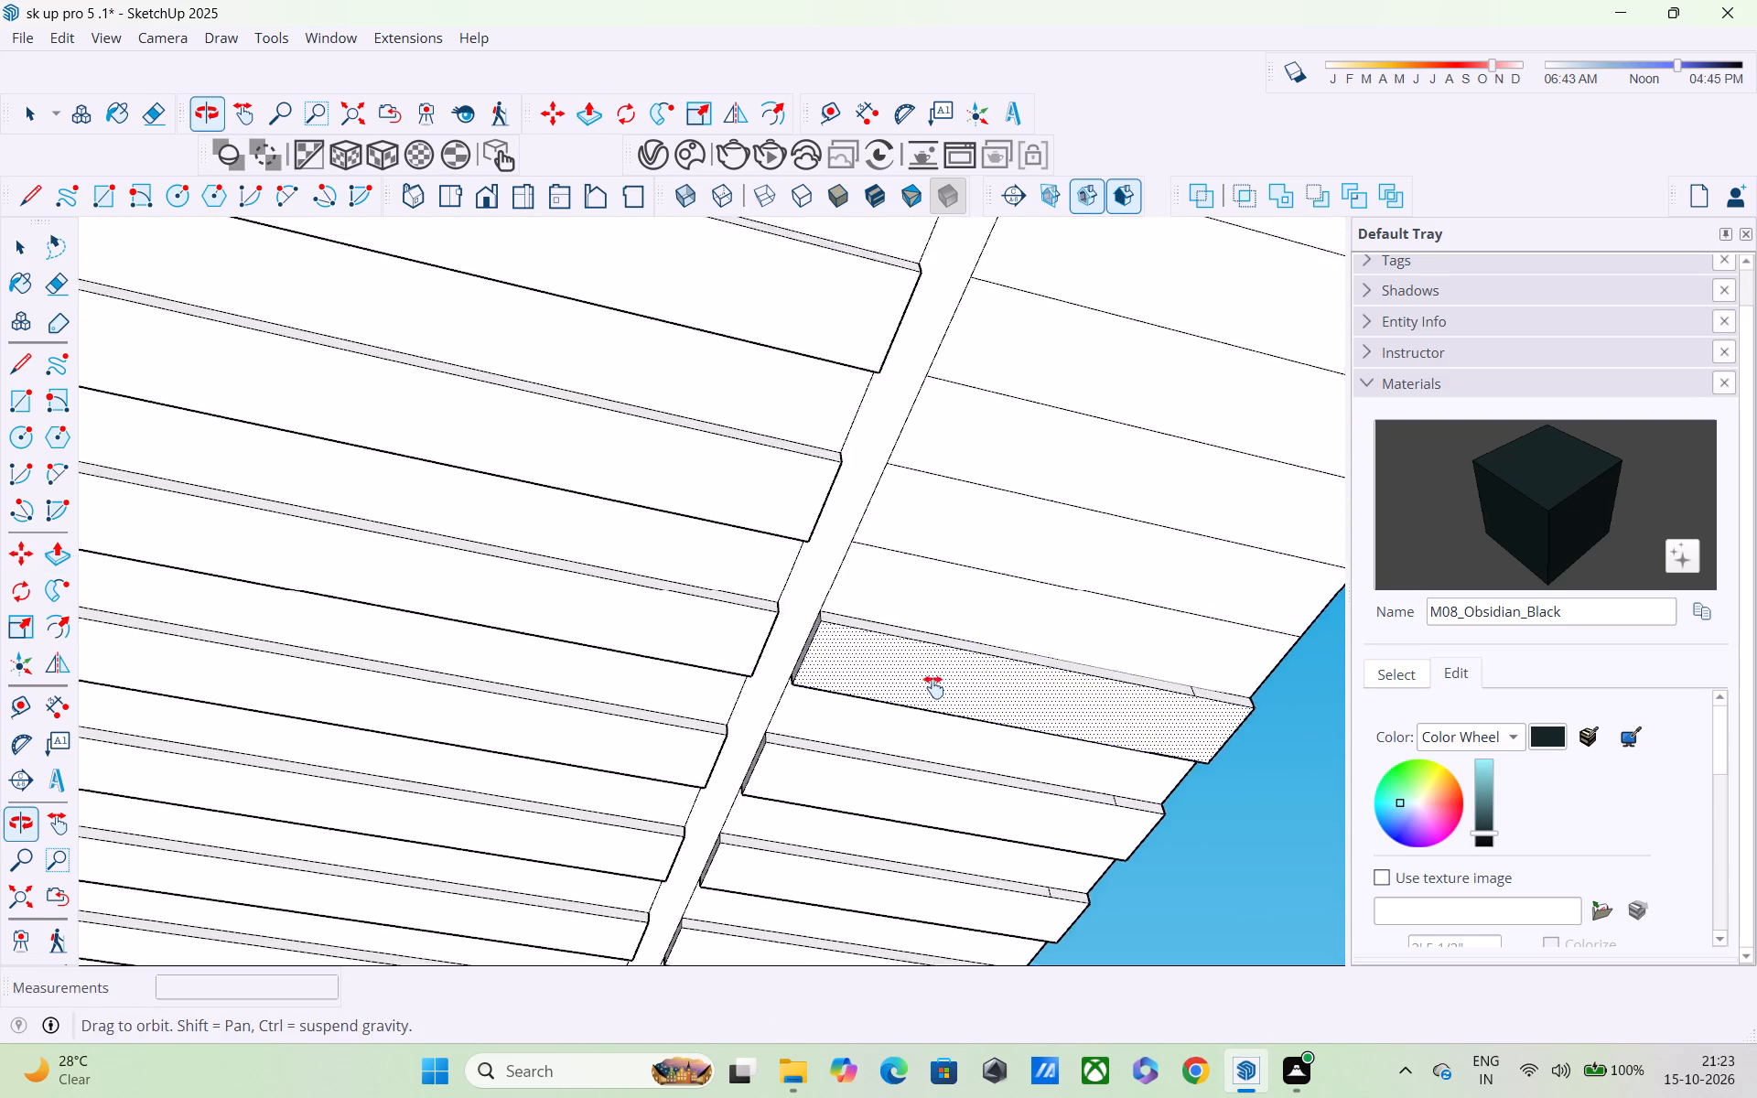
middle_click_drag(933, 687, 934, 758, "shift")
double_click(1006, 630, "shift")
Extend the 1" slats to the following four alternate strips along the opposite margin.
middle_click_drag(1007, 630, 924, 816, "shift")
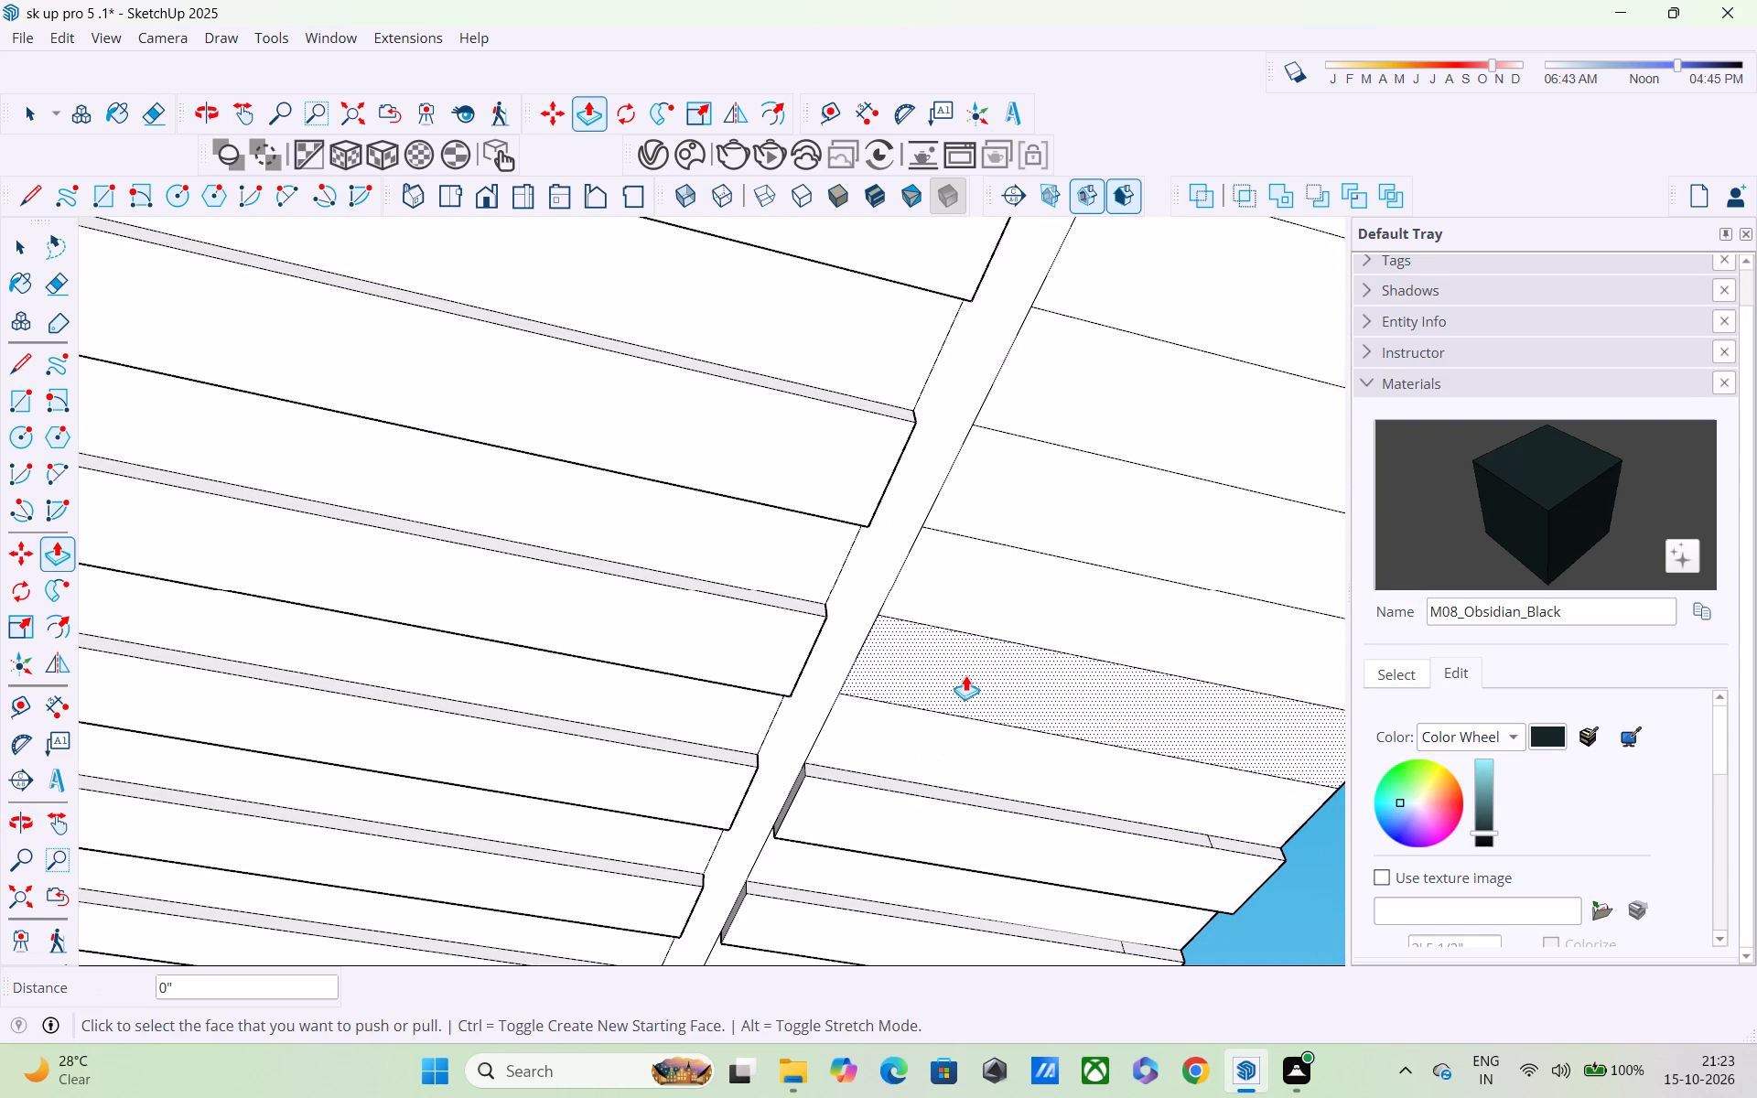
double_click(975, 663, "shift")
middle_click_drag(974, 671, 677, 804, "shift")
double_click(747, 637, "shift")
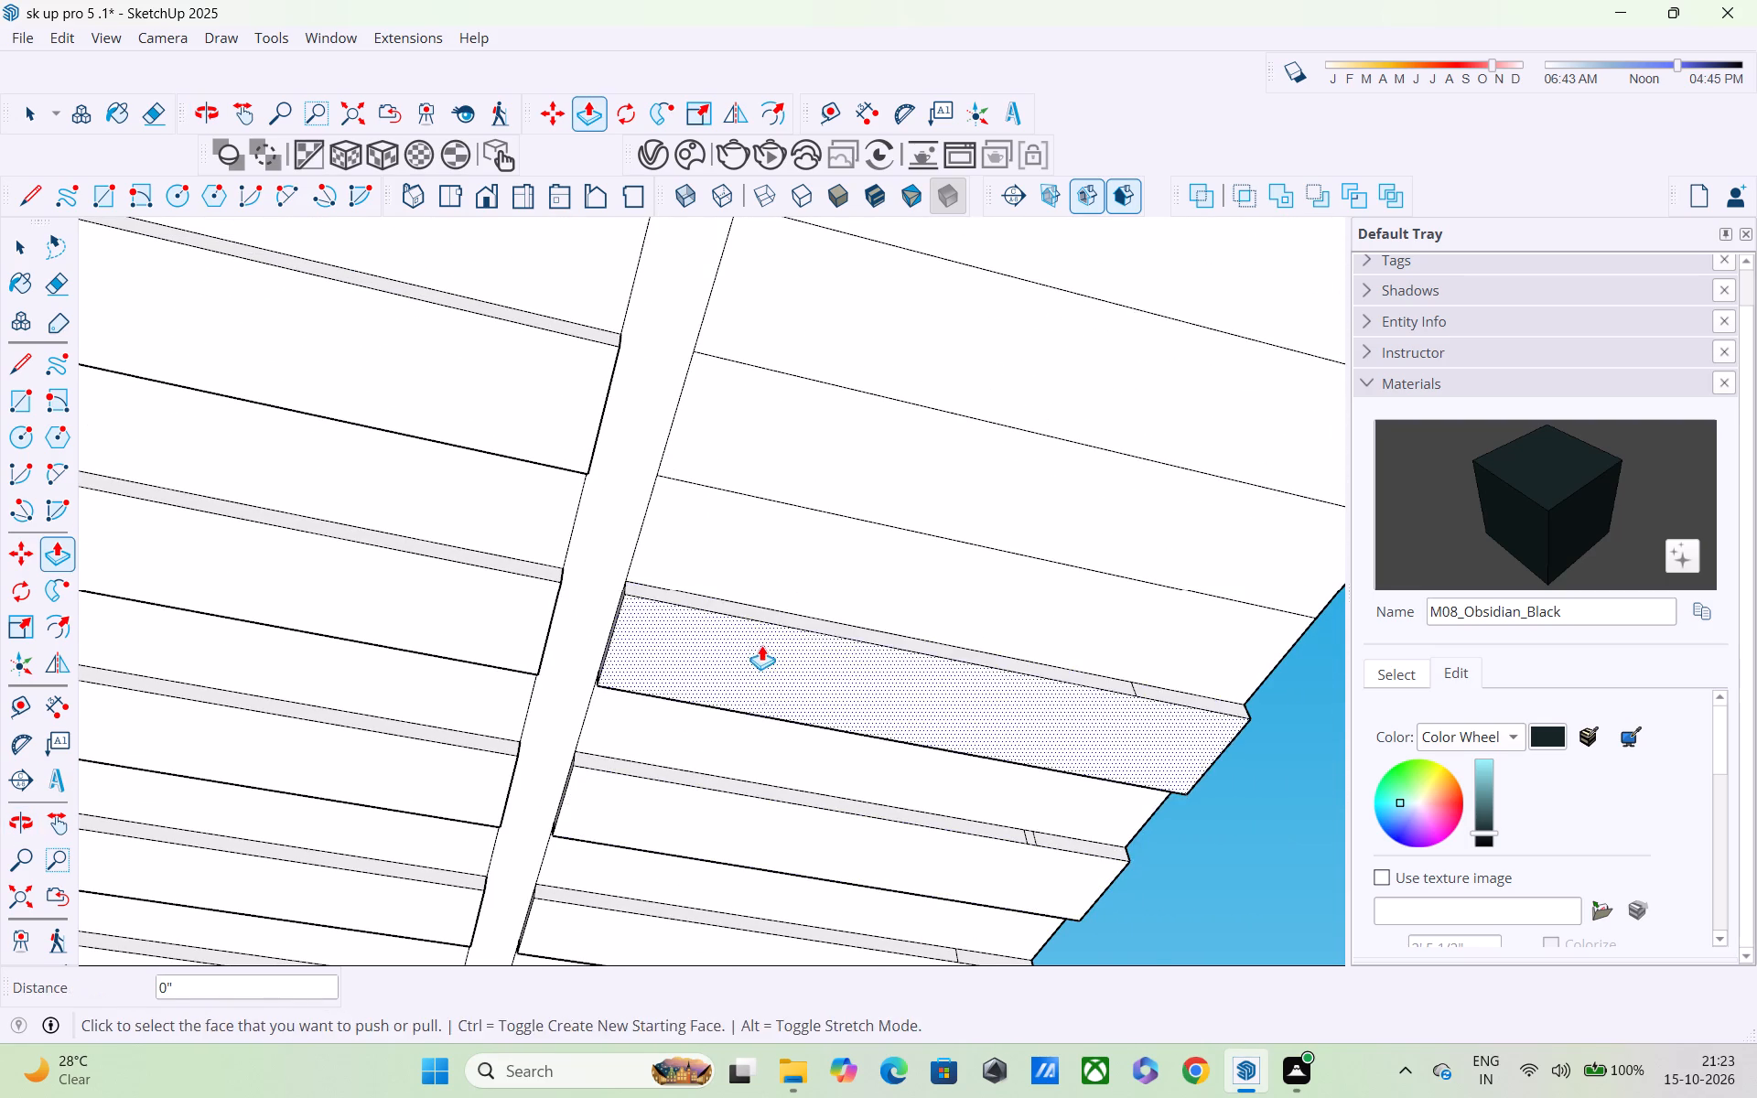
middle_click_drag(761, 656, 705, 857, "shift")
double_click(792, 658, "shift")
middle_click_drag(793, 669, 774, 889, "shift")
double_click(830, 684, "shift")
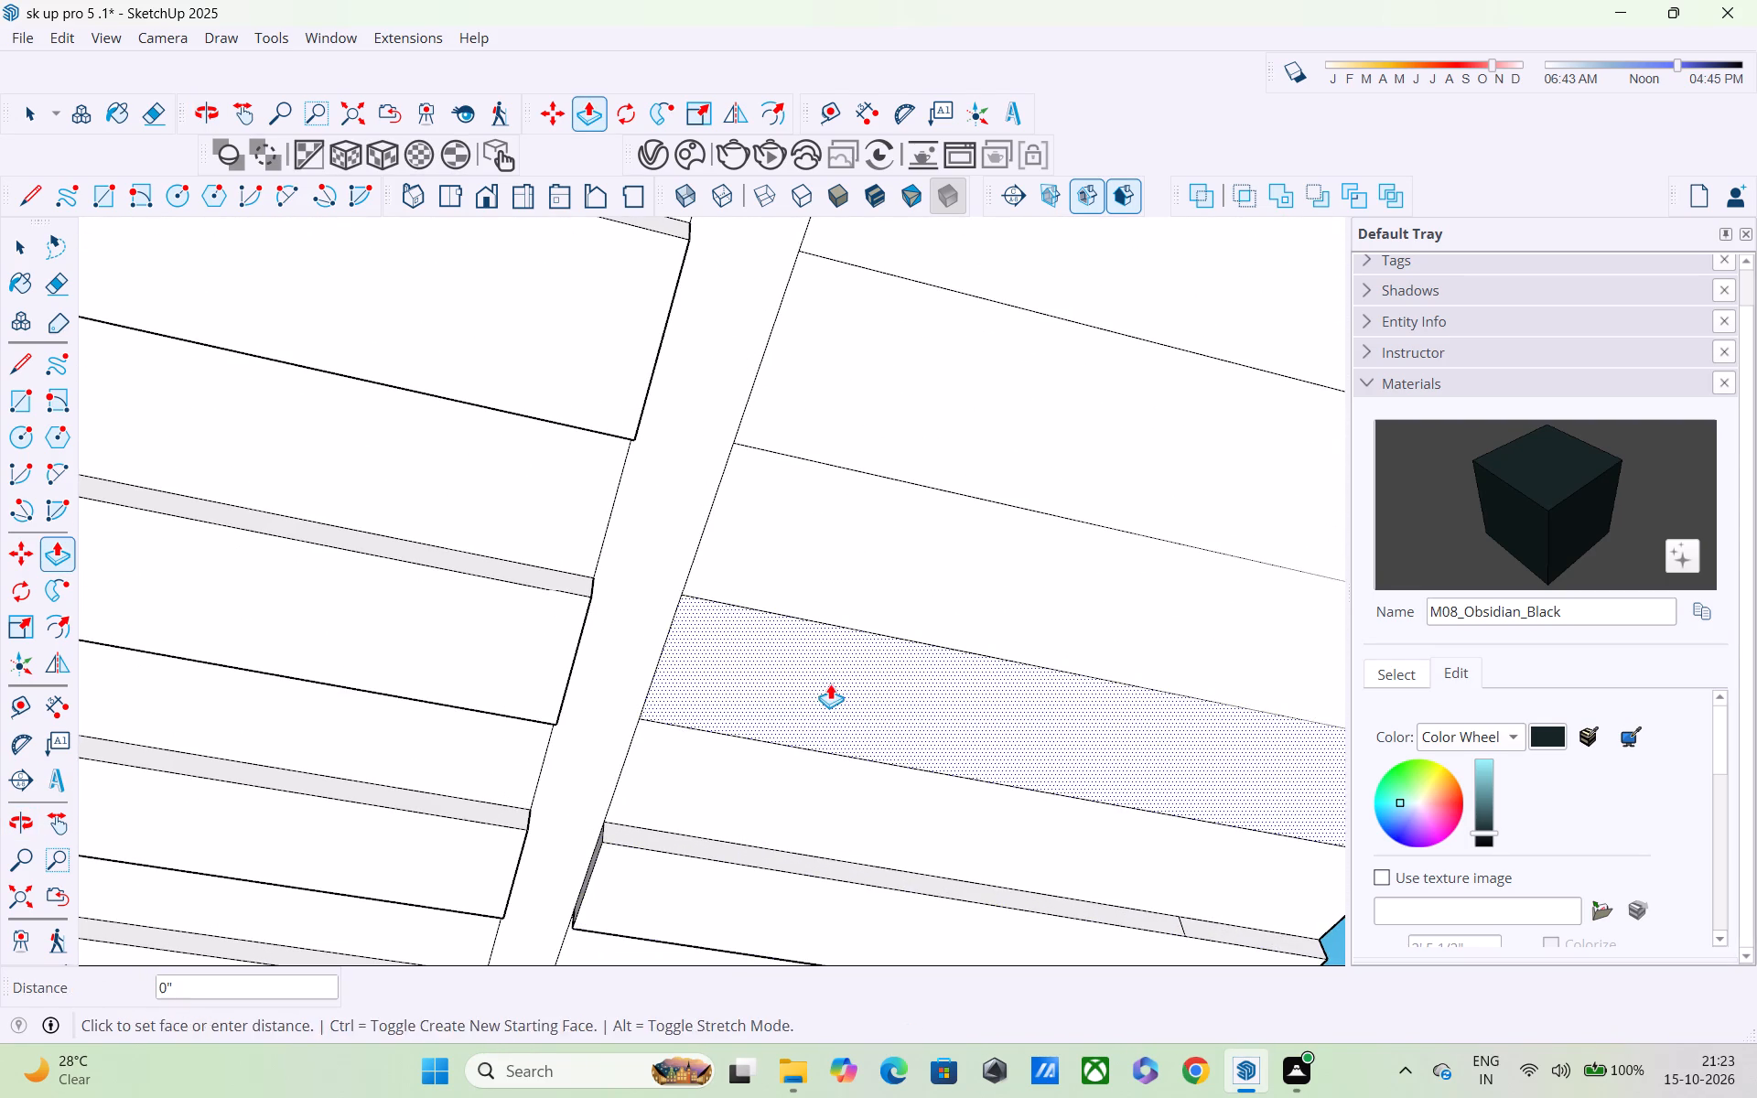
Apply the 1" Push/Pull to four more alternate strips along the border's opposite margin, moving away from the starting corner.
middle_click_drag(833, 692, 672, 944, "shift")
double_click(776, 673, "shift")
middle_click_drag(778, 678, 660, 1032, "shift")
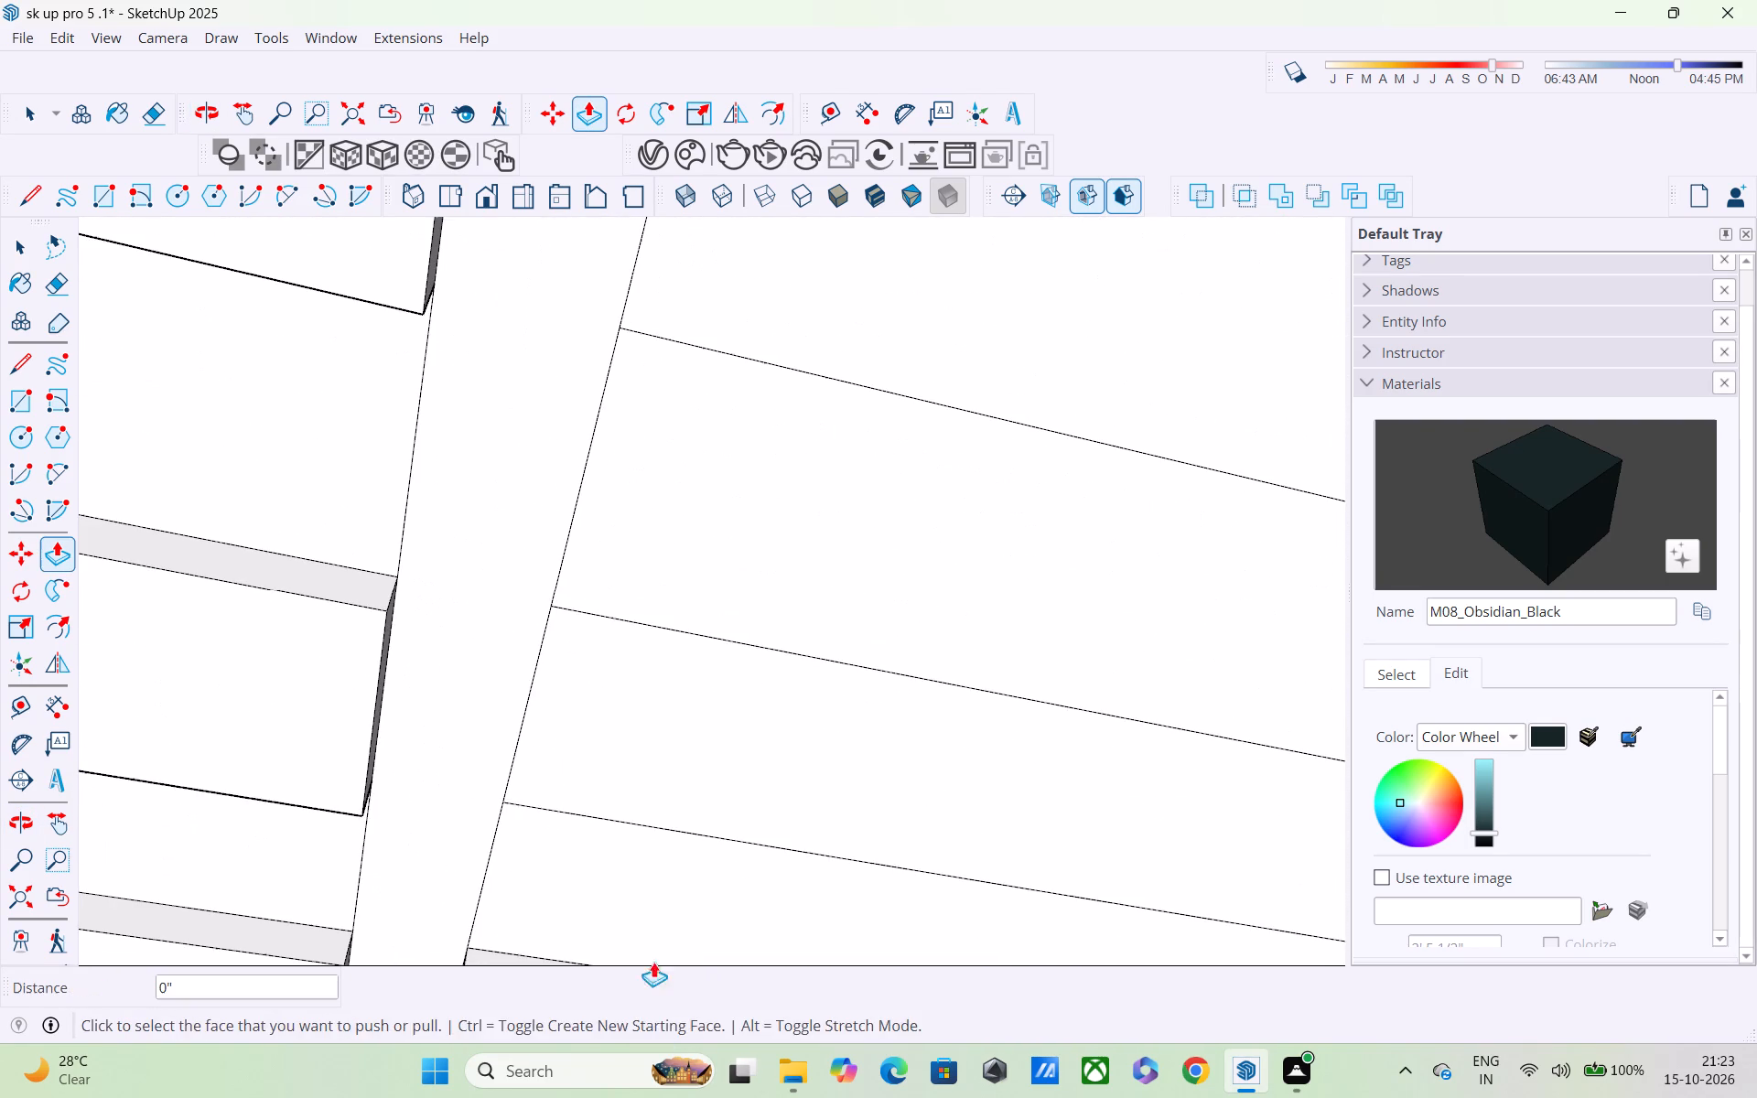
double_click(691, 771, "shift")
scroll(697, 779, "down", 1, "shift")
middle_click_drag(691, 888, 628, 1089, "shift")
double_click(874, 536, "shift")
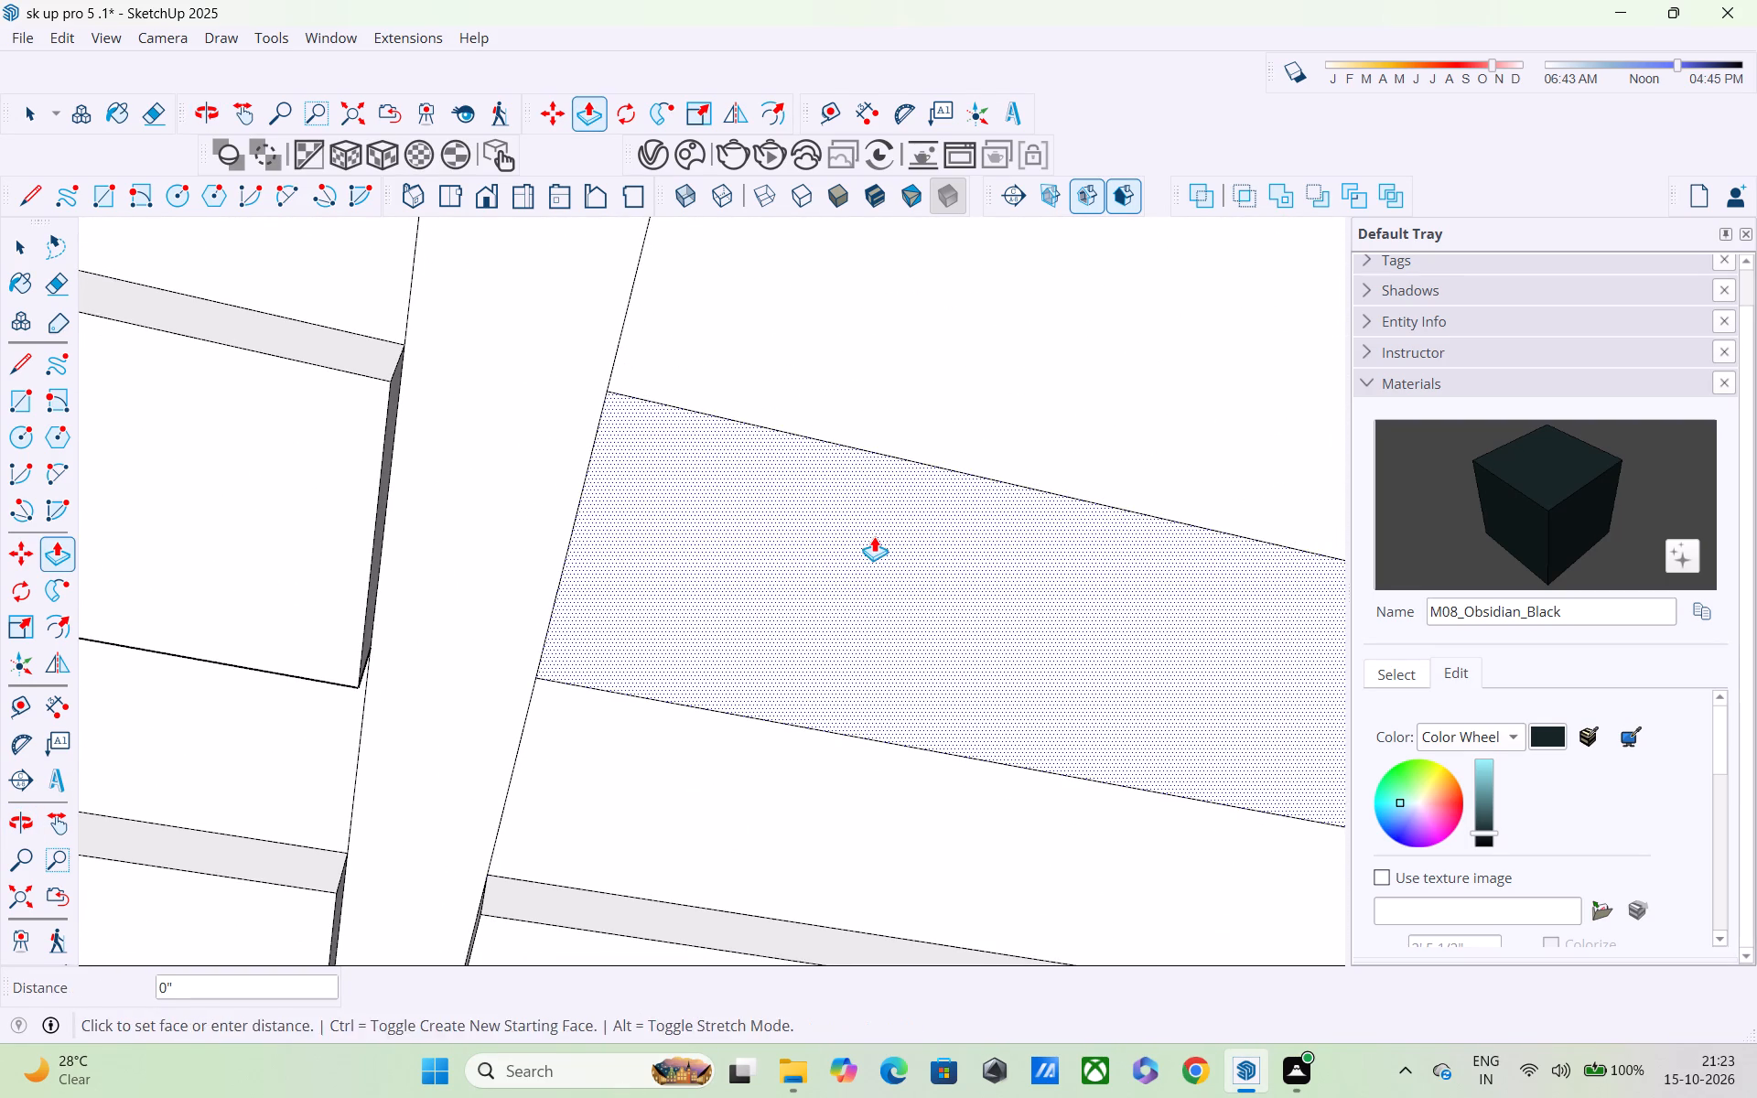
middle_click_drag(865, 585, 546, 1000, "shift")
scroll(663, 630, "down", 5, "shift")
middle_click_drag(686, 630, 679, 718, "shift")
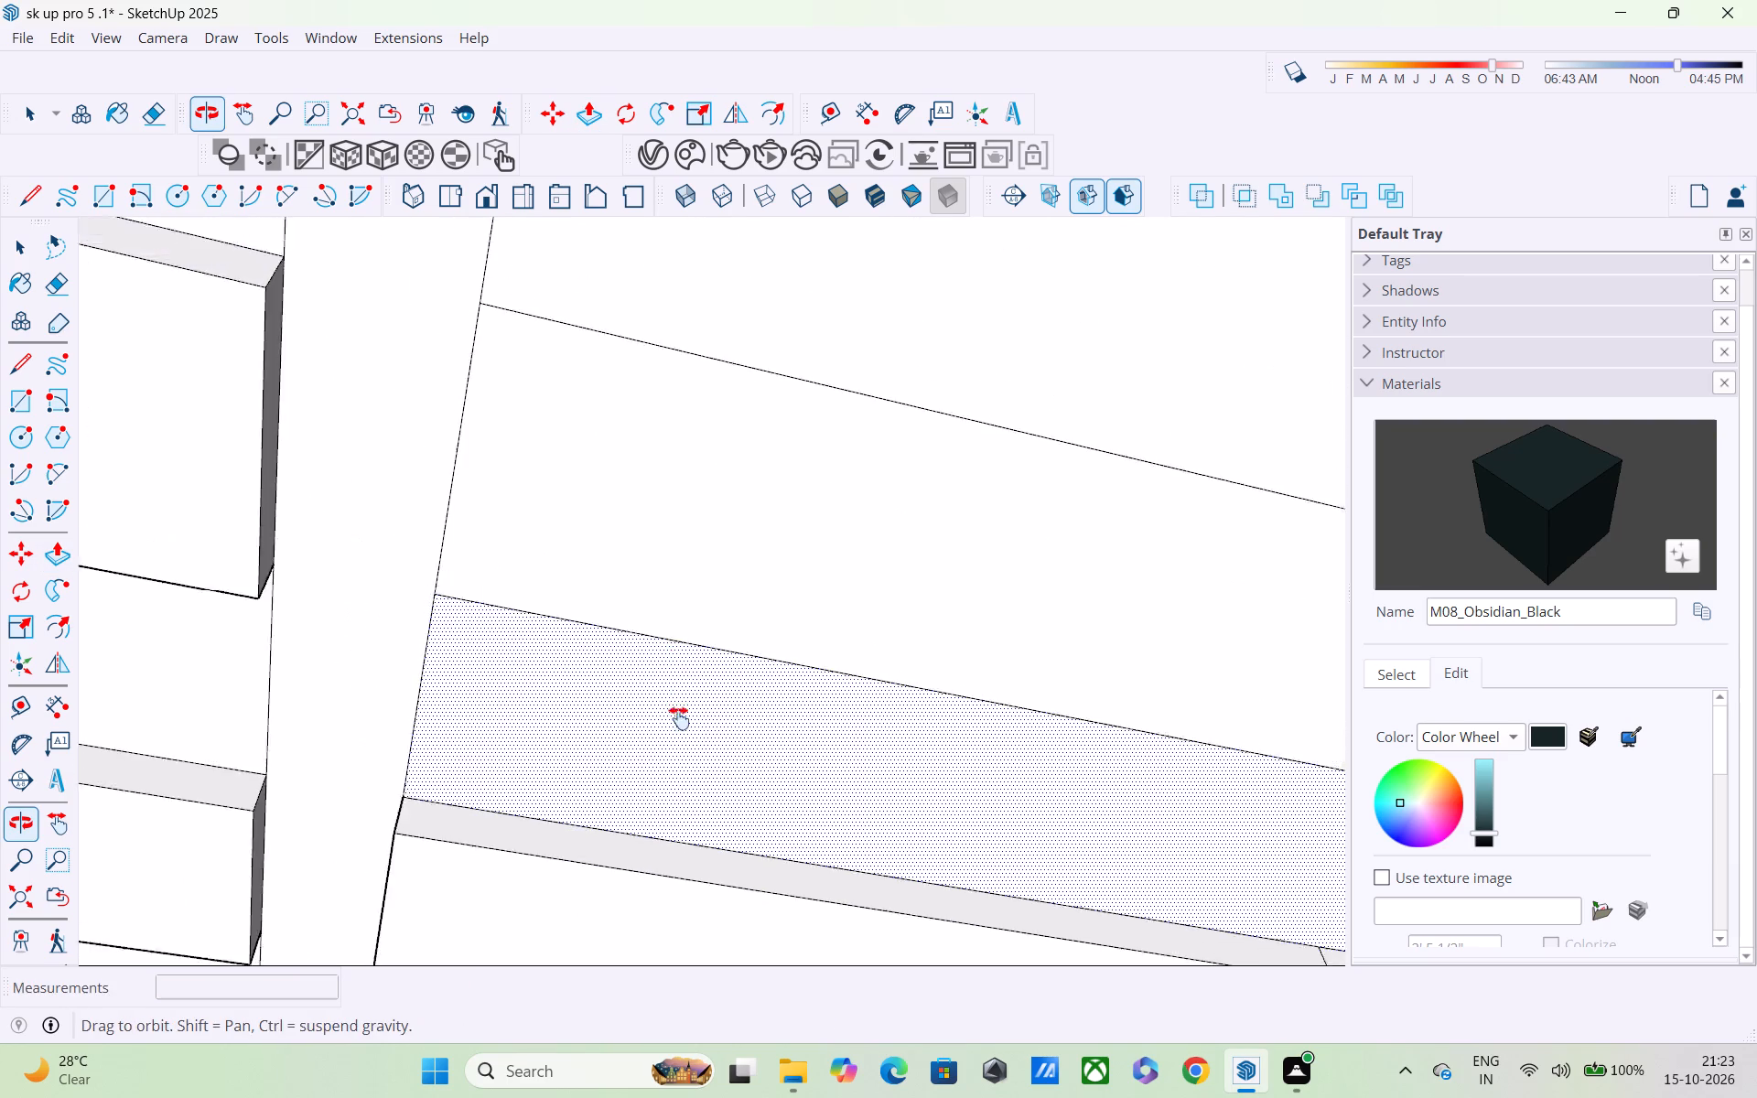
middle_click_drag(679, 718, 641, 878, "shift")
double_click(663, 710, "shift")
Raise the following four alternate strips of the opposite margin by 1" with Push/Pull.
middle_click_drag(670, 718, 642, 1016, "shift")
scroll(729, 575, "down", 4, "shift")
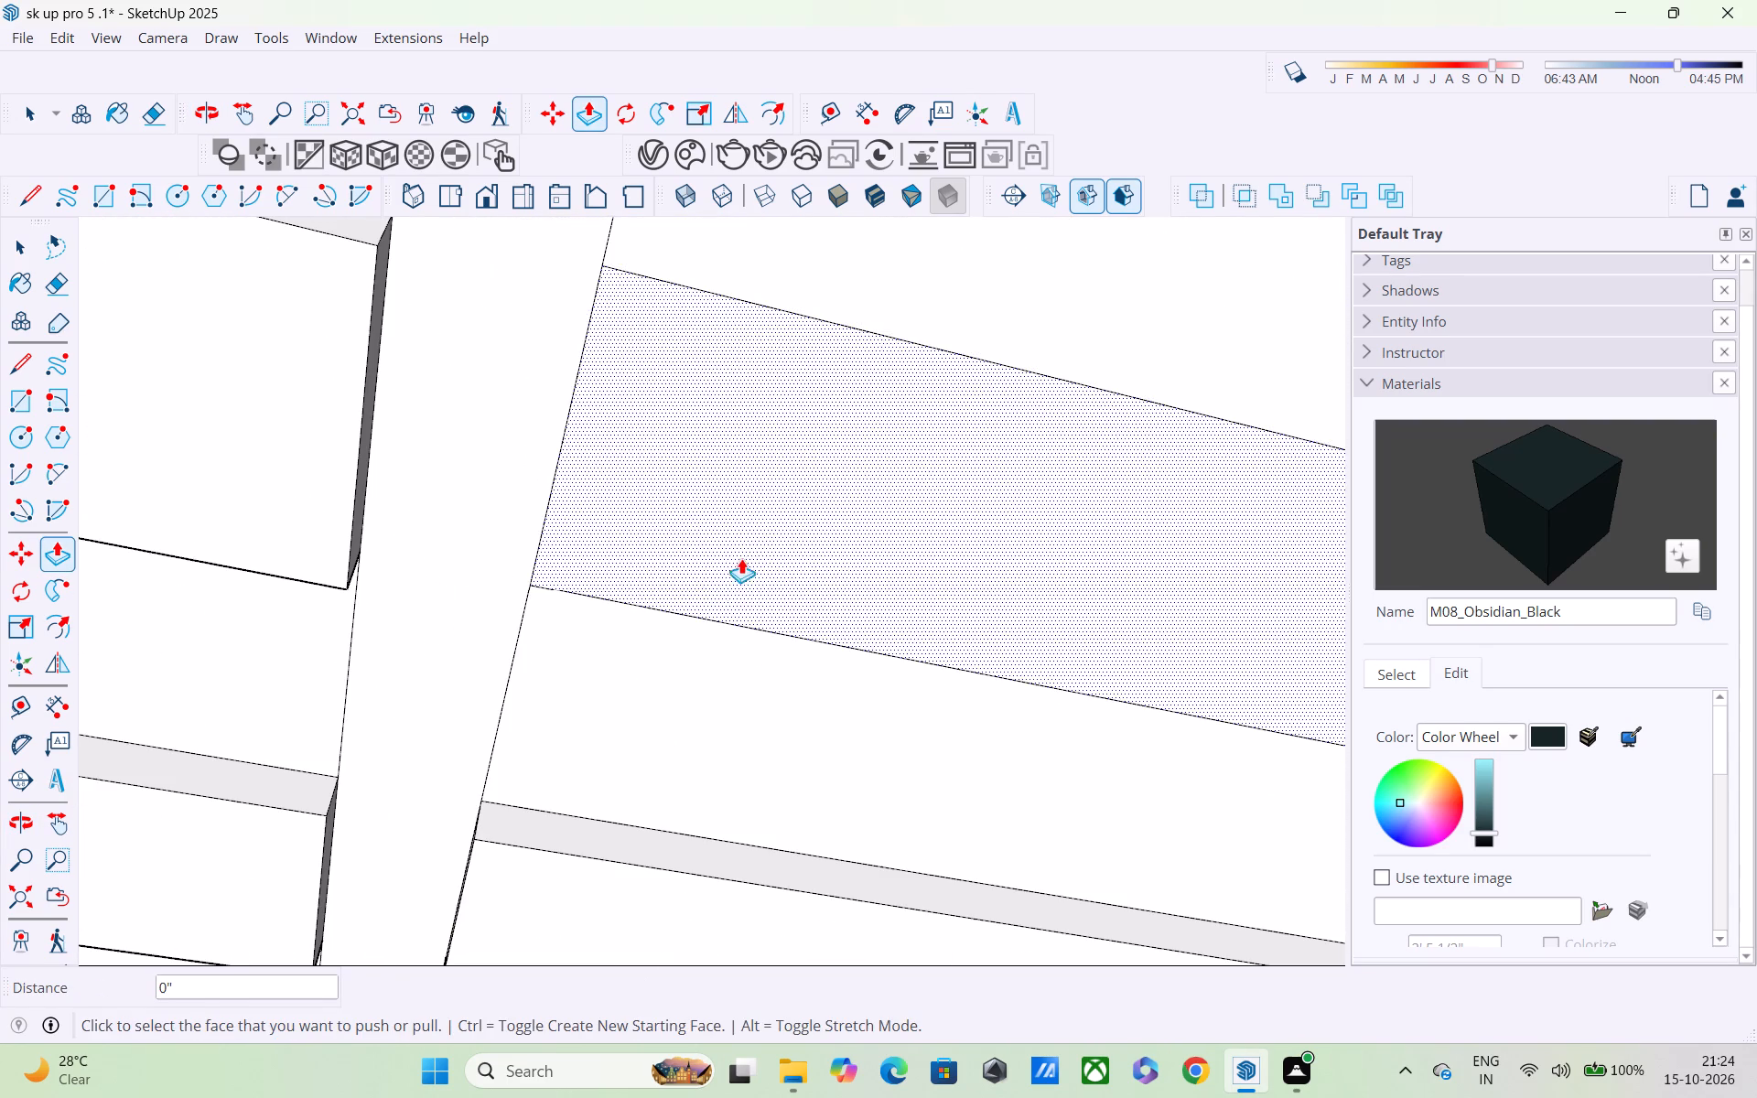
double_click(756, 529, "shift")
middle_click_drag(764, 598, 695, 931, "shift")
scroll(712, 735, "down", 6, "shift")
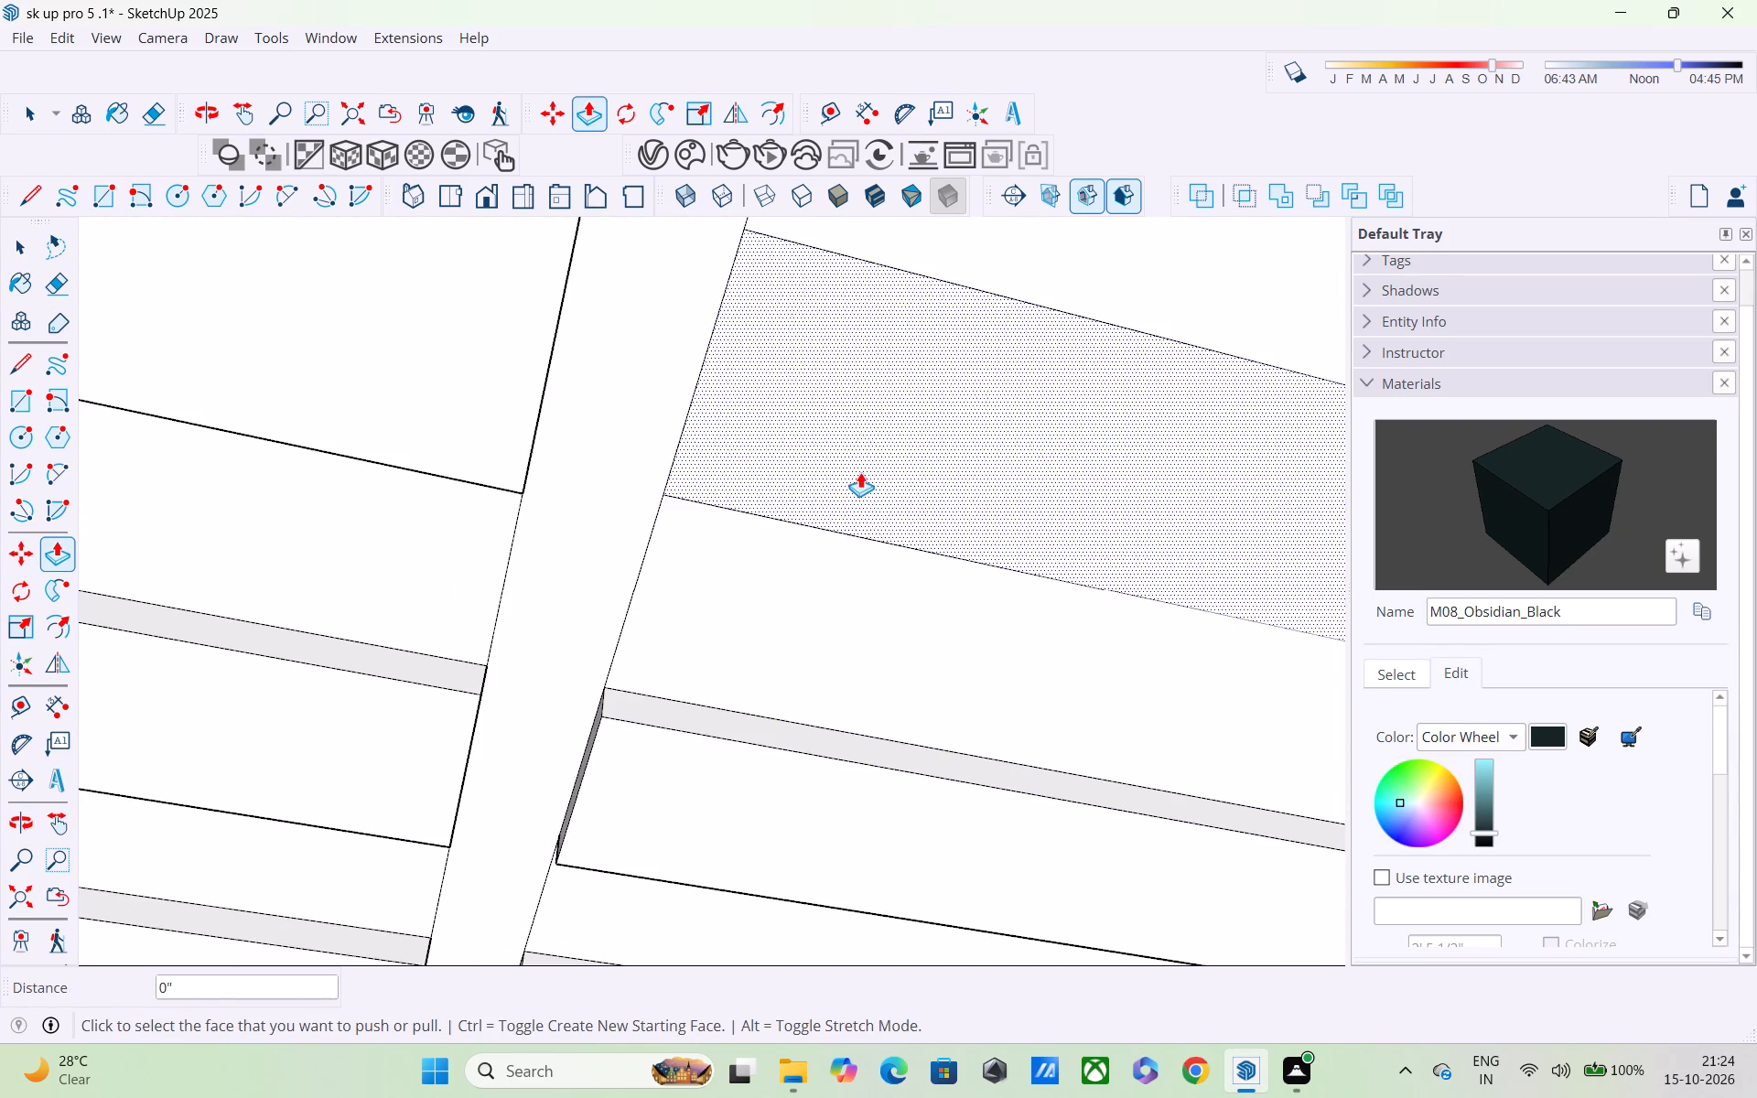
double_click(860, 472, "shift")
scroll(861, 482, "down", 2, "shift")
middle_click_drag(837, 627, 635, 940, "shift")
scroll(663, 729, "down", 4, "shift")
double_click(767, 535, "shift")
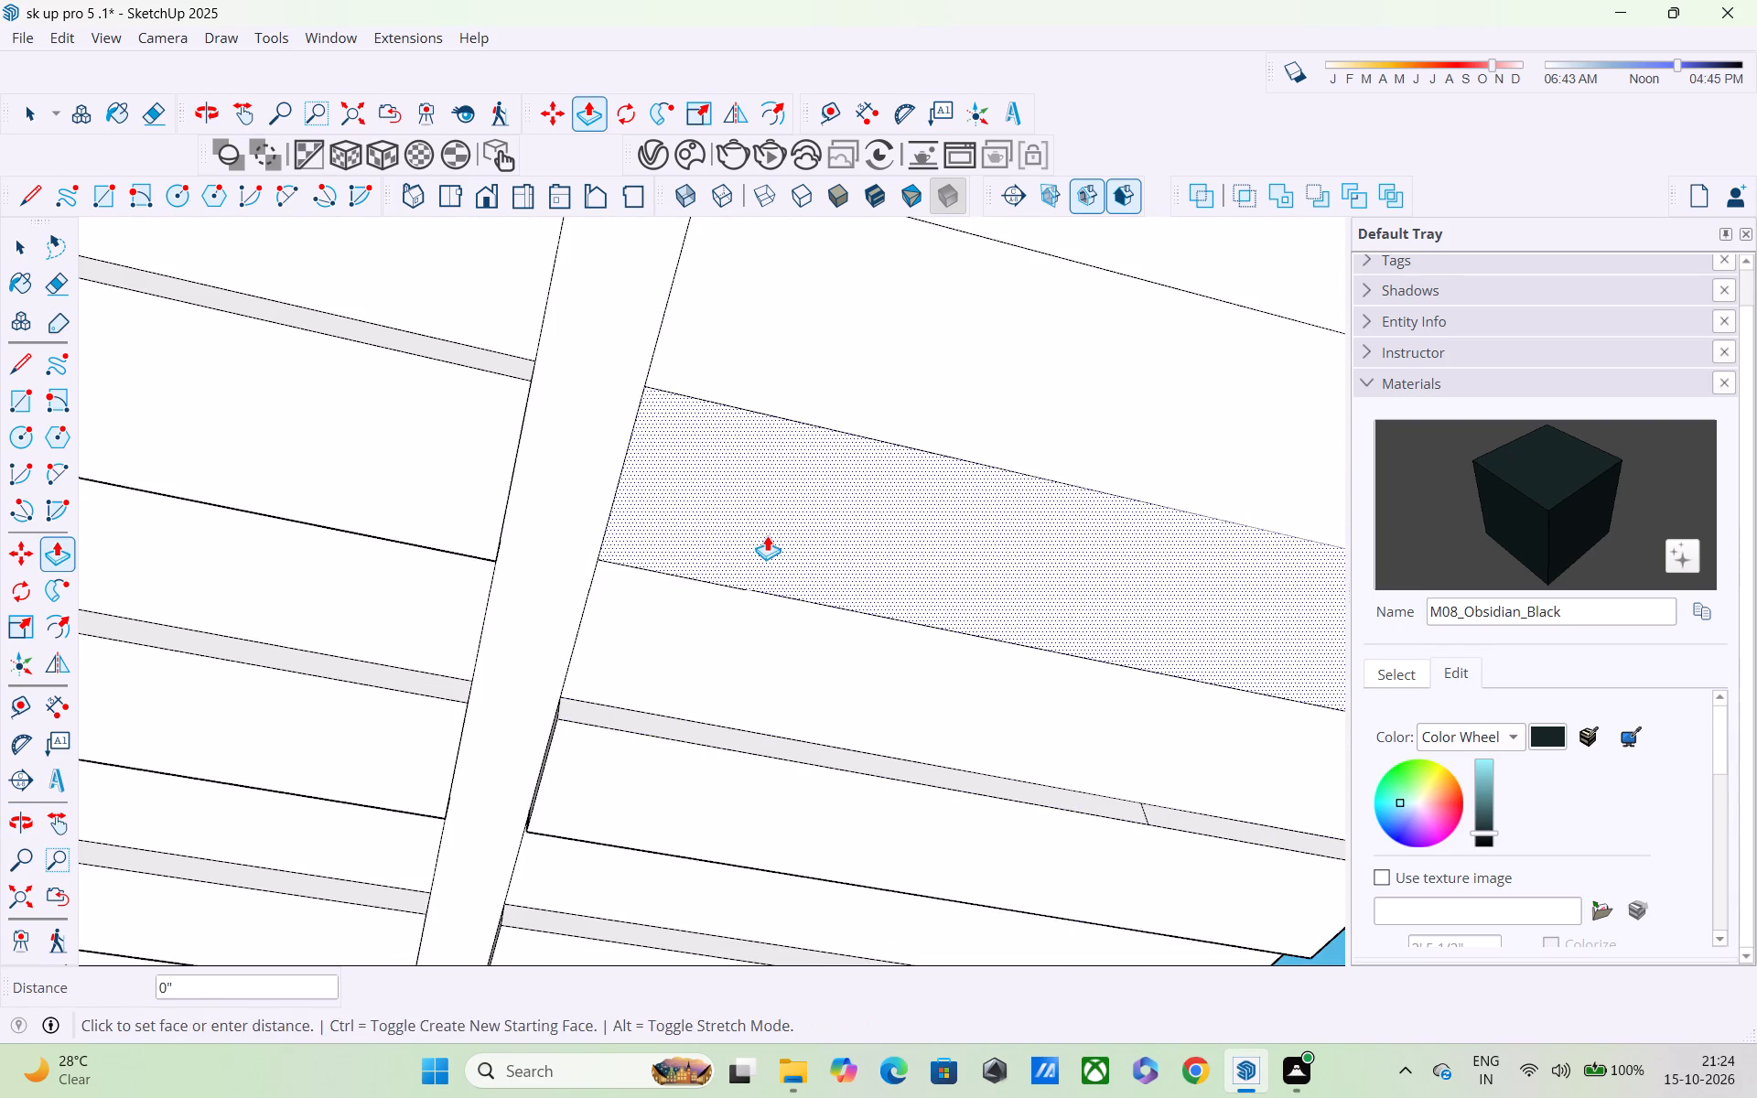
middle_click_drag(773, 540, 641, 1016, "shift")
double_click(682, 704, "shift")
Continue the 1" Push/Pull on three more alternate strips of the margin, approaching the border's end corner.
middle_click_drag(684, 716, 676, 814, "shift")
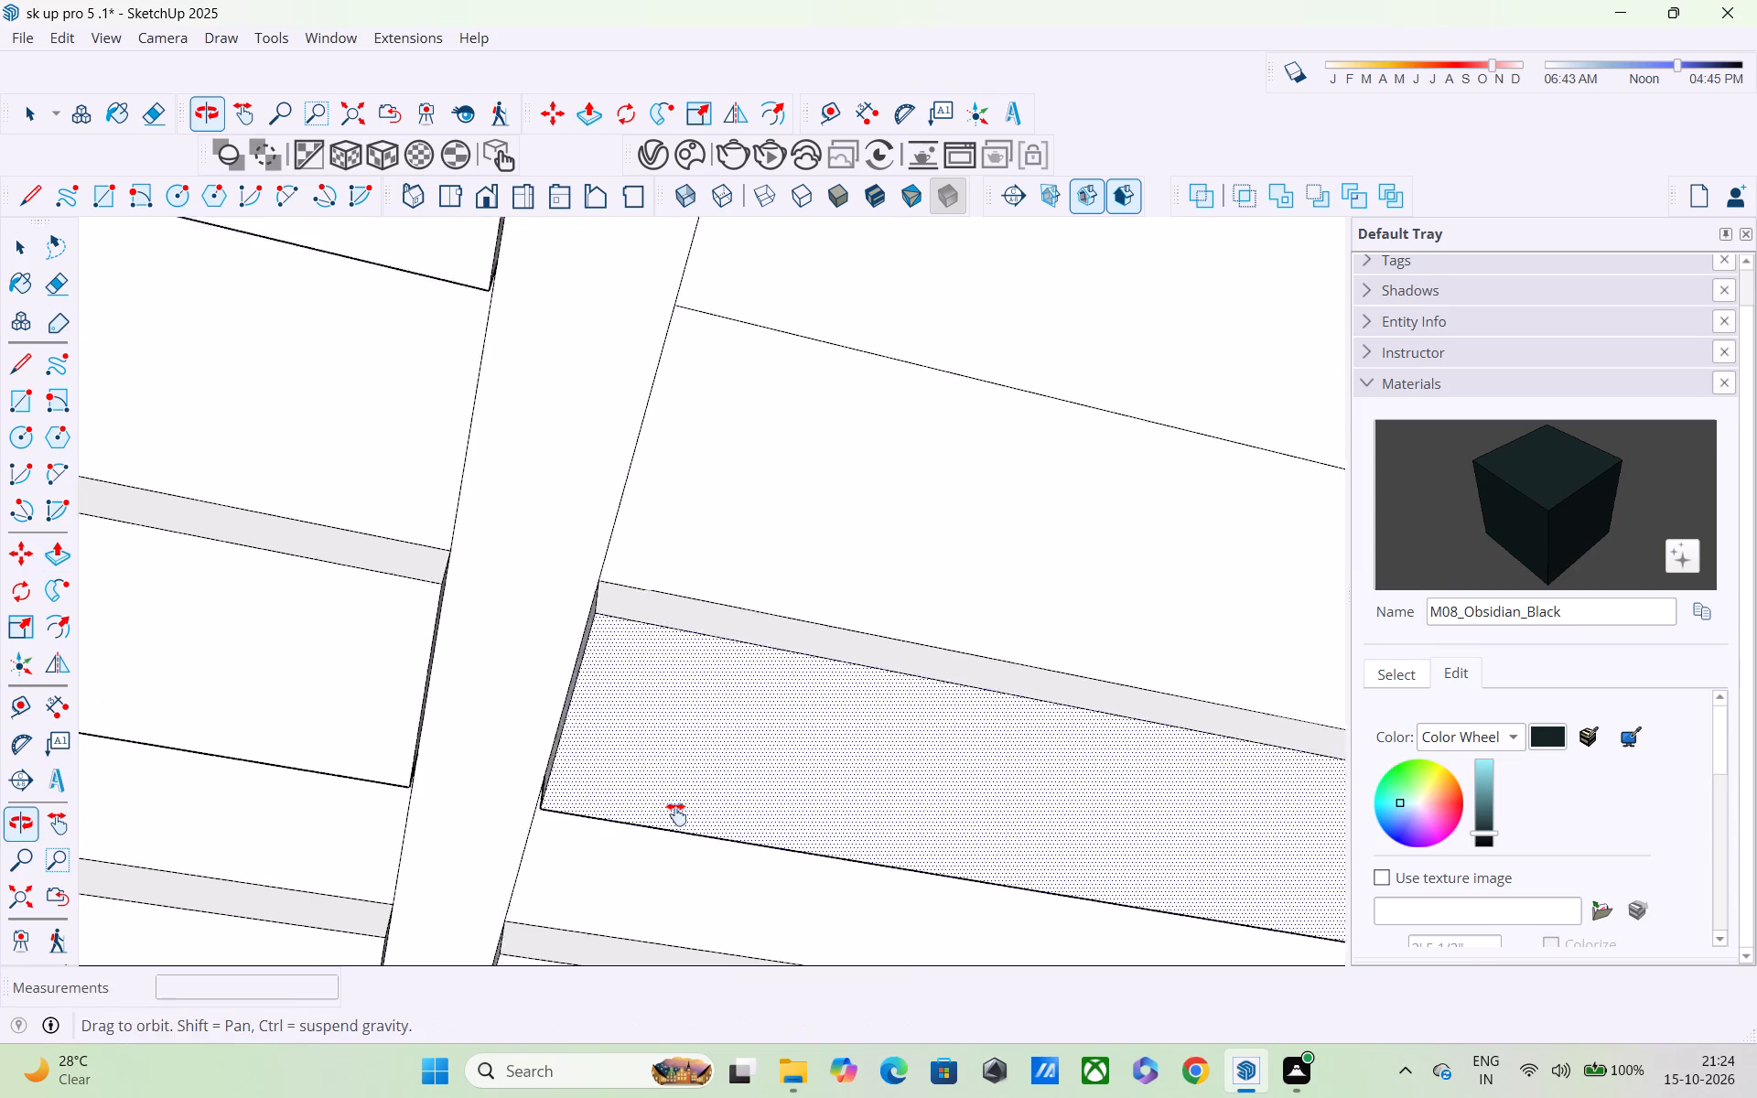
middle_click_drag(676, 814, 547, 1092, "shift")
double_click(714, 619, "shift")
scroll(715, 619, "down", 4, "shift")
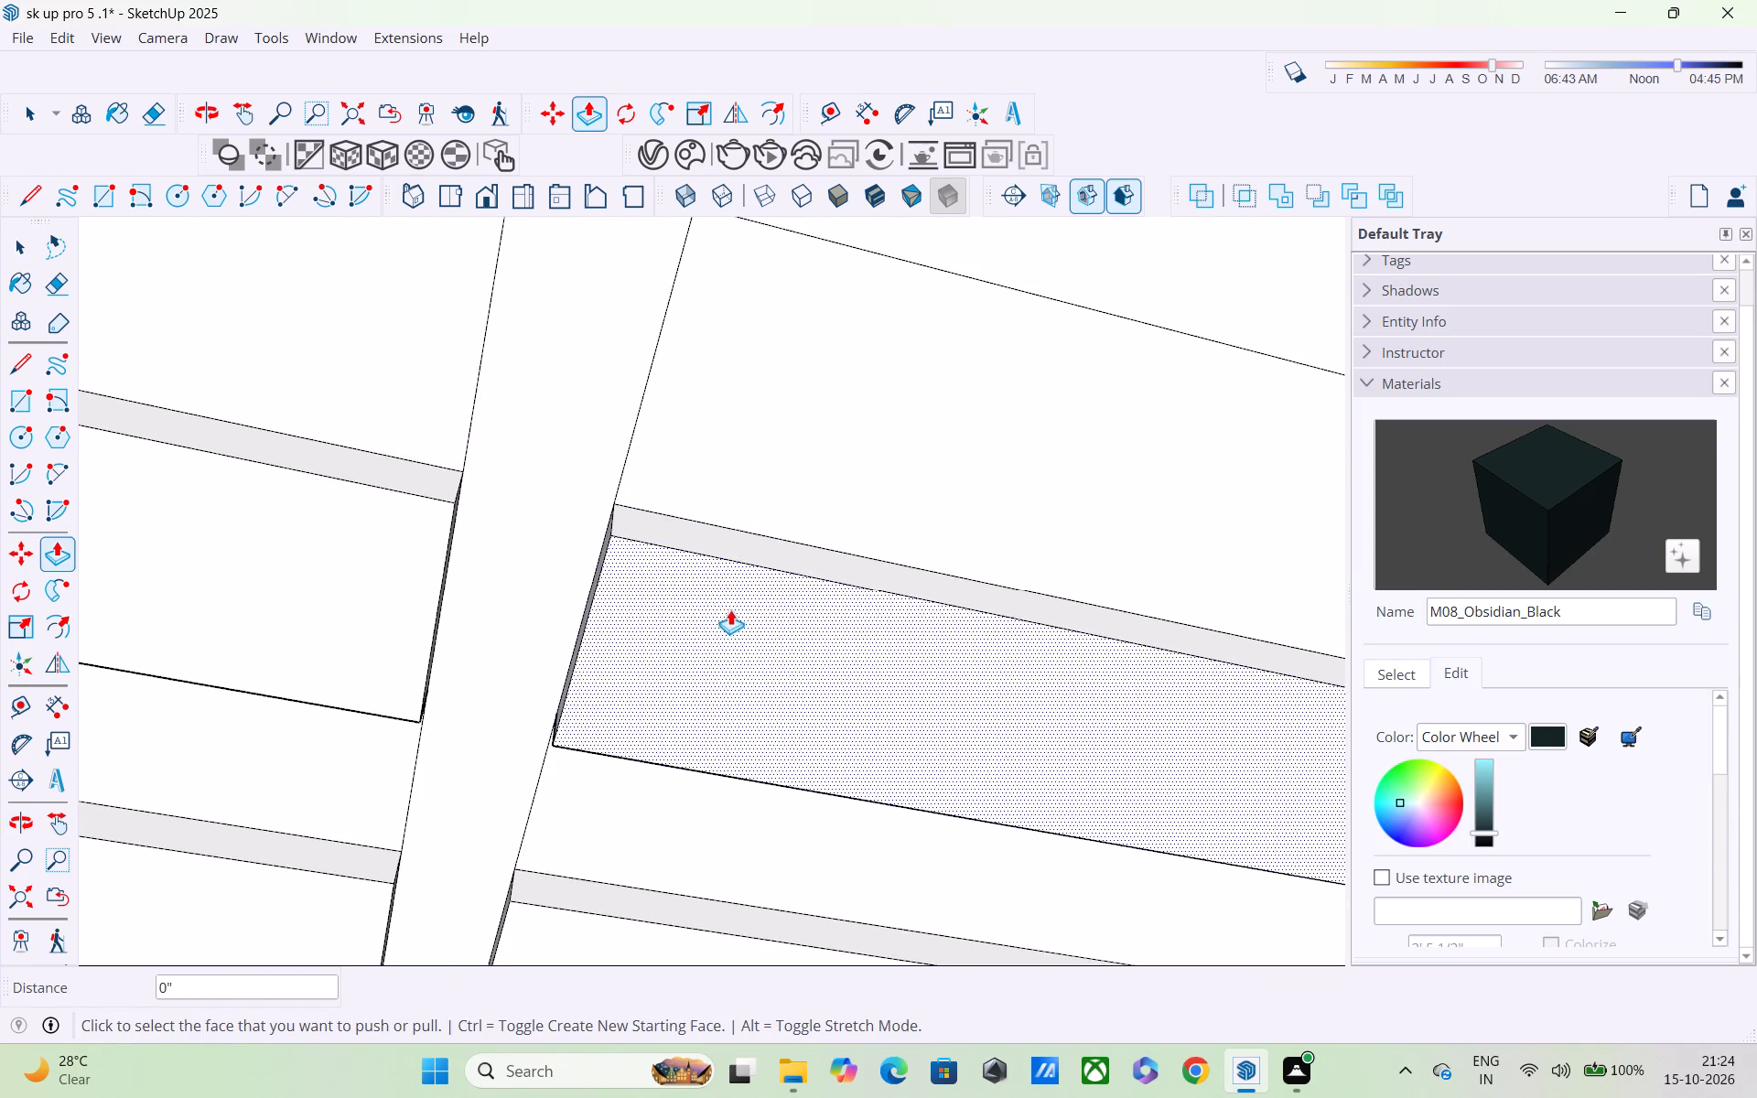
middle_click_drag(730, 610, 674, 854, "shift")
scroll(674, 854, "up", 1, "shift")
scroll(700, 716, "down", 5, "shift")
double_click(860, 527, "shift")
middle_click_drag(864, 518, 783, 845, "shift")
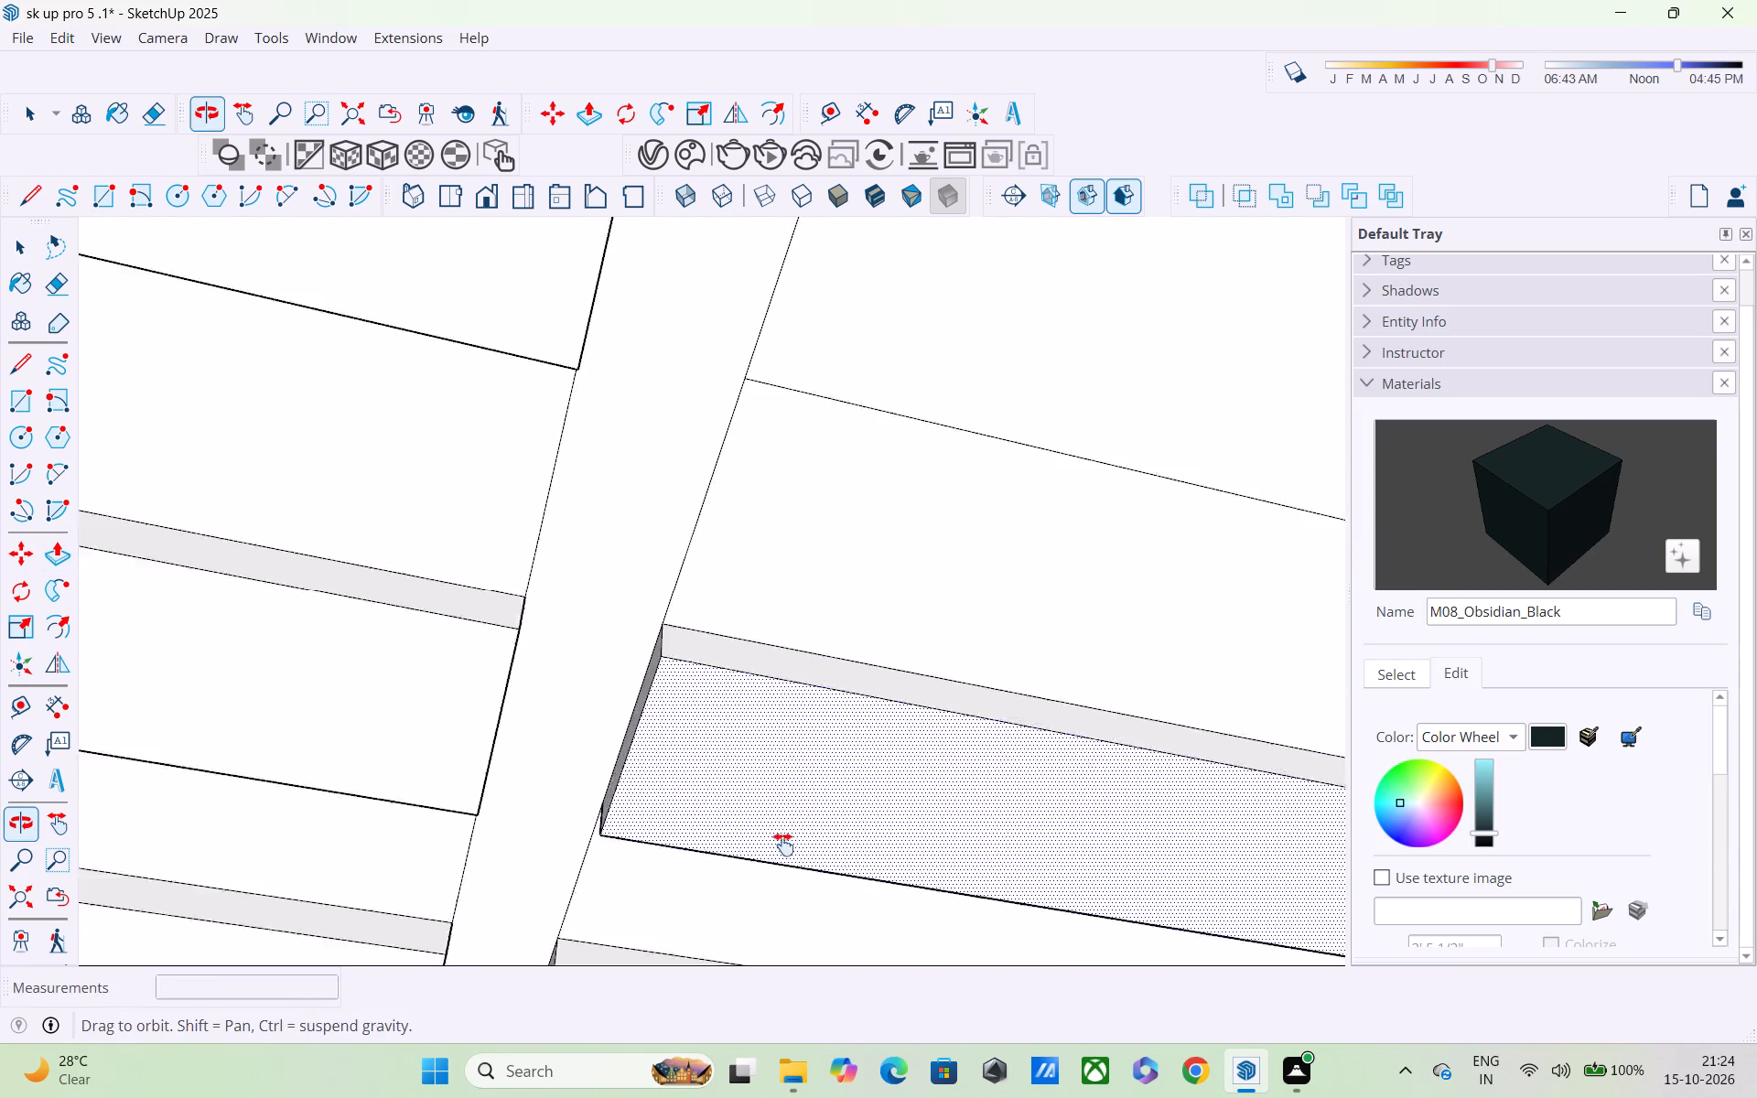
middle_click_drag(783, 845, 760, 916, "shift")
scroll(771, 729, "down", 5, "shift")
double_click(851, 569, "shift")
Apply the 1" Push/Pull to the last two alternate strips of the margin before the border's end corner.
middle_click_drag(857, 565, 803, 910, "shift")
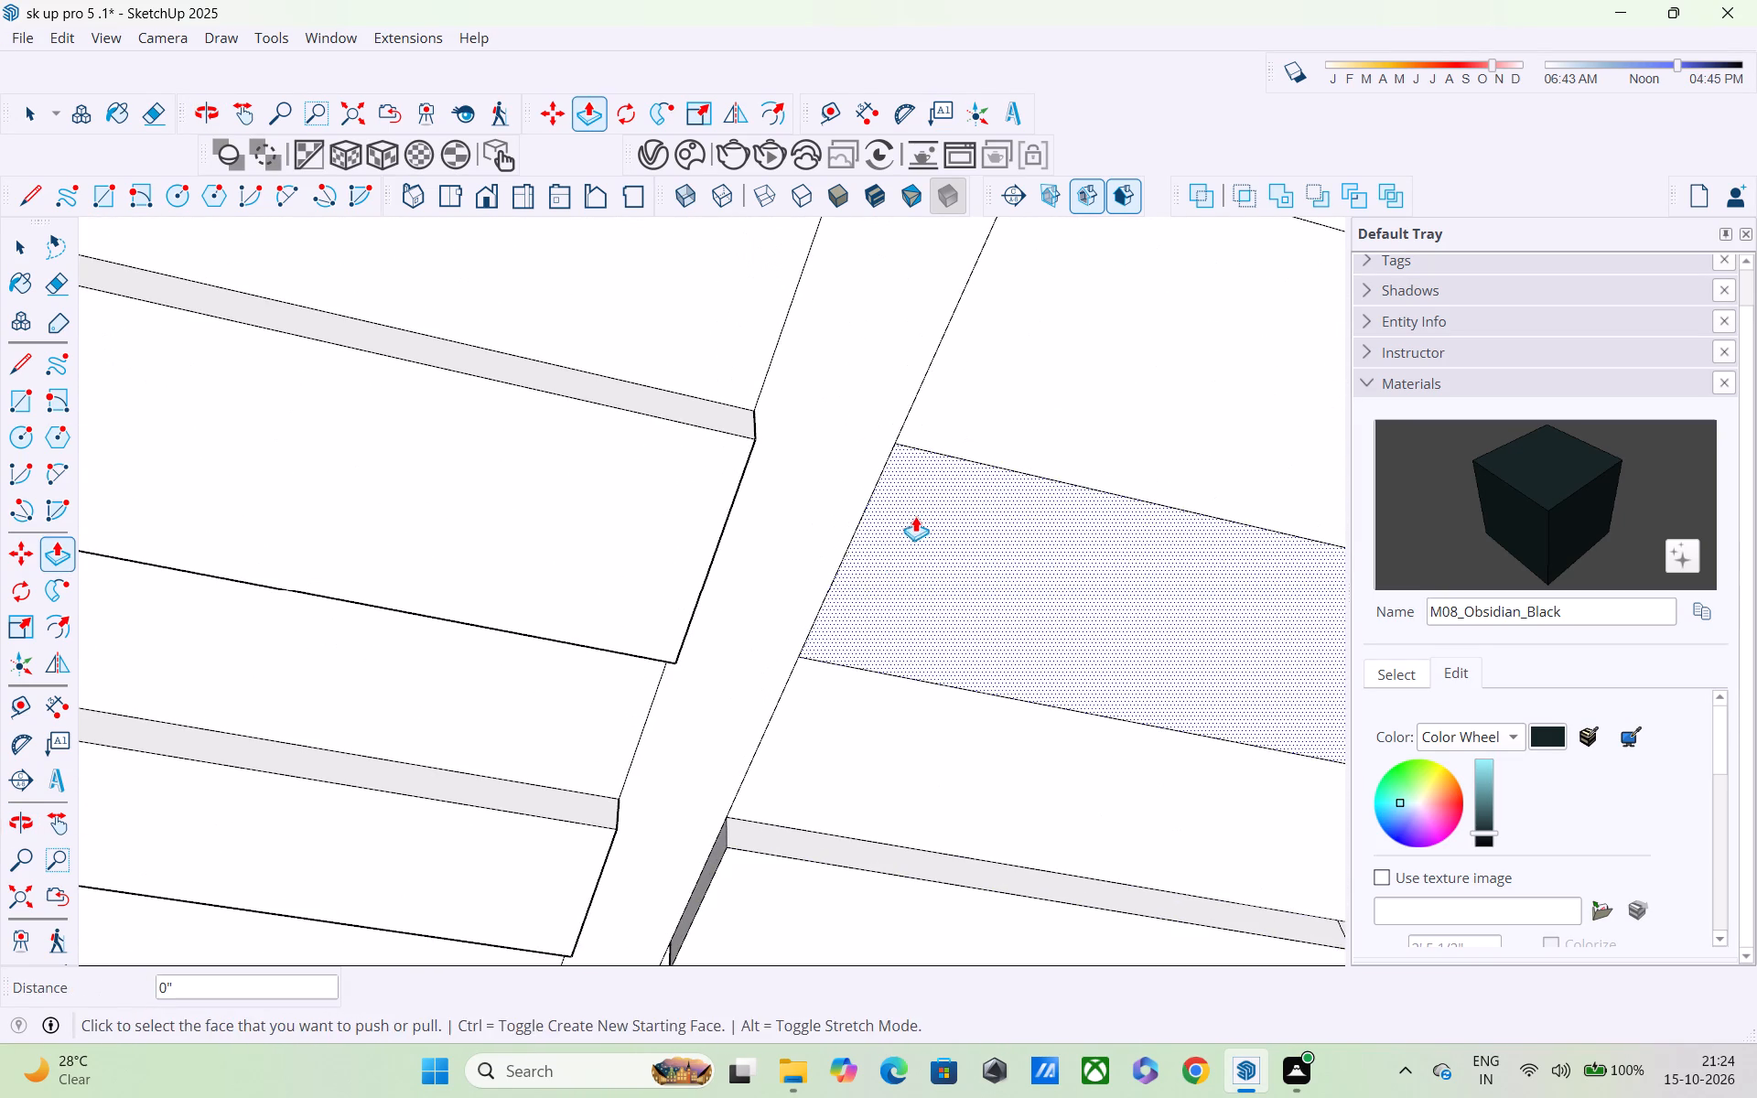
double_click(915, 516, "shift")
middle_click_drag(924, 521, 450, 879, "shift")
double_click(667, 507)
middle_click_drag(671, 494, 625, 933)
scroll(664, 686, "down", 6)
left_click(787, 351)
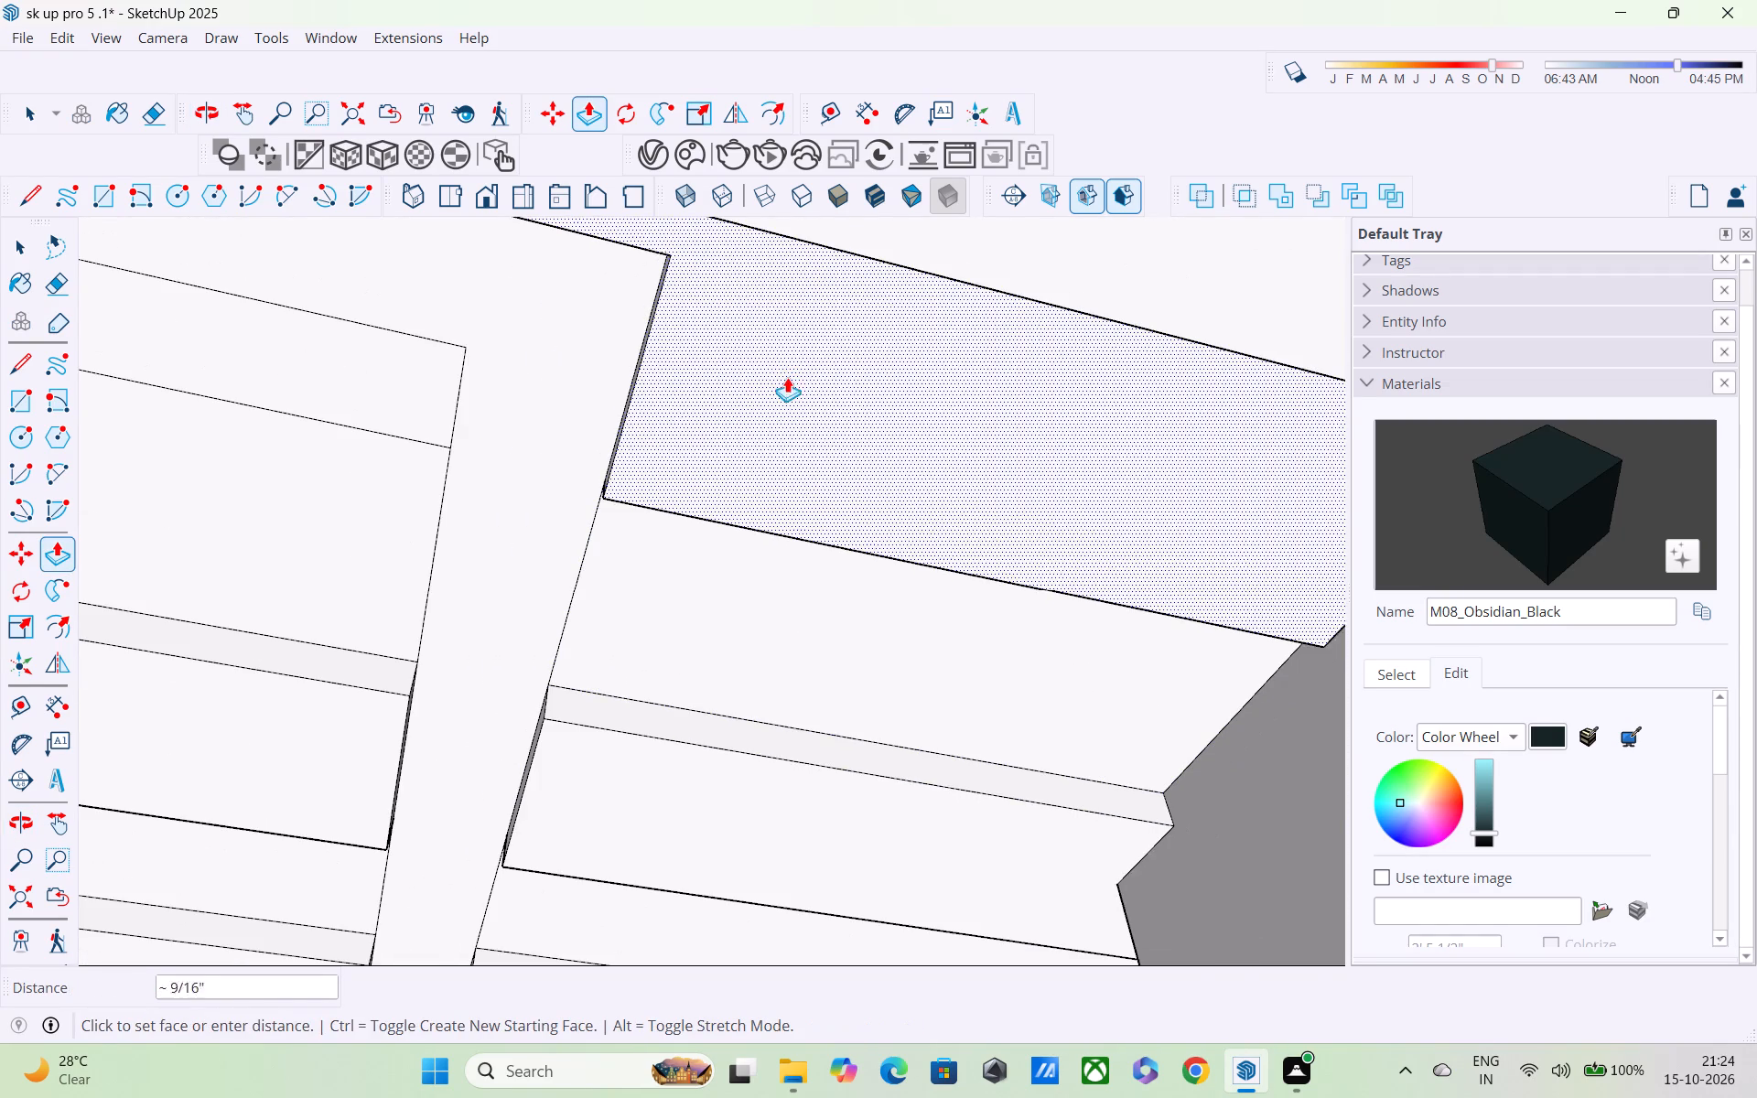
key("Escape")
Examine the slats around the border's end corner and across the whole slab underside, ending near the slab's outer edge.
scroll(787, 421, "down", 4)
middle_click_drag(812, 468, 705, 468)
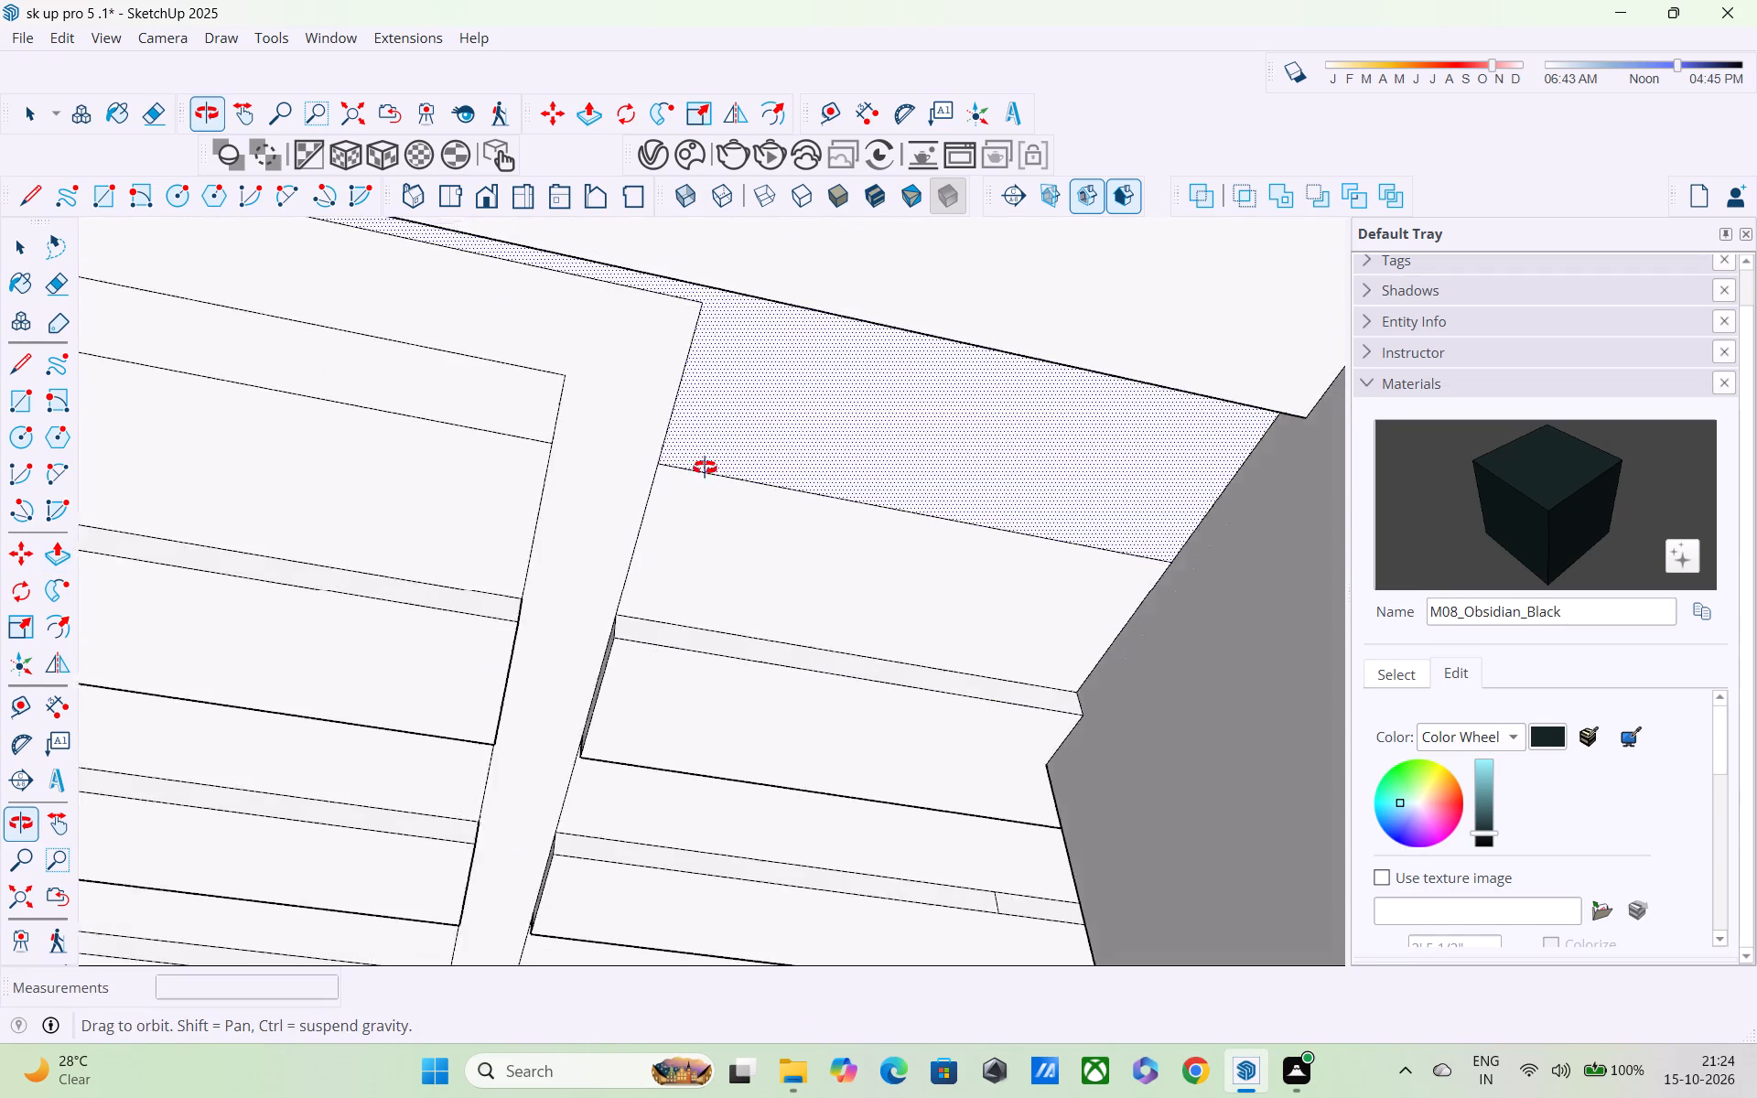
middle_click_drag(705, 468, 482, 436)
scroll(498, 436, "up", 4)
middle_click_drag(551, 443, 177, 517)
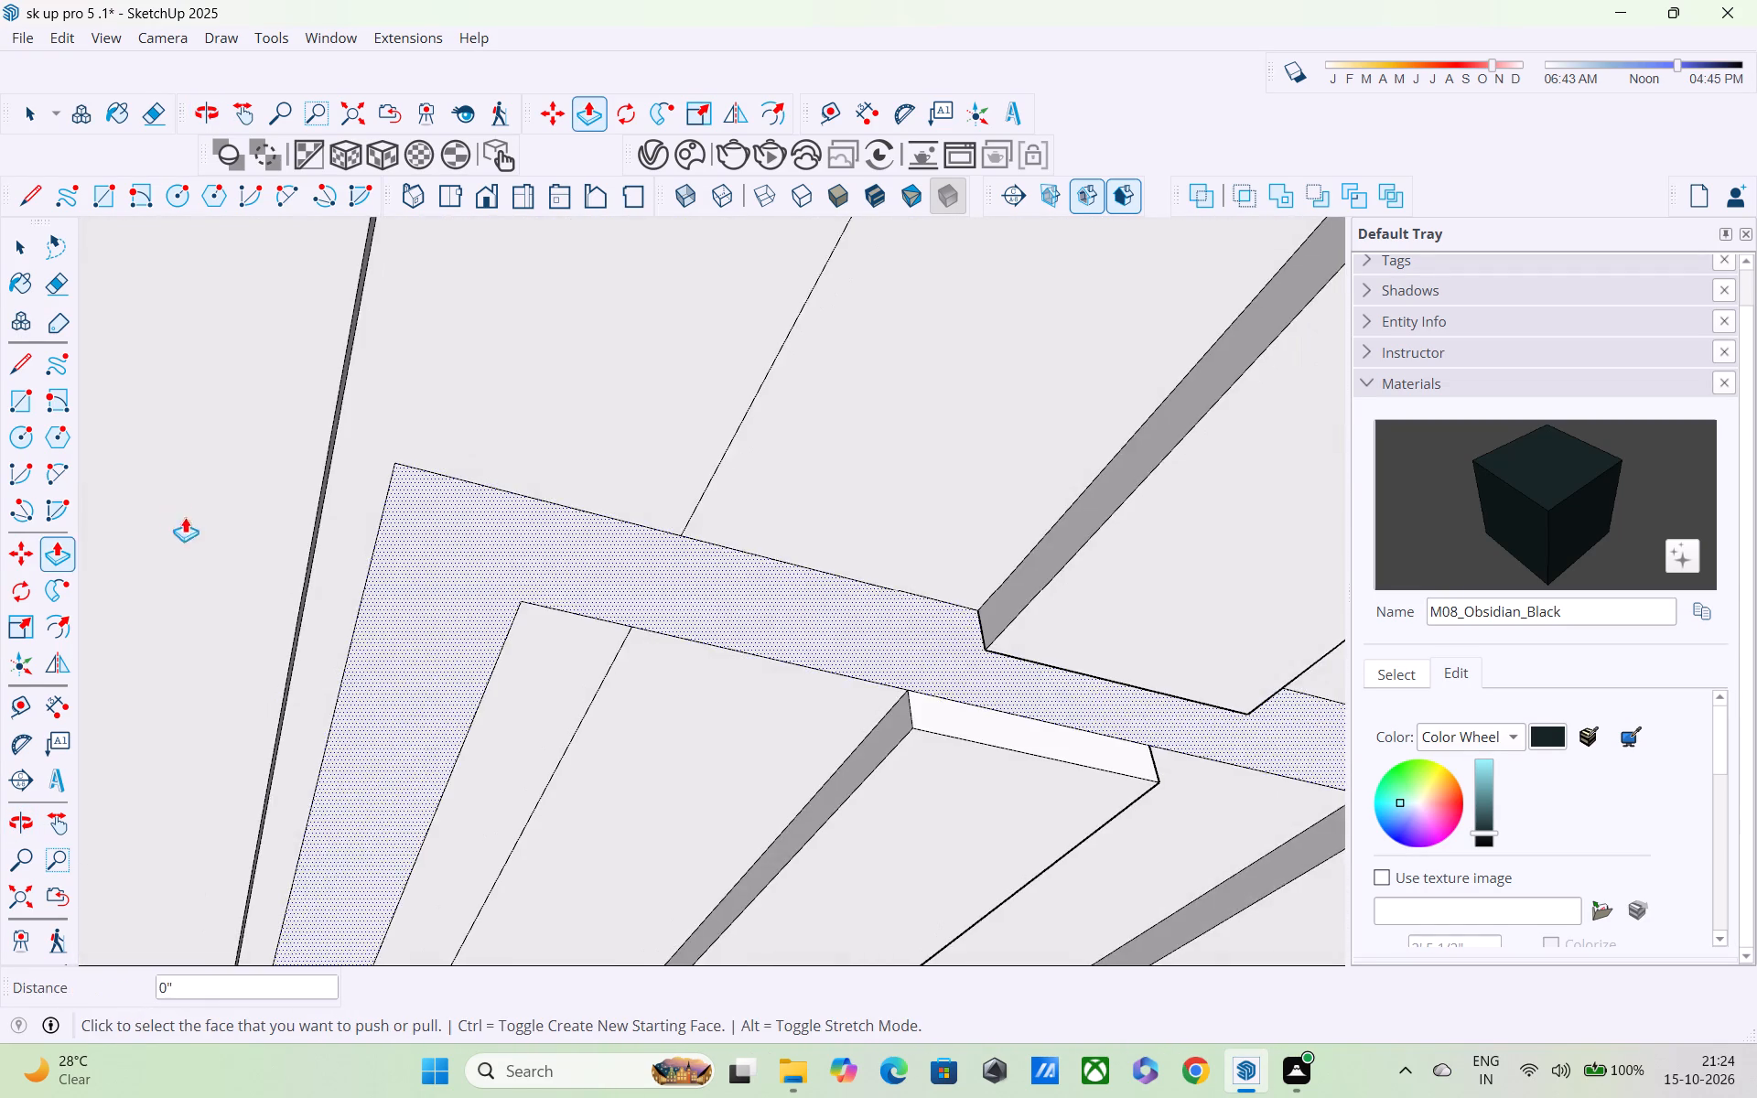
scroll(352, 512, "down", 5)
scroll(600, 547, "down", 2)
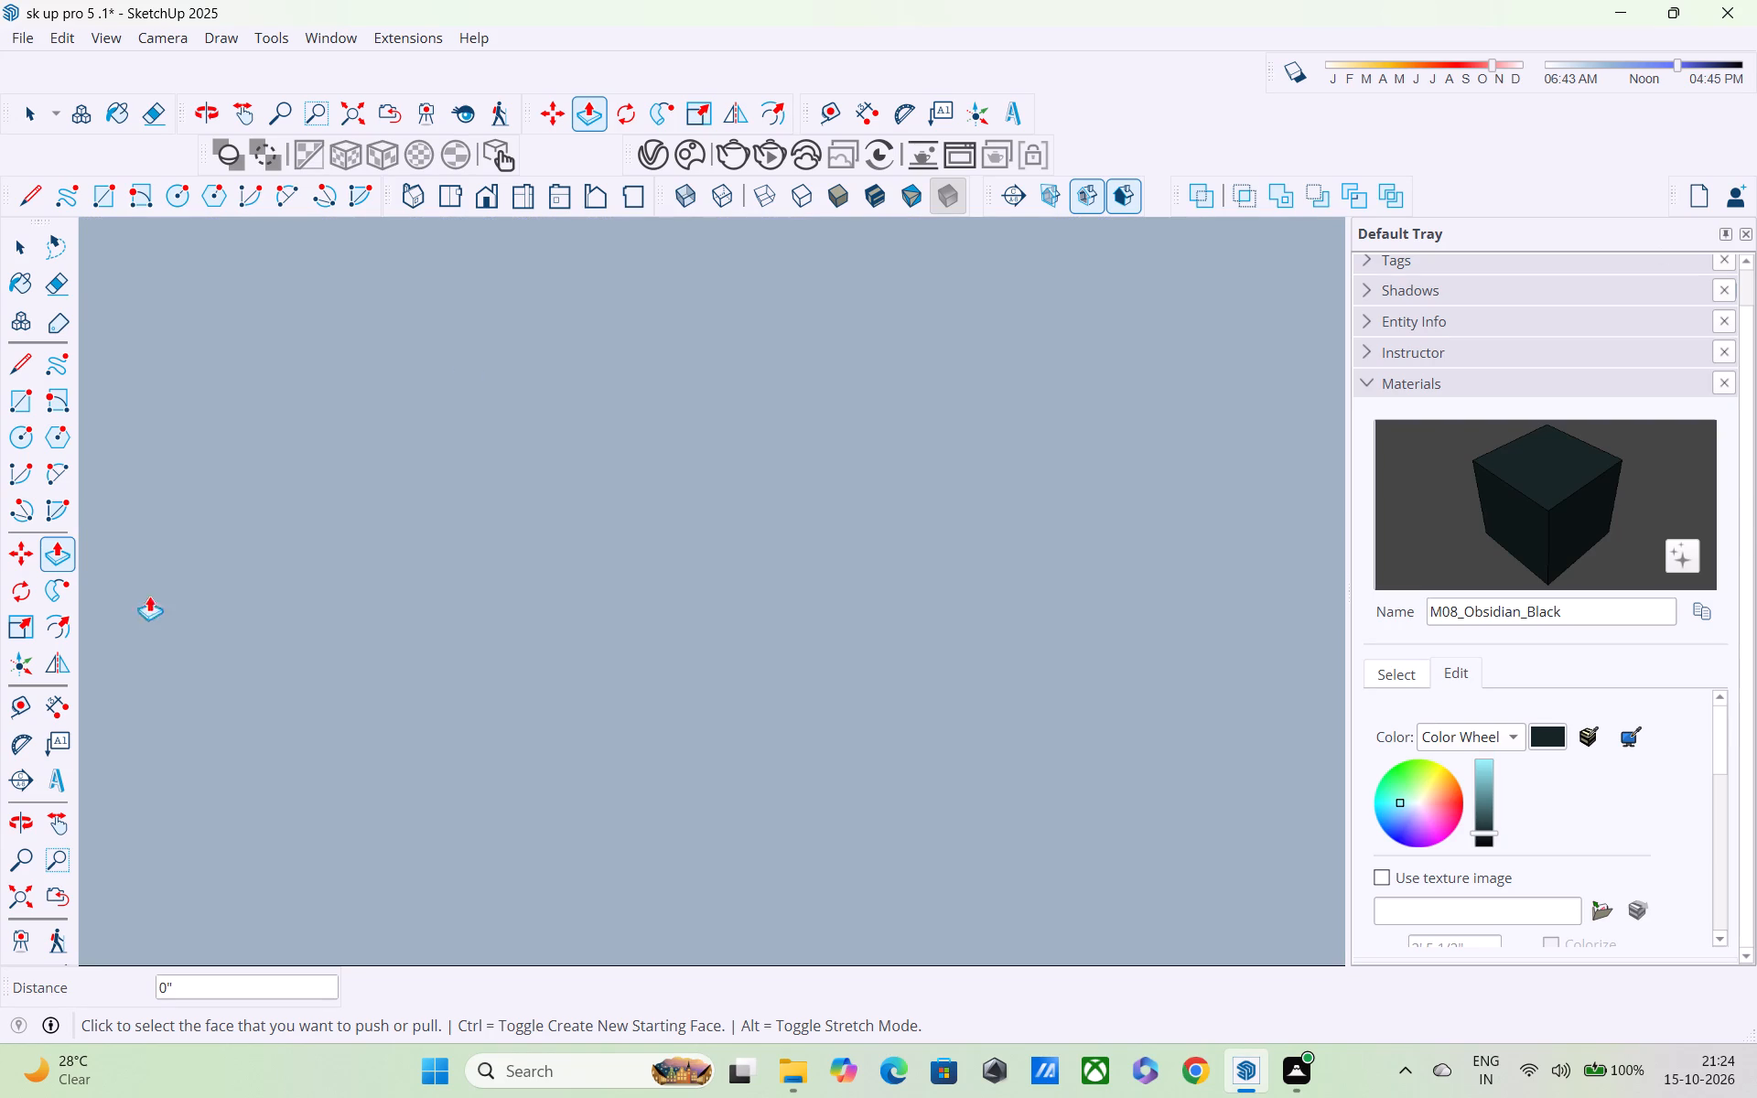
left_click(20, 899)
scroll(137, 874, "down", 2)
scroll(739, 810, "up", 1)
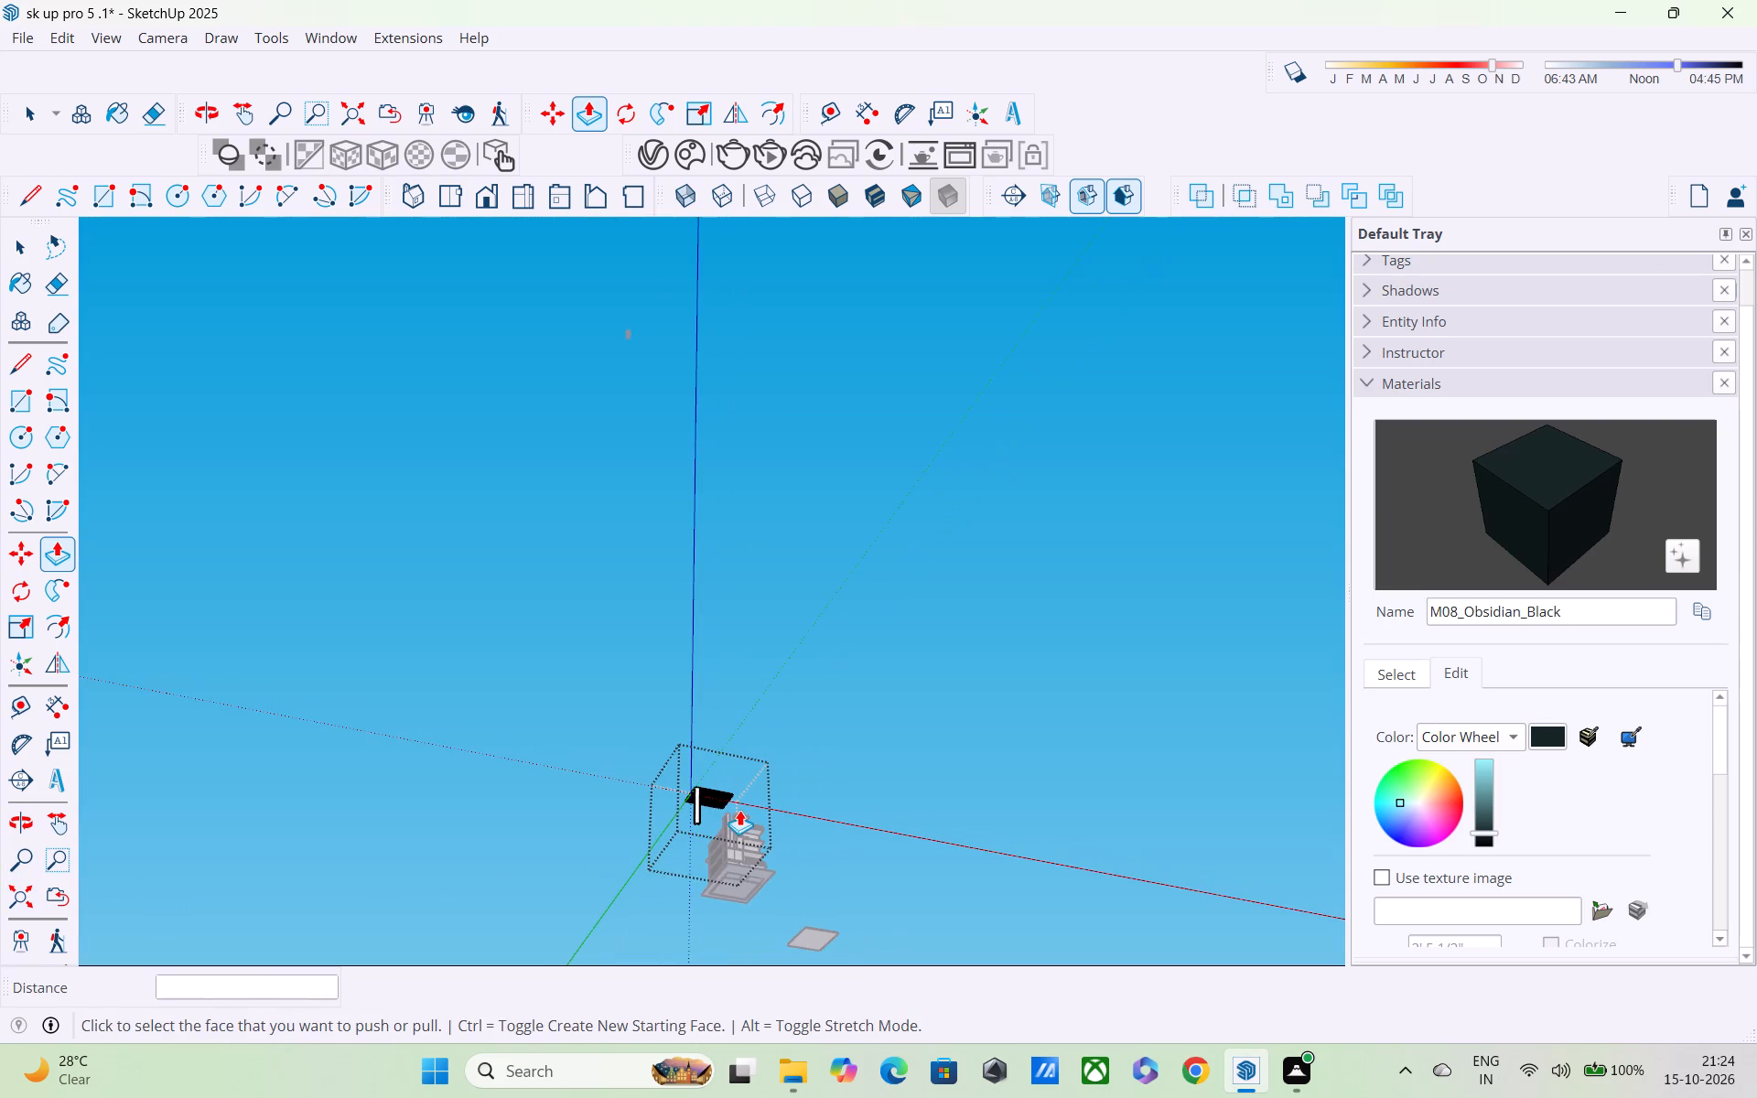
scroll(739, 810, "up", 2)
middle_click_drag(726, 769, 663, 875)
scroll(699, 757, "up", 11)
middle_click_drag(729, 788, 690, 599)
scroll(713, 812, "up", 10)
middle_click_drag(726, 787, 695, 669)
scroll(674, 758, "up", 10)
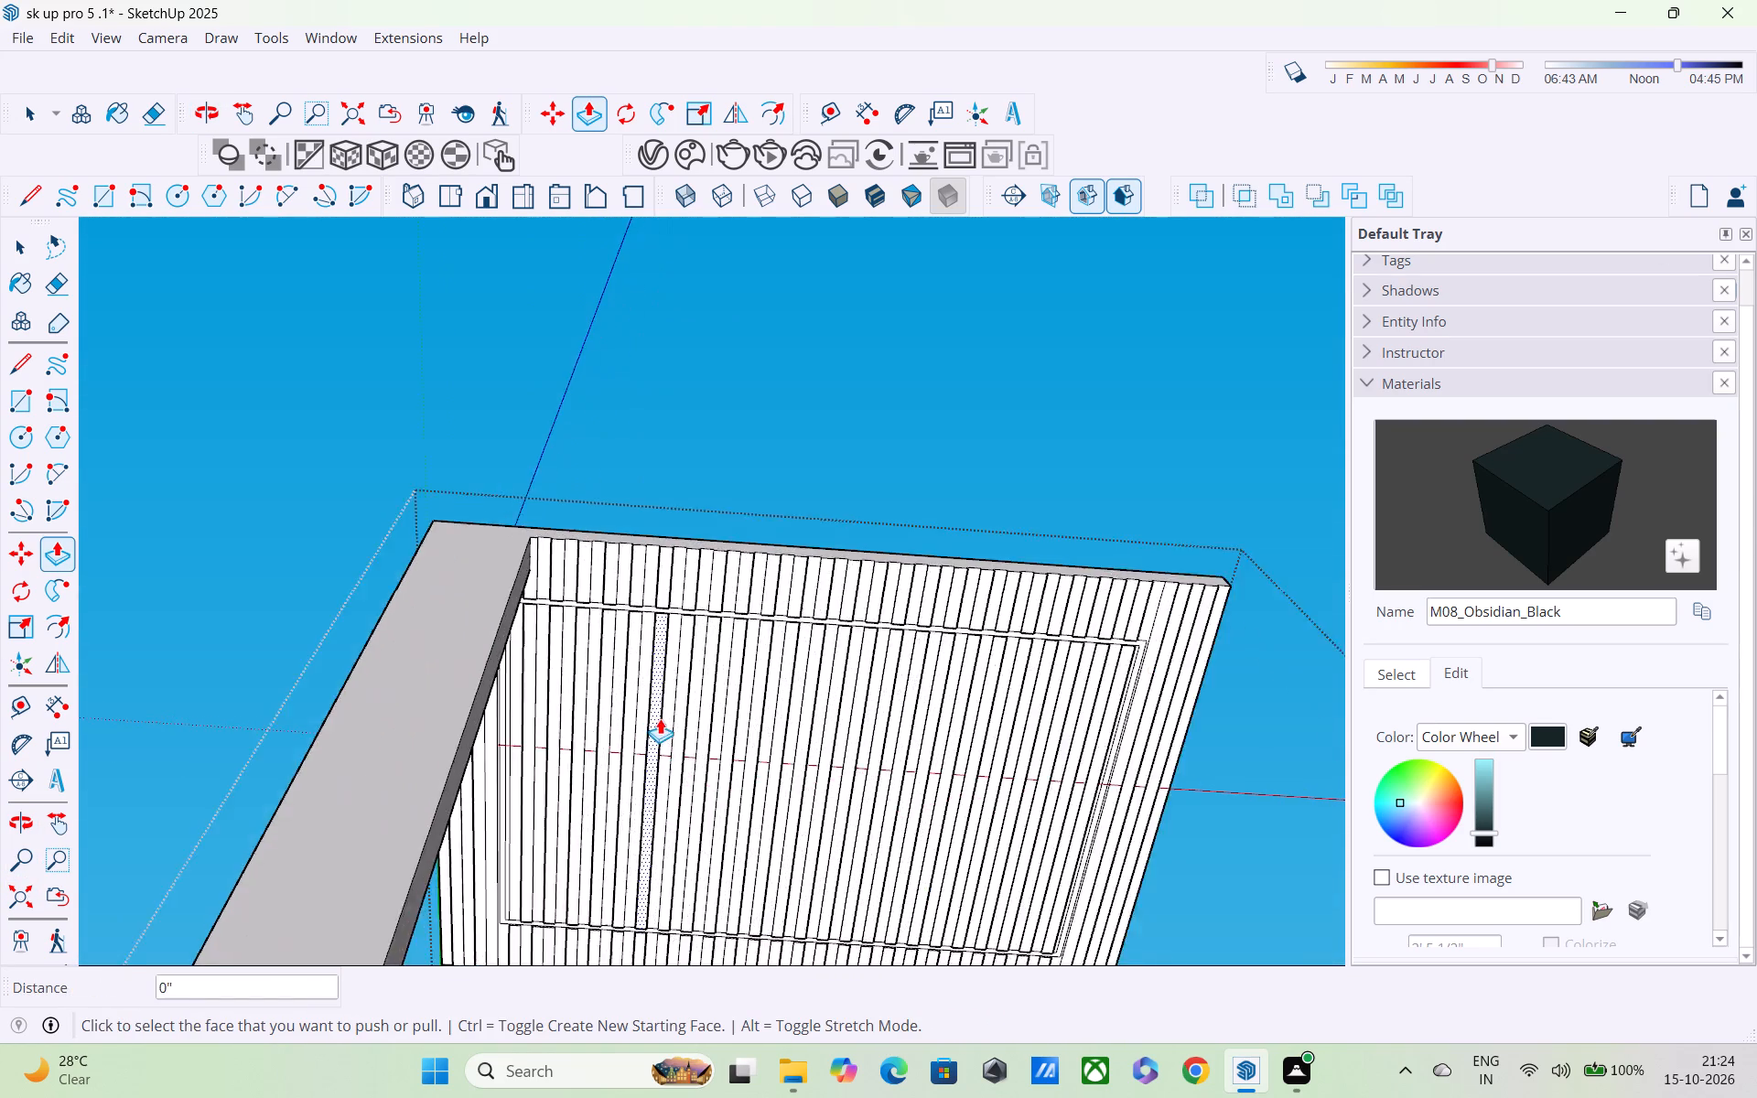
scroll(640, 747, "up", 1)
middle_click_drag(637, 737, 635, 635)
scroll(589, 788, "up", 9)
scroll(526, 740, "up", 3)
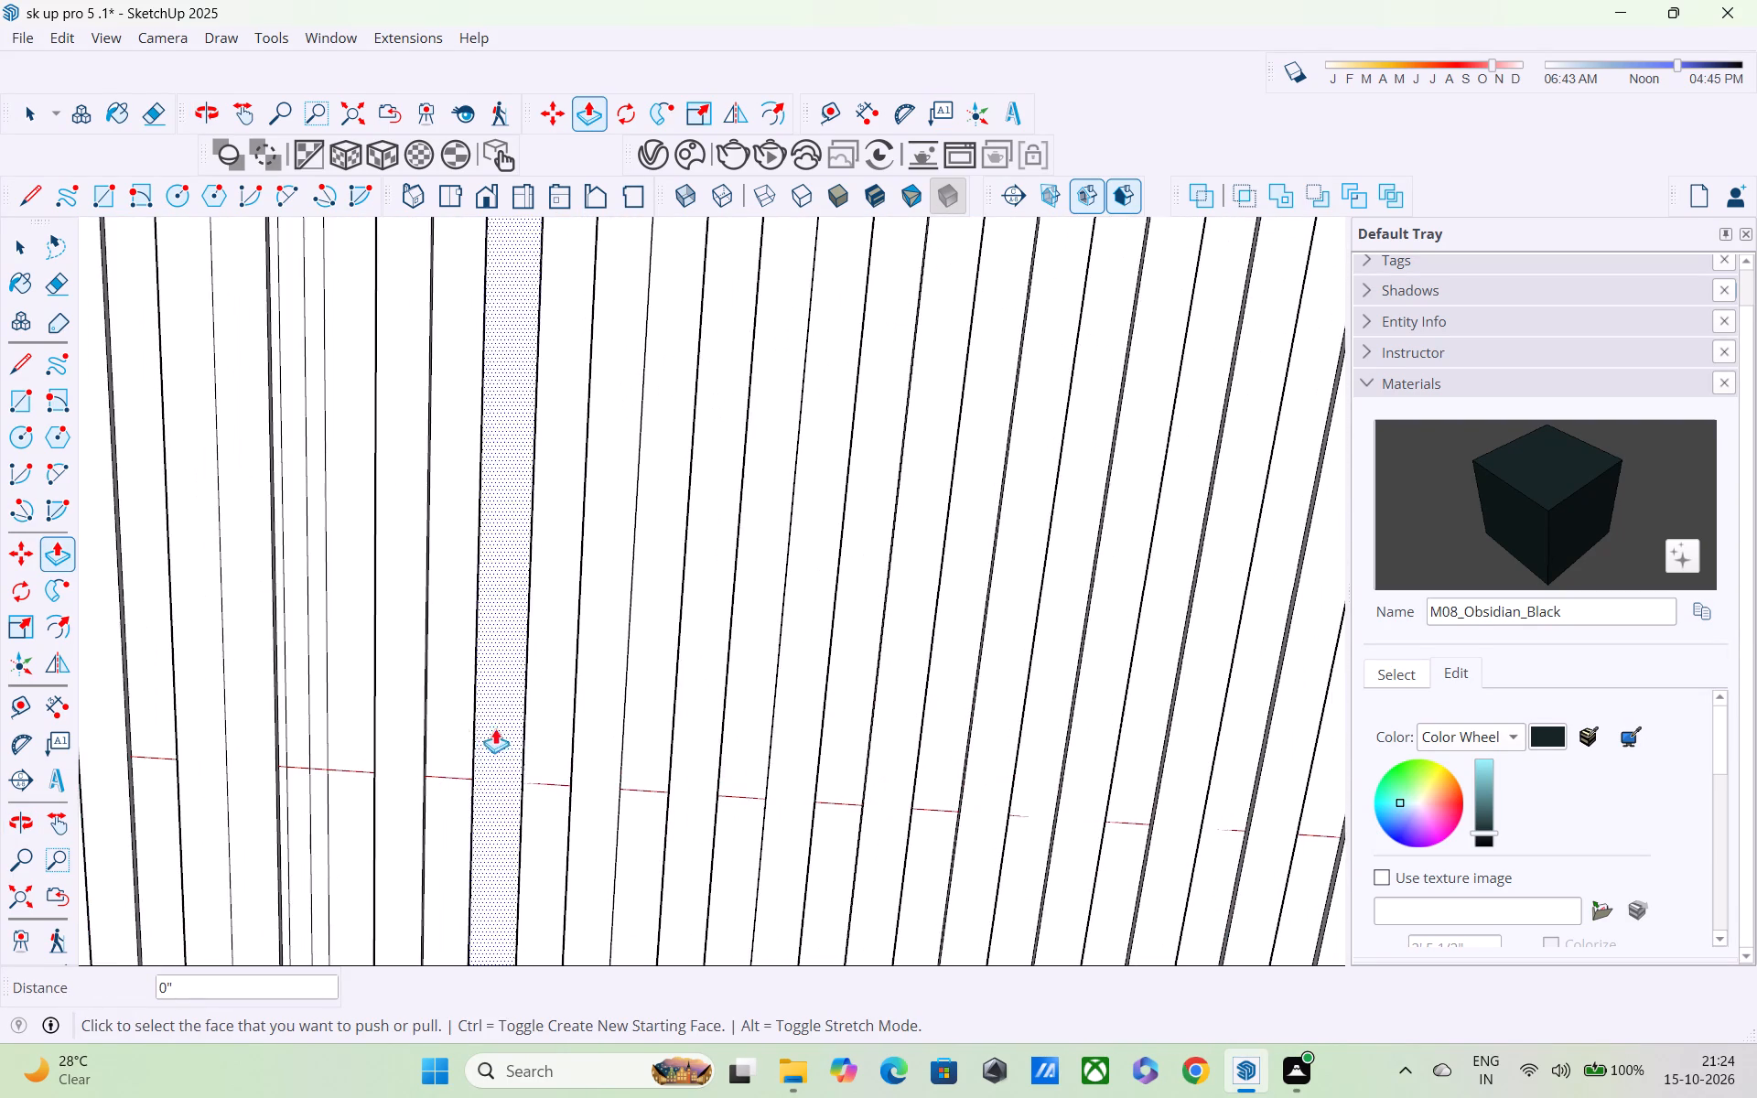
middle_click_drag(427, 727, 540, 779)
middle_click_drag(530, 755, 848, 762, "shift")
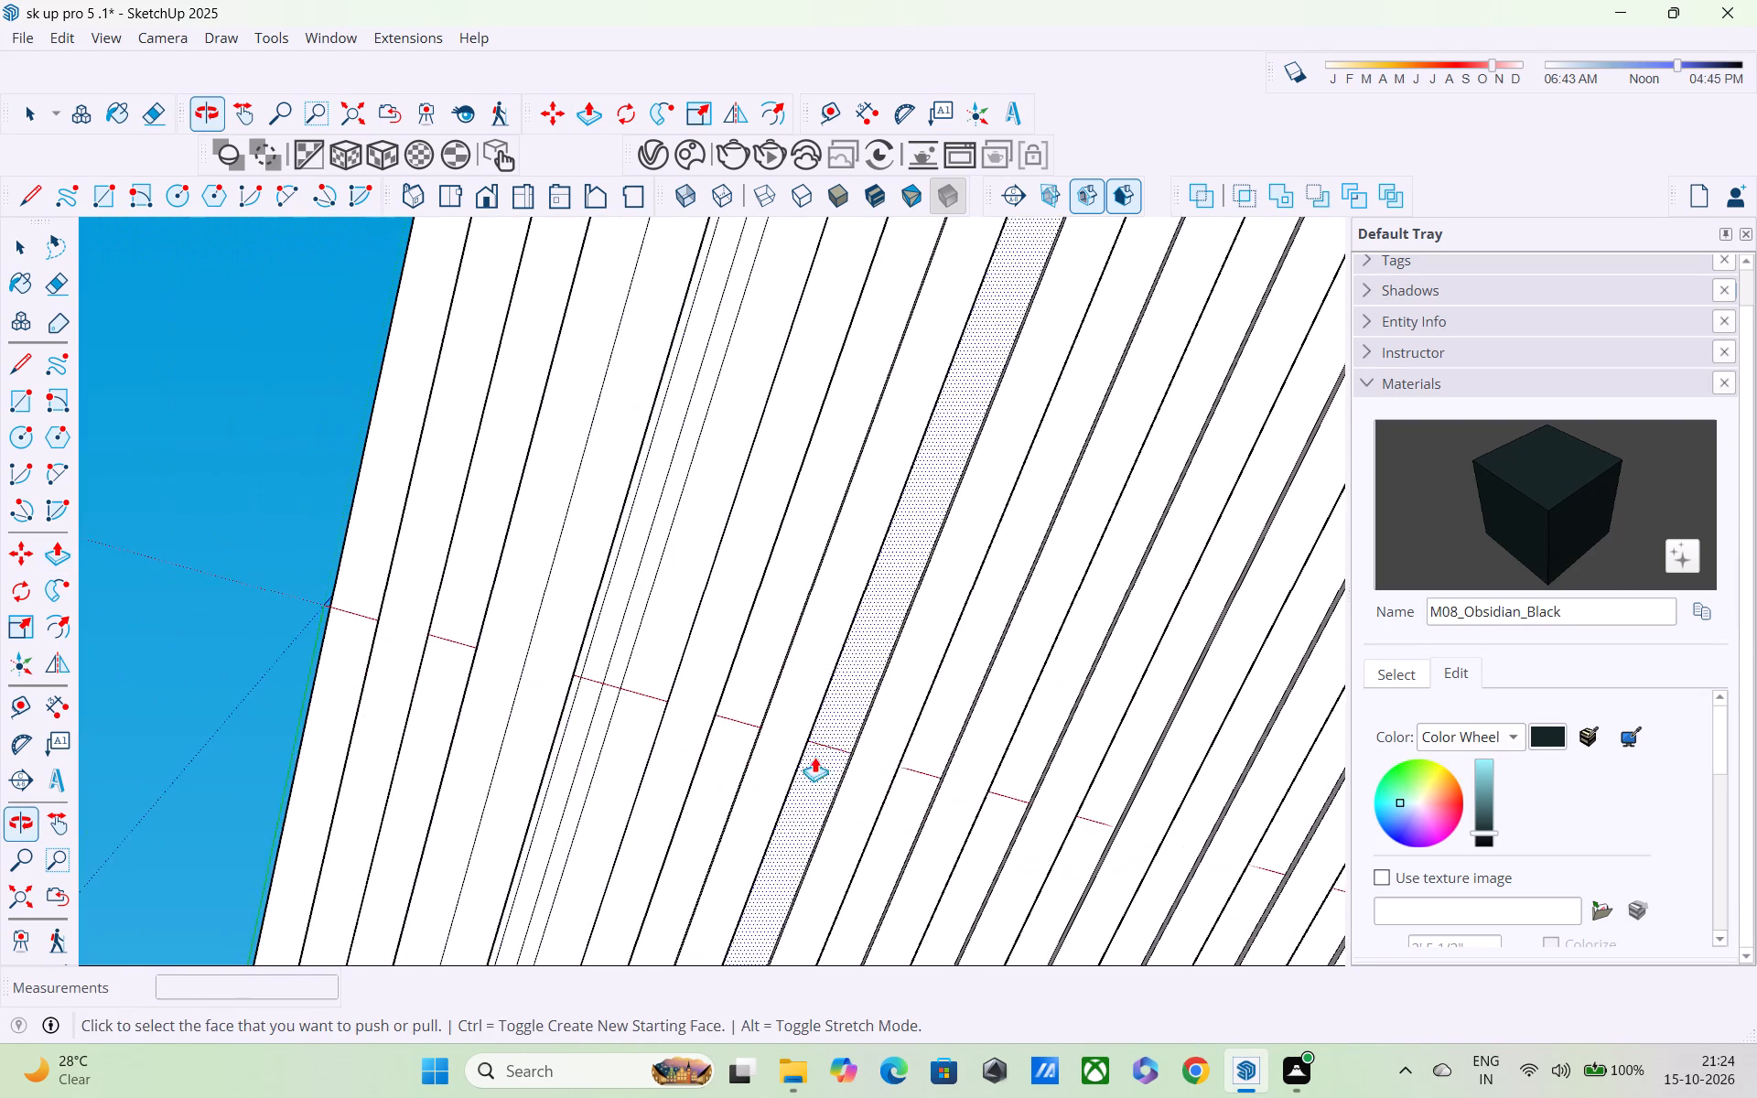
scroll(369, 667, "up", 4)
middle_click_drag(486, 671, 739, 942)
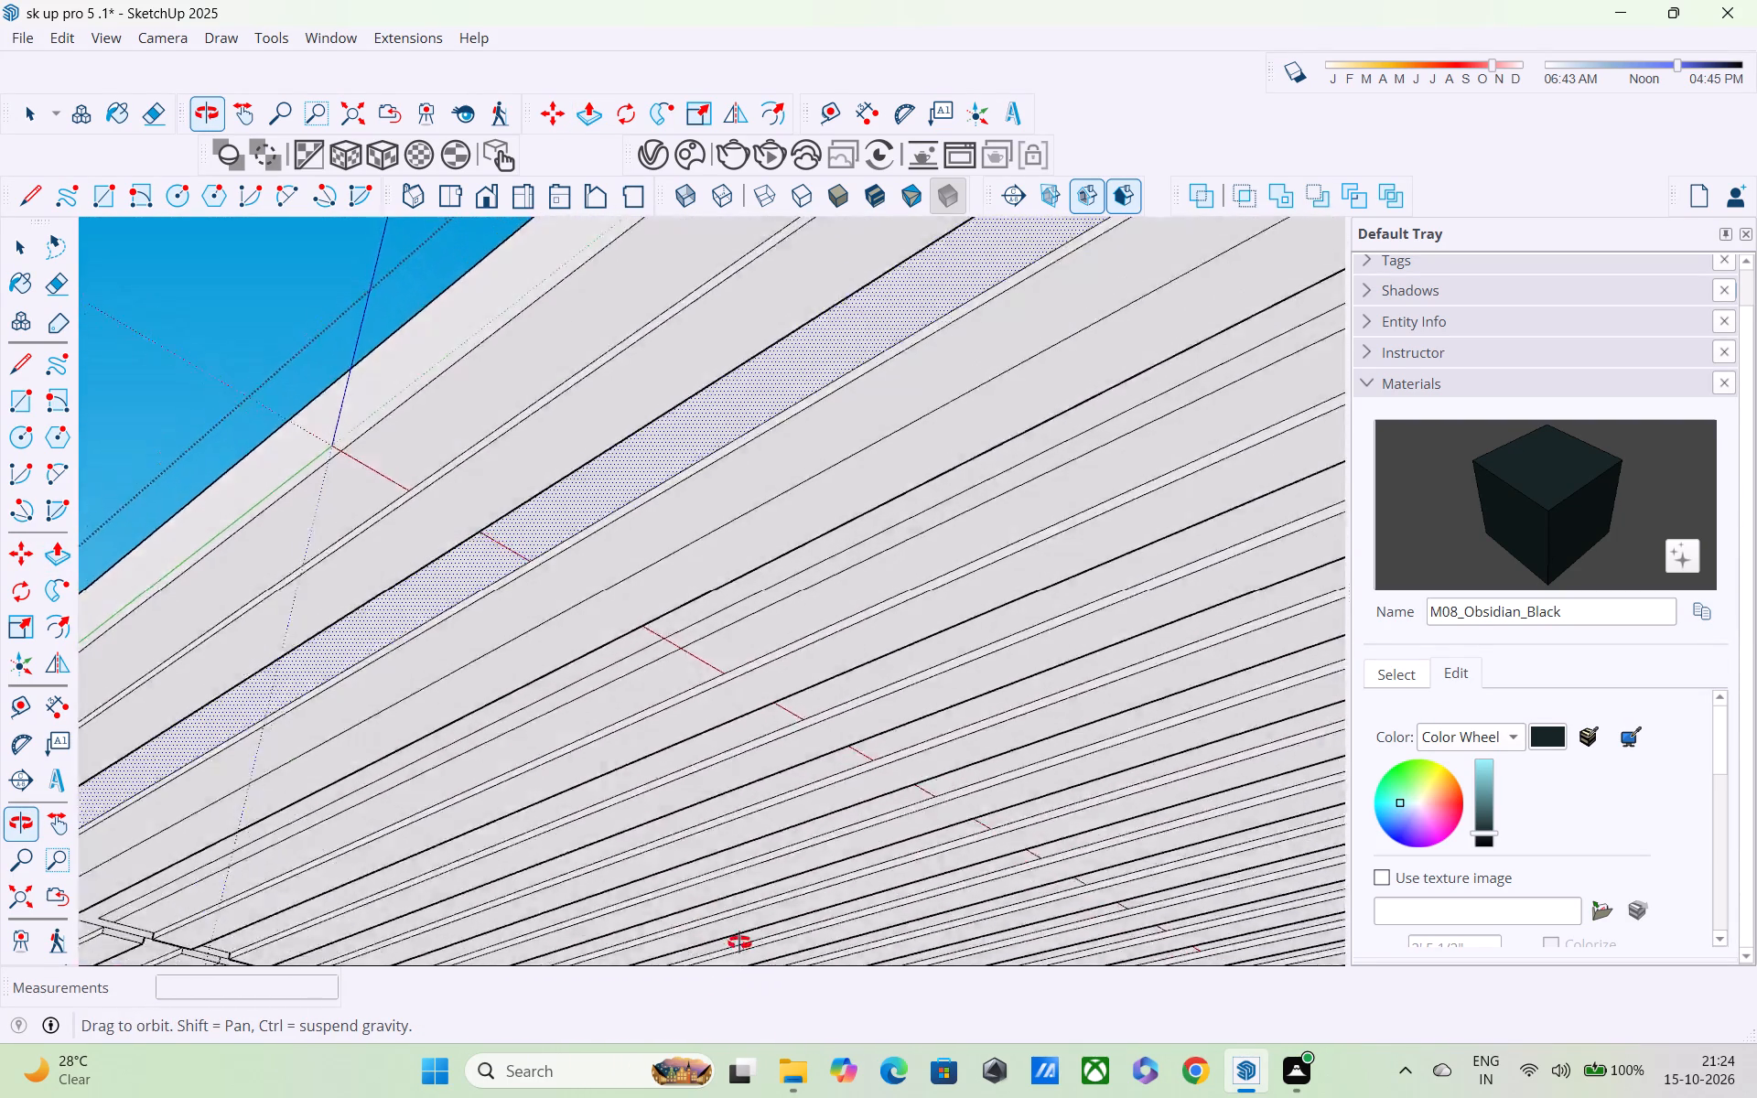
middle_click_drag(739, 942, 711, 880)
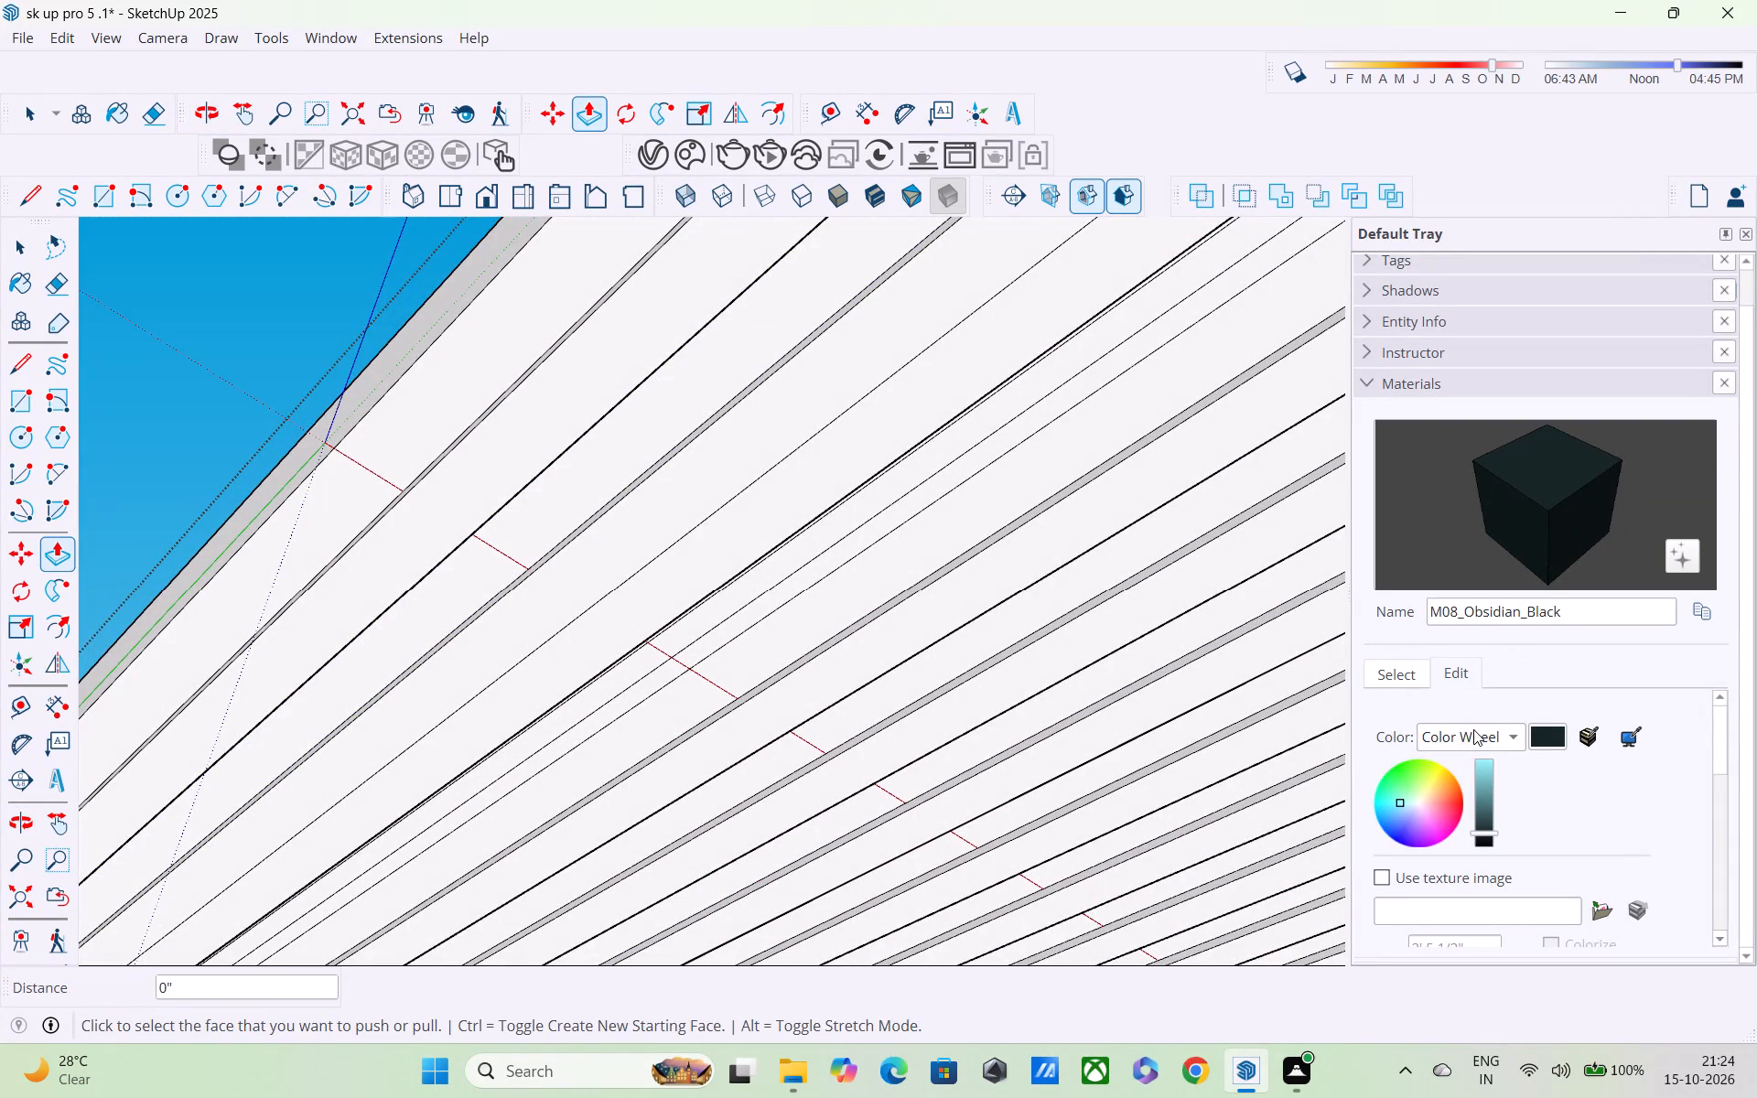
Paint four strips of the slab's underside, working inward from its outer edge, with the solid colour B03_Apricot_Glow.
left_click(1474, 730)
left_click(1474, 730)
left_click(1449, 604)
left_click(1421, 673)
left_click(1467, 702)
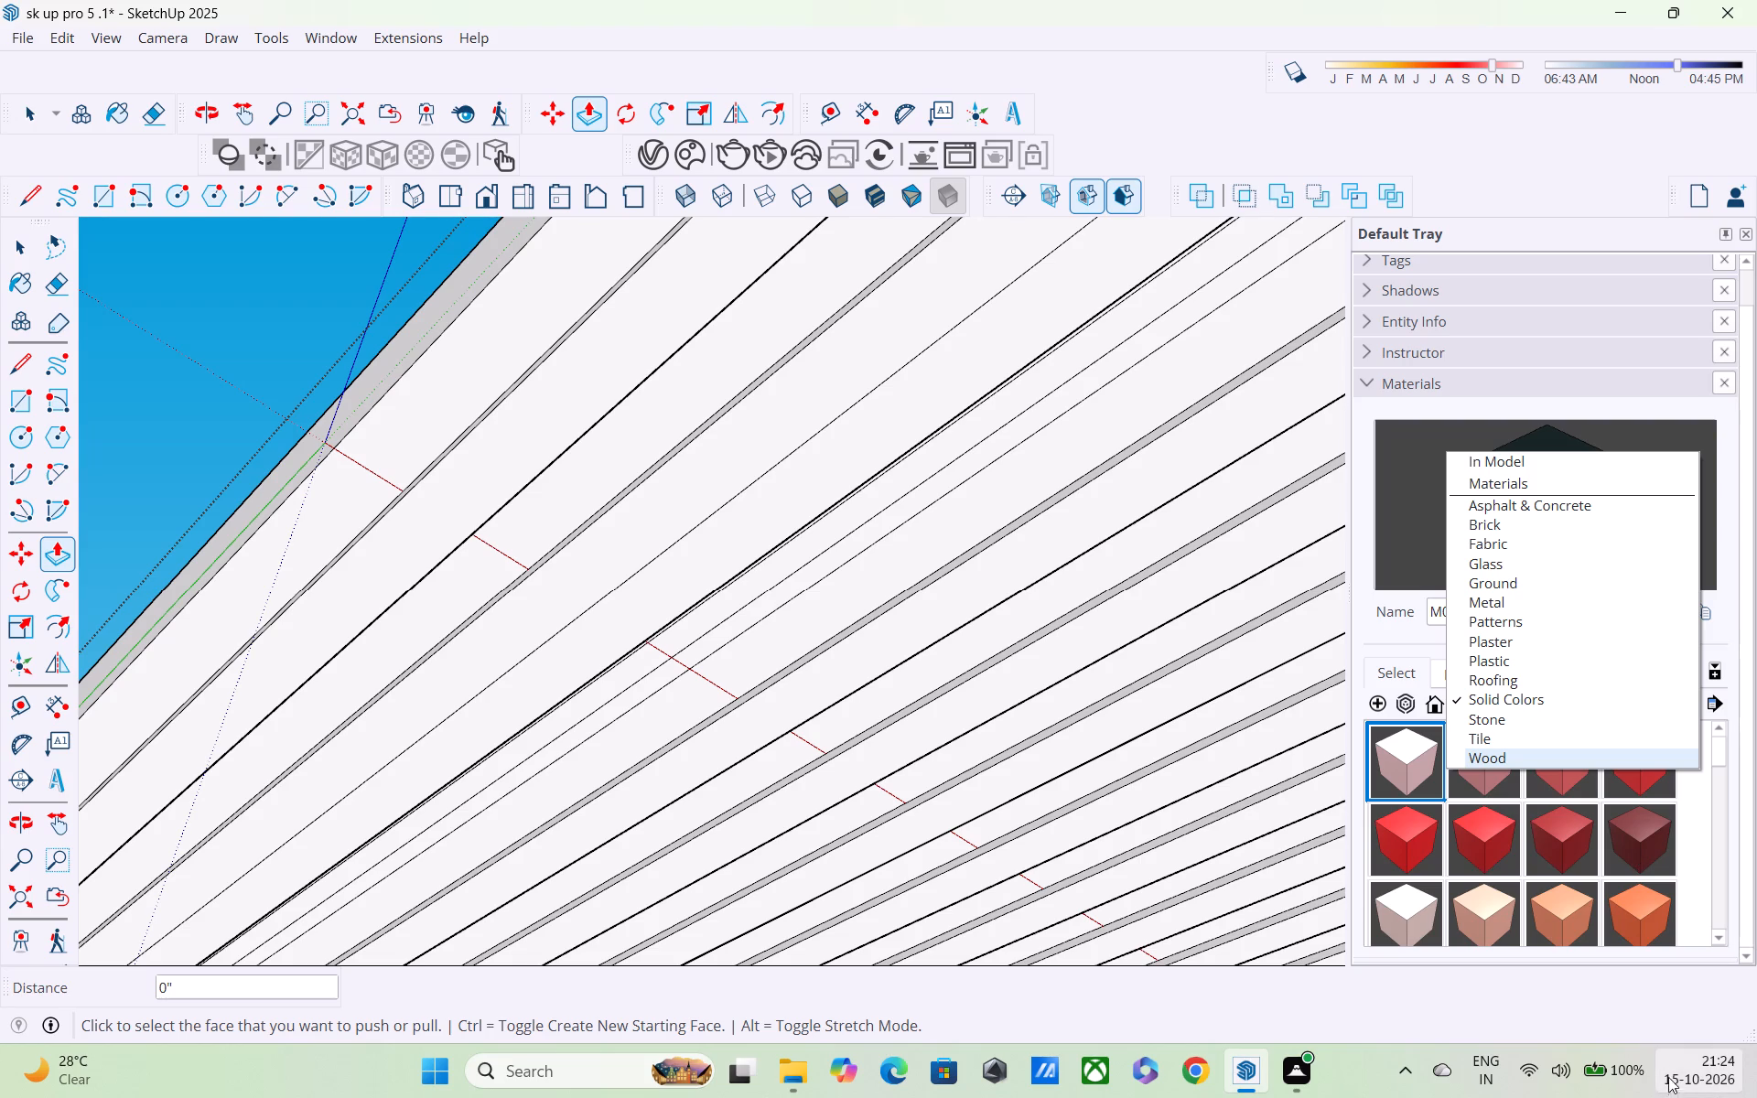
left_click(1564, 918)
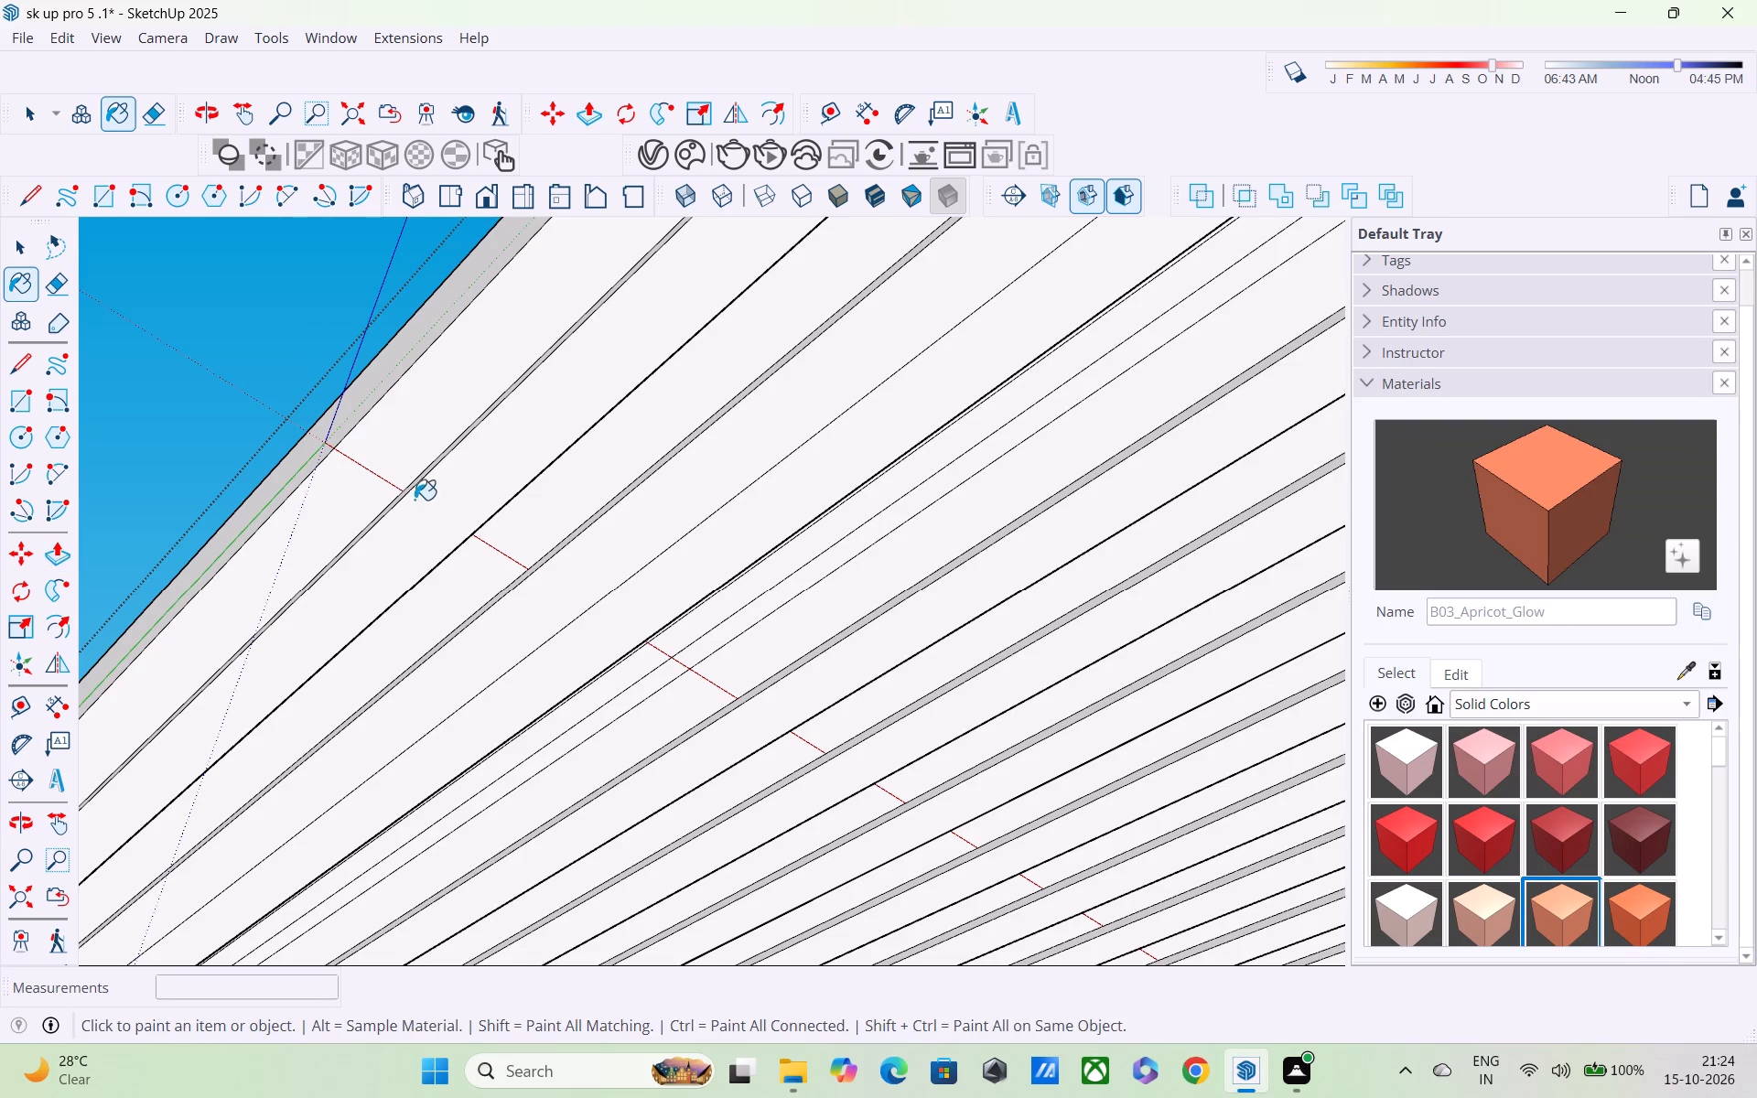
left_click(420, 508)
middle_click_drag(512, 508, 361, 480)
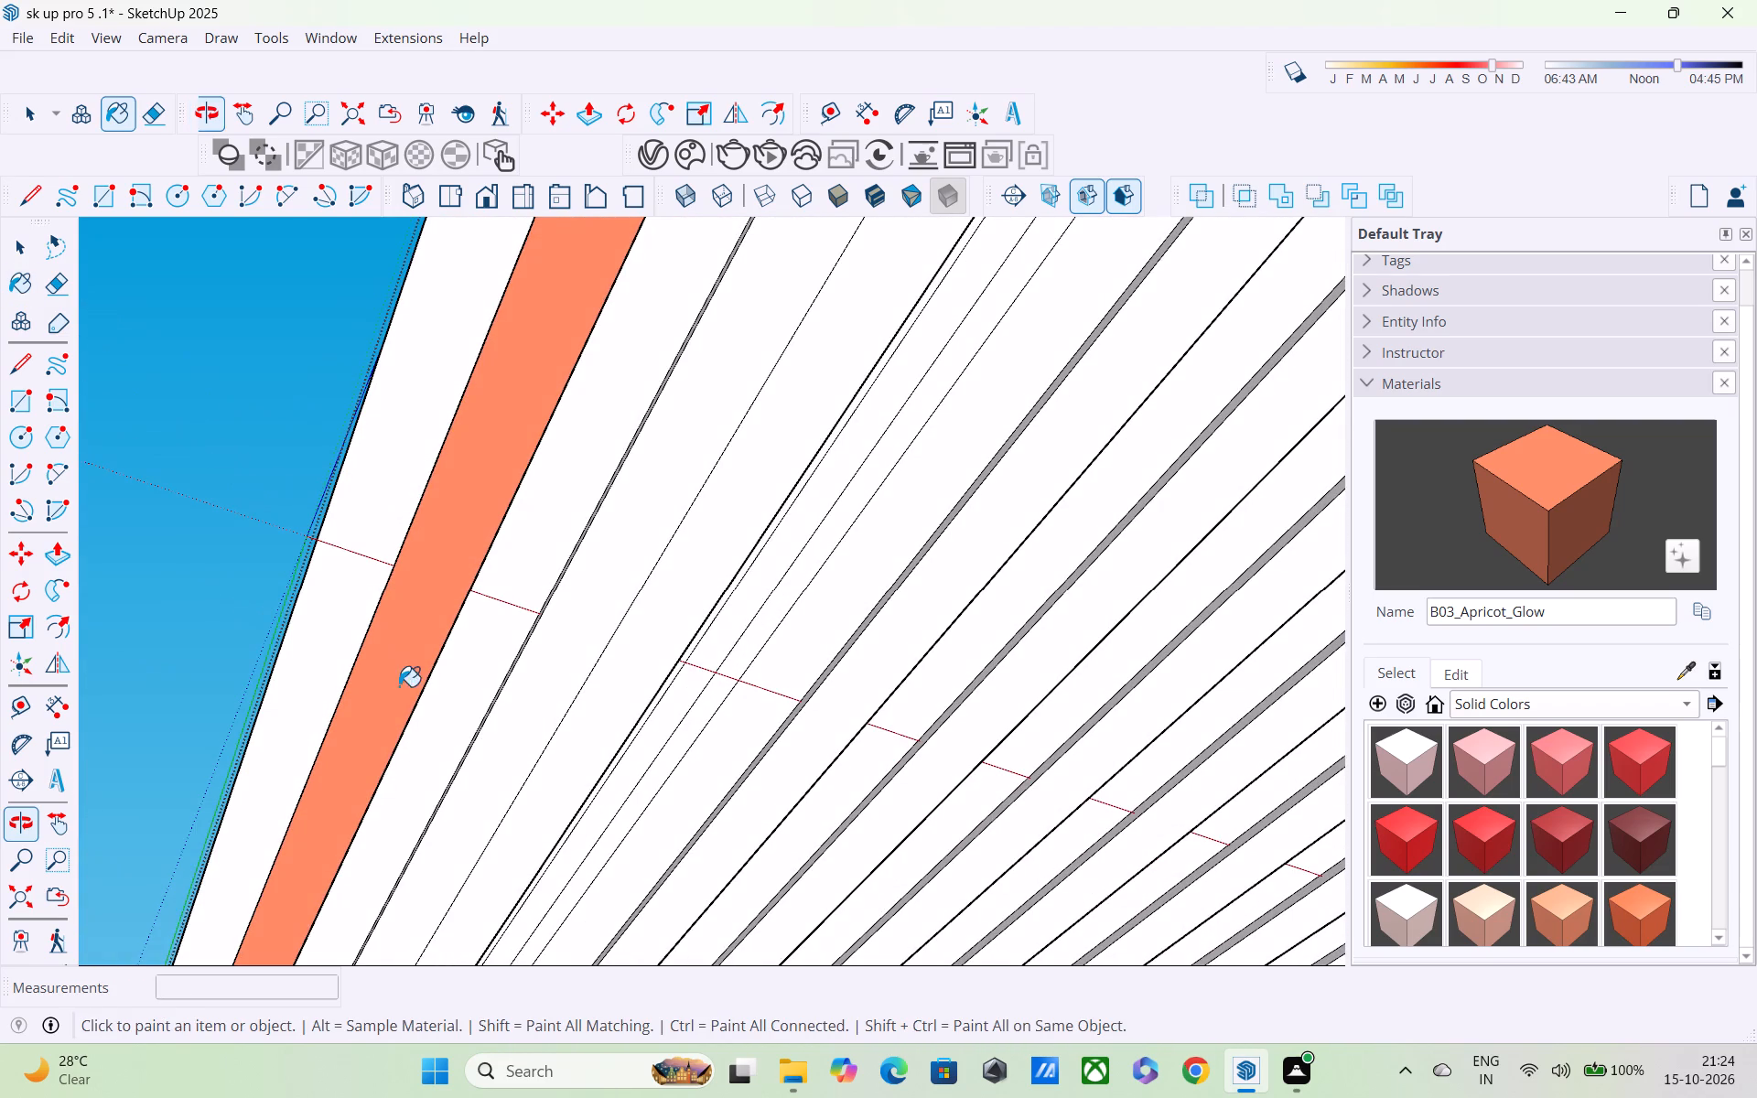
left_click(585, 608)
middle_click_drag(741, 657, 426, 552)
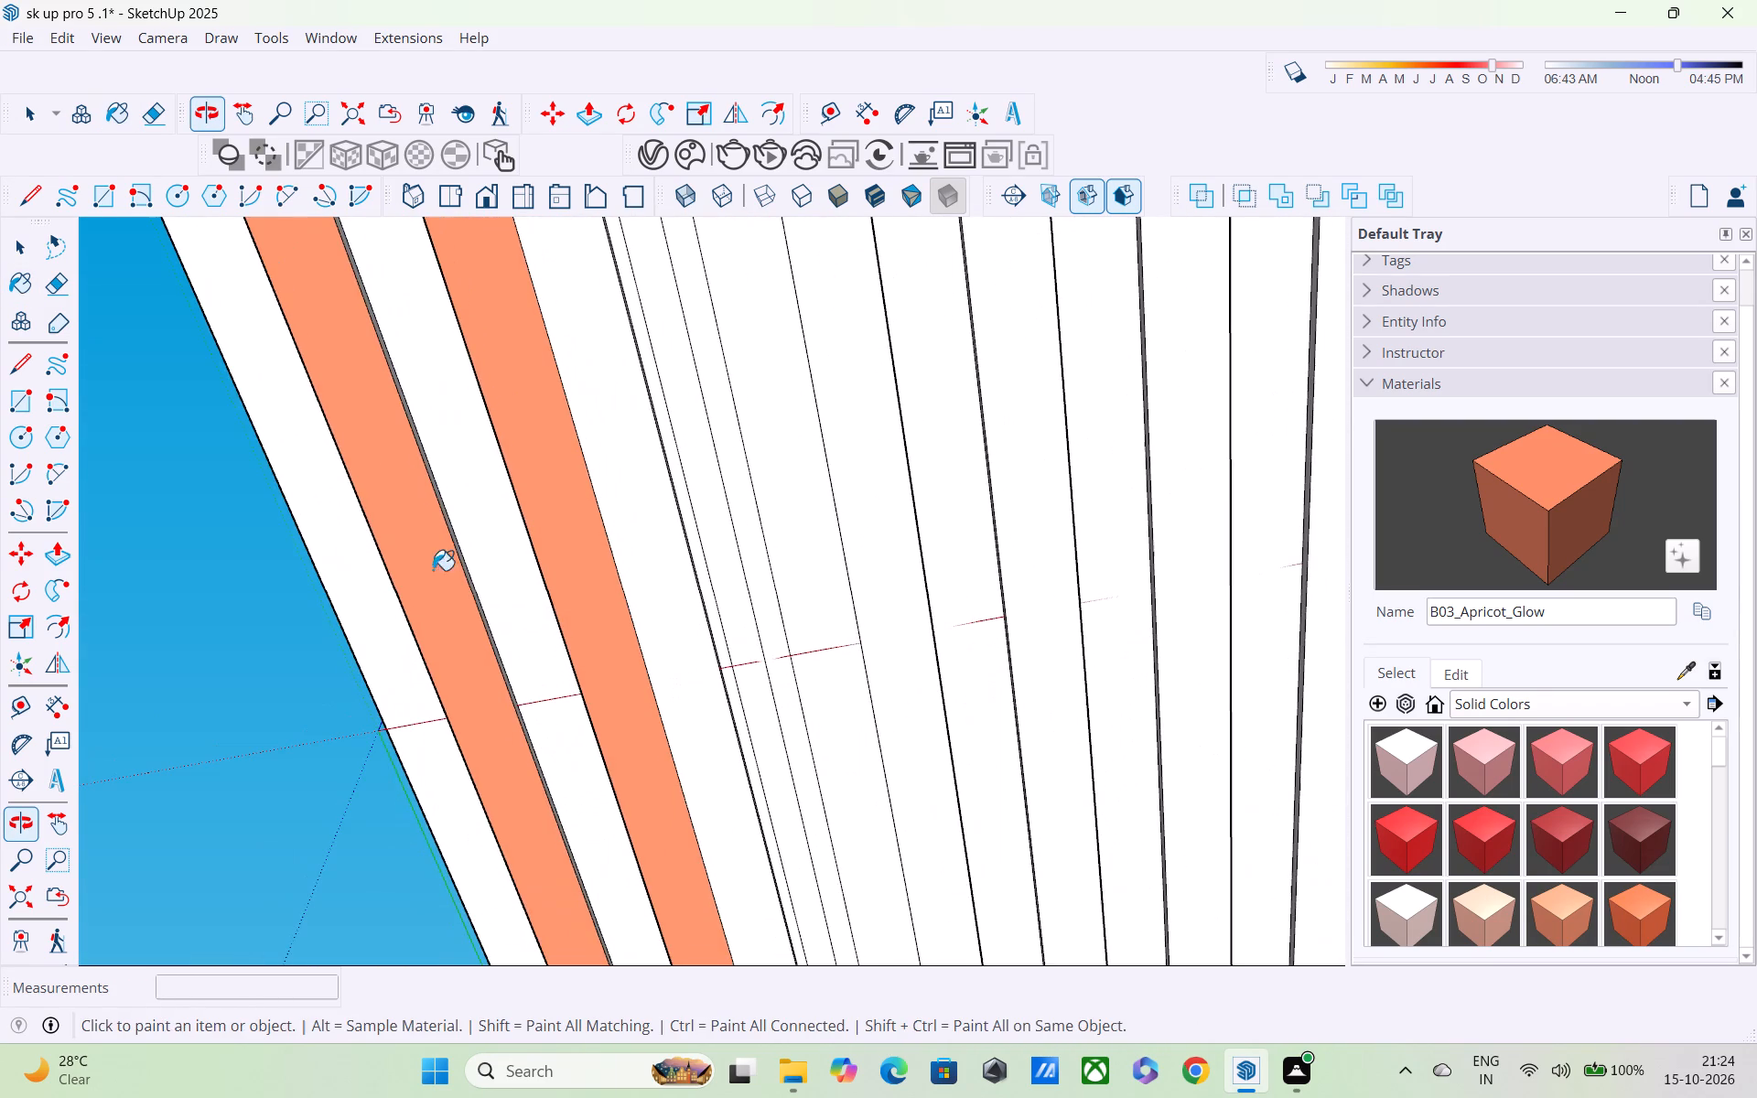
left_click(798, 598)
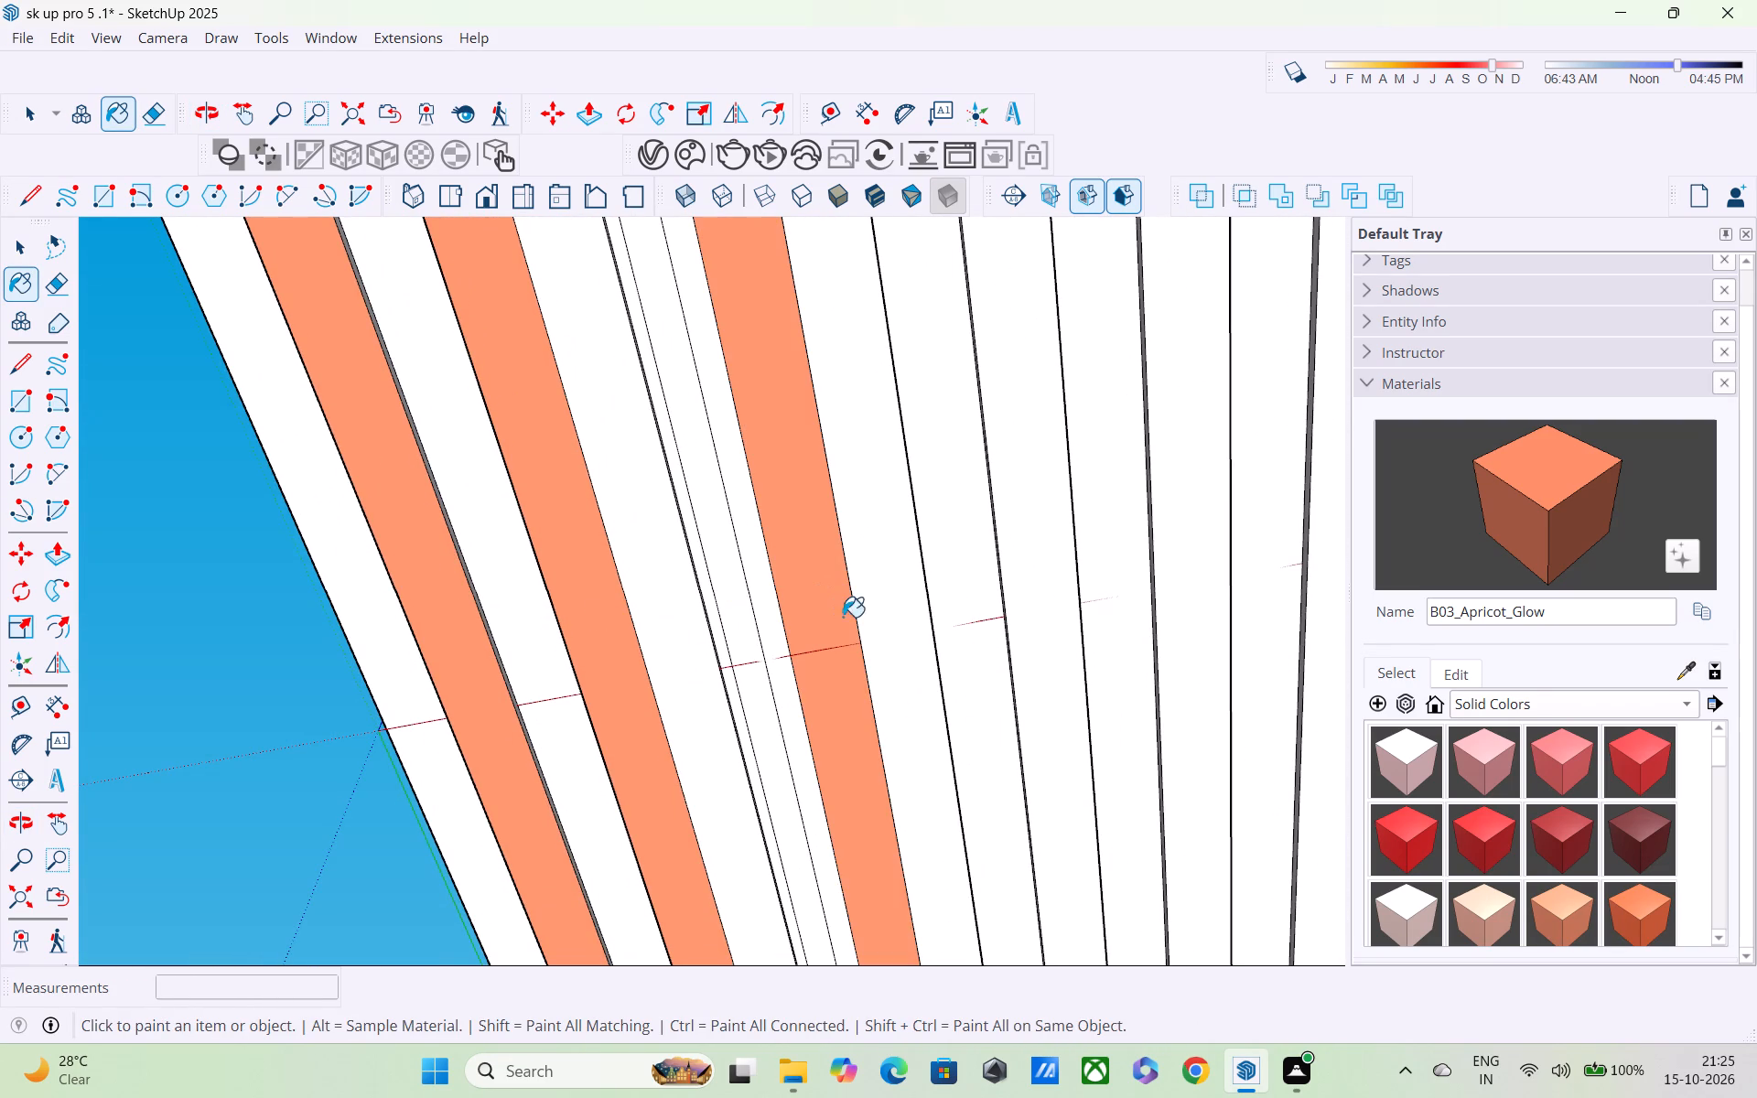
left_click(965, 575)
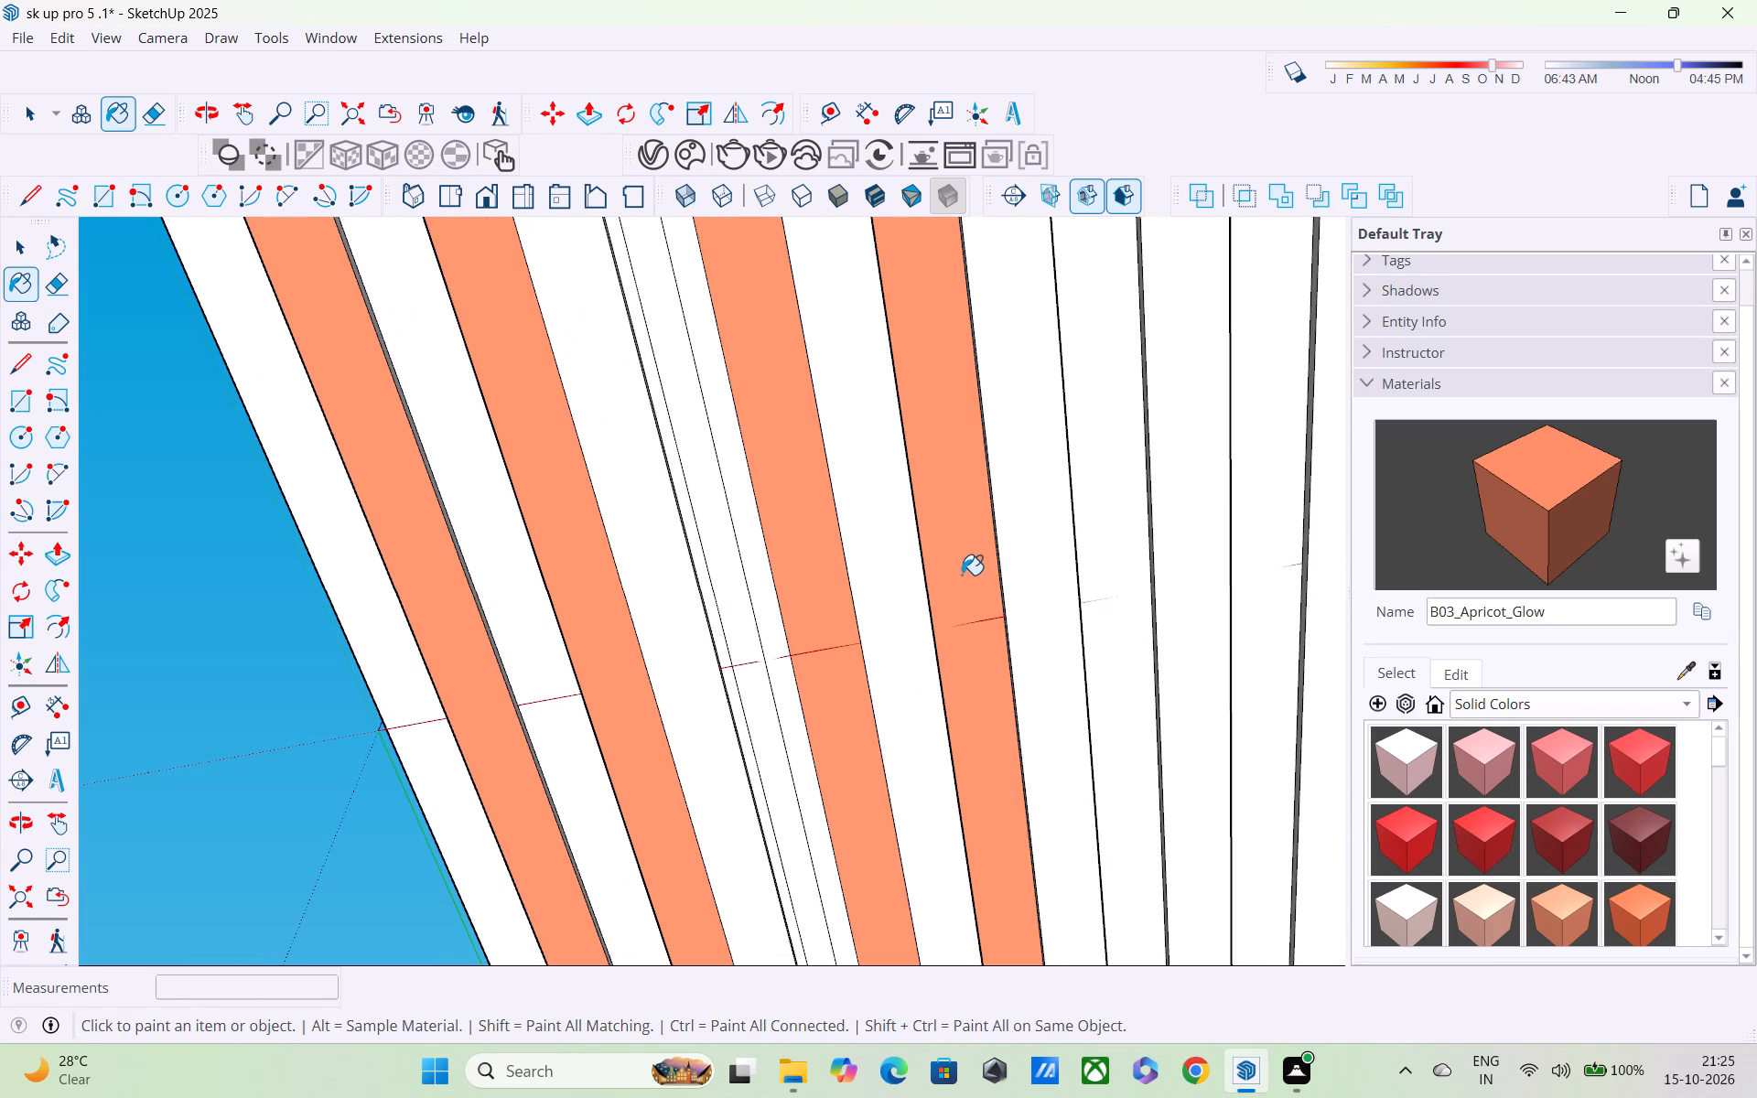
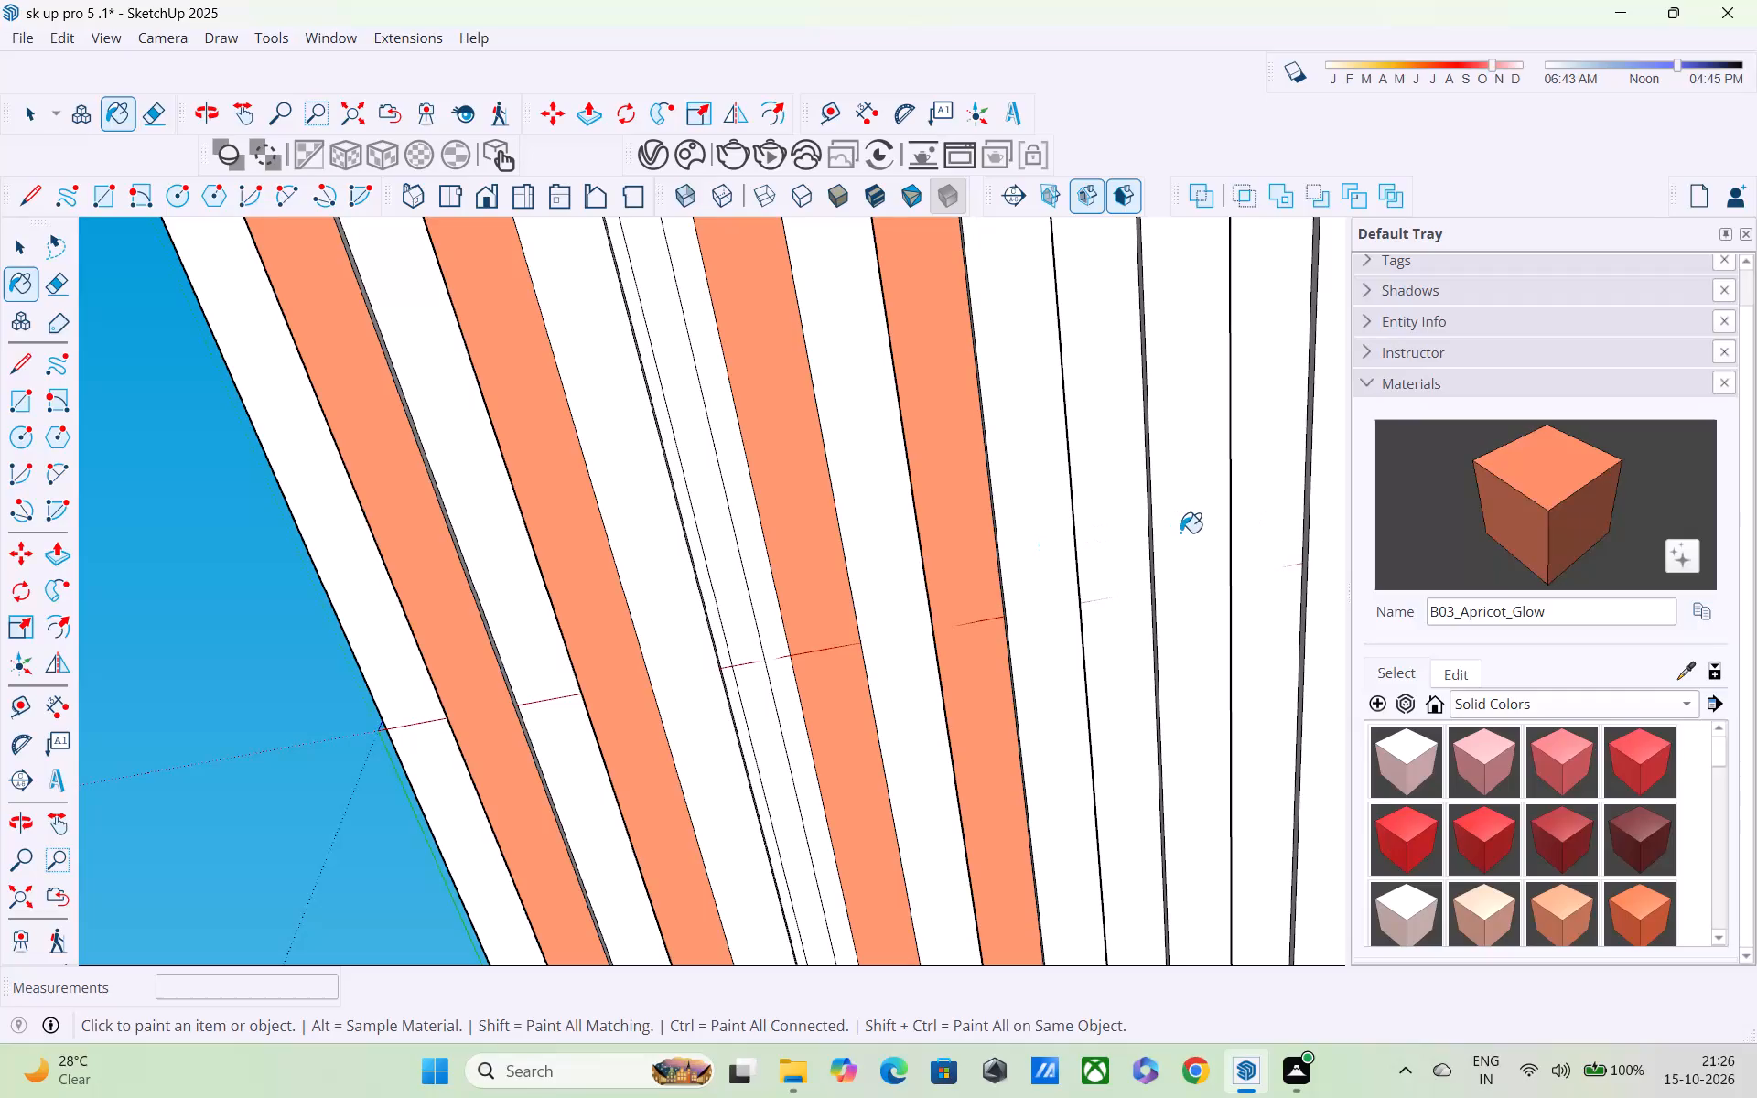
Paint the next three unpainted recessed strips of the slatted panel with B03_Apricot_Glow, continuing the alternating colour pattern.
middle_click_drag(1180, 534, 966, 540, "shift")
scroll(965, 540, "down", 2)
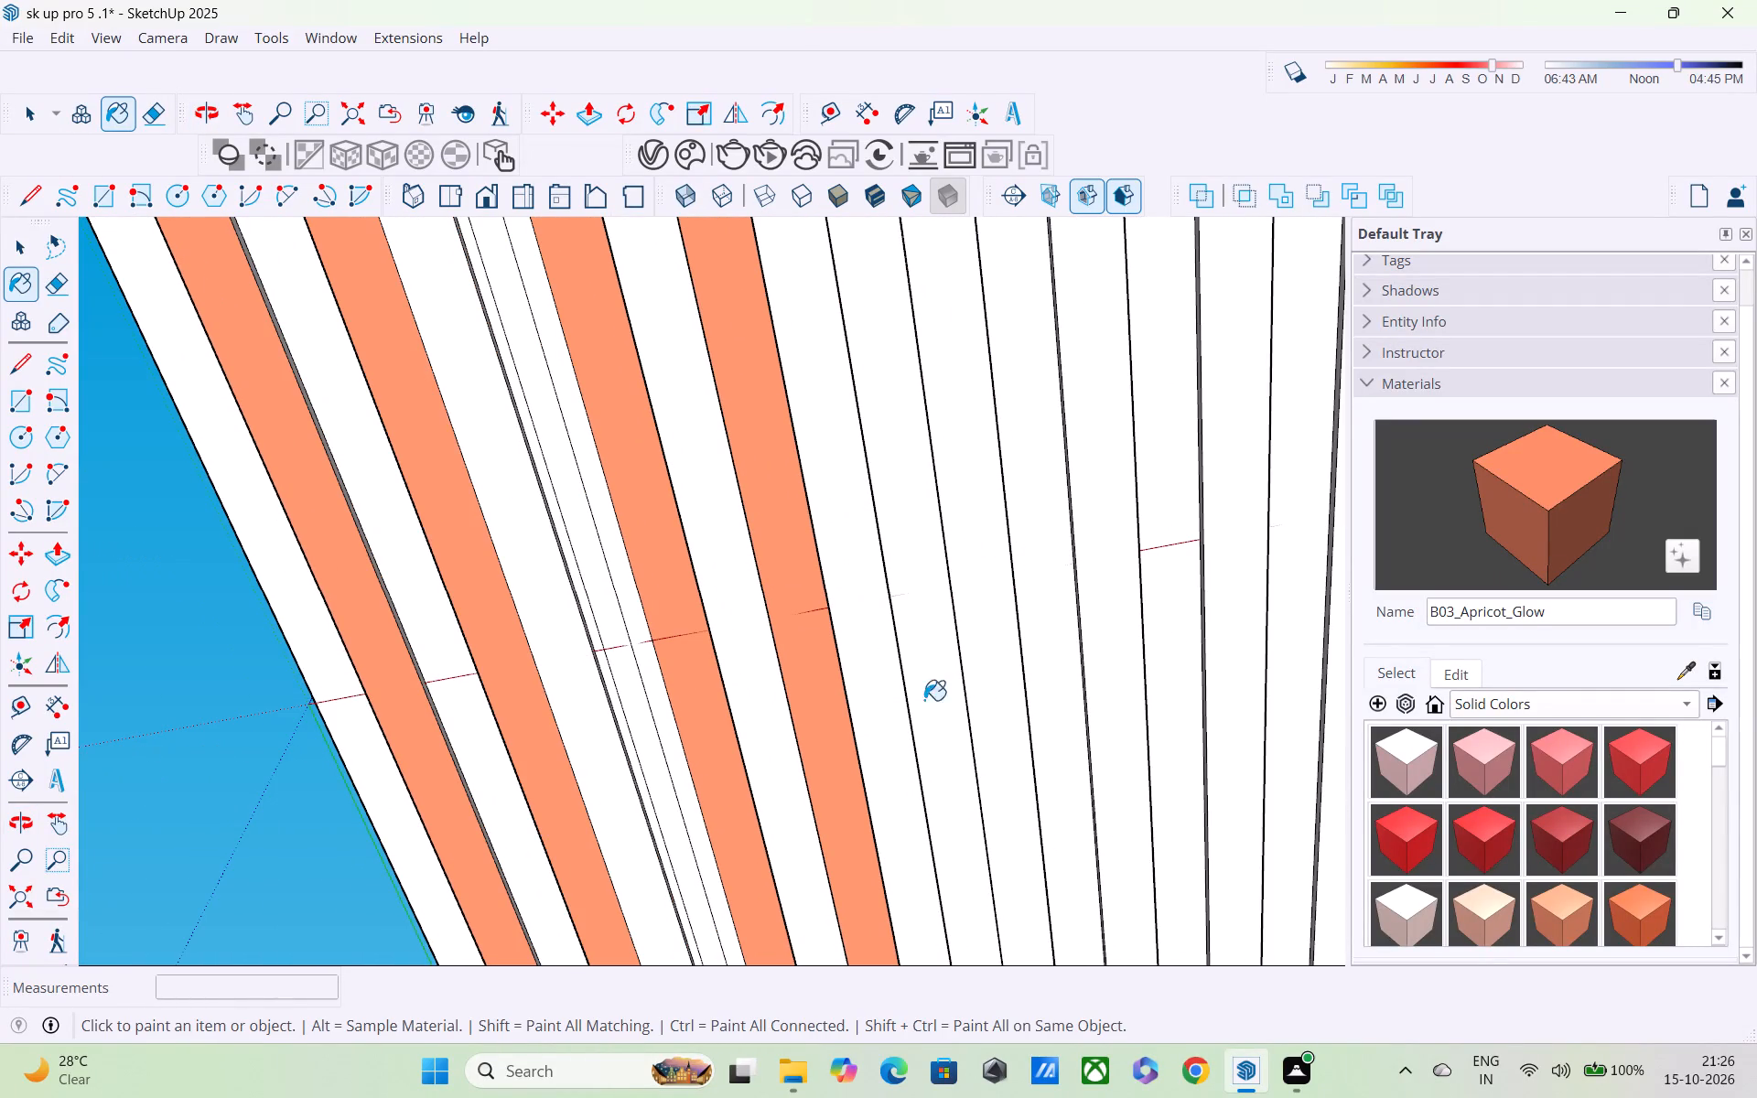
left_click(911, 631)
middle_click_drag(914, 630, 769, 641)
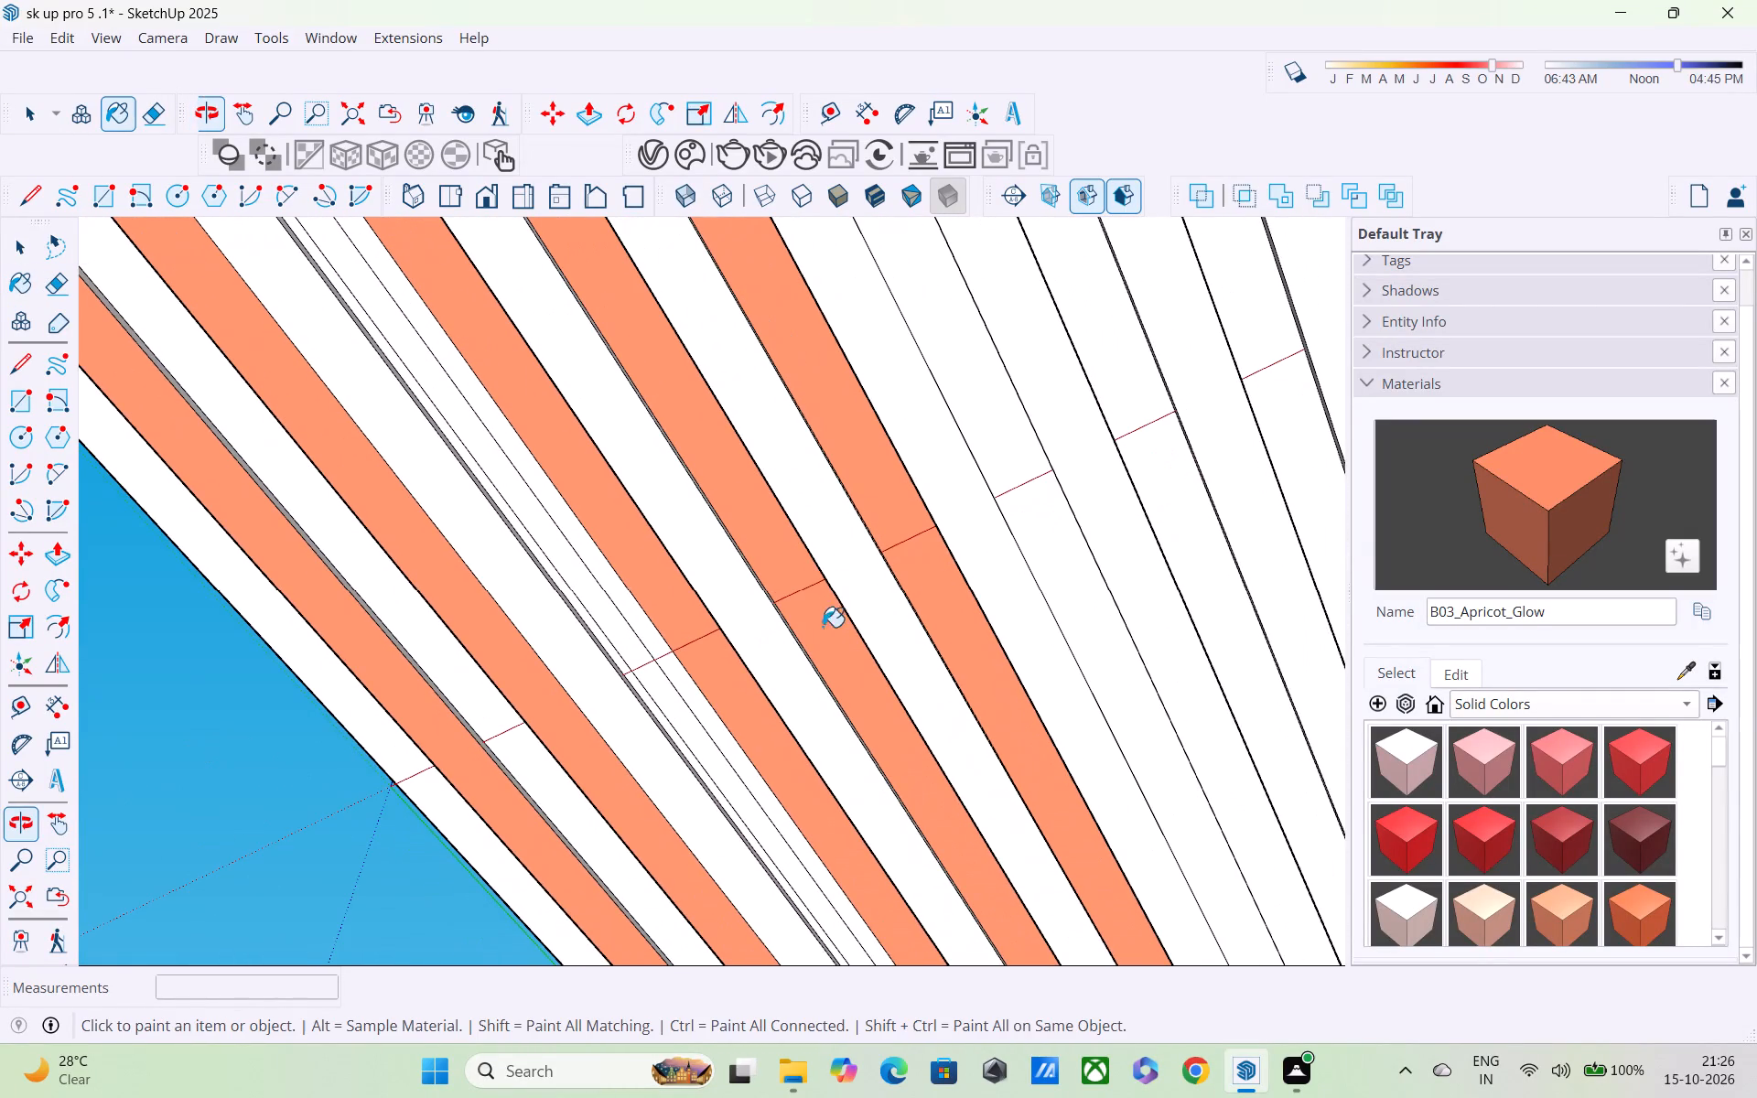
left_click(1034, 522)
middle_click_drag(1027, 531, 440, 707, "shift")
scroll(439, 707, "up", 1, "shift")
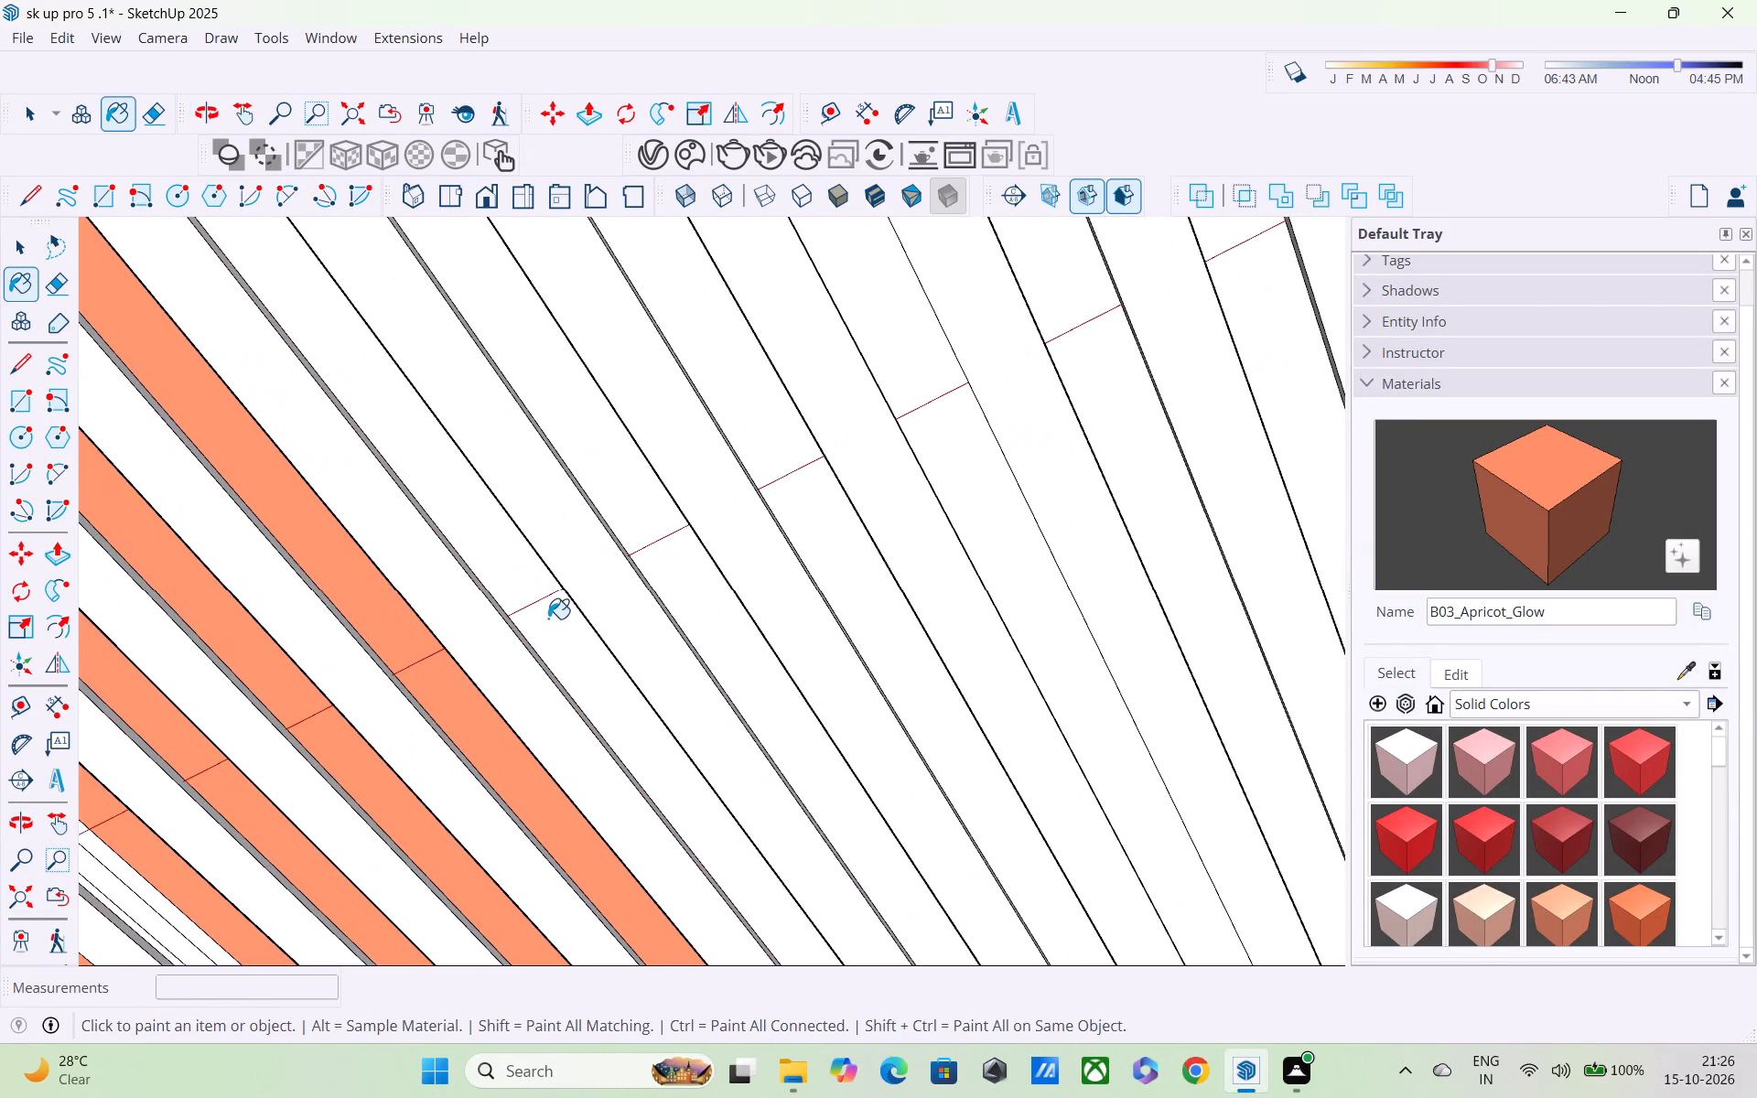
left_click(548, 619, "shift")
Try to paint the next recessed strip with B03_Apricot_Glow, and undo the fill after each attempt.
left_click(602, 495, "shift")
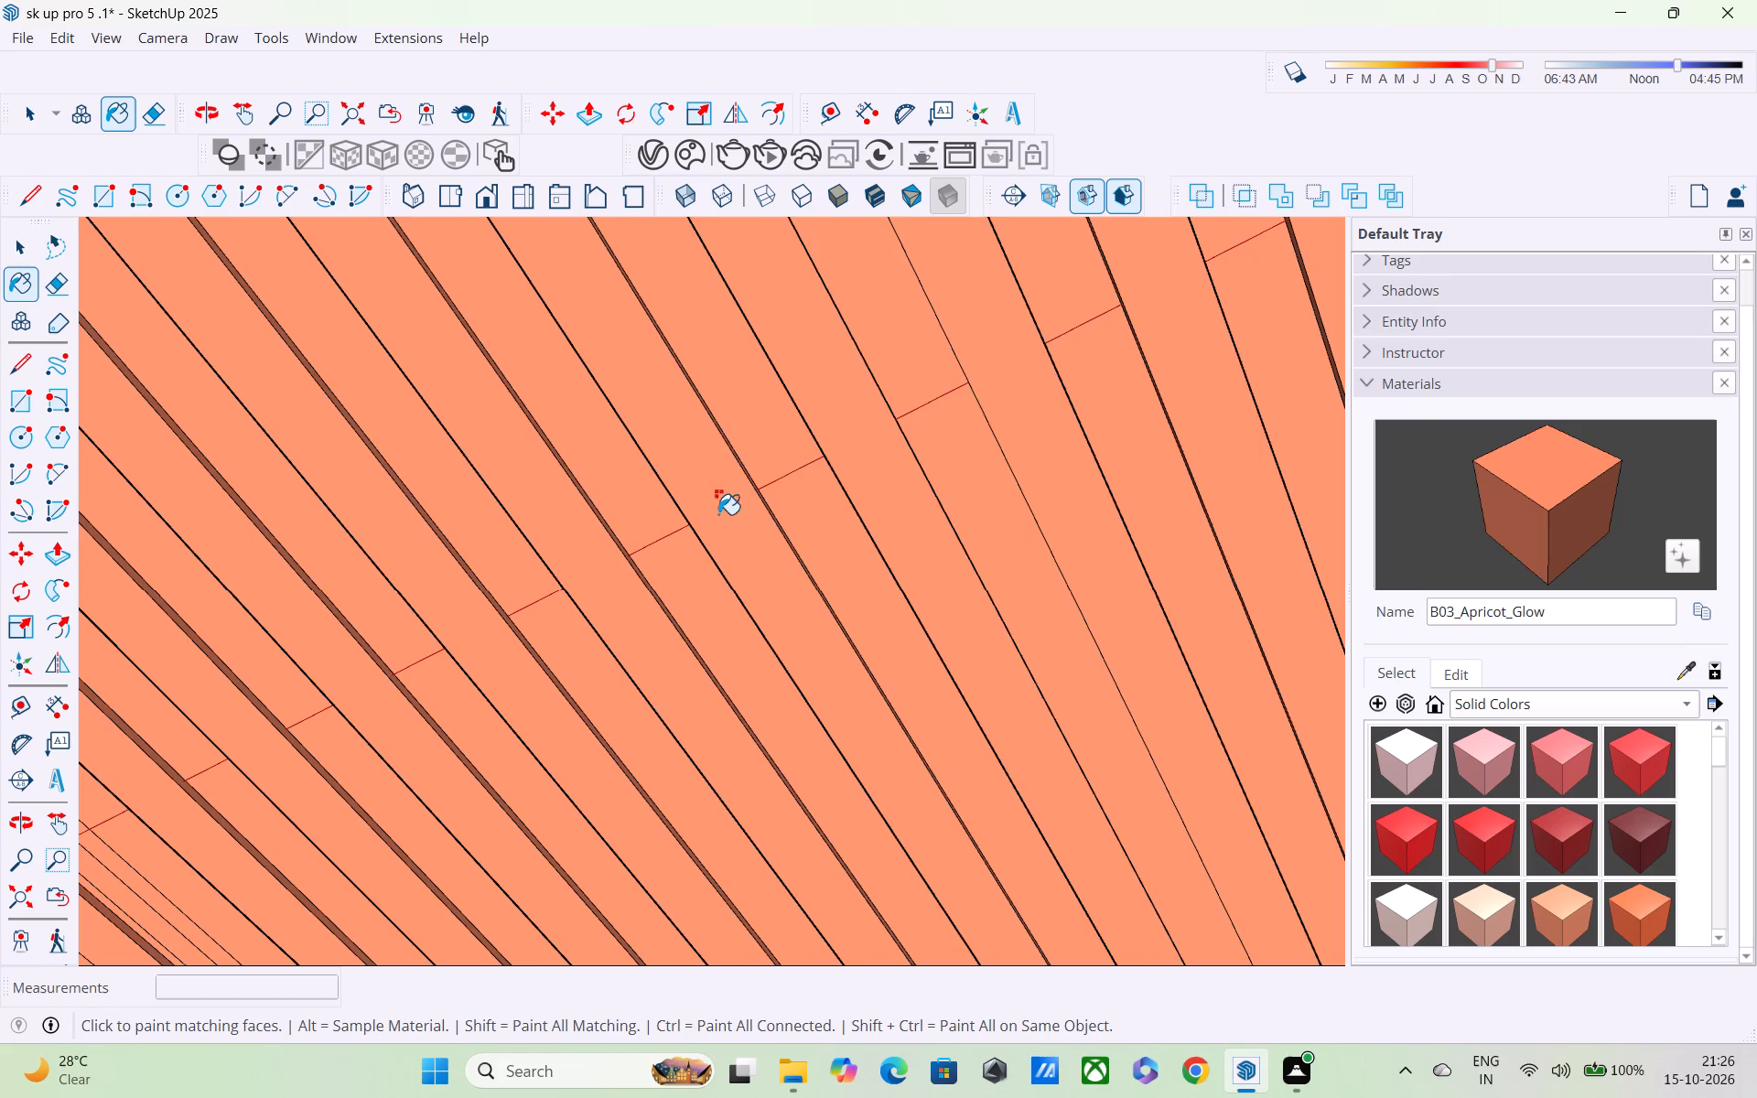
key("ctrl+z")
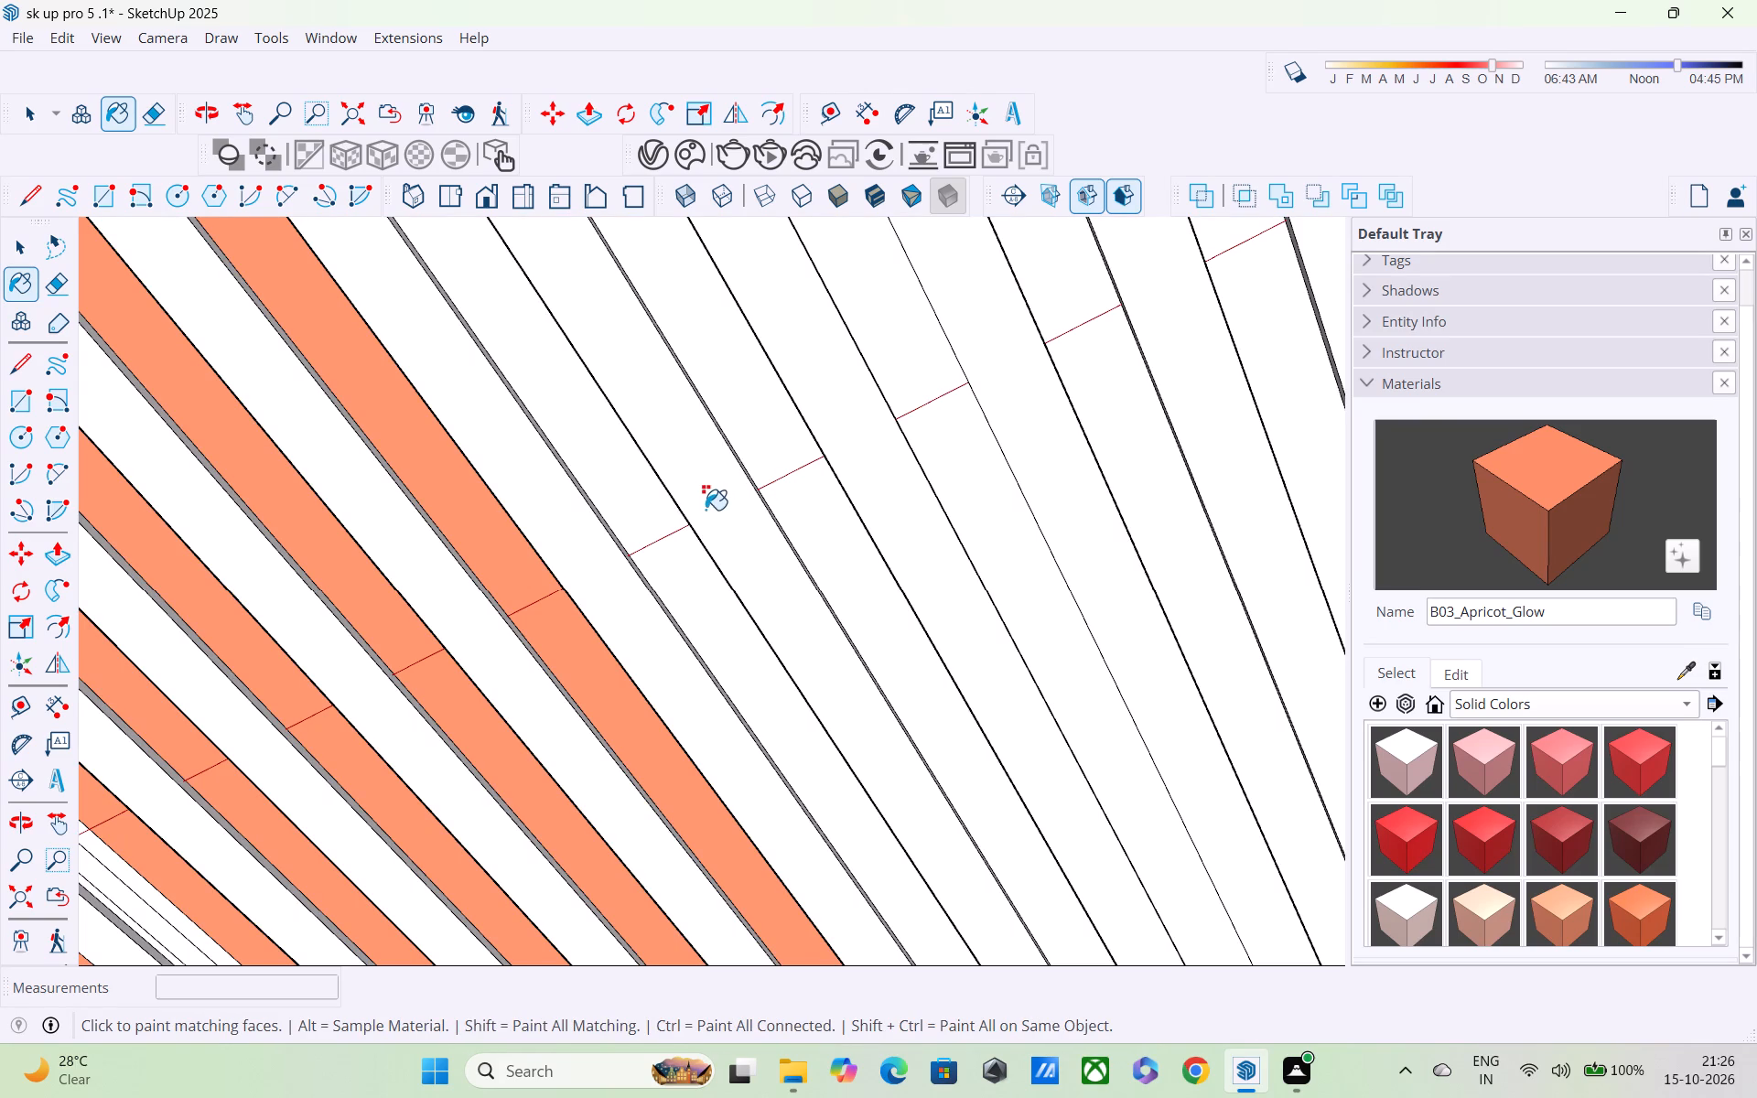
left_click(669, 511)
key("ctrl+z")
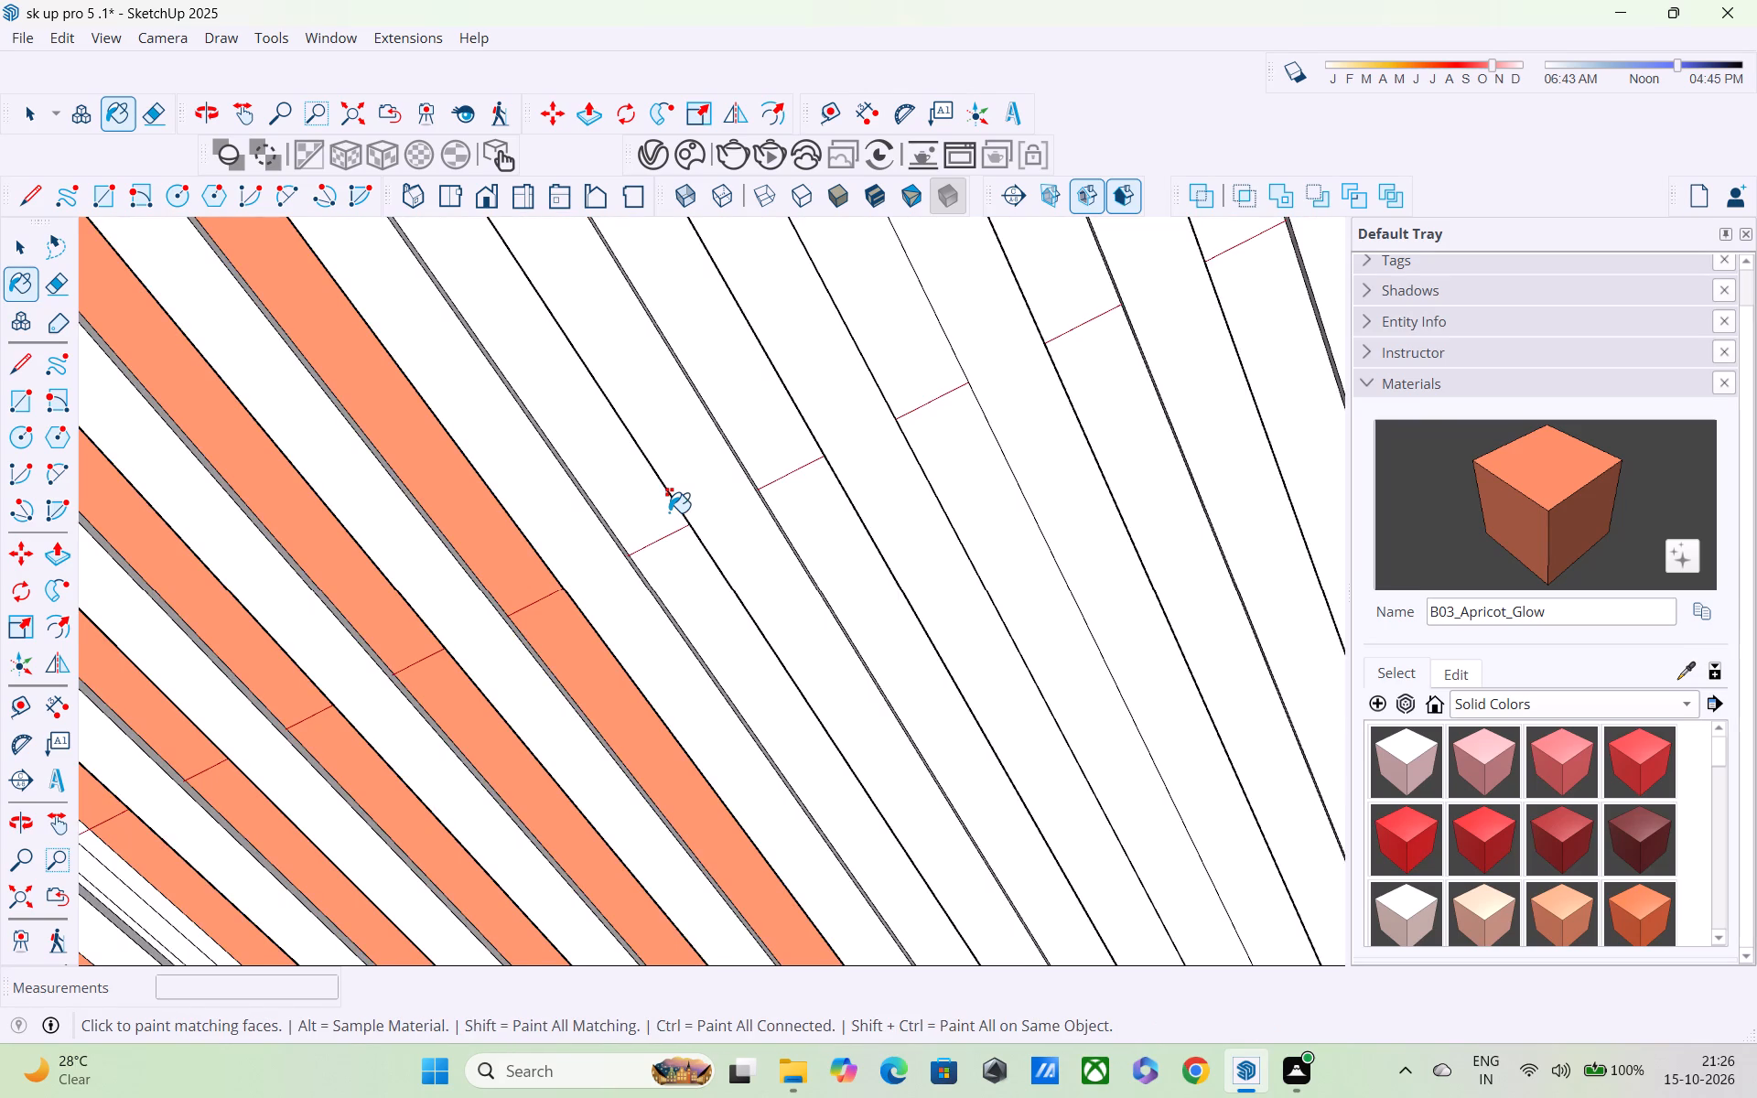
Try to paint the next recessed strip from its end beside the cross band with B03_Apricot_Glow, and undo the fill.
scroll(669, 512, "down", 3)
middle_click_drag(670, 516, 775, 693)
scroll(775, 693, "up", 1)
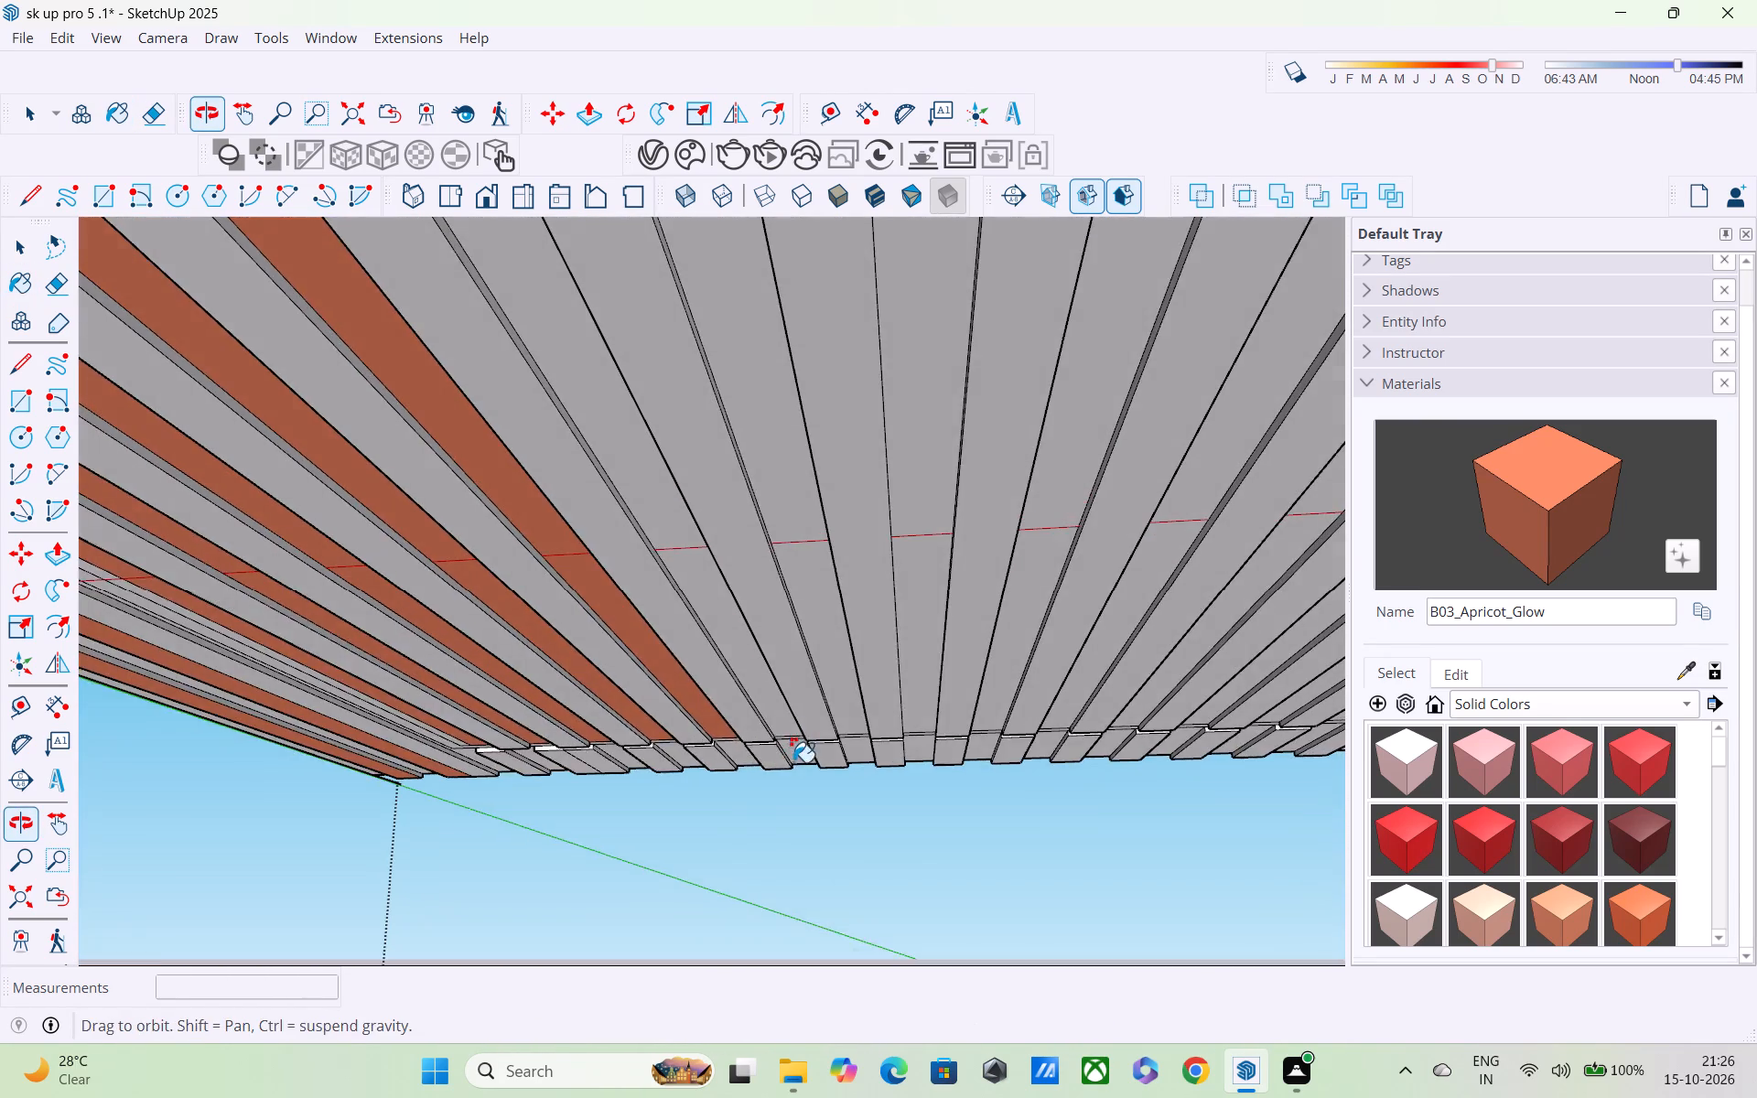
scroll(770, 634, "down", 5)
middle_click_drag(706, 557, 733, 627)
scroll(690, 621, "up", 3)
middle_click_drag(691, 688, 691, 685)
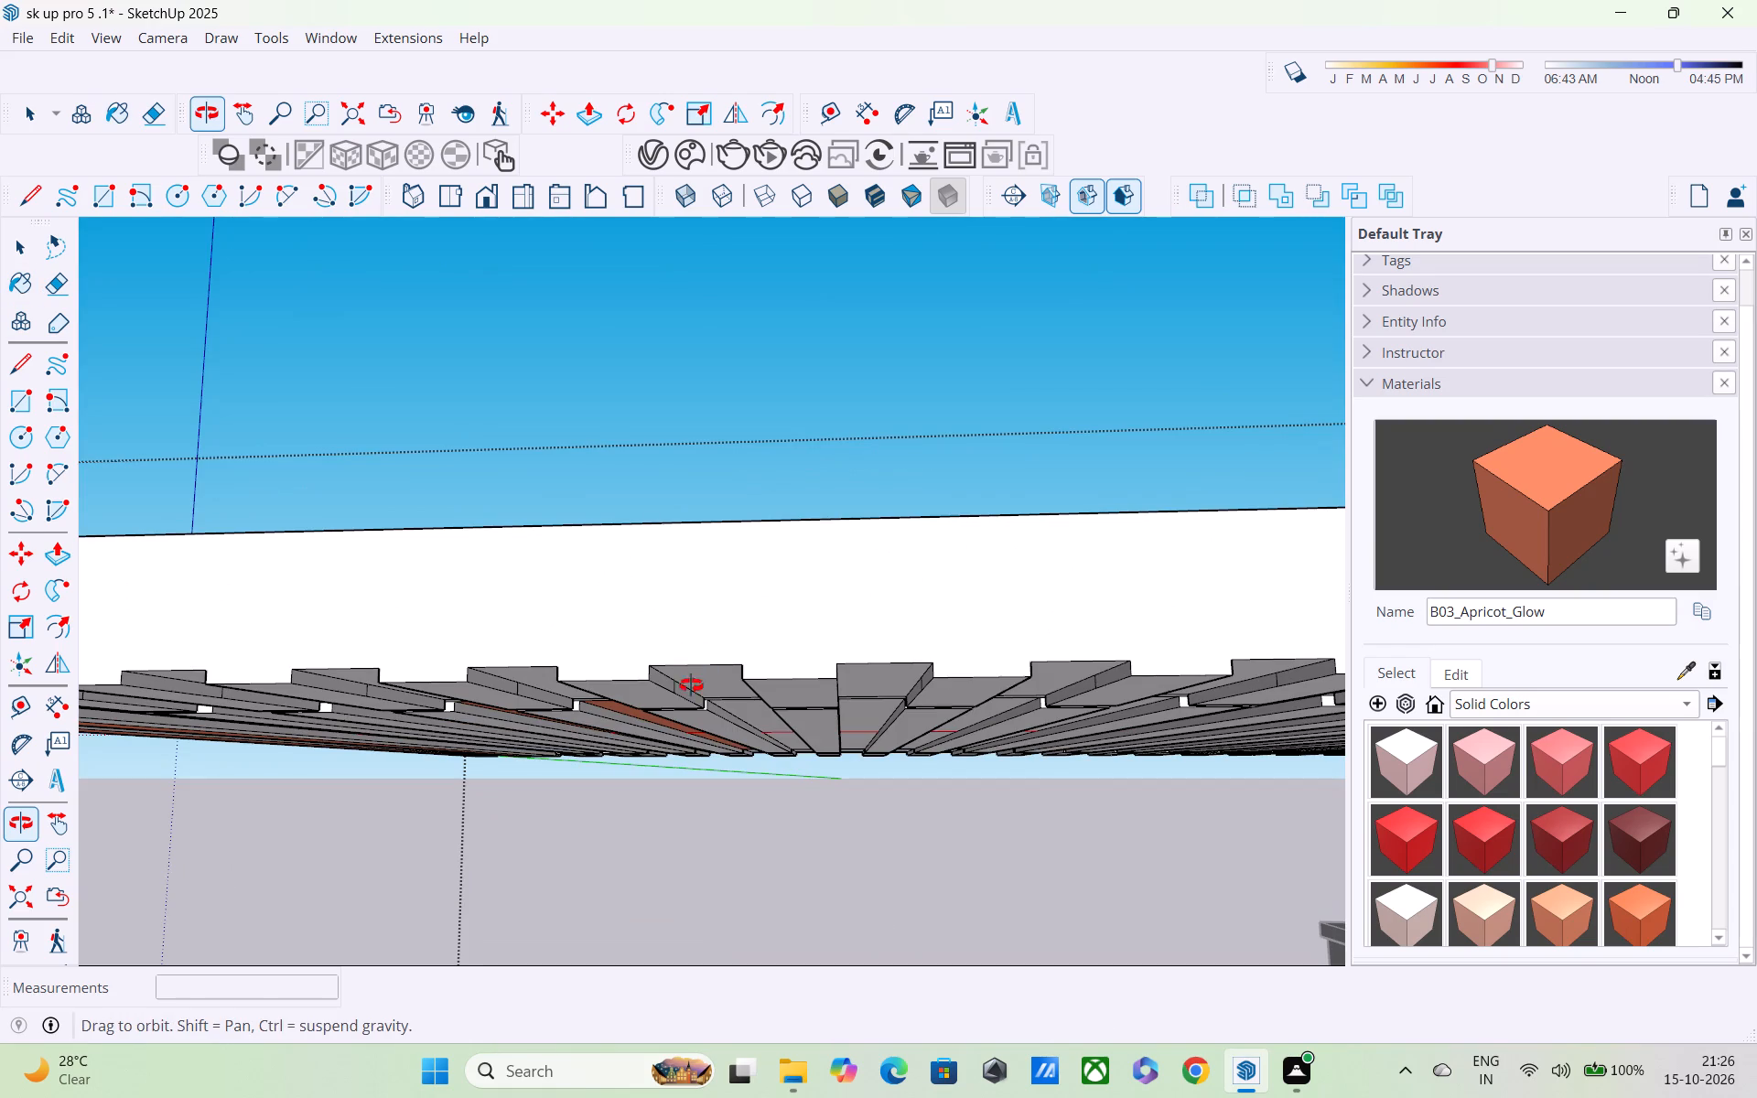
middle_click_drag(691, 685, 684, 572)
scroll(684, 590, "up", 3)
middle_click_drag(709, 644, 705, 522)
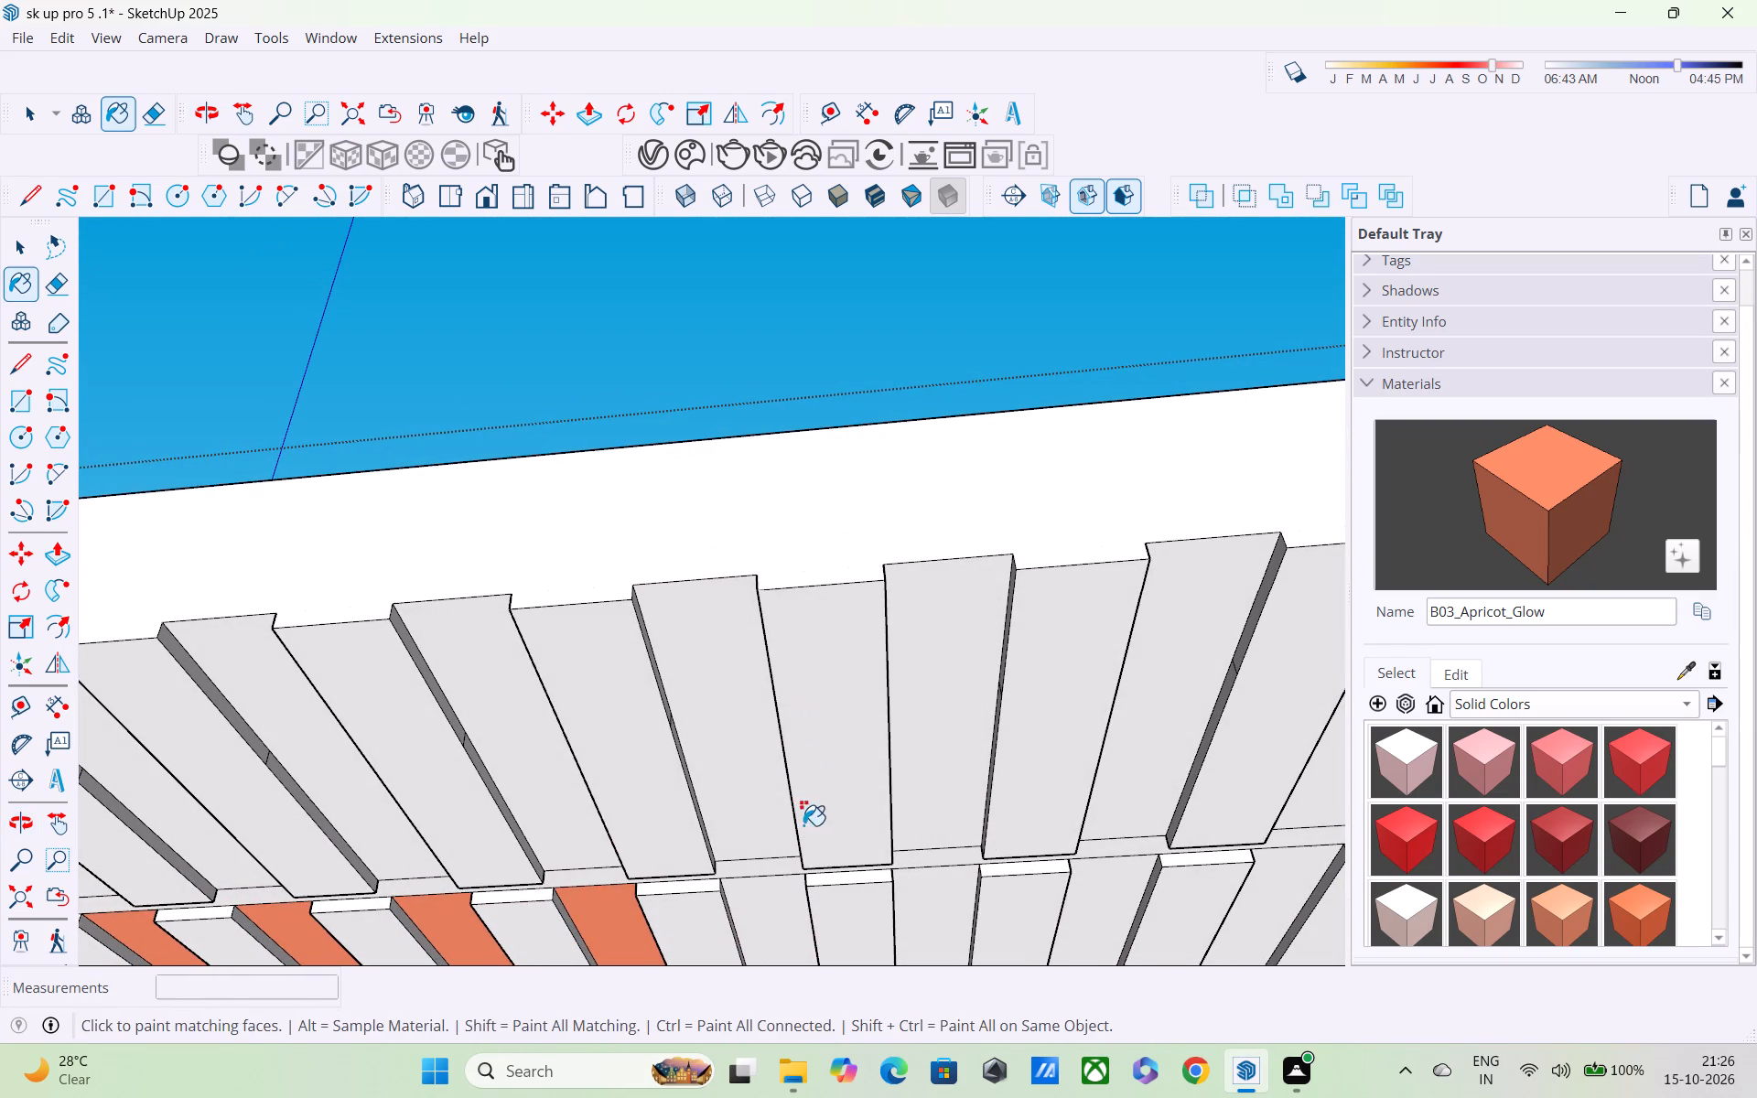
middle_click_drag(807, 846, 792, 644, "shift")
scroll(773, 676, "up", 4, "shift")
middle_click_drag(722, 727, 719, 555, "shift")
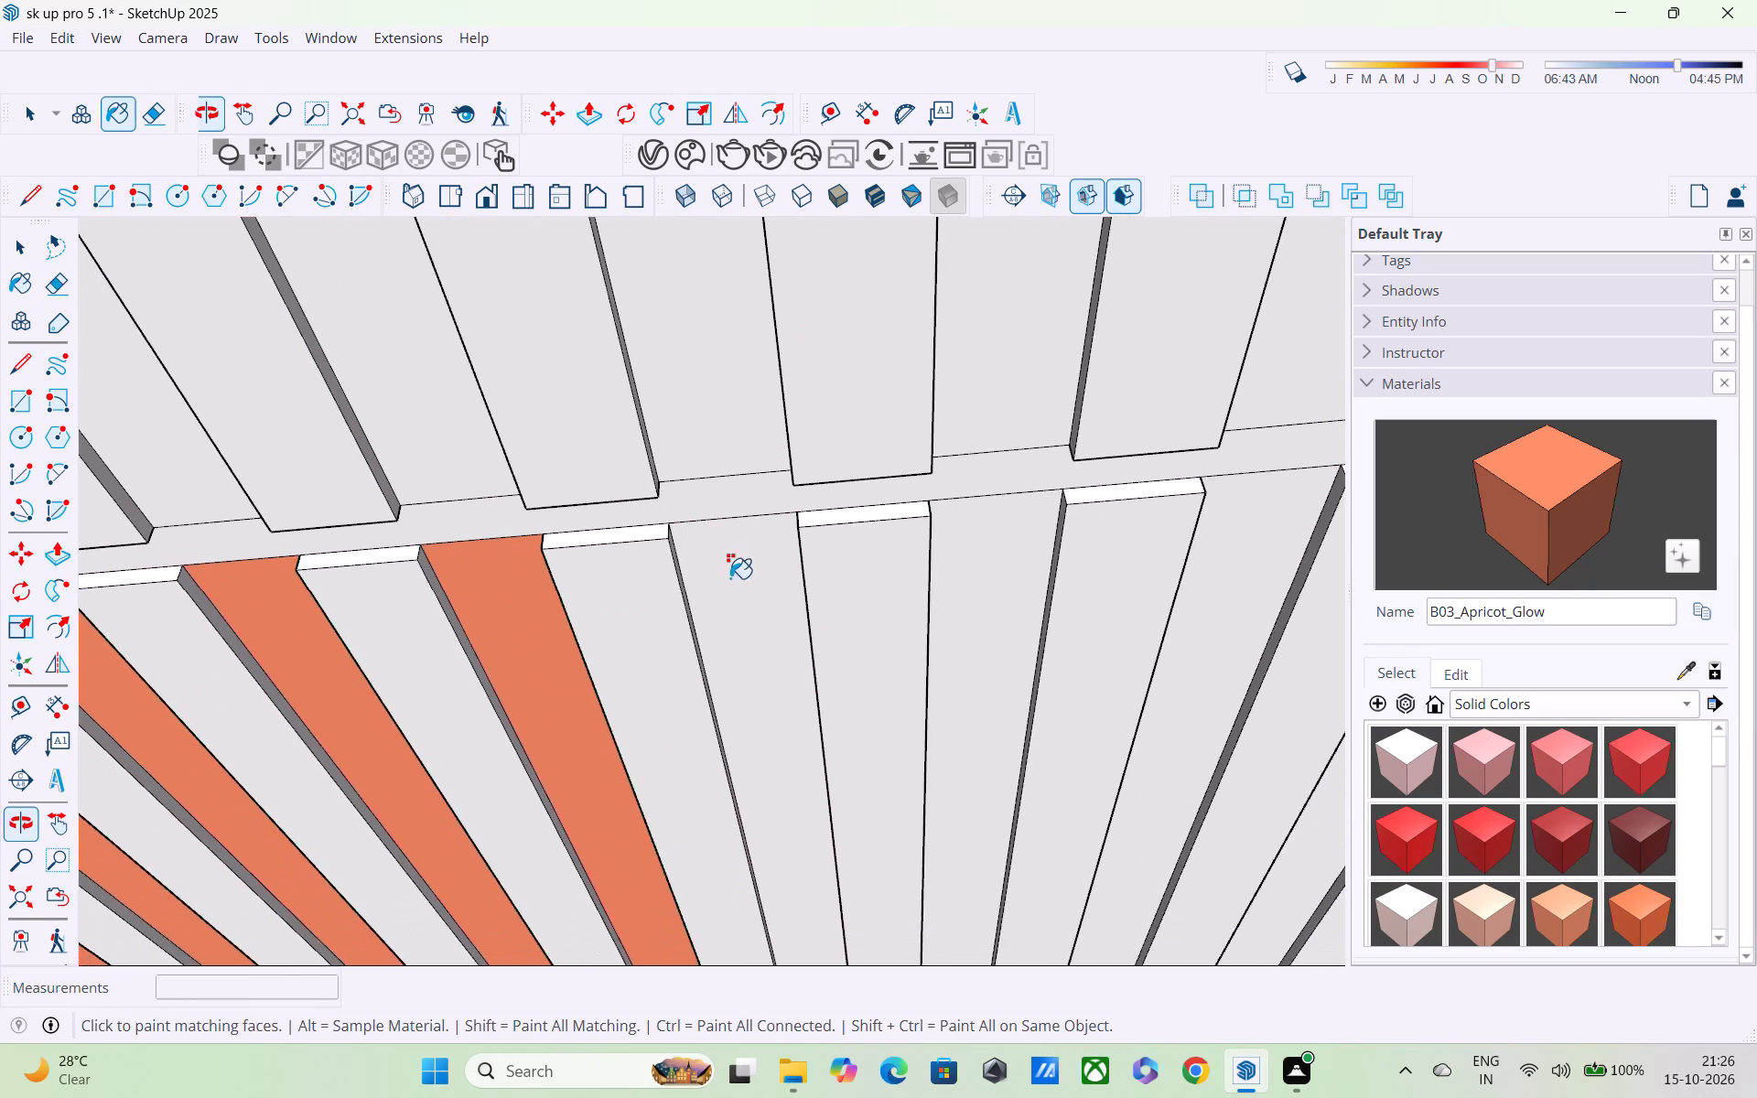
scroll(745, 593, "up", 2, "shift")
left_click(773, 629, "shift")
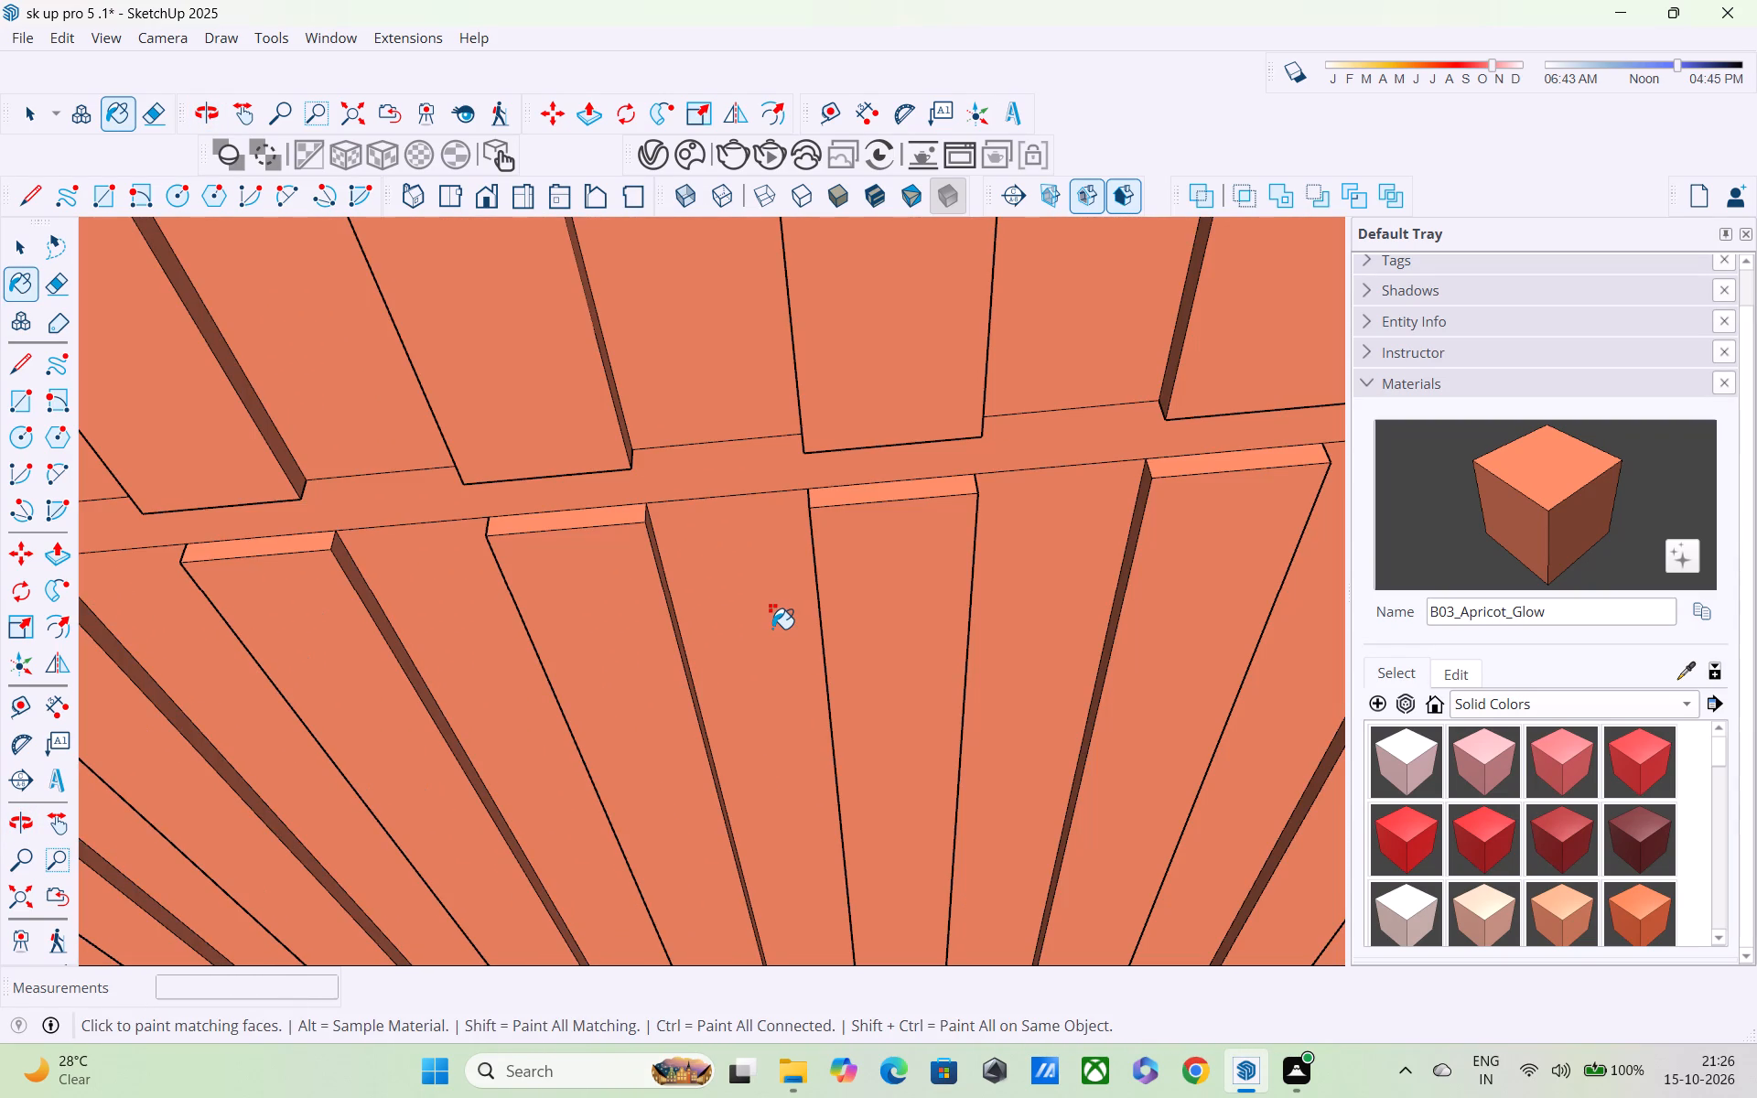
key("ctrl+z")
Examine the first end of the unpainted recessed strip, checking the edges where it meets the cross band.
scroll(769, 556, "up", 4)
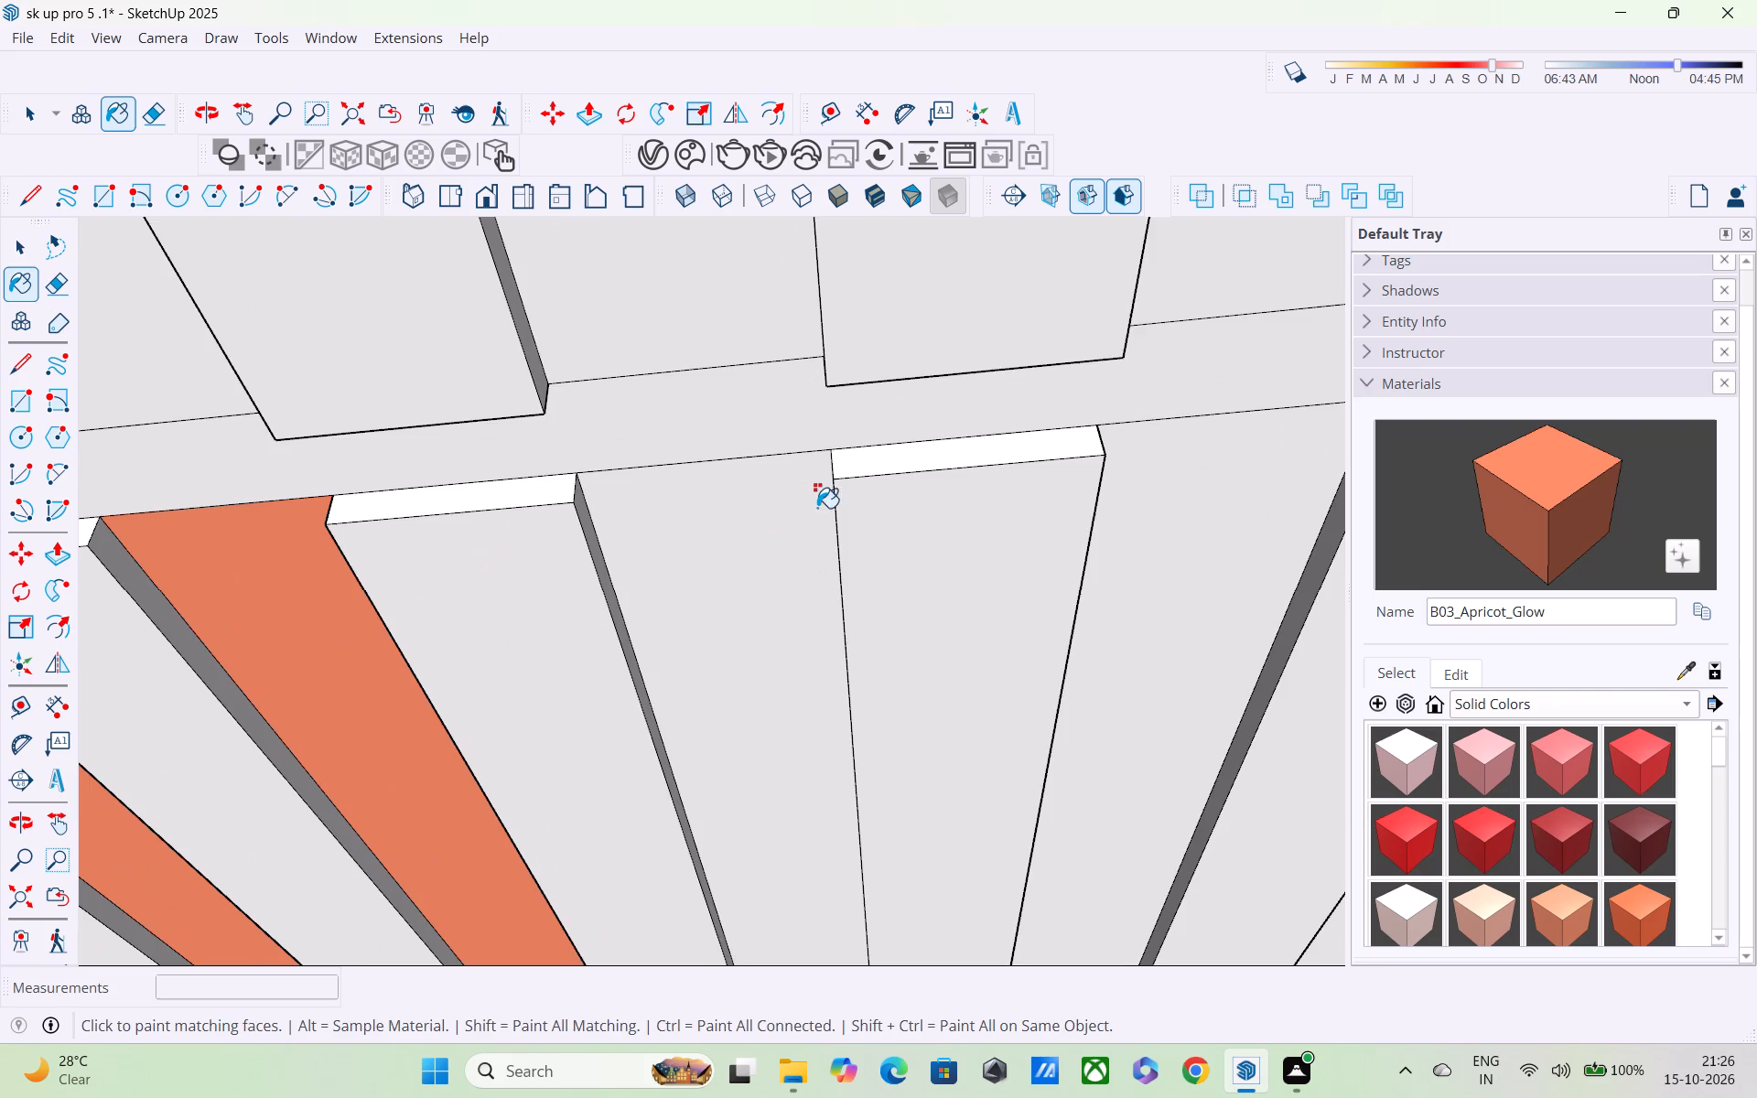
scroll(821, 499, "up", 1)
middle_click_drag(821, 499, 836, 526)
scroll(856, 431, "up", 18)
scroll(877, 432, "up", 11)
scroll(798, 468, "up", 4)
scroll(797, 468, "down", 20)
scroll(797, 468, "down", 2)
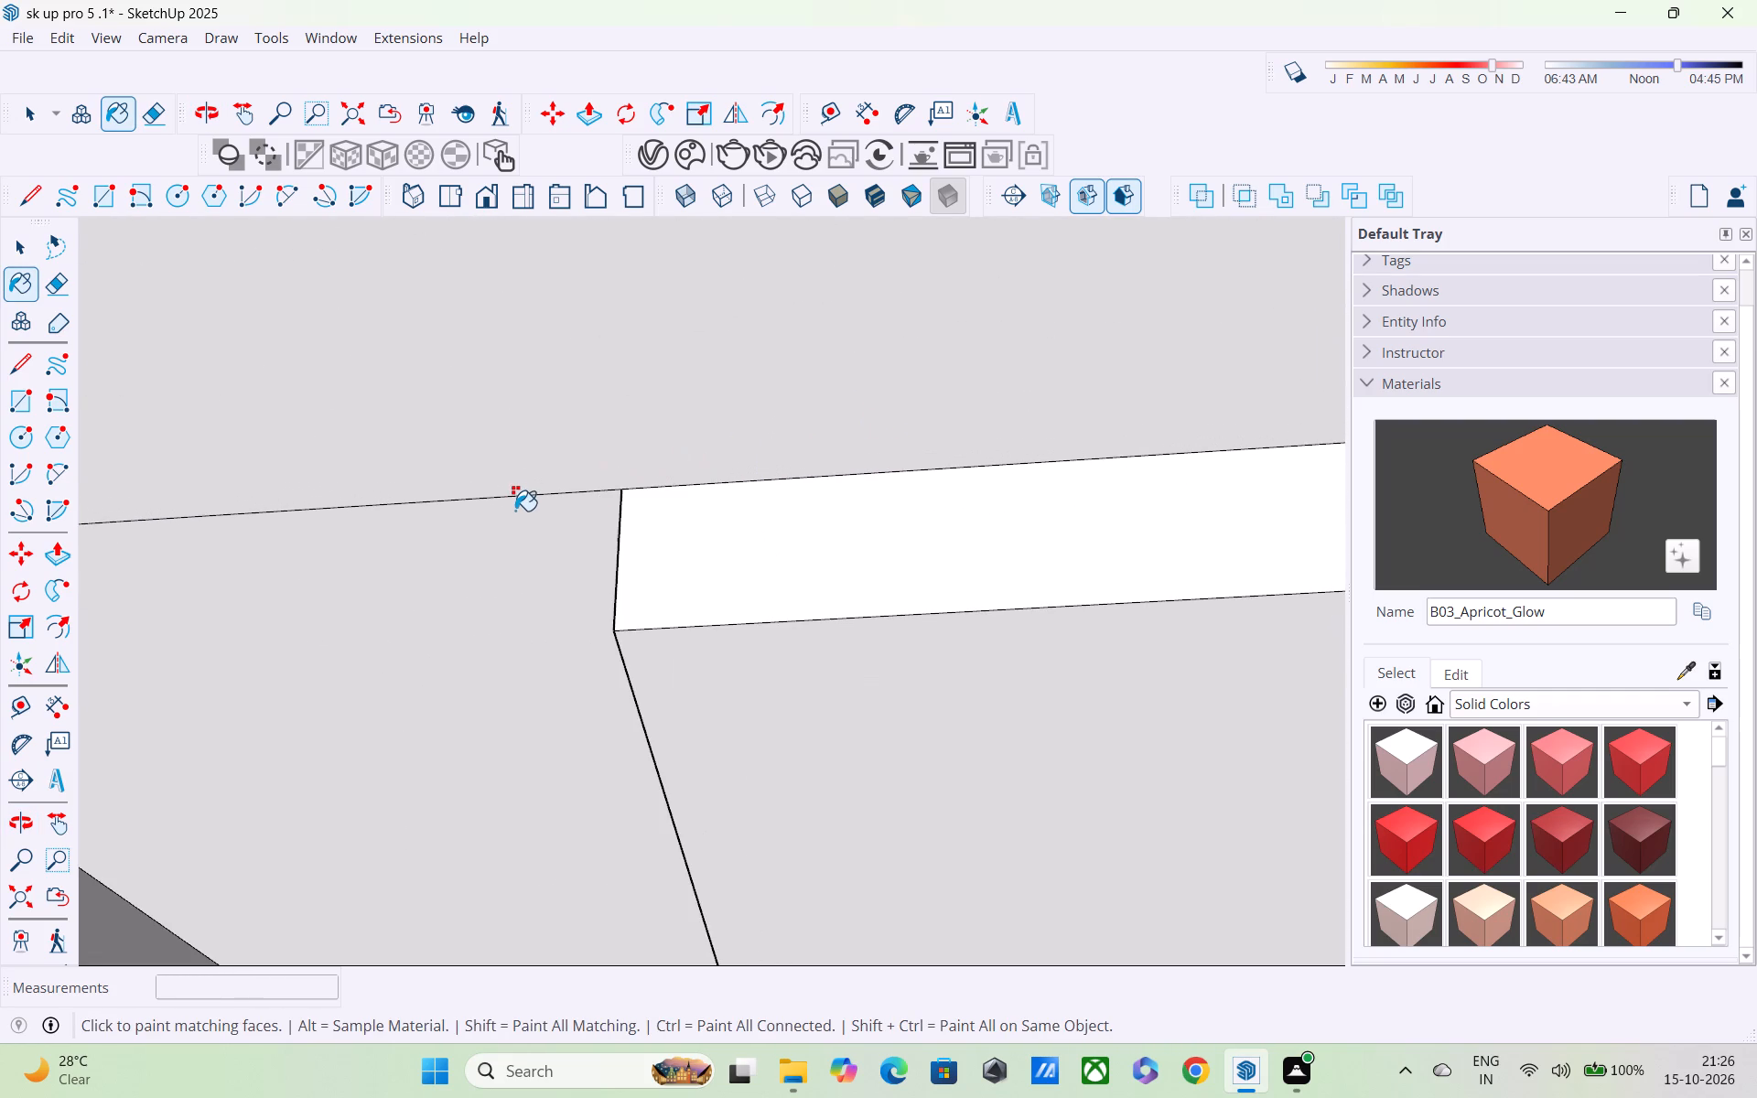
middle_click_drag(513, 521, 1198, 490, "shift")
scroll(1178, 493, "up", 1, "shift")
scroll(780, 528, "down", 11)
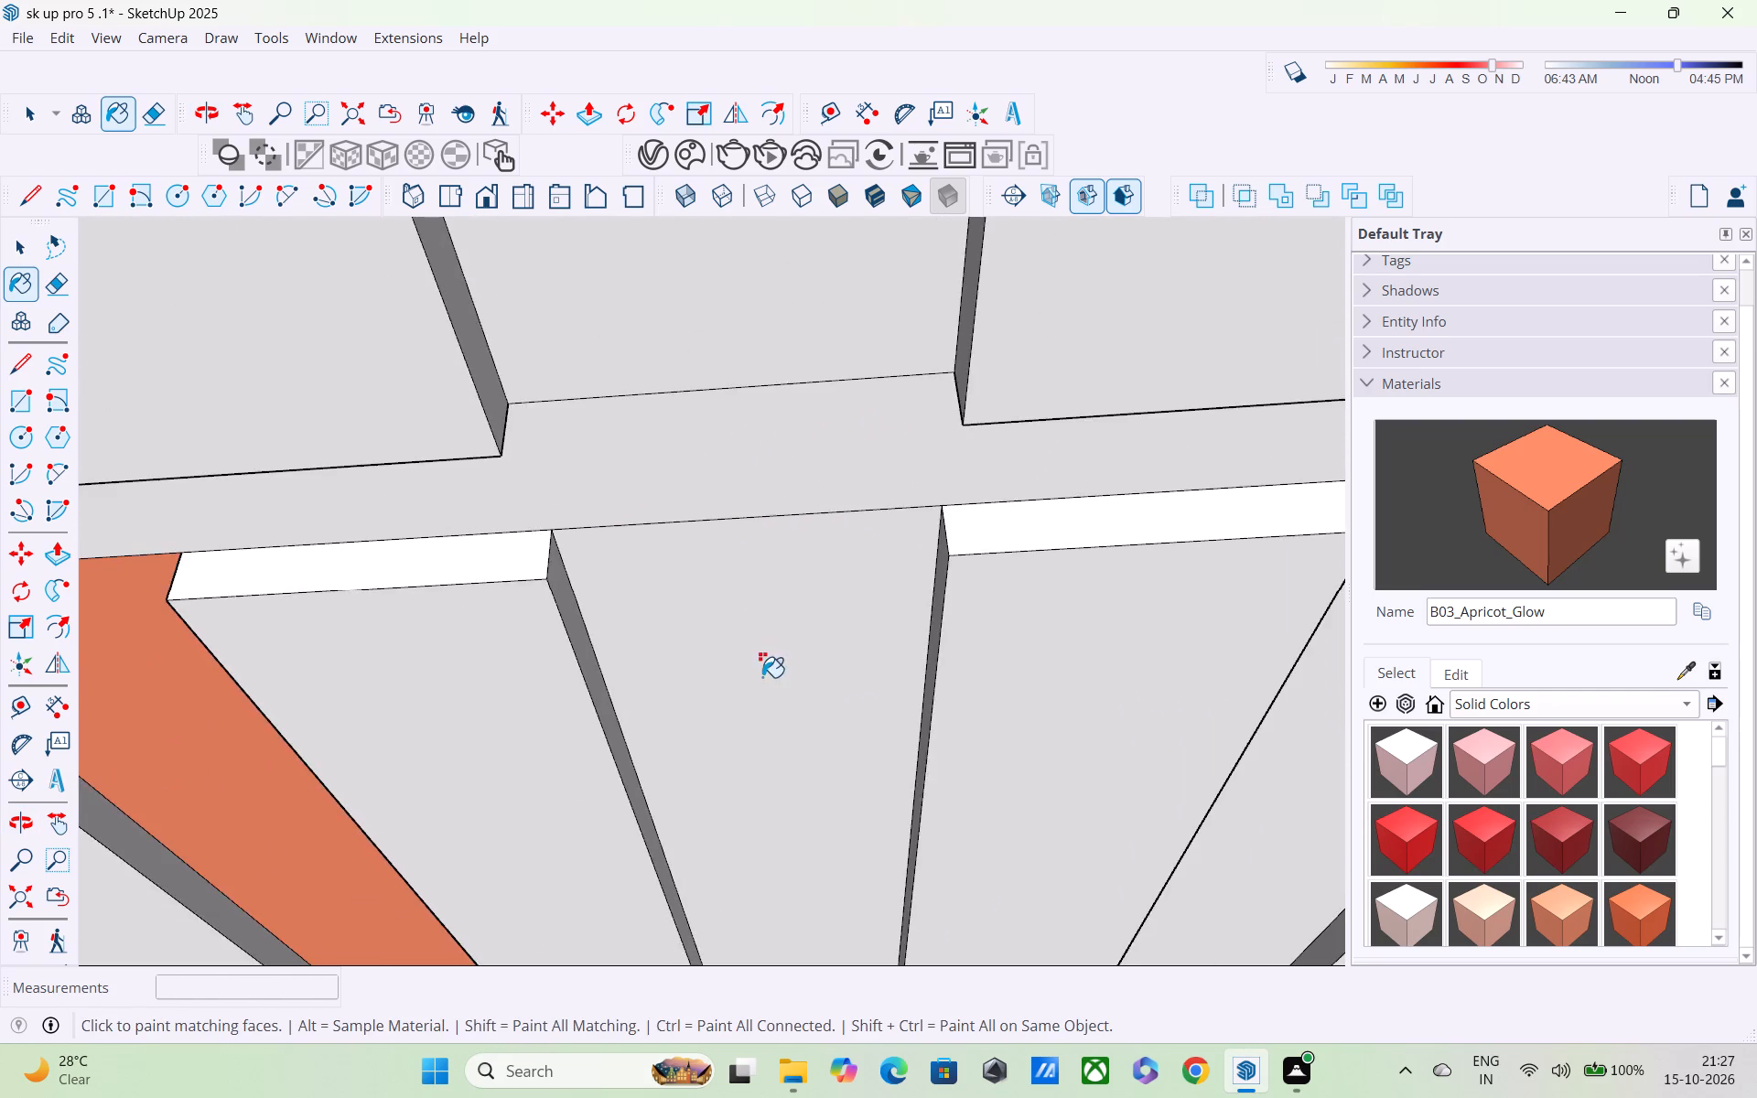
Examine the opposite end of the unpainted recessed strip, checking its corner against the cross band.
middle_click_drag(762, 678, 731, 209, "shift")
scroll(731, 209, "up", 1, "shift")
scroll(741, 262, "down", 6)
middle_click_drag(864, 633, 796, 182, "shift")
scroll(837, 622, "down", 1)
middle_click_drag(835, 617, 760, 37, "shift")
scroll(846, 722, "up", 5)
middle_click_drag(835, 731, 803, 527)
scroll(809, 719, "up", 3)
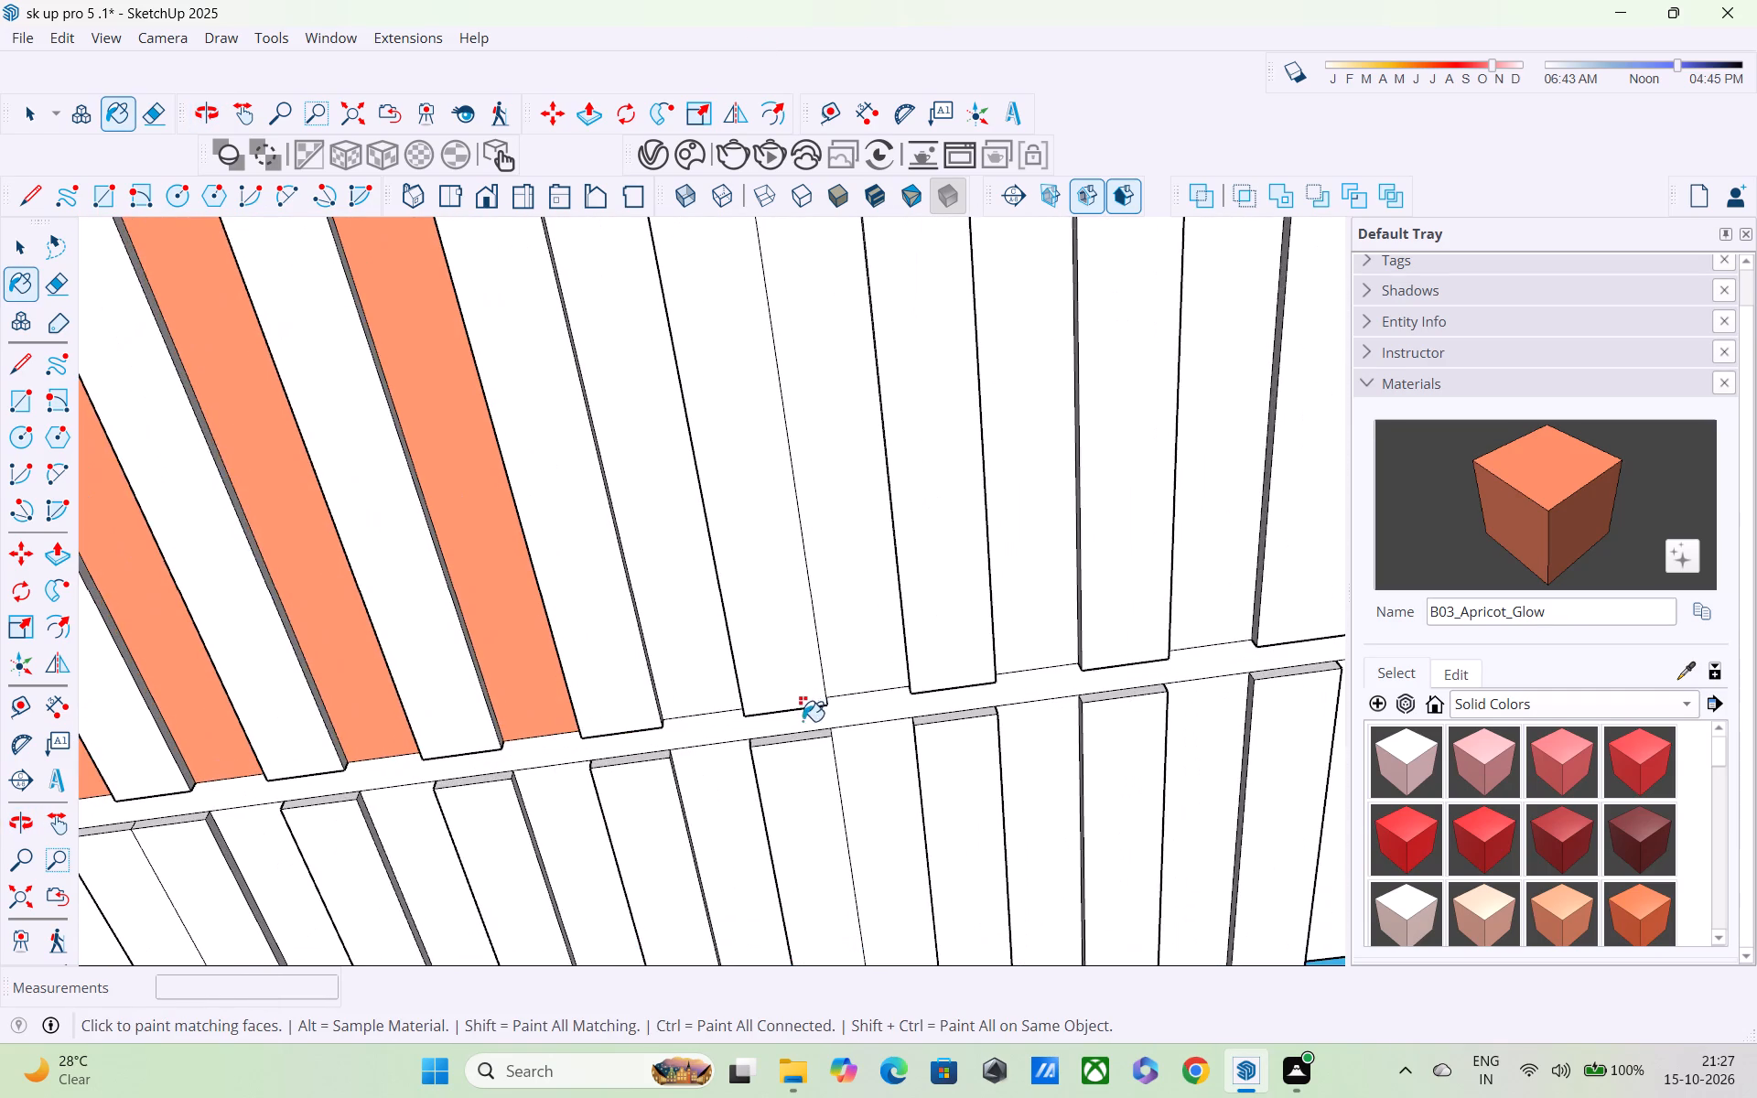
scroll(790, 721, "up", 1)
scroll(686, 710, "up", 4)
middle_click_drag(675, 722, 674, 450)
scroll(674, 450, "up", 1)
scroll(675, 761, "up", 4)
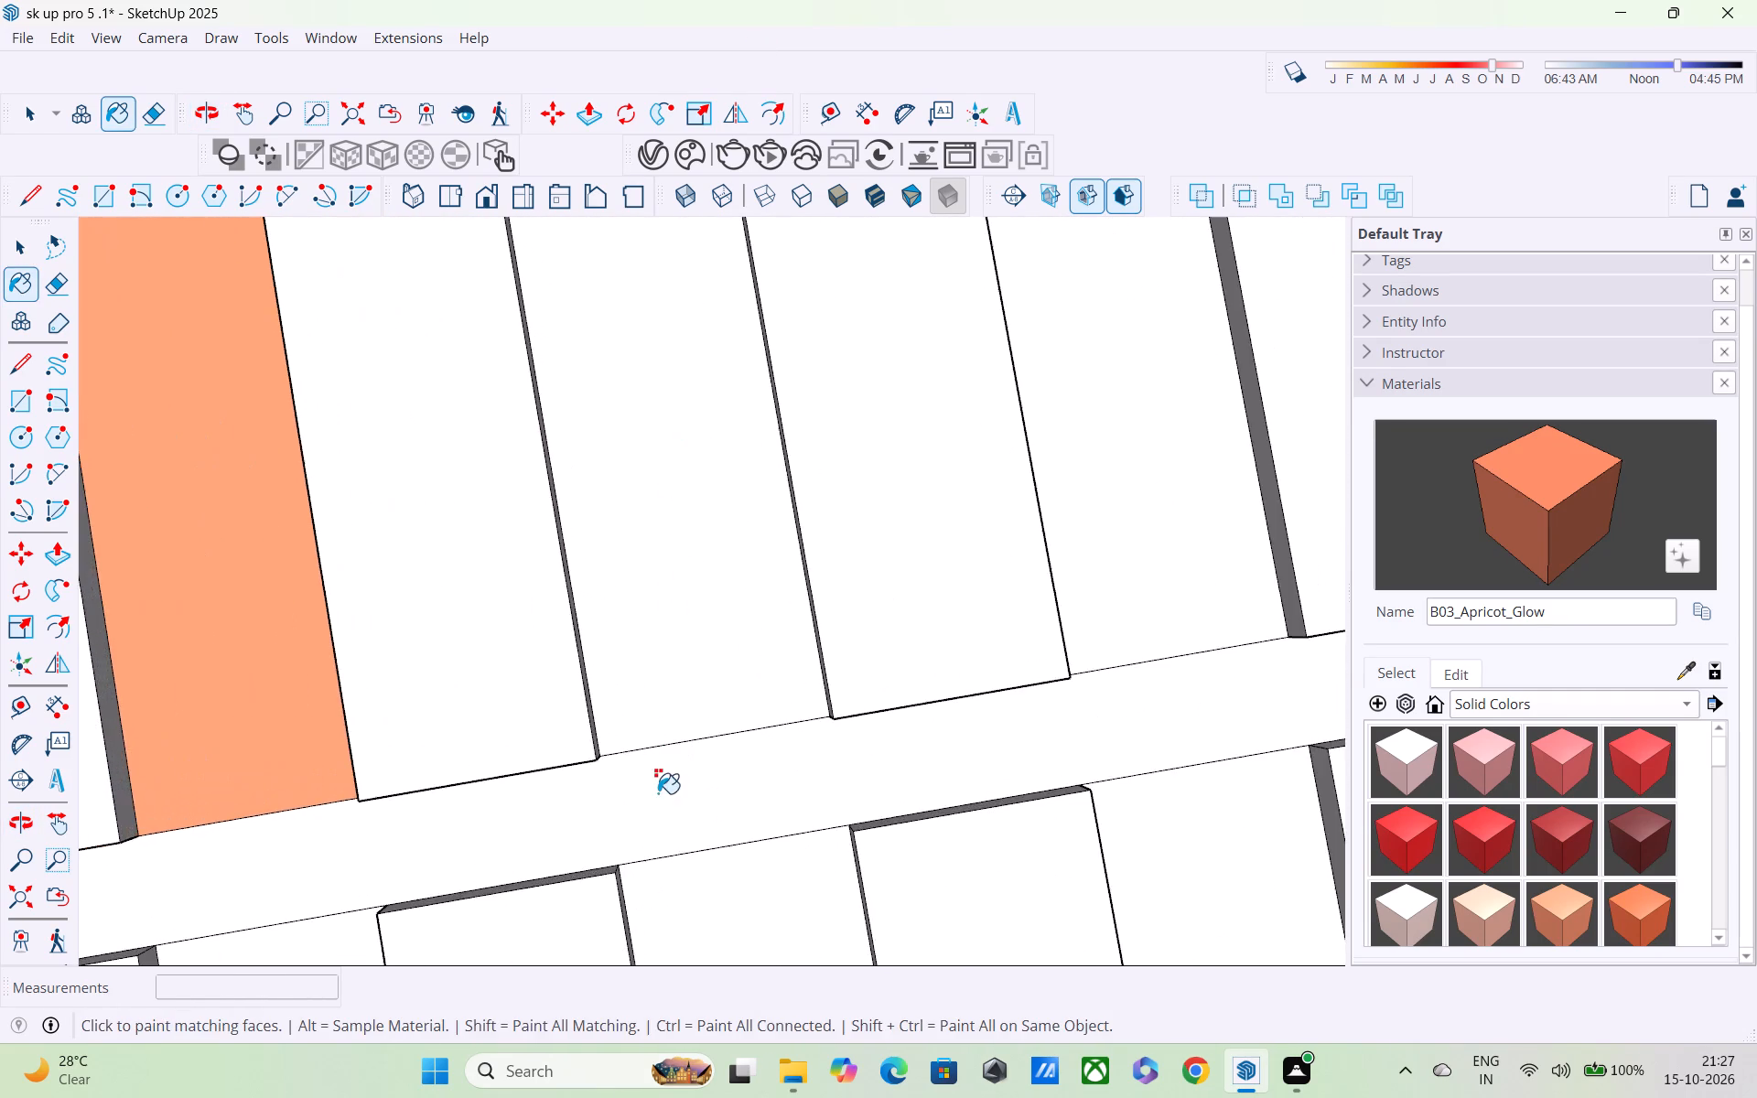
middle_click_drag(627, 775, 614, 468)
scroll(635, 715, "up", 4)
scroll(904, 760, "up", 6)
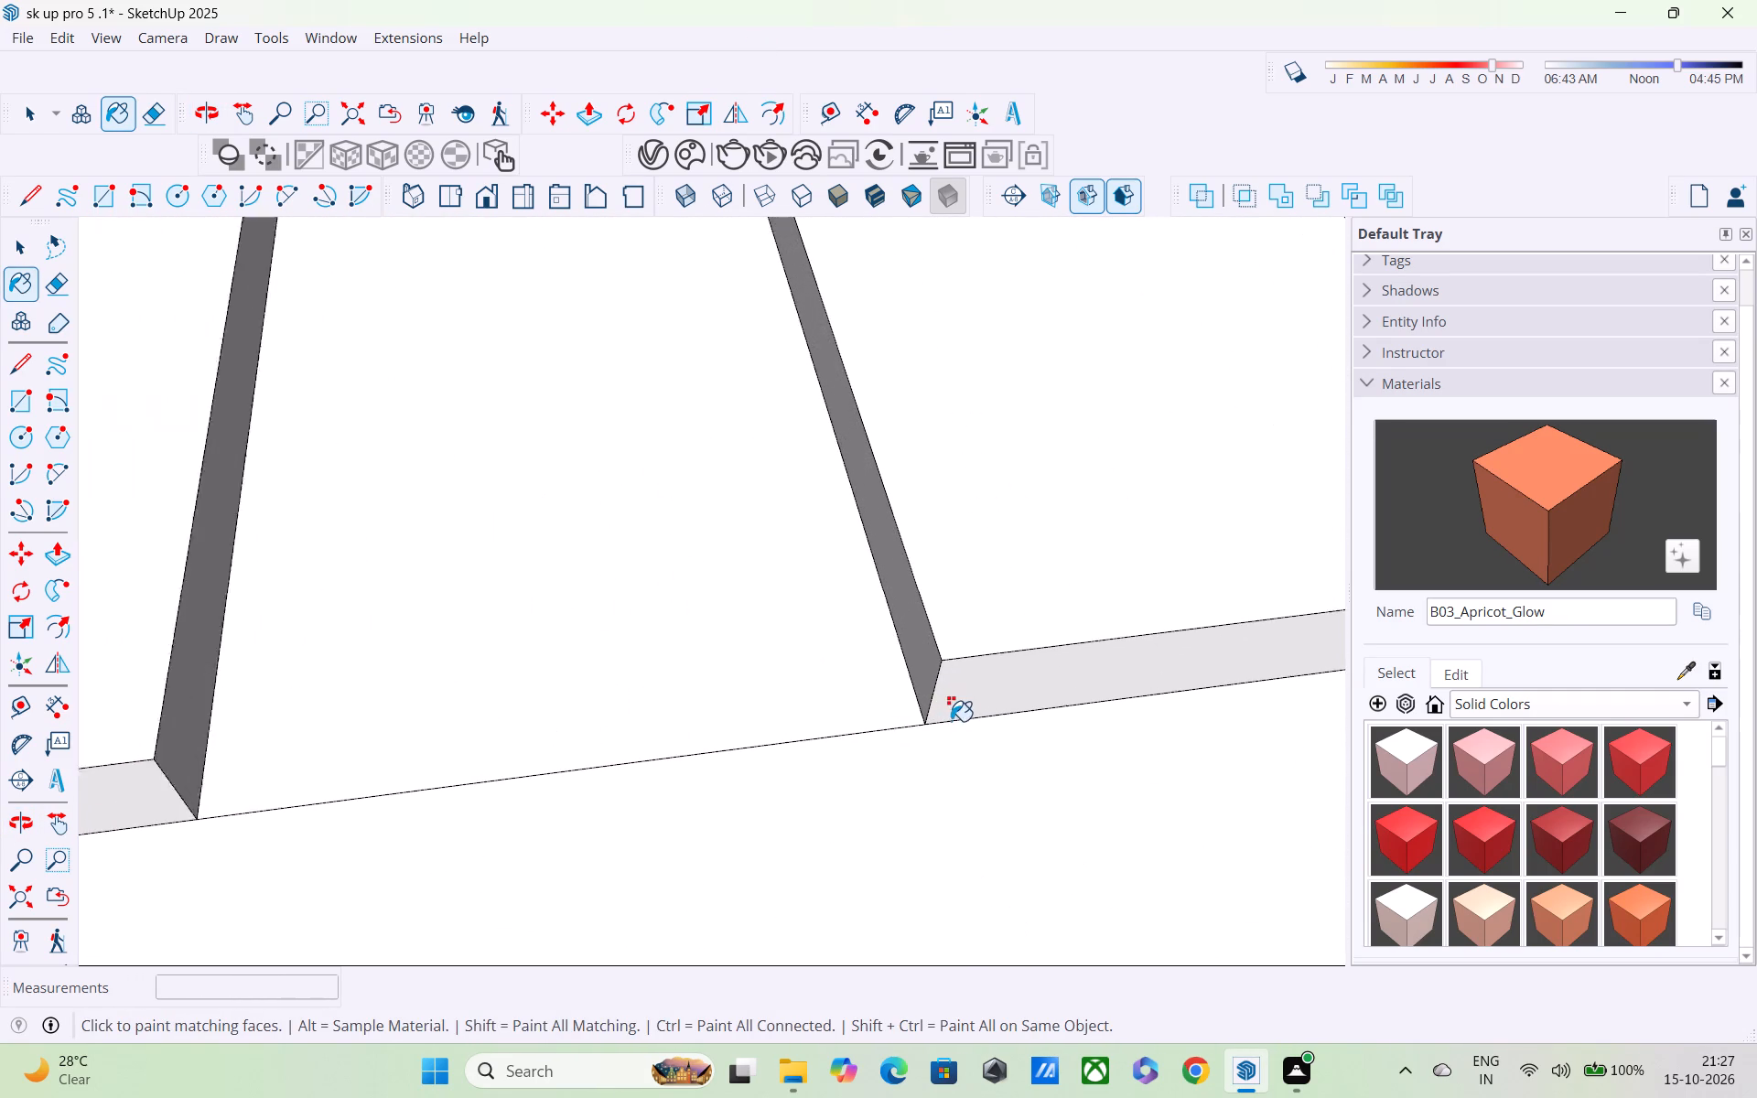
scroll(951, 721, "up", 9)
scroll(932, 721, "up", 13)
scroll(917, 727, "down", 8)
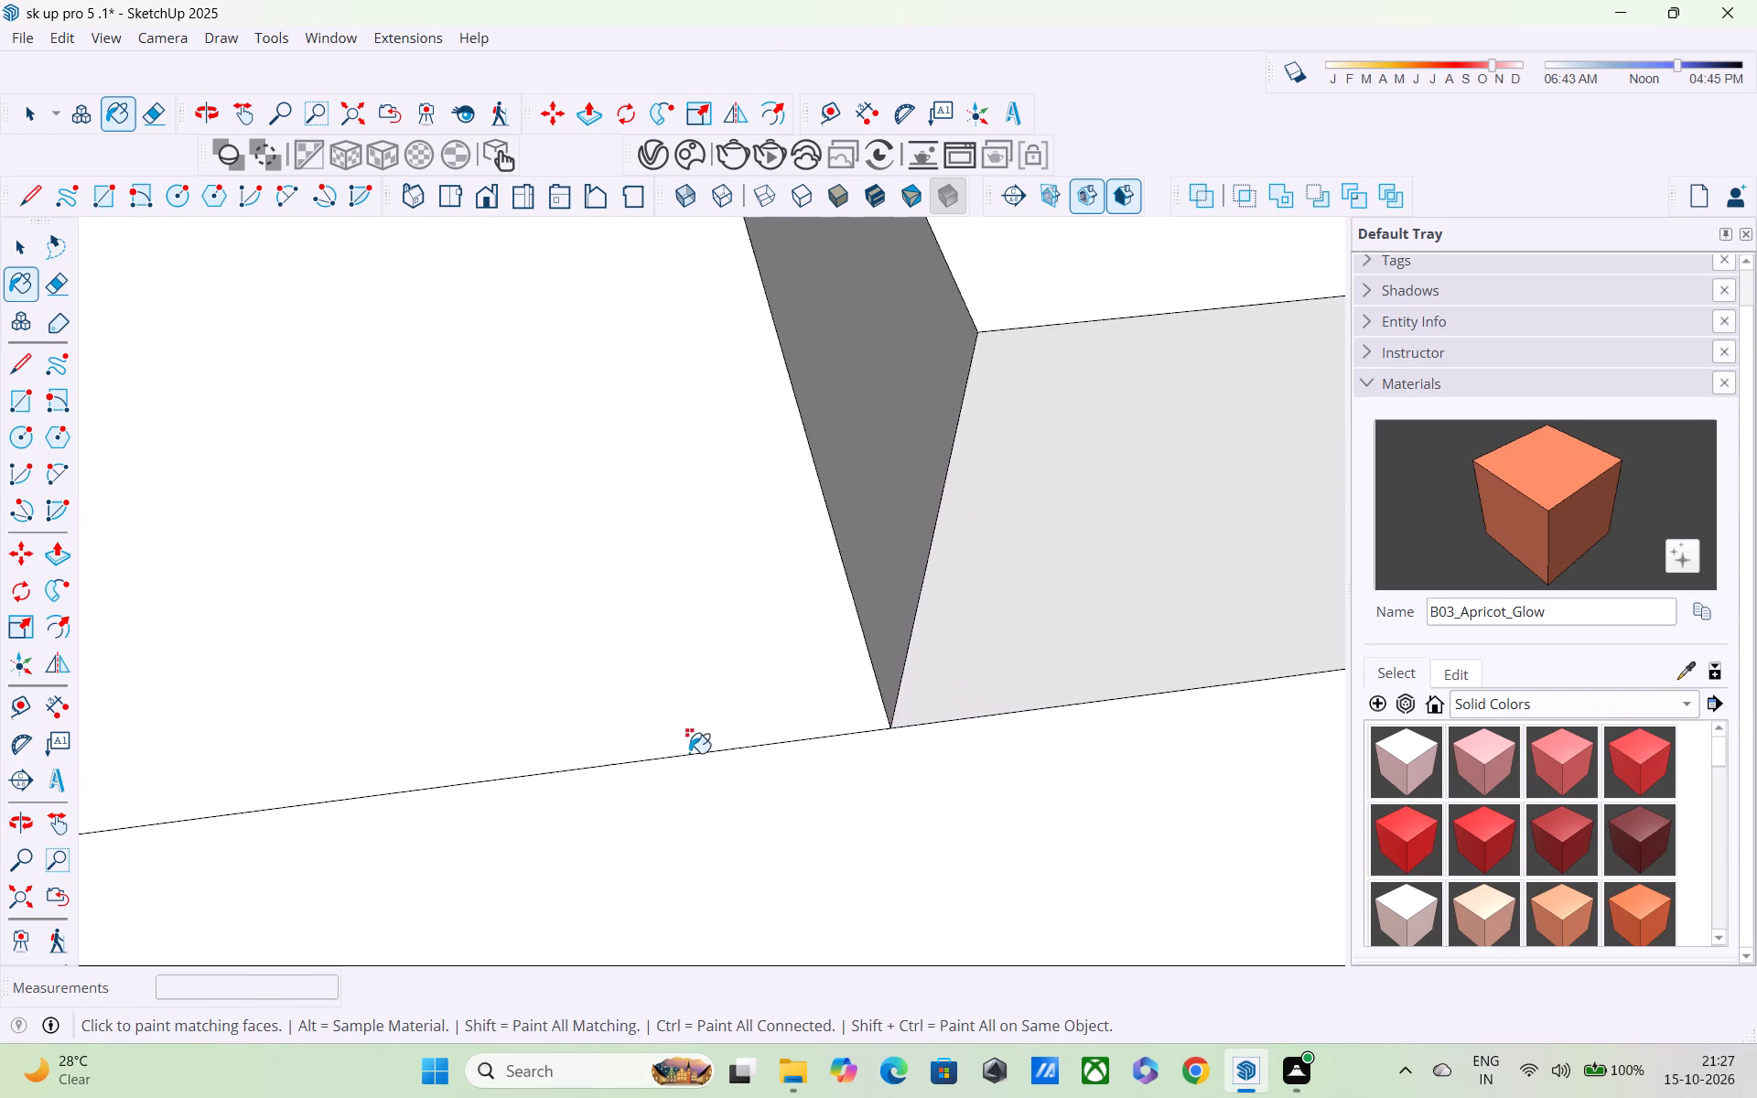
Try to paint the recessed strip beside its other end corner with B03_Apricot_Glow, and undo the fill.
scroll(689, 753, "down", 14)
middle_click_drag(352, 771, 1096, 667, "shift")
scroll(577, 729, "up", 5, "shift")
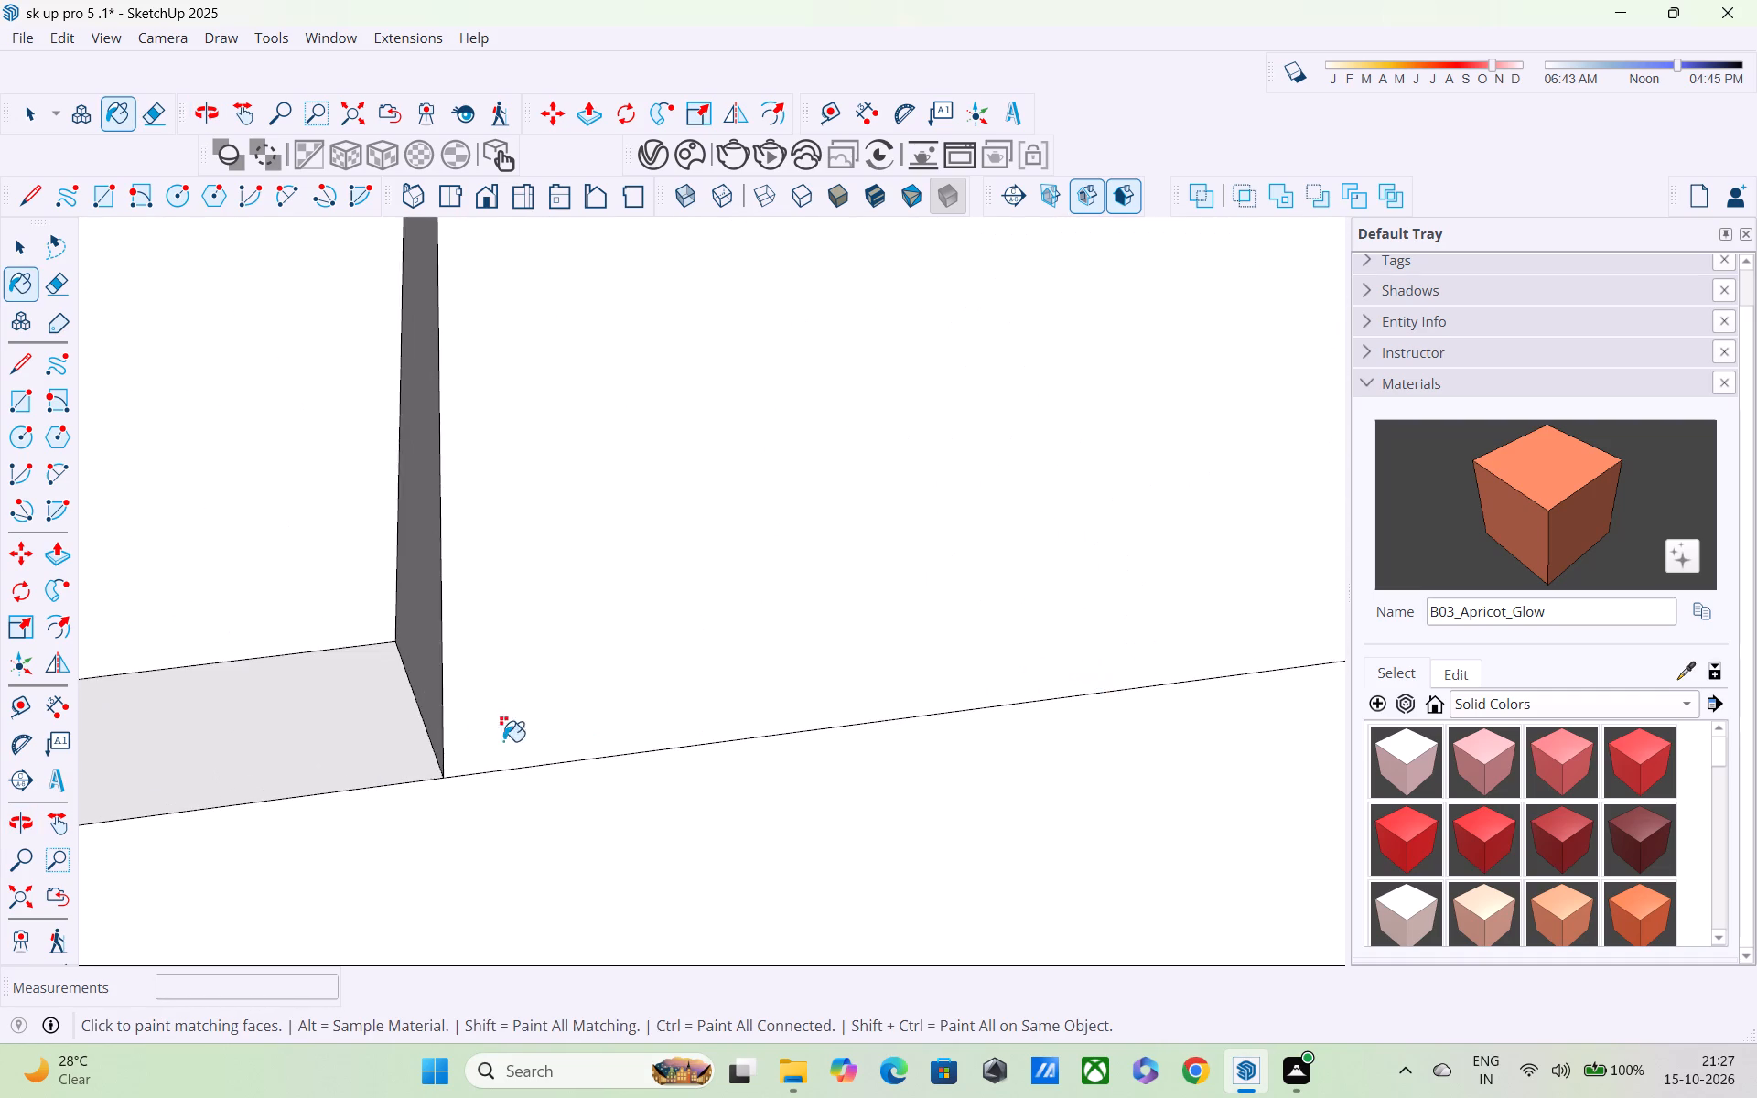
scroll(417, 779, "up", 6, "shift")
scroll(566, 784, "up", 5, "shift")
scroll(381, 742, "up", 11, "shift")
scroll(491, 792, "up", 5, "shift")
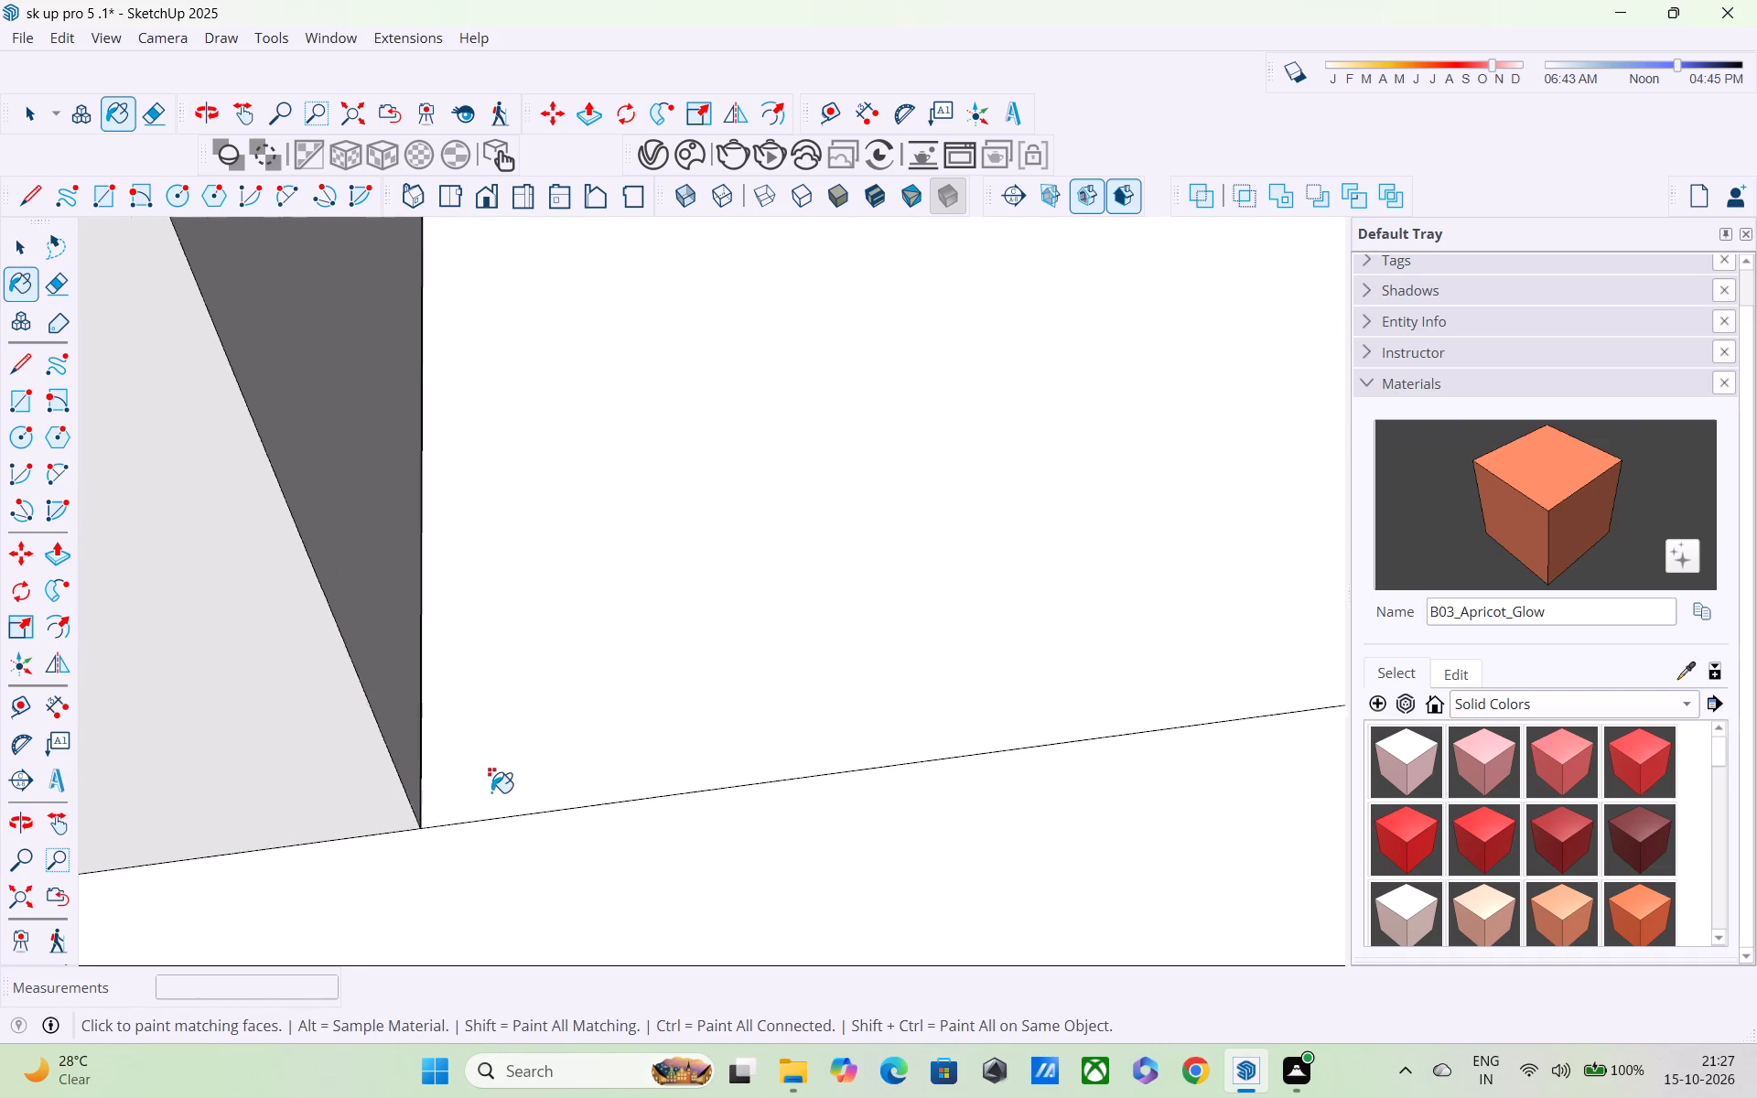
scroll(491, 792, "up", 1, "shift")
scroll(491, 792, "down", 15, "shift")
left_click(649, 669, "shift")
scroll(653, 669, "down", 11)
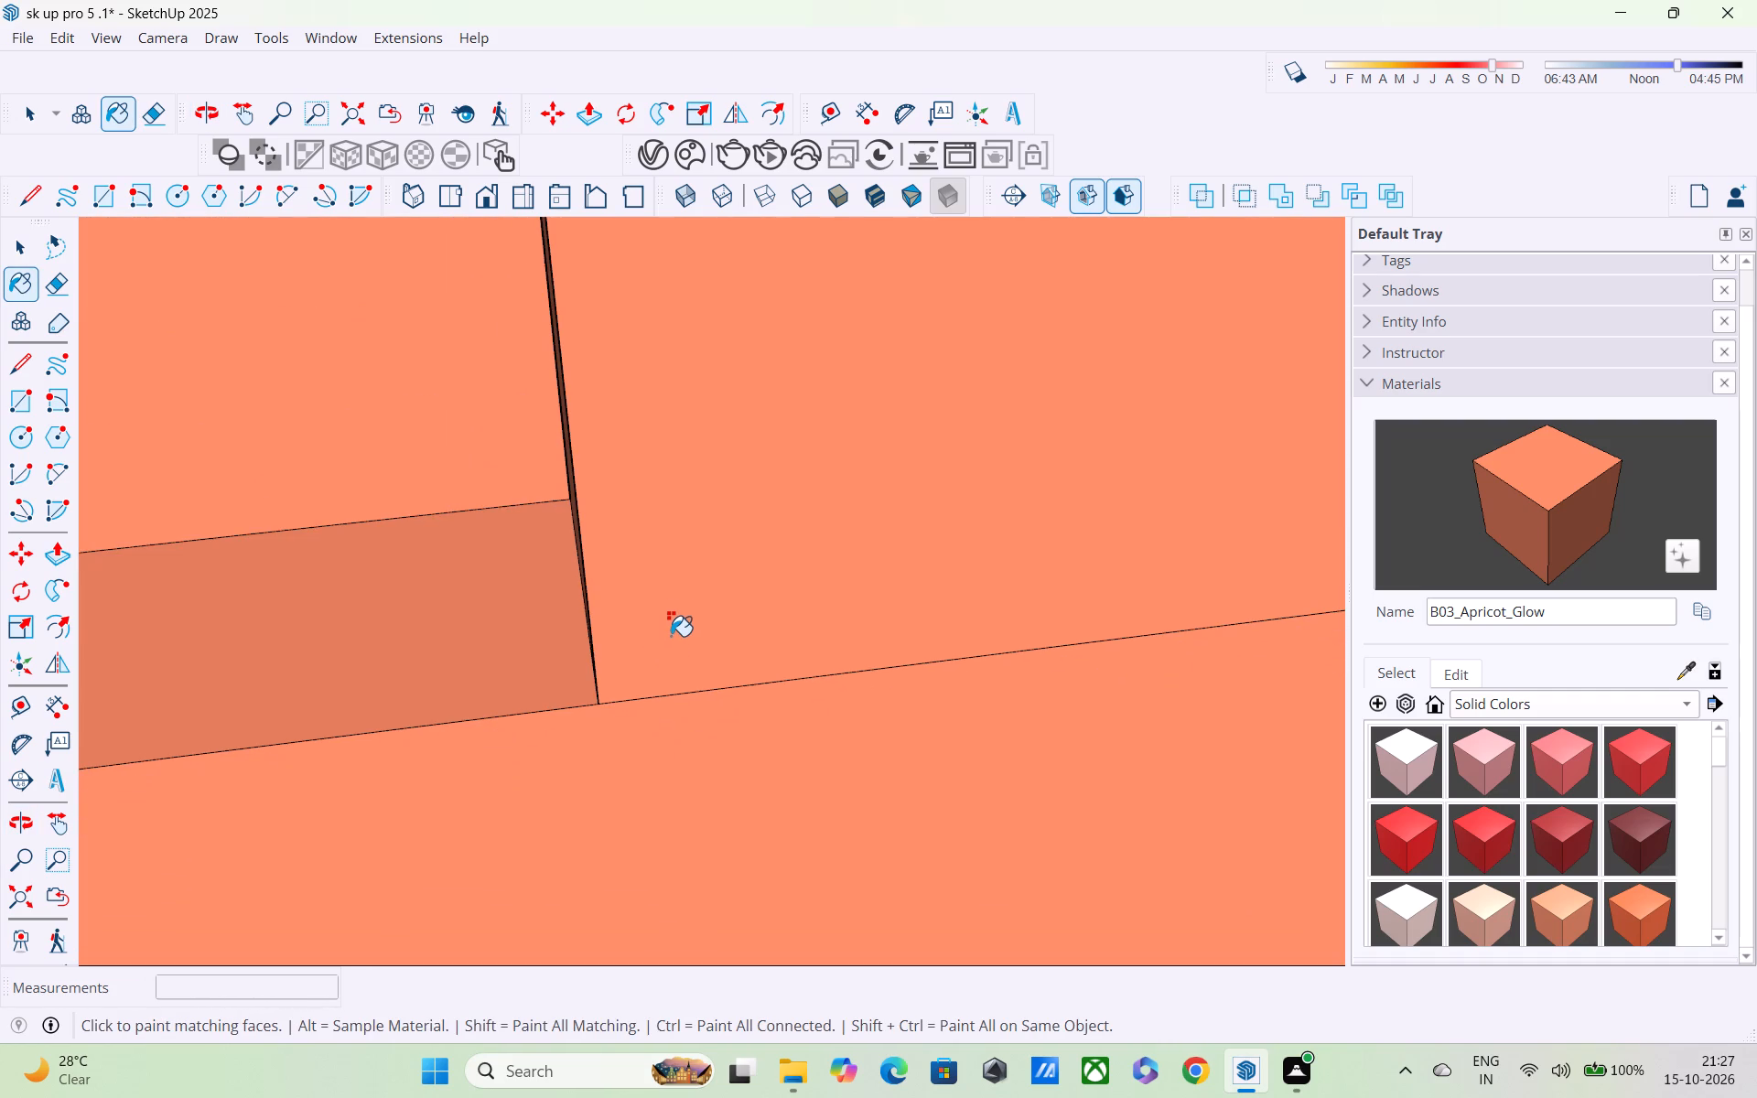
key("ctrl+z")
Examine the unpainted recessed strip along its length, following its side edges between the cross bands.
middle_click_drag(682, 615, 699, 757, "shift")
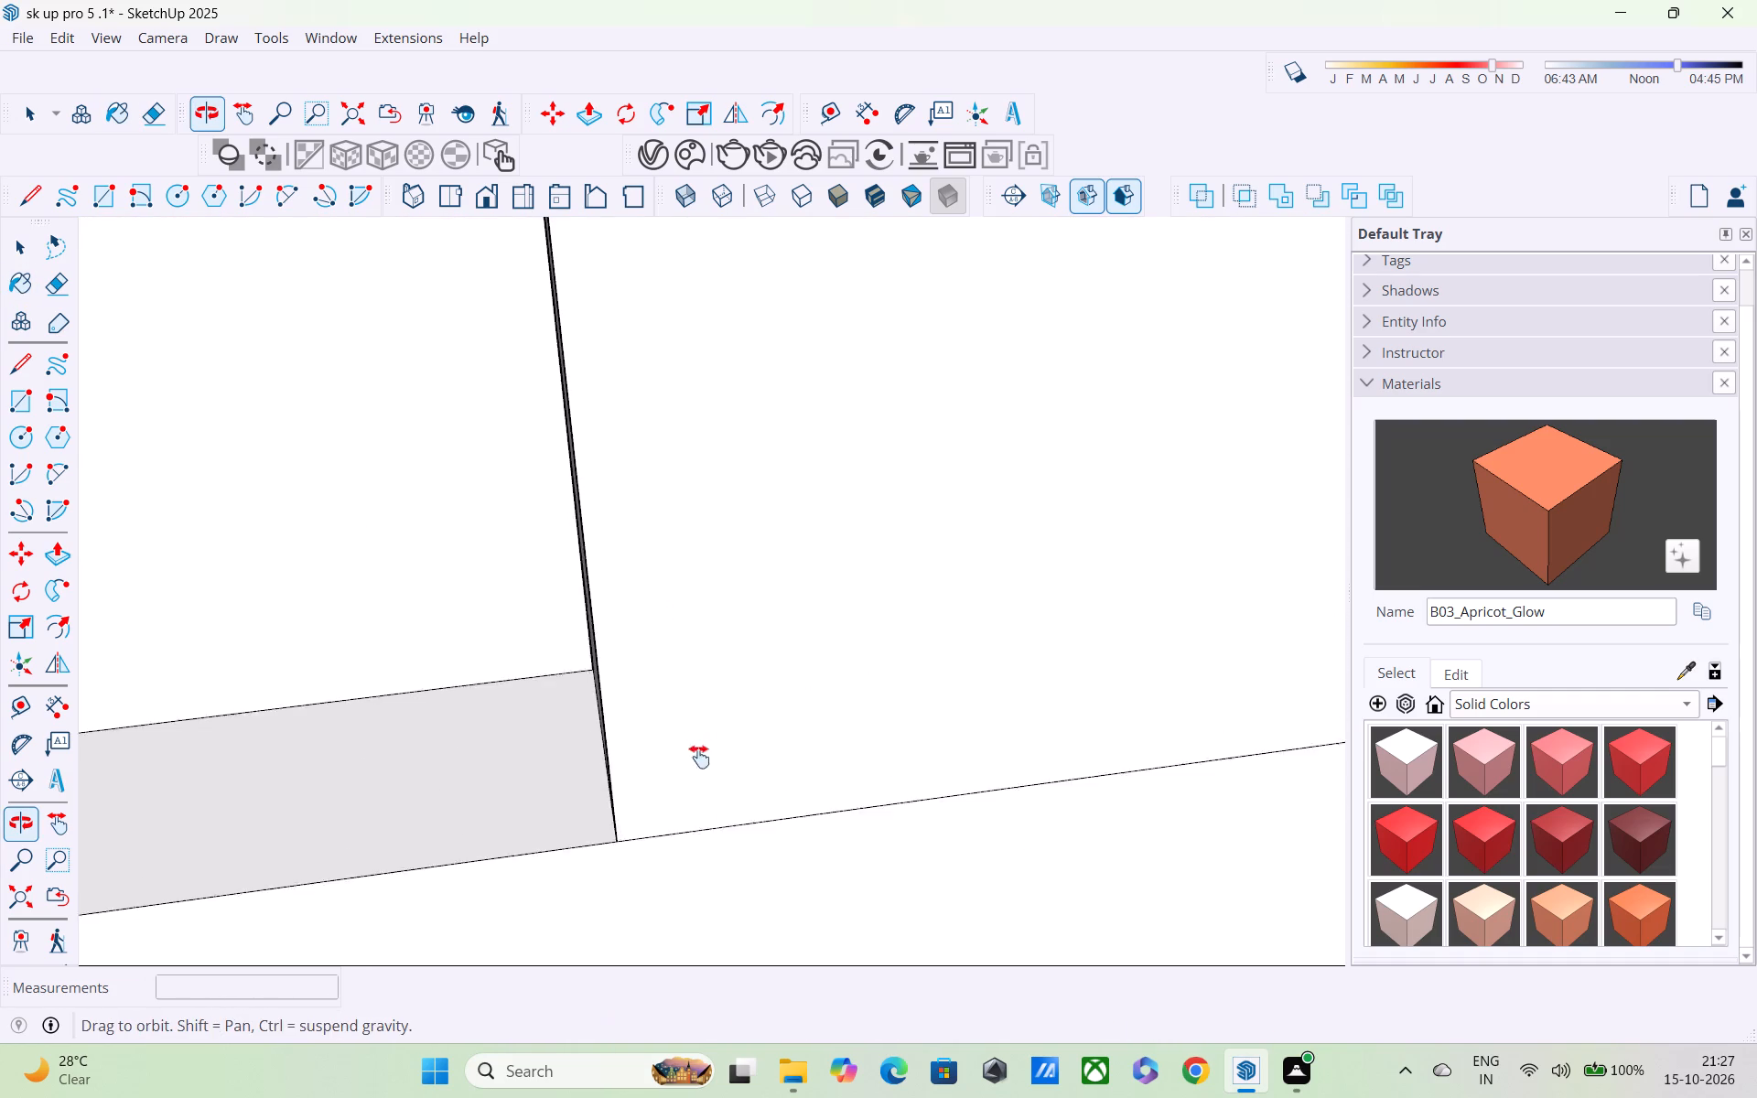
middle_click_drag(699, 757, 701, 867, "shift")
scroll(702, 661, "down", 7)
scroll(706, 536, "down", 1)
middle_click_drag(712, 566, 732, 943)
middle_click_drag(732, 587, 979, 1091, "shift")
scroll(895, 210, "down", 6)
middle_click_drag(894, 326, 1001, 715)
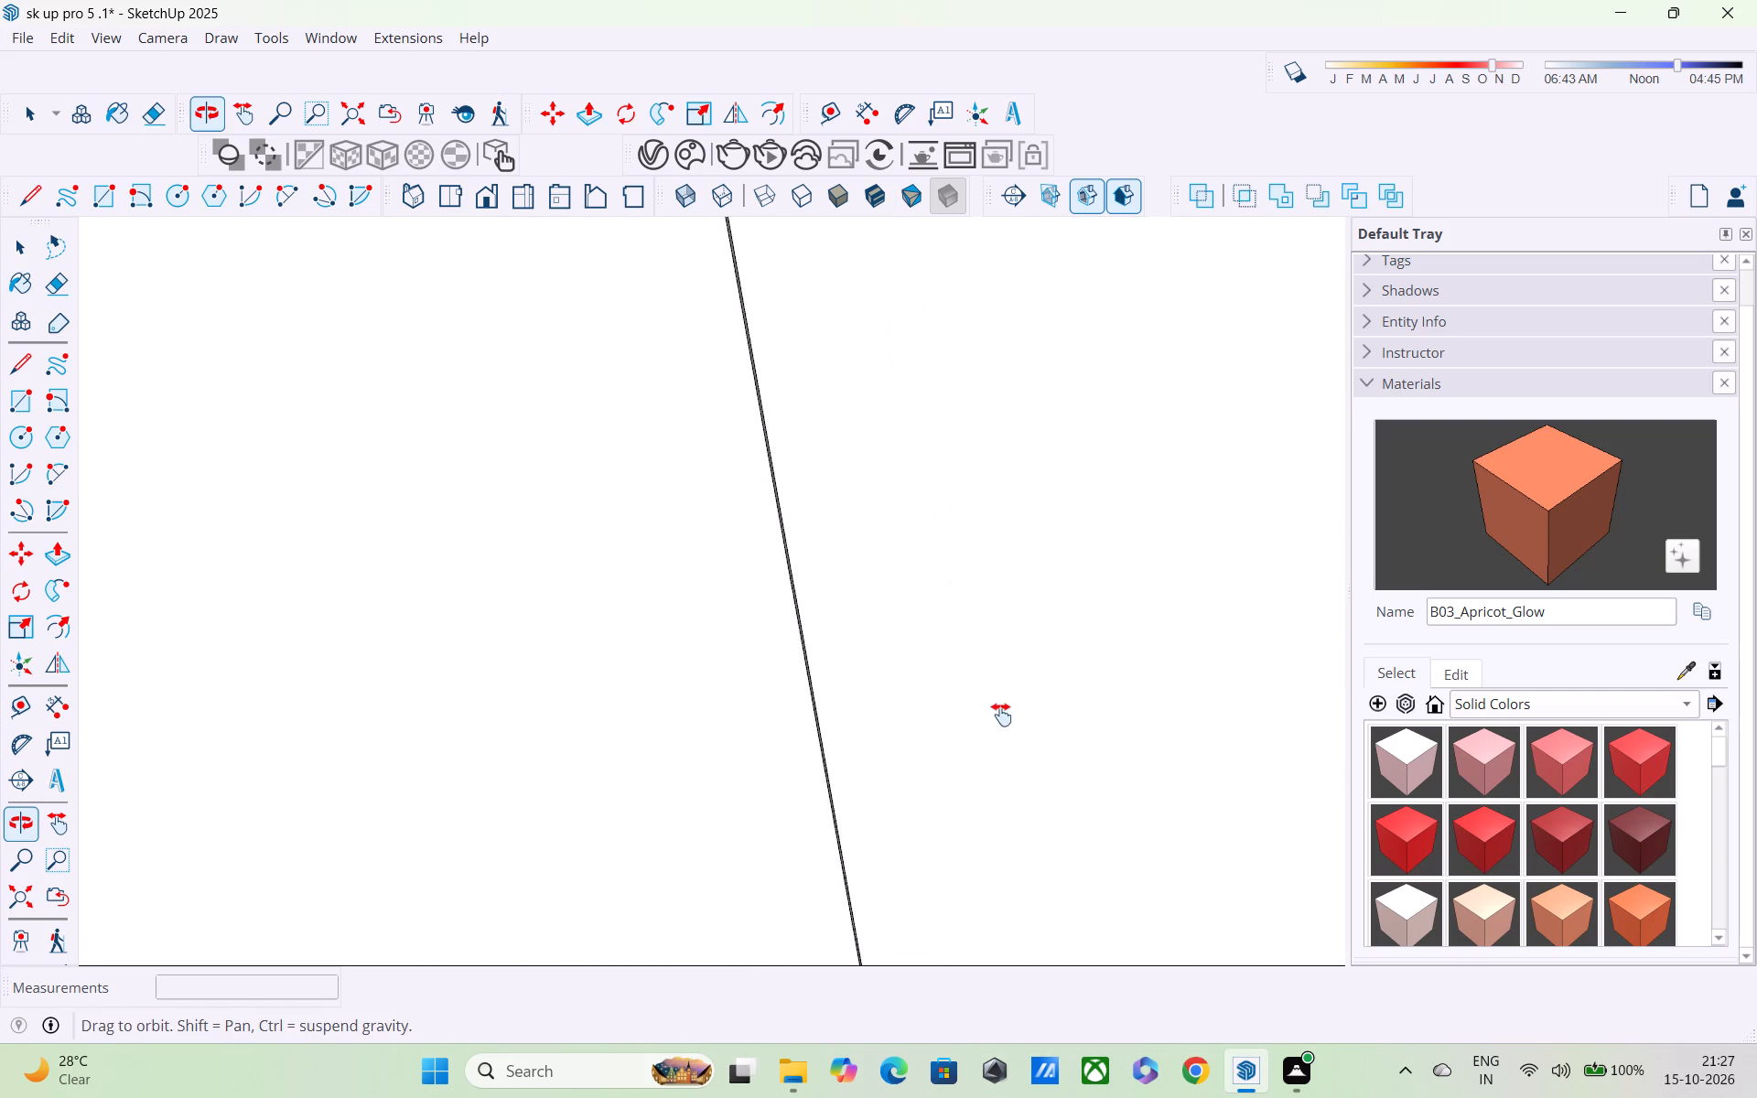
middle_click_drag(1001, 715, 1008, 728)
scroll(973, 469, "up", 1)
scroll(969, 456, "down", 8)
middle_click_drag(957, 425, 1015, 671, "shift")
scroll(1015, 660, "up", 1, "shift")
scroll(1007, 550, "down", 4)
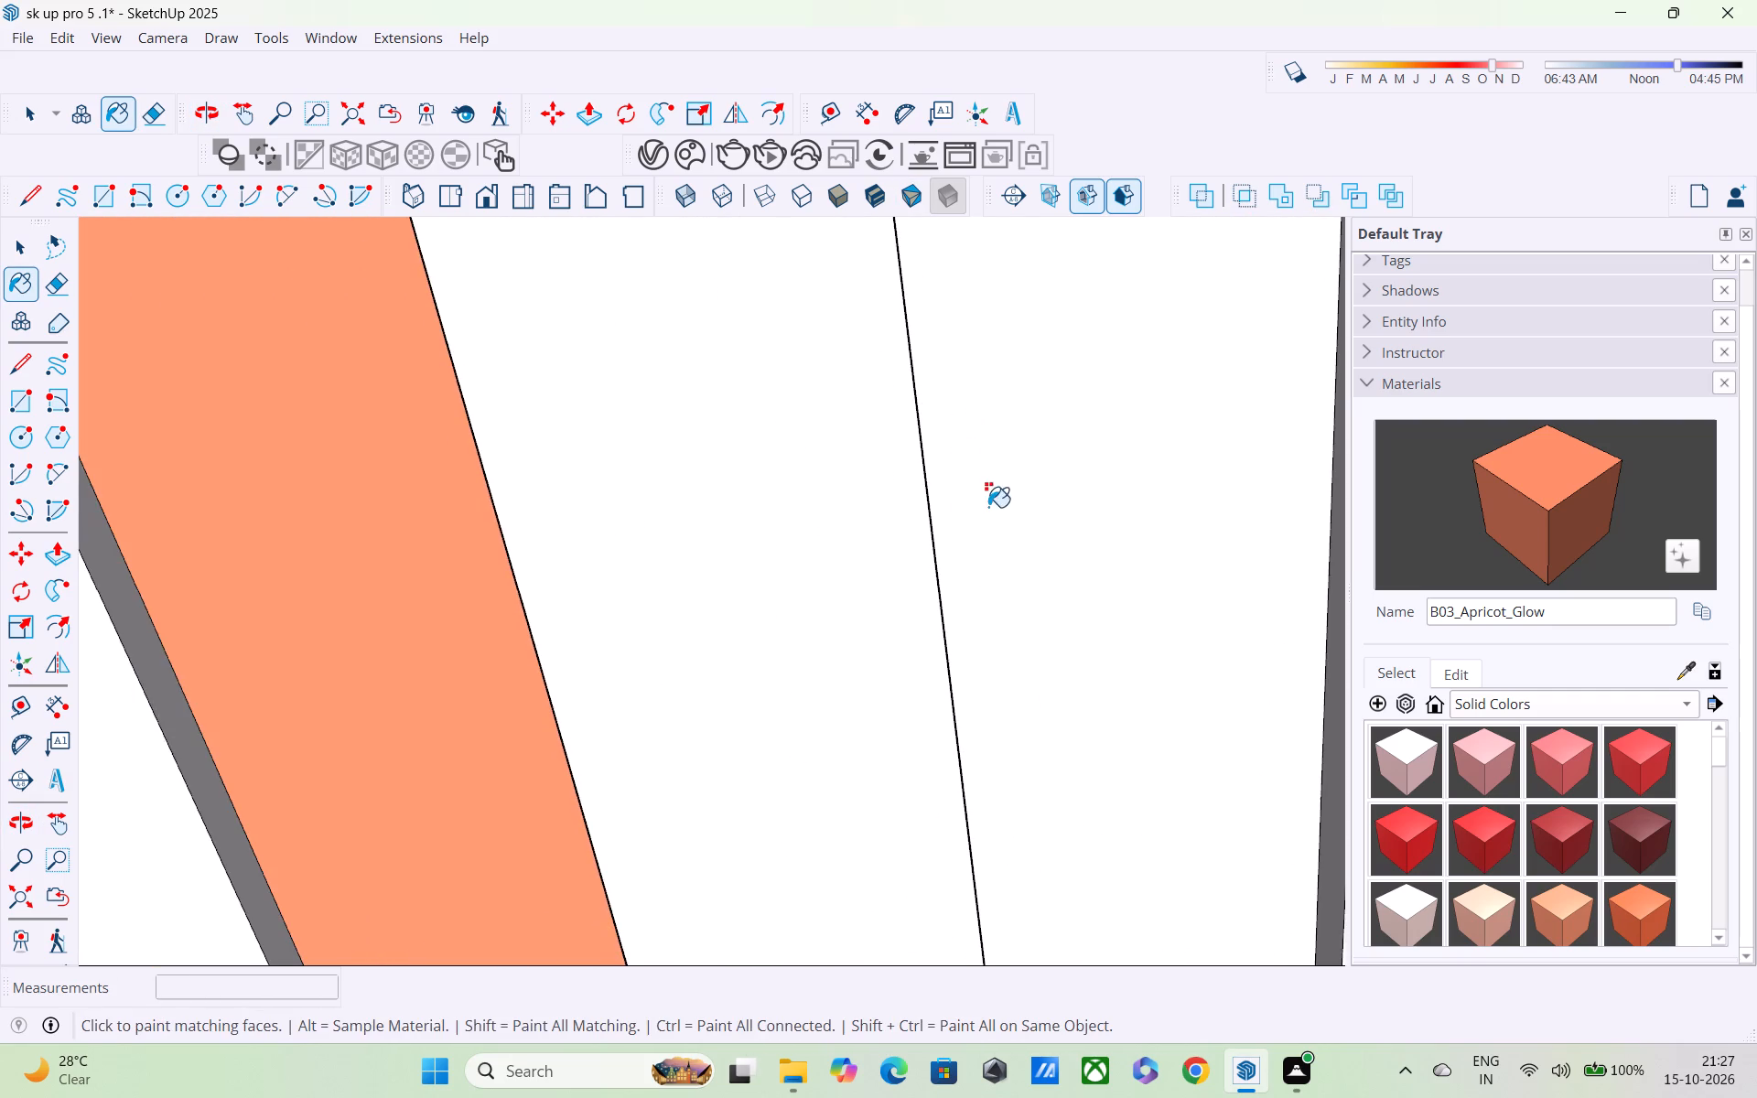
middle_click_drag(988, 507, 1024, 711, "shift")
scroll(1017, 425, "down", 6)
middle_click_drag(1013, 391, 1054, 687, "shift")
scroll(1054, 678, "up", 1, "shift")
scroll(1029, 438, "down", 2)
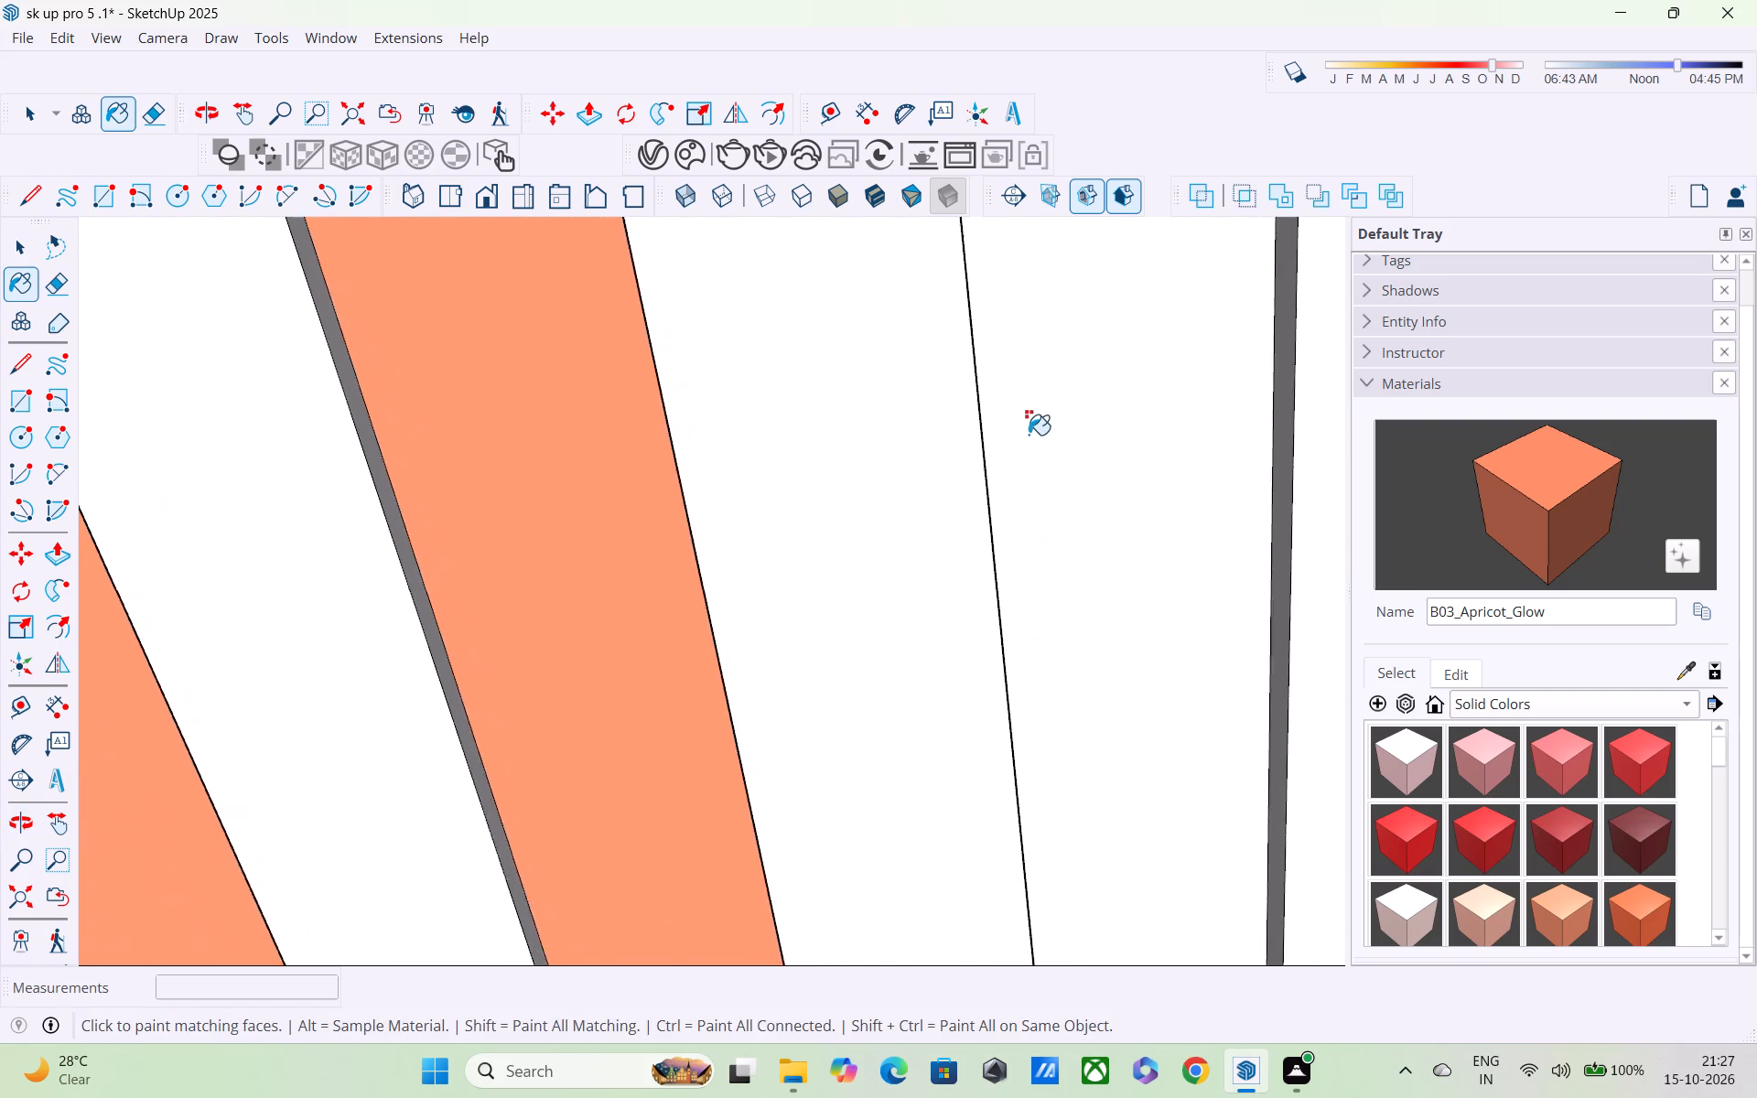
scroll(1029, 435, "down", 2)
middle_click_drag(1018, 399, 1063, 643)
scroll(1064, 526, "down", 9)
middle_click_drag(1063, 478, 1105, 688, "shift")
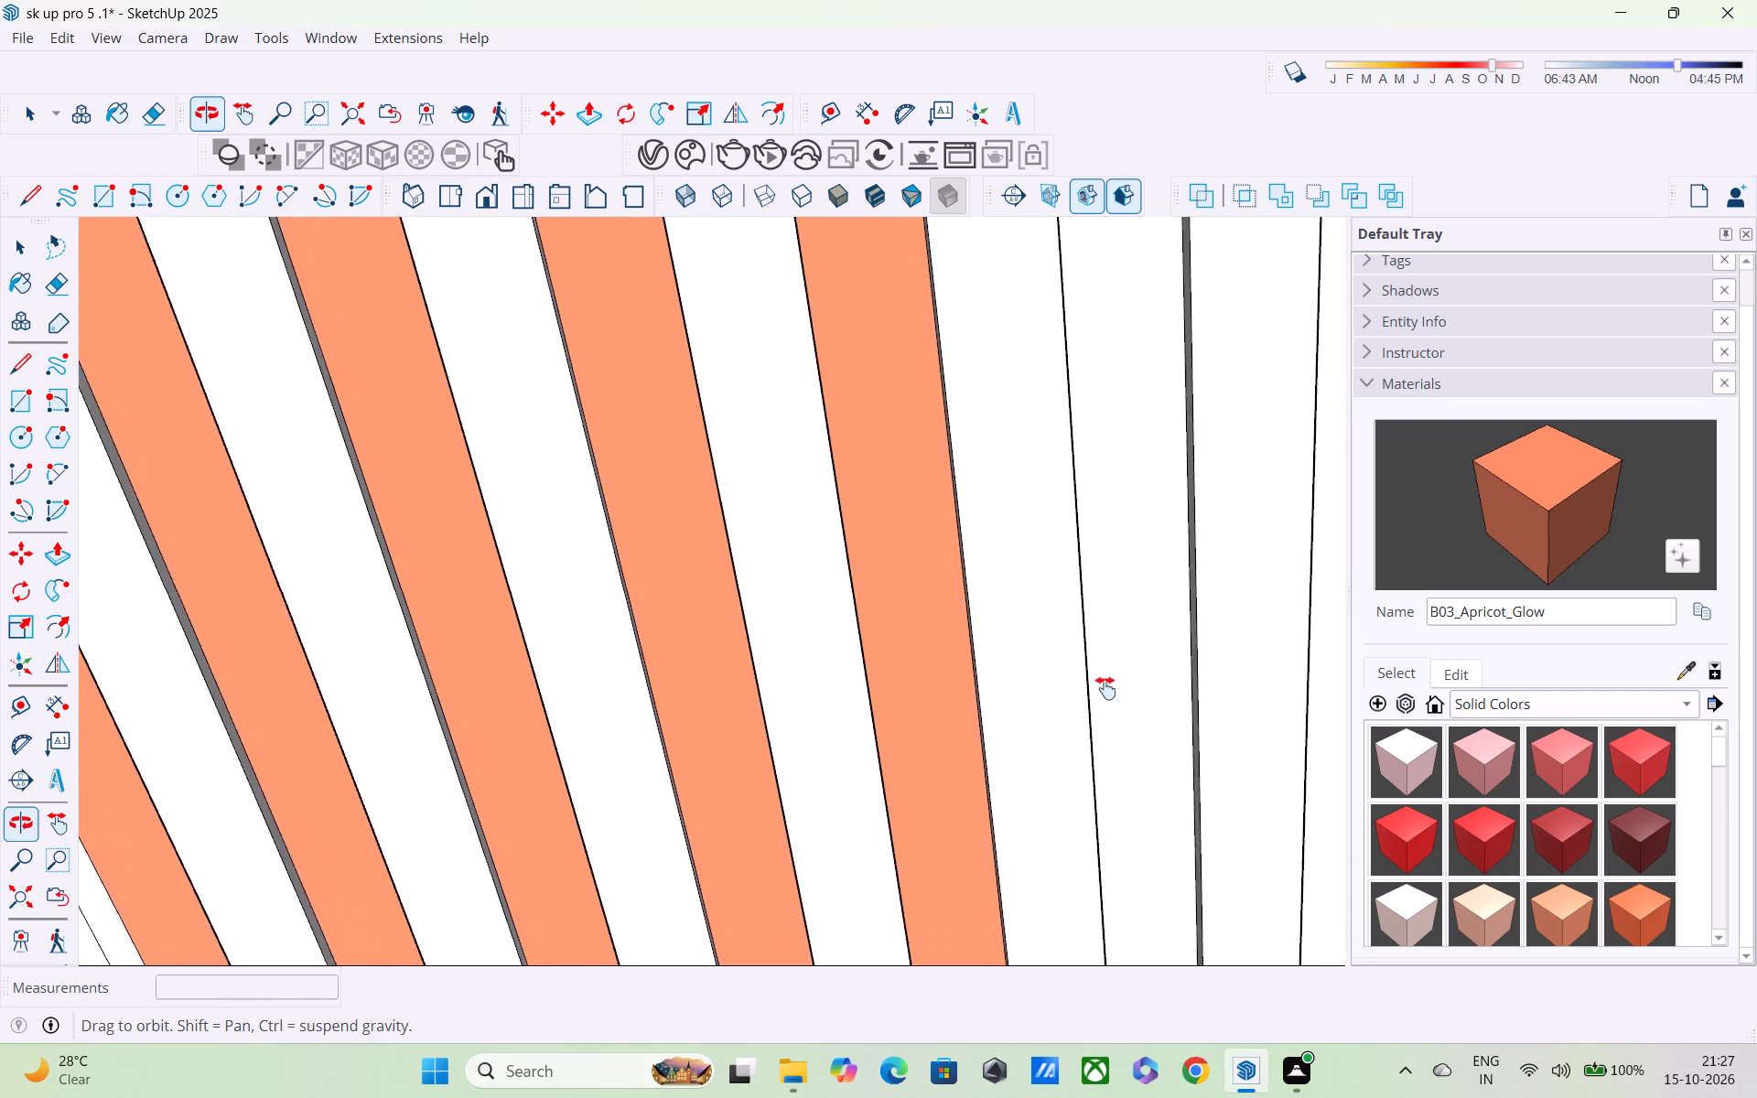
middle_click_drag(1105, 688, 1106, 690, "shift")
scroll(1106, 690, "up", 1, "shift")
scroll(1108, 505, "down", 7)
middle_click_drag(1097, 445, 1152, 823, "shift")
scroll(1152, 823, "down", 8, "shift")
middle_click_drag(1126, 450, 1134, 474, "shift")
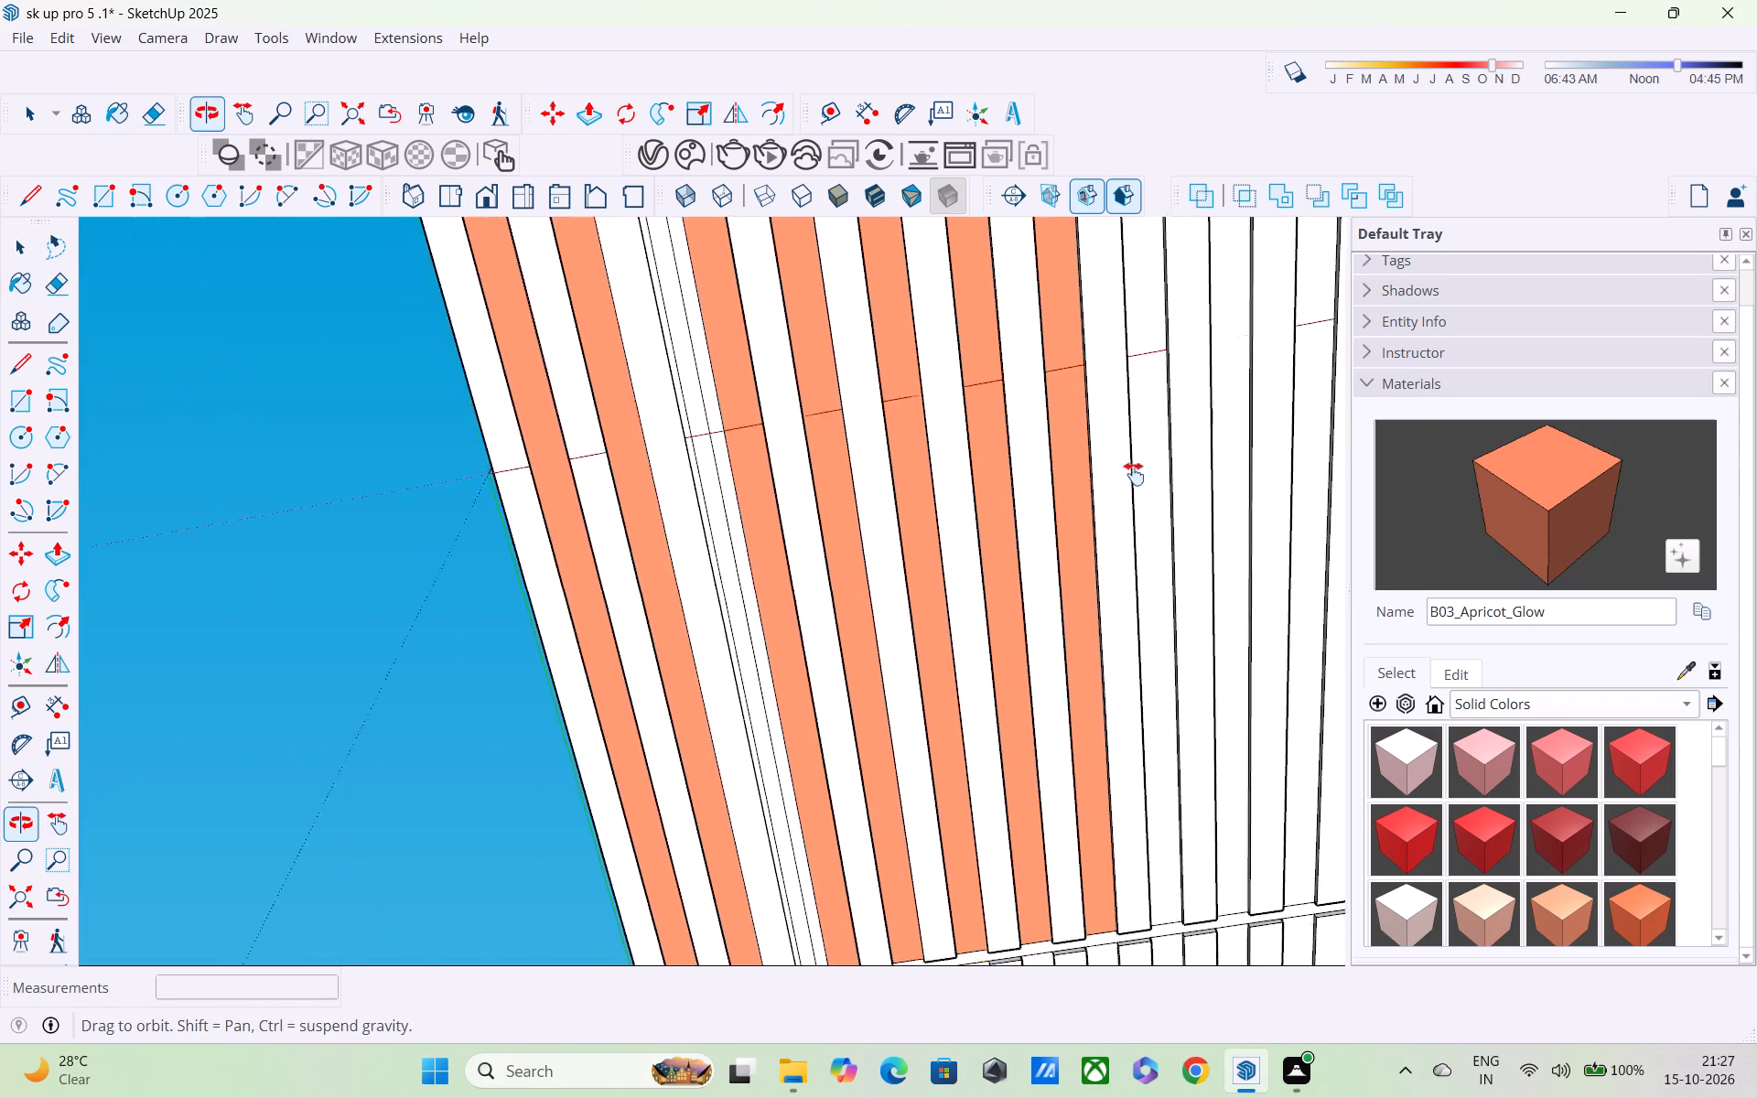
middle_click_drag(1134, 474, 1190, 802, "shift")
scroll(1190, 795, "up", 1, "shift")
scroll(1191, 563, "down", 4)
scroll(1190, 550, "up", 1)
middle_click_drag(1190, 550, 1074, 497)
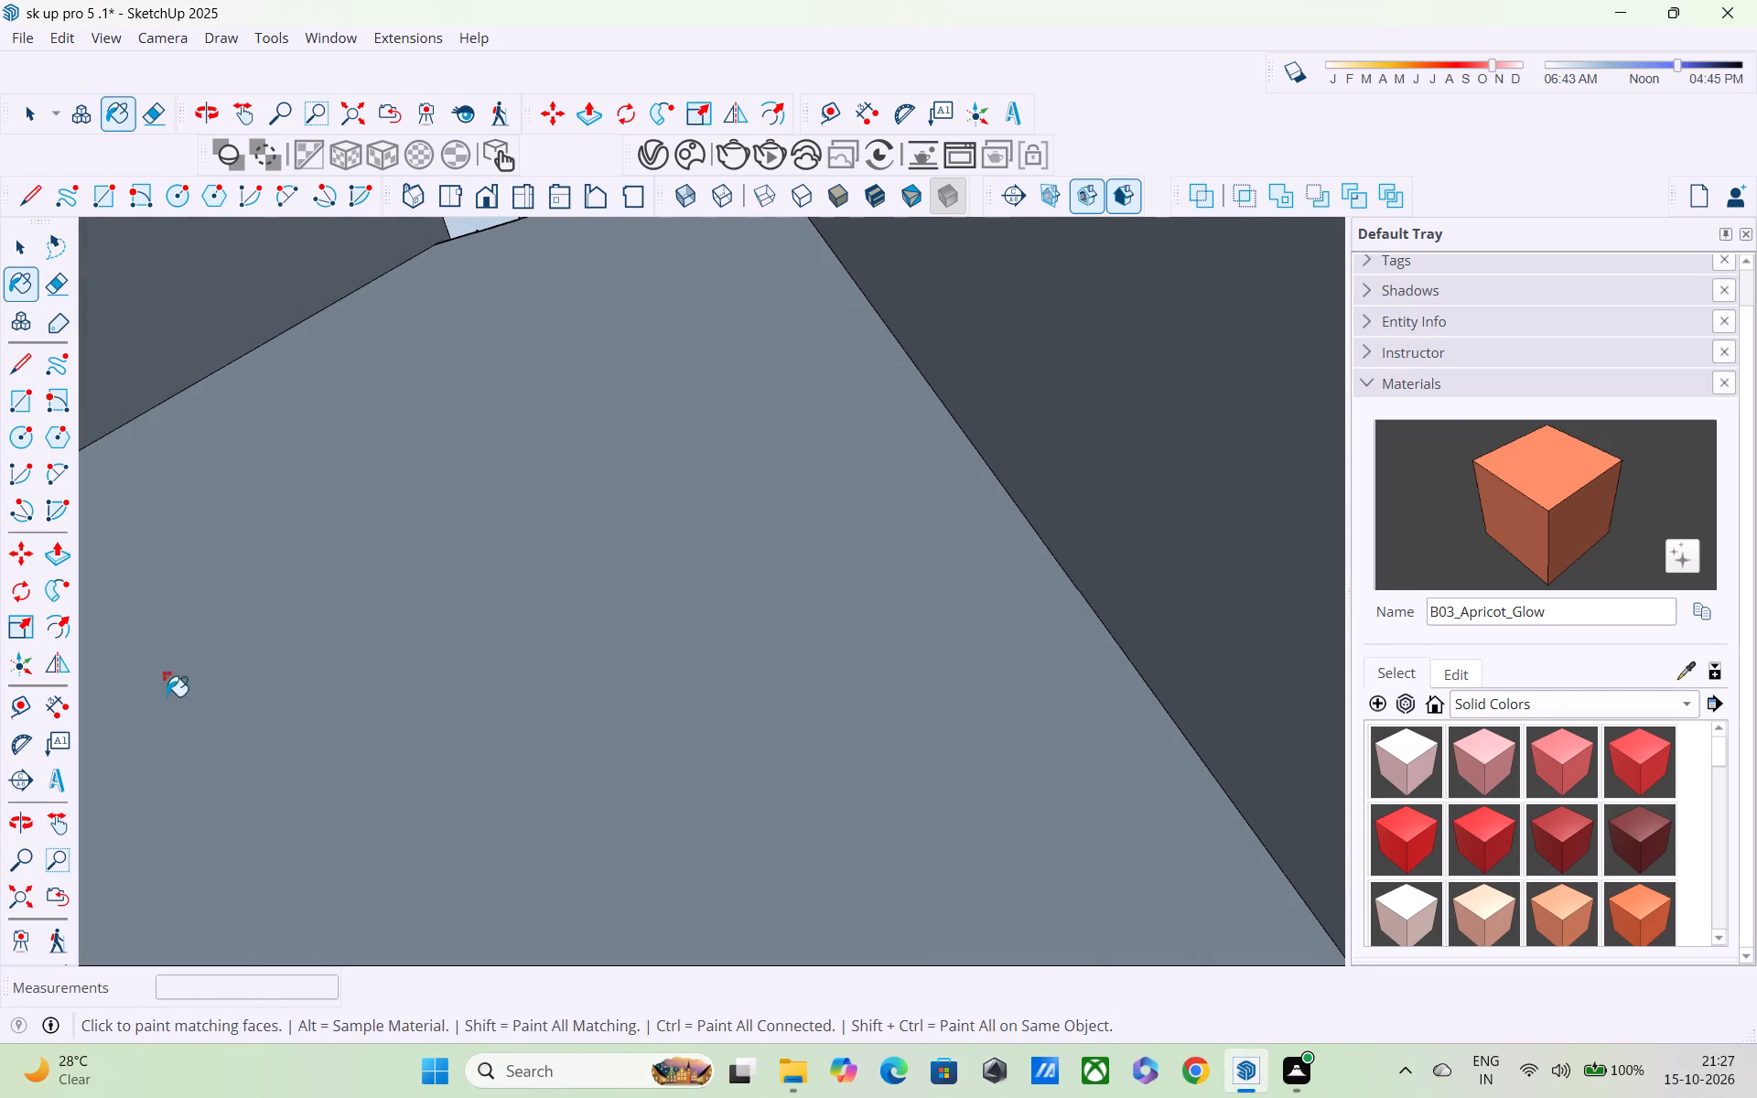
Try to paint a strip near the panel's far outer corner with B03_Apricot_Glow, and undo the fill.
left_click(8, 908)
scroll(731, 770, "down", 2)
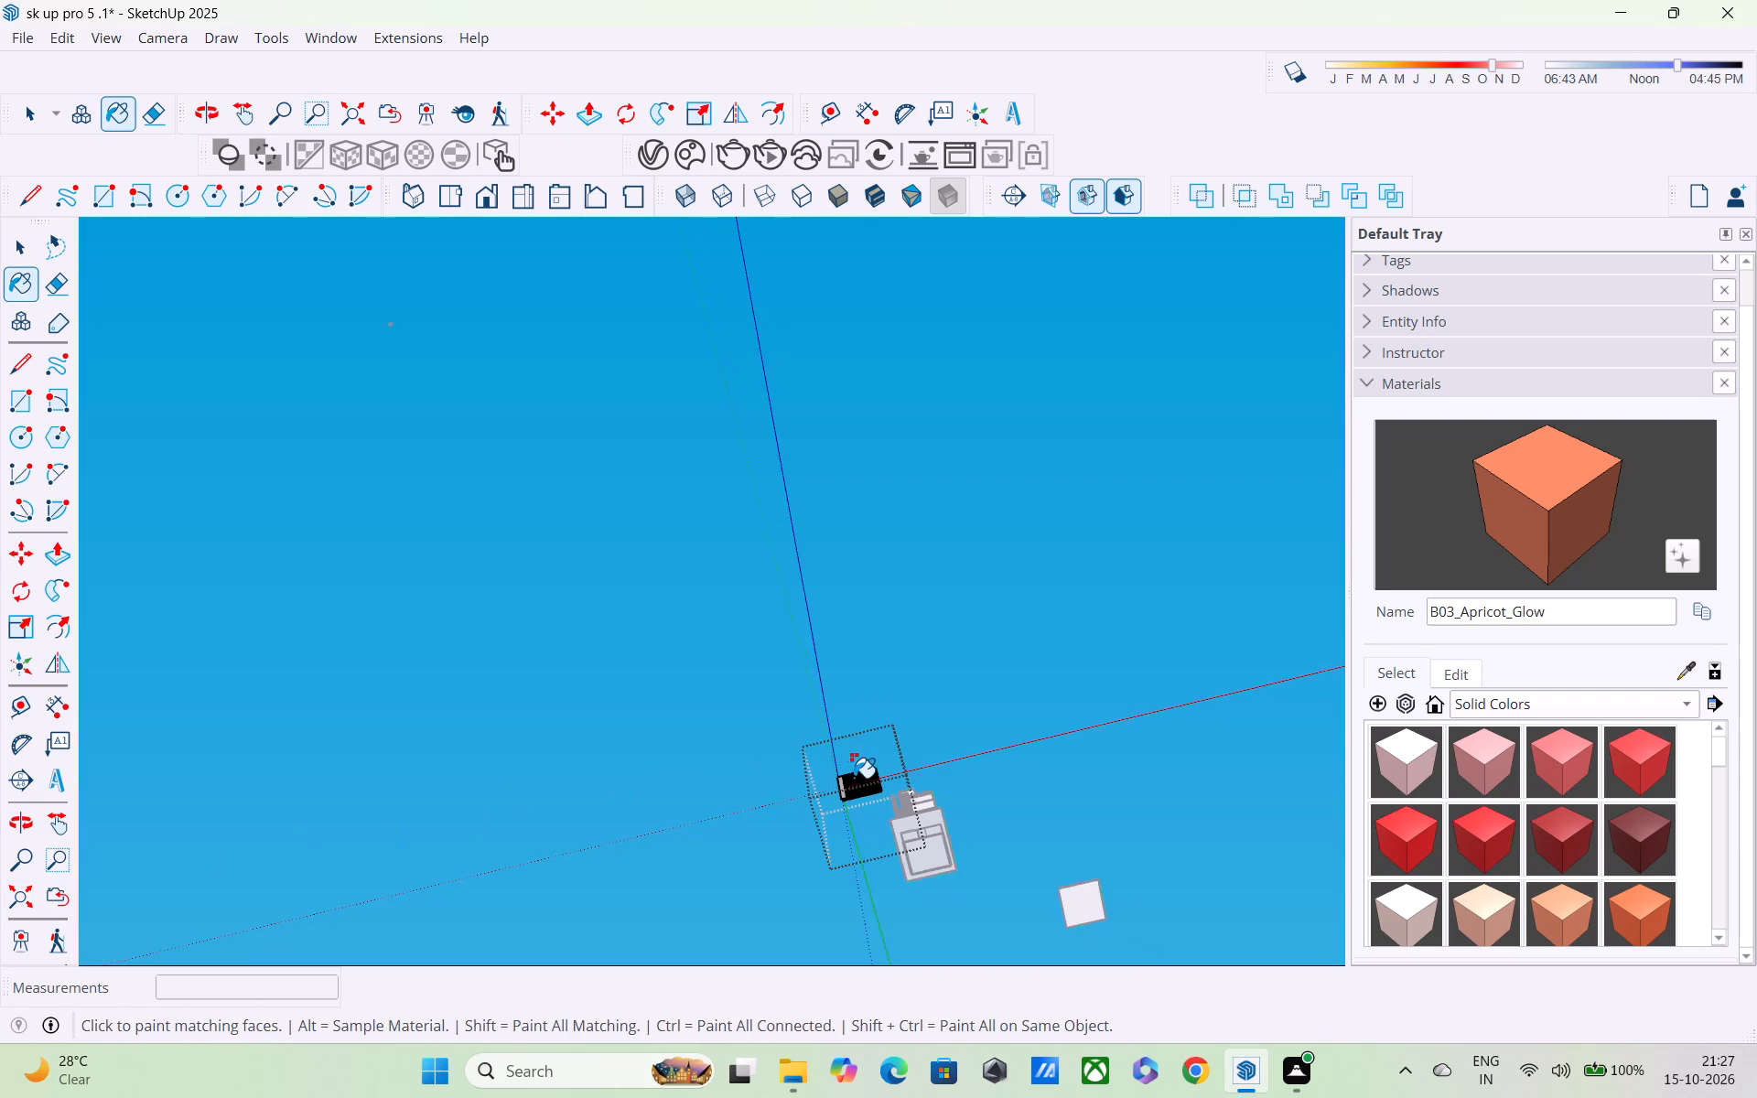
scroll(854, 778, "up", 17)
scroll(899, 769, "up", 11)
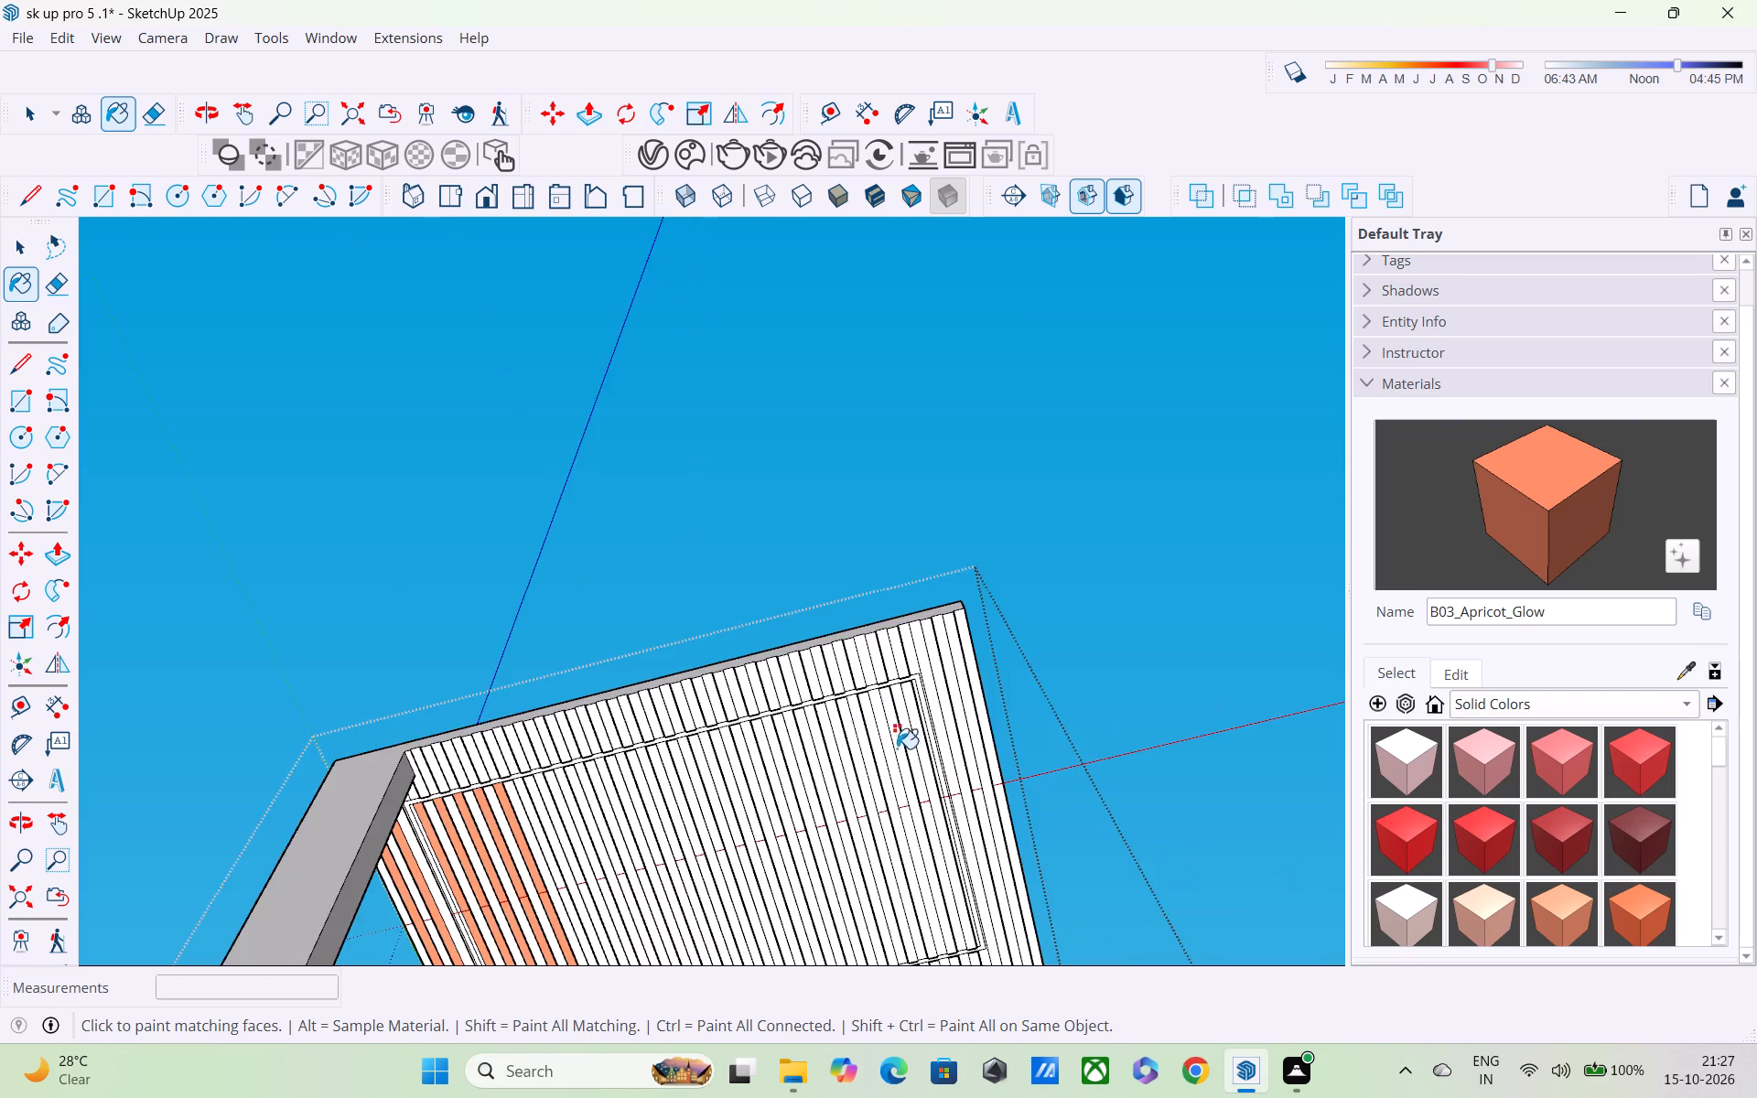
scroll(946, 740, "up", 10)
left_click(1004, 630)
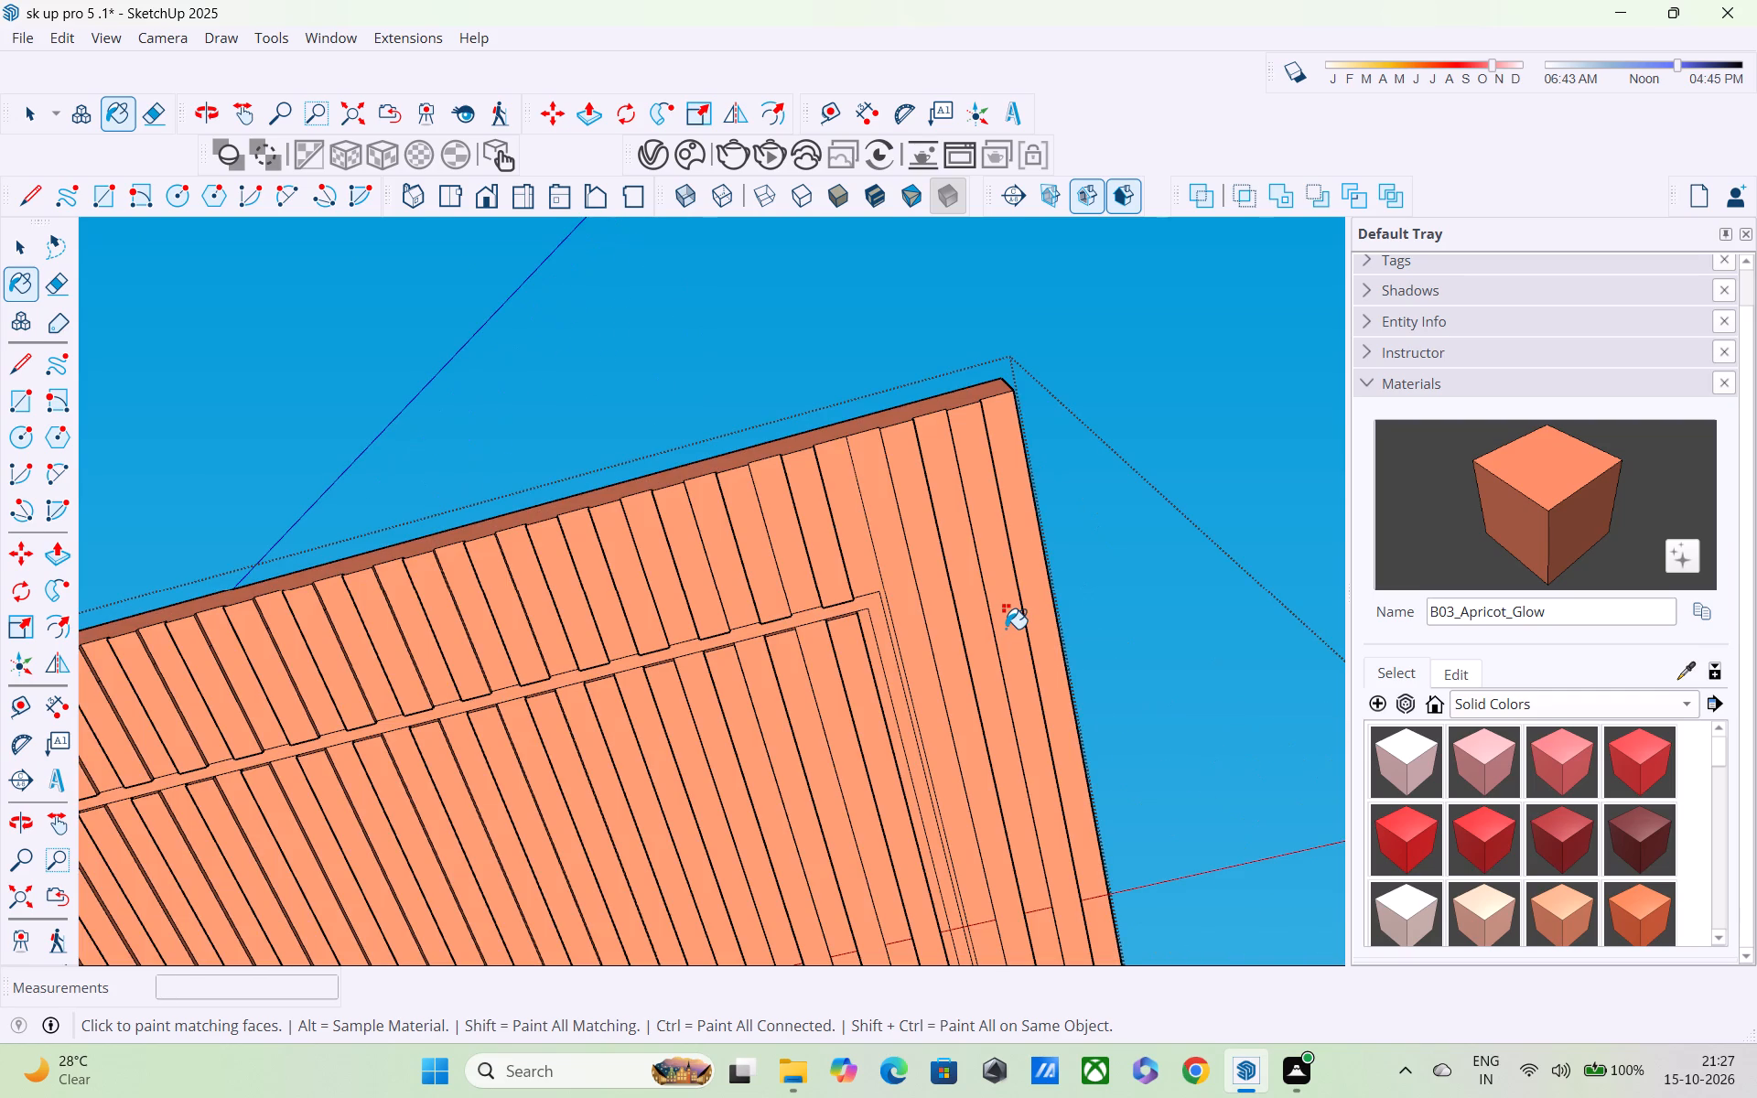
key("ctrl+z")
Examine the unpainted strips and their ends along the panel's outer edge, starting from the far corner.
scroll(737, 478, "up", 4)
middle_click_drag(609, 513, 662, 570)
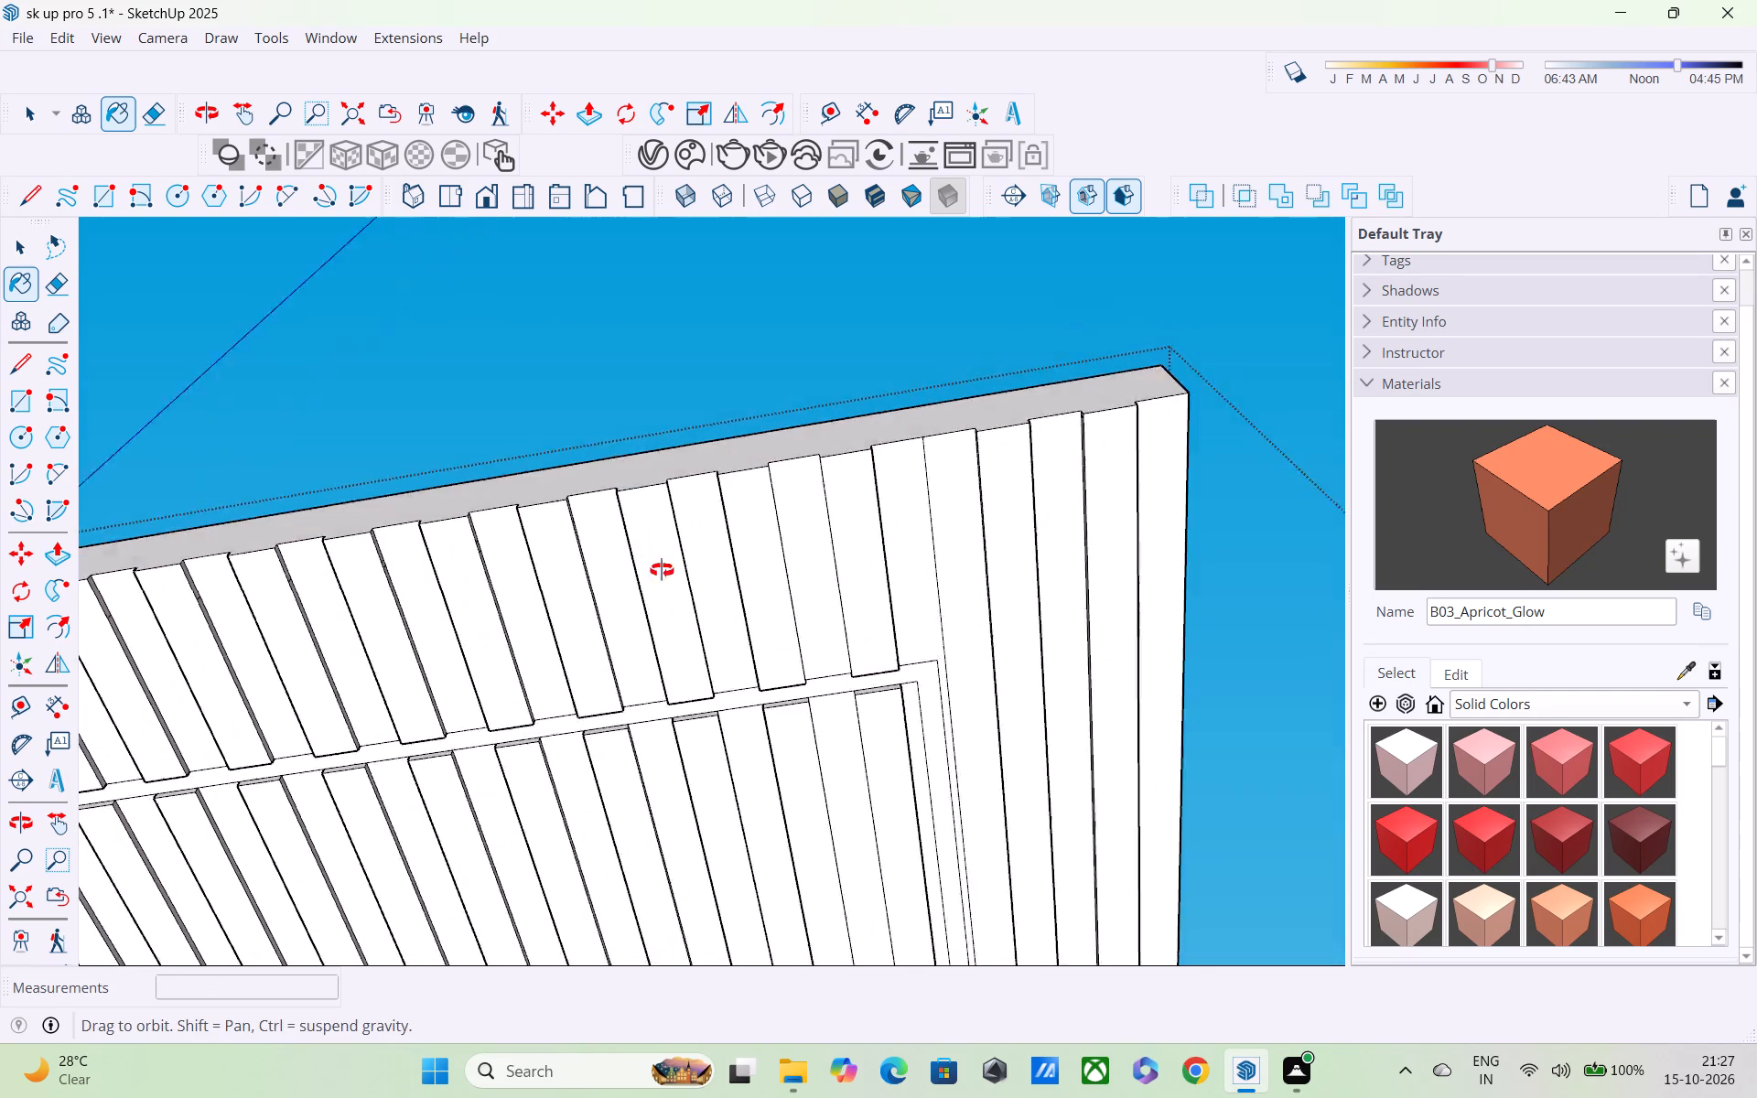
middle_click_drag(662, 570, 794, 613)
middle_click_drag(661, 550, 1193, 918, "shift")
scroll(417, 834, "down", 5)
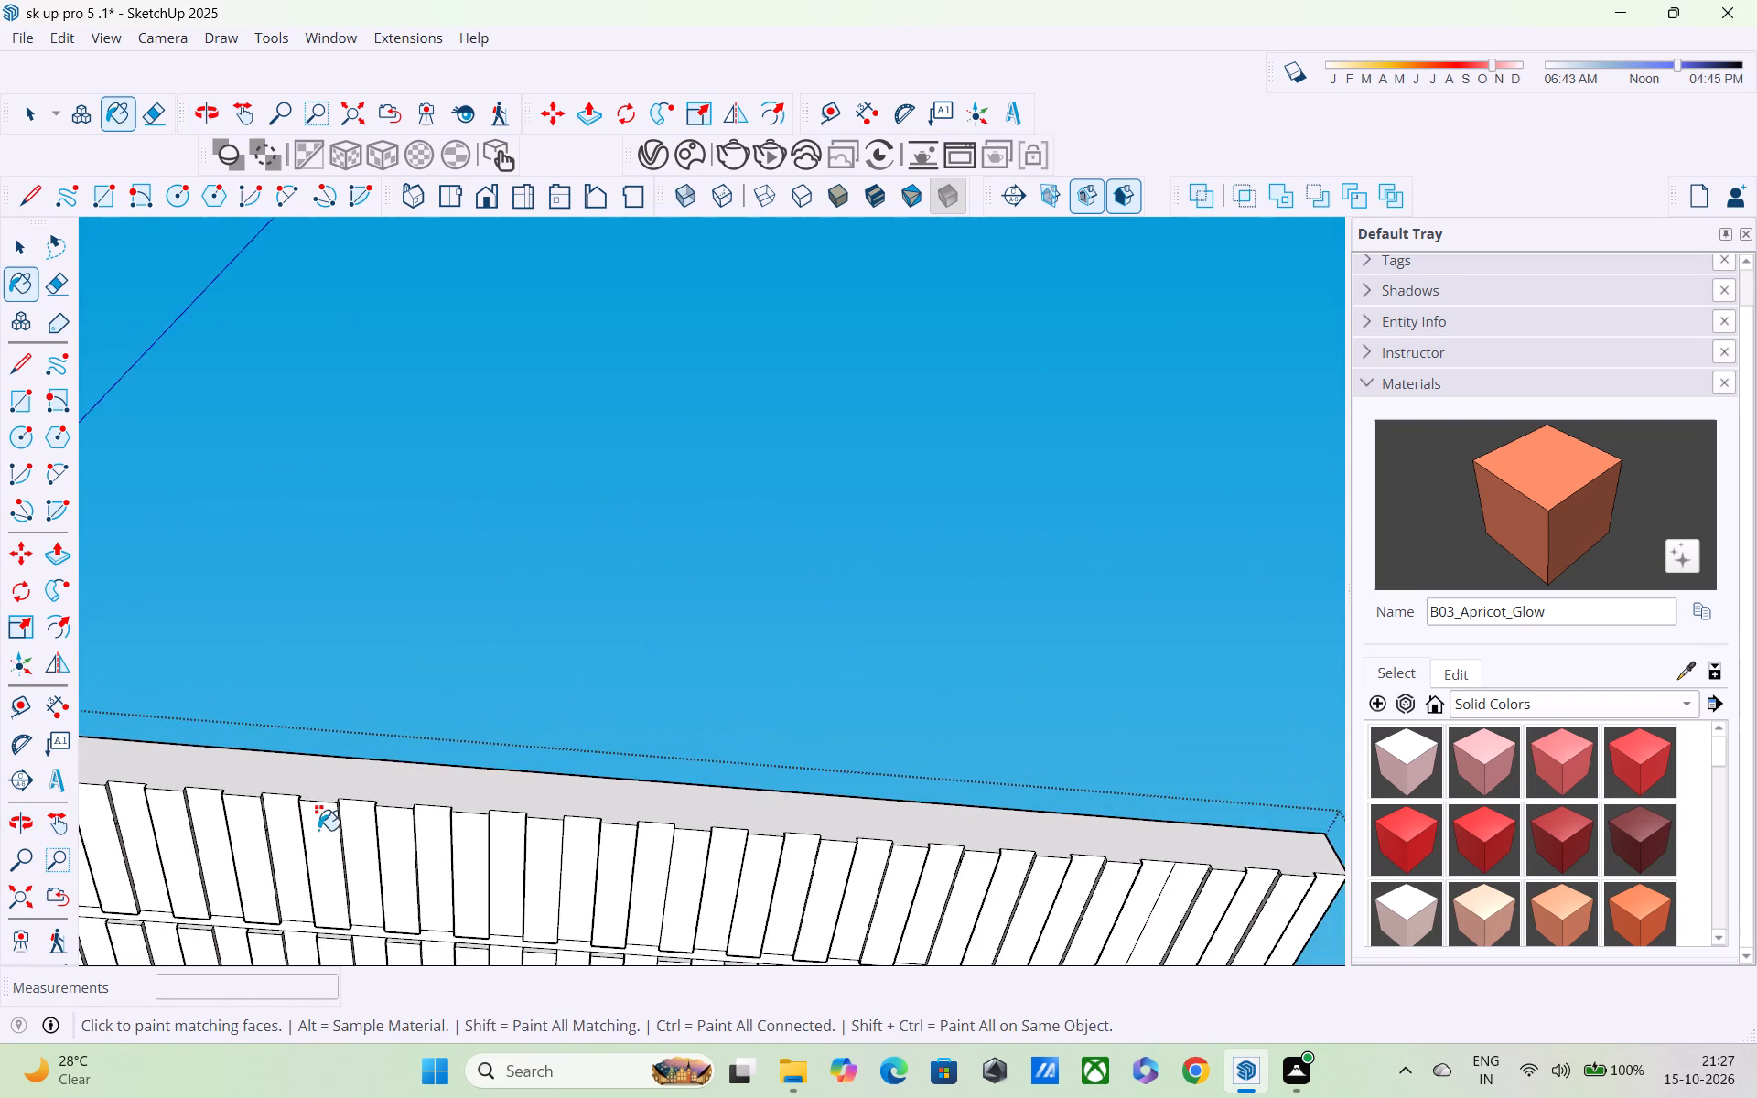
scroll(245, 834, "up", 1)
middle_click_drag(245, 834, 636, 888)
scroll(125, 748, "up", 4, "shift")
middle_click_drag(165, 799, 379, 898, "shift")
scroll(379, 898, "up", 4, "shift")
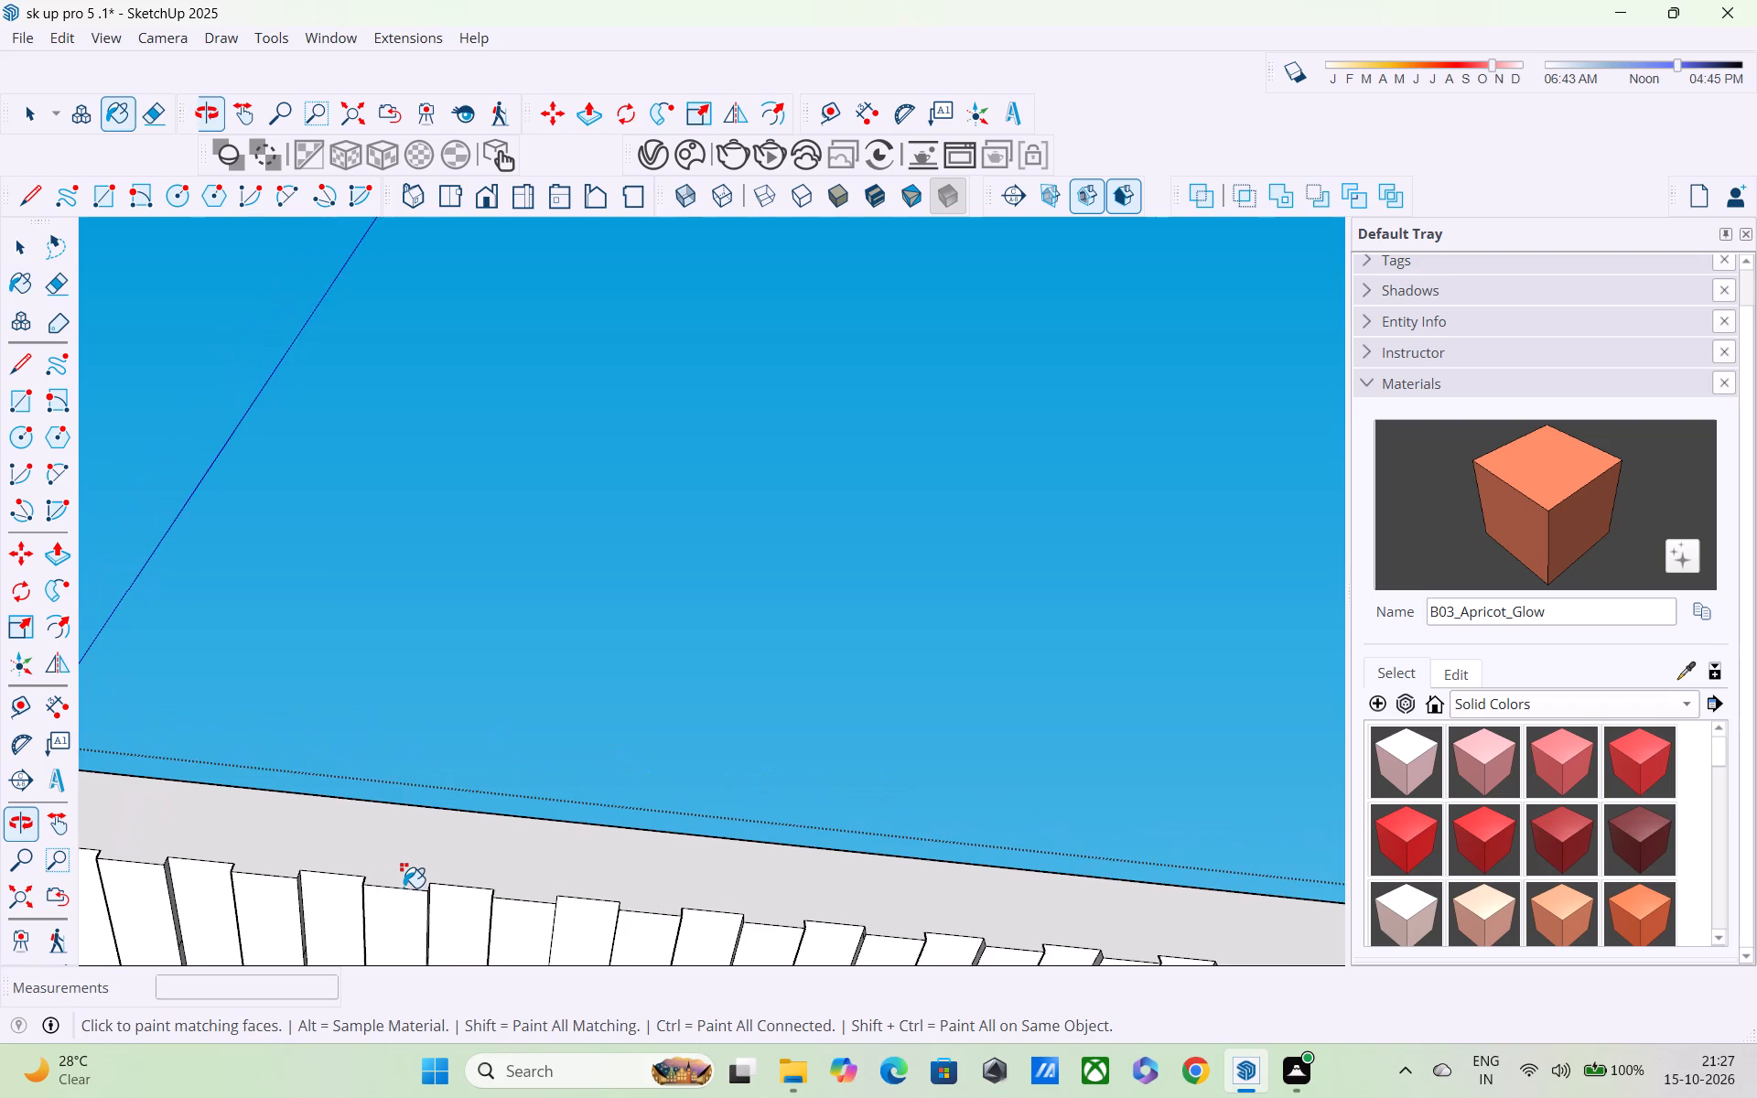
scroll(404, 888, "up", 2, "shift")
middle_click_drag(404, 888, 382, 805, "shift")
scroll(290, 795, "up", 5, "shift")
scroll(279, 769, "up", 6)
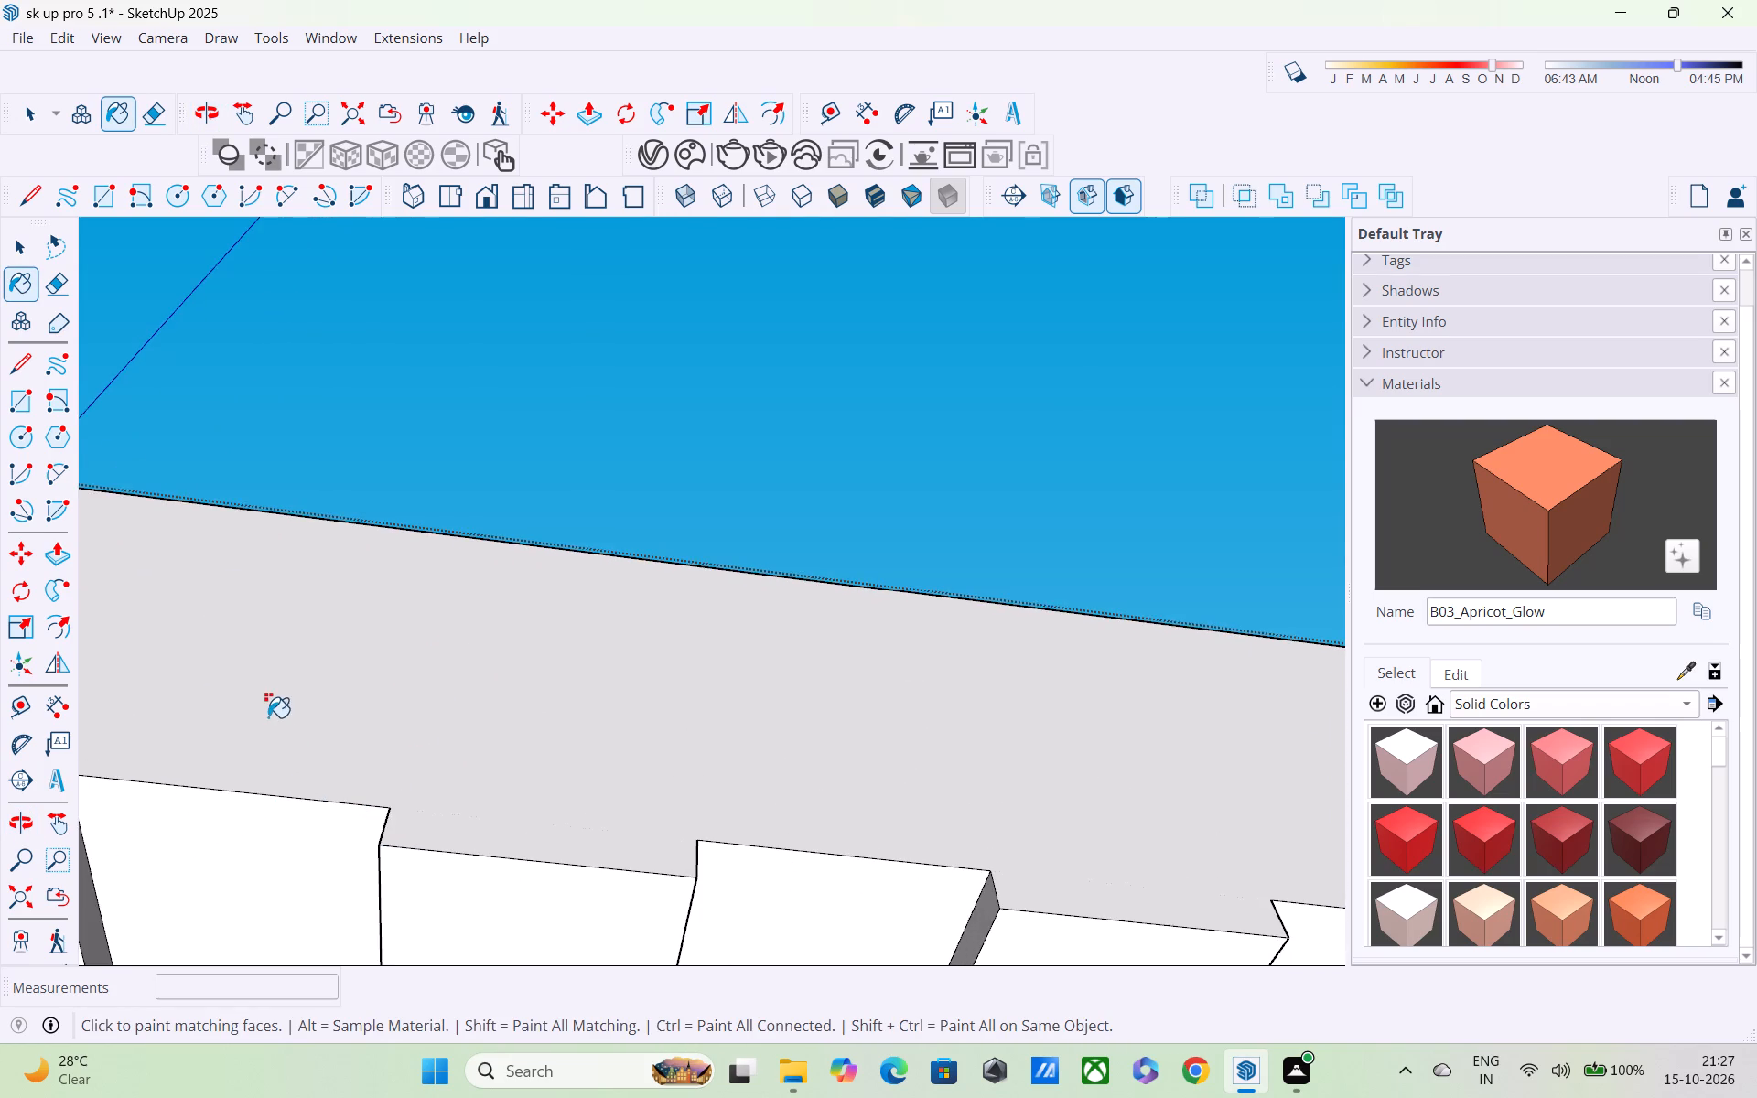
scroll(268, 717, "down", 4)
middle_click_drag(593, 793, 447, 479, "shift")
scroll(448, 476, "up", 1, "shift")
scroll(452, 491, "down", 5)
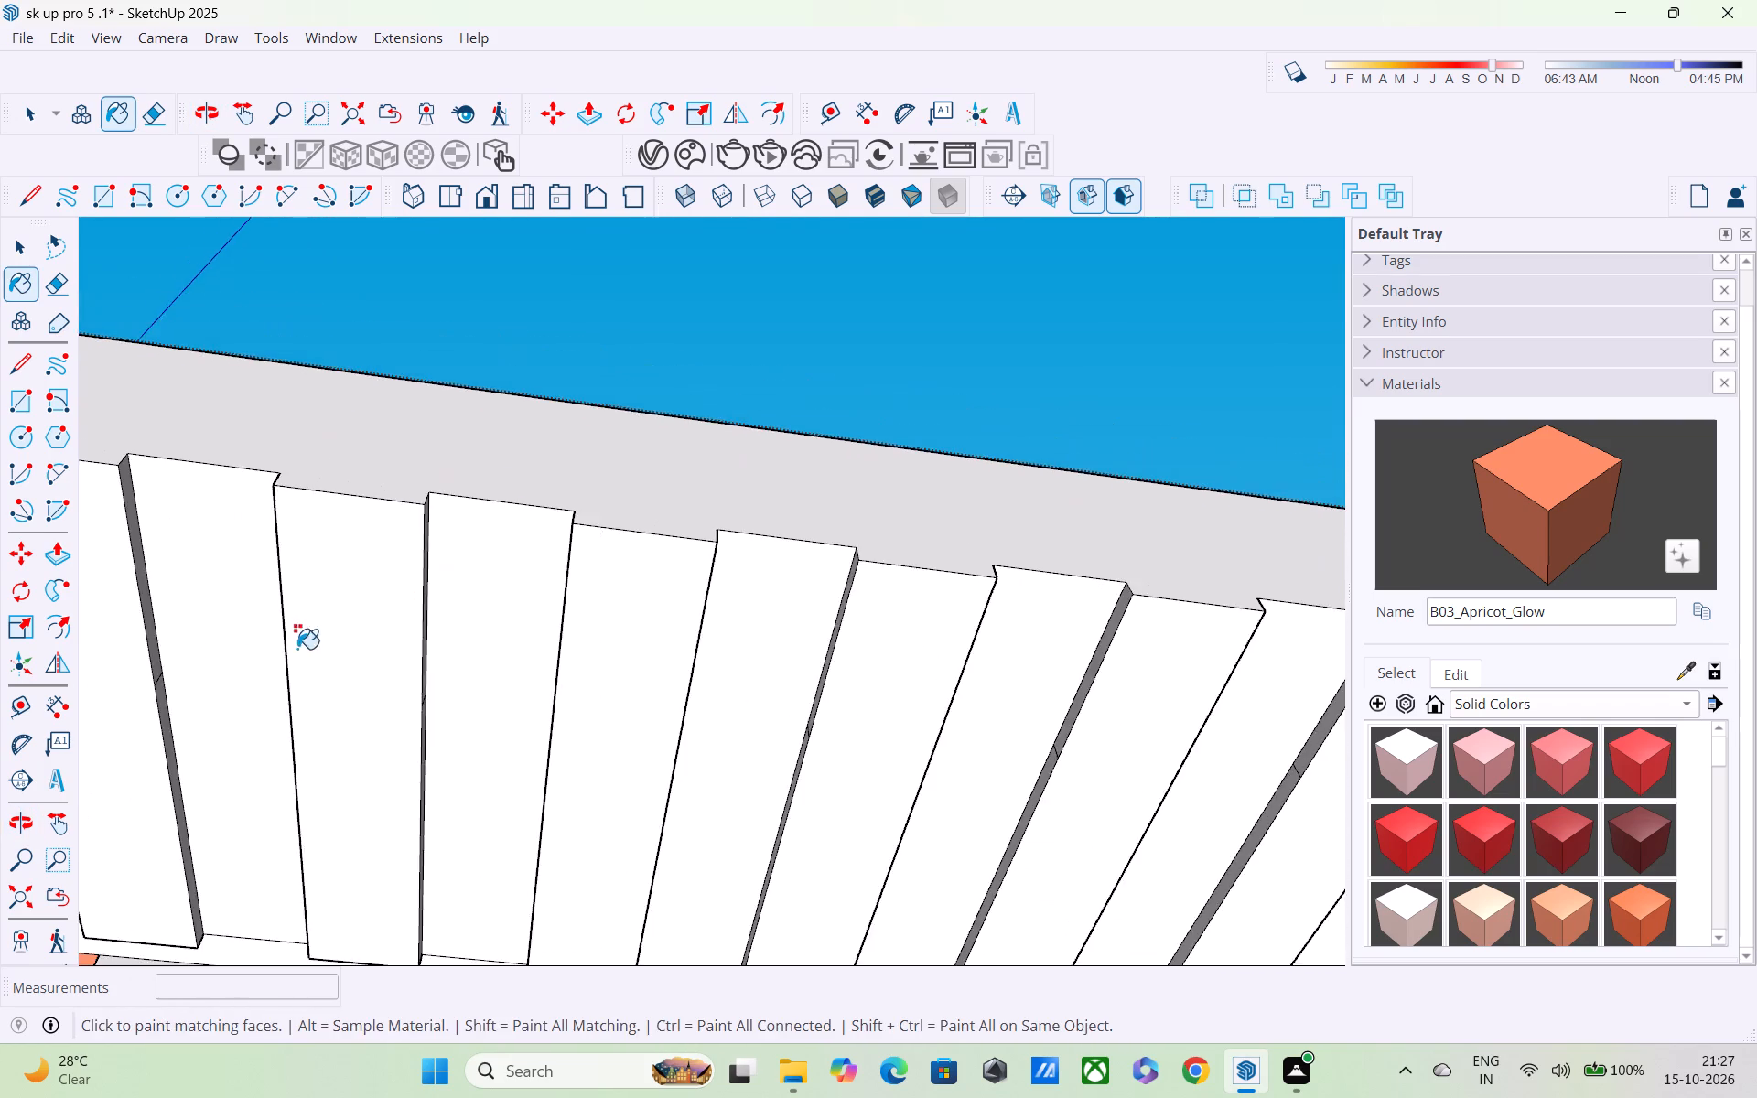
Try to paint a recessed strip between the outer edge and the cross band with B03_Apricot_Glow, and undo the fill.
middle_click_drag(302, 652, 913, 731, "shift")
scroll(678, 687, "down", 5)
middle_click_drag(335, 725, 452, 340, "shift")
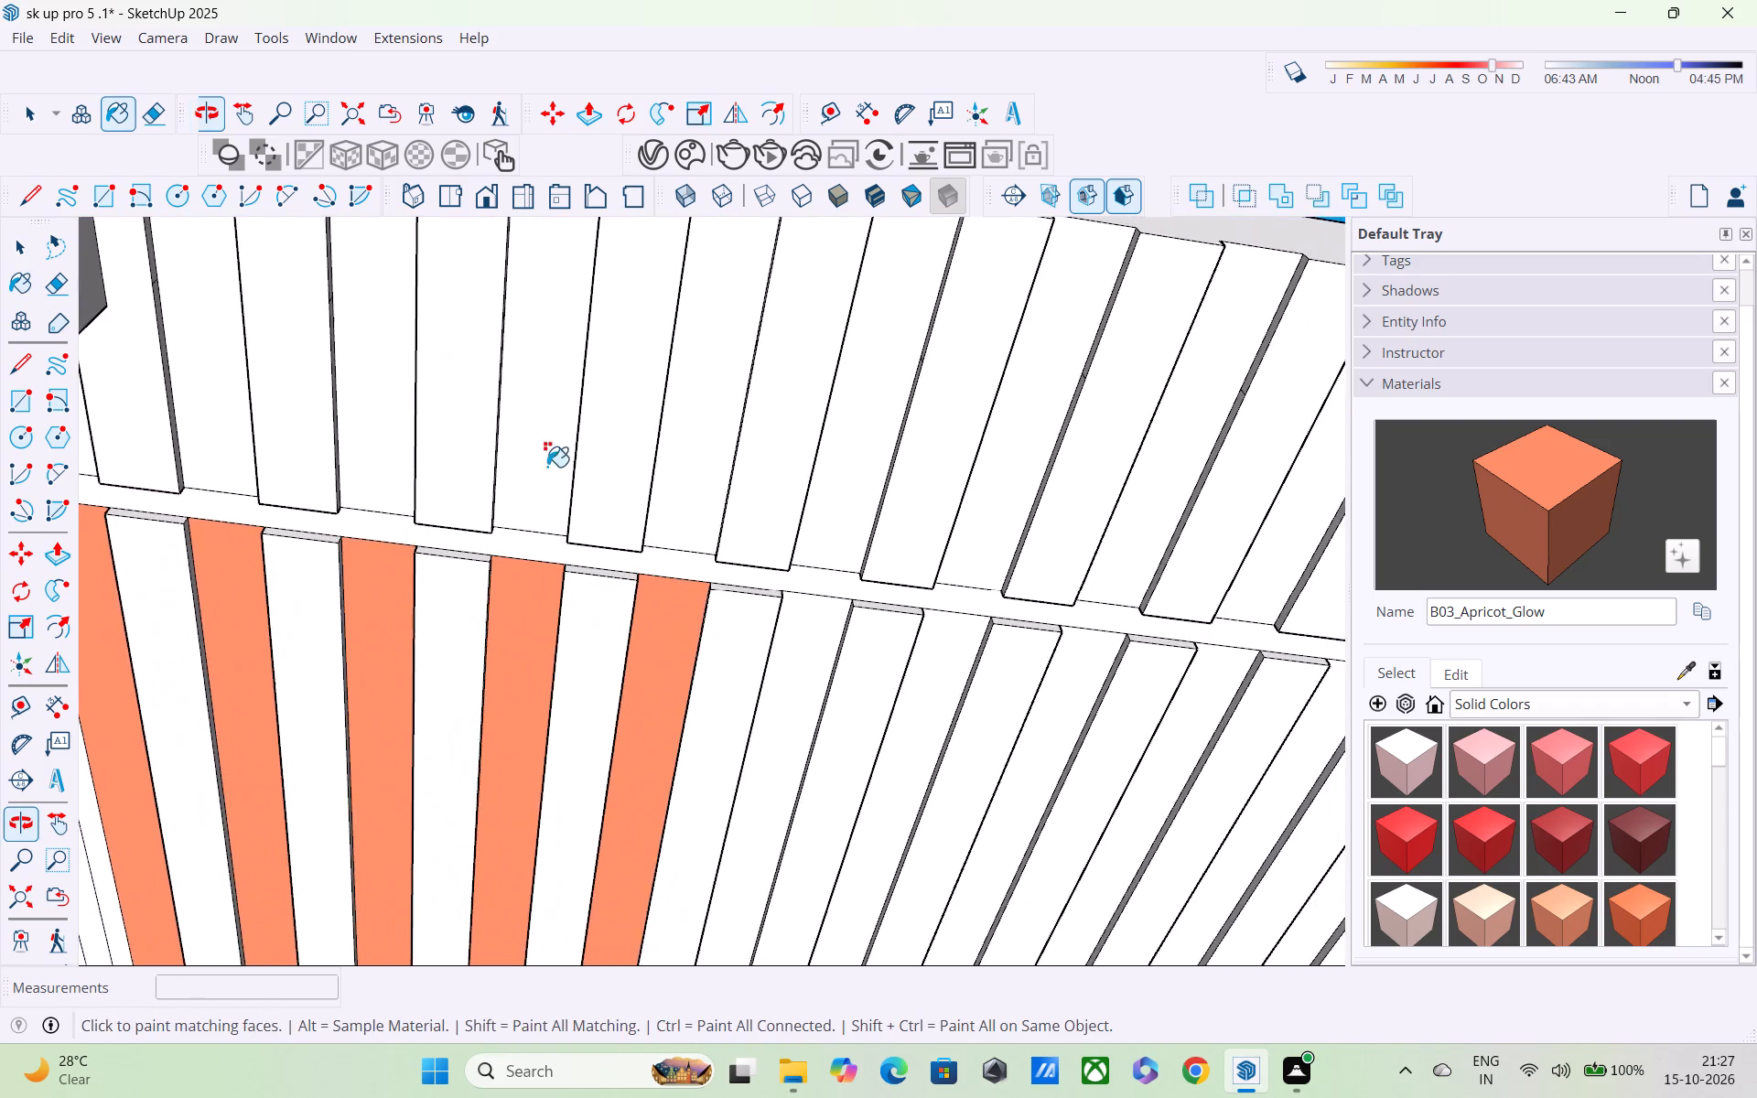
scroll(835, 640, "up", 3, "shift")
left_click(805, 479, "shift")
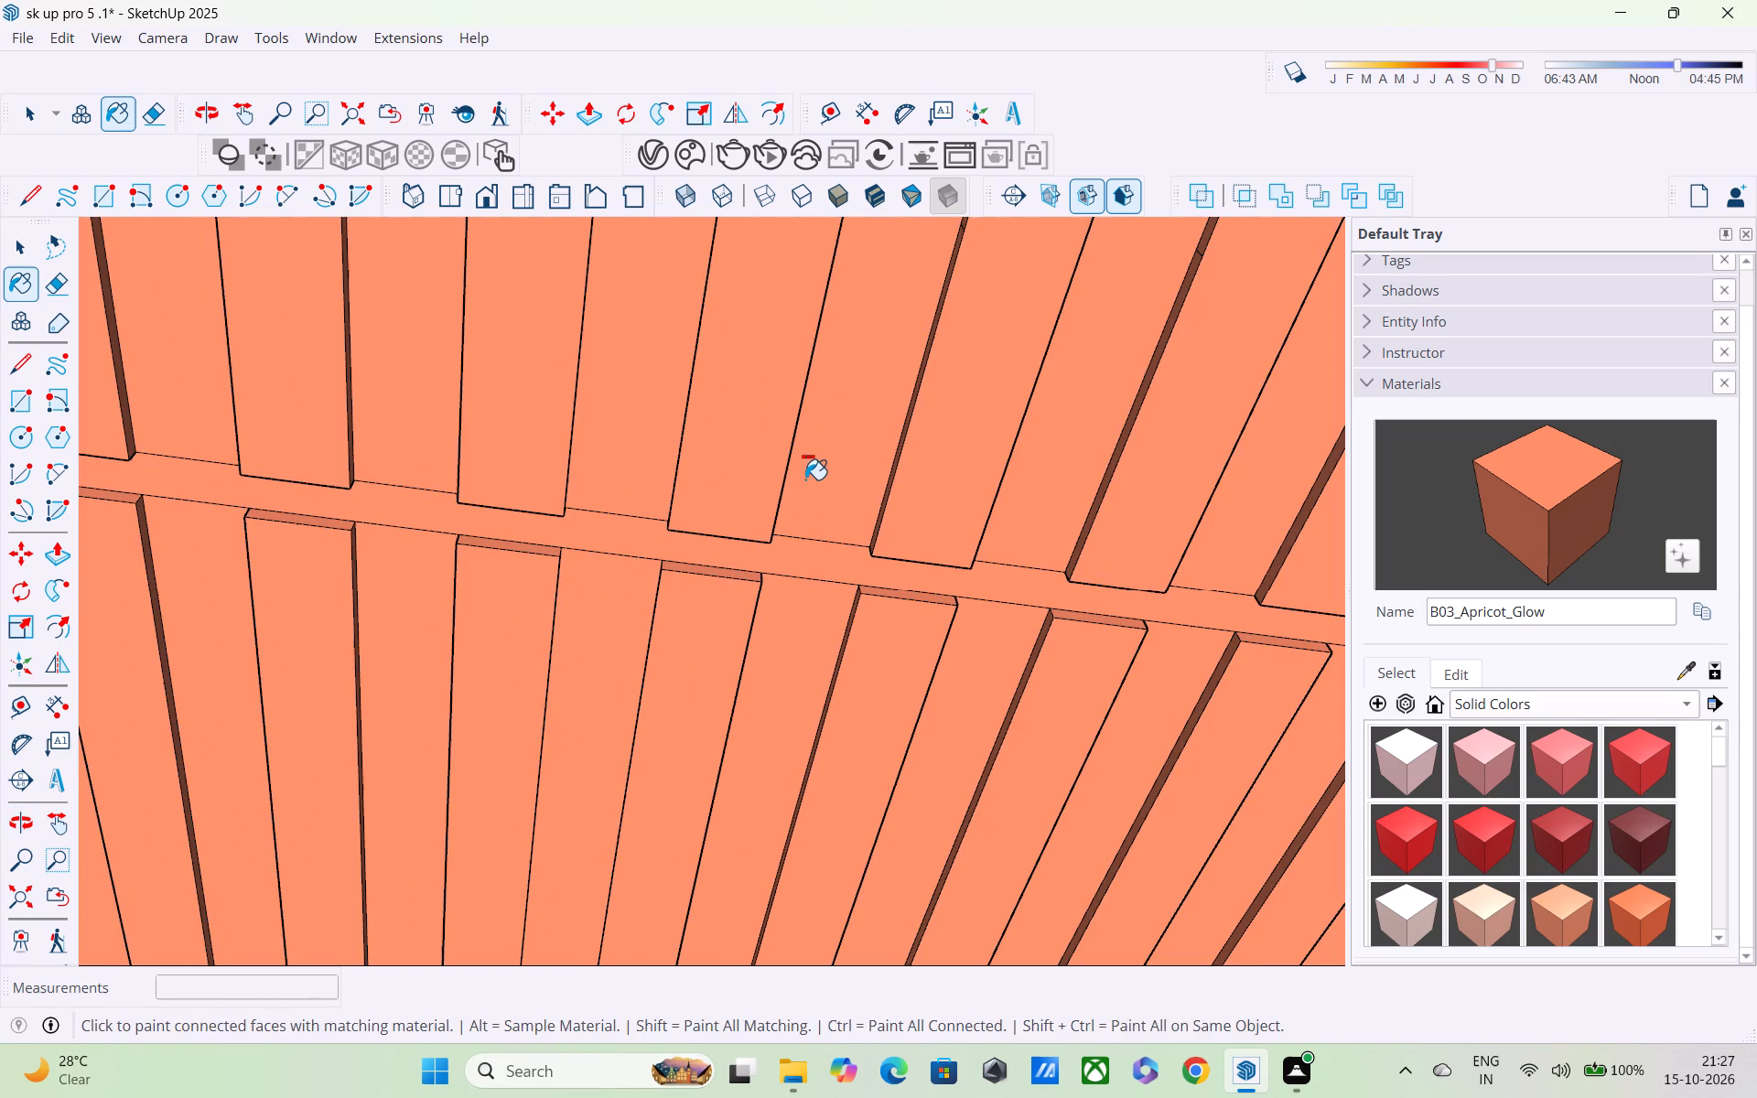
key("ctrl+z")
Examine the heights of the slats and recesses on both sides of the cross band from a low angle.
scroll(799, 541, "up", 4)
middle_click_drag(763, 523, 750, 204)
middle_click_drag(695, 705, 676, 622)
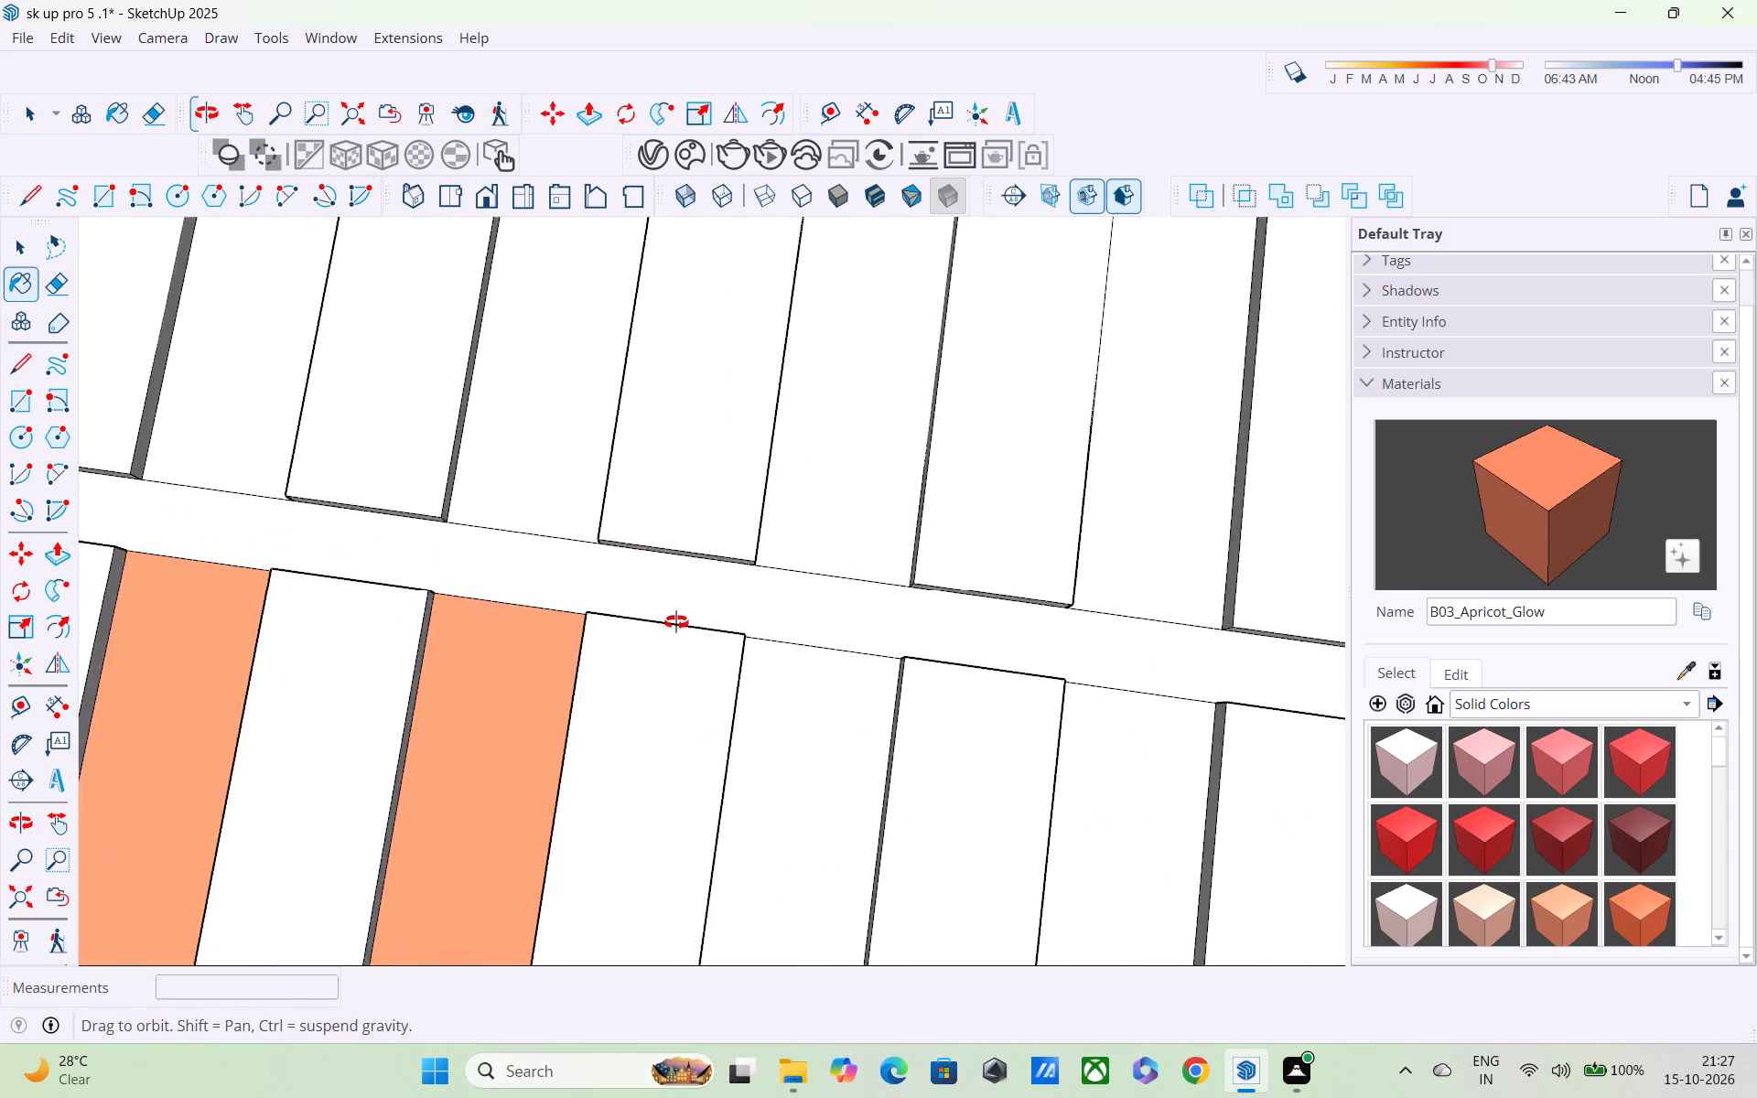
middle_click_drag(676, 622, 659, 393)
middle_click_drag(637, 660, 626, 420)
middle_click_drag(678, 608, 673, 518)
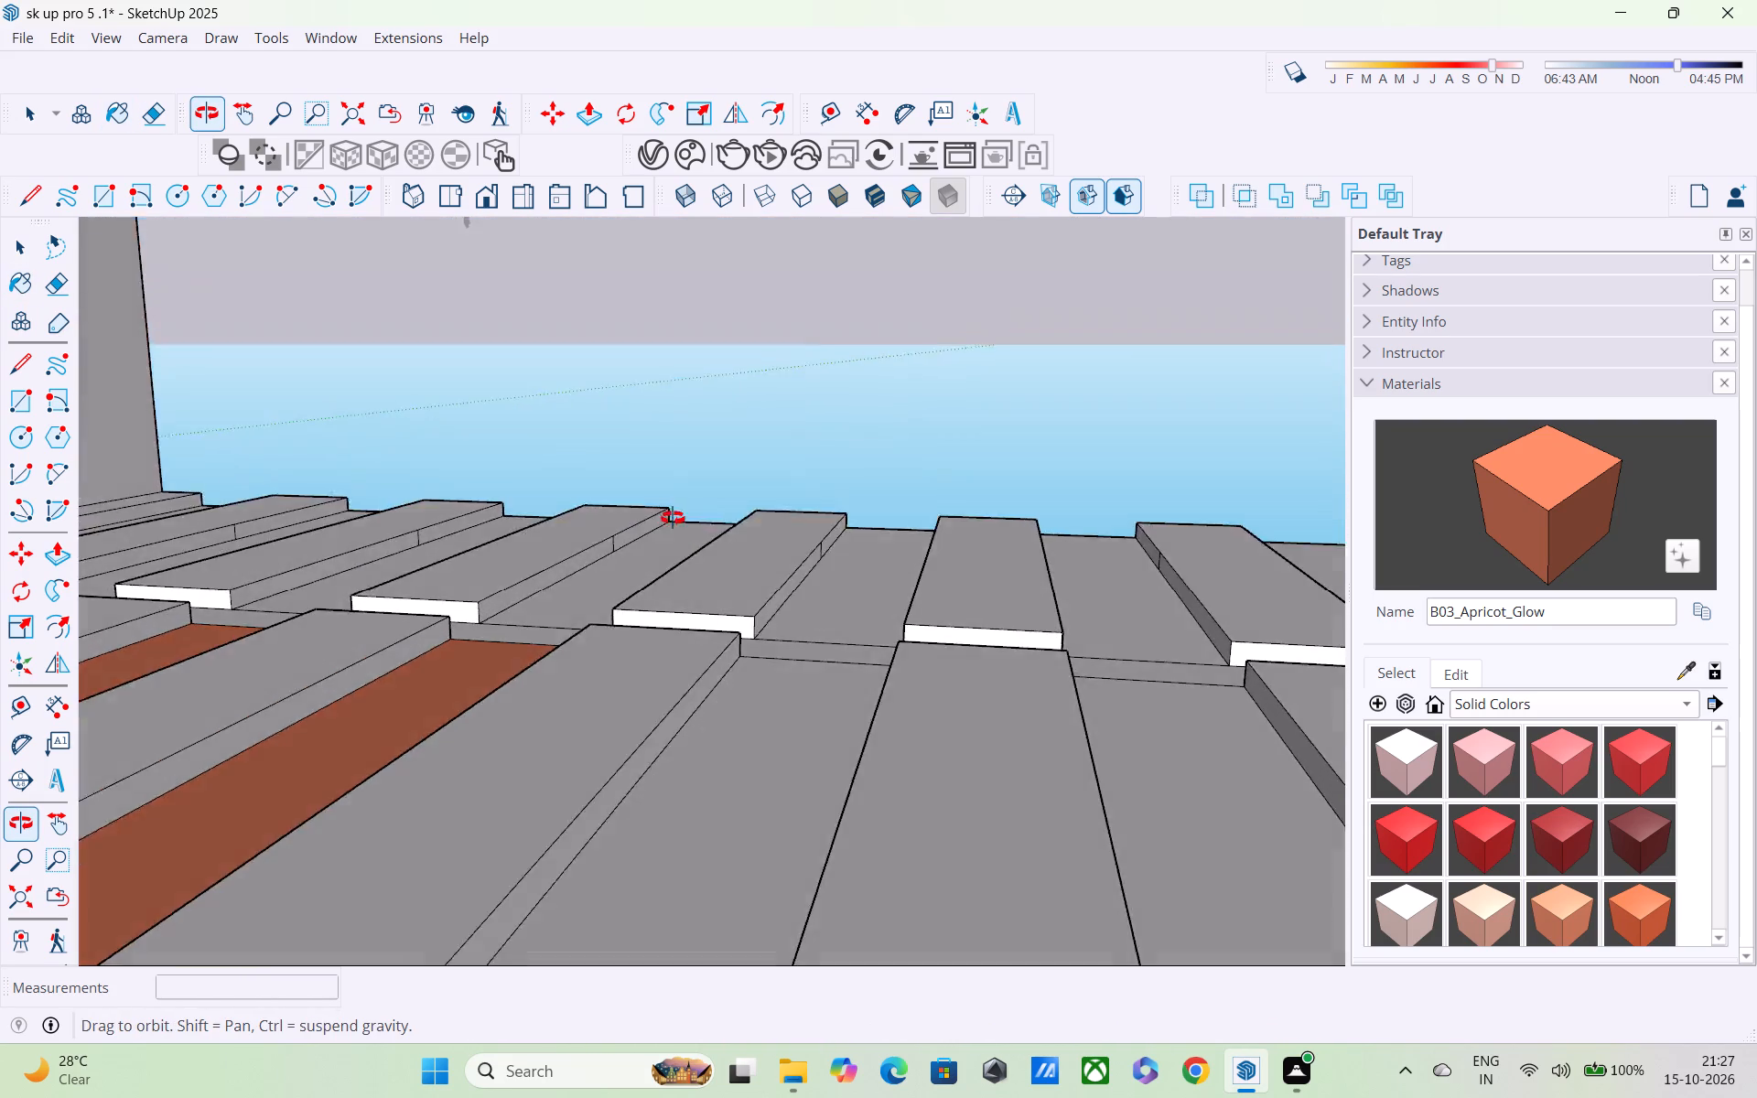
middle_click_drag(673, 518, 684, 436)
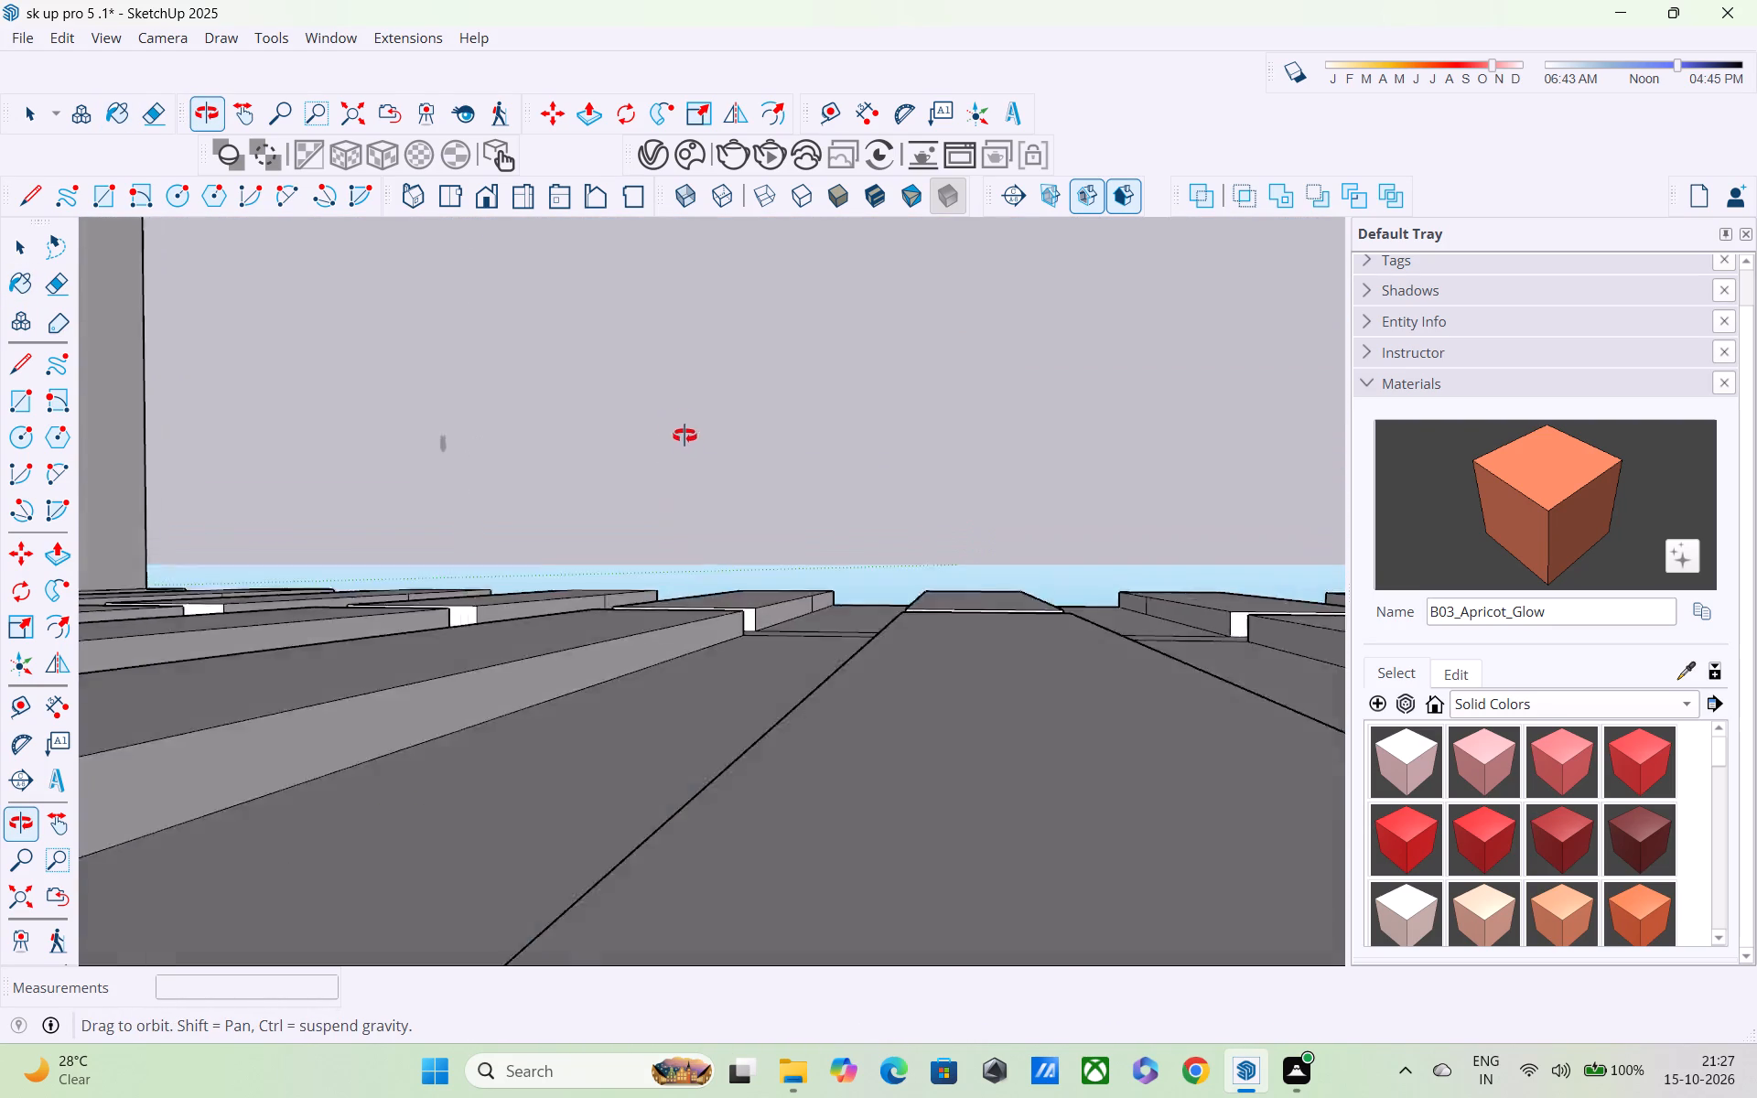
middle_click_drag(684, 436, 683, 526)
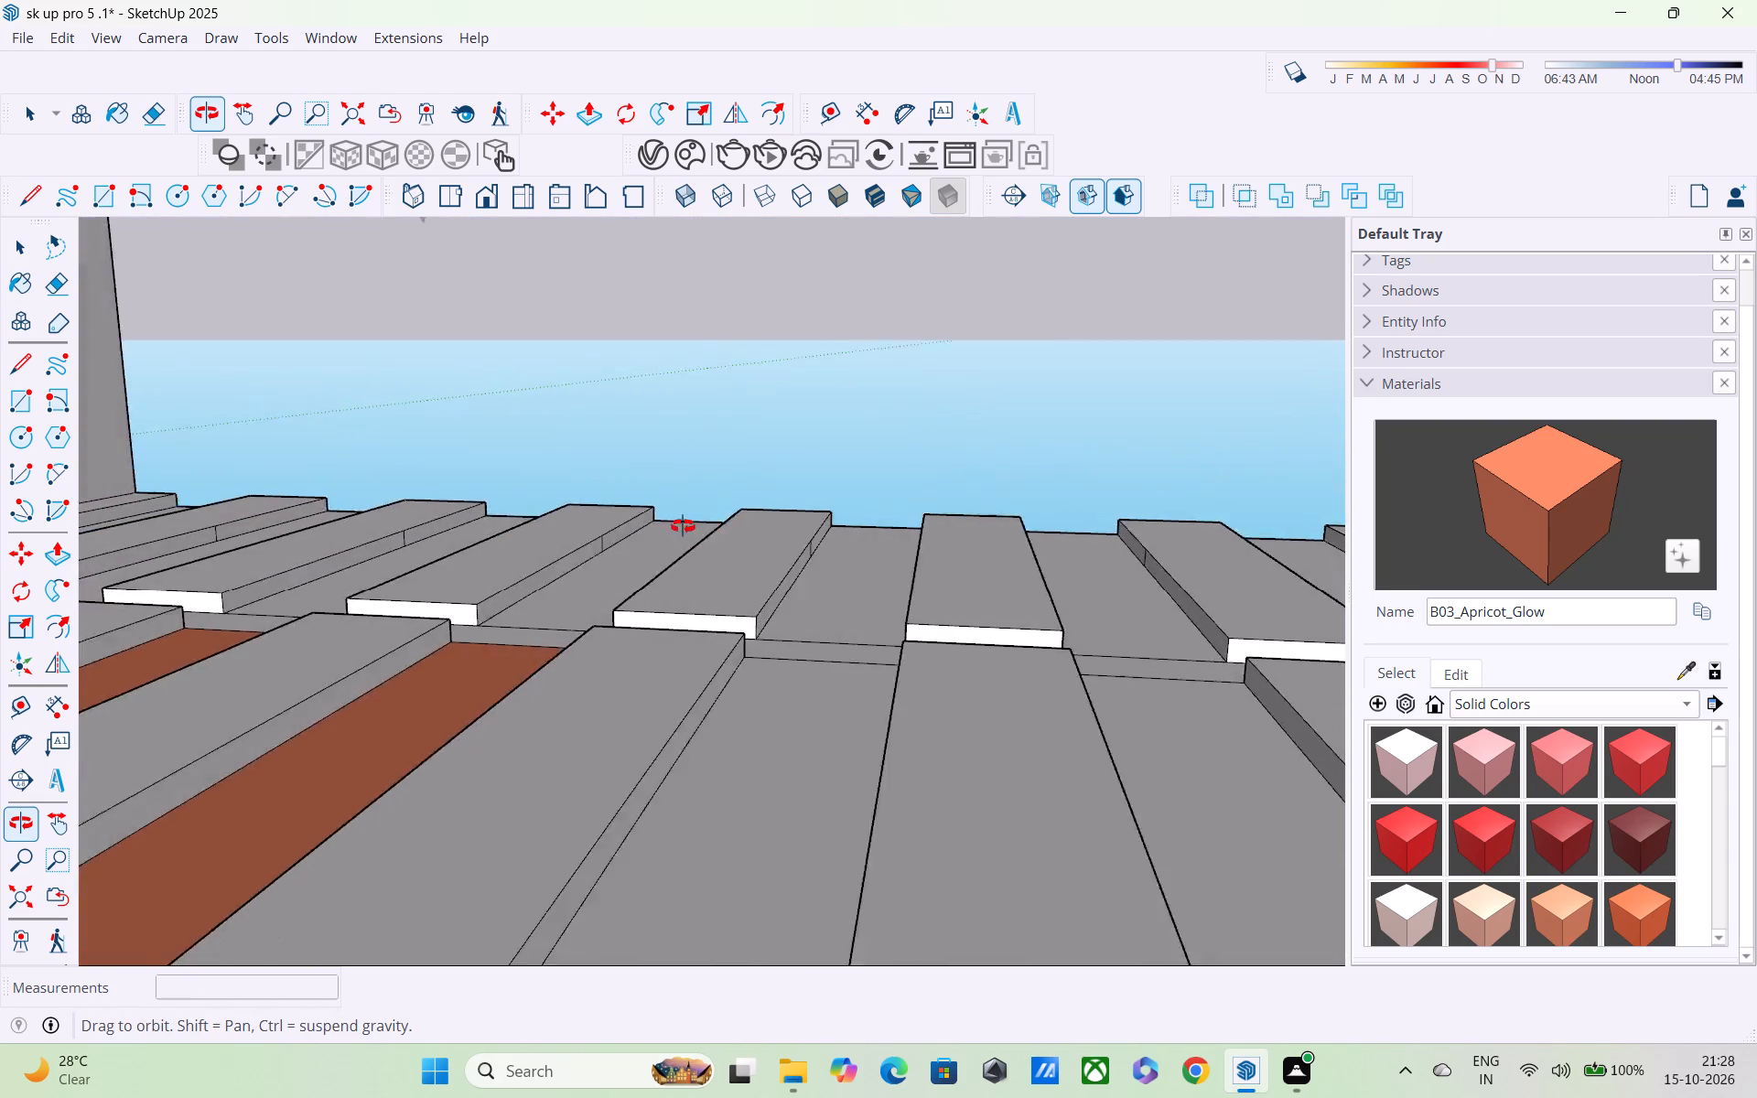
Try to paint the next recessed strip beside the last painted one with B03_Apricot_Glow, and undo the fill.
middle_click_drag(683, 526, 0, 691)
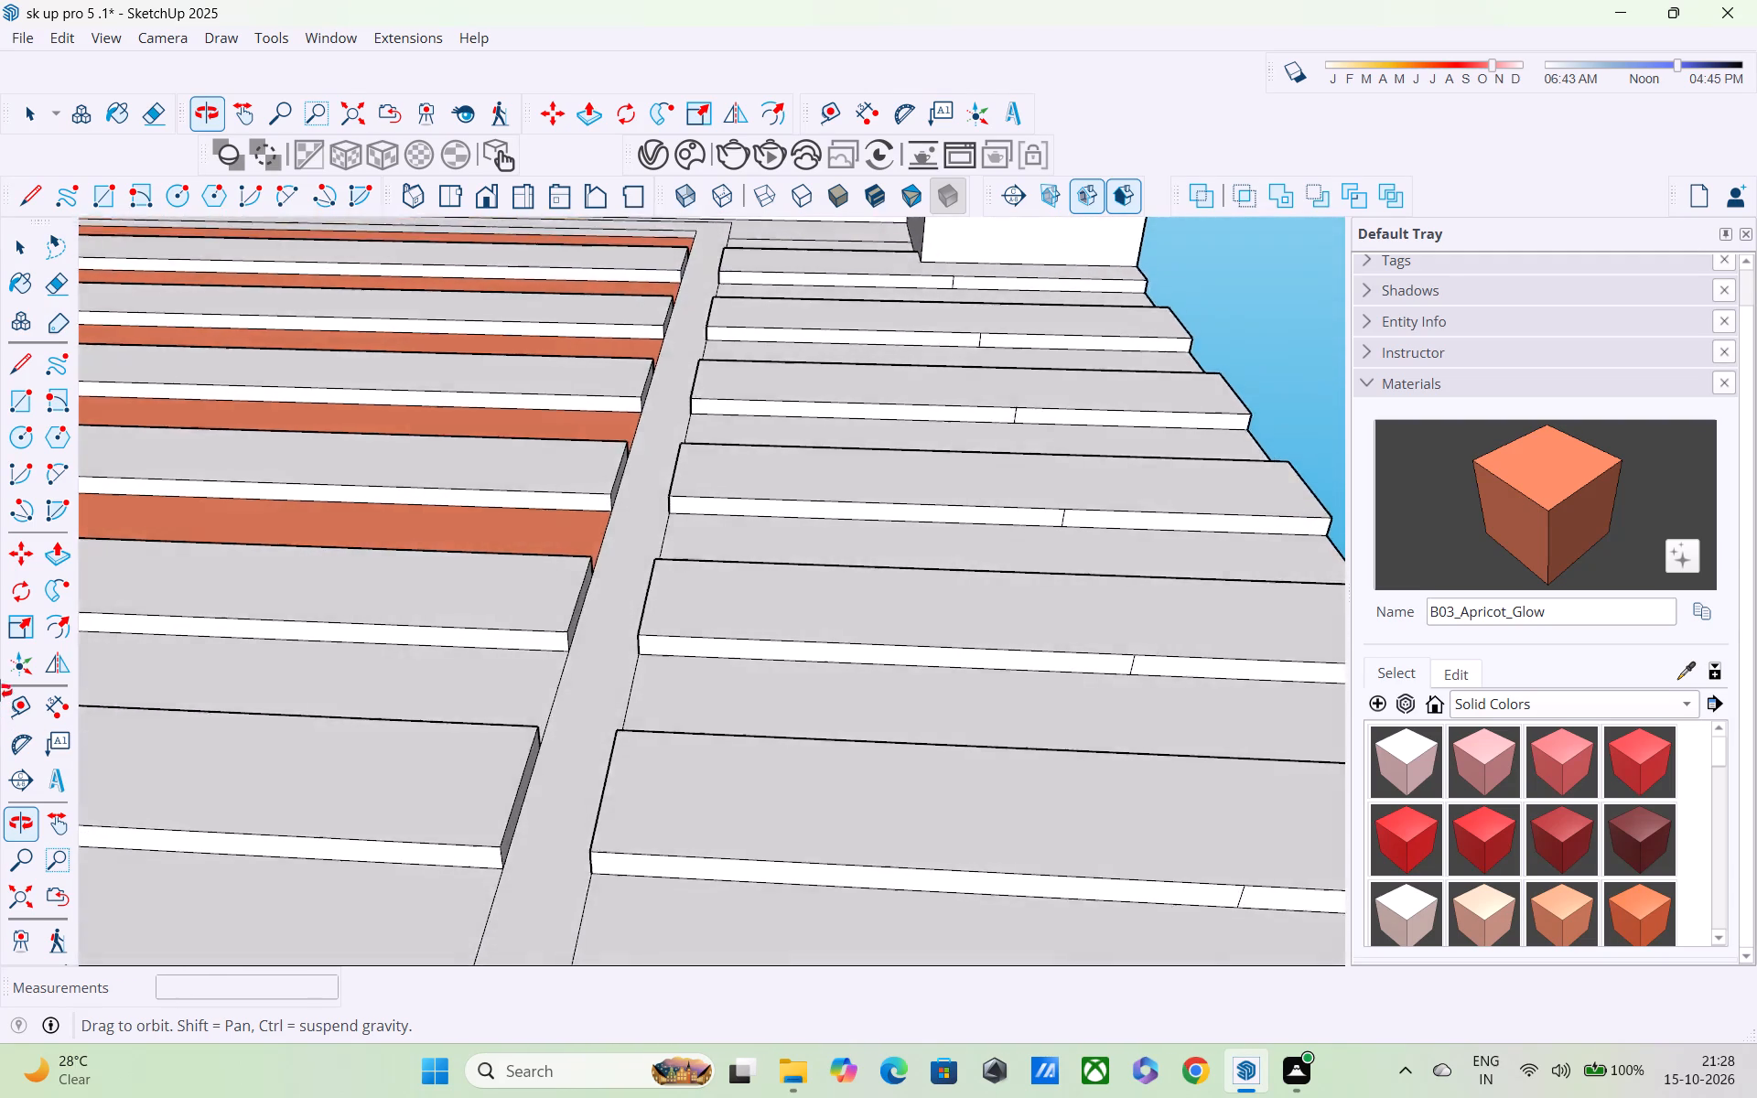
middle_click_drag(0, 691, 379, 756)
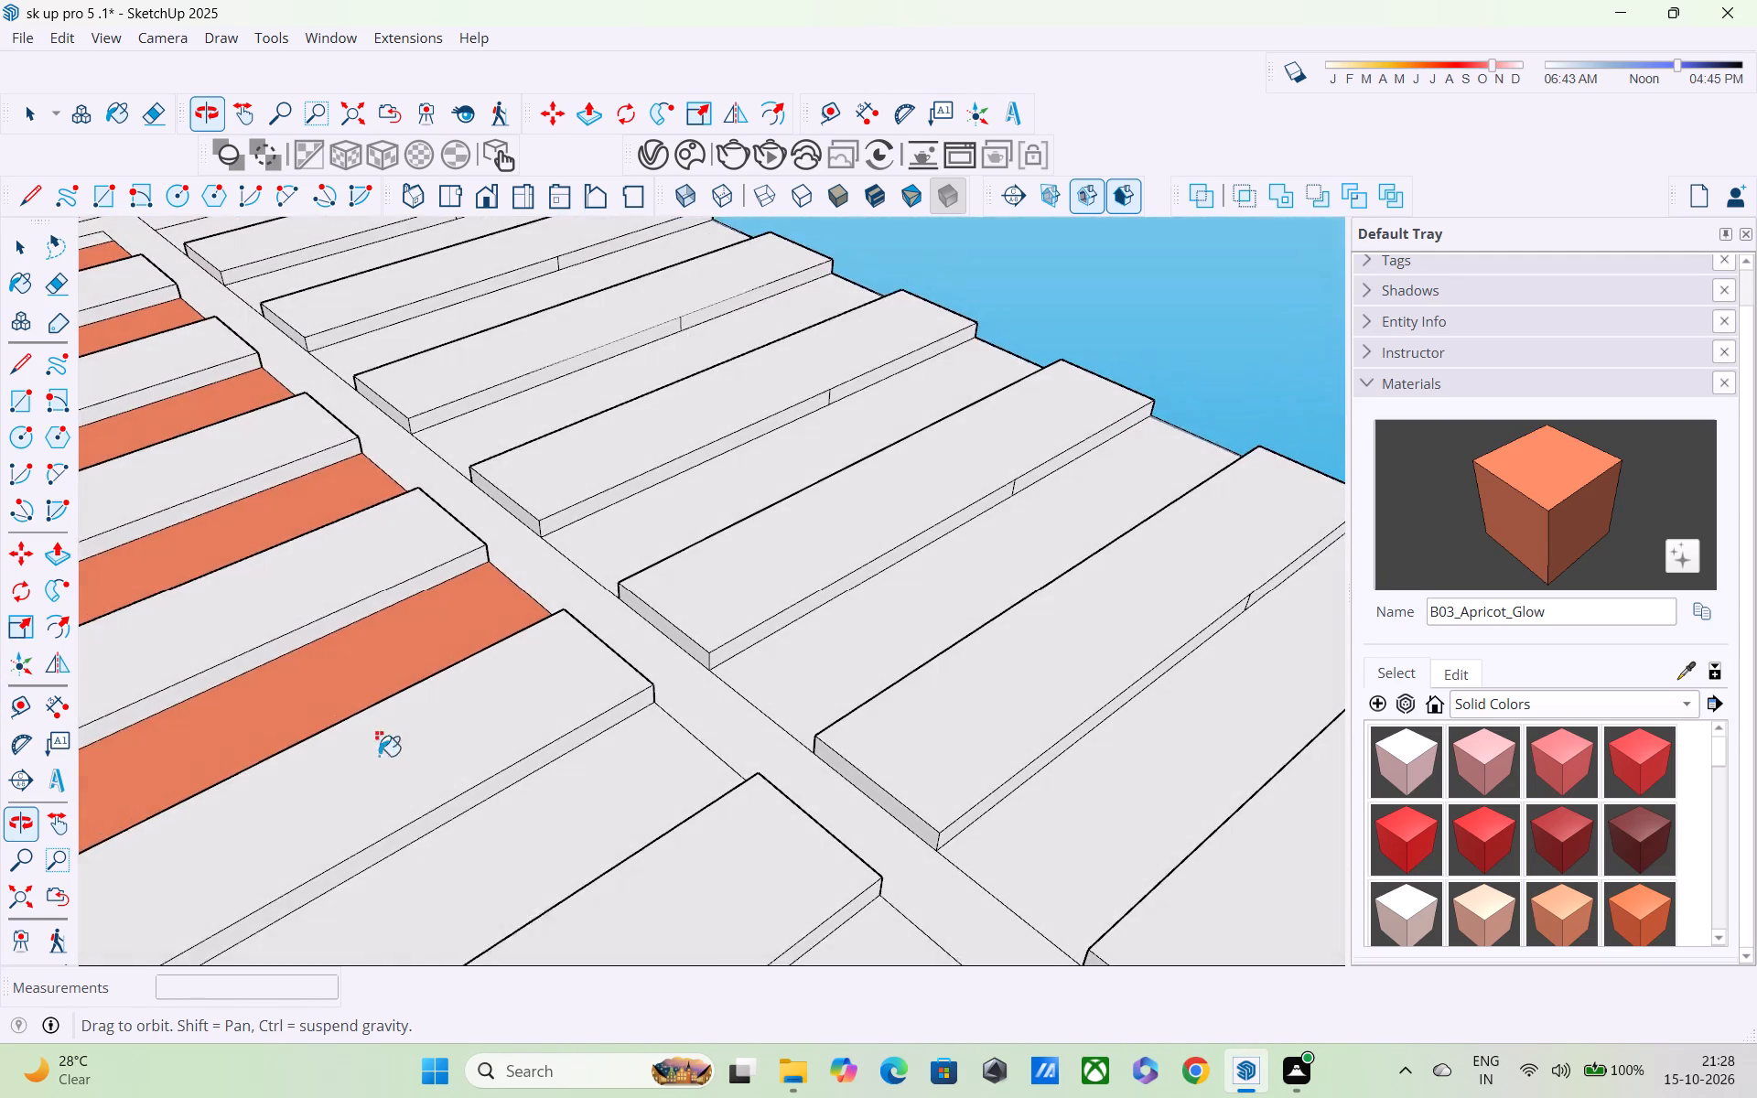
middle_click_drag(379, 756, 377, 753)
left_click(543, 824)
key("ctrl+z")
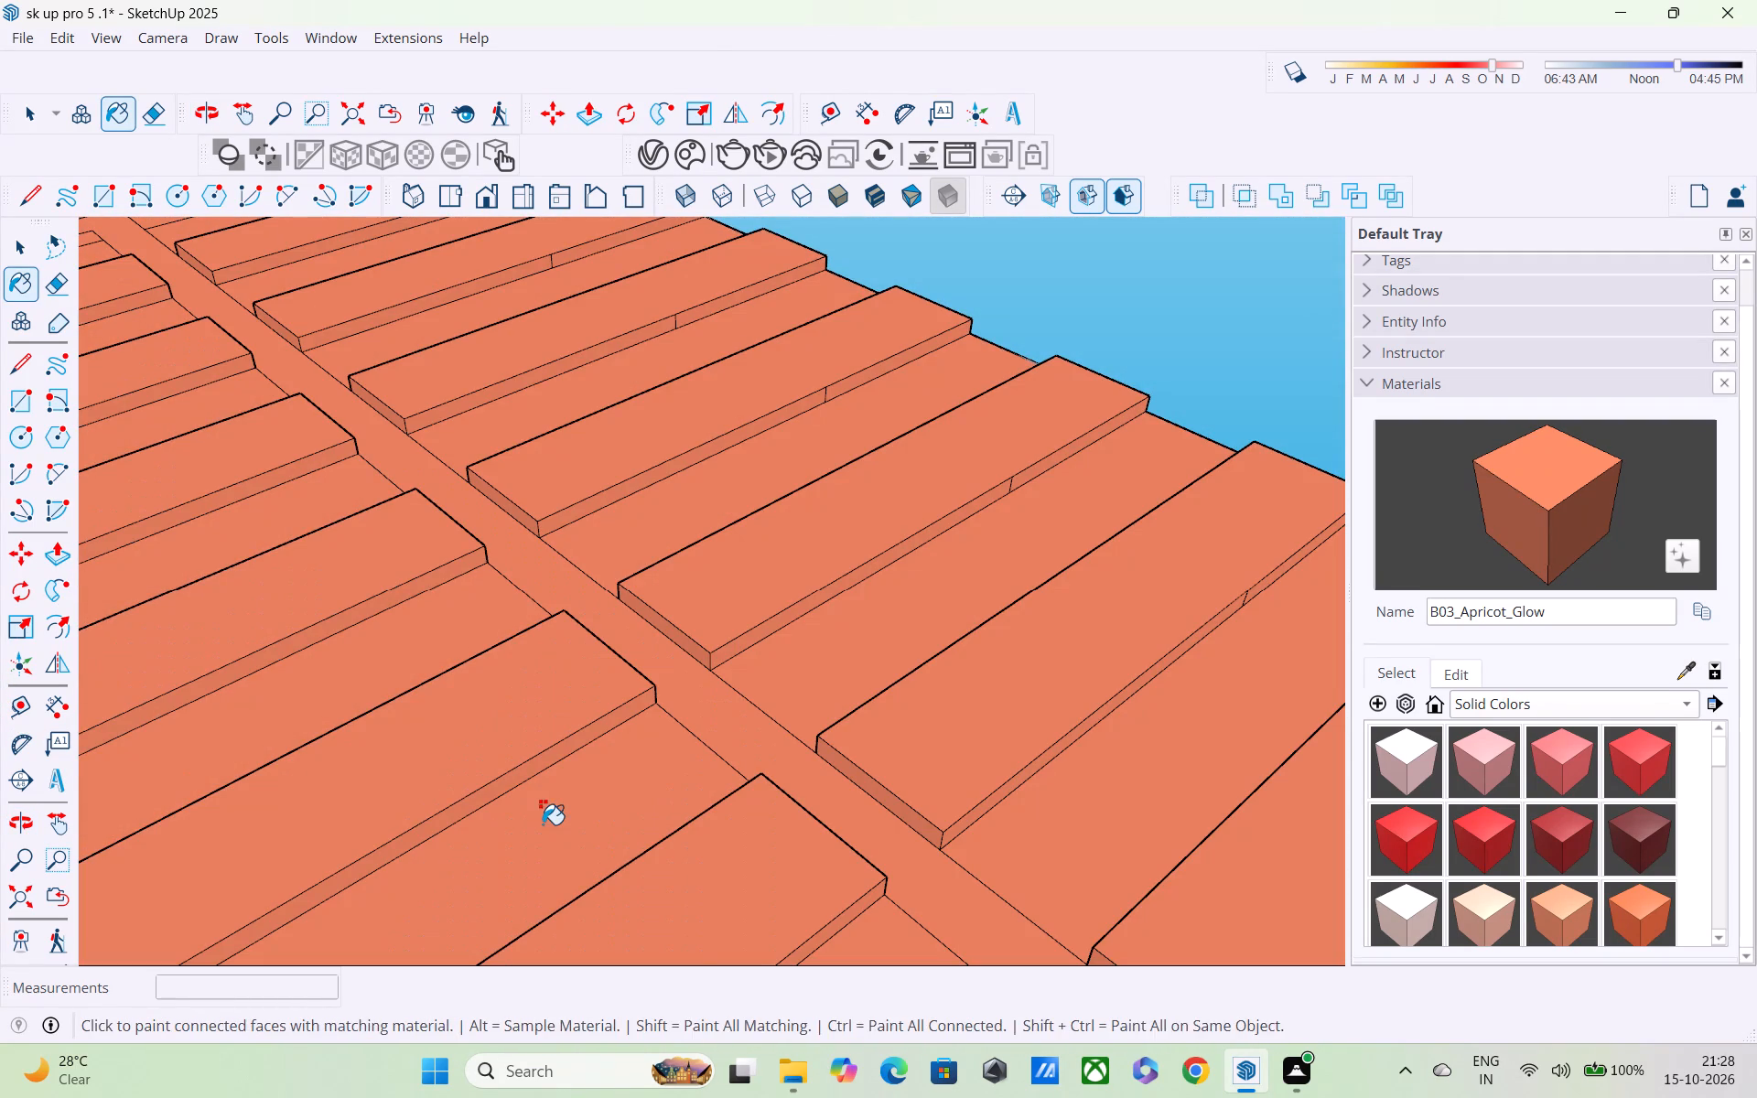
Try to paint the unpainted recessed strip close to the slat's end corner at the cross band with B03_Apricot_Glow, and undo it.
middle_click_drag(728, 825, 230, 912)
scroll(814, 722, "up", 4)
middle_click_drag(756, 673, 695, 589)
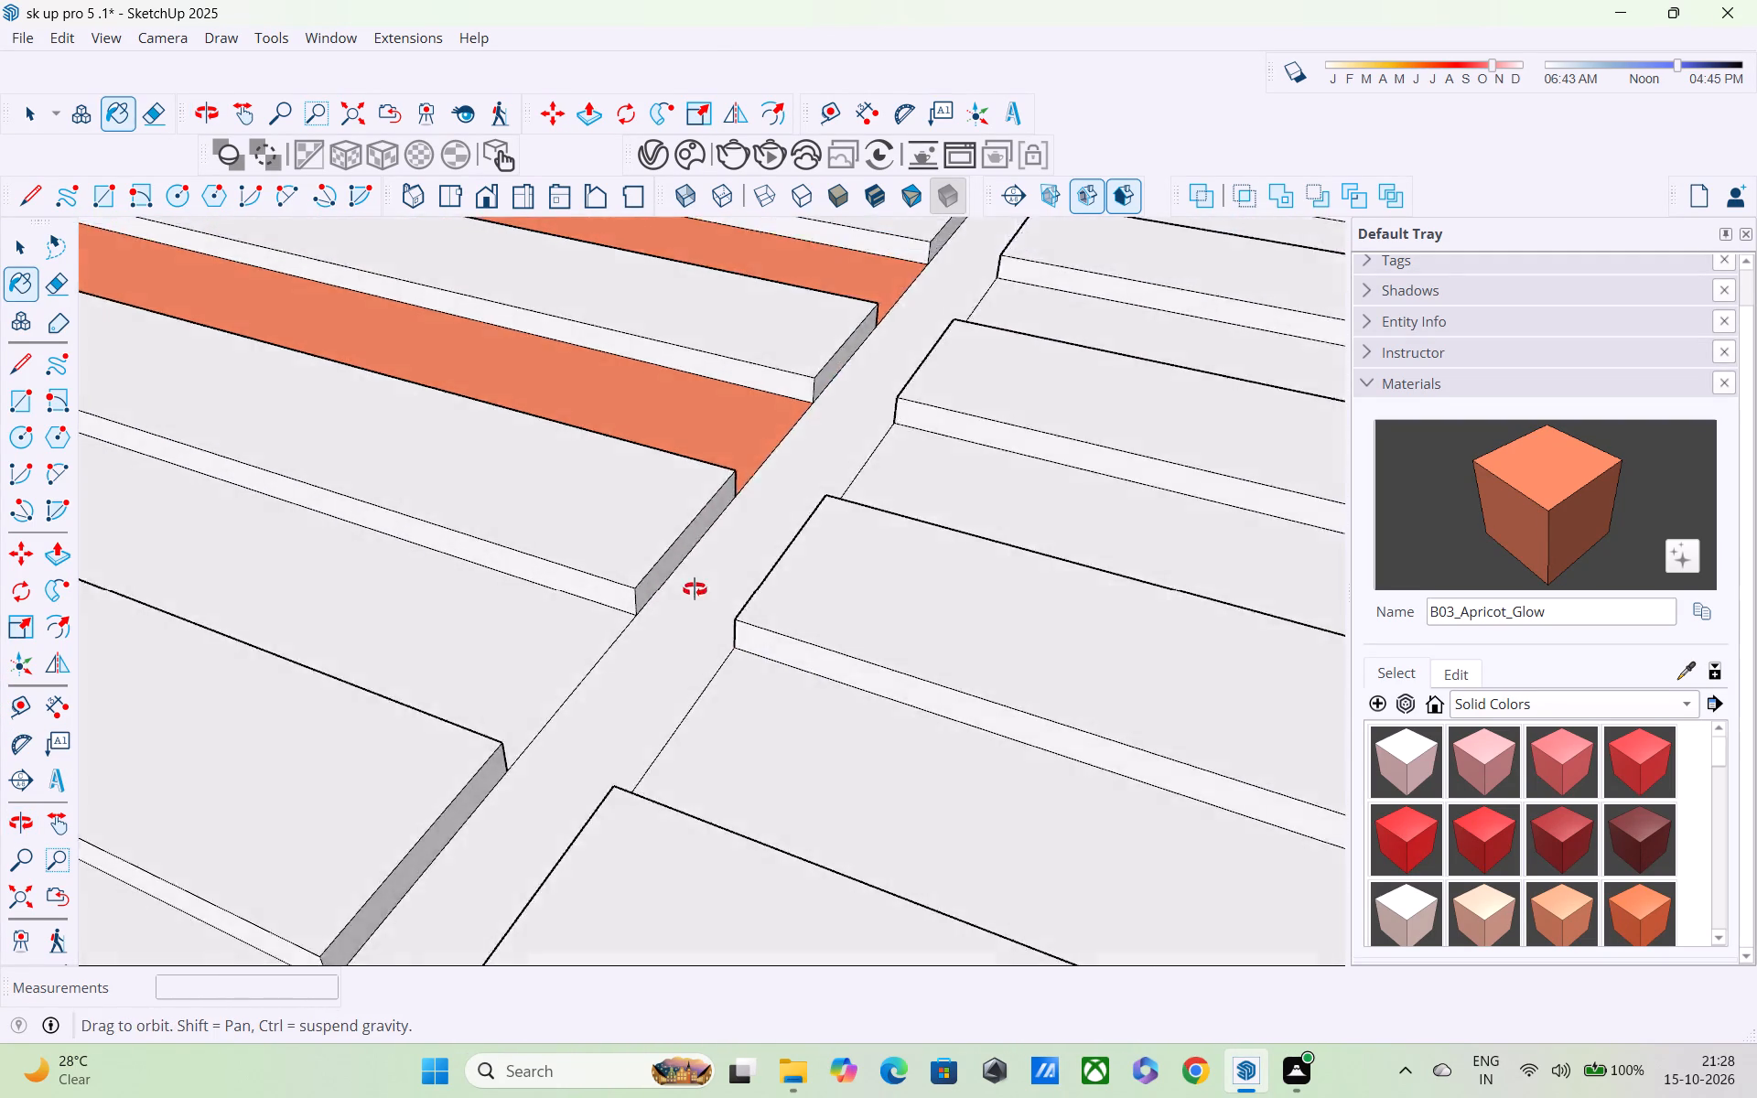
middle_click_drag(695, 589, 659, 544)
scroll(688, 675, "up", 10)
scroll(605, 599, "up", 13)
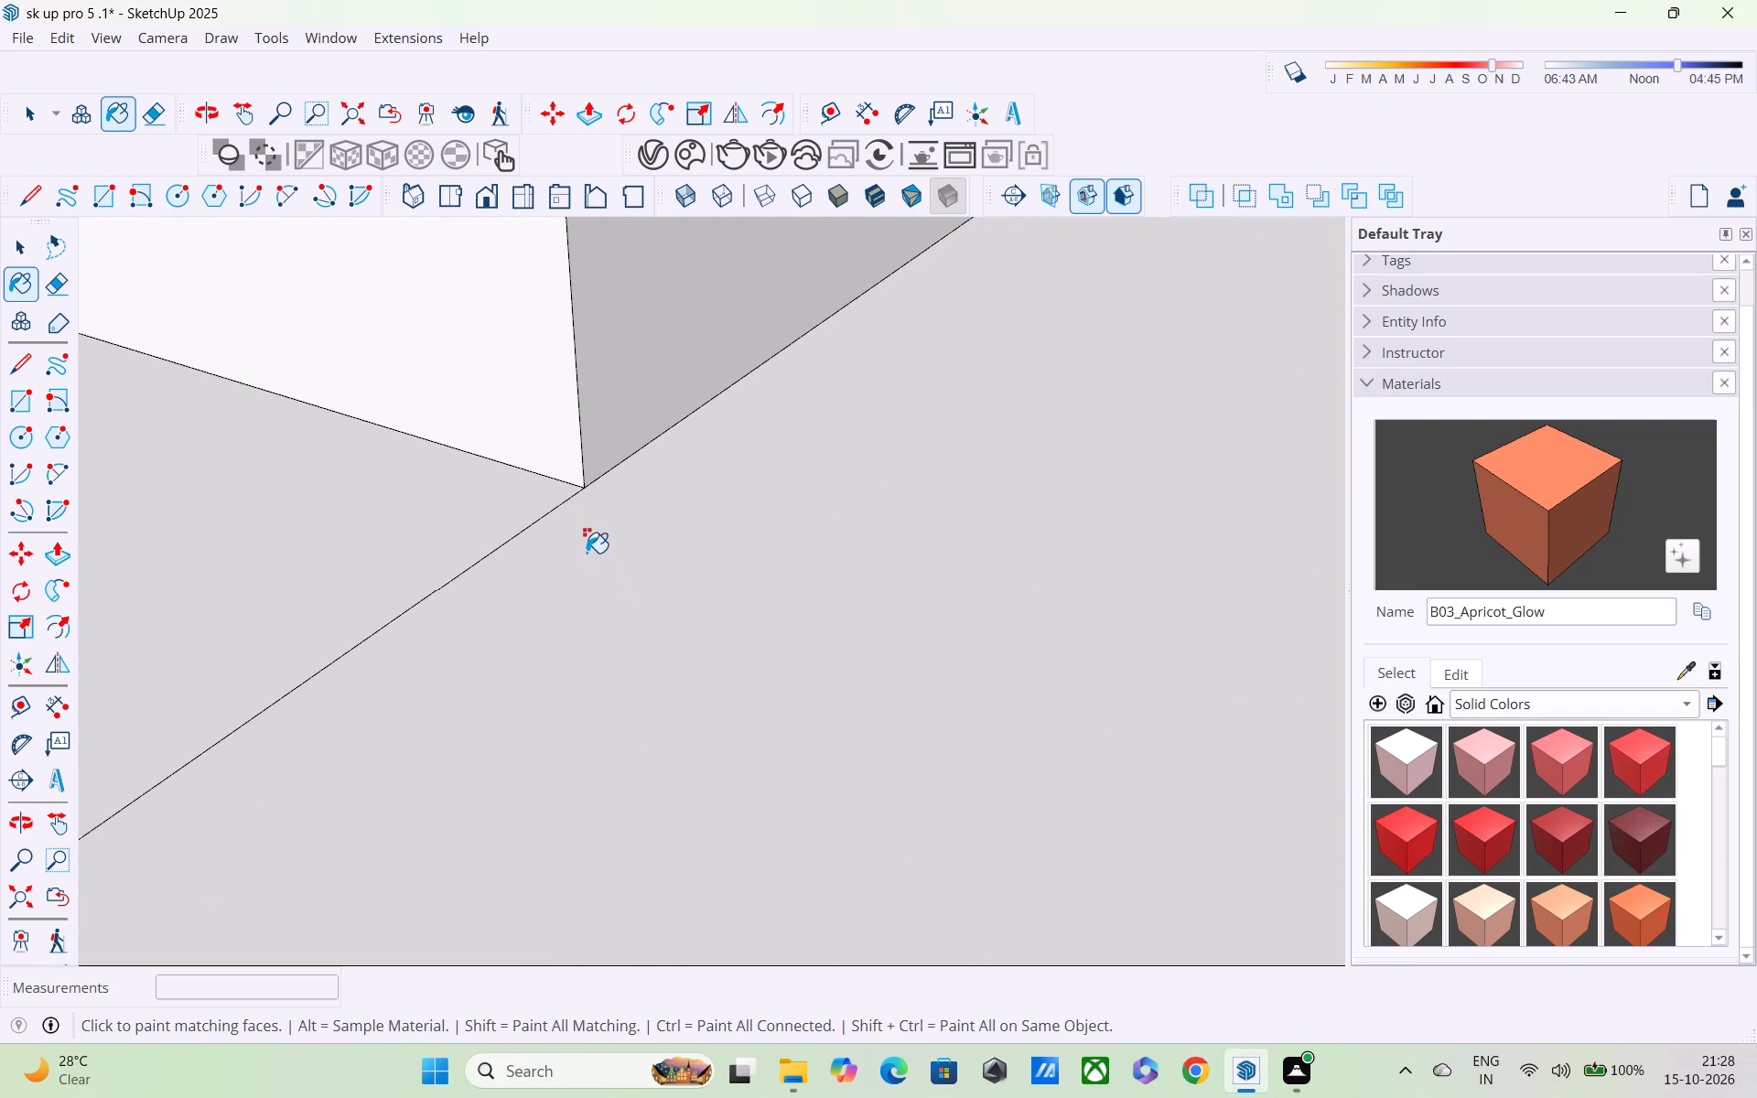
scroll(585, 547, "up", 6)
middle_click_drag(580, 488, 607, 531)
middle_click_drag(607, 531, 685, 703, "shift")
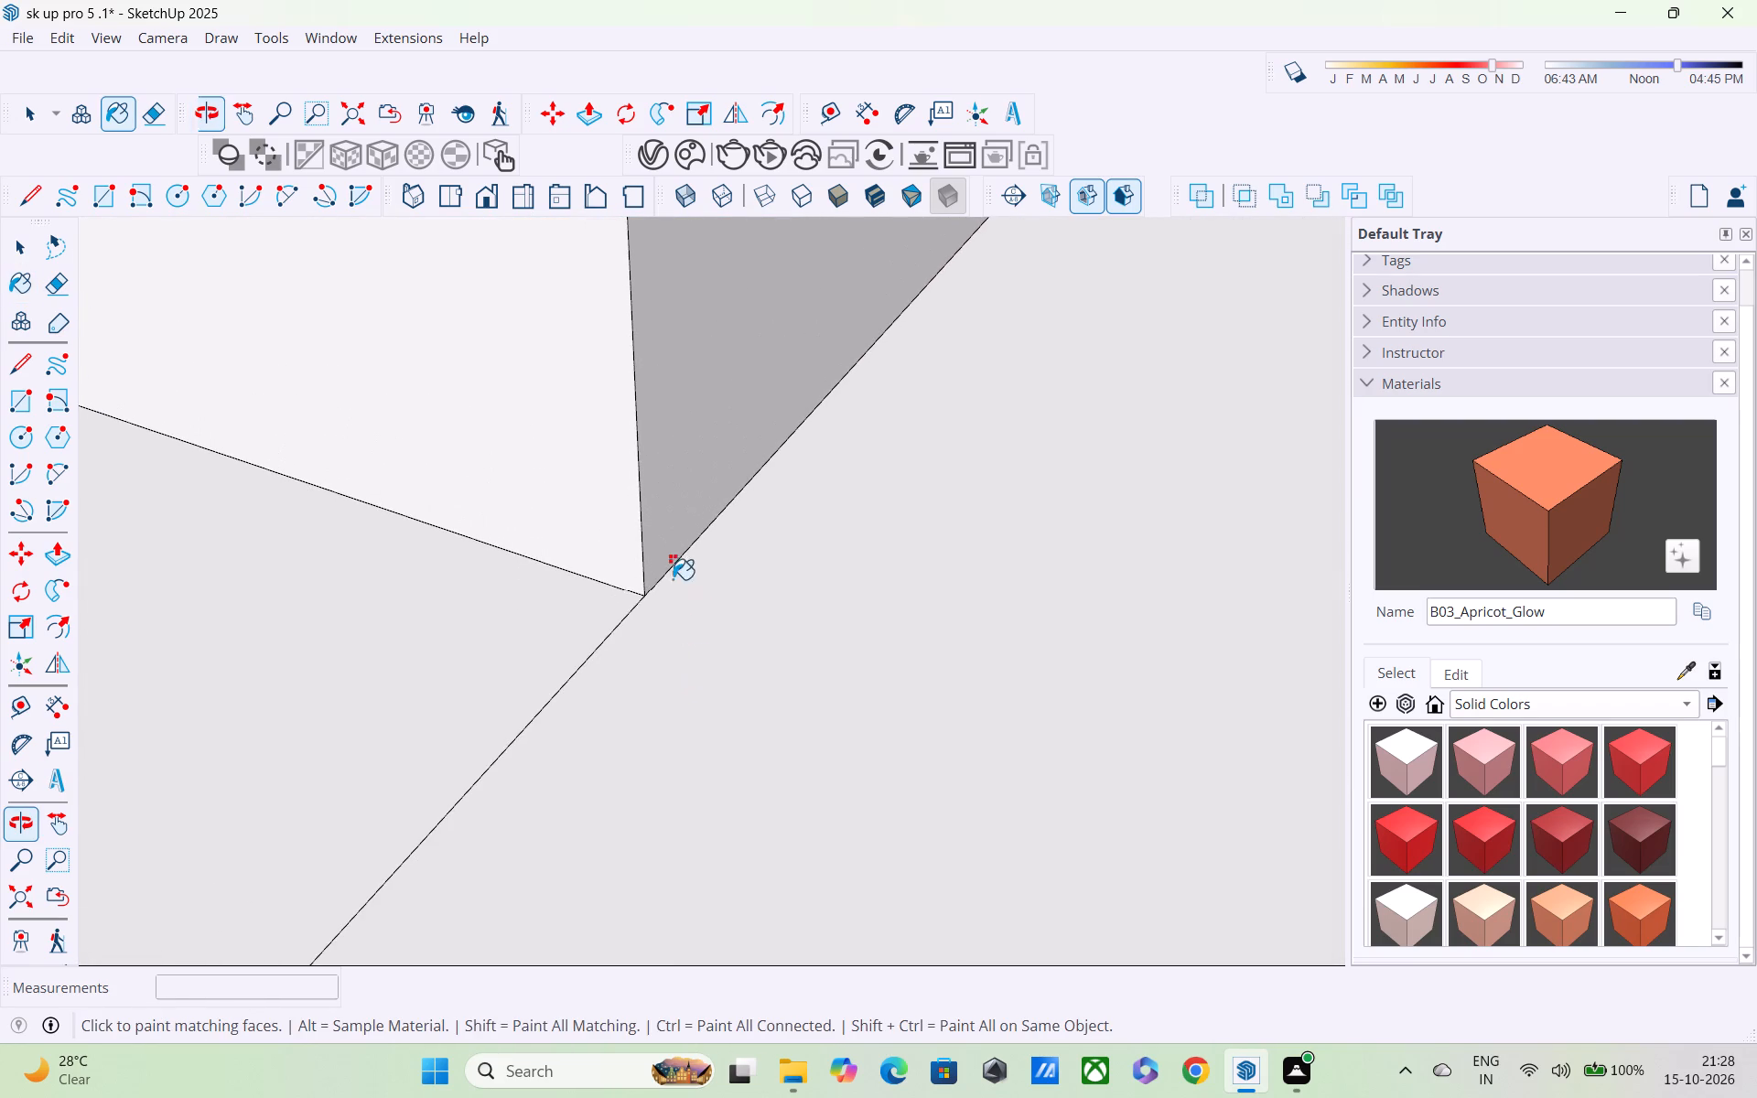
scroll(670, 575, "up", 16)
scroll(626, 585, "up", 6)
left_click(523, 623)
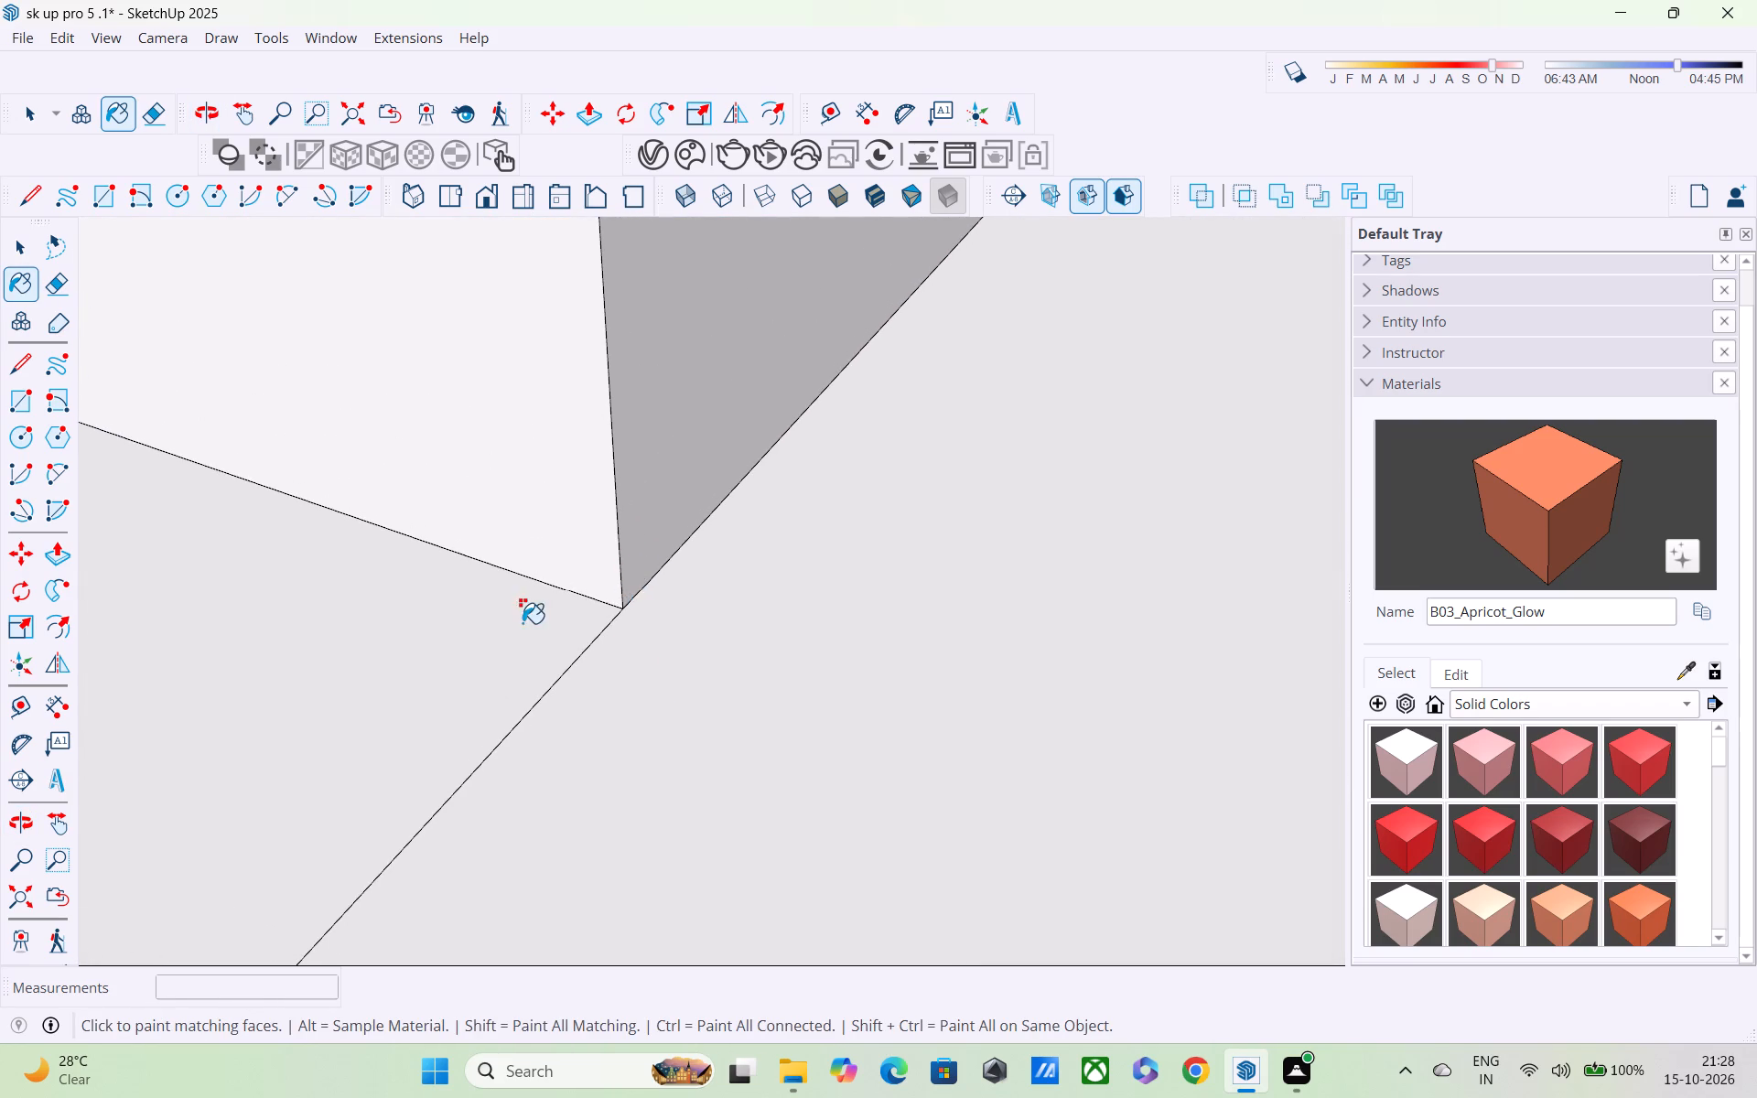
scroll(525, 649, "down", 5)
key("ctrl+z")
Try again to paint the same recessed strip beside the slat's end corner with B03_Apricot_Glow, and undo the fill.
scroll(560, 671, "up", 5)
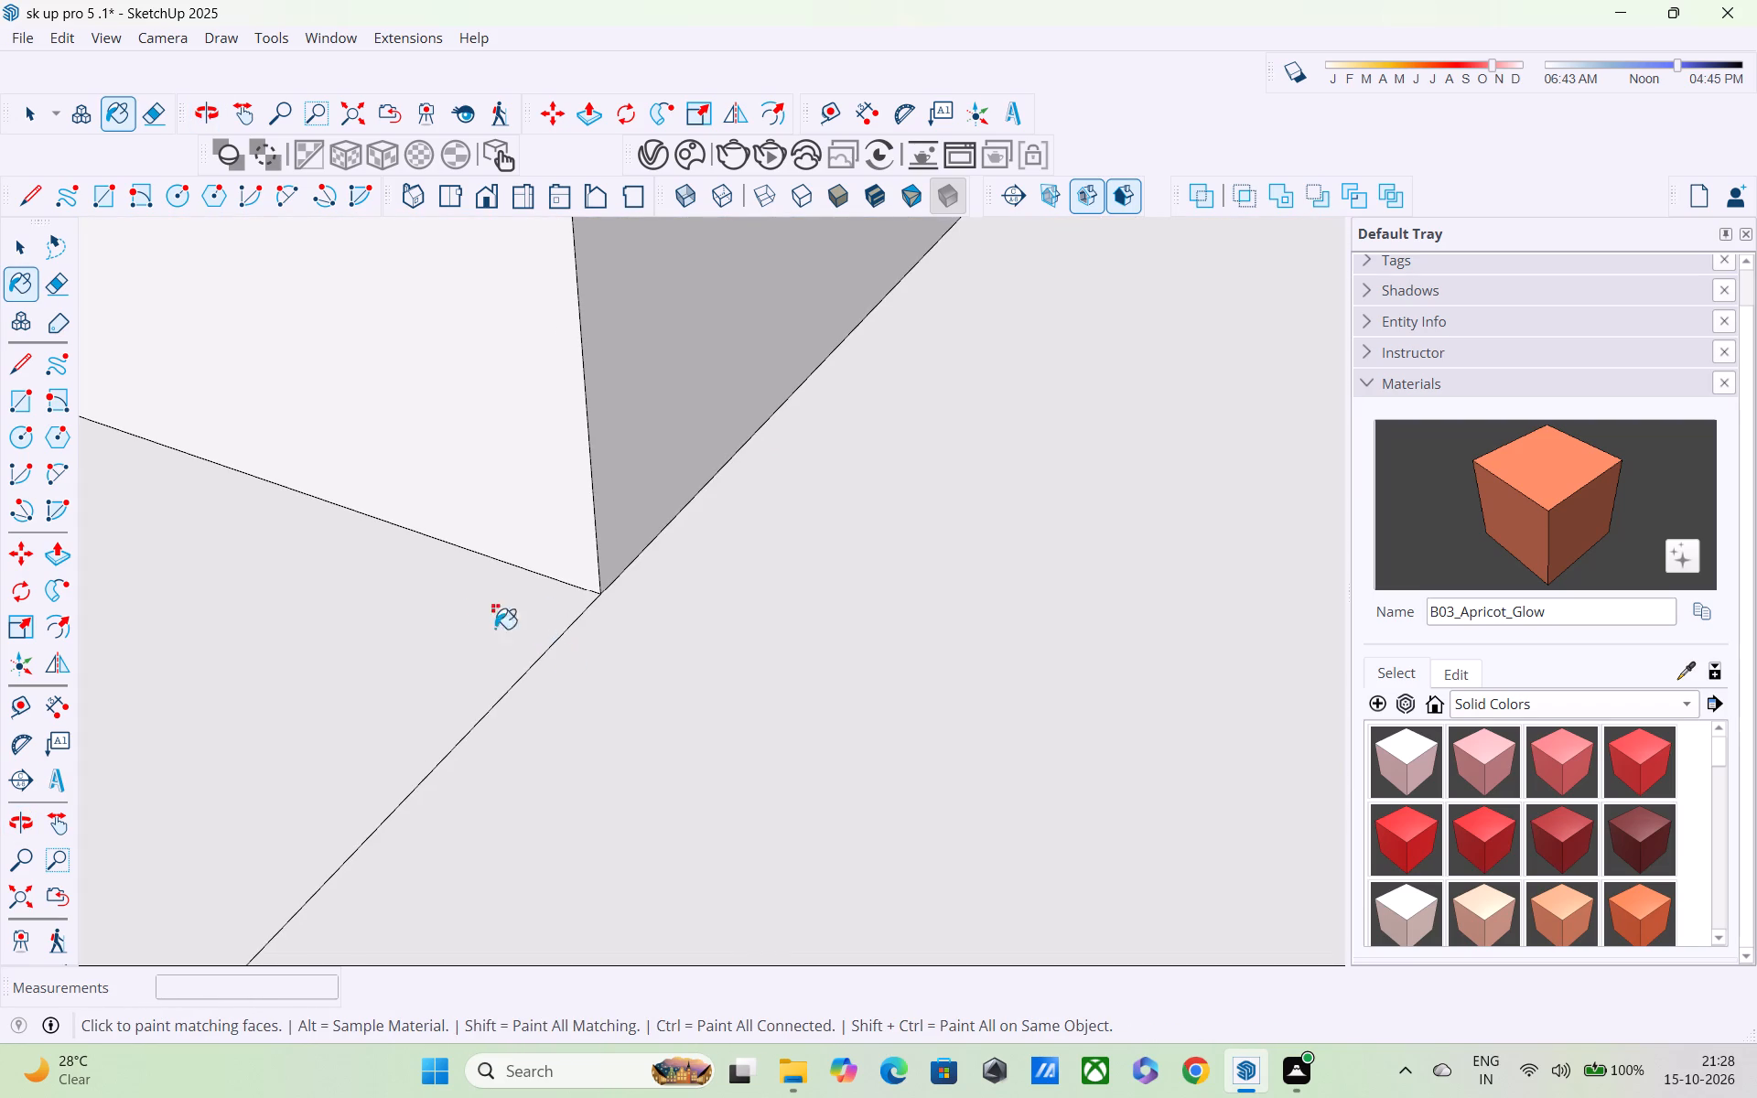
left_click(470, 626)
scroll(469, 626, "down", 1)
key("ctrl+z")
Examine the unpainted strips from the cross band along their length to the panel's opposite end.
scroll(469, 628, "down", 14)
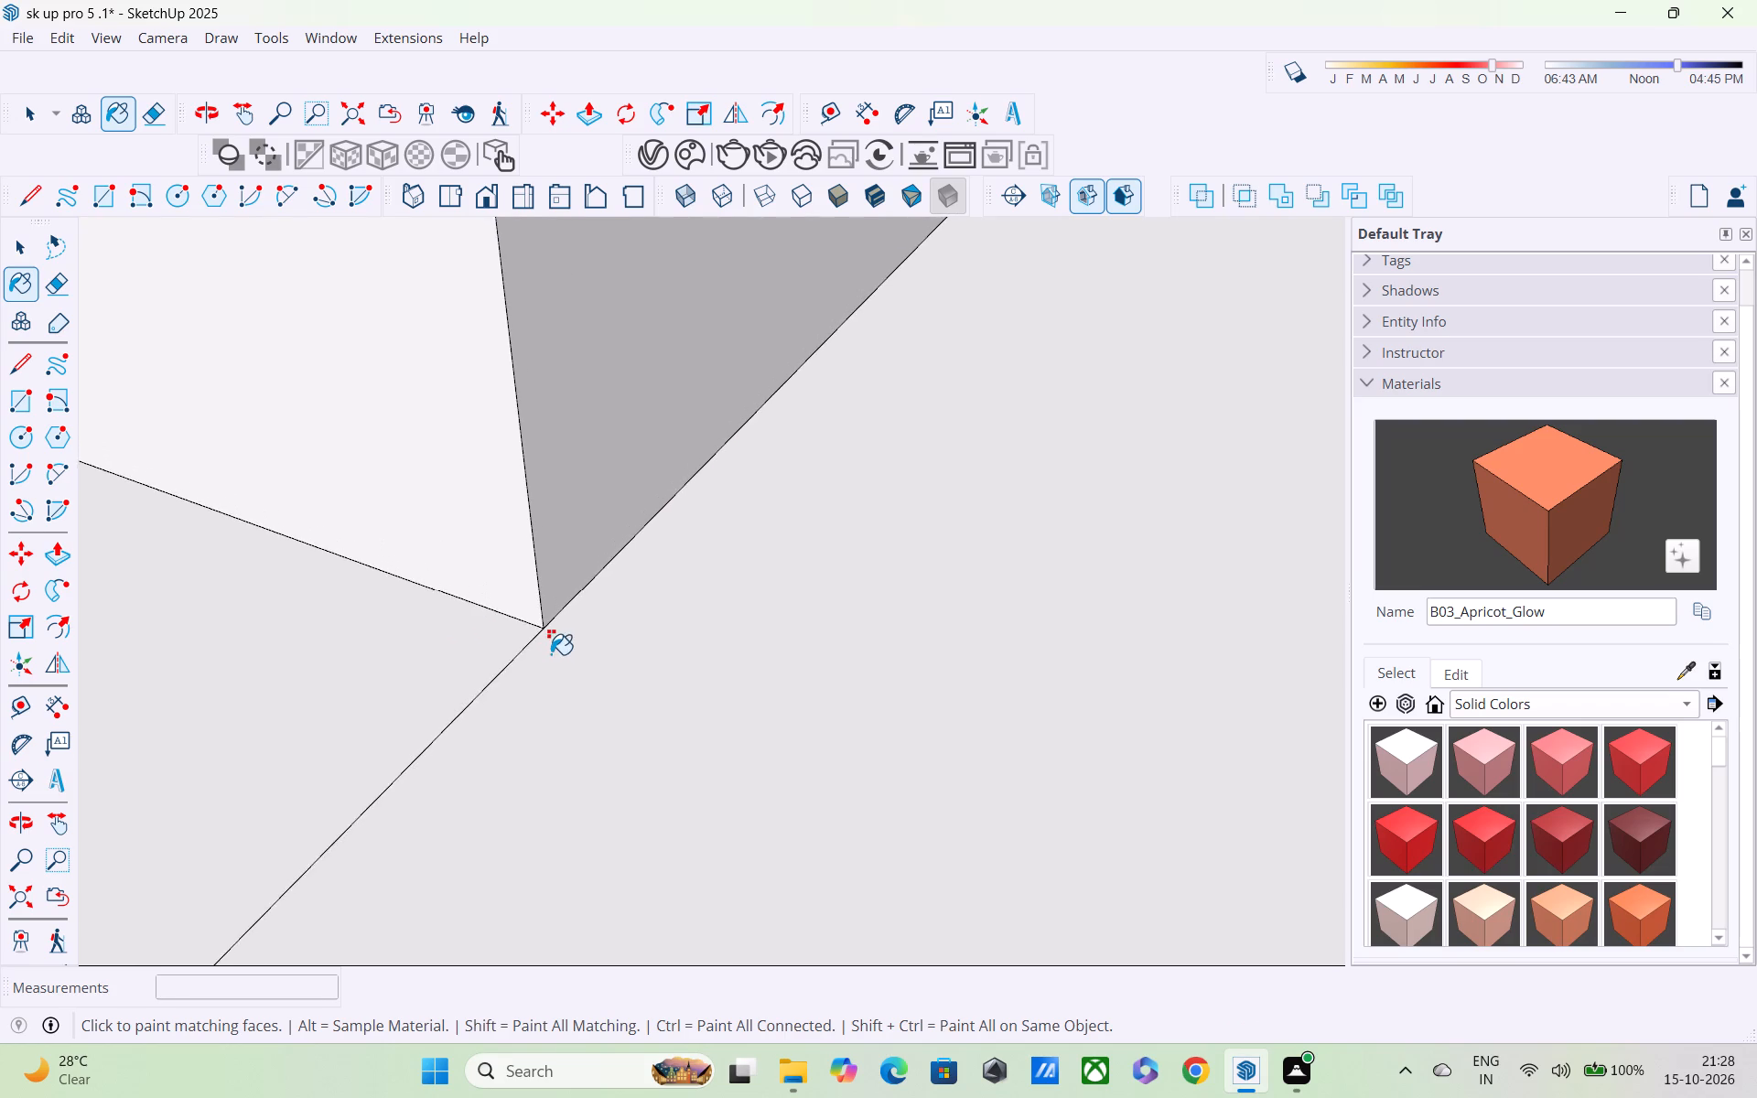
scroll(551, 654, "down", 20)
scroll(567, 604, "down", 5)
middle_click_drag(567, 604, 653, 393, "shift")
scroll(655, 389, "up", 1, "shift")
scroll(655, 389, "down", 12)
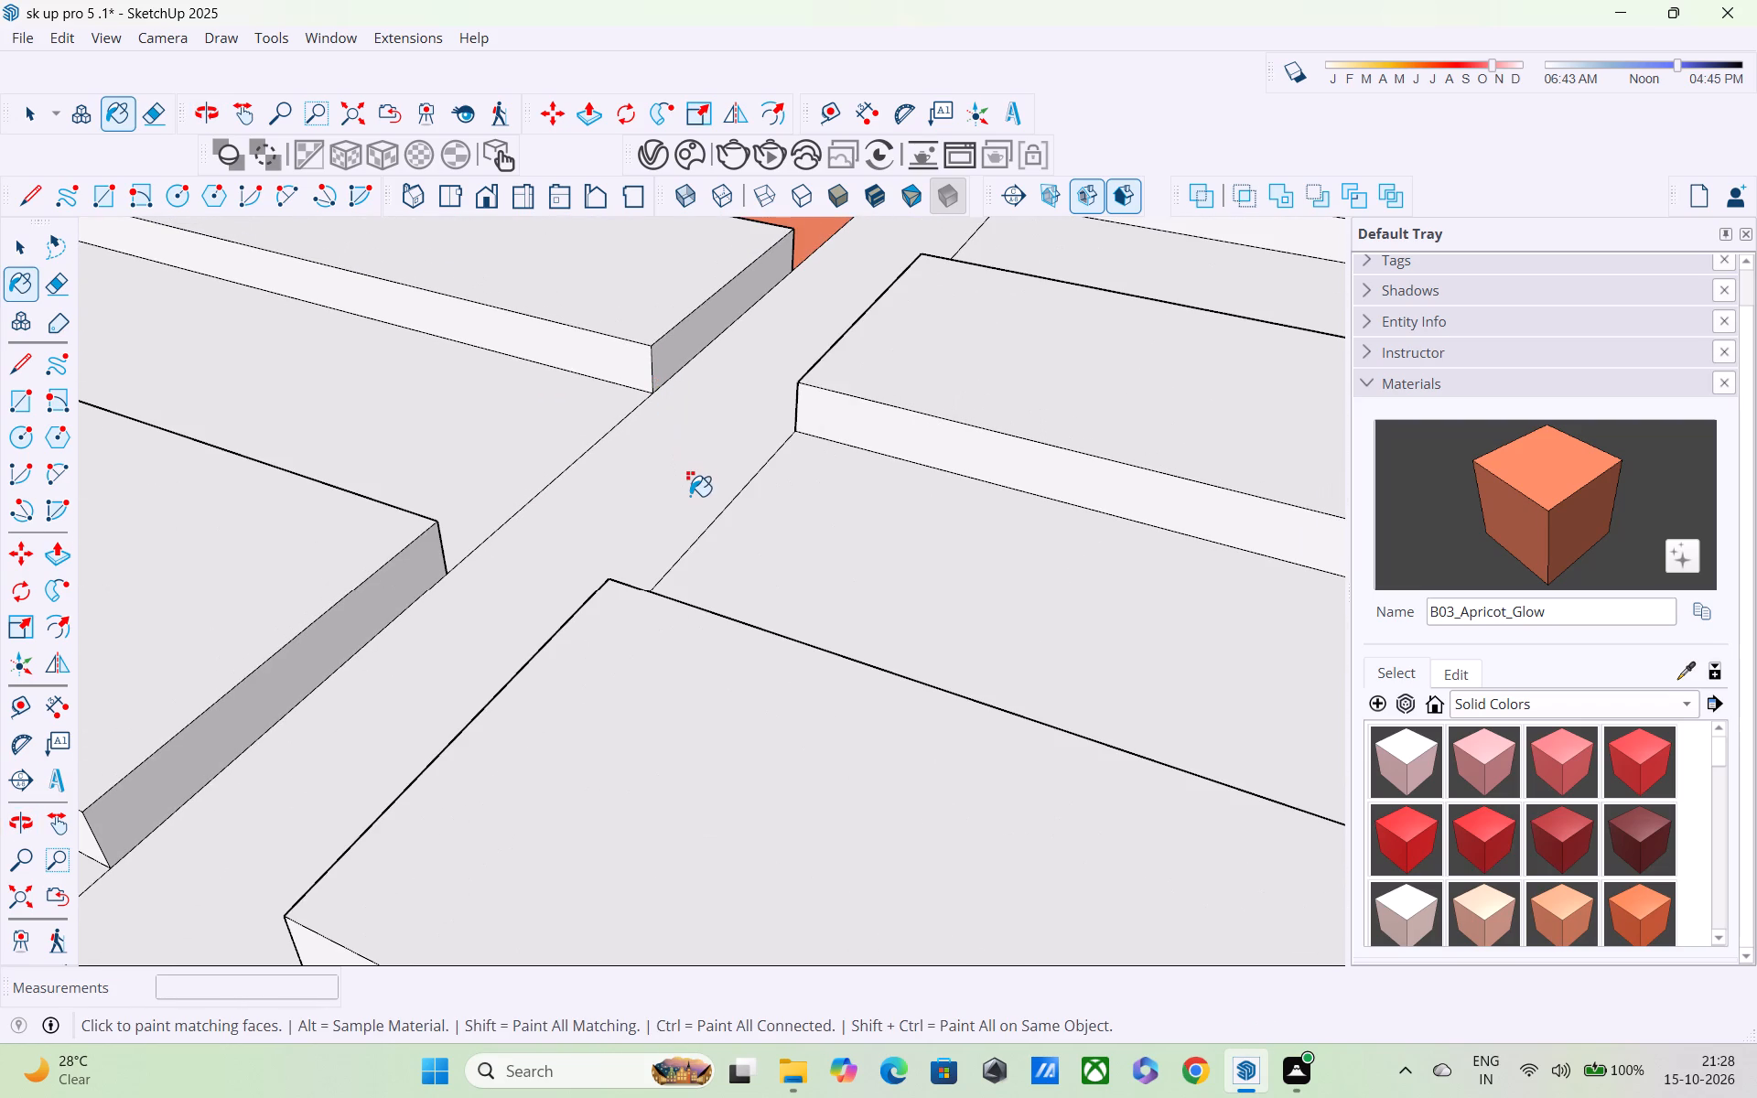
scroll(691, 501, "down", 4)
middle_click_drag(683, 486, 717, 487)
middle_click_drag(714, 463, 1031, 431, "shift")
scroll(1007, 437, "up", 1)
scroll(1007, 437, "down", 6)
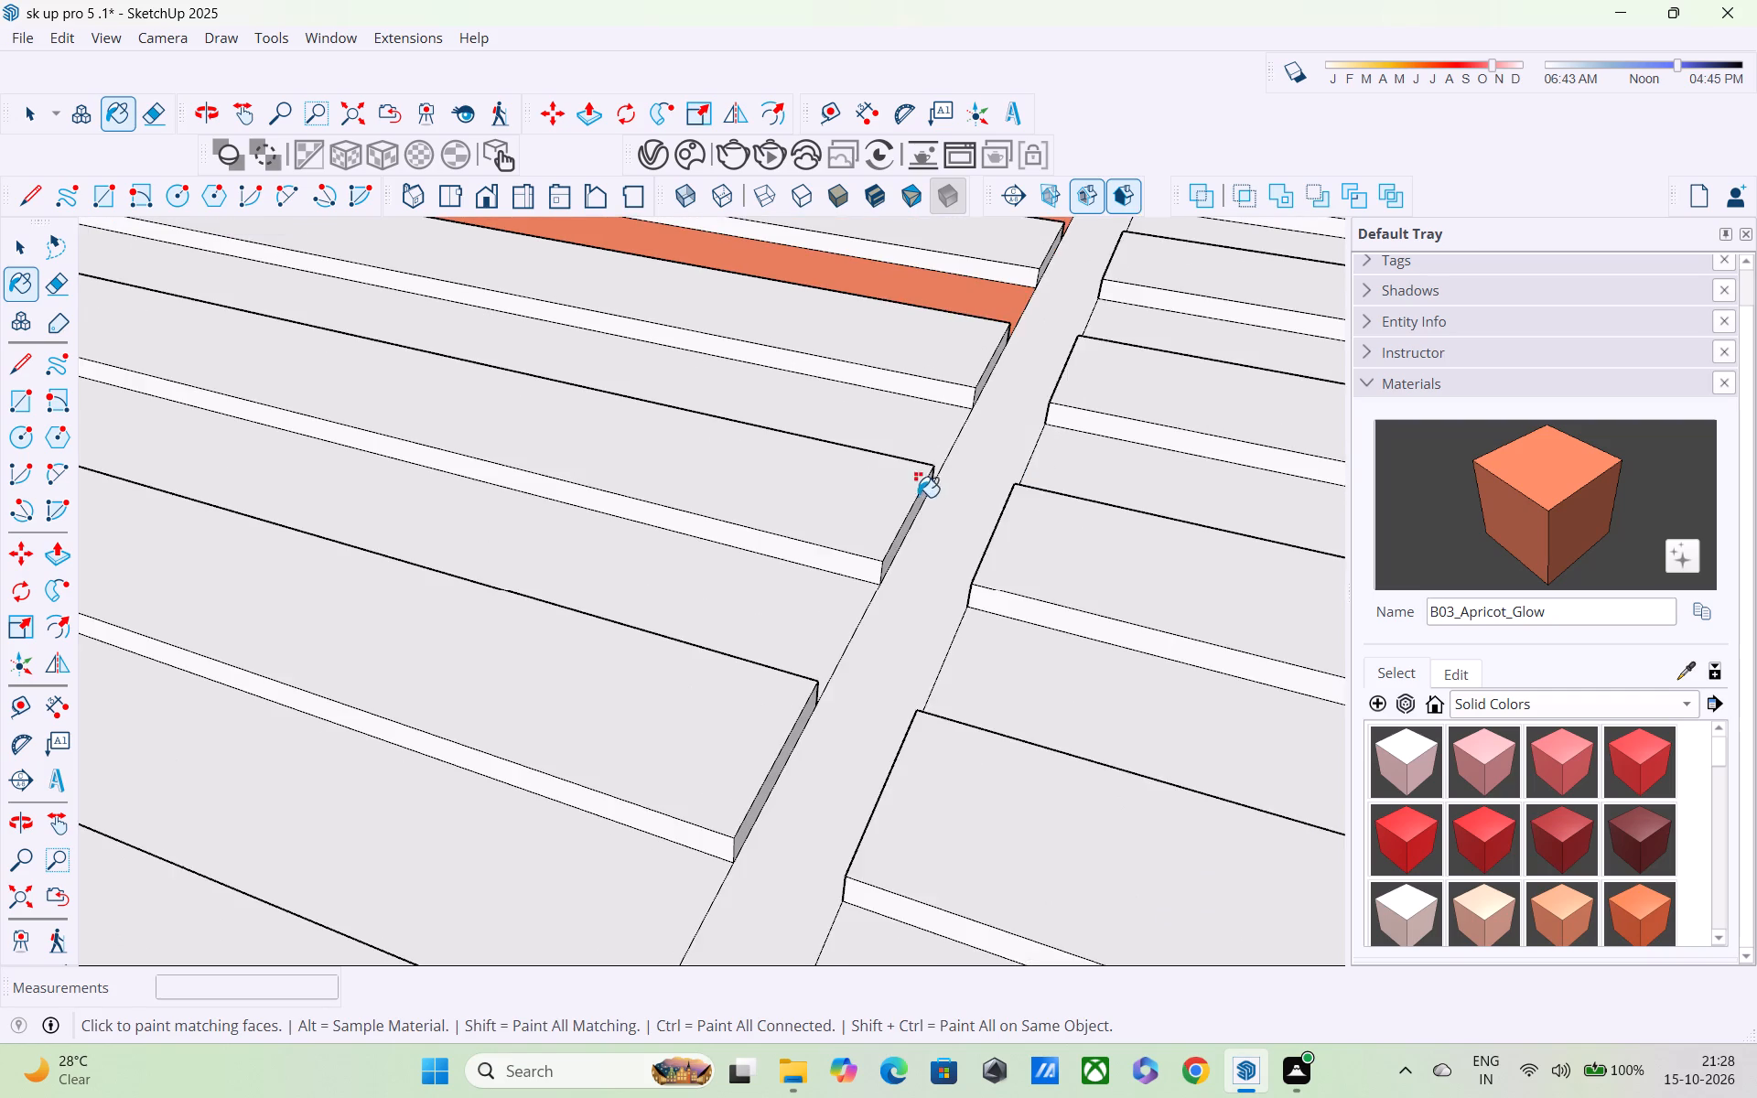
middle_click_drag(918, 497, 1188, 513, "shift")
scroll(1030, 522, "down", 10)
middle_click_drag(727, 532, 1064, 666)
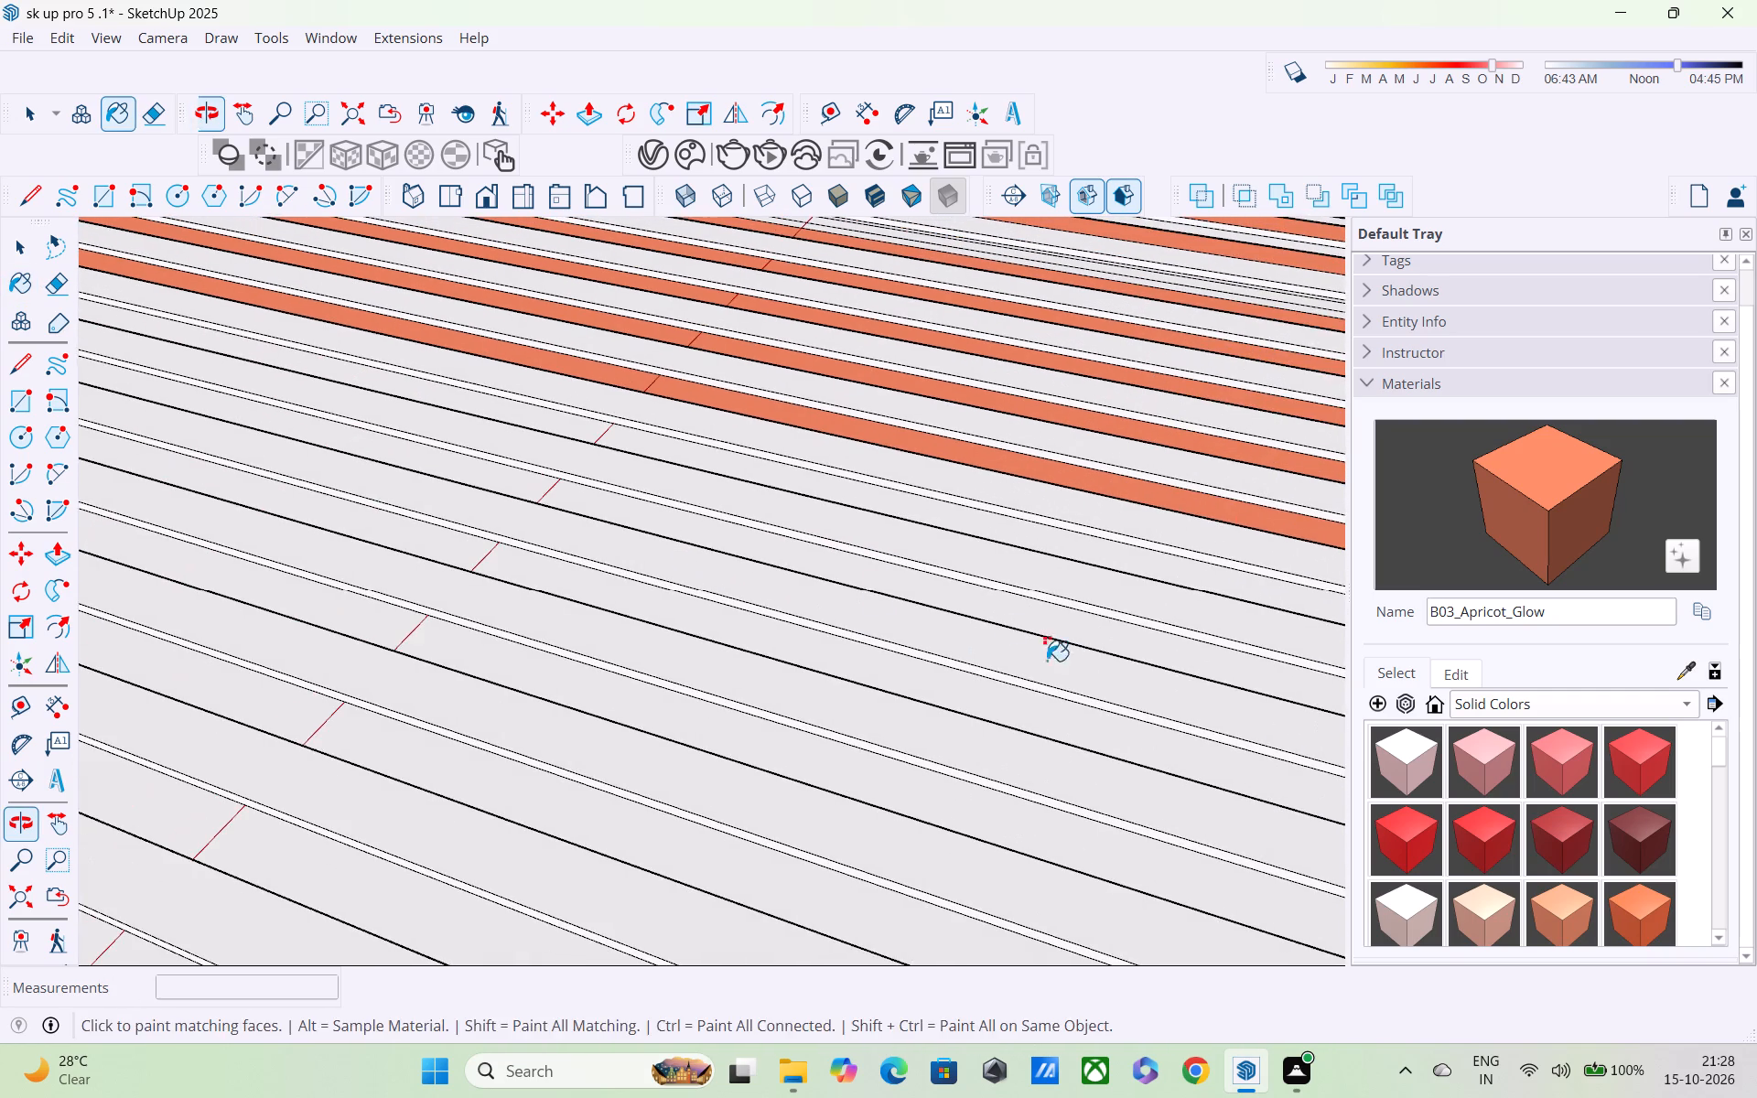
middle_click_drag(387, 538, 812, 750)
scroll(340, 477, "down", 3)
scroll(309, 475, "up", 1)
middle_click_drag(308, 476, 745, 697, "shift")
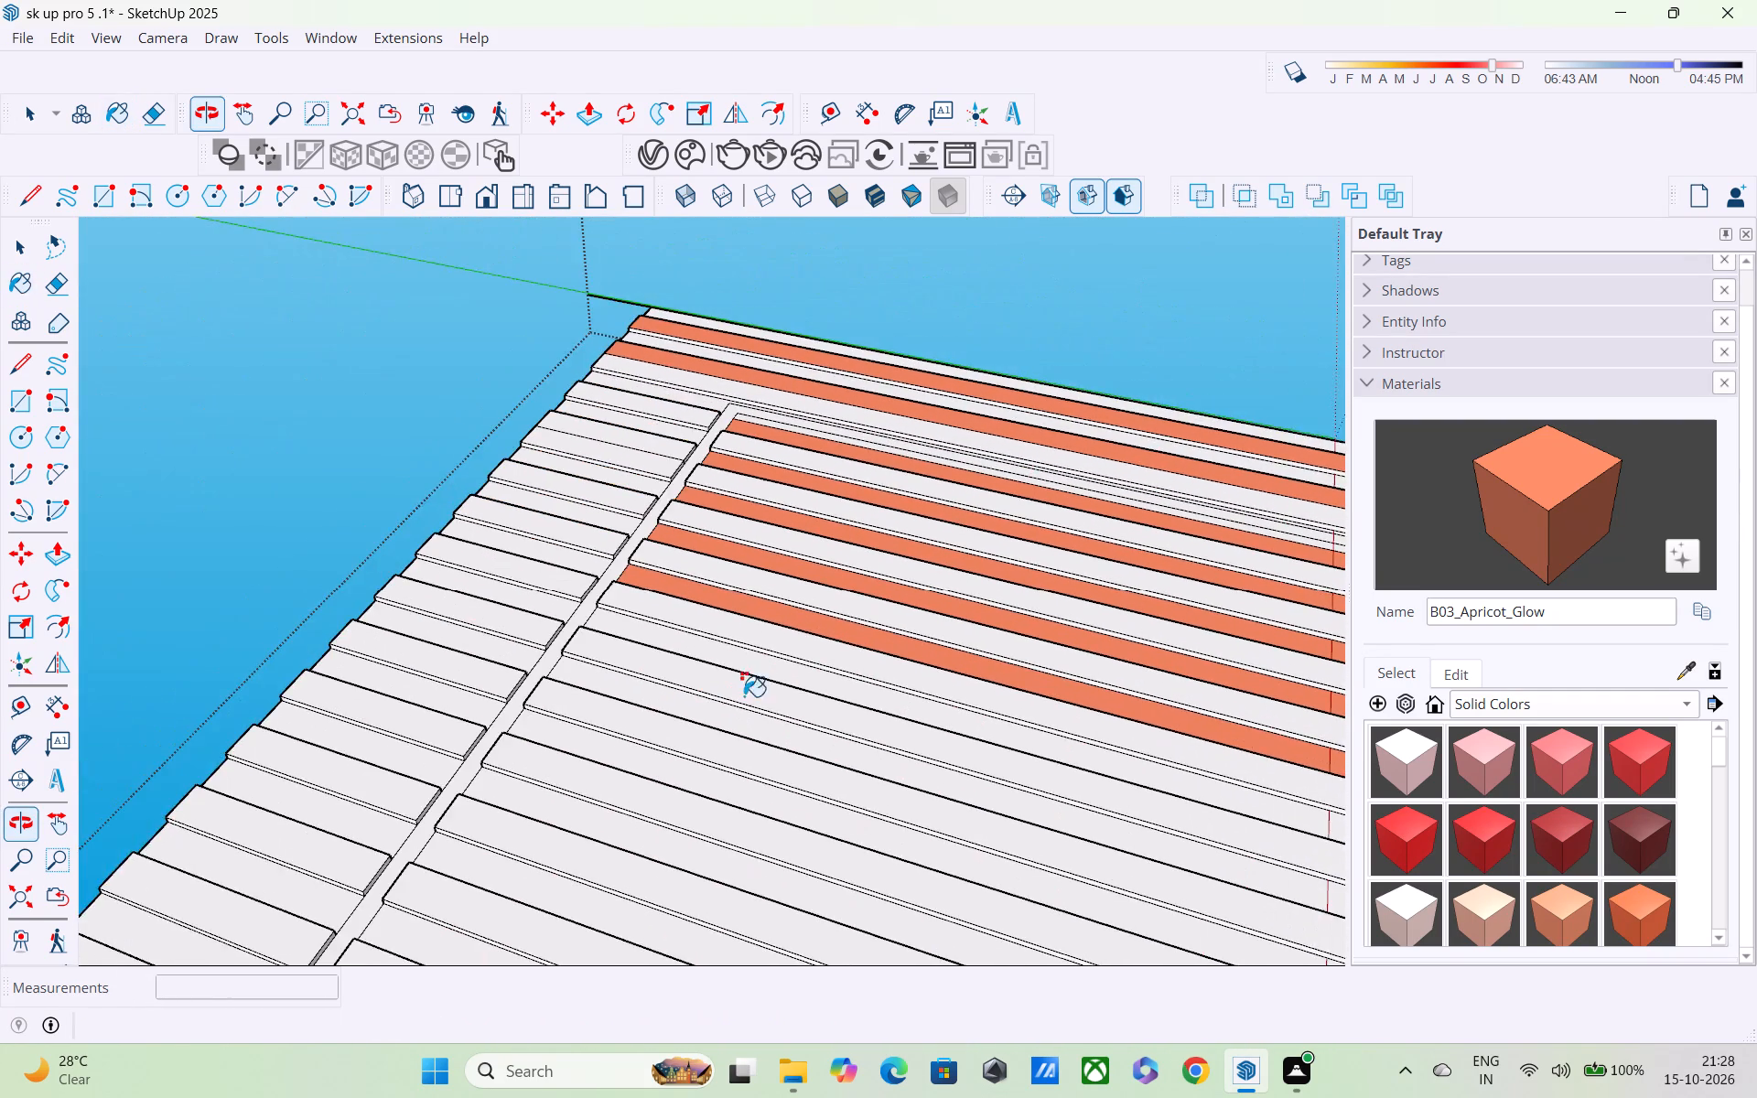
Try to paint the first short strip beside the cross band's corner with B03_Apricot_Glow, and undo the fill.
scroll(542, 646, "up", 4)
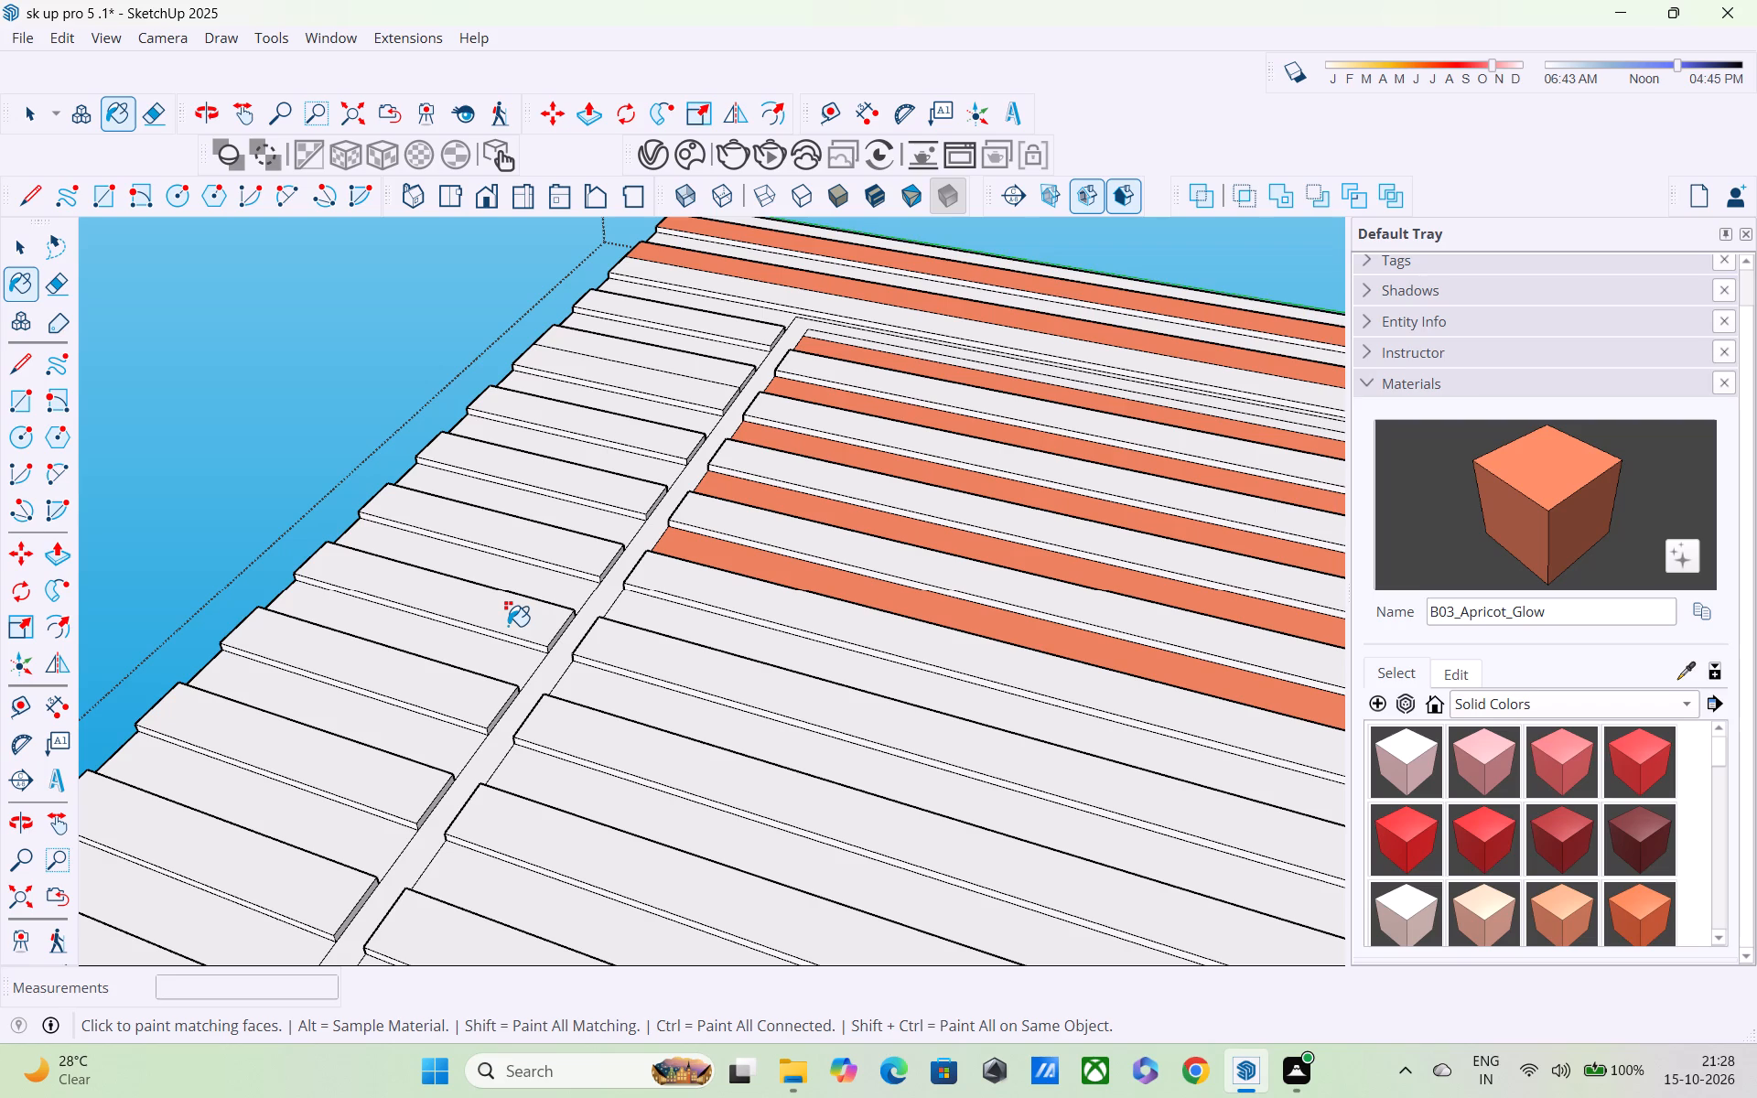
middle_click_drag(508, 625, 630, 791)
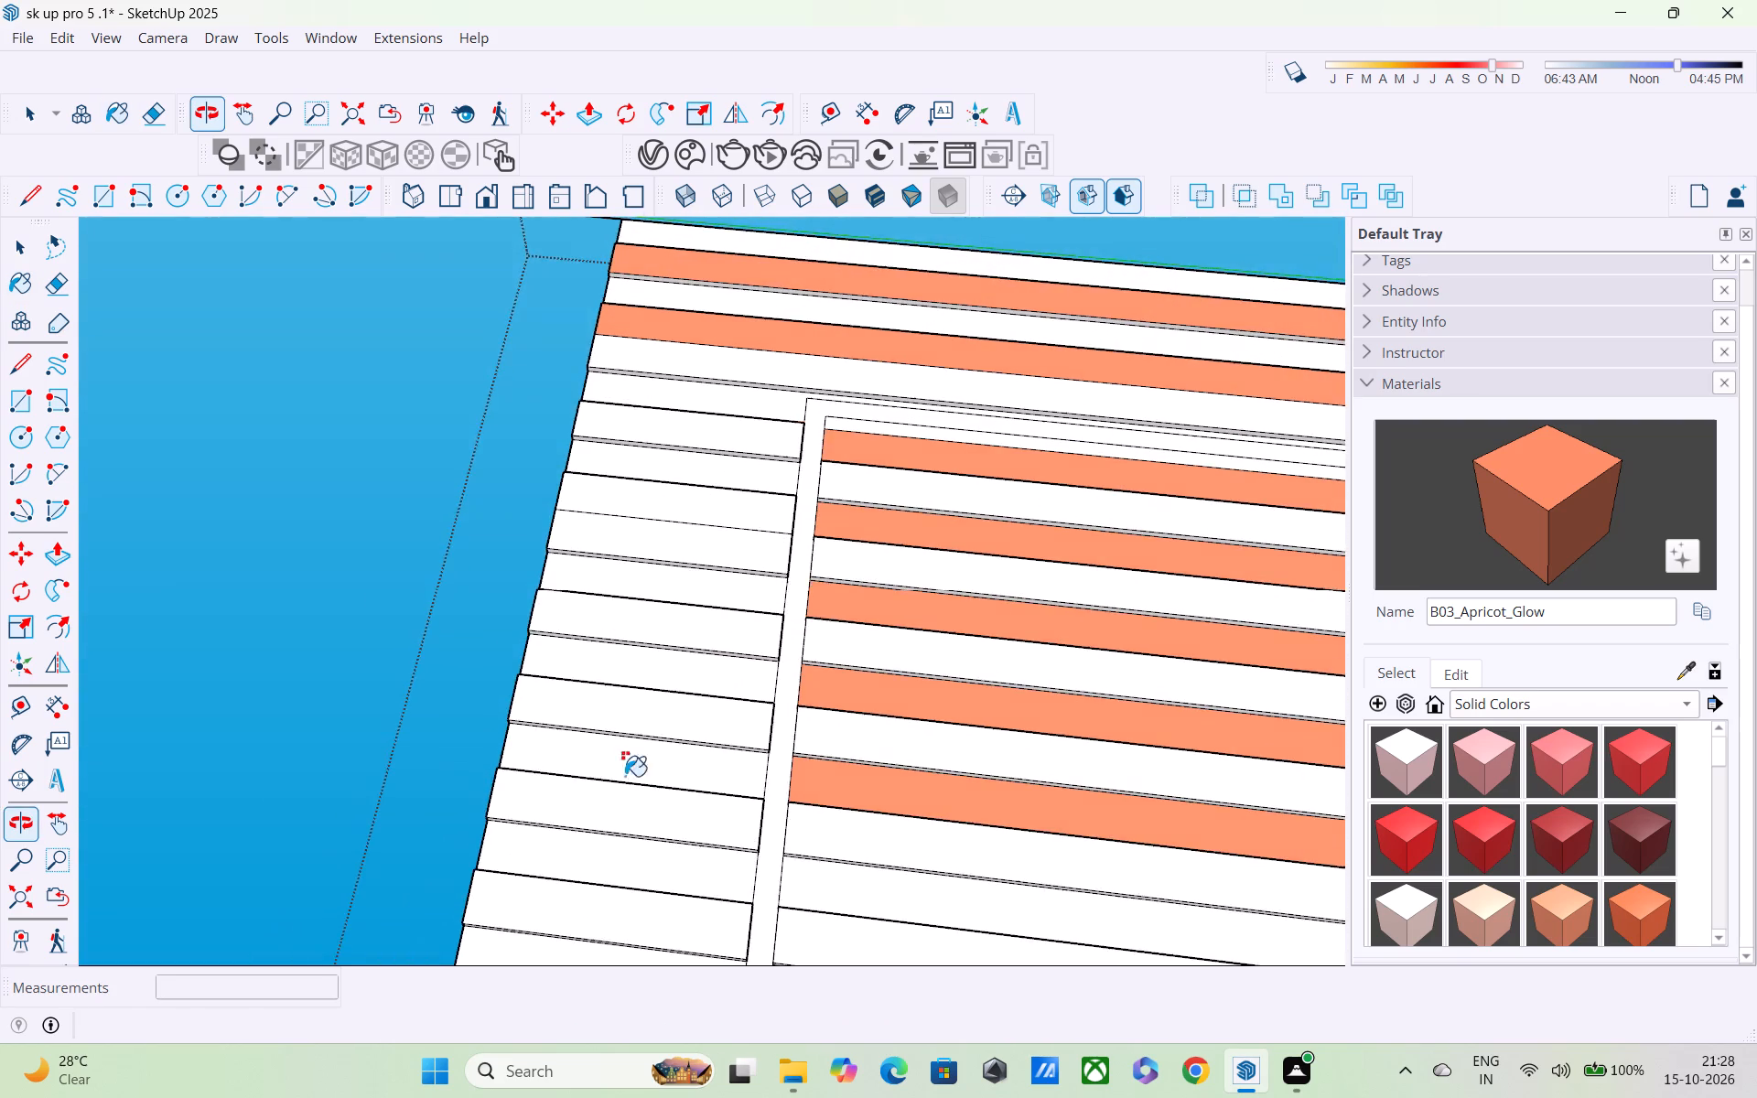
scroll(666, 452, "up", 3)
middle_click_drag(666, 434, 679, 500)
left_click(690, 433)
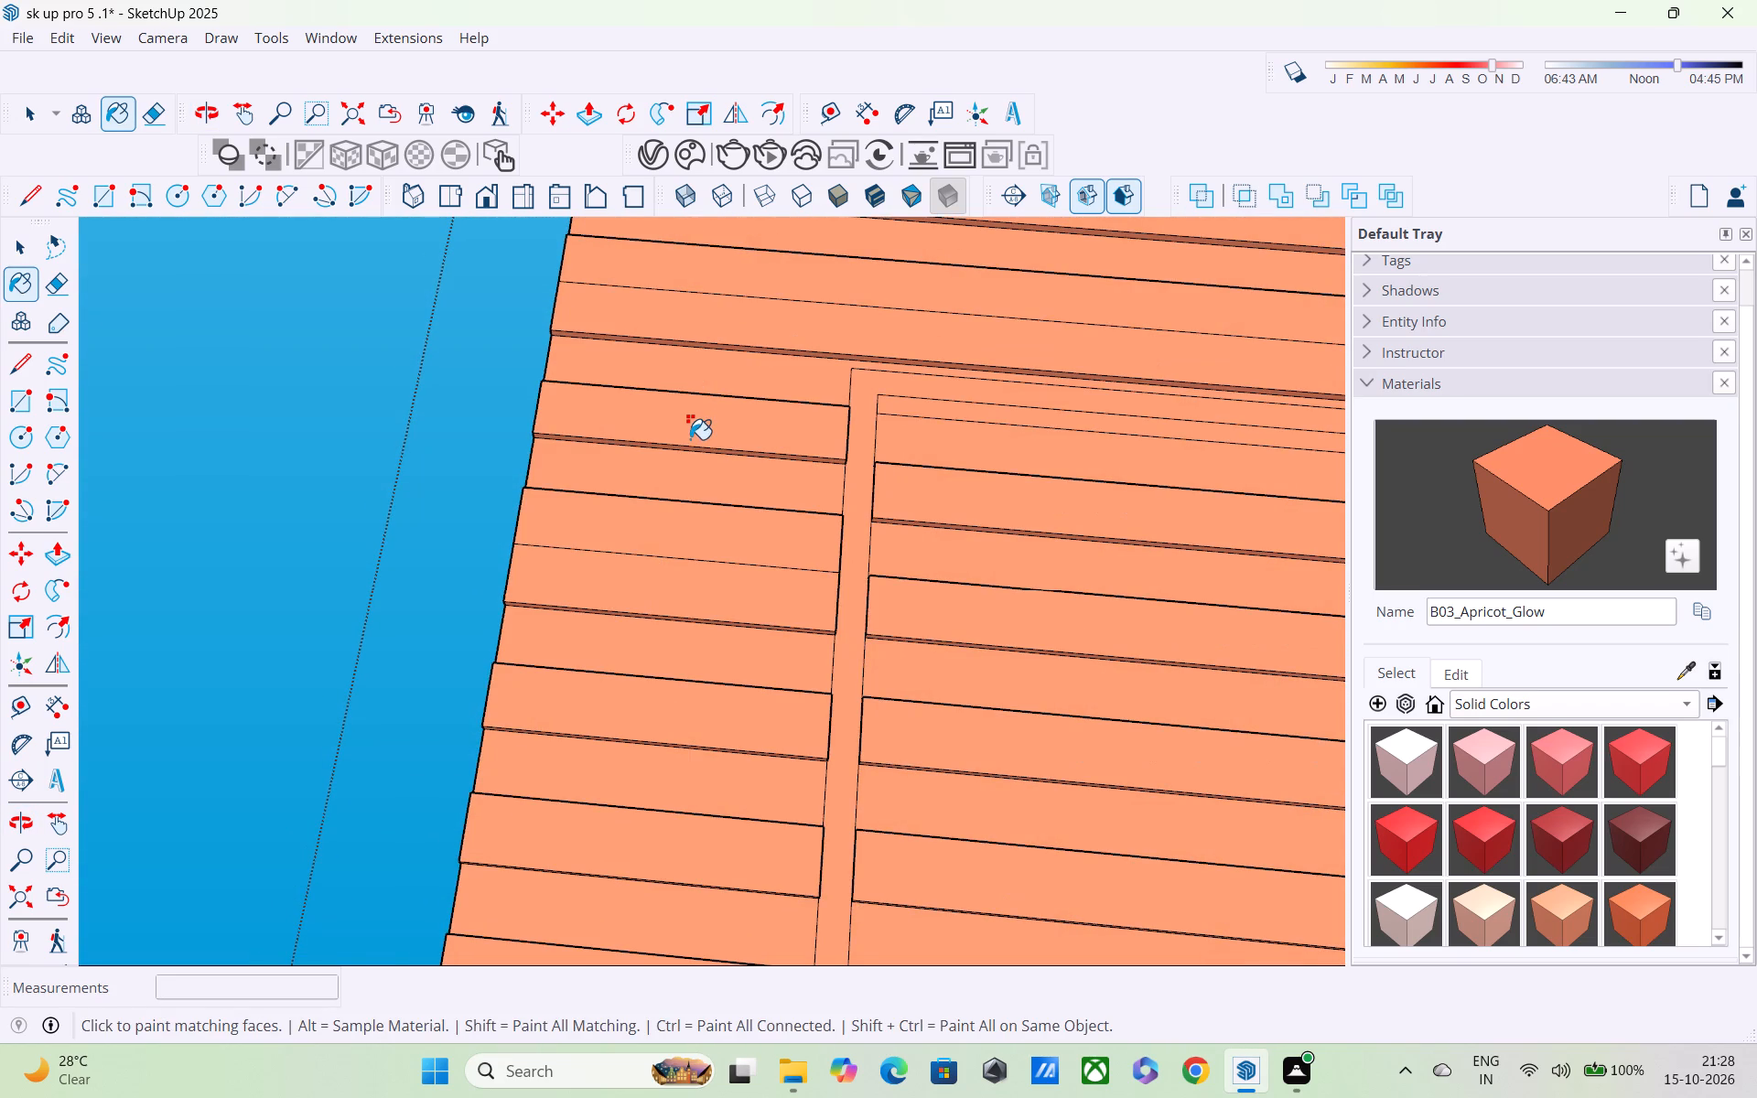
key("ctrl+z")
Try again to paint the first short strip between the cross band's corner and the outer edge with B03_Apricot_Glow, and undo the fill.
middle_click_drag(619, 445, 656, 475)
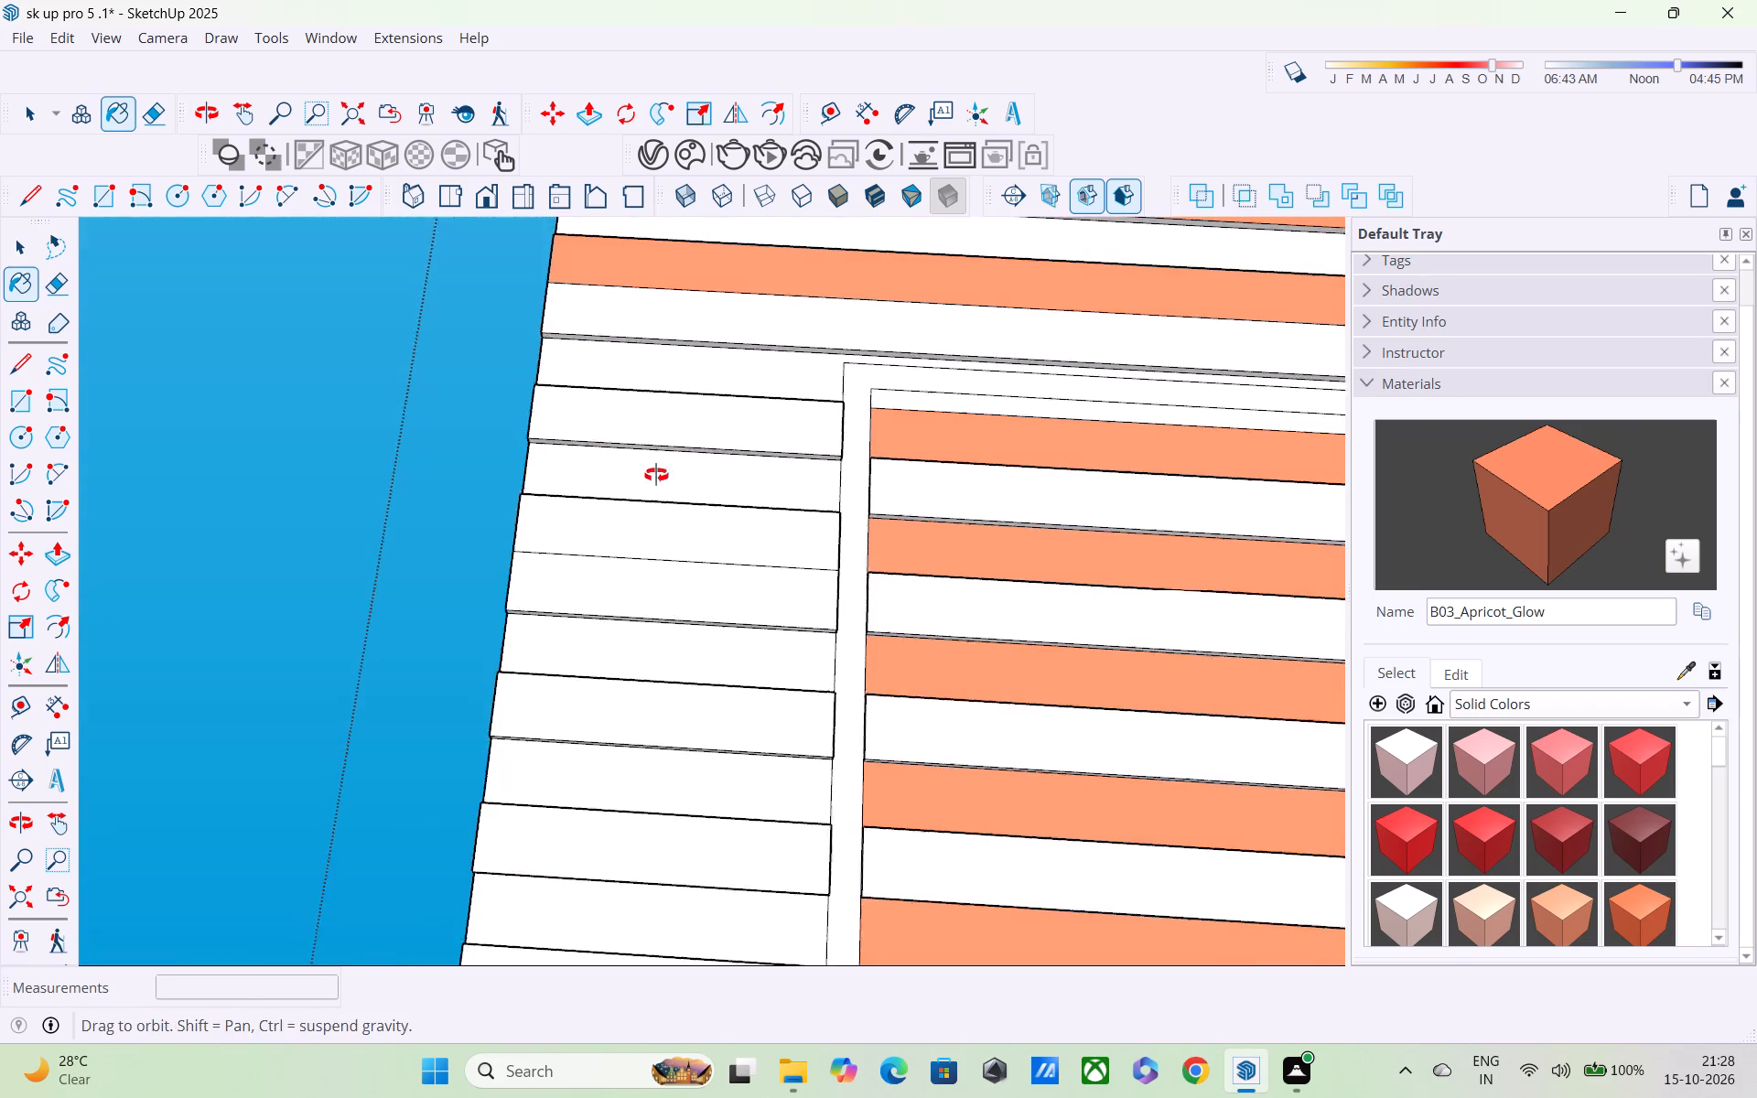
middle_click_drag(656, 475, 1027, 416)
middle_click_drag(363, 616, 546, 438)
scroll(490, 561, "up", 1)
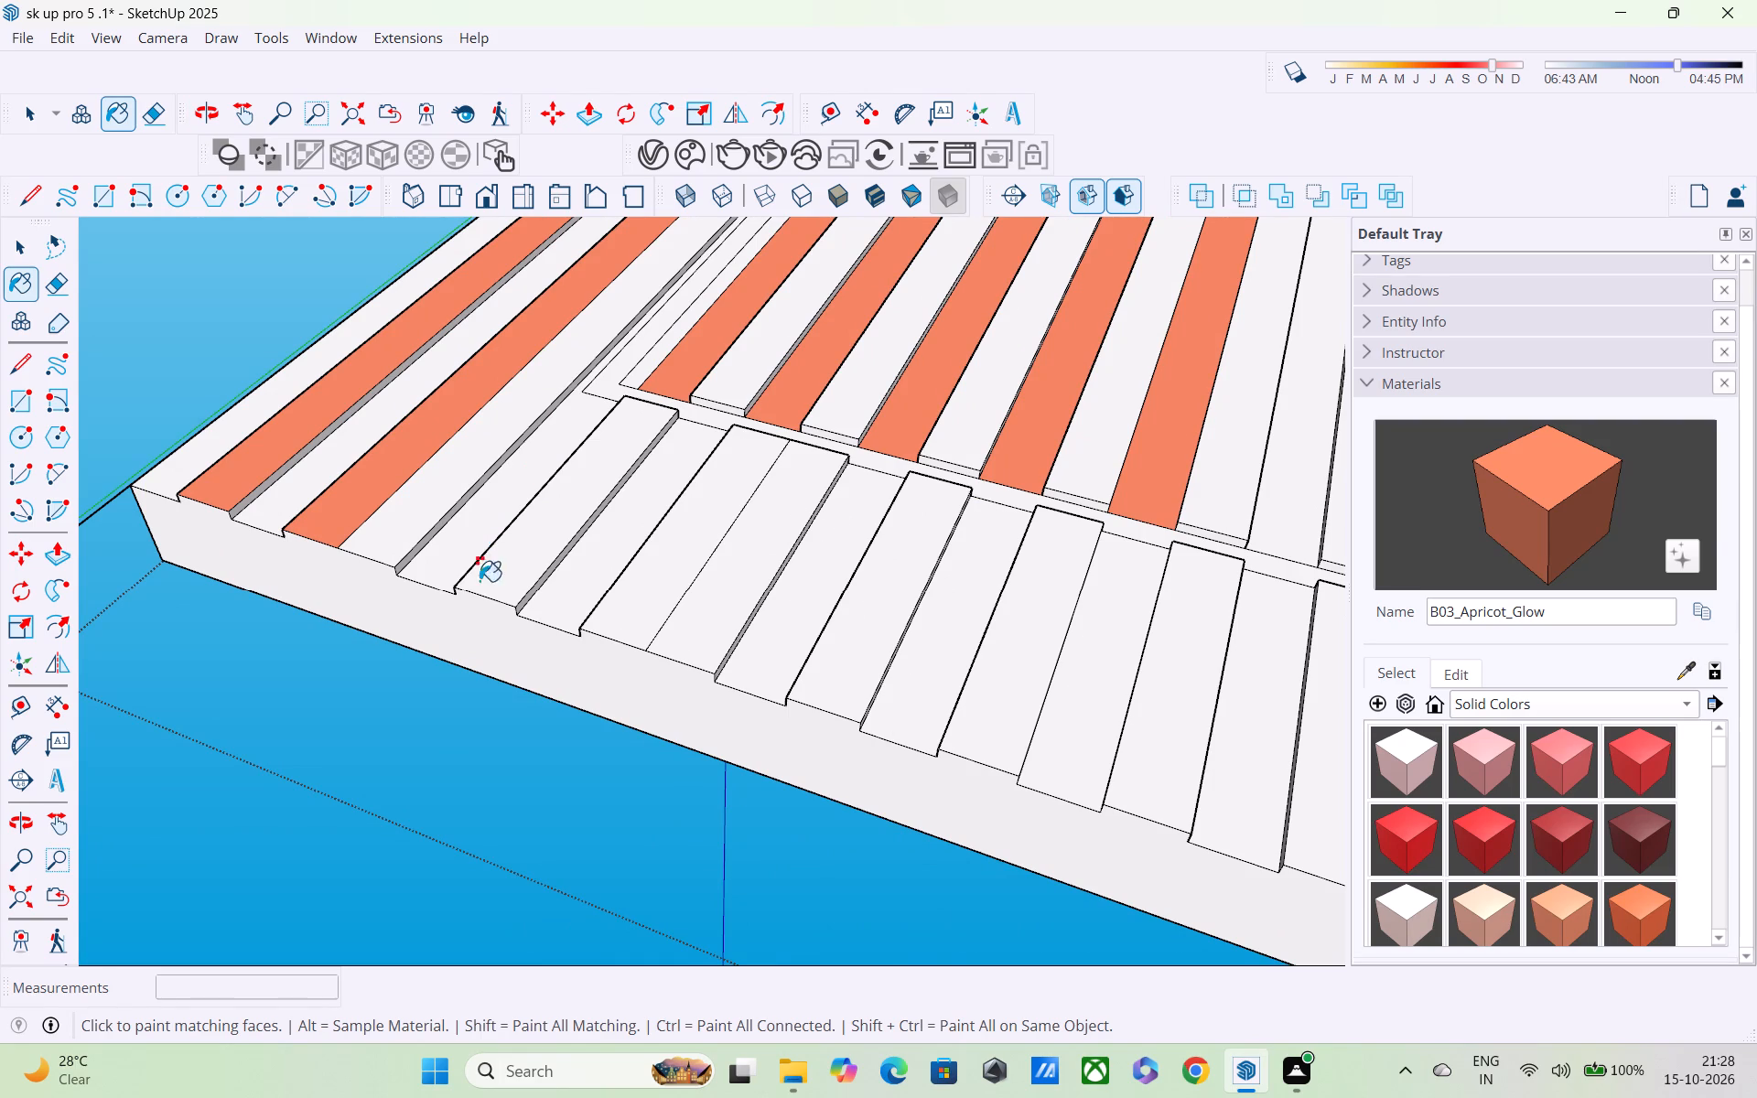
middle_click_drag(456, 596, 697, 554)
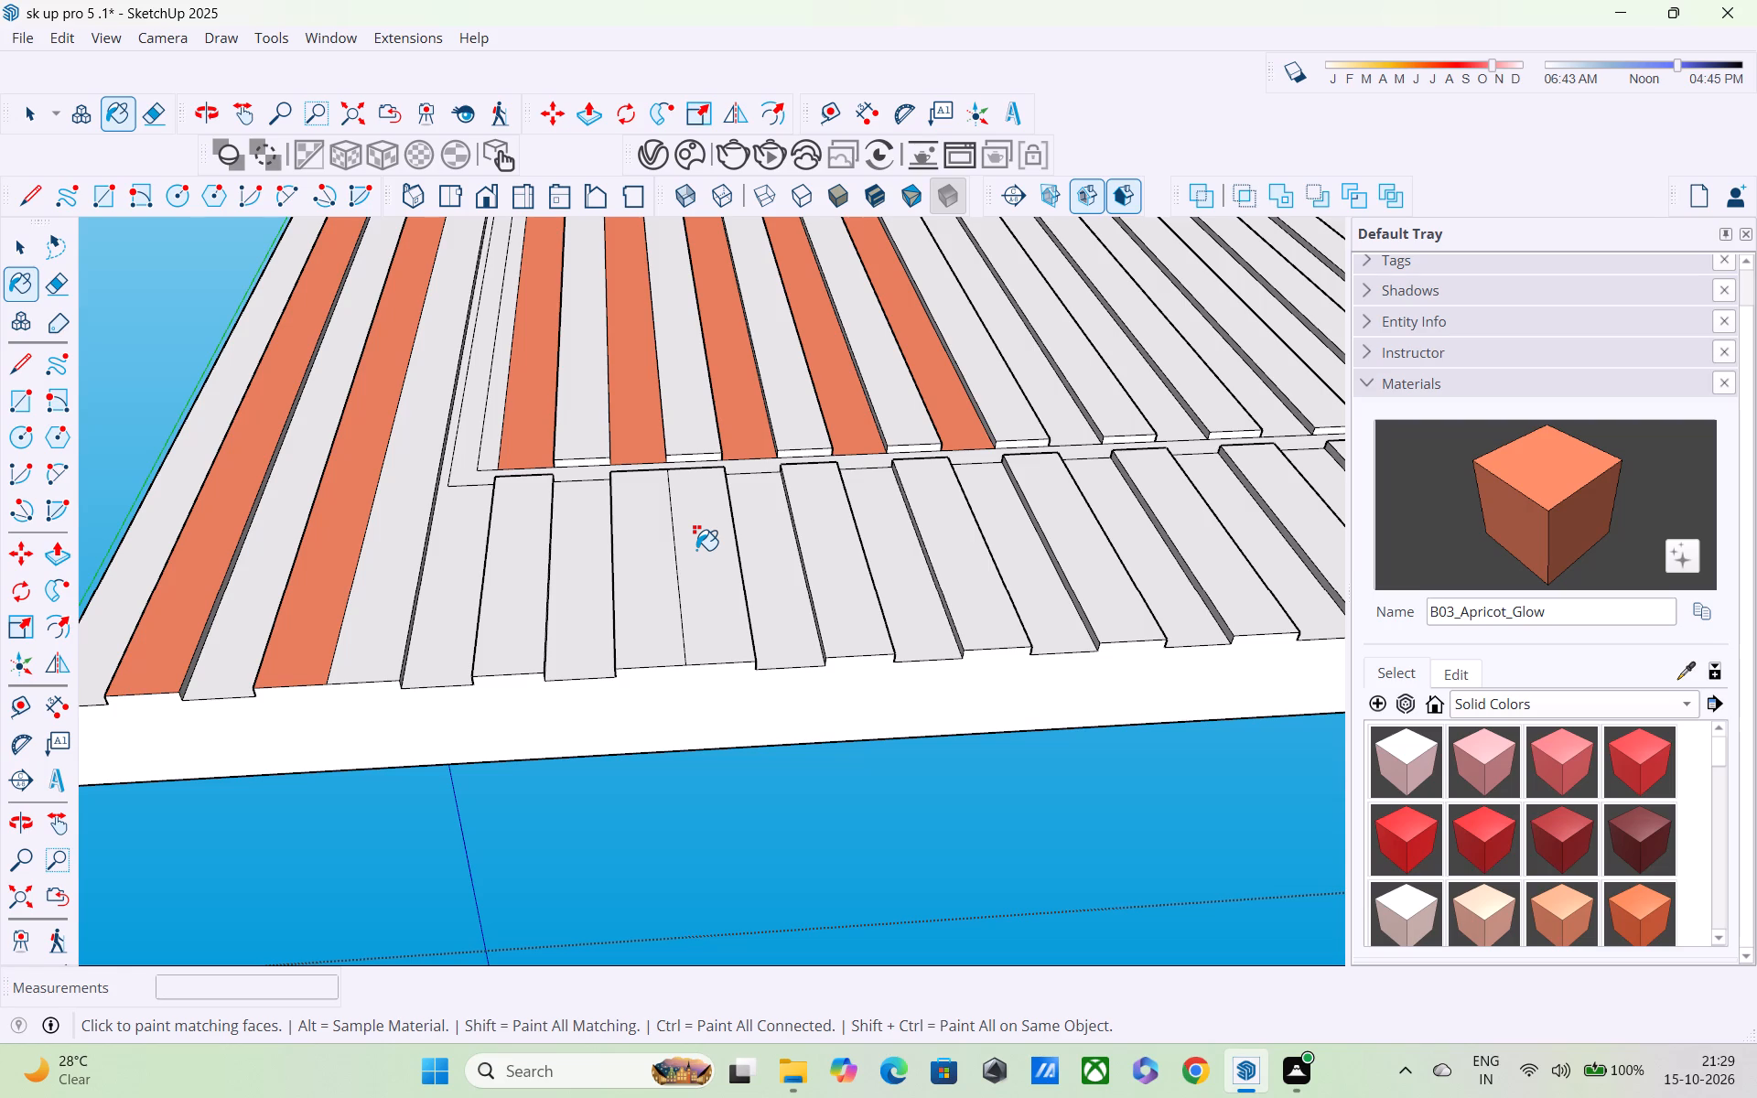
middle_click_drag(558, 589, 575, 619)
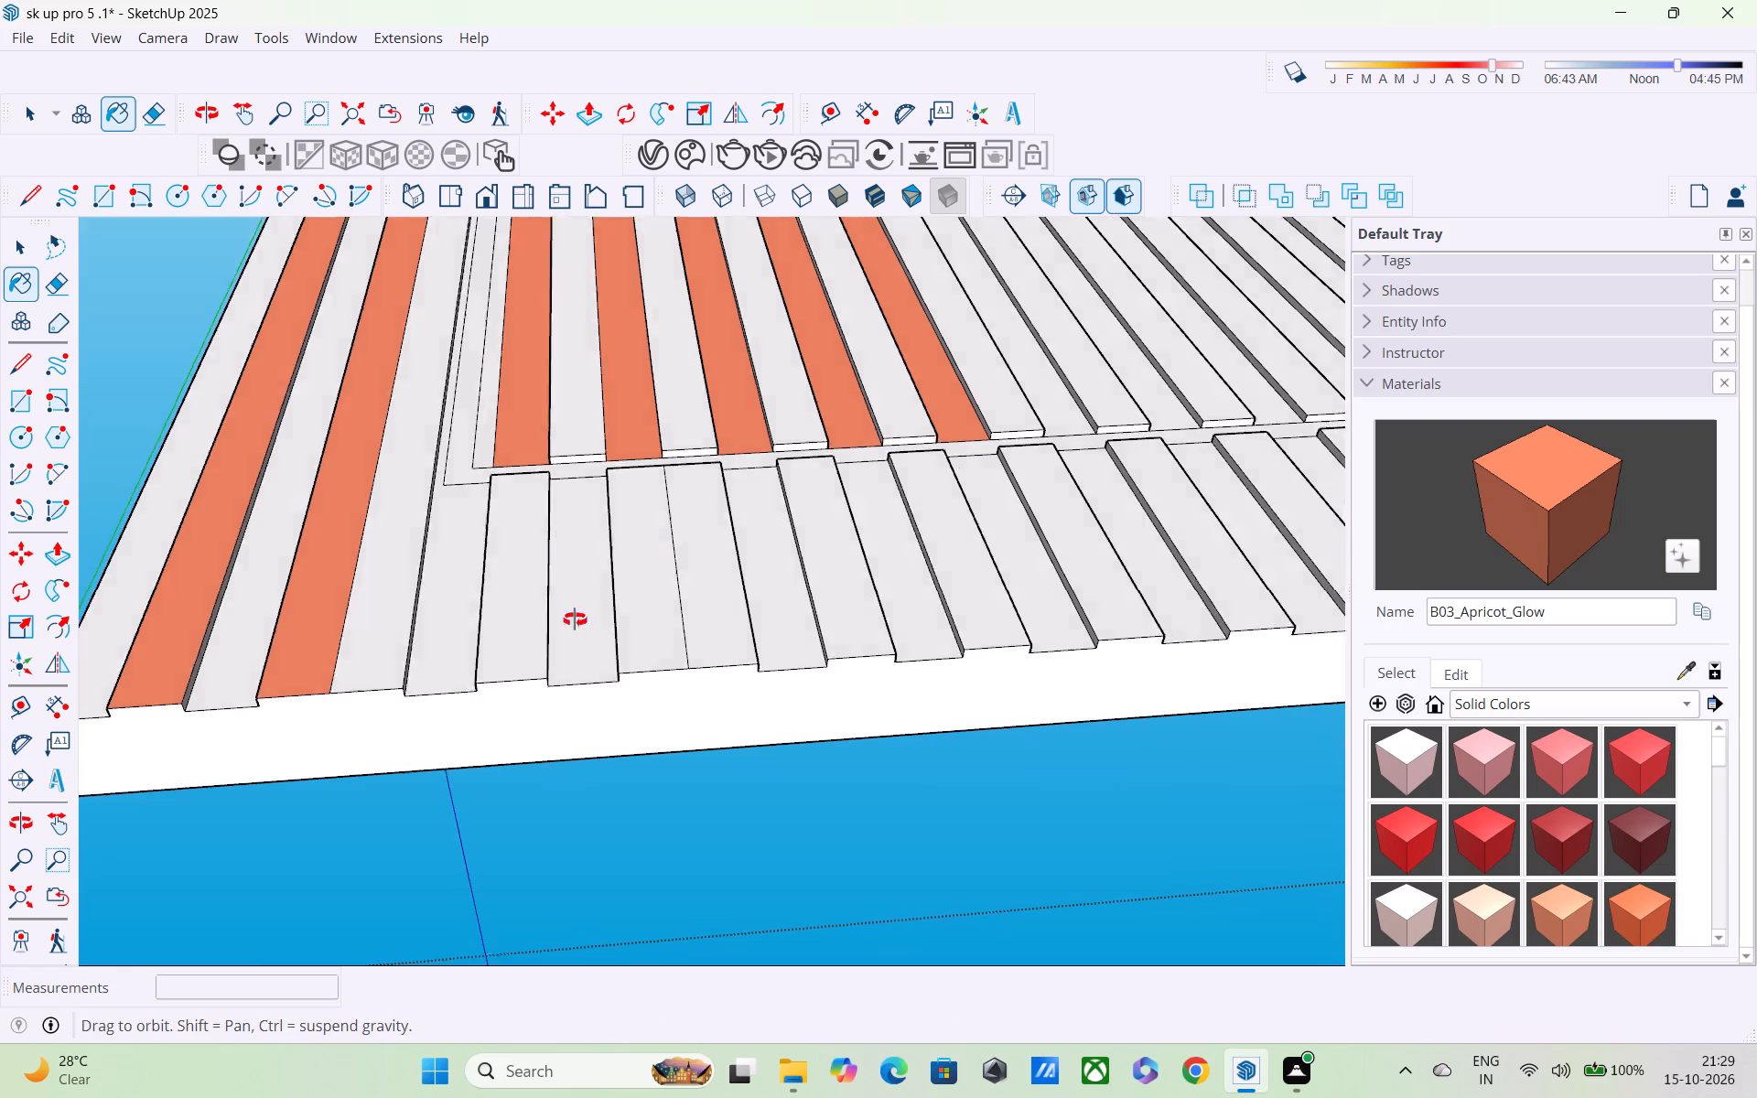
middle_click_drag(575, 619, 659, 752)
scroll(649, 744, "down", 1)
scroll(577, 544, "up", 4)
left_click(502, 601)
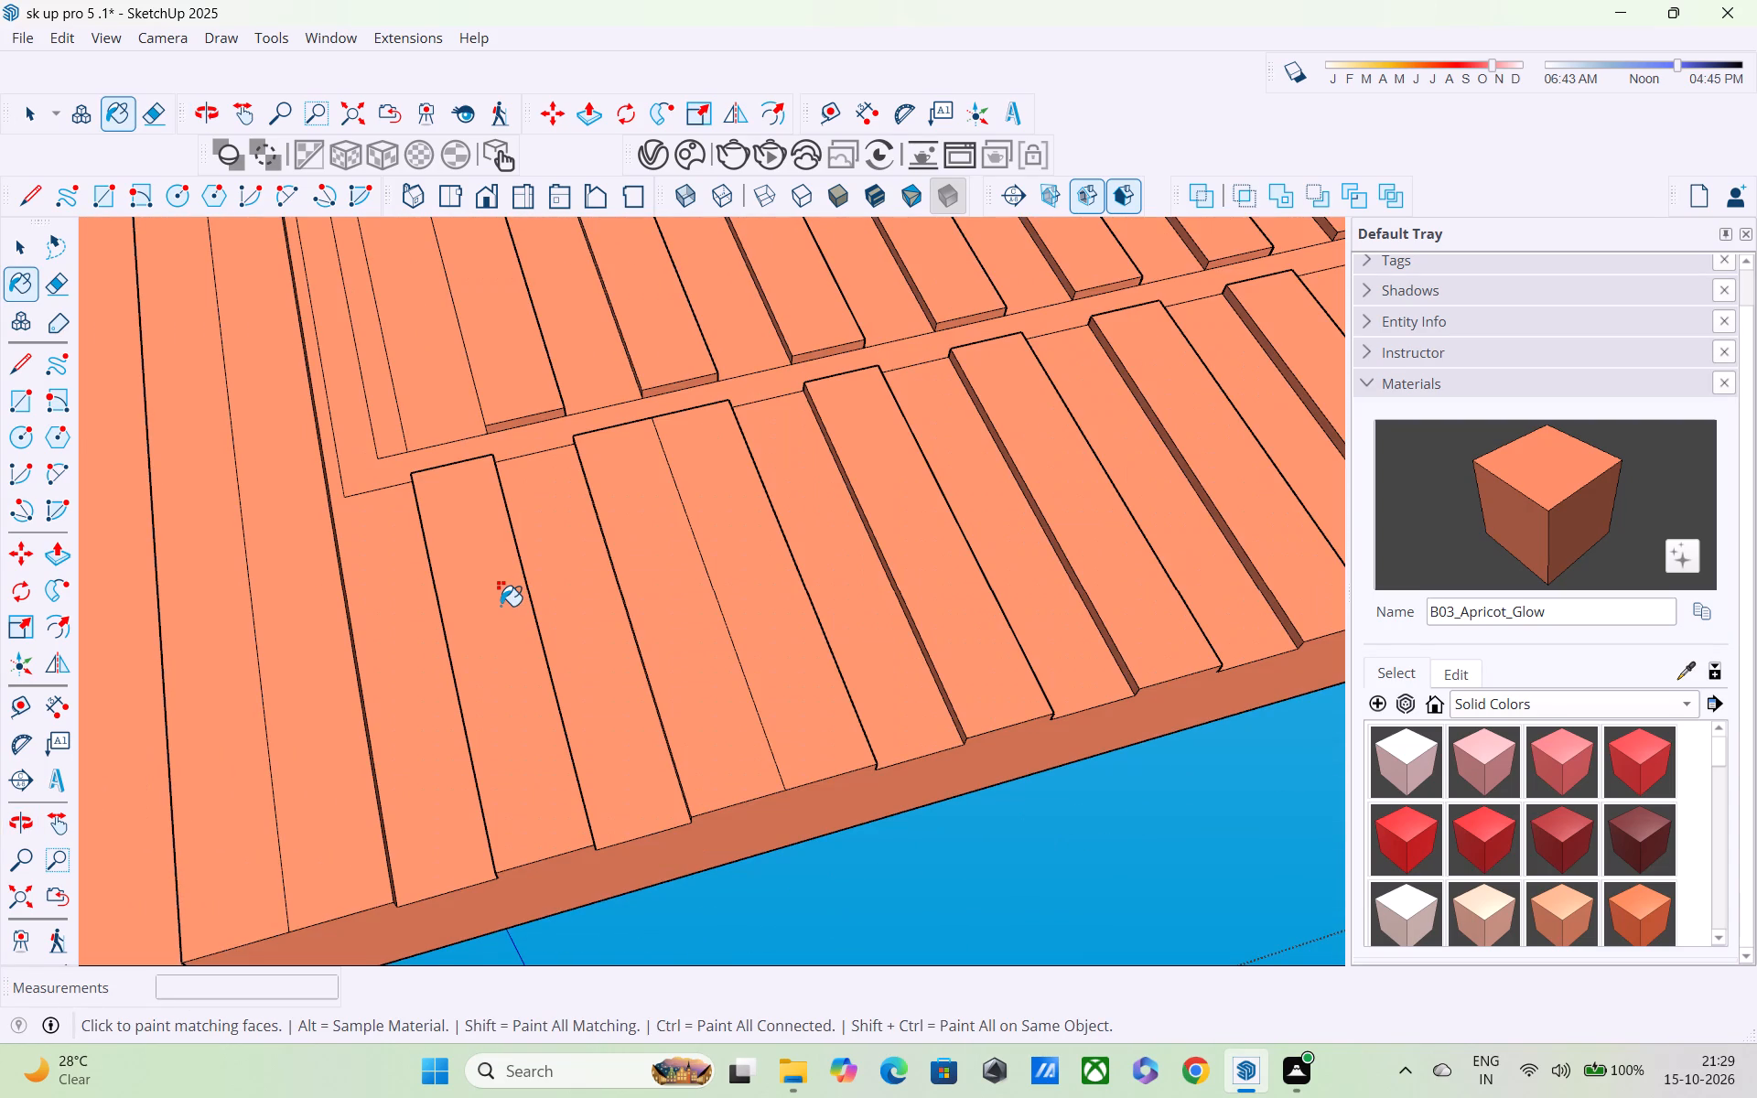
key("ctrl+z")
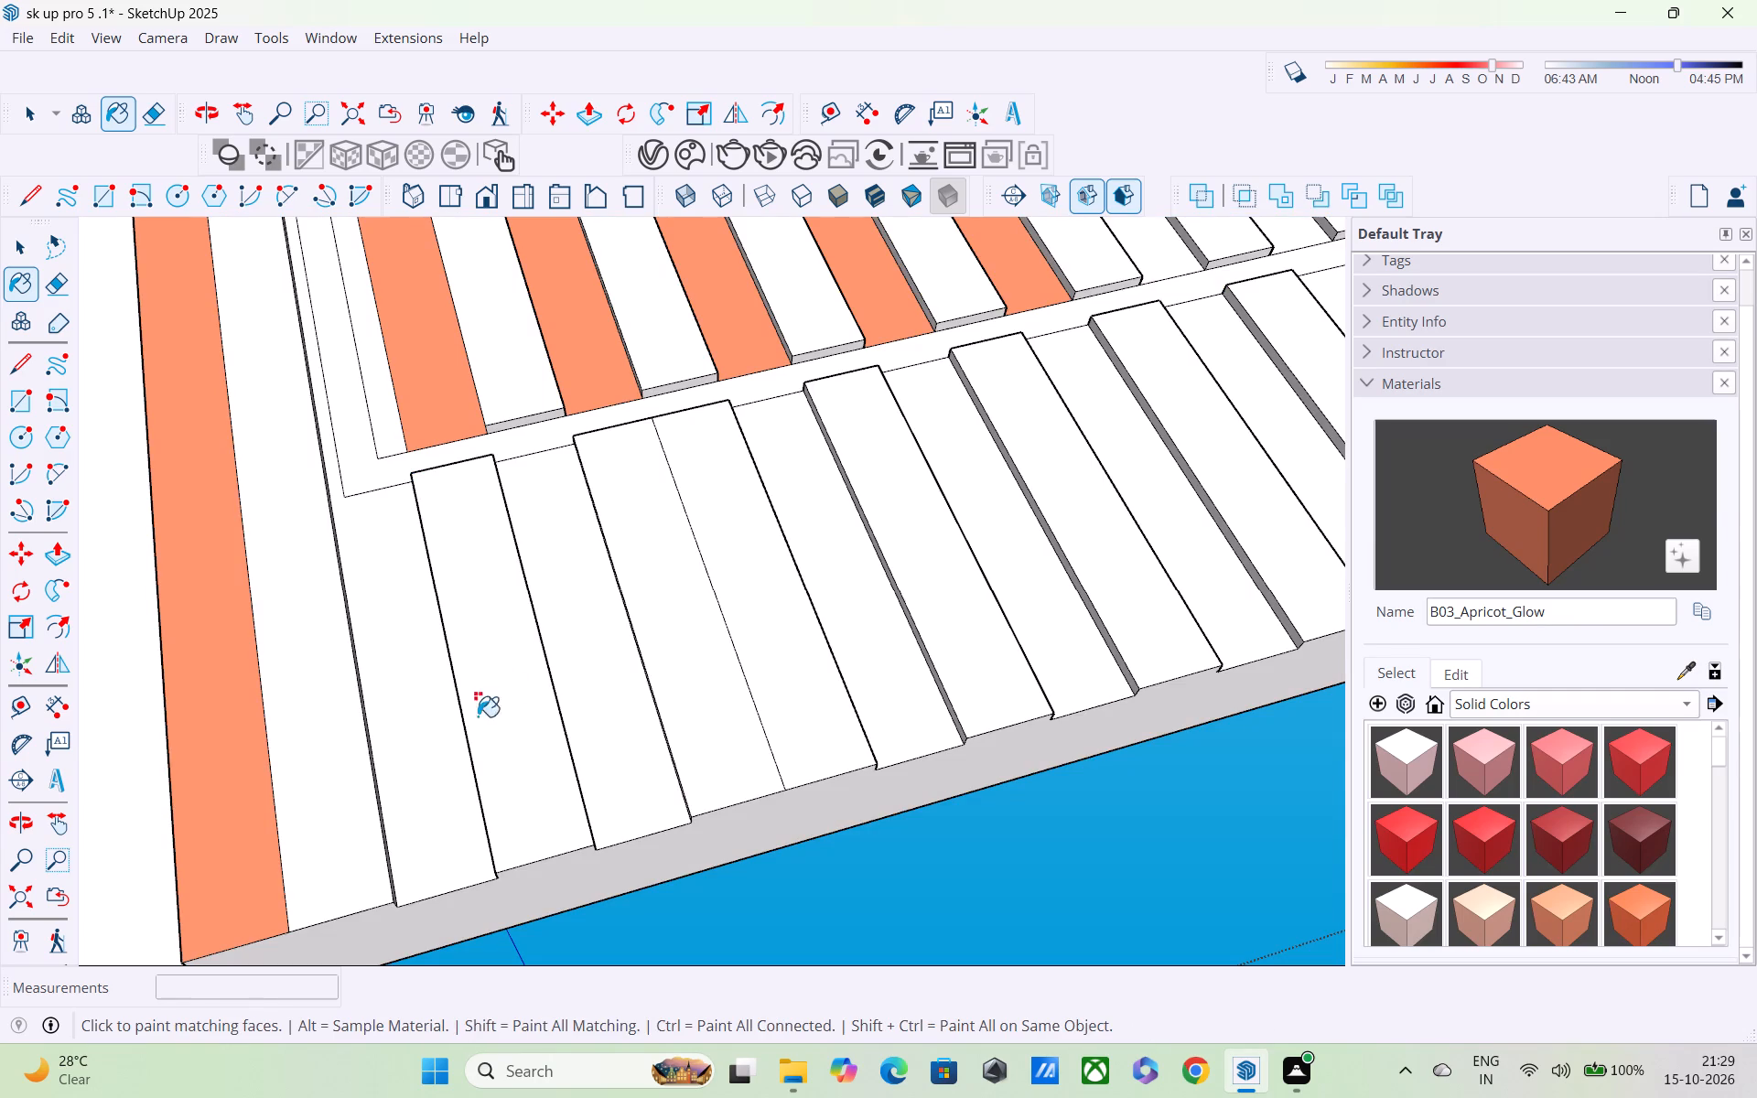
Draw a line about 29' 3" long along the panel's end edge, from the slat's base corner to the panel's far corner.
middle_click_drag(478, 716, 438, 367)
scroll(282, 854, "up", 2)
middle_click_drag(299, 872, 302, 723)
middle_click_drag(340, 811, 634, 840, "shift")
scroll(625, 827, "up", 3)
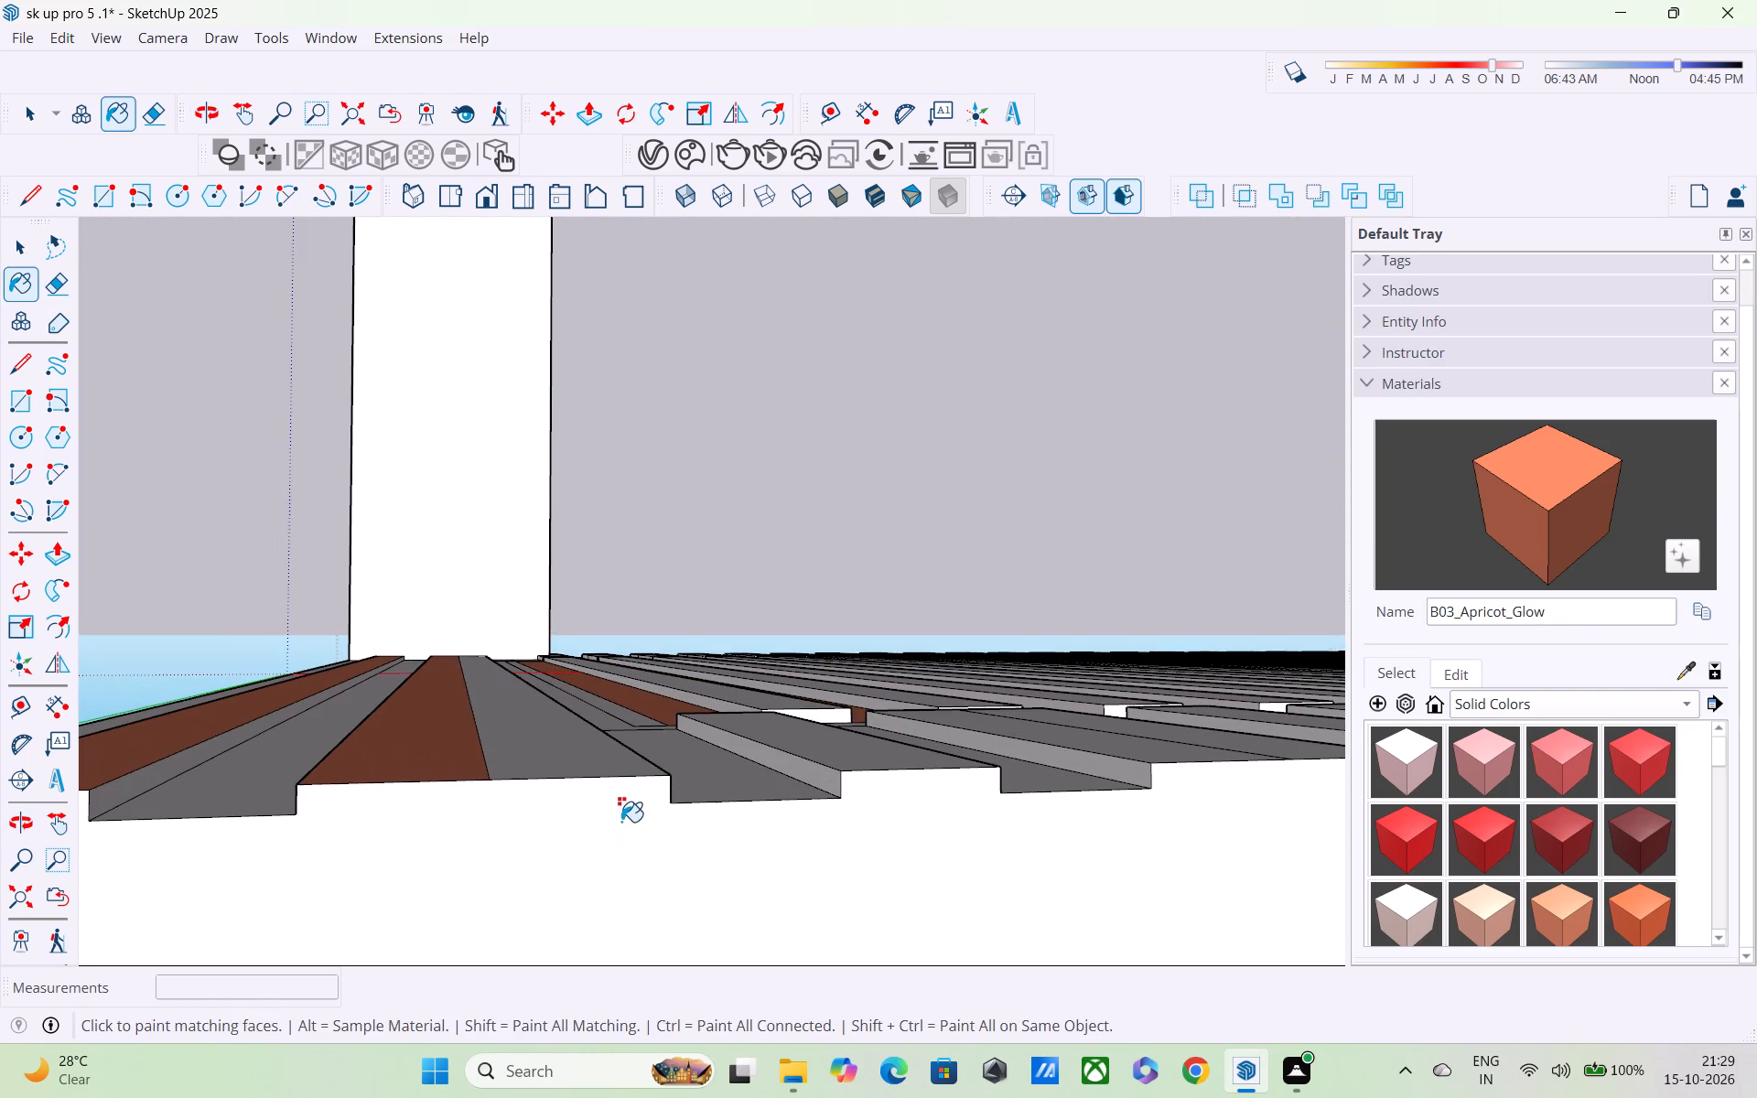
middle_click_drag(619, 818, 550, 861)
middle_click_drag(652, 788, 280, 493, "shift")
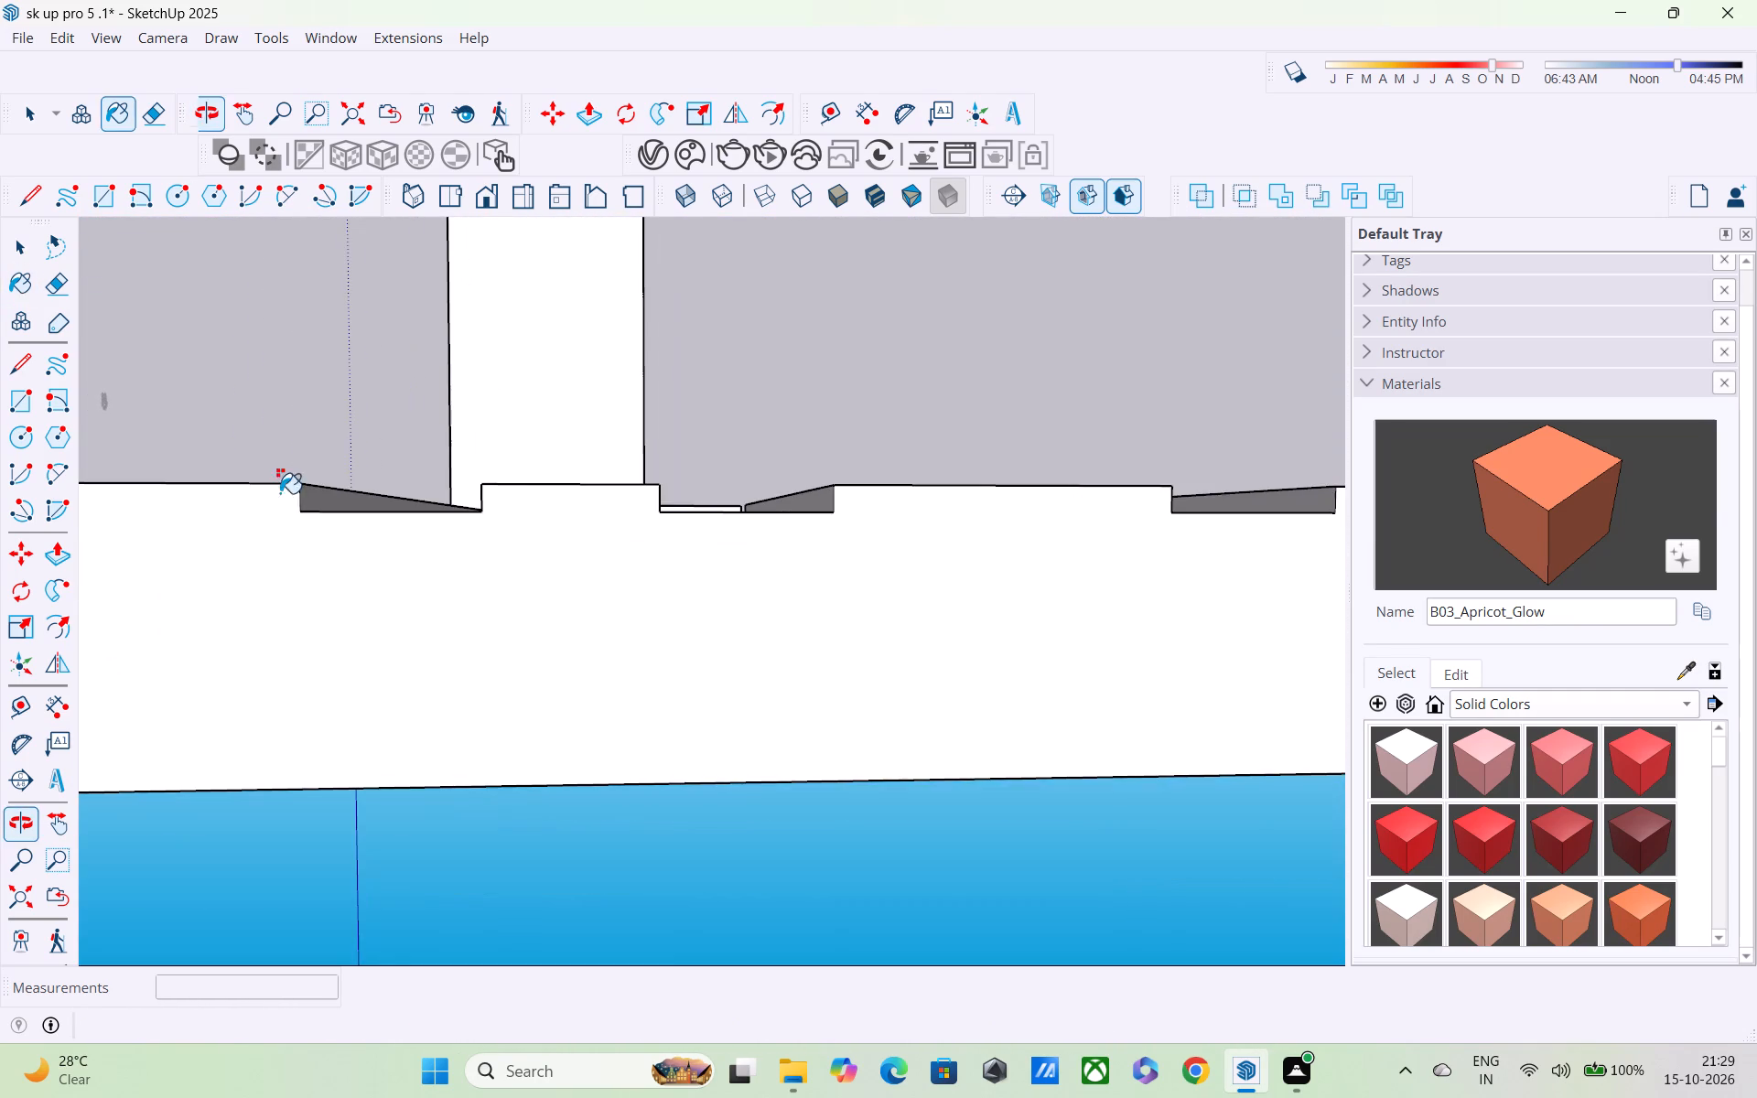
middle_click_drag(315, 515, 360, 570, "shift")
scroll(493, 627, "up", 3, "shift")
middle_click_drag(439, 600, 447, 621, "shift")
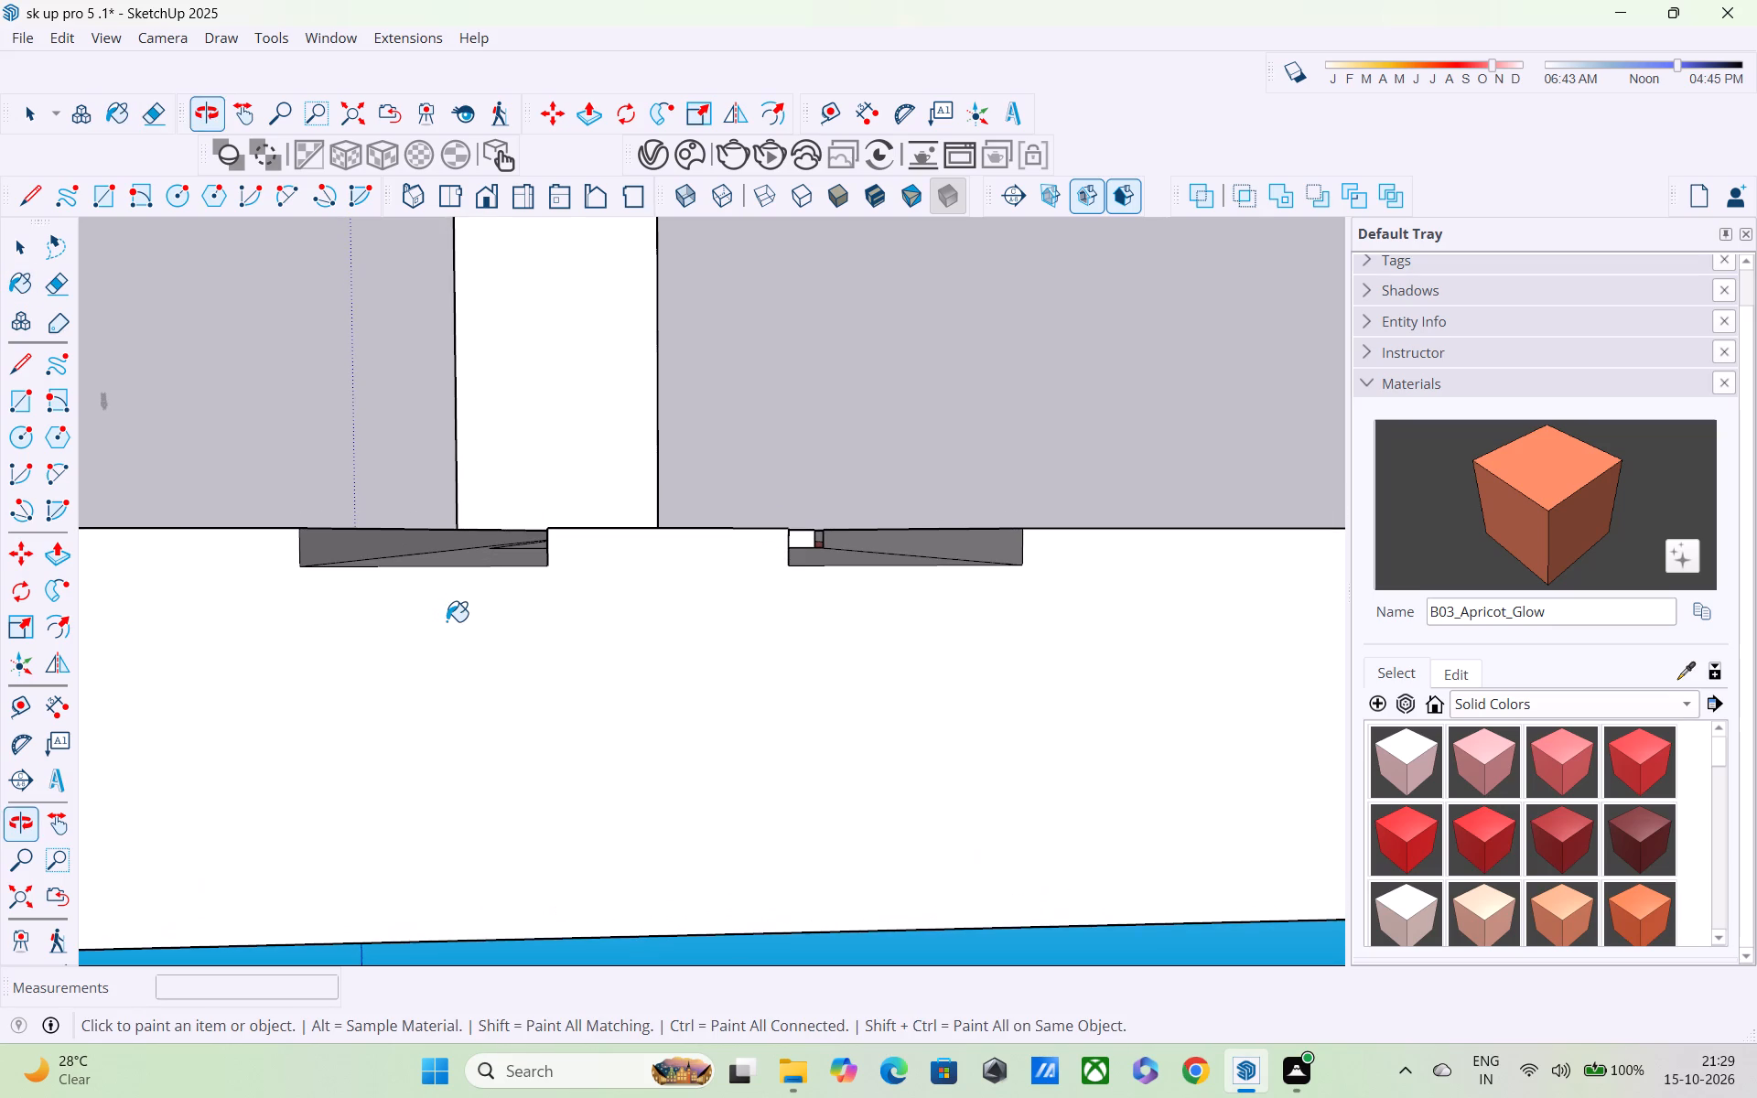
key("l")
scroll(309, 577, "up", 1)
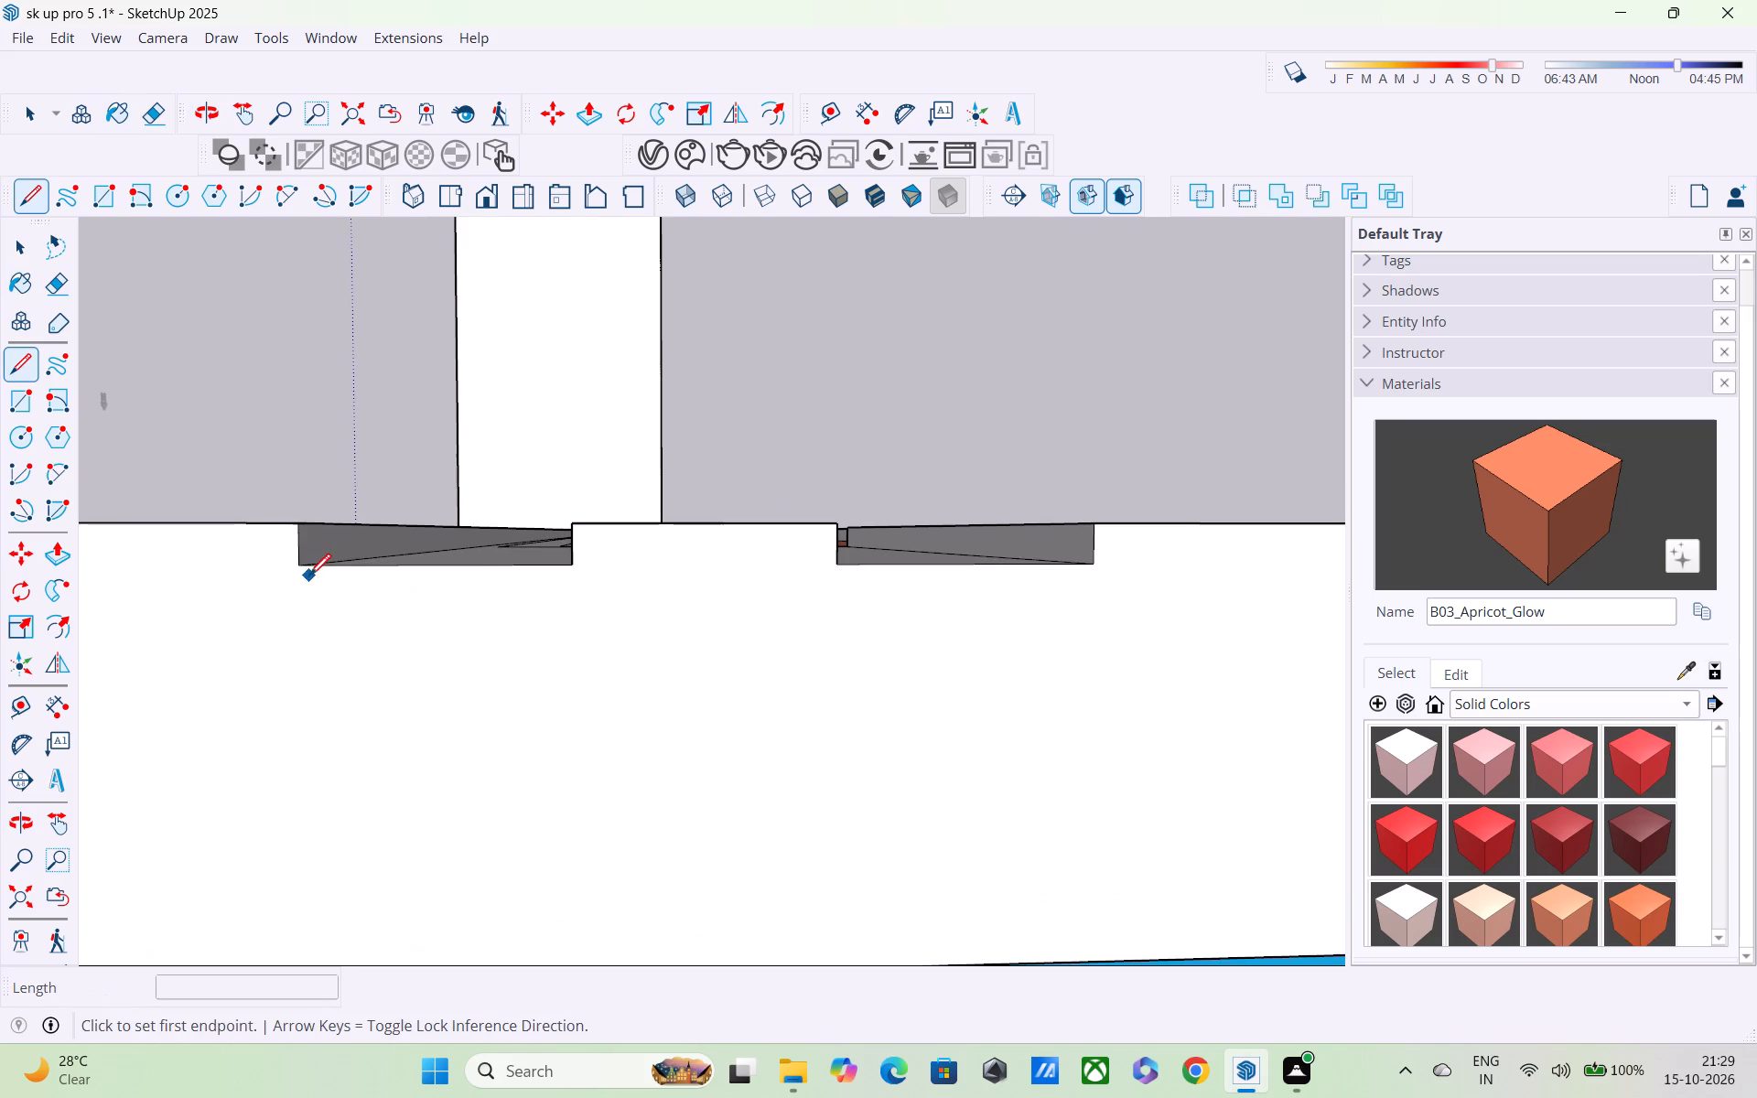
left_click(297, 554)
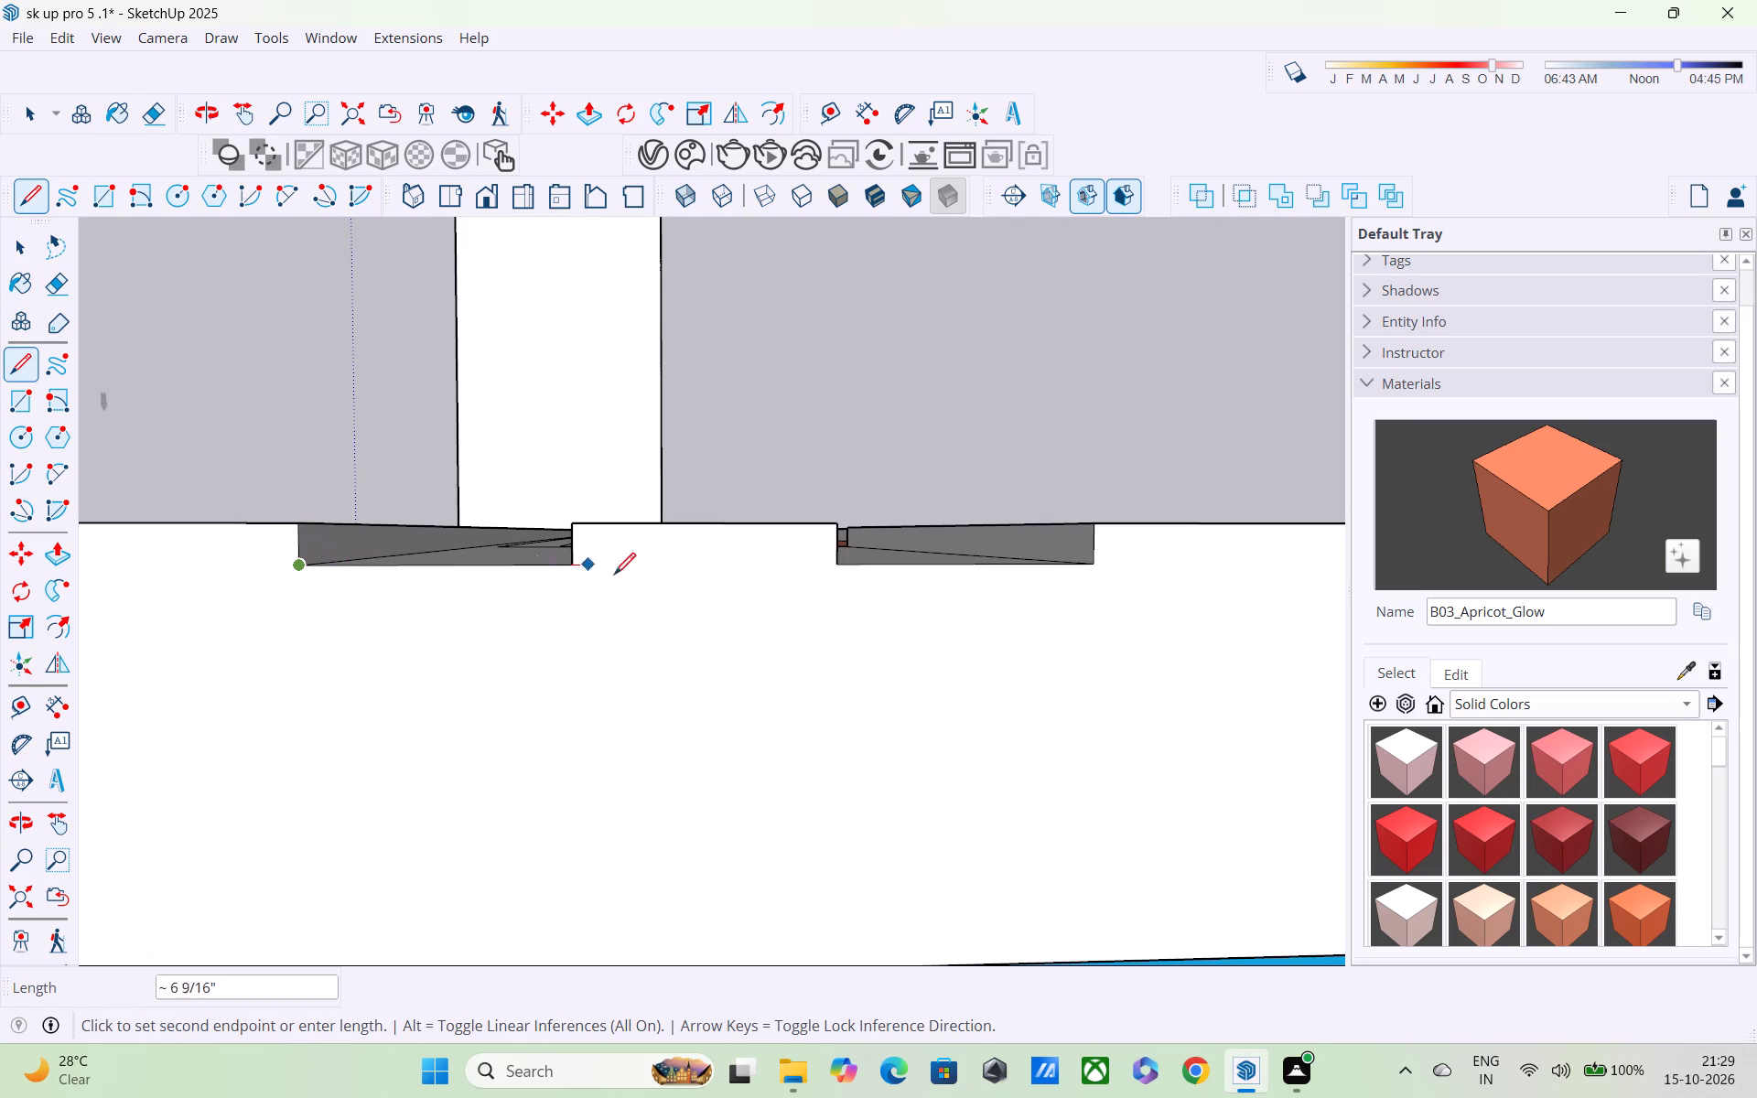
middle_click_drag(670, 574, 161, 577, "shift")
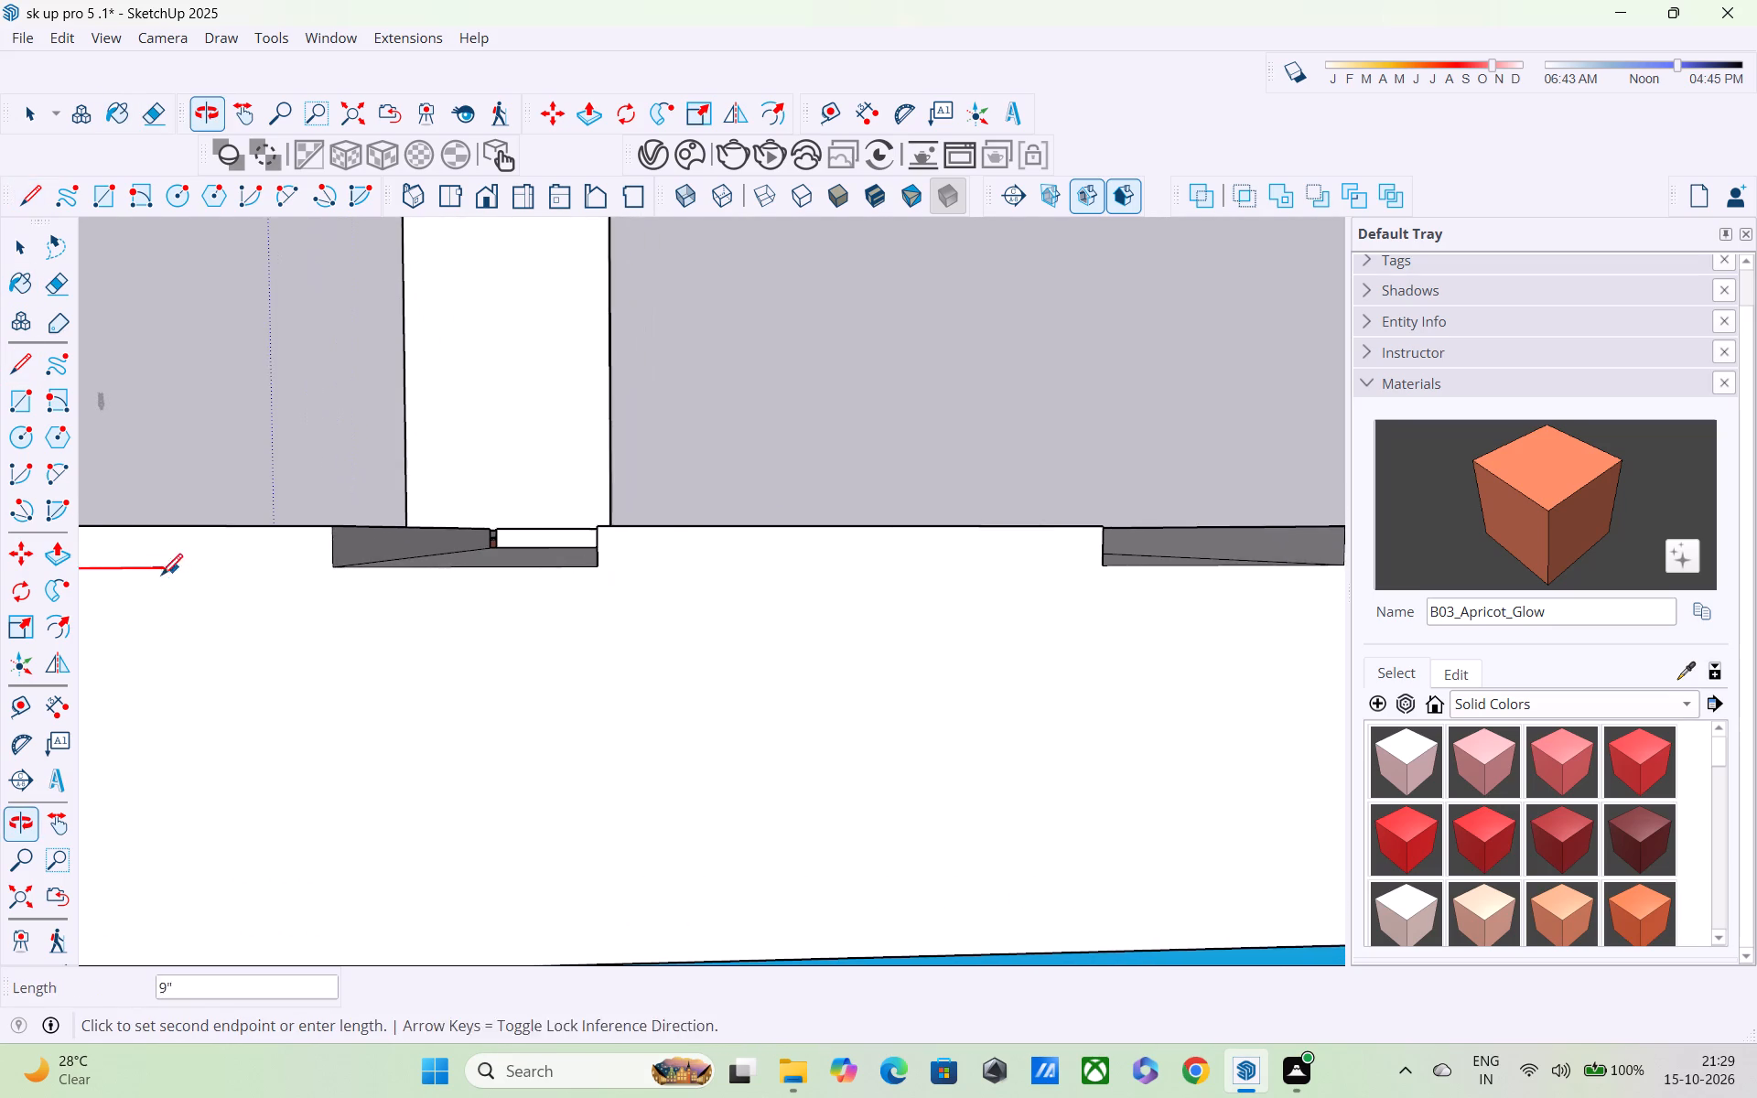
scroll(371, 577, "down", 3)
middle_click_drag(802, 573, 0, 567, "shift")
scroll(208, 567, "down", 2)
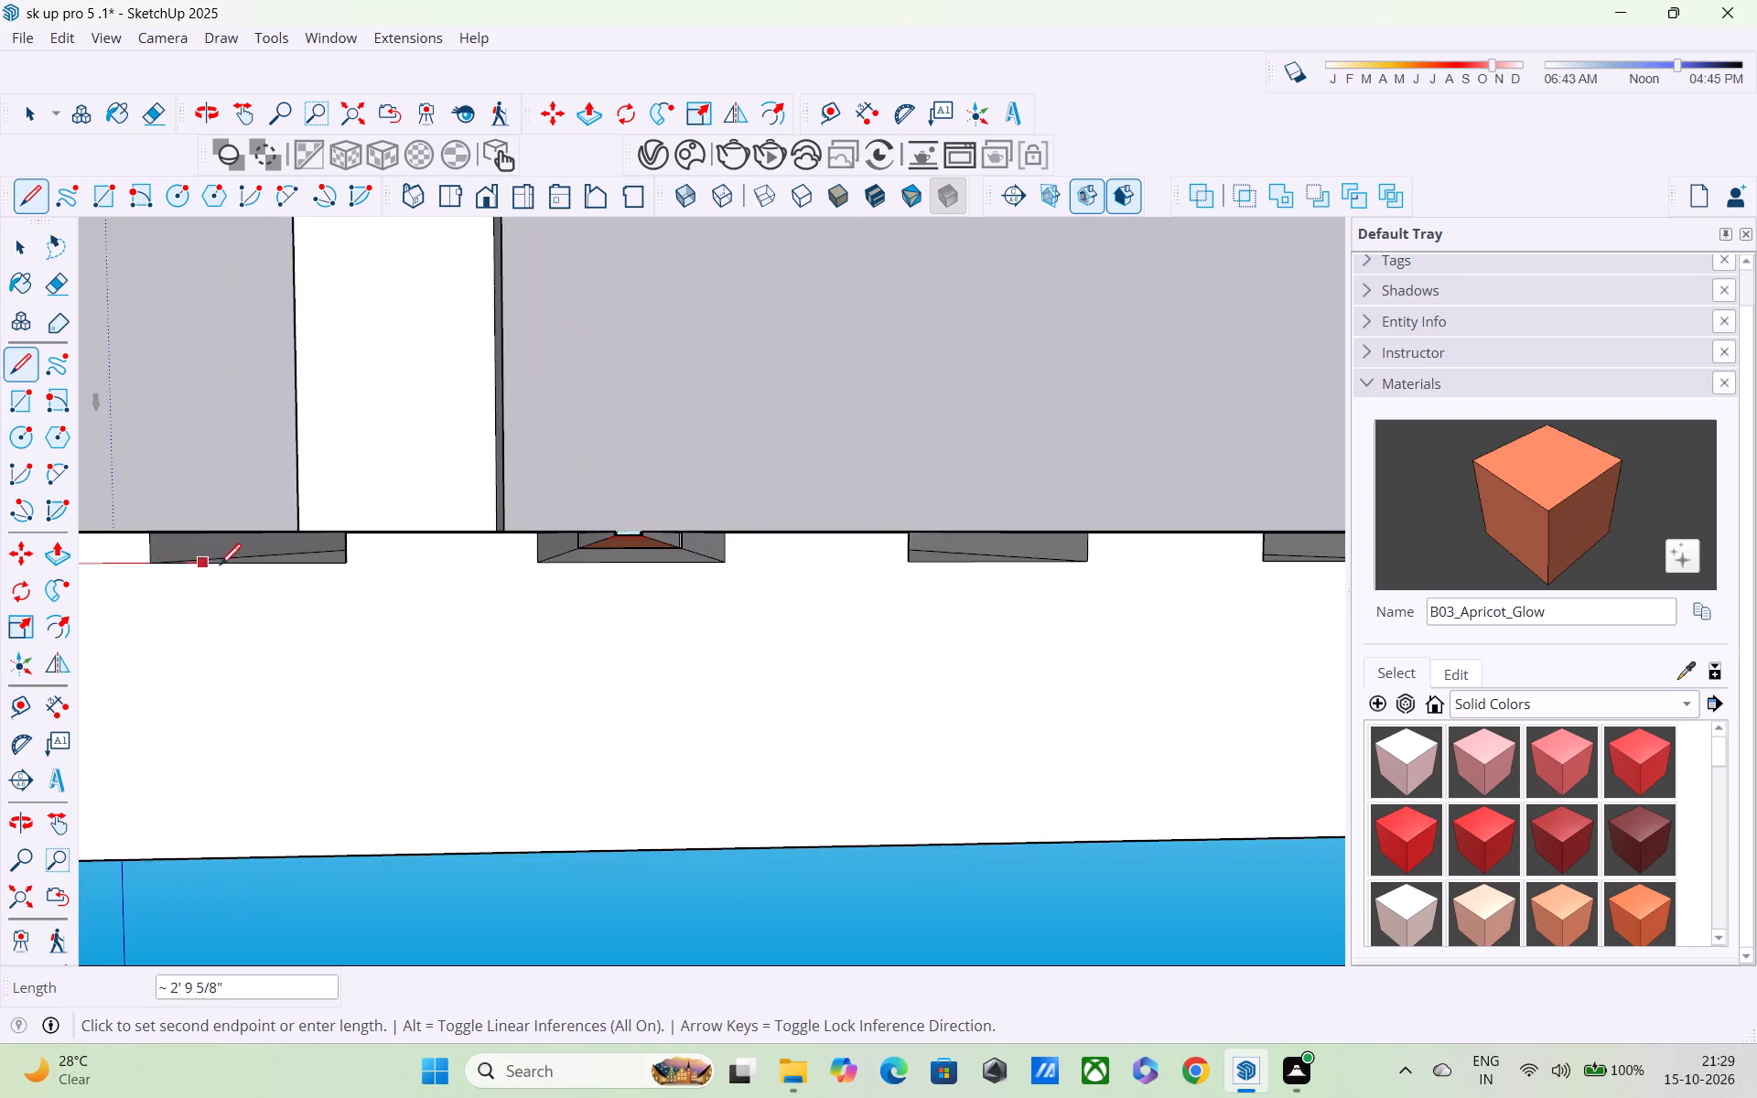
scroll(220, 567, "down", 1)
middle_click_drag(760, 564, 235, 562, "shift")
scroll(349, 565, "down", 4)
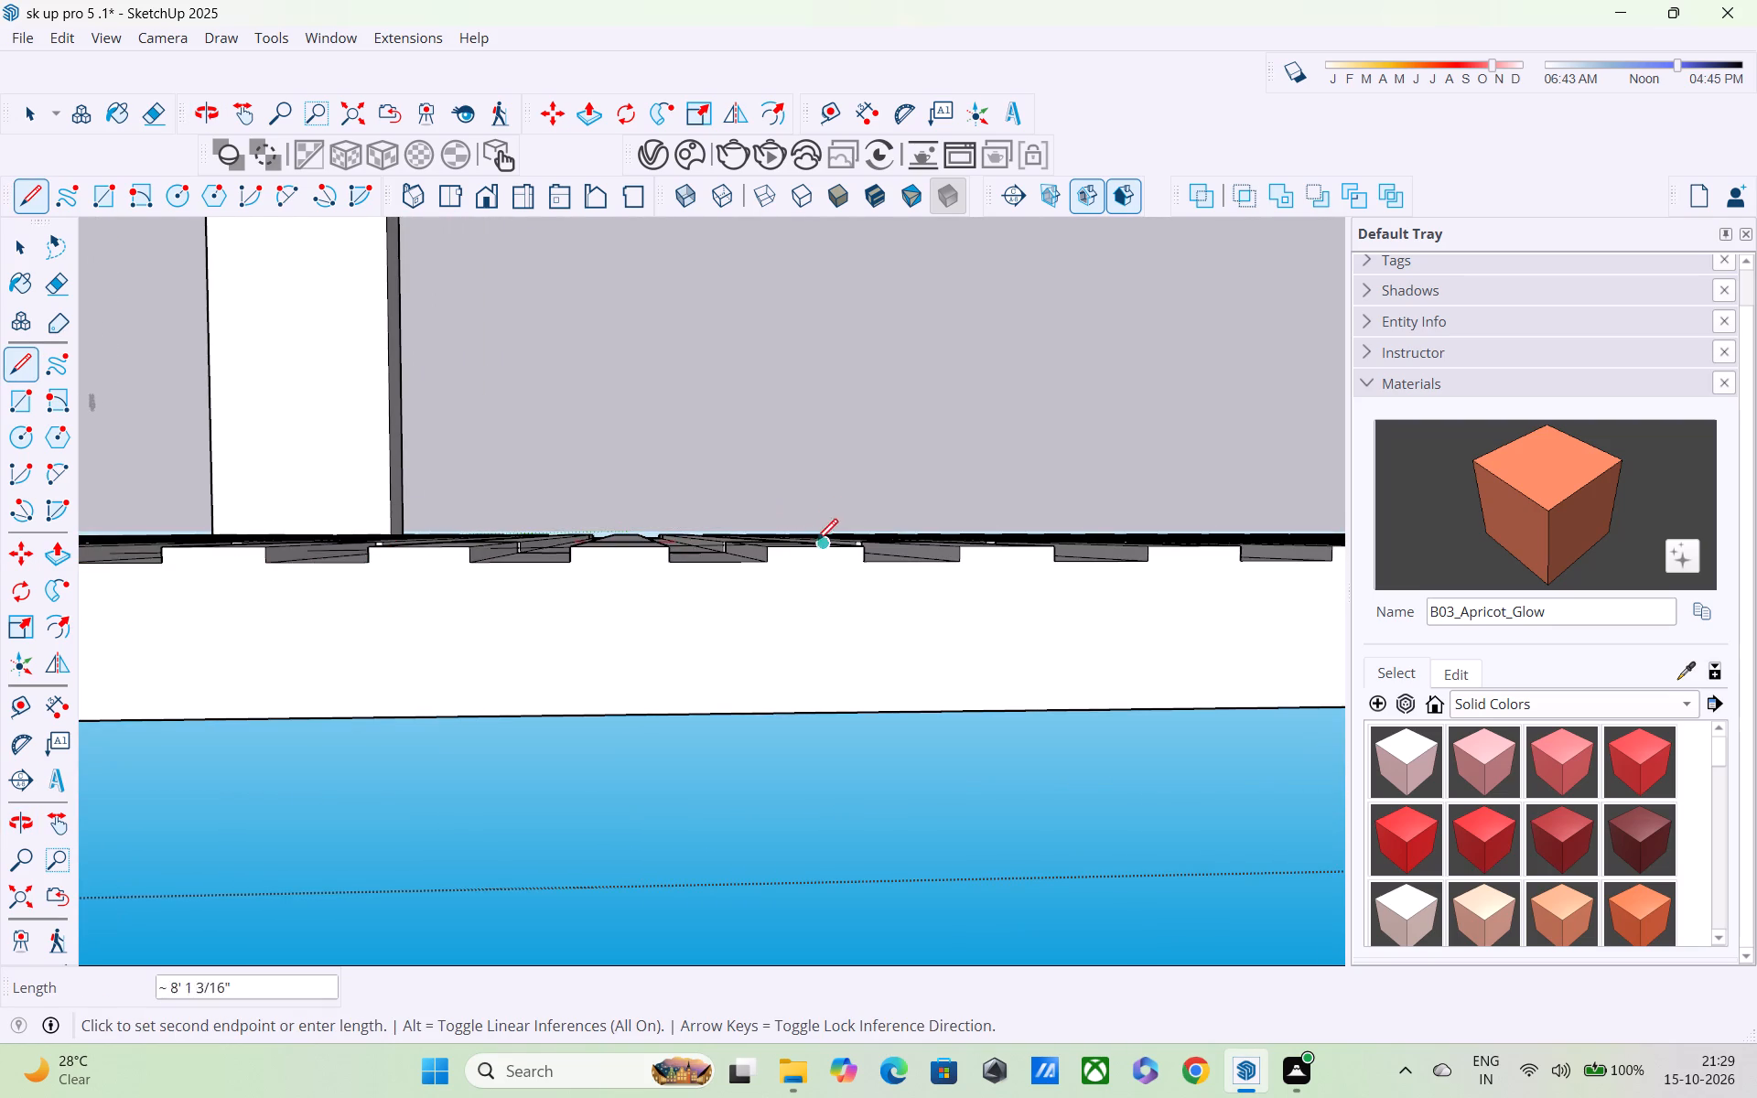
middle_click_drag(821, 558, 286, 554, "shift")
scroll(307, 565, "down", 4)
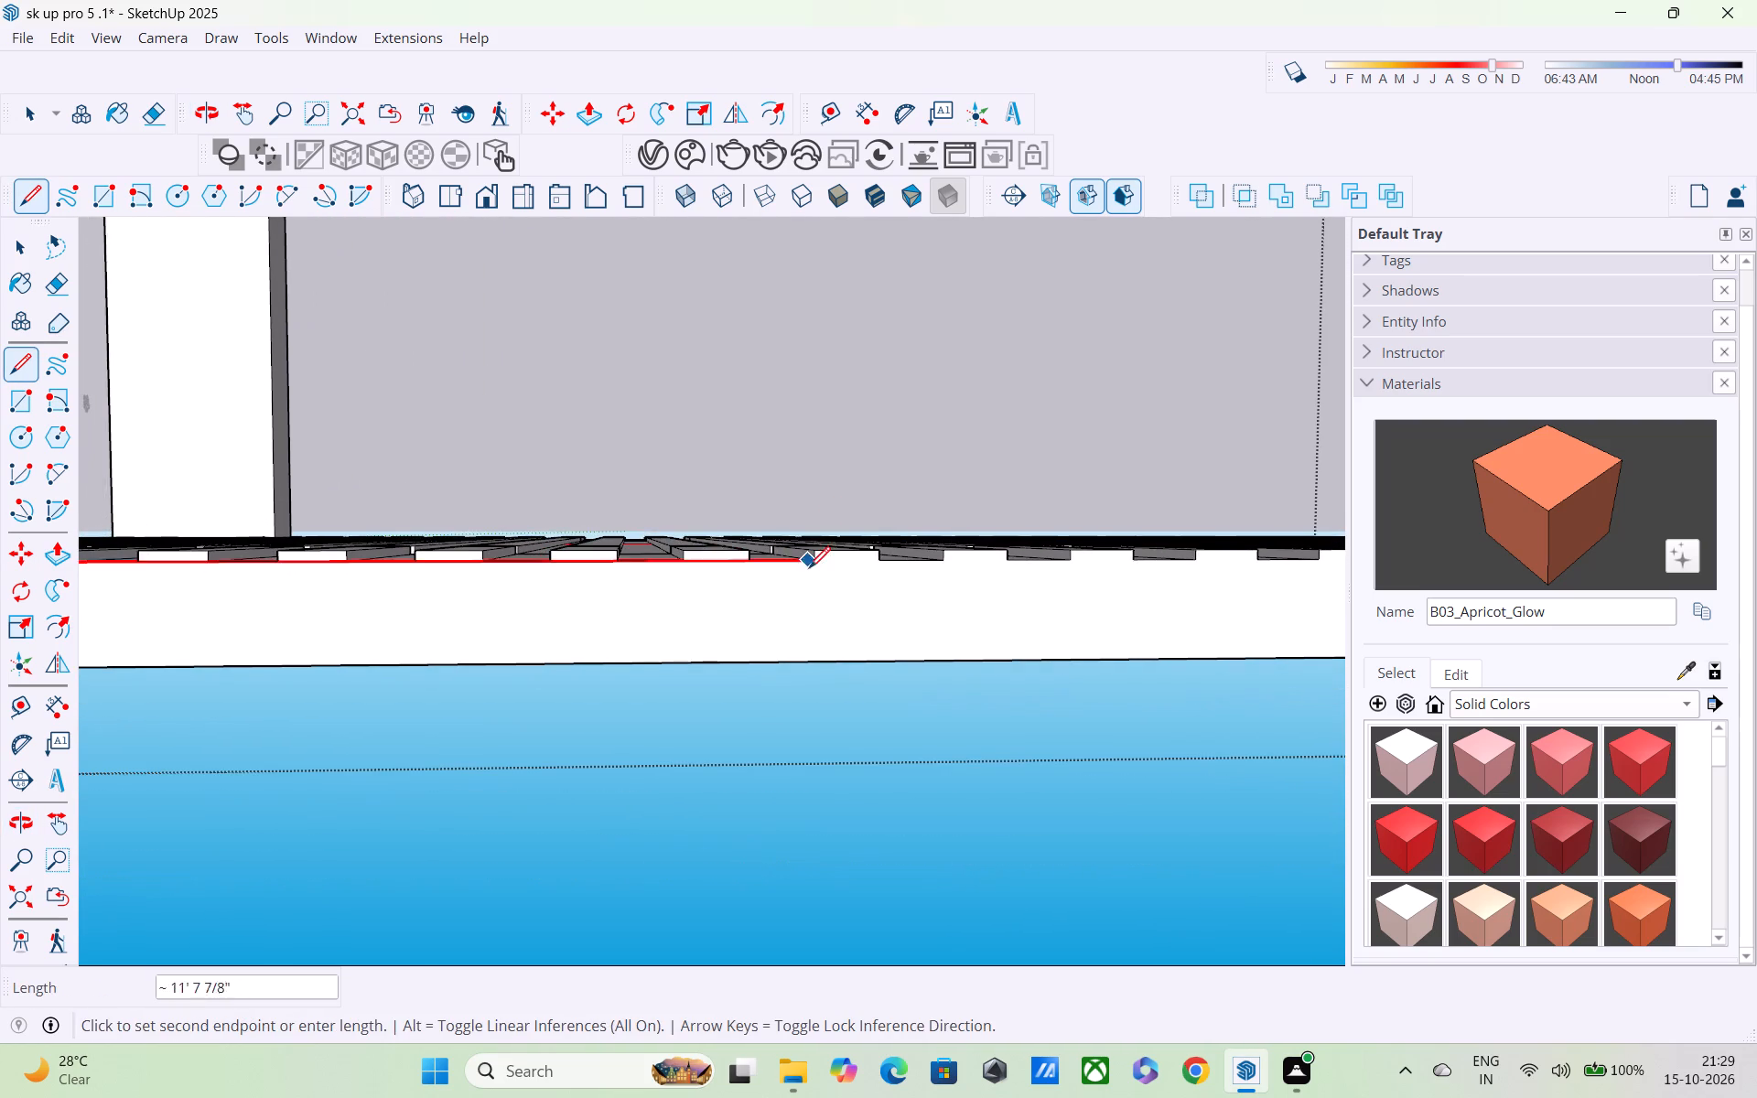
middle_click_drag(809, 570, 412, 570, "shift")
scroll(554, 586, "down", 3)
middle_click_drag(1118, 563, 737, 565, "shift")
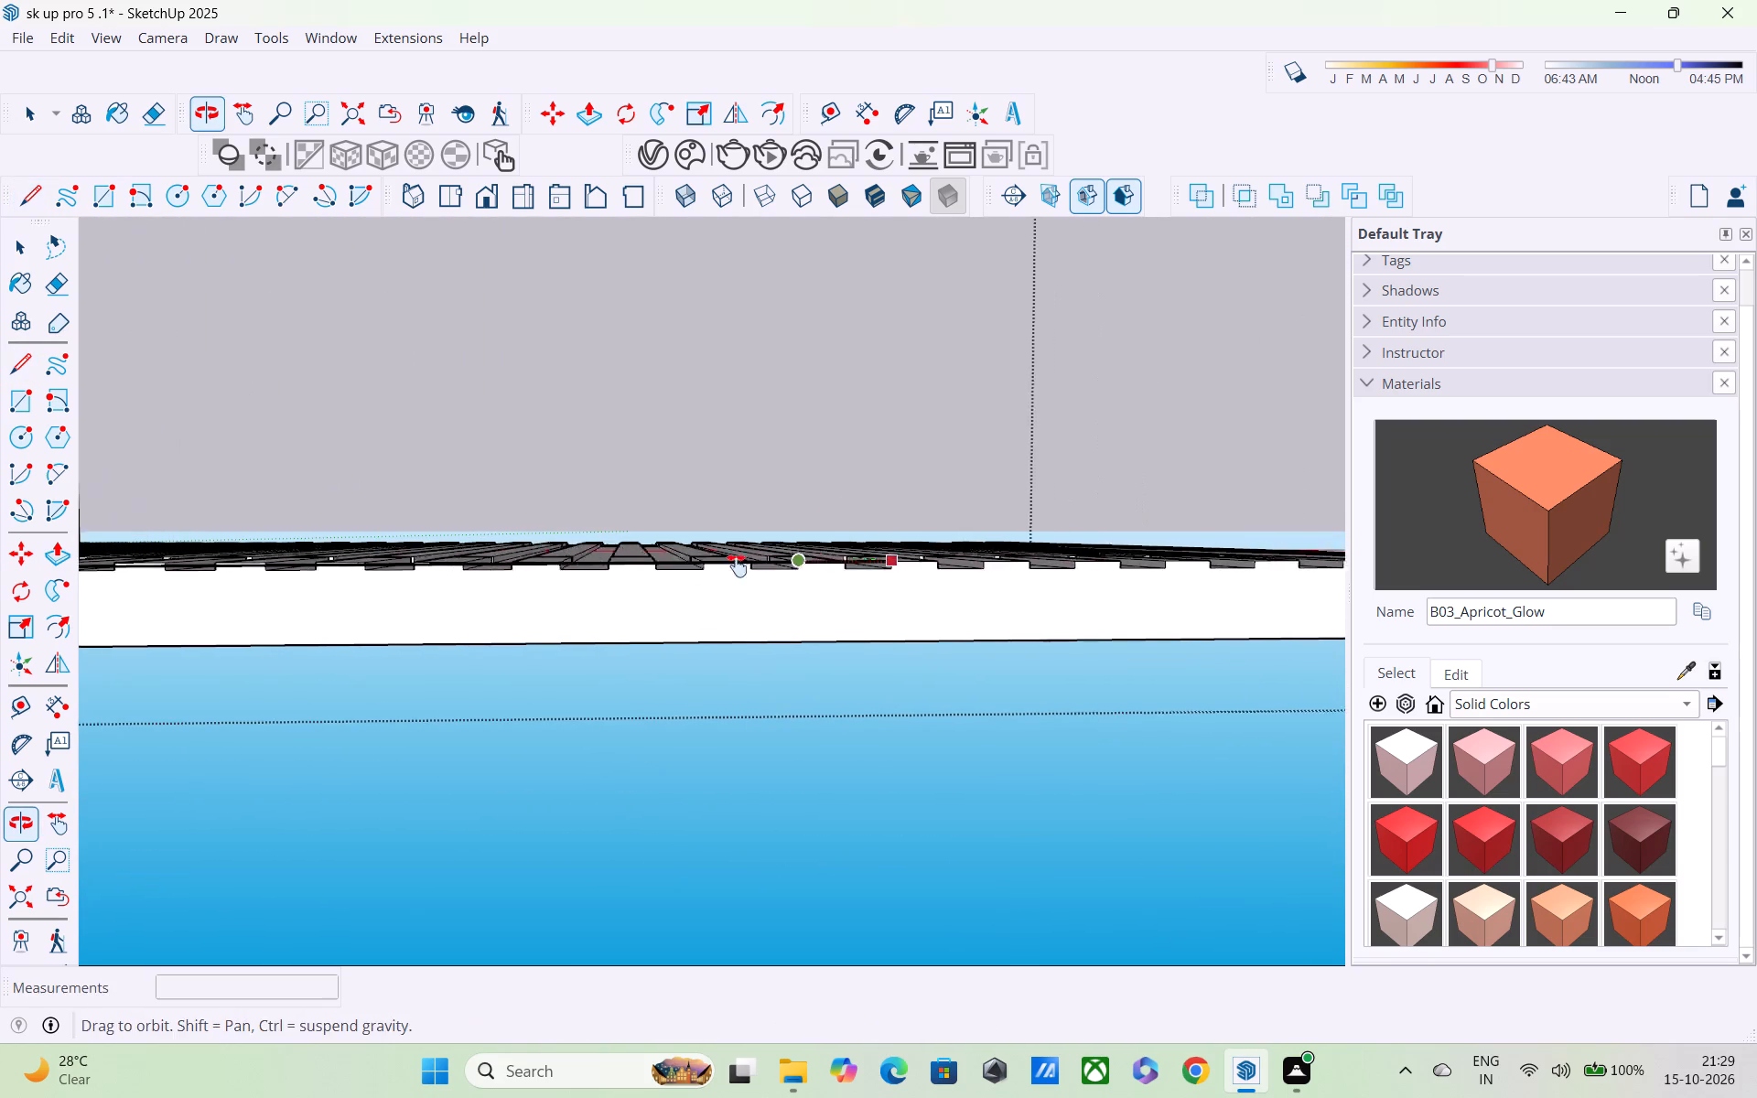
middle_click_drag(737, 565, 524, 556, "shift")
scroll(702, 579, "down", 3)
scroll(909, 573, "up", 2)
middle_click_drag(1038, 571, 554, 531)
scroll(805, 555, "up", 3)
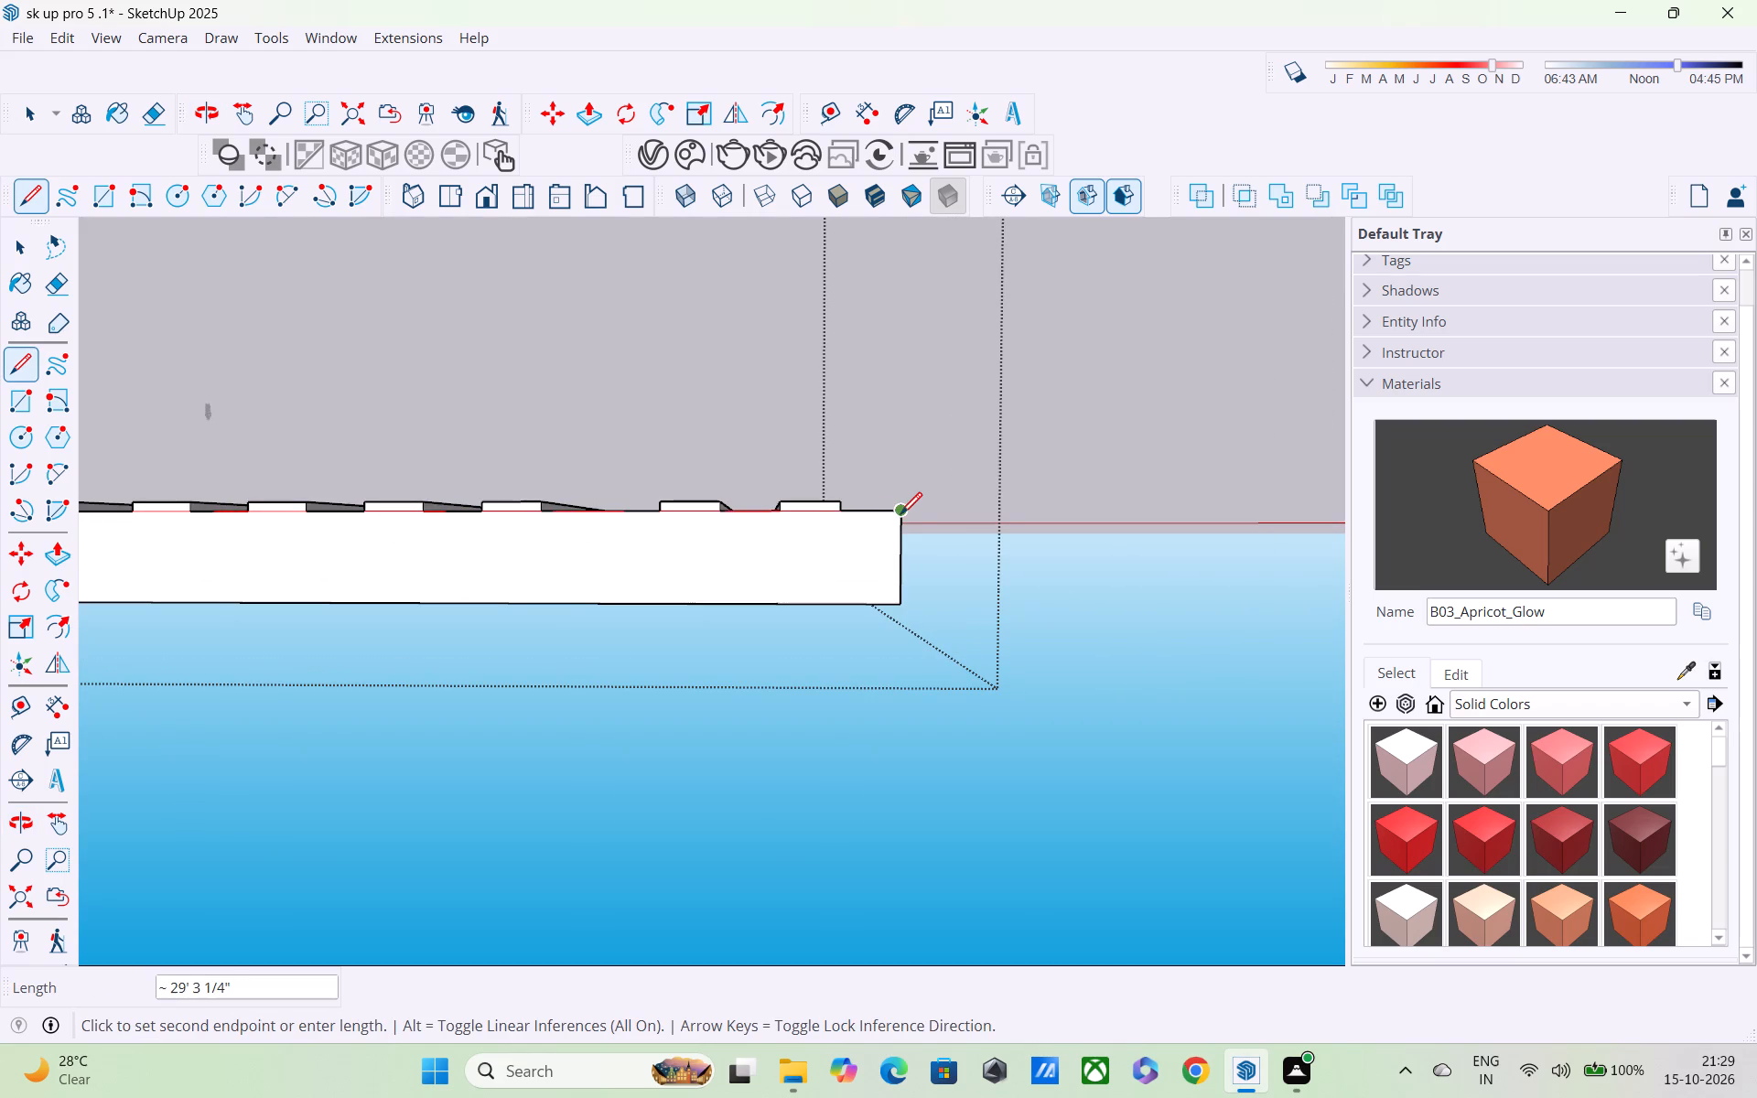
left_click(900, 516)
middle_click_drag(850, 515, 917, 607)
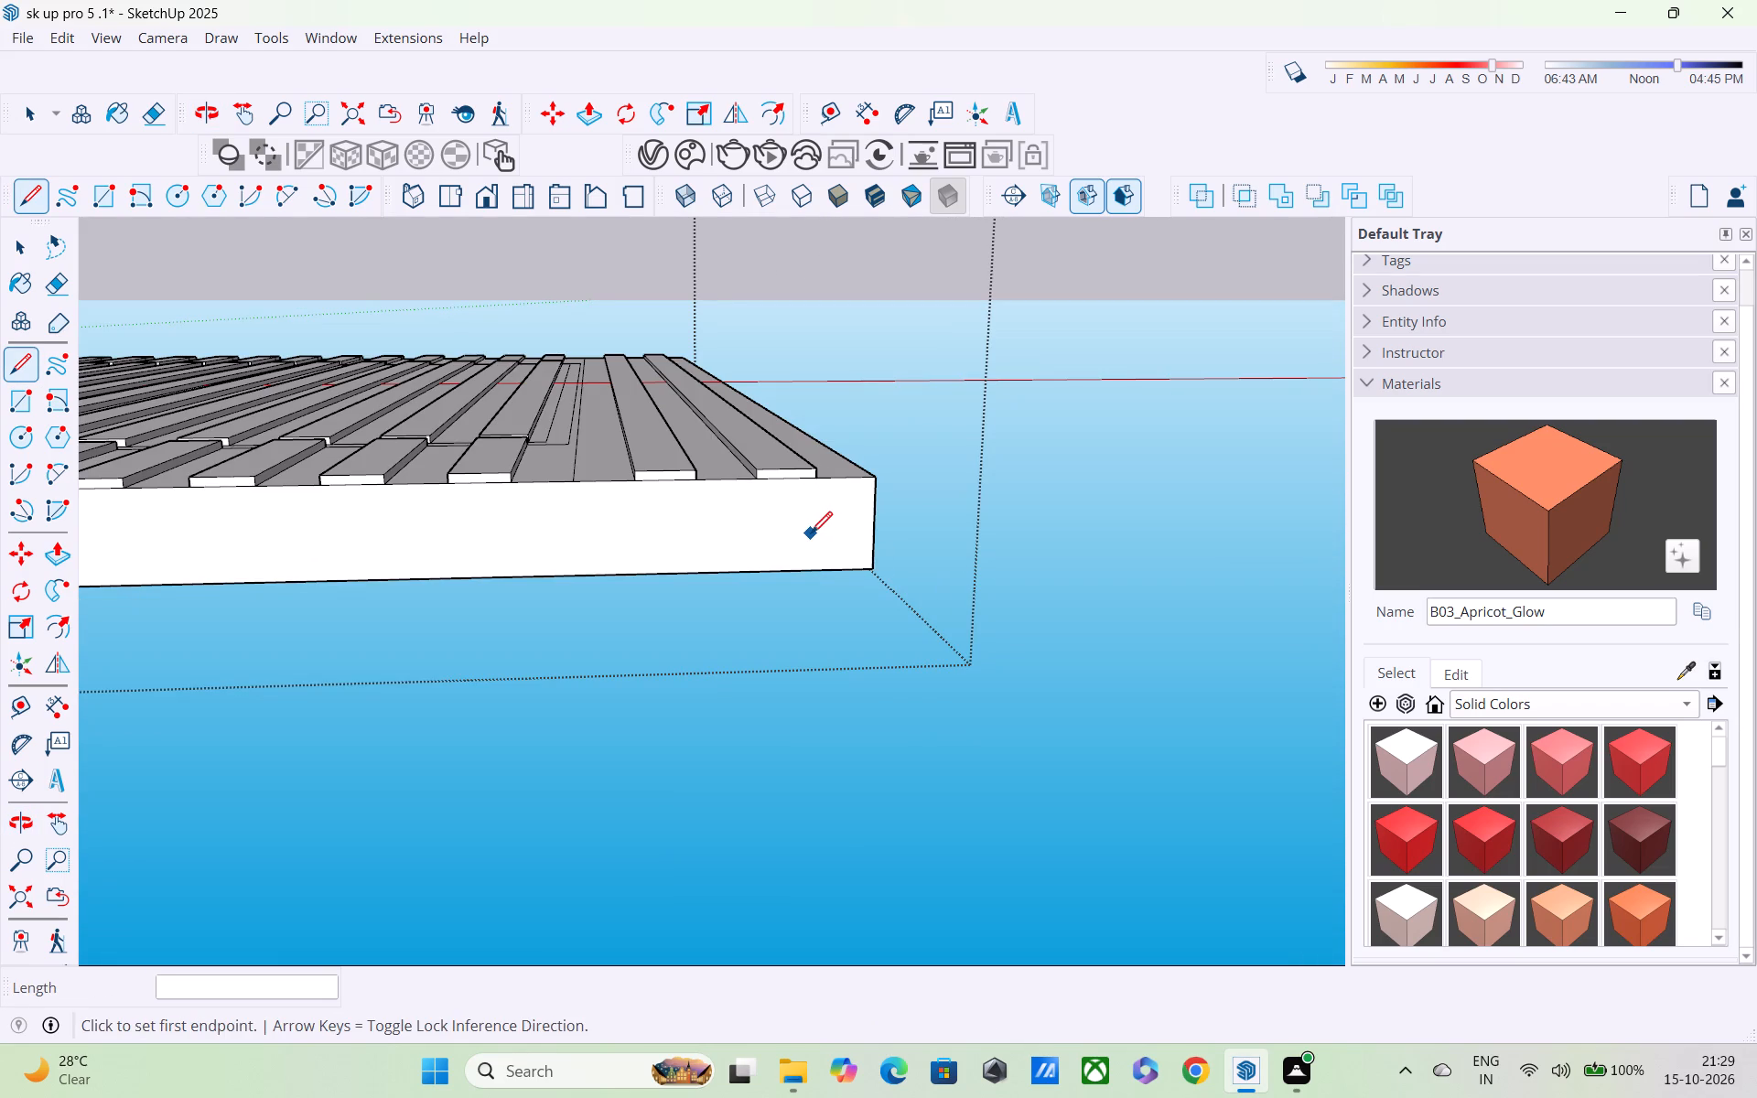
key("p")
key("space")
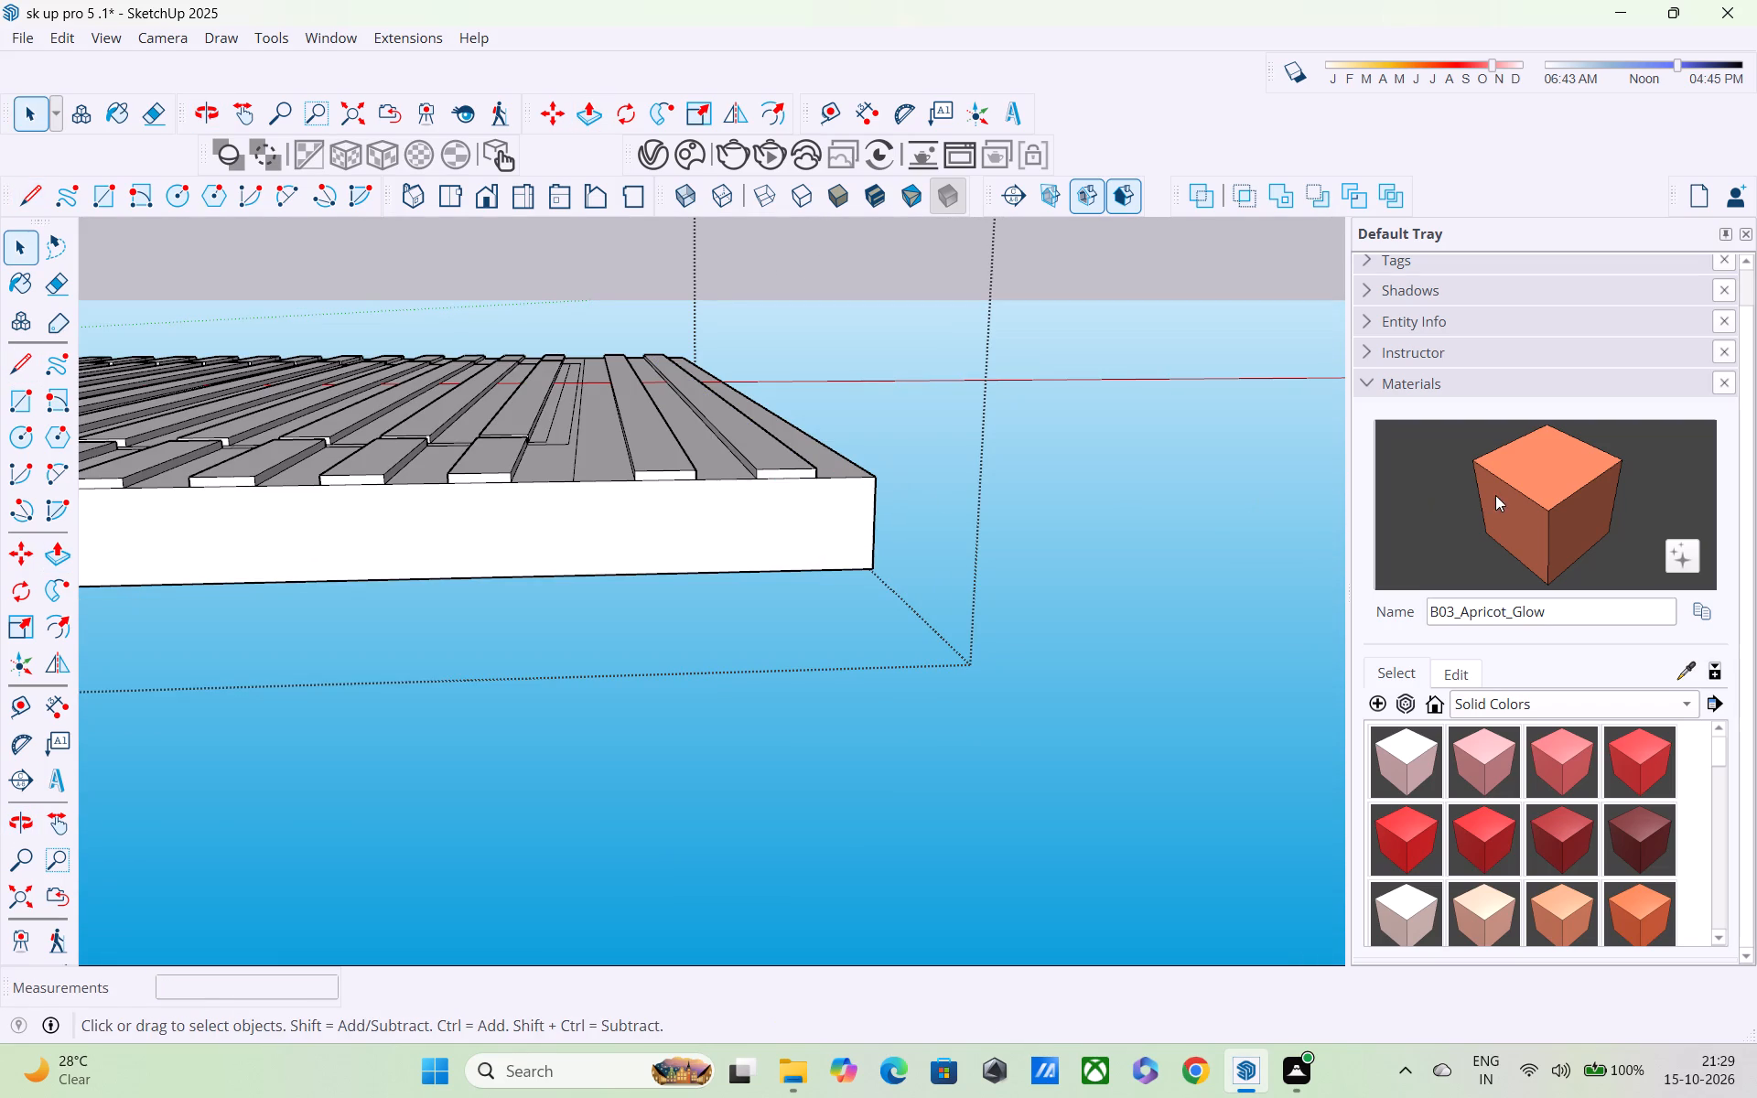
Paint the two full-length outer slats and the first two short slats at the panel's far corner with B03_Apricot_Glow.
left_click(1495, 495)
left_click(652, 465)
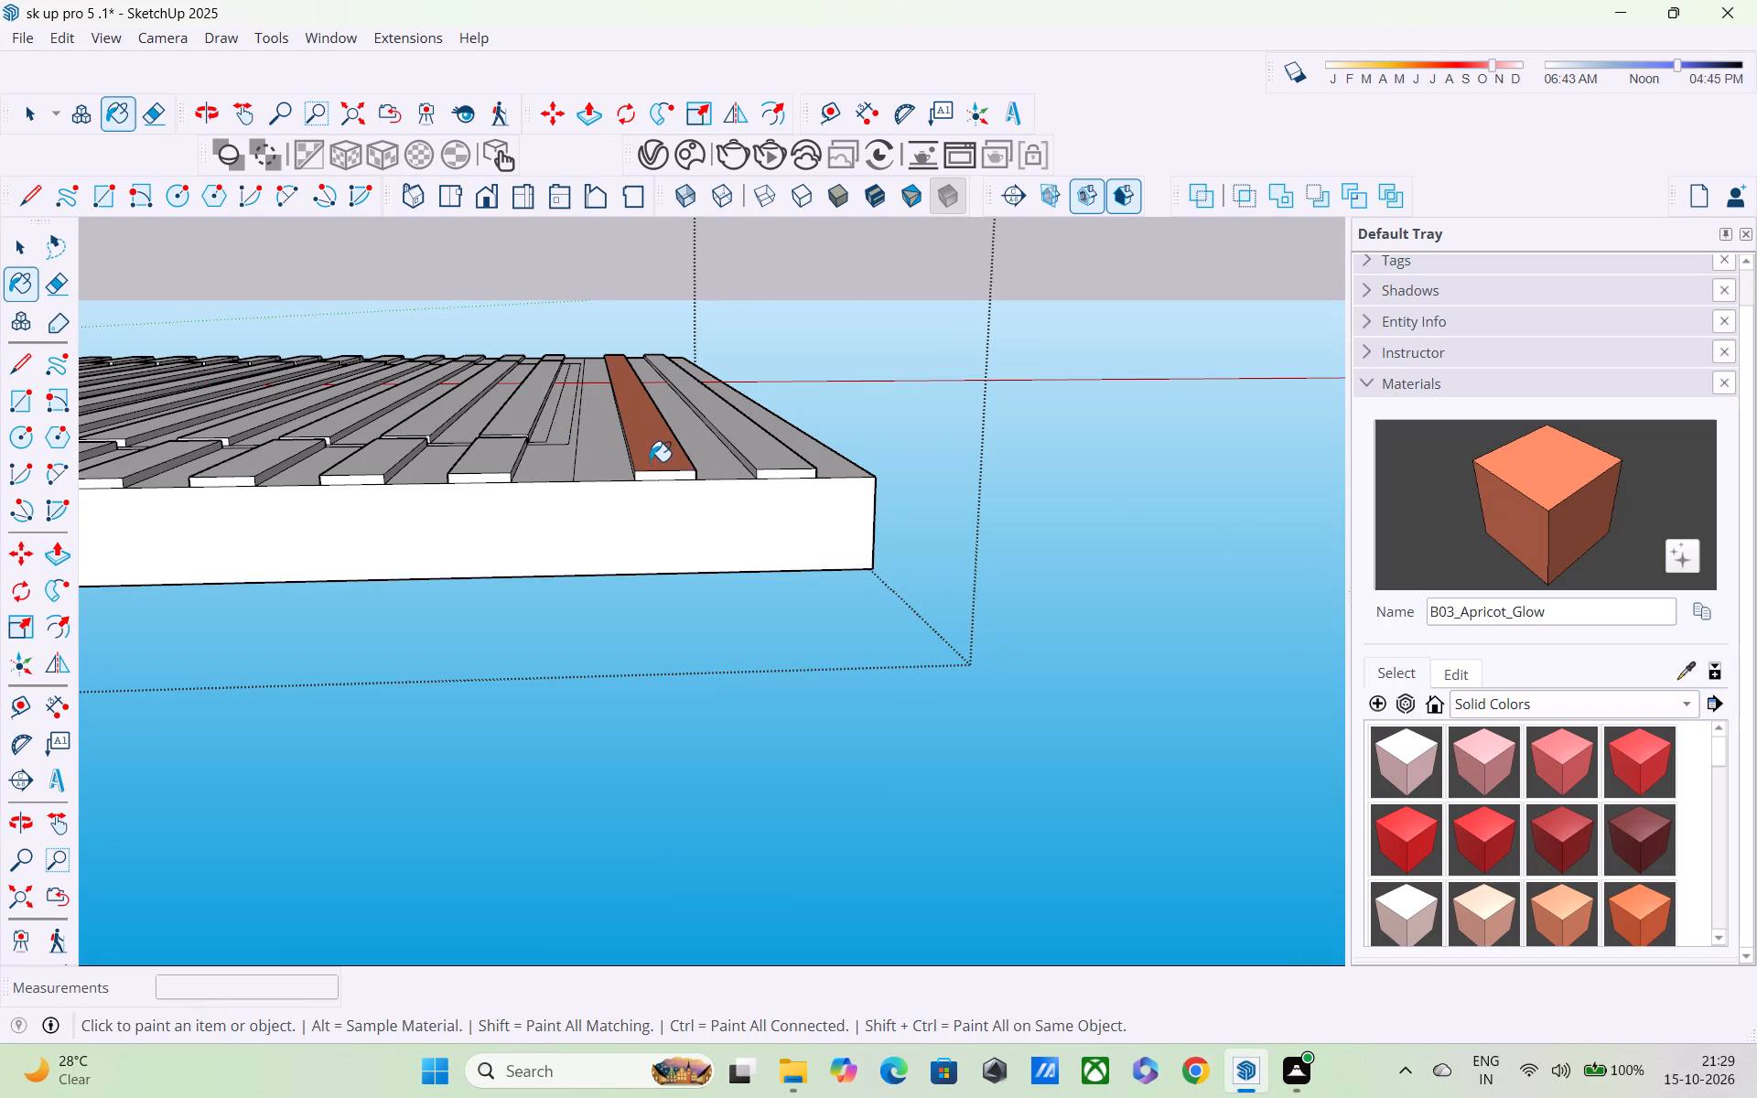
middle_click_drag(661, 479, 707, 562)
left_click(726, 404)
left_click(434, 446)
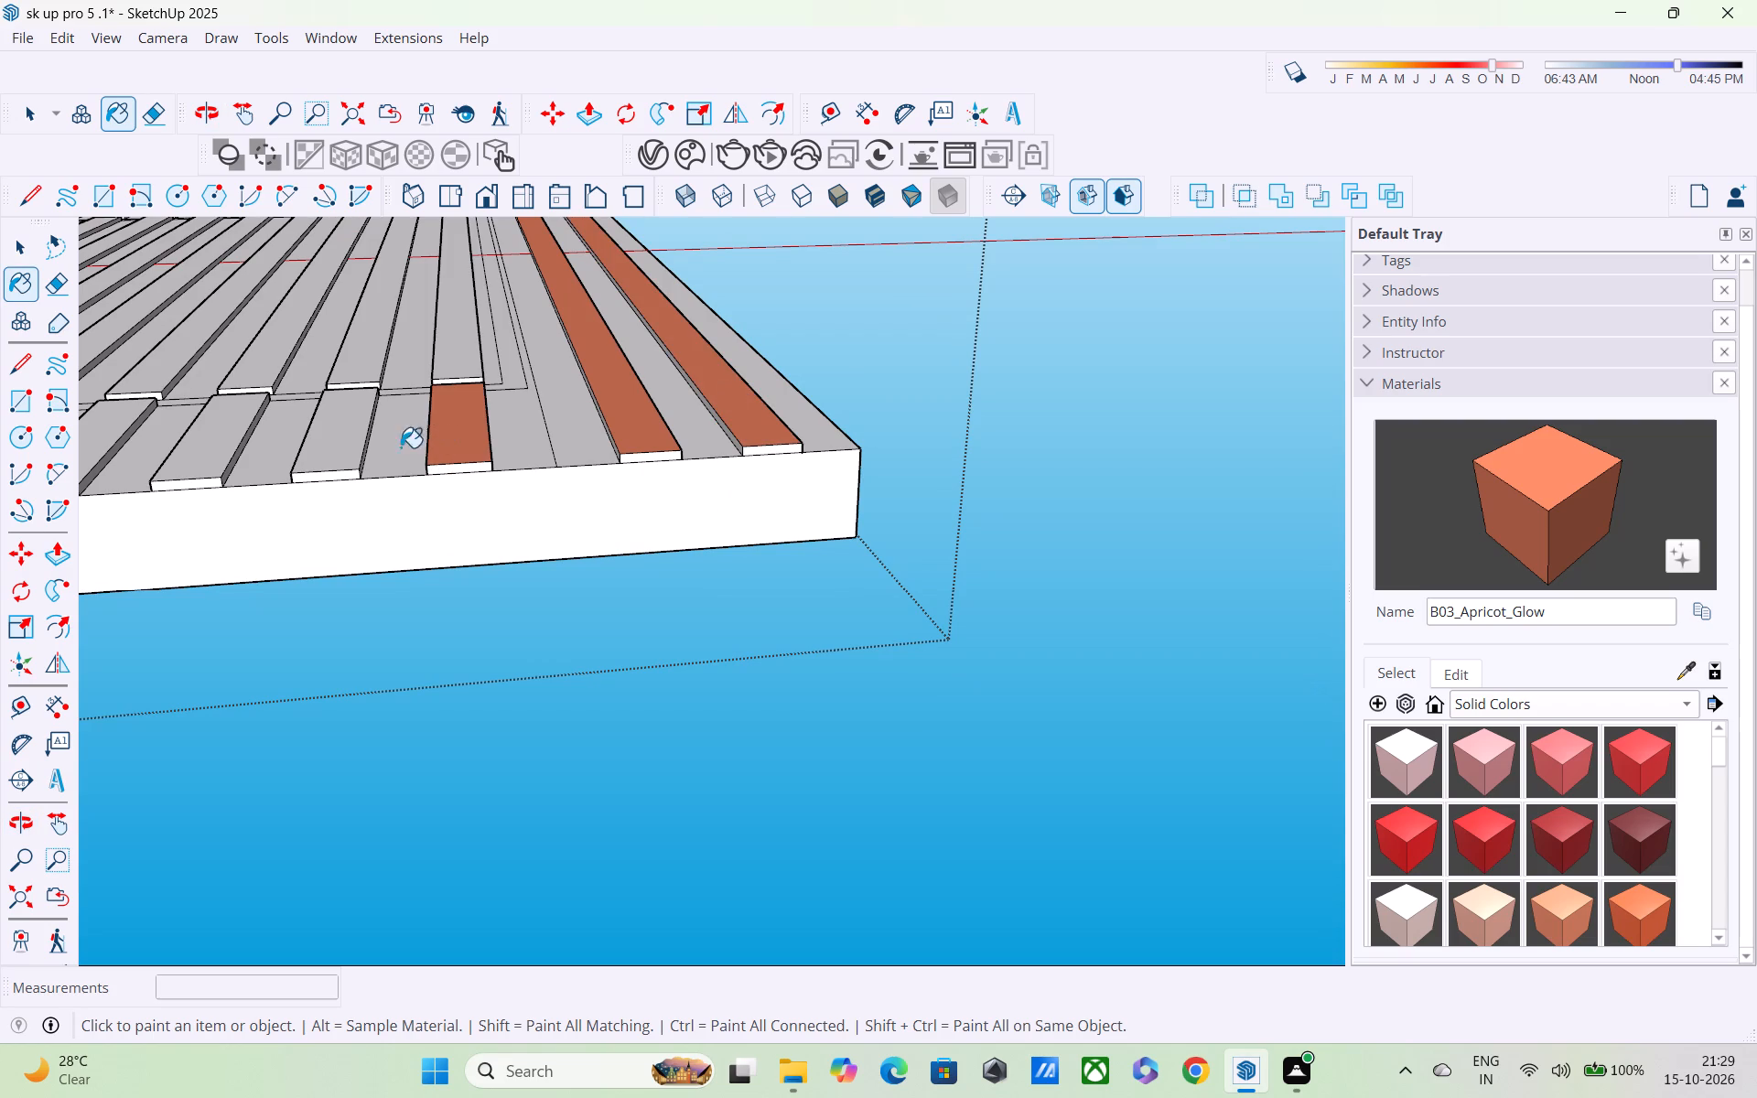
left_click(309, 451)
Paint the four long inner slats nearest the inner border's corner with B03_Apricot_Glow.
middle_click_drag(312, 452, 432, 543)
middle_click_drag(432, 543, 742, 605, "shift")
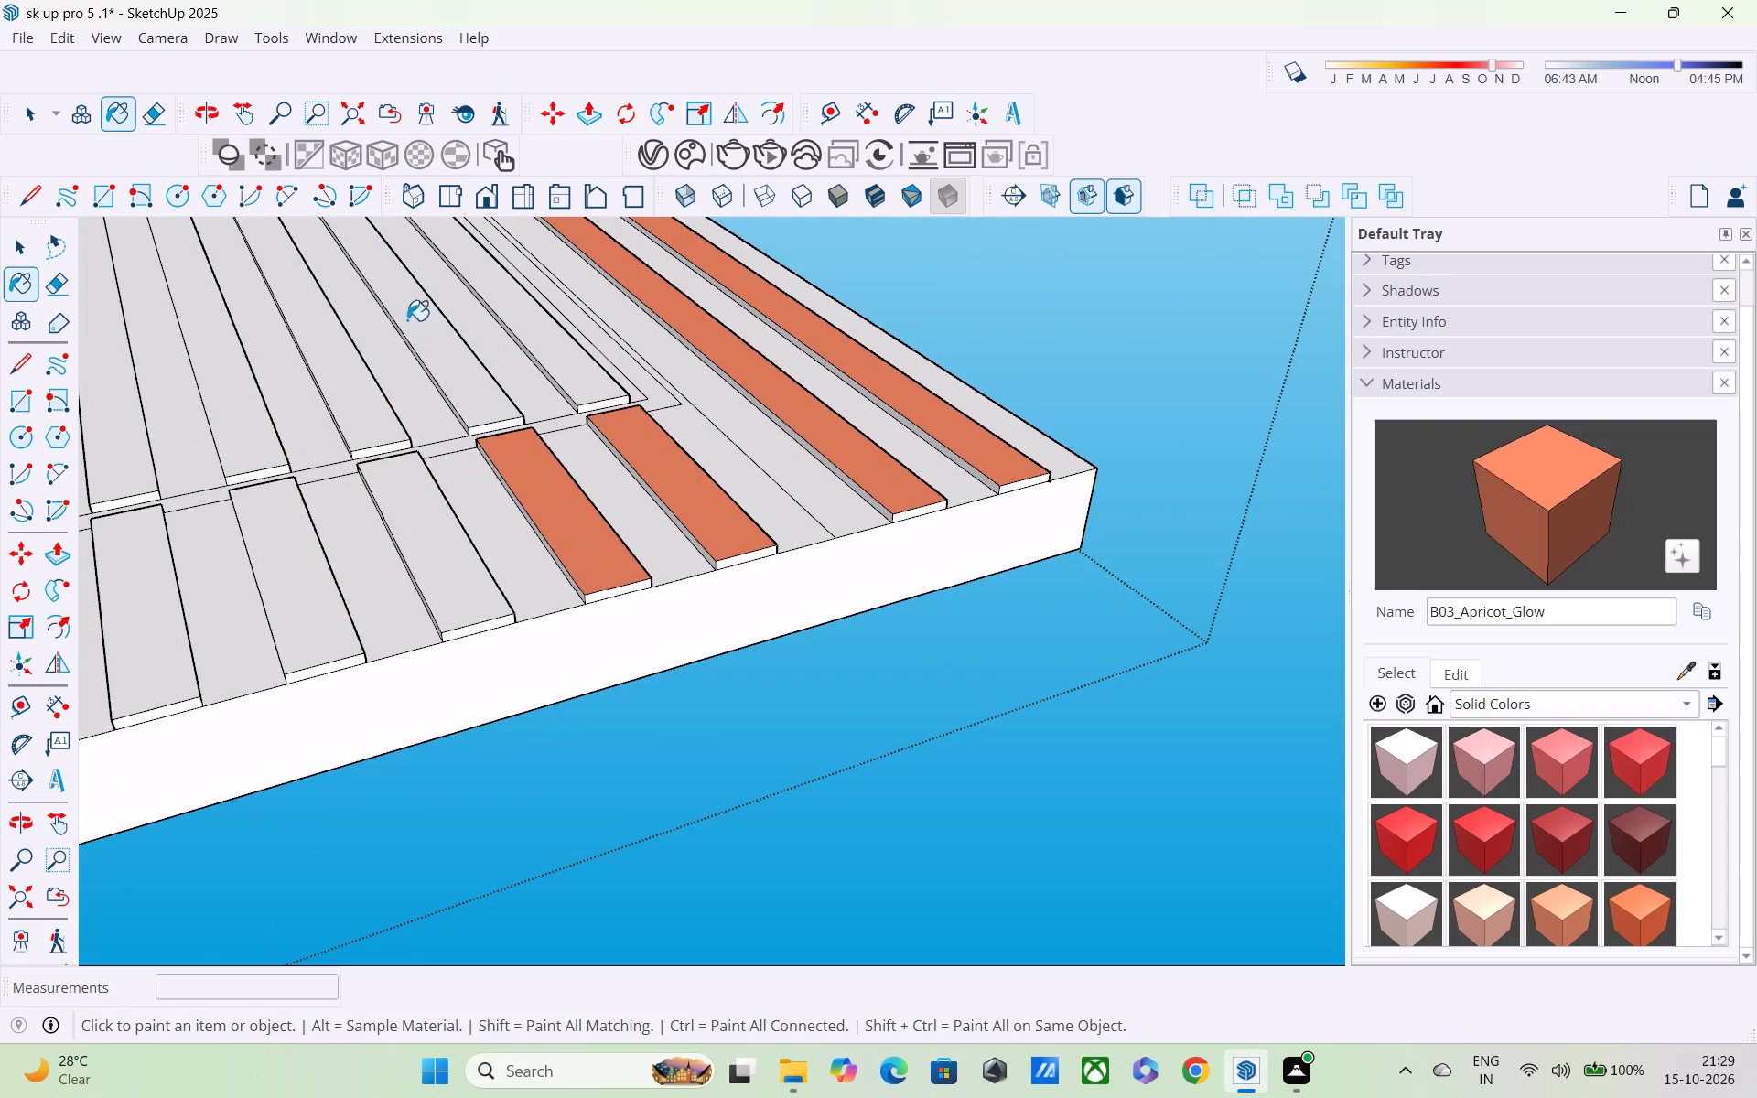
left_click(459, 335)
left_click(457, 358)
left_click(364, 409)
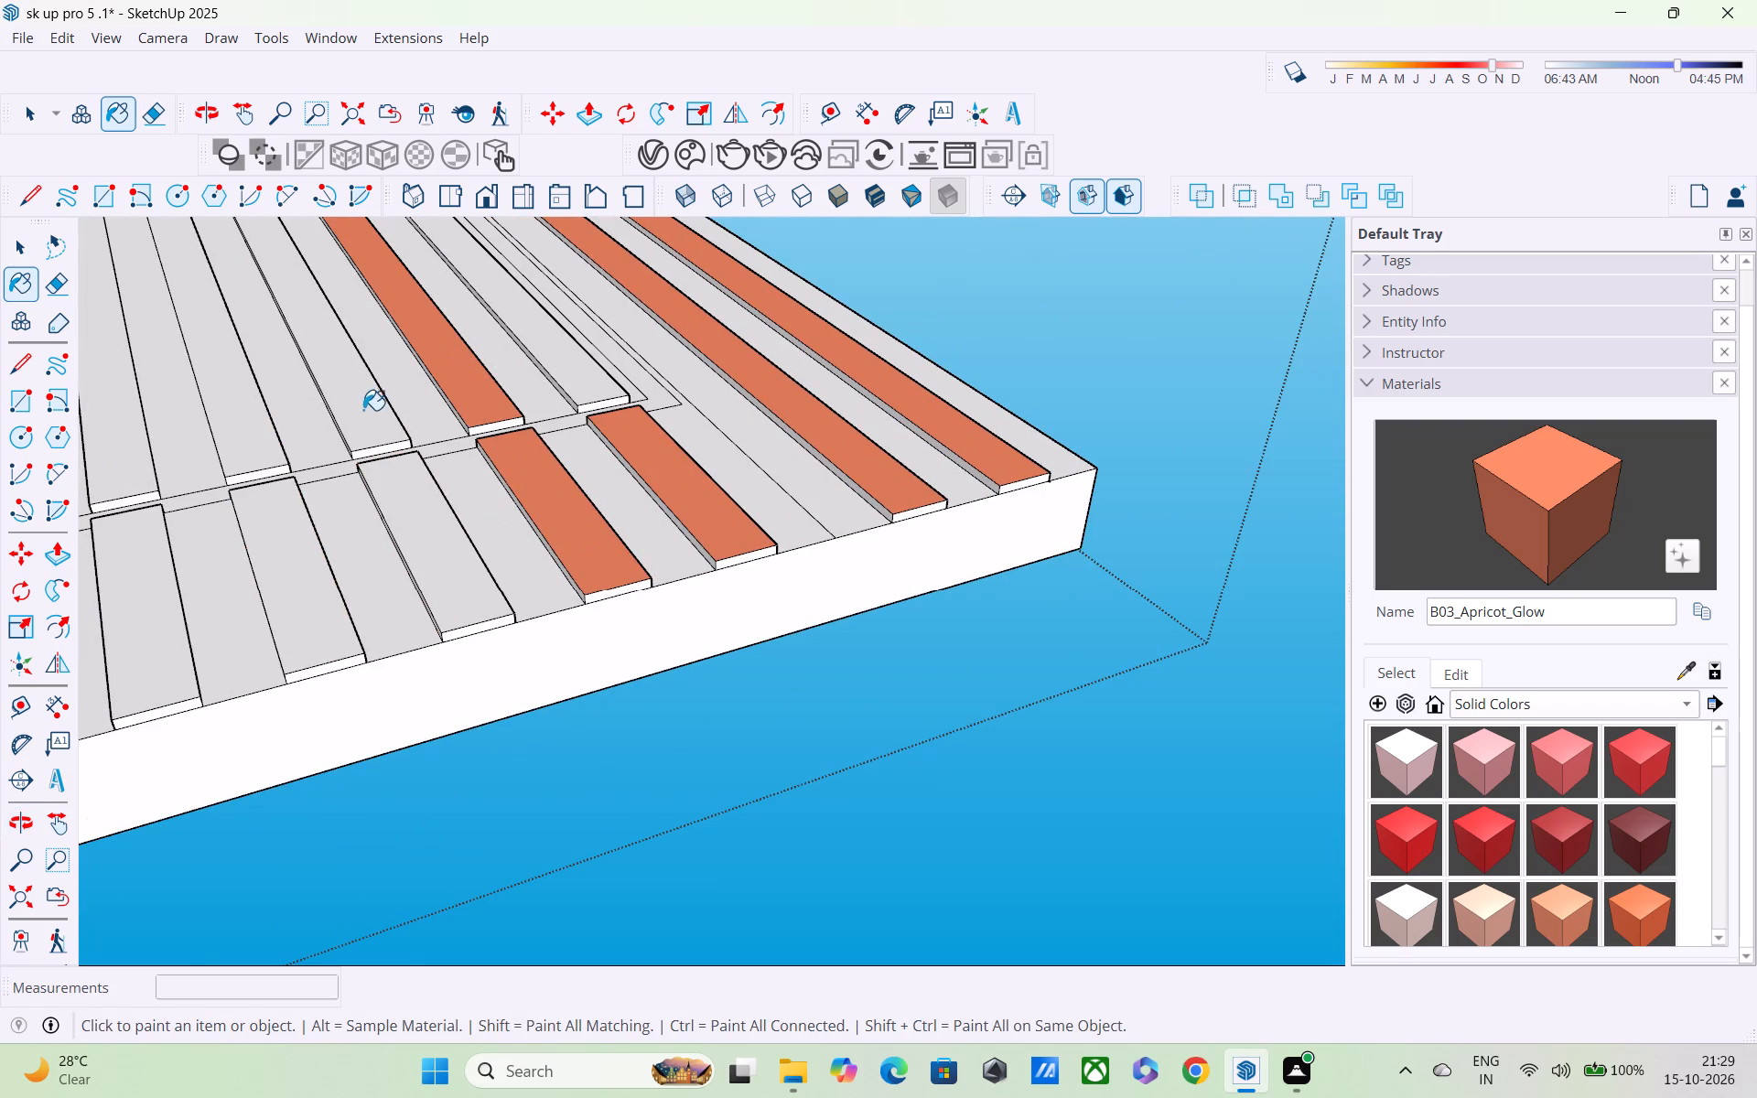
left_click(255, 435)
scroll(255, 435, "down", 1)
middle_click(255, 440)
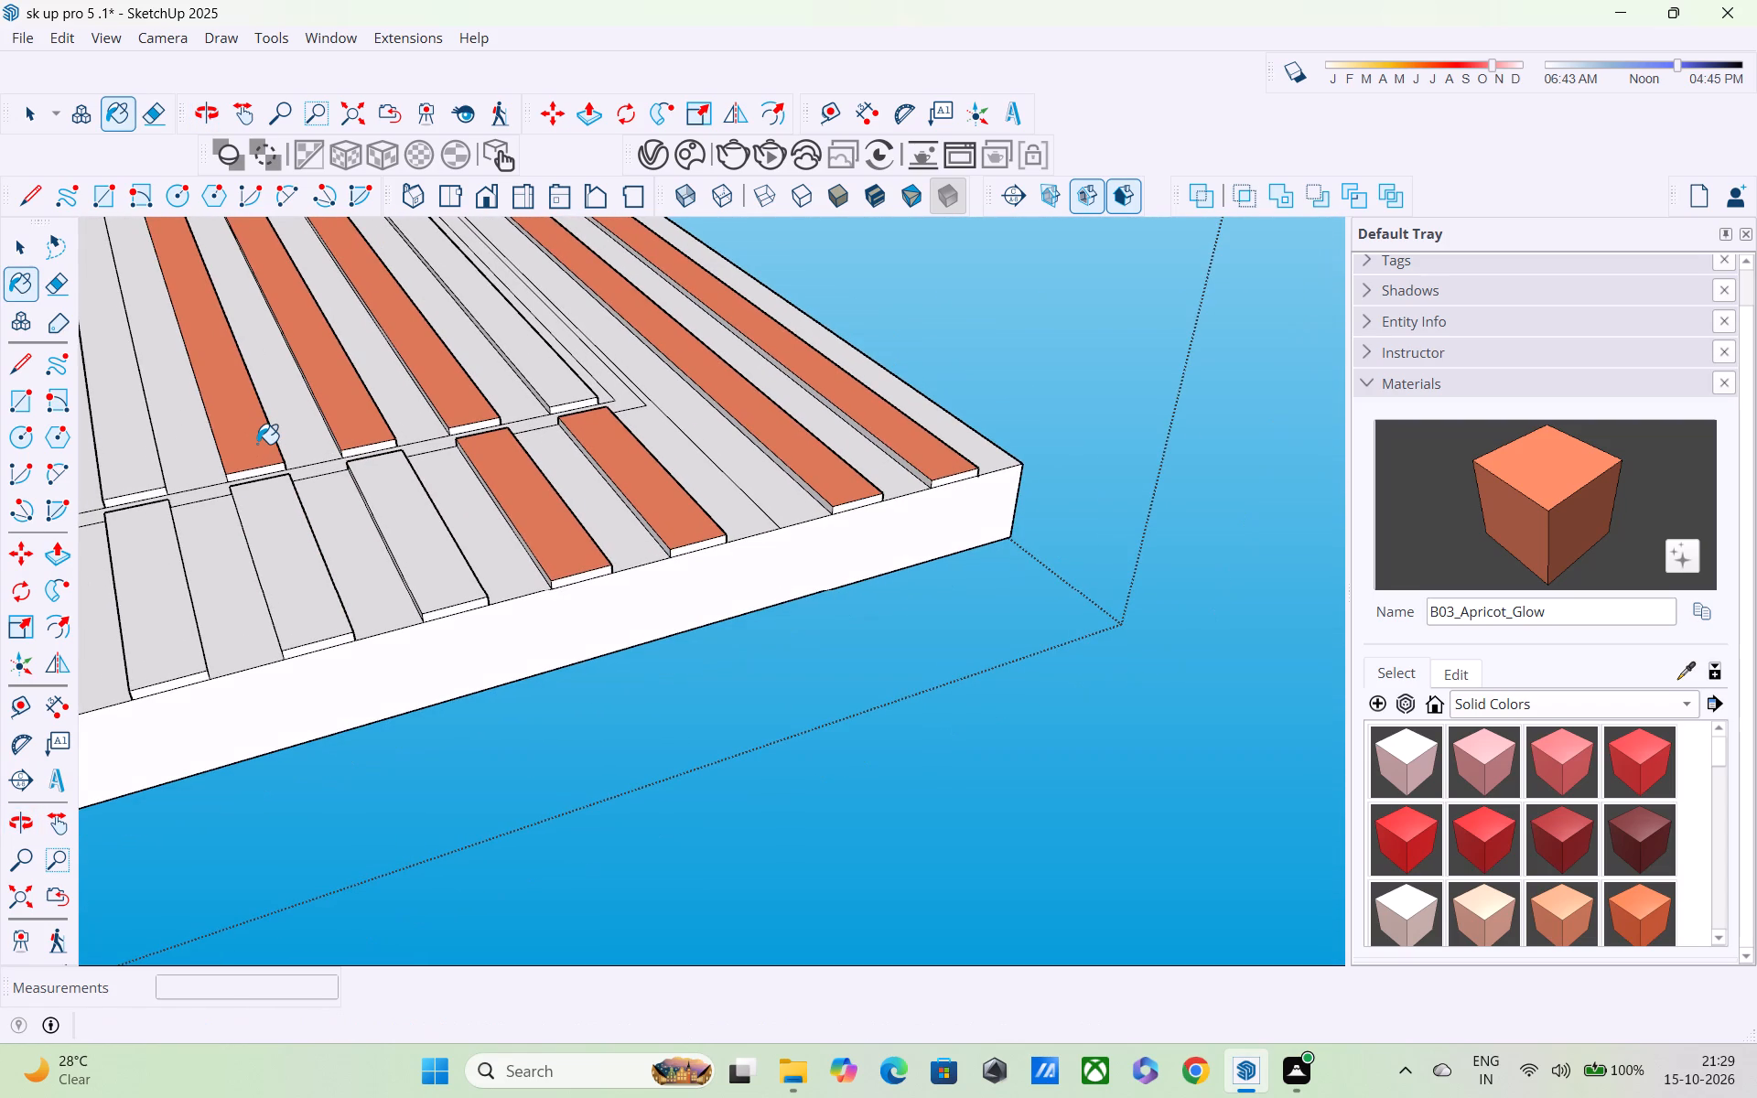
scroll(256, 441, "down", 2)
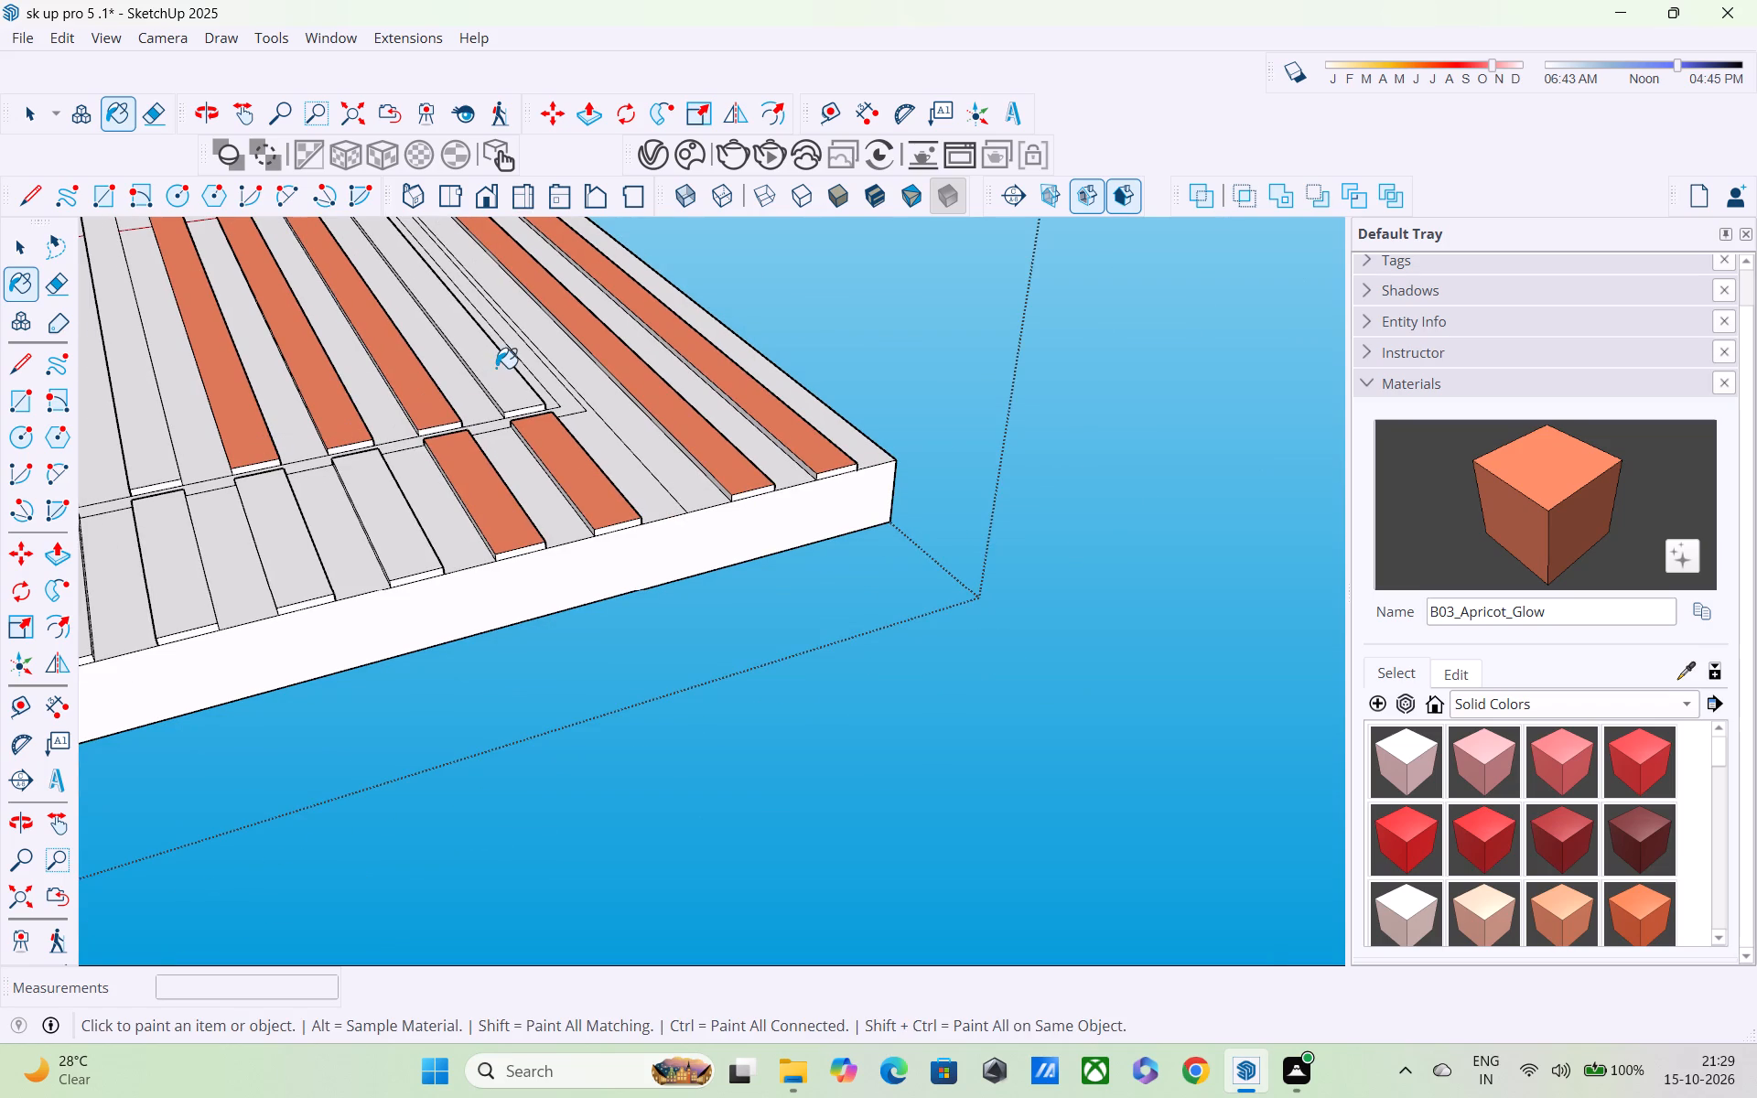
left_click(496, 368)
Paint the next four short slats along the near end and the next two long inner slats with B03_Apricot_Glow.
left_click(409, 525)
middle_click_drag(376, 536, 1032, 711, "shift")
scroll(1016, 694, "down", 4)
left_click(976, 711)
left_click(828, 642)
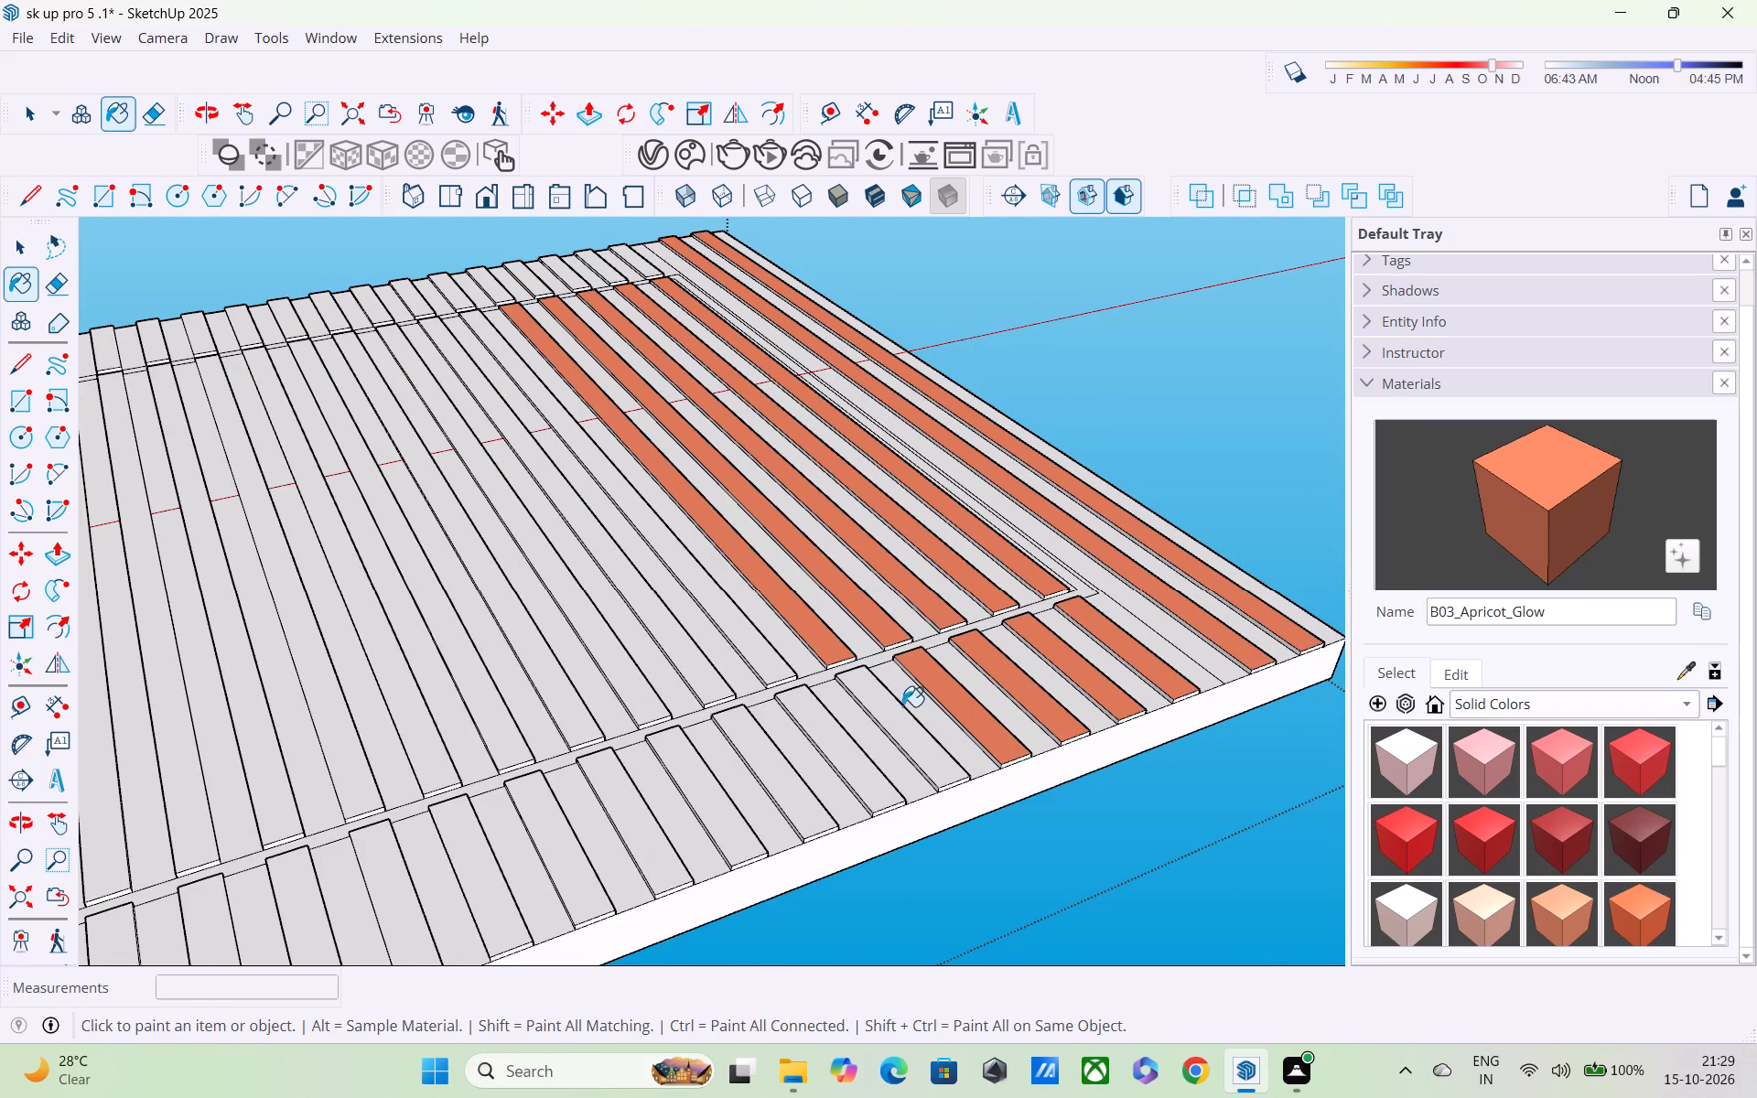
left_click(904, 732)
left_click(860, 775)
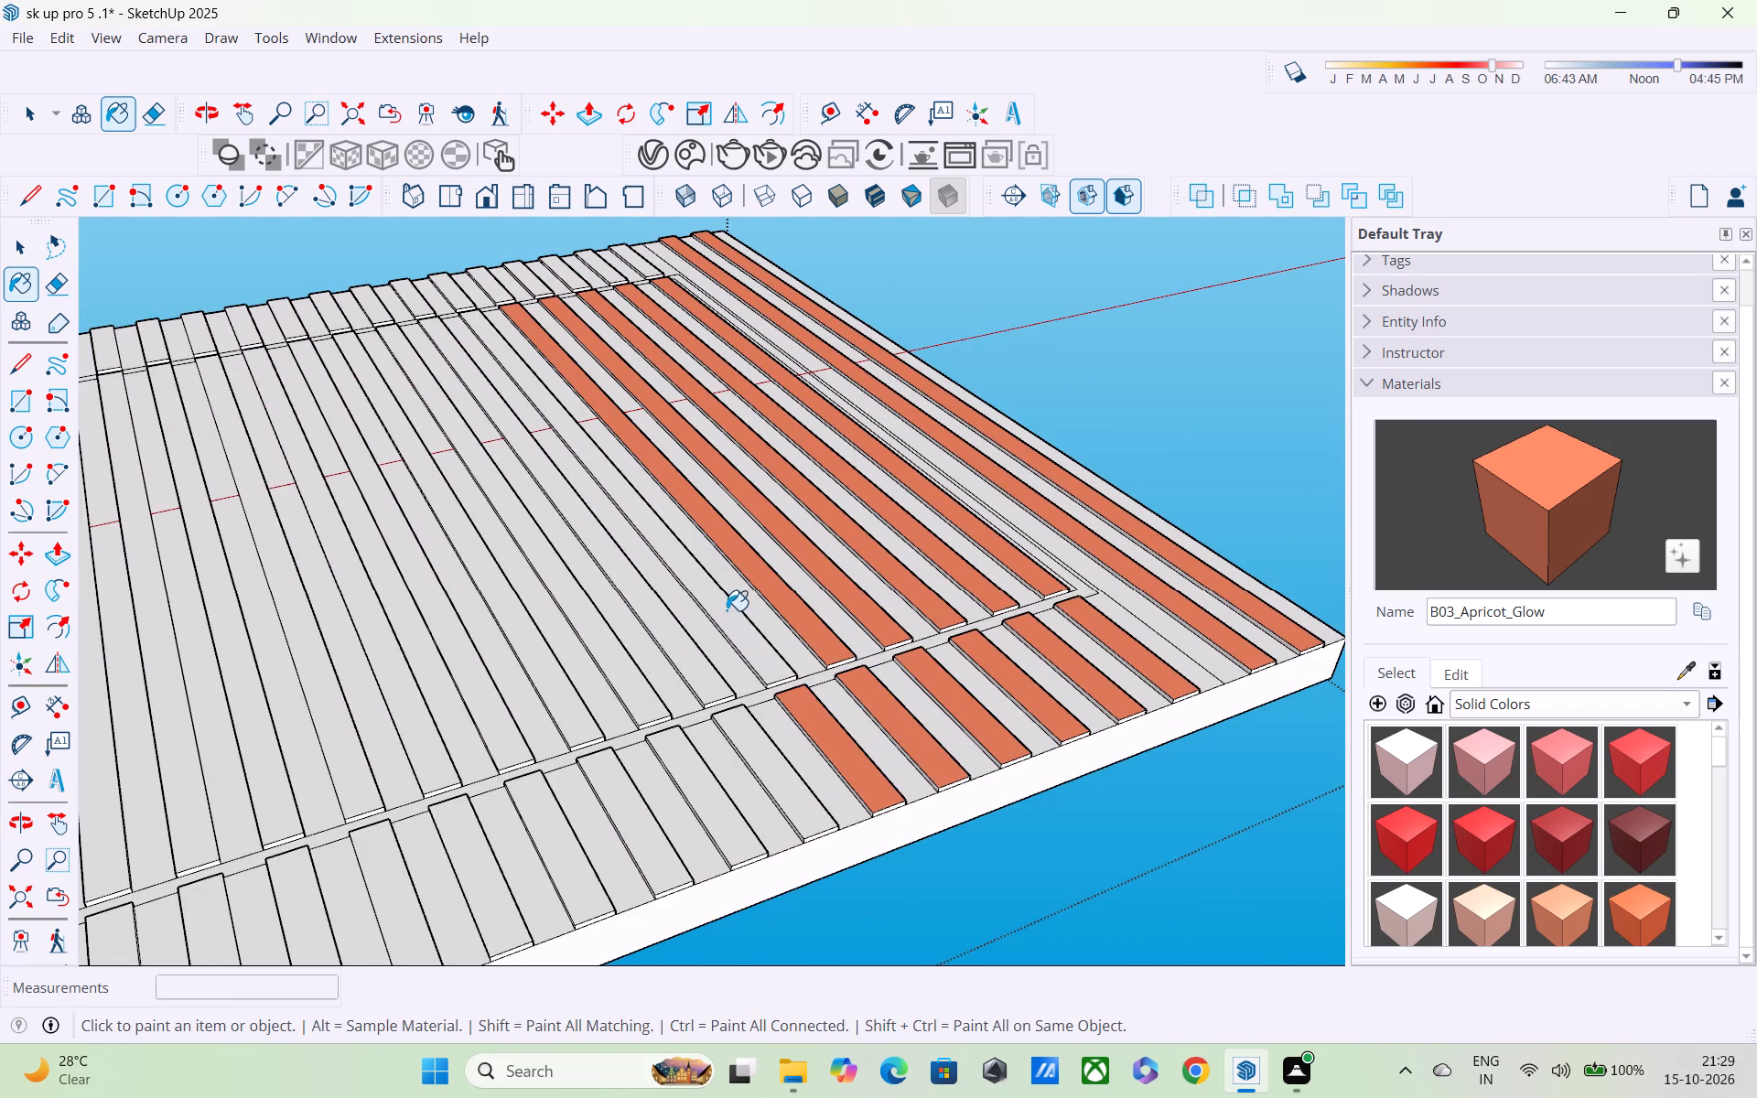
left_click(727, 610)
Paint the short slats at the panel's opposite end, beyond the painted inner slats, with B03_Apricot_Glow.
left_click(445, 286)
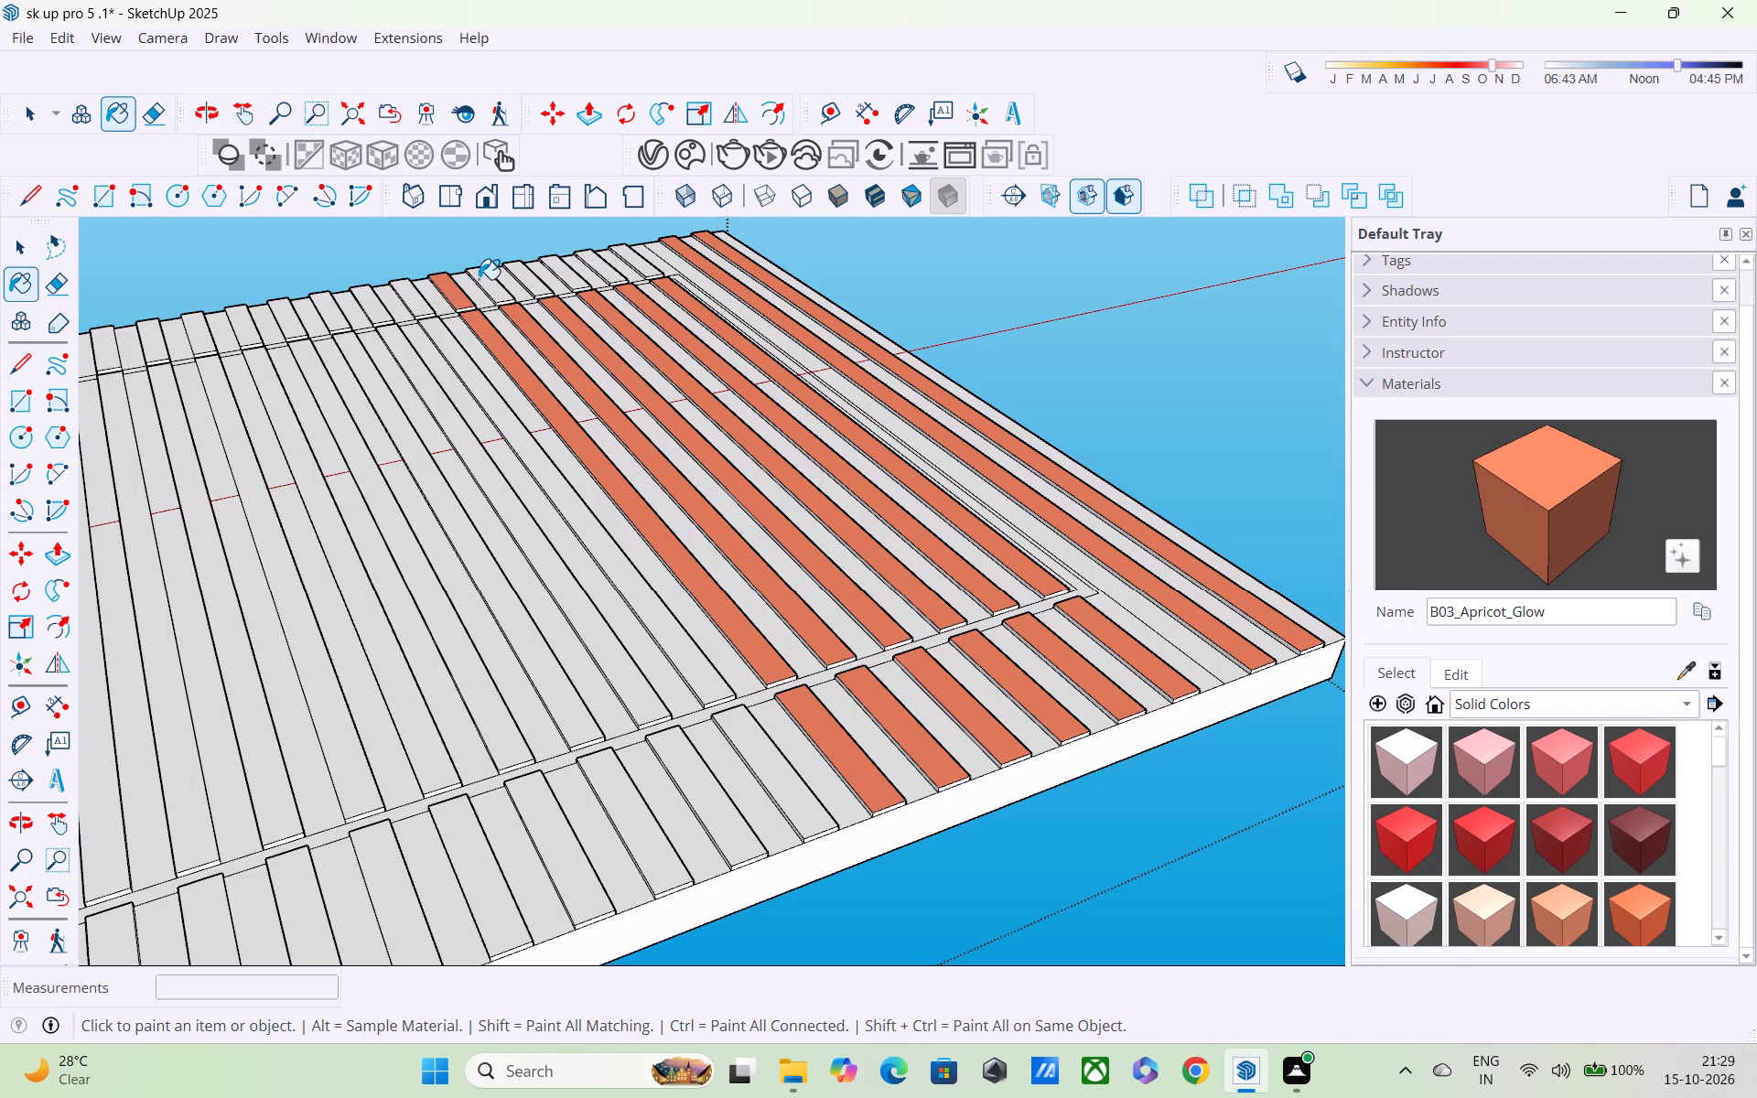
left_click(479, 279)
left_click(519, 274)
left_click(563, 268)
left_click(597, 268)
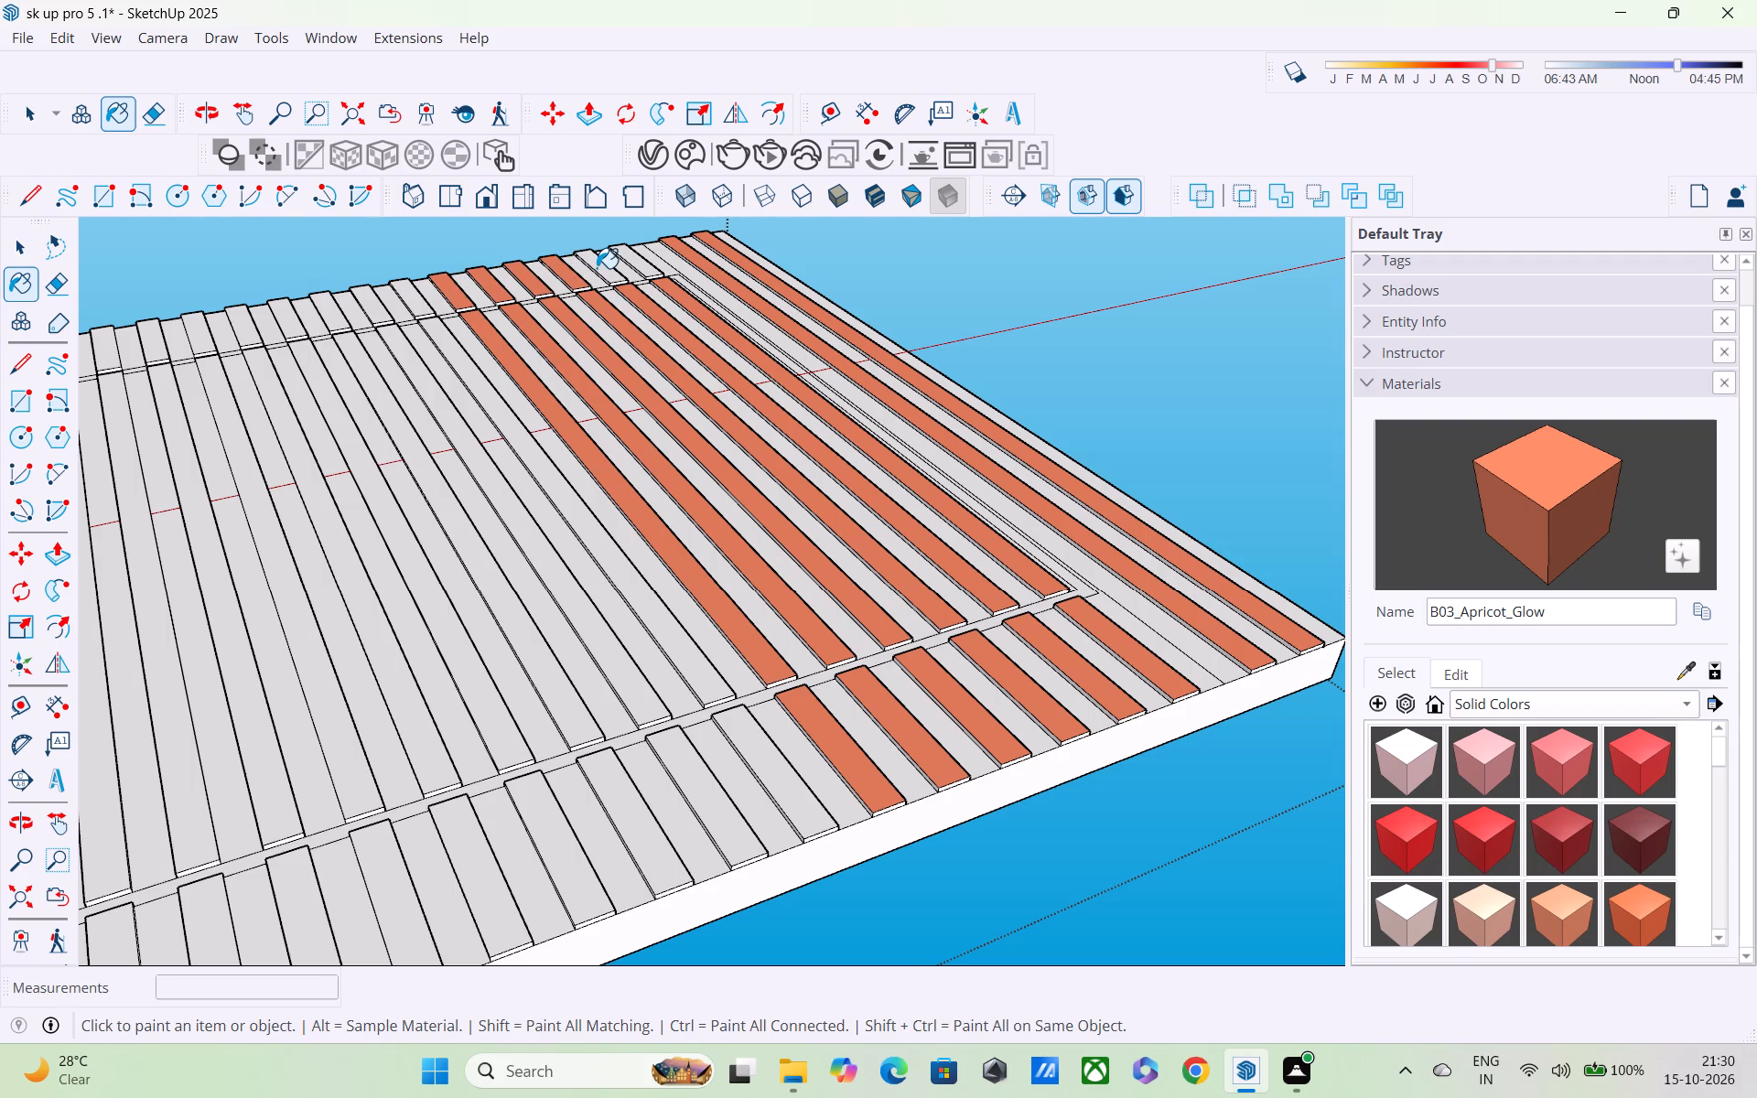
left_click(642, 258)
left_click(634, 259)
left_click(411, 297)
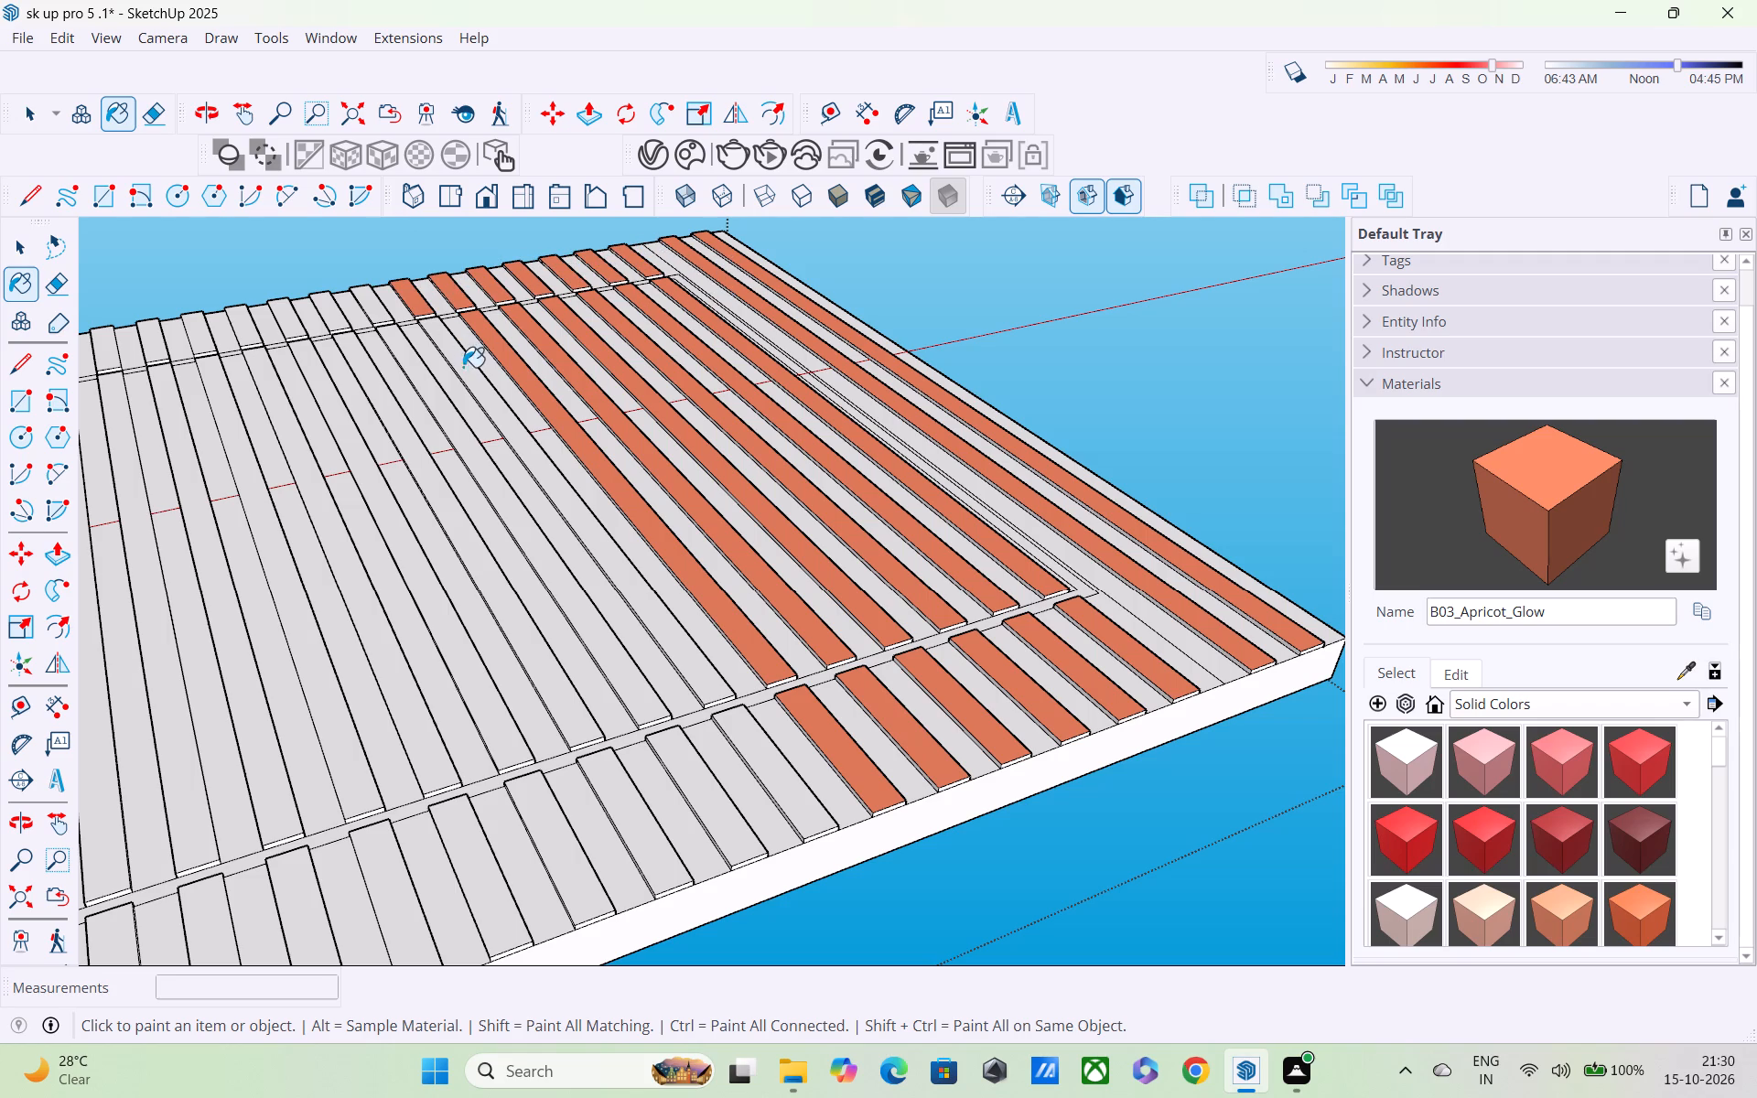
Paint the next long inner slat and the next three short near-end slats with B03_Apricot_Glow.
left_click(463, 367)
left_click(803, 803)
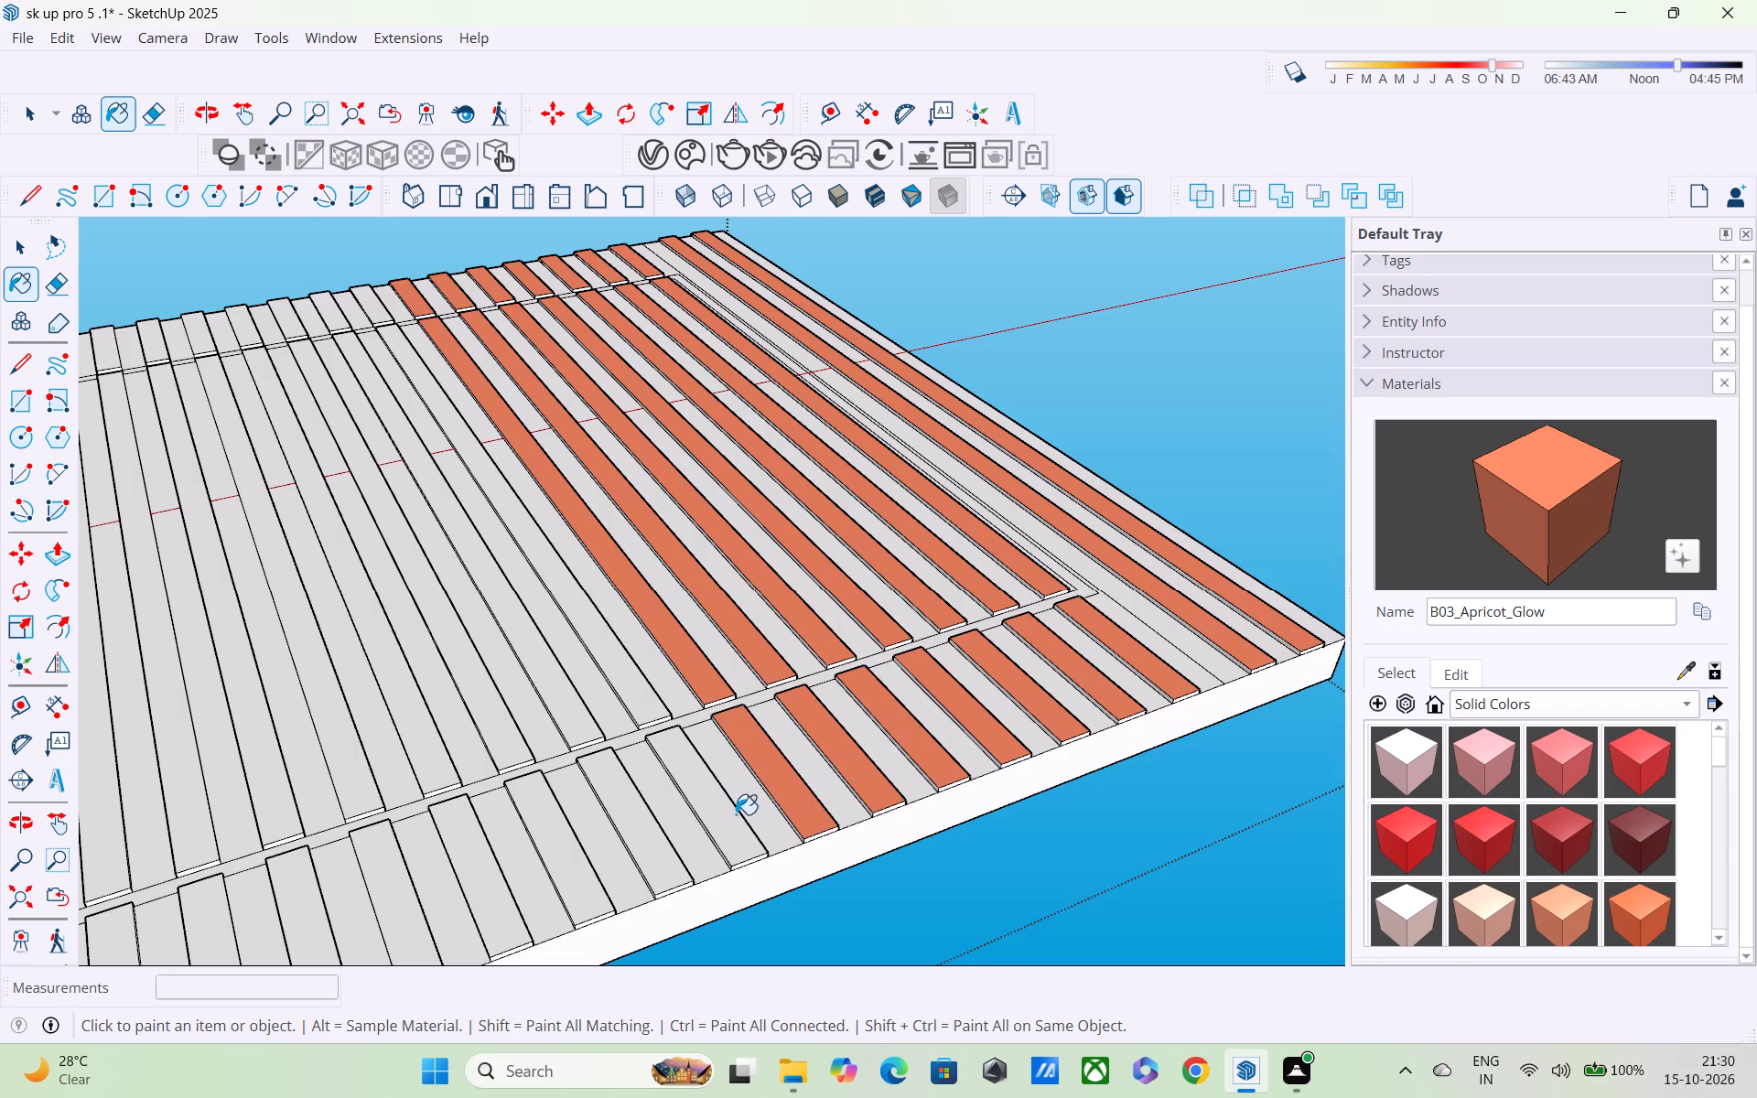
left_click(736, 814)
left_click(642, 850)
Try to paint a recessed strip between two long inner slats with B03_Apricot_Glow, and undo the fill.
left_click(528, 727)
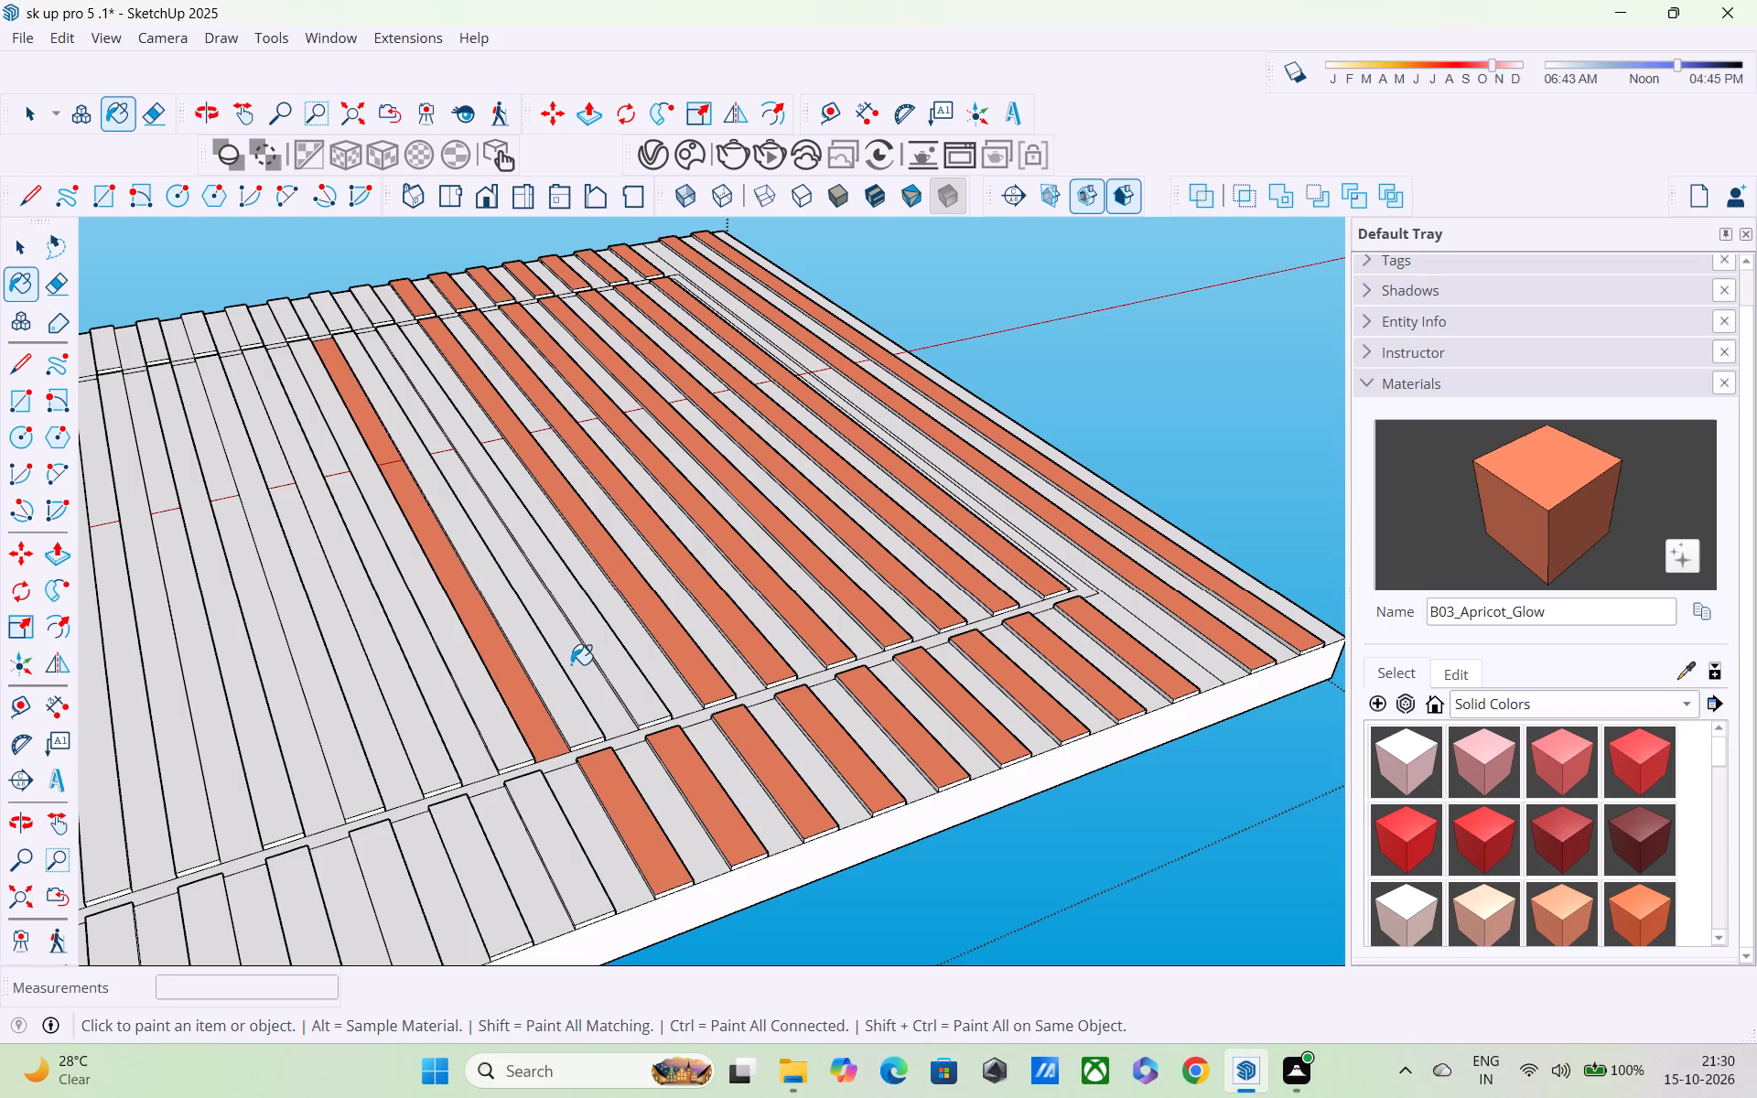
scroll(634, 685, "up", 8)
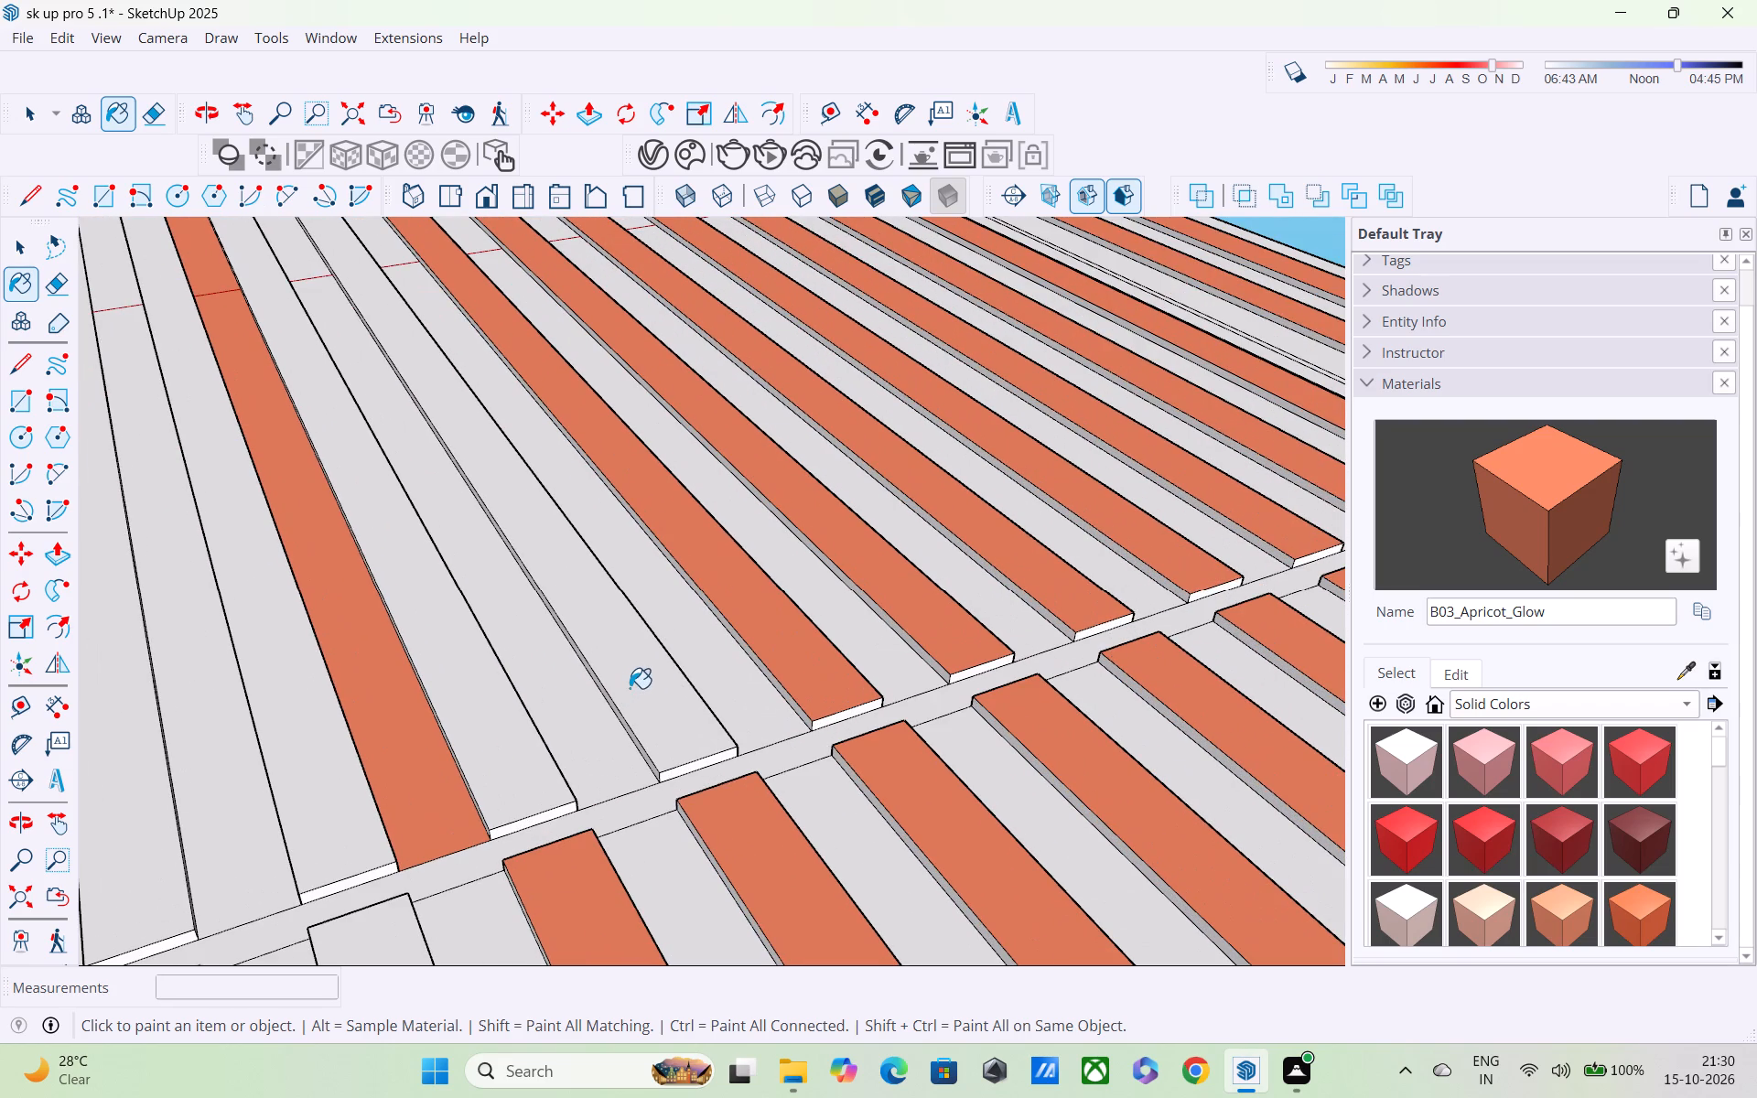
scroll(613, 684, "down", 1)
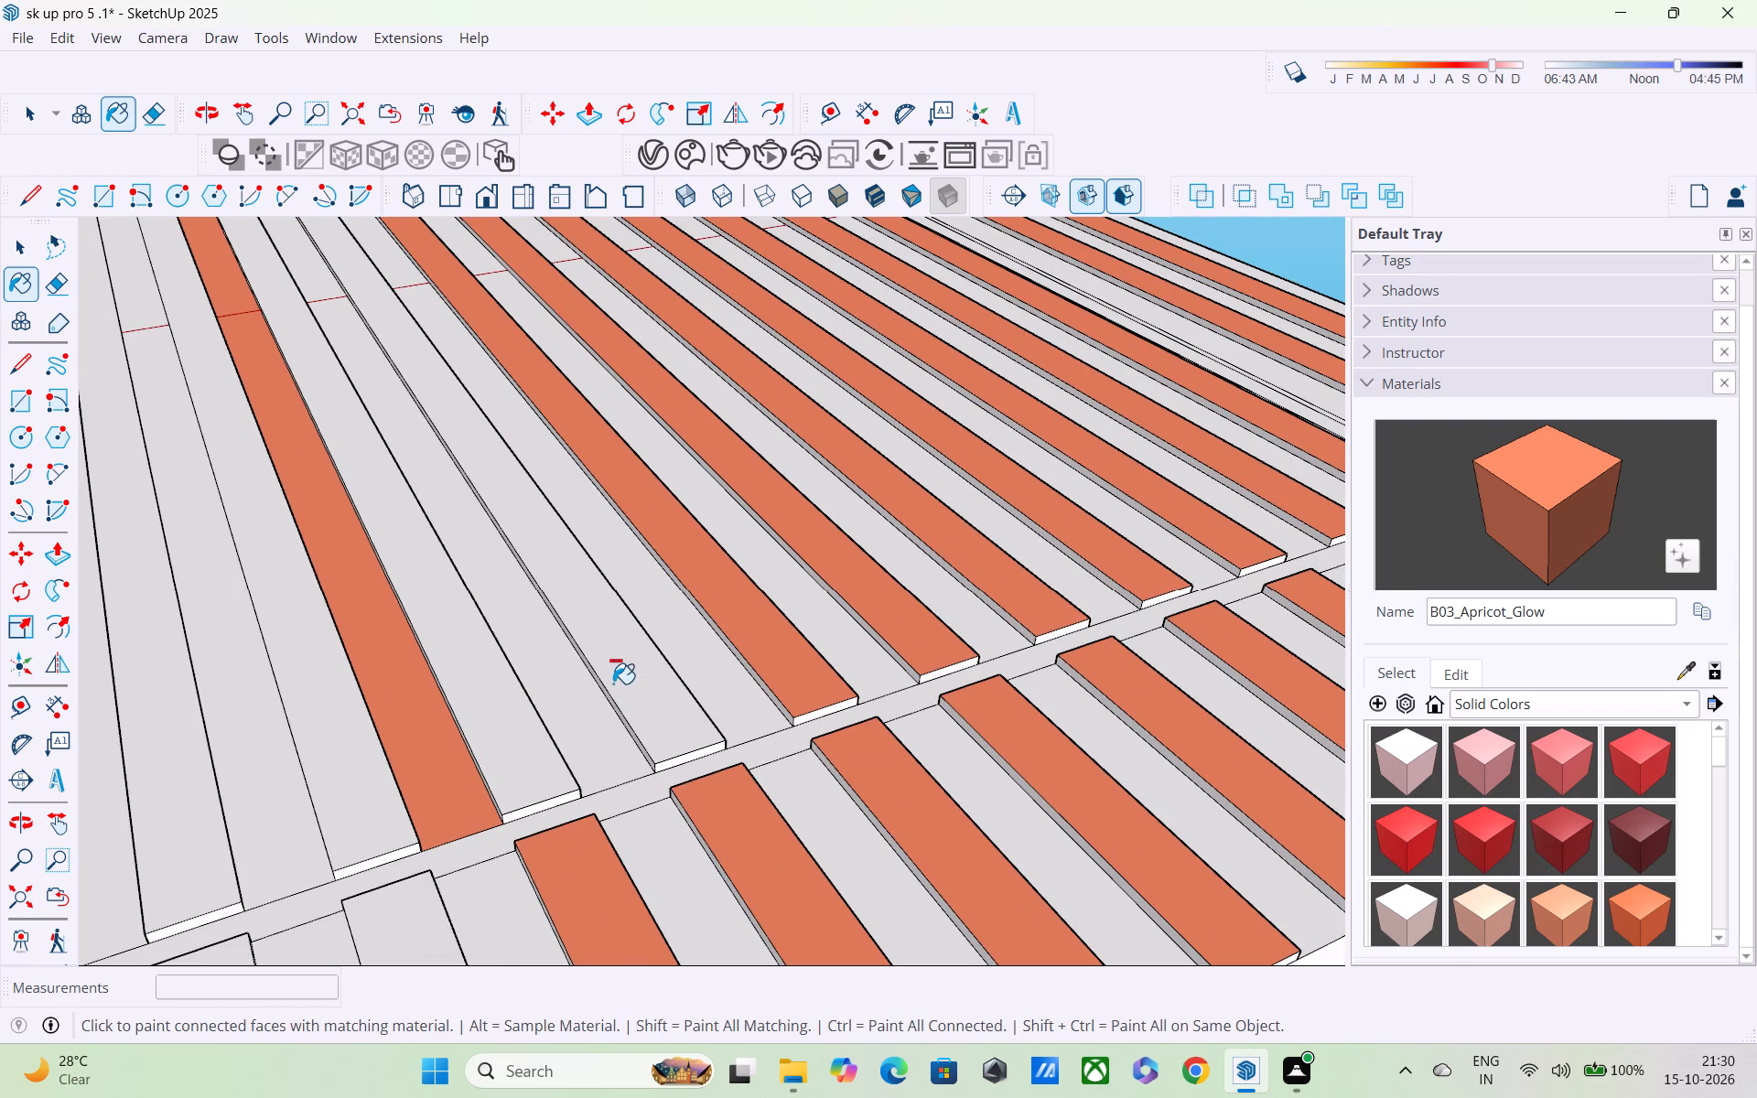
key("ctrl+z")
Paint the next four long inner slats and the next two short near-end slats with B03_Apricot_Glow.
left_click(637, 664)
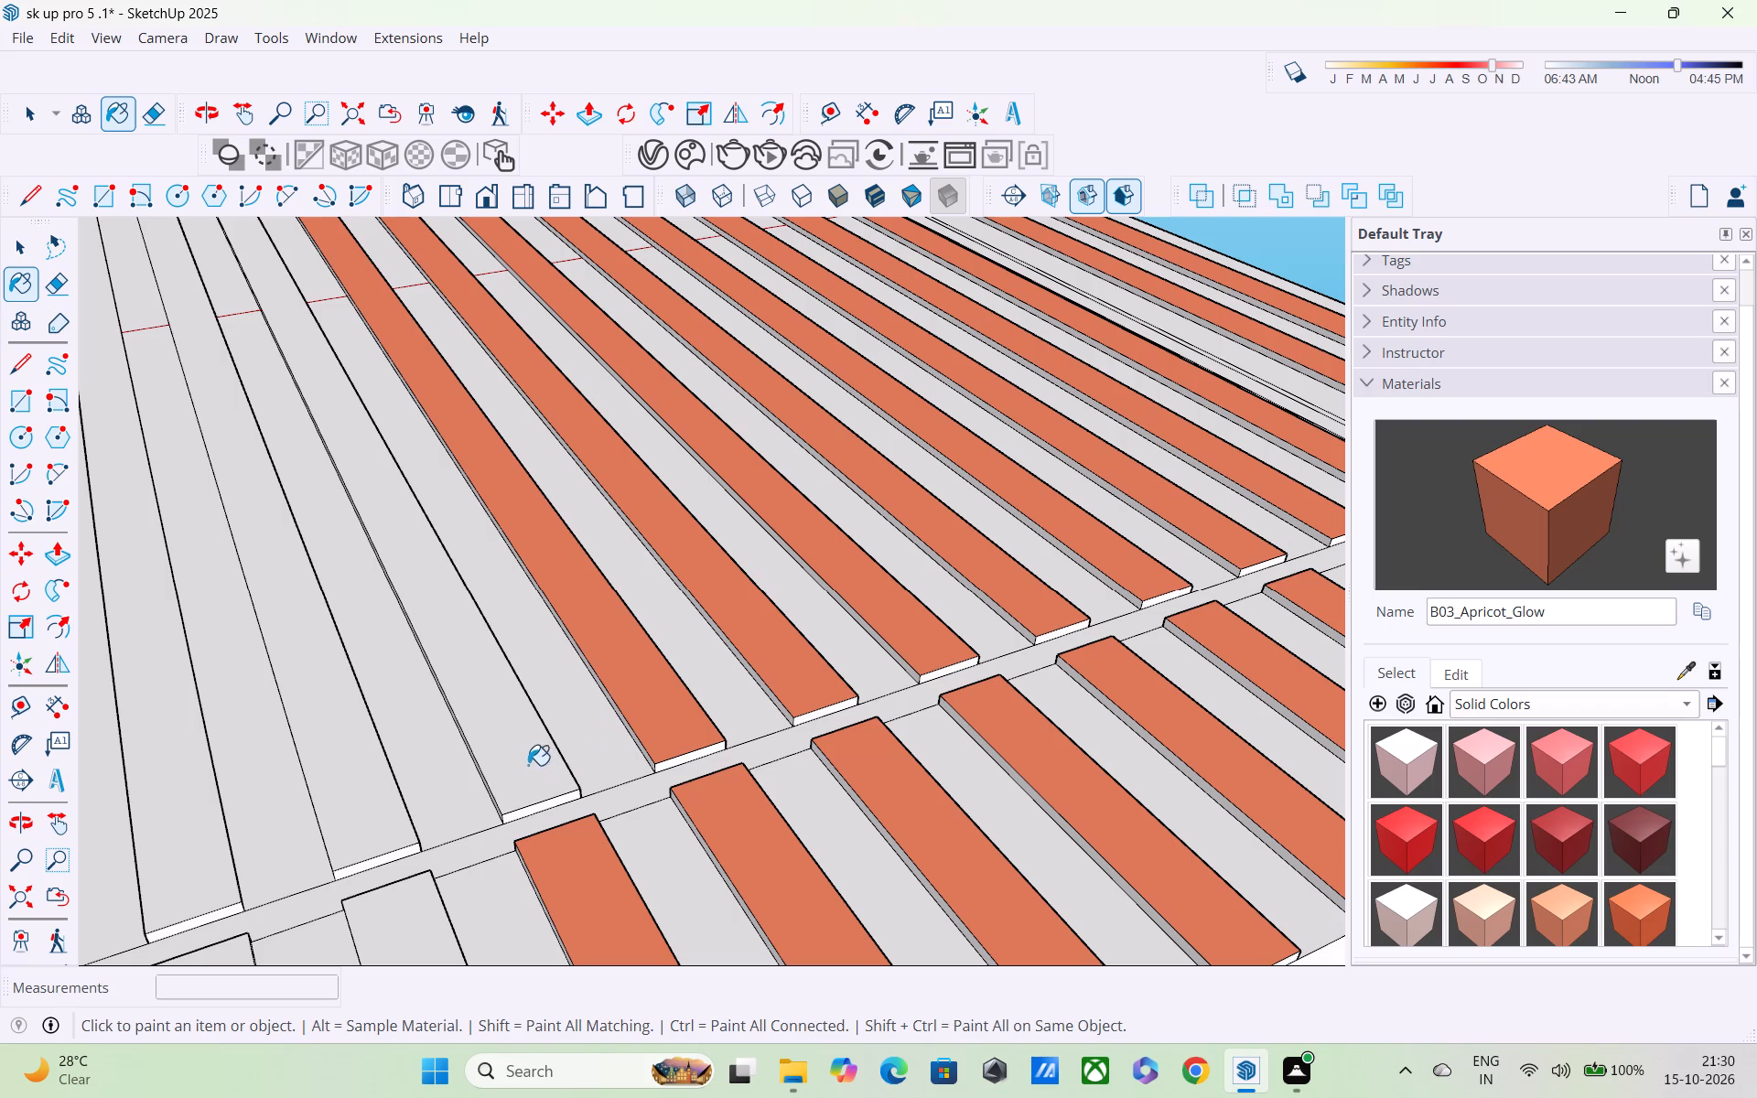
left_click(528, 765)
left_click(361, 811)
left_click(388, 974)
left_click(401, 925)
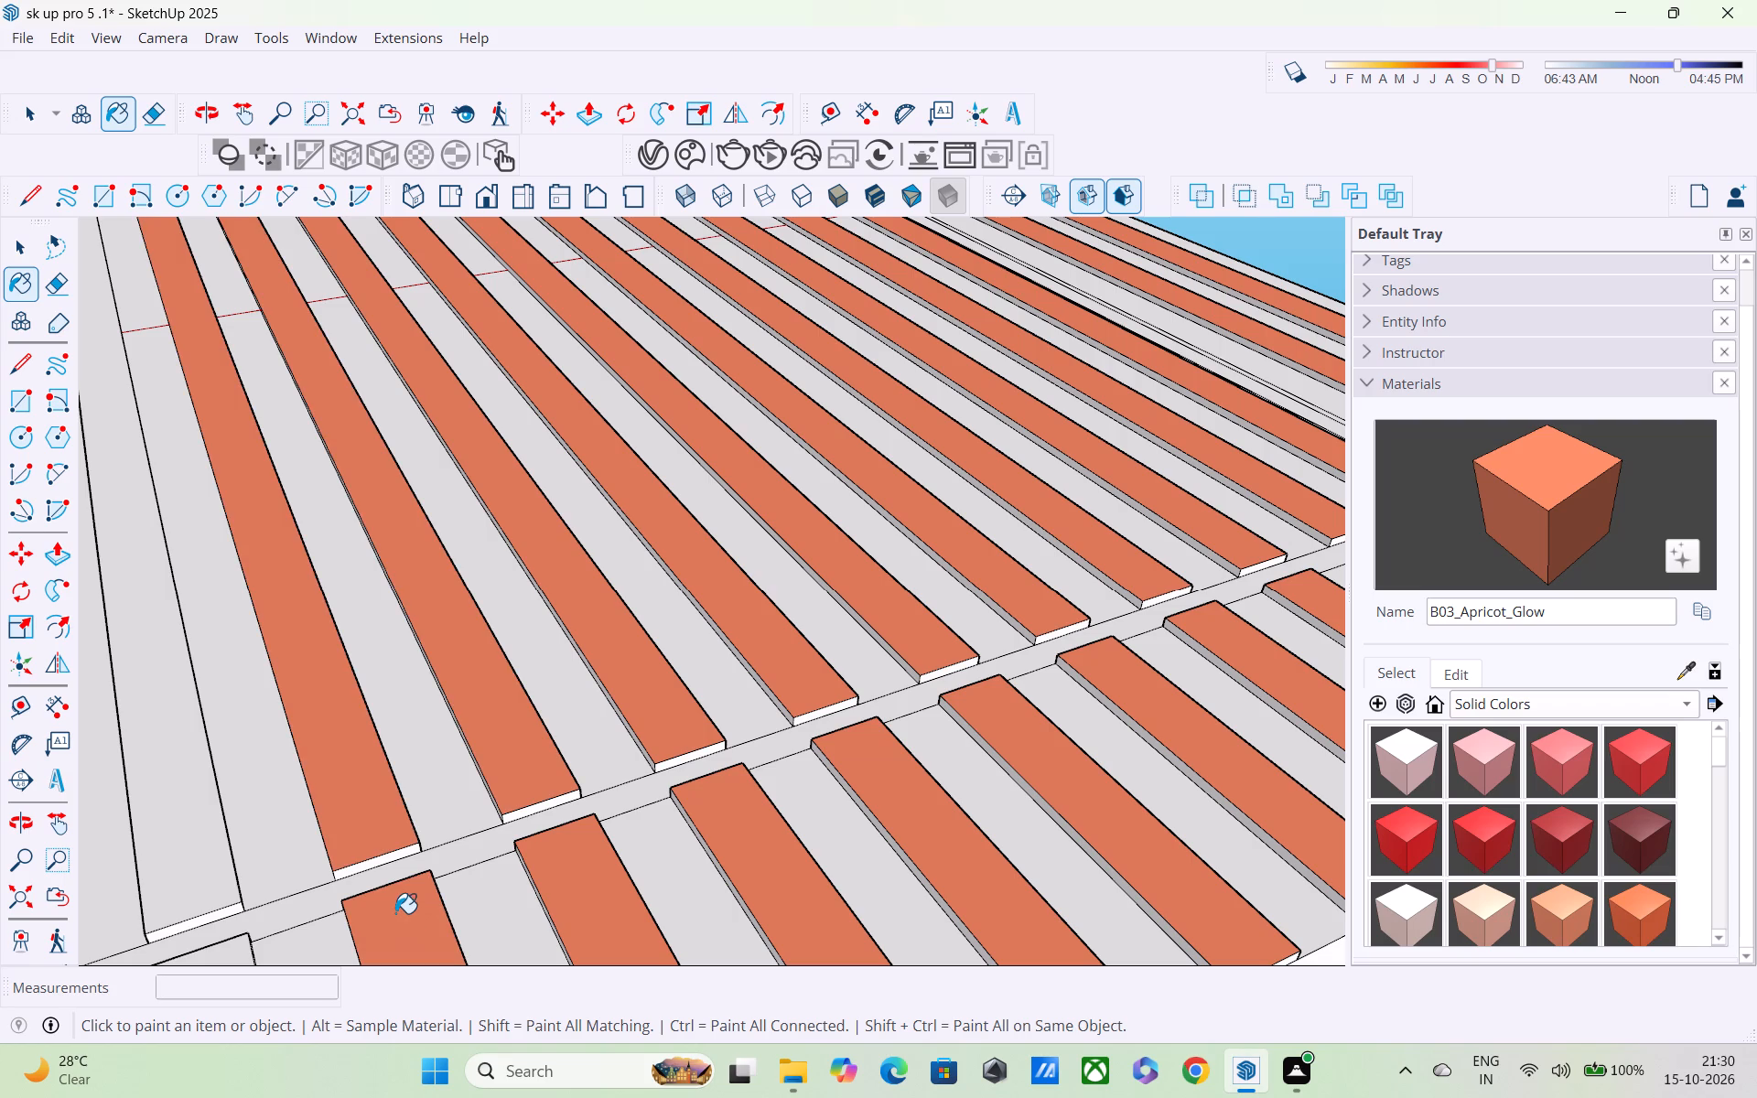
middle_click_drag(392, 915, 392, 597, "shift")
scroll(393, 592, "up", 1)
scroll(390, 621, "down", 5)
left_click(288, 746)
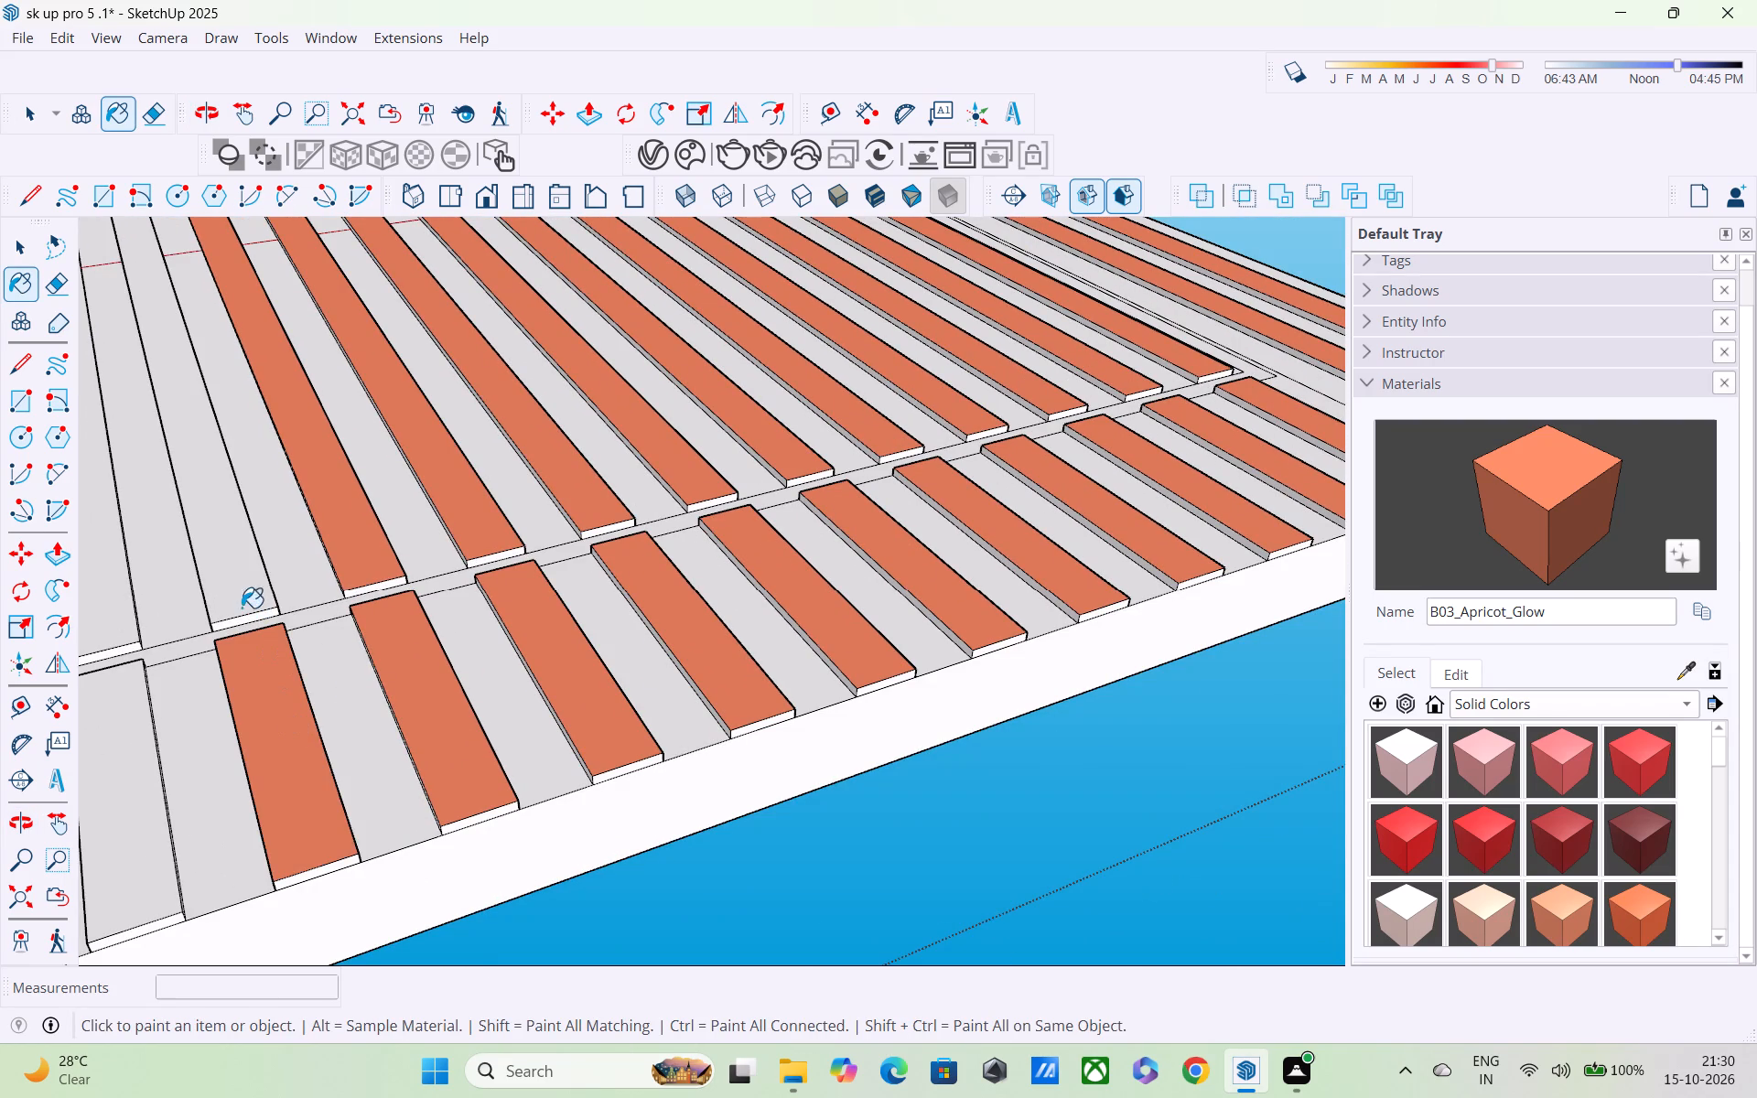
left_click(242, 608)
Paint the next five short slats at the panel's opposite end and the next long inner slat with B03_Apricot_Glow.
middle_click_drag(224, 579, 695, 1058, "shift")
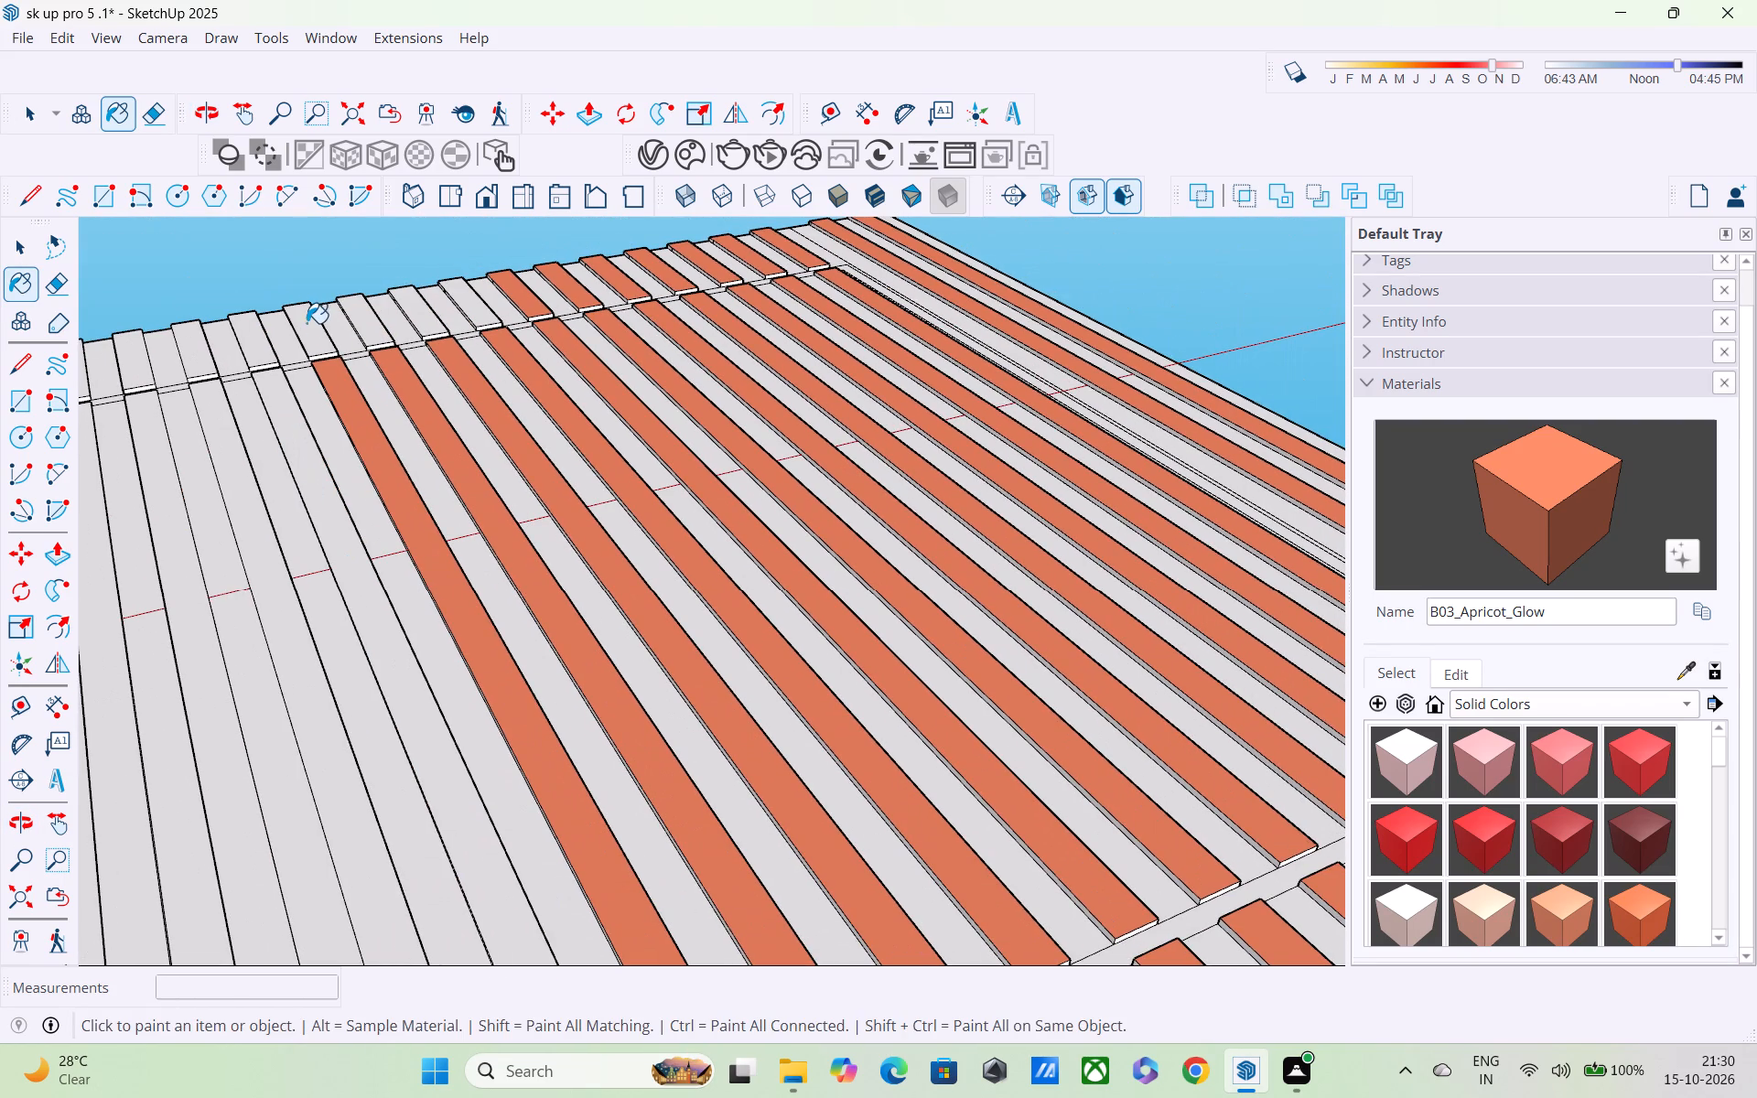
left_click(307, 323)
left_click(359, 323)
left_click(411, 303)
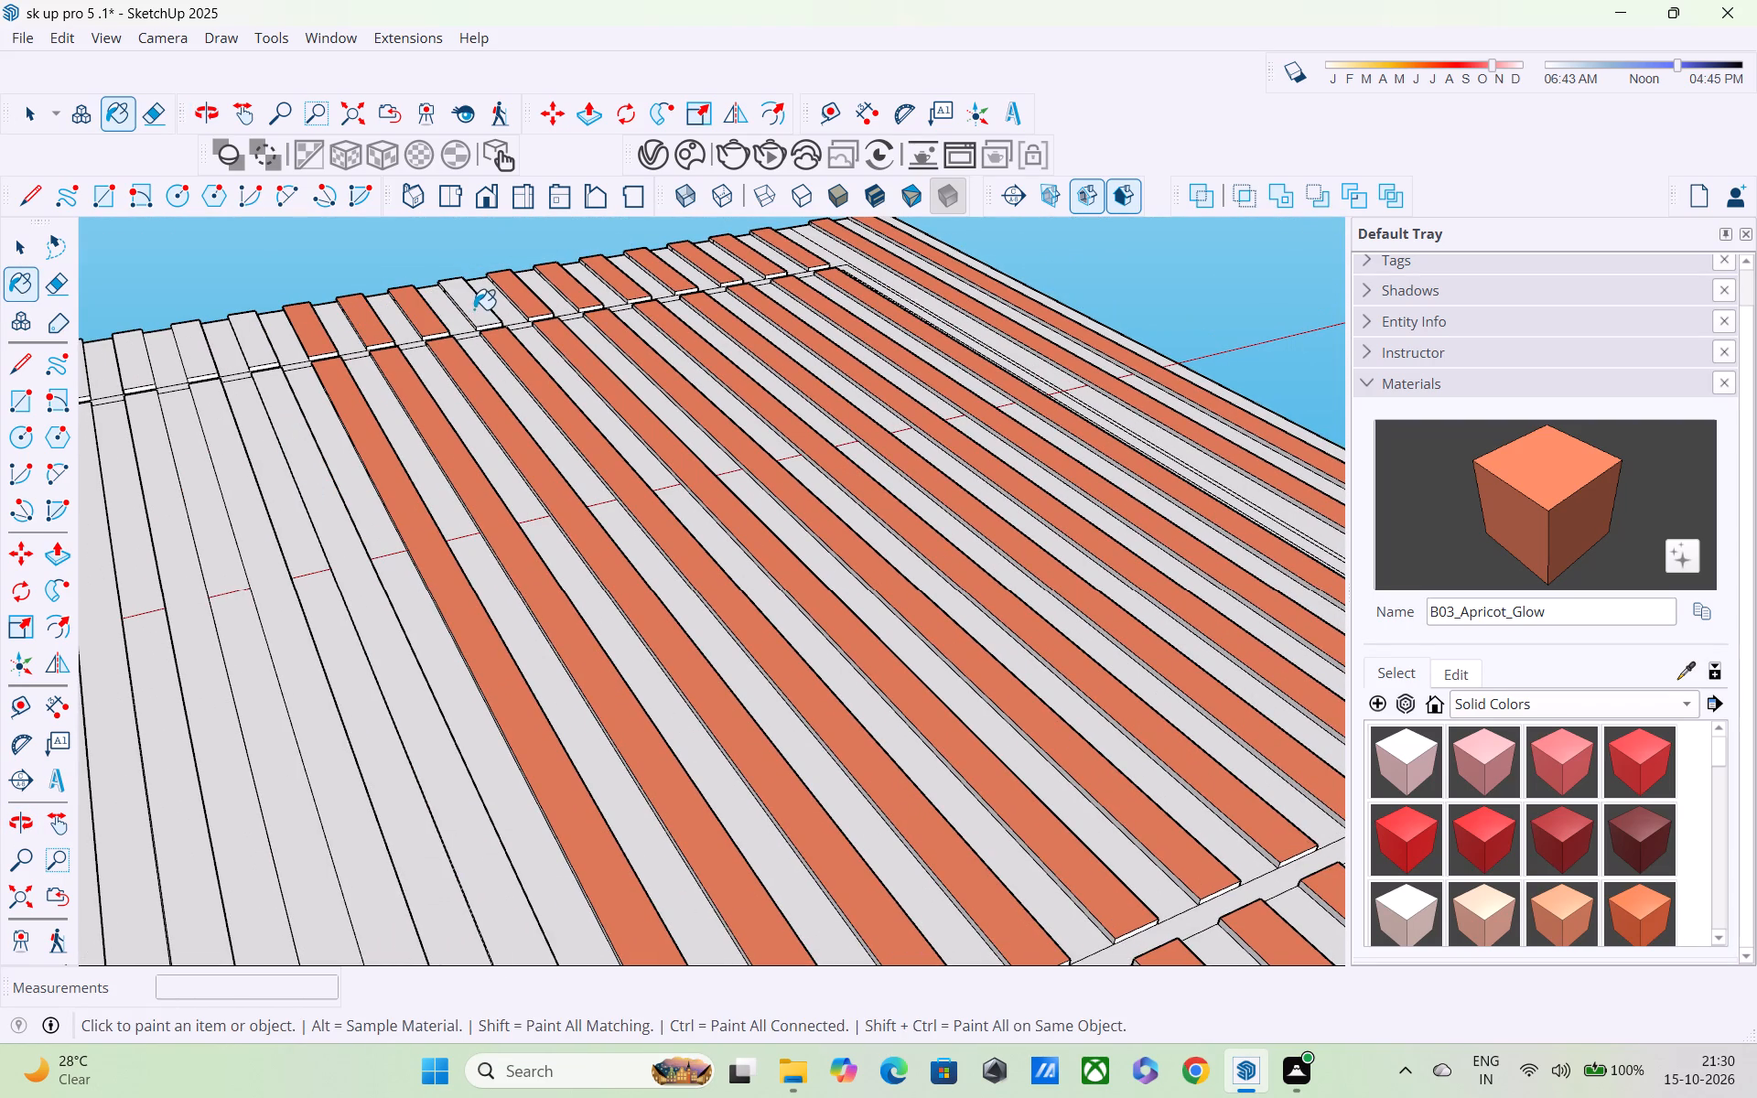
left_click(475, 308)
left_click(256, 341)
left_click(302, 467)
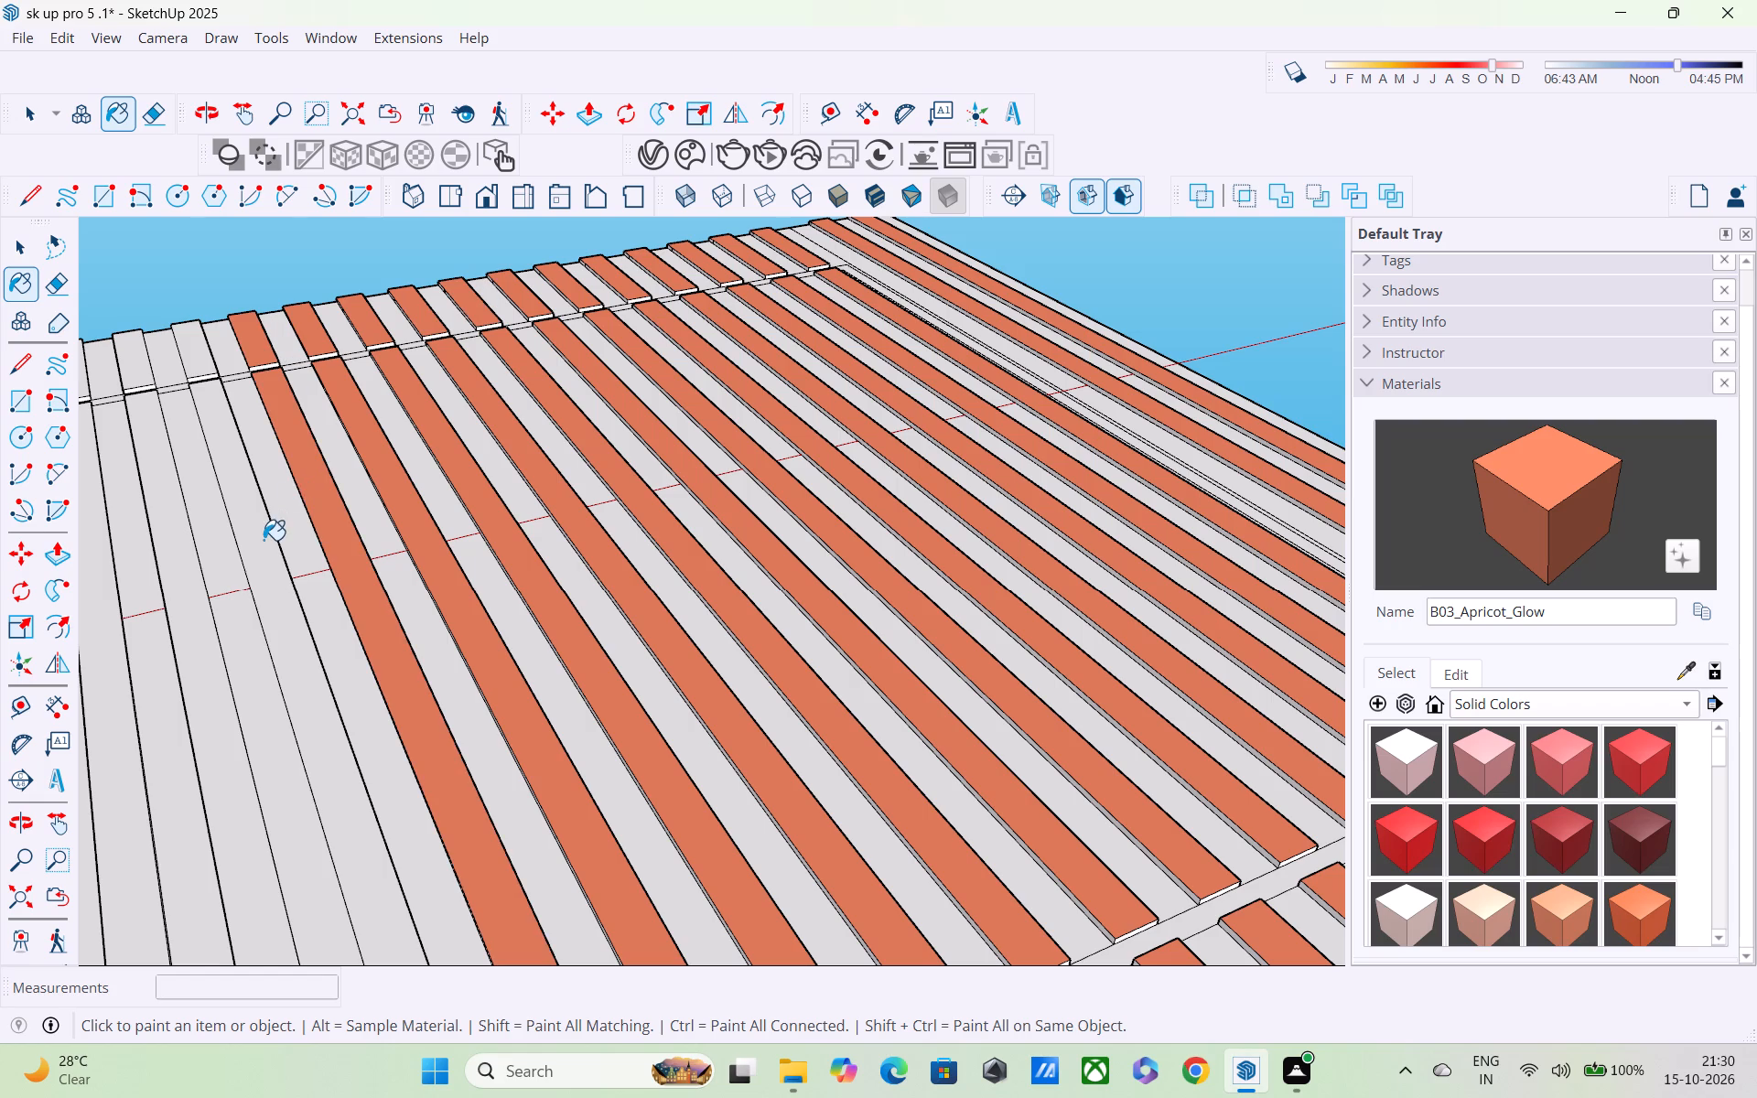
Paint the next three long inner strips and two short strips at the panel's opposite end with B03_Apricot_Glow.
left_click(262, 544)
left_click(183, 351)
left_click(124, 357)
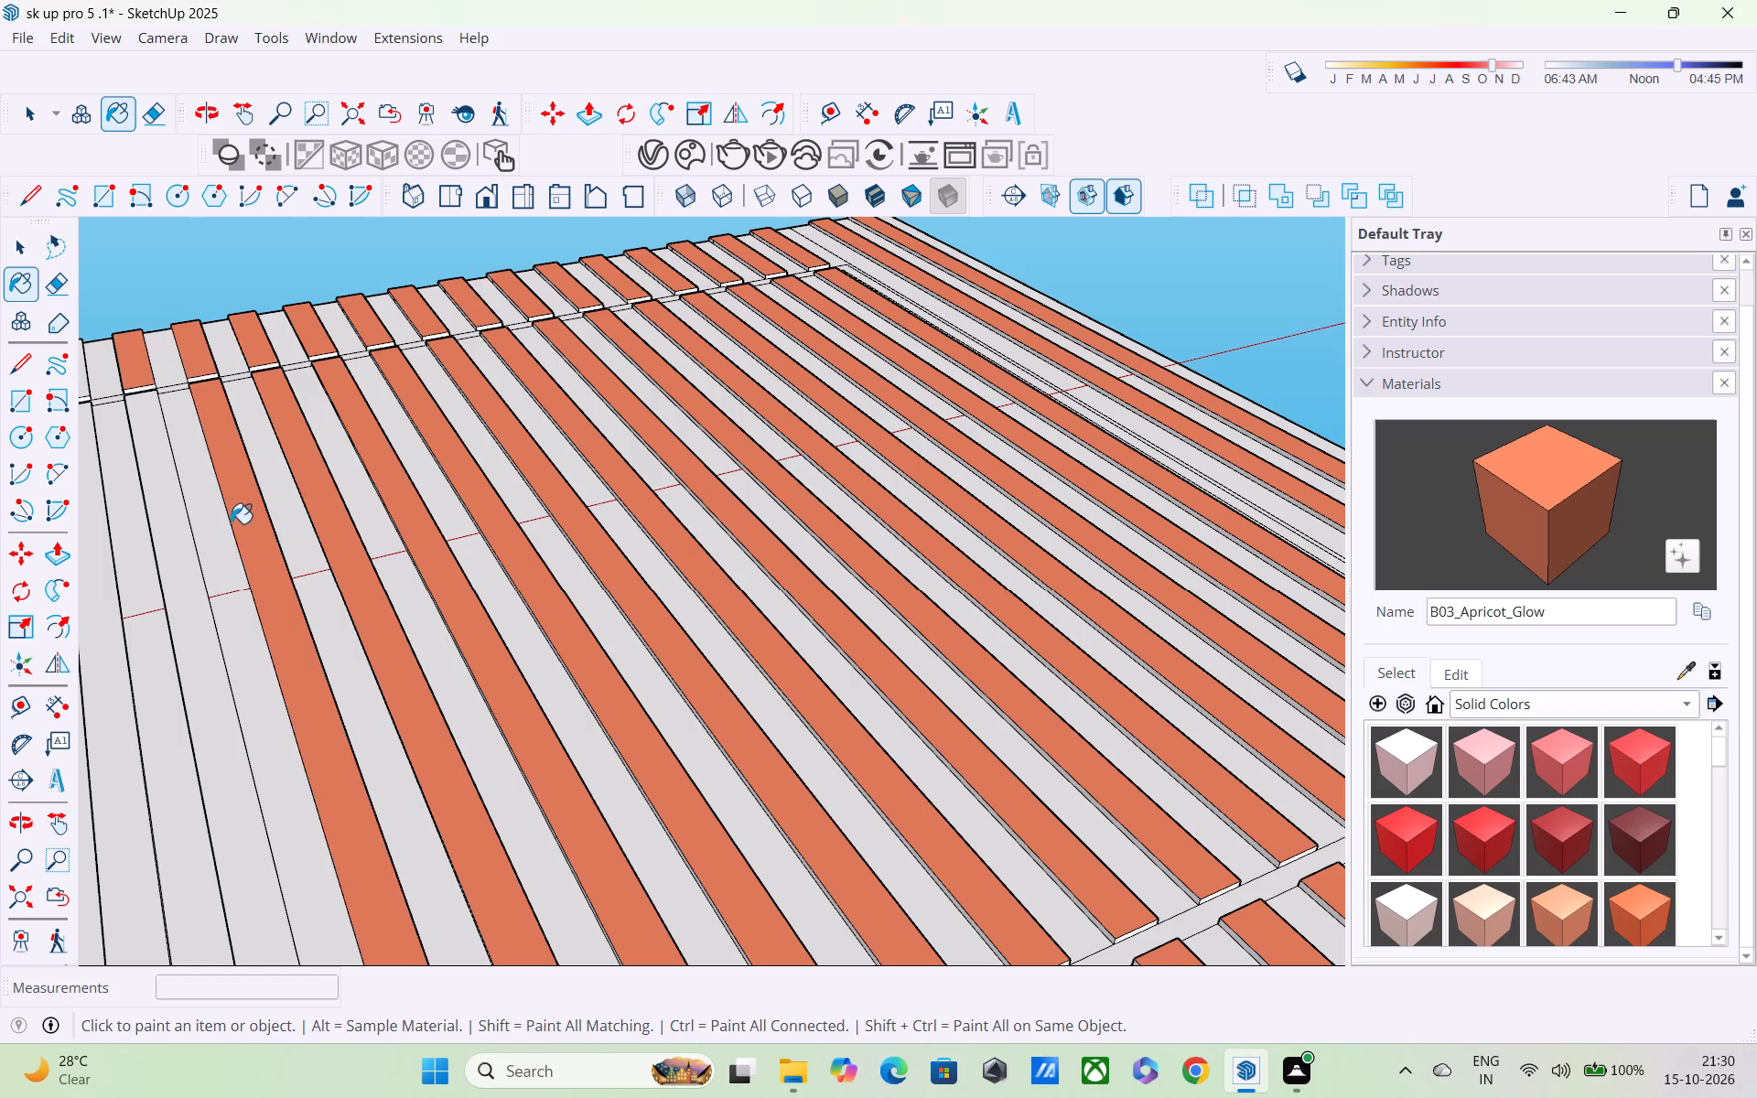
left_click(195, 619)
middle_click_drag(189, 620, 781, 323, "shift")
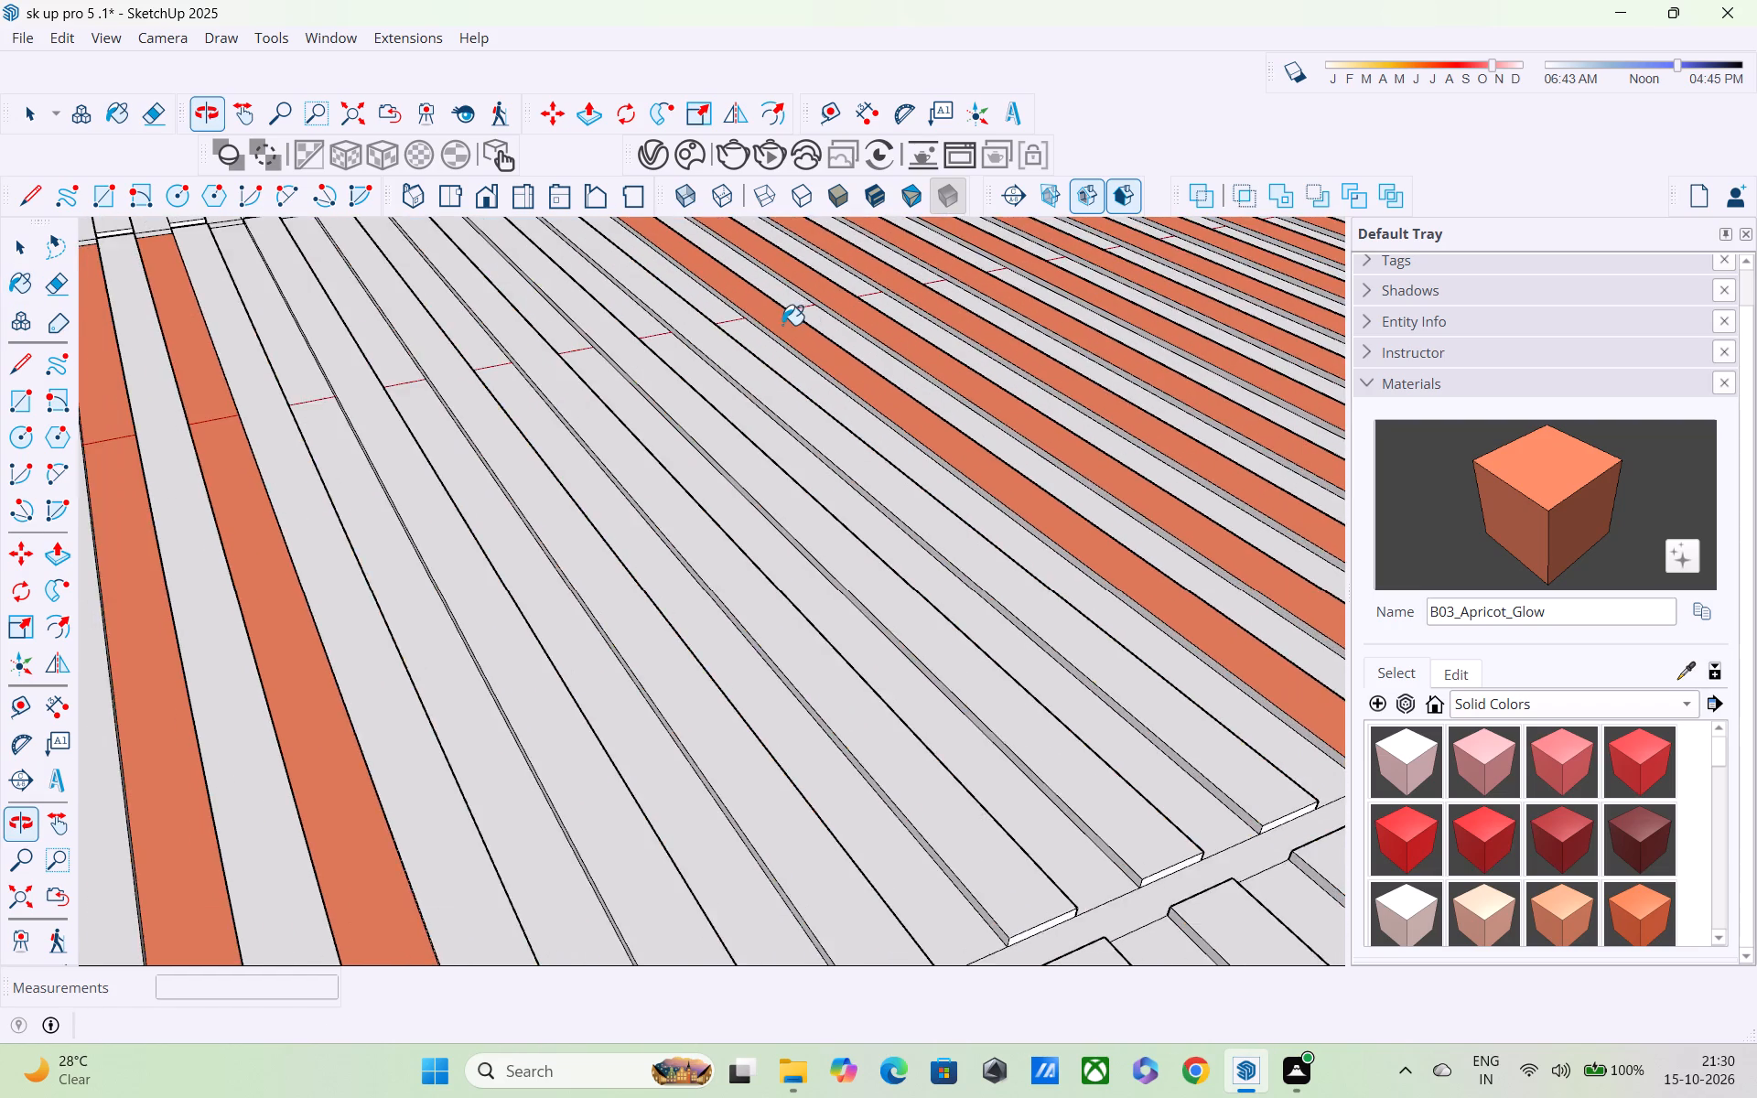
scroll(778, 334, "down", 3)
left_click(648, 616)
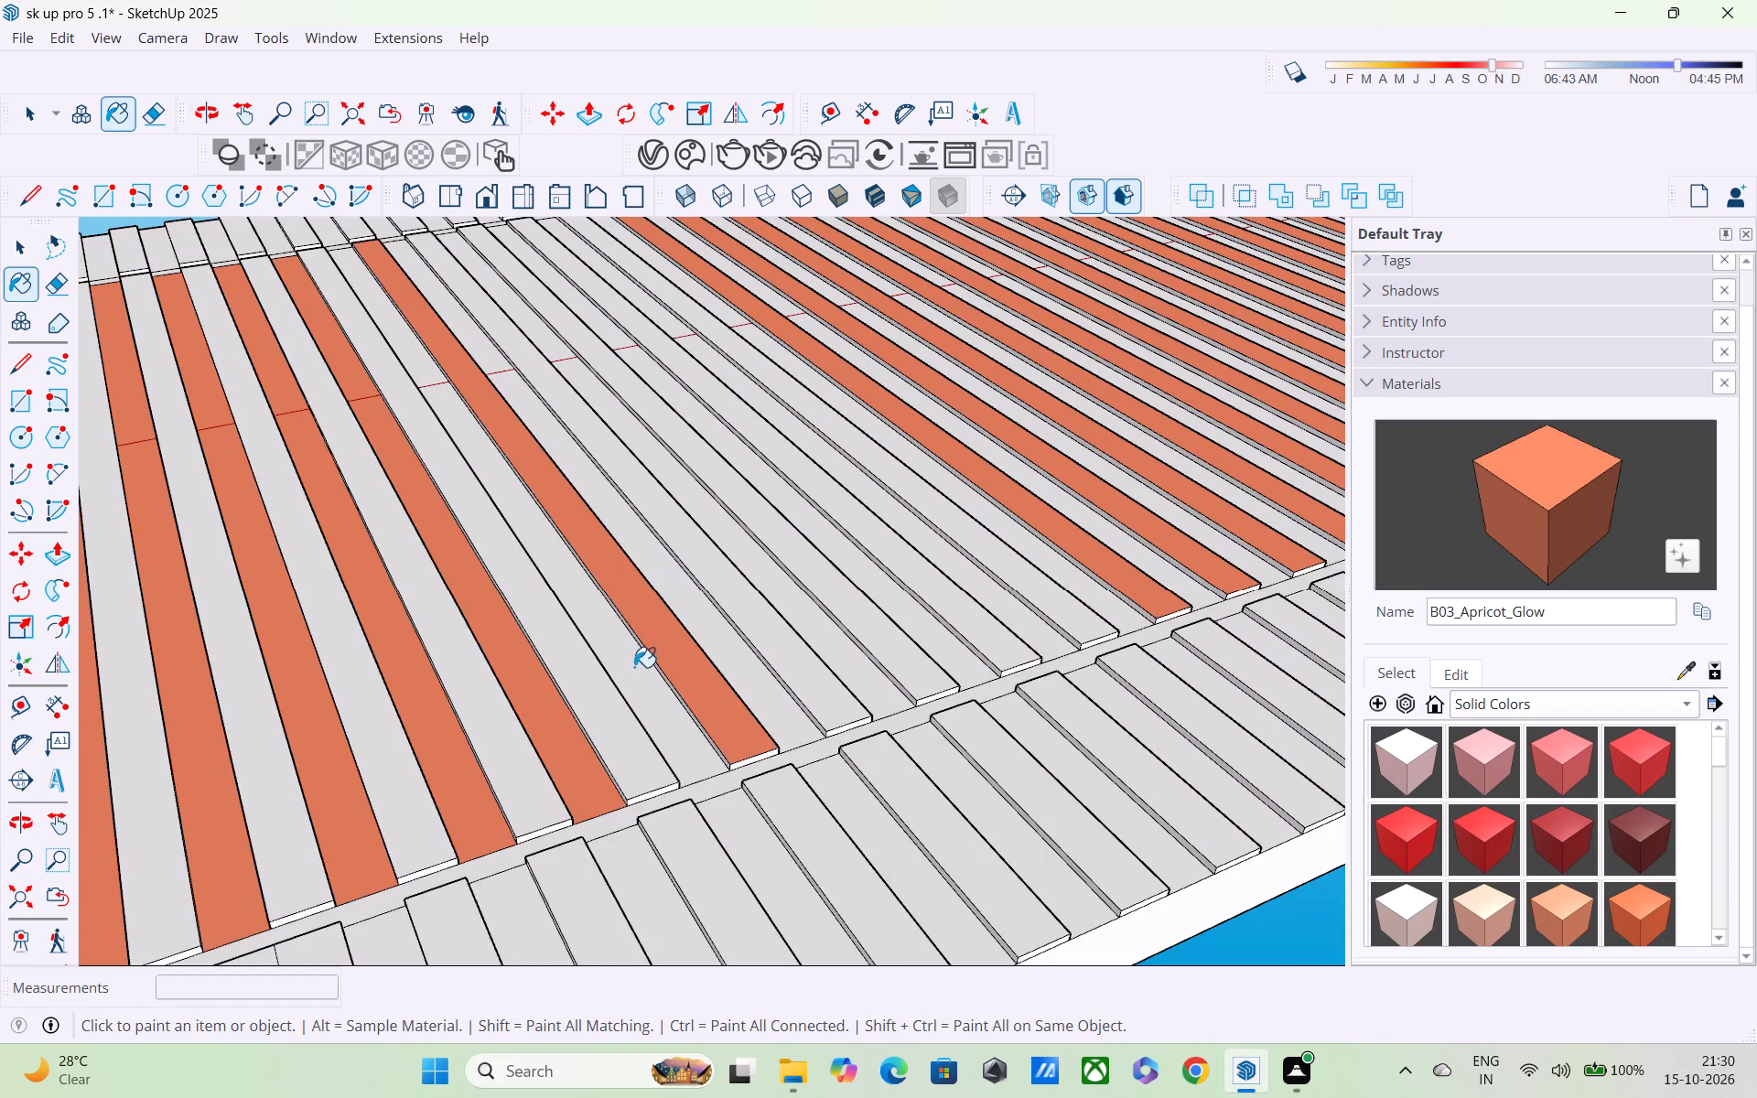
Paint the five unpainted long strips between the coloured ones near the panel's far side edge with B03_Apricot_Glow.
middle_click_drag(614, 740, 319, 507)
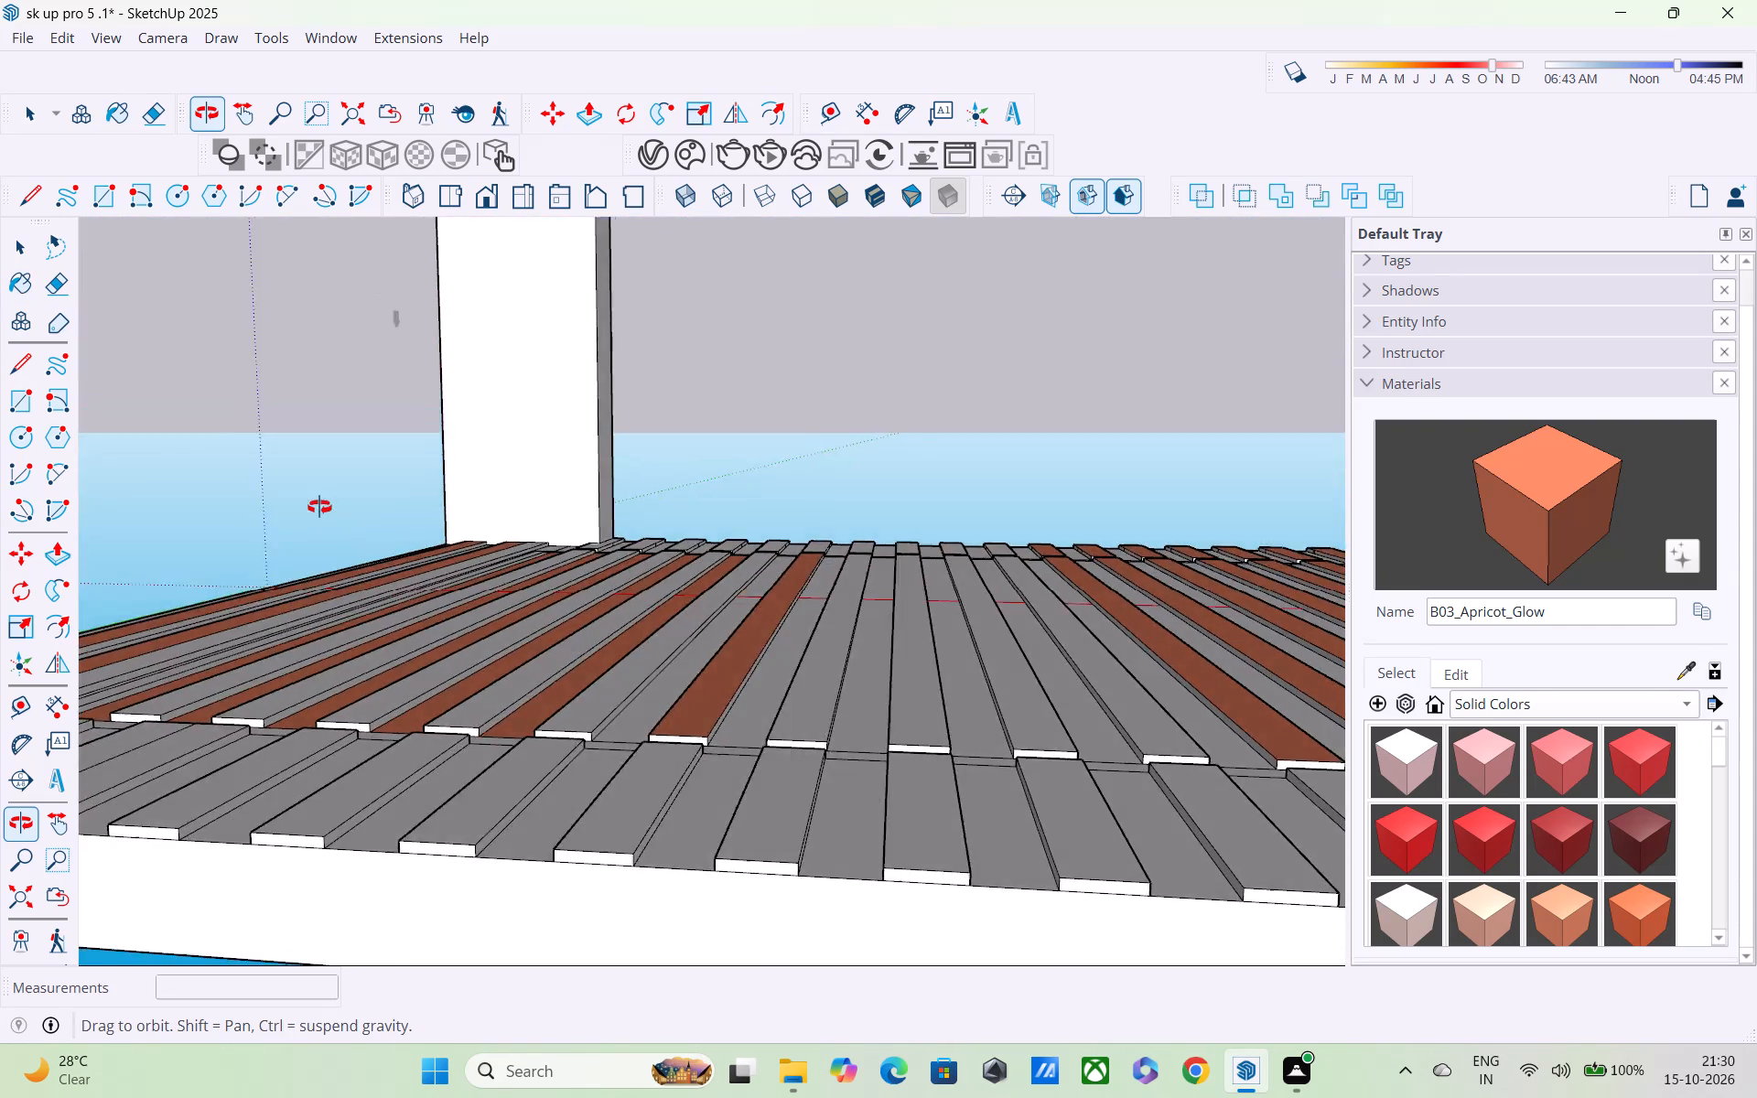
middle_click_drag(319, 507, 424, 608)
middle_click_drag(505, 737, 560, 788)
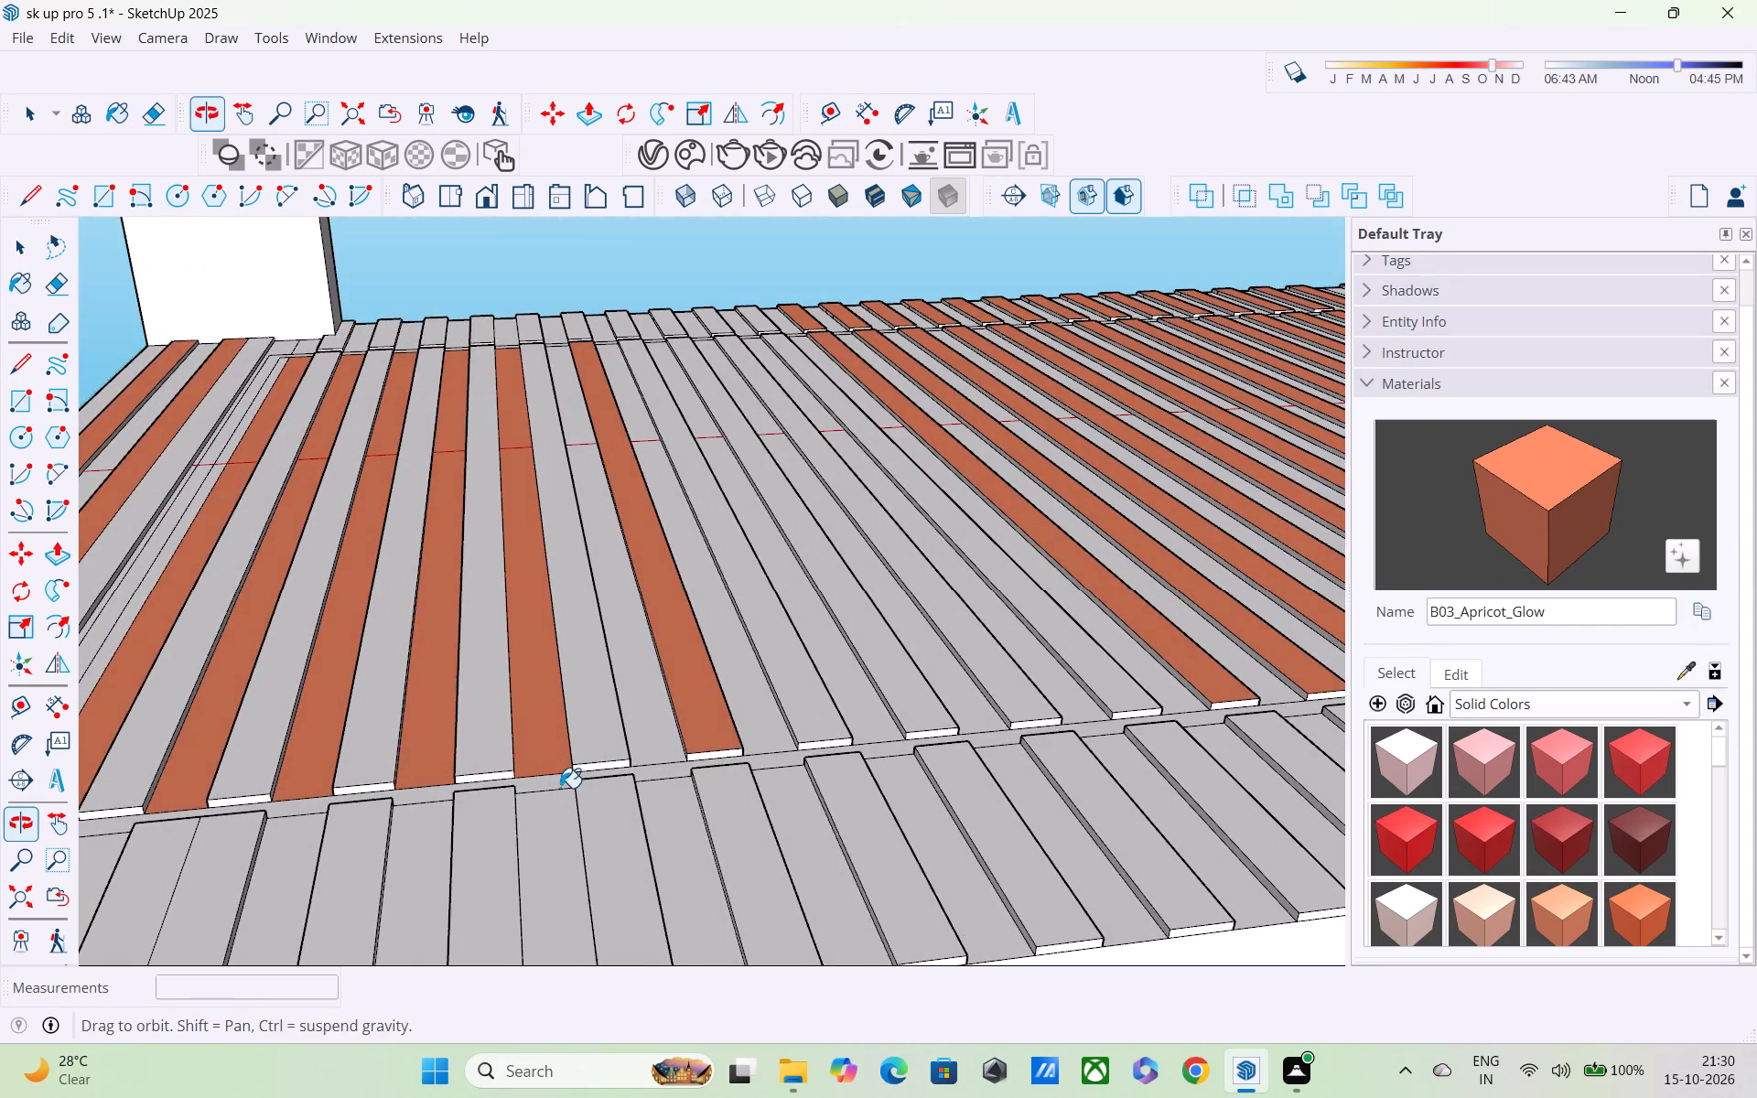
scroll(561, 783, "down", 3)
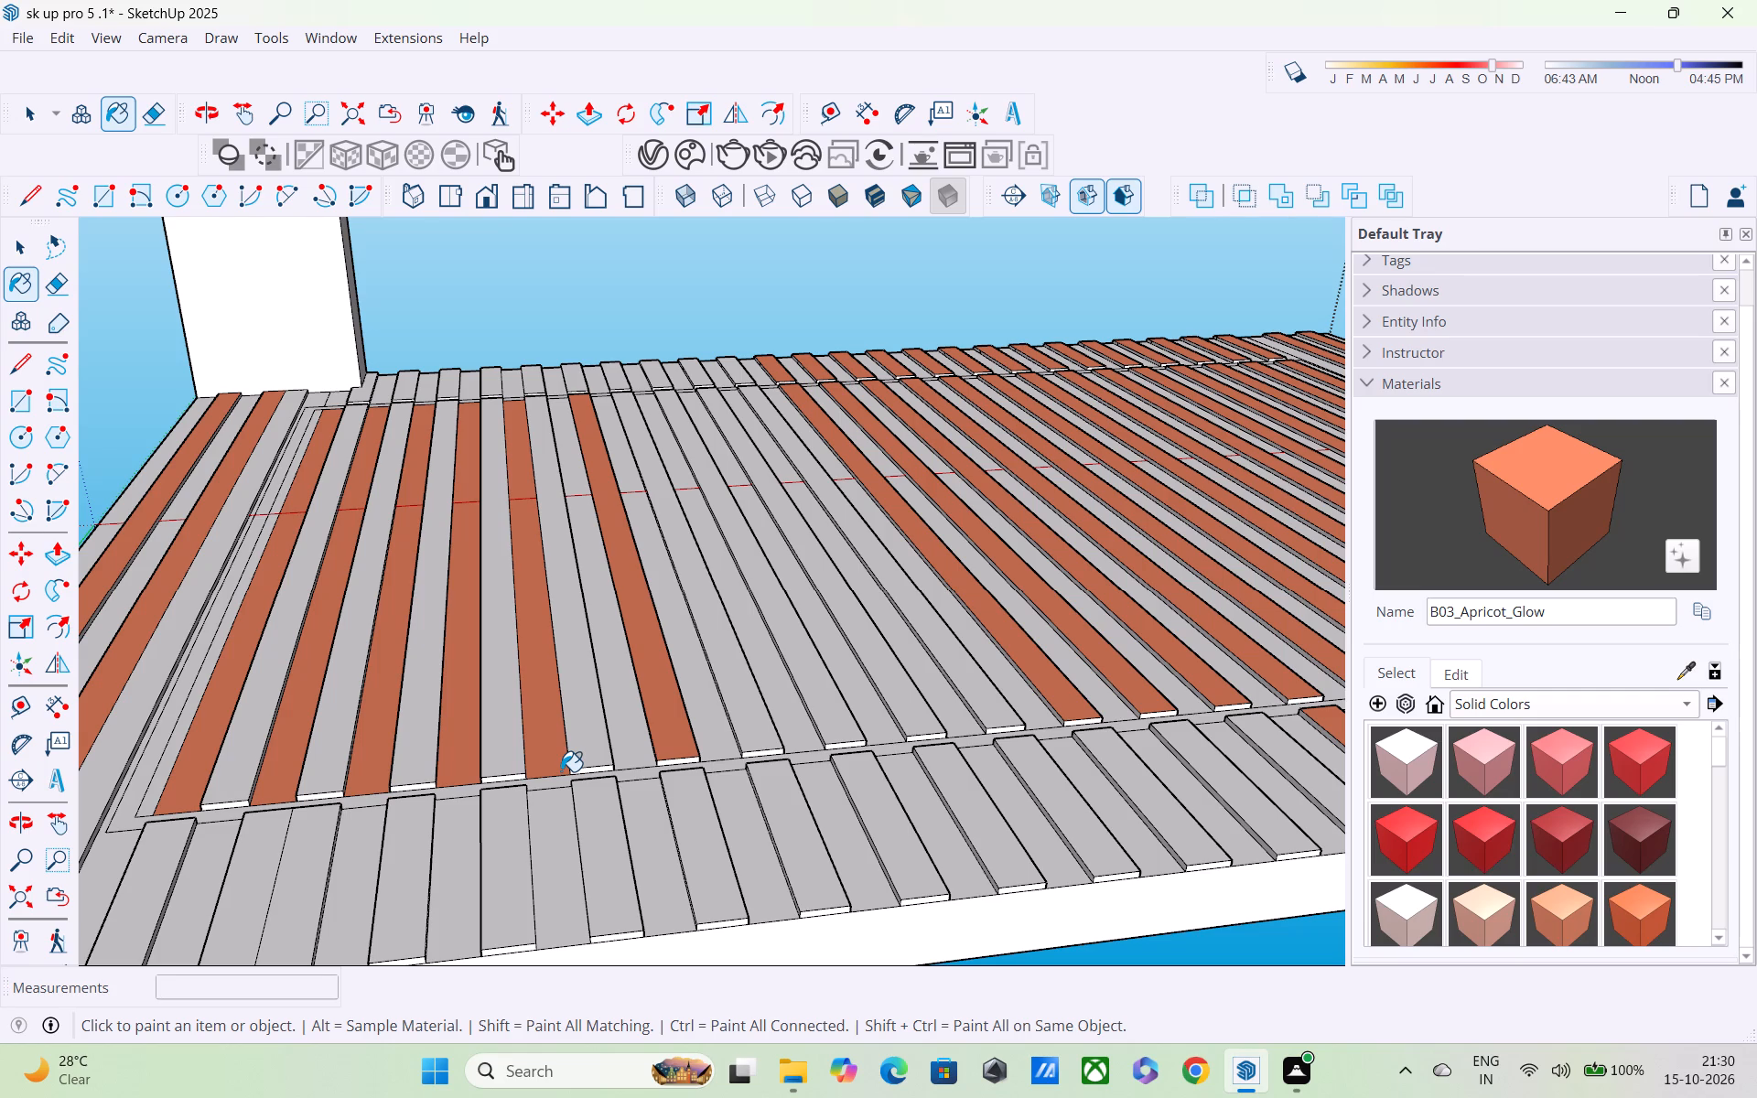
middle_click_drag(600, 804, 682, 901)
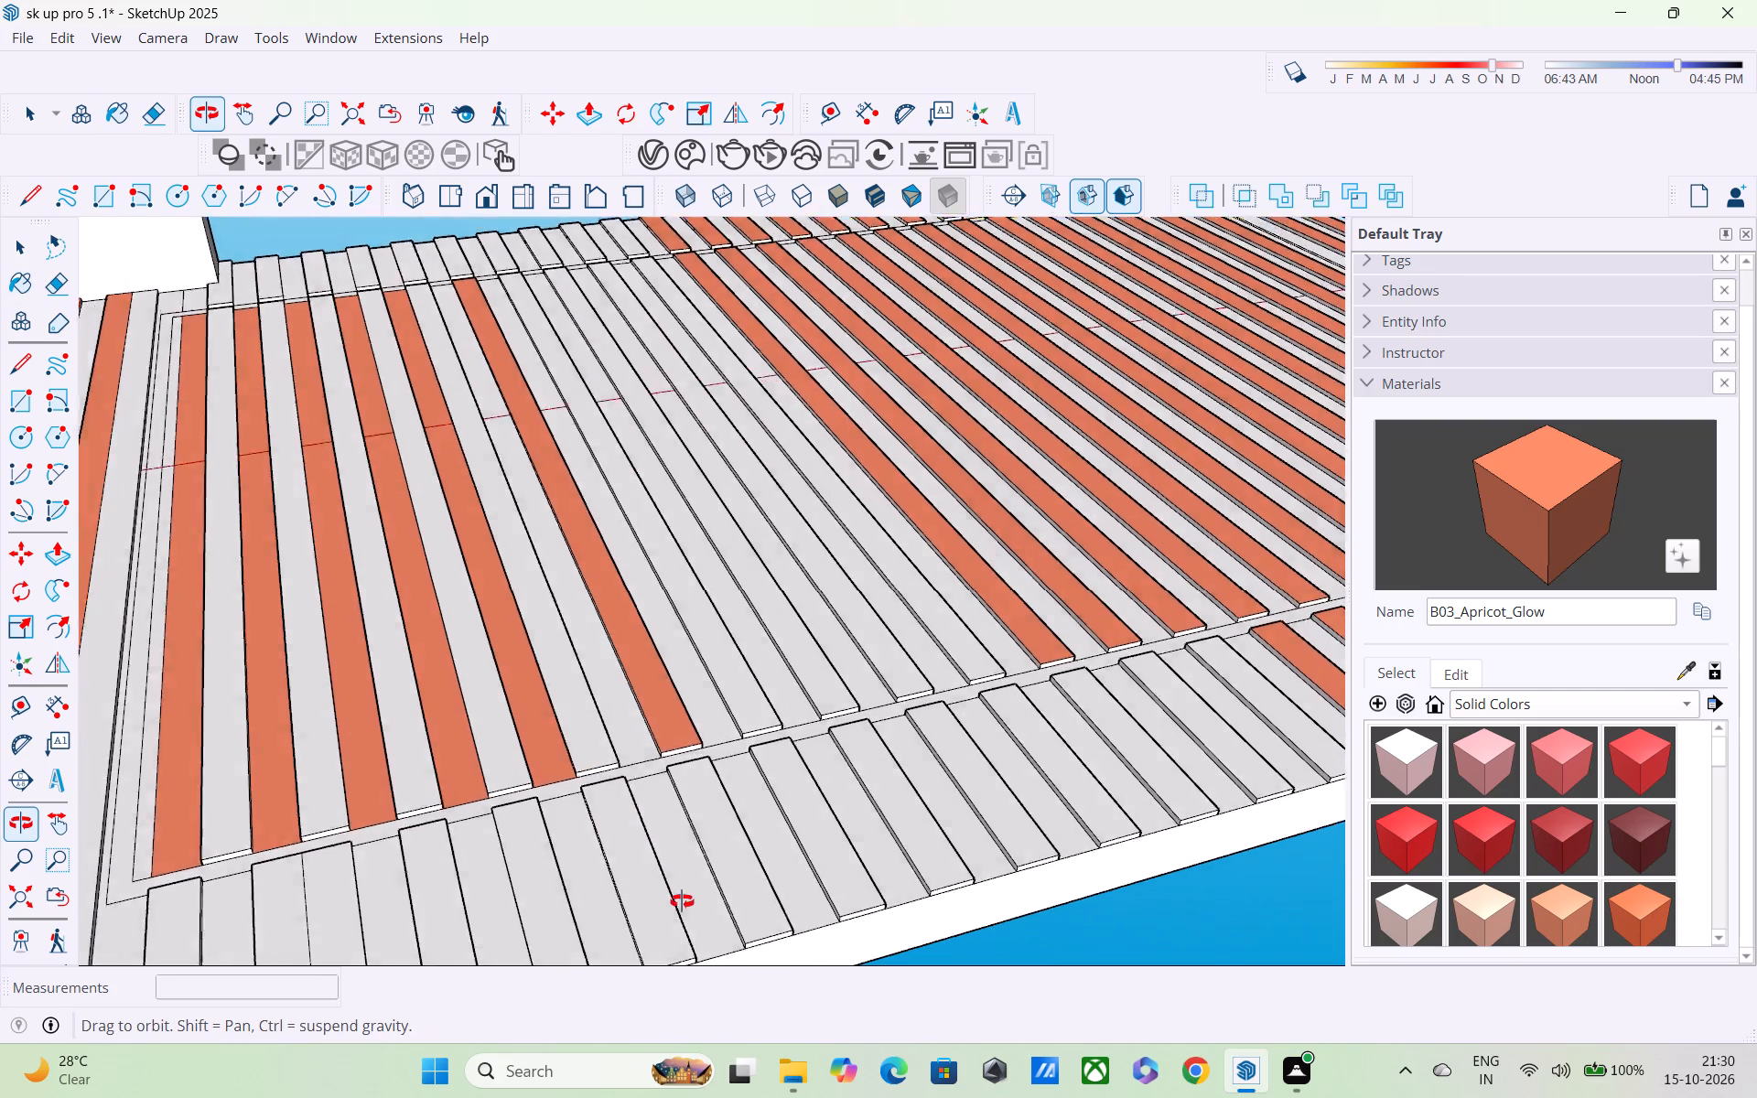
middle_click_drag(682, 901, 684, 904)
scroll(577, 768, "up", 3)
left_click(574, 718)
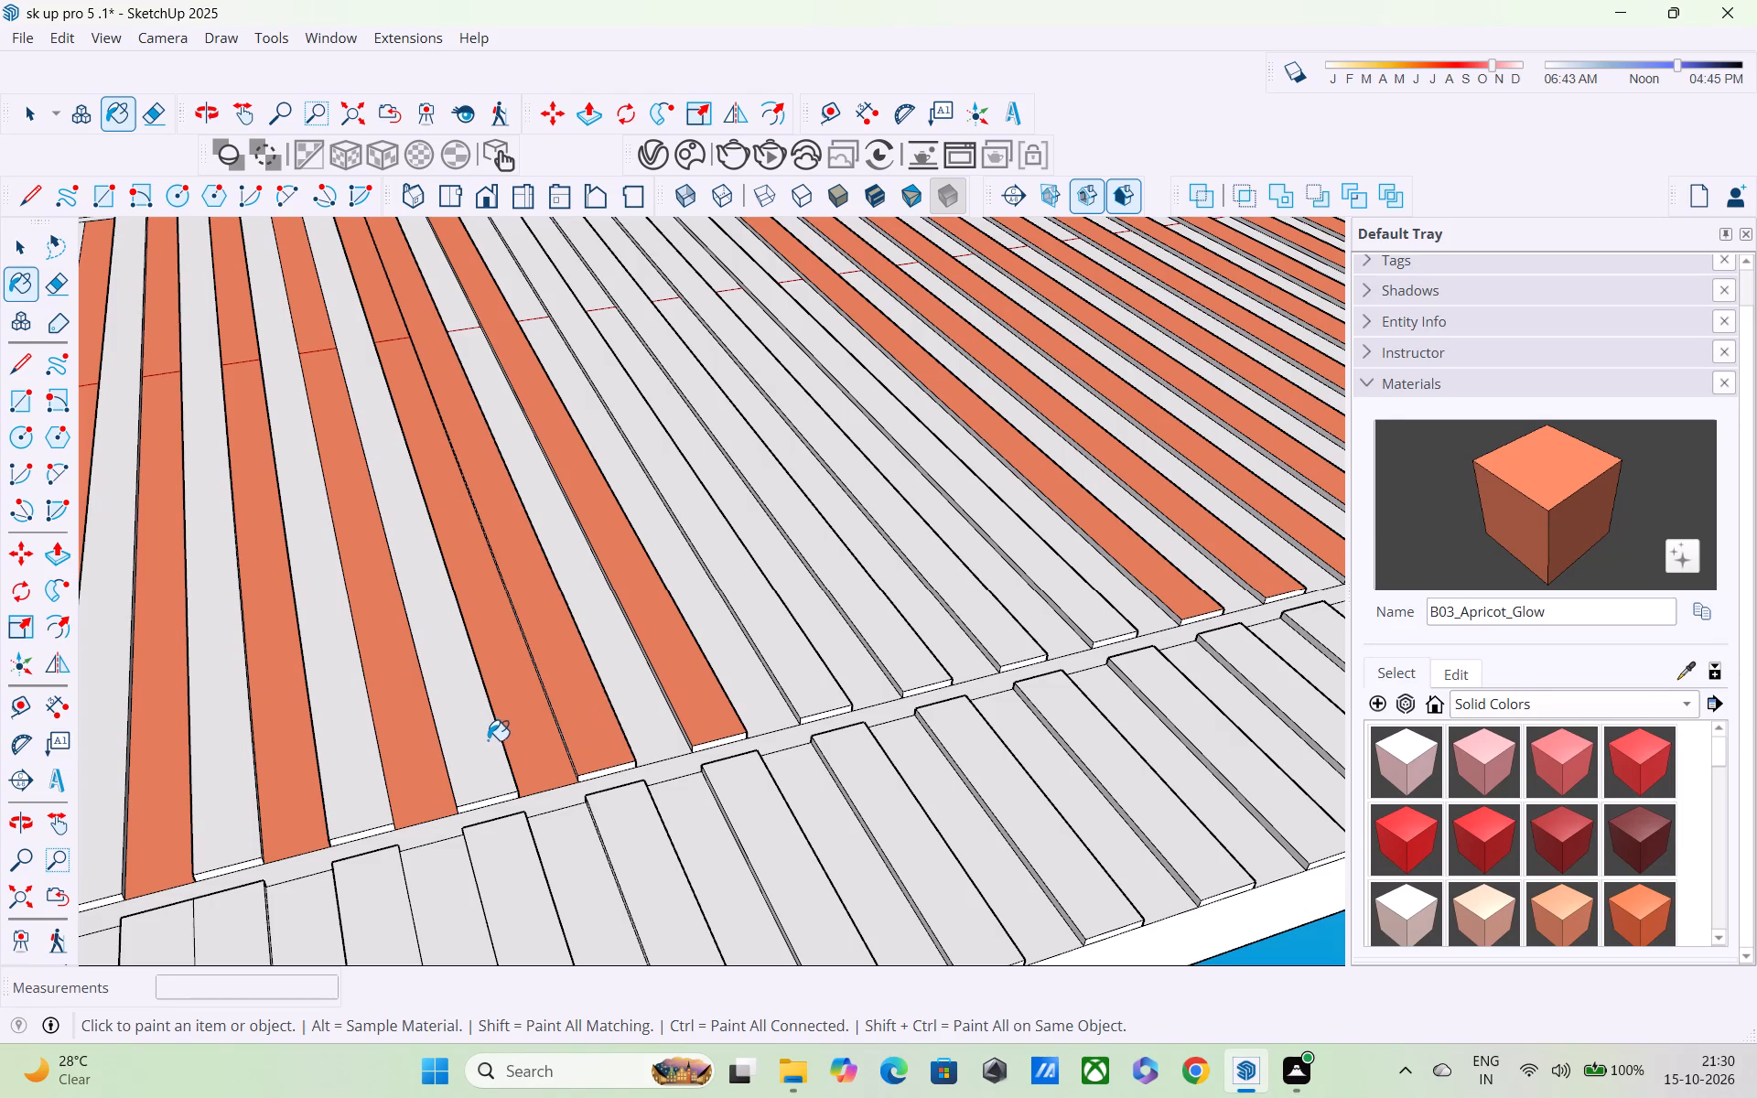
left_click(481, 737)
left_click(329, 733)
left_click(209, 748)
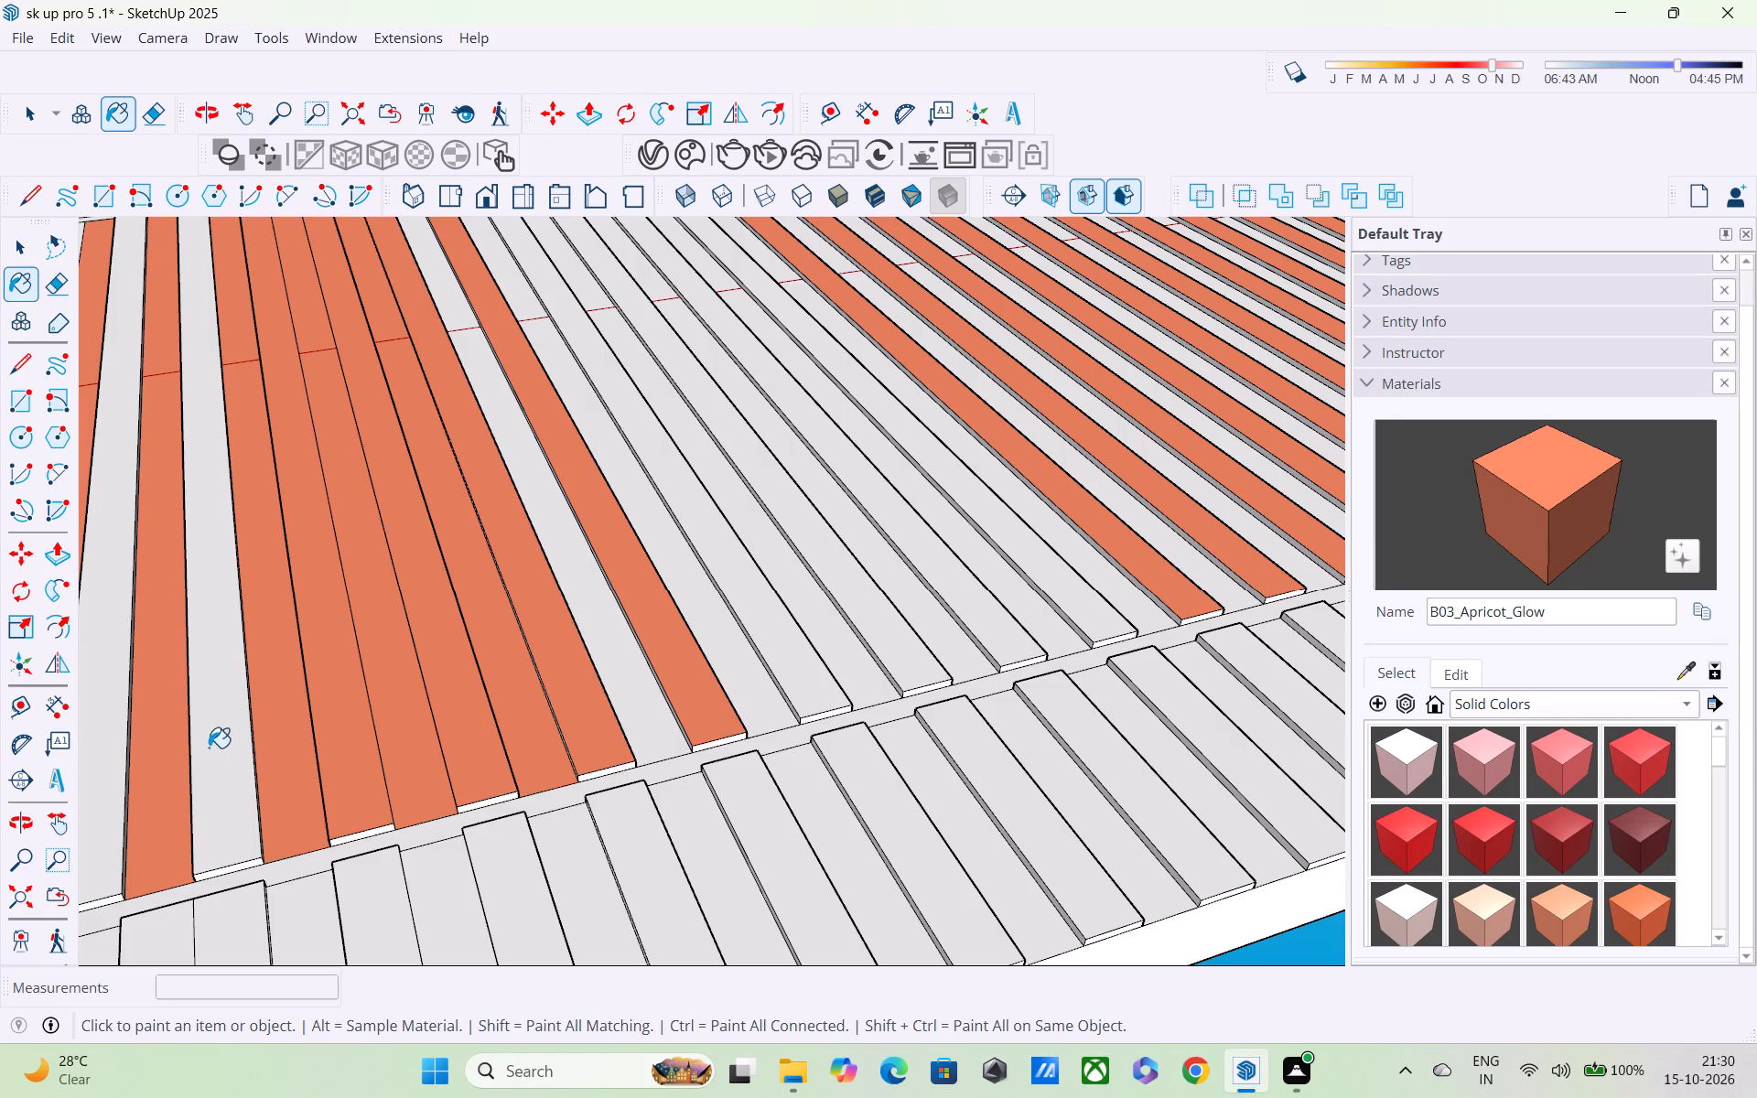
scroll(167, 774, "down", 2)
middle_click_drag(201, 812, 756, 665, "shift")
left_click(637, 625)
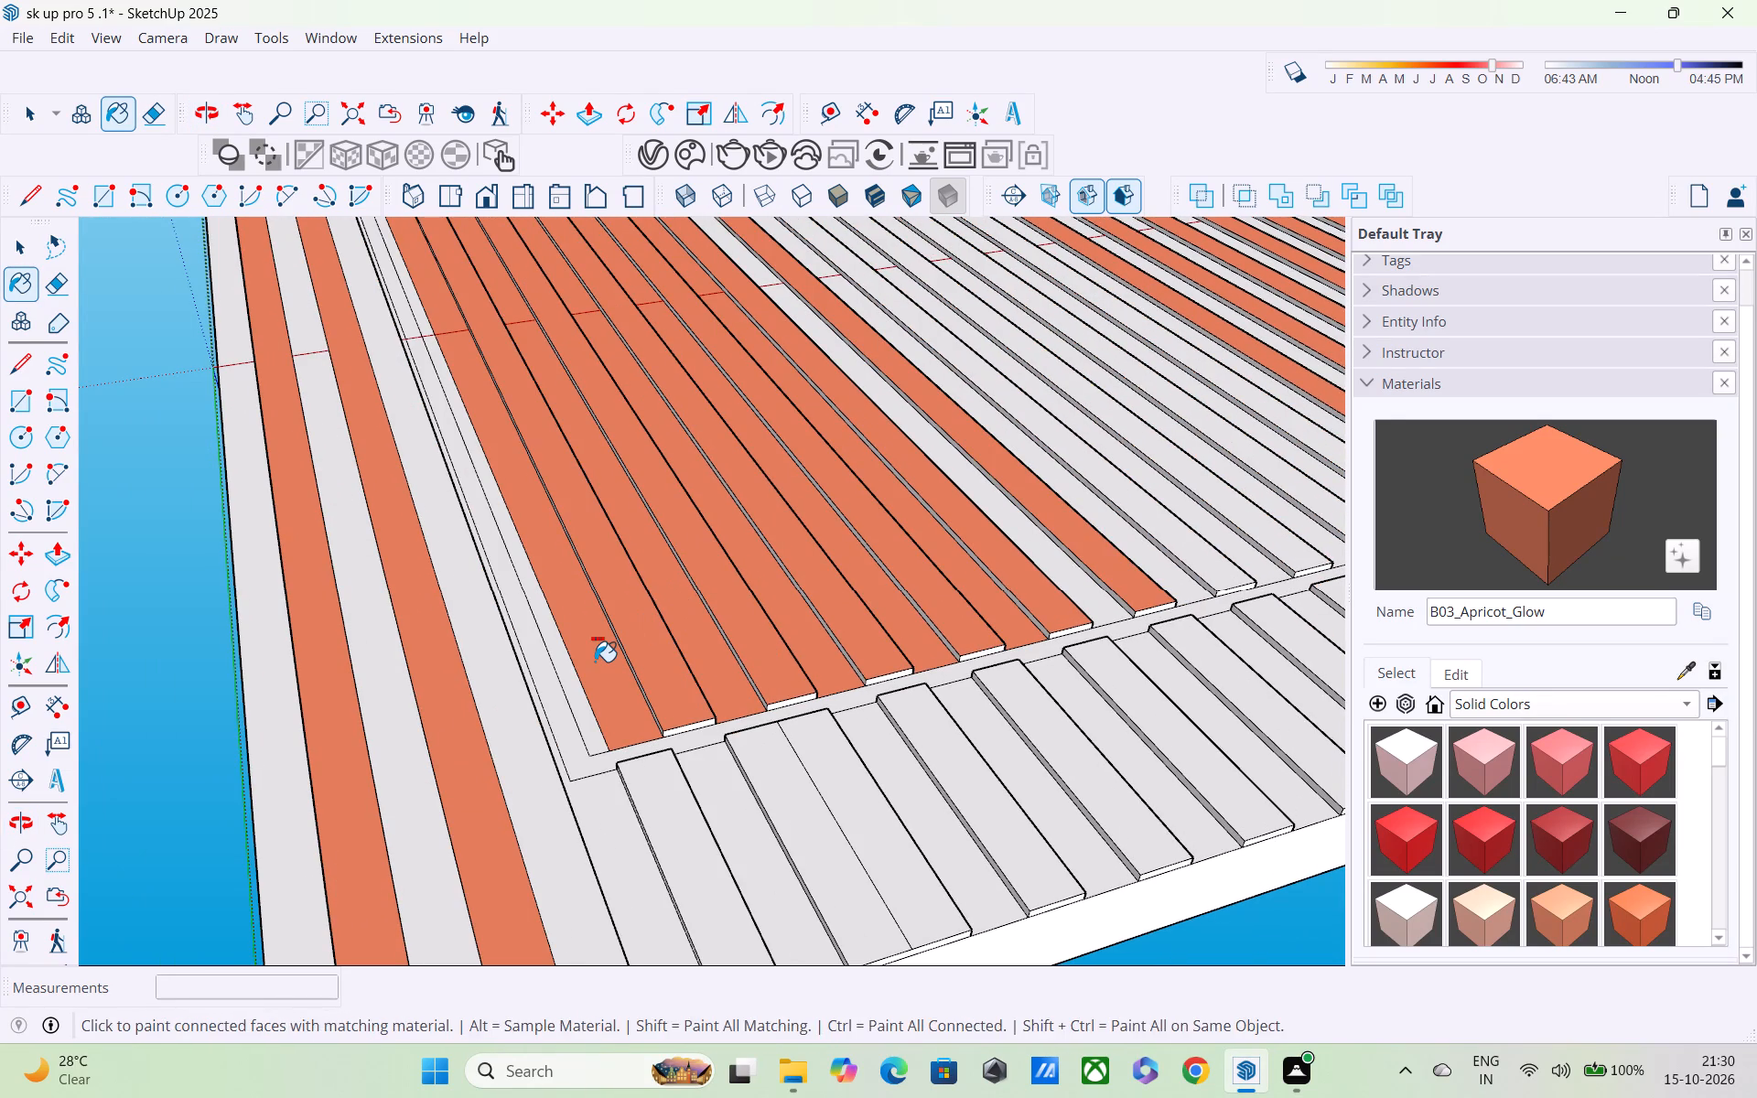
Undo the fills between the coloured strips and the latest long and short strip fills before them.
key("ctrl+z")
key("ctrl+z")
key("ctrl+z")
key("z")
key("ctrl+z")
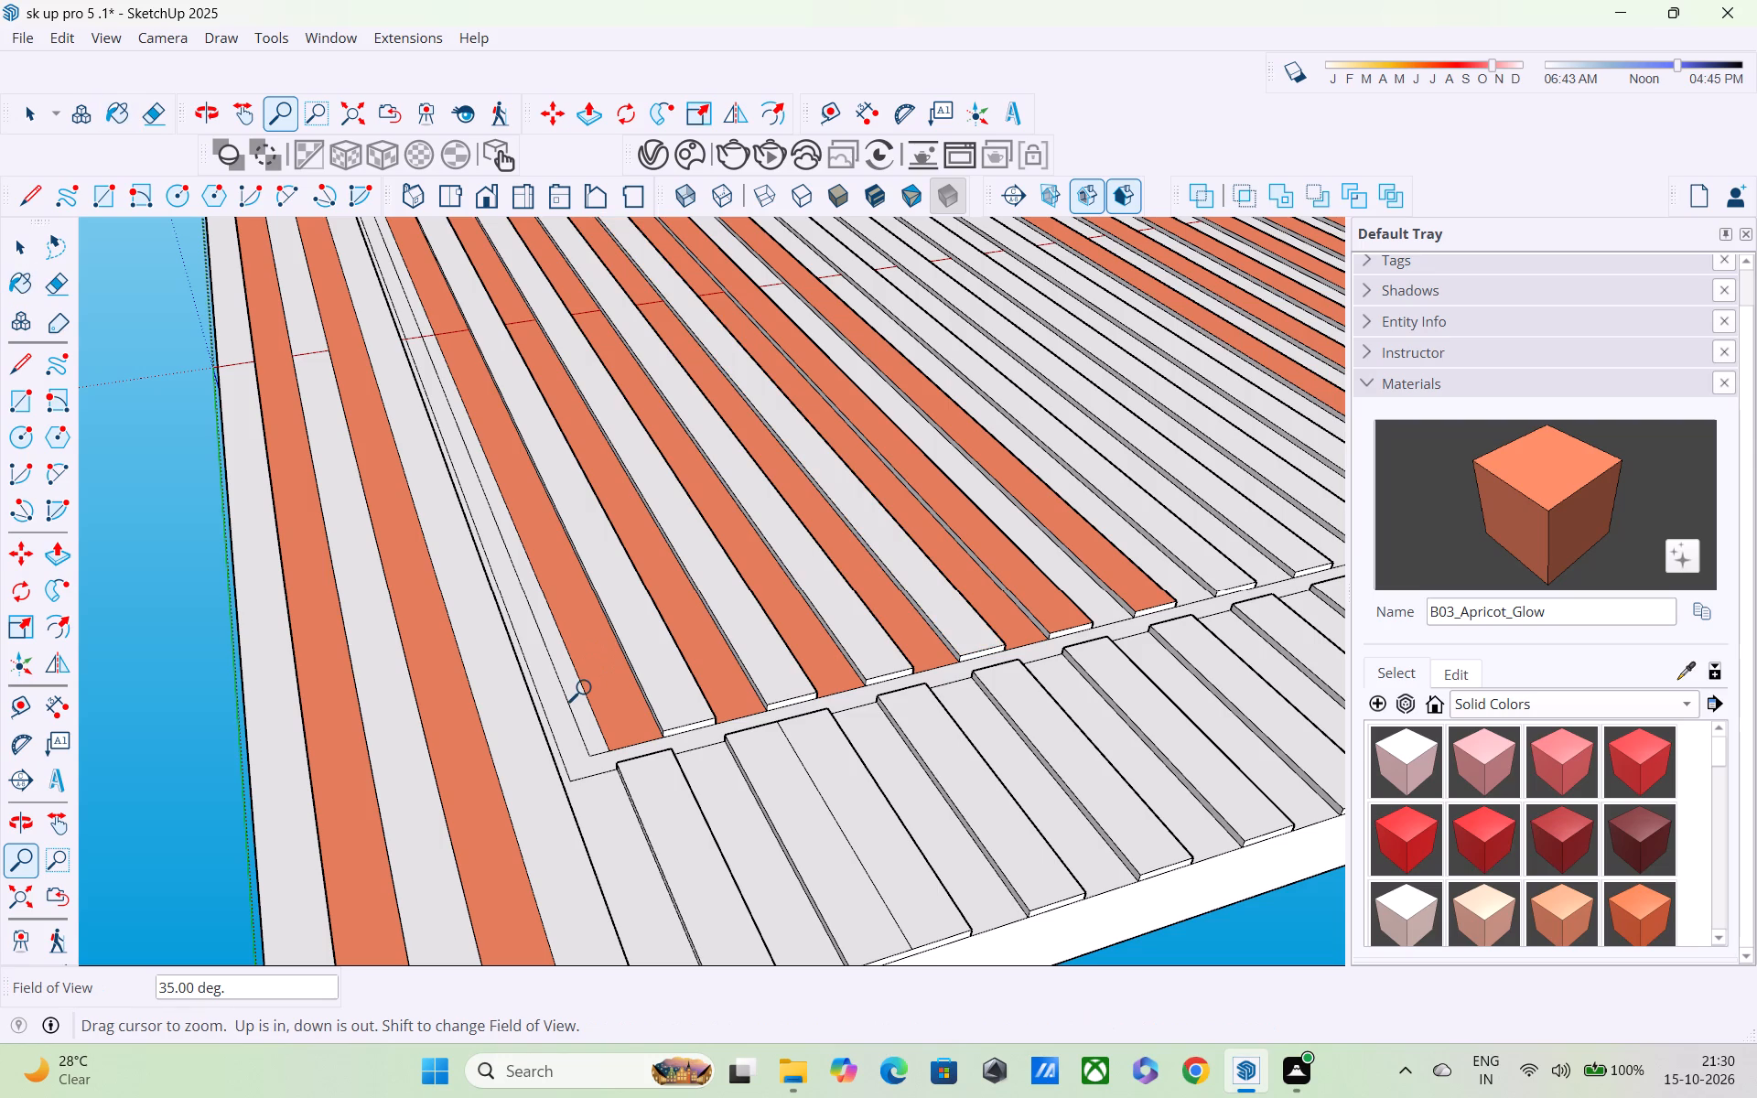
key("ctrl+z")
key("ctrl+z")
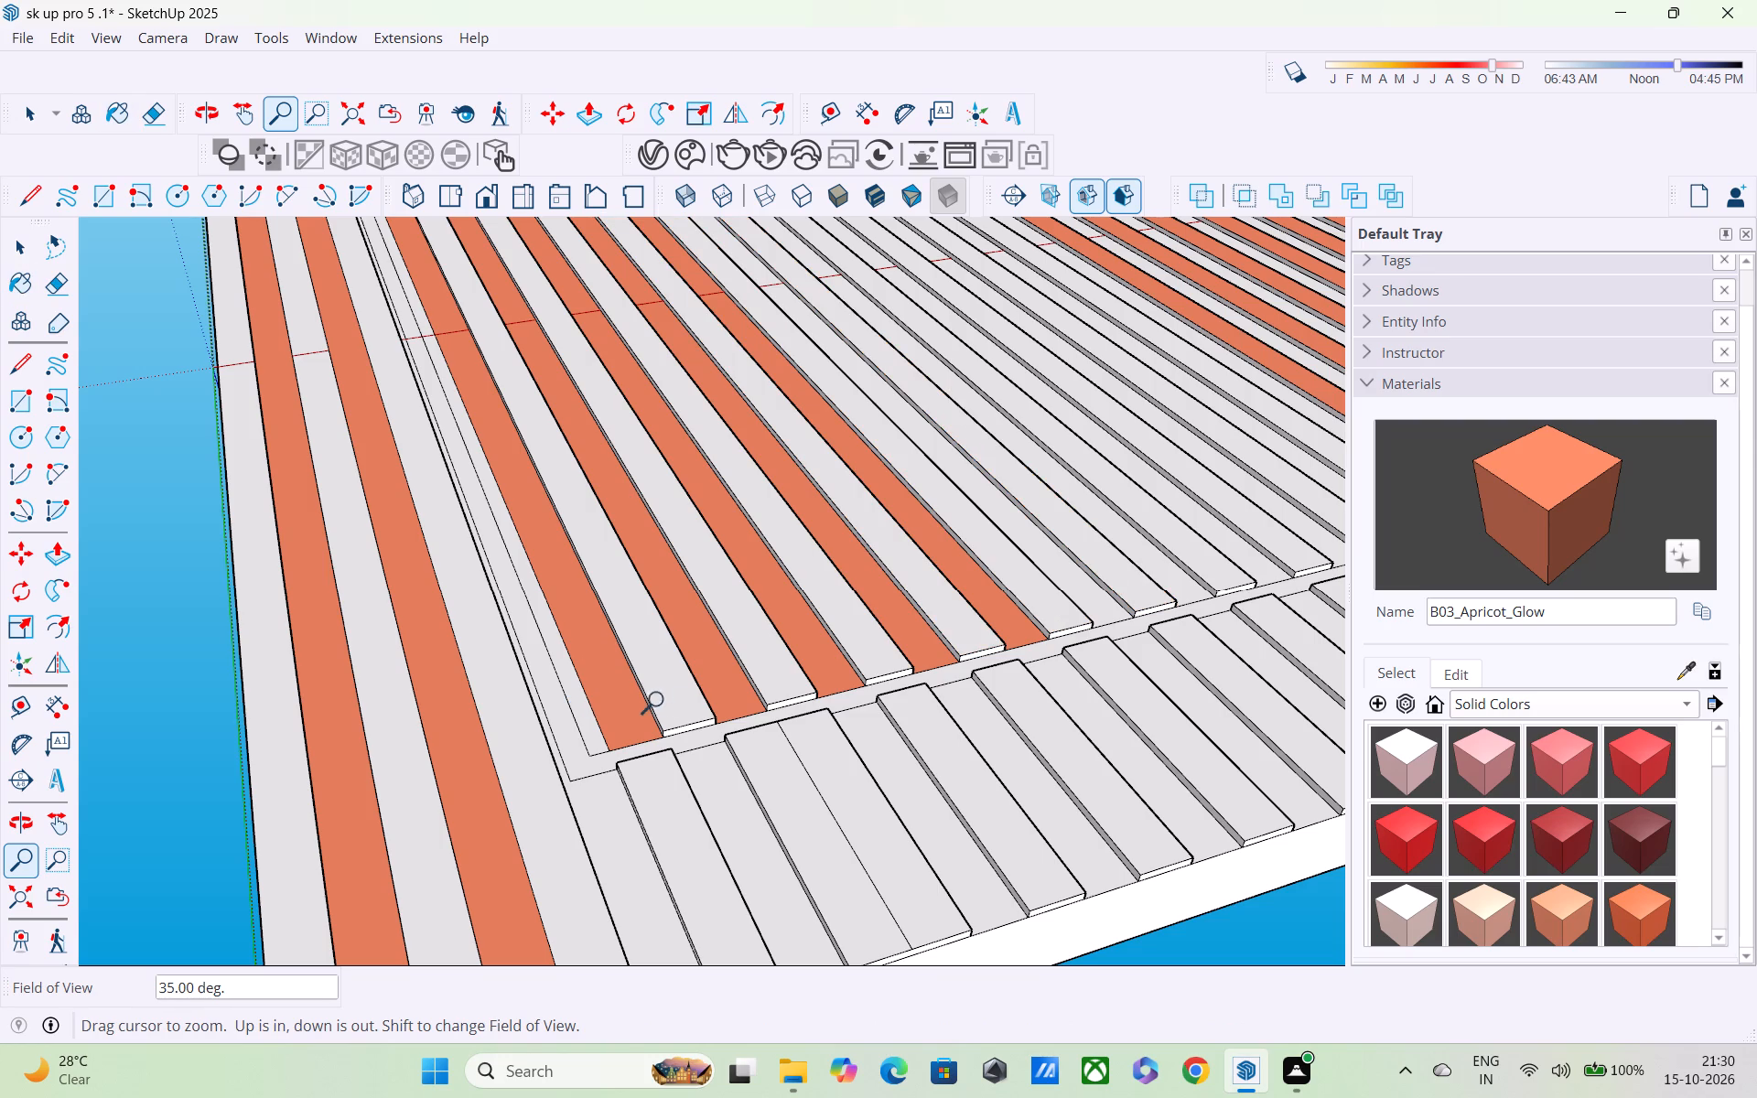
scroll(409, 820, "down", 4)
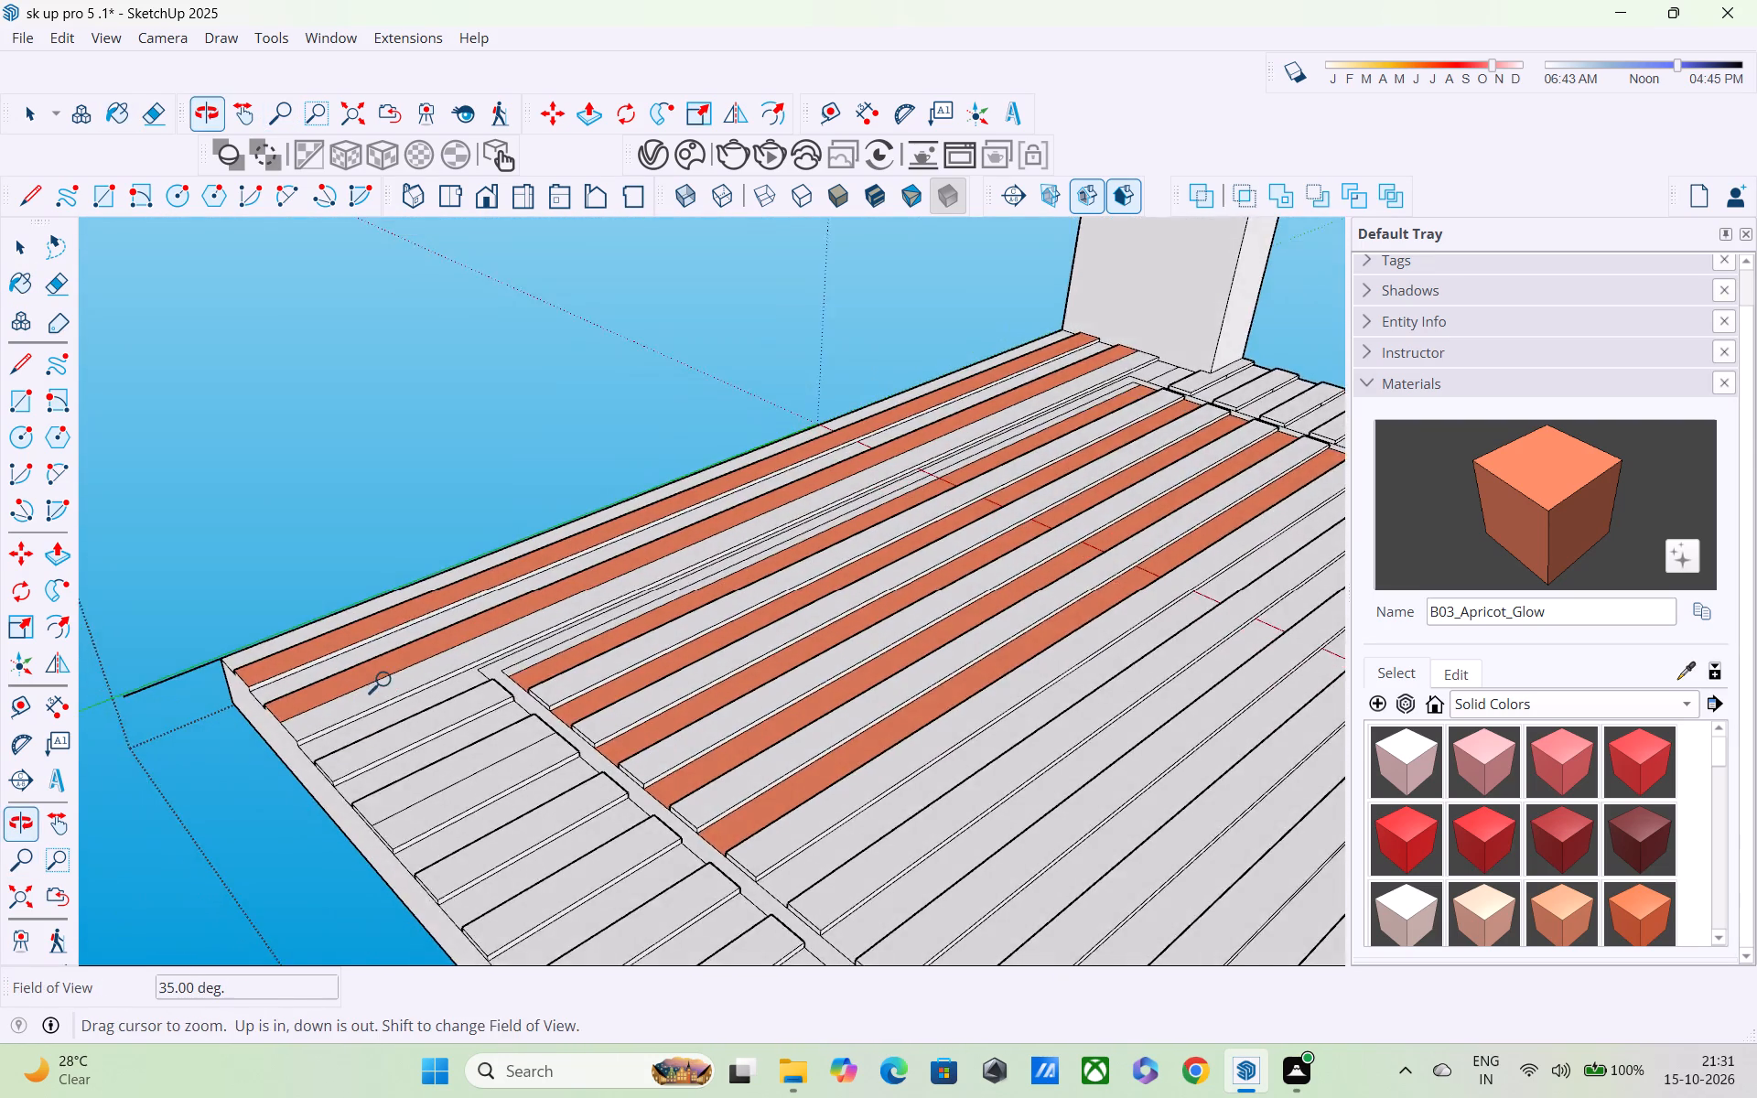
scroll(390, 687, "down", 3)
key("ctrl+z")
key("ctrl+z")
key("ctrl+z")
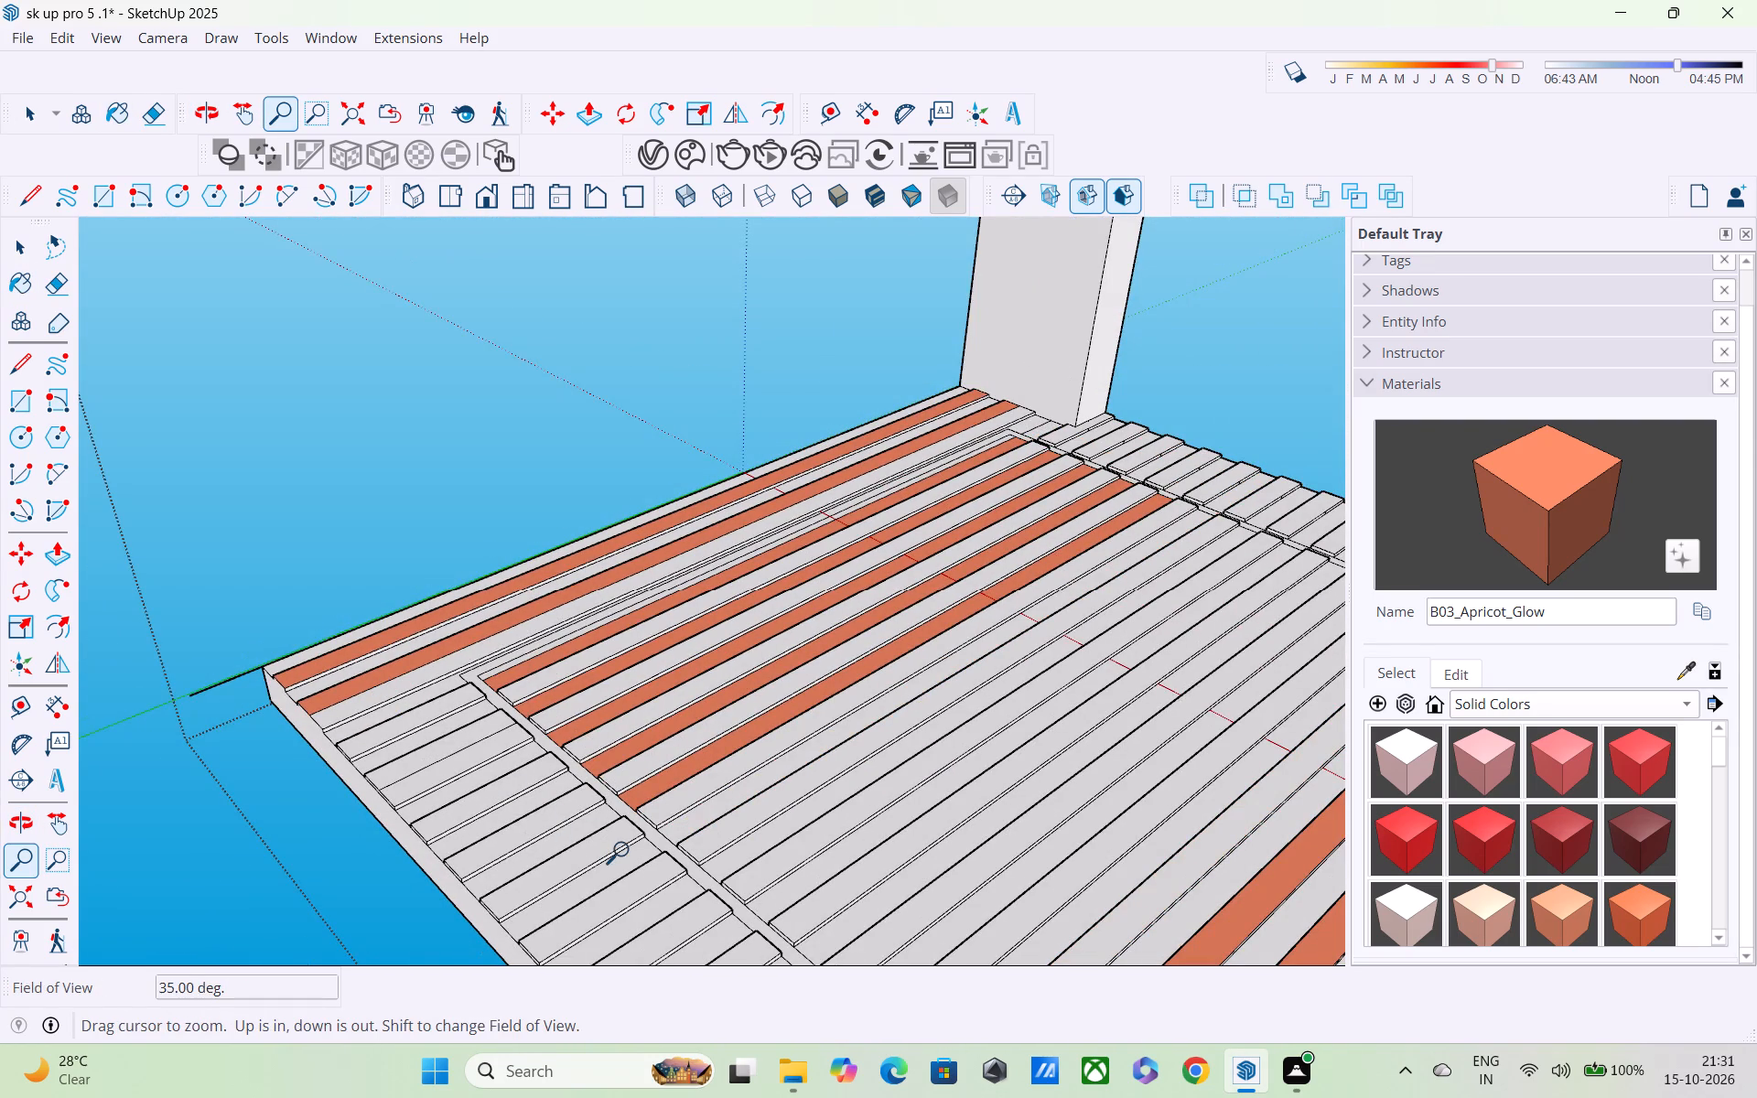
Undo the earlier B03_Apricot_Glow fills on the panel's middle long inner slats and short end slats.
middle_click_drag(571, 805, 307, 554, "shift")
key("ctrl+z")
key("ctrl+z")
key("ctrl+z")
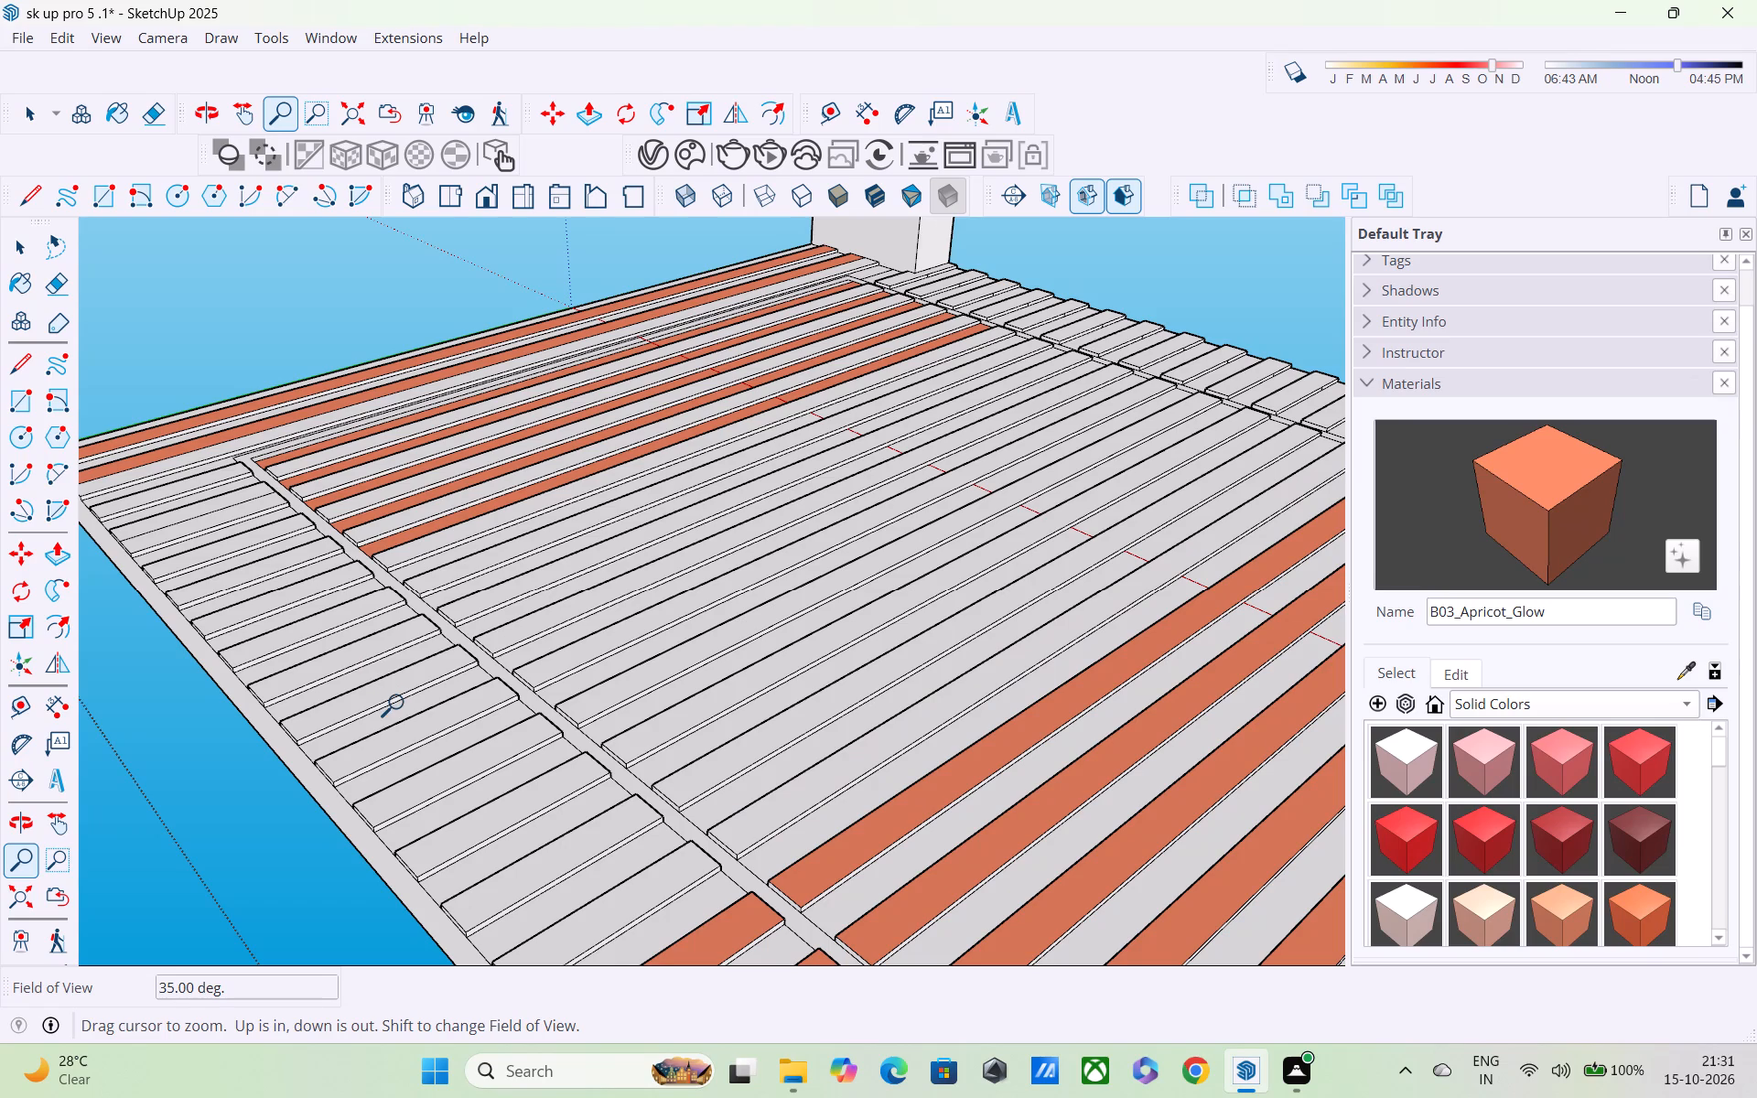
key("ctrl+z")
key("ctrl+z")
key("ctrl+z")
middle_click_drag(255, 617, 239, 604, "shift")
scroll(293, 662, "down", 3)
middle_click_drag(521, 756, 417, 587)
key("ctrl+z")
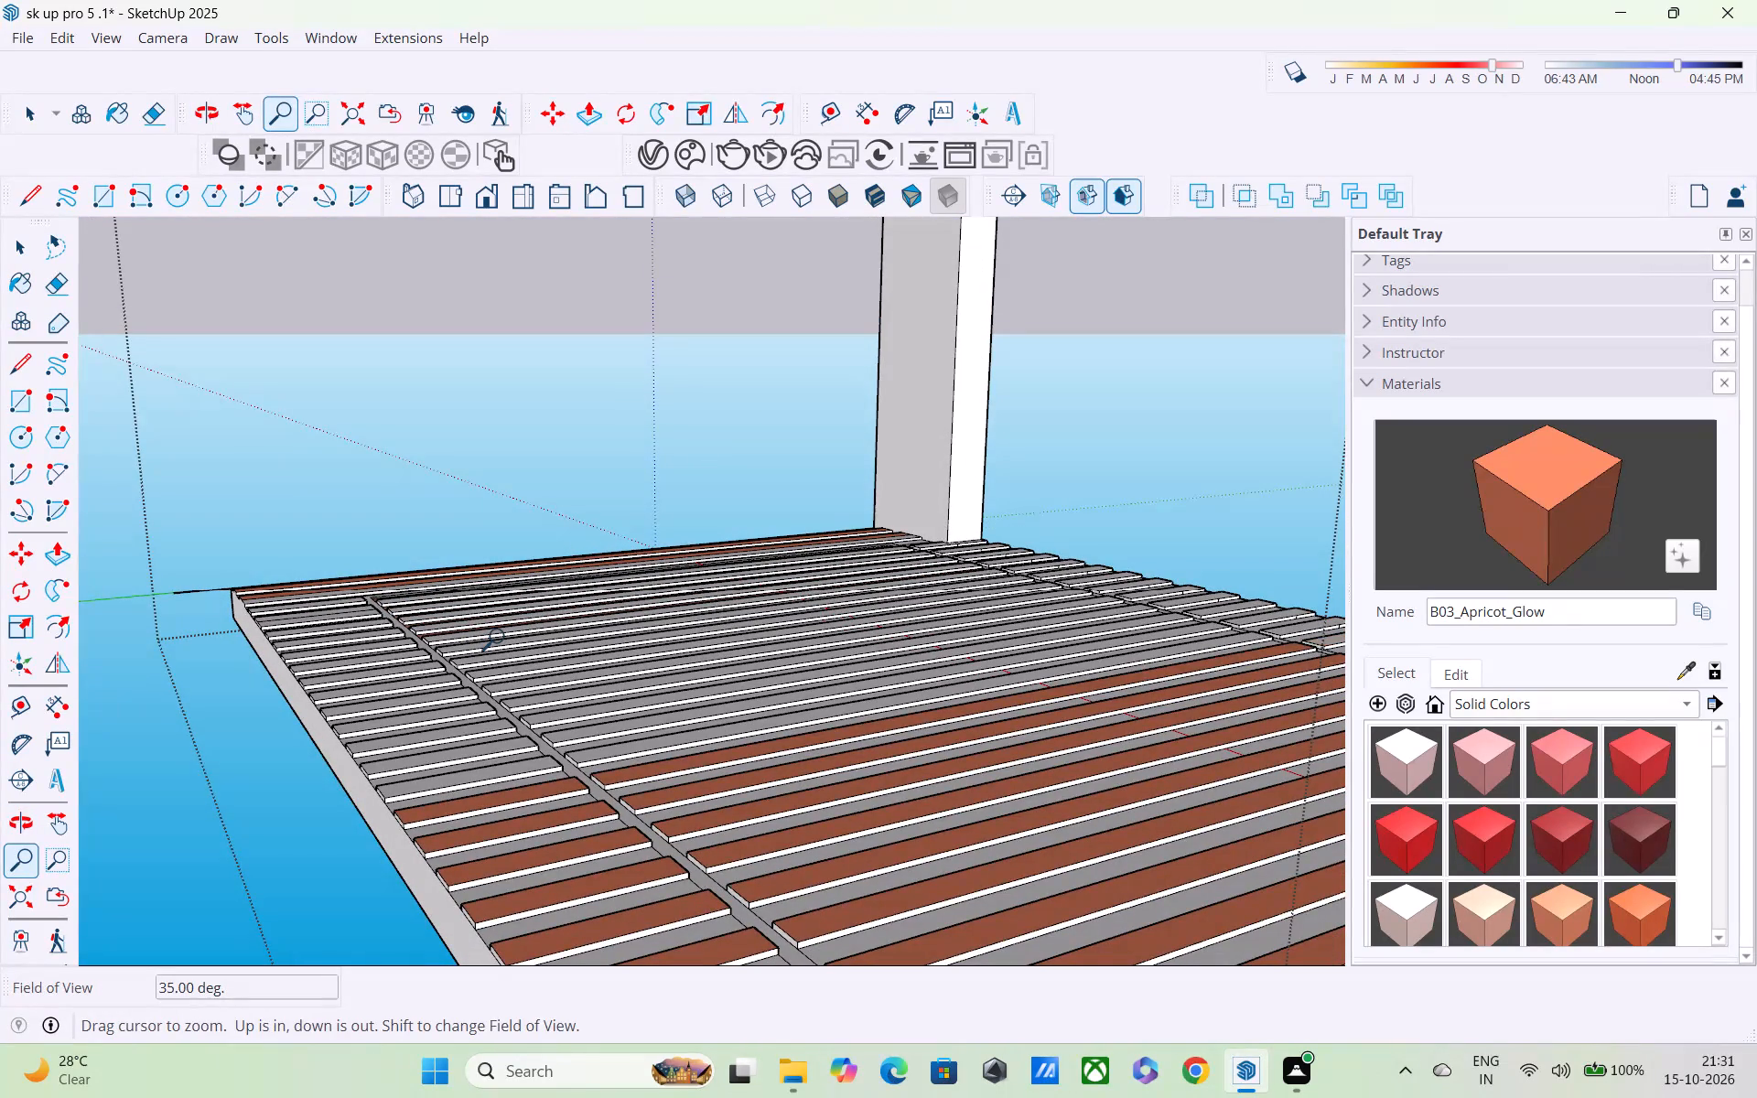
key("ctrl+z")
key("ctrl+z")
key("ctrl+z")
key("ctrl+z")
key("ctrl+z")
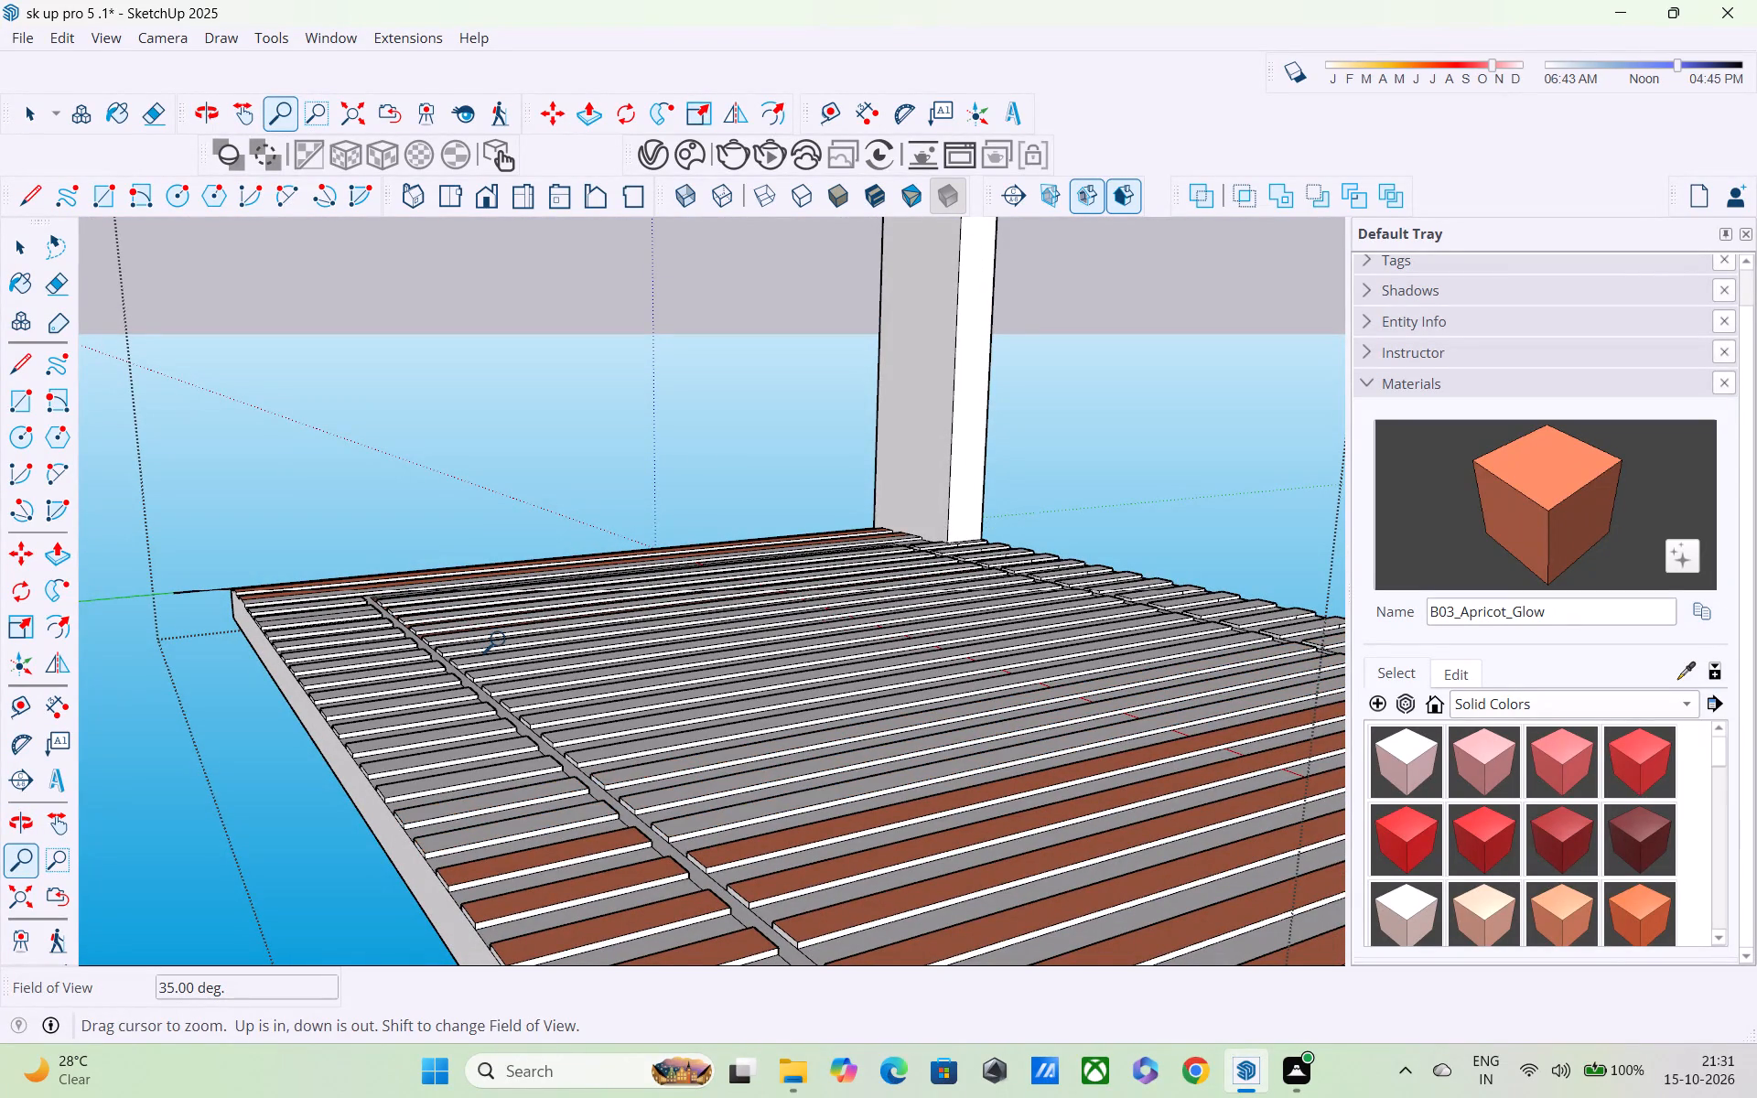
Undo further B03_Apricot_Glow fills, back to the sixth short near-end slat and the sixth long inner slat.
key("ctrl+z")
key("ctrl+z")
key("ctrl+z")
key("ctrl+z")
key("ctrl+z")
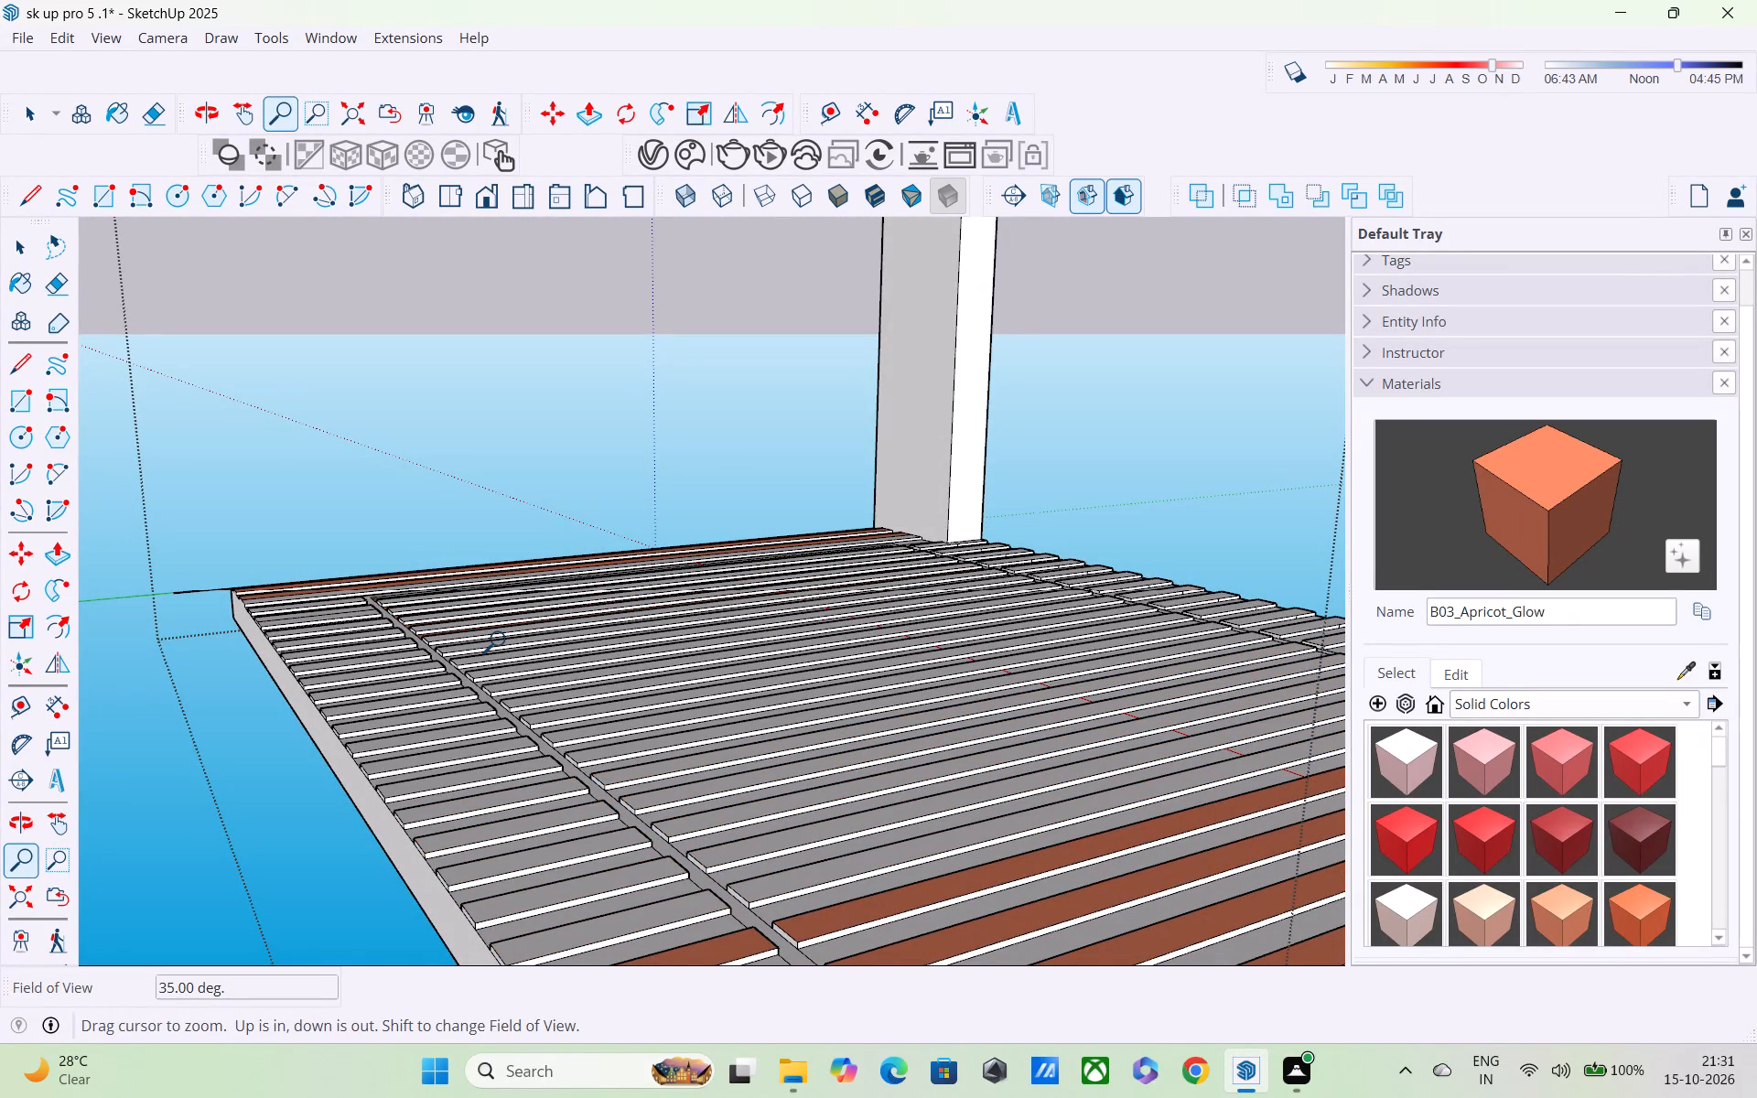
key("ctrl+z")
key("ctrl+z")
scroll(502, 640, "up", 1)
middle_click_drag(495, 631, 535, 640)
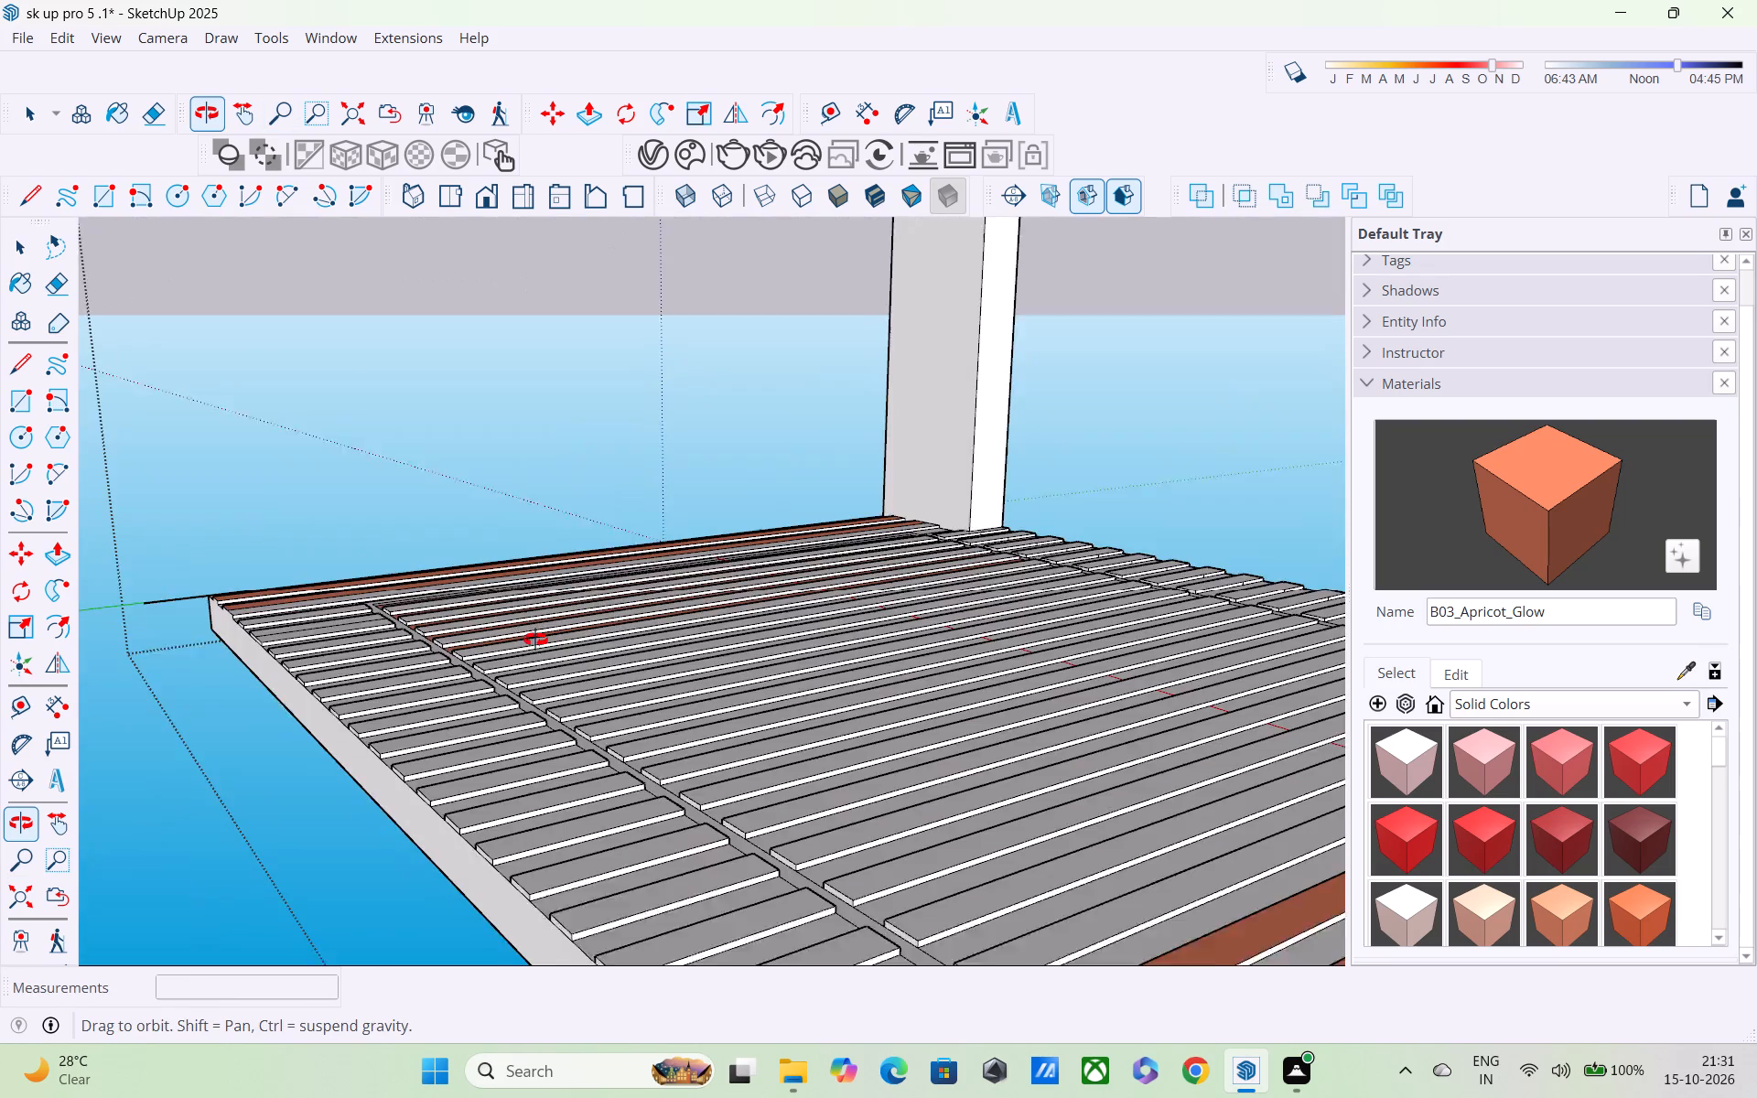
middle_click_drag(535, 640, 539, 642)
middle_click_drag(573, 686, 413, 454, "shift")
key("ctrl+z")
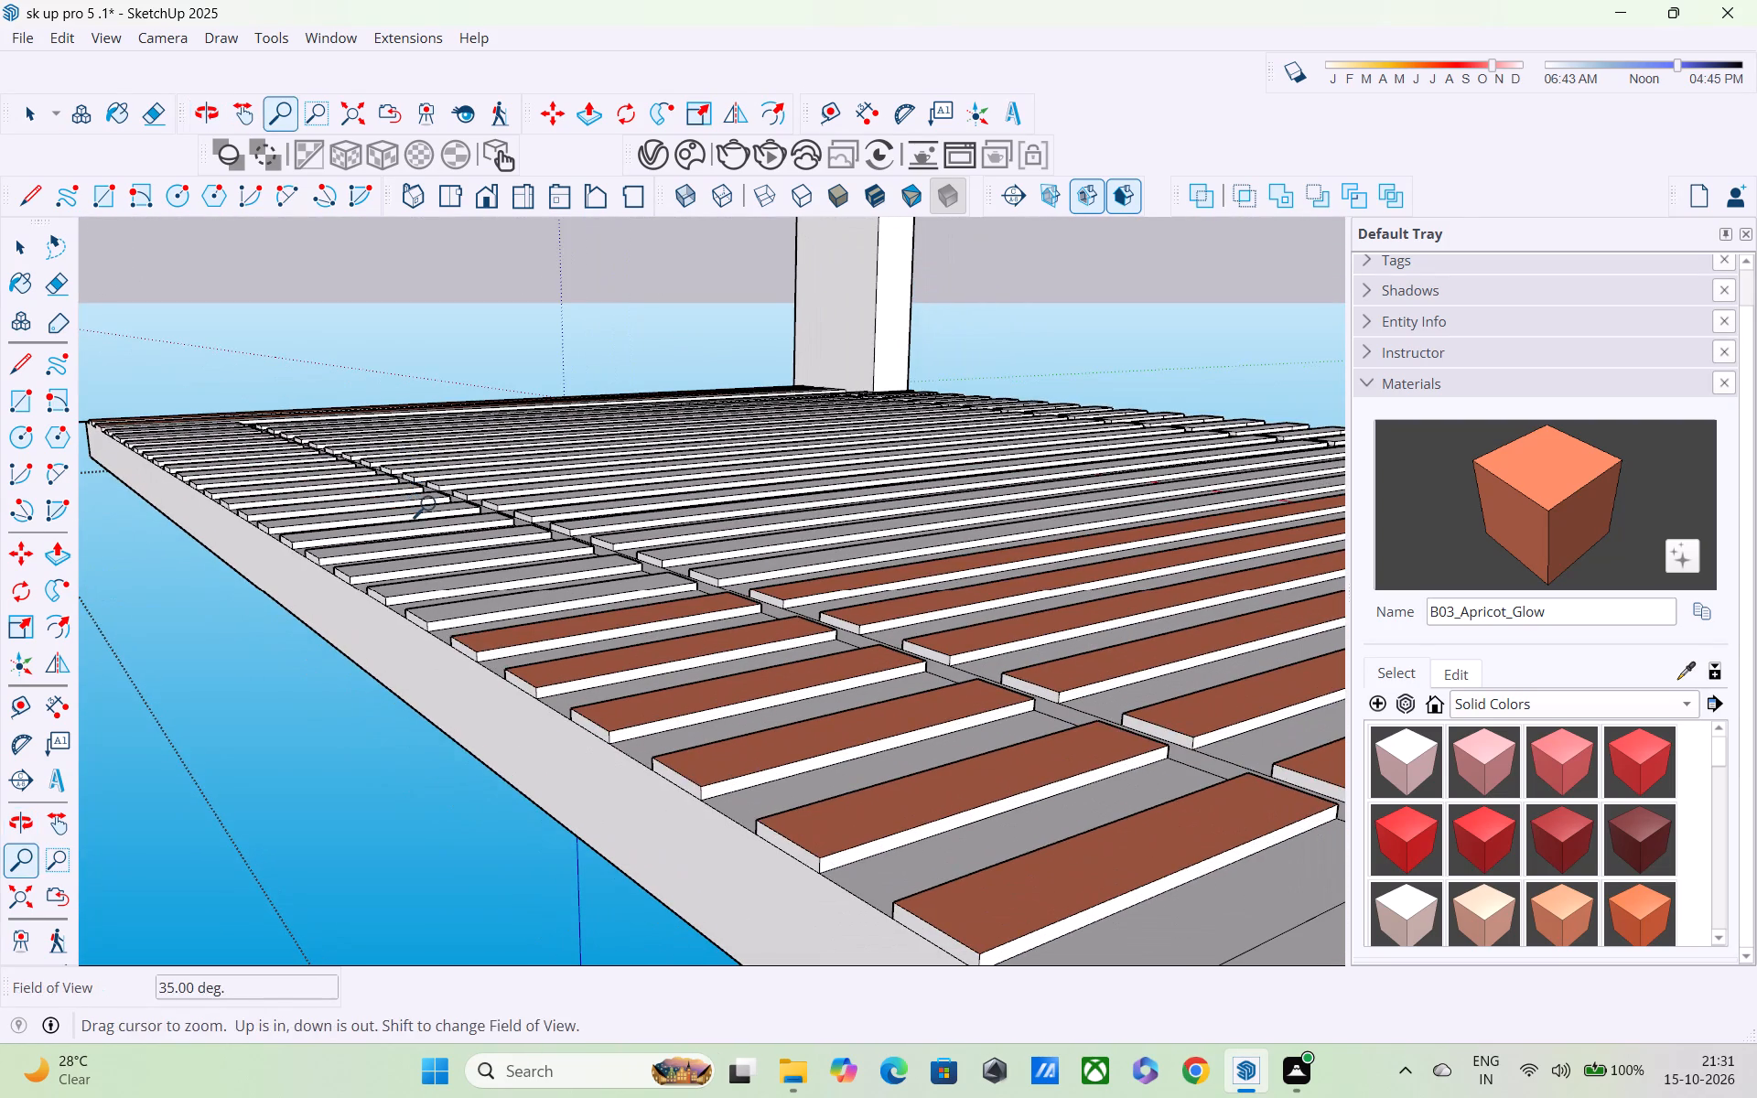
key("ctrl+z")
key("ctrl+z")
Paint the short and long recessed strips beside the sixth coloured slats with B03_Apricot_Glow.
middle_click_drag(468, 557, 906, 689)
scroll(813, 649, "up", 1)
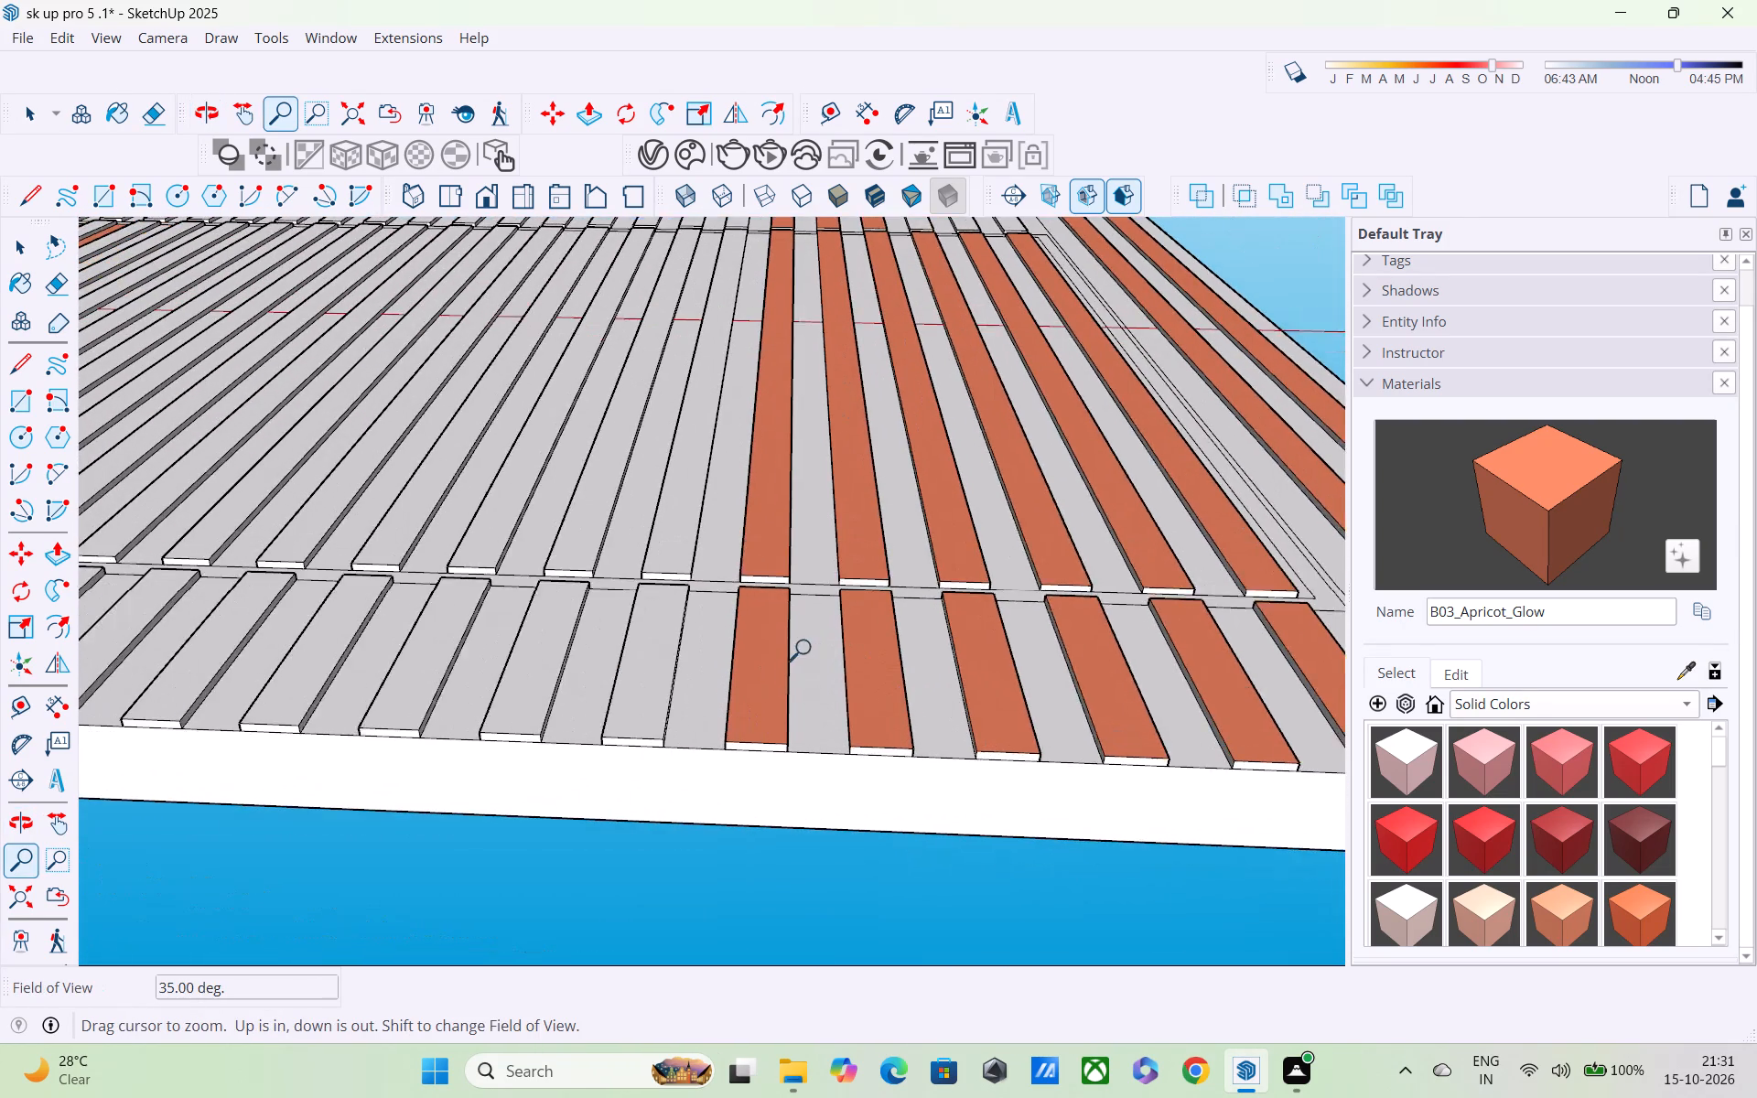
scroll(808, 649, "up", 1)
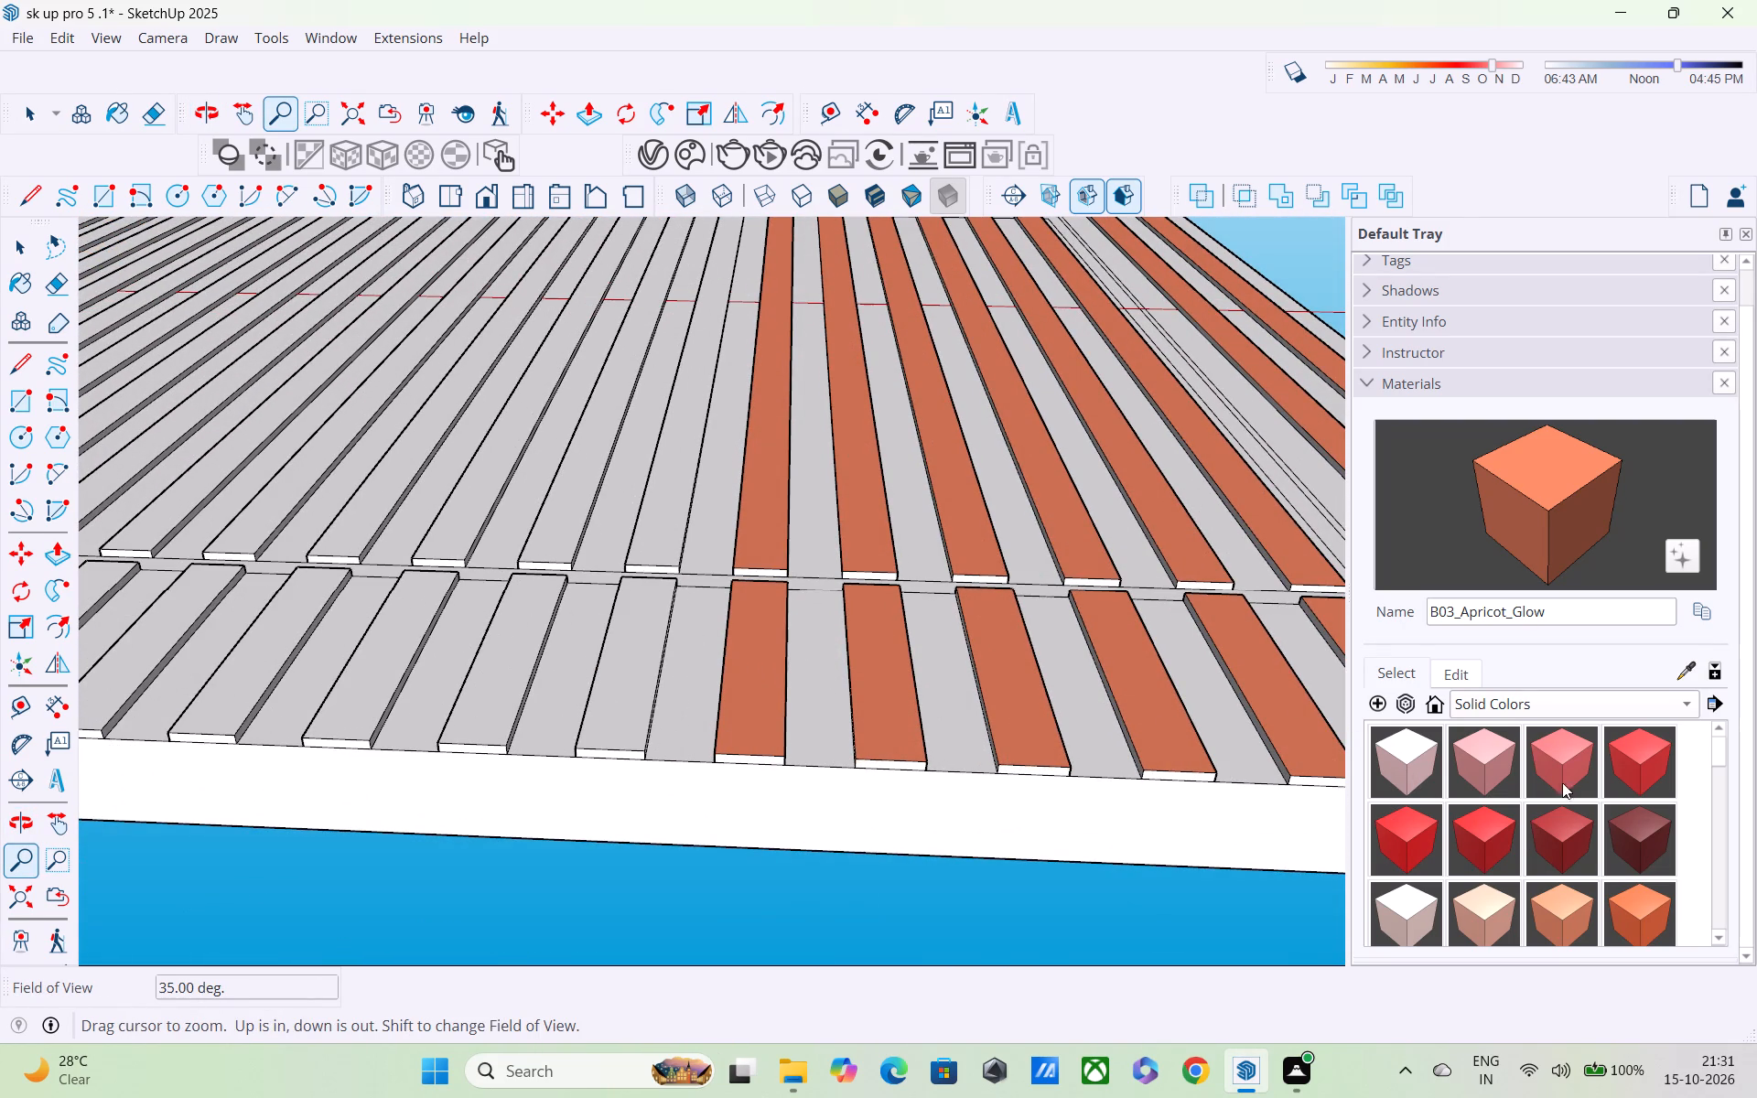
scroll(924, 757, "down", 2)
middle_click_drag(837, 747, 881, 809)
middle_click_drag(843, 774, 860, 817, "shift")
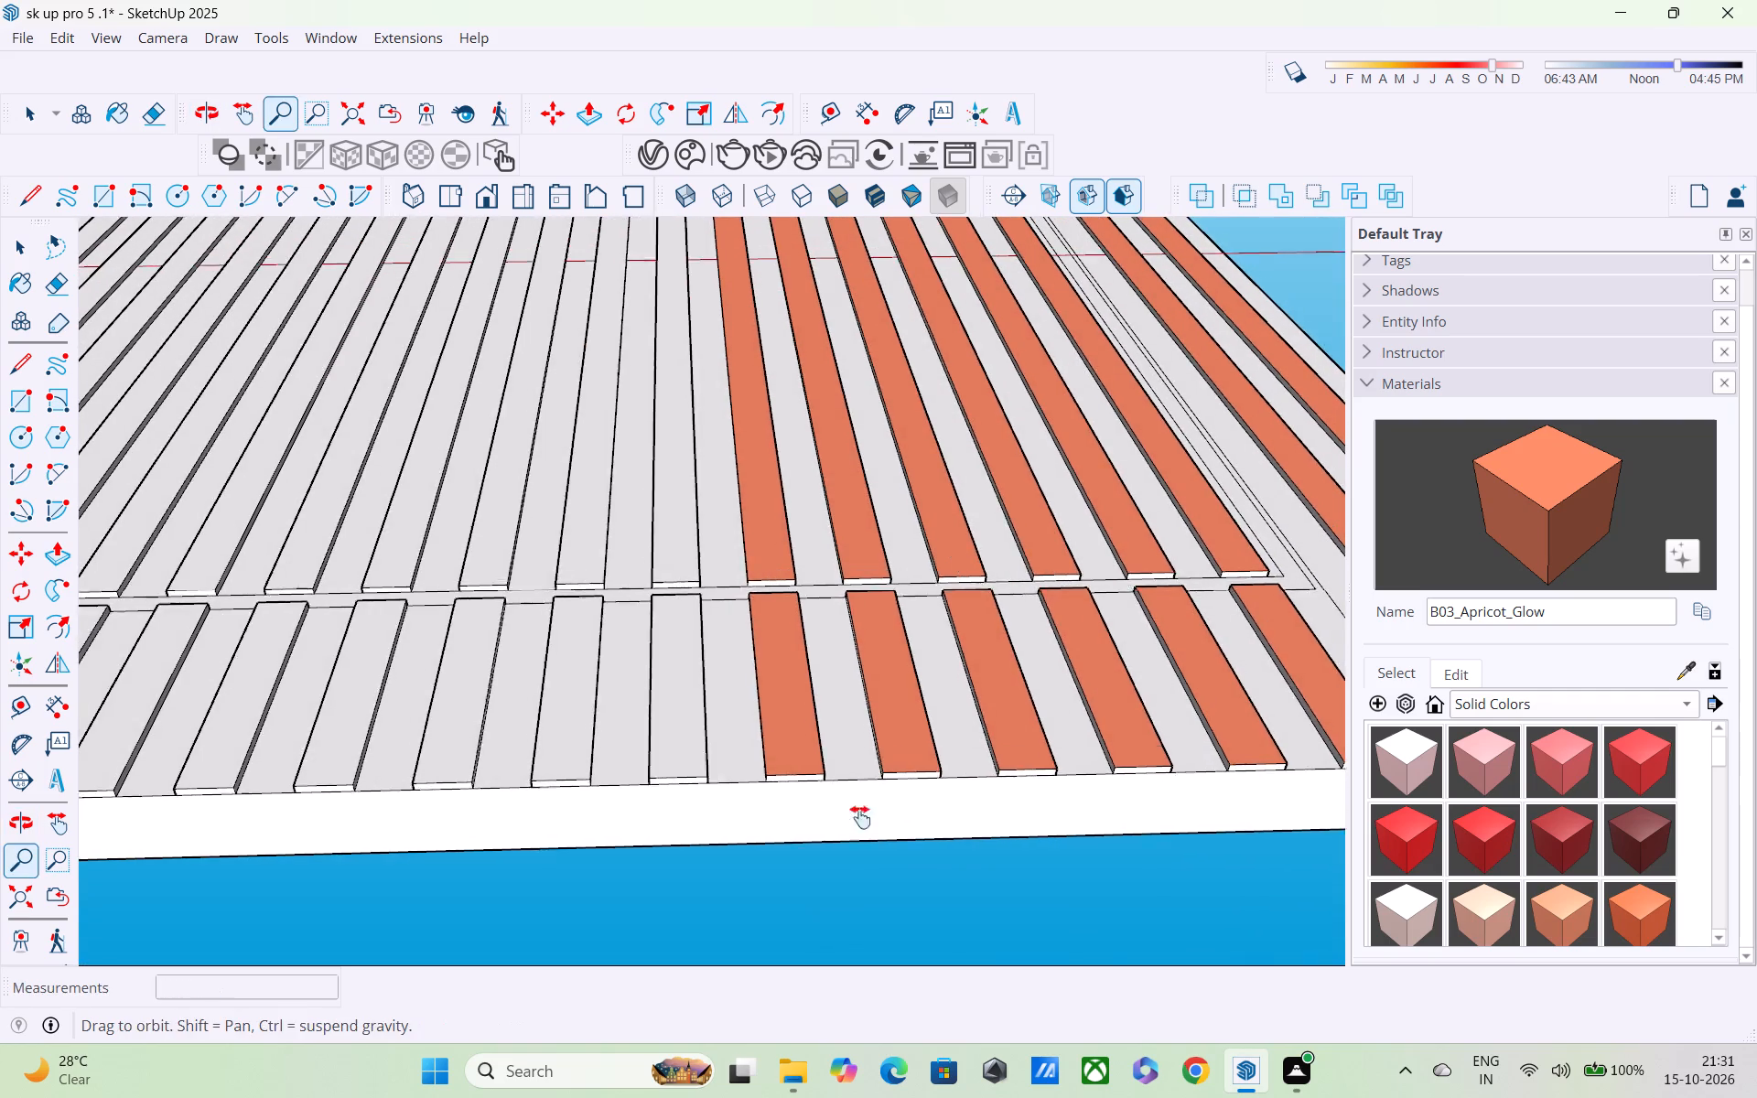
middle_click_drag(860, 817, 911, 936, "shift")
left_click(1539, 511)
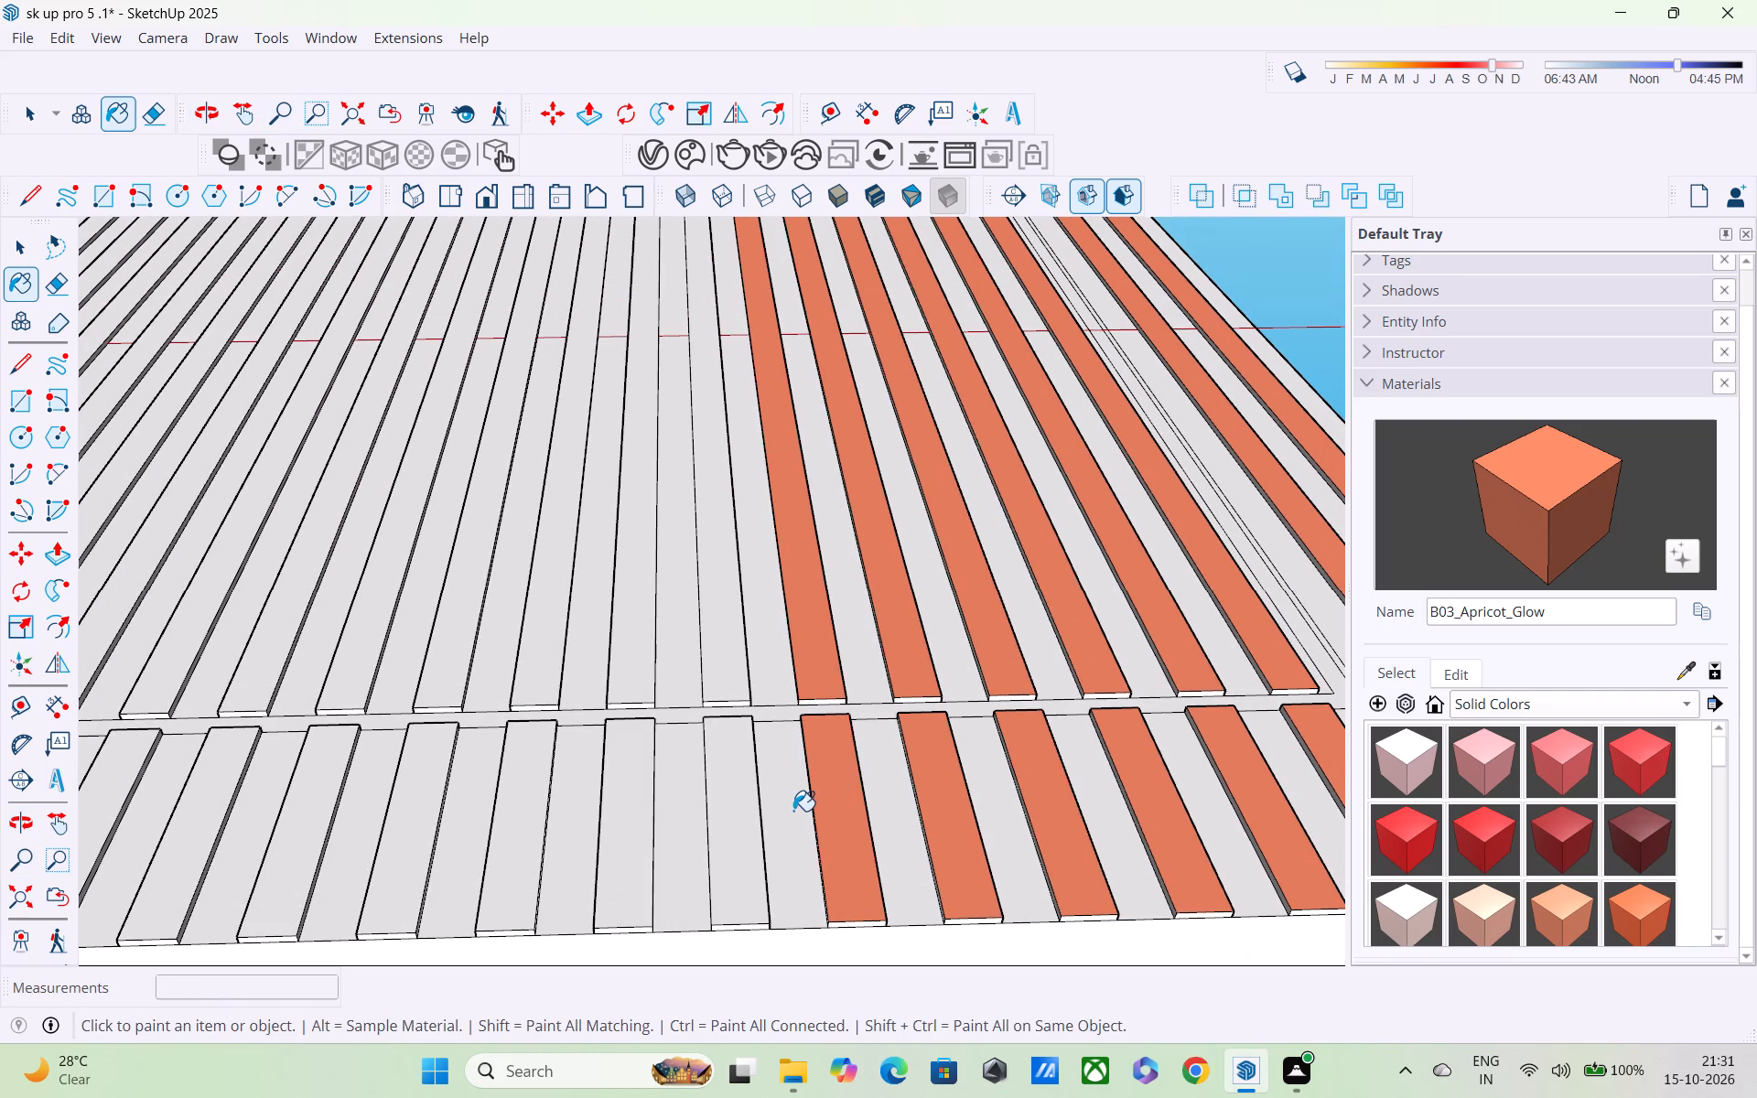
left_click(793, 811)
left_click(772, 658)
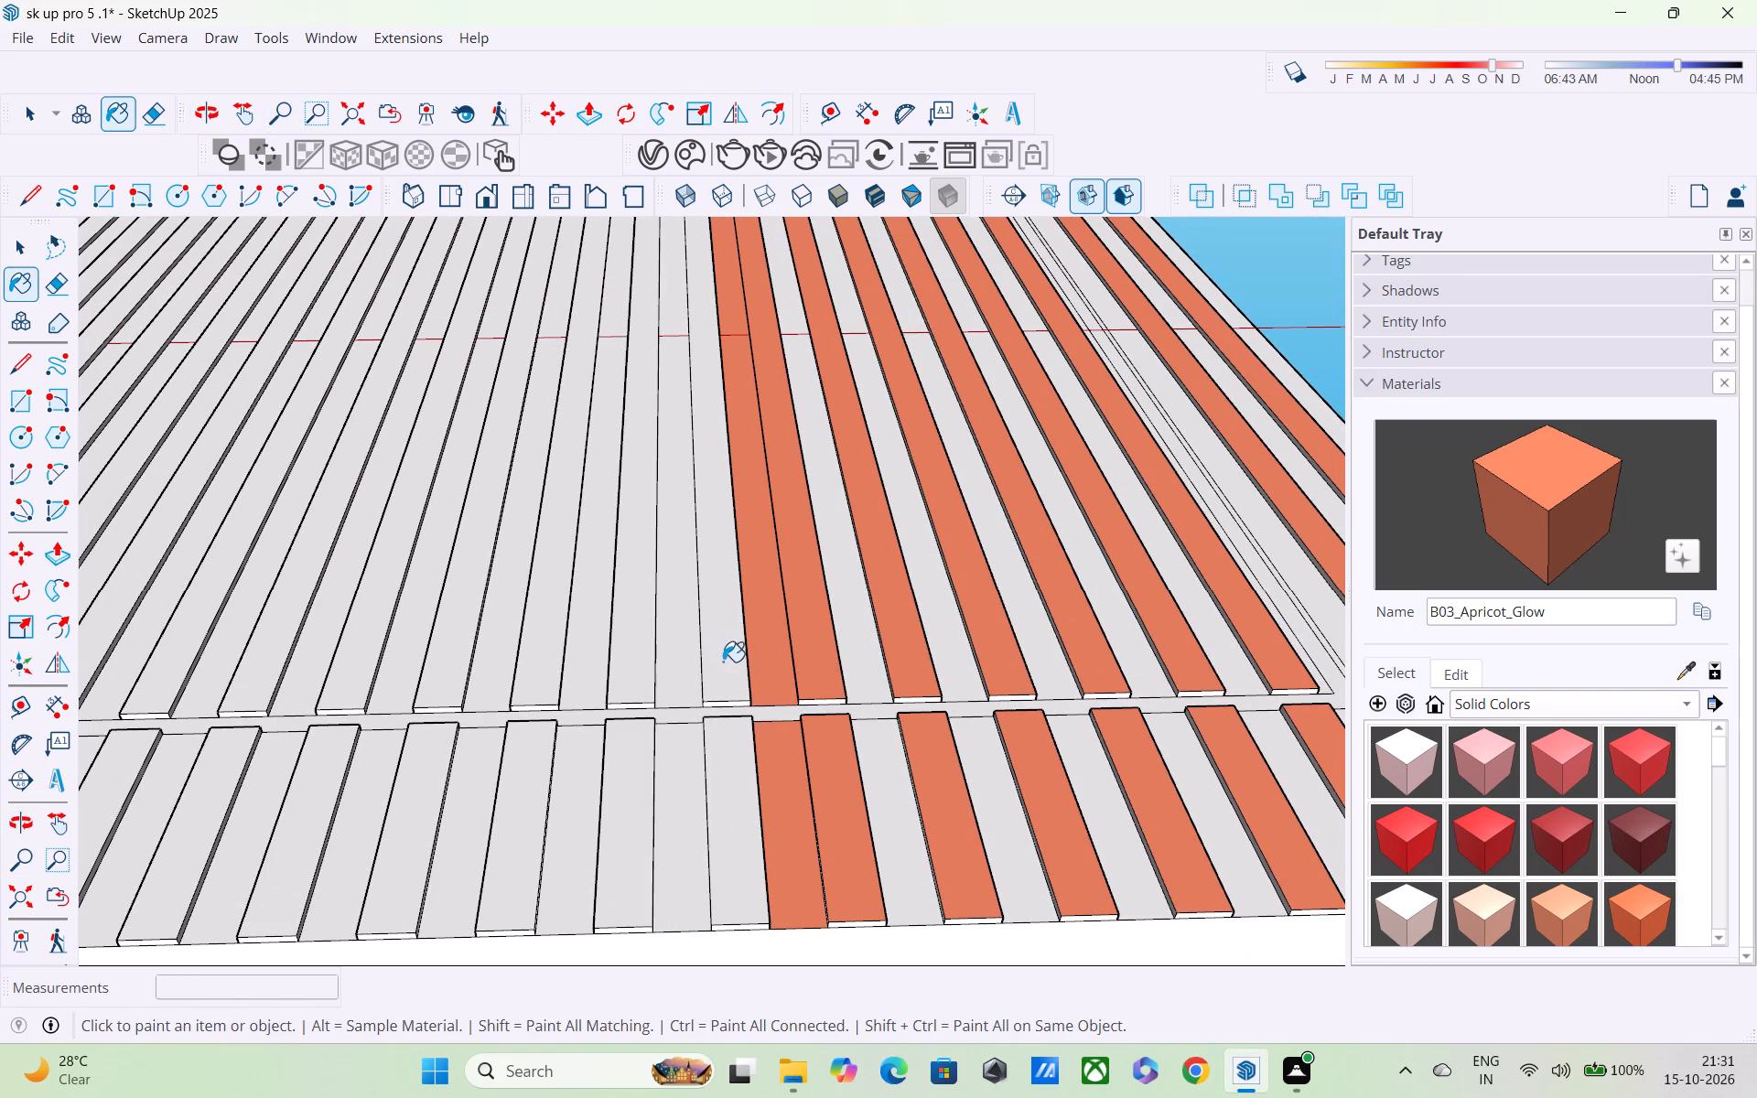
Choose the B04_Peach_Ember material and repaint four coloured short near-end slats with it.
scroll(740, 706, "down", 1)
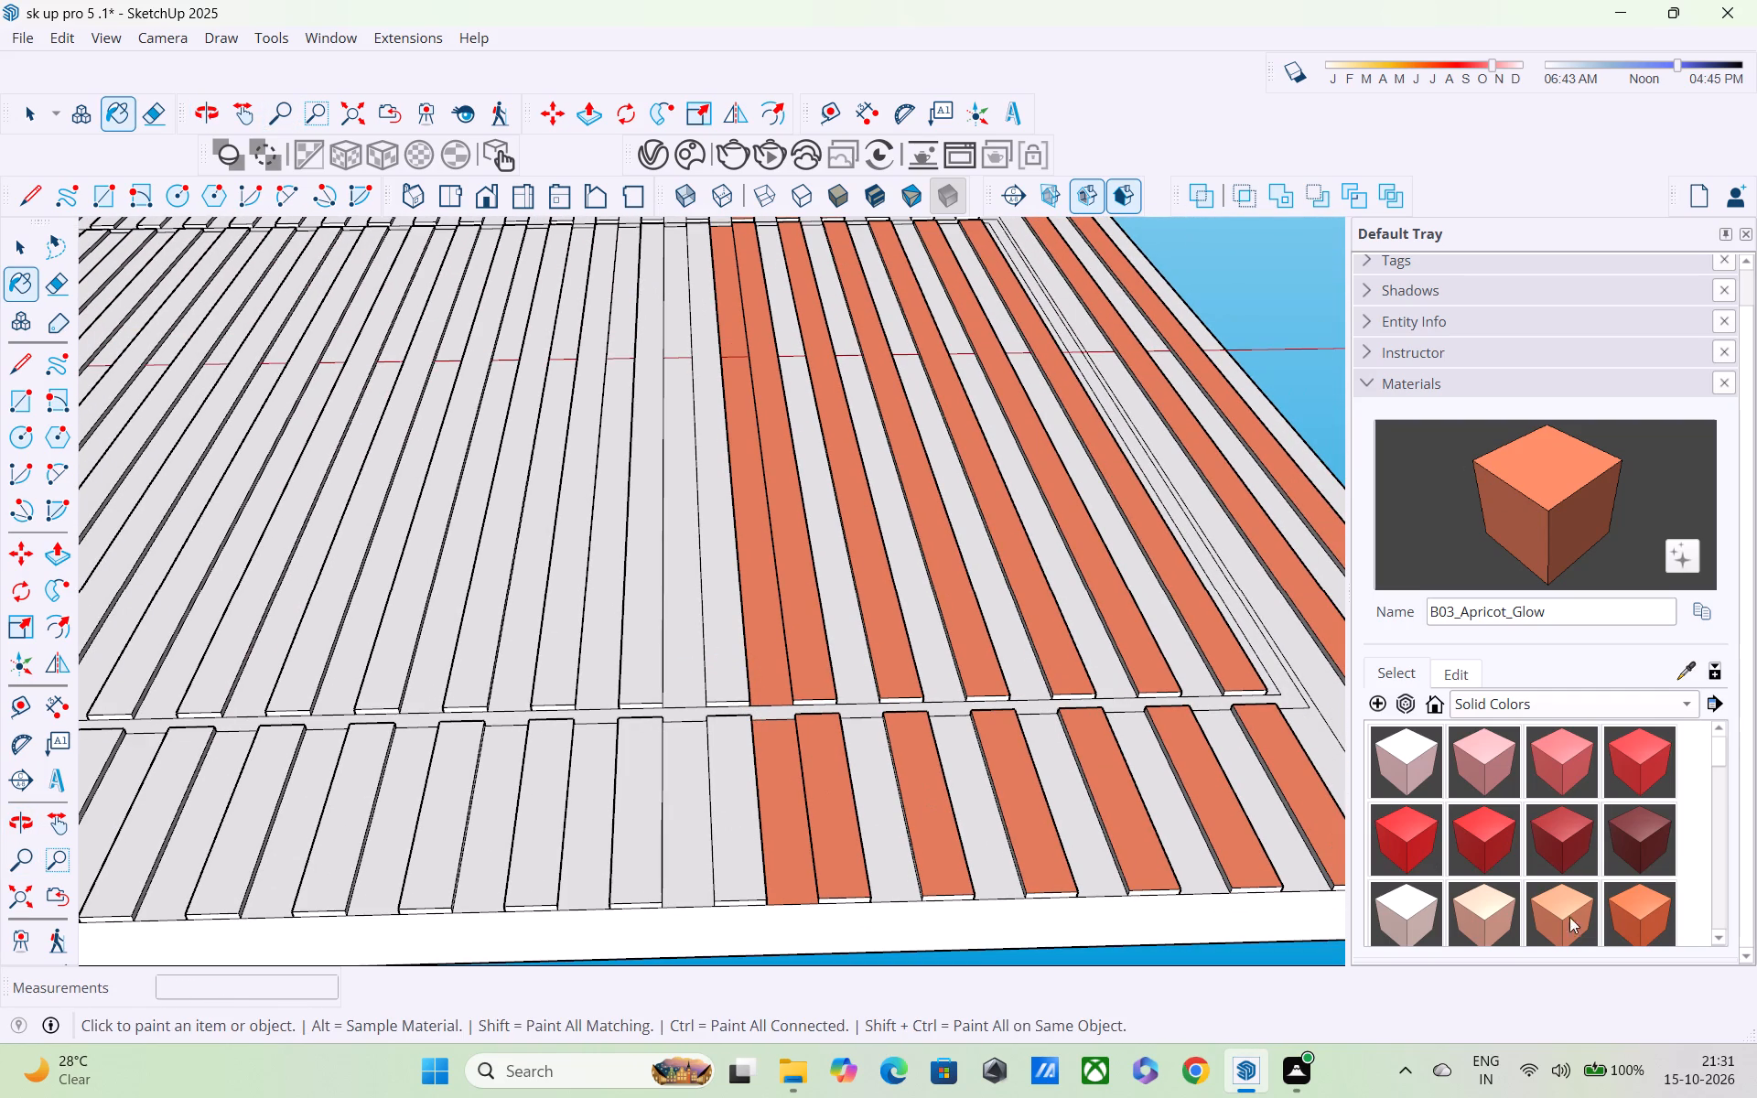
left_click(1562, 918)
left_click(1140, 843)
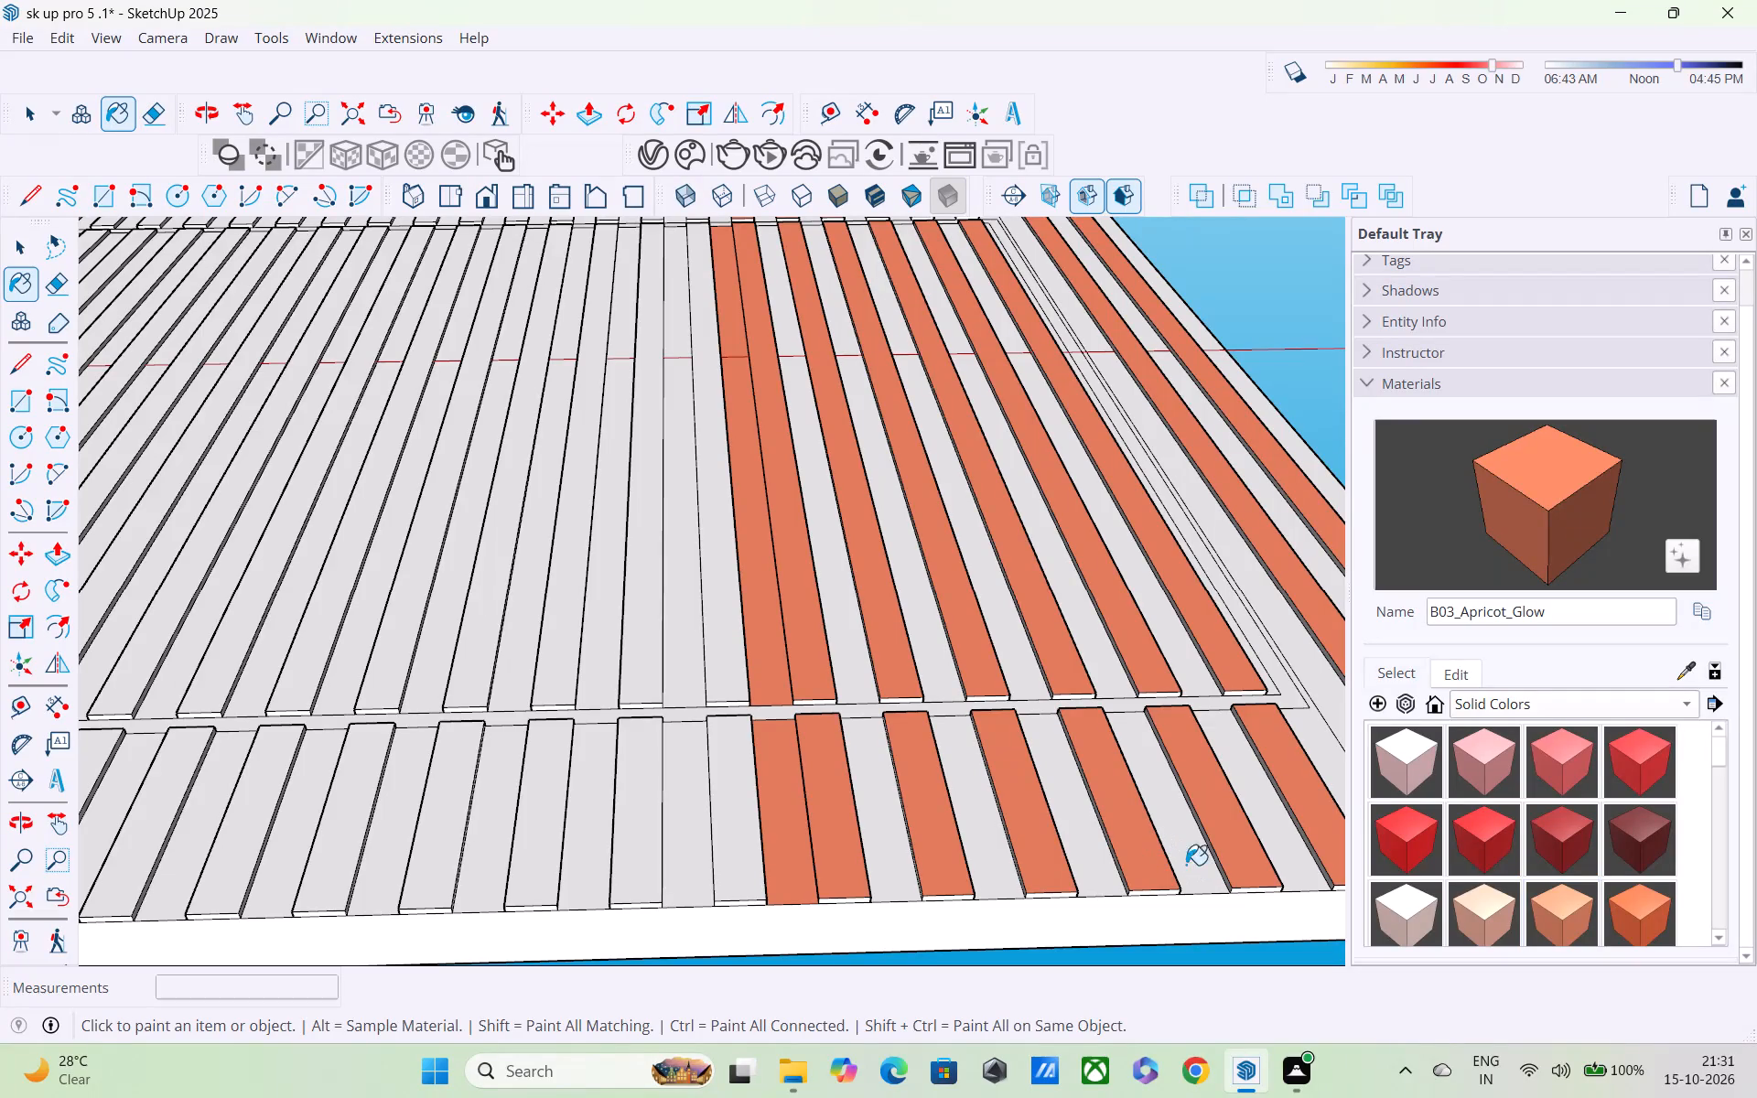
left_click(1636, 903)
left_click(1129, 858)
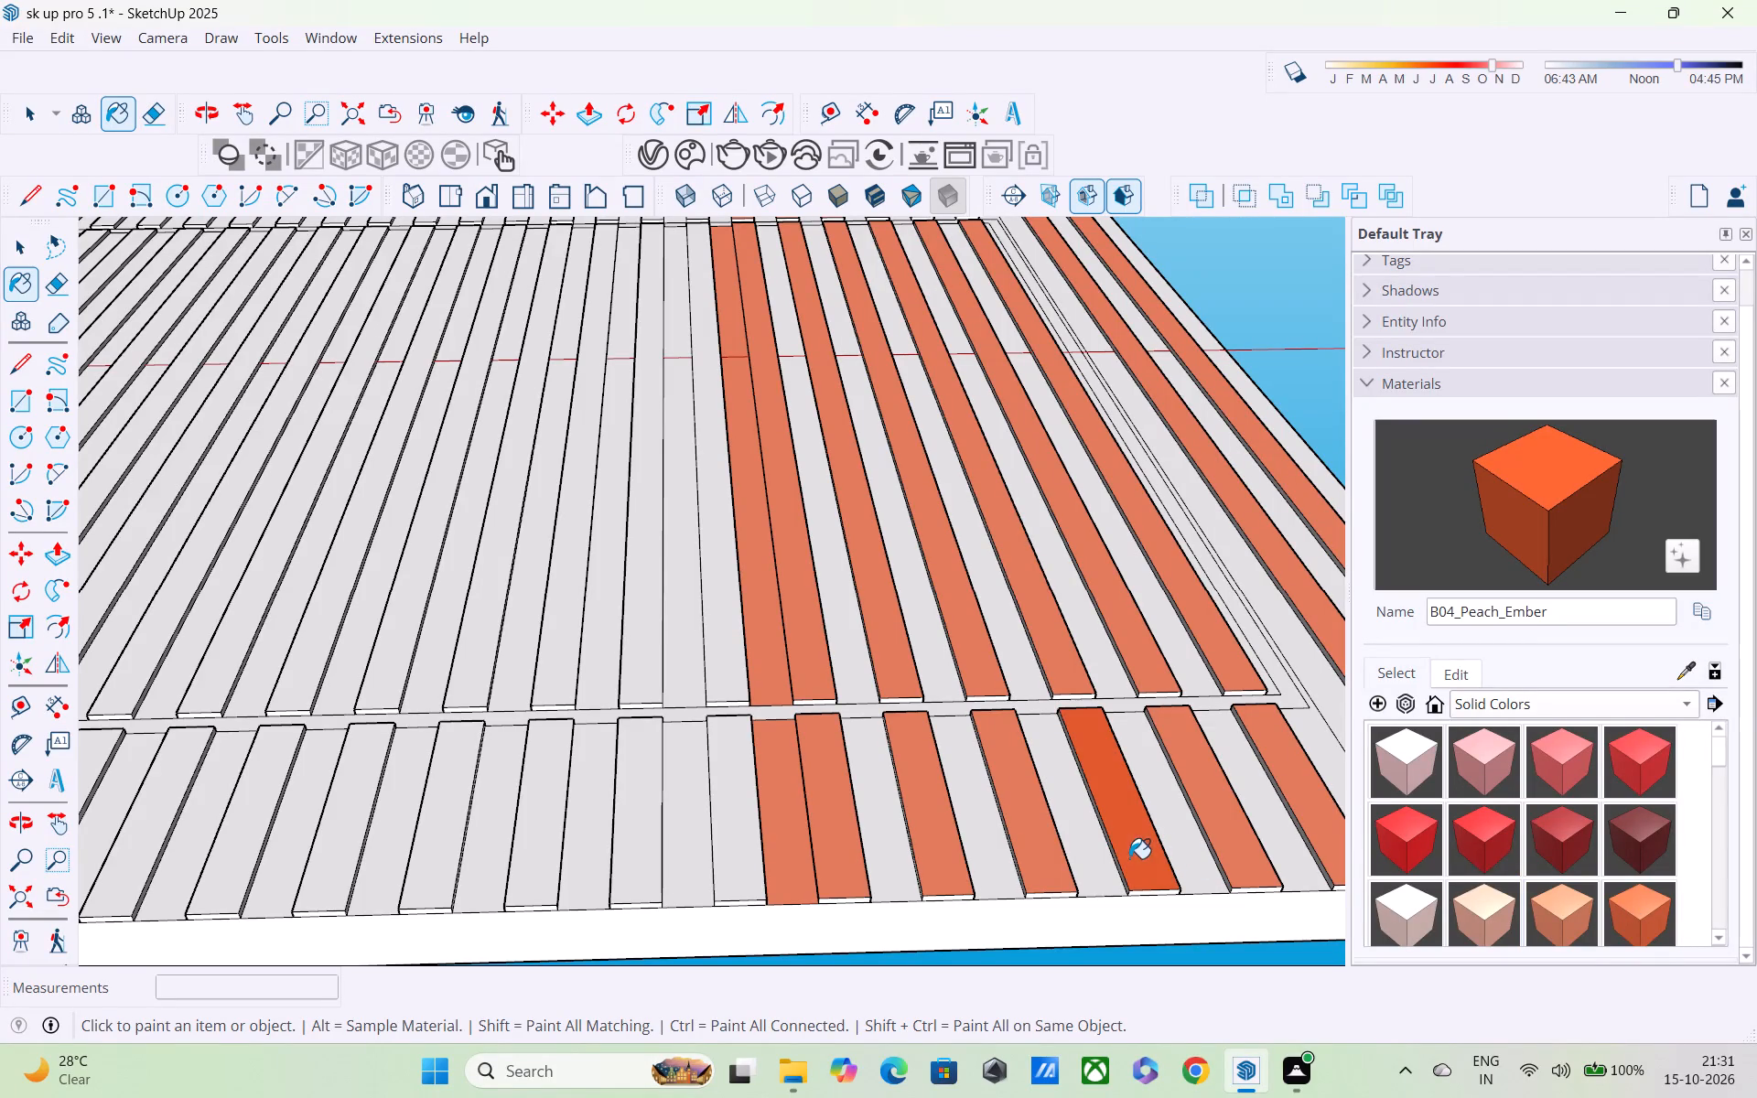
left_click(1040, 823)
left_click(920, 832)
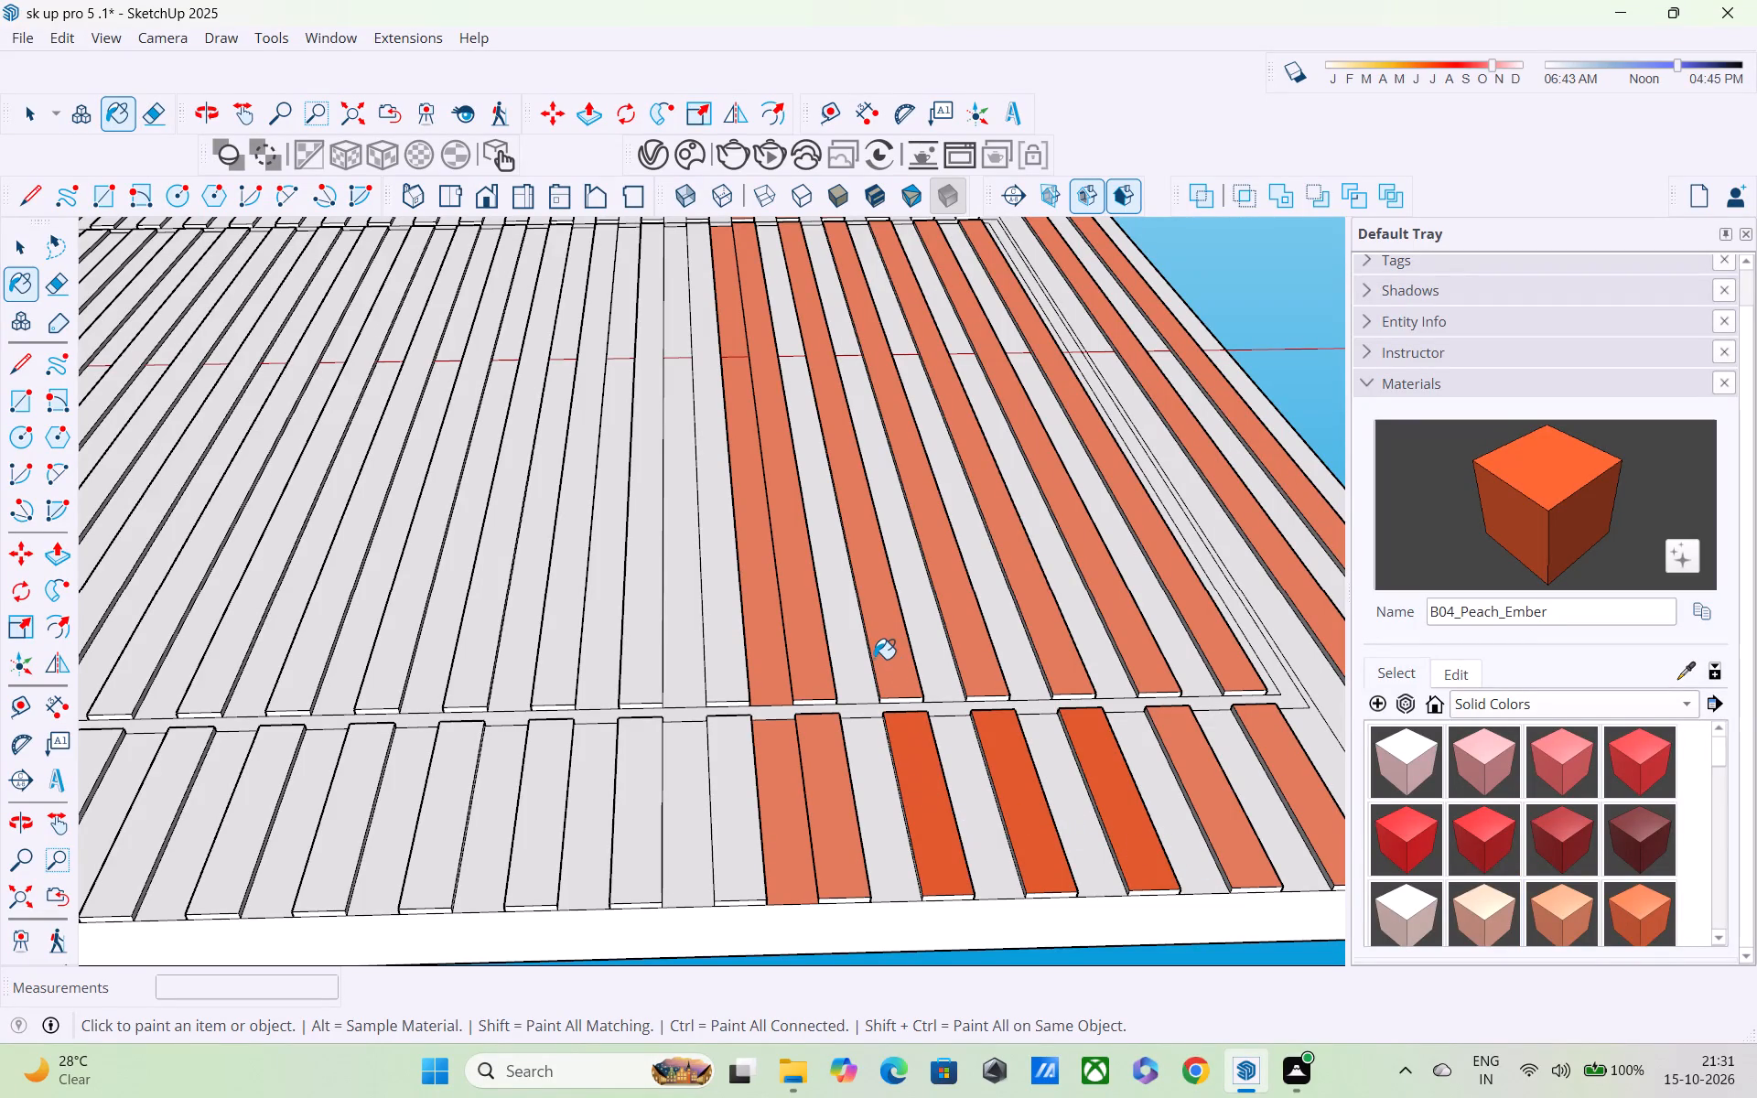
left_click(874, 659)
left_click(820, 790)
Repaint the five adjacent coloured long inner slats with B04_Peach_Ember.
left_click(803, 674)
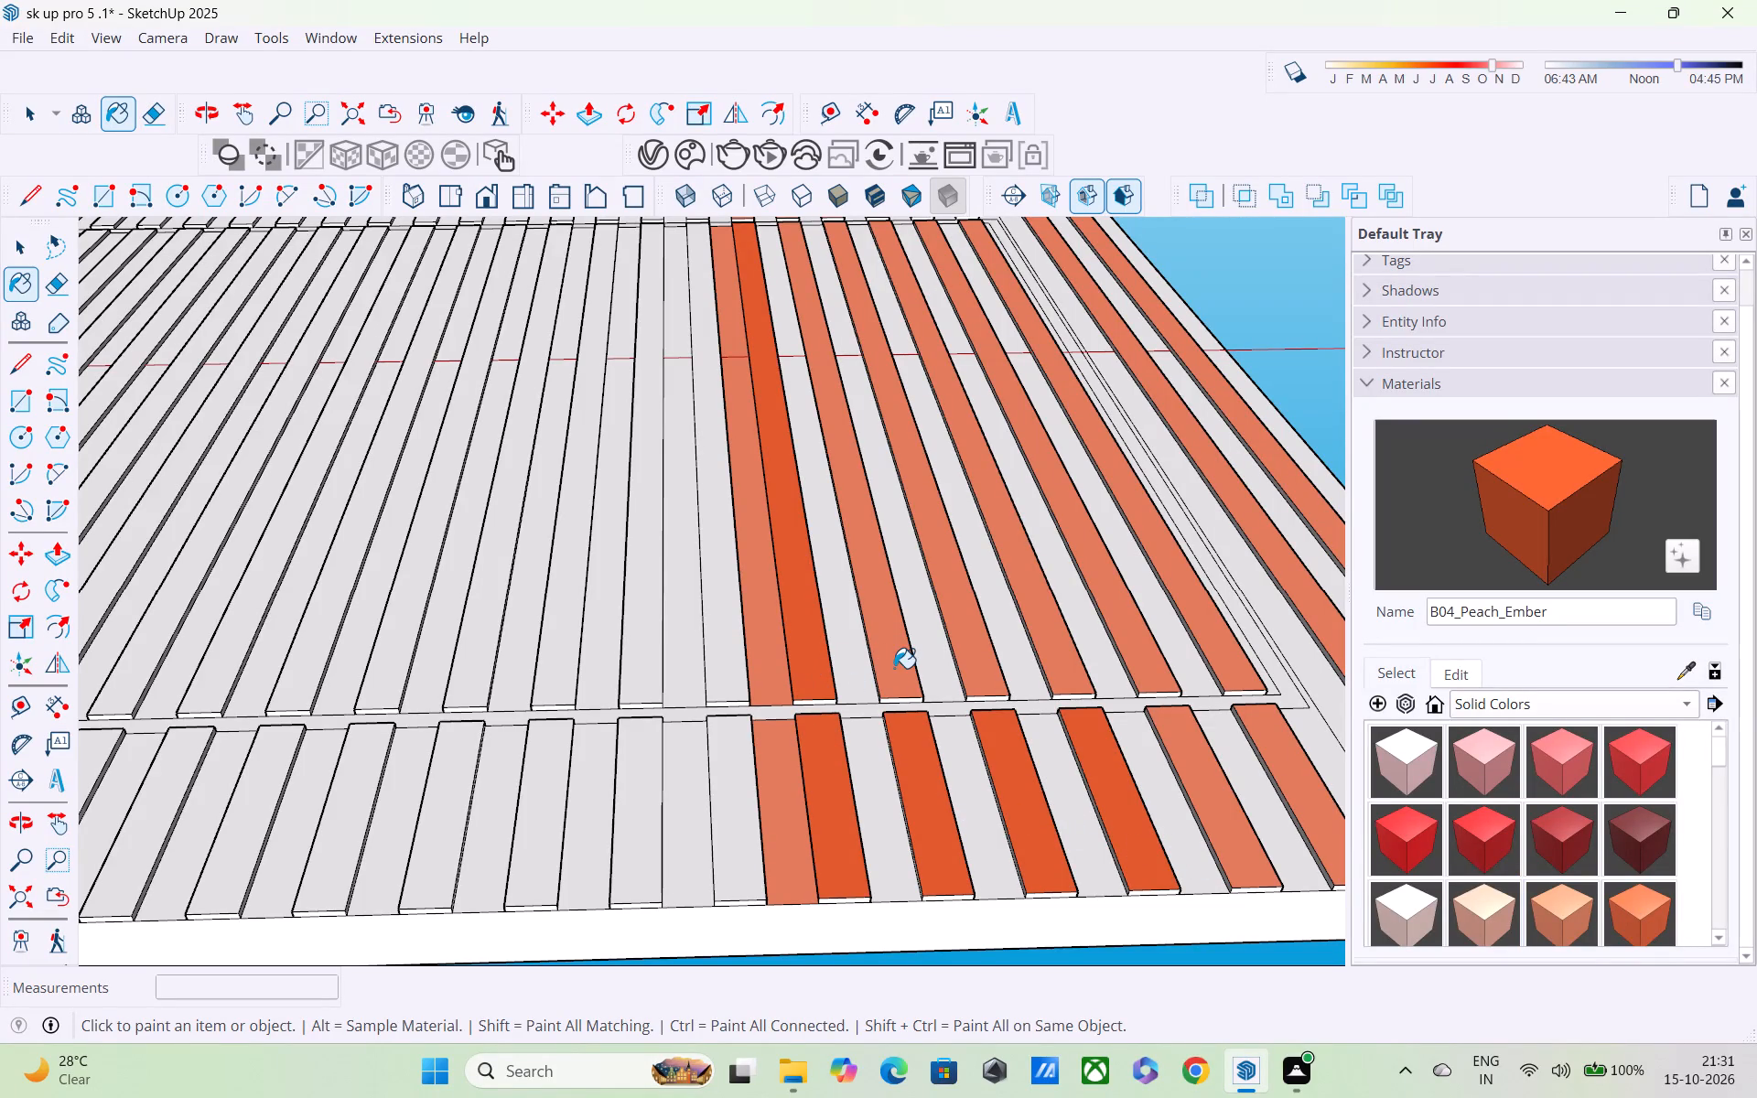
left_click(894, 668)
left_click(982, 656)
left_click(1050, 638)
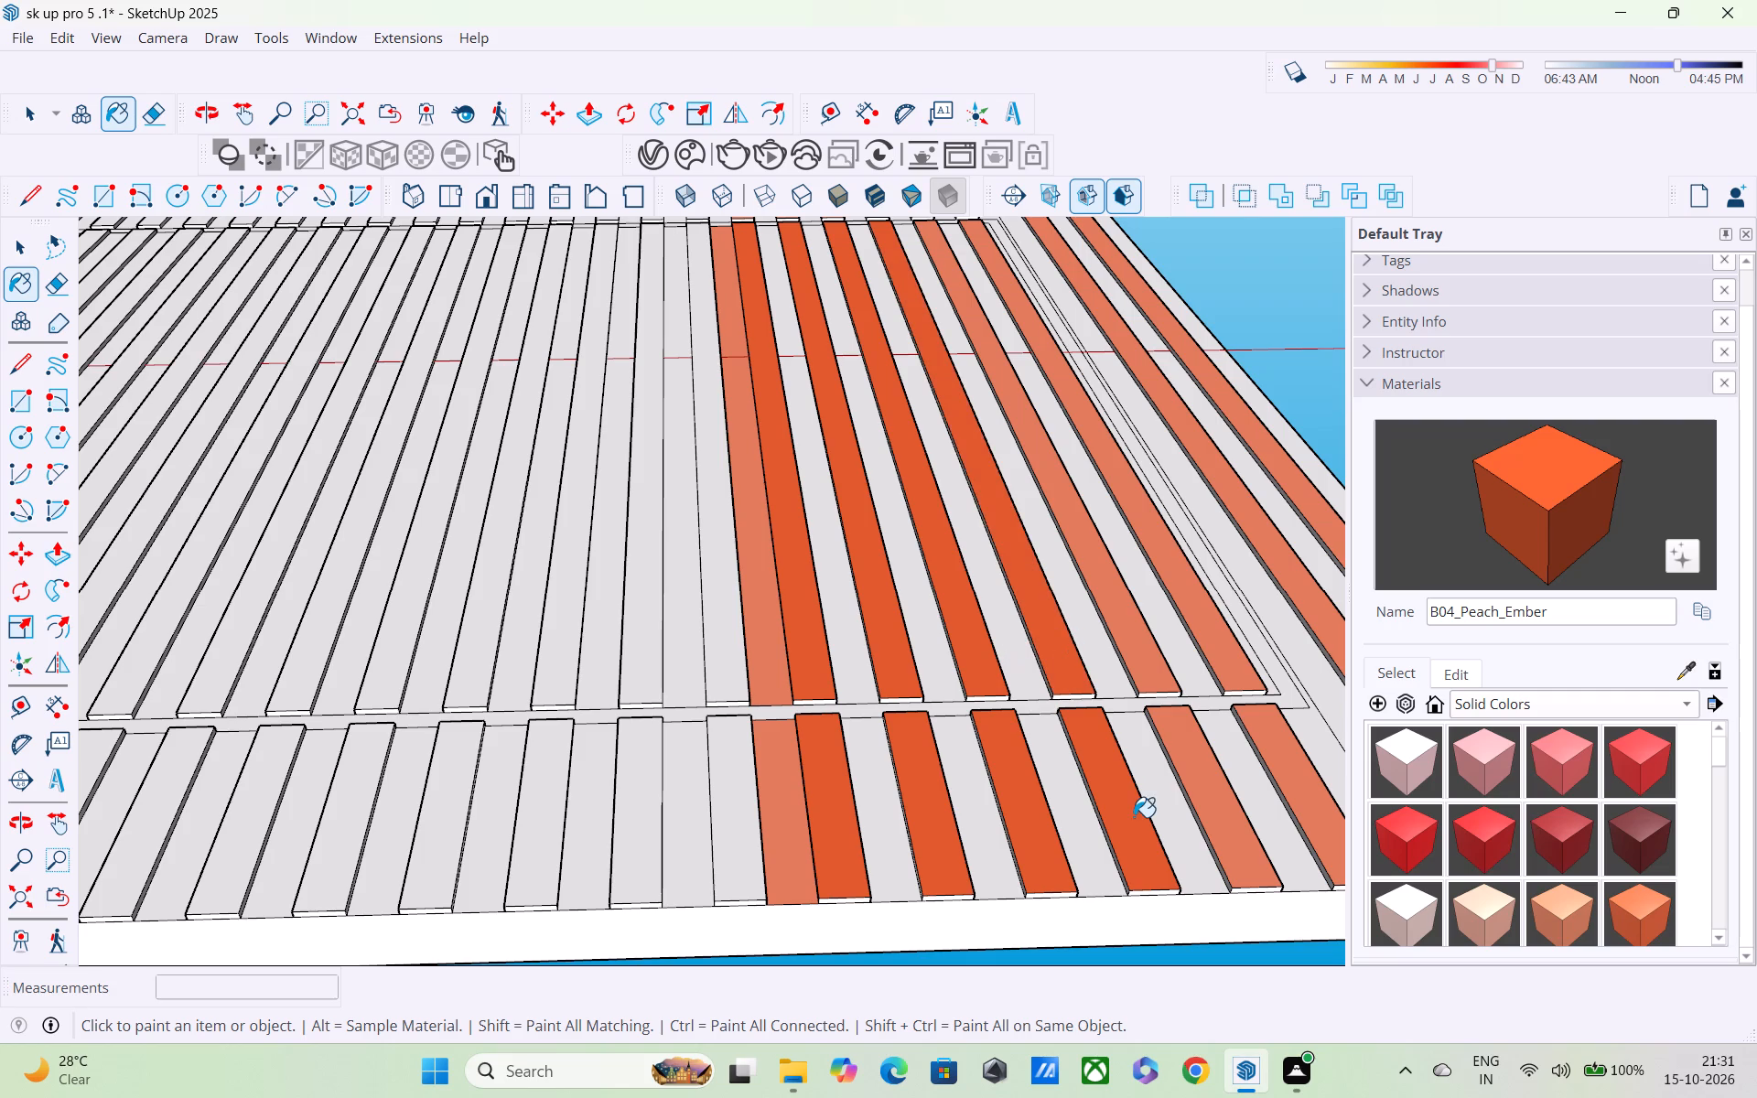
left_click(1136, 820)
left_click(1128, 647)
Repaint the remaining two short near-end slats, the last long inner slat and the two long edge slats with B04_Peach_Ember.
left_click(1202, 775)
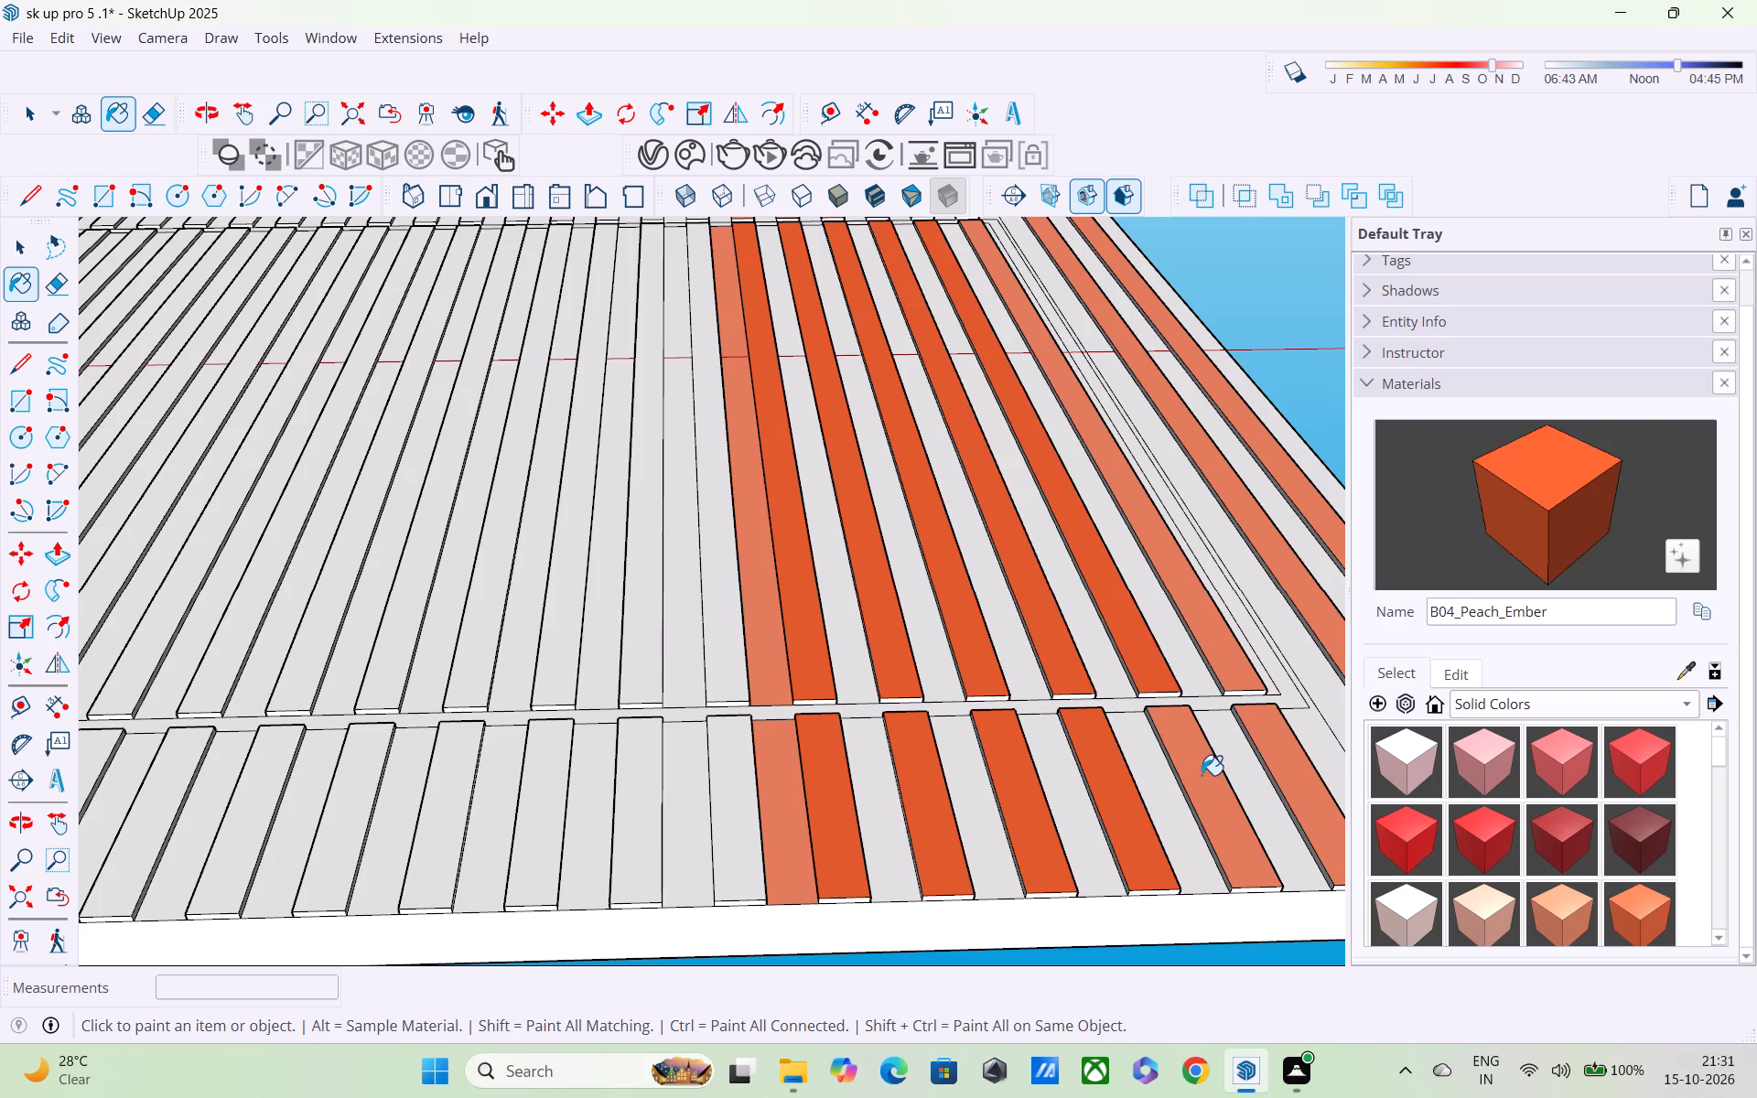
middle_click_drag(1206, 785, 860, 754, "shift")
left_click(944, 744)
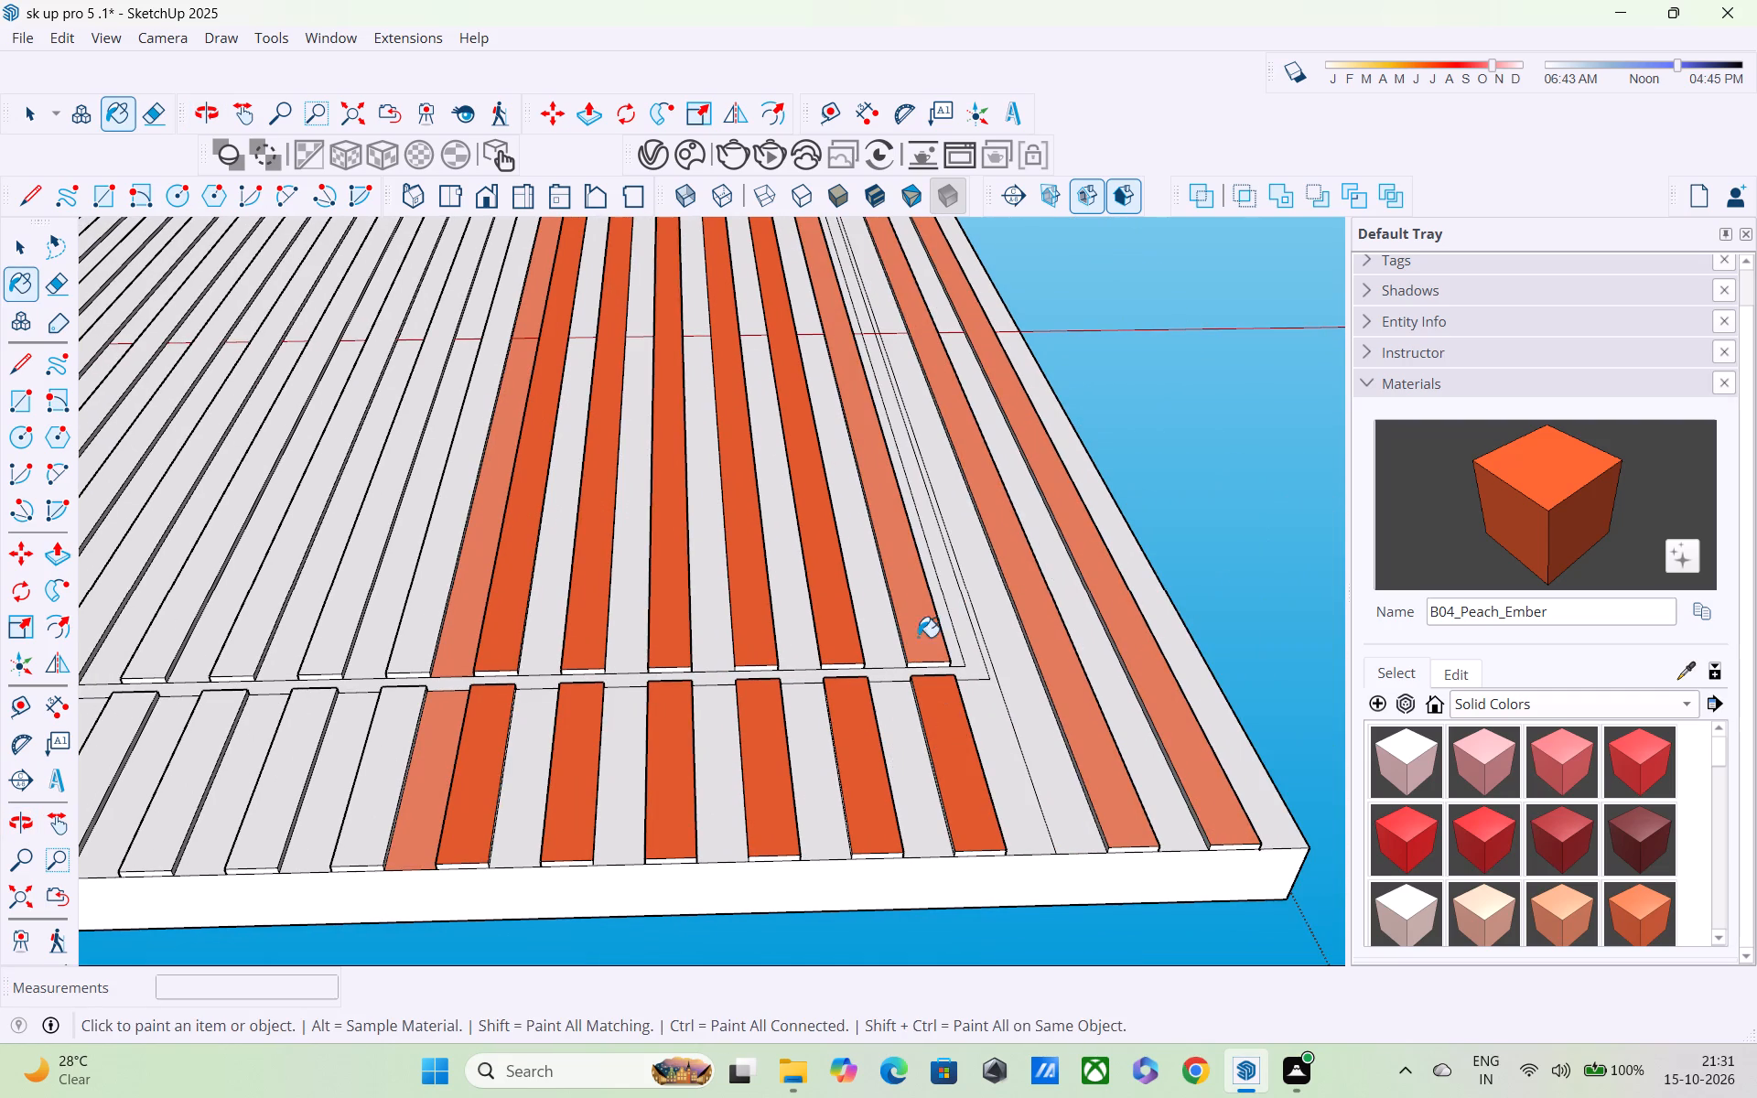
left_click(907, 615)
left_click(1076, 712)
left_click(1142, 661)
Paint six short far-end slats with B04_Peach_Ember, working inward from the long edge slats.
middle_click_drag(1119, 630, 1274, 971, "shift")
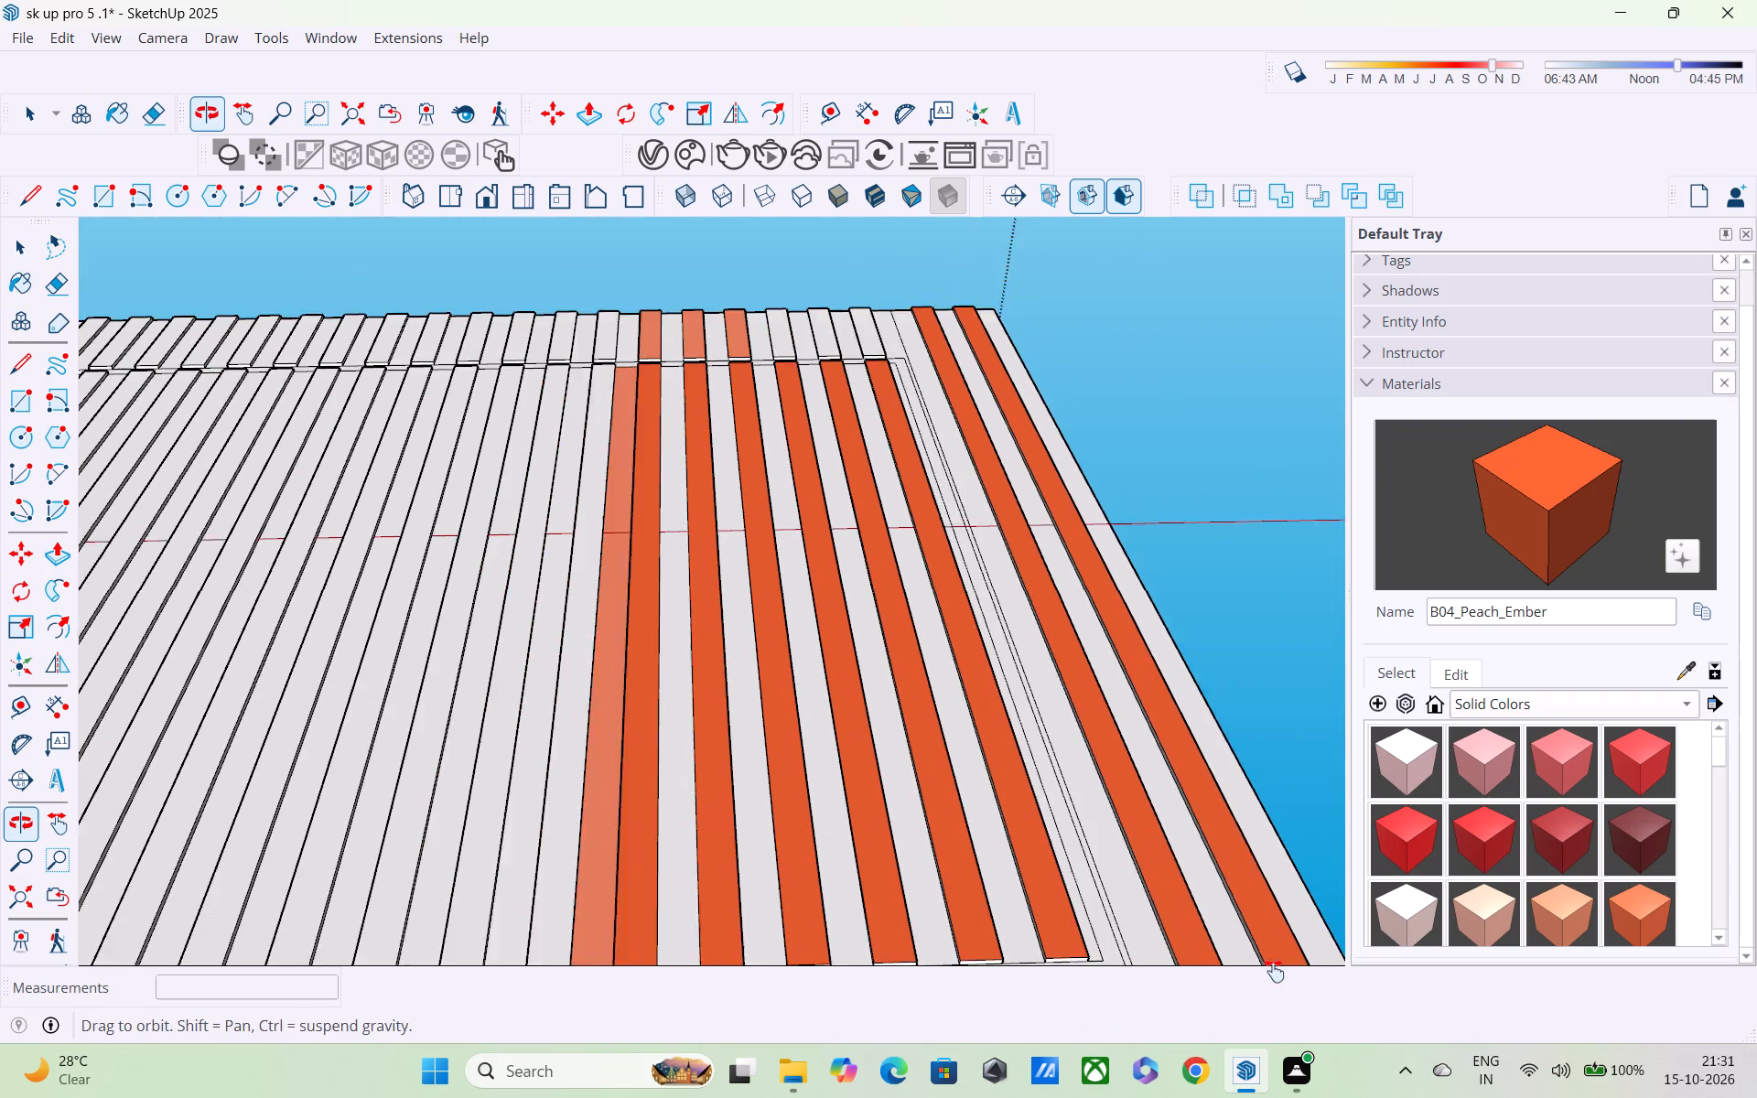
middle_click_drag(1274, 971, 1297, 1053, "shift")
scroll(878, 403, "up", 2)
left_click(889, 414)
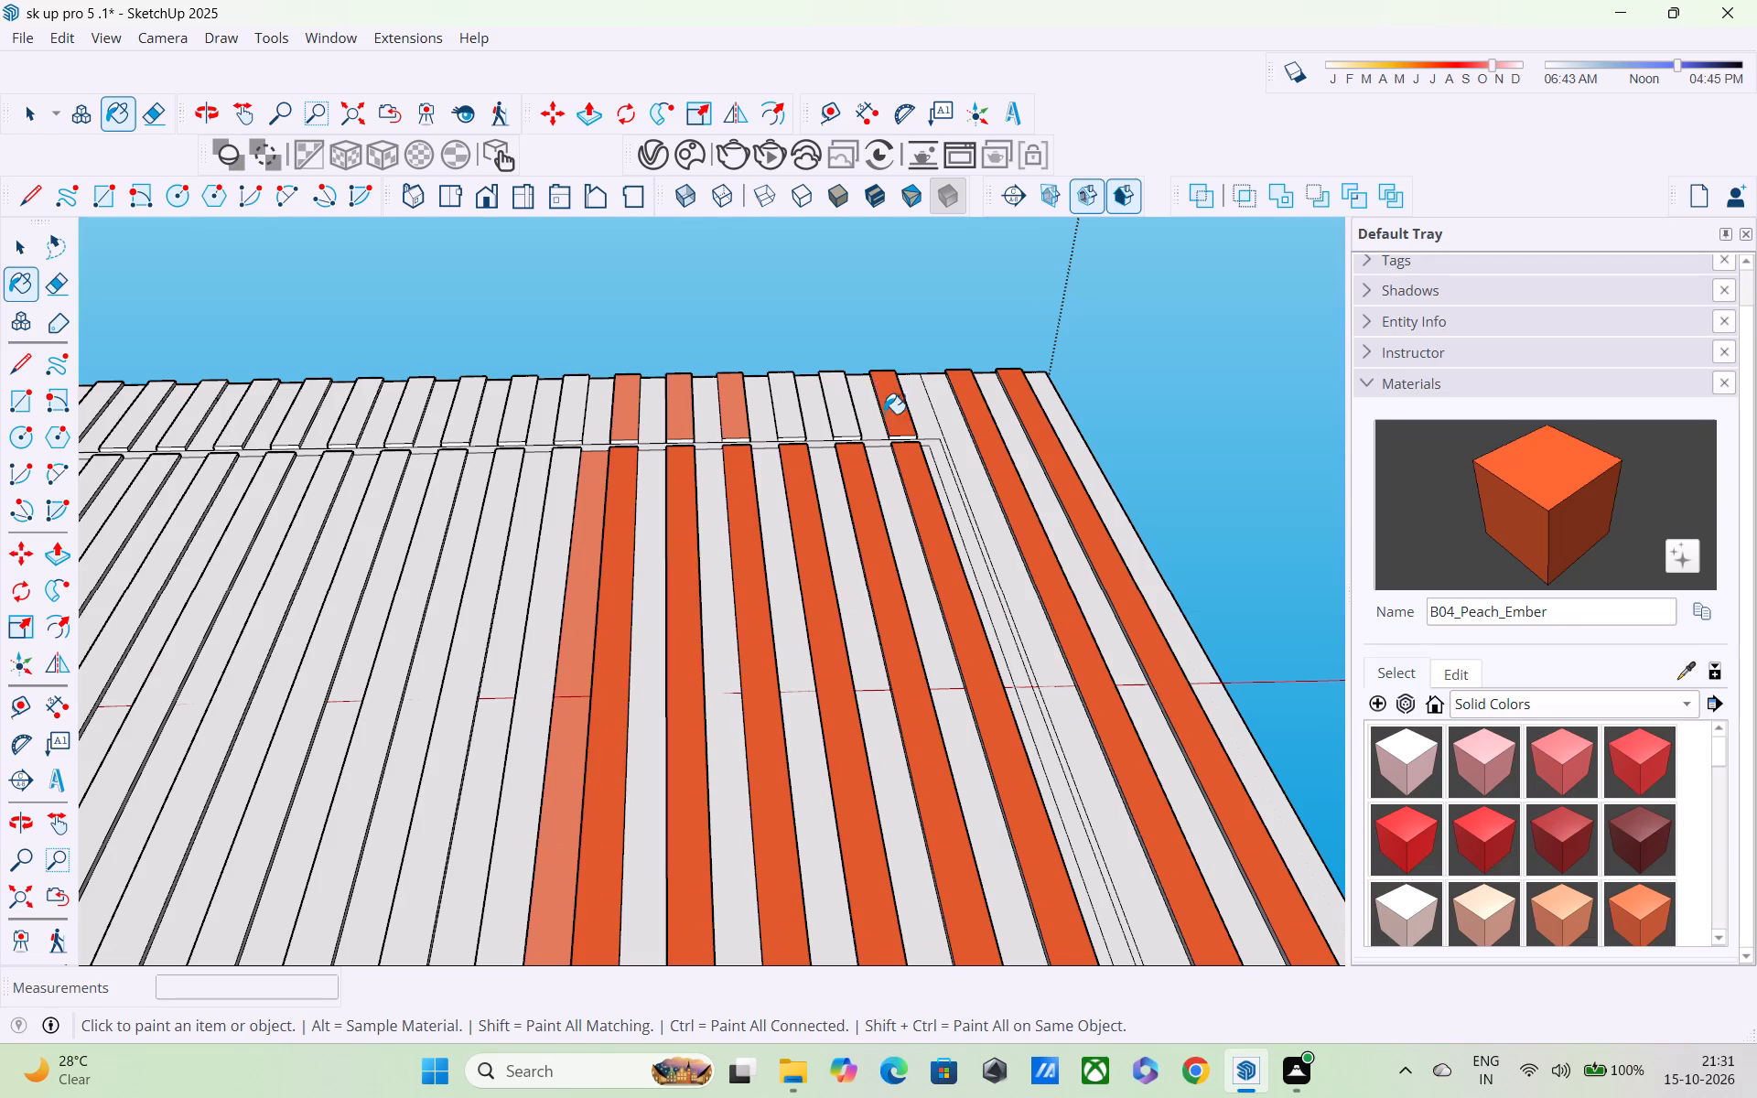
left_click(837, 404)
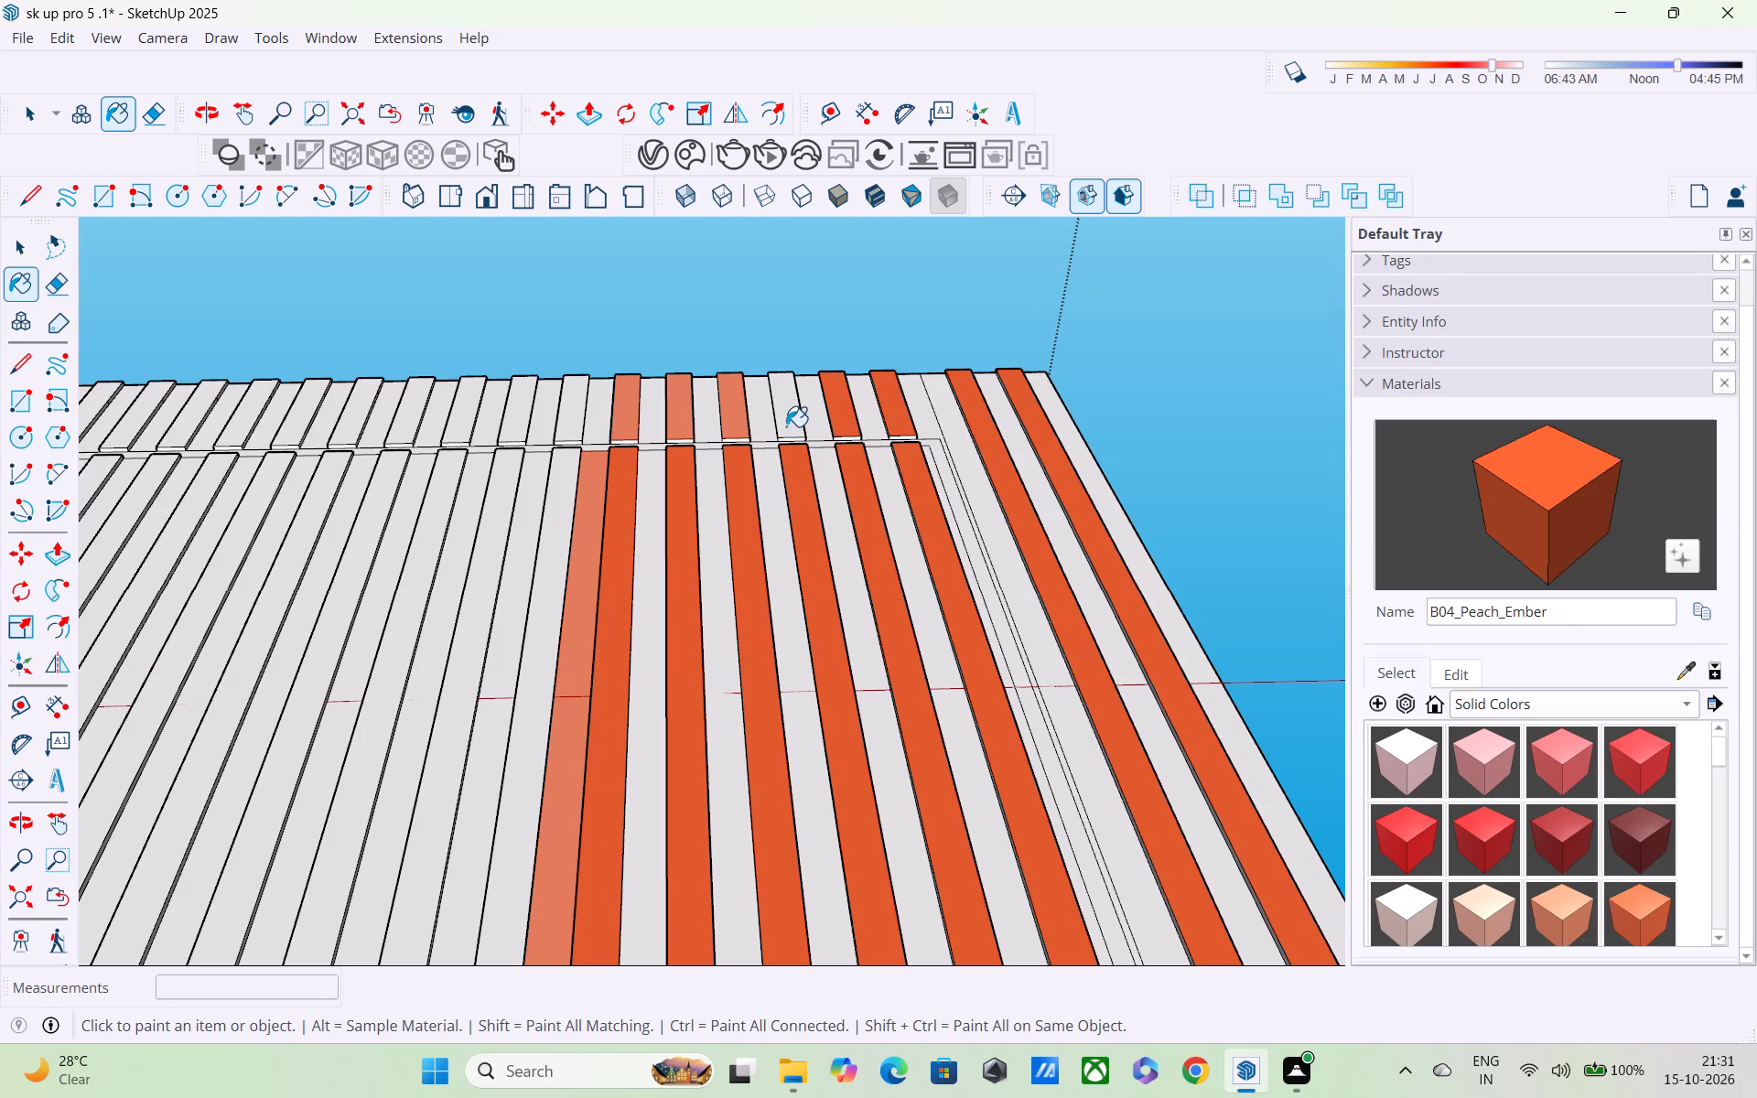
left_click(786, 426)
left_click(732, 395)
left_click(678, 414)
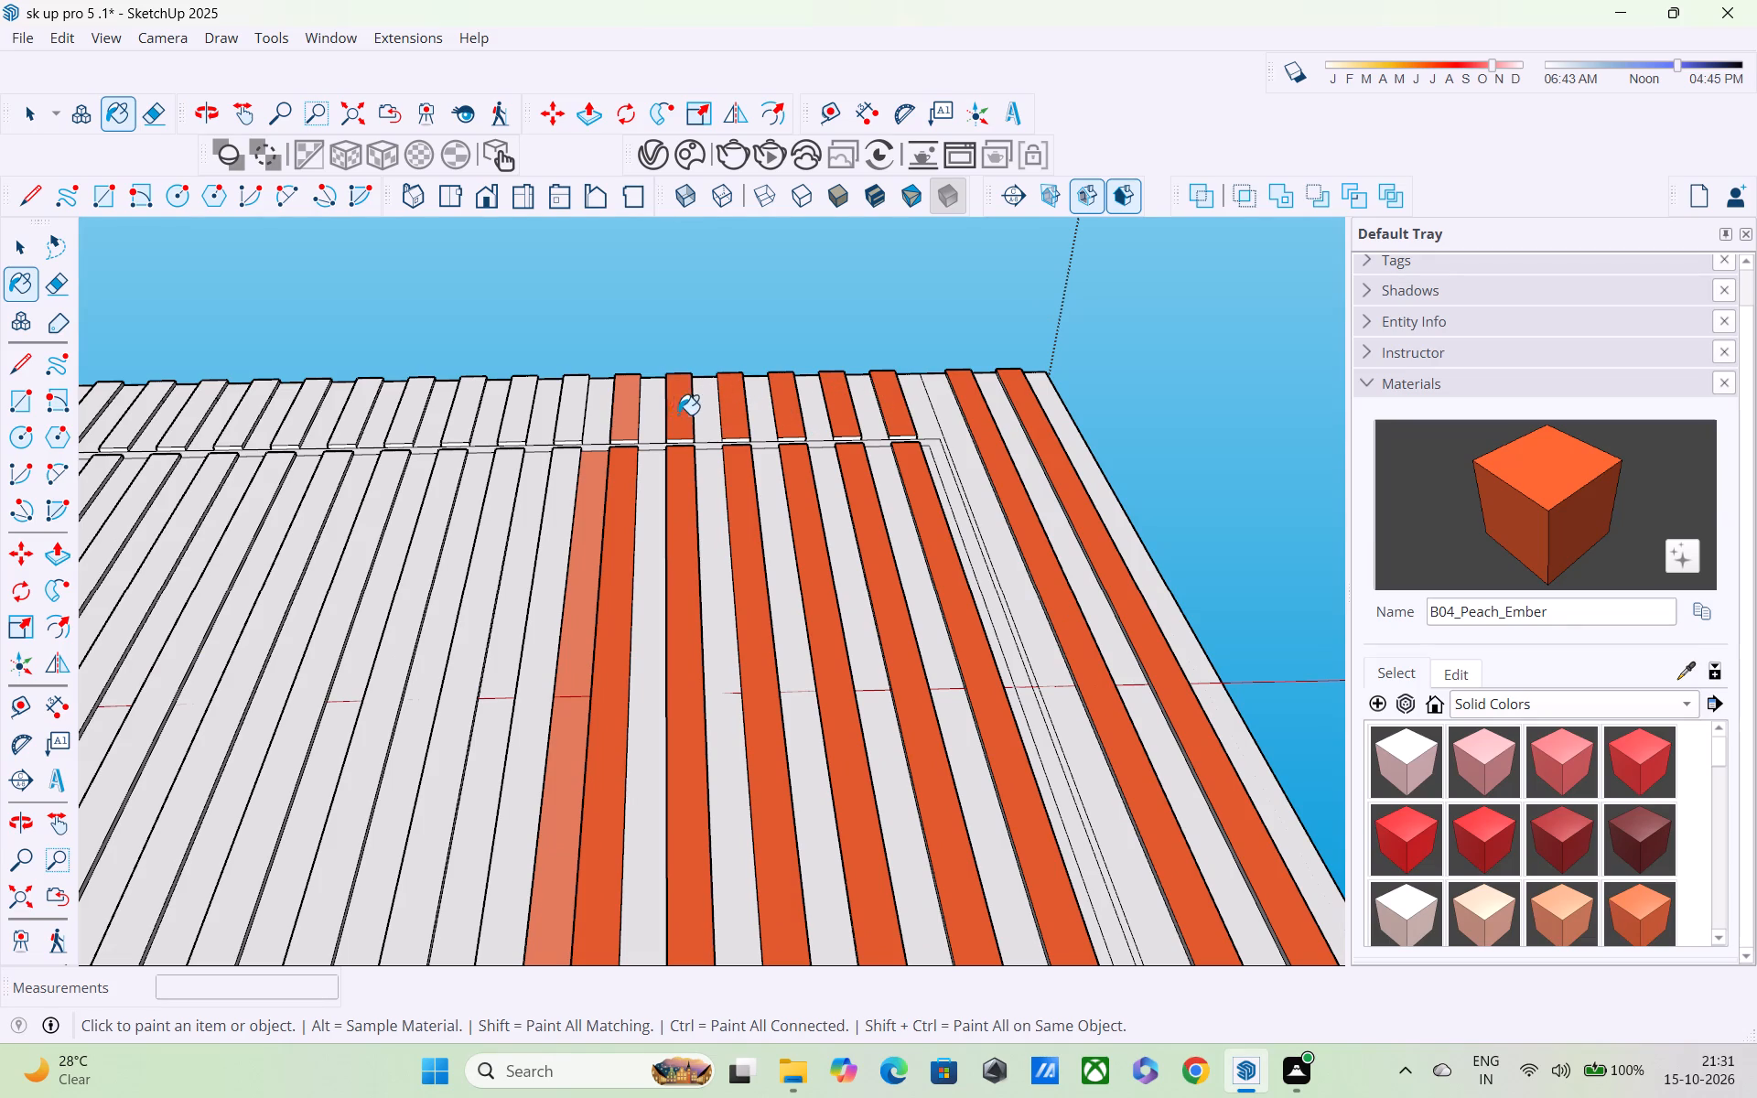
left_click(621, 409)
Paint the next short far-end slat and the next two long inner slats with B04_Peach_Ember.
middle_click_drag(631, 472, 745, 483, "shift")
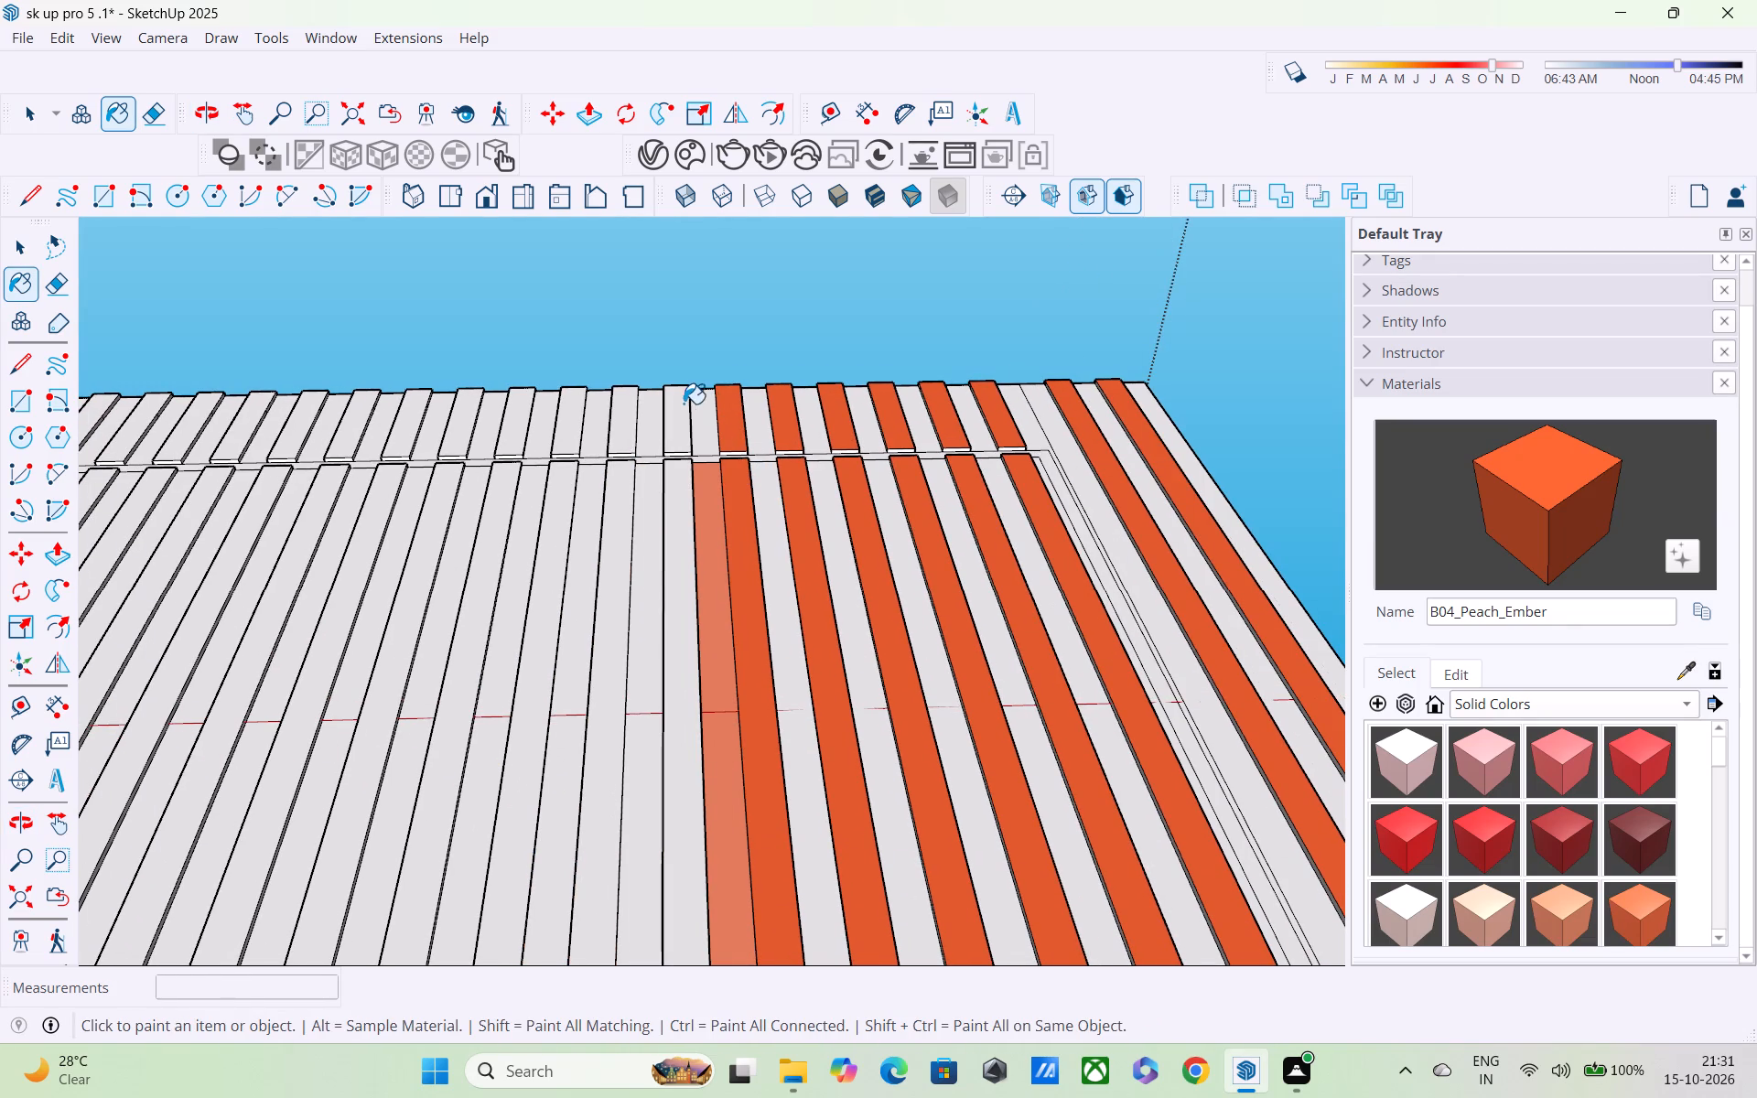
left_click(679, 401)
left_click(665, 588)
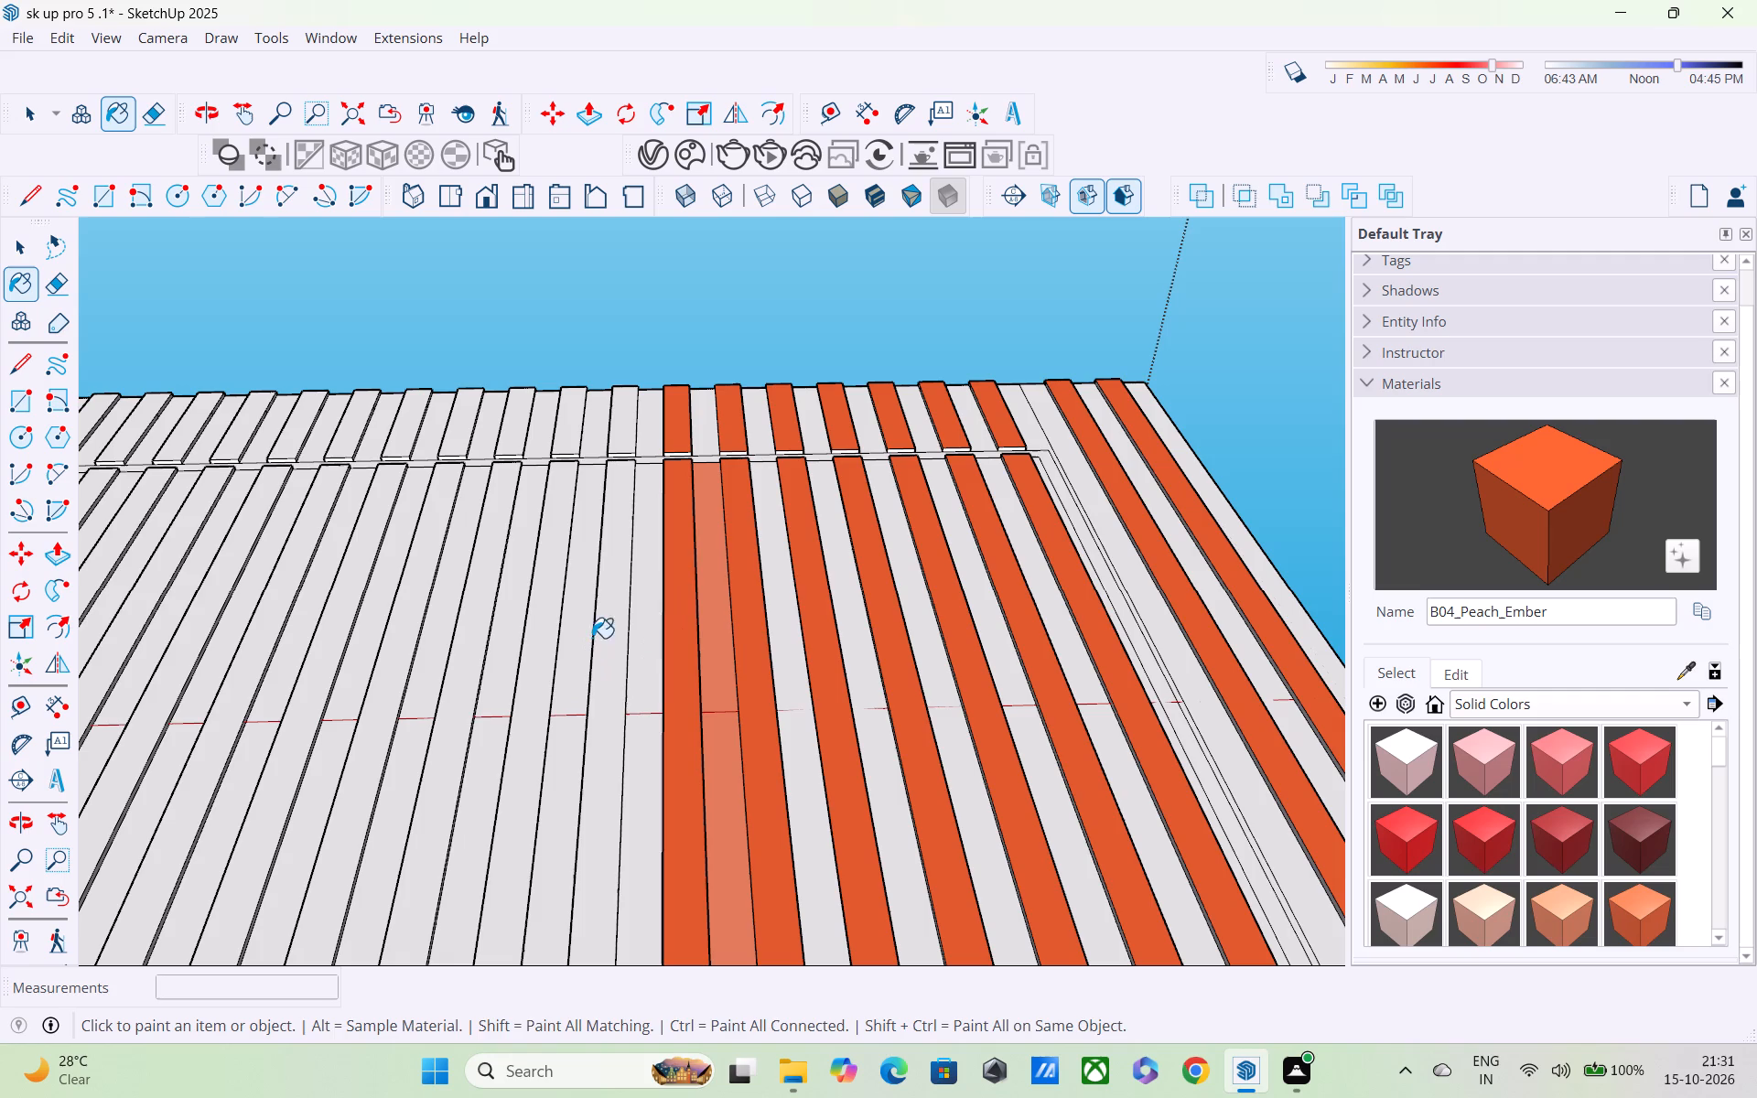
middle_click_drag(637, 625, 820, 601)
scroll(784, 583, "up", 3)
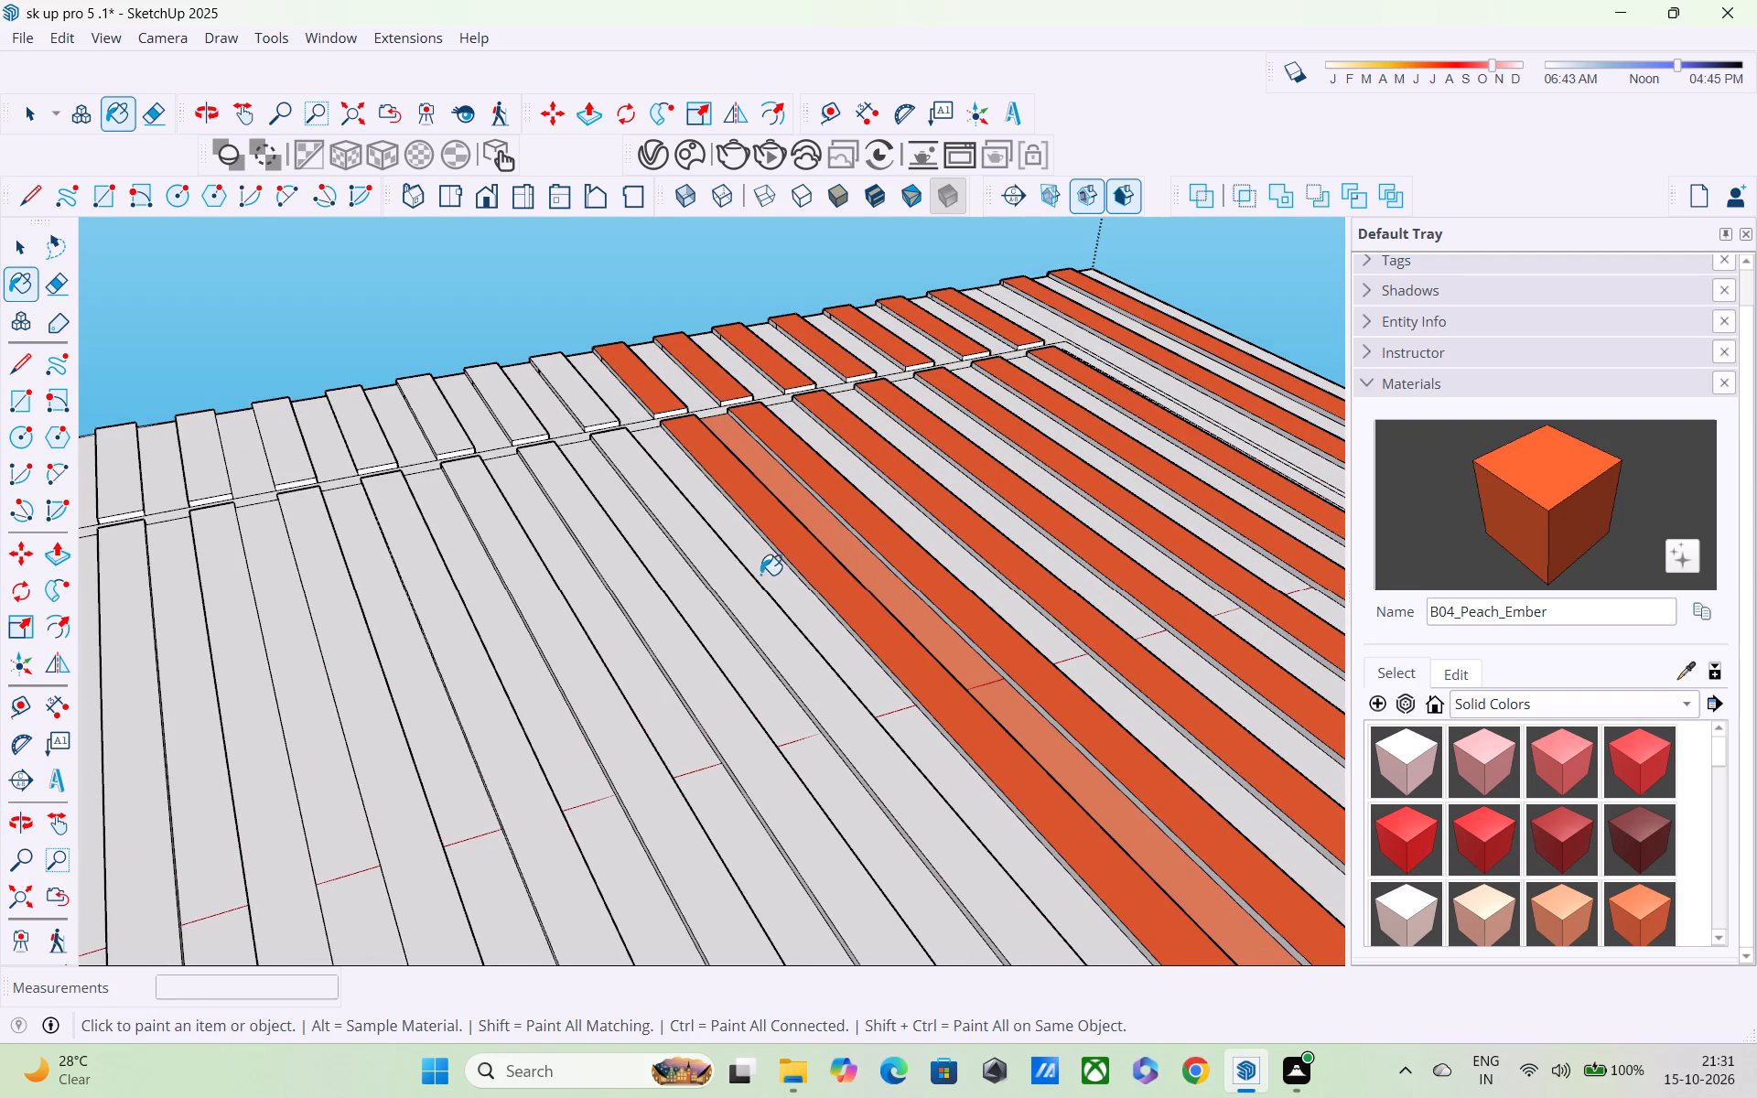
left_click(753, 599)
left_click(592, 403)
Paint the next four short near-end slats and two more long inner slats with B04_Peach_Ember.
middle_click_drag(613, 520, 445, 356)
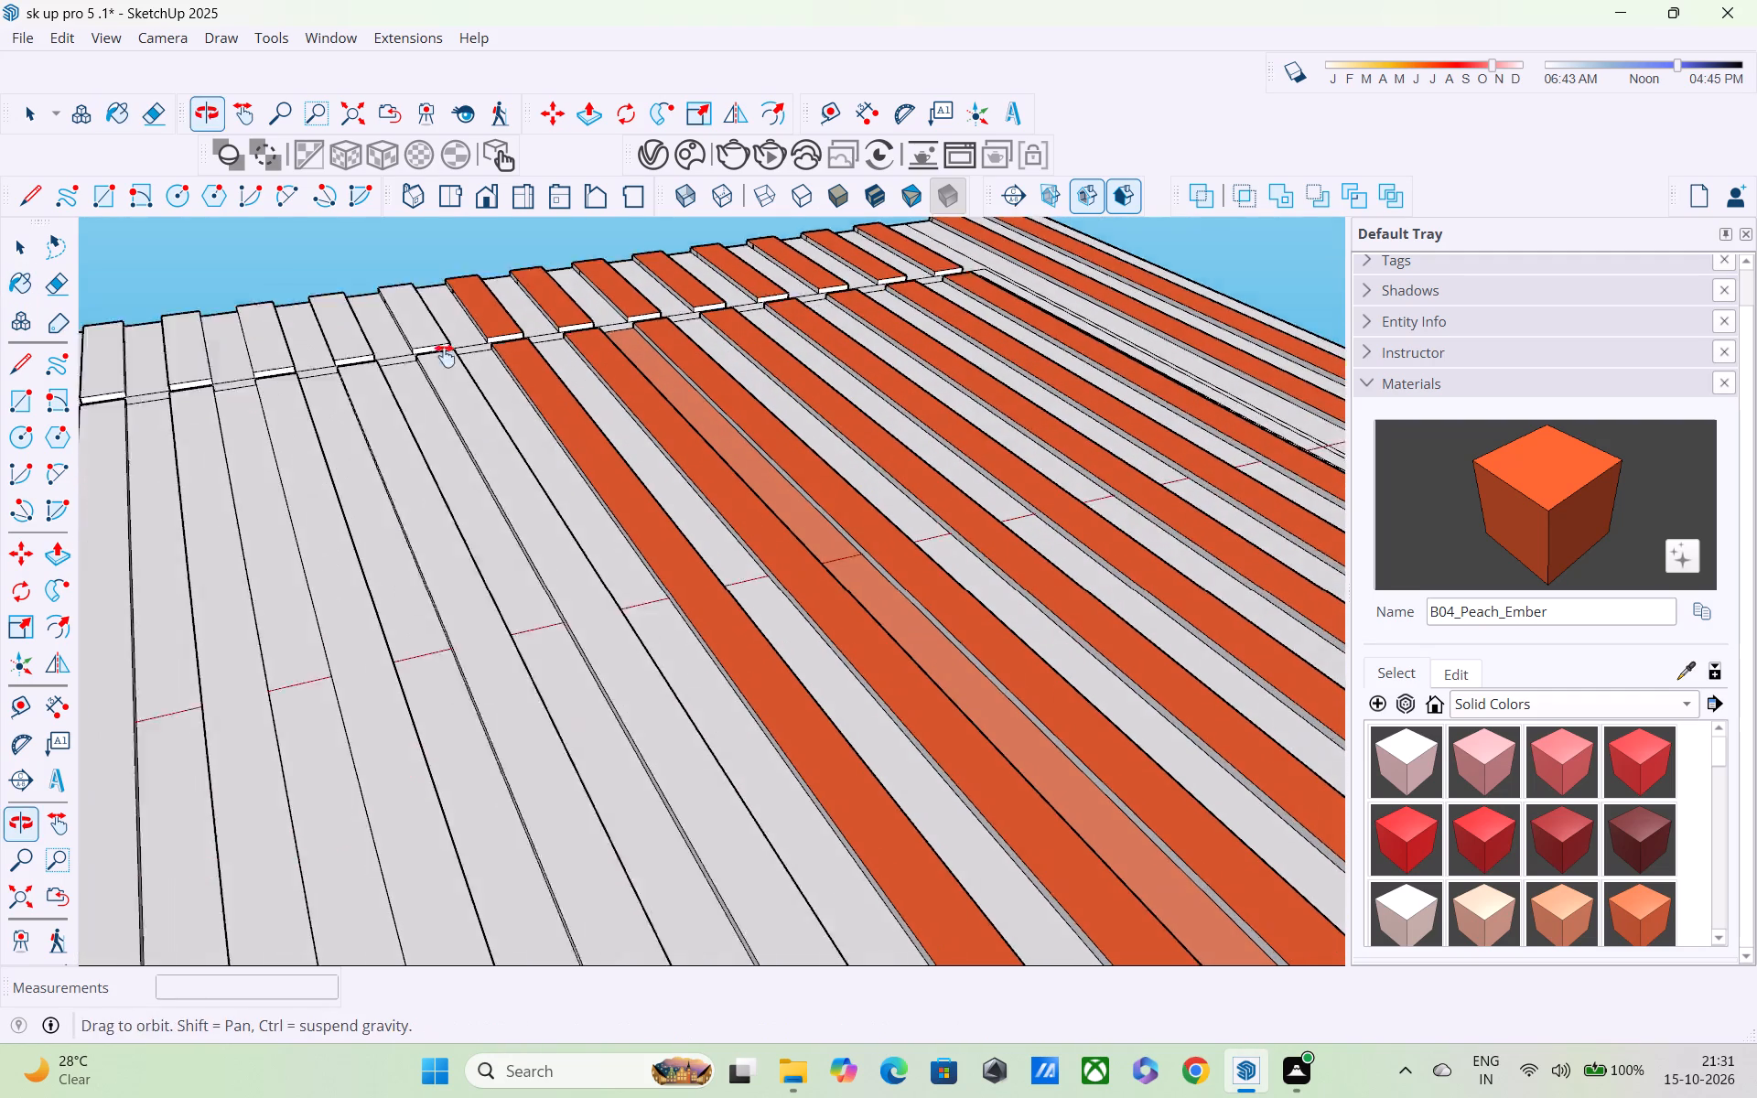
middle_click_drag(445, 356, 366, 282)
scroll(366, 282, "up", 1, "shift")
scroll(390, 329, "down", 5)
middle_click_drag(755, 839, 492, 467, "shift")
left_click(594, 597)
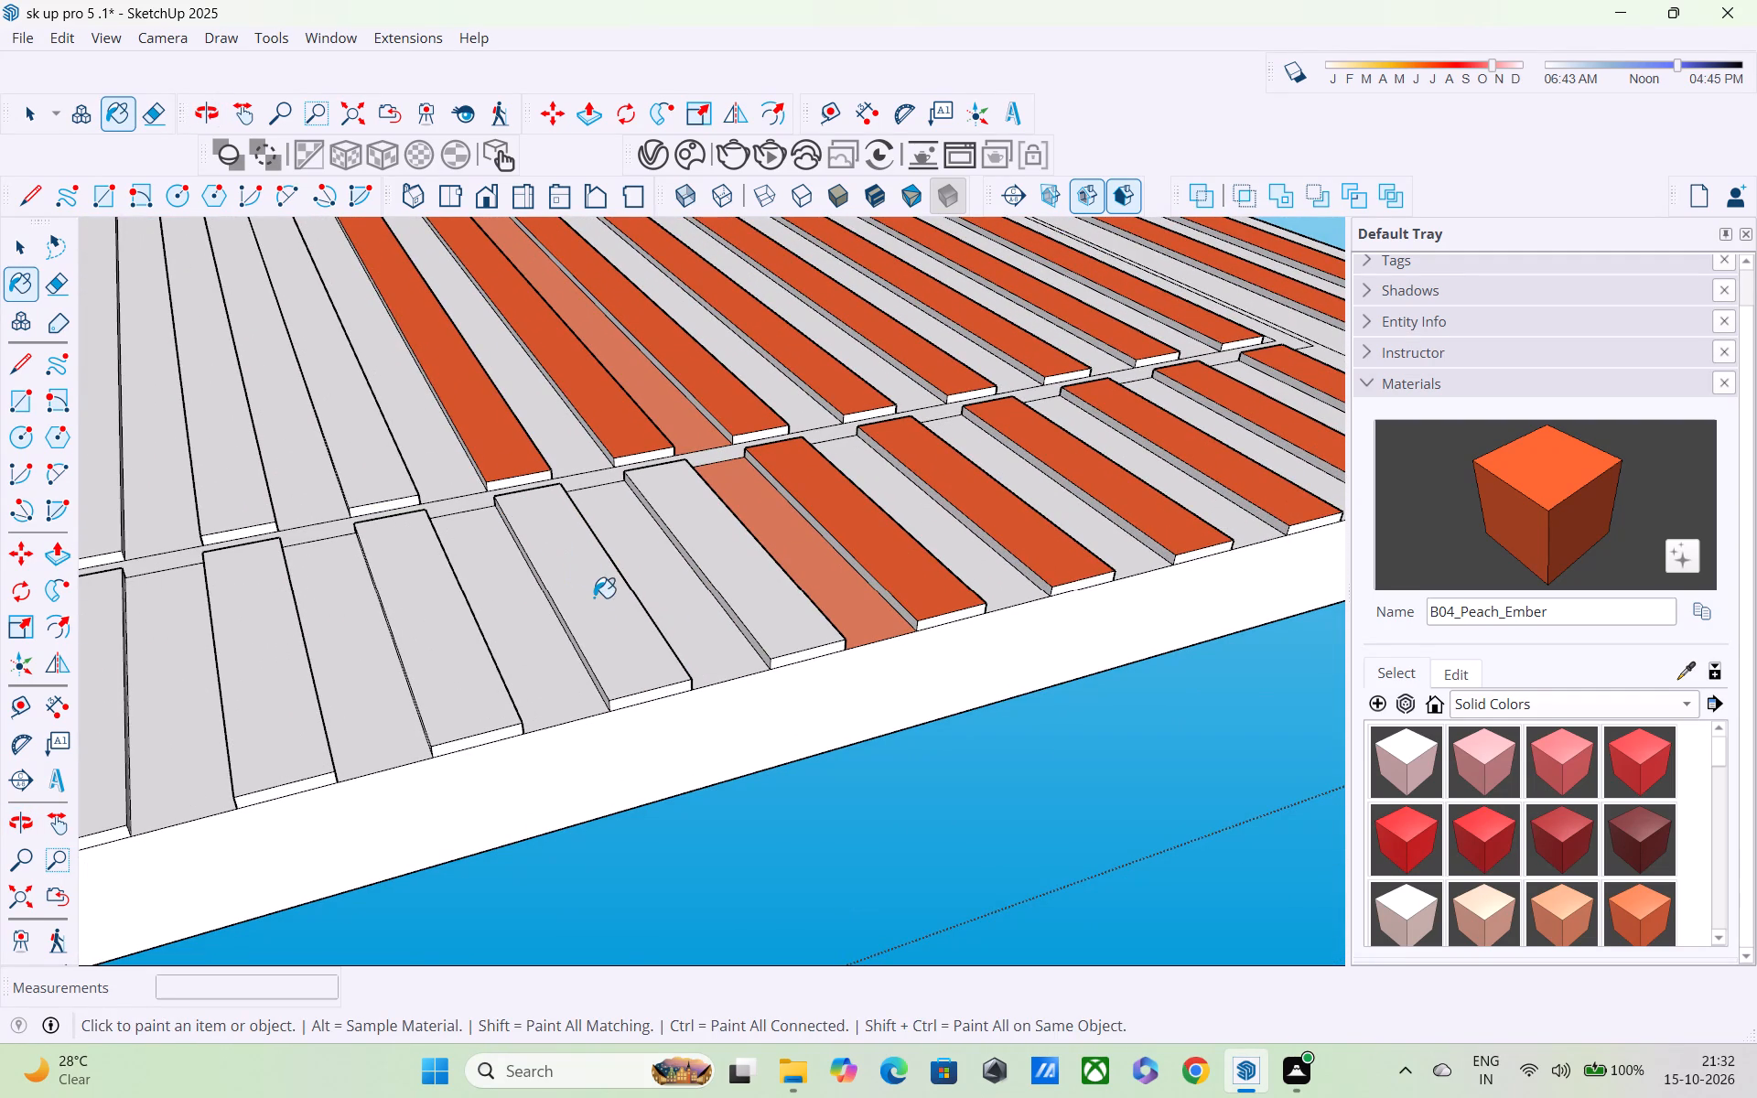
left_click(709, 542)
left_click(459, 660)
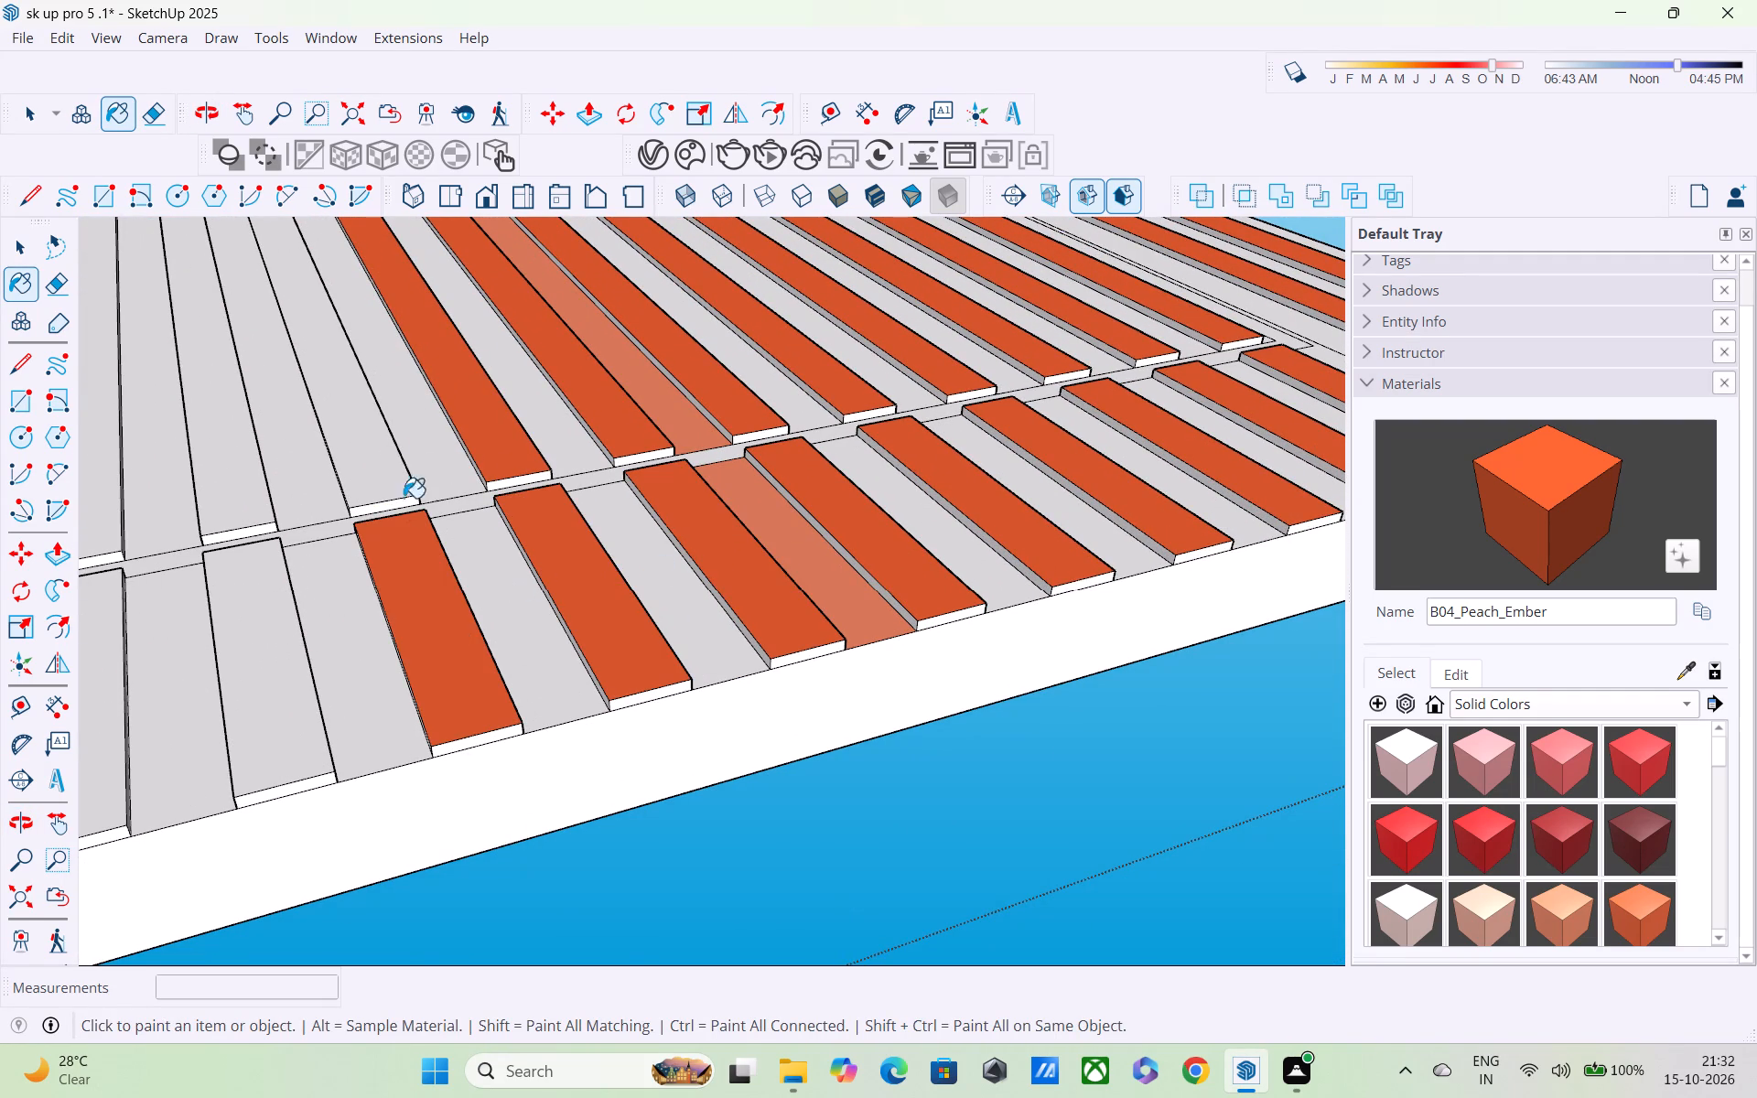
left_click(378, 450)
left_click(232, 511)
left_click(264, 675)
Paint the next short near-end slat and the adjacent long inner slat with B04_Peach_Ember.
middle_click_drag(272, 668, 443, 791, "shift")
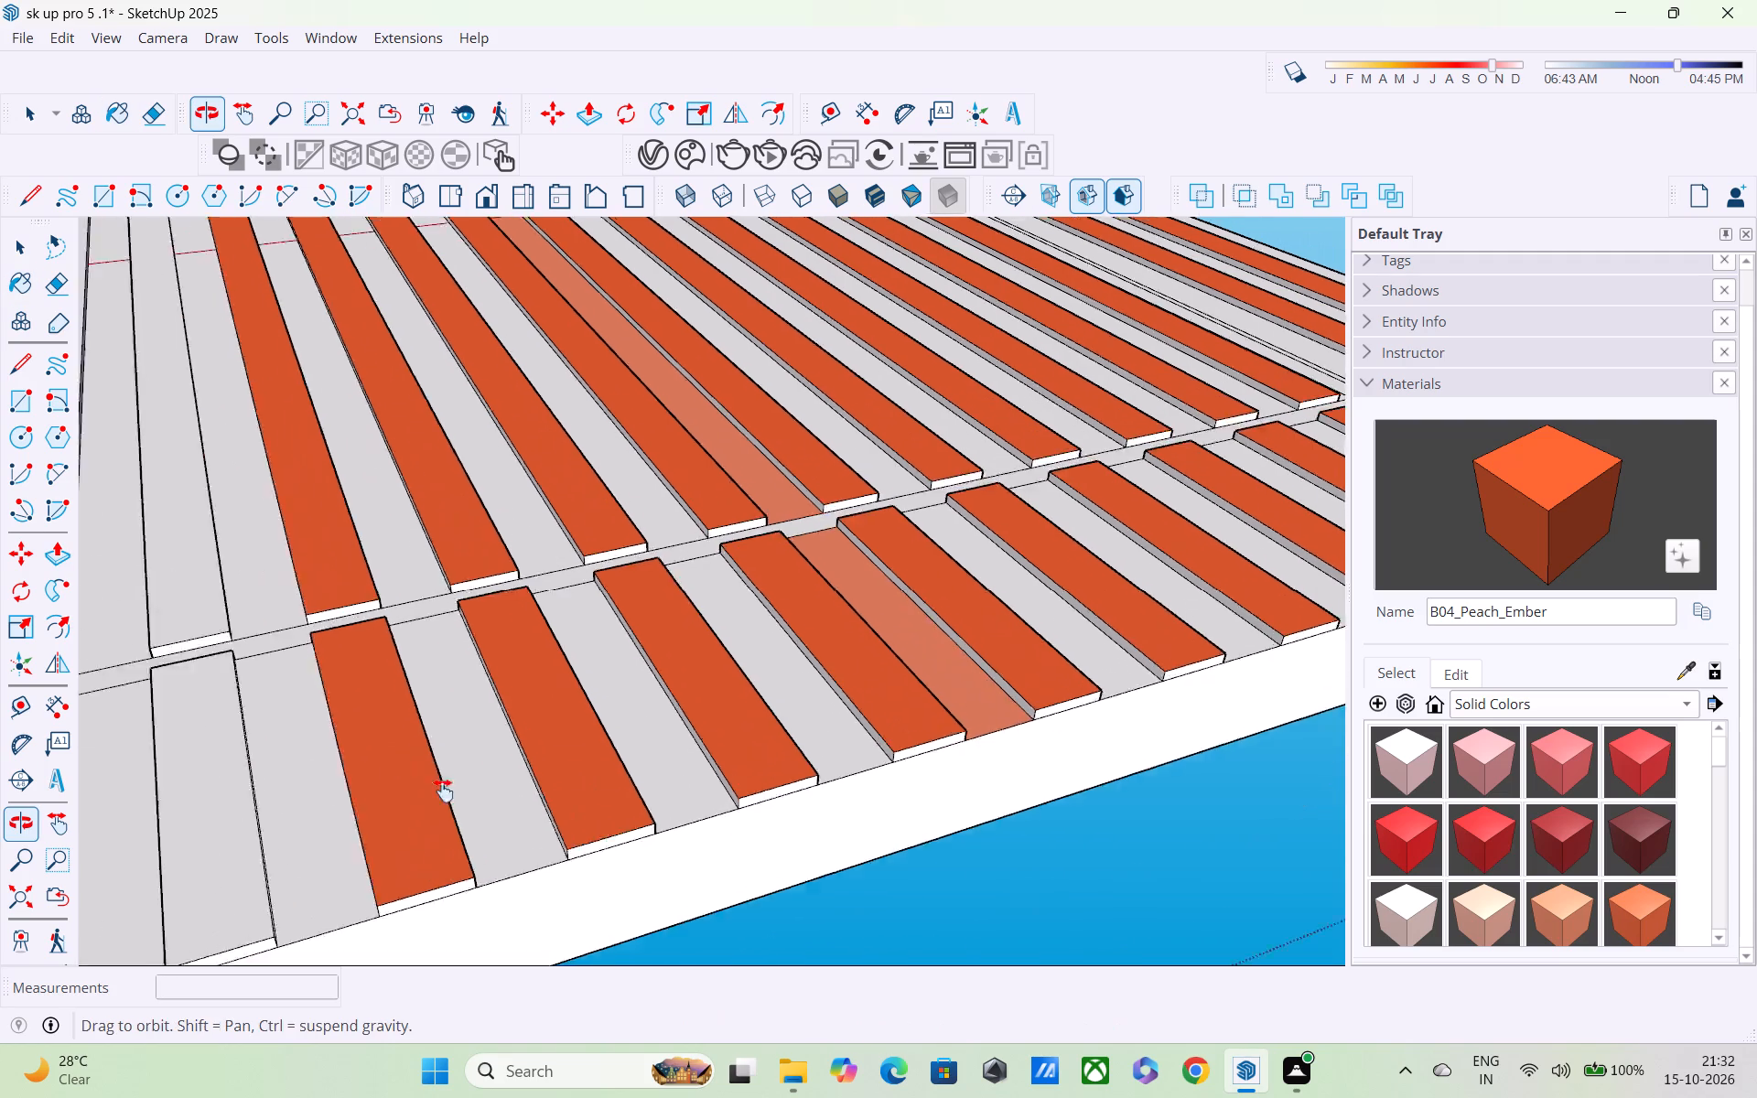
middle_click_drag(443, 791, 622, 859, "shift")
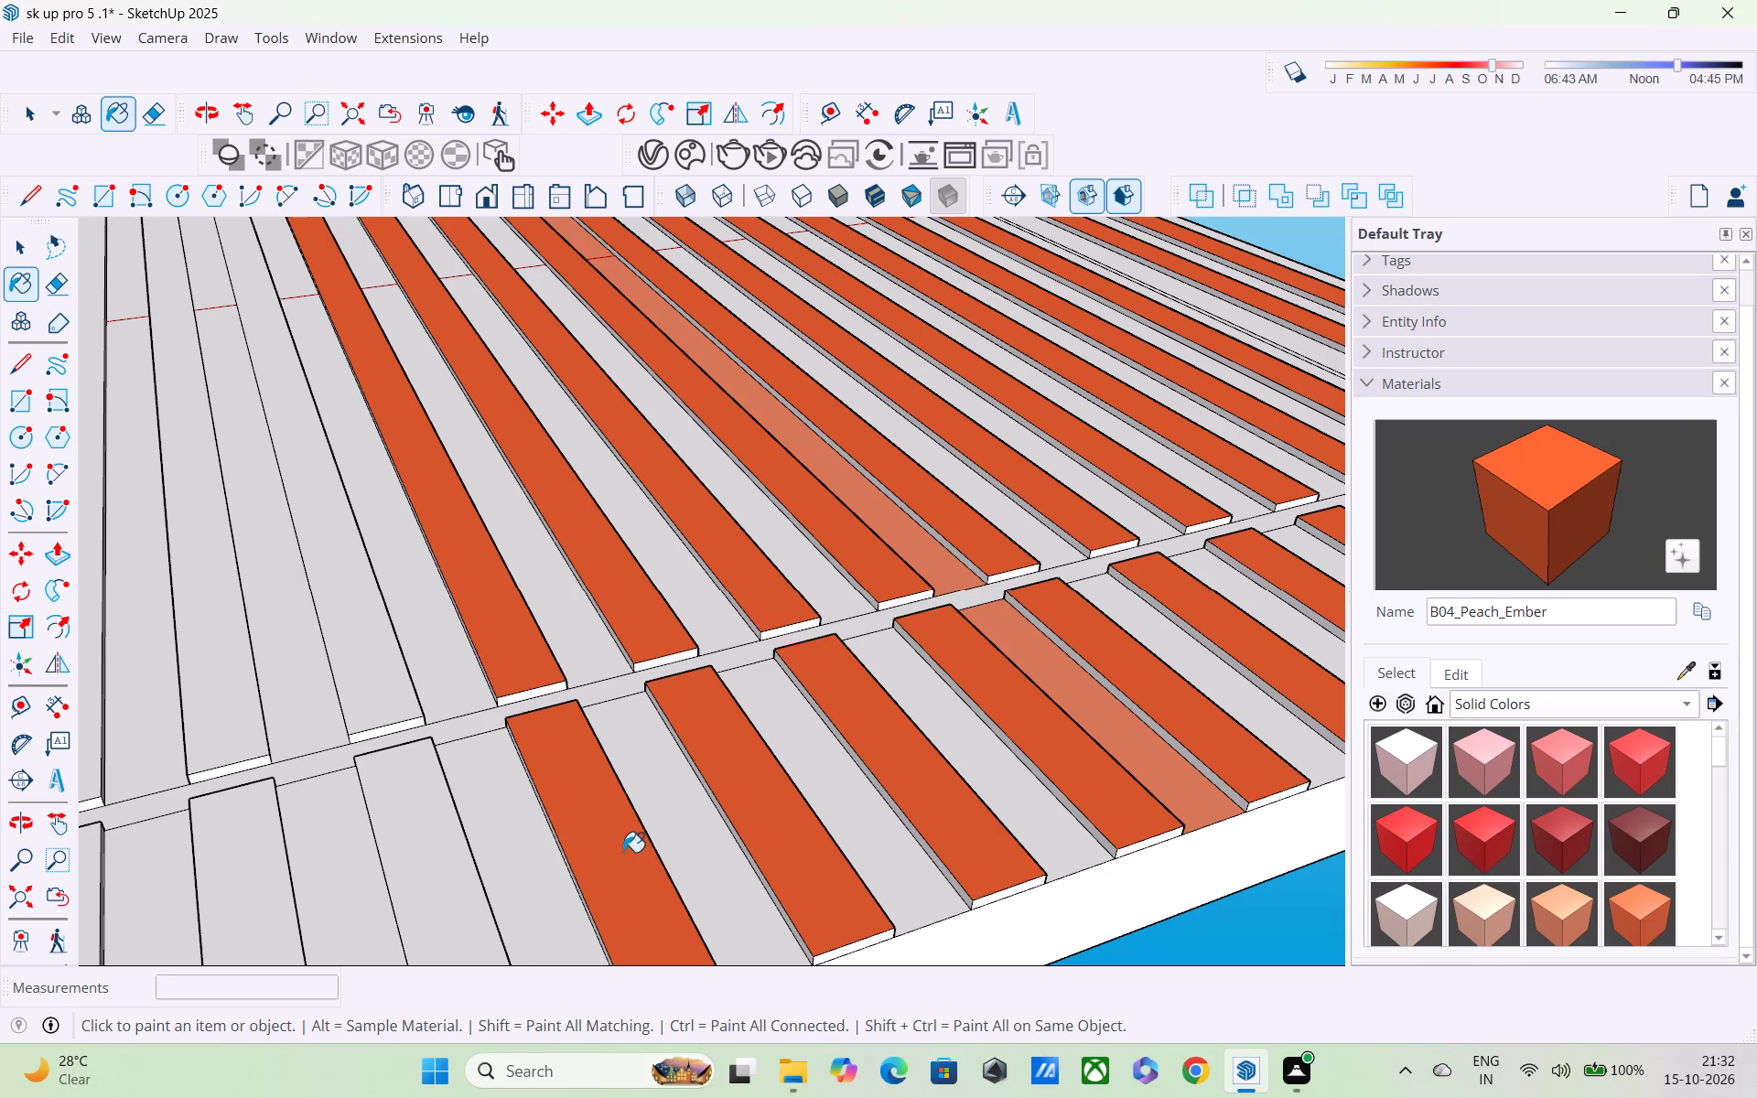
middle_click_drag(619, 846, 728, 927, "shift")
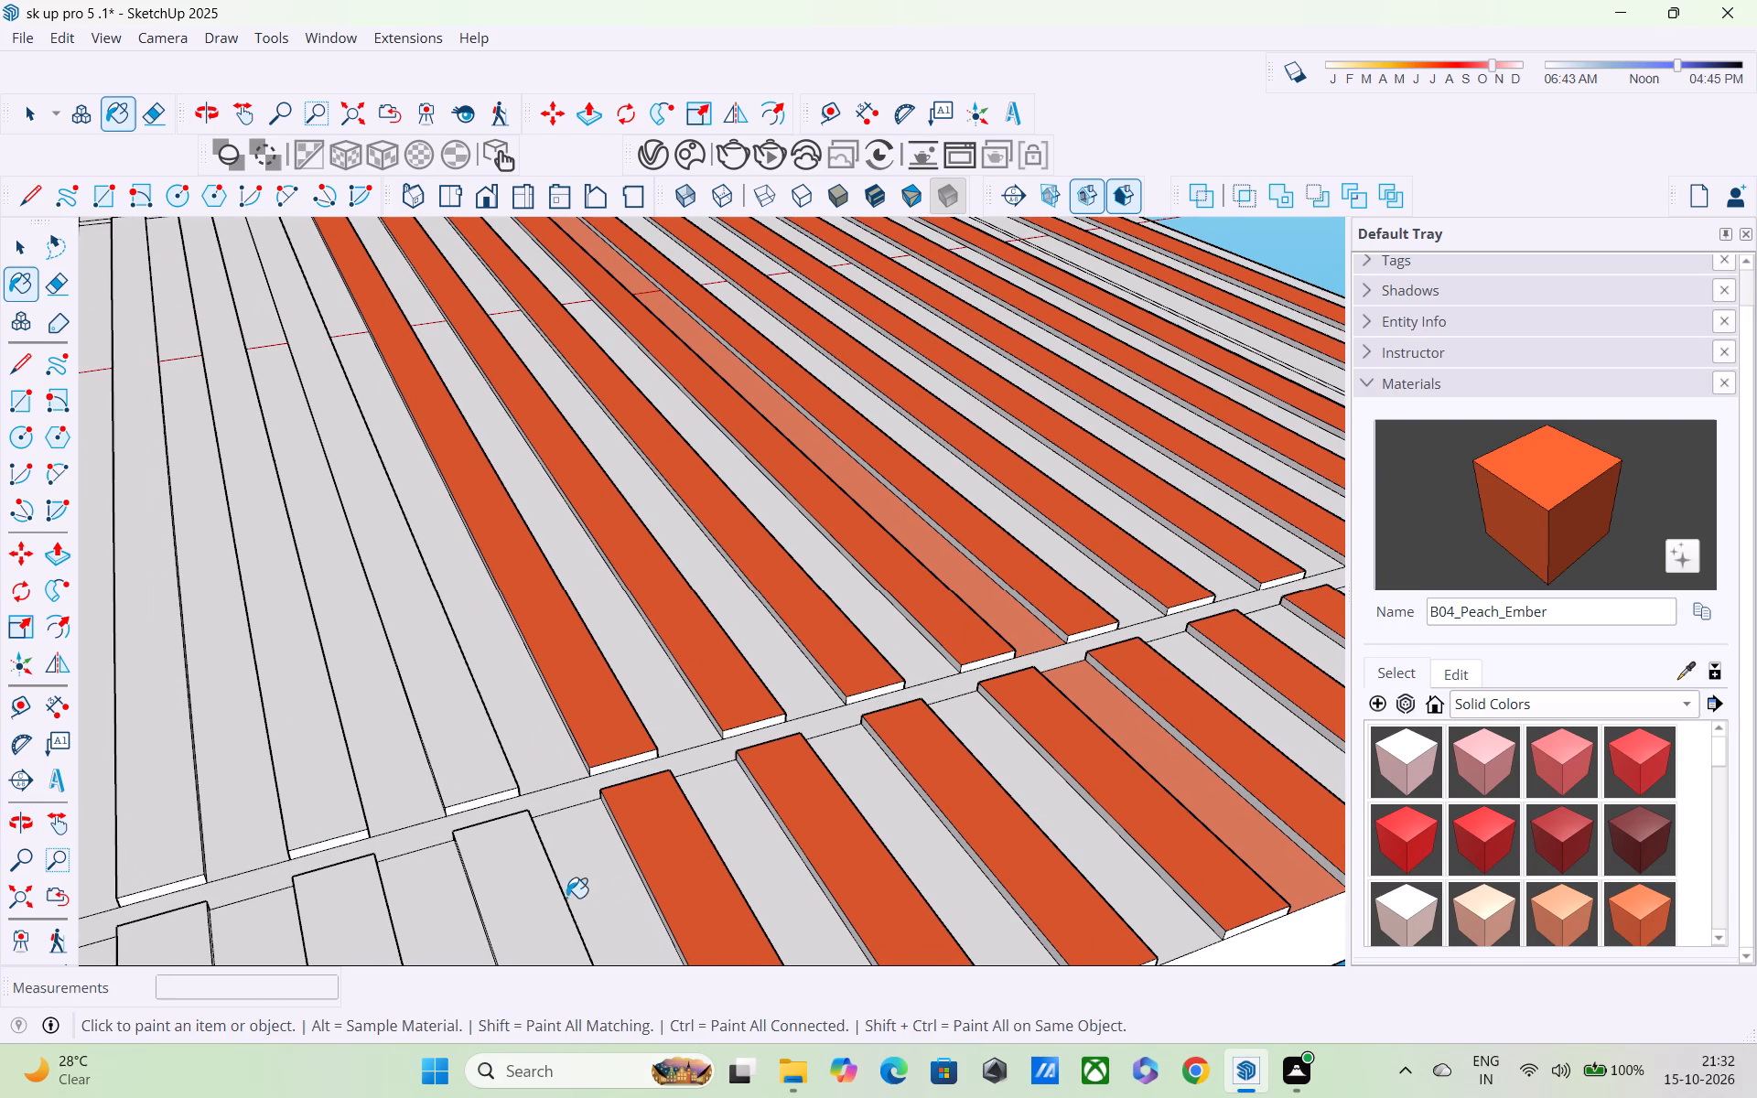
left_click(566, 898)
left_click(515, 862)
left_click(478, 772)
Paint the next four short far-end slats and the next long inner slat with B04_Peach_Ember.
middle_click_drag(478, 770, 745, 1097, "shift")
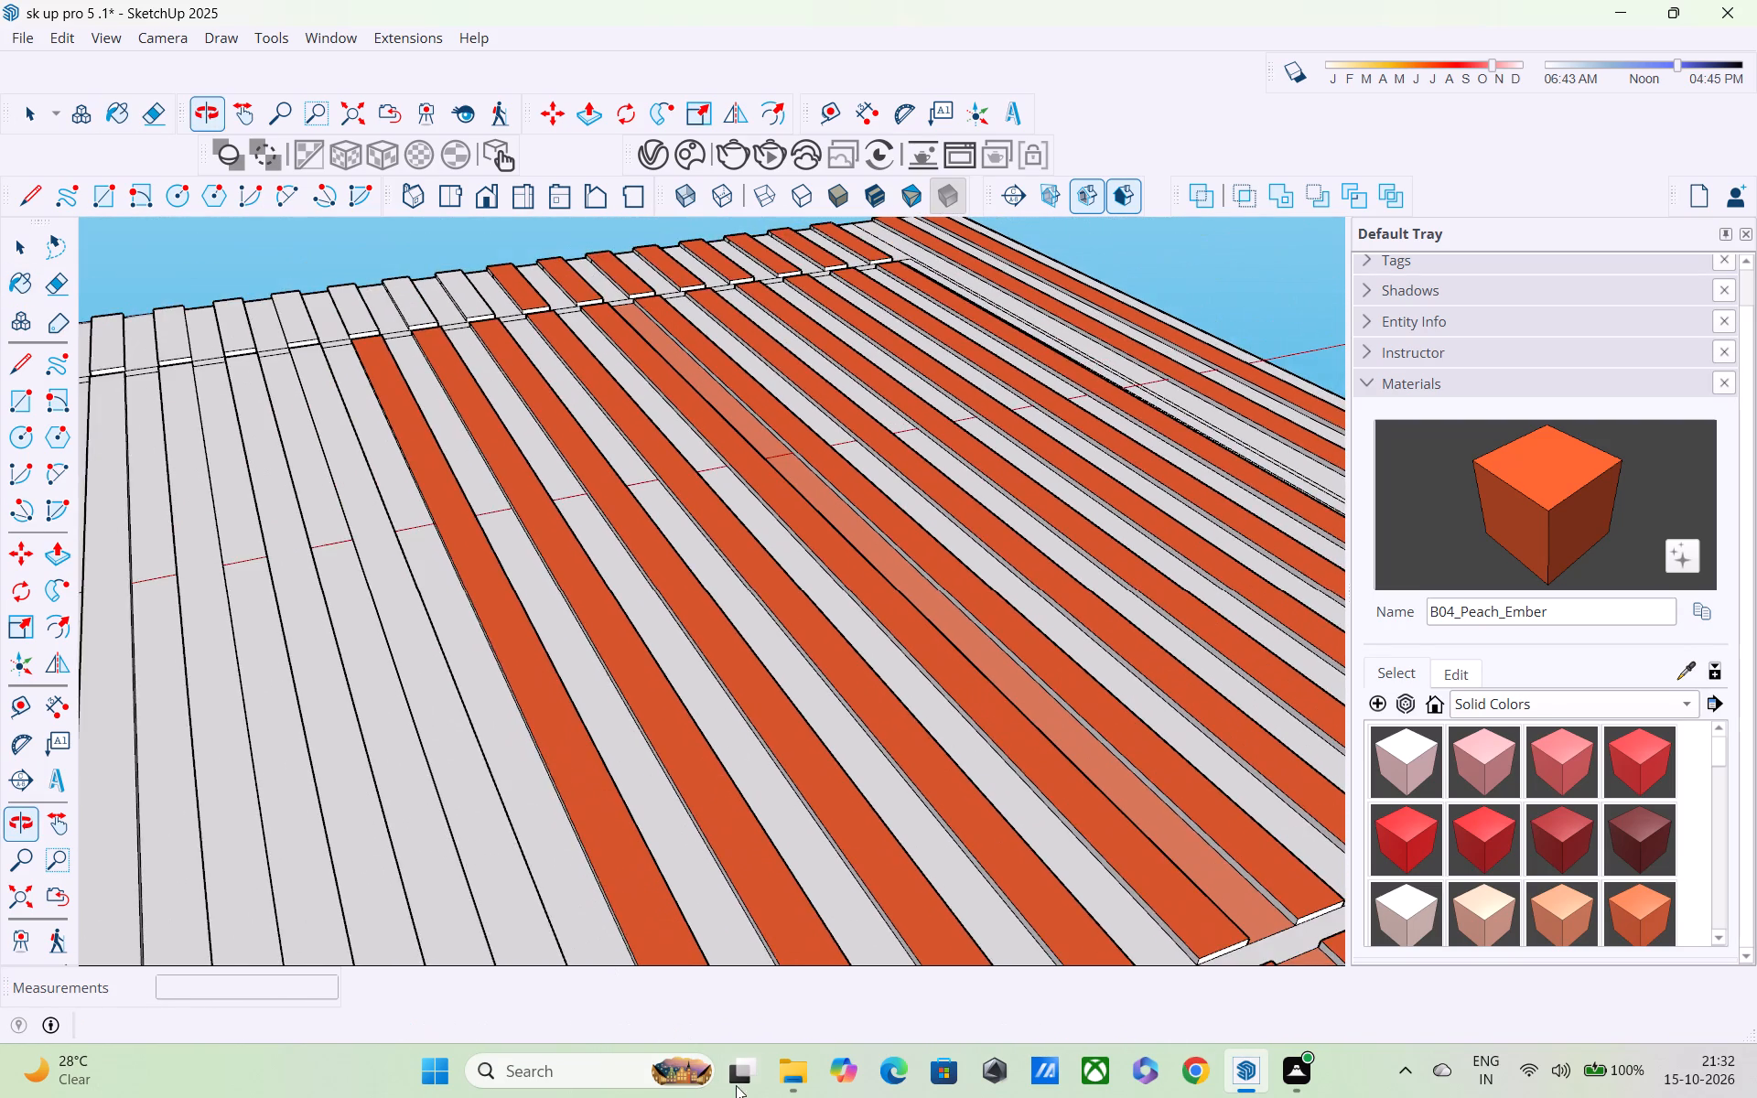
scroll(325, 353, "down", 2, "shift")
left_click(347, 328, "shift")
left_click(399, 318, "shift")
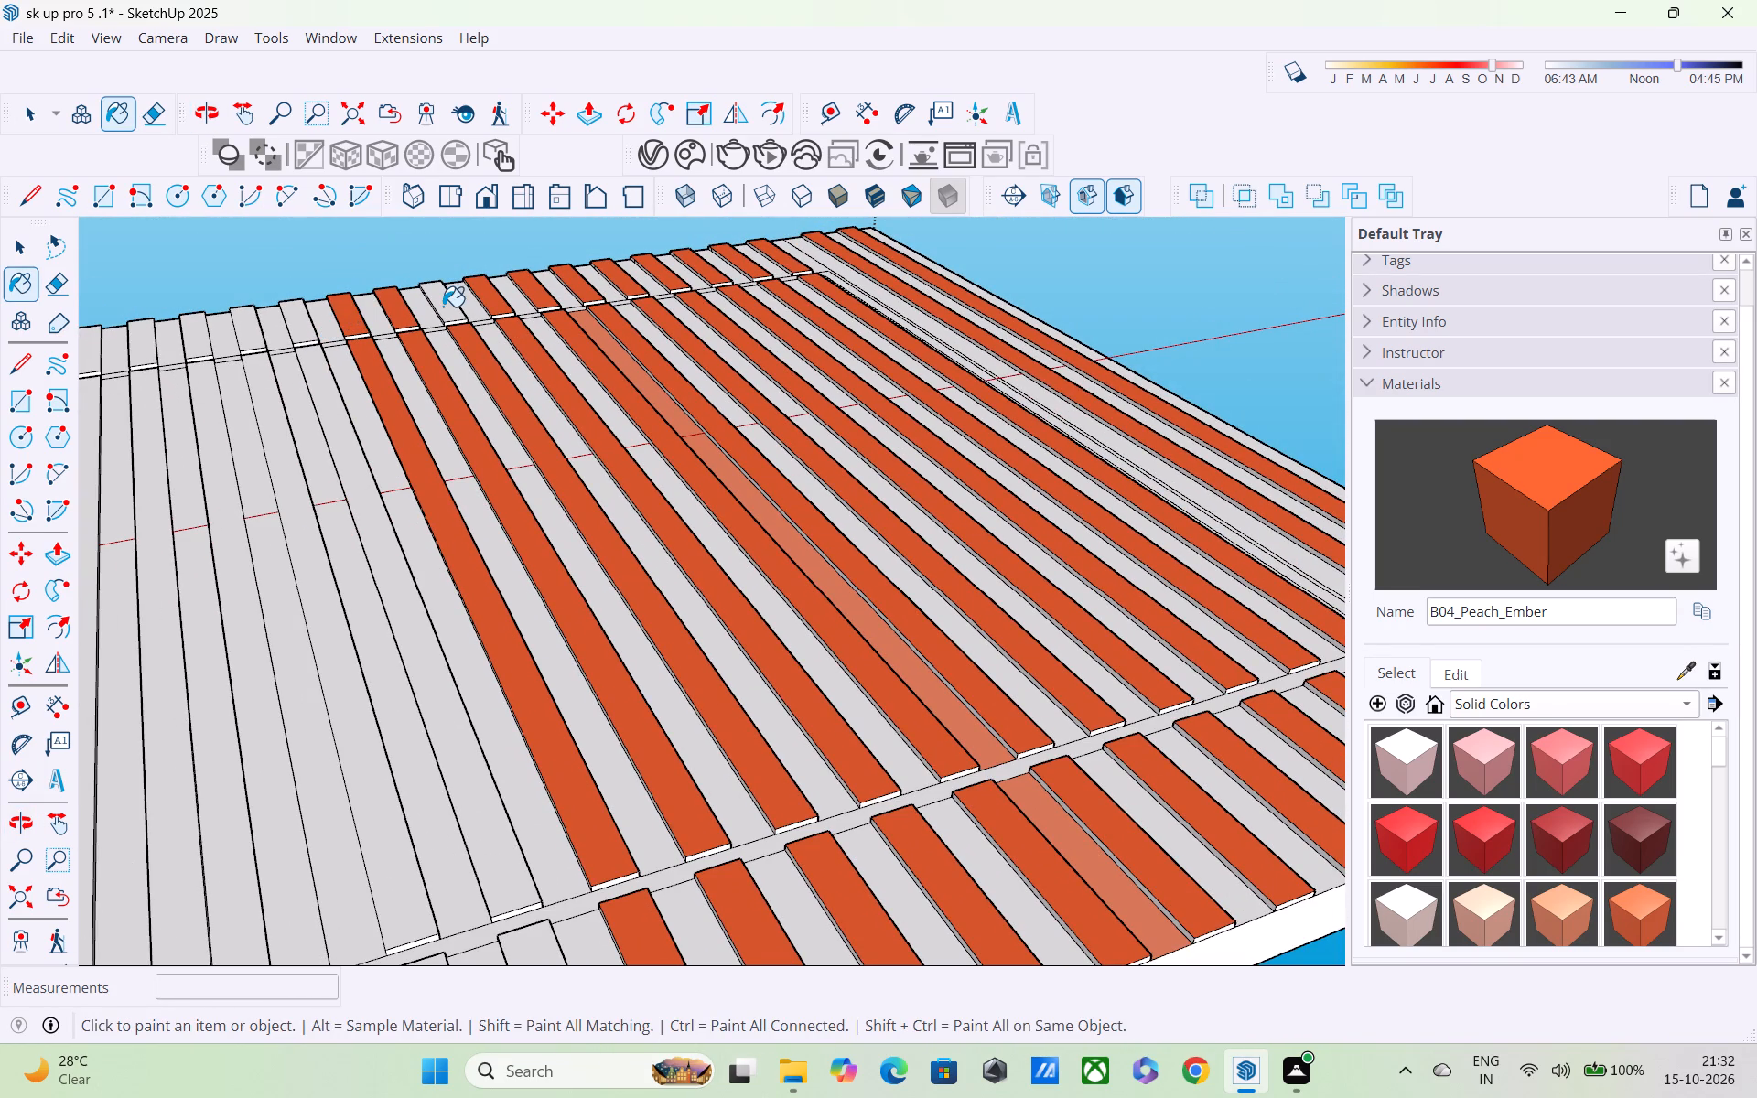
left_click(443, 307, "shift")
left_click(296, 326, "shift")
left_click(322, 397, "shift")
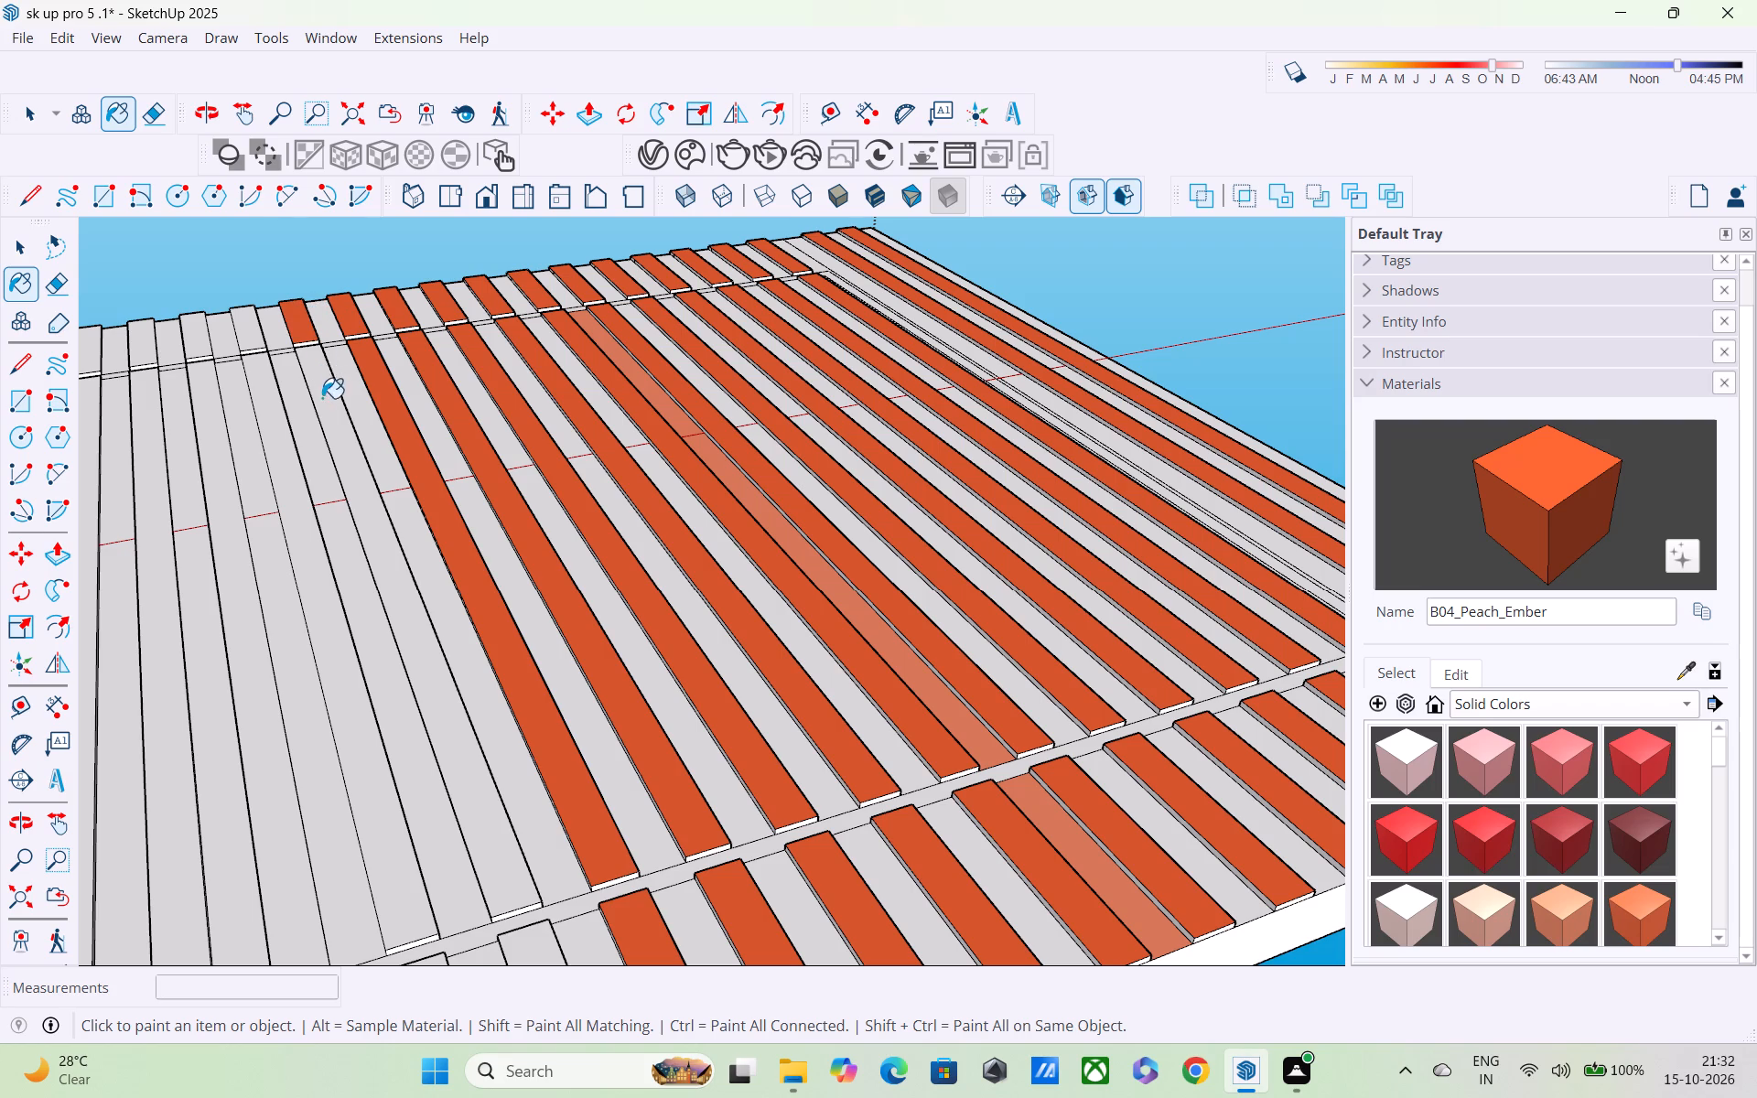
Paint the next two short slats at each end and the next two long inner slats with B04_Peach_Ember.
middle_click_drag(362, 561, 243, 344, "shift")
left_click(370, 691, "shift")
left_click(263, 694, "shift")
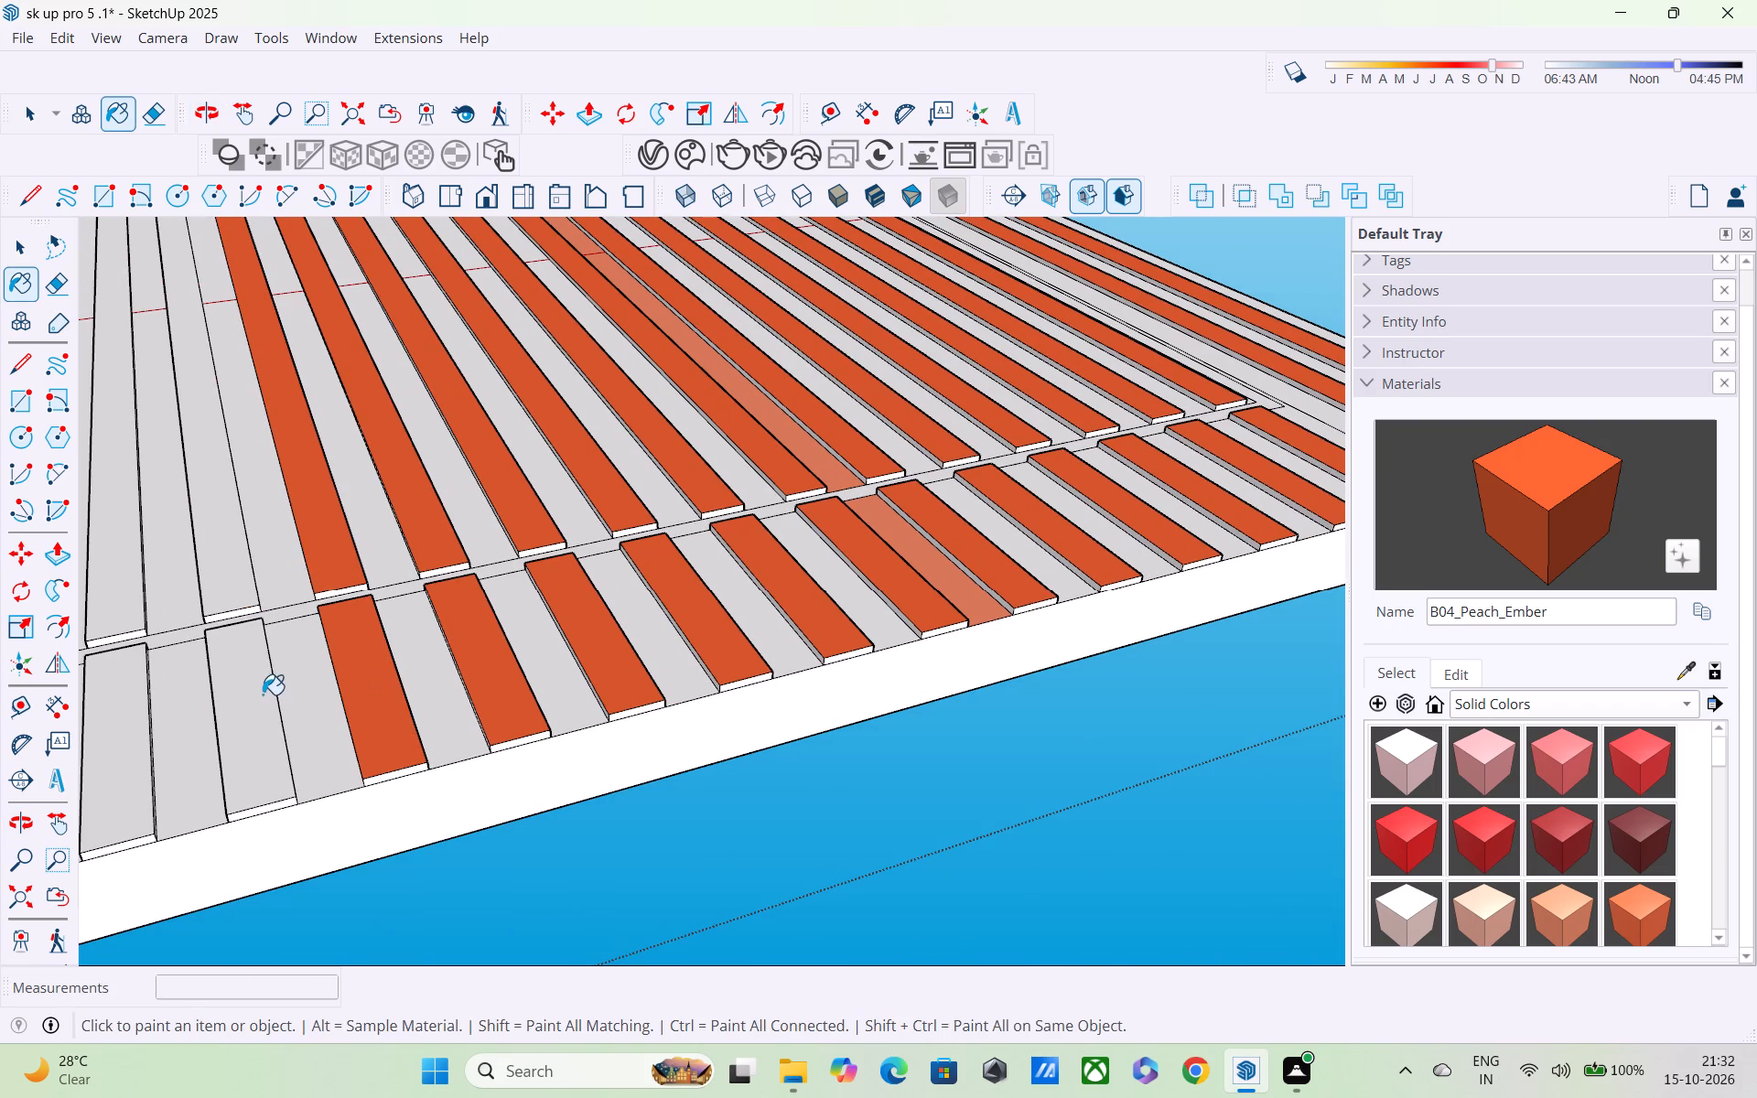
left_click(219, 516, "shift")
middle_click_drag(222, 519, 601, 1068, "shift")
scroll(598, 1050, "up", 1, "shift")
left_click(357, 463, "shift")
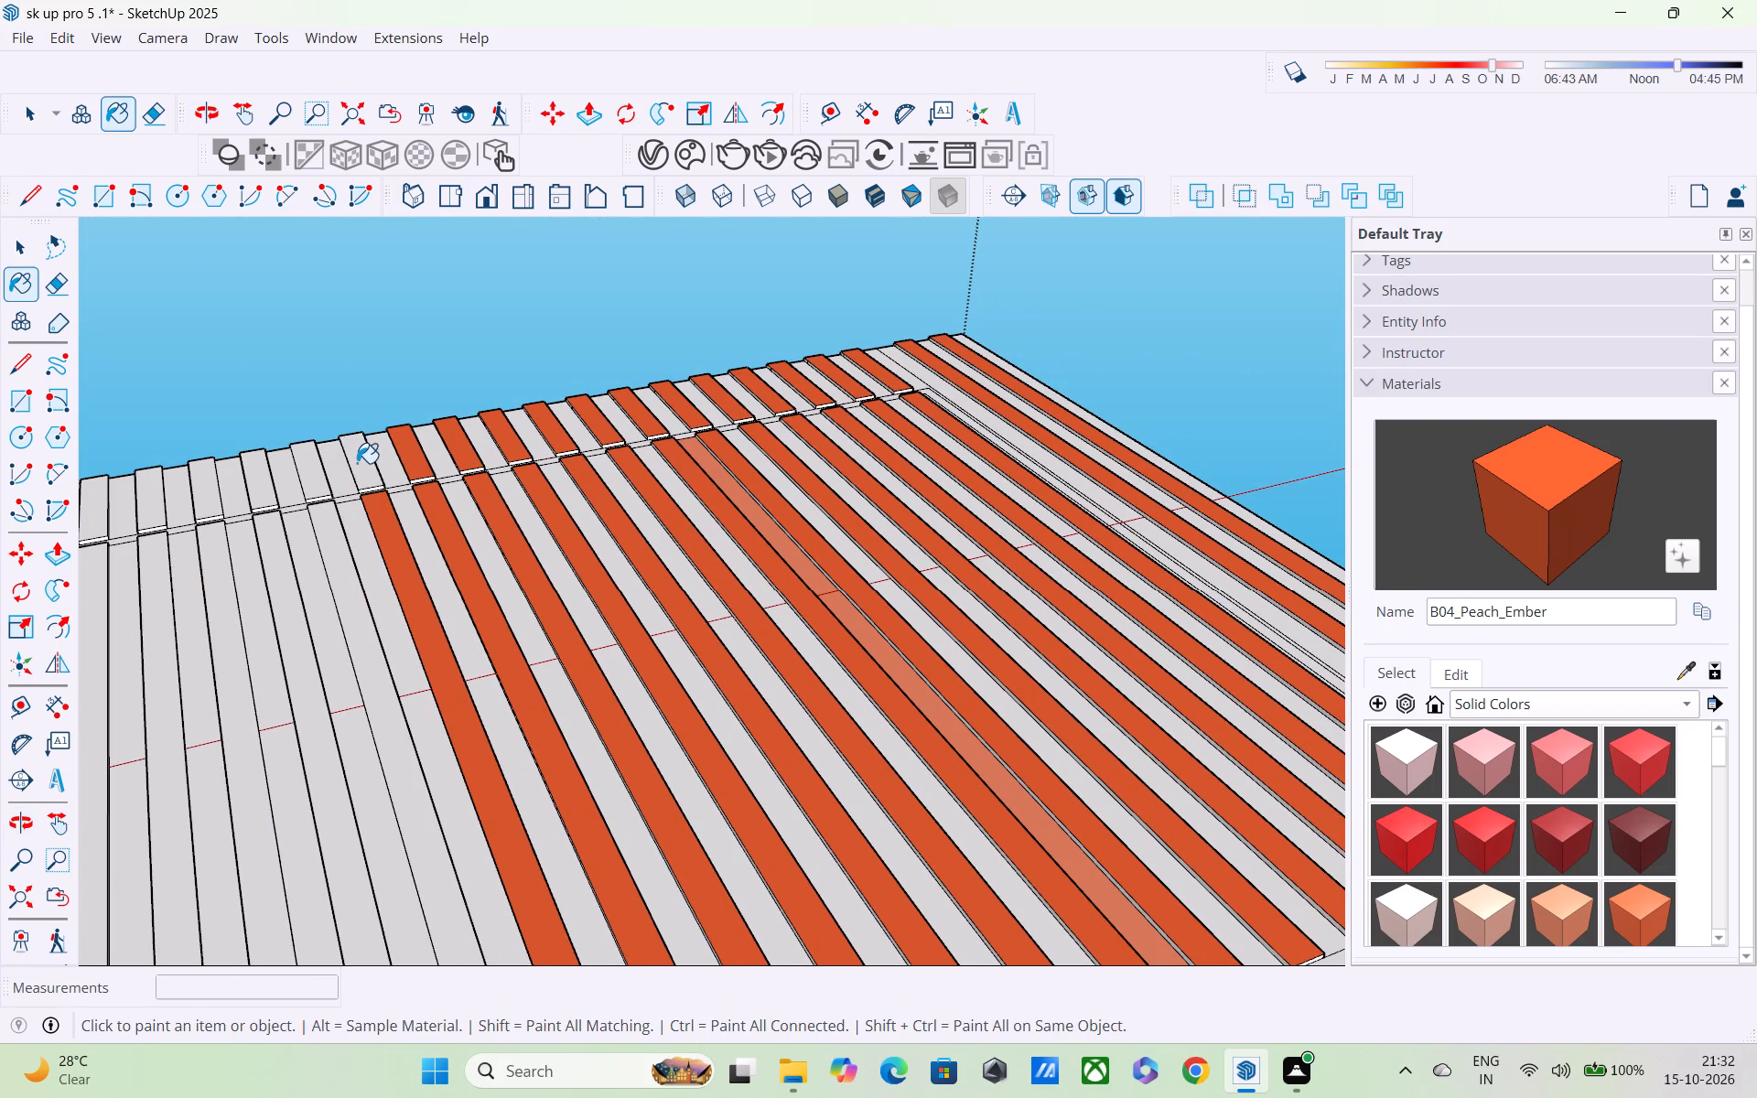
left_click(312, 478, "shift")
left_click(338, 597, "shift")
Extend the B04_Peach_Ember pattern by two short near-end slats, two short far-end slats and two long inner slats.
middle_click_drag(374, 662, 285, 315, "shift")
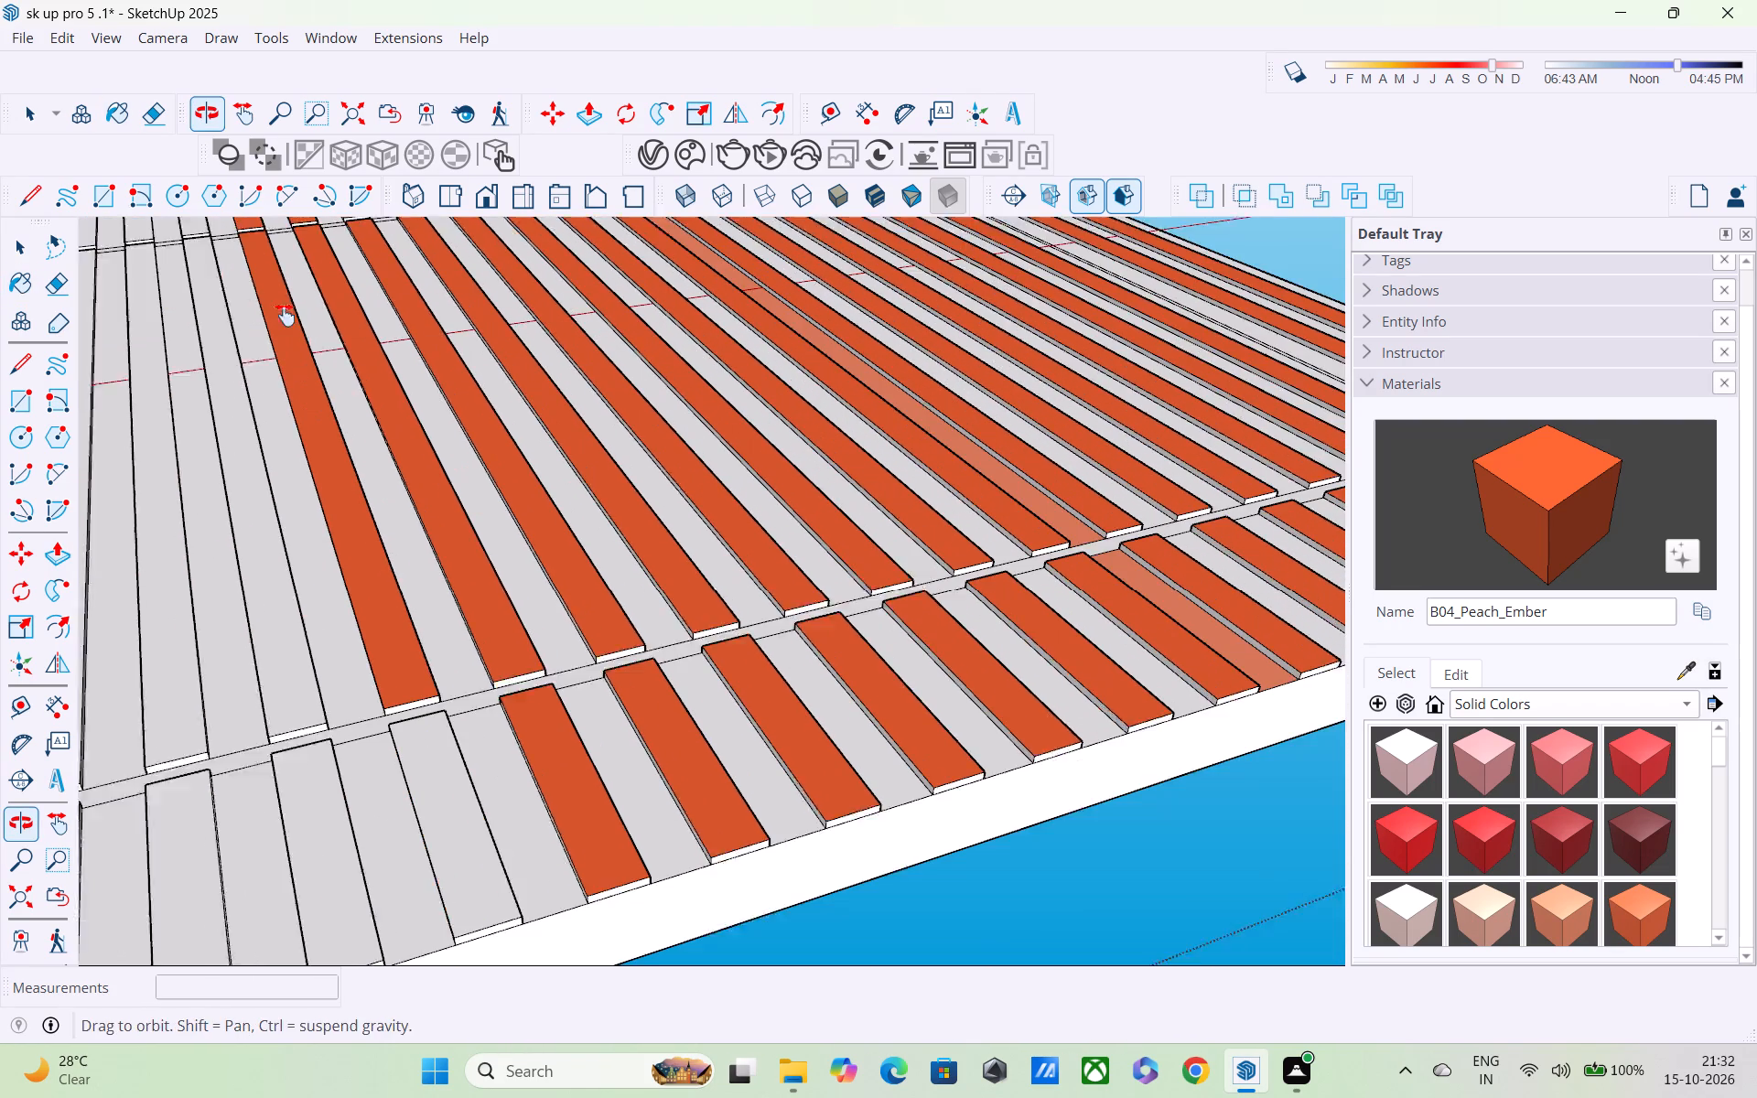
middle_click_drag(285, 315, 278, 299, "shift")
left_click(430, 797, "shift")
left_click(293, 802, "shift")
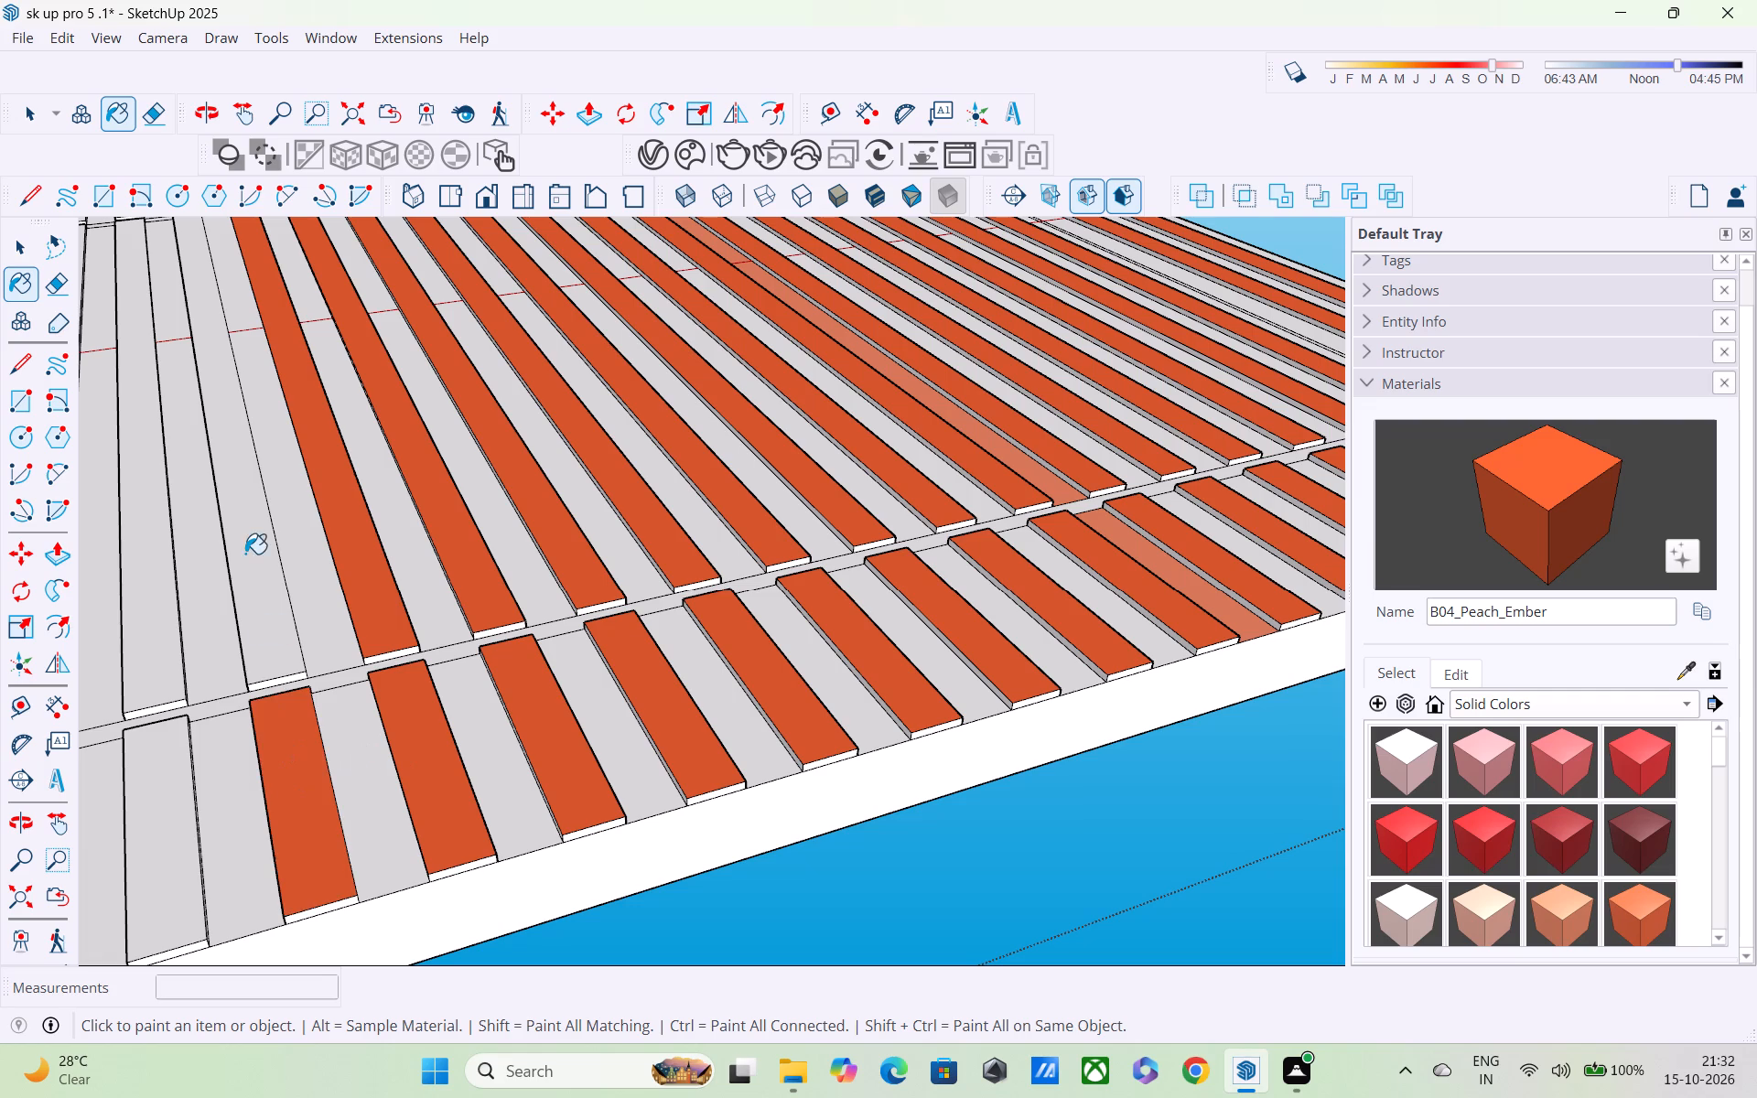
left_click(245, 554, "shift")
middle_click_drag(270, 577, 619, 1096, "shift")
scroll(394, 441, "up", 2, "shift")
left_click(357, 466, "shift")
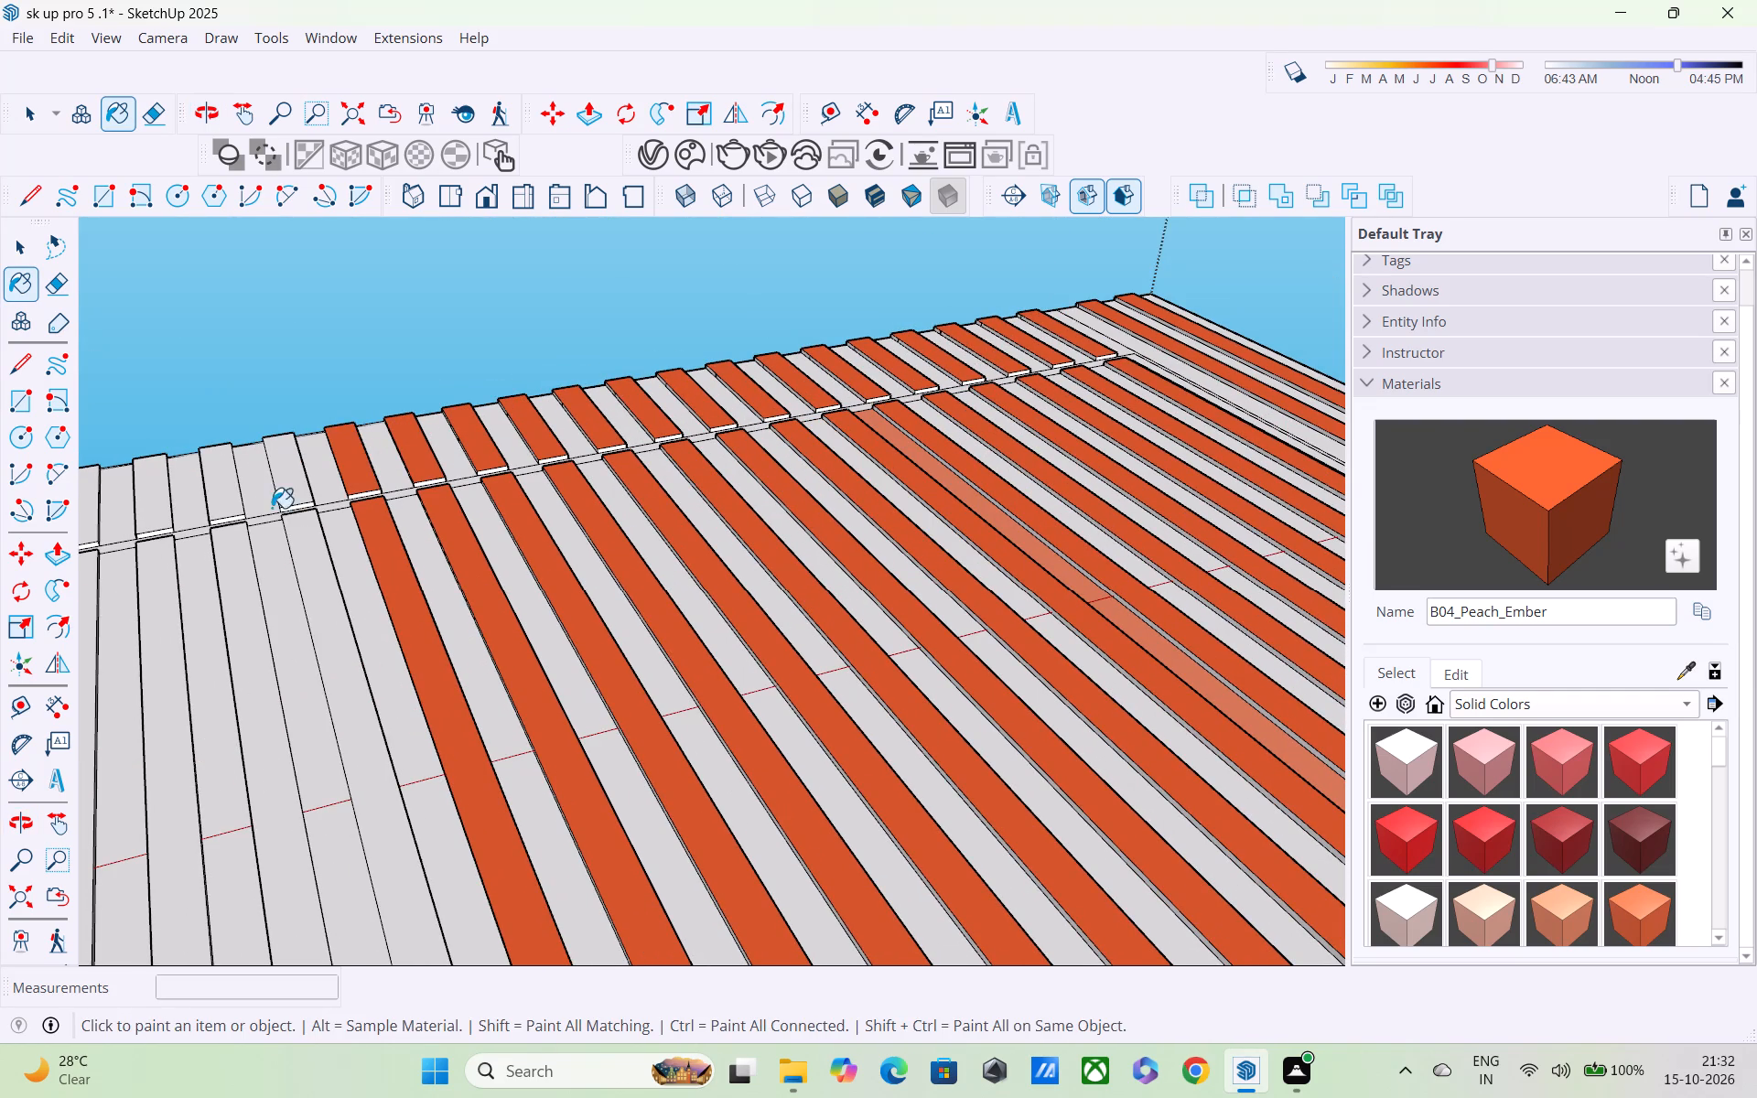
left_click(273, 472, "shift")
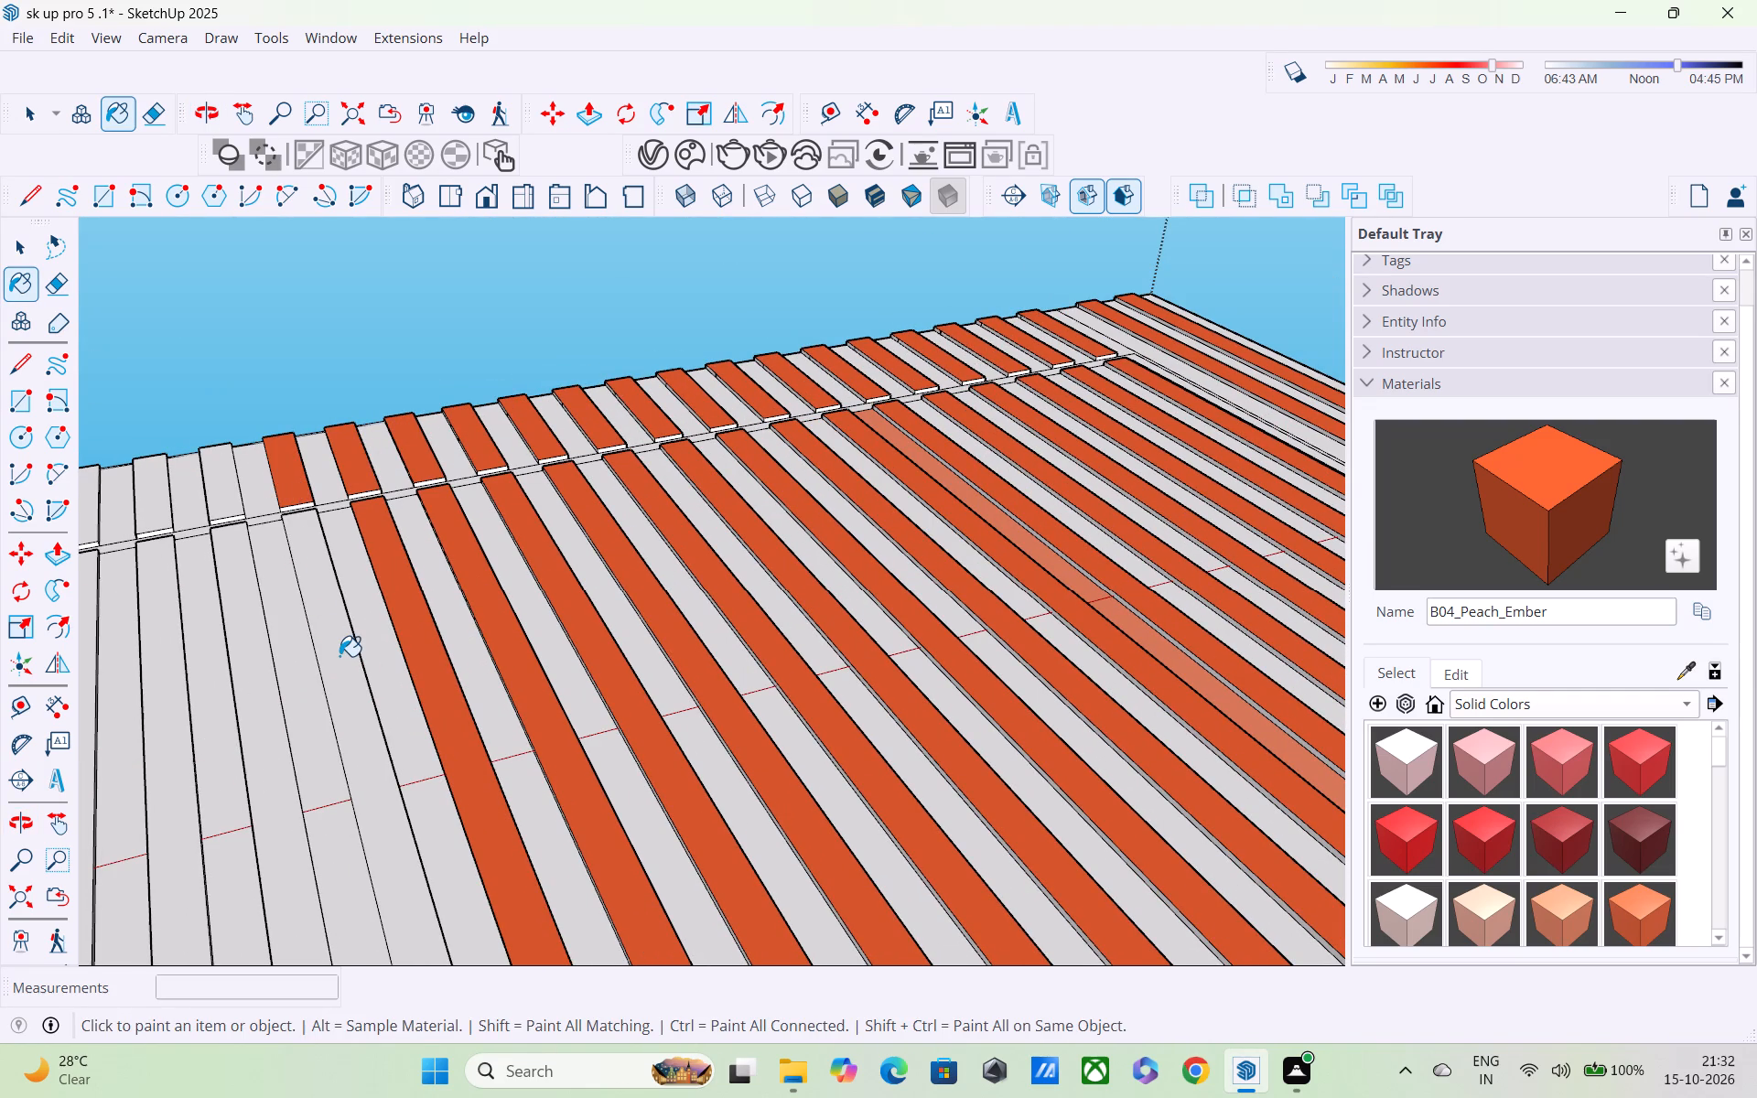
left_click(340, 656, "shift")
Paint the next two short near-end slats and the next long inner slat with B04_Peach_Ember.
middle_click_drag(343, 738, 204, 380)
scroll(226, 418, "down", 6)
left_click(291, 765)
left_click(178, 644)
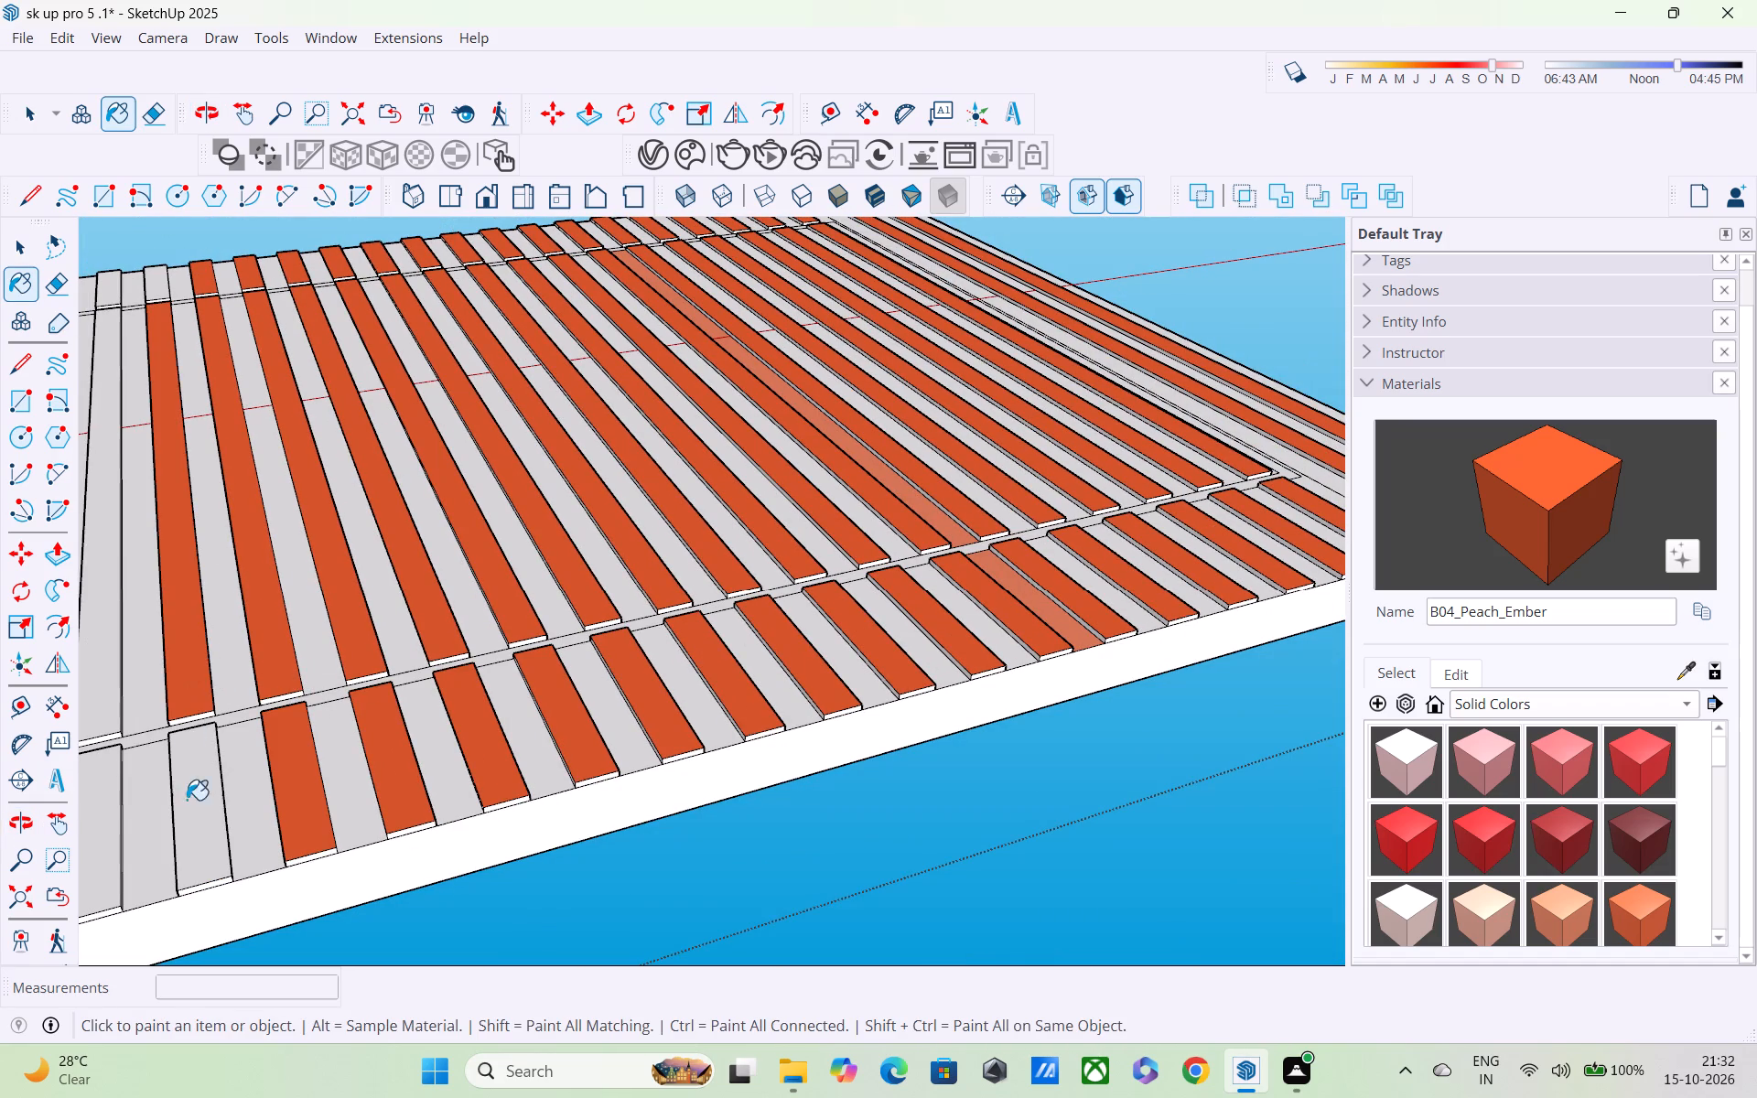
left_click(195, 816)
Paint one more short near-end slat and the next uncoloured long inner slat with B04_Peach_Ember.
middle_click_drag(214, 638, 540, 1087)
scroll(499, 1015, "down", 1)
middle_click_drag(542, 818, 429, 825, "shift")
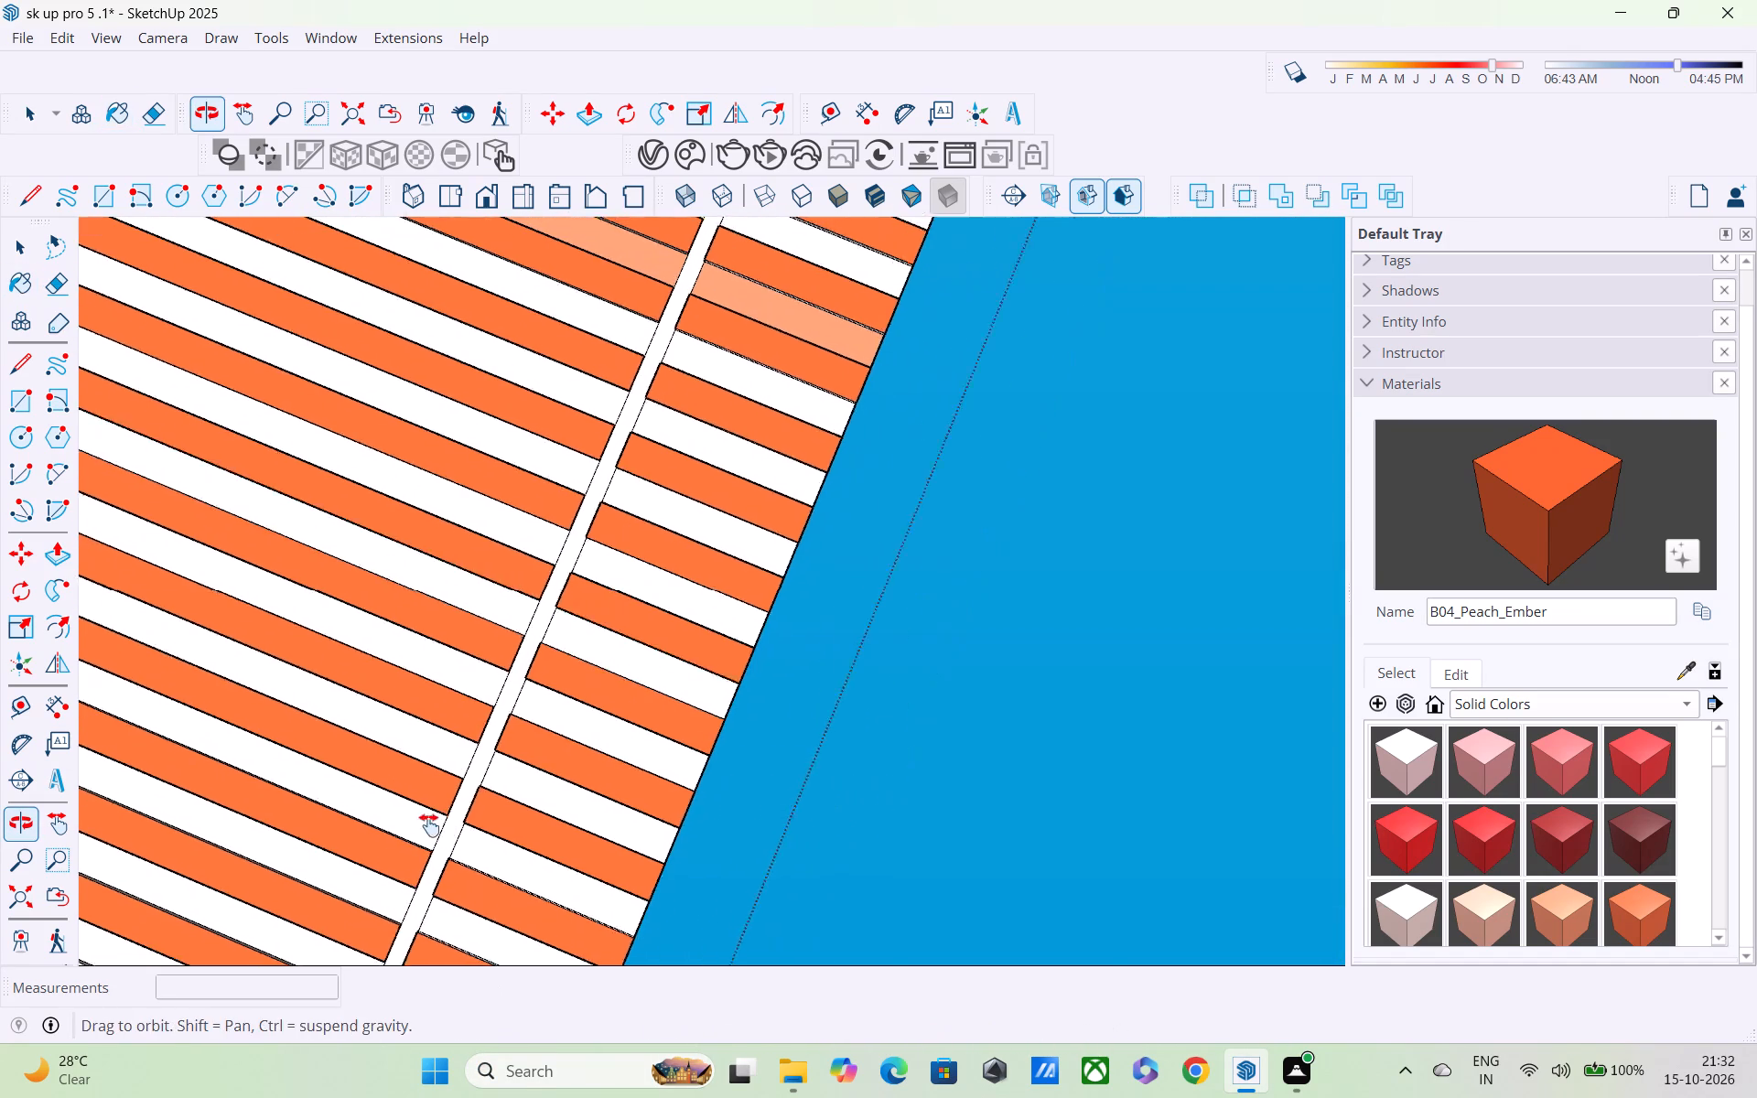
middle_click_drag(429, 825, 363, 770, "shift")
middle_click_drag(571, 646, 775, 458)
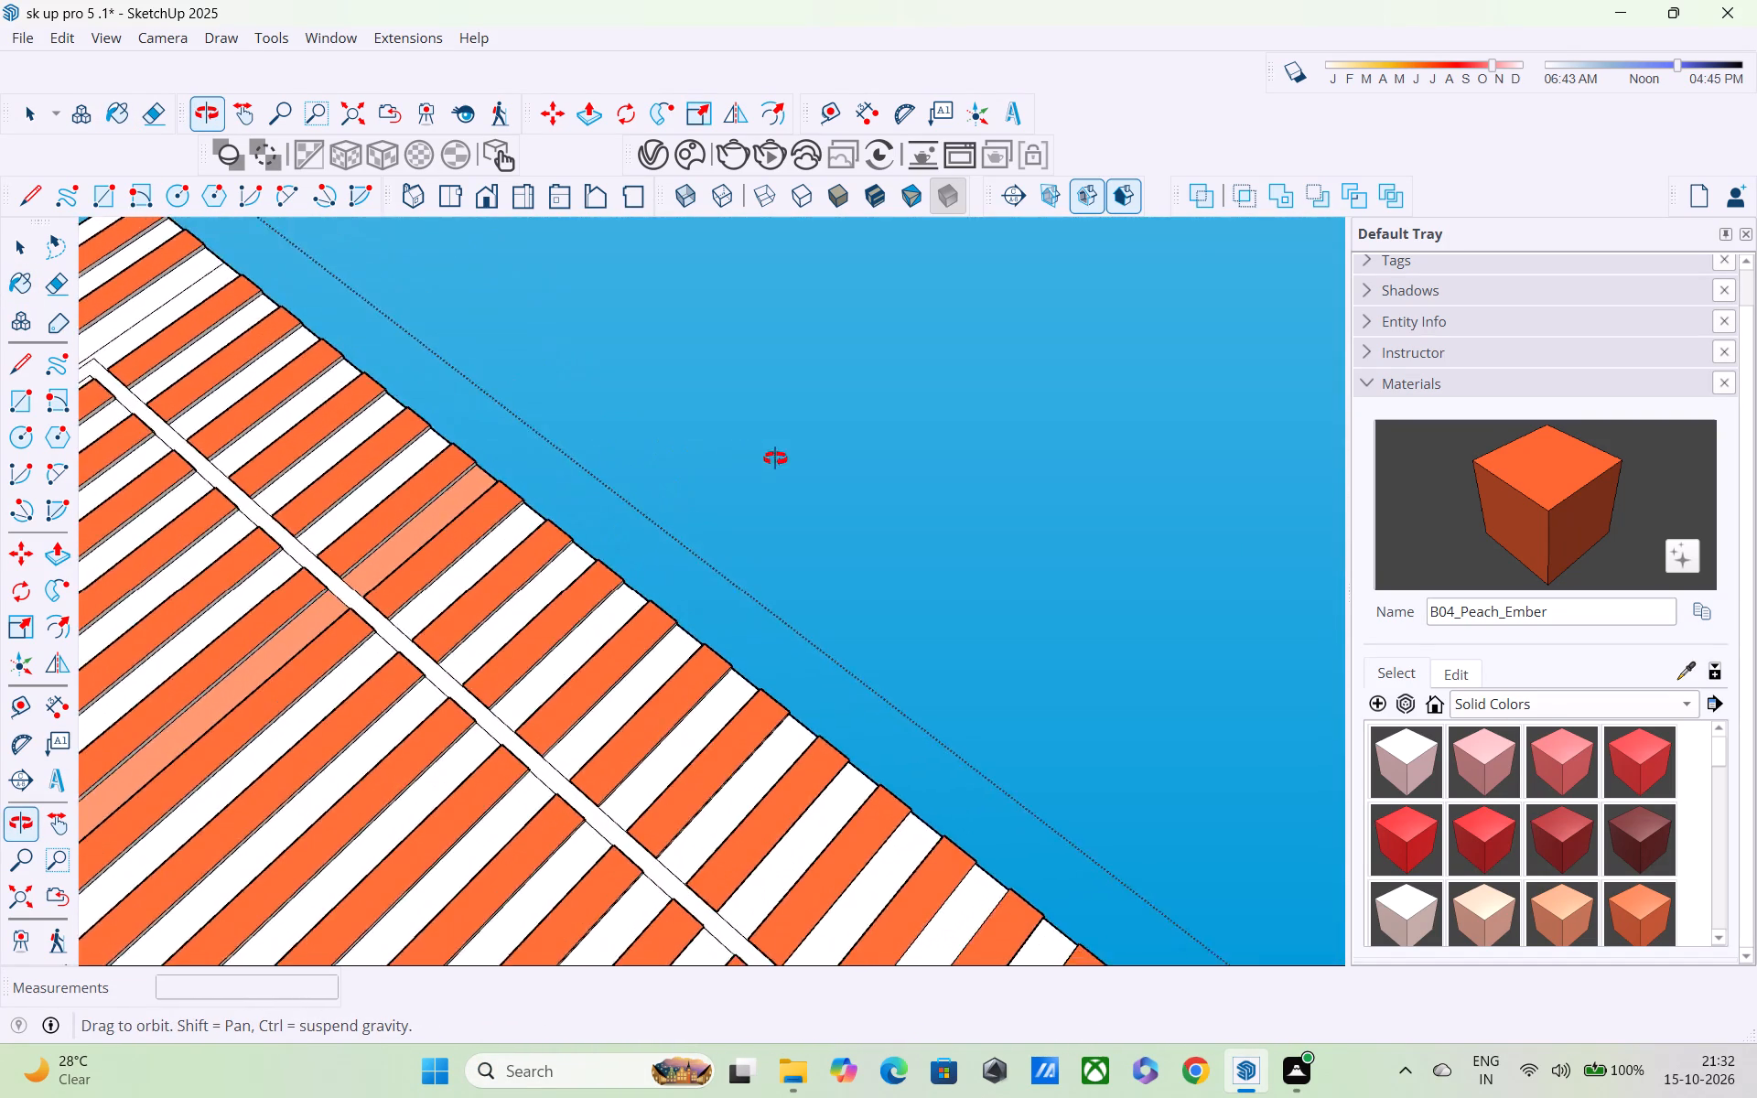
middle_click_drag(775, 458, 197, 524)
middle_click_drag(393, 596, 312, 434)
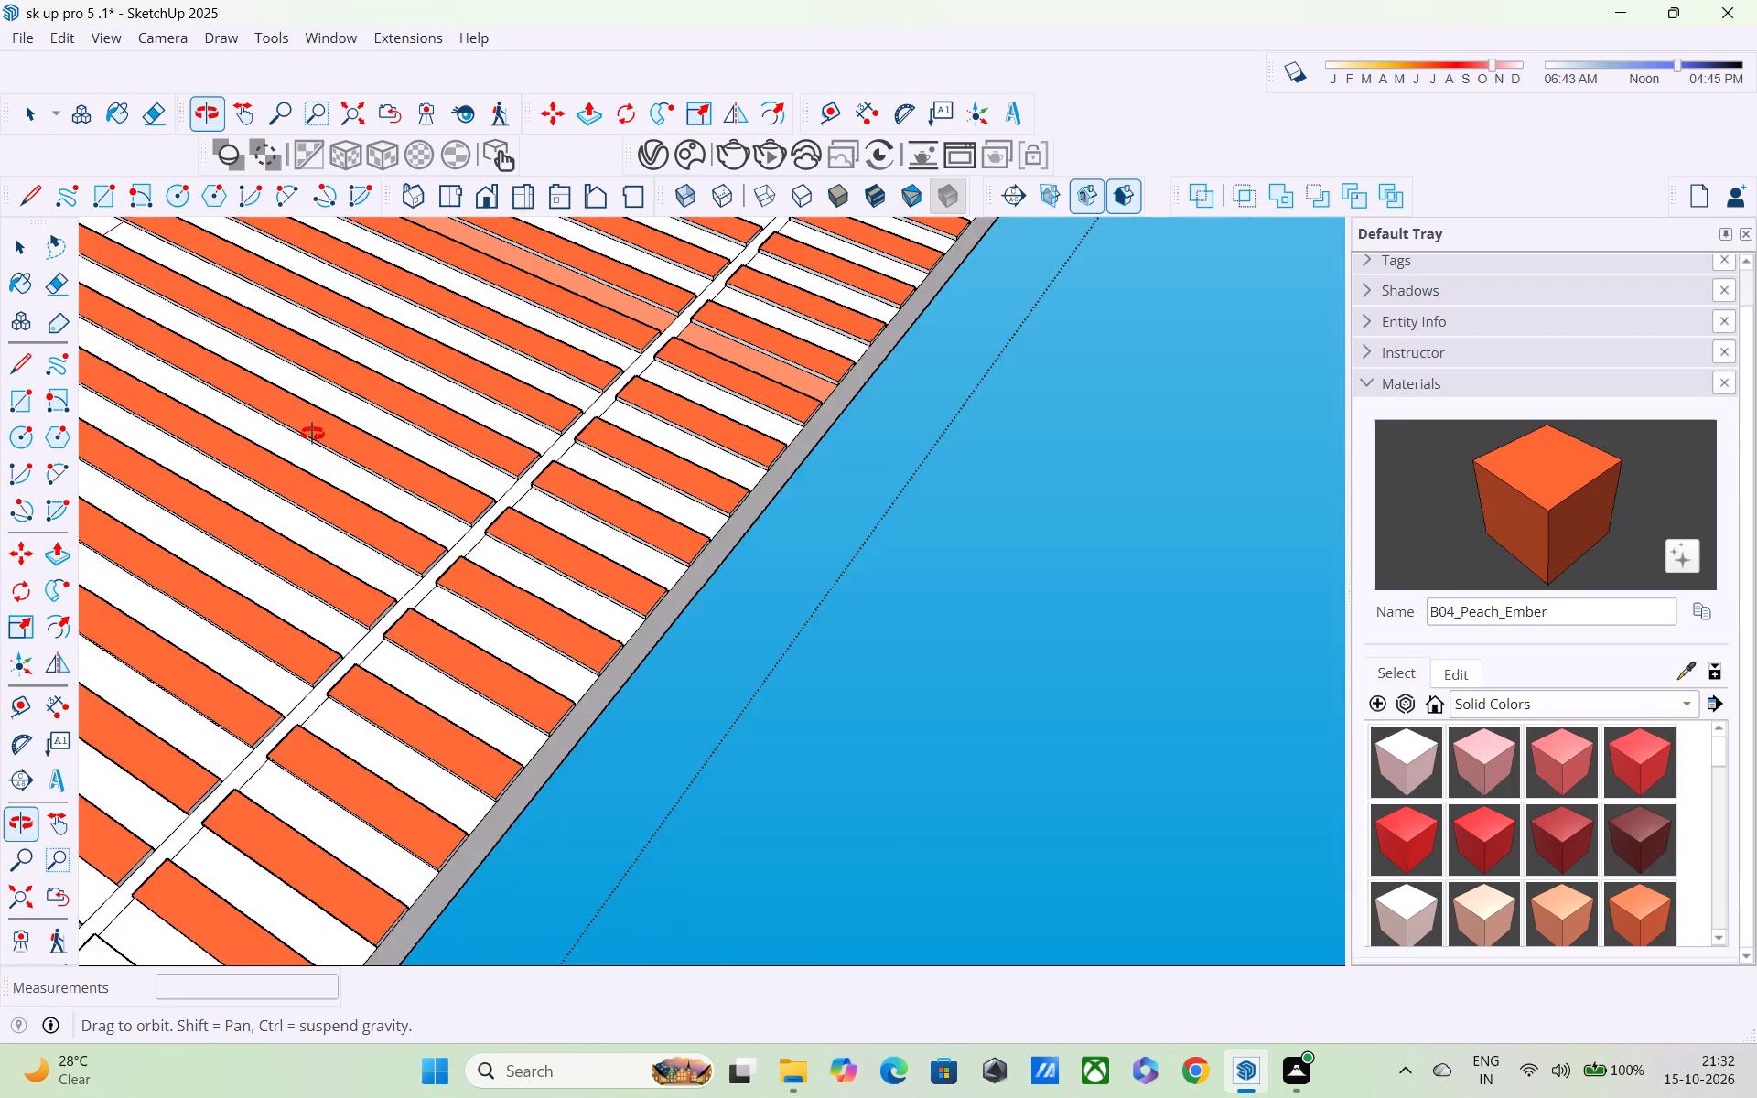
middle_click_drag(312, 434, 306, 312)
middle_click_drag(434, 540, 337, 468)
middle_click_drag(393, 473, 1018, 618, "shift")
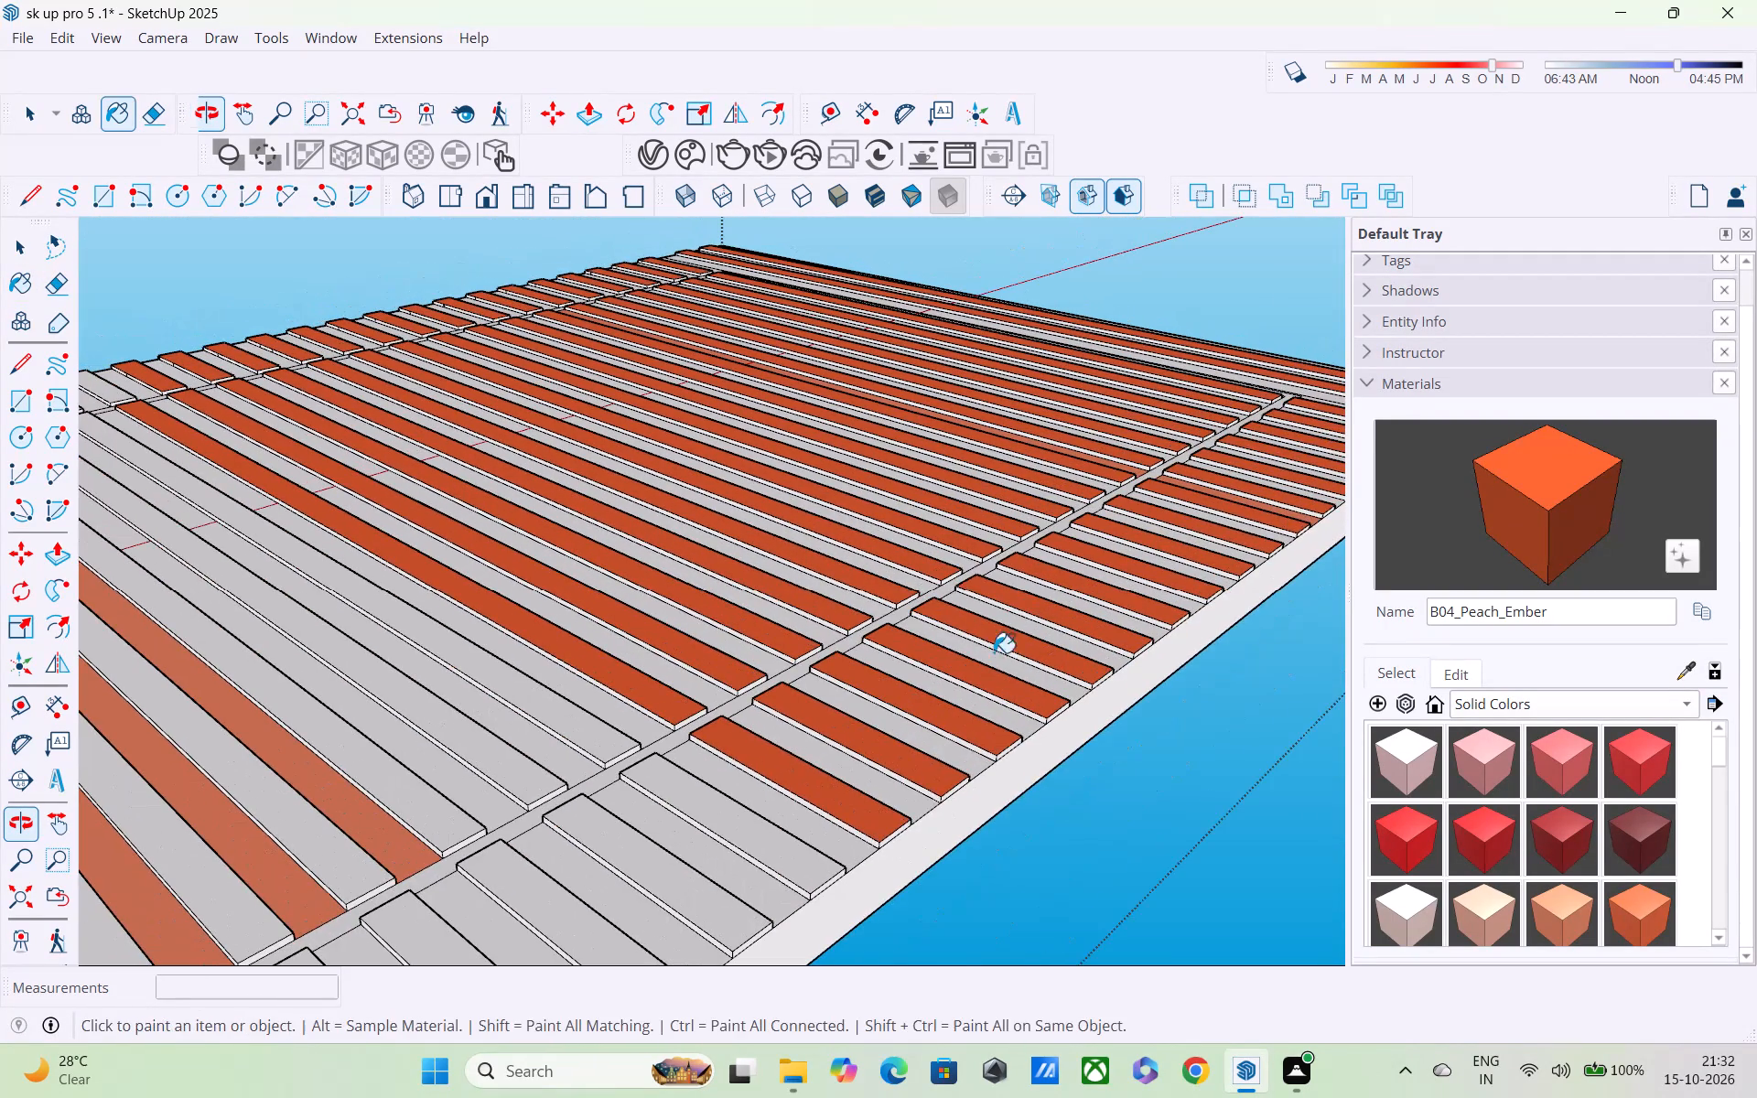
left_click(728, 828)
left_click(544, 686)
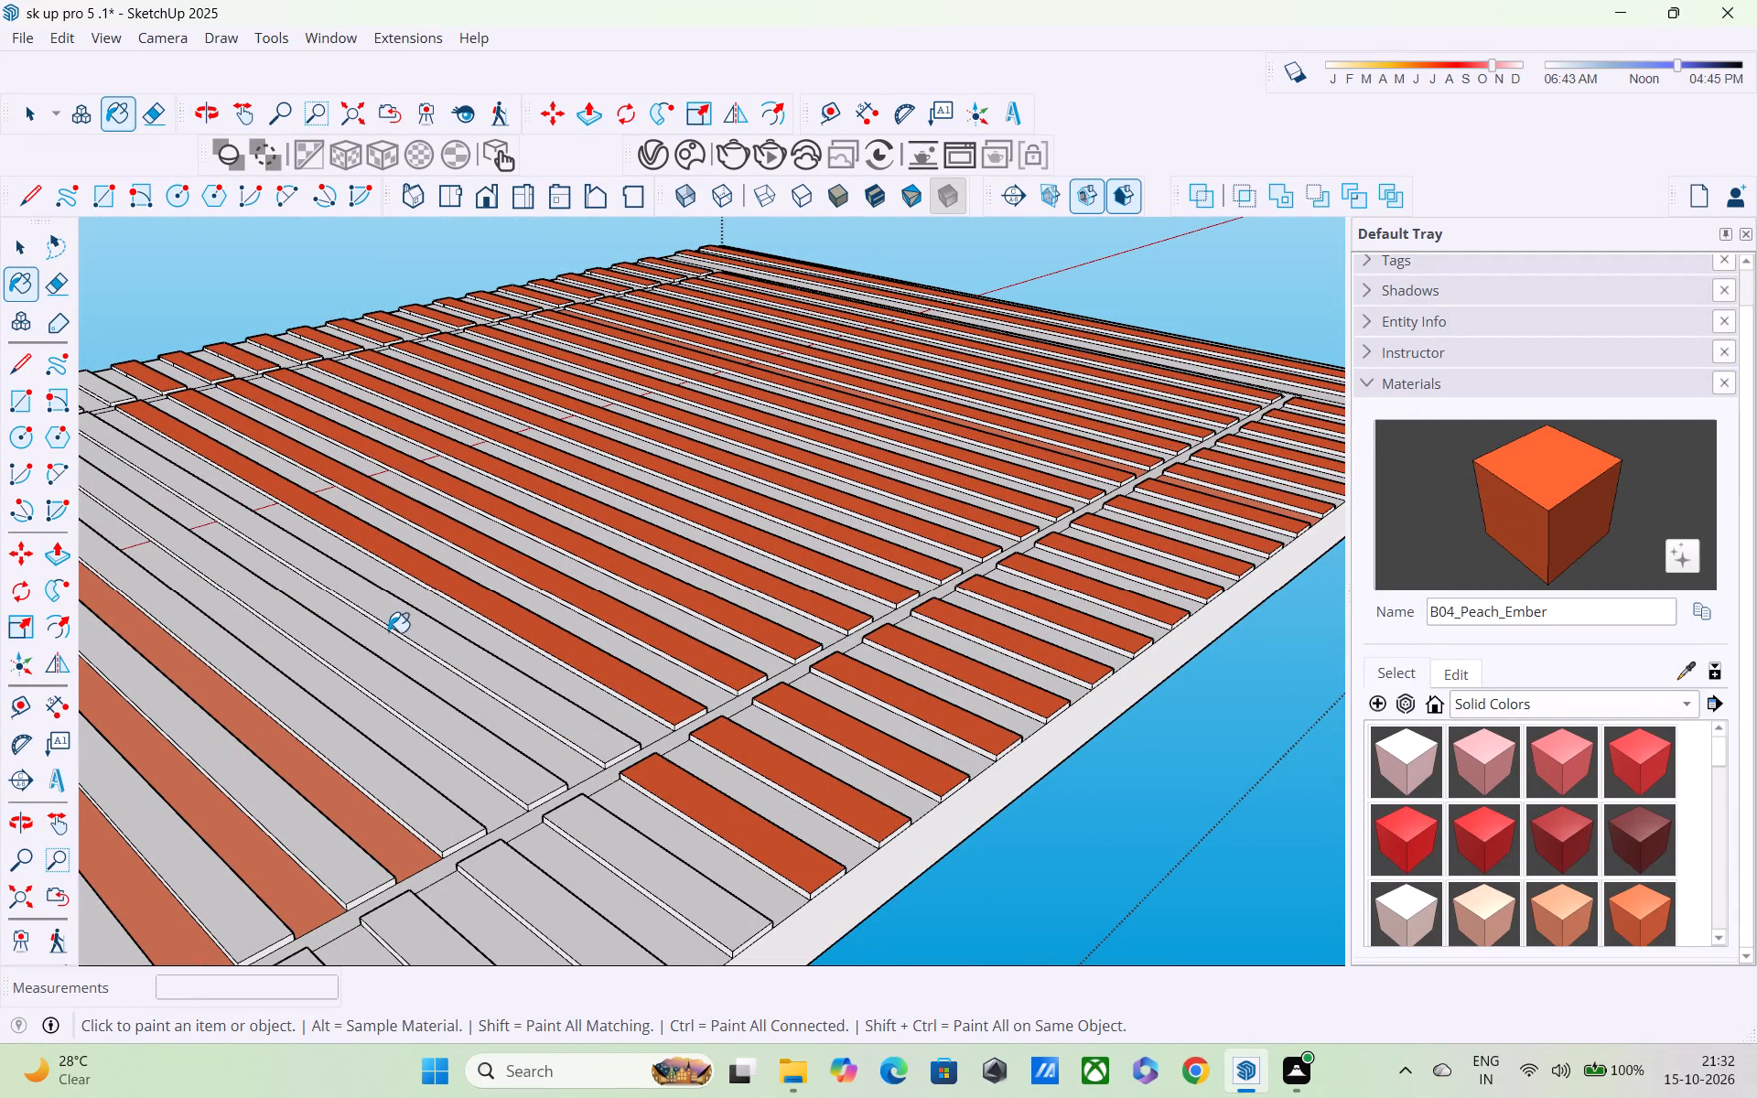
left_click(419, 625)
Paint the next three short far-end slats and the two uncoloured long inner slats before the lighter strips with B04_Peach_Ember.
middle_click_drag(428, 633, 918, 896)
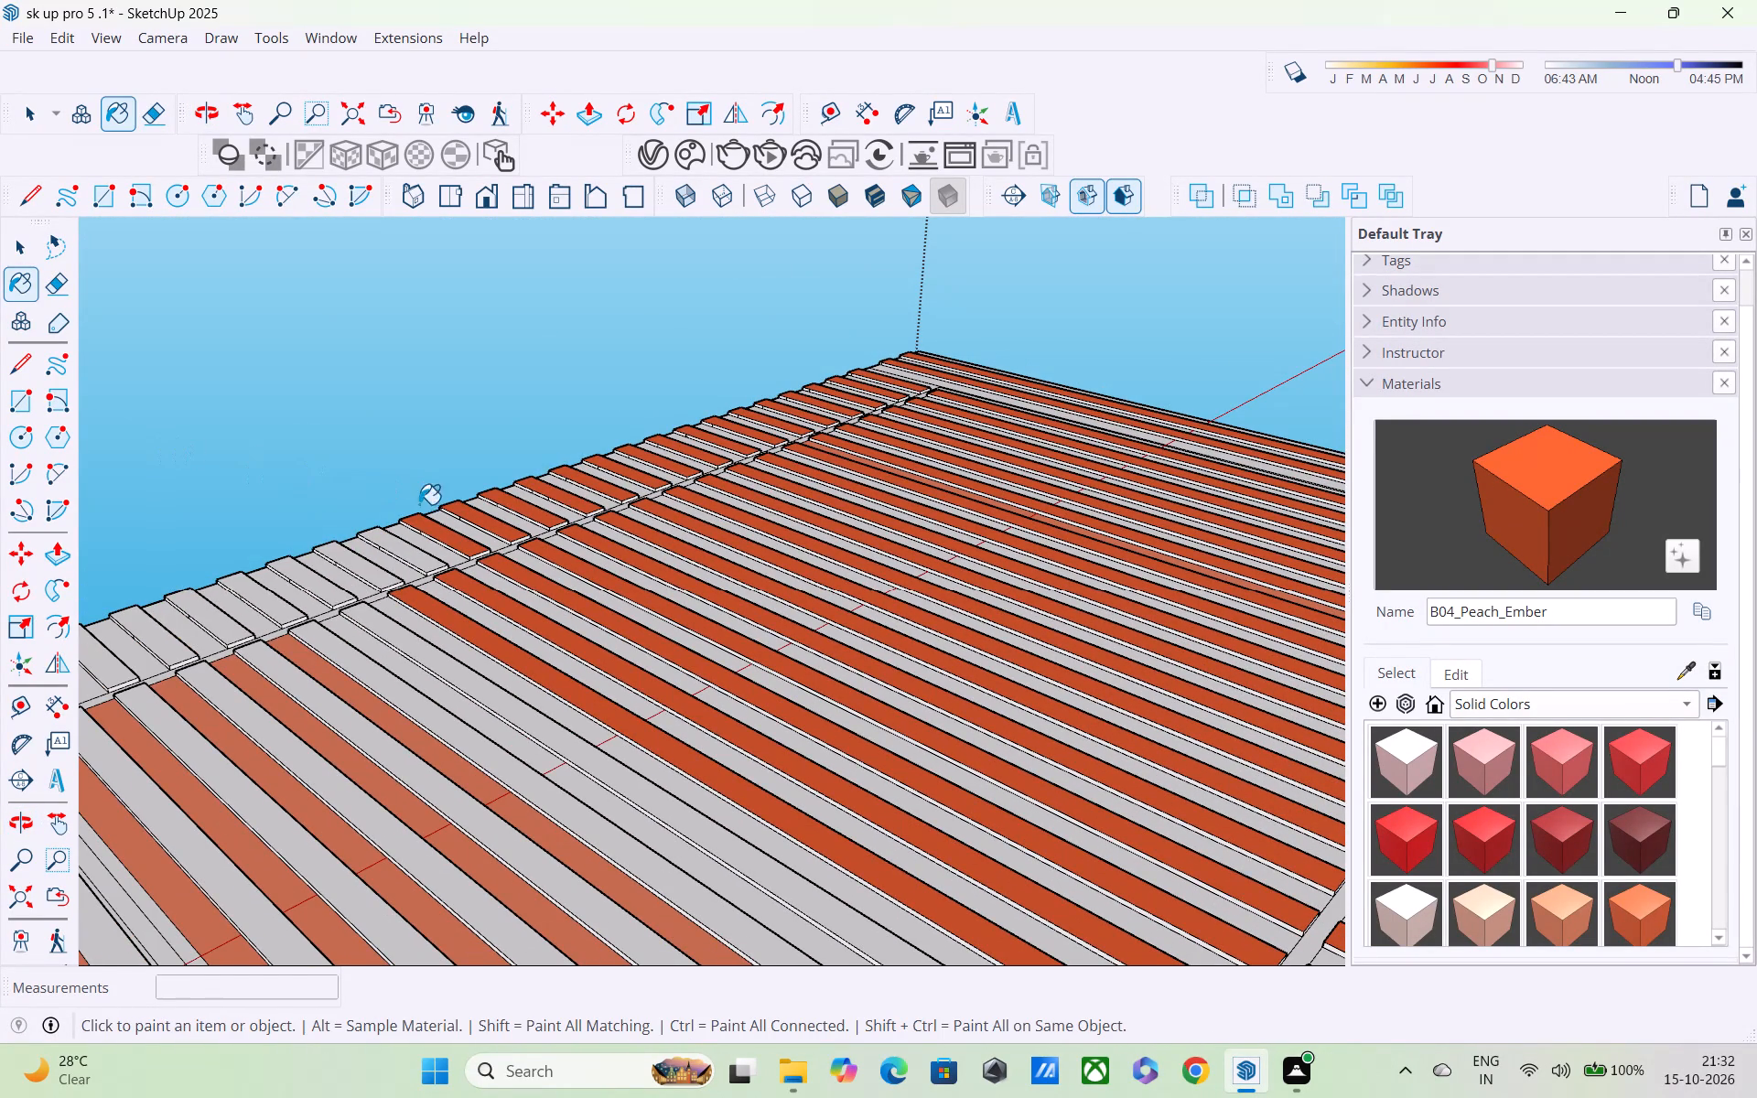
left_click(376, 574)
left_click(408, 550)
left_click(322, 583)
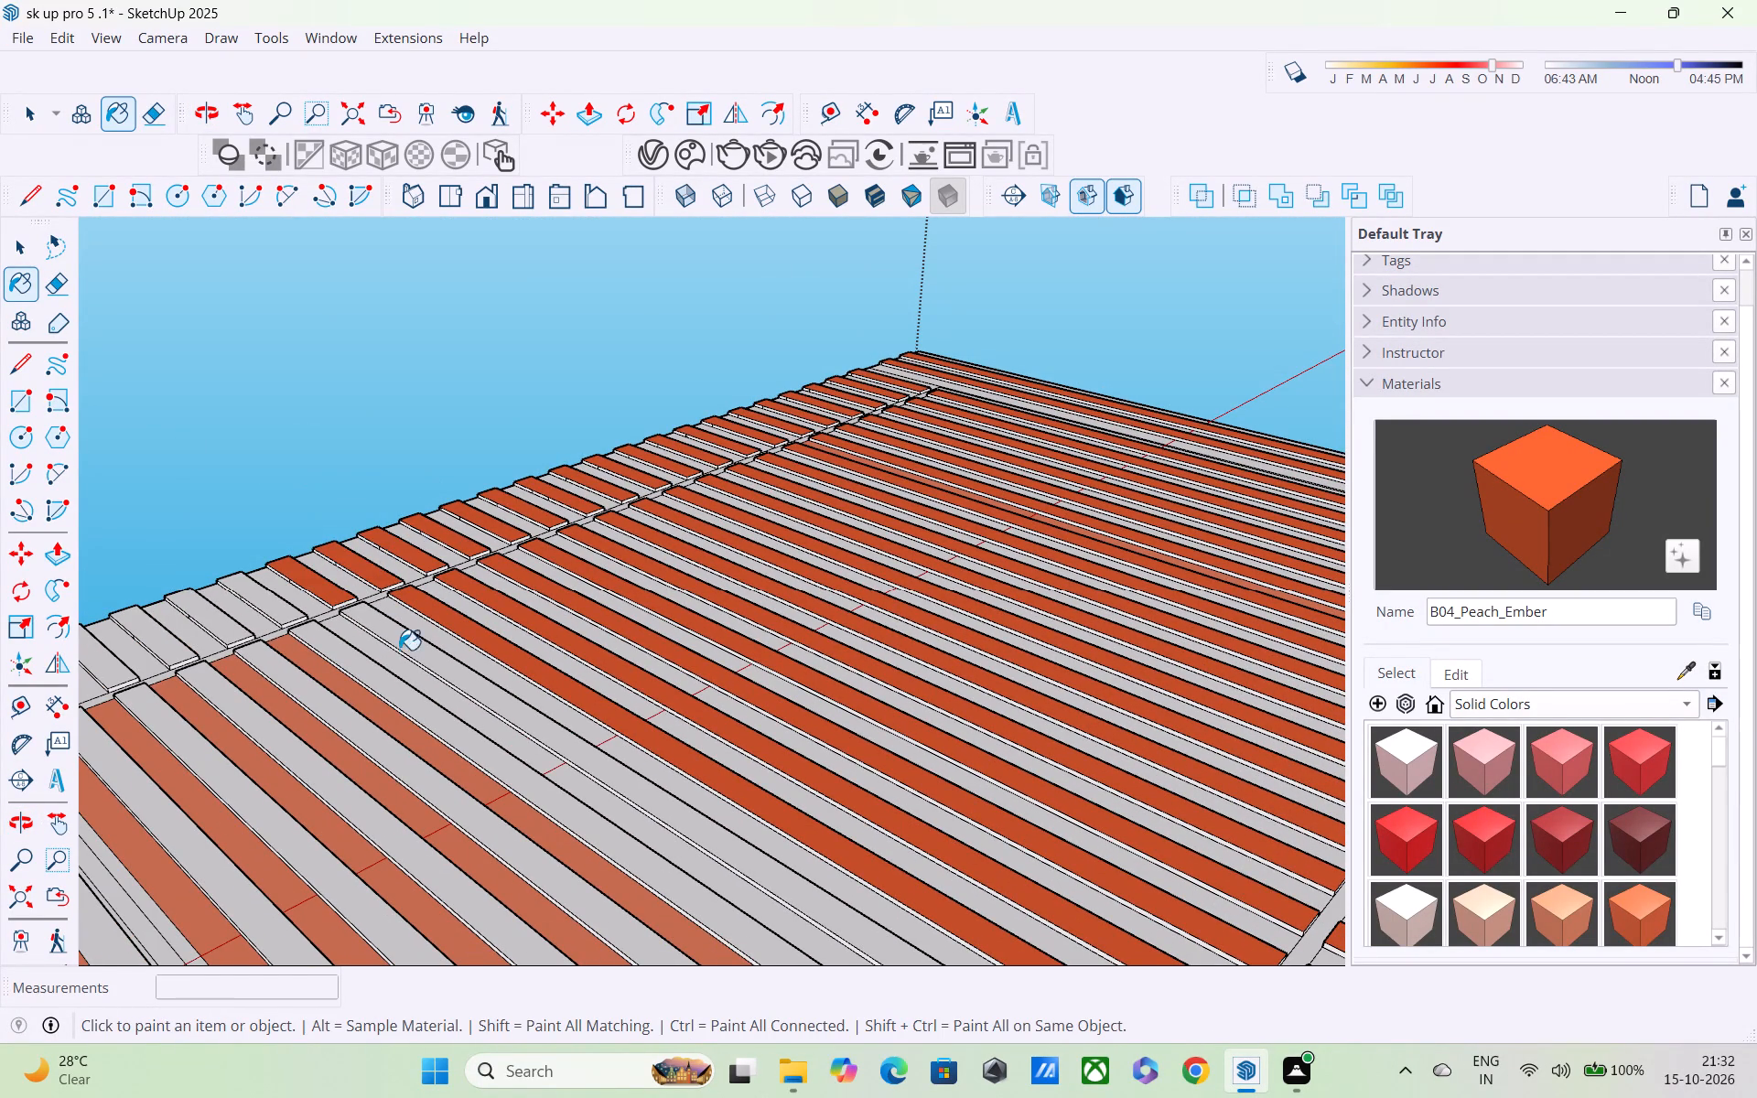
left_click(461, 677)
left_click(448, 731)
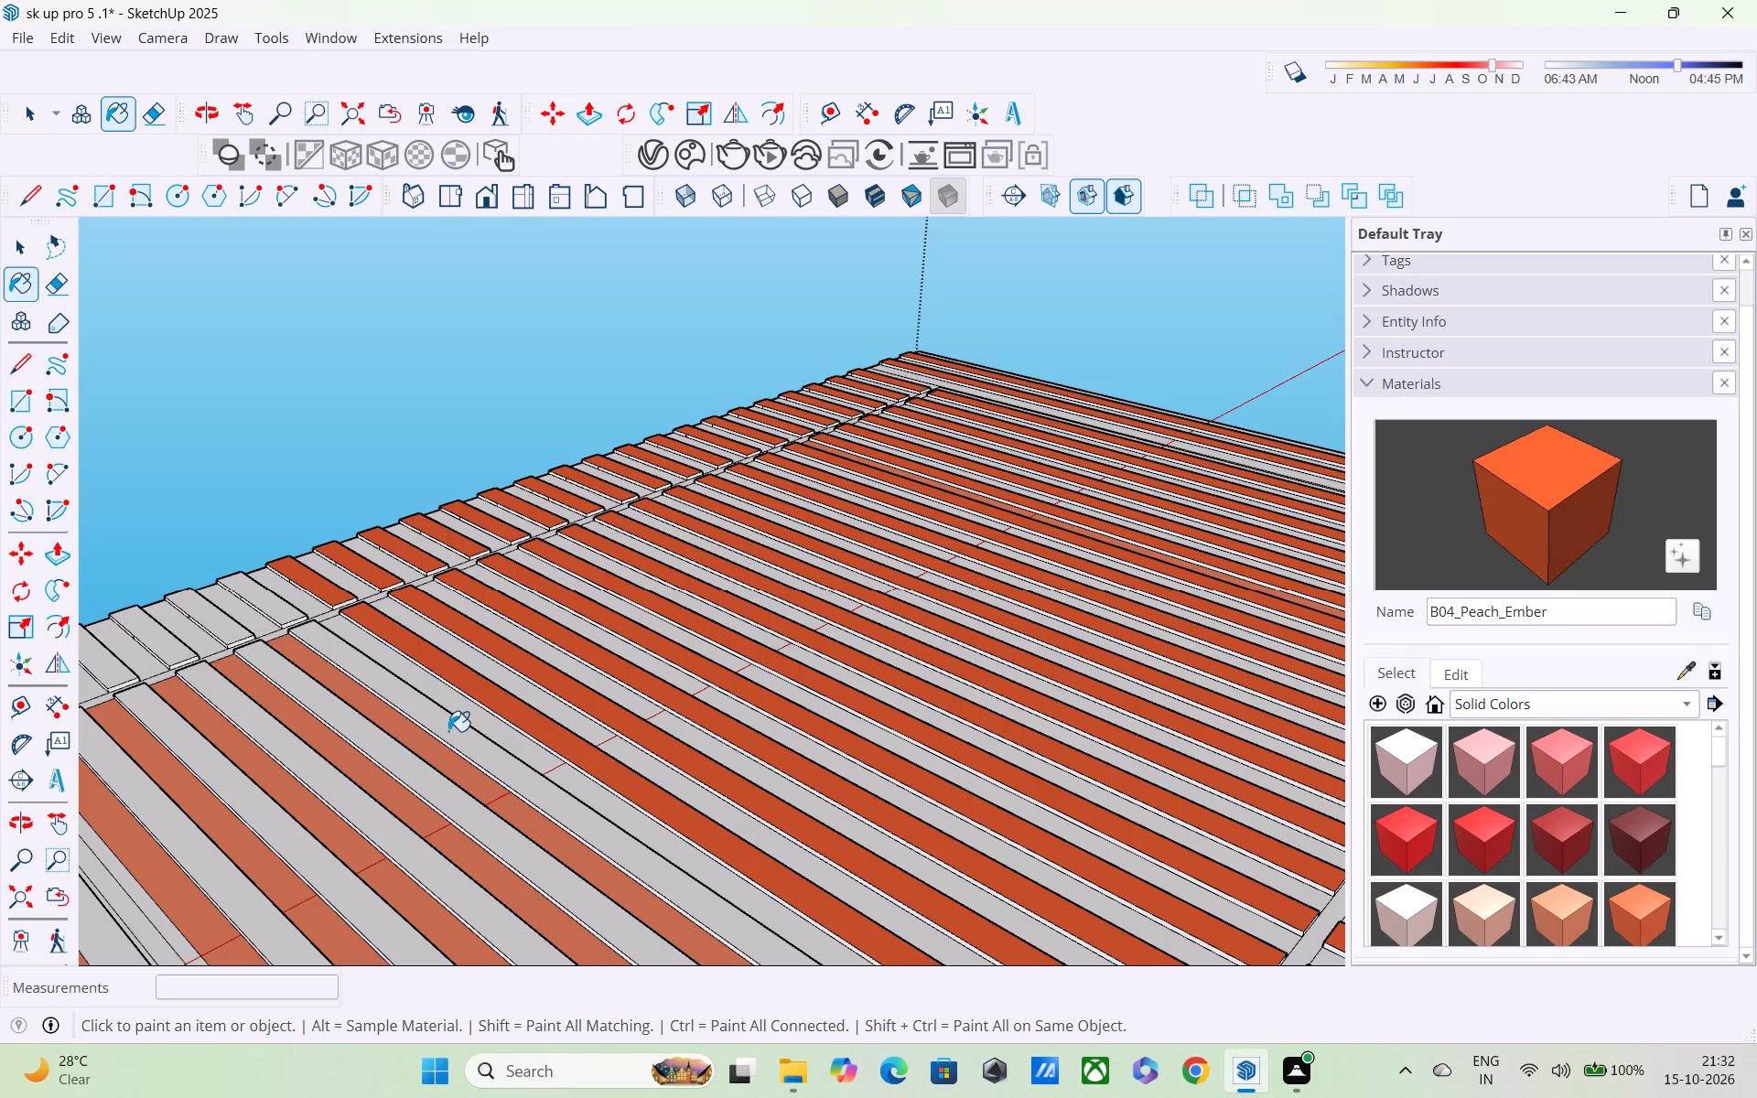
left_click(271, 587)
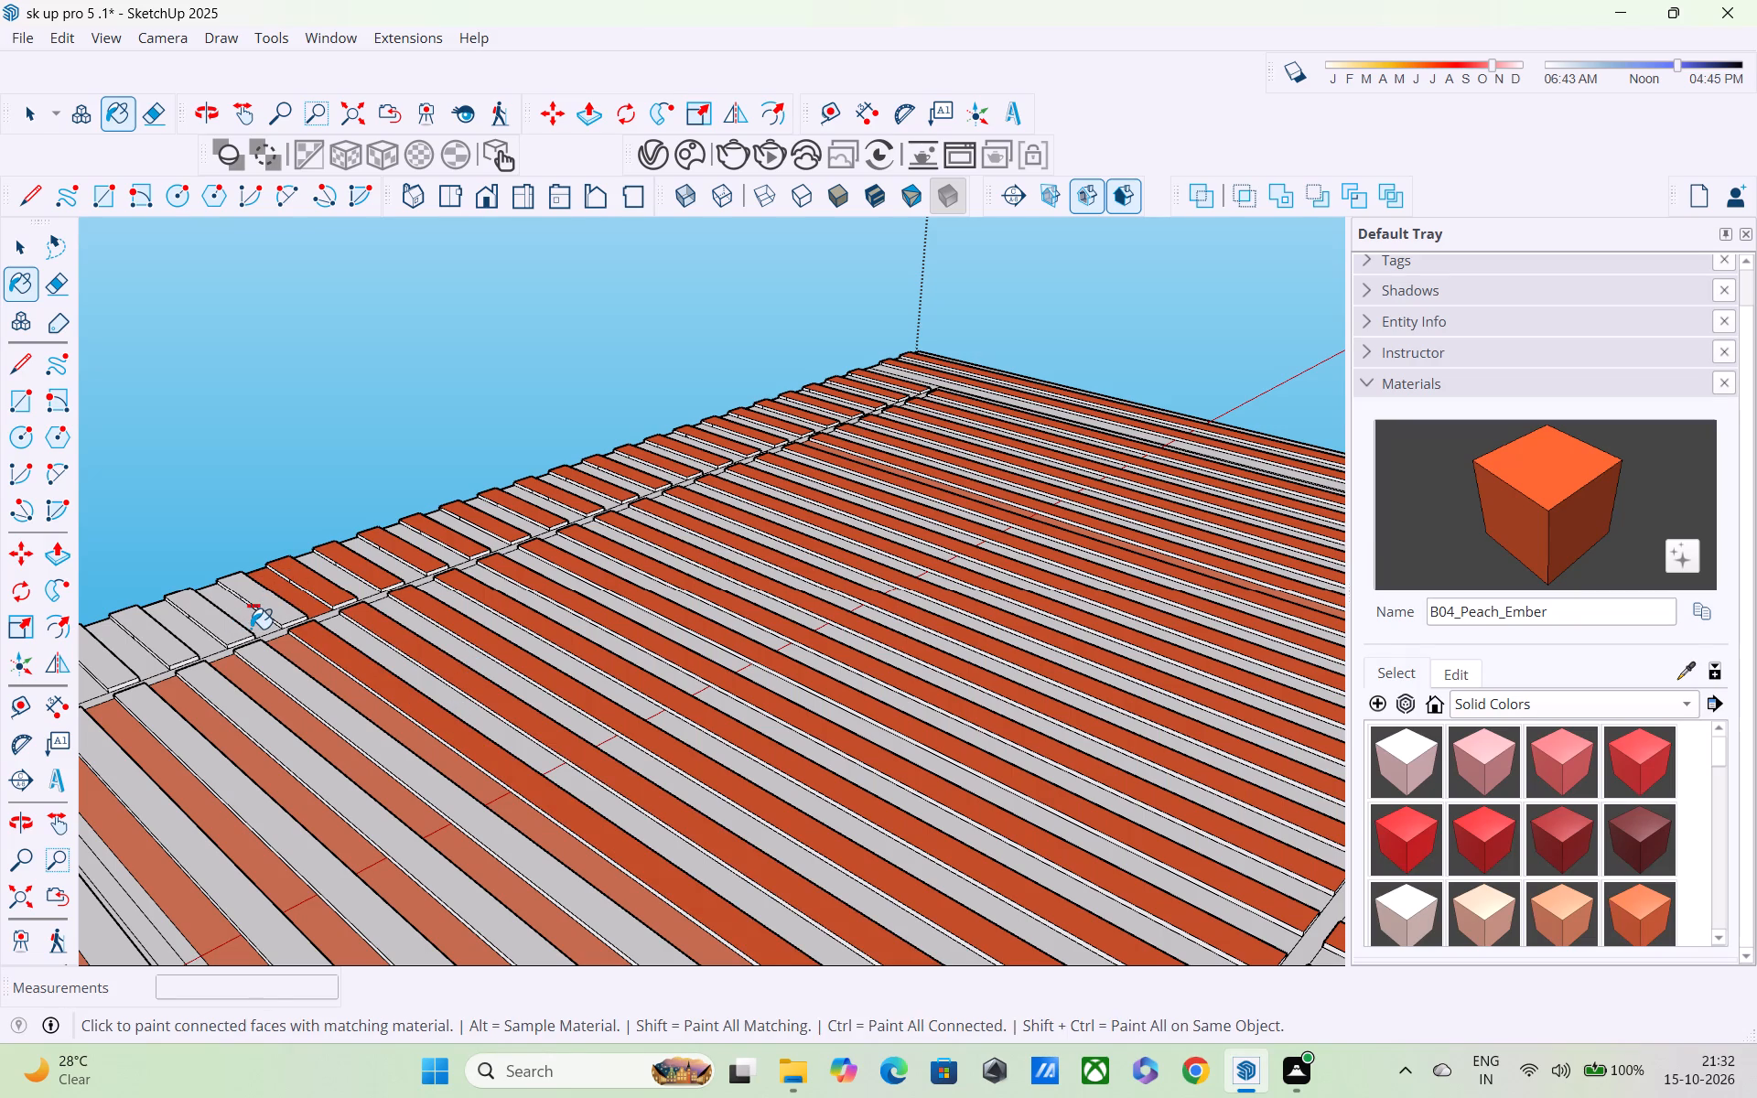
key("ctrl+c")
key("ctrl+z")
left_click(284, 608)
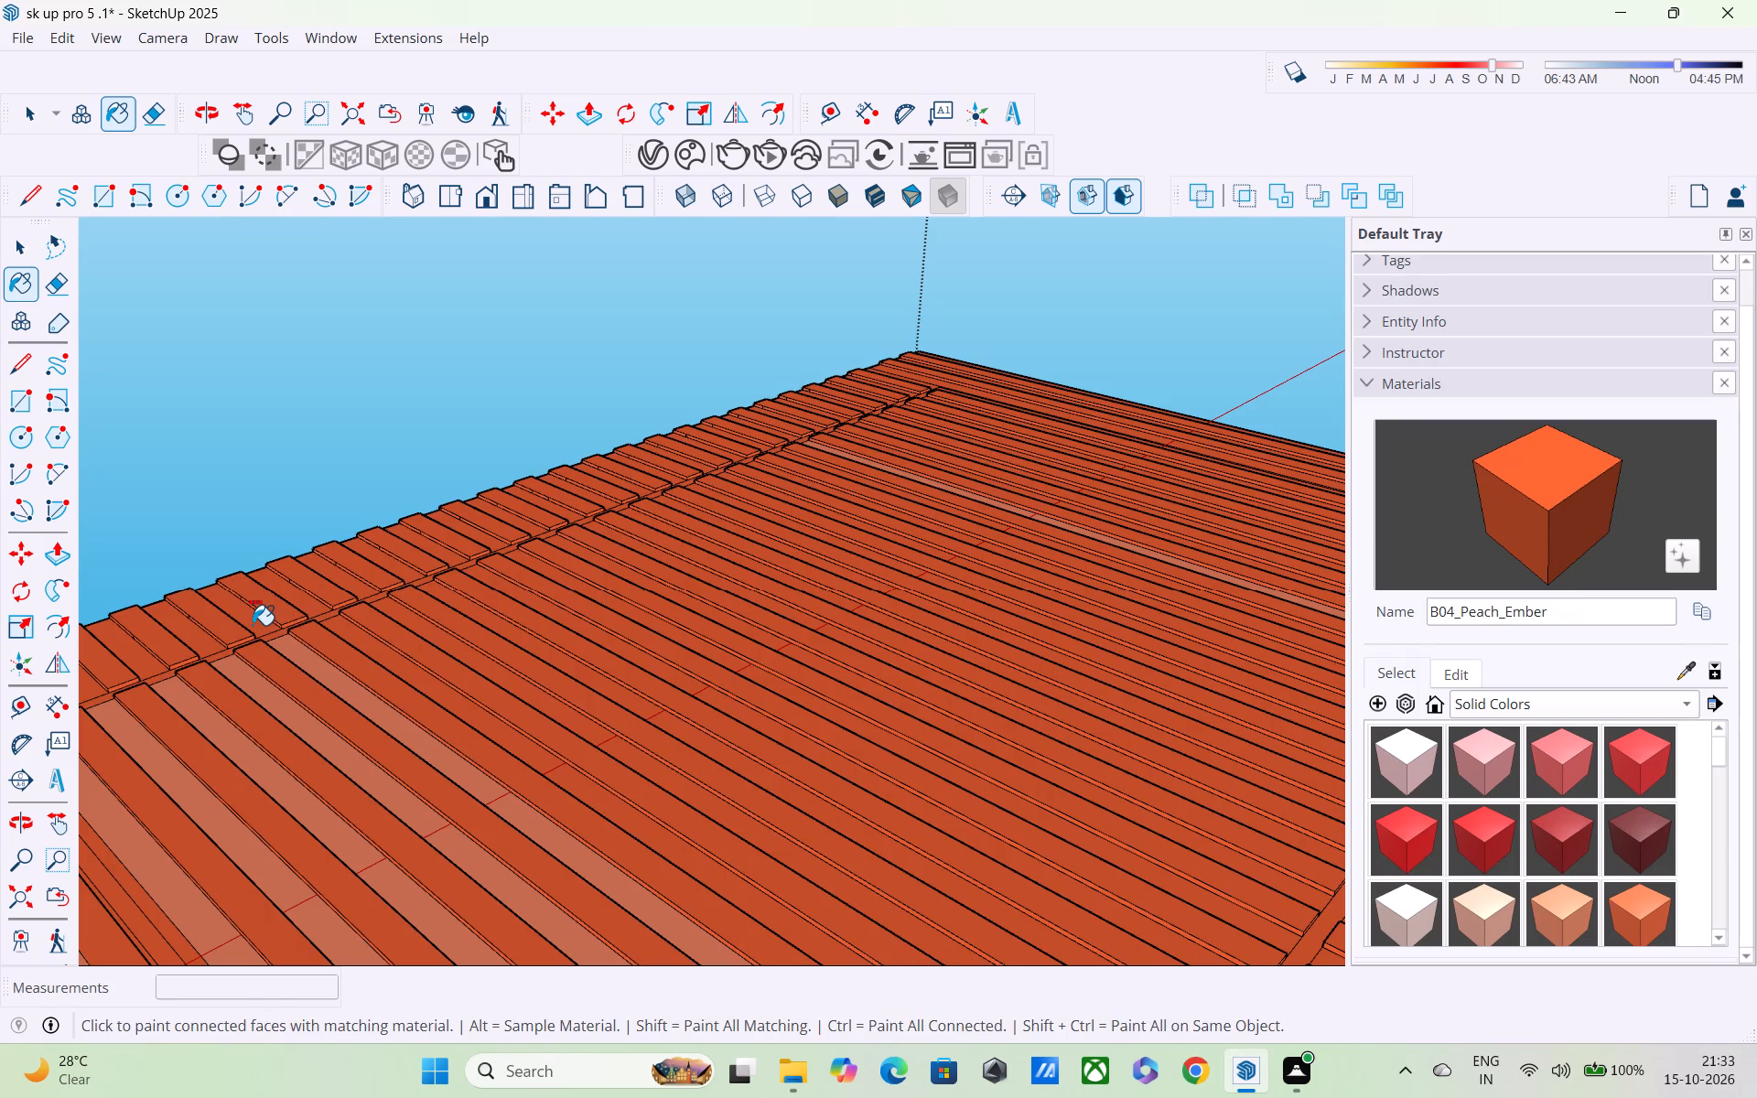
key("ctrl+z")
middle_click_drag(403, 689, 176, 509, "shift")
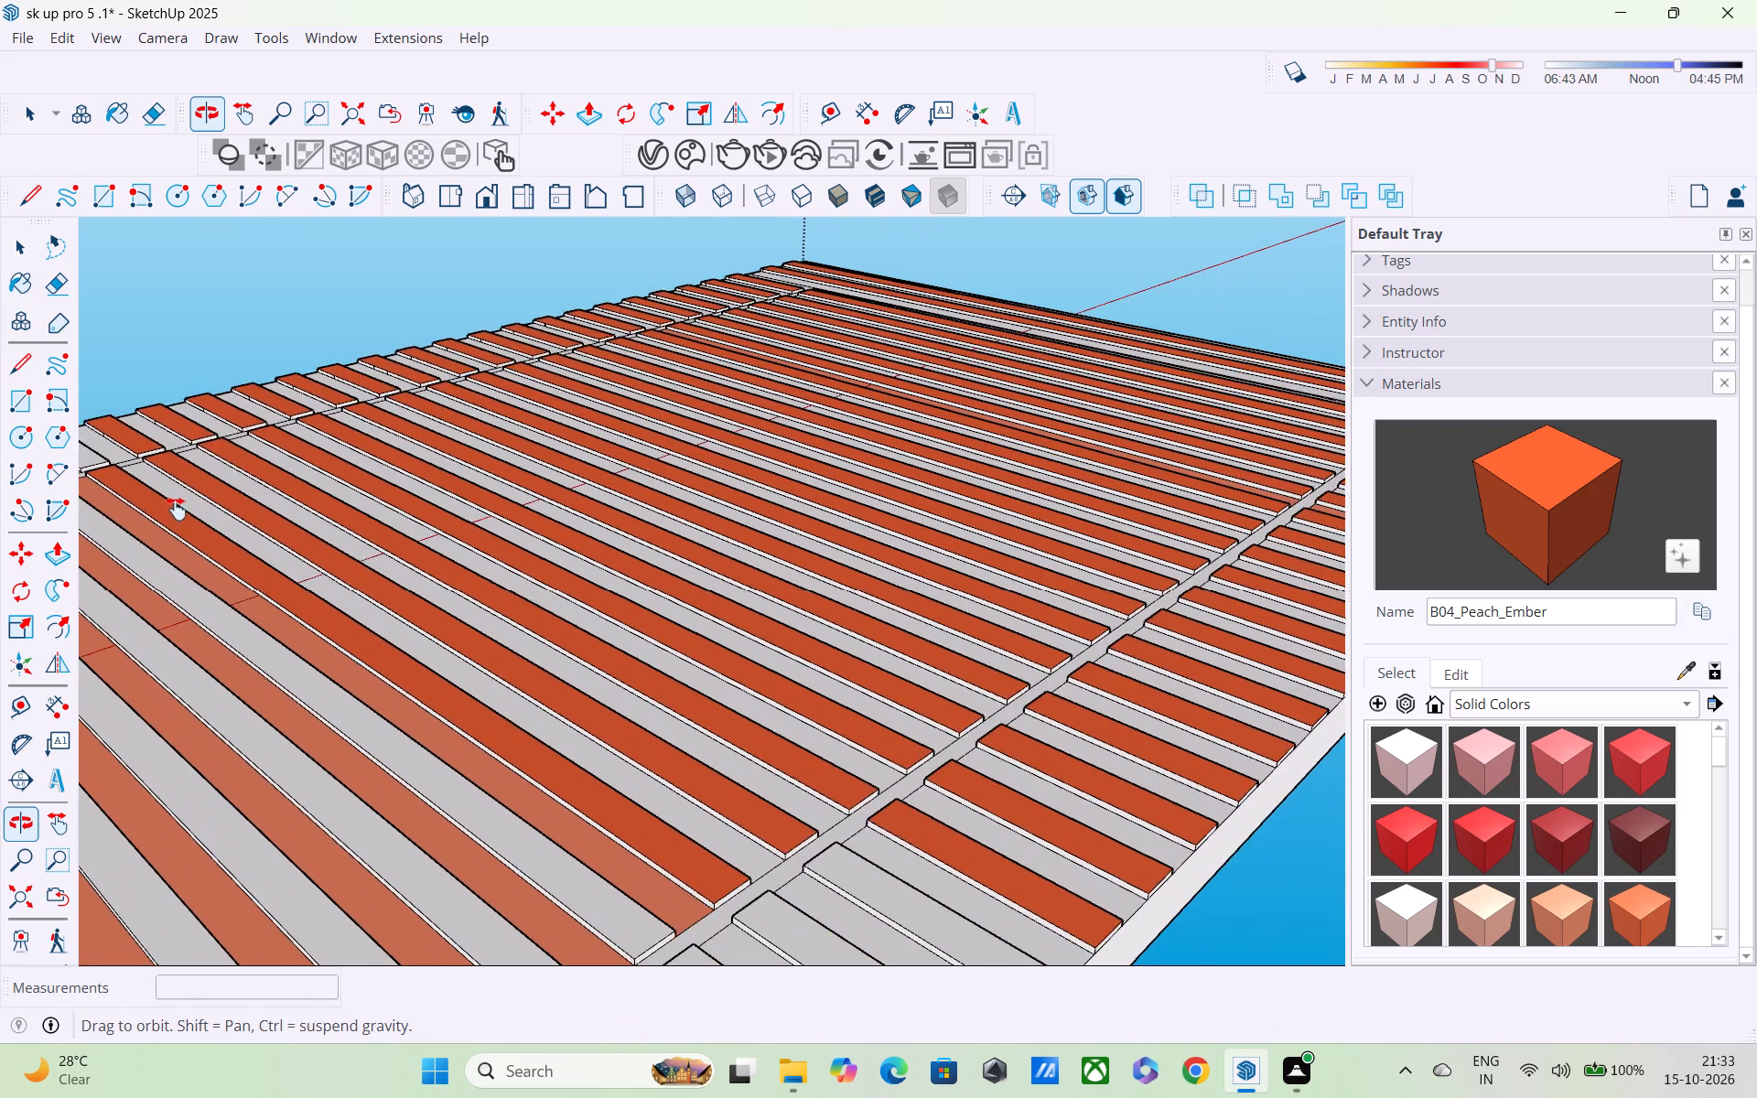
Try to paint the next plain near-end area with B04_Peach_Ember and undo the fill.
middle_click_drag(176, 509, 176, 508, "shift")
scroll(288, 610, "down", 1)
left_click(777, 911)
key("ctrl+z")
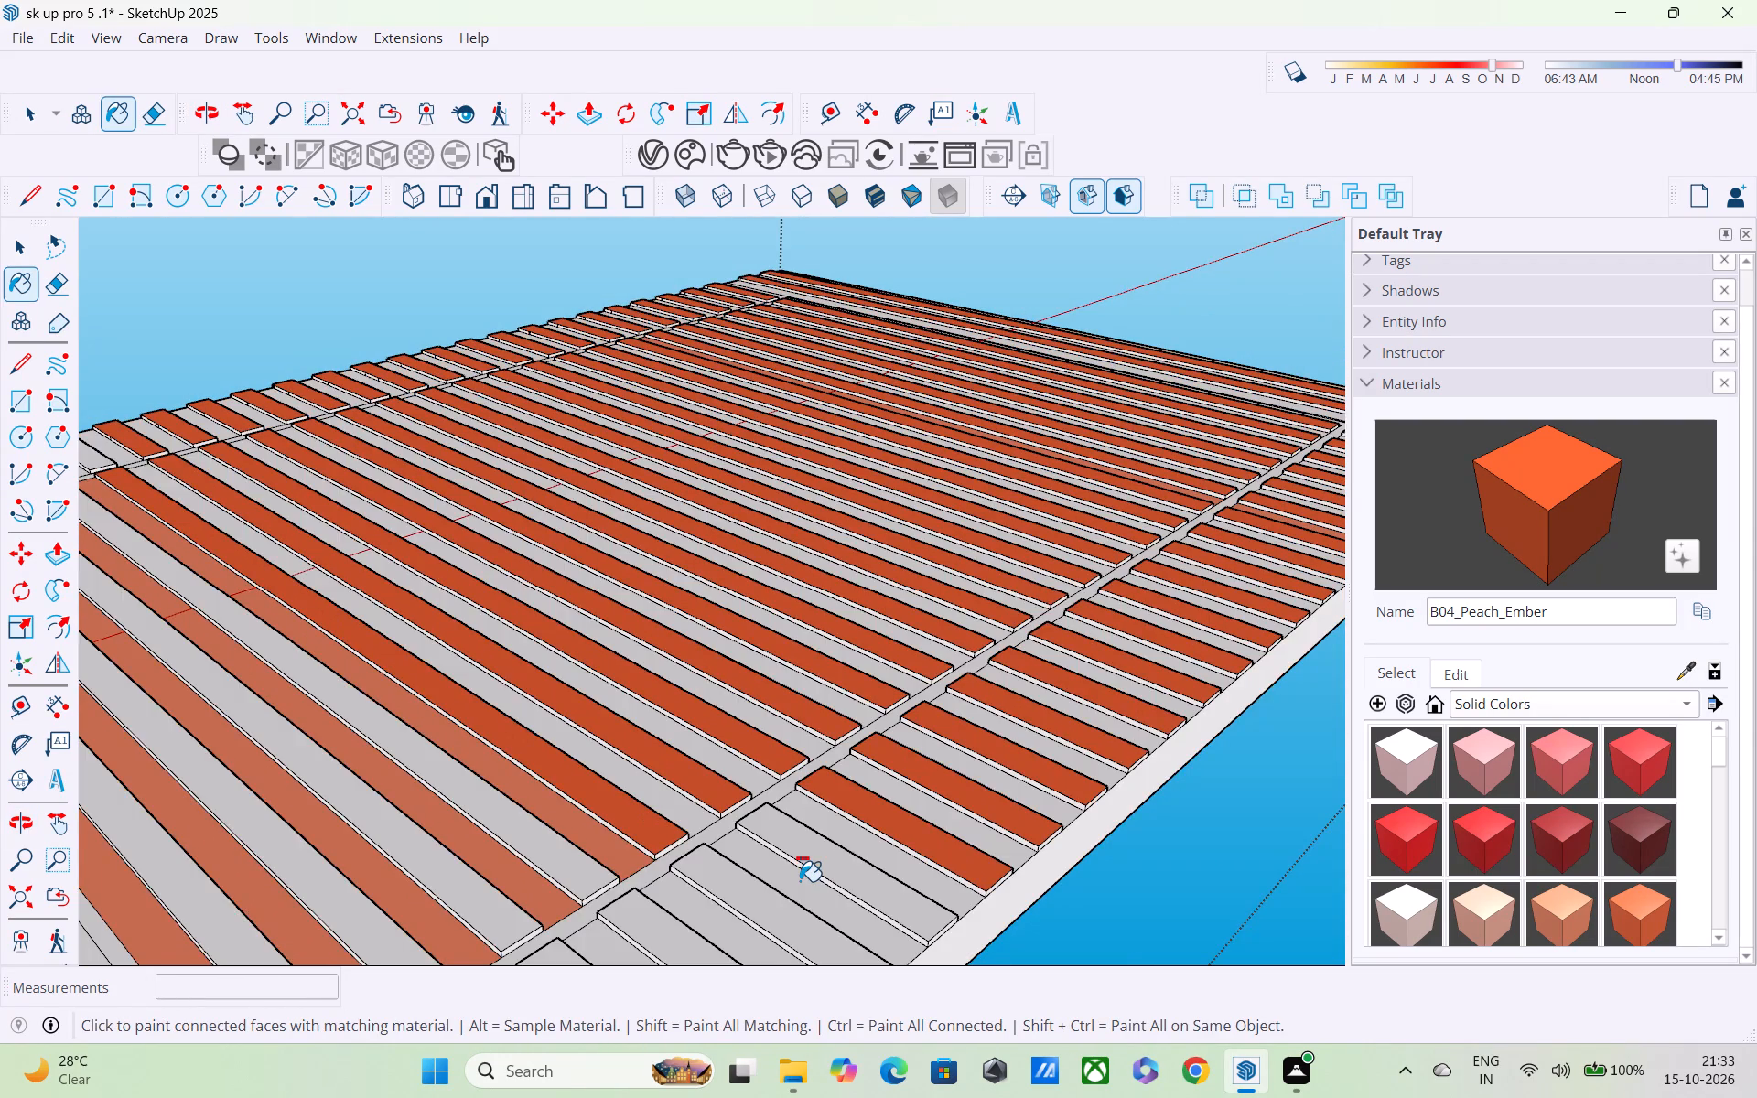
Paint the next four uncoloured short near-end slats with B04_Peach_Ember.
middle_click_drag(797, 884, 665, 749)
middle_click_drag(839, 879, 726, 723)
scroll(845, 873, "up", 3)
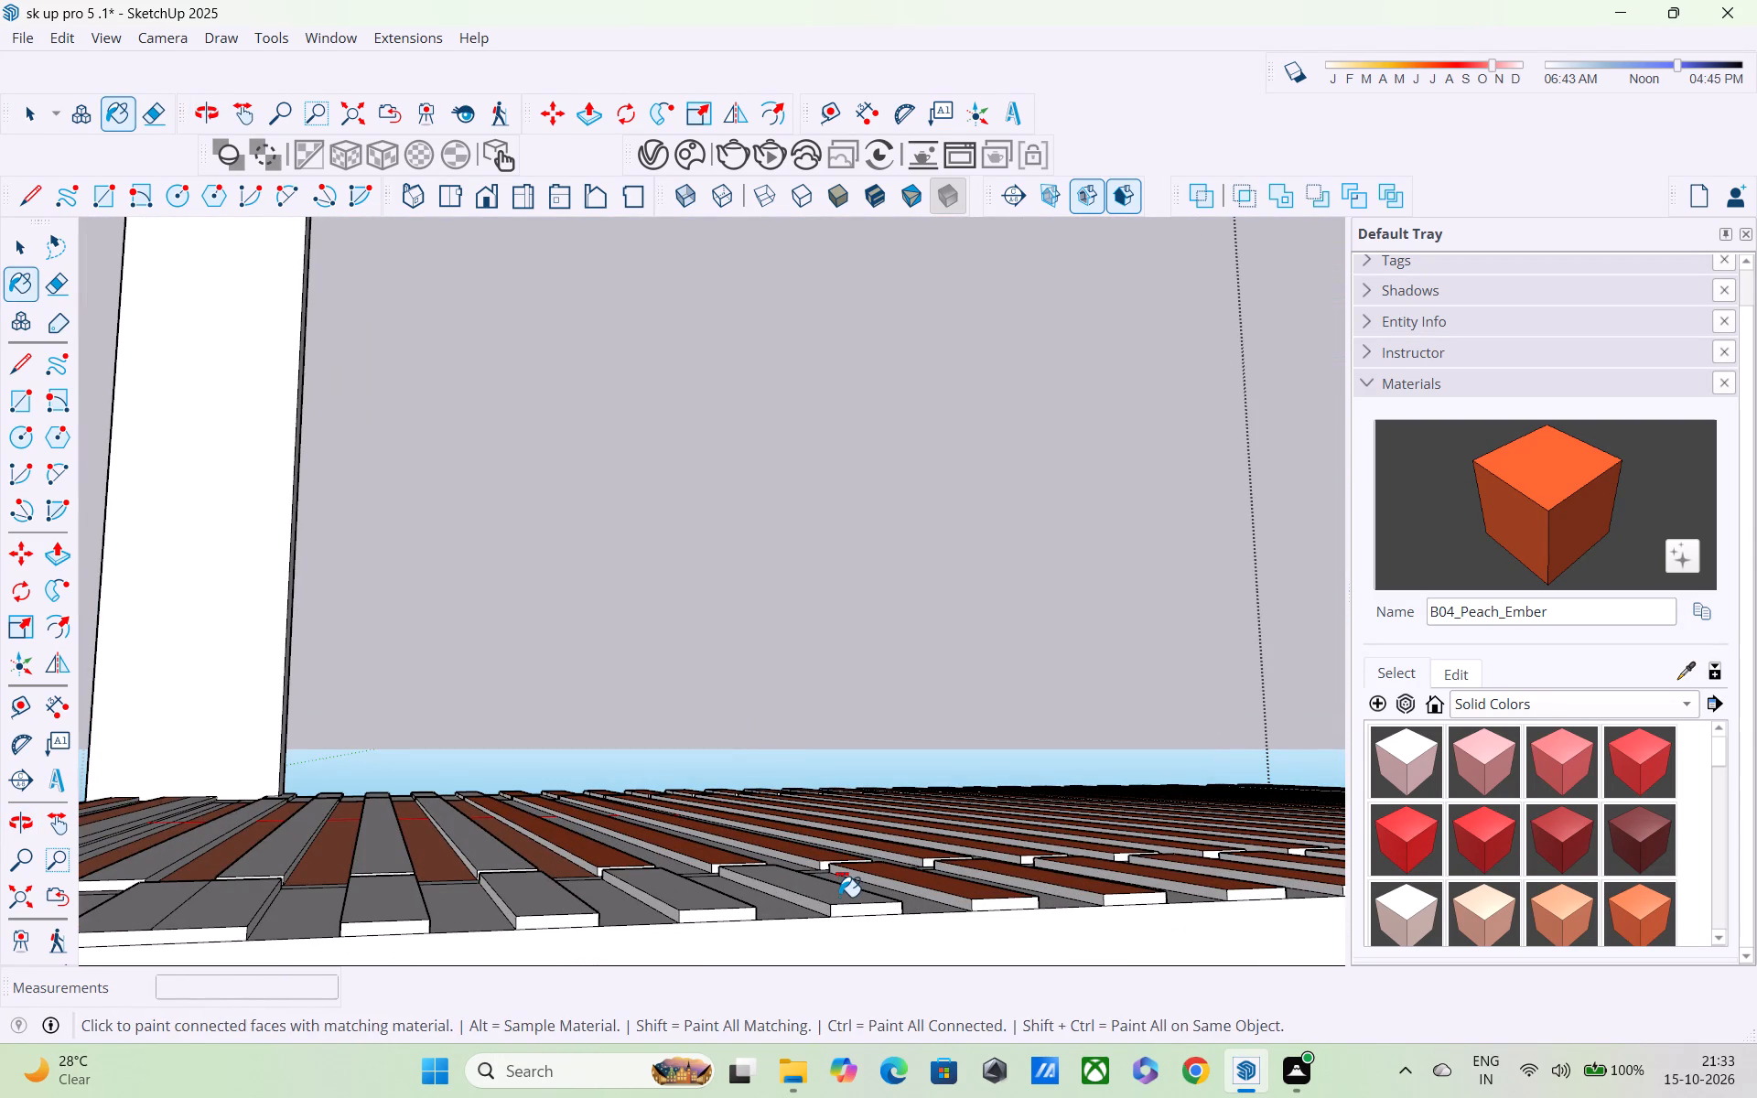
middle_click_drag(839, 897, 671, 963)
scroll(843, 847, "up", 1)
left_click(834, 882)
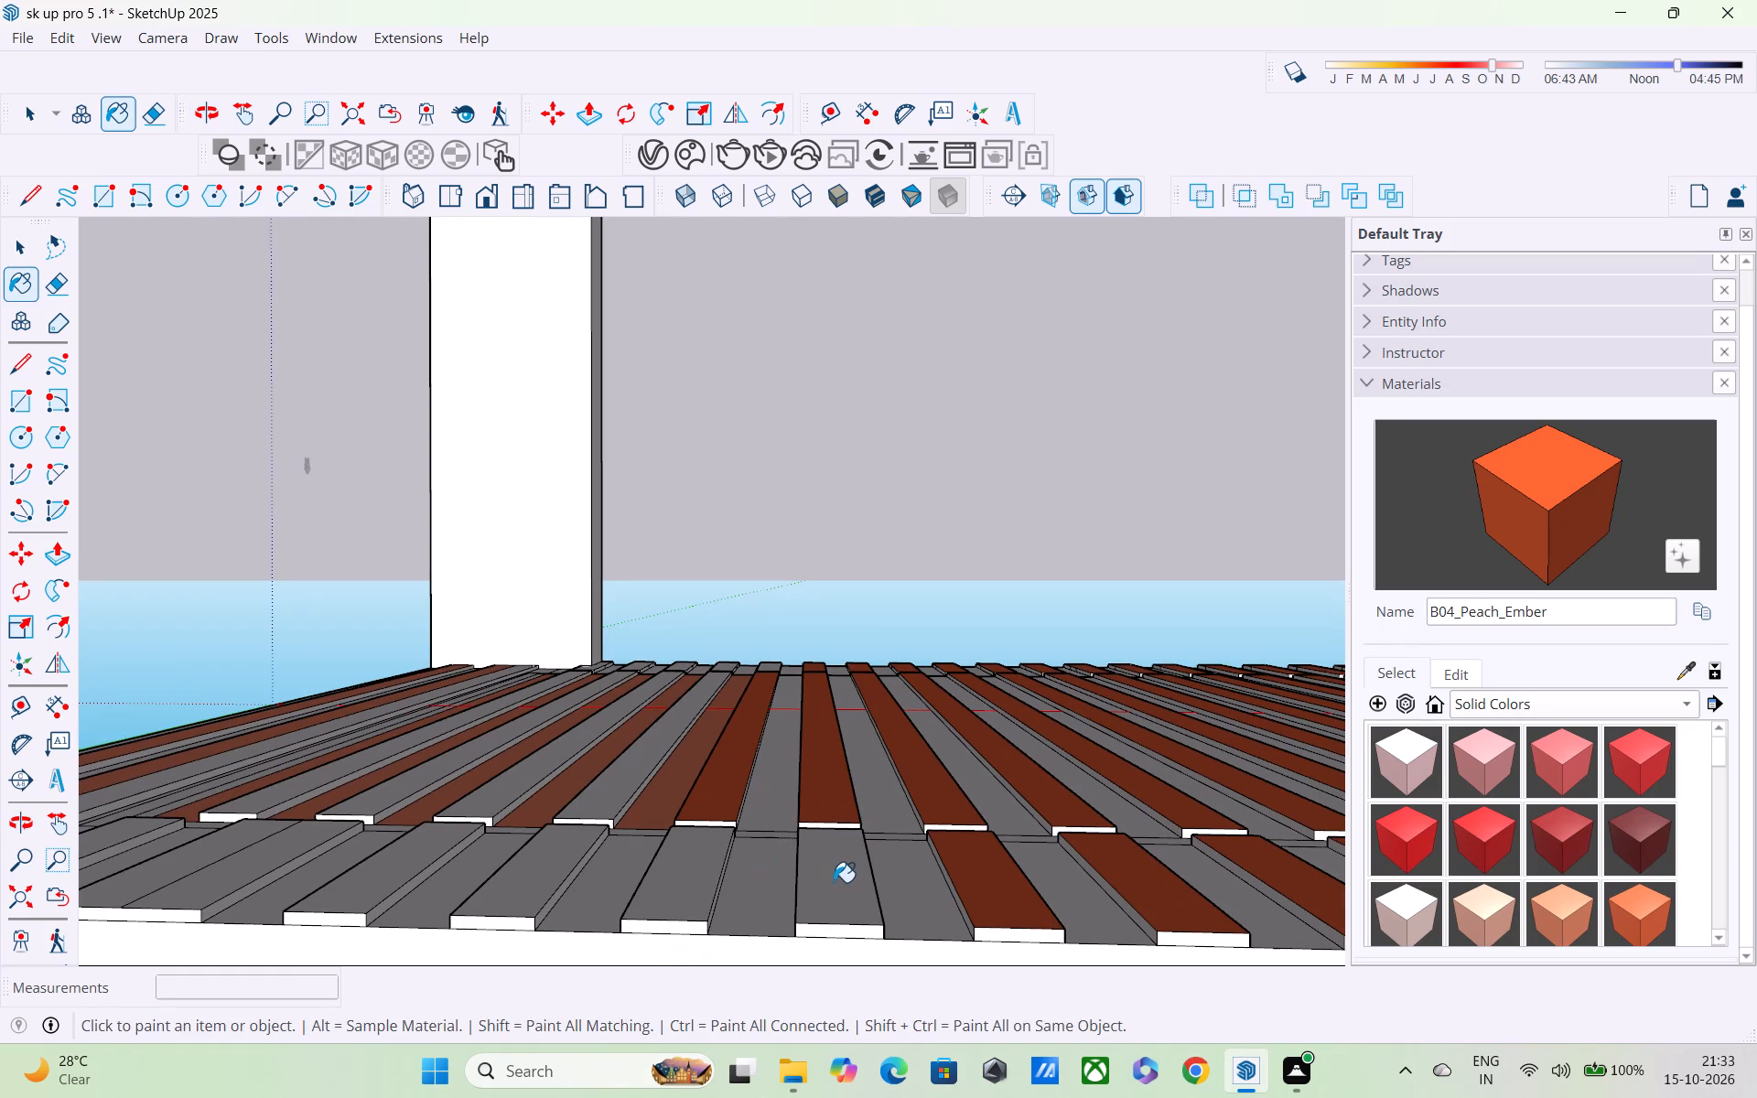
left_click(698, 870)
left_click(524, 891)
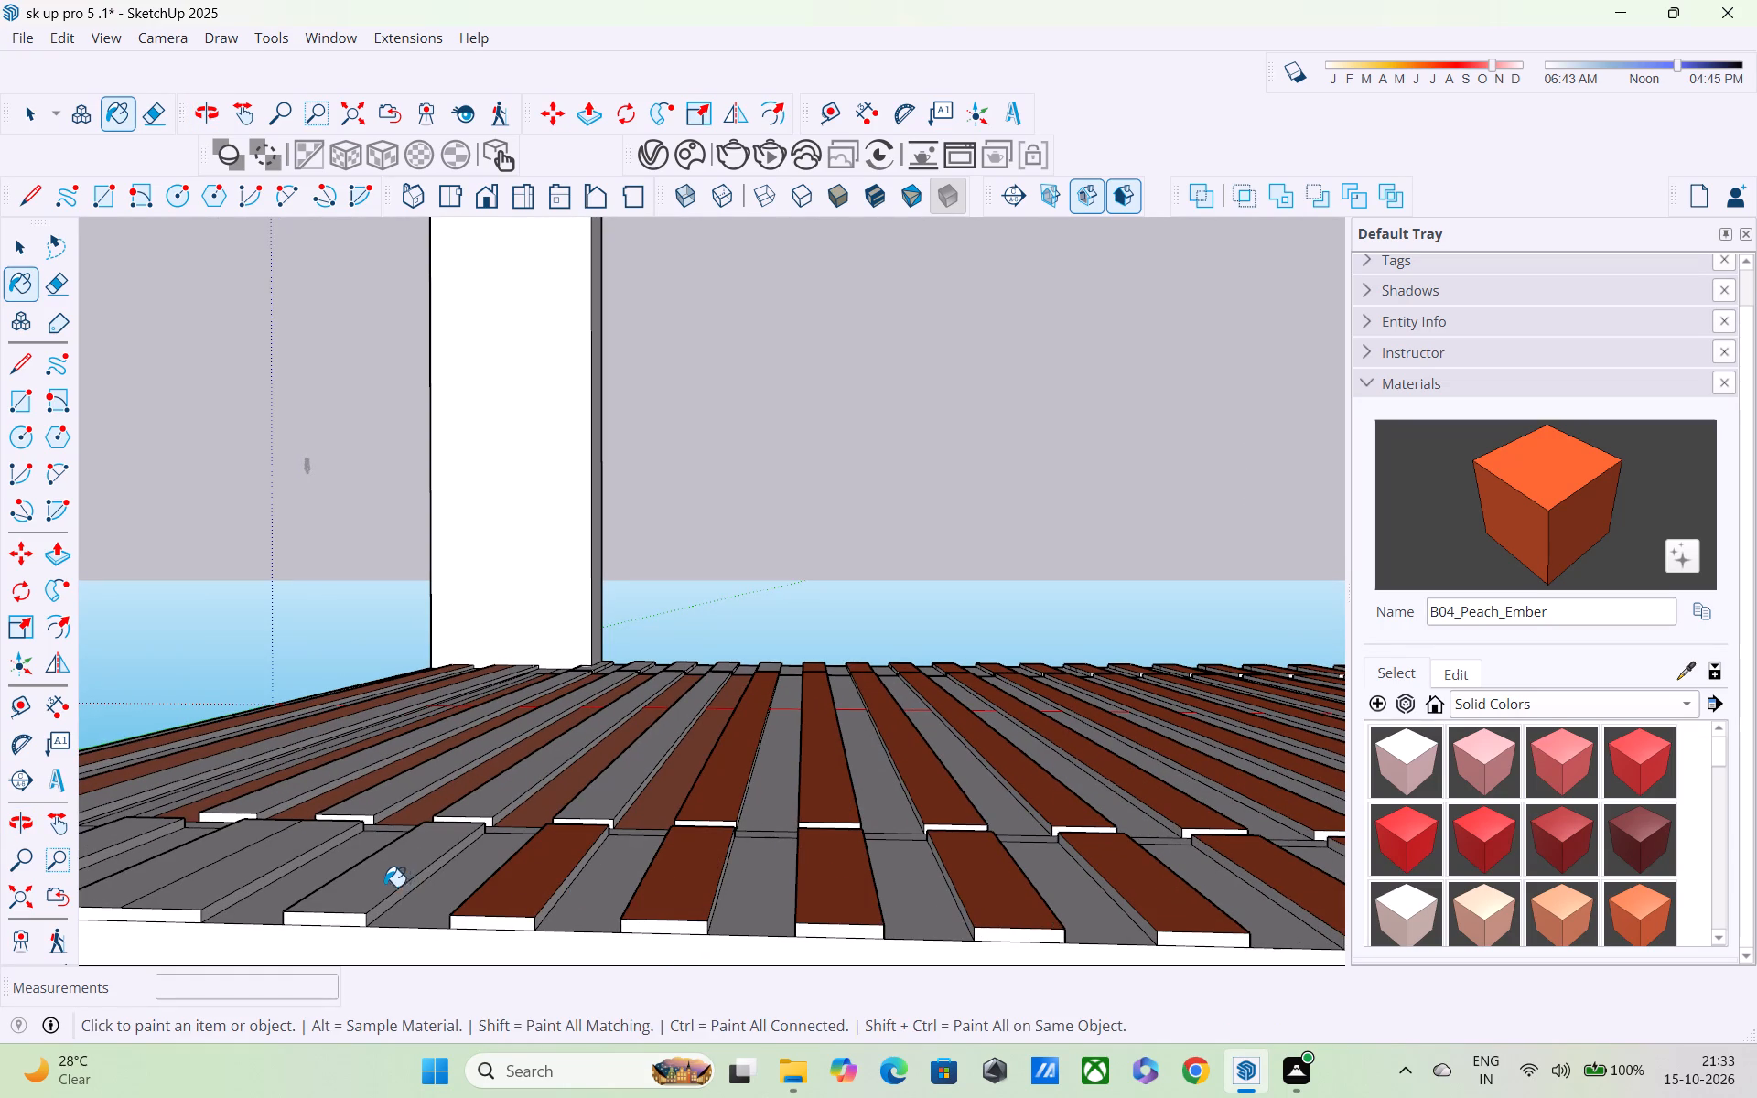
left_click(380, 884)
Paint one half of the double-width short near-end slat and the last short slat beside it with B04_Peach_Ember.
middle_click_drag(401, 895, 728, 869, "shift")
scroll(720, 865, "up", 1, "shift")
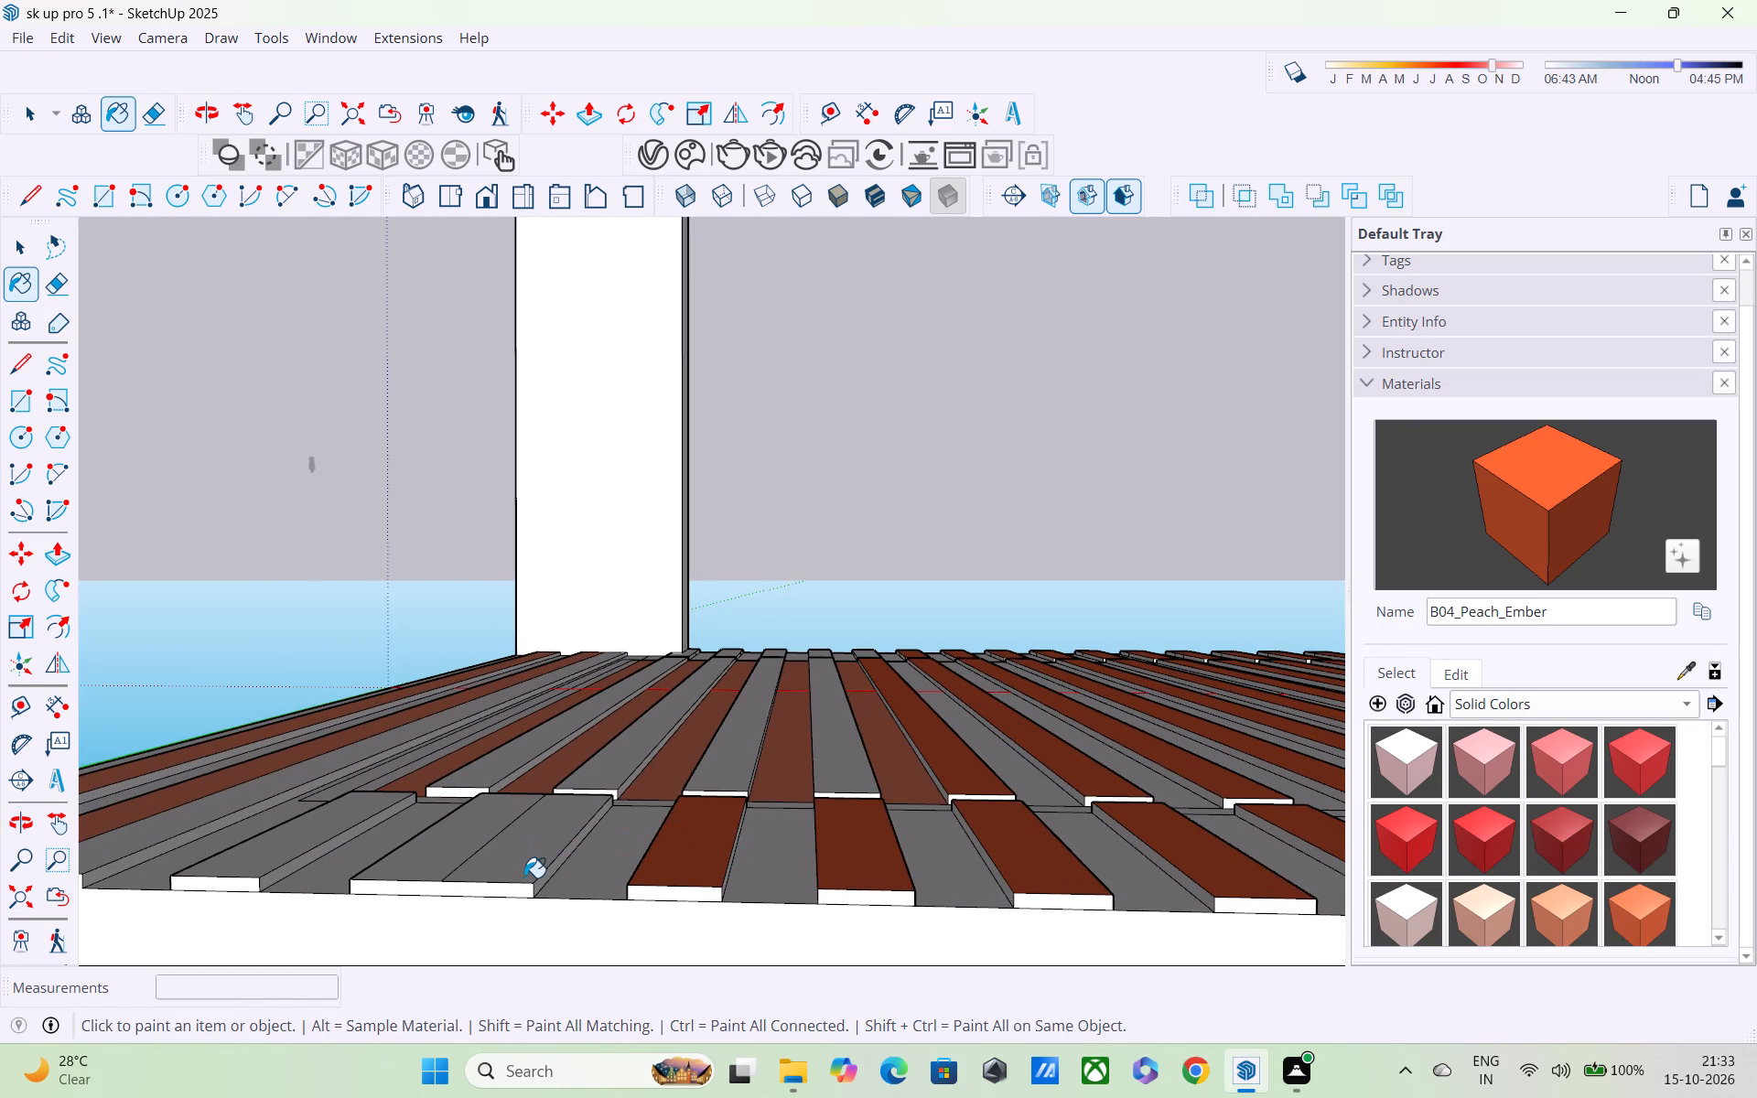
left_click(524, 877)
middle_click_drag(577, 865, 754, 981)
middle_click_drag(439, 829, 426, 630)
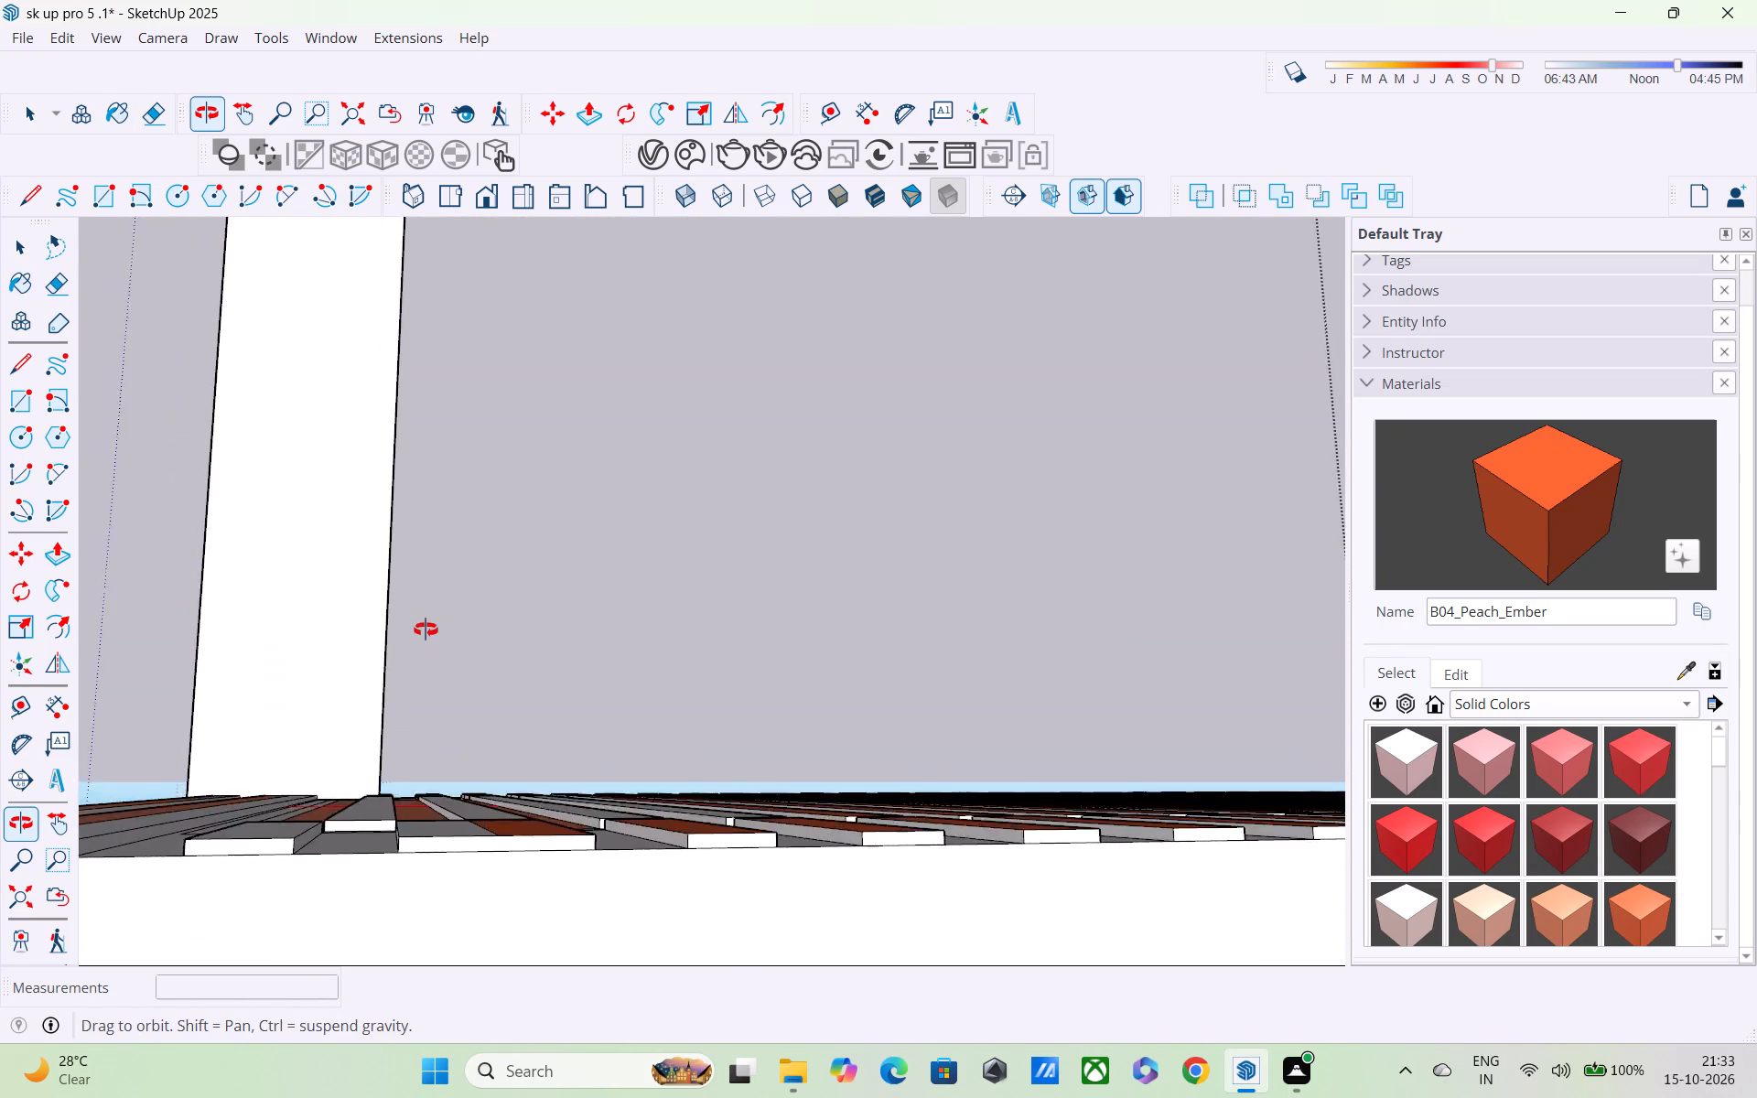
middle_click_drag(426, 630, 516, 852)
left_click(296, 885)
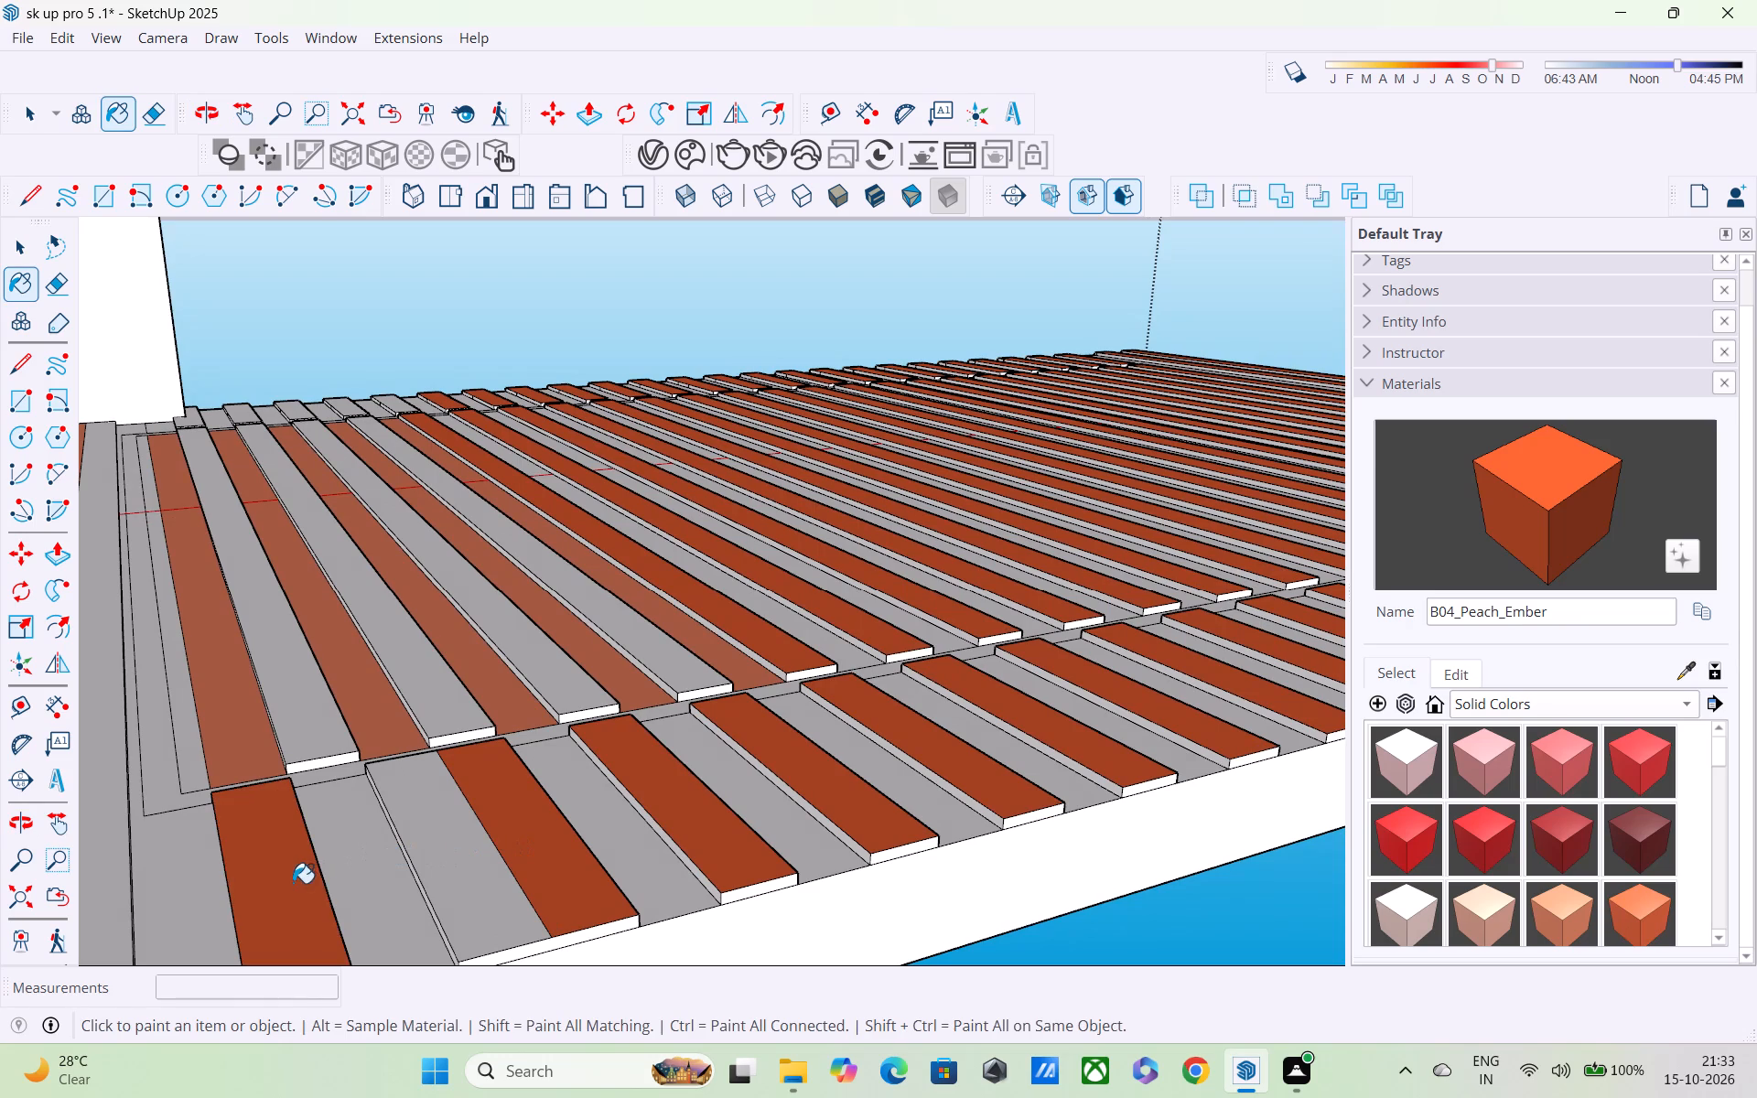
Paint the uncoloured part of the wide outer long slat with B04_Peach_Ember.
middle_click(293, 883)
middle_click_drag(293, 883, 438, 791, "shift")
scroll(398, 797, "down", 5)
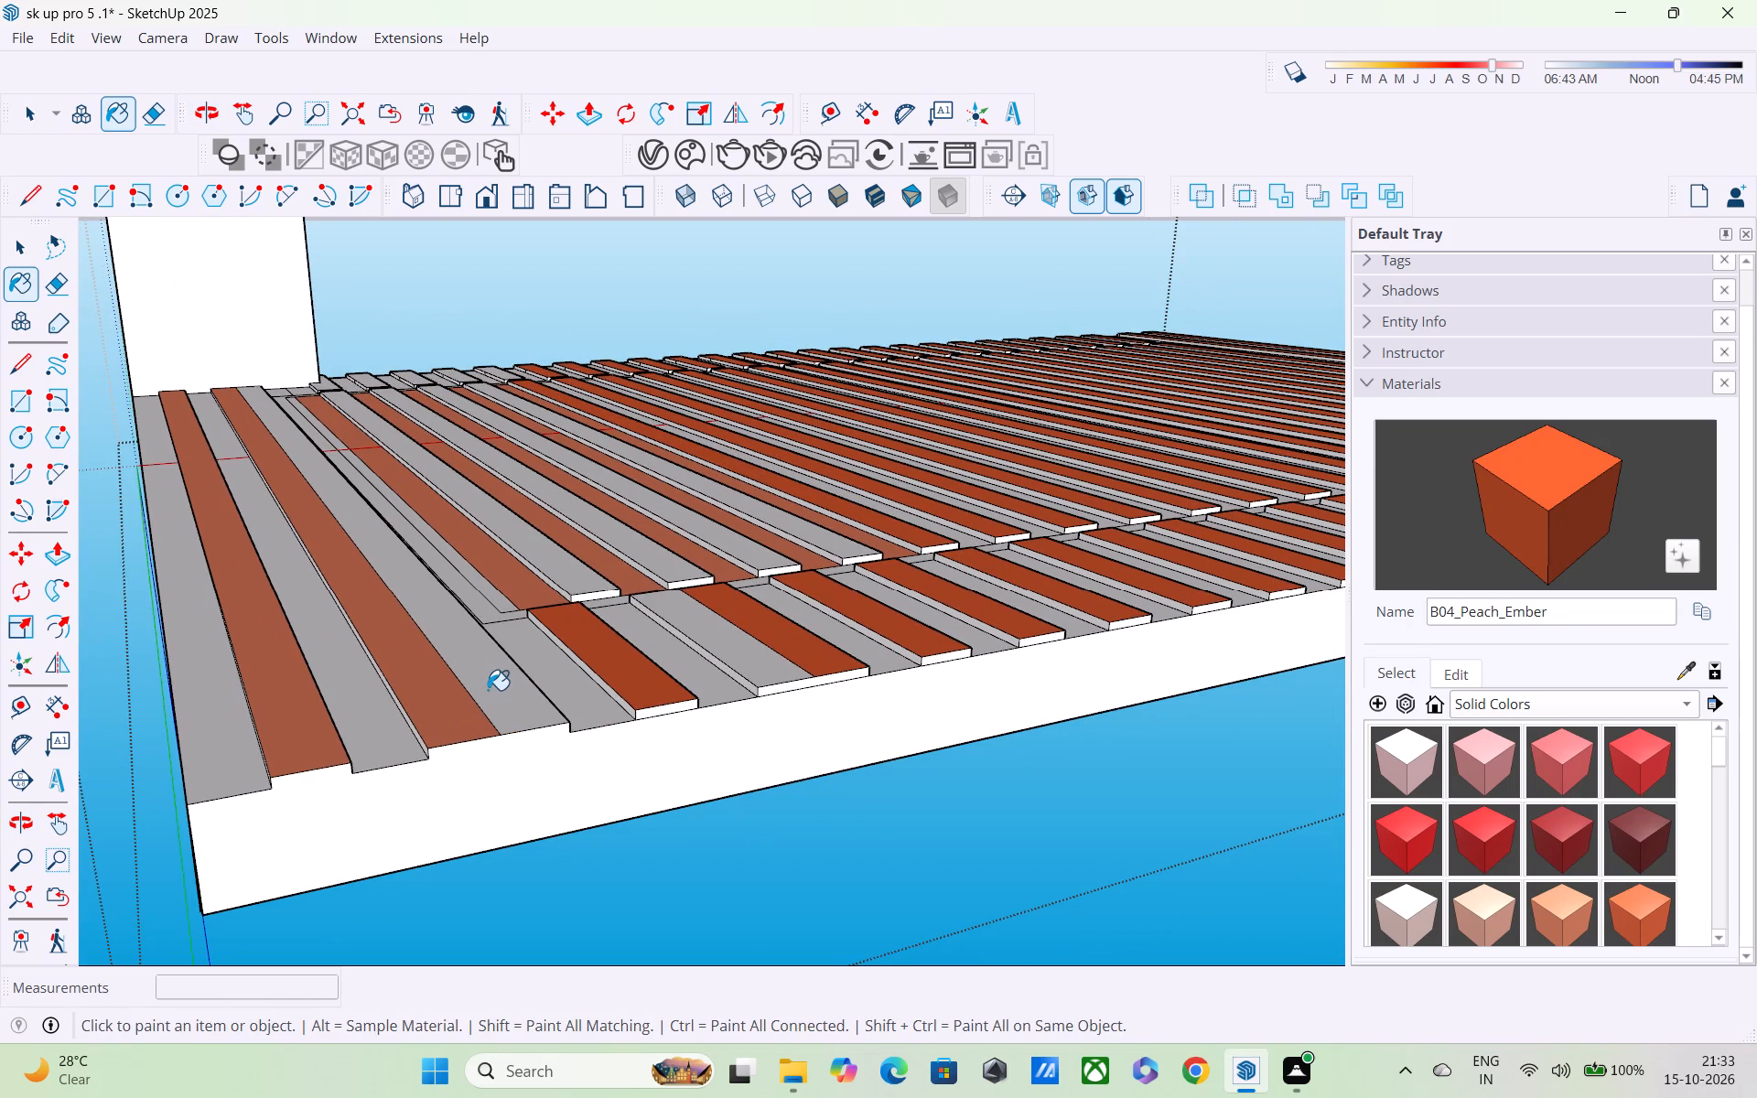
middle_click_drag(488, 690, 266, 576)
scroll(266, 576, "up", 4)
middle_click_drag(282, 594, 474, 707)
scroll(474, 707, "up", 2, "shift")
left_click(474, 707)
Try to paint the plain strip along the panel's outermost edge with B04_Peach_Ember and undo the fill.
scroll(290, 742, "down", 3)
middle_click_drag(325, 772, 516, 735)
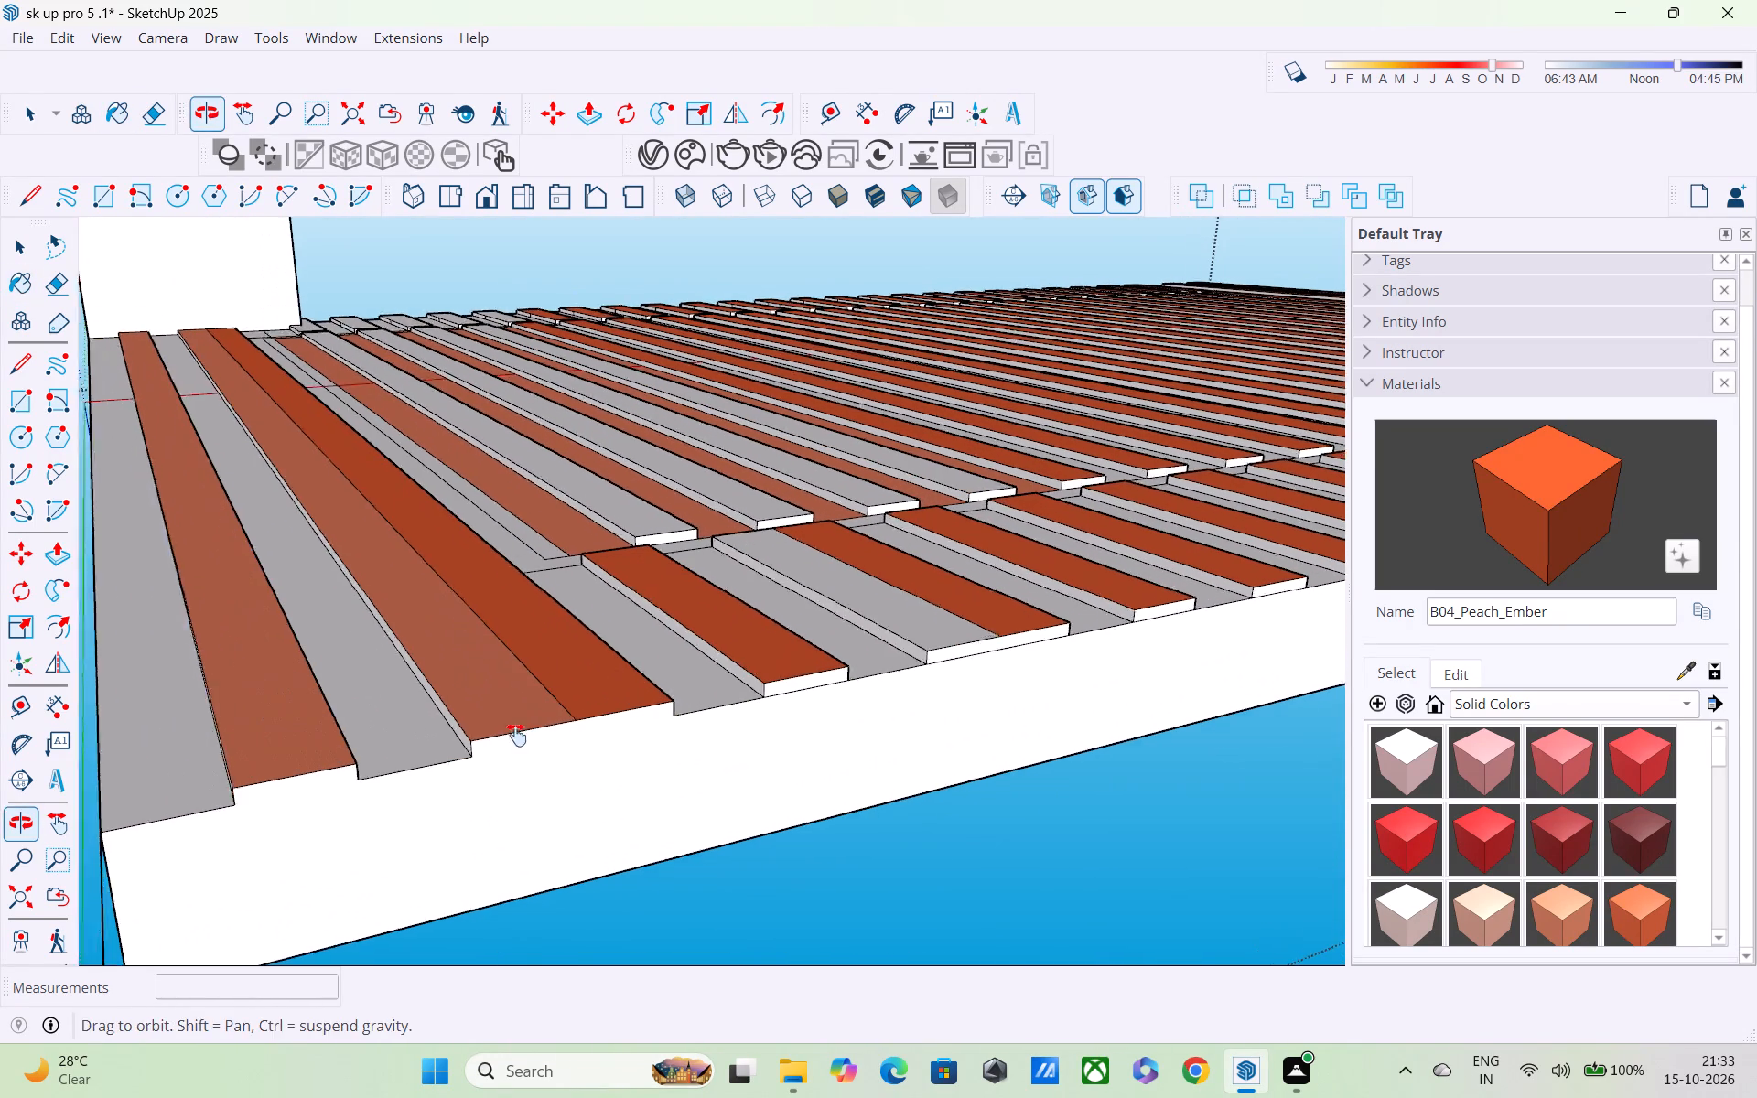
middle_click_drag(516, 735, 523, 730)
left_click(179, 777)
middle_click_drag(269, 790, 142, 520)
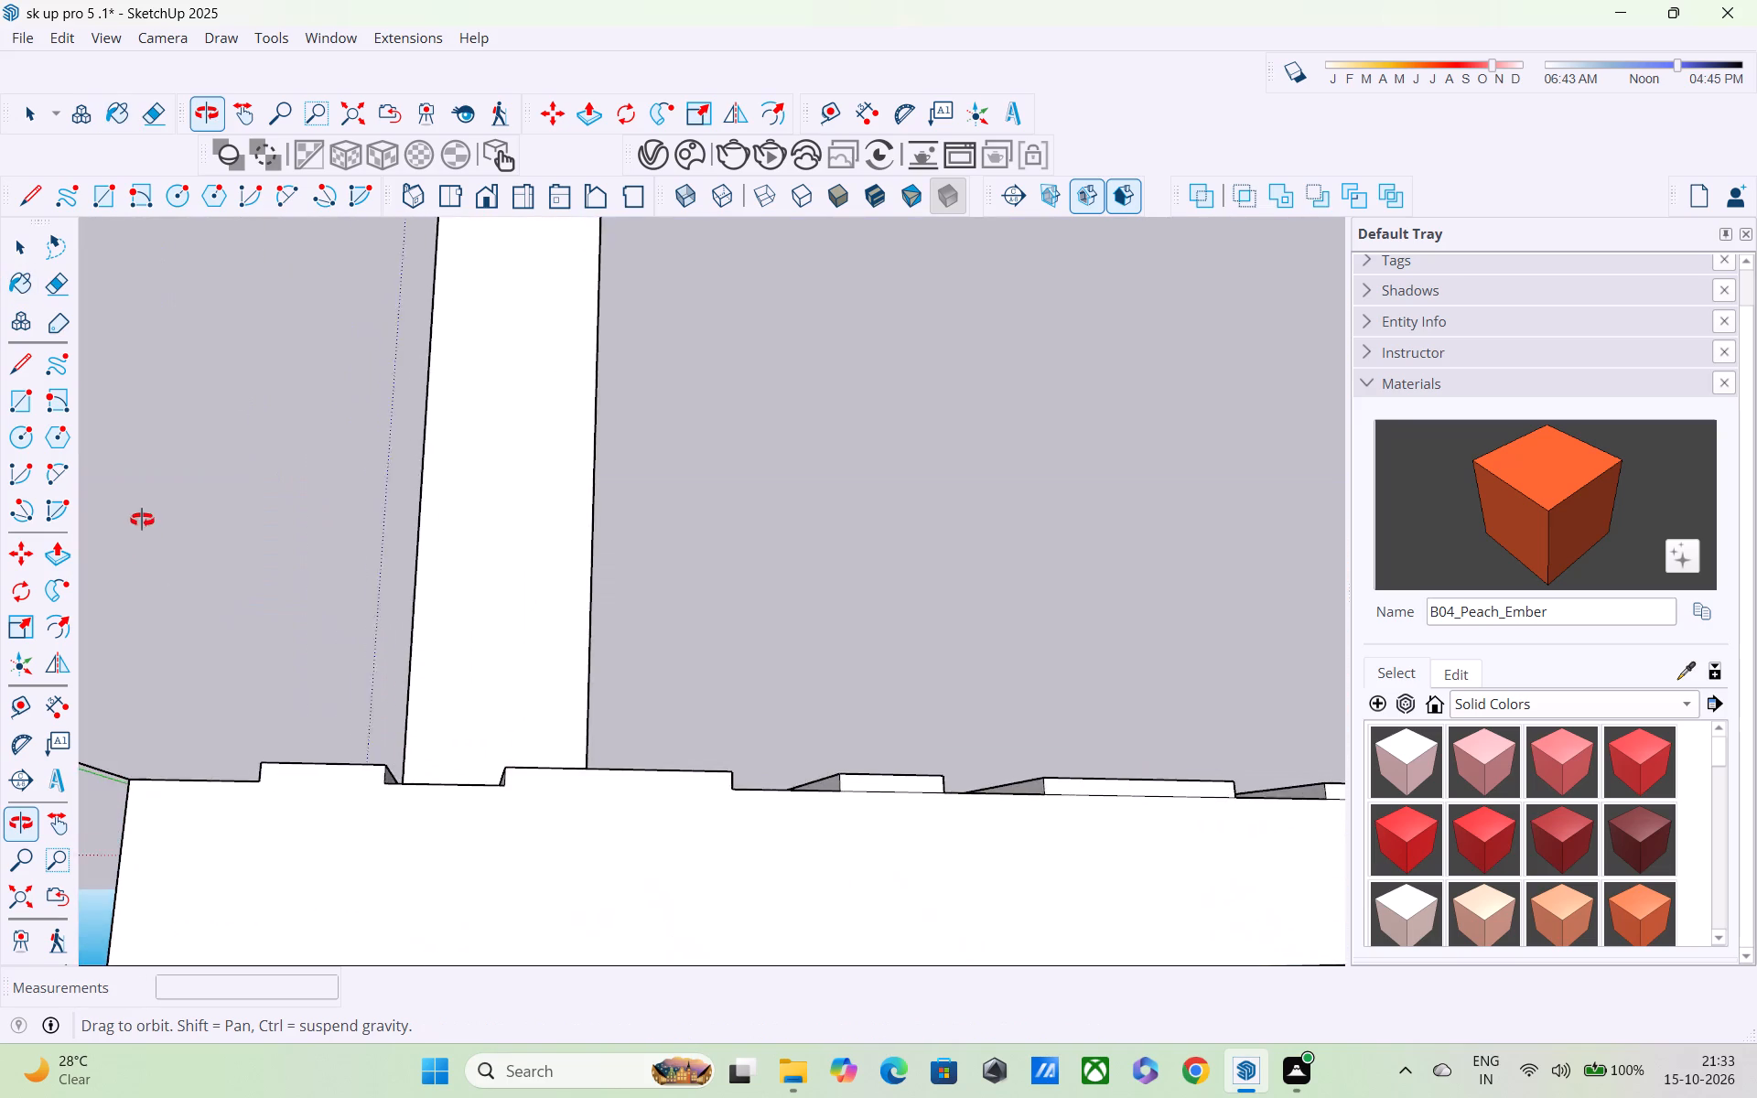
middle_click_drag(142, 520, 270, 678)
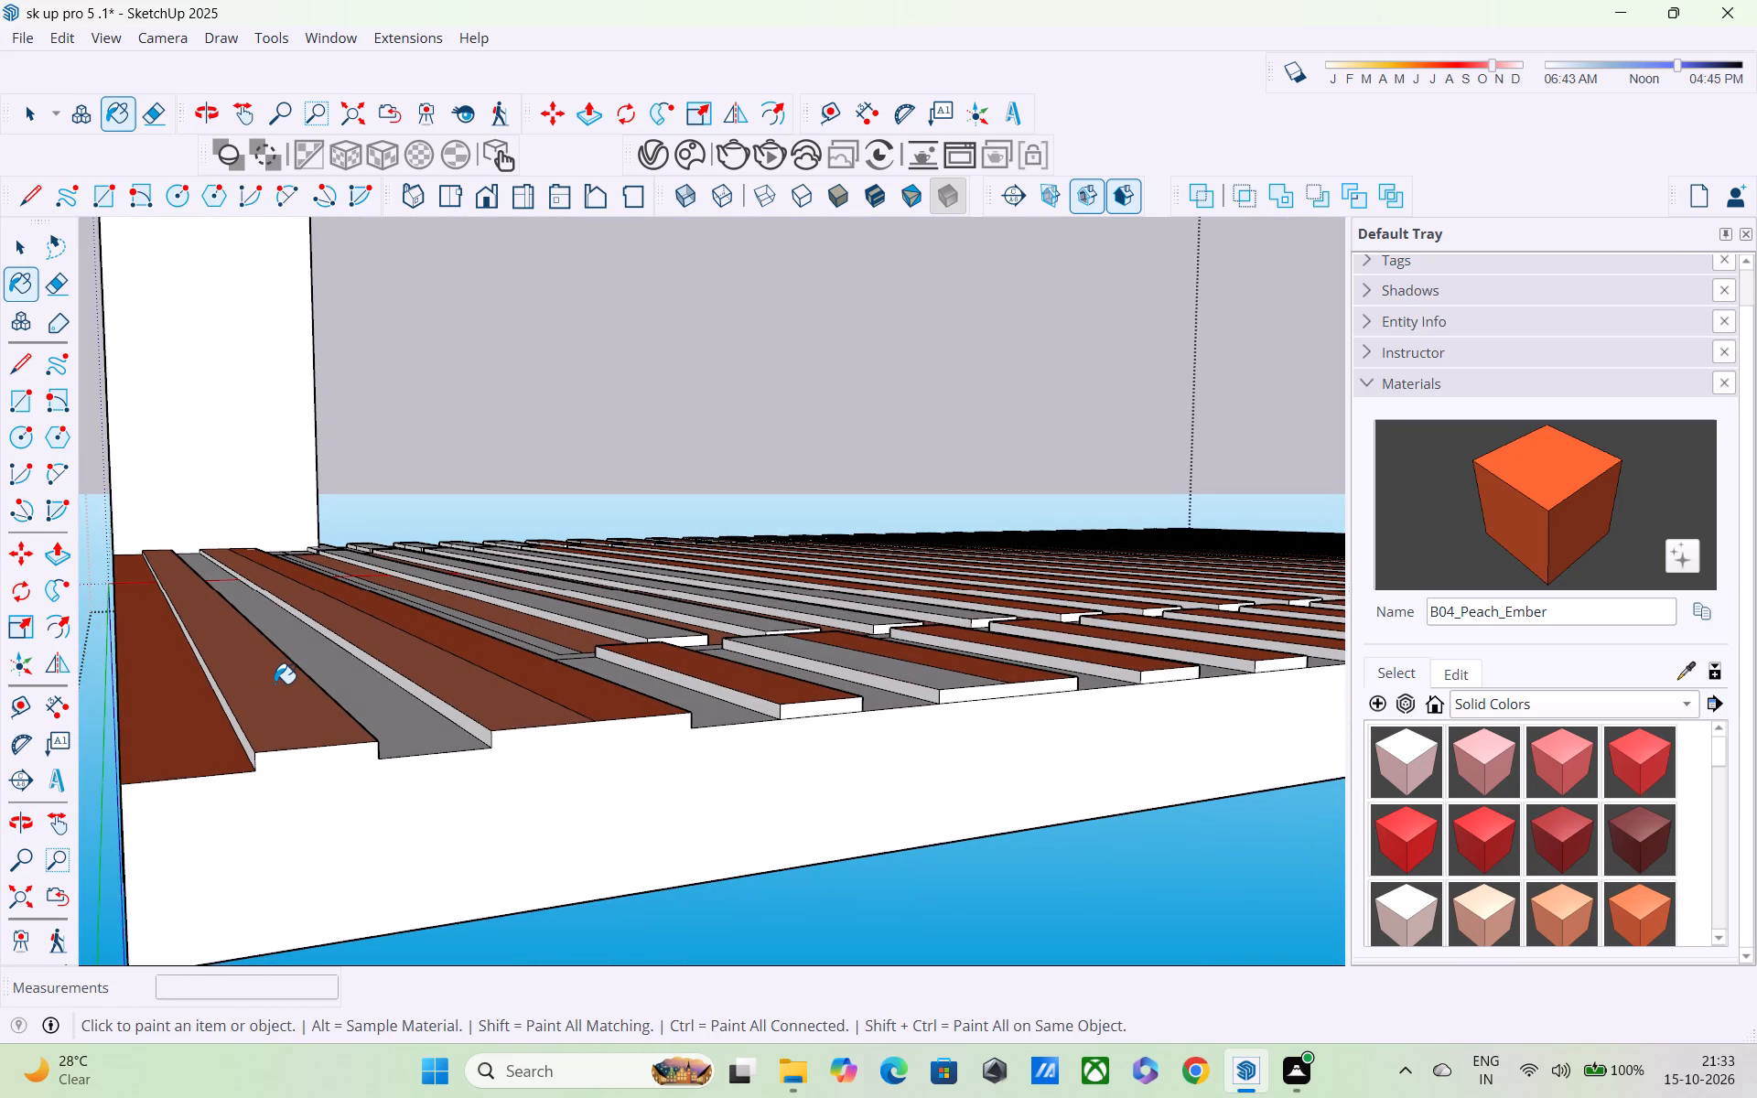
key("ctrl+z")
Repaint the two lighter outer long slats with B04_Peach_Ember.
left_click(318, 730)
middle_click_drag(510, 705, 527, 754)
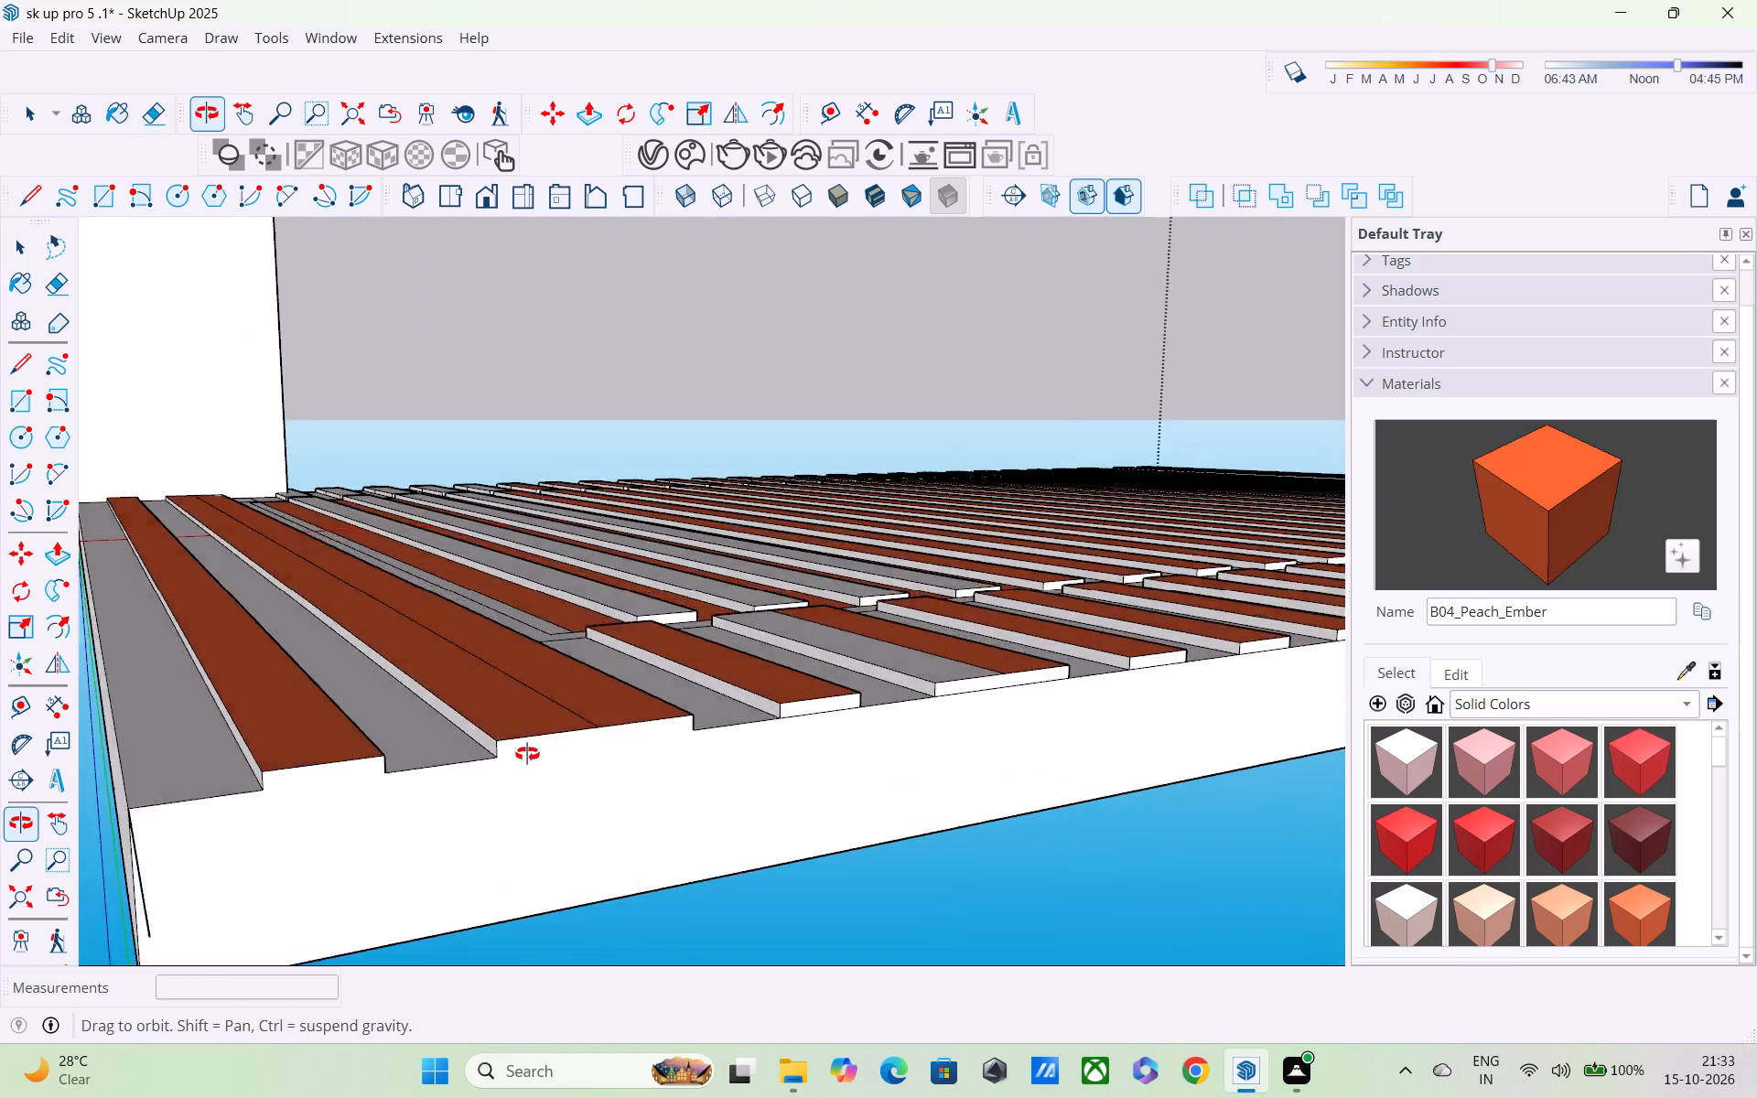
middle_click_drag(527, 754, 329, 827)
left_click(454, 716)
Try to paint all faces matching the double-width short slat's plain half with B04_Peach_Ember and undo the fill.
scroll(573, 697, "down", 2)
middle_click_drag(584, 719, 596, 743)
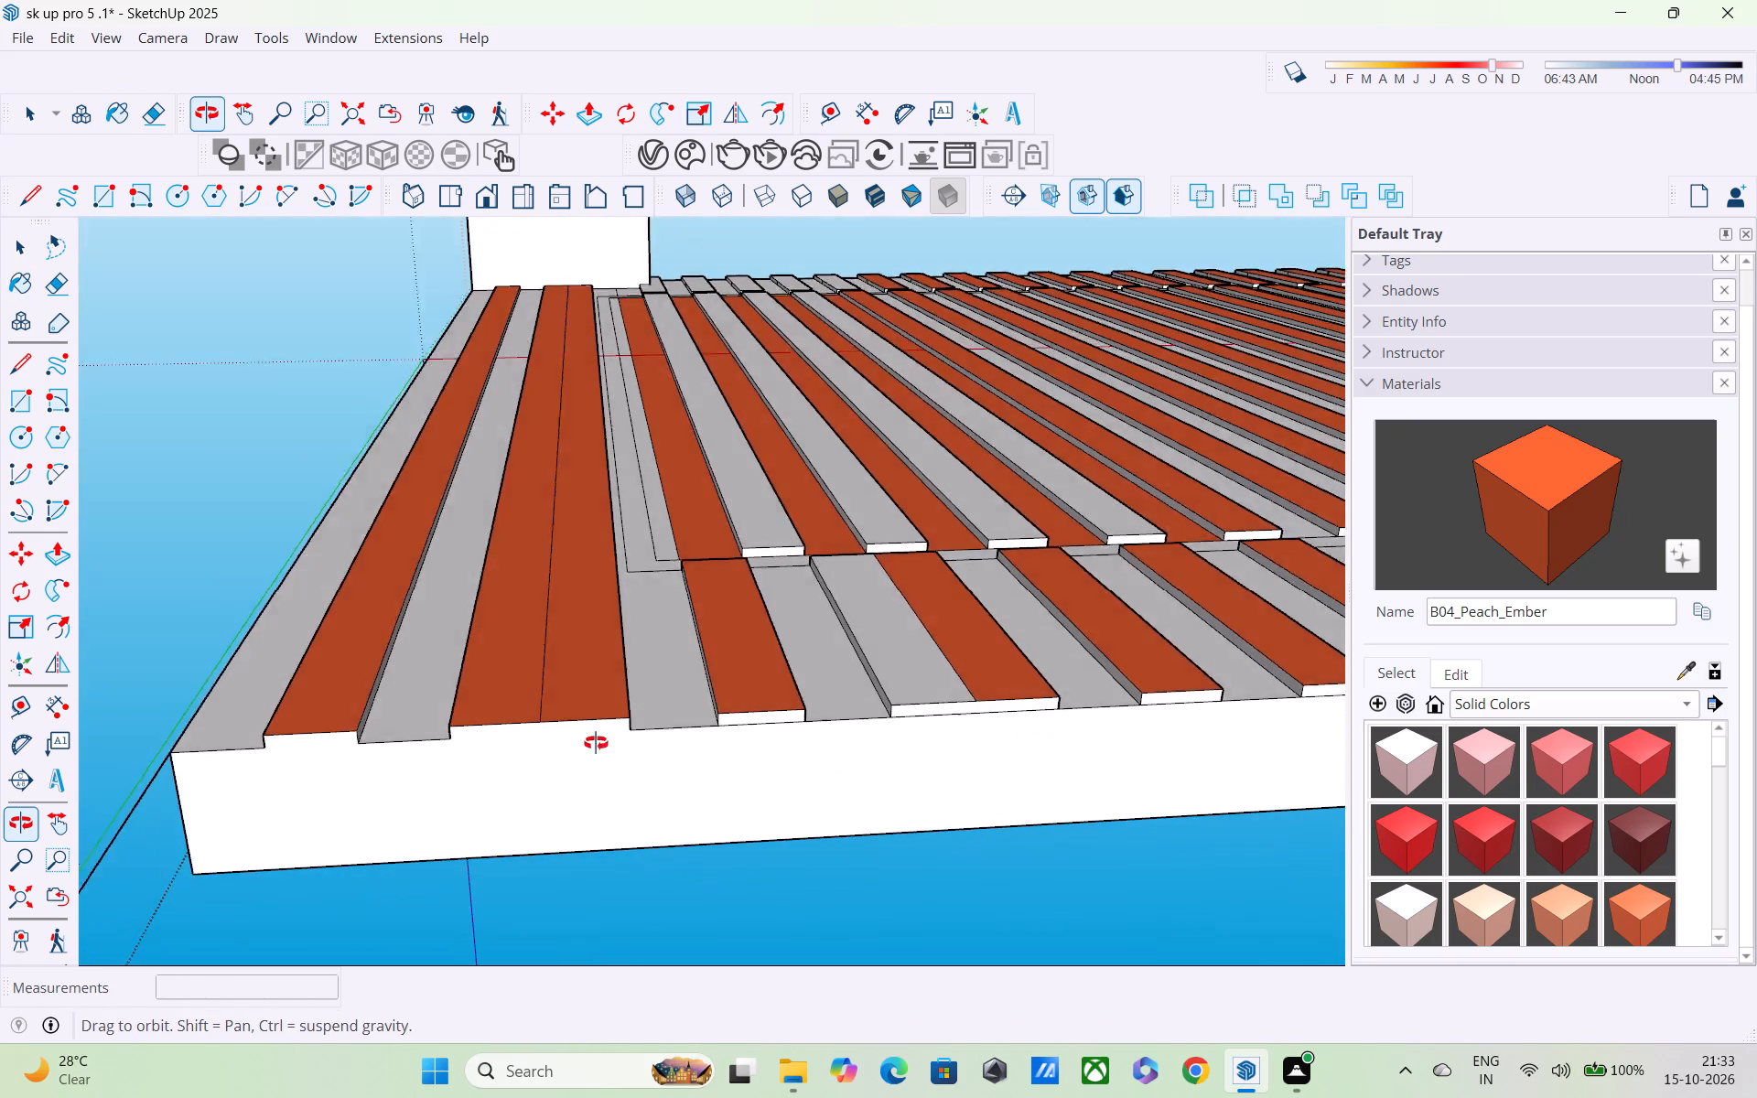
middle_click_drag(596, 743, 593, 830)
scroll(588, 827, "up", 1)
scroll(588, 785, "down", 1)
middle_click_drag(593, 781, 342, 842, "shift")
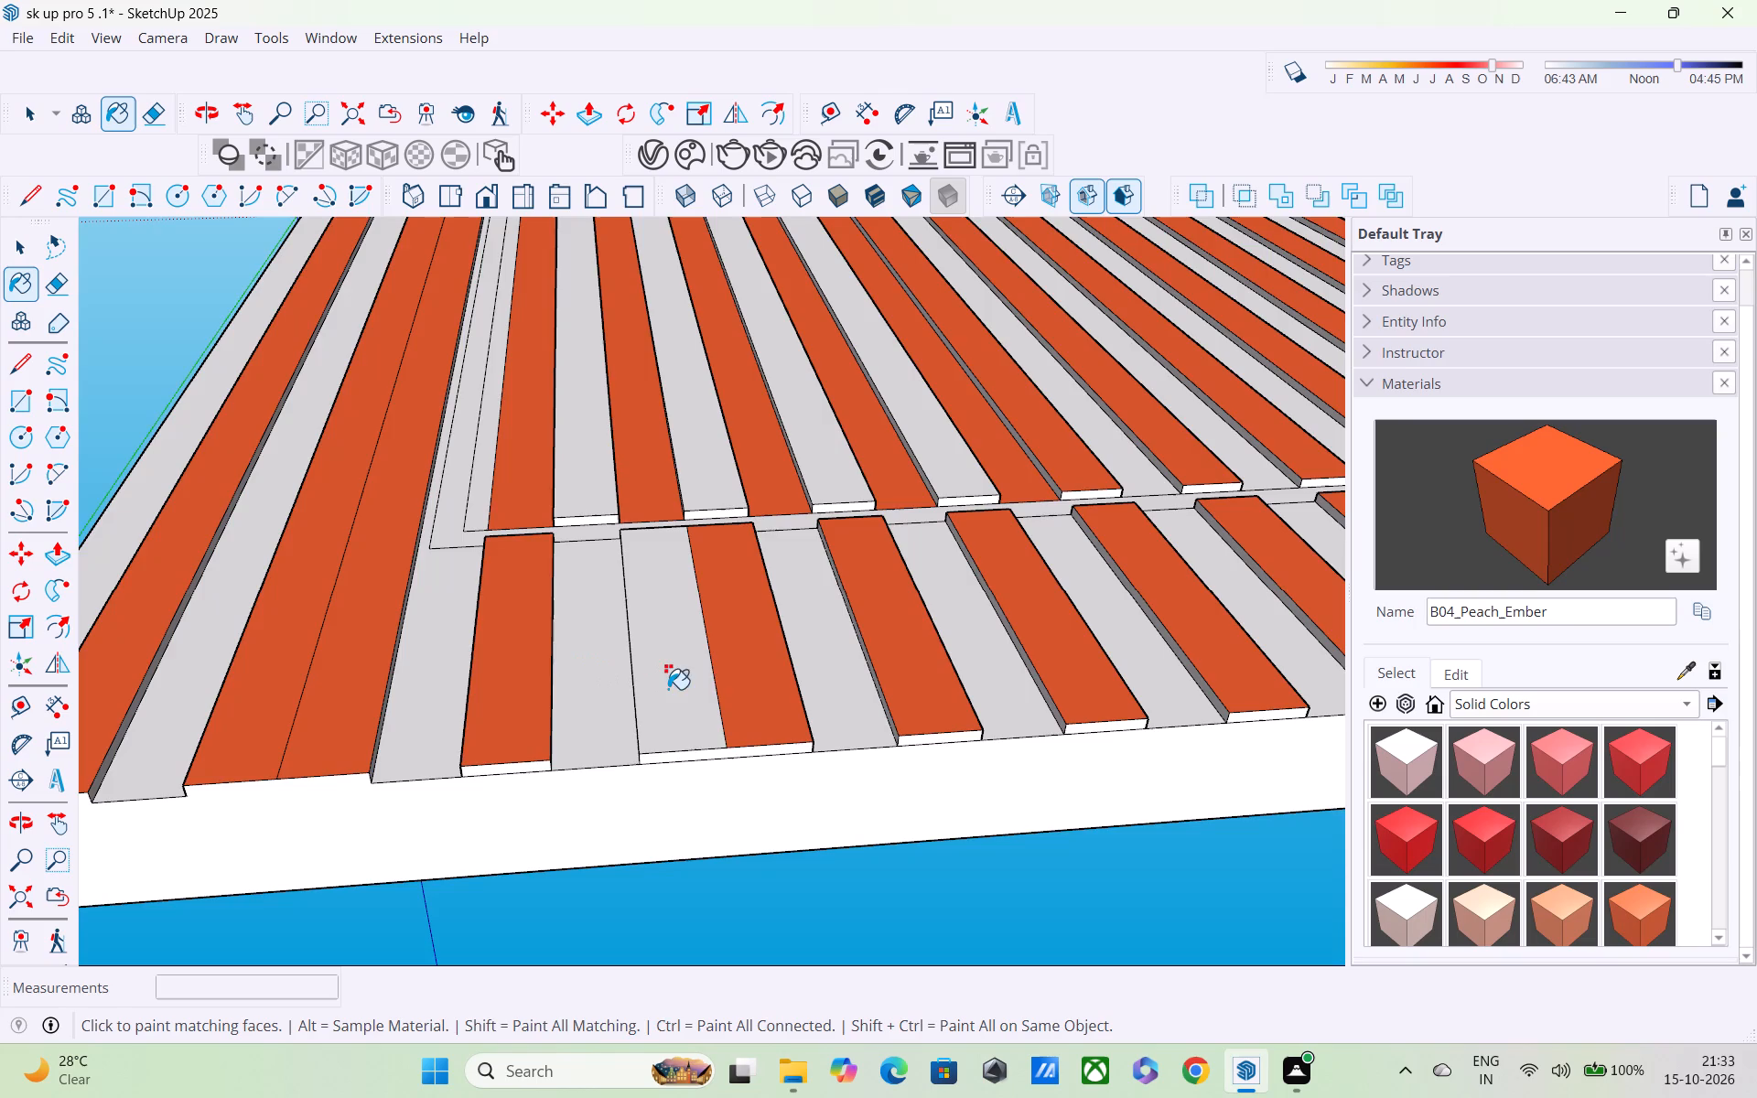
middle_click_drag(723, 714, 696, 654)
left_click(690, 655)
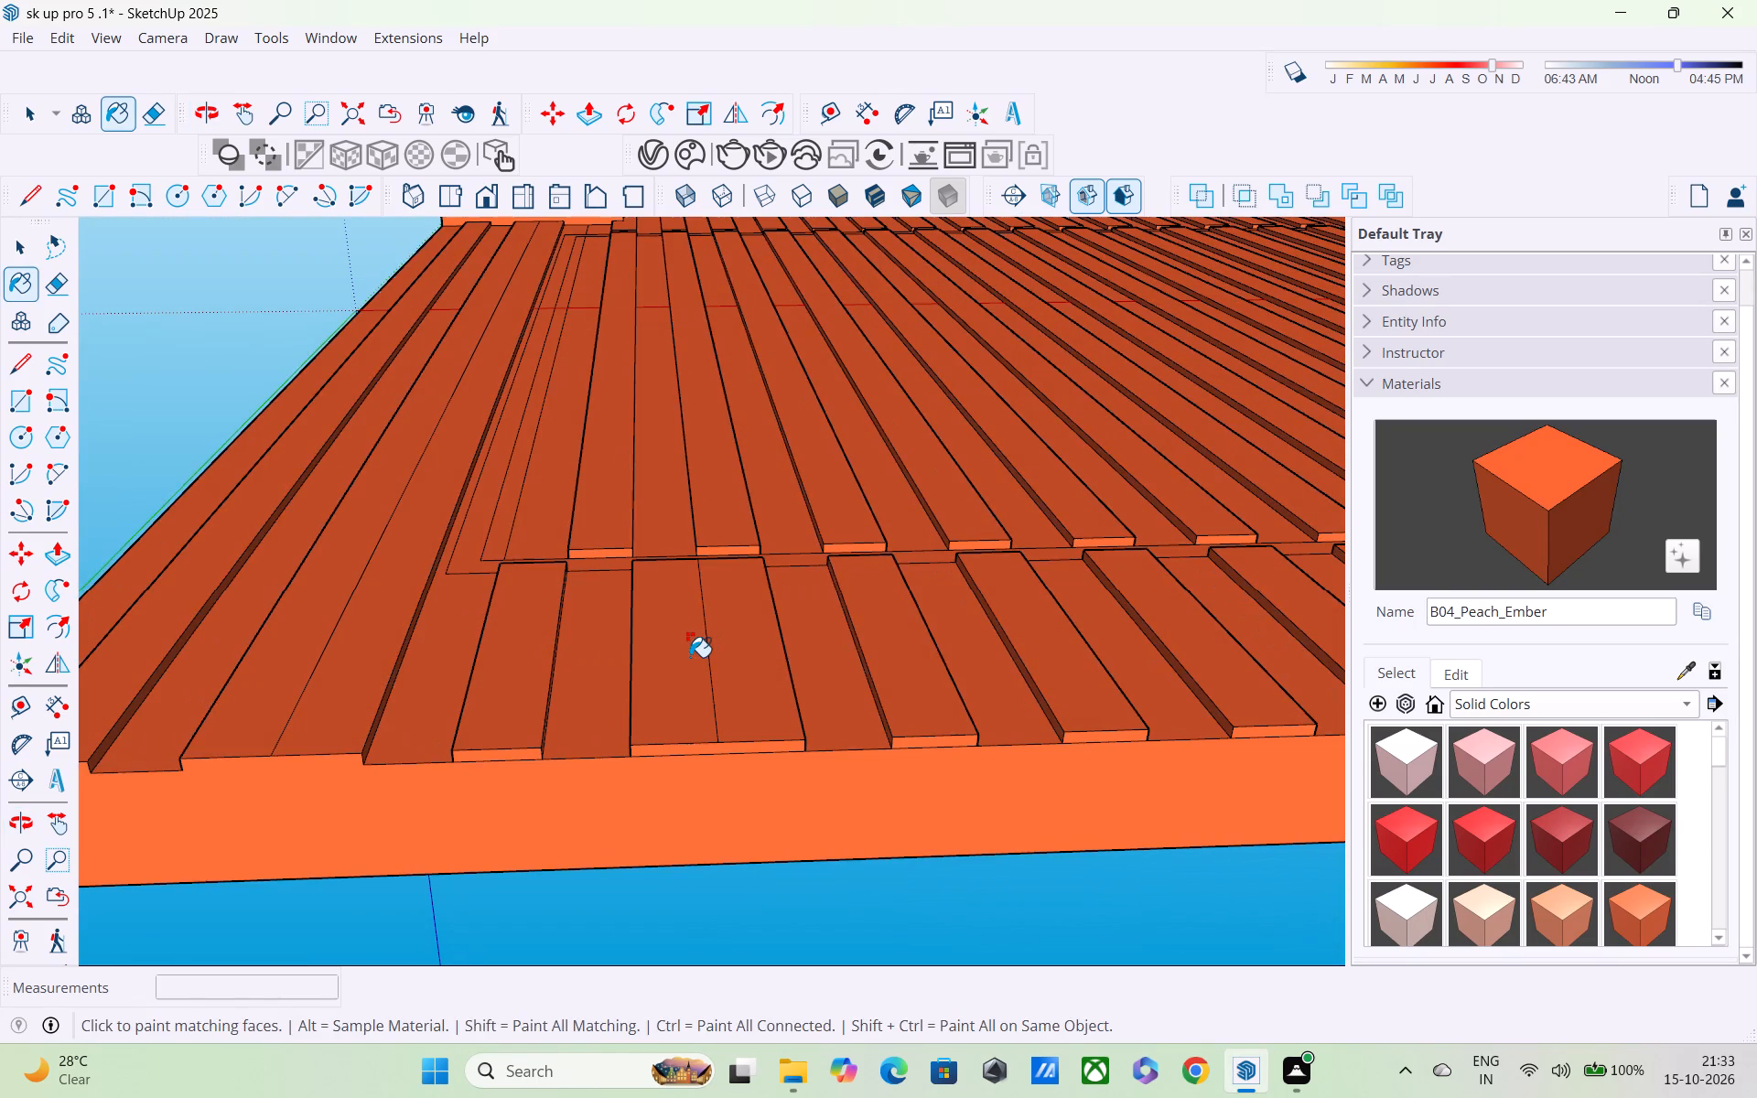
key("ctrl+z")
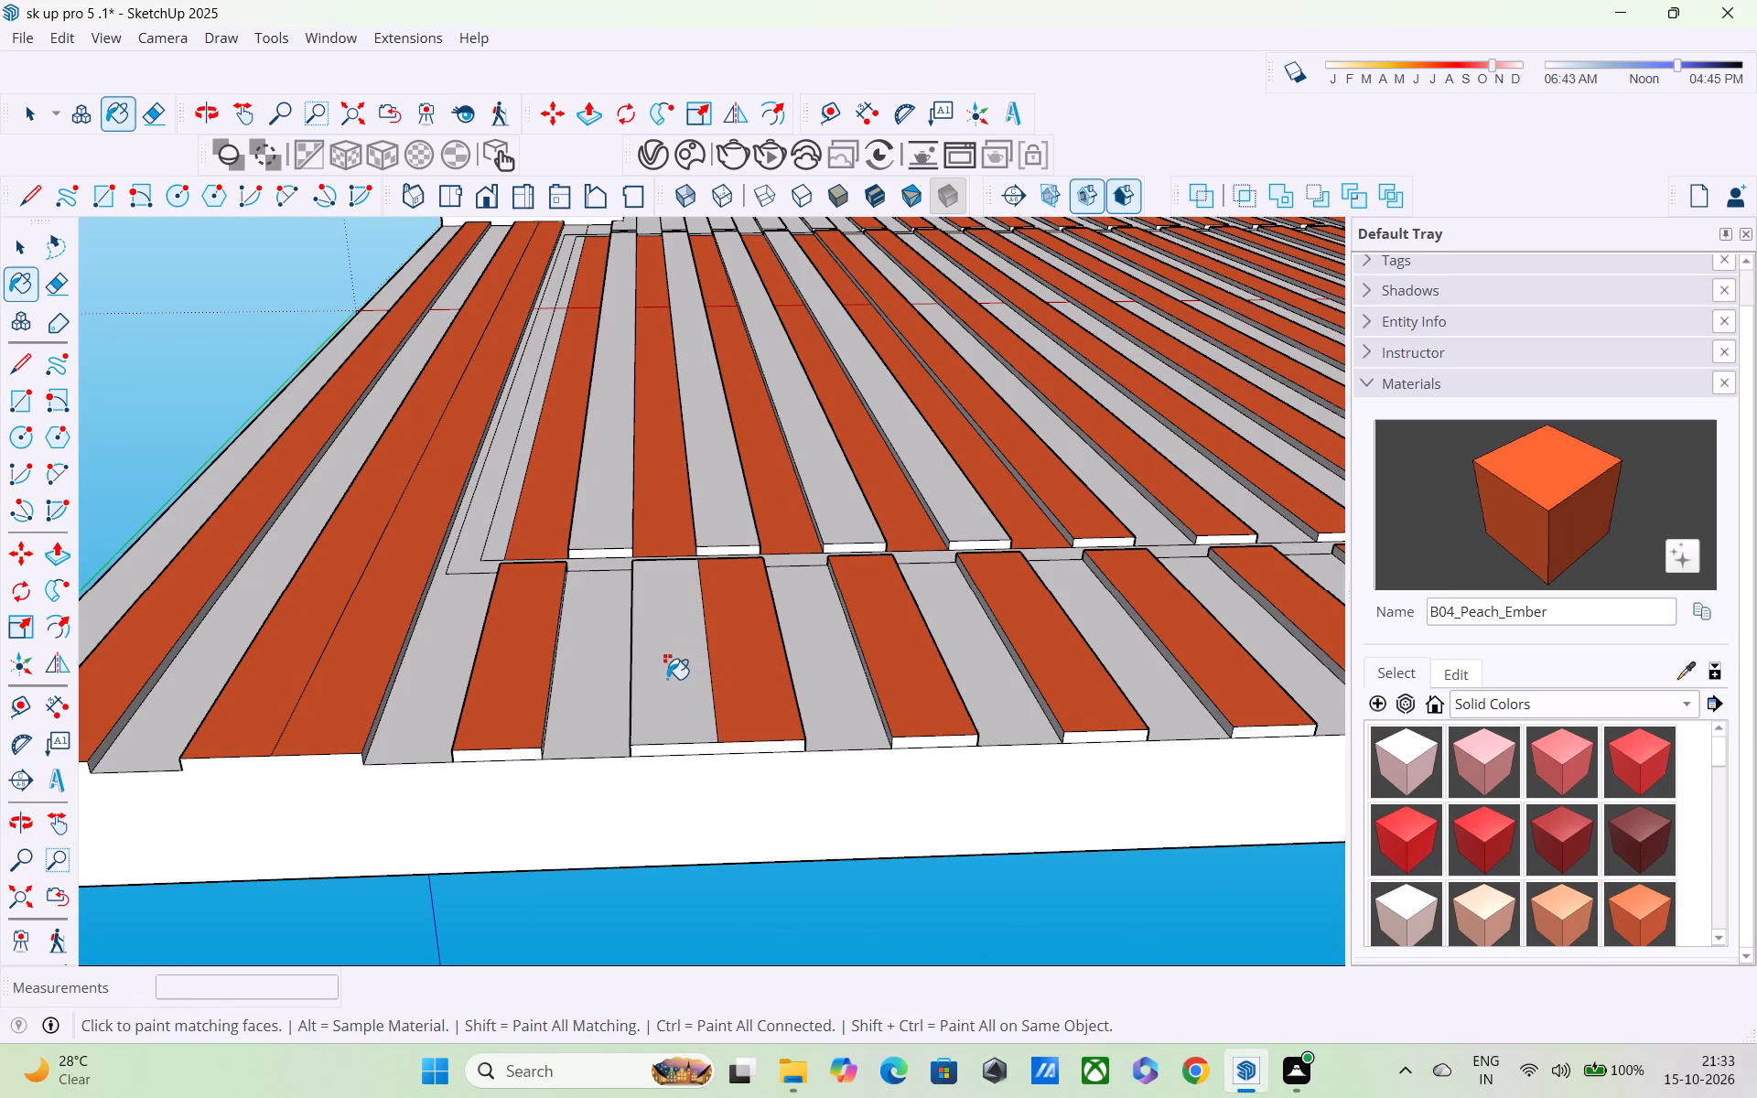
Paint only the plain half of the double-width short near-end slat with B04_Peach_Ember.
middle_click_drag(669, 730, 514, 509)
scroll(598, 667, "up", 4)
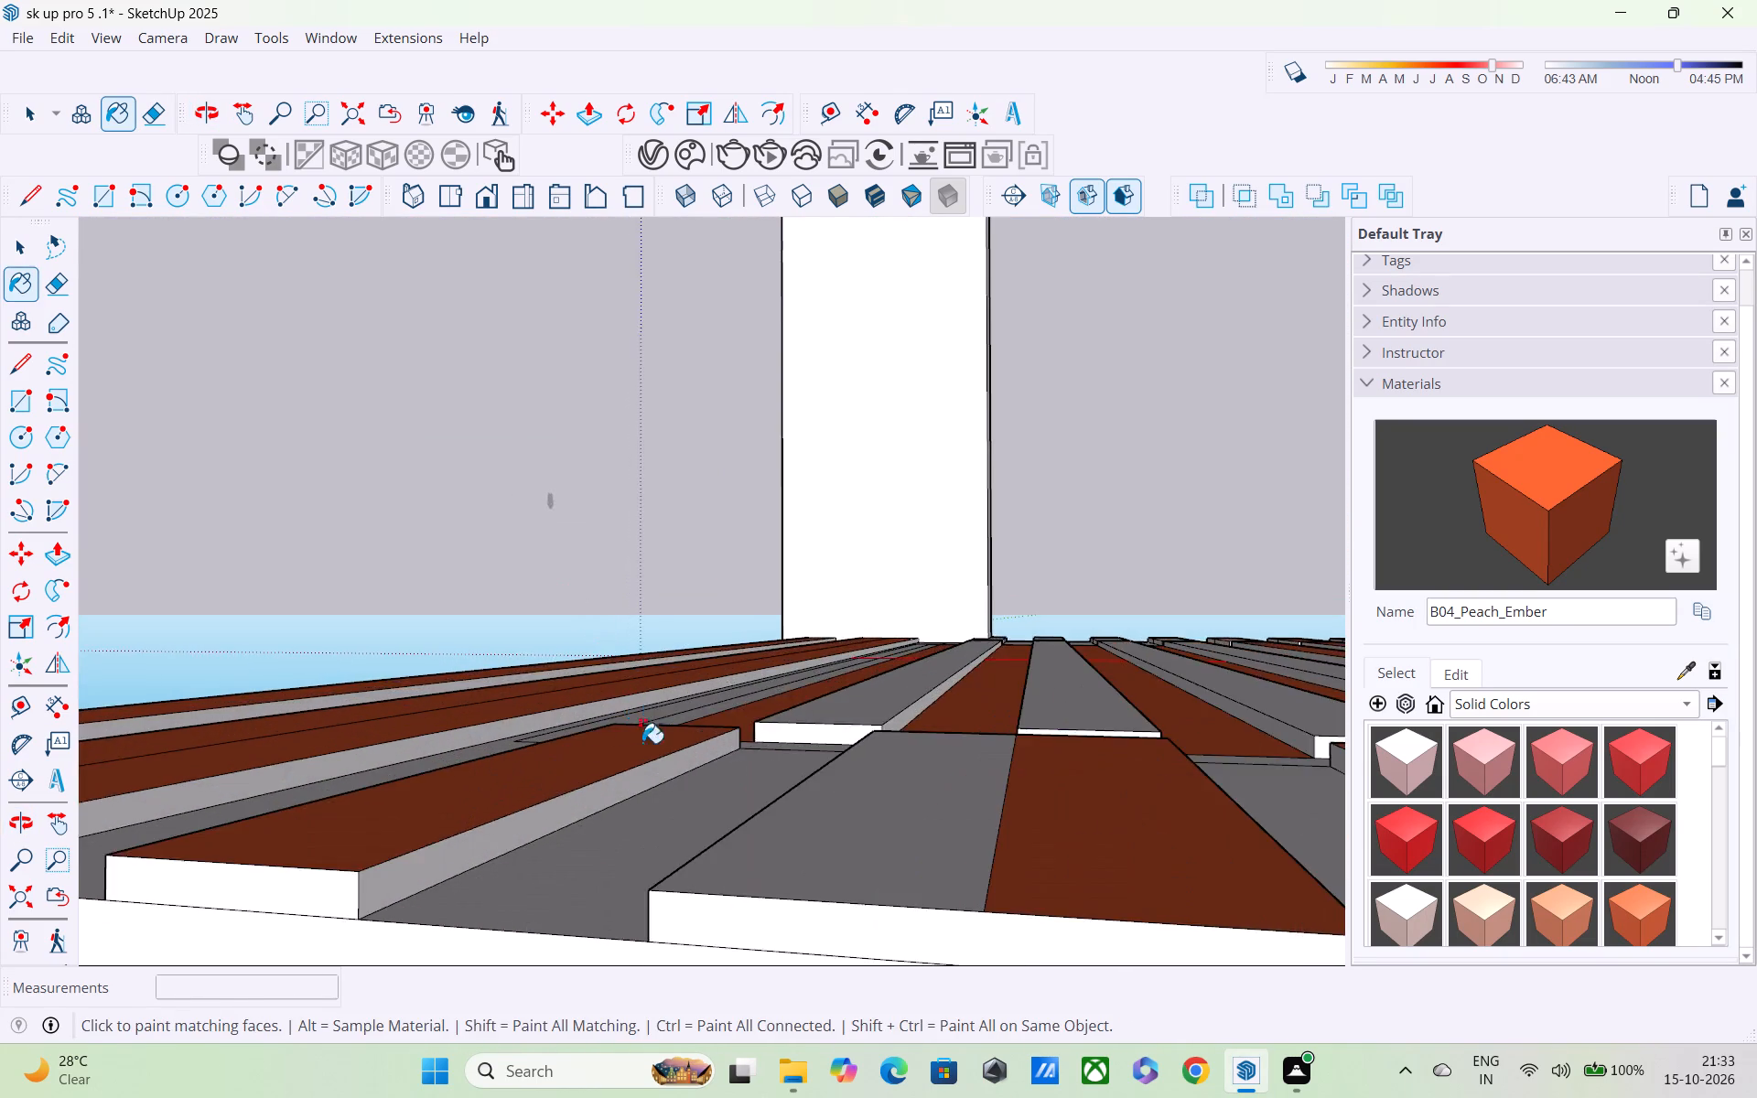
middle_click_drag(644, 745, 730, 826)
scroll(733, 821, "down", 6)
middle_click_drag(780, 812, 740, 693)
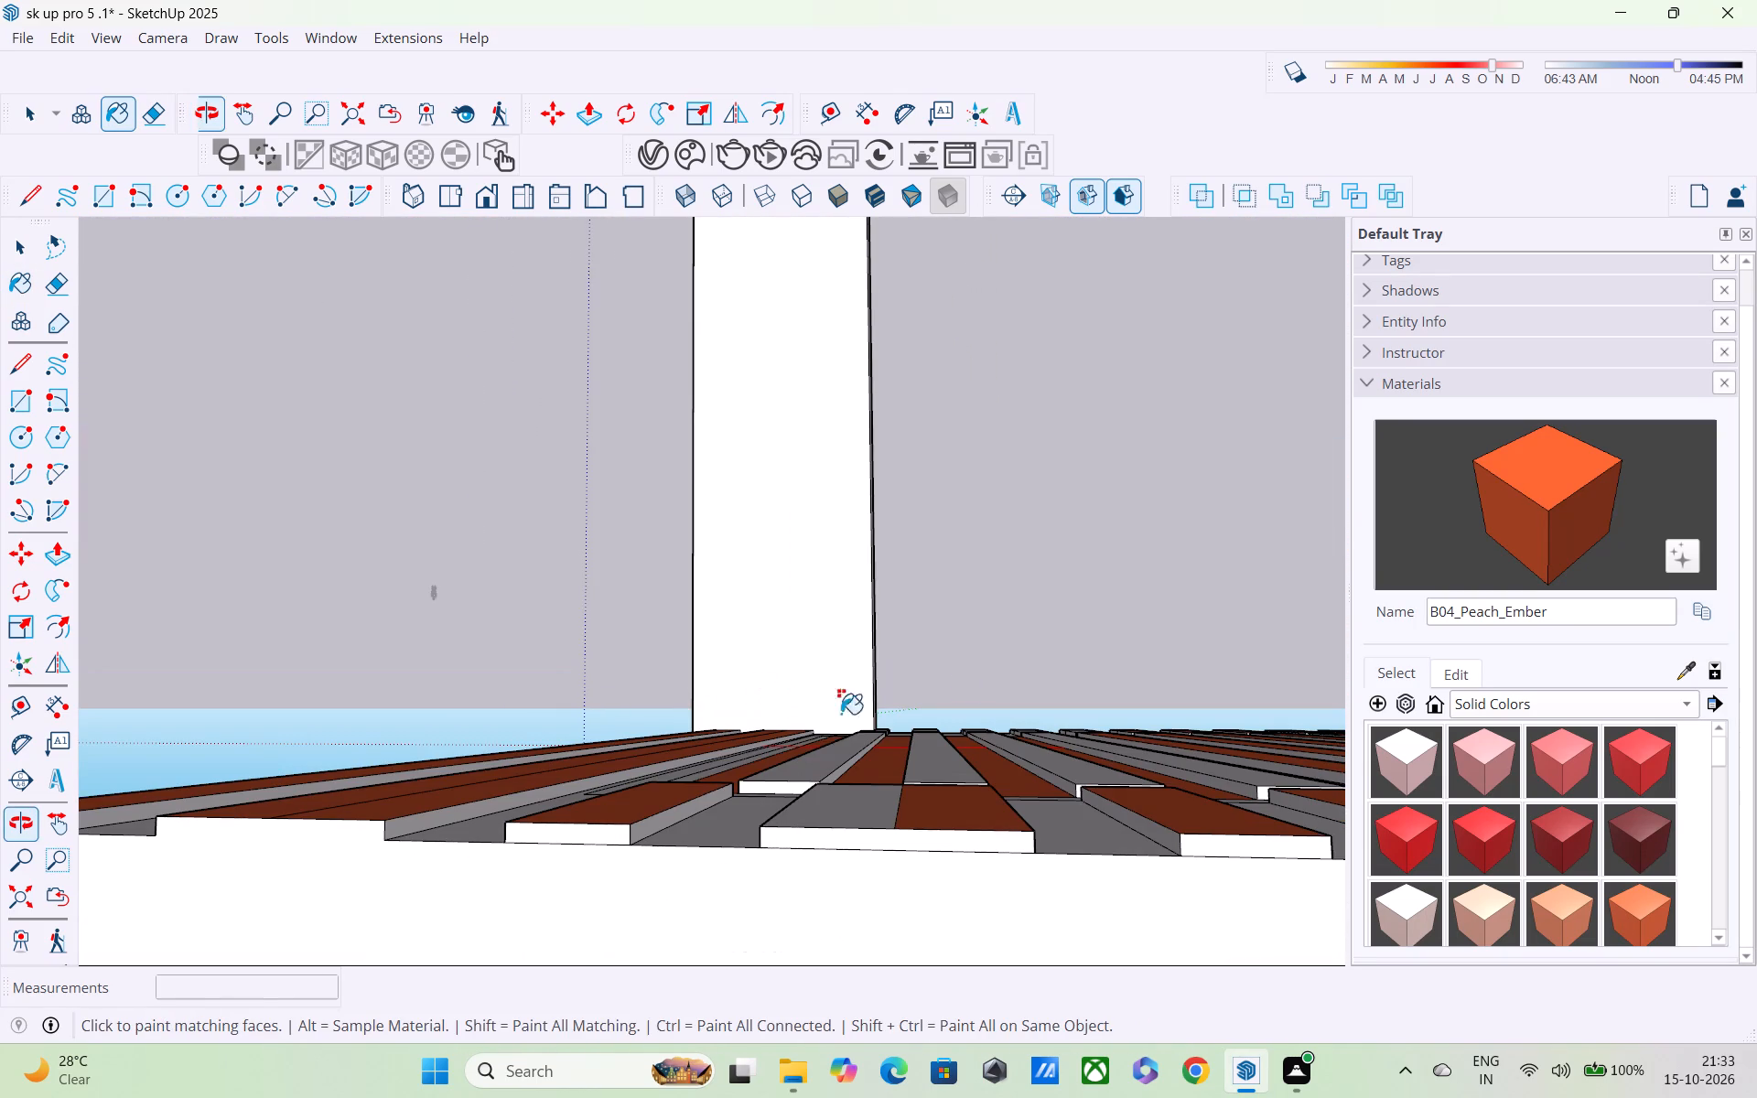
left_click(1515, 489)
middle_click_drag(980, 795, 1004, 860)
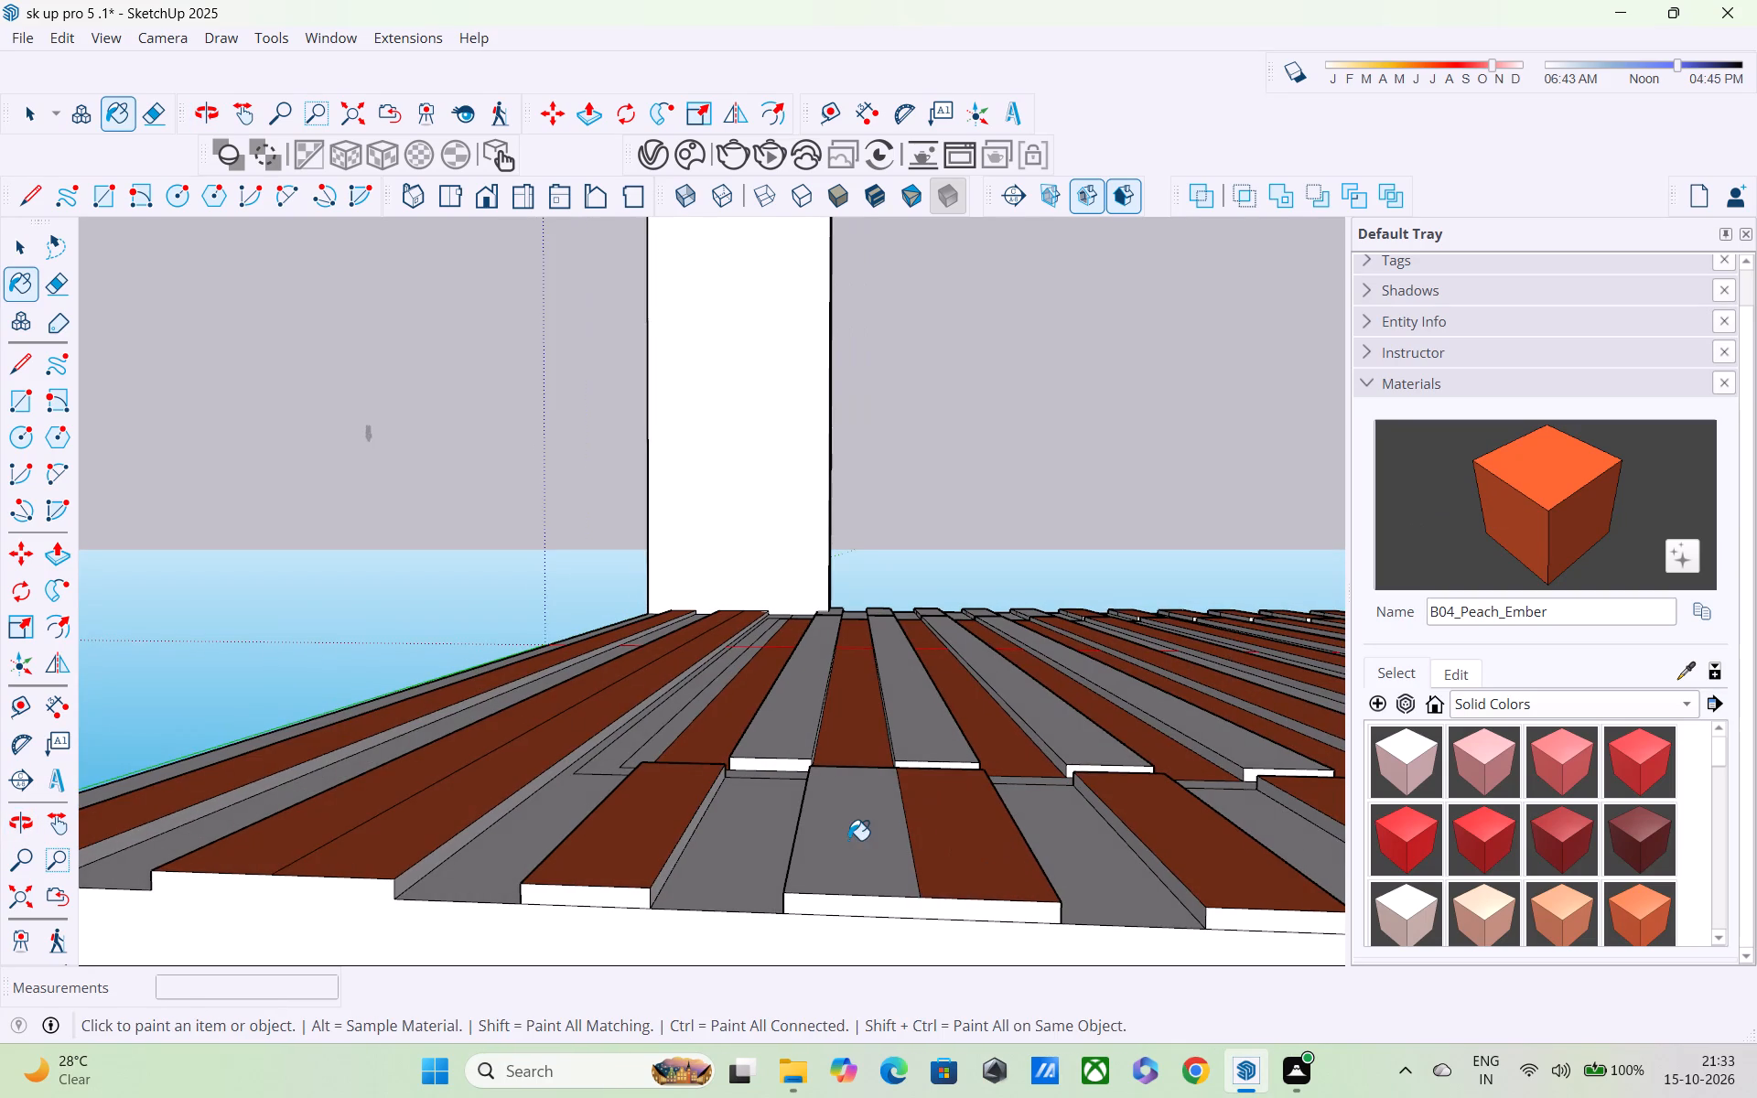
left_click(848, 840)
Fill the first two short recesses, the narrow inner border strip and the first two plain long slats with B04_Peach_Ember.
left_click(738, 835)
left_click(794, 727)
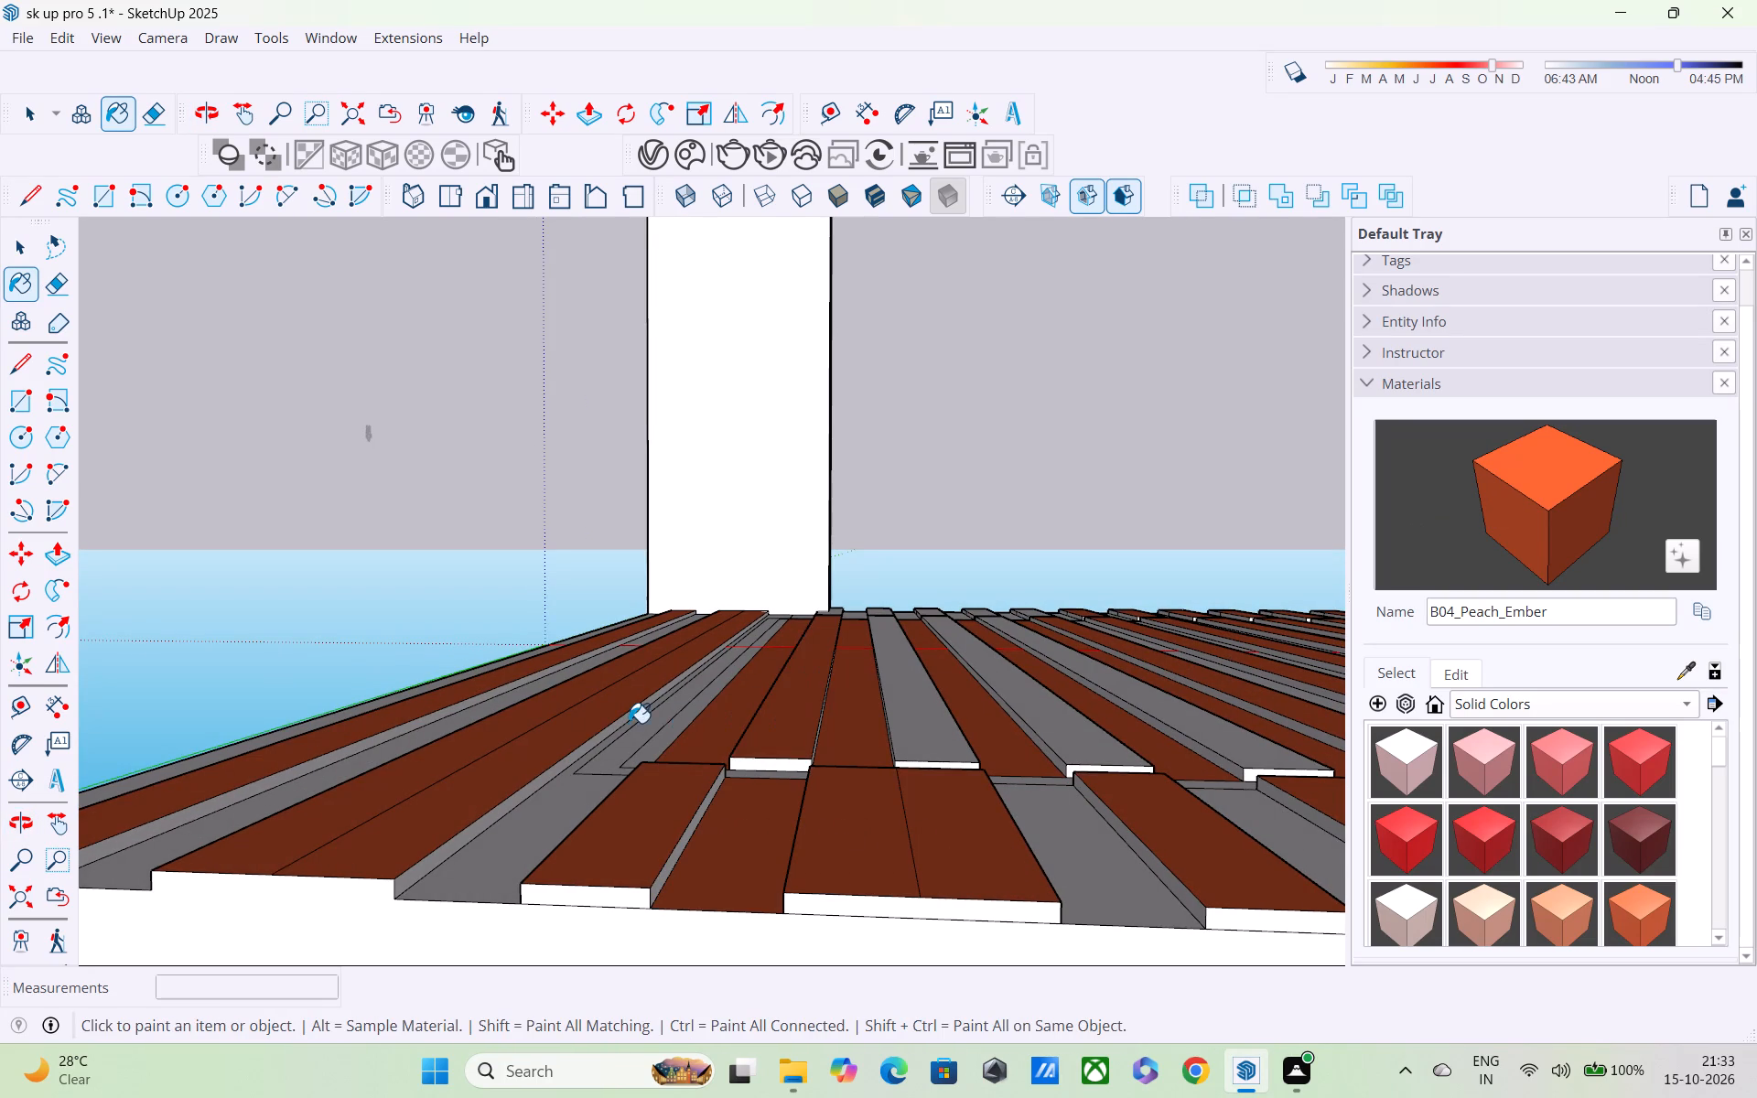
middle_click_drag(633, 727, 743, 831)
left_click(688, 908)
left_click(684, 785)
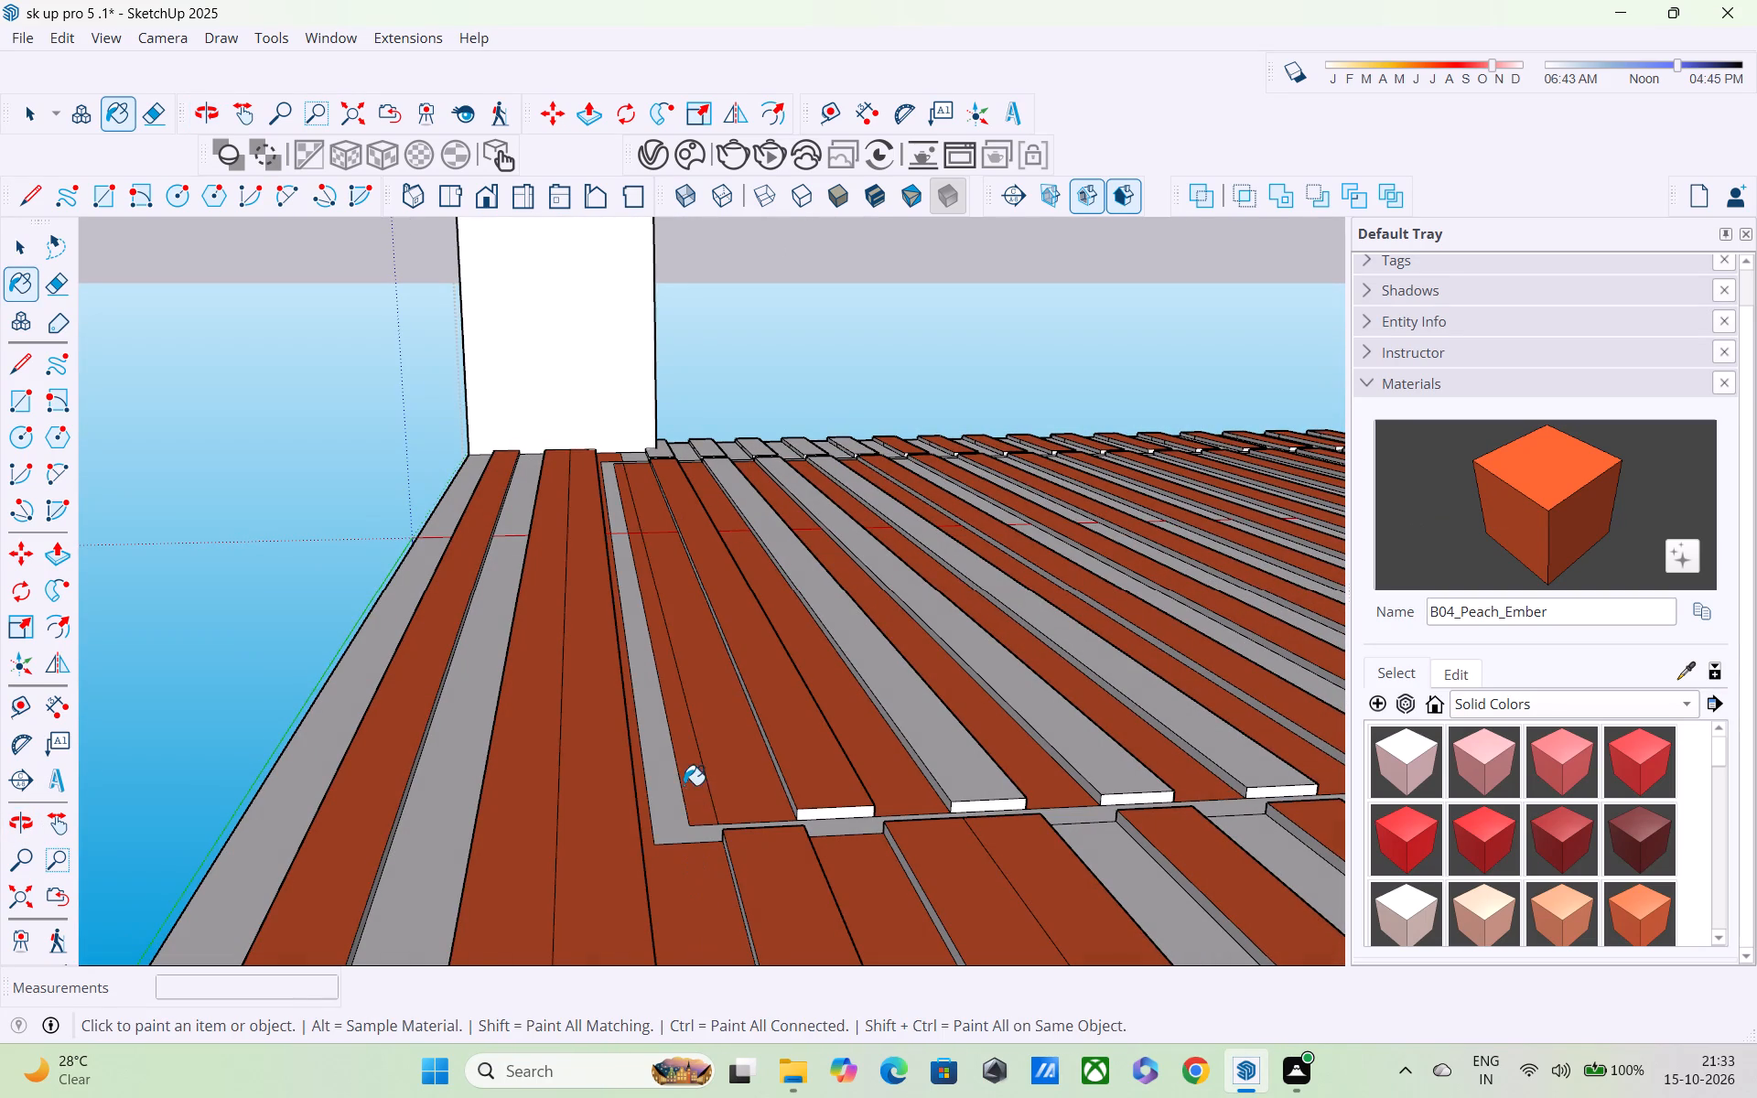
middle_click_drag(728, 824, 602, 820)
scroll(652, 836, "up", 1)
left_click(1019, 781)
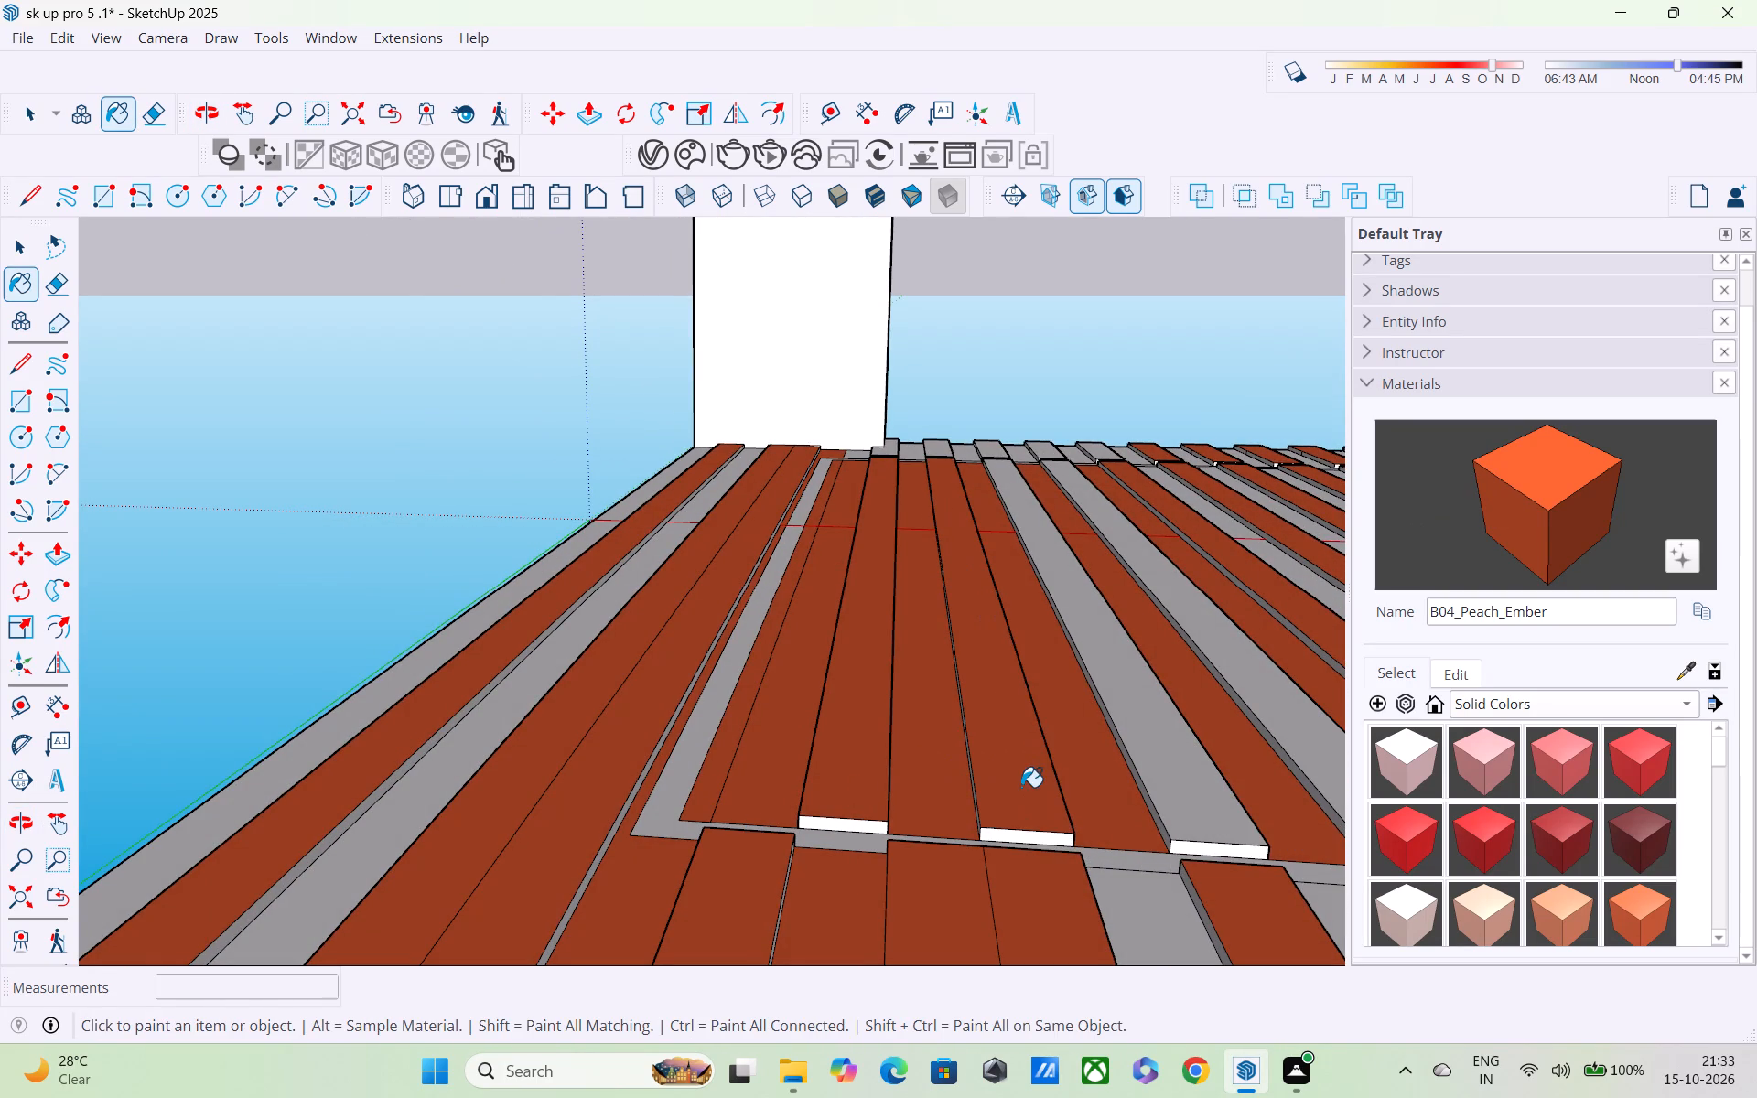
Fill the next three plain short near-end strips and the next two plain long slats with B04_Peach_Ember.
scroll(1003, 787, "down", 1)
middle_click_drag(992, 792, 634, 568, "shift")
left_click(690, 727)
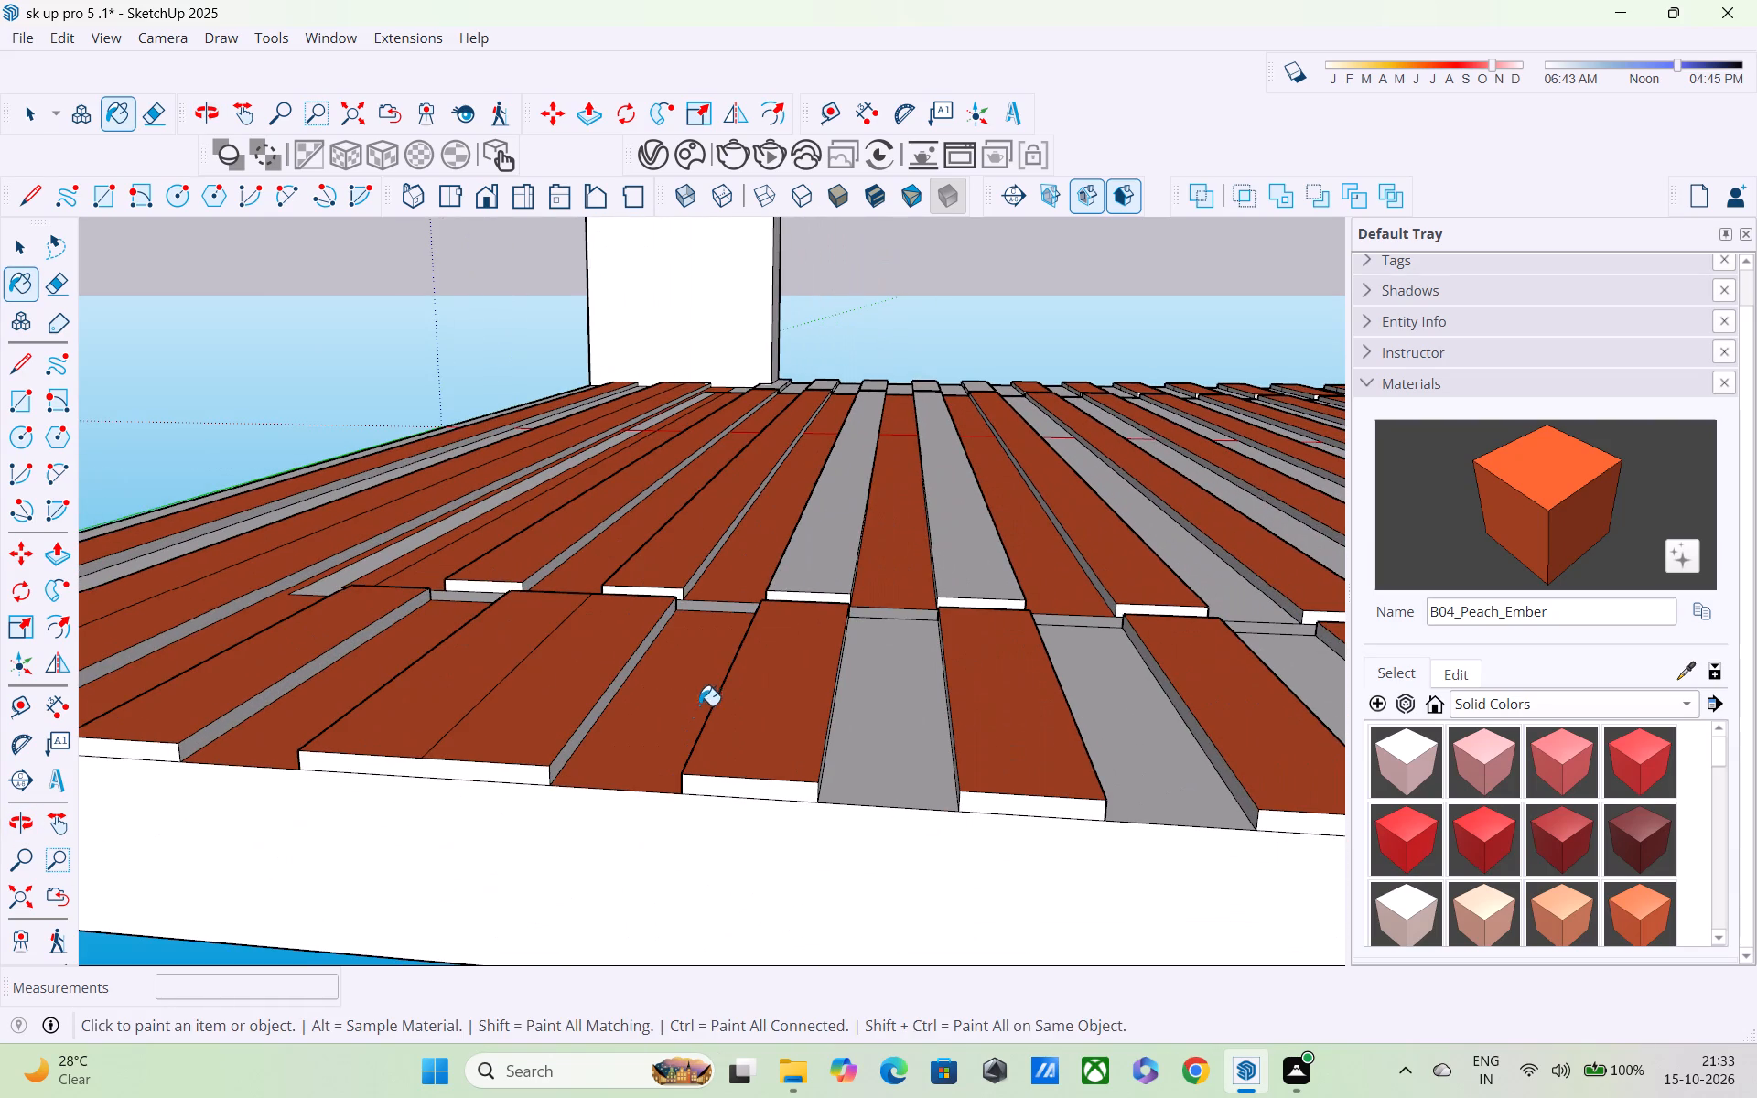
left_click(814, 554)
left_click(949, 542)
left_click(939, 770)
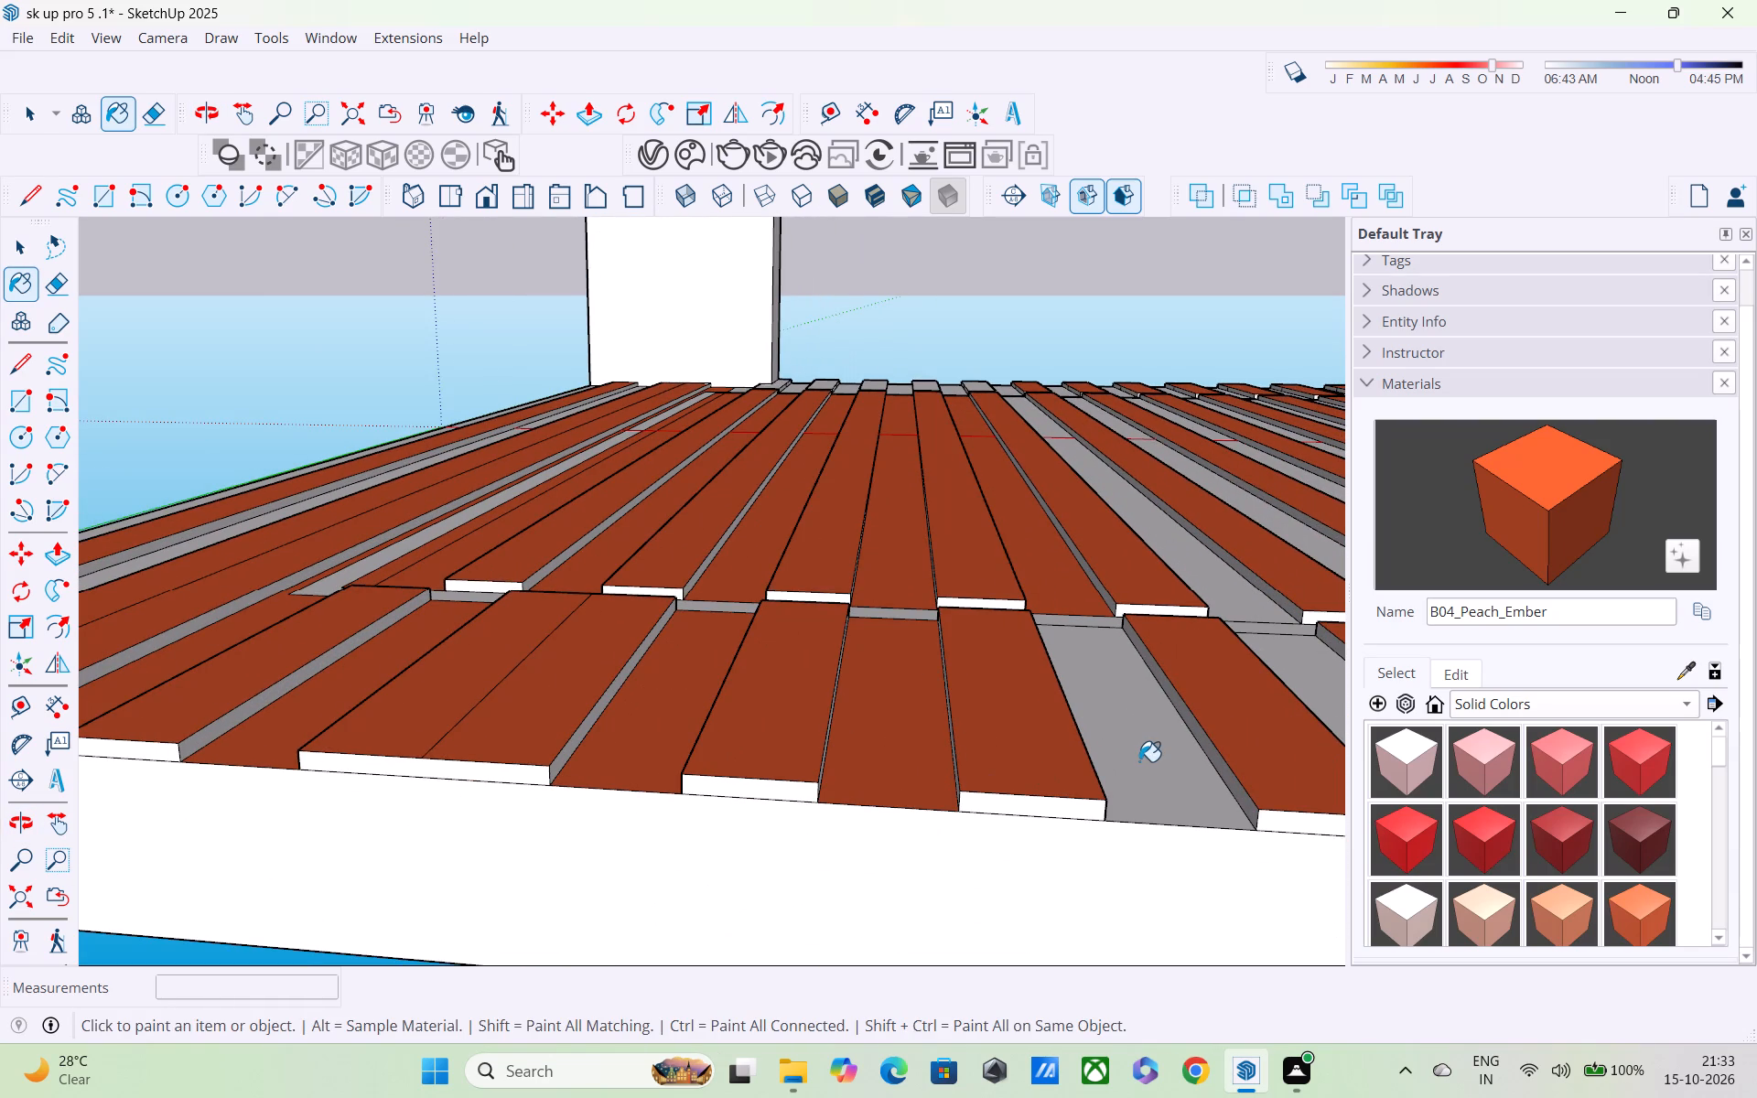
left_click(1139, 761)
Fill the next two plain short near-end strips and the next two plain long strips with B04_Peach_Ember.
middle_click_drag(1129, 760, 576, 770)
left_click(912, 754)
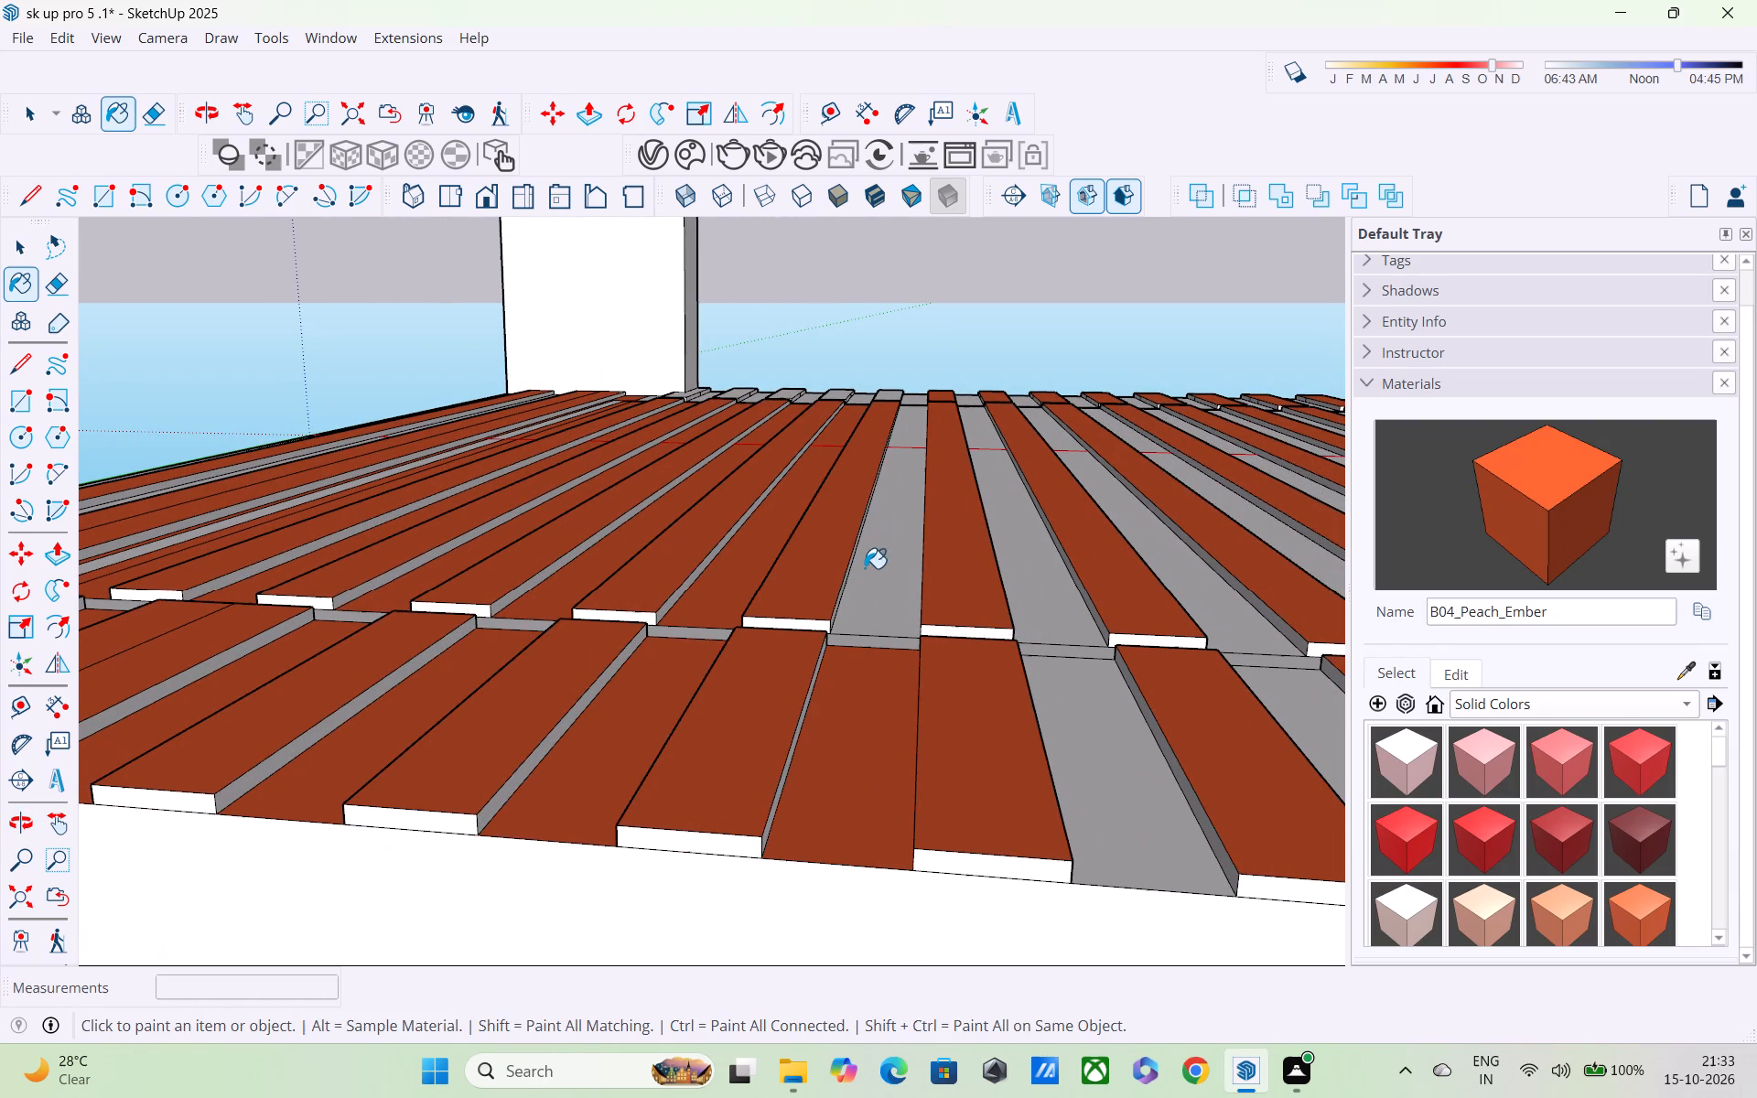
left_click(865, 568)
left_click(1022, 570)
left_click(1127, 760)
Fill the next three plain short near-end strips and the next three plain long strips with B04_Peach_Ember.
middle_click_drag(1097, 767, 315, 906, "shift")
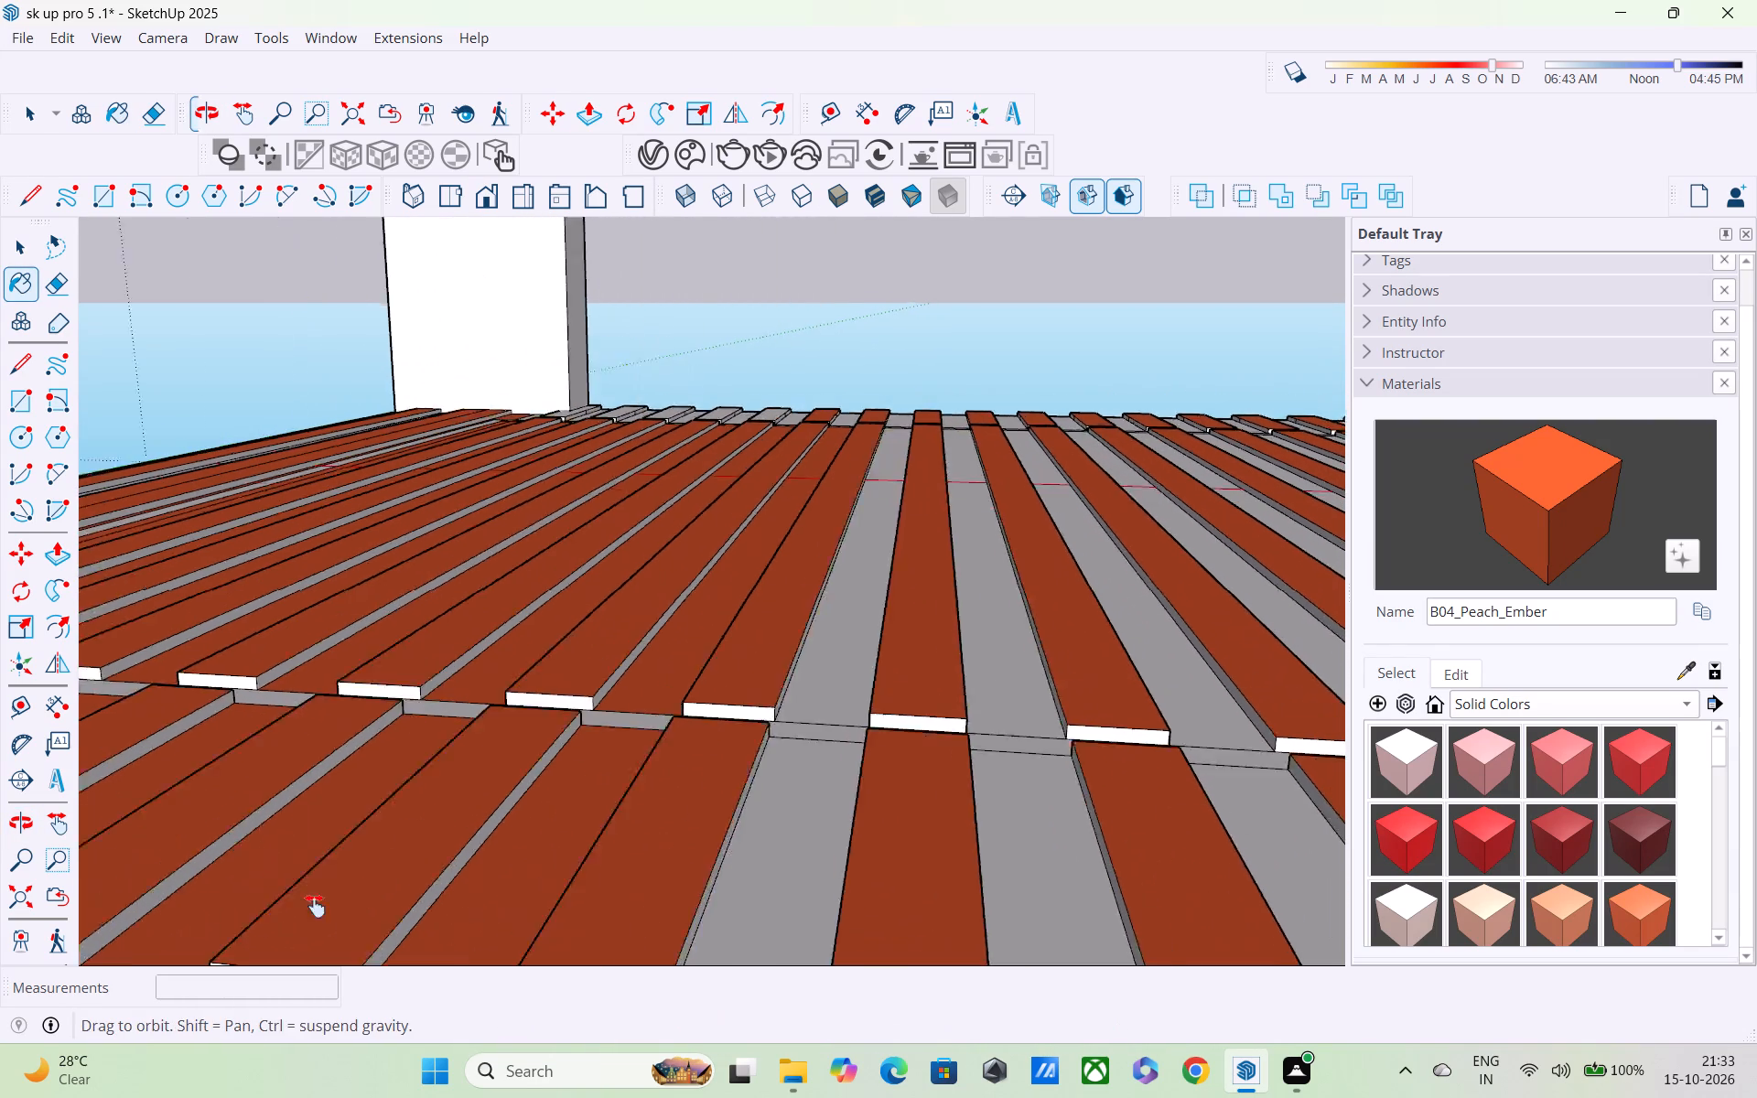
middle_click_drag(315, 906, 199, 920, "shift")
left_click(481, 892)
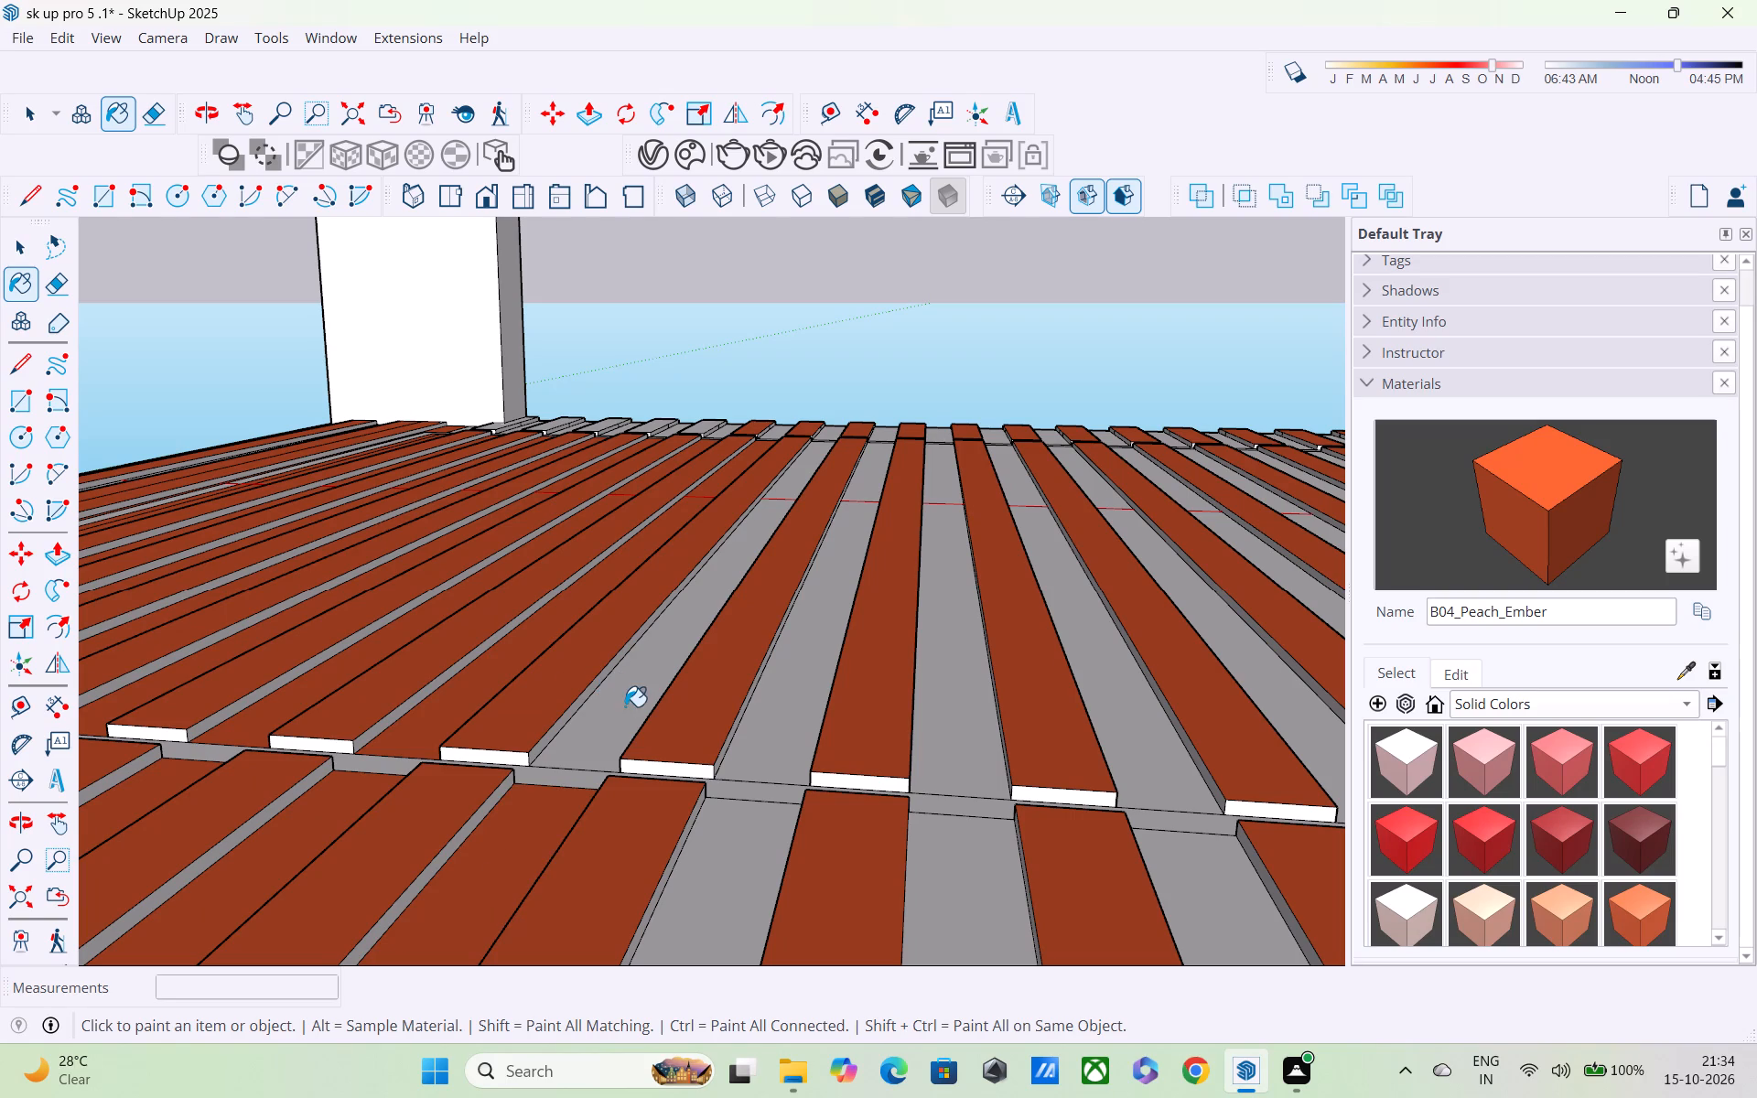
left_click(625, 706)
left_click(726, 902)
left_click(748, 688)
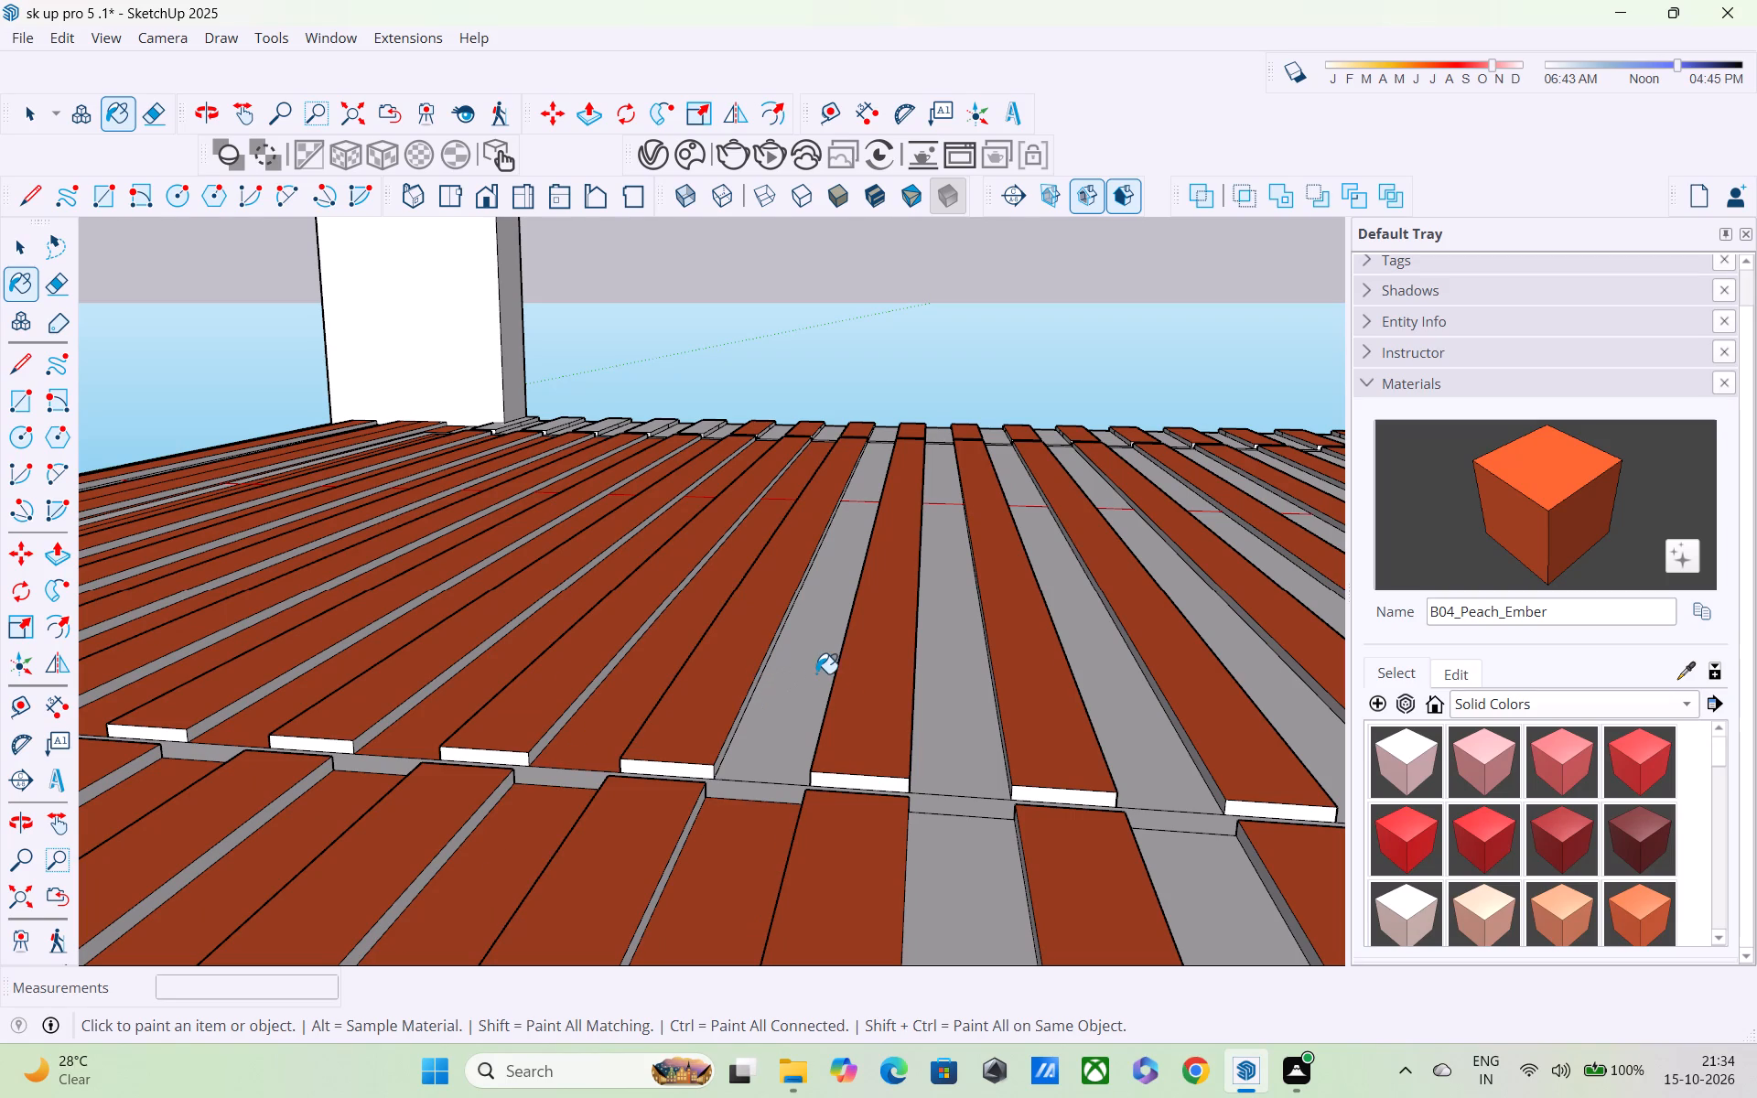
left_click(816, 673)
left_click(933, 690)
left_click(979, 895)
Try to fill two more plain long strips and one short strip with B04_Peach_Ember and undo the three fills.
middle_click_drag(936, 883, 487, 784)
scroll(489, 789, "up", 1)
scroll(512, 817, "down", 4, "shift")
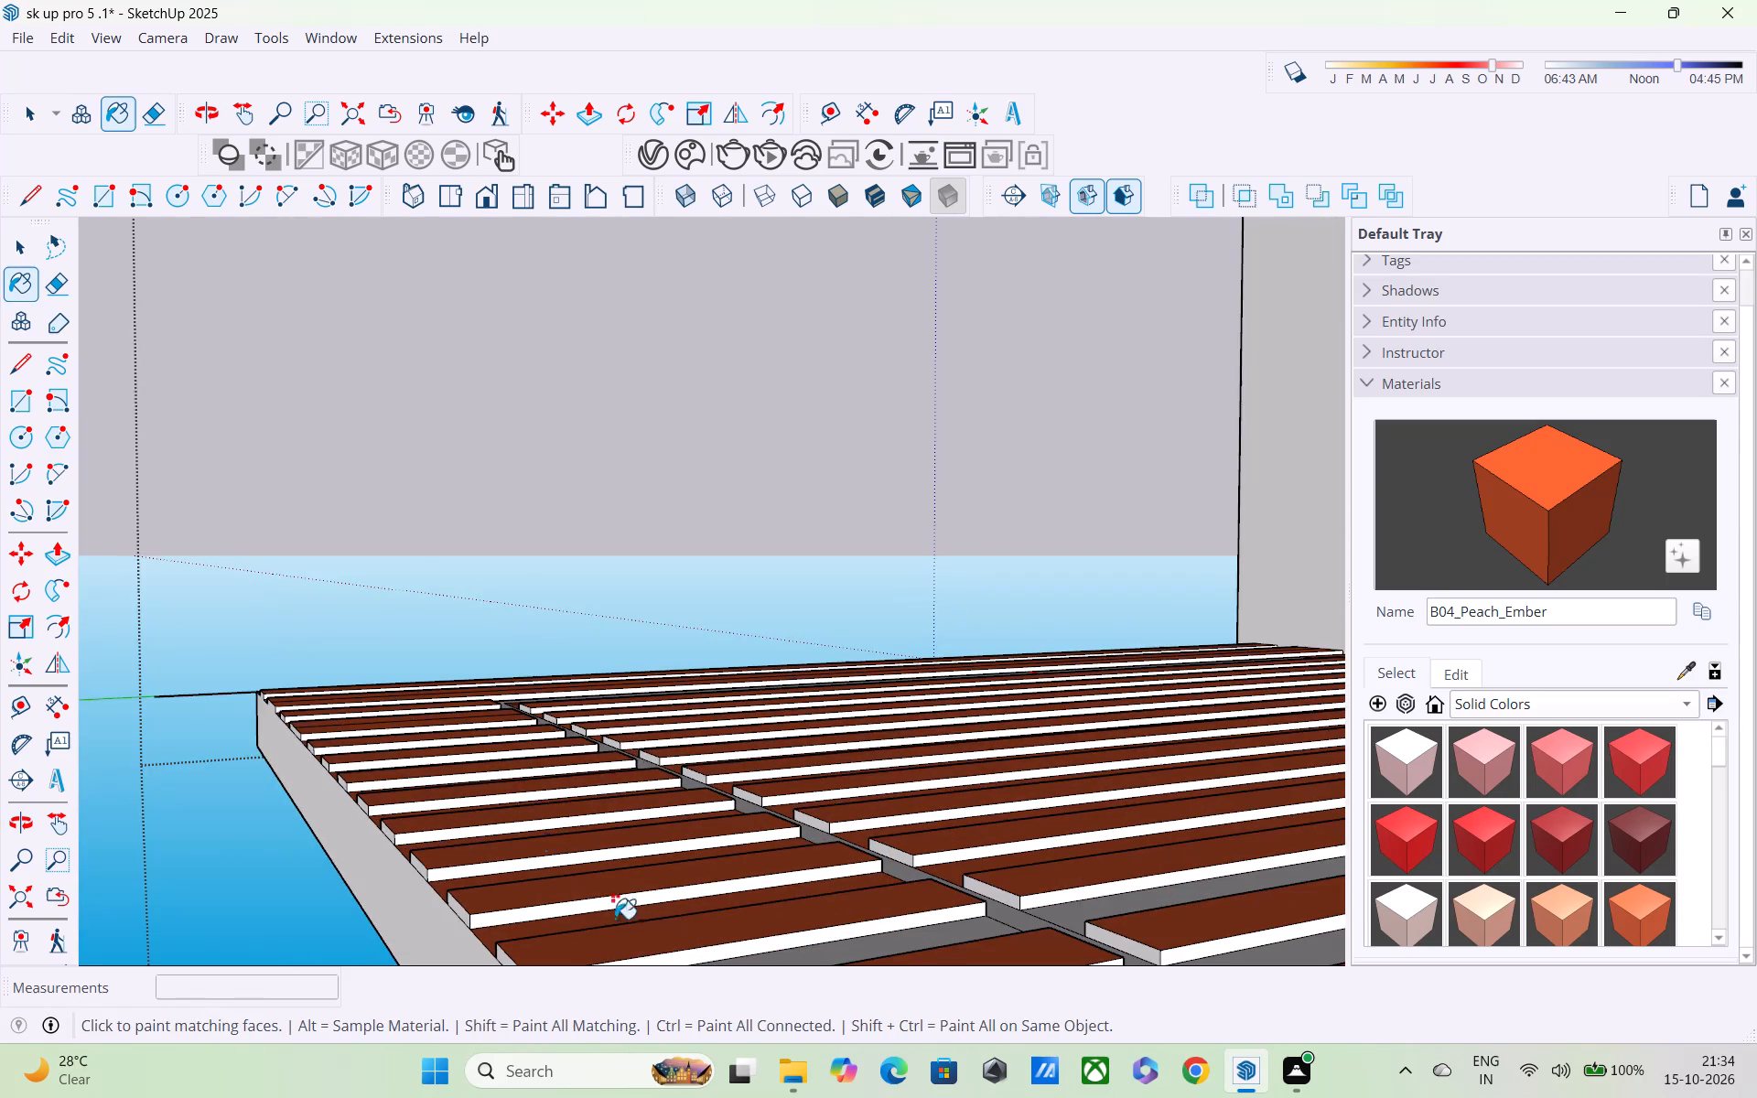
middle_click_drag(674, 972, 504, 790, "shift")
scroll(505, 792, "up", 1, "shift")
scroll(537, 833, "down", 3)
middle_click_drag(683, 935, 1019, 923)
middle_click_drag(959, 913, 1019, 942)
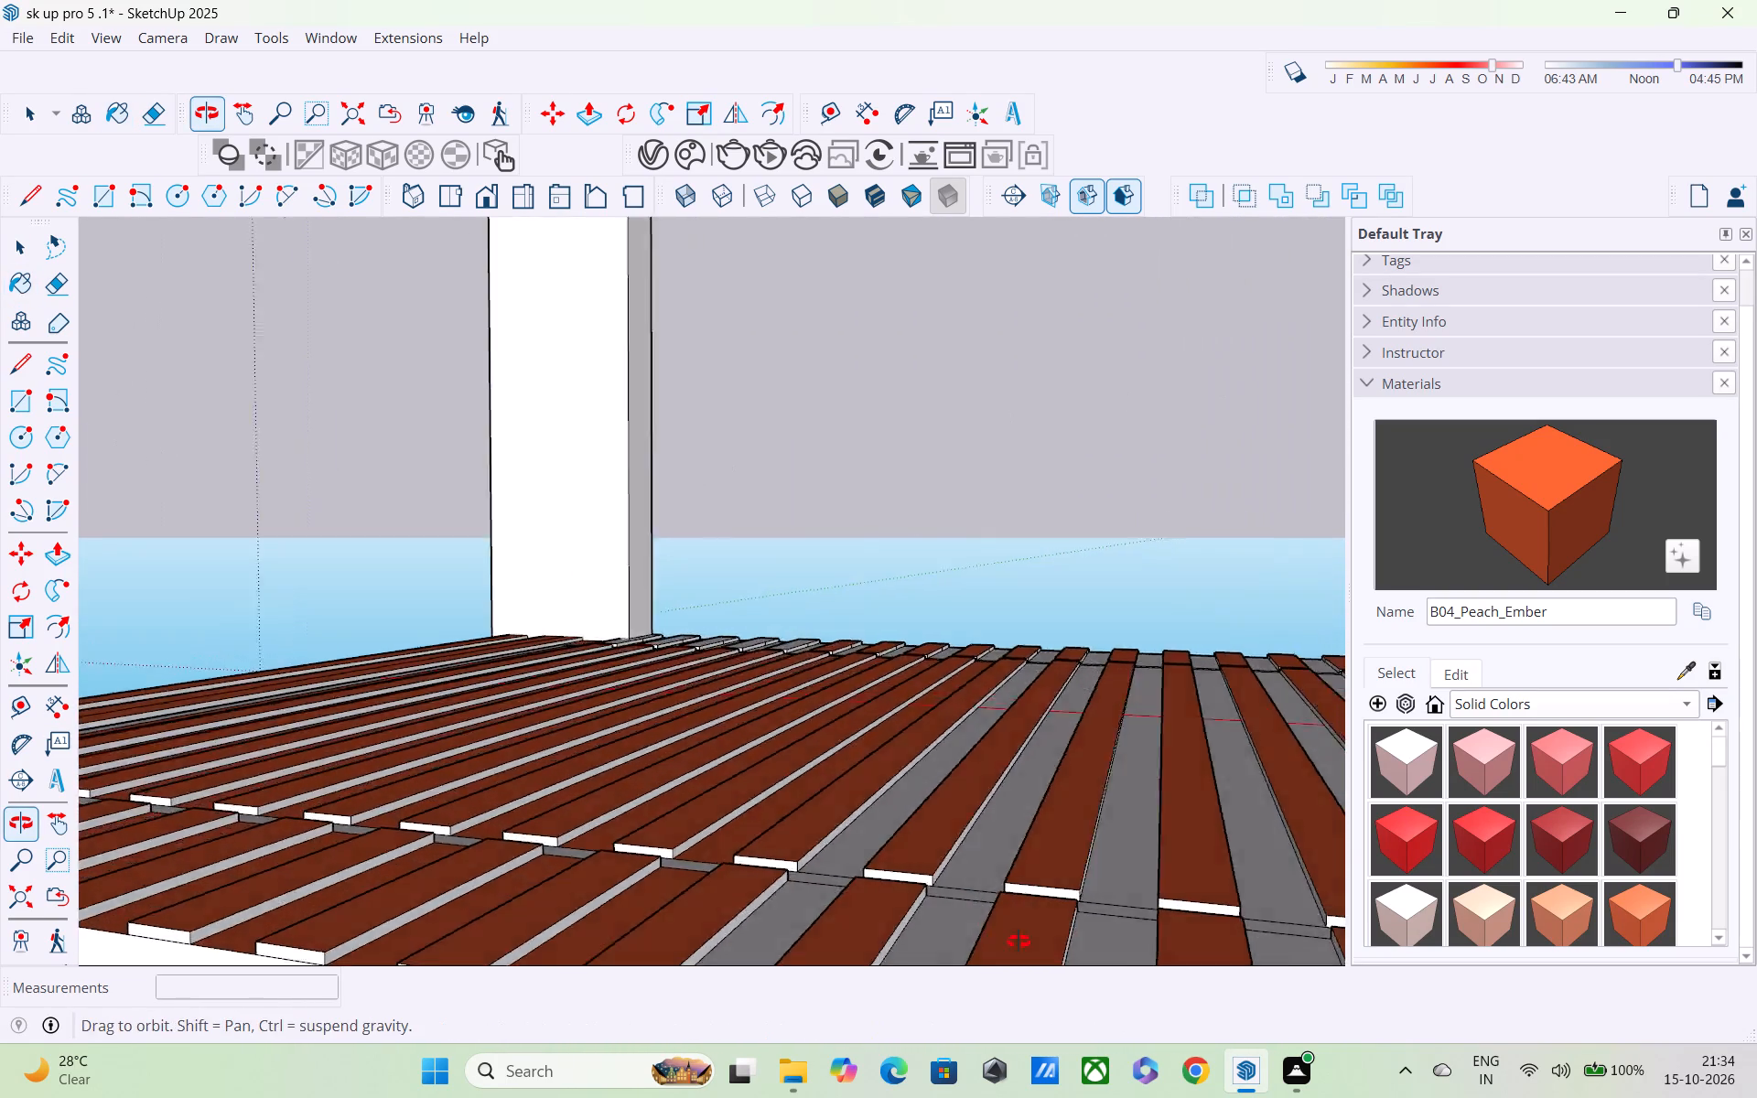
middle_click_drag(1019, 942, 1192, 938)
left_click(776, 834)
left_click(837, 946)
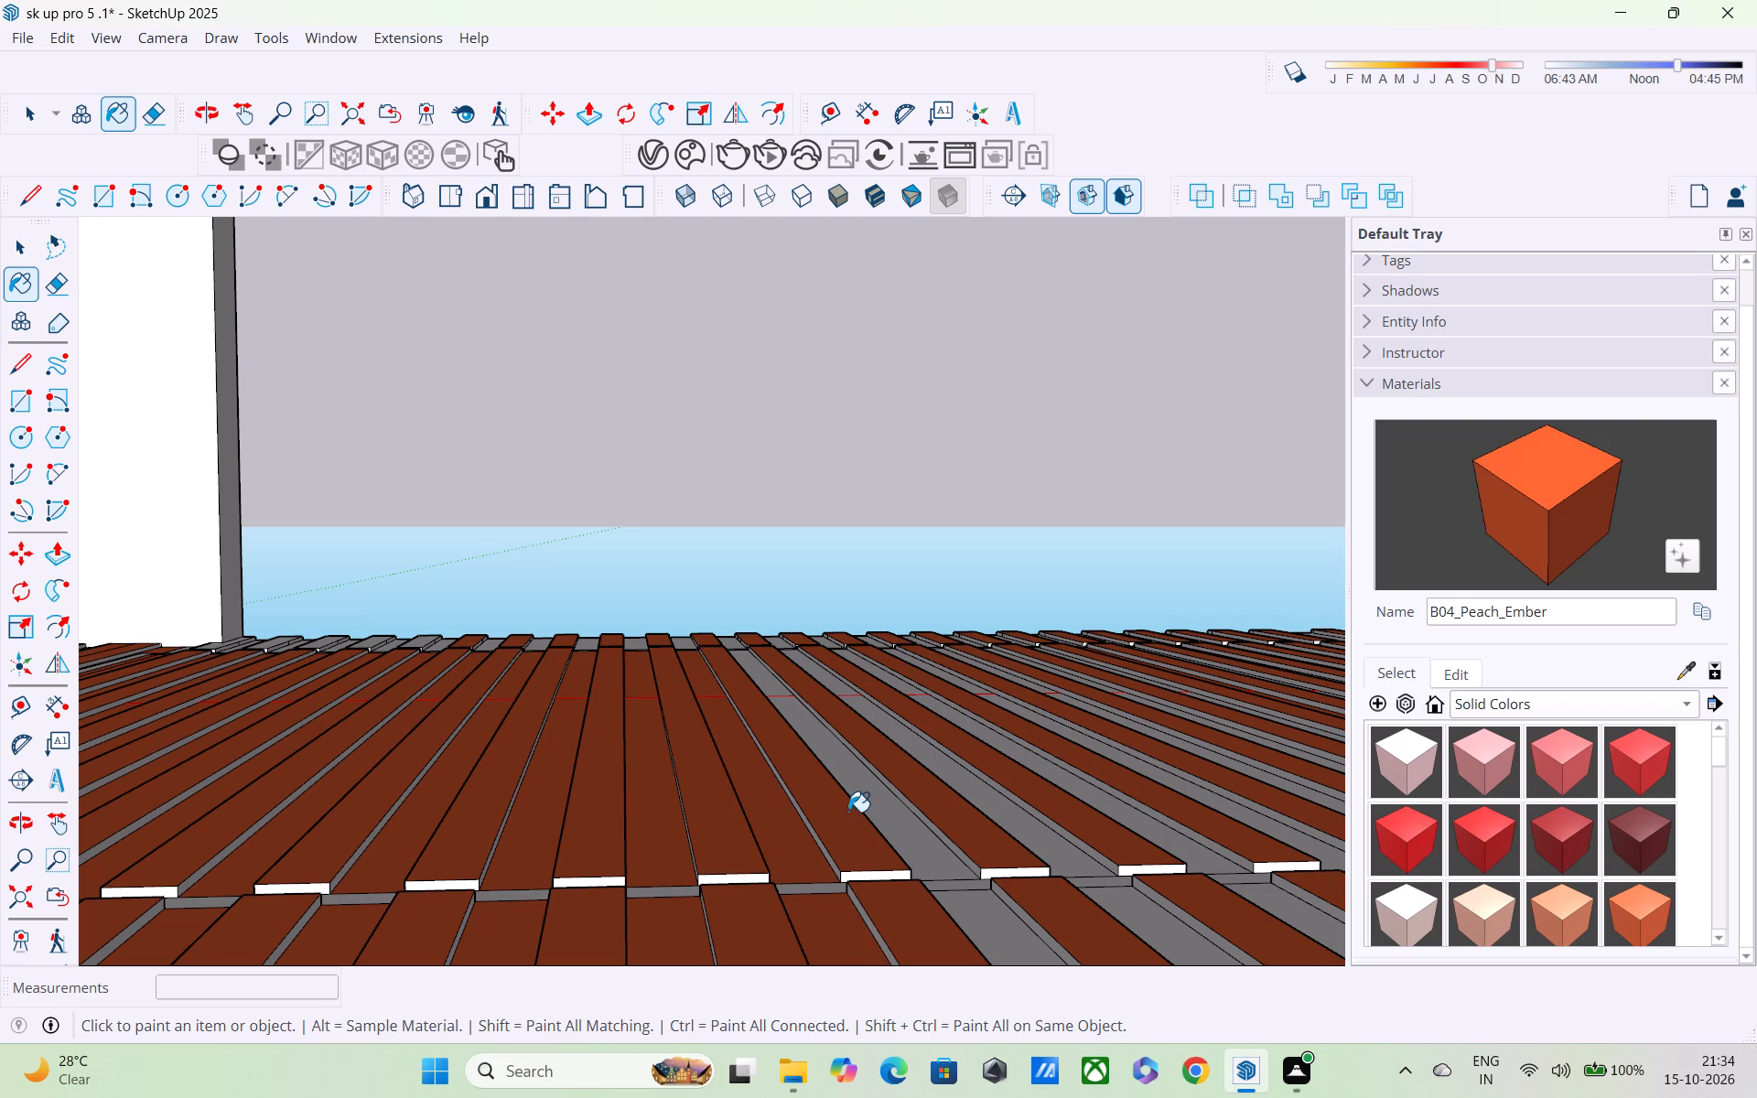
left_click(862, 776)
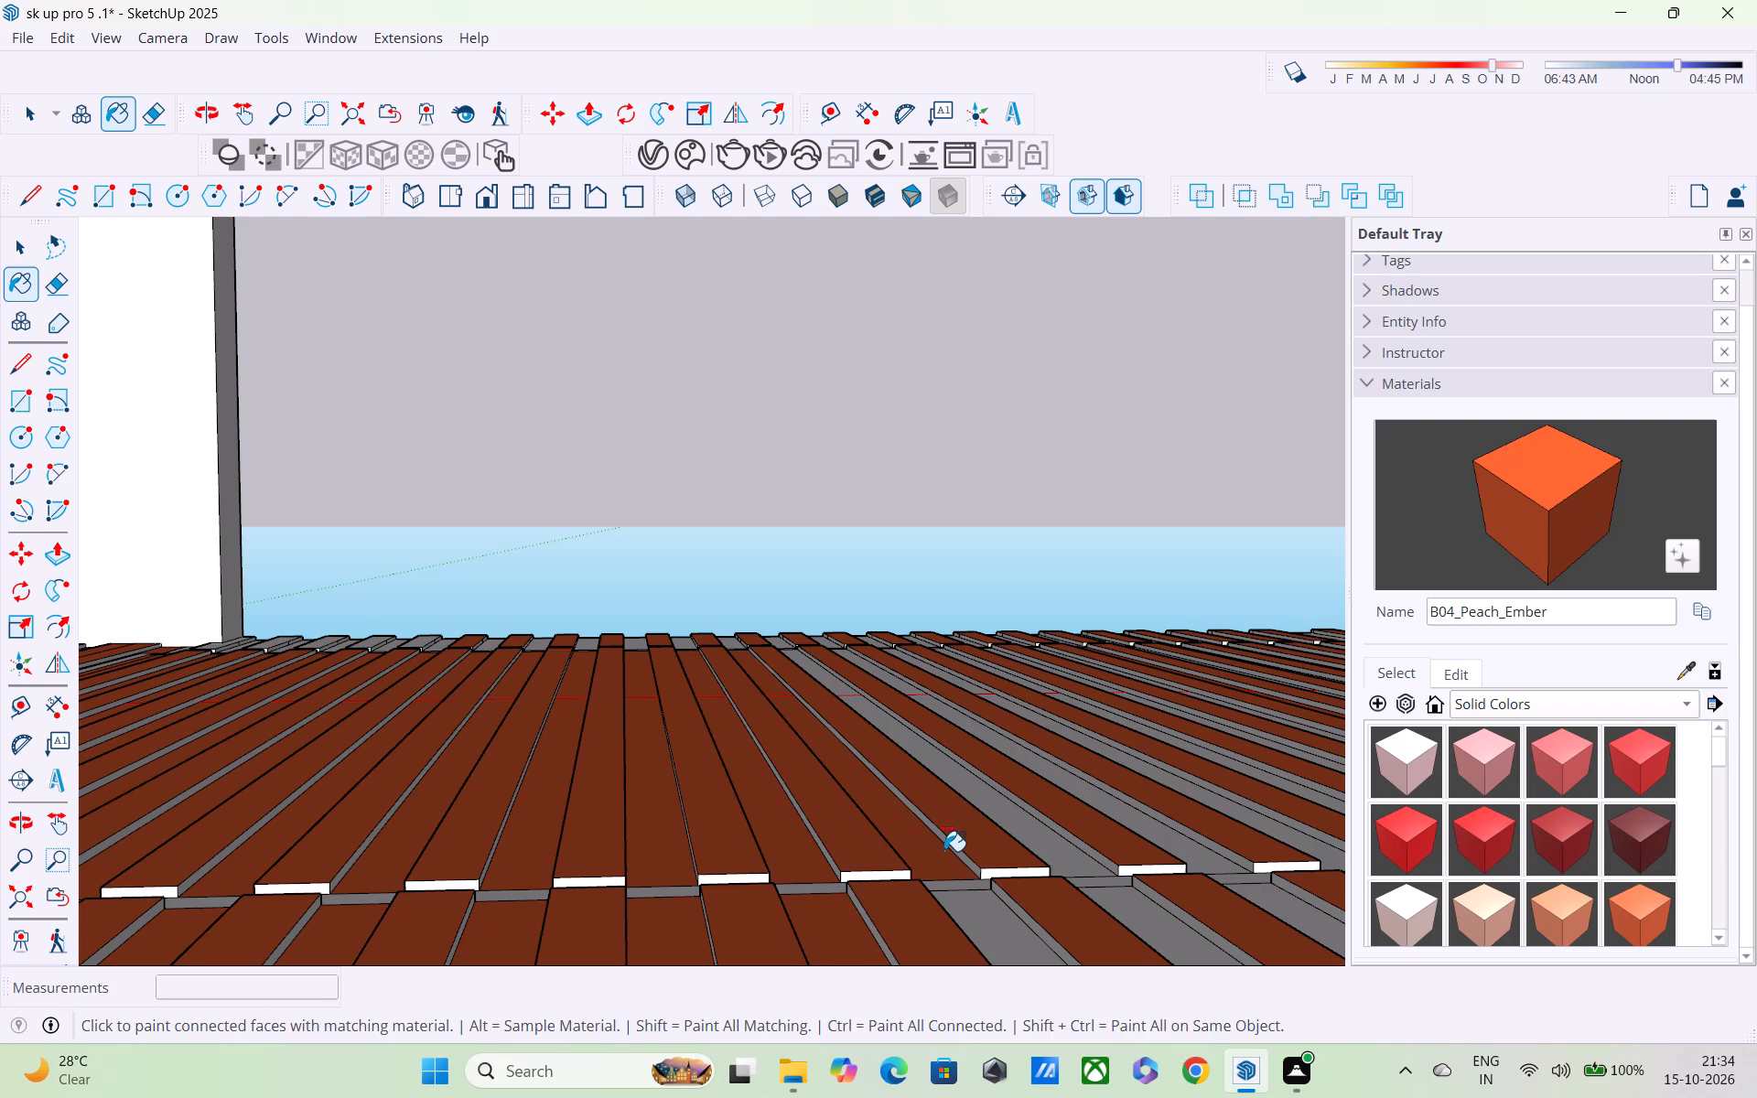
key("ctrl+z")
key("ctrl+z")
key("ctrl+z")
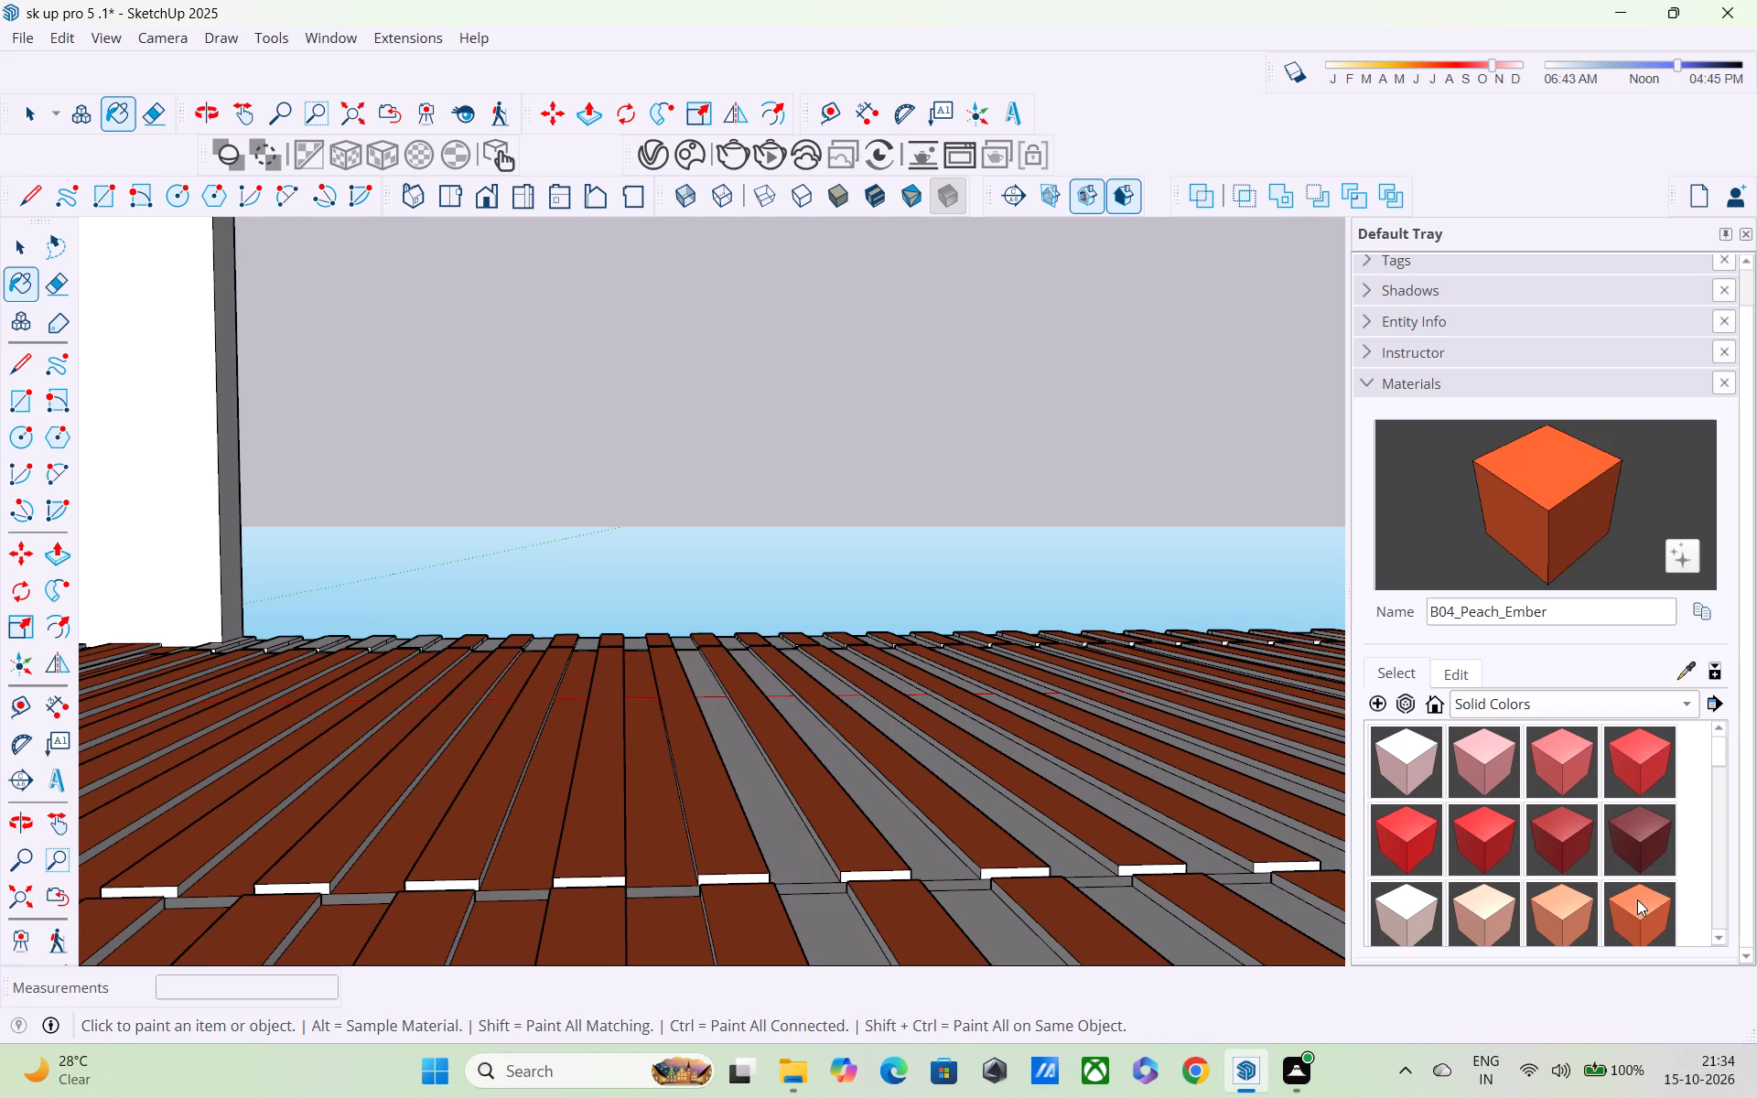
Fill the next plain long strips and the adjoining short near-end strips with B03_Apricot_Glow.
left_click(1564, 915)
left_click(781, 867)
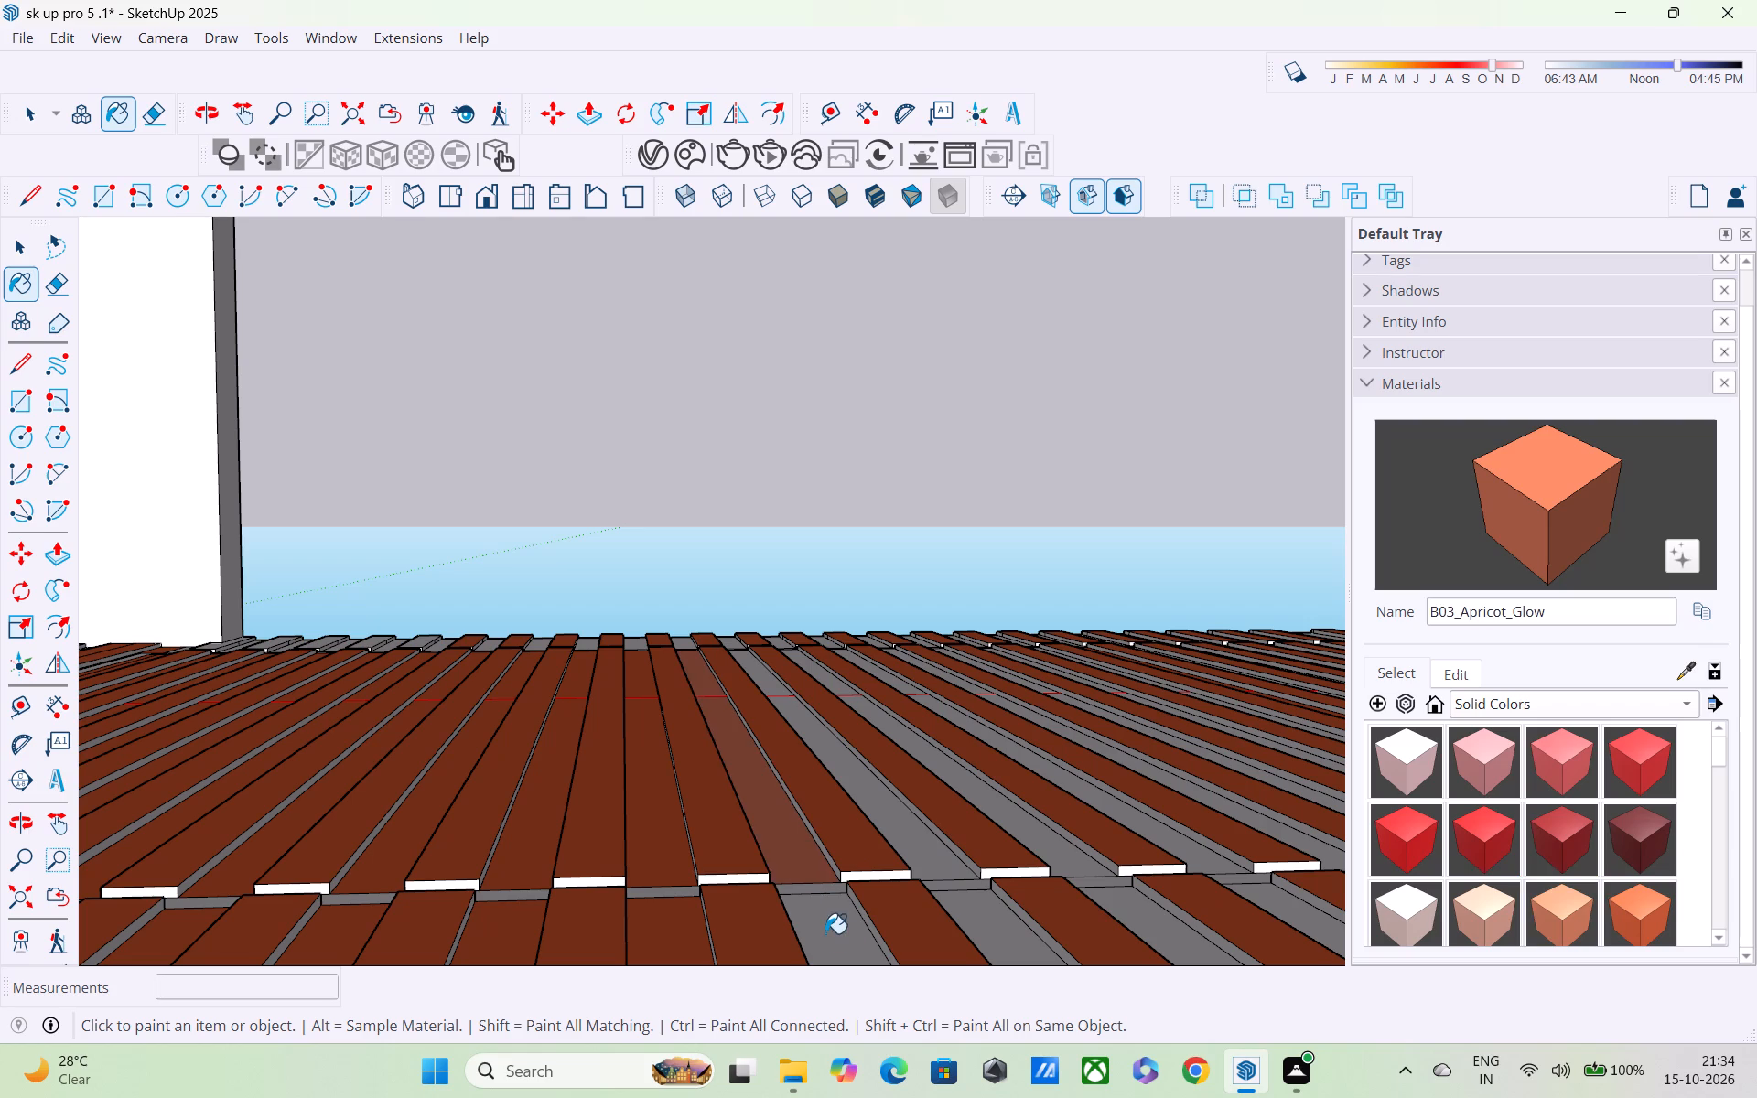
left_click(833, 945)
left_click(672, 847)
left_click(679, 959)
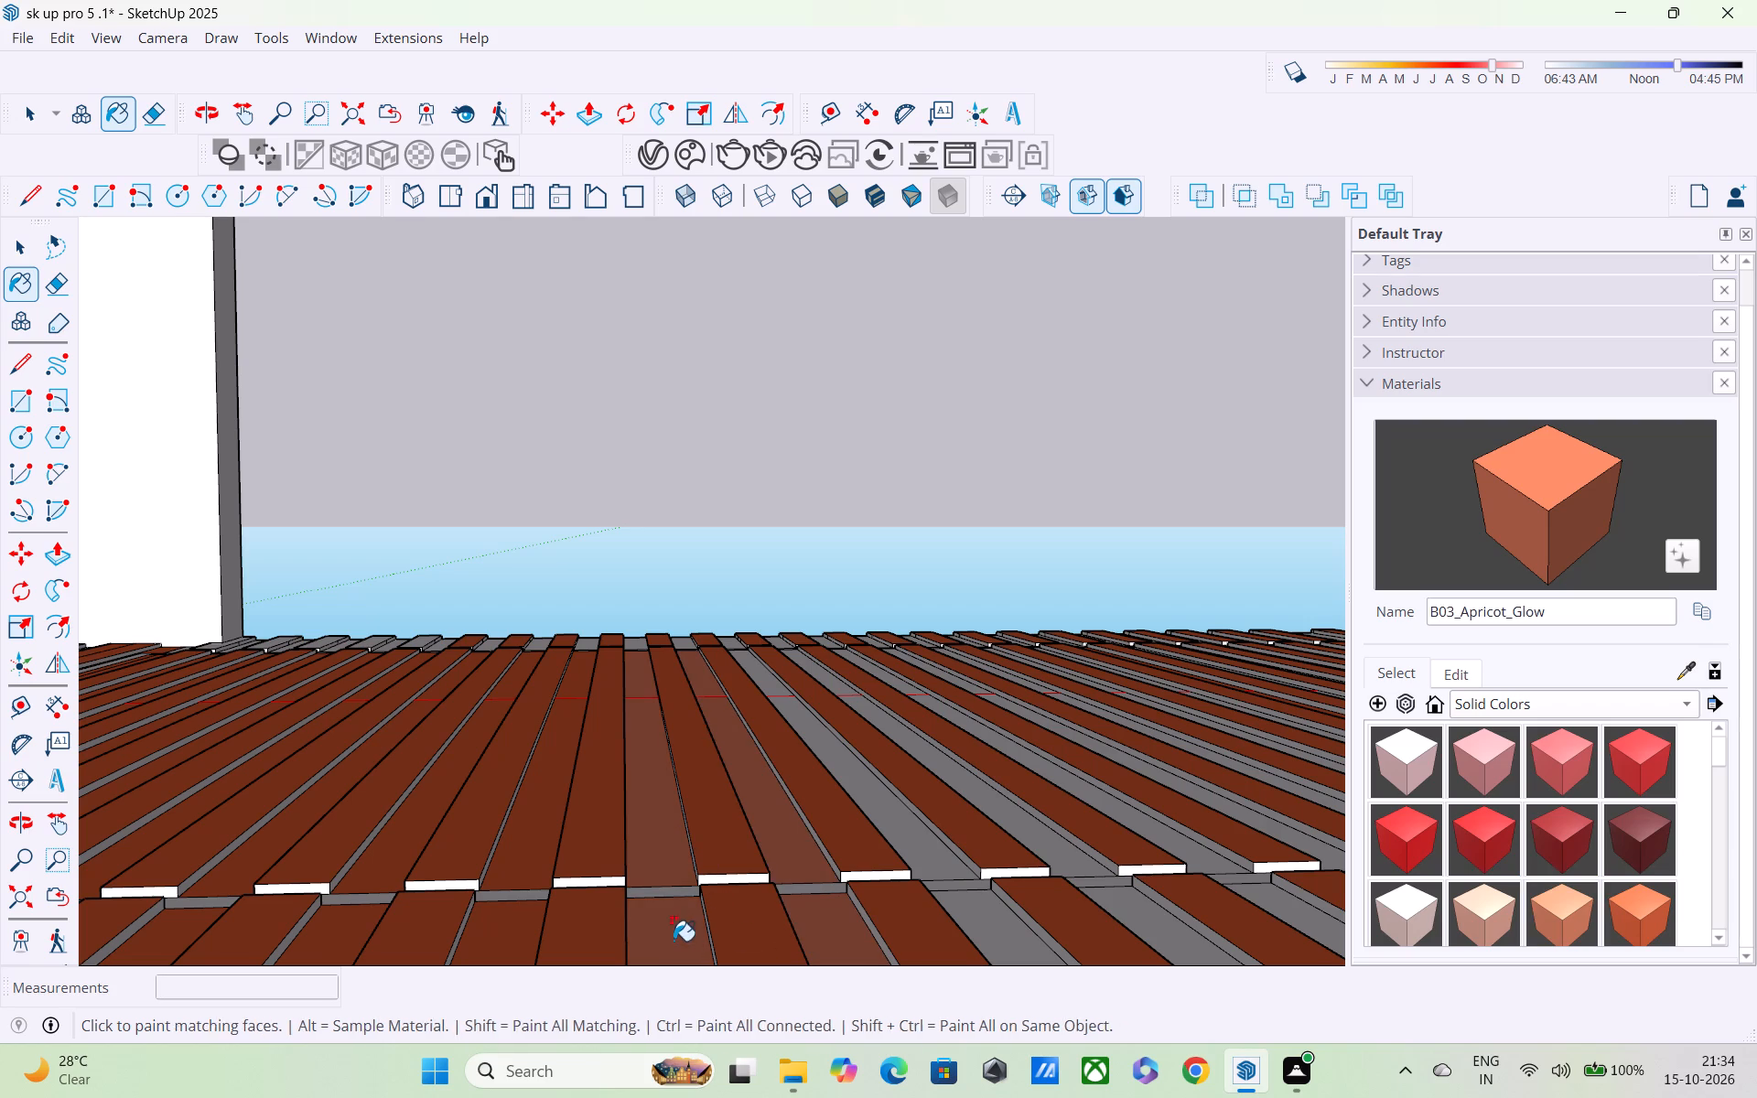
middle_click_drag(671, 938, 770, 712, "shift")
left_click(621, 756)
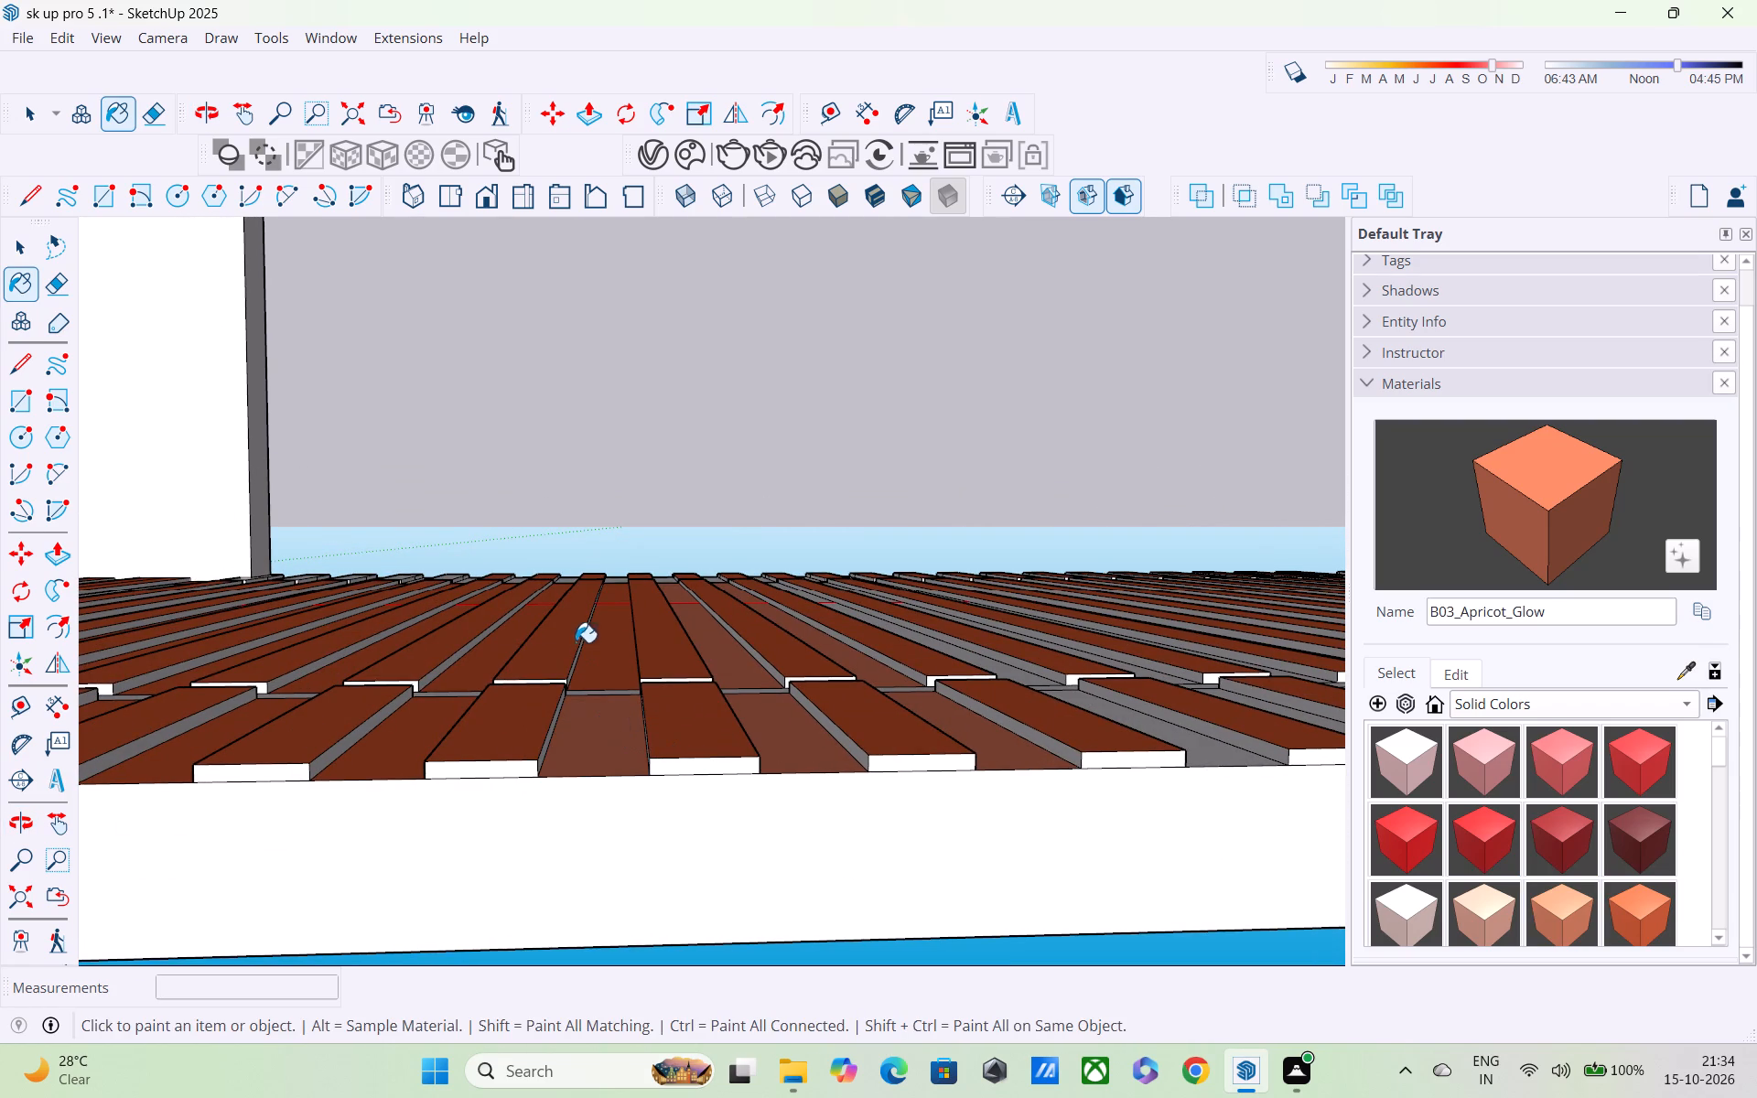
left_click(598, 620)
Fill five plain short strips between the slats at the panel's far end with B03_Apricot_Glow.
middle_click_drag(582, 601, 667, 706)
middle_click_drag(667, 626, 713, 718)
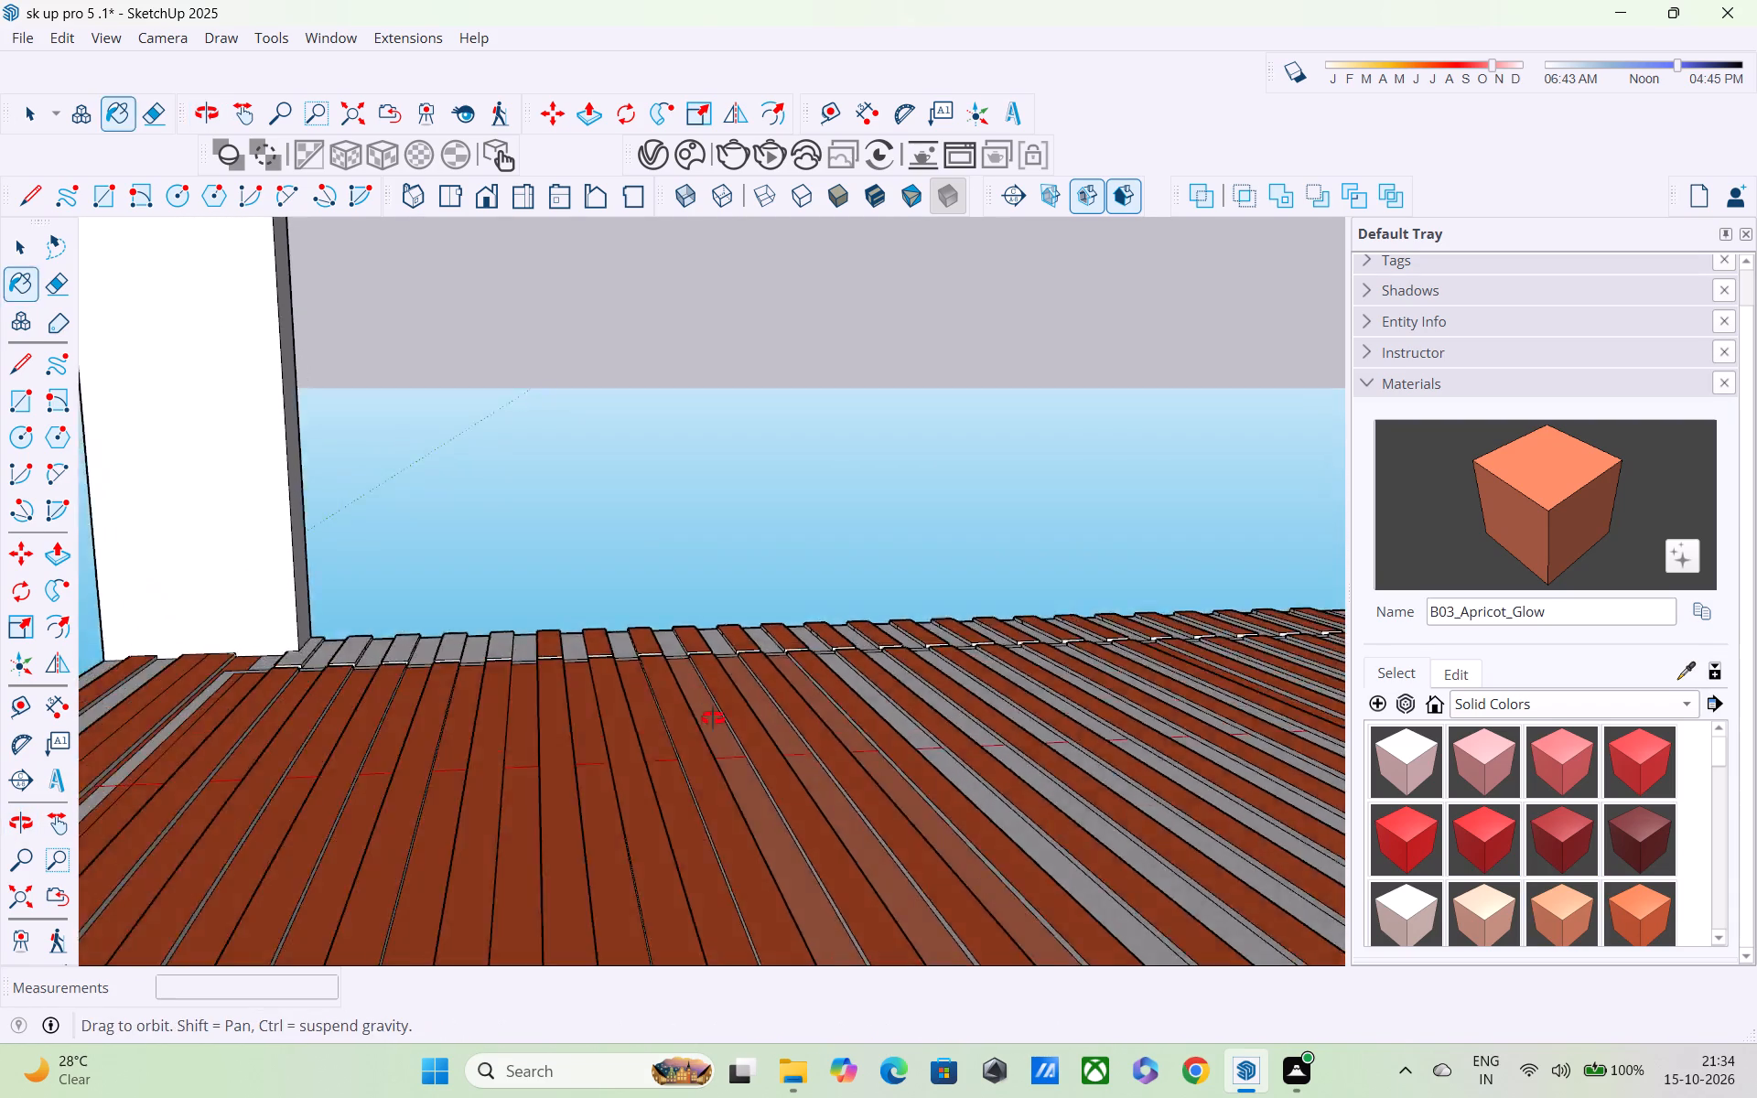
middle_click_drag(713, 718, 727, 768)
scroll(705, 720, "up", 4)
left_click(653, 626)
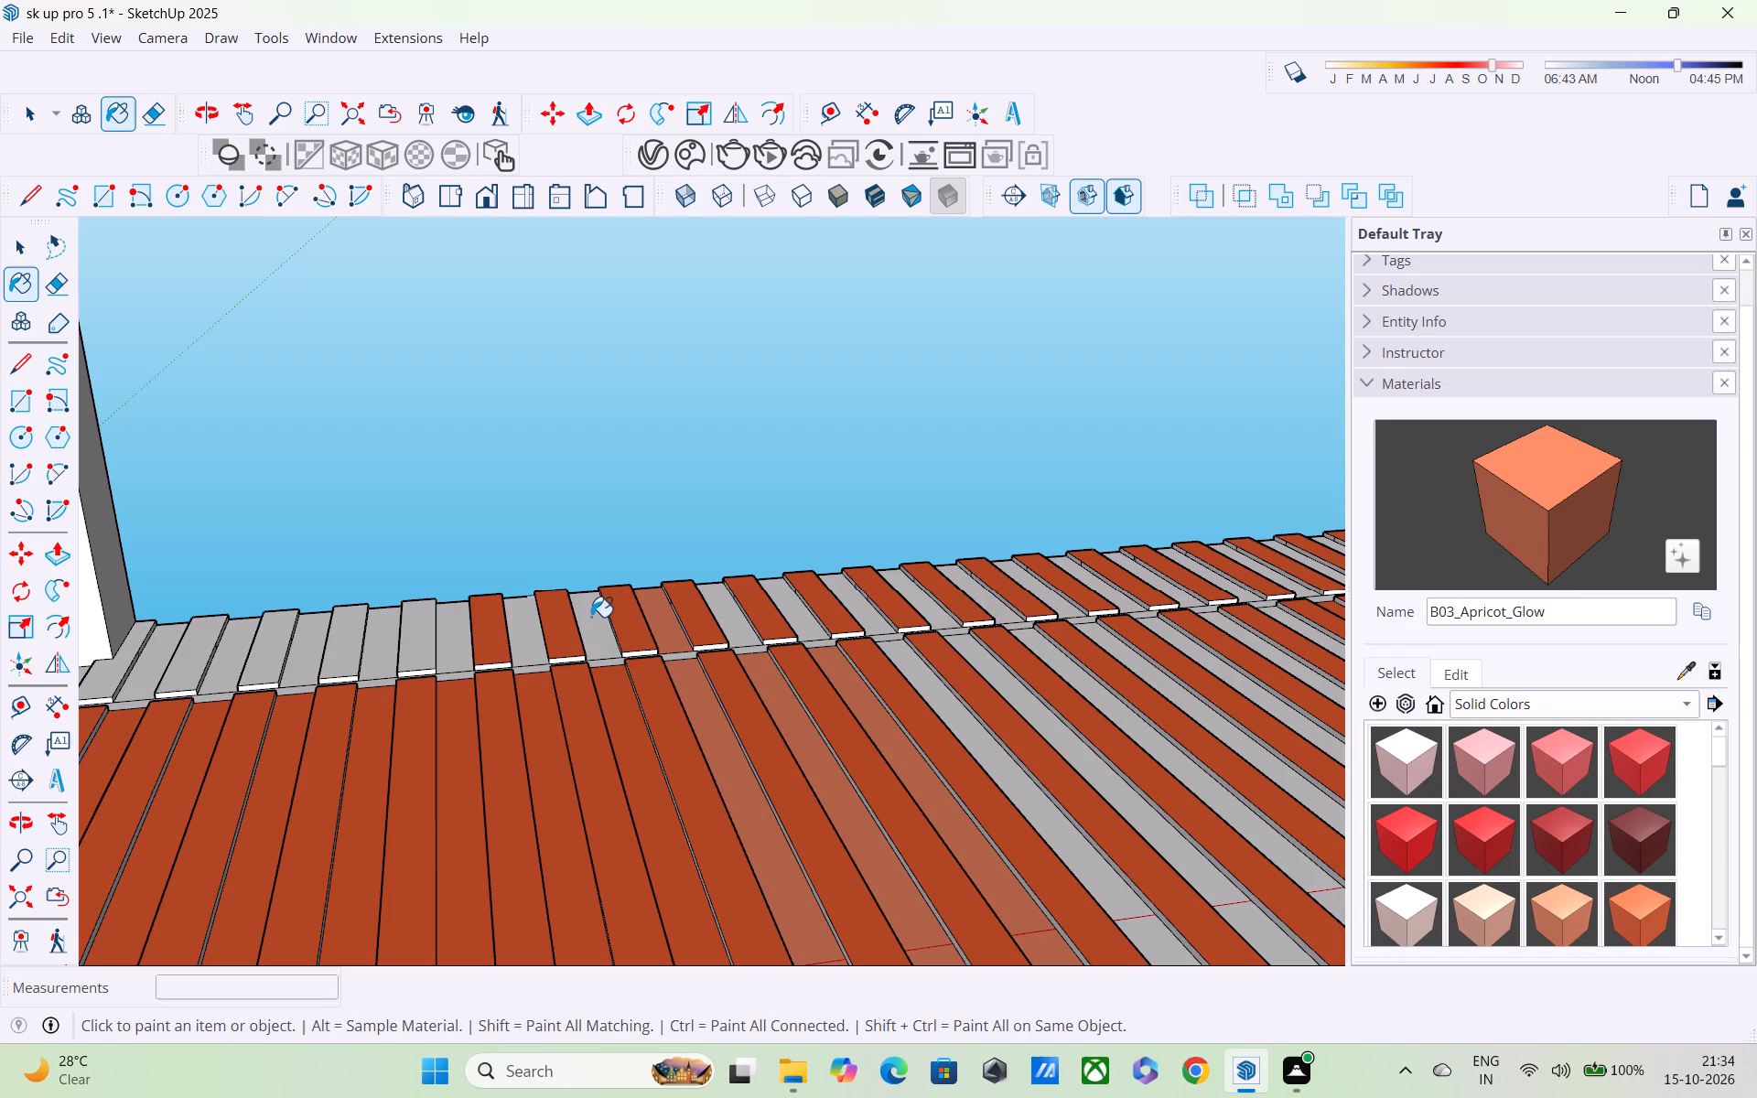
left_click(591, 617)
left_click(719, 622)
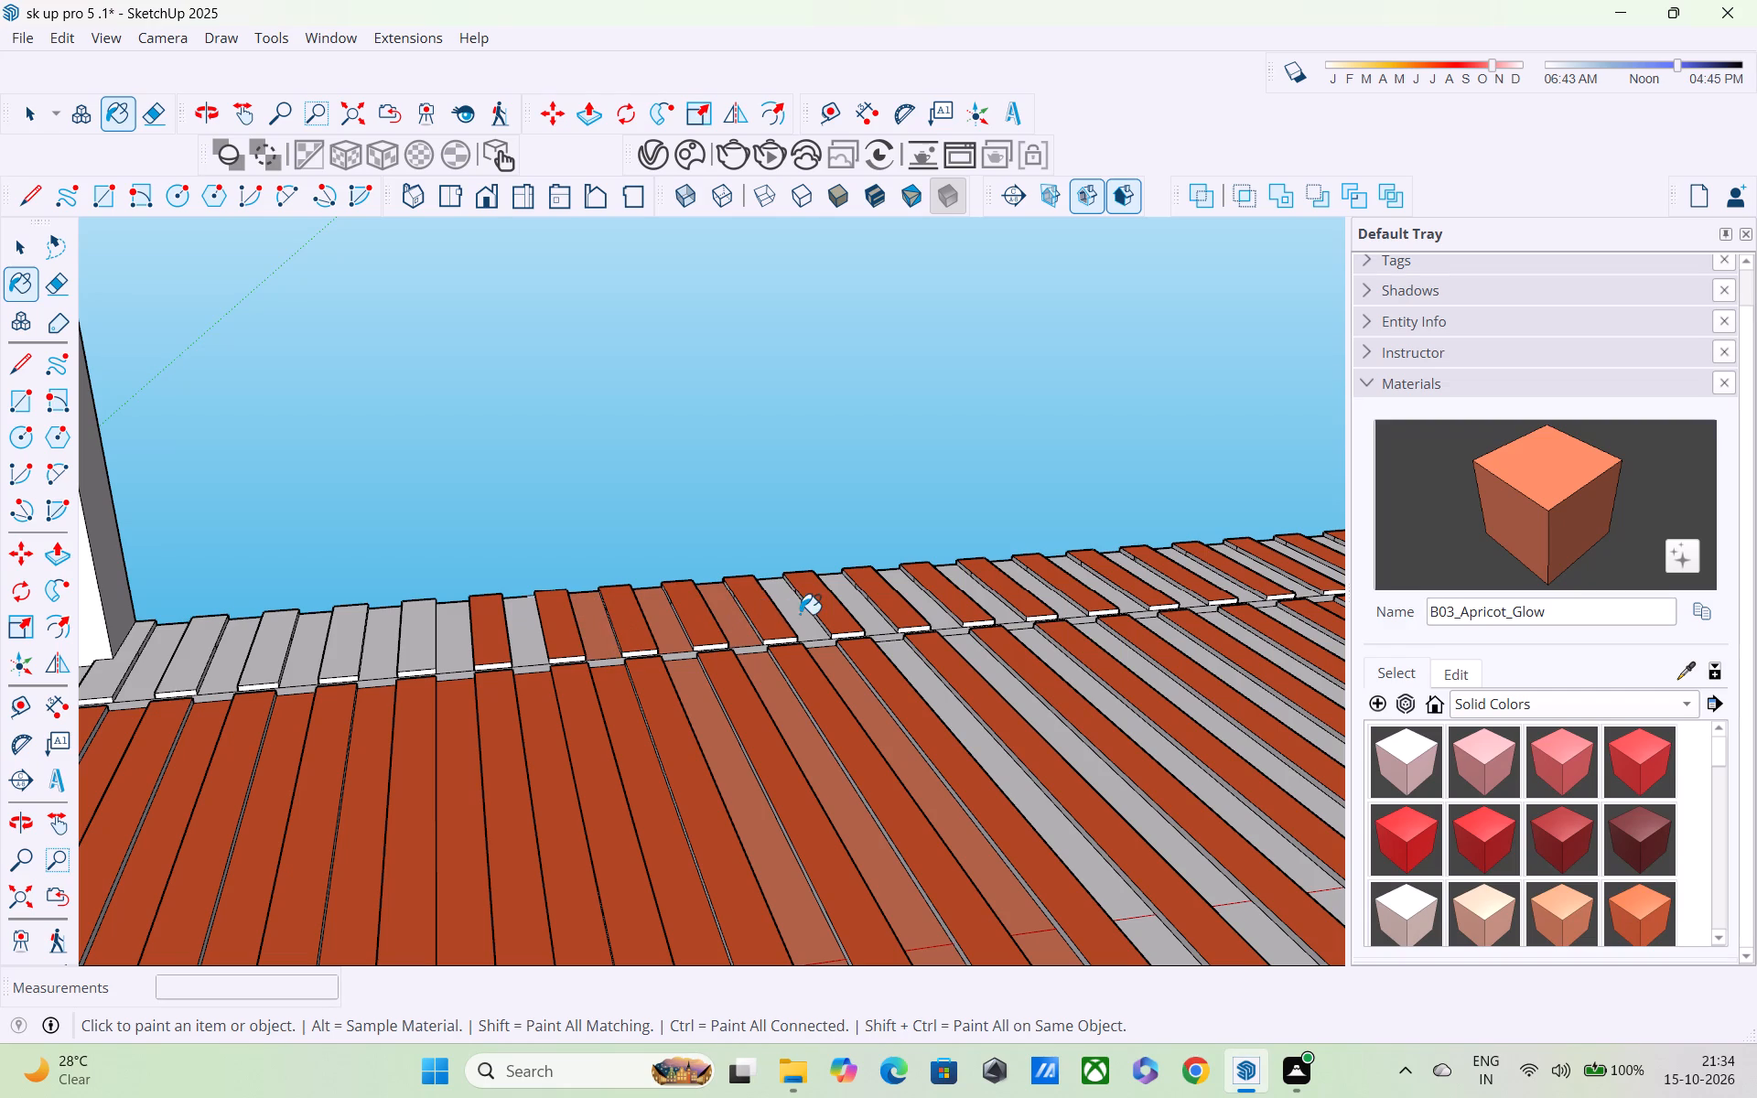
left_click(800, 614)
left_click(869, 616)
Fill the next four plain long strips and three plain short far-end strips with B03_Apricot_Glow.
left_click(995, 775)
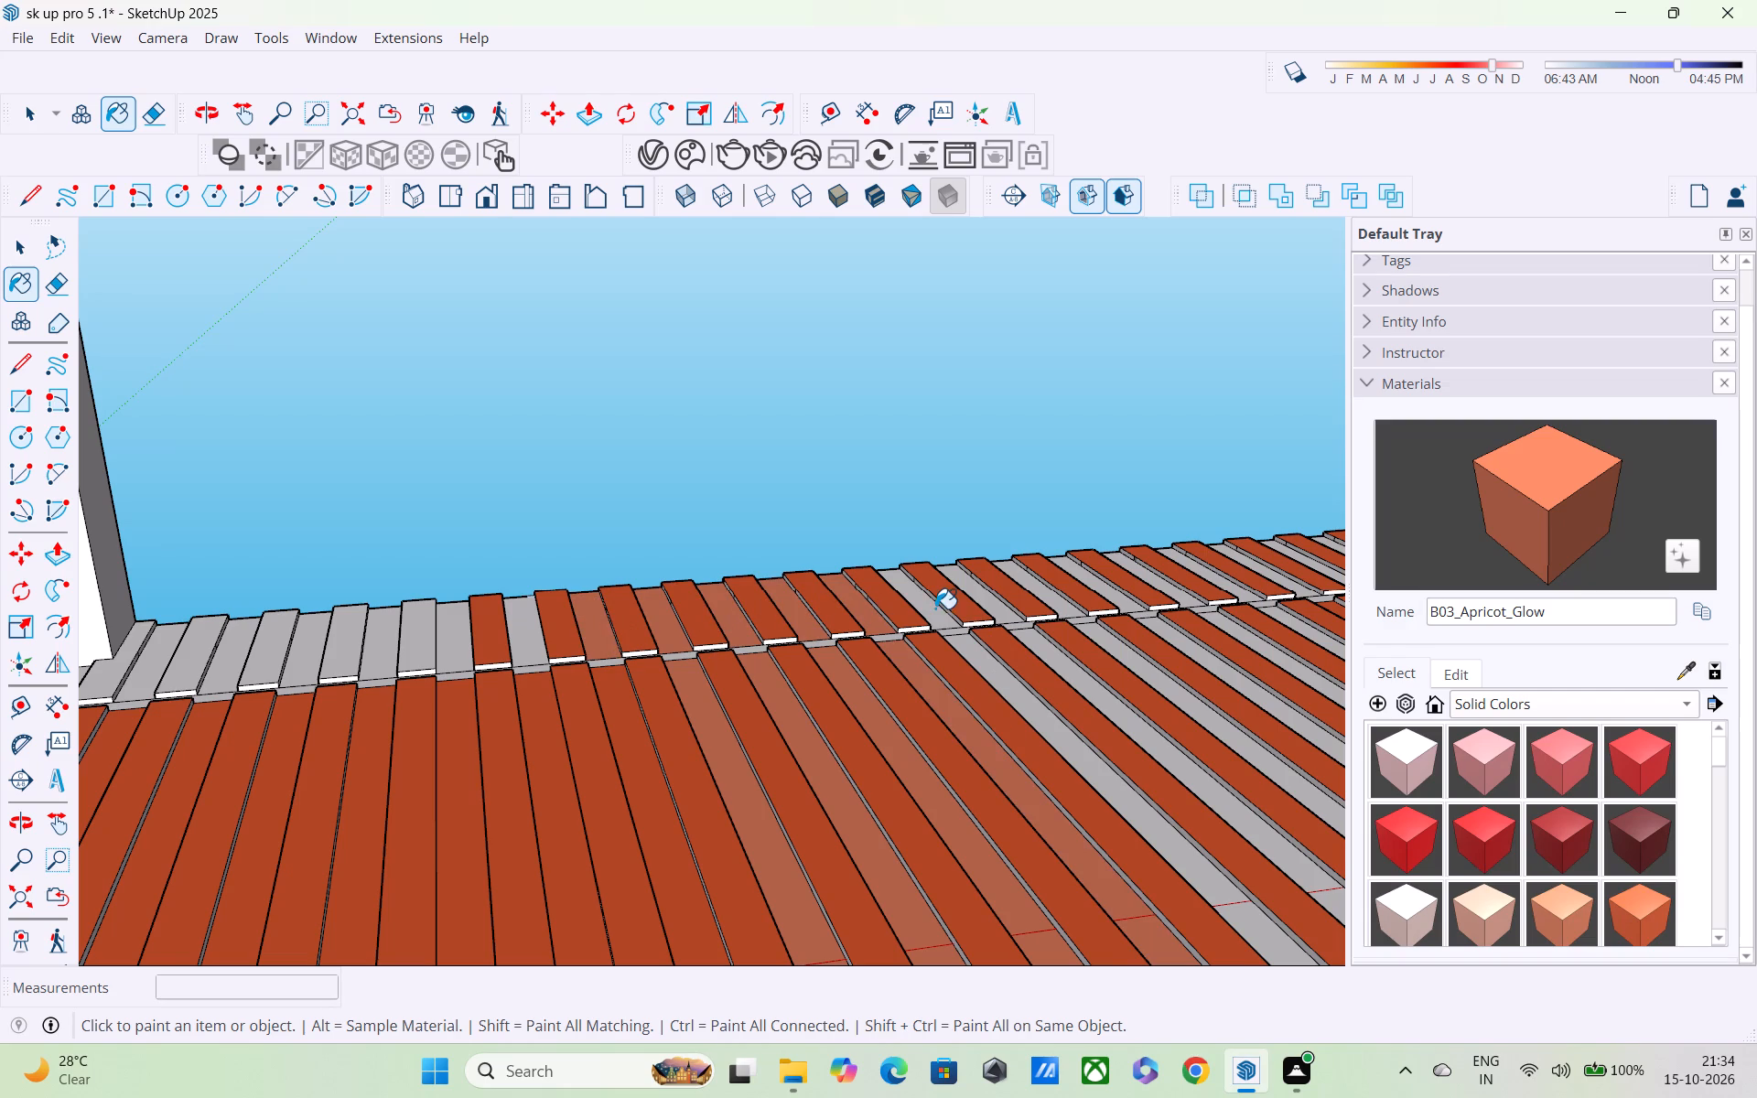
left_click(931, 607)
left_click(1051, 725)
left_click(1002, 610)
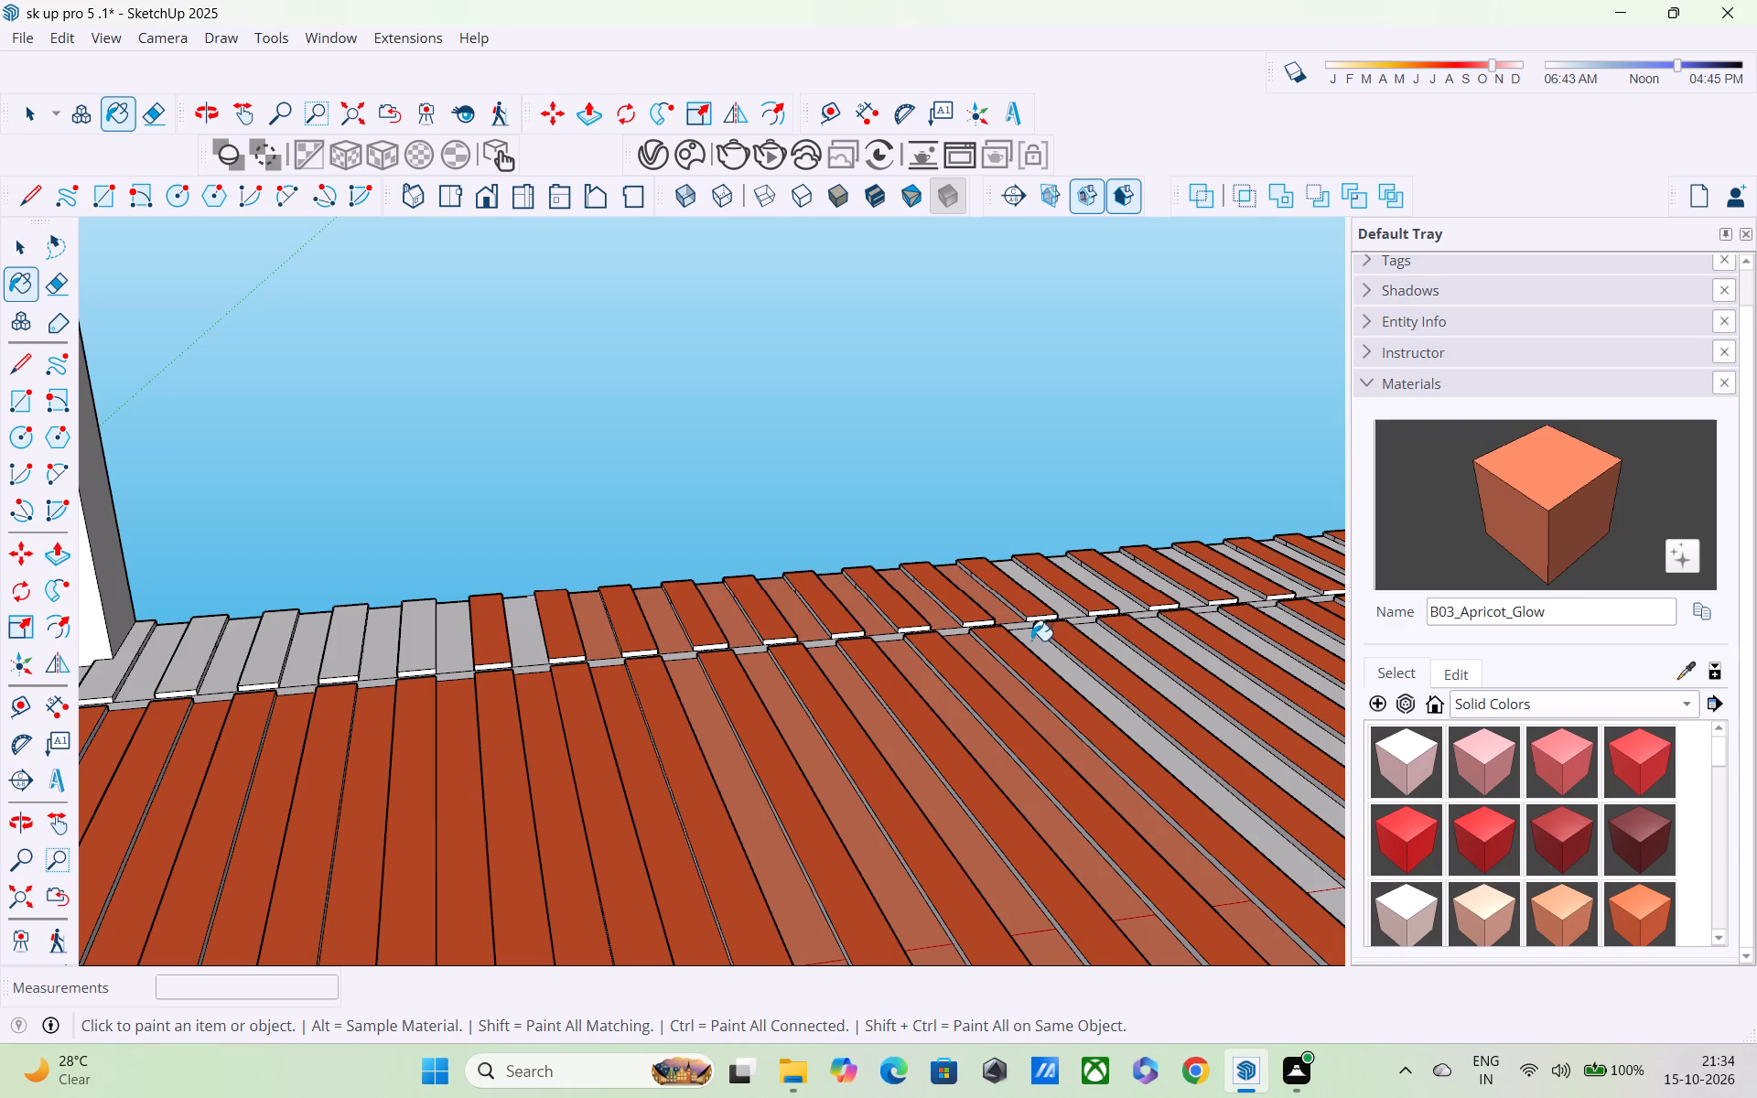
left_click(1082, 697)
left_click(1093, 693)
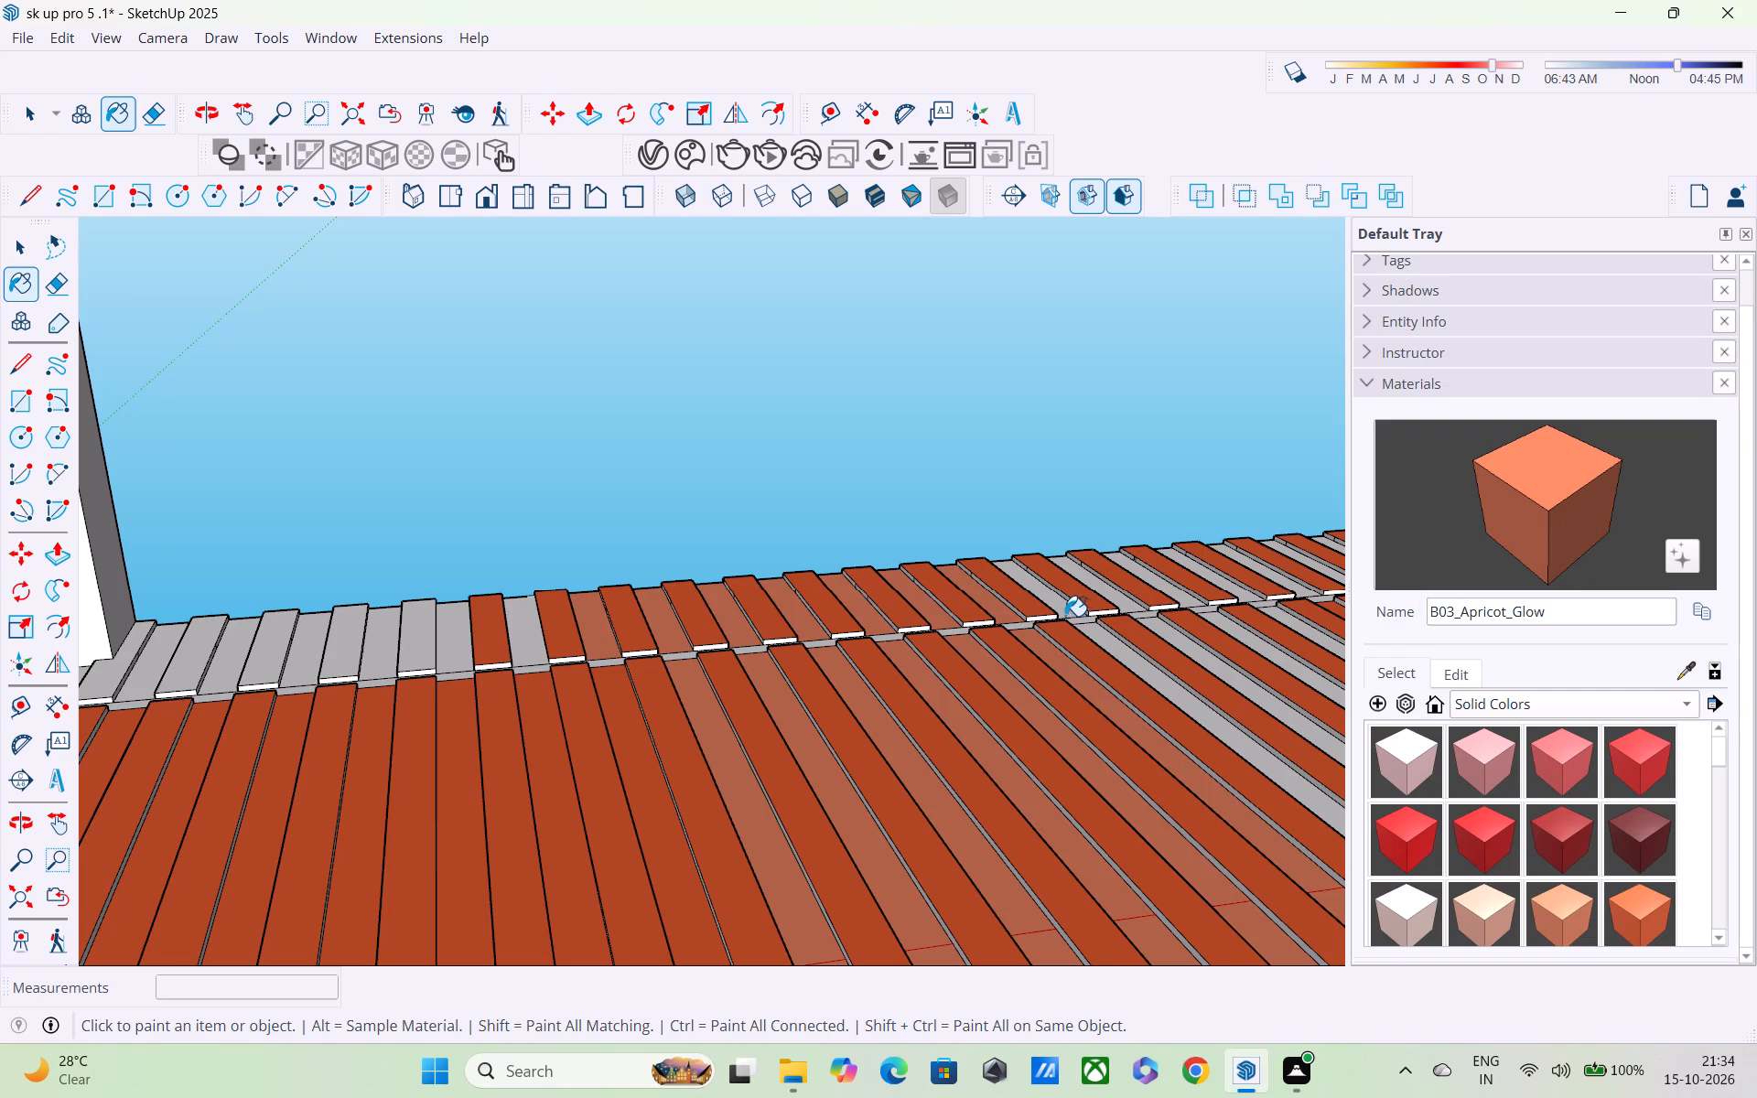
left_click(1054, 597)
left_click(1121, 665)
left_click(1122, 655)
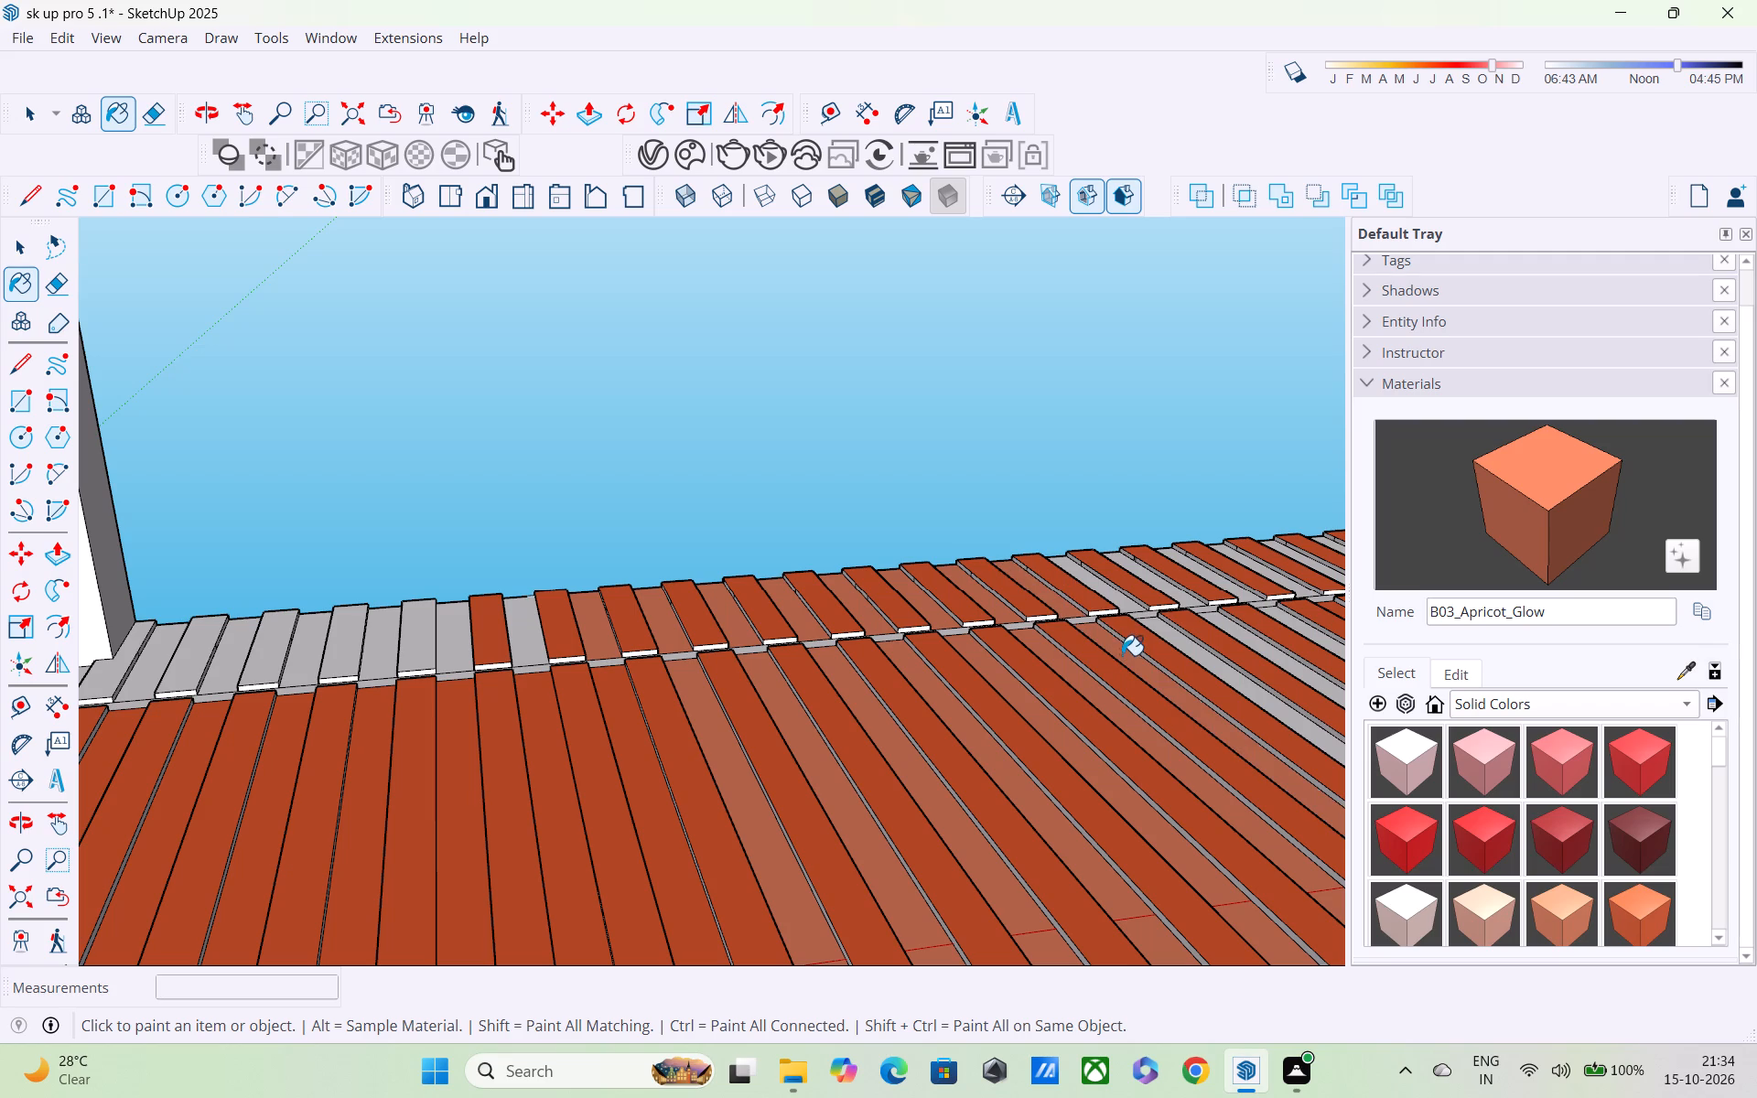
Fill the next two plain short far-end strips and the next two plain long strips with B03_Apricot_Glow.
scroll(1080, 640, "down", 1, "shift")
middle_click_drag(1065, 640, 713, 640, "shift")
scroll(757, 620, "up", 4)
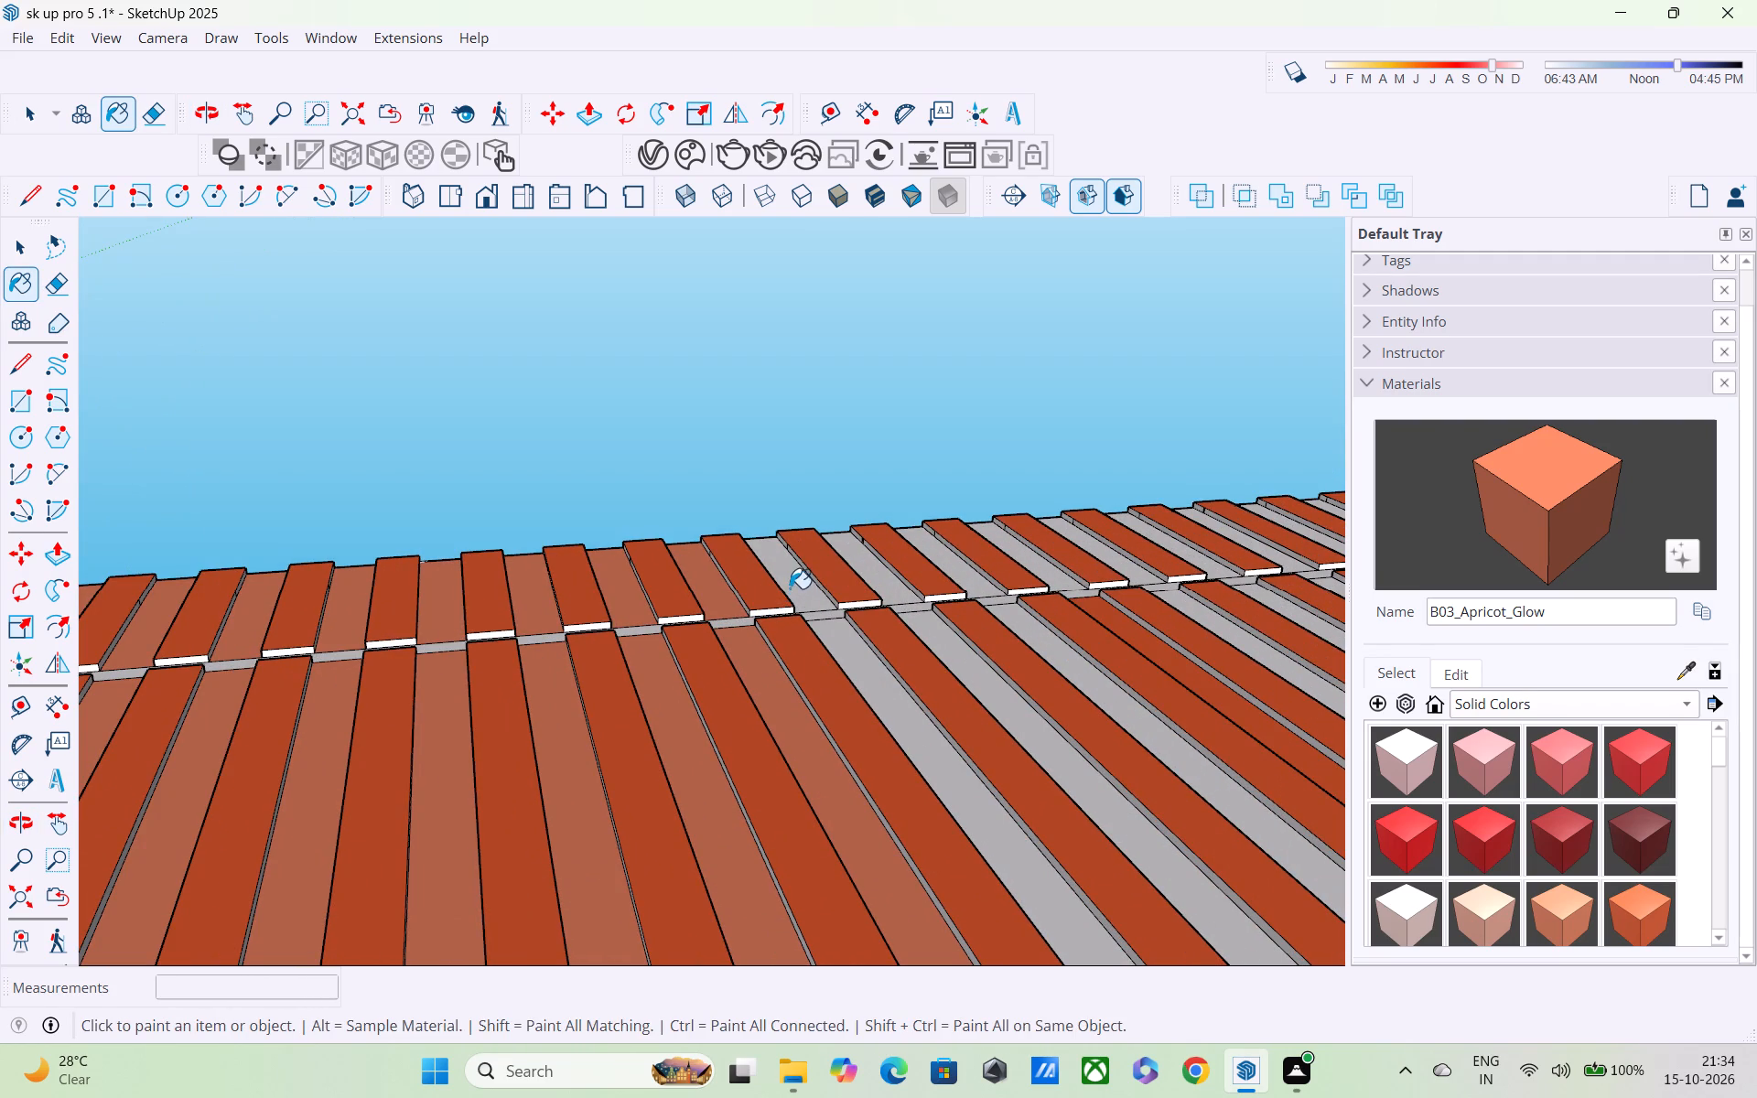
left_click(790, 587)
left_click(892, 713)
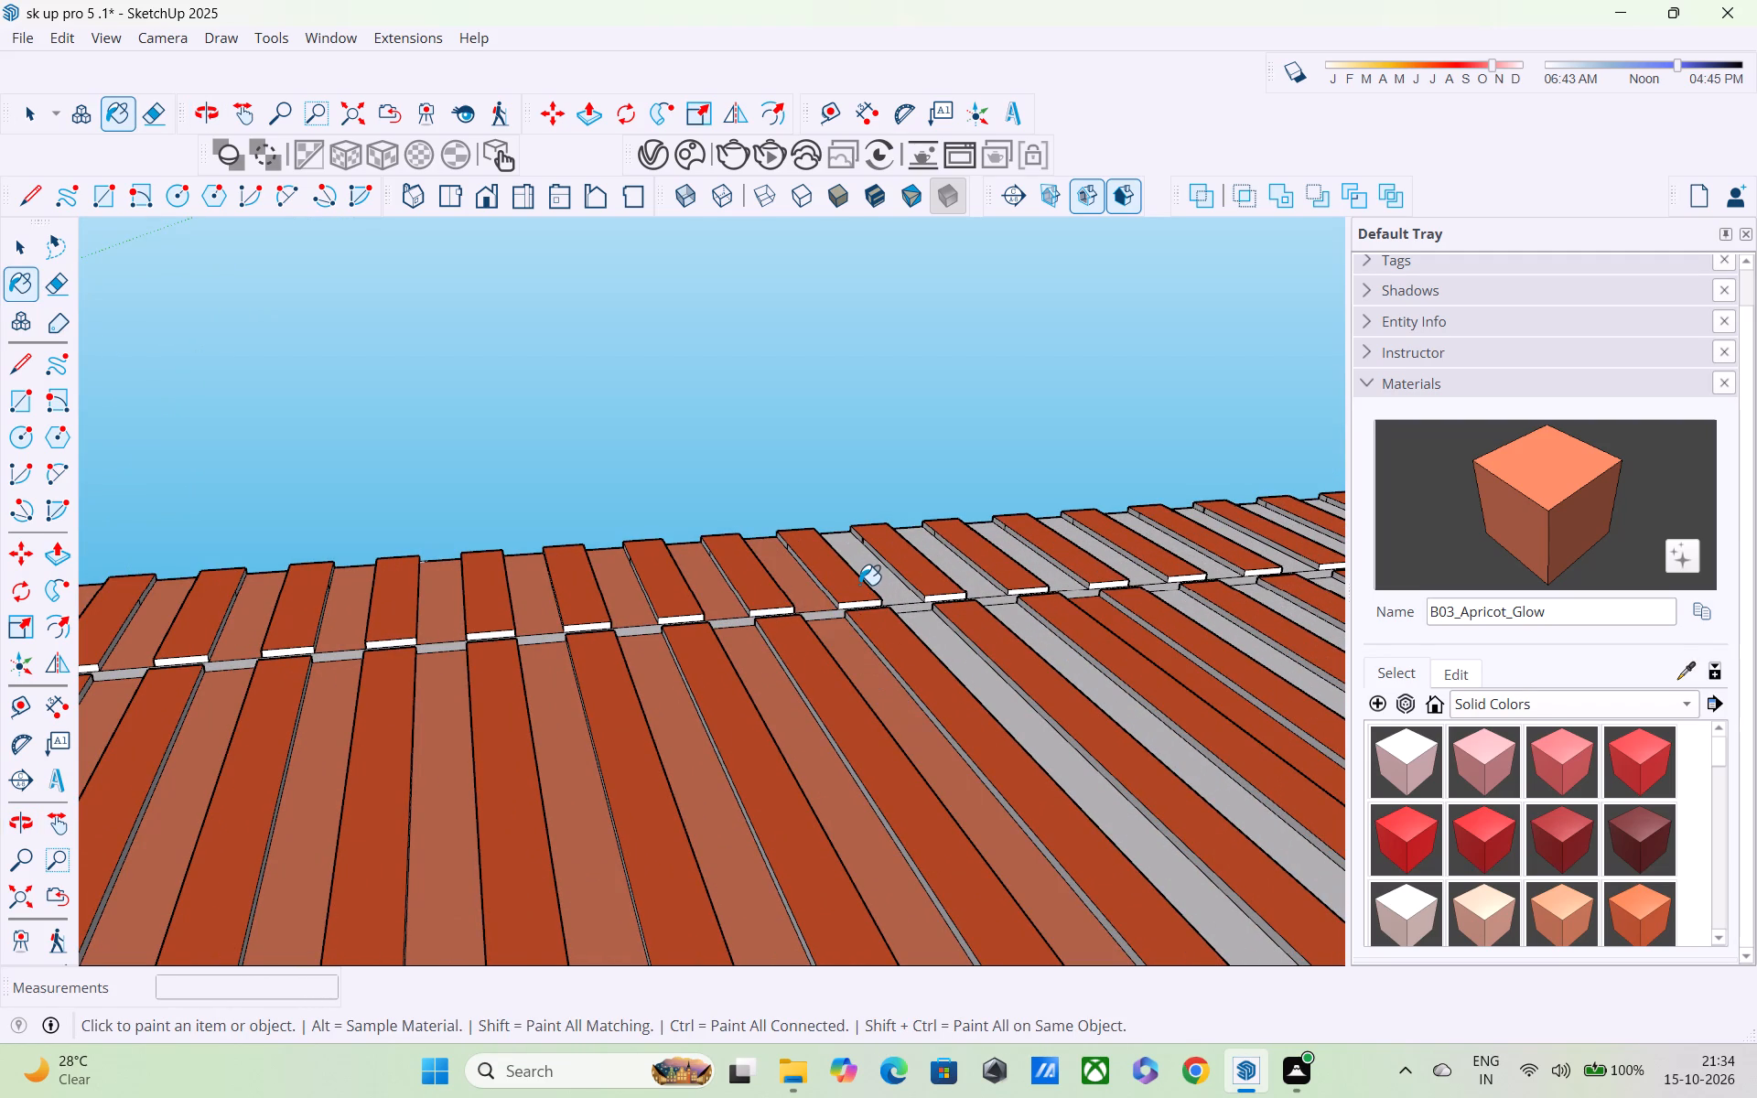
scroll(873, 581, "up", 3)
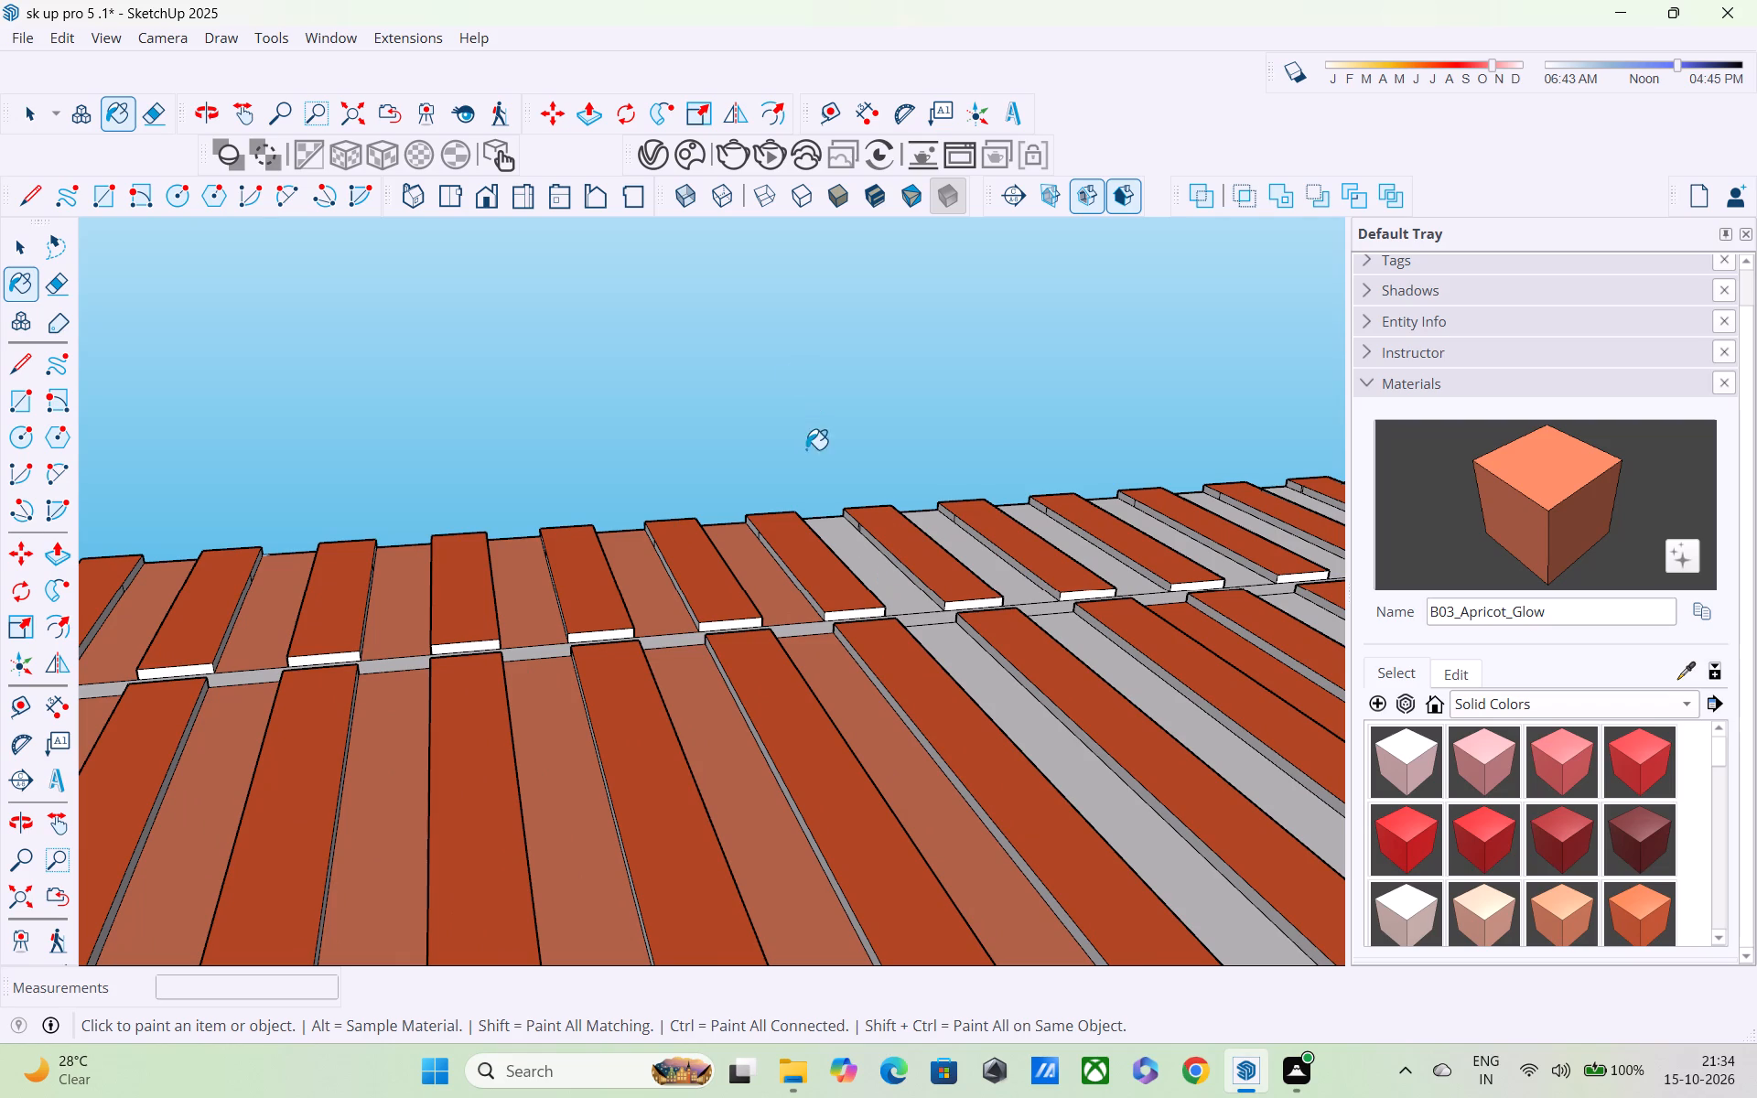
left_click(900, 584)
left_click(971, 656)
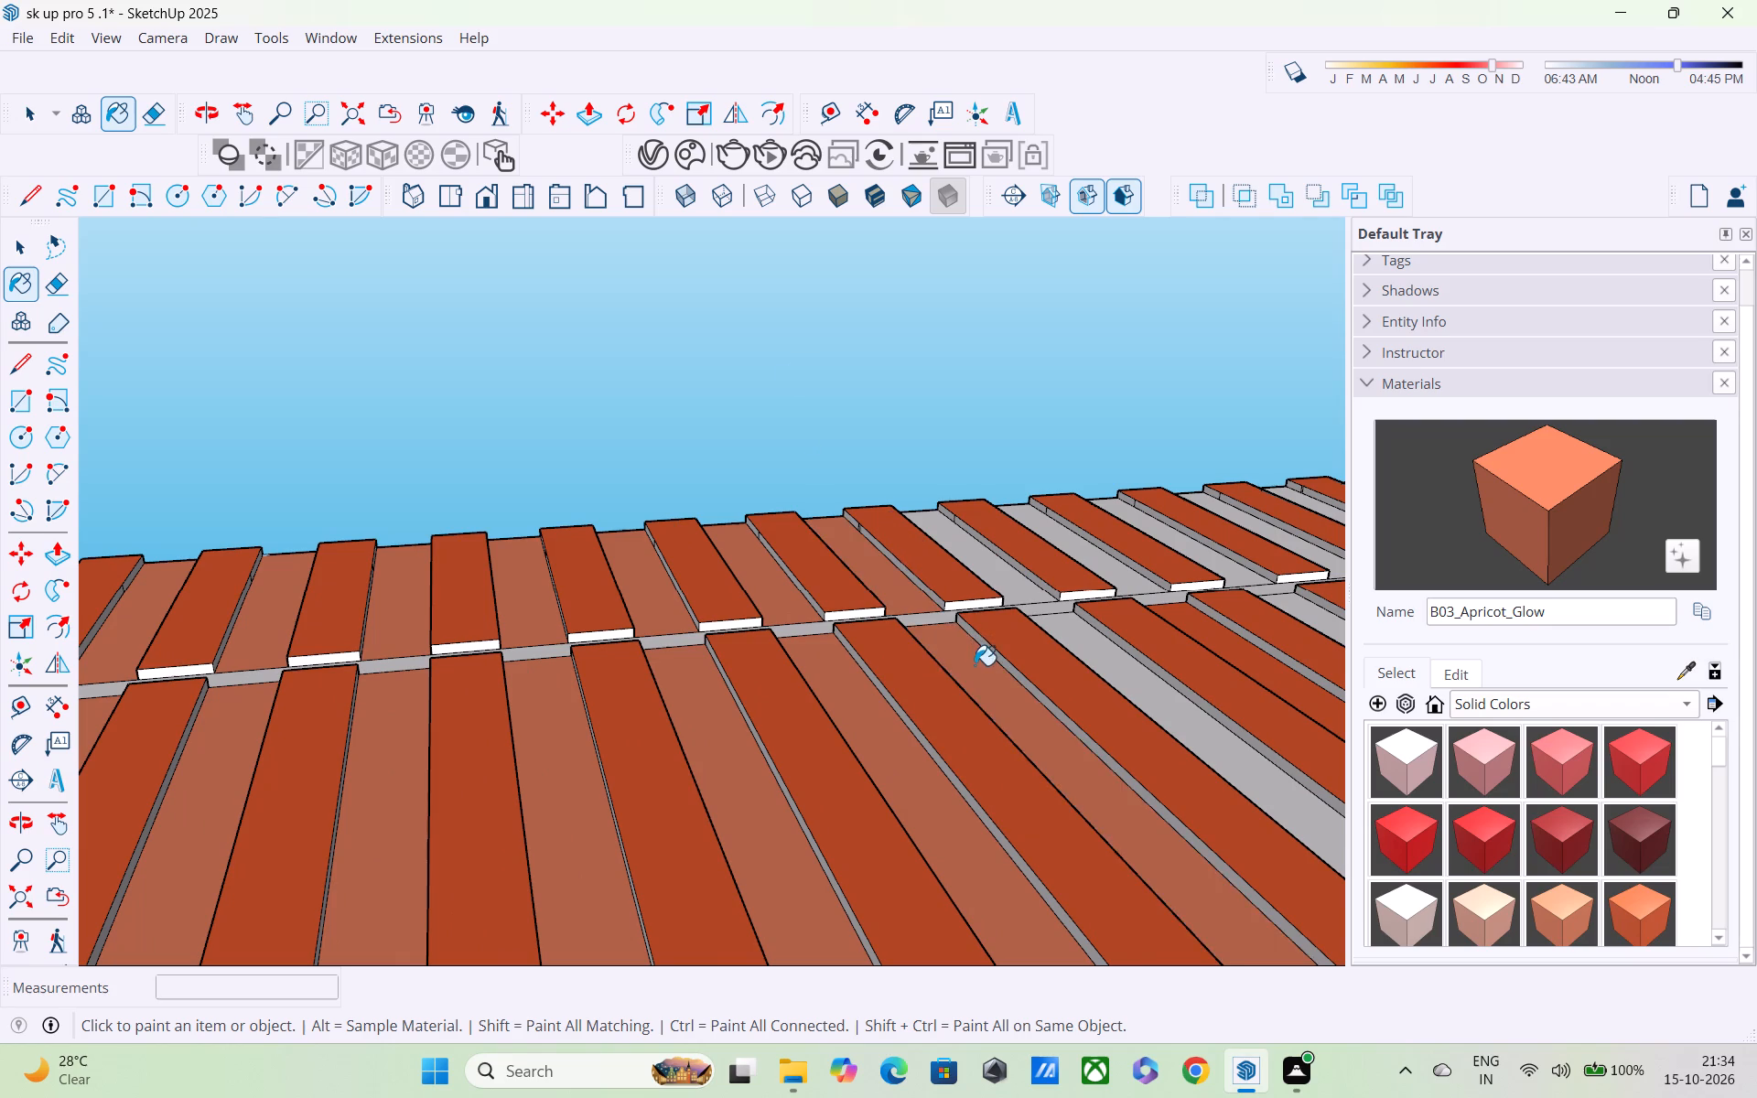
Fill the next four plain short far-end strips and the next three plain long strips with B03_Apricot_Glow.
middle_click_drag(967, 662, 504, 486, "shift")
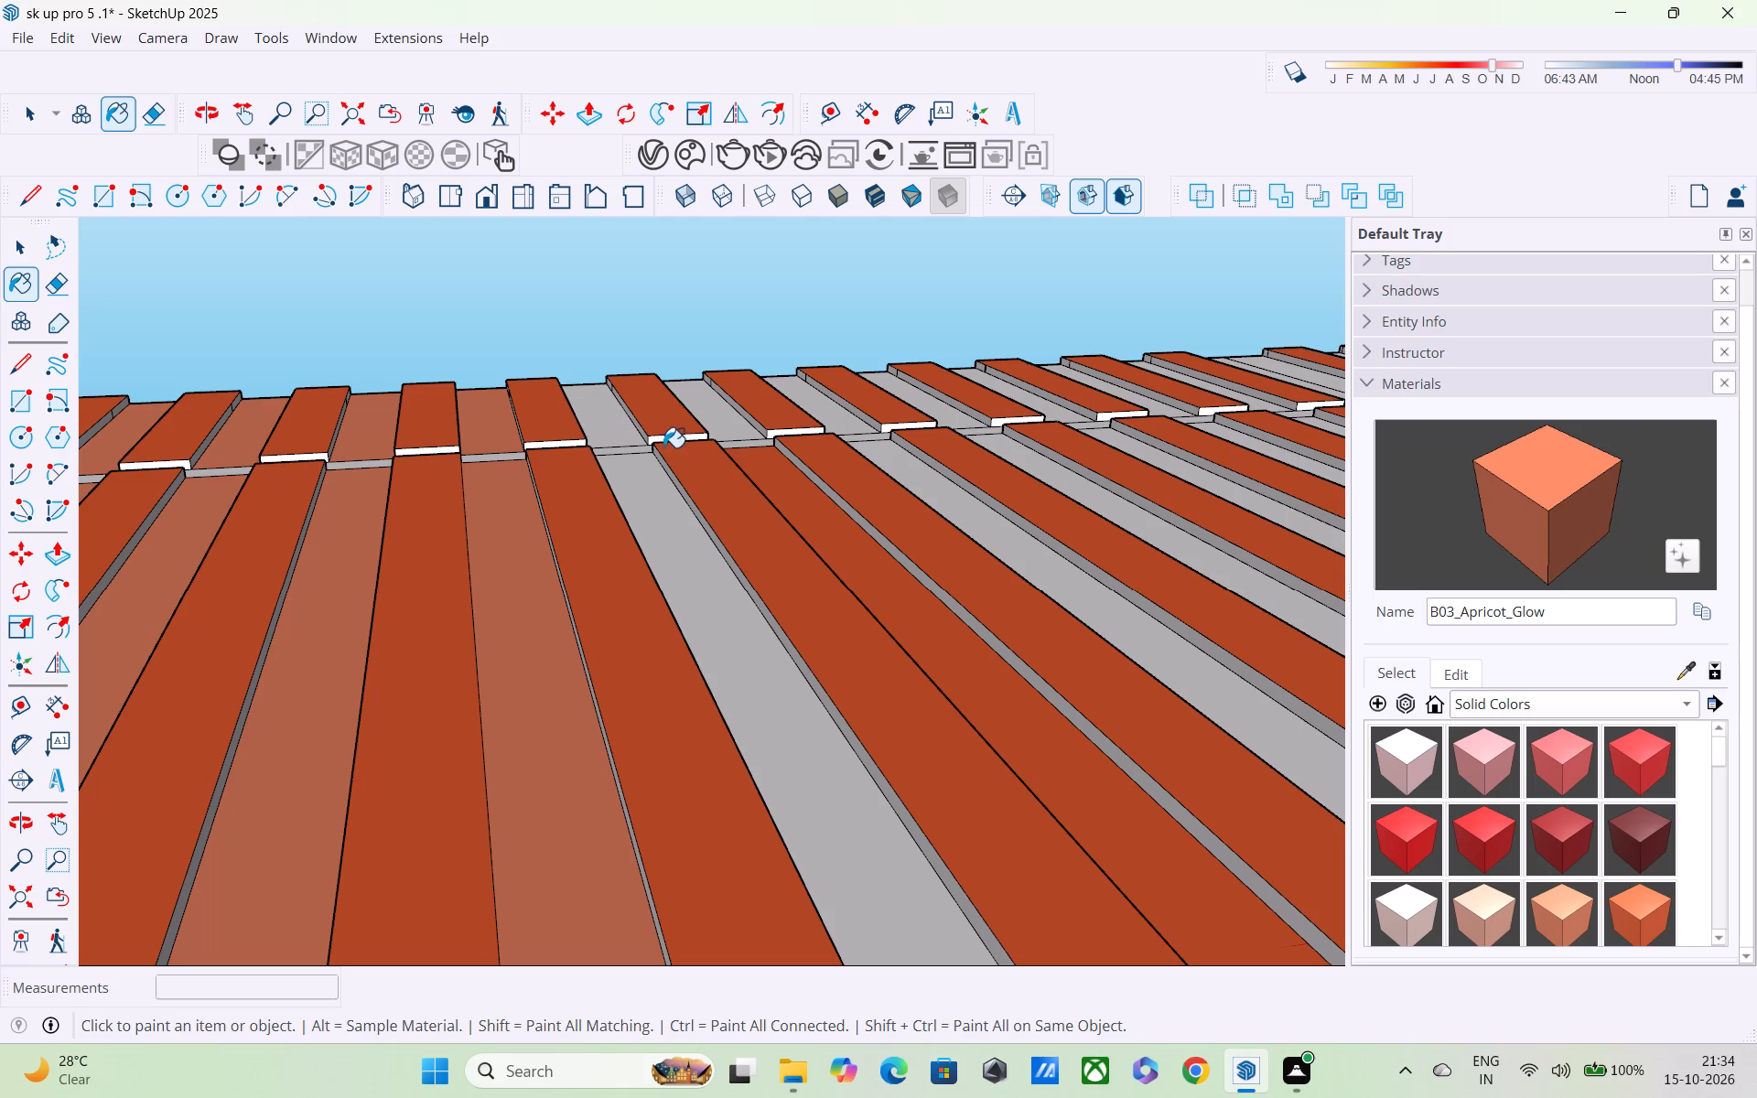
left_click(624, 425)
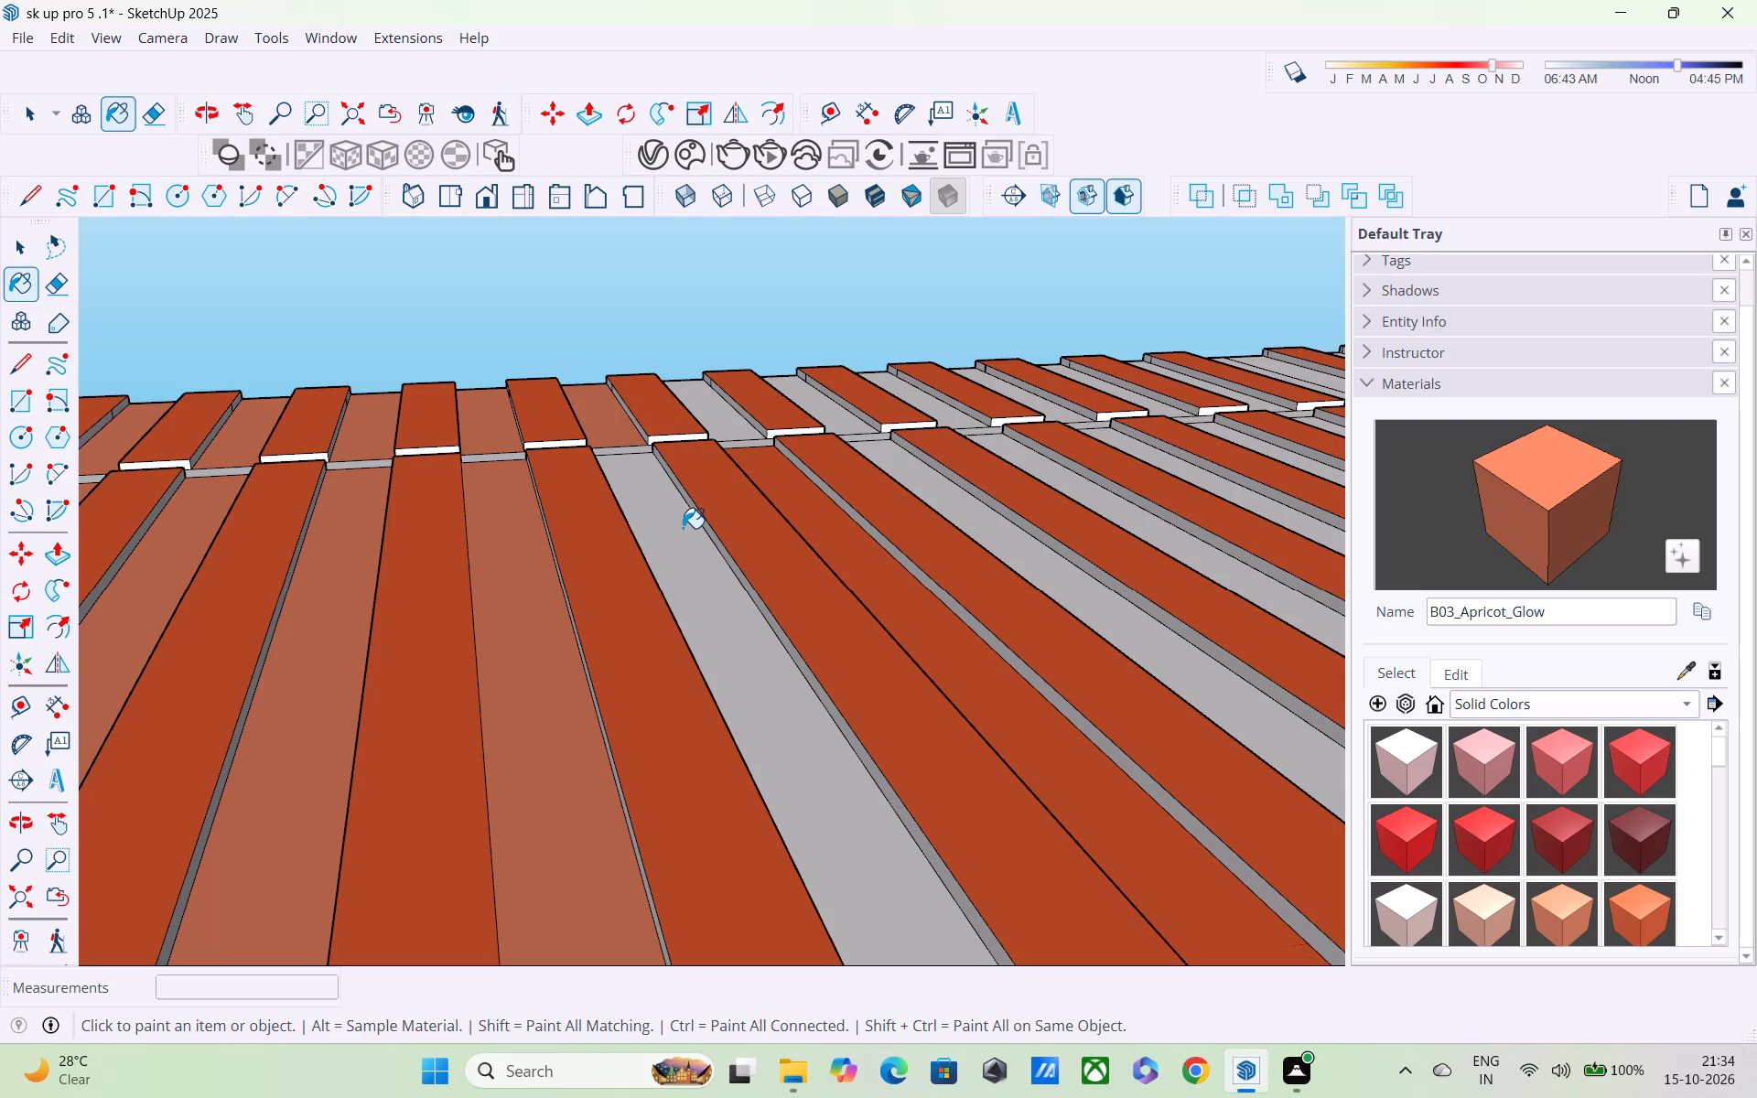
left_click(683, 528)
left_click(695, 383)
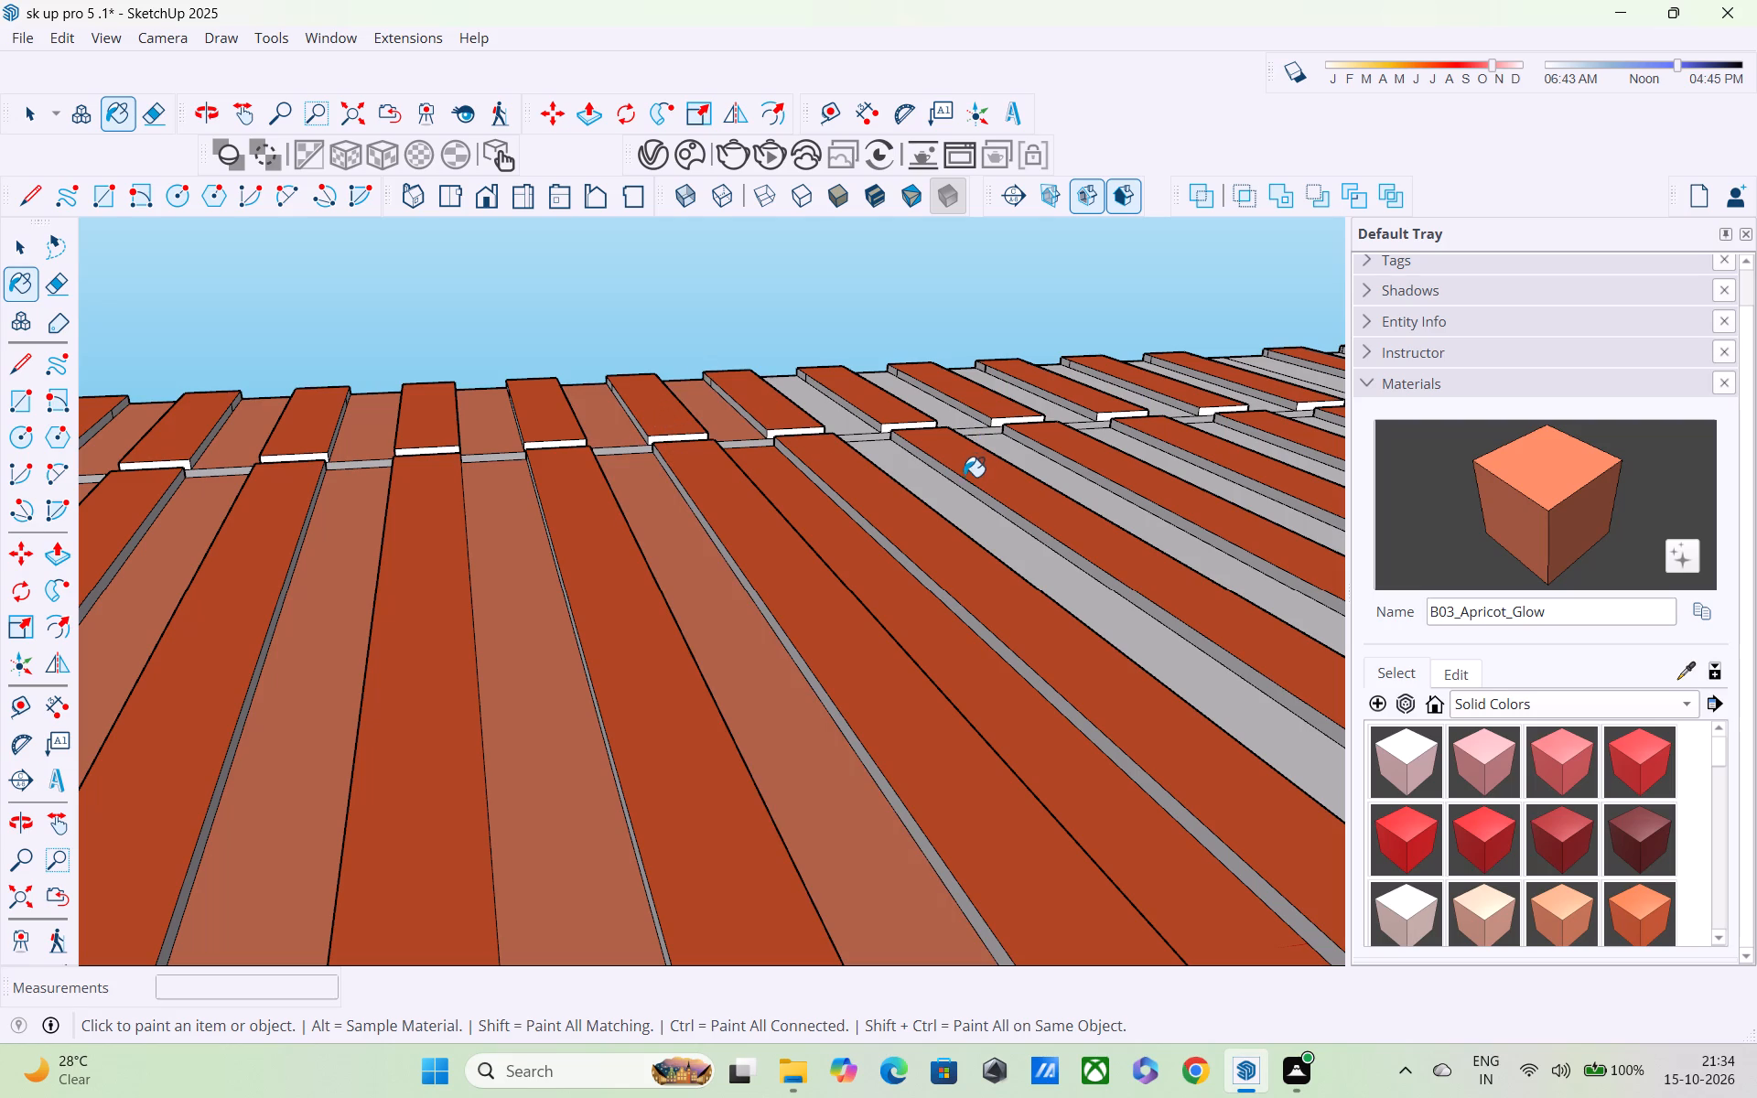
left_click(960, 493)
left_click(840, 417)
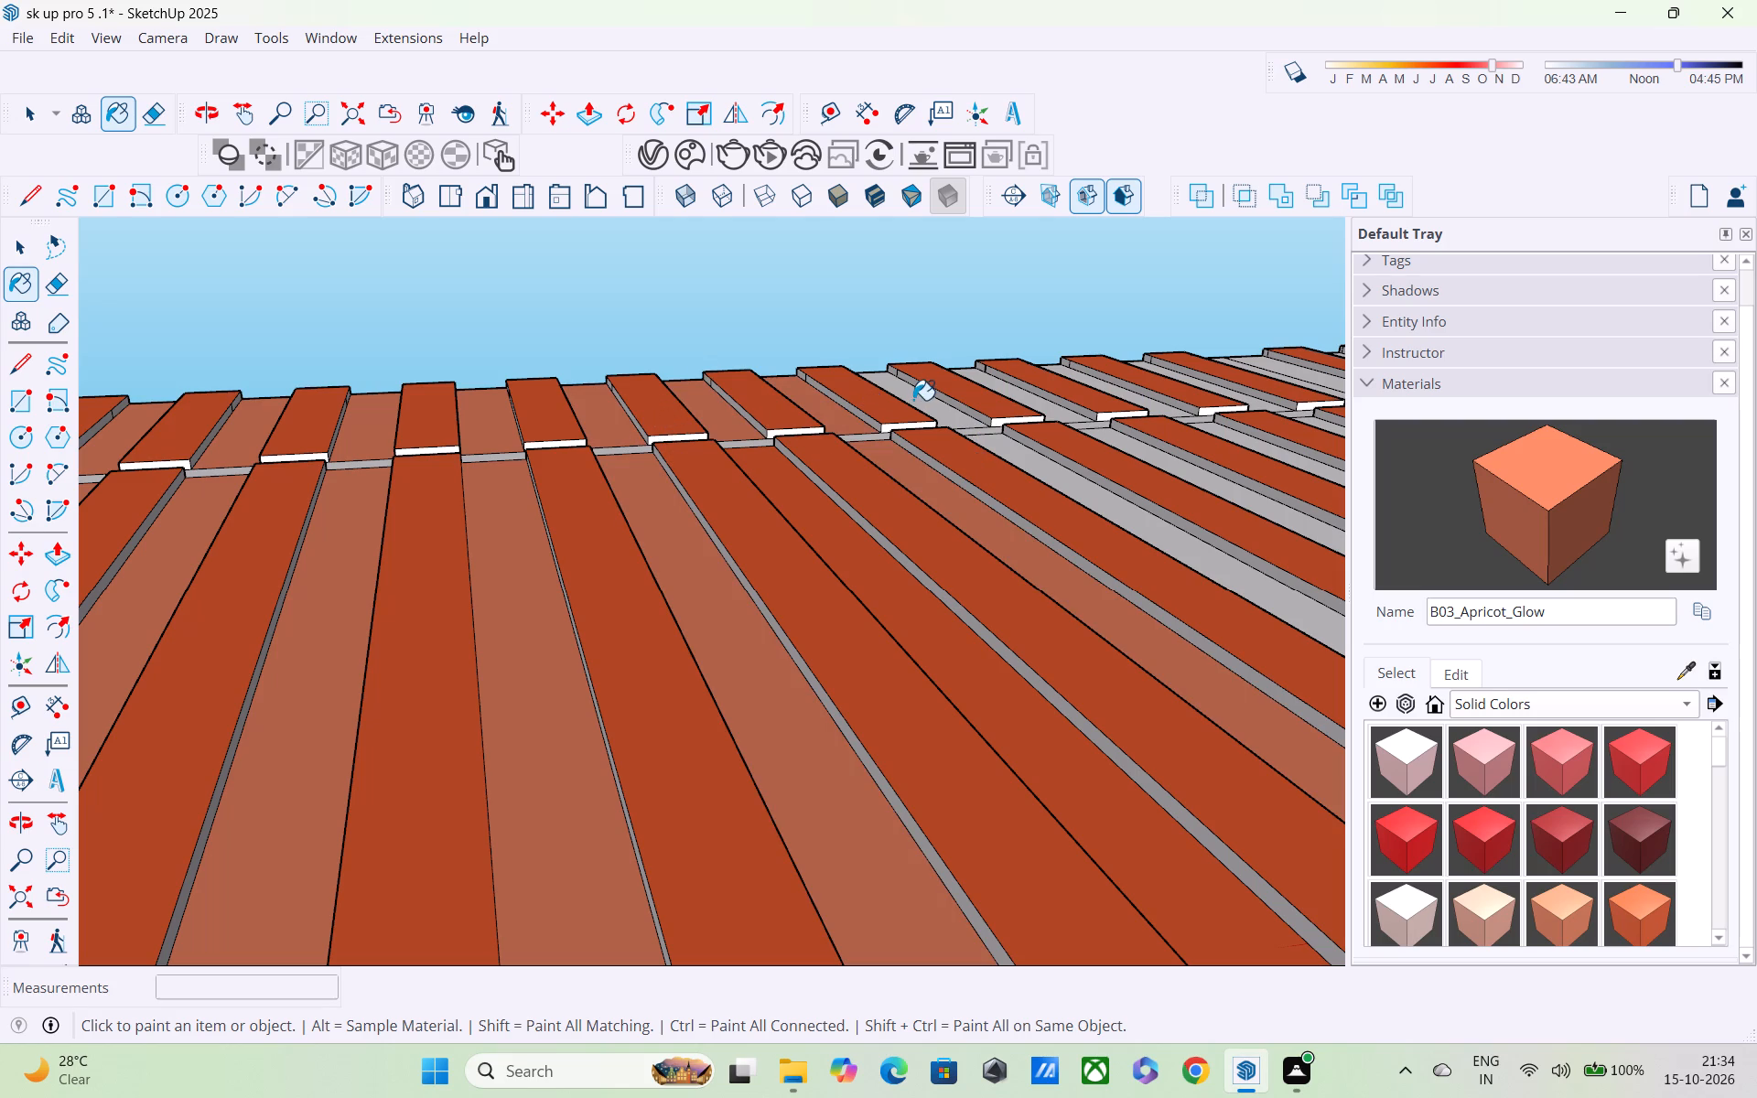
left_click(913, 400)
left_click(1034, 467)
Fill the last three plain short far-end strips and three plain long strips before the side border with B03_Apricot_Glow.
middle_click_drag(1029, 469, 663, 516)
scroll(686, 528, "down", 2, "shift")
middle_click_drag(729, 549, 617, 496, "shift")
left_click(1077, 461)
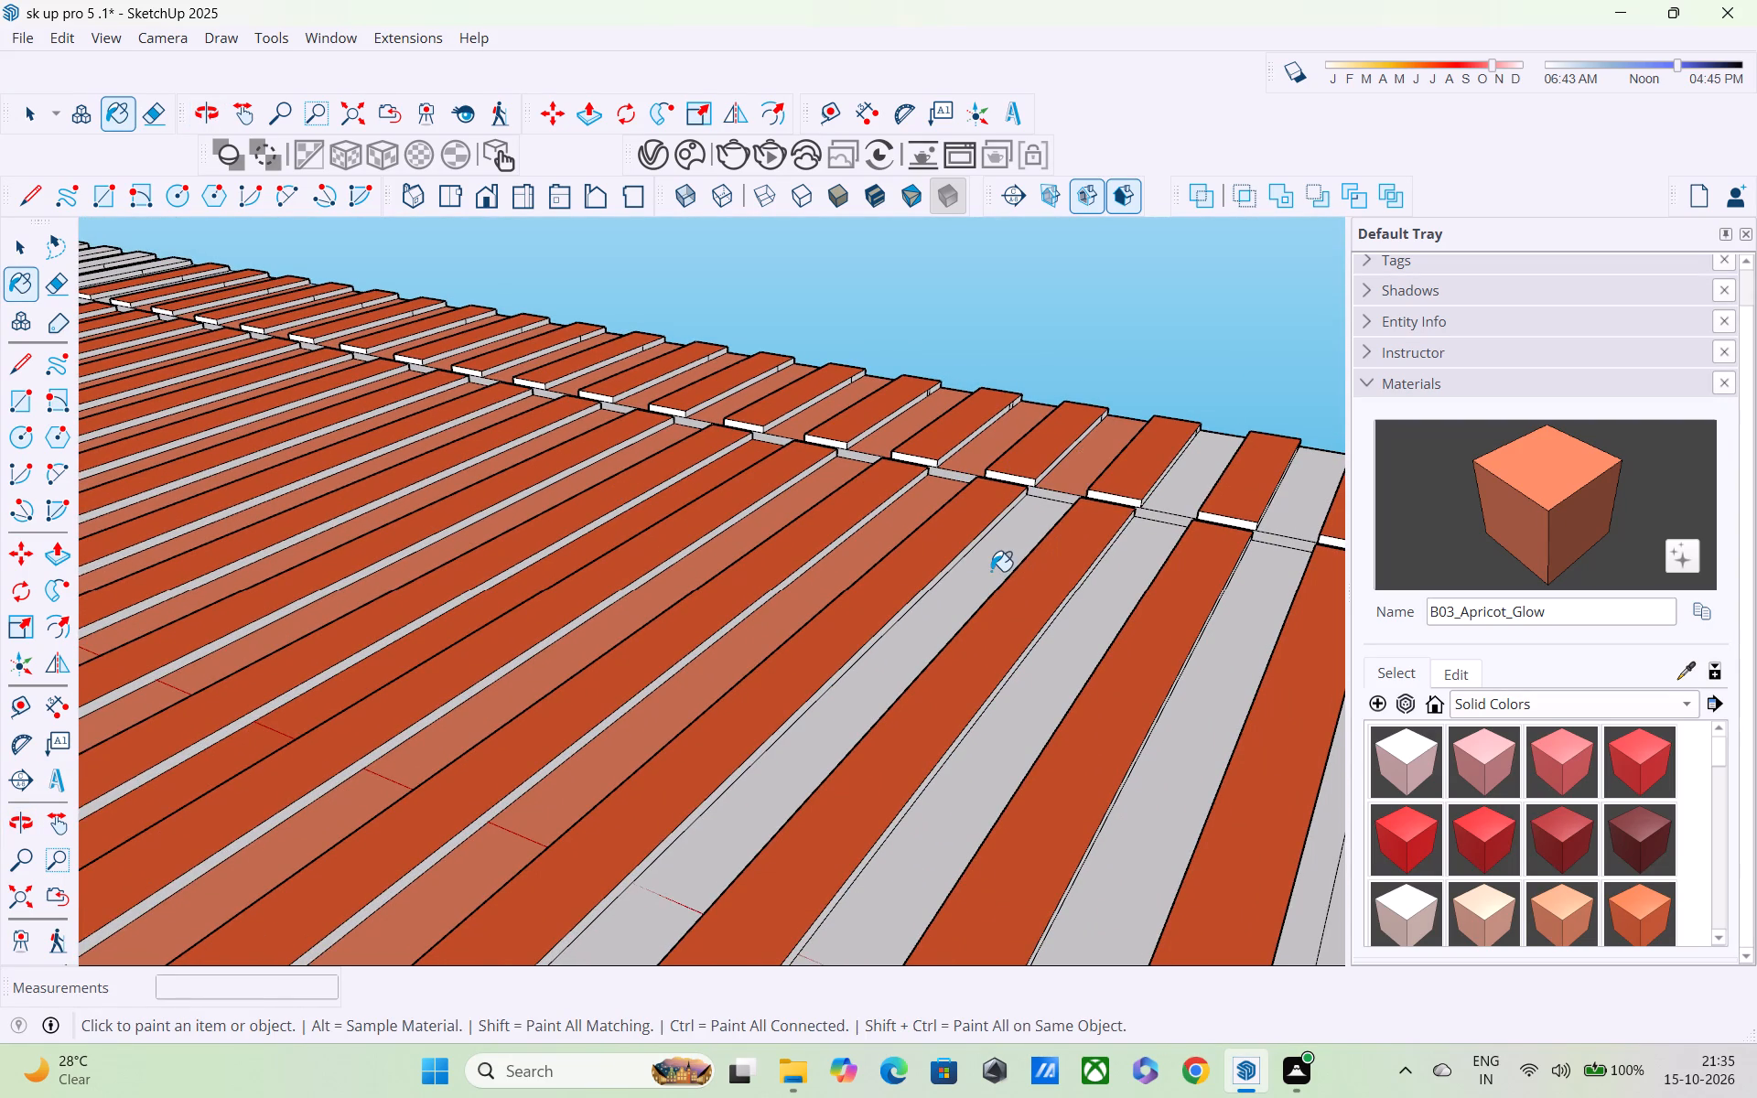
left_click(991, 571)
left_click(1203, 481)
left_click(1121, 576)
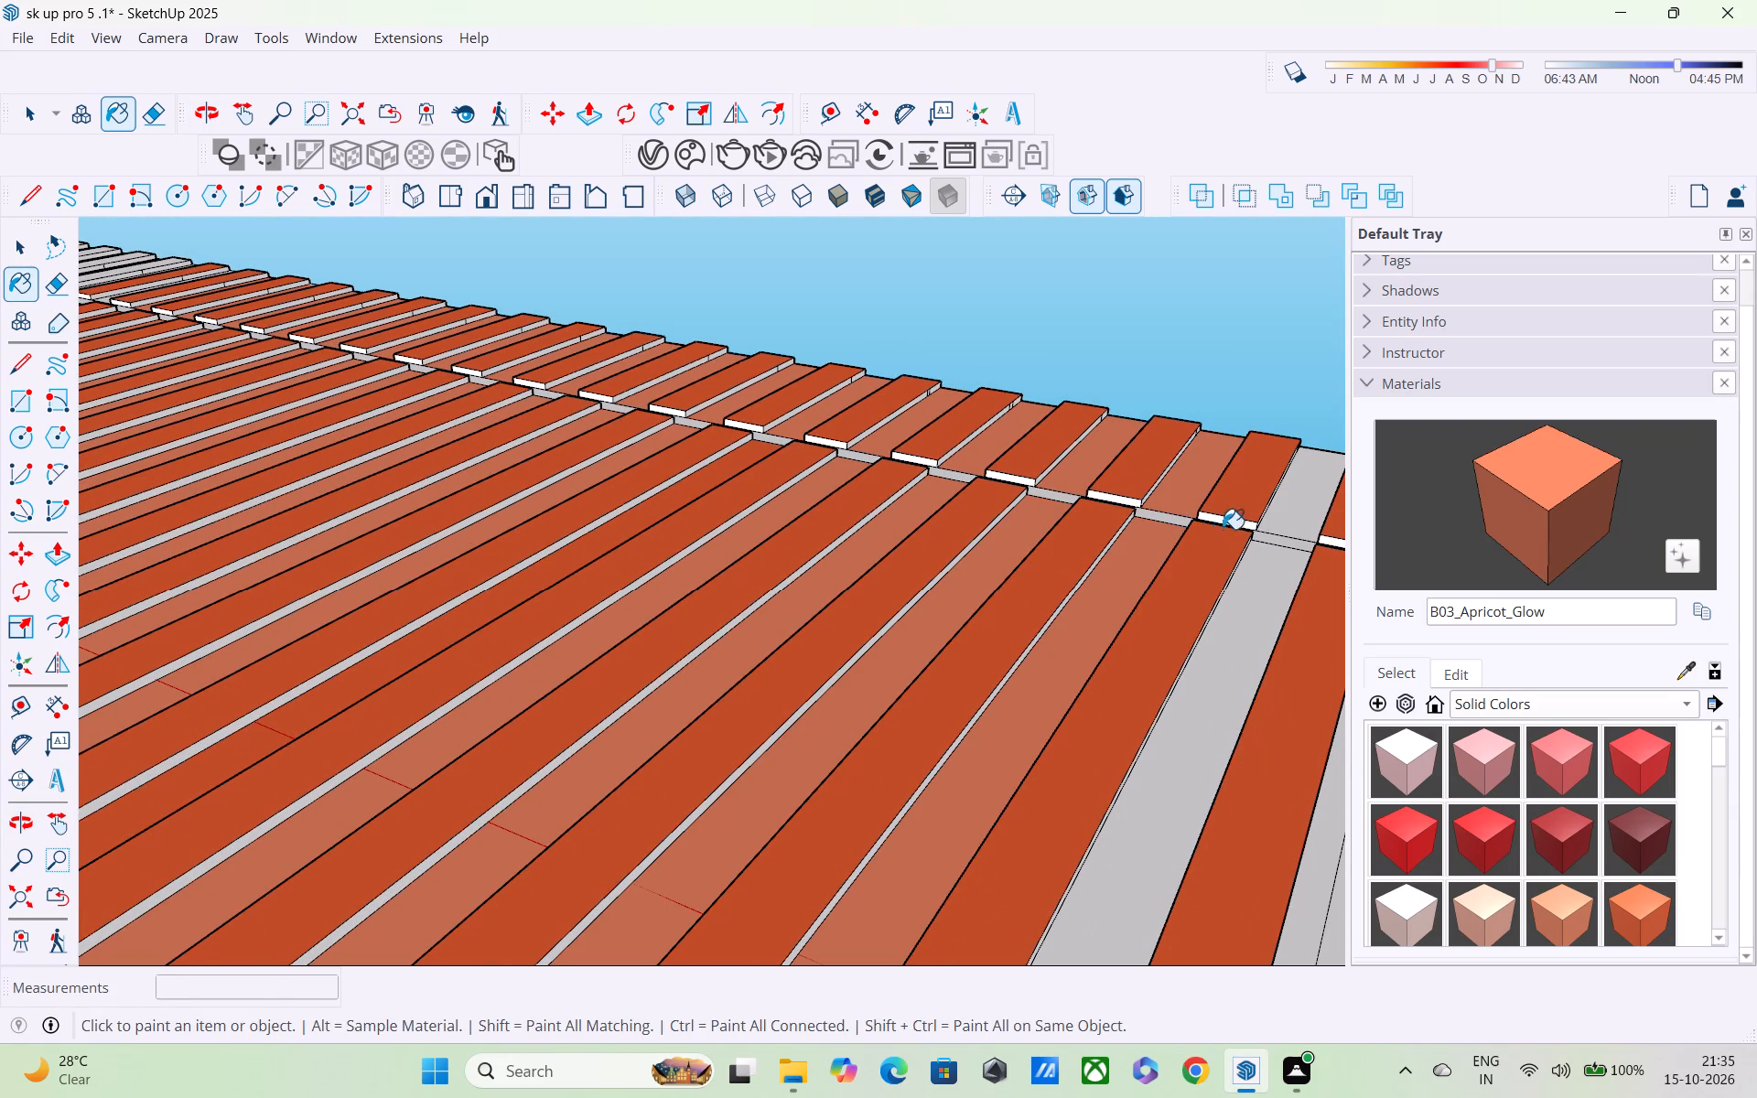
left_click(1288, 506)
left_click(1264, 623)
Fill the plain side-border strips and the two plain outer long strips beside them with B03_Apricot_Glow.
middle_click_drag(1211, 624, 1040, 548, "shift")
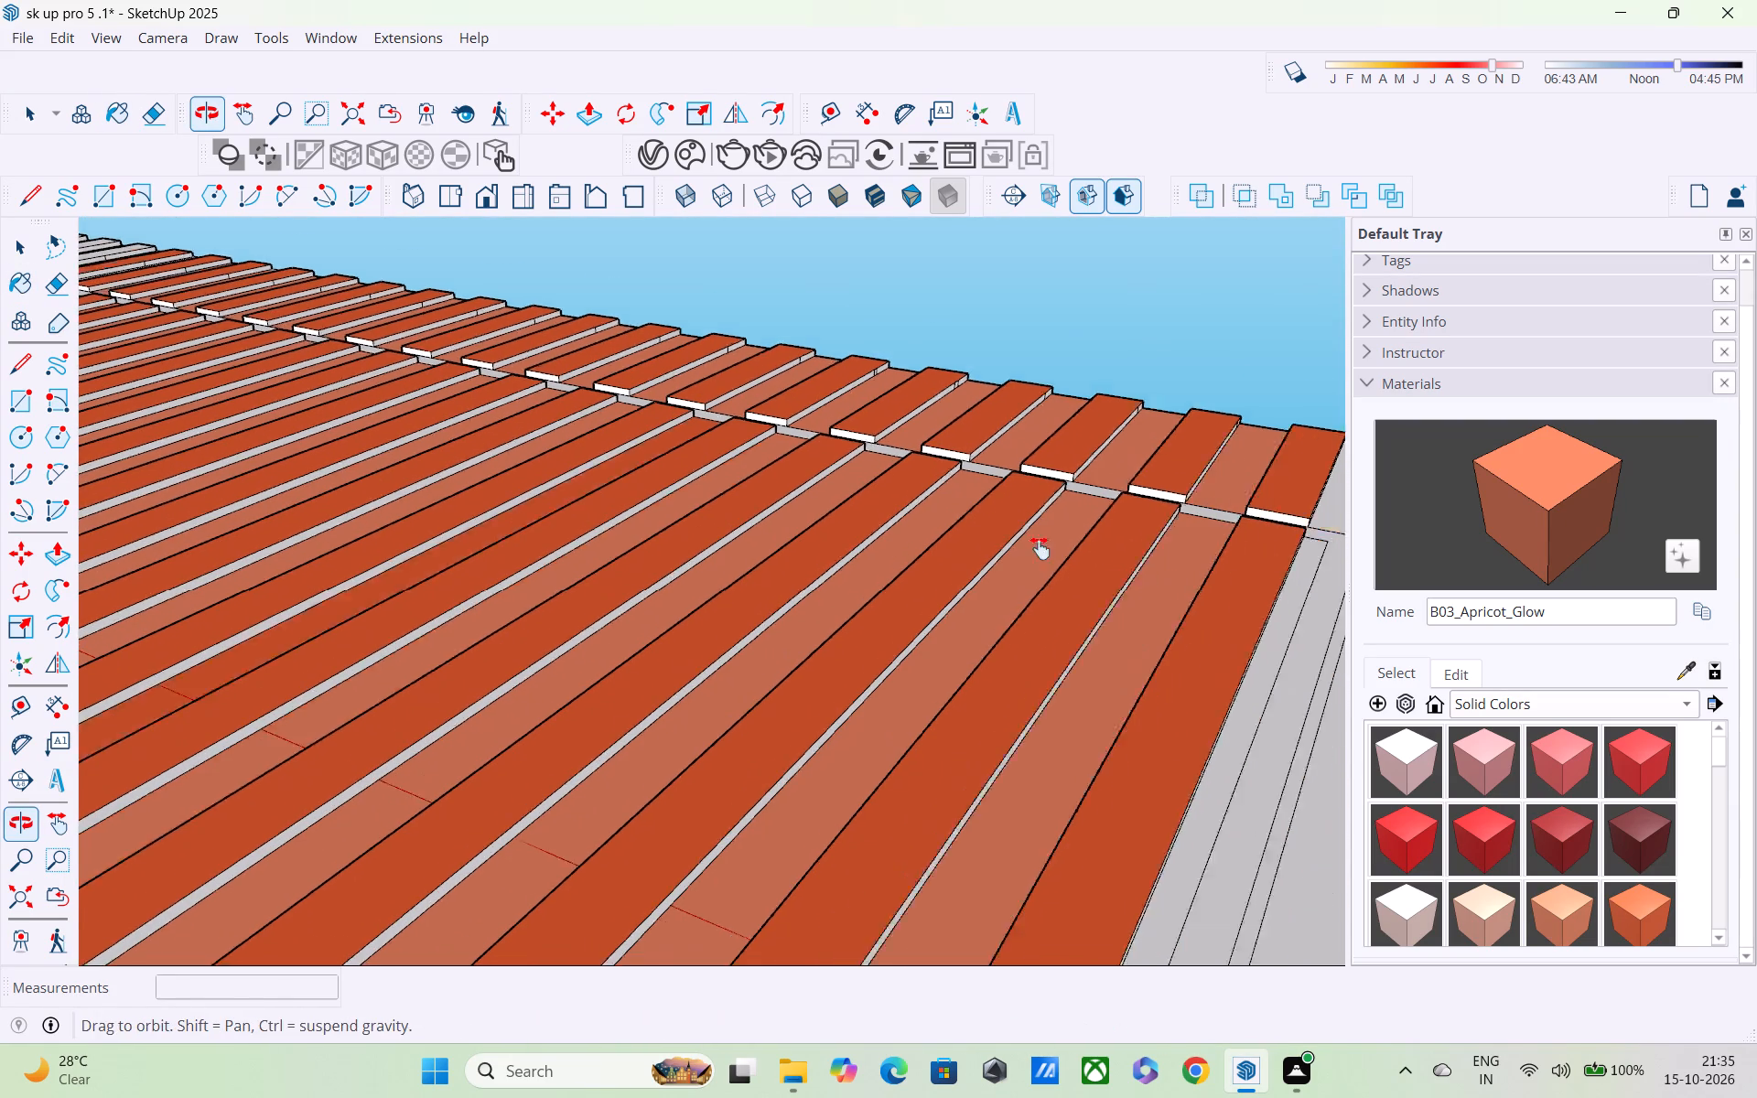
middle_click_drag(1040, 548, 803, 413, "shift")
left_click(1084, 341)
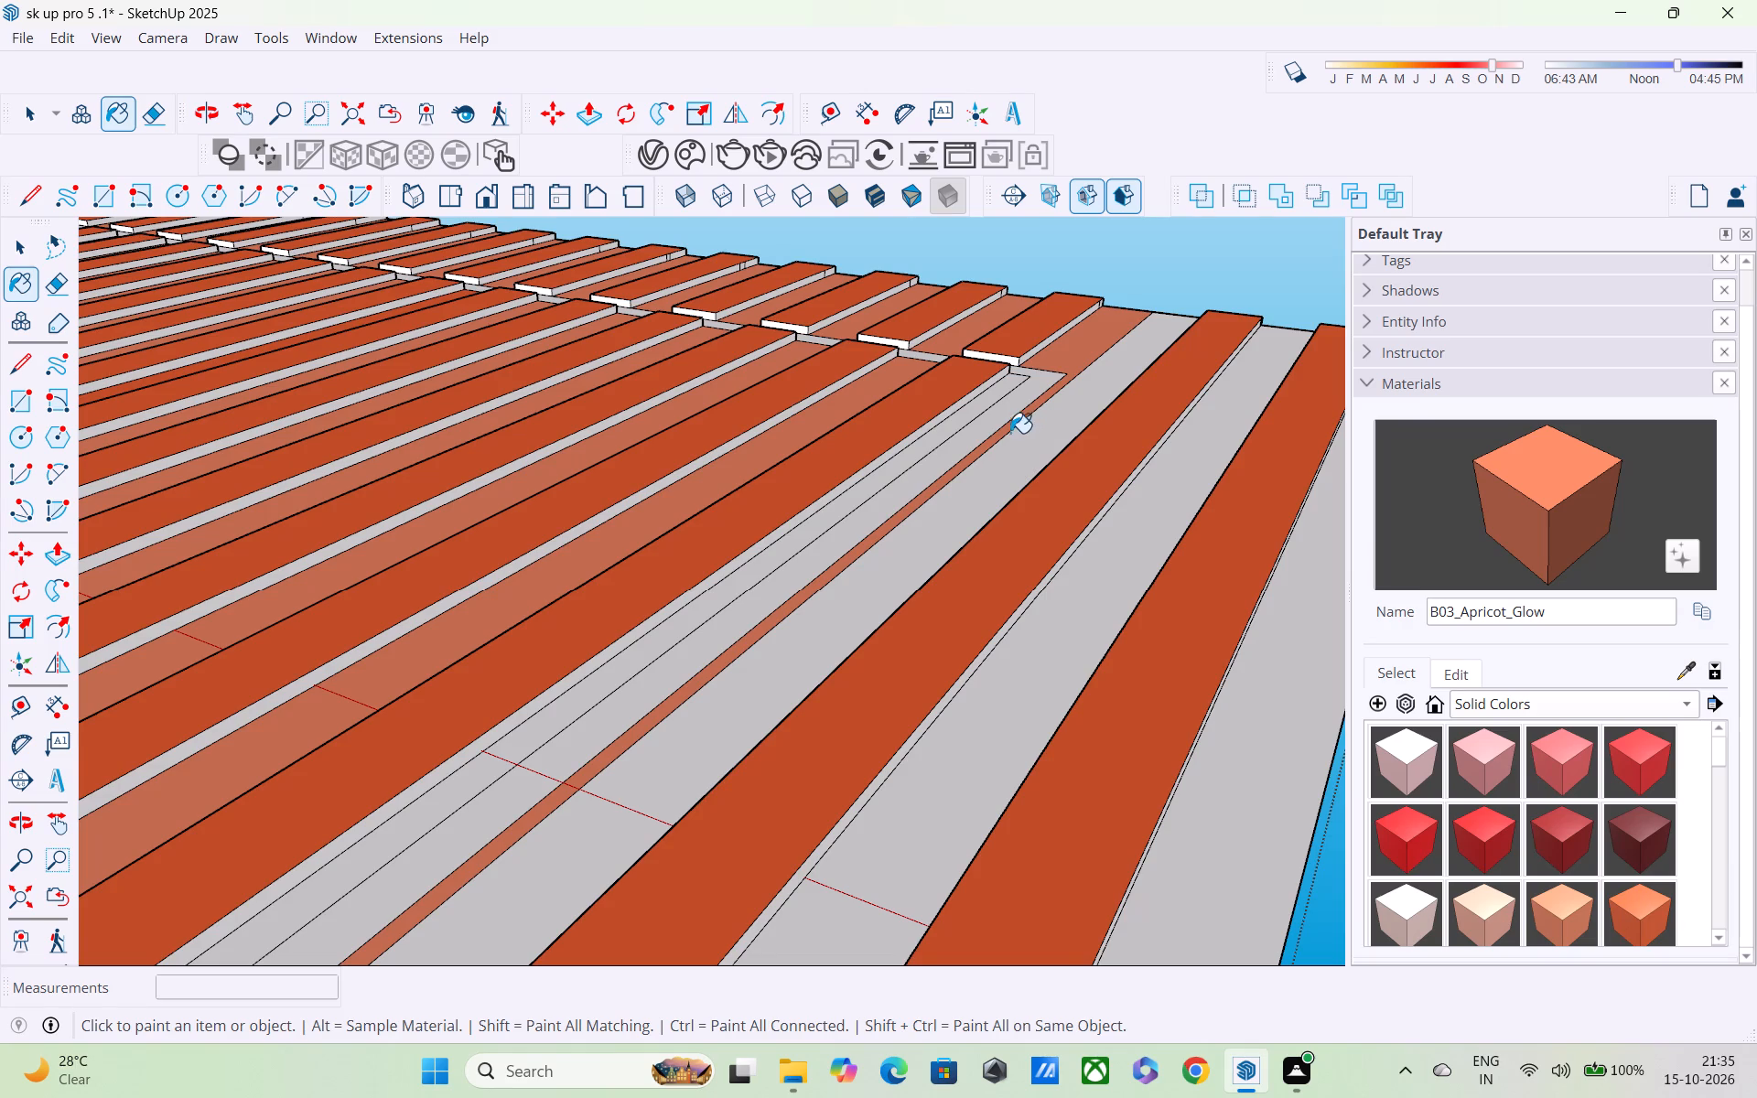
middle_click_drag(1025, 453, 1252, 497)
scroll(884, 462, "up", 3)
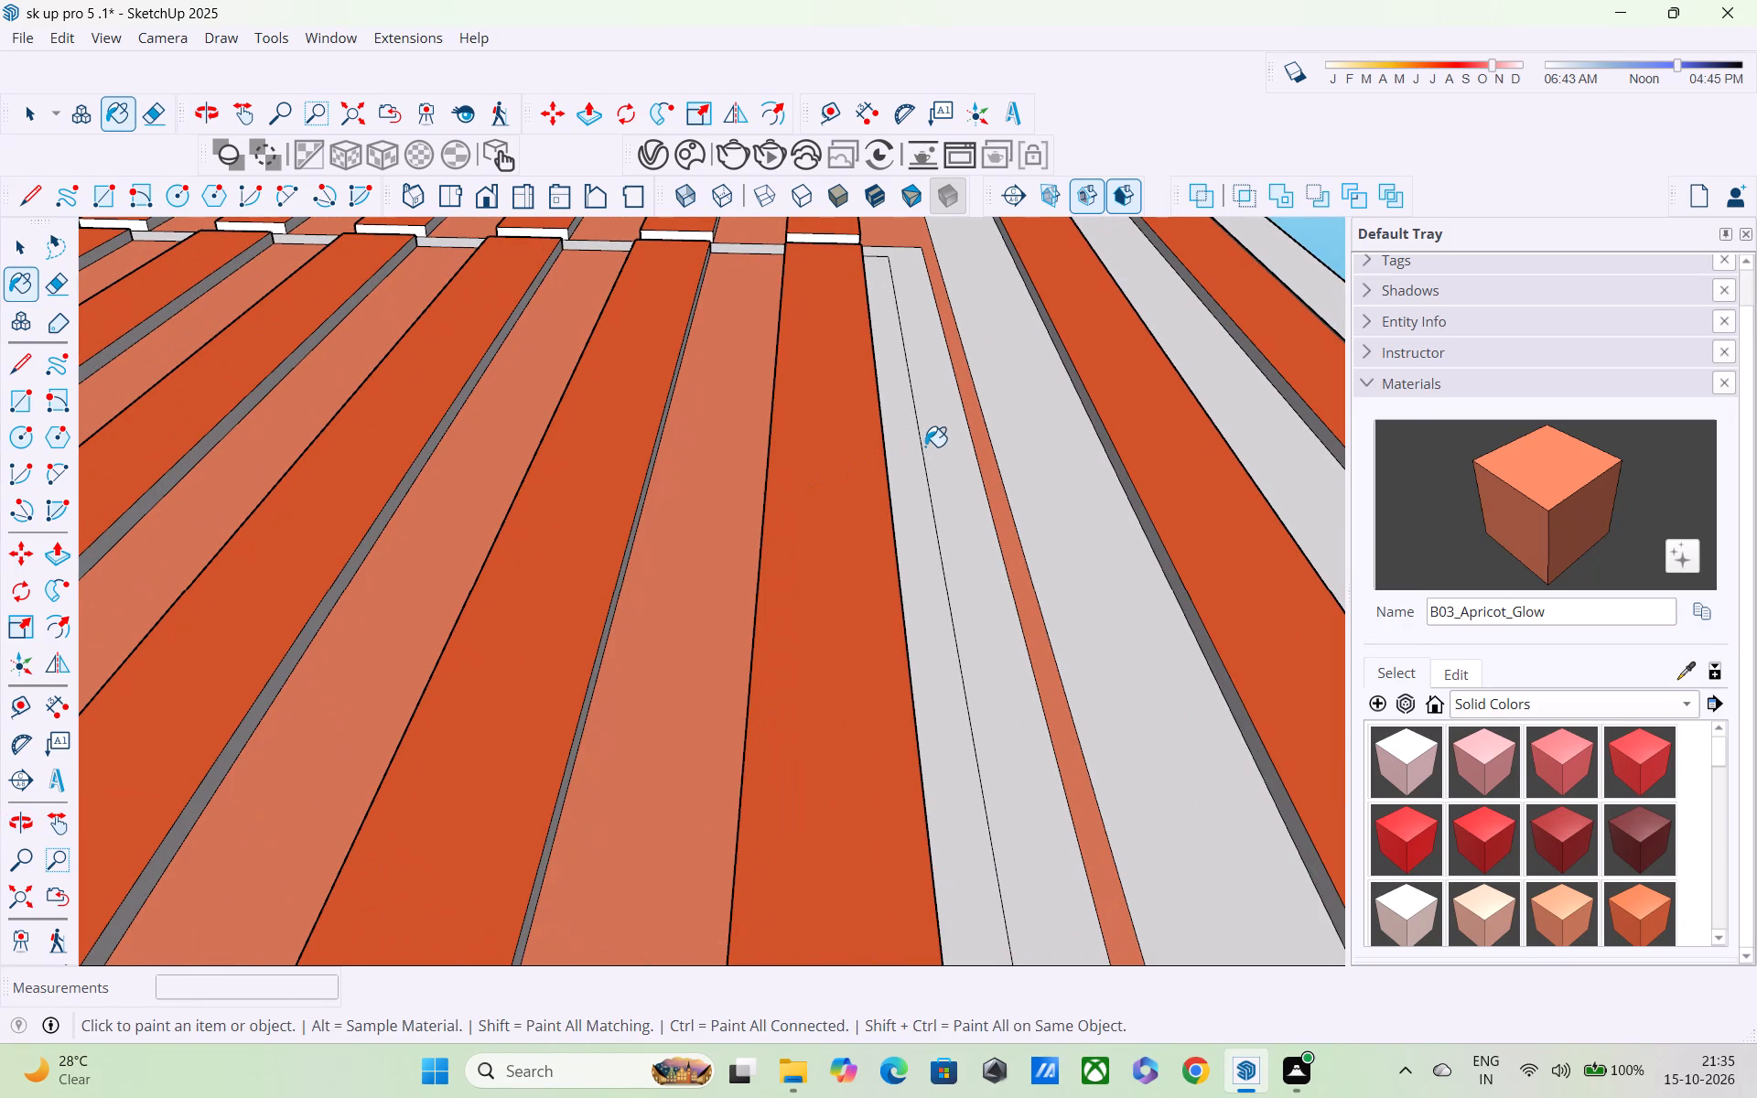
left_click(934, 430)
left_click(1025, 432)
middle_click_drag(1025, 439, 724, 406)
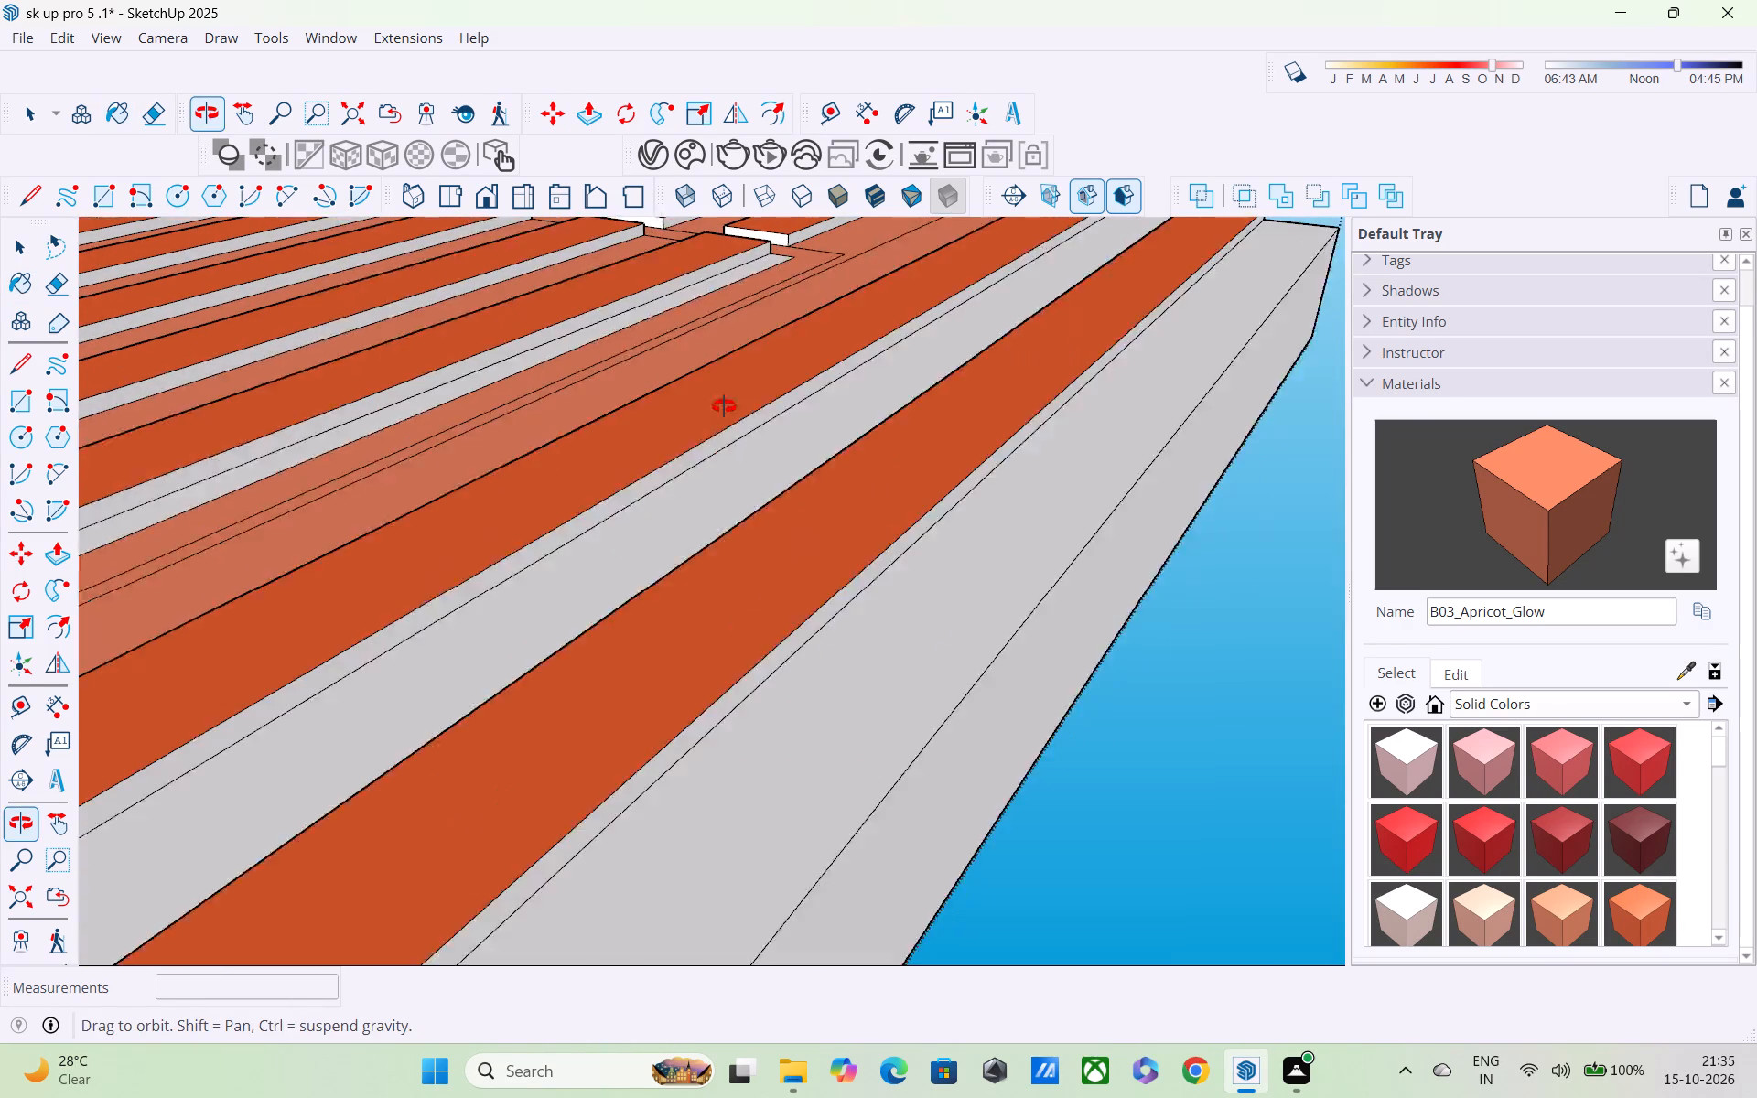
middle_click_drag(724, 406, 723, 409)
left_click(741, 381)
left_click(832, 473)
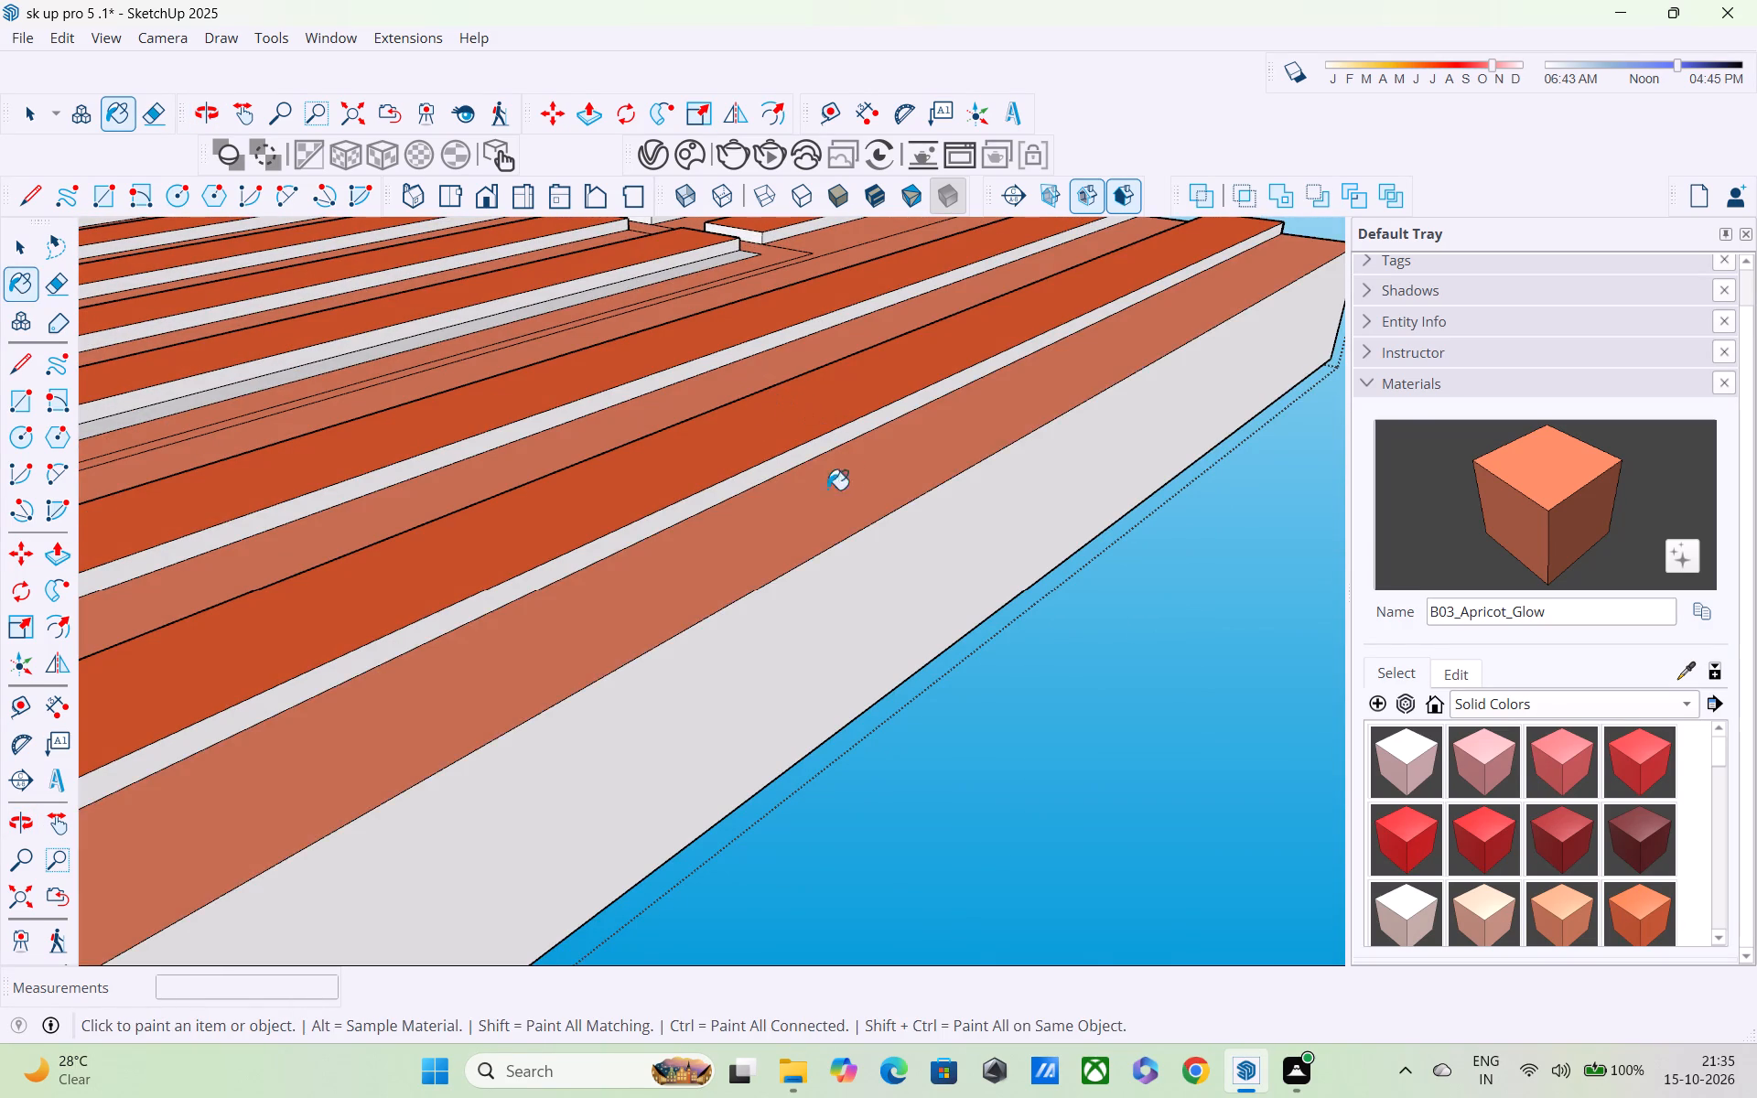
Fill the two plain outer long strips along the panel's opposite side edge, near the white wall, with B03_Apricot_Glow.
middle_click_drag(816, 497, 1074, 542)
scroll(1055, 518, "down", 13)
middle_click_drag(670, 559, 1094, 484, "shift")
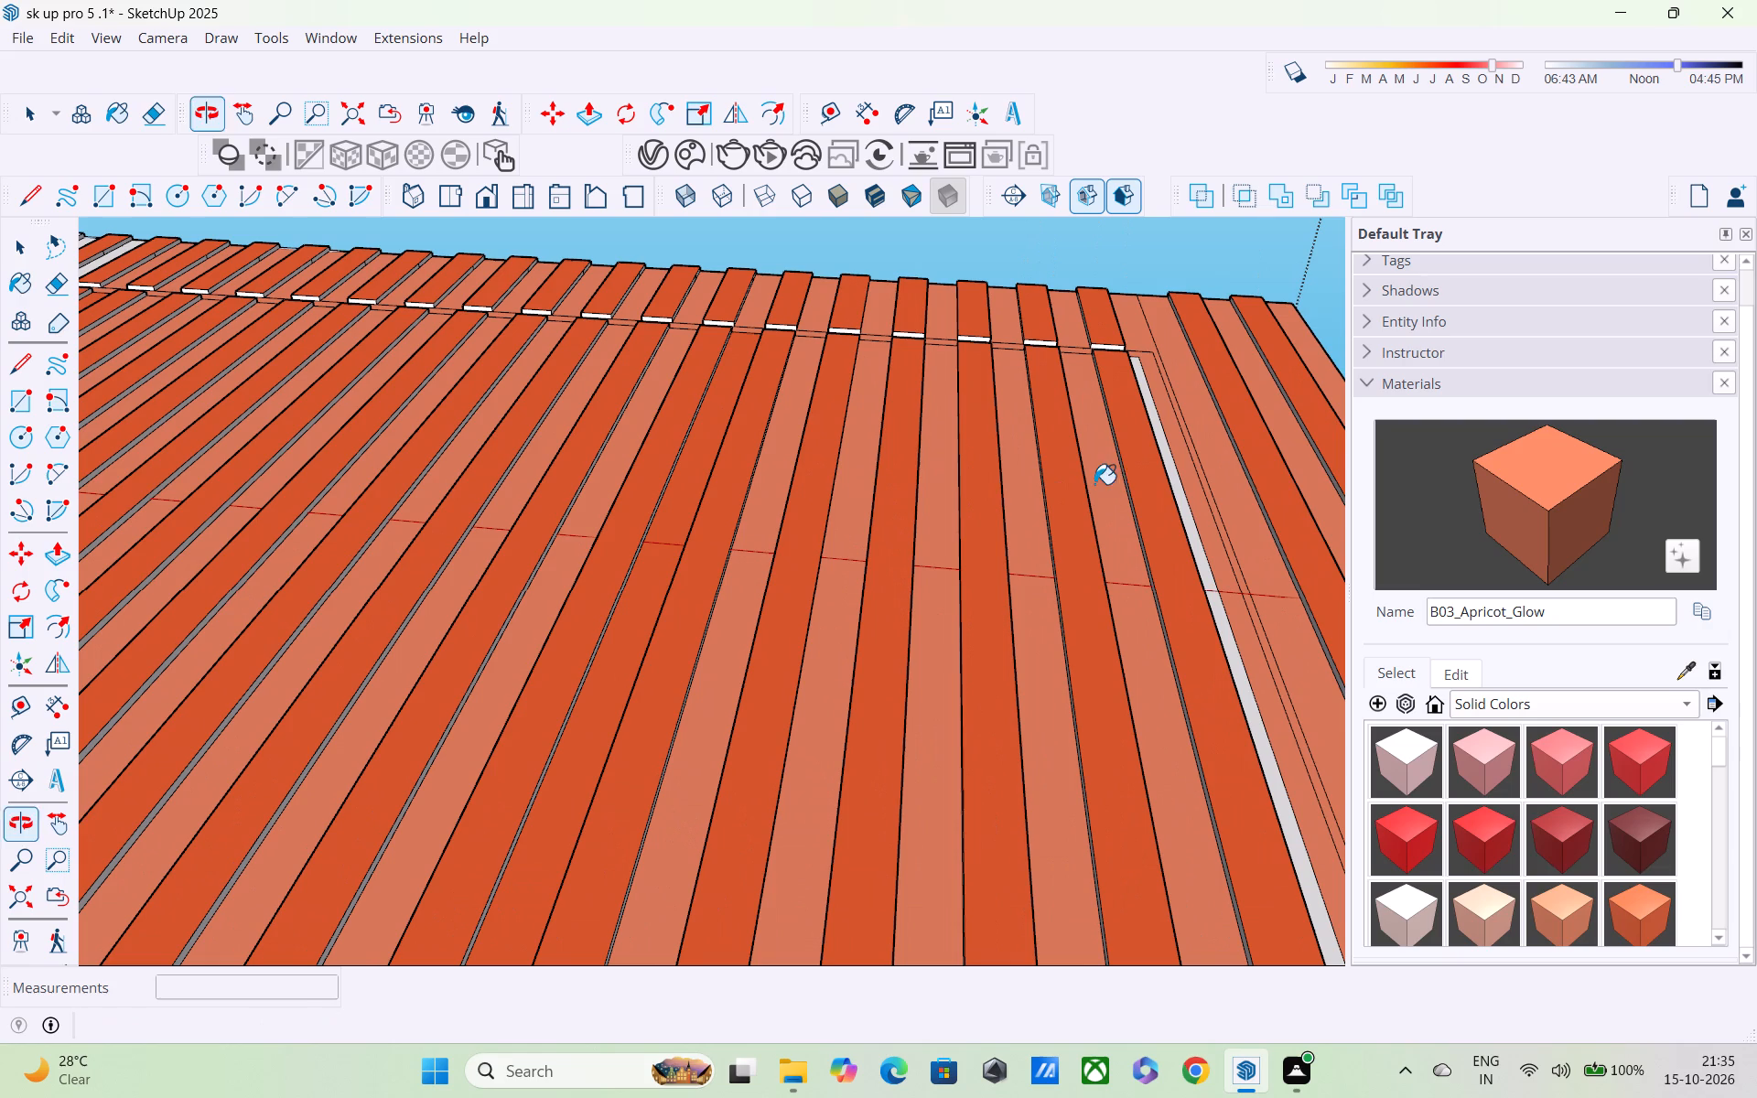
middle_click_drag(207, 539, 1042, 511, "shift")
scroll(482, 452, "down", 2)
middle_click_drag(490, 457, 680, 480)
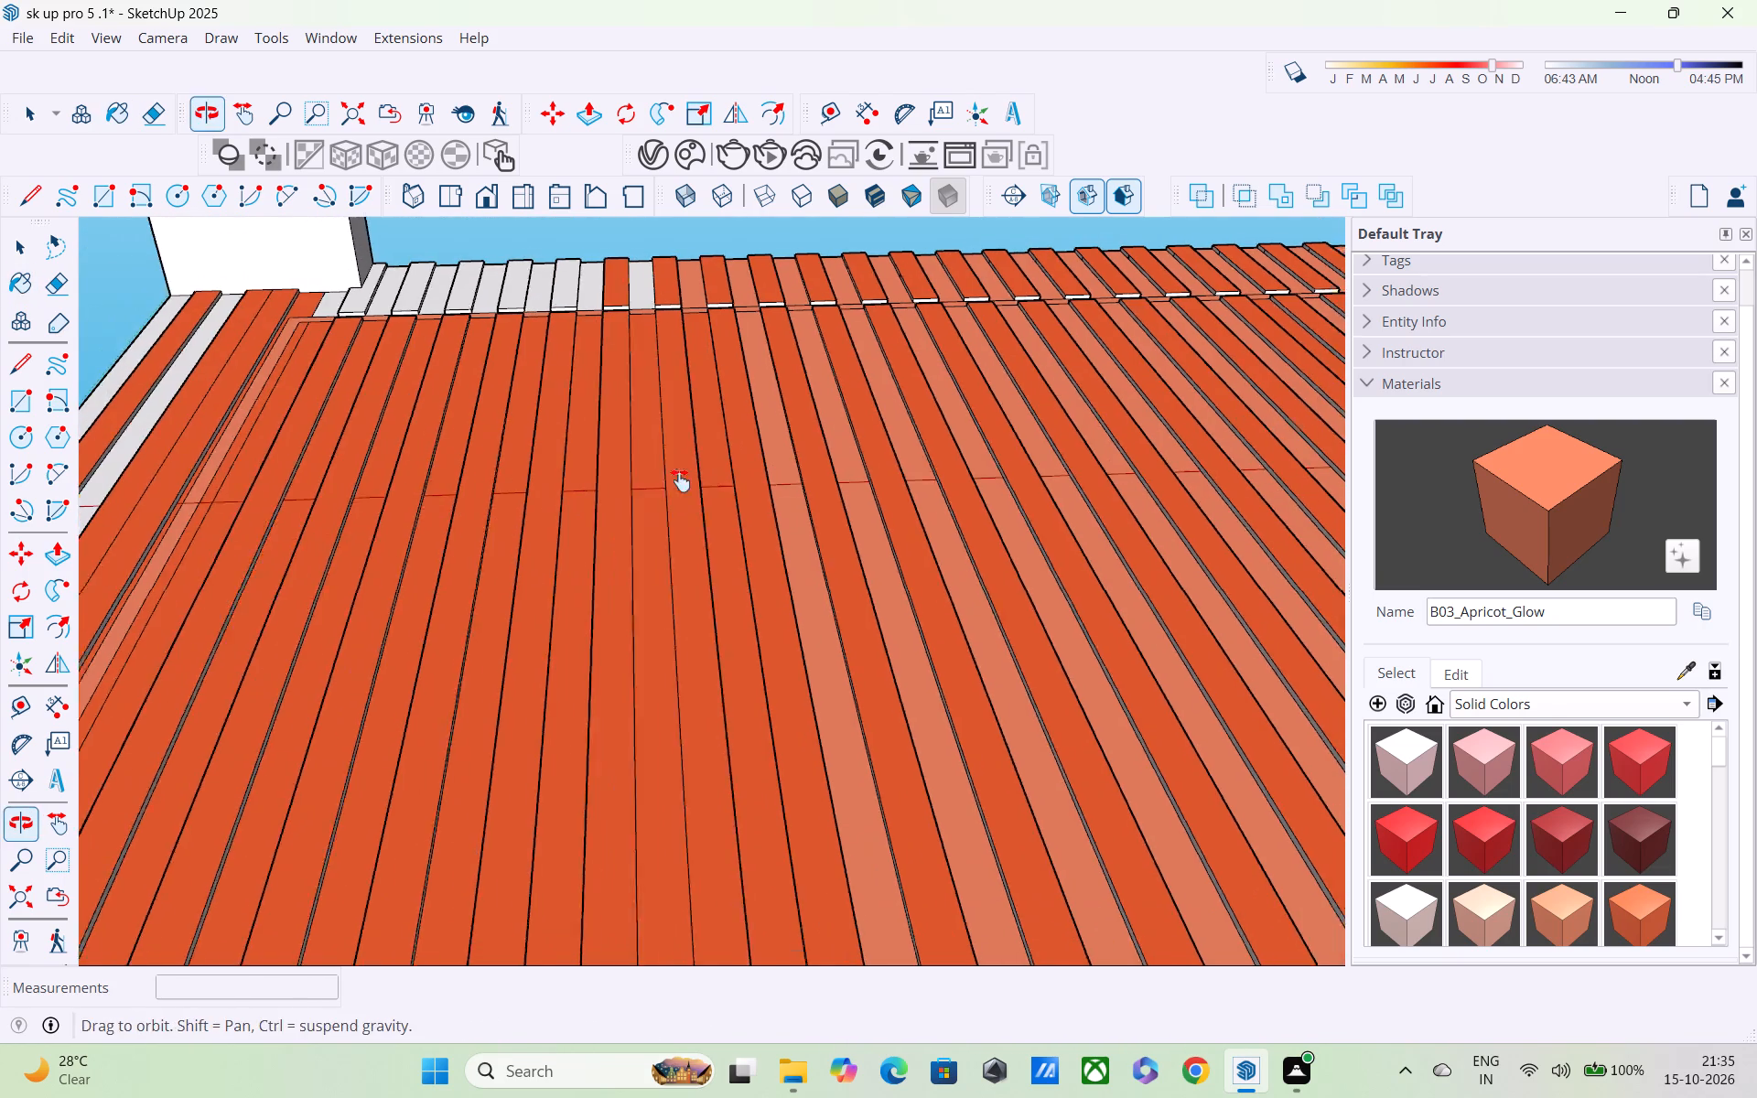
middle_click_drag(680, 480, 691, 480)
scroll(270, 542, "up", 1)
middle_click_drag(270, 542, 494, 500)
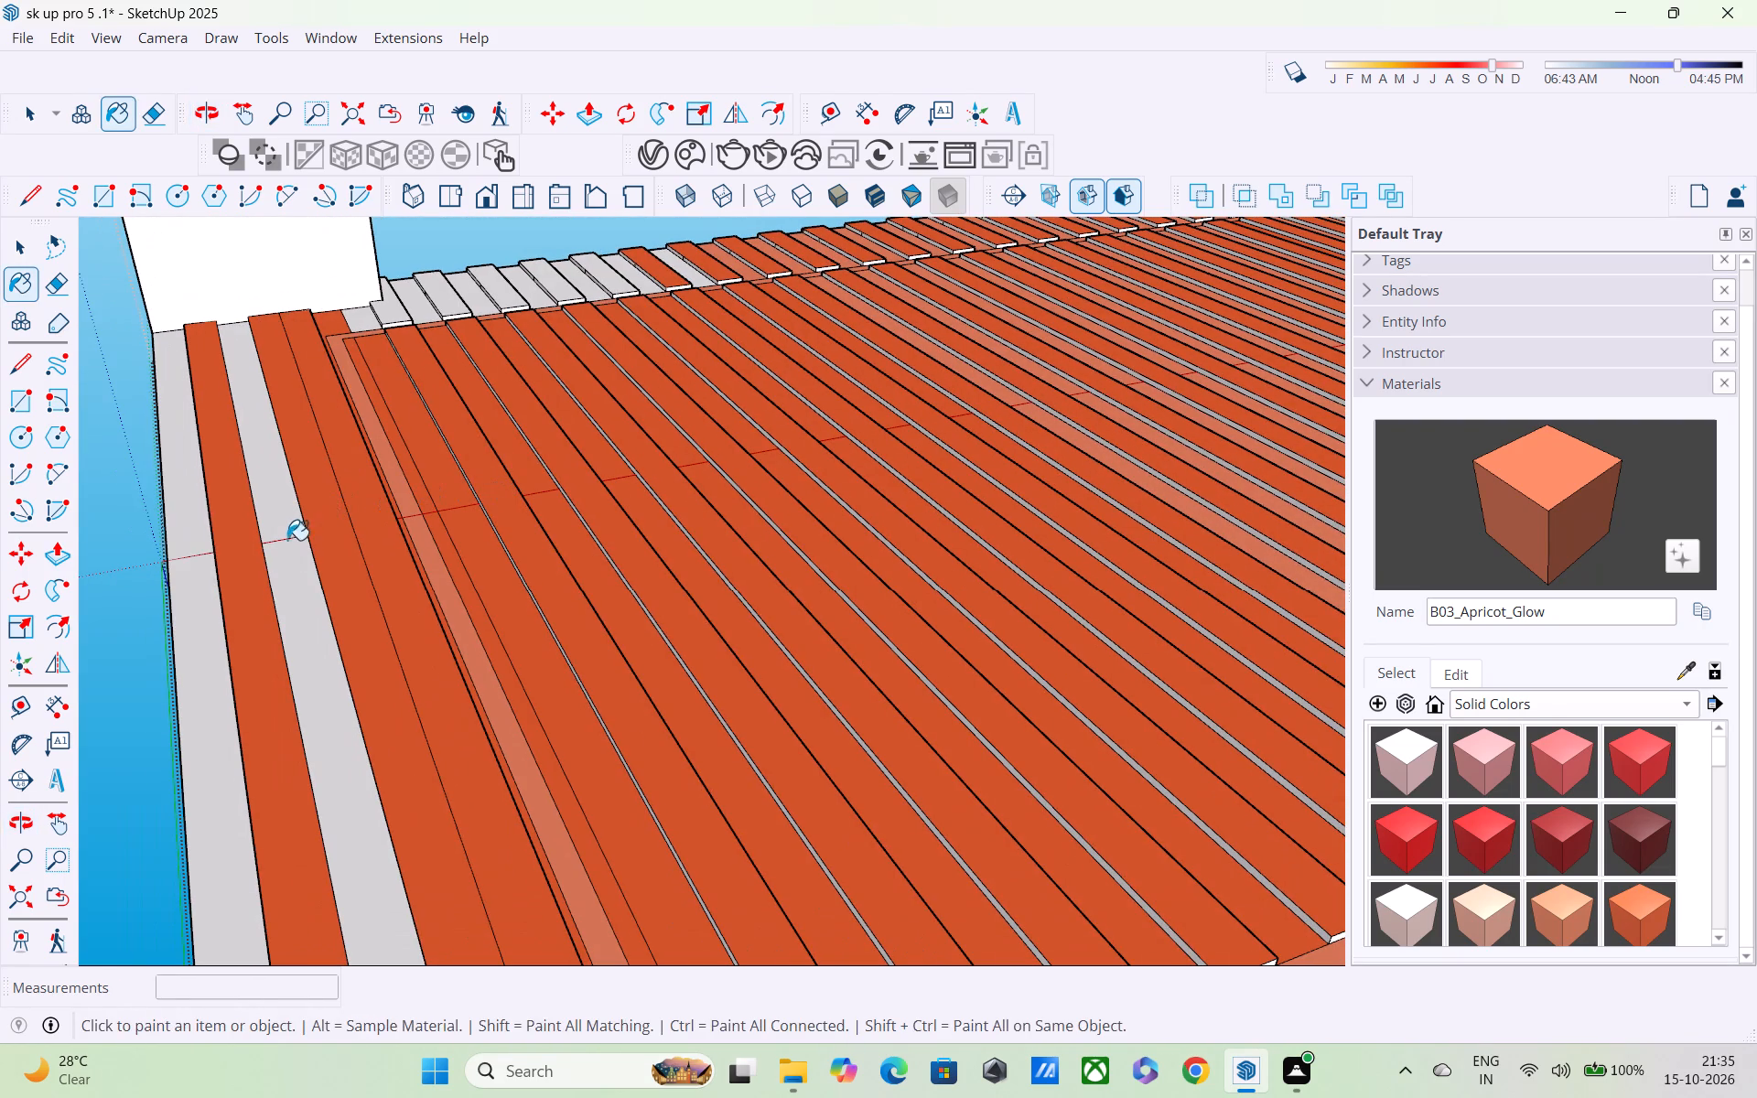
left_click(286, 547)
left_click(212, 622)
Recolour two alternate B04_Peach_Ember long strips just inside the wall-side border with B03_Apricot_Glow.
scroll(397, 592, "up", 3)
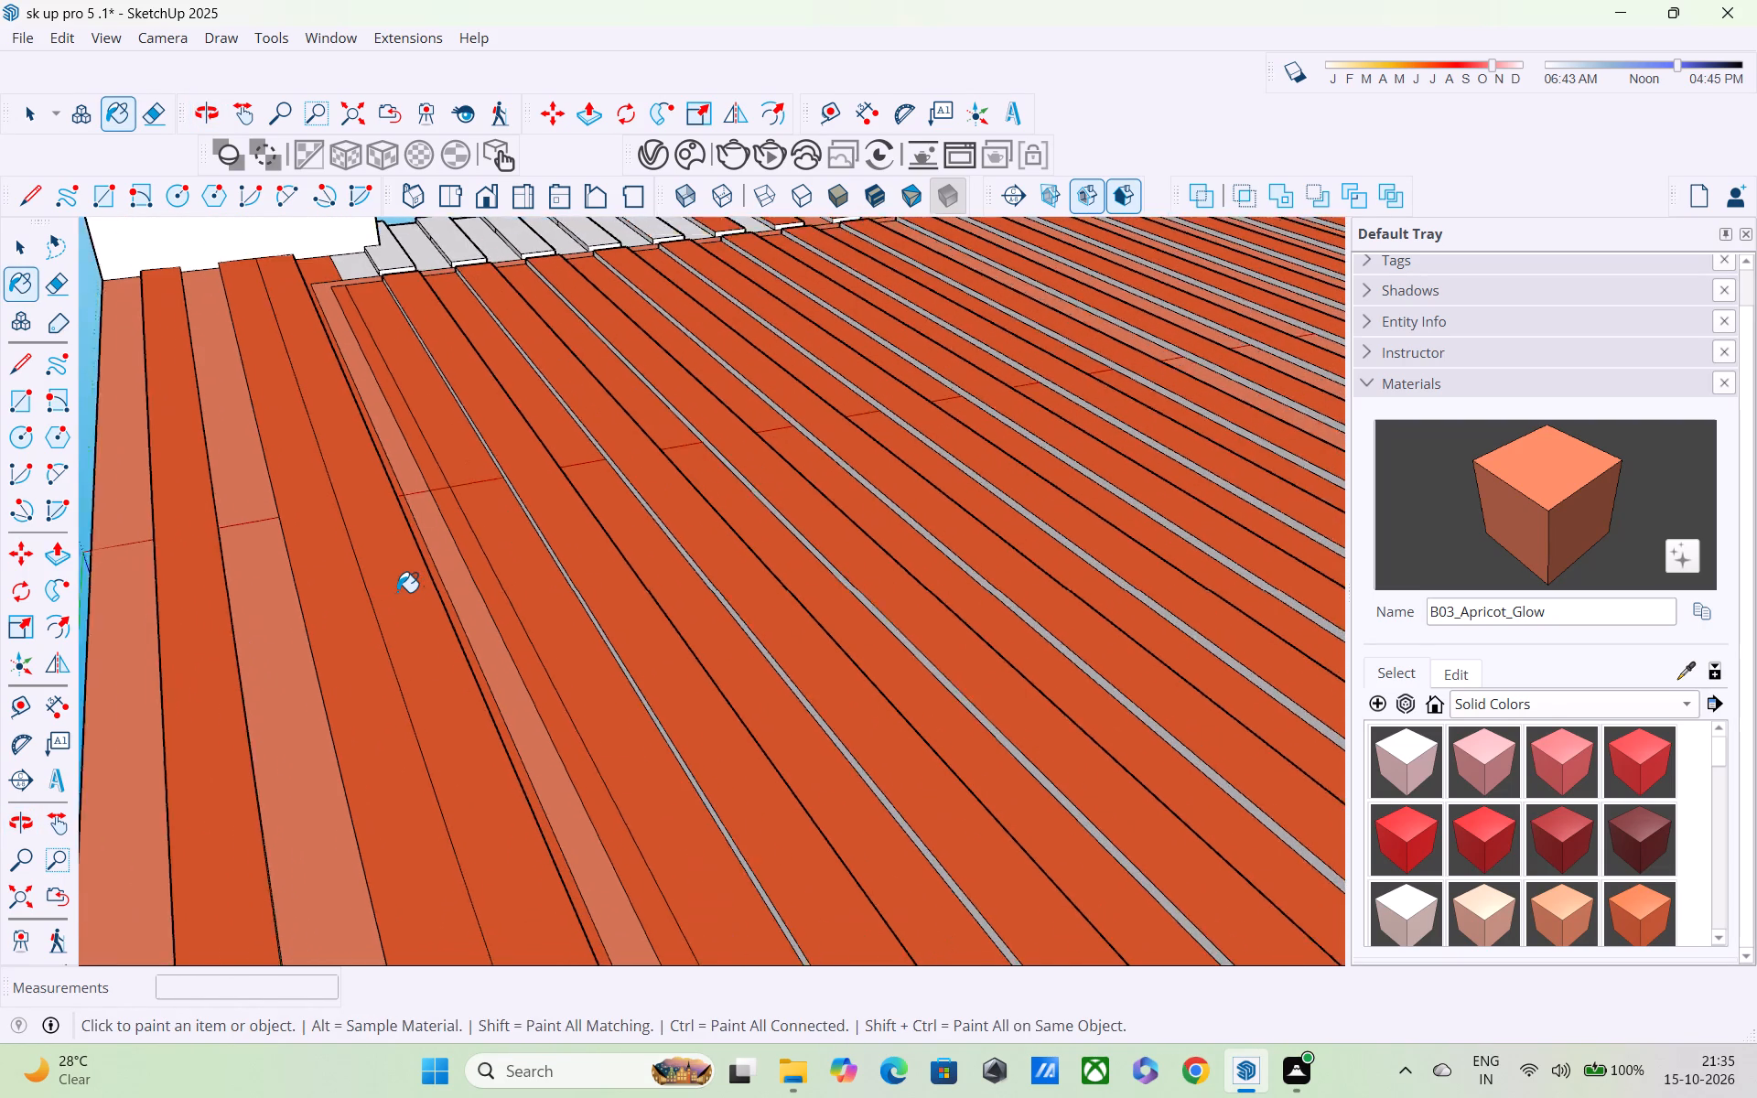
scroll(397, 592, "up", 1)
middle_click_drag(399, 594, 351, 519)
left_click(456, 569)
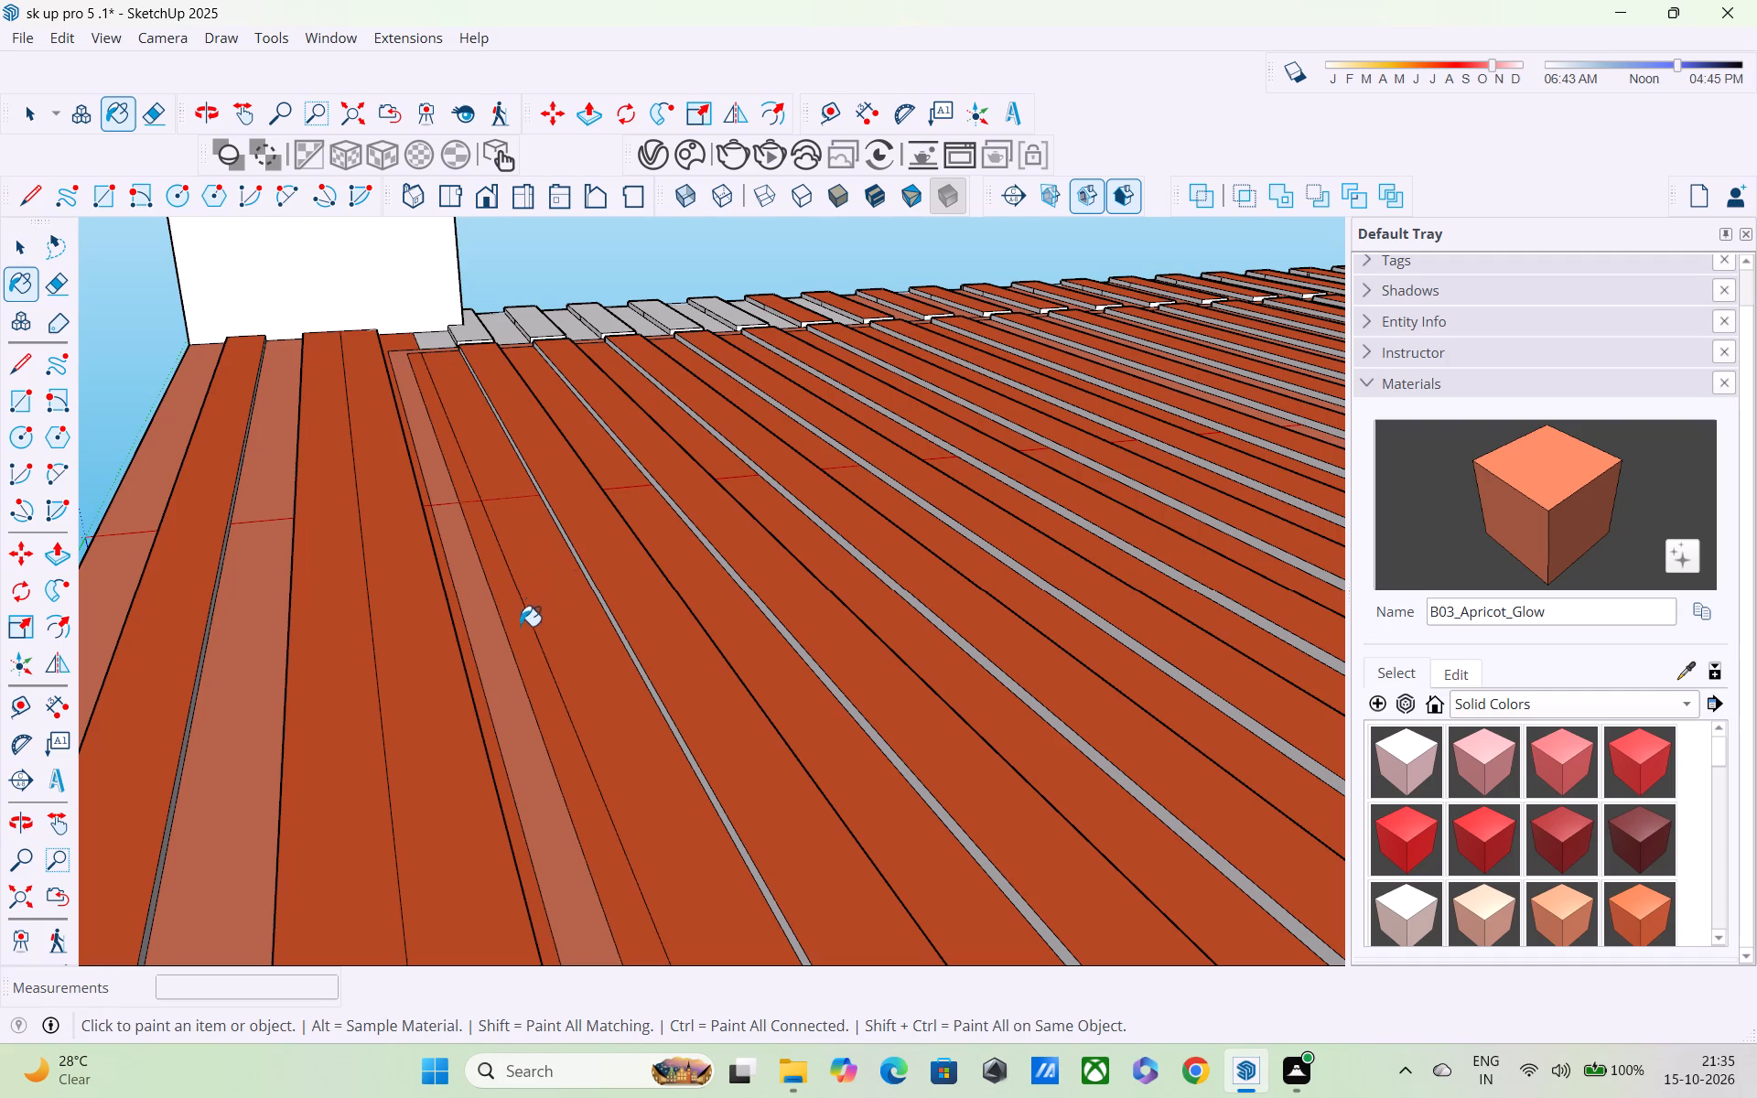
middle_click_drag(523, 593, 512, 670)
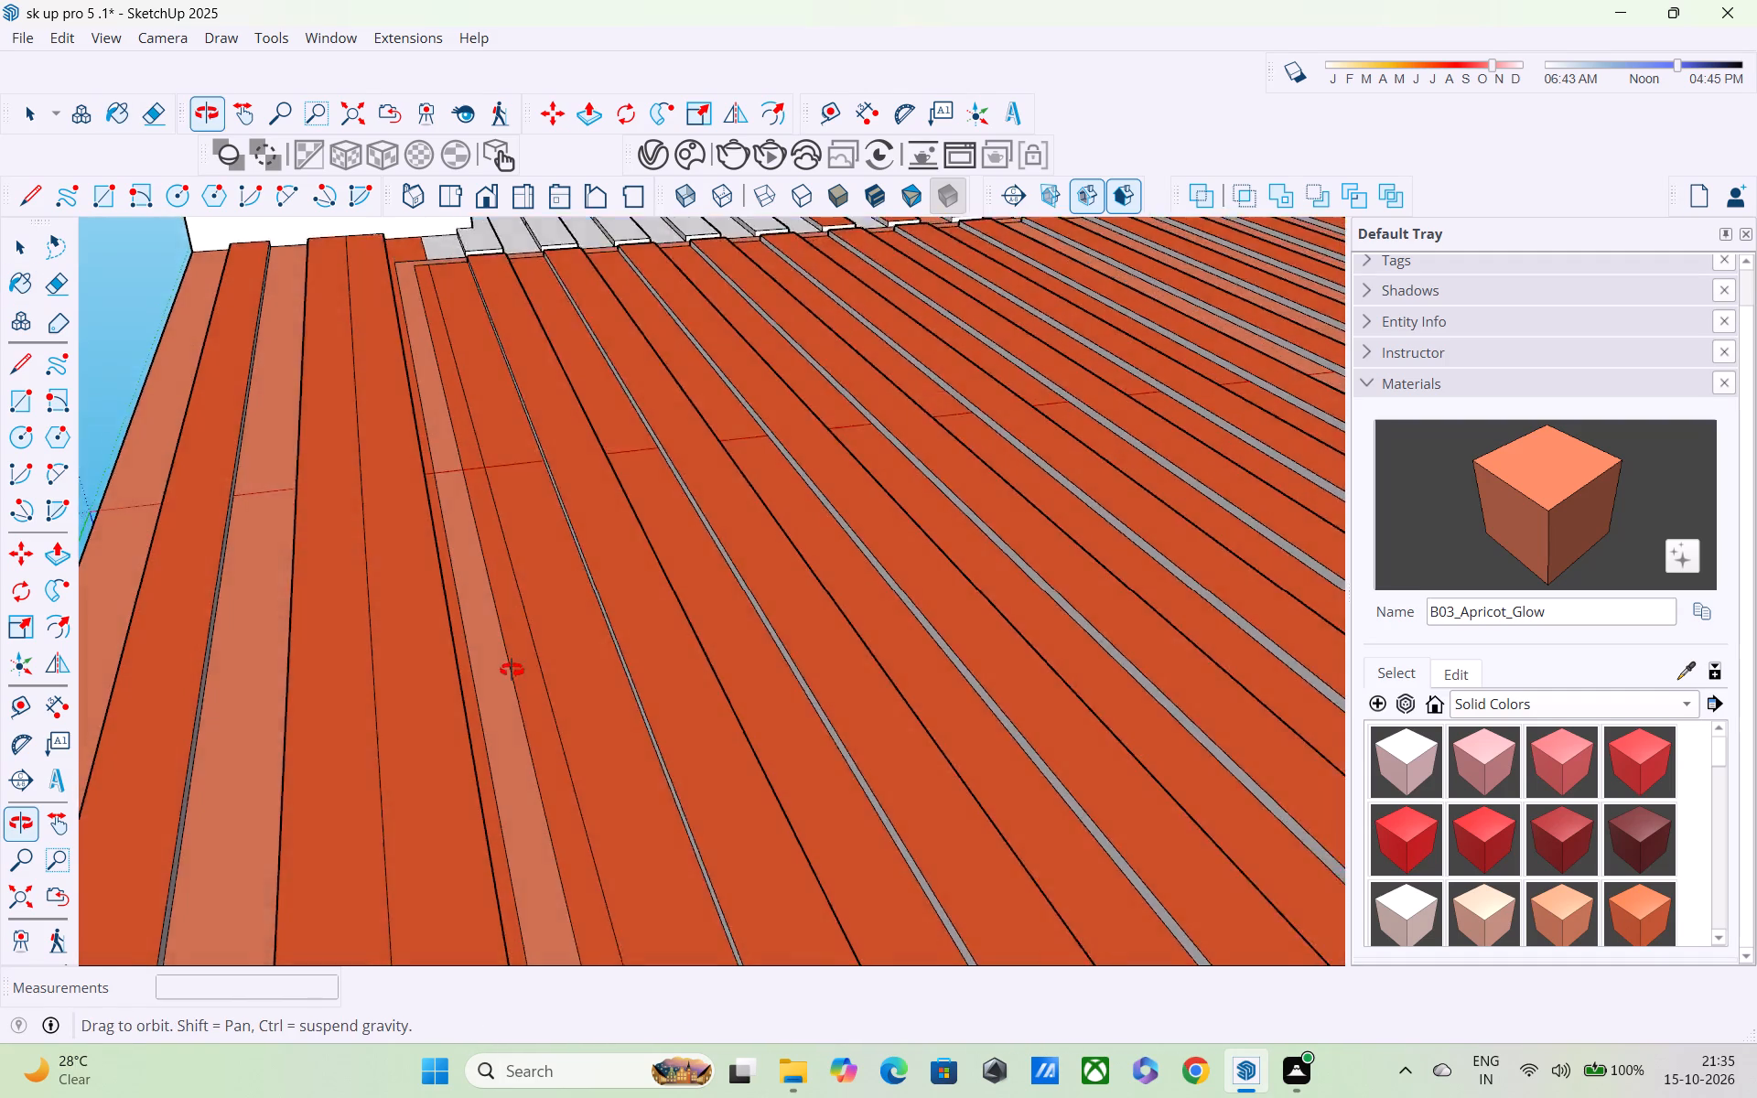
middle_click_drag(512, 670, 506, 732)
scroll(502, 724, "down", 5)
scroll(574, 647, "up", 3)
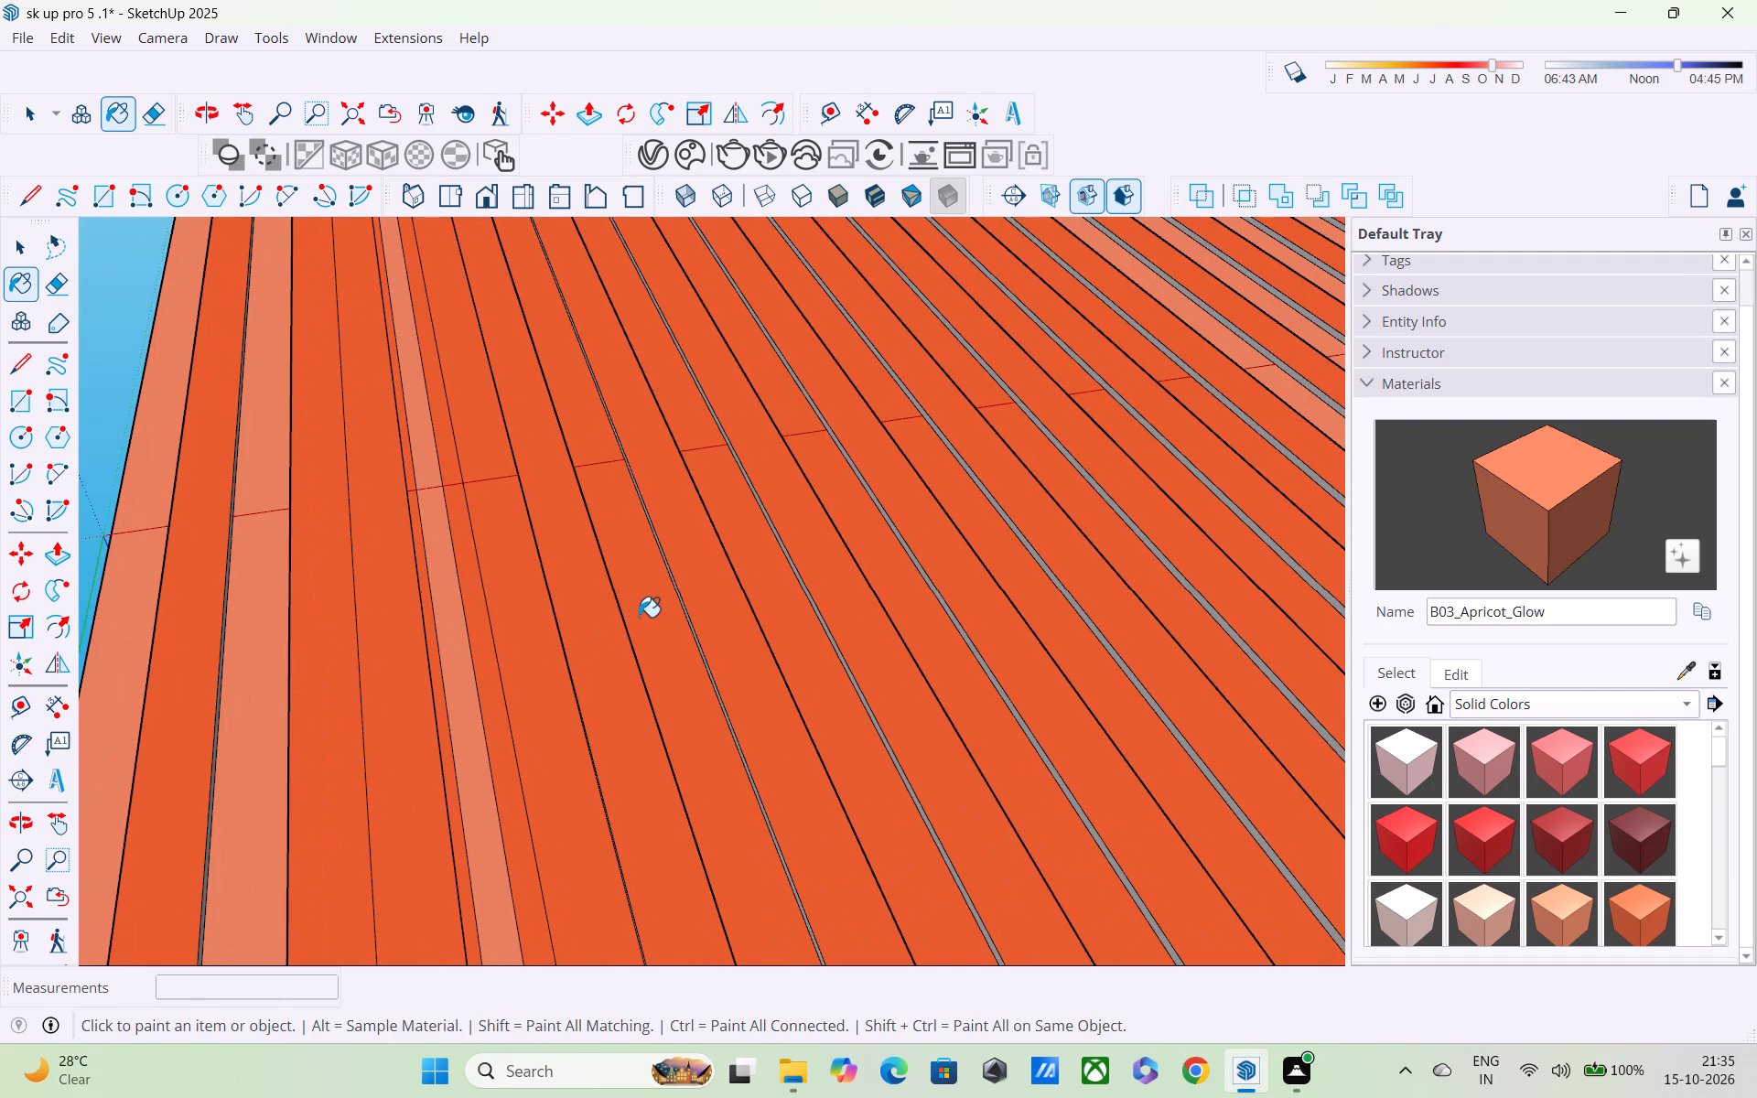
left_click(649, 617)
left_click(761, 607)
Recolour the next three alternate B04_Peach_Ember long strips toward the panel's middle with B03_Apricot_Glow.
middle_click_drag(762, 606, 730, 605)
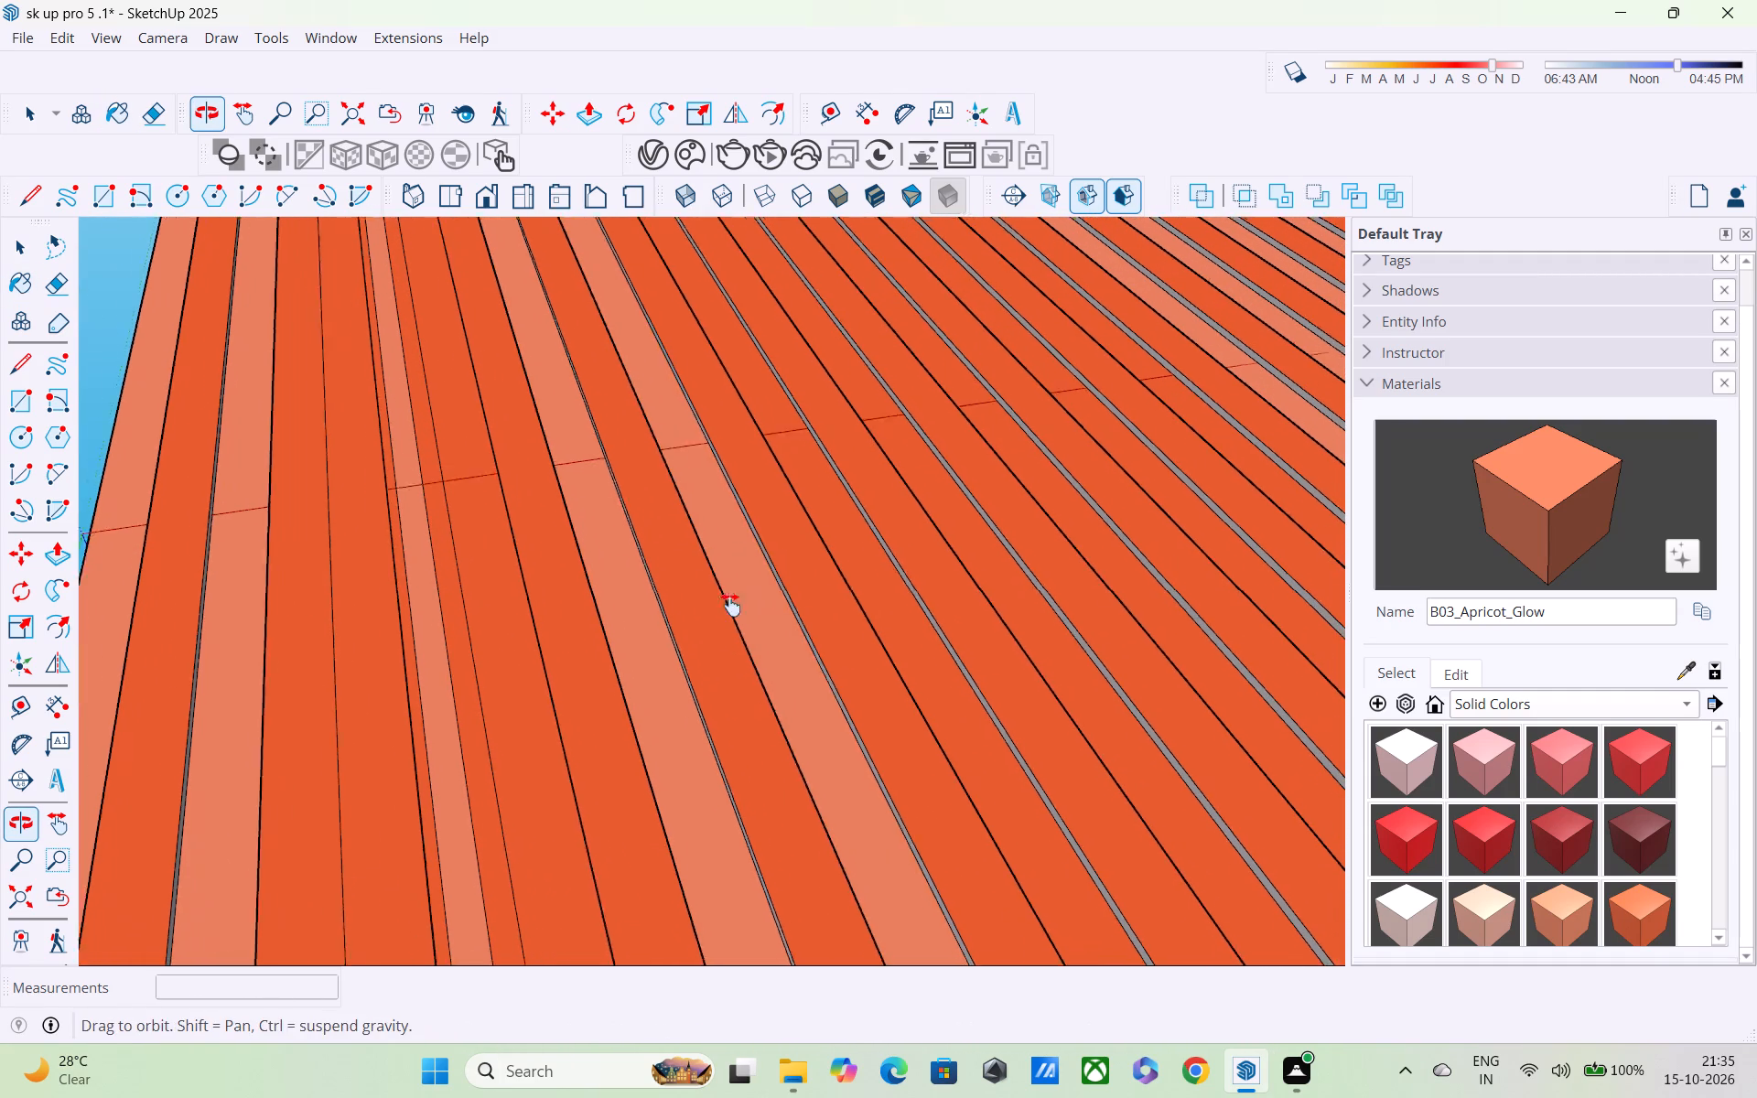
middle_click_drag(730, 605, 243, 614)
left_click(383, 632)
left_click(519, 632)
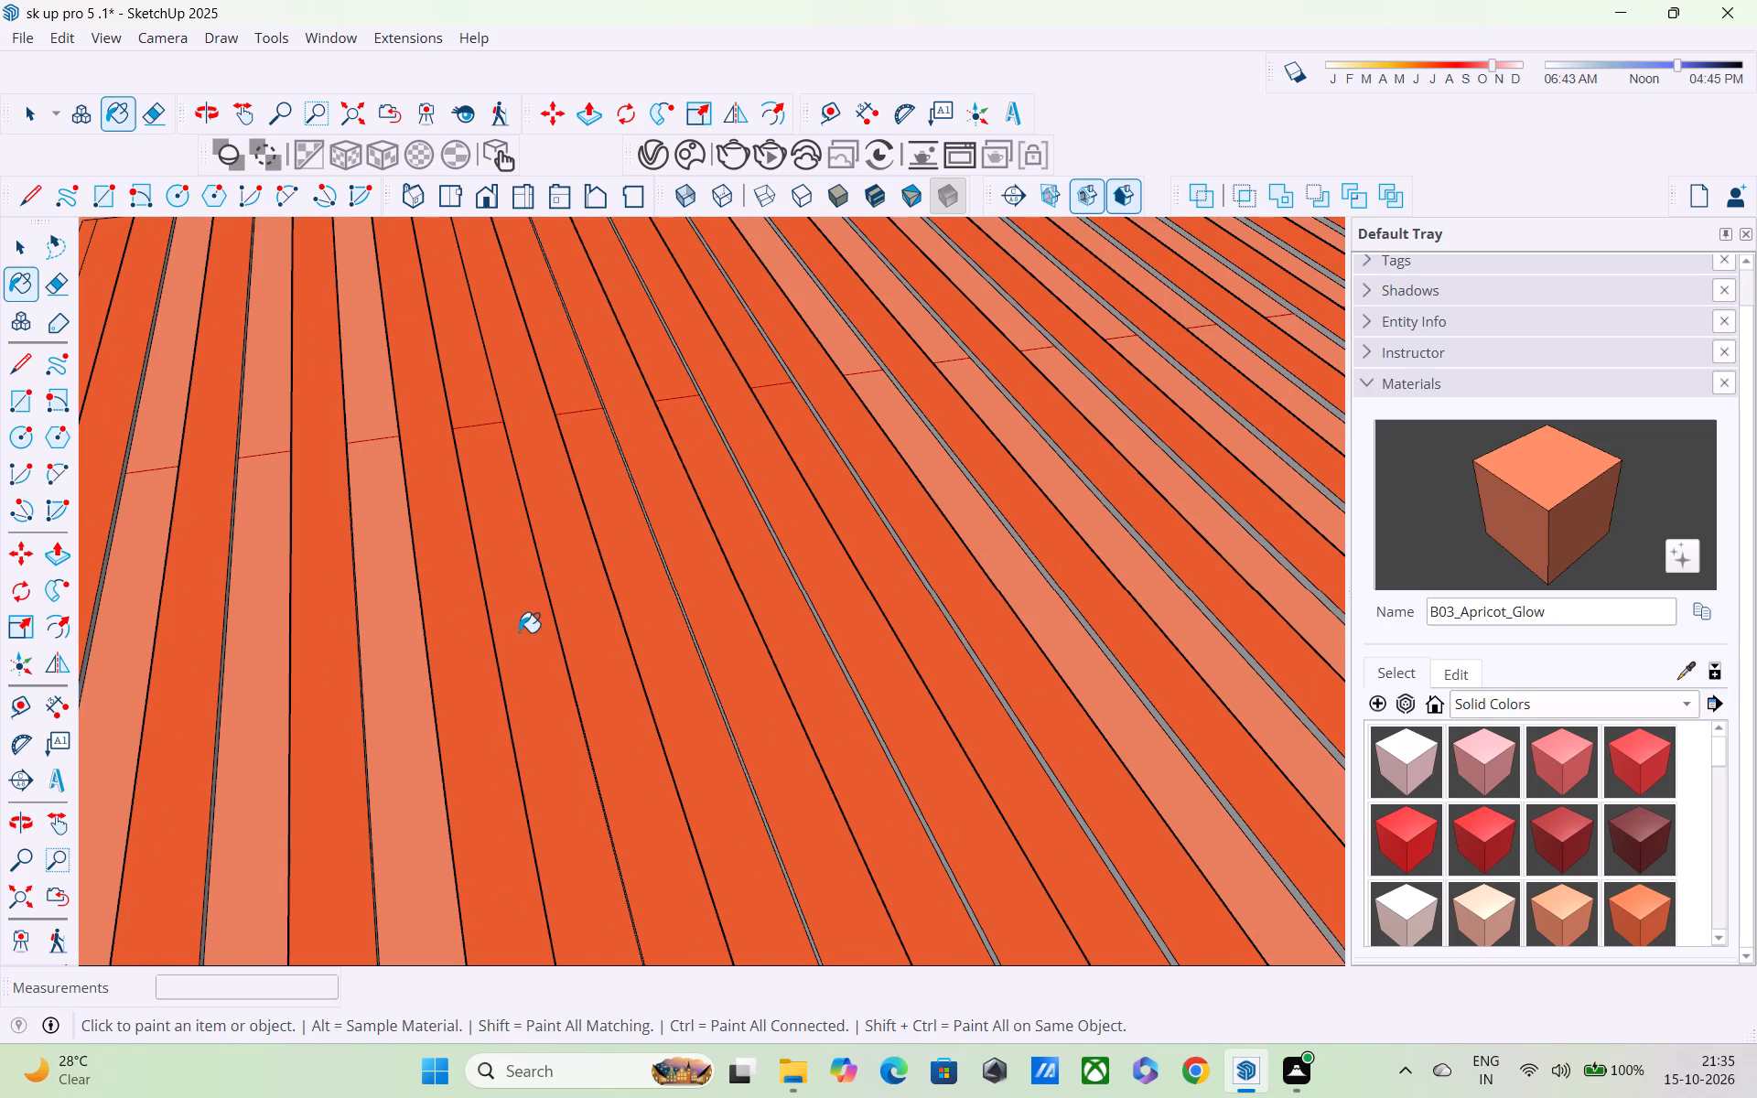
left_click(627, 597)
middle_click_drag(606, 588, 303, 570)
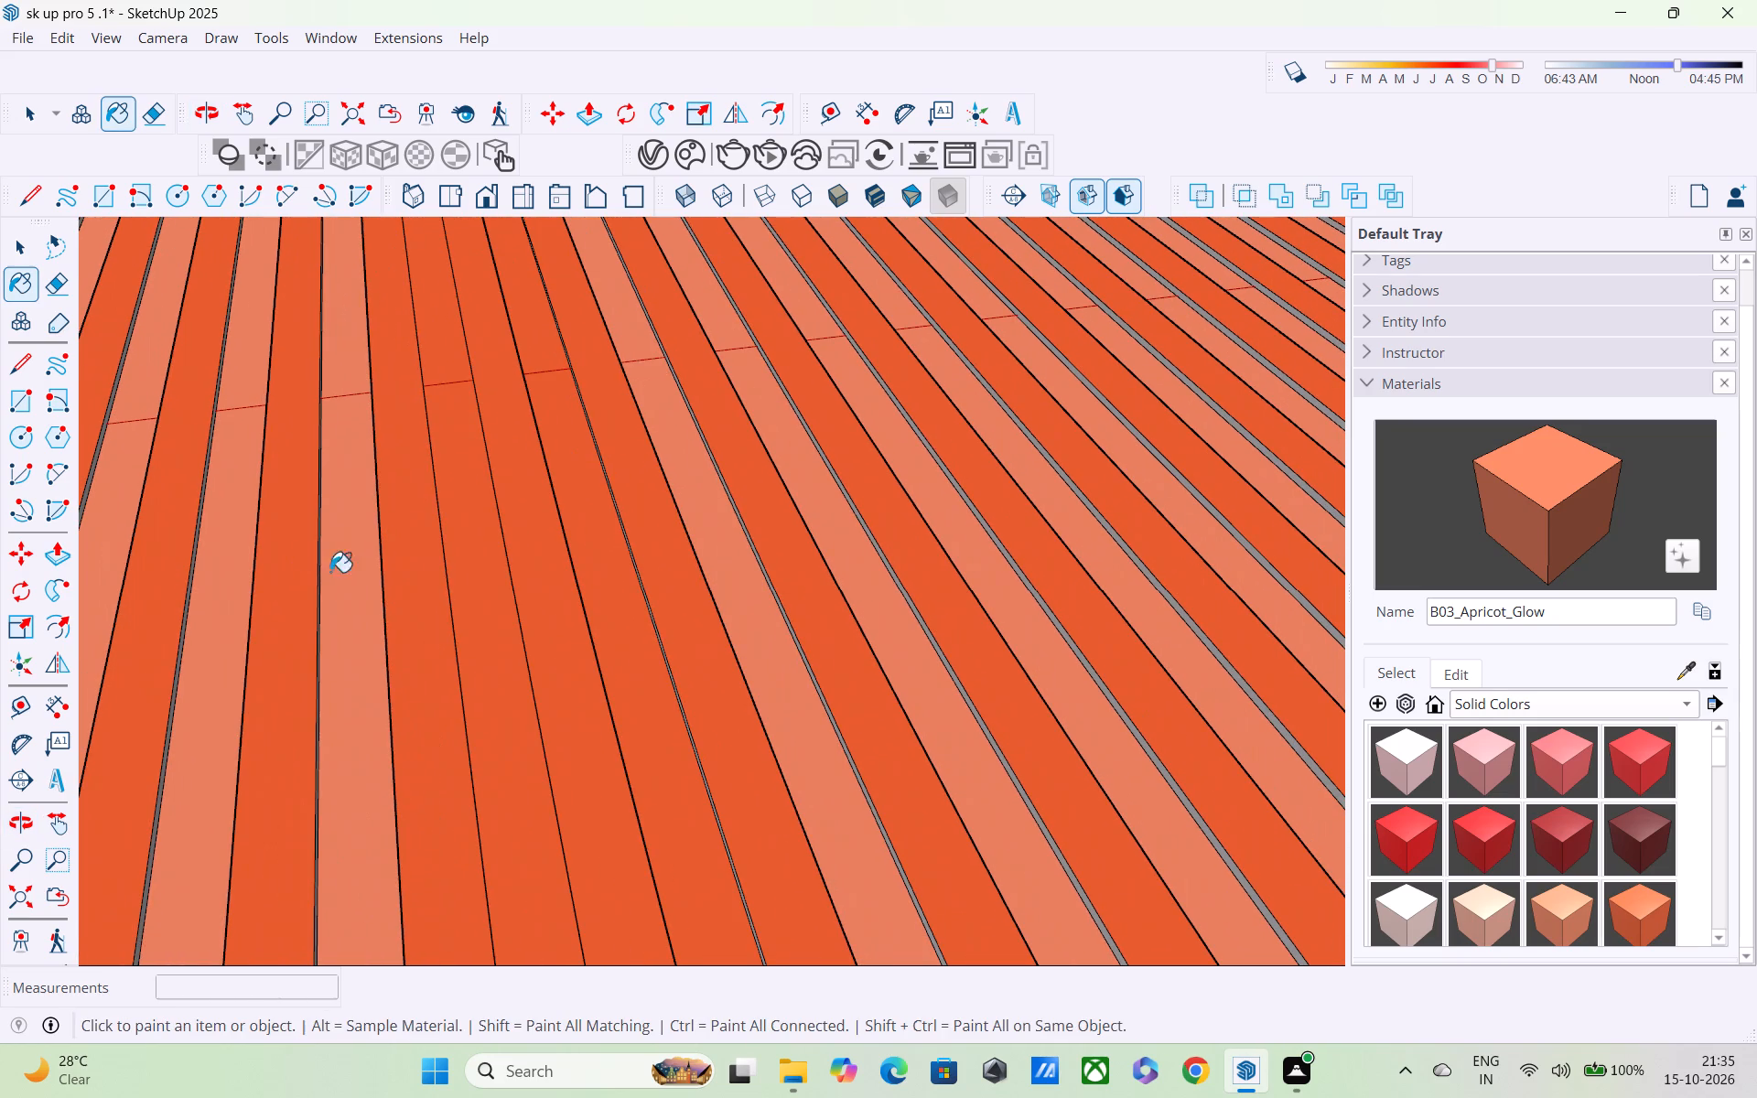
Recolour the last two alternate B04_Peach_Ember long strips in the panel's middle with B03_Apricot_Glow.
left_click(479, 580, "shift")
left_click(605, 567, "shift")
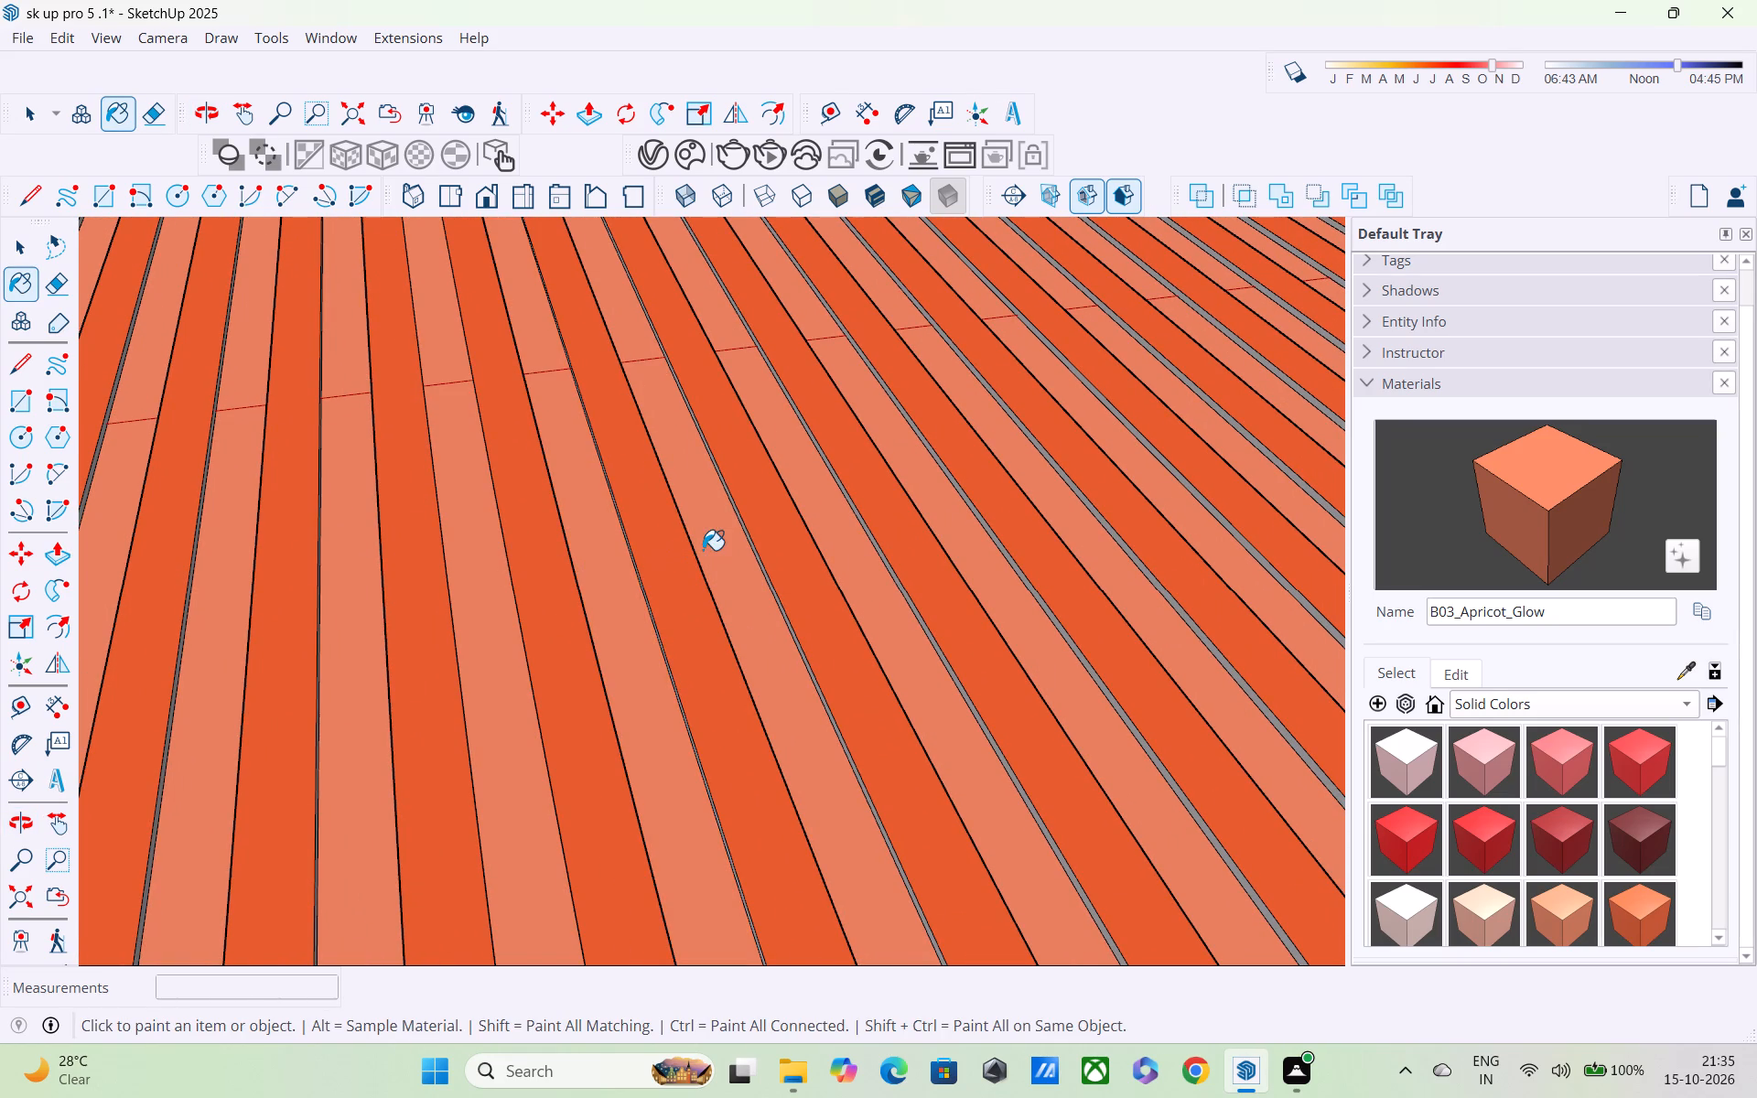
Recolour eight alternate B04_Peach_Ember border strips toward the corner, along the panel edge opposite the white wall, with B03_Apricot_Glow.
scroll(703, 550, "down", 9, "shift")
middle_click_drag(690, 572, 641, 519)
scroll(688, 698, "up", 3)
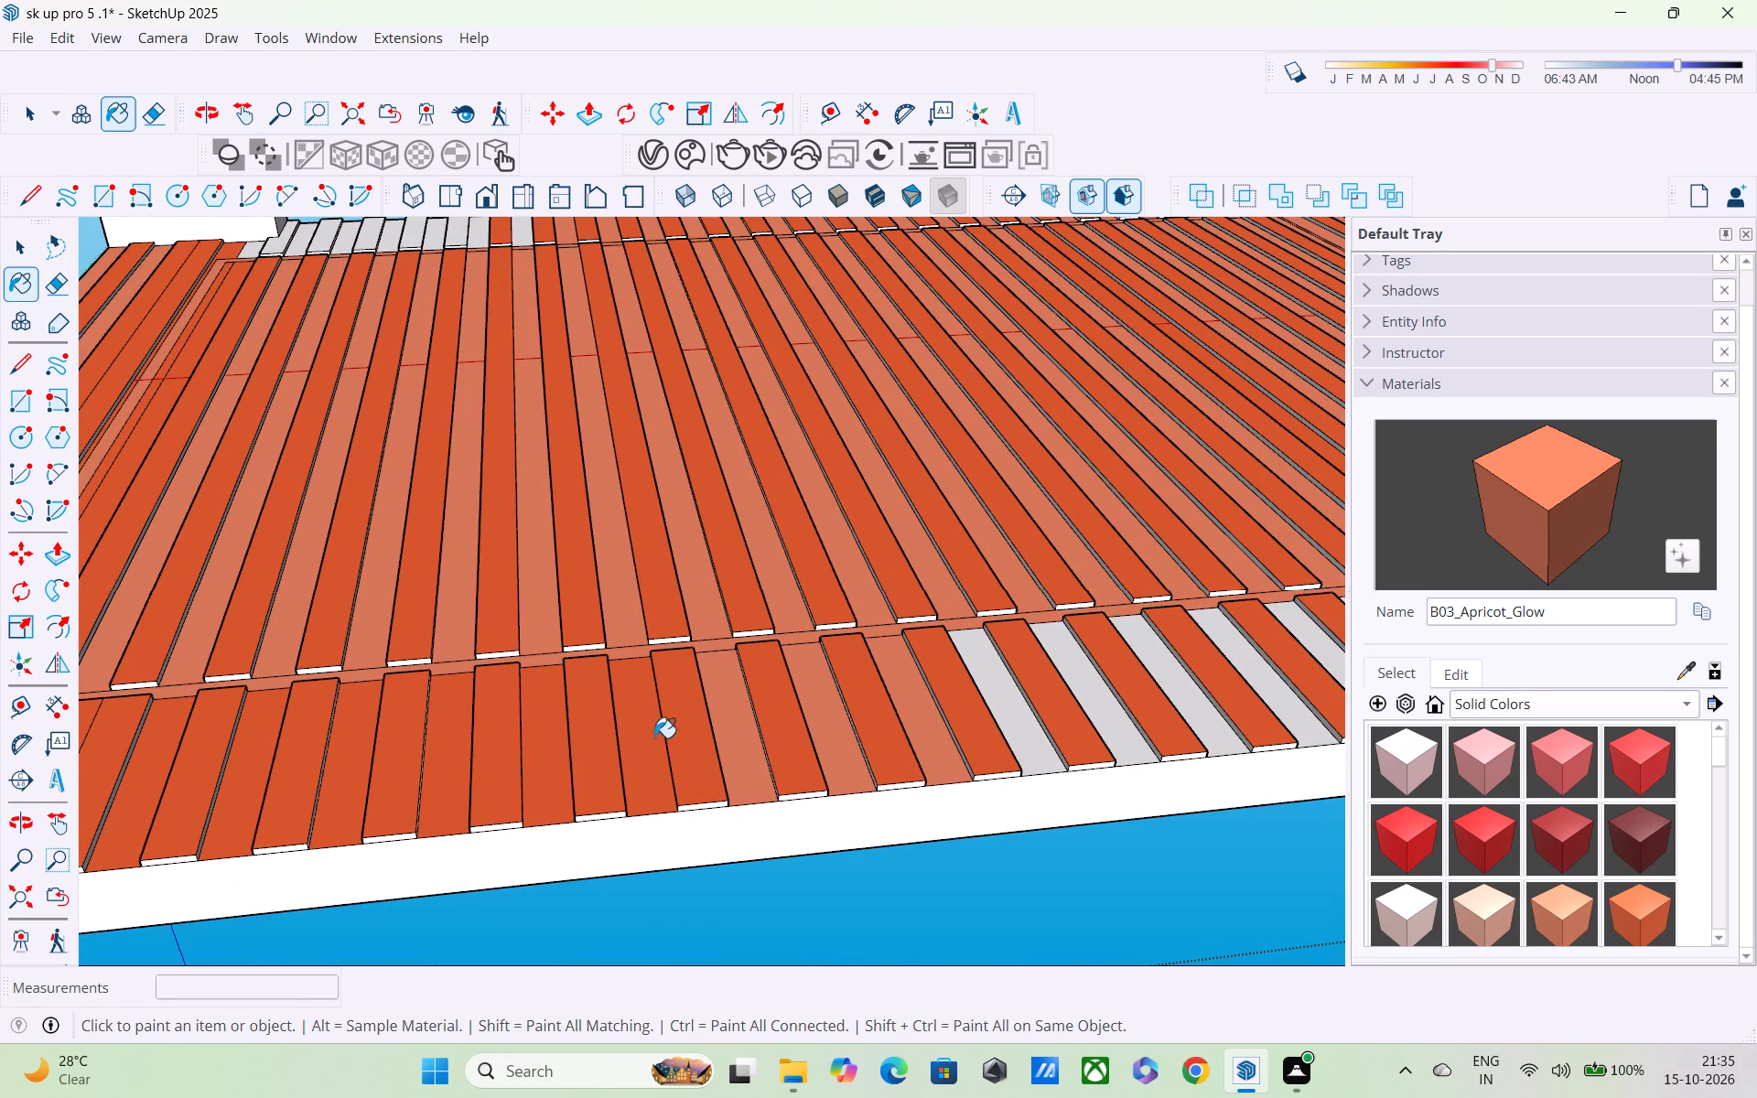
left_click(639, 754)
left_click(534, 747)
left_click(449, 763)
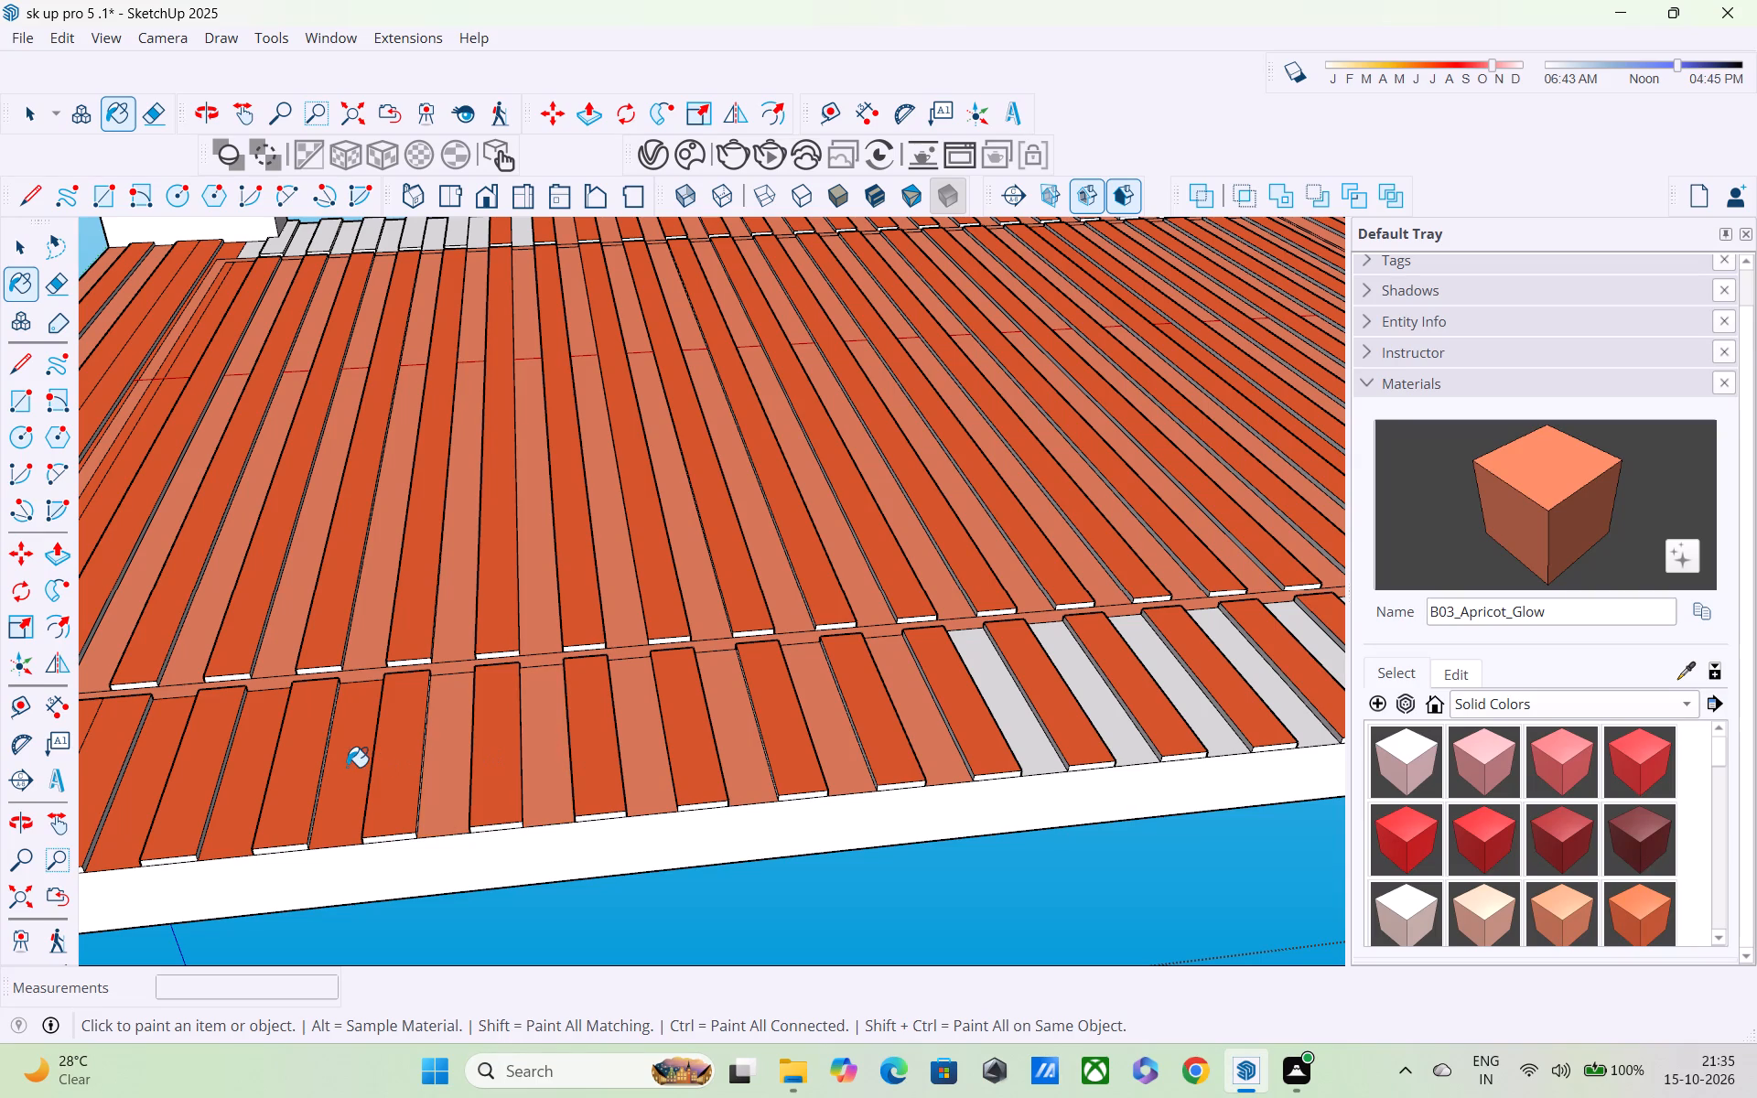
left_click(347, 767)
middle_click_drag(357, 766, 701, 702, "shift")
left_click(583, 721, "shift")
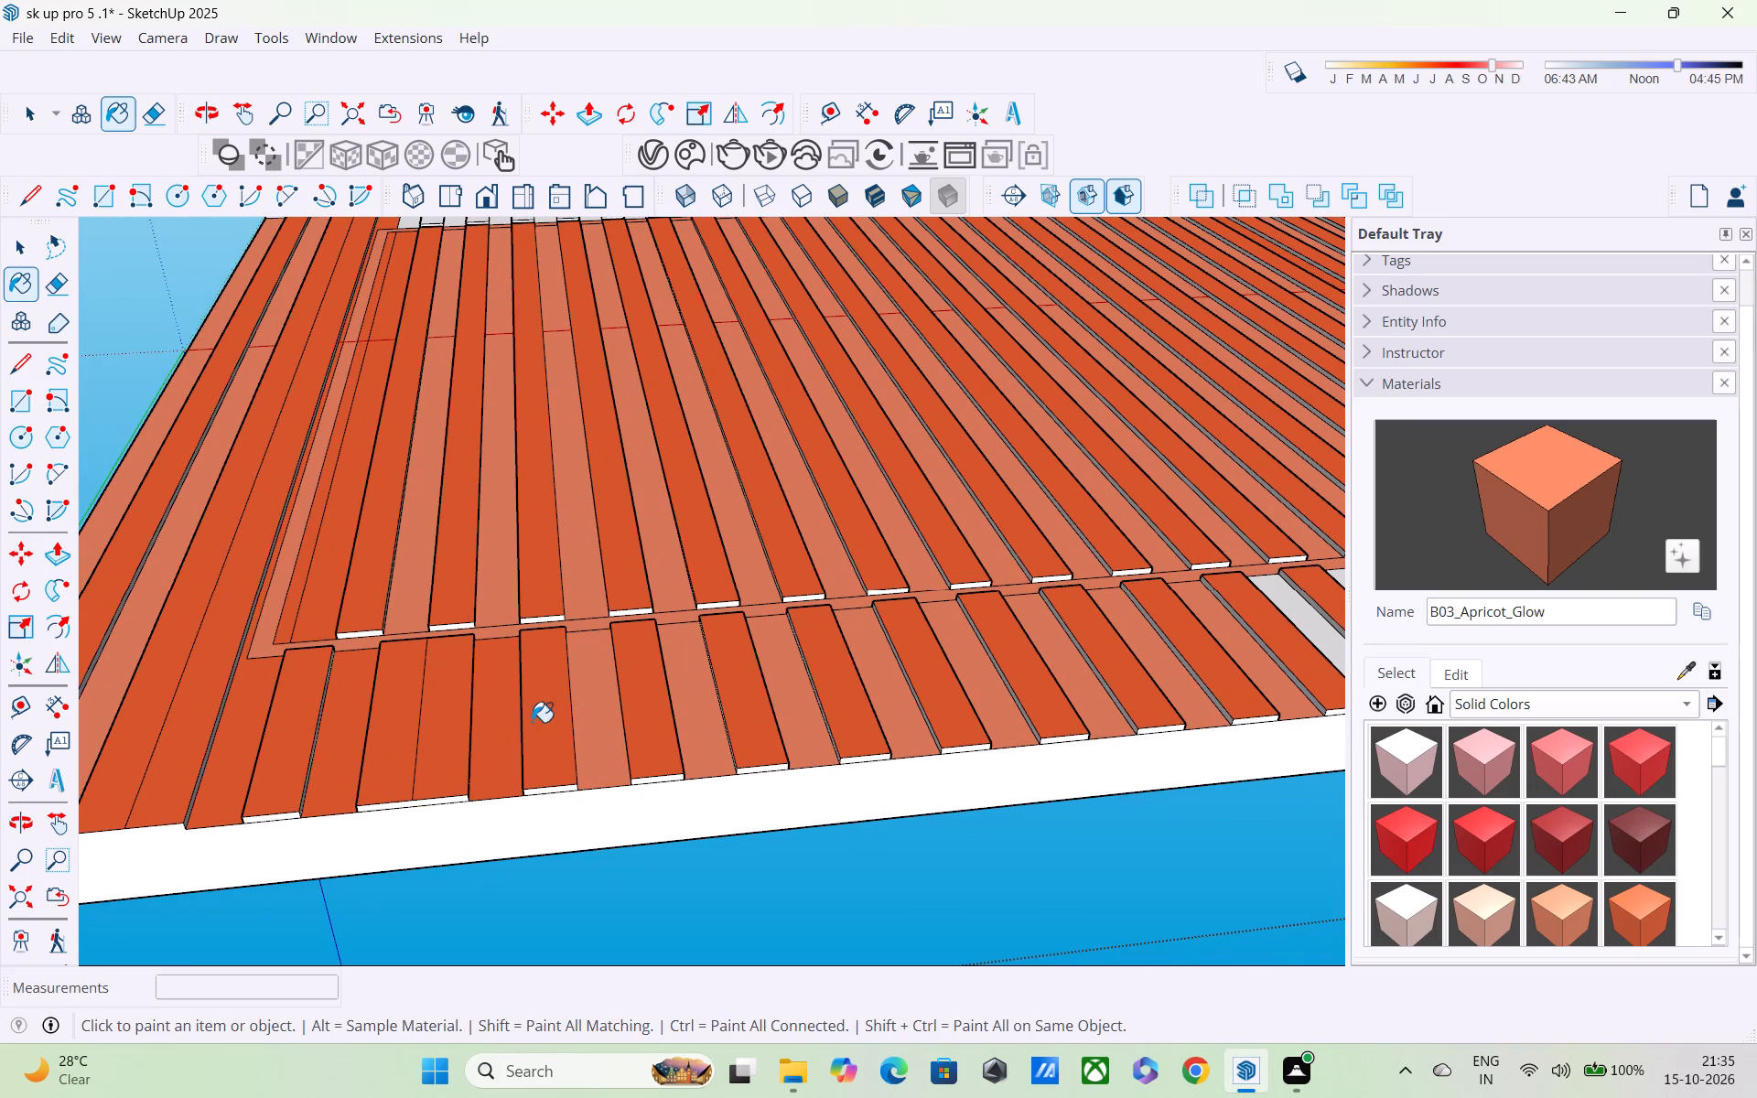
left_click(500, 717, "shift")
left_click(318, 752)
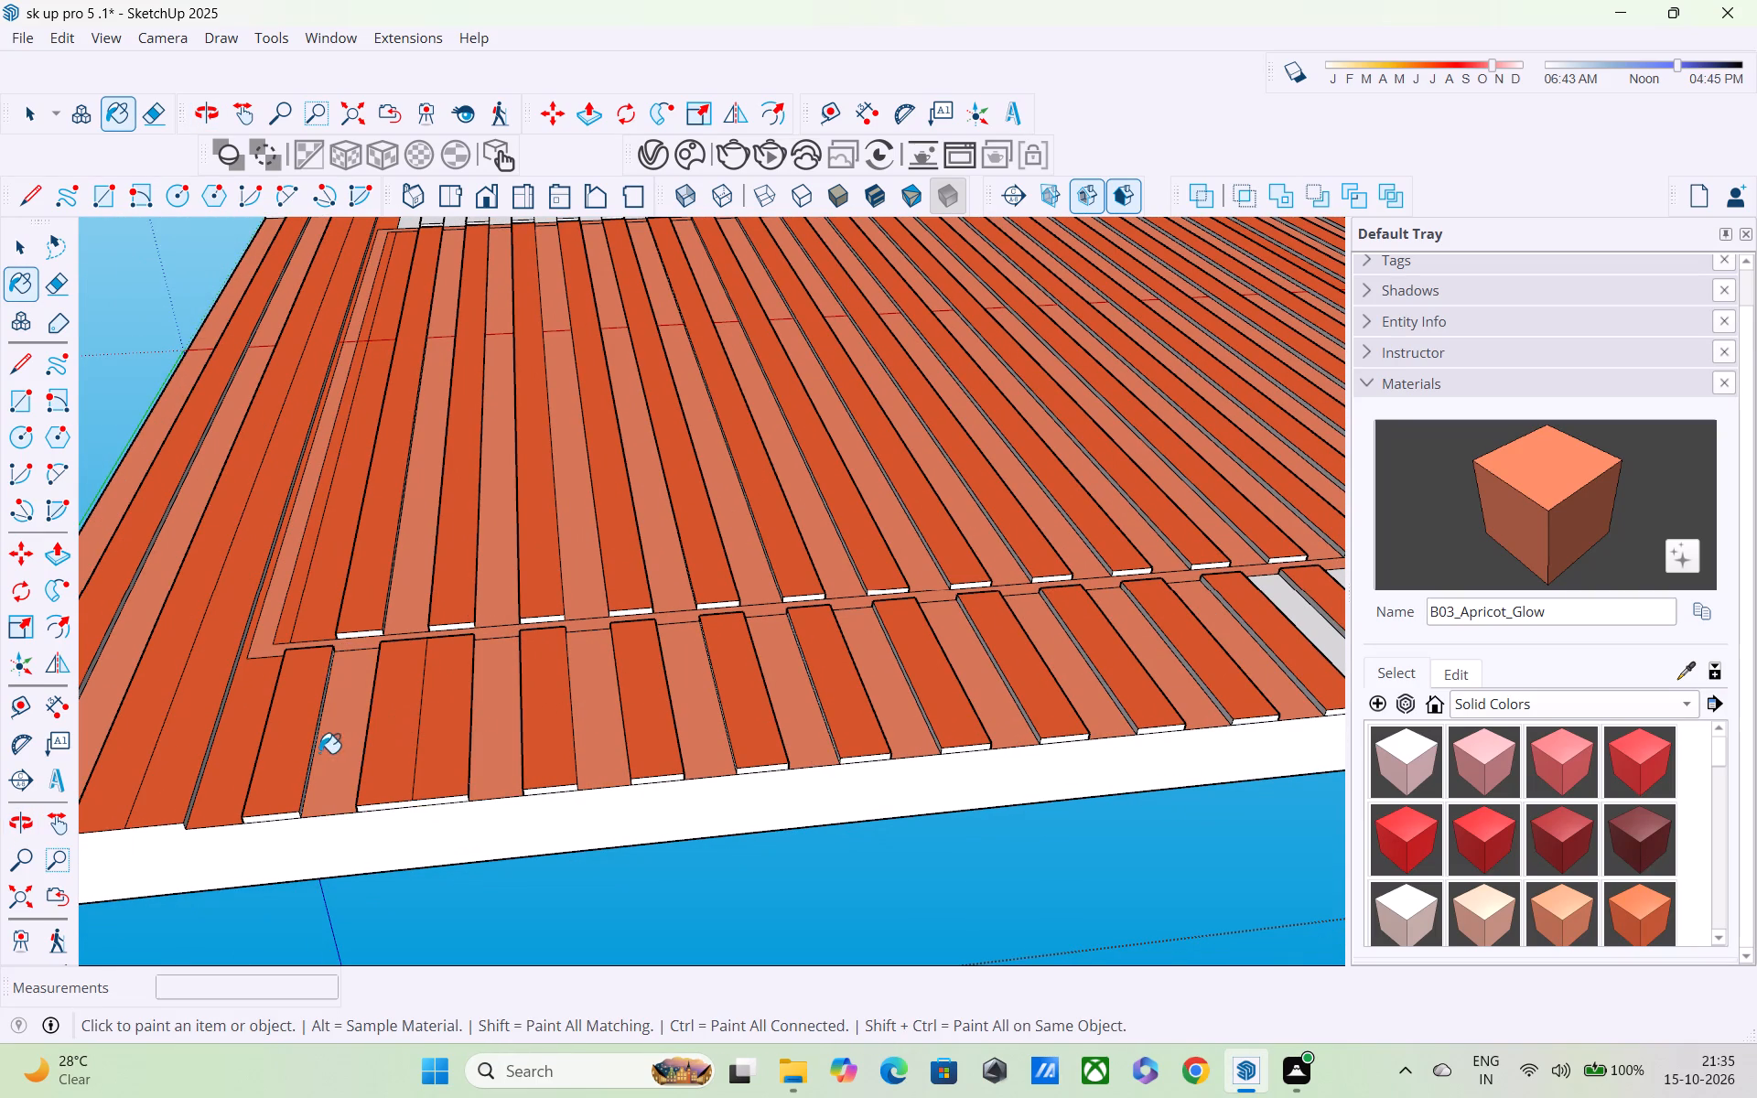
left_click(231, 743)
Fill the thin rectangular frame between the panel's central field and its border strips with B01_Ivory_Dust.
middle_click_drag(218, 730, 487, 729, "shift")
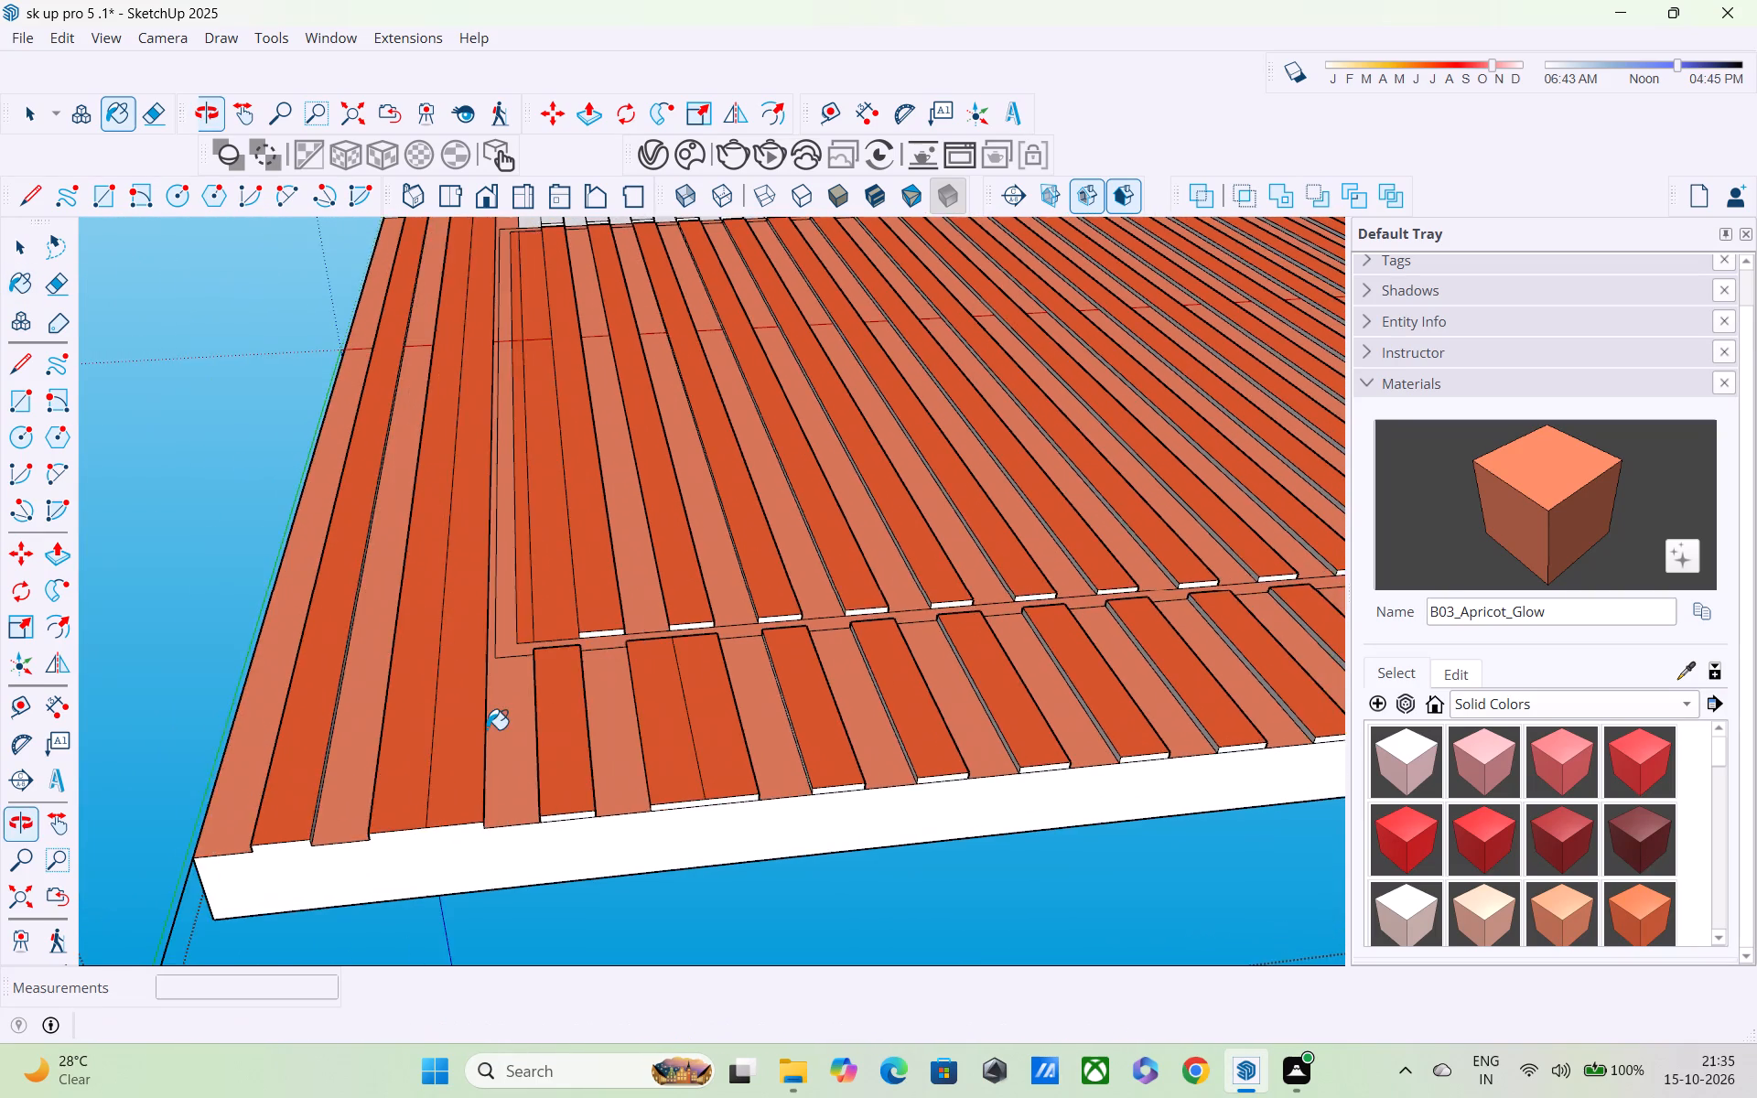
scroll(483, 715, "down", 5)
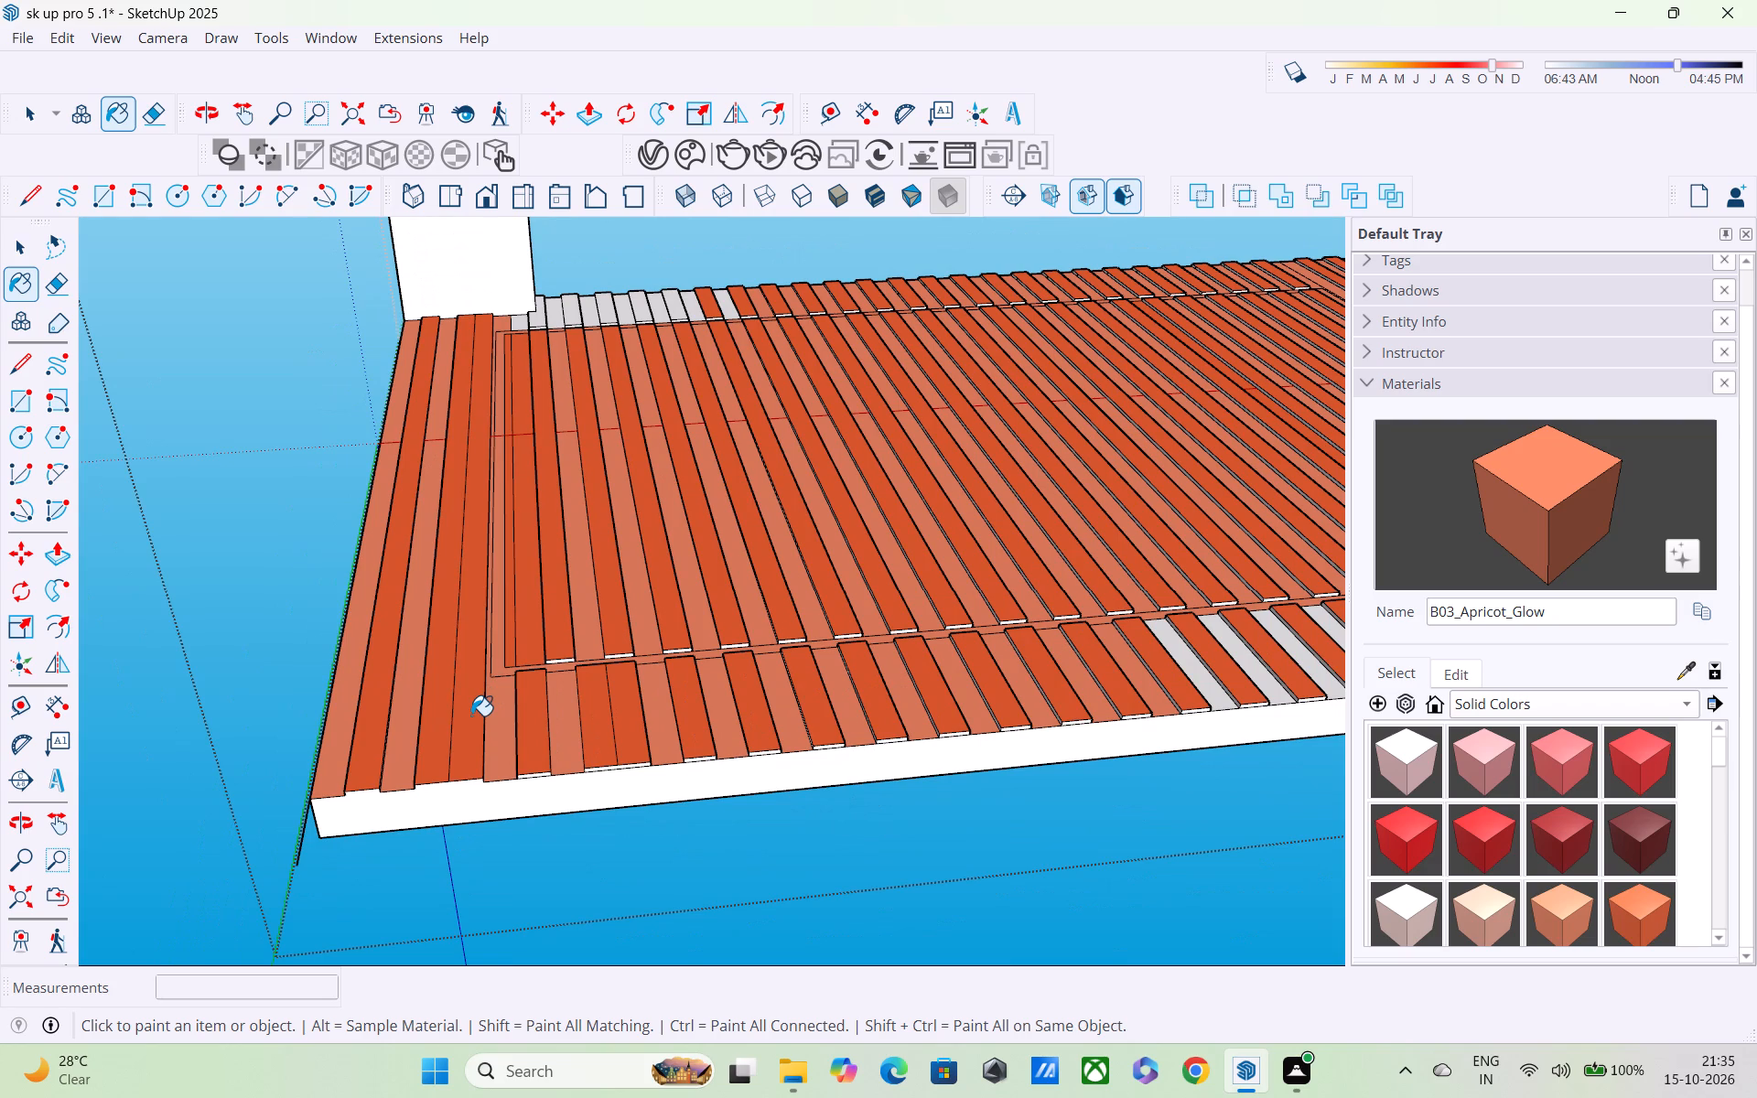
left_click(1396, 907)
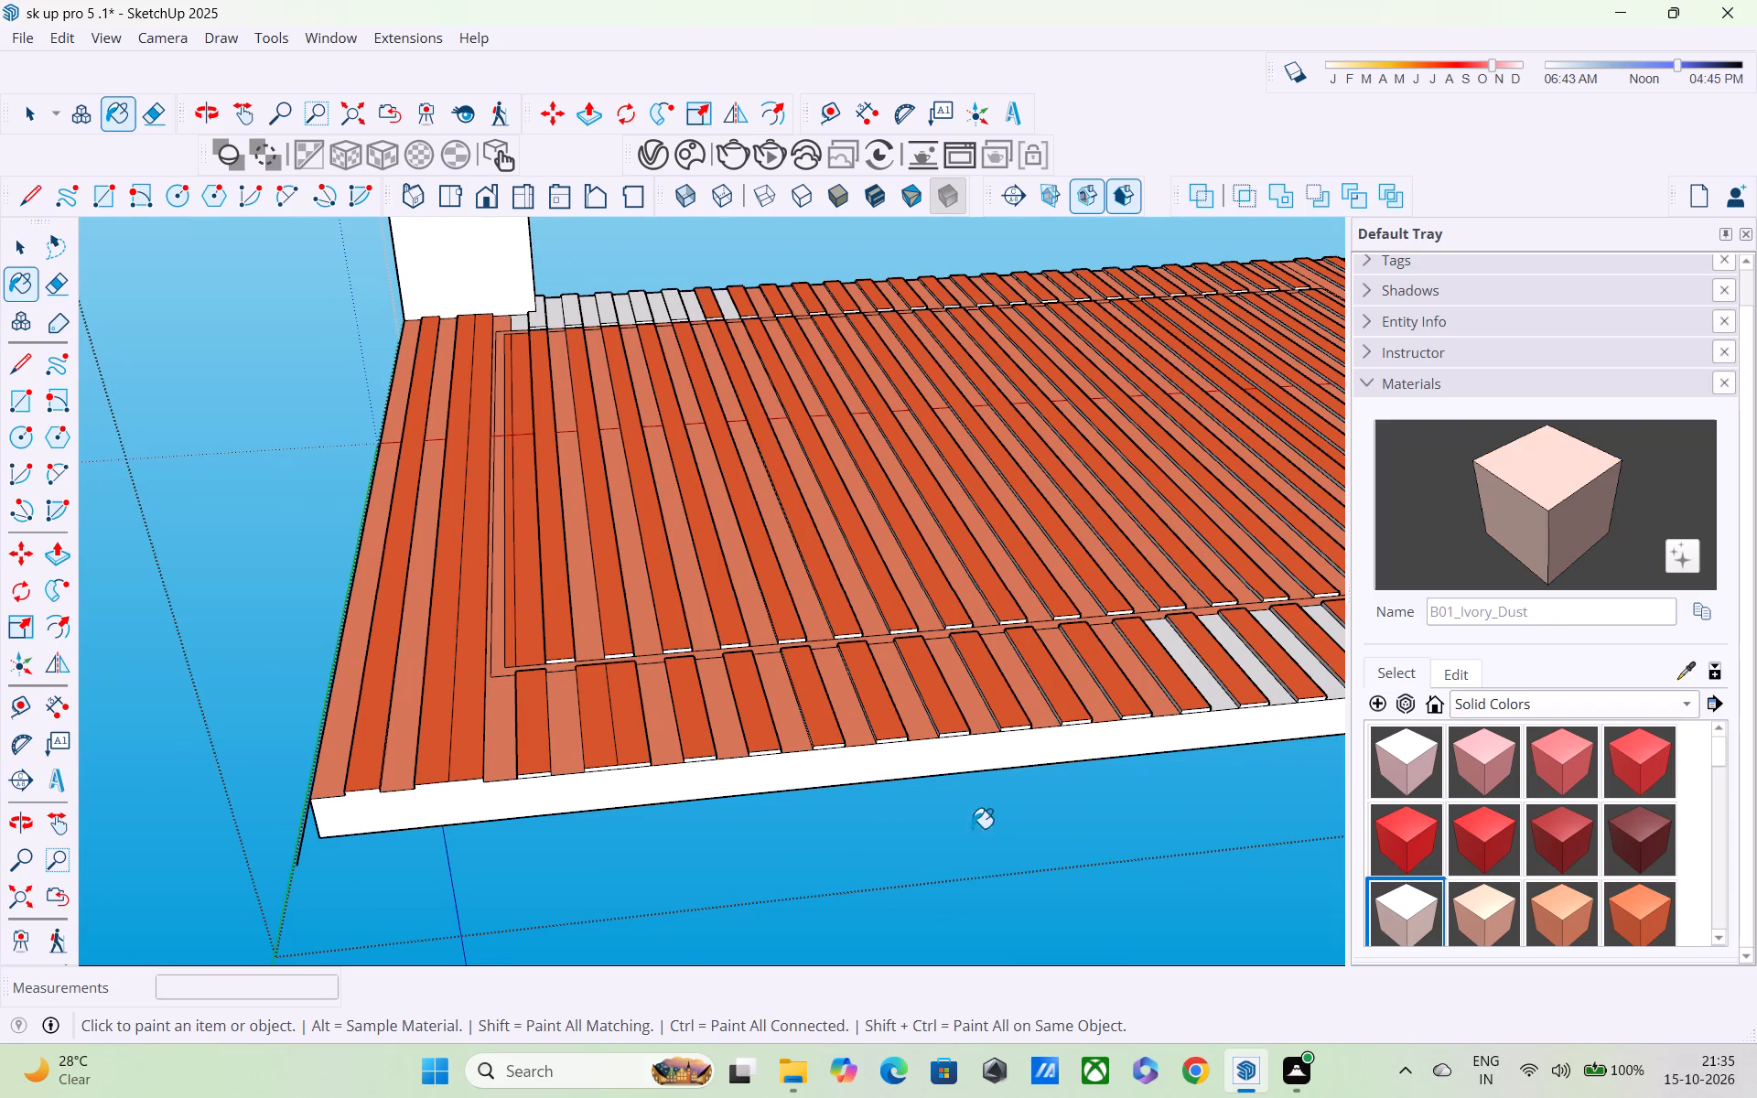
scroll(478, 655, "up", 4)
middle_click_drag(515, 630, 566, 694)
scroll(536, 671, "up", 4)
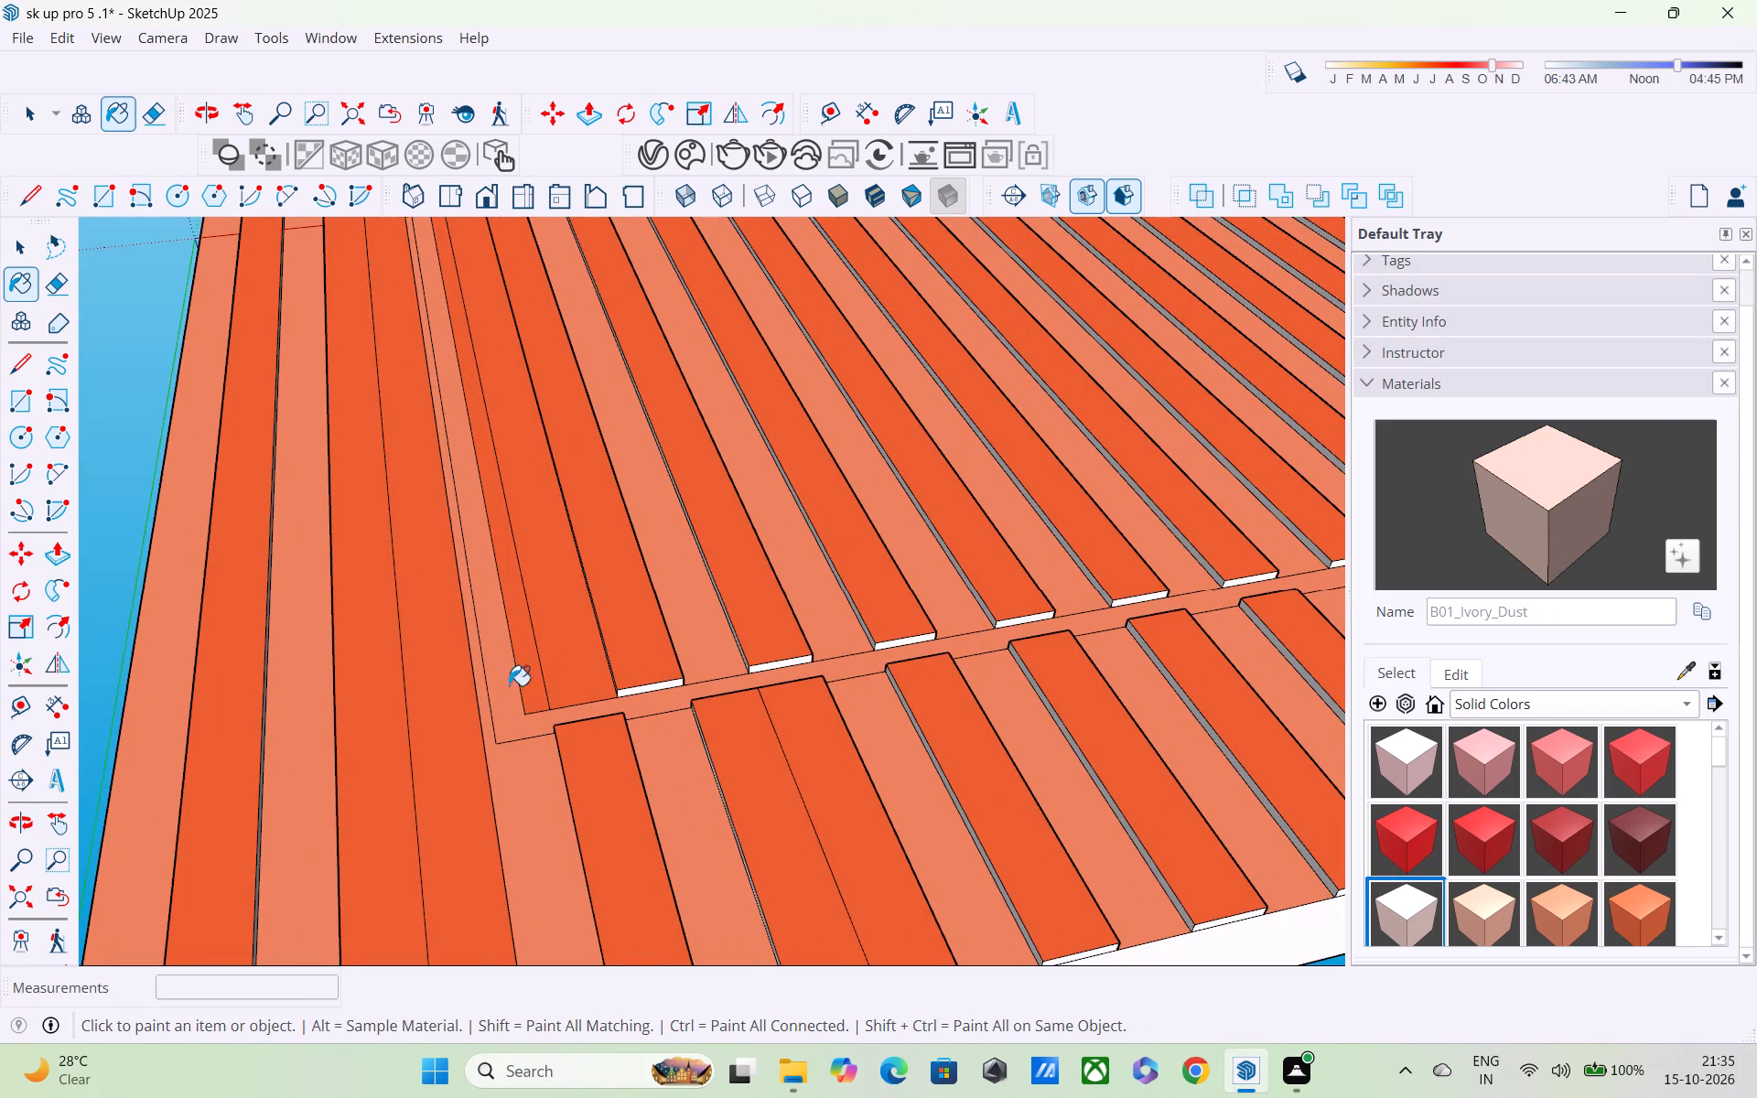
left_click(504, 720)
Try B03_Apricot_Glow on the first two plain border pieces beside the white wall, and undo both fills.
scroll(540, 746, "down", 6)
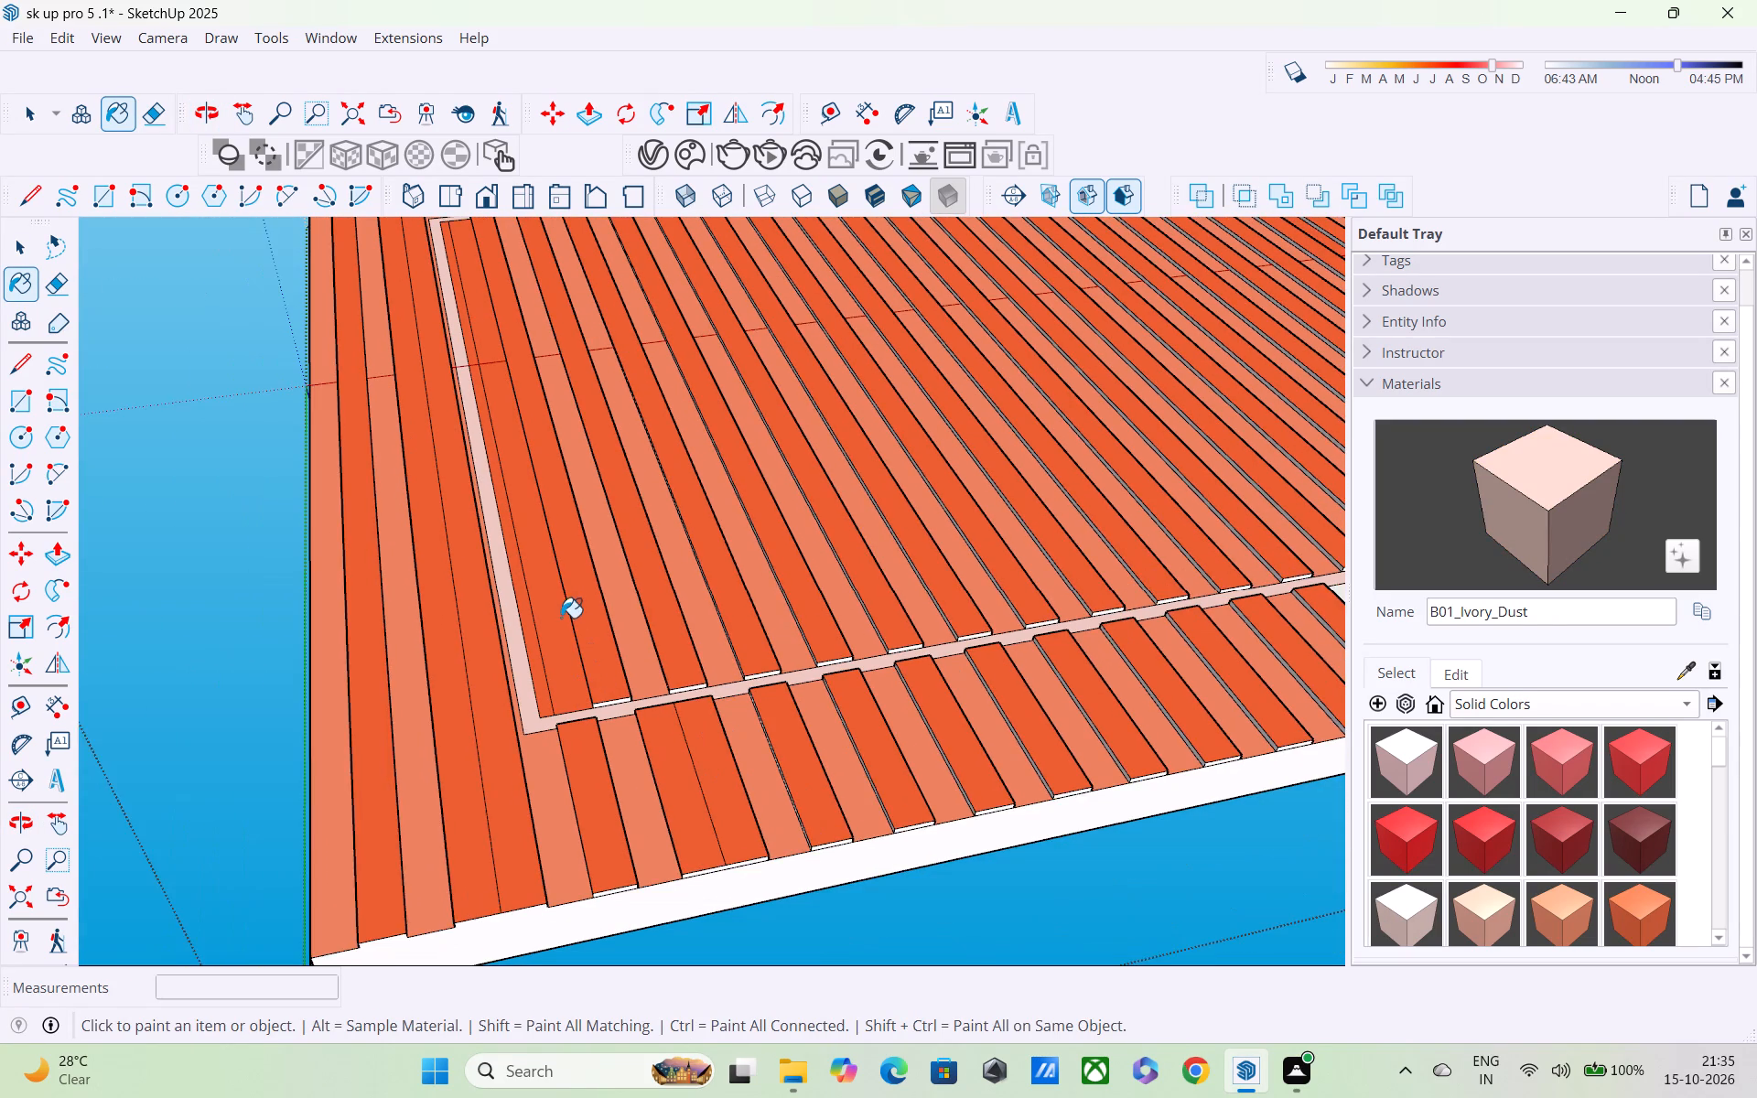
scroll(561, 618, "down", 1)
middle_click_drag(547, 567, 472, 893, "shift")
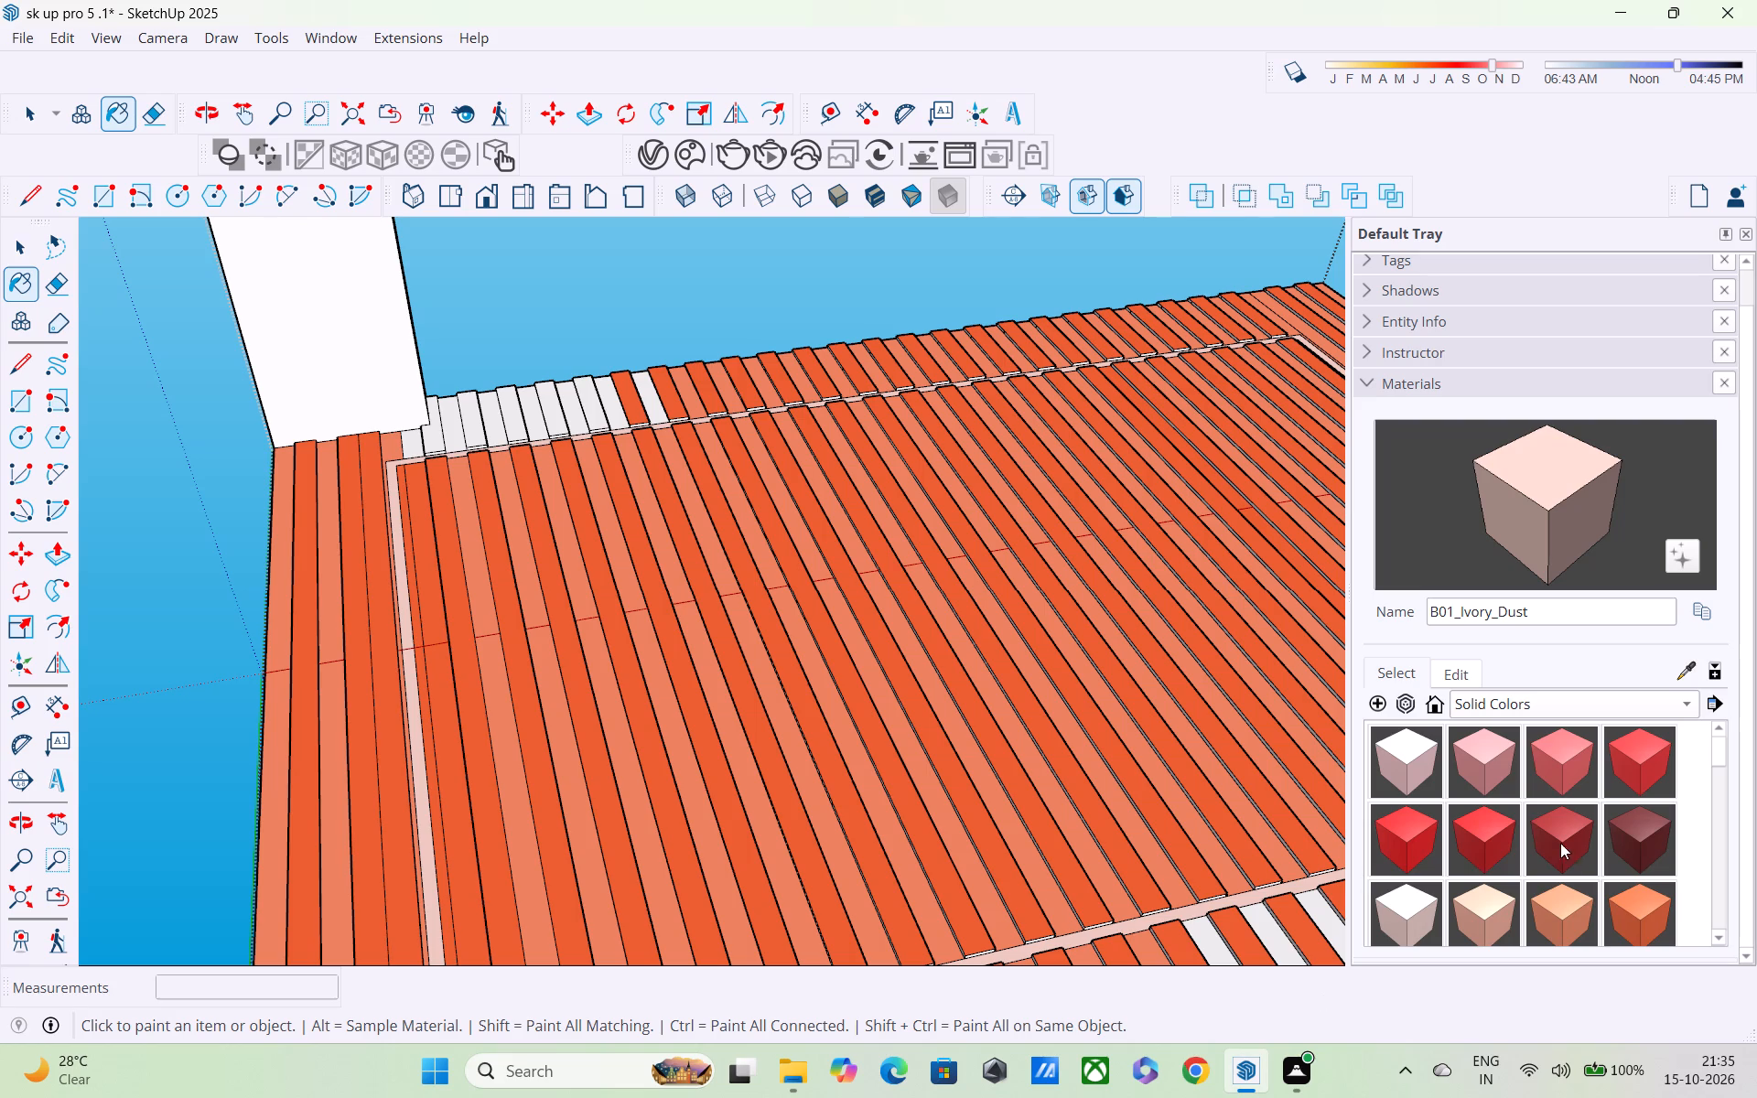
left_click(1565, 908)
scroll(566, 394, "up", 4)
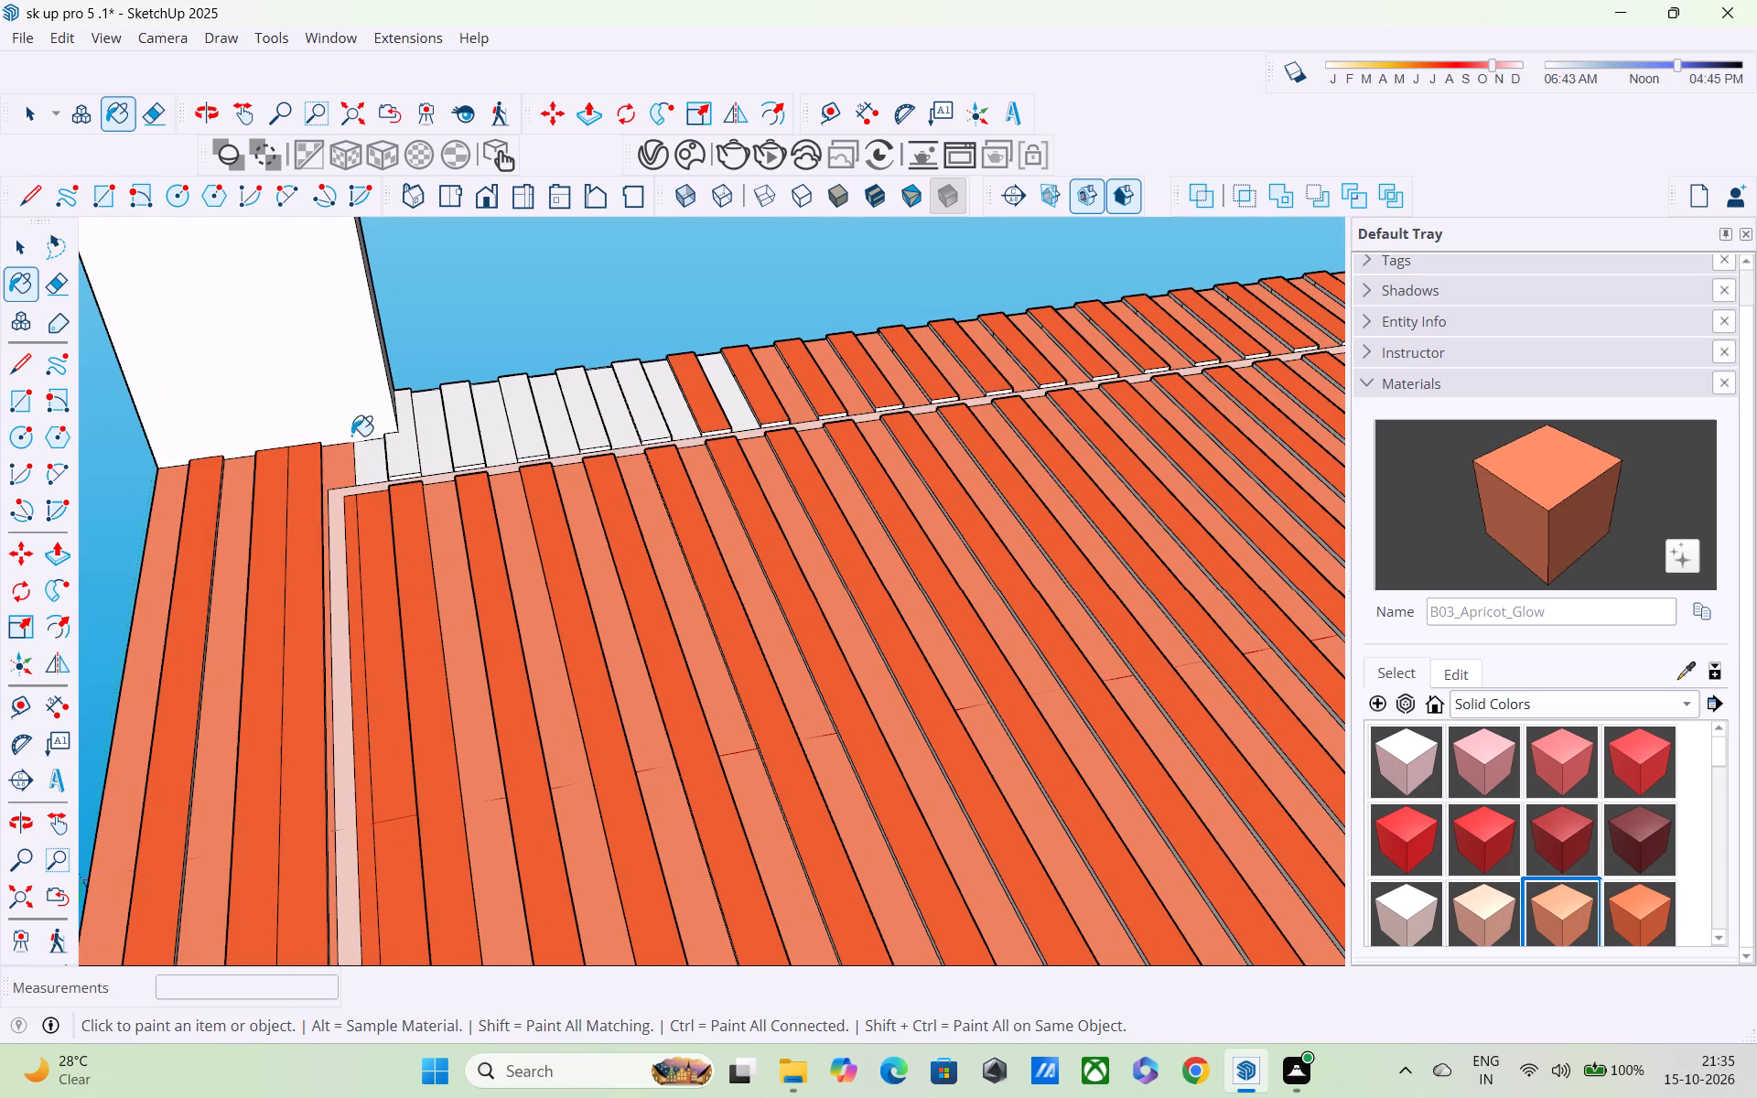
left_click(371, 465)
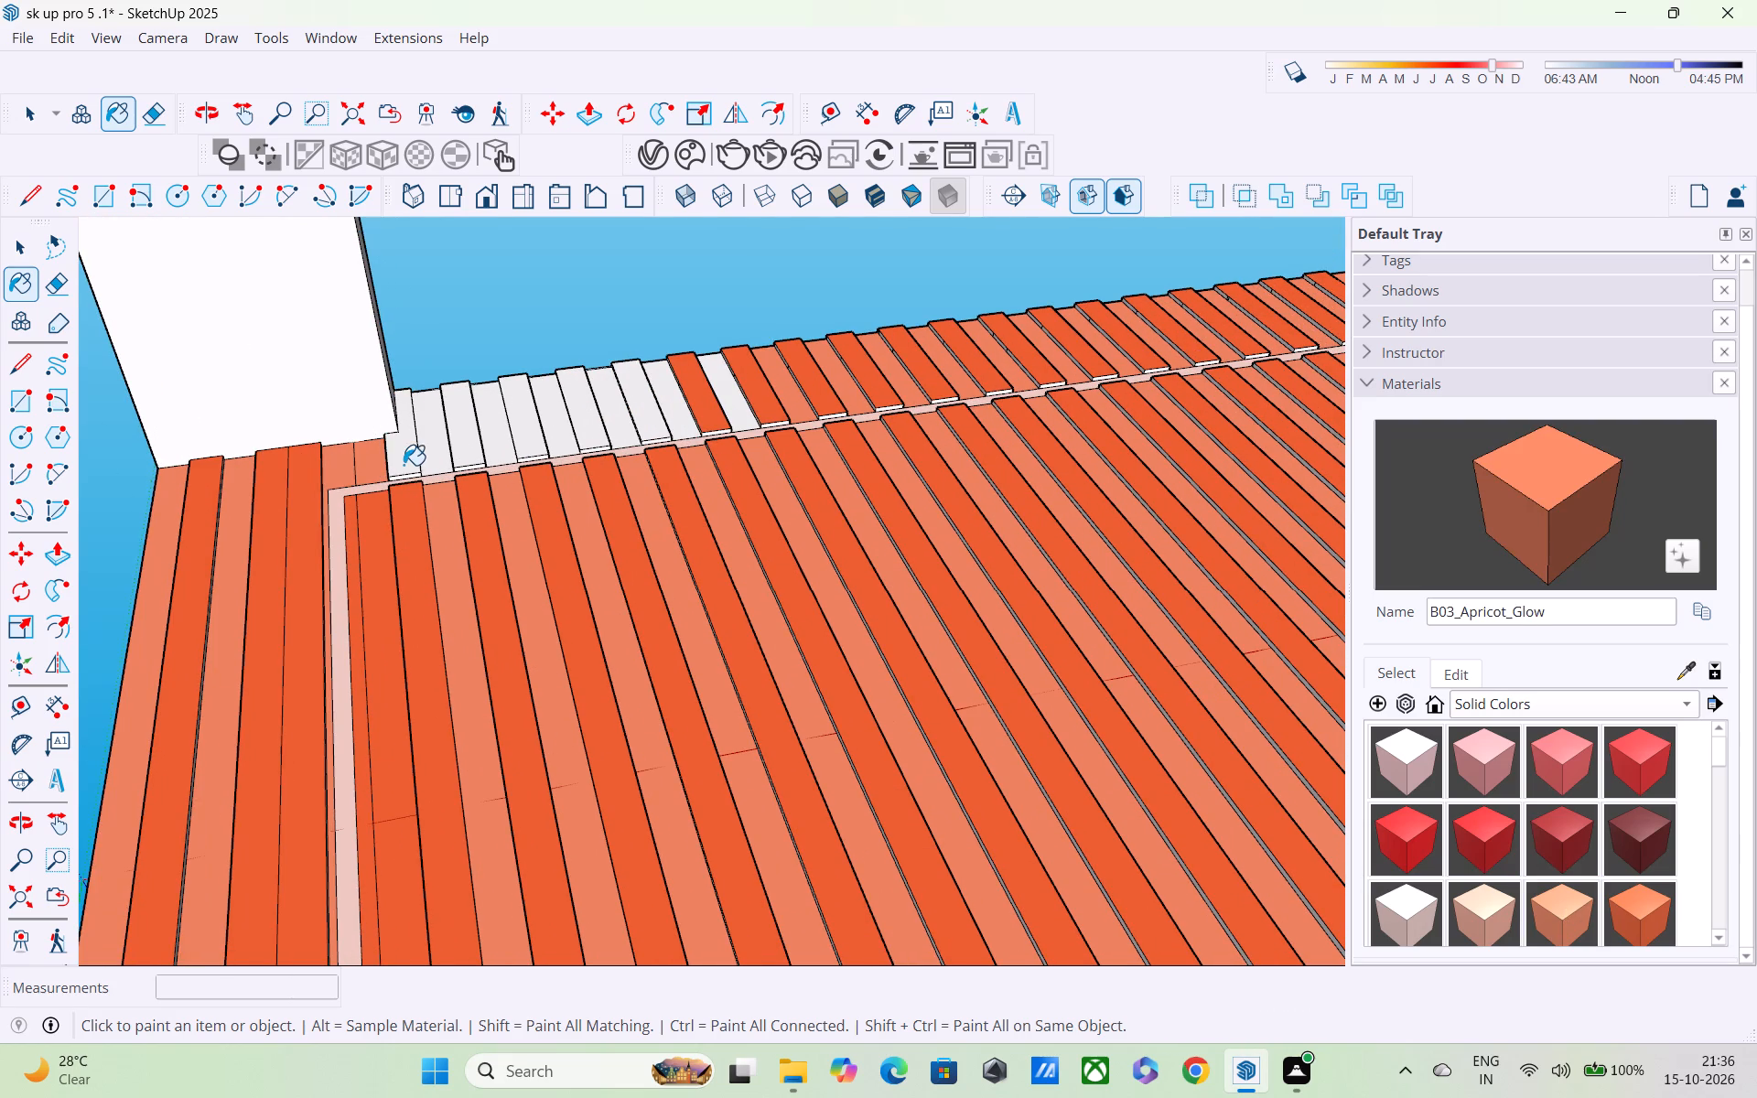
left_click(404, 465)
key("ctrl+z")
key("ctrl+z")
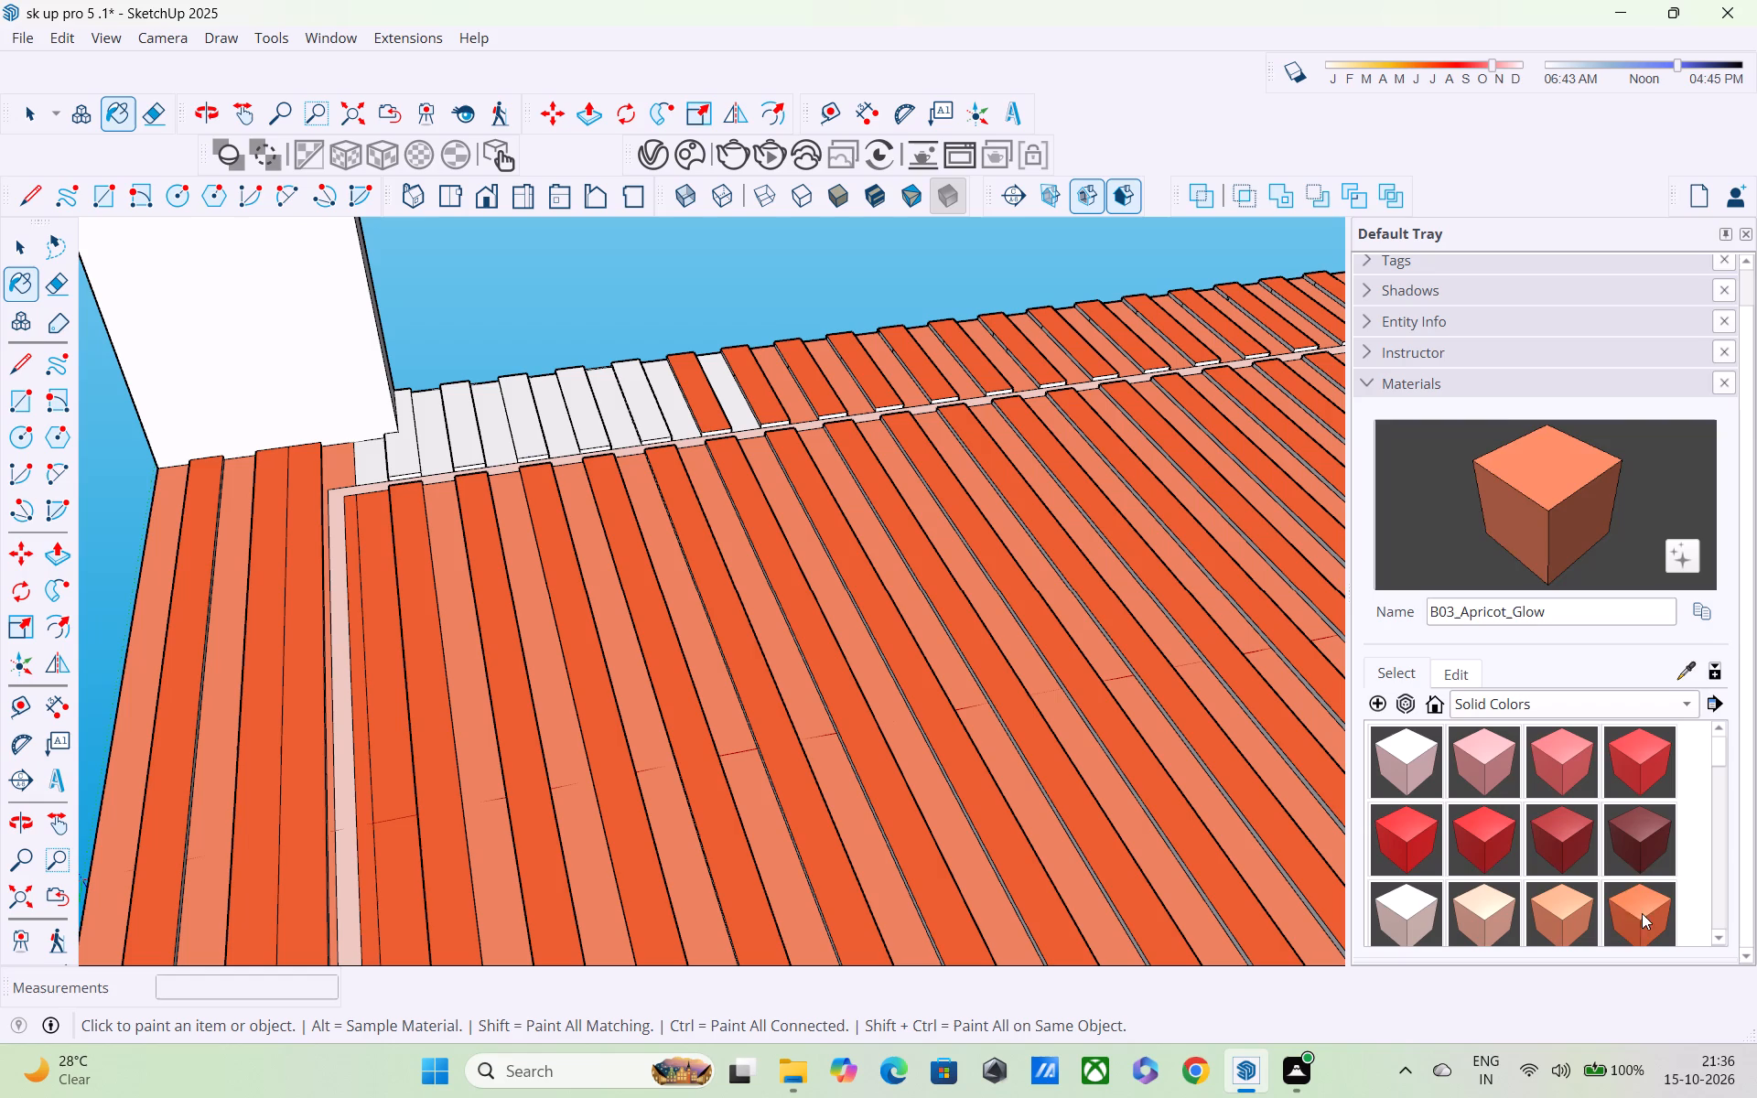
Fill the plain corner piece and the five plain short slats beside the white wall with B04_Peach_Ember.
left_click(1630, 907)
left_click(362, 466)
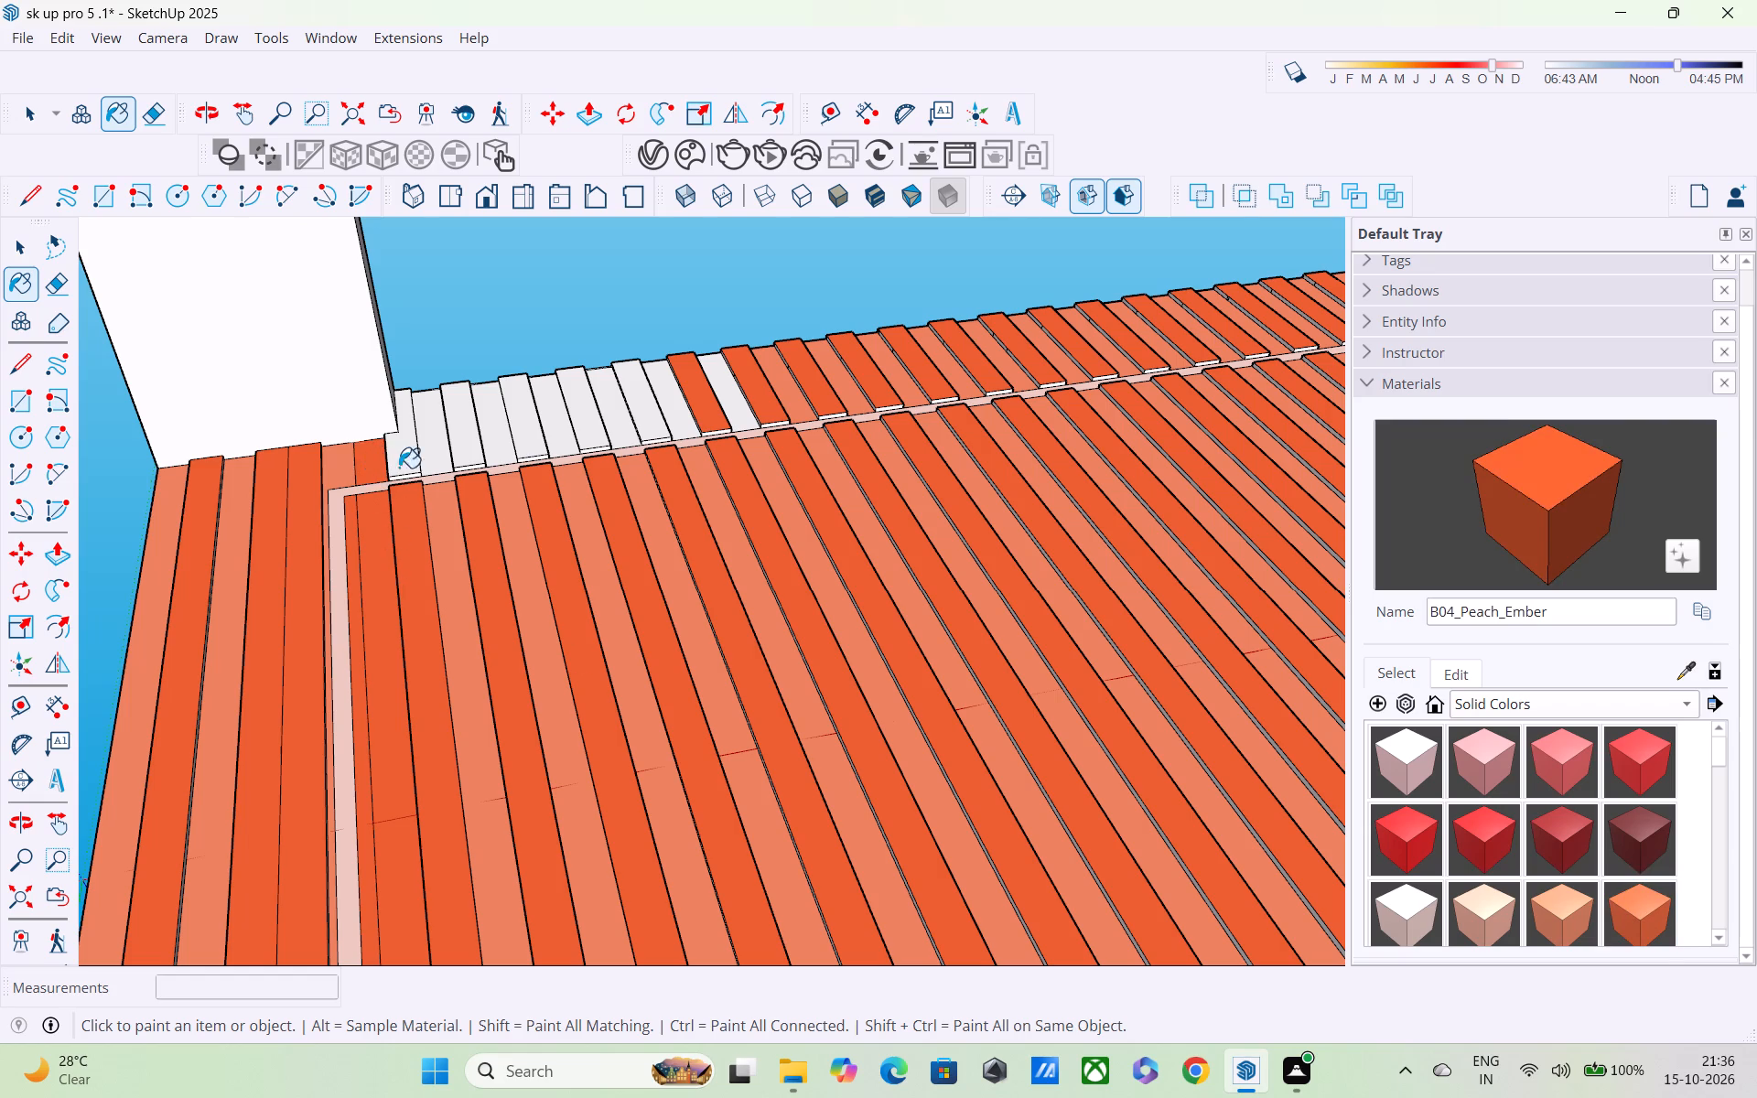
left_click(405, 468)
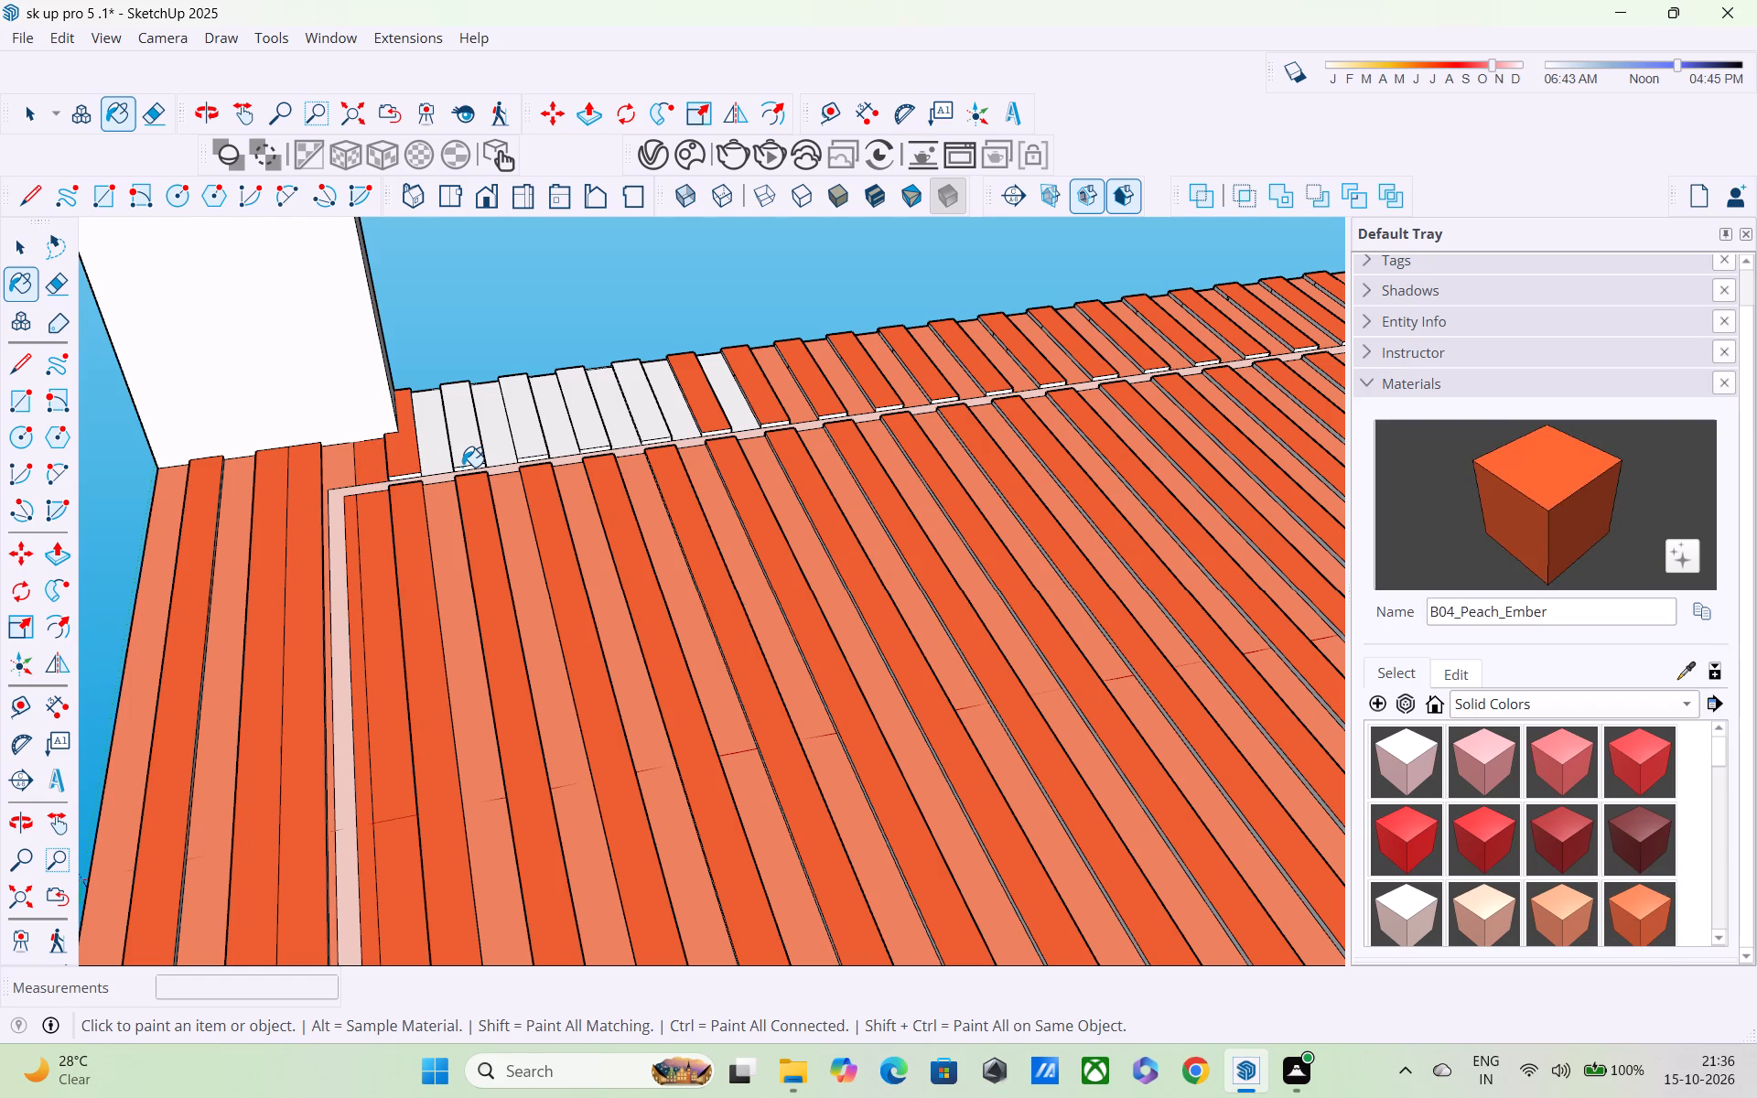
left_click(463, 466)
left_click(521, 435)
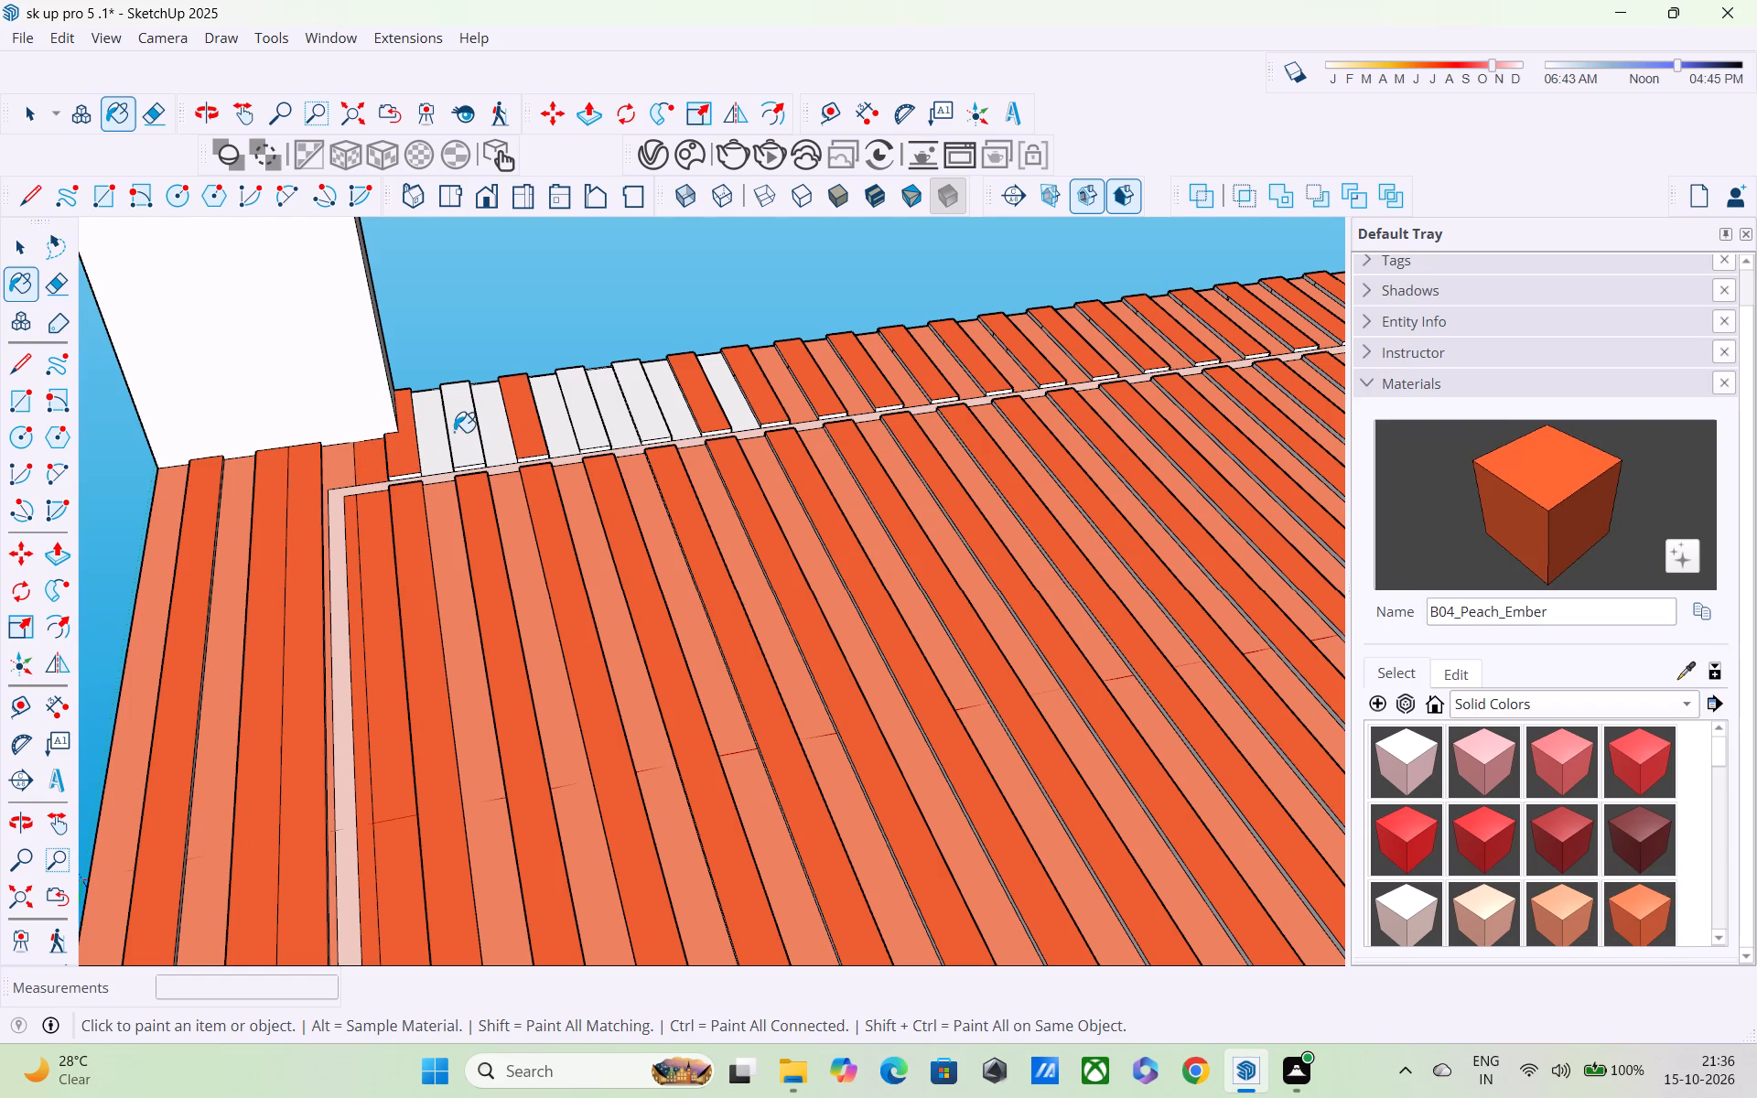
left_click(454, 432)
left_click(589, 437)
left_click(649, 416)
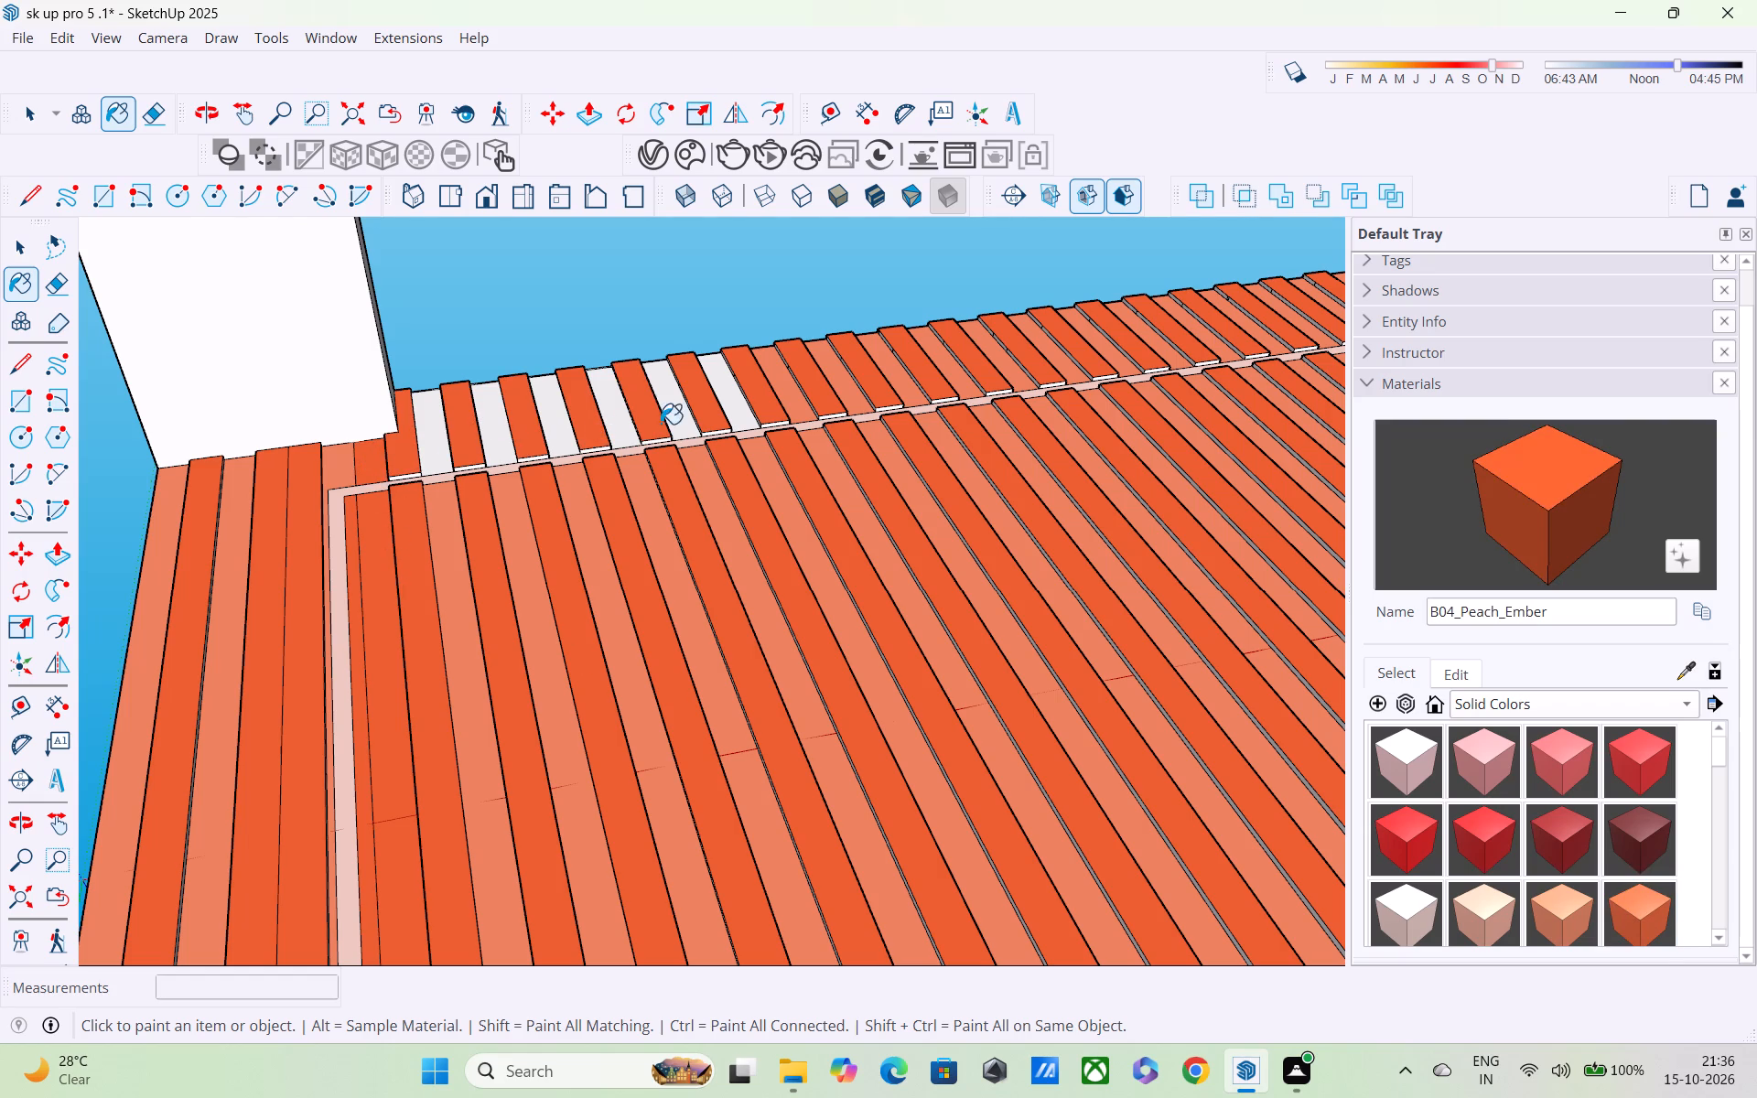
Fill the six plain strips between the short slats beside the white wall with B03_Apricot_Glow.
left_click(1584, 913)
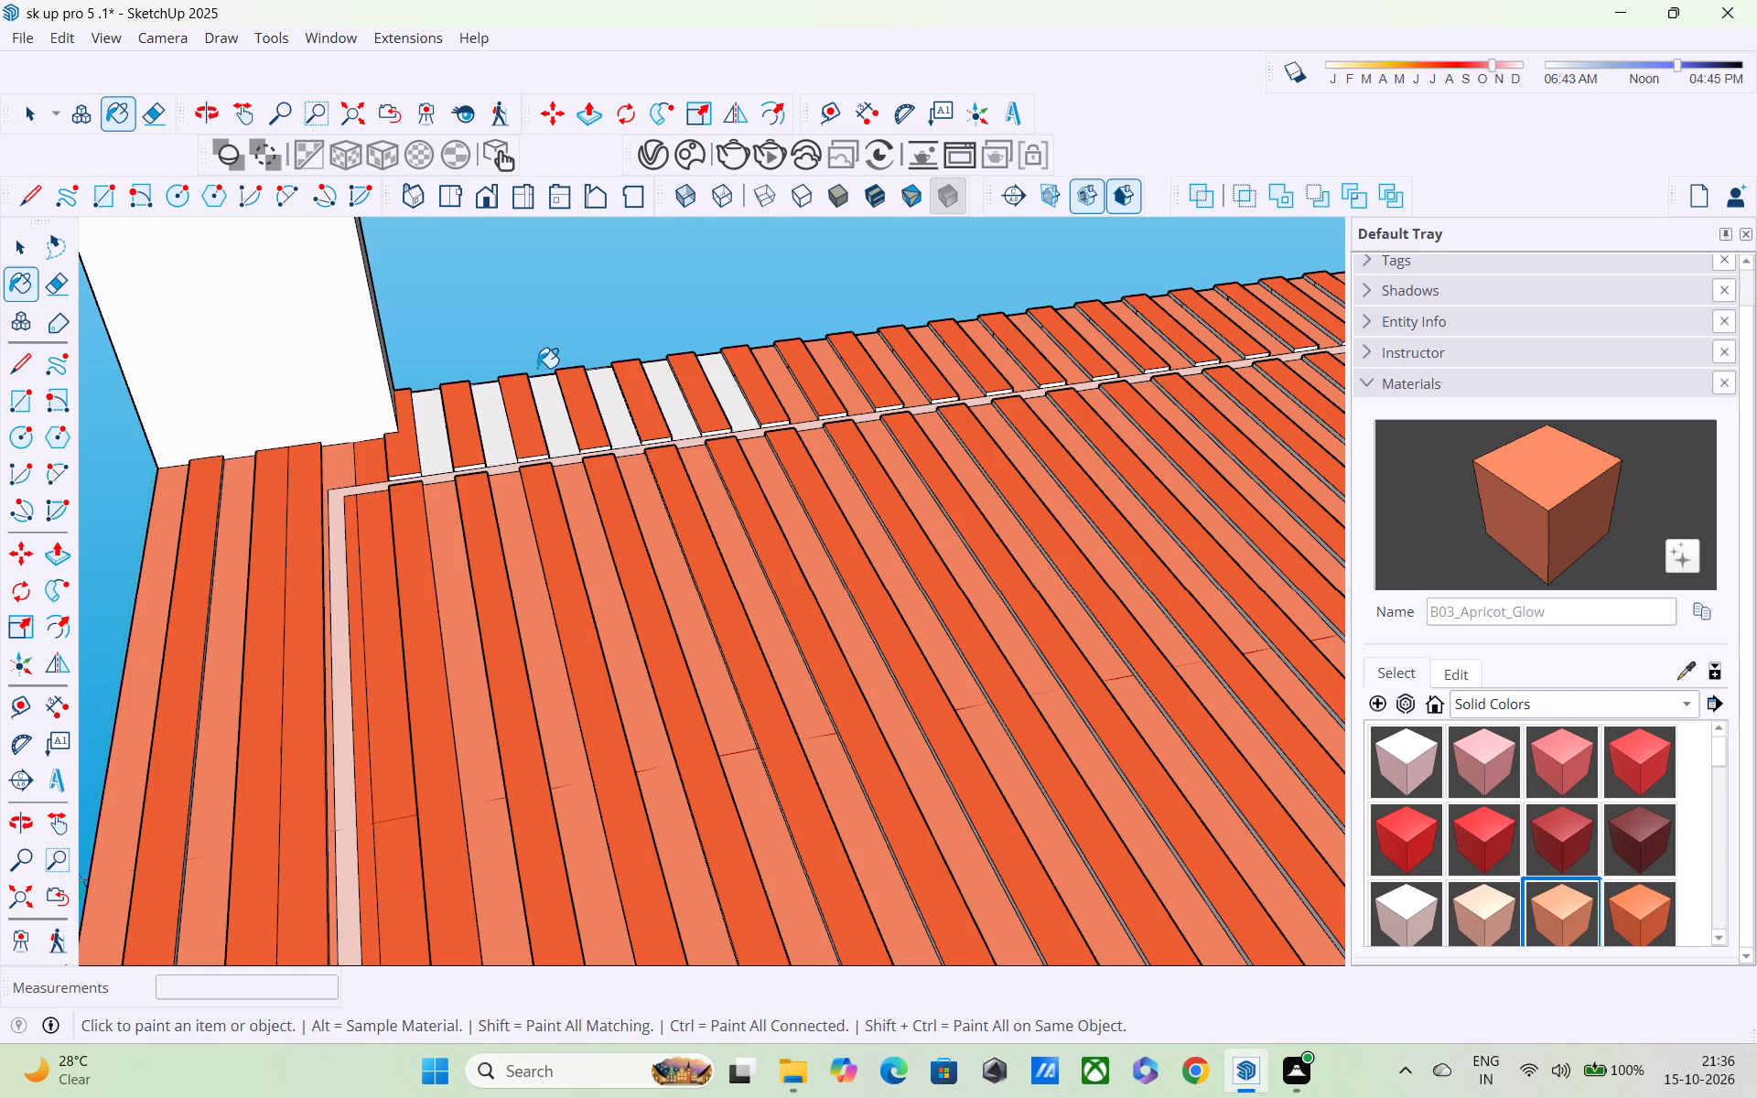
left_click(724, 391)
left_click(668, 387)
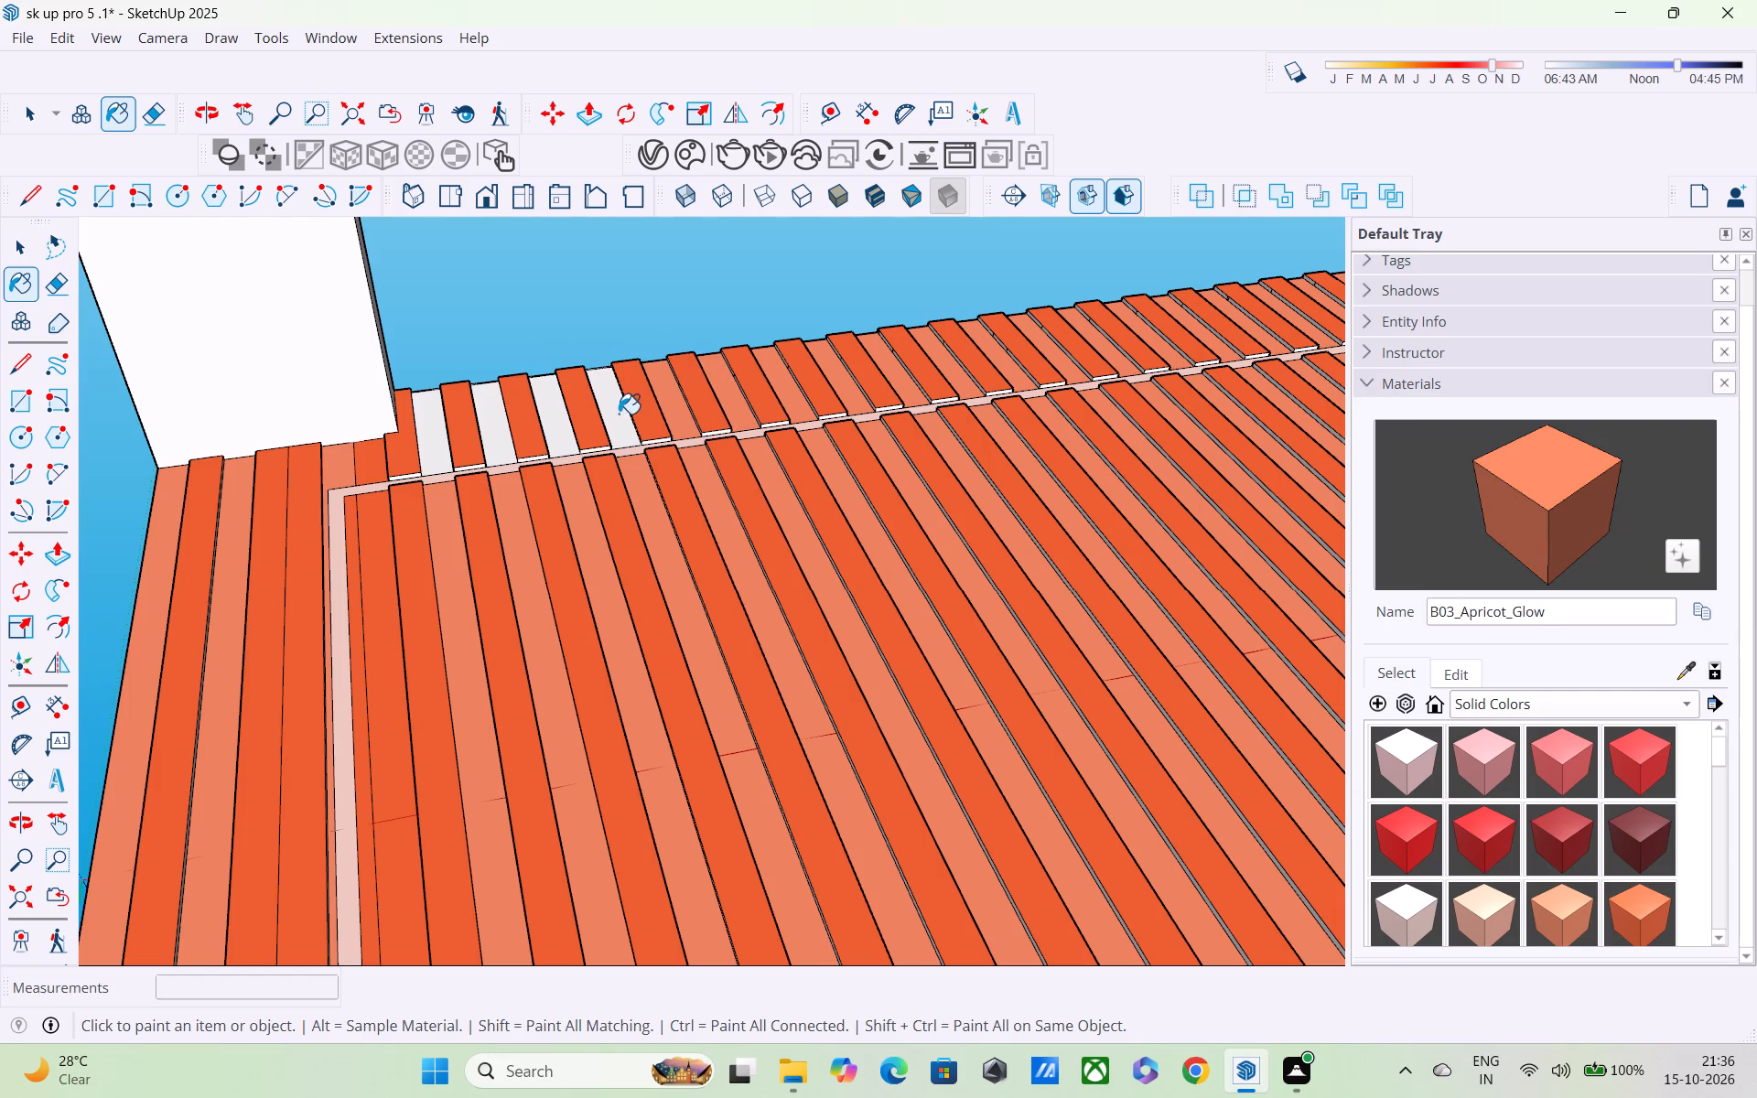
left_click(609, 414)
left_click(561, 410)
left_click(495, 436)
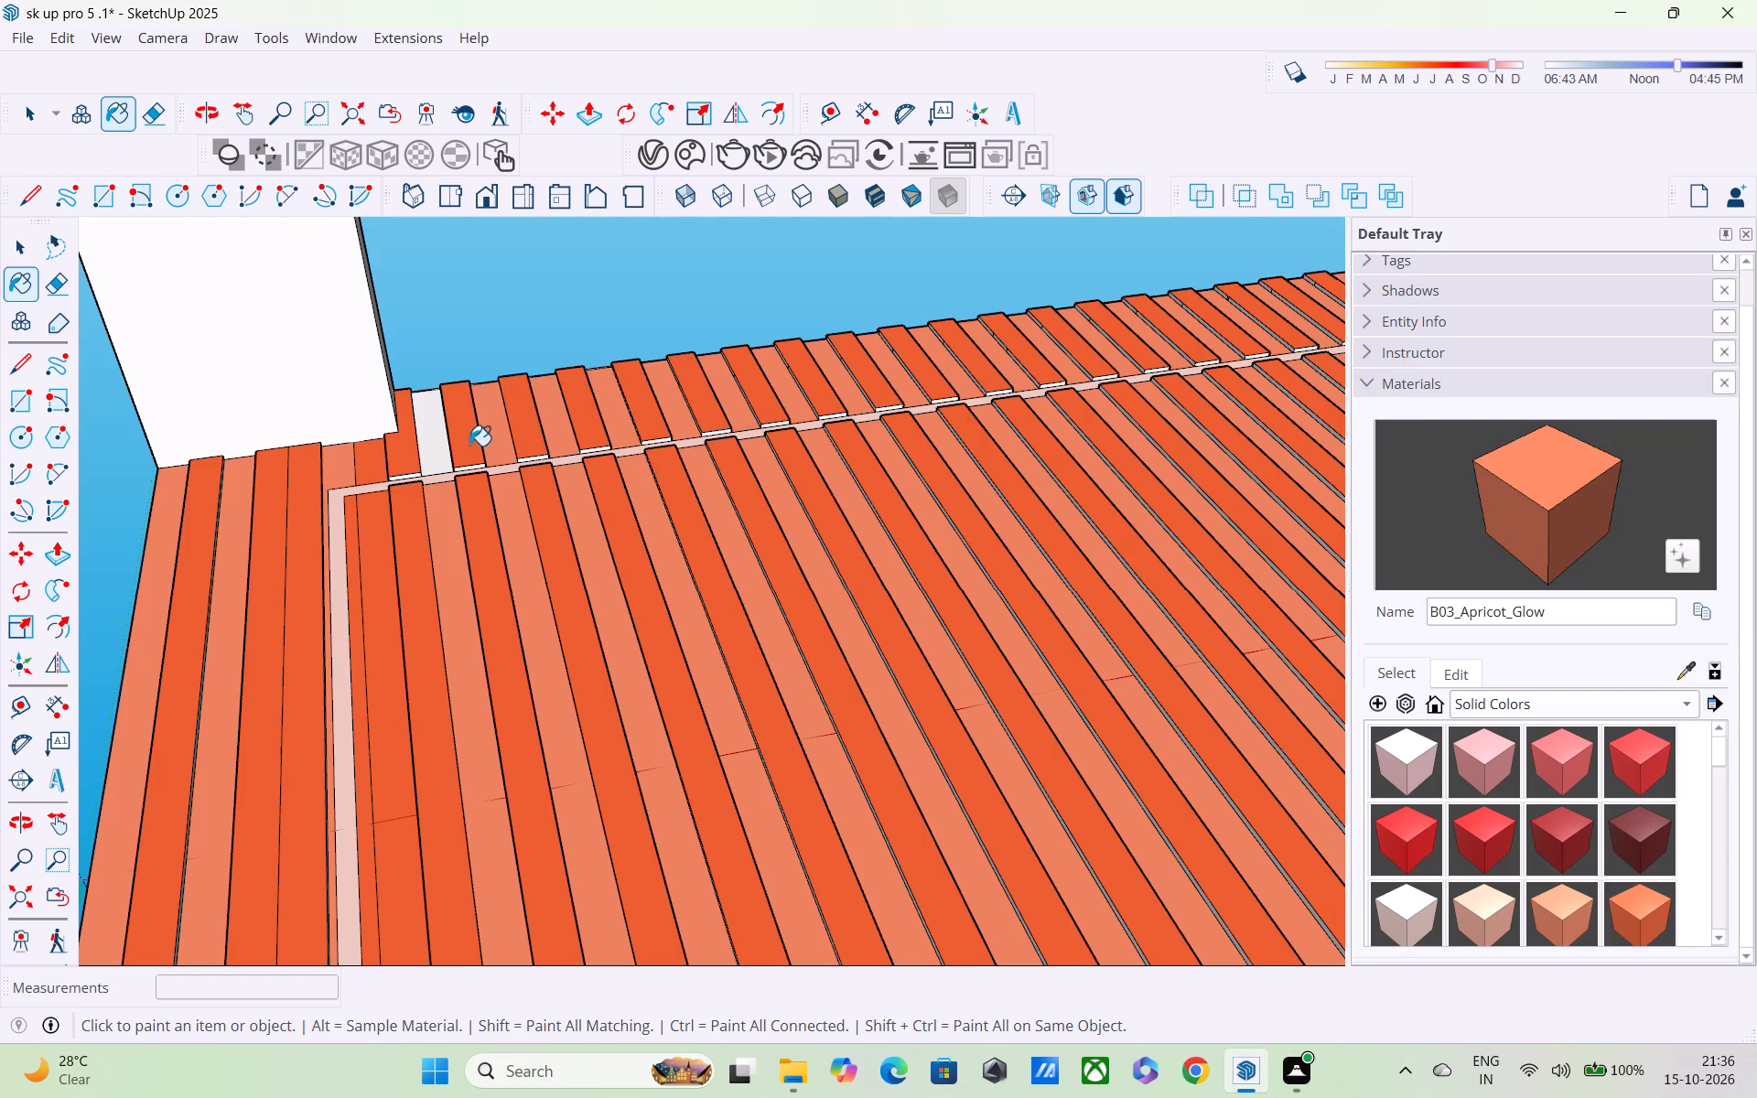
left_click(440, 446)
Fill the first group of plain short strips between the slats on the edge opposite the white wall with B03_Apricot_Glow.
scroll(433, 446, "down", 12)
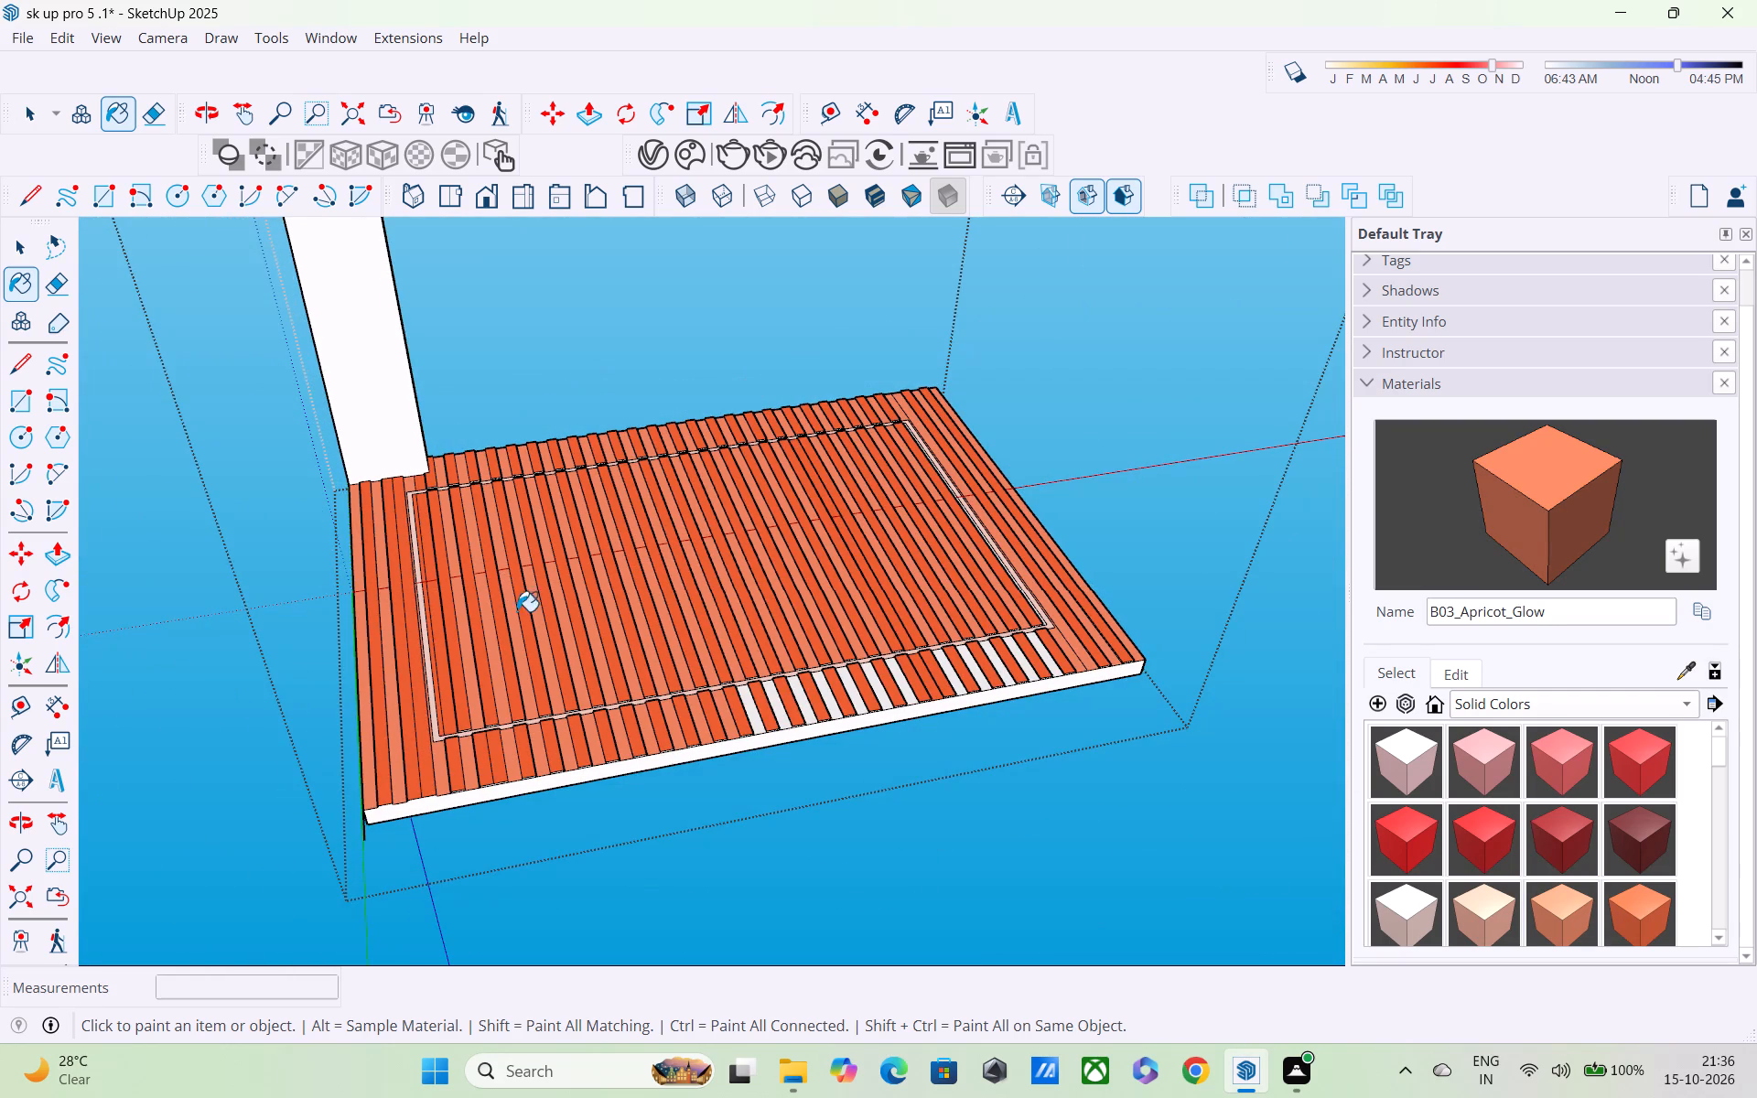
scroll(754, 722, "up", 9)
left_click(754, 718)
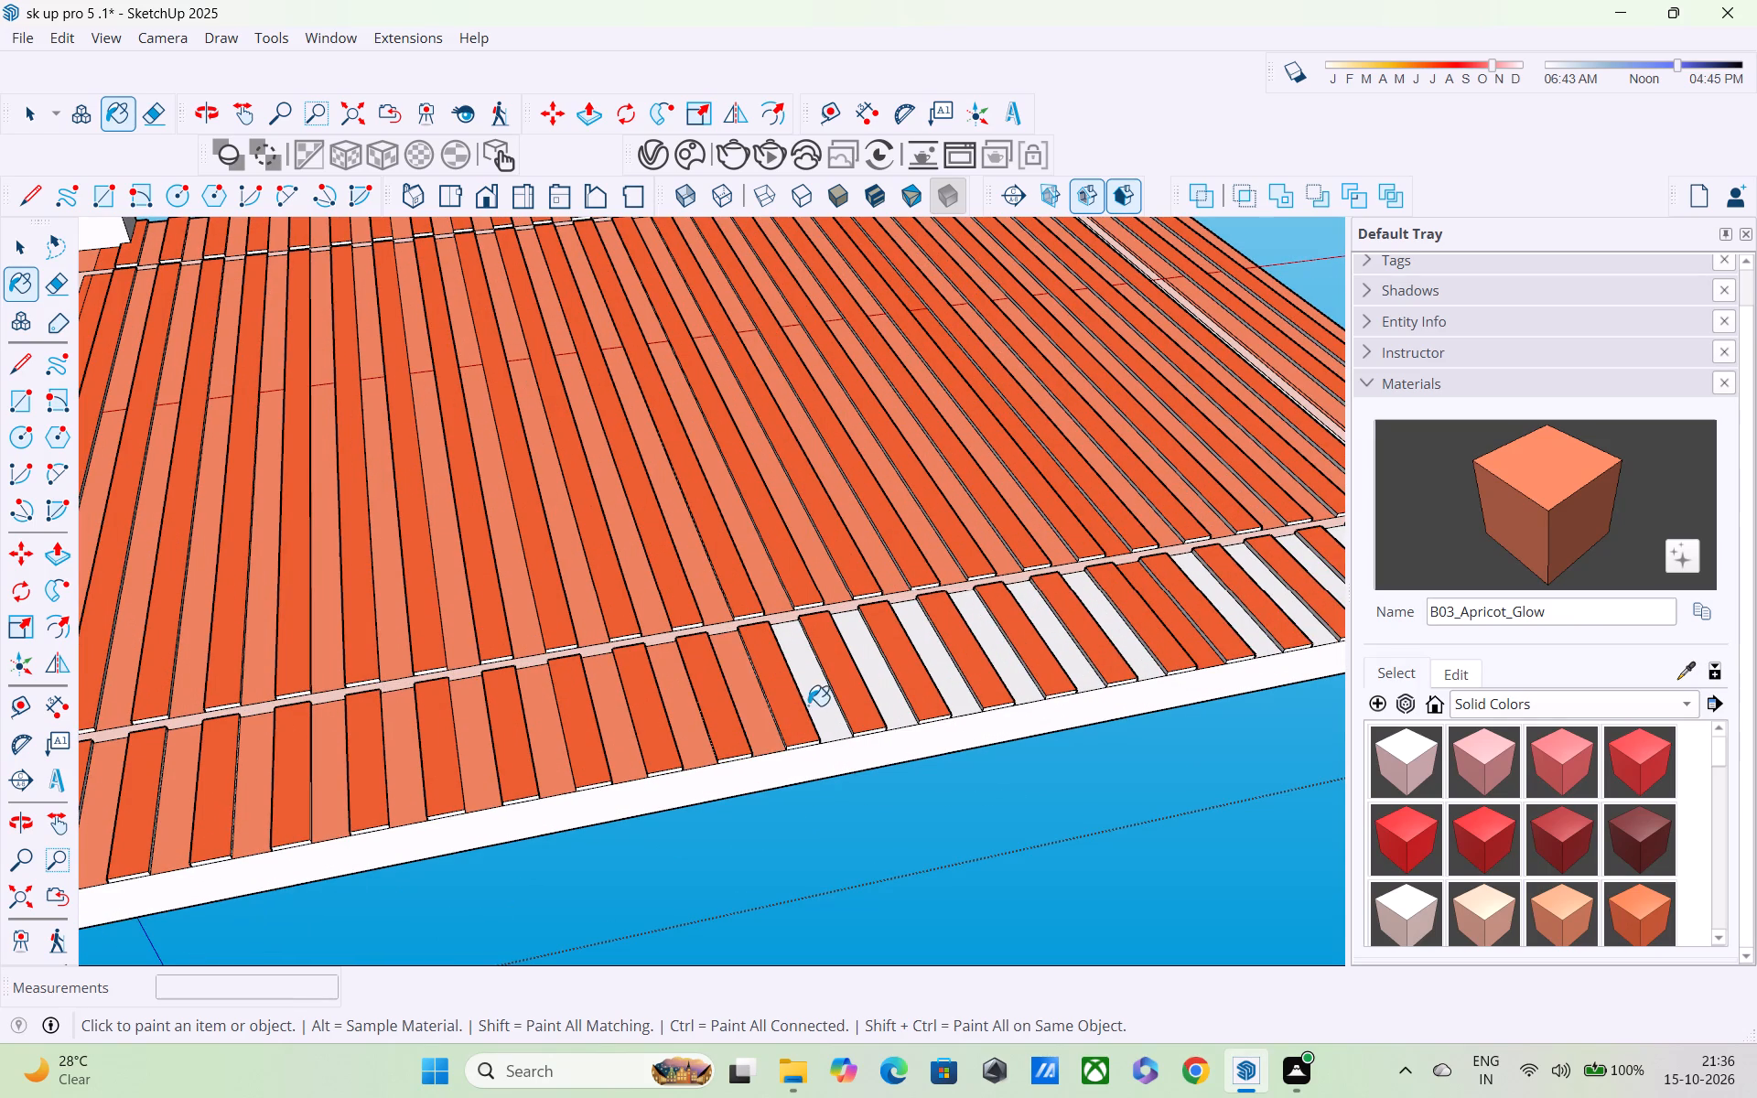
left_click(815, 699)
left_click(878, 680)
left_click(936, 676)
left_click(1011, 664)
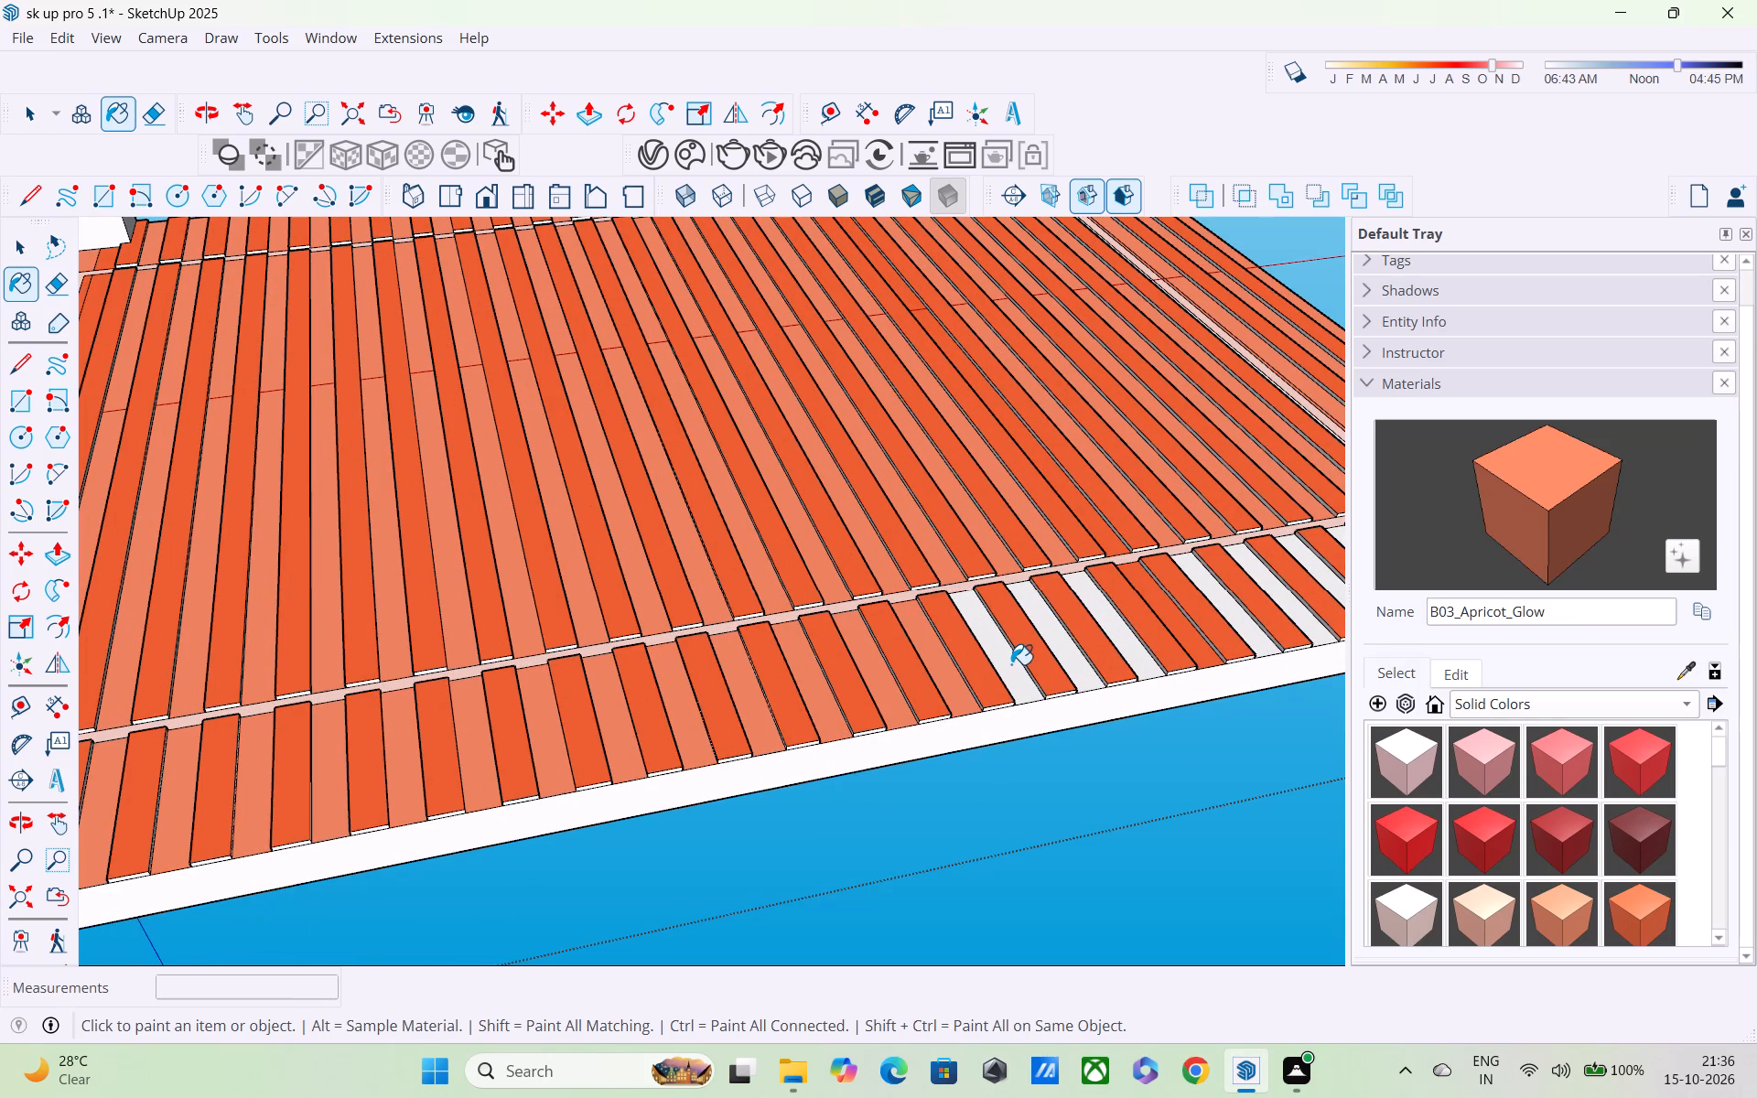
left_click(1059, 653)
left_click(1101, 643)
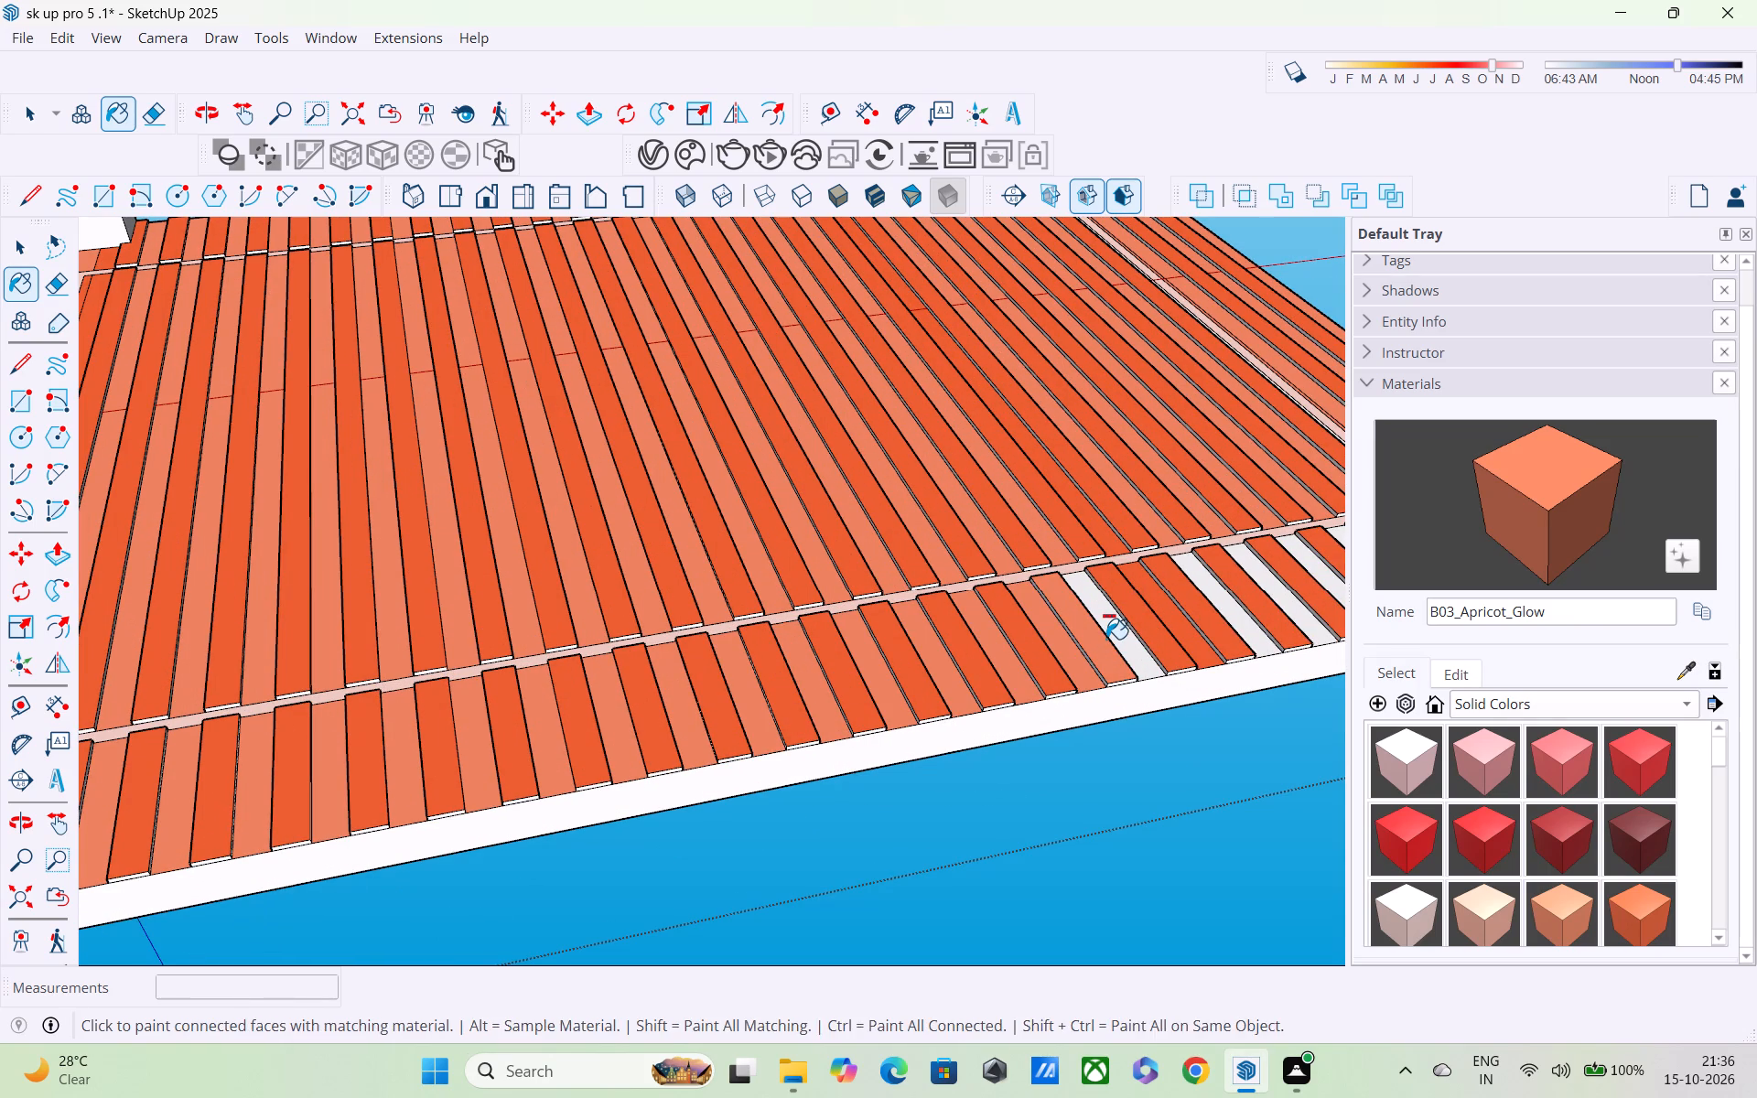
key("ctrl+z")
left_click(1118, 633)
Fill the remaining plain short strips toward that edge's far corner, plus two leftover B04_Peach_Ember strips, with B03_Apricot_Glow.
middle_click_drag(950, 600, 657, 607, "shift")
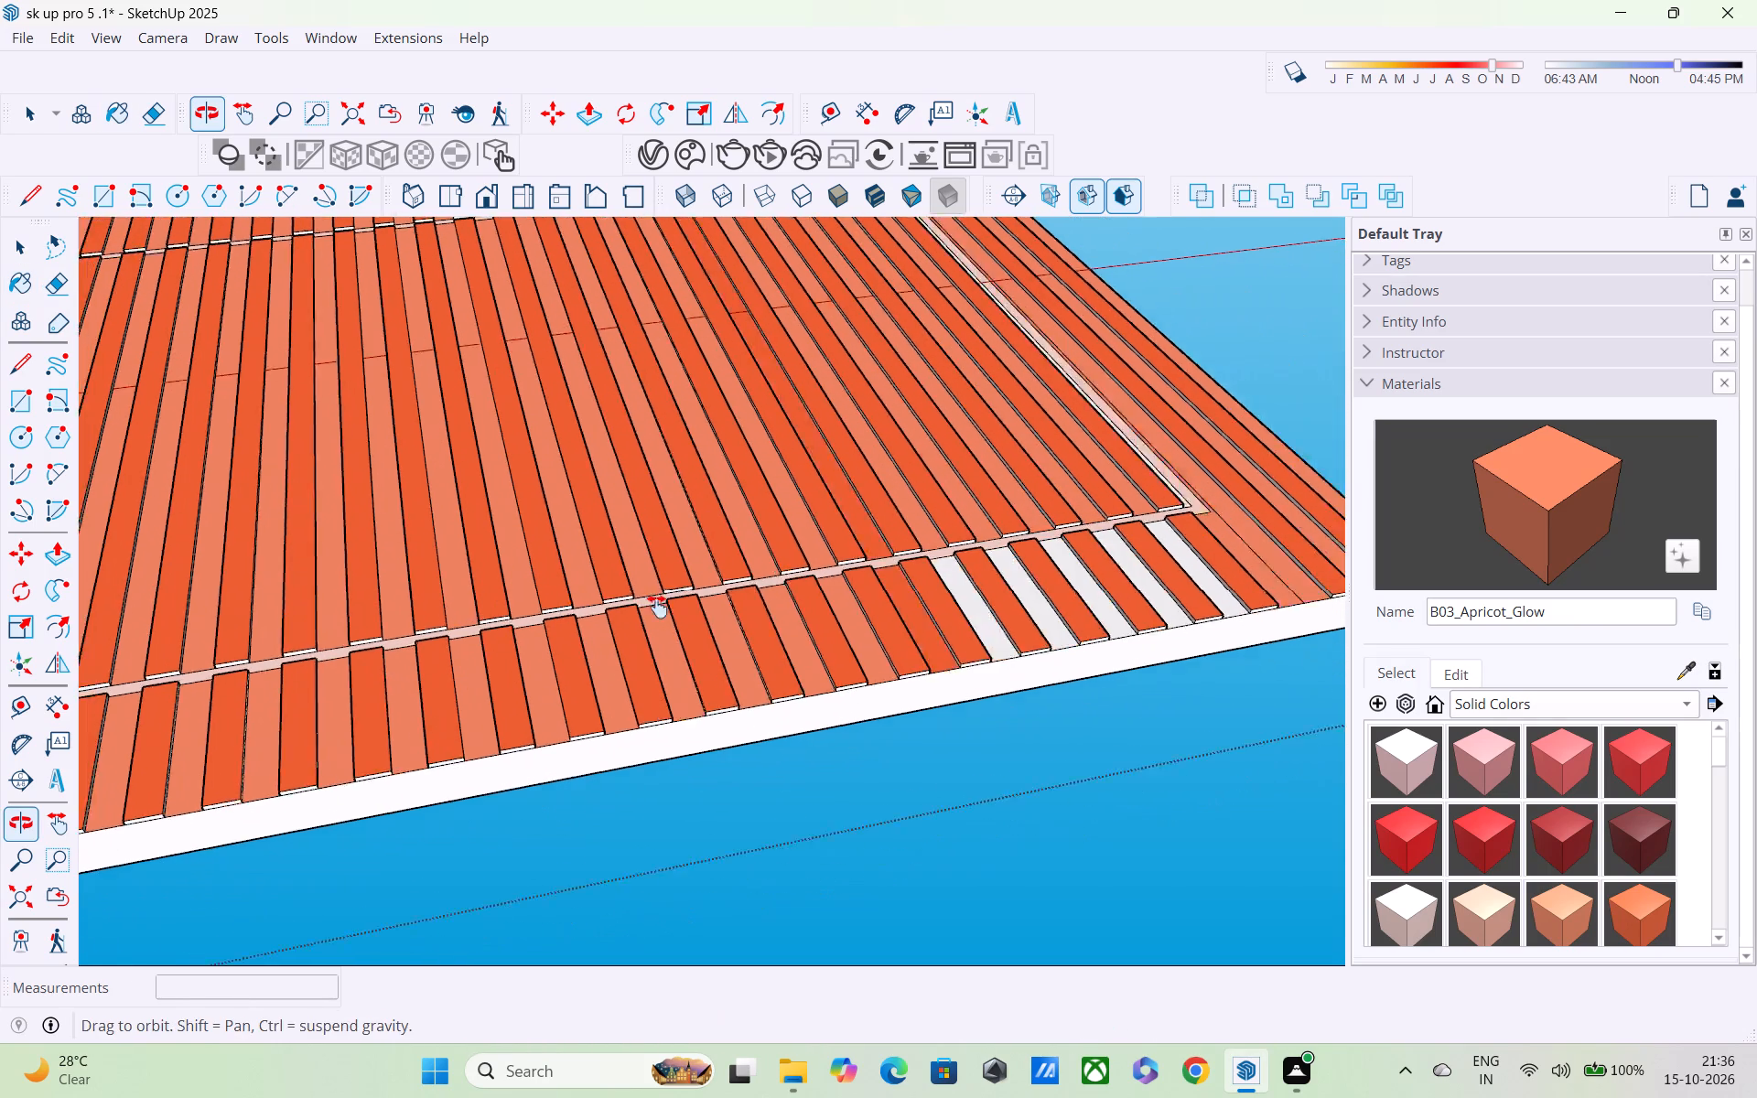
middle_click_drag(657, 607, 510, 623, "shift")
scroll(802, 637, "up", 4)
left_click(707, 678)
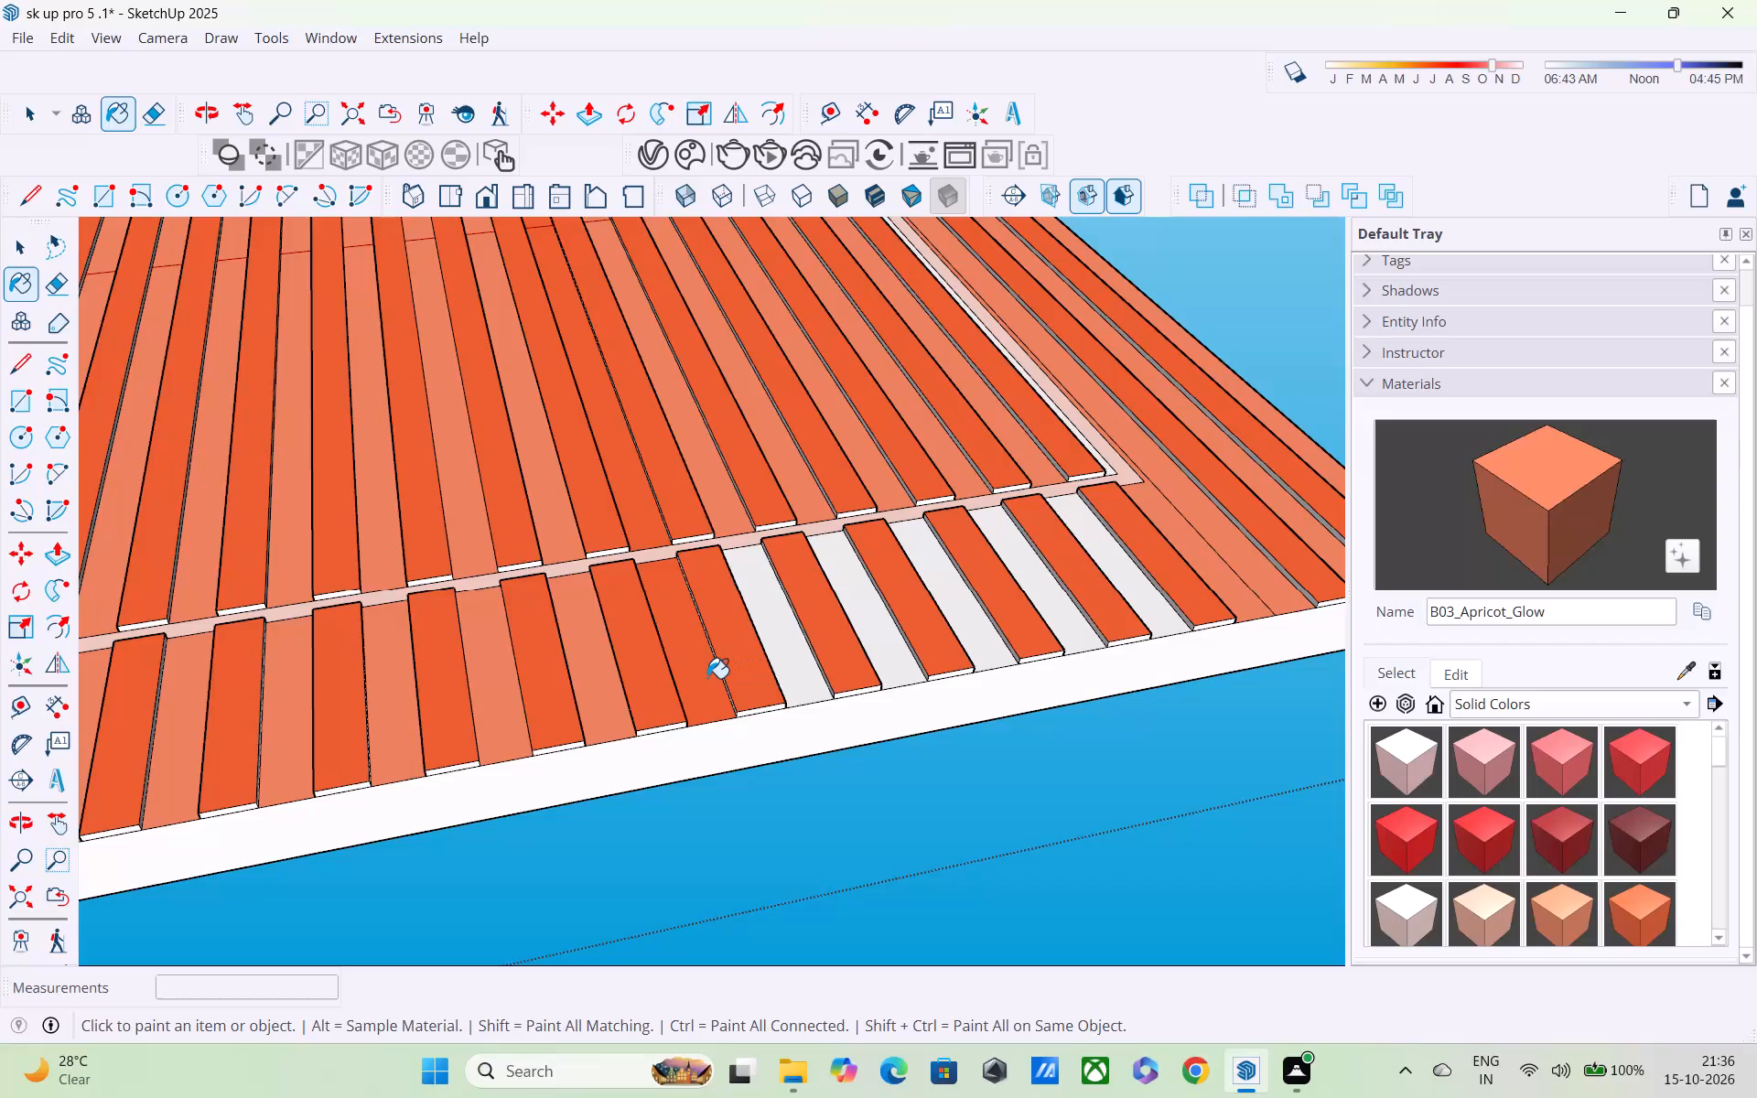
left_click(632, 515)
left_click(787, 643)
left_click(902, 649)
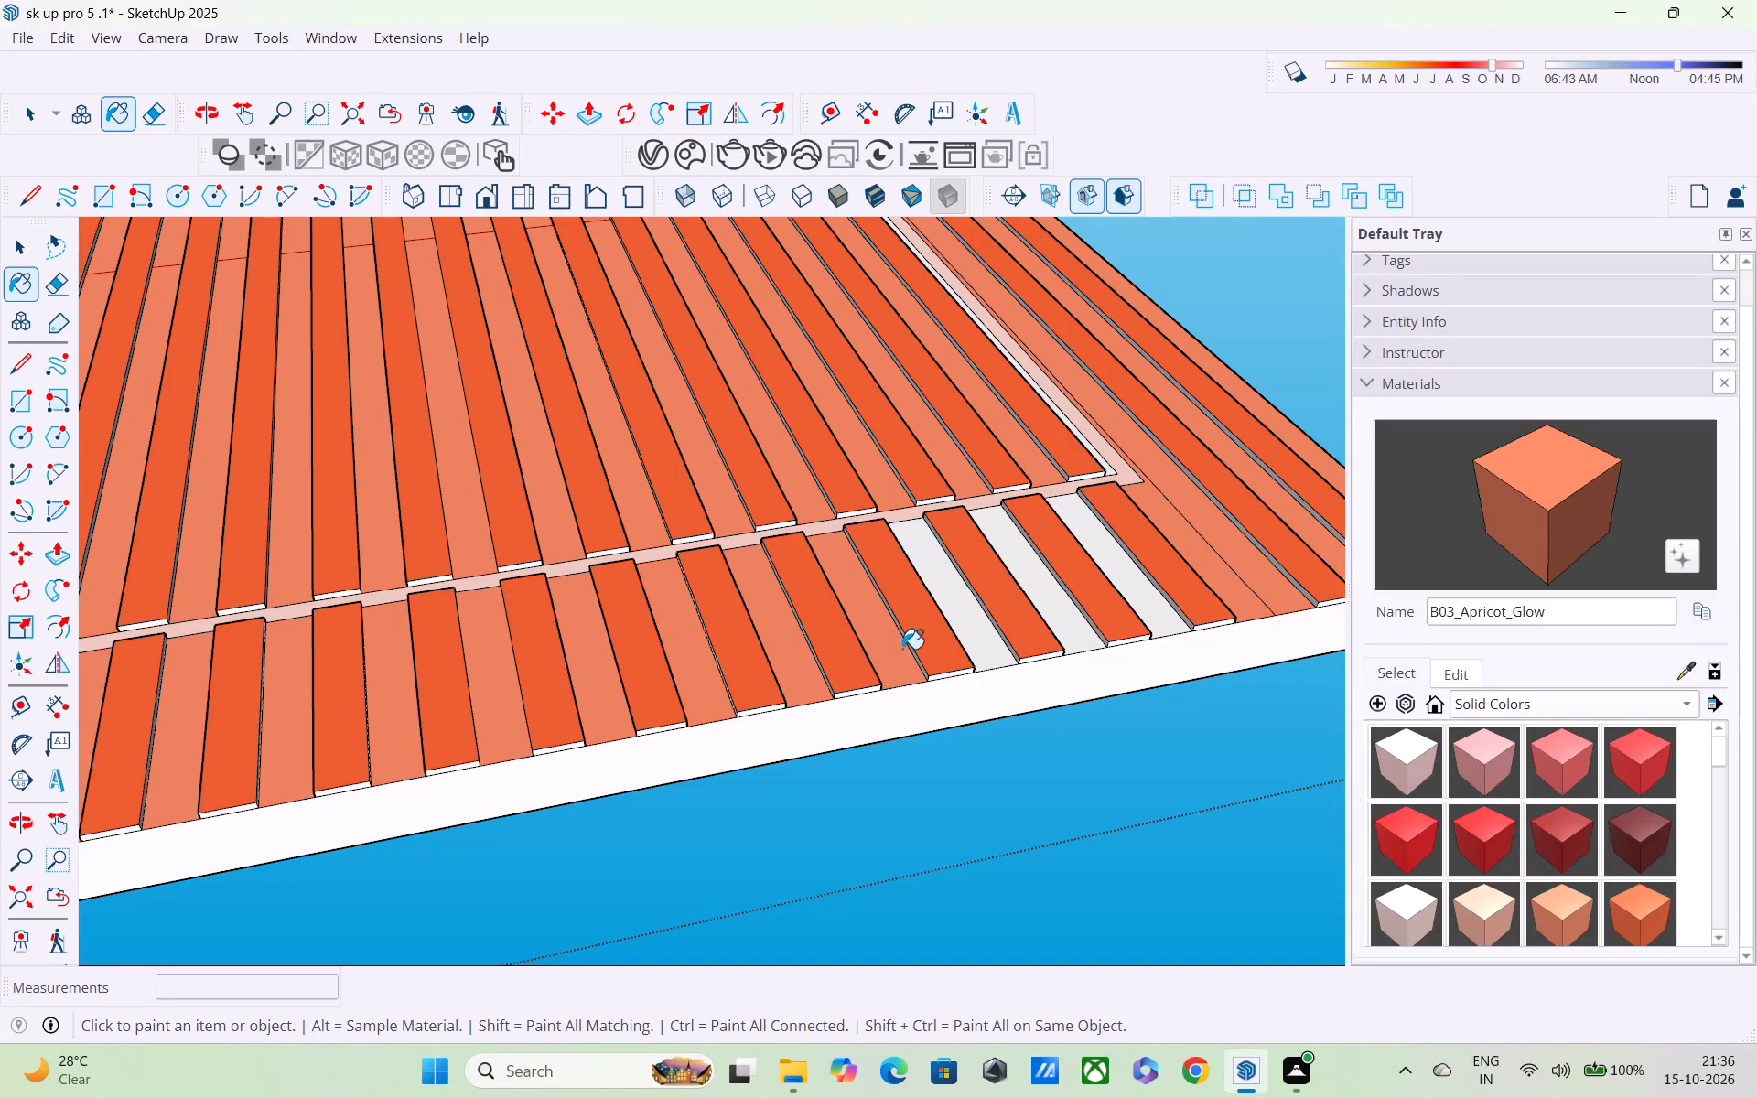
left_click(971, 625)
left_click(1040, 606)
left_click(1105, 575)
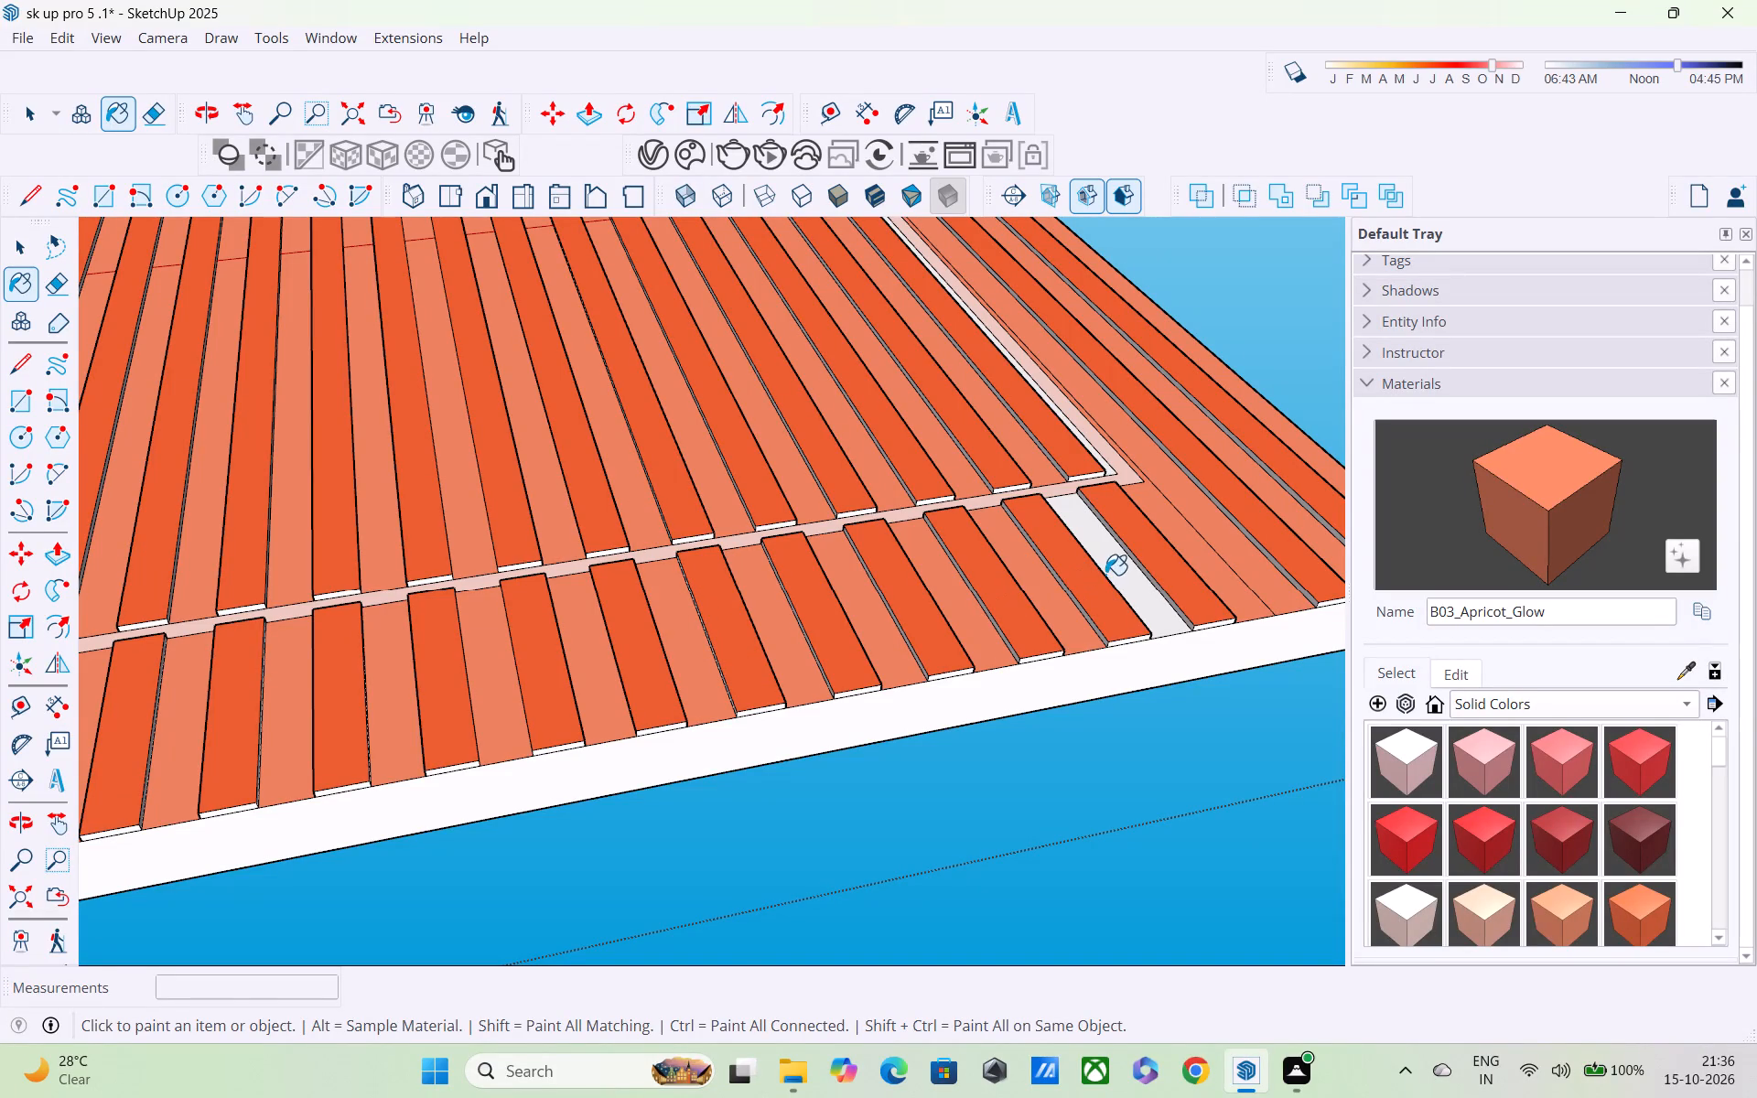
Examine the painted slatted panel from above and below, together with the adjoining white wall and the building.
middle_click_drag(780, 530, 1044, 831)
scroll(945, 705, "down", 6)
middle_click_drag(933, 697, 932, 697)
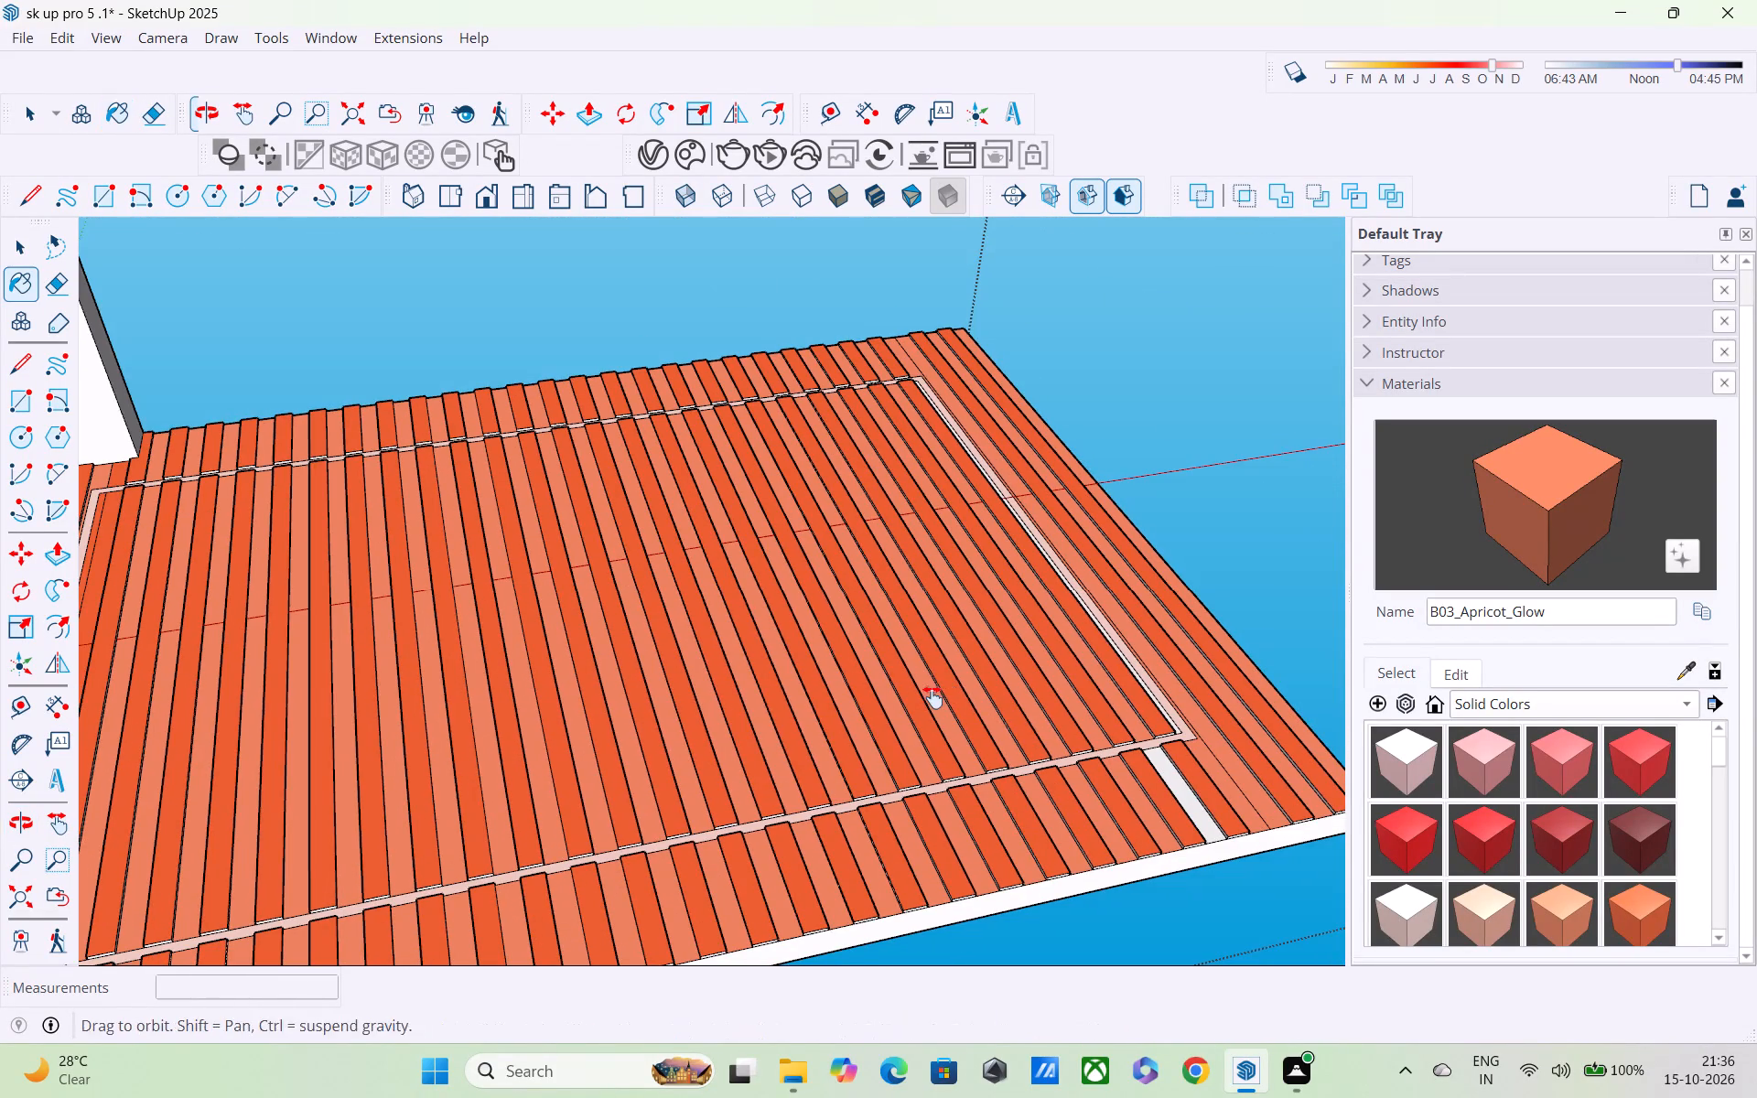
middle_click_drag(932, 697, 900, 705)
scroll(541, 678, "down", 5)
middle_click_drag(205, 691, 618, 712)
scroll(618, 708, "up", 1)
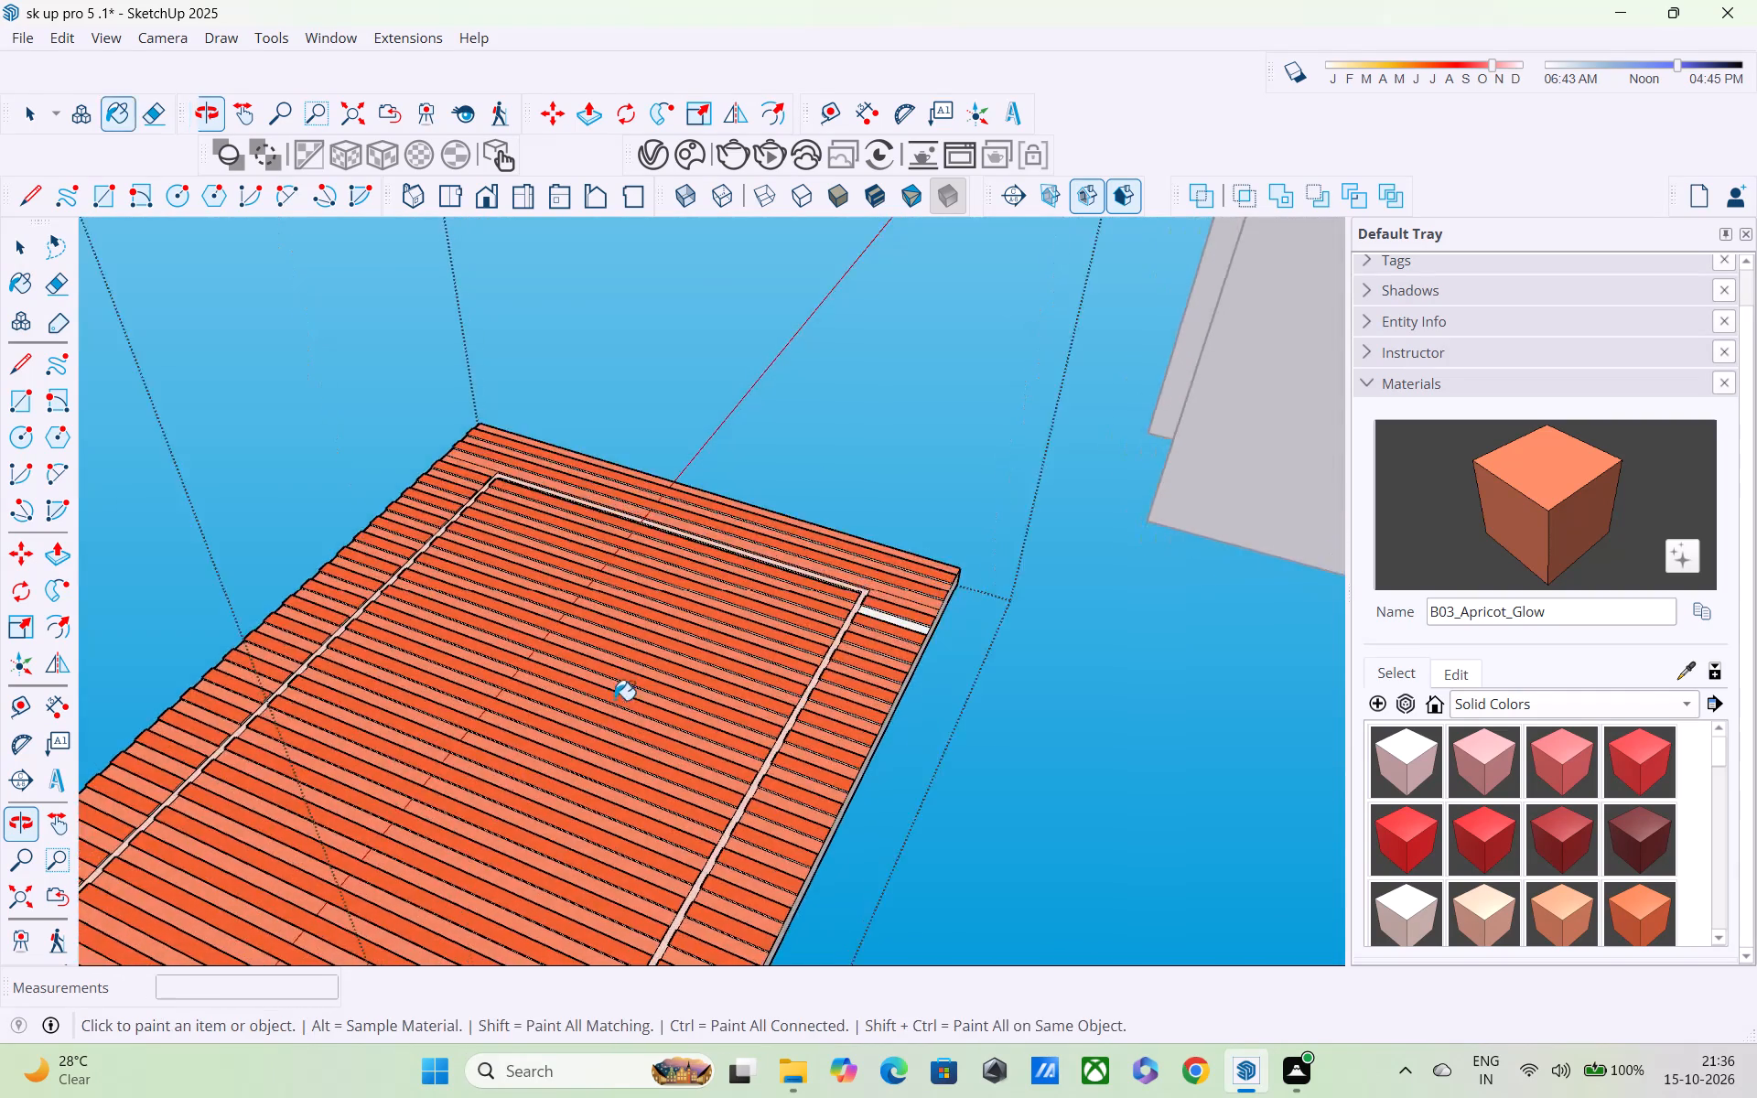
scroll(609, 692, "down", 9)
middle_click_drag(486, 689, 0, 1050)
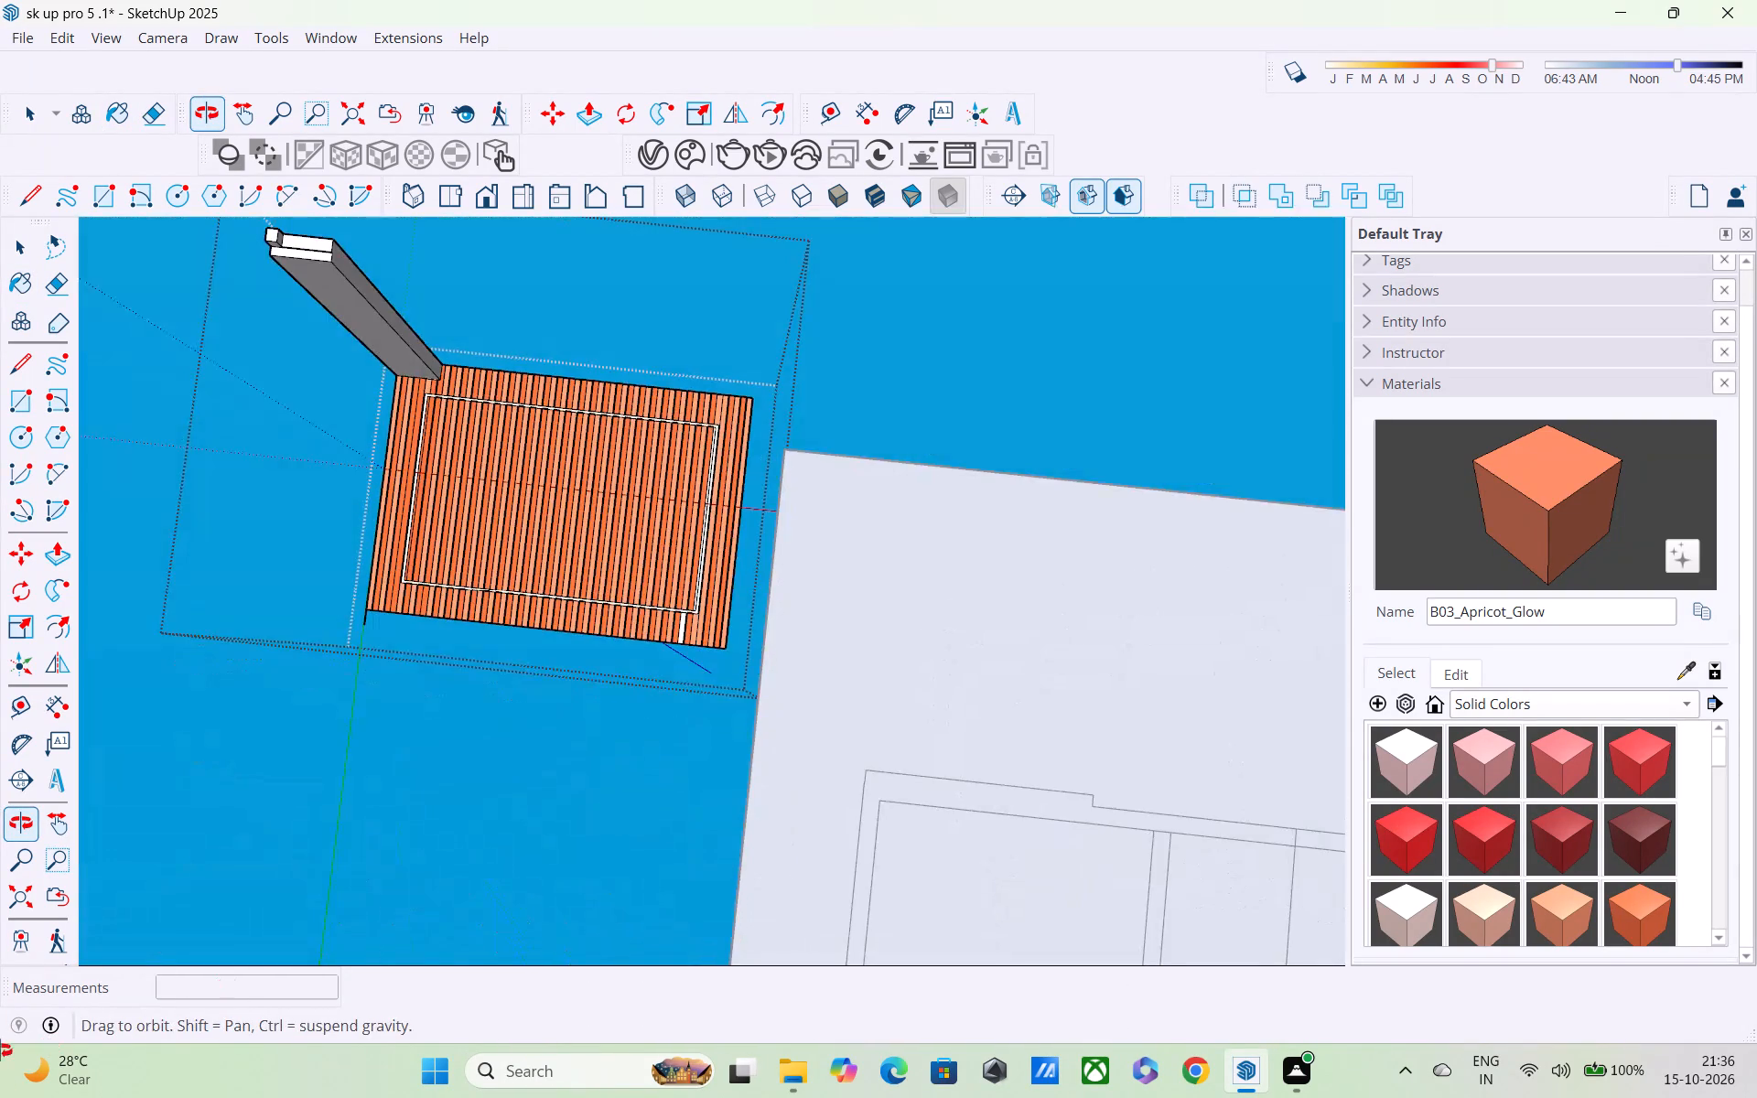
middle_click_drag(0, 1050, 2, 1046)
scroll(517, 748, "down", 4)
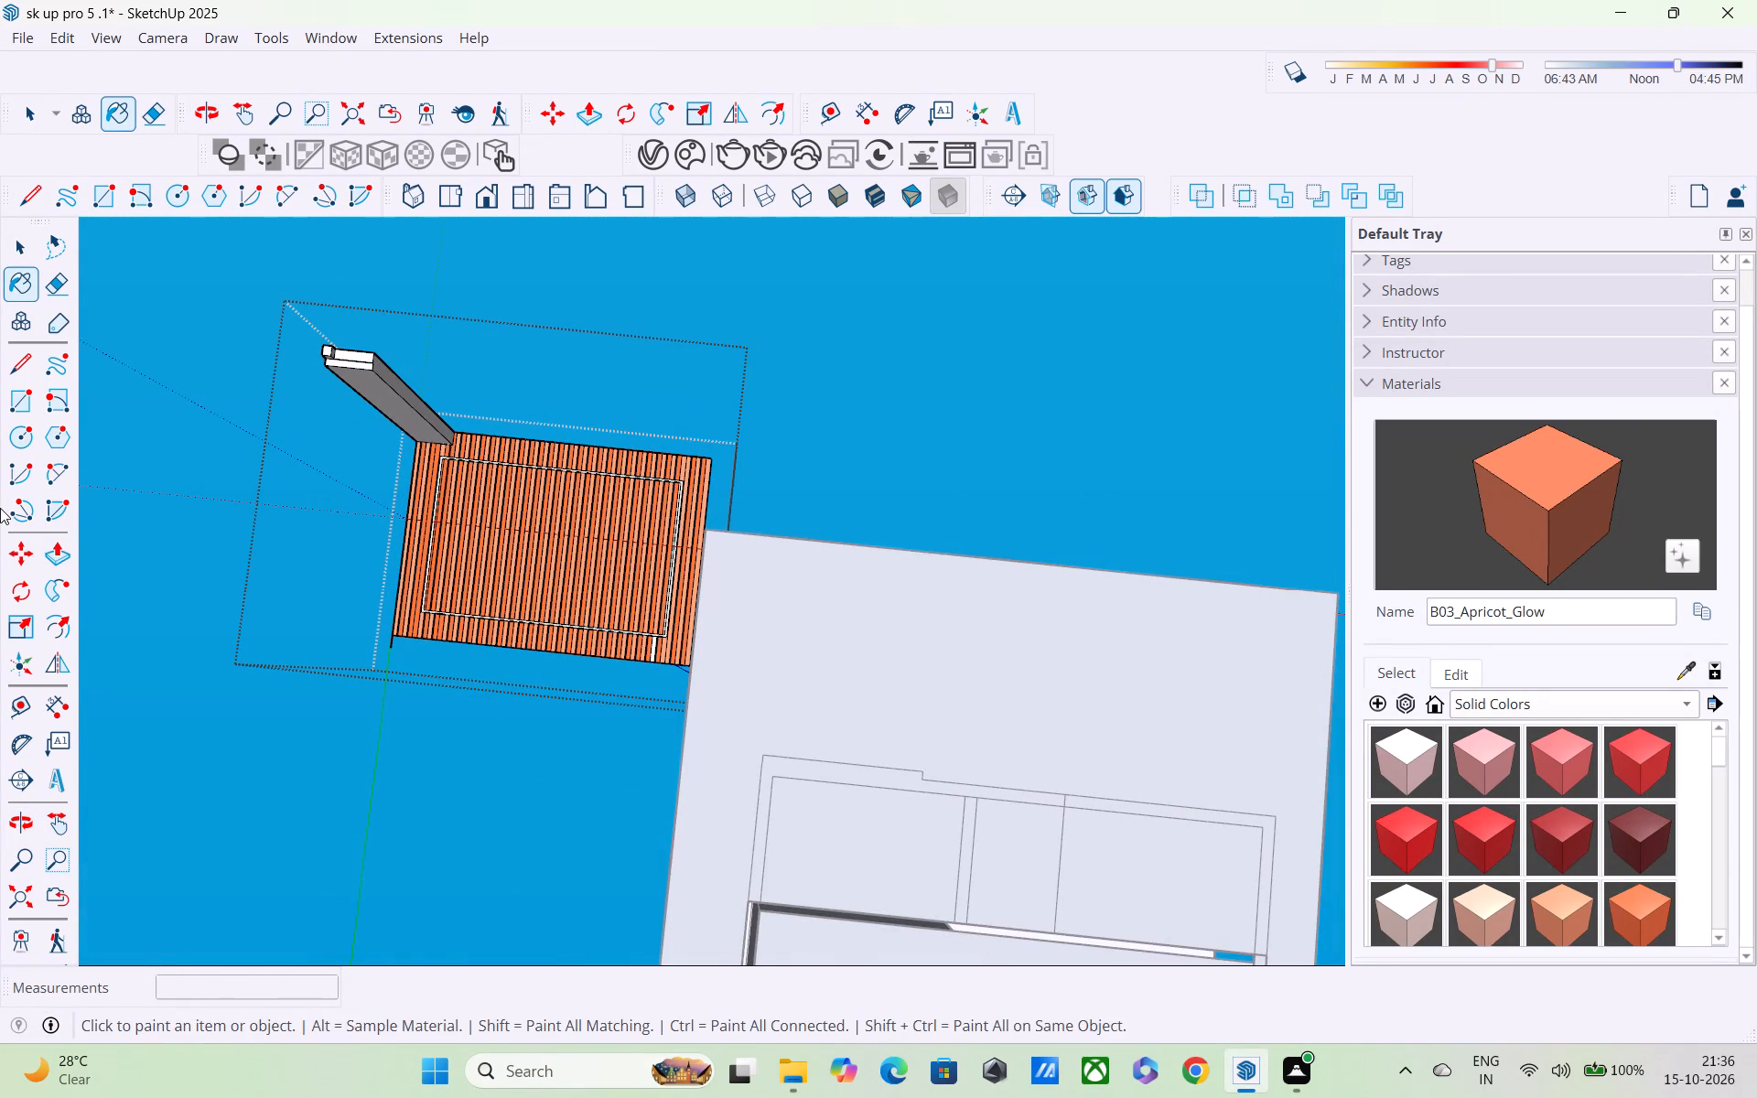
middle_click_drag(0, 508, 67, 631, "shift")
middle_click_drag(383, 461, 538, 849)
scroll(555, 532, "down", 2)
middle_click_drag(568, 509, 631, 768)
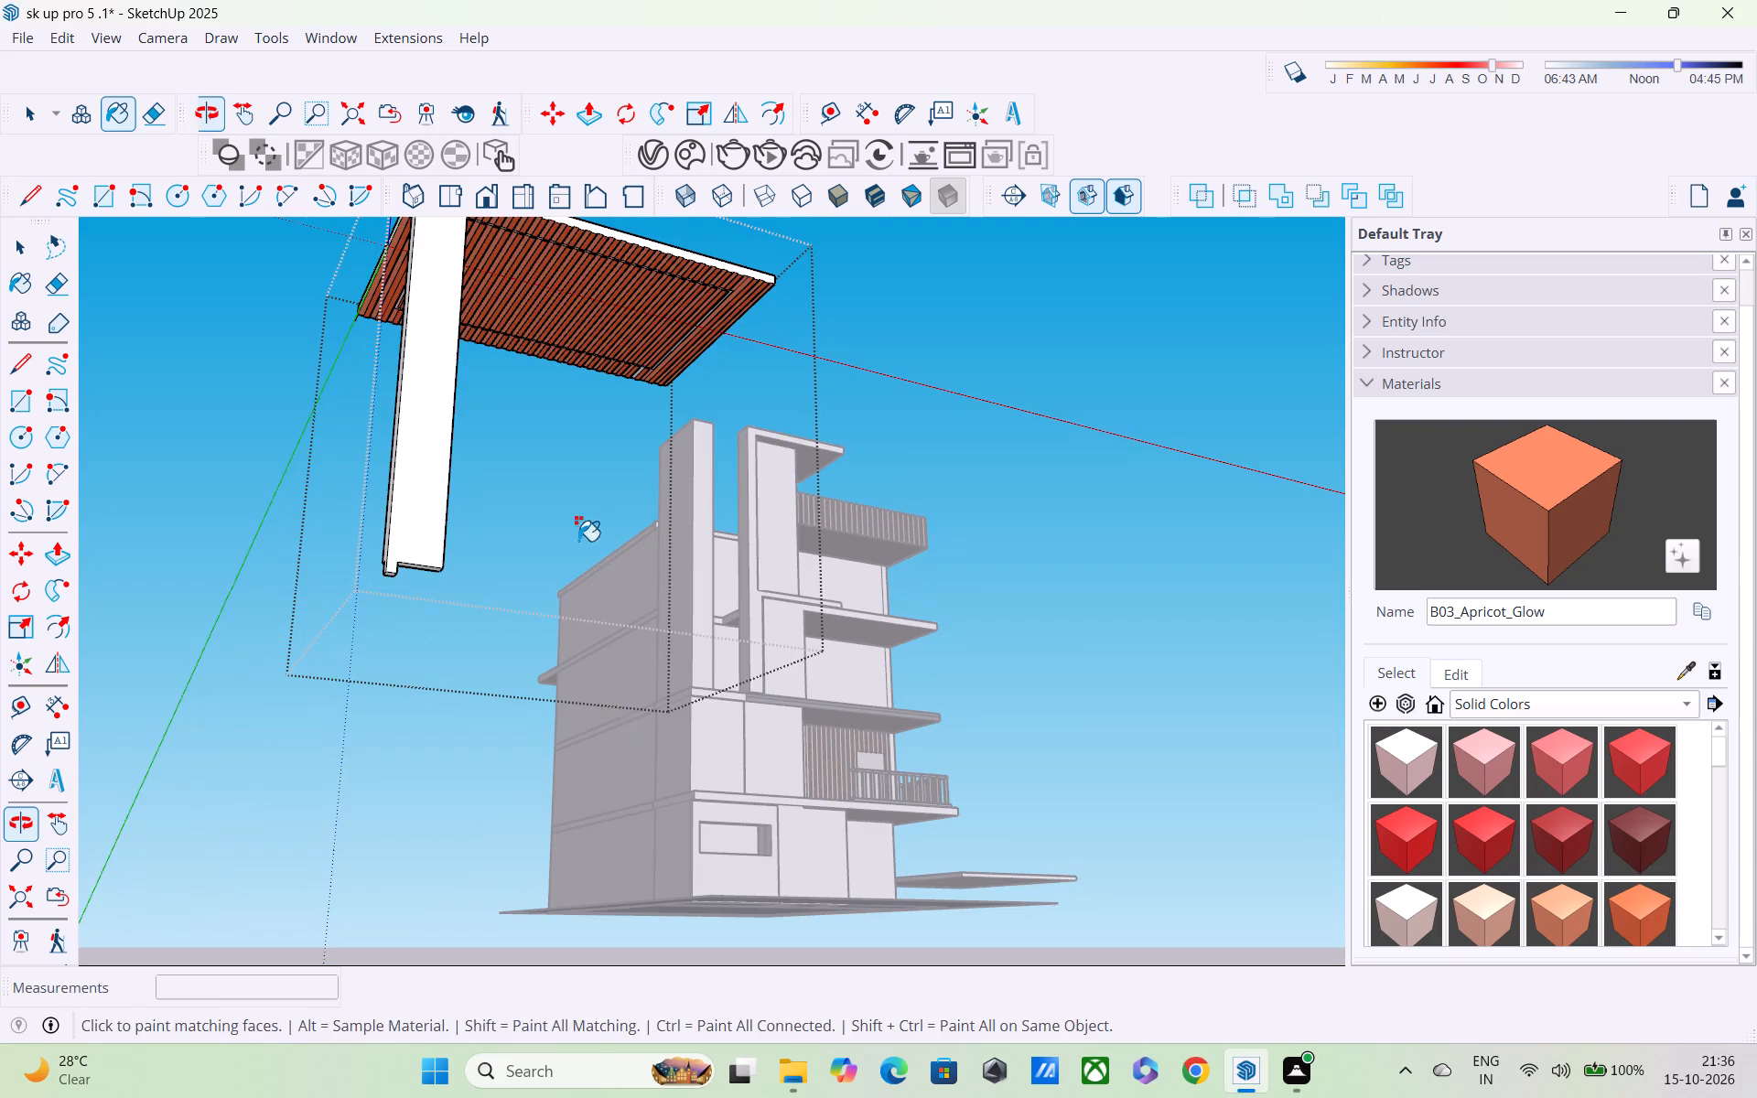
Close the slatted panel's group to finish editing it.
scroll(578, 513, "down", 4)
middle_click_drag(577, 479, 619, 744)
scroll(497, 576, "up", 4)
key("space")
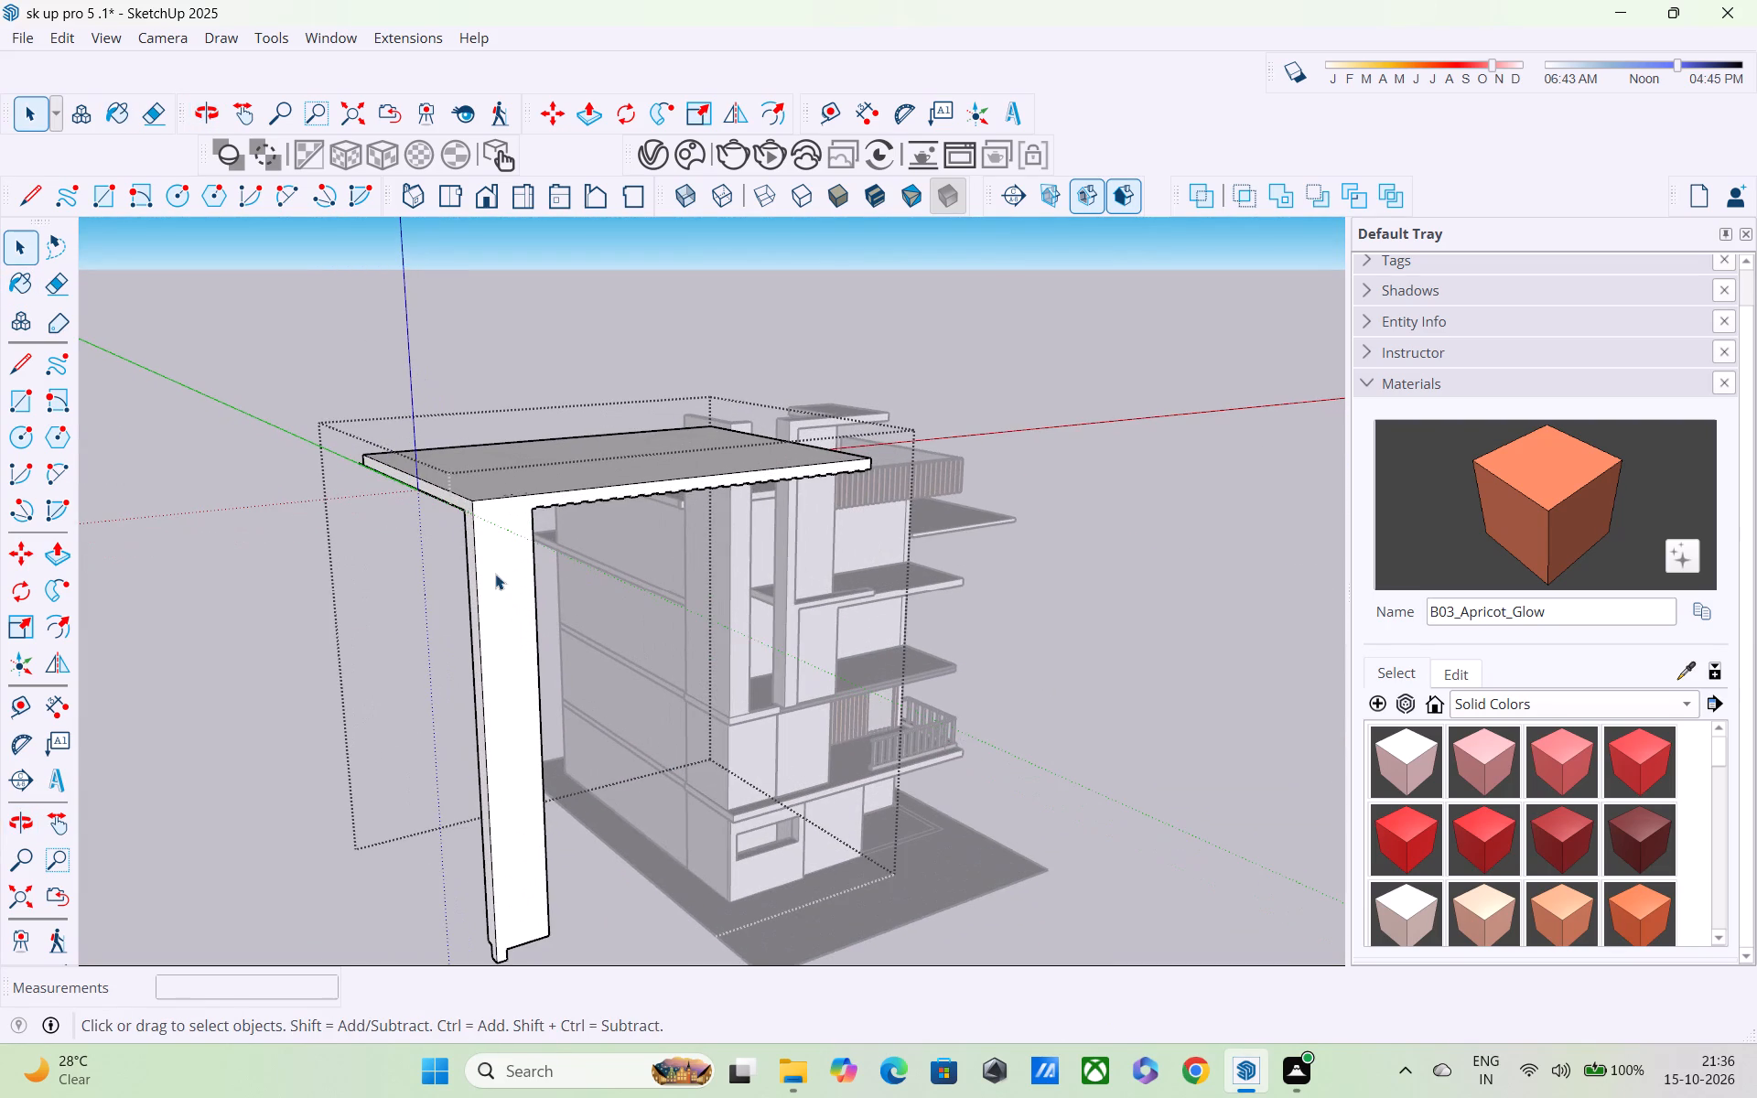
left_click(255, 264)
Examine the detached canopy, the notched foot of its white wall, and the building from several sides.
middle_click_drag(497, 563, 318, 474)
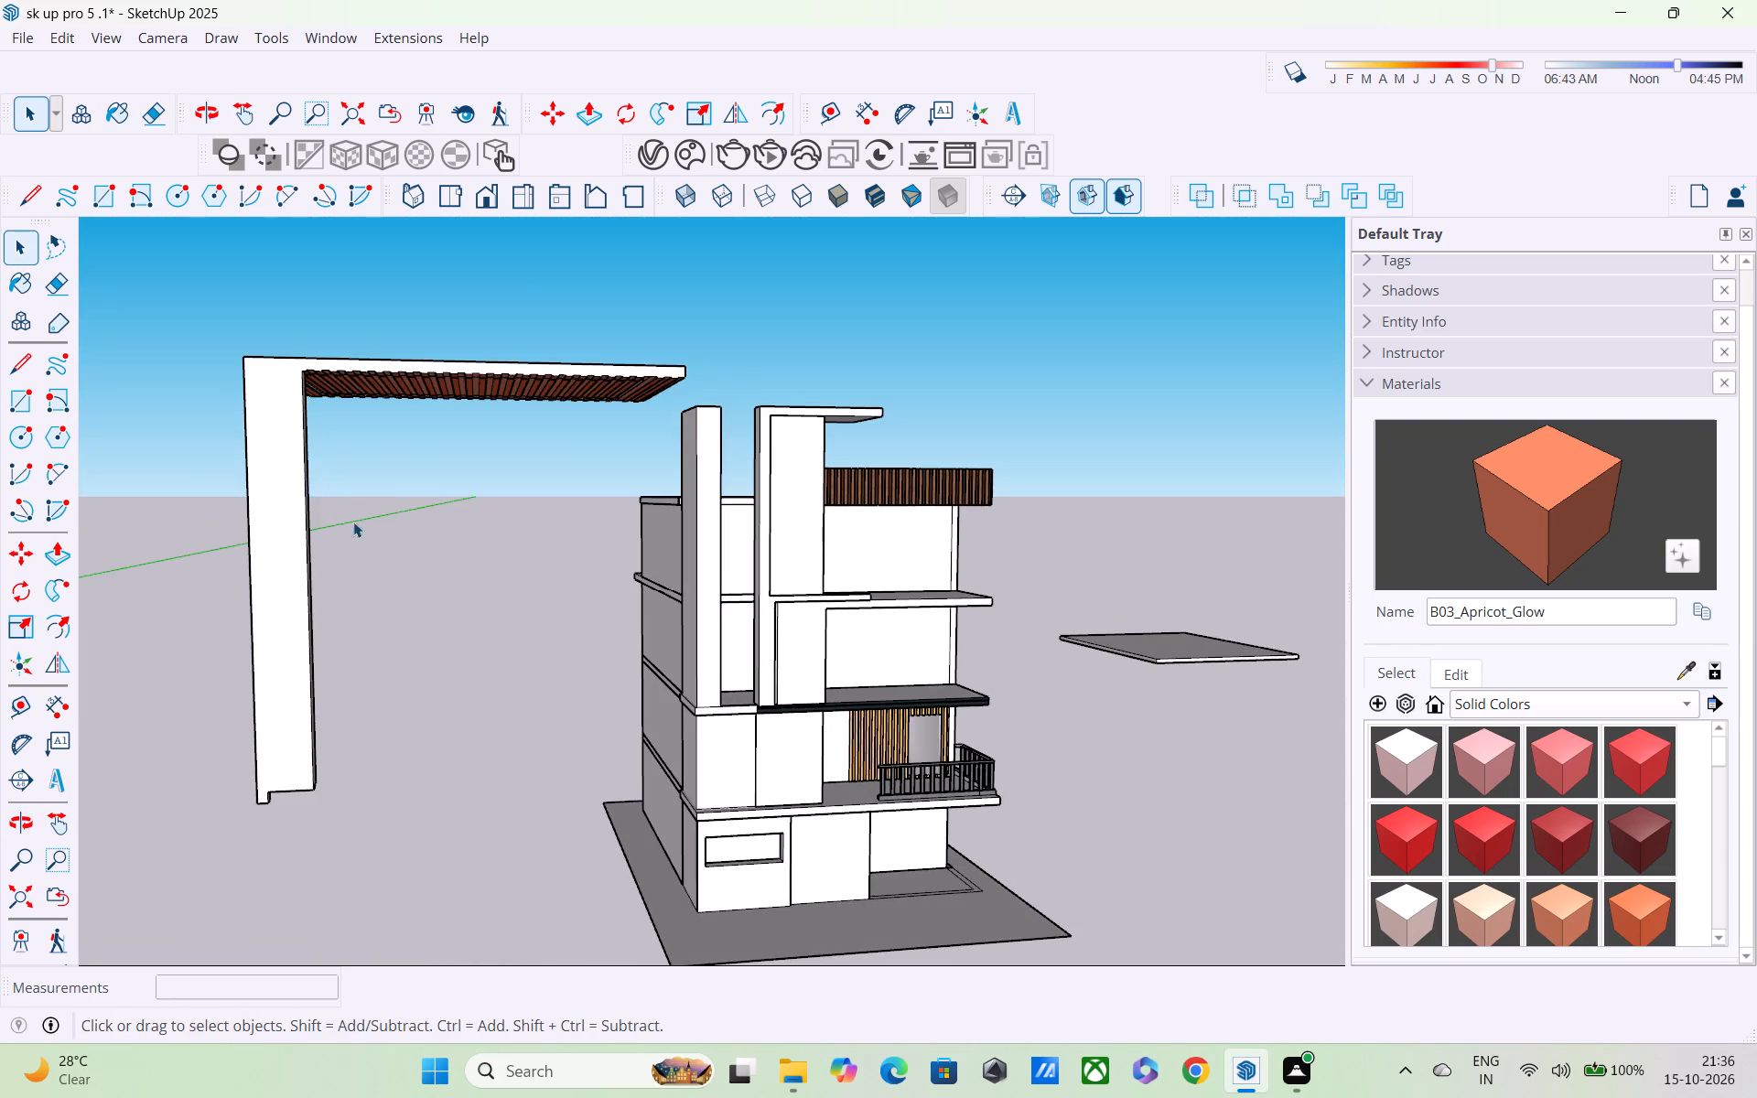
scroll(359, 536, "down", 1)
middle_click_drag(383, 585, 584, 495, "shift")
scroll(474, 625, "up", 4)
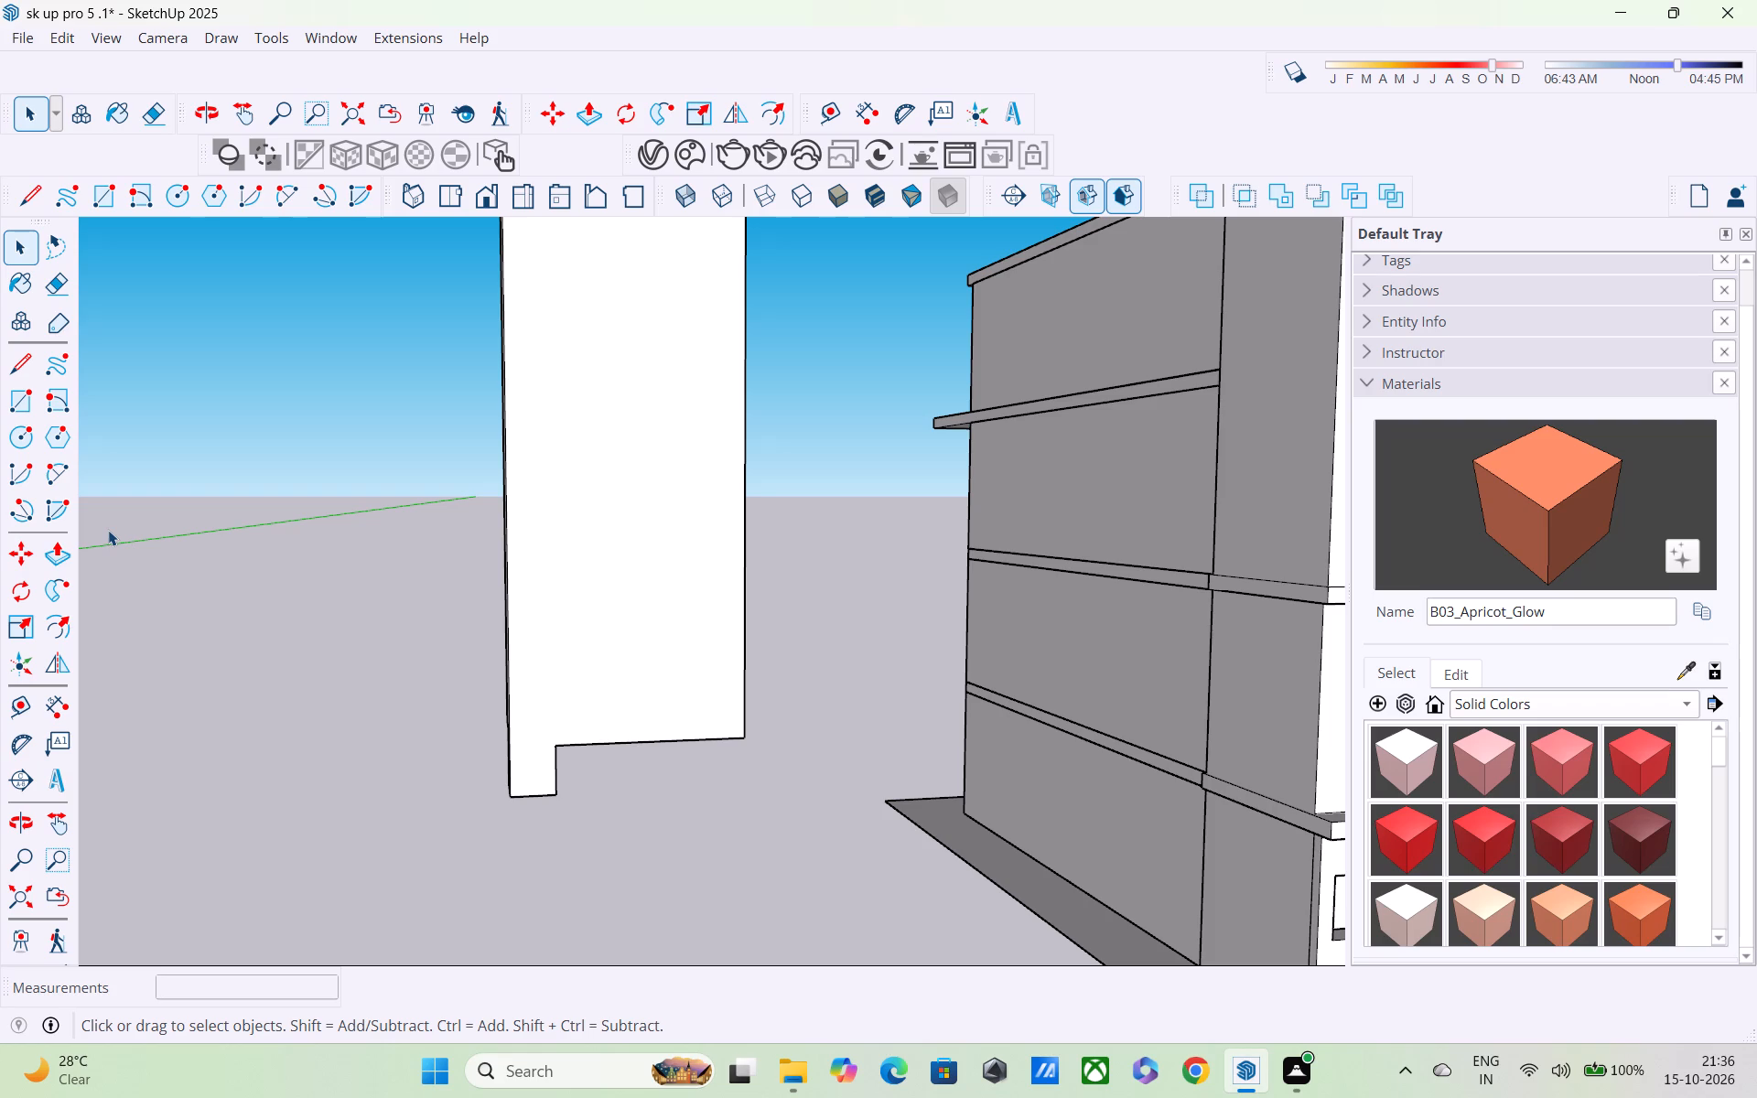
scroll(109, 531, "down", 2)
scroll(267, 621, "up", 2)
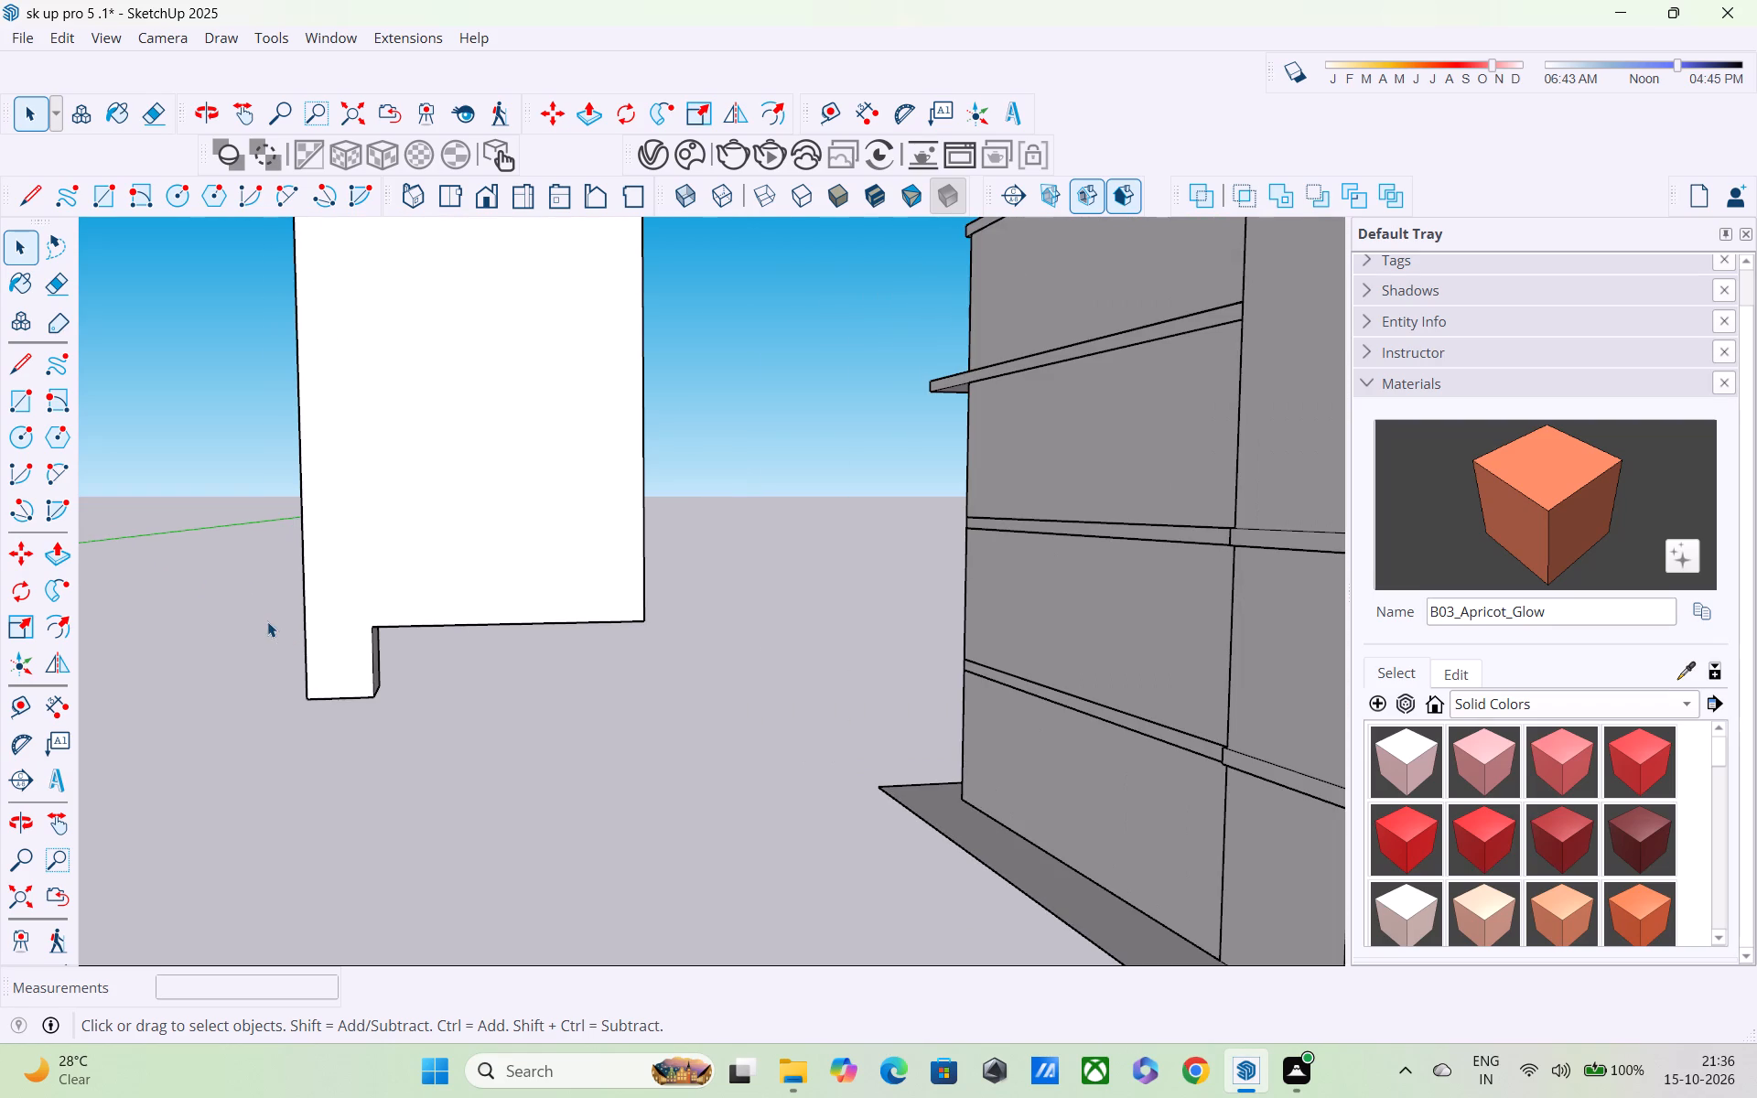
middle_click_drag(203, 602, 257, 584)
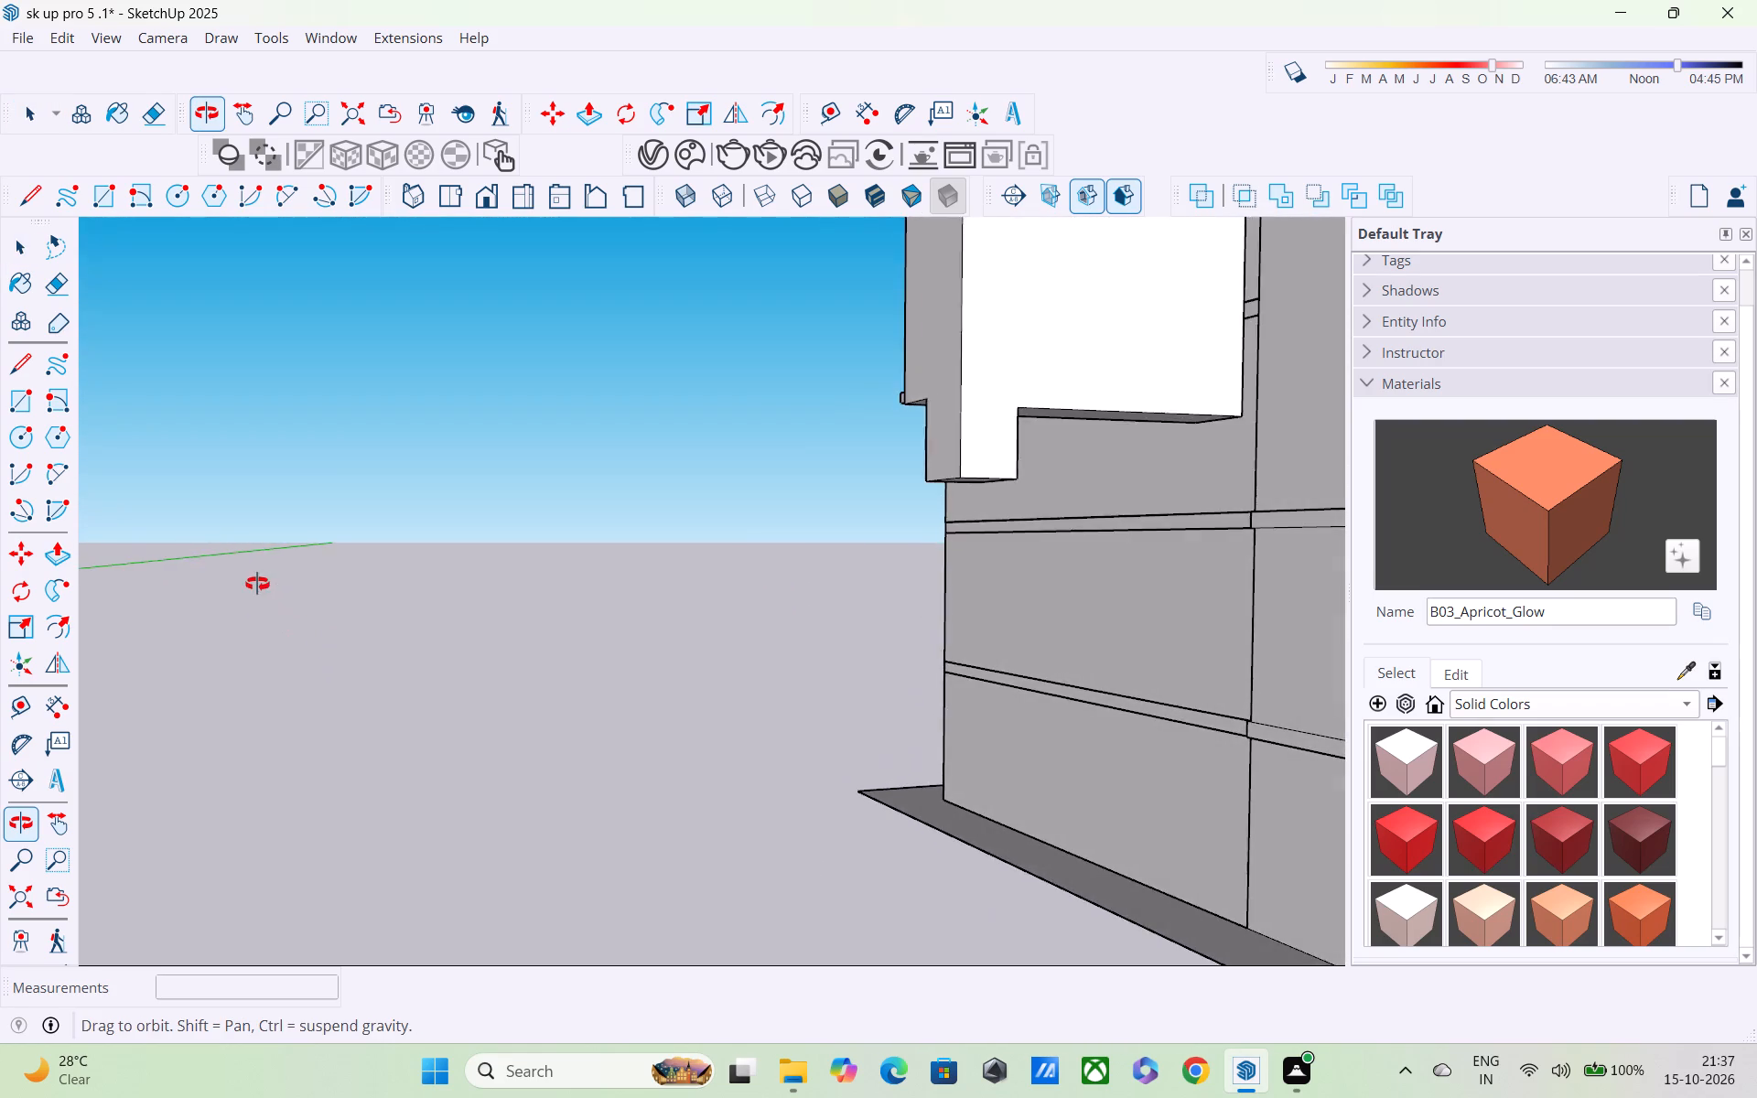
middle_click_drag(257, 584, 262, 612)
scroll(263, 612, "down", 5)
middle_click_drag(307, 603, 510, 667)
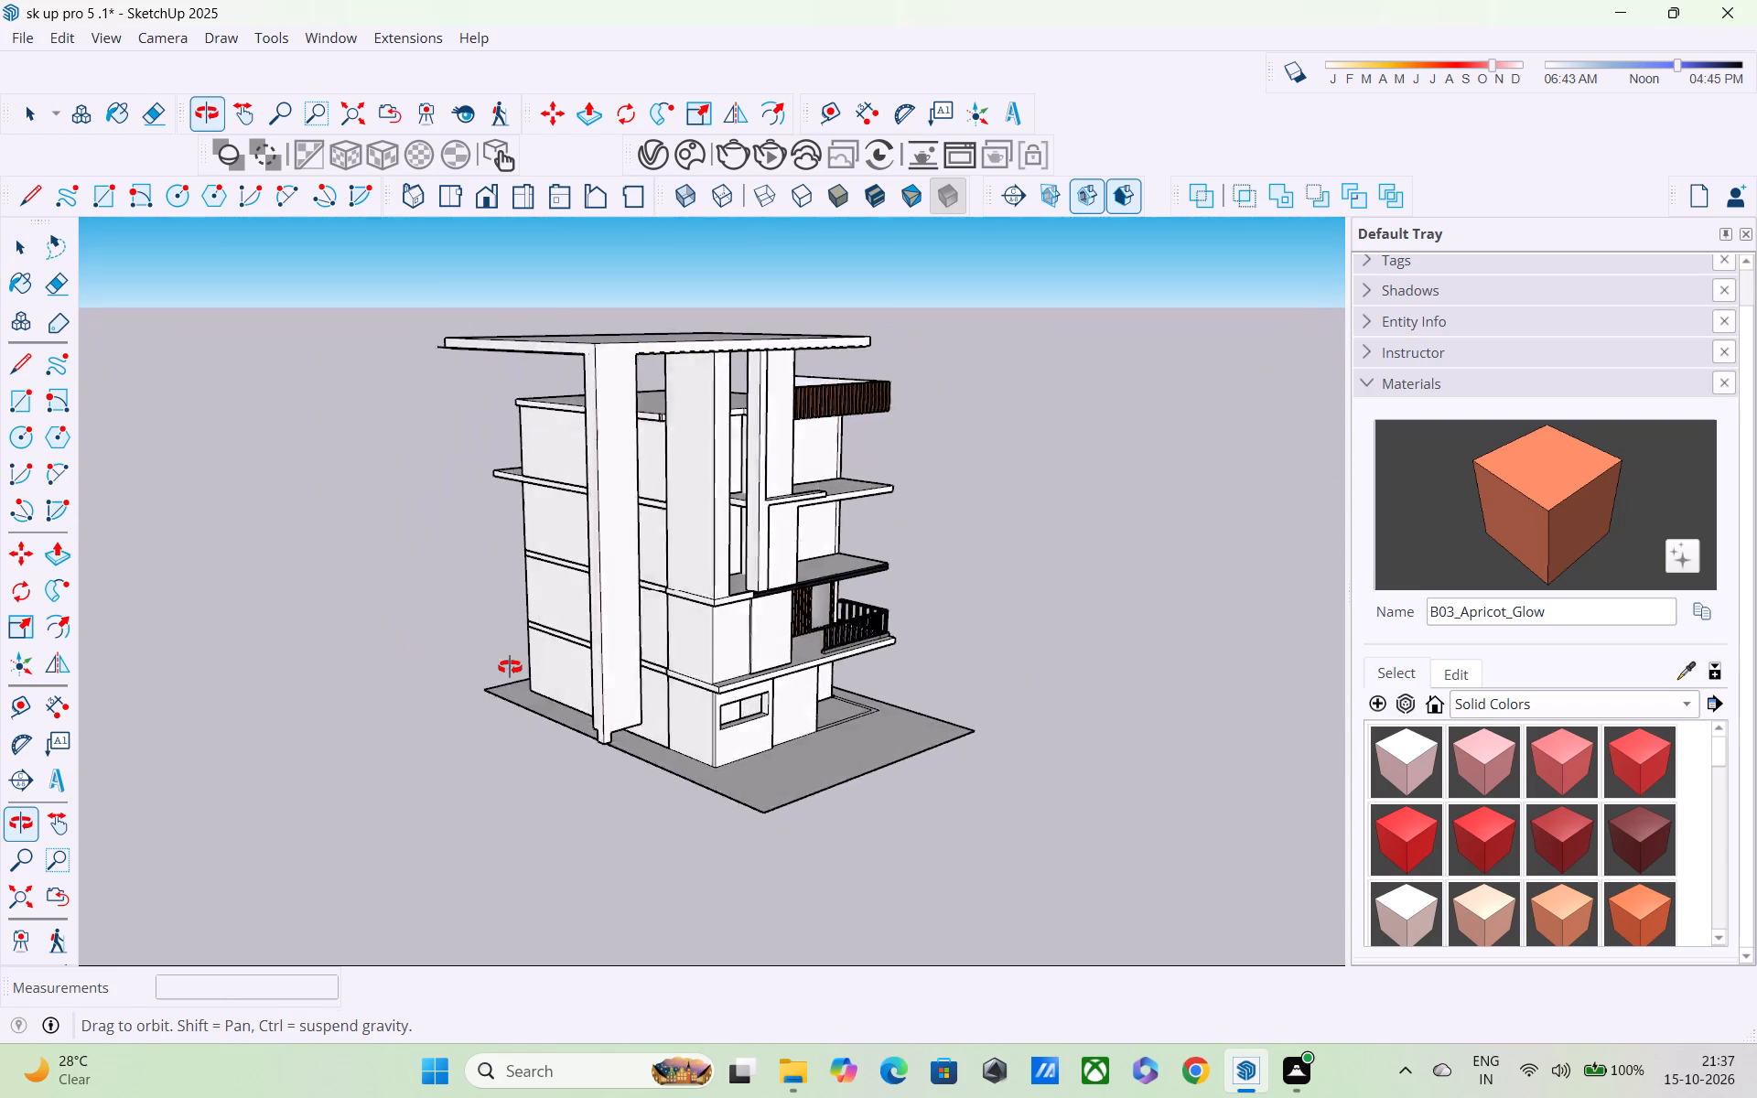
middle_click_drag(510, 667, 637, 682)
scroll(715, 715, "up", 4)
scroll(742, 726, "down", 2)
scroll(692, 599, "down", 1)
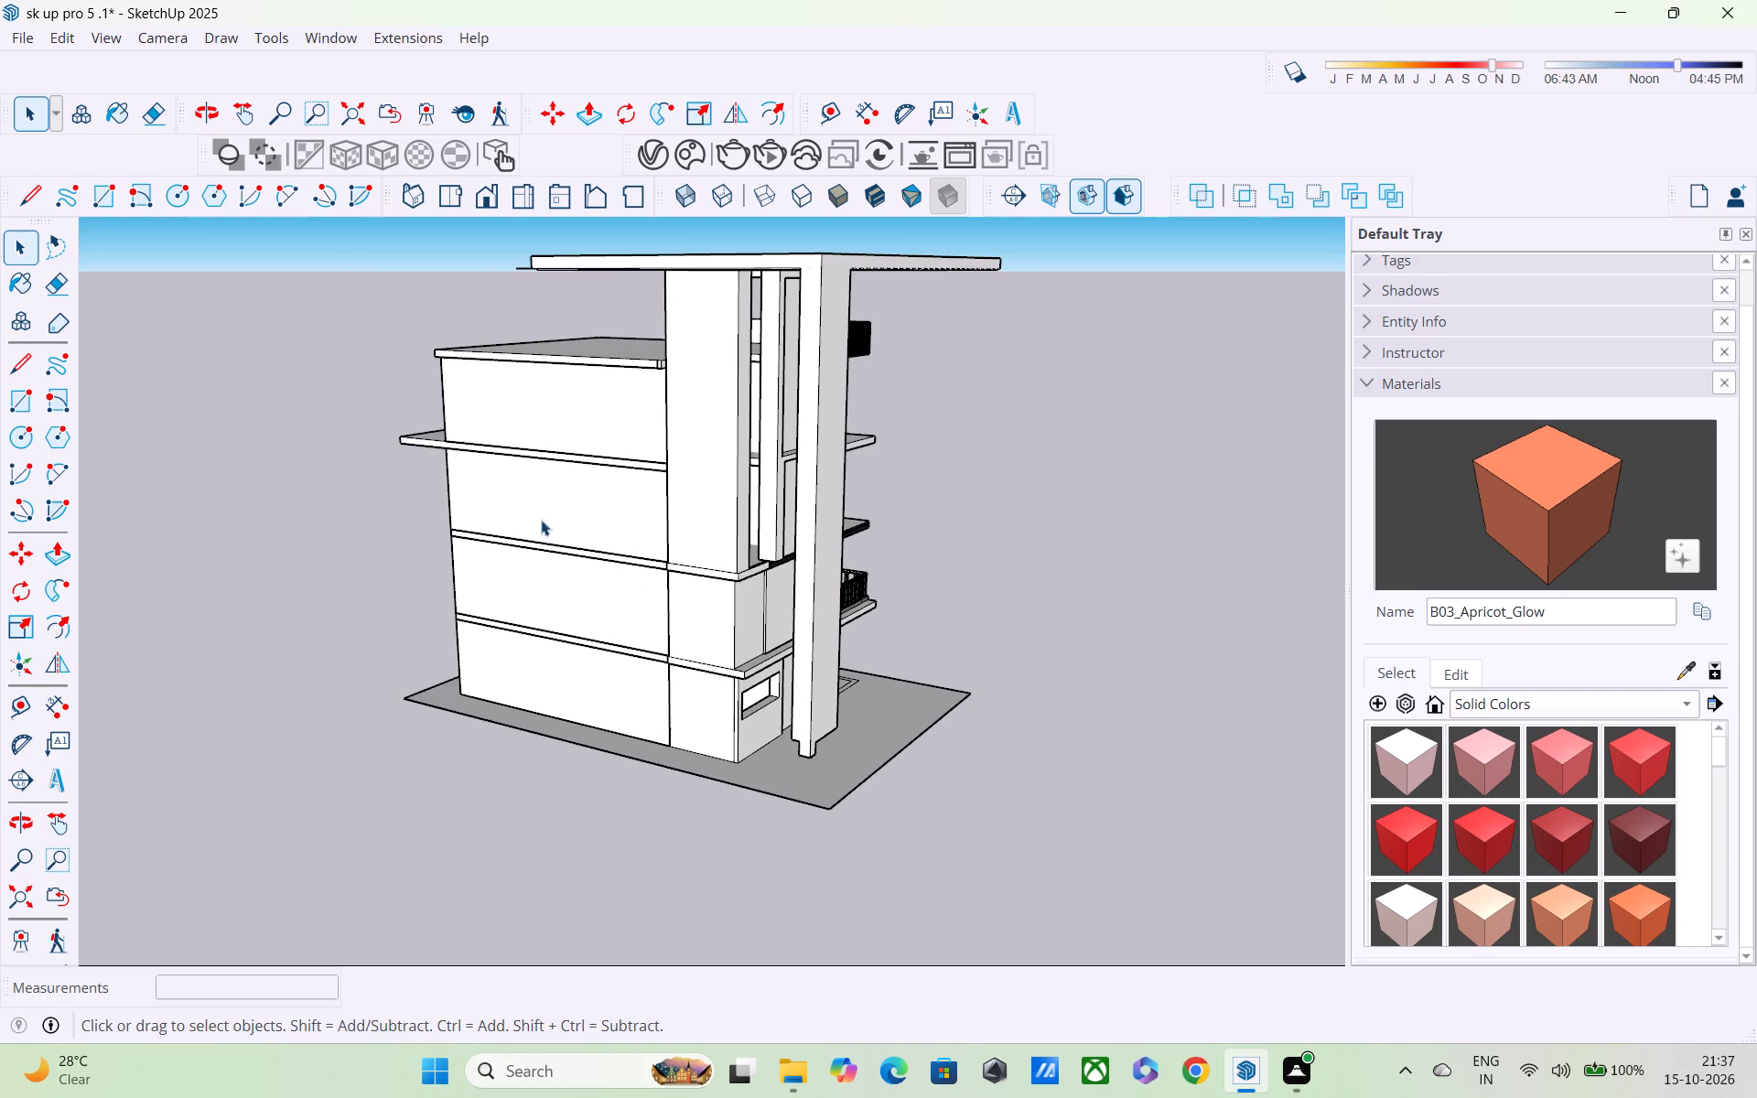
middle_click_drag(475, 479, 464, 528, "shift")
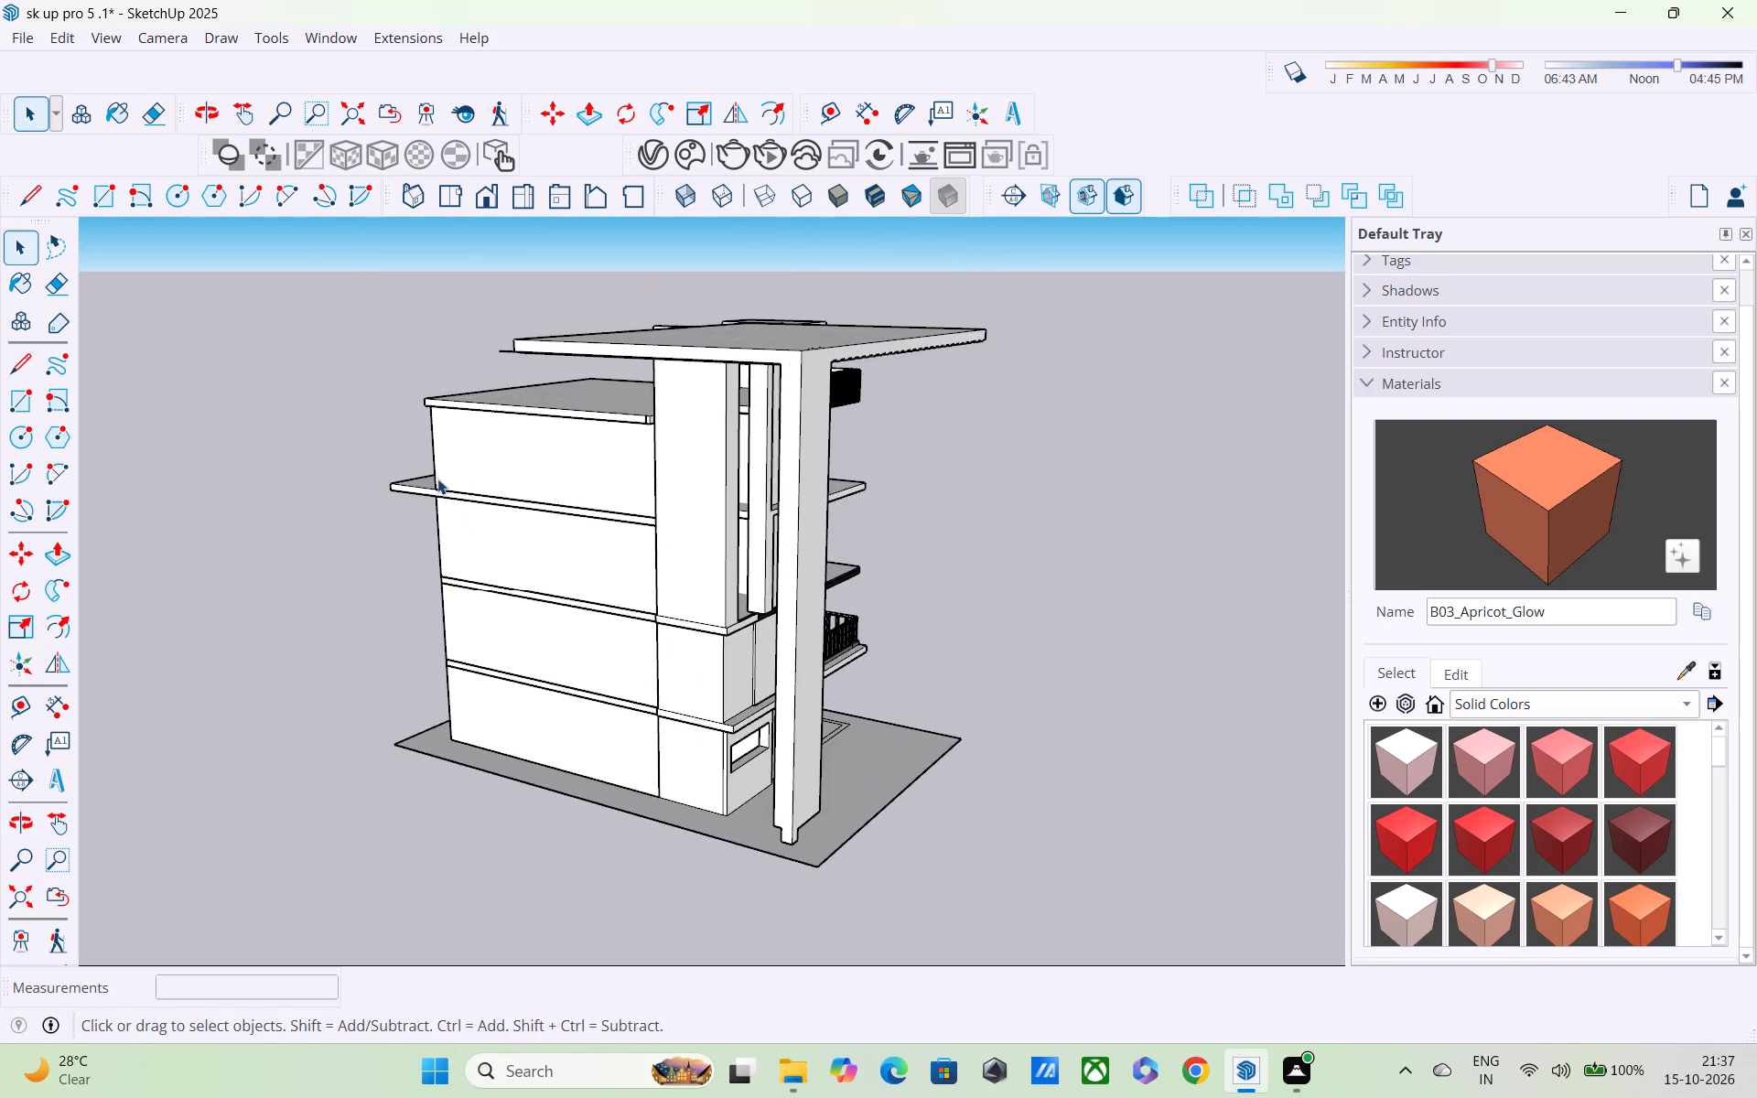
middle_click_drag(433, 440, 772, 603)
scroll(891, 611, "up", 3)
scroll(1123, 609, "up", 4)
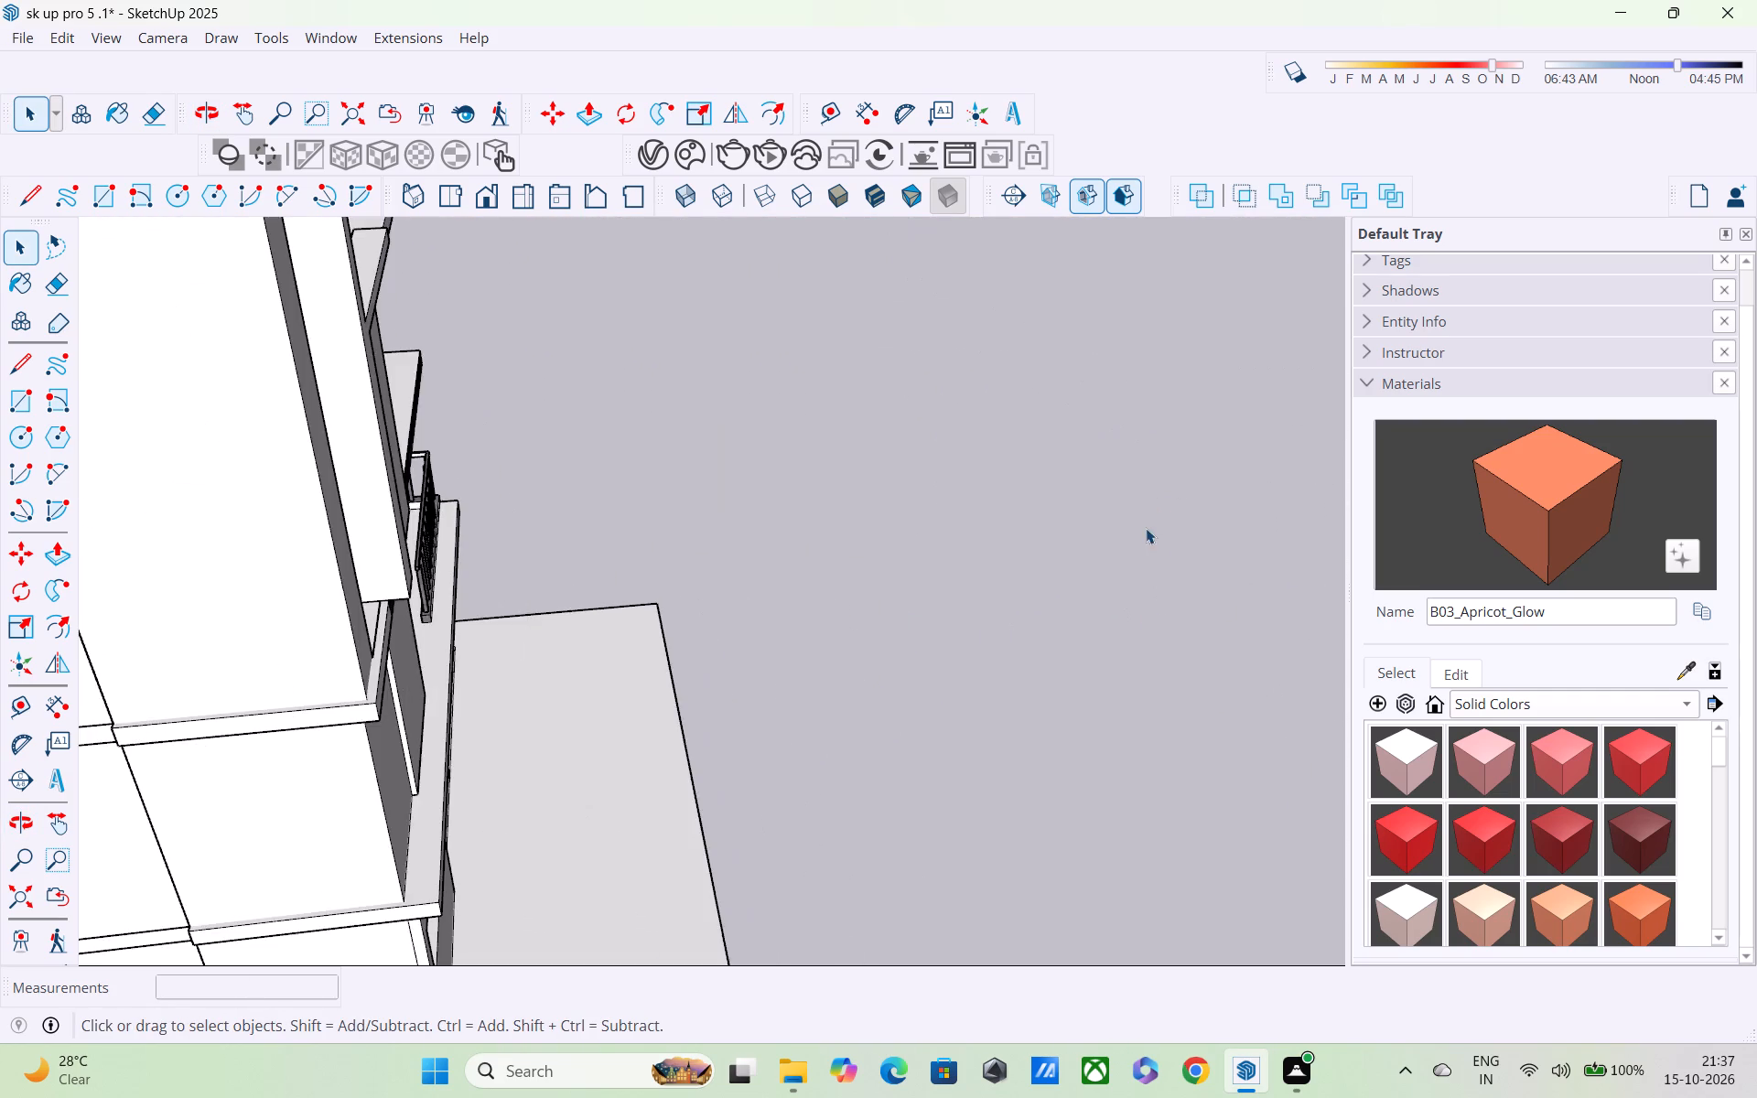
scroll(1145, 527, "down", 4)
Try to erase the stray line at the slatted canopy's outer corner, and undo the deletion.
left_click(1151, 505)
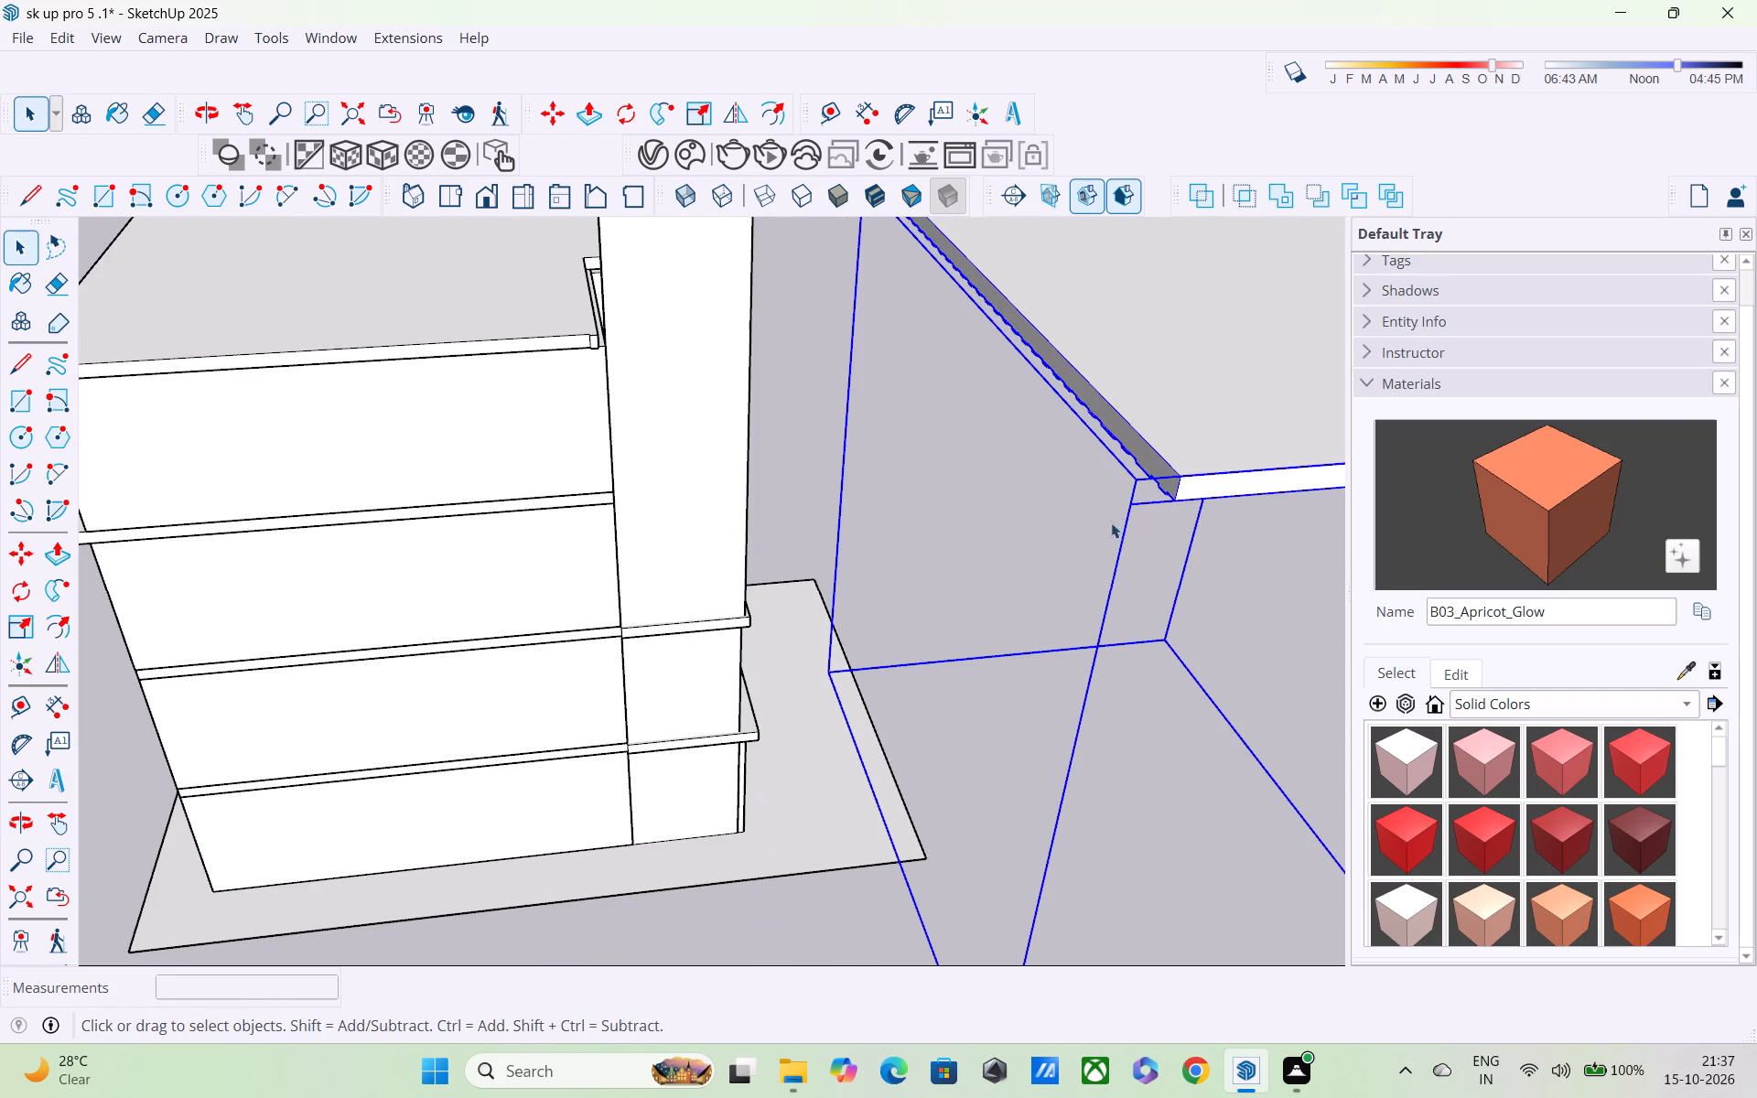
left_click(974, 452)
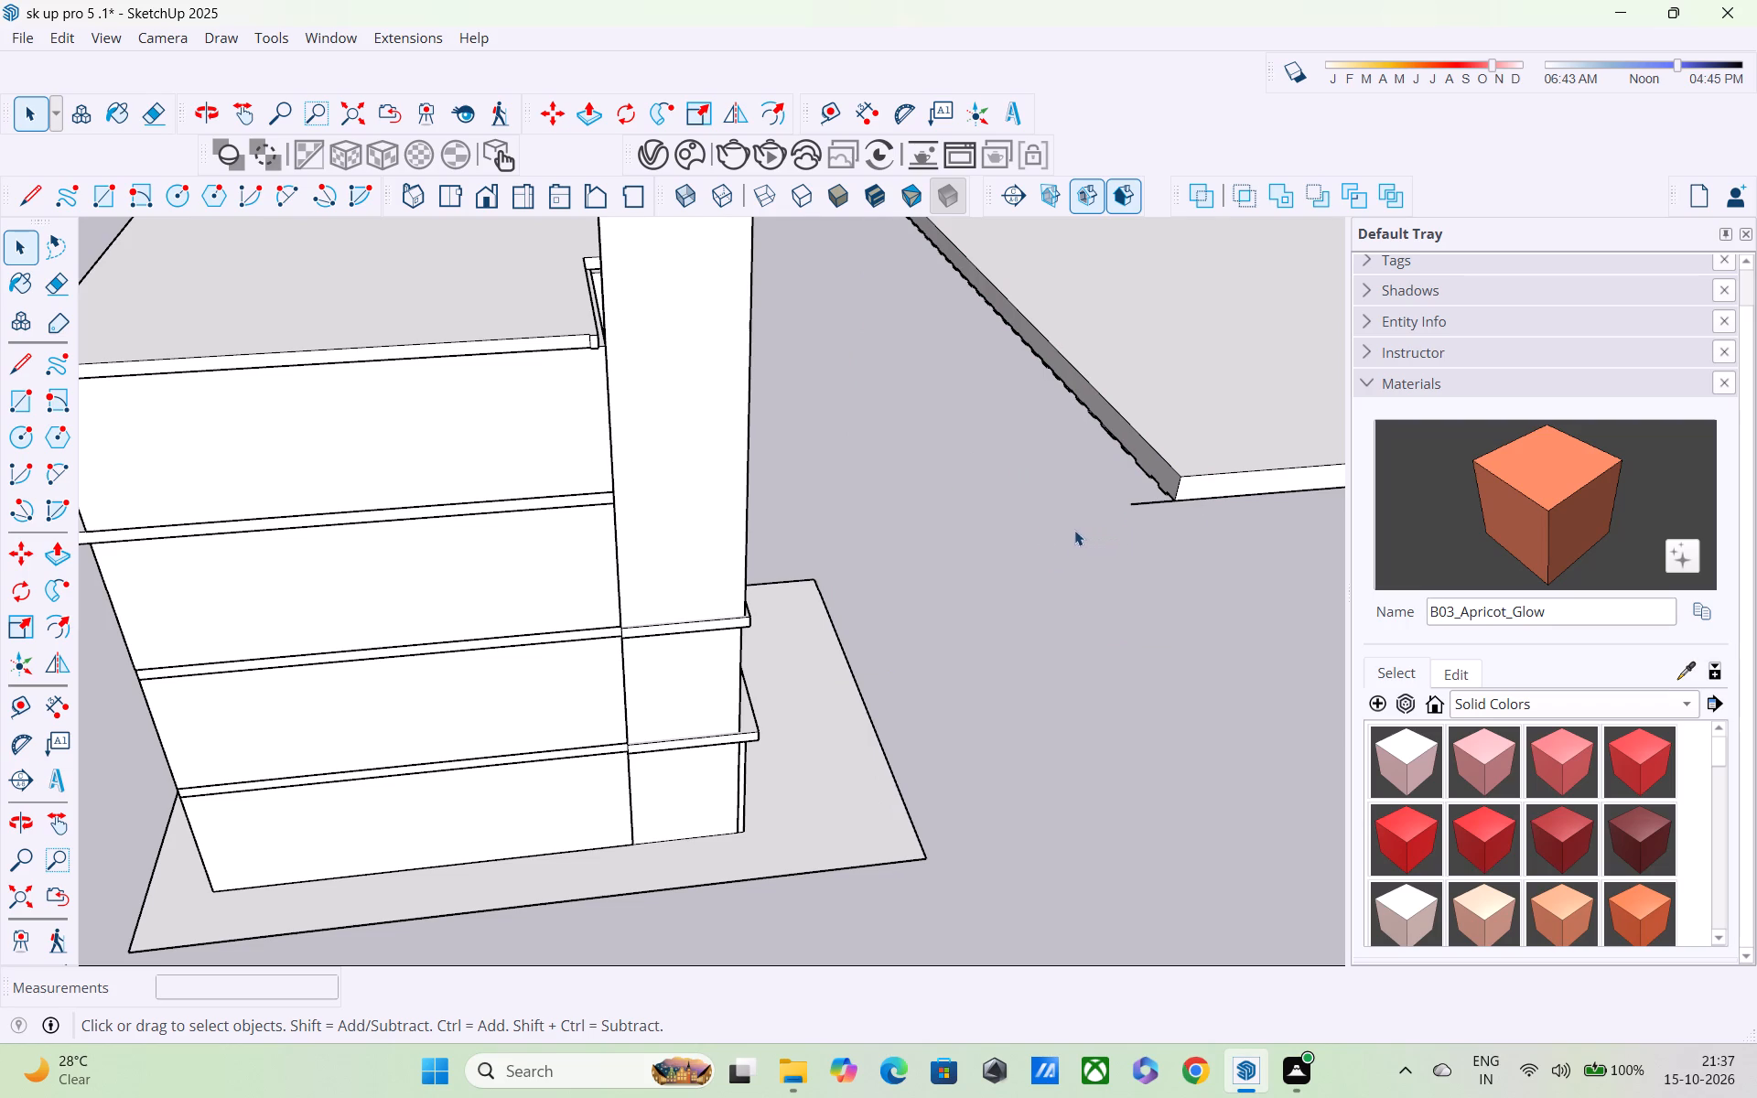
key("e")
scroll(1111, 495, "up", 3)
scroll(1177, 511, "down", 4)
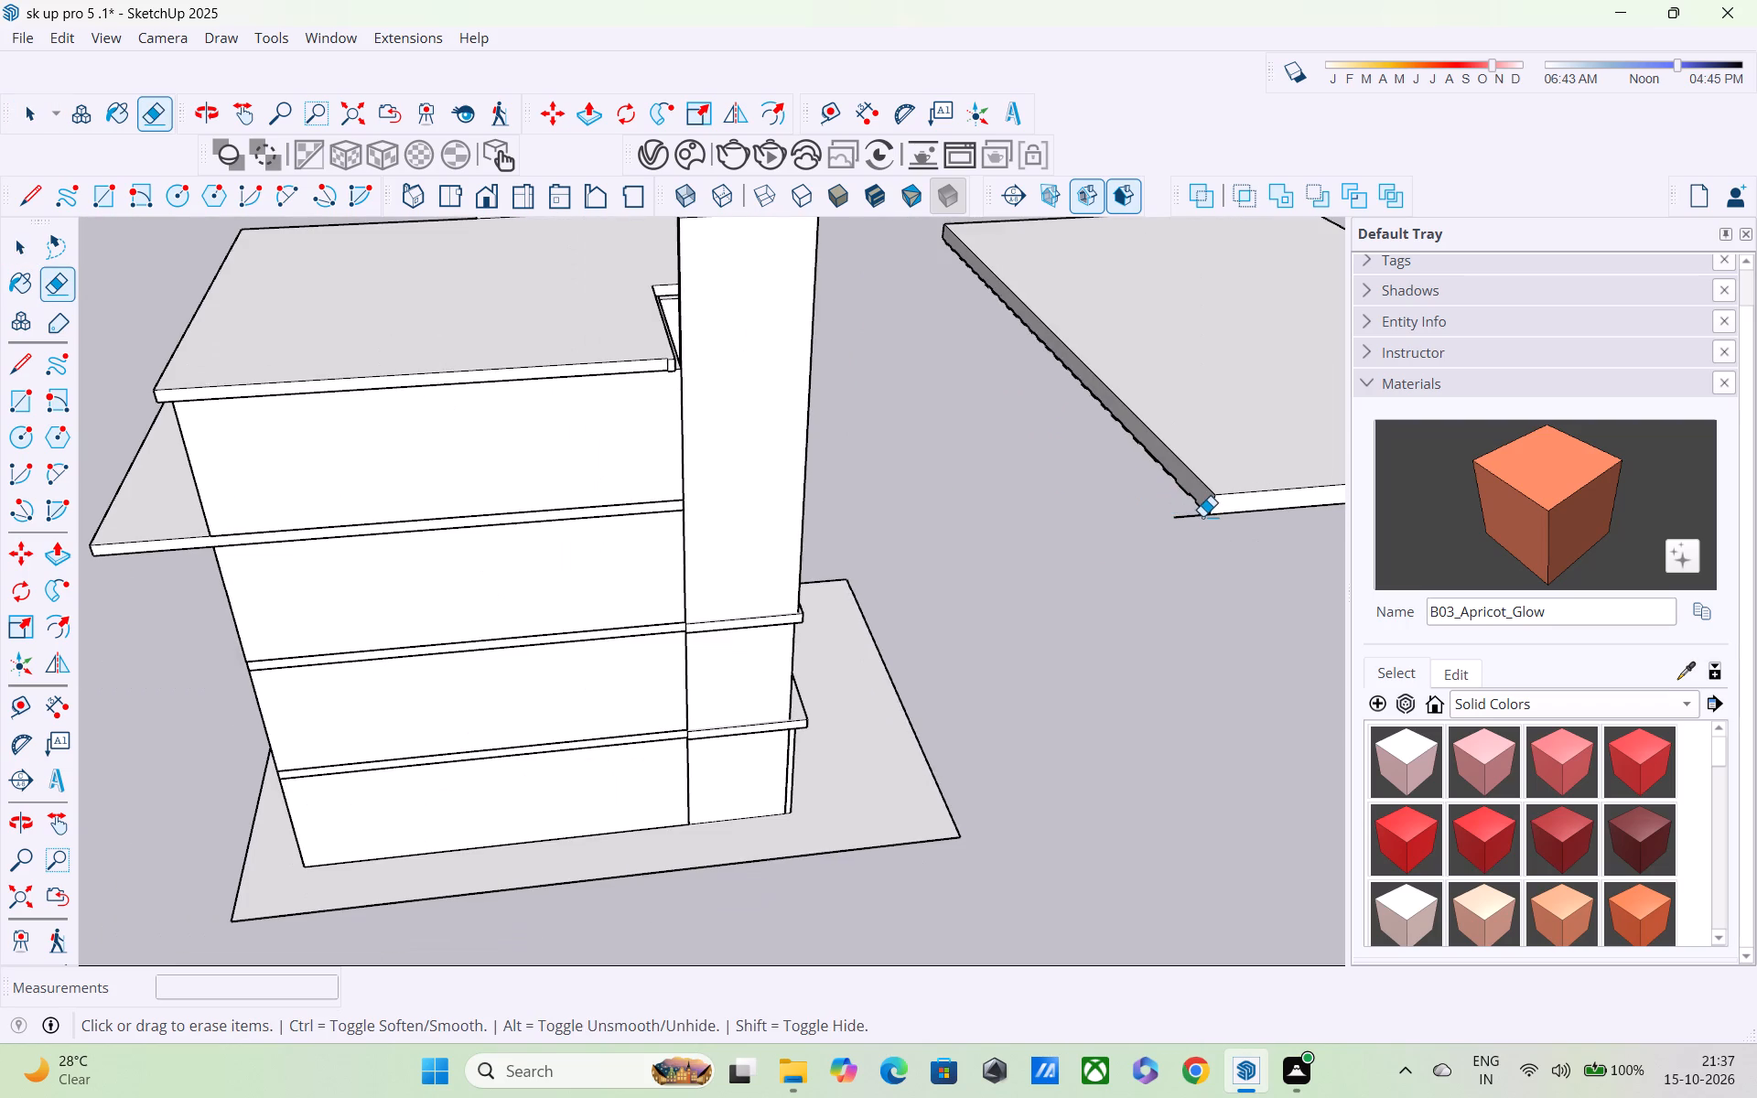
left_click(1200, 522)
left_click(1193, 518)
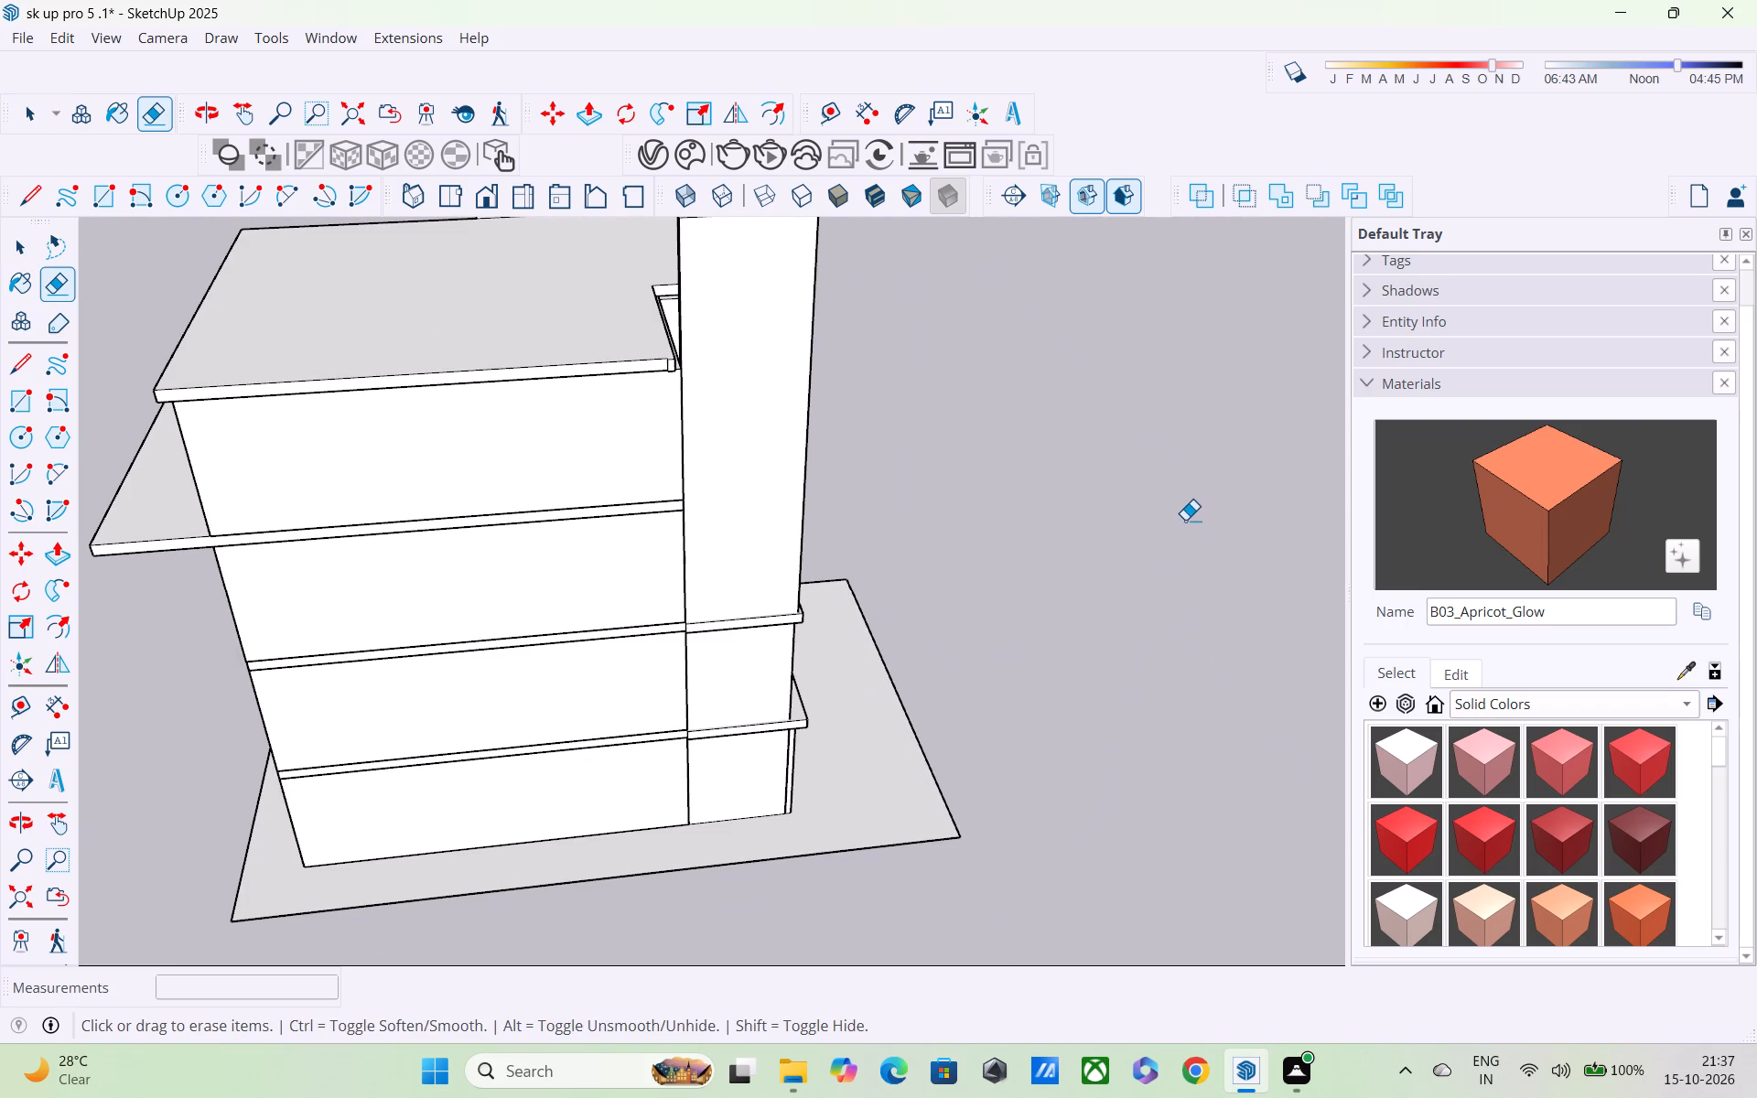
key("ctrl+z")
Examine the detached canopy against the building's front and roof to judge where it should be placed.
scroll(1132, 522, "down", 4)
middle_click_drag(1001, 539, 607, 468)
scroll(607, 468, "up", 1)
scroll(606, 468, "down", 5)
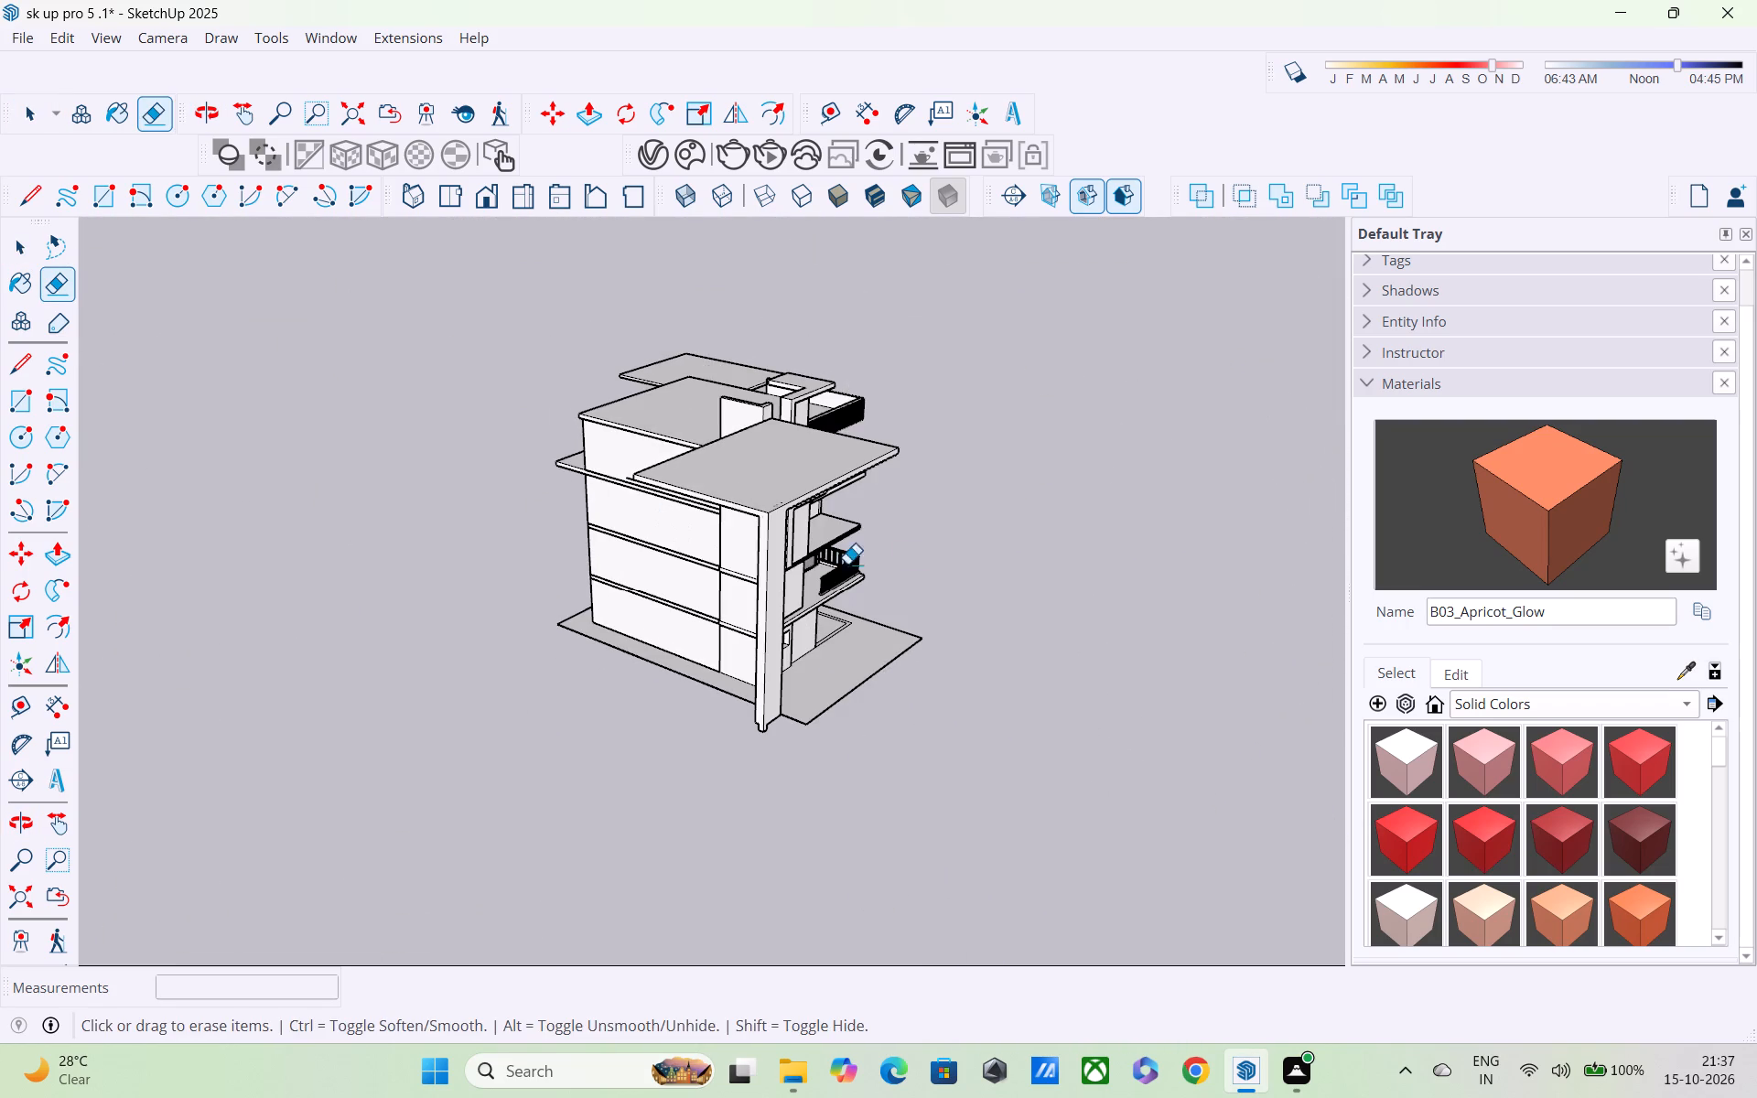
key("space")
scroll(722, 484, "down", 3)
middle_click_drag(578, 493, 177, 370)
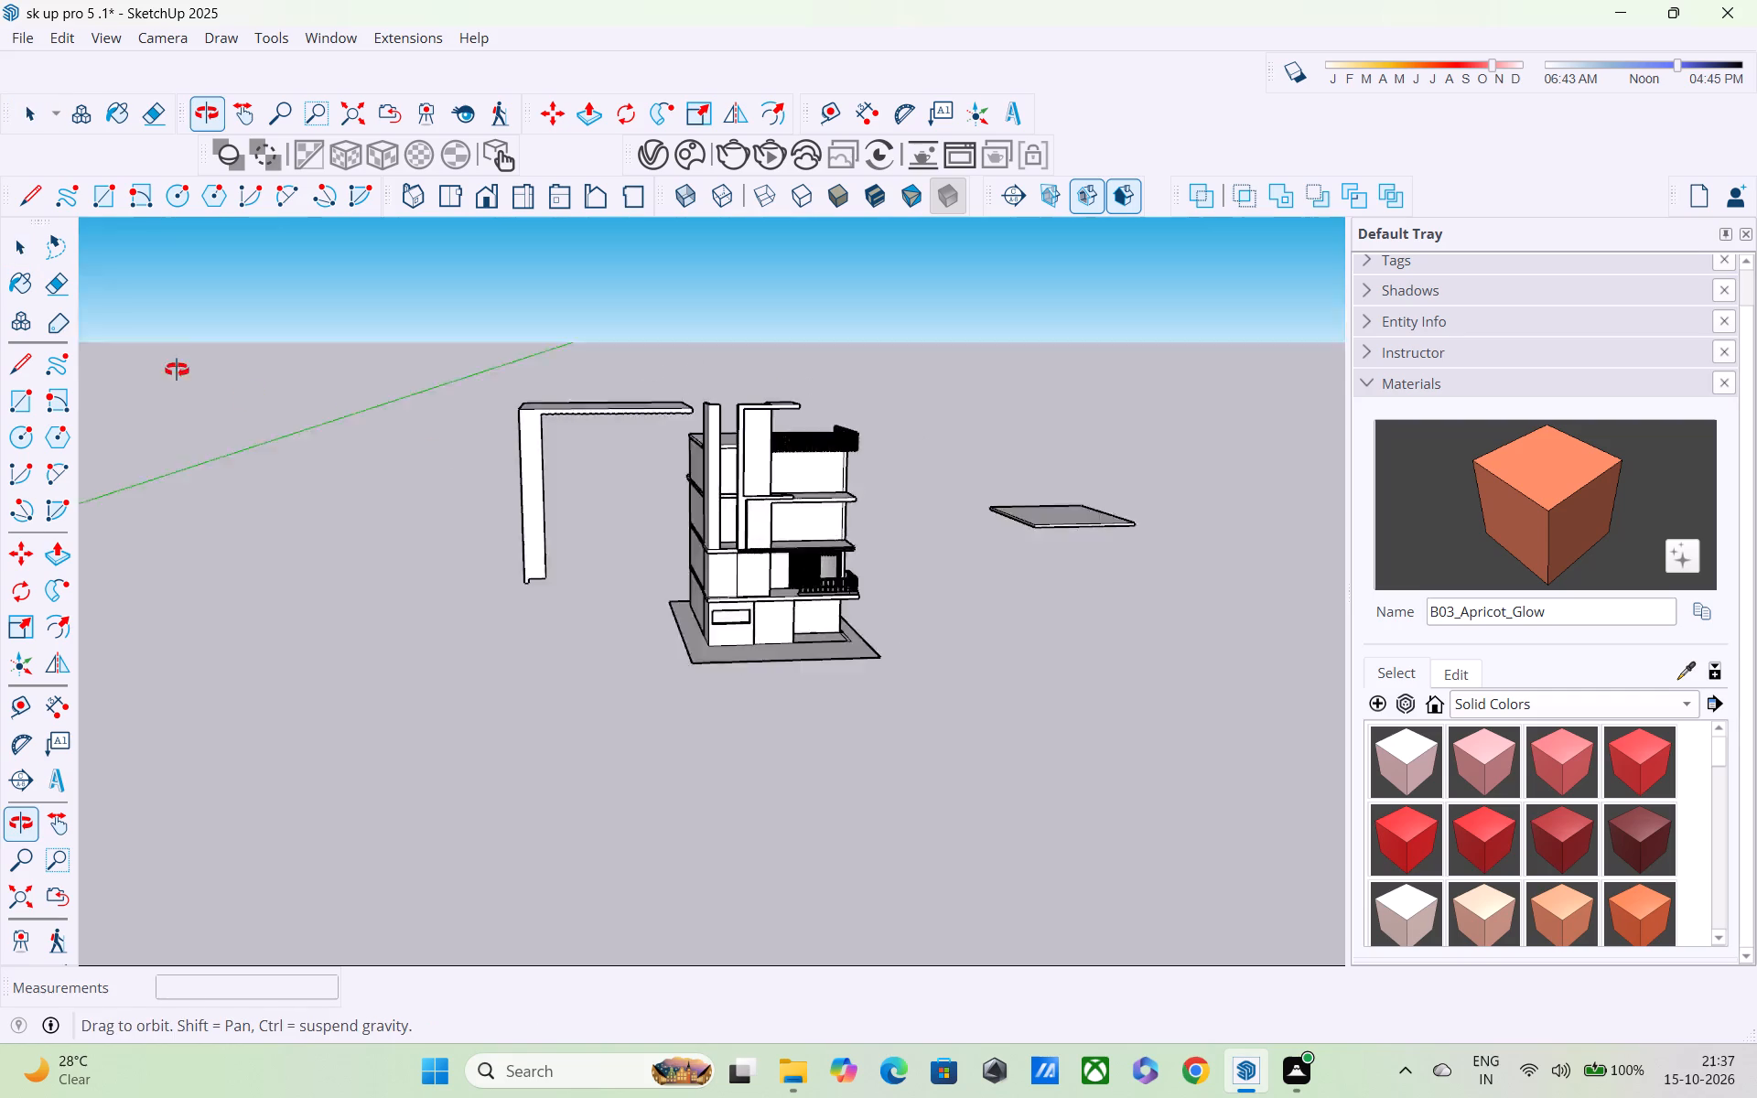
middle_click_drag(177, 370, 158, 362)
scroll(157, 362, "up", 1)
scroll(116, 382, "down", 3)
scroll(100, 361, "up", 2)
scroll(124, 349, "down", 3)
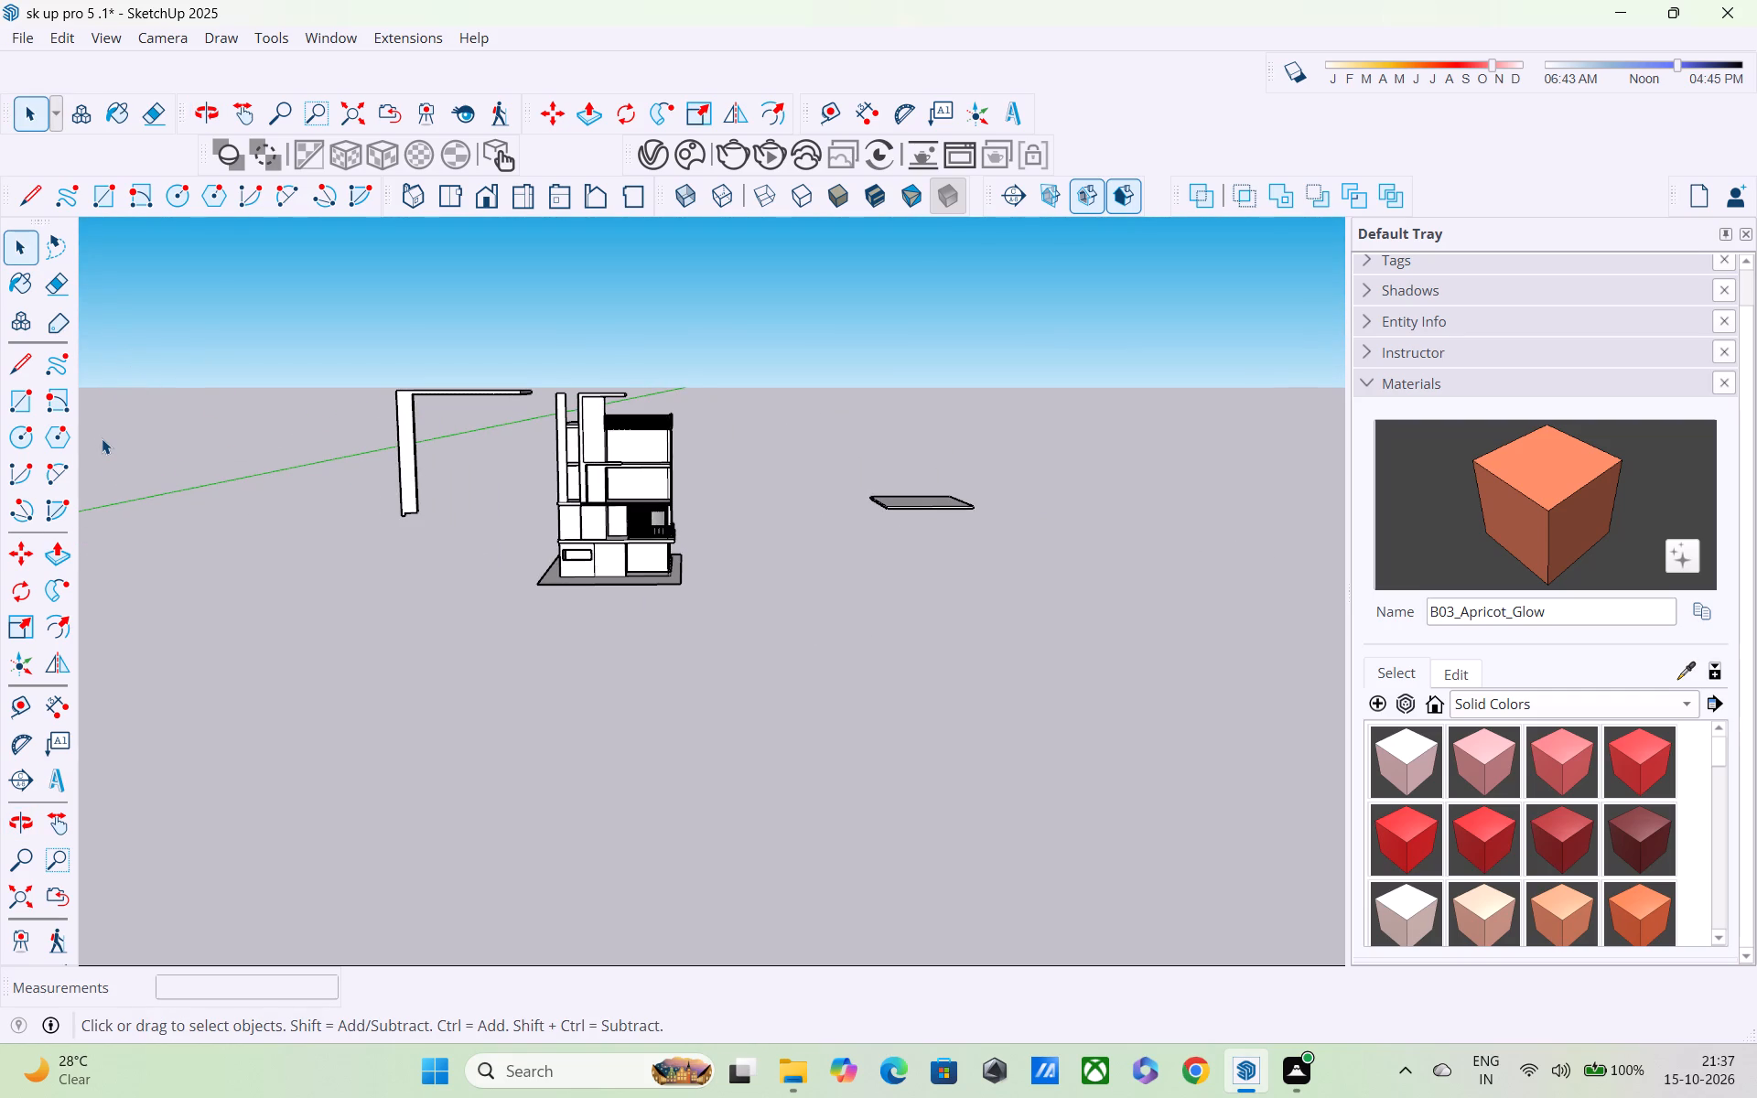
scroll(443, 442, "up", 3)
middle_click_drag(416, 448, 472, 499)
scroll(385, 501, "up", 2)
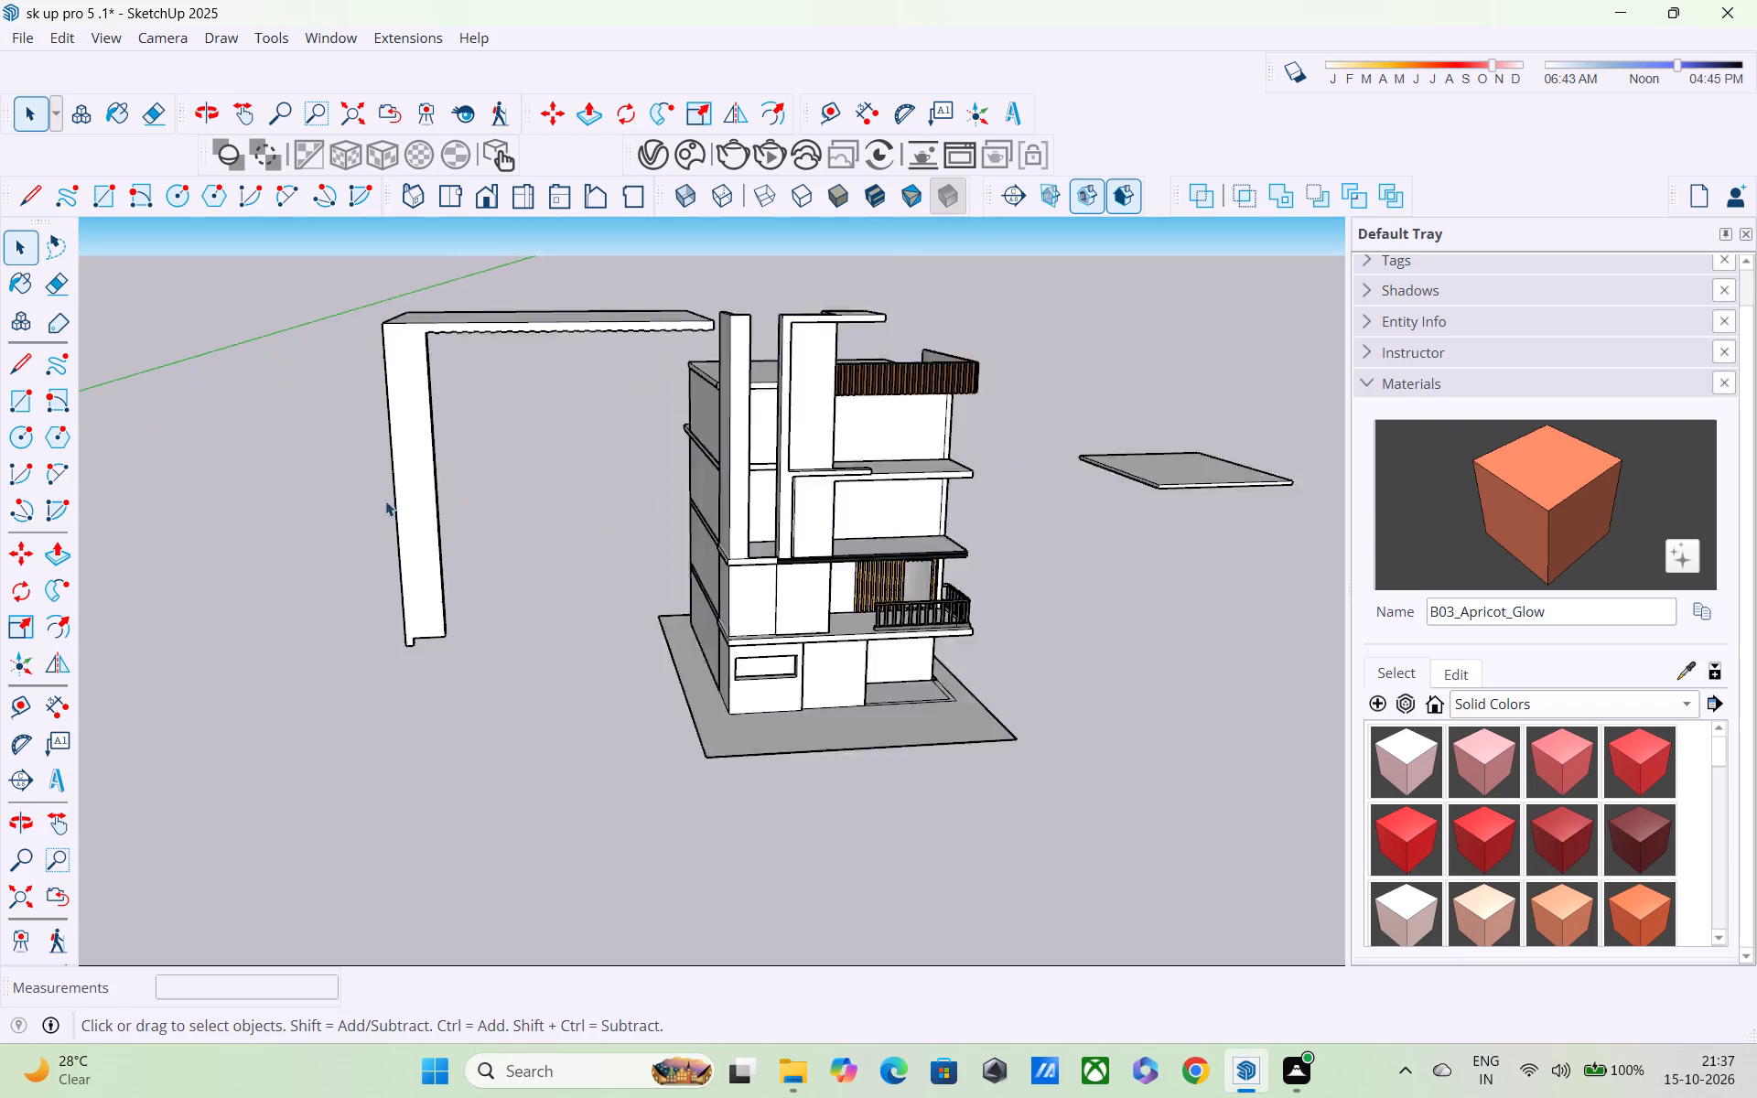
scroll(385, 501, "up", 5)
scroll(395, 506, "down", 1)
middle_click_drag(408, 520, 471, 629)
scroll(470, 625, "down", 7)
middle_click_drag(507, 597, 498, 535)
scroll(497, 534, "up", 1)
scroll(497, 533, "down", 6)
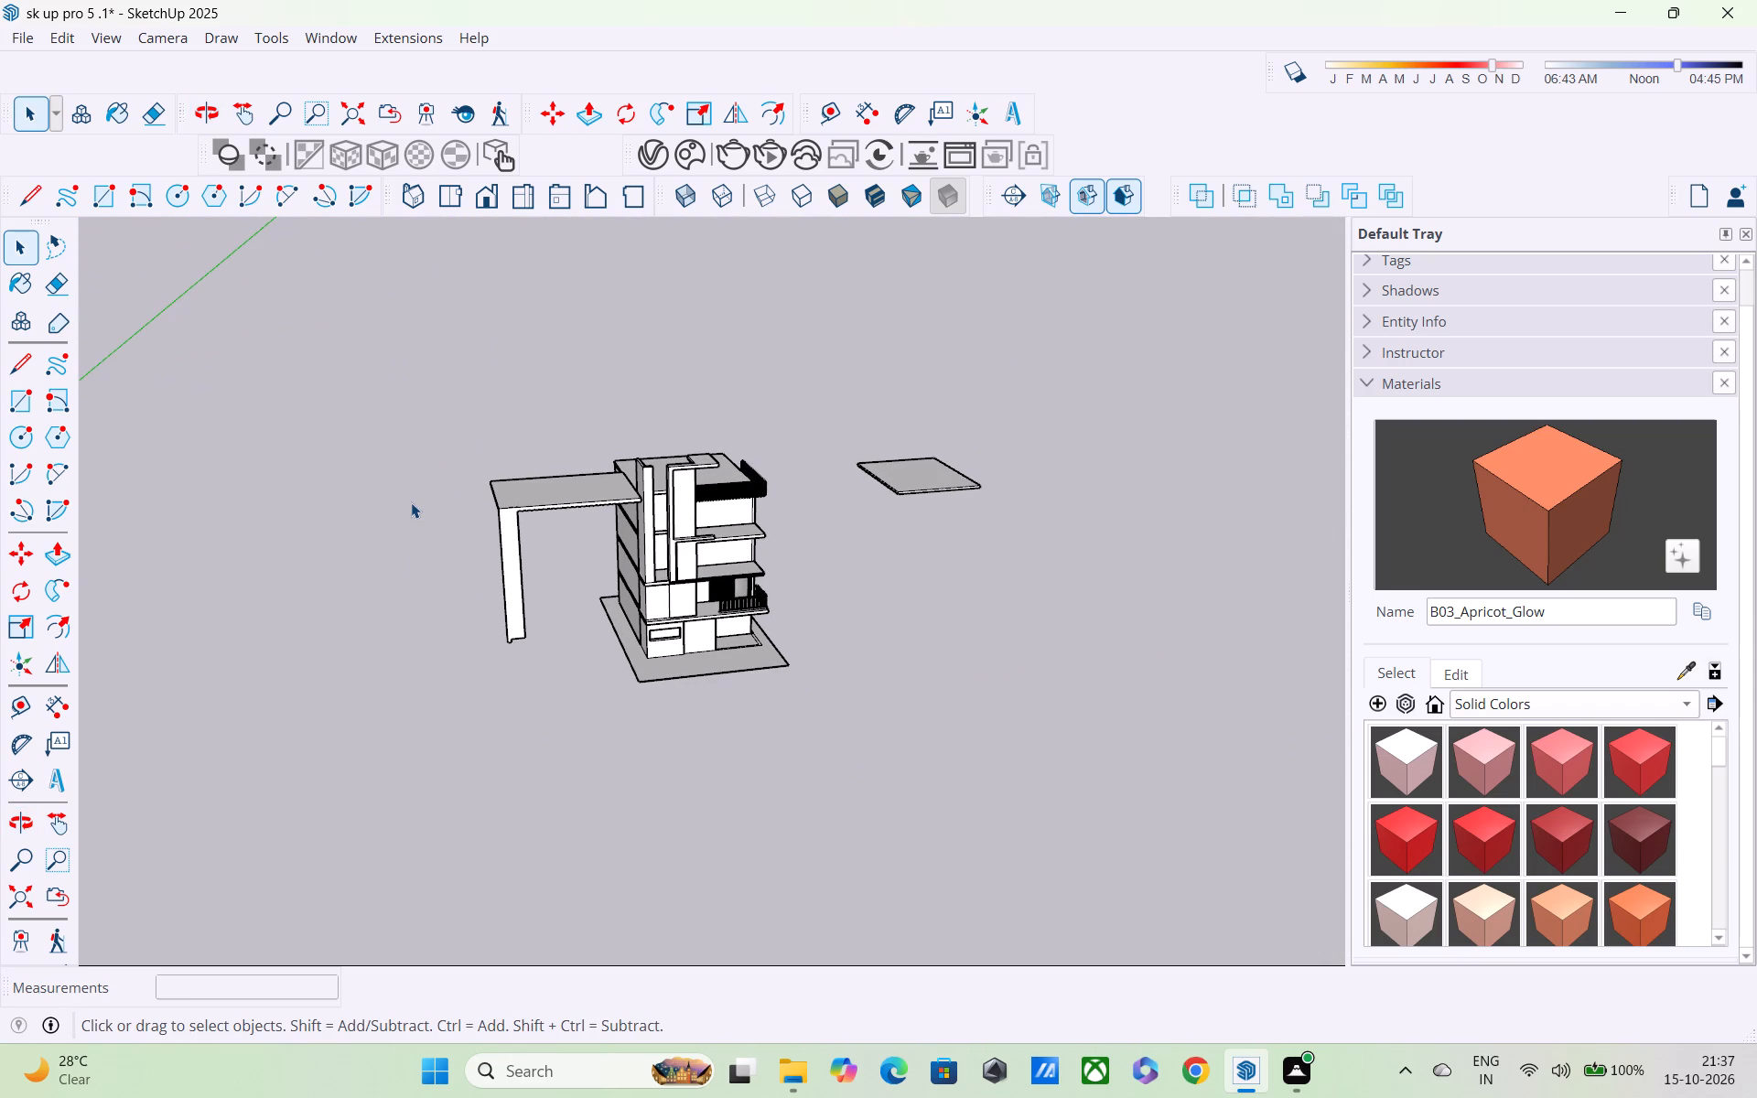
scroll(404, 488, "down", 1)
middle_click_drag(407, 490, 399, 442)
scroll(436, 495, "up", 4)
middle_click_drag(496, 573, 475, 466)
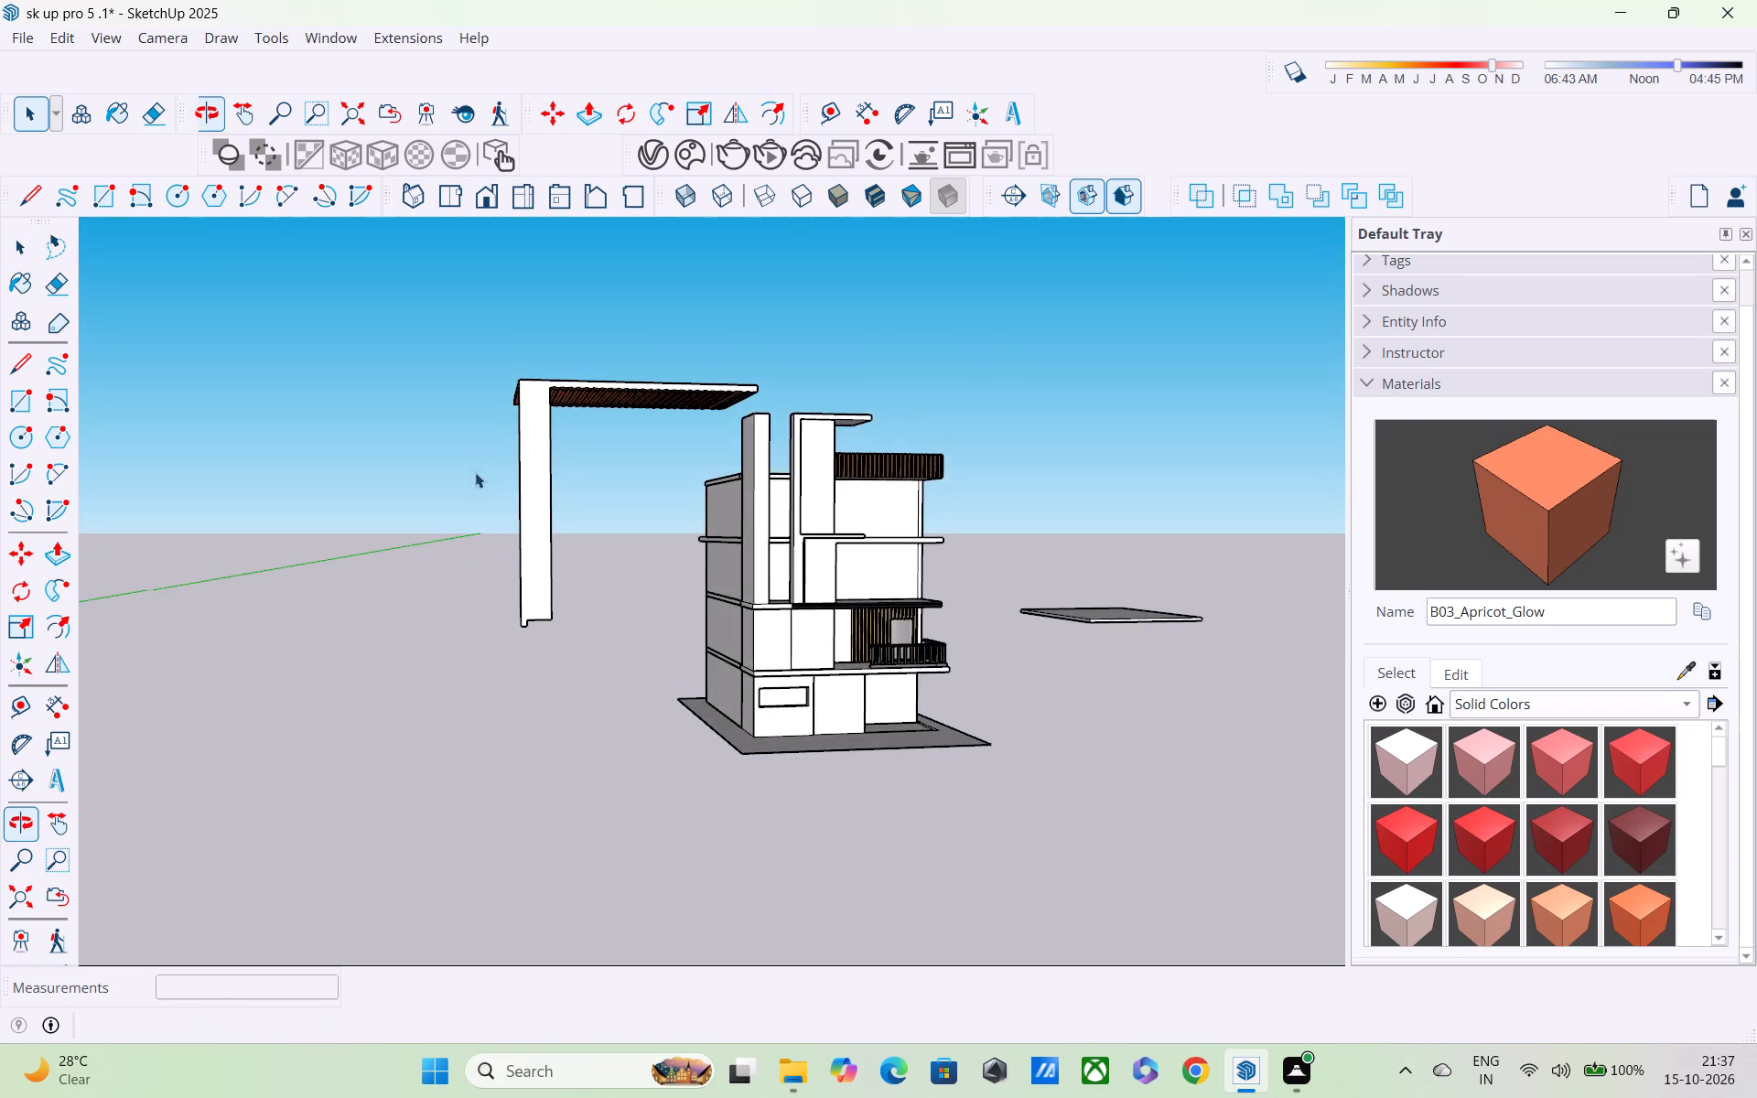
scroll(475, 492, "down", 2)
middle_click_drag(480, 499, 554, 550)
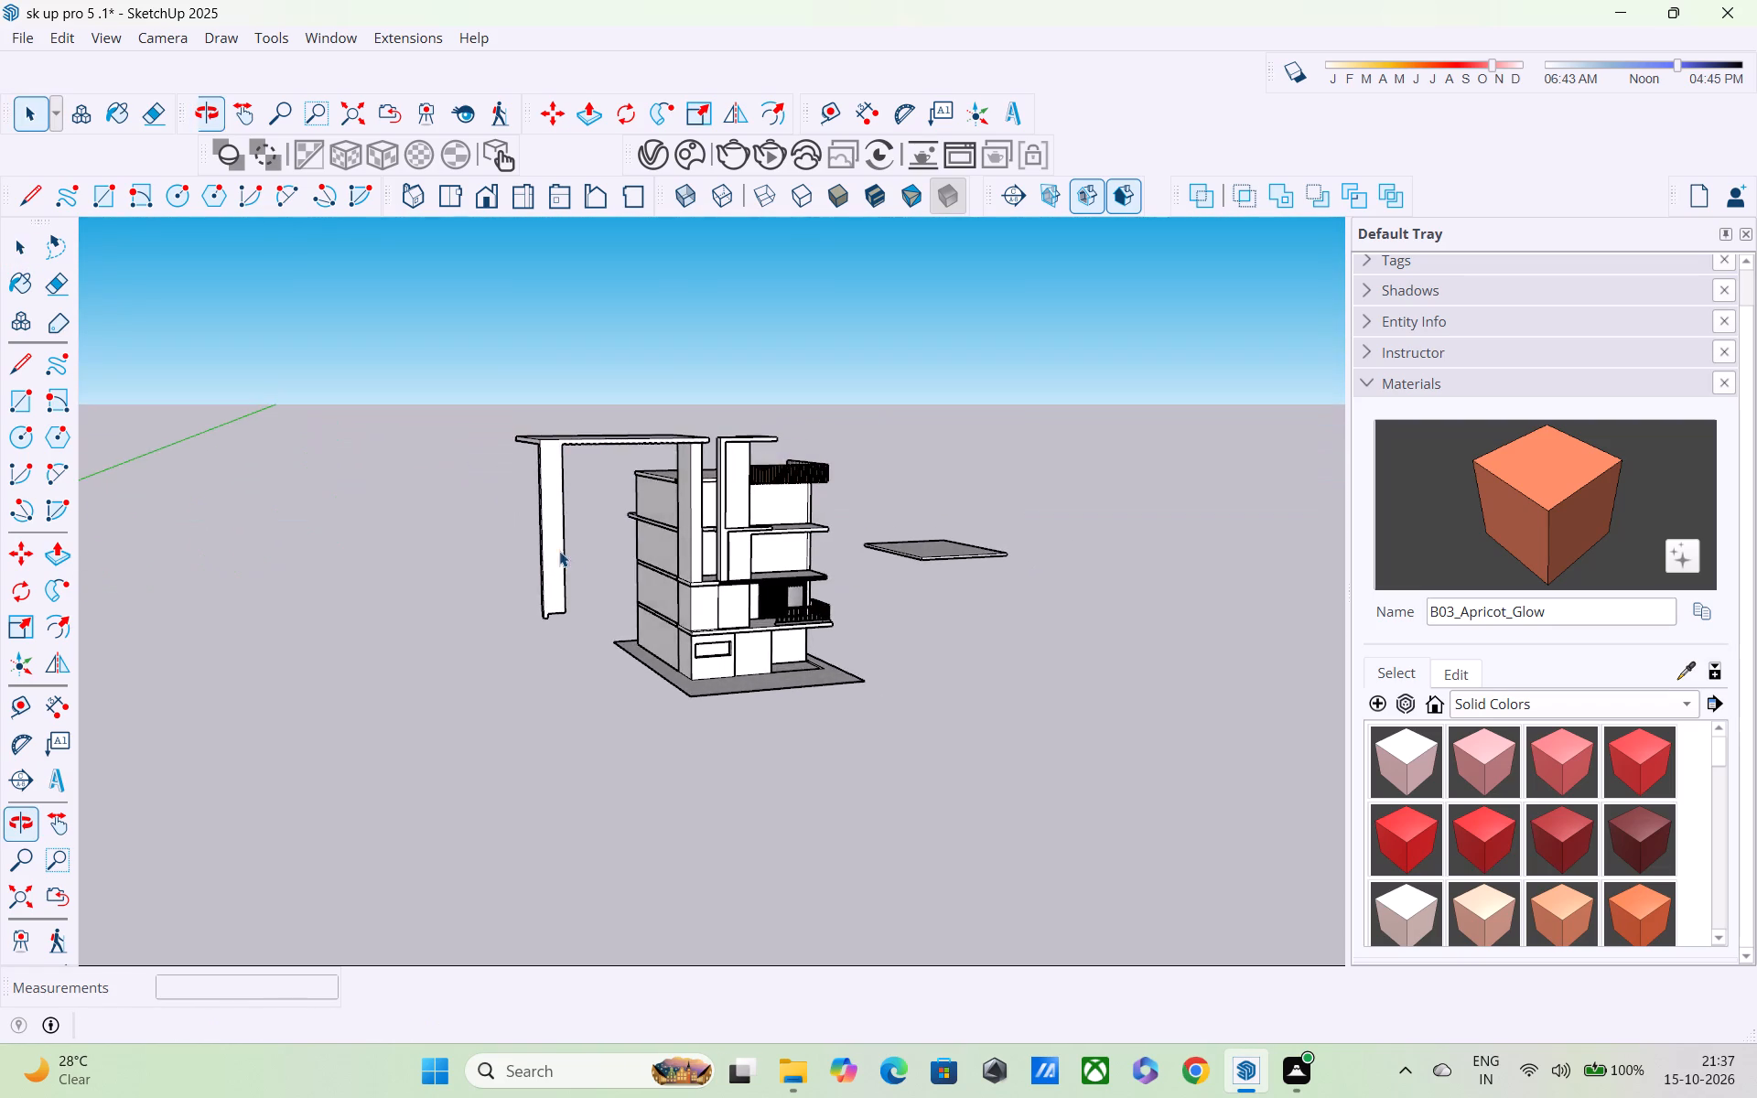
scroll(569, 556, "up", 2)
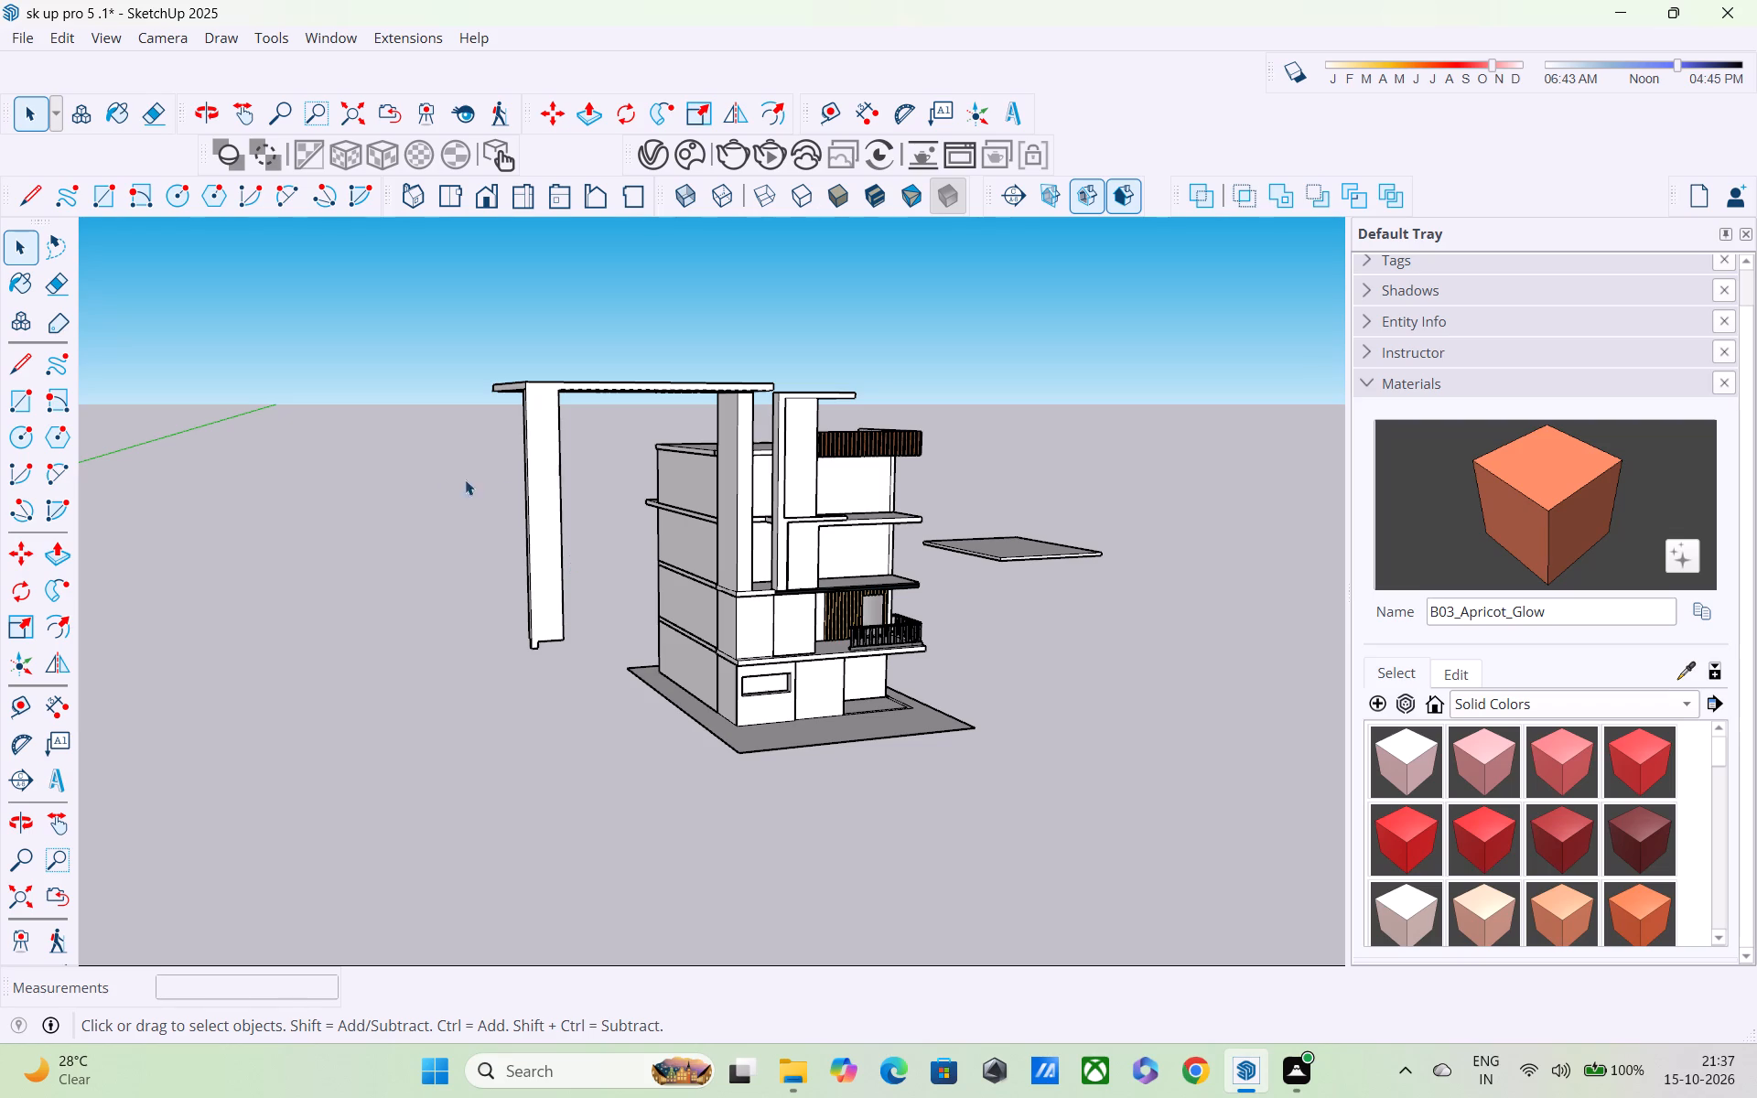
middle_click_drag(521, 484, 450, 394)
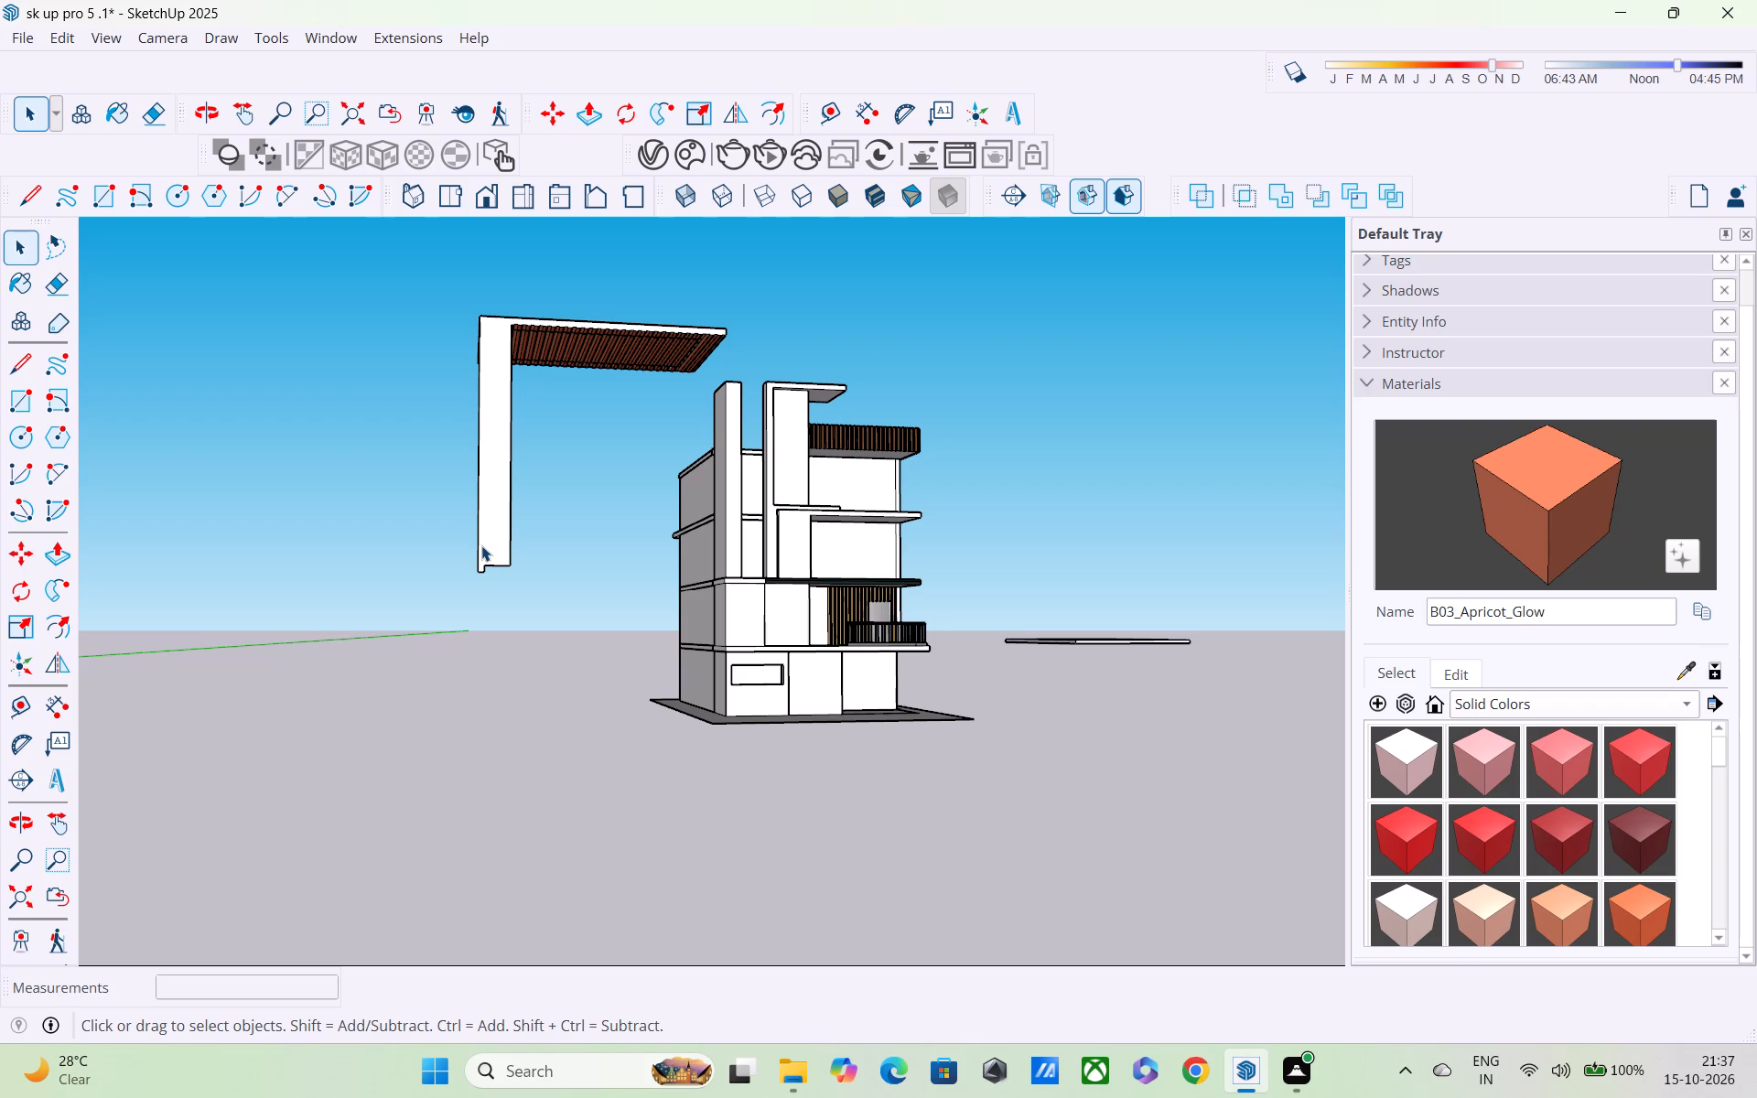
scroll(415, 548, "up", 3)
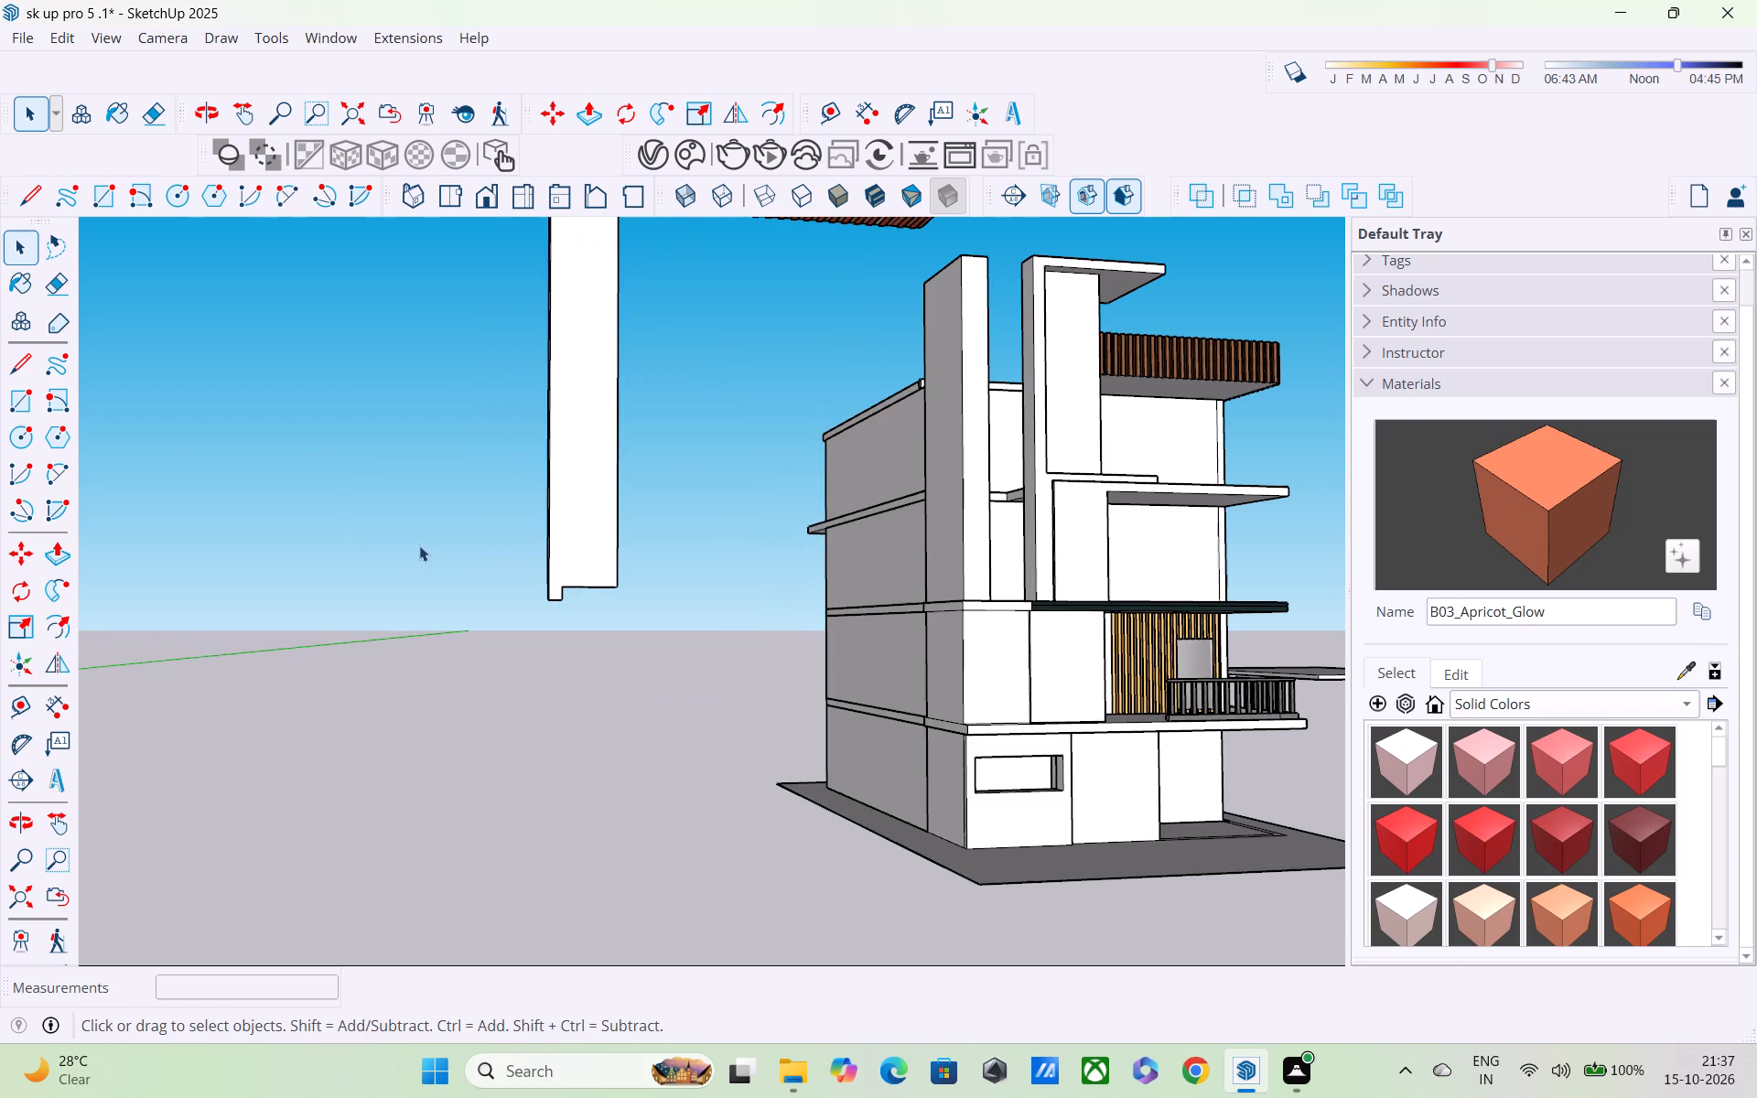
Move the slatted canopy and its white wall about 46' 10" onto the building, aligning its corner with the tall side wall's top corner.
key("m")
middle_click_drag(440, 517, 854, 729)
scroll(1199, 490, "up", 3)
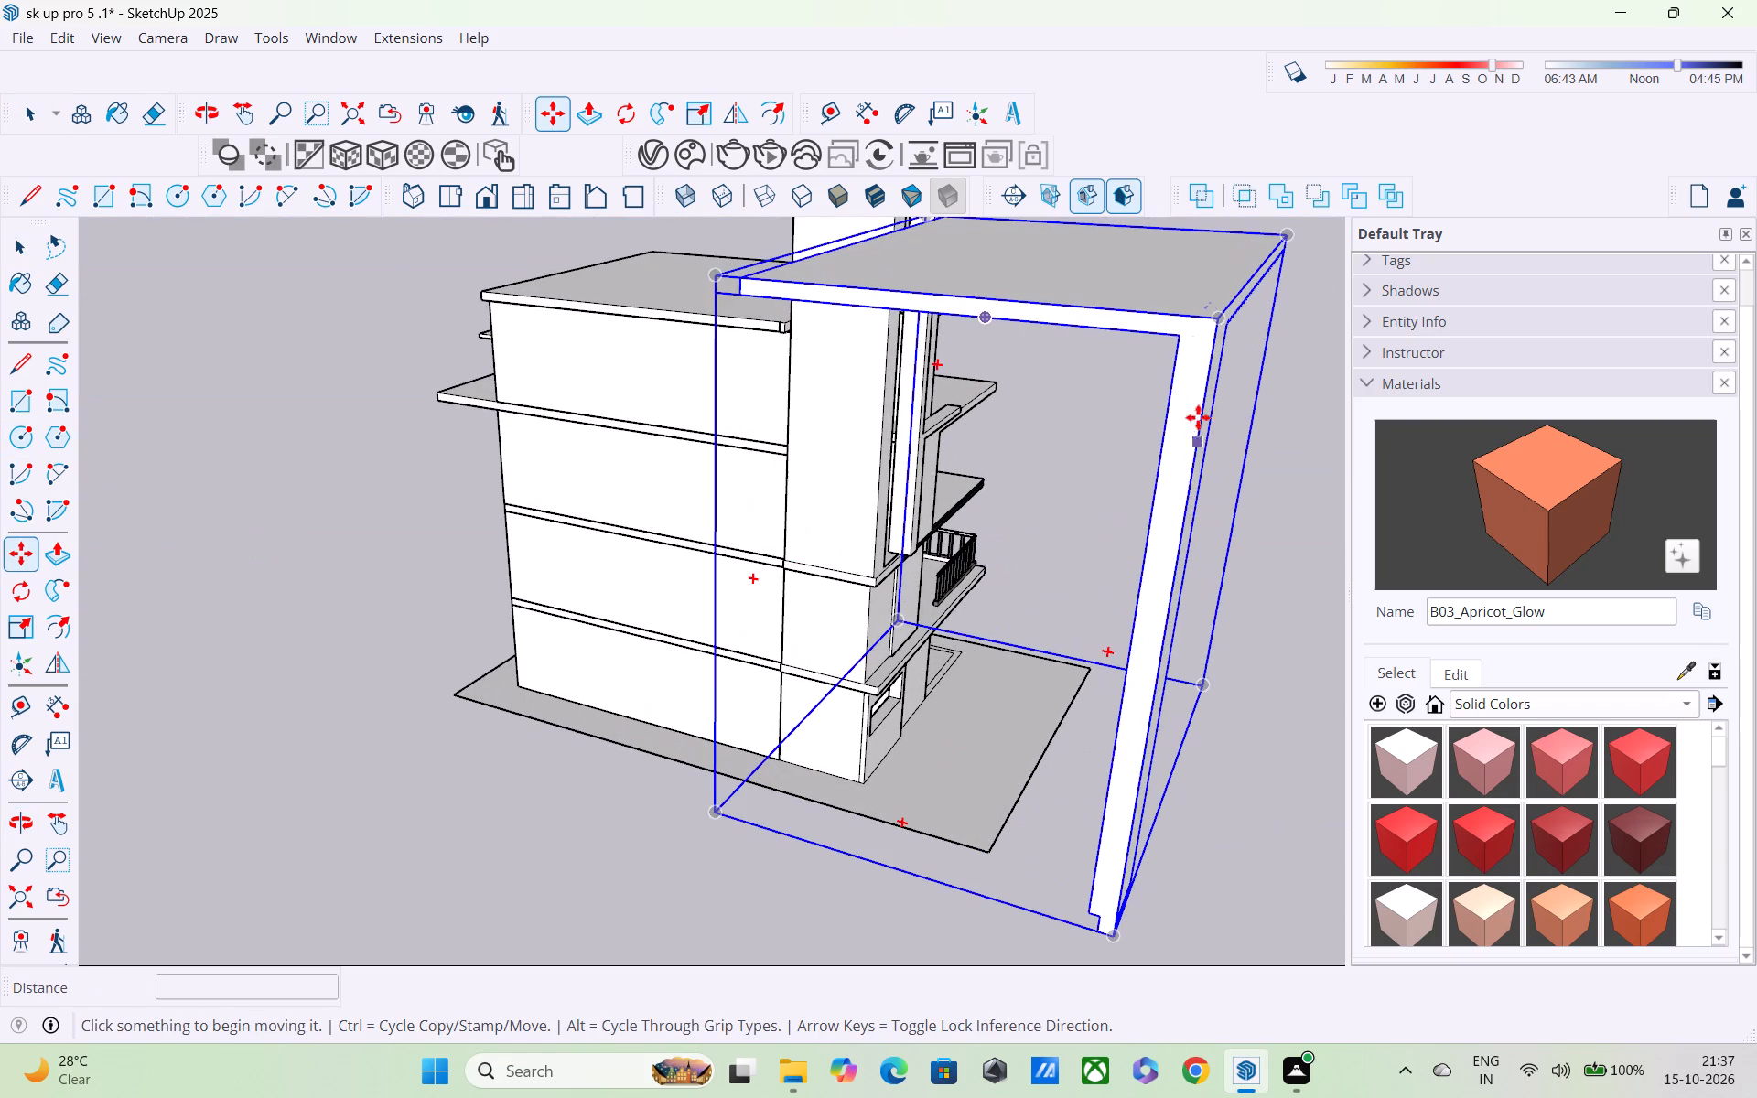
left_click(1172, 341)
scroll(934, 277, "down", 4)
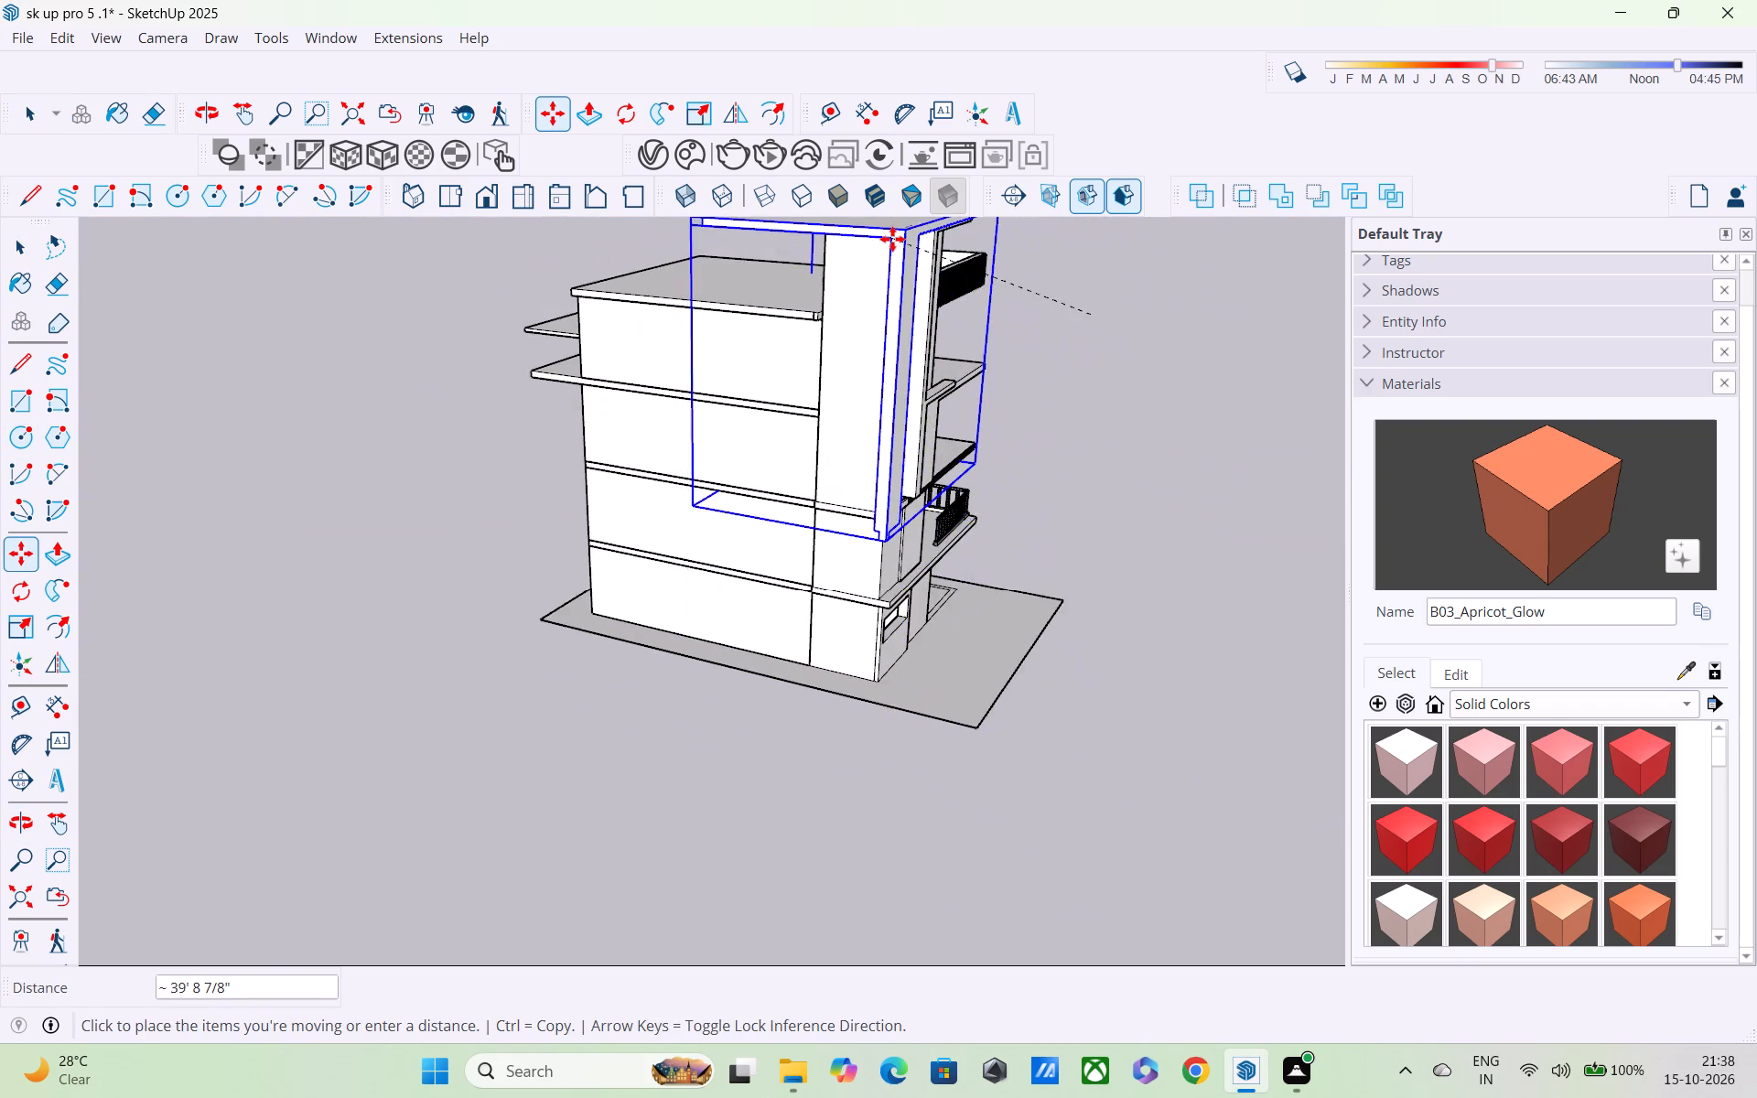
scroll(892, 239, "down", 5)
middle_click_drag(892, 239, 1081, 561, "shift")
scroll(1146, 522, "up", 4)
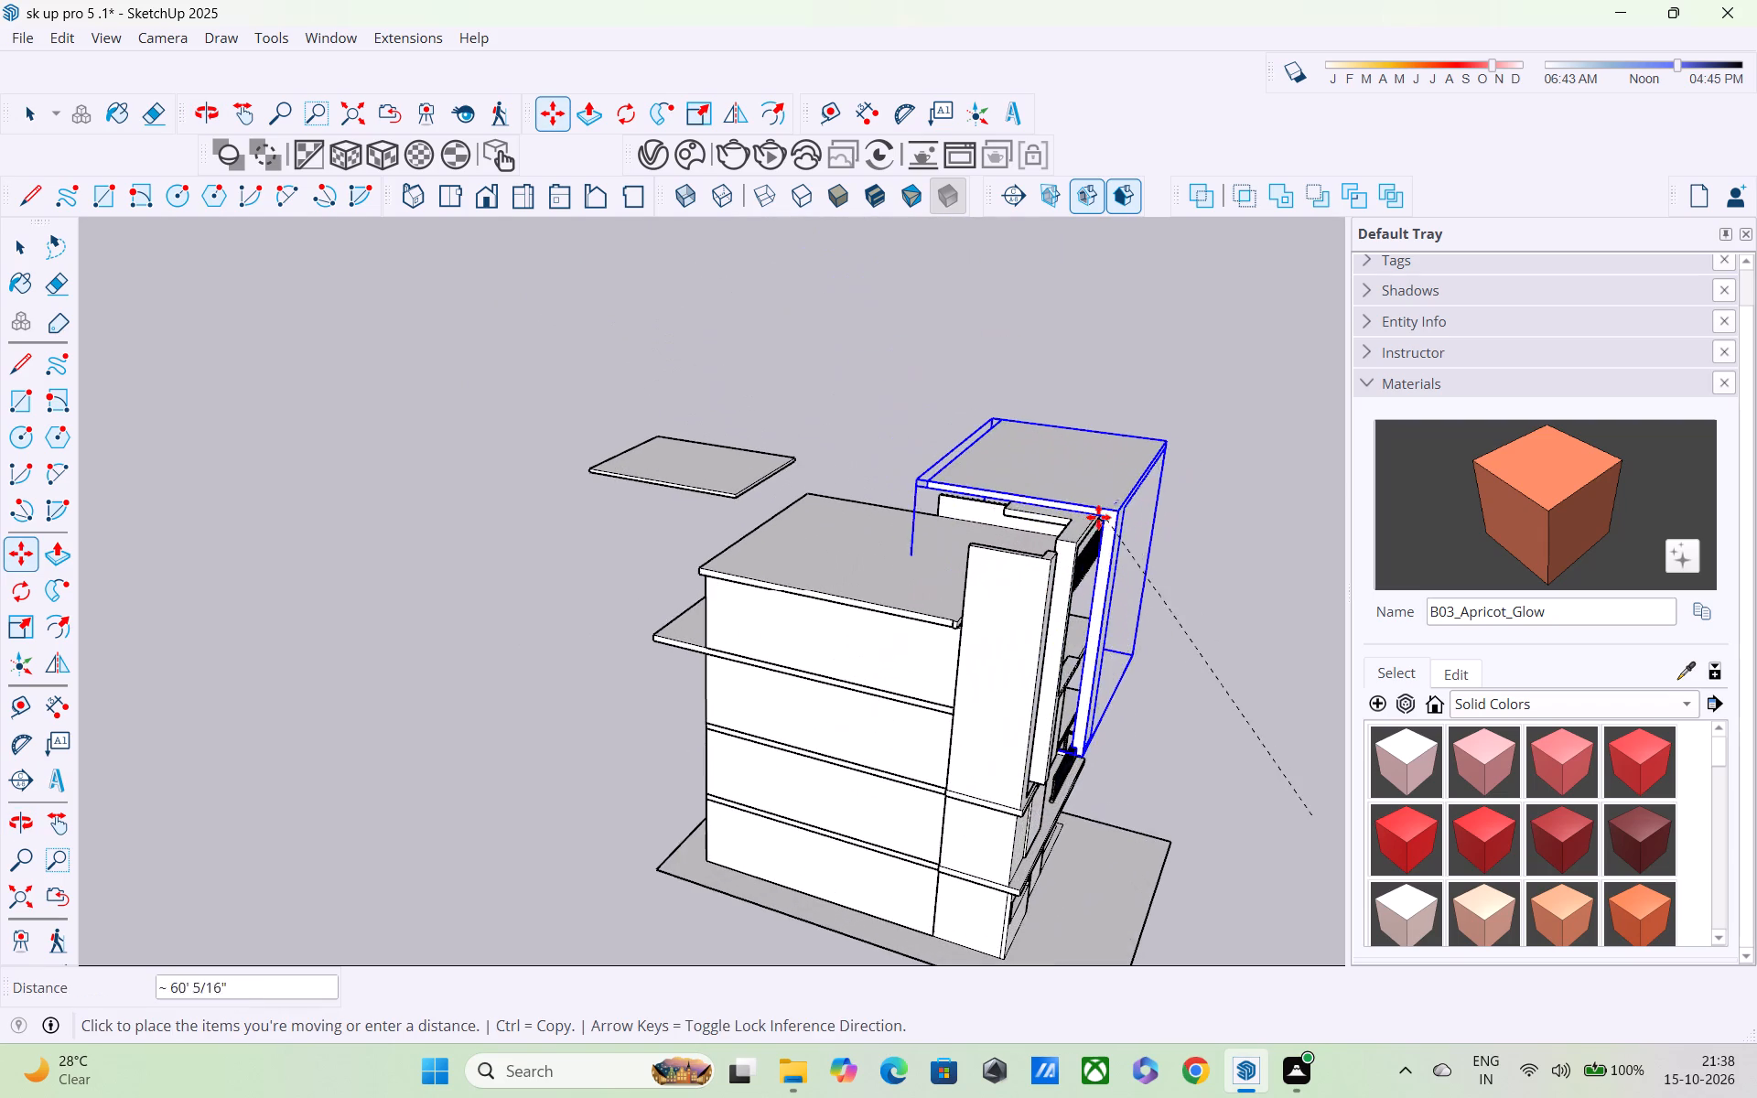
scroll(1062, 560, "up", 4)
left_click(1056, 562)
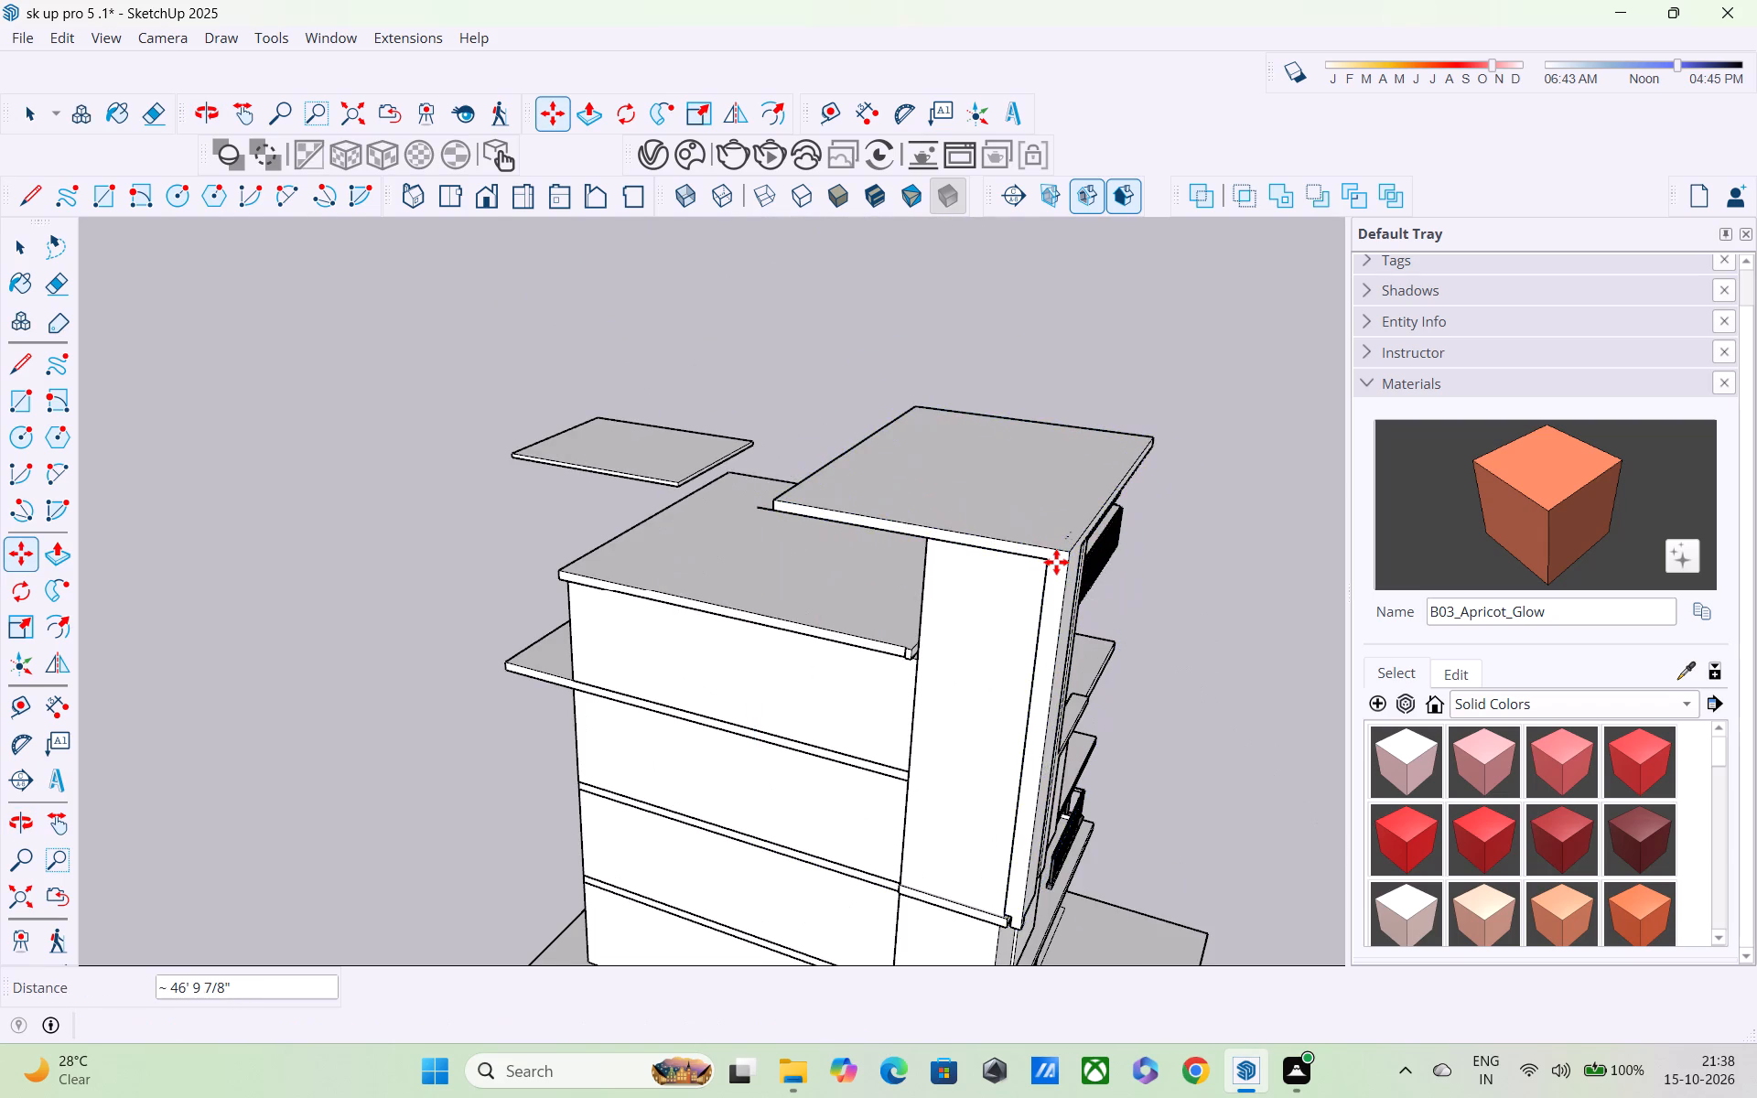
middle_click_drag(931, 532, 601, 459)
scroll(824, 579, "down", 1)
middle_click_drag(717, 558, 518, 469)
scroll(518, 469, "down", 1)
scroll(520, 472, "up", 1)
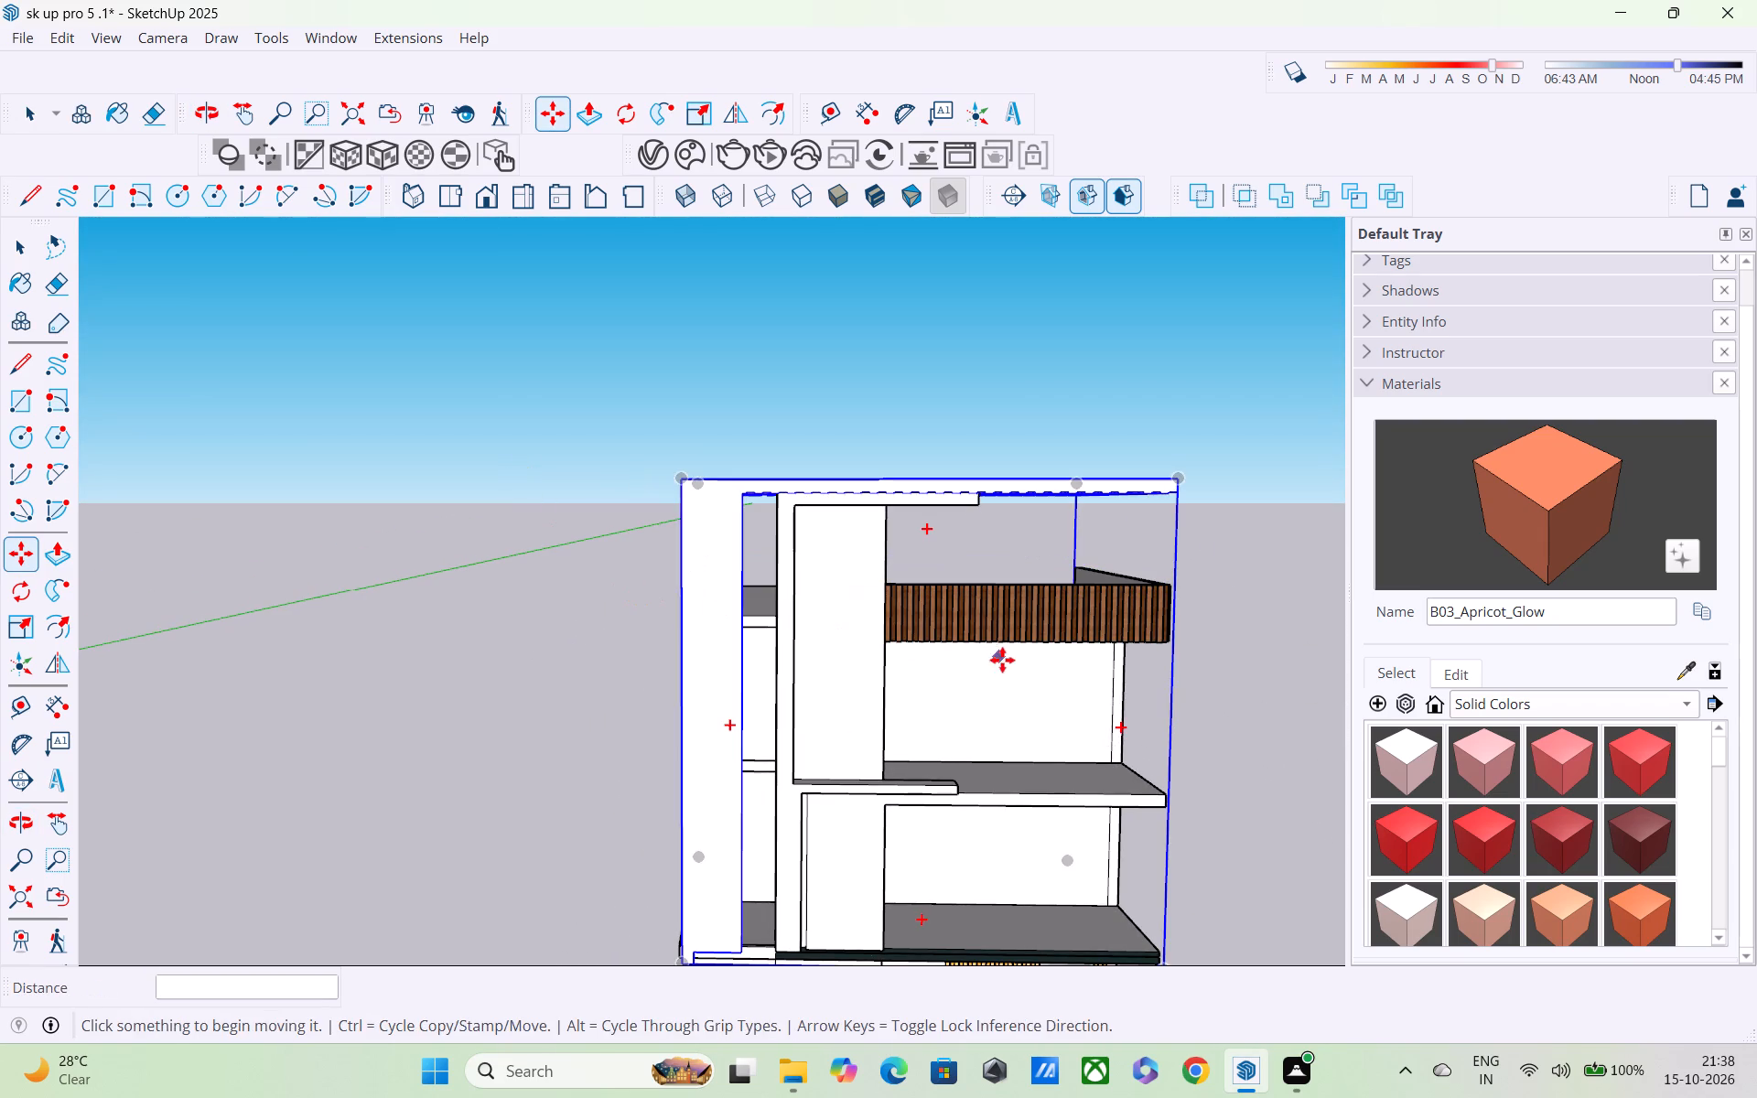
key("space")
left_click(1204, 597)
Examine the slatted canopy and its white wall on top of the building from the front, sides and below.
middle_click_drag(1126, 648, 672, 590)
middle_click_drag(994, 461, 1011, 420)
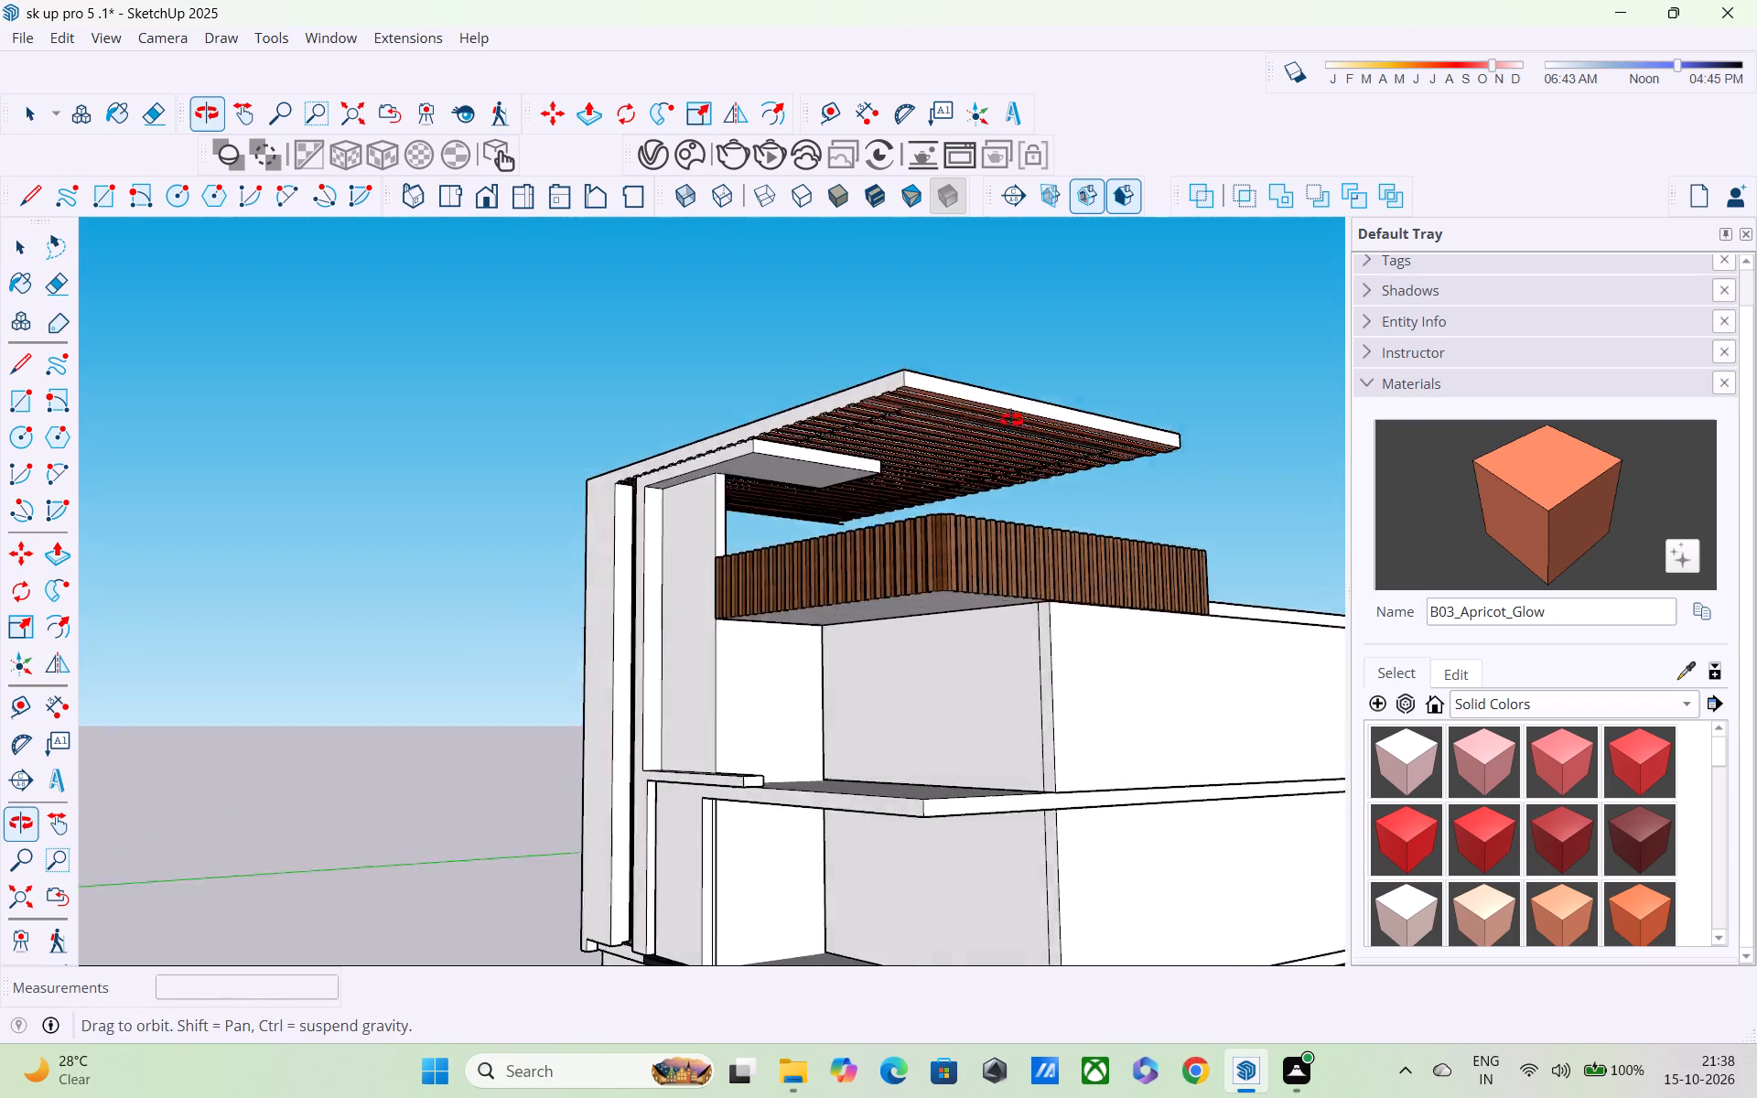
middle_click_drag(1011, 420, 1134, 310)
middle_click_drag(972, 472, 1062, 531)
scroll(1036, 468, "up", 3)
middle_click_drag(983, 429, 1120, 398)
scroll(927, 488, "down", 2)
middle_click_drag(917, 512, 936, 408)
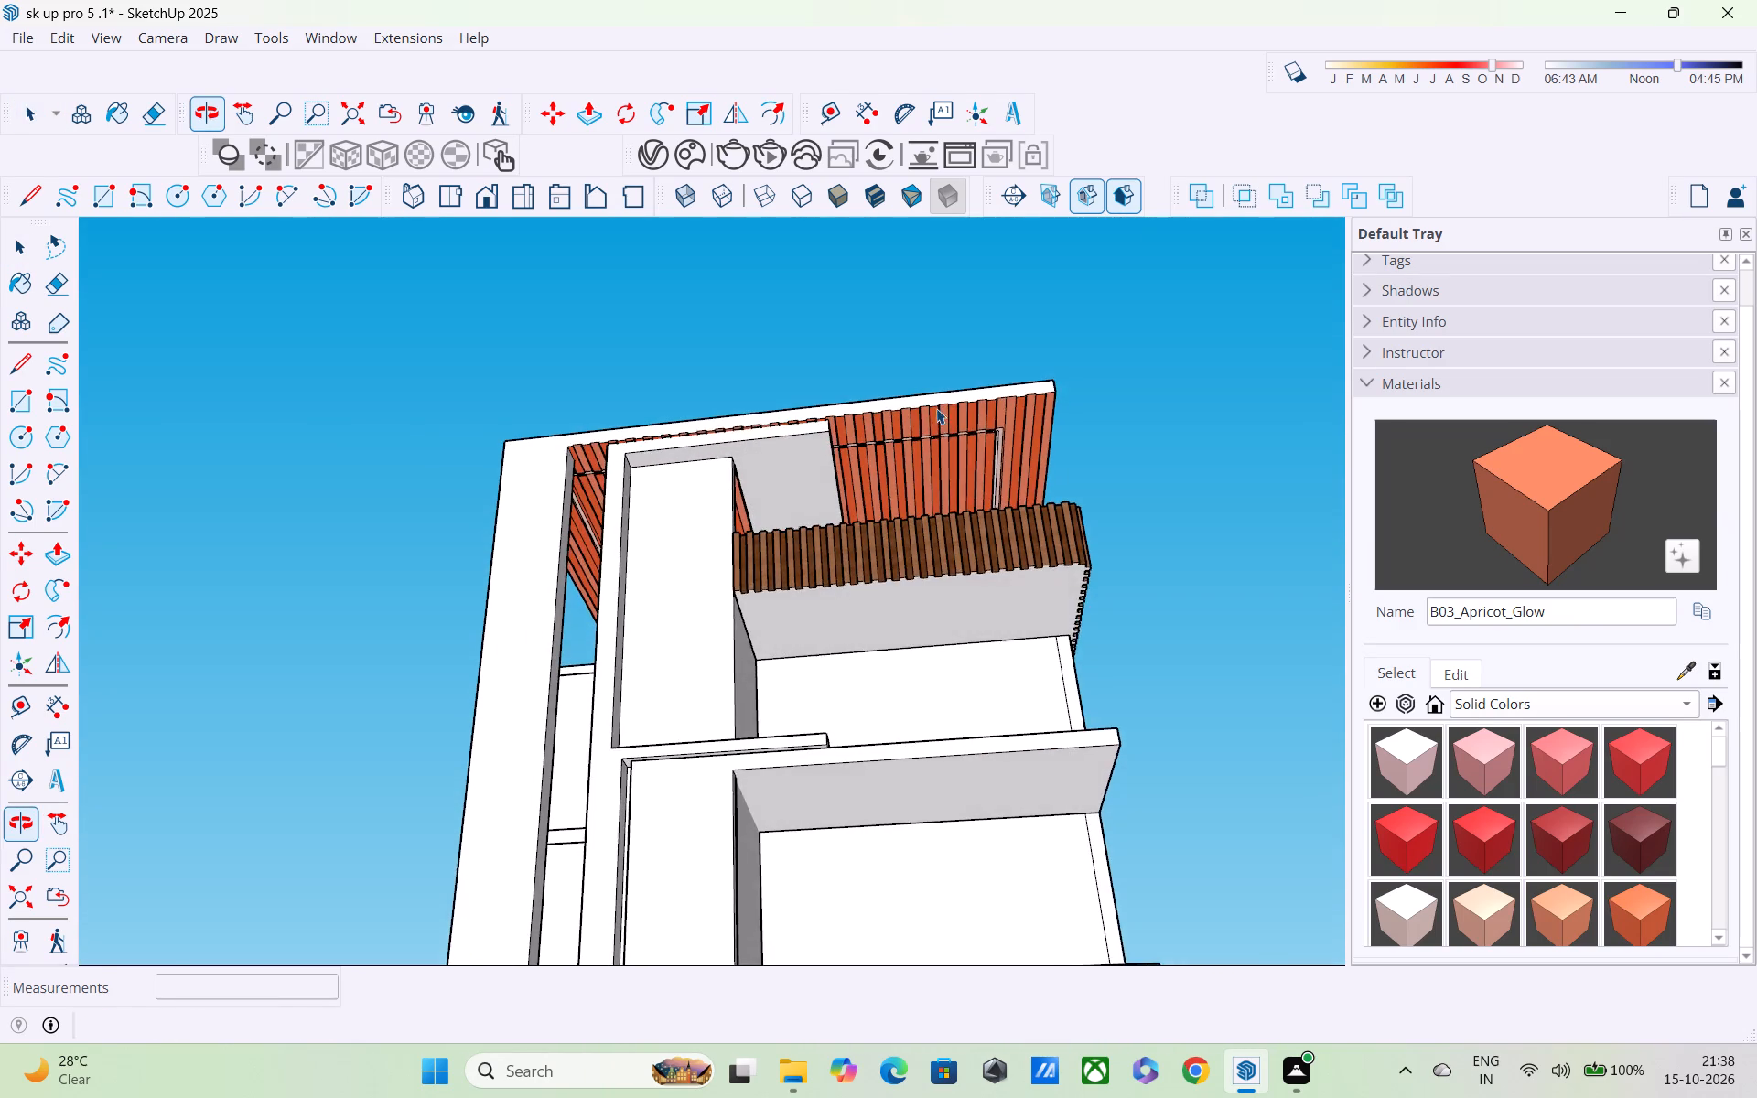
scroll(924, 452, "up", 4)
scroll(932, 472, "down", 1)
middle_click_drag(963, 511, 1032, 592)
scroll(1032, 592, "up", 1)
scroll(1032, 584, "down", 3)
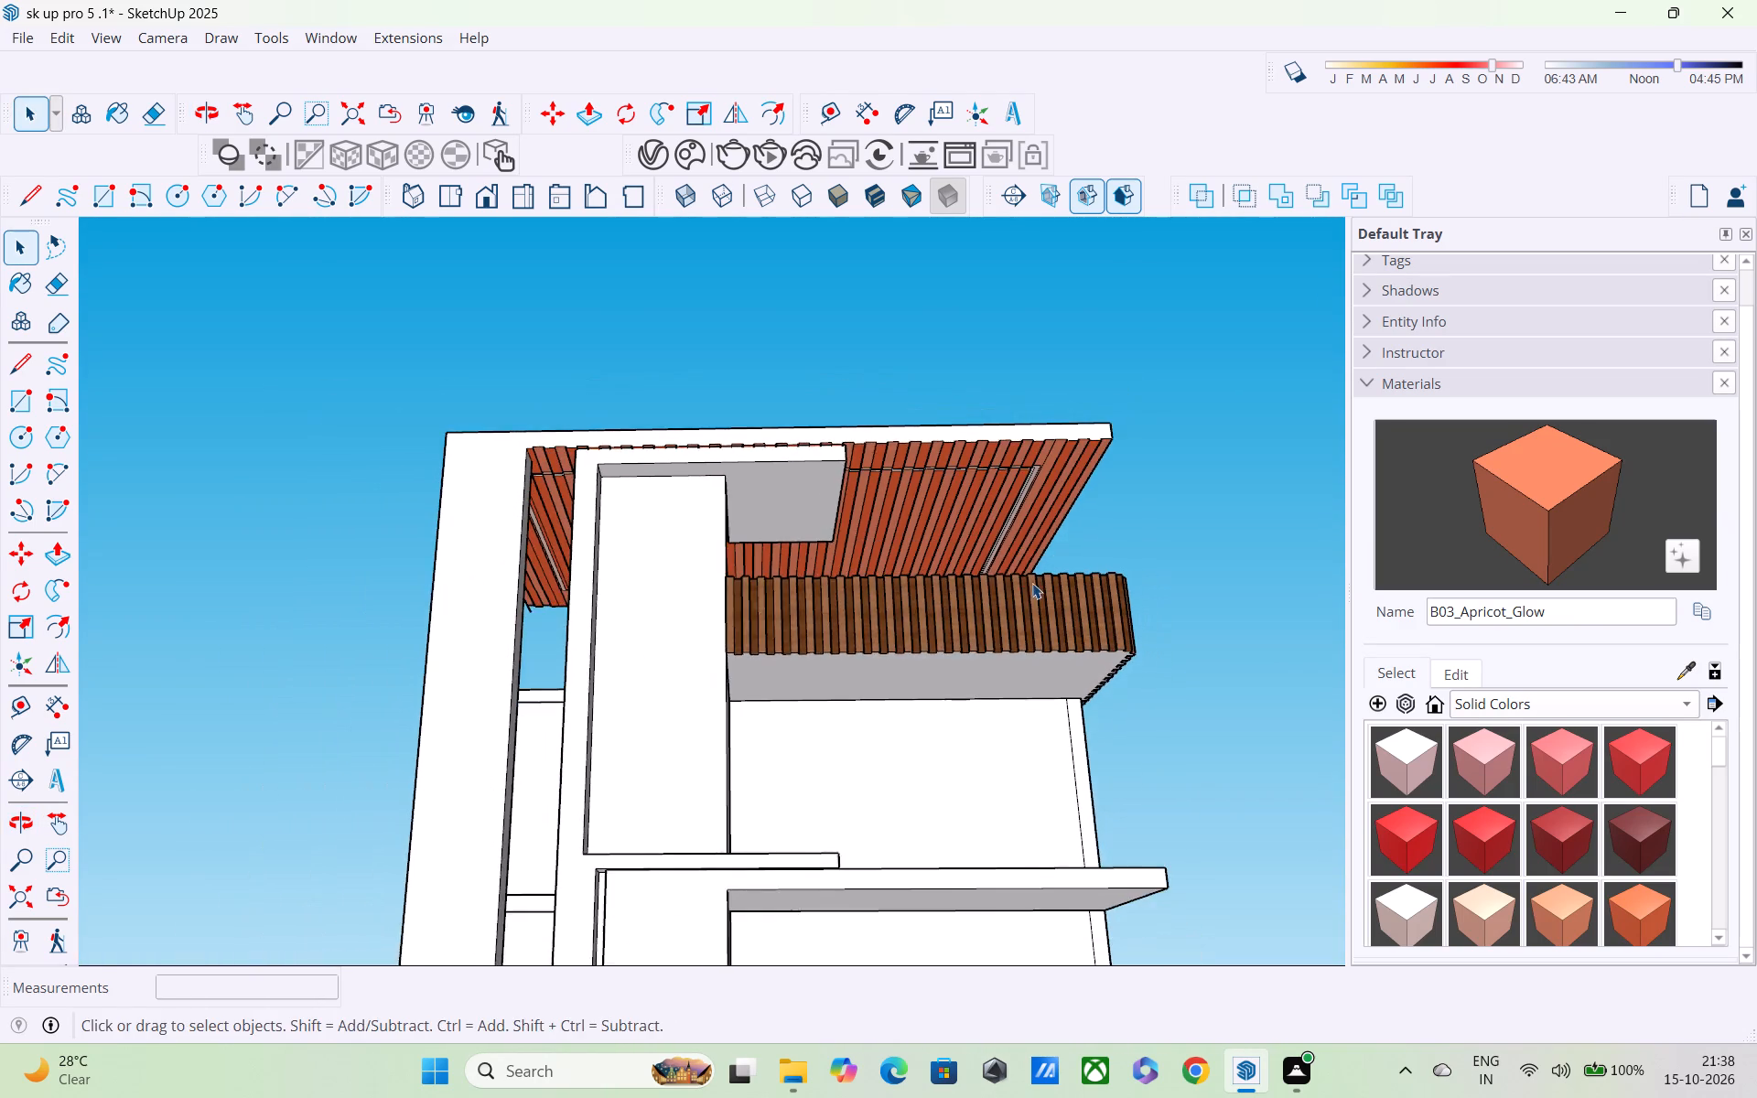
middle_click_drag(1032, 583, 1006, 528)
scroll(1002, 538, "down", 4)
middle_click_drag(982, 536, 937, 485)
scroll(934, 486, "up", 1)
scroll(934, 486, "down", 4)
middle_click_drag(930, 533, 887, 651)
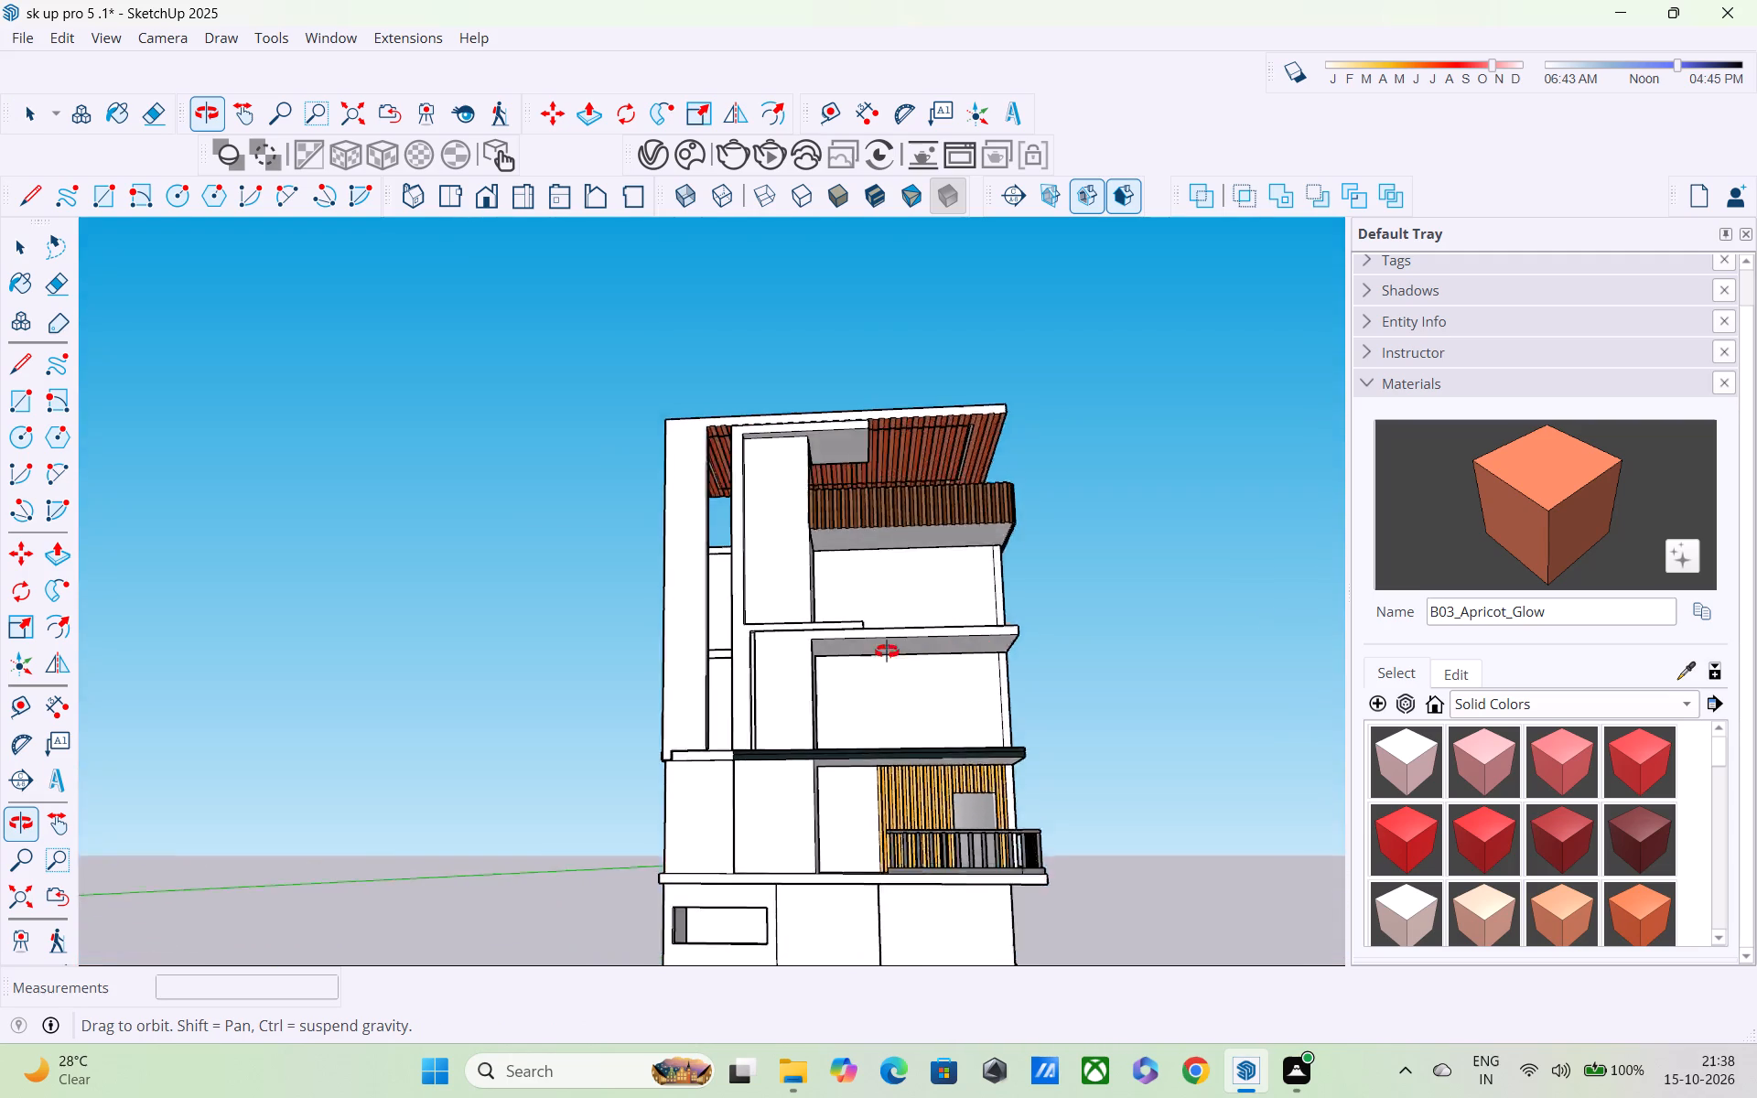
middle_click_drag(887, 651, 798, 581)
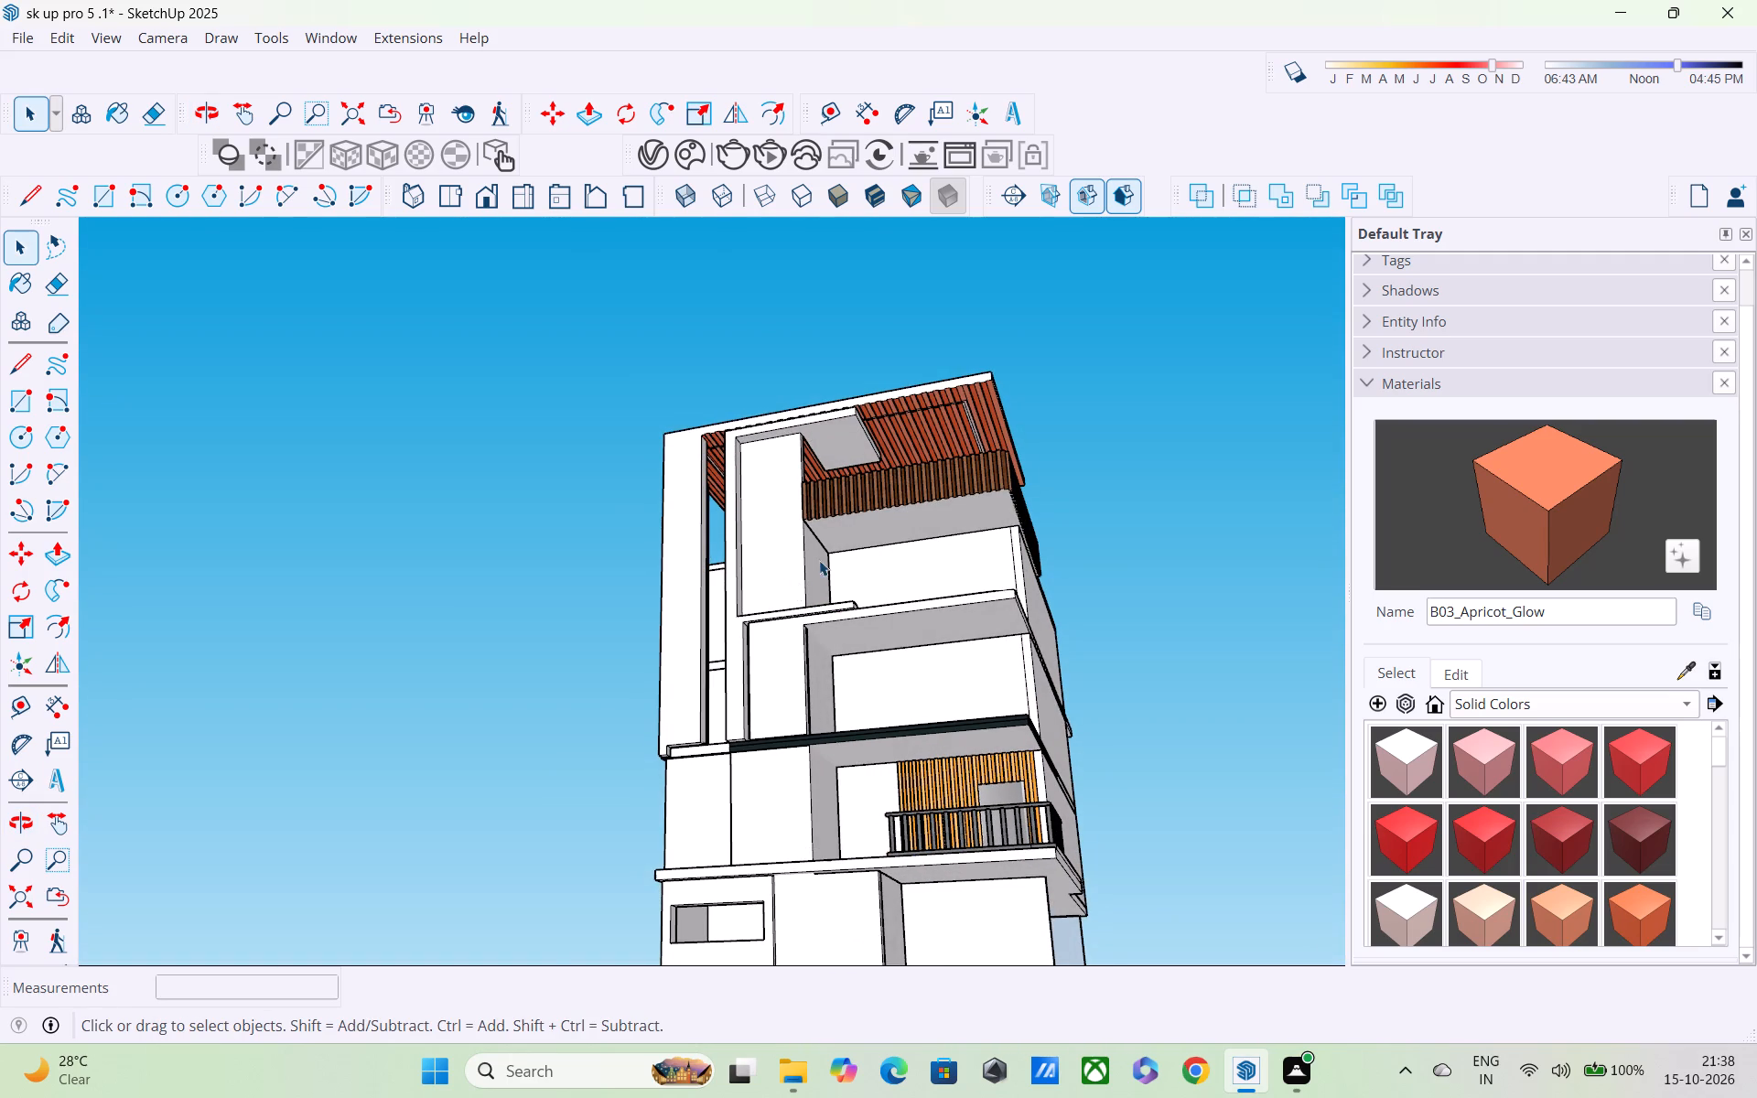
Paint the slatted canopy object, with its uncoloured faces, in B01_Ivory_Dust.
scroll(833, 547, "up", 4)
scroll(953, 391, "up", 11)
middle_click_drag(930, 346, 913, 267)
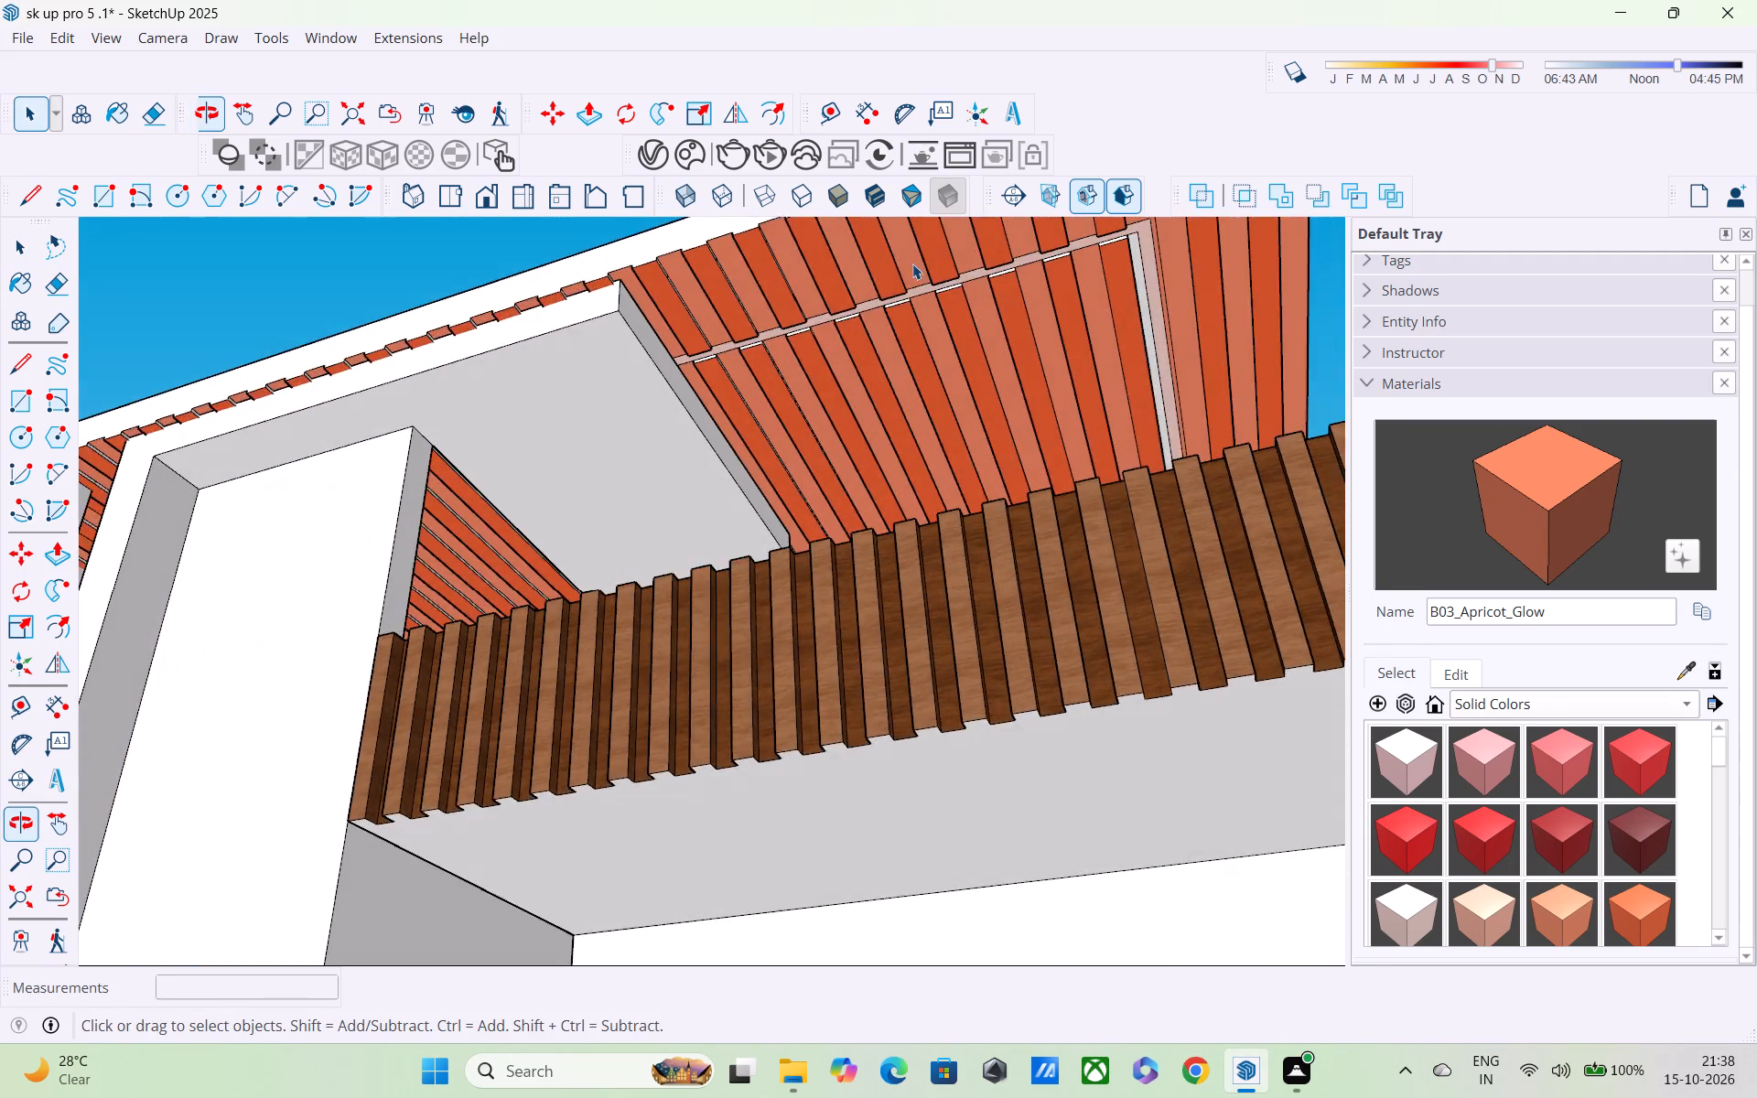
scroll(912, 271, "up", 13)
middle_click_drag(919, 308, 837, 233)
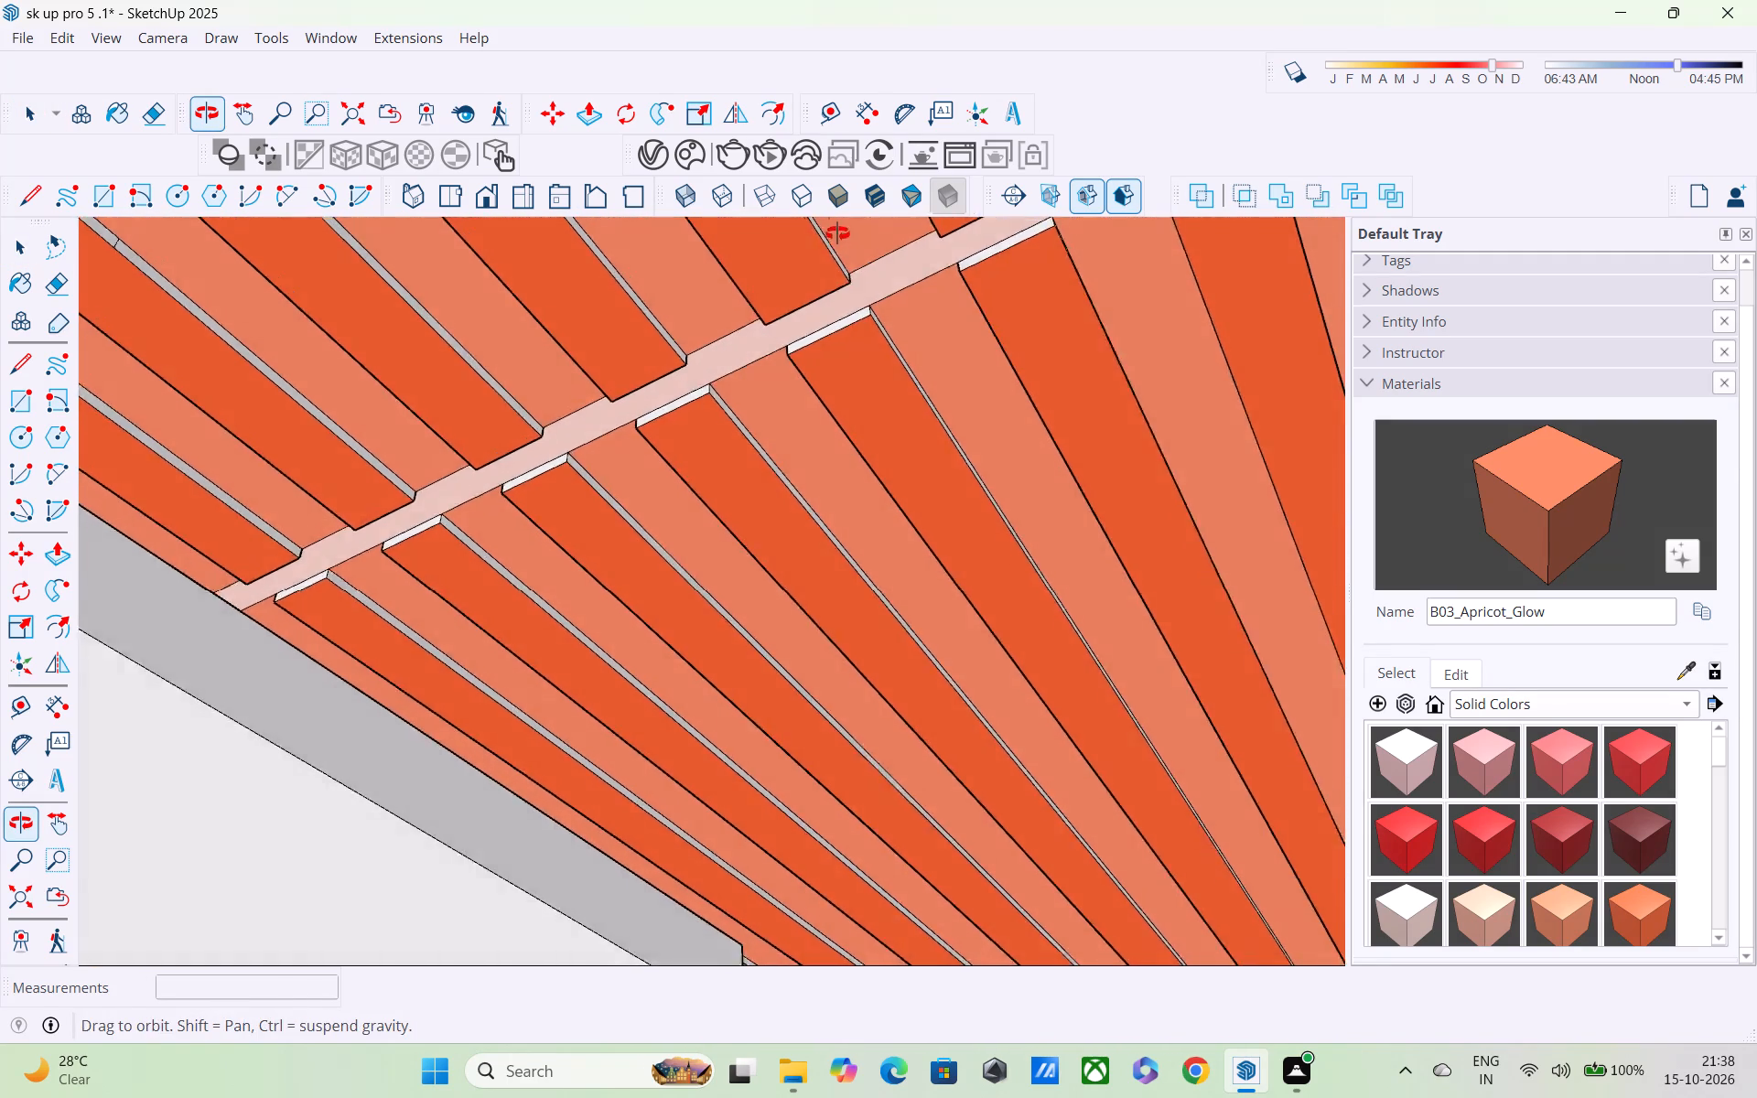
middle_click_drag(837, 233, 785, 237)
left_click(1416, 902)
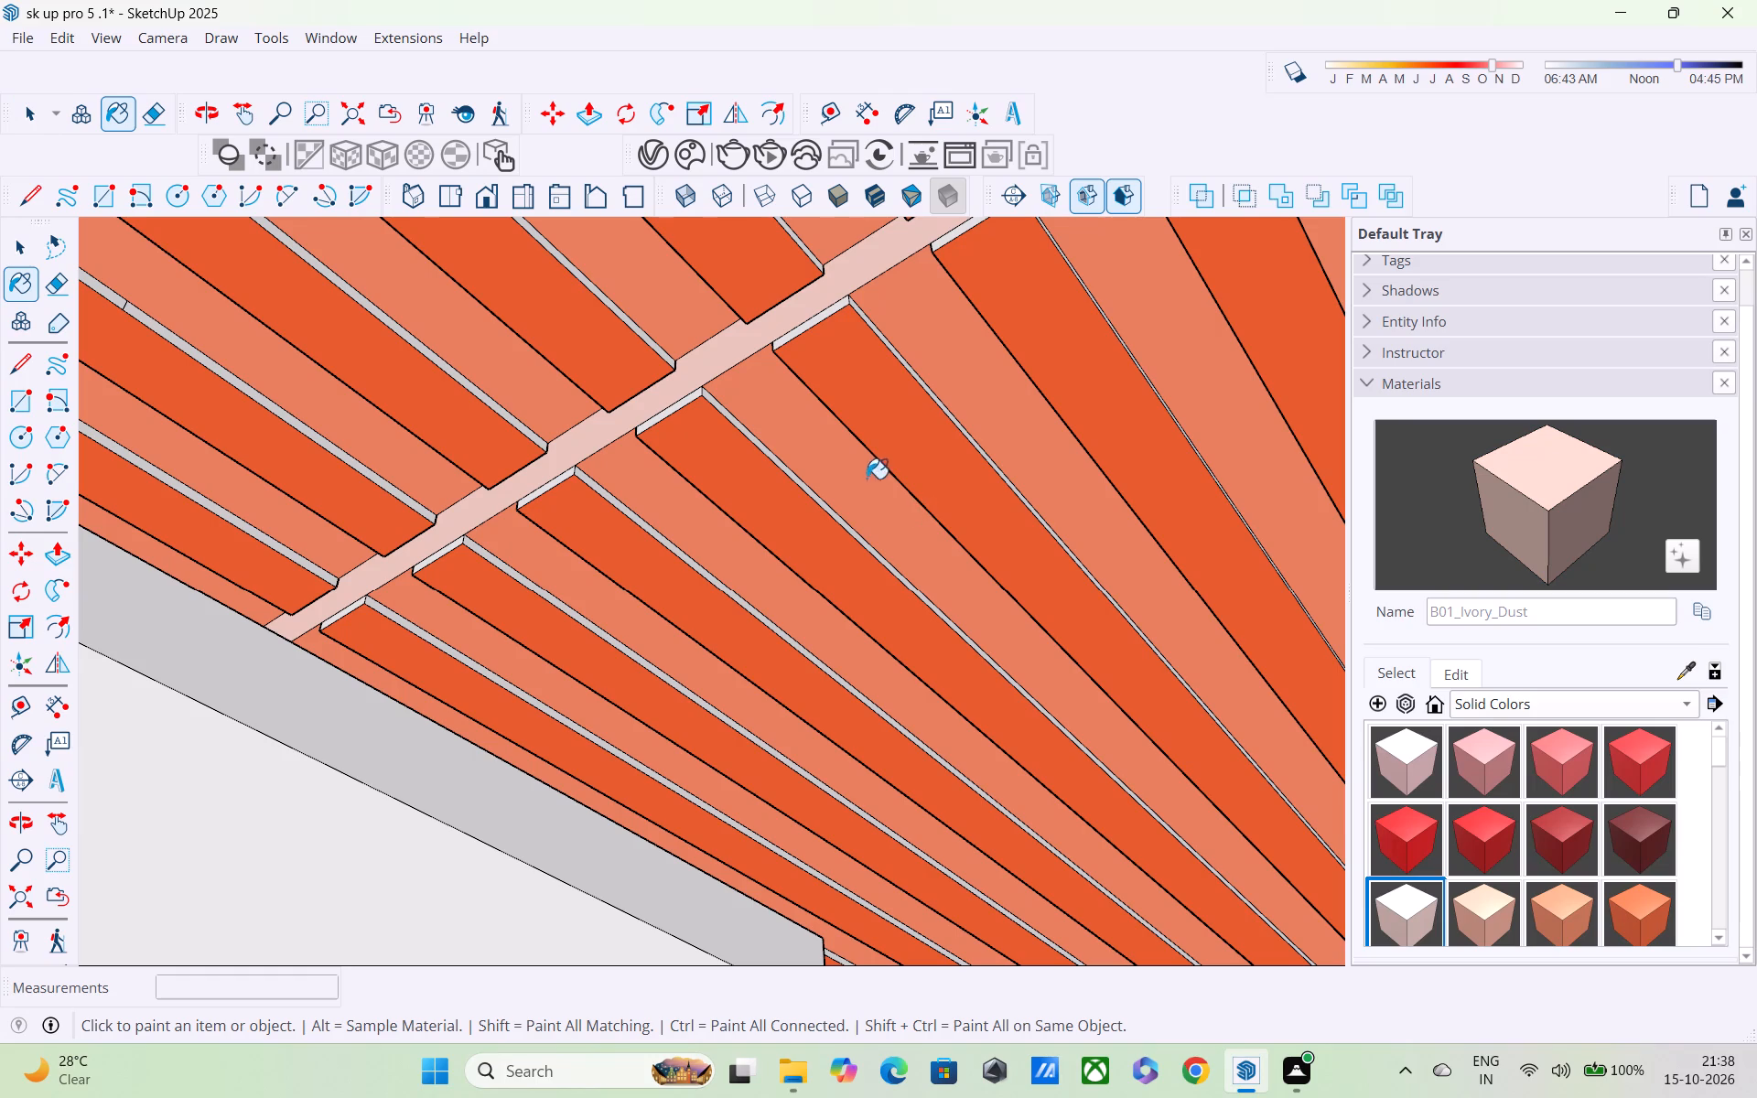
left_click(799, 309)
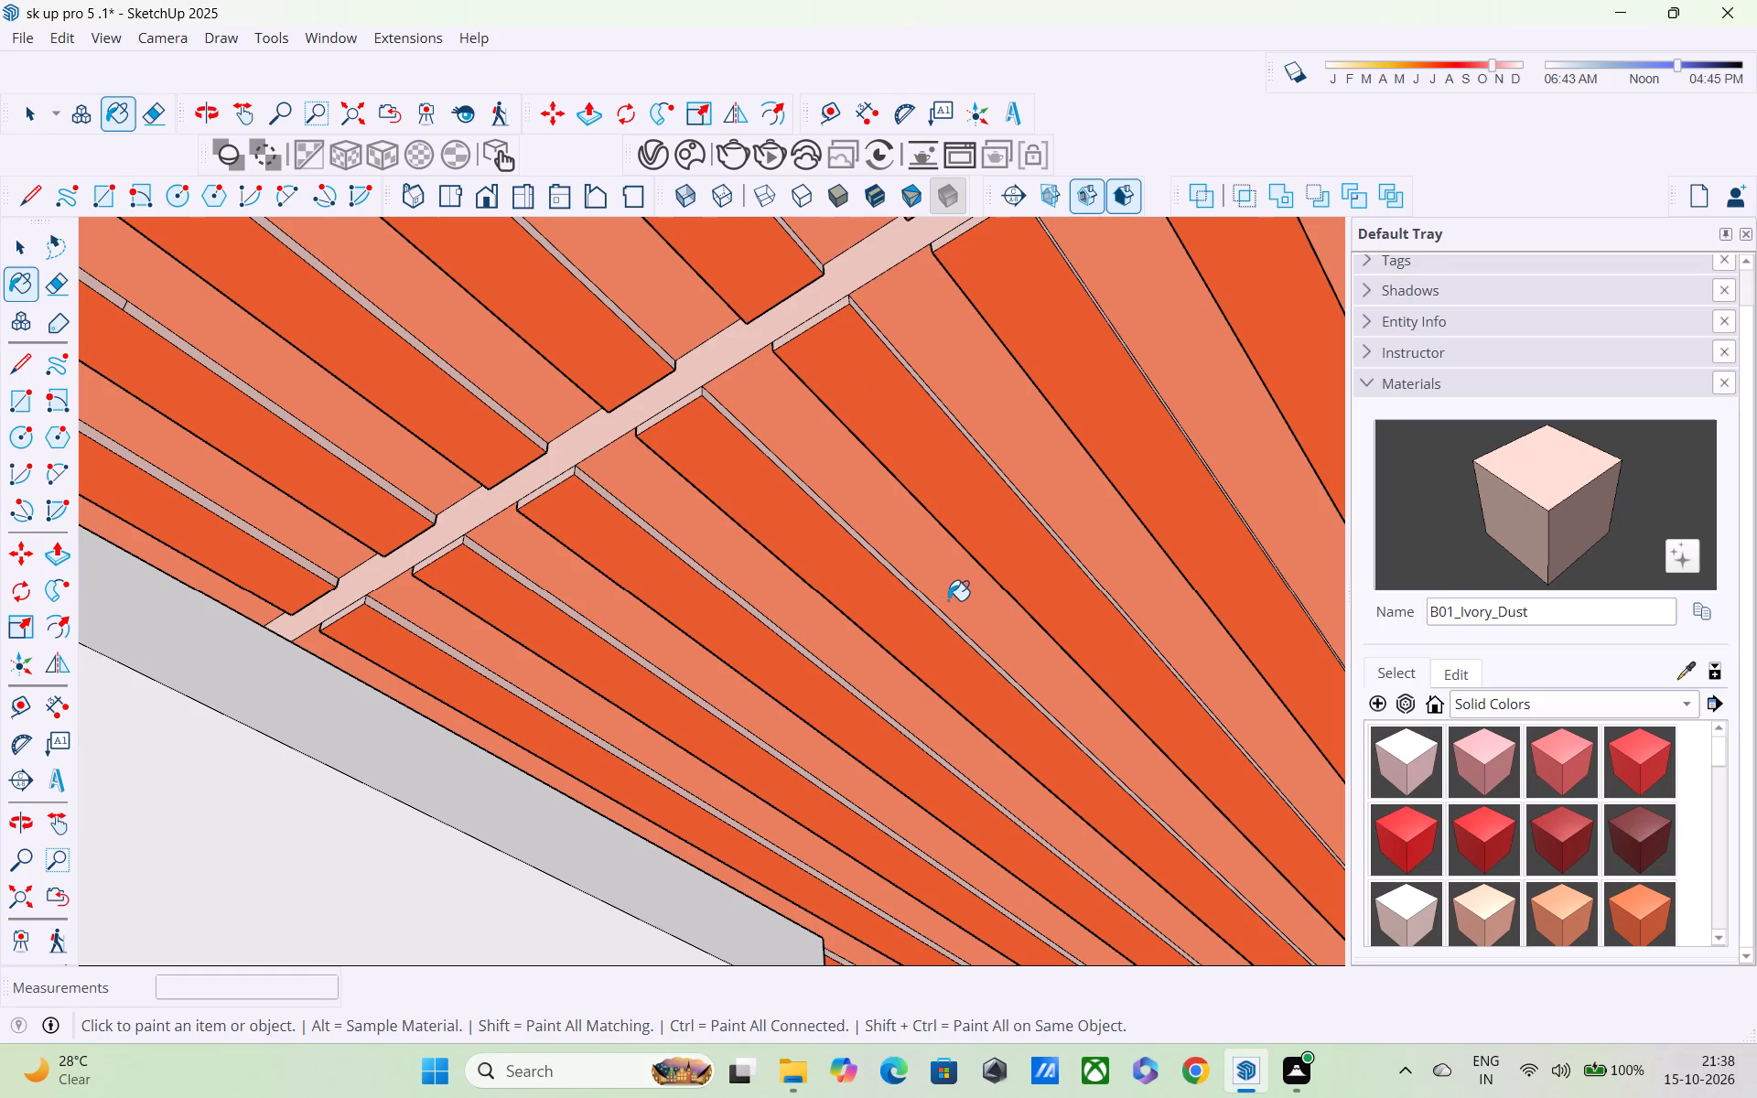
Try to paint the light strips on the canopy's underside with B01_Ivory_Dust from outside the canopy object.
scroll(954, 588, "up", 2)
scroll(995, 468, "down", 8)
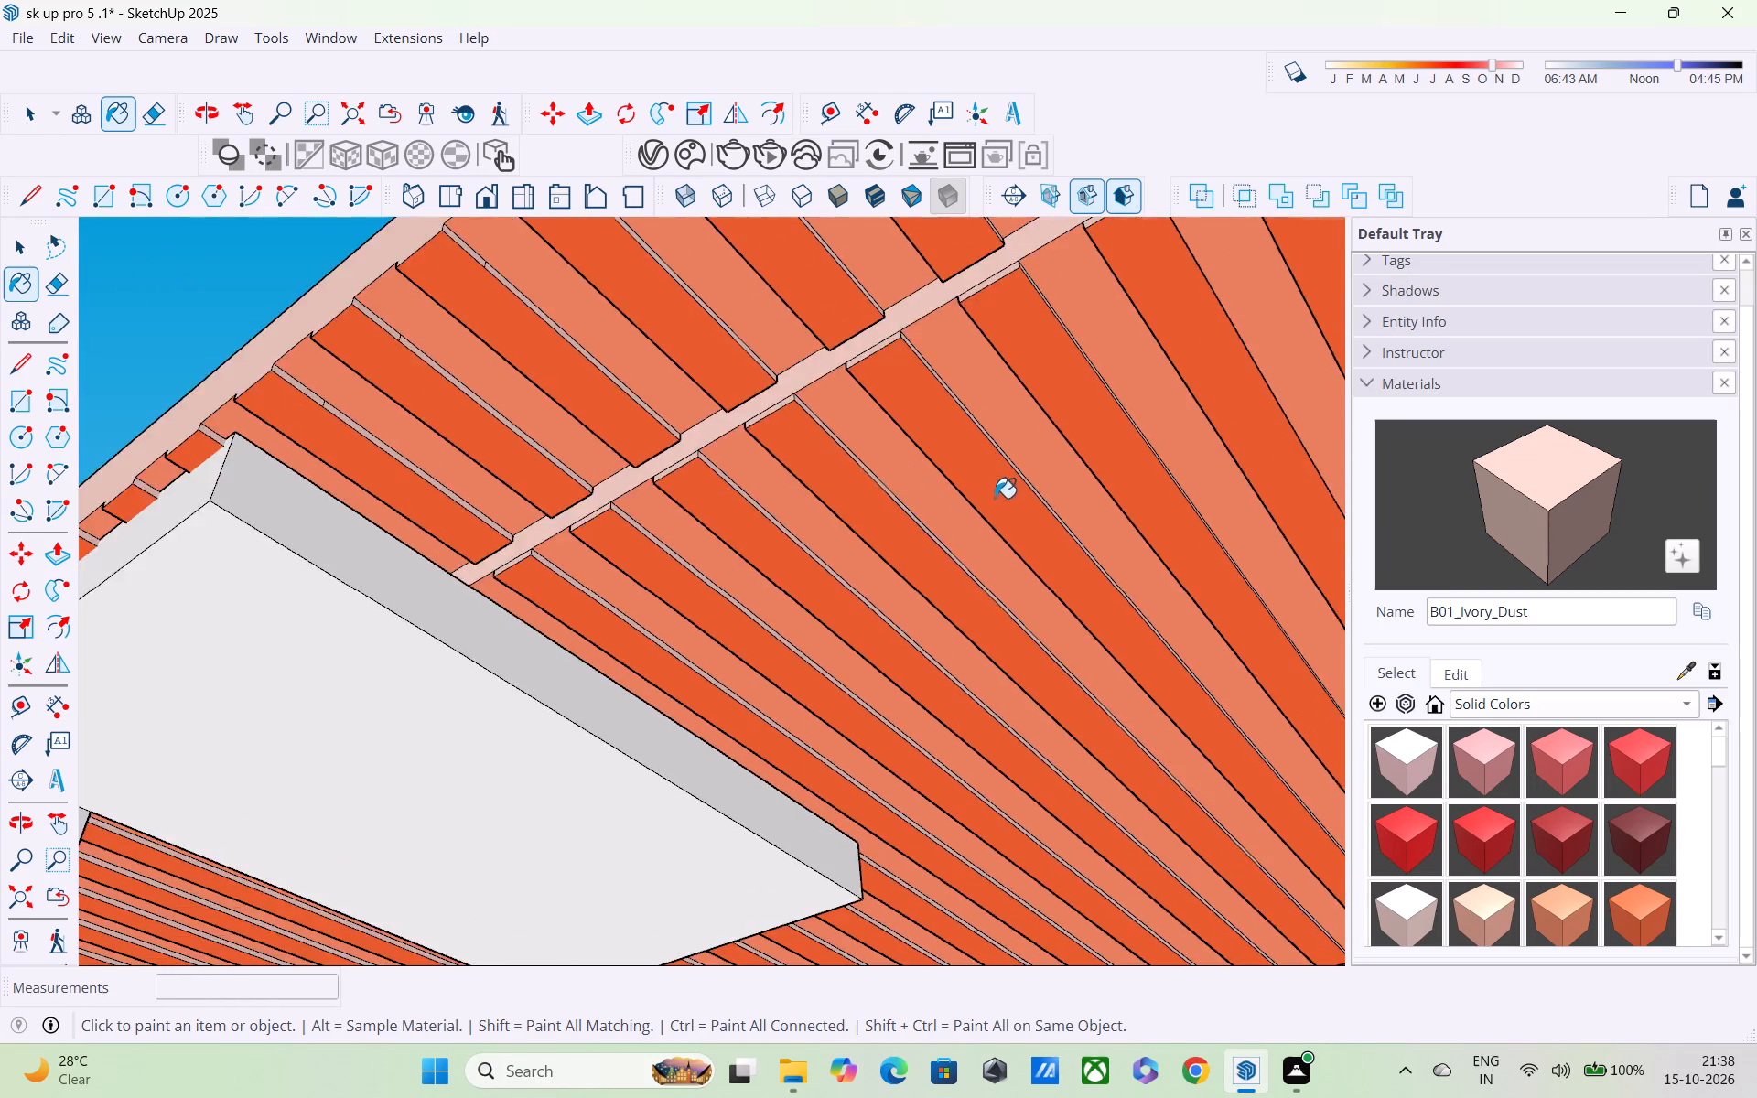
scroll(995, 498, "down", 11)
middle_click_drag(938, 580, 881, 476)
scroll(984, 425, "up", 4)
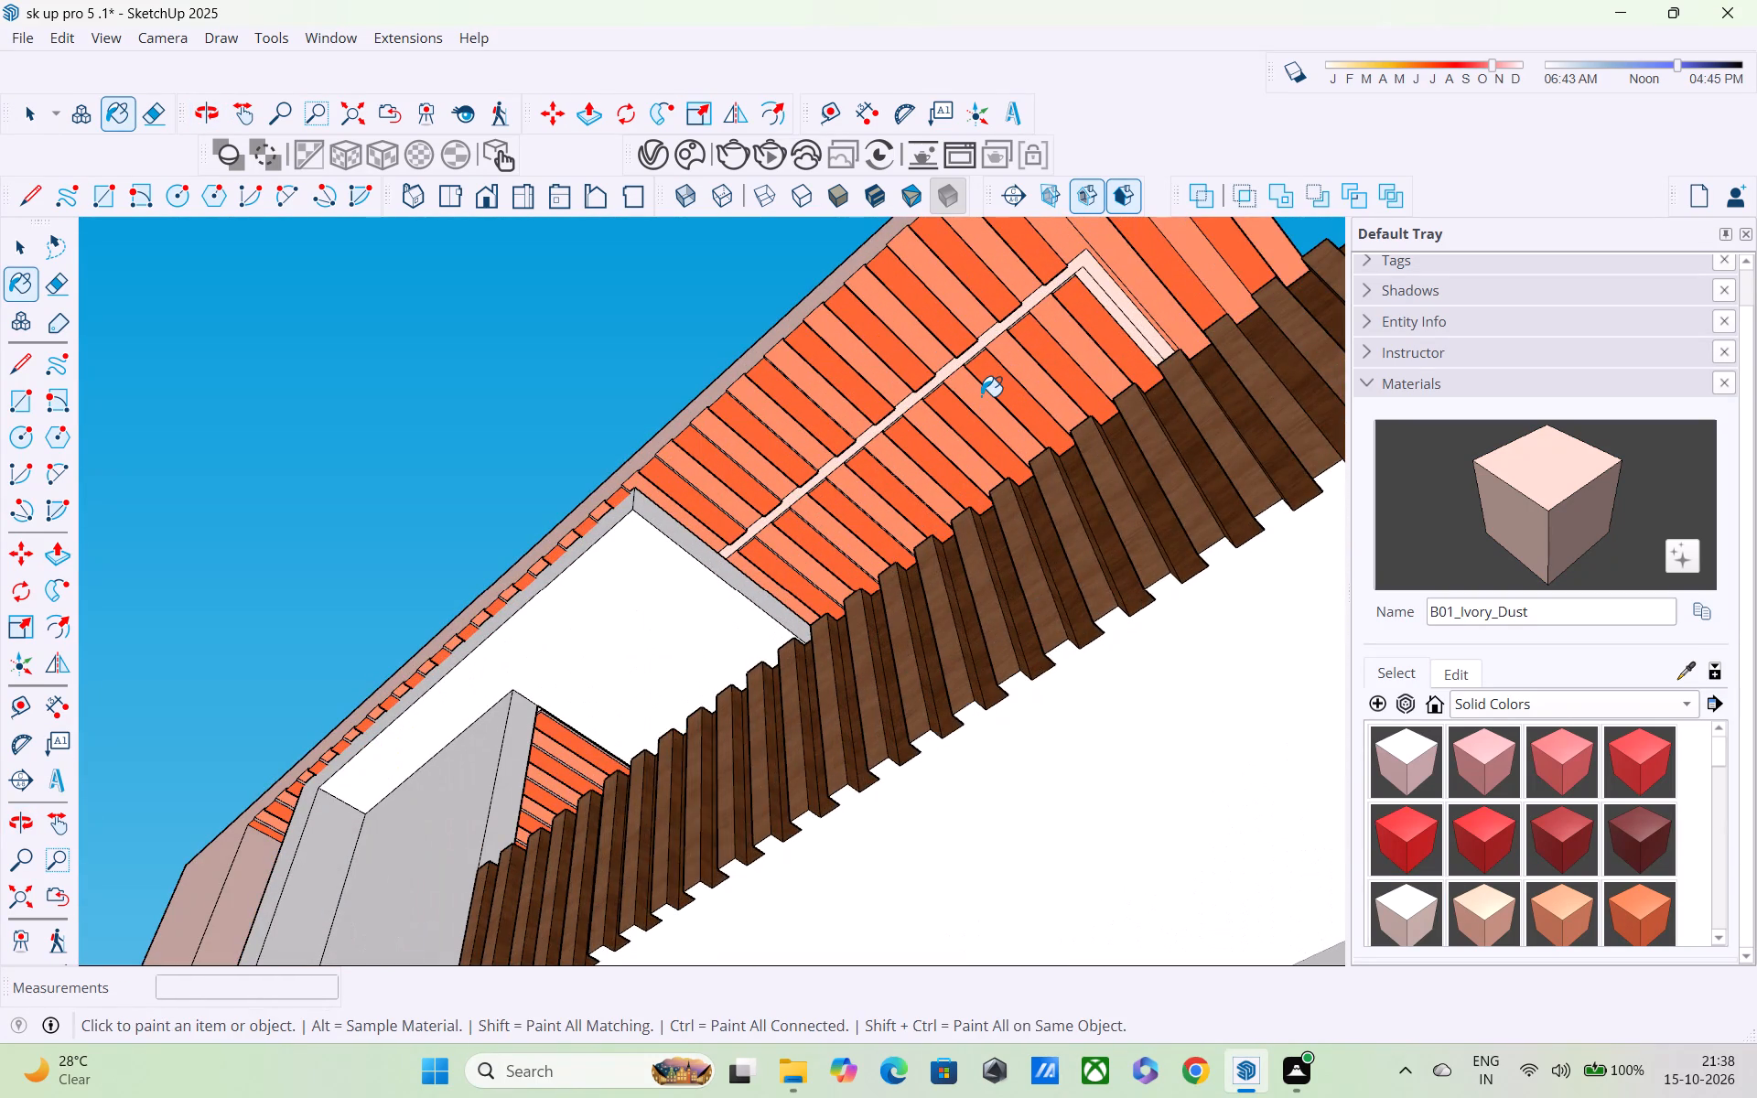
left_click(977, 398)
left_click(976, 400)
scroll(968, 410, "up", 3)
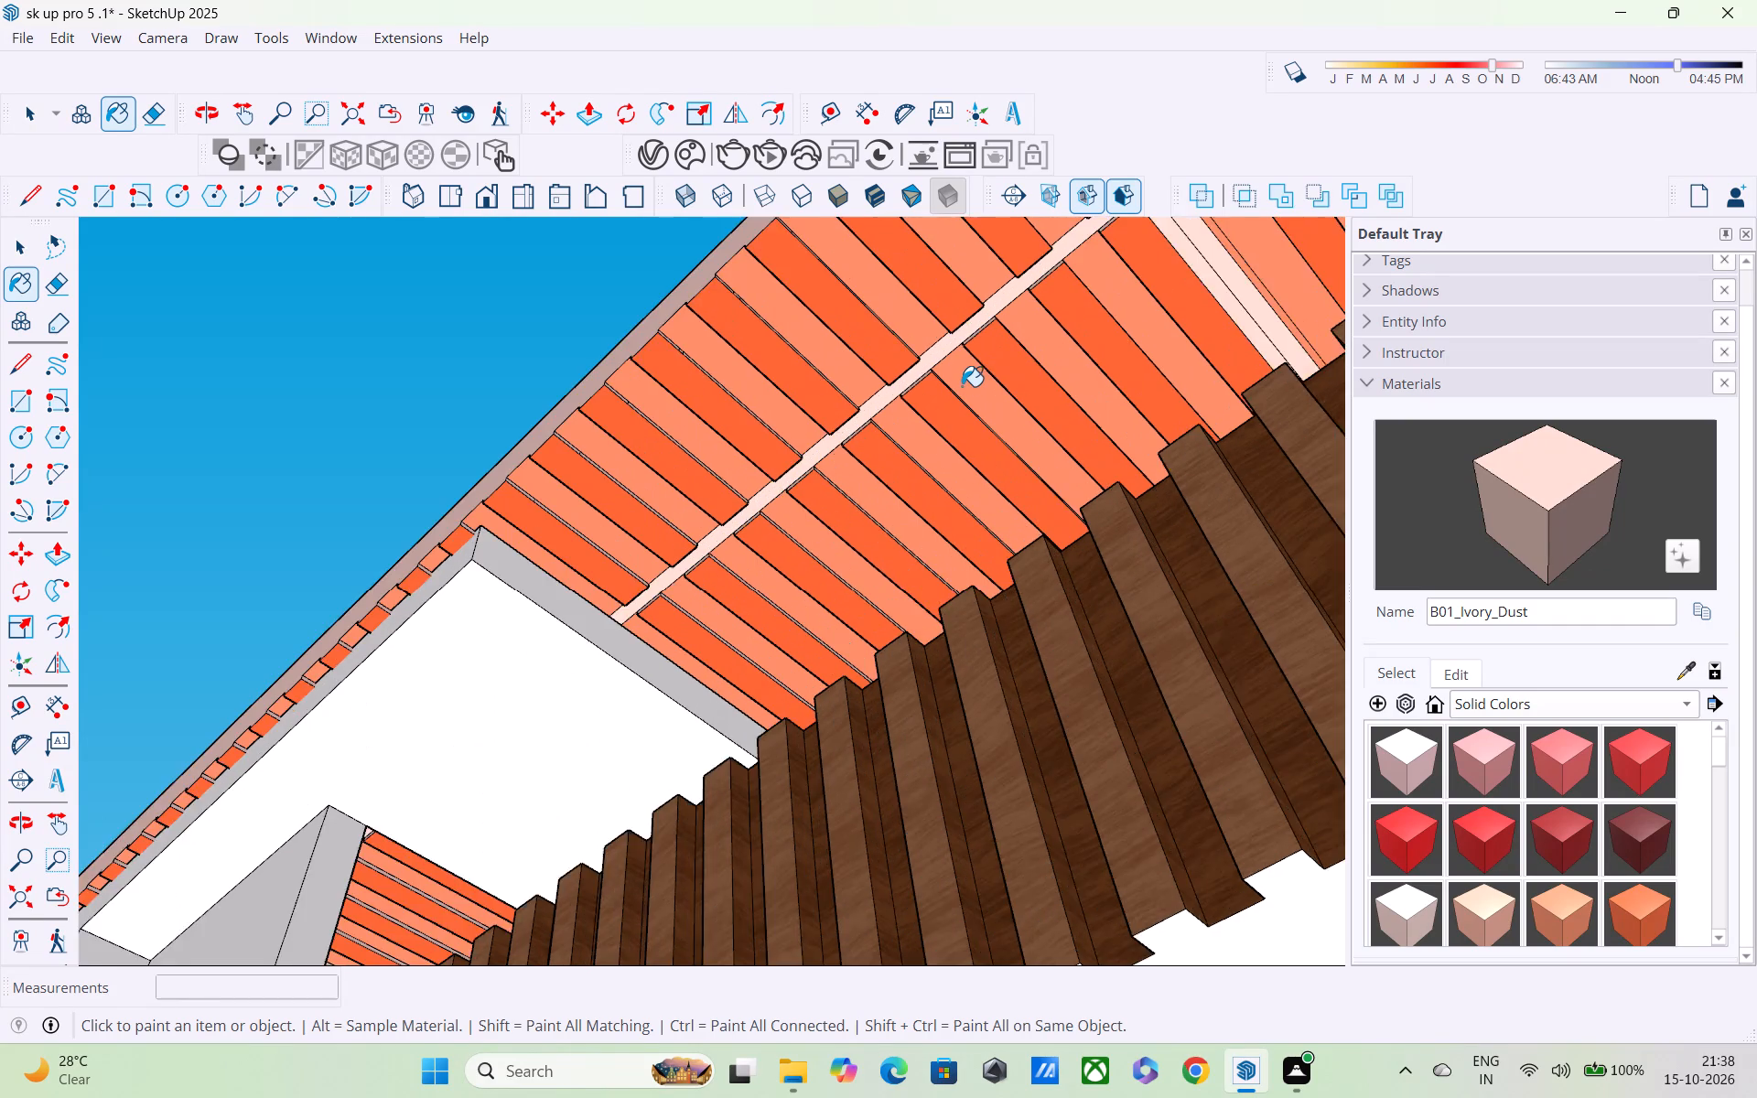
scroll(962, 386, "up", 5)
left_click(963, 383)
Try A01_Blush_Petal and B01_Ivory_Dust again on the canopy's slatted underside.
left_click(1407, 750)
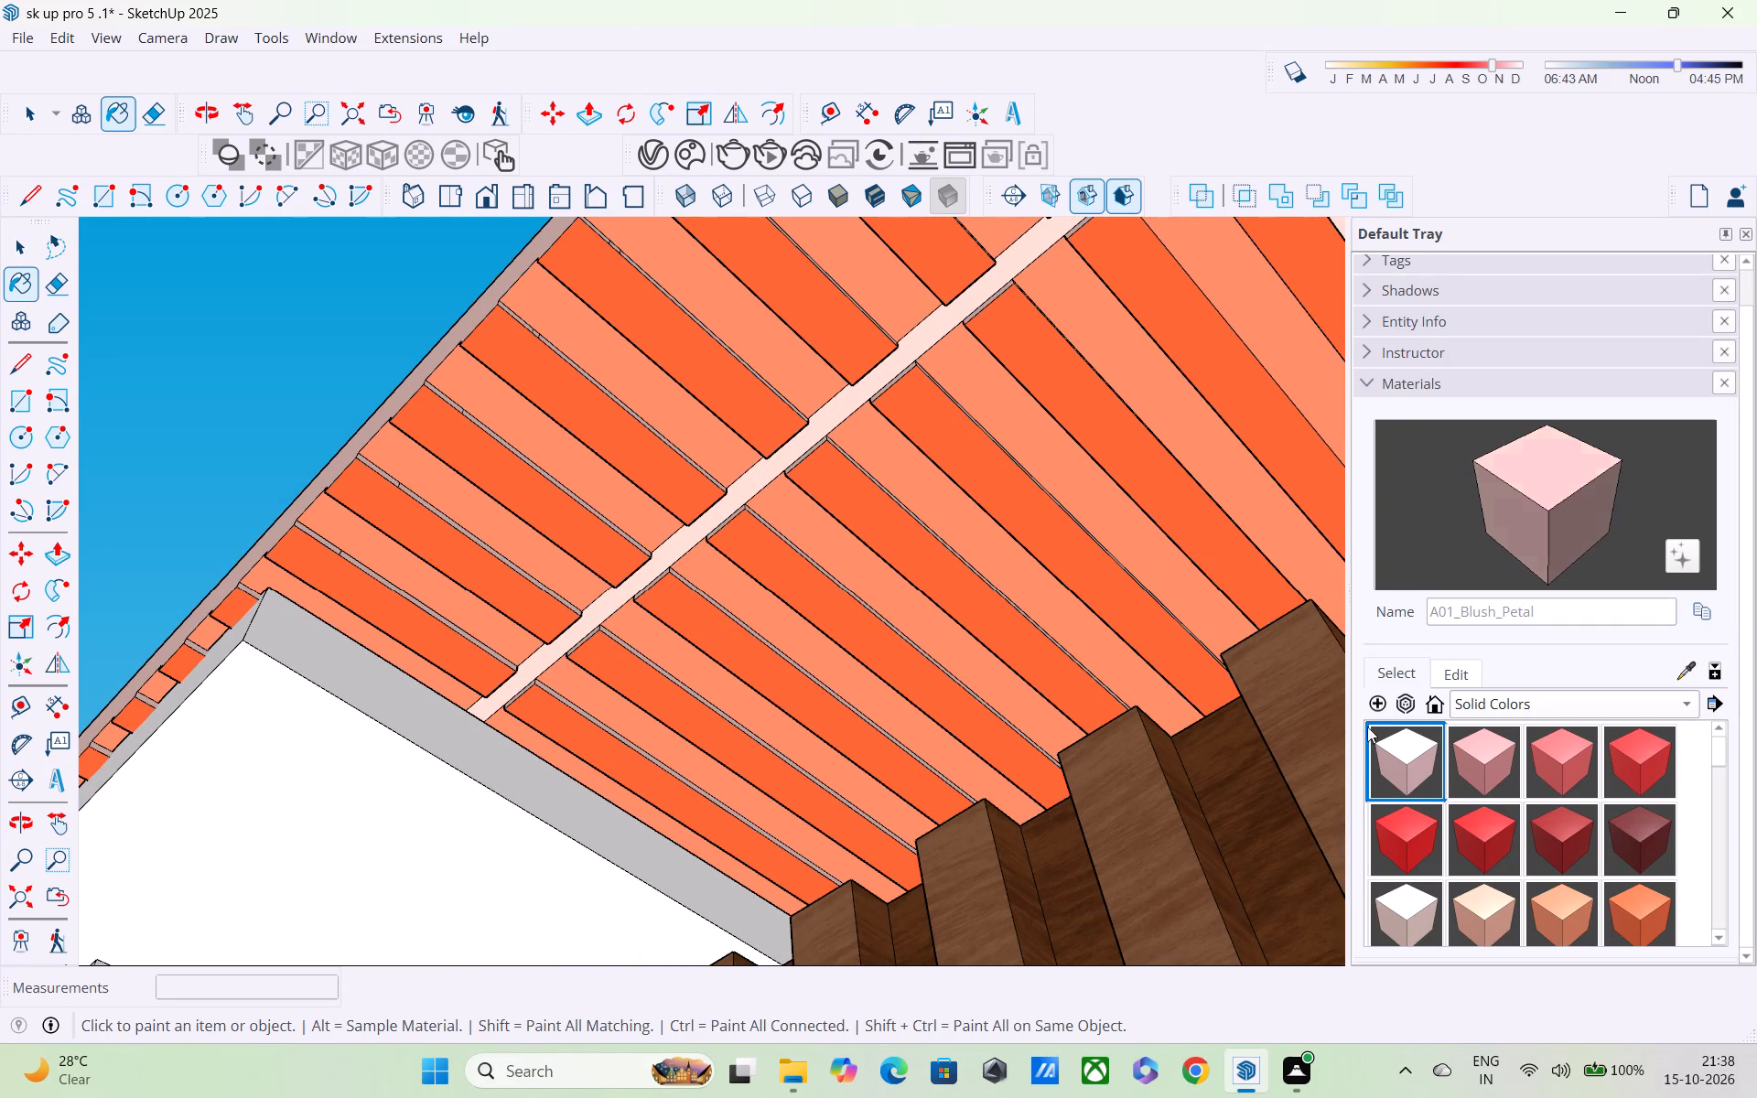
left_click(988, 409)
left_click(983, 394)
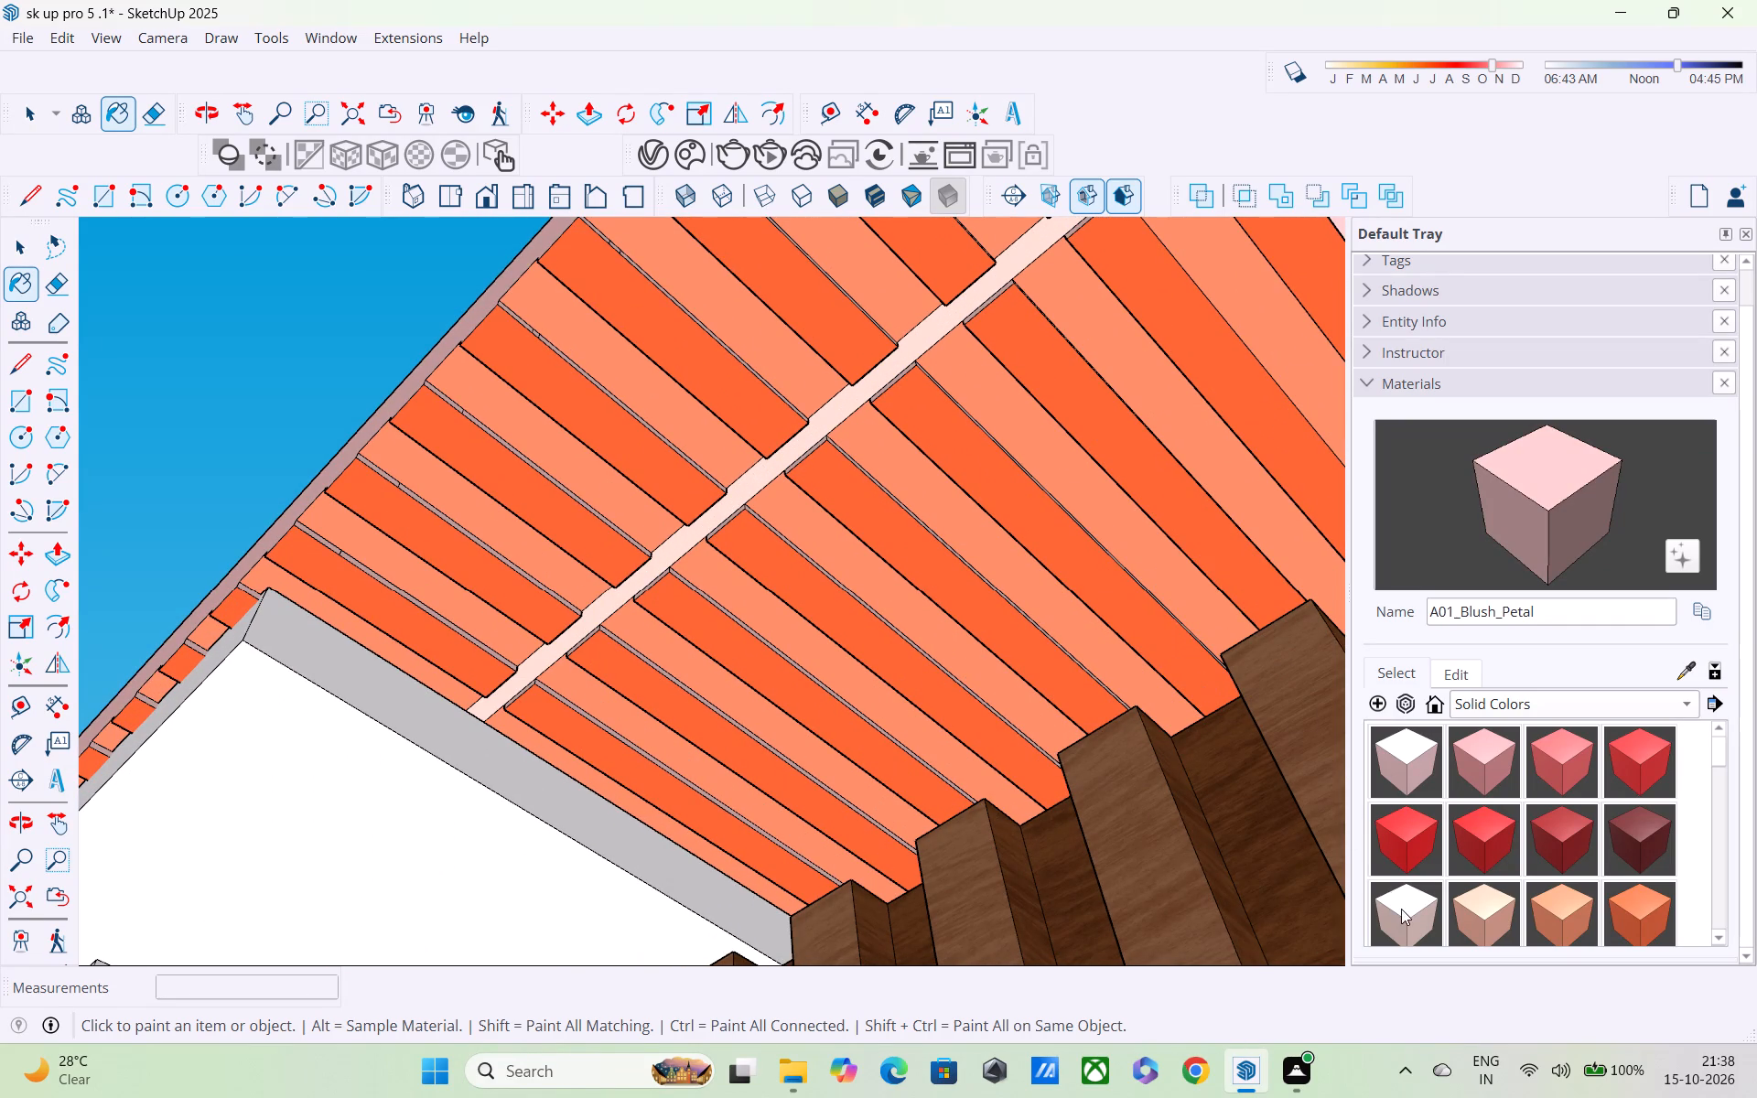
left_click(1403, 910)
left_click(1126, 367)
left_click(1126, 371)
Paint the slatted canopy object, with its uncoloured faces, in C01_Vanilla_Cream.
scroll(1493, 905, "down", 3)
left_click_drag(1422, 917, 1412, 910)
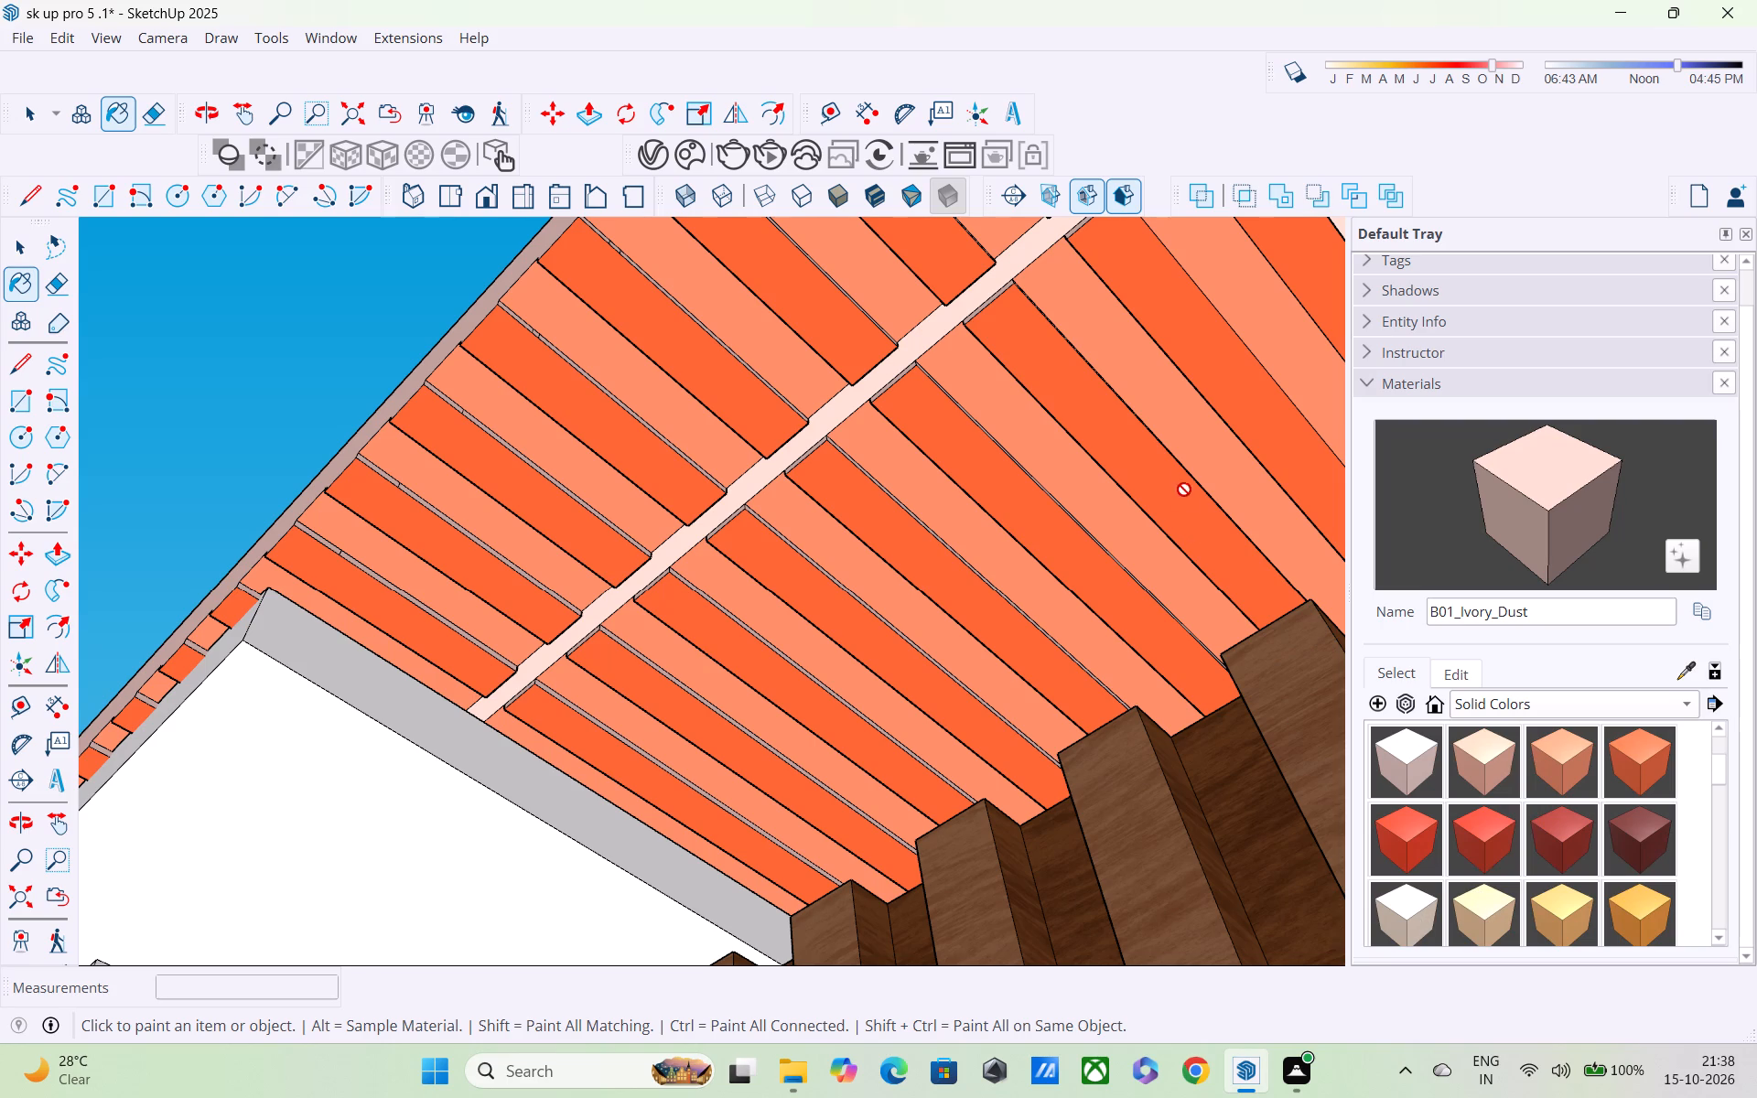
left_click(1178, 407)
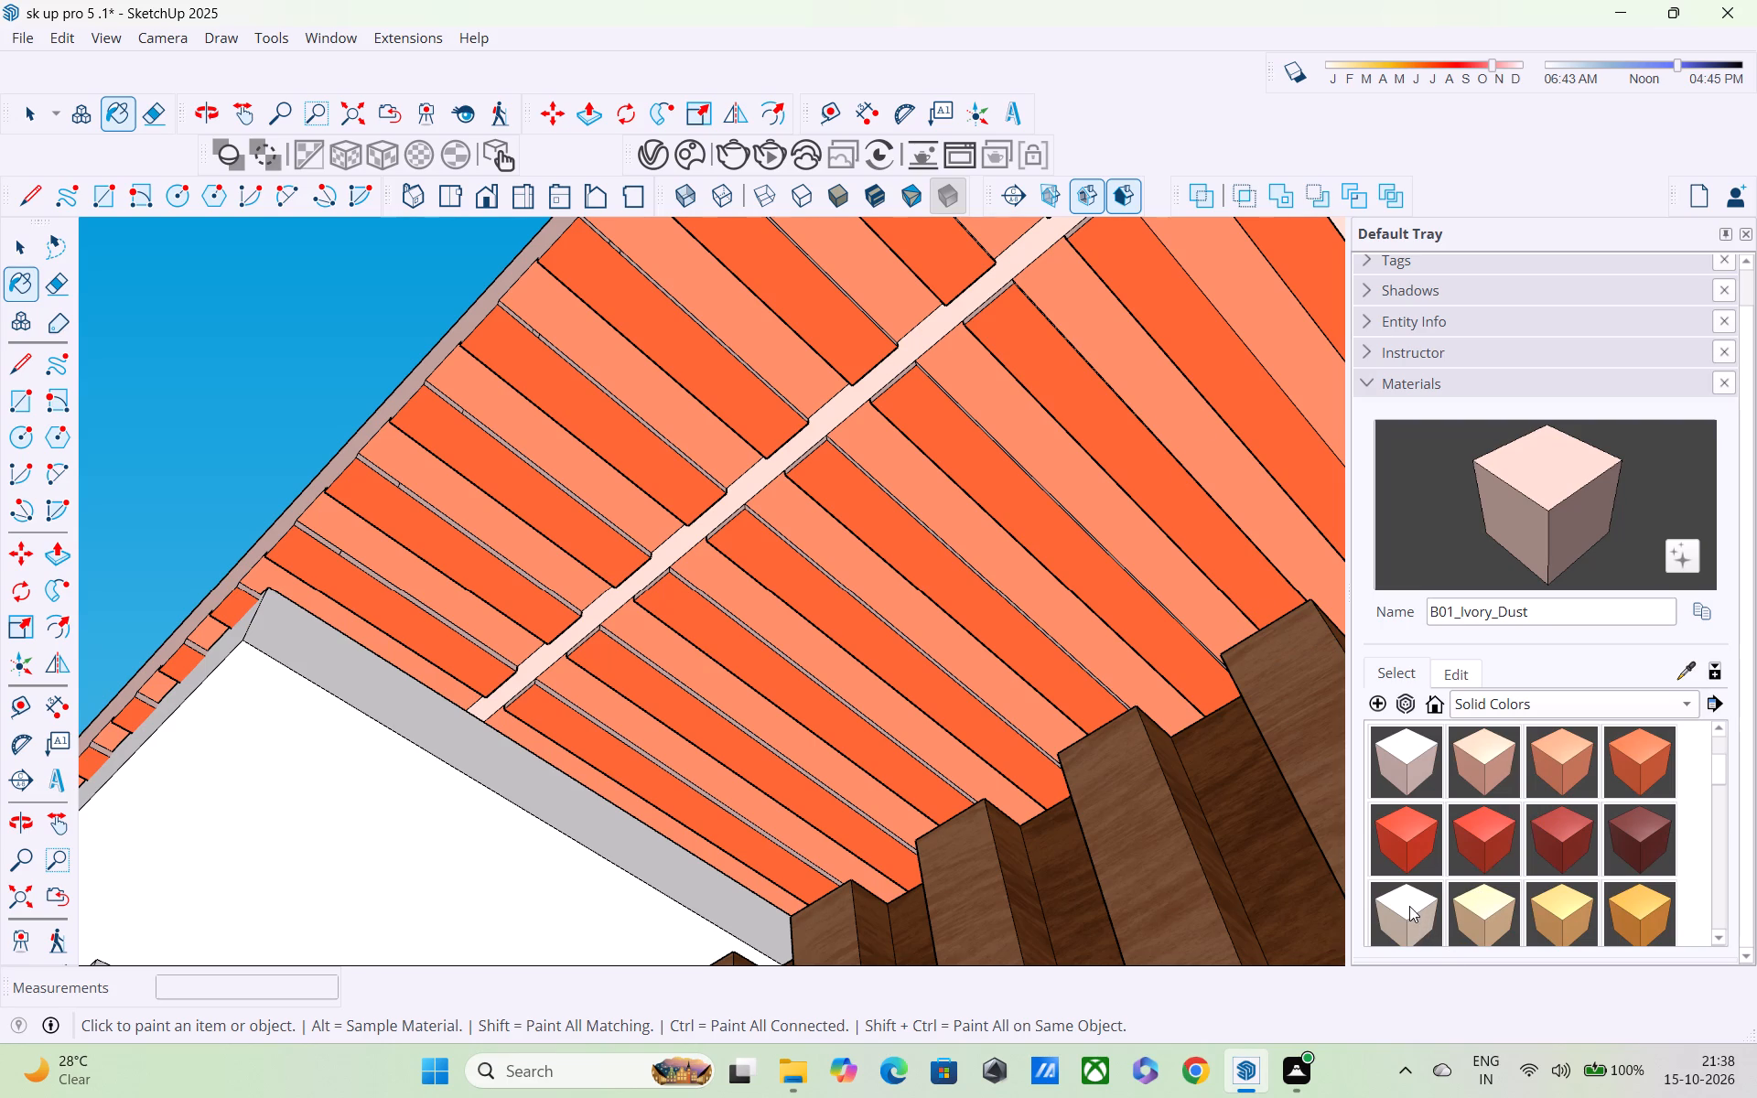
left_click(1409, 906)
left_click(1201, 456)
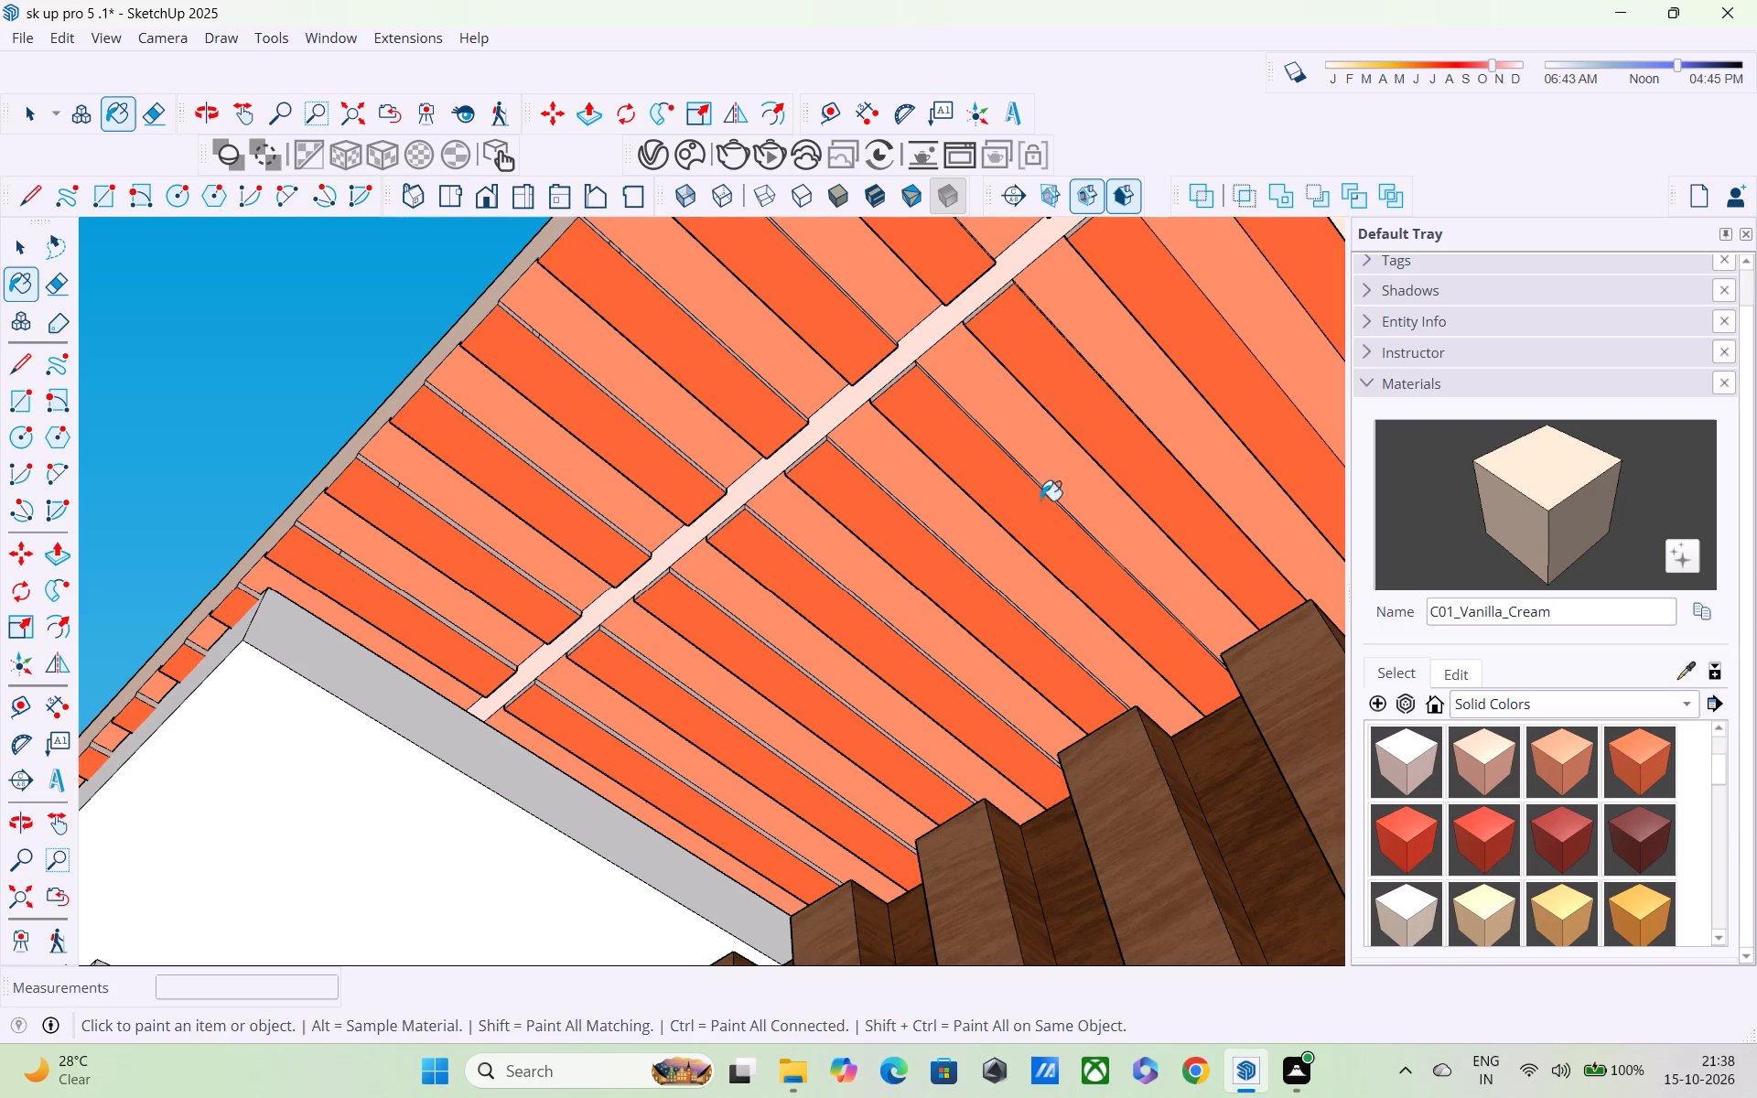
Open the slatted canopy for editing and paint one apricot strip inside the underside's pale border with C01_Vanilla_Cream.
key("space")
double_click(983, 495)
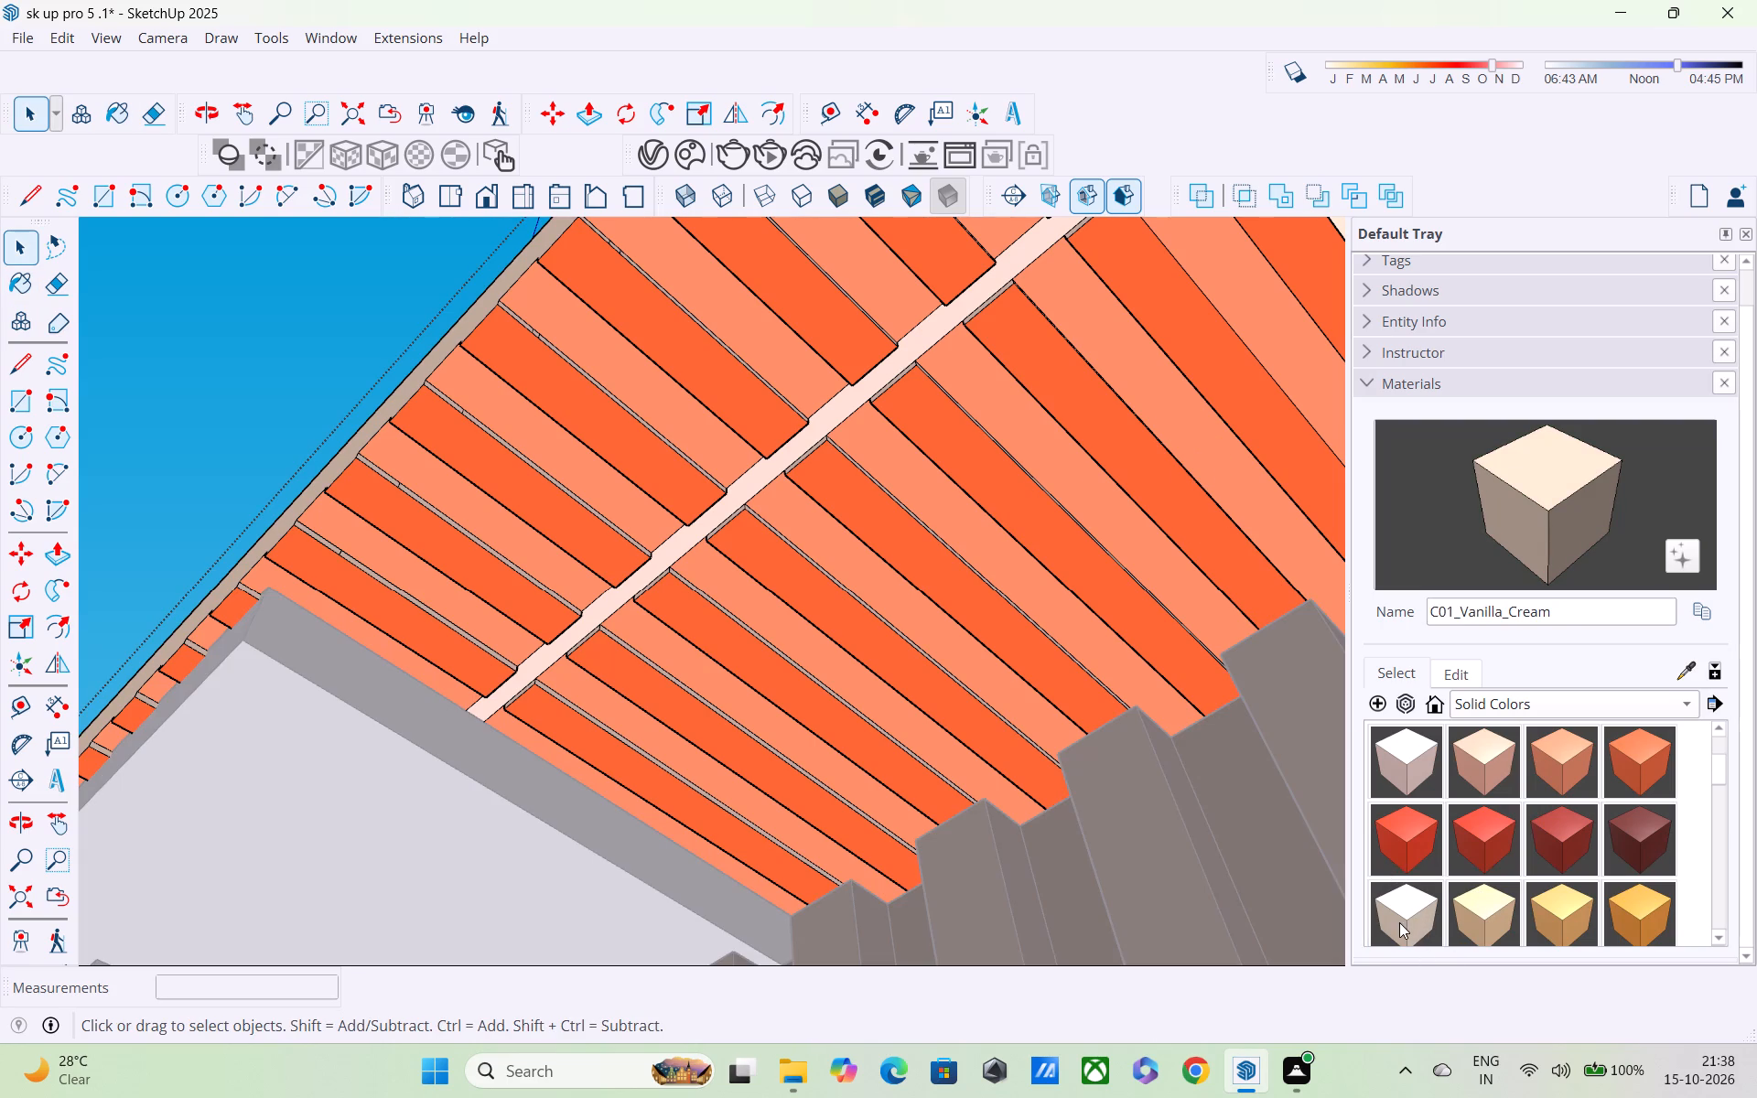
left_click(1399, 922)
left_click(1168, 410)
Paint four apricot strips near the canopy's free outer end with C01_Vanilla_Cream.
scroll(1163, 457, "down", 3)
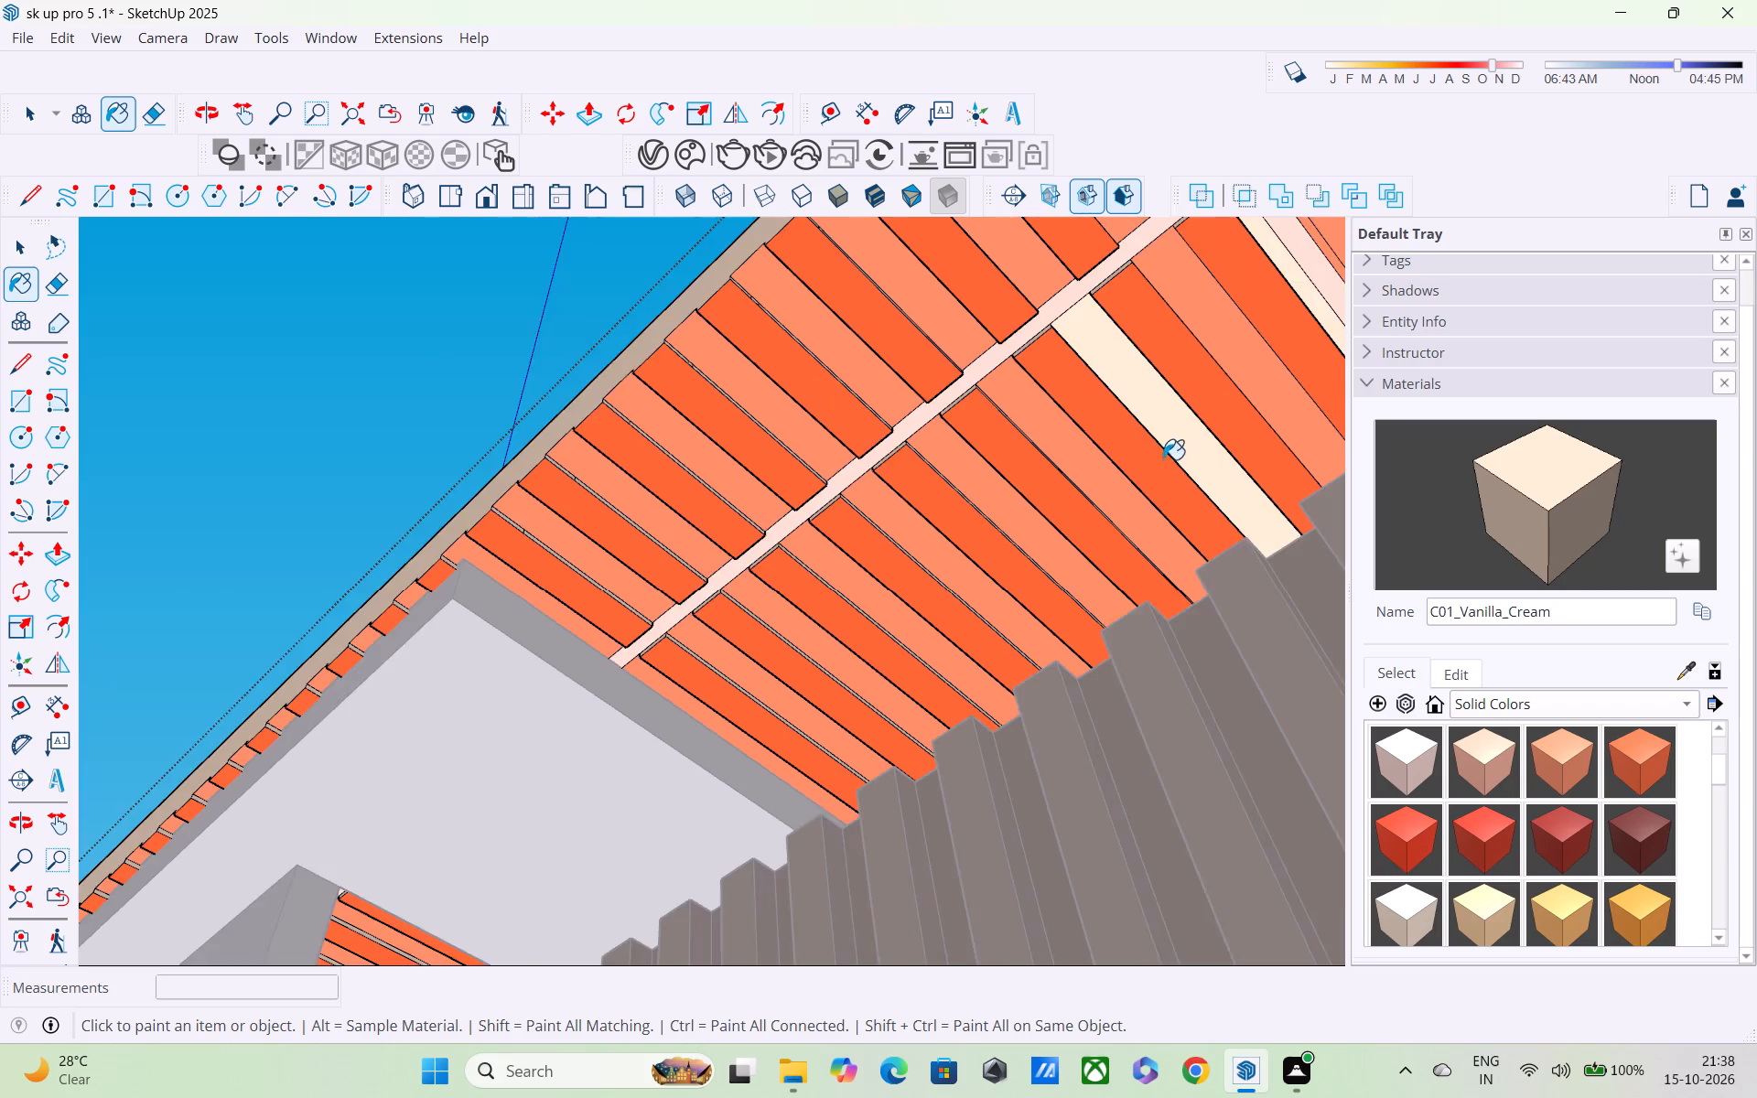
scroll(1163, 459, "down", 5)
middle_click_drag(1229, 604, 1439, 806)
scroll(1315, 698, "down", 5)
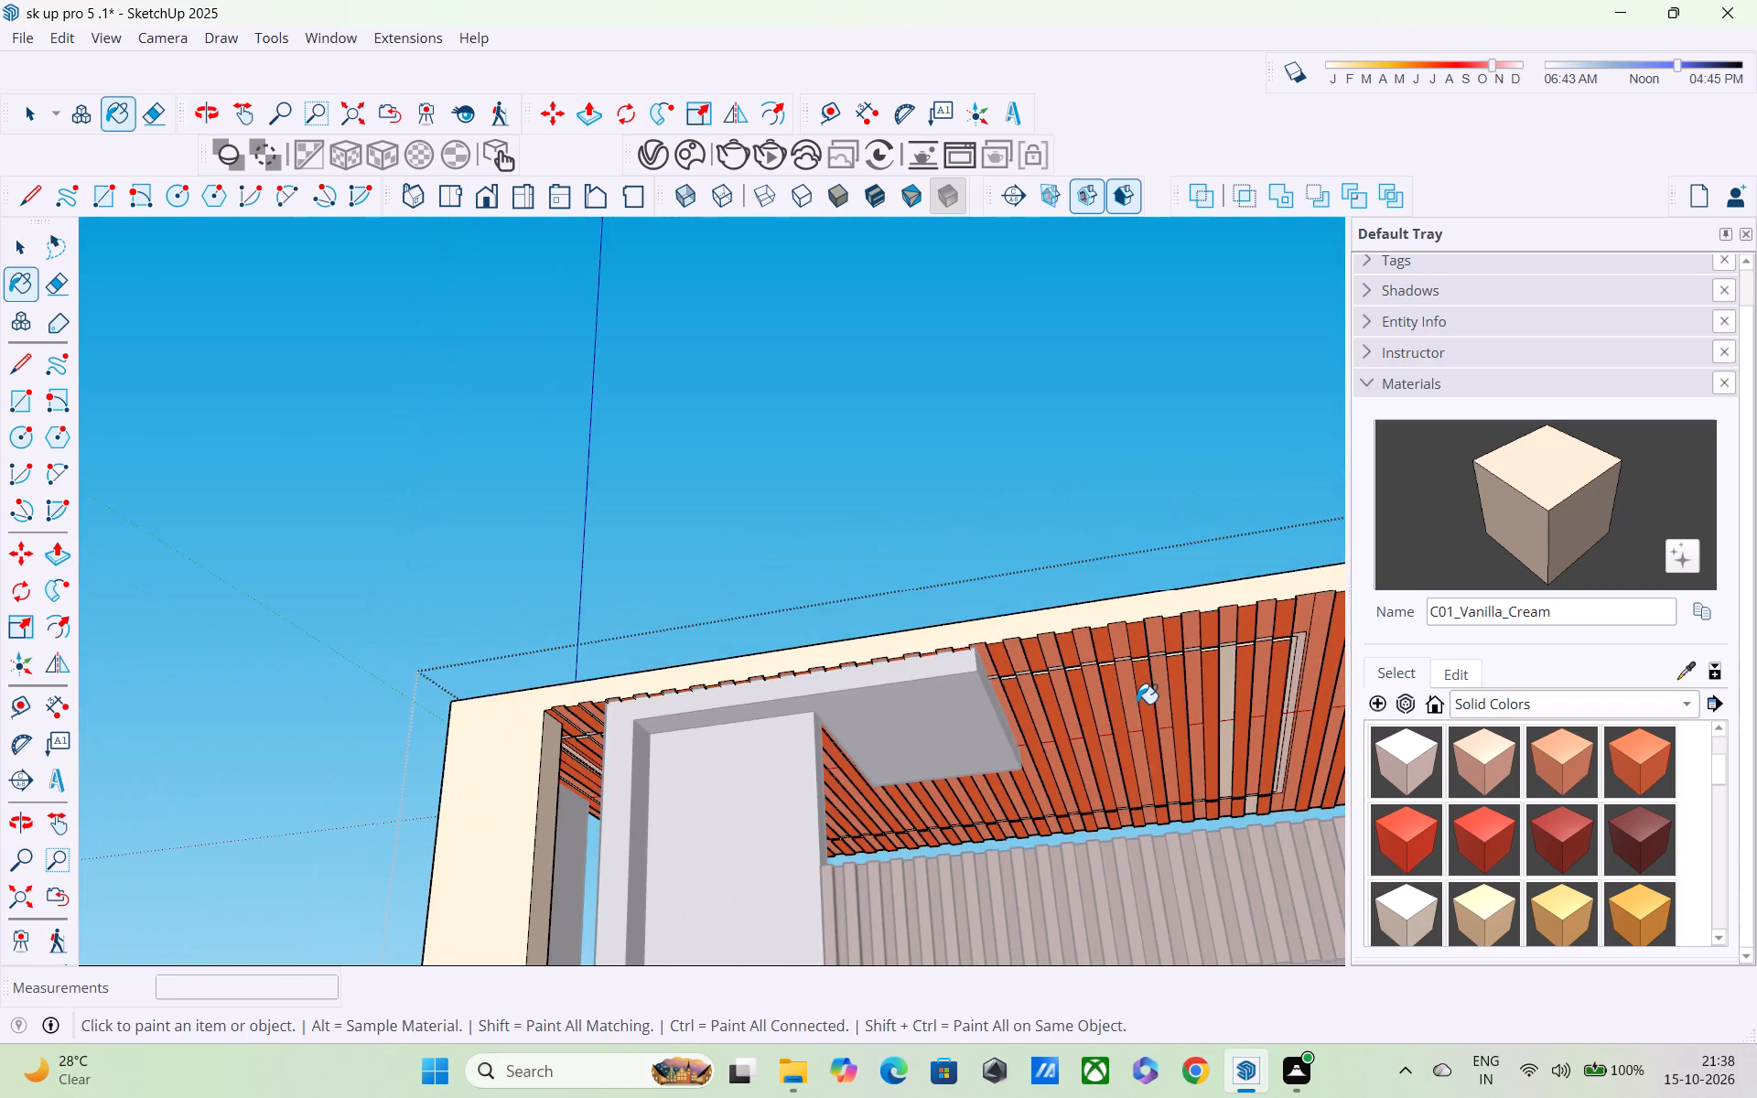
middle_click_drag(1159, 729, 1170, 619)
scroll(1170, 619, "up", 3)
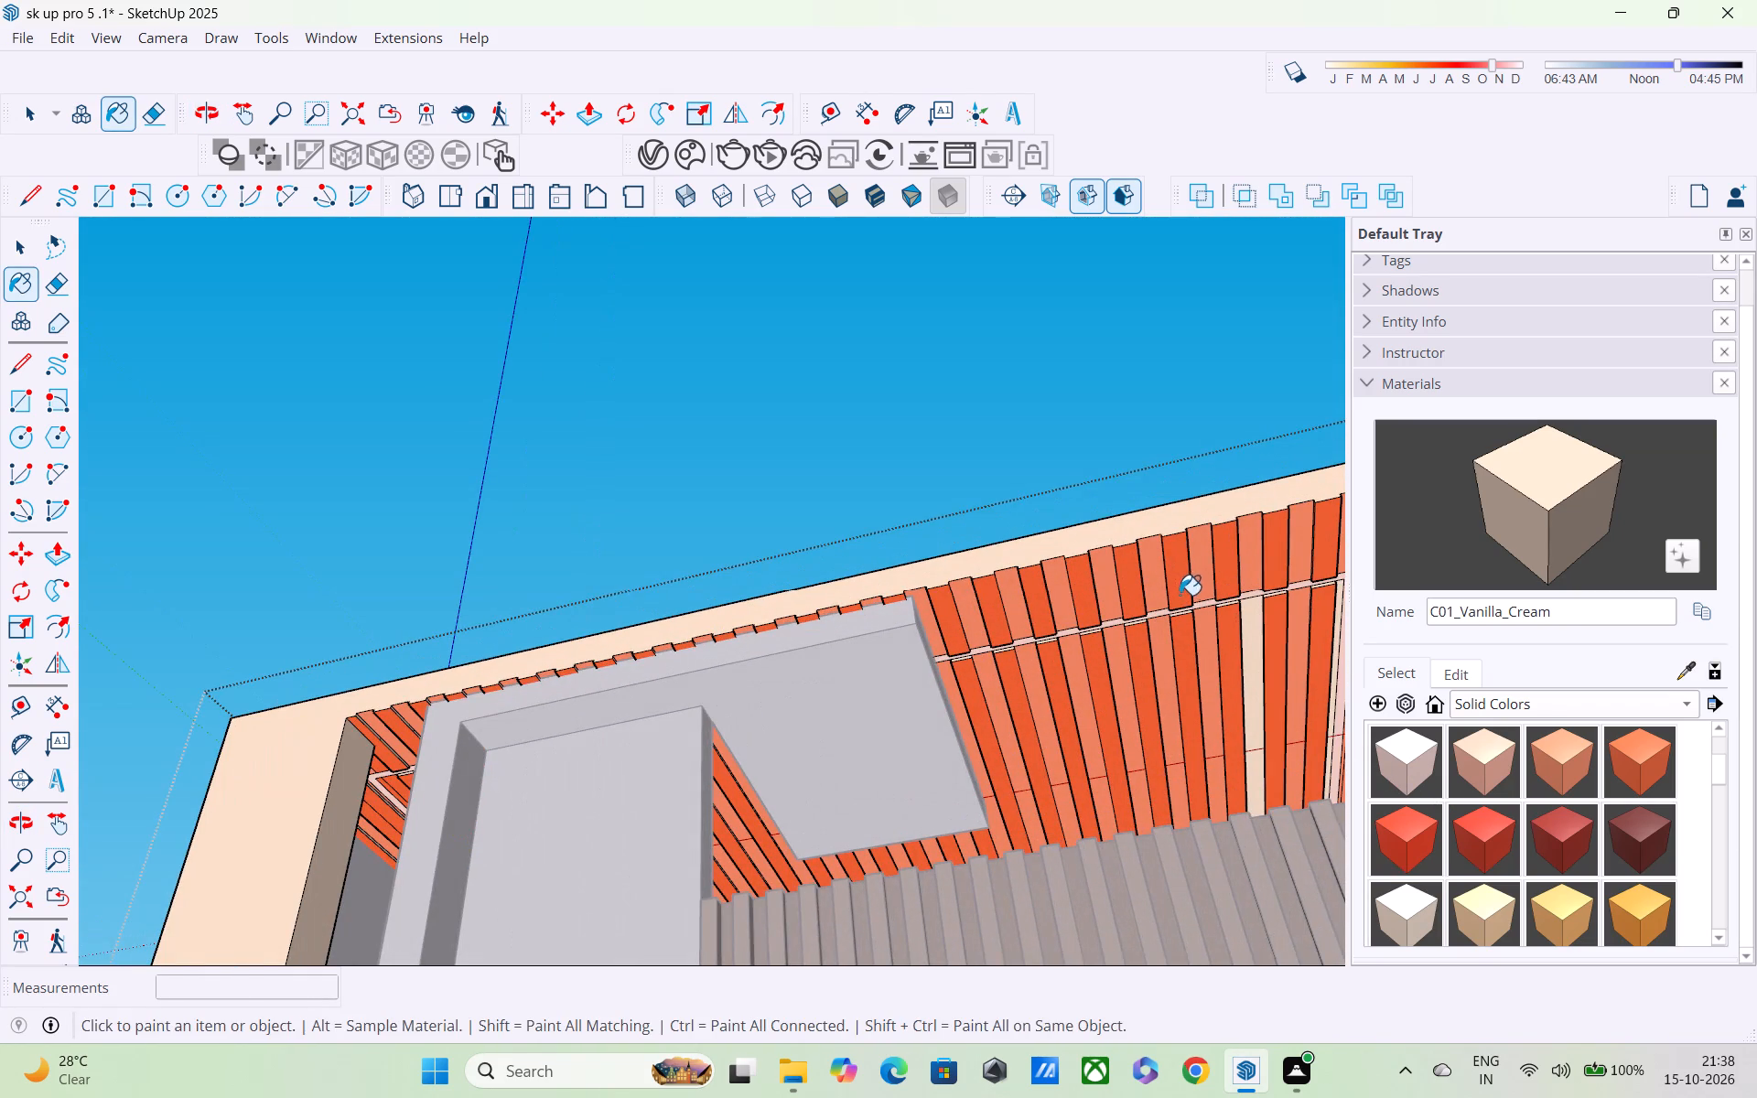
middle_click_drag(1153, 595, 771, 548, "shift")
scroll(1002, 554, "up", 4)
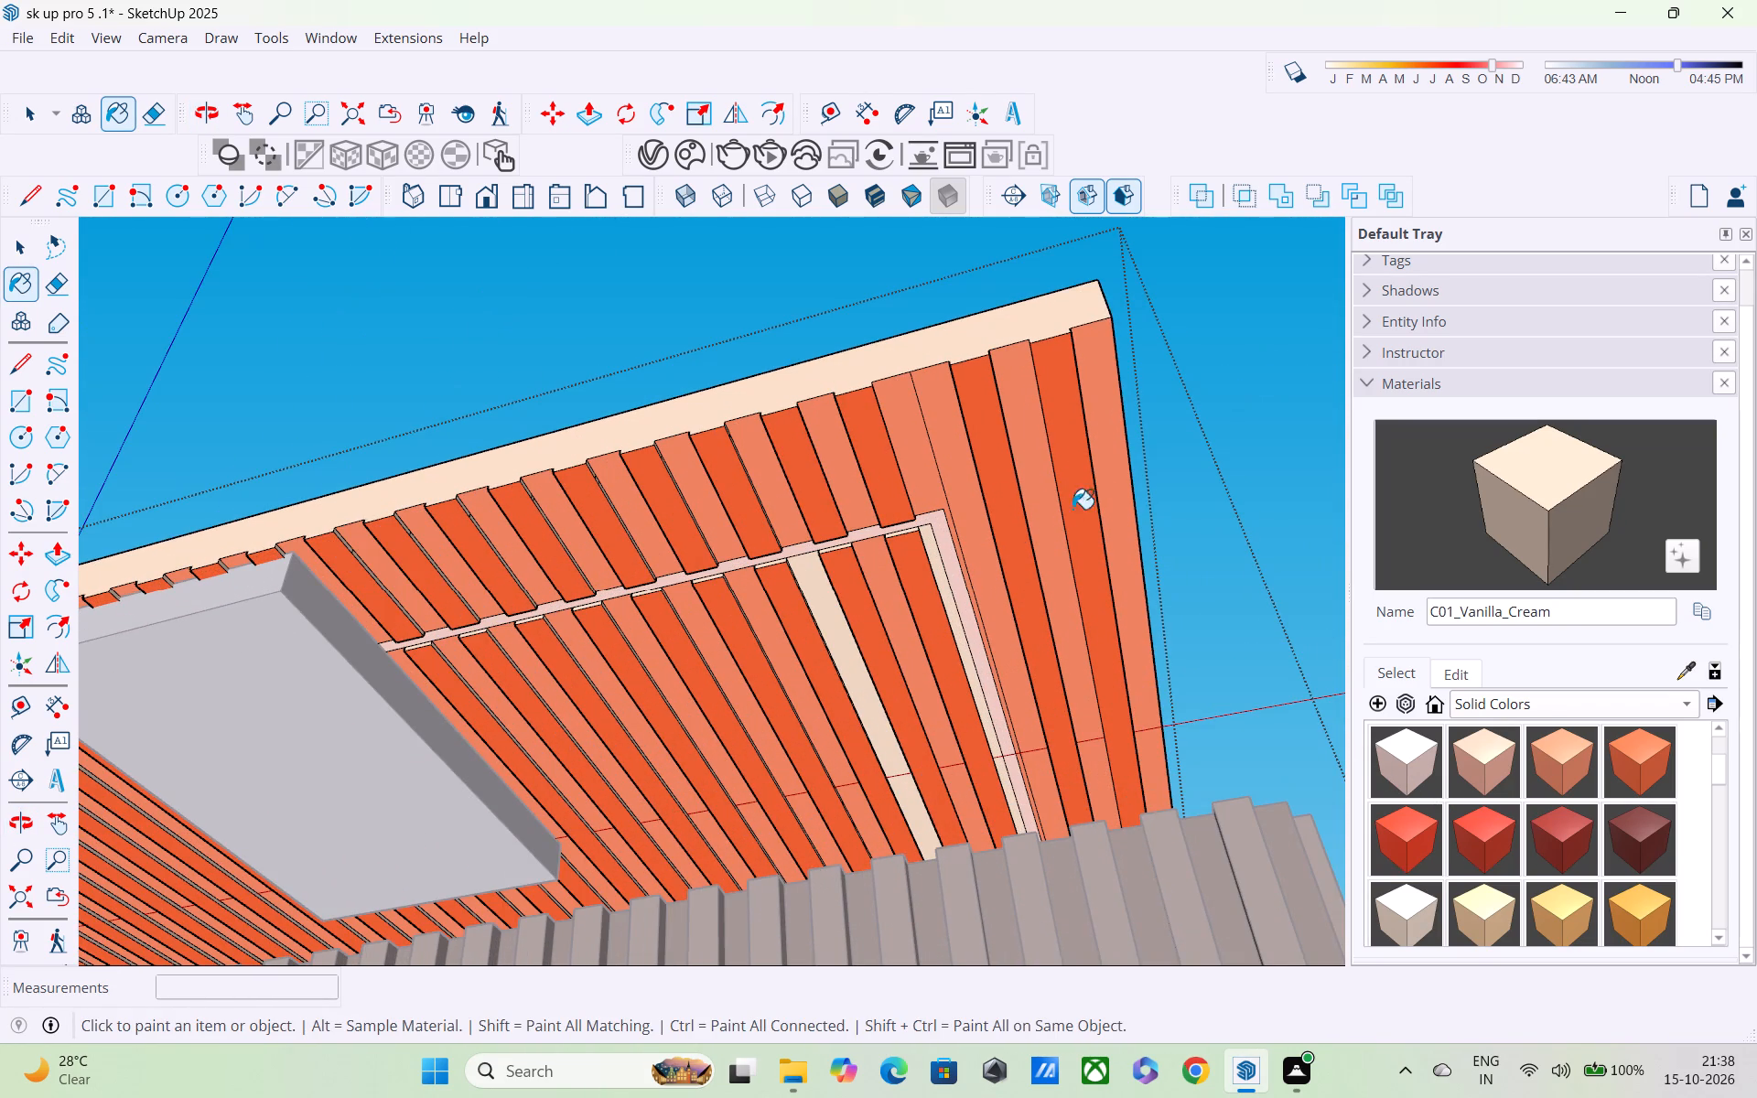
left_click(1104, 483)
left_click(1046, 501)
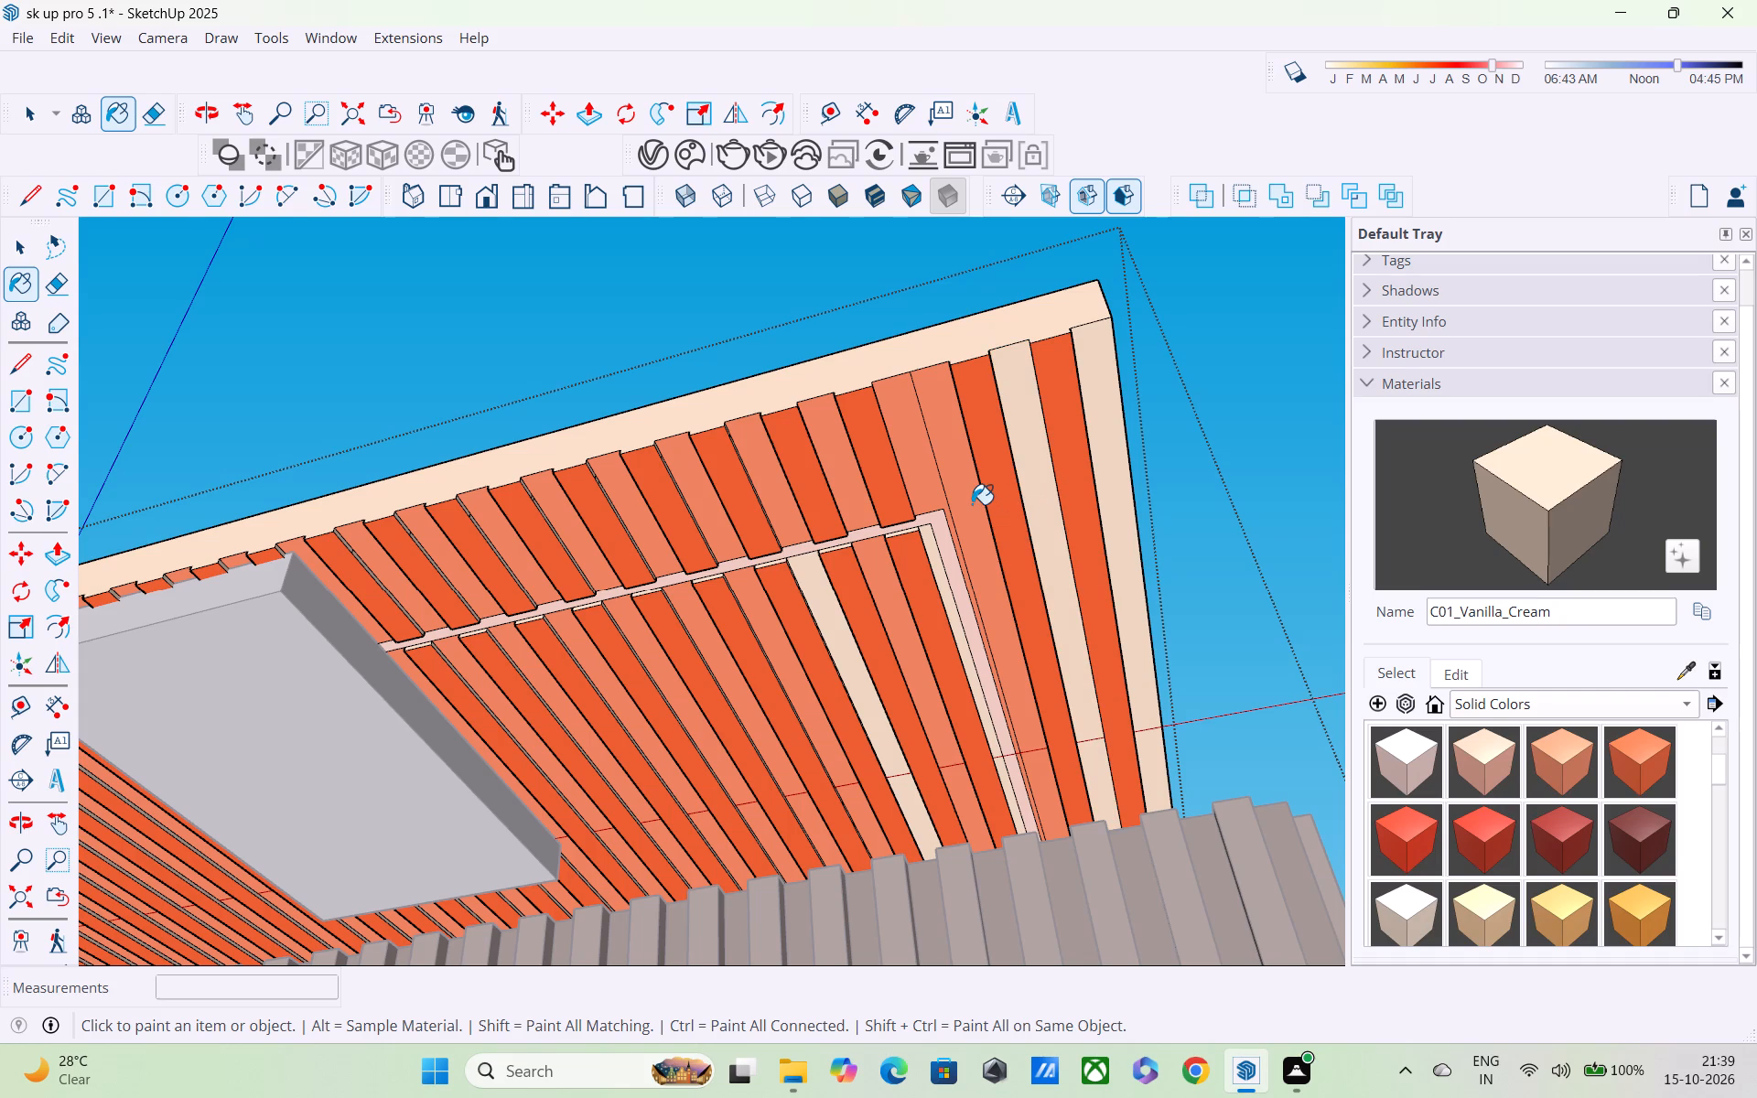
left_click(972, 504)
left_click(859, 505)
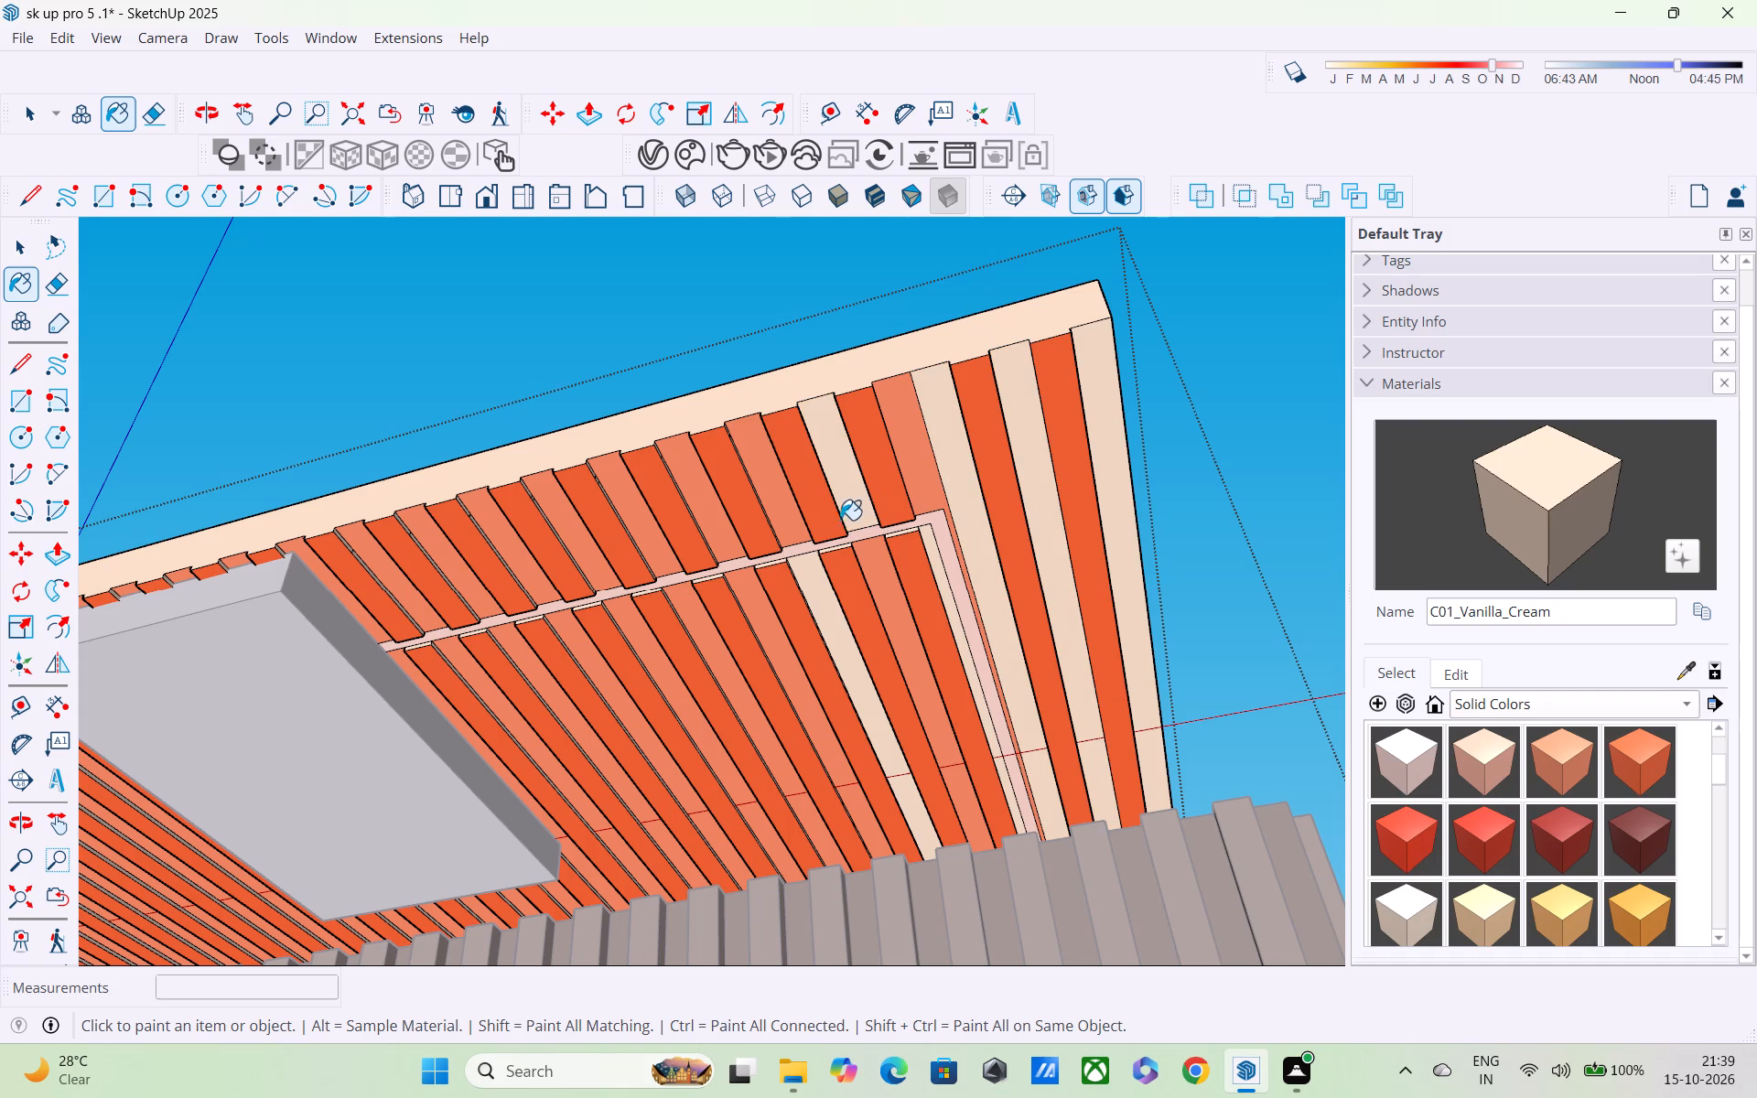
Continue C01_Vanilla_Cream on the adjoining apricot strips further in from the canopy's outer end, on both sides of the pale border.
left_click(773, 522)
left_click(718, 540)
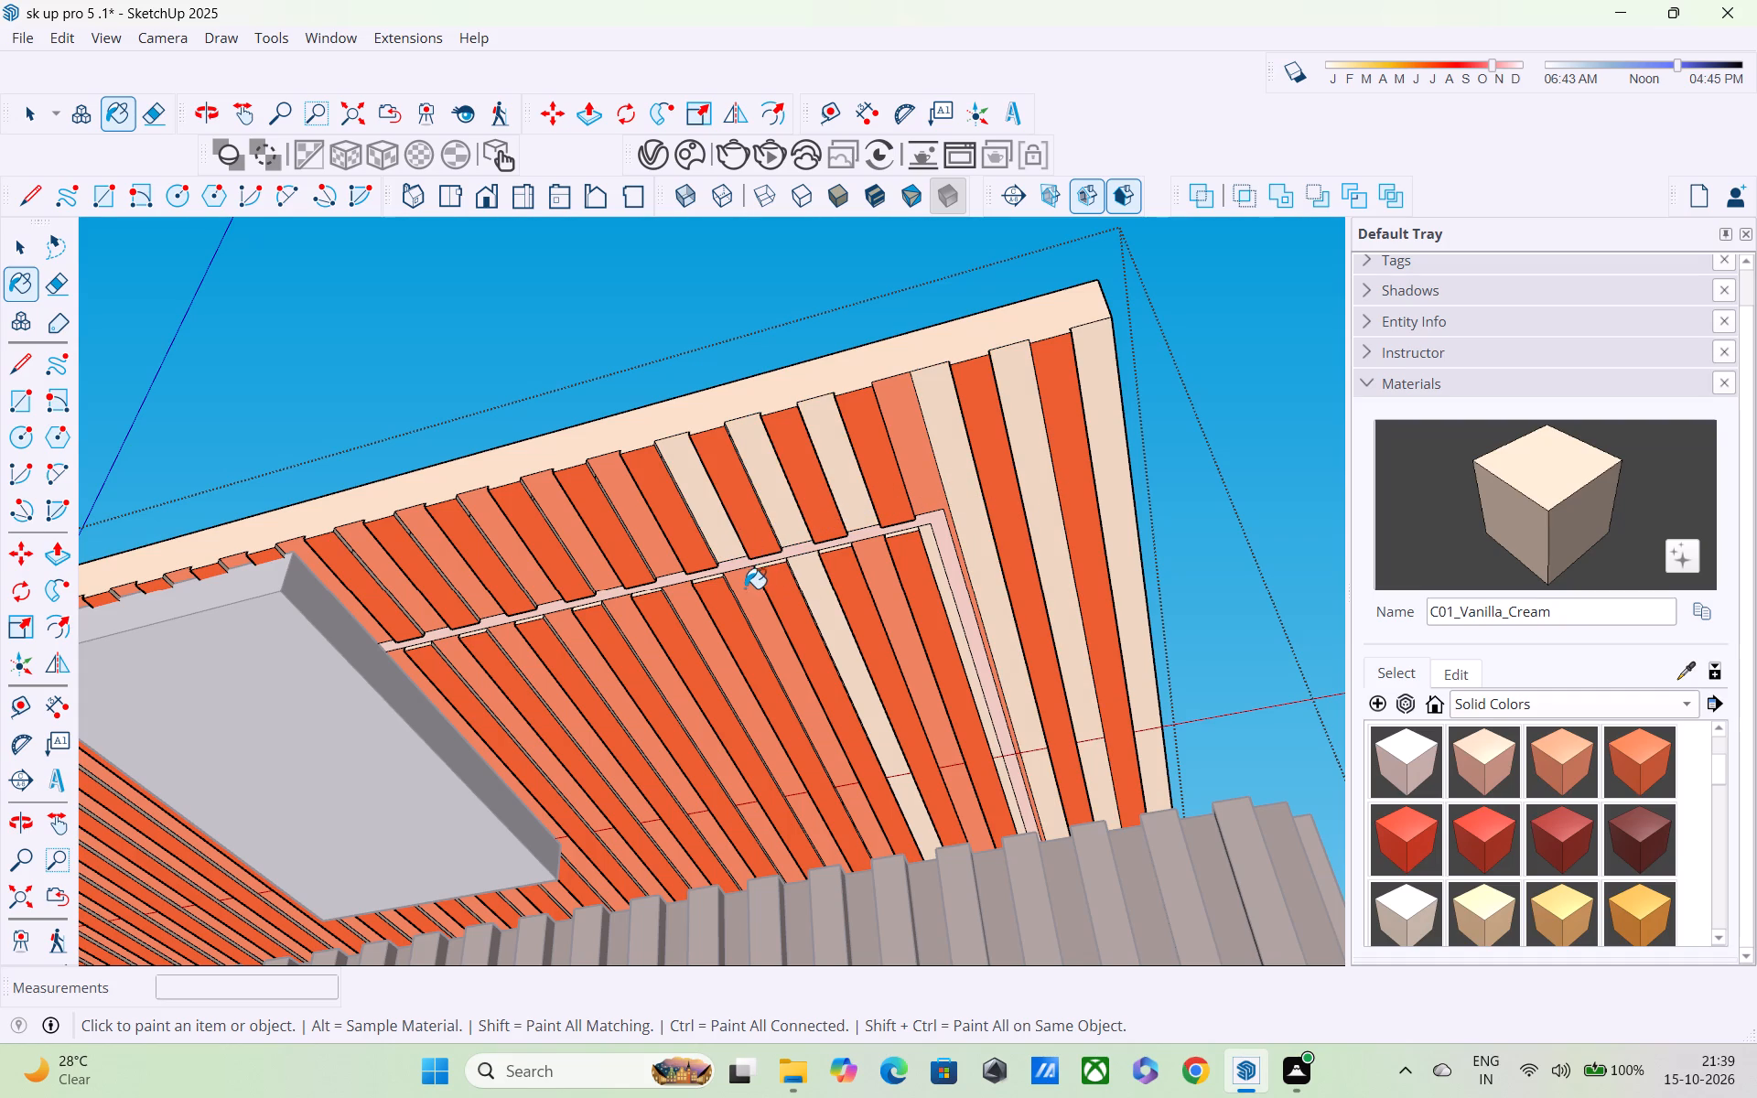
left_click(750, 607)
left_click(633, 544)
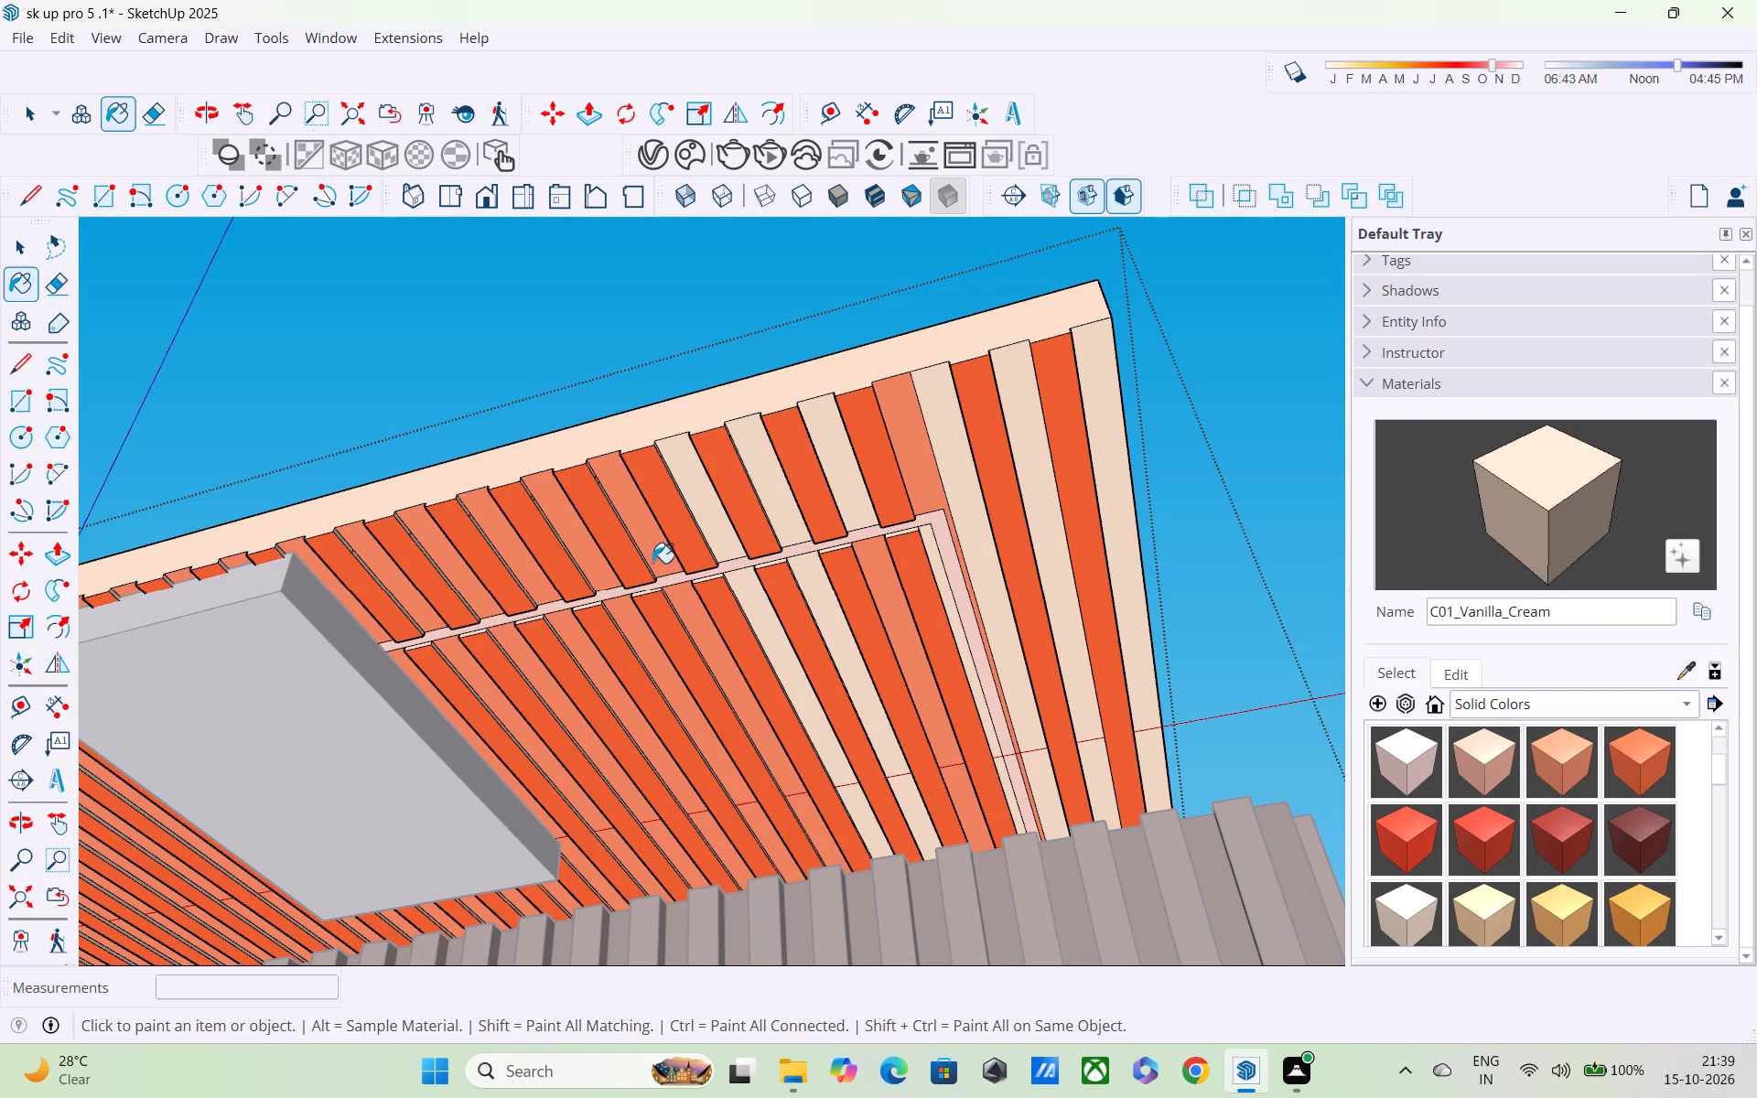
left_click(649, 545)
left_click(693, 630)
Paint the remaining apricot strips towards the white slab's end with C01_Vanilla_Cream, on both sides of the pale border.
middle_click_drag(684, 654, 763, 576)
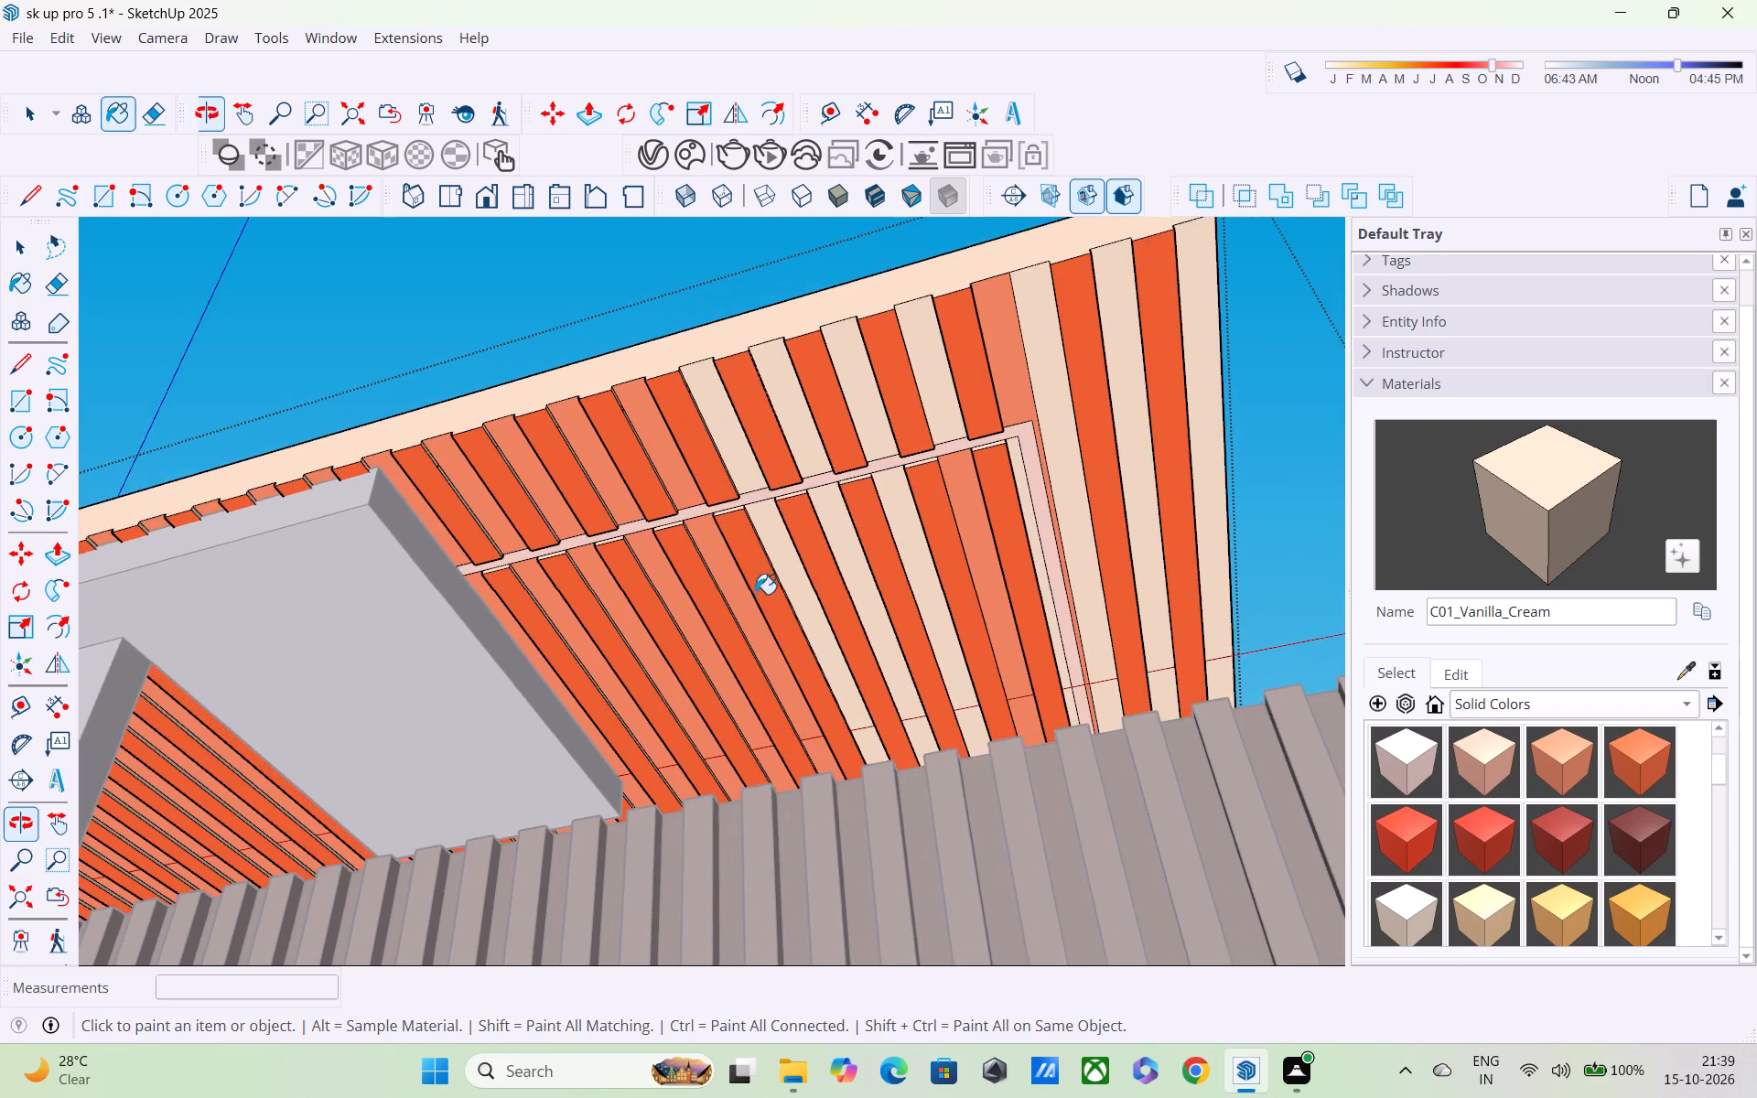
scroll(745, 608, "up", 4)
left_click(742, 614)
left_click(646, 429)
middle_click_drag(665, 539, 946, 371, "shift")
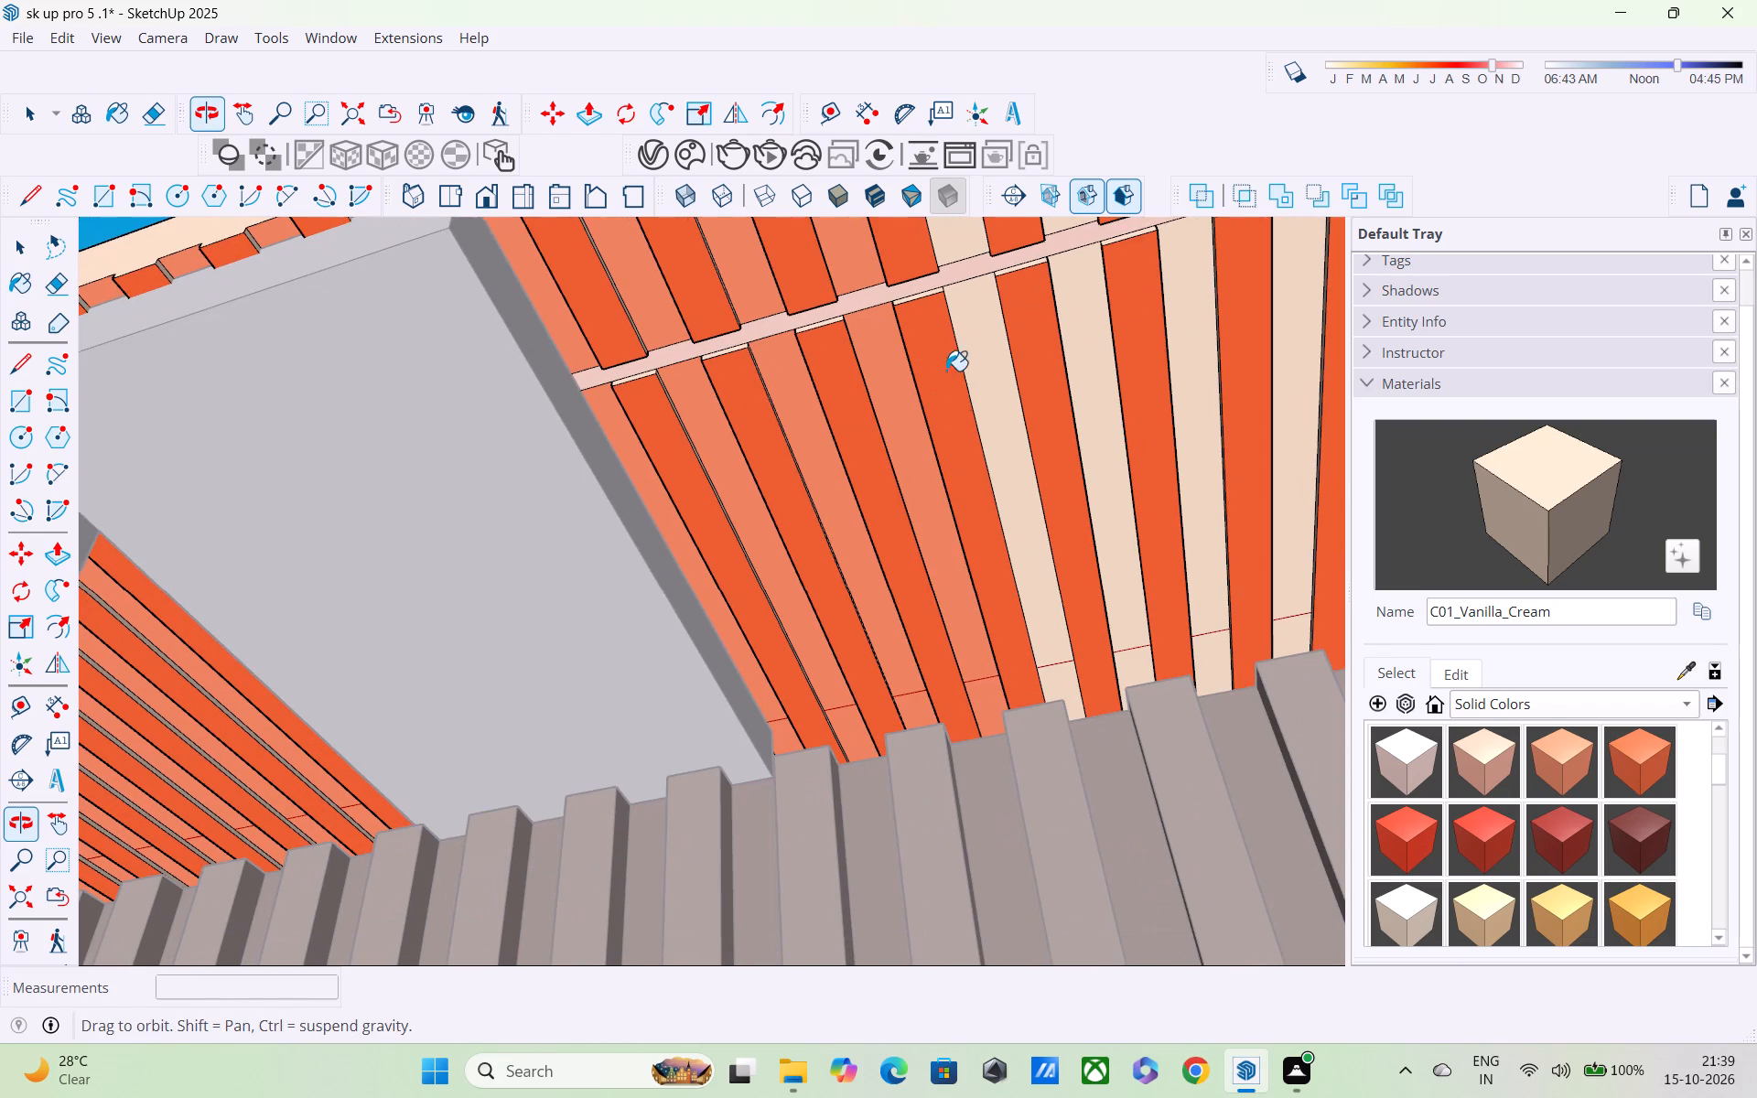
left_click(946, 544)
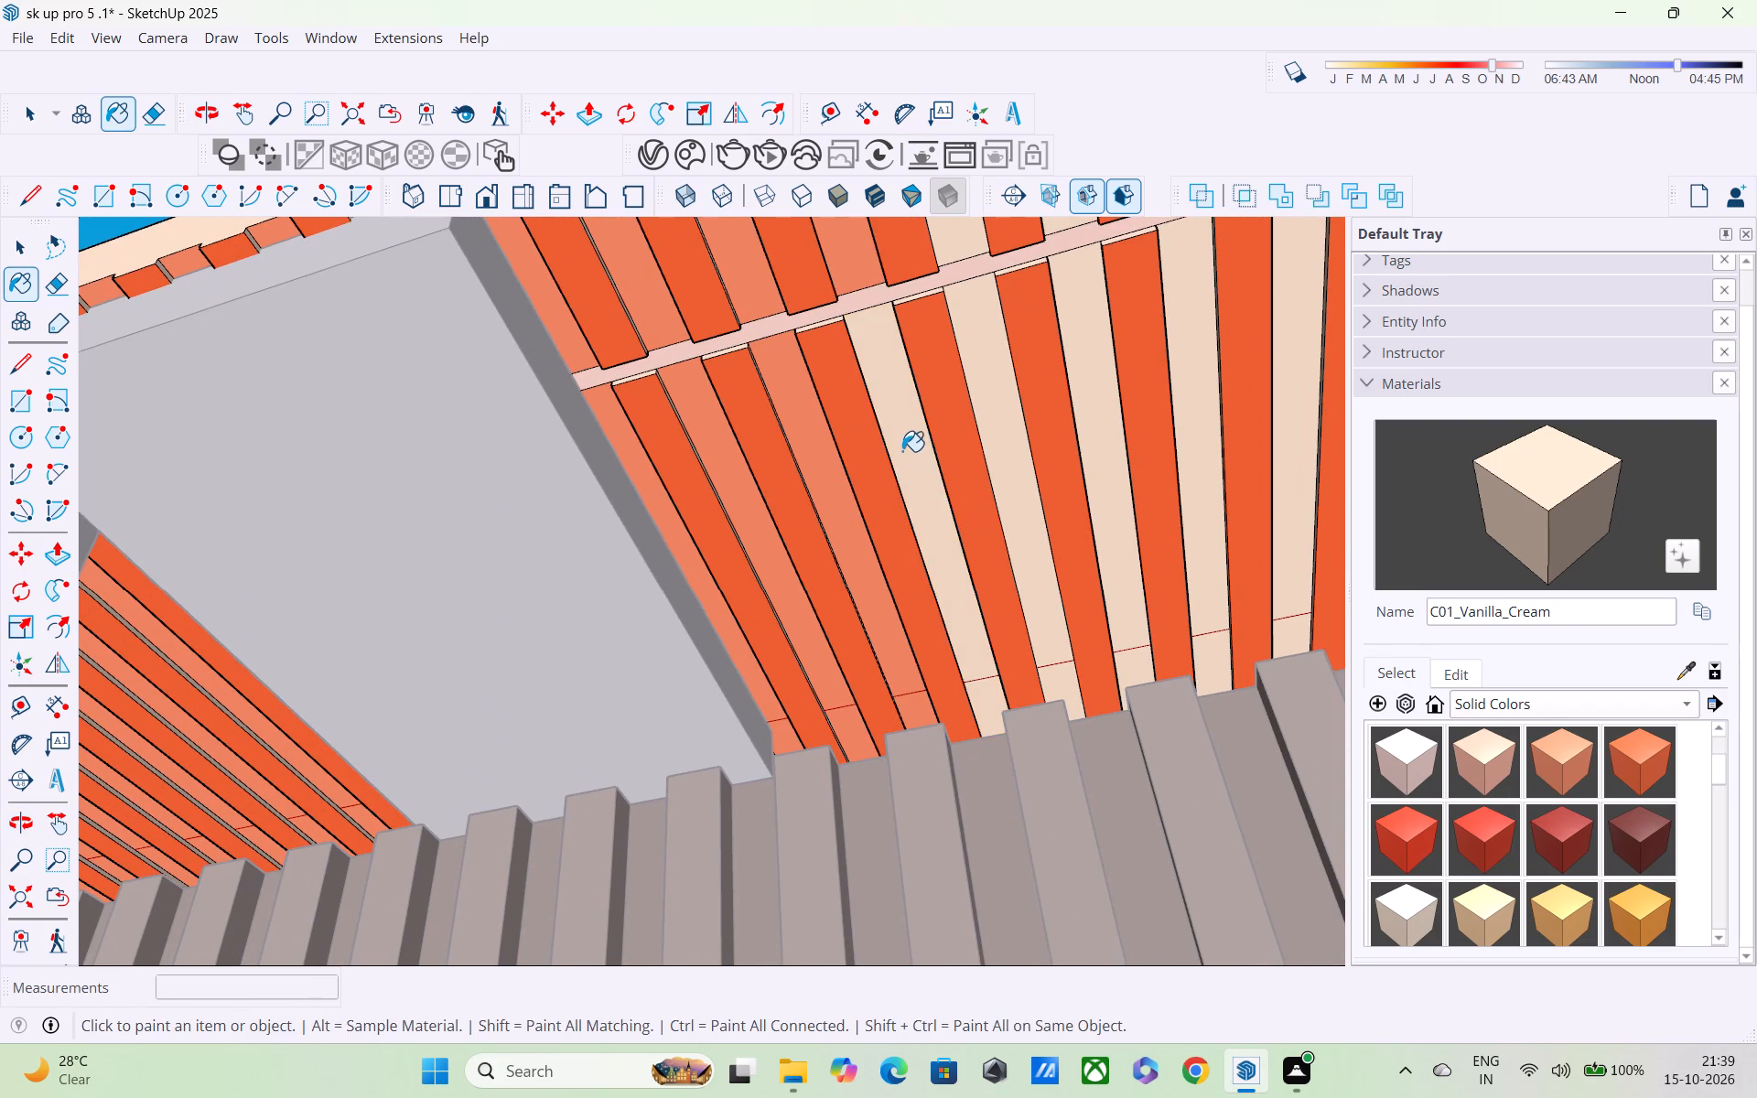
middle_click_drag(902, 454, 966, 673, "shift")
left_click(907, 429)
left_click(792, 478)
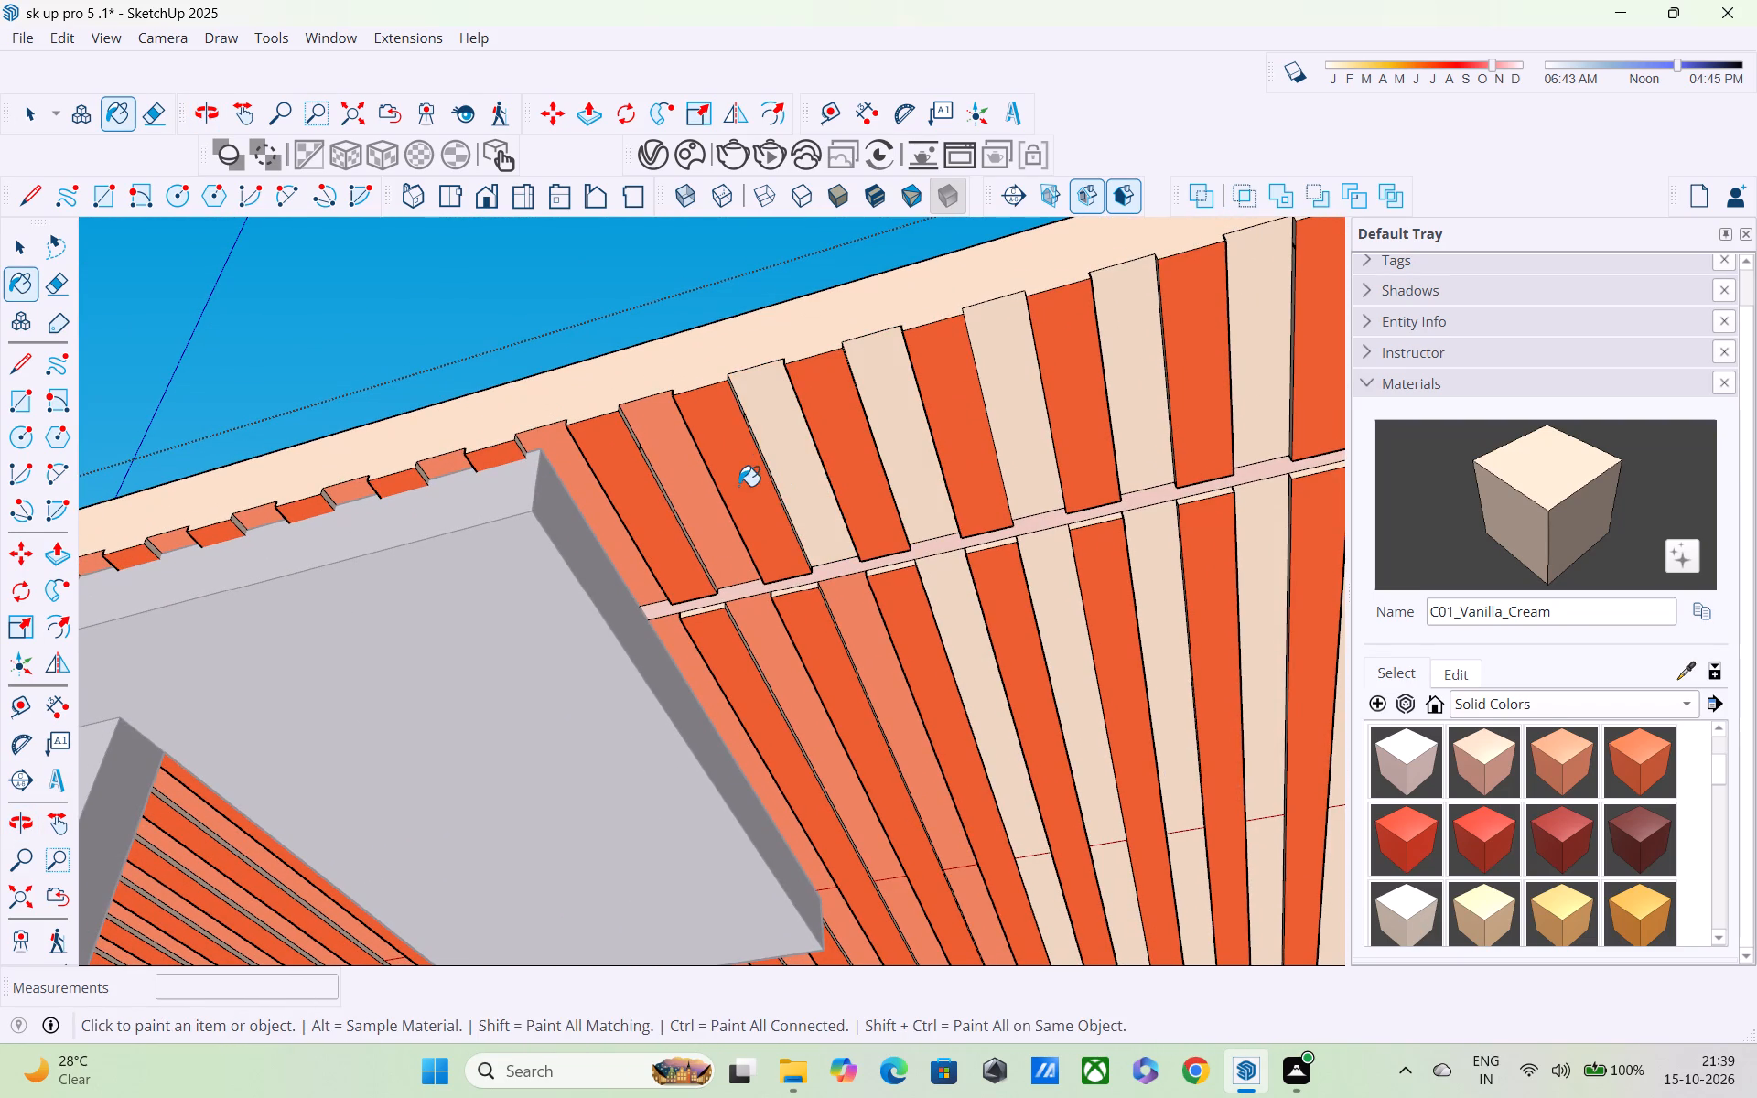
left_click(728, 479)
left_click(663, 459)
Paint the apricot strips above the white slab's front edge with C01_Vanilla_Cream, starting from the slab's outer corner.
middle_click_drag(669, 470, 832, 625)
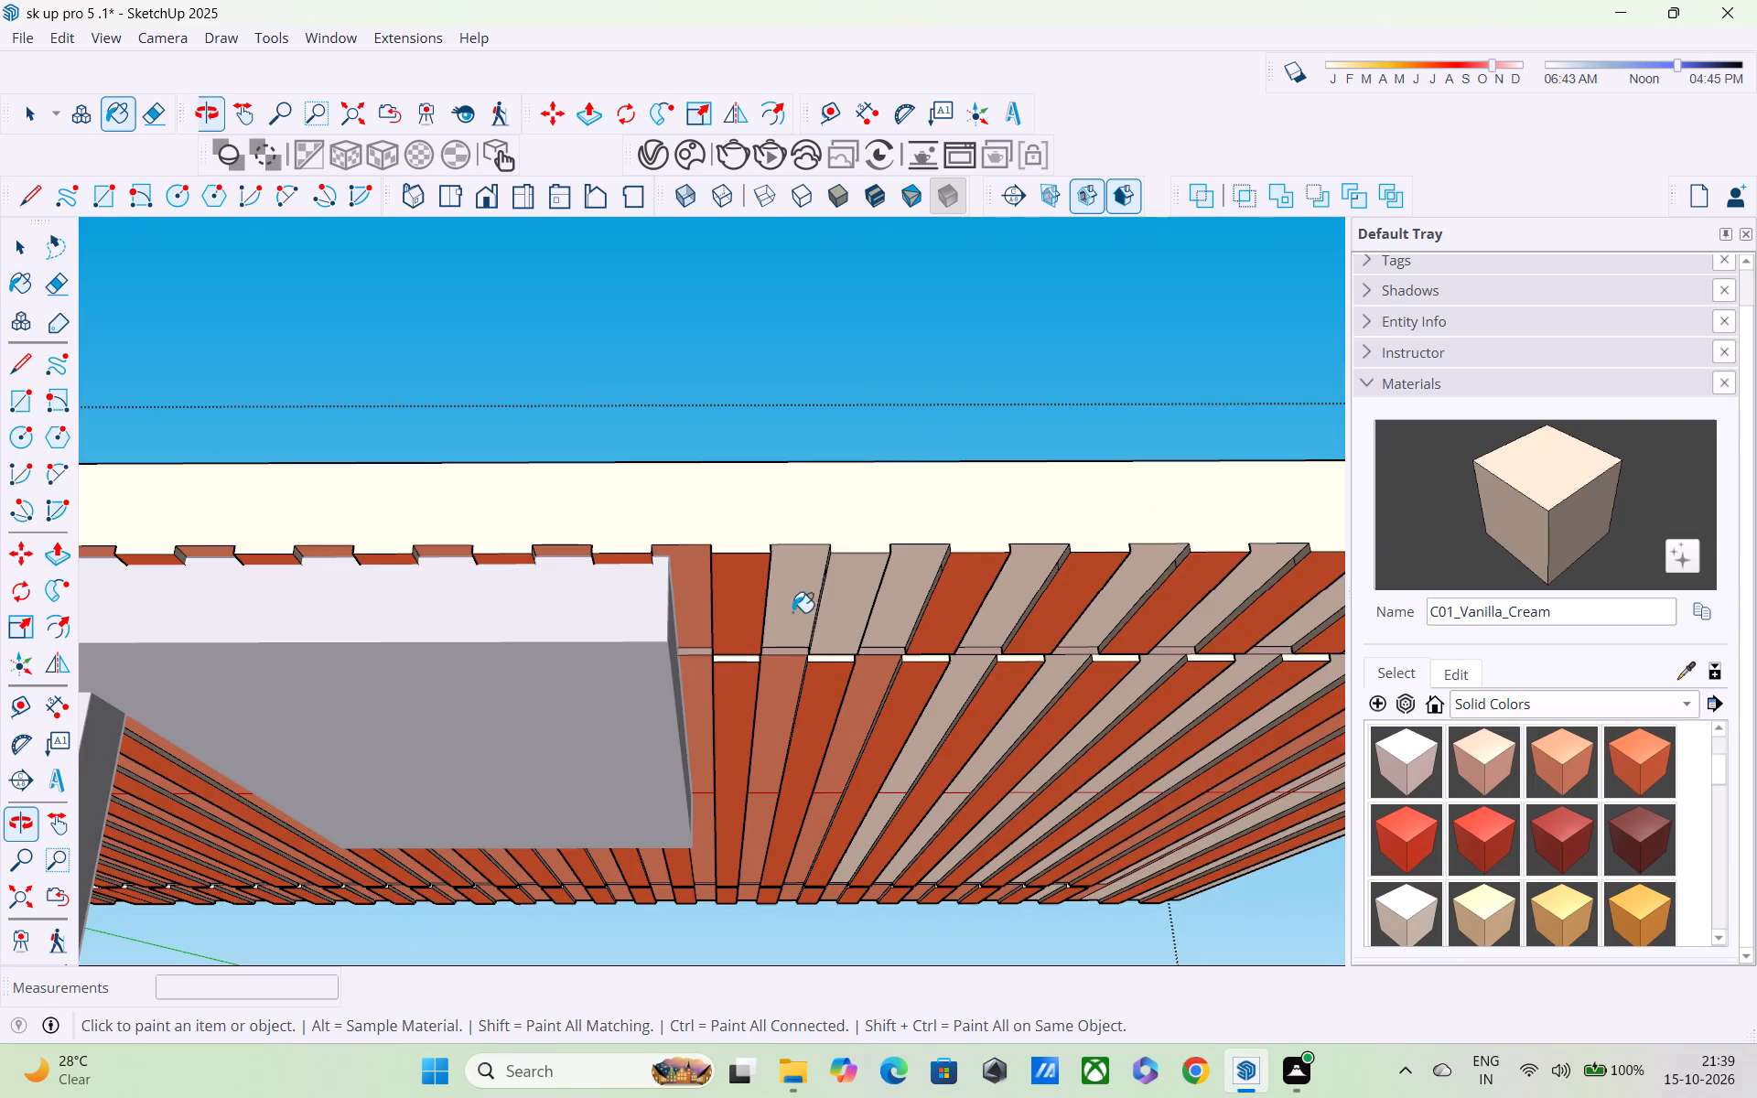
scroll(779, 604, "up", 4)
left_click(649, 569)
middle_click_drag(606, 584, 784, 642)
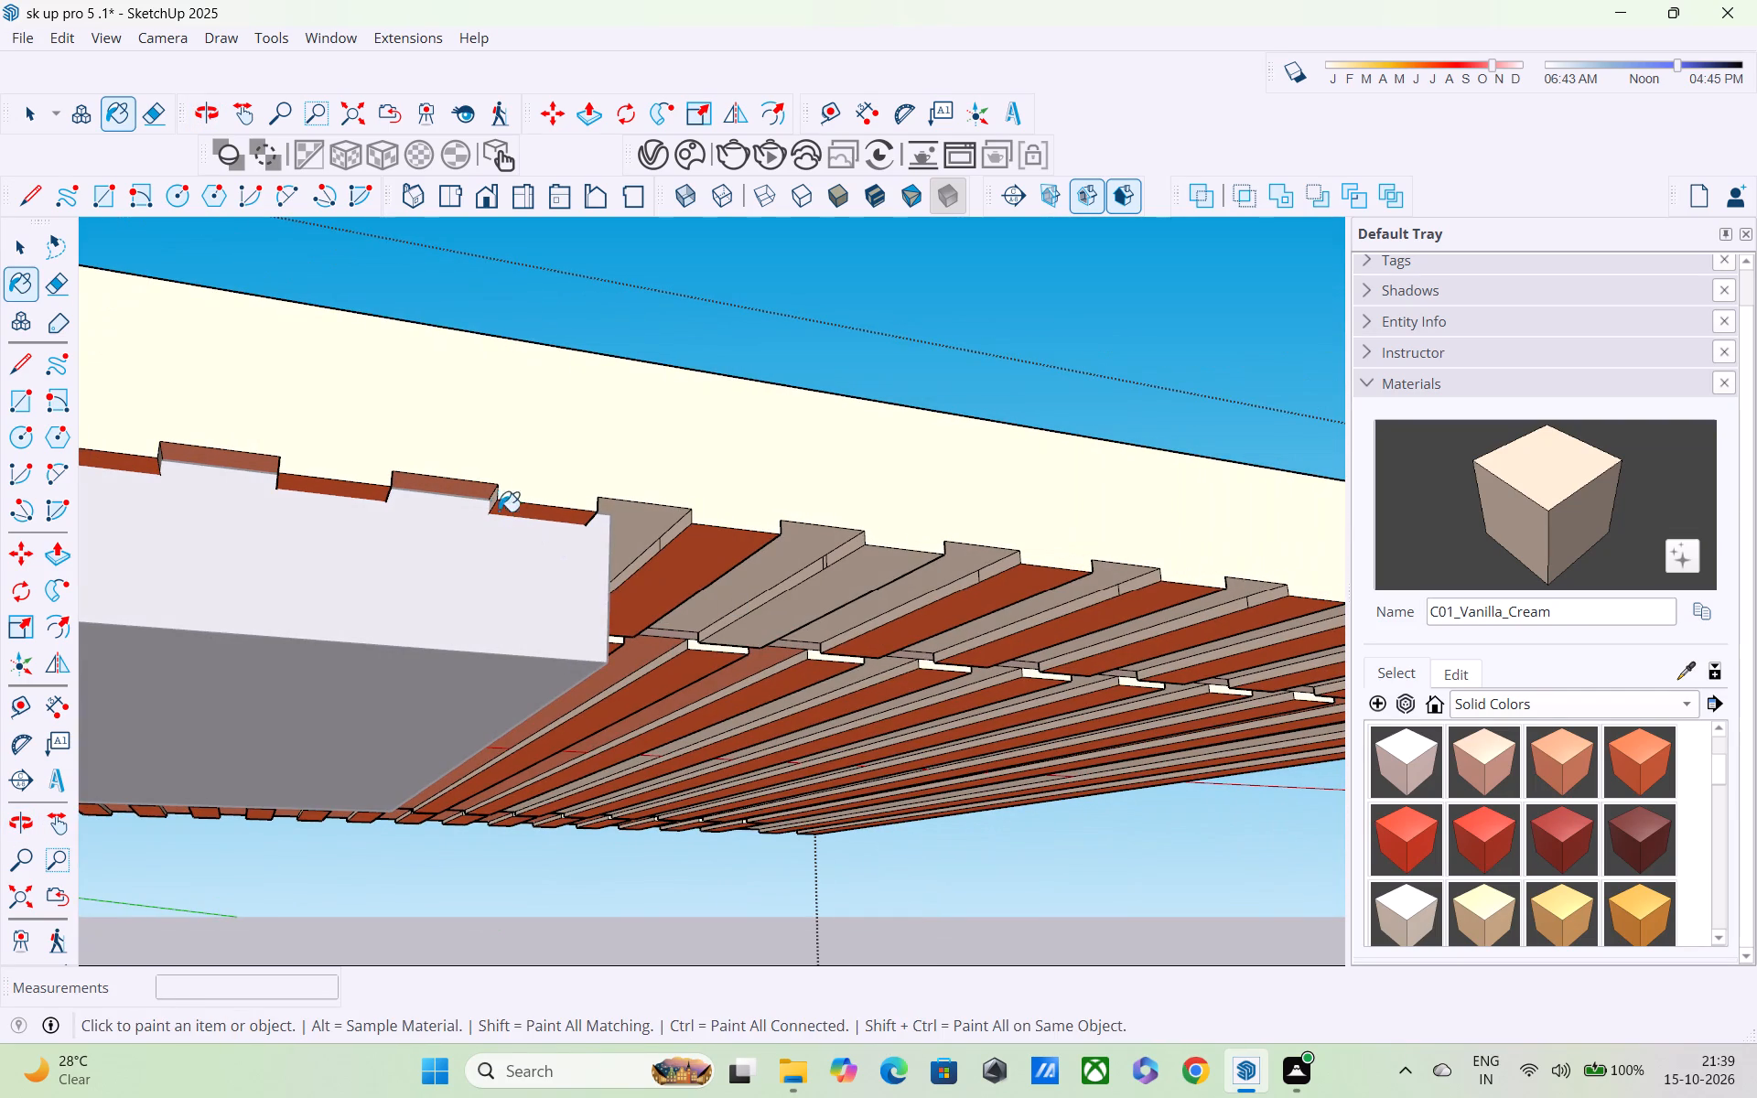
left_click(471, 488)
middle_click_drag(360, 532, 751, 527)
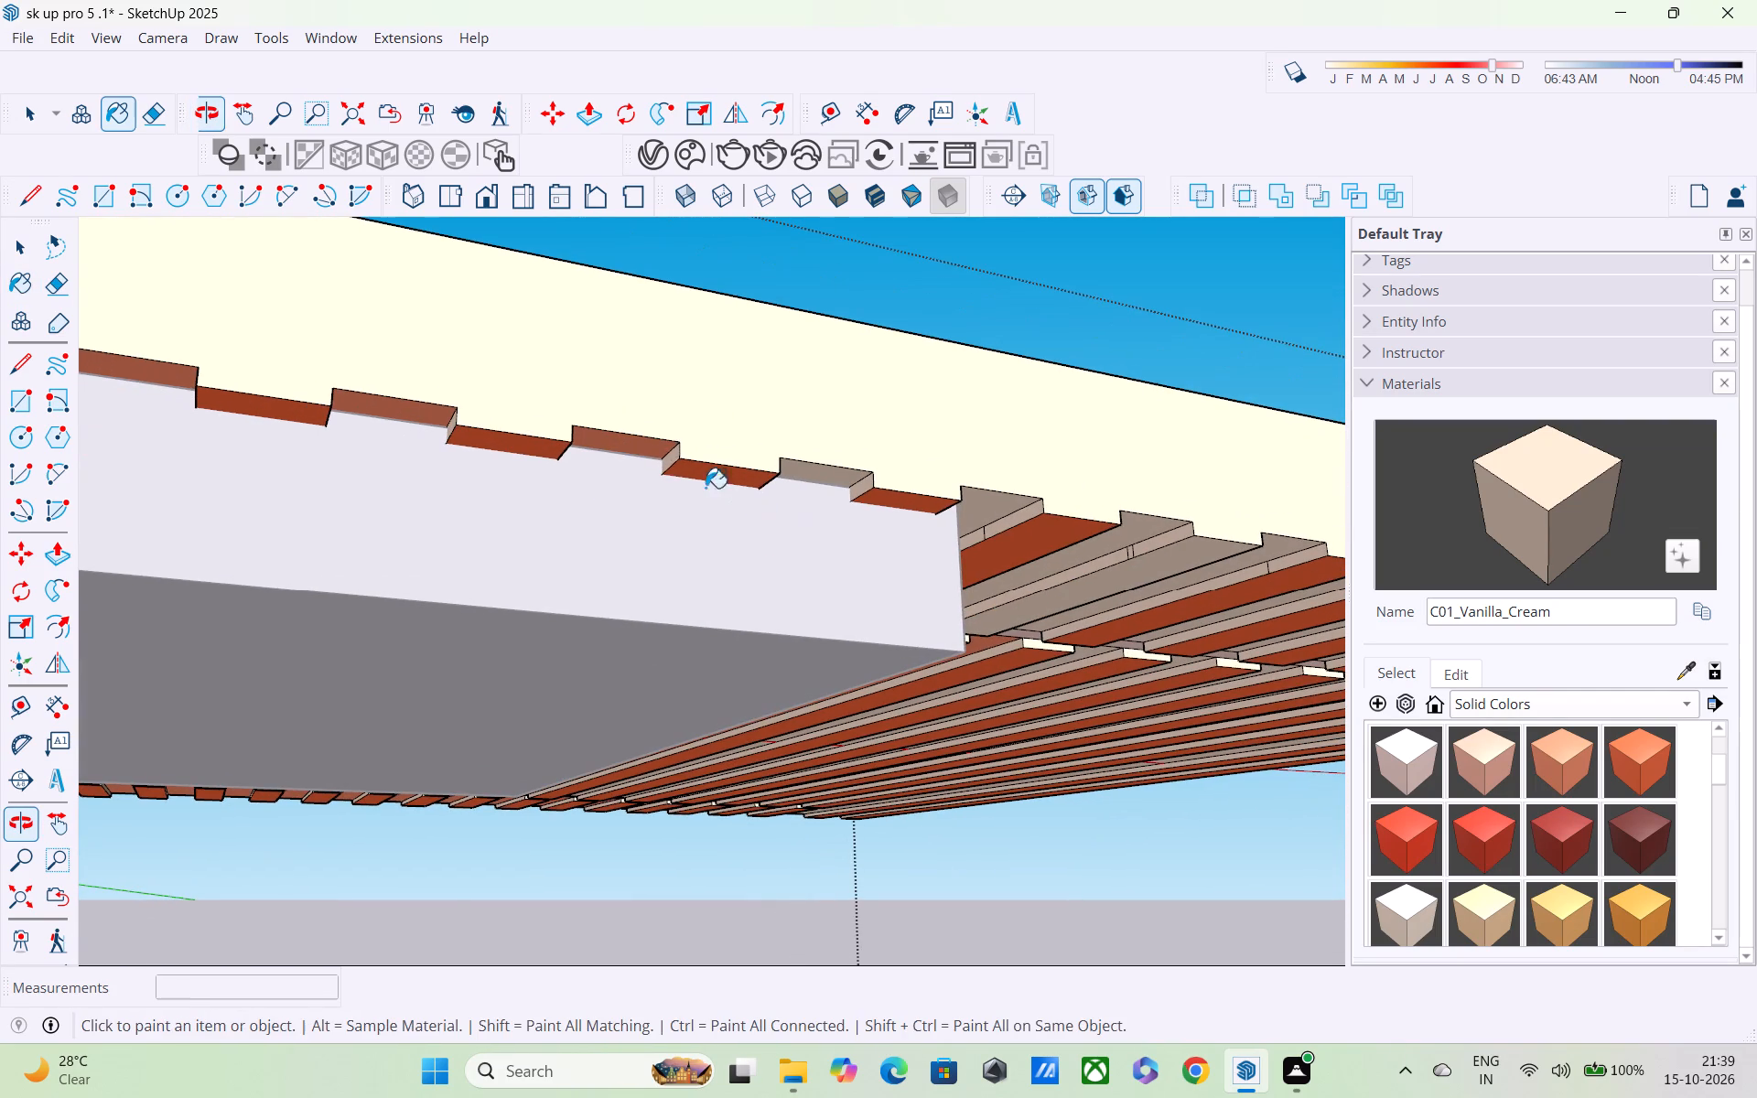
left_click(639, 451)
middle_click_drag(659, 472, 1049, 526, "shift")
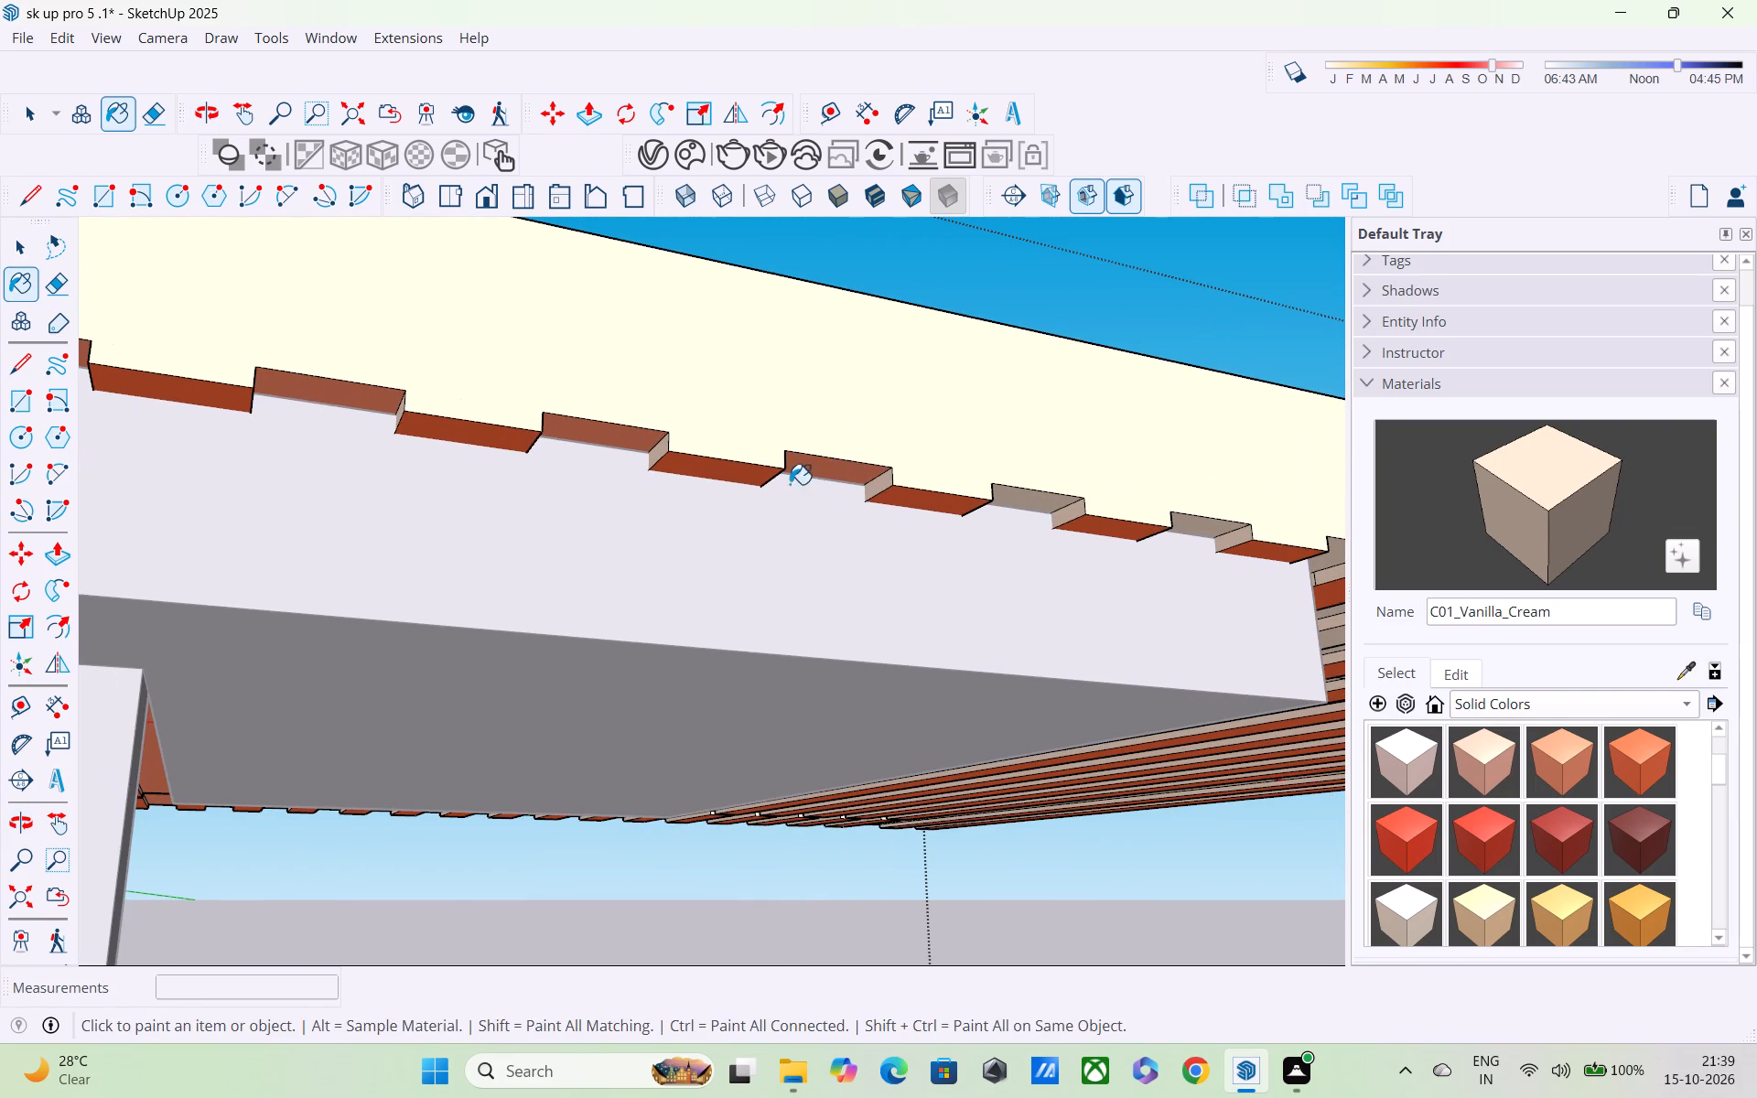
left_click(856, 480)
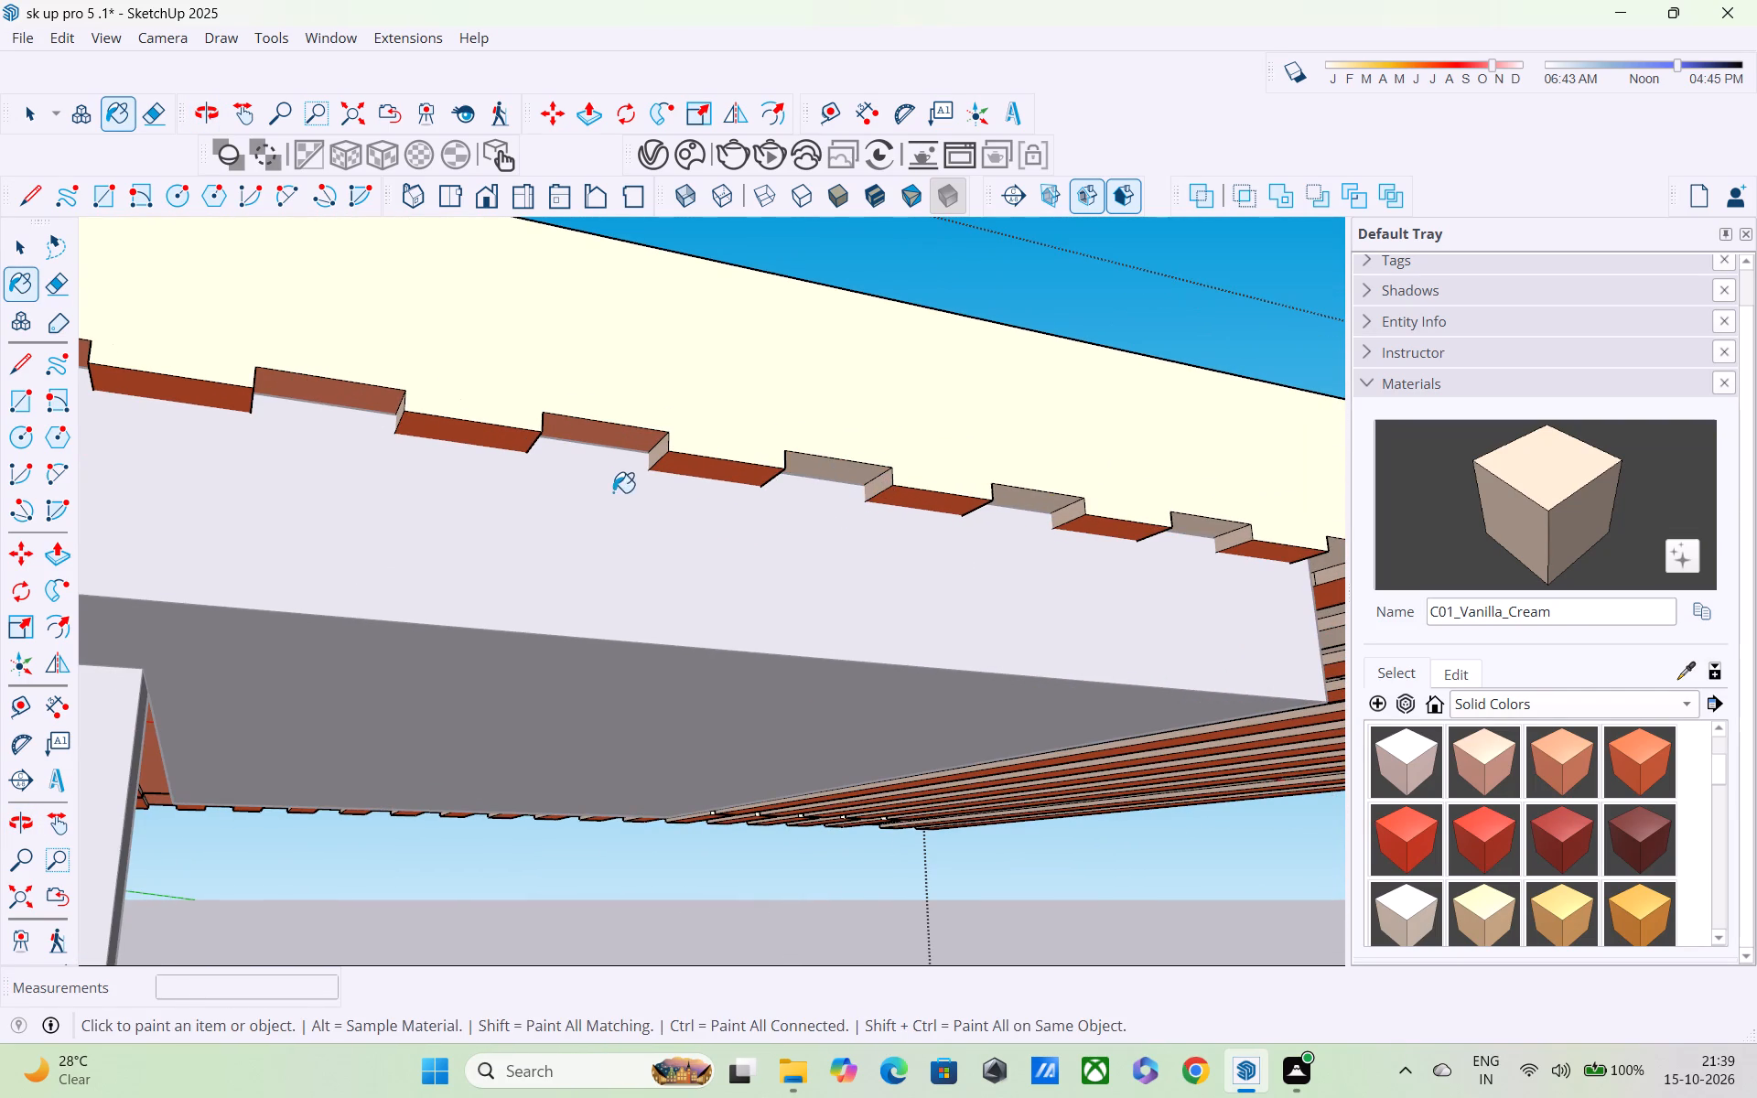
left_click(595, 442)
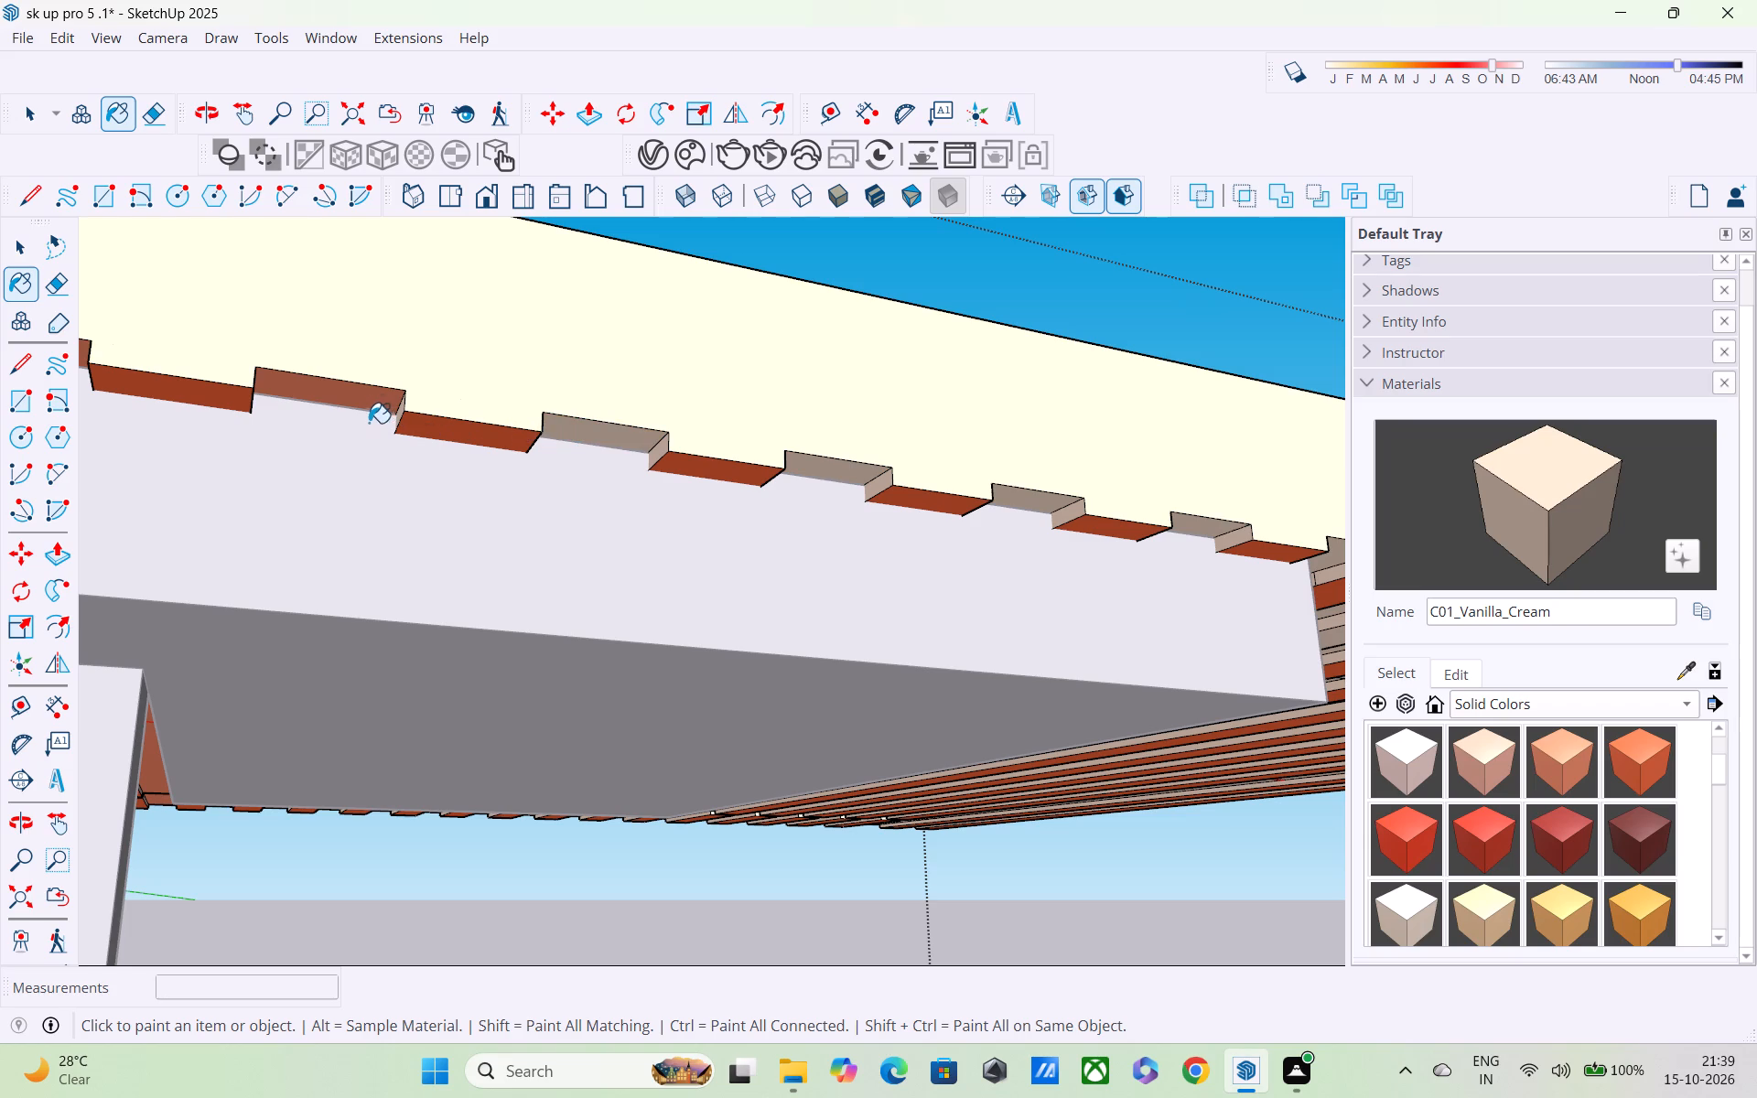
Continue C01_Vanilla_Cream on the apricot strips further along the white slab's front edge, towards the building's tall frame.
left_click(354, 382)
left_click(356, 404)
middle_click_drag(376, 429, 1051, 528, "shift")
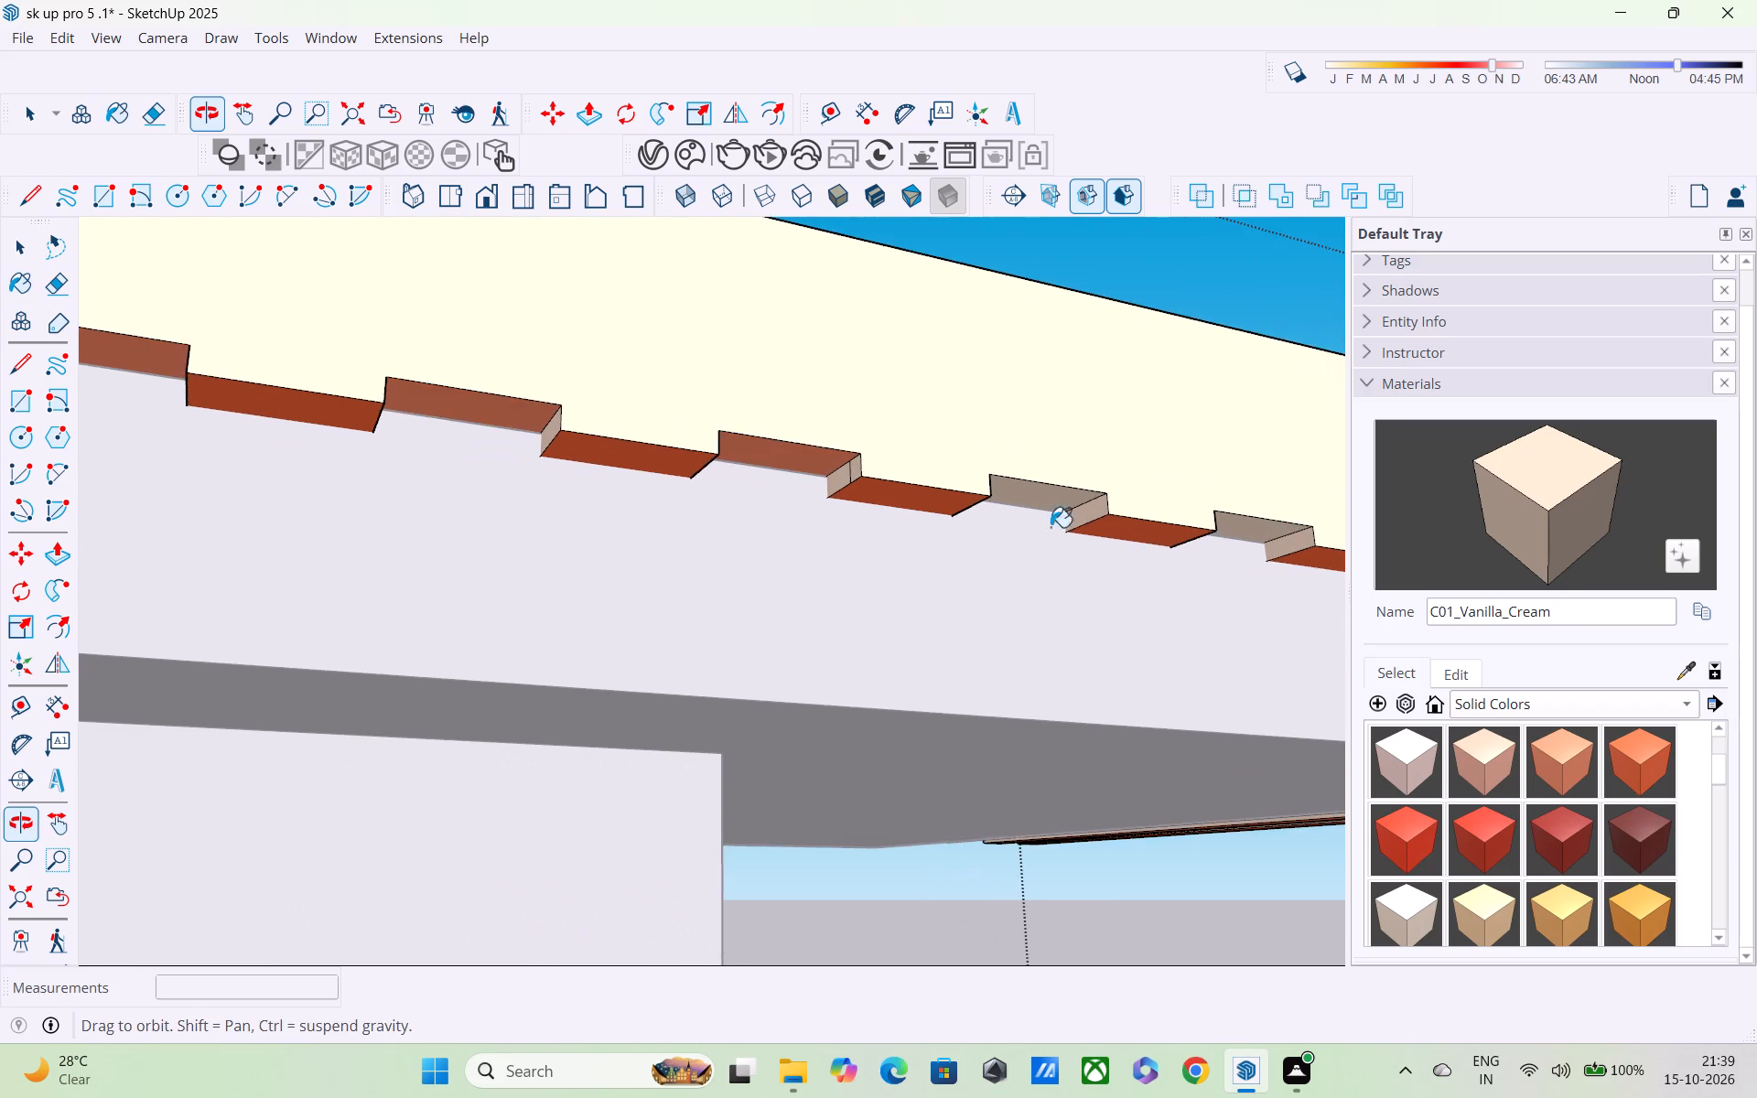
scroll(790, 454, "up", 3)
left_click(789, 453)
left_click(330, 403)
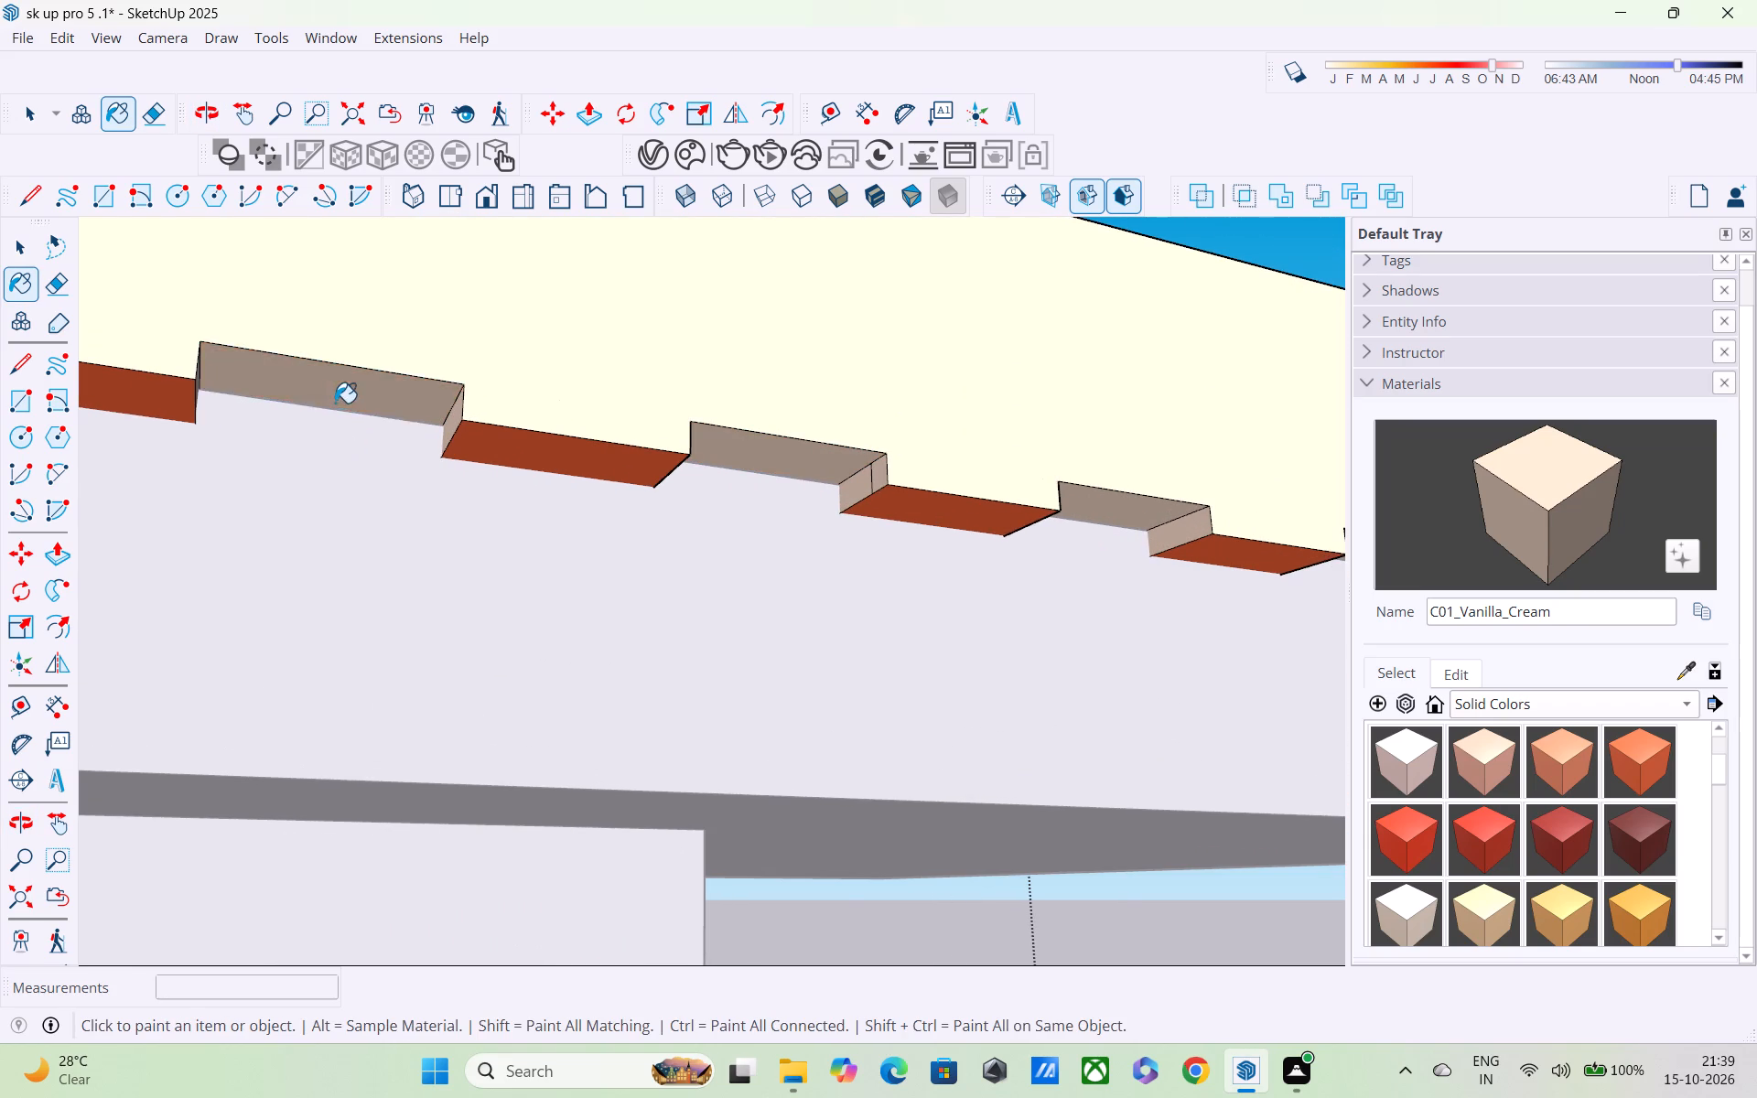
middle_click_drag(370, 420, 928, 547, "shift")
left_click(495, 462)
middle_click_drag(554, 490, 1175, 517, "shift")
left_click(586, 399)
Paint the last apricot strips showing above the white slab's front edge with C01_Vanilla_Cream.
middle_click_drag(609, 423, 1347, 637, "shift")
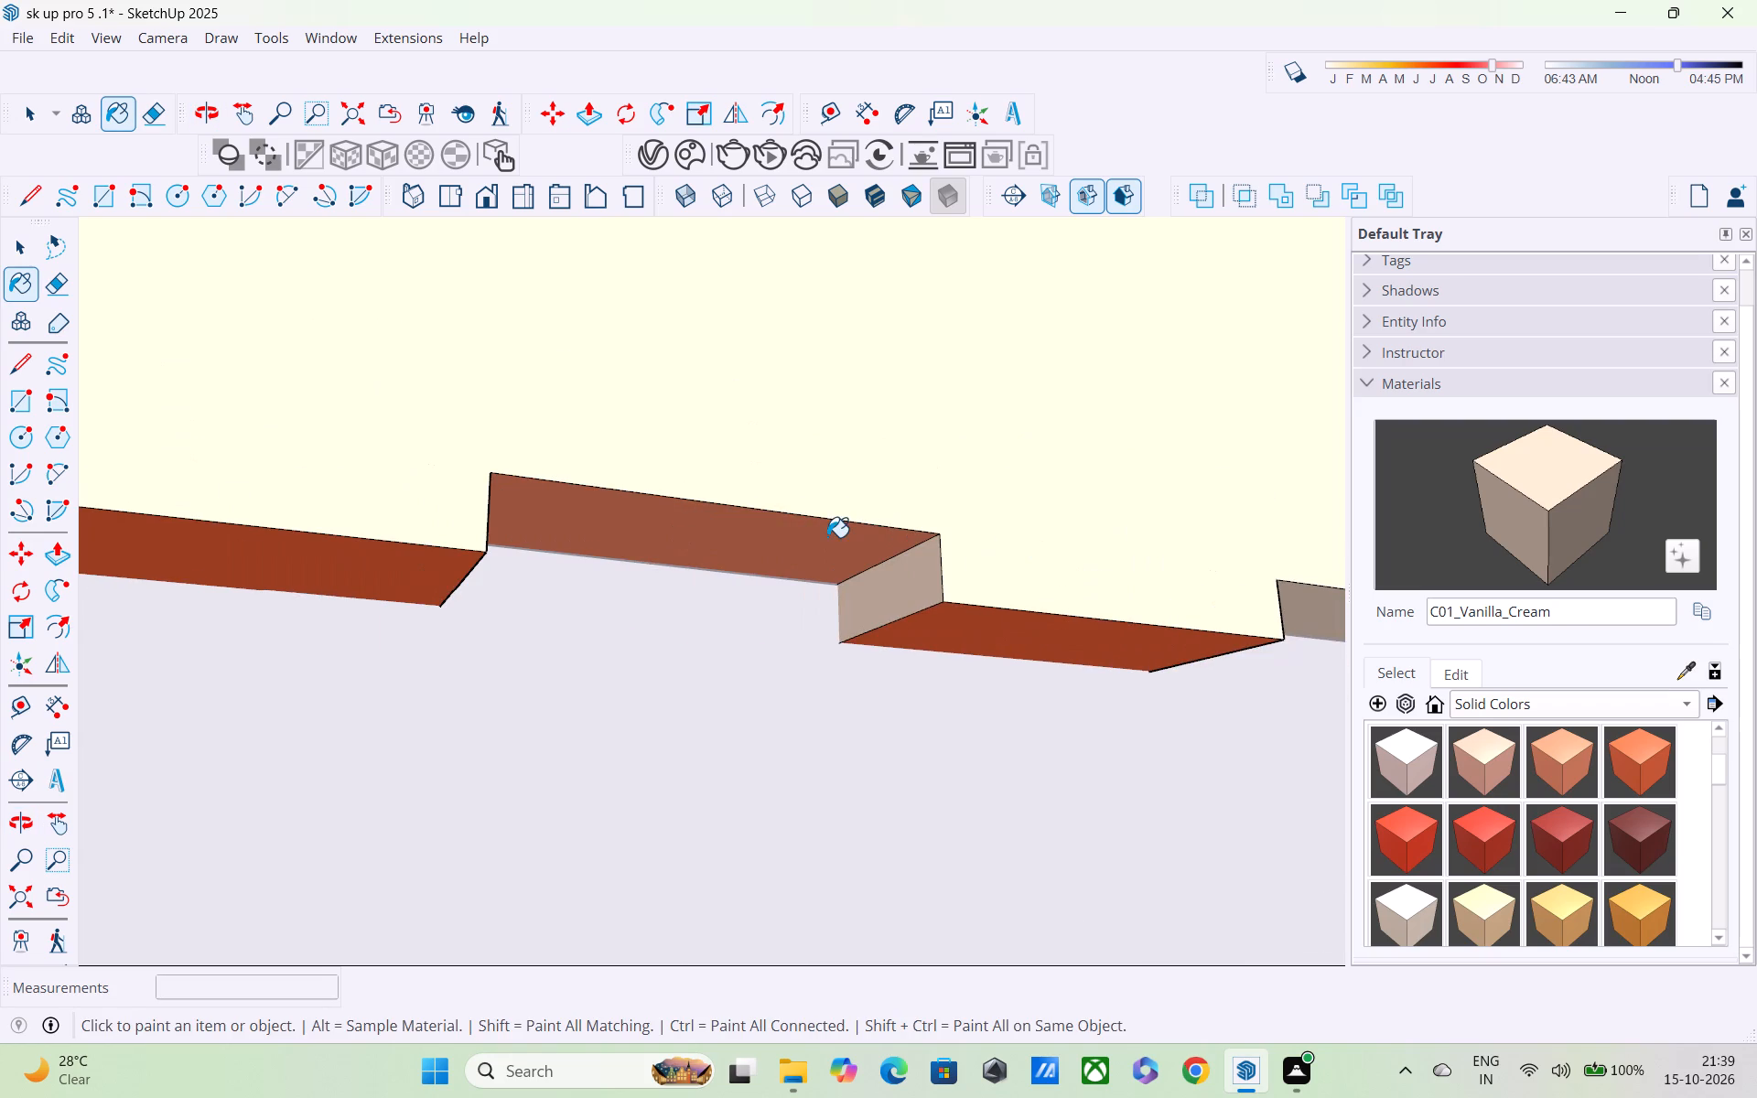
left_click(826, 536)
middle_click_drag(854, 587, 1601, 637, "shift")
left_click(771, 501)
middle_click_drag(803, 535, 1200, 714, "shift")
scroll(1199, 713, "down", 6, "shift")
left_click(501, 634)
middle_click_drag(640, 695, 918, 718, "shift")
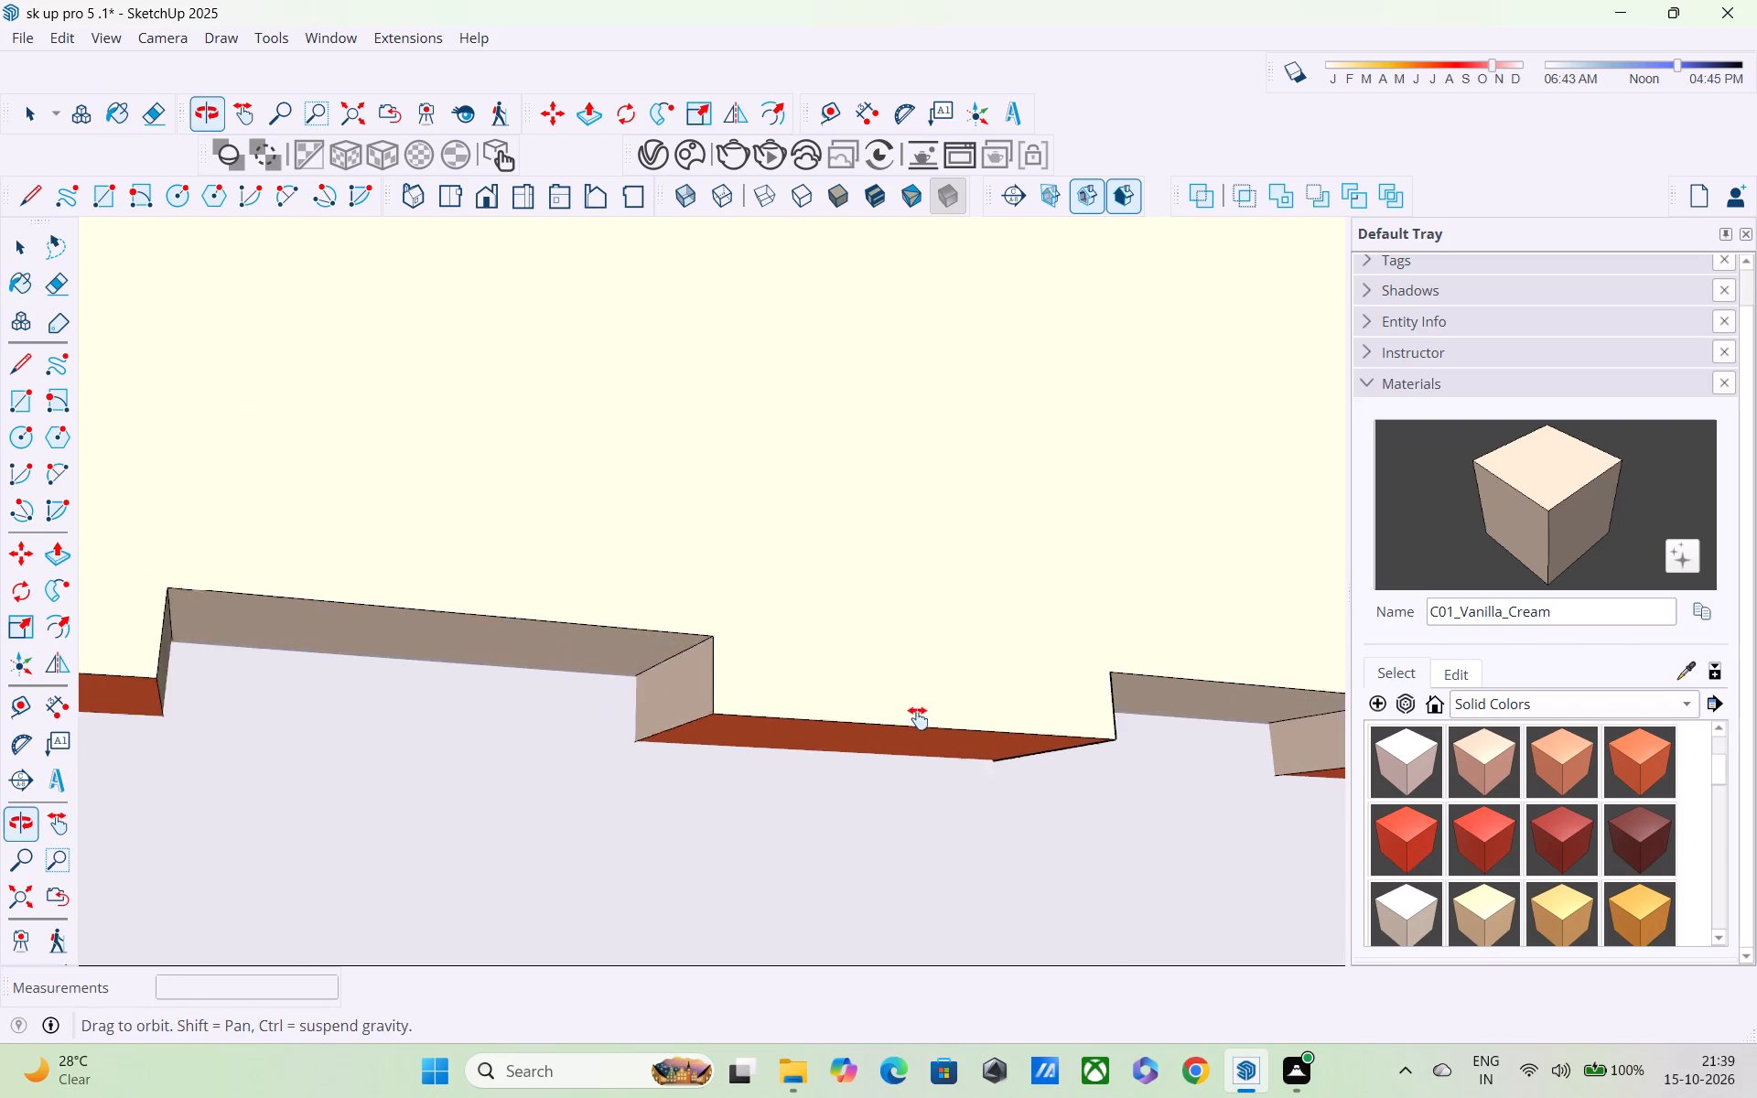
Paint all matching apricot faces with C01_Vanilla_Cream in one pass, using a strip just past the slab's inner corner.
middle_click_drag(918, 718, 1129, 707, "shift")
scroll(499, 703, "down", 12)
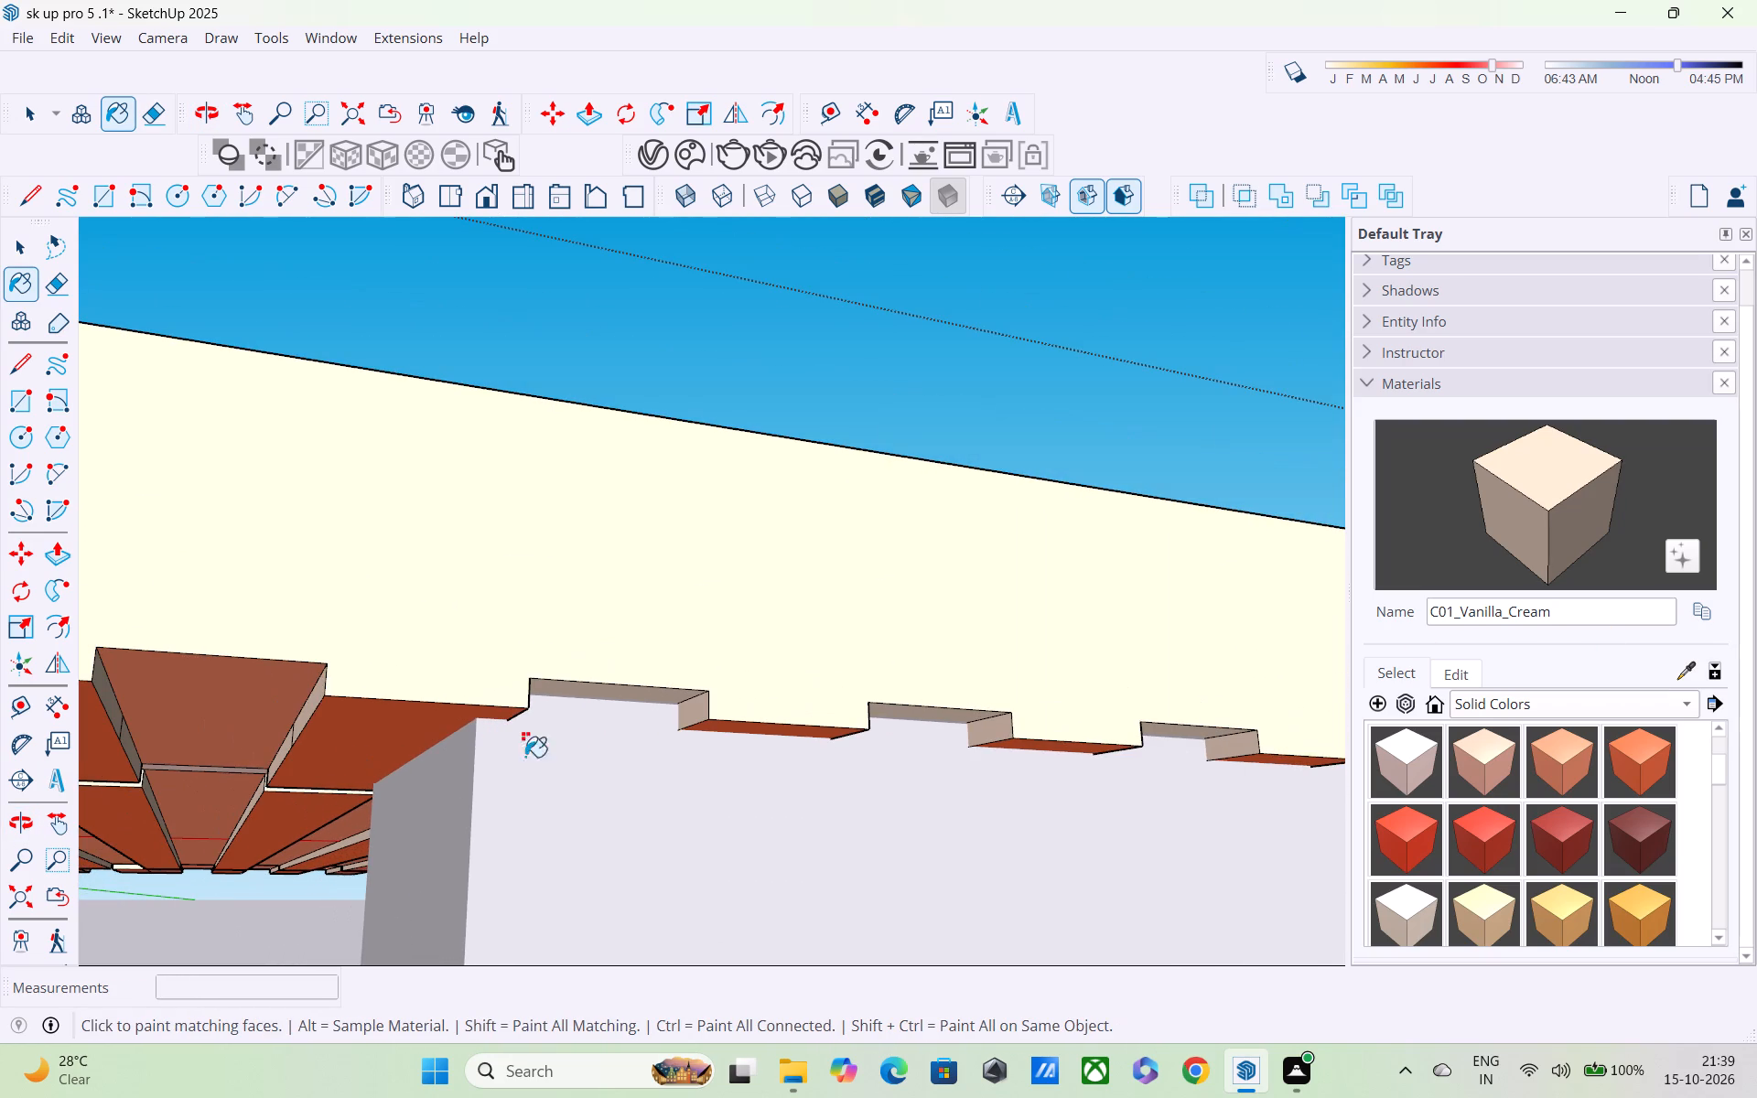
middle_click_drag(550, 771, 759, 658)
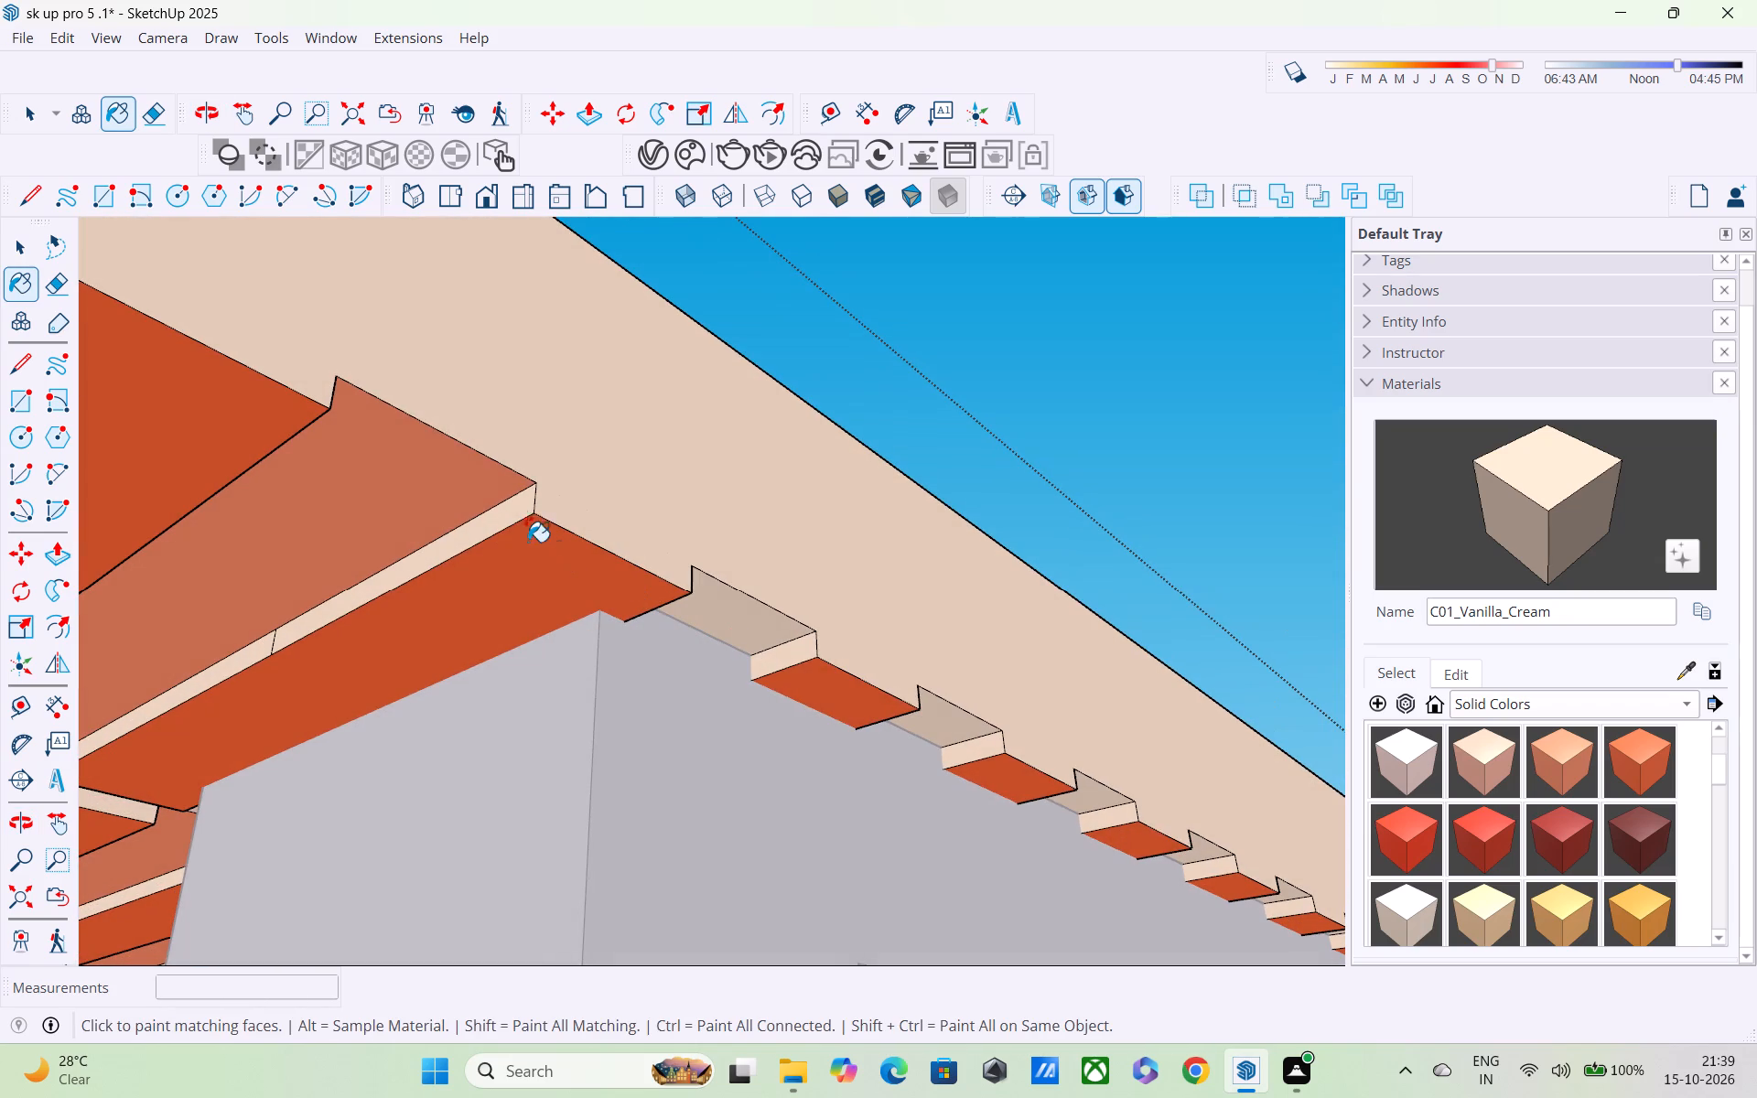
left_click(420, 446)
middle_click_drag(467, 550, 846, 542, "shift")
scroll(487, 557, "down", 1, "shift")
scroll(846, 542, "up", 1, "shift")
scroll(592, 679, "down", 3)
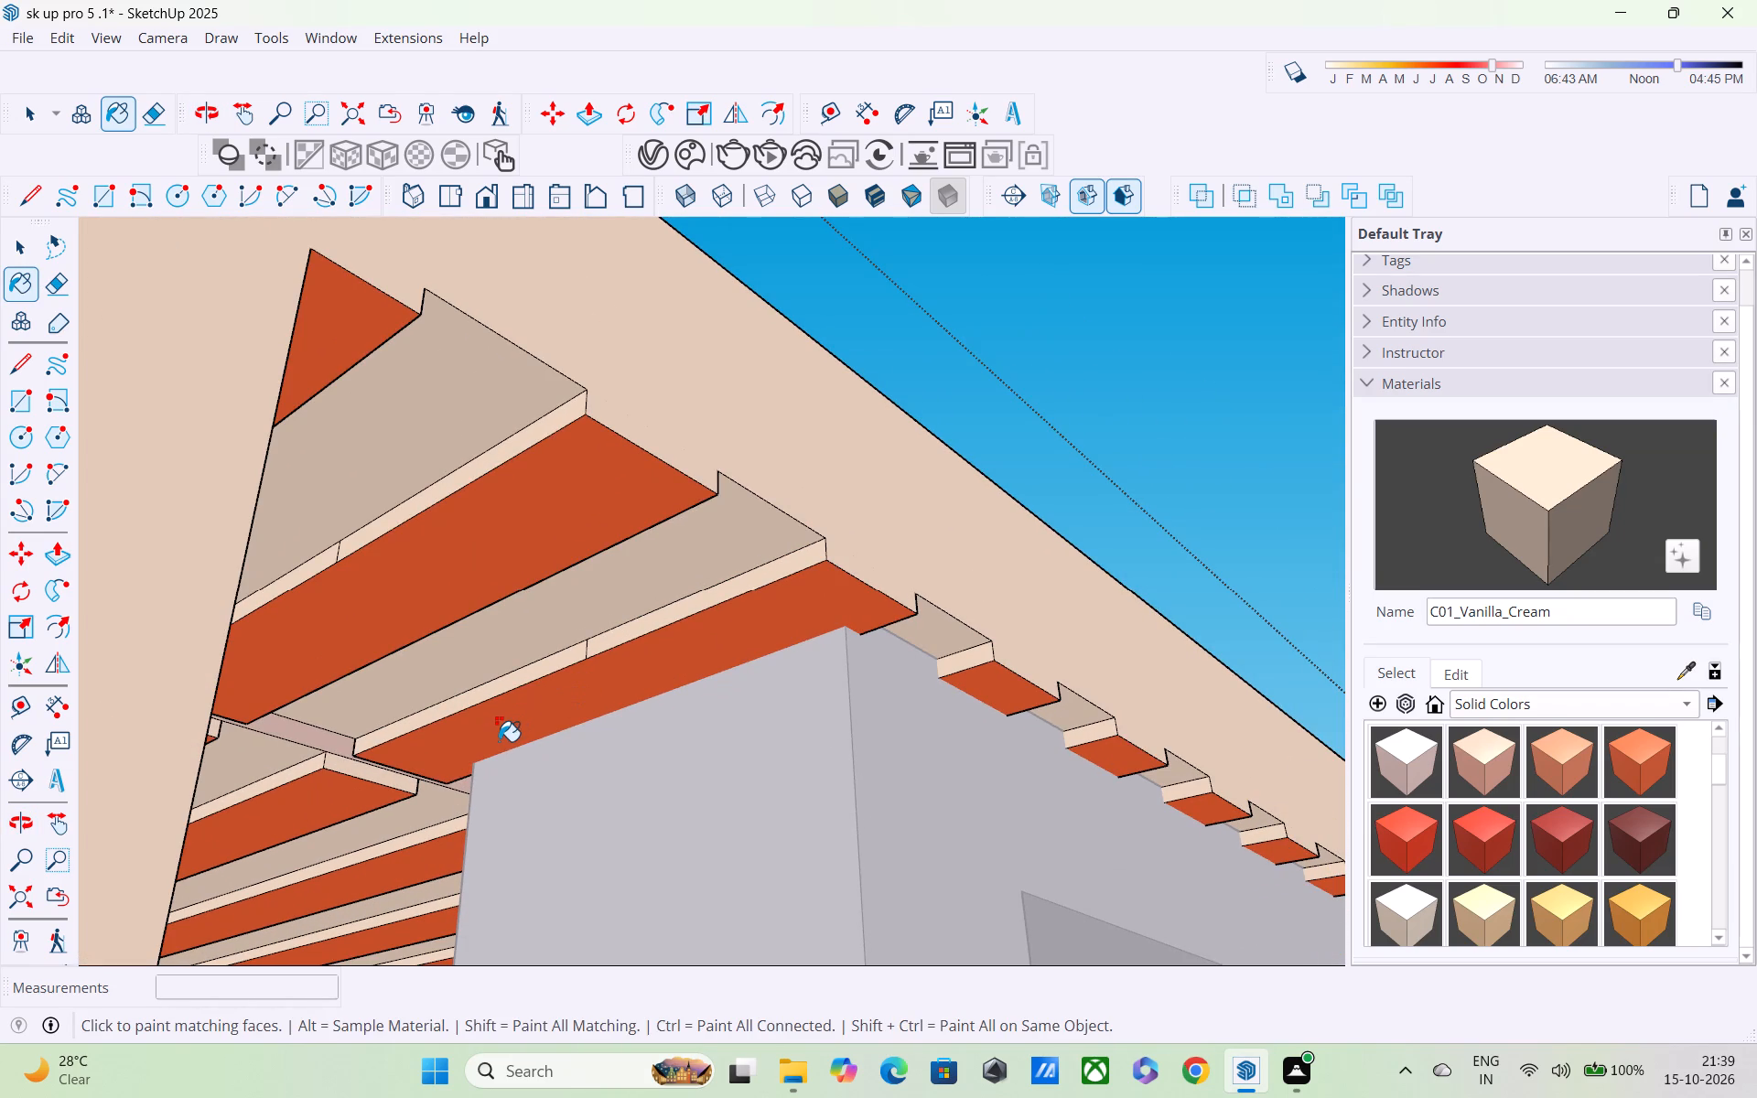
Examine the canopy's underside from its inner end to its free outer end for faces still lacking the cream colour.
middle_click_drag(479, 743, 200, 743)
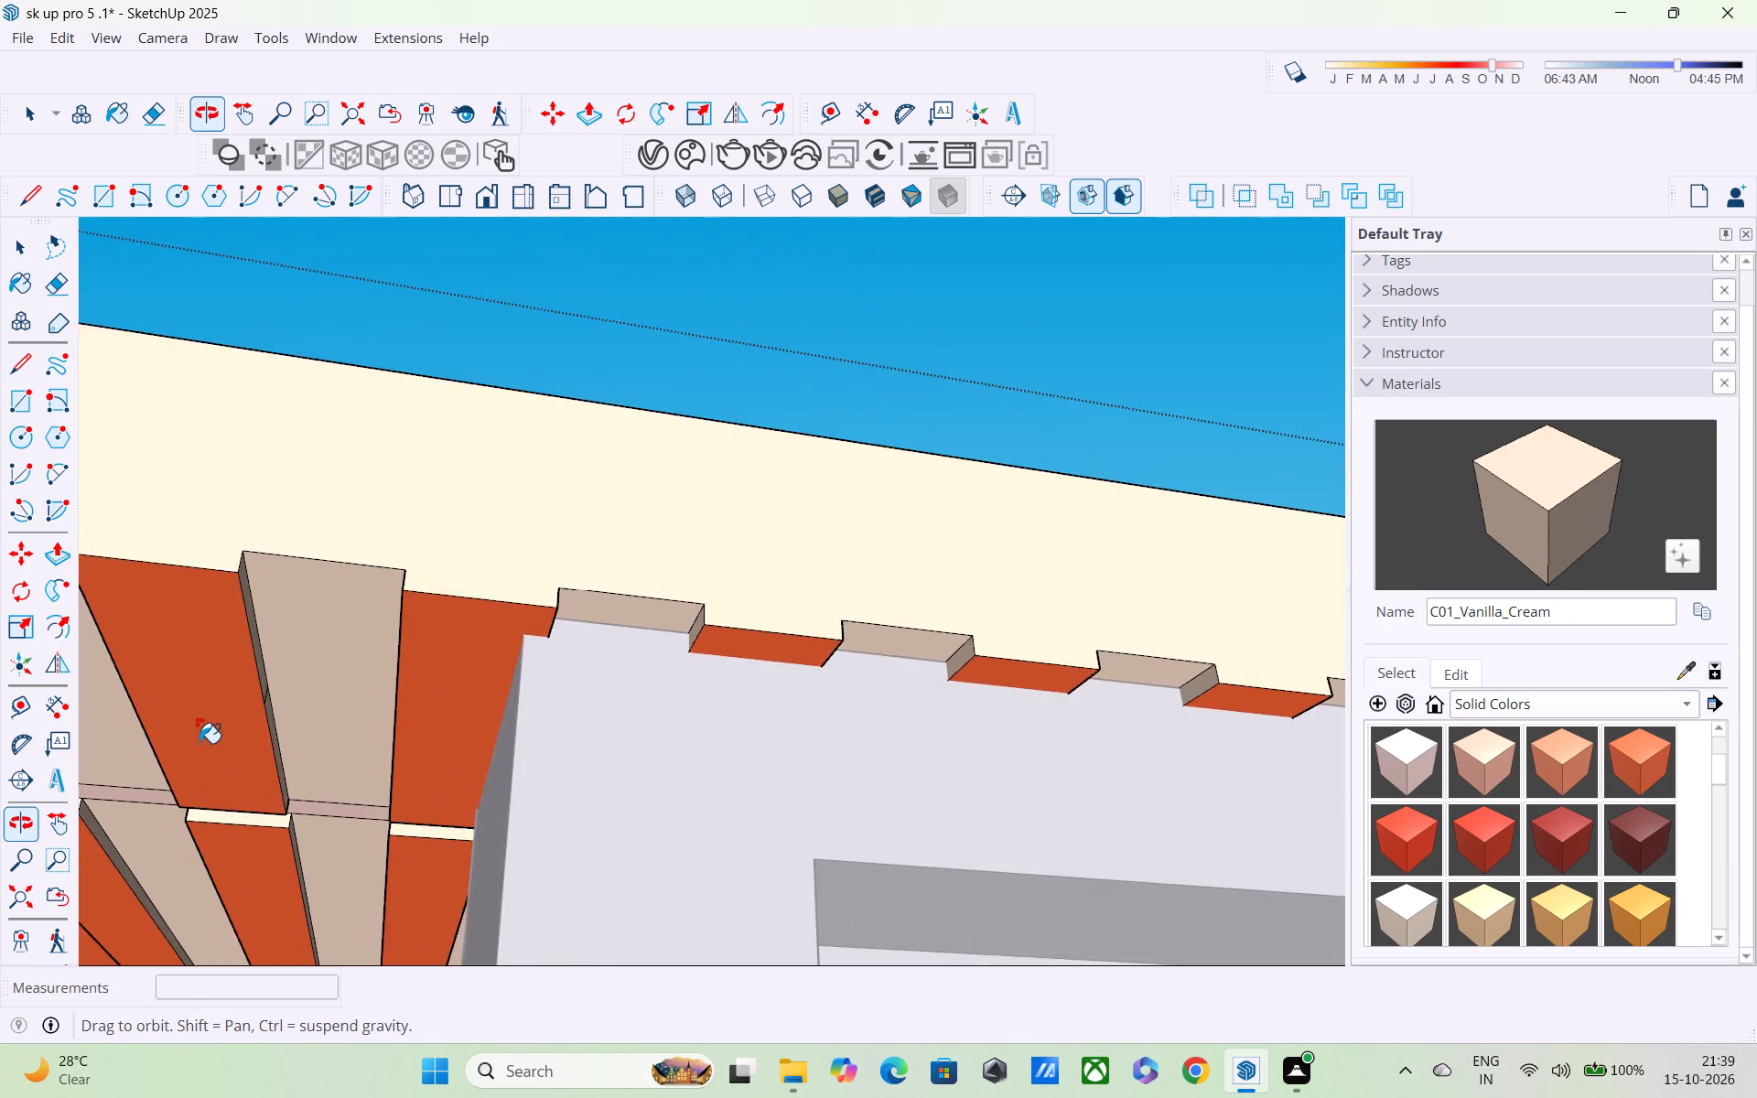
scroll(199, 743, "down", 4)
middle_click_drag(280, 844, 359, 496, "shift")
scroll(372, 522, "down", 4)
middle_click_drag(464, 593, 167, 810)
middle_click_drag(911, 789, 623, 591, "shift")
scroll(821, 522, "up", 3)
middle_click_drag(859, 536, 529, 585)
scroll(531, 586, "down", 4)
middle_click_drag(619, 597, 684, 651)
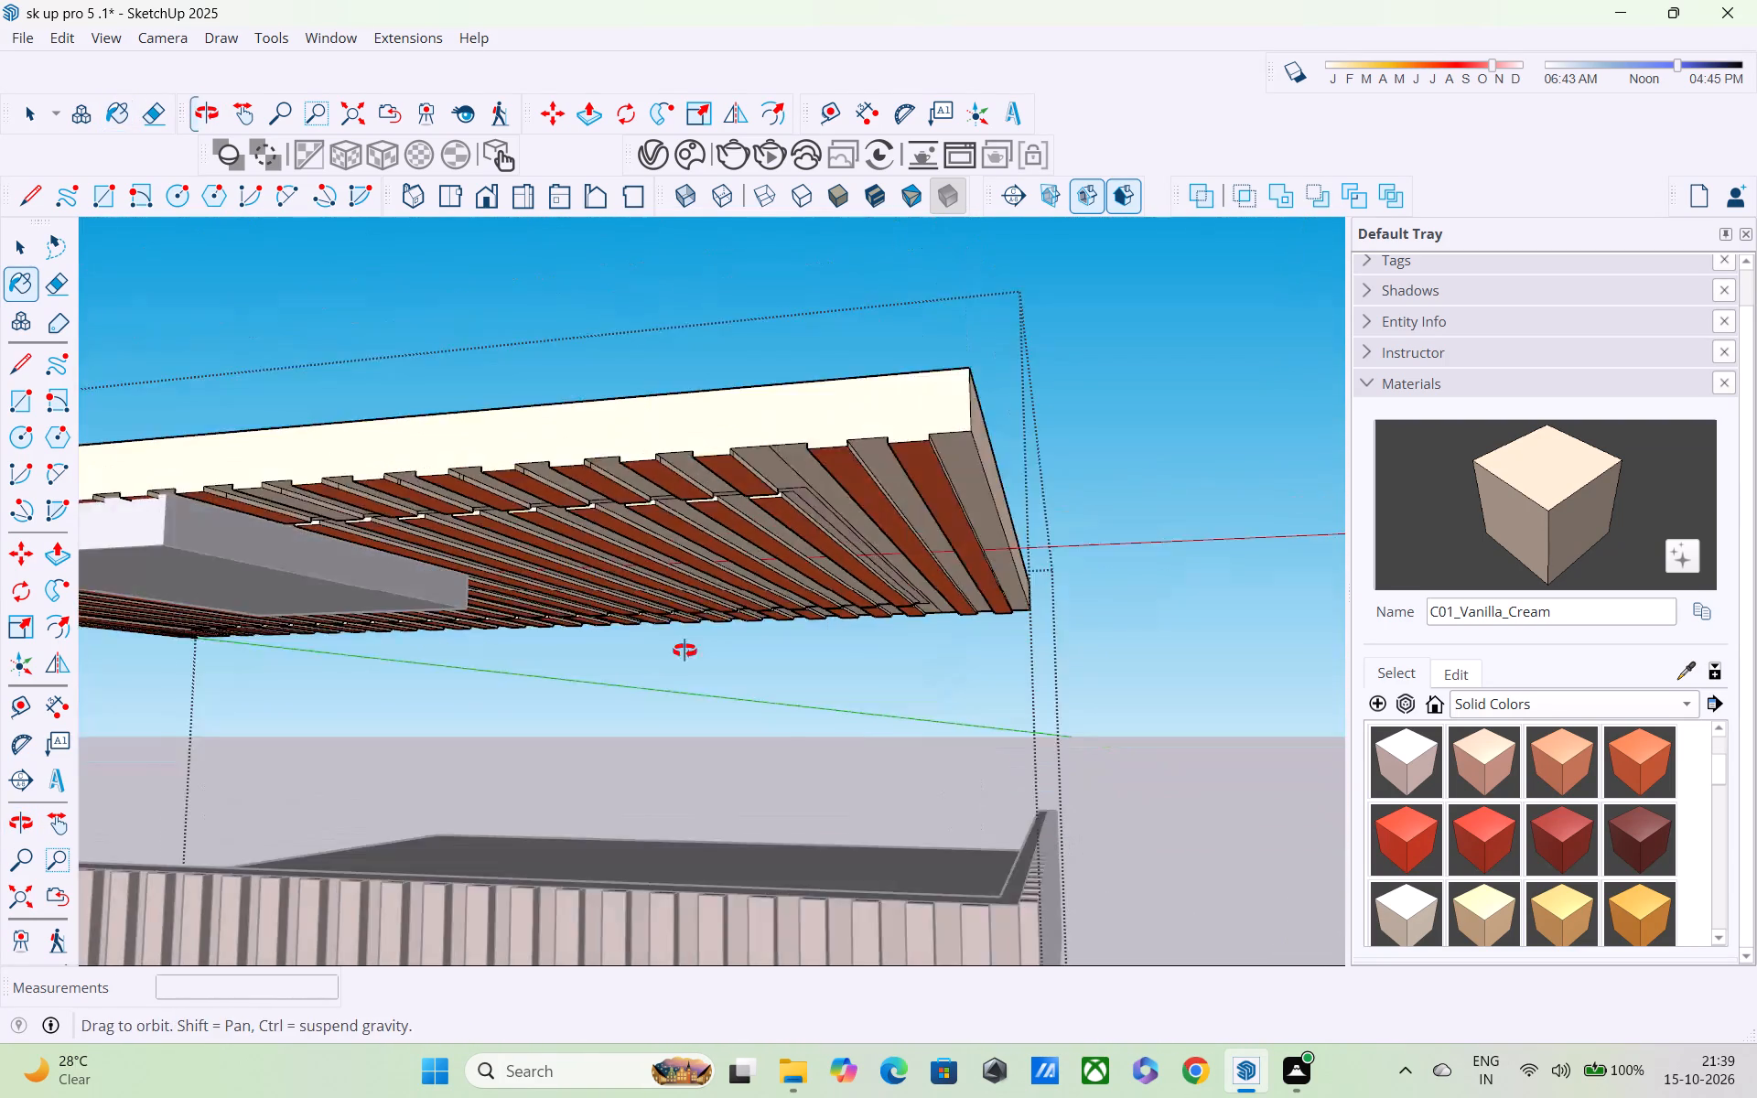
middle_click_drag(684, 651, 691, 655)
Apply C01_Vanilla_Cream to the matching thin pinkish border faces near the canopy's outer end and leave the canopy's editing mode.
scroll(945, 499, "up", 3)
scroll(880, 544, "up", 1)
scroll(885, 546, "down", 4)
scroll(925, 549, "up", 2)
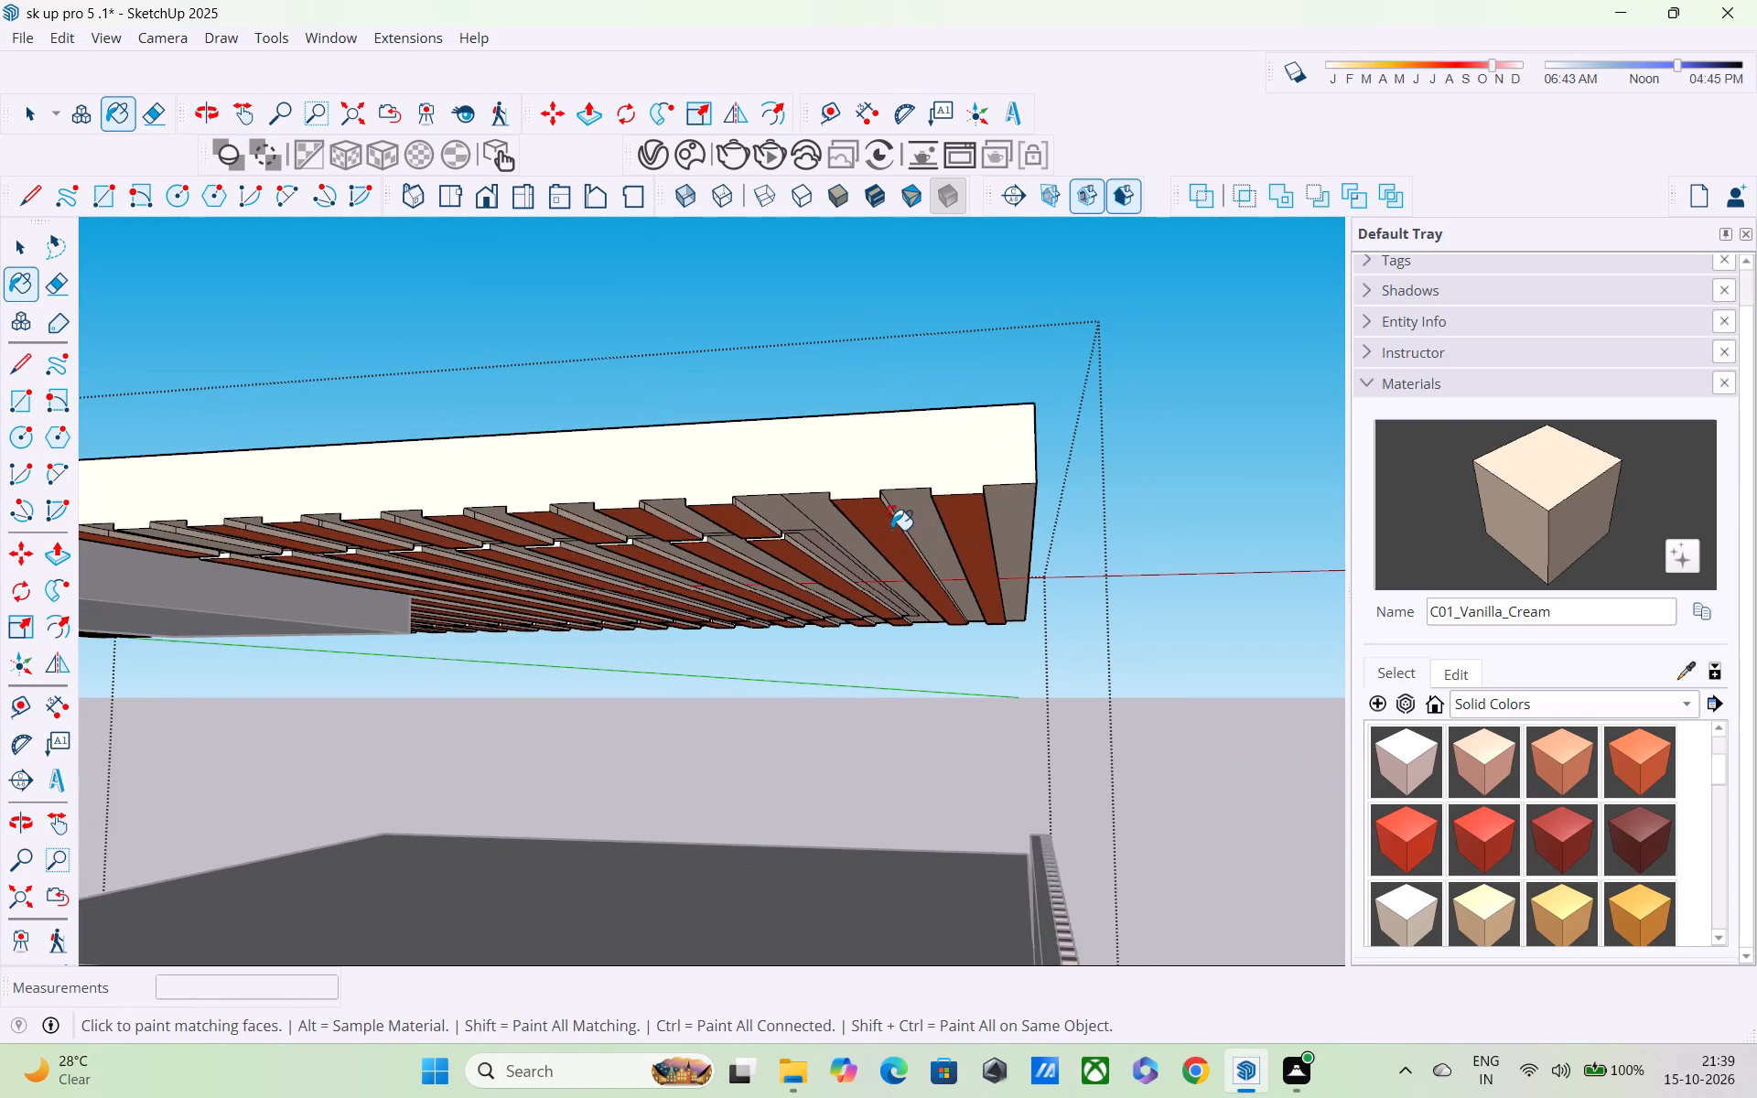
middle_click_drag(887, 511, 929, 409)
scroll(929, 409, "up", 1)
scroll(933, 414, "down", 6)
scroll(900, 503, "up", 5)
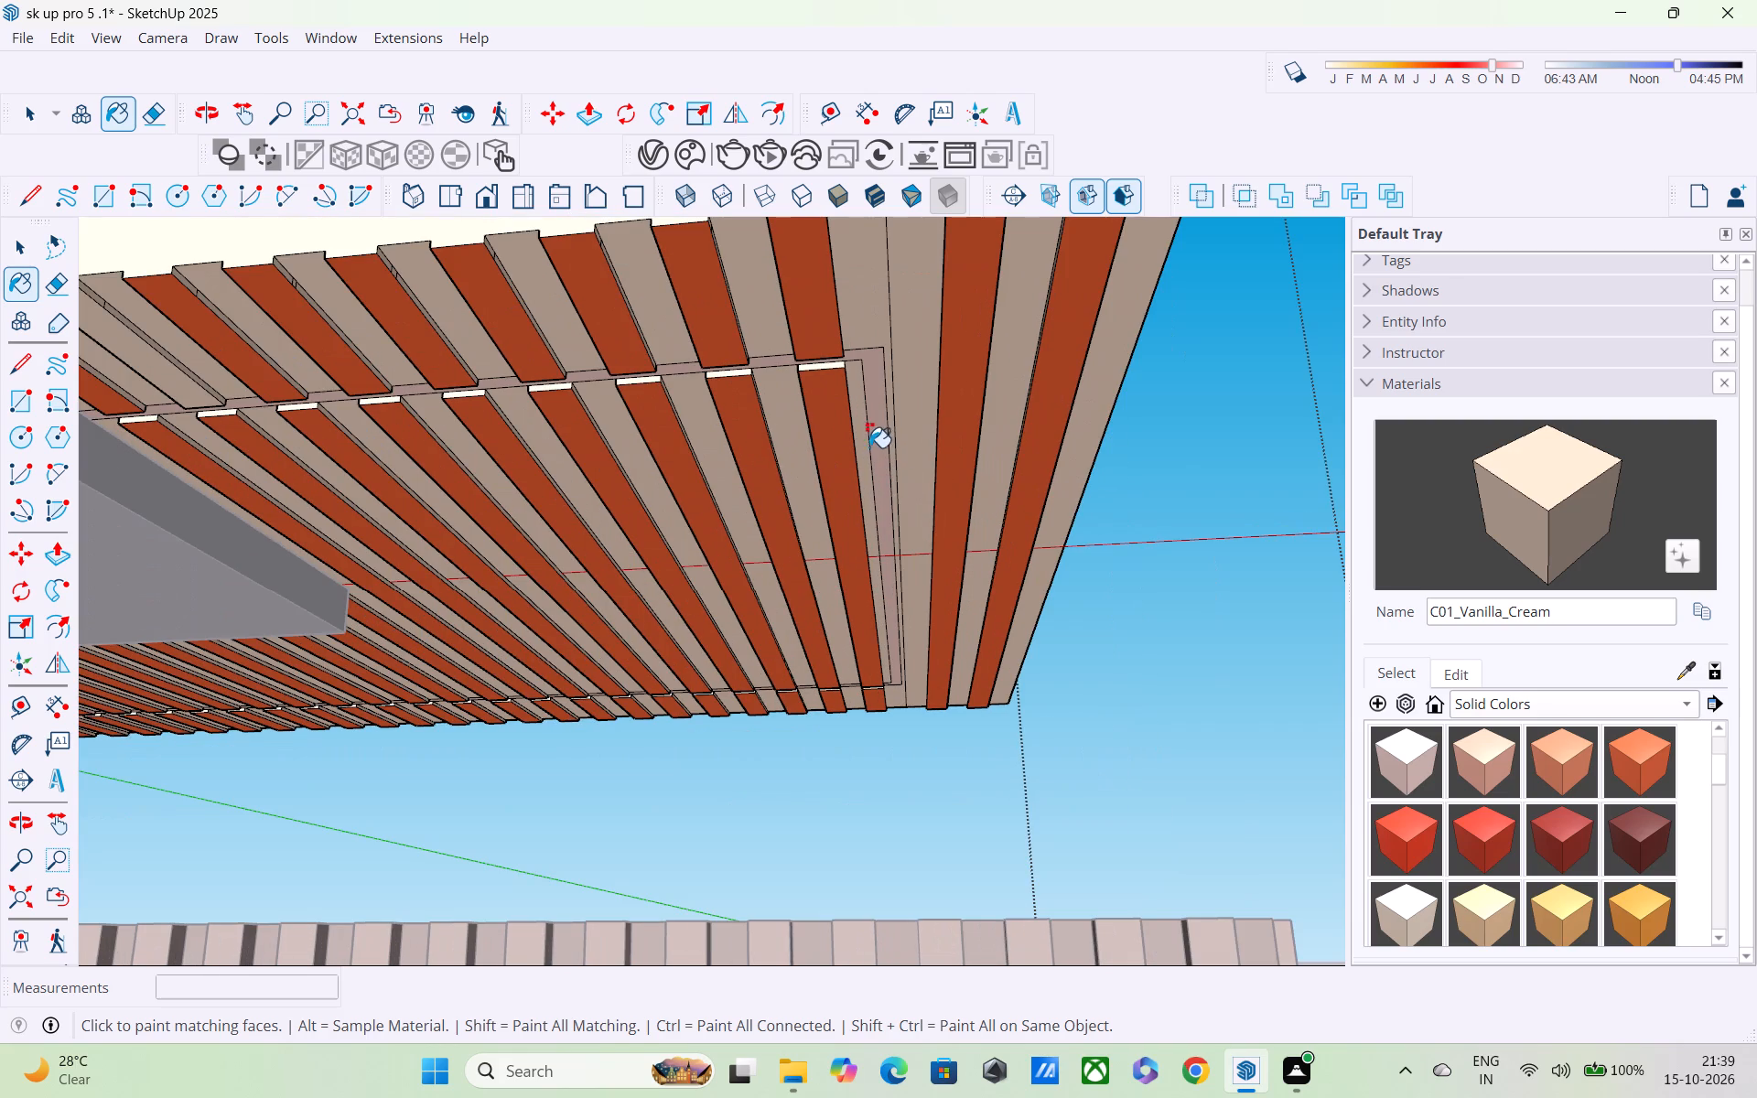
left_click(875, 420)
scroll(868, 407, "down", 6)
middle_click_drag(896, 465, 973, 573)
scroll(992, 576, "down", 4)
key("space")
left_click(1159, 546)
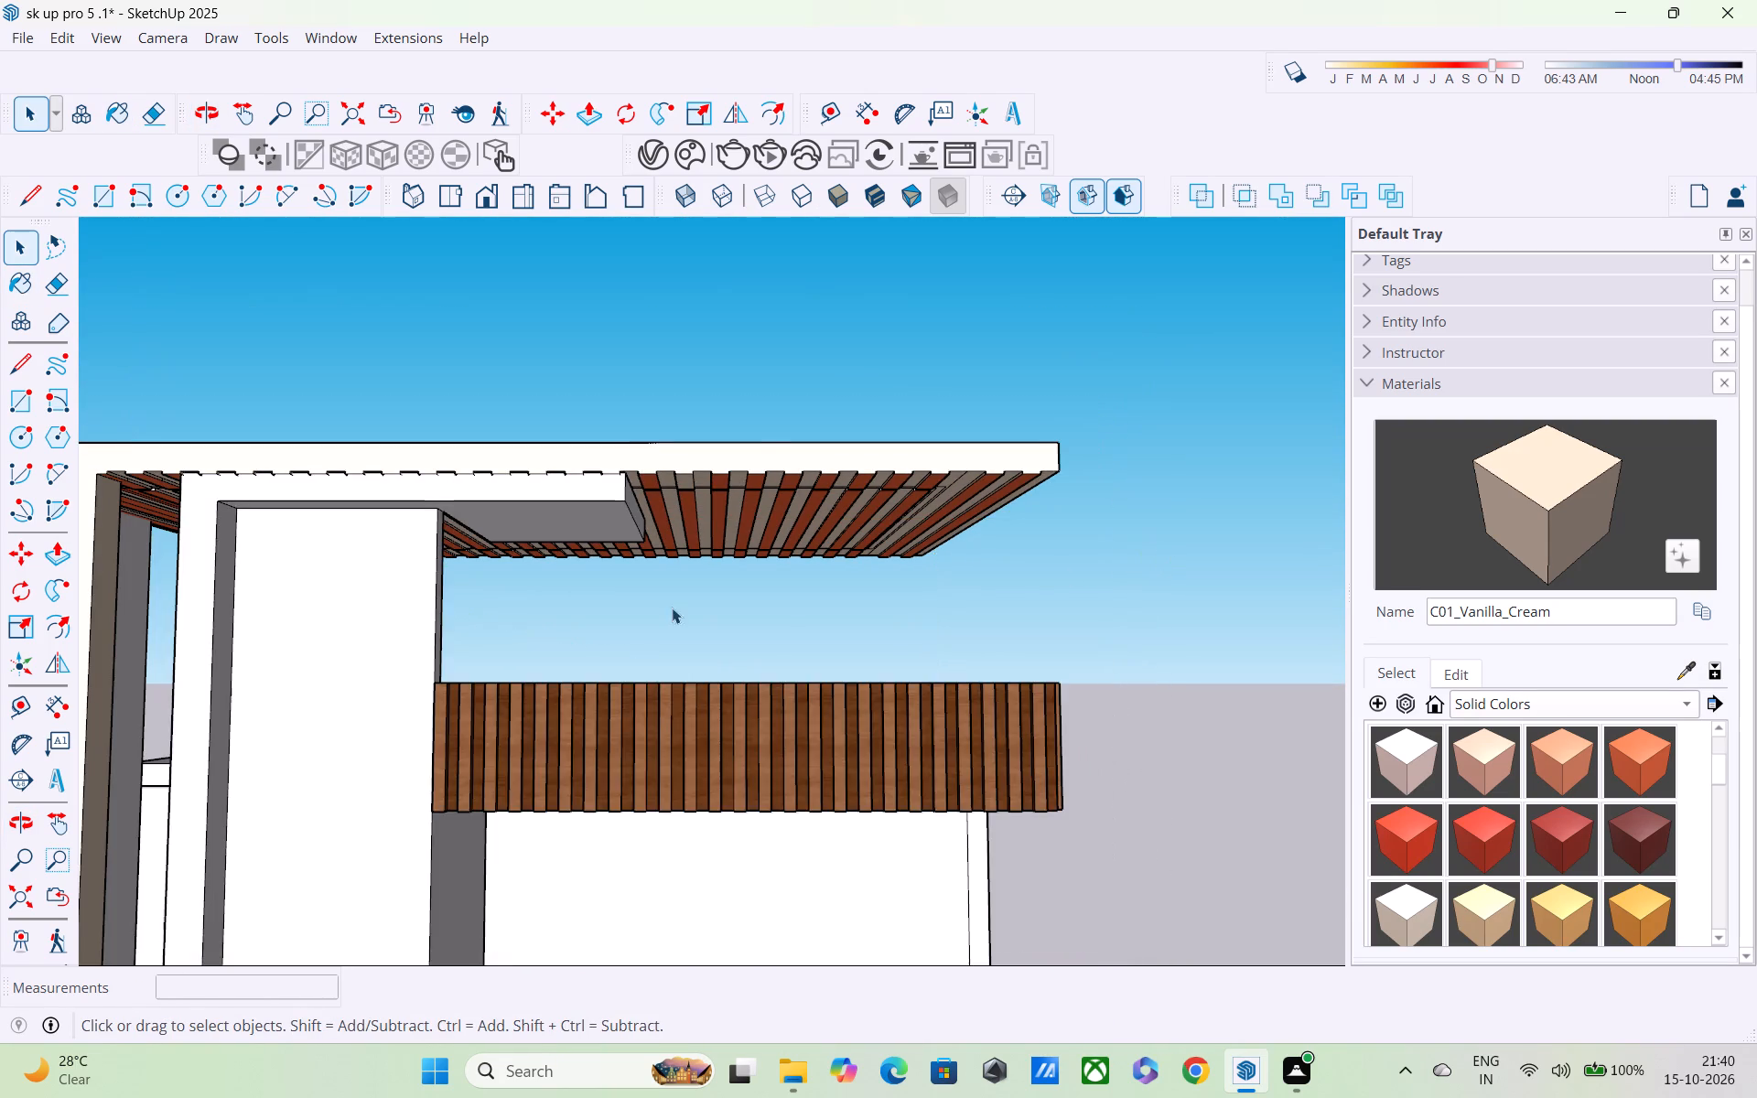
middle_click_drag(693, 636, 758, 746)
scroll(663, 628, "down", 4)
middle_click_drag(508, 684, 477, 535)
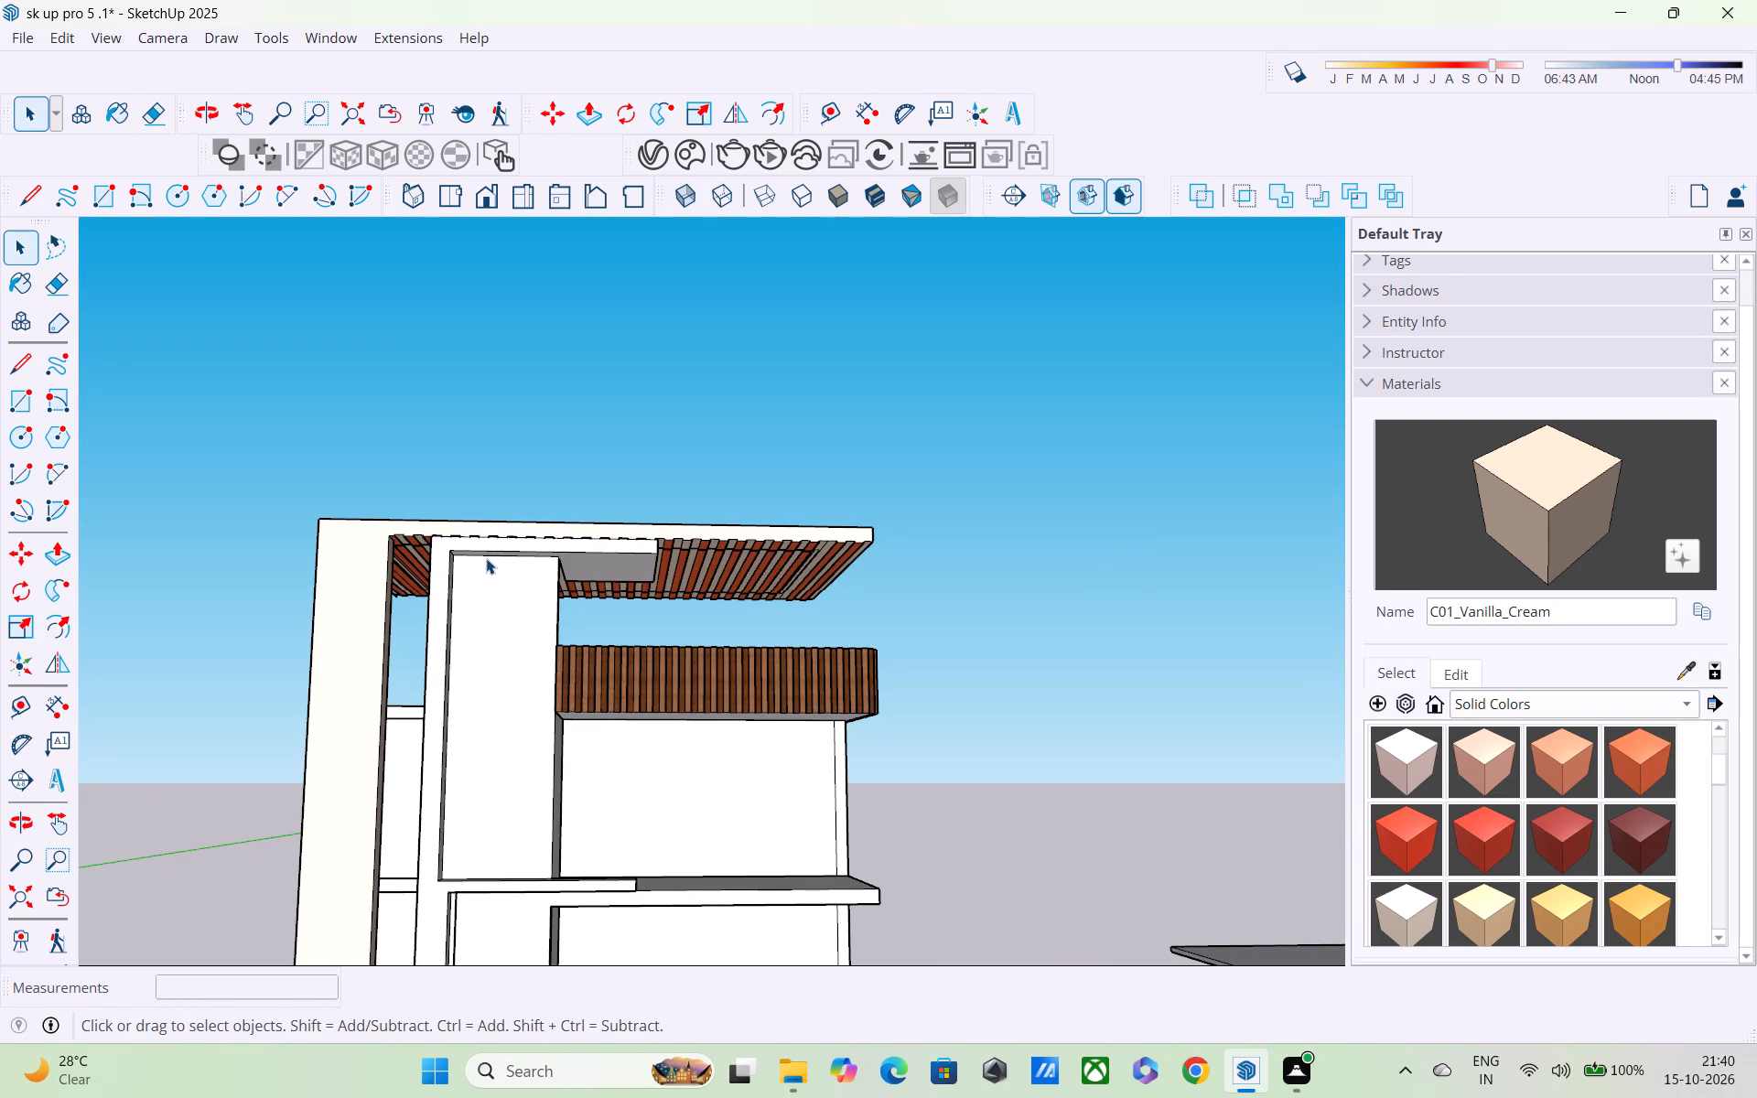
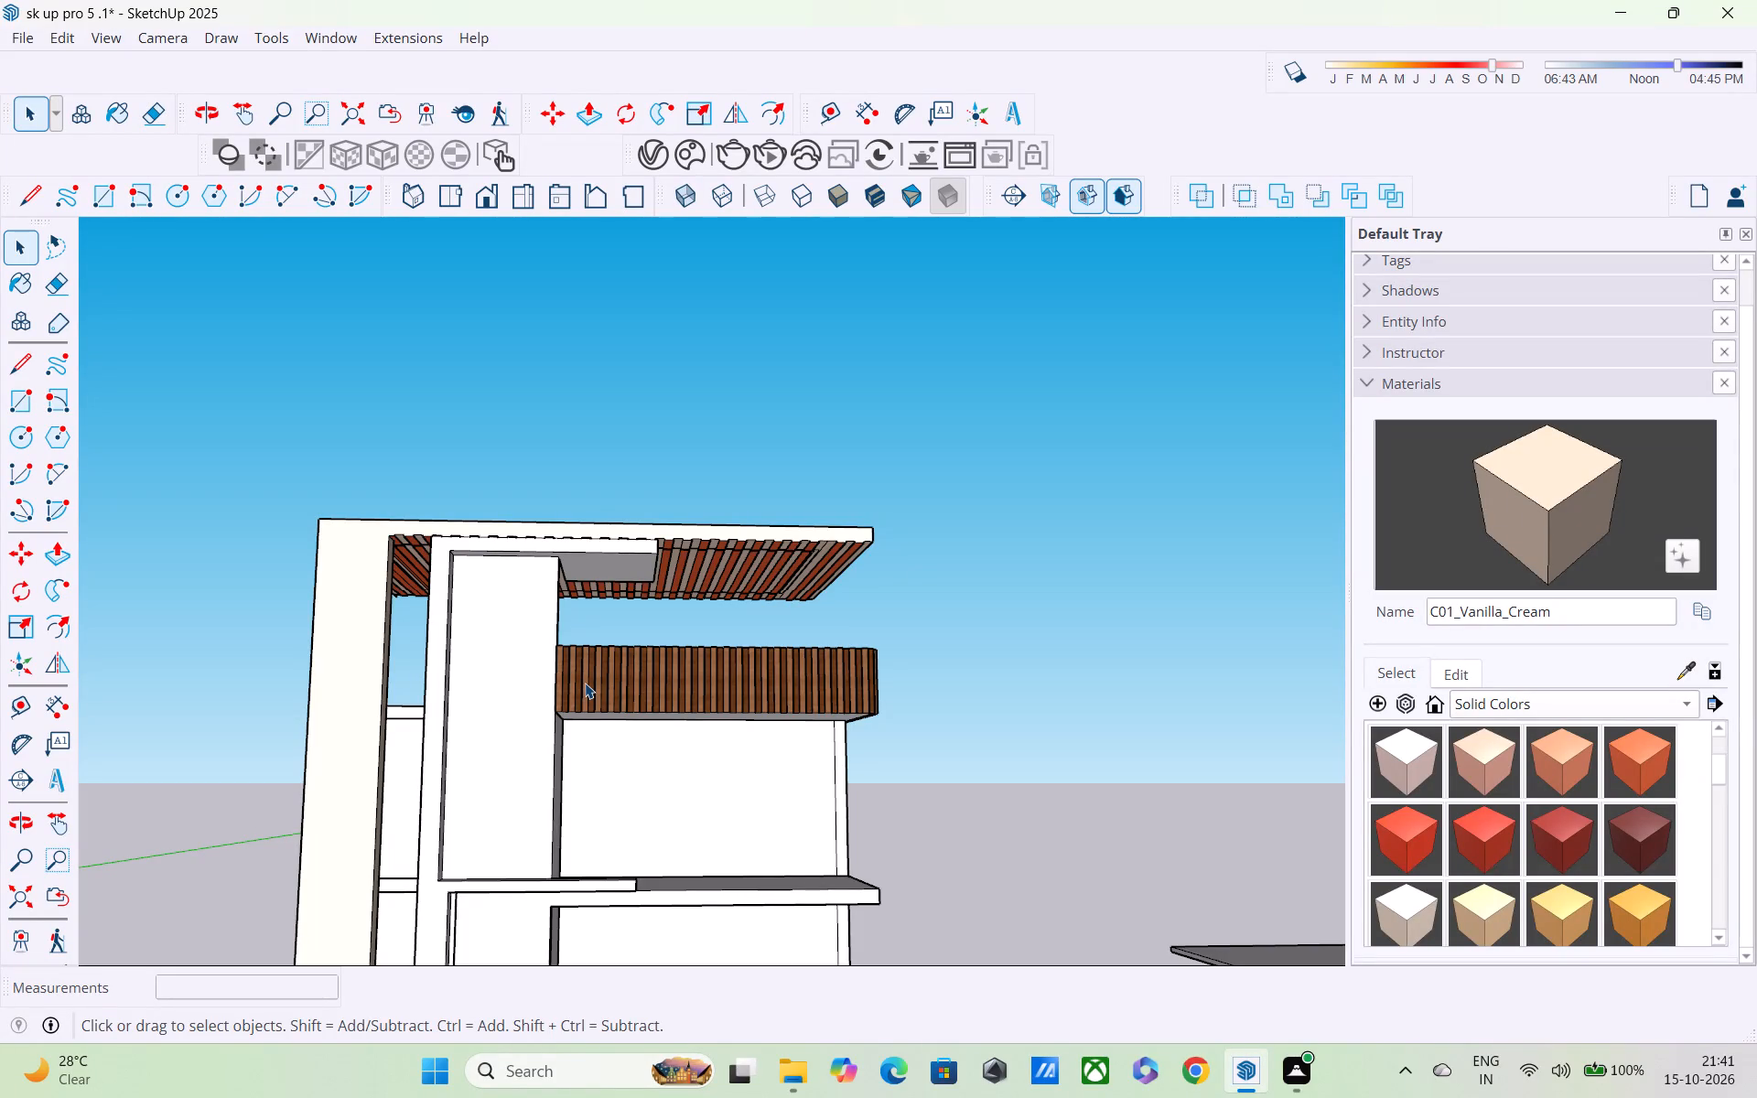
Apply C01_Vanilla_Cream to the front face of the building's tall outer pillar.
middle_click_drag(635, 791, 600, 621)
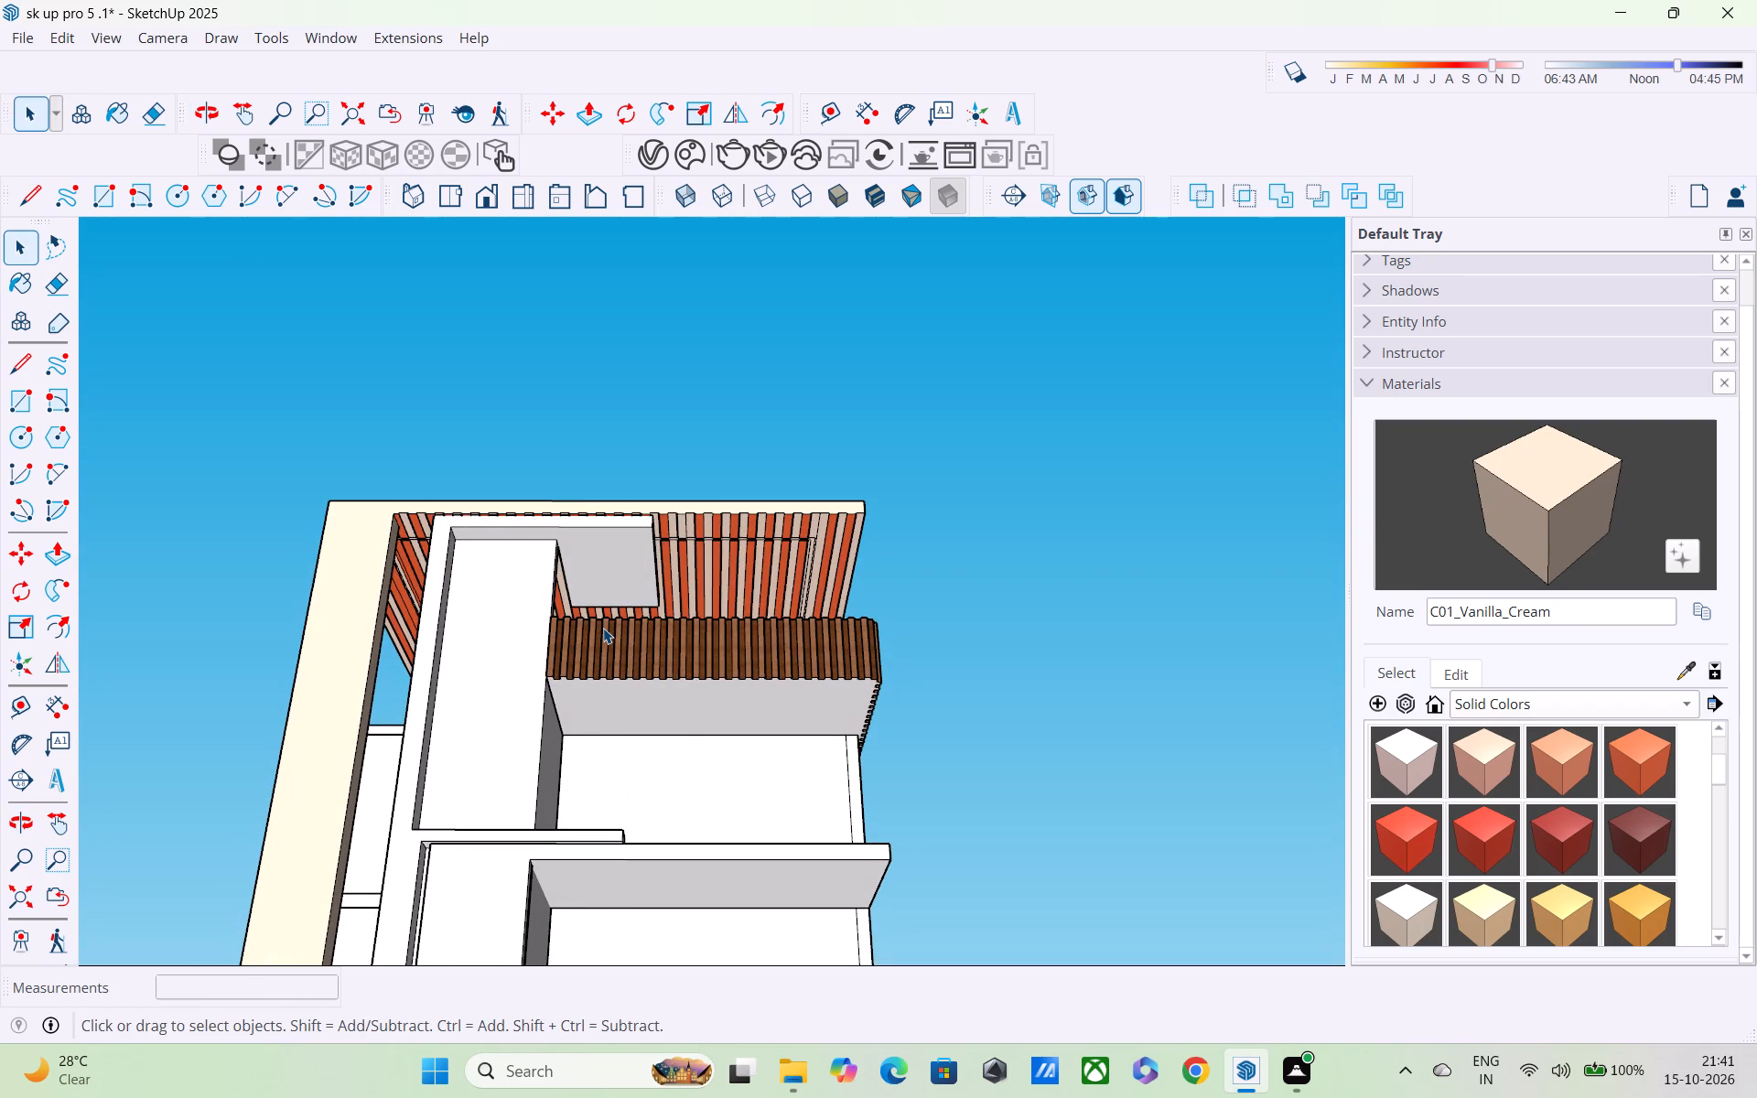
scroll(1360, 837, "down", 2)
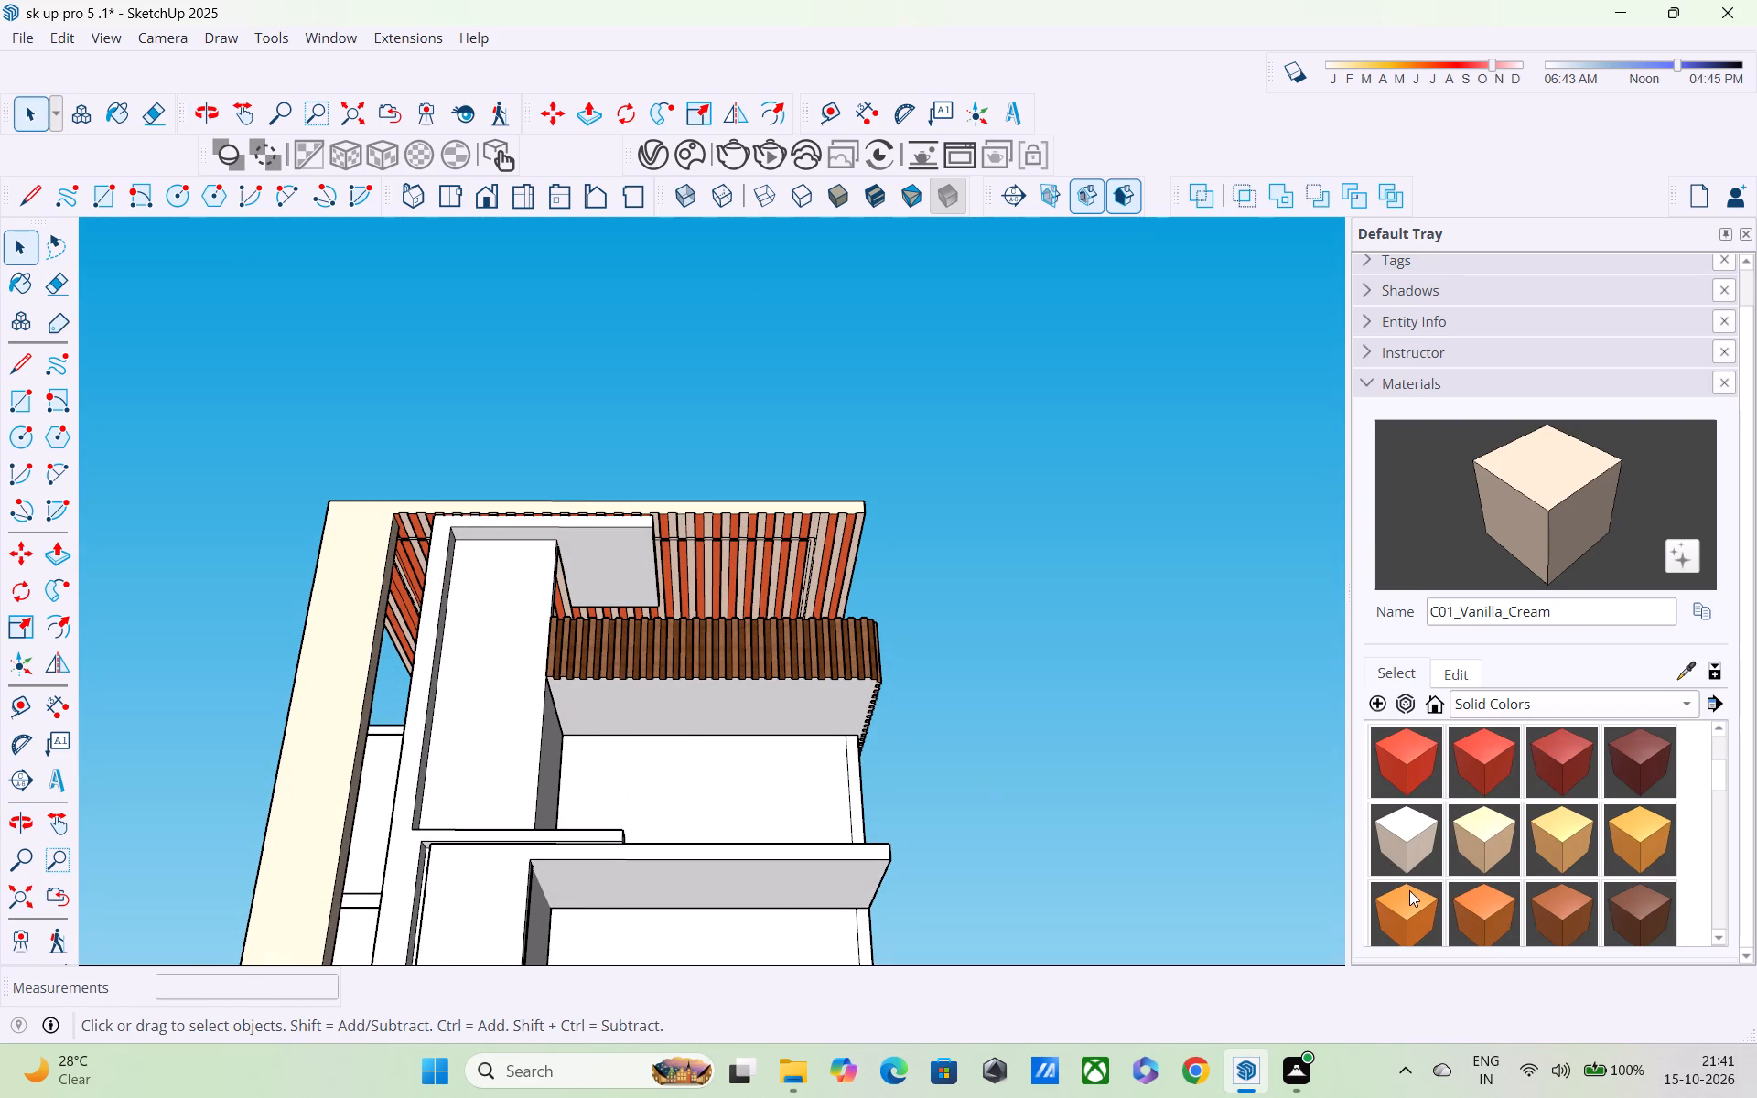
left_click(1400, 845)
left_click(328, 653)
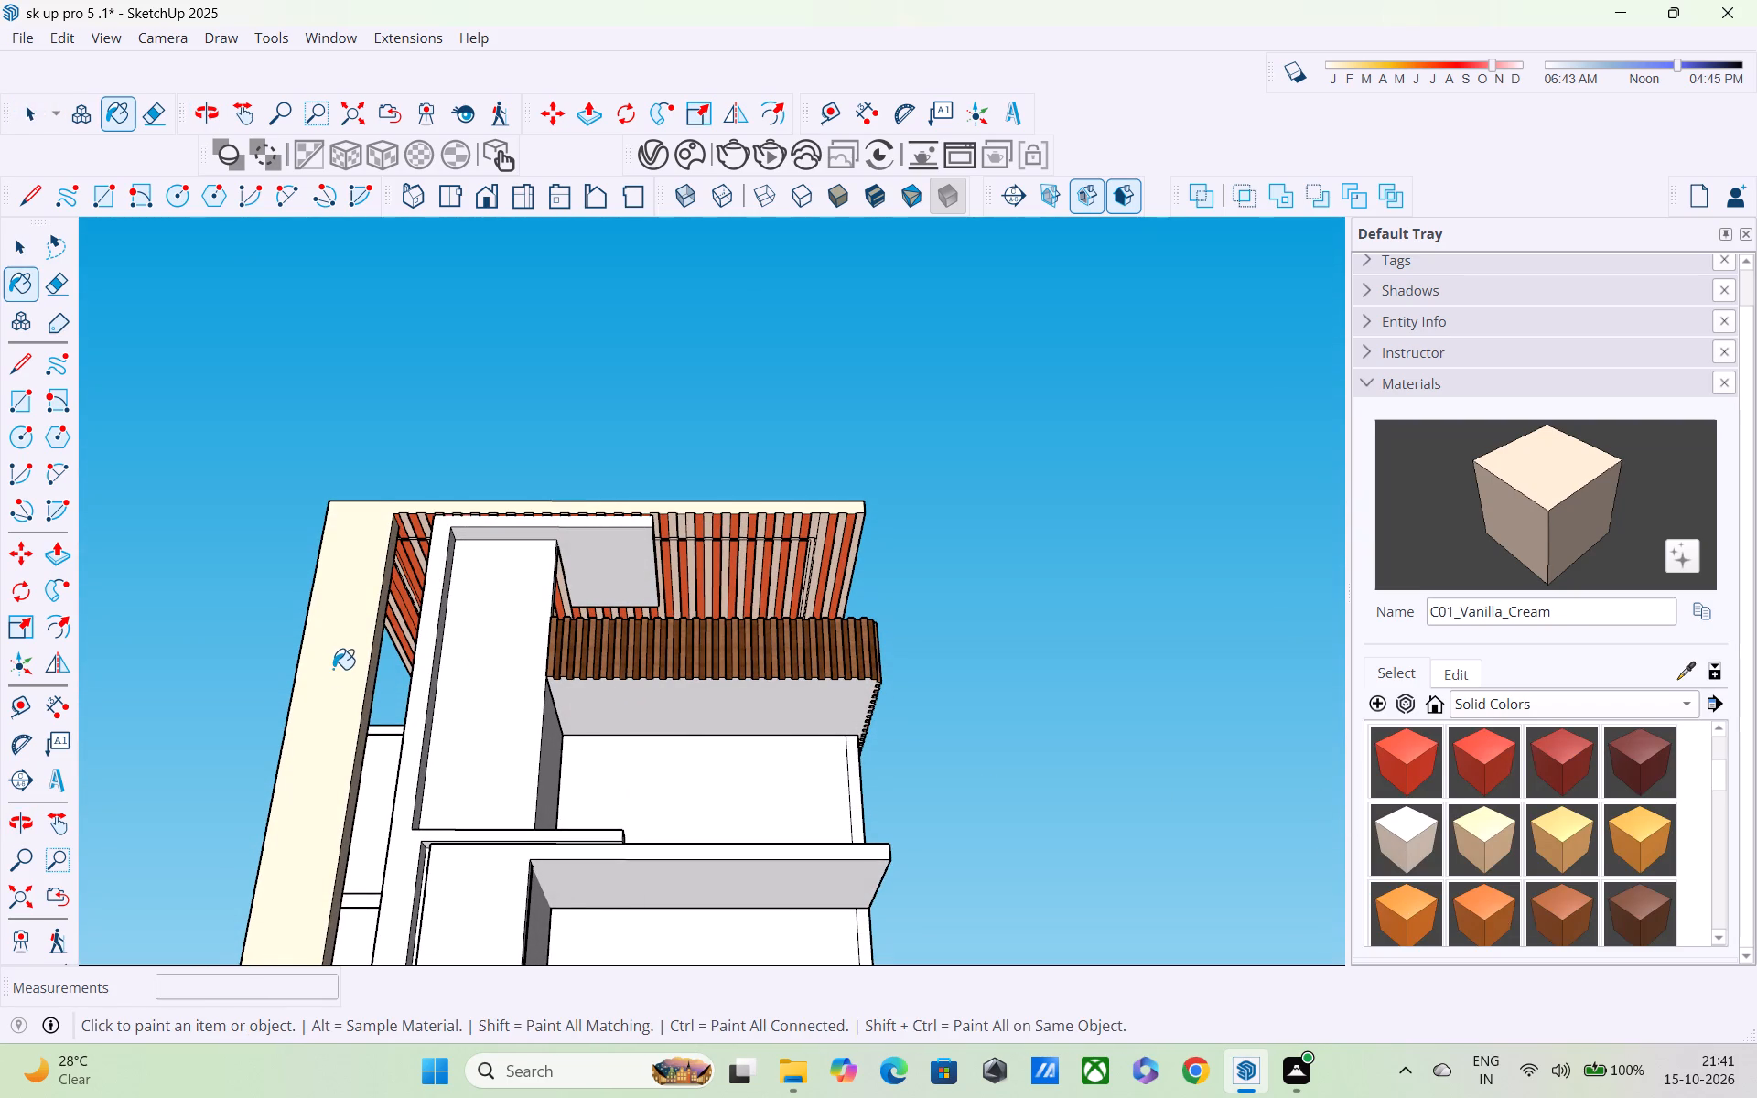
Paint the wall panel and its projecting slab on the storey below the slatted balcony with C01_Vanilla_Cream.
middle_click_drag(337, 674, 418, 832)
middle_click_drag(401, 692, 343, 436)
scroll(341, 462, "up", 3)
scroll(341, 478, "down", 9)
middle_click_drag(366, 572, 446, 834)
scroll(430, 823, "down", 1)
middle_click_drag(369, 698, 386, 782)
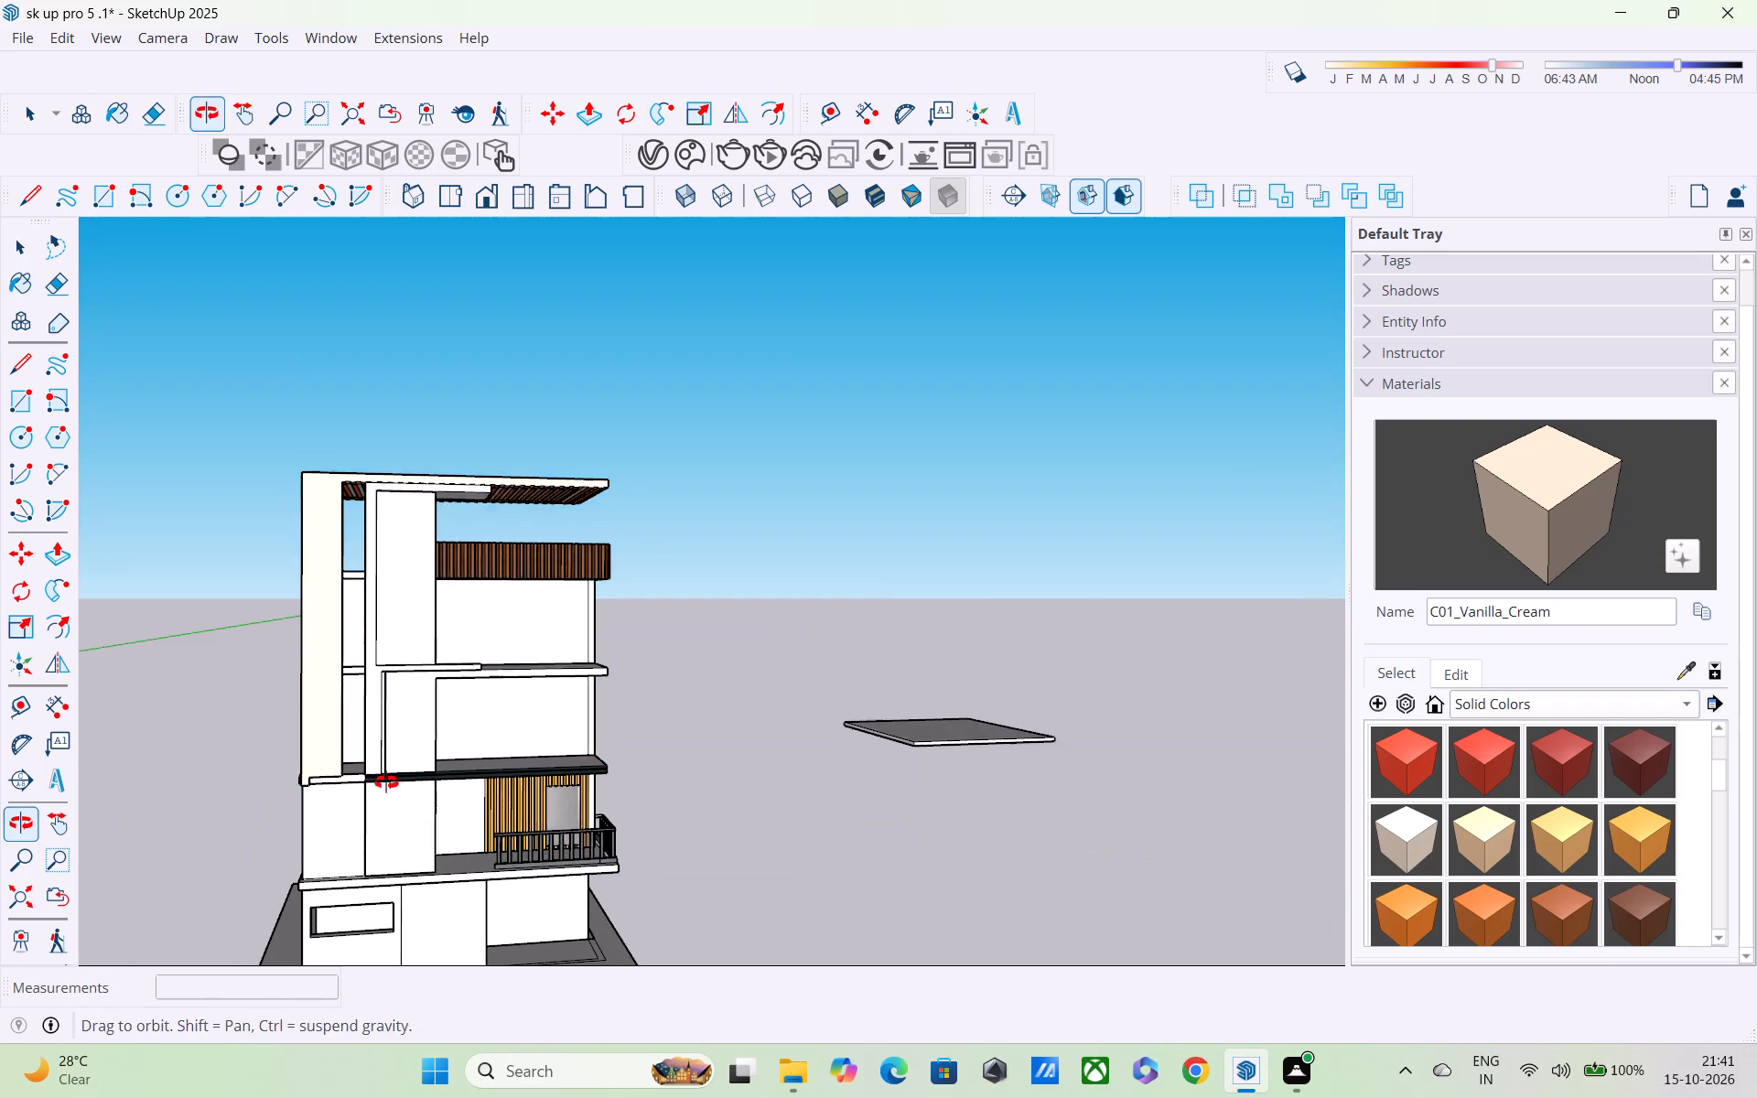
middle_click_drag(386, 782, 387, 783)
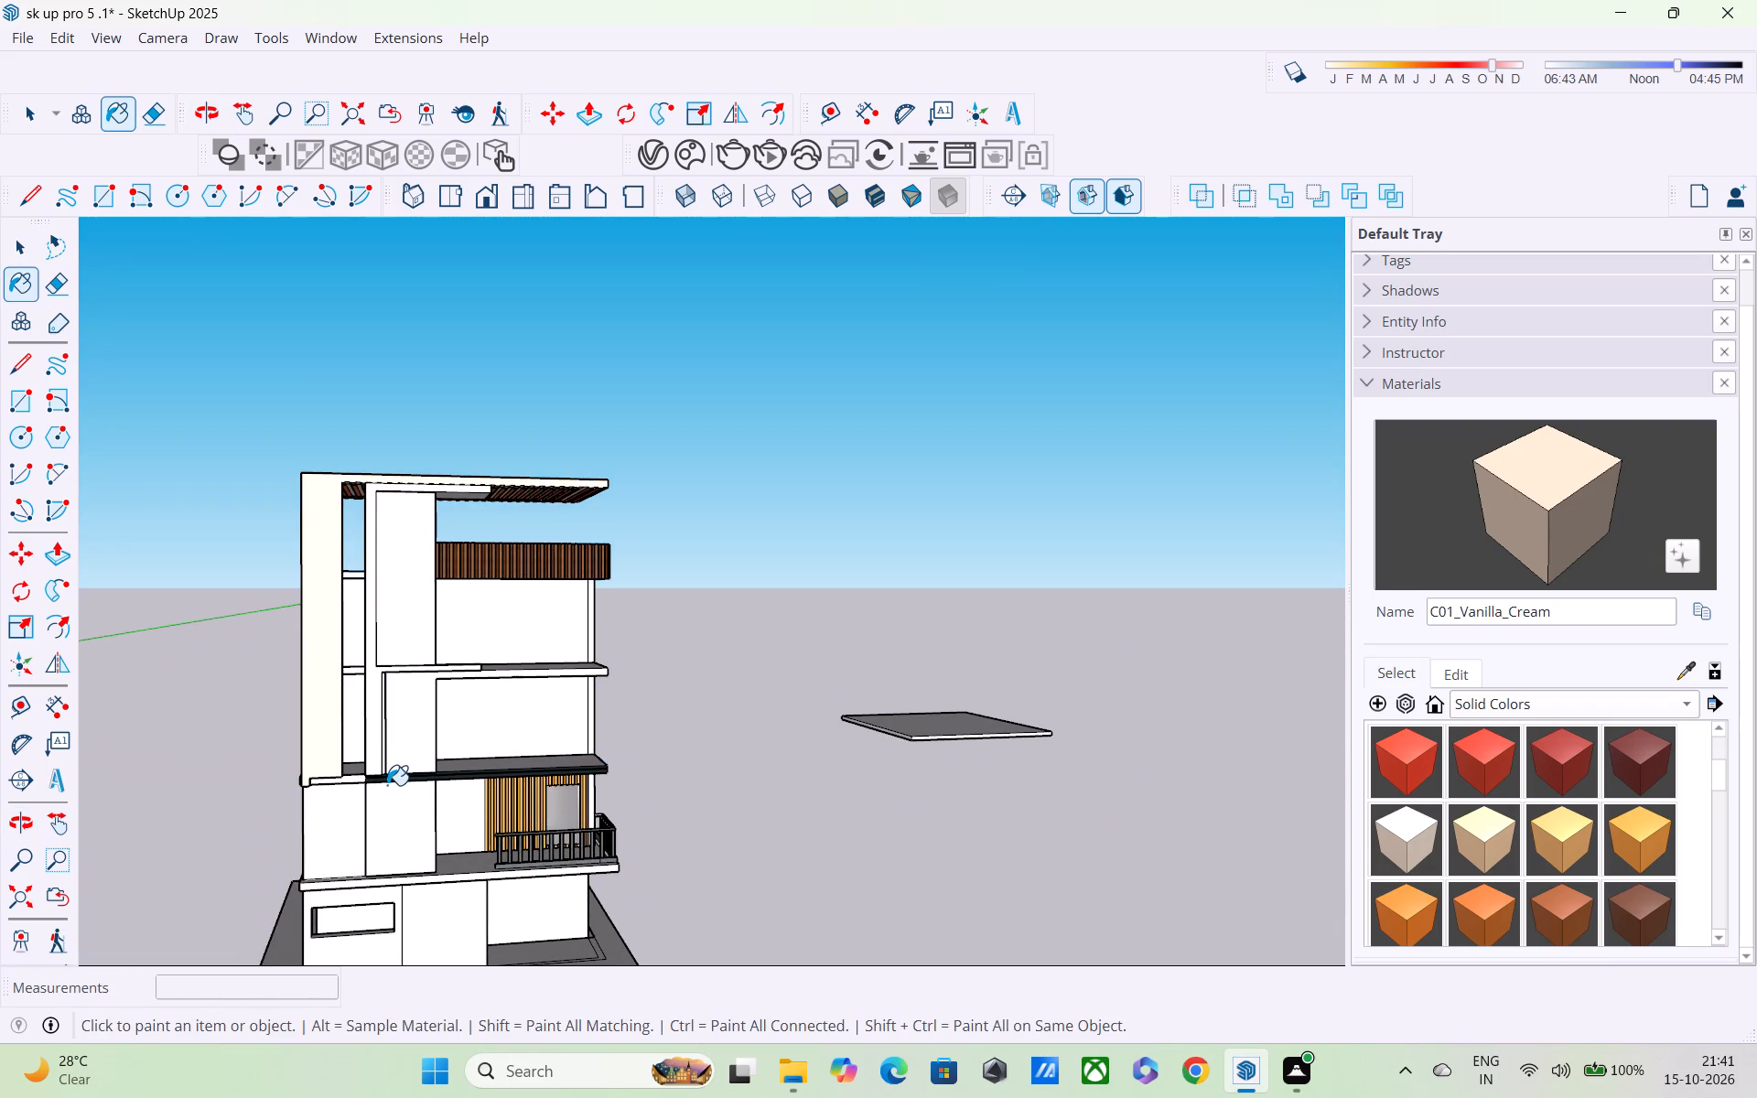
middle_click_drag(412, 675, 352, 627)
scroll(368, 748, "up", 4)
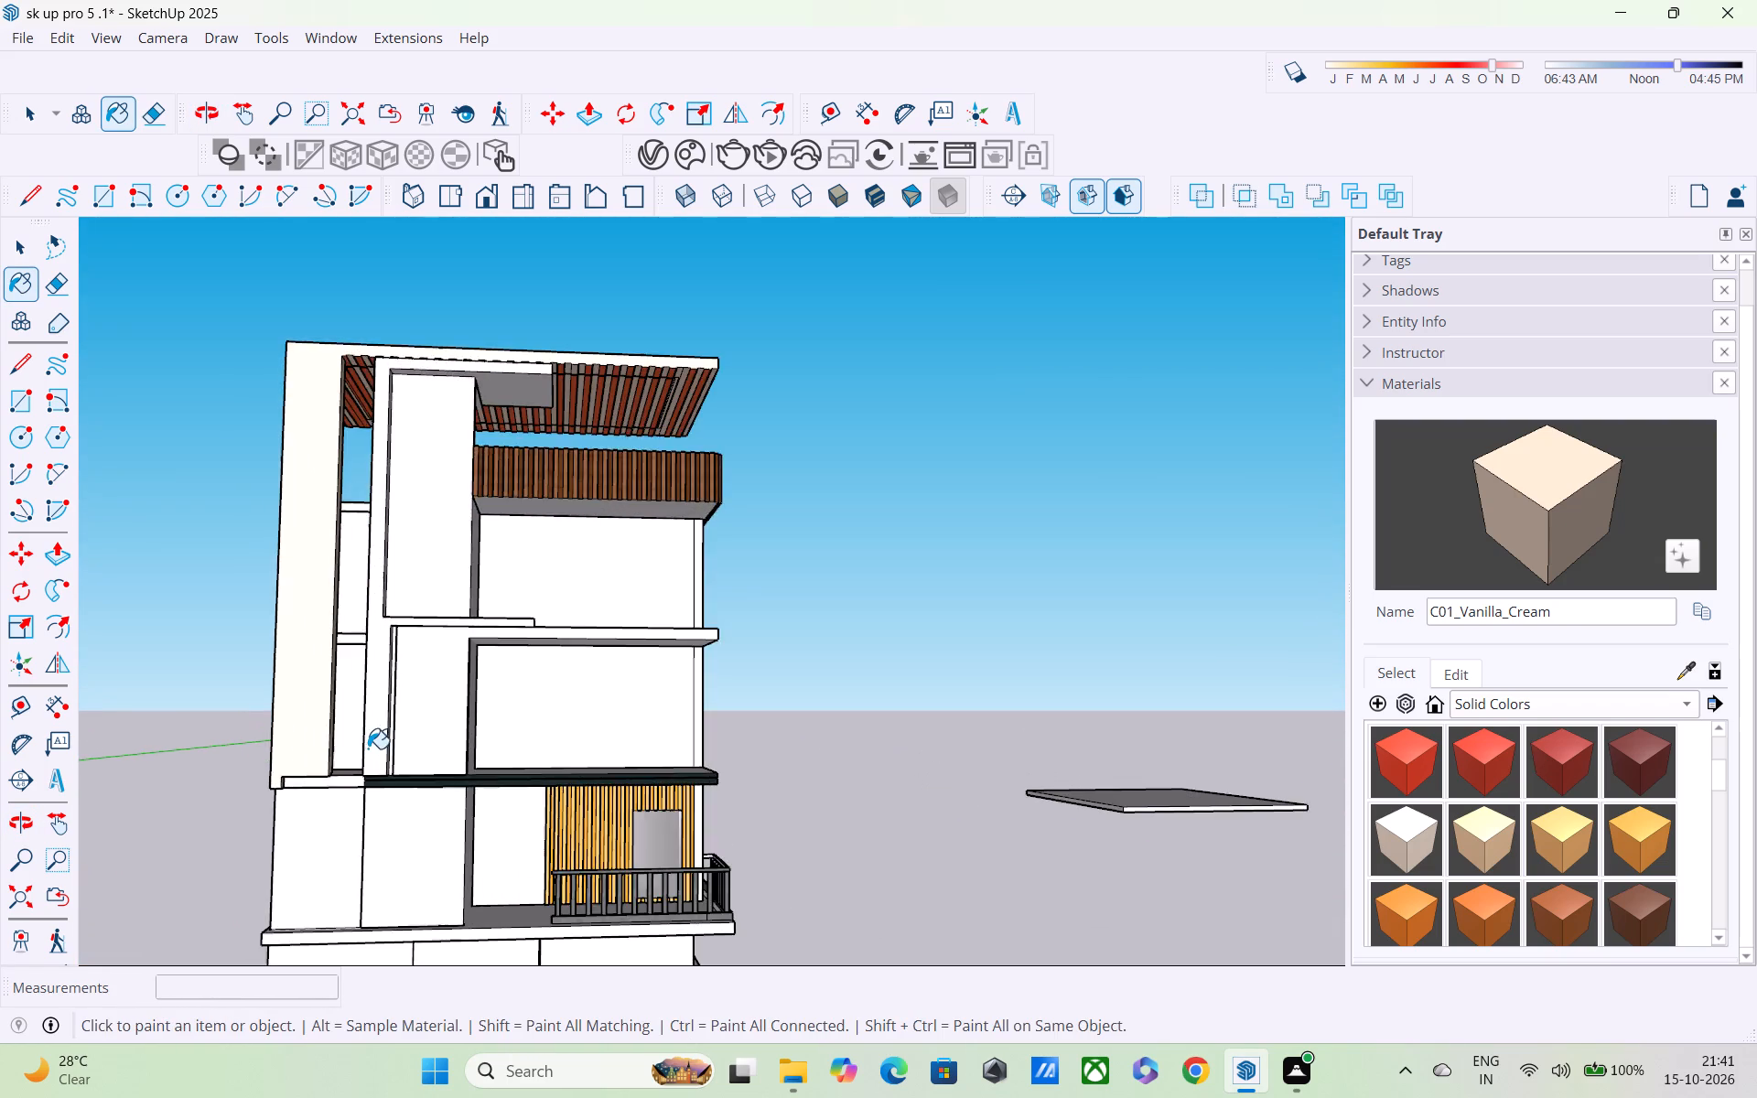
scroll(370, 734, "up", 5)
middle_click_drag(369, 718, 306, 657)
scroll(341, 642, "up", 5)
scroll(350, 641, "down", 3)
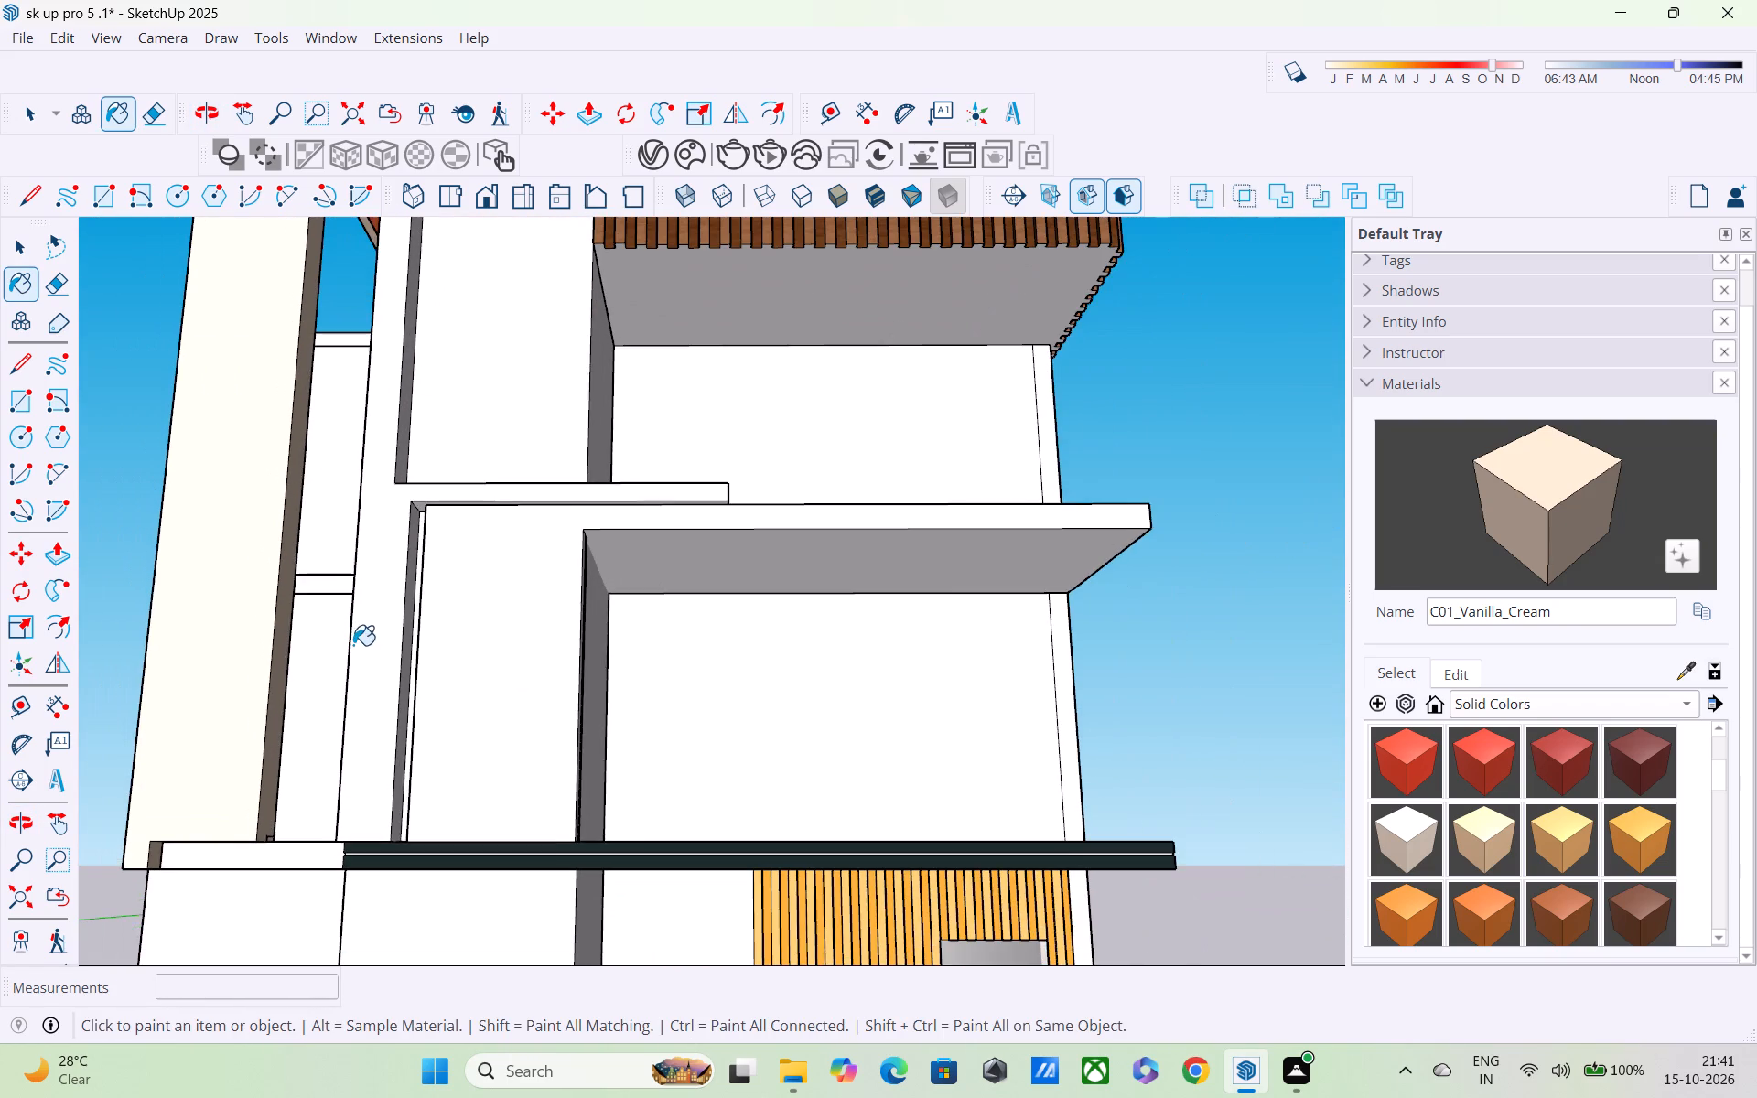
scroll(358, 649, "down", 2)
left_click(449, 627)
middle_click_drag(452, 625, 506, 710)
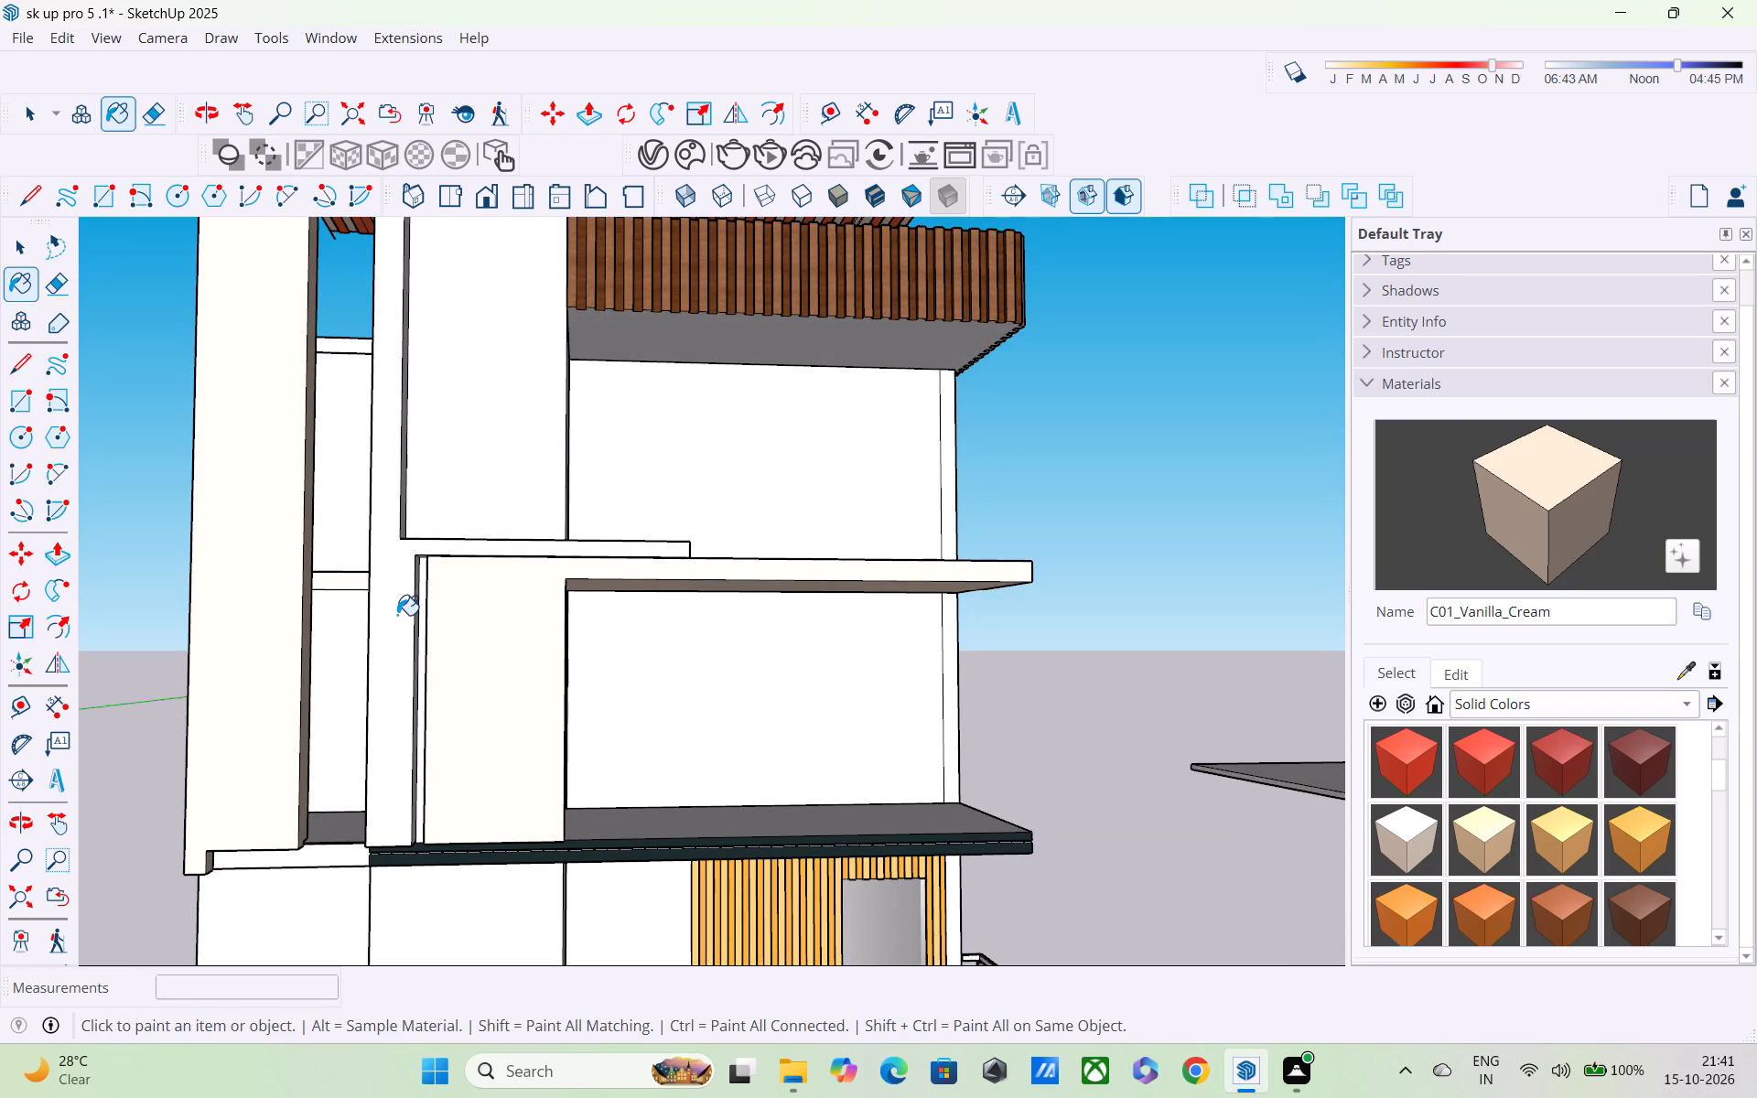
Draw a line across the narrow vertical frame strip, from the cream panel's upper corner to the strip's outer edge.
scroll(397, 623, "up", 3)
key("m")
key("l")
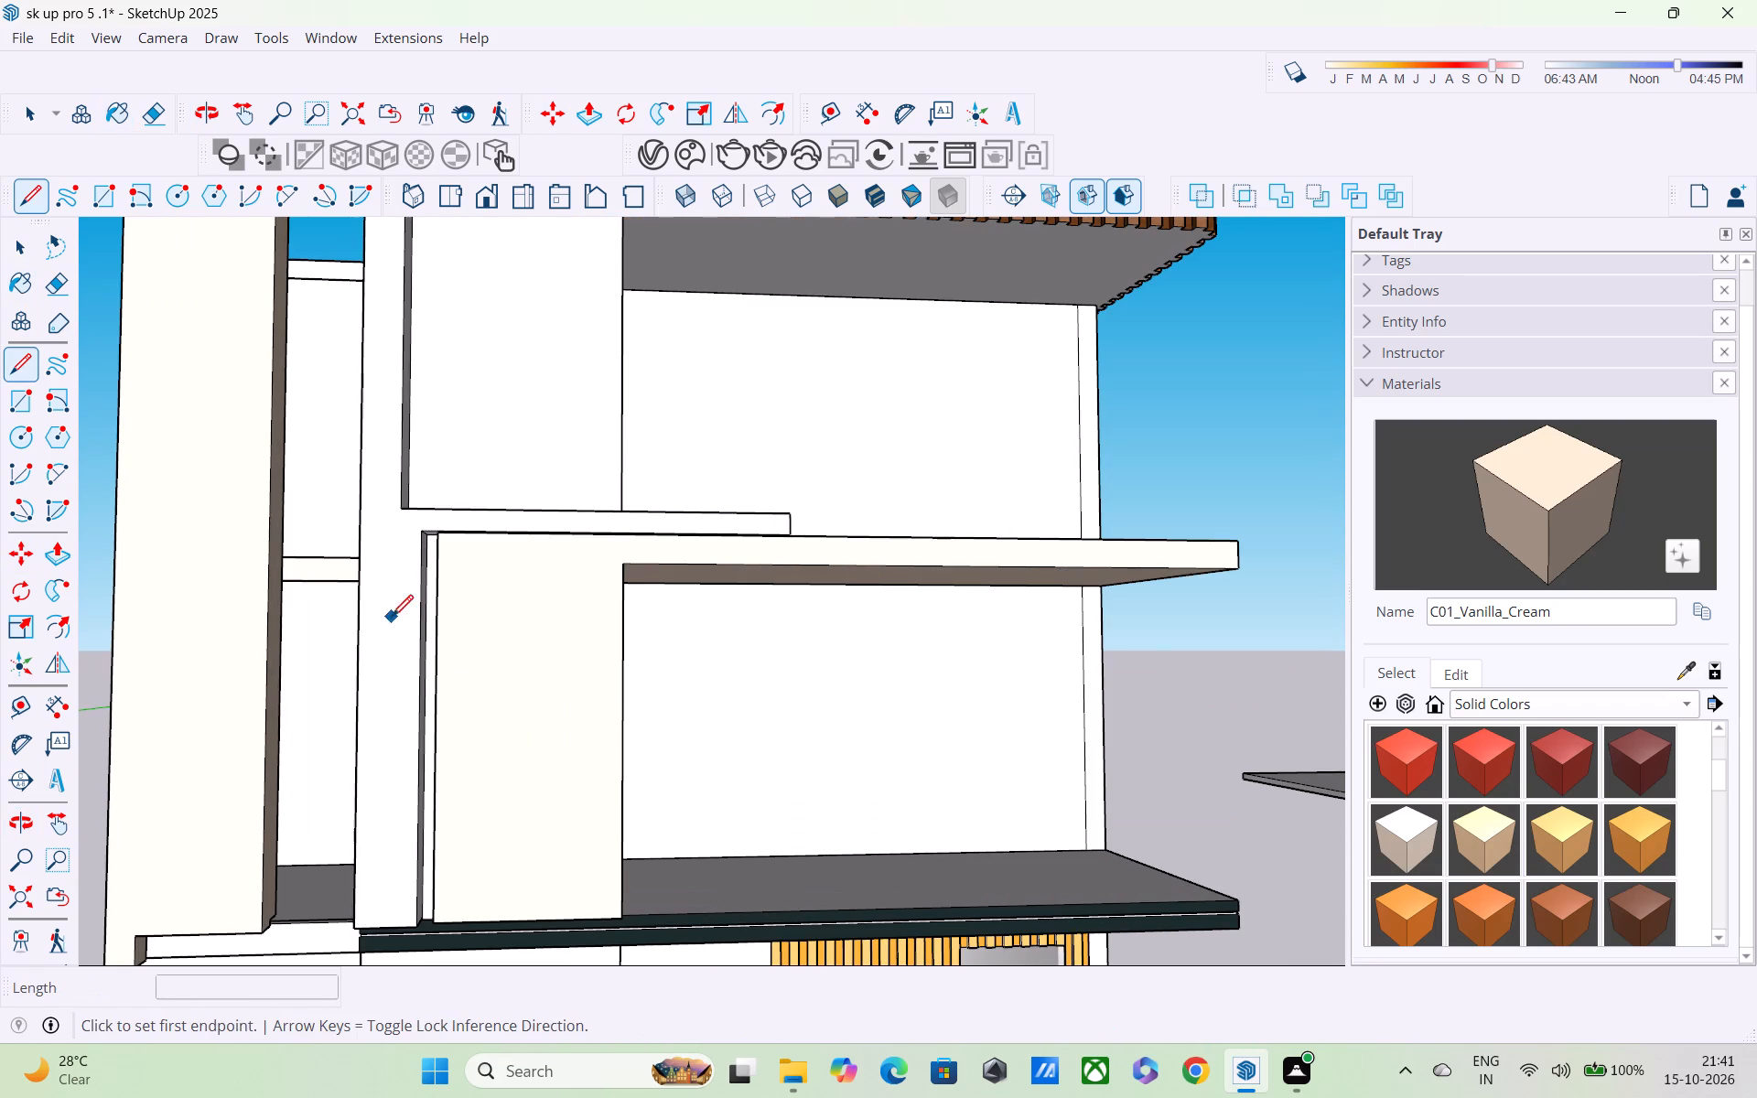
scroll(397, 566, "up", 3)
left_click(434, 525)
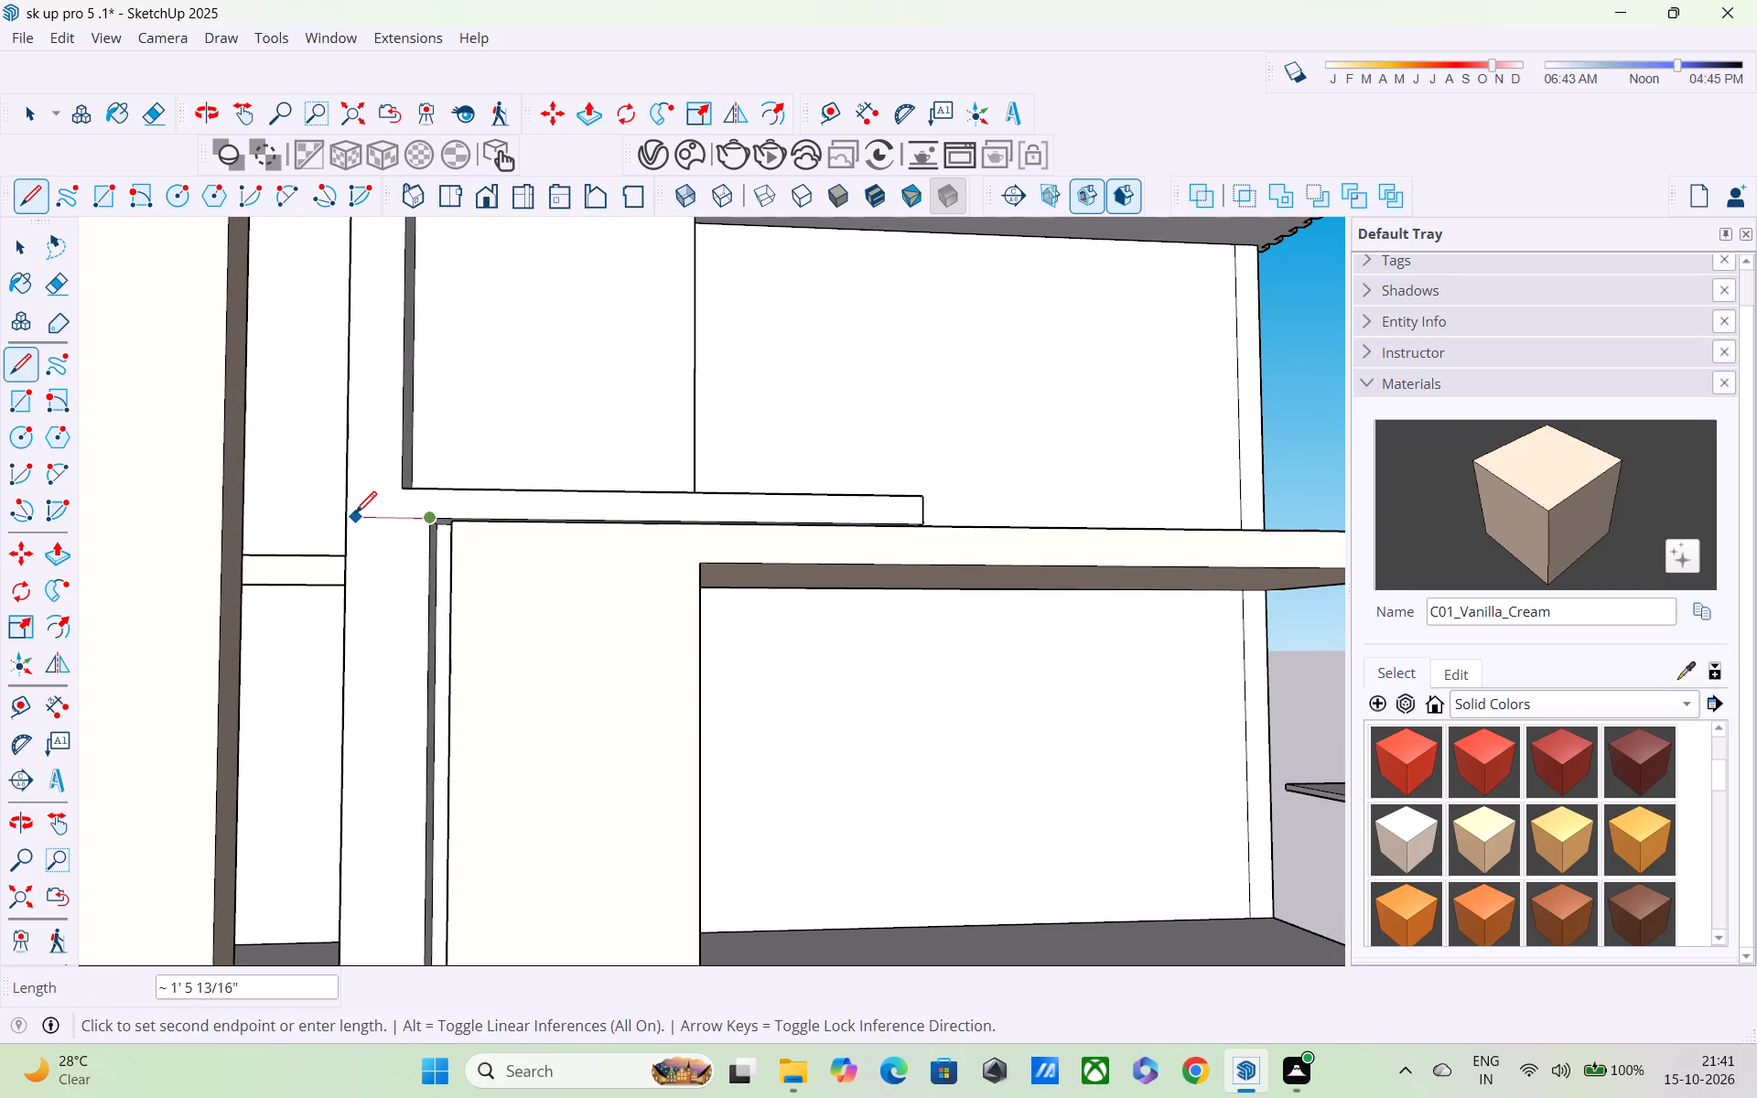
left_click(347, 511)
key("space")
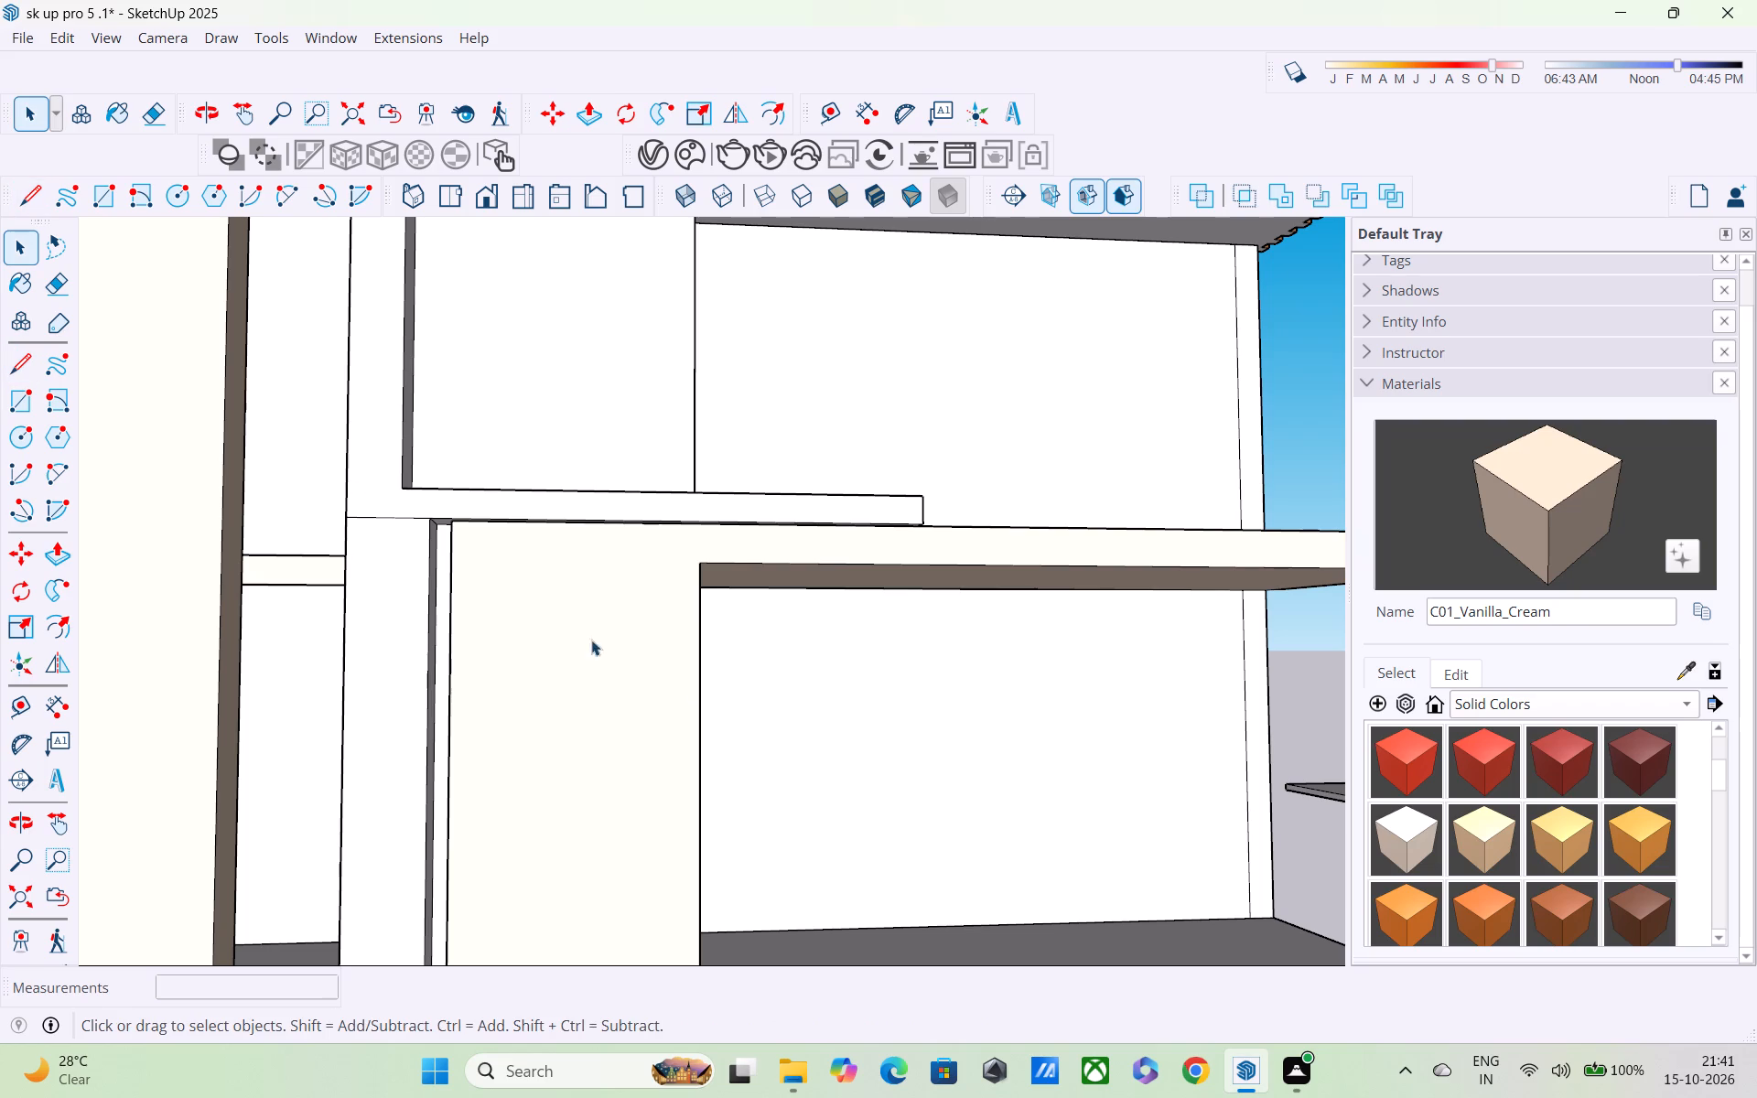
Sample M08_Obsidian_Black from the dark floor slab edge and paint the upper C-shaped frame's front face with it.
scroll(1390, 765, "up", 8)
scroll(1413, 780, "down", 5)
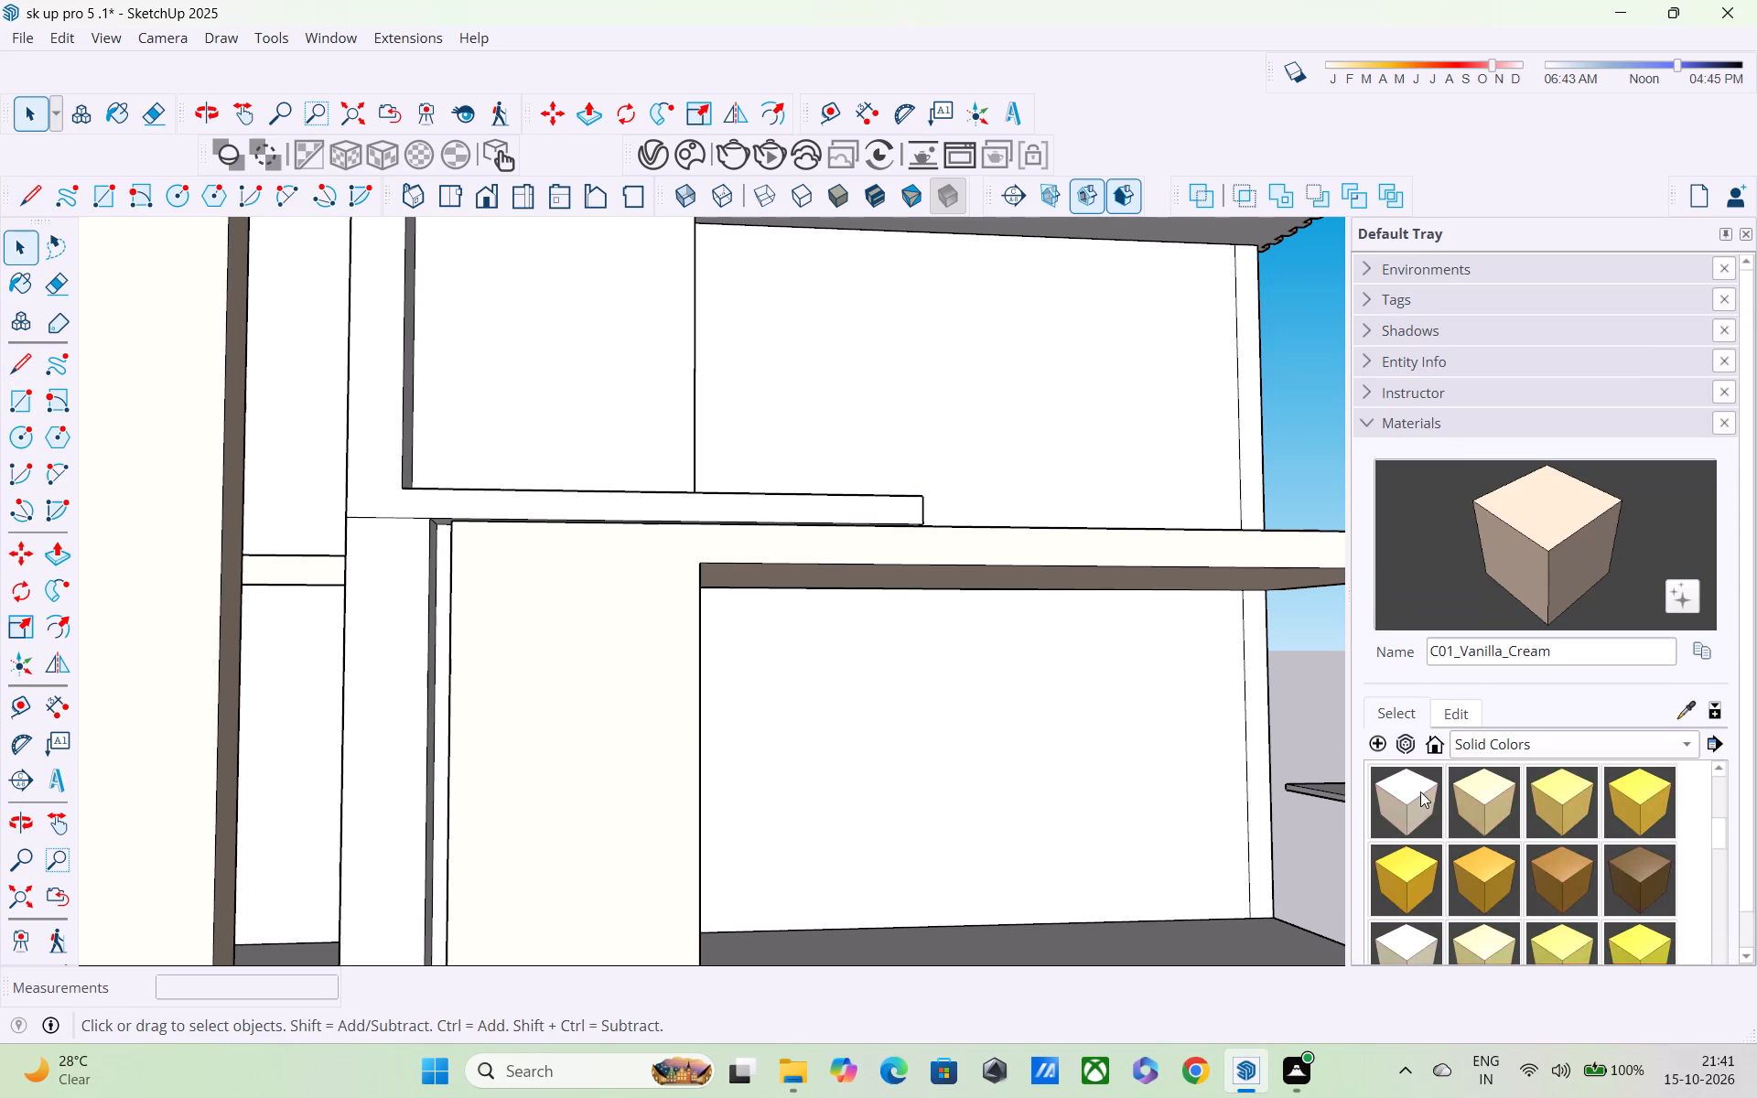
scroll(1420, 791, "down", 20)
scroll(1420, 791, "down", 4)
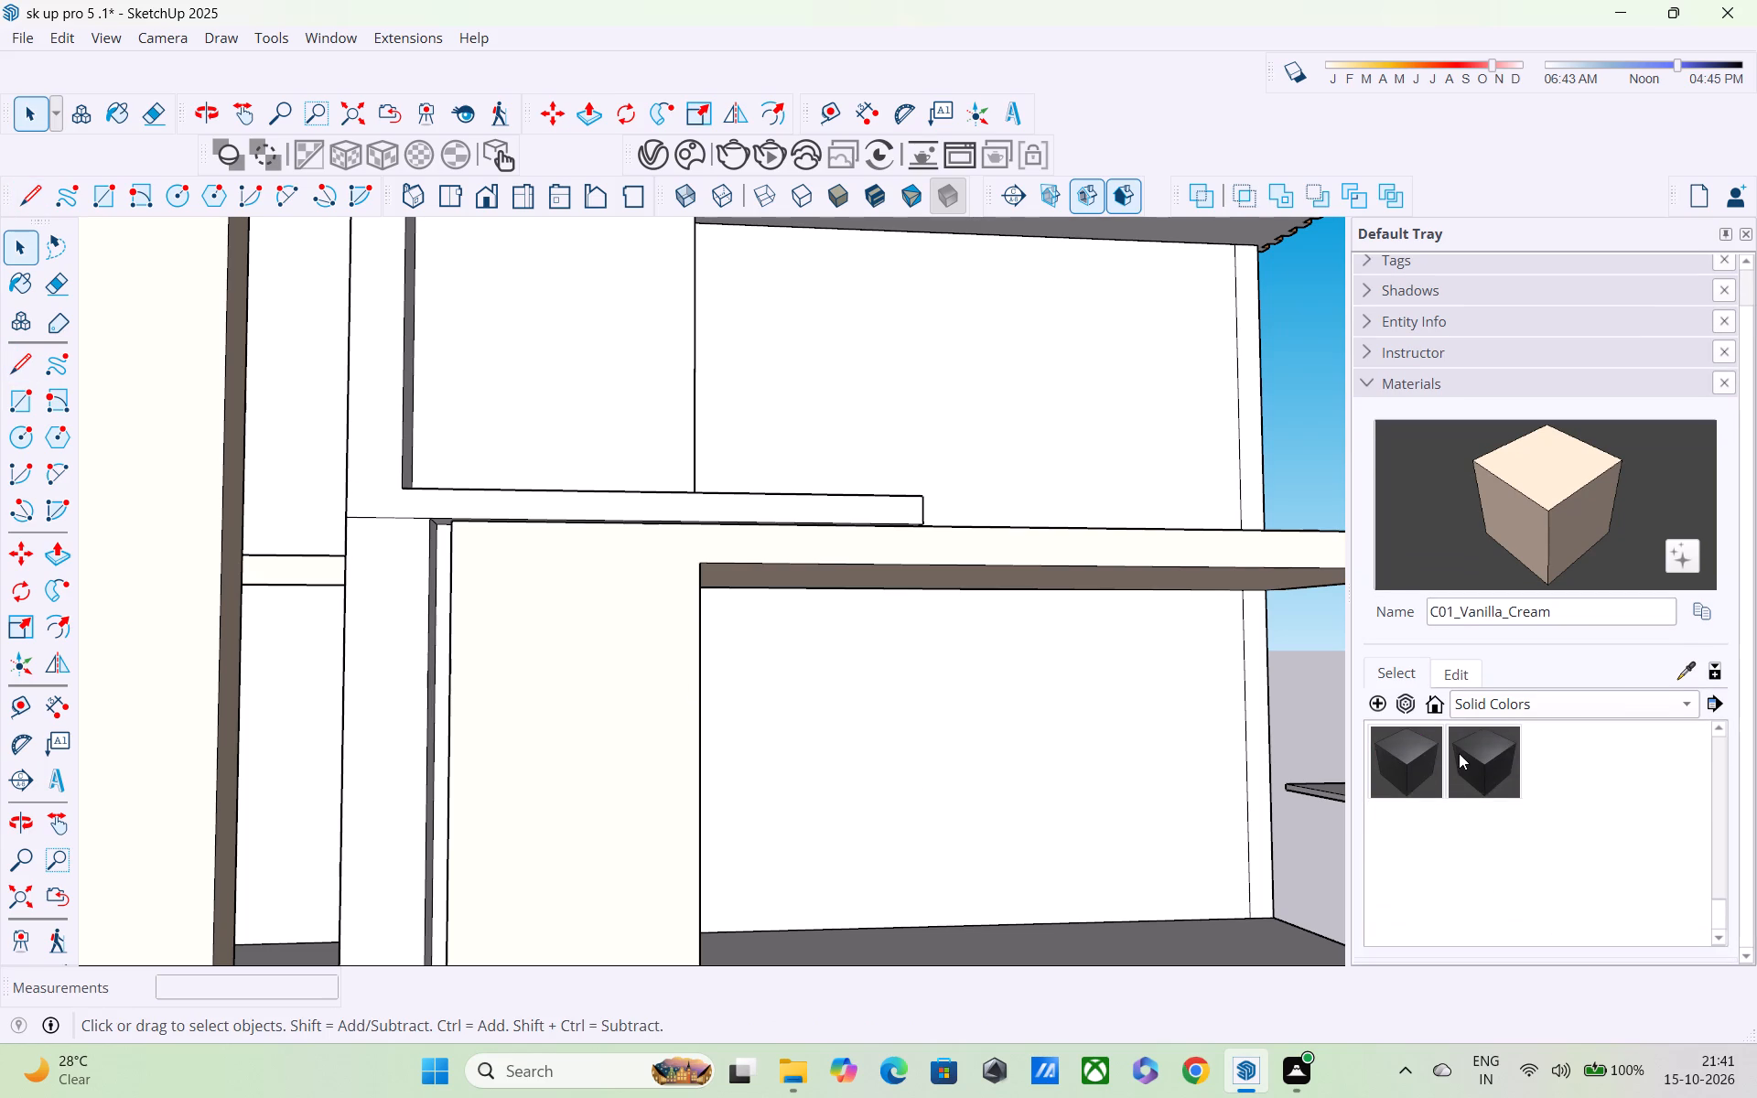
scroll(1459, 753, "down", 3)
scroll(1027, 812, "down", 4)
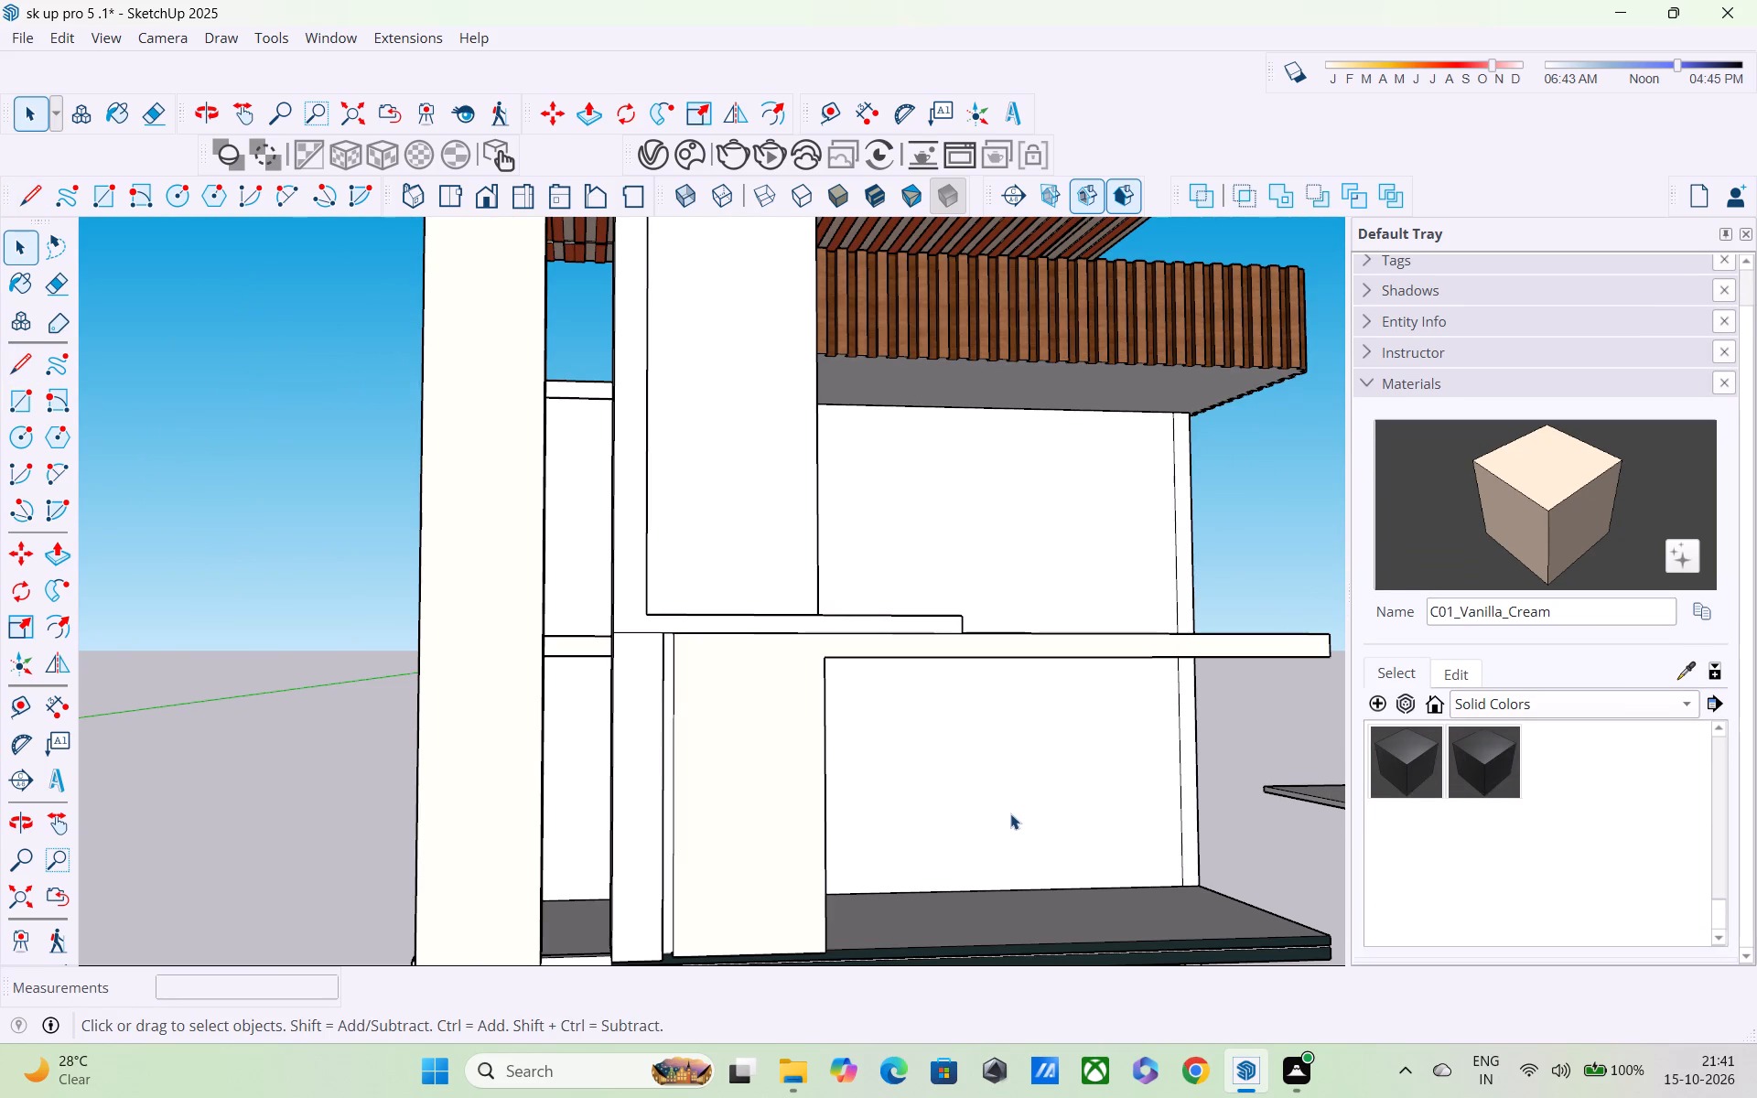
middle_click_drag(979, 893, 901, 763, "shift")
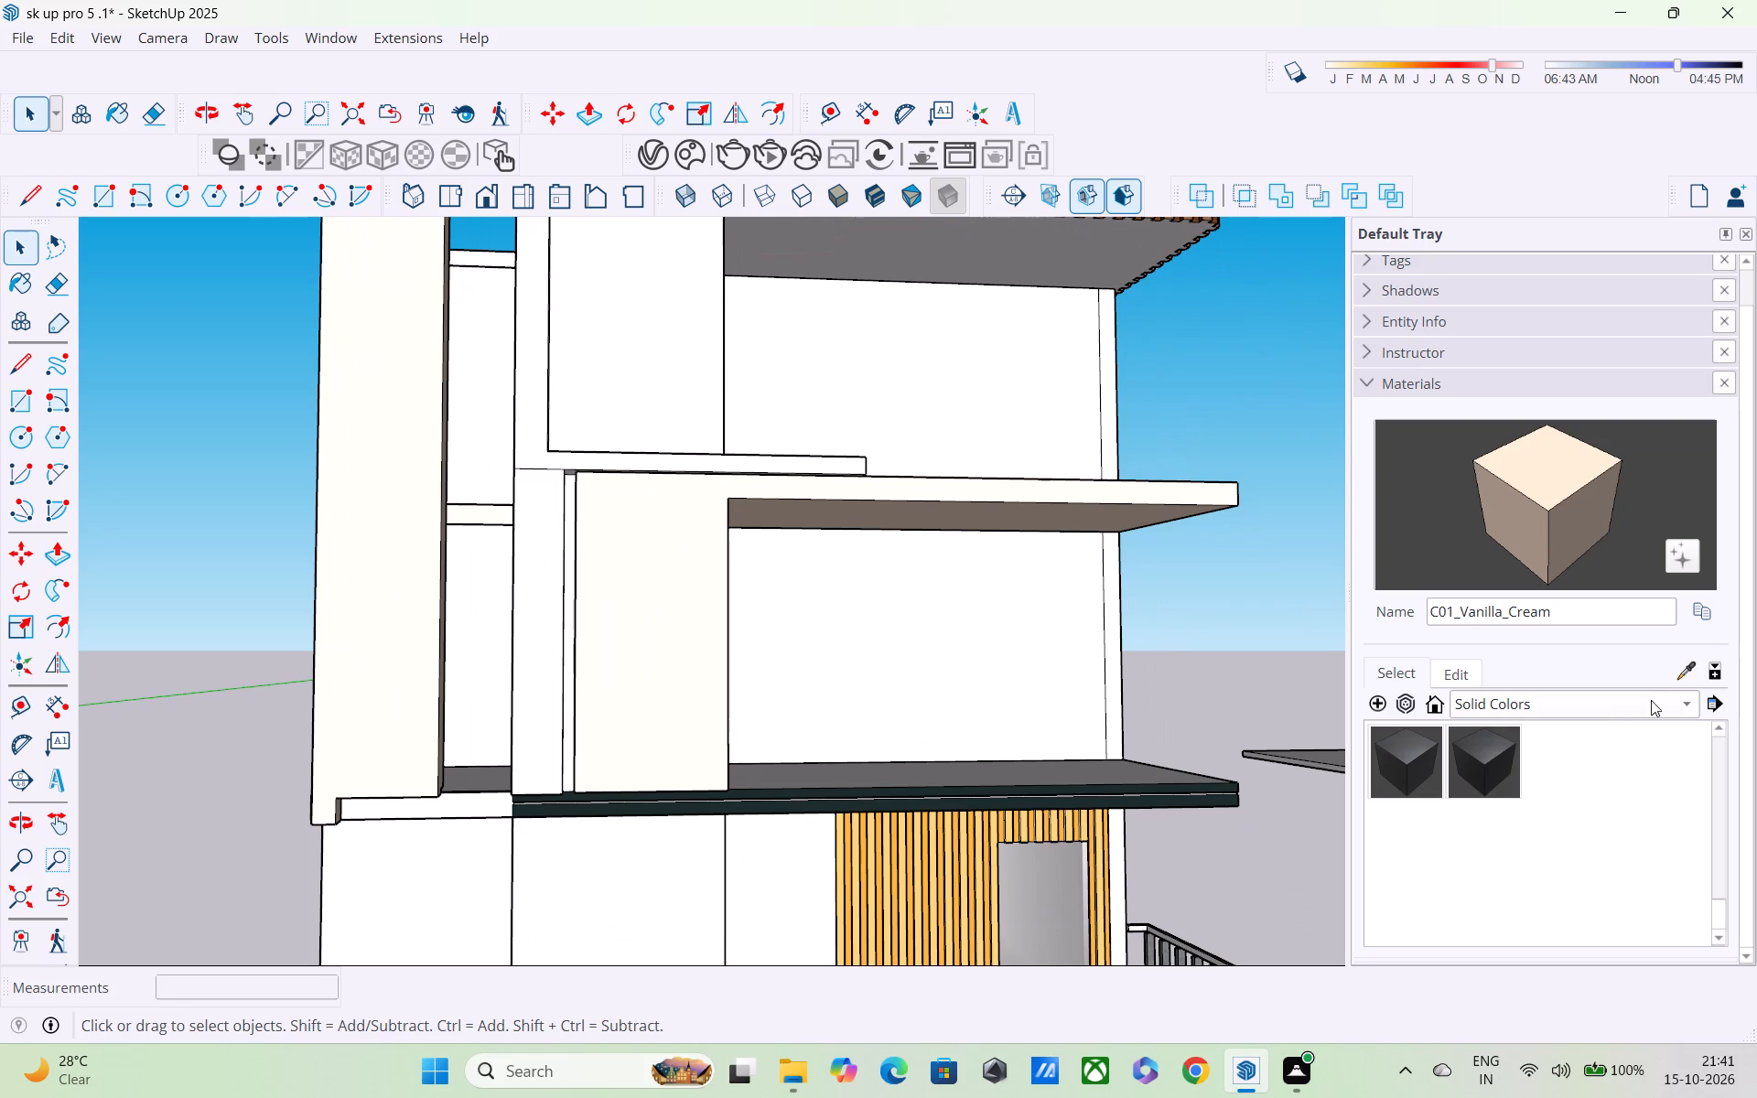
left_click(1682, 669)
left_click(1059, 804)
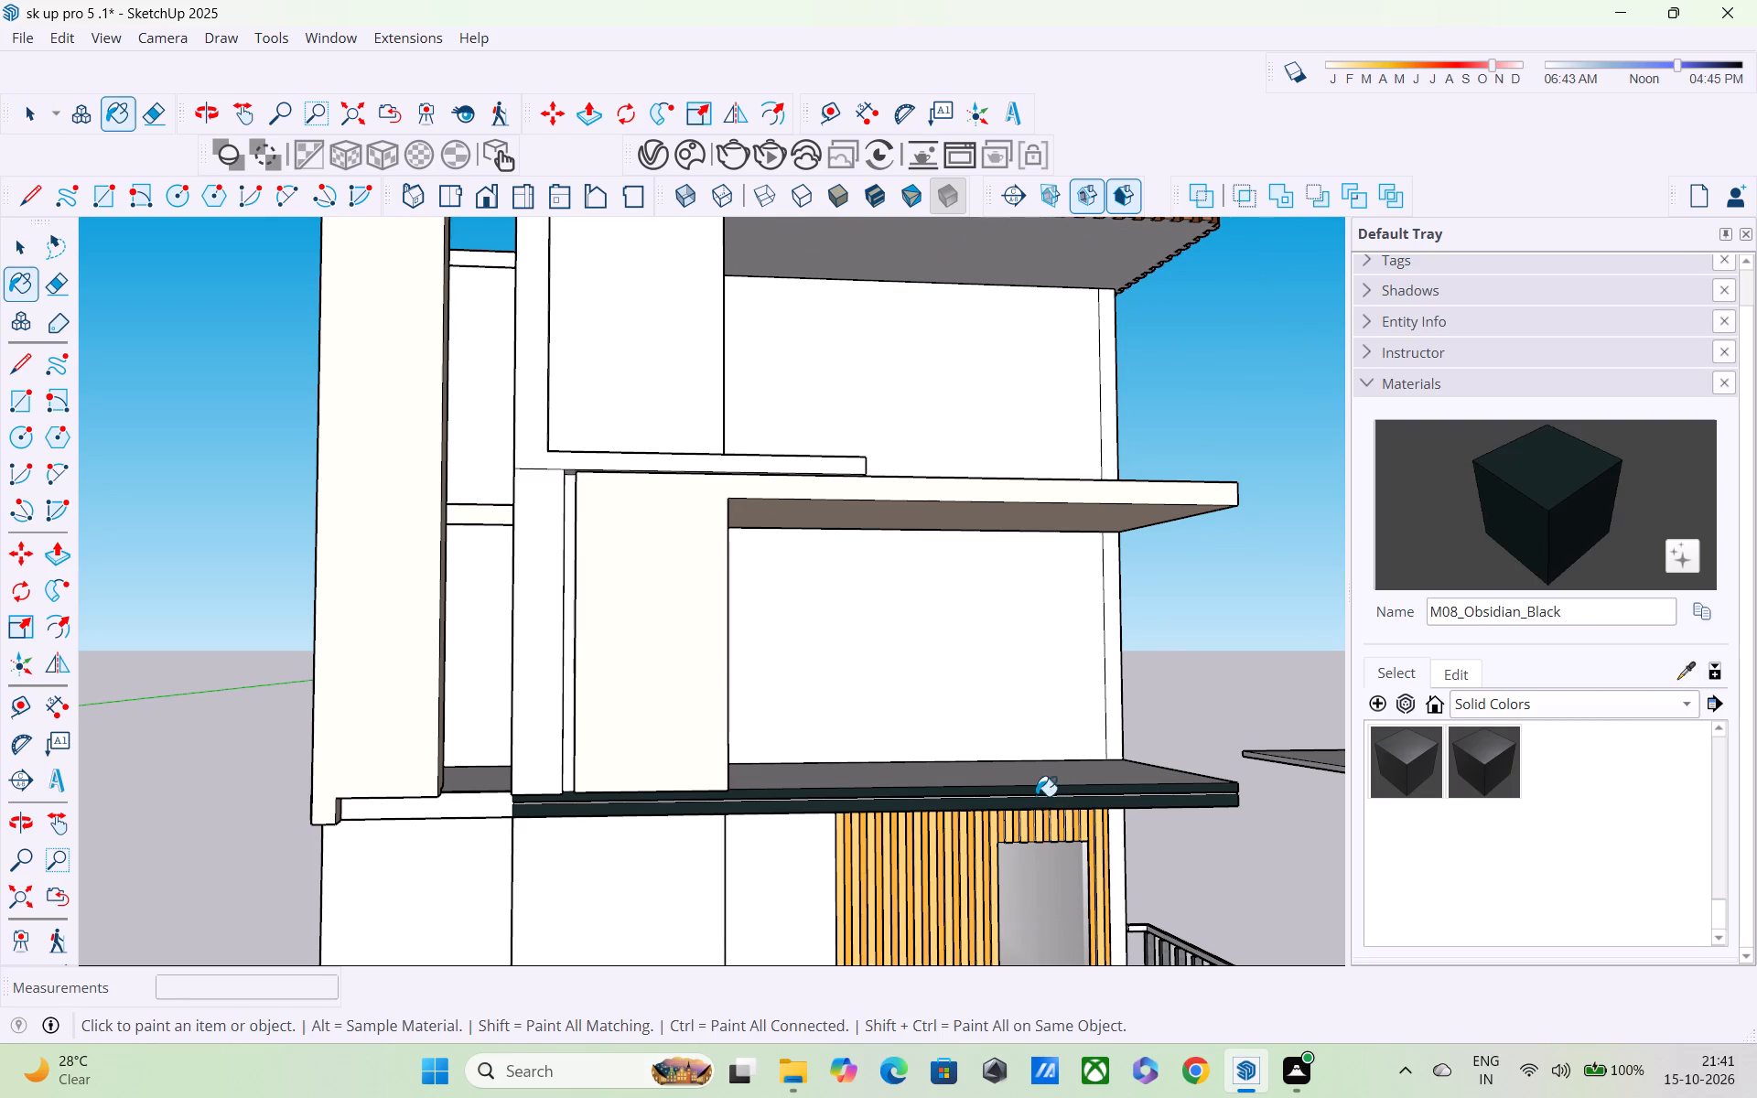
left_click(525, 417)
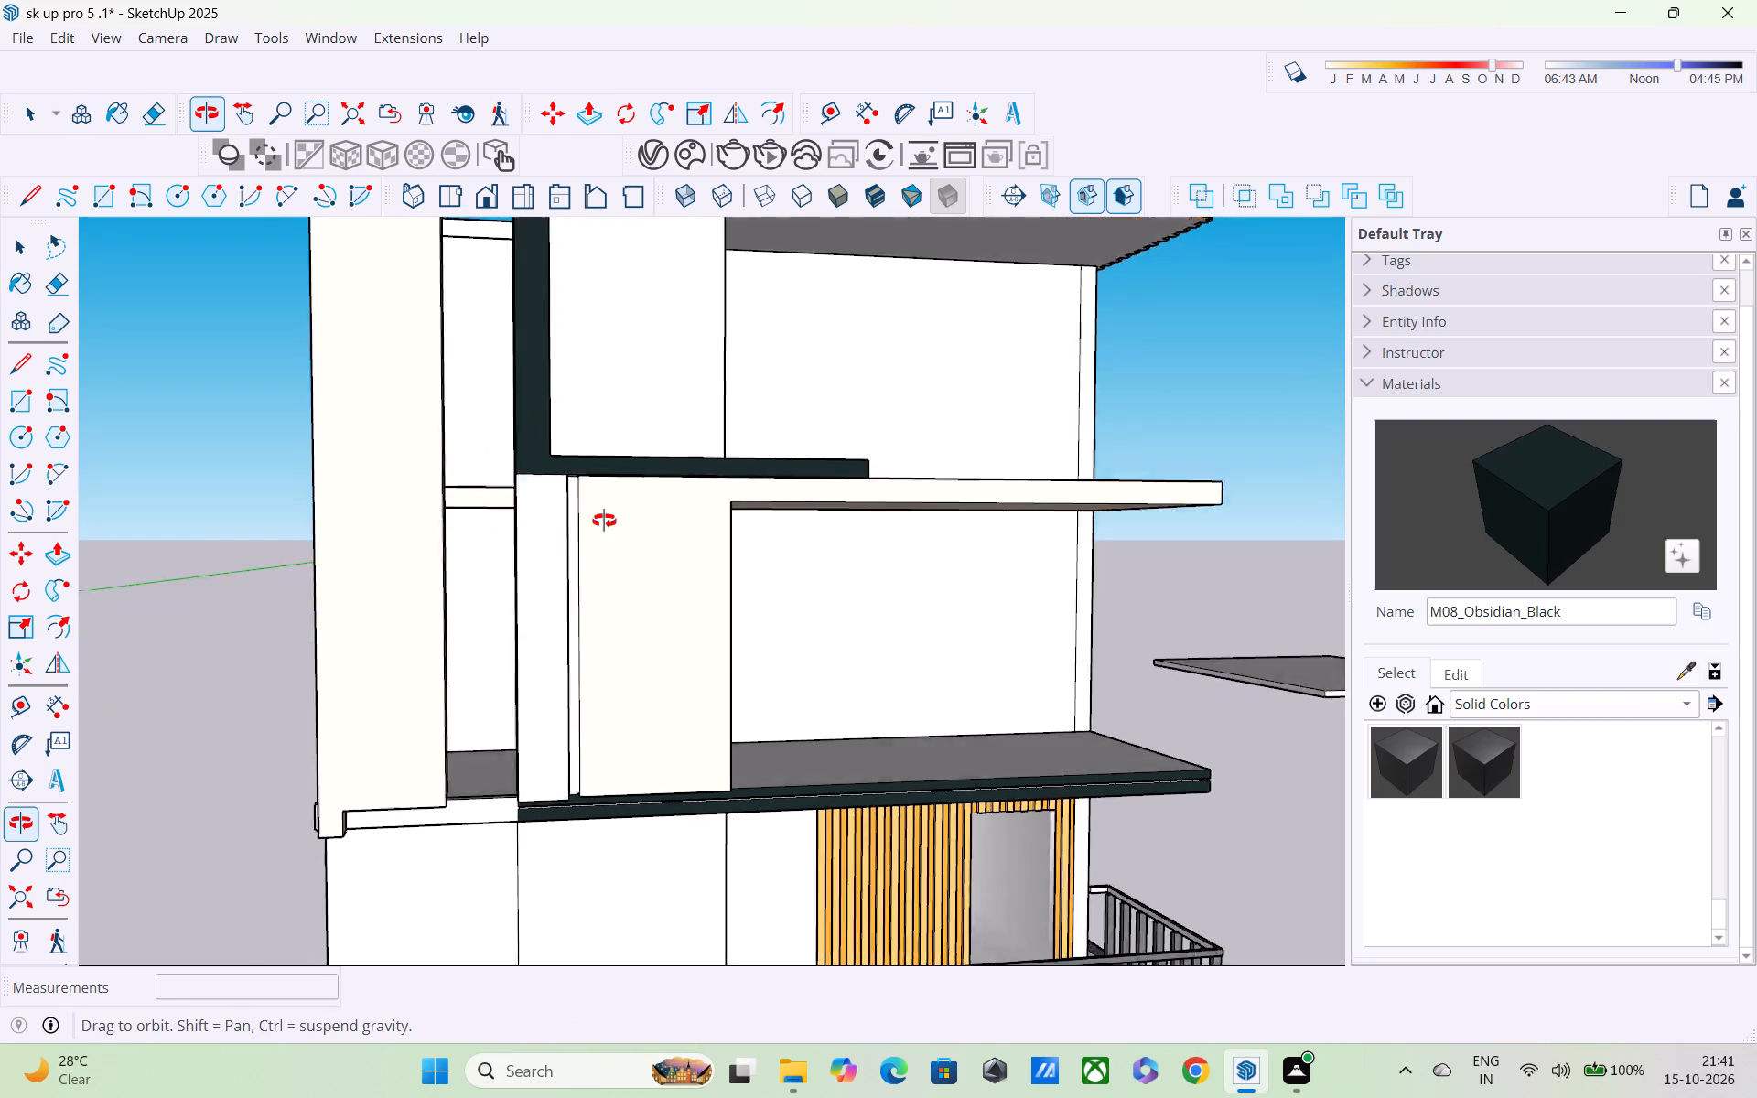
Examine the dark C-shaped frame and the neighbouring cream pillar from above, below and the inner side.
middle_click_drag(677, 597, 844, 896, "shift")
scroll(817, 648, "down", 2)
middle_click_drag(814, 653, 681, 581)
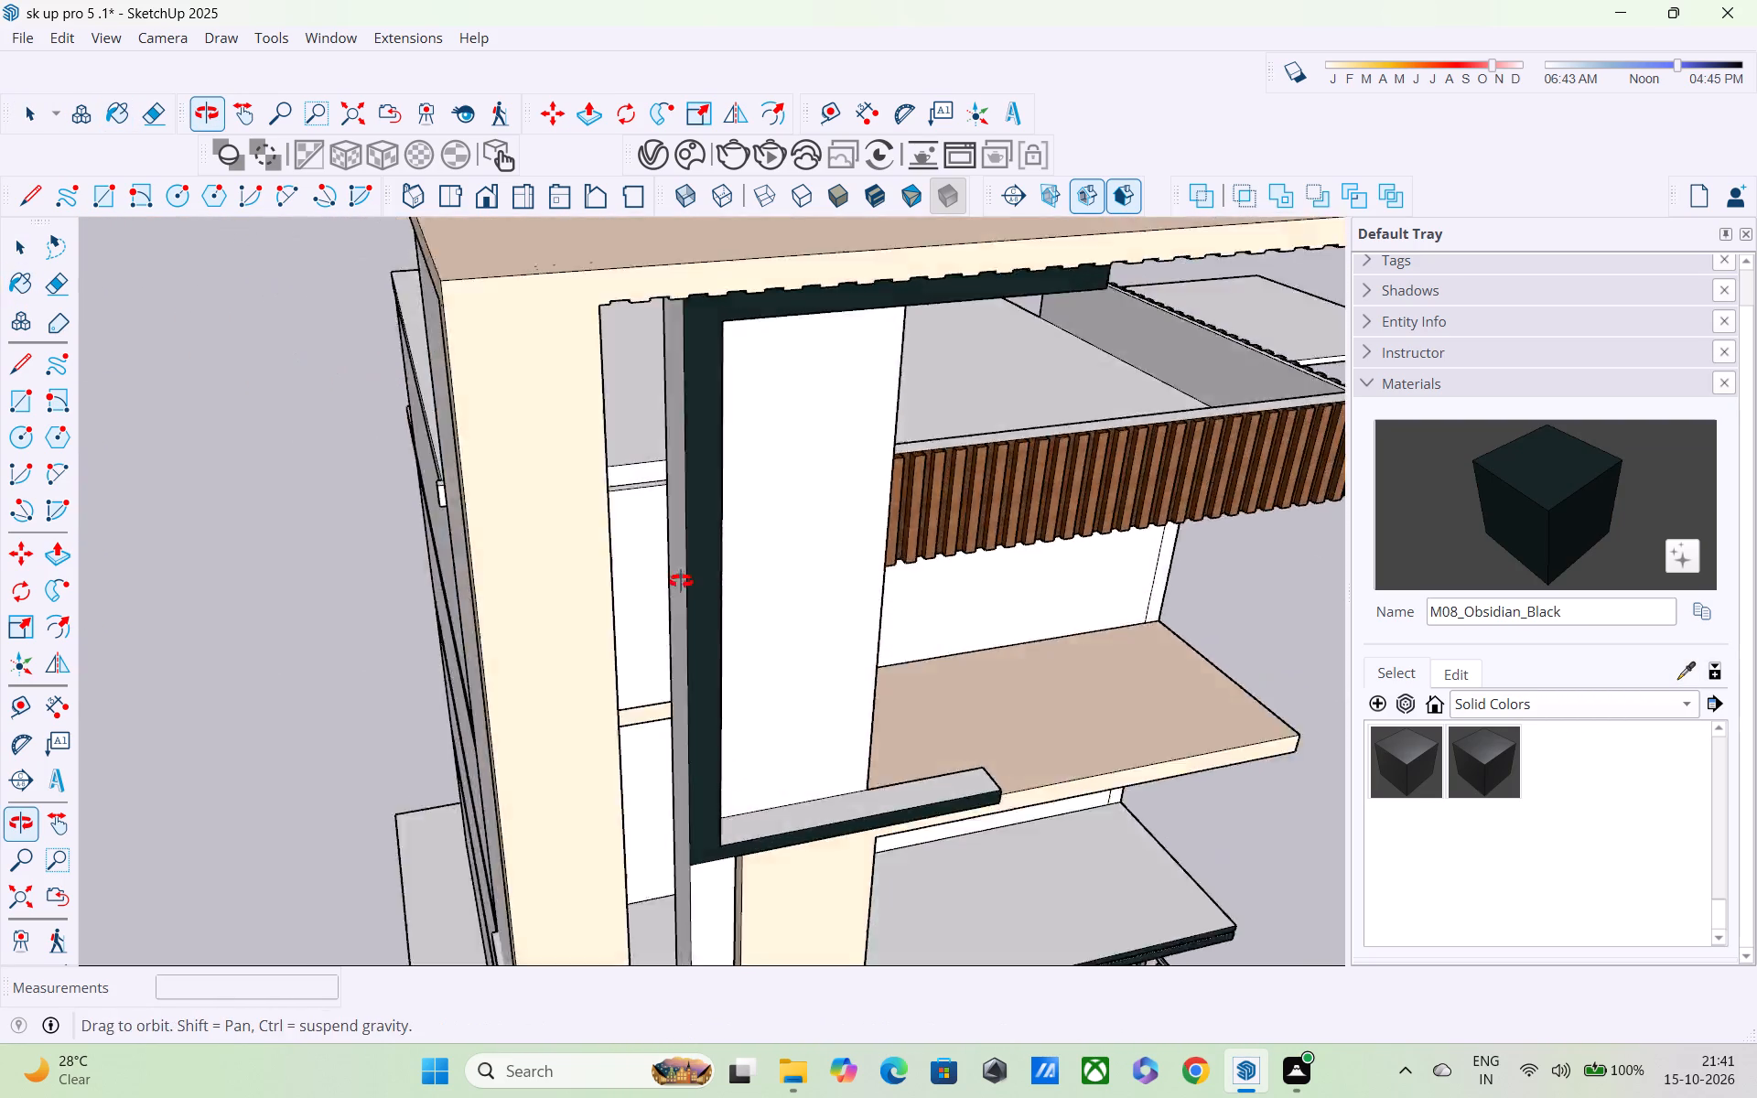
middle_click_drag(681, 581, 548, 510)
scroll(548, 510, "up", 1)
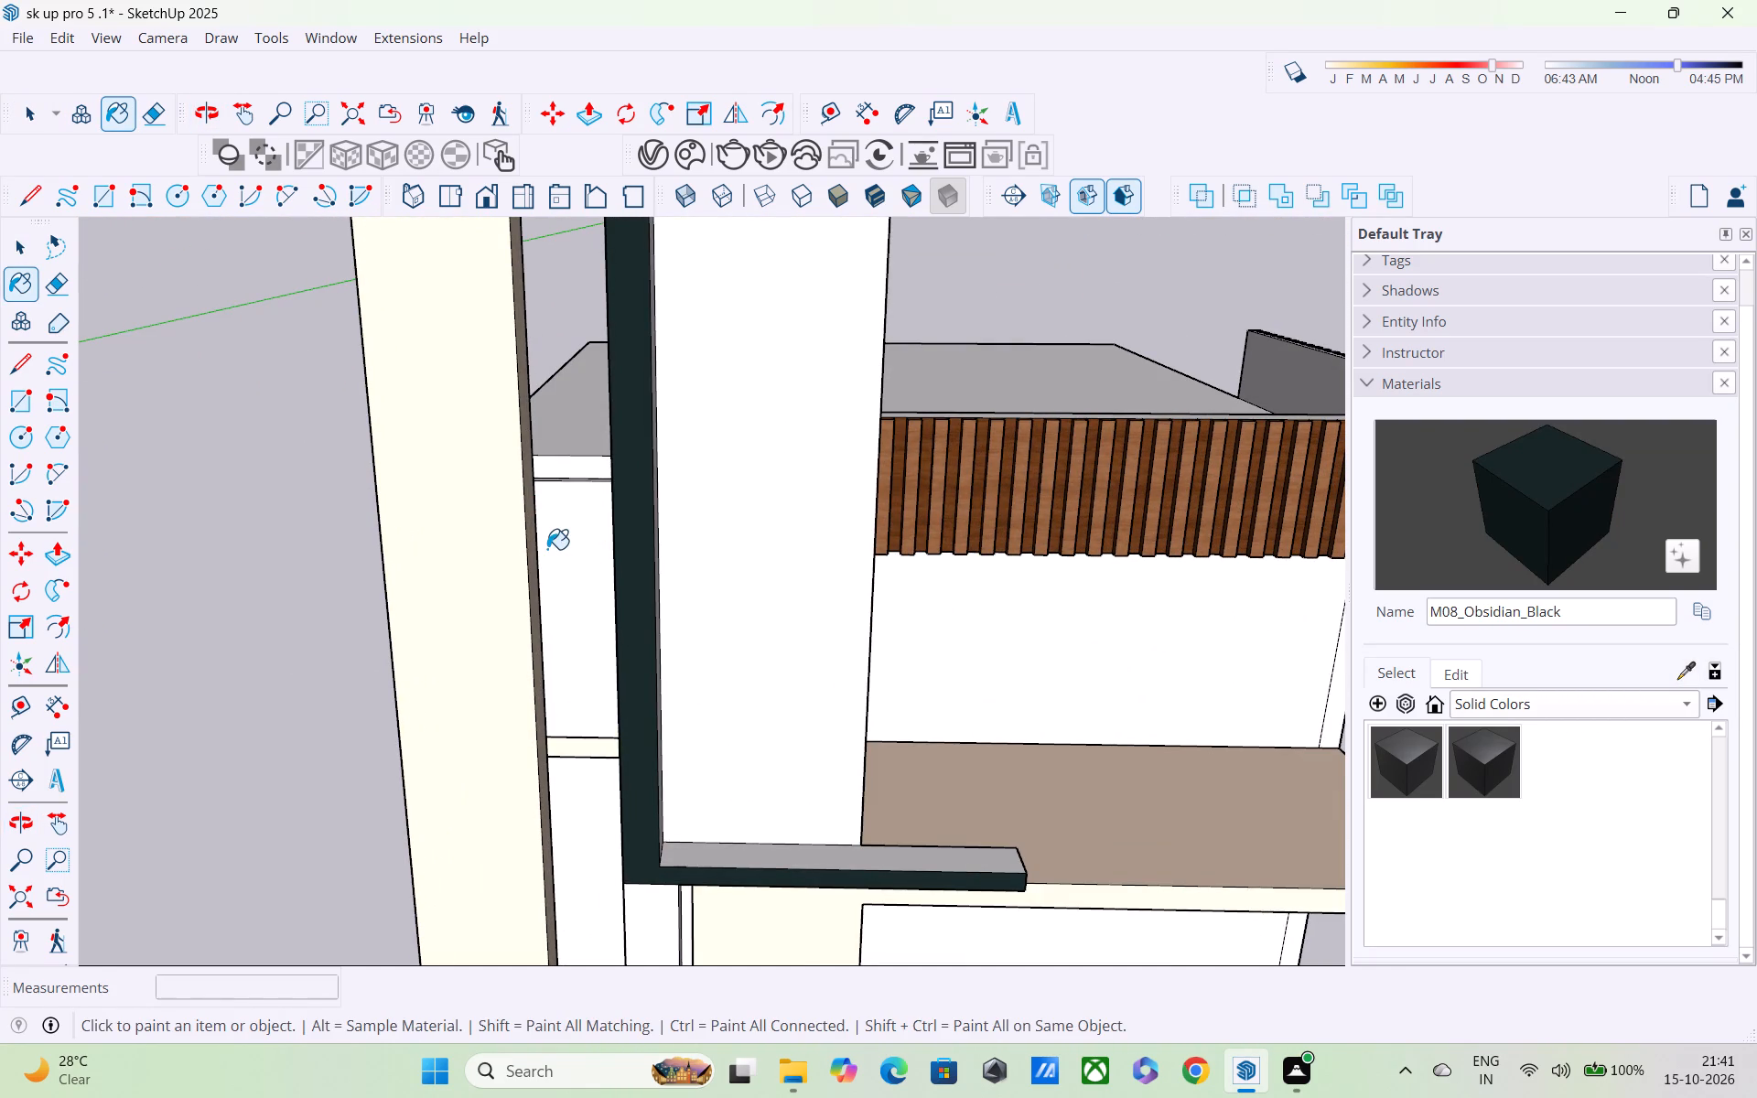
middle_click_drag(513, 572, 401, 464)
scroll(410, 462, "down", 4)
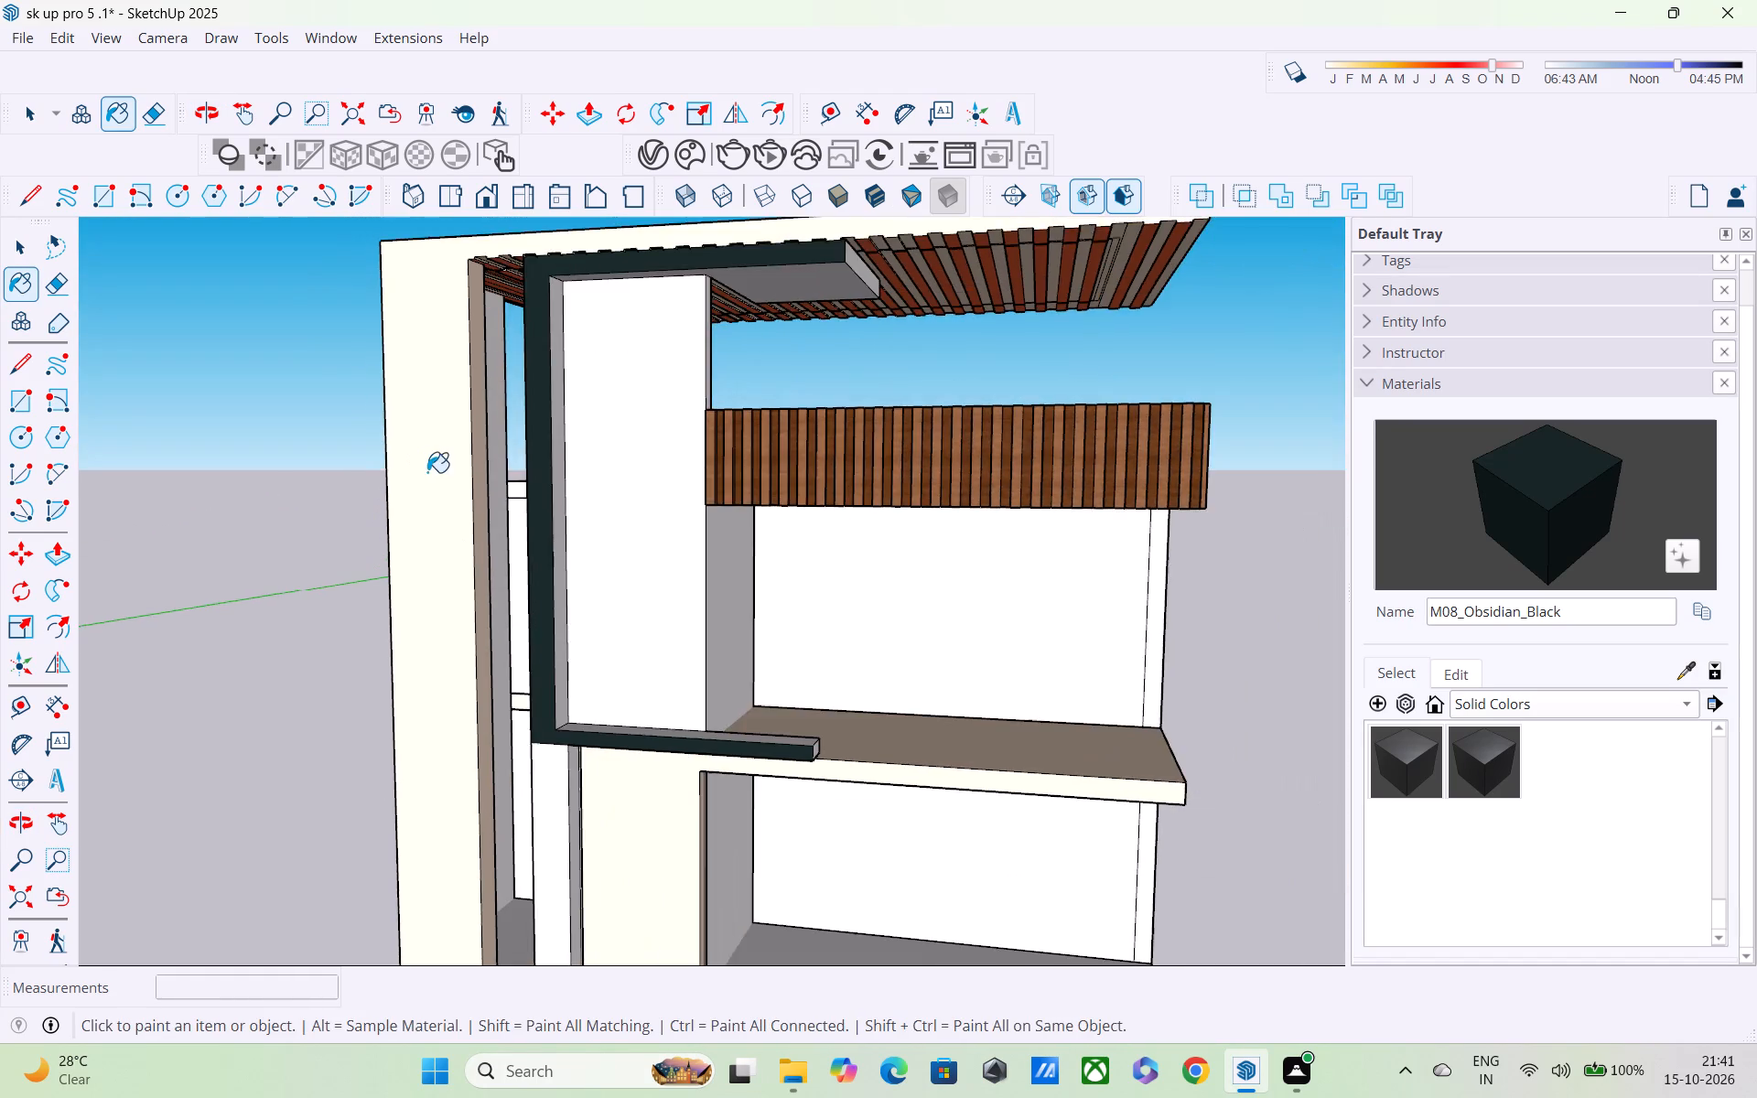
middle_click_drag(448, 499, 497, 554)
scroll(475, 438, "up", 4)
scroll(466, 431, "up", 1, "shift")
middle_click_drag(466, 431, 453, 561, "shift")
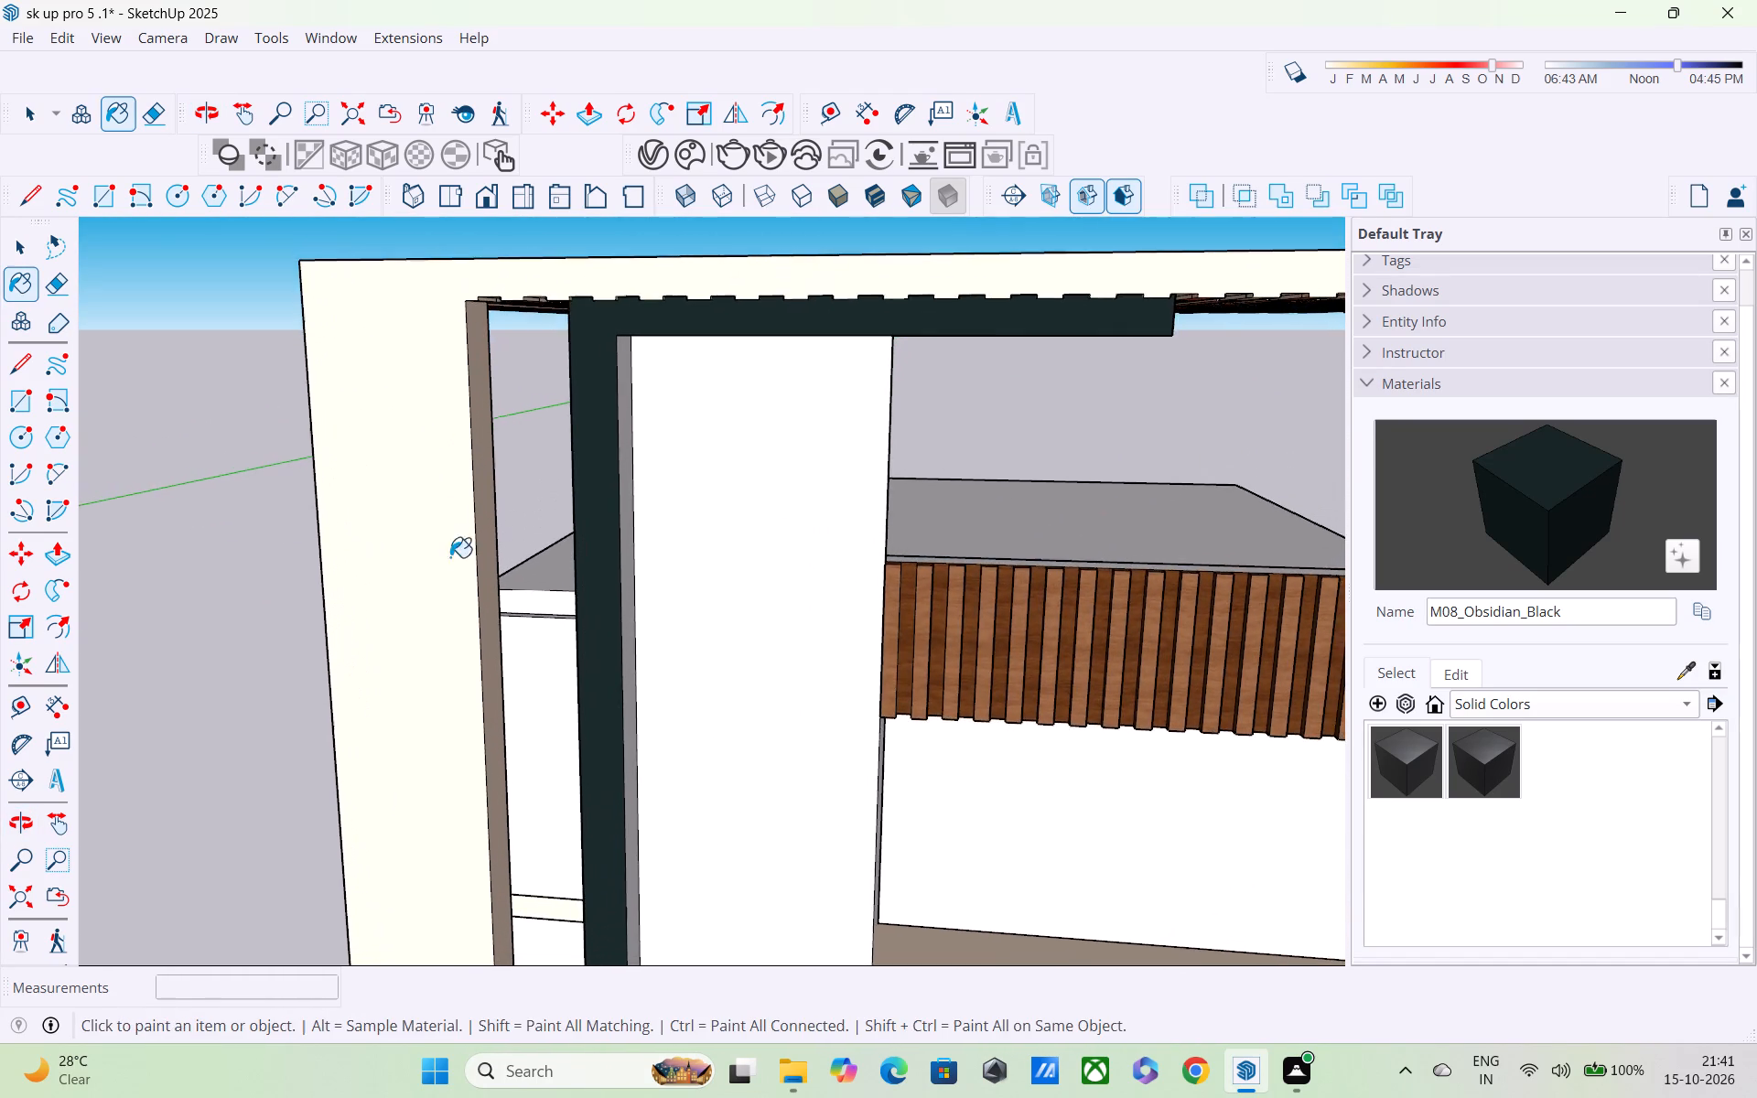
scroll(493, 505, "up", 4)
middle_click_drag(485, 482, 471, 543)
scroll(348, 358, "down", 1)
scroll(641, 498, "up", 4, "shift")
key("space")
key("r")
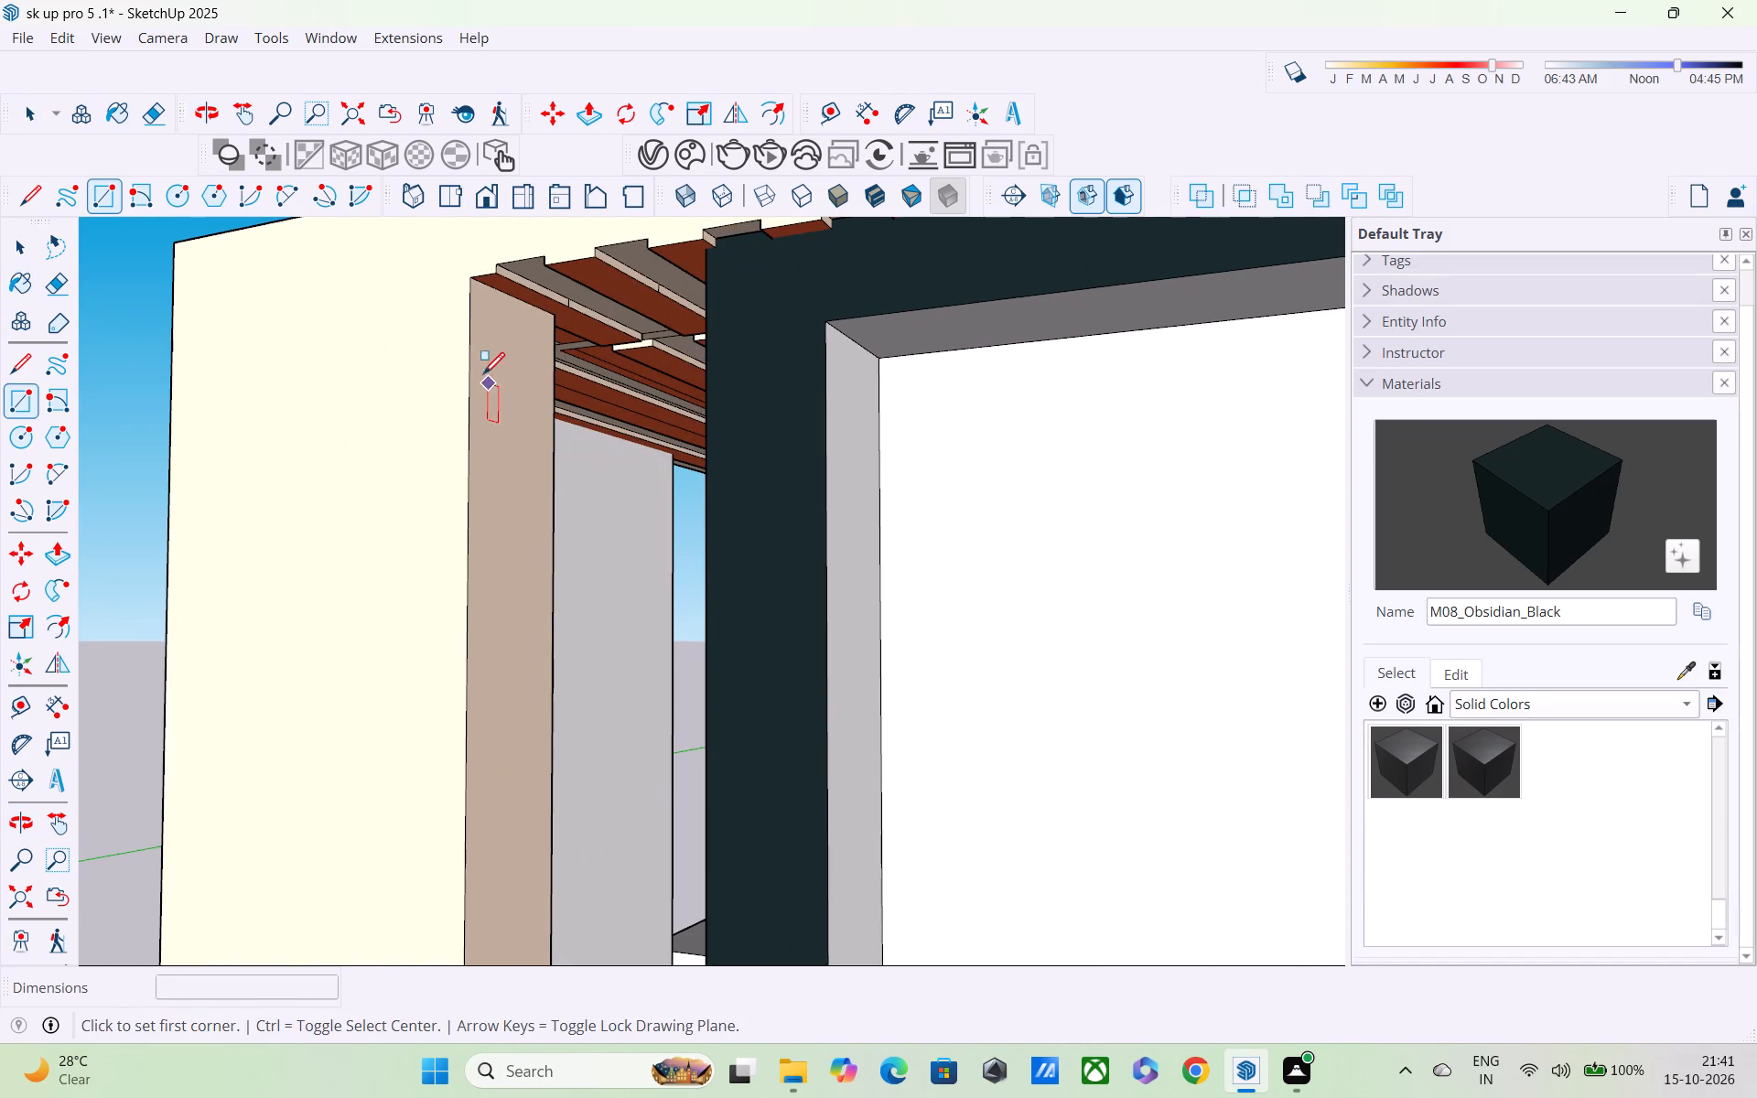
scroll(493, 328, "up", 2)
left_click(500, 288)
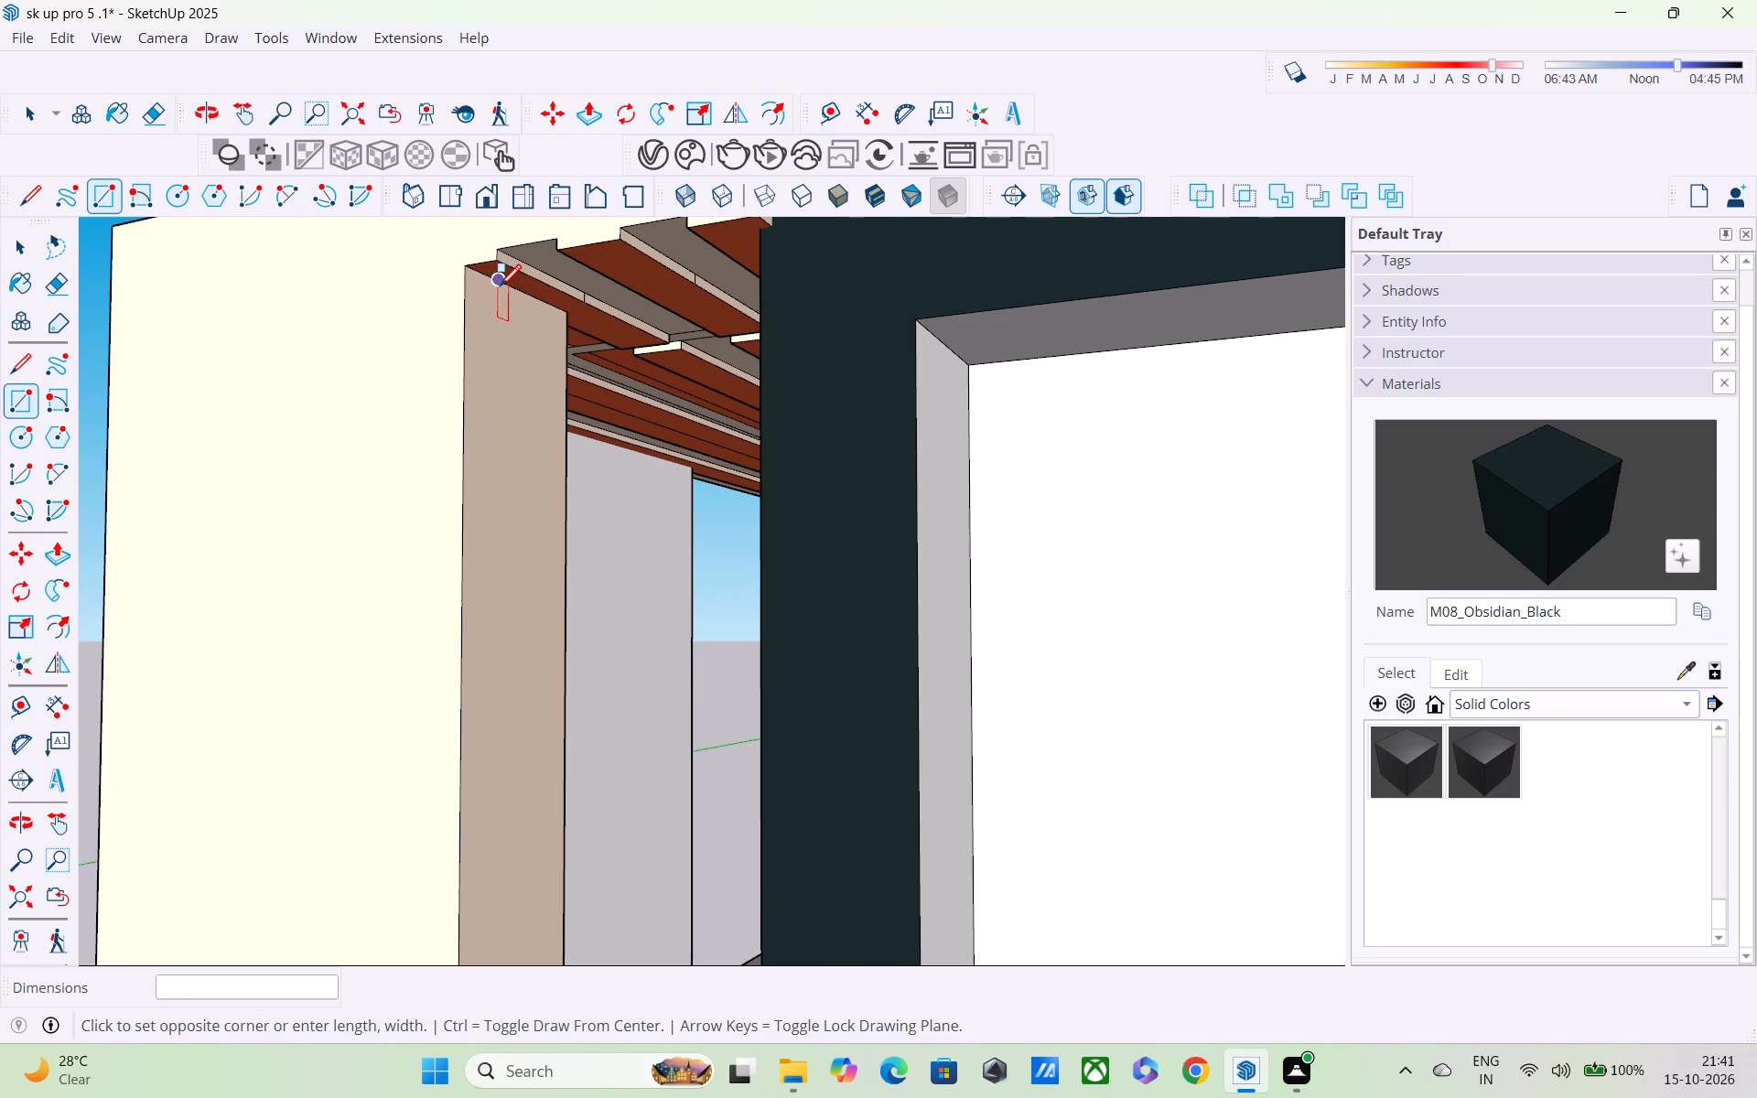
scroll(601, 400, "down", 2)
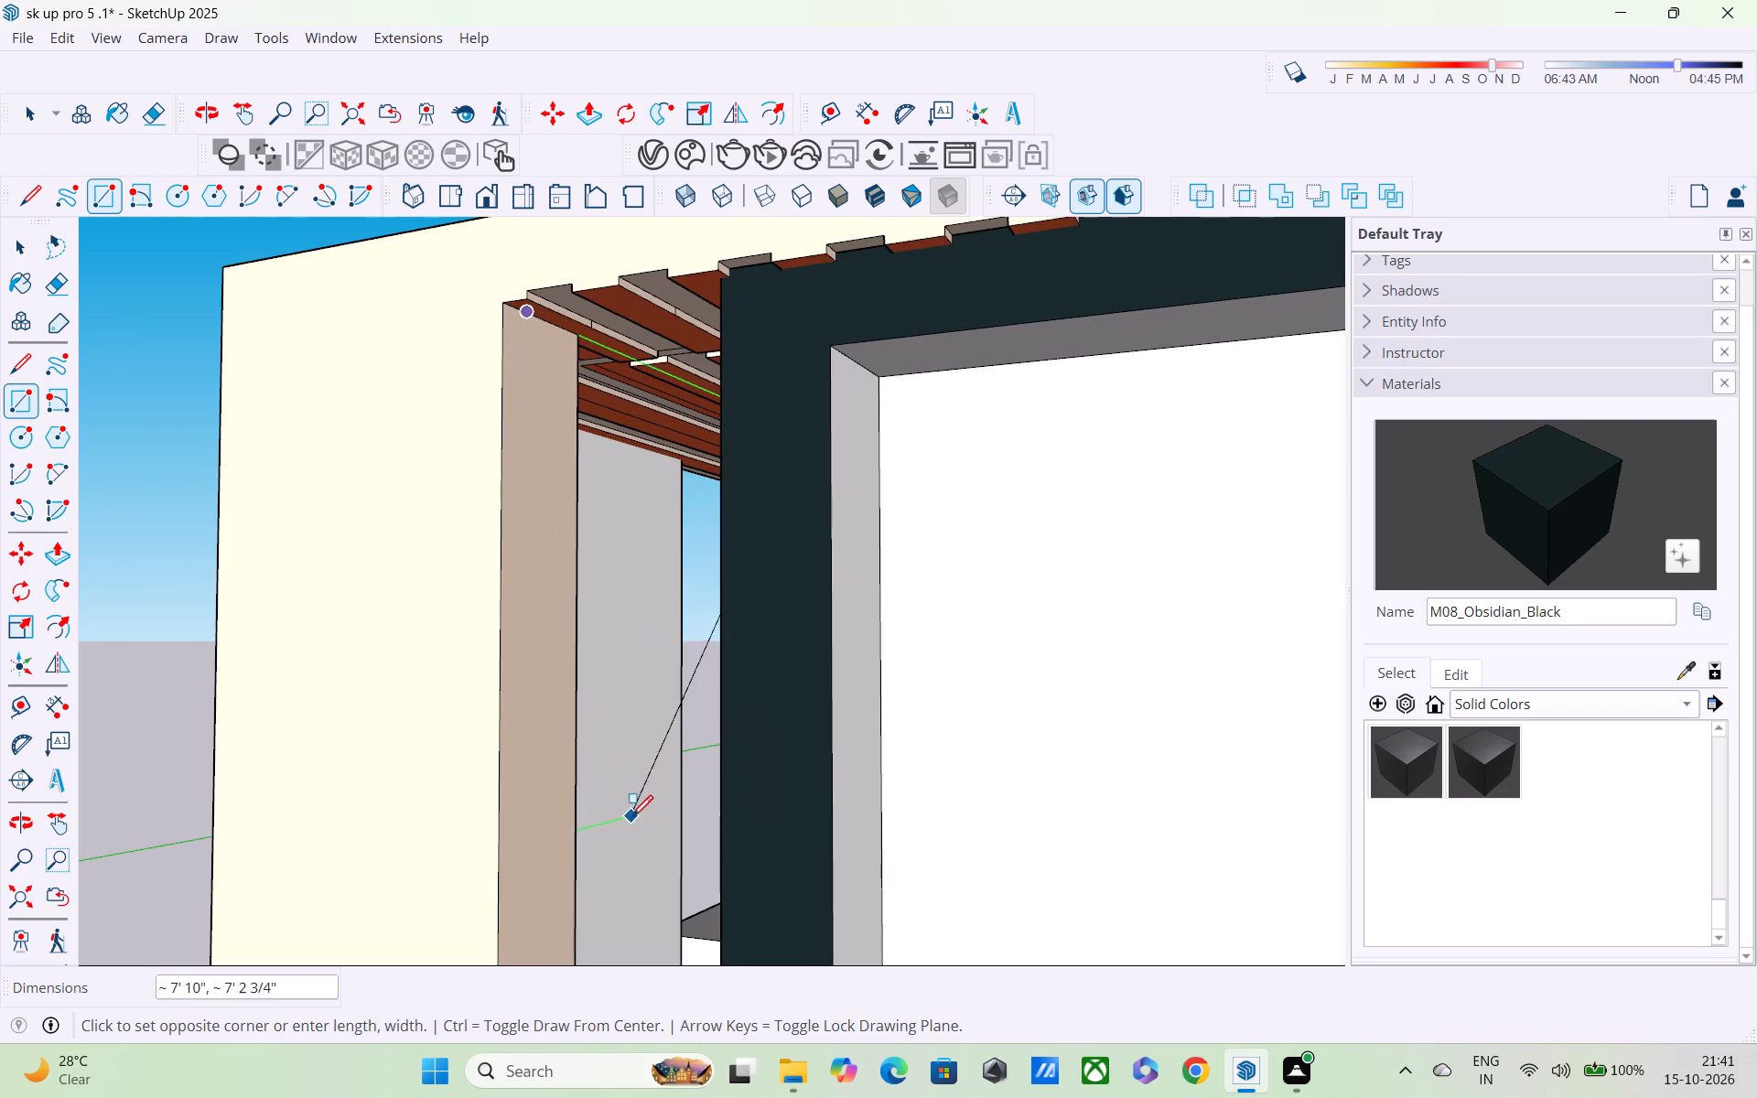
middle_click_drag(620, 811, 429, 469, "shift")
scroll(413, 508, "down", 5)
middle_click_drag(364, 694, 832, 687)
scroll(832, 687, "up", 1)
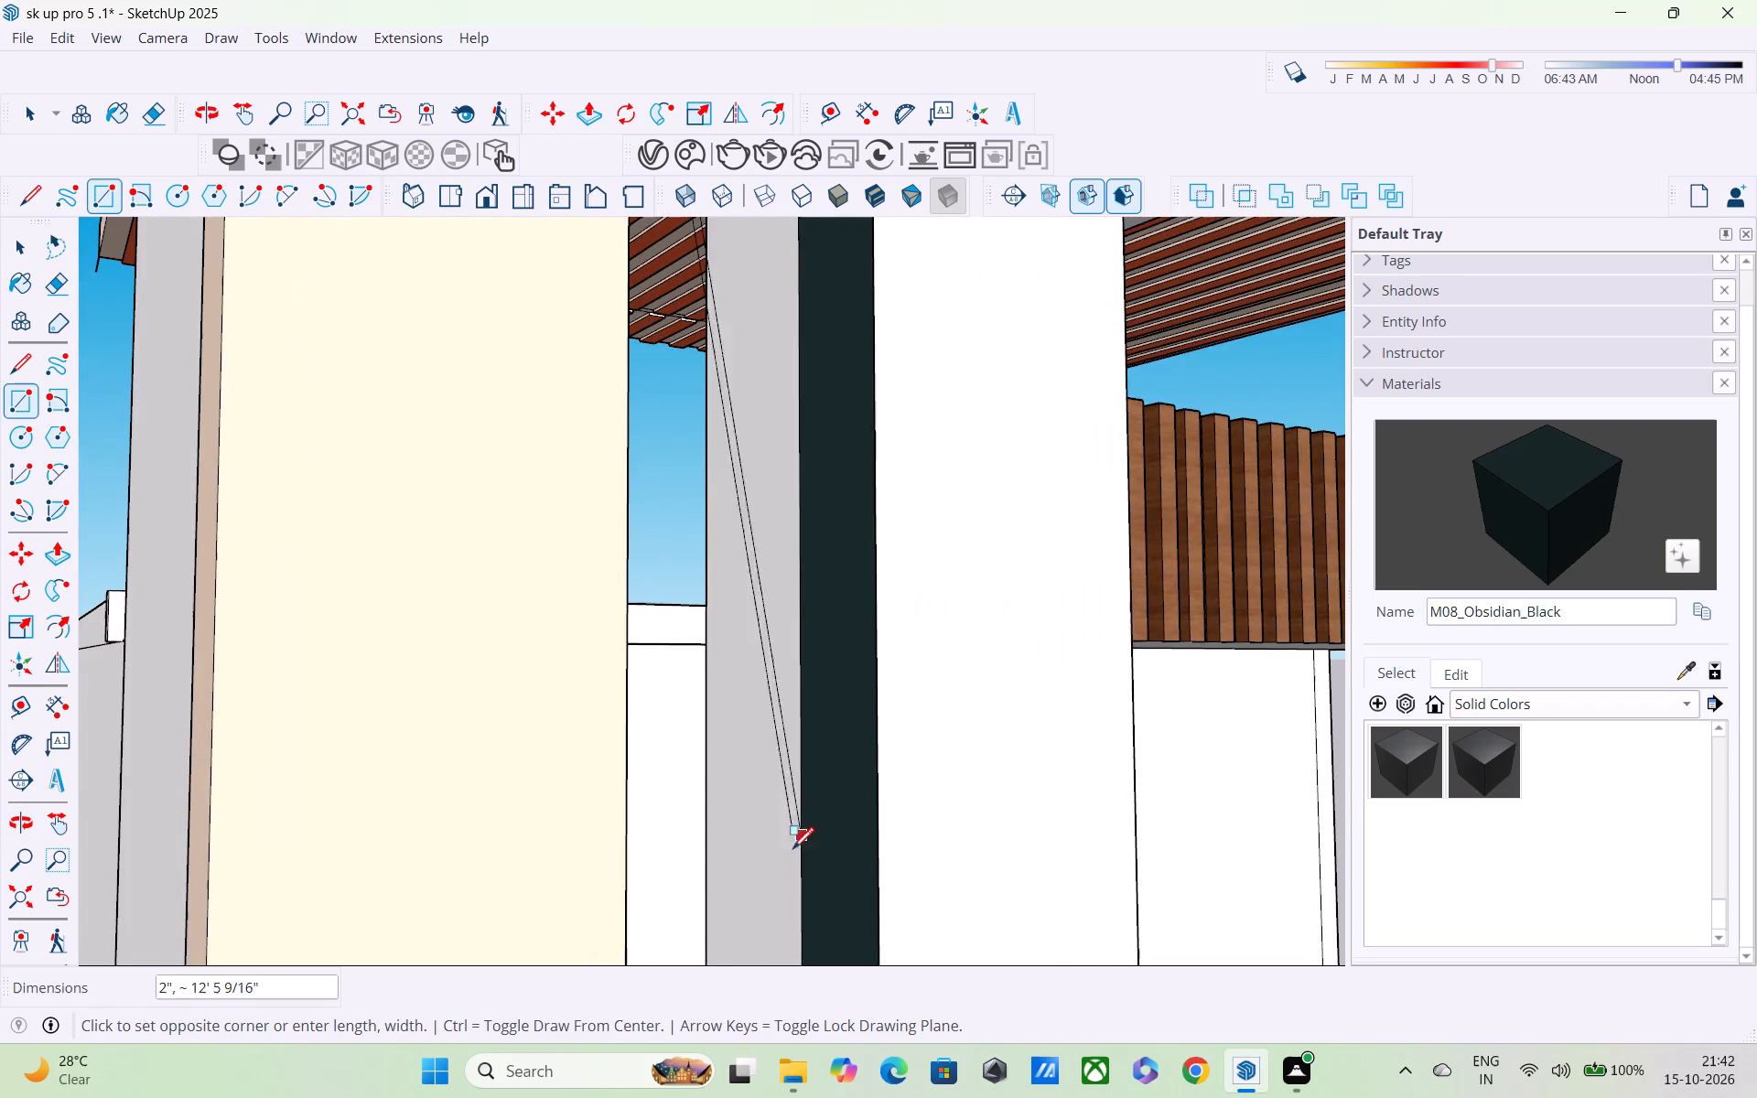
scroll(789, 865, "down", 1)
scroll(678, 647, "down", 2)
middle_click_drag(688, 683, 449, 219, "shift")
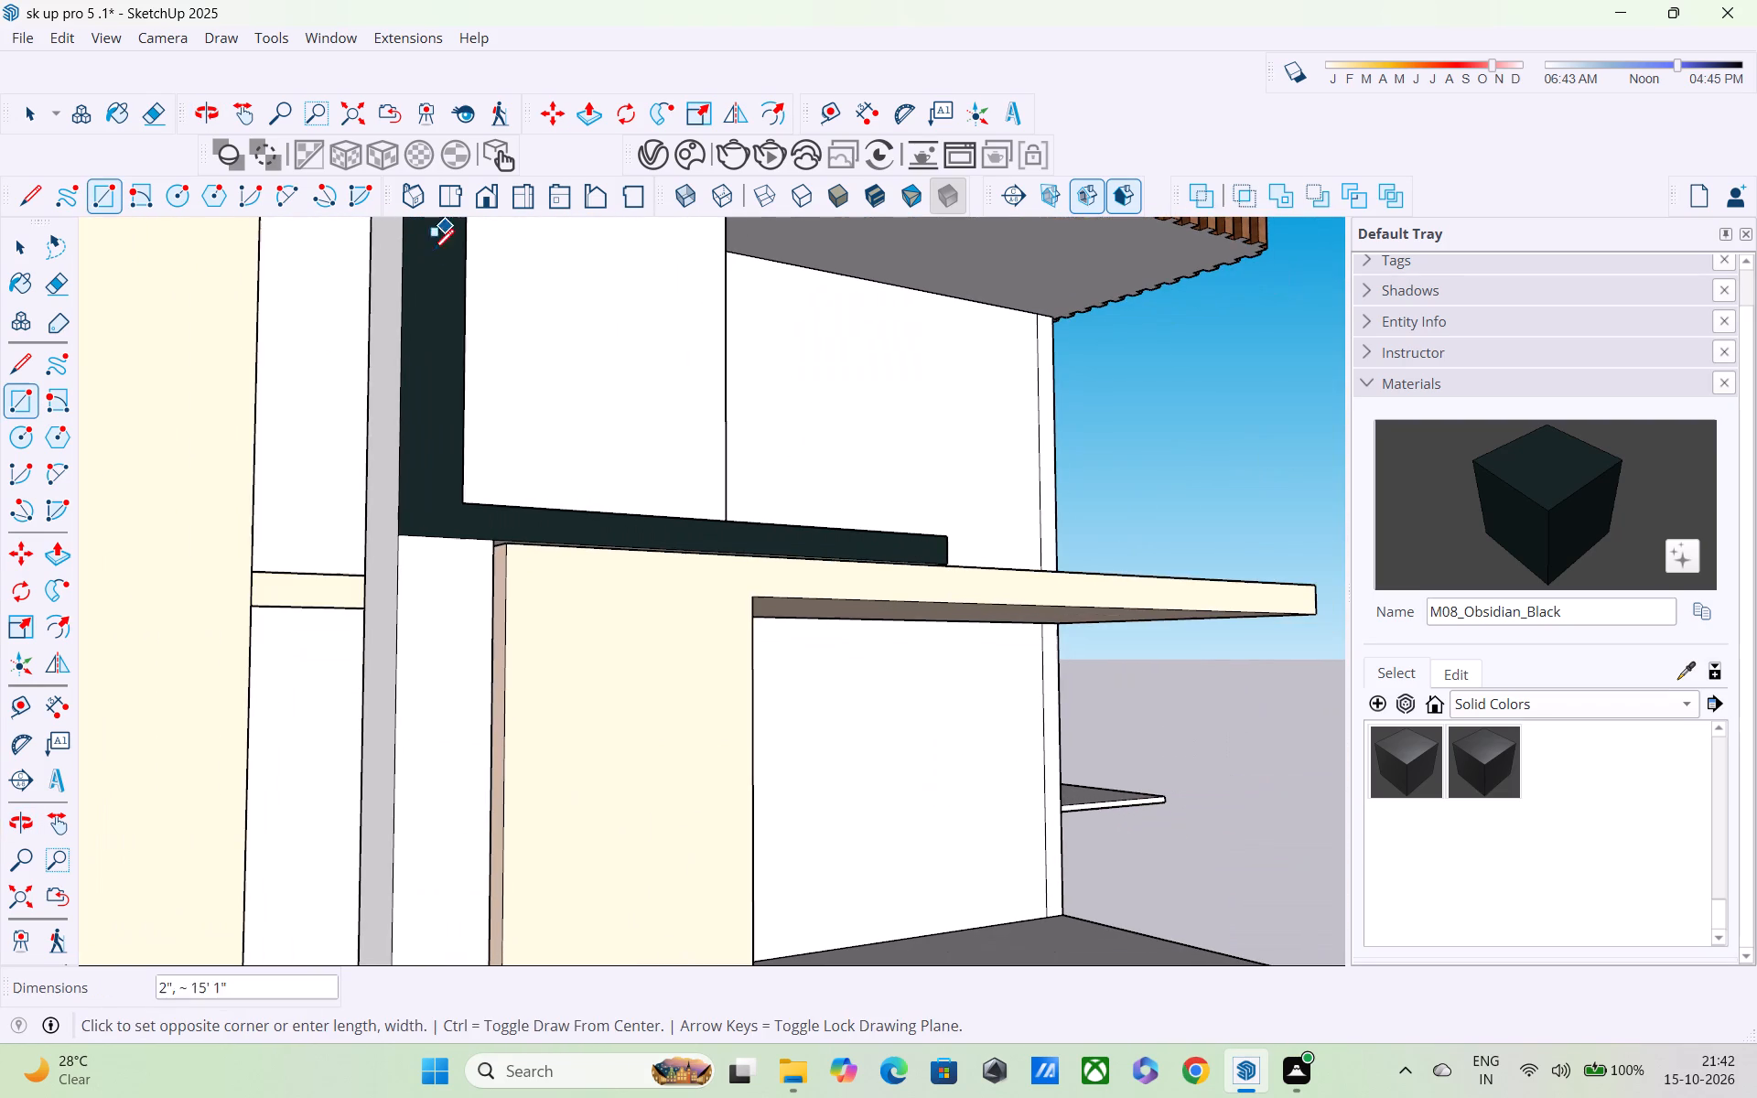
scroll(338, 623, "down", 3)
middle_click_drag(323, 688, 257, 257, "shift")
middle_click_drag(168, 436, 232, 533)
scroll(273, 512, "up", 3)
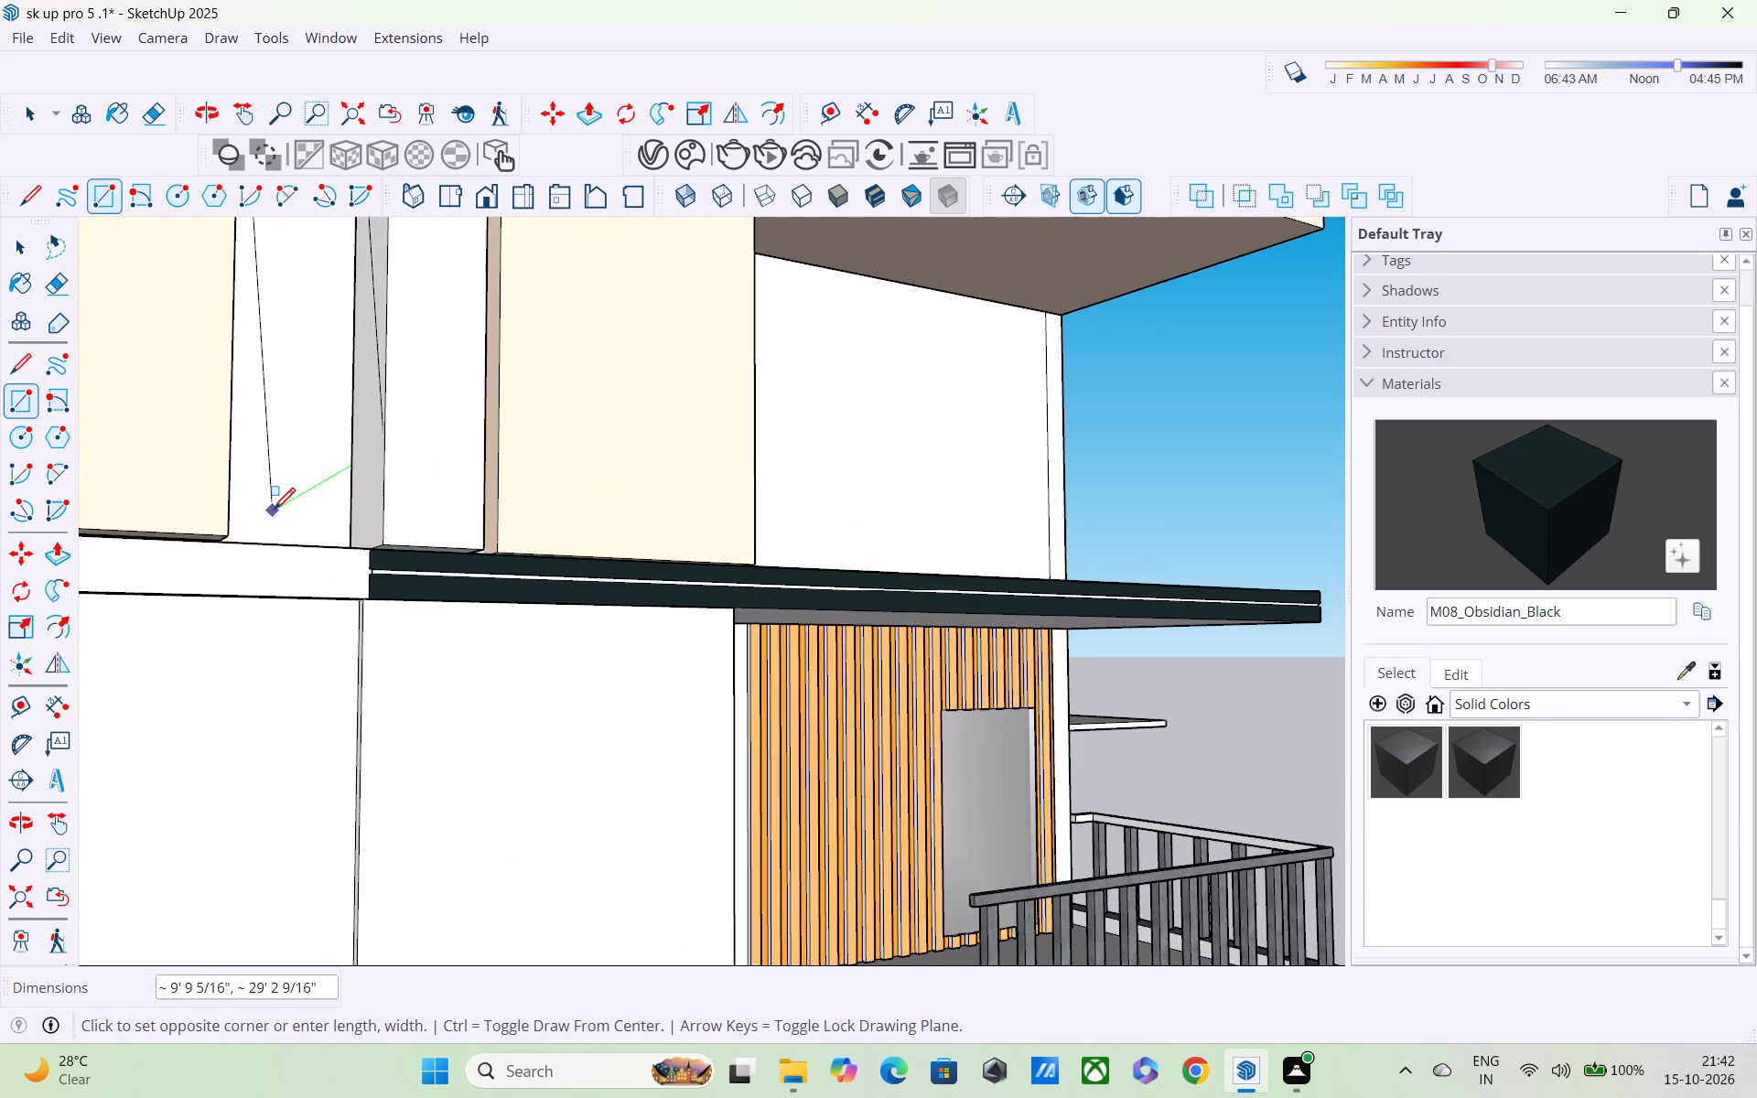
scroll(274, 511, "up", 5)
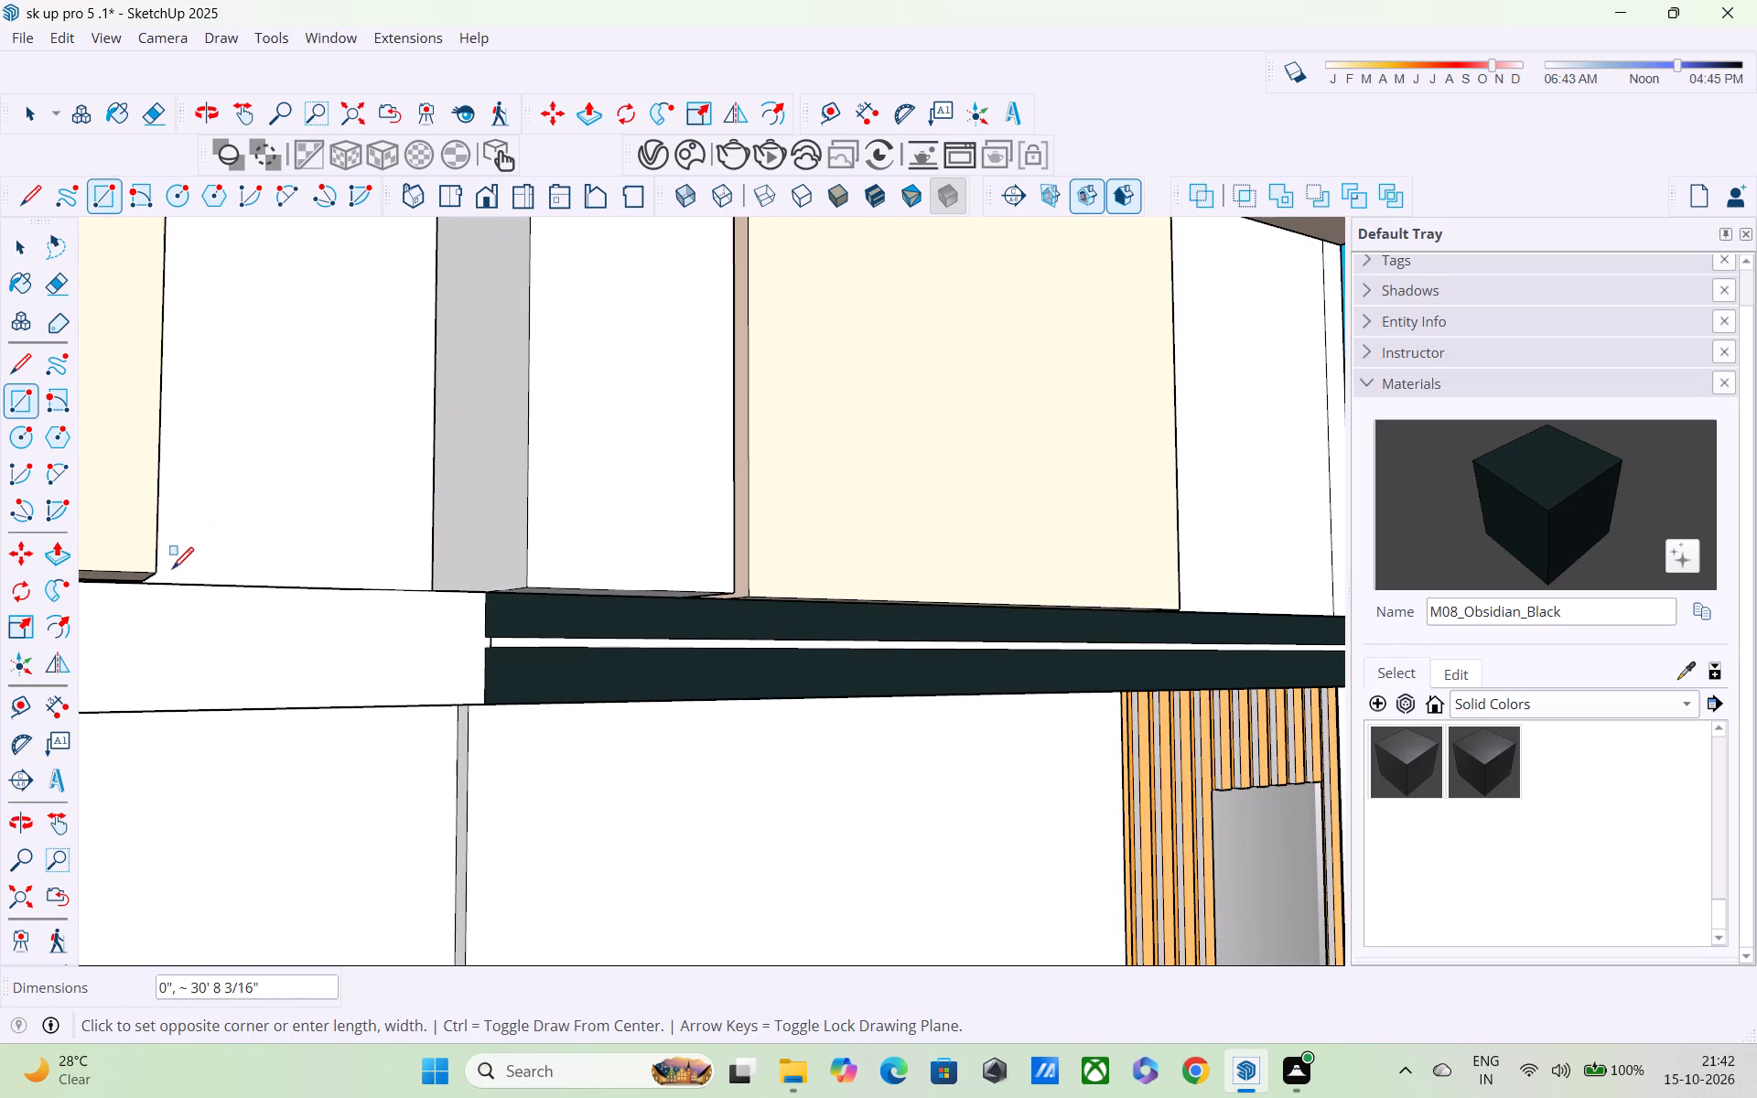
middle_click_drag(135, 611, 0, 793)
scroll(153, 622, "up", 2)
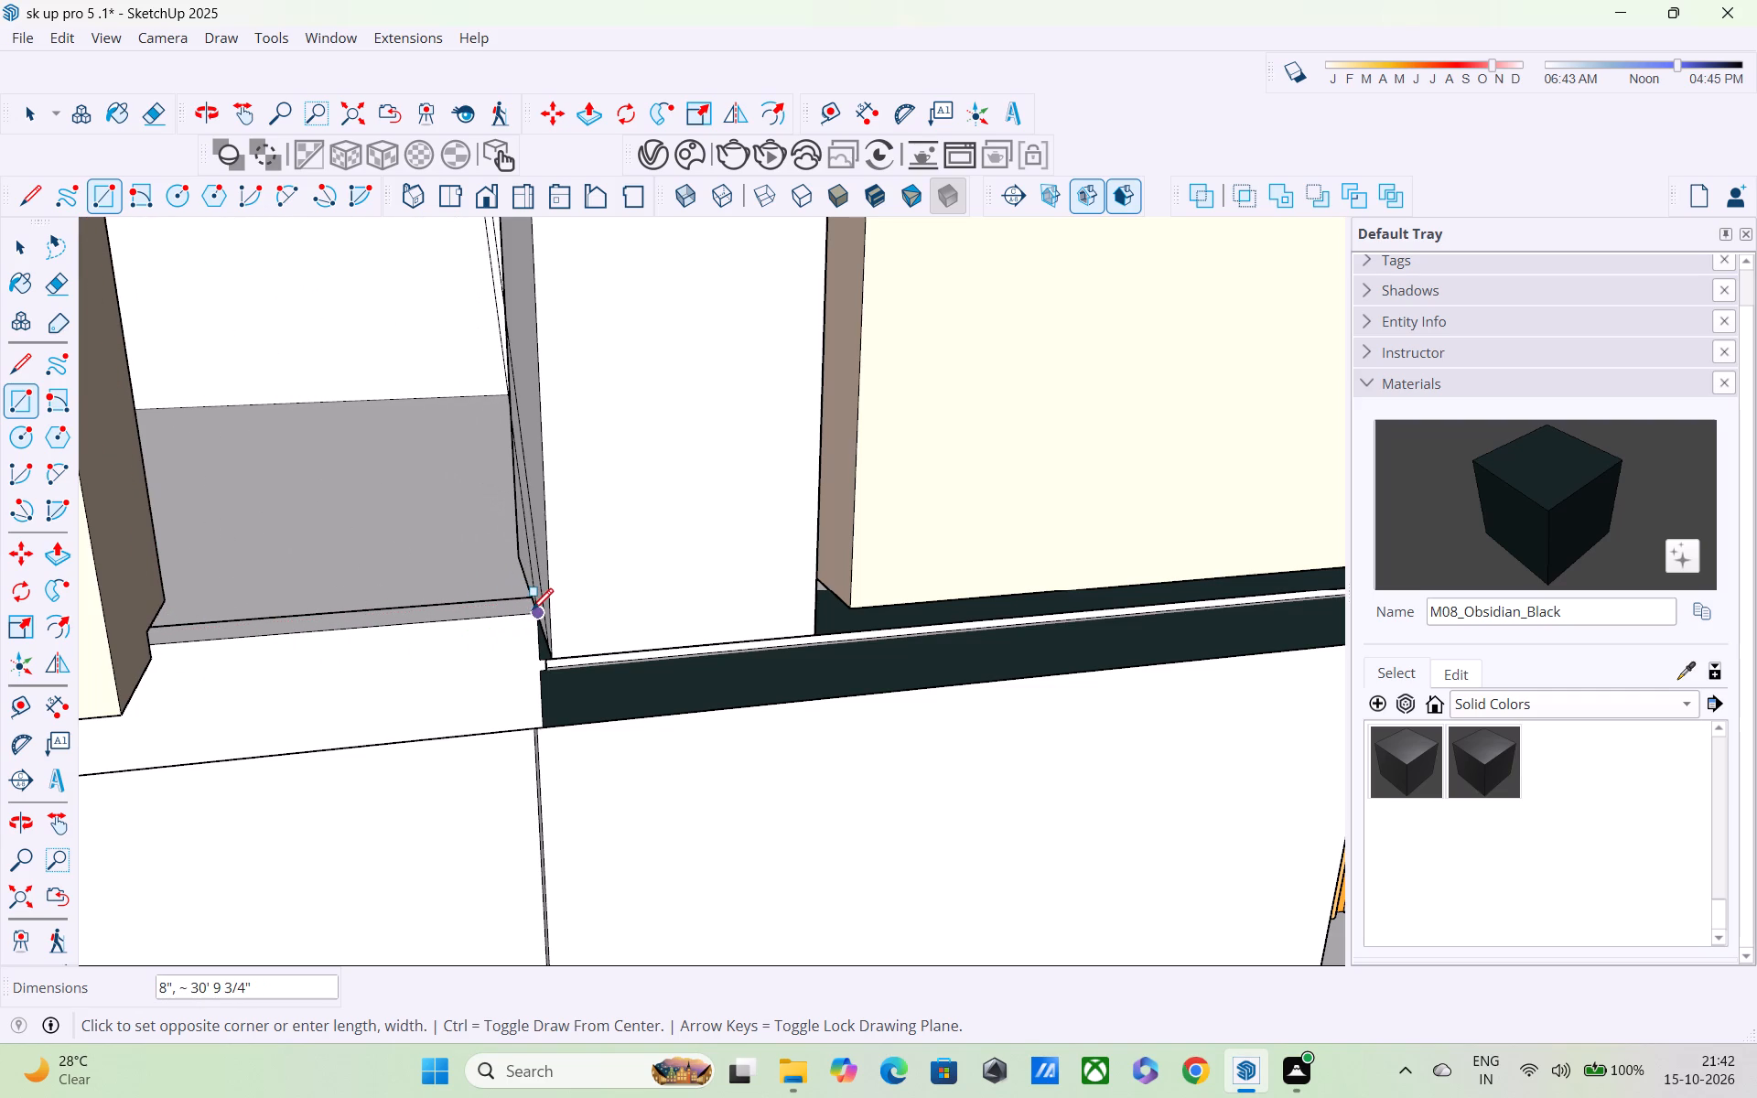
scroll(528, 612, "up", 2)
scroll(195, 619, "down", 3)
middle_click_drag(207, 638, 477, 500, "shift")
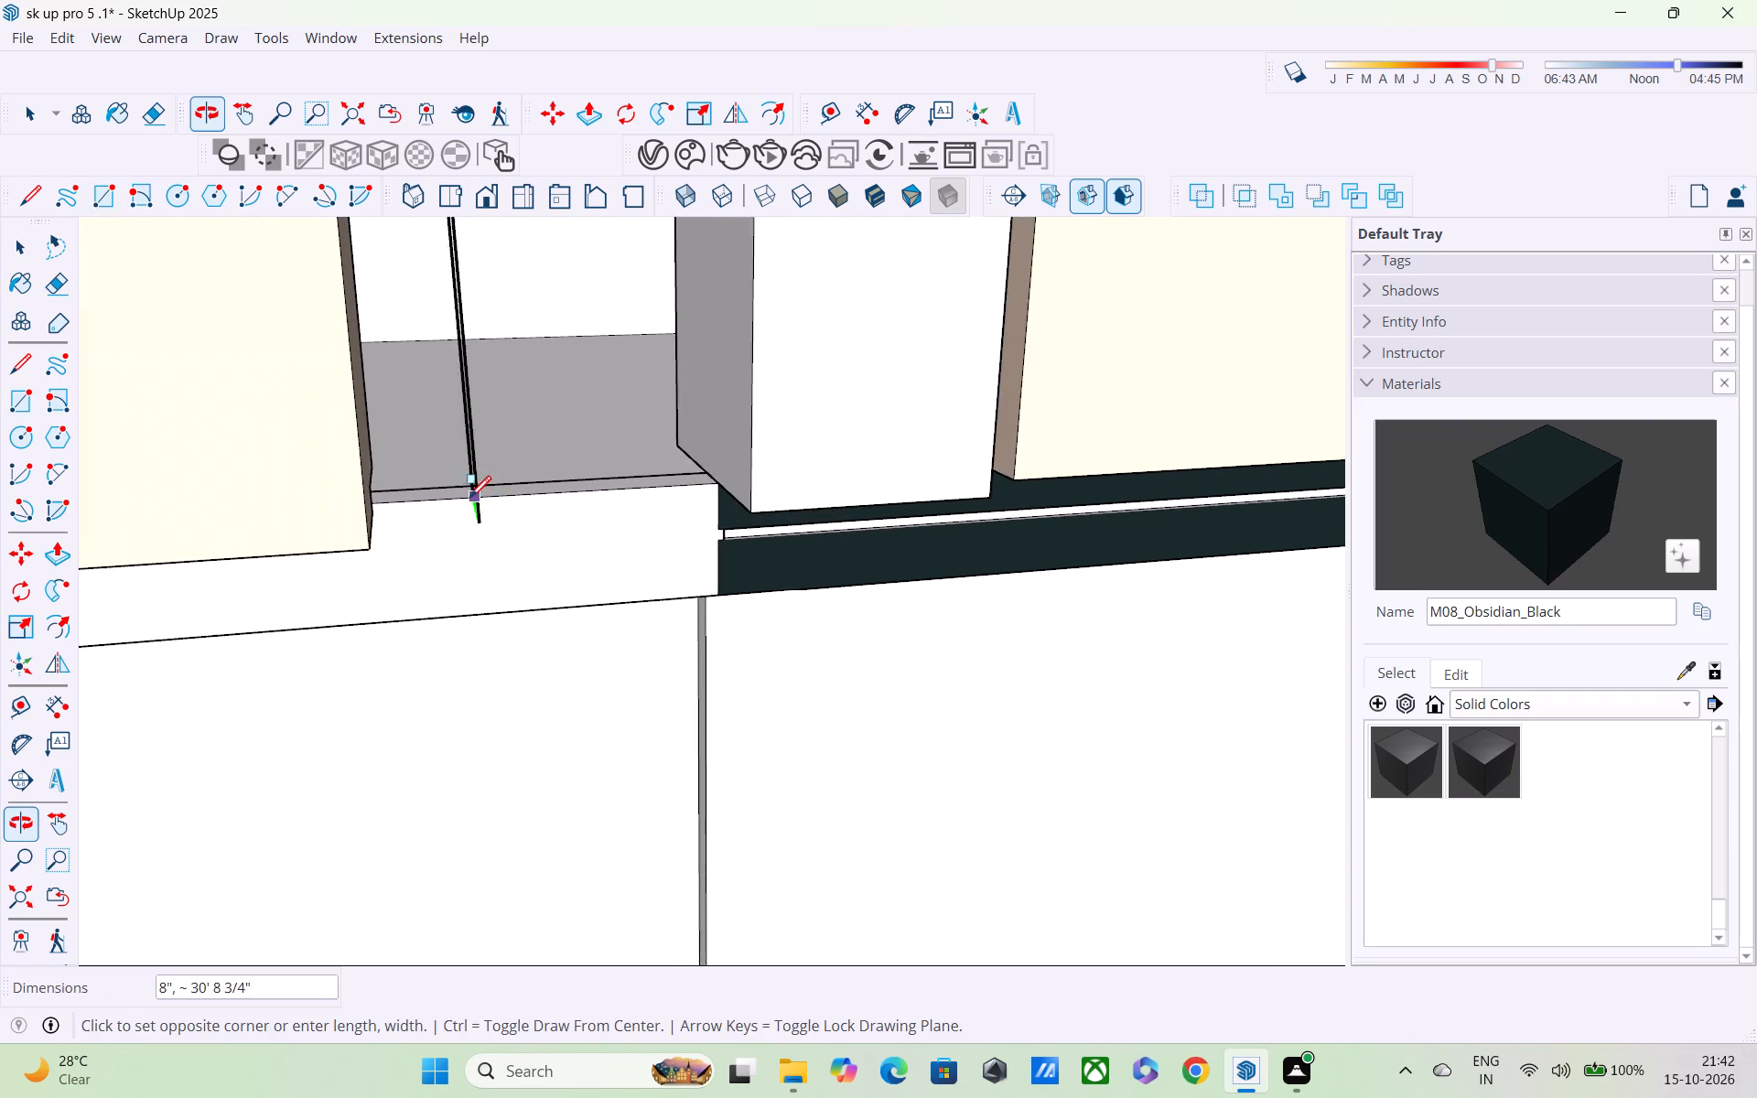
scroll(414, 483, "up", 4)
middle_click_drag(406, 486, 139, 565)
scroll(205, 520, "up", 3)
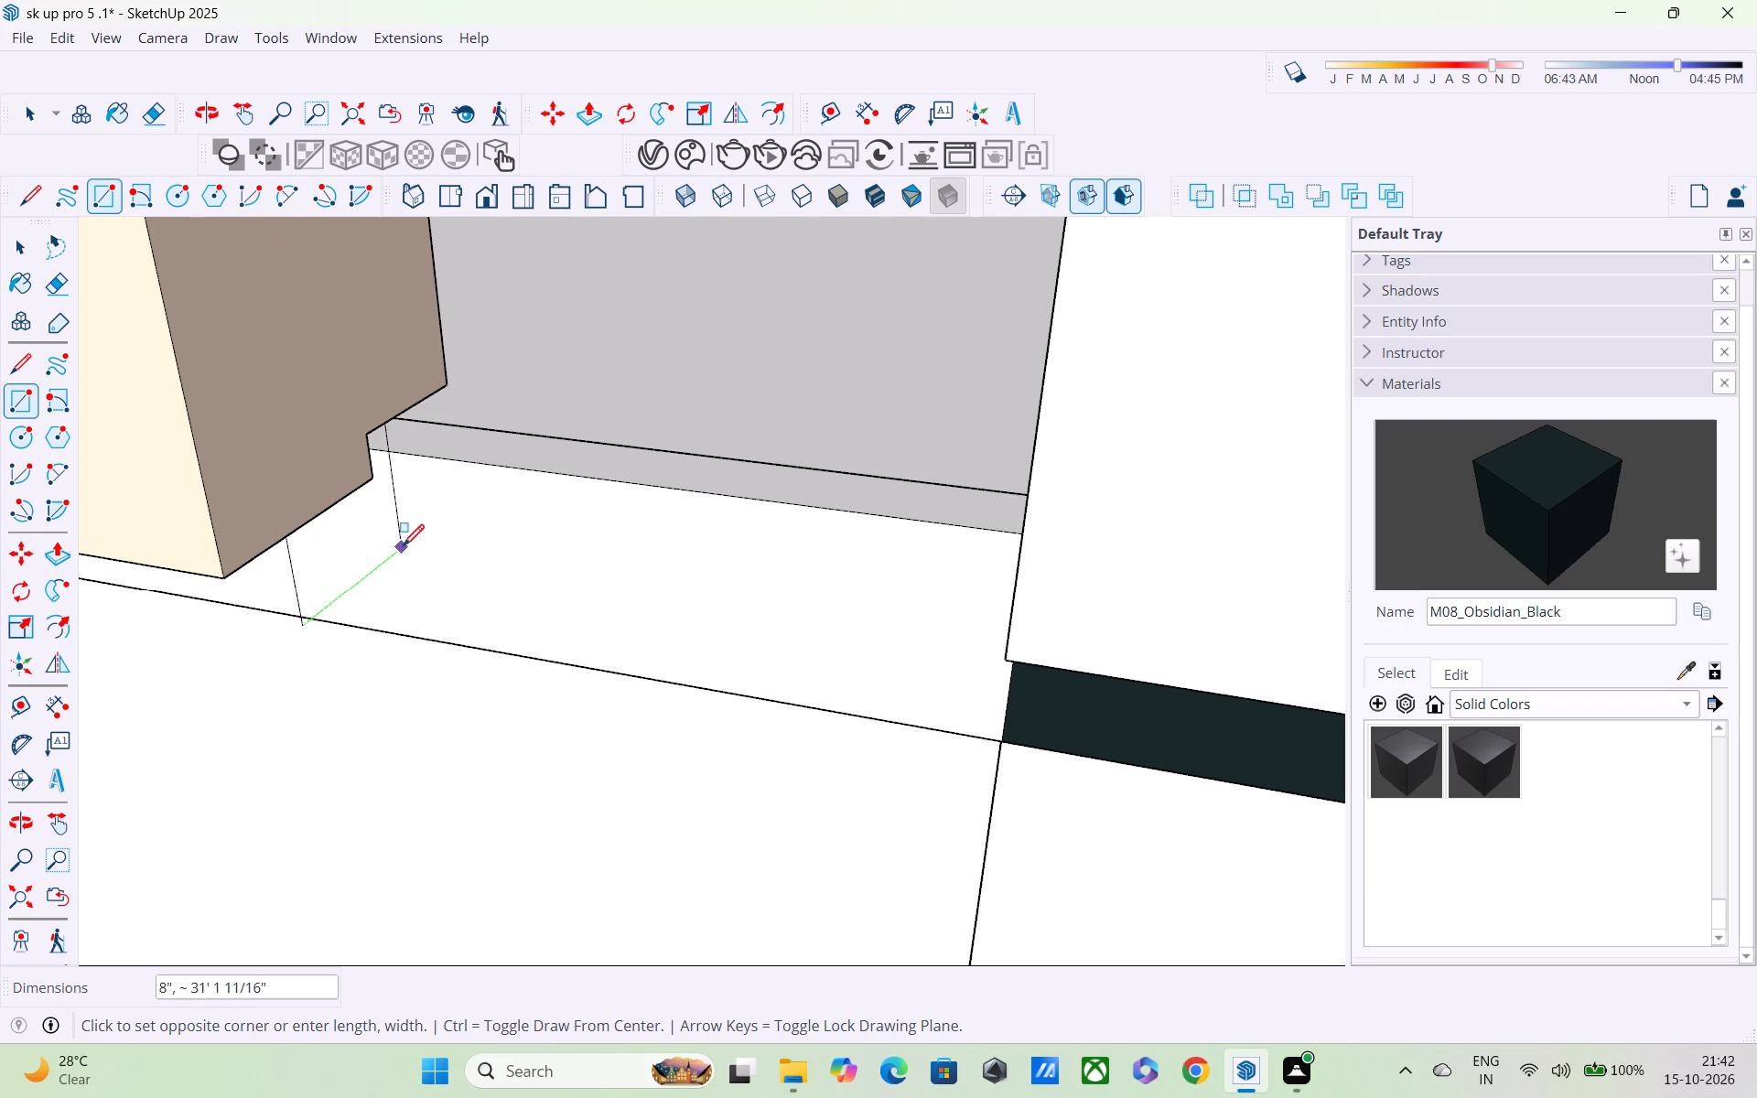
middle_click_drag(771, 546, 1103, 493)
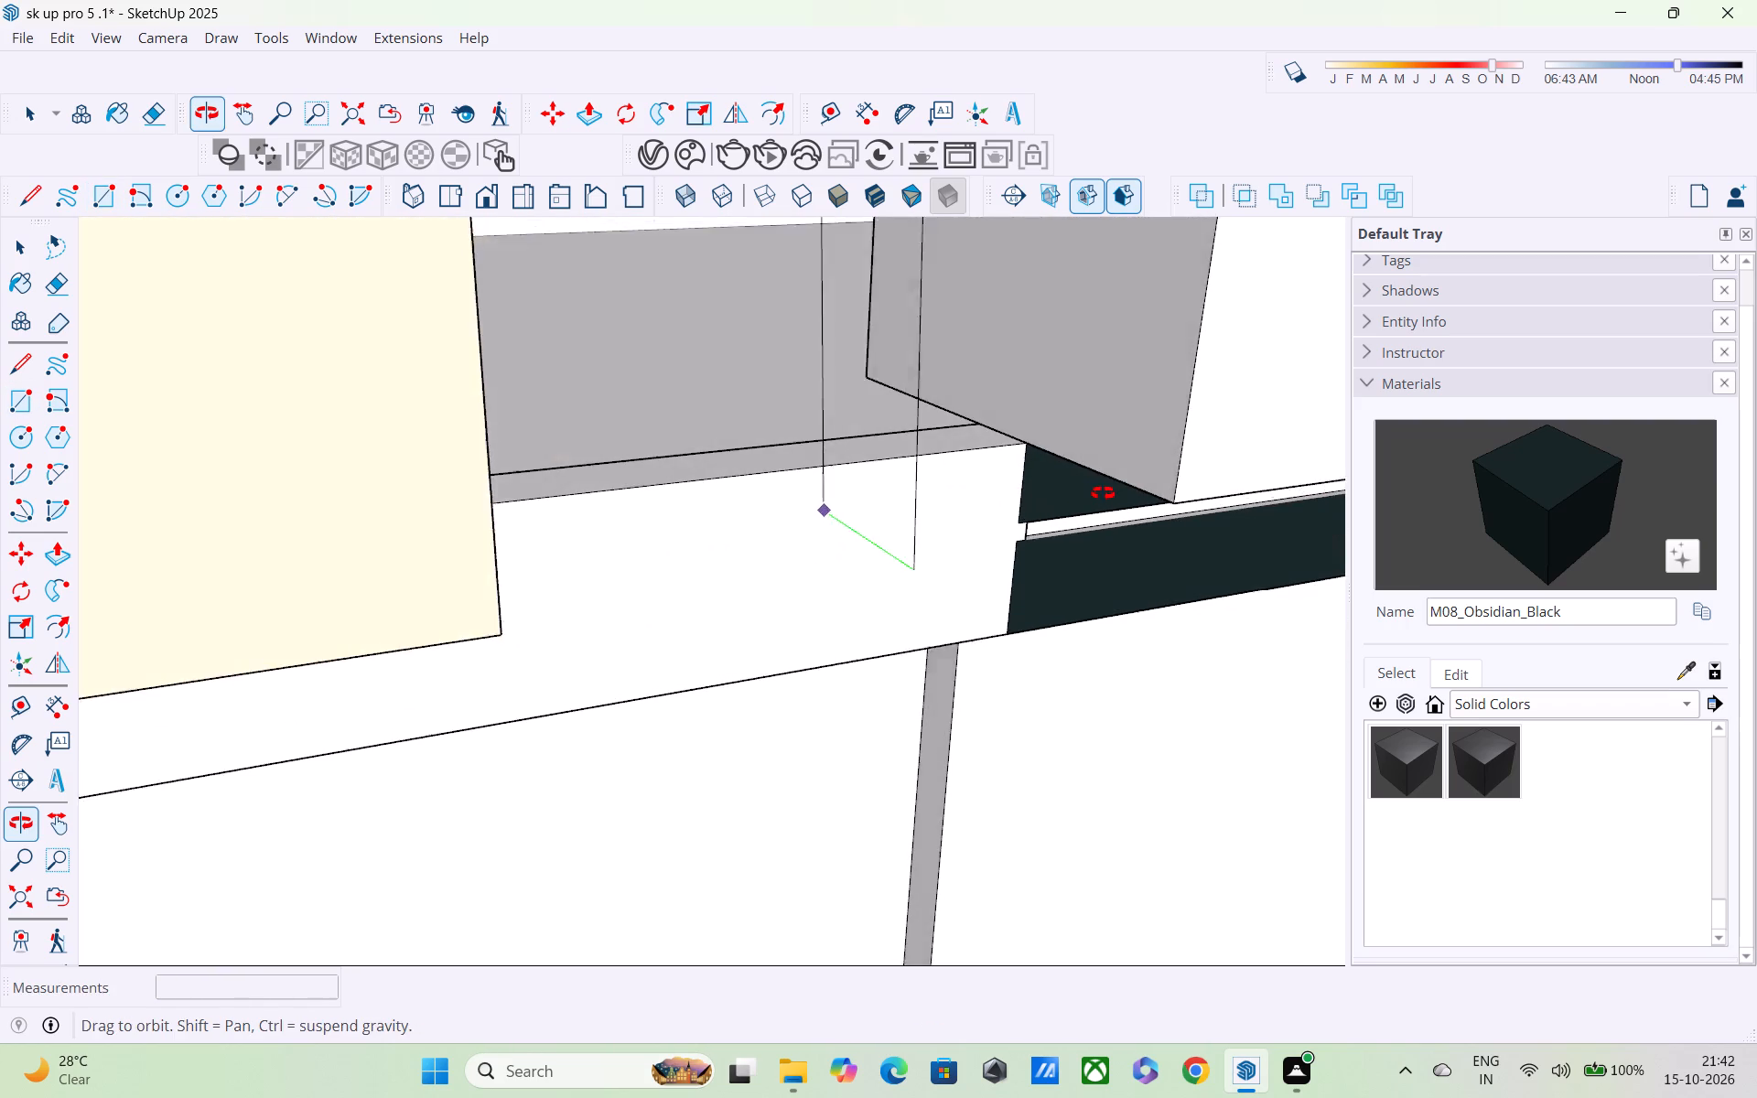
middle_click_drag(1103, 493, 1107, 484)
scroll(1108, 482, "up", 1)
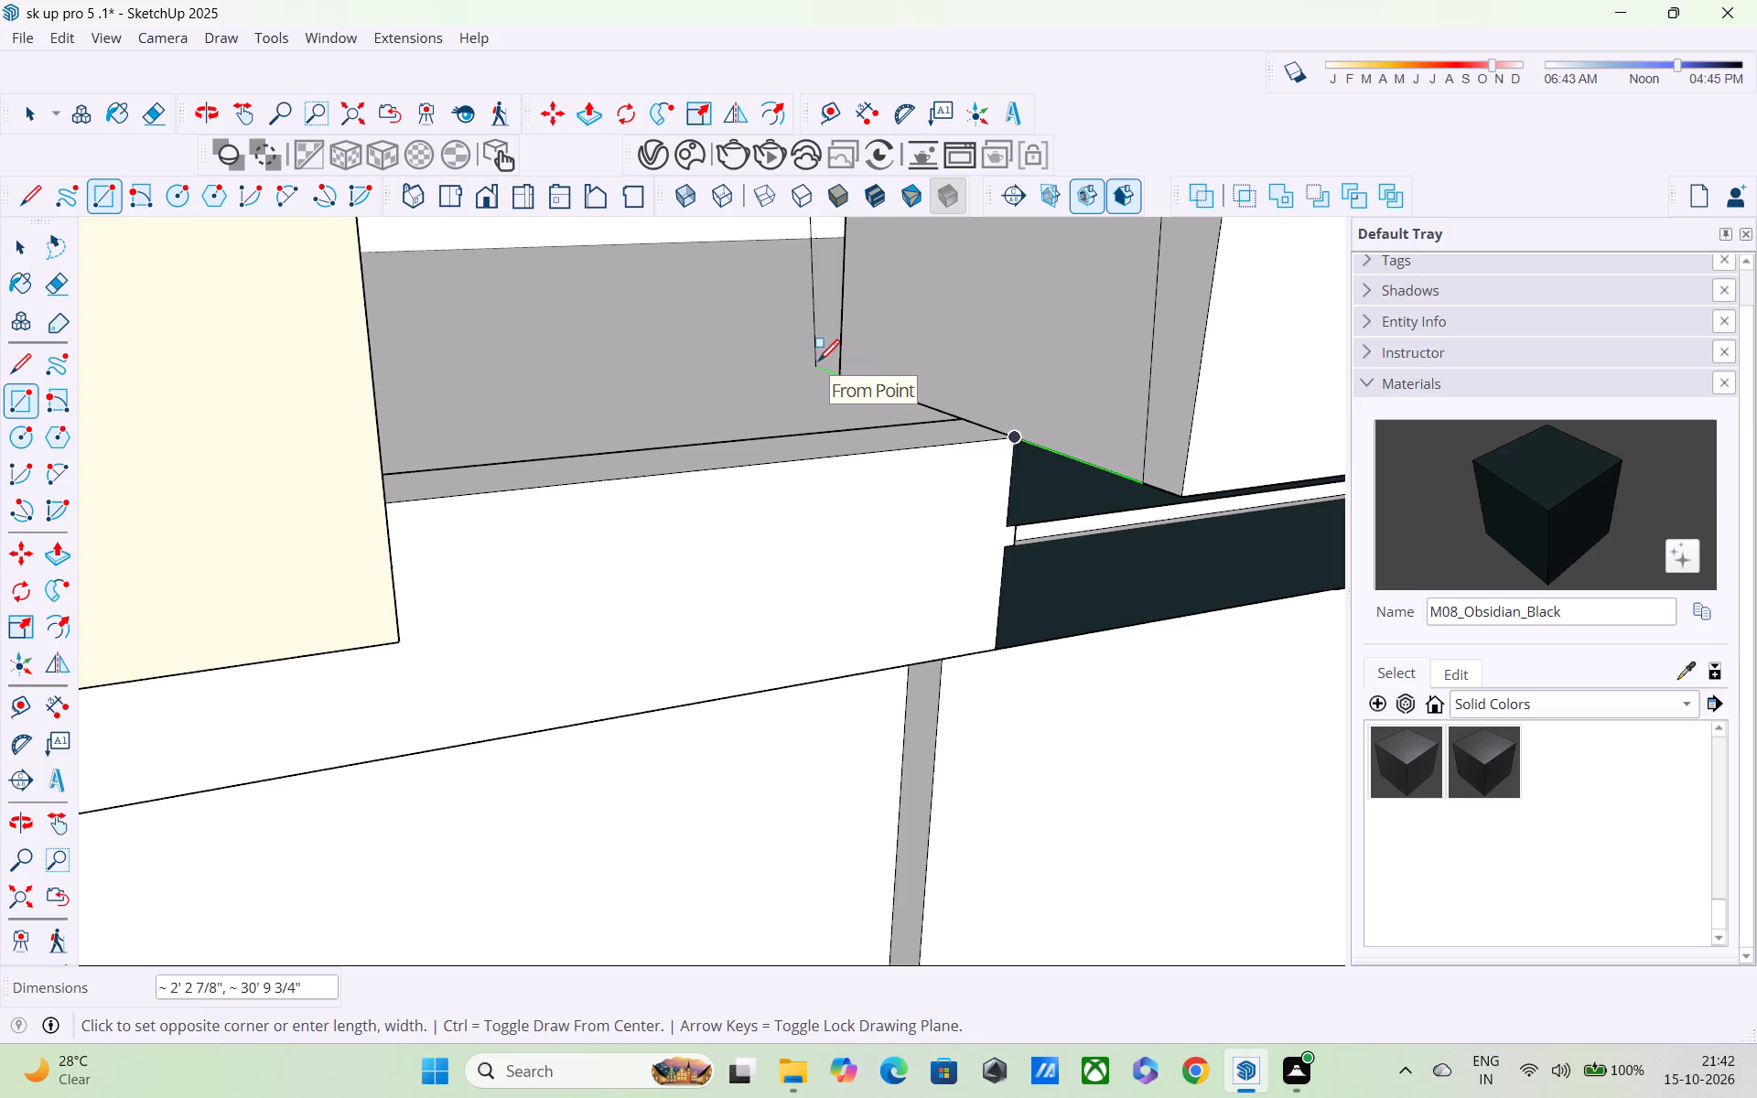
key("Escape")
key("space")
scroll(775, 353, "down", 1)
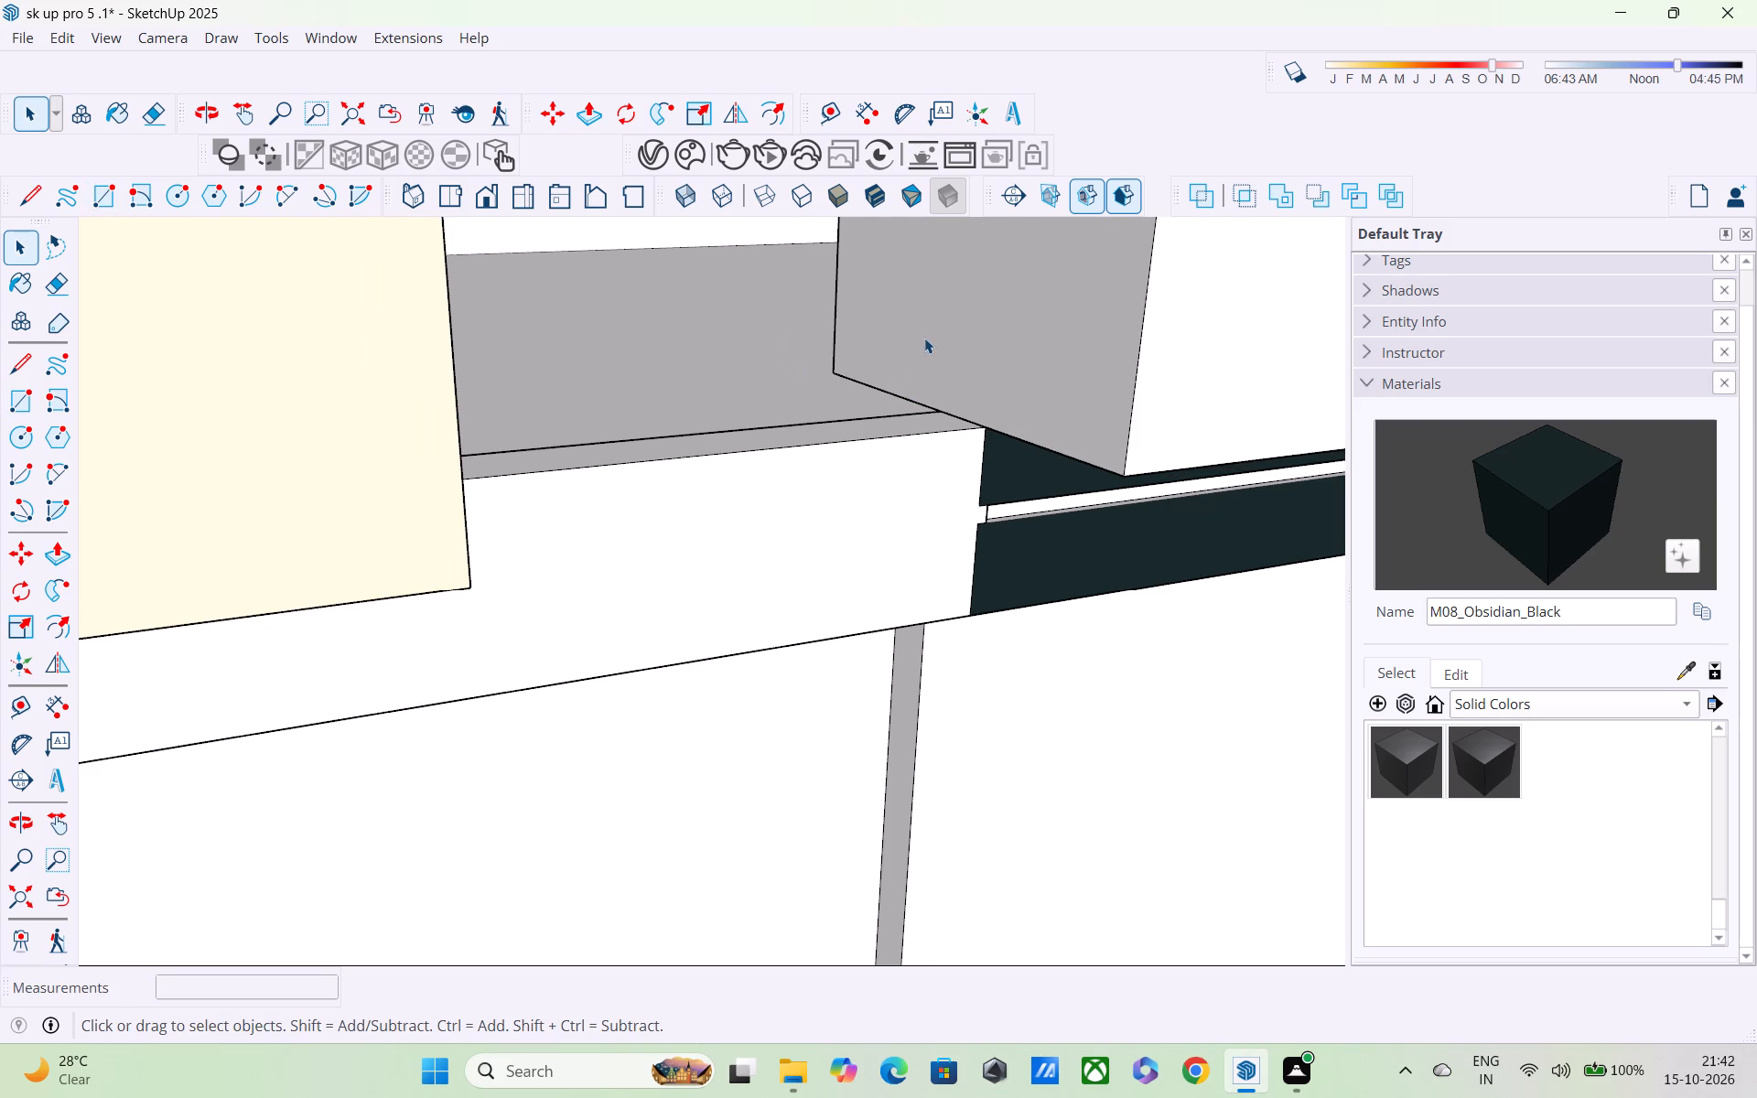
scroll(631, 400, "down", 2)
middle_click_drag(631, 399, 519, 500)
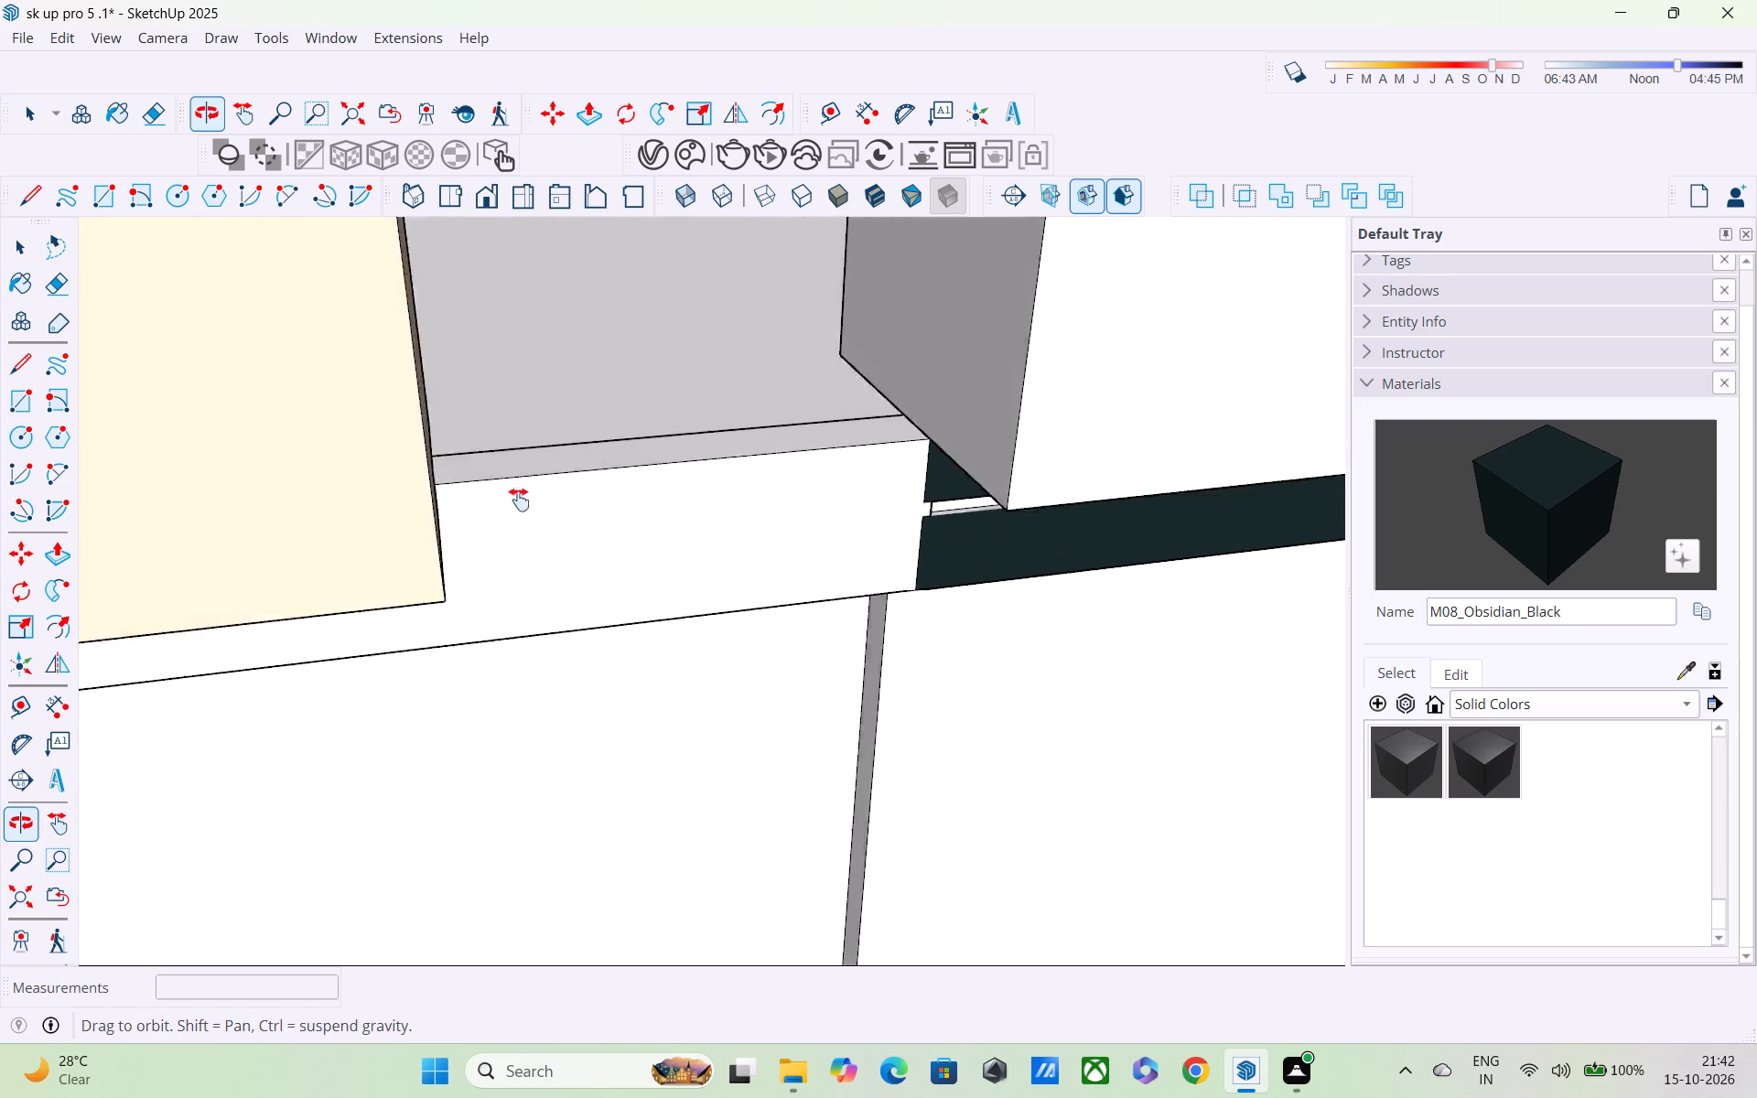
Examine the gap between the cream corner pillar and the dark C-shaped frame, from the lower floor slab up to the roof slats.
middle_click_drag(519, 500, 364, 558)
scroll(363, 557, "up", 1, "shift")
scroll(360, 550, "down", 7)
middle_click_drag(328, 514, 393, 655, "shift")
scroll(393, 655, "up", 1, "shift")
scroll(393, 644, "down", 4)
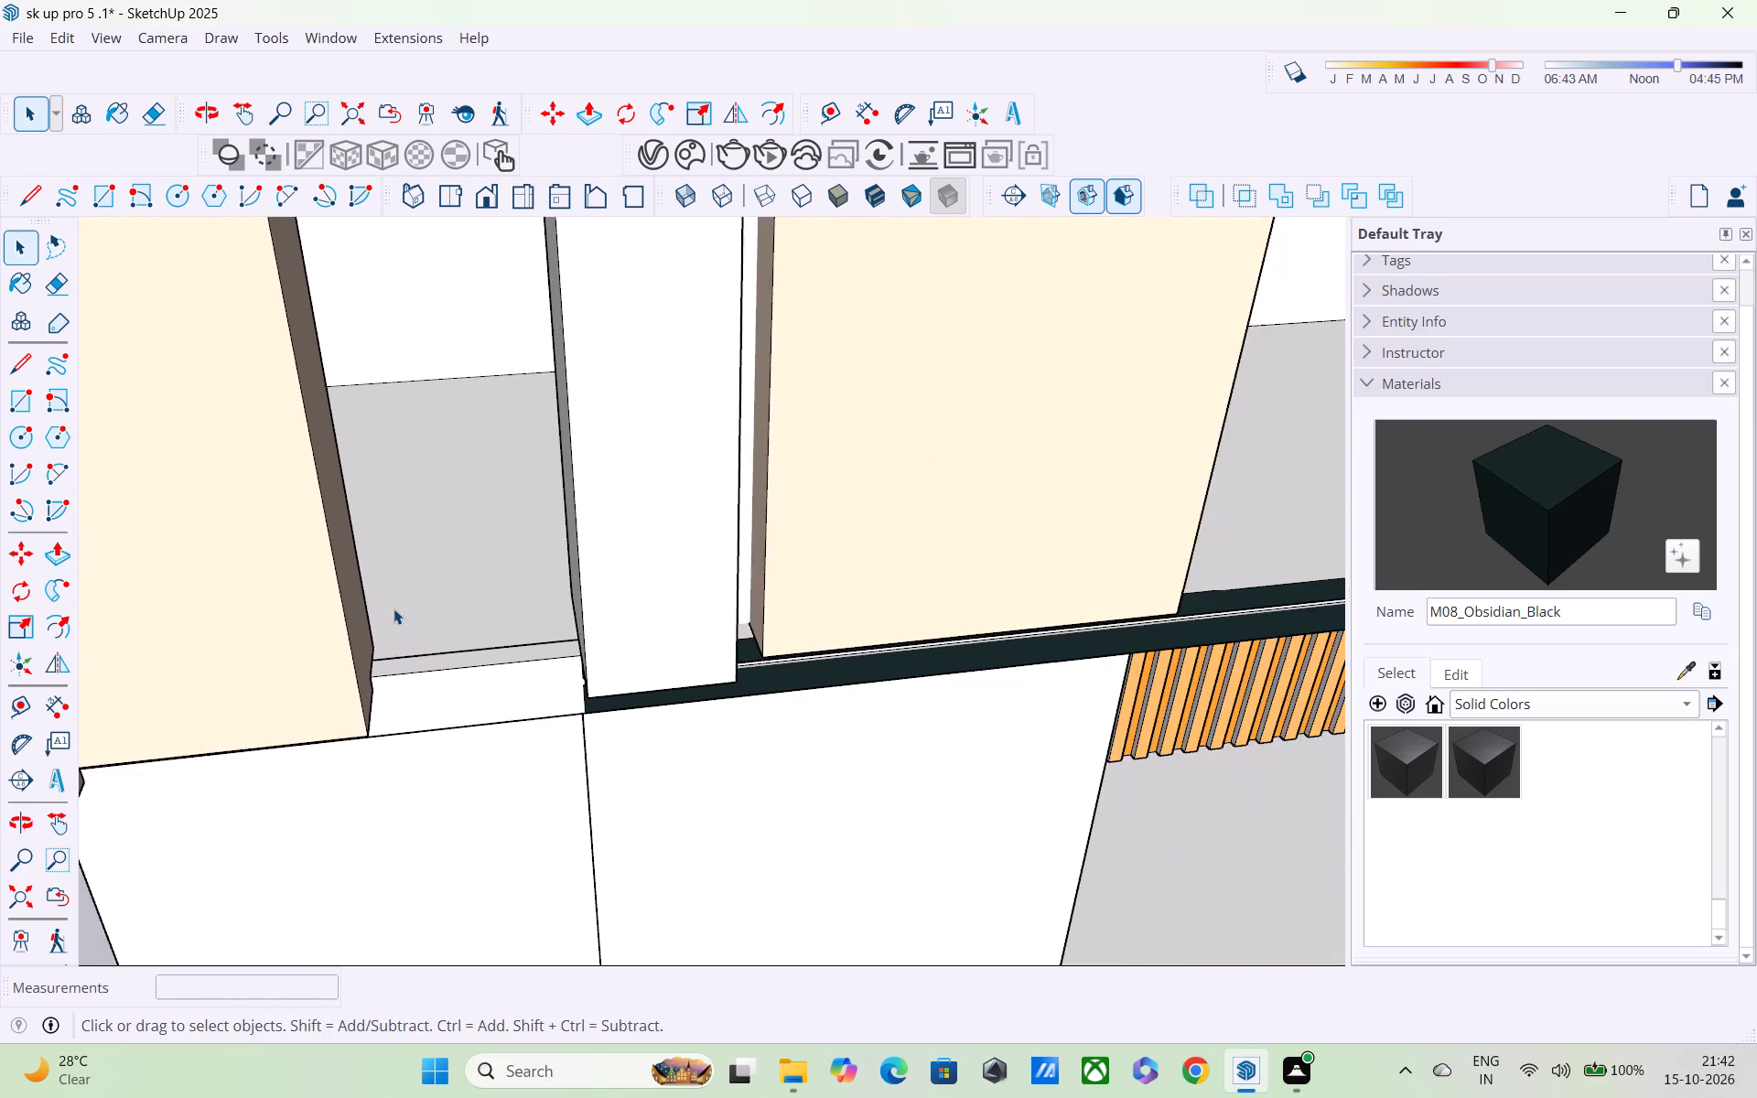
scroll(393, 608, "down", 2)
middle_click_drag(370, 577, 225, 450, "shift")
scroll(228, 459, "down", 2)
middle_click_drag(243, 492, 286, 568)
scroll(284, 586, "up", 4)
middle_click_drag(233, 552, 206, 375)
scroll(208, 359, "up", 1)
scroll(208, 359, "down", 5)
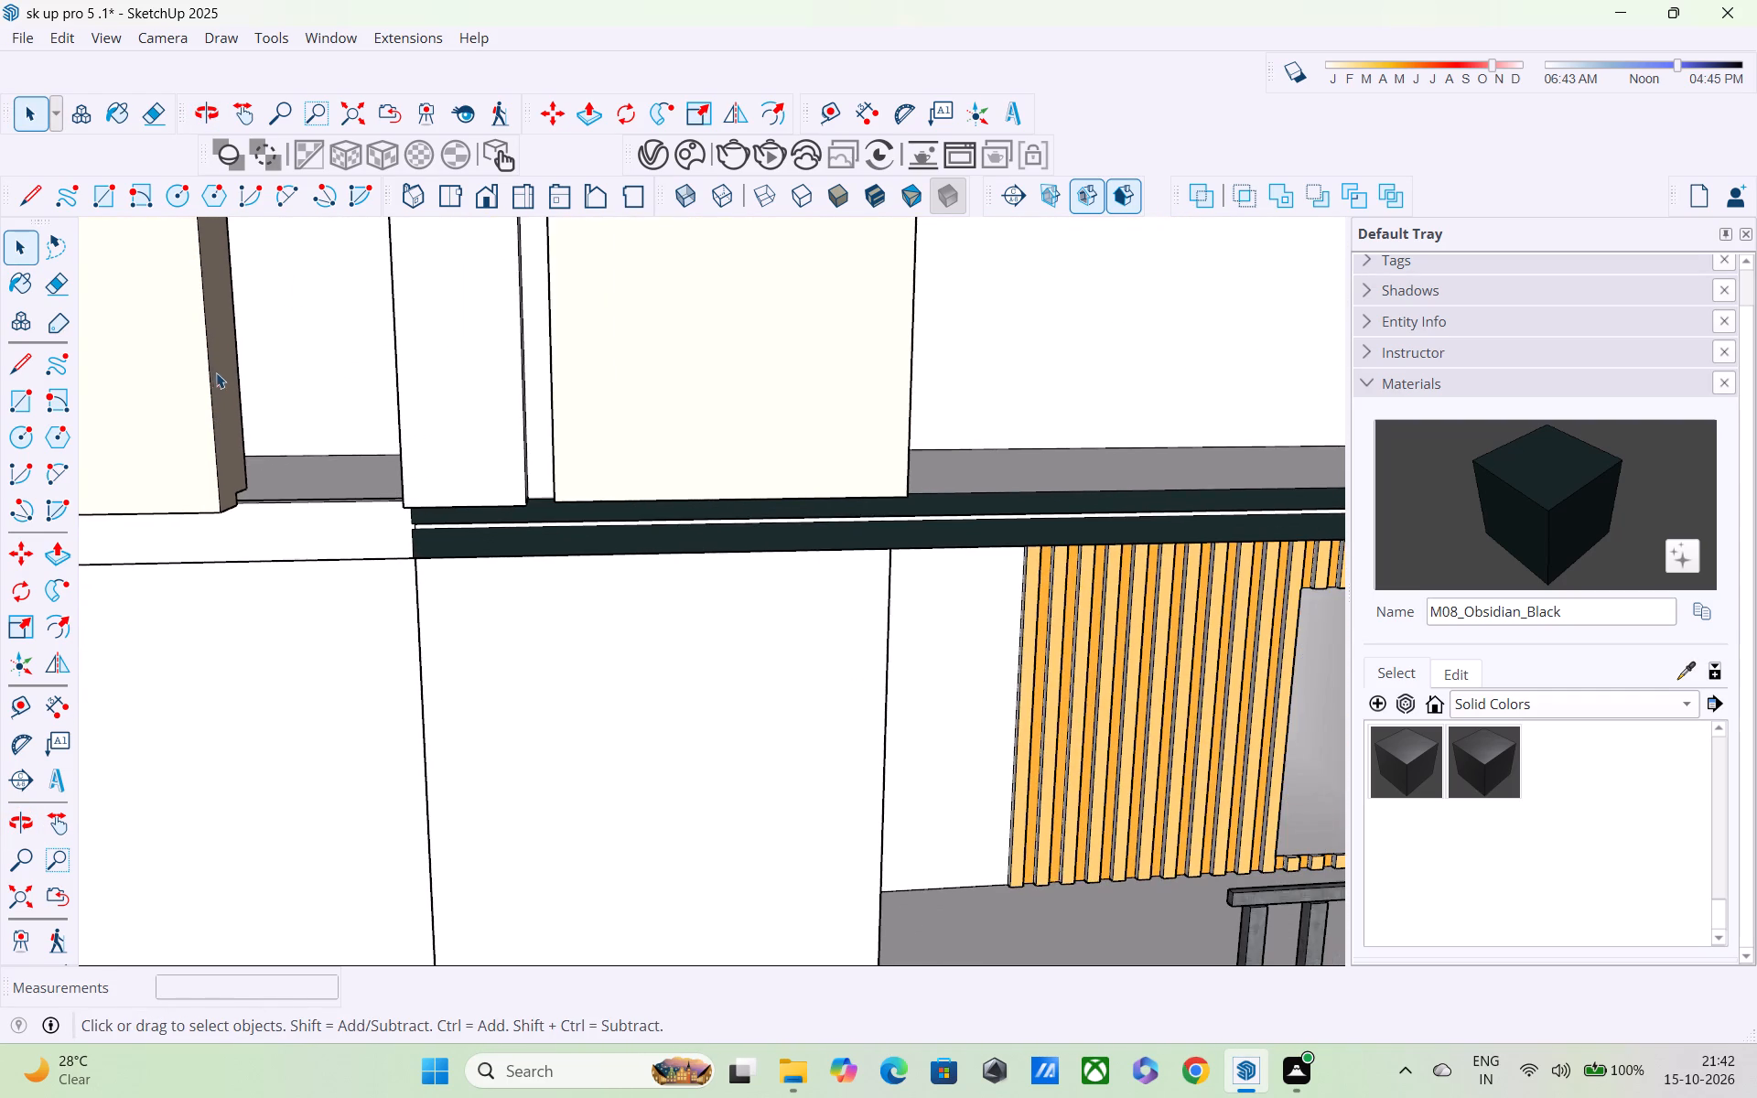
middle_click_drag(227, 390, 424, 713, "shift")
scroll(412, 608, "down", 4)
middle_click_drag(403, 564, 495, 837, "shift")
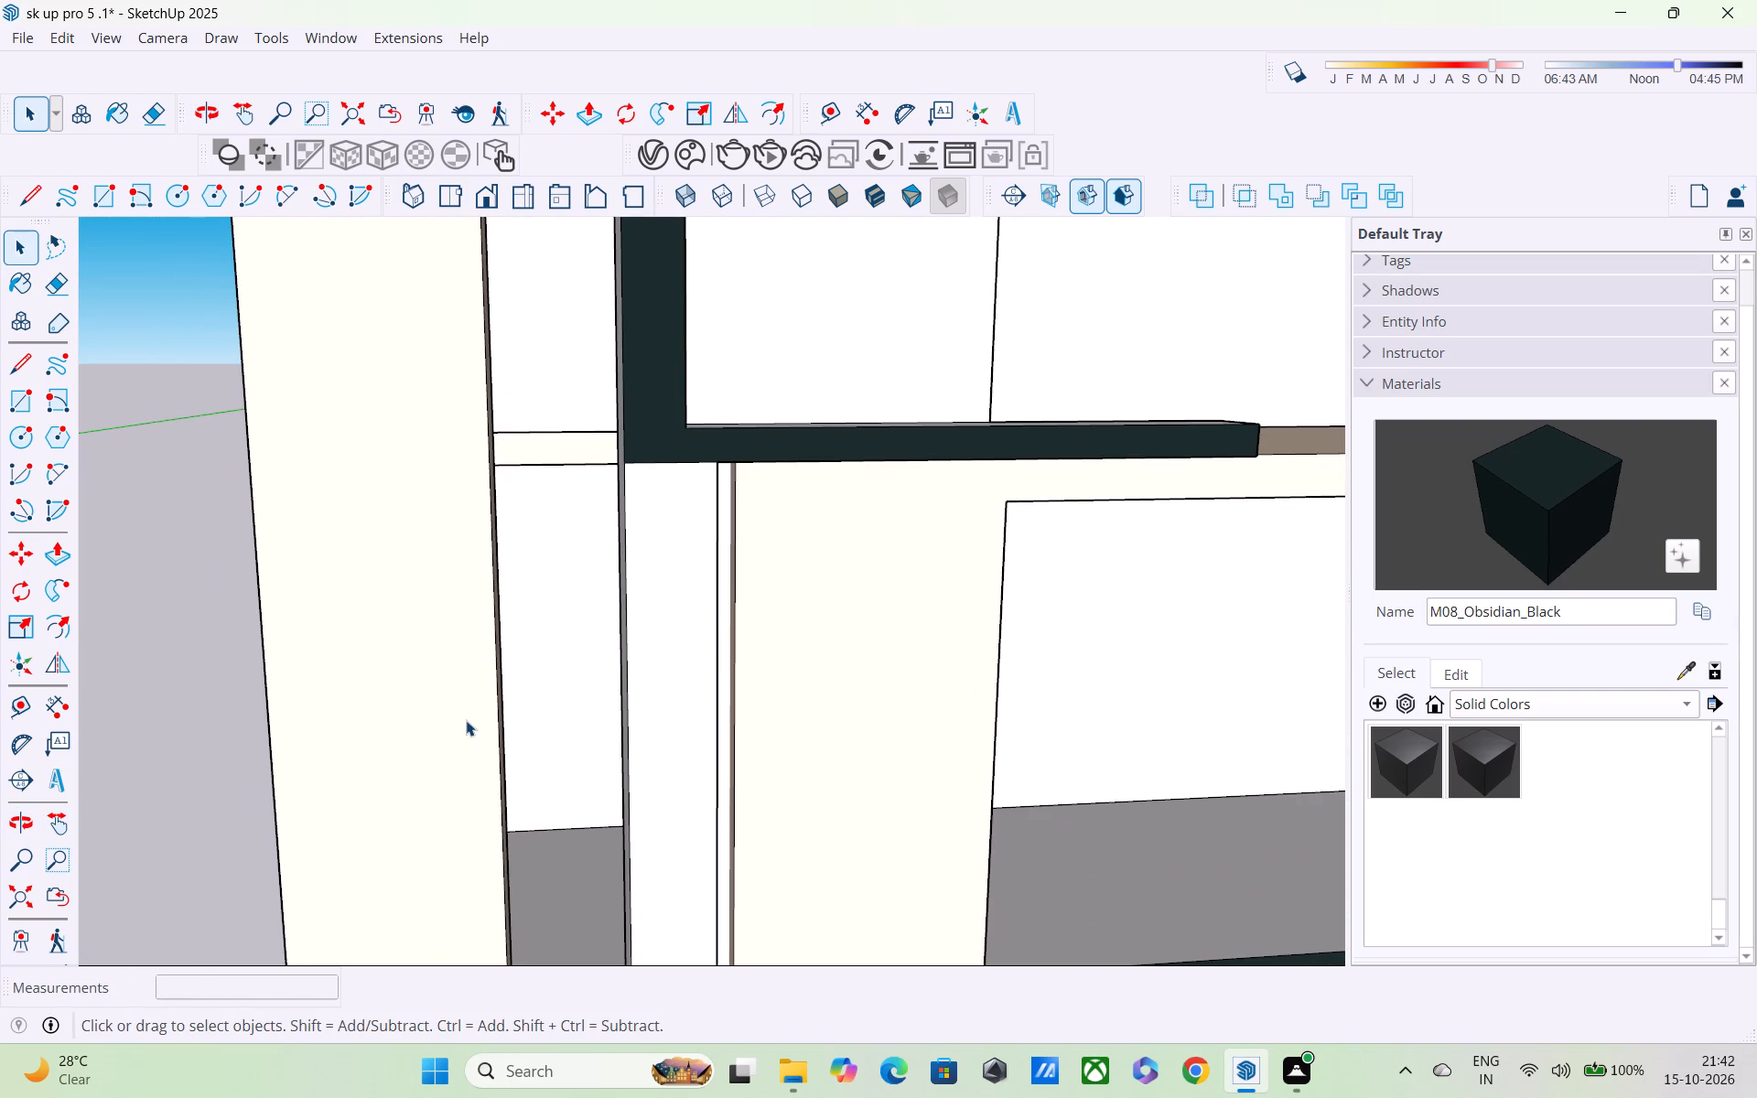
middle_click_drag(450, 689, 581, 945)
scroll(595, 562, "up", 1)
middle_click_drag(595, 562, 678, 976)
scroll(652, 638, "down", 2)
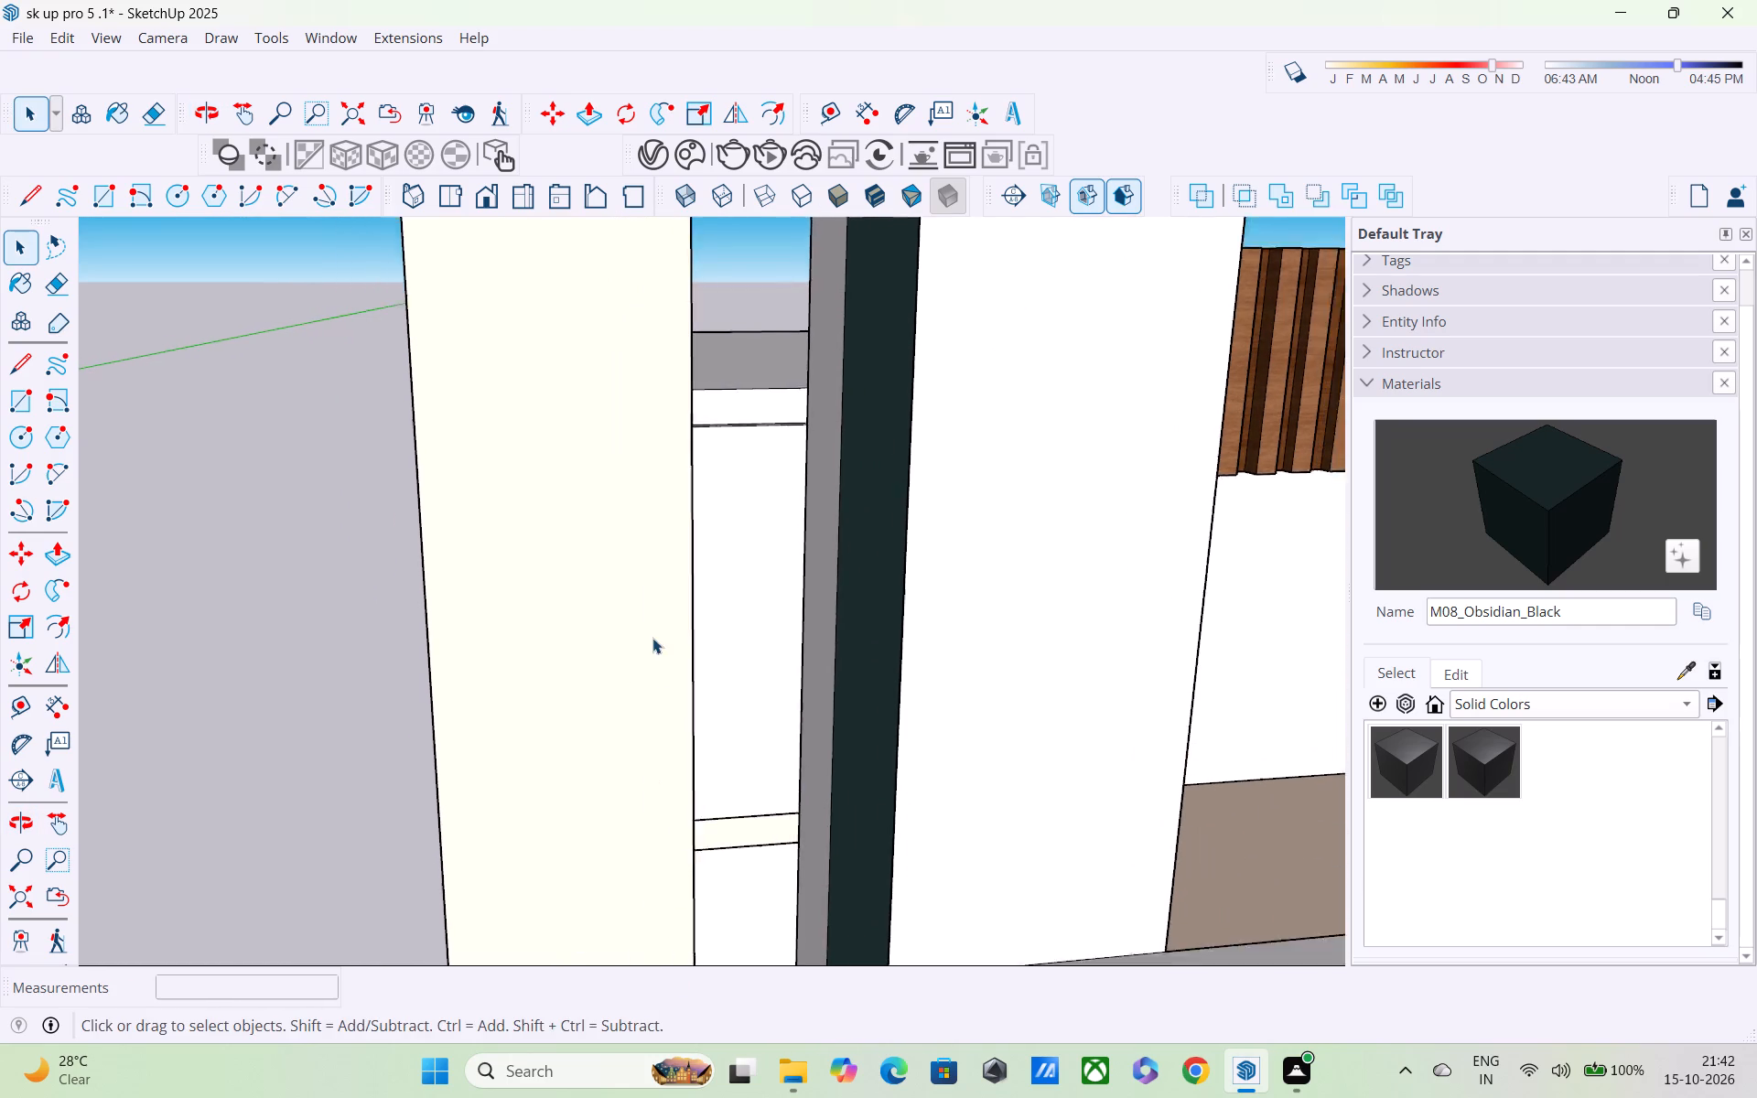
scroll(652, 638, "down", 1)
middle_click_drag(723, 640, 711, 987)
middle_click_drag(675, 669, 559, 516)
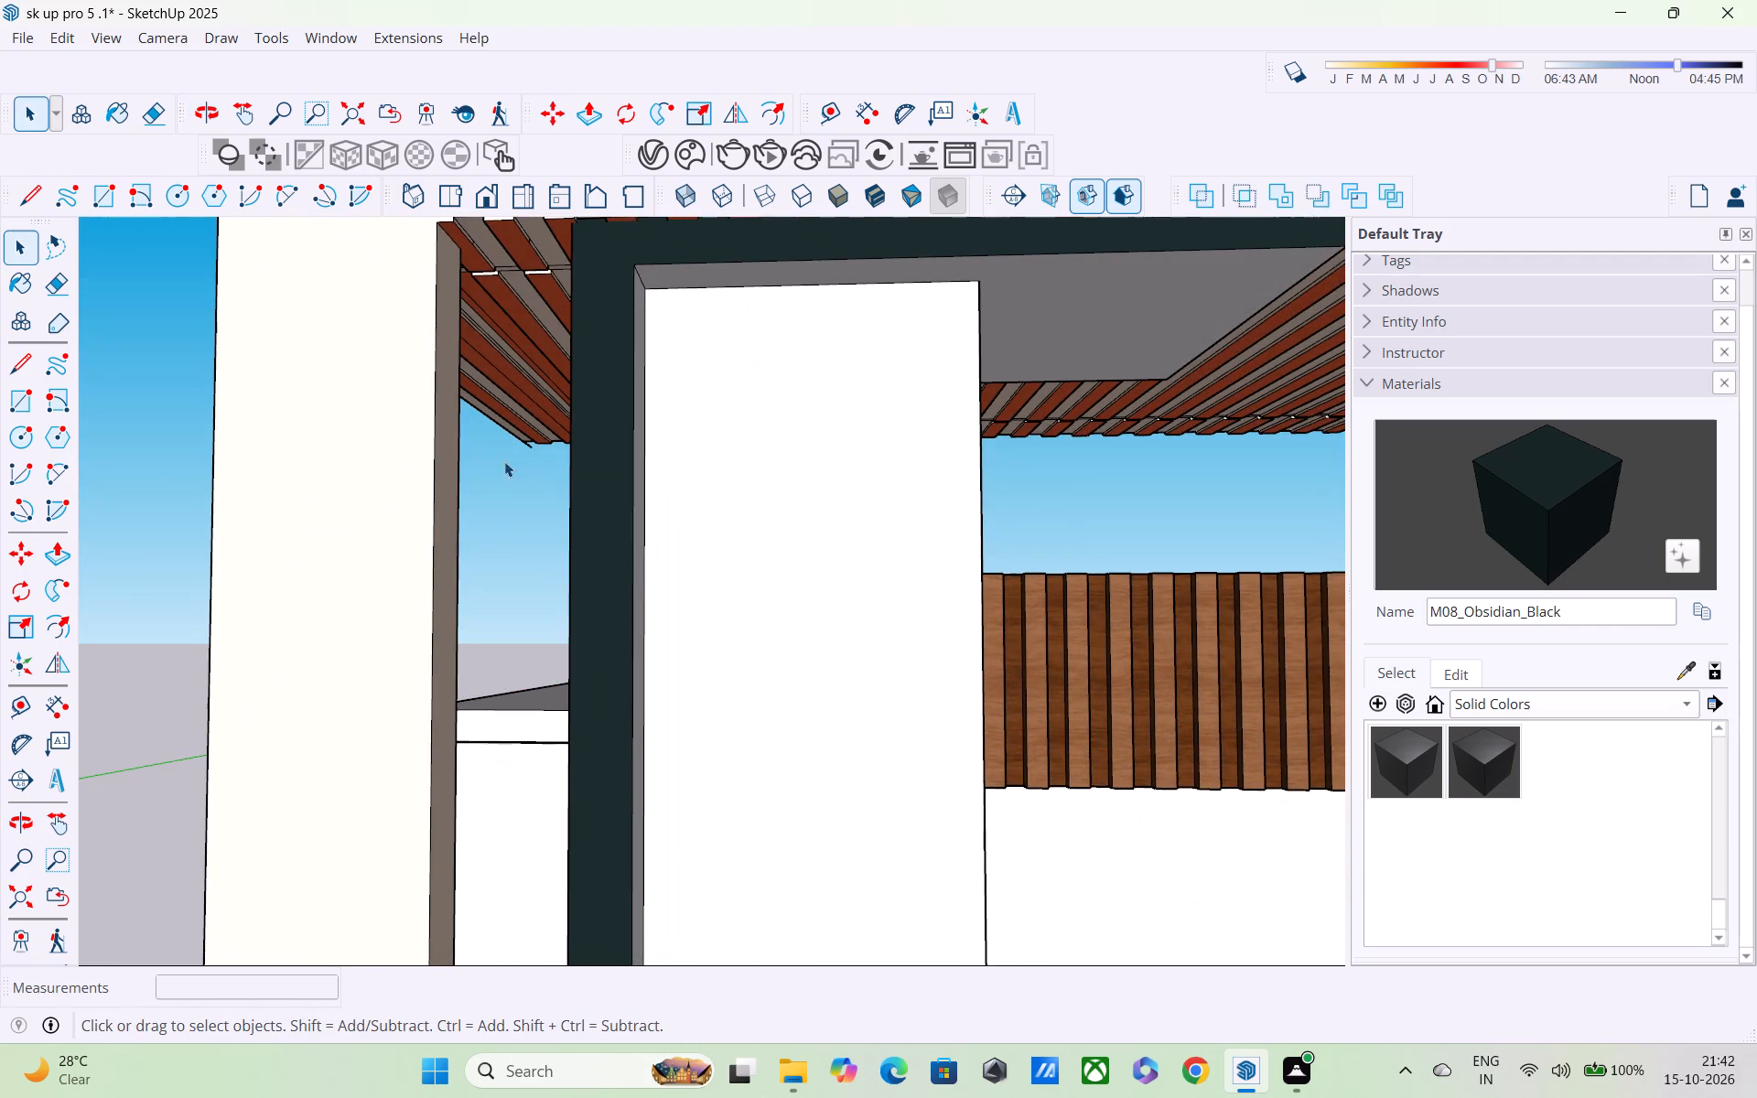
scroll(443, 385, "up", 1)
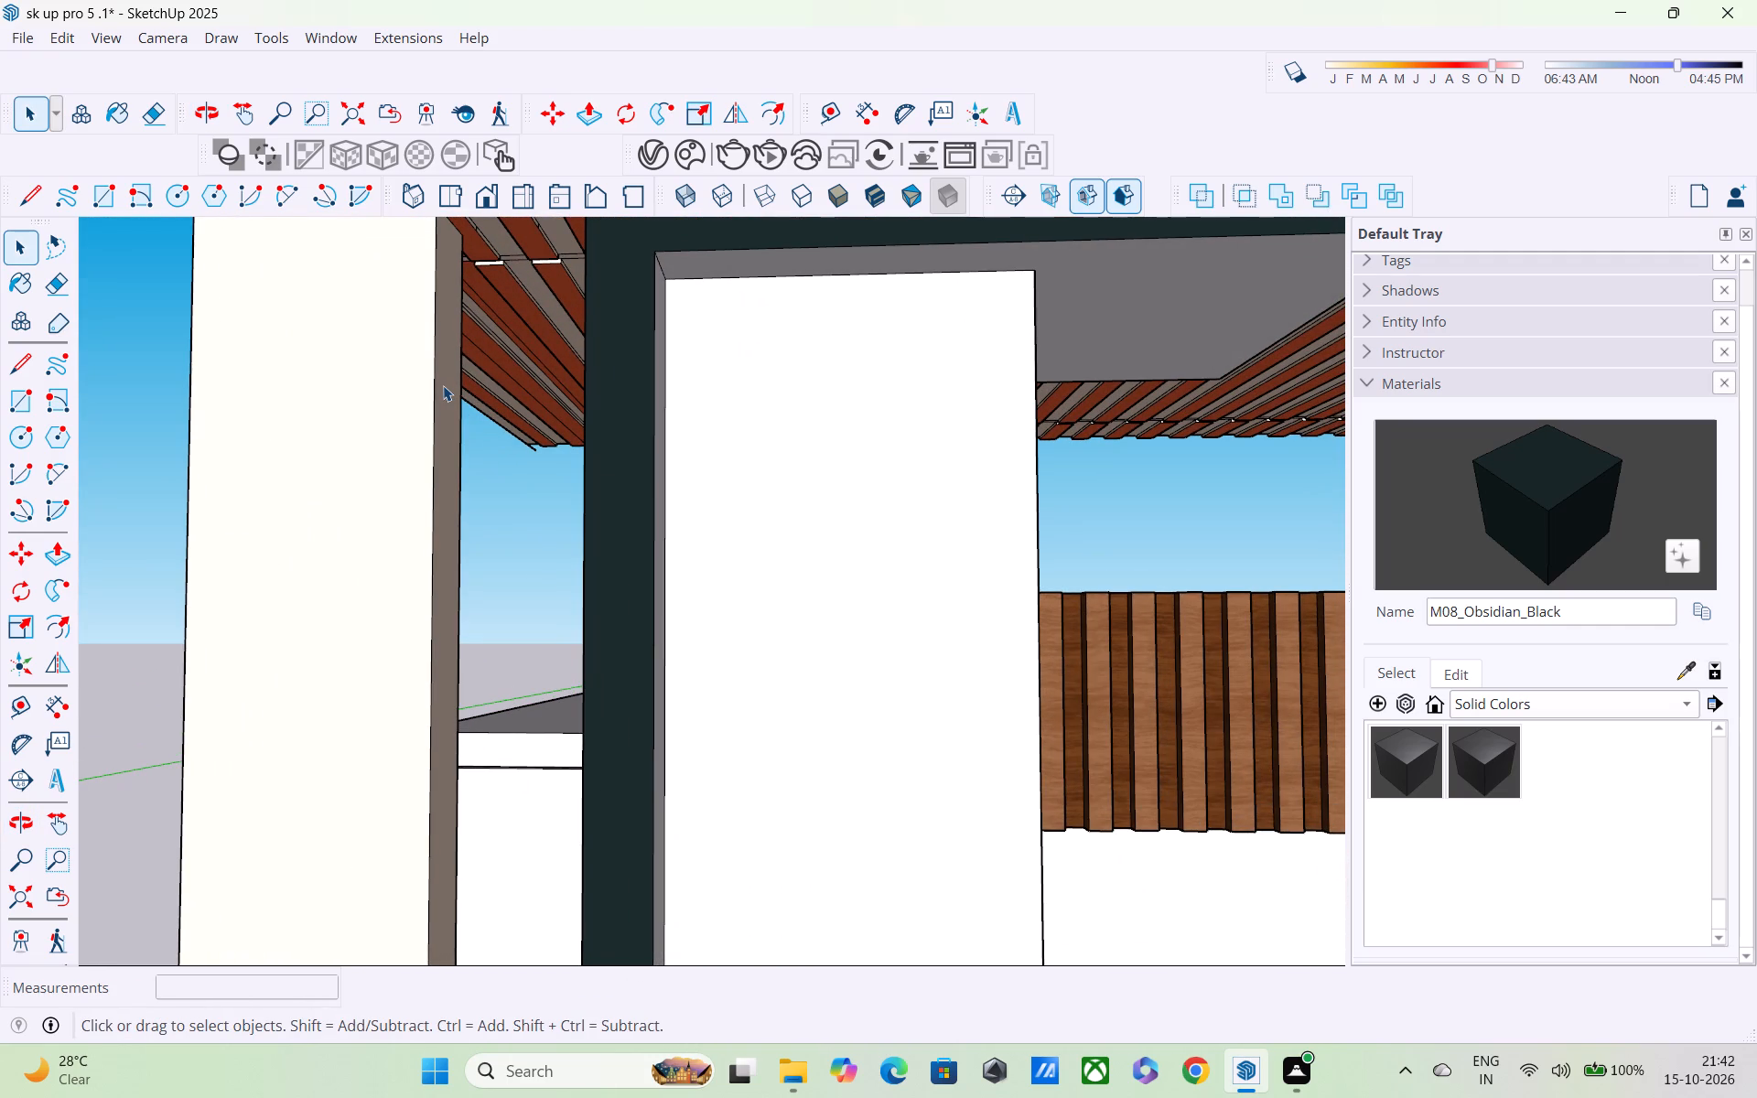
middle_click_drag(443, 385, 644, 648, "shift")
scroll(727, 599, "up", 3)
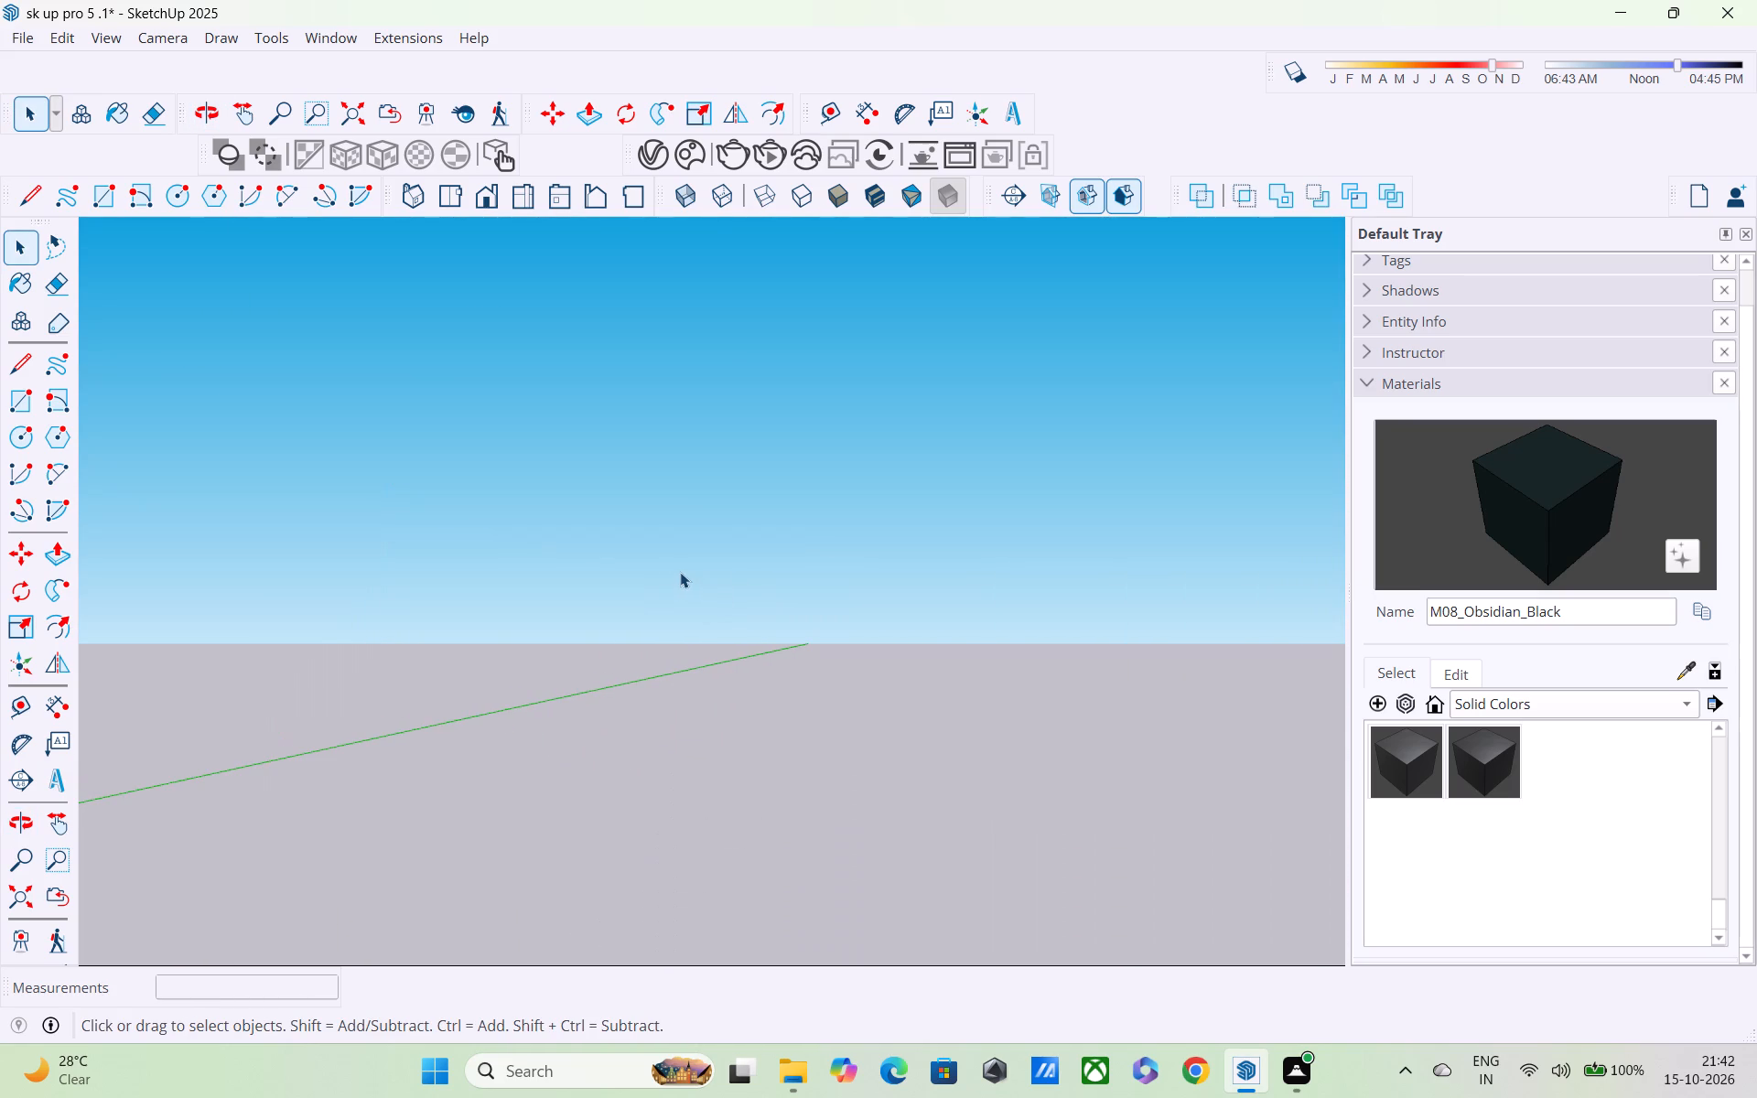
scroll(679, 573, "down", 5)
middle_click_drag(678, 576, 634, 541)
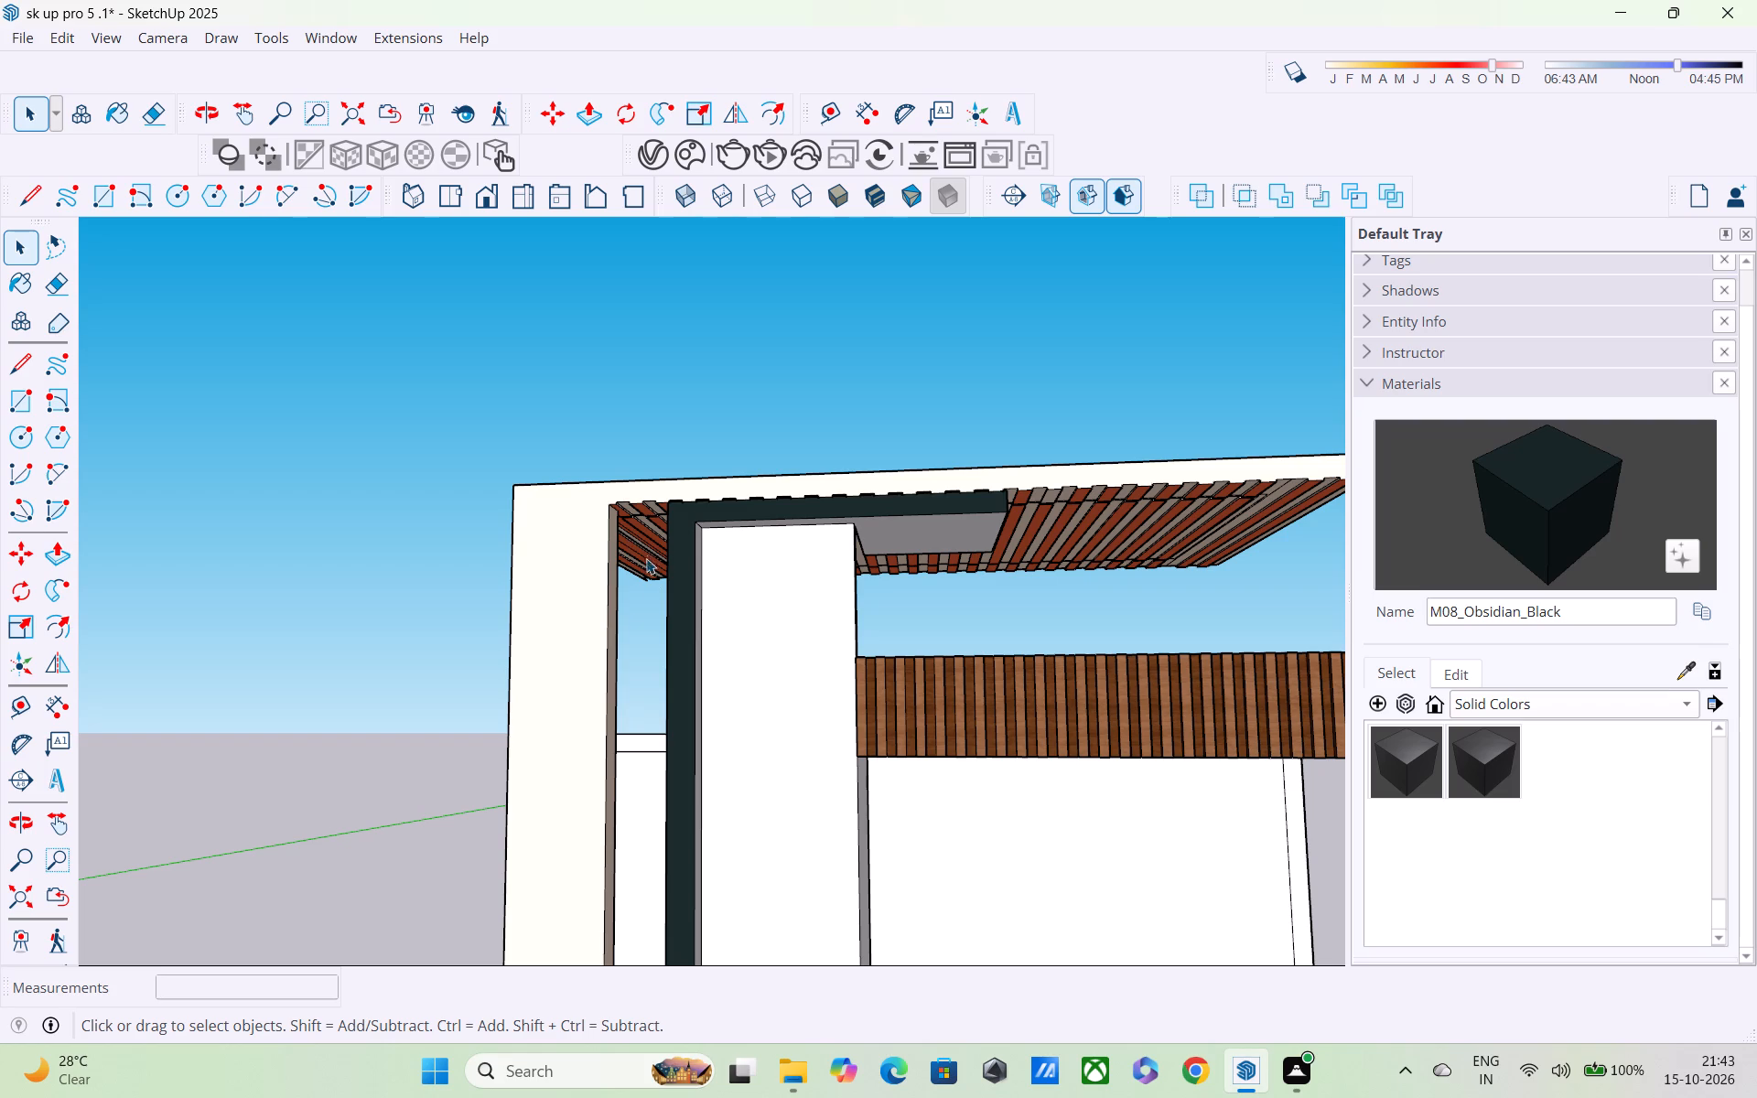
Draw a line just below the roof slats, from the cream corner pillar's inner side across the gap to the C-shaped frame's side face.
middle_click_drag(645, 638, 511, 590, "shift")
scroll(511, 572, "up", 3)
middle_click_drag(531, 520, 317, 556)
scroll(460, 546, "up", 8)
scroll(502, 471, "up", 3)
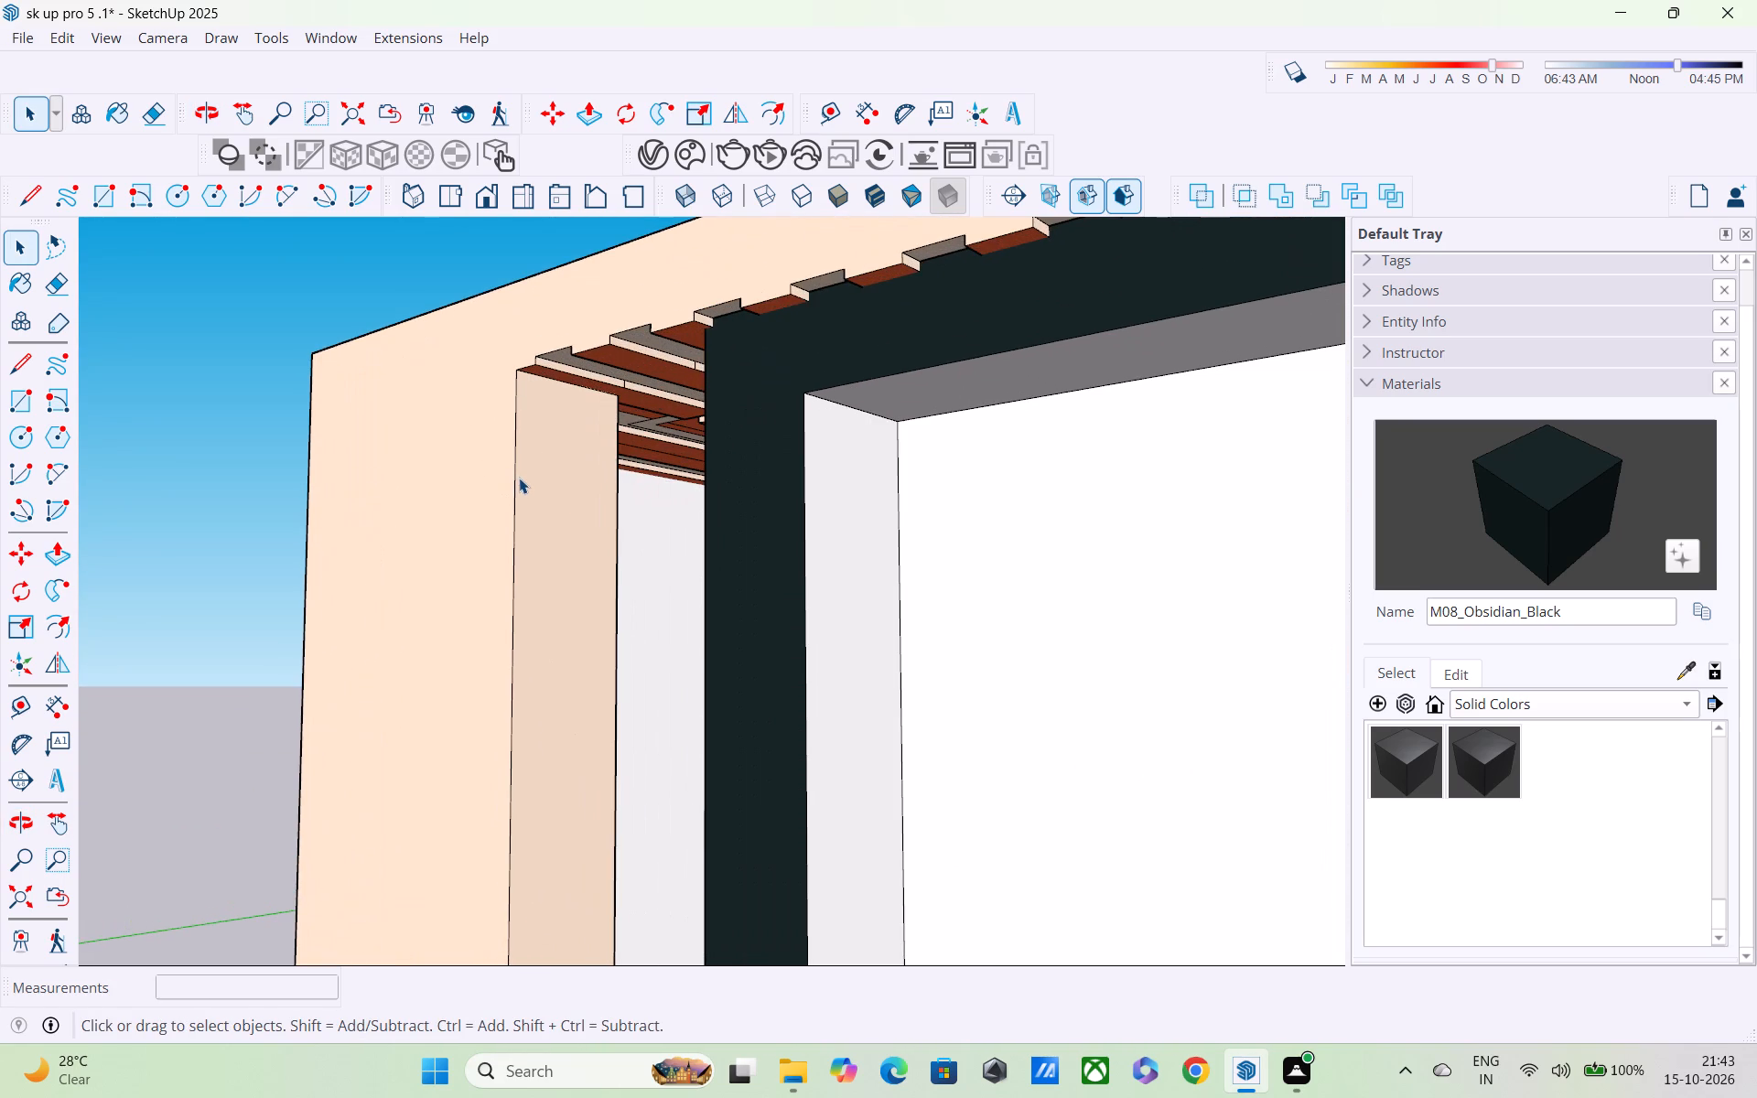
key("l")
left_click(561, 467)
middle_click_drag(626, 478, 646, 478)
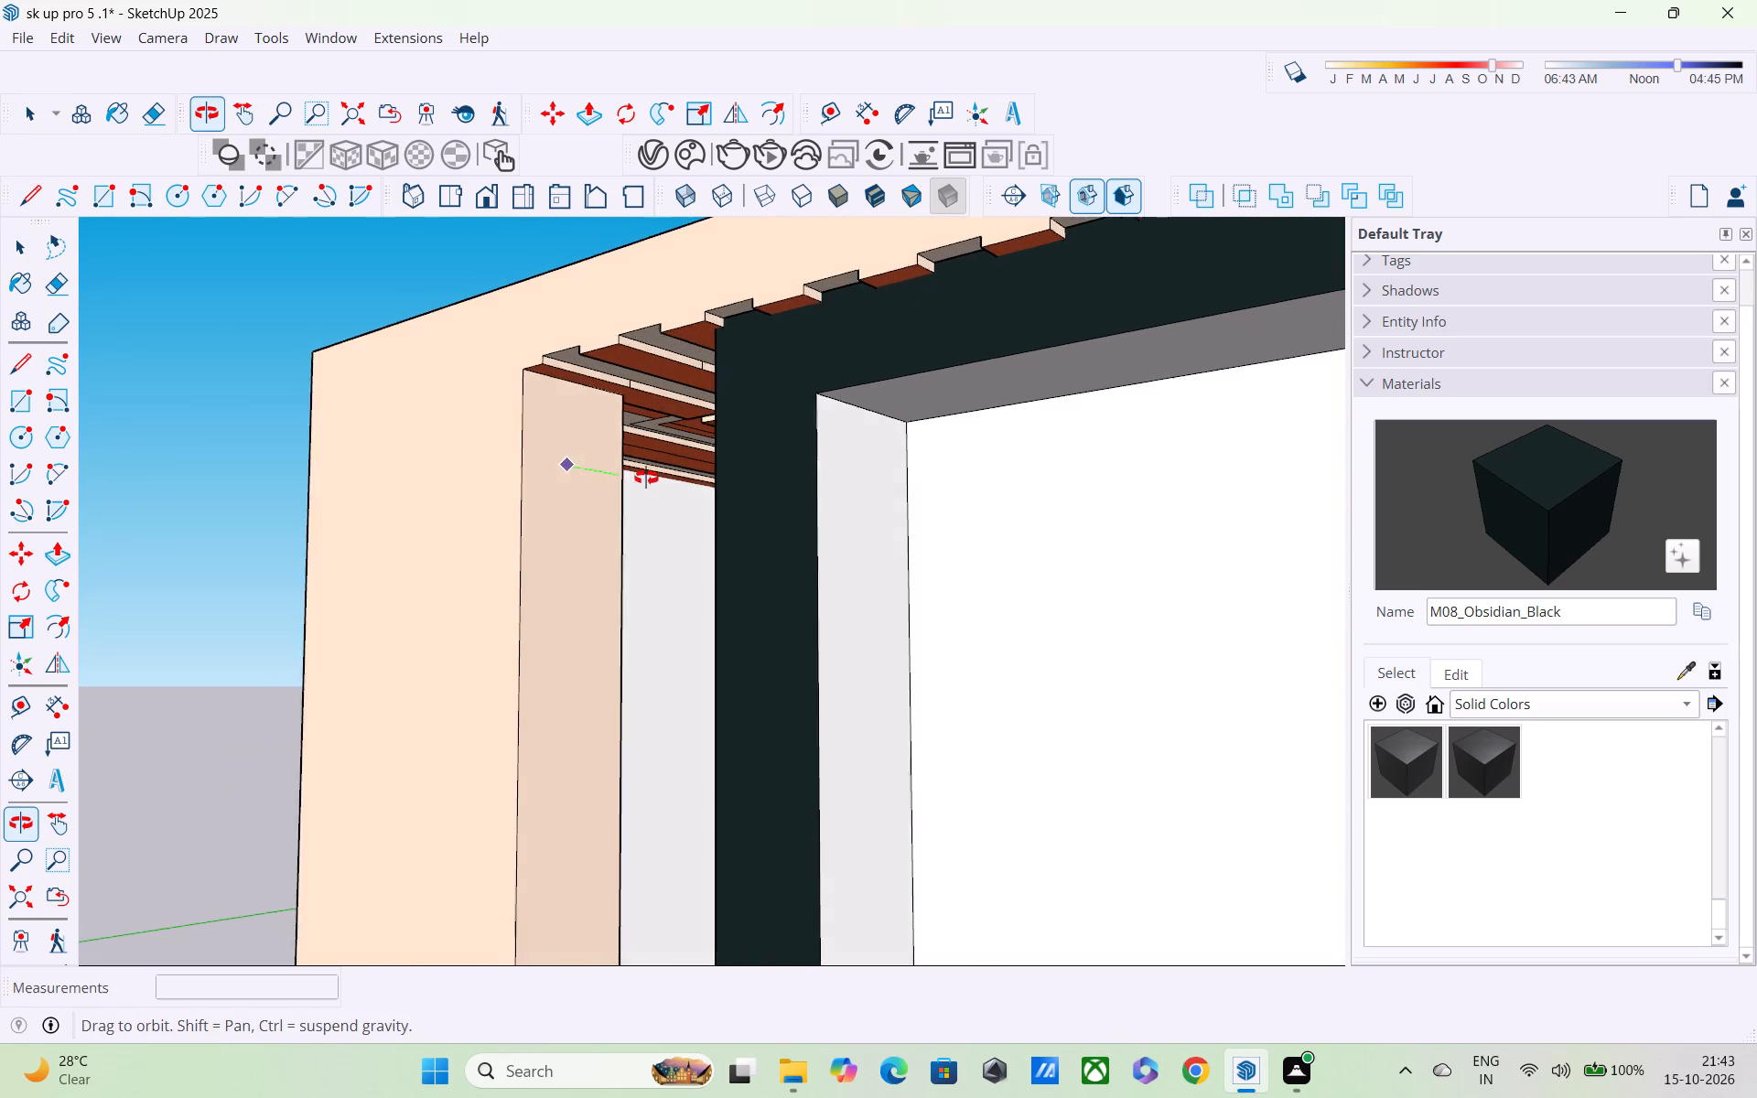
middle_click_drag(646, 478, 946, 485)
left_click(1060, 481)
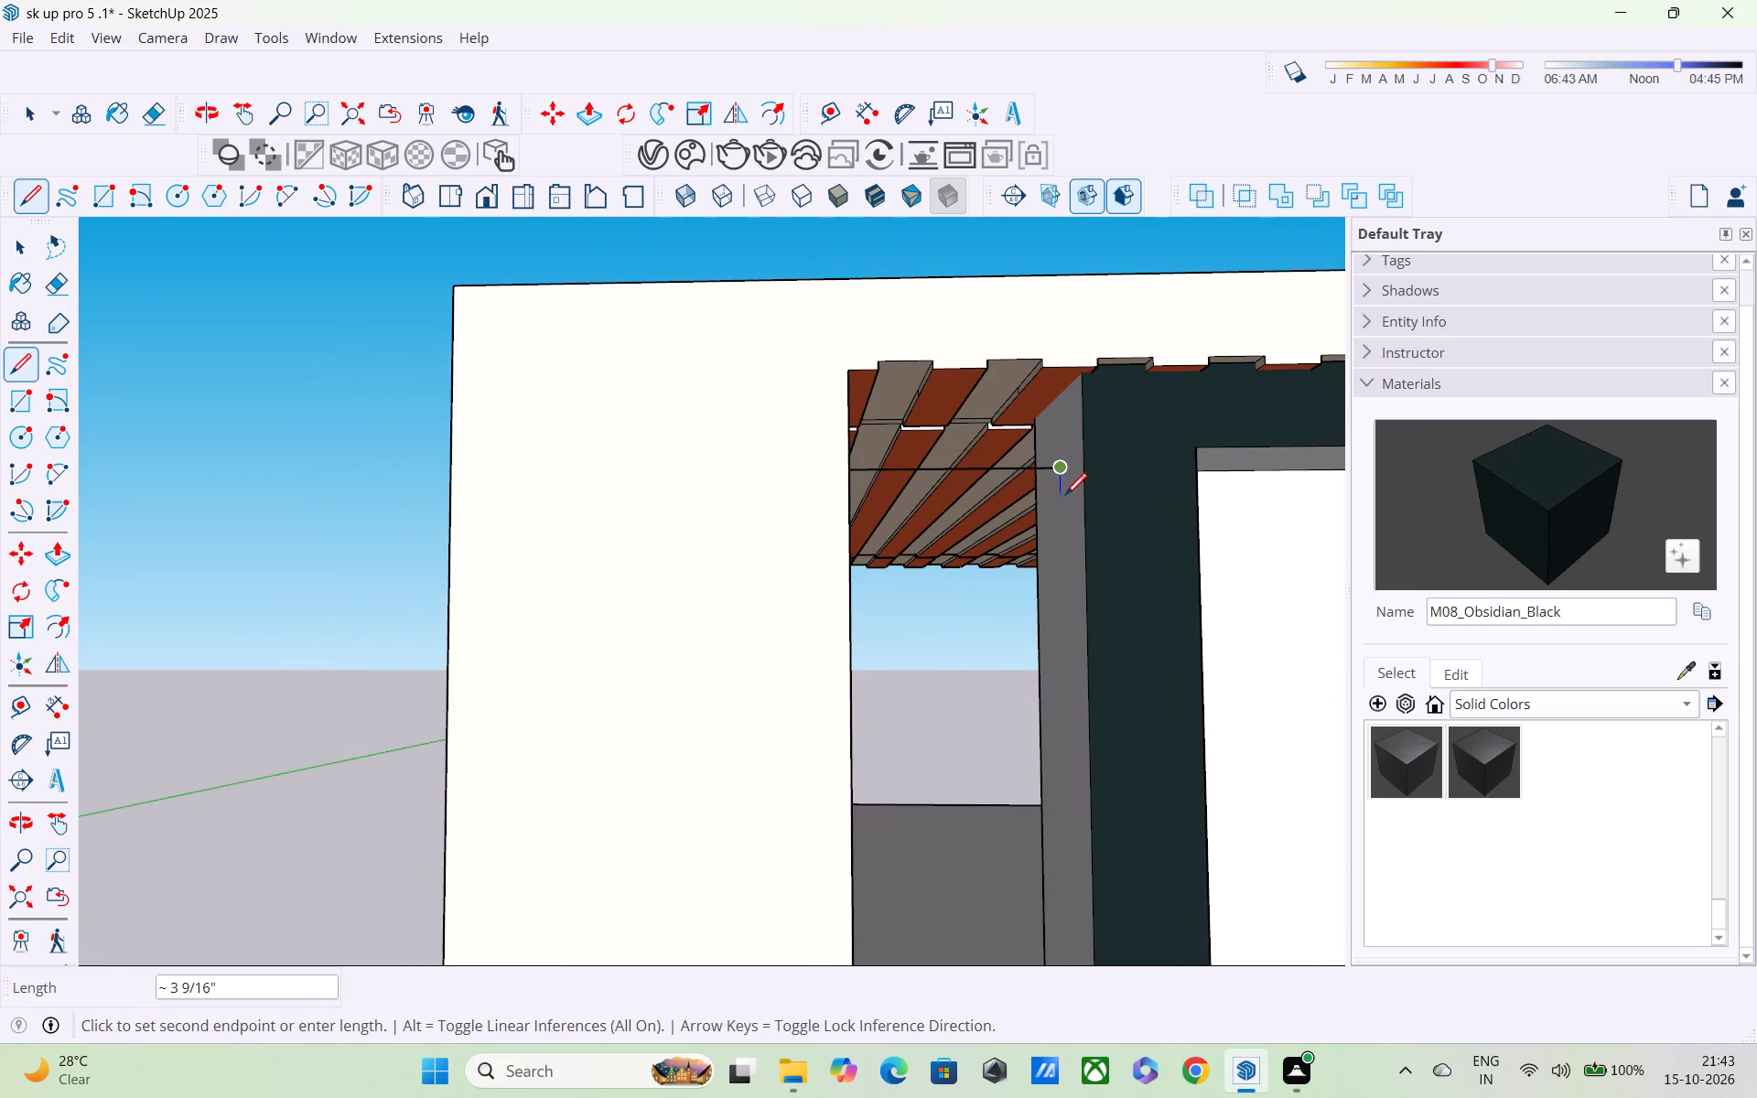
Continue the line straight down the frame's grey side face to just above its foot, about 29' 5" long.
scroll(1065, 497, "down", 3)
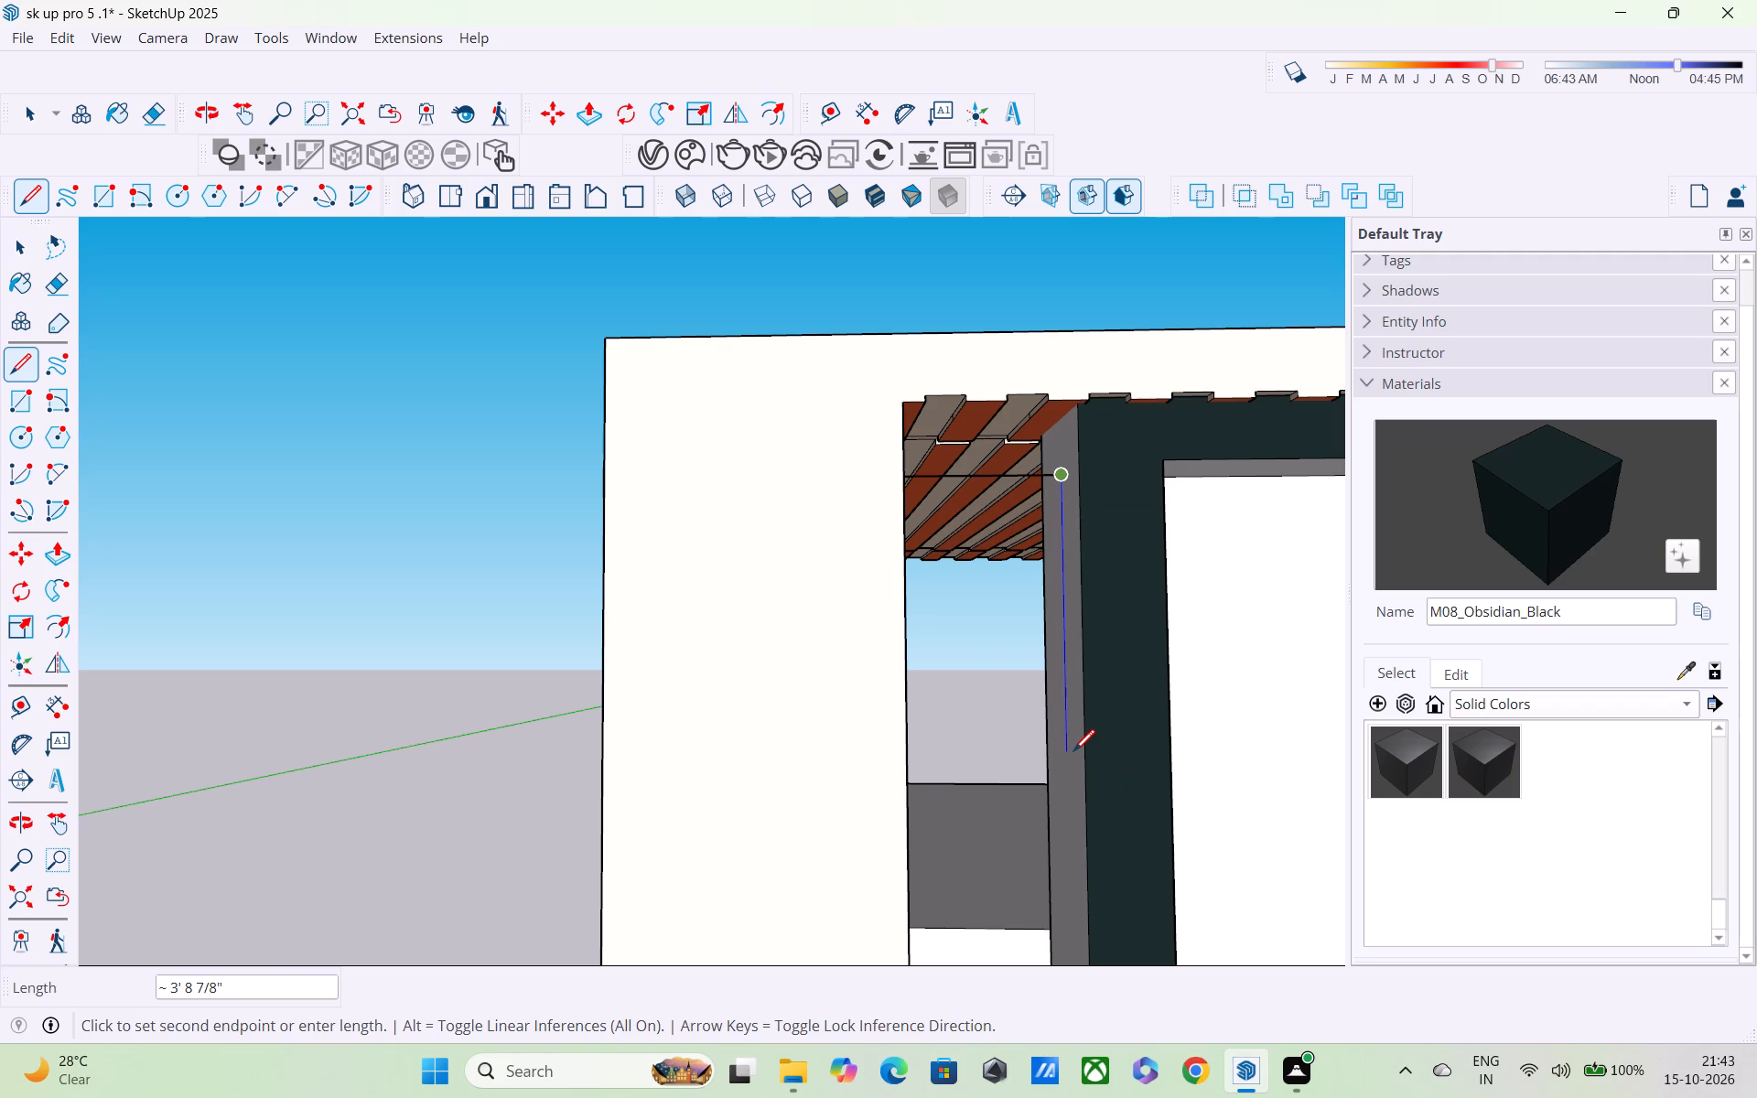
middle_click_drag(1057, 717, 1008, 392, "shift")
scroll(1006, 407, "down", 5)
middle_click_drag(1016, 544, 994, 277, "shift")
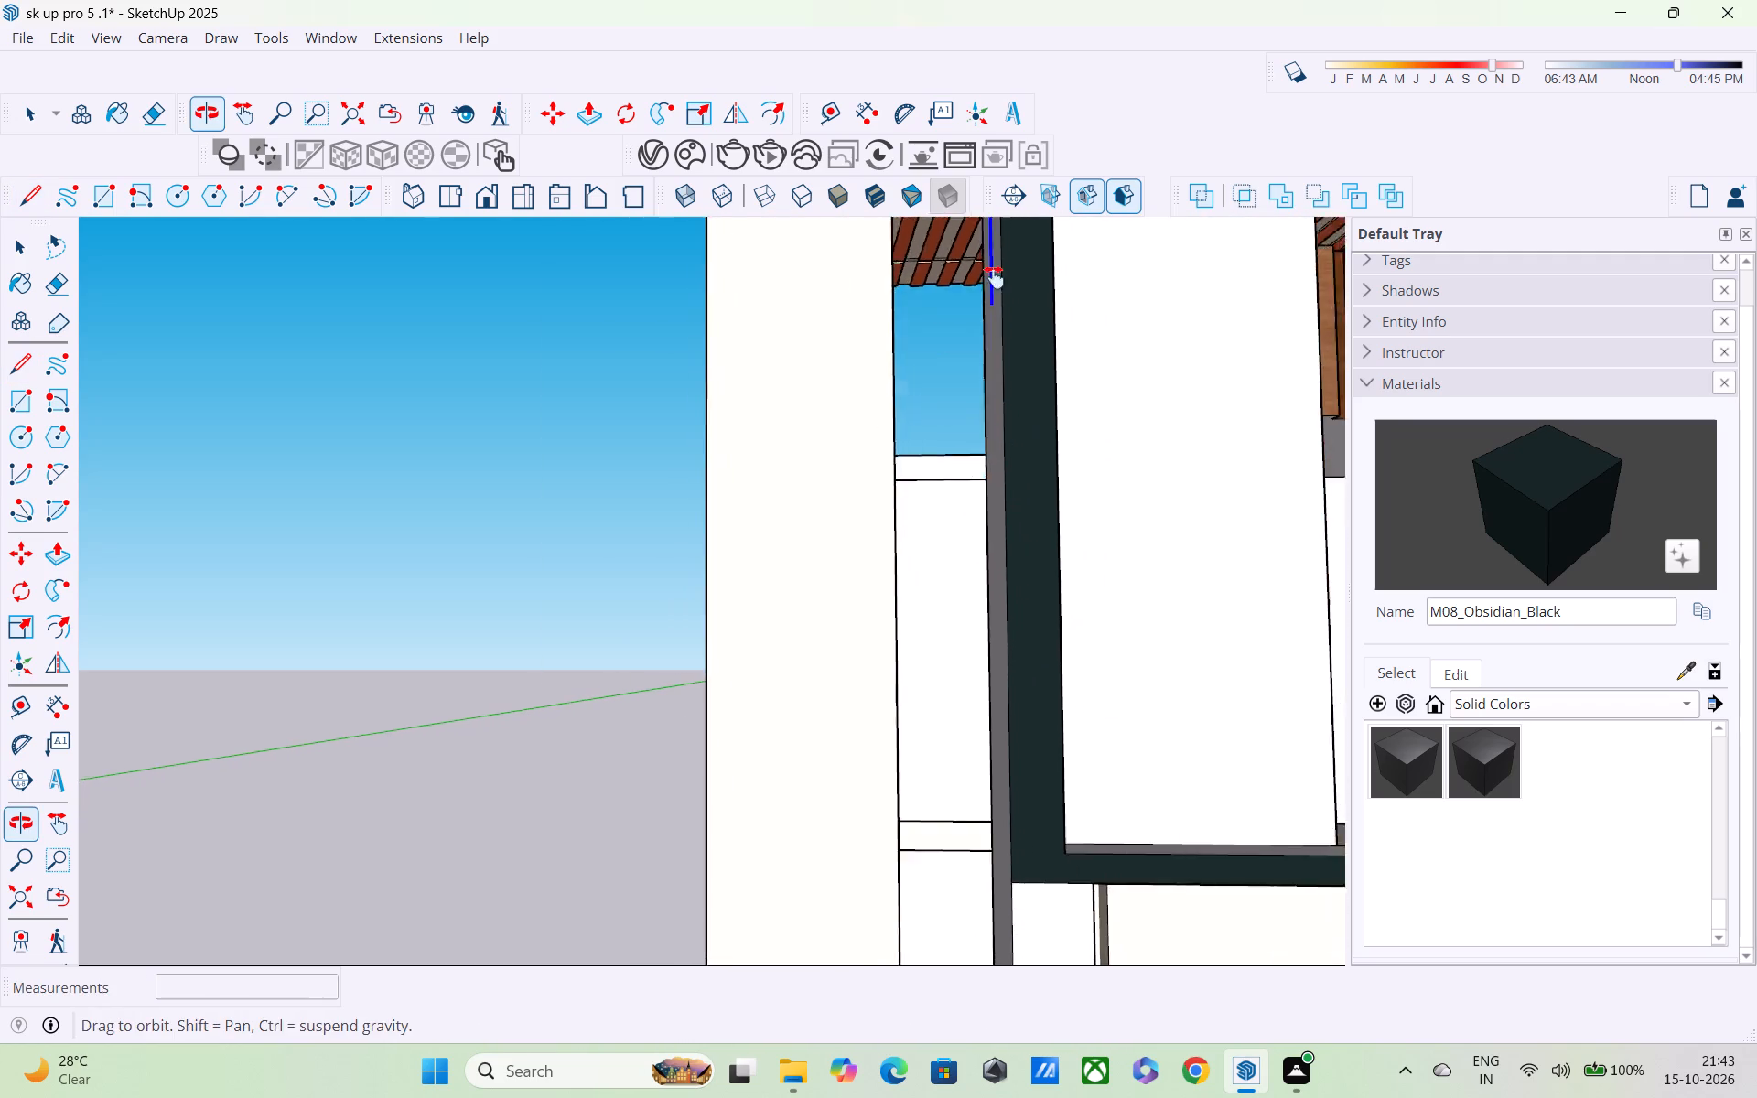
middle_click_drag(994, 277, 990, 171, "shift")
scroll(988, 254, "up", 1)
scroll(988, 312, "down", 3)
middle_click_drag(1017, 599, 1015, 162, "shift")
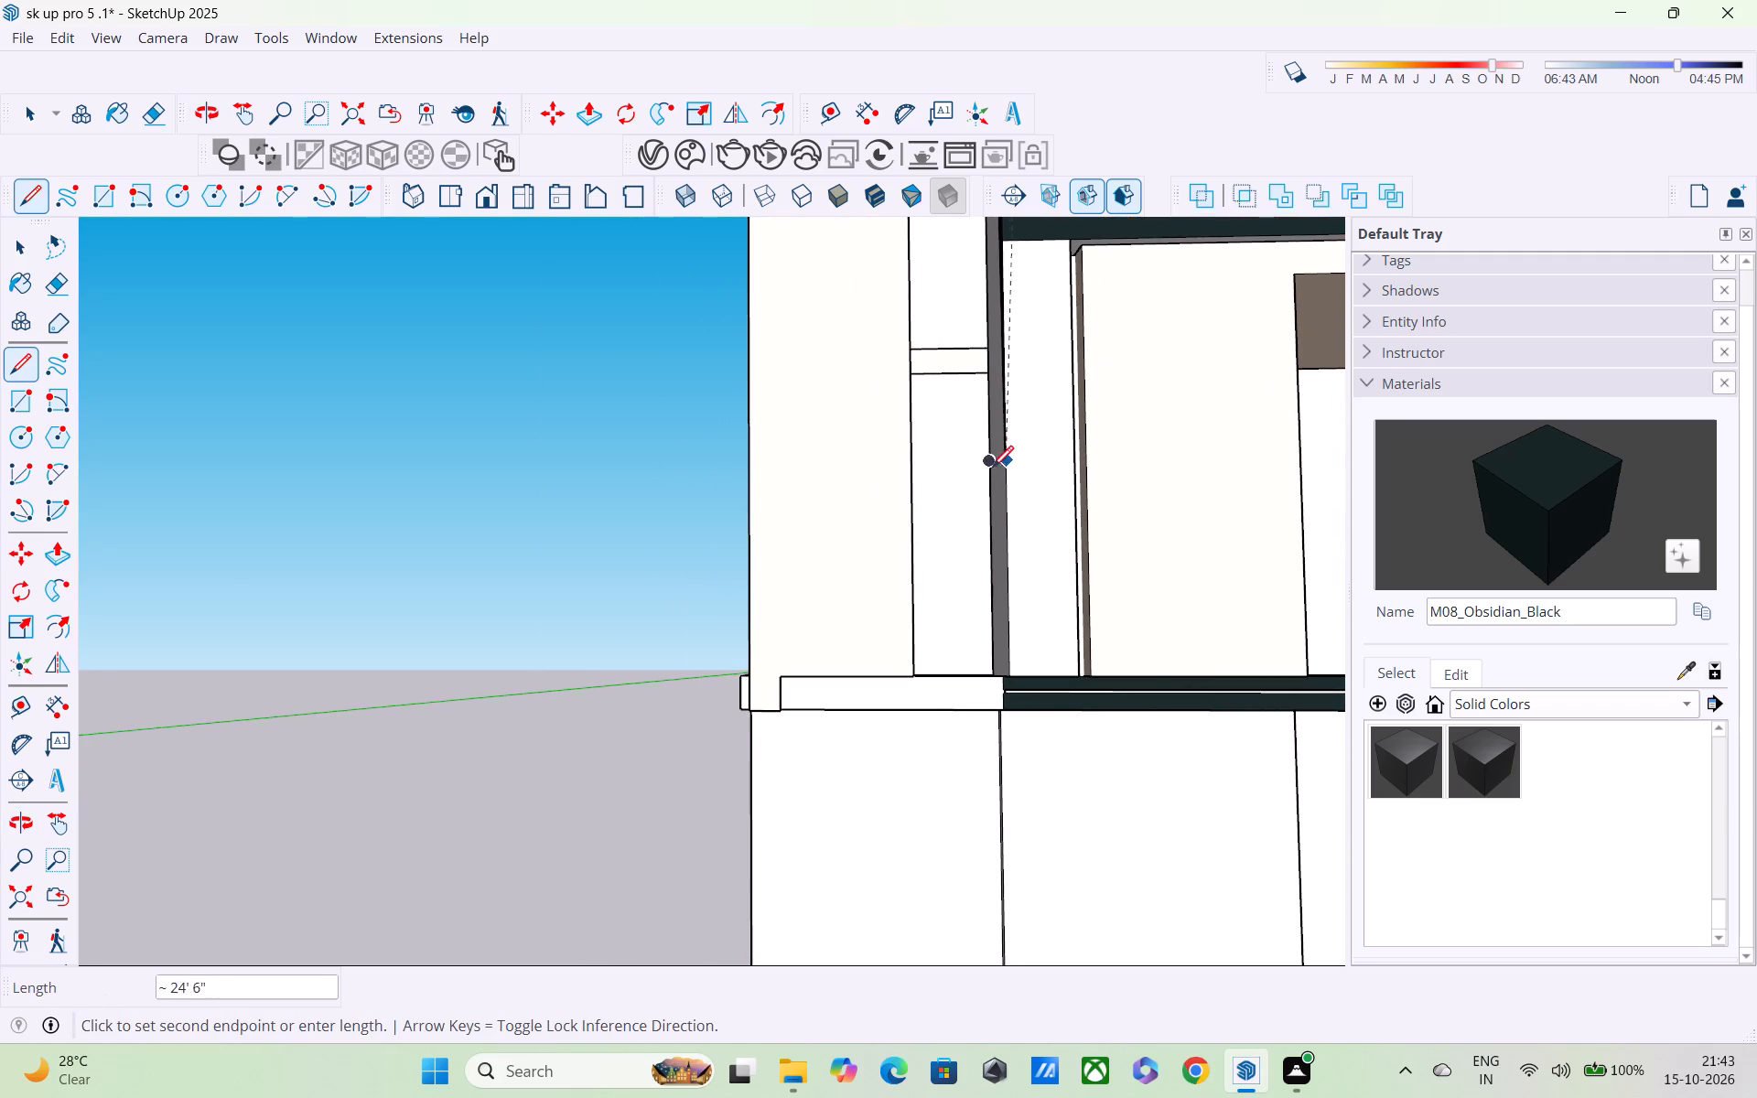
middle_click_drag(995, 513, 1233, 595, "shift")
scroll(1240, 619, "up", 4)
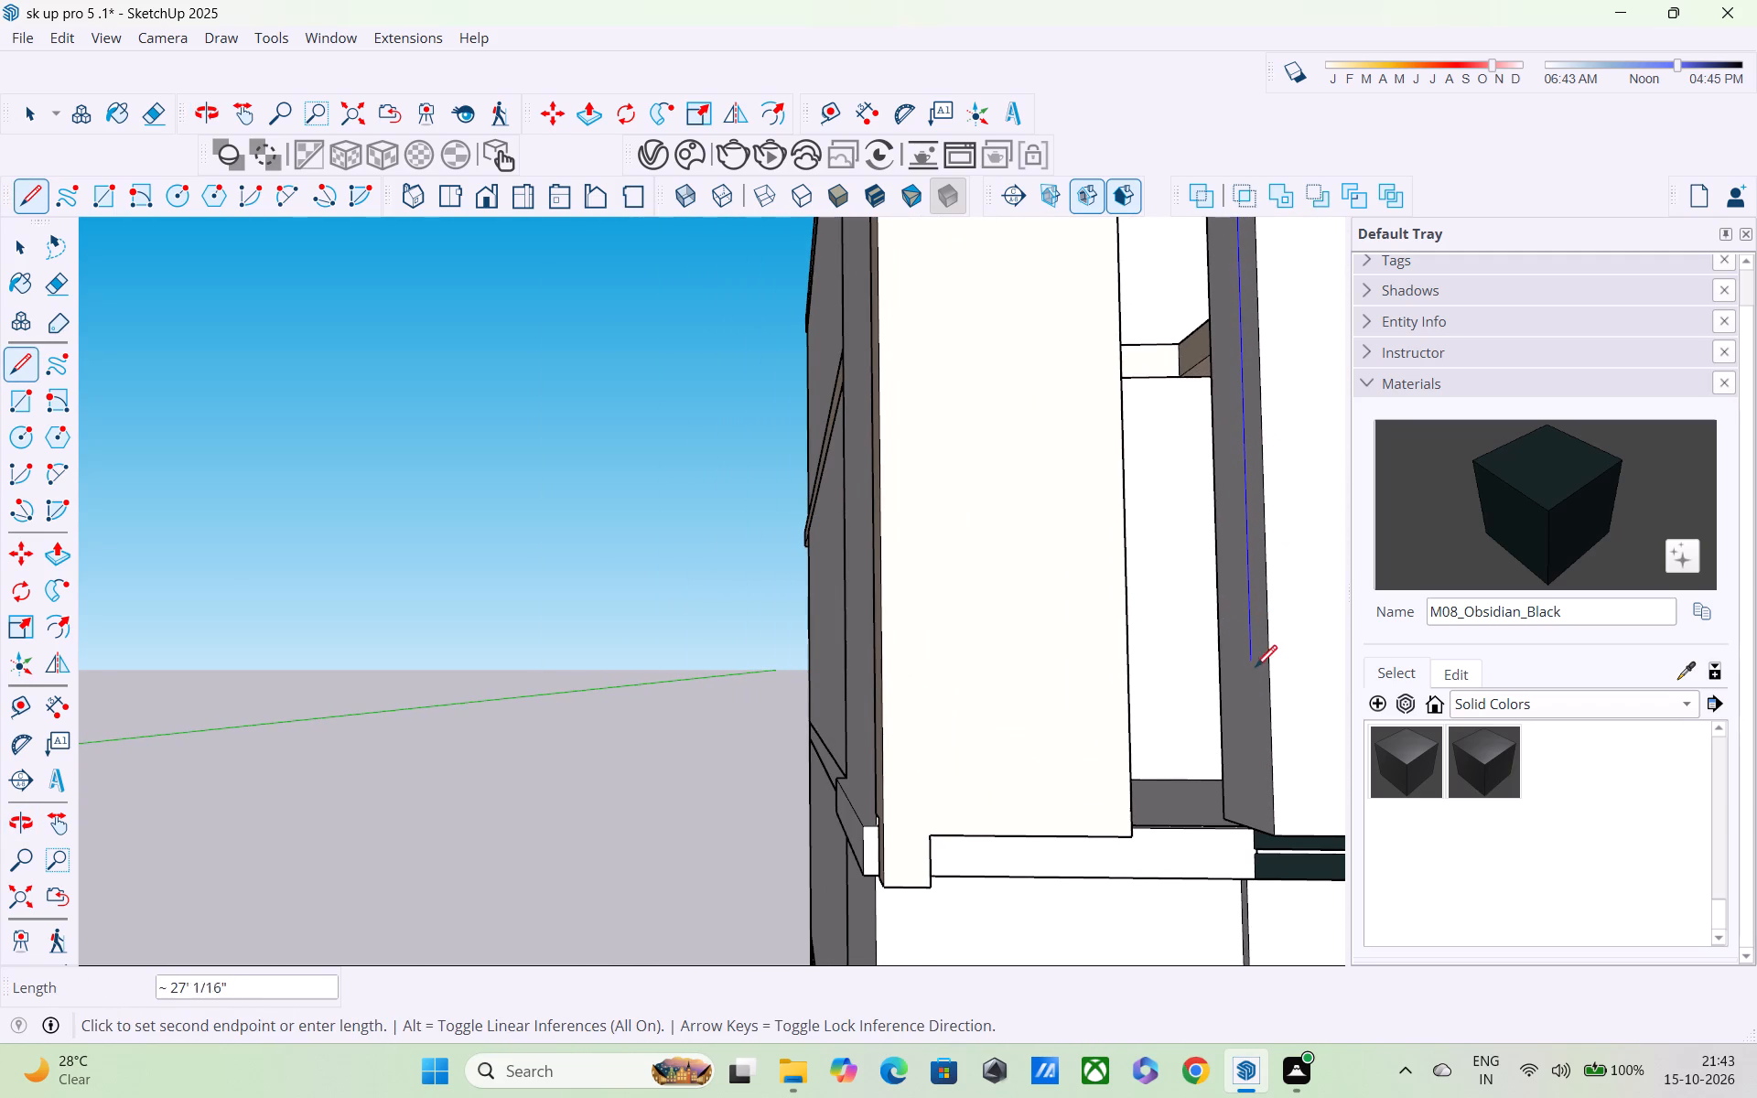
left_click(1248, 809)
Close the outline into a tall infill face by continuing across to the pillar's inner side and up to the starting point.
middle_click_drag(1185, 780, 775, 839)
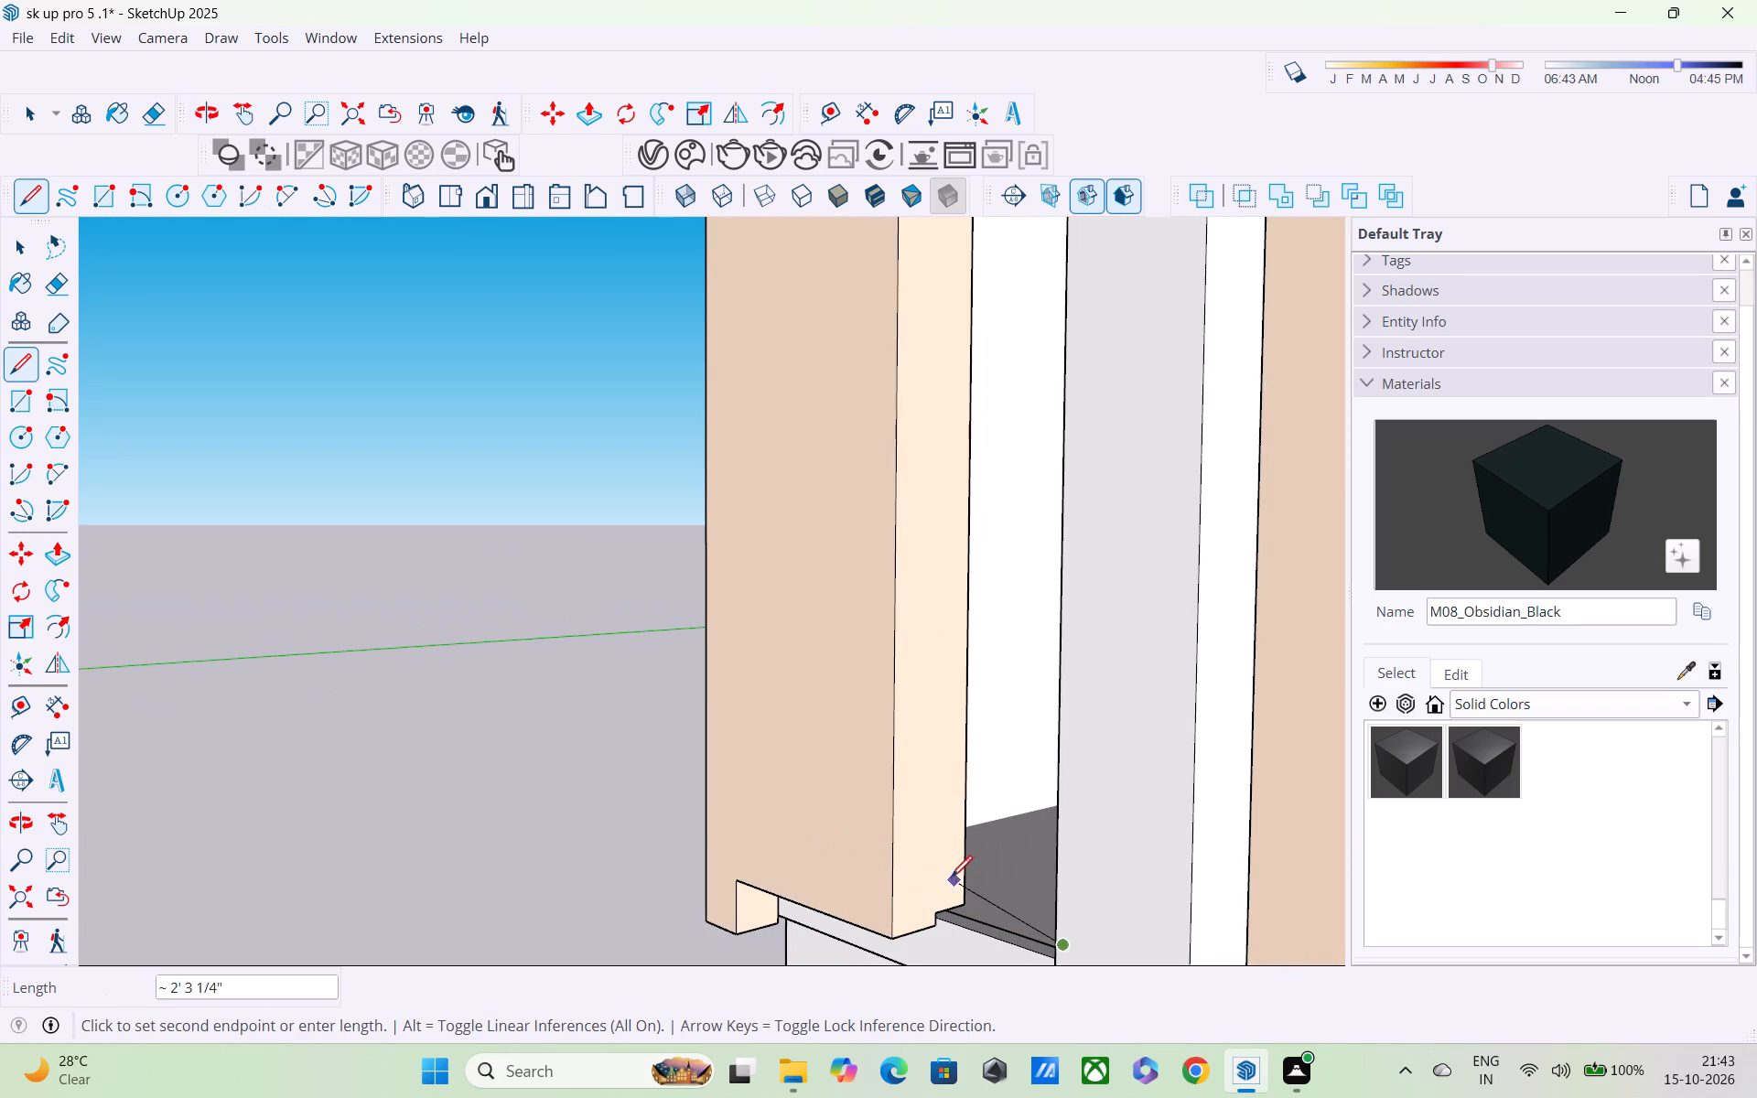
left_click(931, 891)
middle_click_drag(906, 769, 905, 768, "shift")
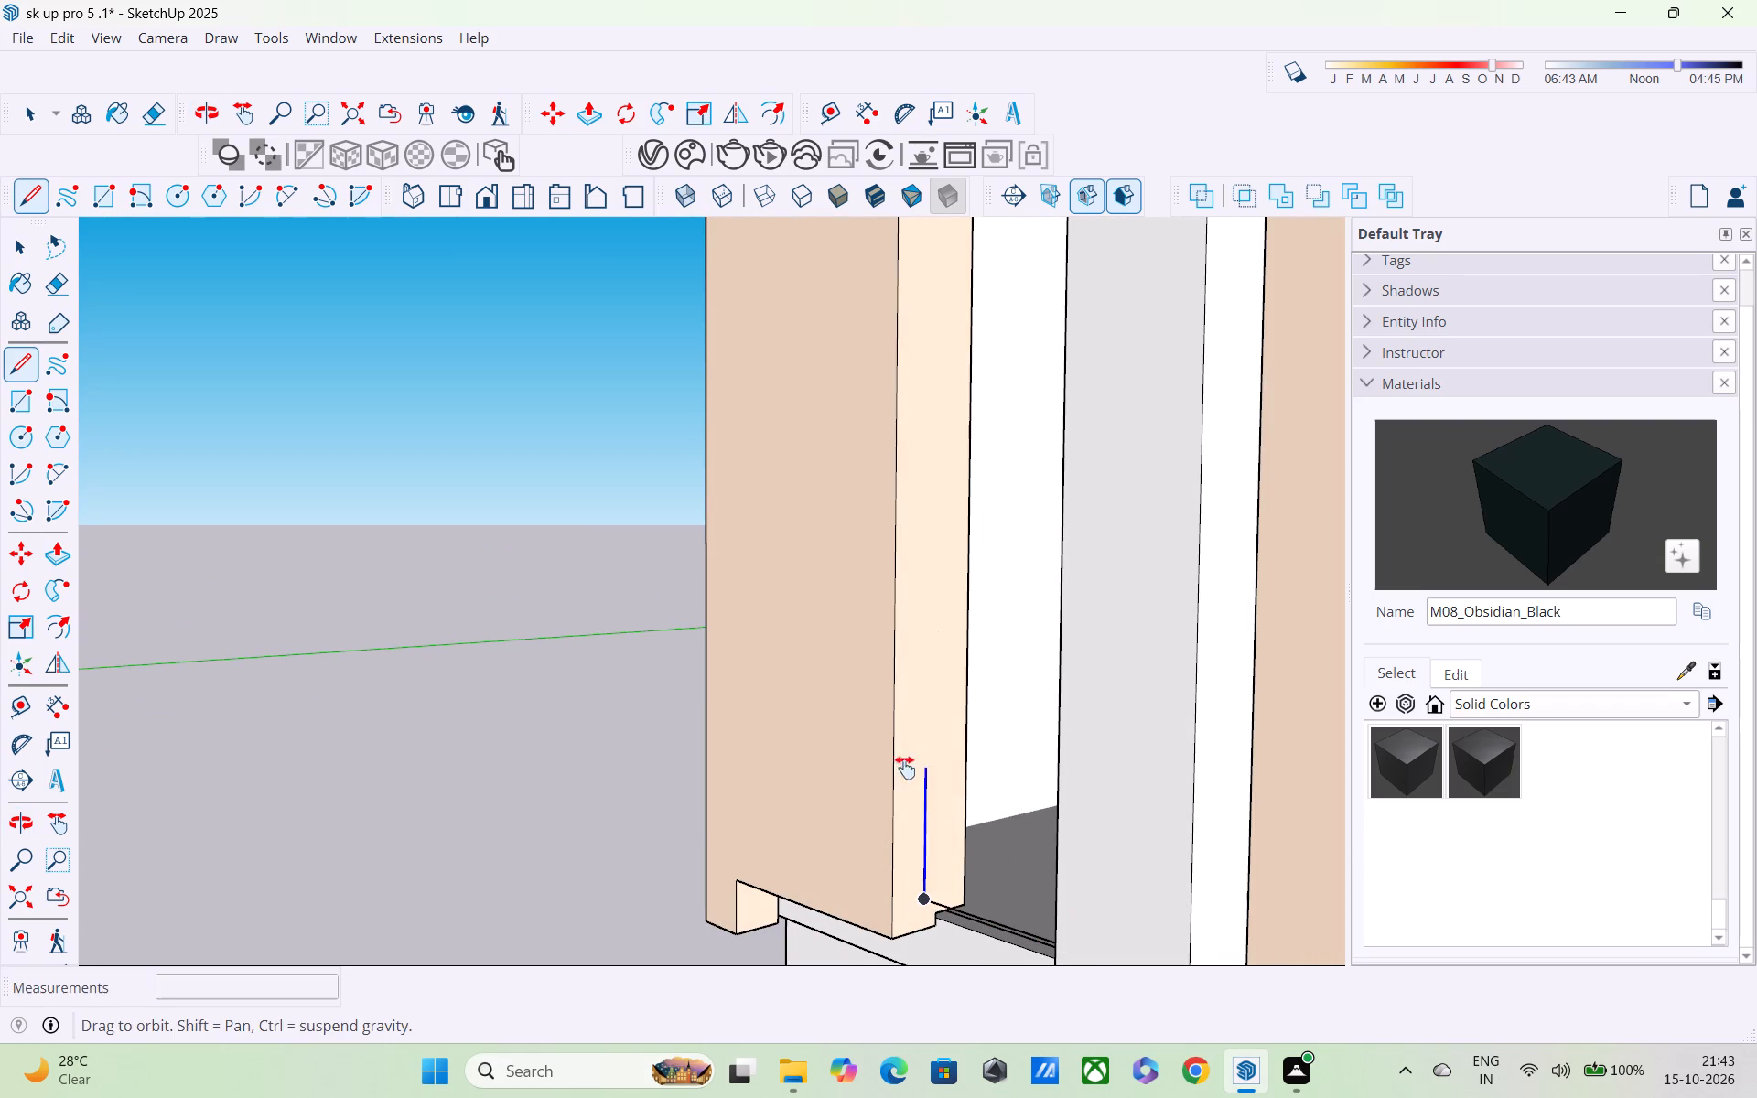
middle_click_drag(905, 768, 977, 1079, "shift")
scroll(1010, 823, "down", 3)
middle_click_drag(980, 566, 1053, 933, "shift")
scroll(1040, 694, "down", 2)
middle_click_drag(1087, 511, 1200, 901, "shift")
scroll(1199, 899, "down", 1, "shift")
scroll(1200, 876, "up", 1, "shift")
scroll(1196, 618, "down", 1)
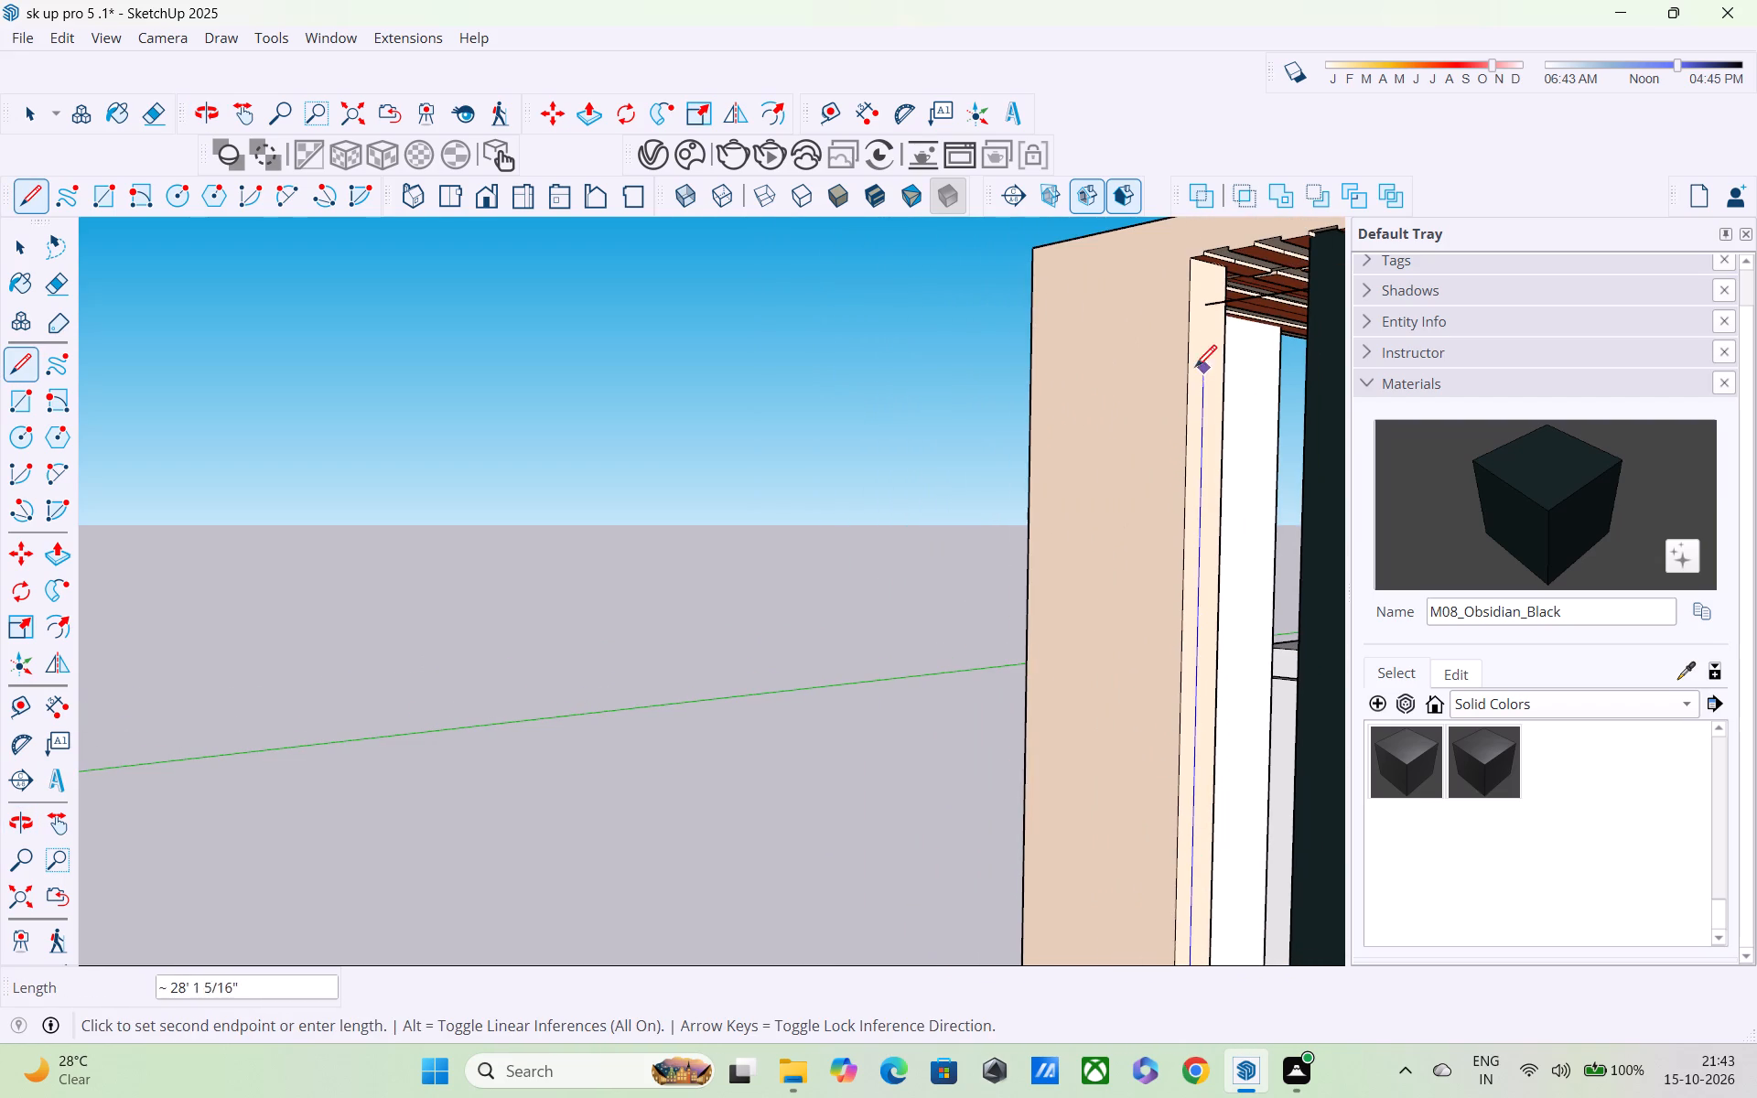
left_click(1208, 310)
middle_click_drag(1245, 374, 1323, 449)
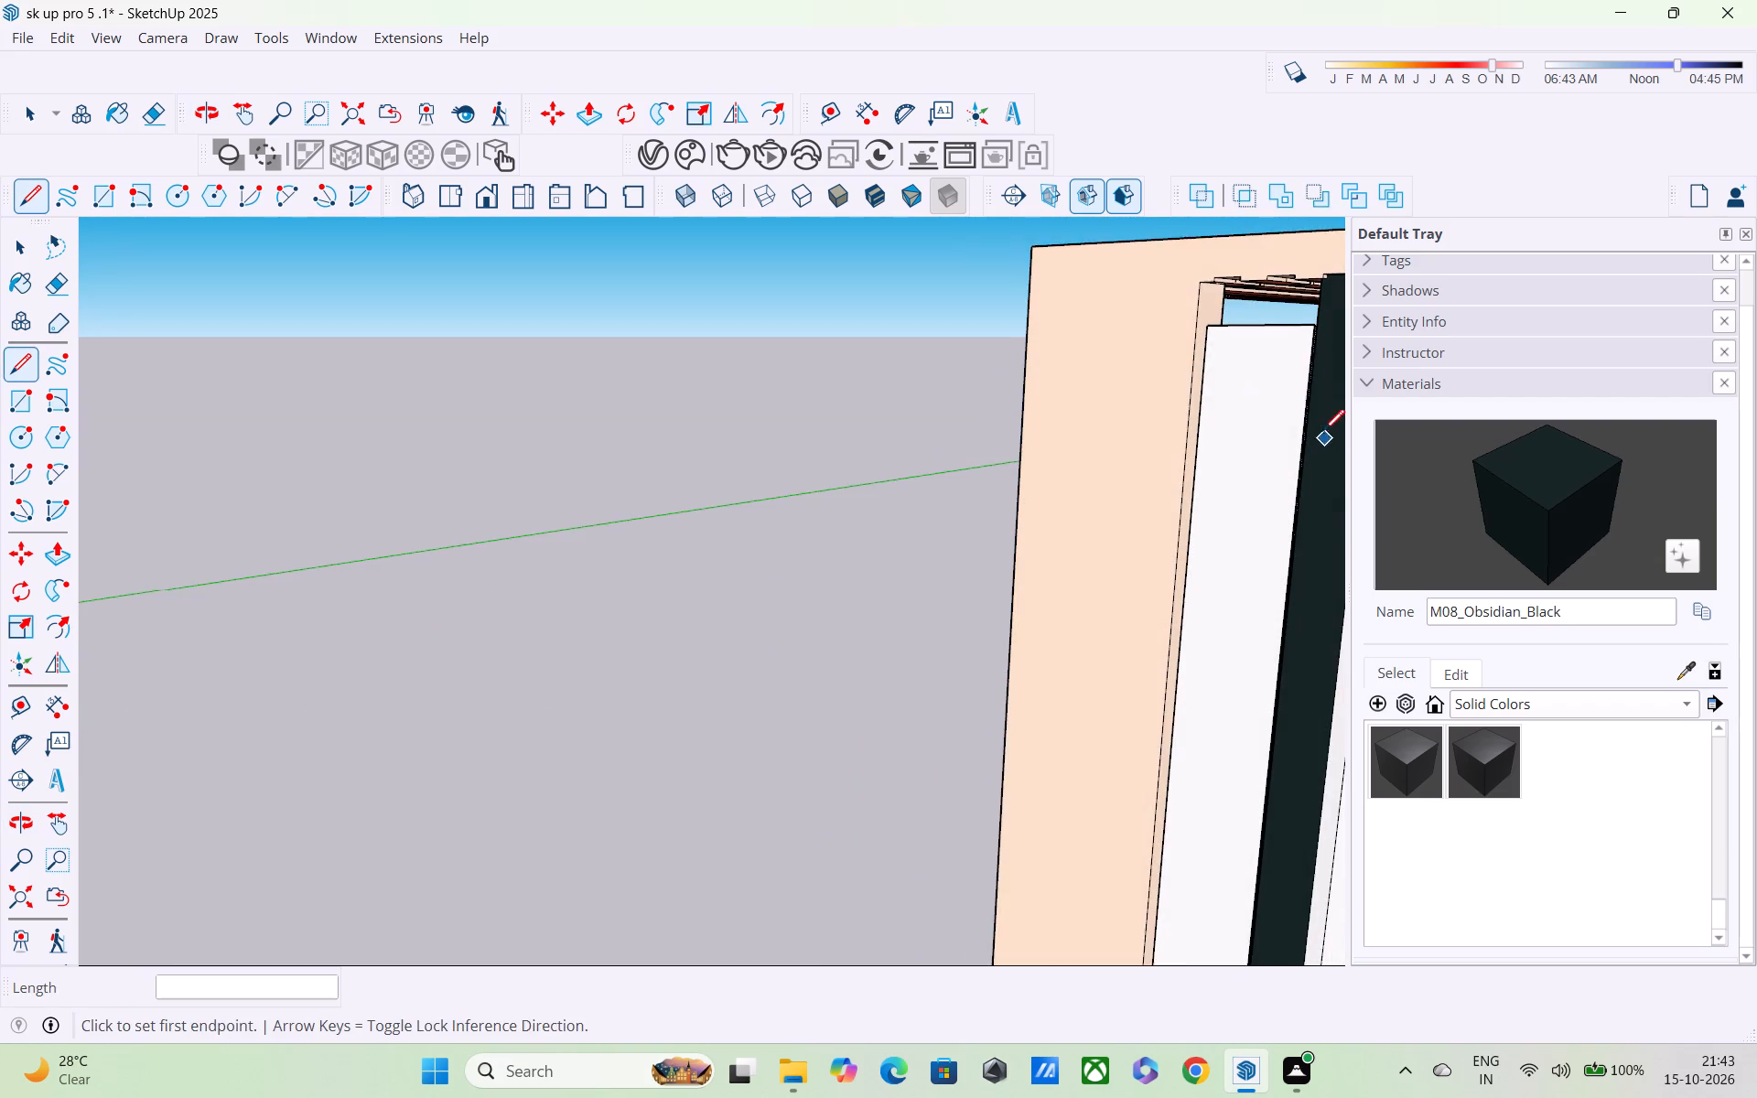
Examine the tall infill face between the cream pillar and the dark frame from its top edge down to the lower storeys.
scroll(1320, 425, "down", 4)
middle_click_drag(1285, 479, 1275, 384)
scroll(1275, 404, "down", 2)
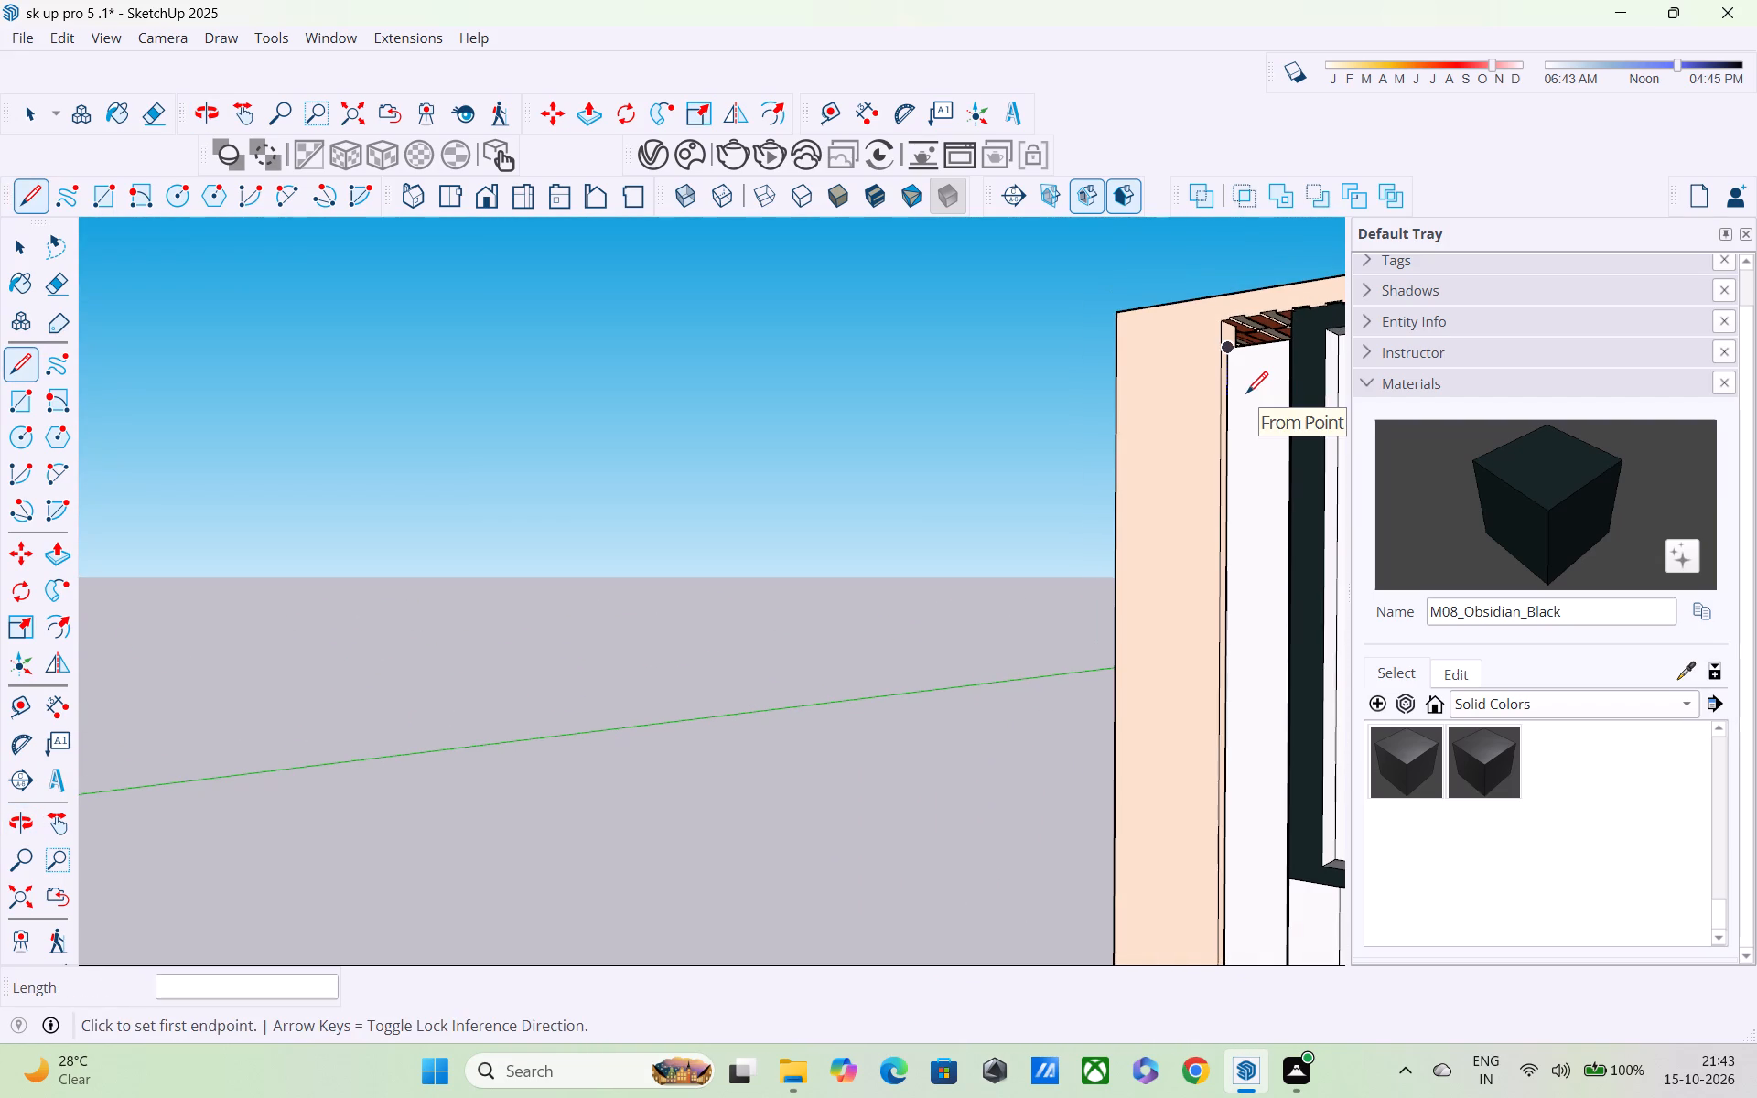
middle_click_drag(1179, 347, 1246, 425)
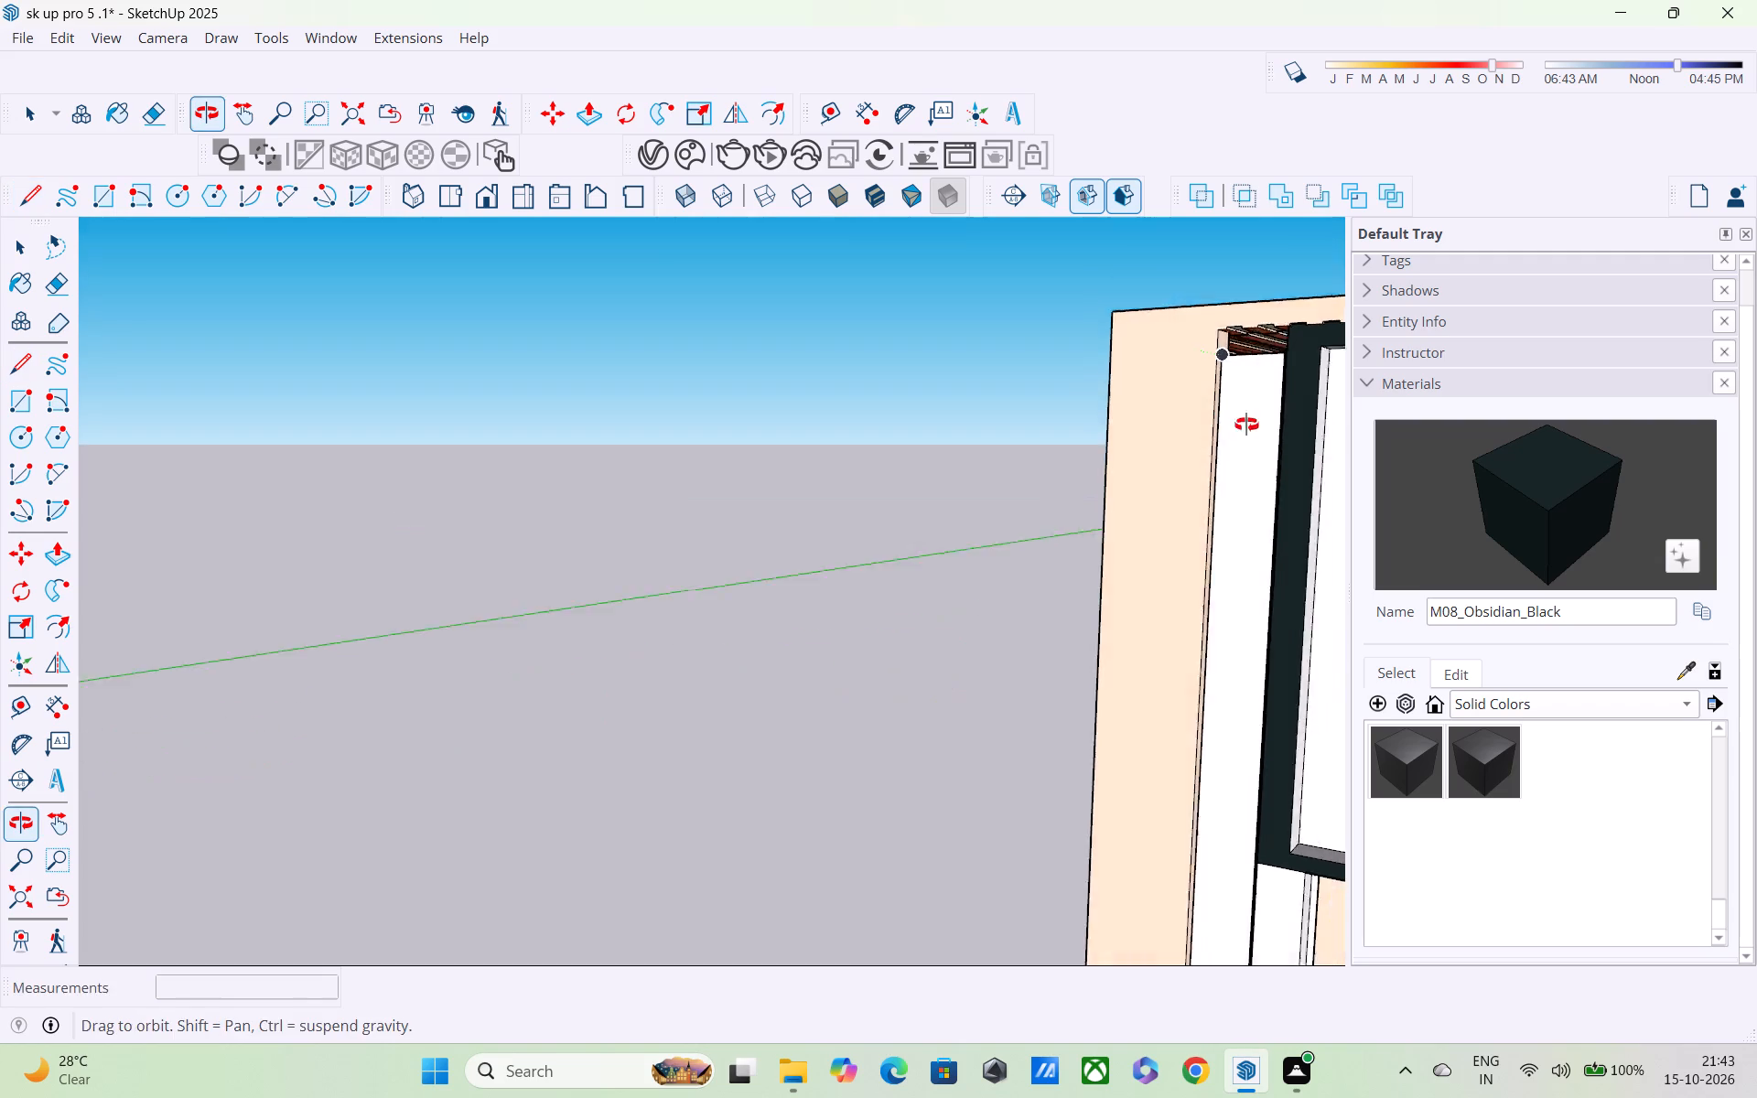
middle_click_drag(1246, 425, 1263, 442)
scroll(1243, 381, "up", 10)
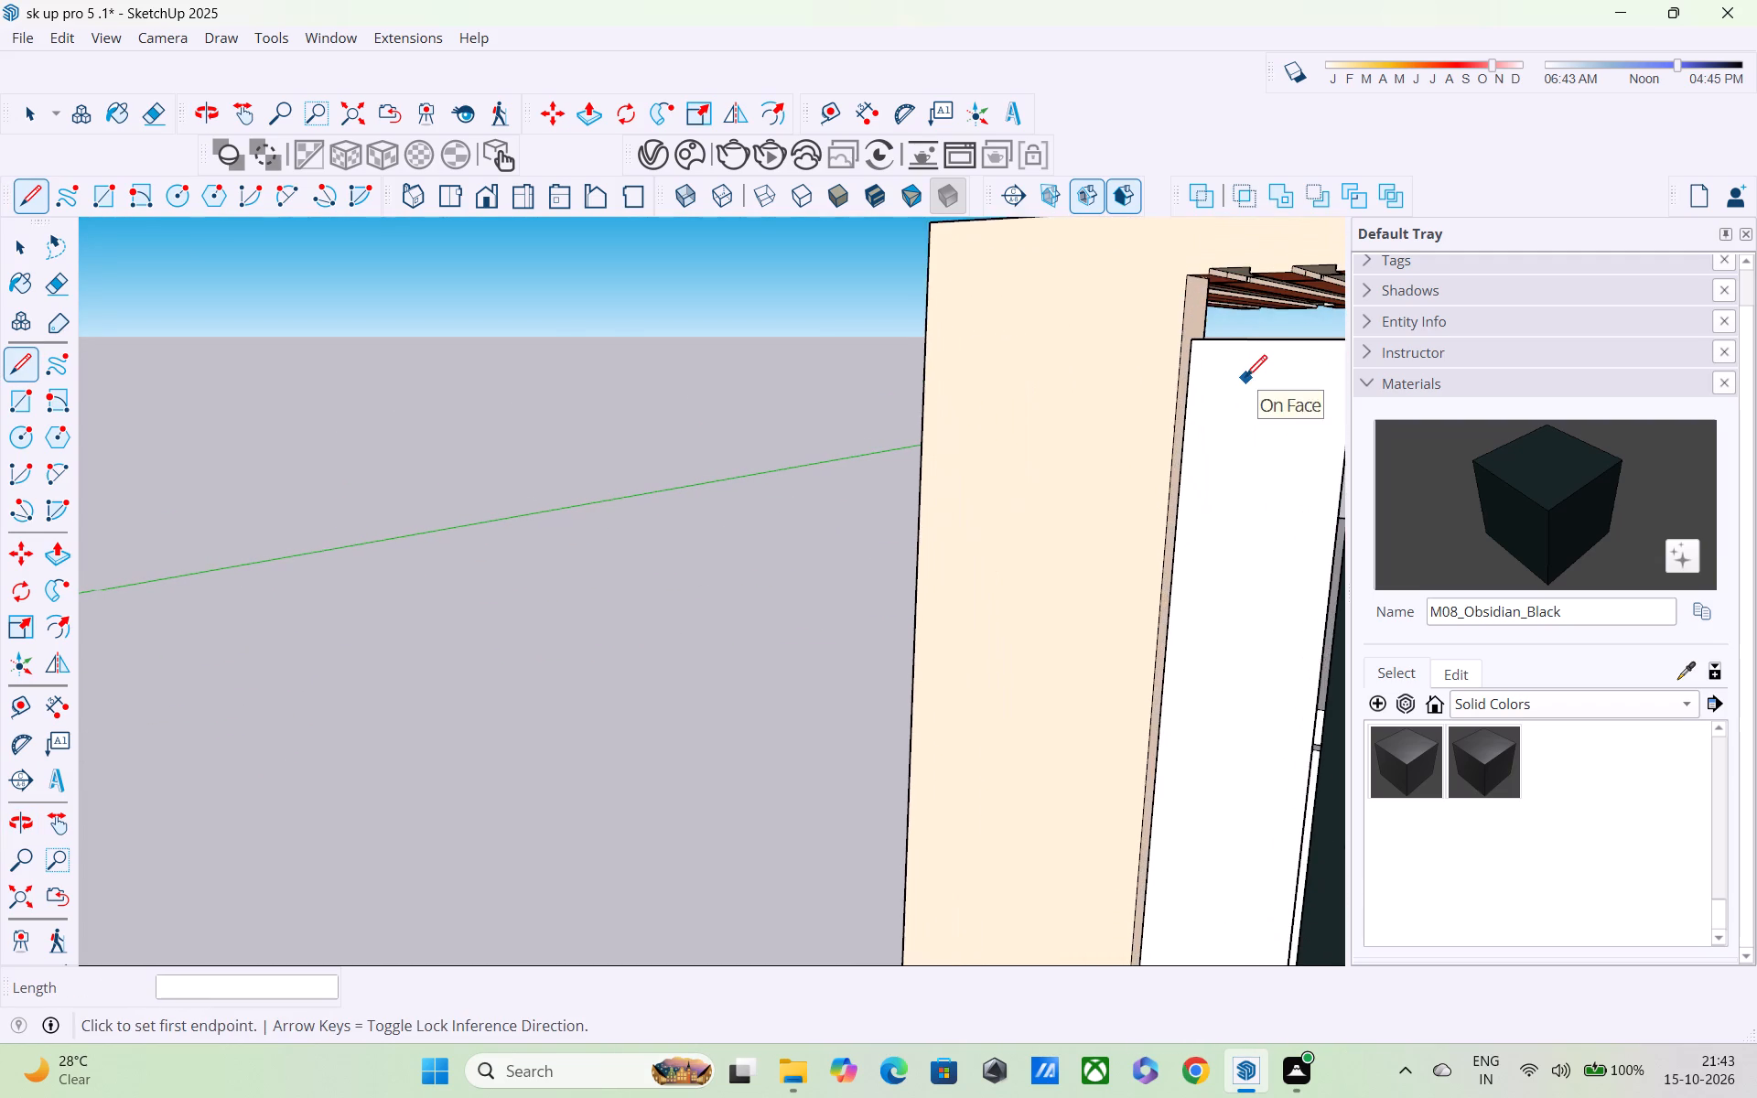
scroll(1245, 379, "down", 1)
middle_click_drag(1248, 378, 1326, 363)
scroll(1326, 363, "up", 1)
scroll(1326, 364, "down", 6)
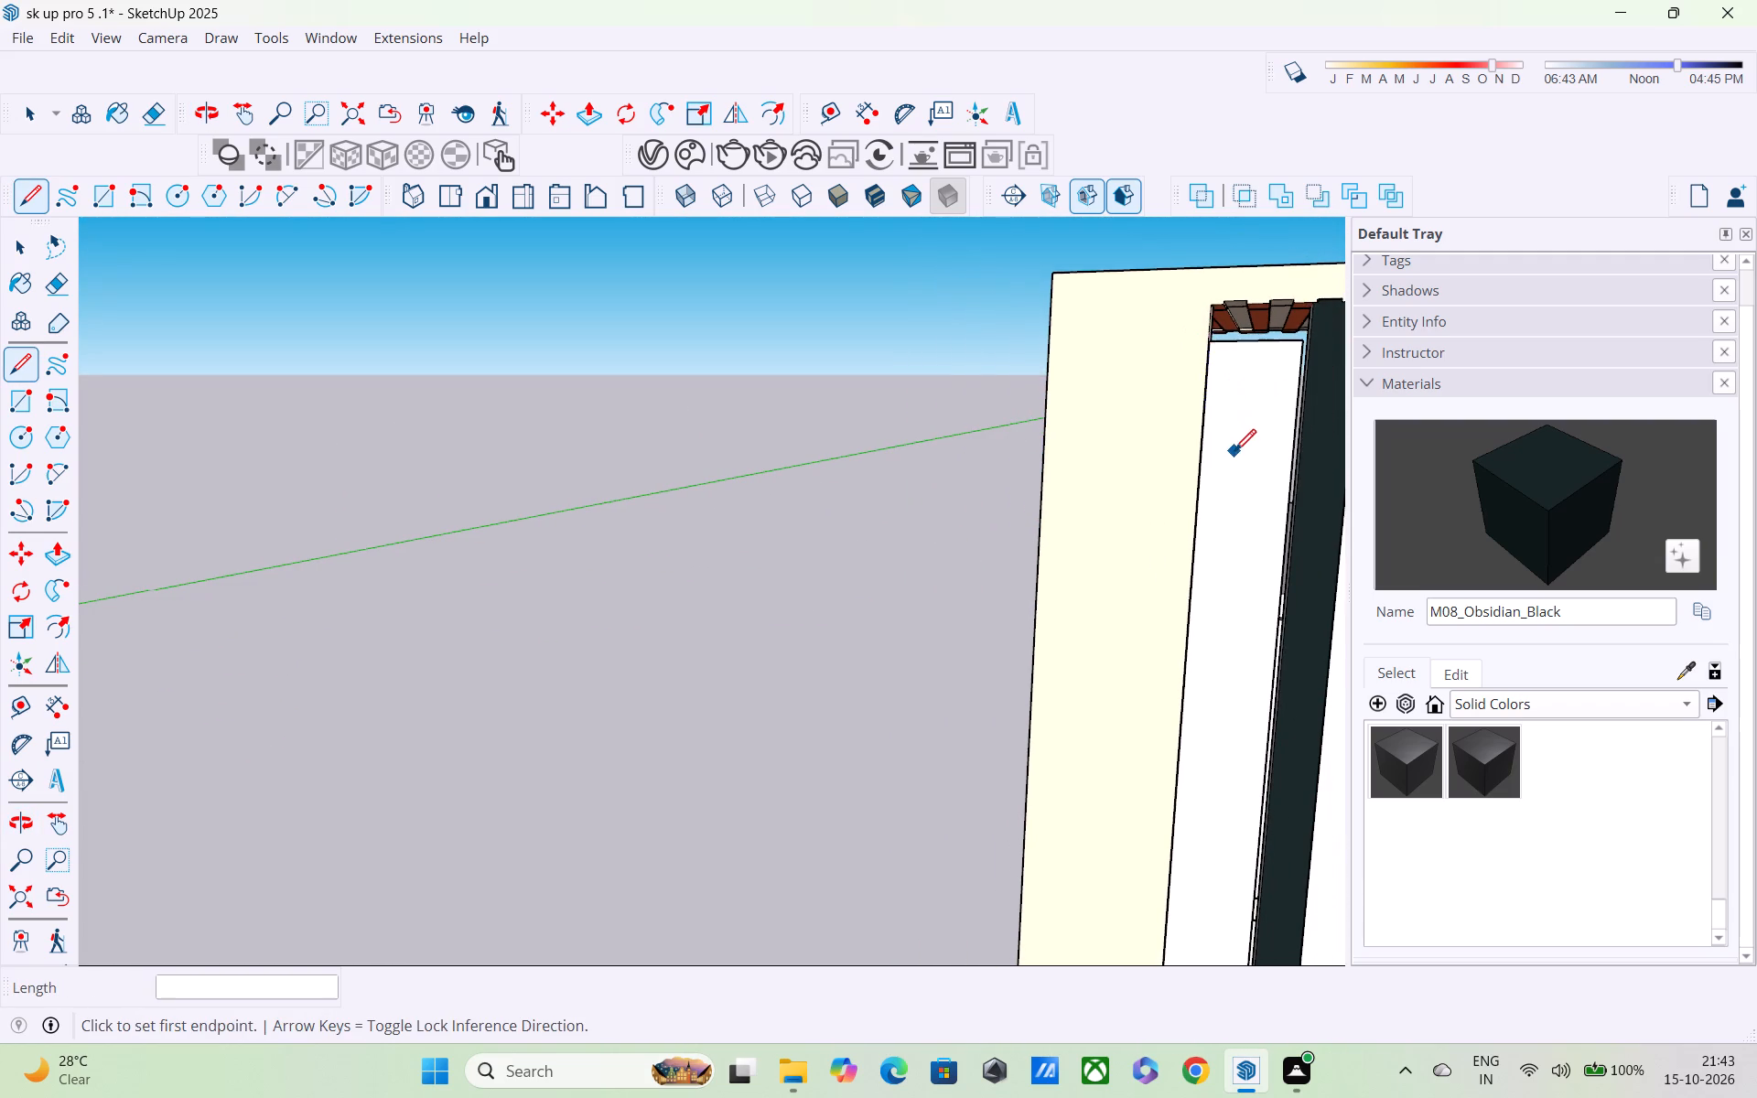
scroll(1235, 453, "down", 7)
middle_click_drag(1240, 492, 1132, 269, "shift")
scroll(1130, 277, "down", 5)
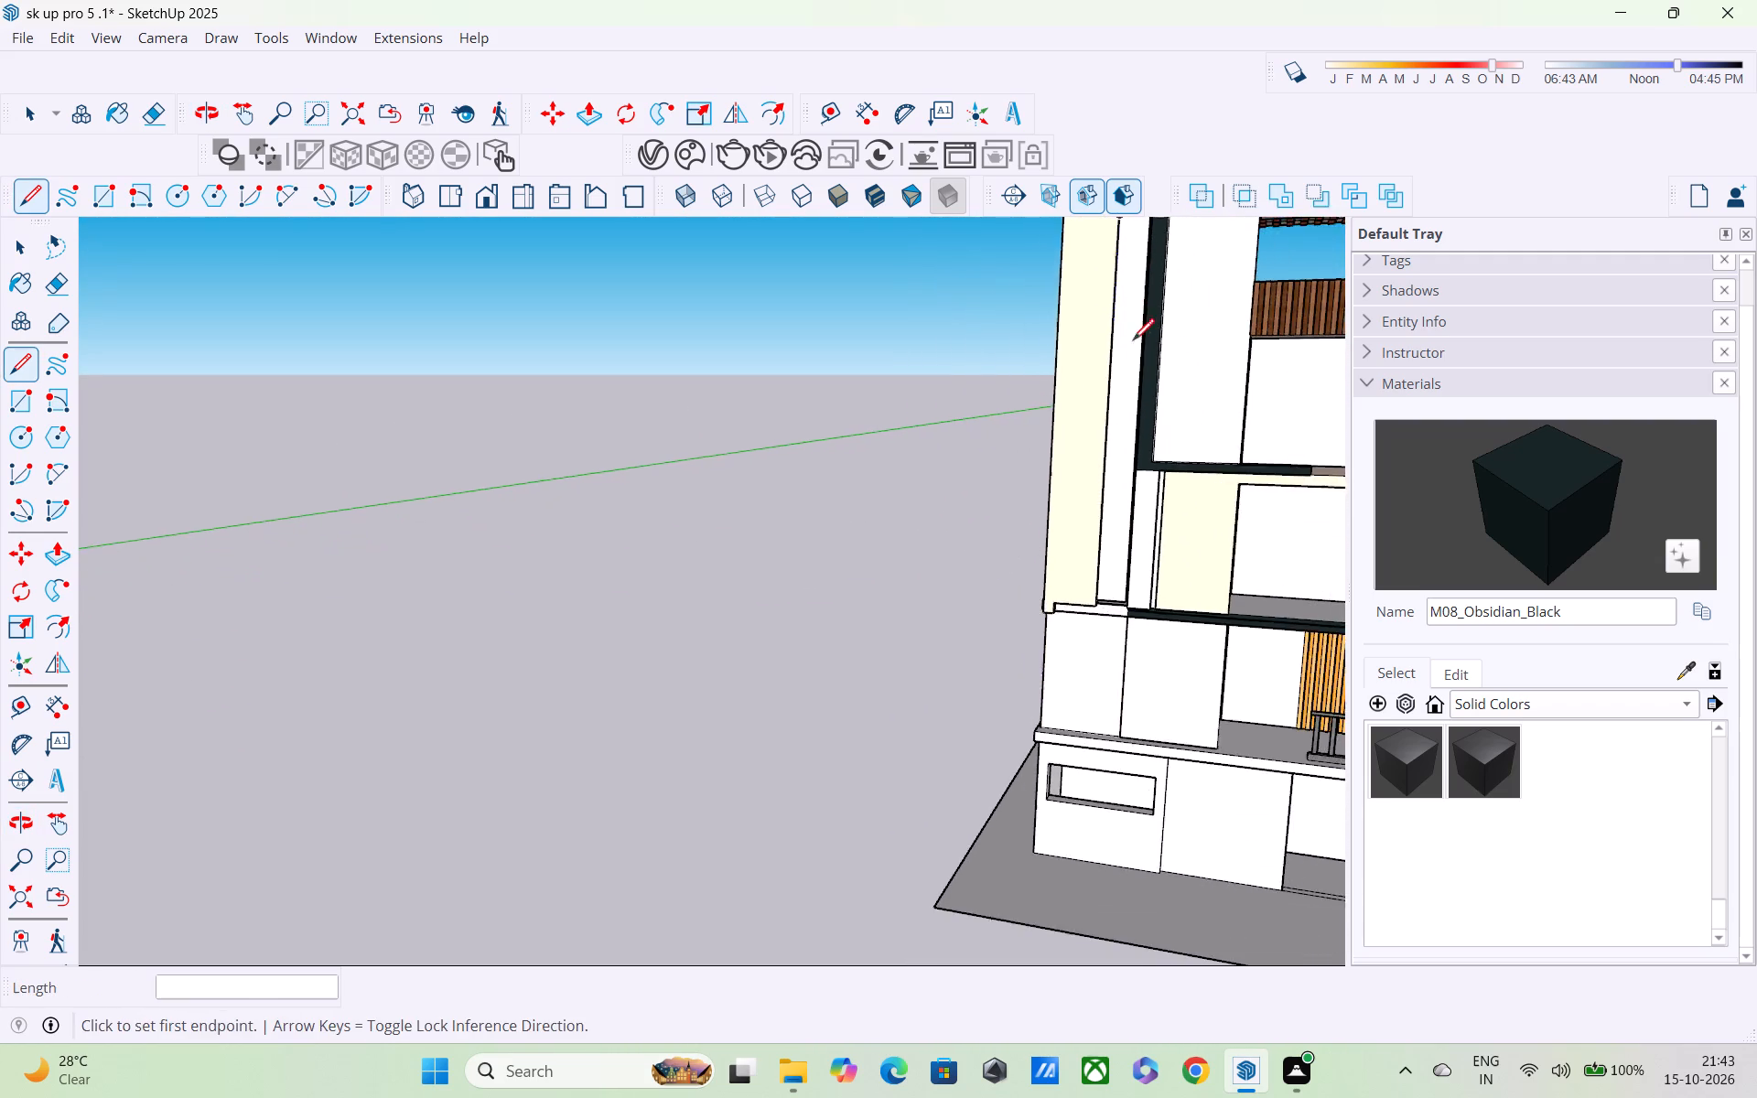
Draw a horizontal line about 2' 2 3/16" long across the upper part of the infill face, from the pillar edge to the frame edge.
middle_click_drag(1141, 355, 1164, 436, "shift")
scroll(1161, 373, "up", 7)
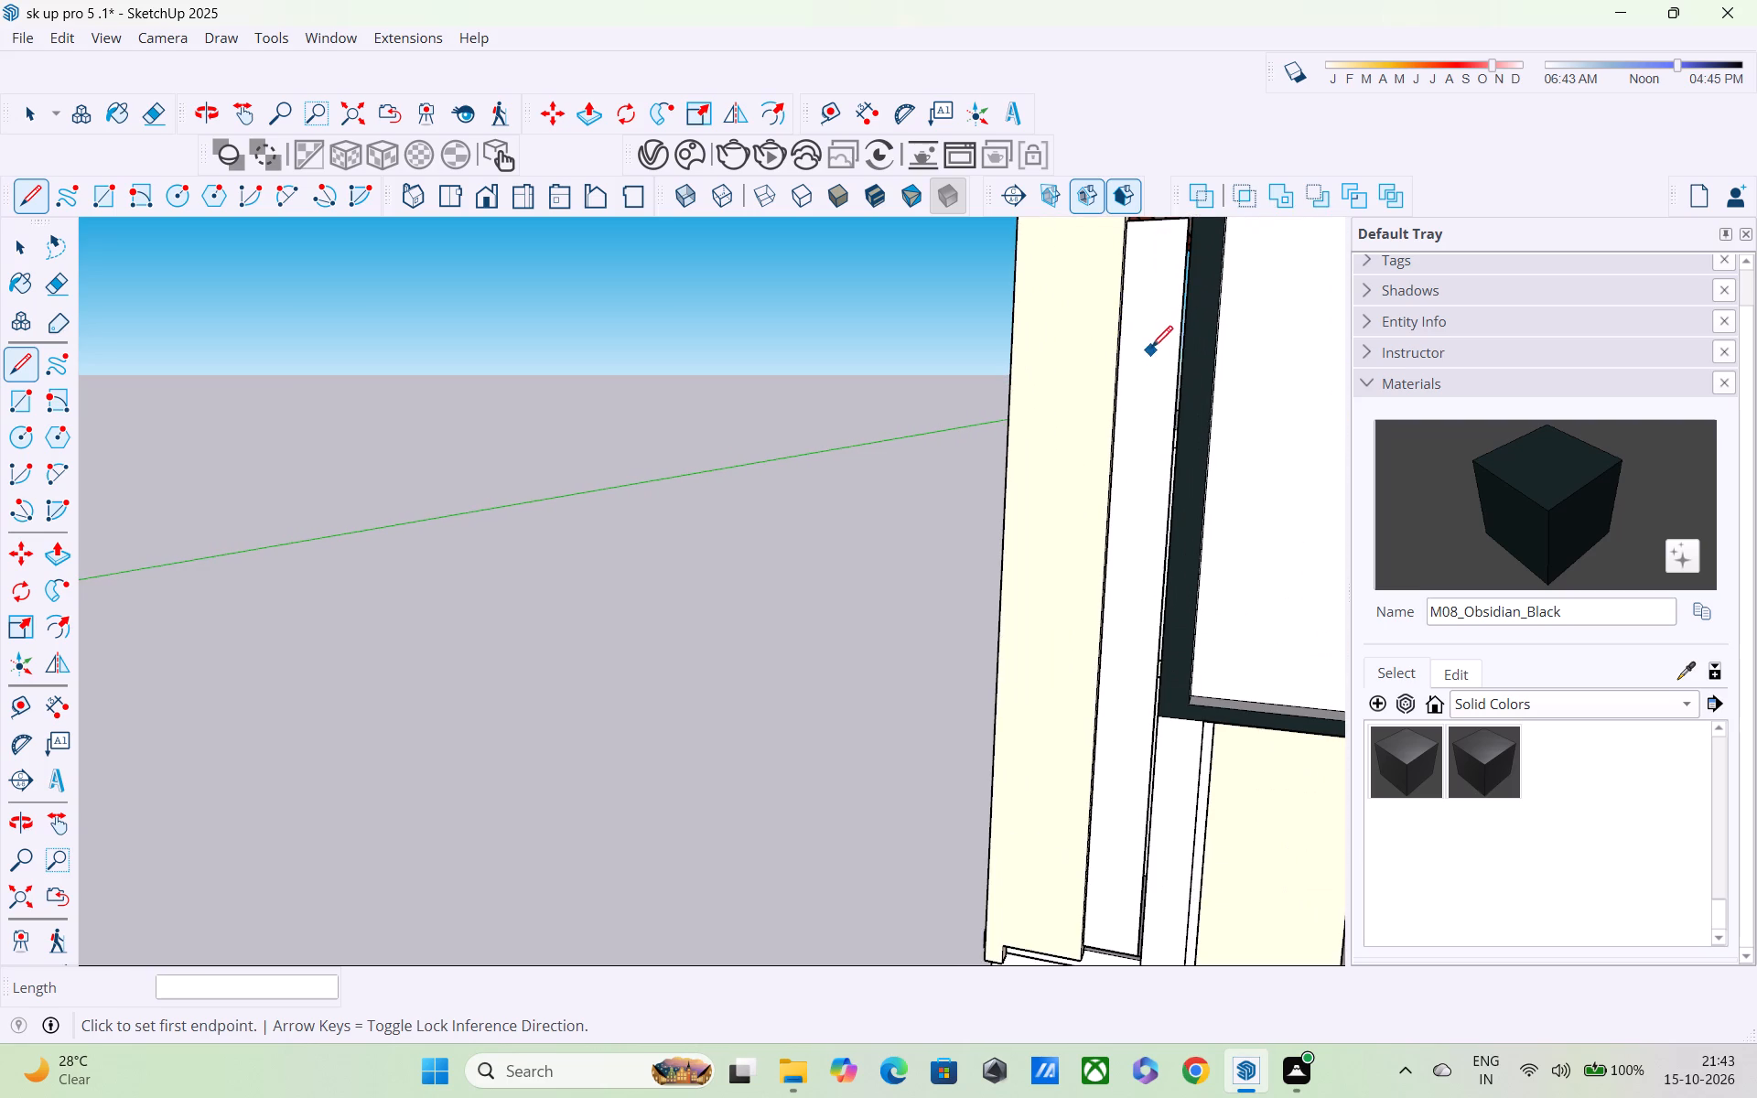
middle_click_drag(1151, 350, 1088, 403)
scroll(1079, 391, "up", 3)
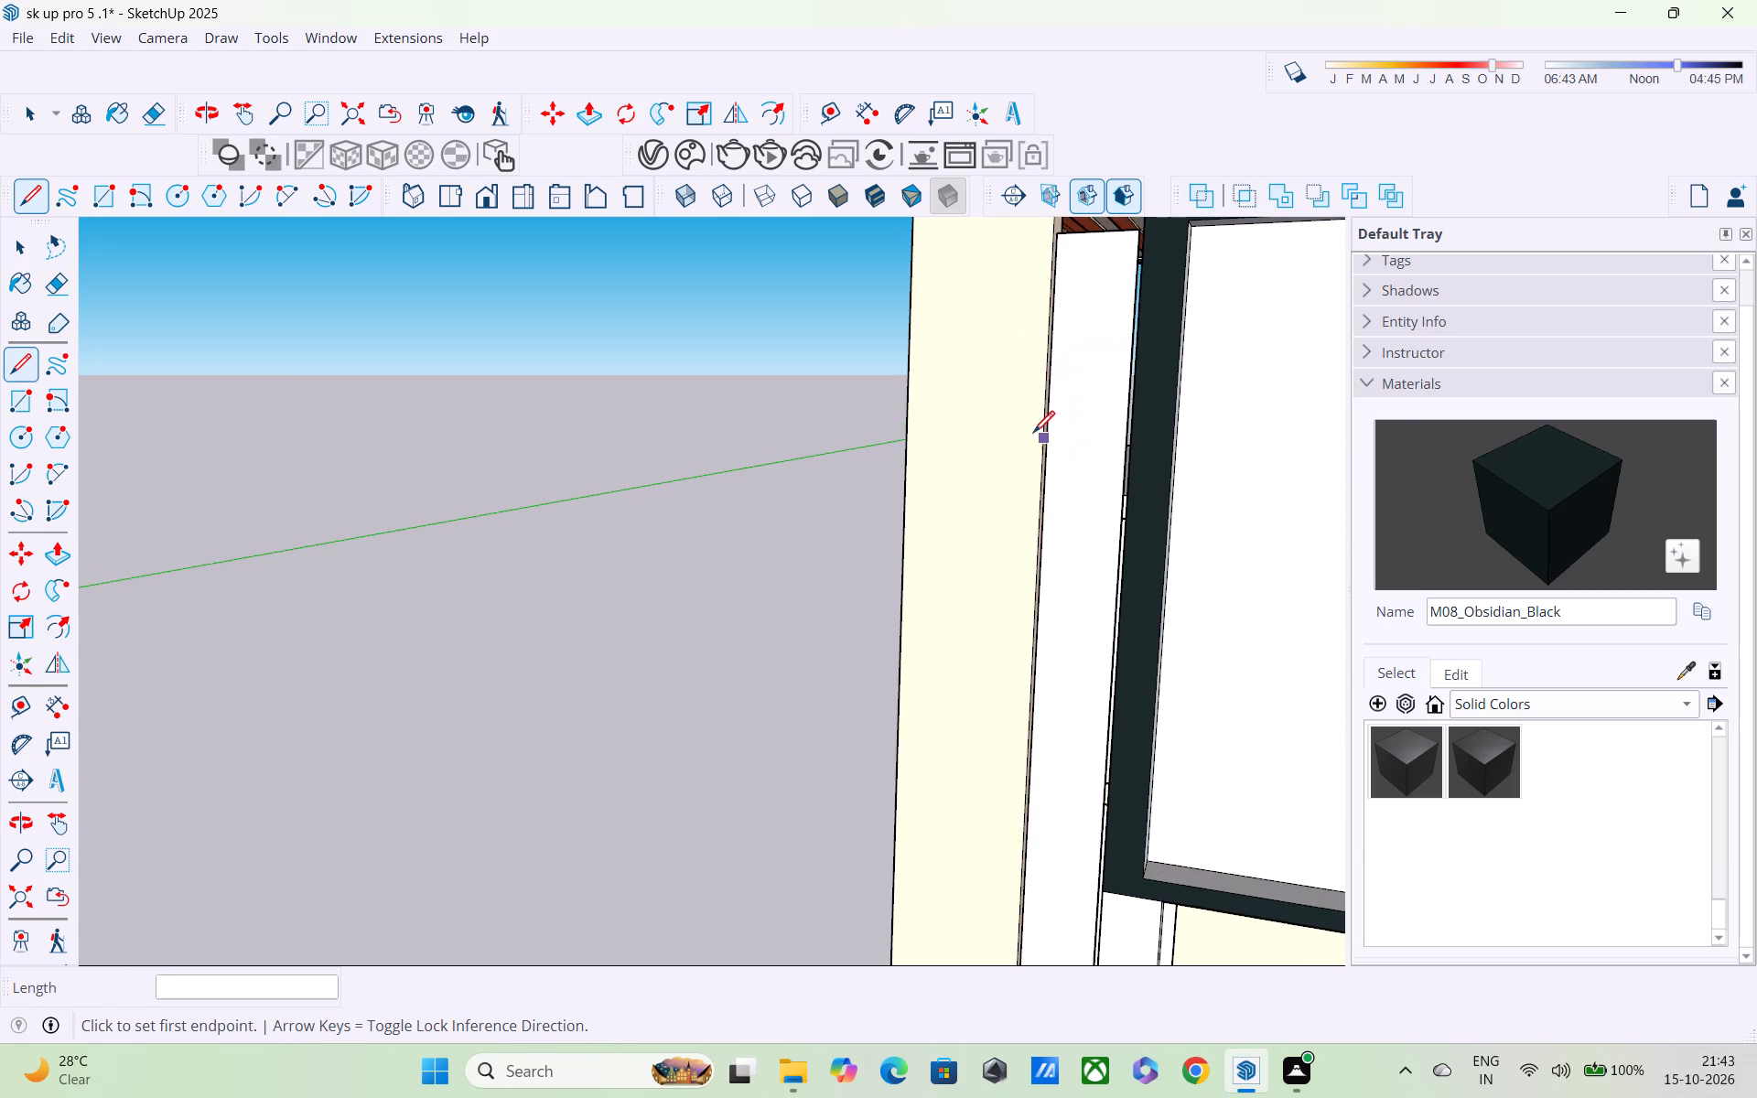
scroll(1057, 444, "up", 4)
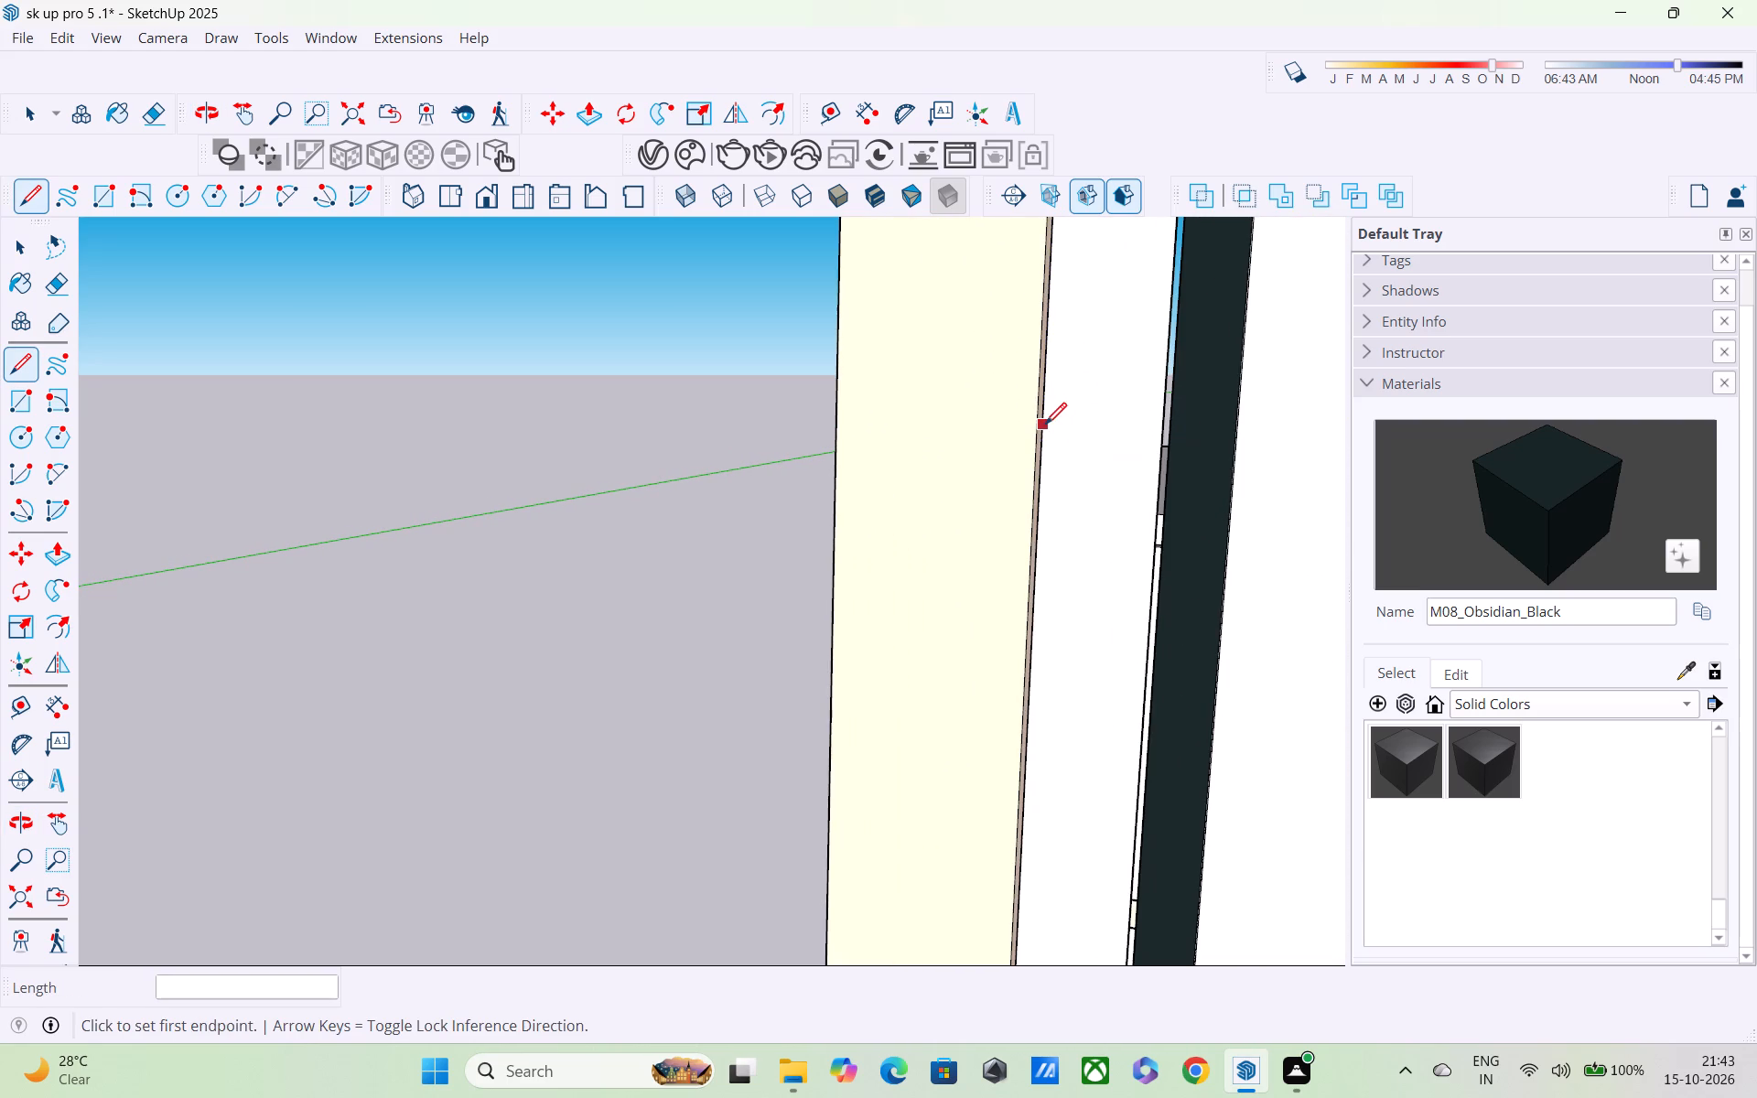
left_click(1045, 426)
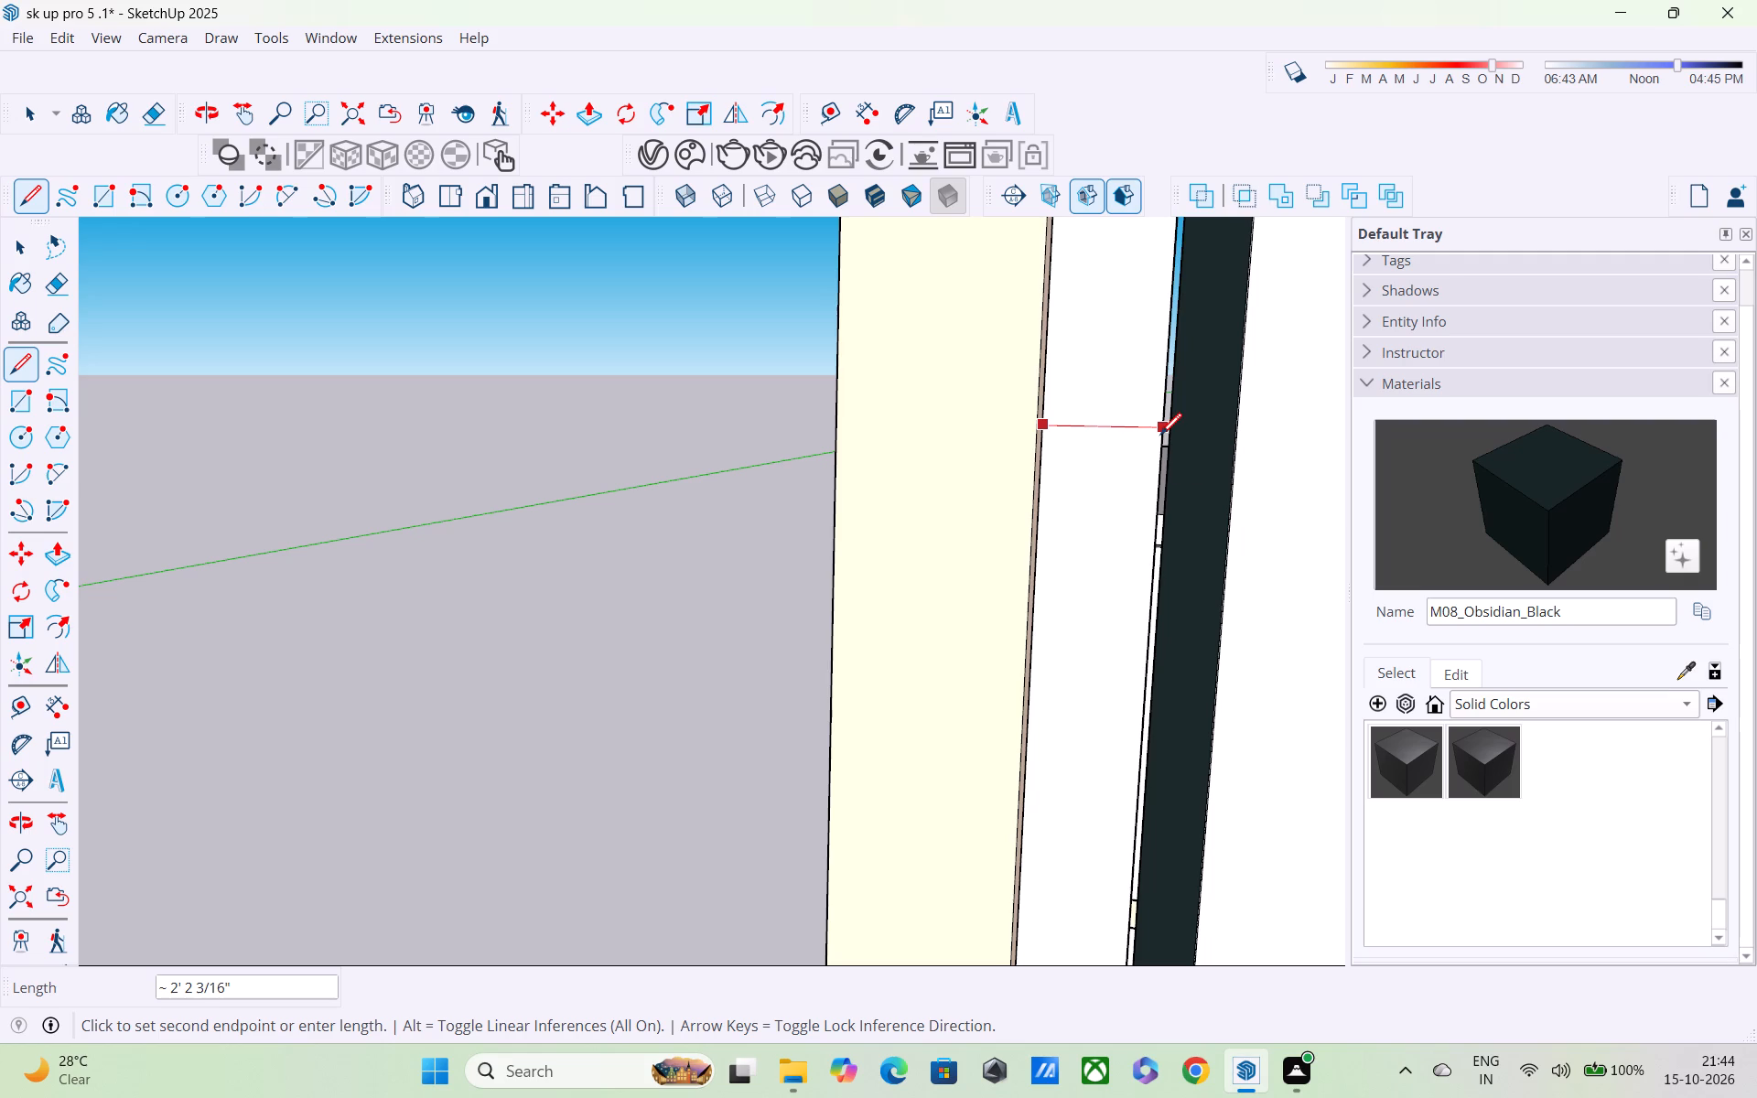
scroll(1161, 437, "up", 2)
middle_click_drag(1178, 444, 1368, 447)
scroll(1241, 451, "up", 5)
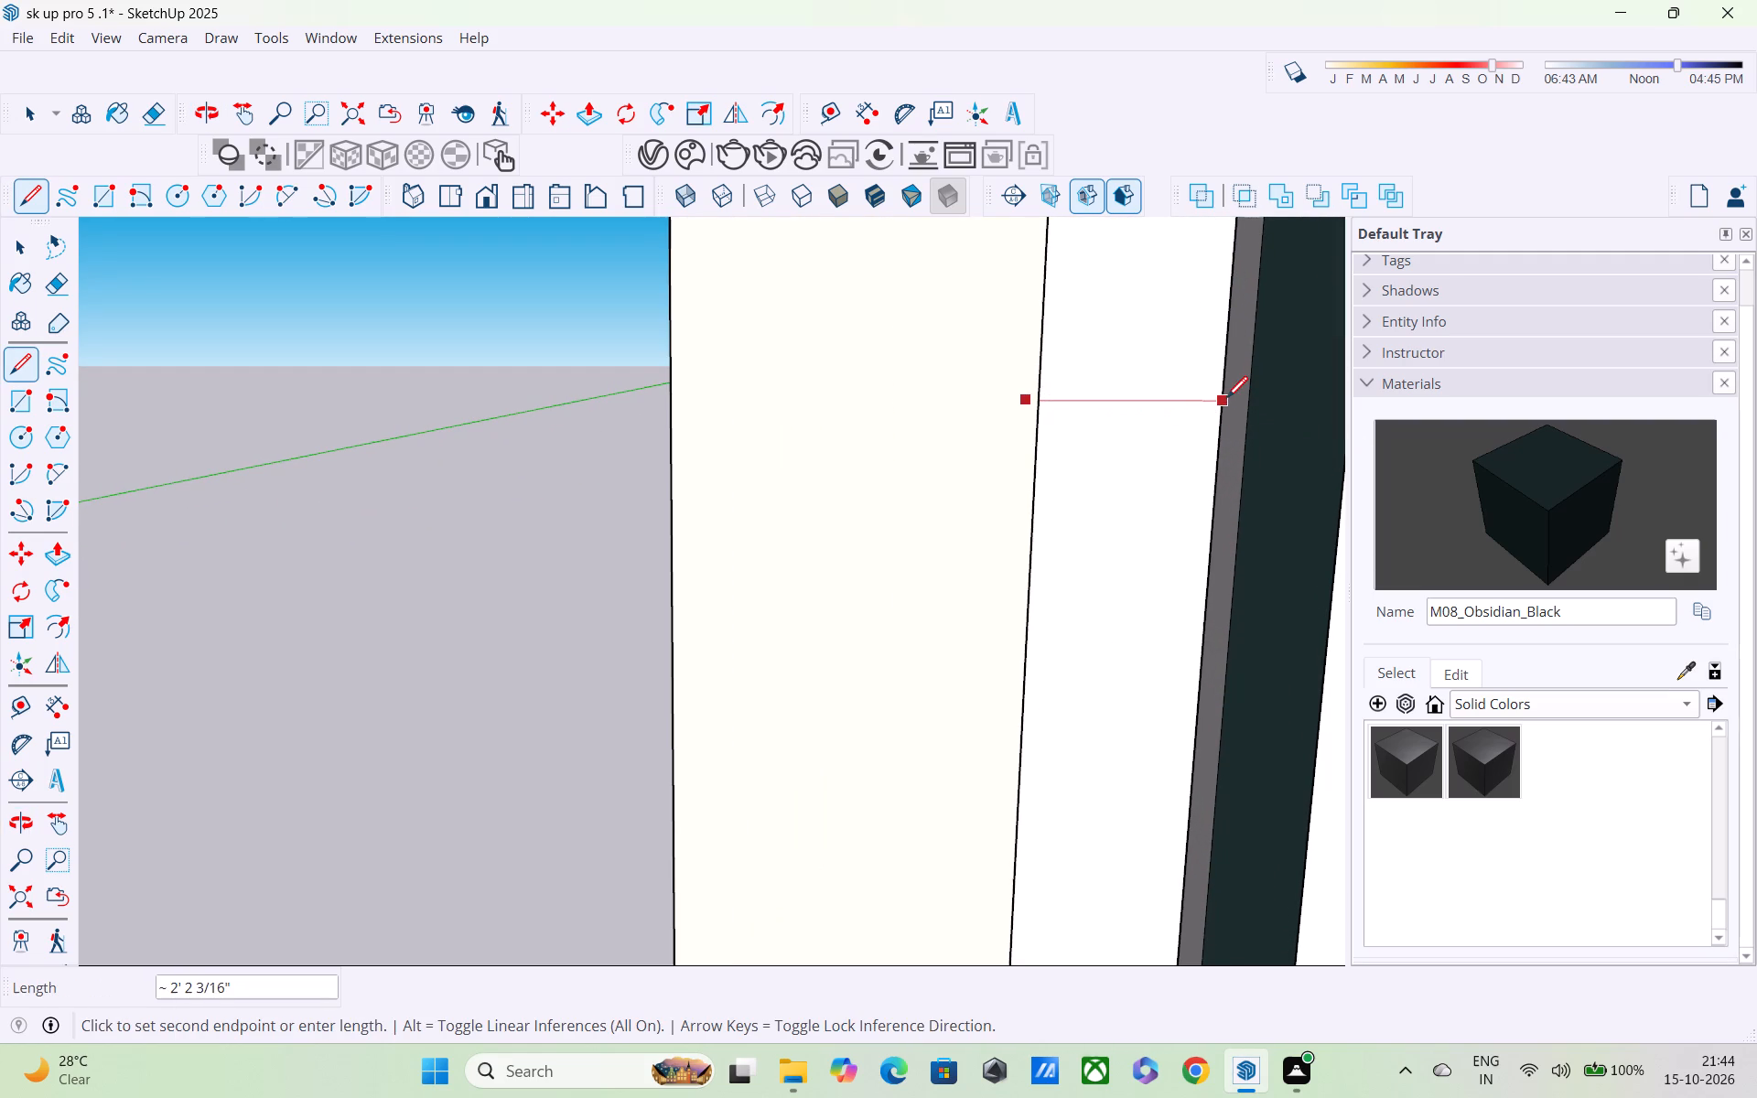
left_click(1226, 400)
Examine the infill strip and its dividing line from the lower slab up to the roof slats.
middle_click_drag(1199, 418, 1079, 341)
scroll(1066, 452, "down", 5)
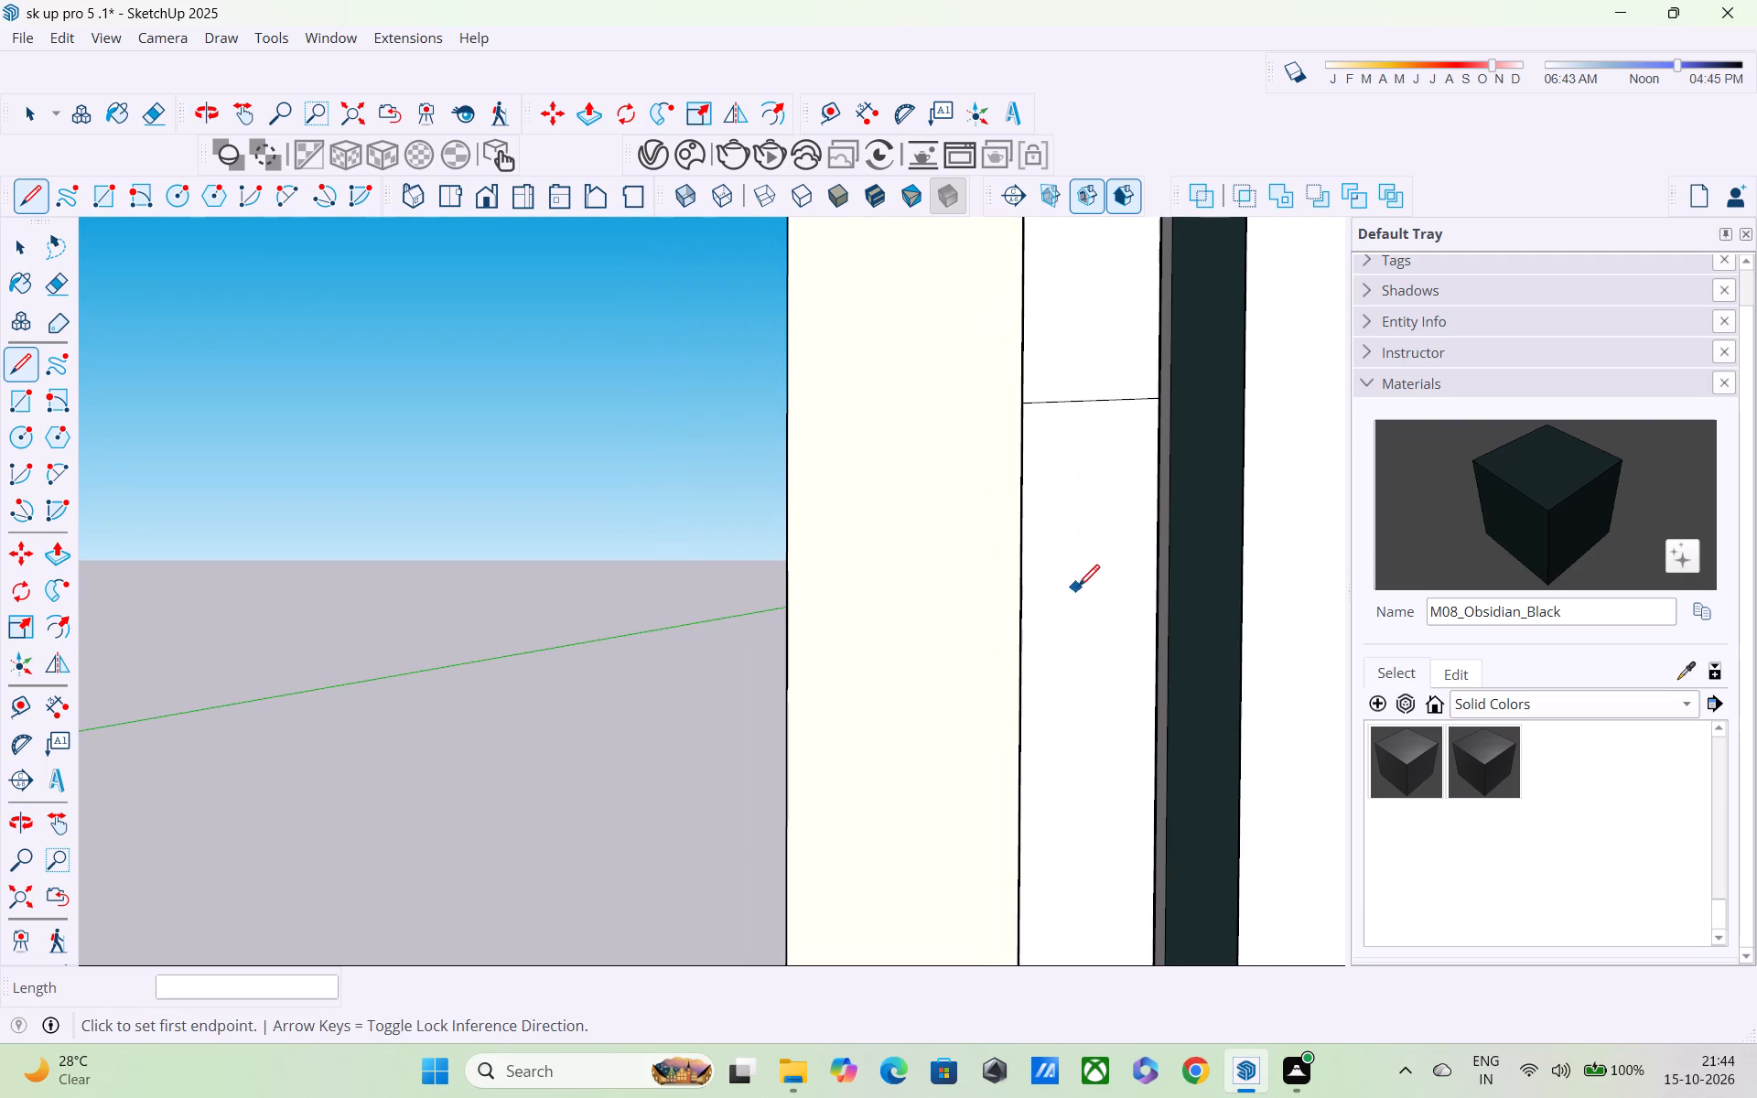
middle_click_drag(1065, 608, 1003, 294, "shift")
scroll(1016, 339, "down", 5)
middle_click_drag(1037, 402, 1062, 455, "shift")
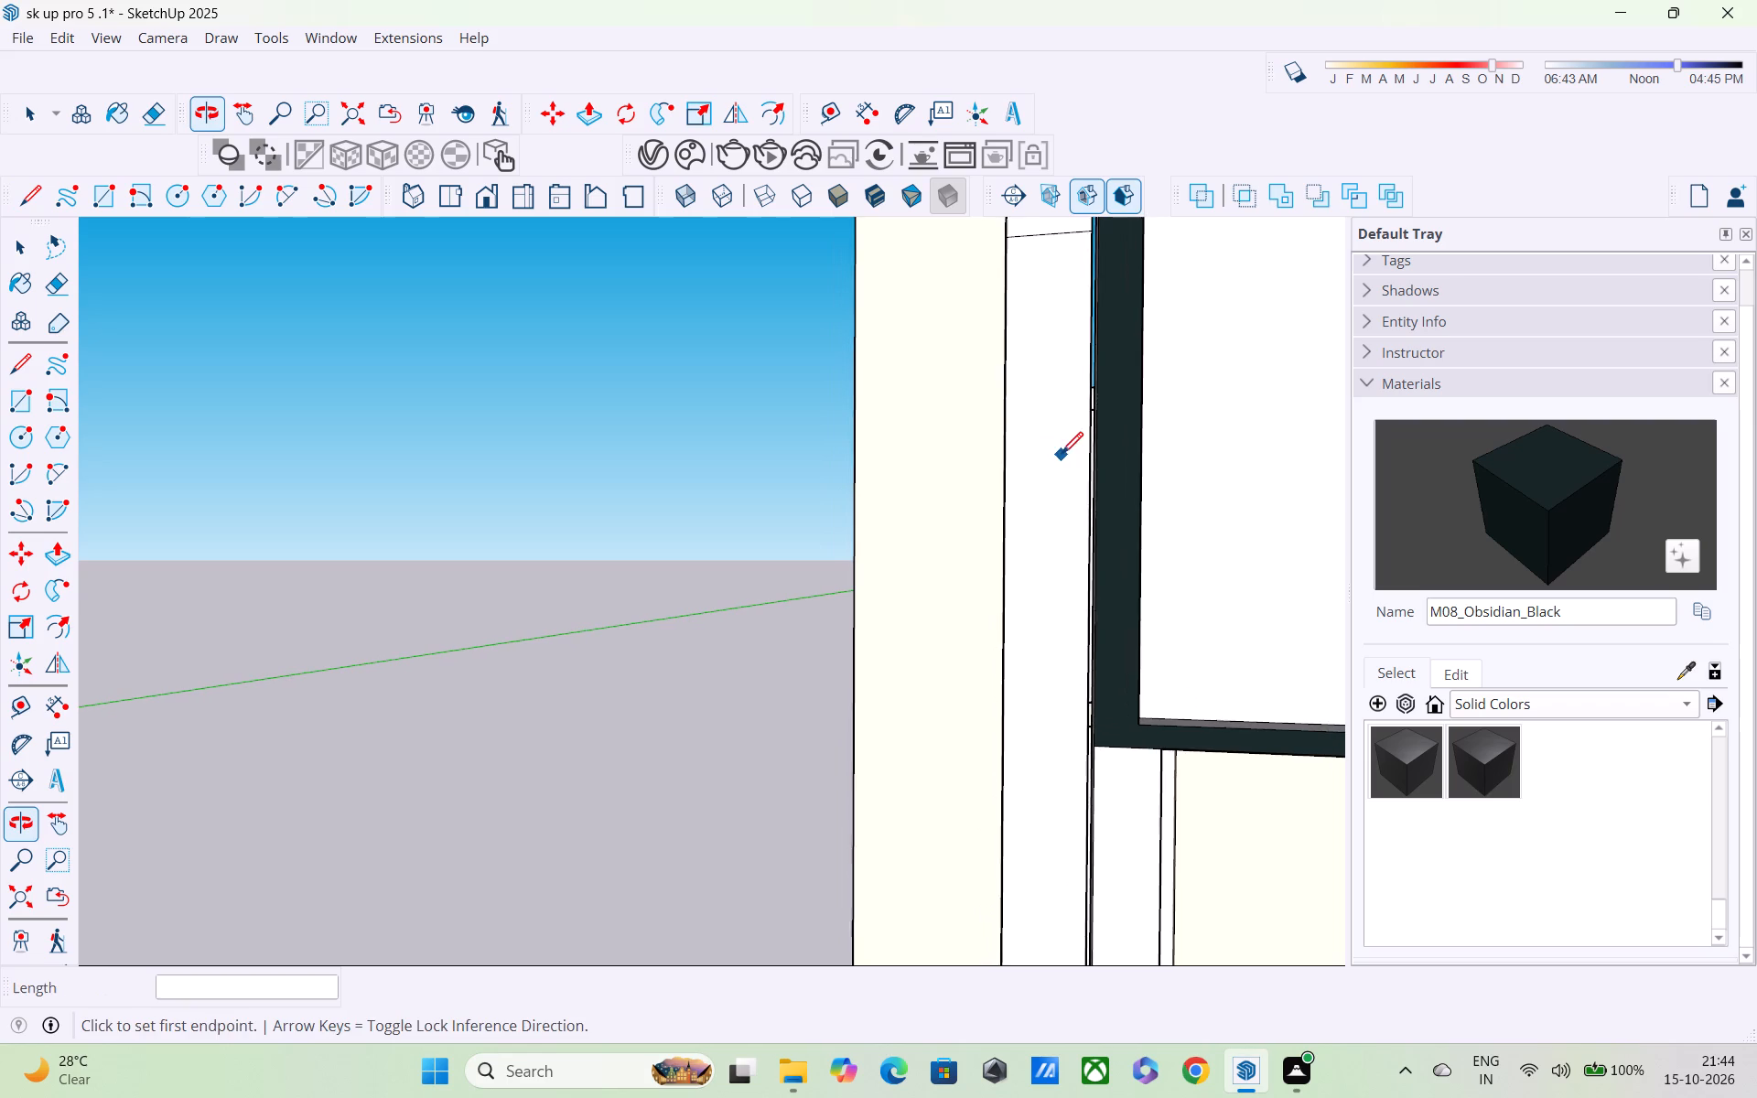
scroll(1054, 440, "down", 4)
key("space")
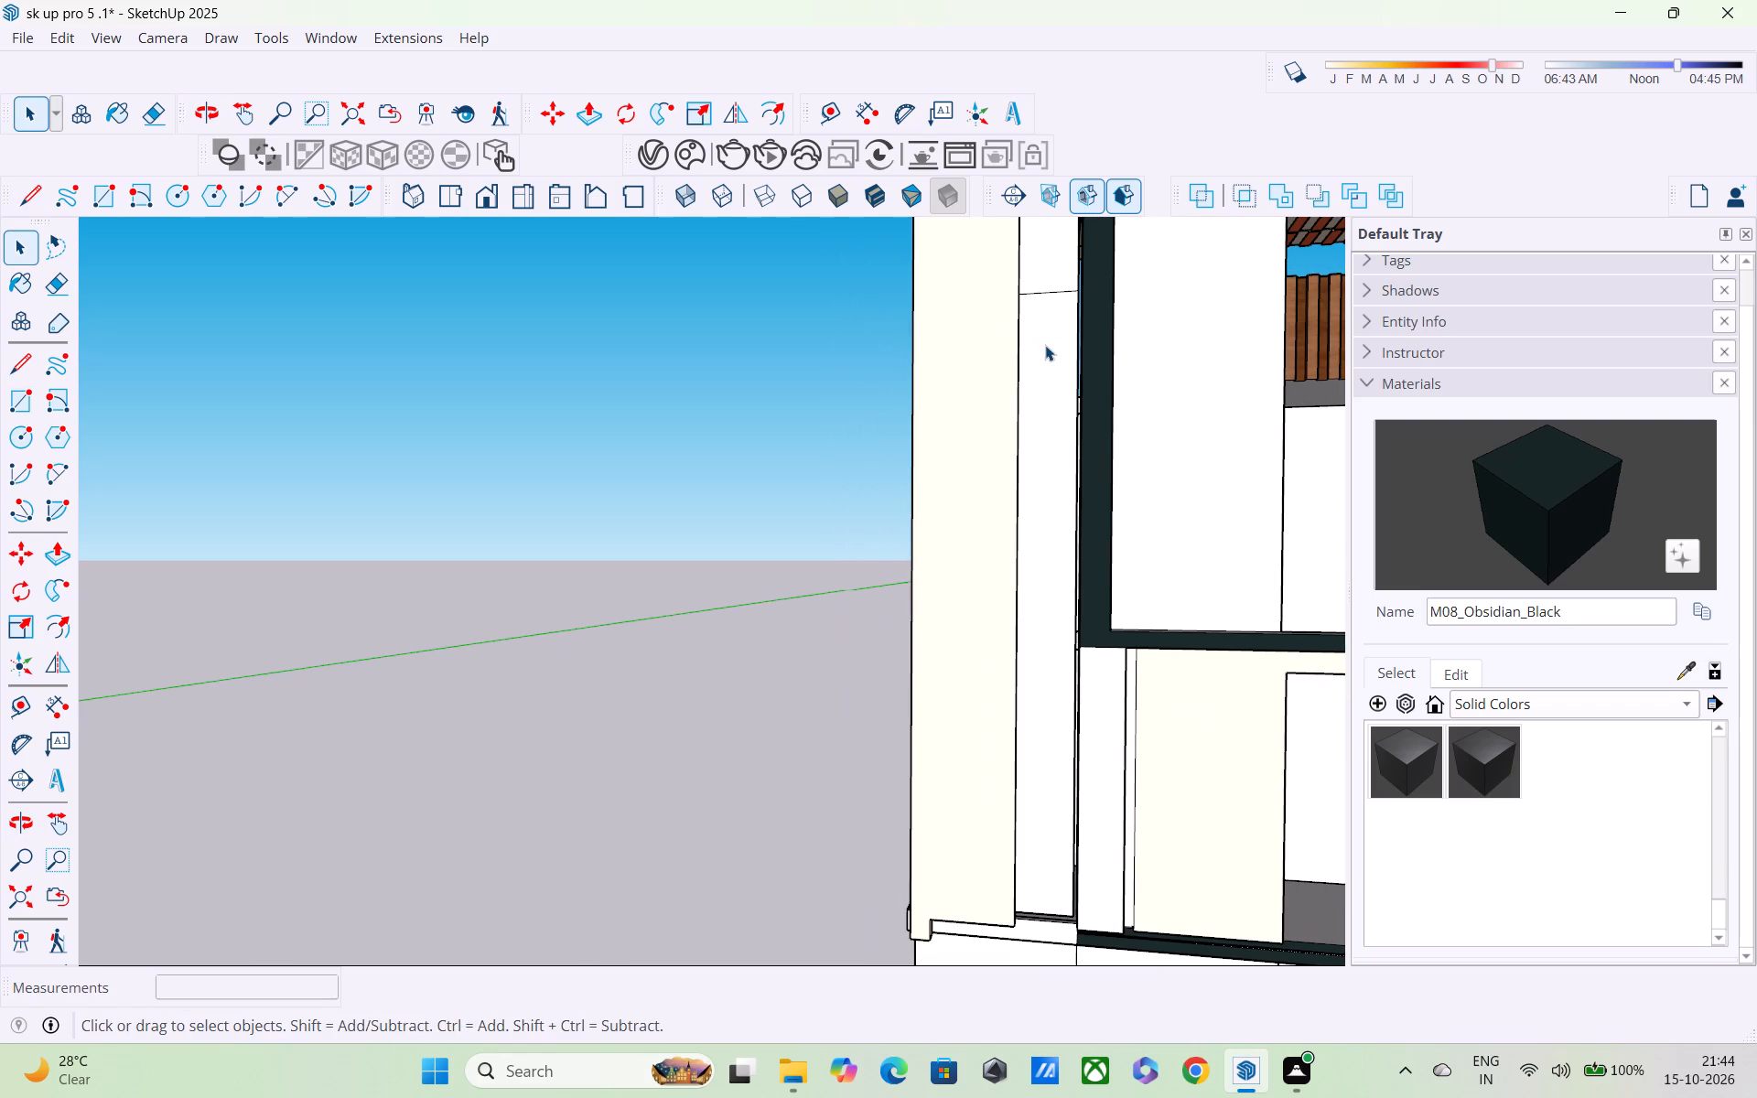
scroll(1046, 331, "down", 1)
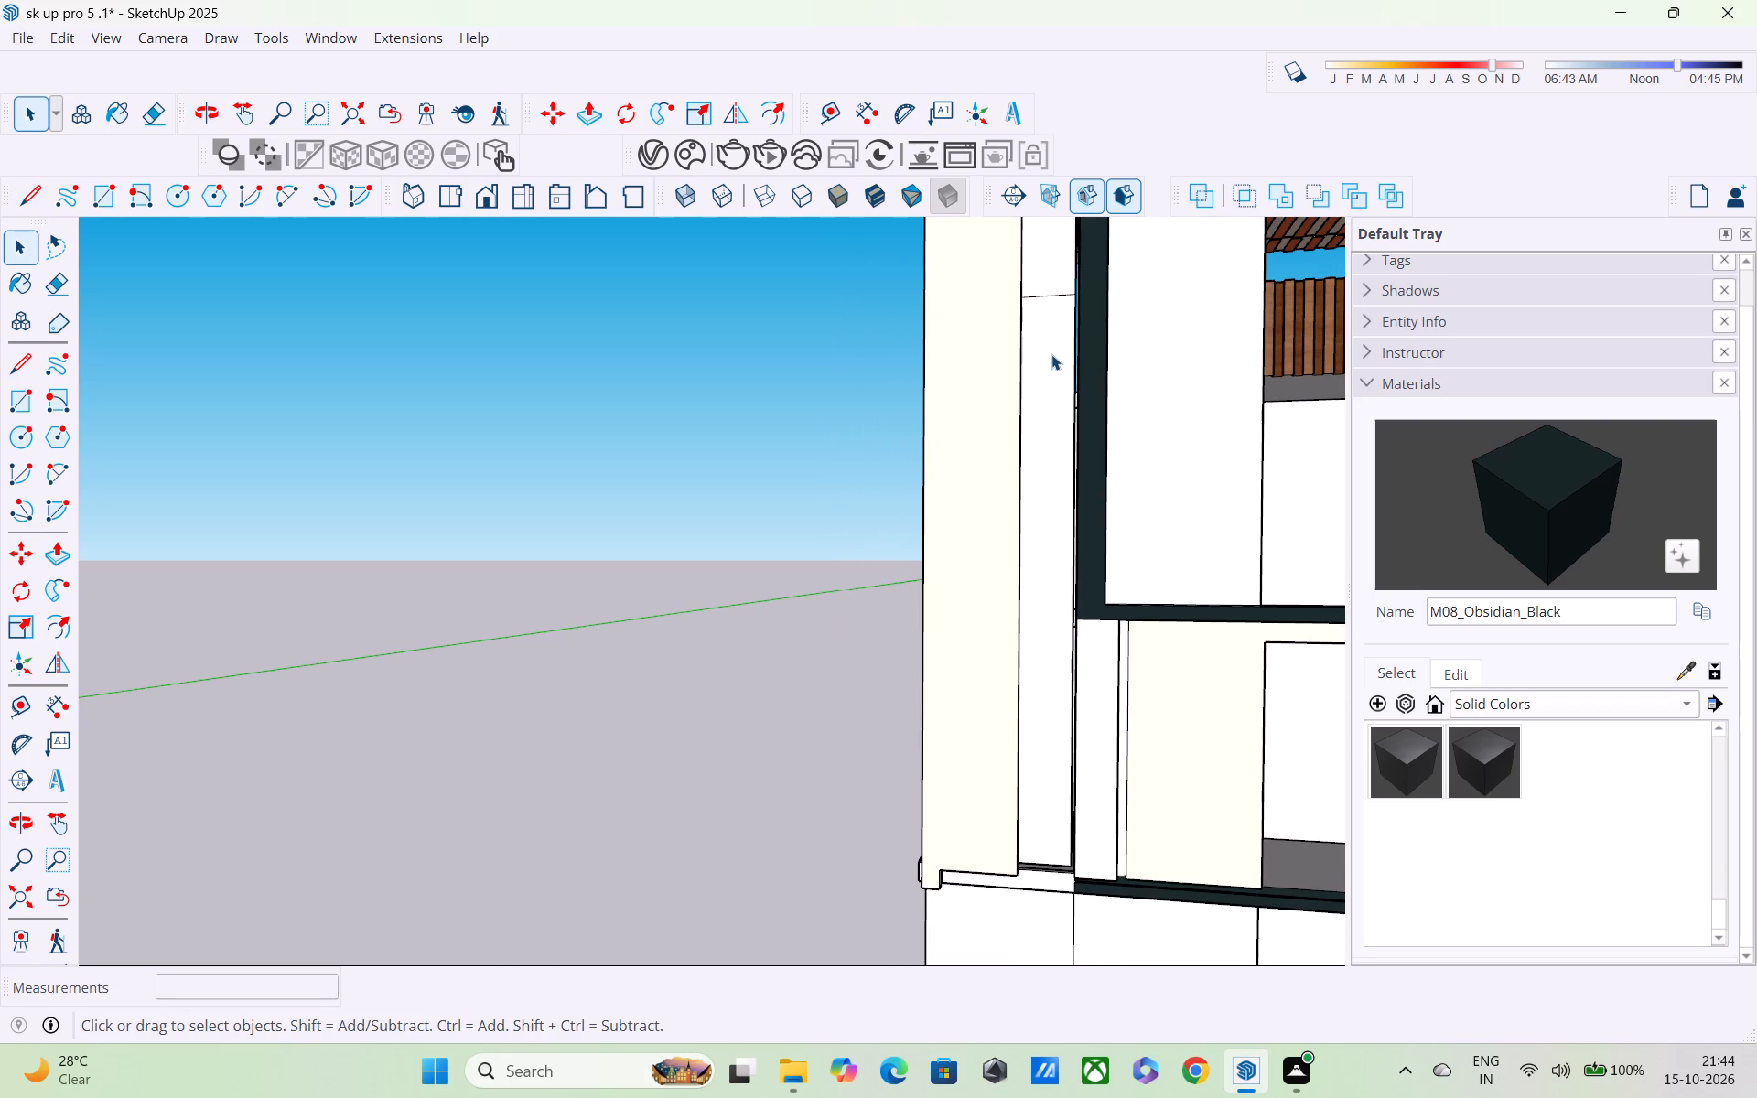
scroll(1115, 682, "up", 2)
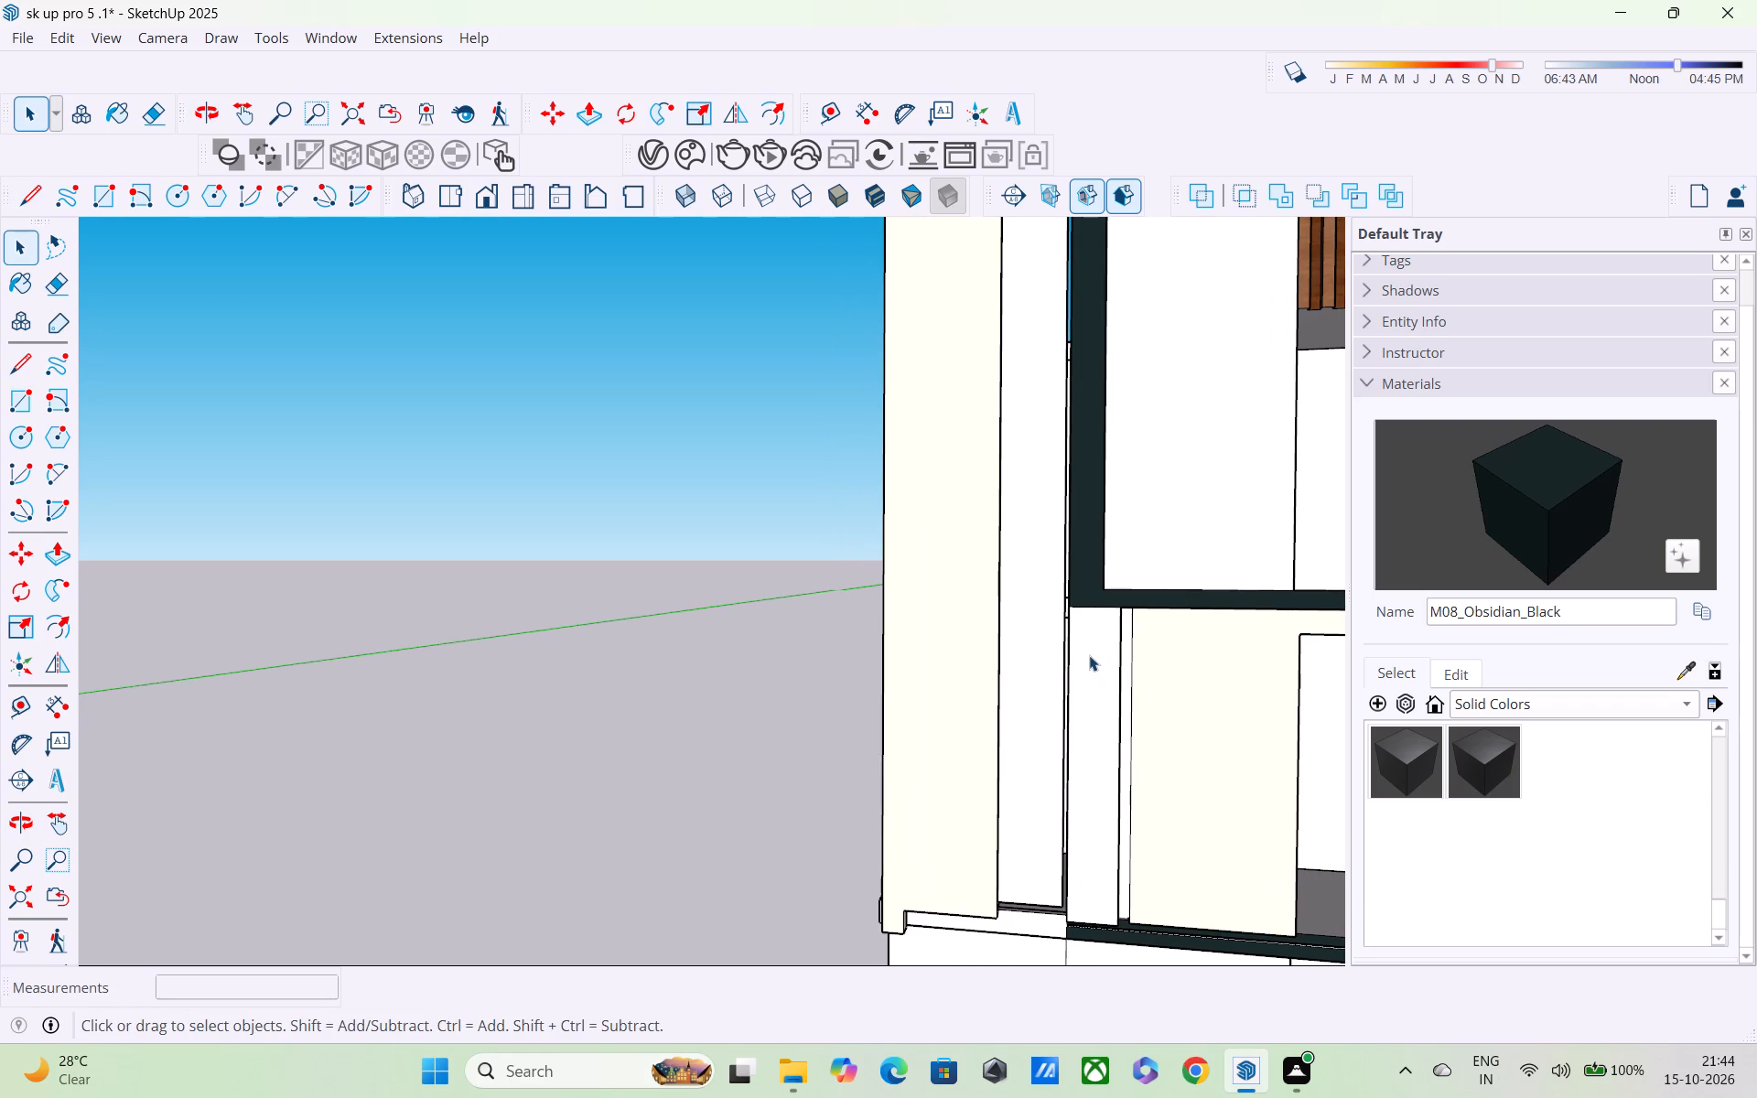
middle_click_drag(1065, 632, 1100, 831, "shift")
scroll(1098, 734, "down", 4)
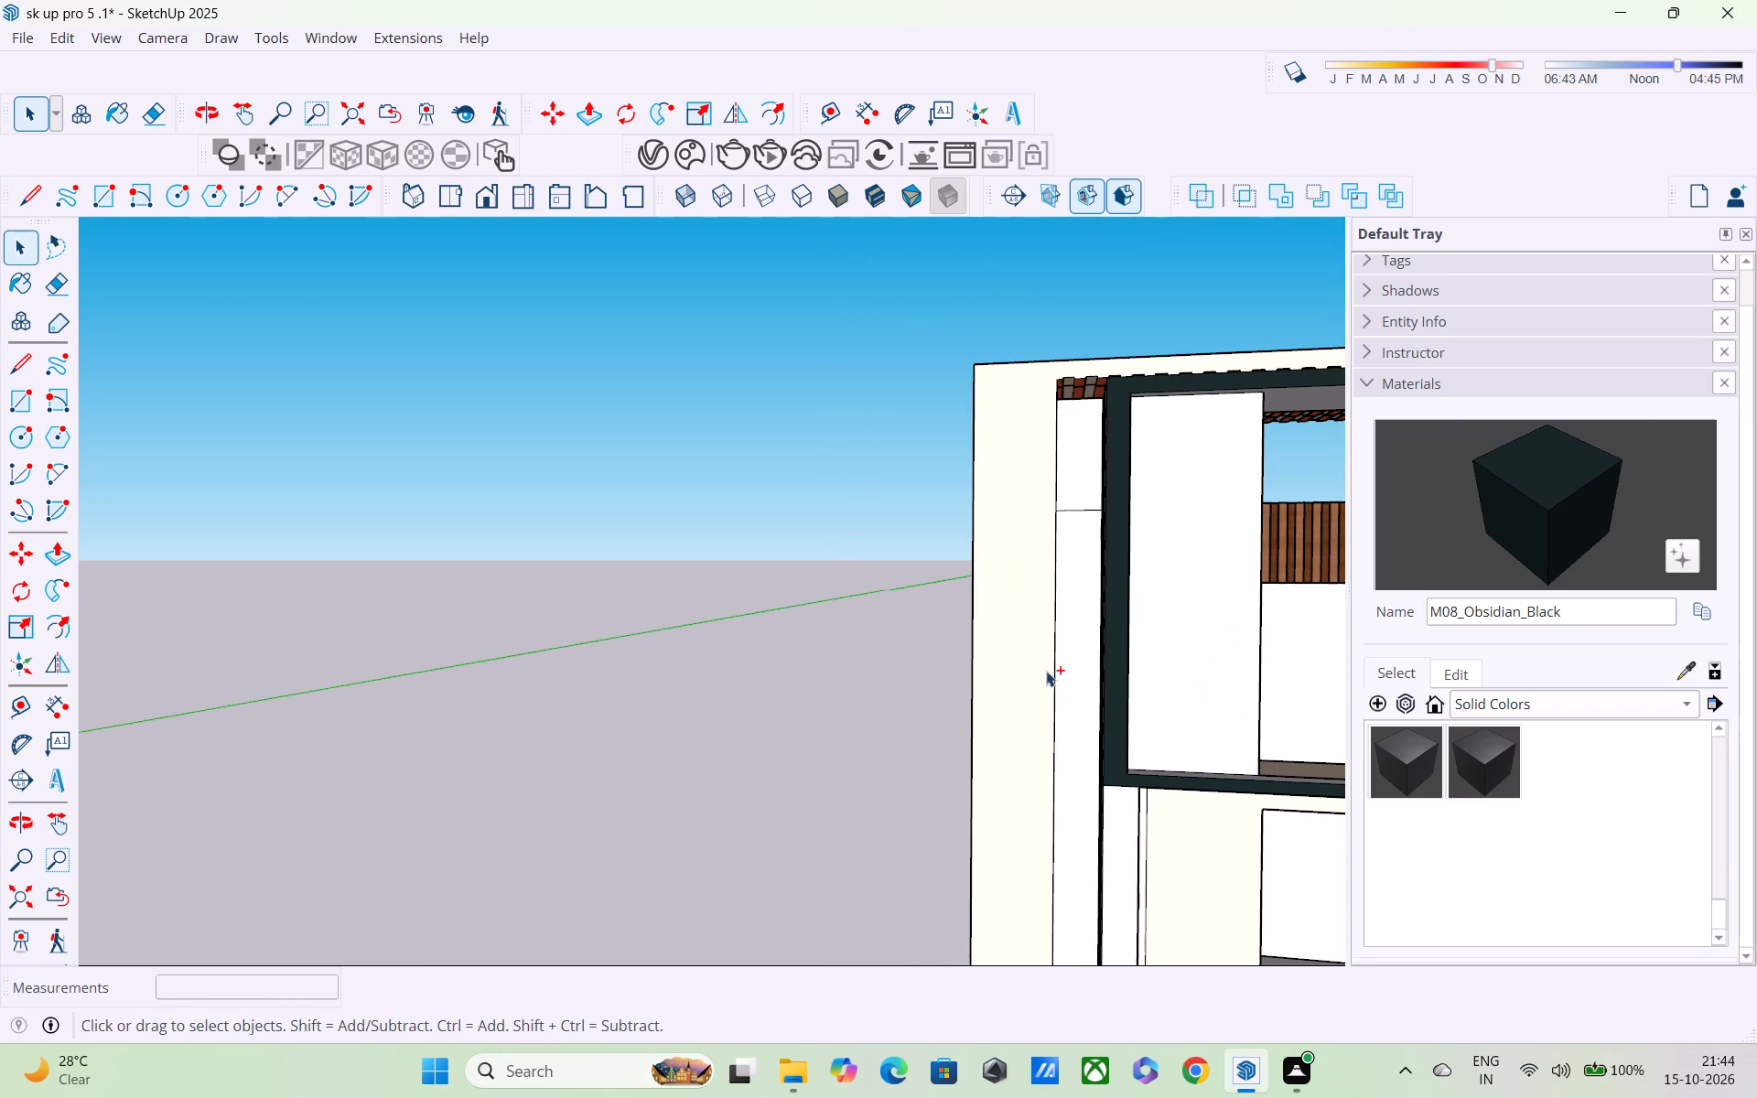
Undo the horizontal dividing line across the upper part of the infill face.
key("ctrl+z")
Draw a horizontal line about 2' 2 3/16" long across the infill face at roughly mid-height of the dark frame, from frame side to pillar.
middle_click_drag(1096, 731, 1084, 691, "shift")
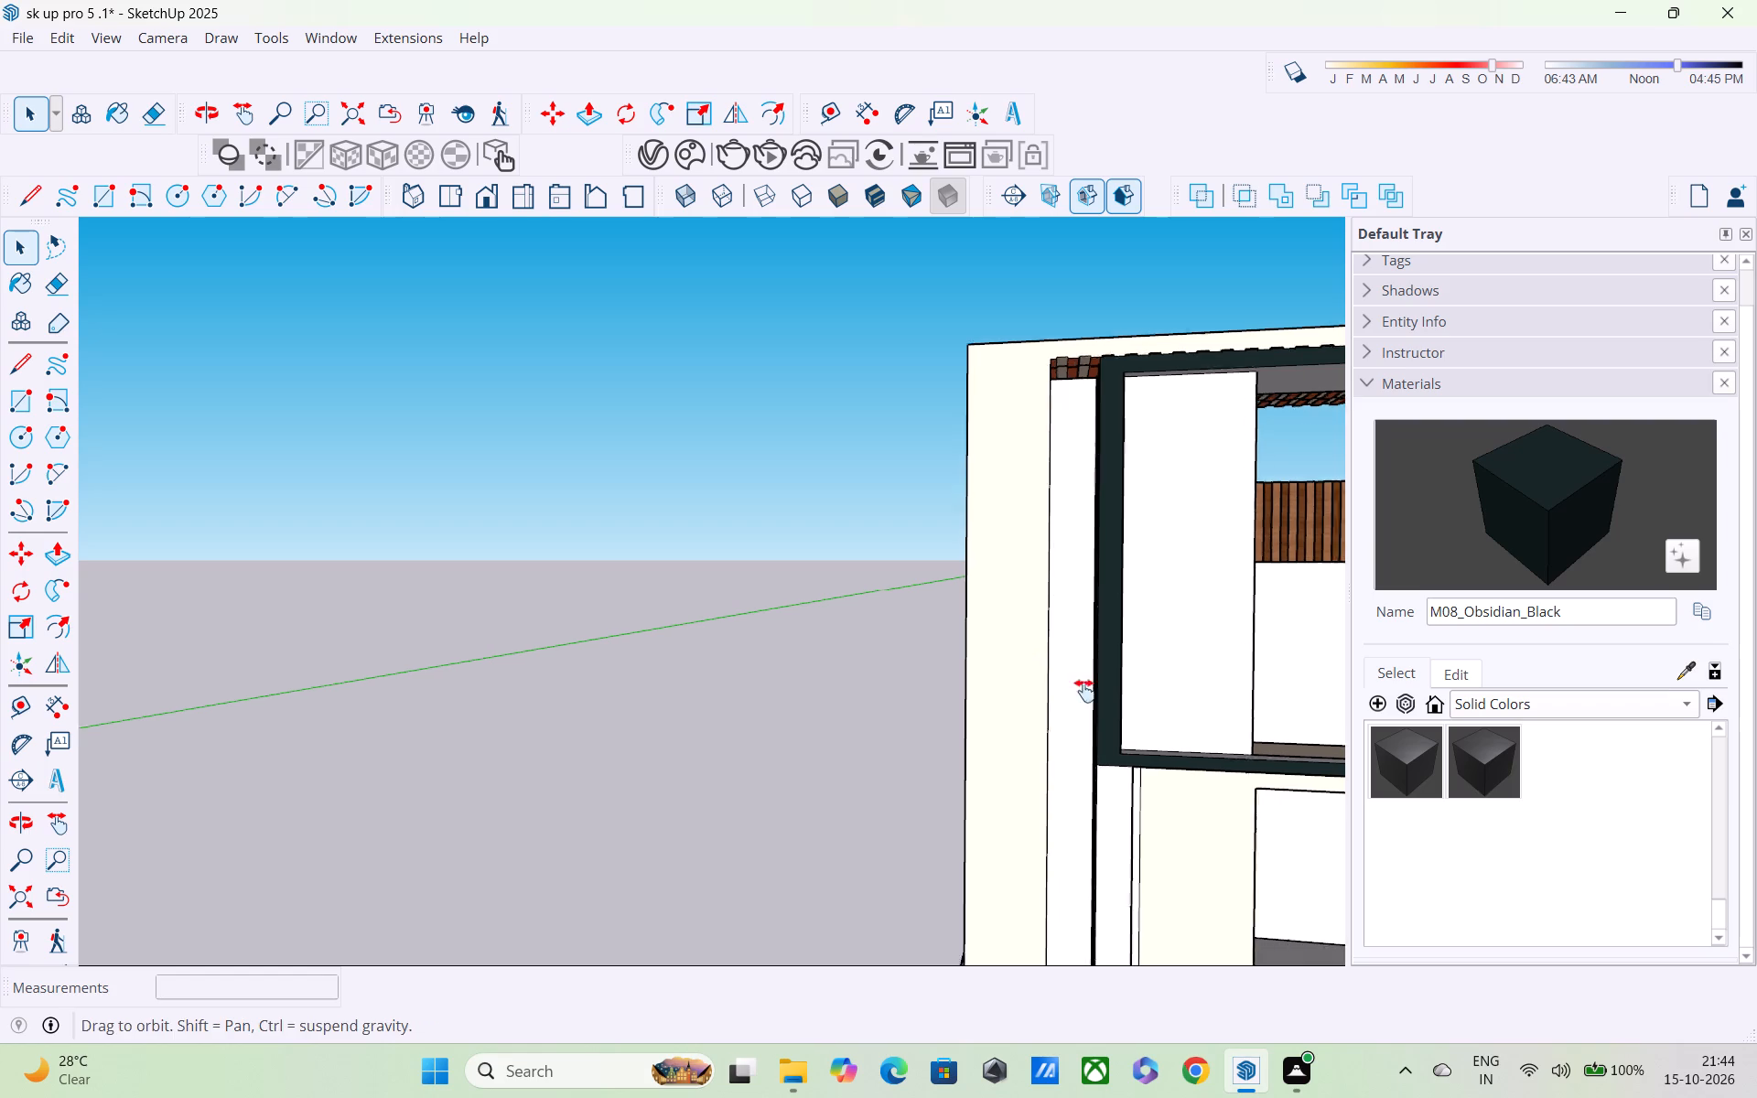
middle_click_drag(1084, 691, 1071, 429, "shift")
scroll(1075, 487, "down", 3)
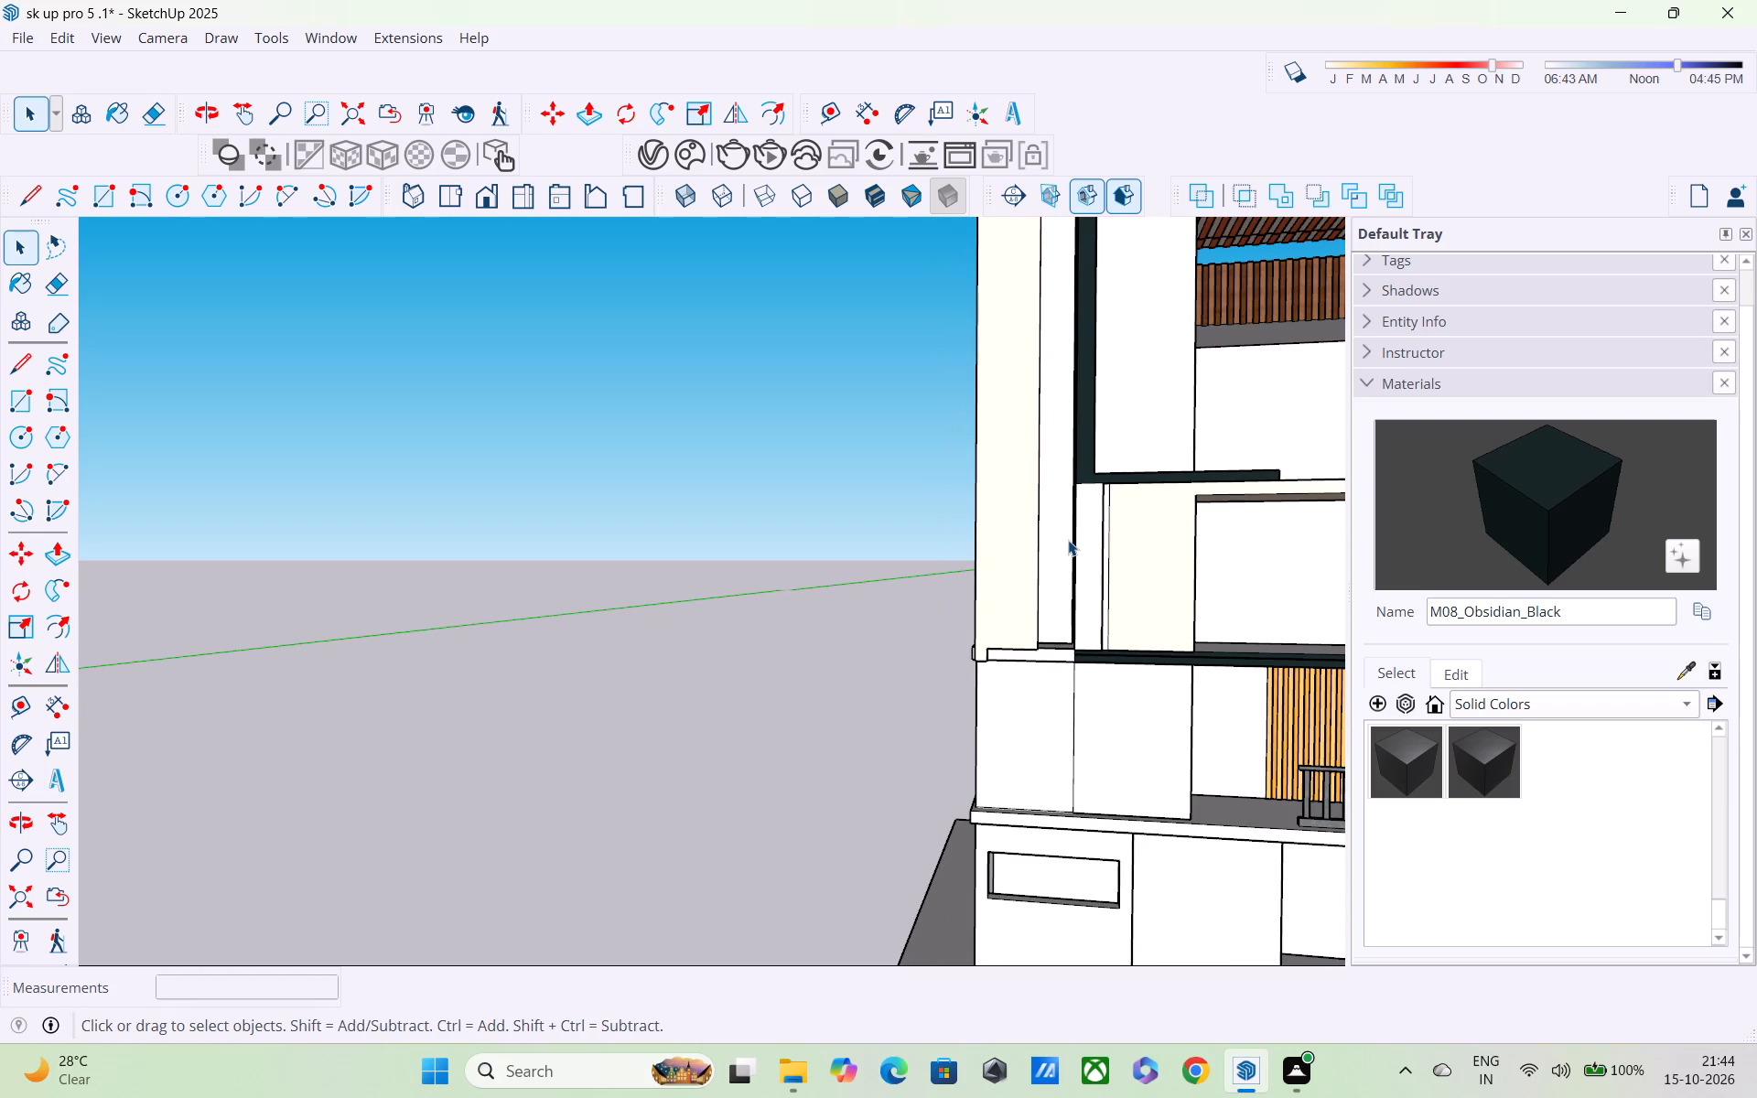
middle_click_drag(1076, 562, 1099, 725, "shift")
scroll(1073, 684, "down", 4)
middle_click_drag(1088, 677, 827, 841)
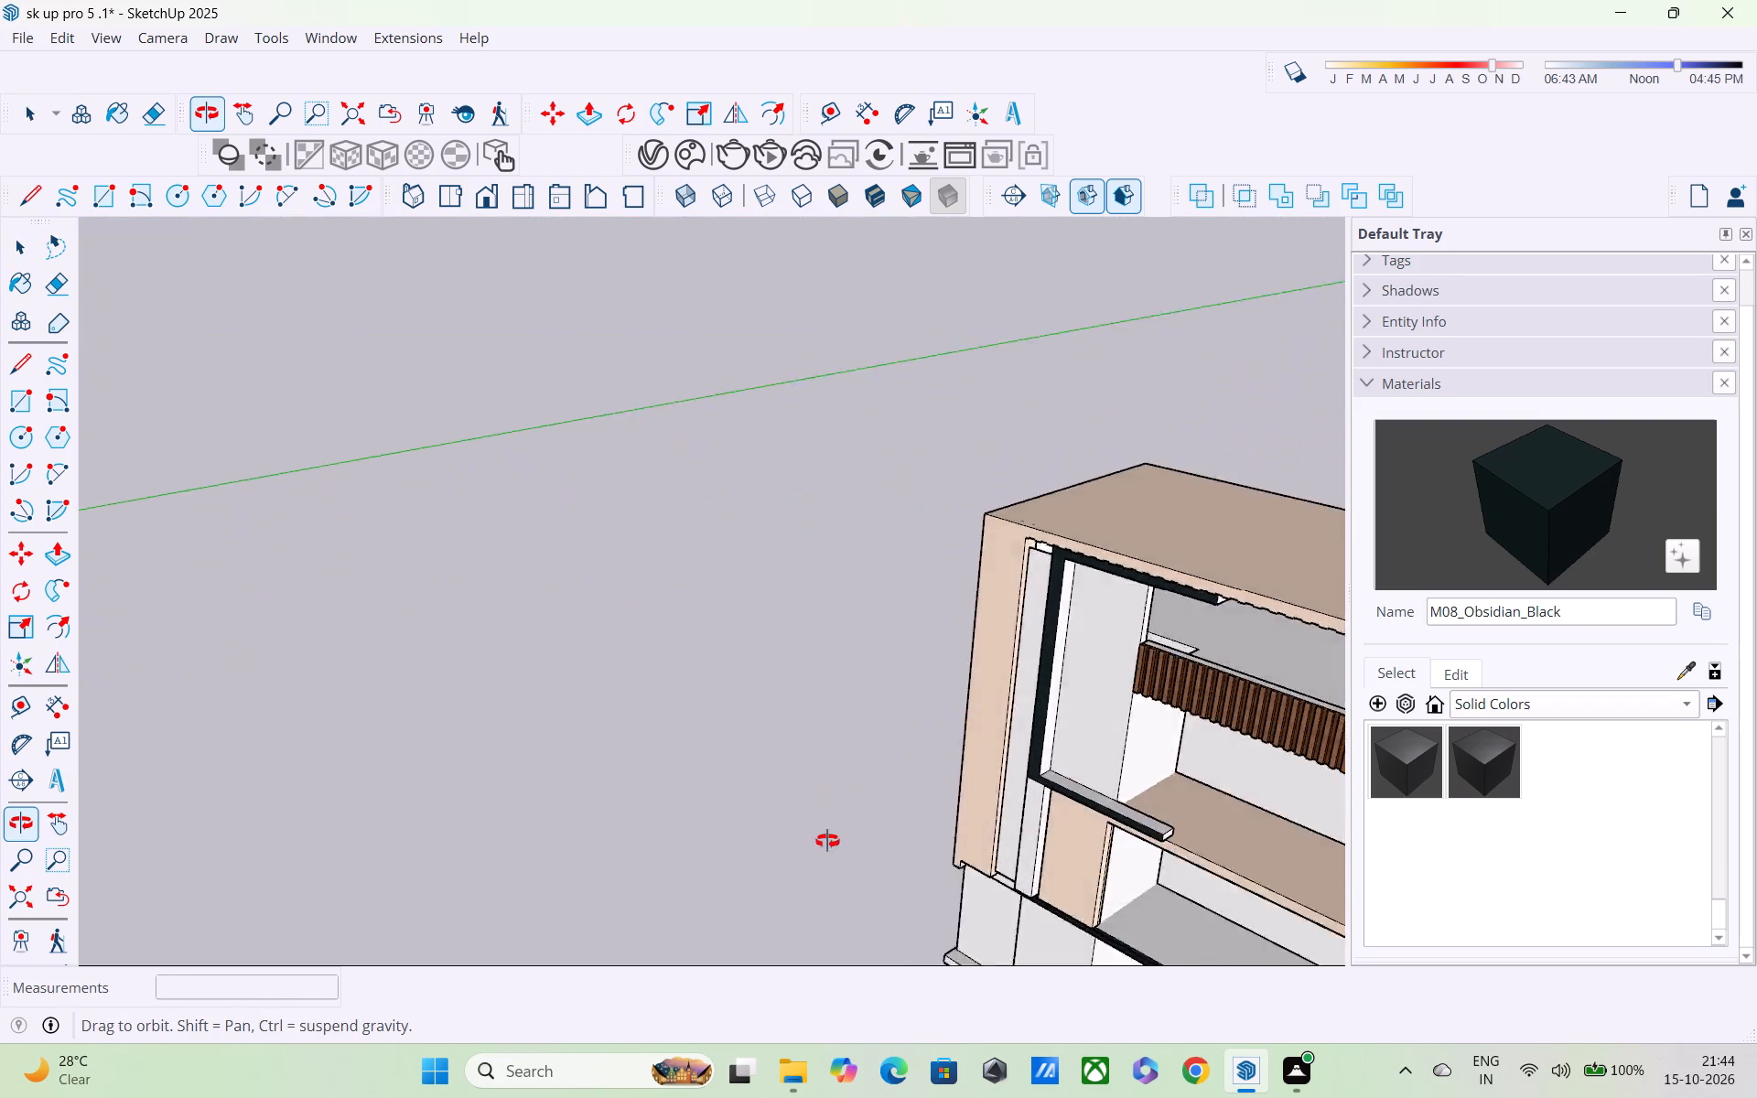
middle_click_drag(827, 841, 1127, 698)
scroll(1128, 677, "up", 3)
key("l")
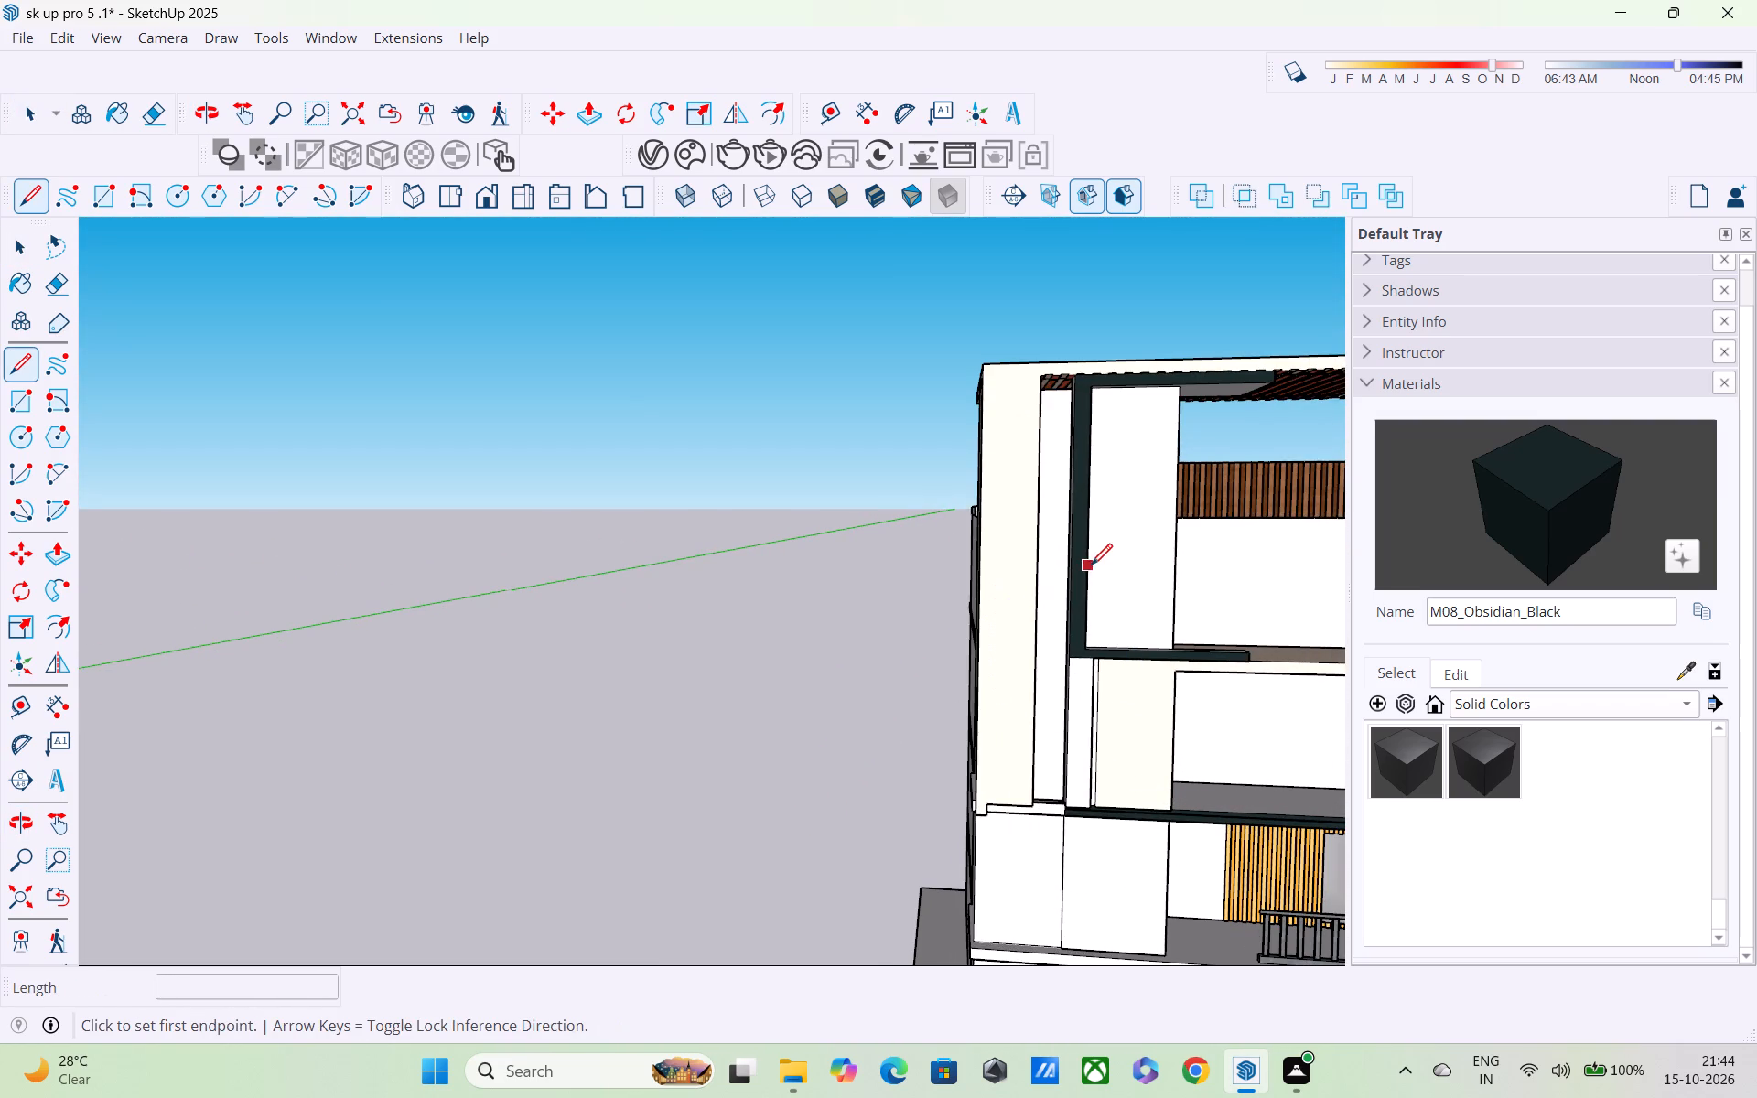
scroll(1096, 566, "up", 2)
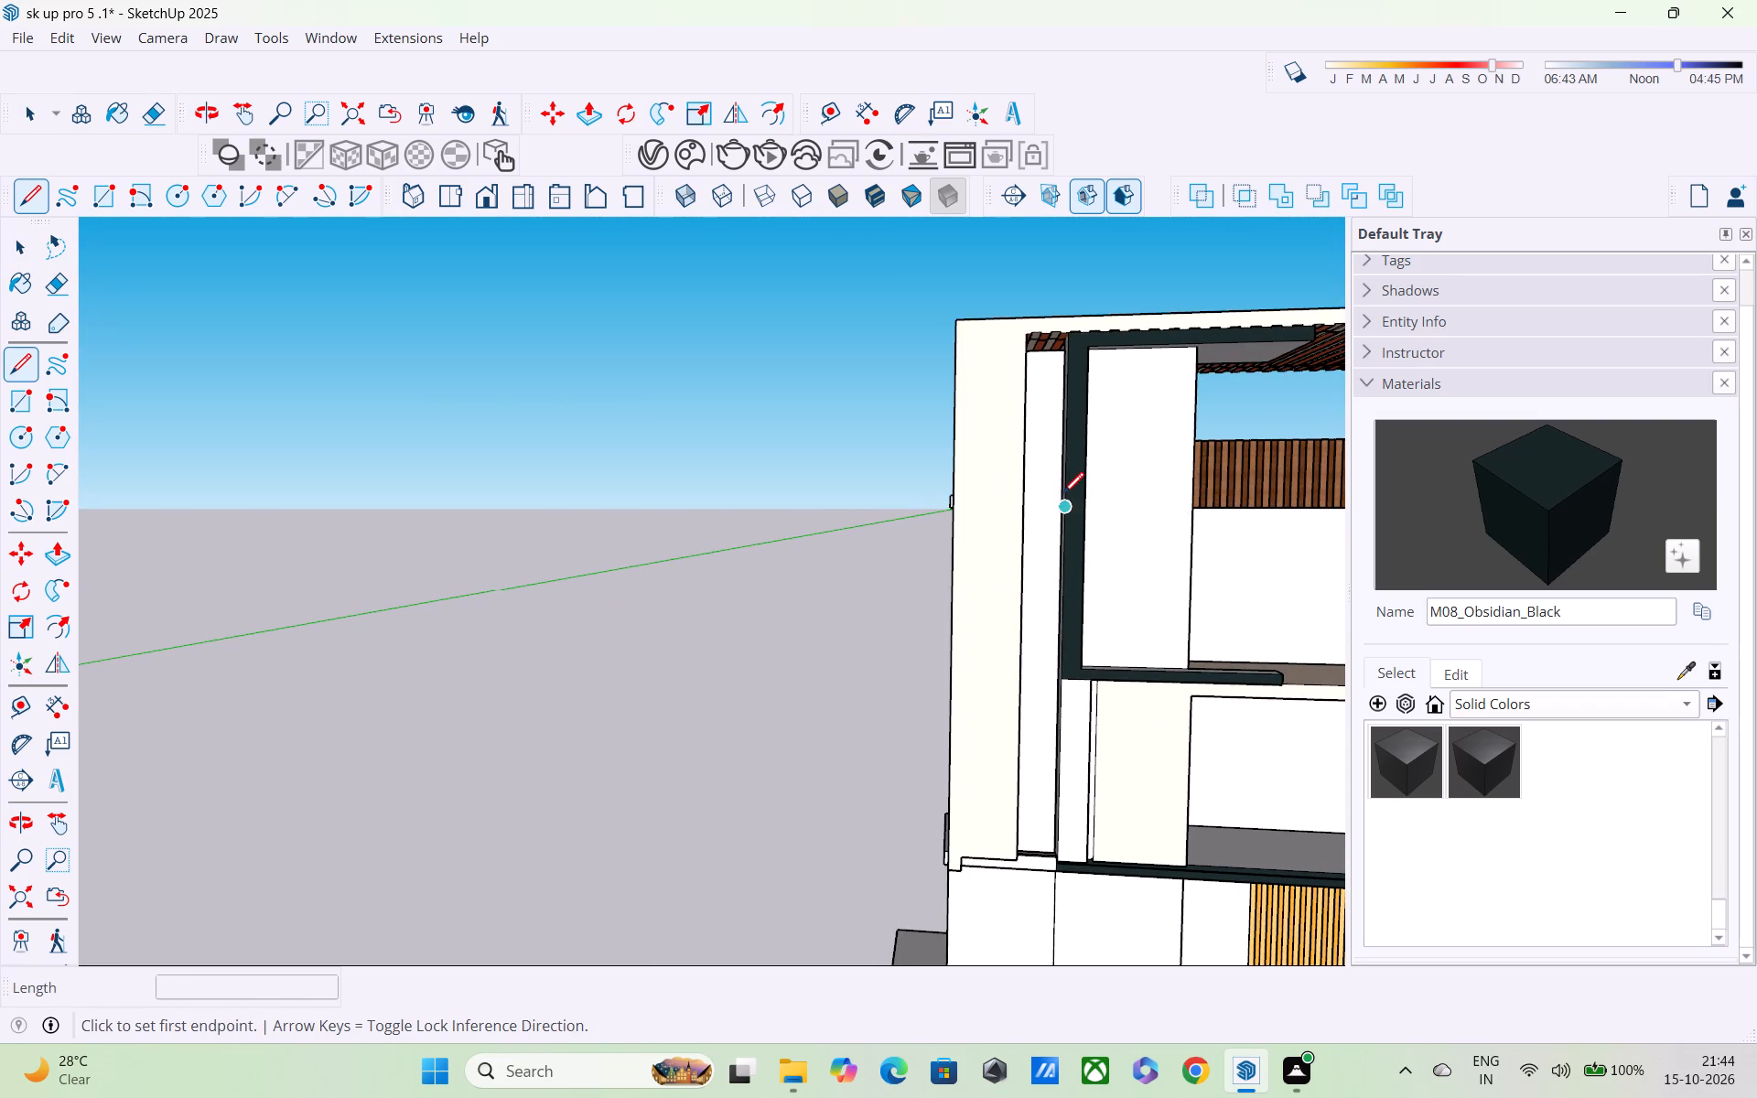
middle_click_drag(1058, 500, 1212, 545)
scroll(1105, 522, "up", 3)
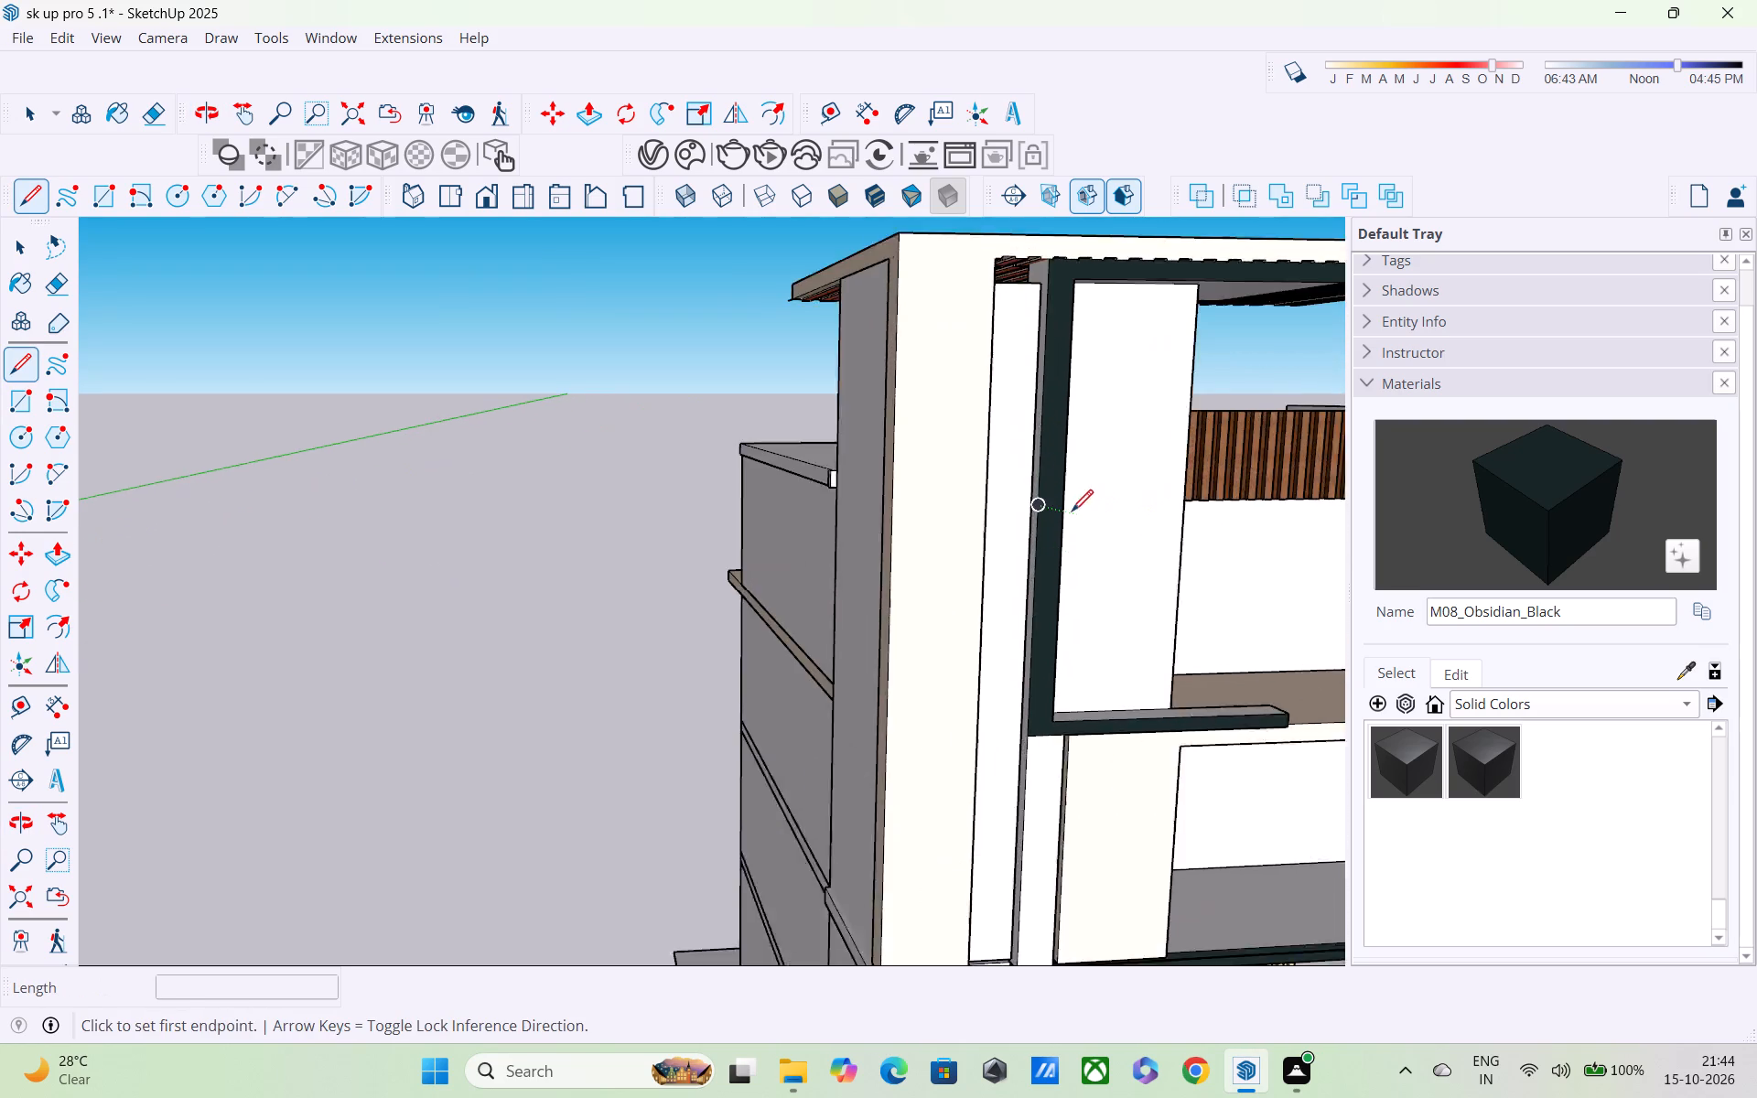
scroll(1072, 513, "up", 10)
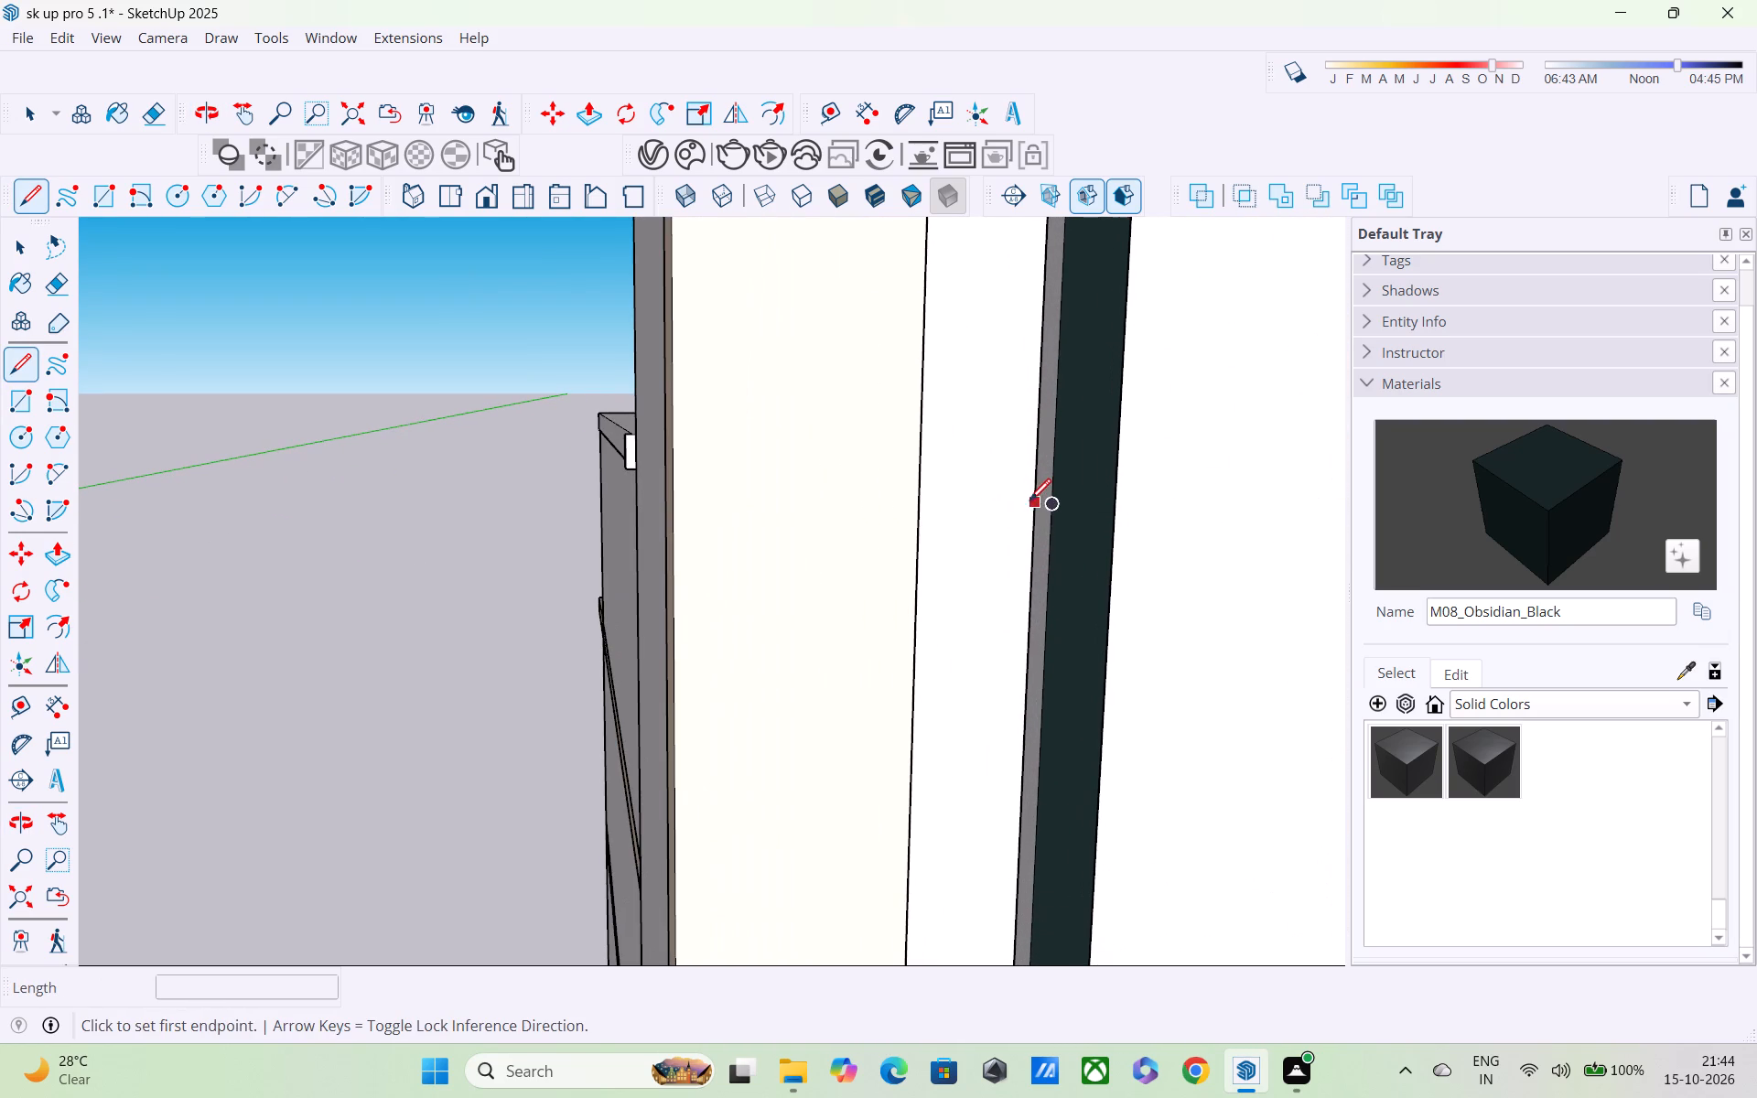
left_click(1030, 503)
middle_click_drag(956, 503, 765, 515)
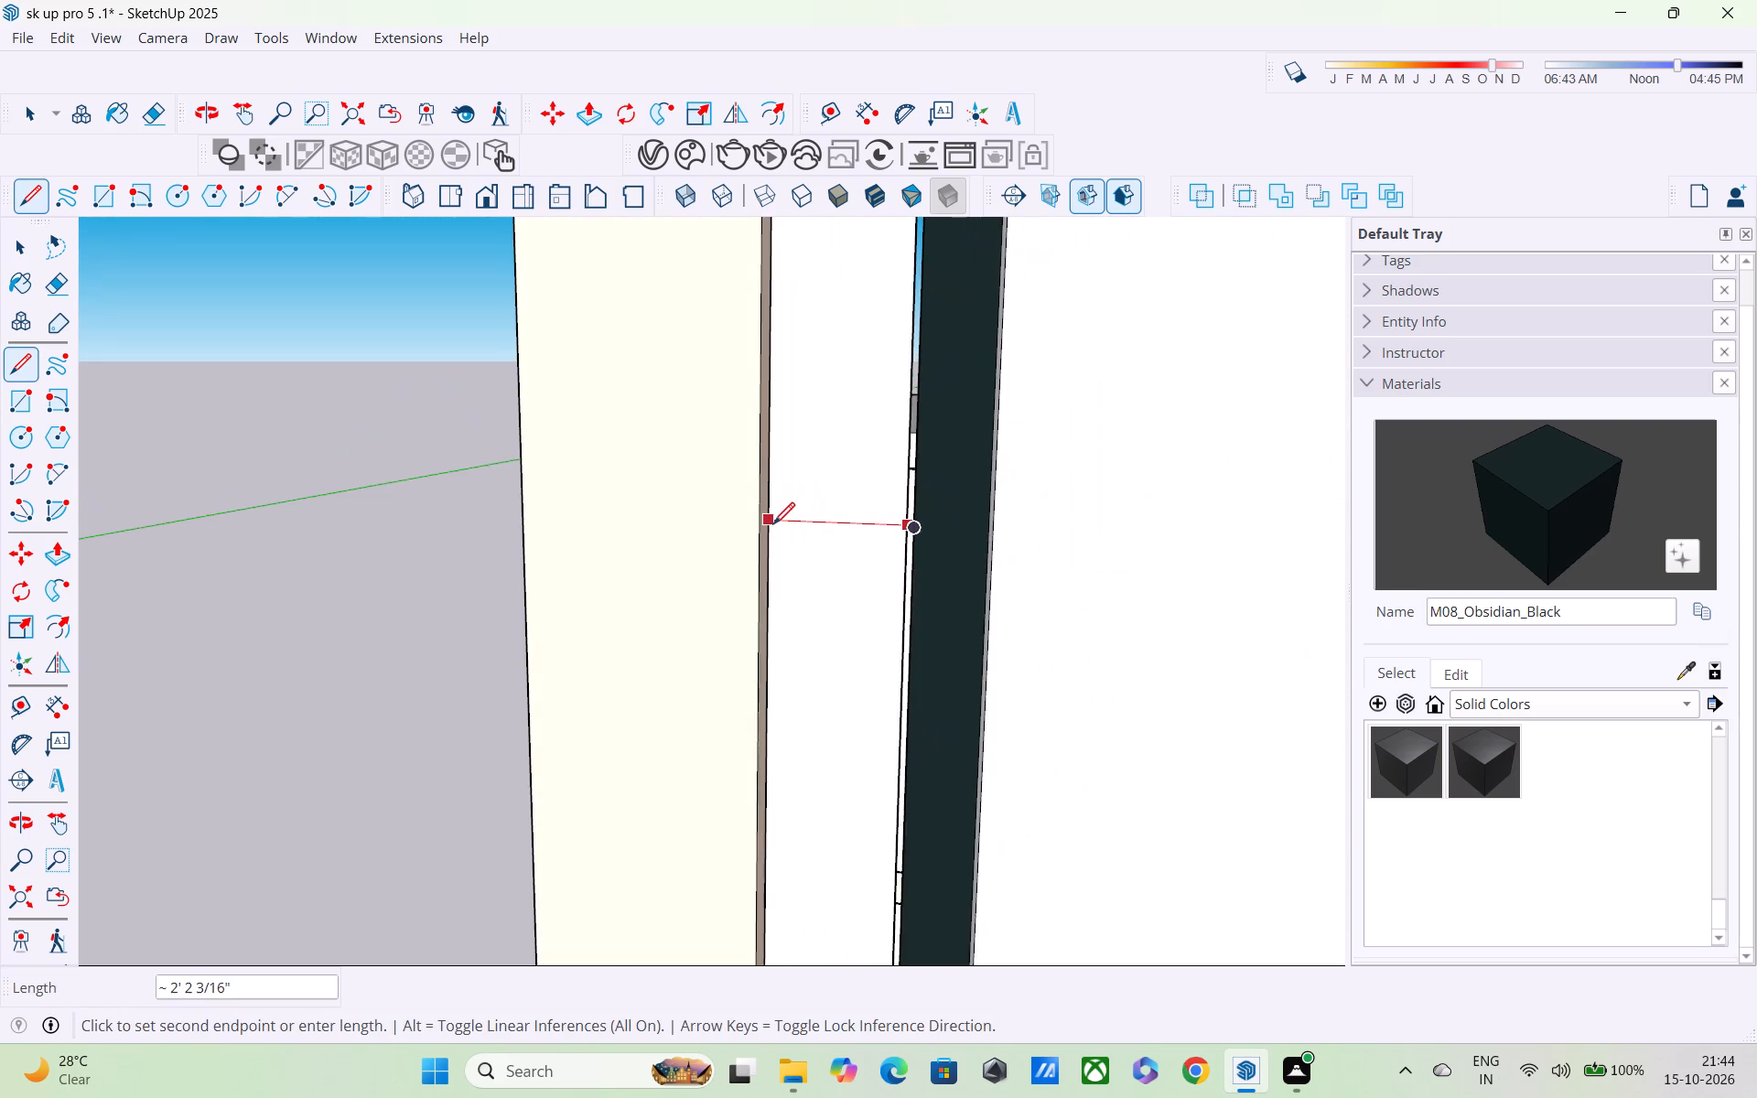
scroll(774, 526, "up", 3)
left_click(768, 520)
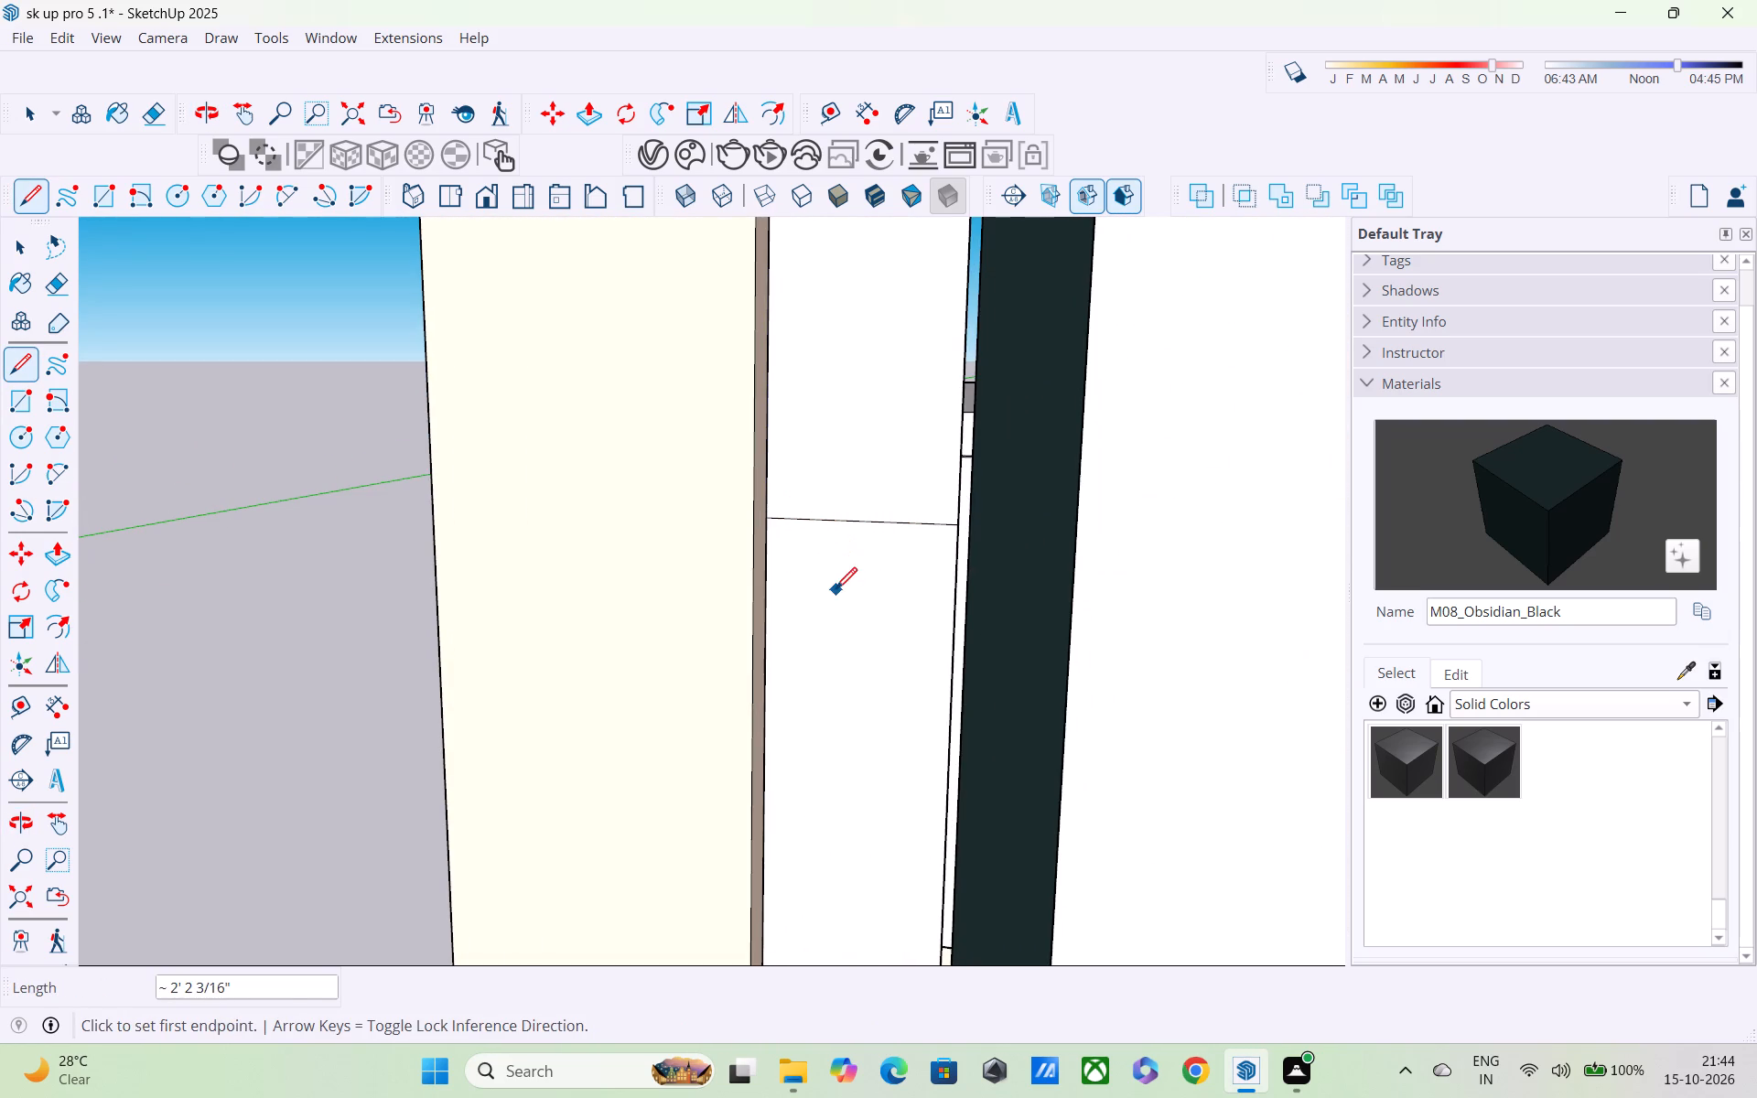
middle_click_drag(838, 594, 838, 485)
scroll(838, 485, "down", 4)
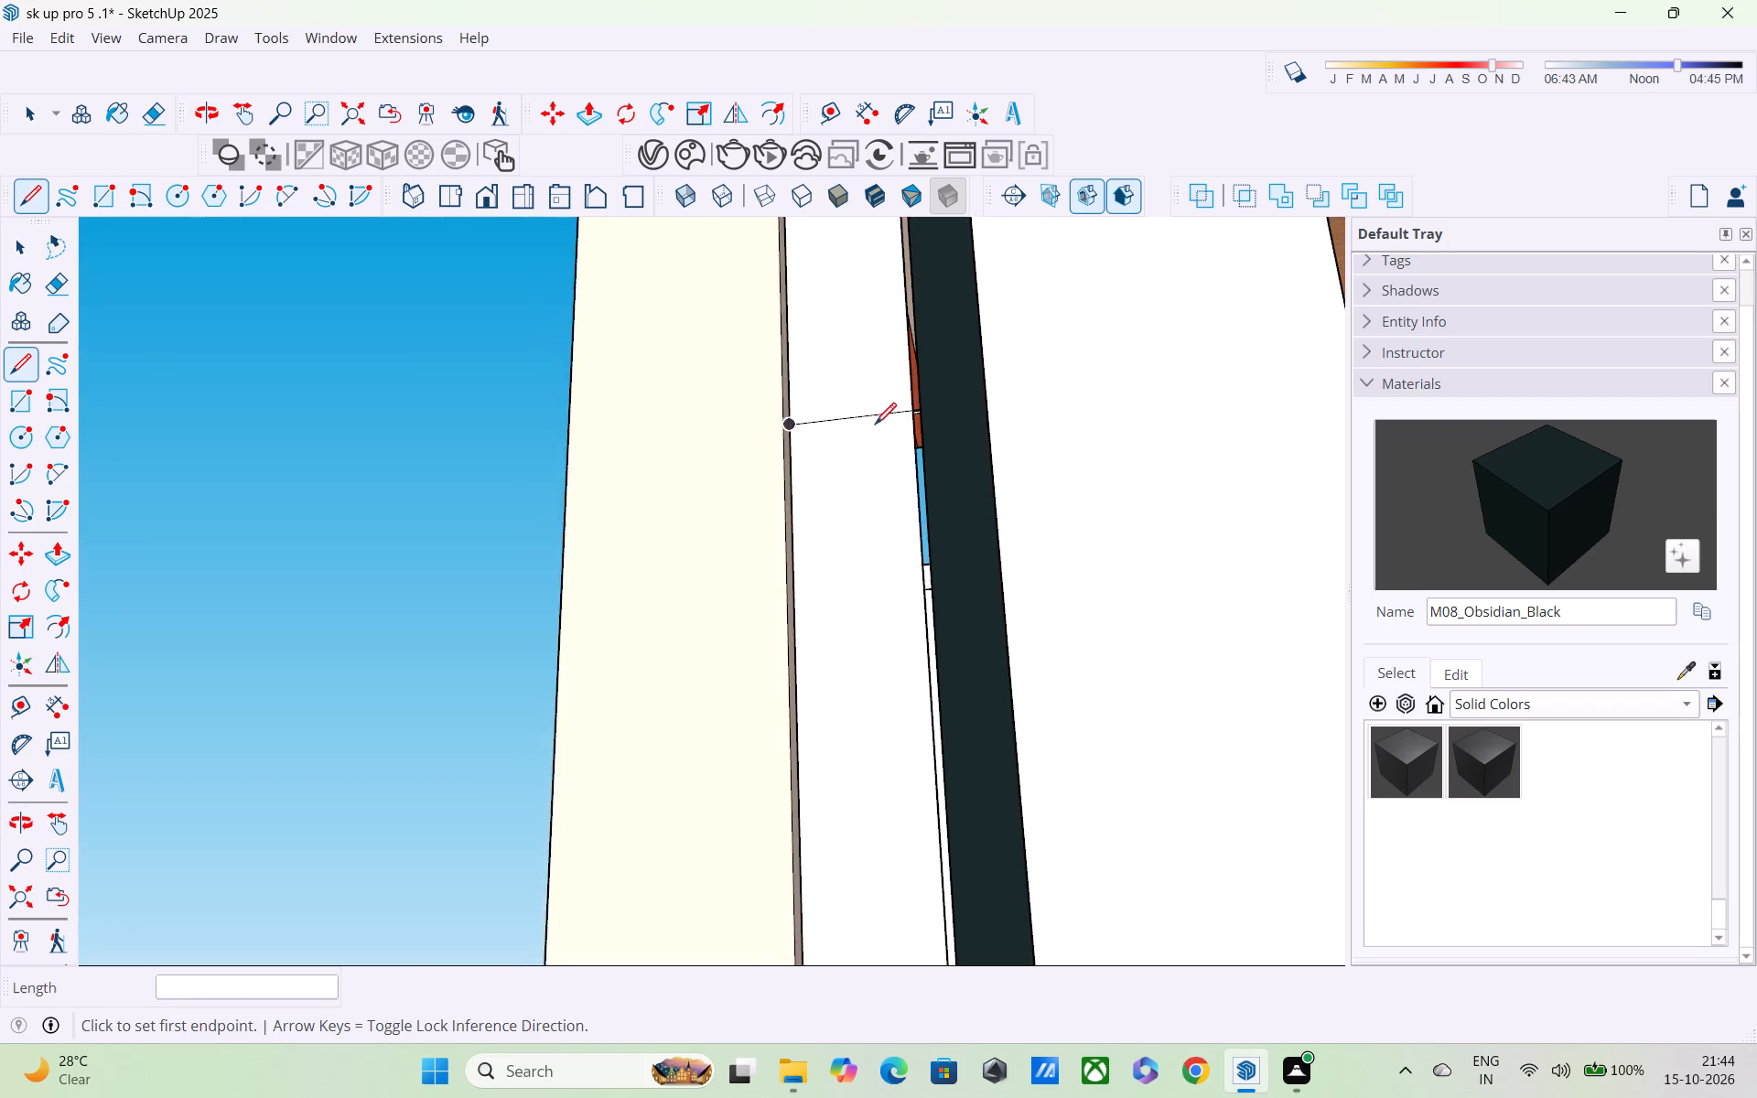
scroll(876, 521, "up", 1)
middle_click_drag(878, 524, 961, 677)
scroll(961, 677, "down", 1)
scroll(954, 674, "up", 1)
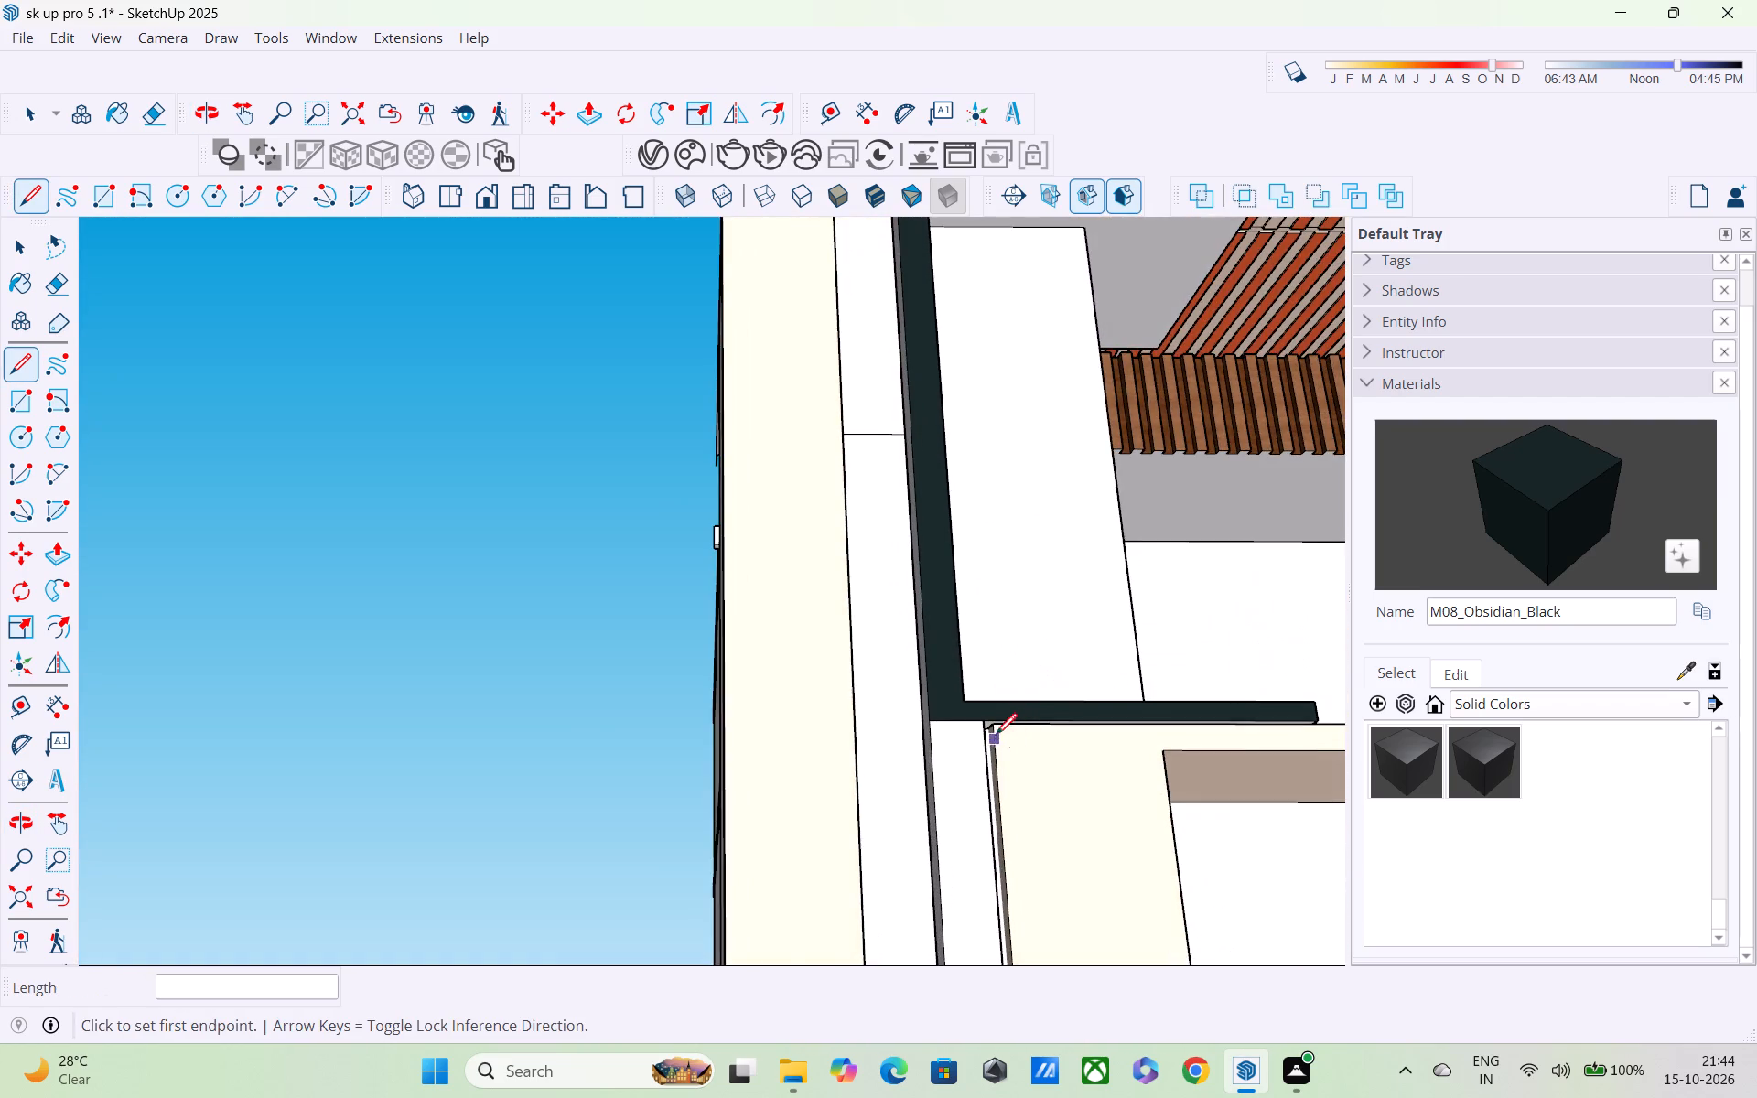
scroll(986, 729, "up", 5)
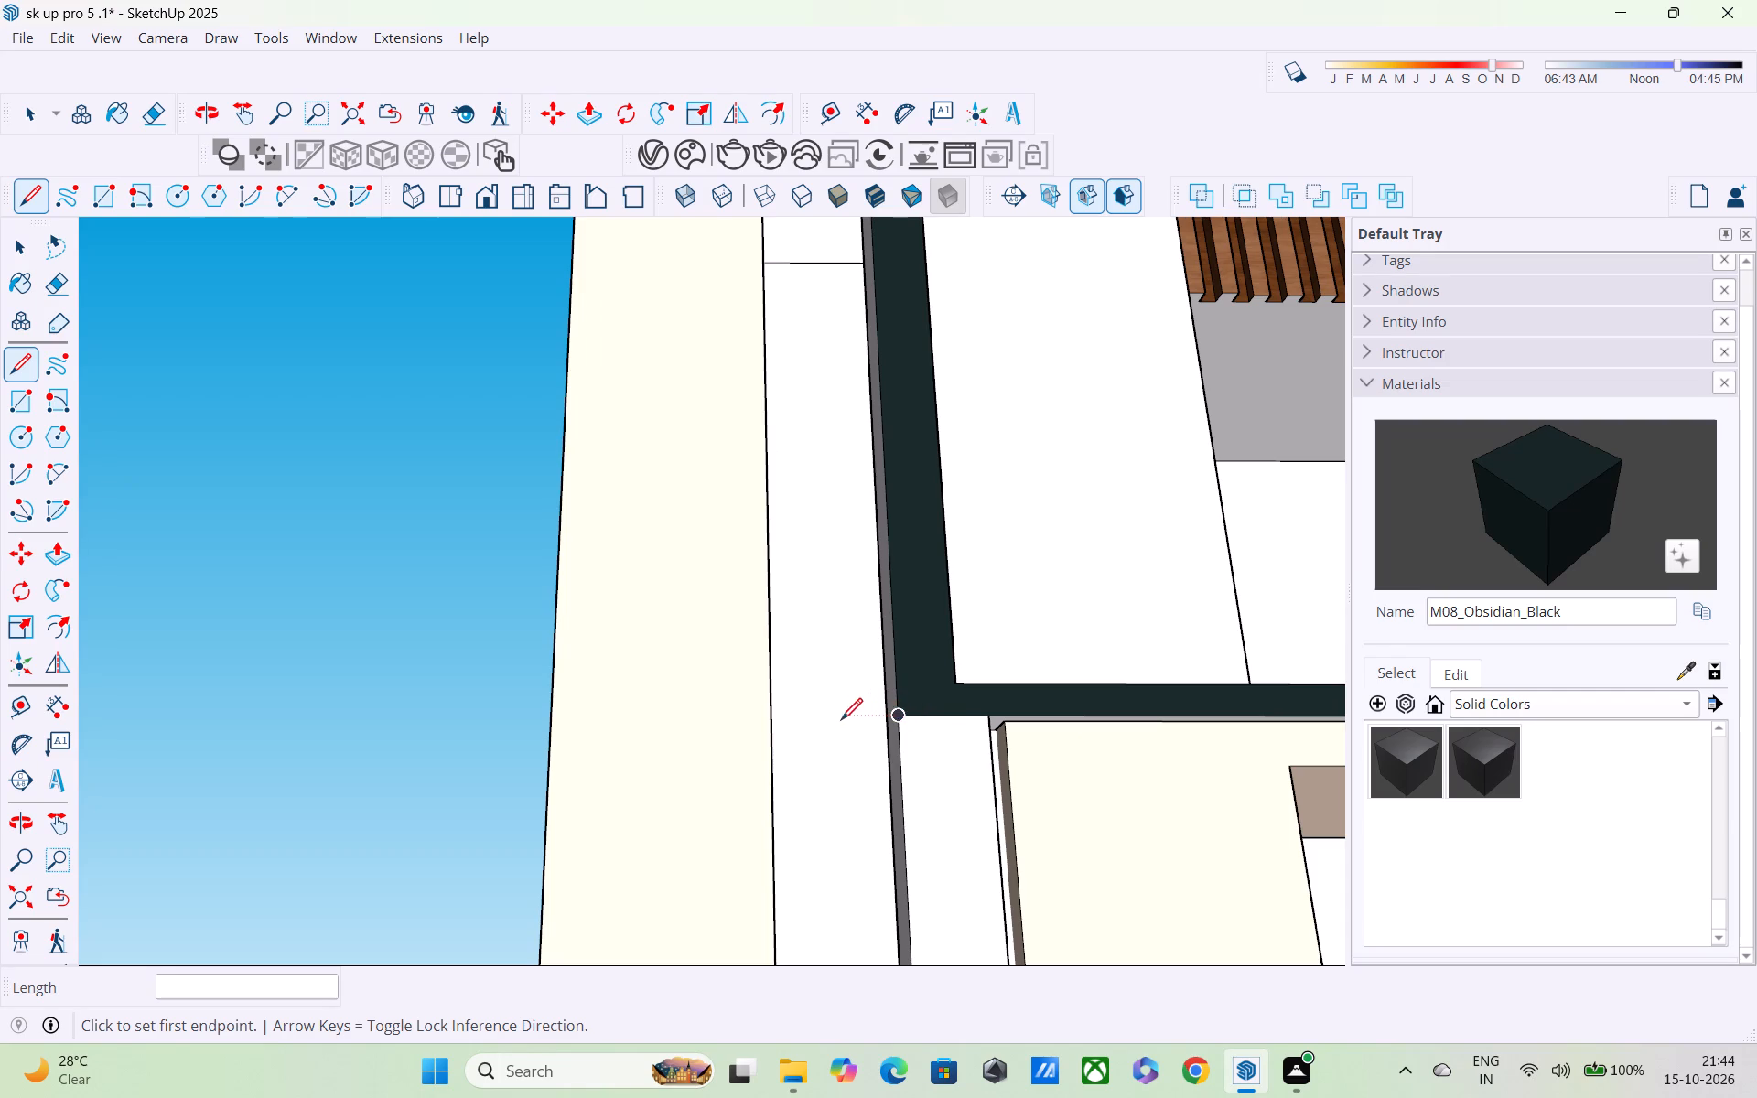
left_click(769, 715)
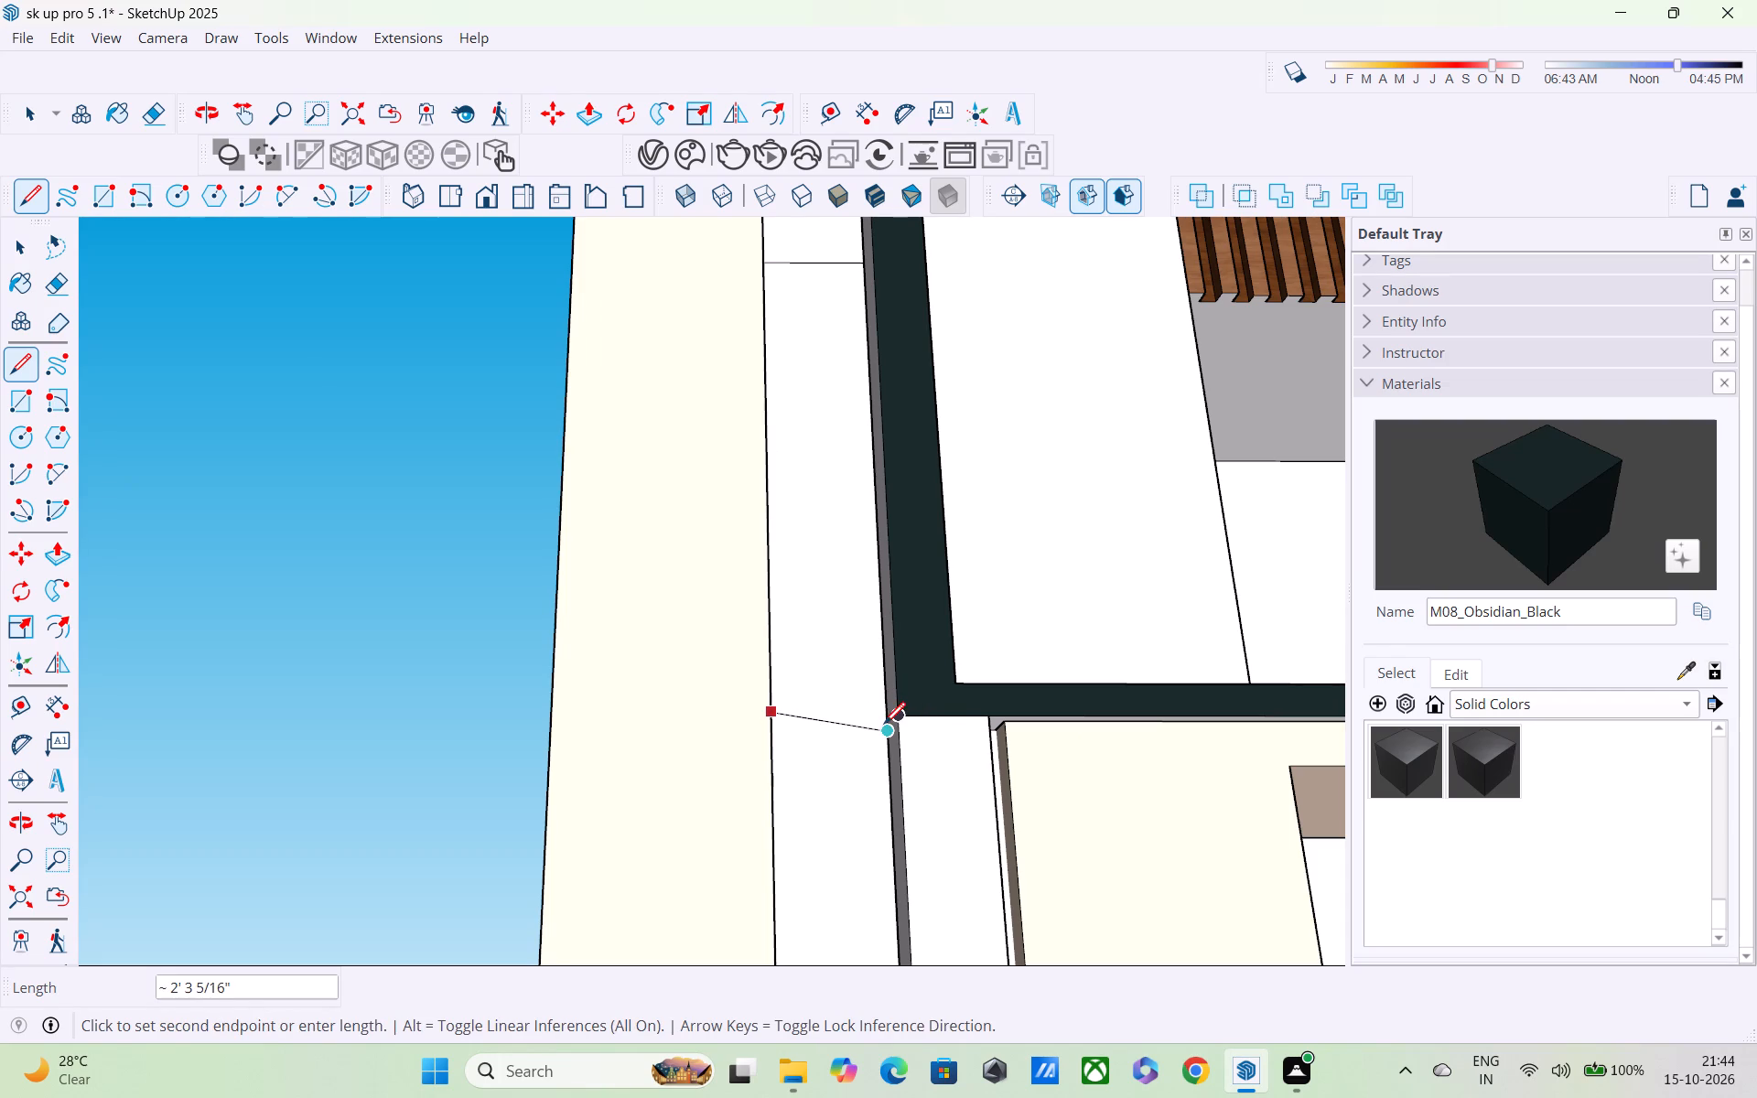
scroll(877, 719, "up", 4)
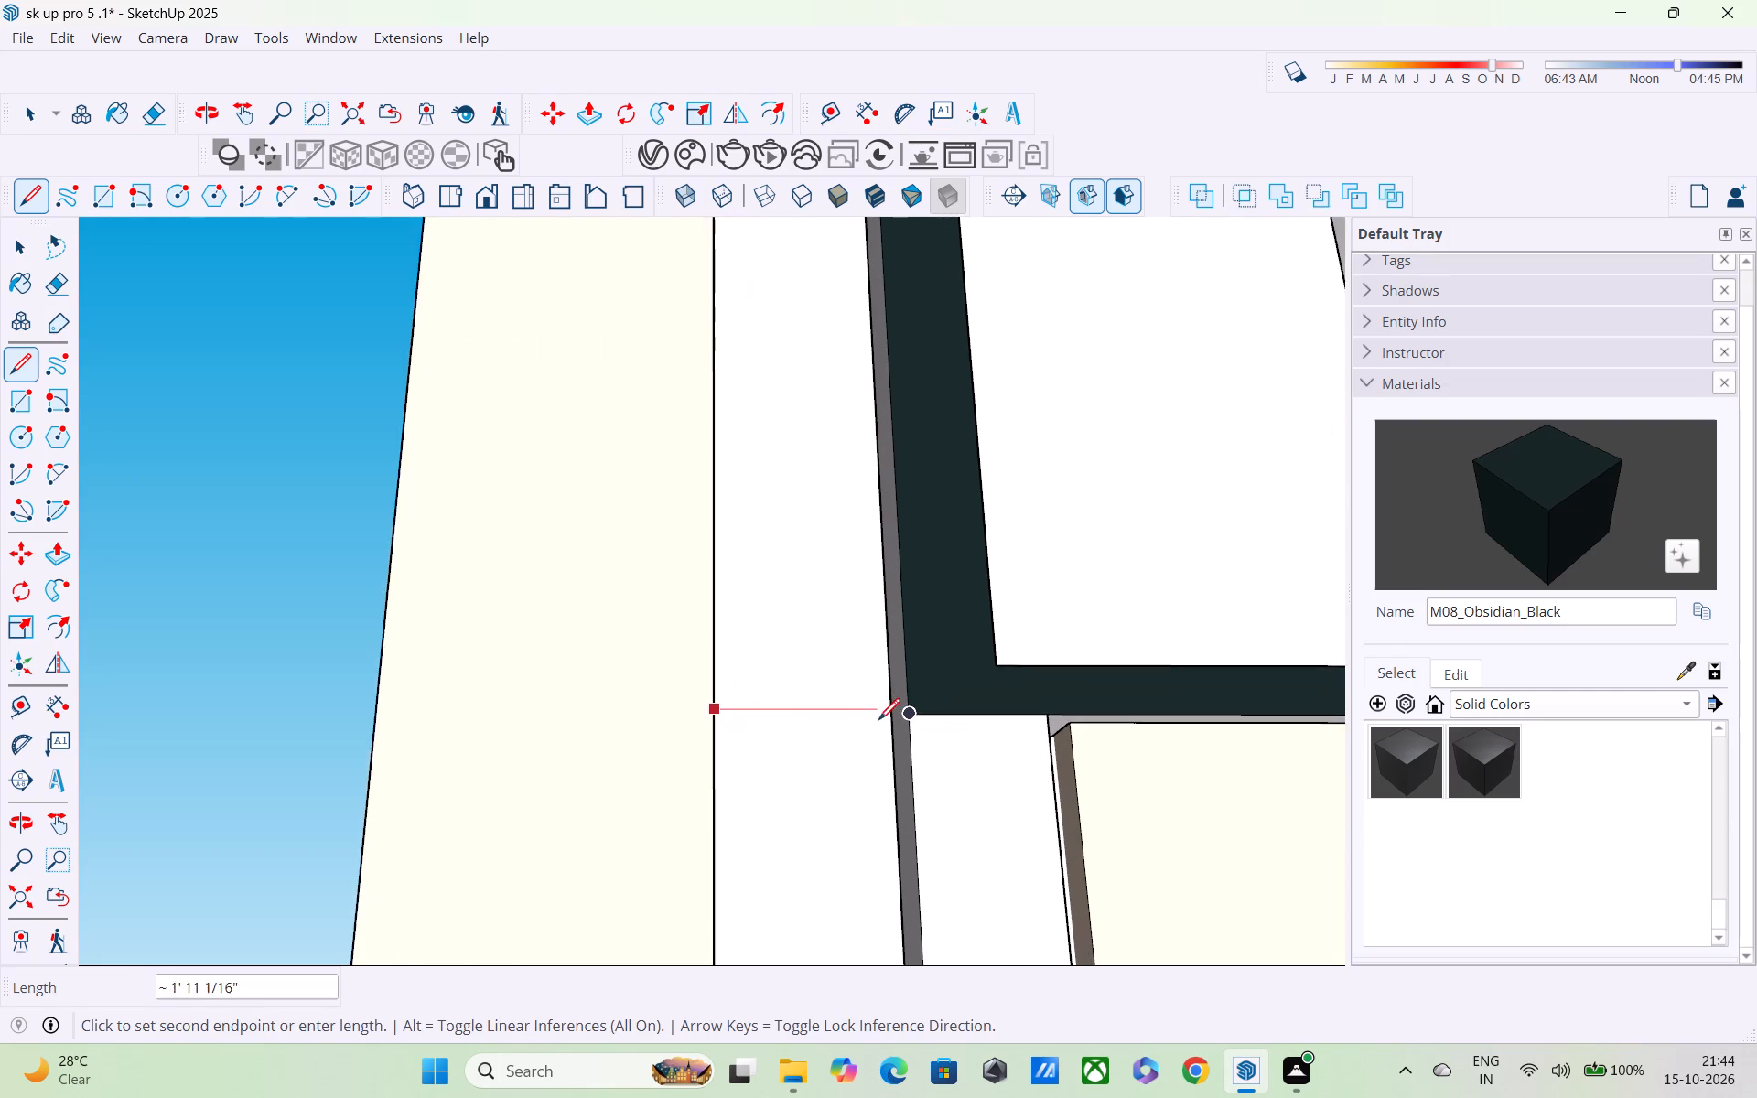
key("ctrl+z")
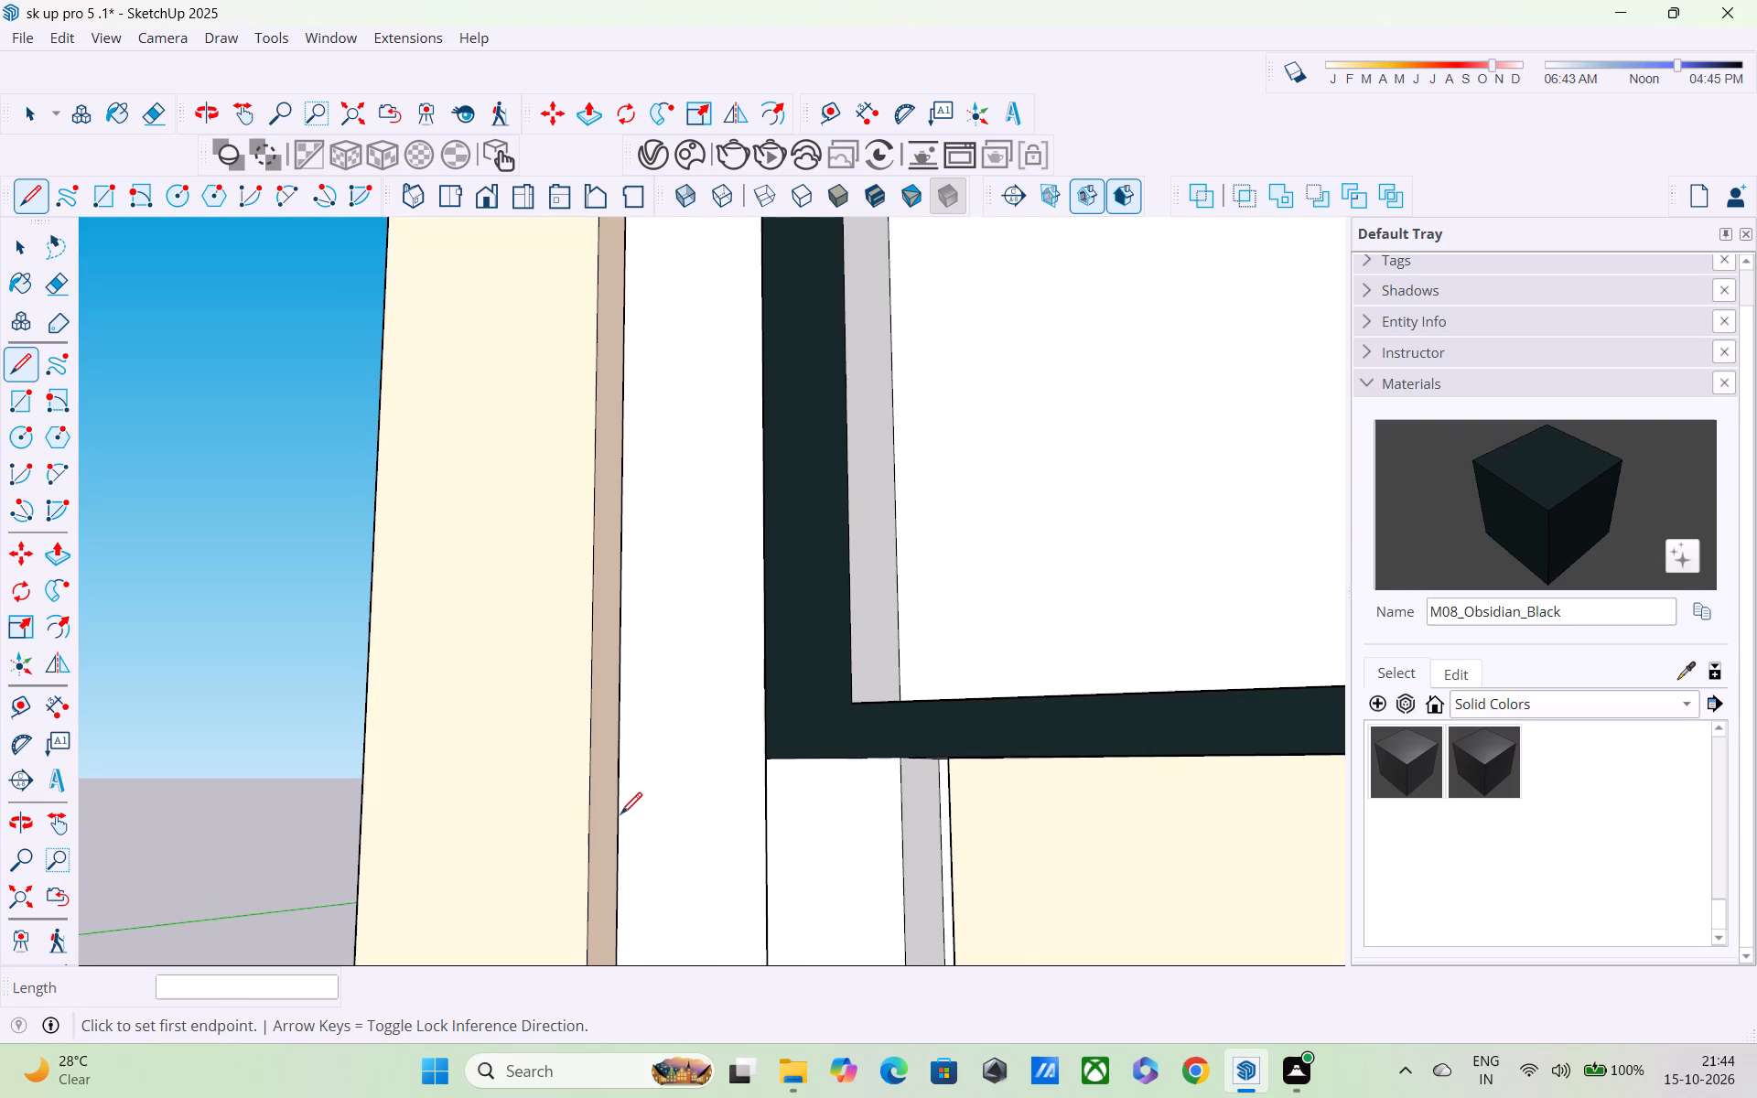
Draw a second horizontal line about 2' 2" long across the infill face, level with the dark frame's lower arm, ending at the pillar.
scroll(628, 761, "up", 2)
middle_click_drag(785, 777, 966, 799)
scroll(849, 767, "up", 4)
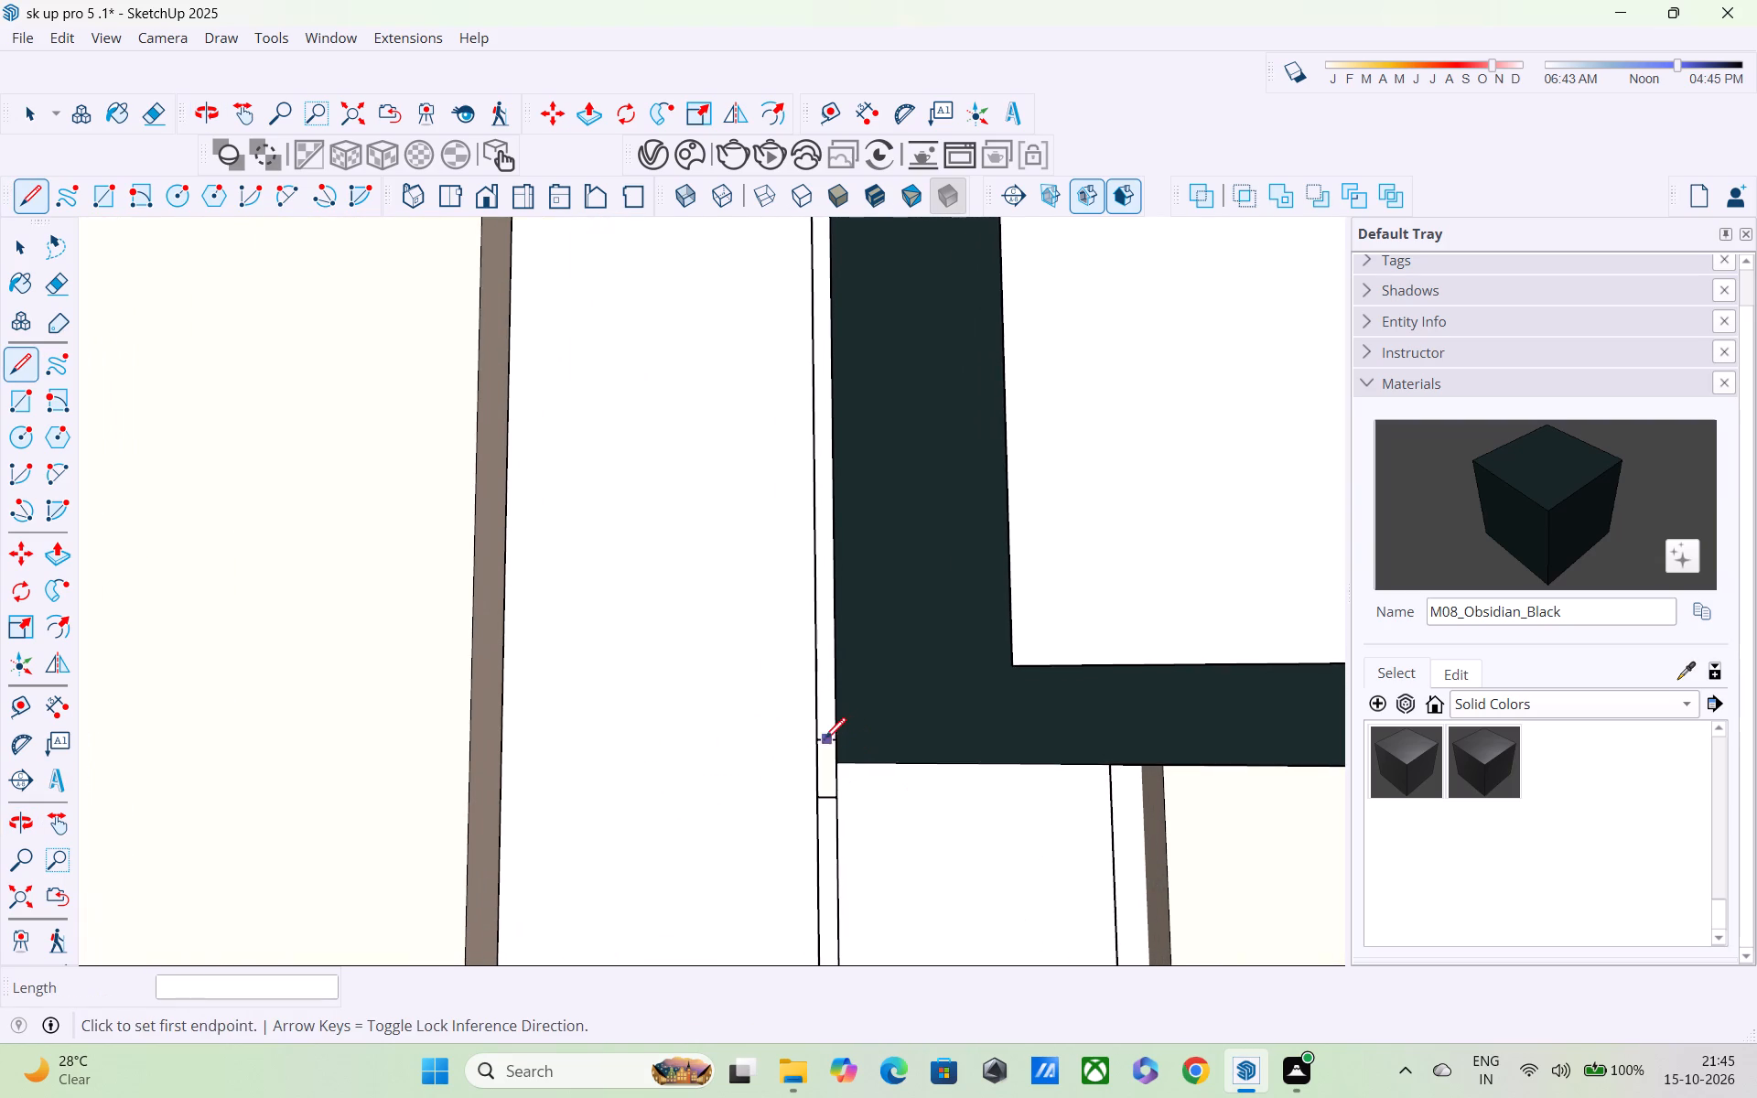
left_click(818, 746)
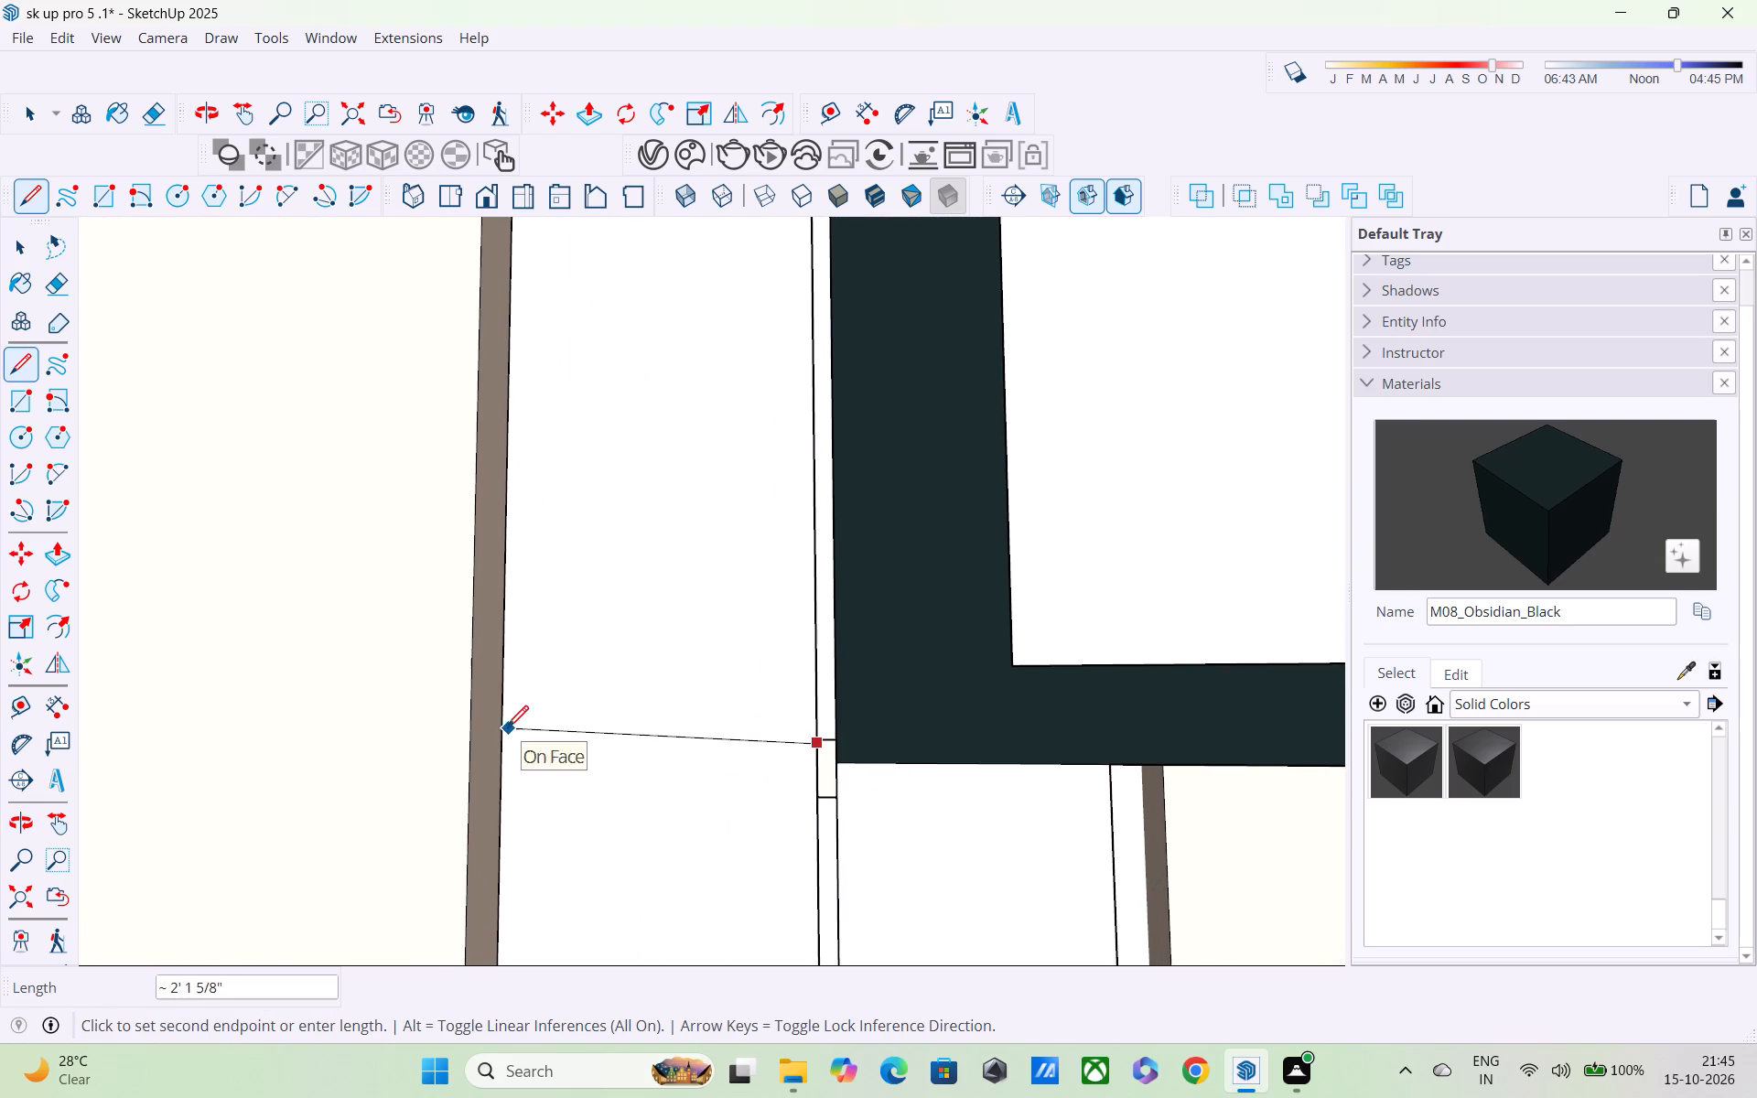
left_click(503, 737)
Examine the divided infill strip and check that its upper panel can be selected as a separate face.
scroll(503, 737, "down", 8)
middle_click_drag(565, 898, 567, 551, "shift")
scroll(567, 551, "up", 1, "shift")
scroll(567, 552, "down", 14)
middle_click_drag(618, 729, 655, 793)
scroll(655, 793, "up", 1, "shift")
scroll(655, 793, "down", 4)
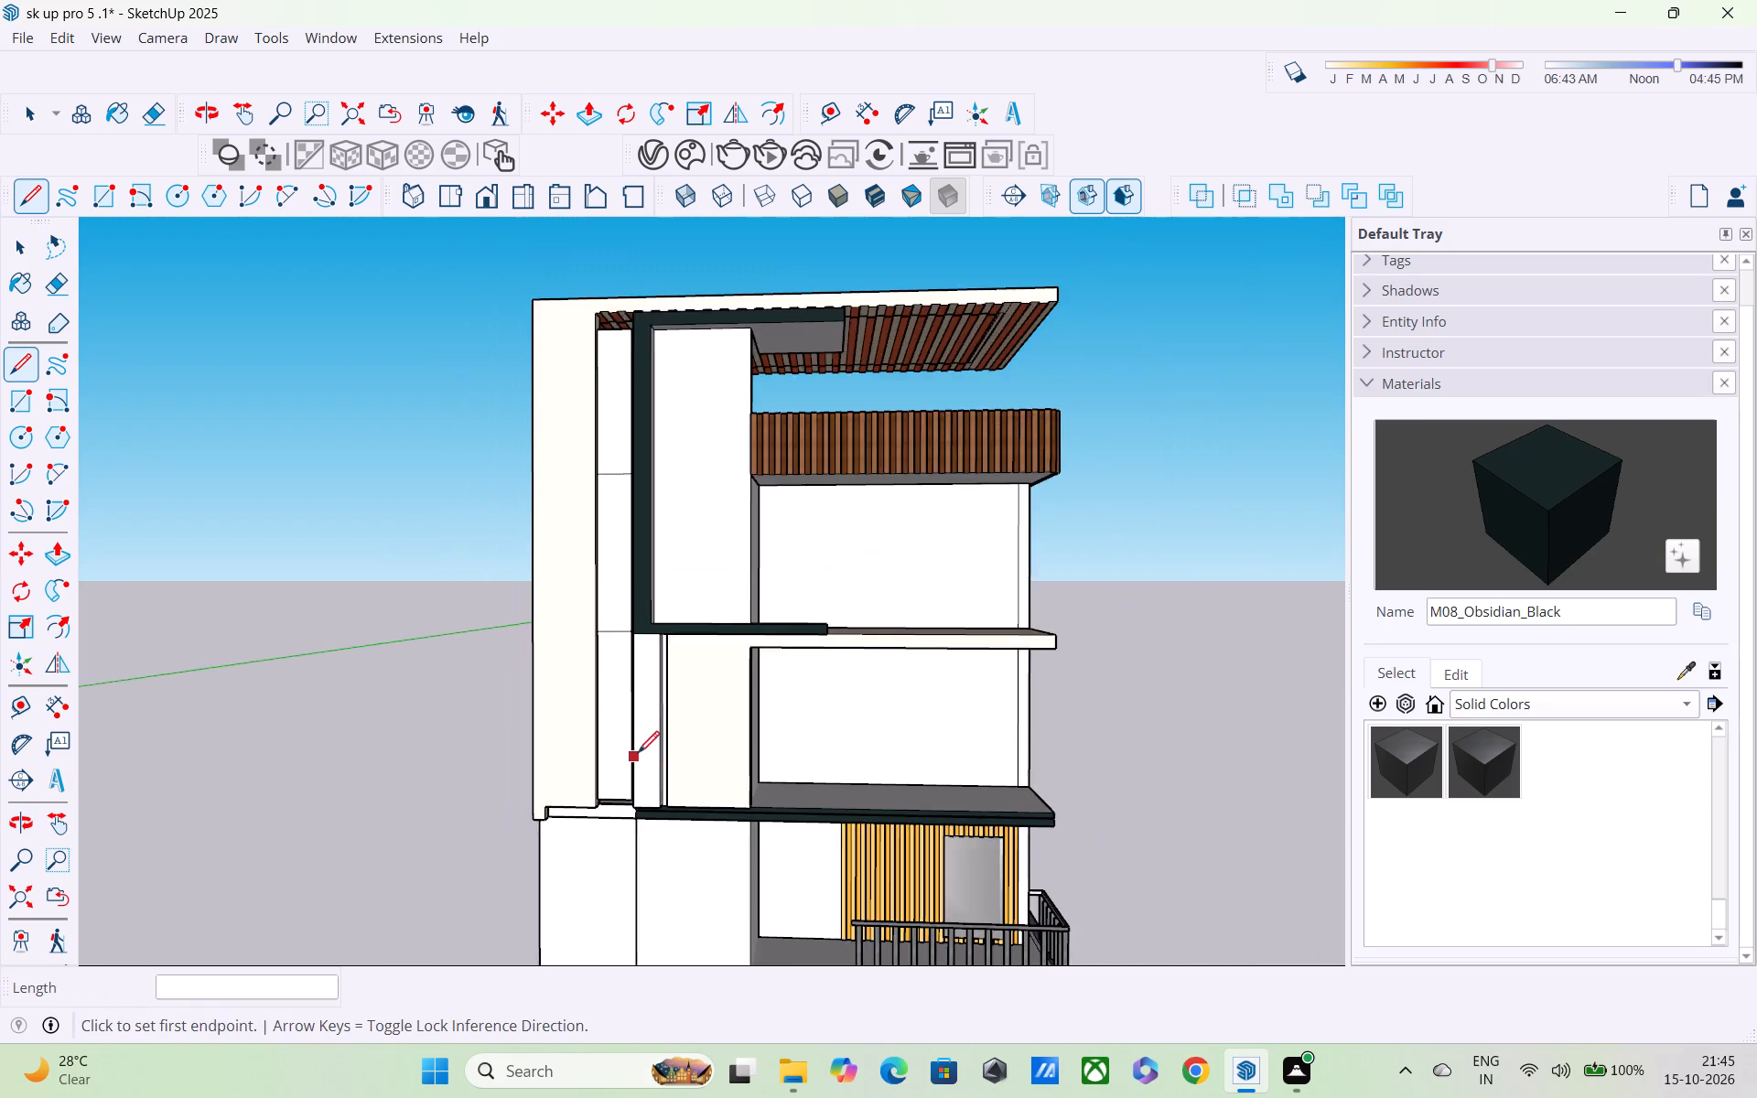
scroll(638, 755, "down", 2)
middle_click_drag(644, 776, 660, 860, "shift")
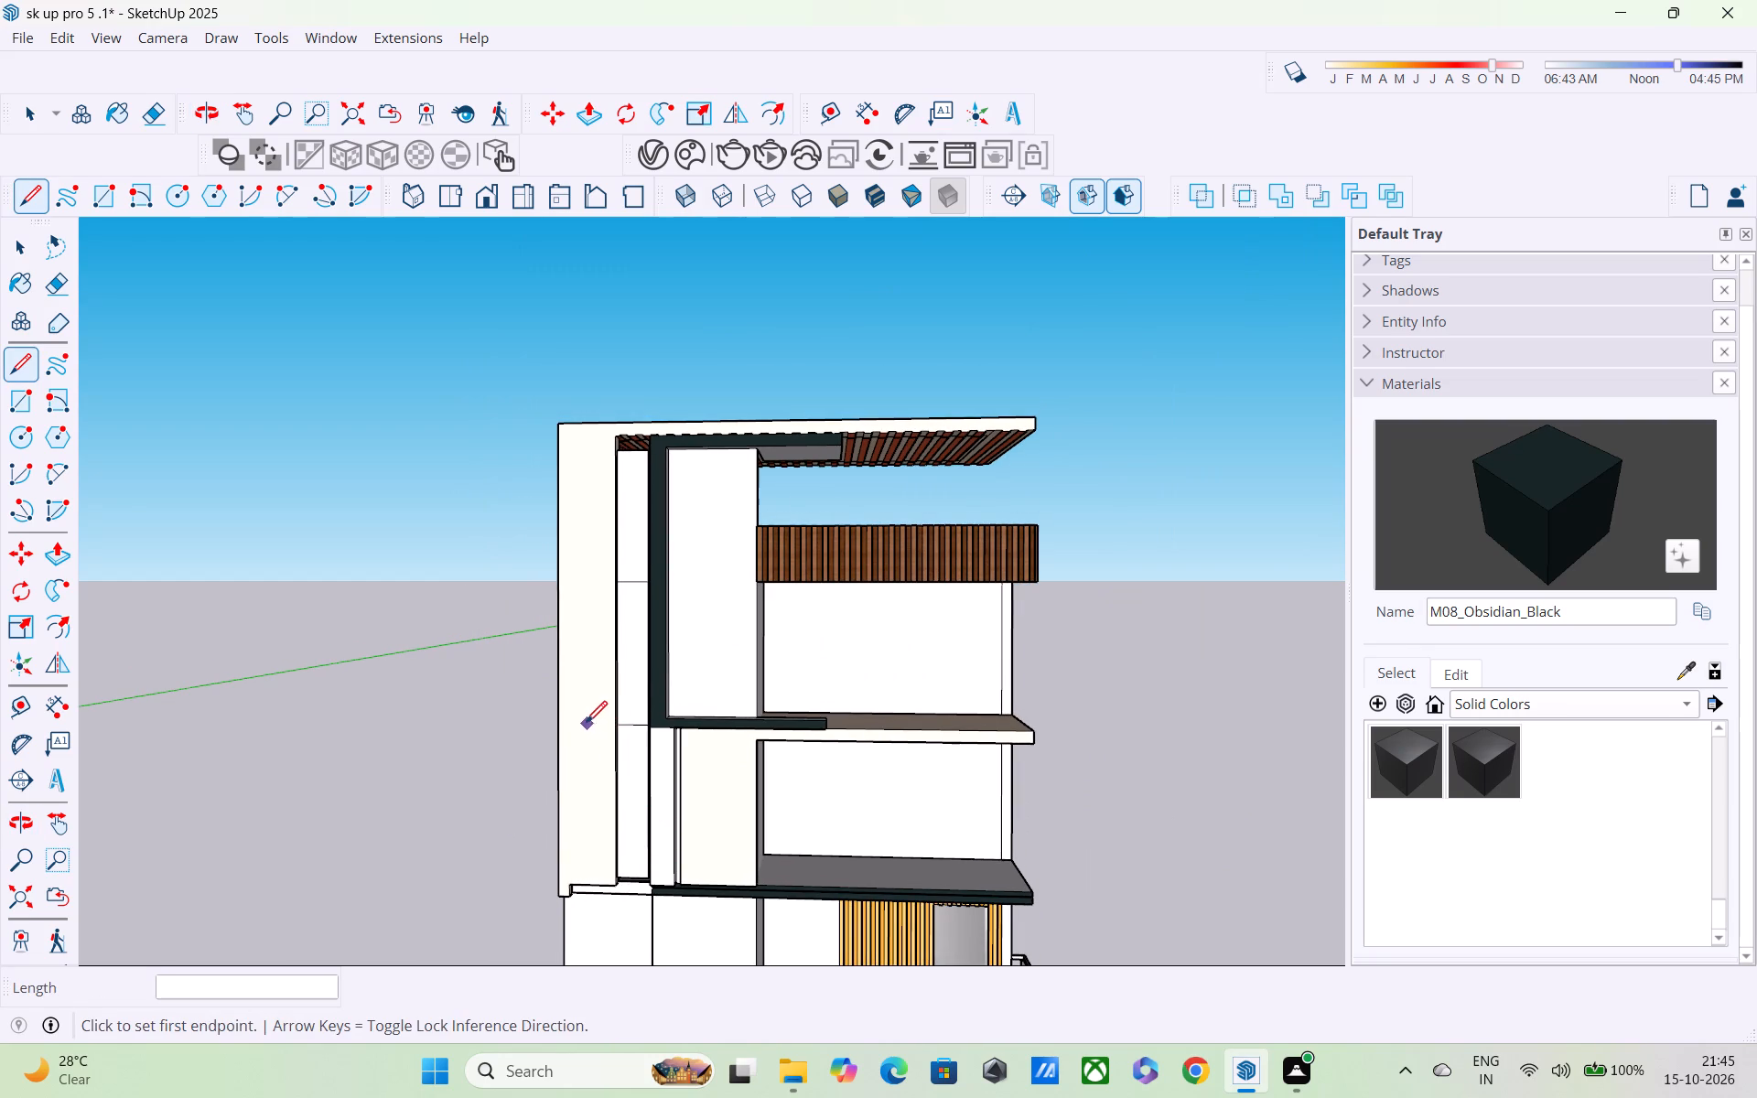
scroll(631, 620, "up", 7)
key("space")
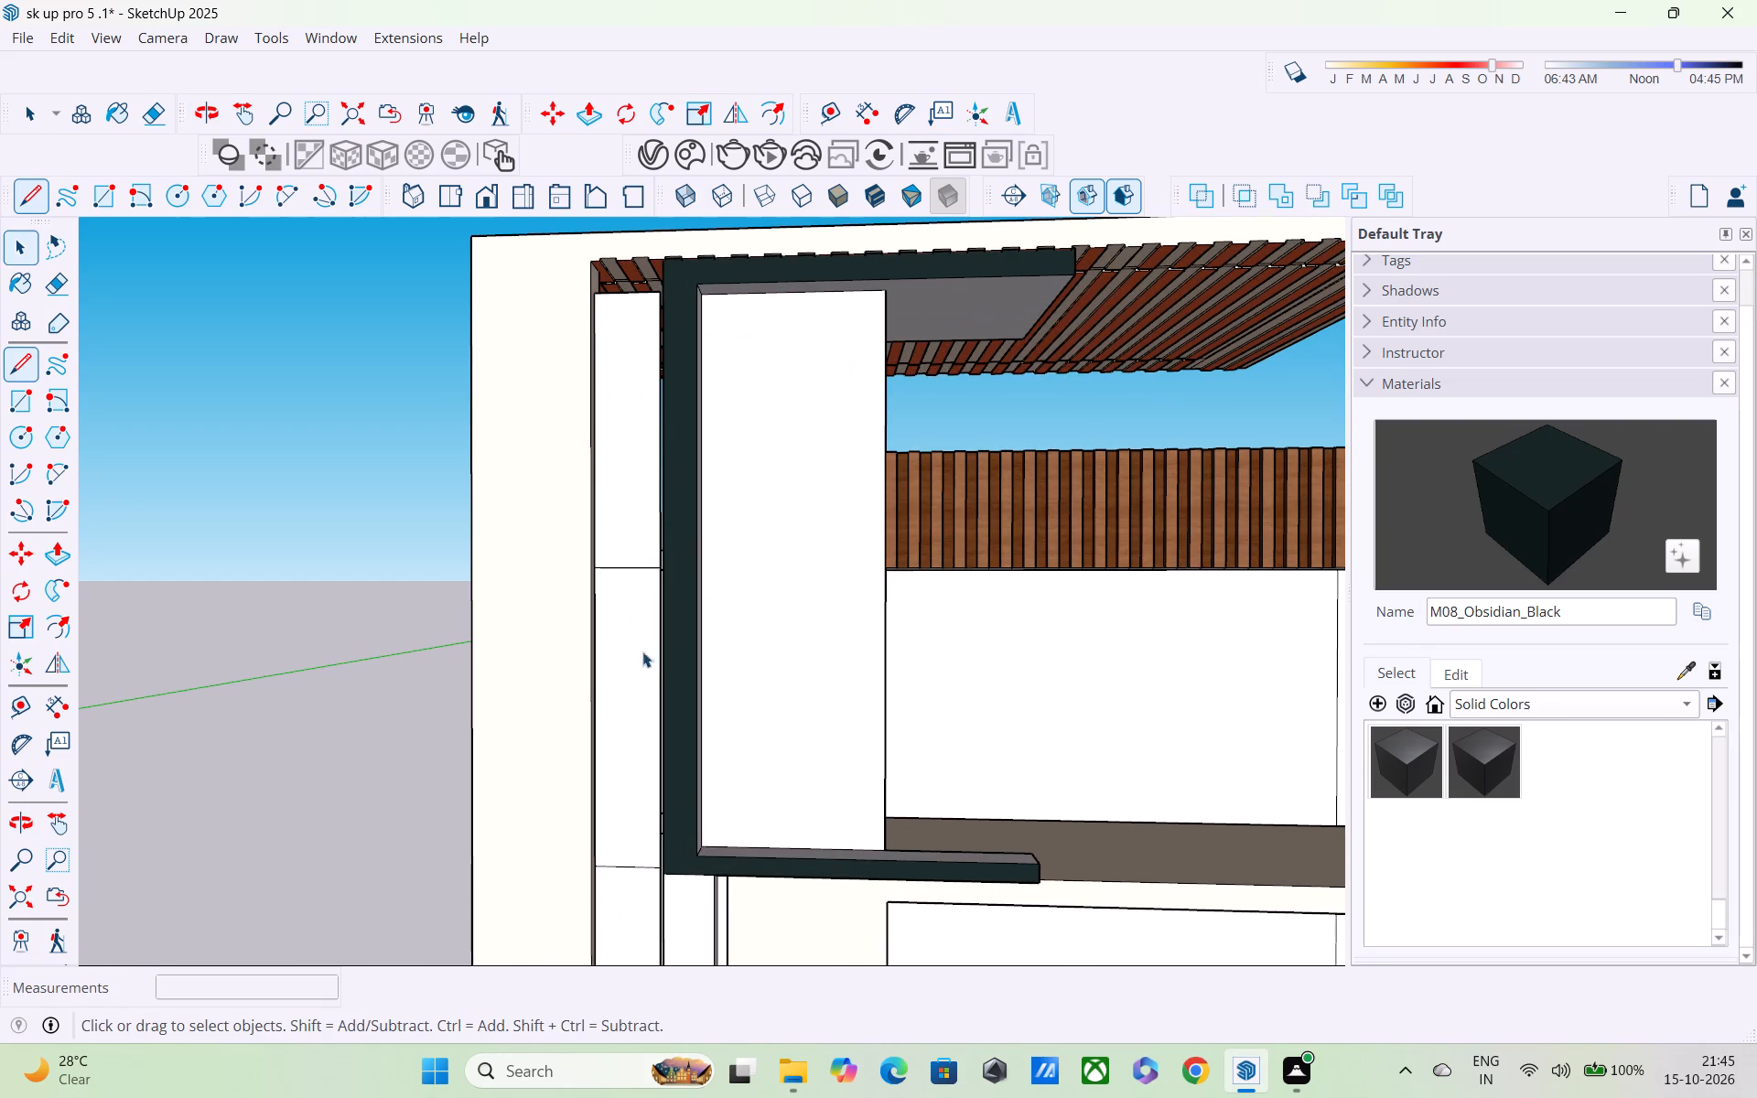
key("space")
key("space")
key("space")
left_click(622, 509)
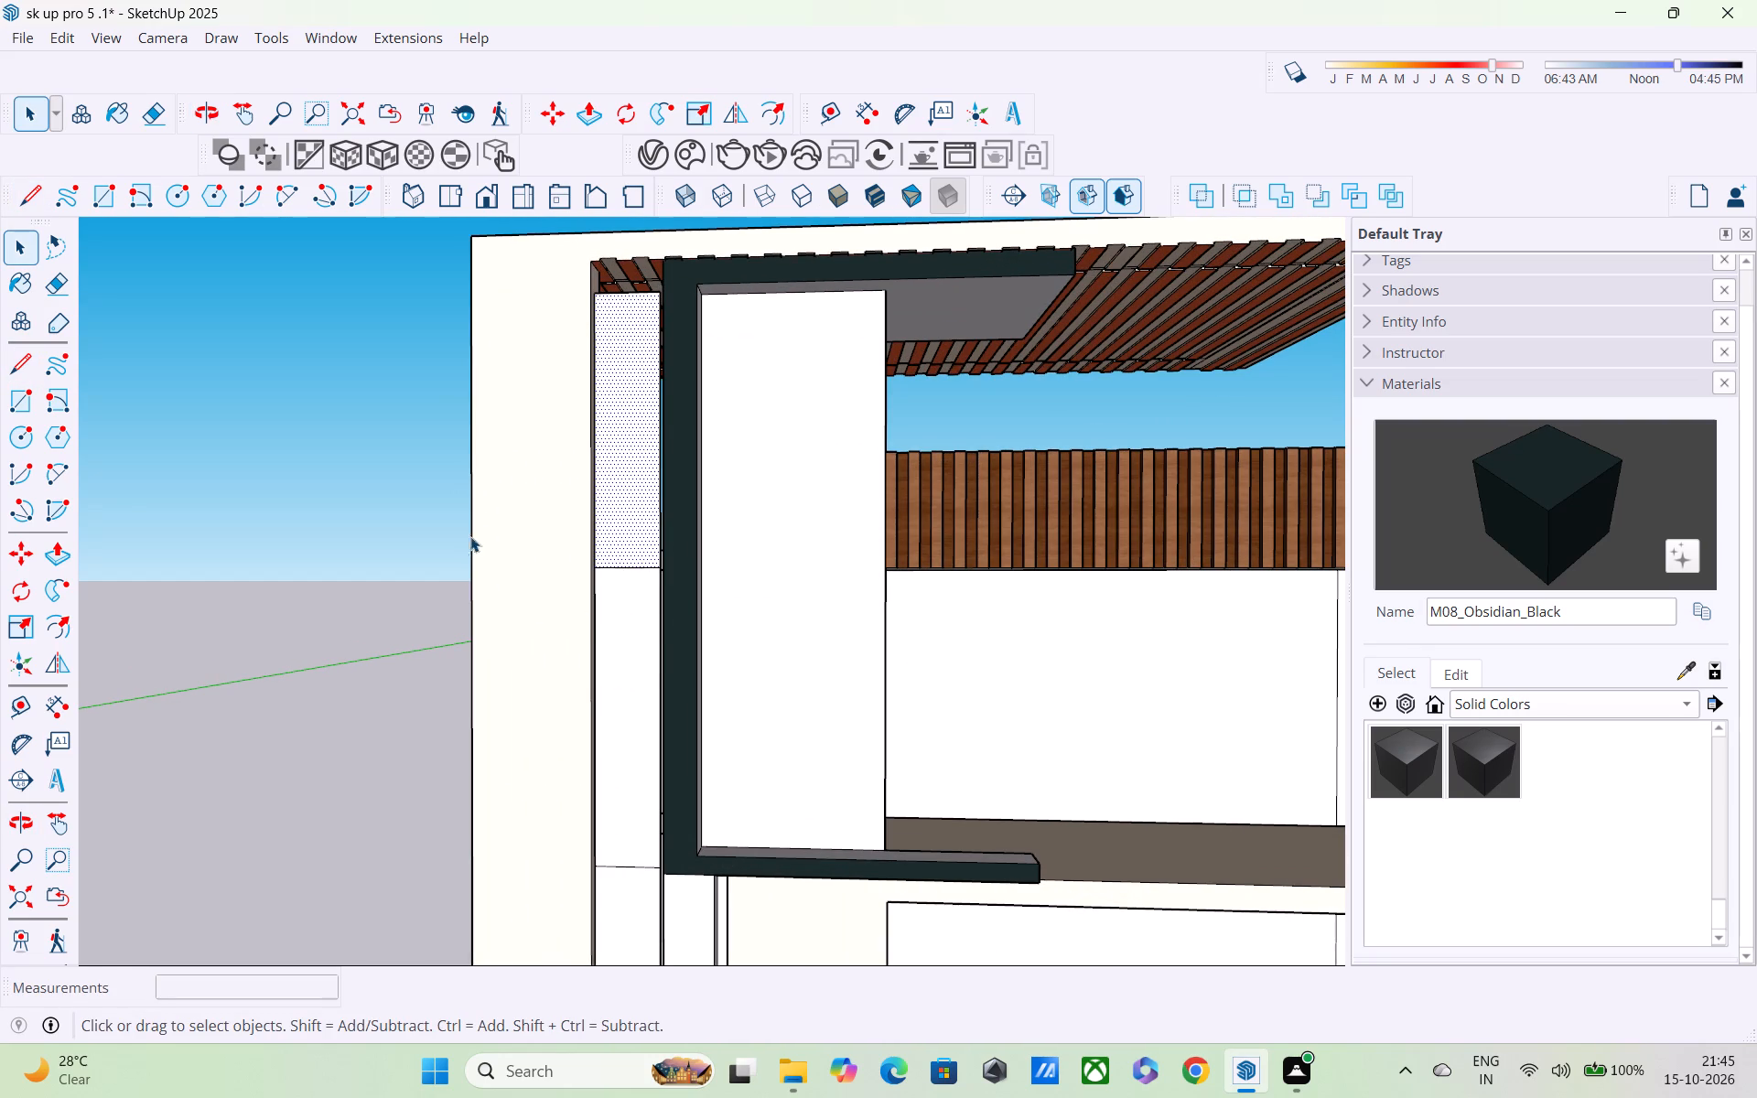
left_click(426, 533)
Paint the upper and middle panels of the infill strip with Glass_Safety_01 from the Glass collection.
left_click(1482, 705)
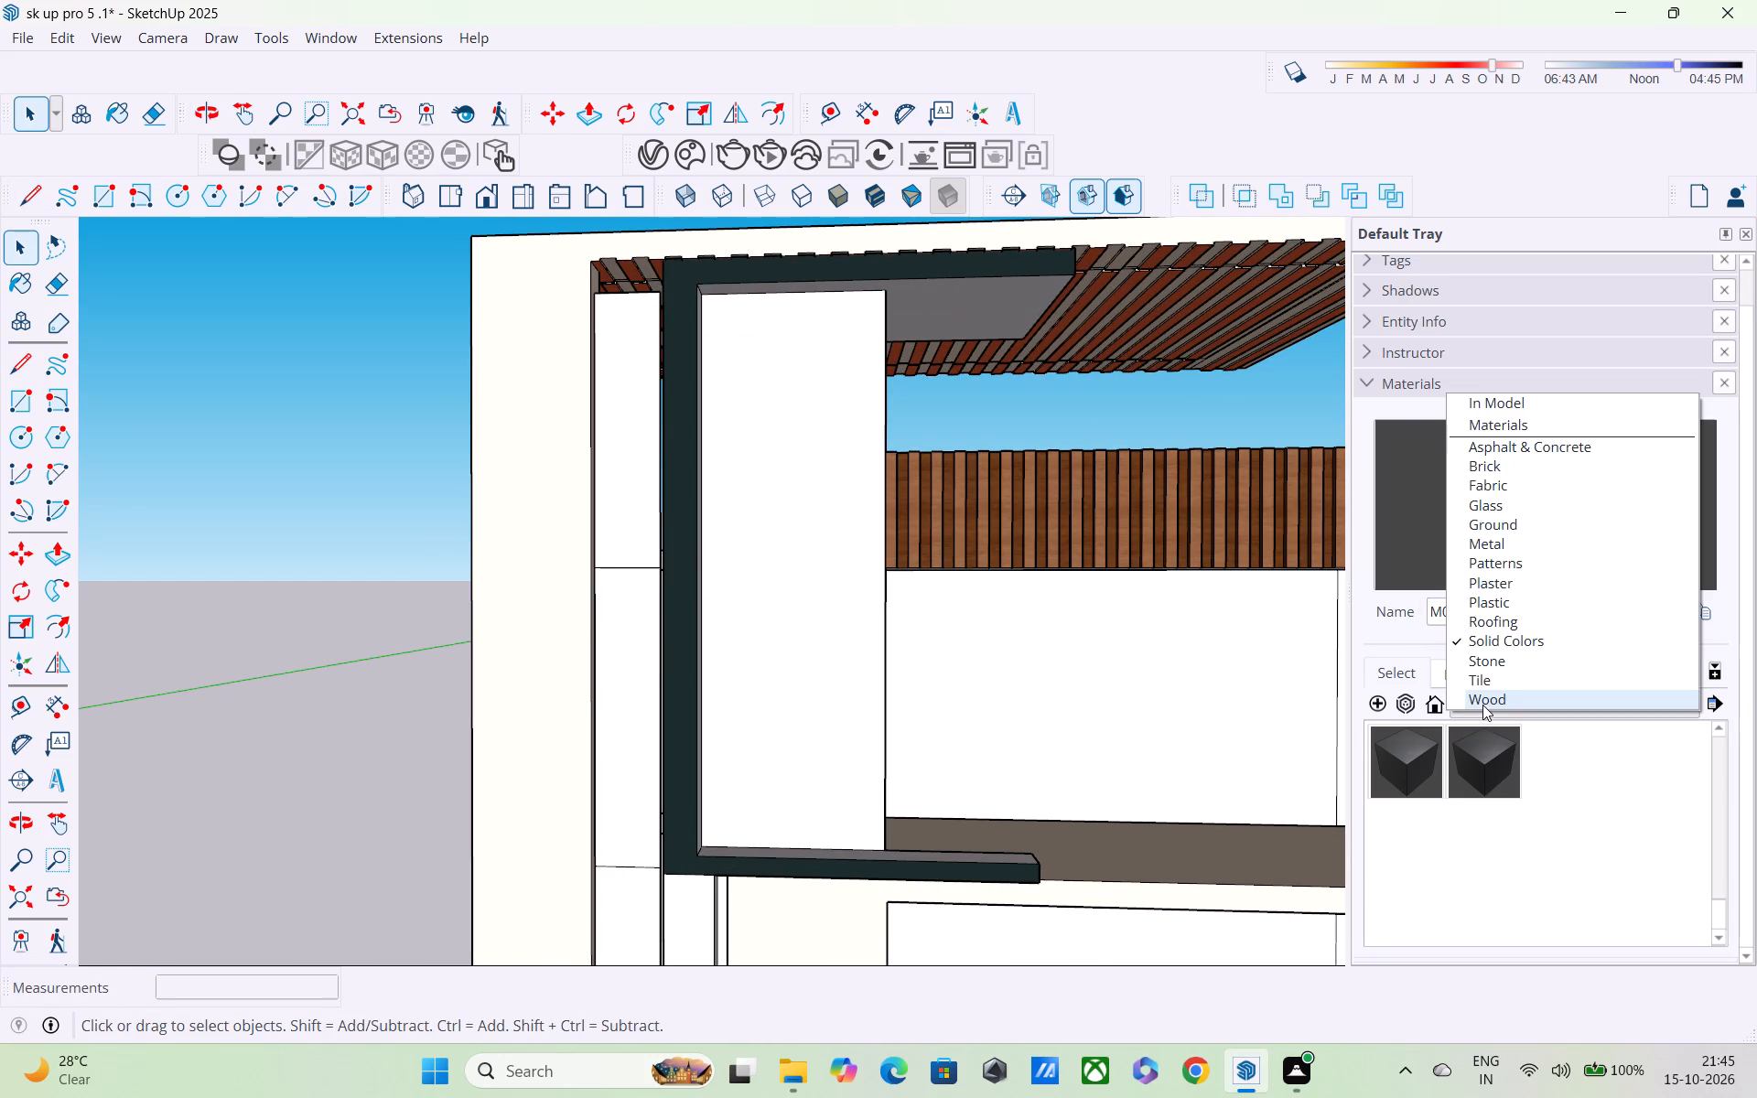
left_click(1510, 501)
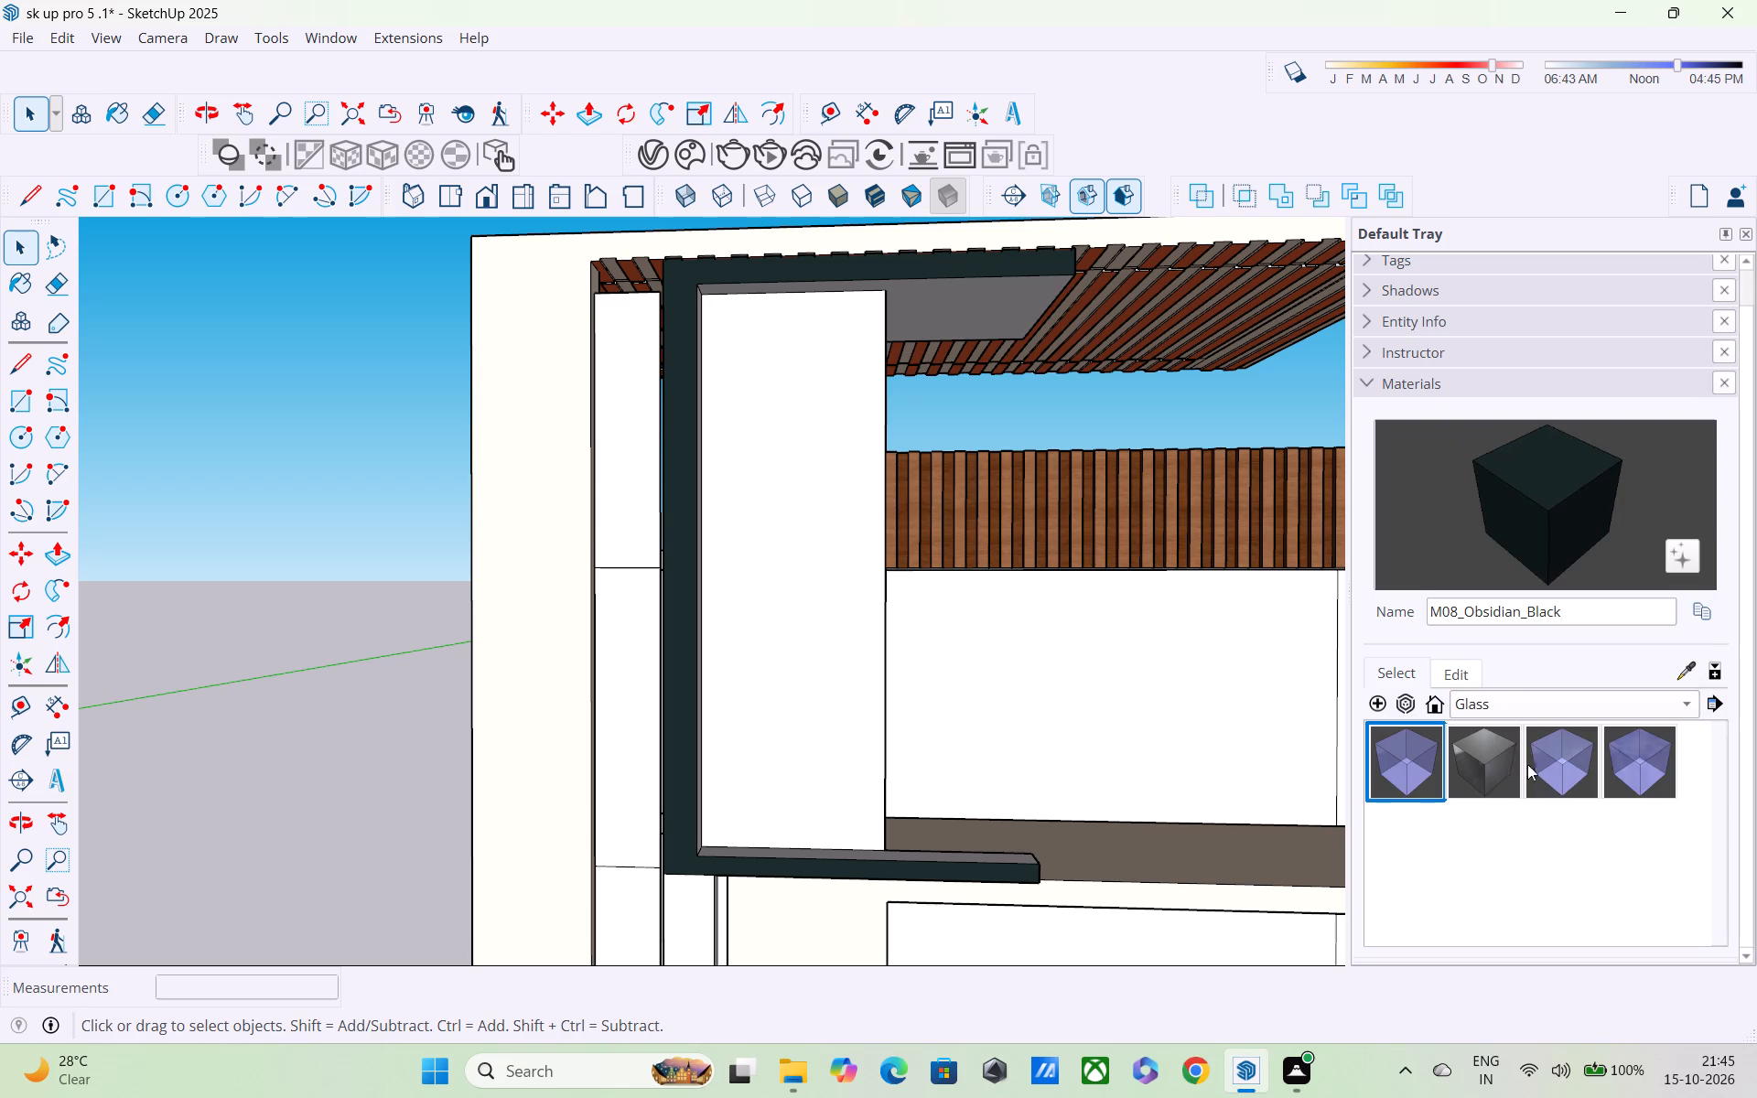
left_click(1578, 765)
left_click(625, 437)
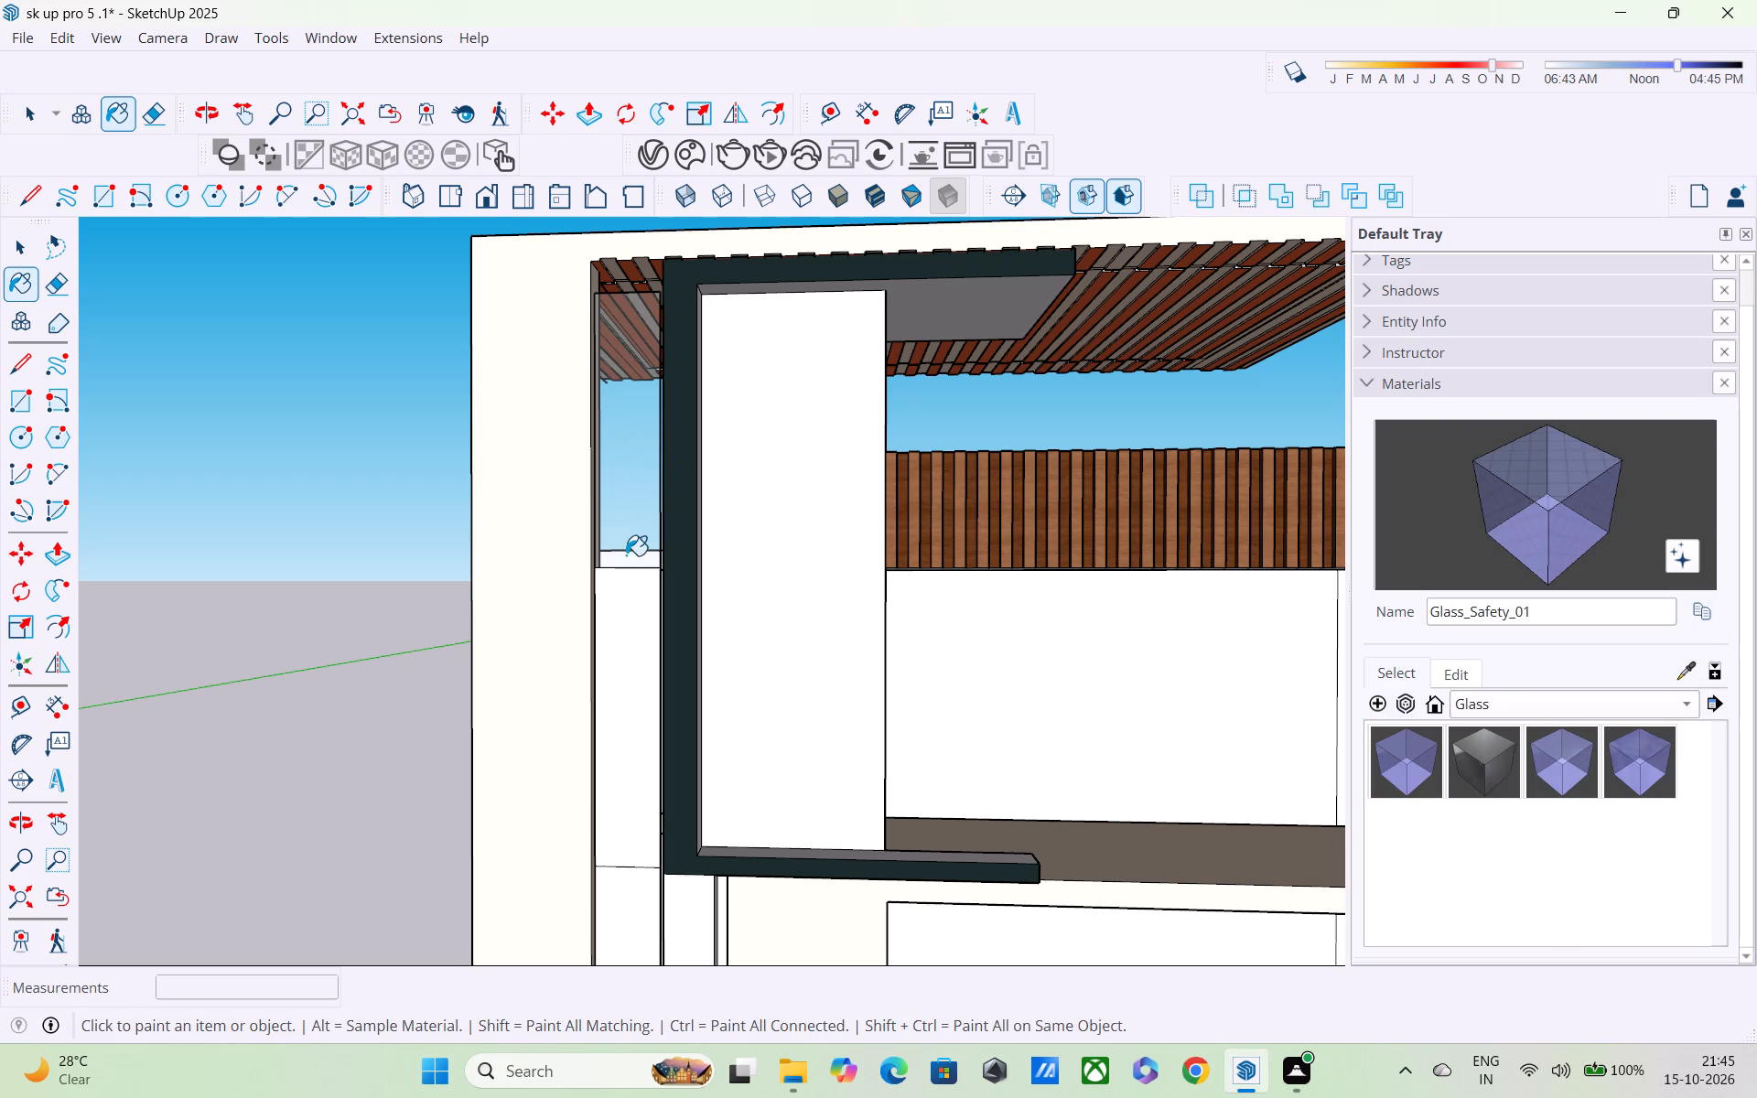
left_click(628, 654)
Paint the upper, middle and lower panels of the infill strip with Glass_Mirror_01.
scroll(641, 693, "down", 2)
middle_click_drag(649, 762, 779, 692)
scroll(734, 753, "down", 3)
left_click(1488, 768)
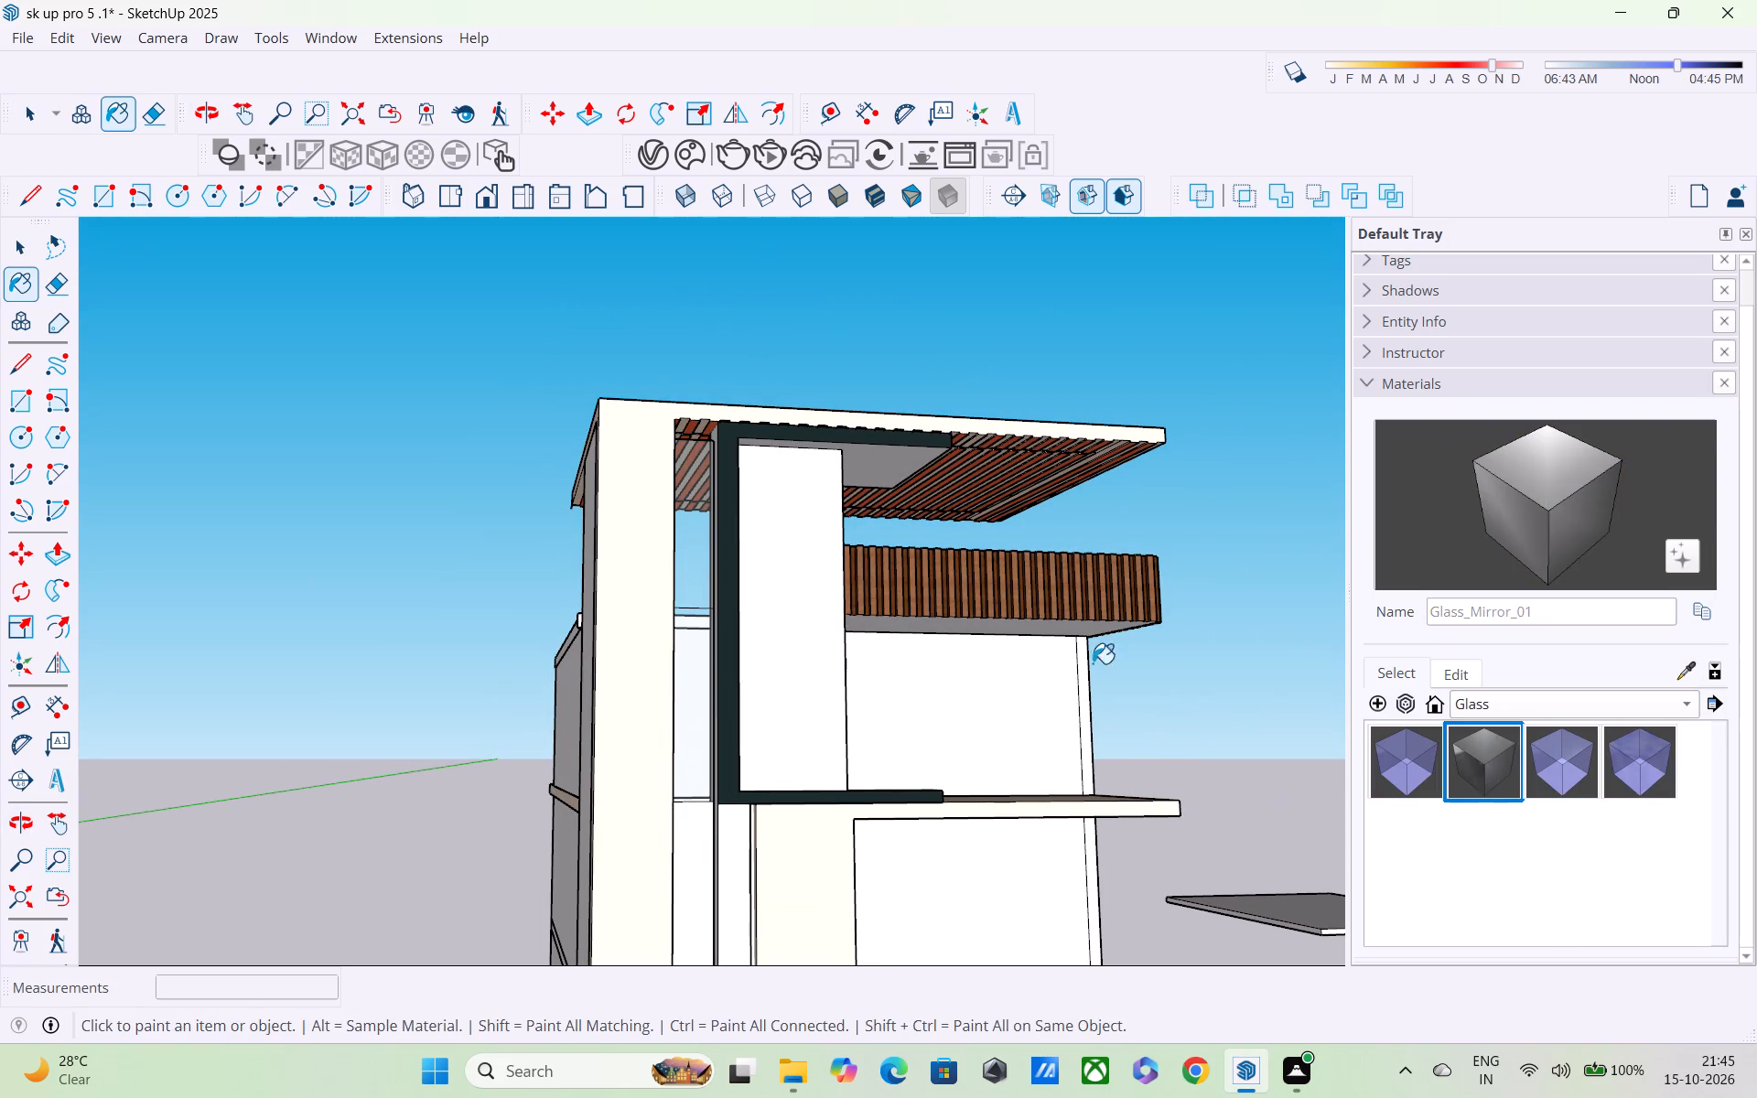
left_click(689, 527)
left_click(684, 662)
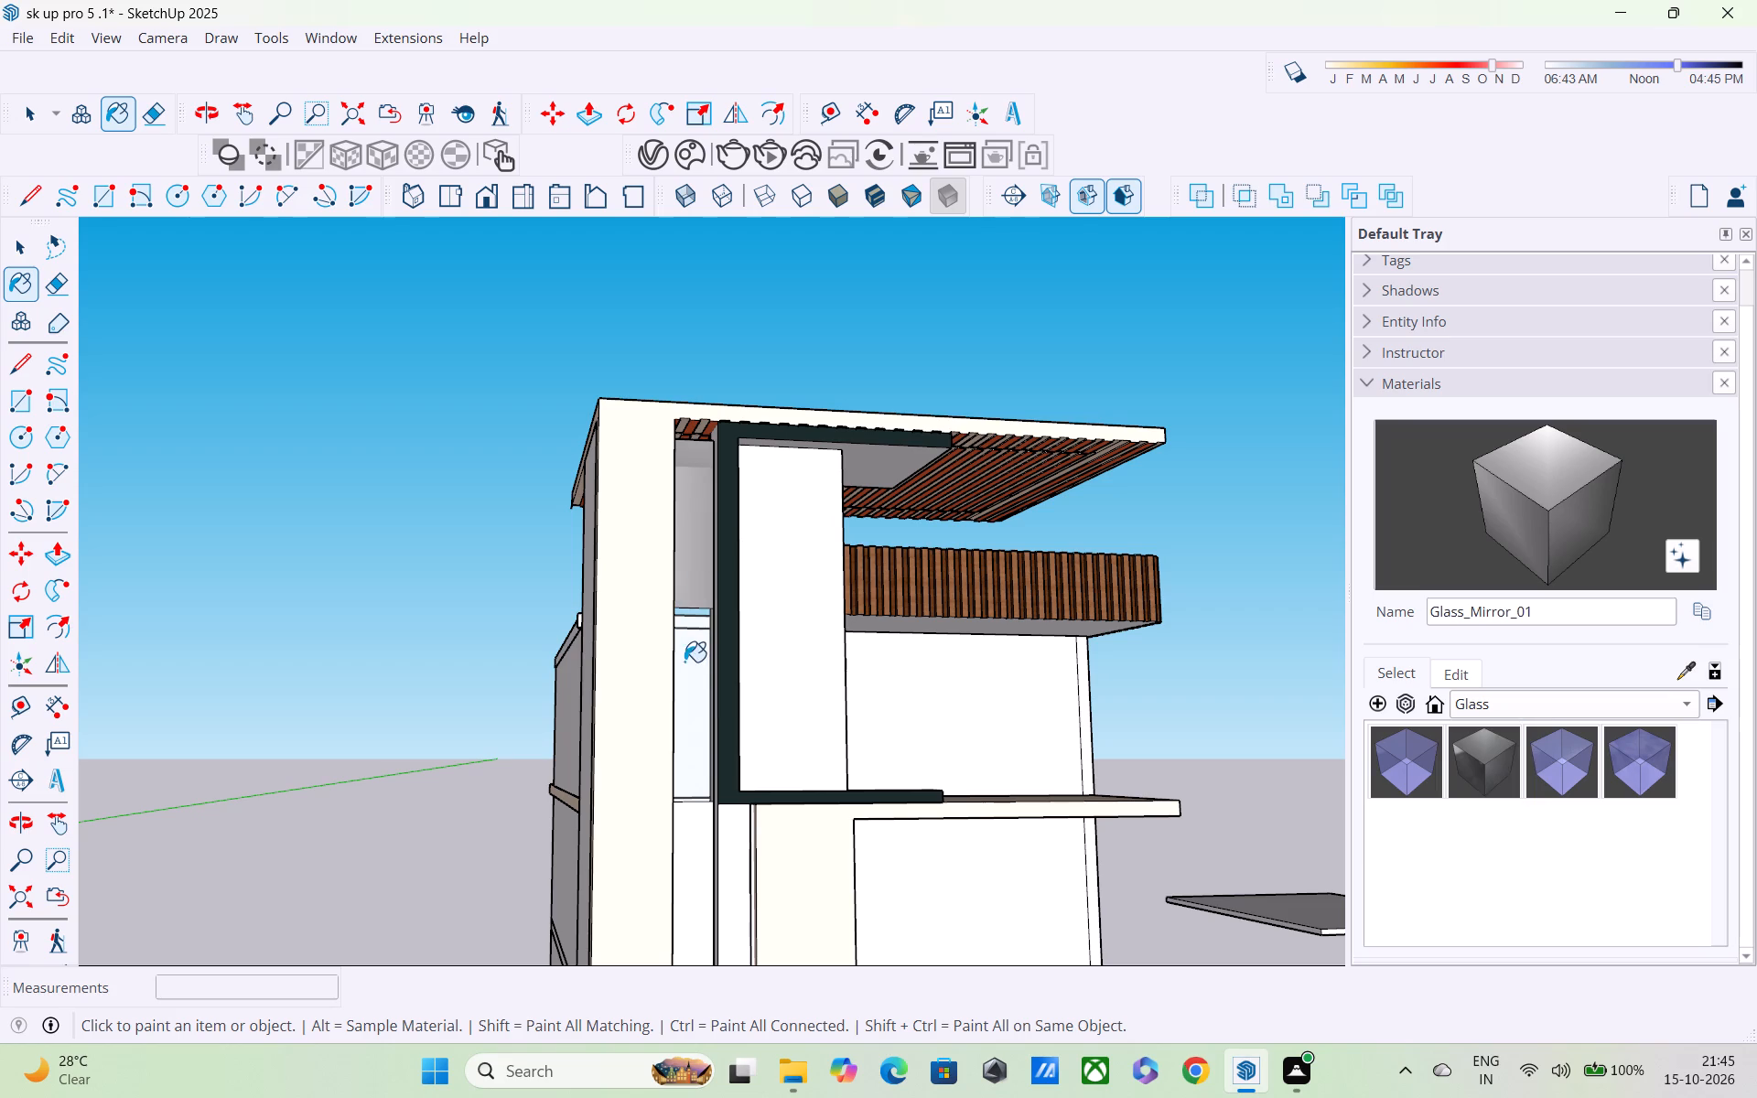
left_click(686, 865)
Examine the mirror-glass infill strip against the whole front facade.
middle_click_drag(673, 872, 600, 684)
scroll(595, 693, "down", 2)
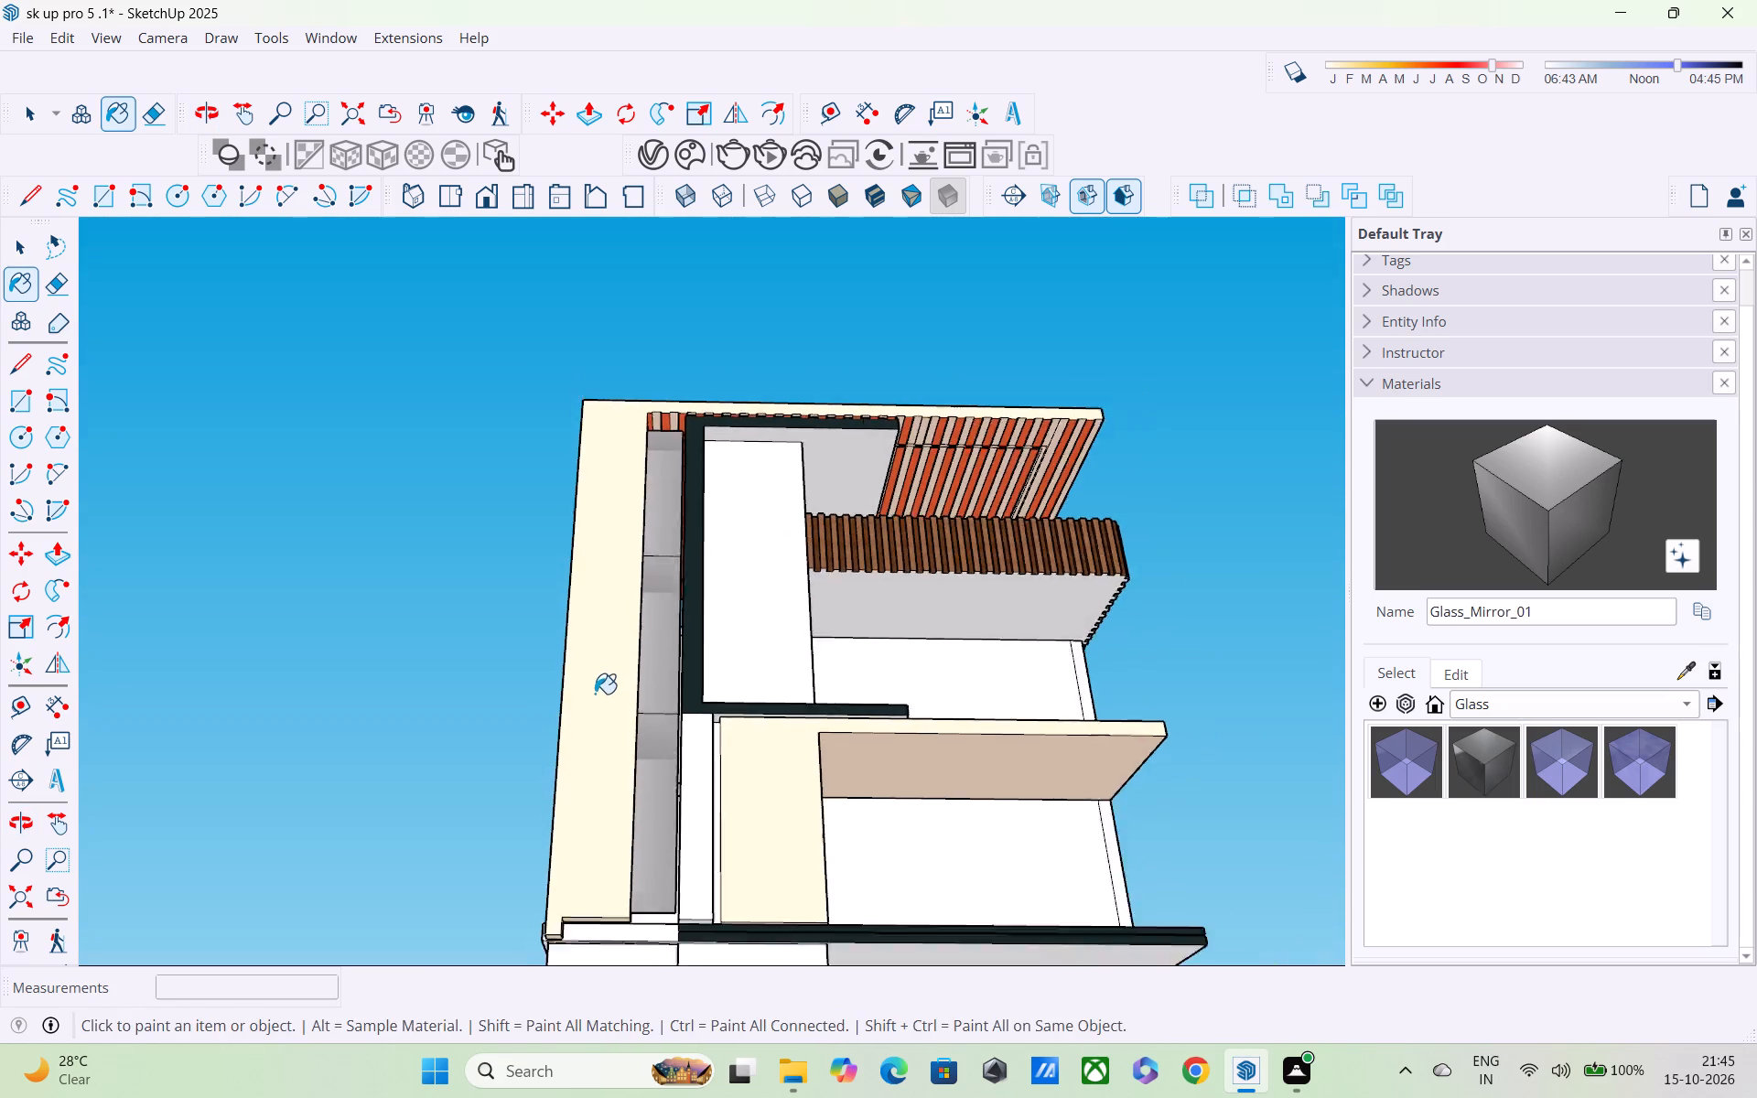
scroll(595, 694, "down", 2)
middle_click_drag(634, 778, 547, 639)
scroll(546, 636, "up", 1, "shift")
scroll(546, 636, "down", 3)
middle_click_drag(548, 648, 573, 842)
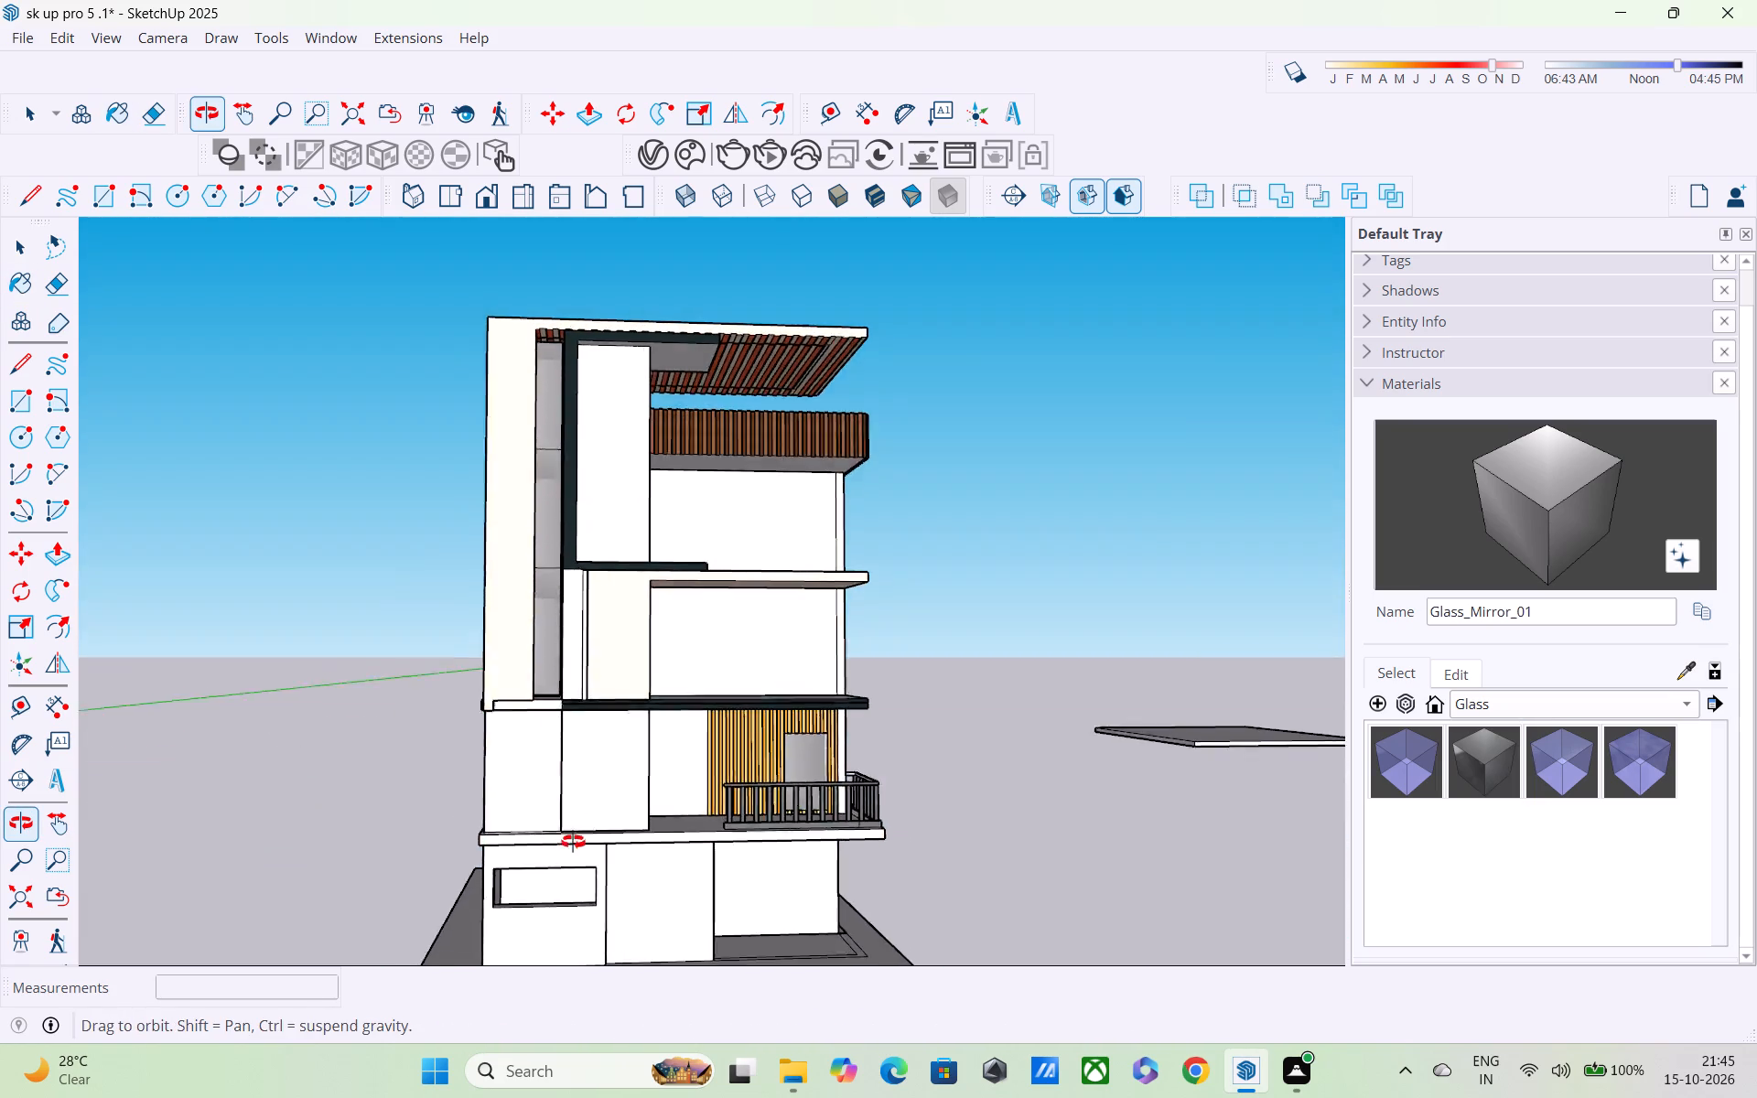
middle_click_drag(573, 842, 566, 862)
middle_click_drag(1168, 673, 1083, 689)
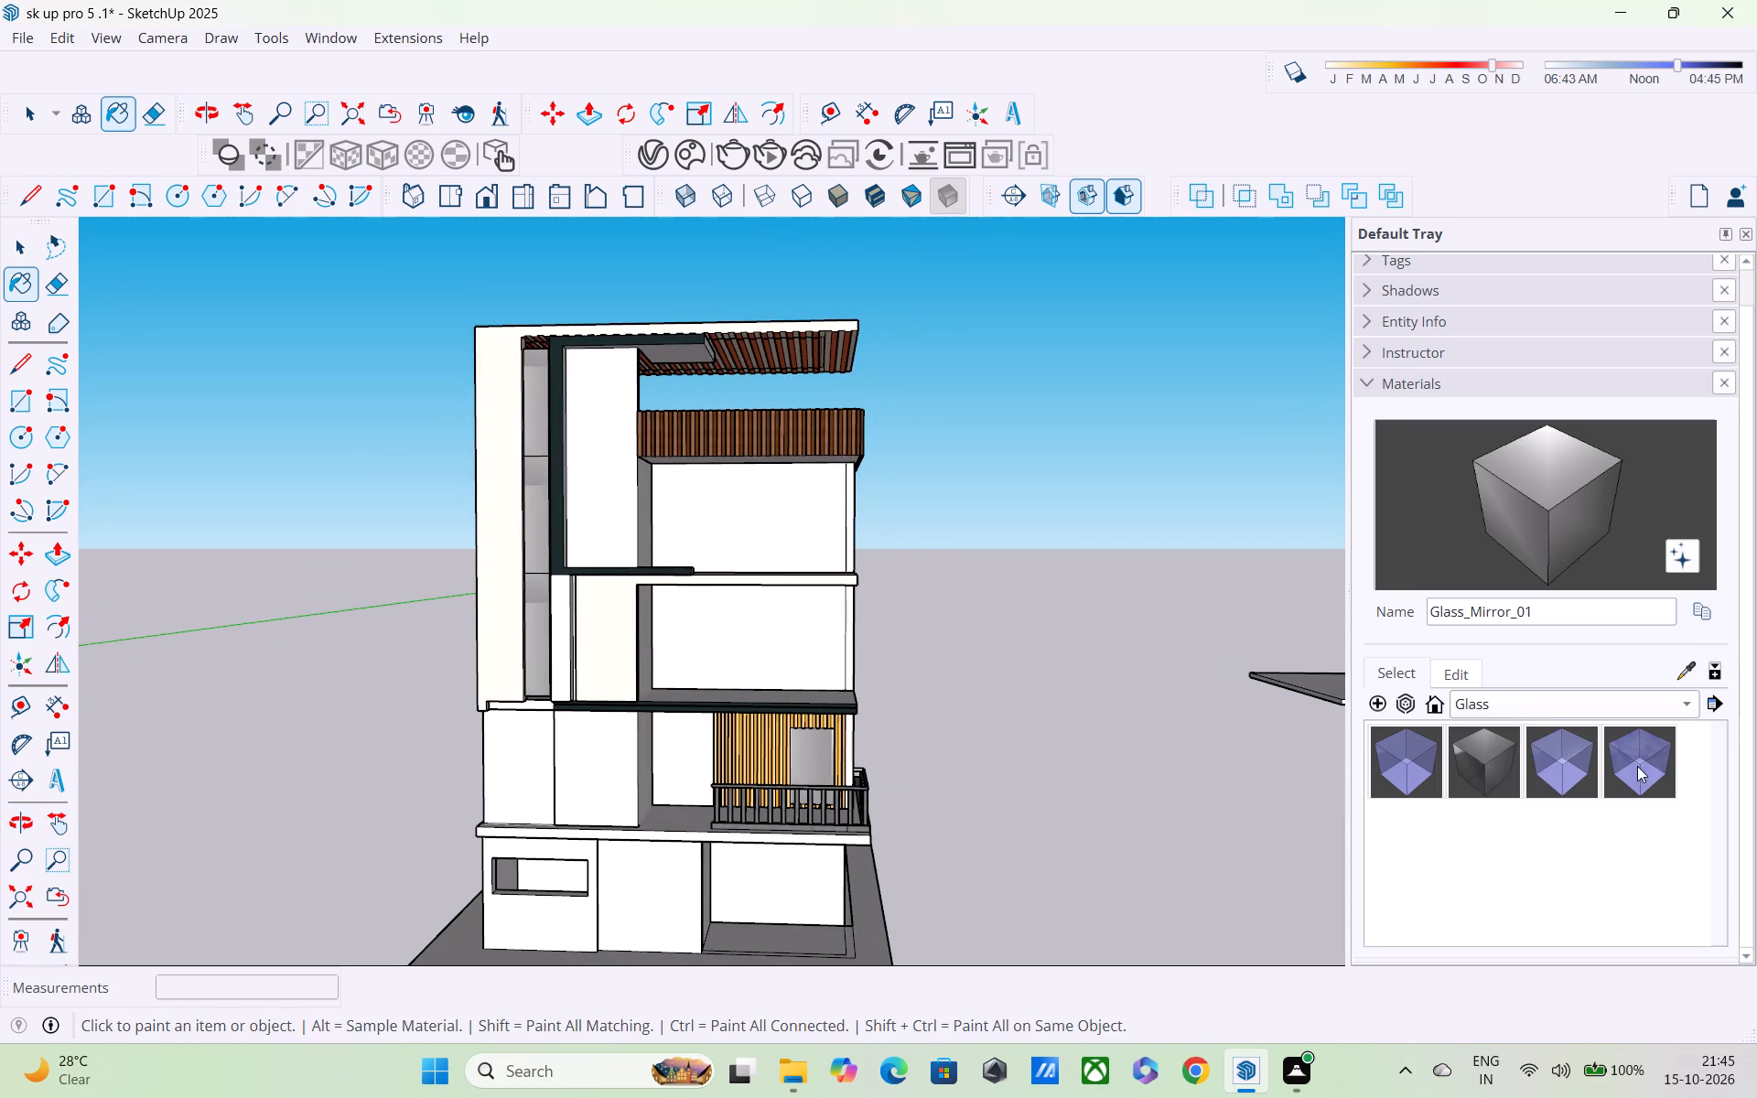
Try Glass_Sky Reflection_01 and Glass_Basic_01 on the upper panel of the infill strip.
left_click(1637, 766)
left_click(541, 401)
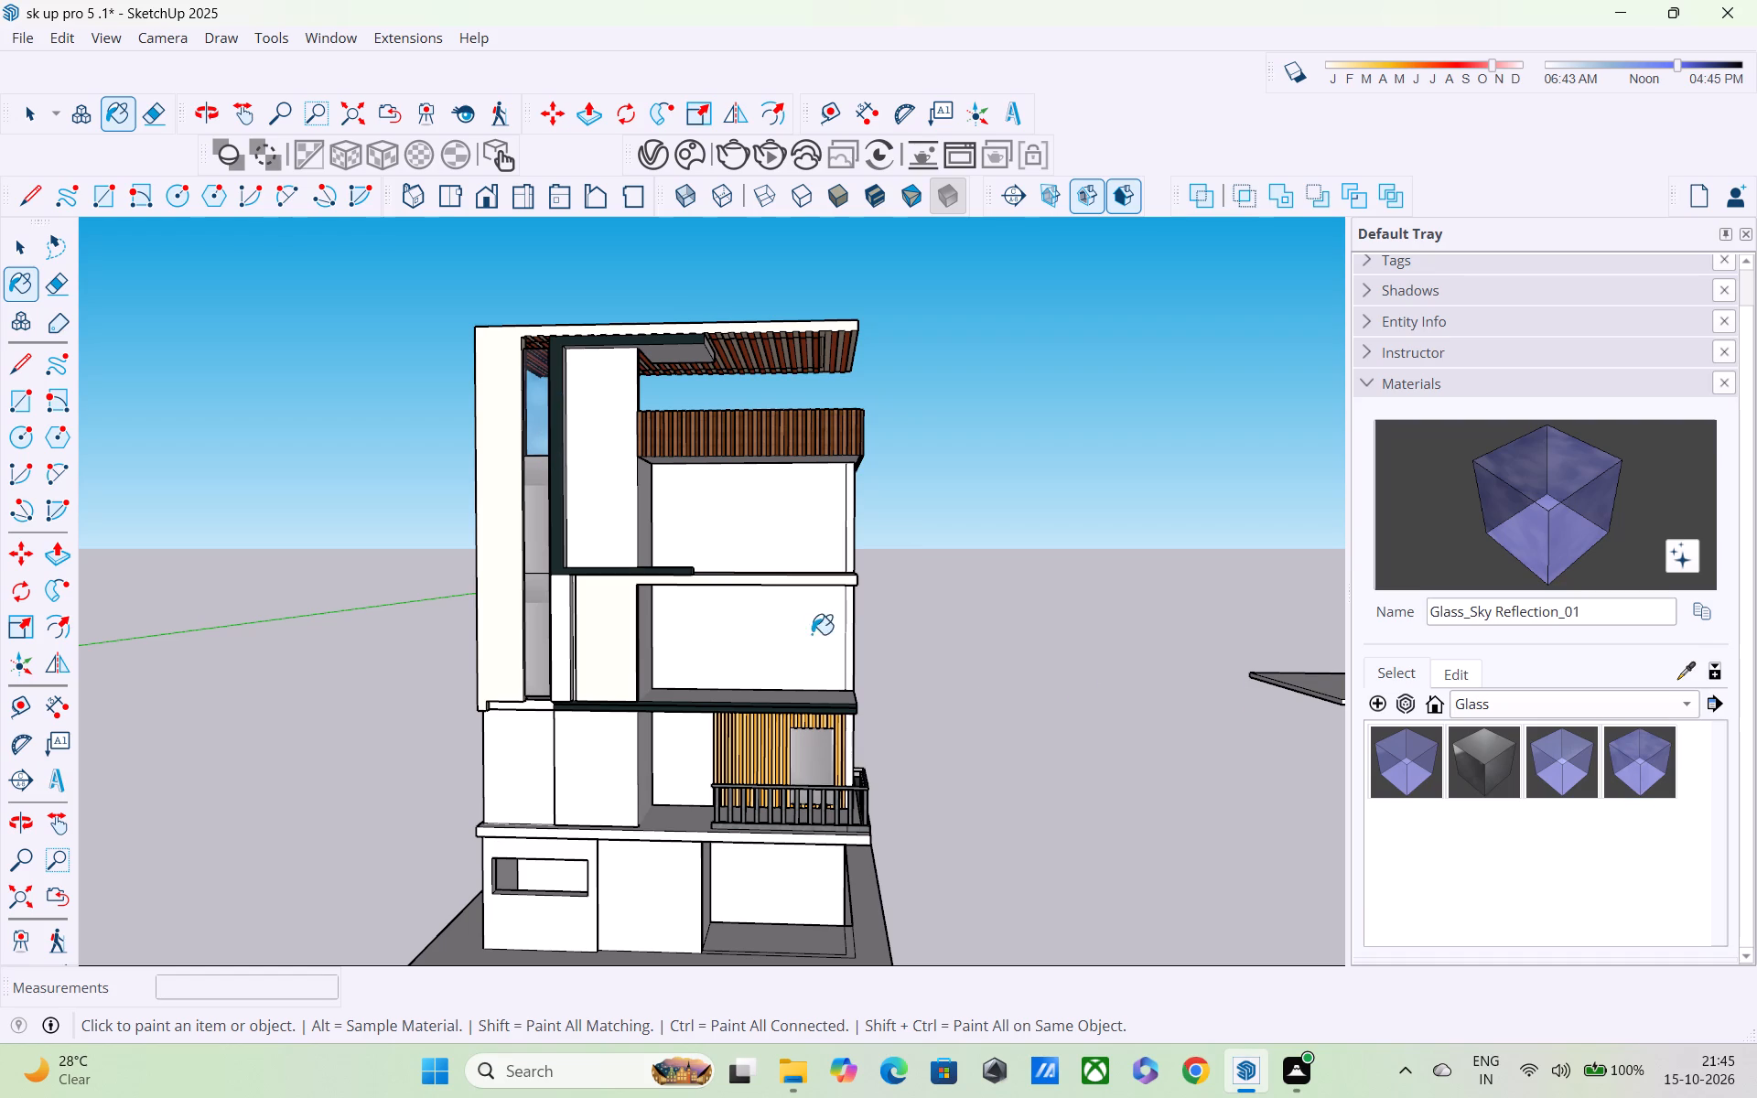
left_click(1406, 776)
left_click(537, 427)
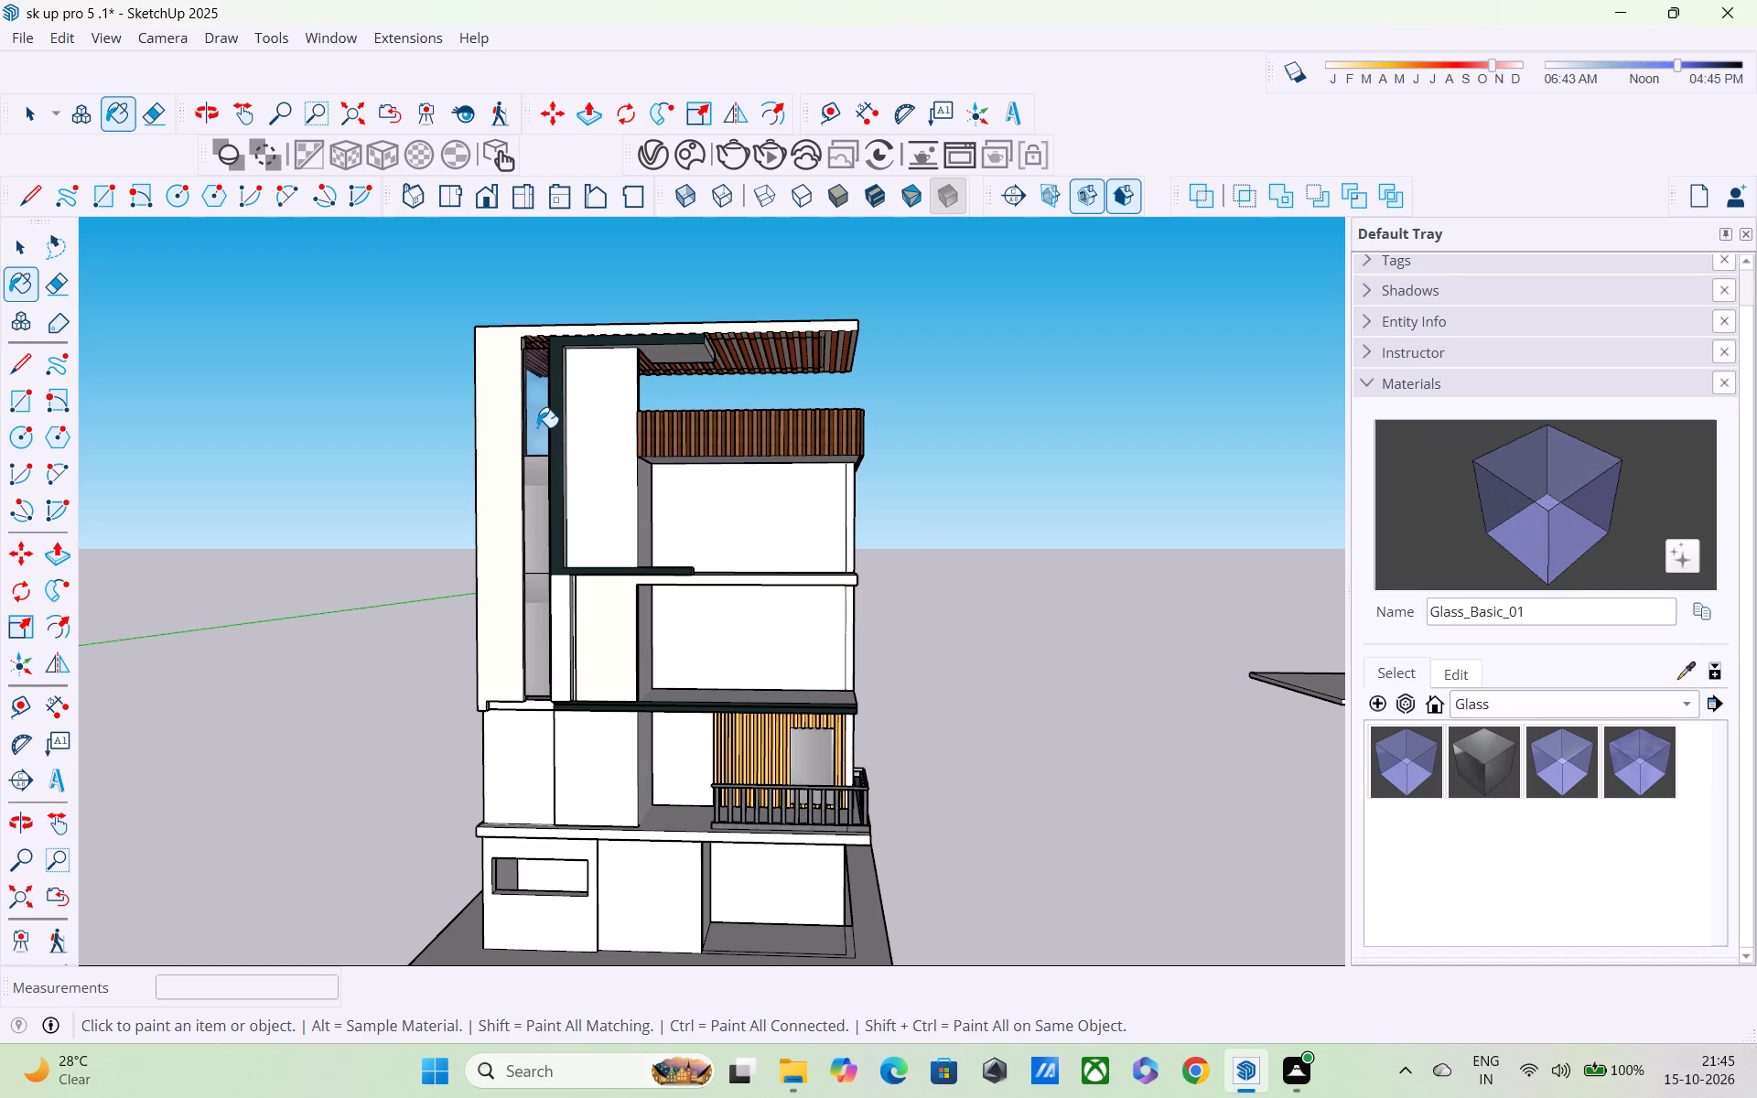
Paint the upper, middle and lower panels of the infill strip with Glass_Safety_01.
left_click(1558, 765)
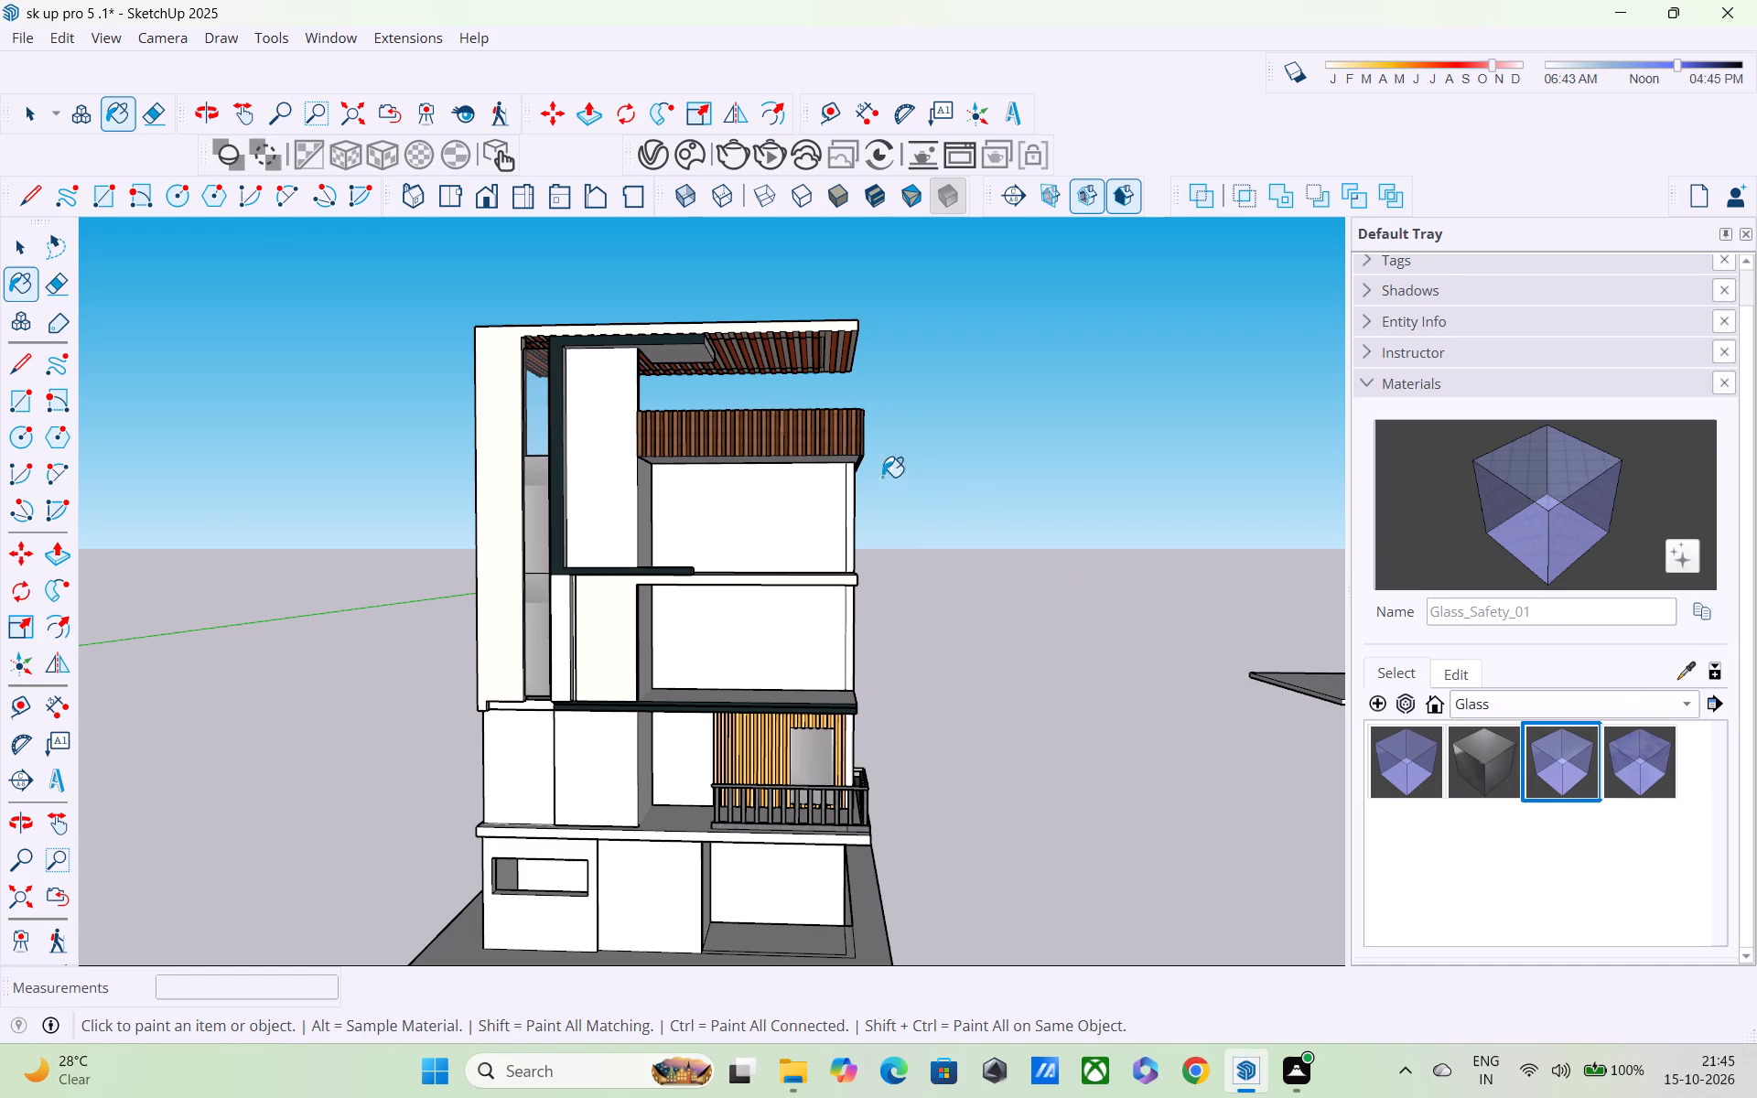
left_click(537, 423)
left_click(549, 492)
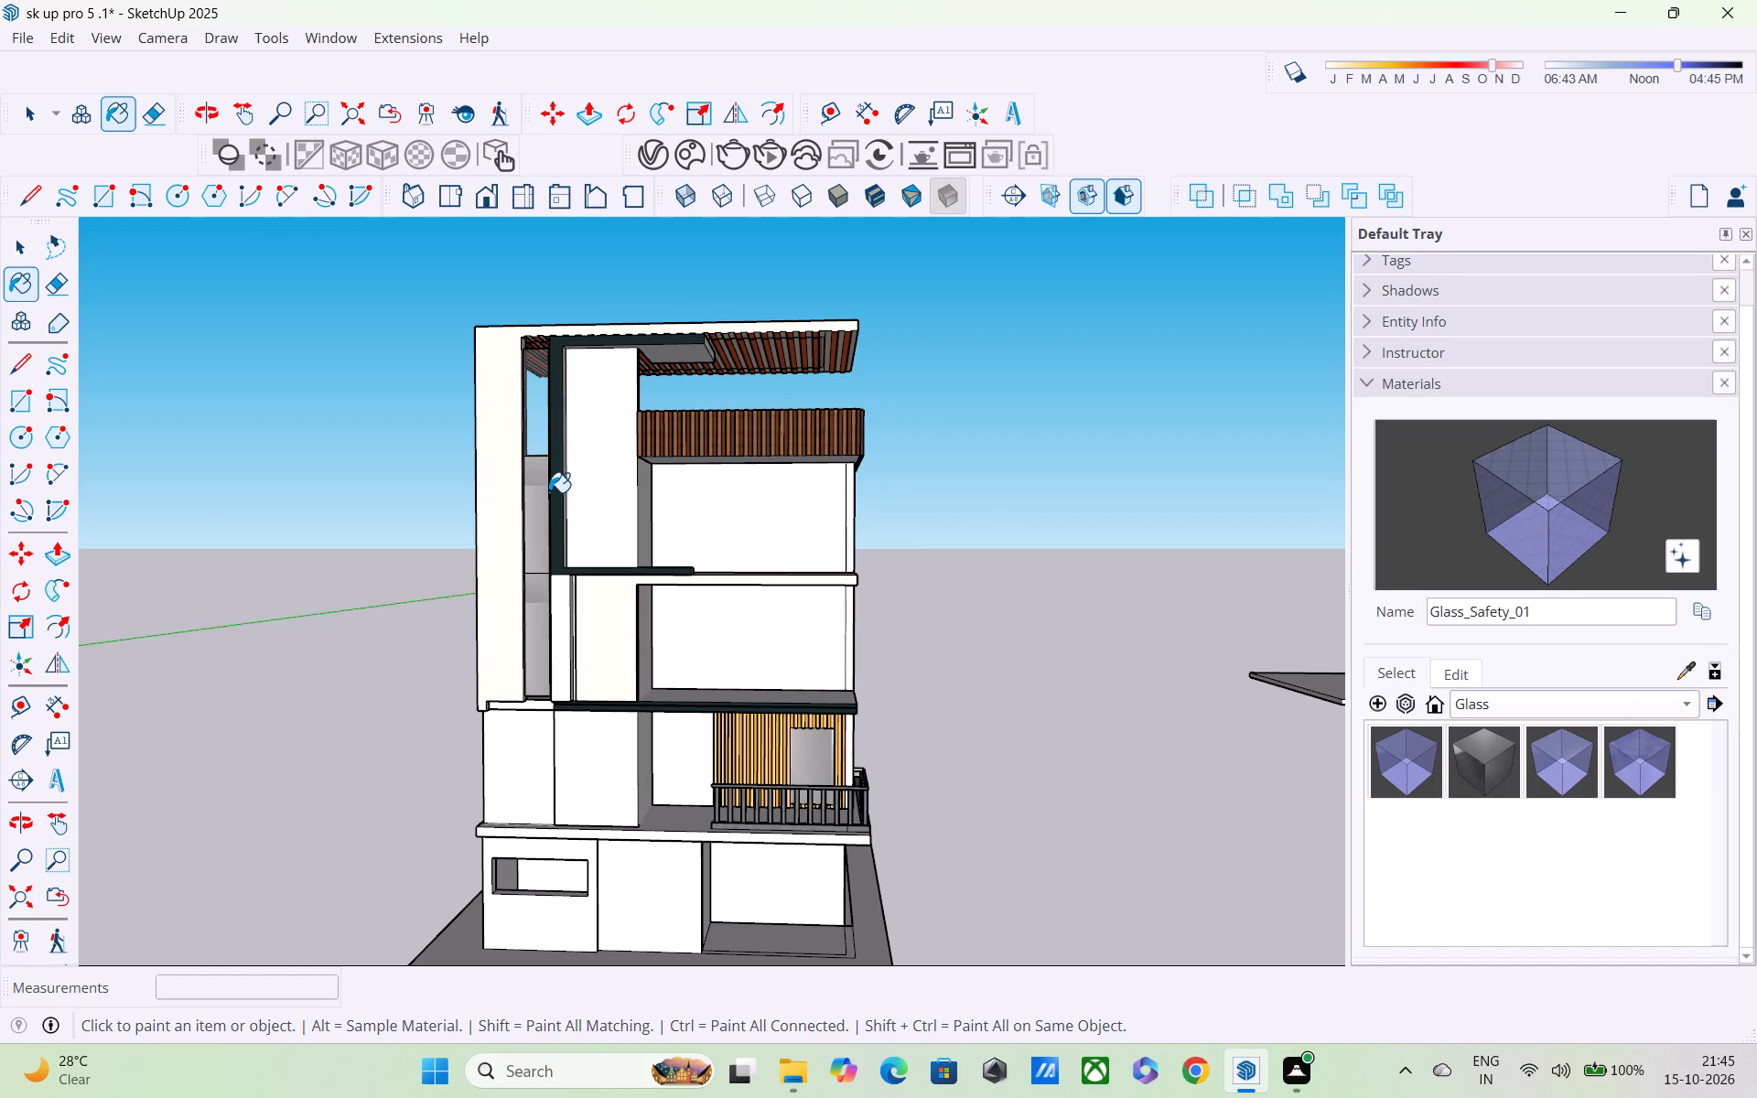
left_click(546, 523)
middle_click_drag(603, 579, 812, 619)
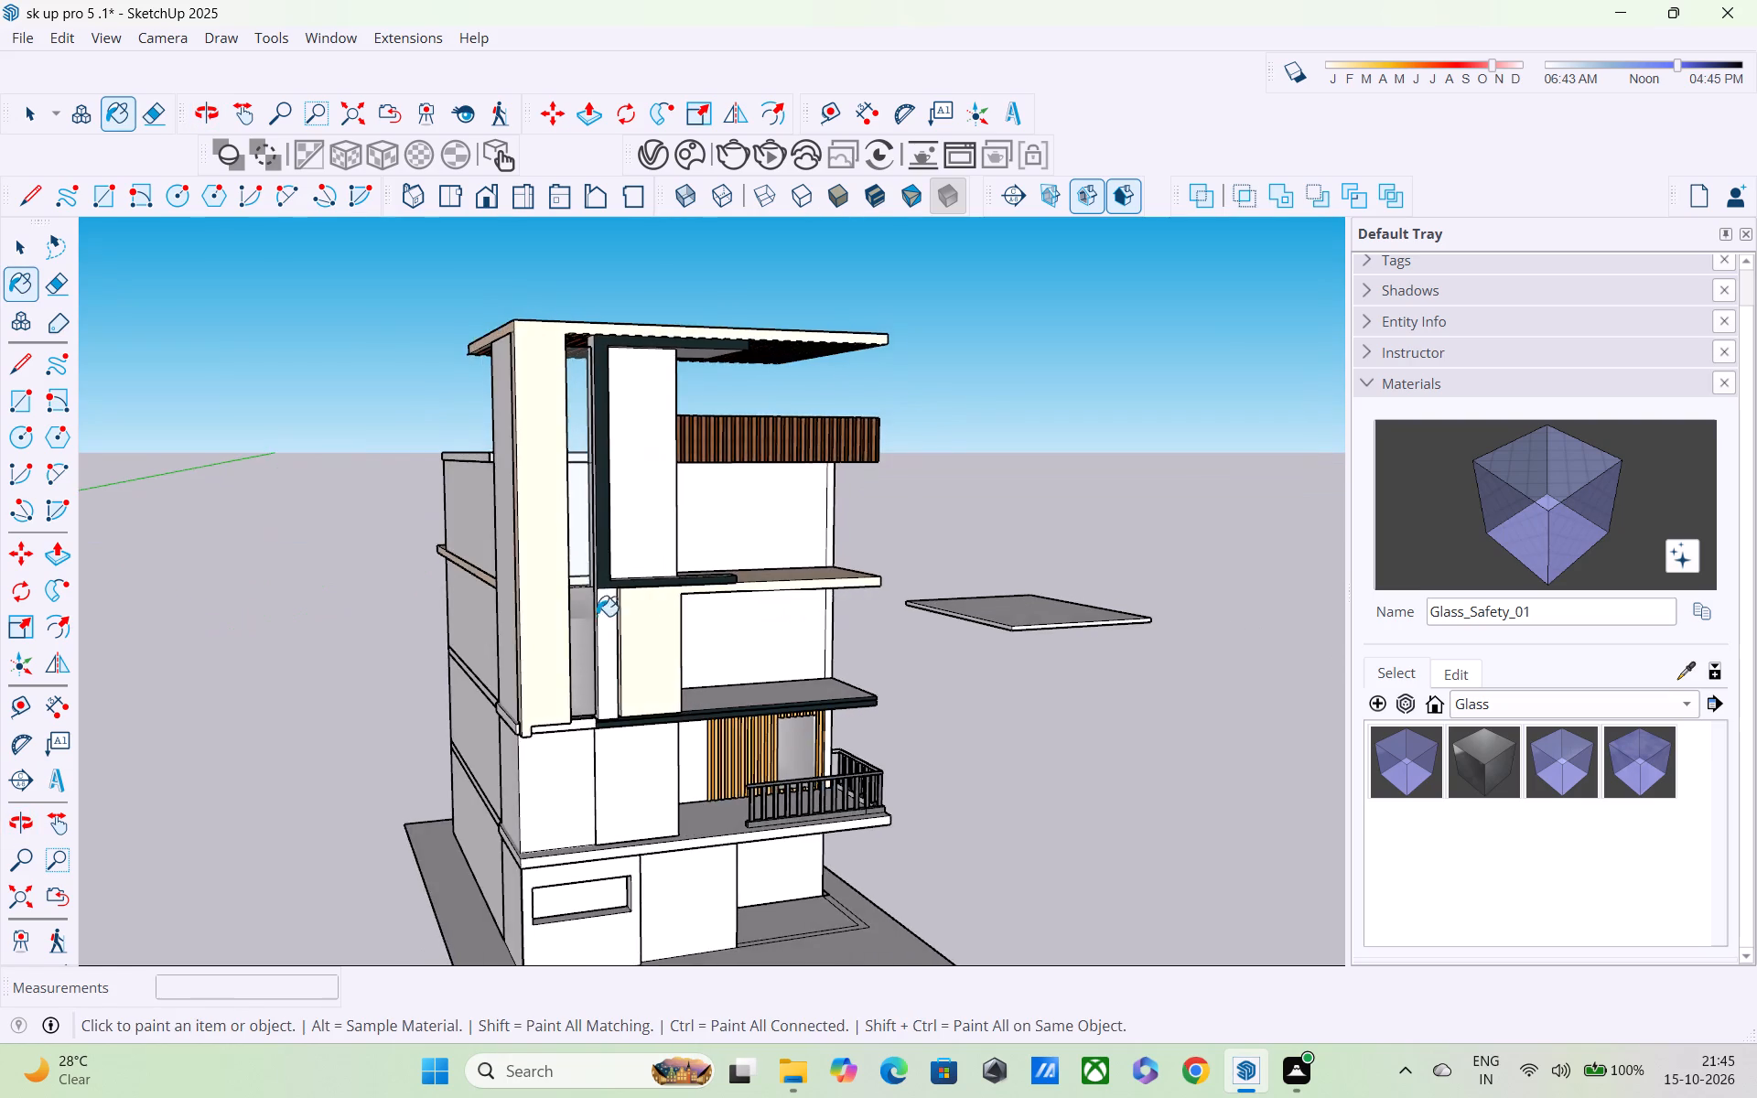
scroll(586, 612, "up", 4)
middle_click_drag(579, 587, 548, 502)
left_click(573, 573)
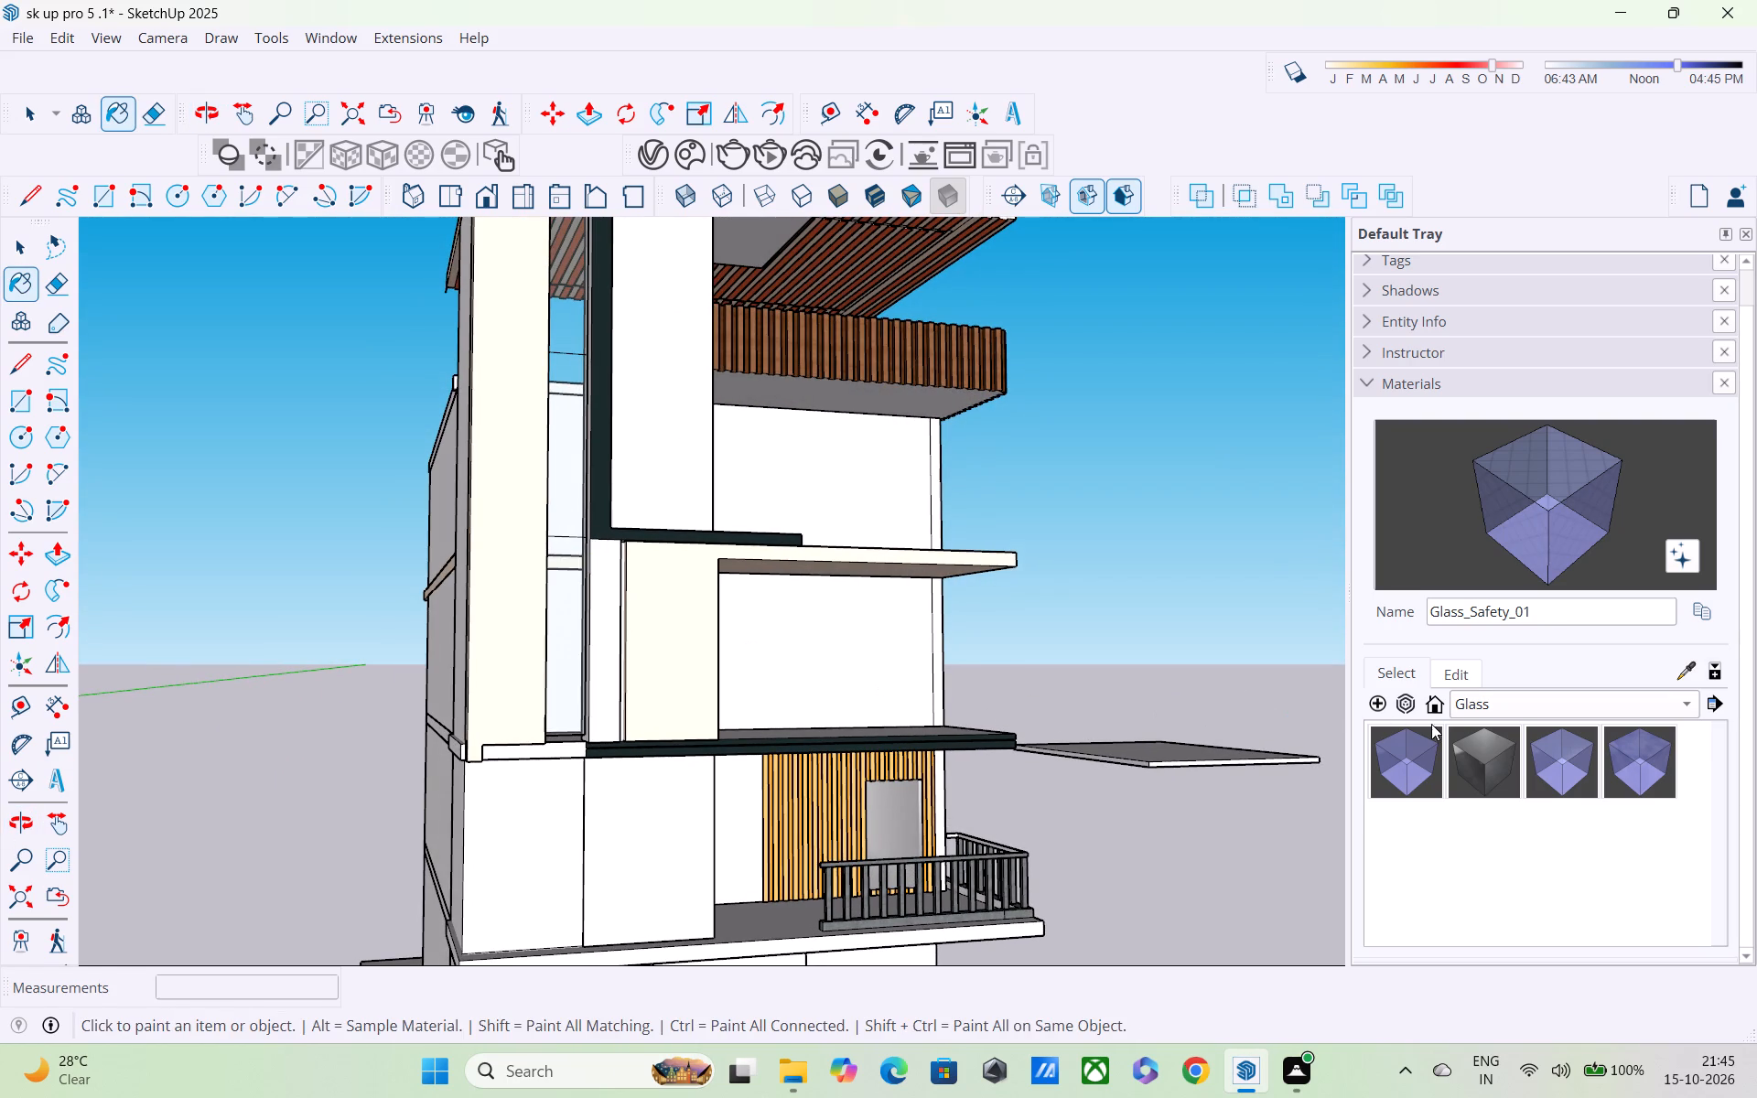
Paint the upper, middle and lower panels of the infill strip with Glass_Mirror_01 again.
left_click(1482, 750)
left_click(568, 617)
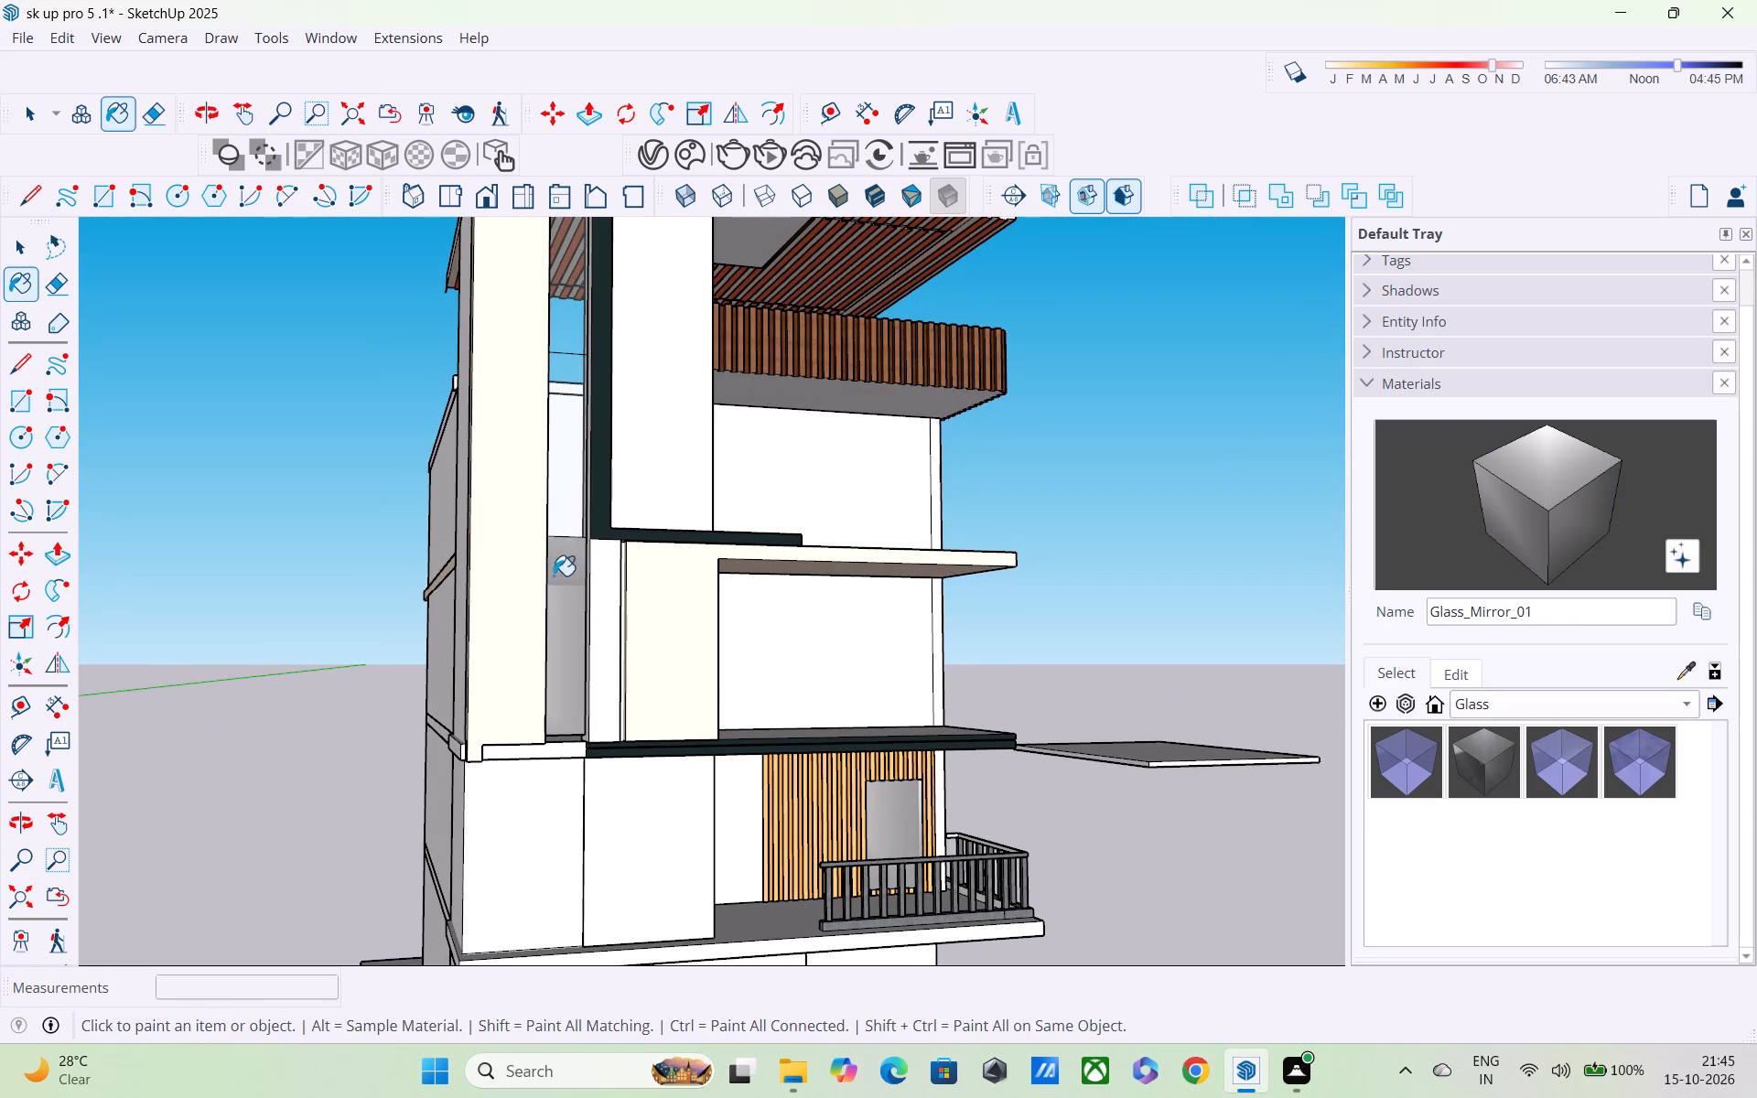
left_click(563, 502)
middle_click_drag(570, 501, 605, 682)
left_click(567, 377)
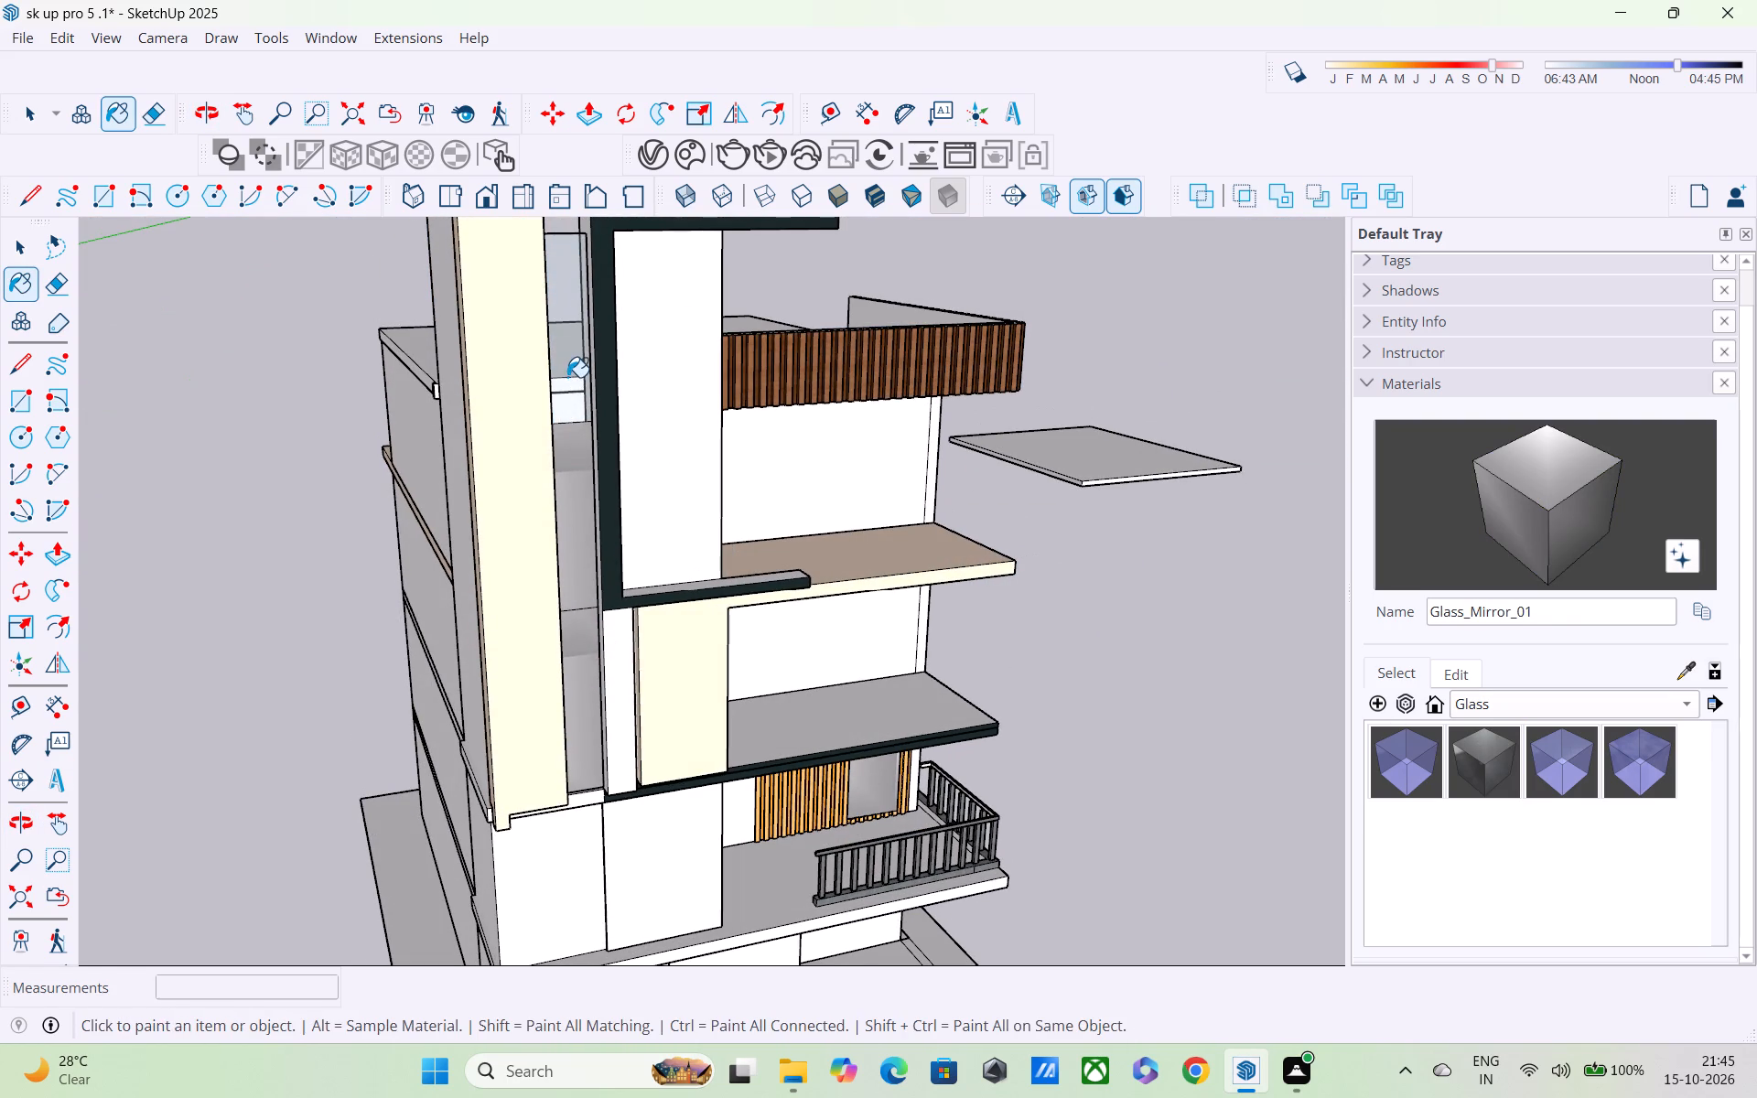
Examine the mirror-glass infill strip and the black C-shaped frame against the whole front facade and from below.
middle_click_drag(580, 412, 571, 609, "shift")
scroll(571, 582, "down", 3)
middle_click_drag(572, 587, 462, 405)
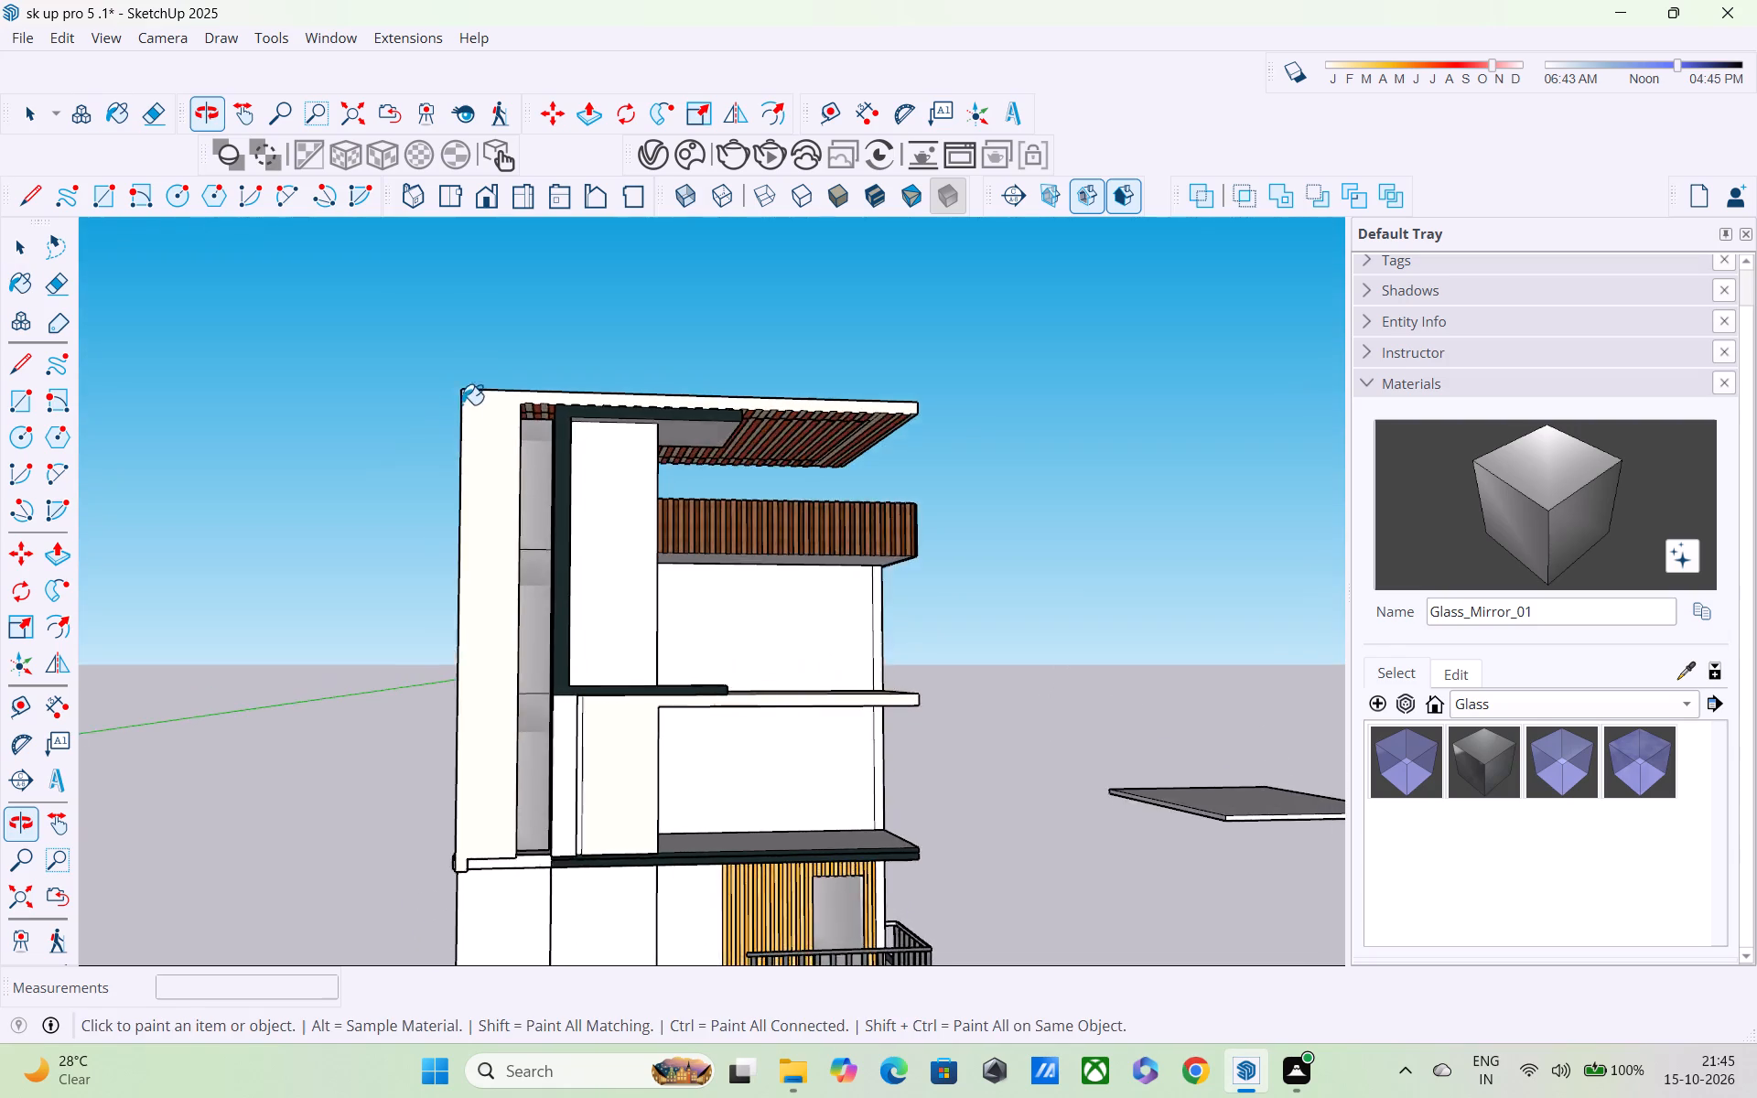
scroll(461, 425, "down", 5)
middle_click_drag(540, 555, 484, 675)
scroll(476, 600, "up", 1)
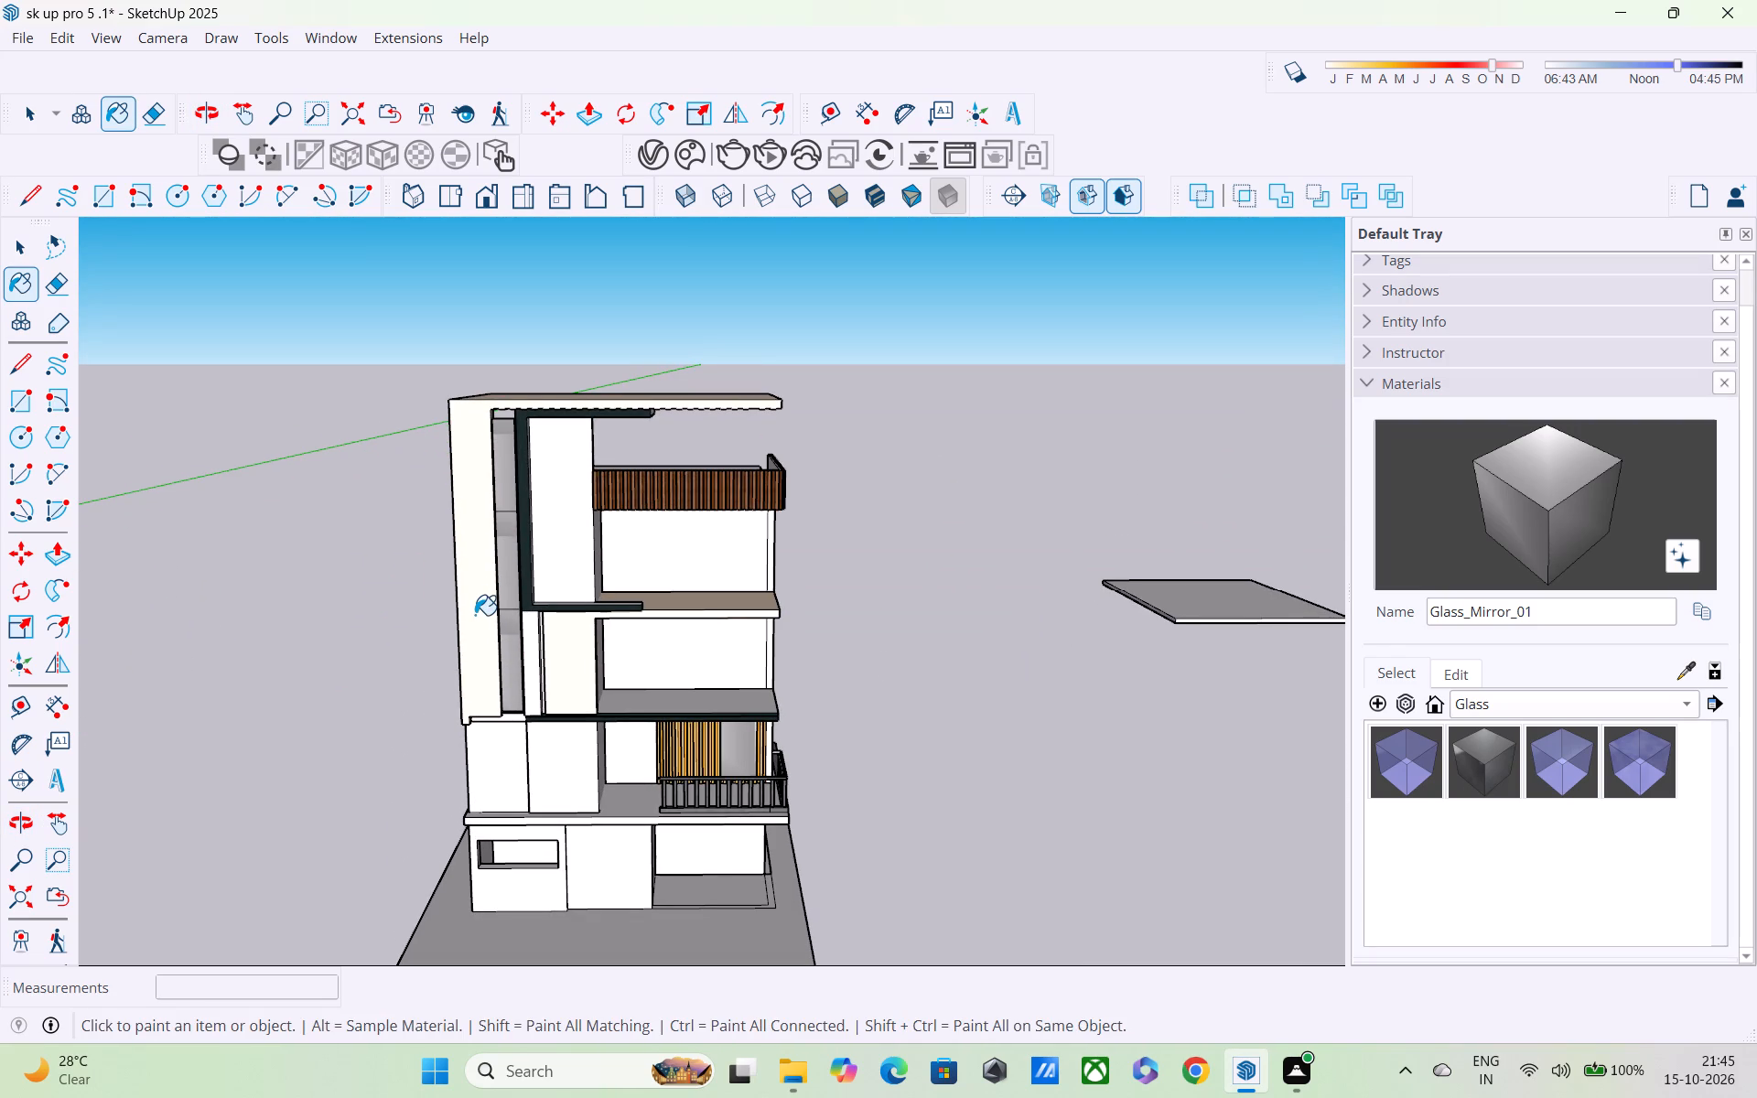
middle_click_drag(592, 665, 310, 617)
scroll(507, 568, "up", 4)
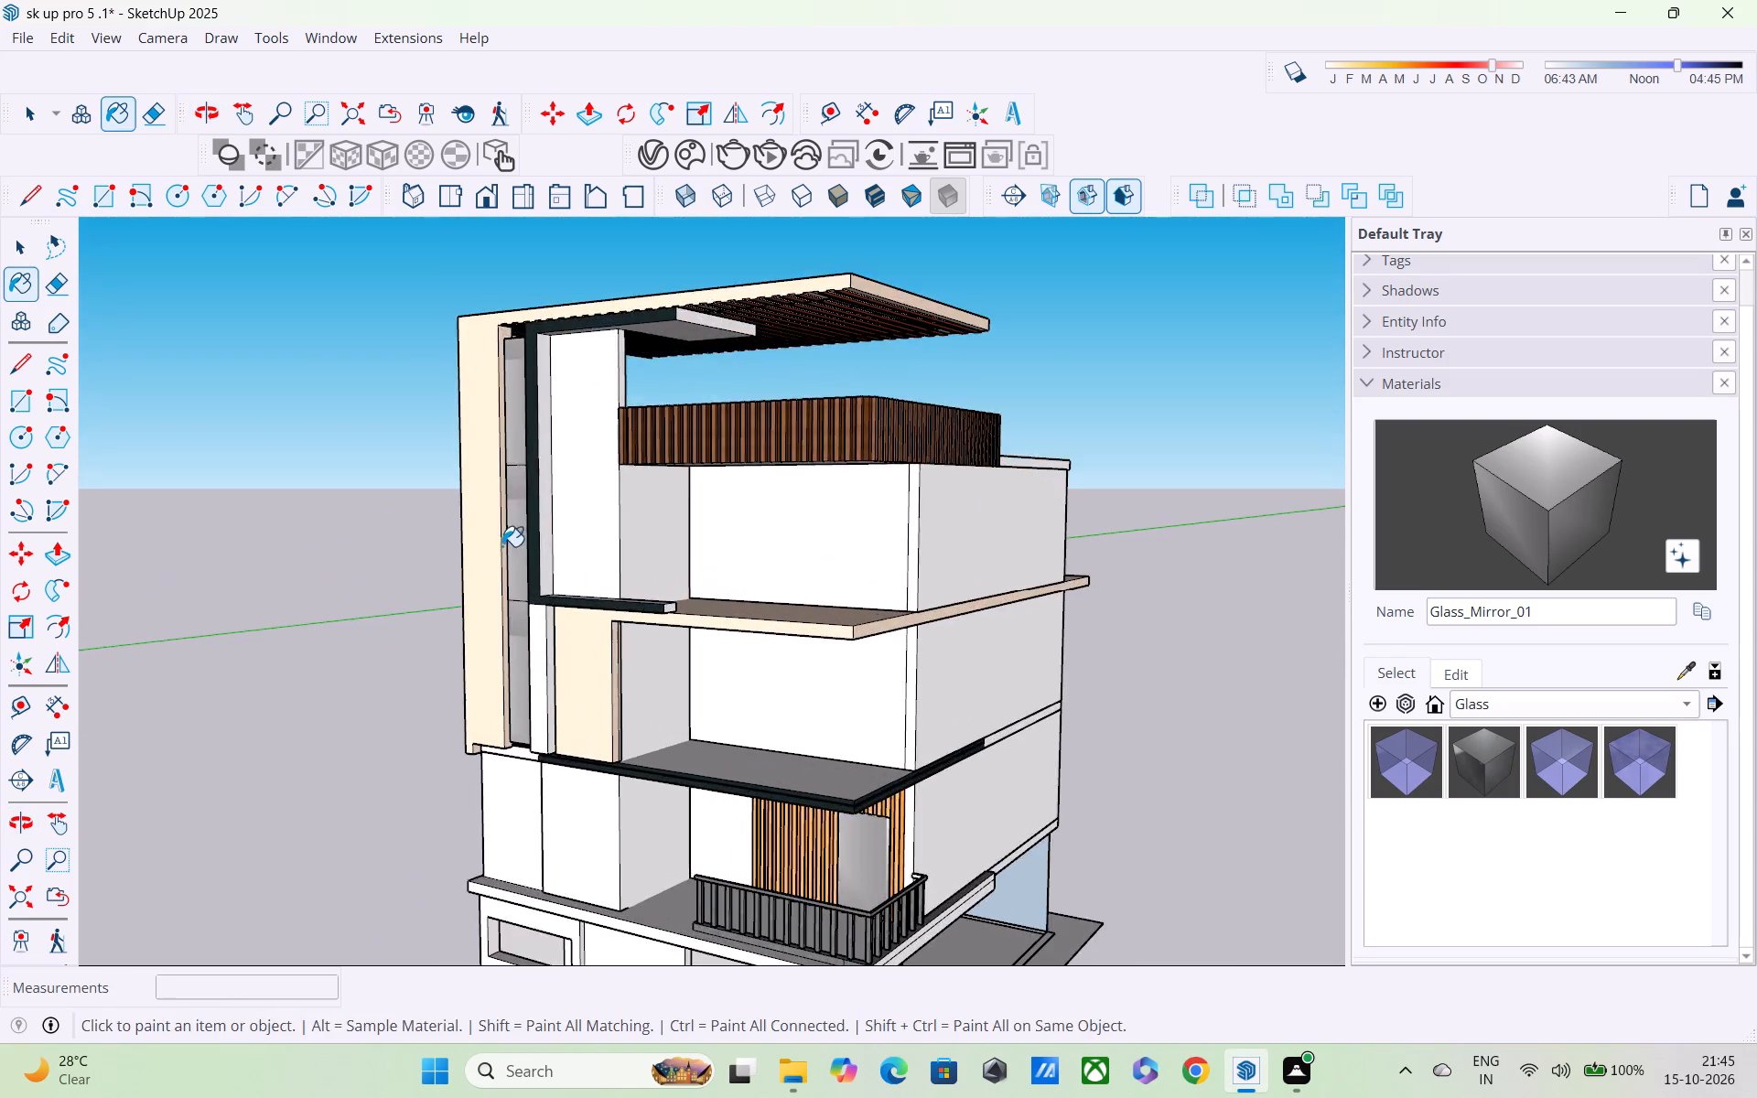
scroll(501, 543, "up", 4)
middle_click_drag(501, 538, 774, 536)
scroll(787, 634, "down", 4)
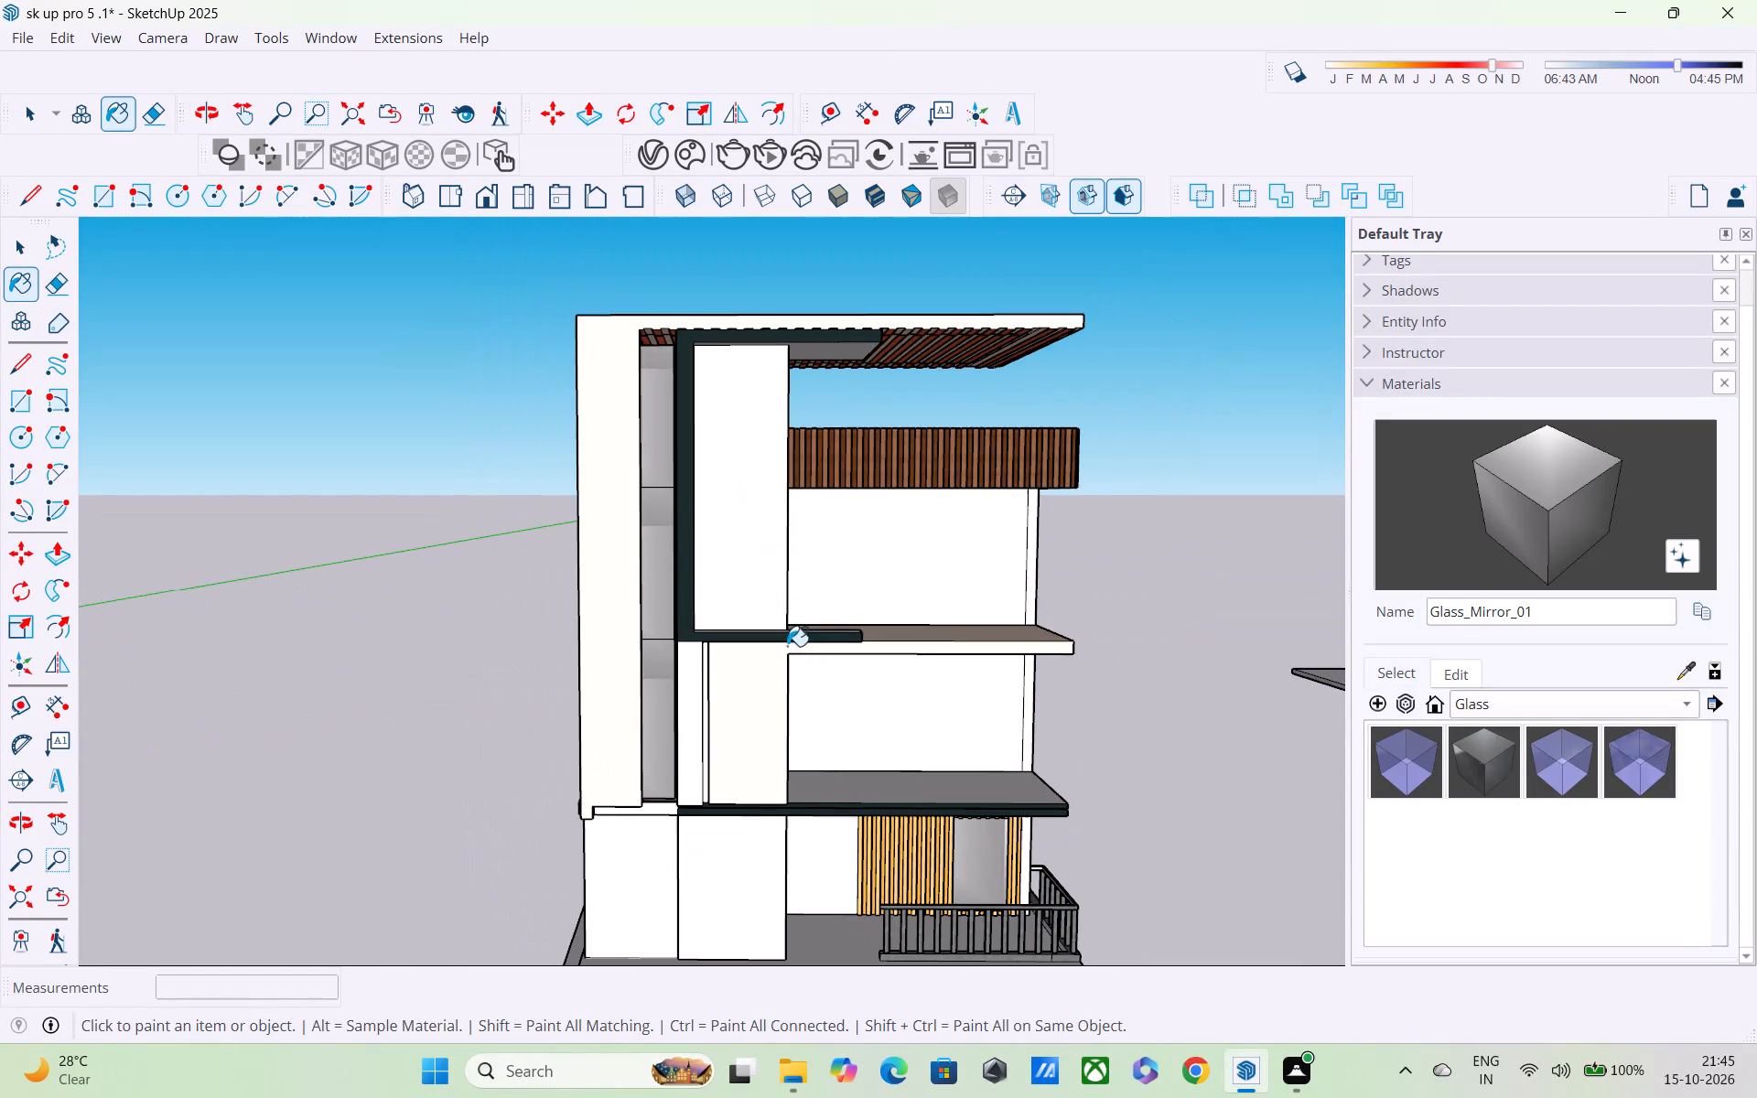
middle_click_drag(787, 689, 727, 443, "shift")
scroll(726, 445, "down", 3)
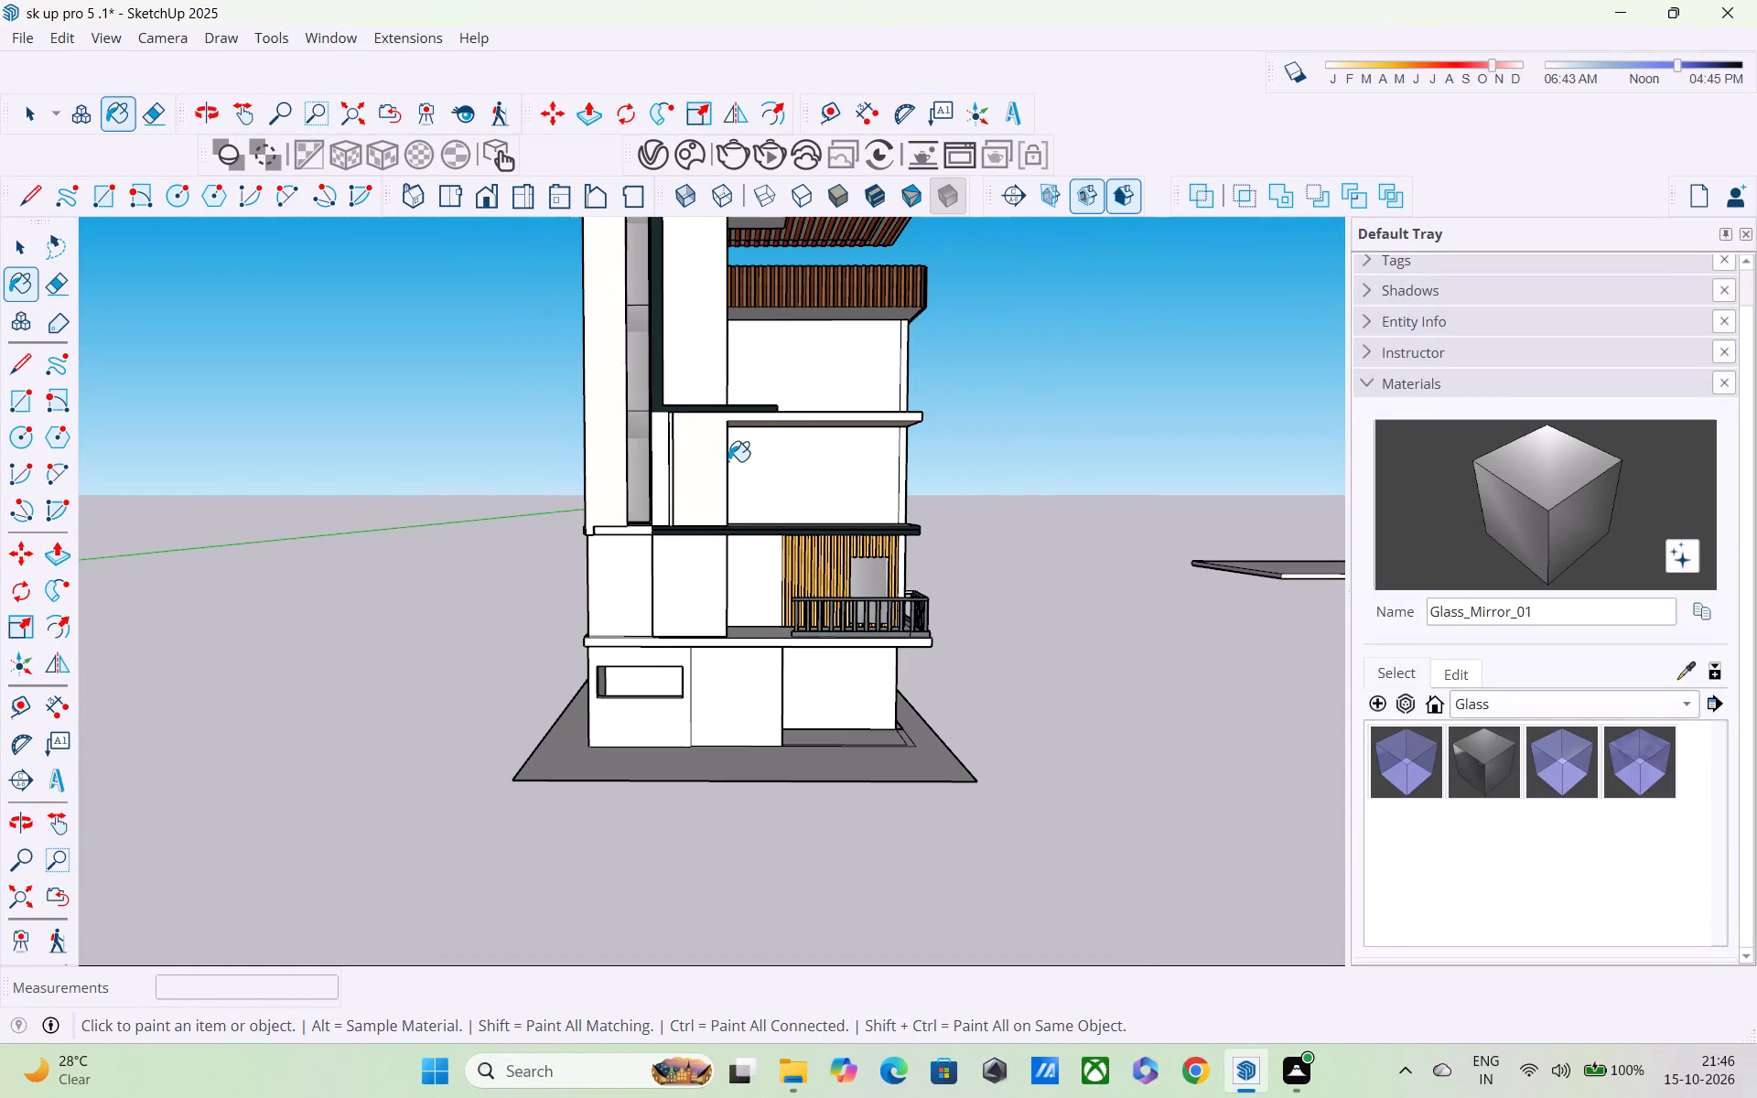
scroll(728, 461, "down", 1)
middle_click_drag(731, 479, 695, 617)
scroll(693, 553, "down", 4)
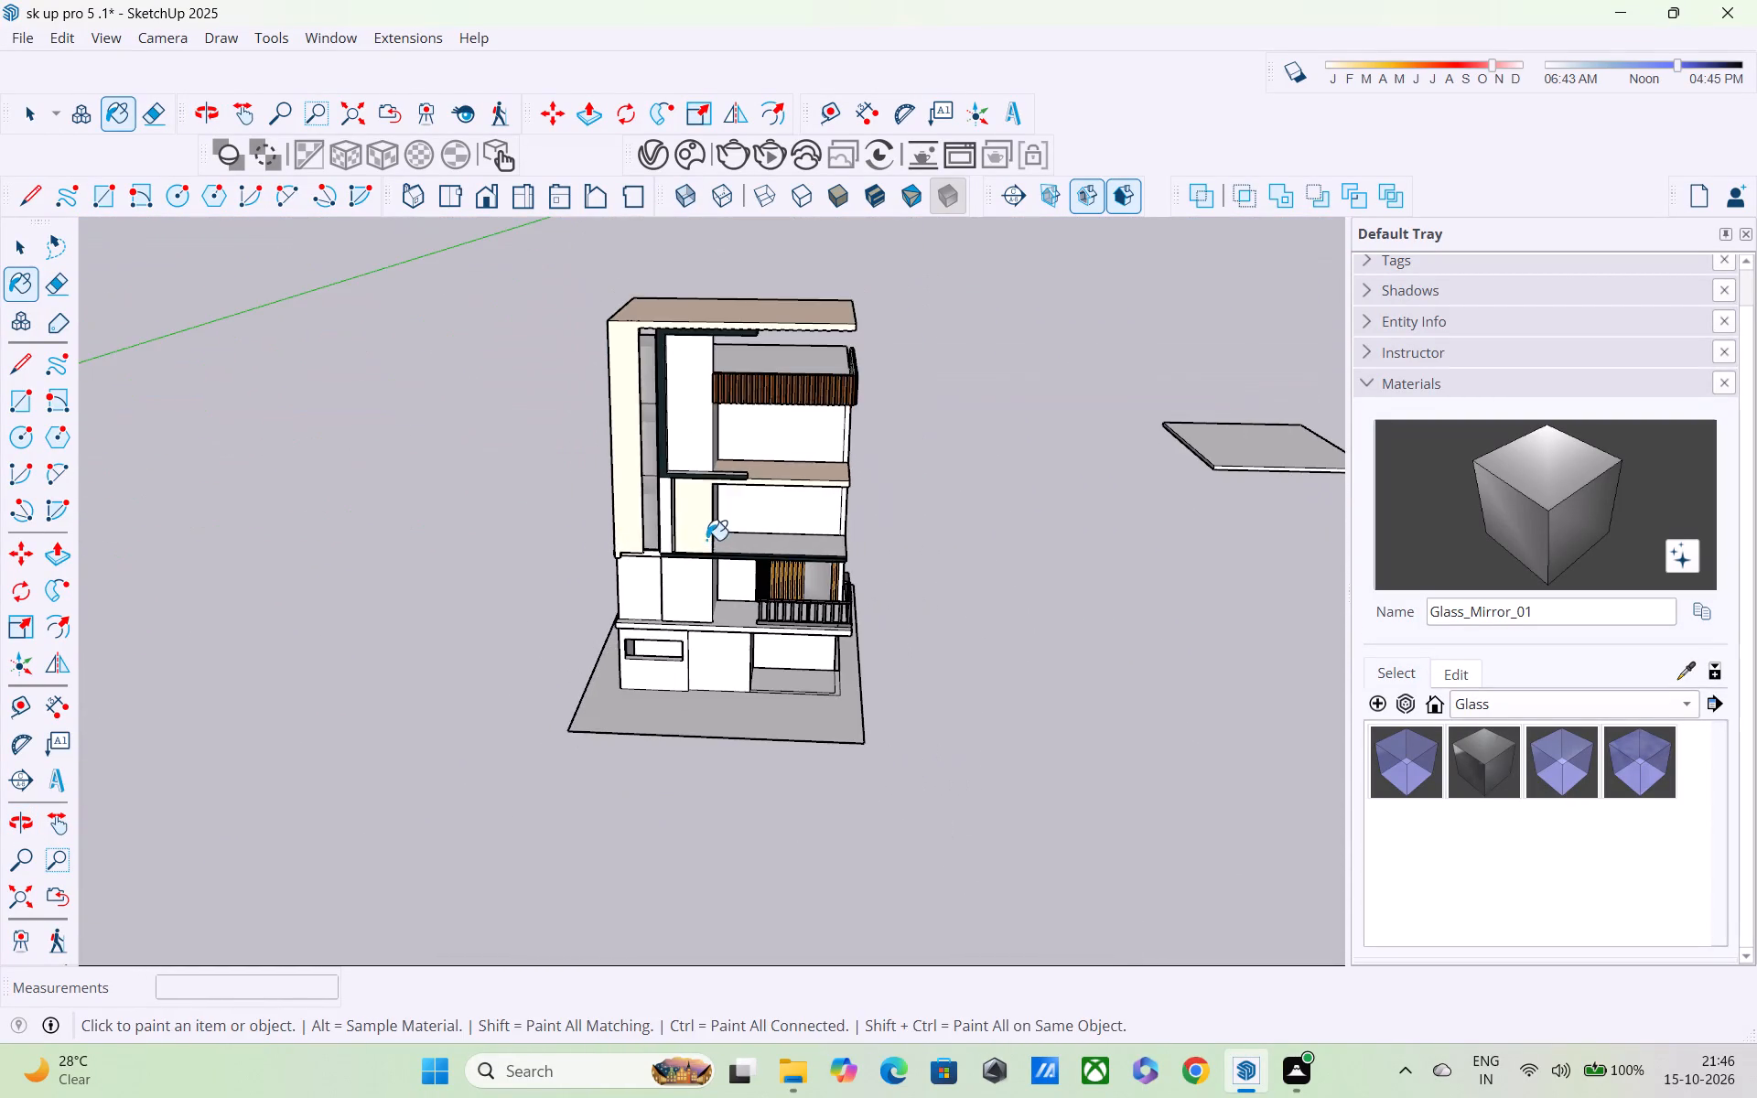
middle_click_drag(706, 540, 699, 343)
scroll(824, 325, "up", 4)
middle_click_drag(815, 331, 783, 272)
scroll(783, 272, "up", 1)
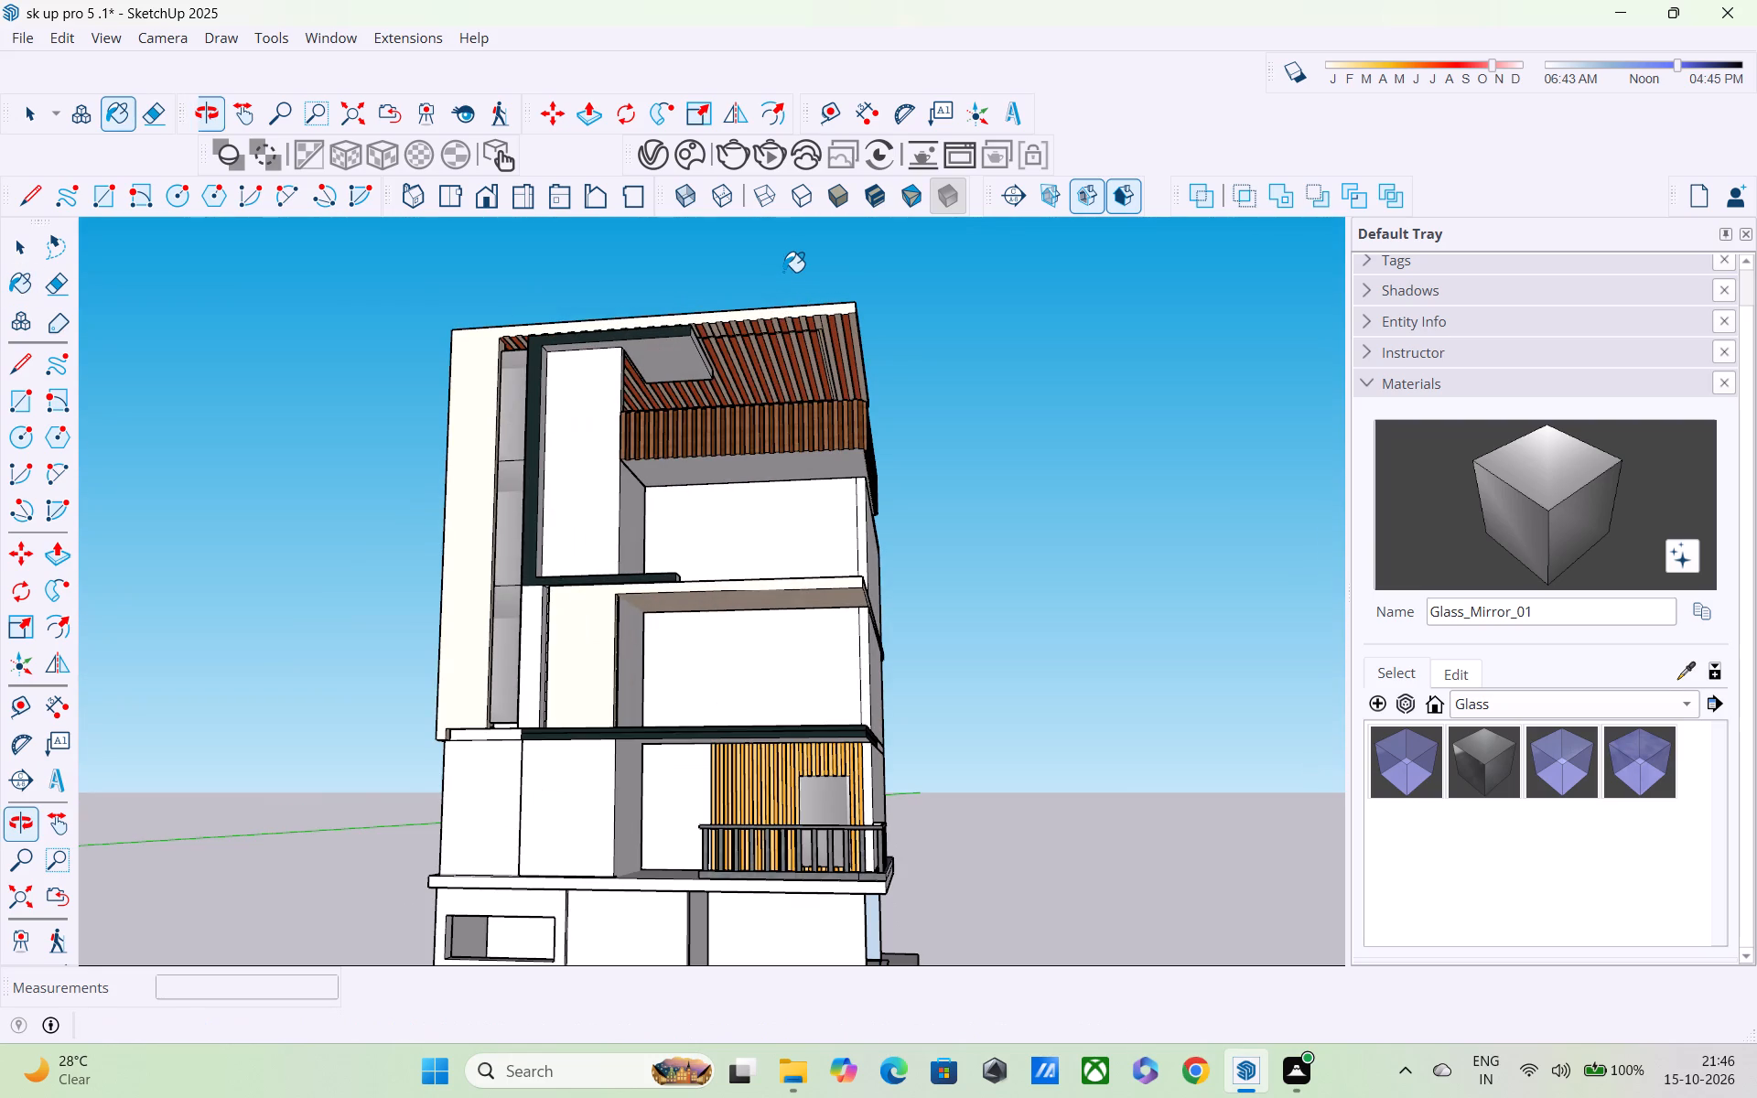
scroll(607, 399, "up", 3)
middle_click_drag(666, 359, 648, 291)
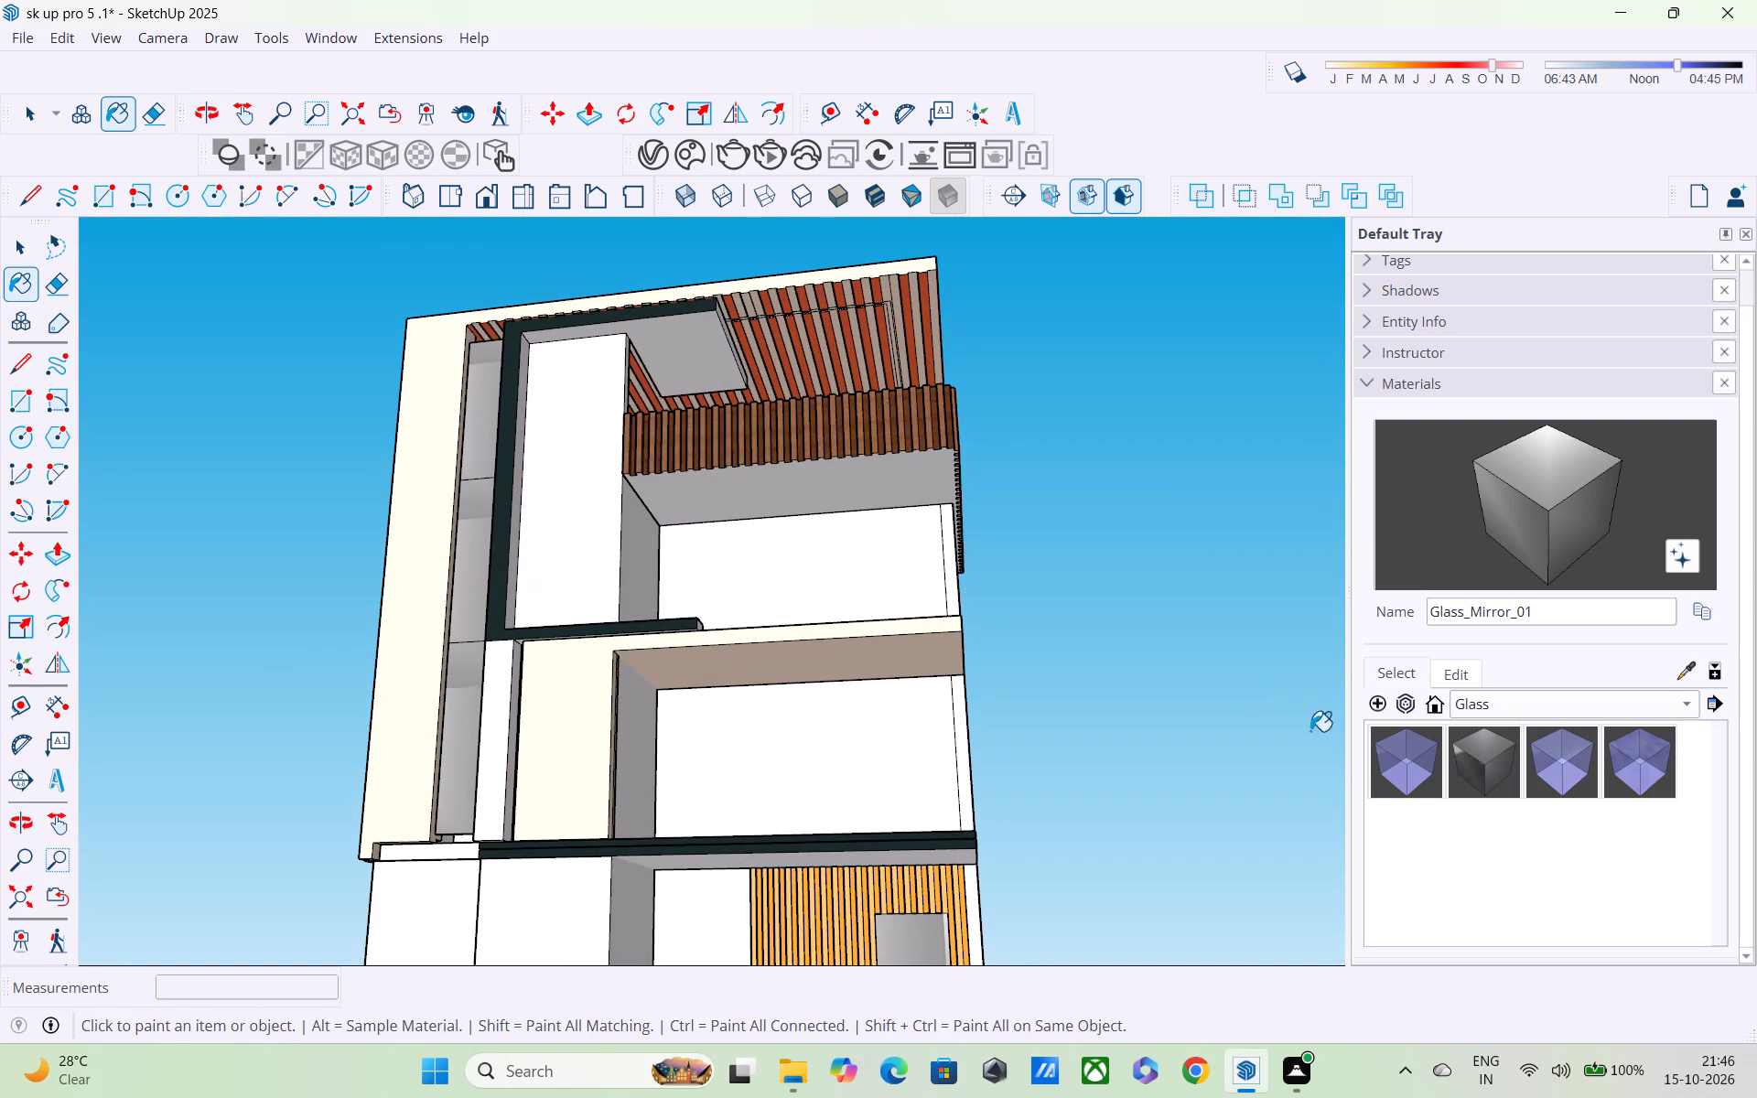
Sample M08_Obsidian_Black from the C-shaped frame and paint the underside of its upper arm with it.
left_click(1486, 702)
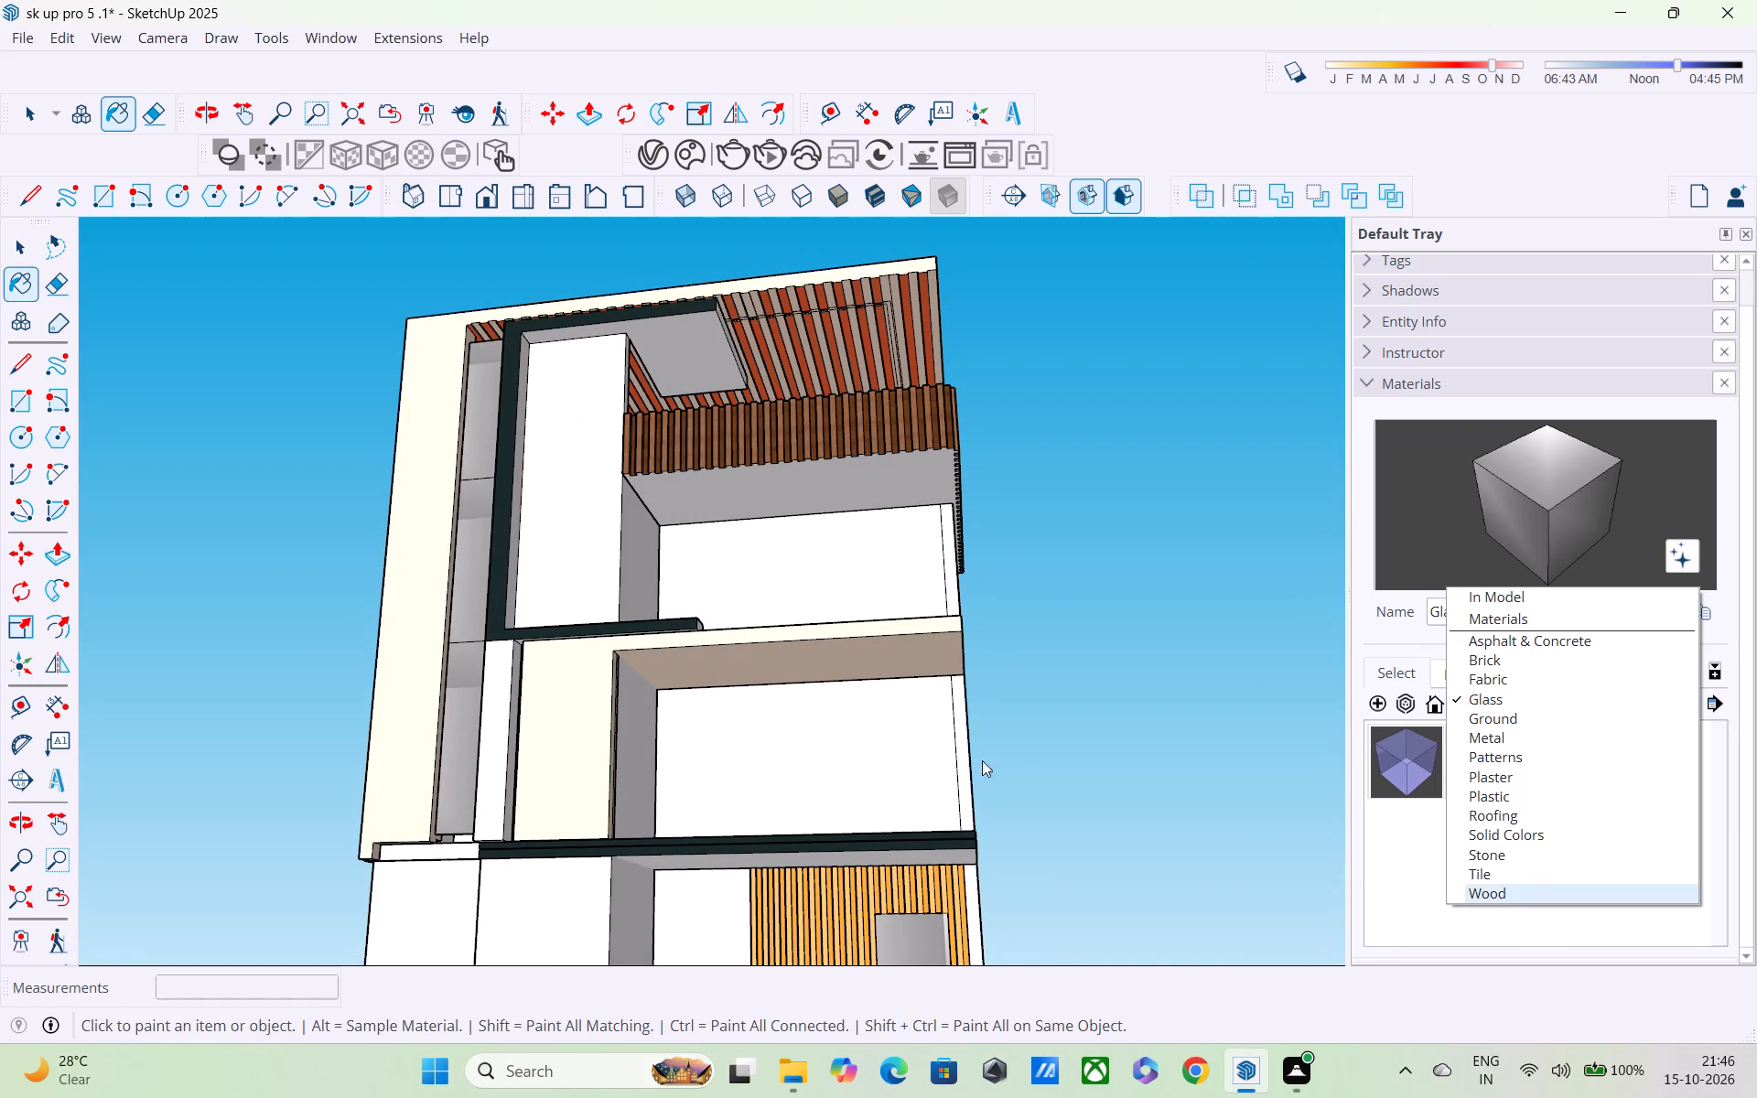
left_click(1328, 612)
left_click(1681, 662)
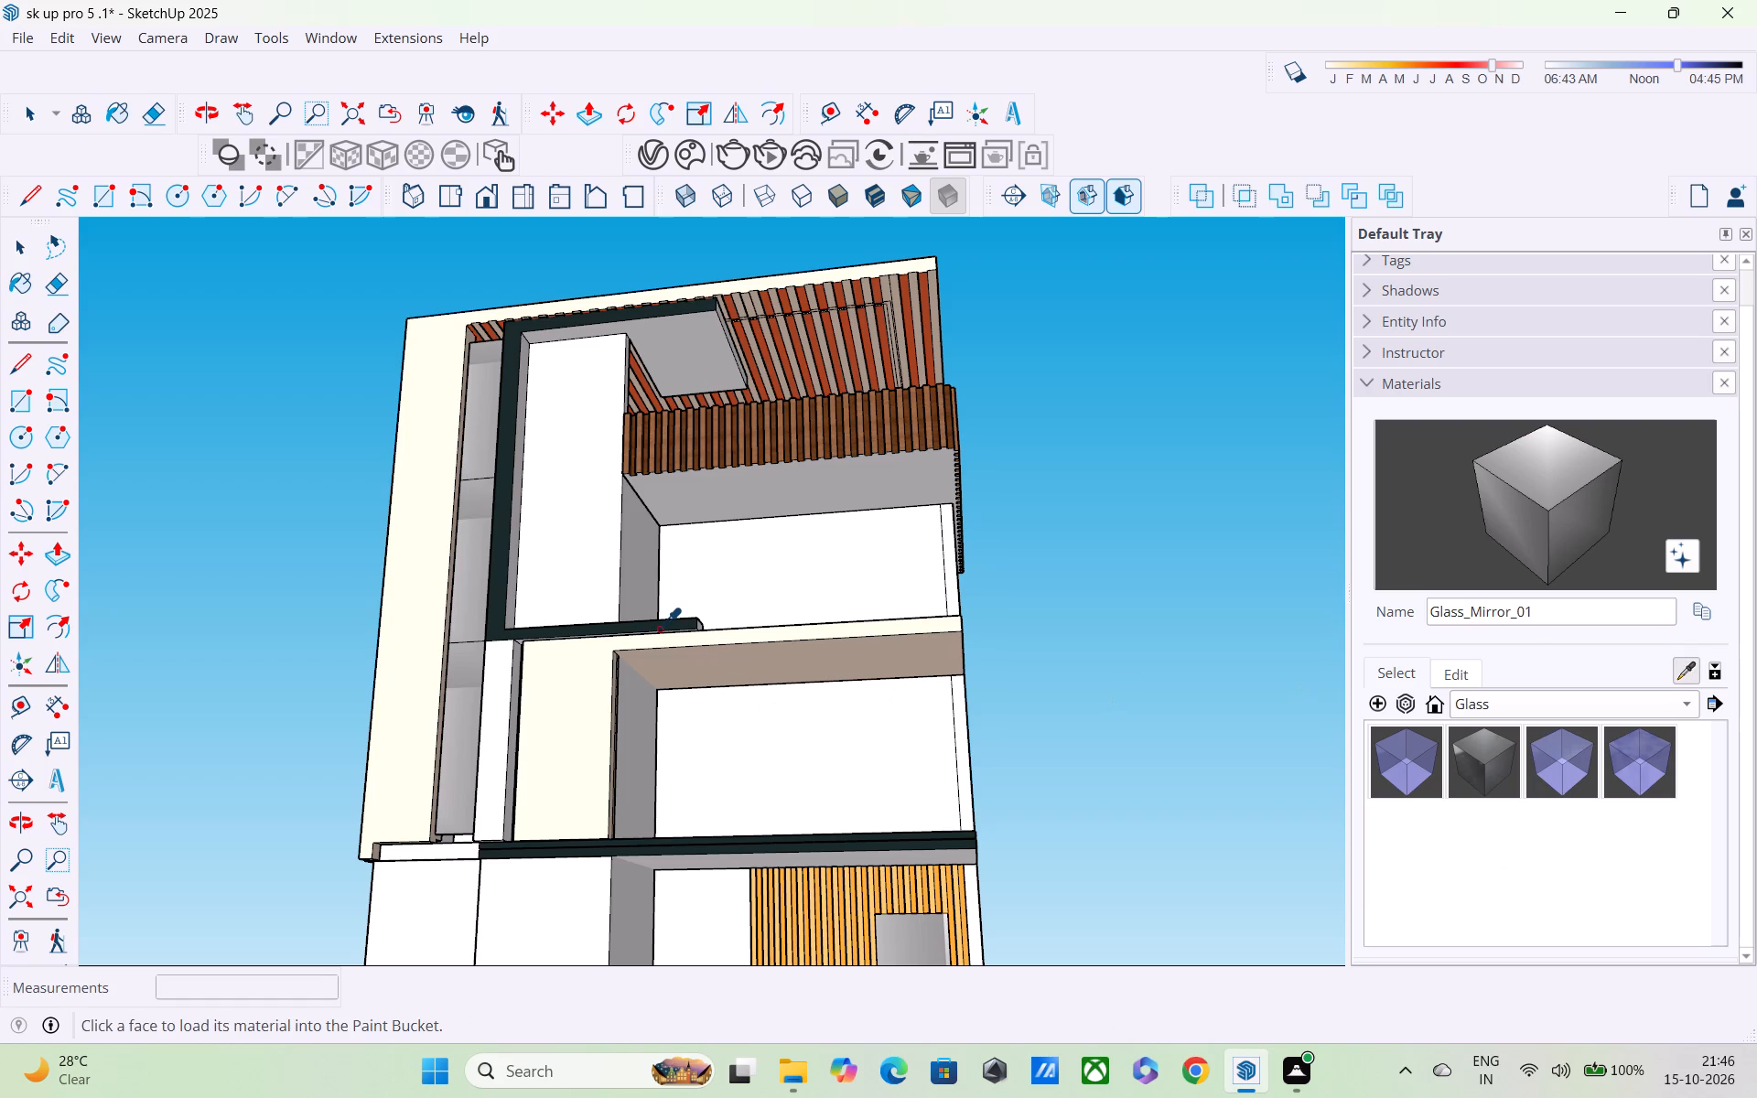
left_click(656, 627)
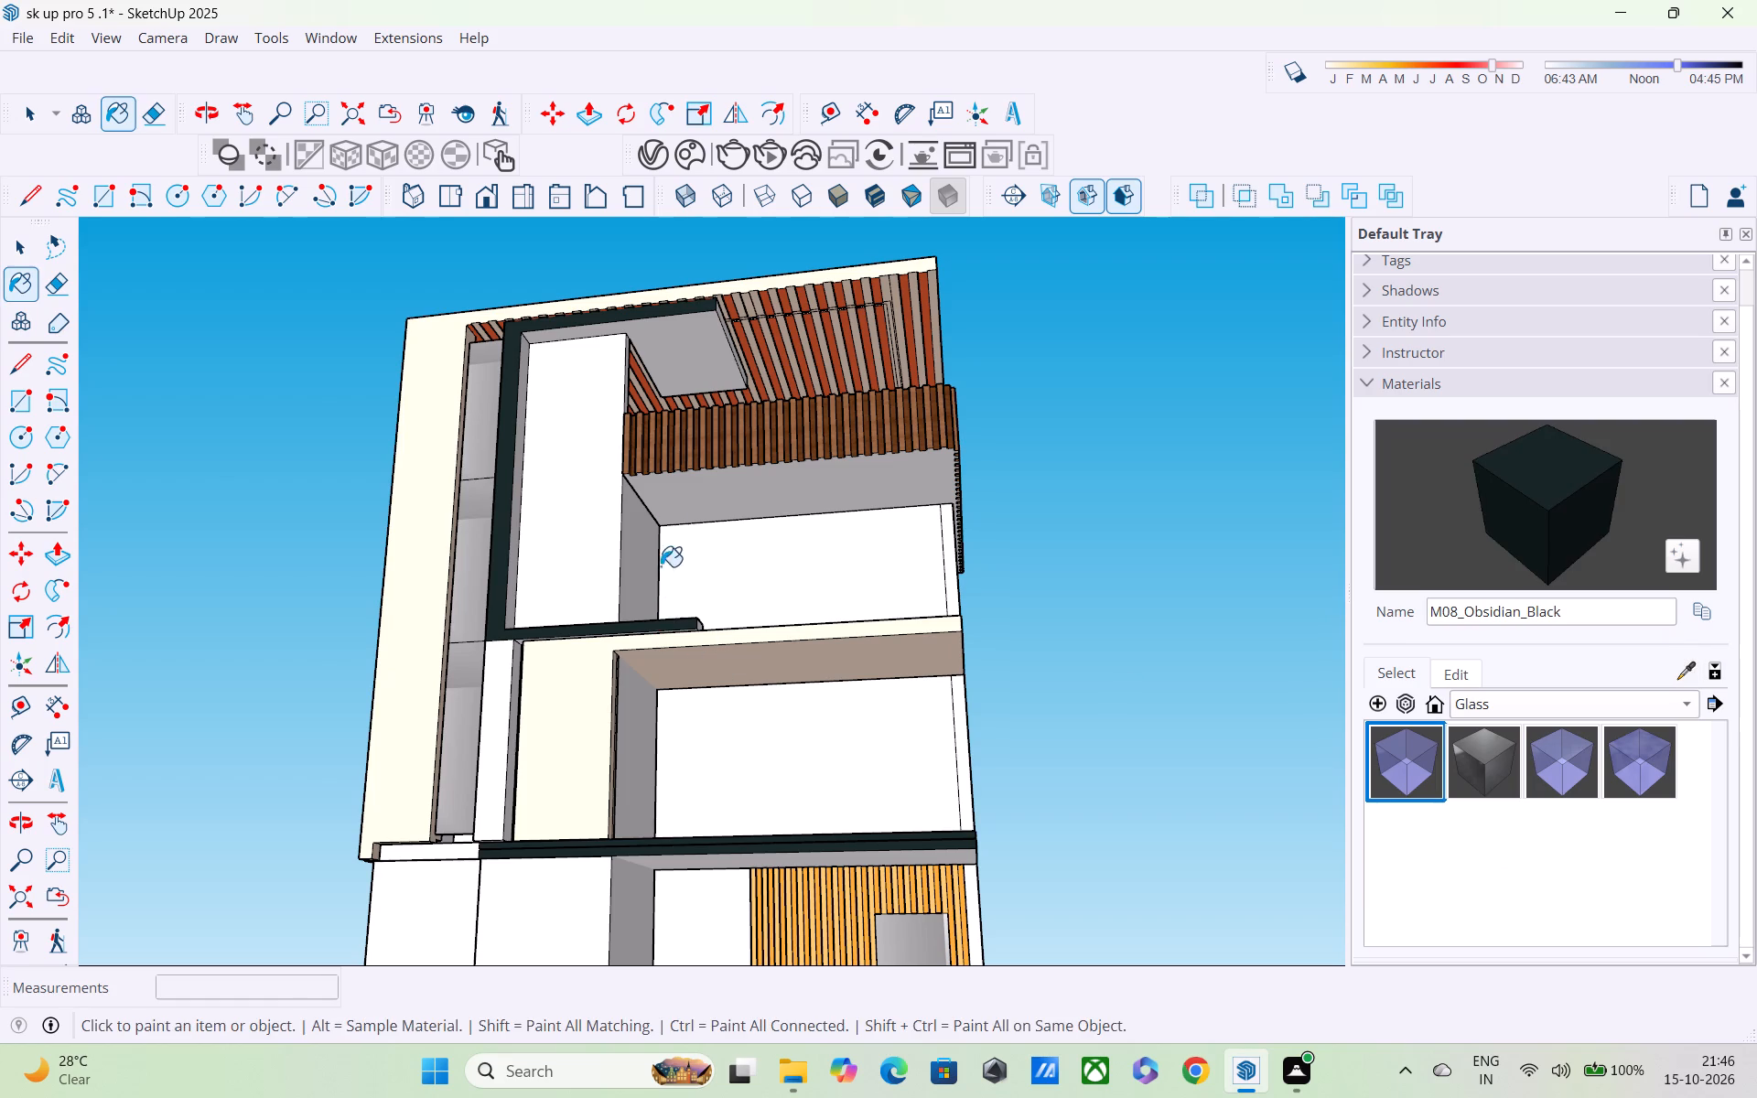
middle_click_drag(667, 500, 667, 529)
left_click(664, 339)
scroll(692, 357, "down", 1)
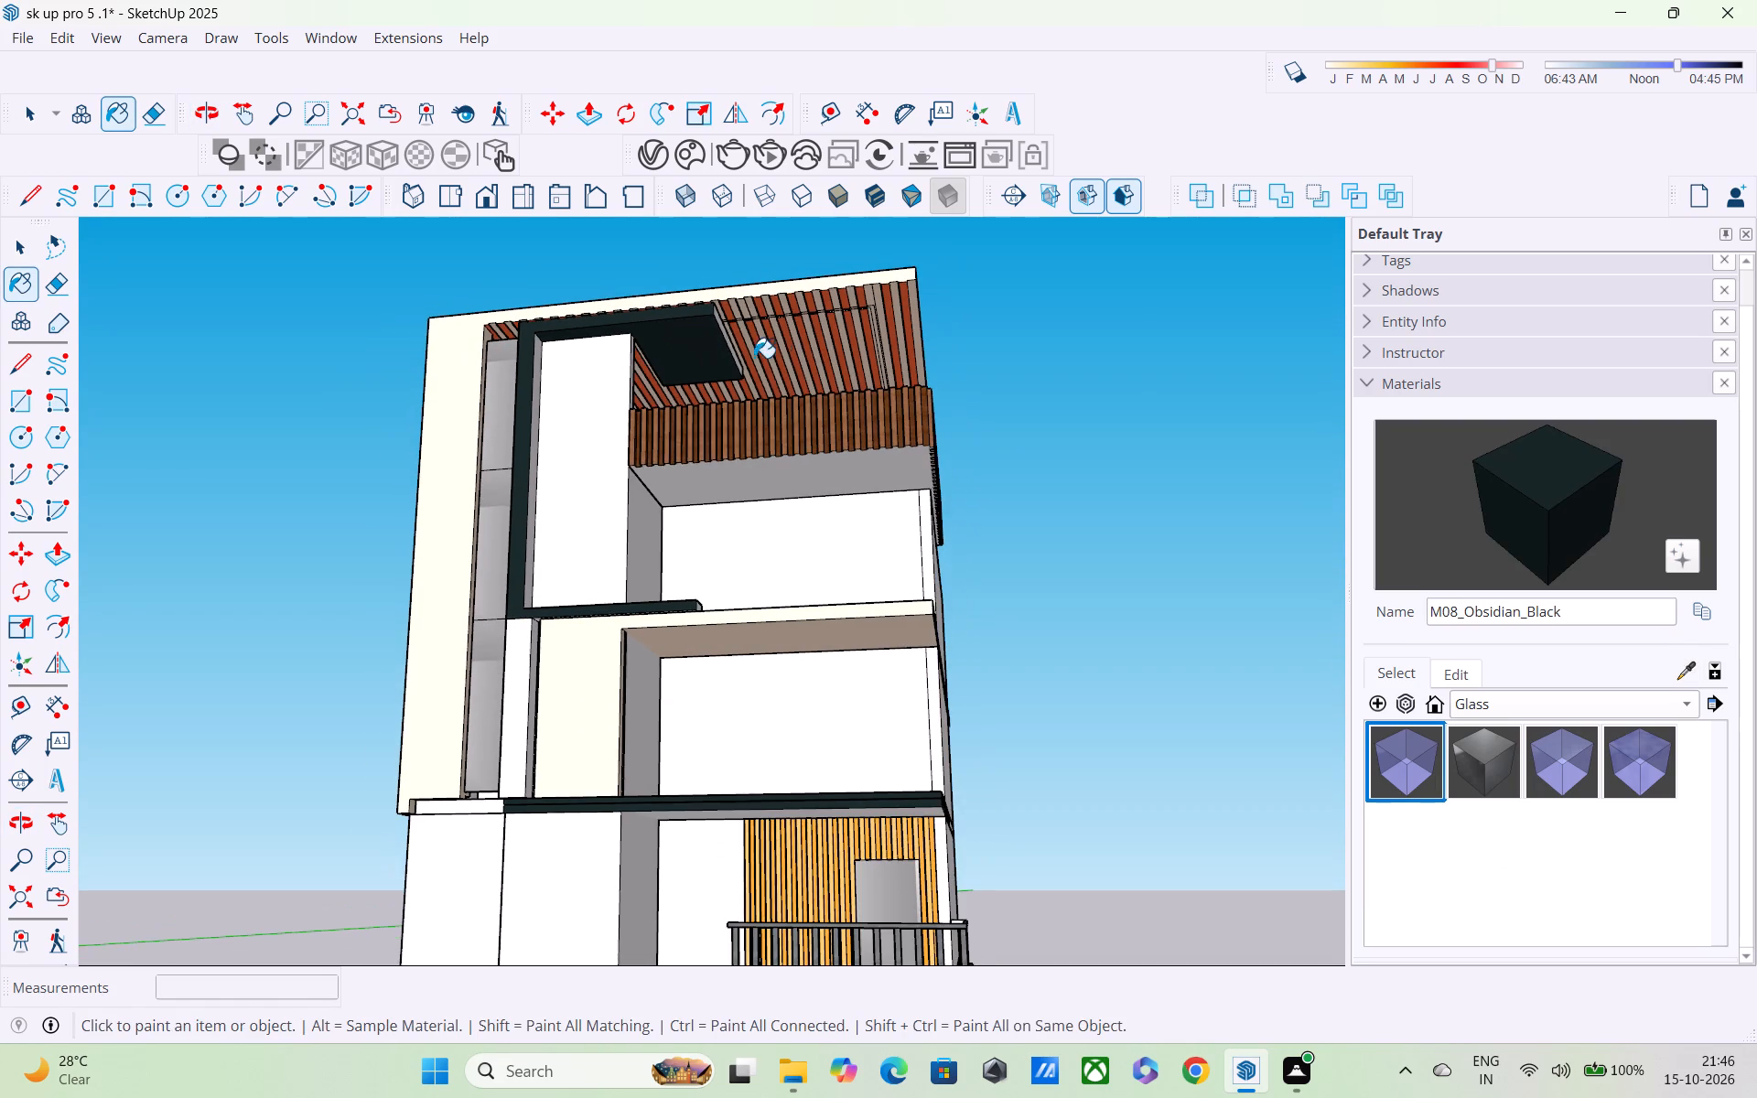
Paint the unpainted end, rear and side faces of the C-shaped frame's upper arm with M08_Obsidian_Black.
middle_click_drag(770, 355, 572, 390)
scroll(691, 344, "up", 3)
middle_click_drag(690, 343, 632, 405)
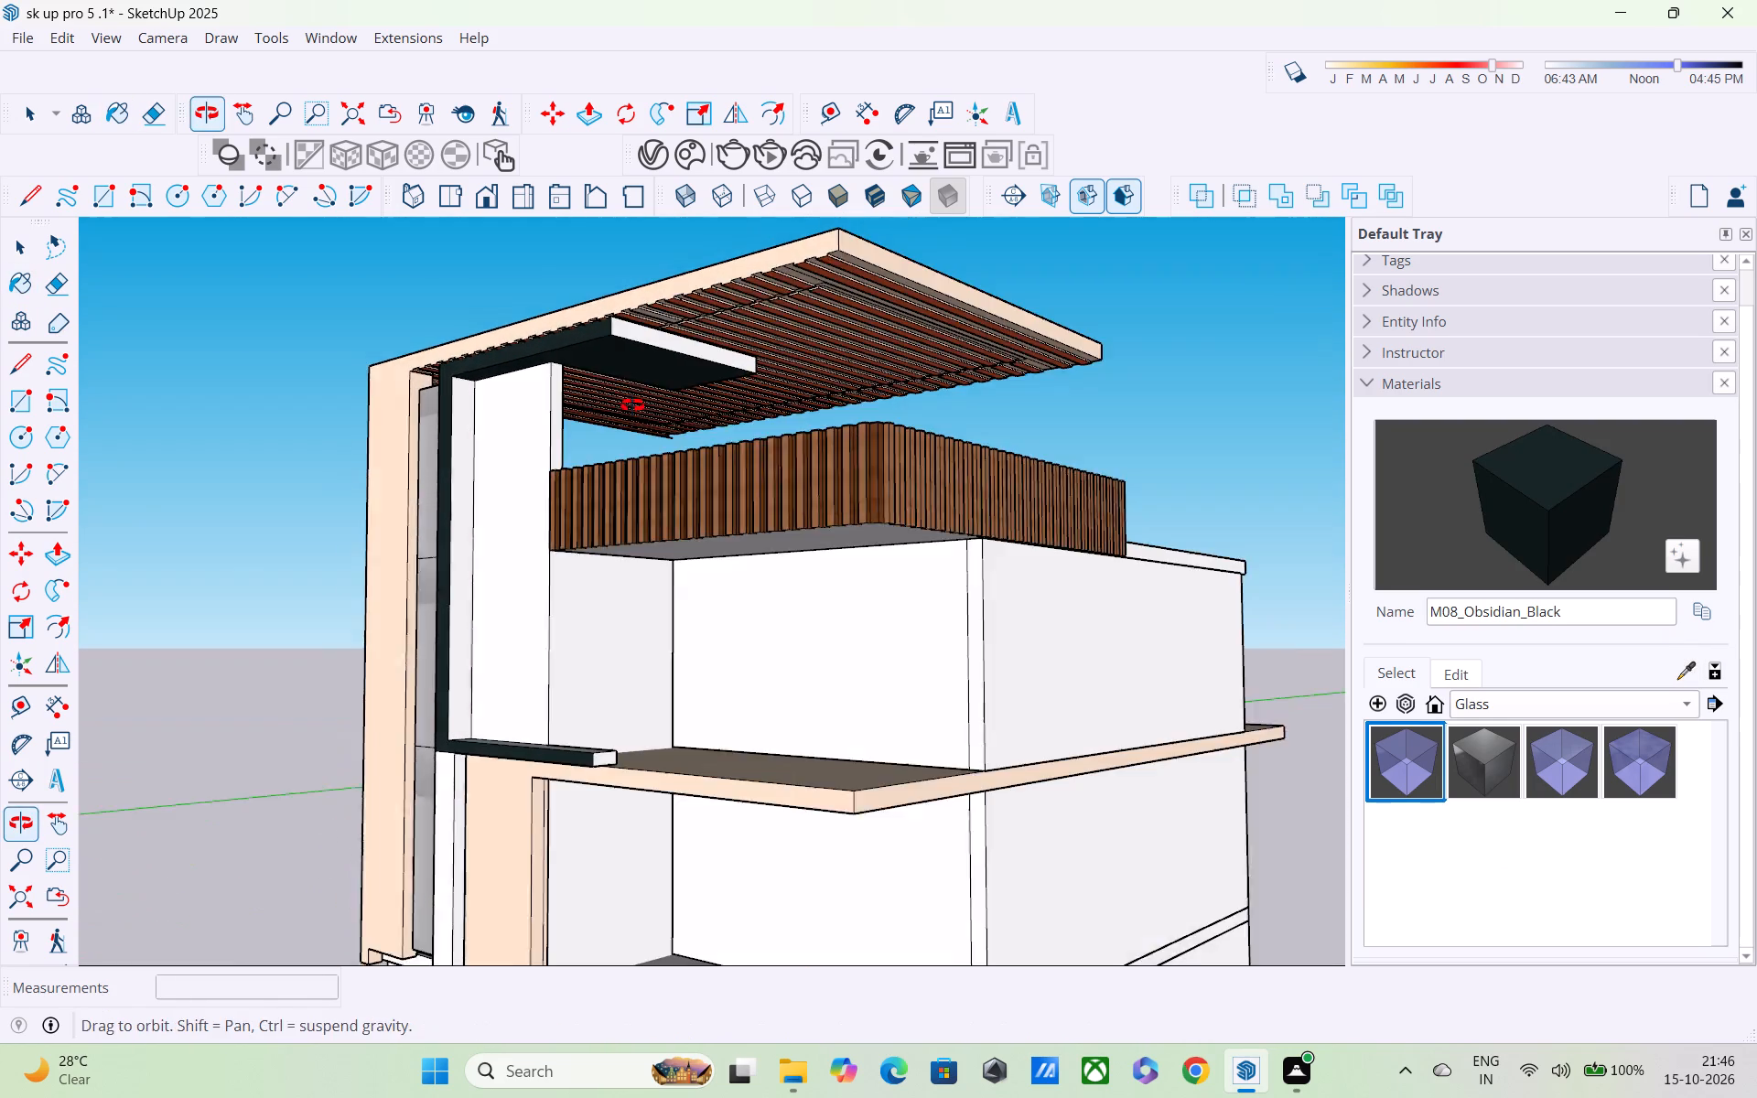
middle_click_drag(632, 405, 610, 396)
scroll(689, 339, "up", 4)
left_click(674, 345)
middle_click_drag(697, 365, 427, 398)
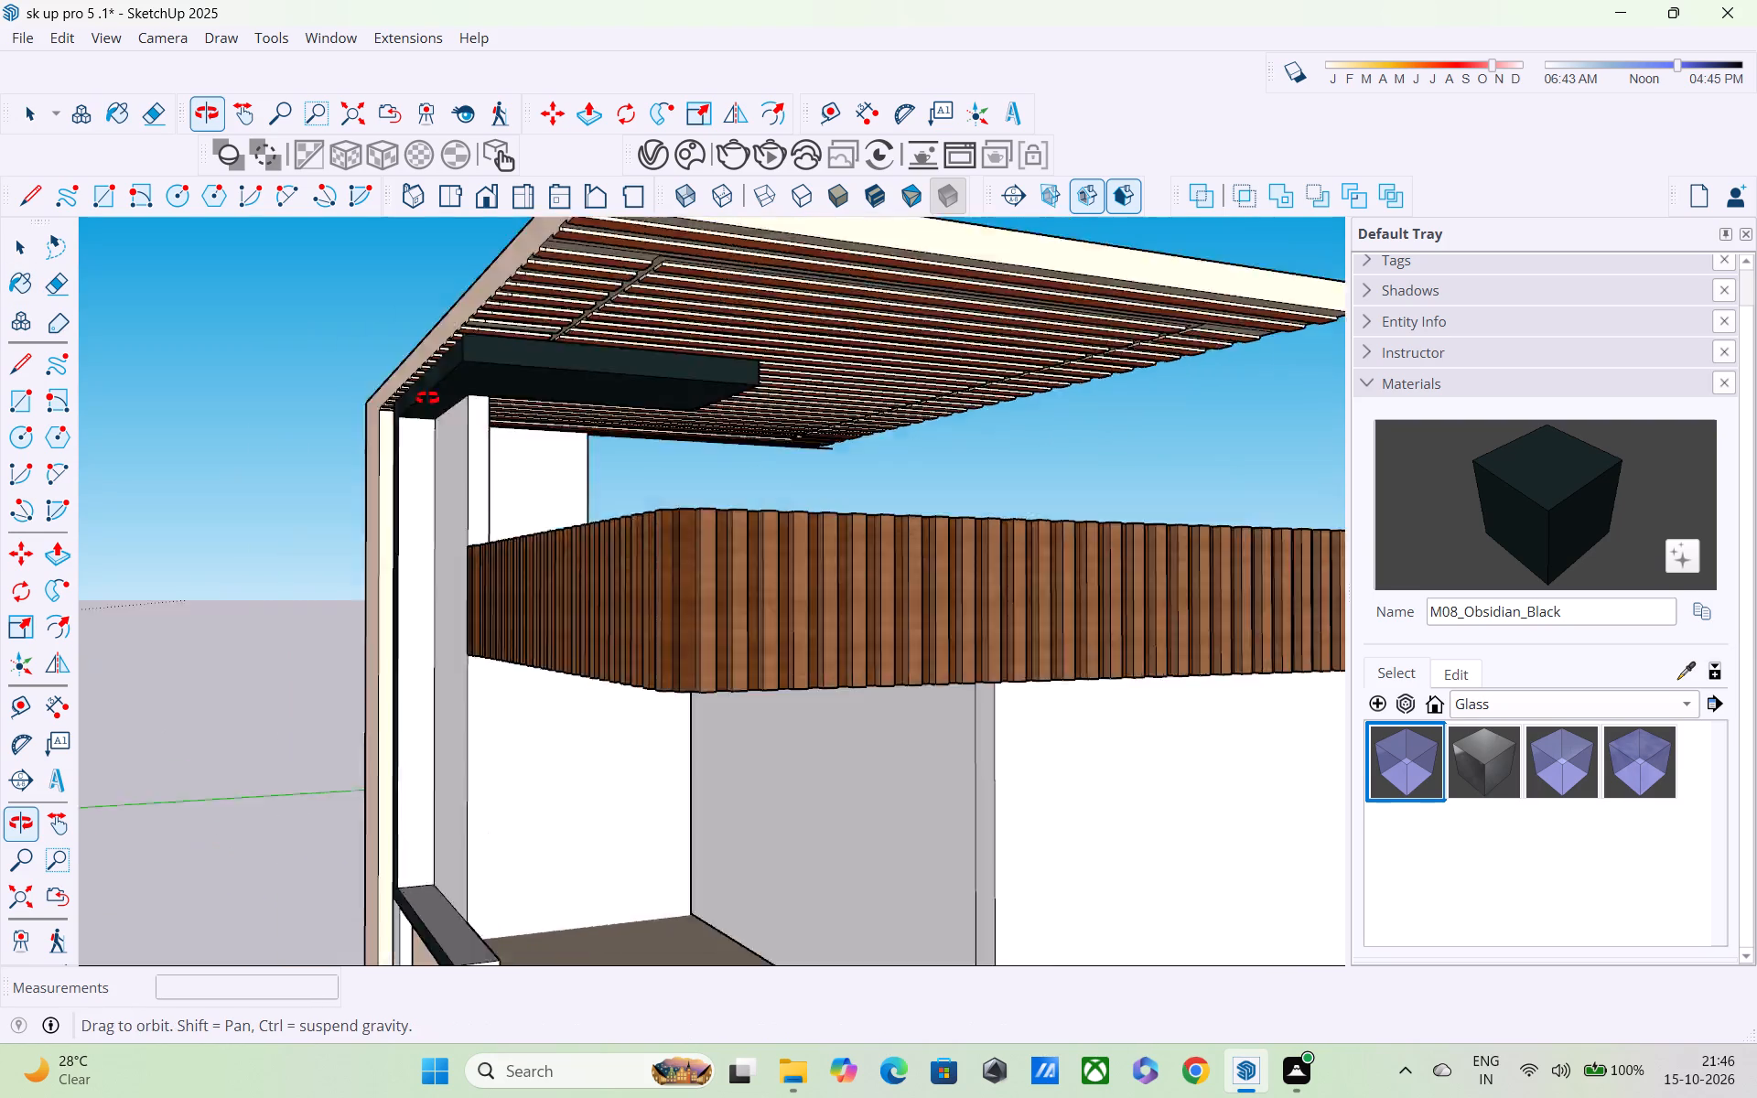
middle_click_drag(427, 398, 47, 440)
scroll(764, 354, "up", 3)
middle_click_drag(703, 395, 592, 361)
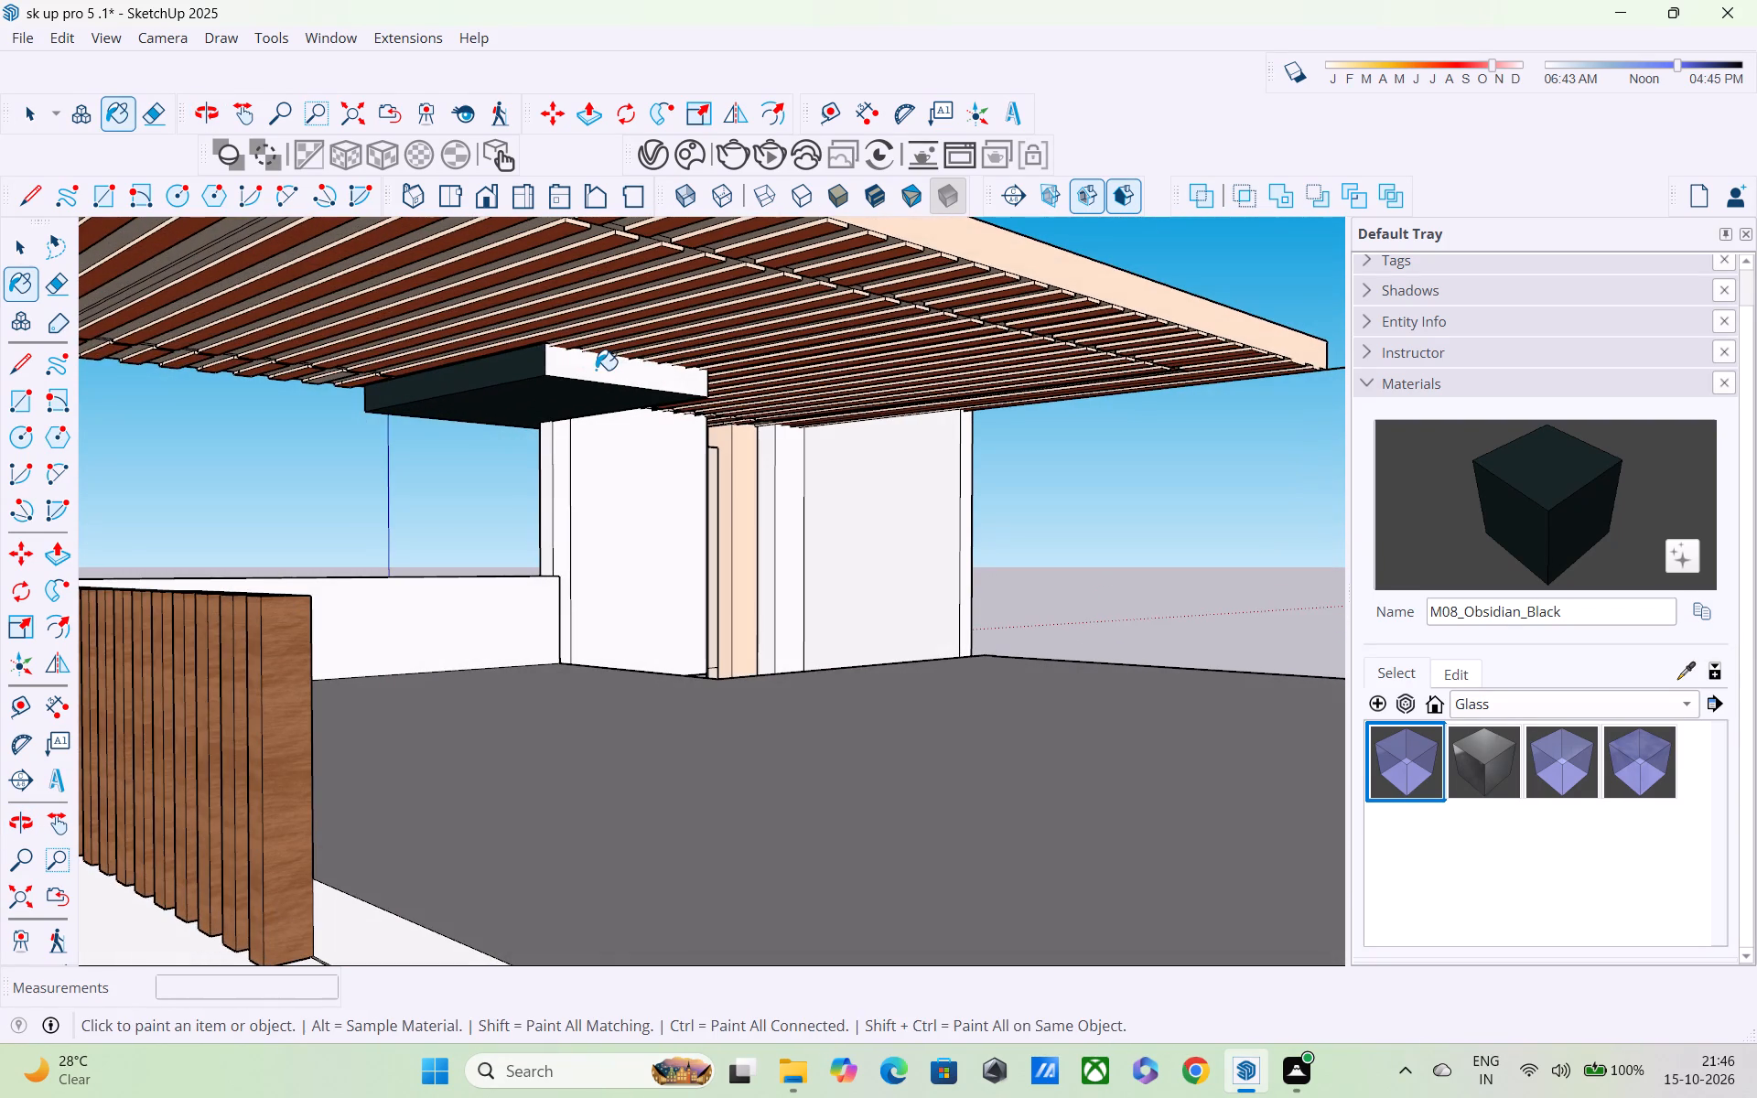
left_click(597, 371)
middle_click_drag(659, 399, 101, 387)
scroll(405, 414, "up", 3)
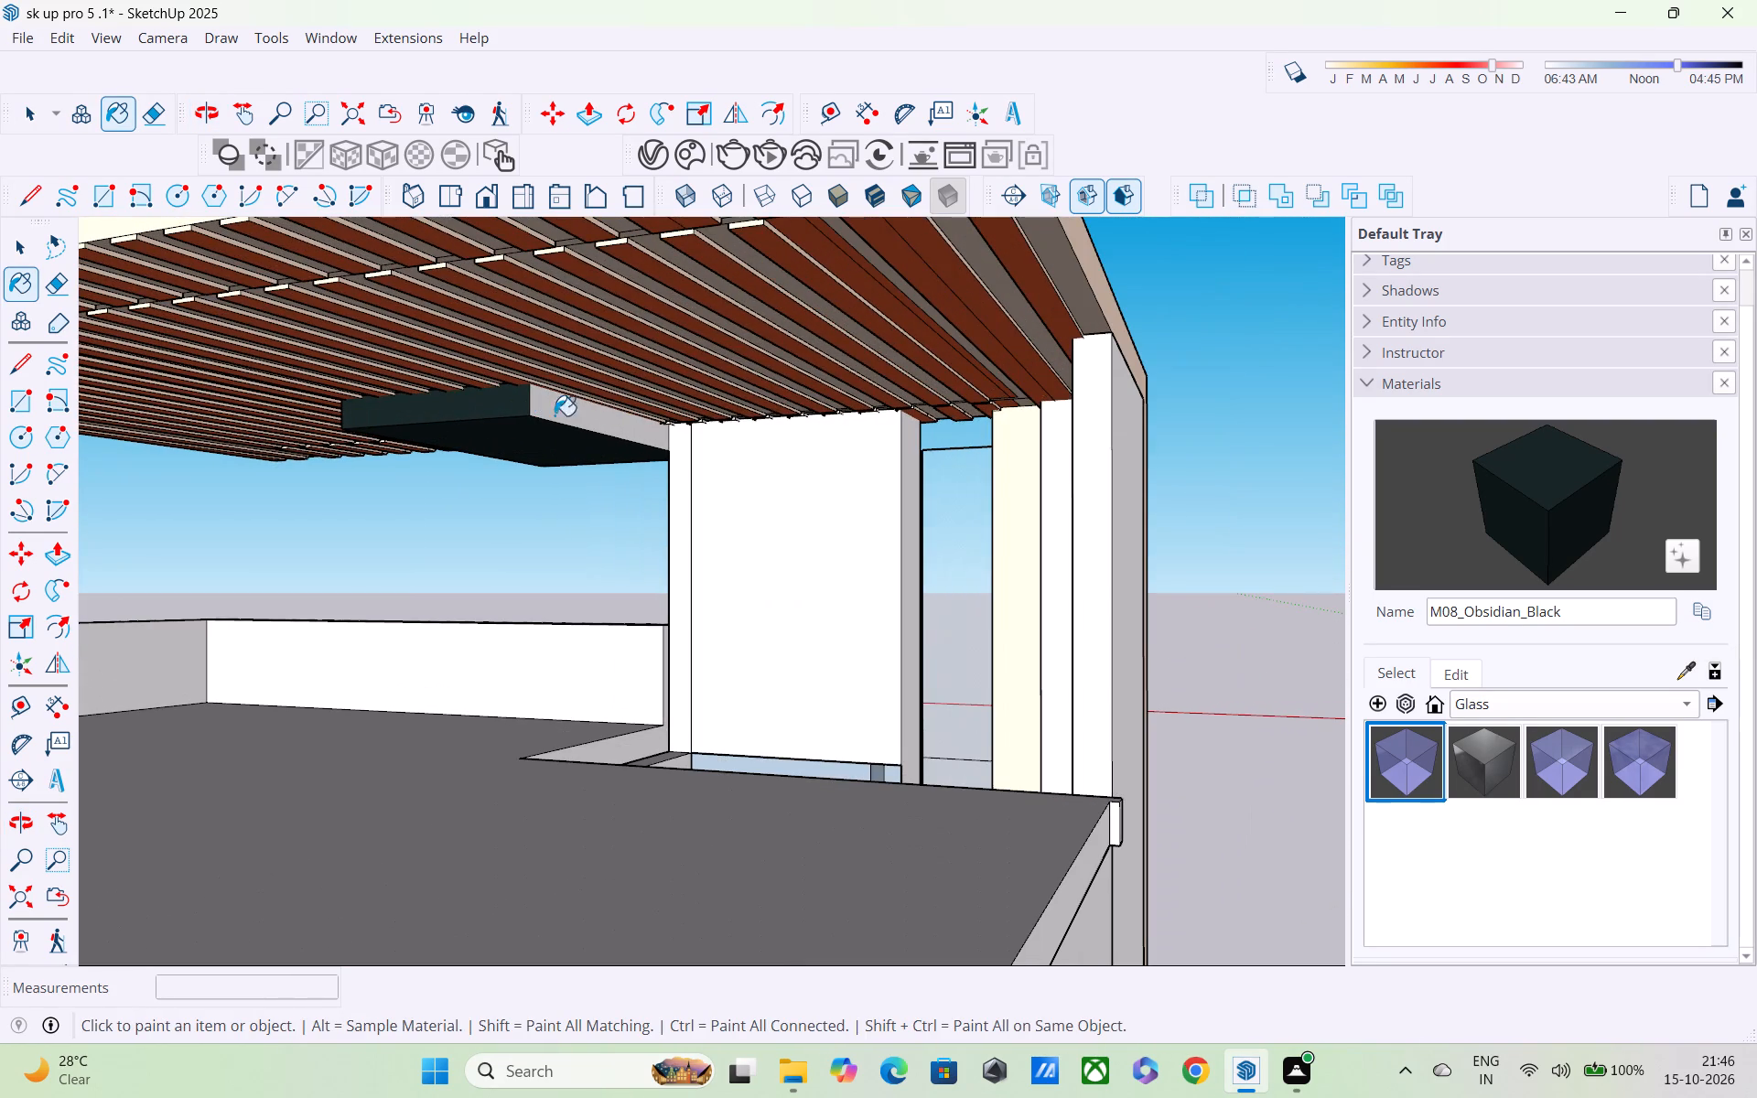
left_click(584, 416)
middle_click_drag(601, 436, 33, 414)
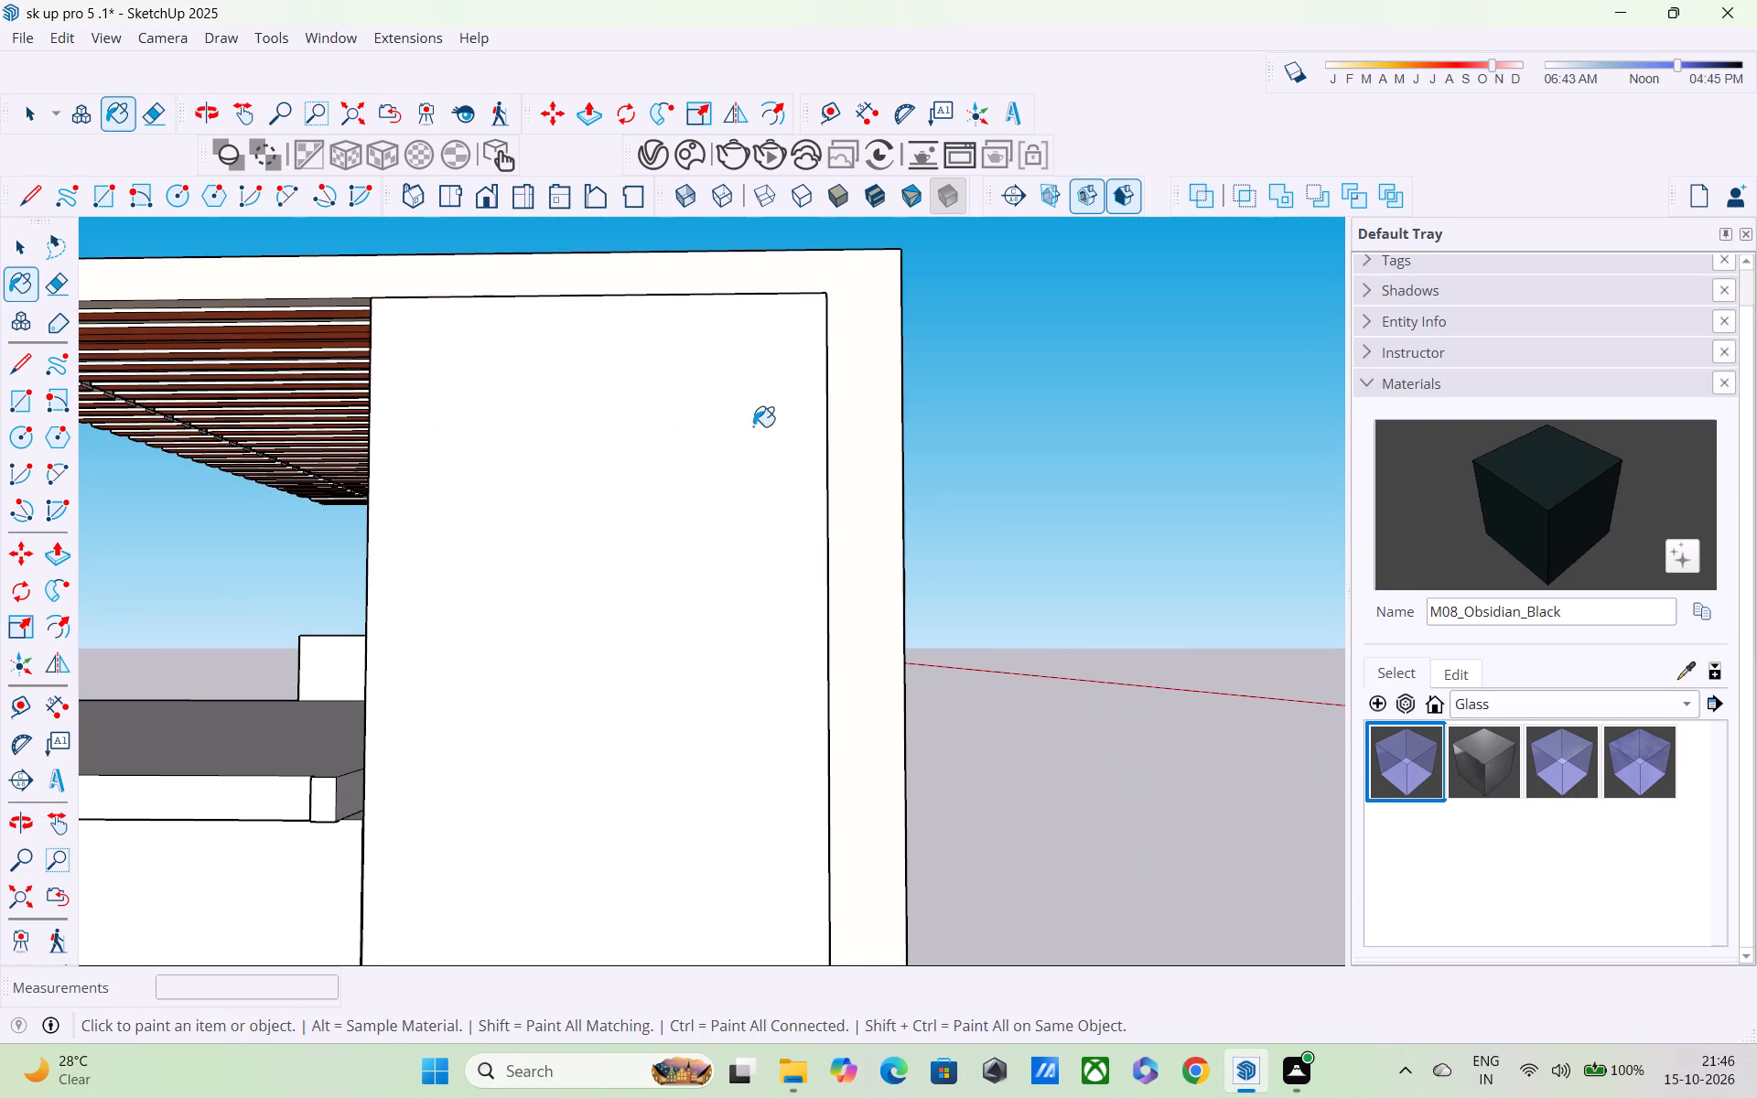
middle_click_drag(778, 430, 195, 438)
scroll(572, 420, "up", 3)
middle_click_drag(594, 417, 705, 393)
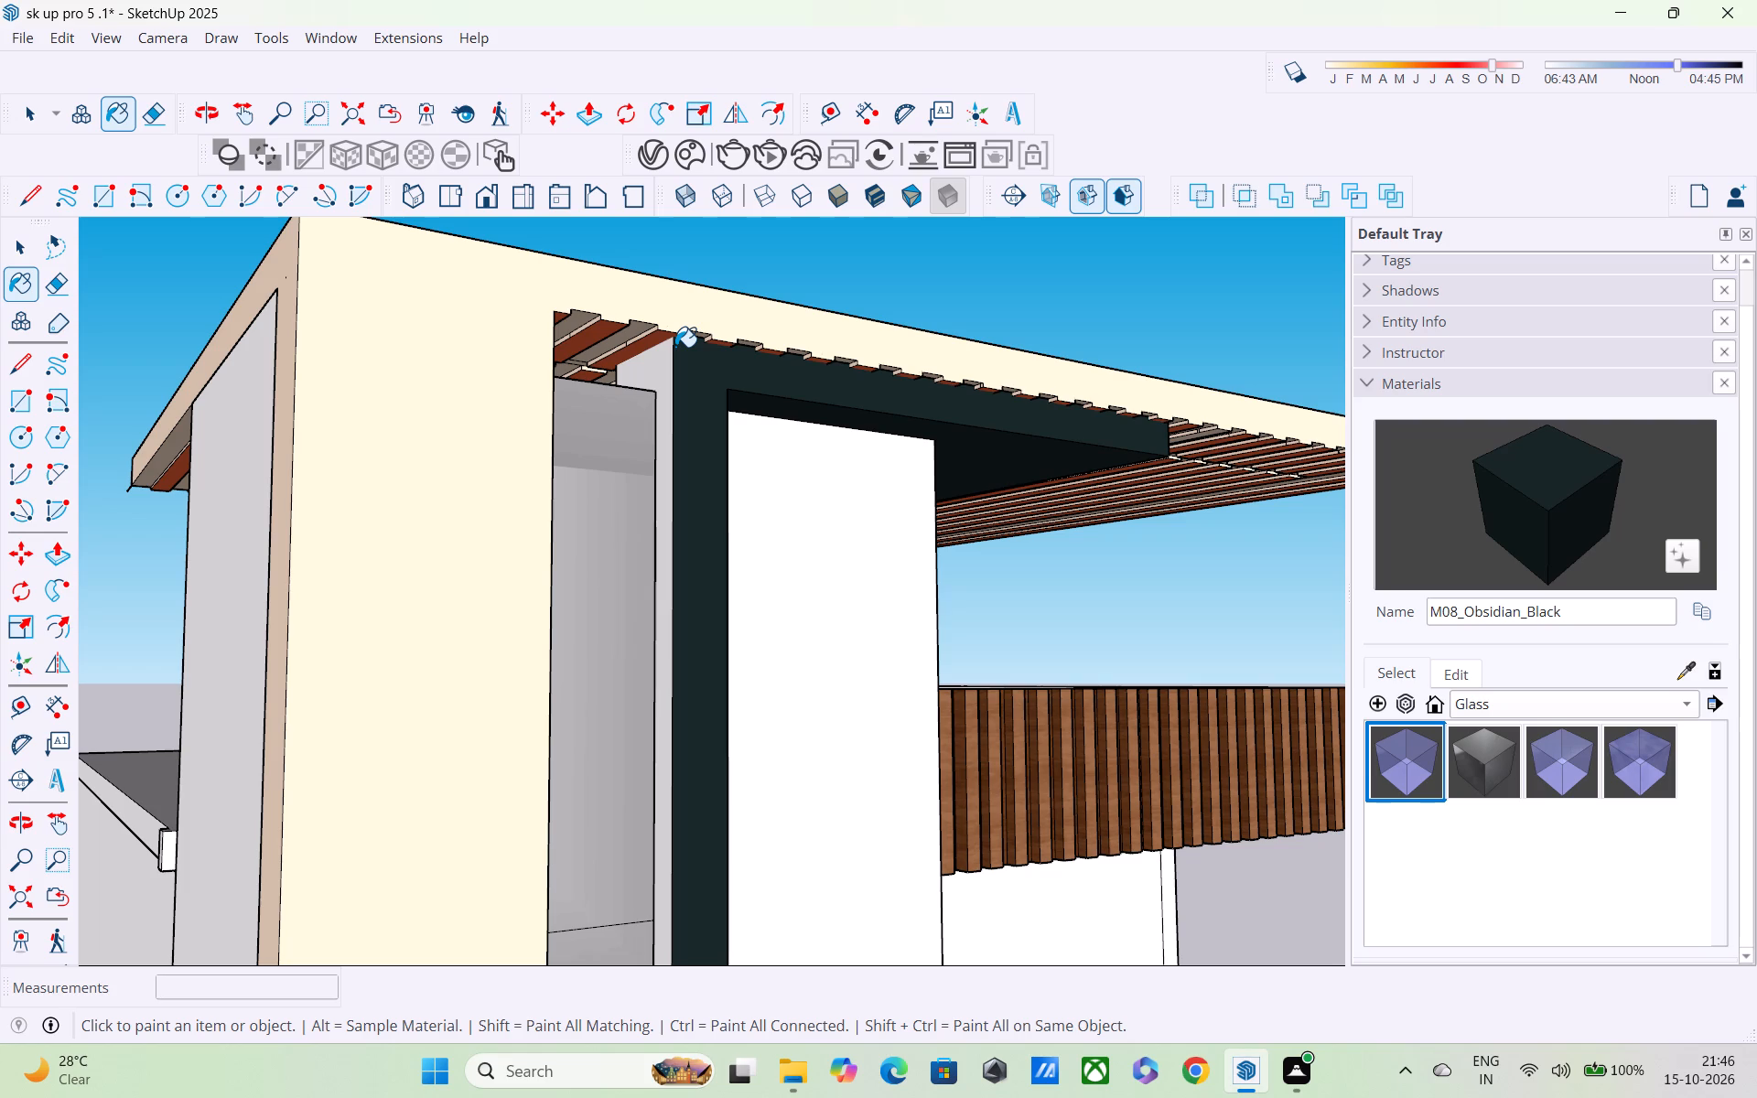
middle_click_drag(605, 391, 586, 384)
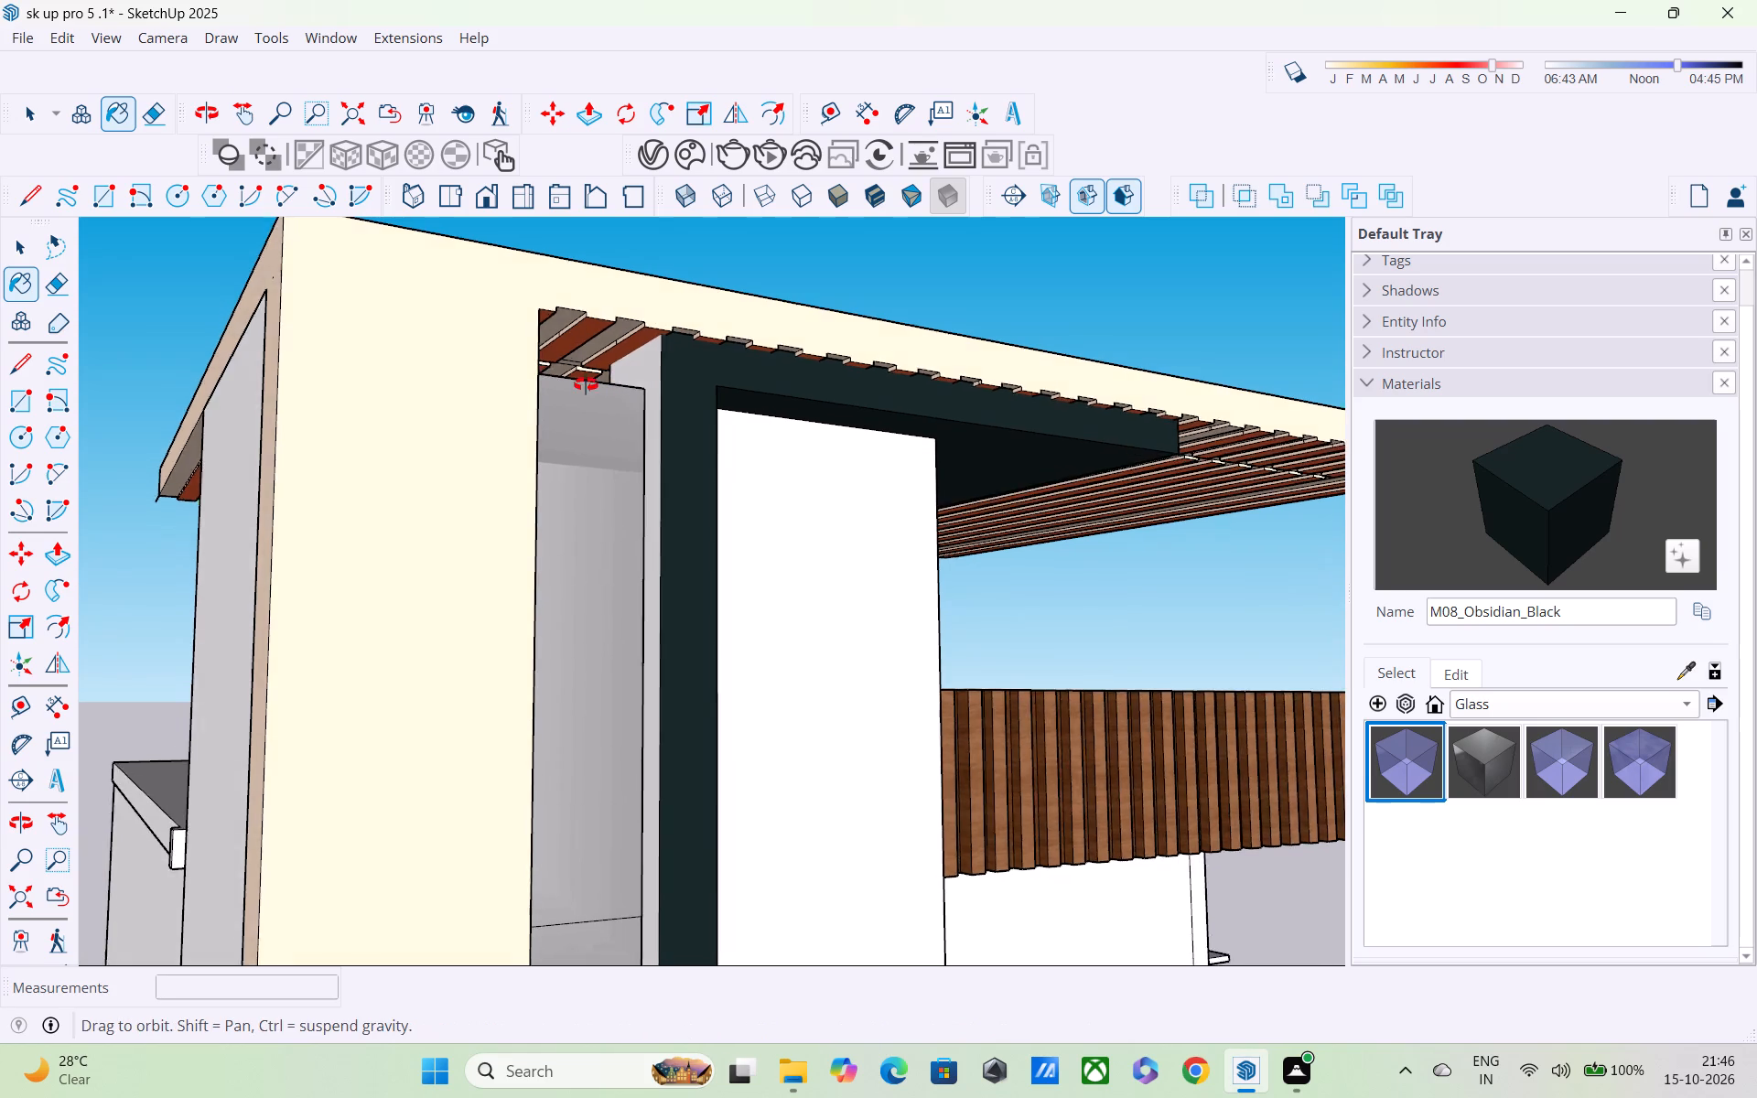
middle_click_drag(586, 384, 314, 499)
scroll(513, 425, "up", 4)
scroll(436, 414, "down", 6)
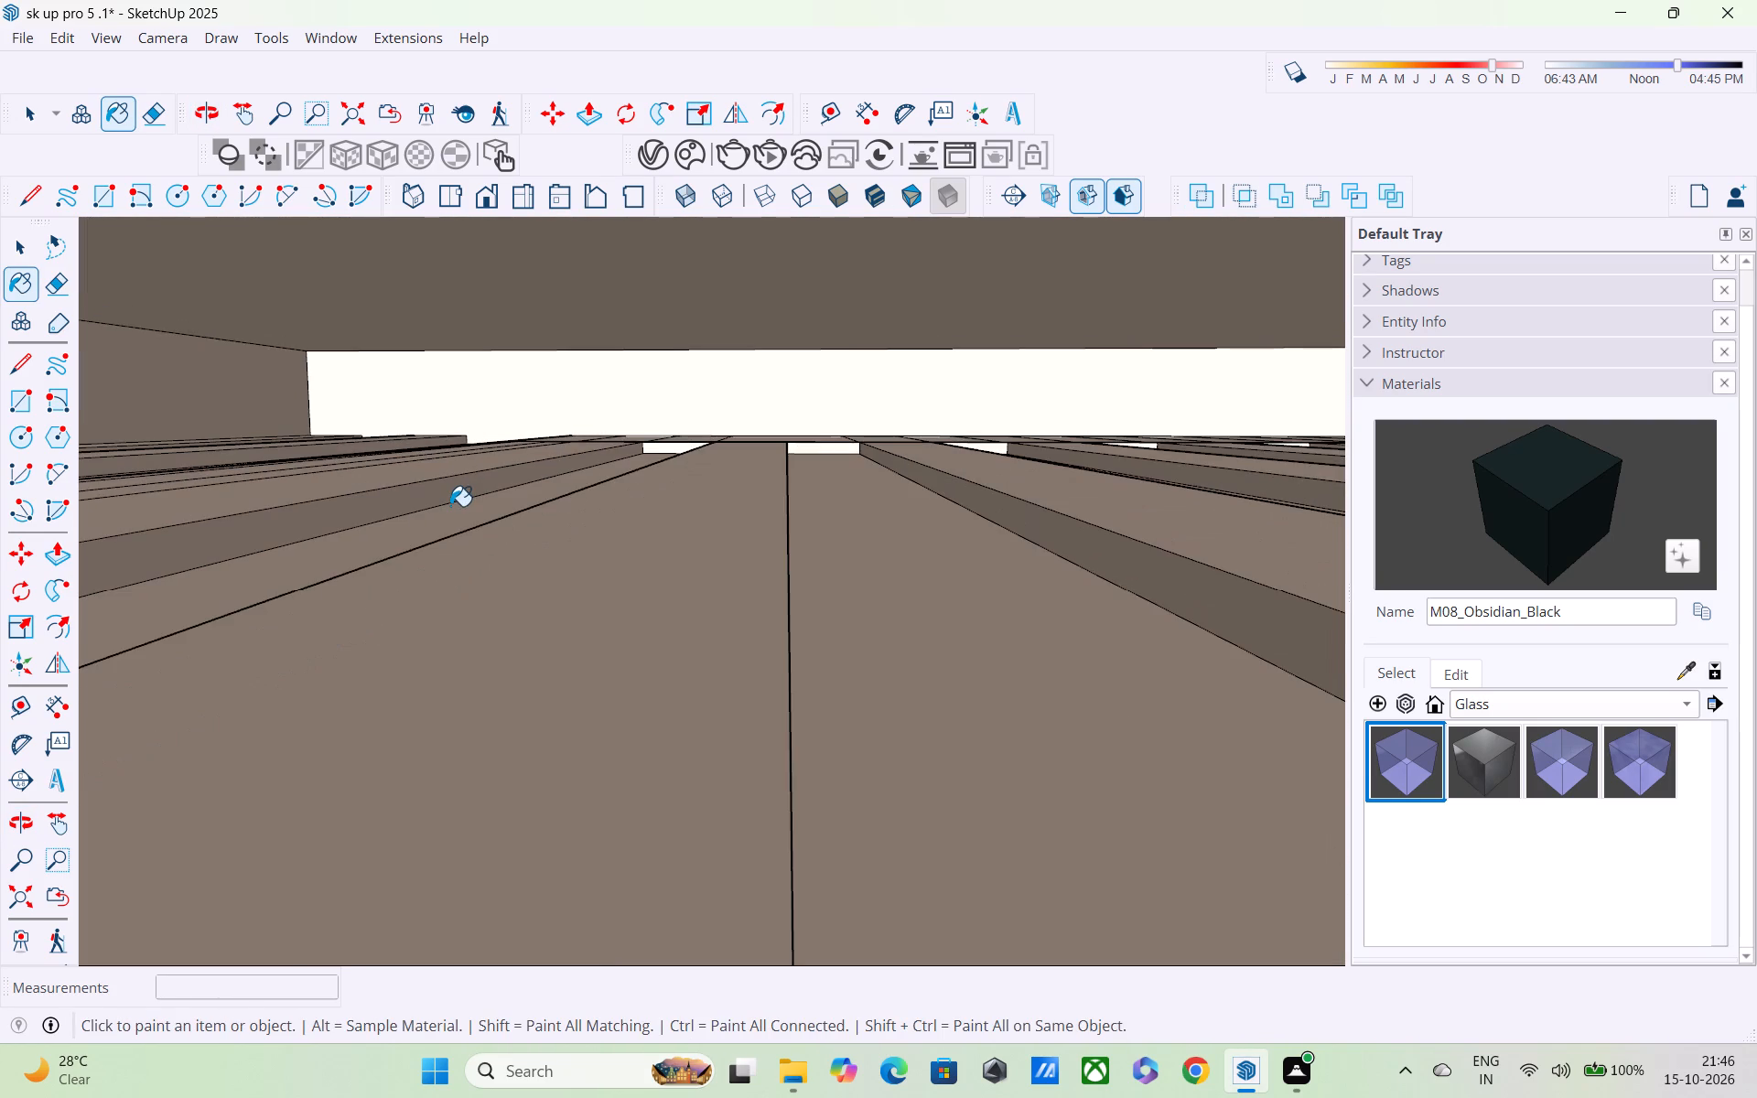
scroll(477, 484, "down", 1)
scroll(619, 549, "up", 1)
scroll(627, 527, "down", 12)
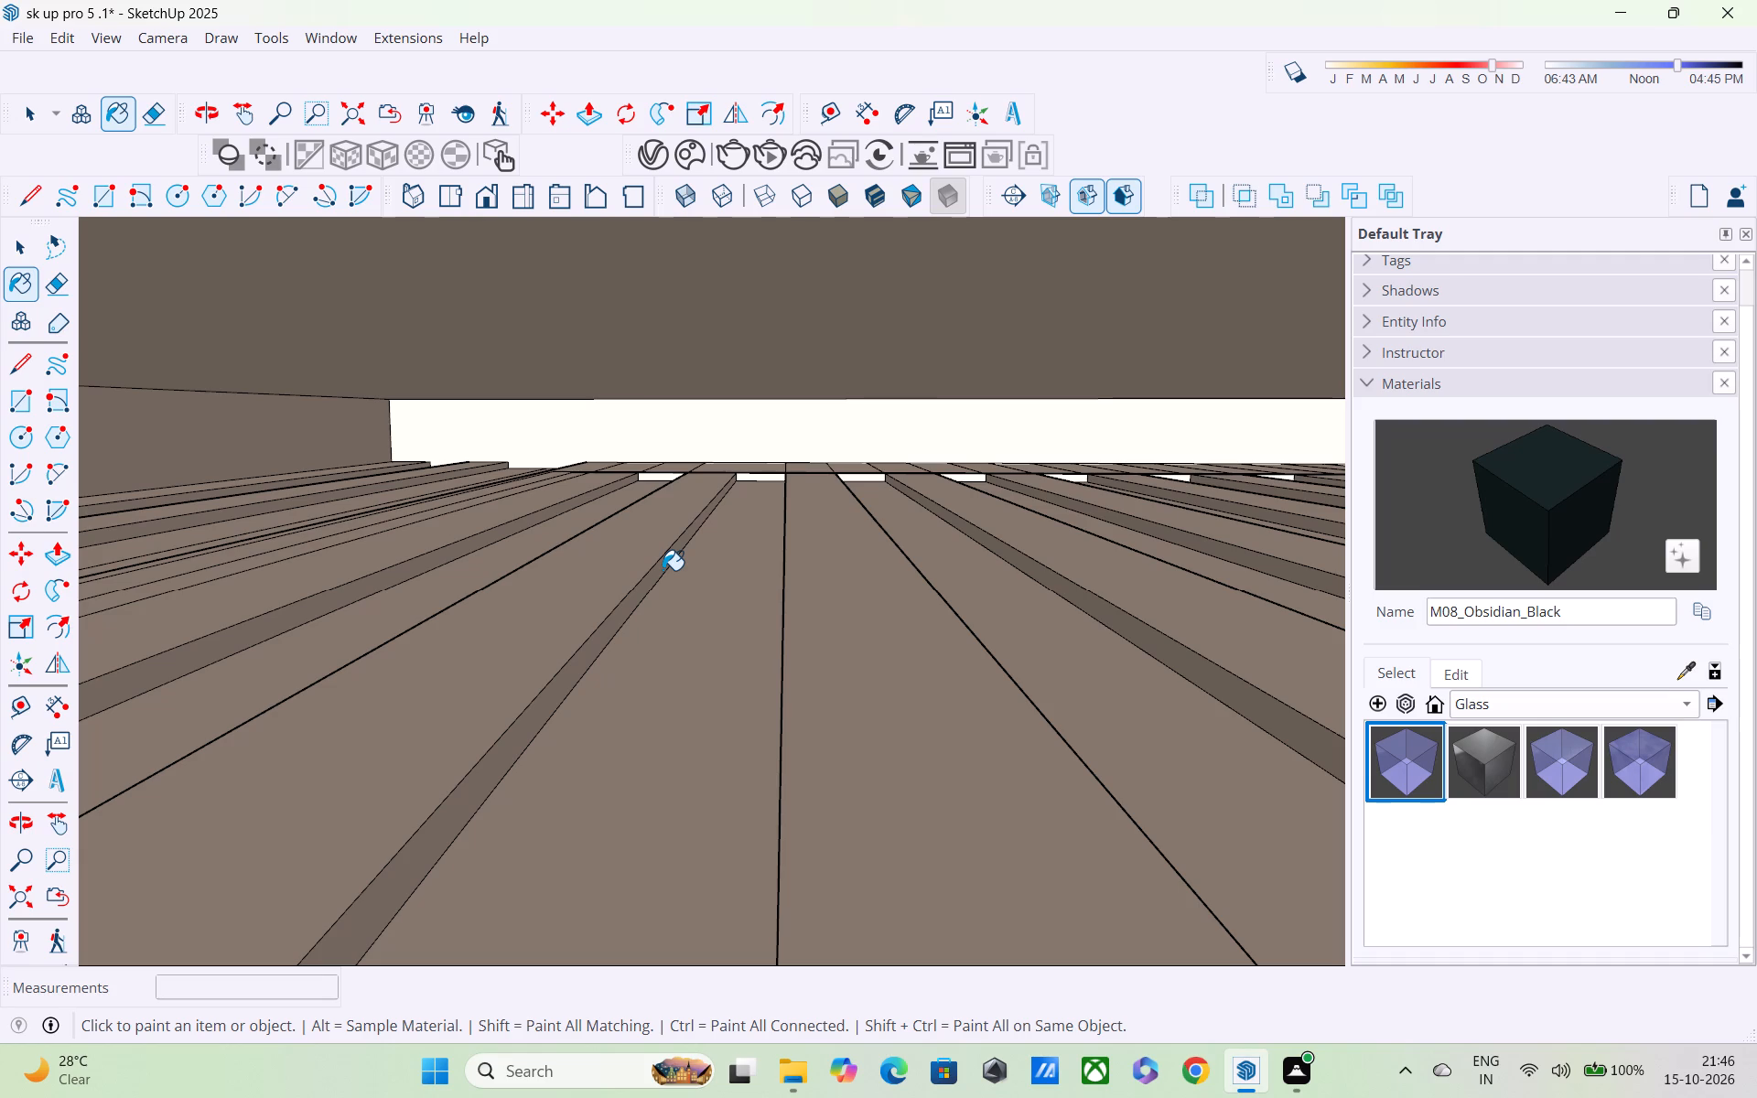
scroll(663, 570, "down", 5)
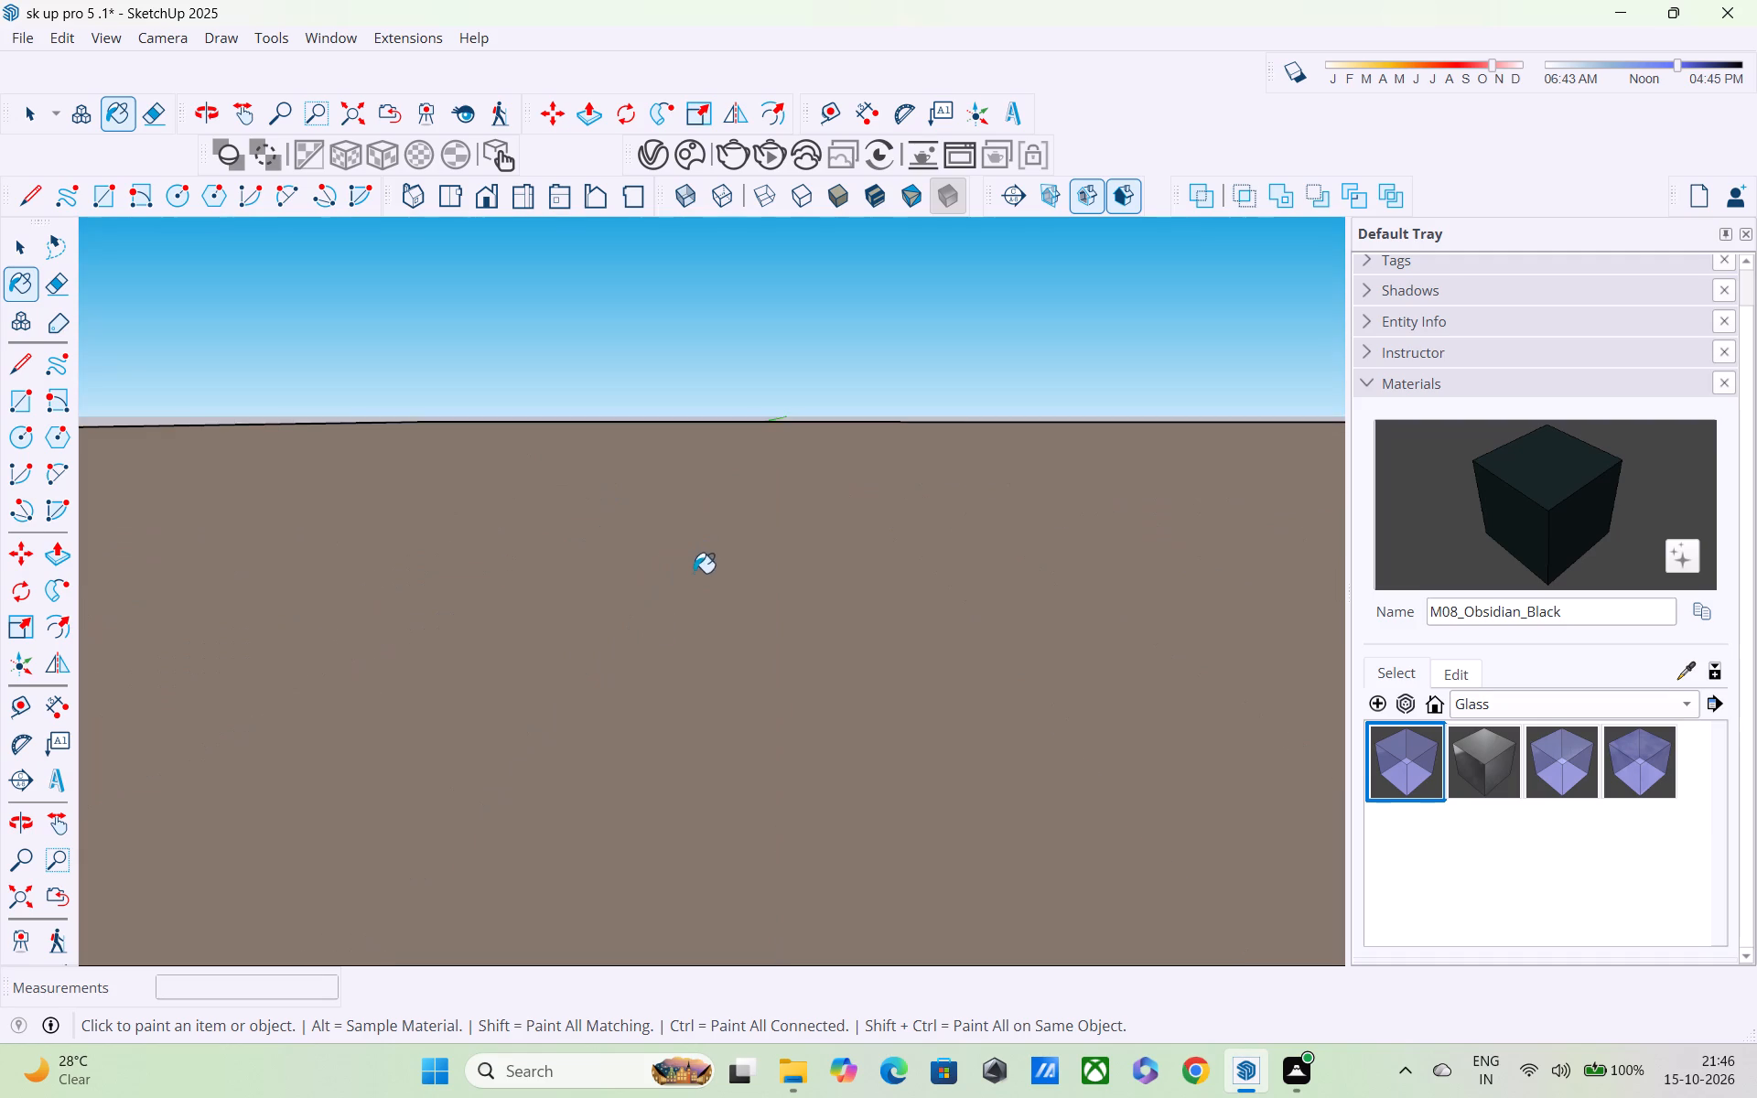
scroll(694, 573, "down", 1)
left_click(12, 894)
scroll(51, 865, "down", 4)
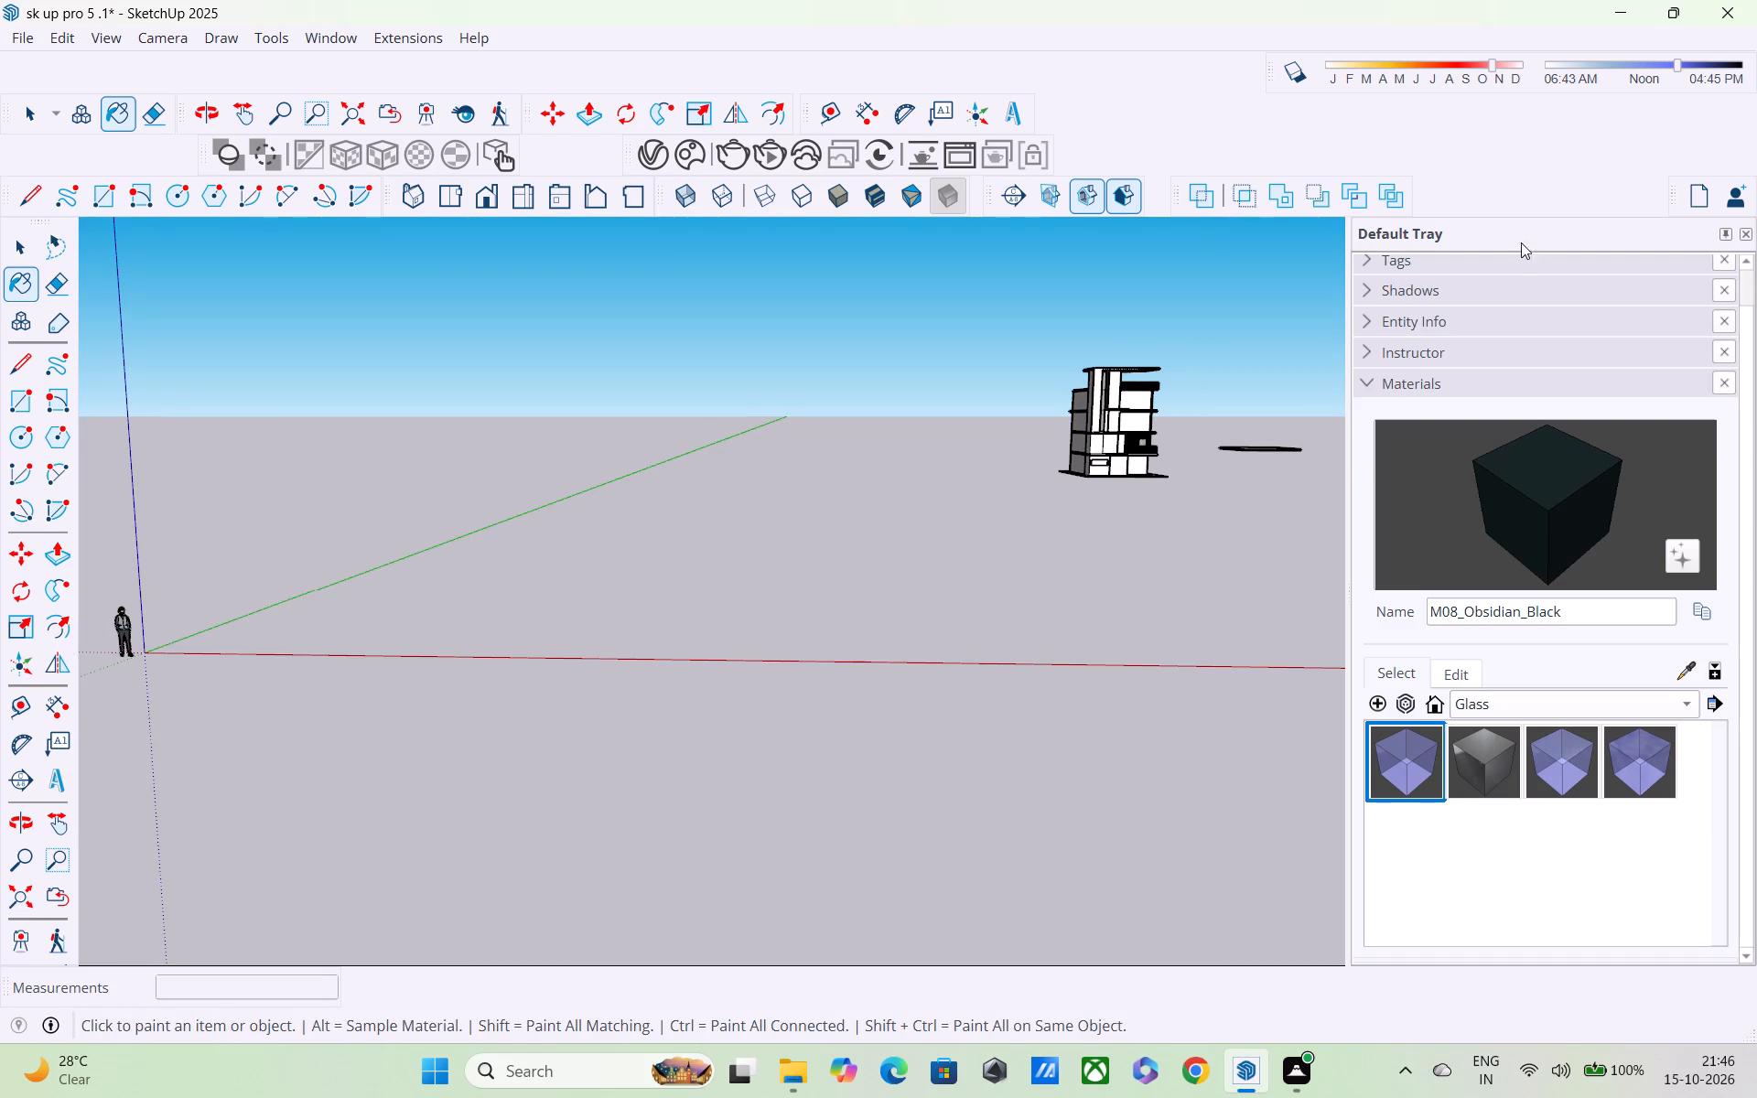
Examine the top of the infill strip where it meets the corner pillar, the slatted roof and the C-shaped frame.
scroll(1509, 226, "up", 3)
middle_click_drag(1082, 416, 889, 448)
scroll(1227, 431, "up", 5)
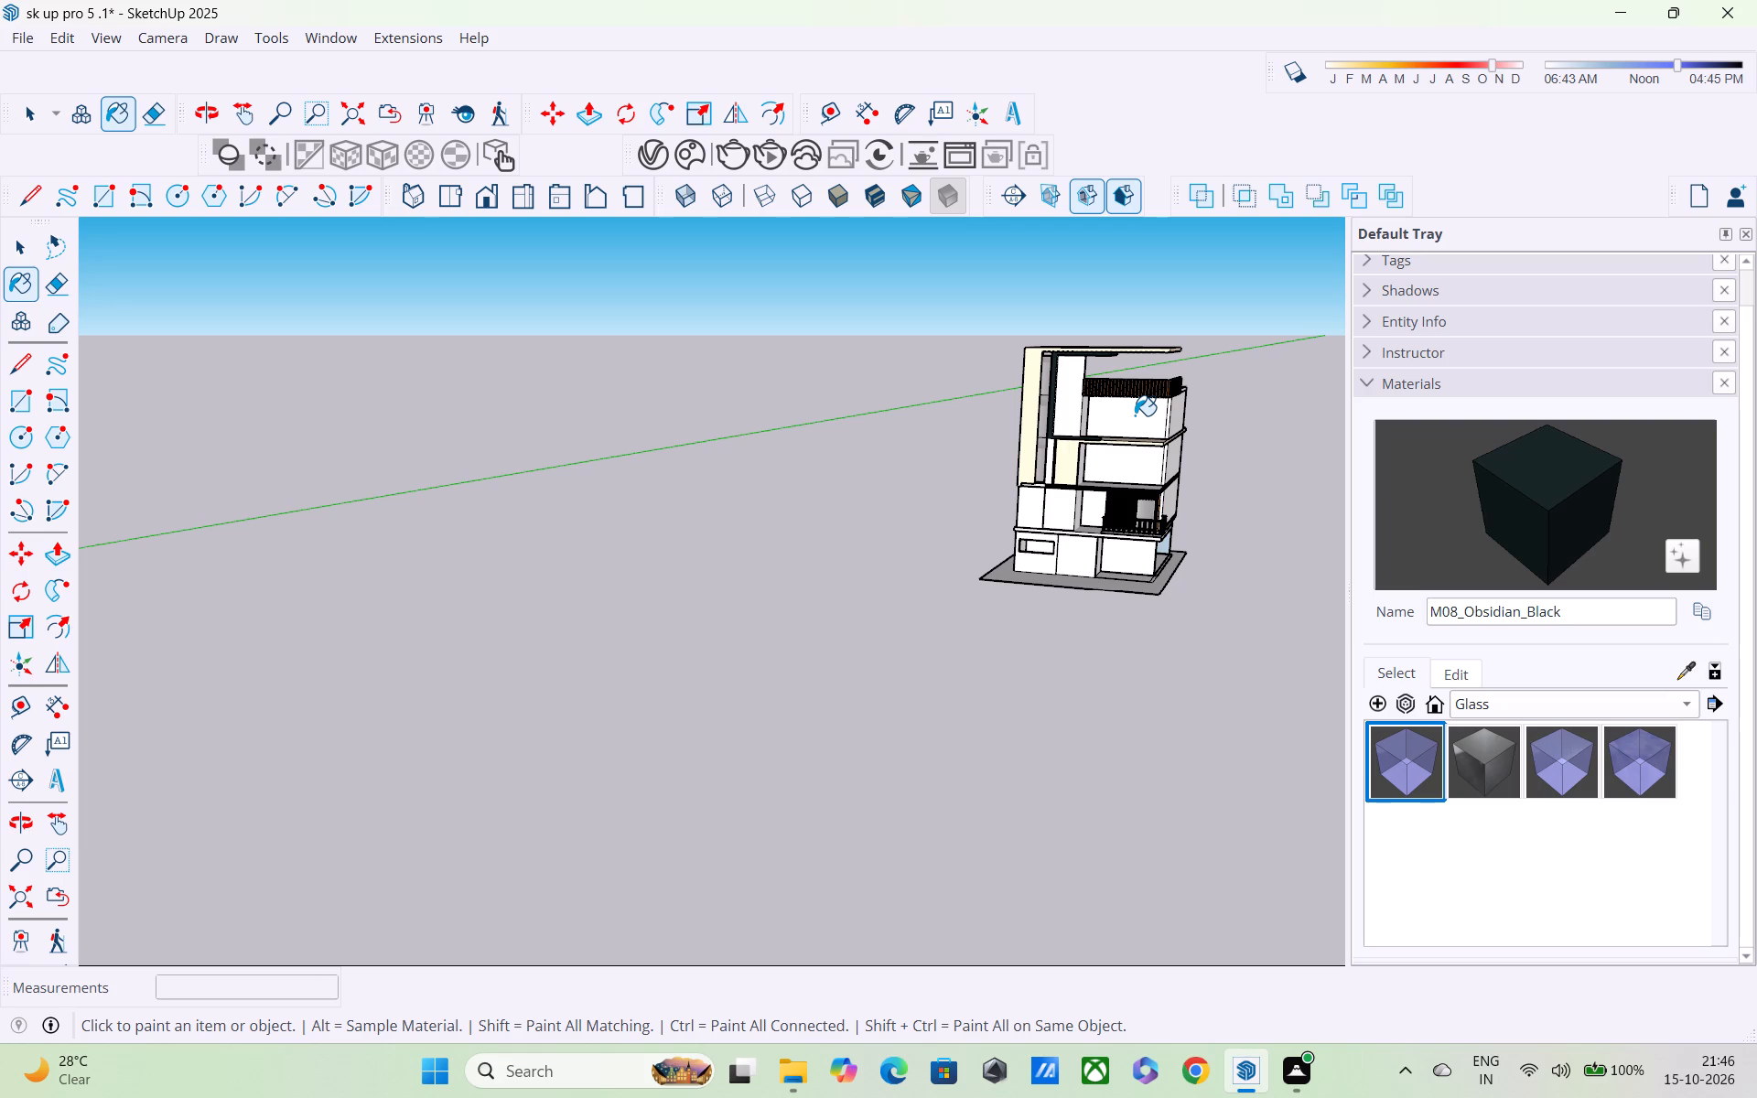
middle_click_drag(1119, 413, 1188, 494)
scroll(1079, 376, "up", 4)
middle_click_drag(1025, 334, 1008, 300)
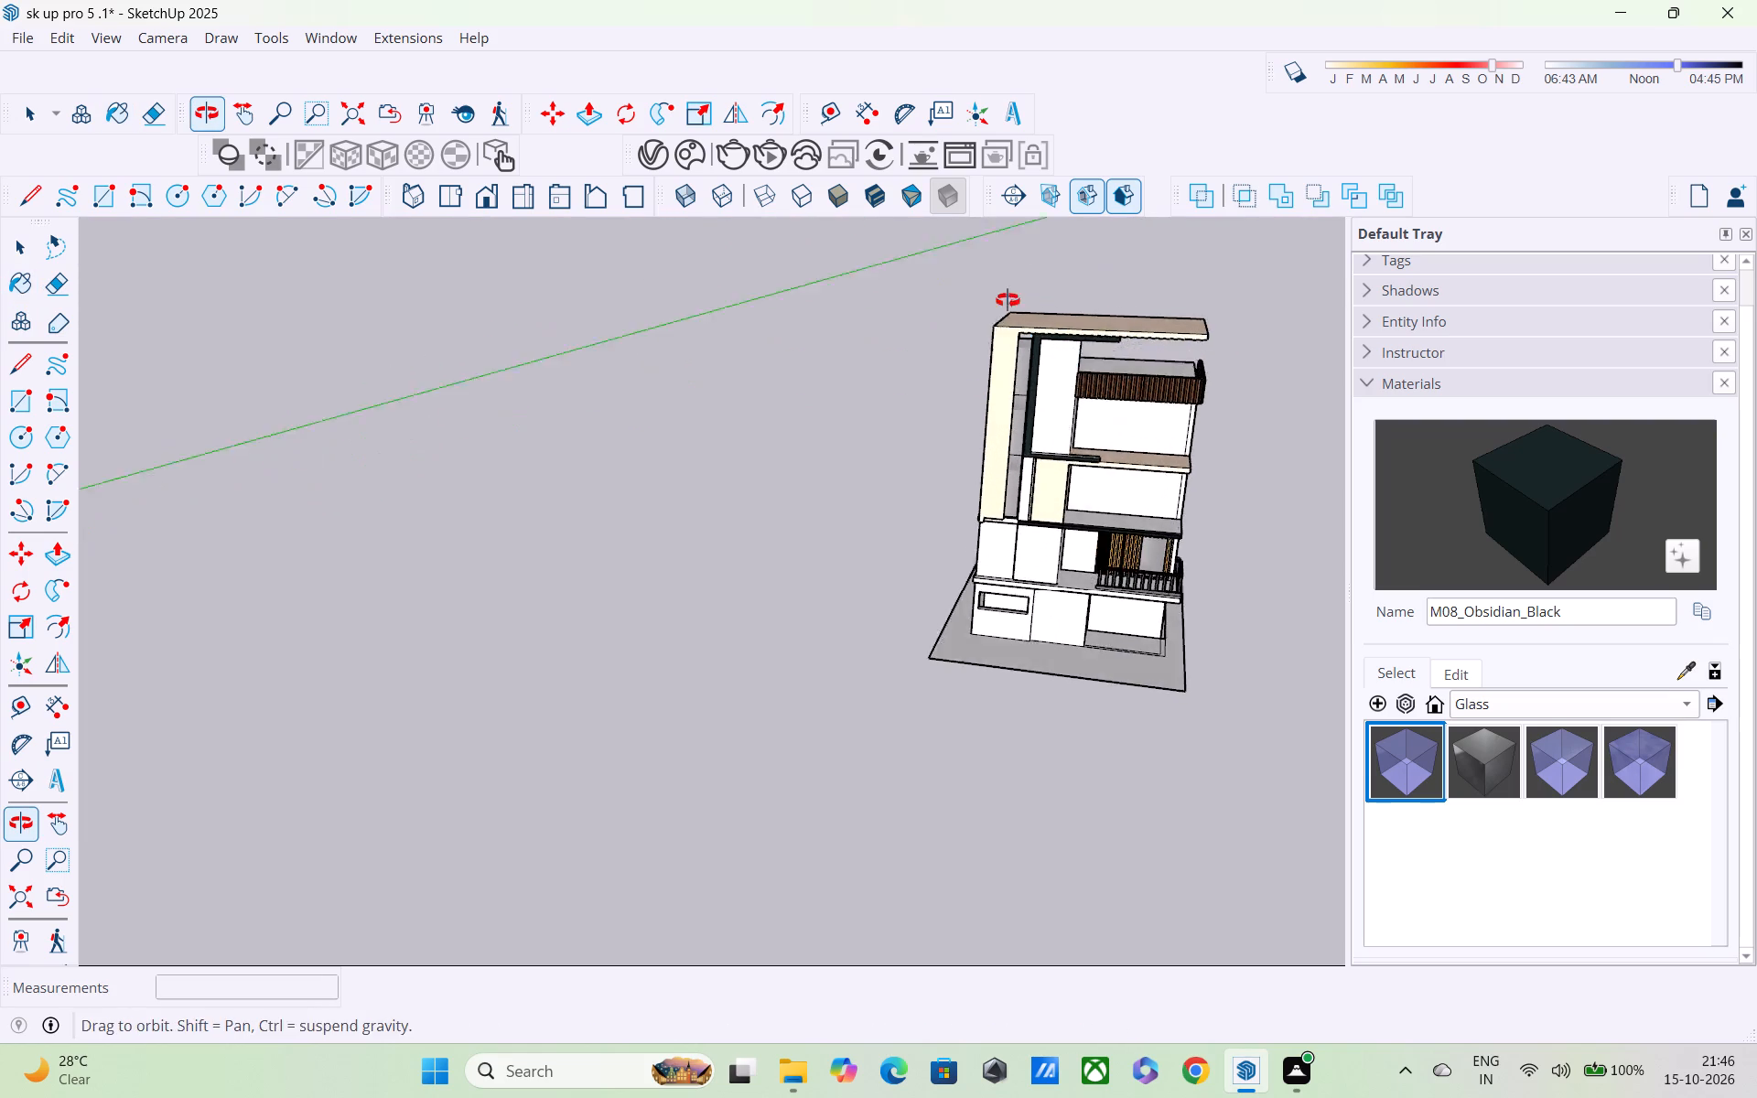
middle_click_drag(1008, 300, 979, 236)
scroll(979, 236, "up", 6)
scroll(1008, 339, "up", 9)
middle_click_drag(1003, 324, 967, 316)
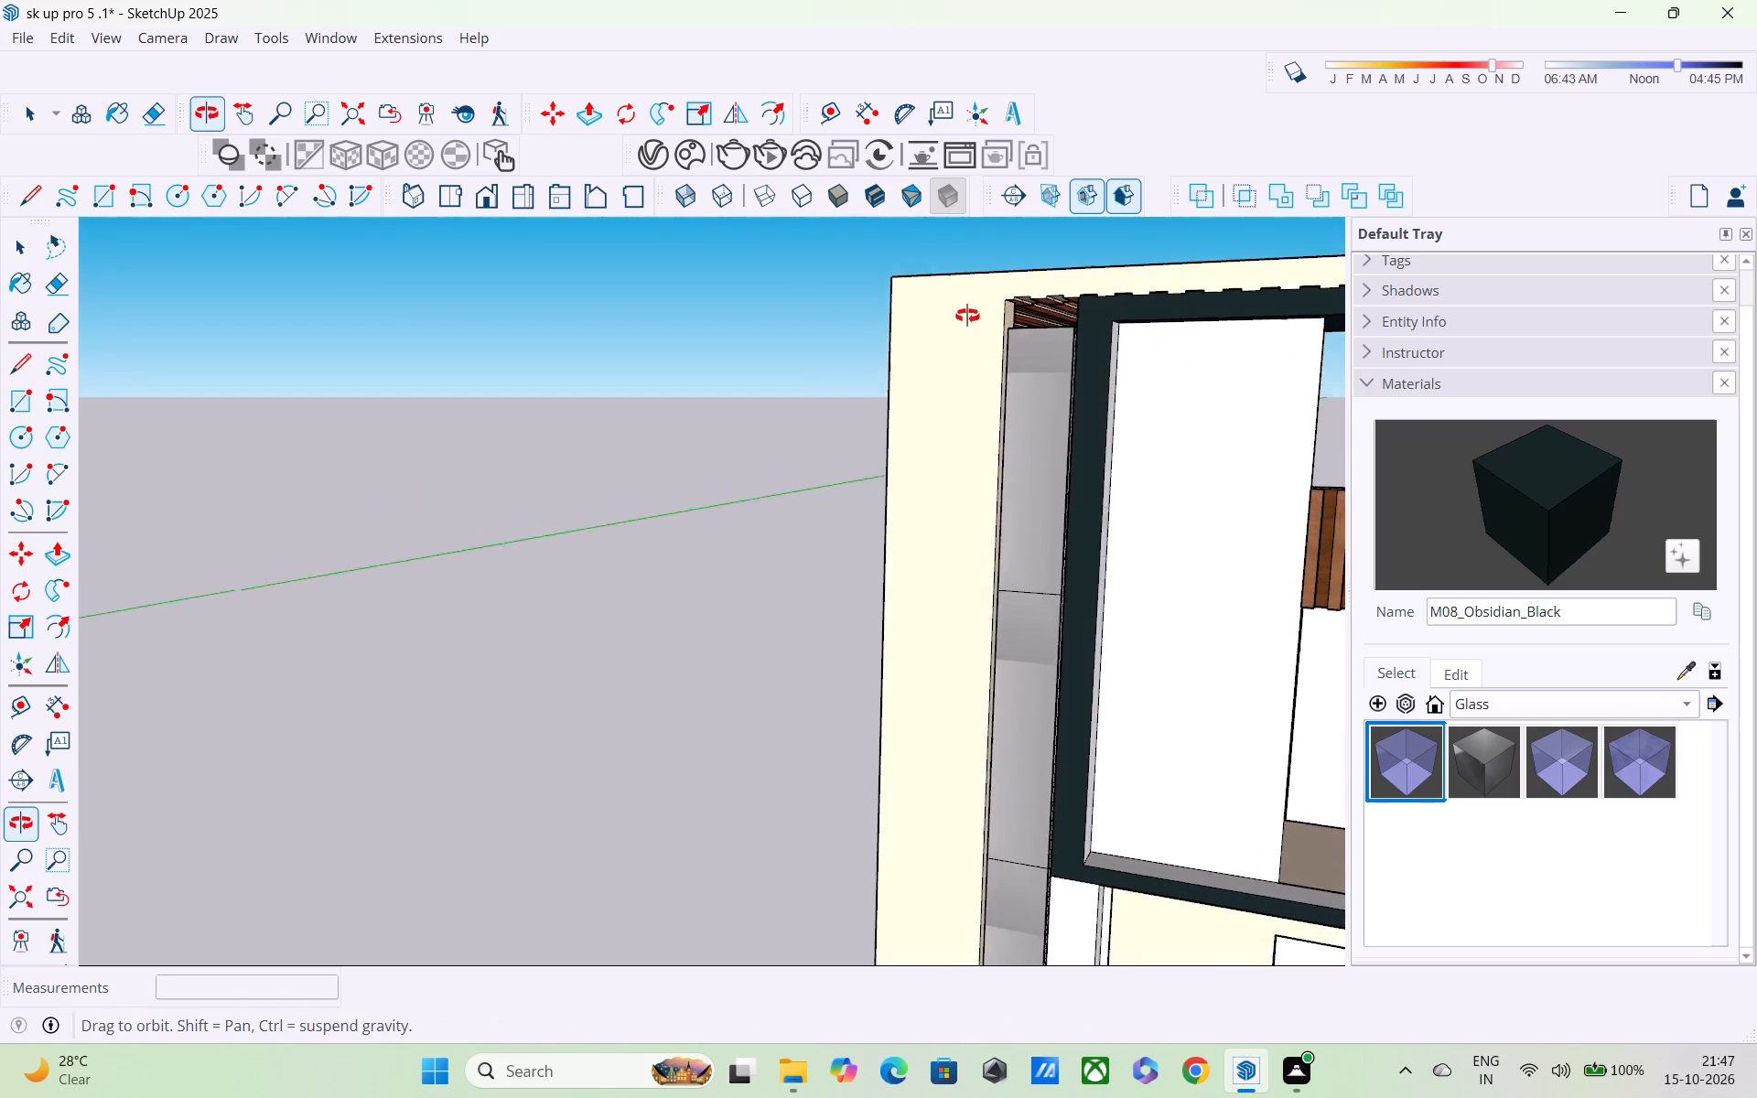
middle_click_drag(967, 316, 703, 338)
scroll(953, 355, "up", 4)
scroll(1049, 314, "up", 3)
middle_click_drag(992, 309, 984, 301)
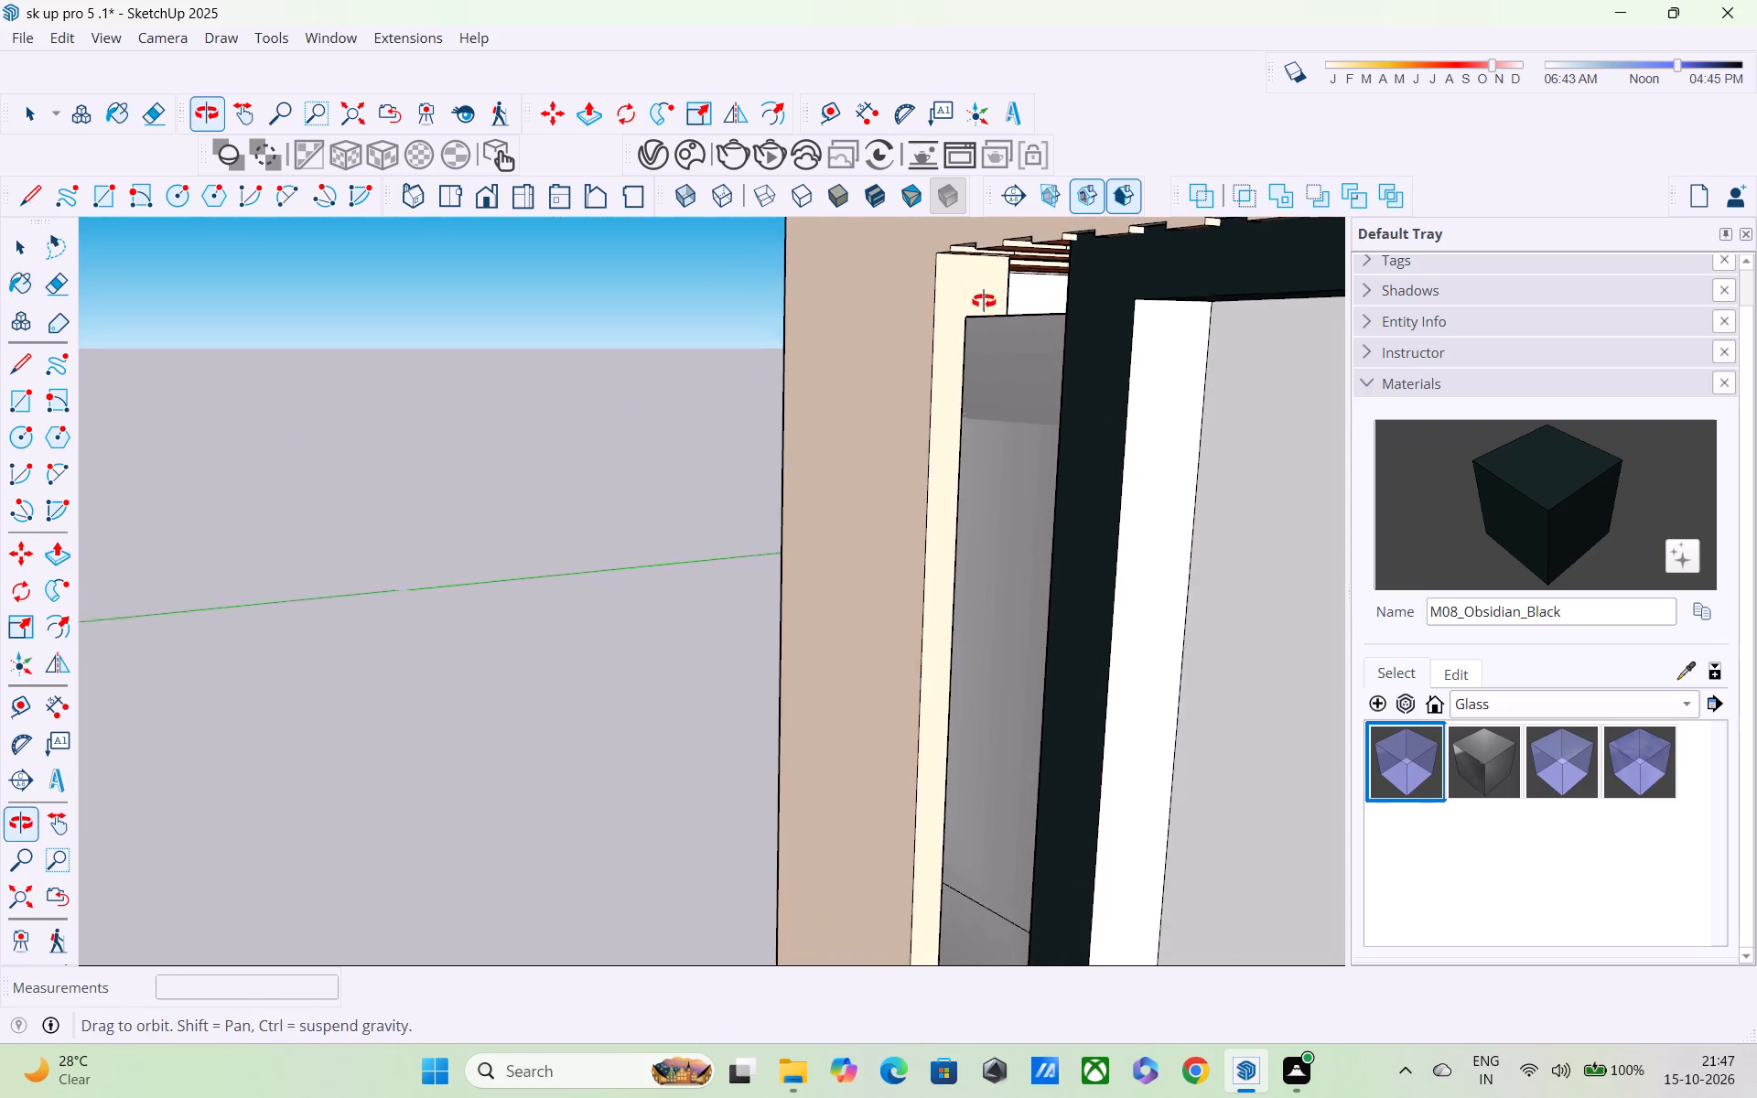
middle_click_drag(984, 301, 925, 253)
scroll(928, 254, "up", 1)
scroll(1017, 264, "up", 5)
middle_click_drag(942, 322, 911, 387)
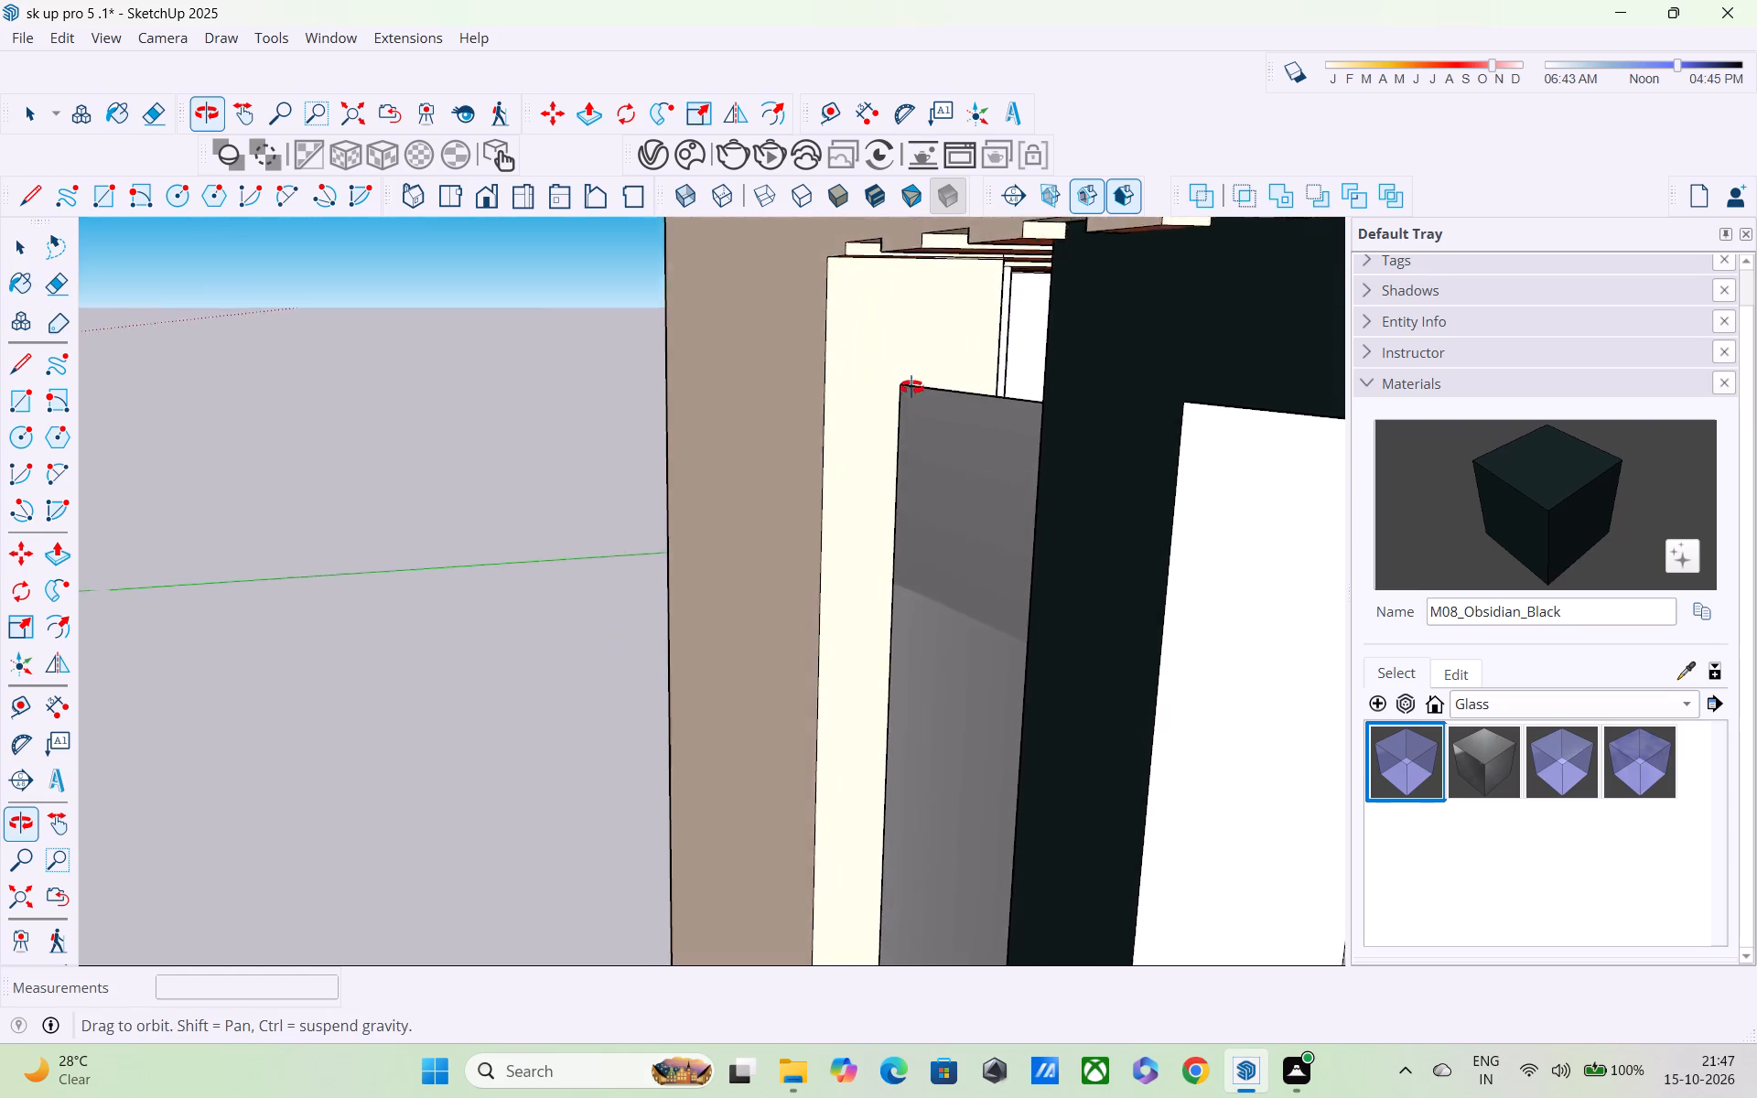
scroll(911, 387, "up", 4)
middle_click_drag(911, 387, 909, 381)
scroll(920, 362, "up", 4)
scroll(920, 361, "down", 7)
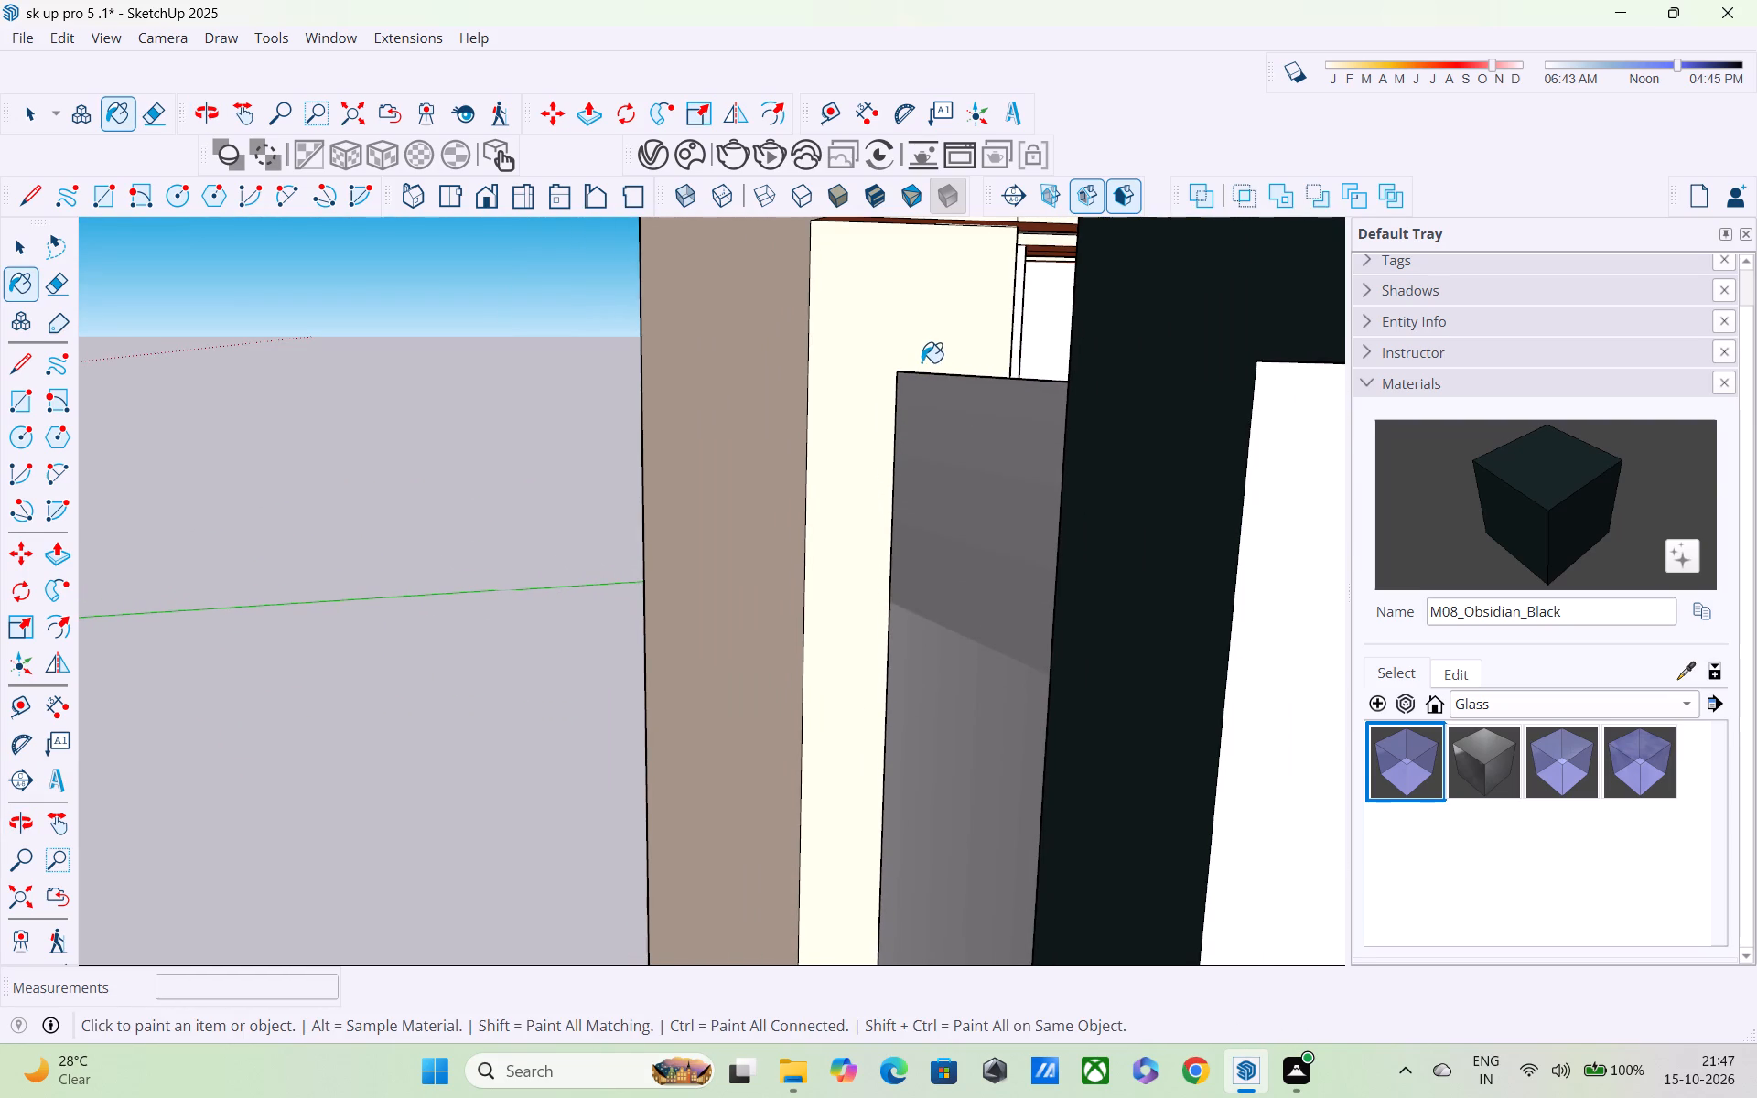
scroll(922, 362, "down", 2)
middle_click_drag(924, 363, 1027, 412)
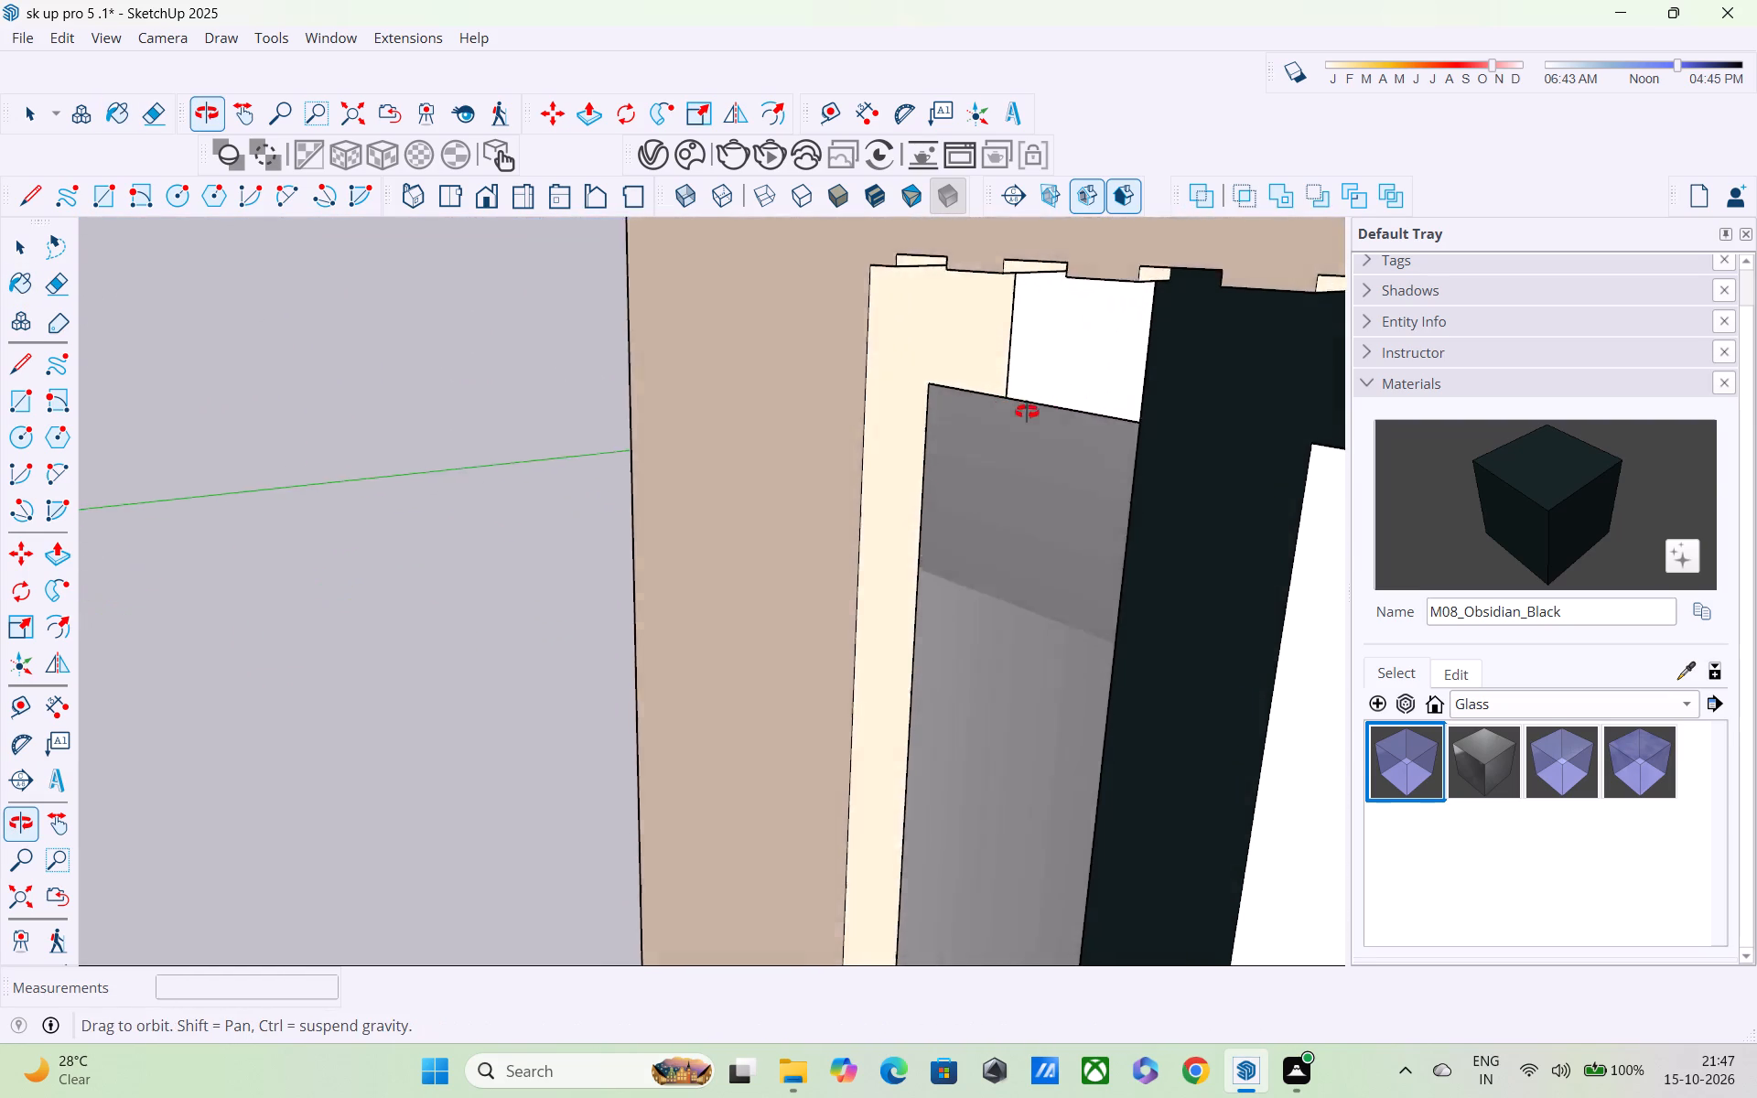
middle_click_drag(1027, 412, 1144, 334)
scroll(1012, 296, "up", 3)
middle_click_drag(1015, 301, 1109, 181)
middle_click_drag(1109, 329, 1080, 628, "shift")
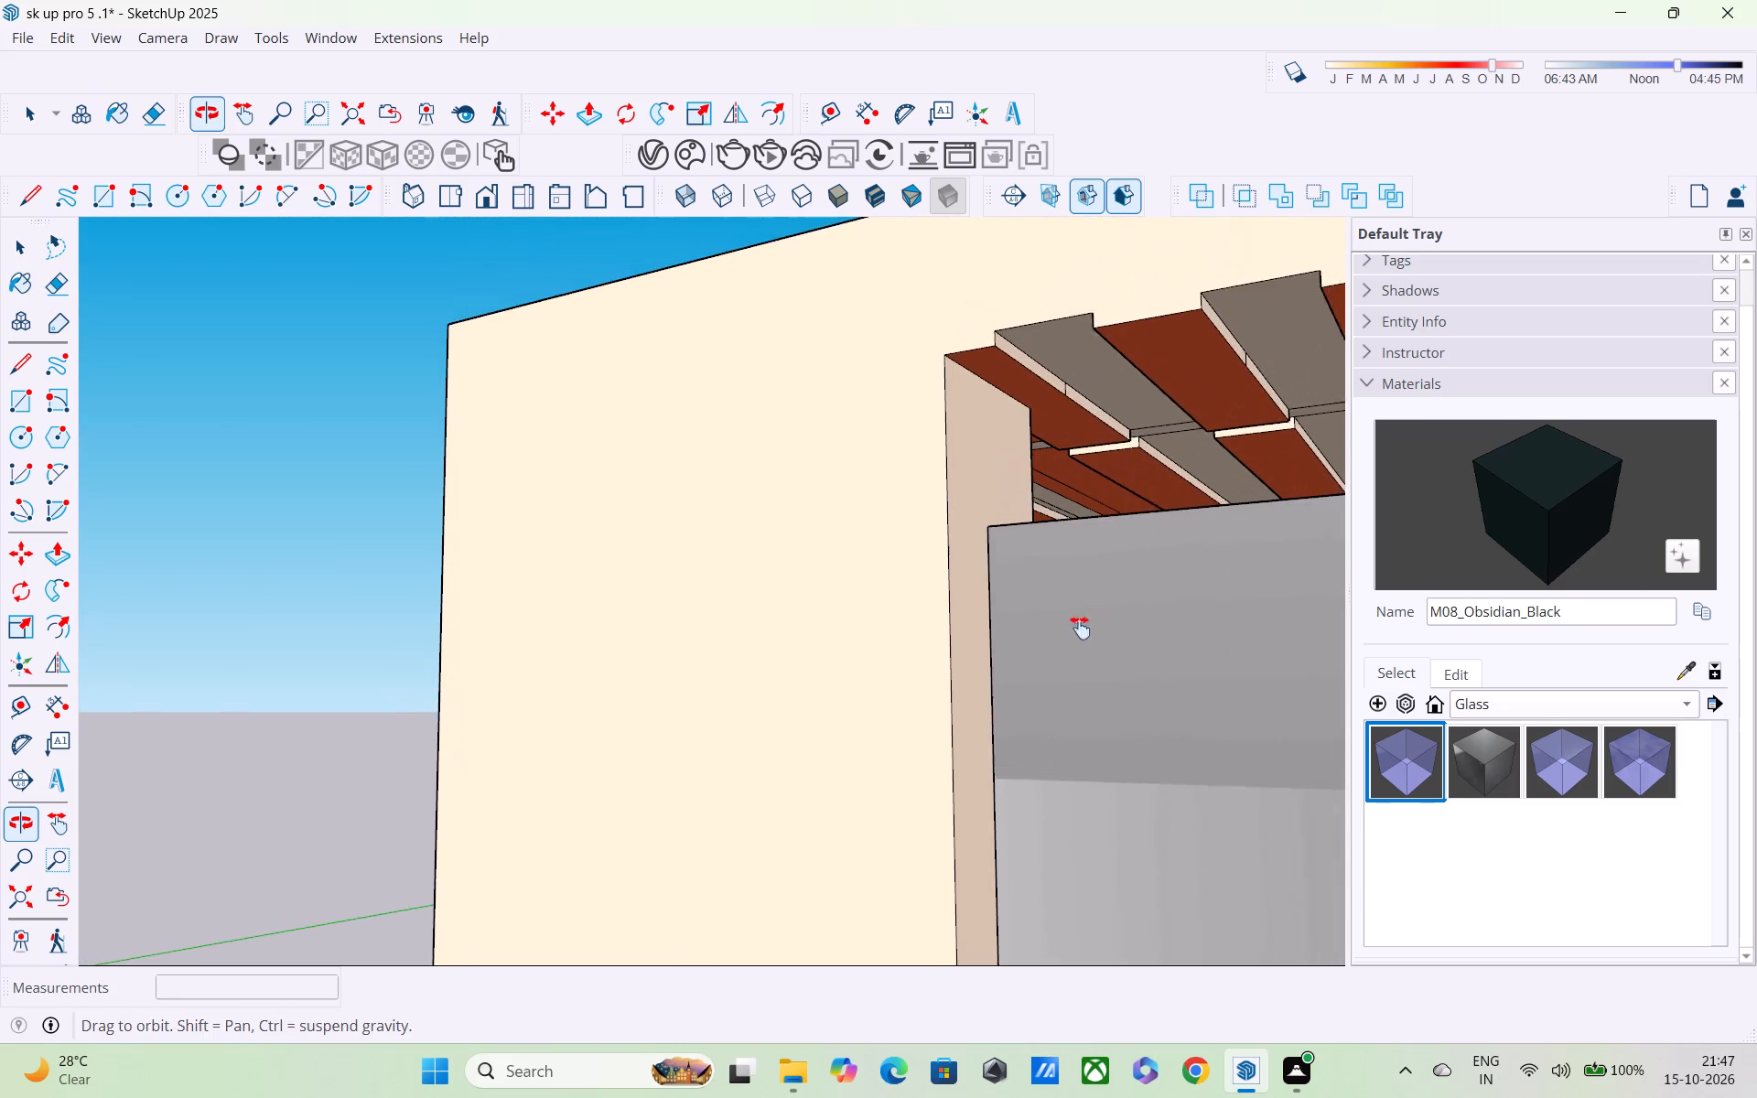
middle_click_drag(1080, 628, 1077, 630, "shift")
scroll(1036, 525, "down", 1)
middle_click_drag(1036, 521, 1003, 555, "shift")
scroll(925, 531, "up", 1)
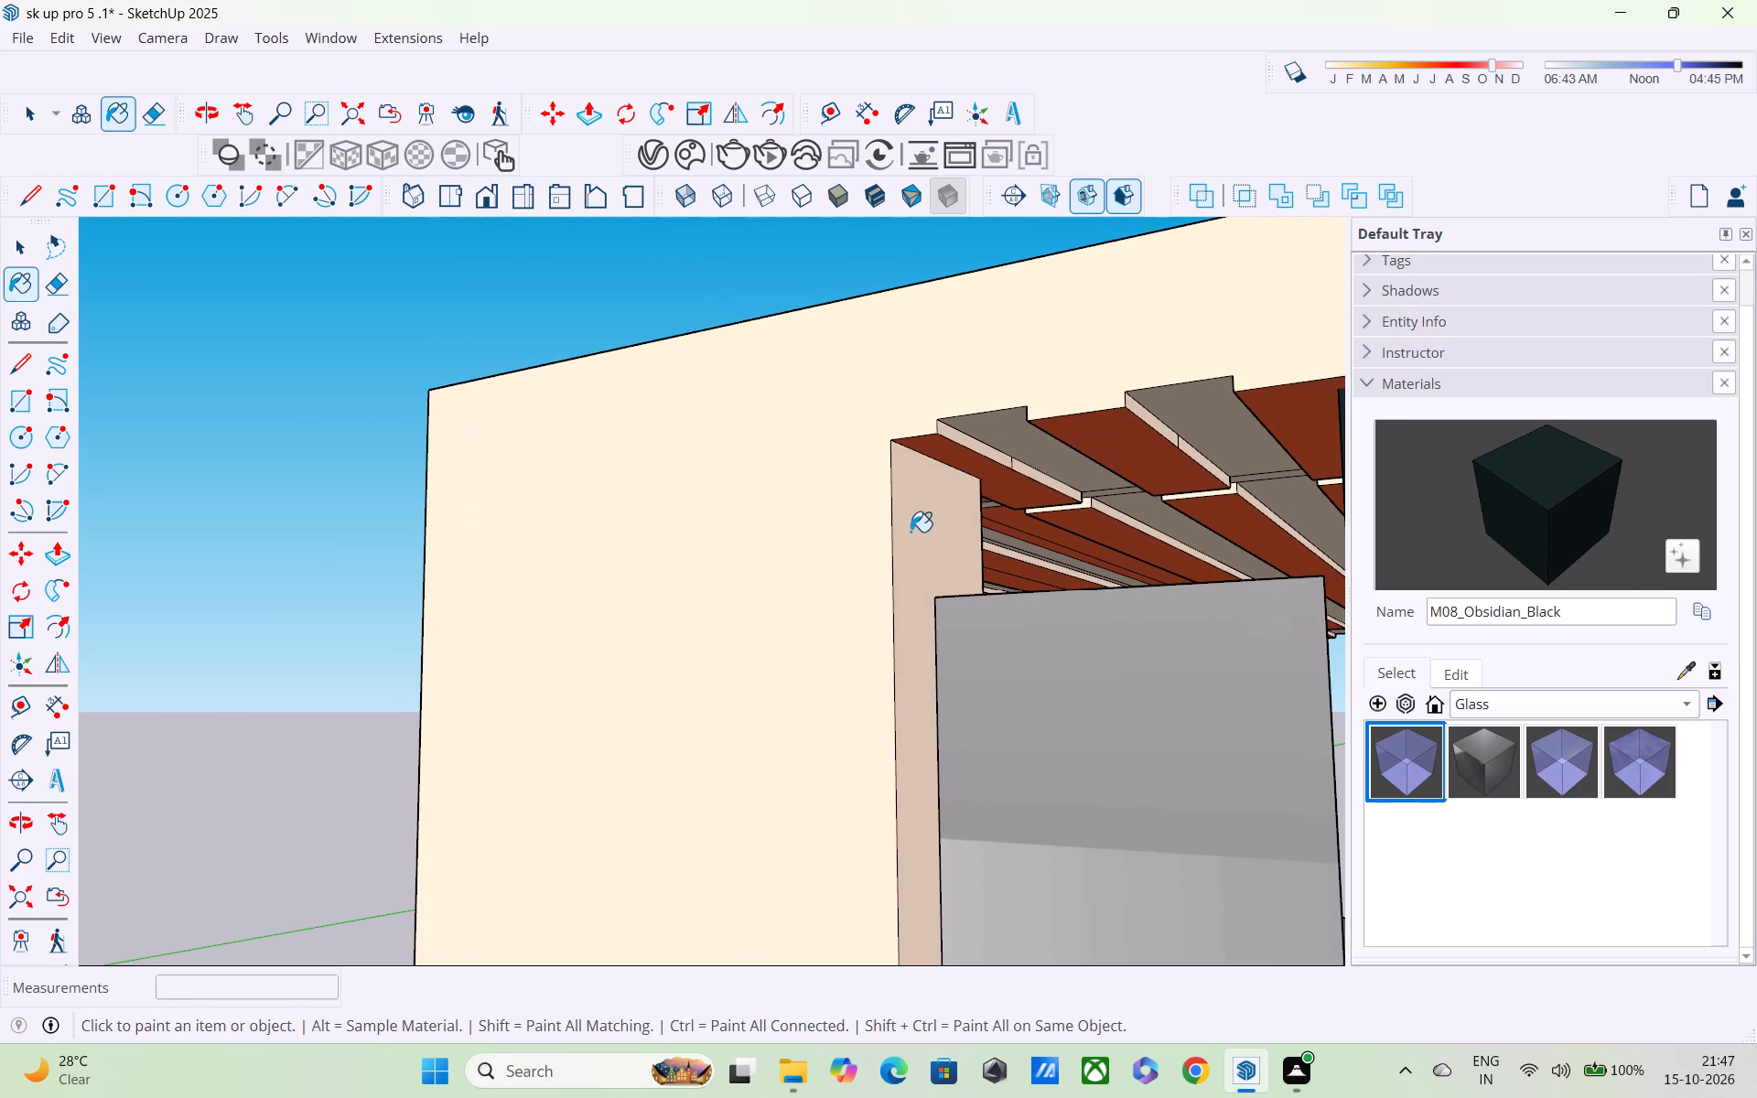
Draw a rectangle about 2' 4" by 10" closing the gap between the mirror-glass infill strip and the slatted roof.
key("r")
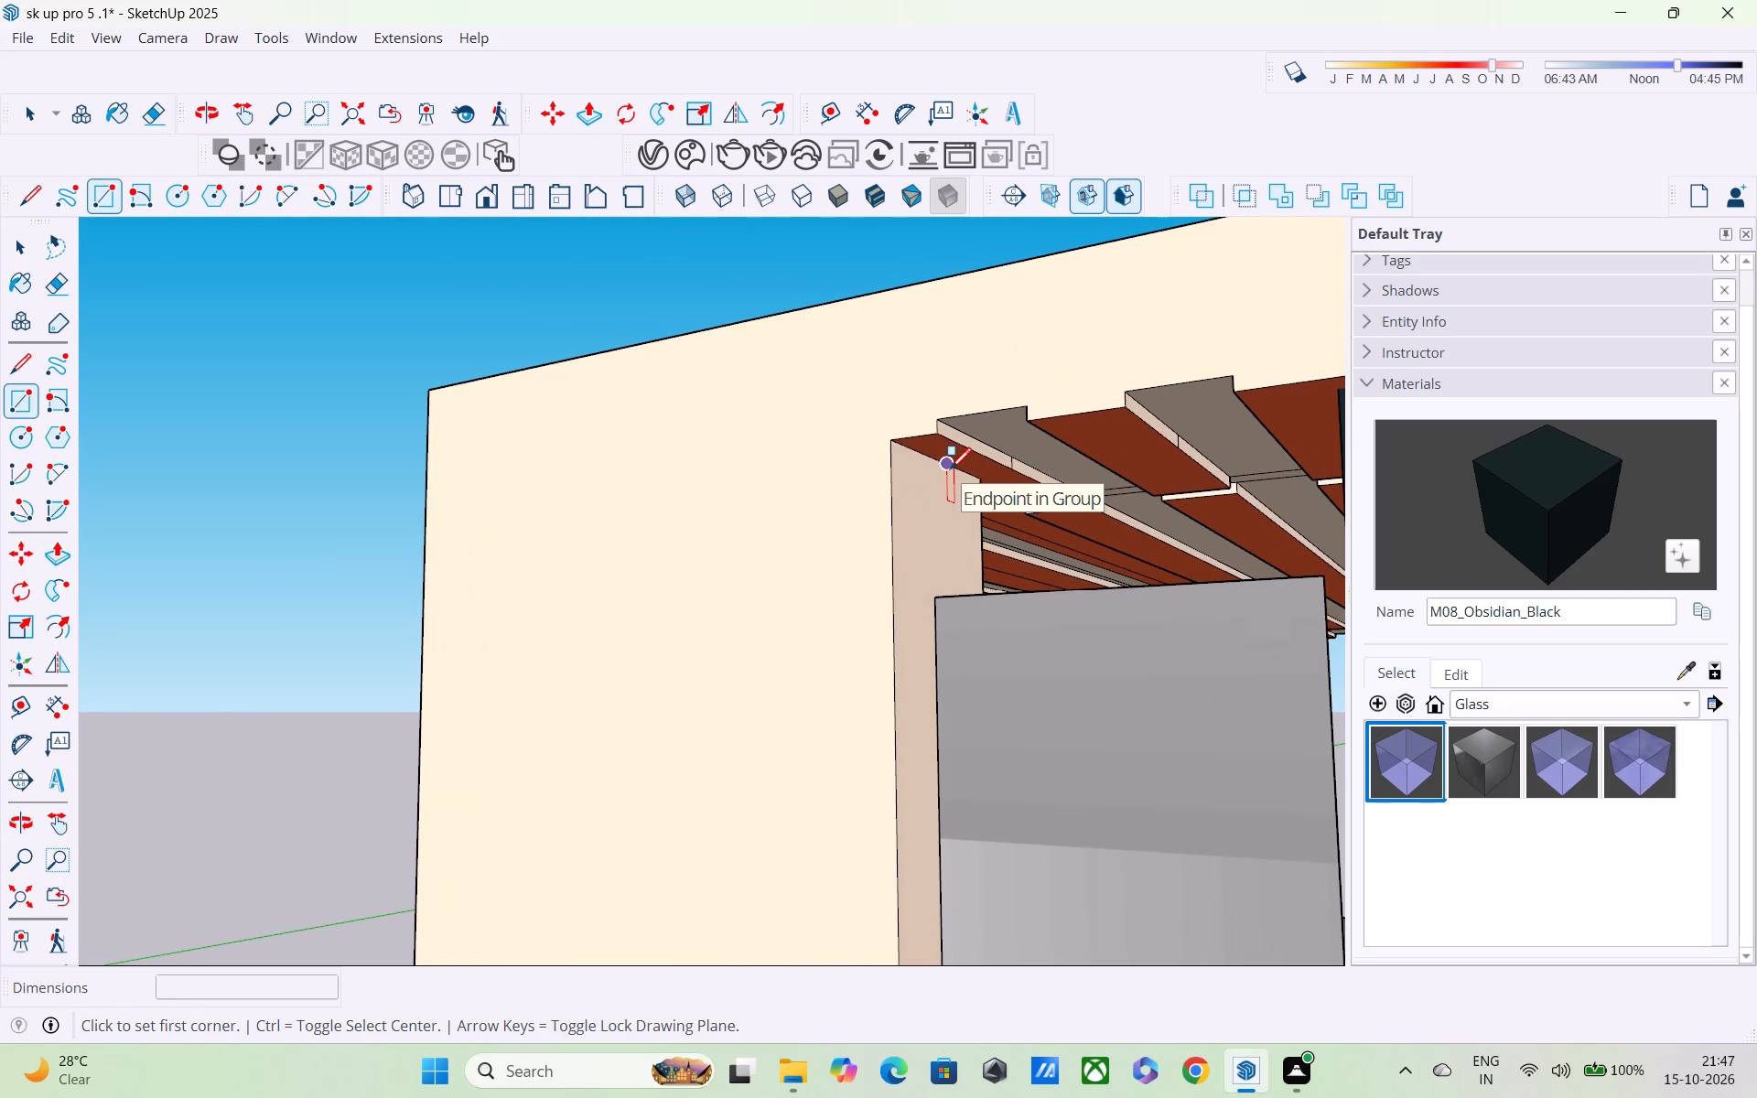
left_click(950, 471)
middle_click_drag(1100, 531, 826, 521, "shift")
middle_click_drag(902, 539, 1237, 571)
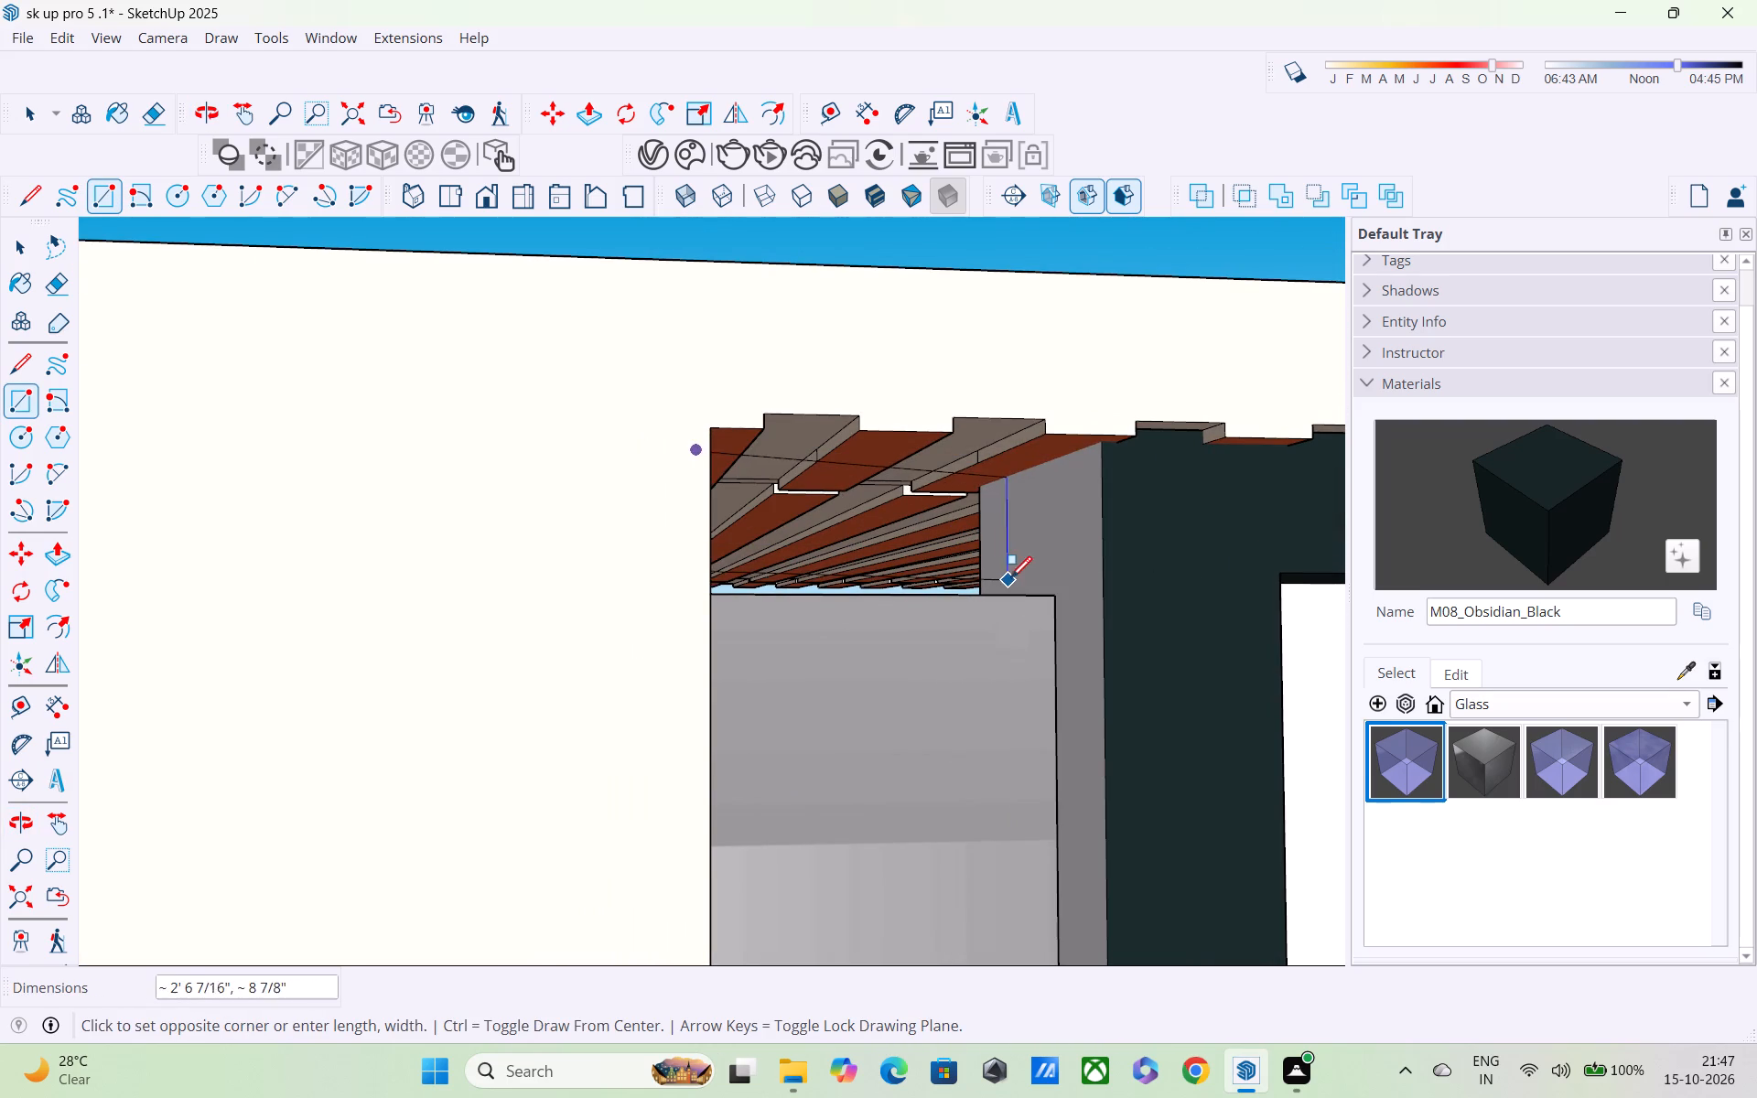
left_click(1053, 587)
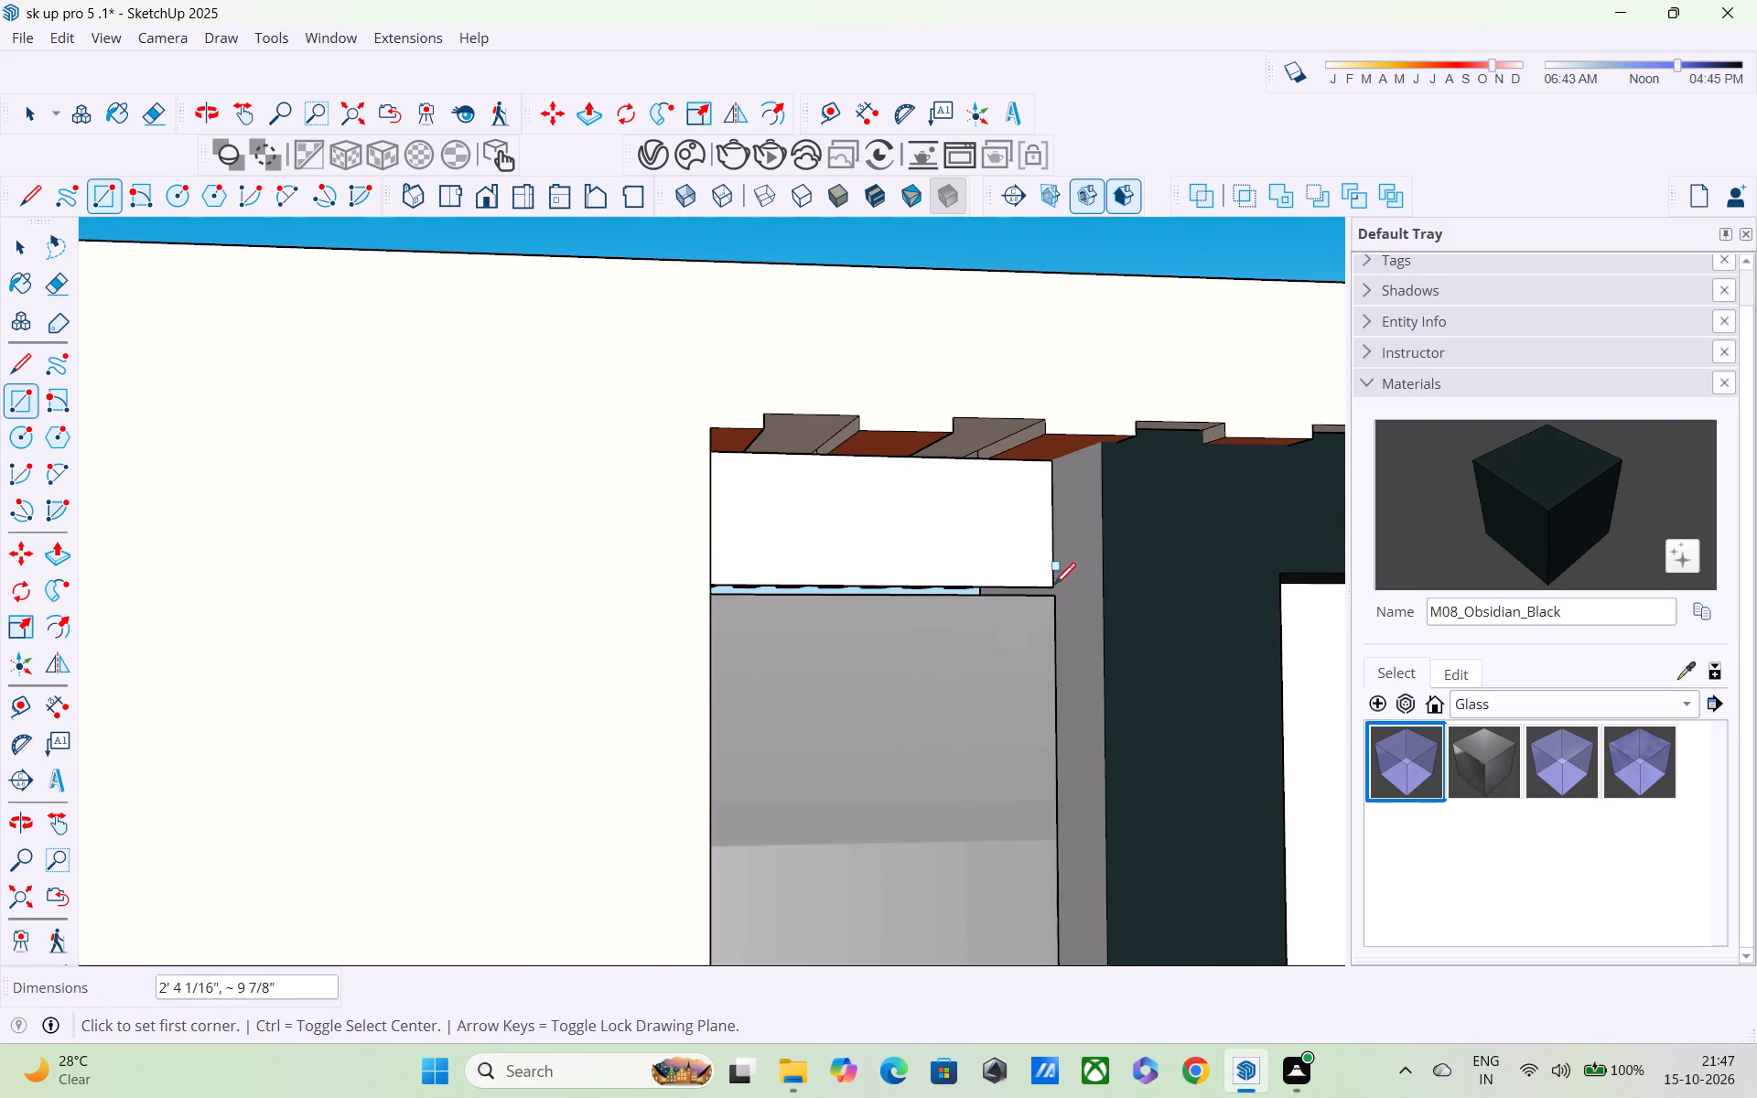
middle_click_drag(1062, 602, 822, 593)
scroll(822, 593, "down", 3)
key("space")
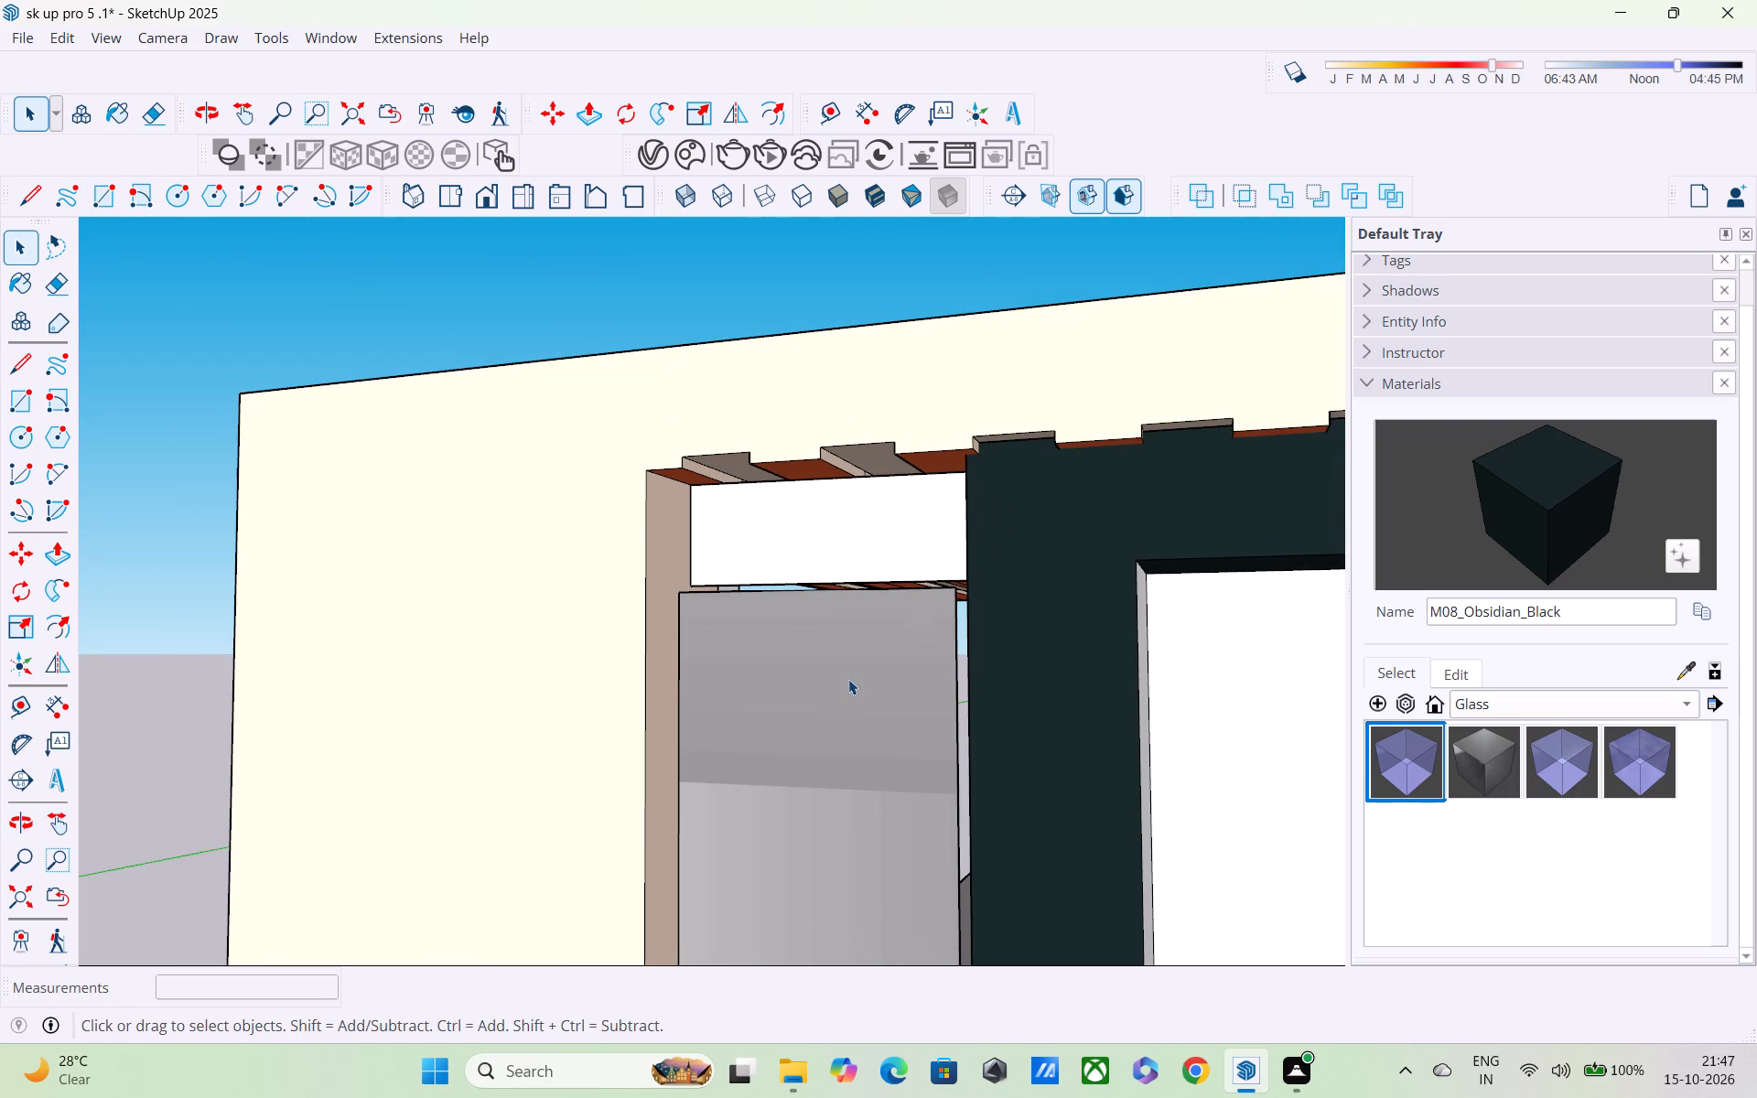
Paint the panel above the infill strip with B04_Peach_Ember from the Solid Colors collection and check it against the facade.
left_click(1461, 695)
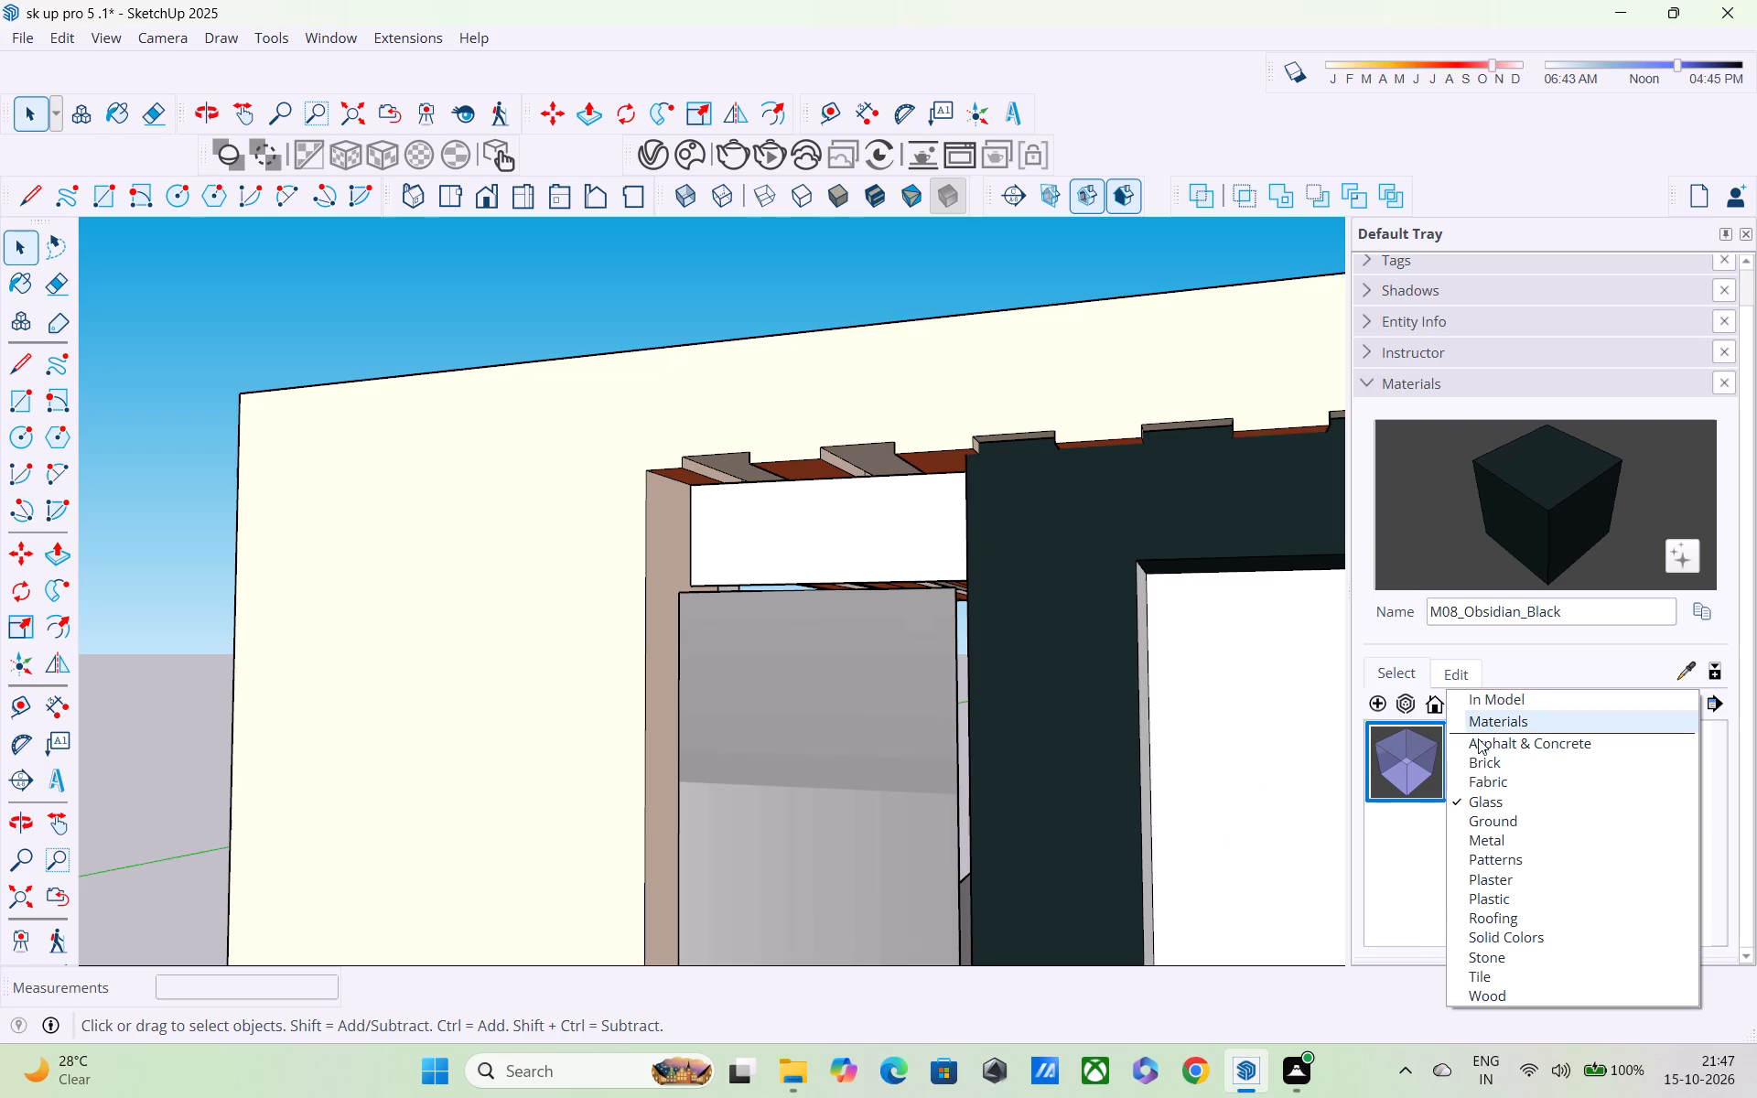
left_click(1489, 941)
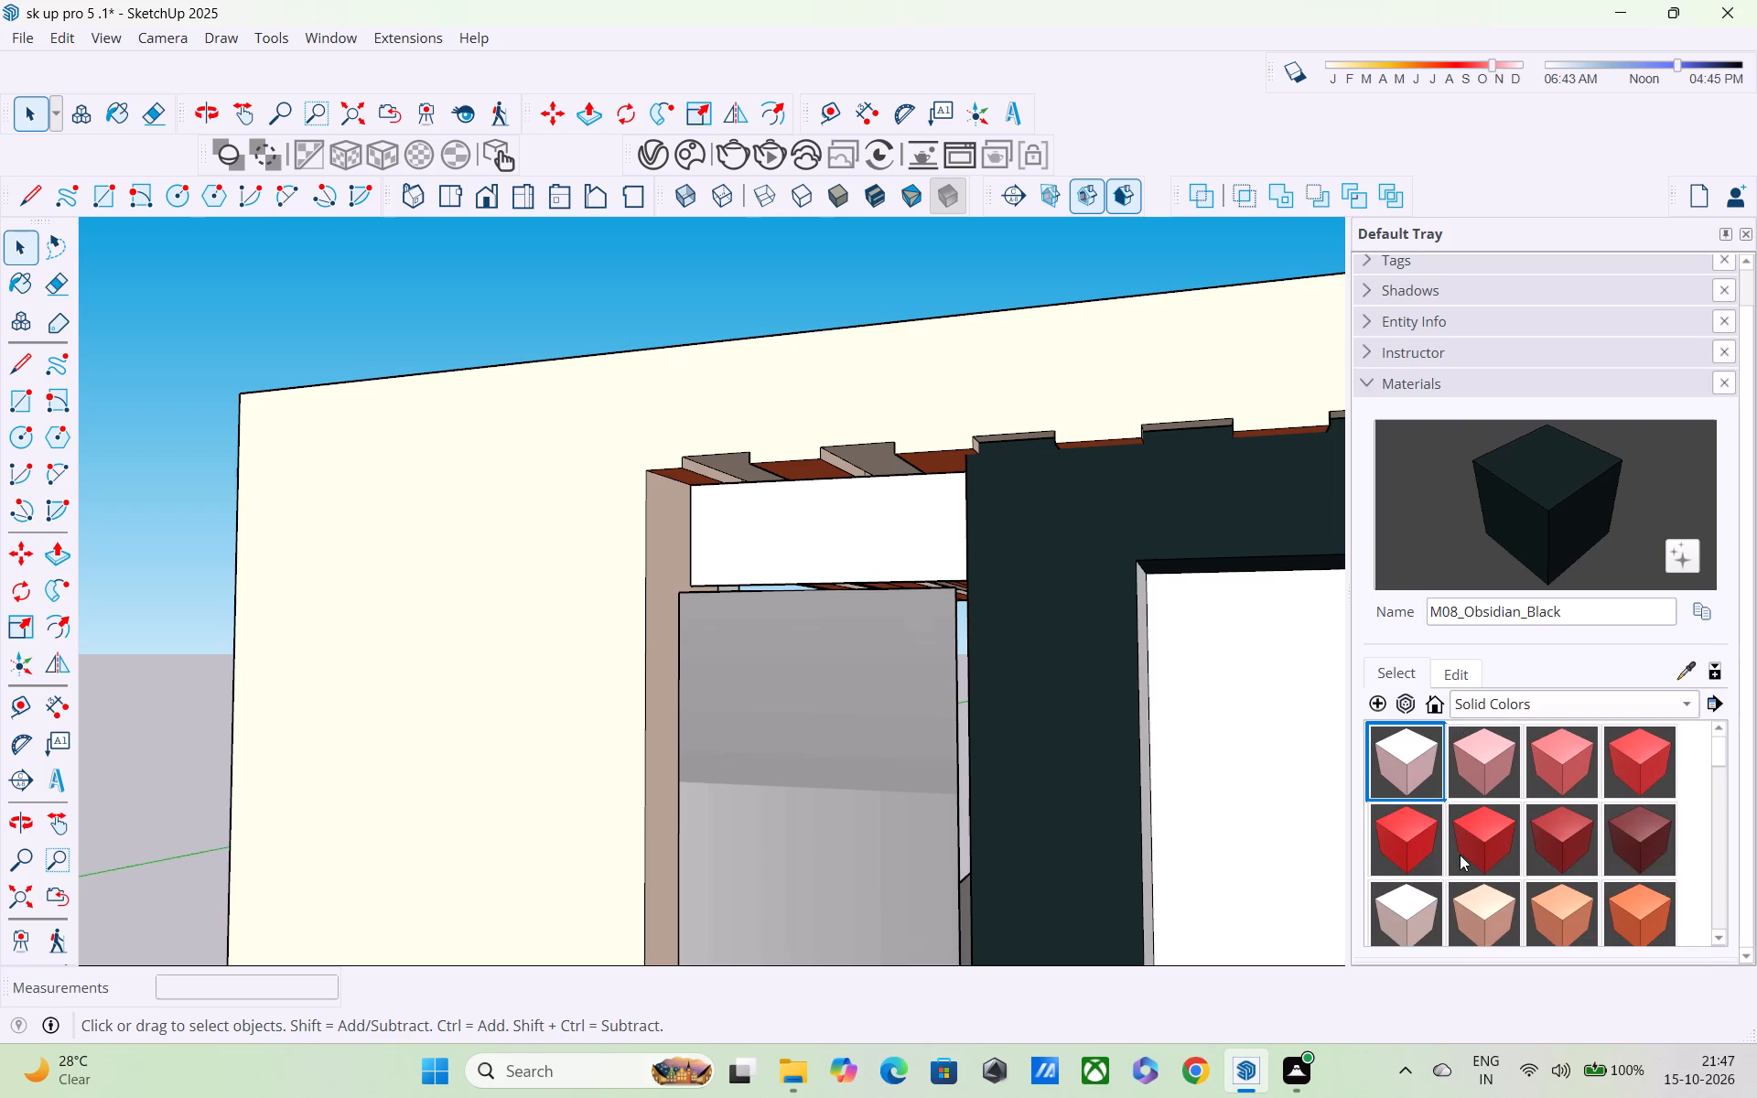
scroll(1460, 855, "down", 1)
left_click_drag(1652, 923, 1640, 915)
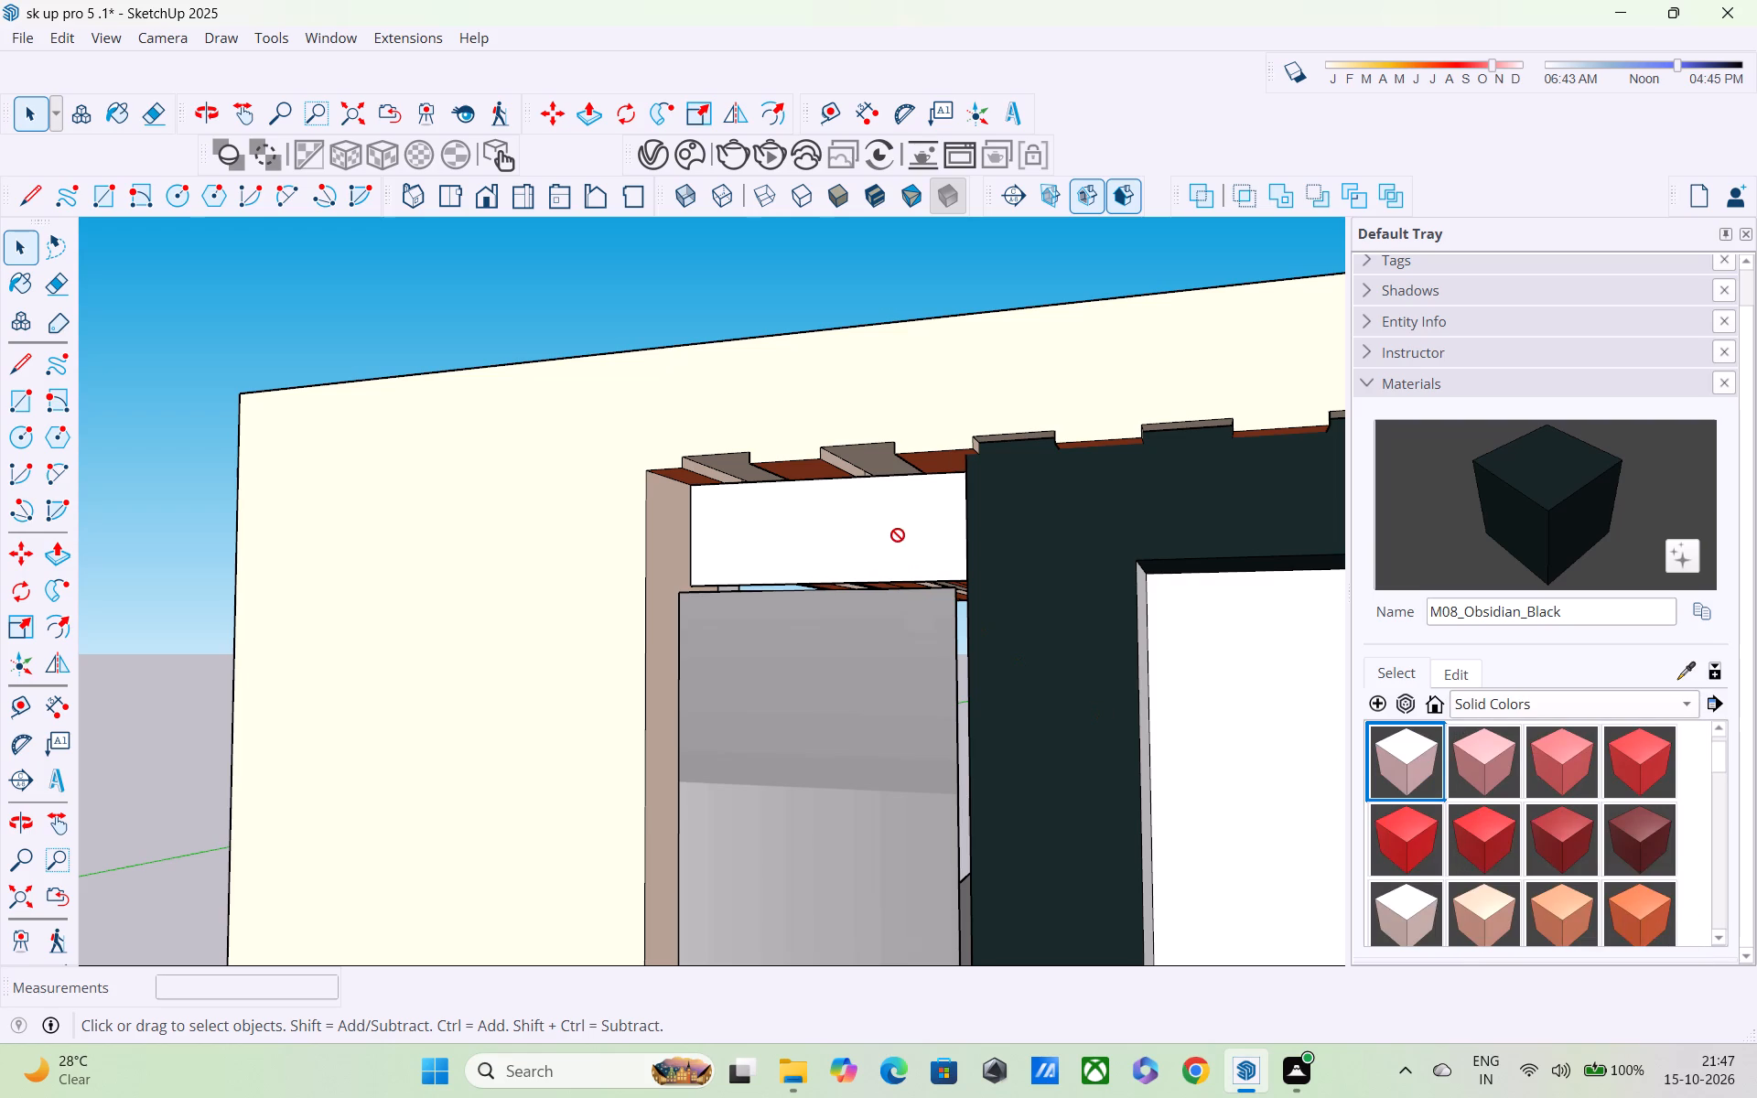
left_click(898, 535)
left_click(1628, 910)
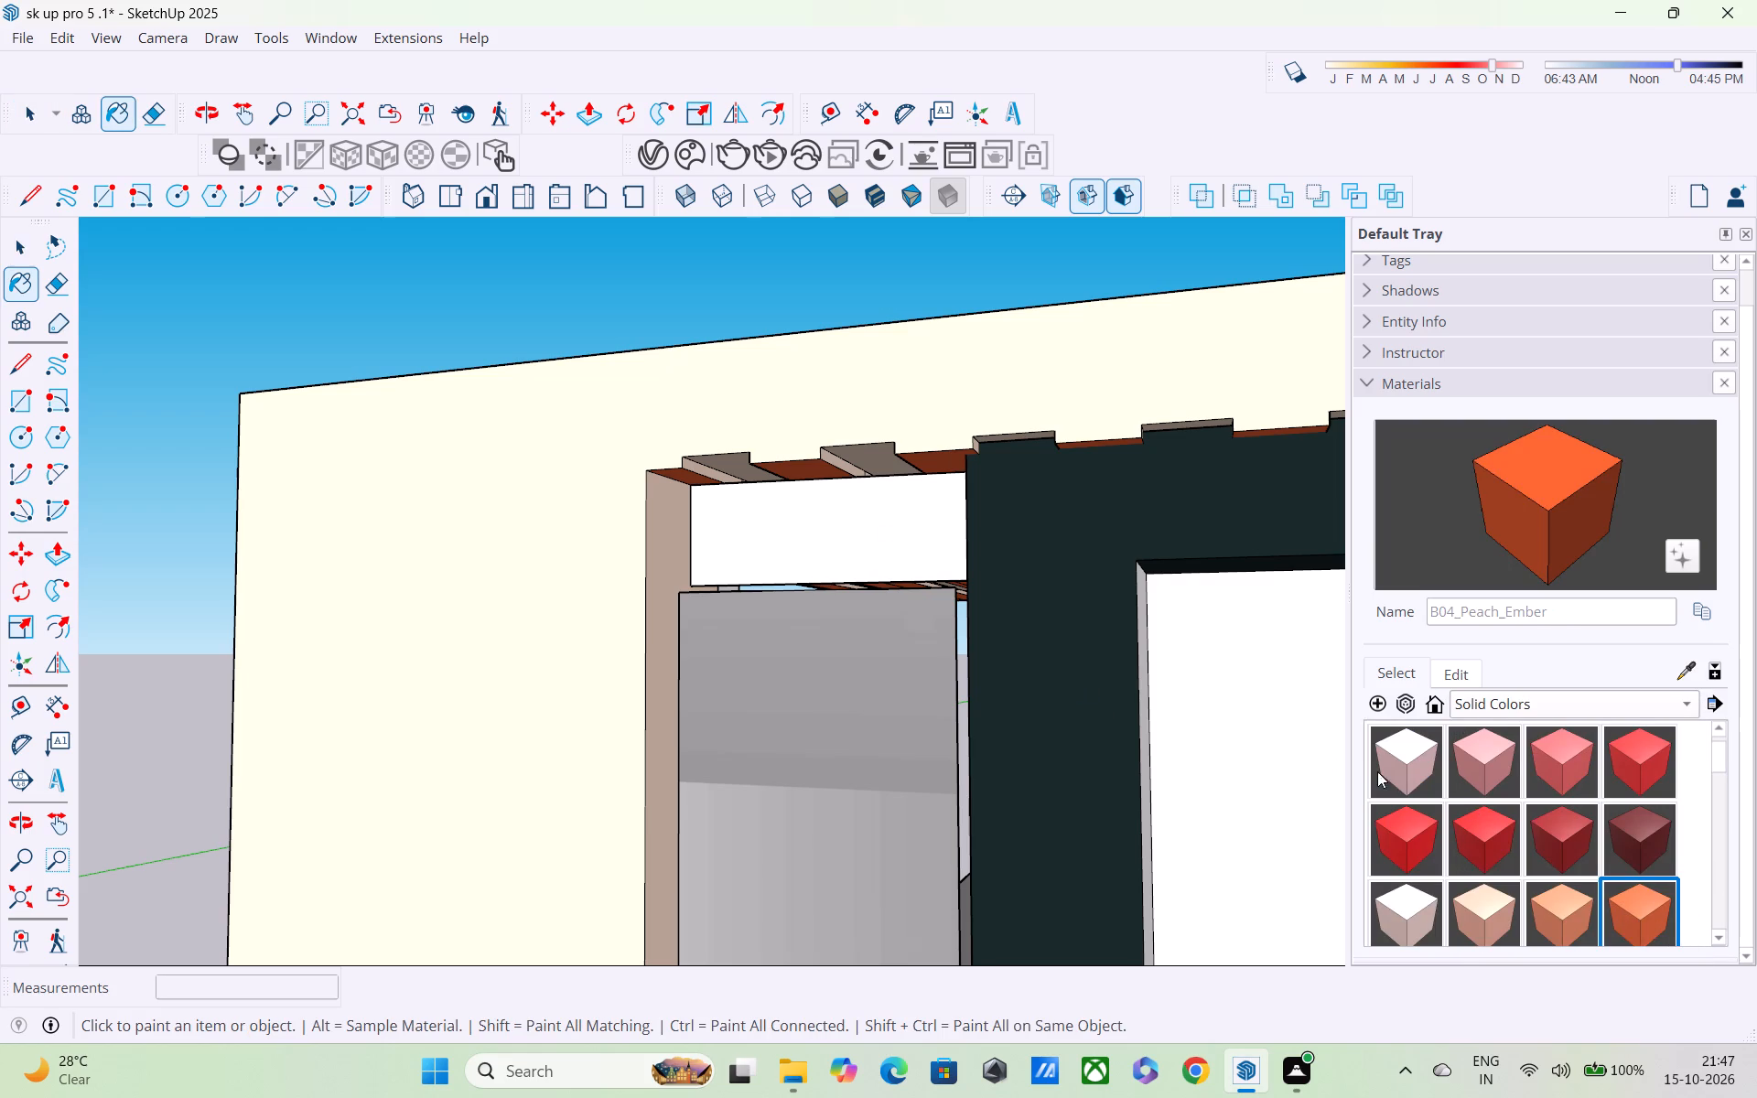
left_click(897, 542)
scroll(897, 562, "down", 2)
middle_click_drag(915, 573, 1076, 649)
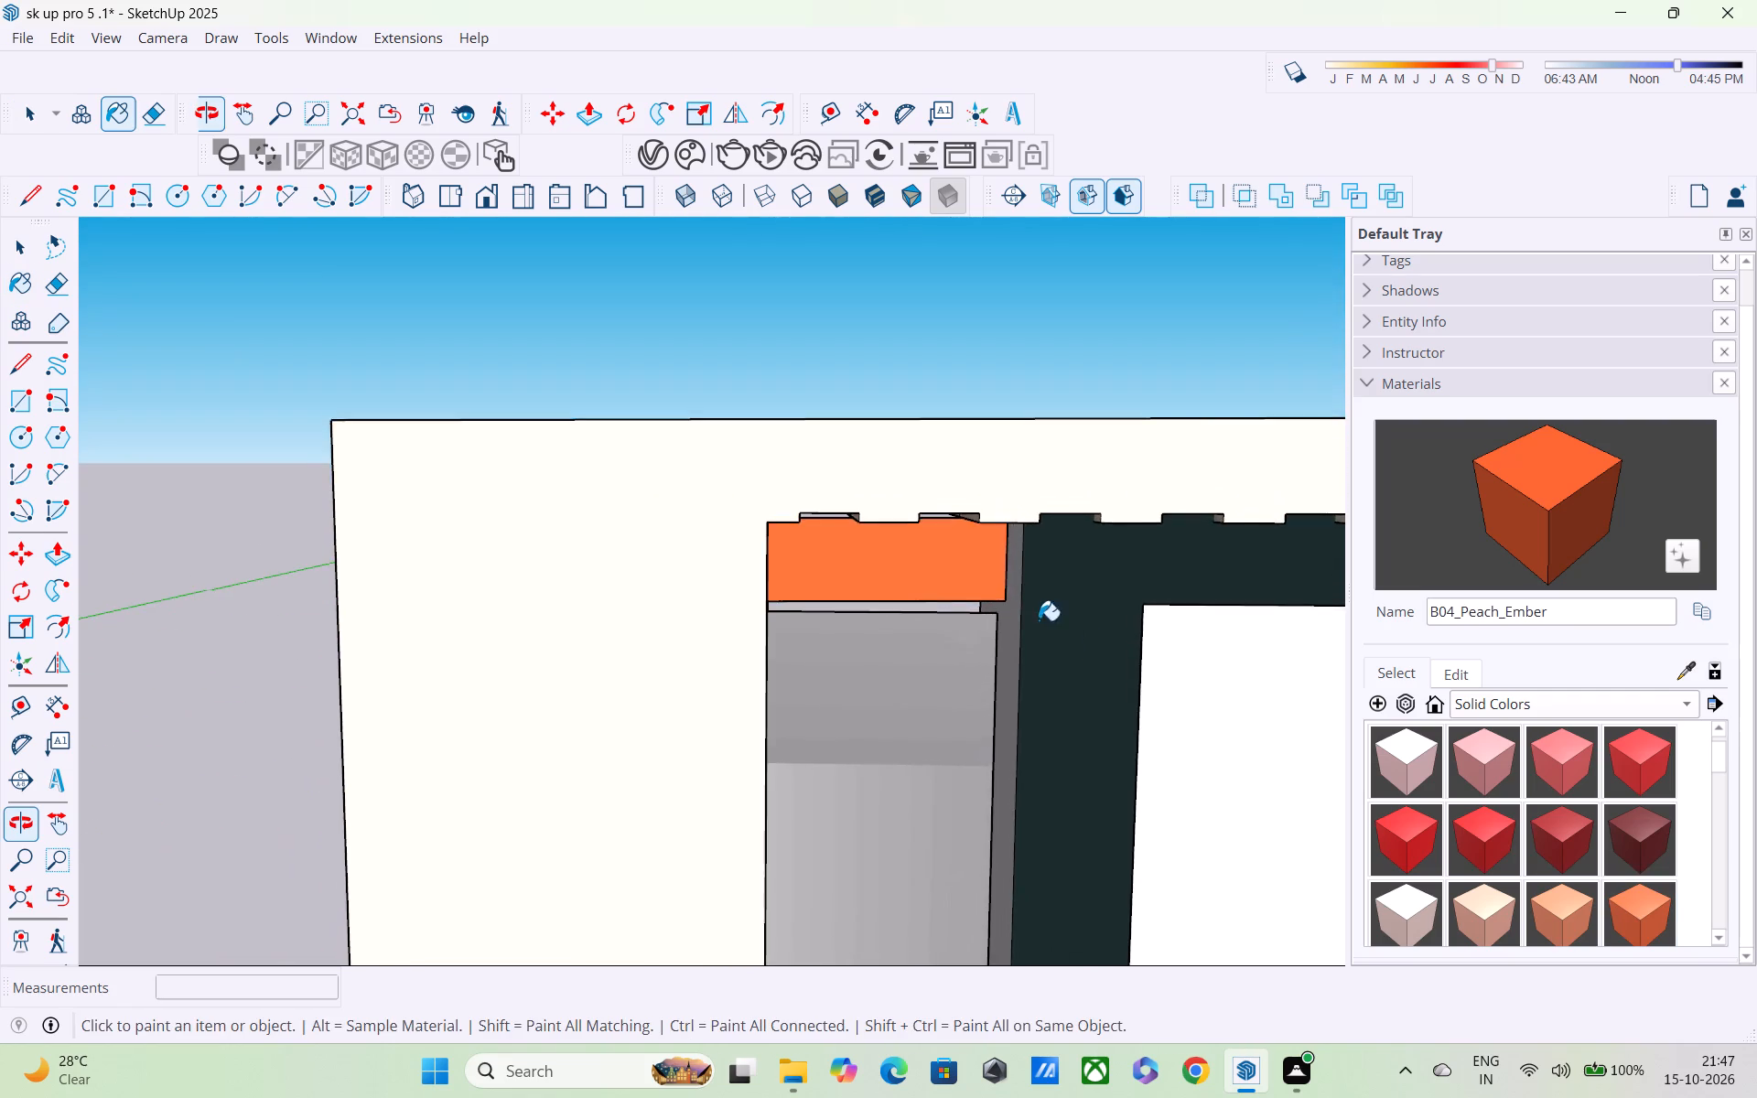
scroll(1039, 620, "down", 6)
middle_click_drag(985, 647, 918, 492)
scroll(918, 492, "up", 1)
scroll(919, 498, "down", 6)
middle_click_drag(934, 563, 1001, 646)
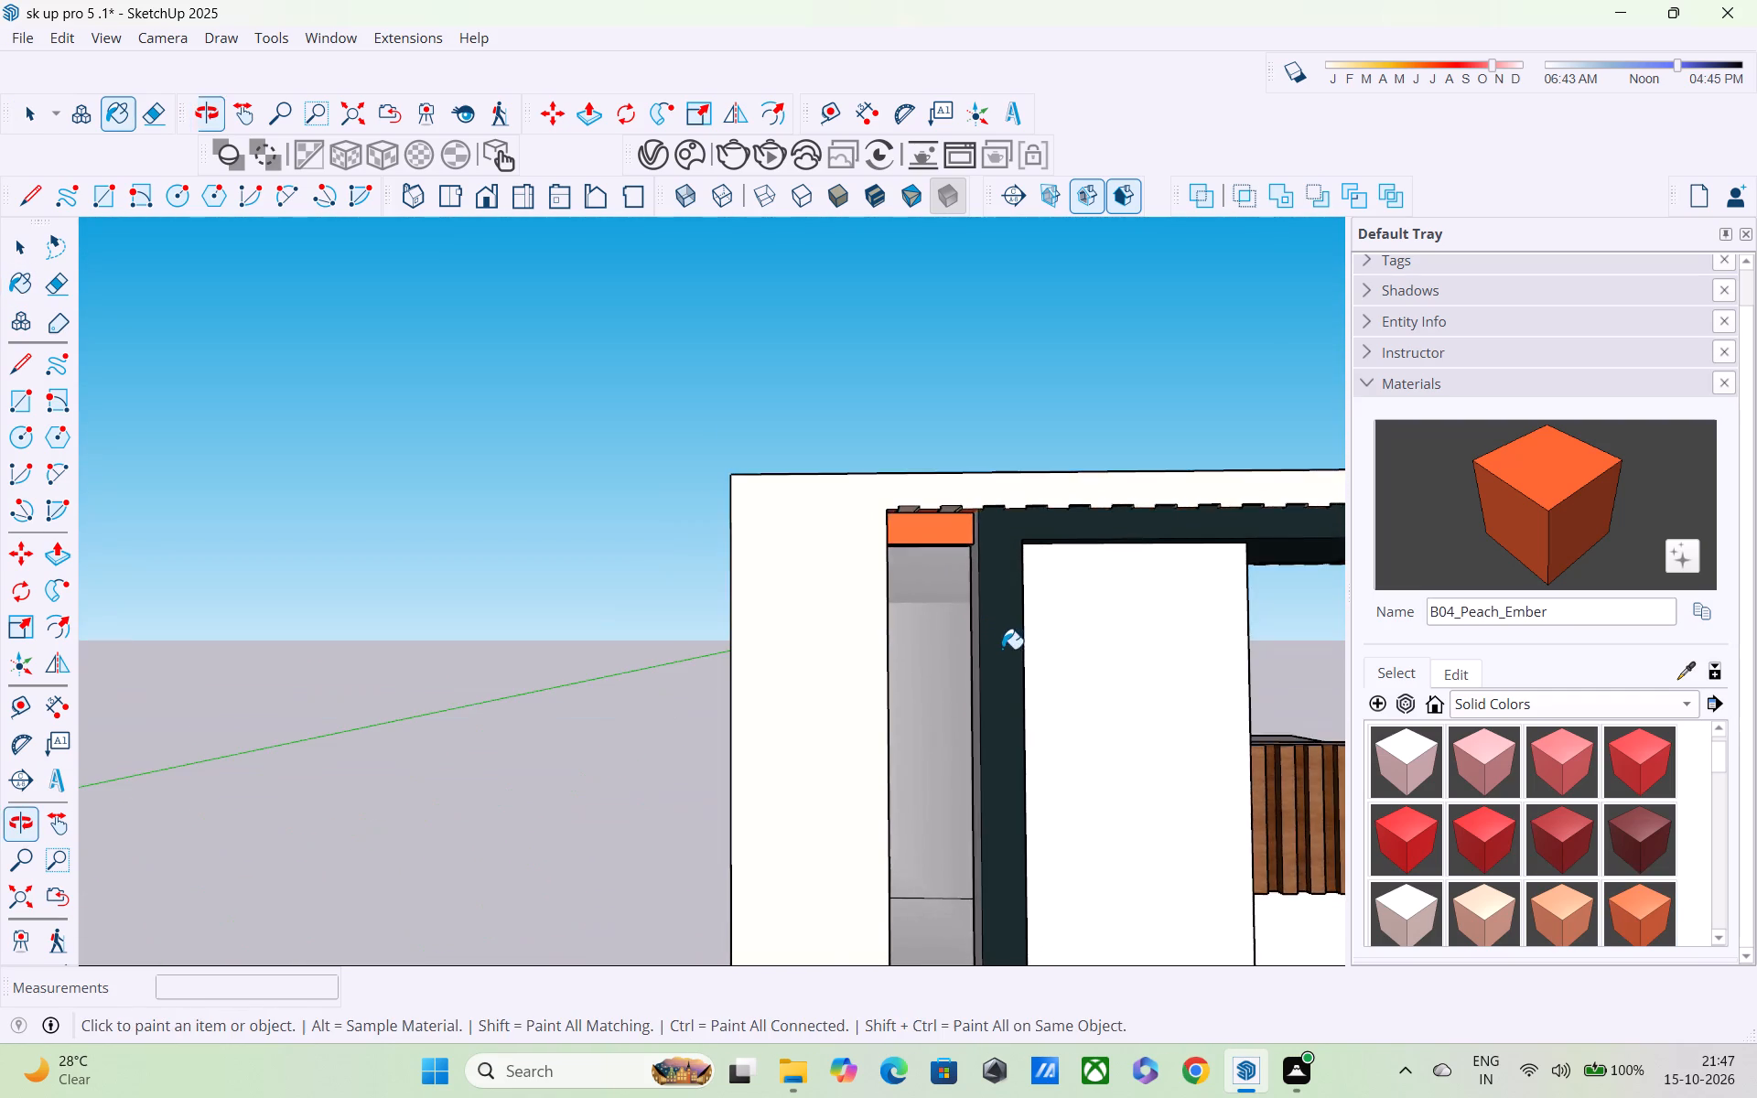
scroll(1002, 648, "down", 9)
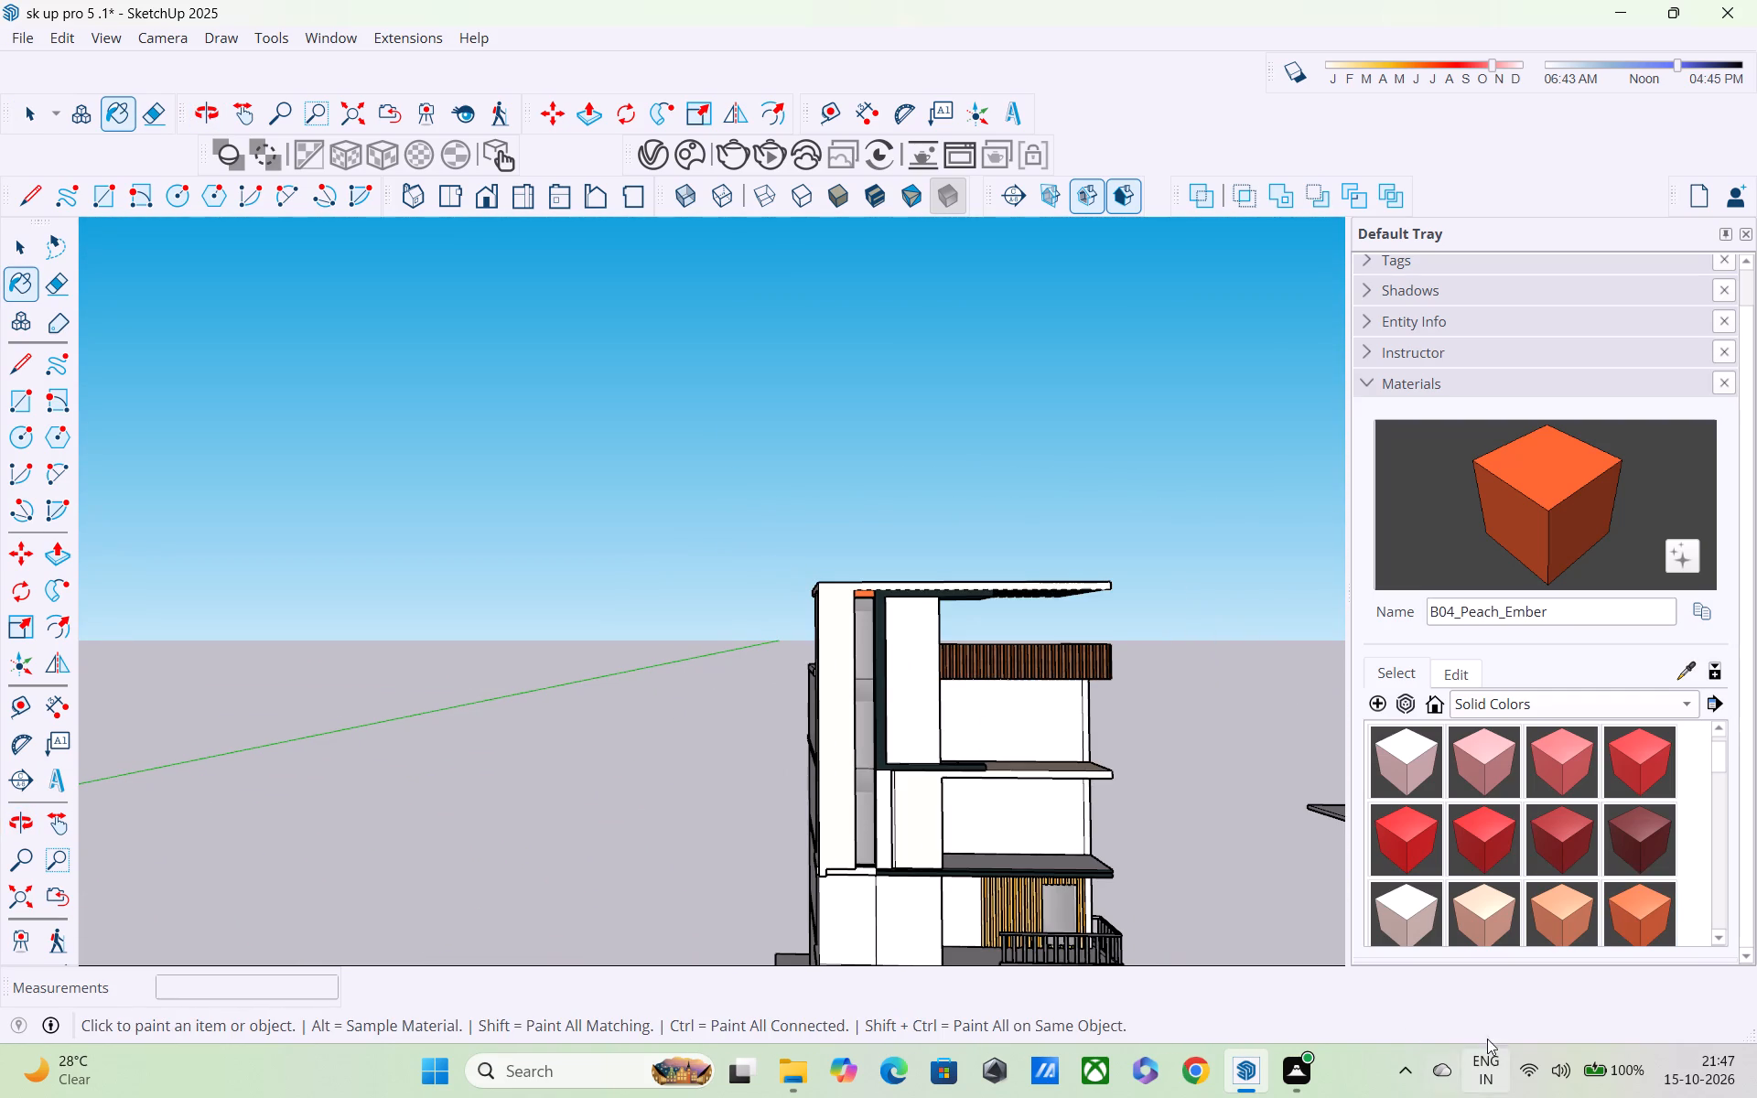
Paint the panel above the mirror-glass infill strip with B03_Apricot_Glow.
left_click(1554, 904)
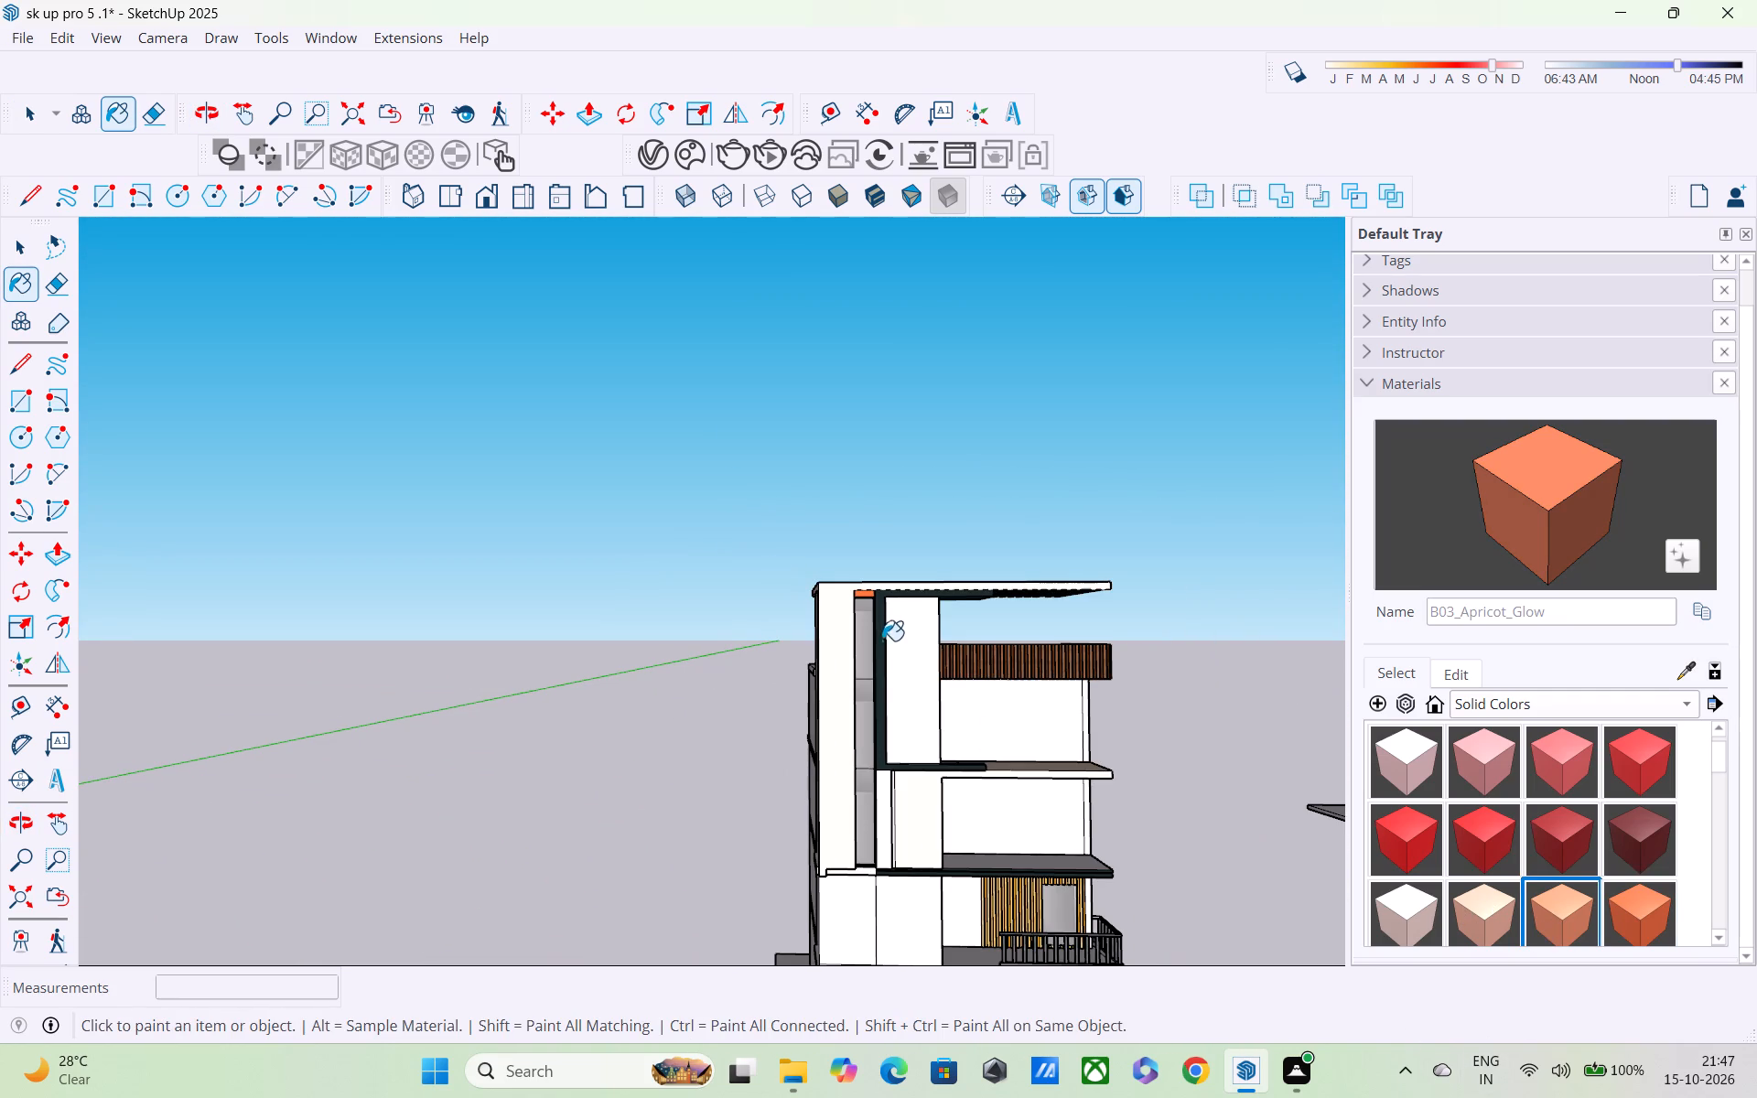
scroll(874, 619, "up", 9)
middle_click_drag(859, 607, 841, 533)
scroll(844, 536, "up", 6)
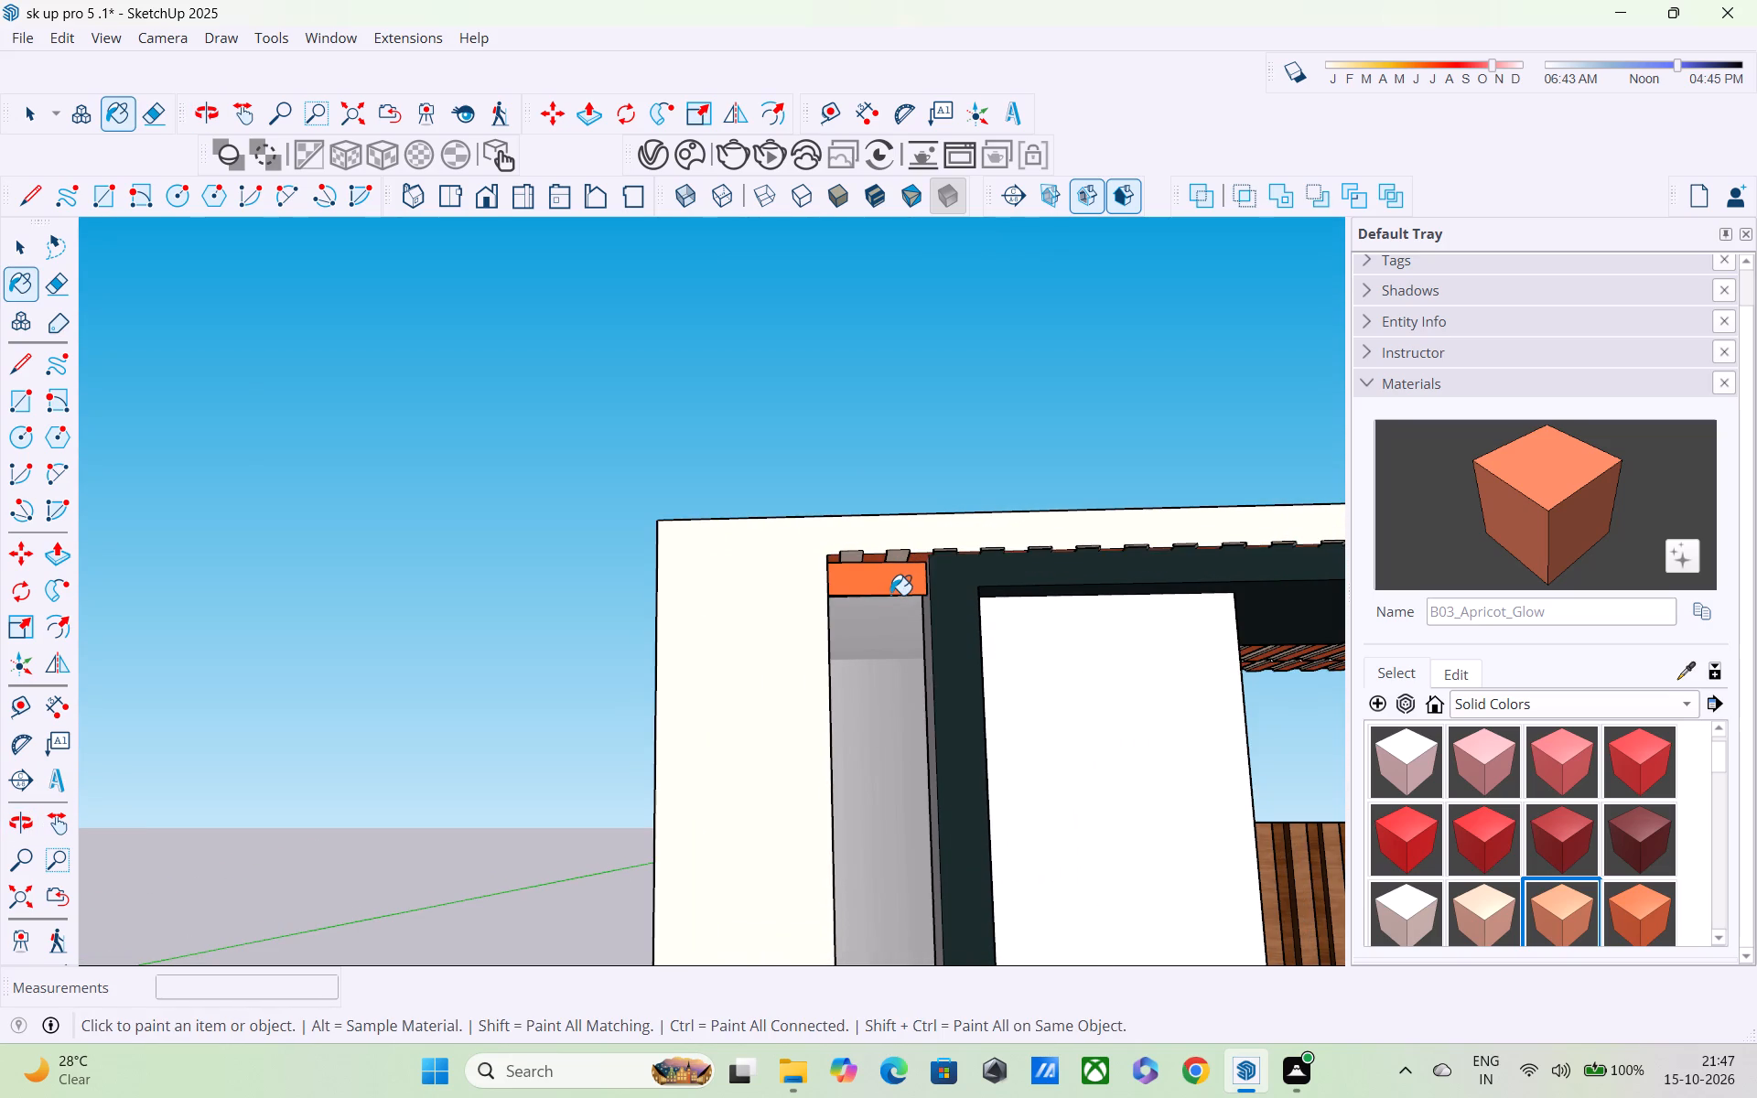
left_click(889, 587)
middle_click_drag(888, 588, 824, 717)
key("space")
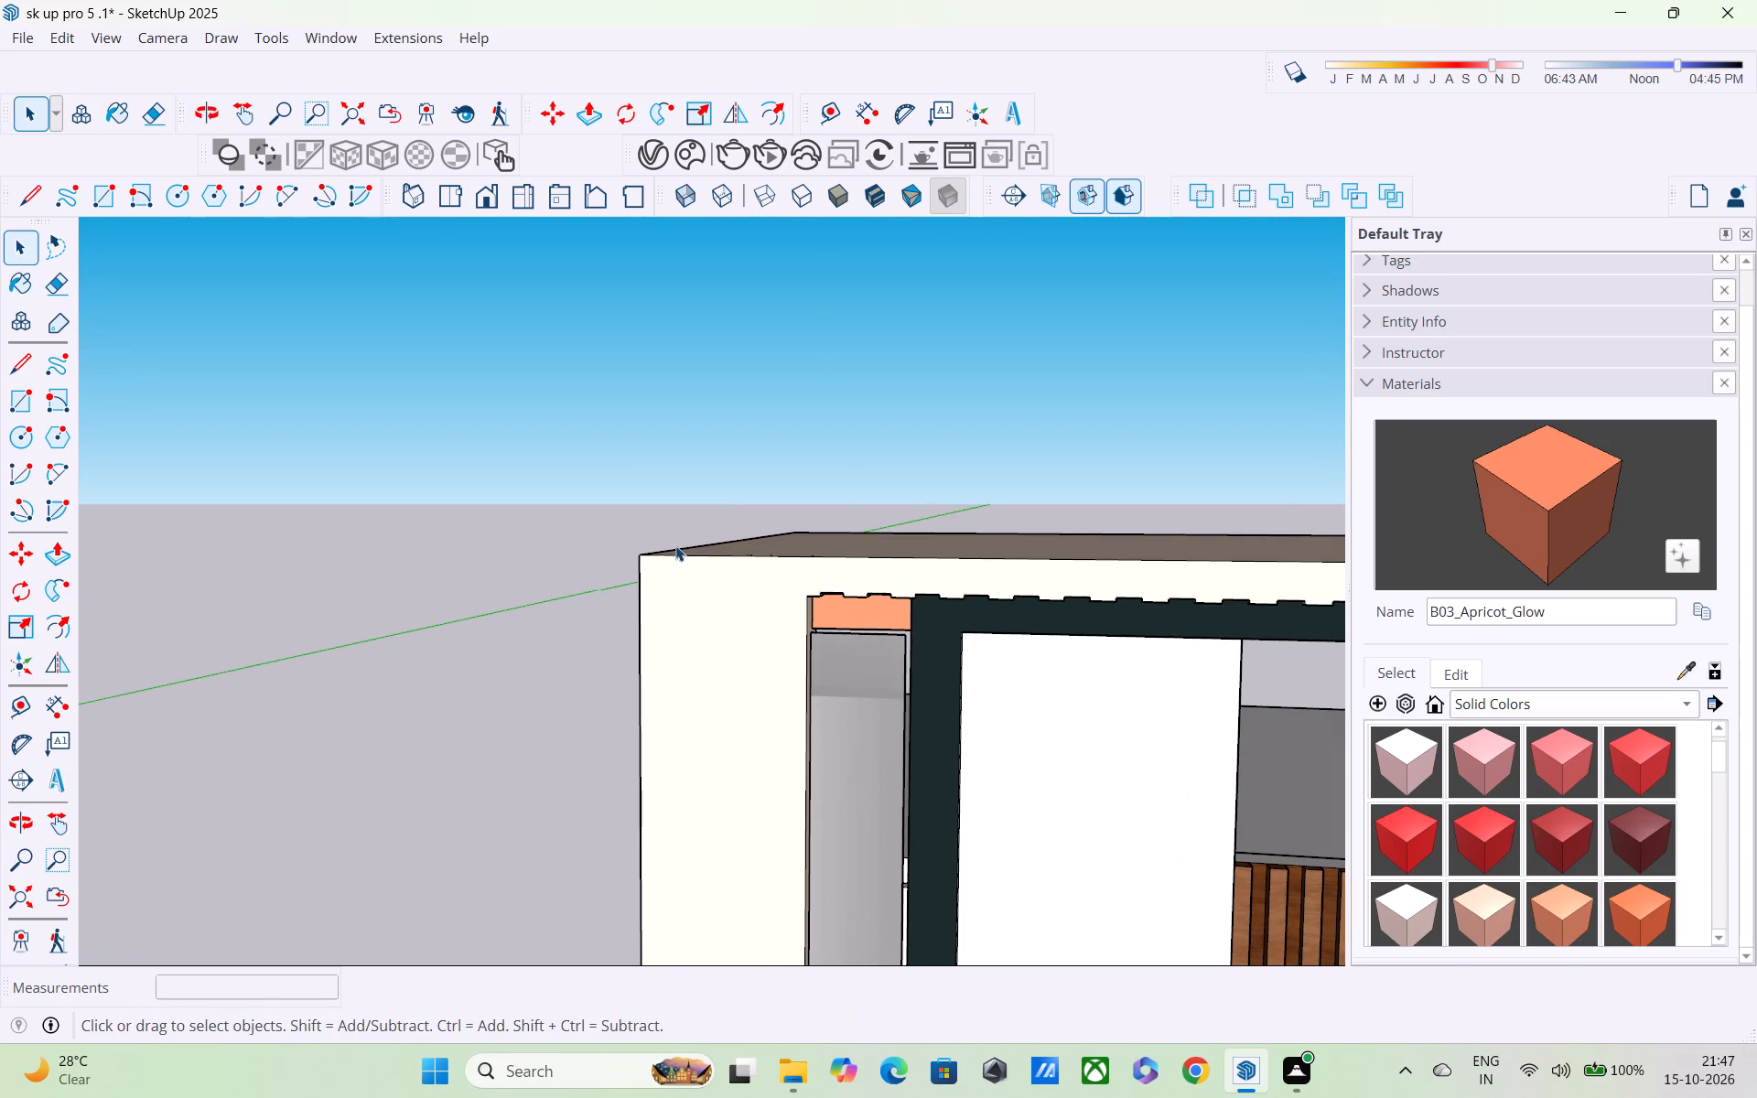
Examine the whole front facade from below and from eye level to judge the colour of the panel above the infill strip.
left_click(647, 517)
scroll(774, 694, "down", 2)
key("space")
middle_click_drag(766, 690, 696, 518)
scroll(703, 529, "down", 6)
middle_click_drag(740, 633, 669, 470, "shift")
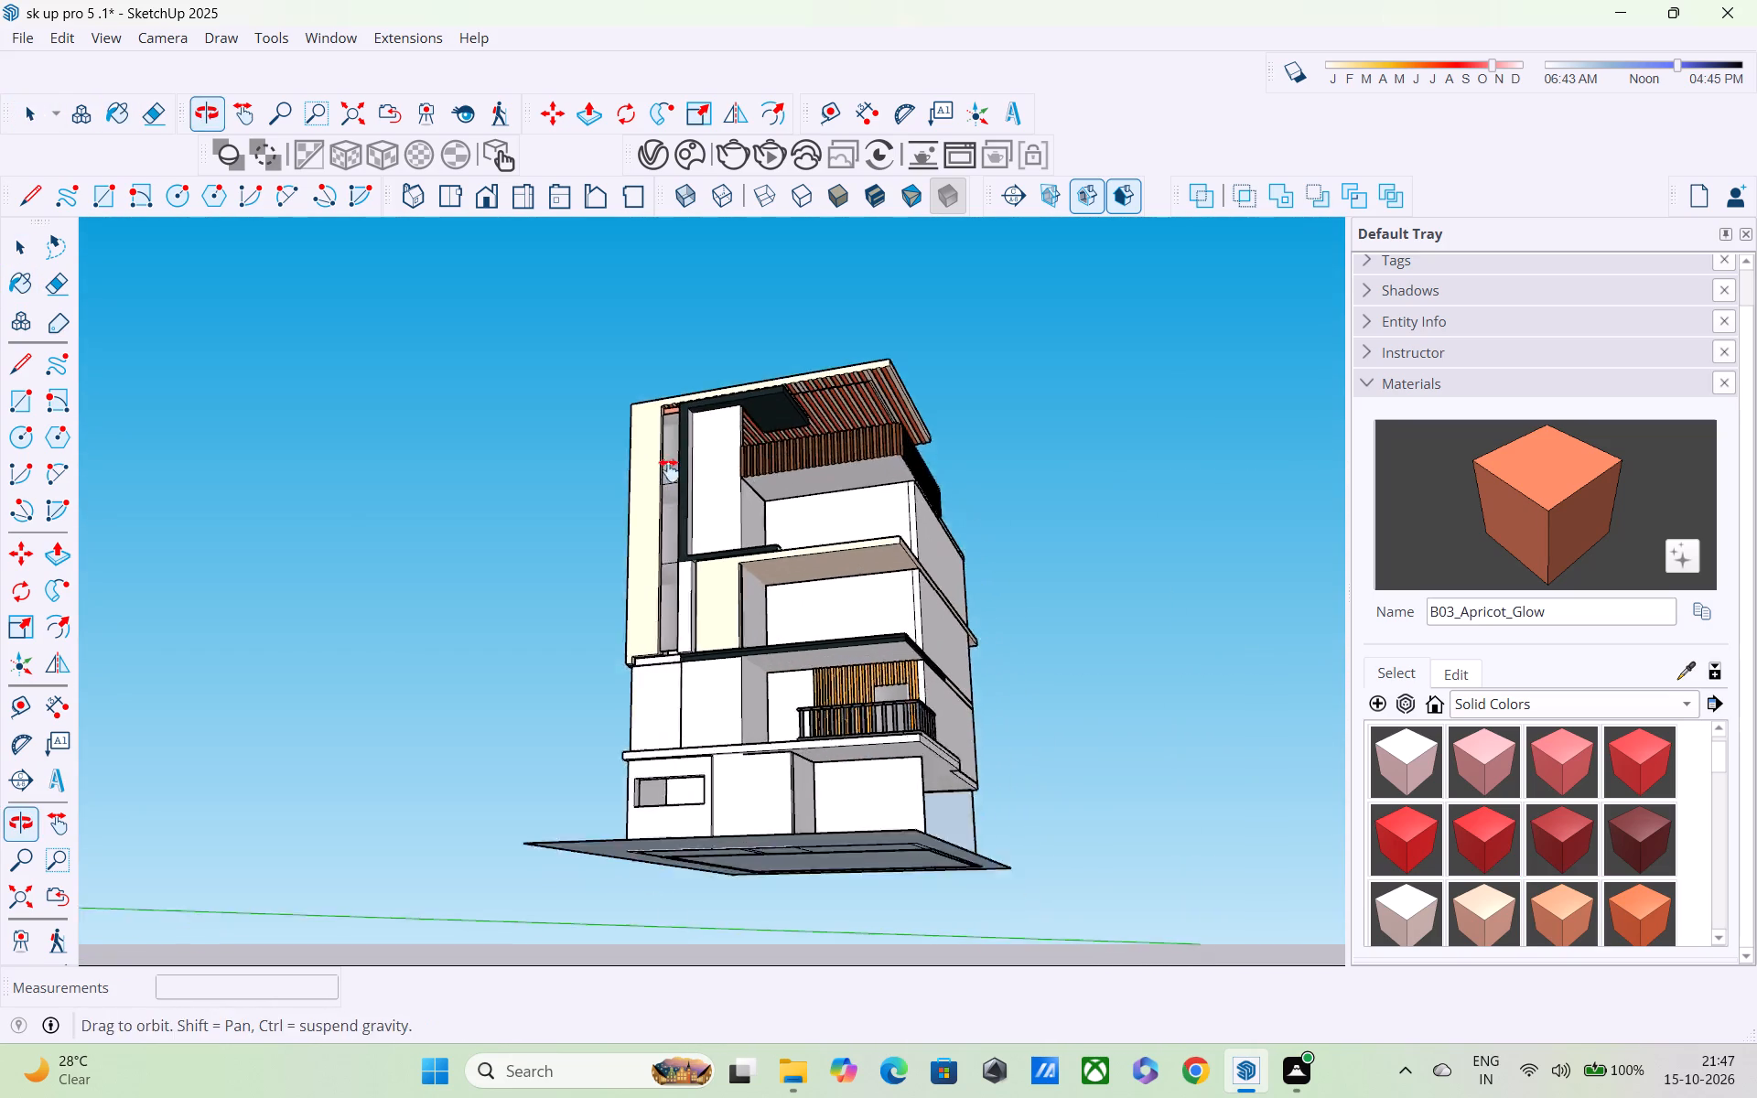
middle_click_drag(669, 470, 653, 433, "shift")
scroll(653, 433, "up", 1, "shift")
scroll(657, 442, "down", 1)
middle_click_drag(684, 470, 815, 616)
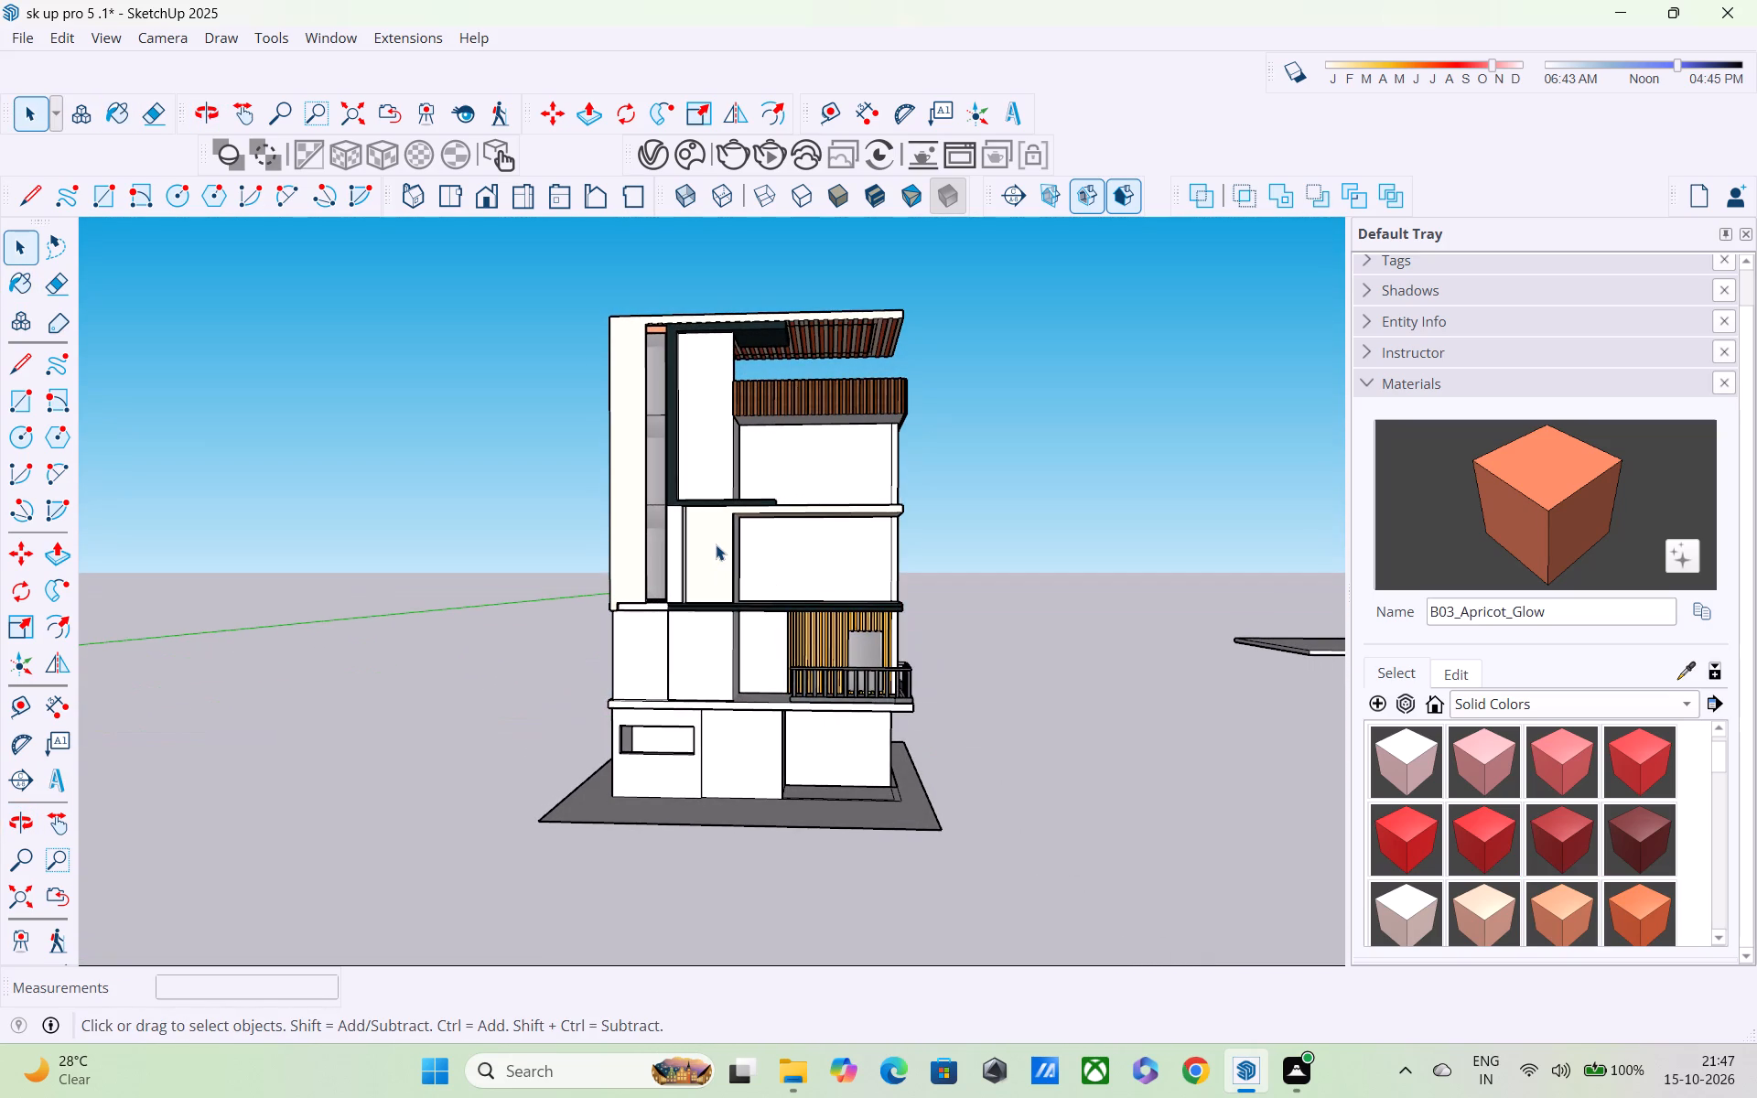
Paint the narrow wall strip below the C-shaped frame, beside the infill strip, with E01_Mint_Frost from Solid Colors.
scroll(716, 544, "up", 3)
scroll(620, 539, "up", 4)
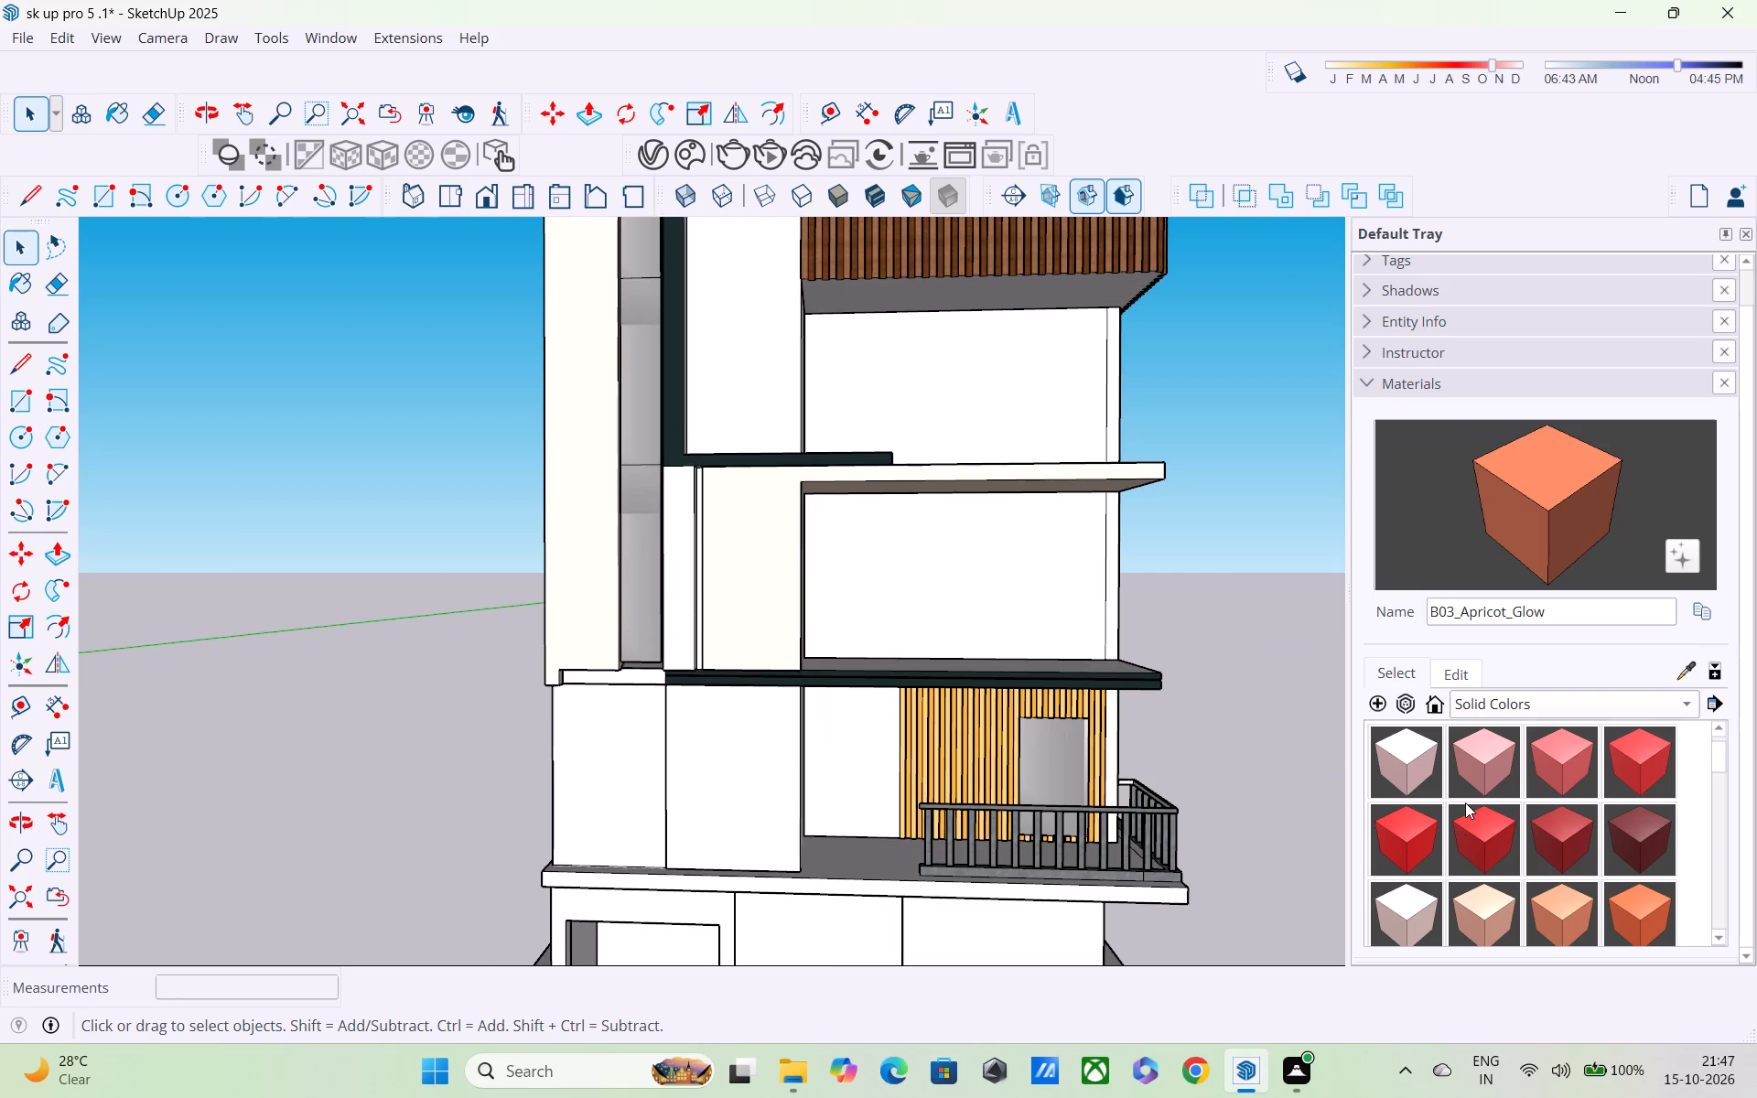
scroll(1465, 802, "down", 11)
scroll(1412, 837, "up", 5)
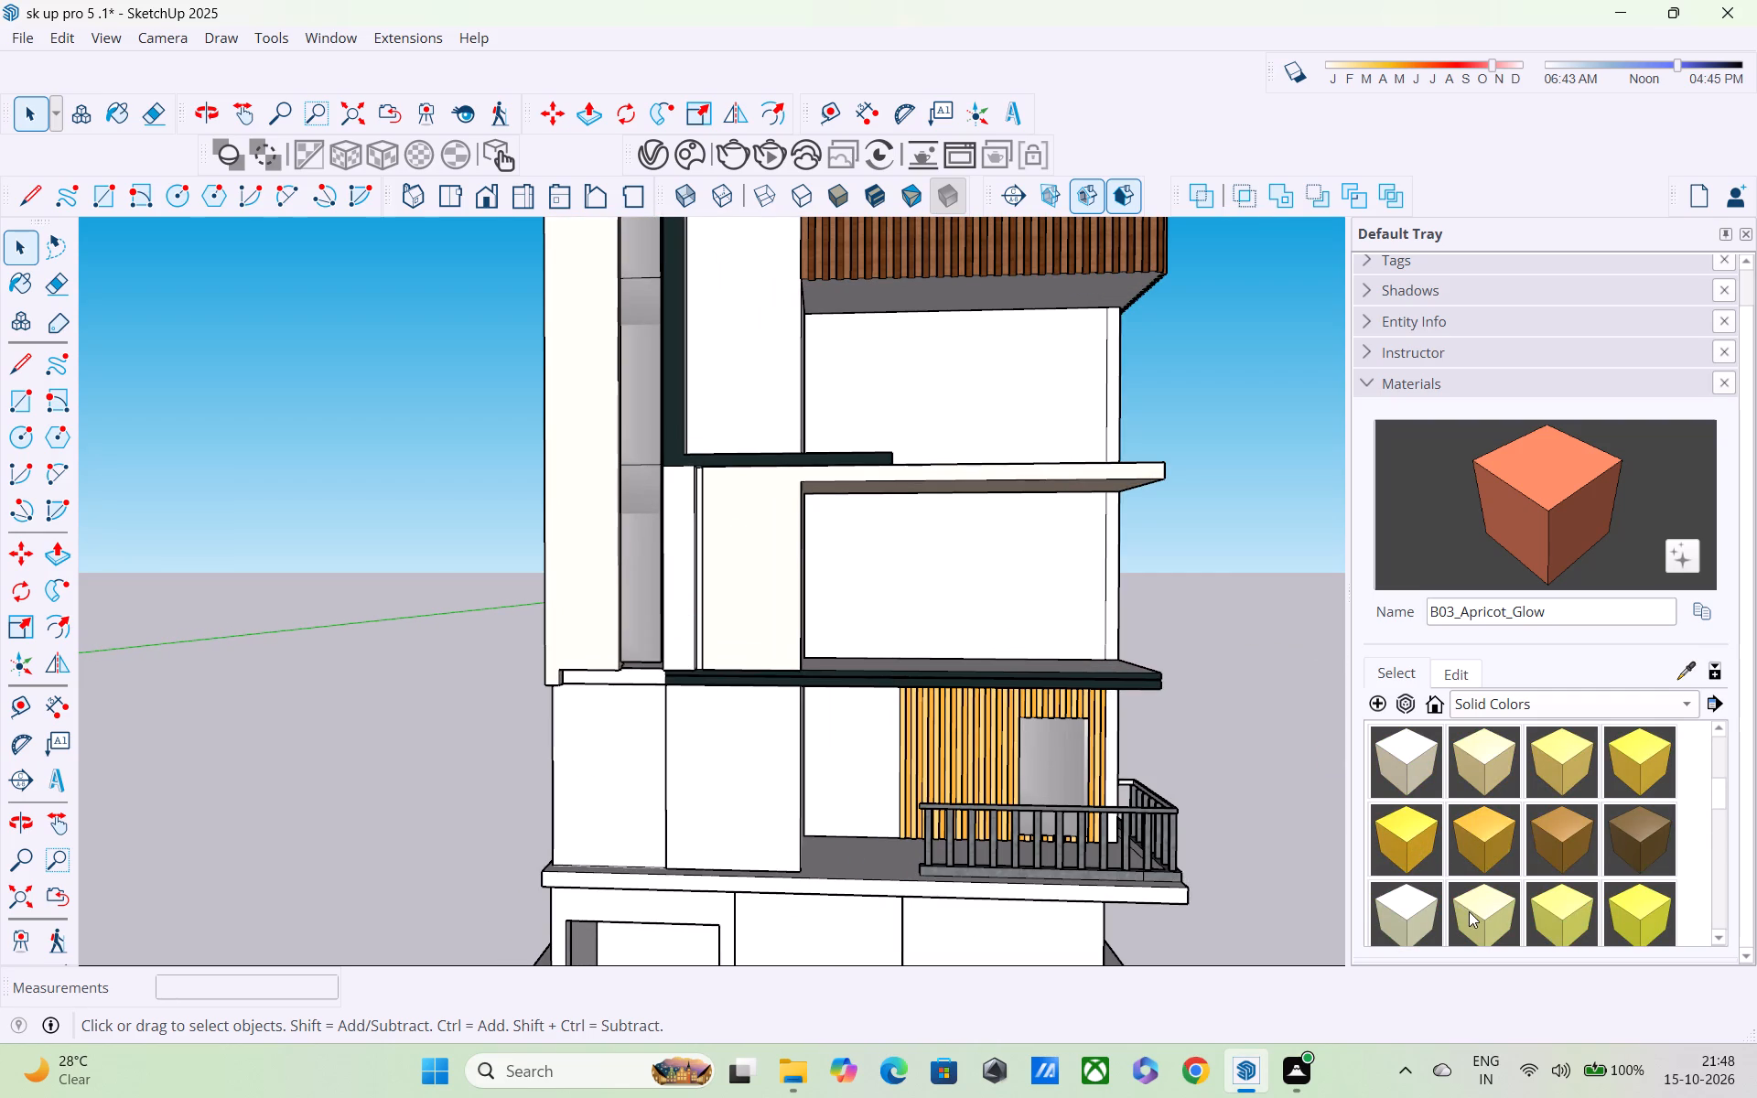
left_click(1407, 917)
left_click(691, 541)
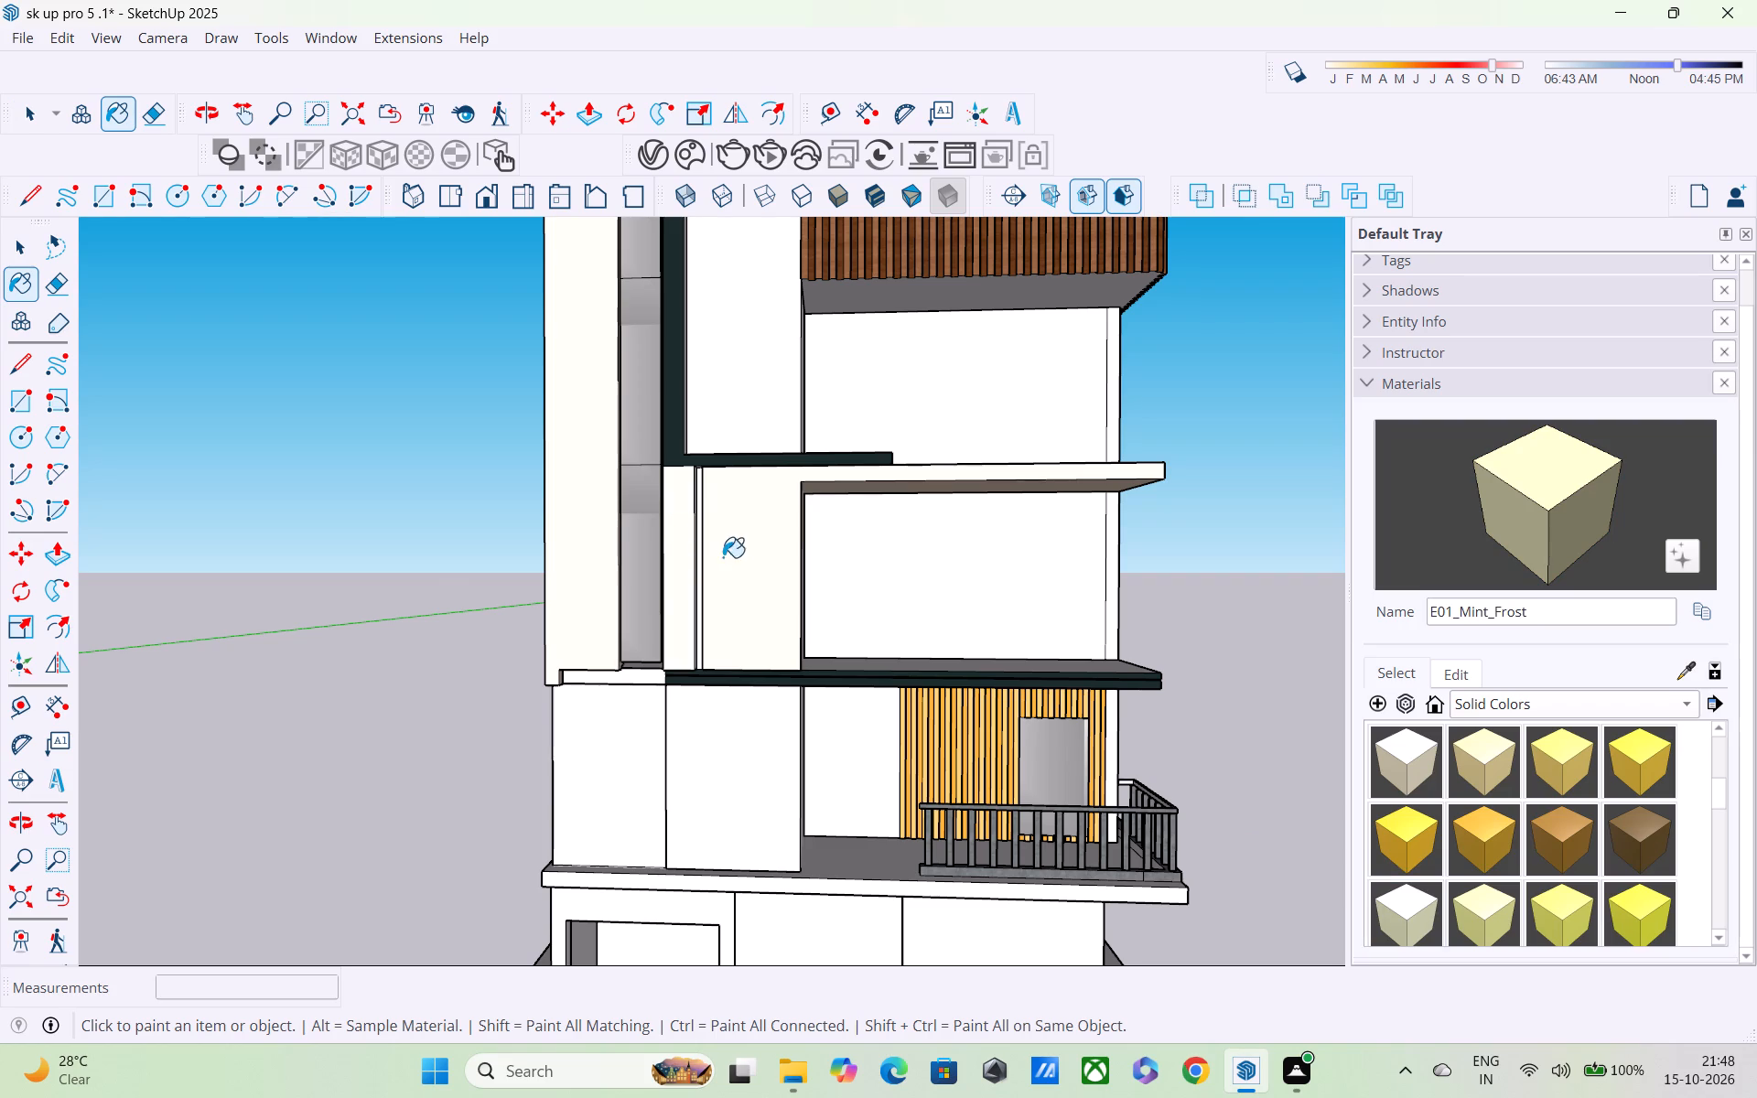
Examine the narrow wall strip against the surrounding facade and the unpainted walls of the lower floors.
middle_click_drag(749, 579, 820, 653)
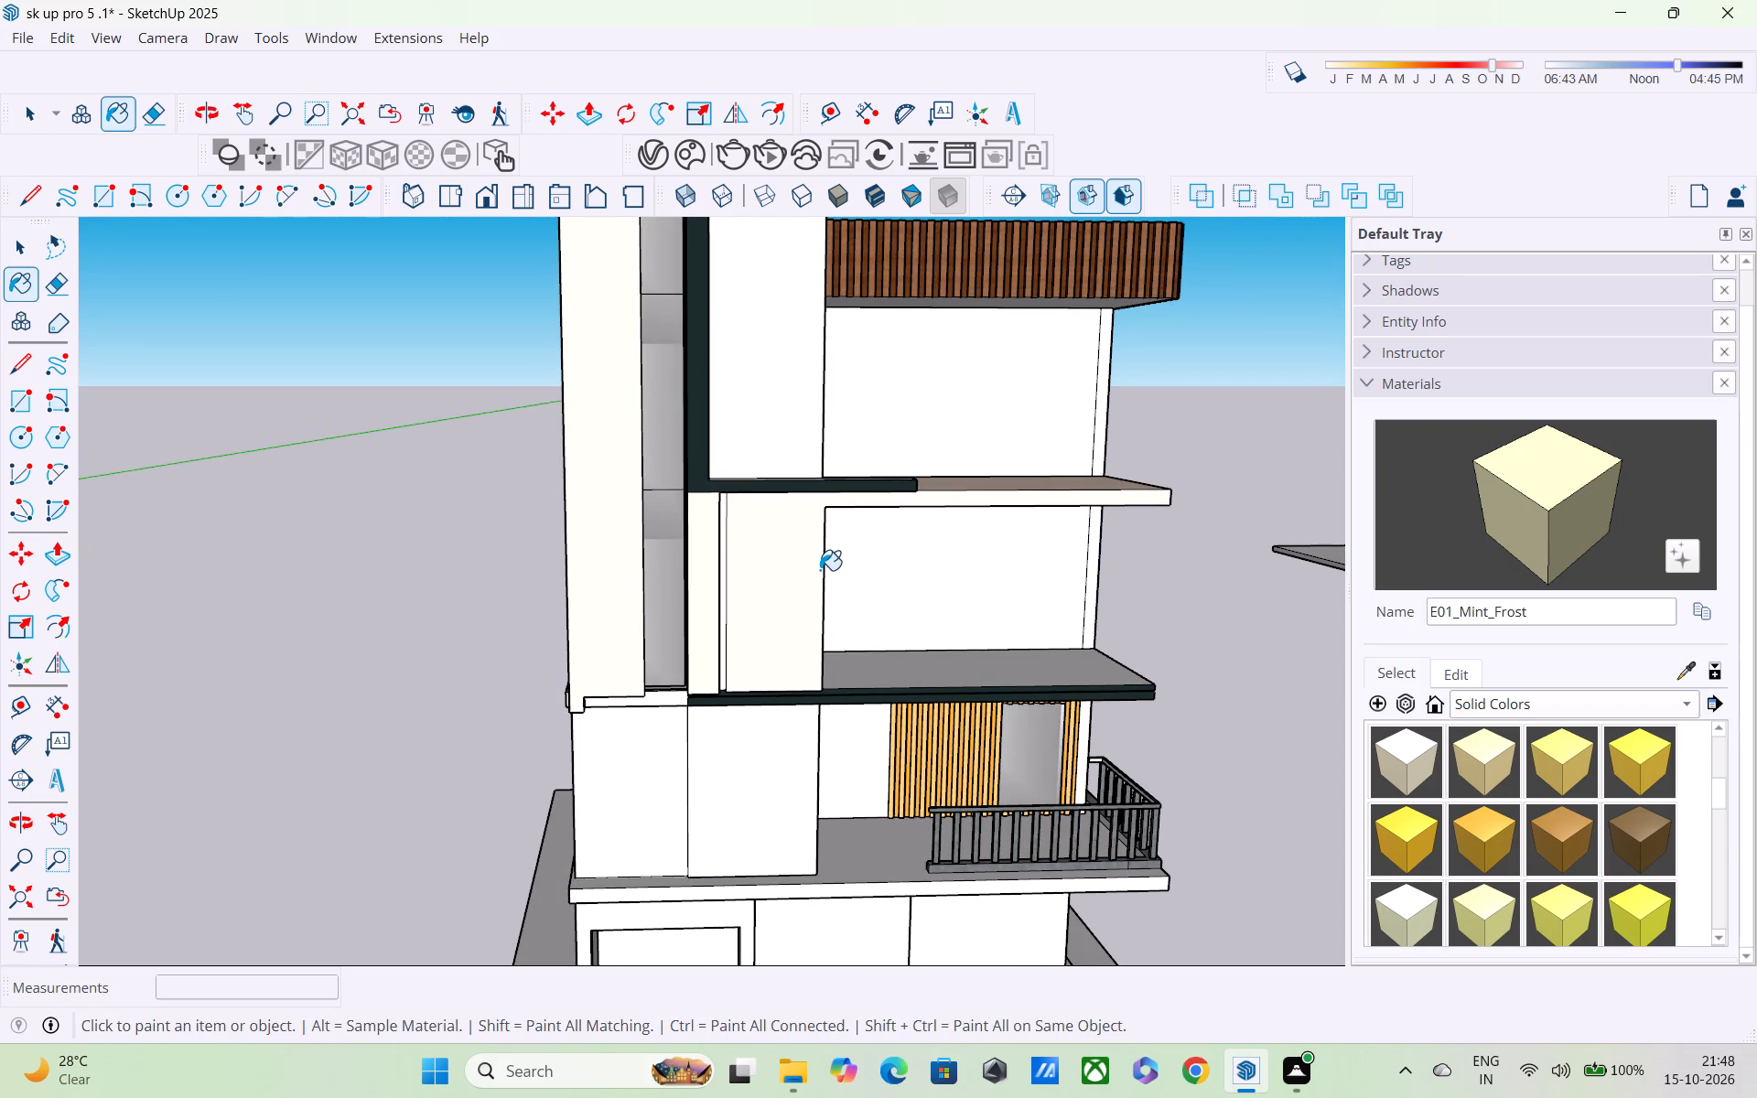
scroll(820, 570, "down", 1, "shift")
middle_click_drag(820, 568, 795, 489, "shift")
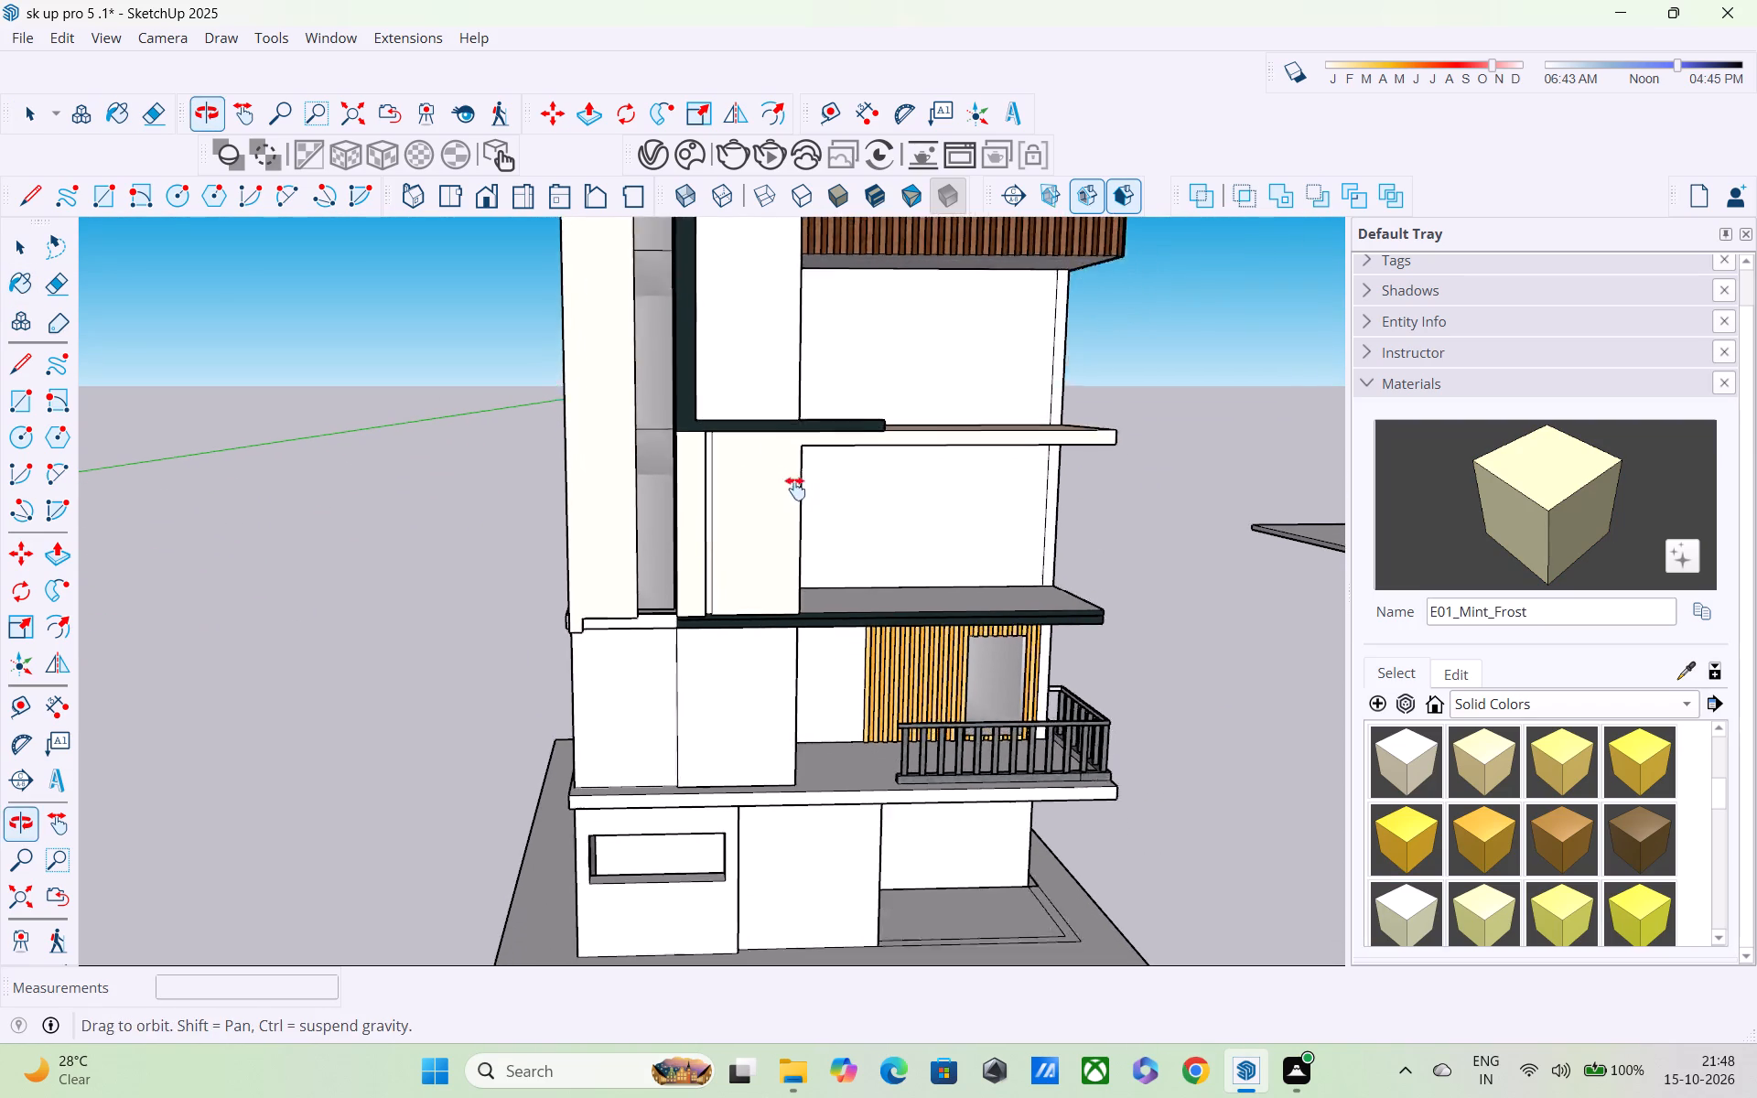
middle_click_drag(795, 489, 773, 444, "shift")
scroll(771, 485, "up", 1)
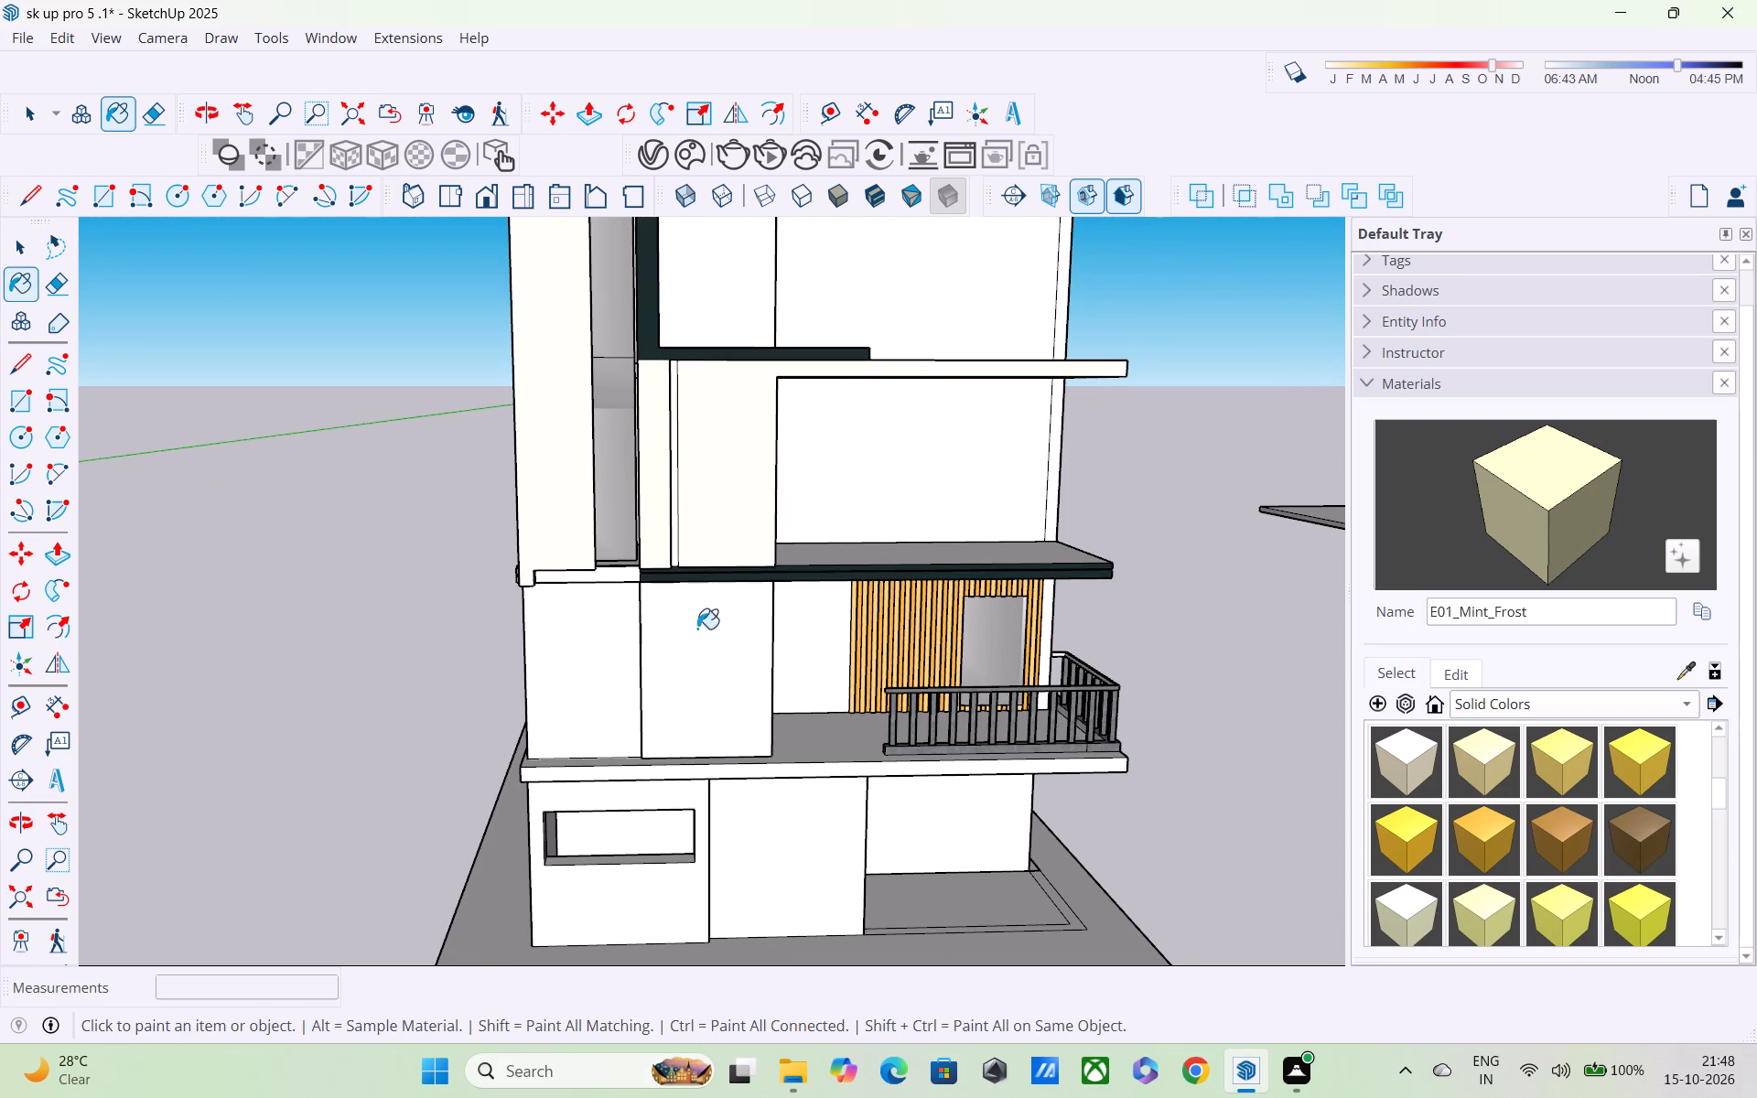
scroll(658, 655, "down", 1)
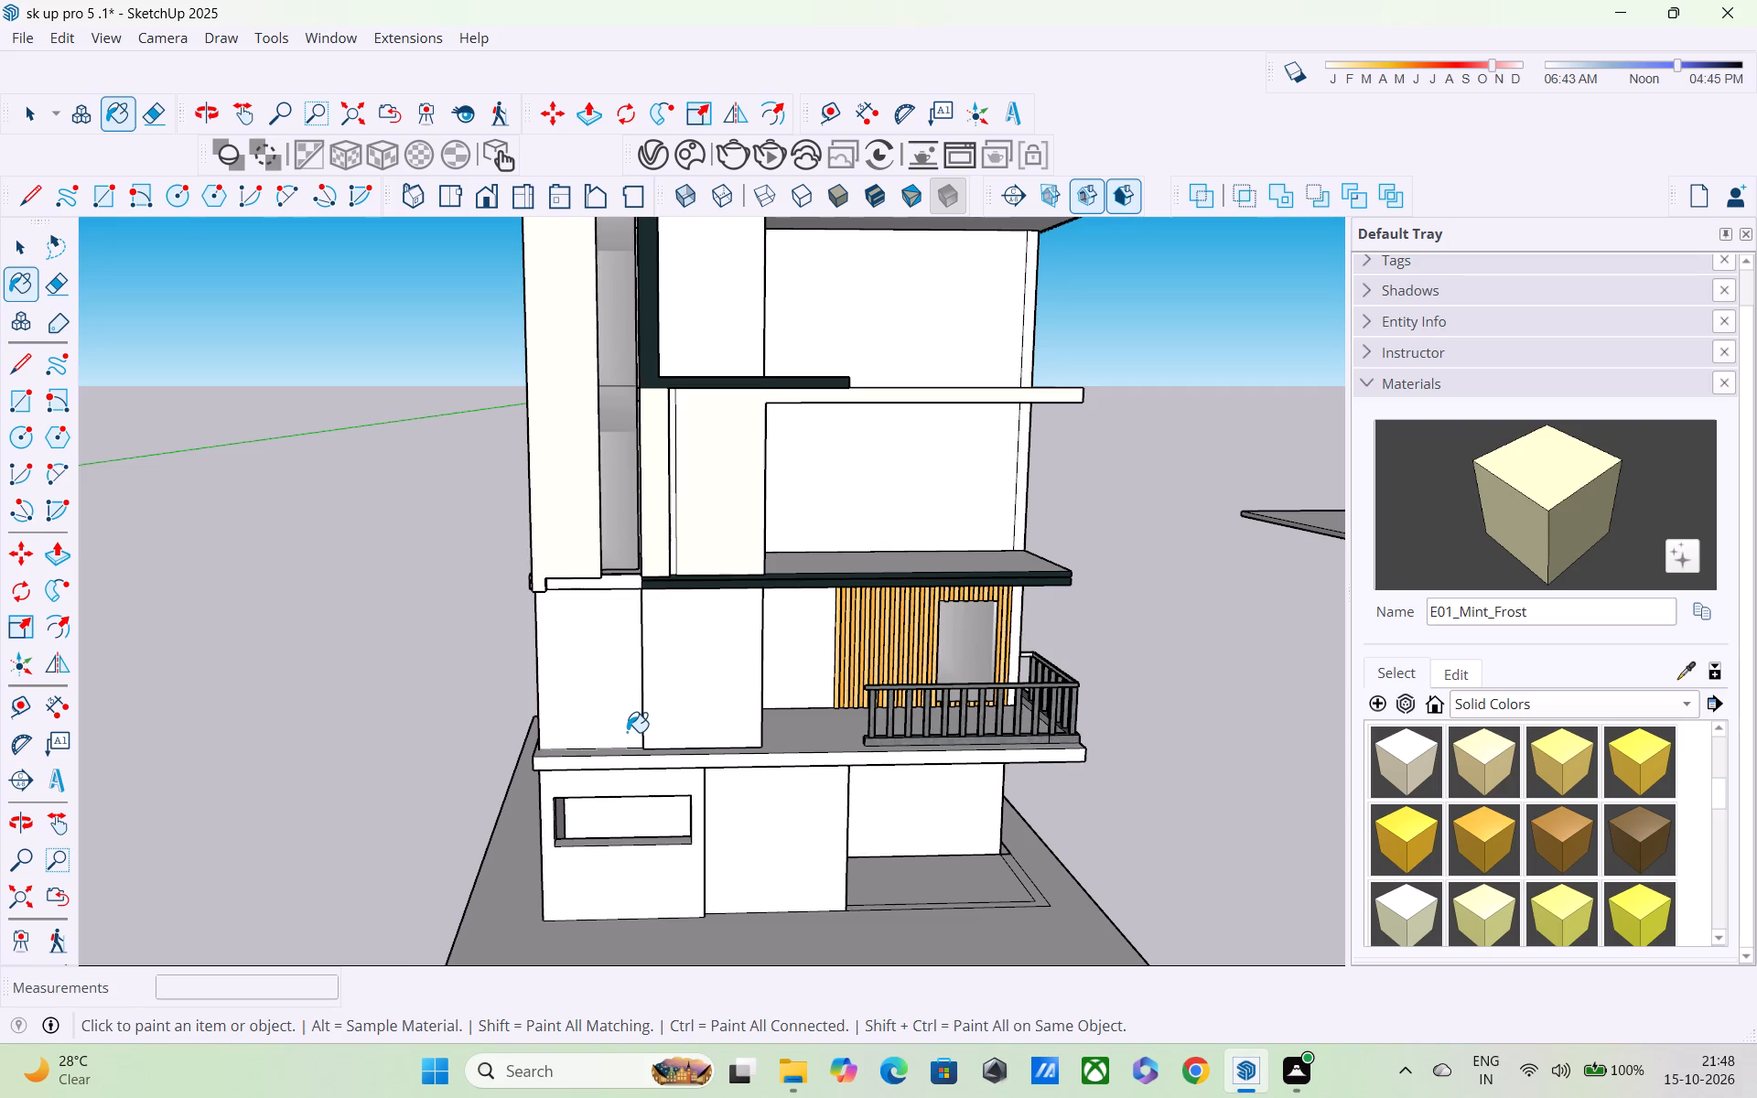
middle_click_drag(626, 728, 596, 613)
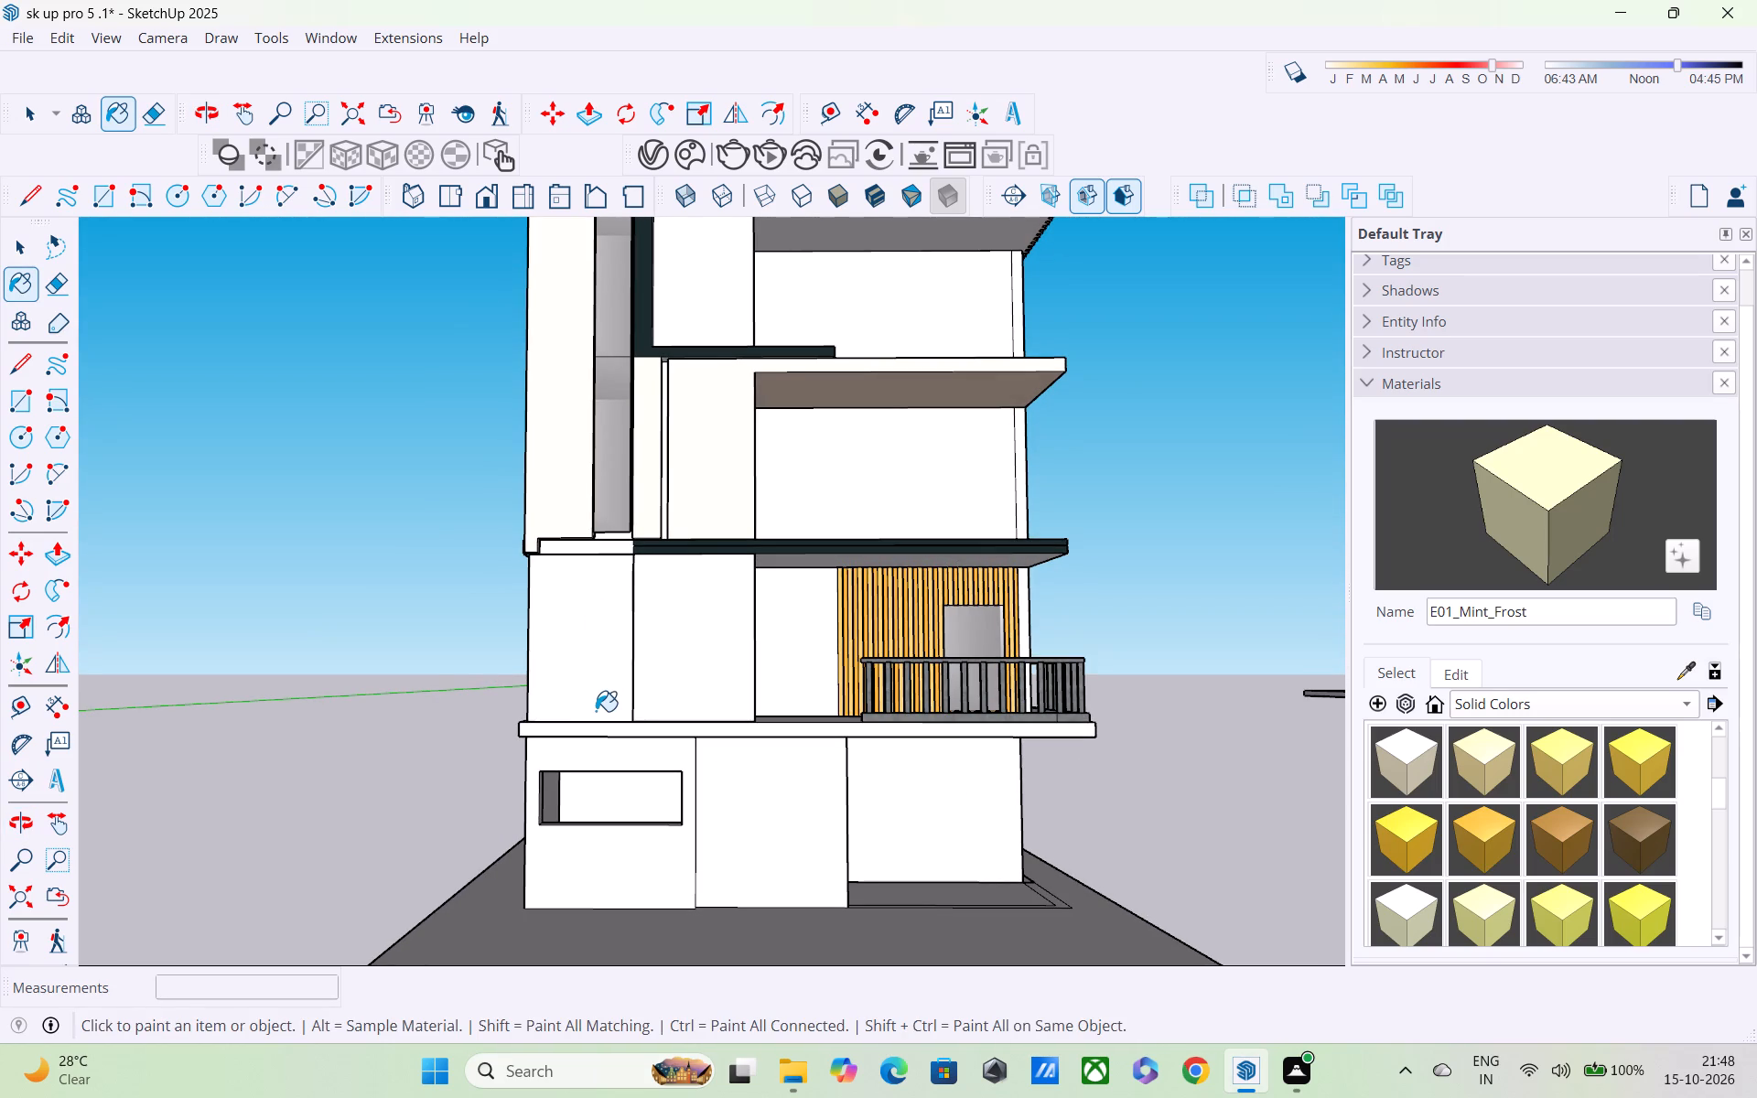
middle_click_drag(585, 664, 577, 623)
Erase the stray line along the underside of the slab below the corner pillar and its short leftover piece at the corner.
scroll(577, 623, "up", 2)
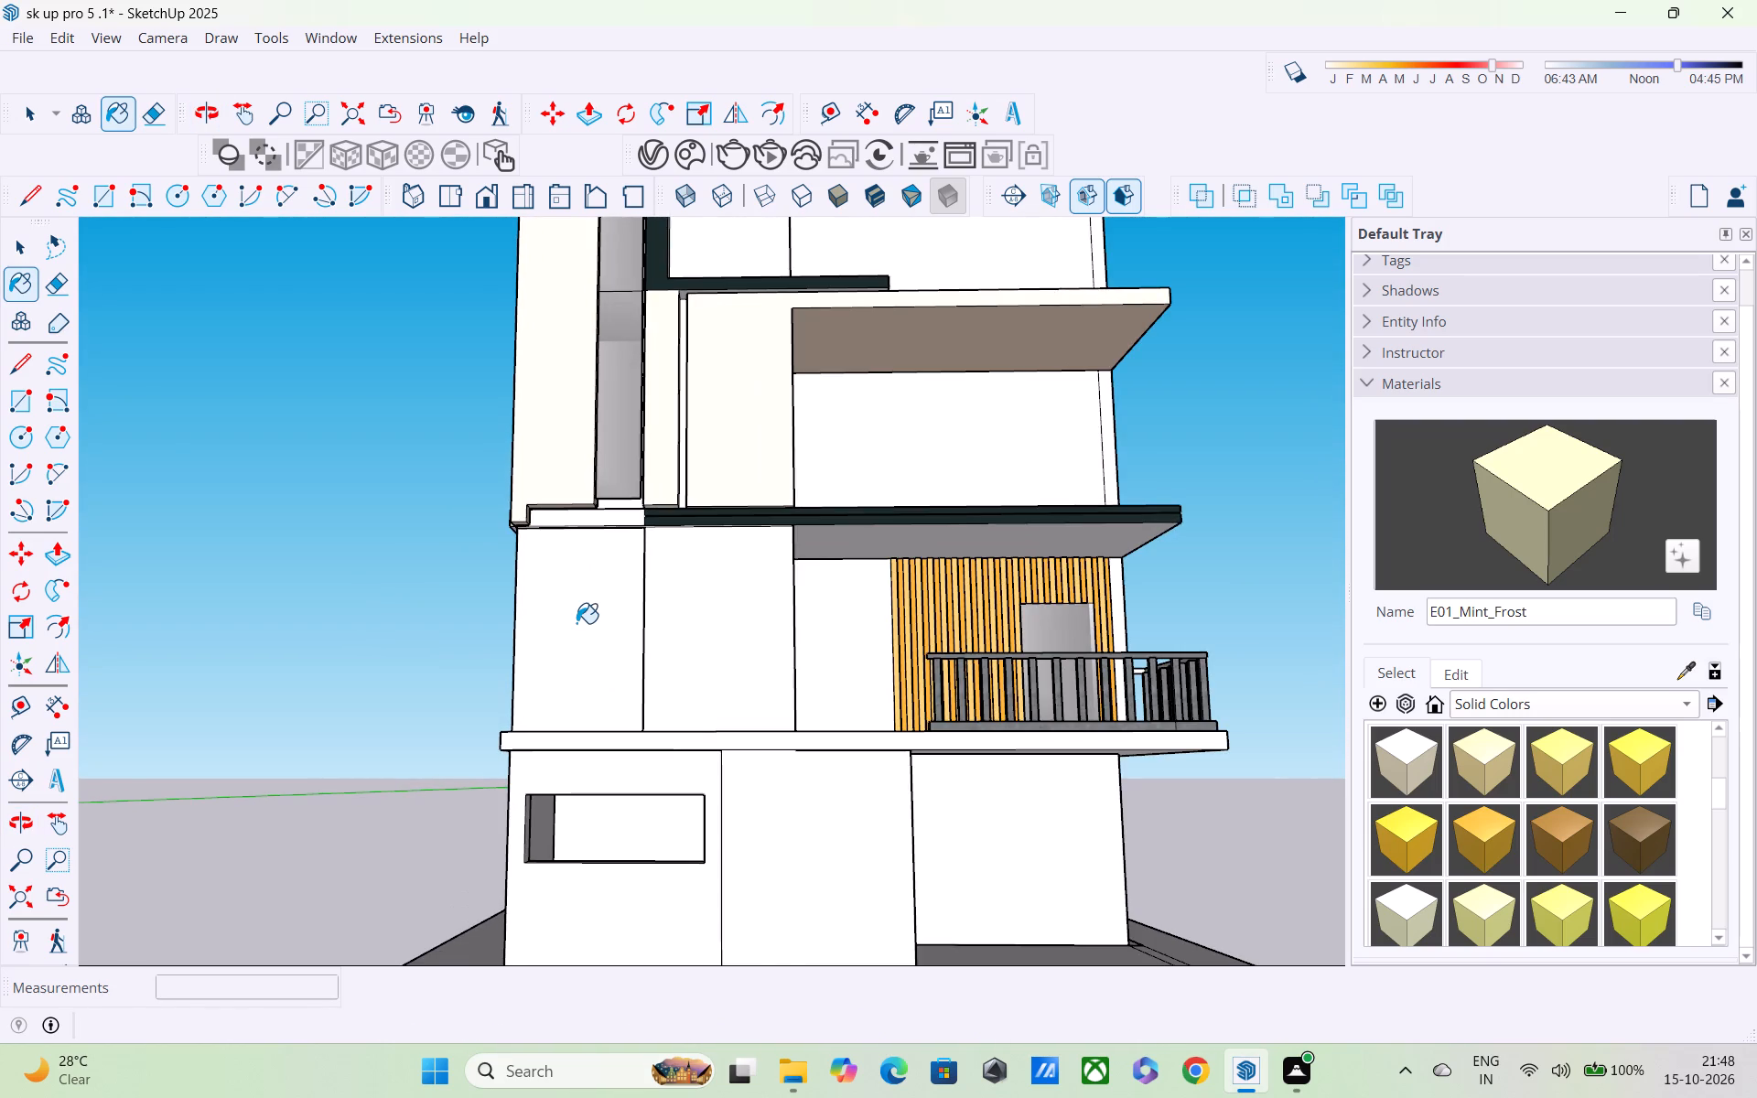
scroll(577, 597, "up", 4)
scroll(546, 531, "up", 6)
middle_click_drag(542, 485, 565, 410)
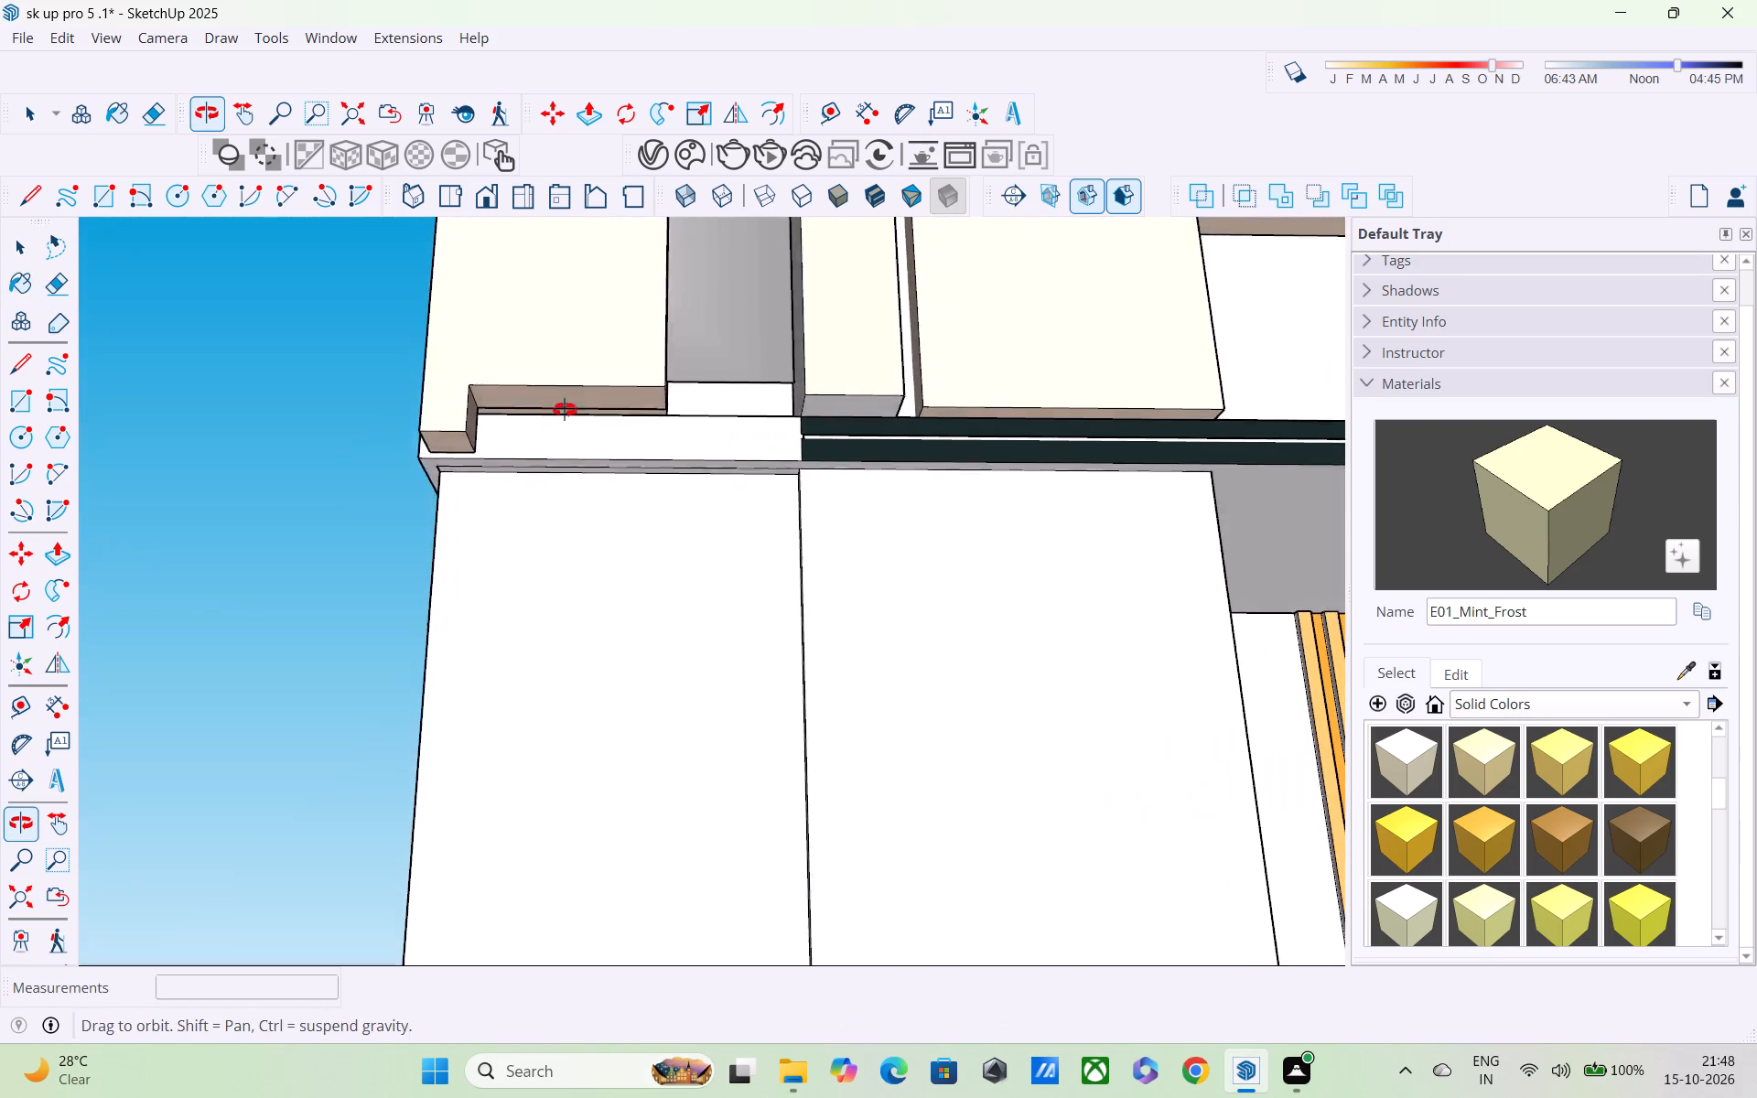
middle_click_drag(565, 410, 595, 357)
scroll(525, 533, "up", 4)
middle_click_drag(544, 457, 617, 303)
scroll(618, 303, "up", 3)
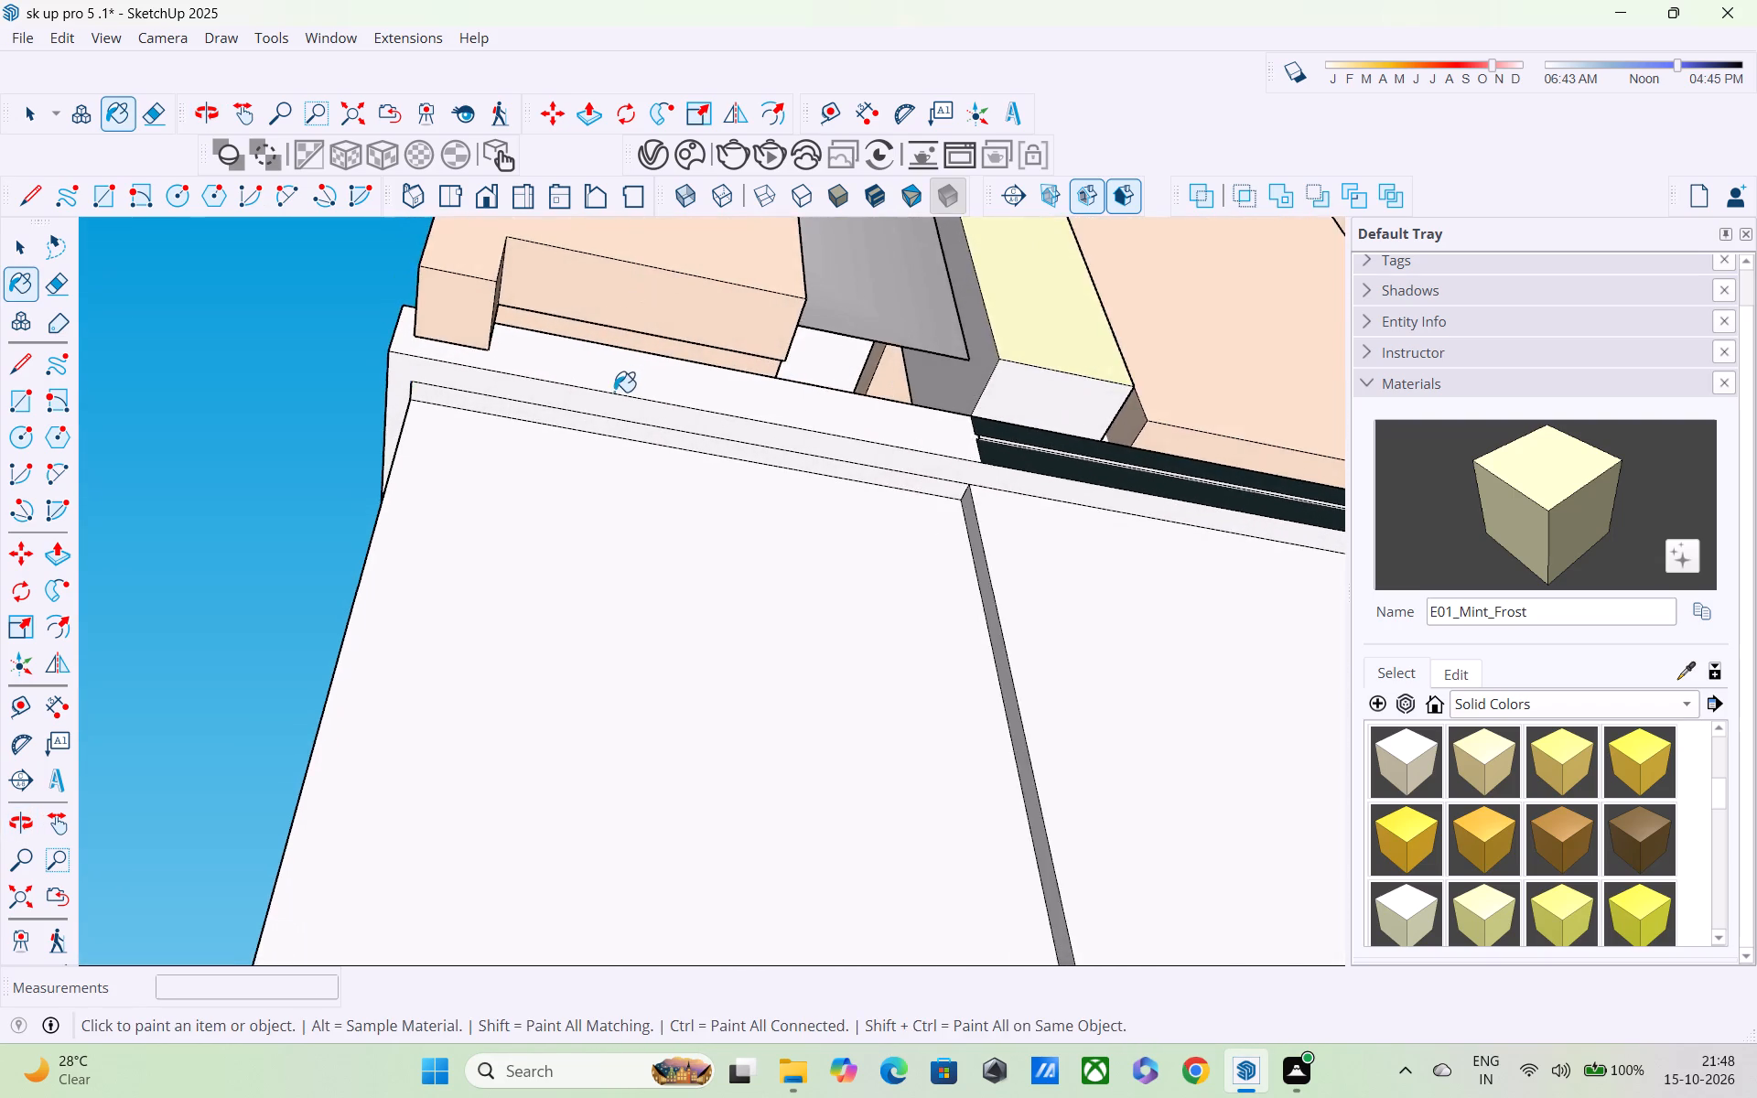
scroll(614, 392, "up", 2)
middle_click_drag(600, 397, 615, 330)
key("e")
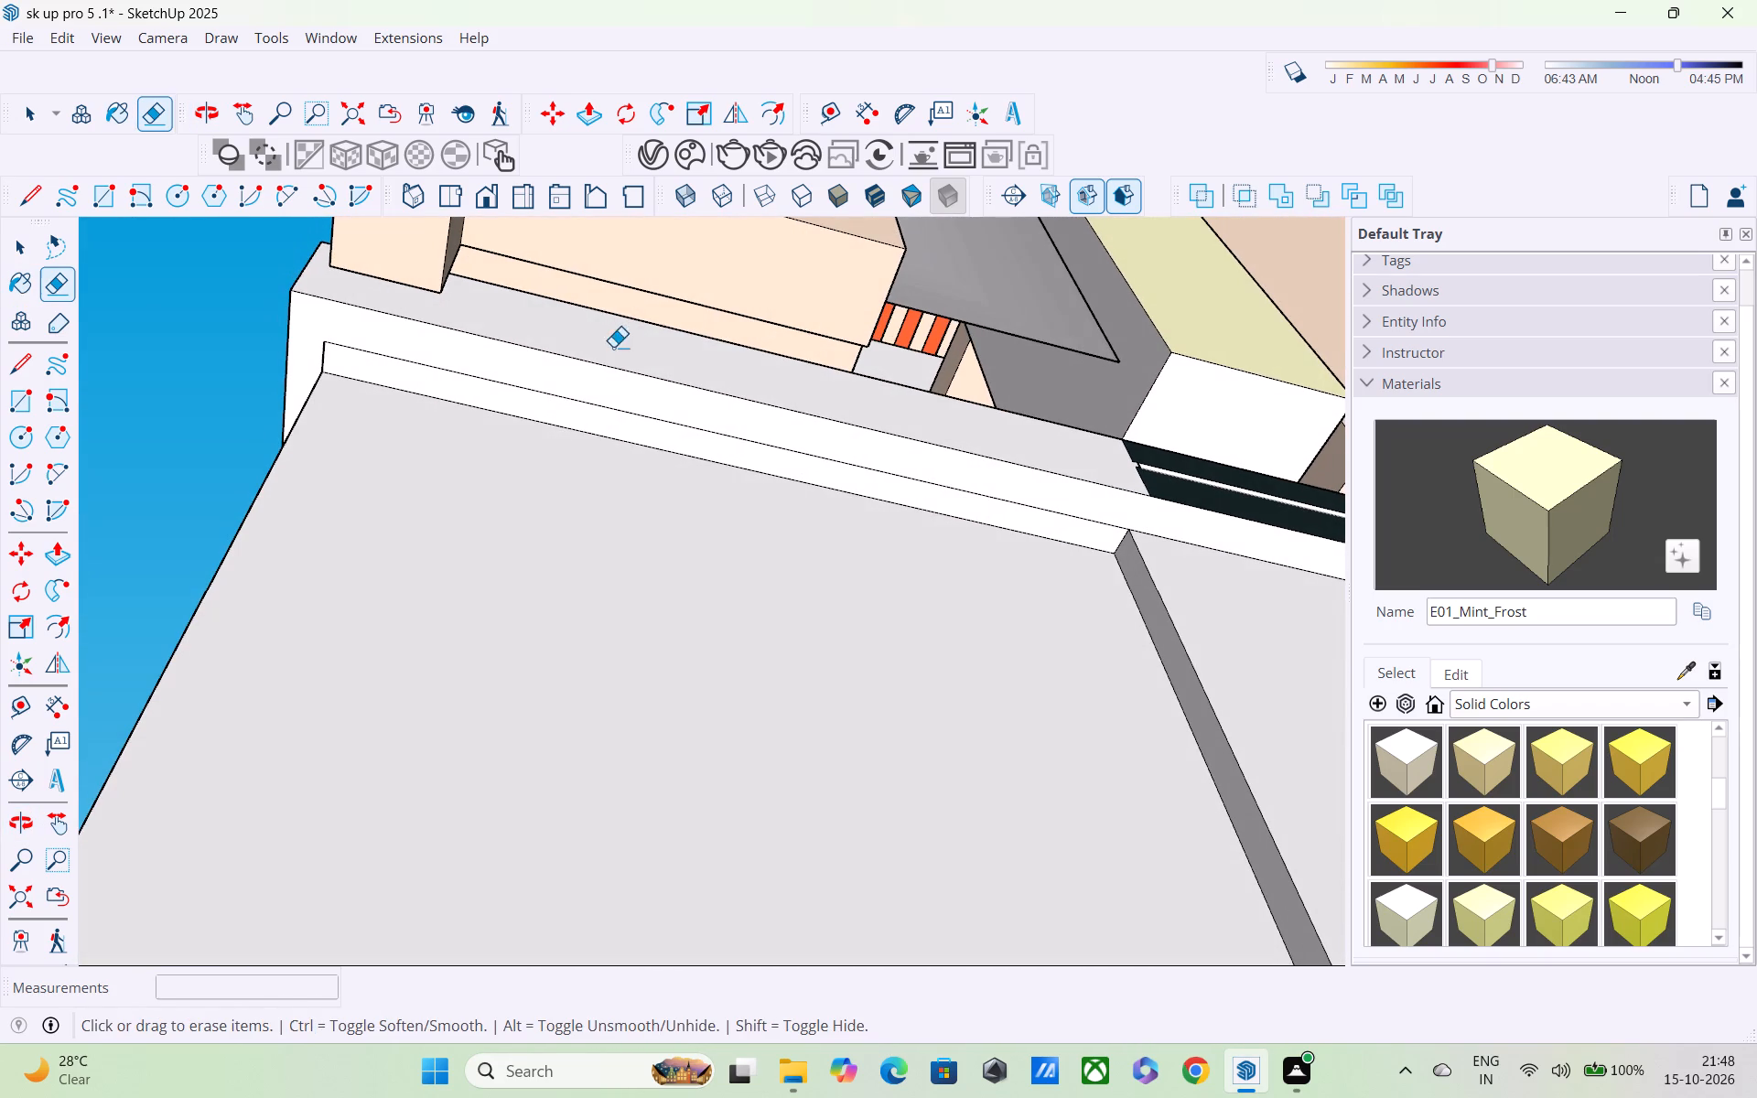
scroll(606, 337, "up", 3)
left_click(577, 427)
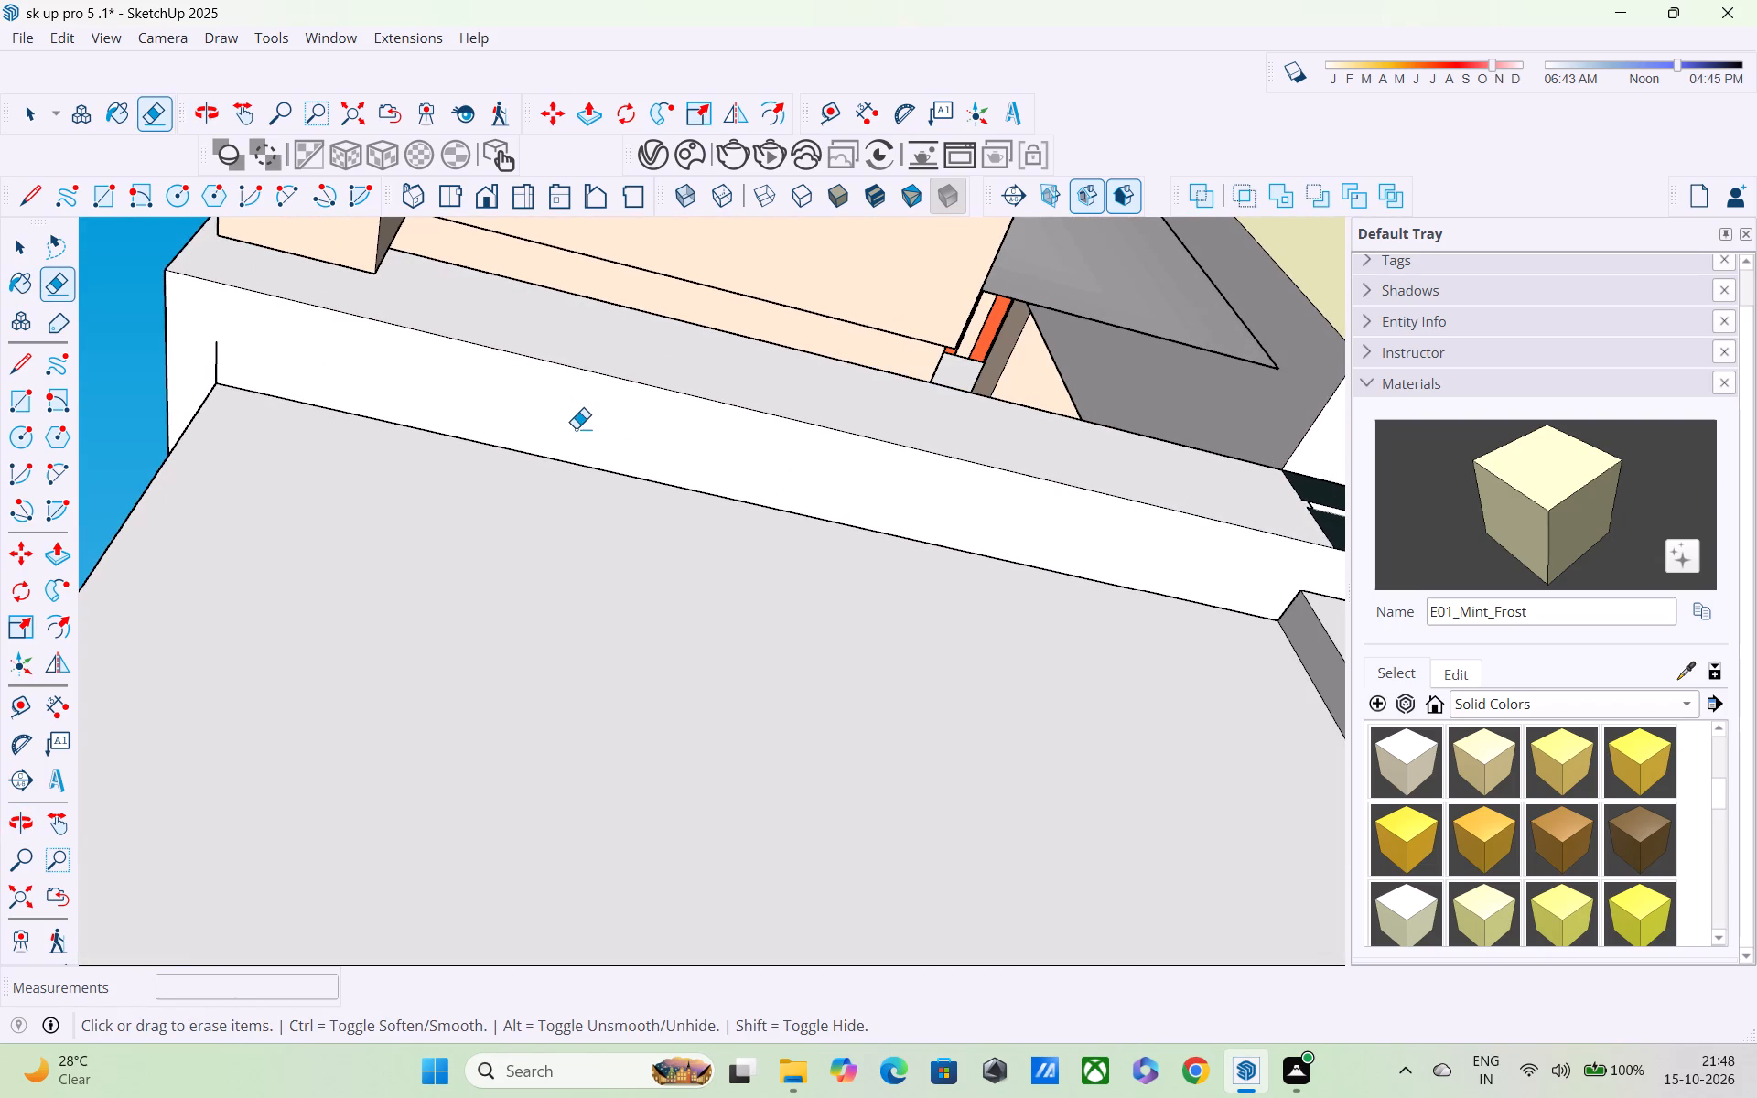
scroll(576, 428, "down", 3)
middle_click_drag(733, 459, 616, 508)
scroll(296, 513, "up", 3)
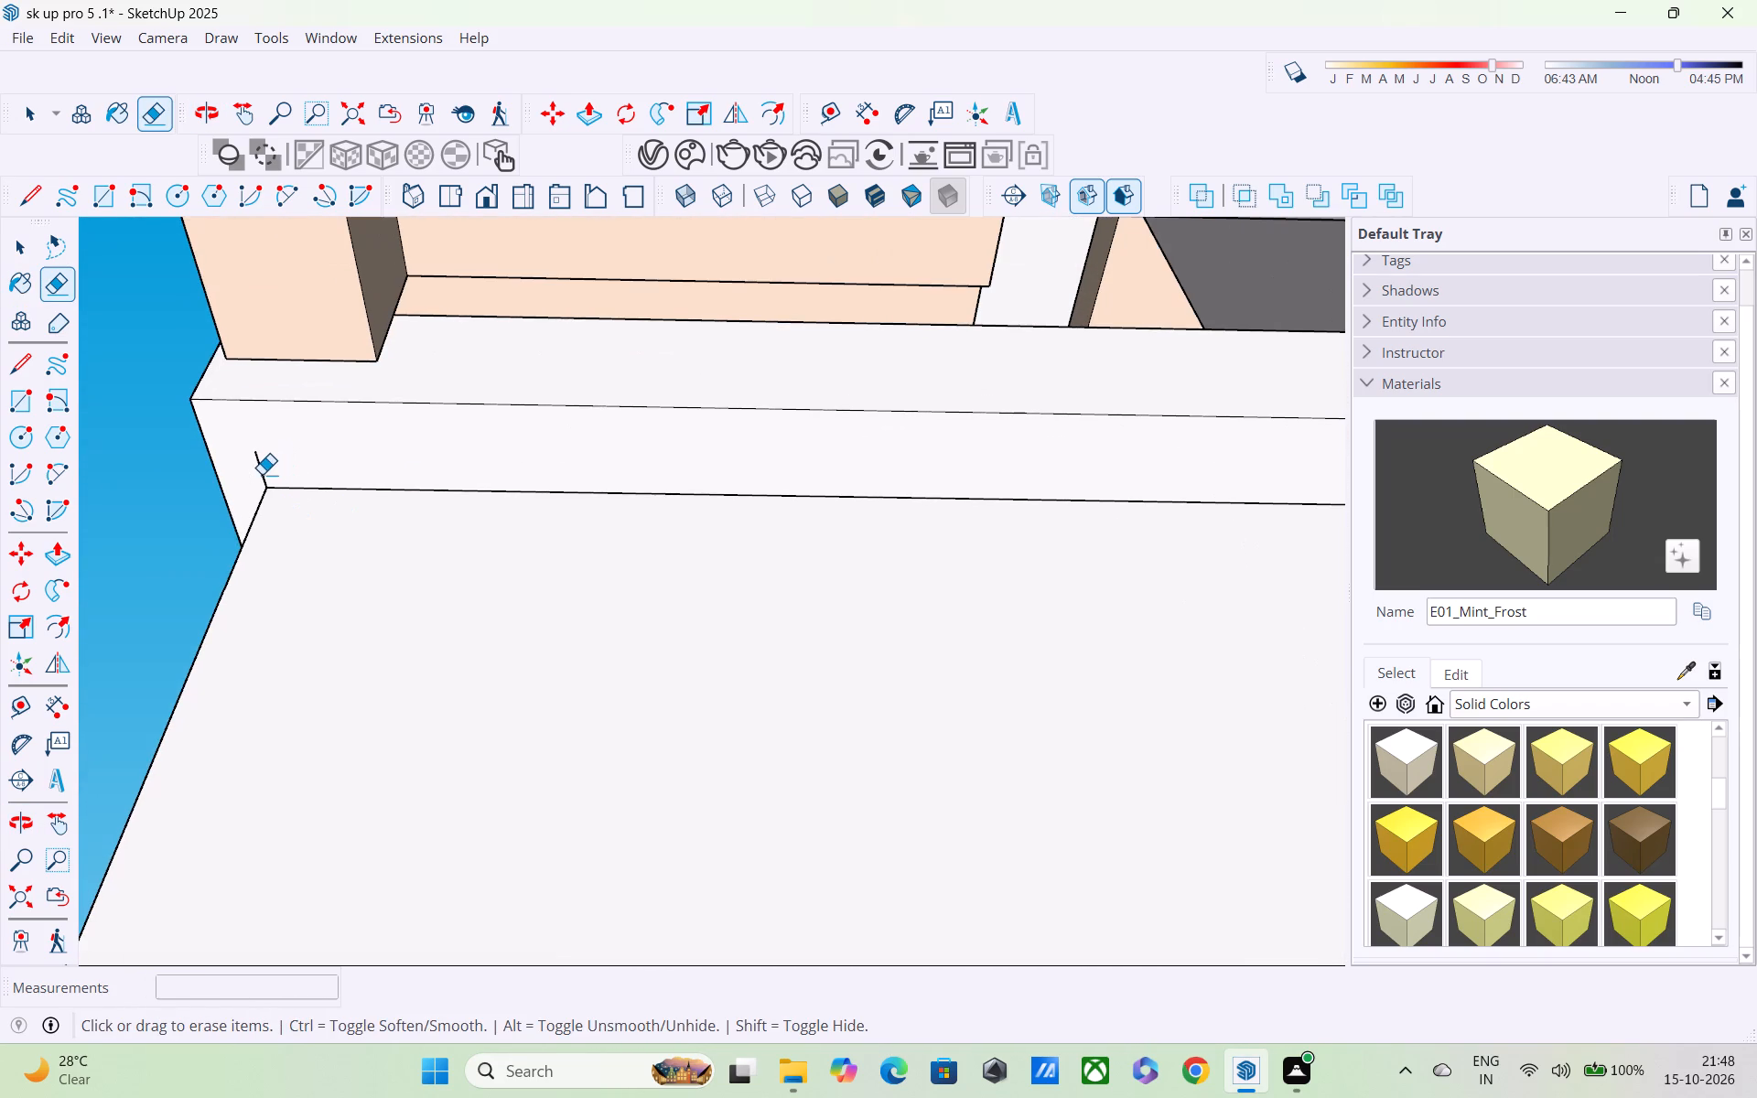
left_click(261, 474)
Examine the undersides of the slab and balconies and their joints with the facade walls from below.
scroll(261, 474, "down", 5)
middle_click_drag(301, 540, 243, 693, "shift")
scroll(243, 691, "down", 6)
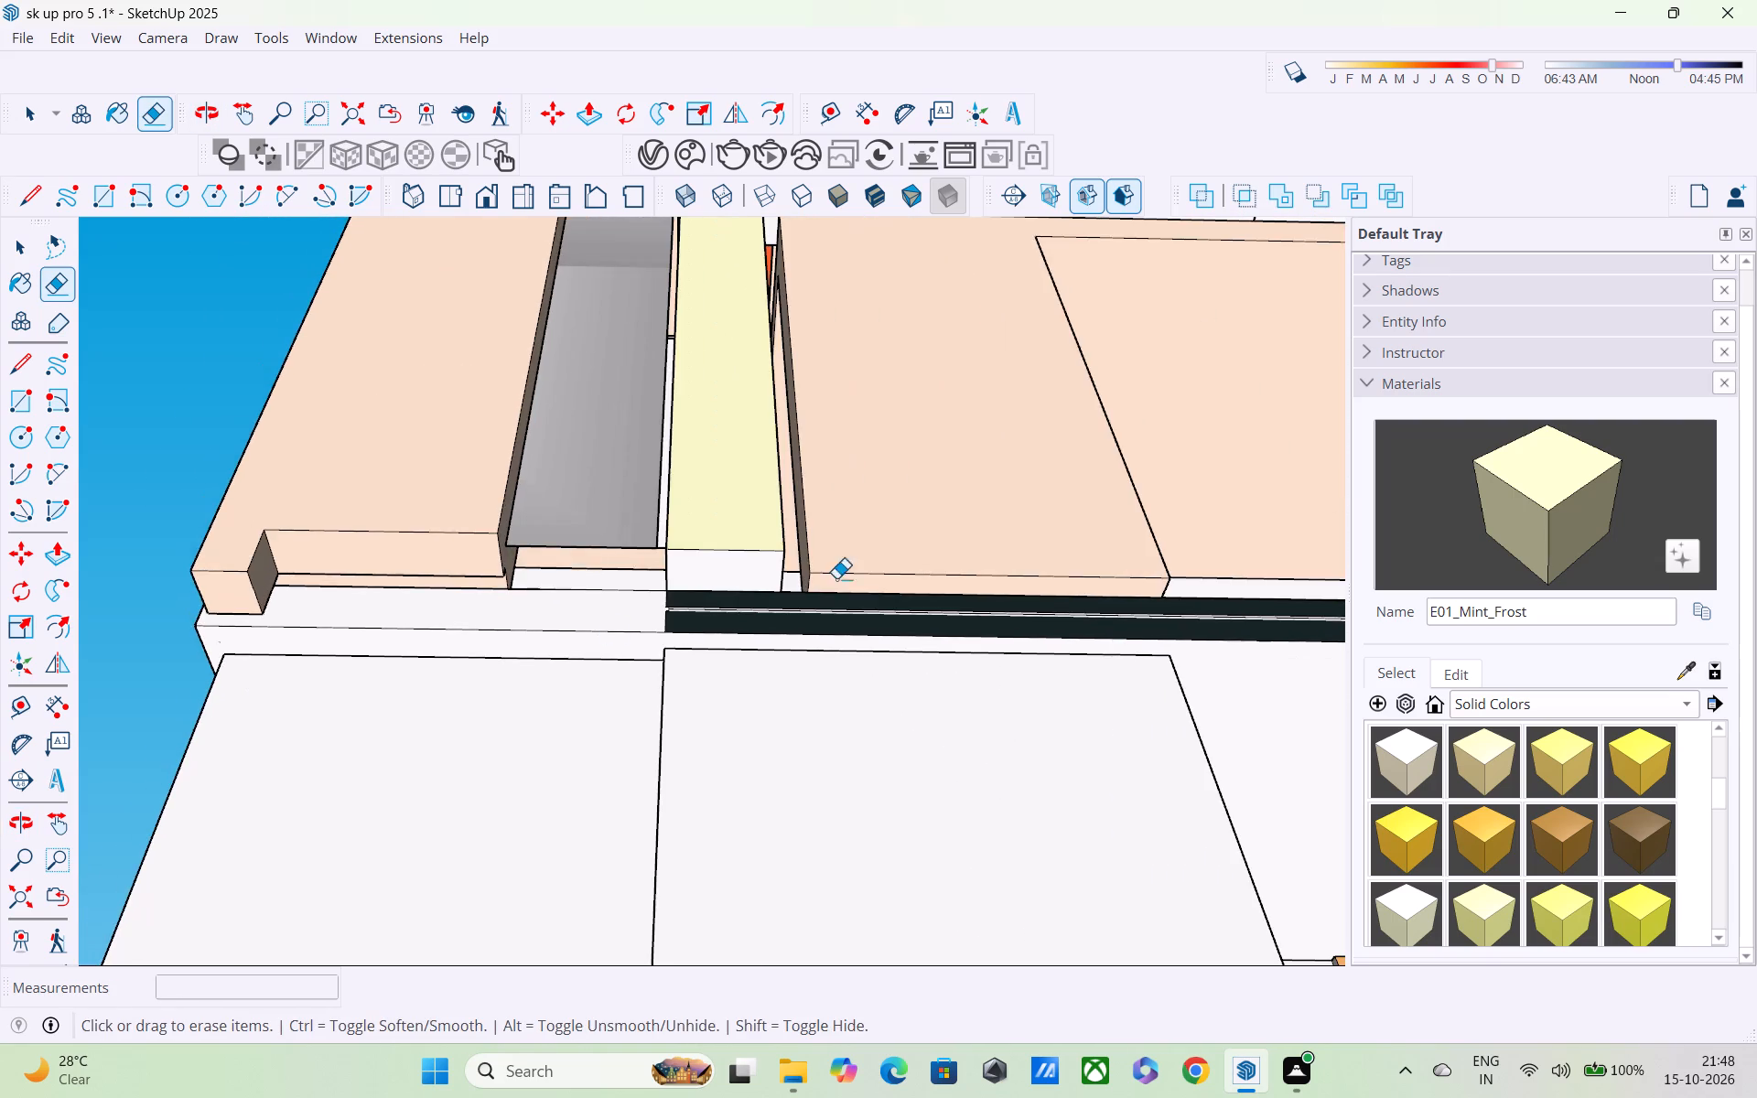
middle_click_drag(888, 676, 934, 616)
scroll(934, 616, "up", 1)
scroll(934, 616, "down", 4)
middle_click_drag(934, 621, 345, 546, "shift")
scroll(345, 546, "up", 1, "shift")
scroll(350, 555, "down", 6)
scroll(792, 664, "down", 1)
middle_click_drag(794, 698, 718, 873)
scroll(707, 853, "up", 1)
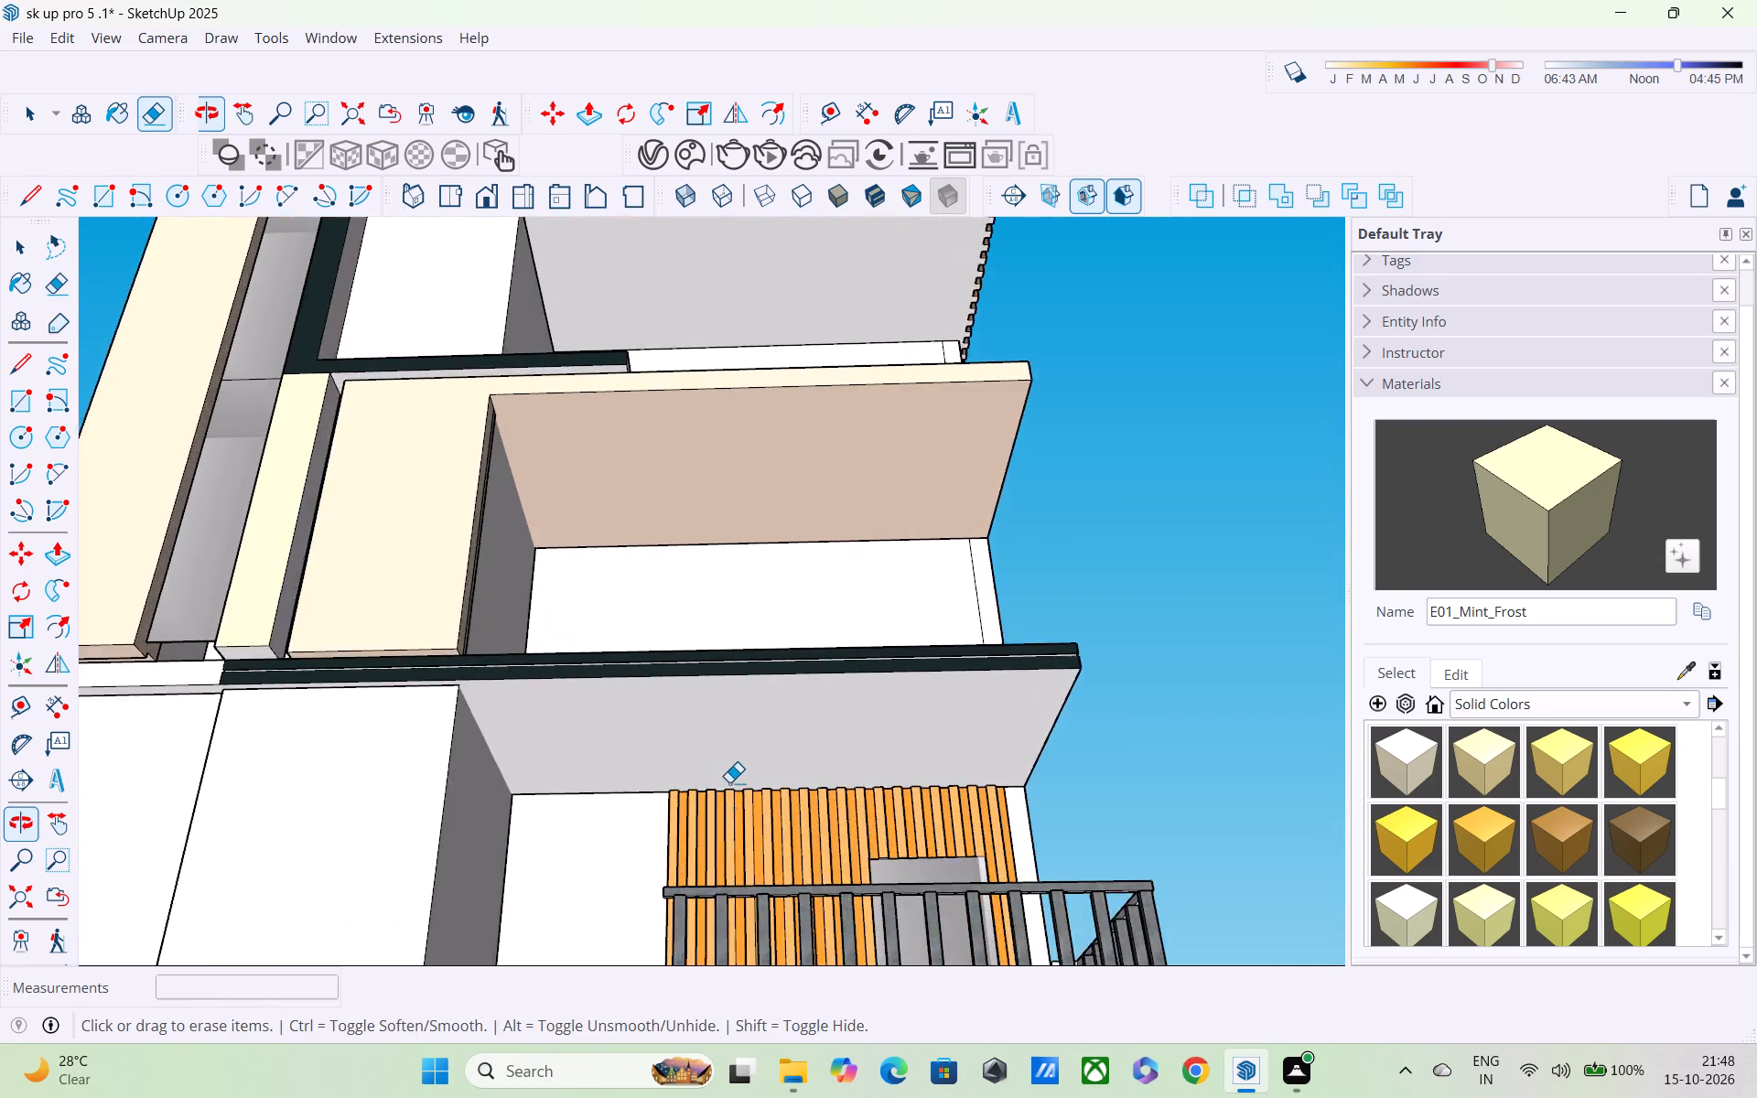
scroll(729, 782, "down", 4)
middle_click_drag(729, 781, 822, 840)
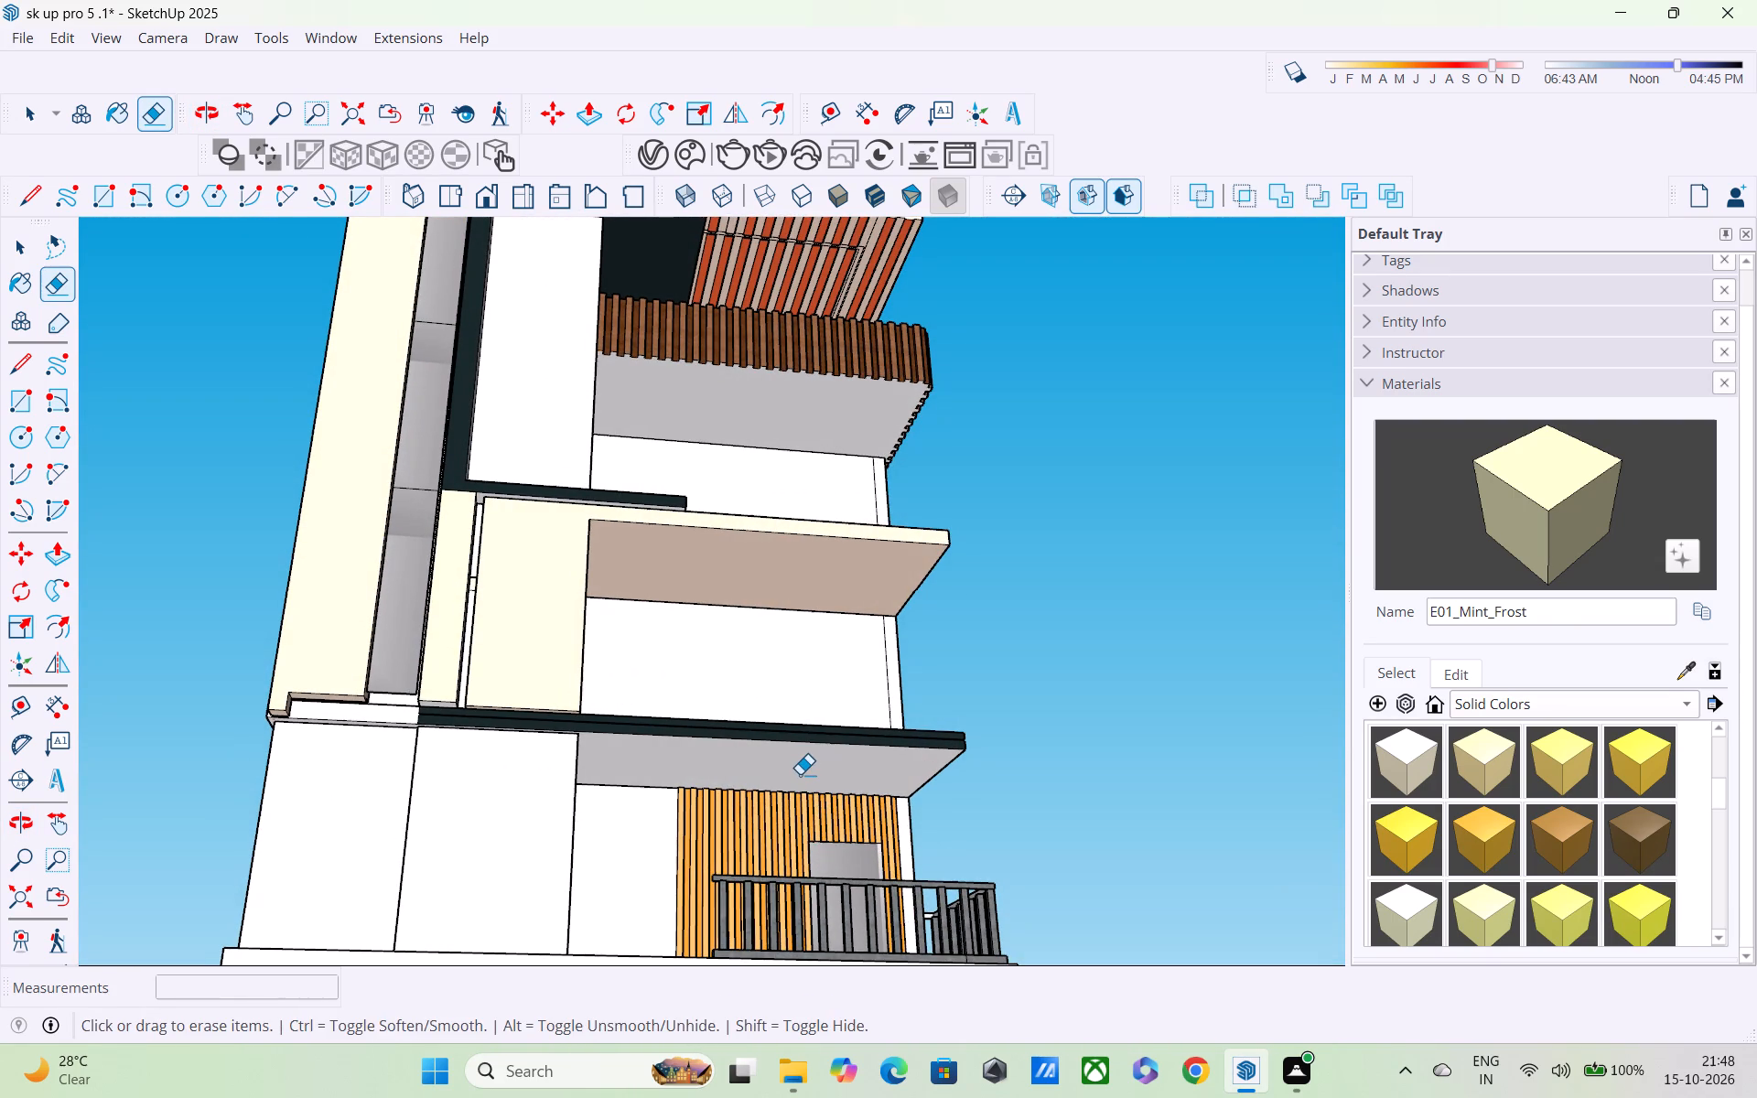
scroll(799, 773, "down", 1)
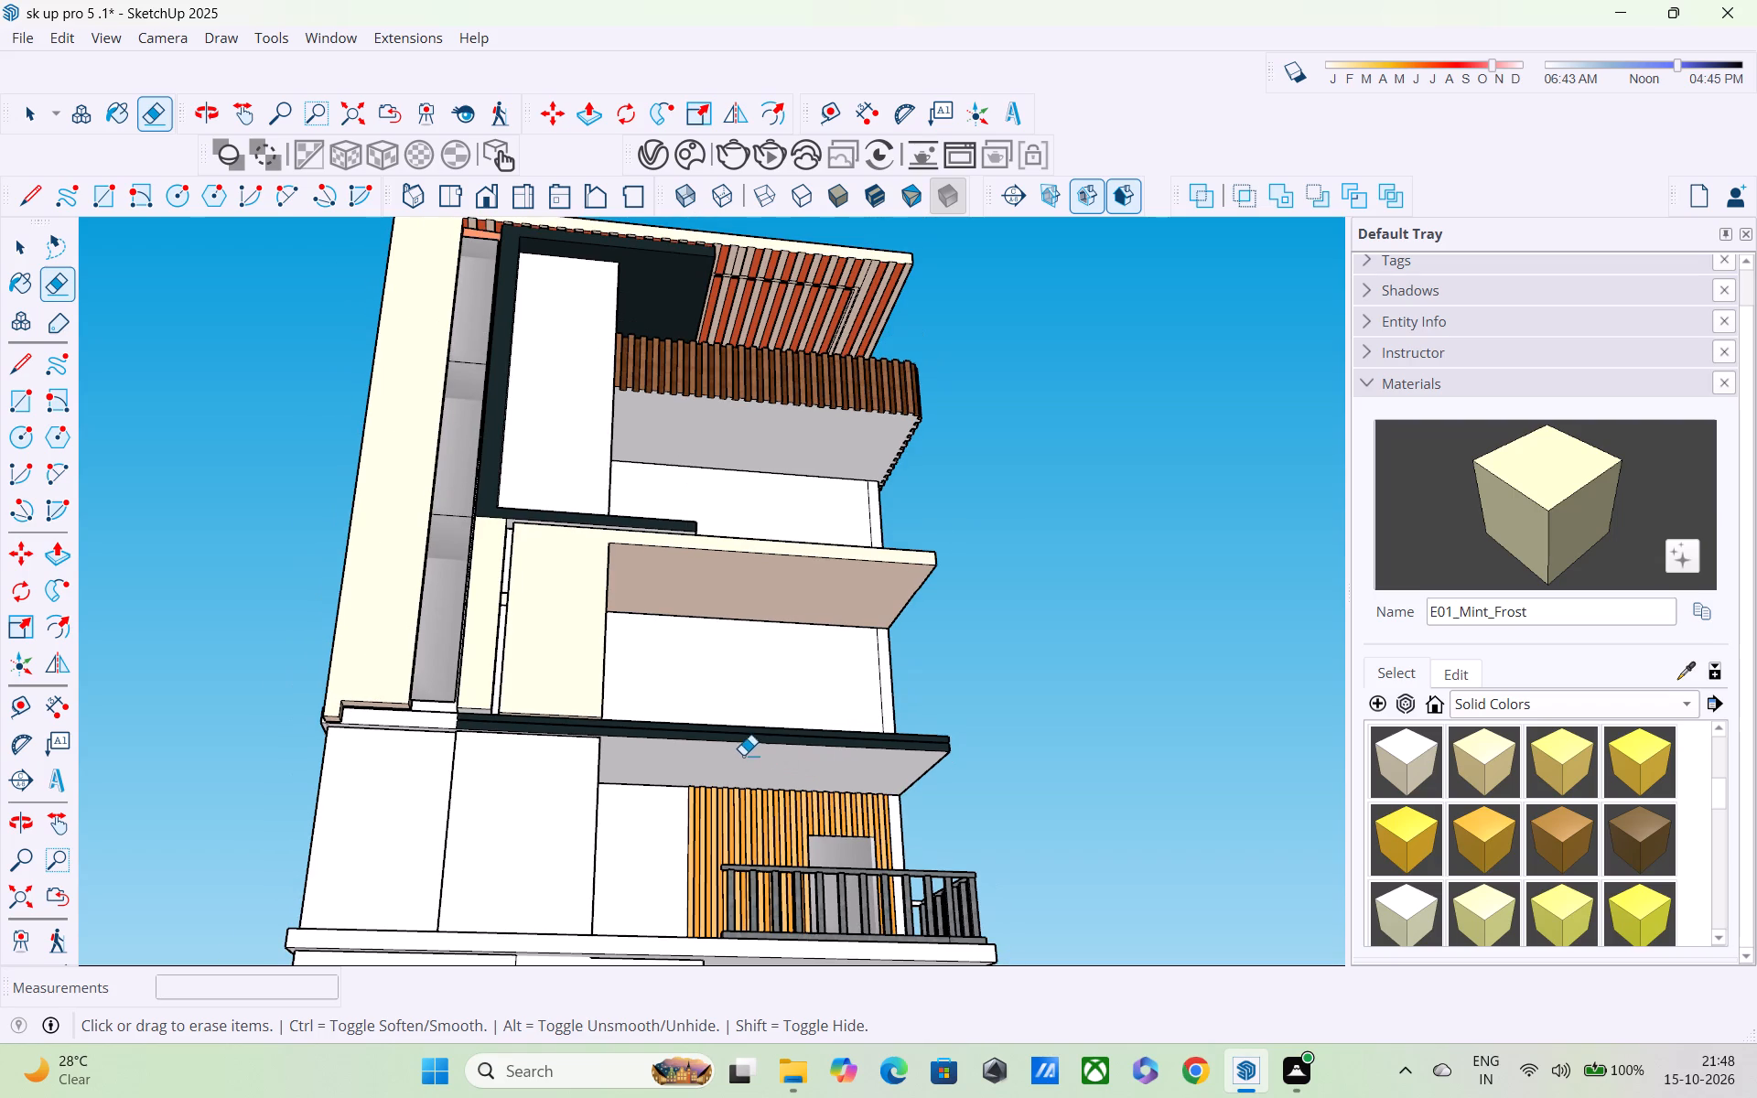
middle_click_drag(458, 771, 468, 613, "shift")
middle_click_drag(436, 595, 569, 467)
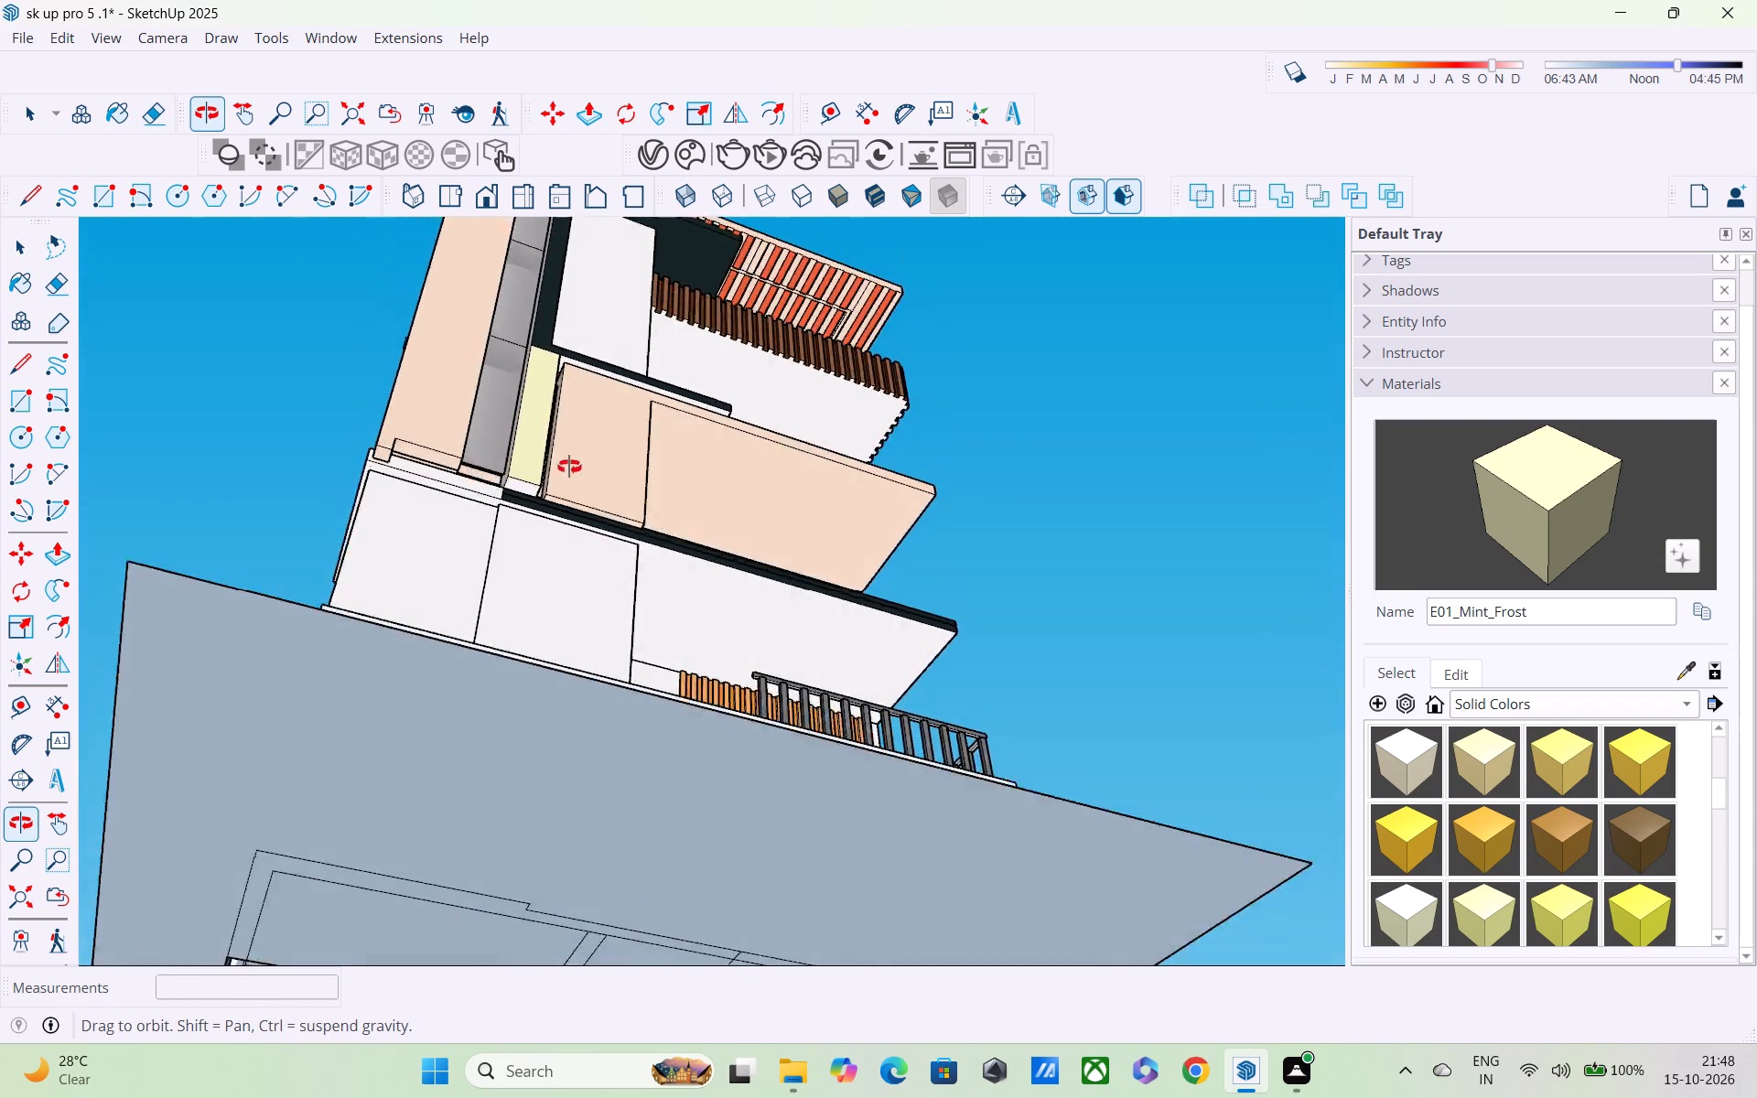
Undo the last edge erasure on the underside of the slab below the corner pillar.
middle_click_drag(569, 467, 616, 533)
scroll(430, 585, "up", 4)
middle_click_drag(433, 587, 577, 691)
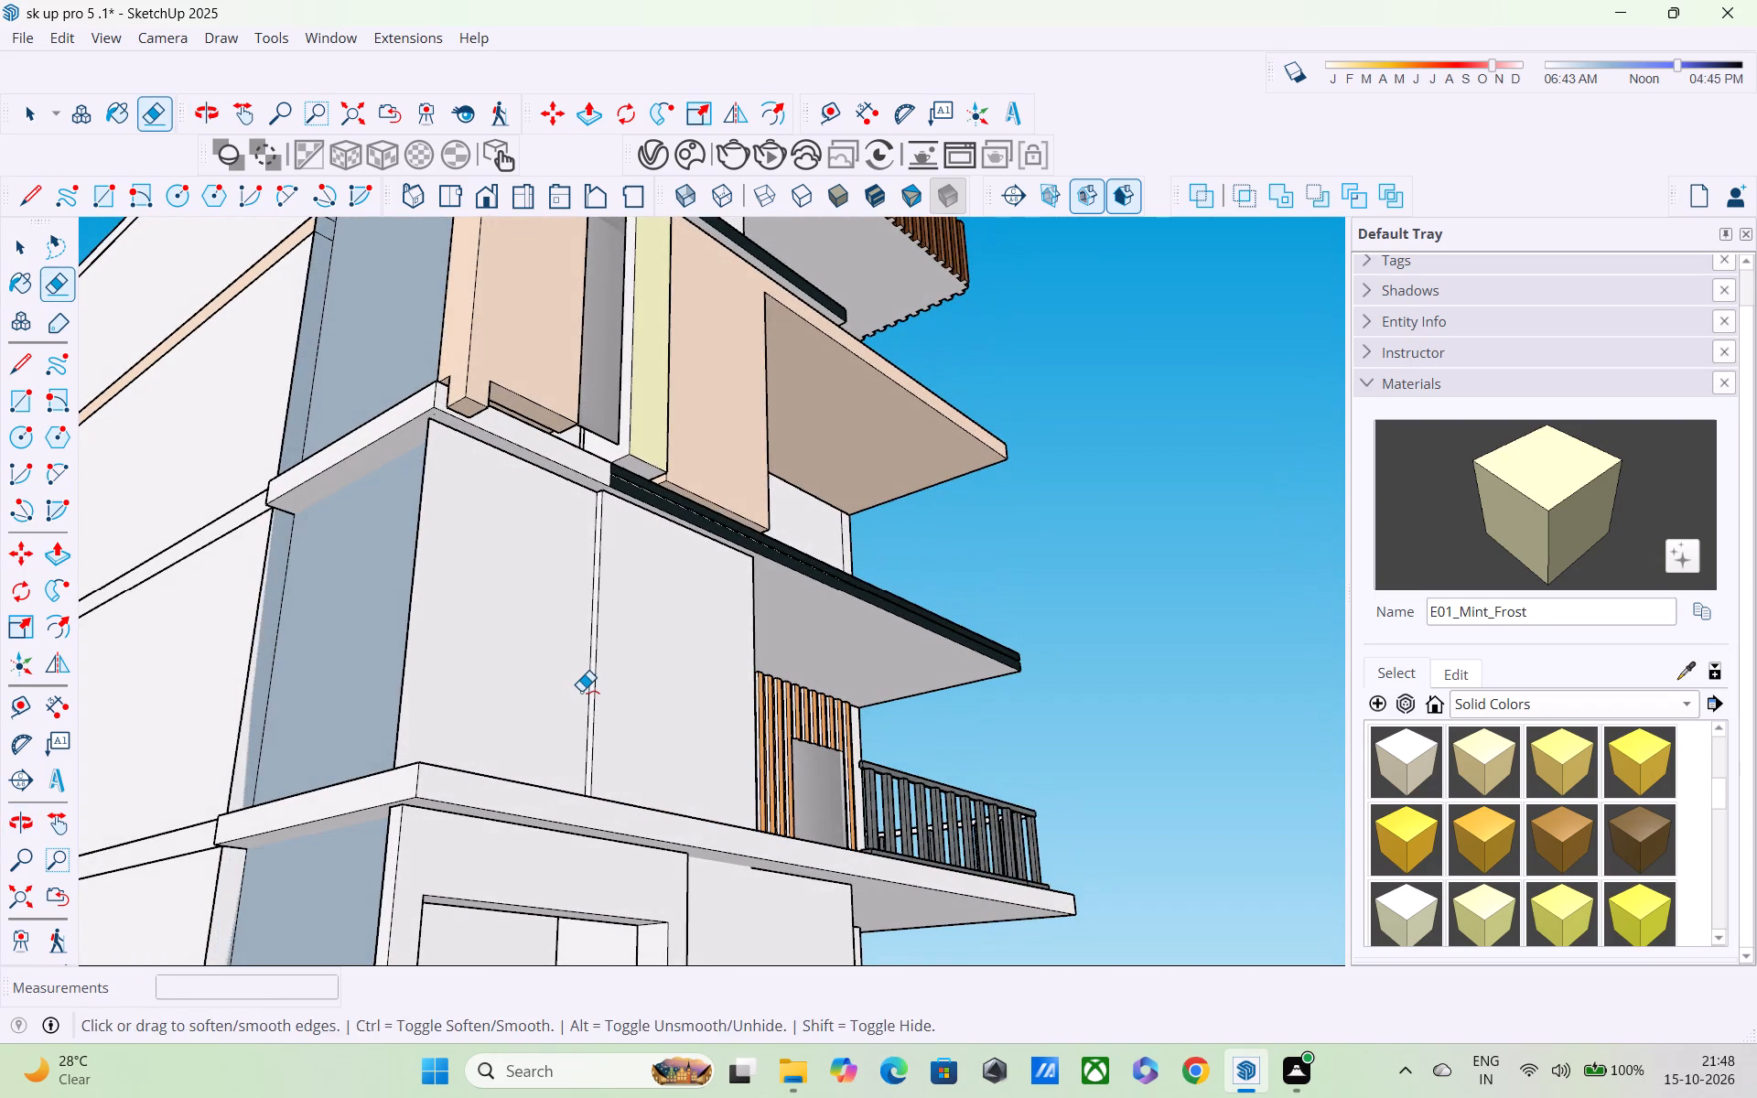
key("ctrl+z")
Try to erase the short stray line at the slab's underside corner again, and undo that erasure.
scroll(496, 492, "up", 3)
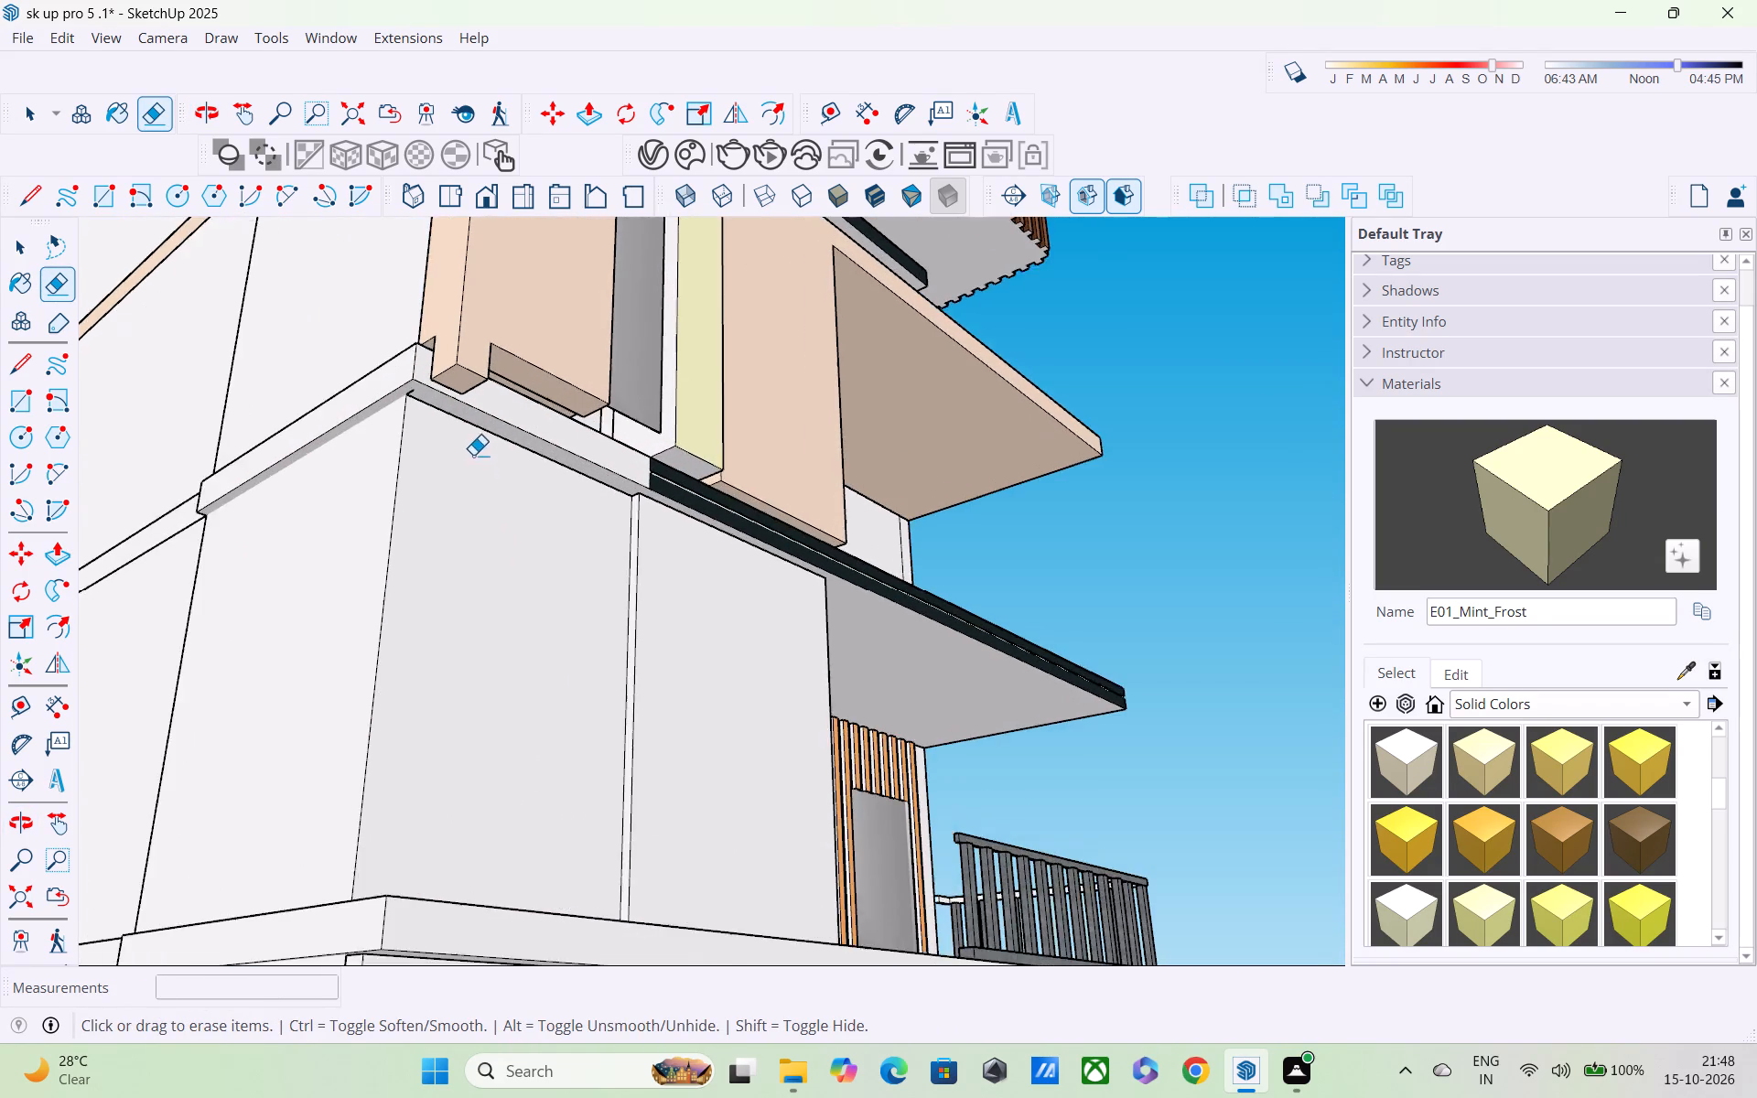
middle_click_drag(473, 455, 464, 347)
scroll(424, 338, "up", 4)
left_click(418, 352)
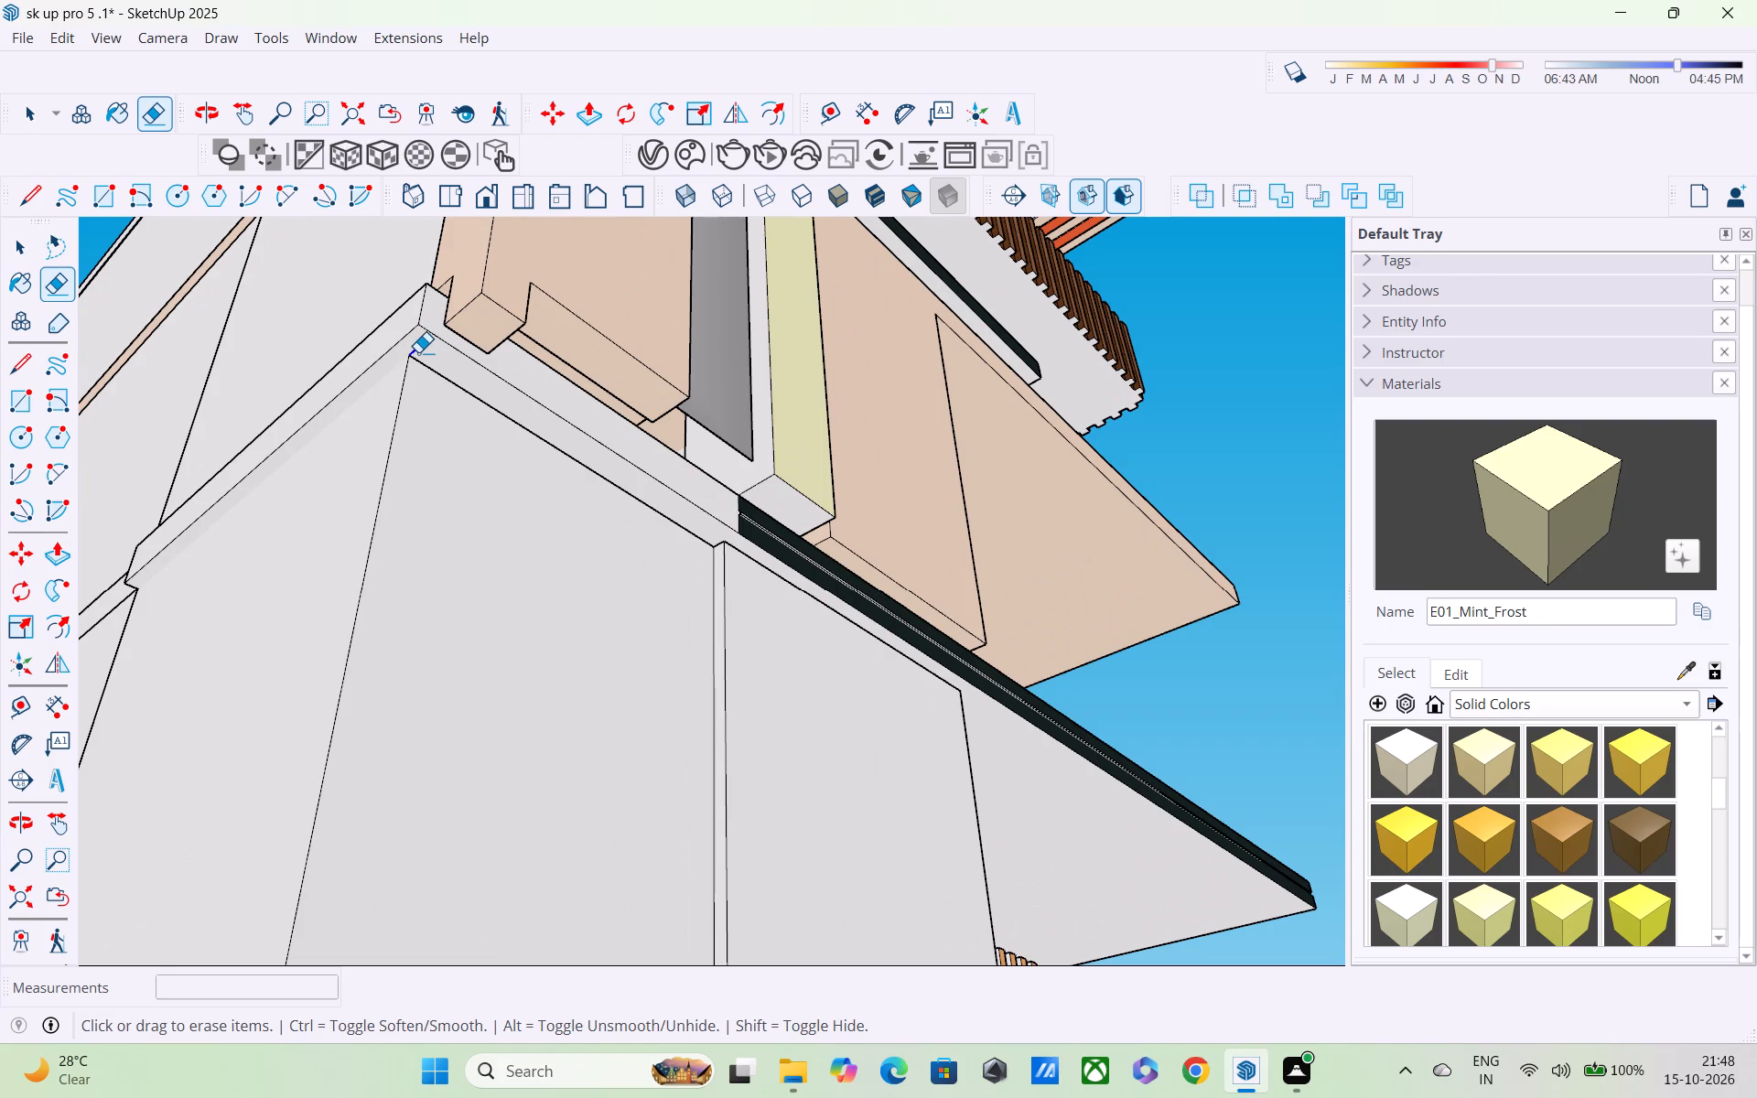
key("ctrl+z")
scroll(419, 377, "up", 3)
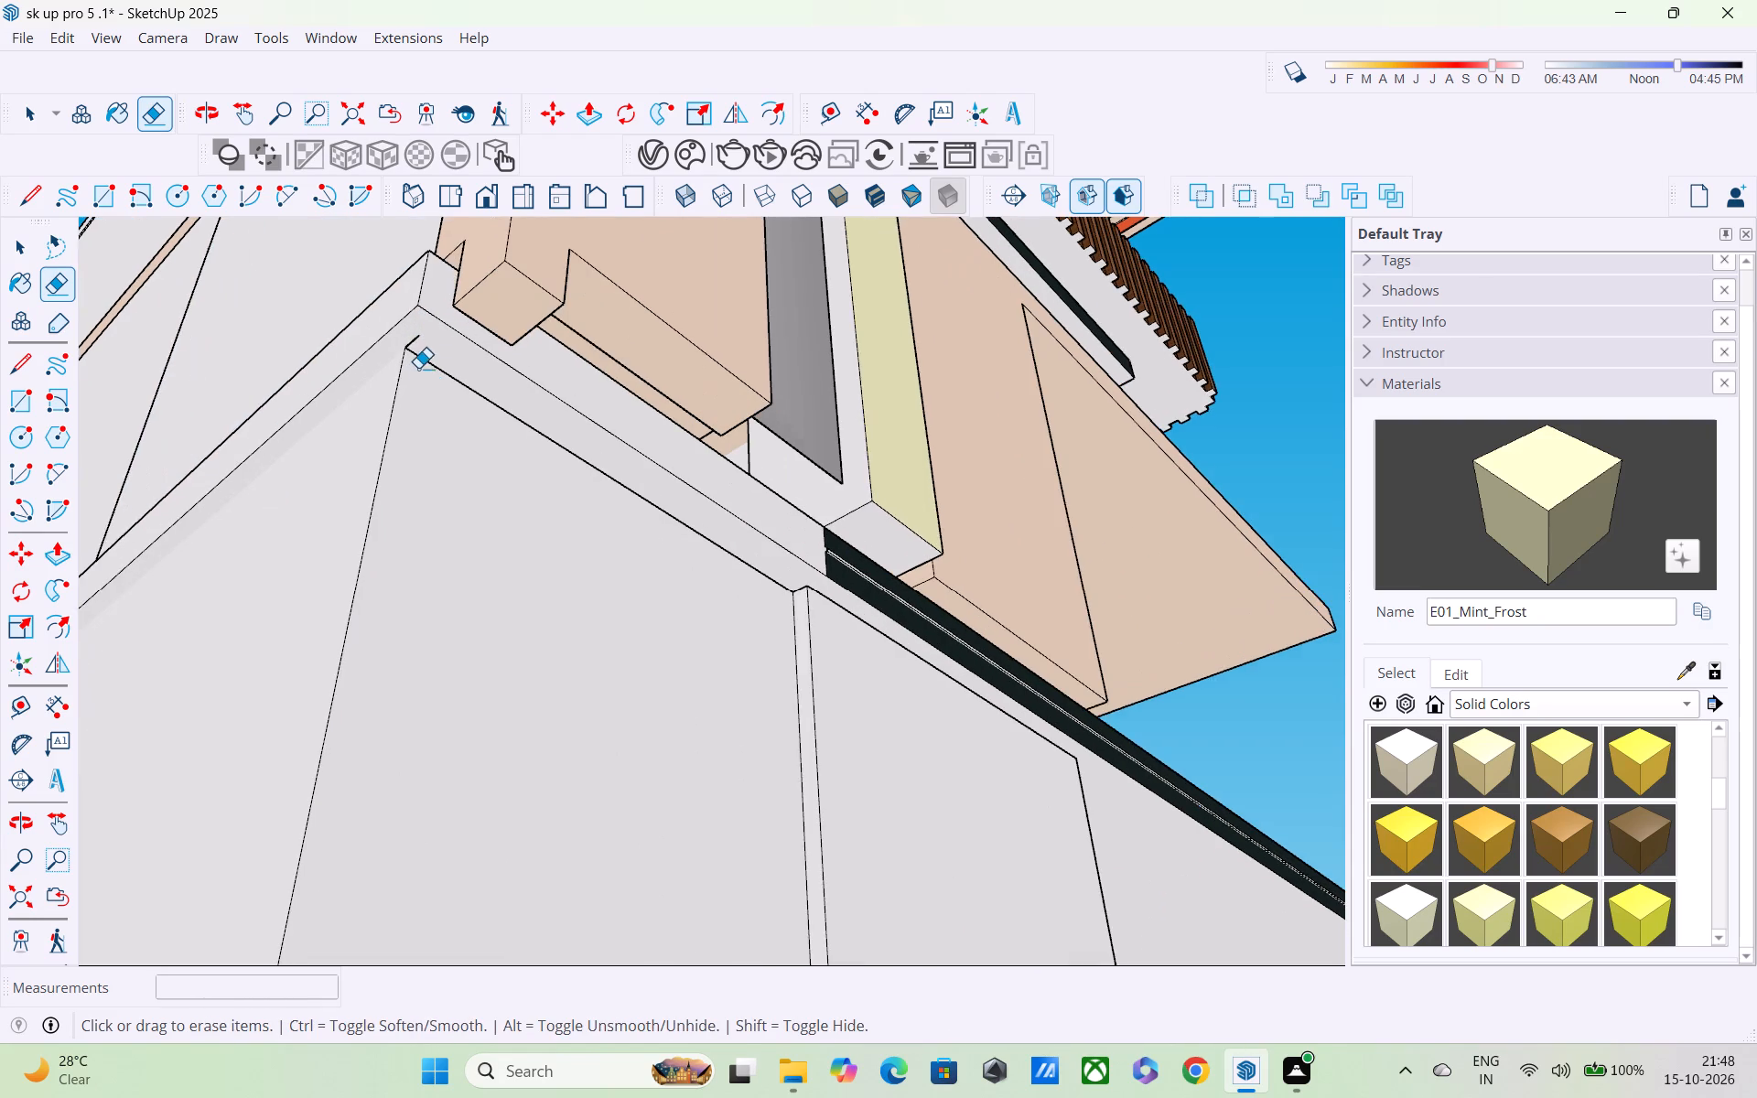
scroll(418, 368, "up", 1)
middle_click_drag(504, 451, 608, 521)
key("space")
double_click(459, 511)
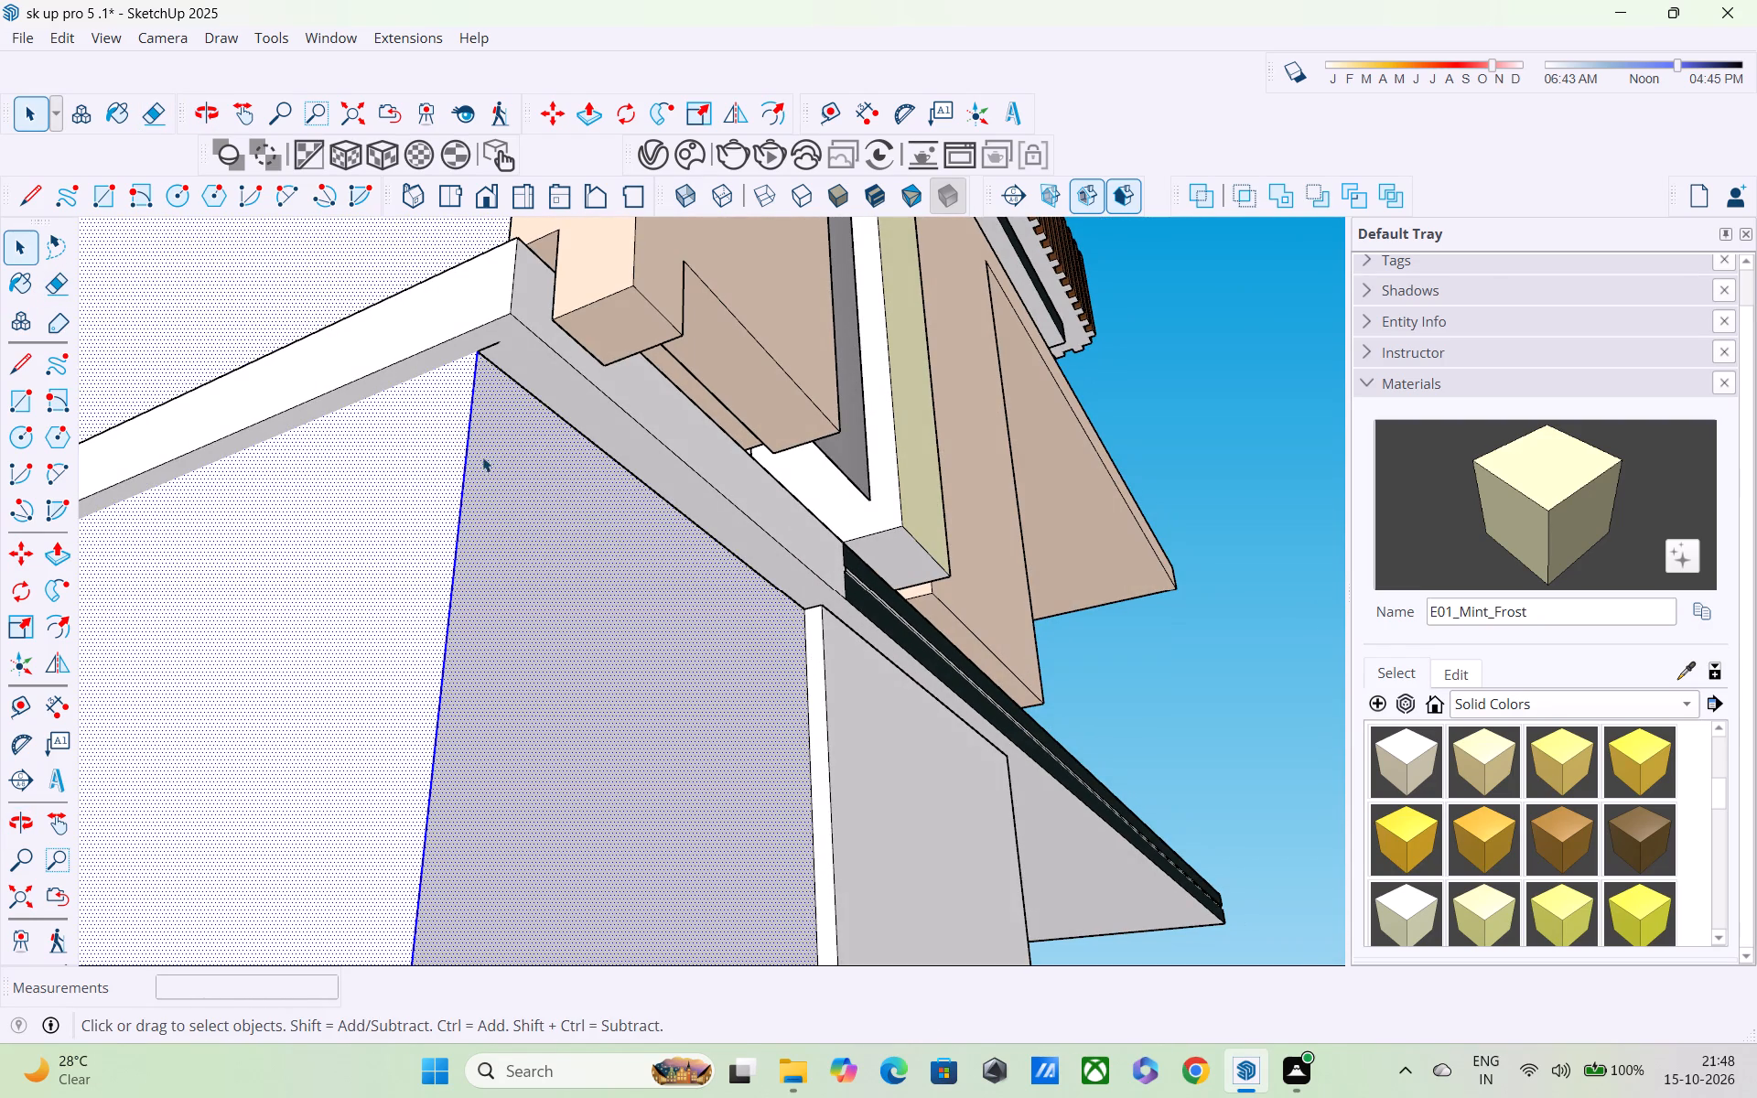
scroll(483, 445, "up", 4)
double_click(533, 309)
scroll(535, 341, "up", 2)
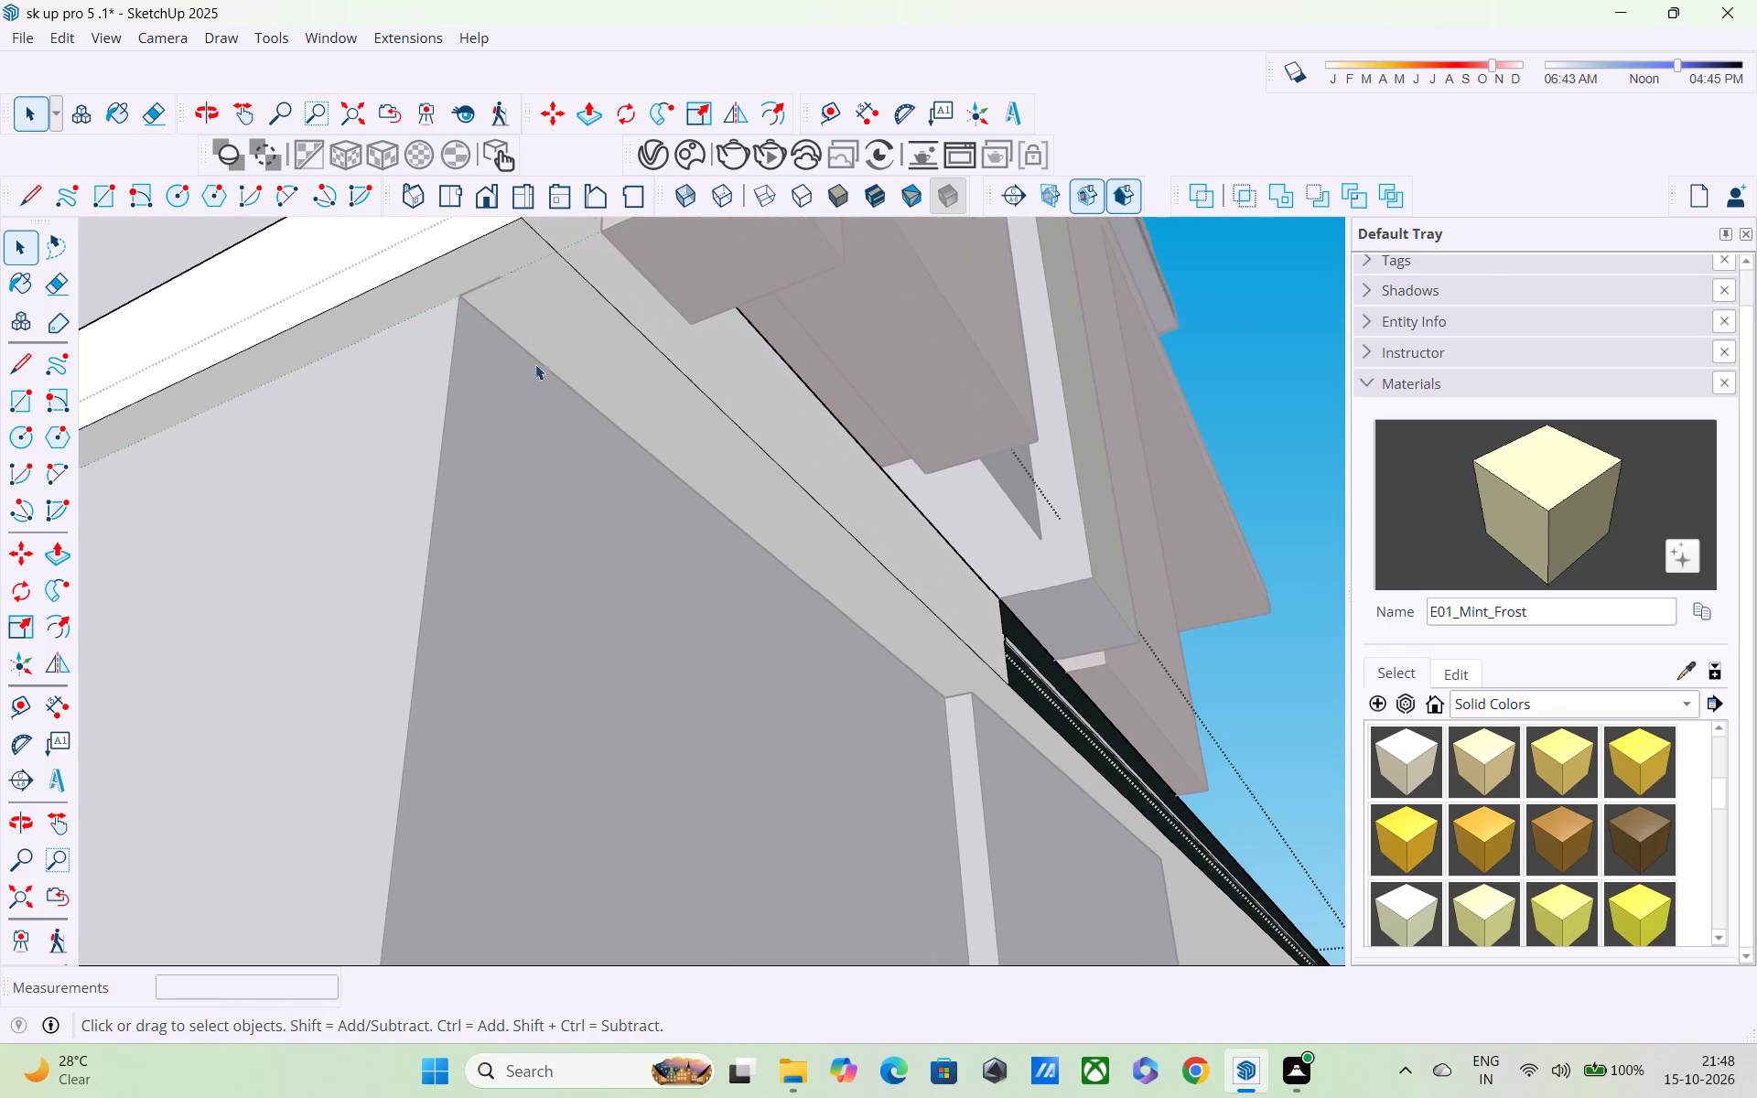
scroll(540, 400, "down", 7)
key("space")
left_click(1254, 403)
Examine the slab corner, its underside joints and the front facade from below.
middle_click_drag(989, 536, 850, 560)
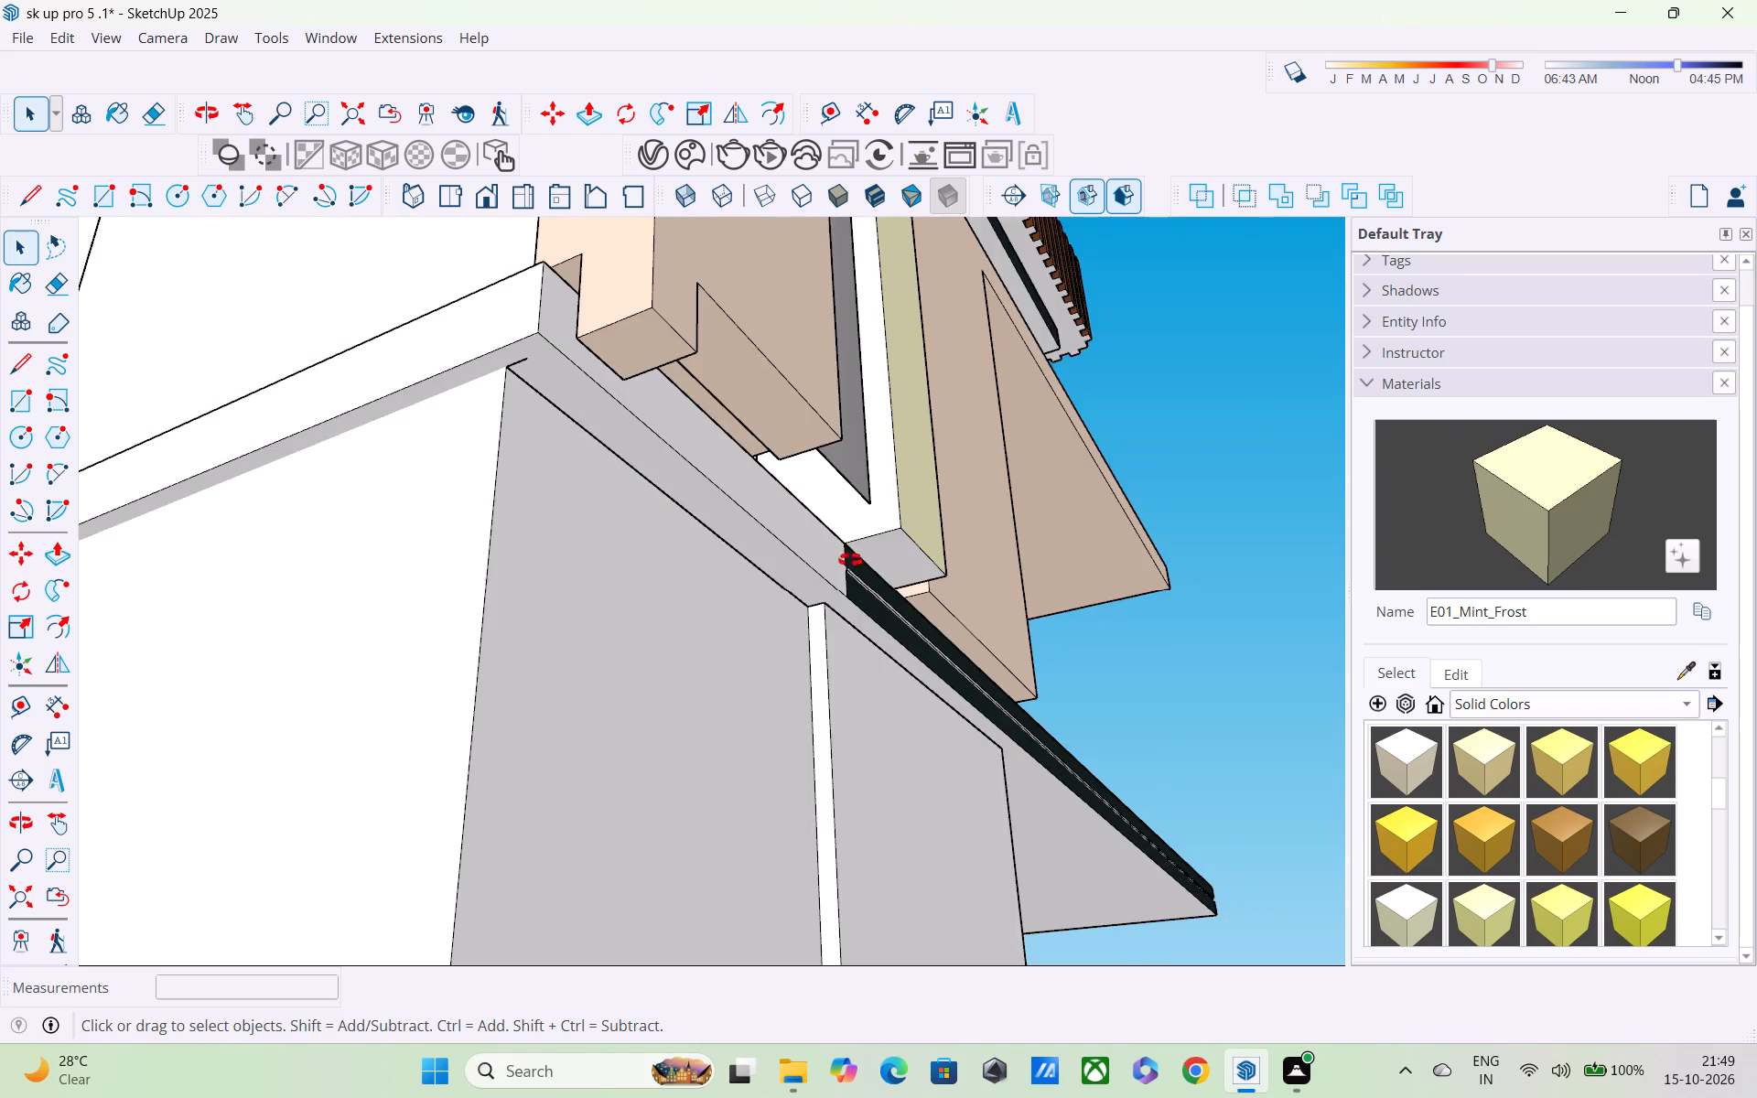
middle_click_drag(850, 560, 399, 560)
scroll(408, 615, "down", 2)
middle_click_drag(418, 668, 469, 530)
middle_click_drag(487, 558, 491, 548, "shift")
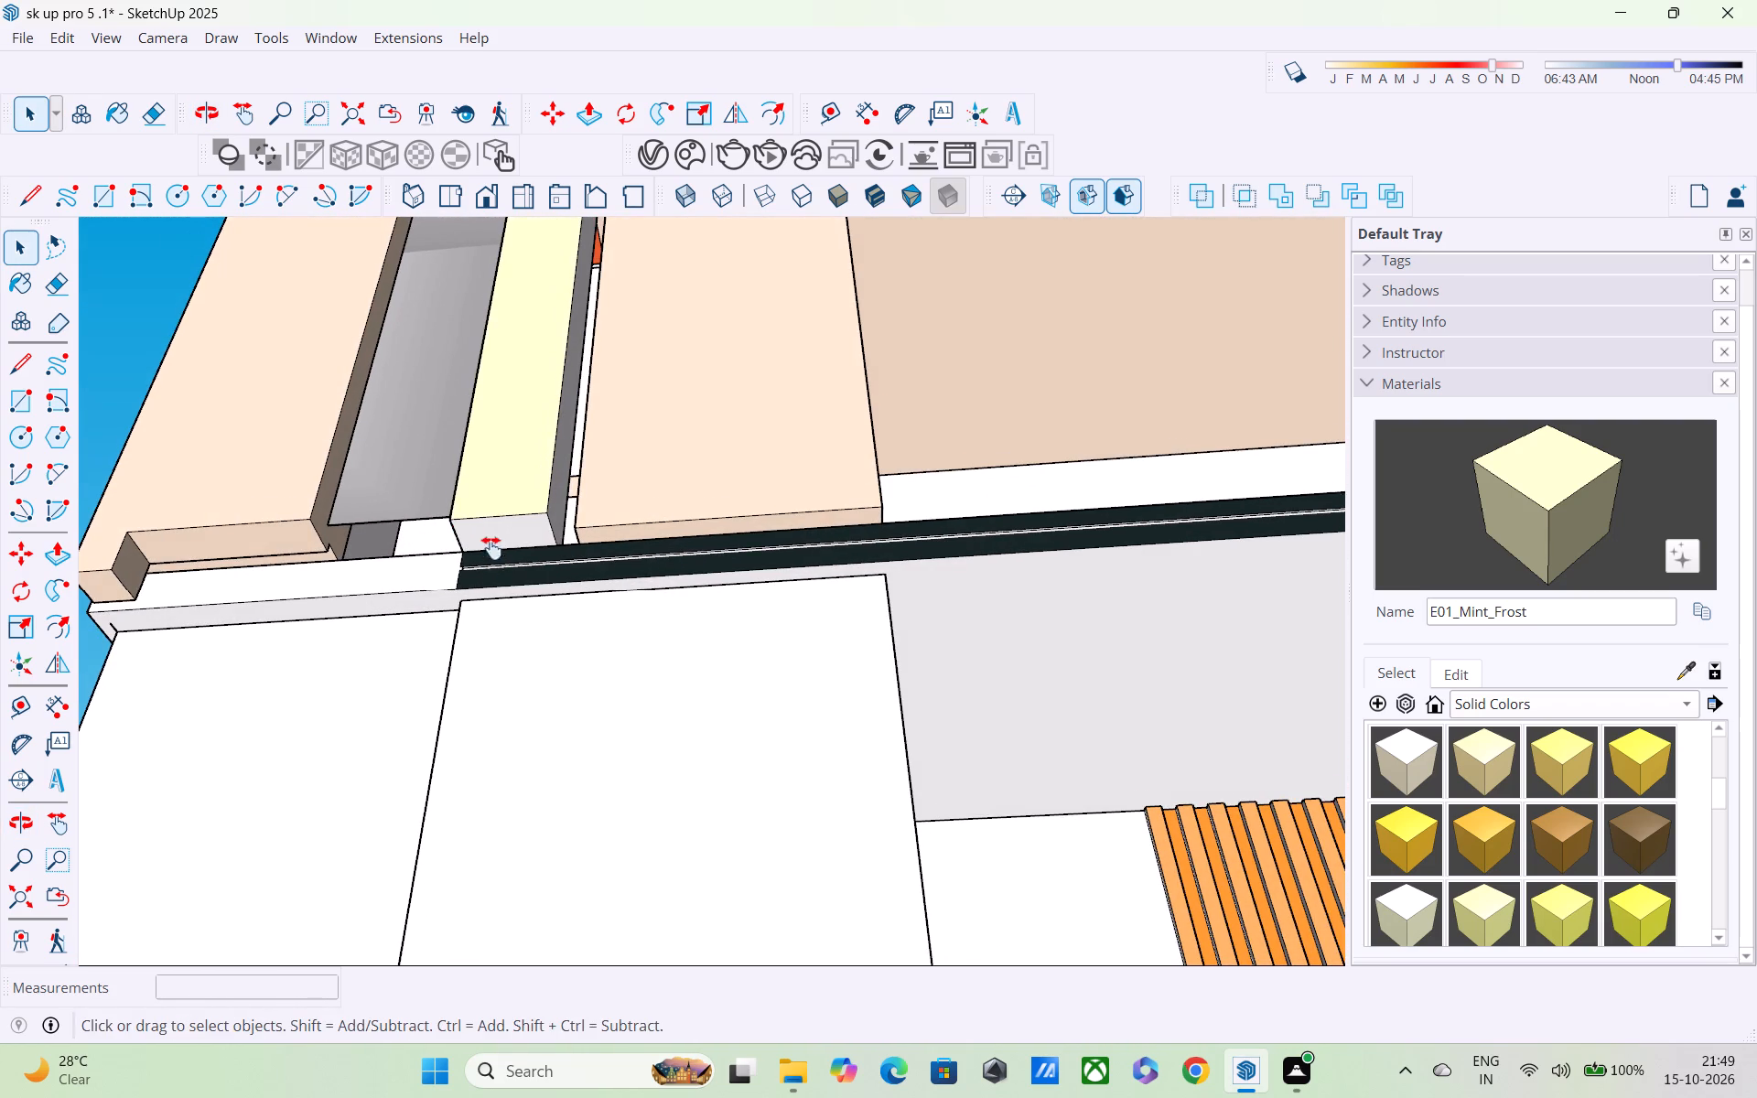
middle_click_drag(491, 548, 509, 505, "shift")
scroll(511, 510, "down", 8)
middle_click_drag(542, 641, 605, 791)
scroll(605, 791, "down", 1)
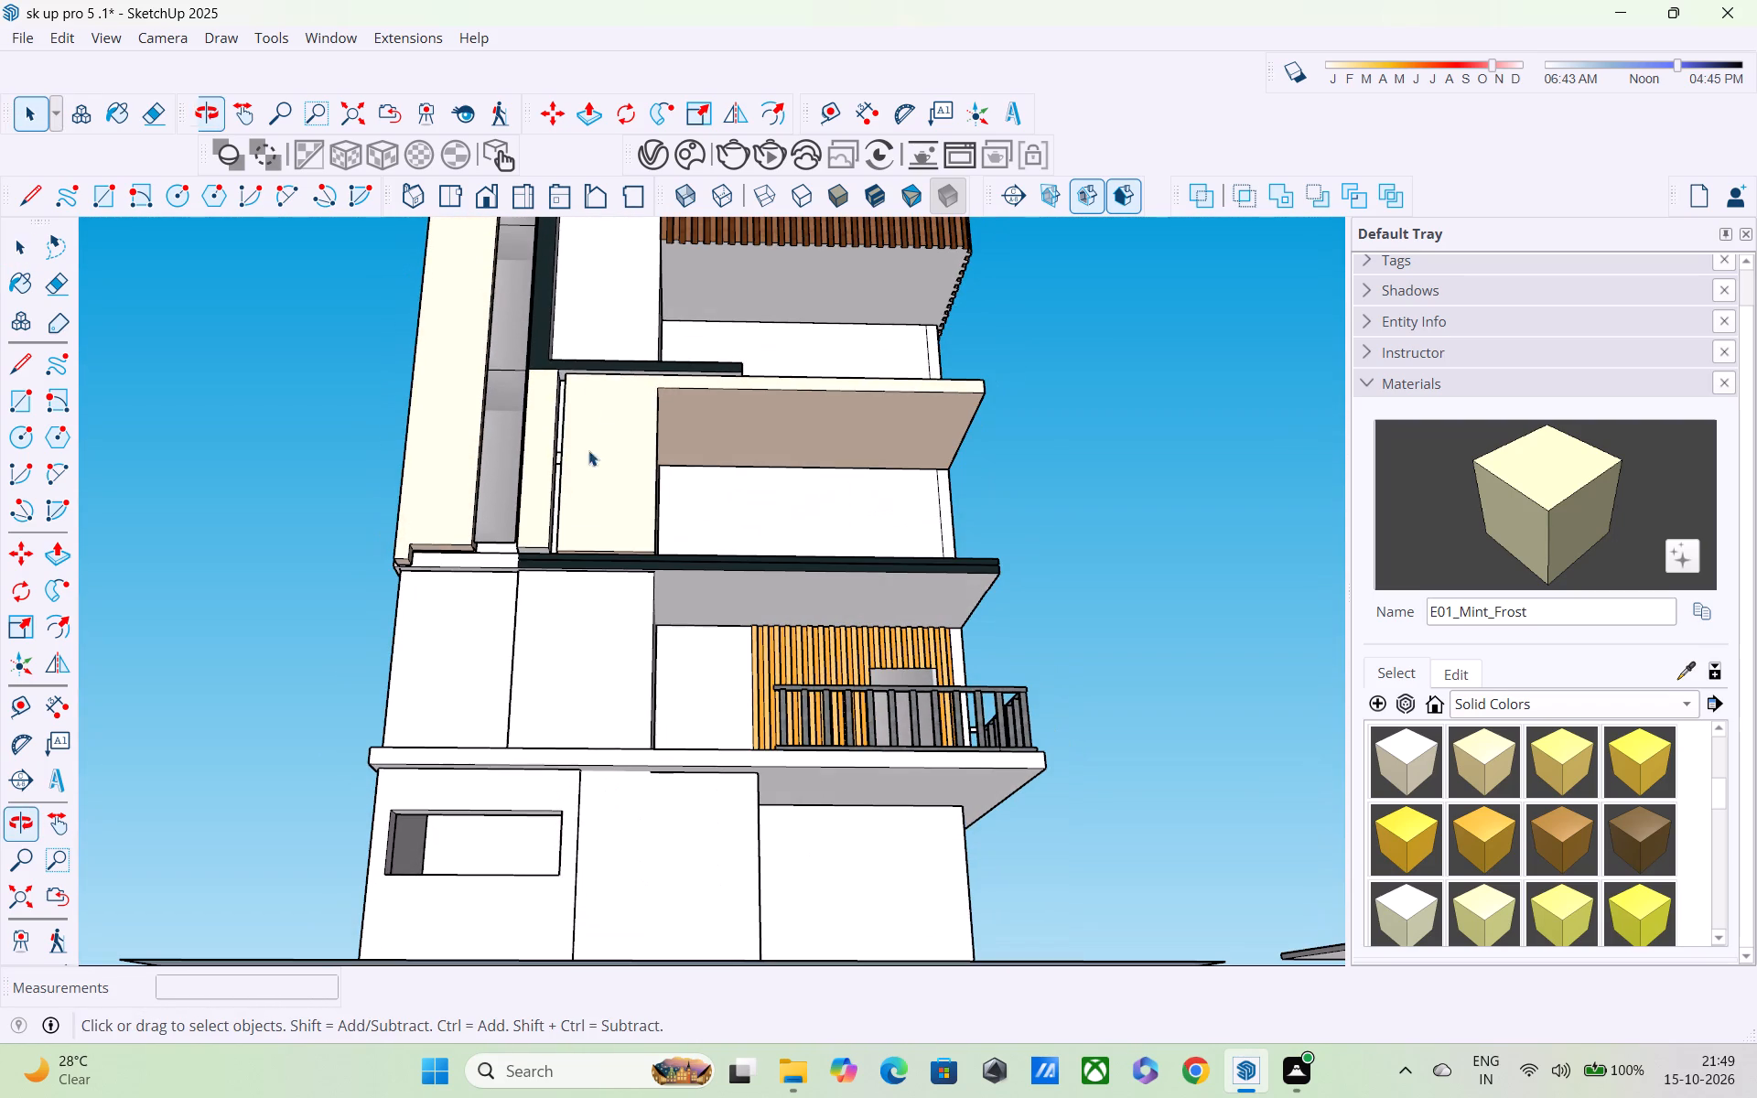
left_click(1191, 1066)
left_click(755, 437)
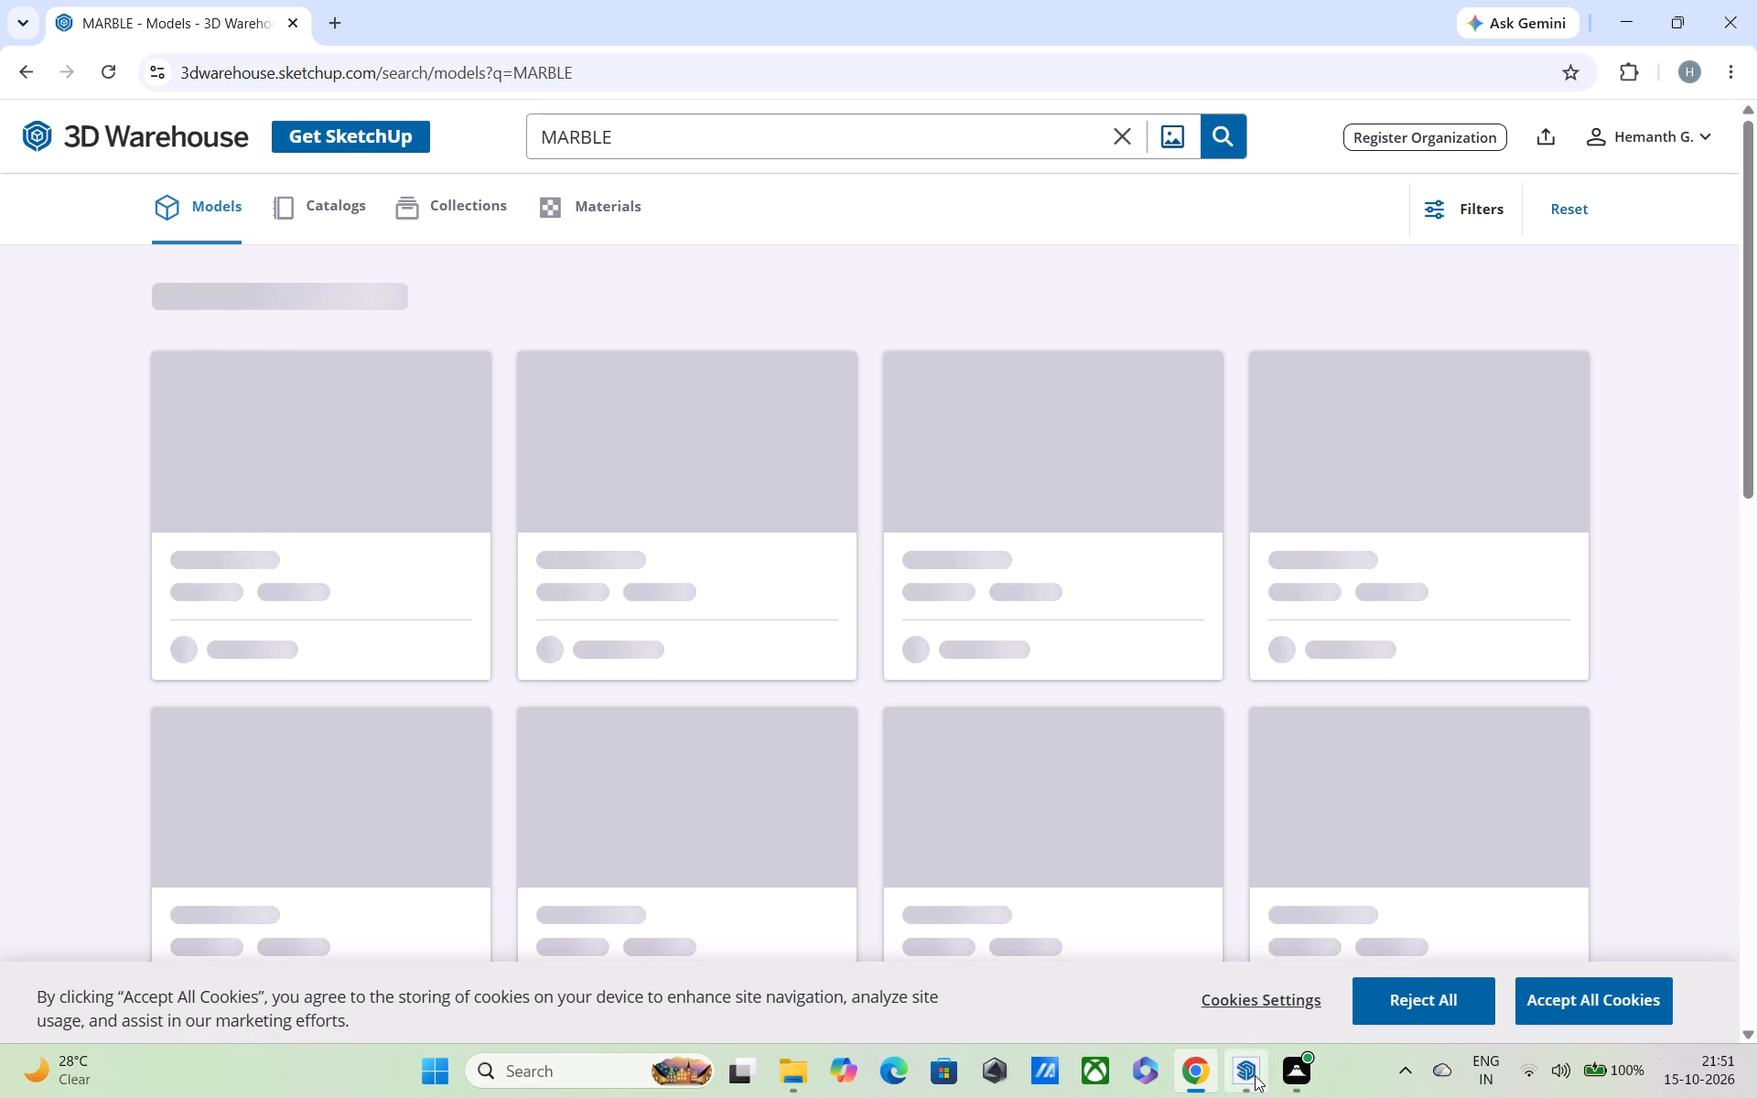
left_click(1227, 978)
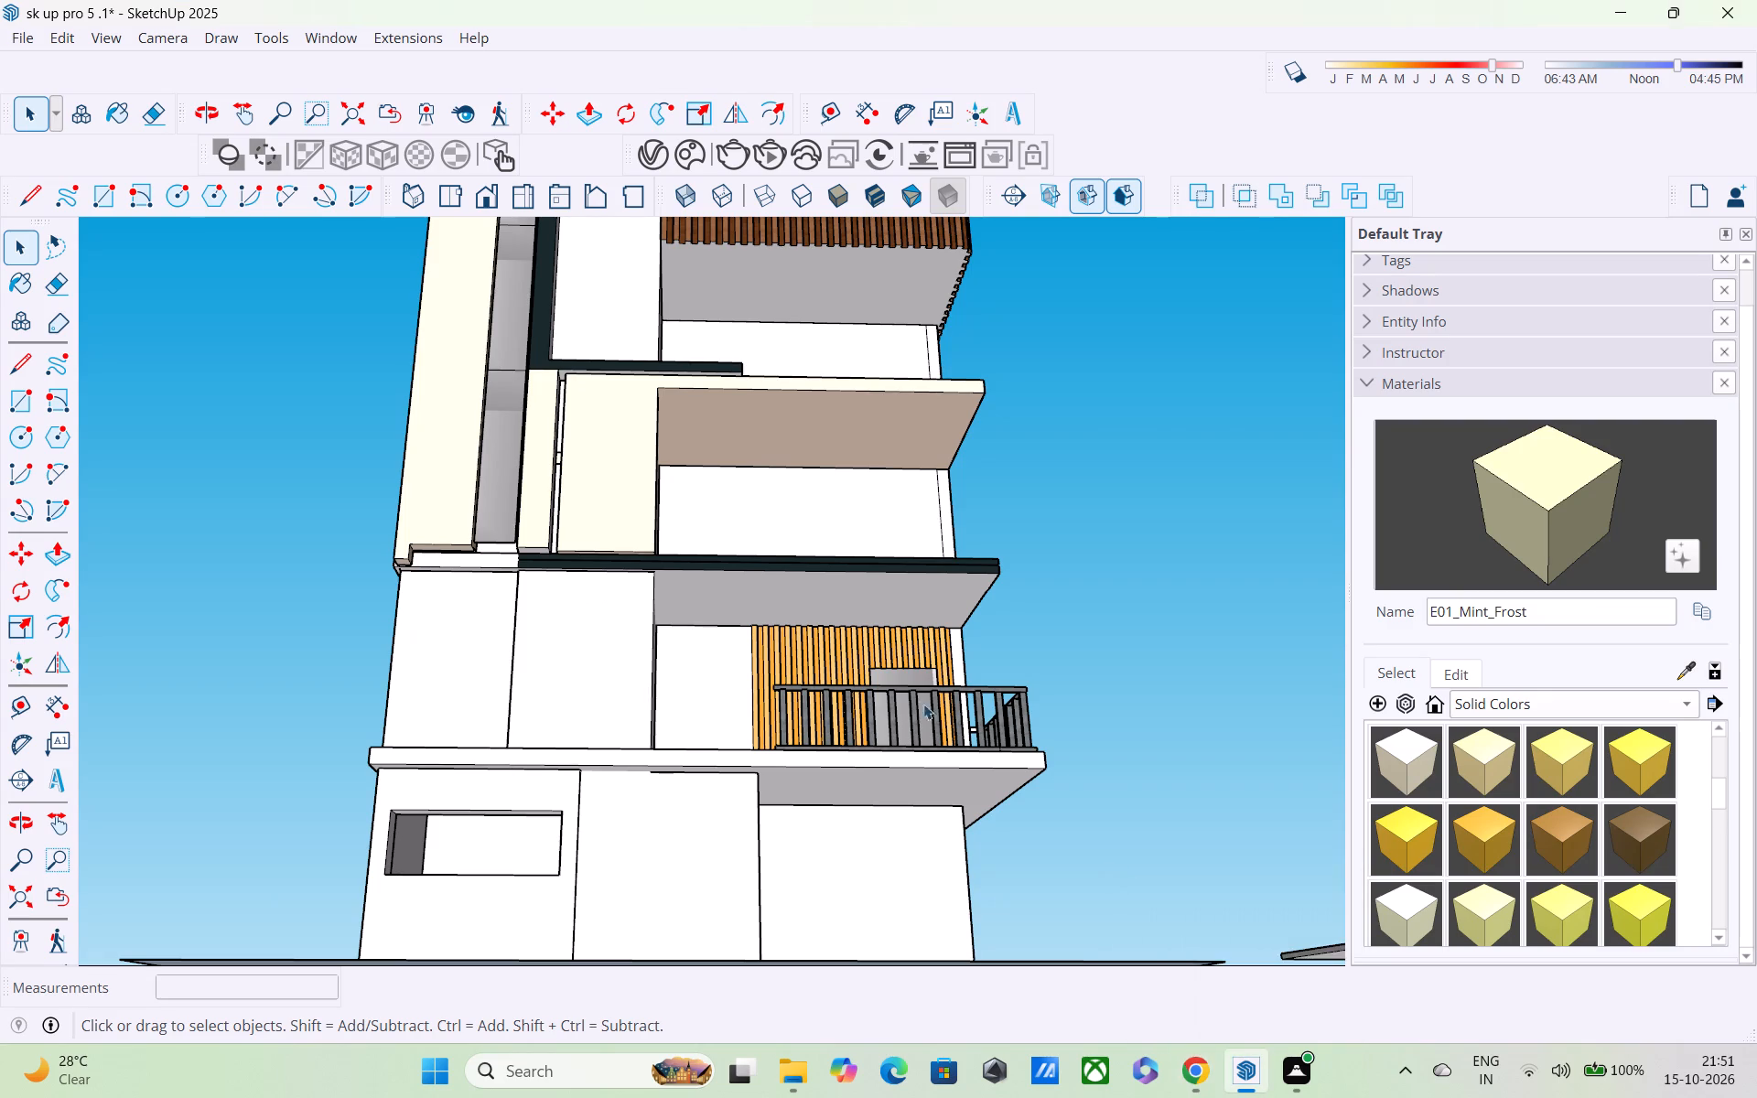
Examine the glass infill strip and the surrounding walls and slabs of the front facade from several angles.
middle_click_drag(914, 700, 941, 811)
scroll(934, 778, "down", 2)
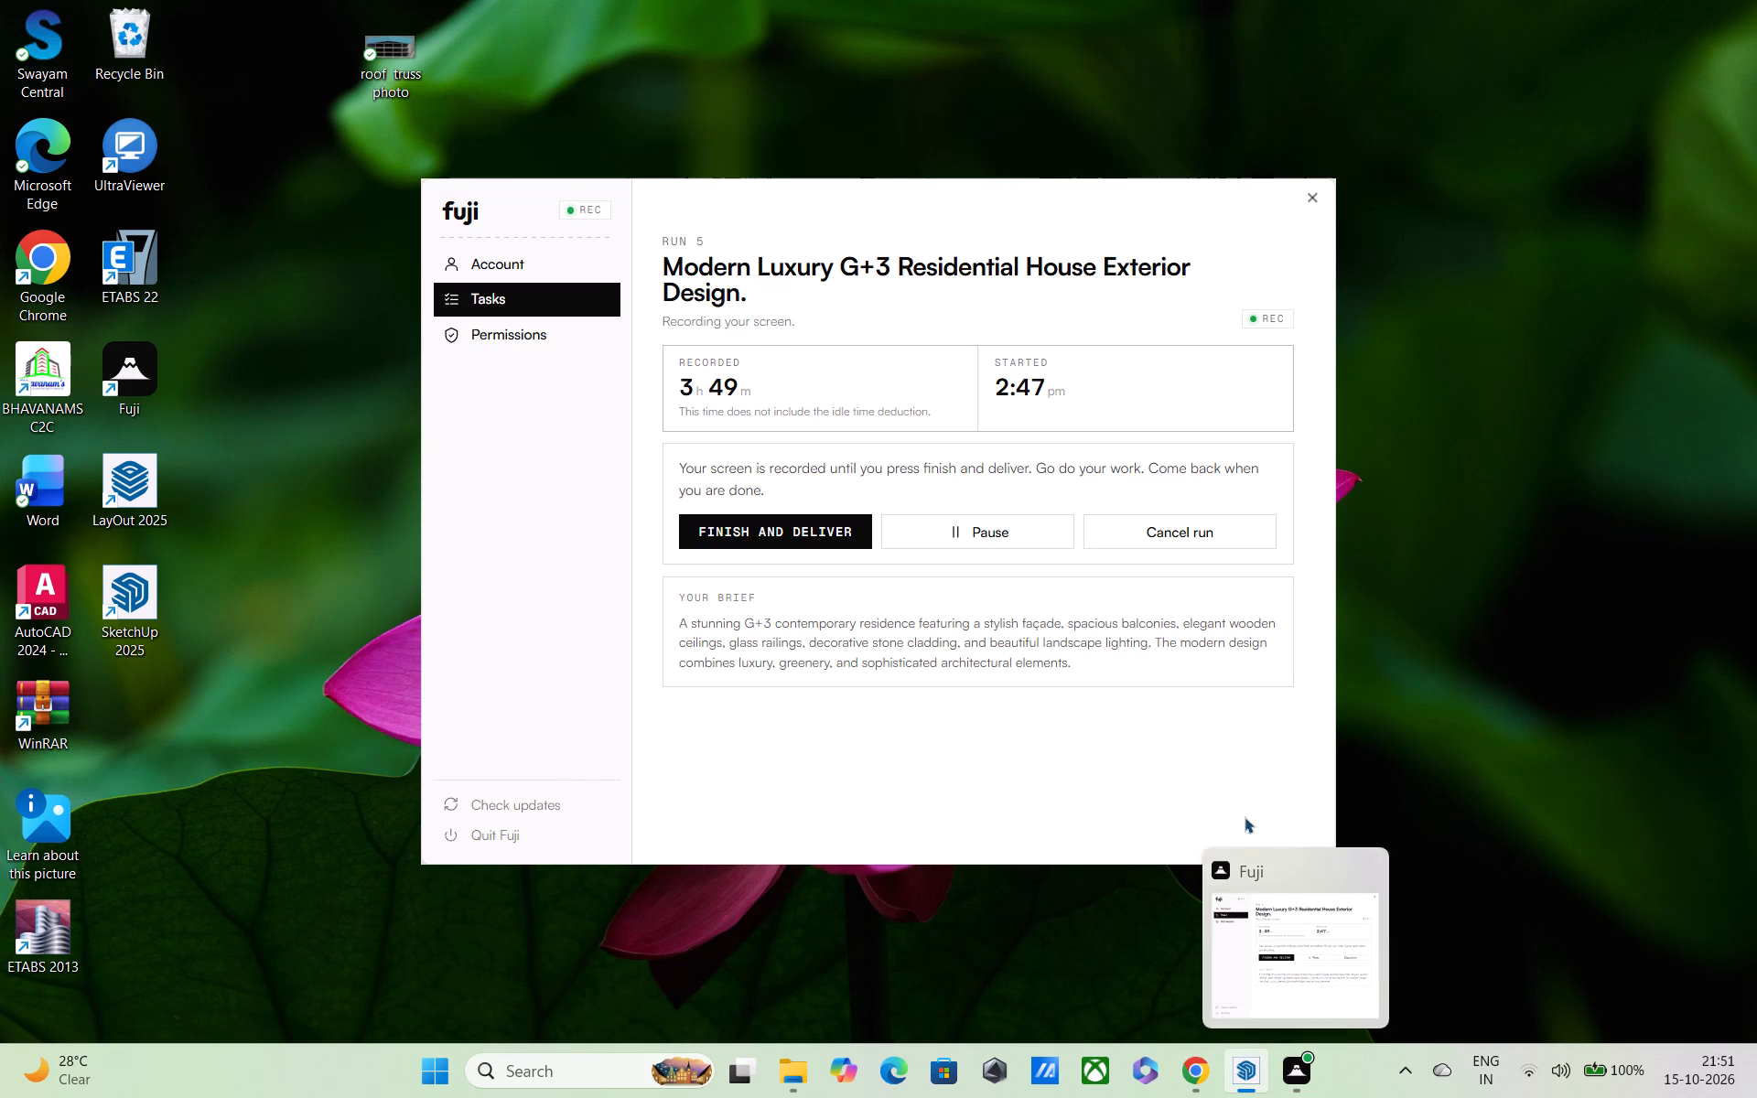
middle_click_drag(848, 688, 857, 834, "shift")
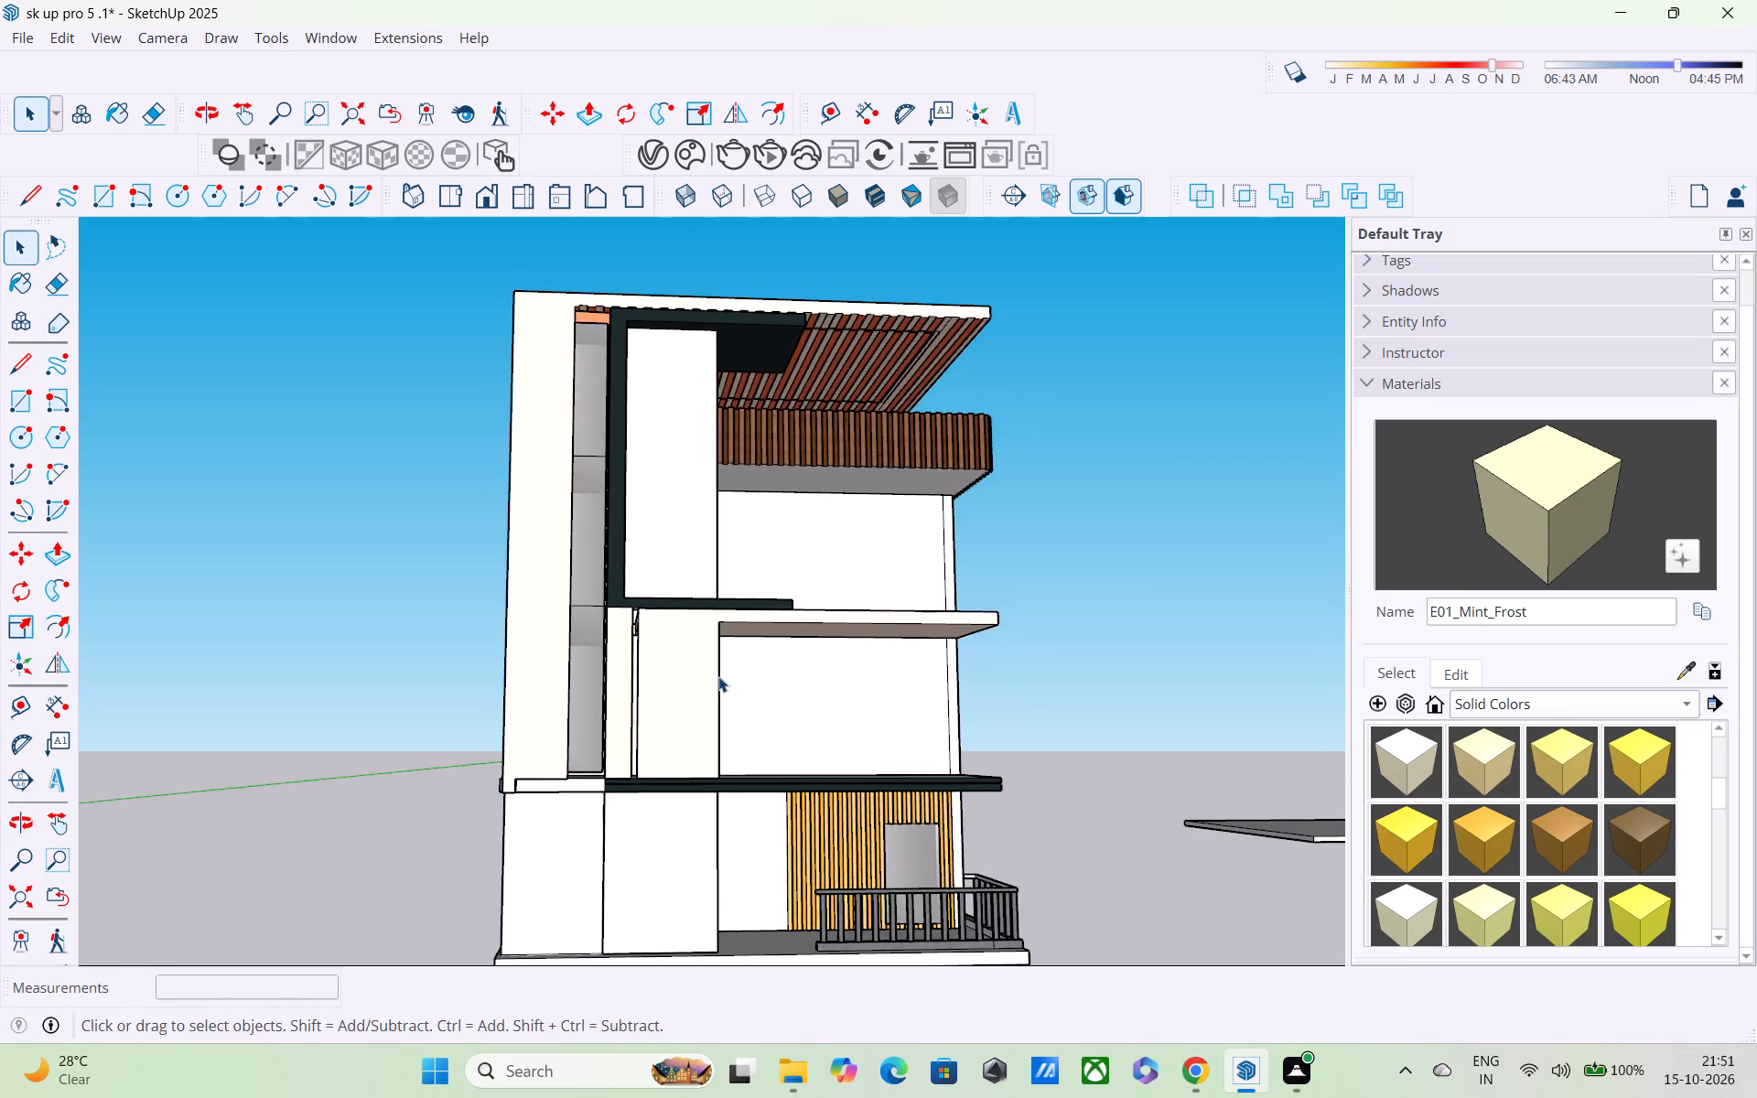
middle_click_drag(704, 662, 480, 720)
scroll(583, 698, "up", 4)
scroll(650, 654, "up", 1)
middle_click_drag(650, 654, 458, 697)
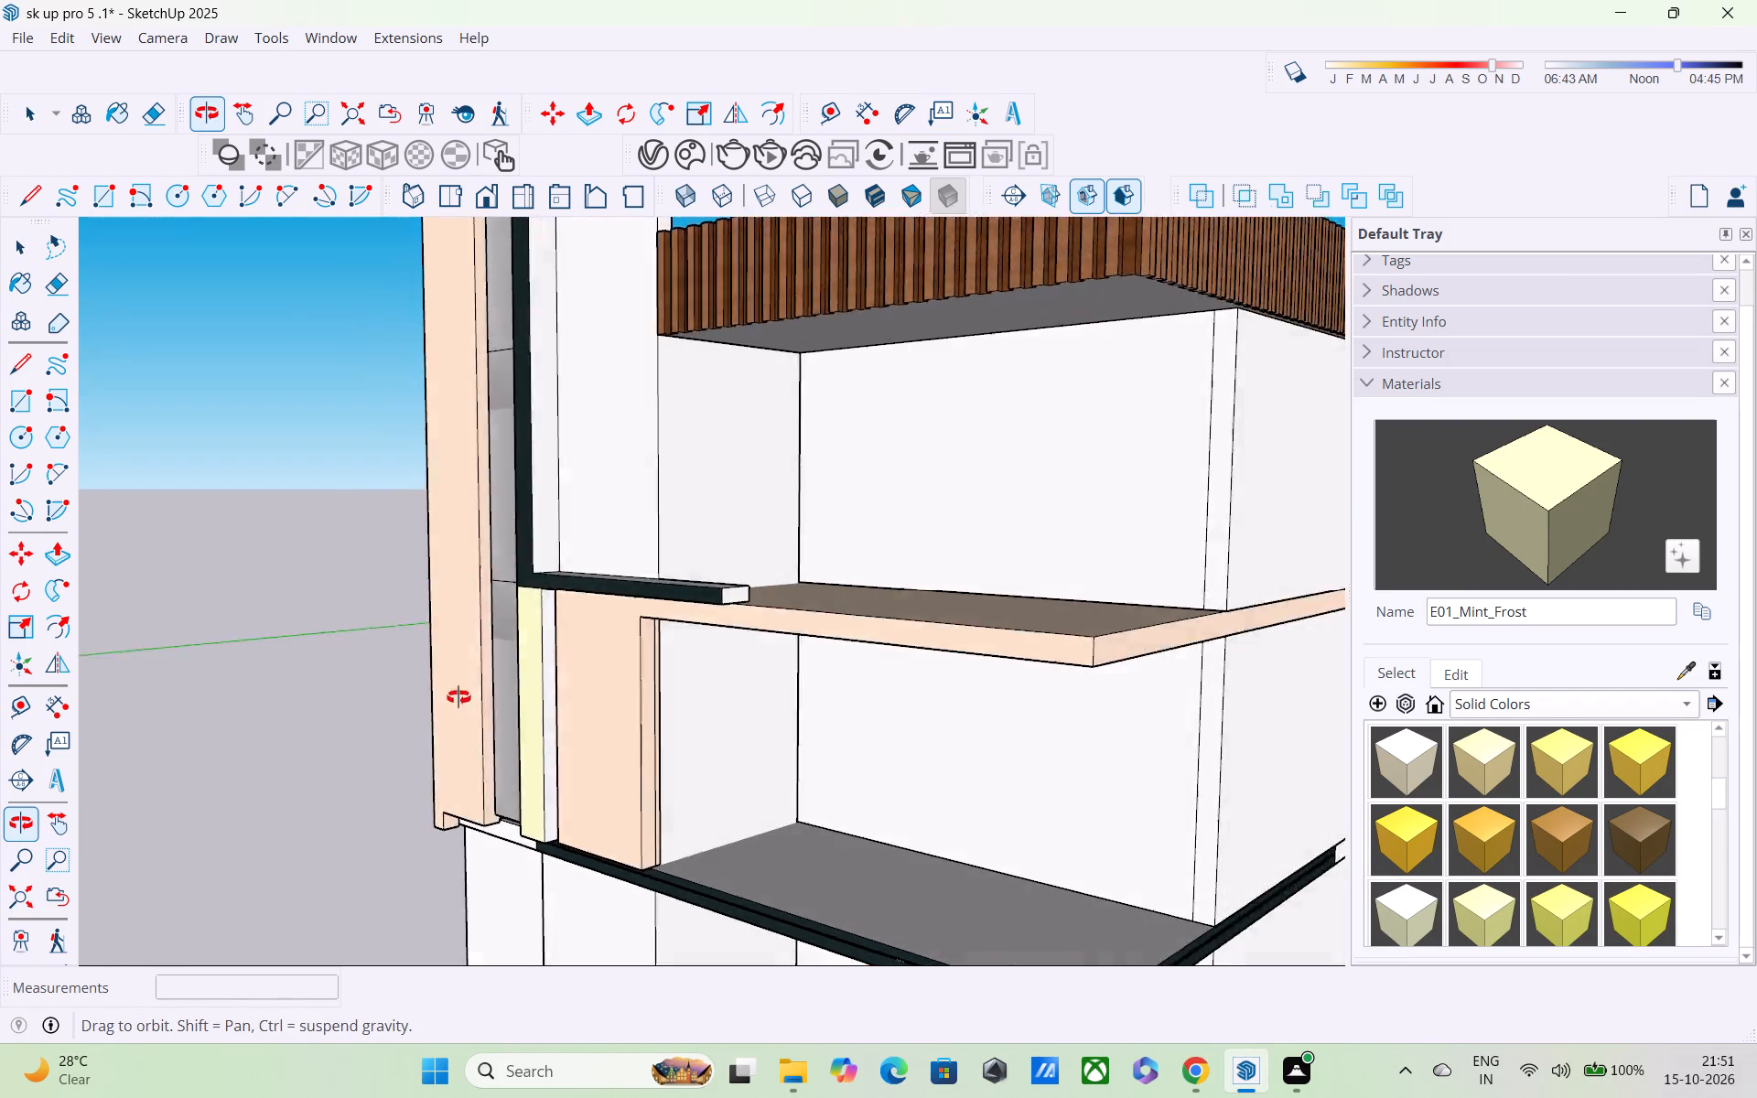
middle_click_drag(458, 697, 855, 684)
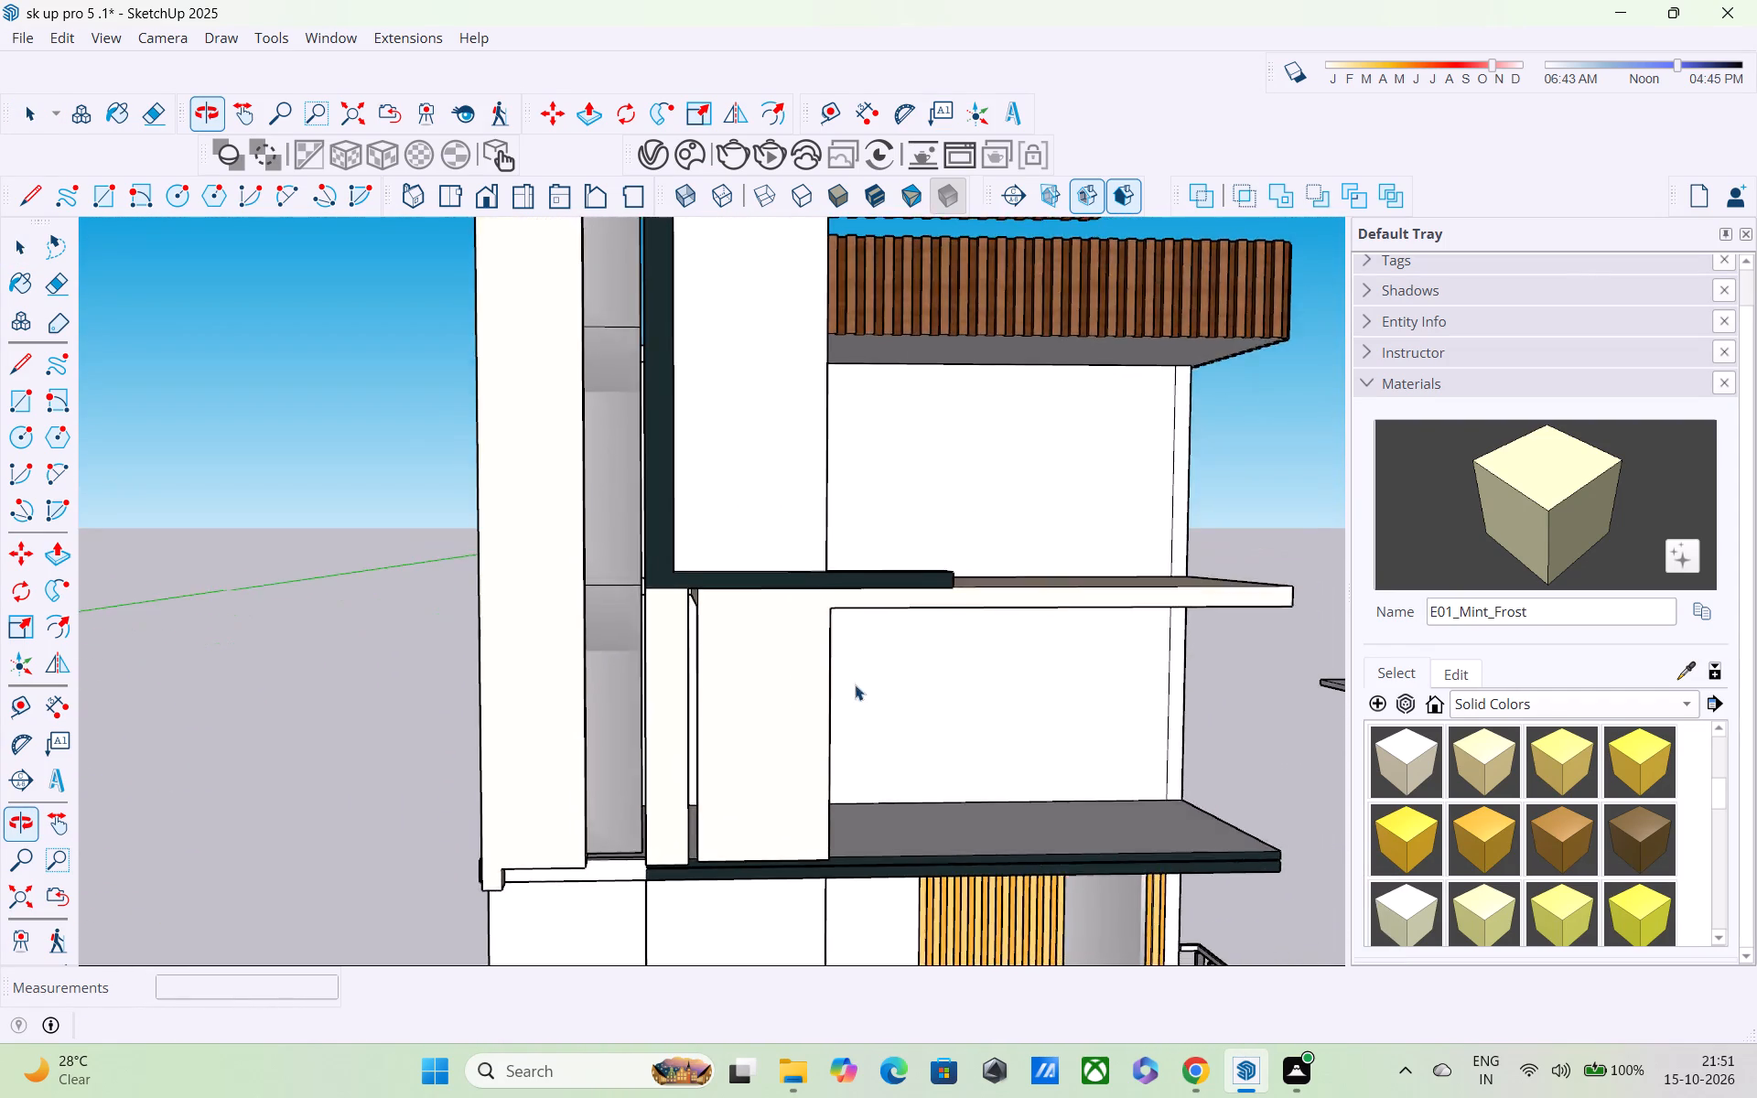
scroll(806, 624, "down", 3)
middle_click_drag(776, 608, 760, 648)
scroll(759, 647, "up", 1)
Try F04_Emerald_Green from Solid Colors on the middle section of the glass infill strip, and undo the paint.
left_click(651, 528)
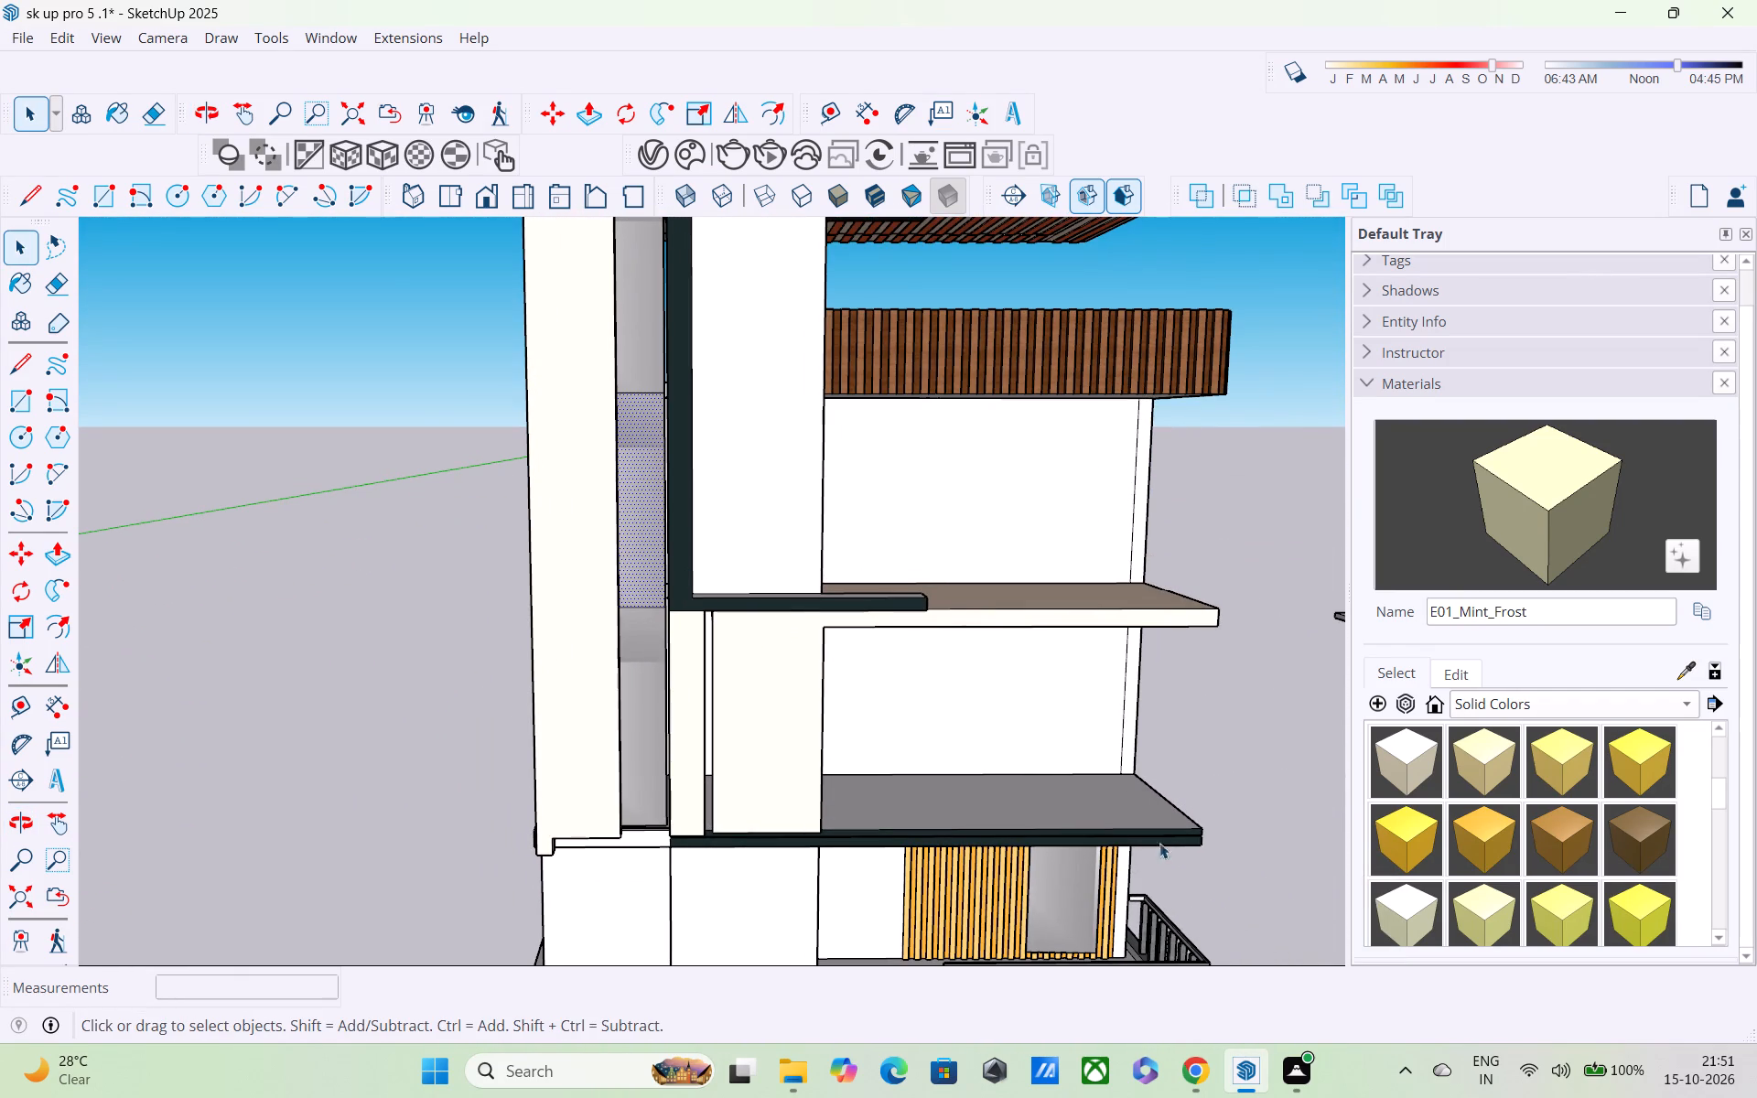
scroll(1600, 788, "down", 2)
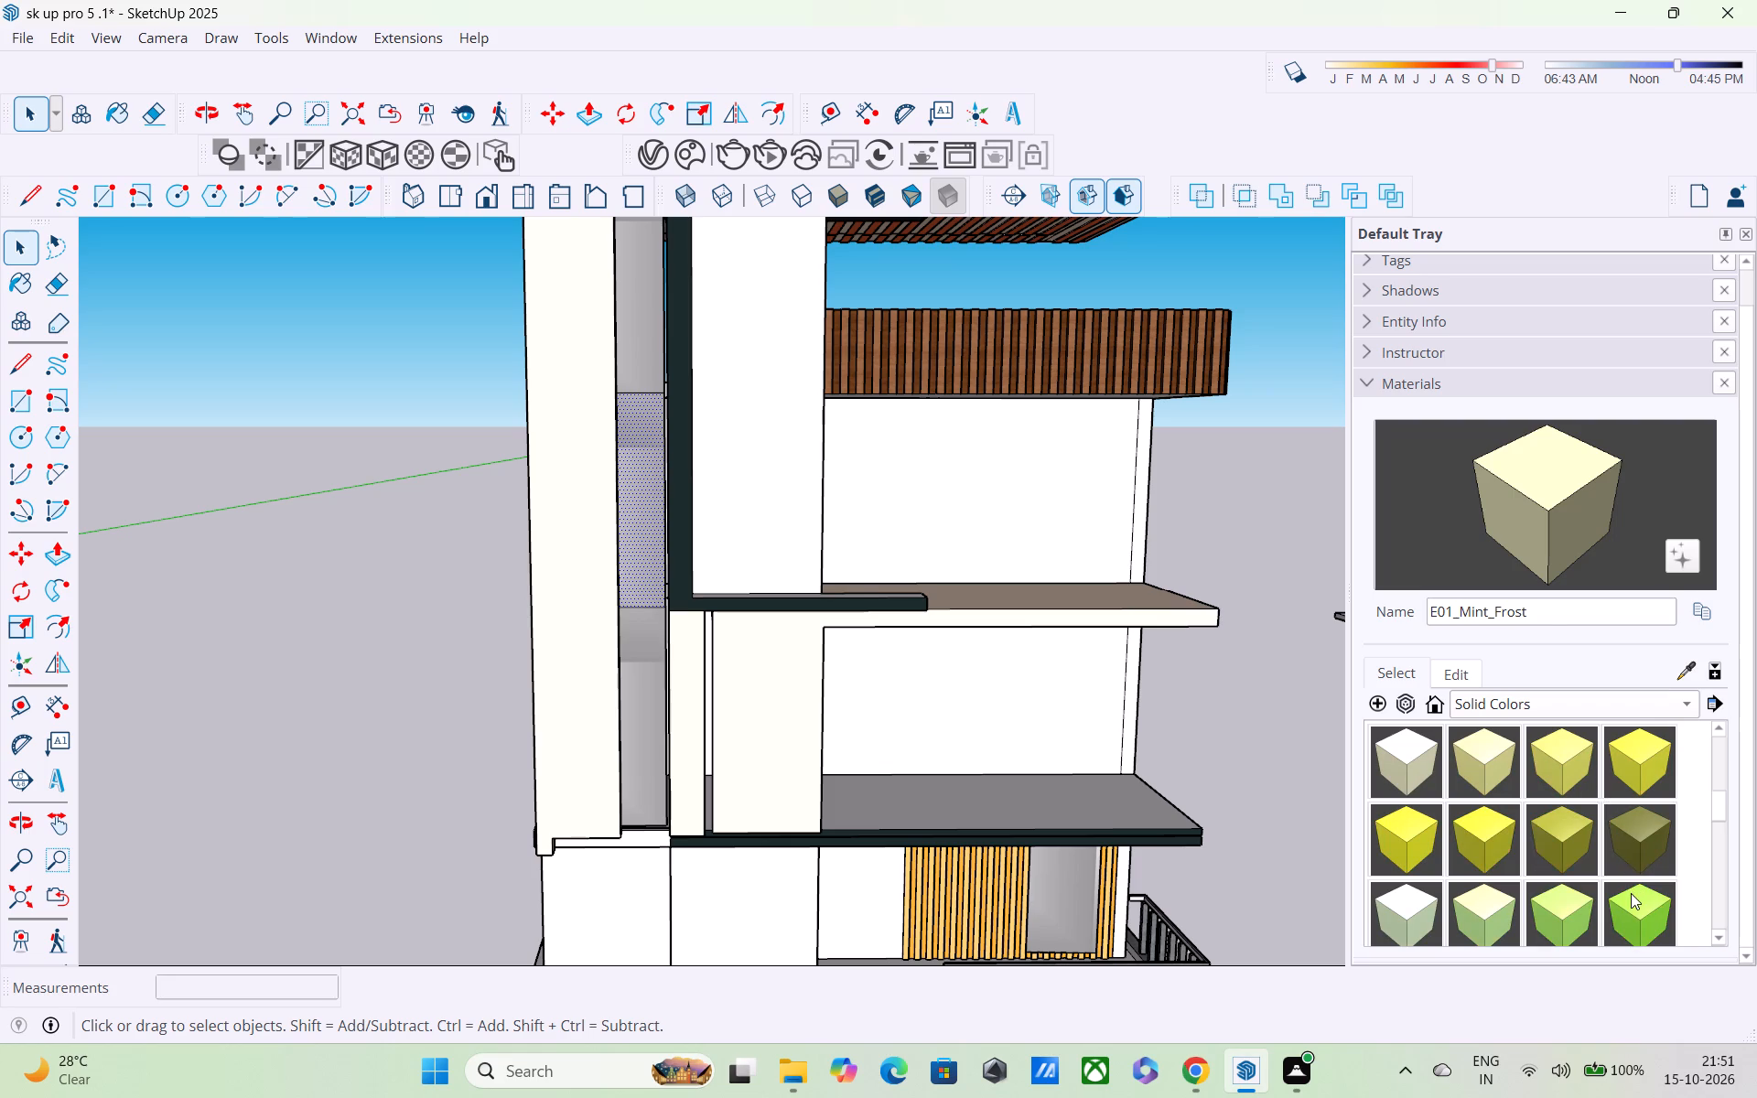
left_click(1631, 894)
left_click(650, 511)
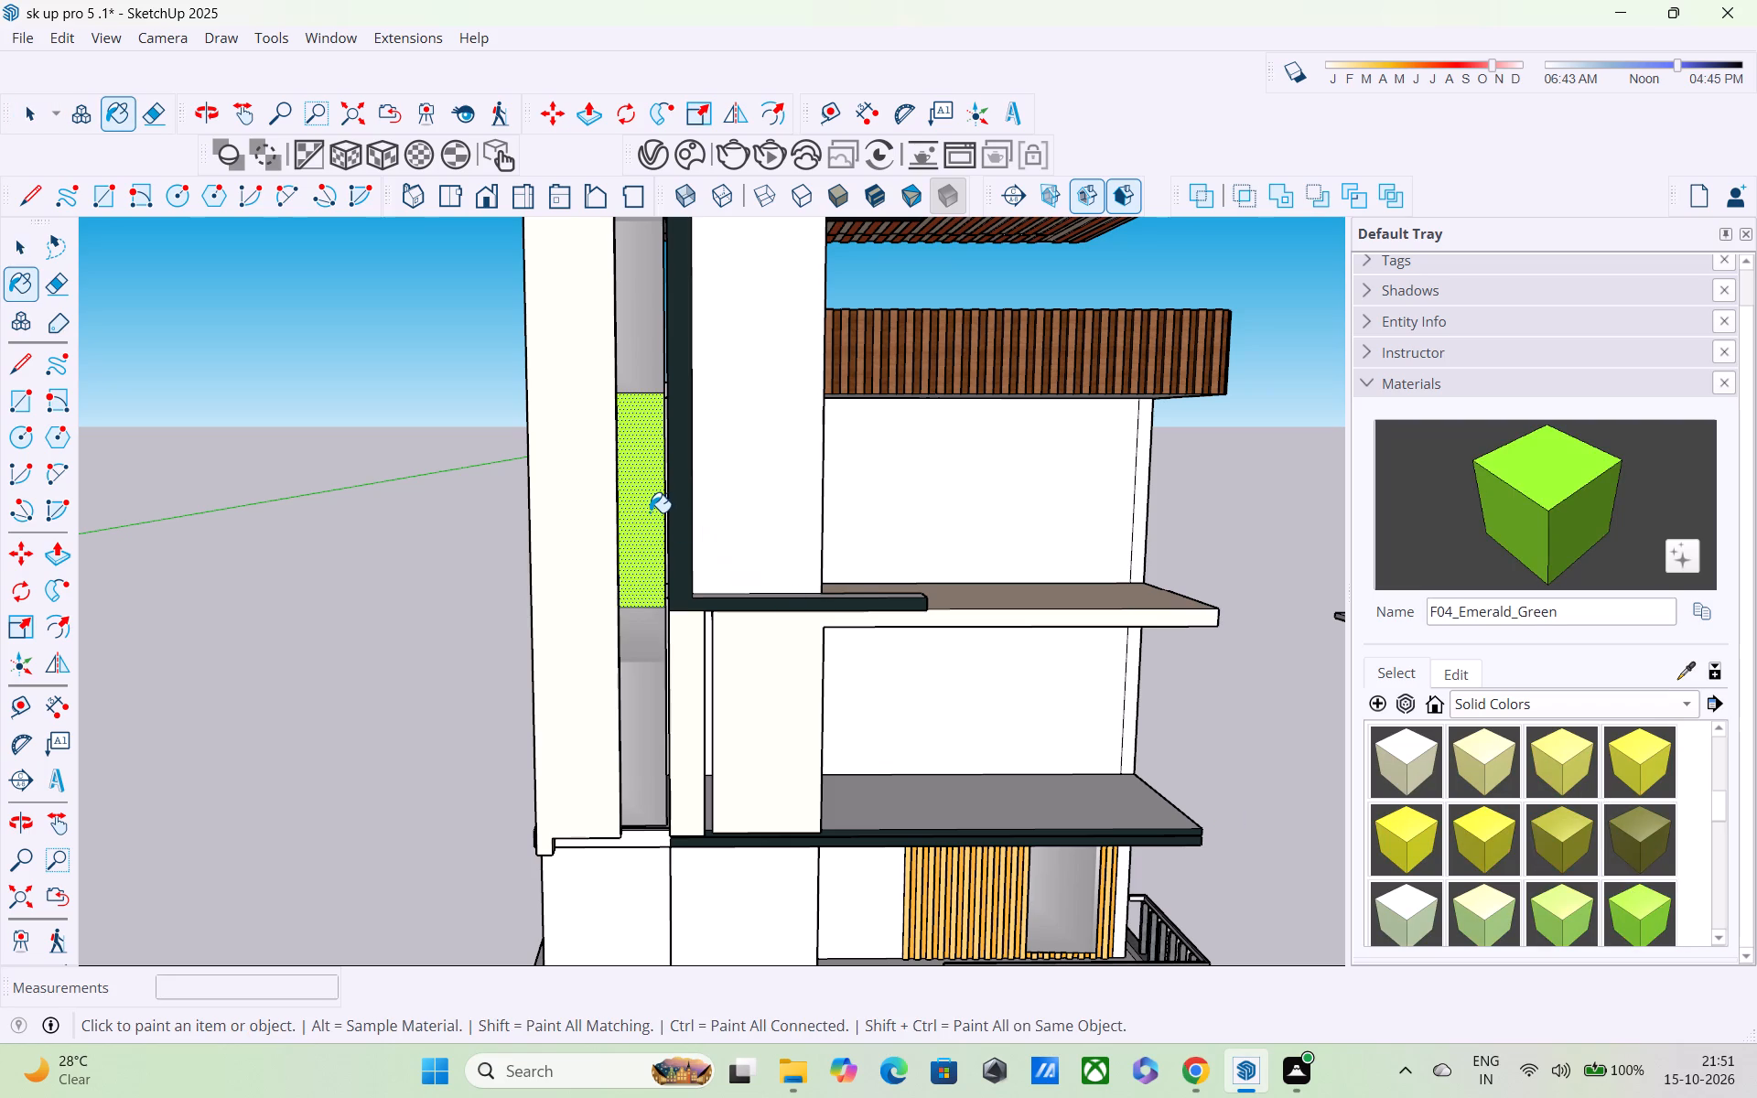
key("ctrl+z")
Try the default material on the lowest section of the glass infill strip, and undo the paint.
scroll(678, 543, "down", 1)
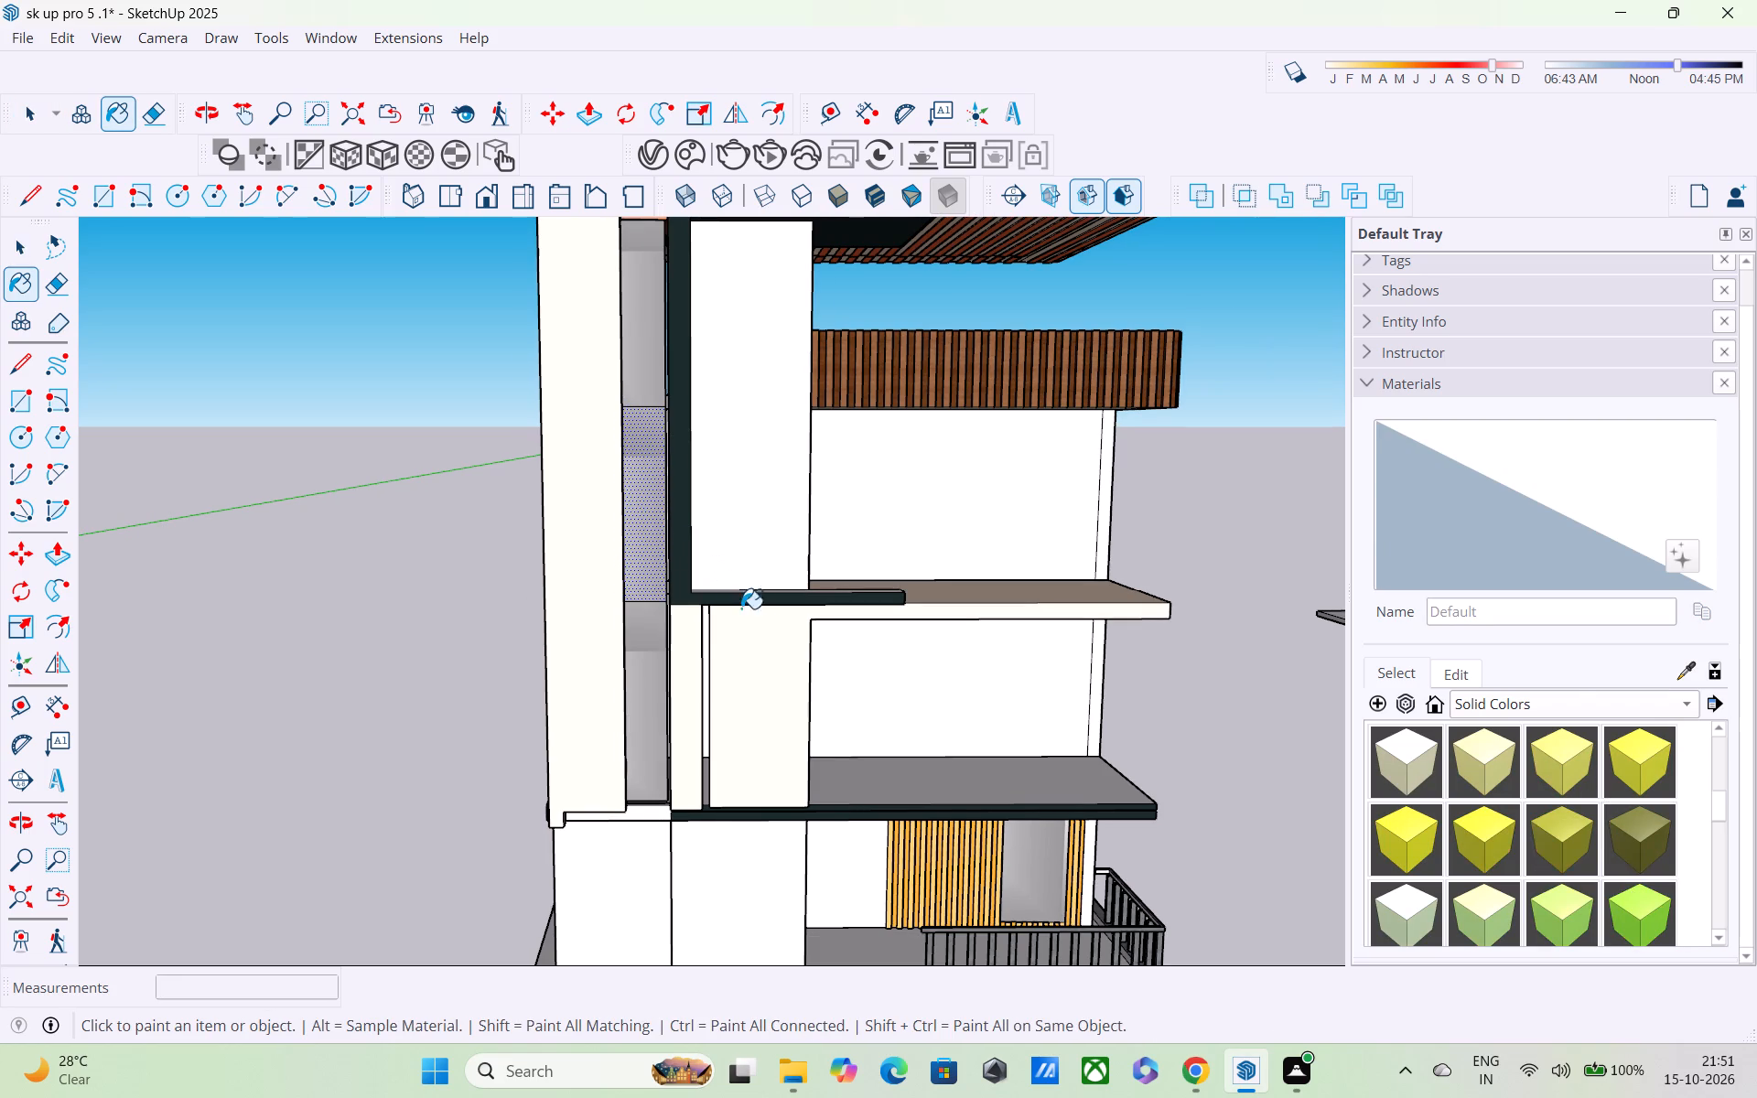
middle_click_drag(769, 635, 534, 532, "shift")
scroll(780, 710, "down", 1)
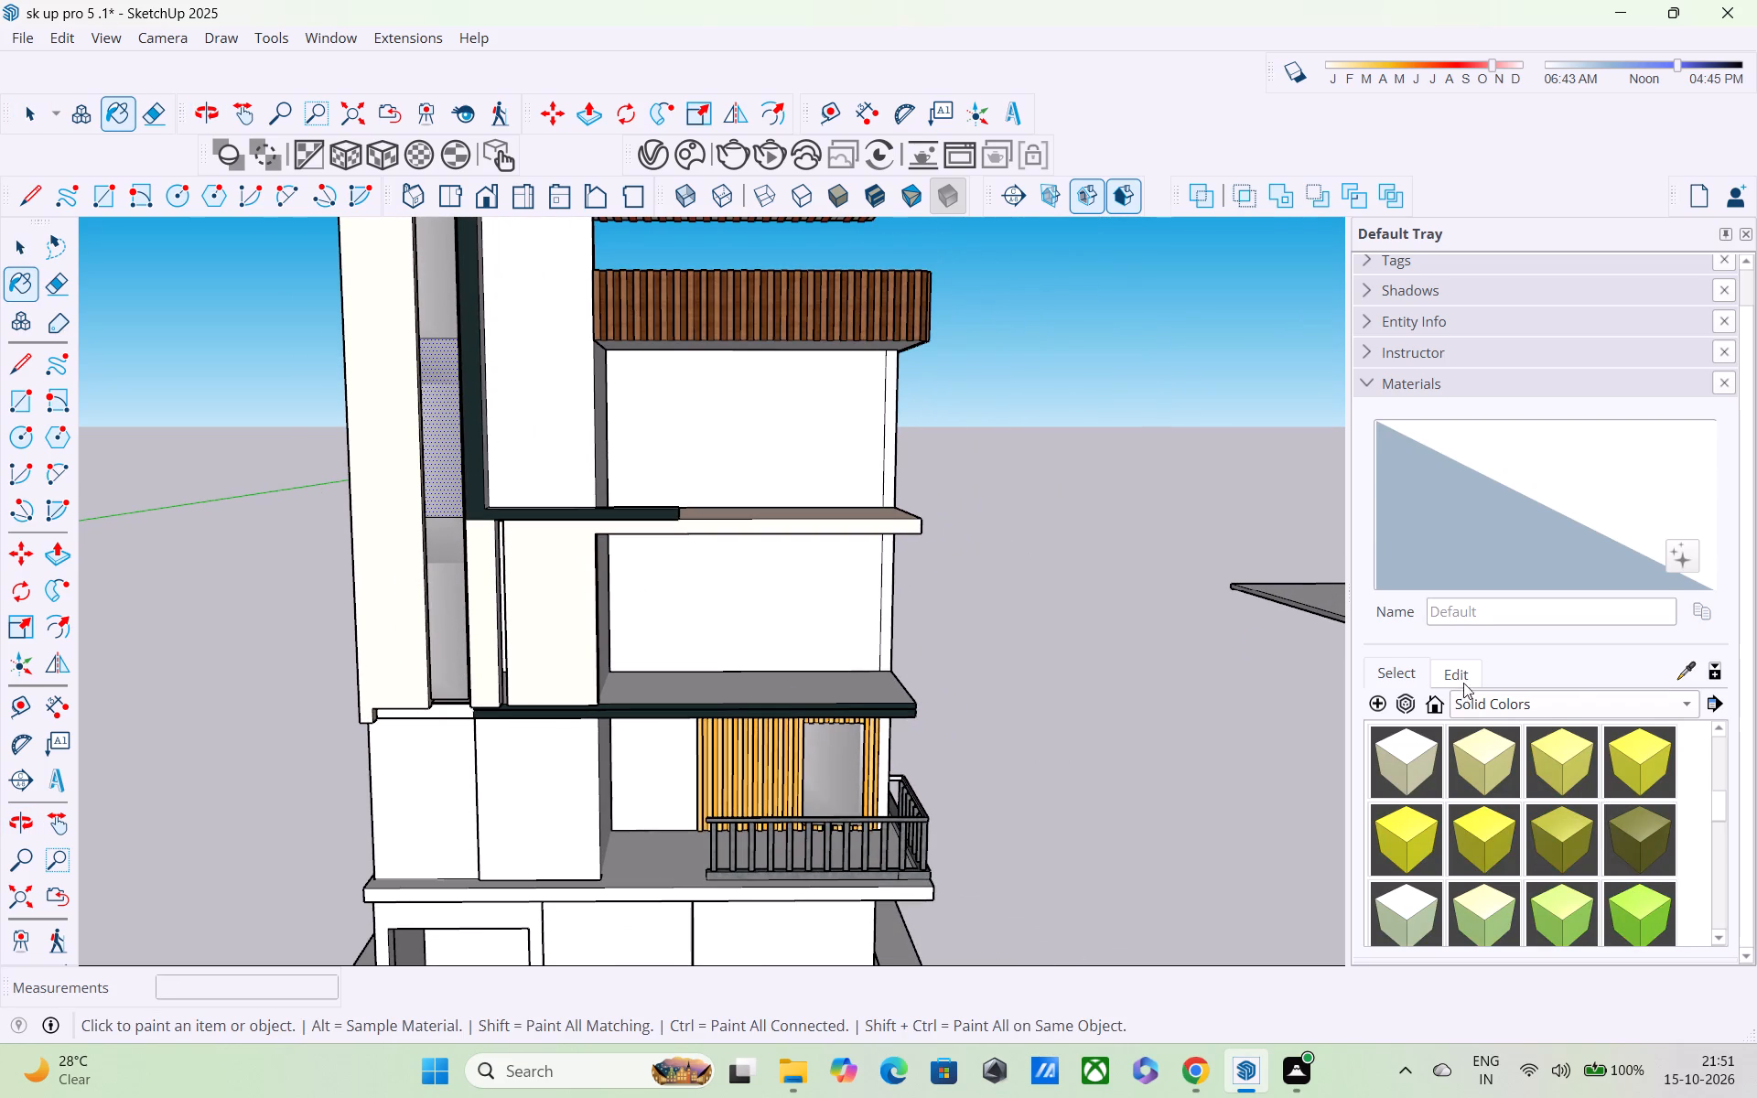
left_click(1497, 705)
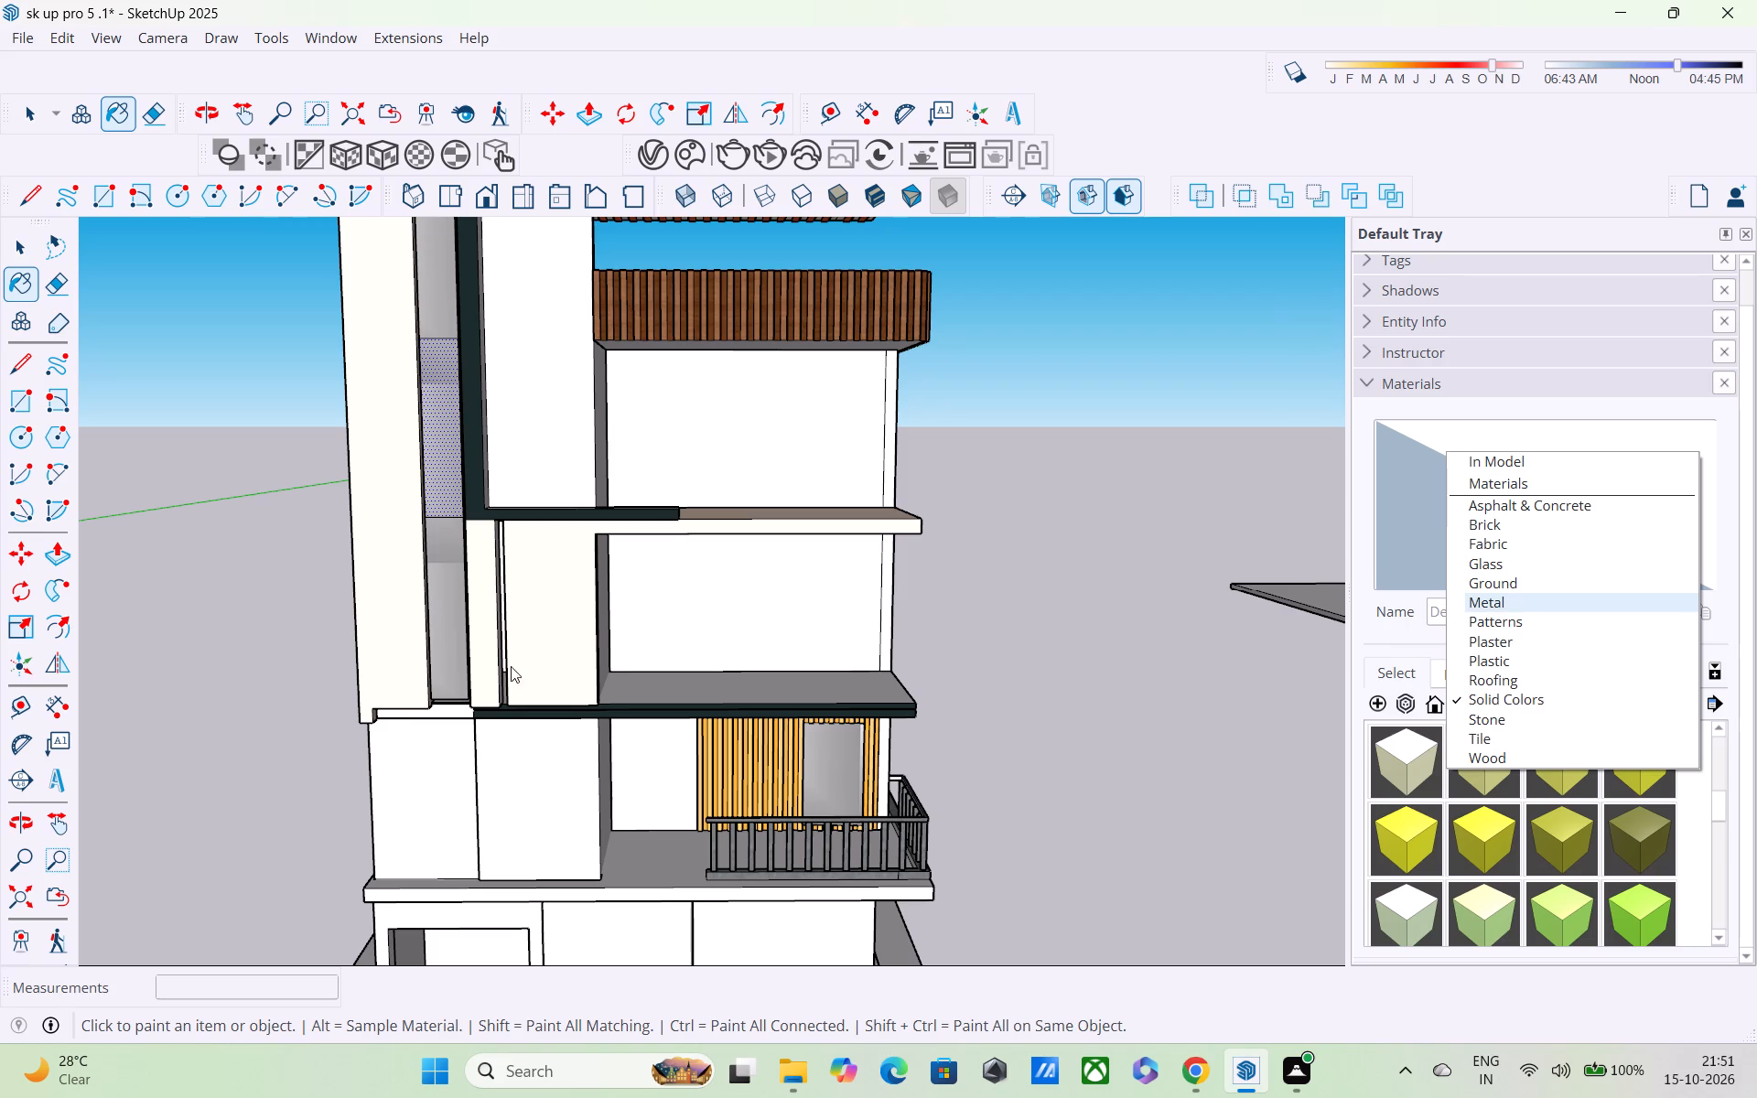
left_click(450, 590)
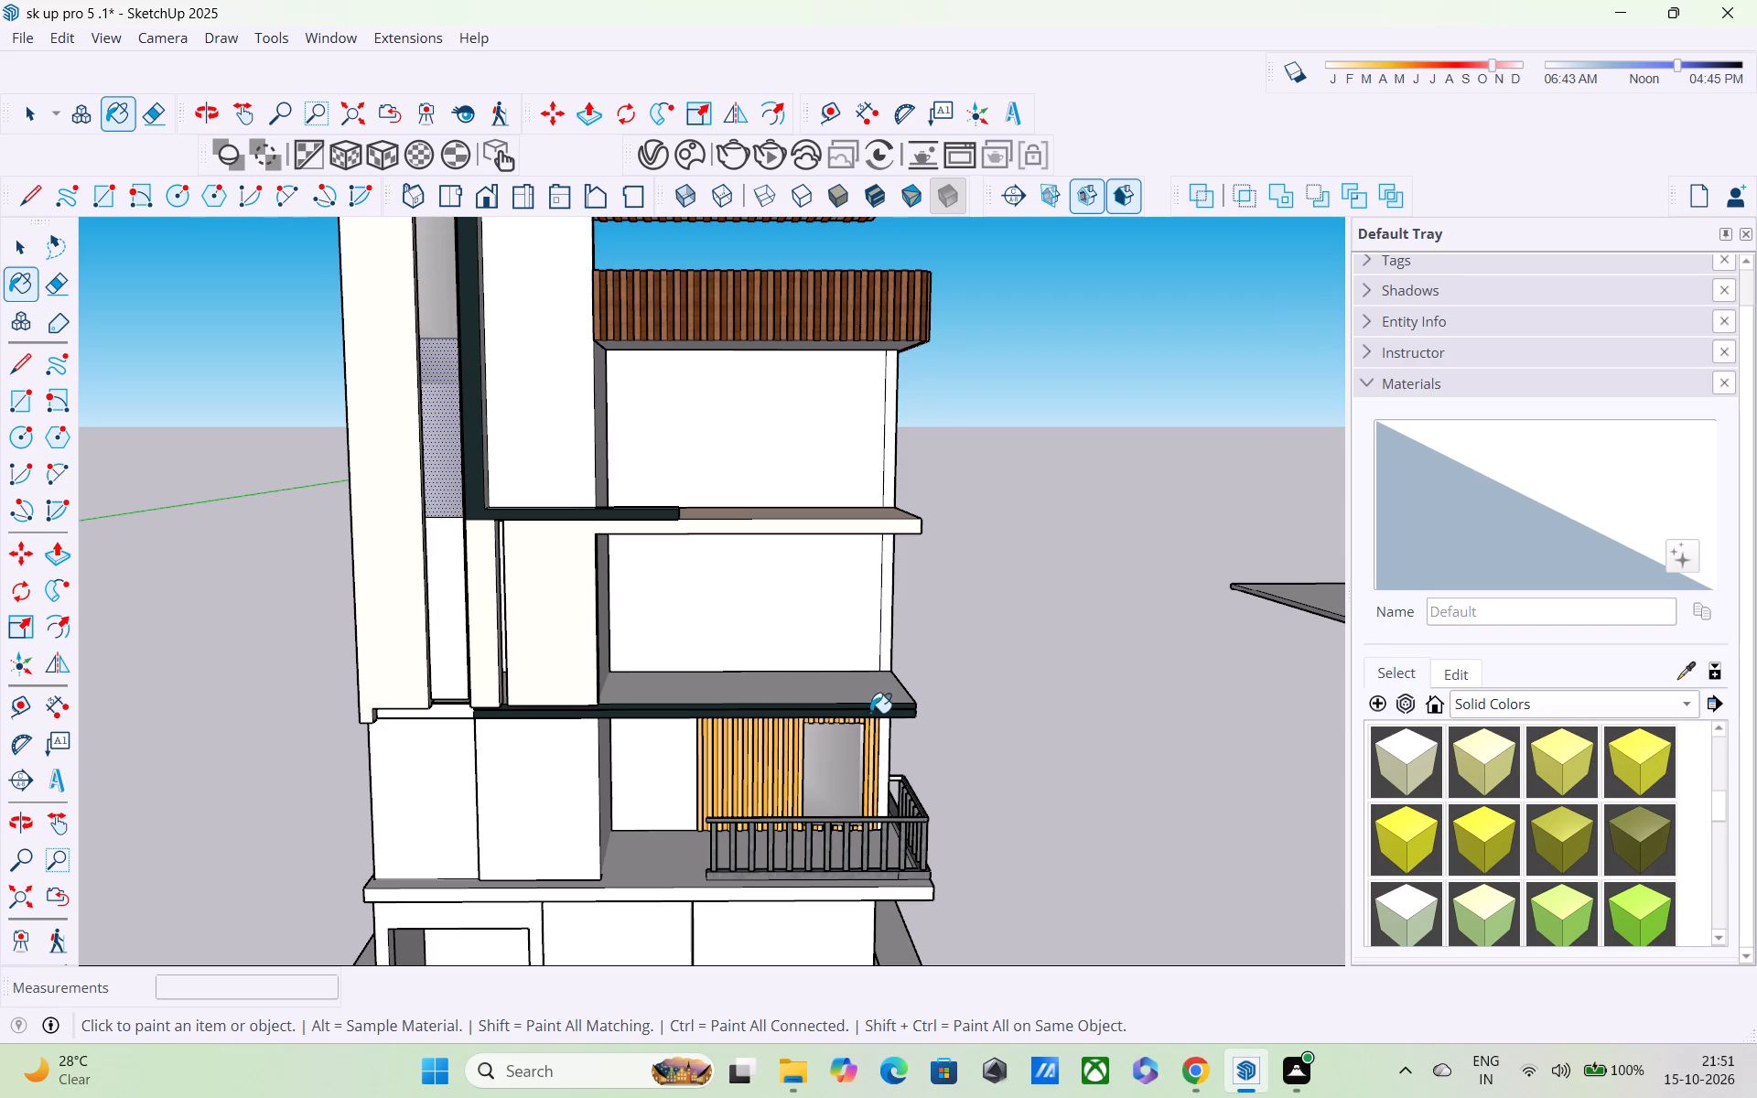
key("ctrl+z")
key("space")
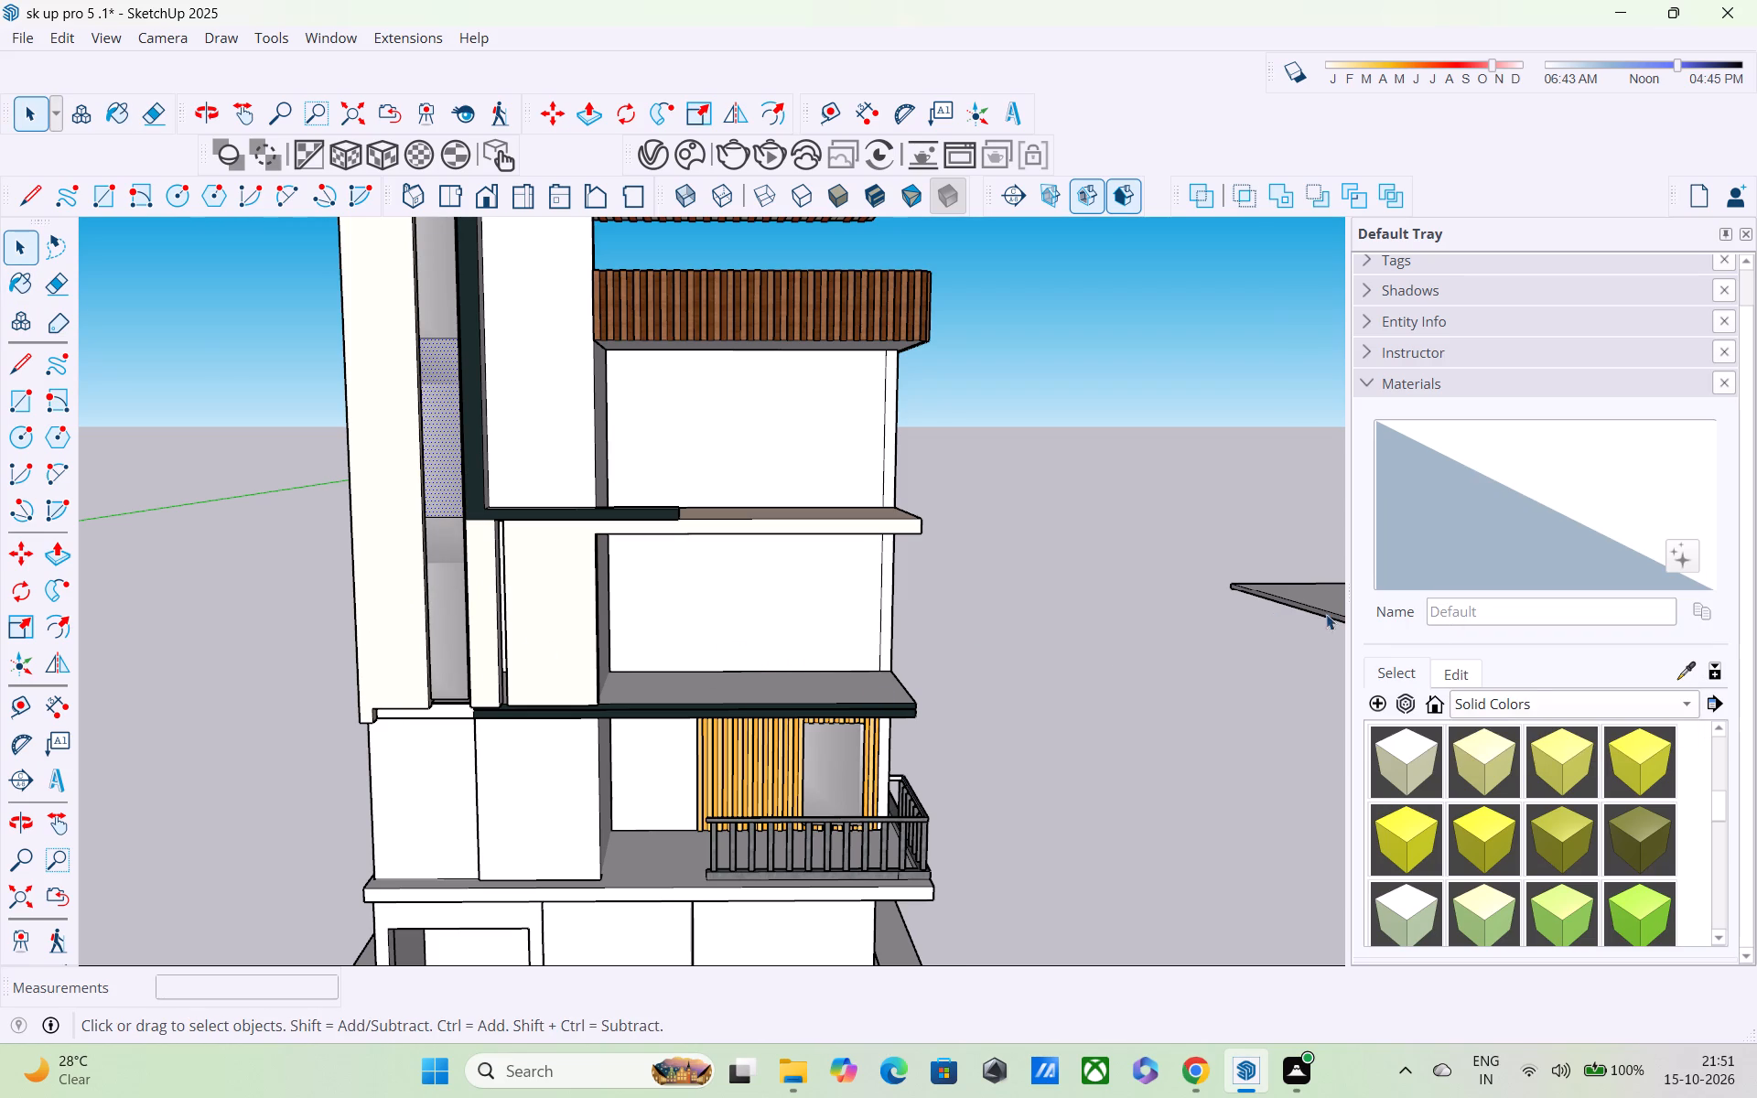
Paint the lower, middle and upper sections of the infill strip with Glass_Mirror_01 from the Glass collection.
left_click(1472, 701)
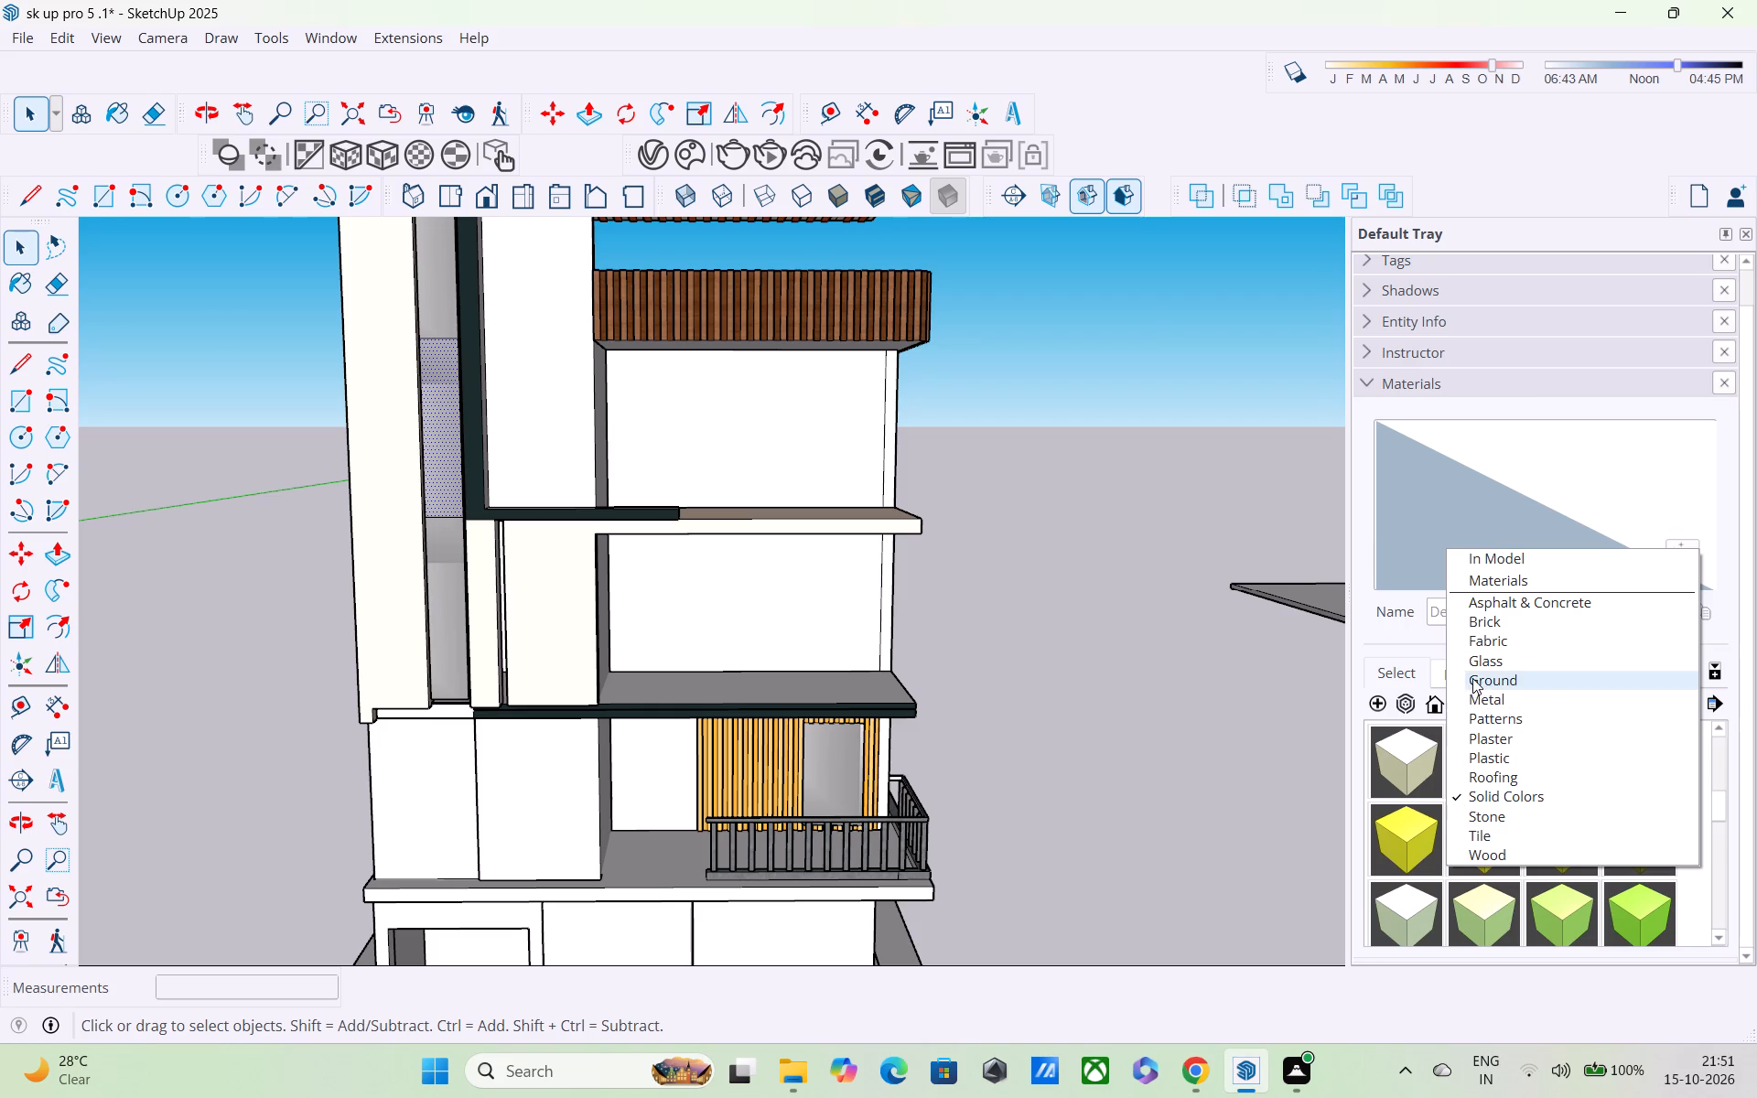
left_click(1471, 670)
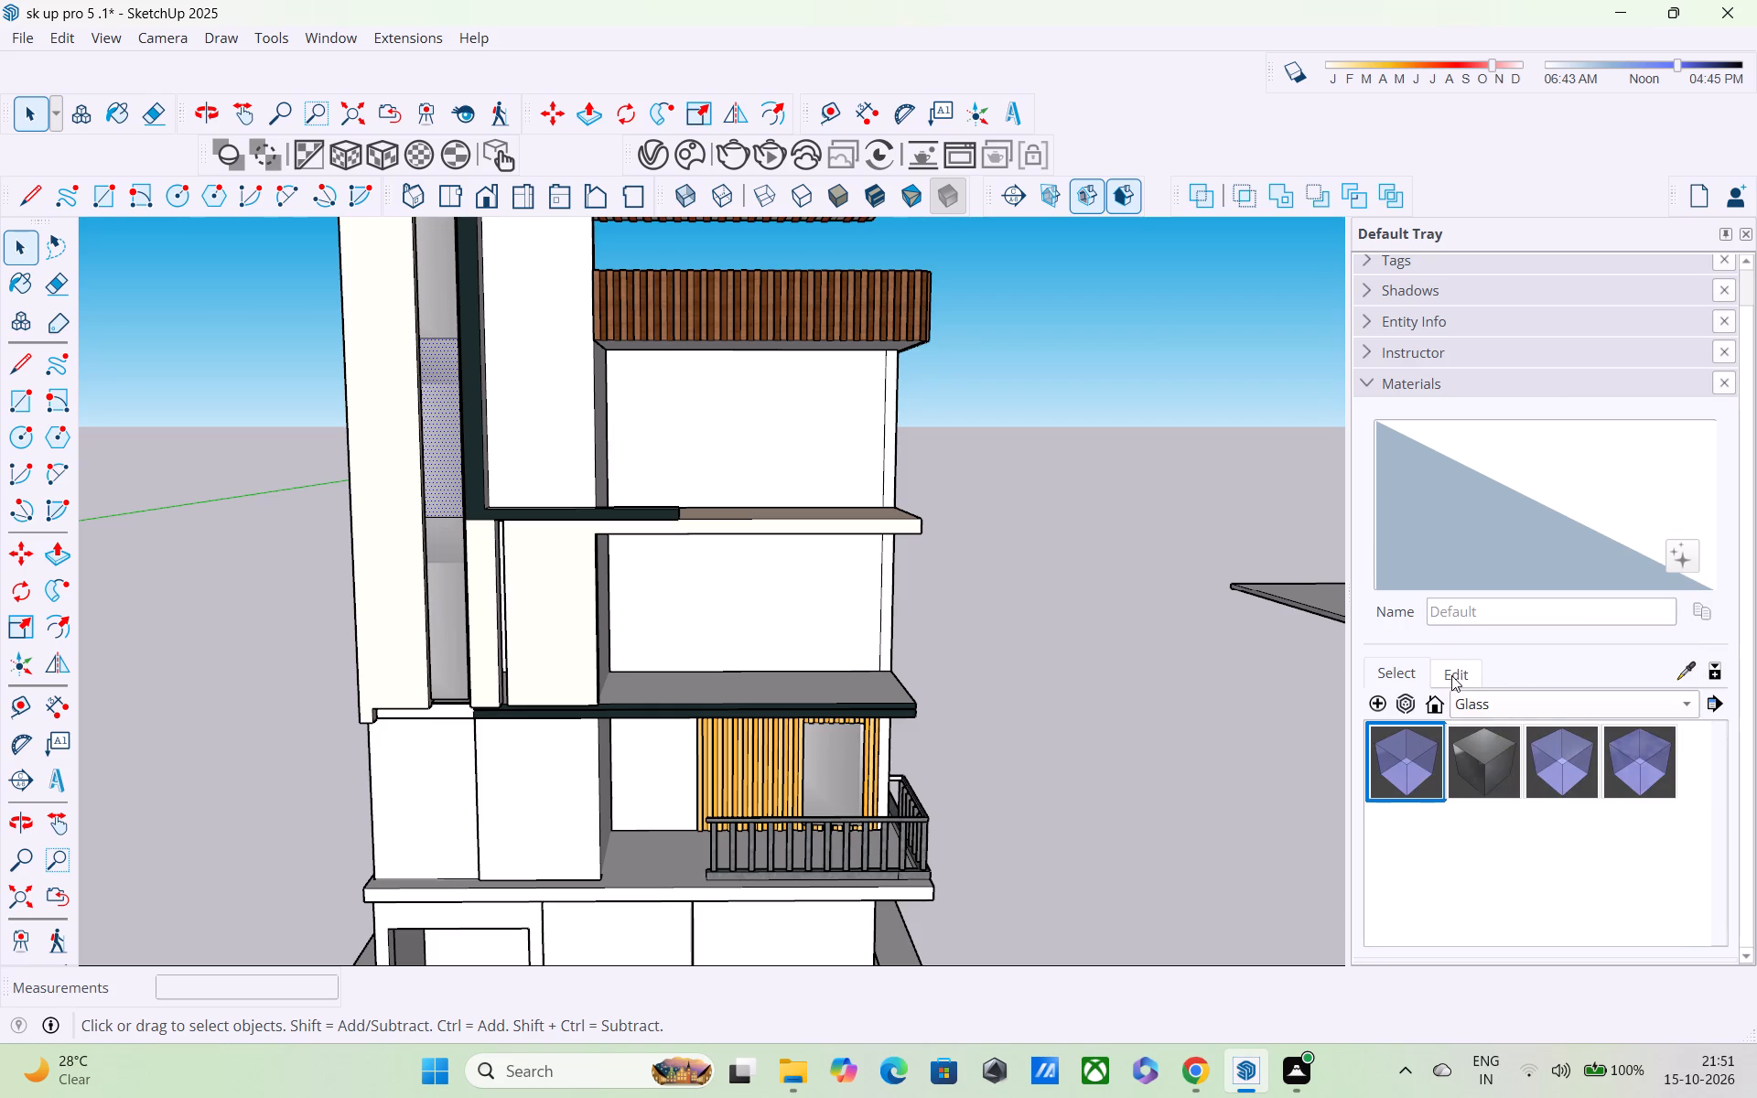
left_click(1475, 760)
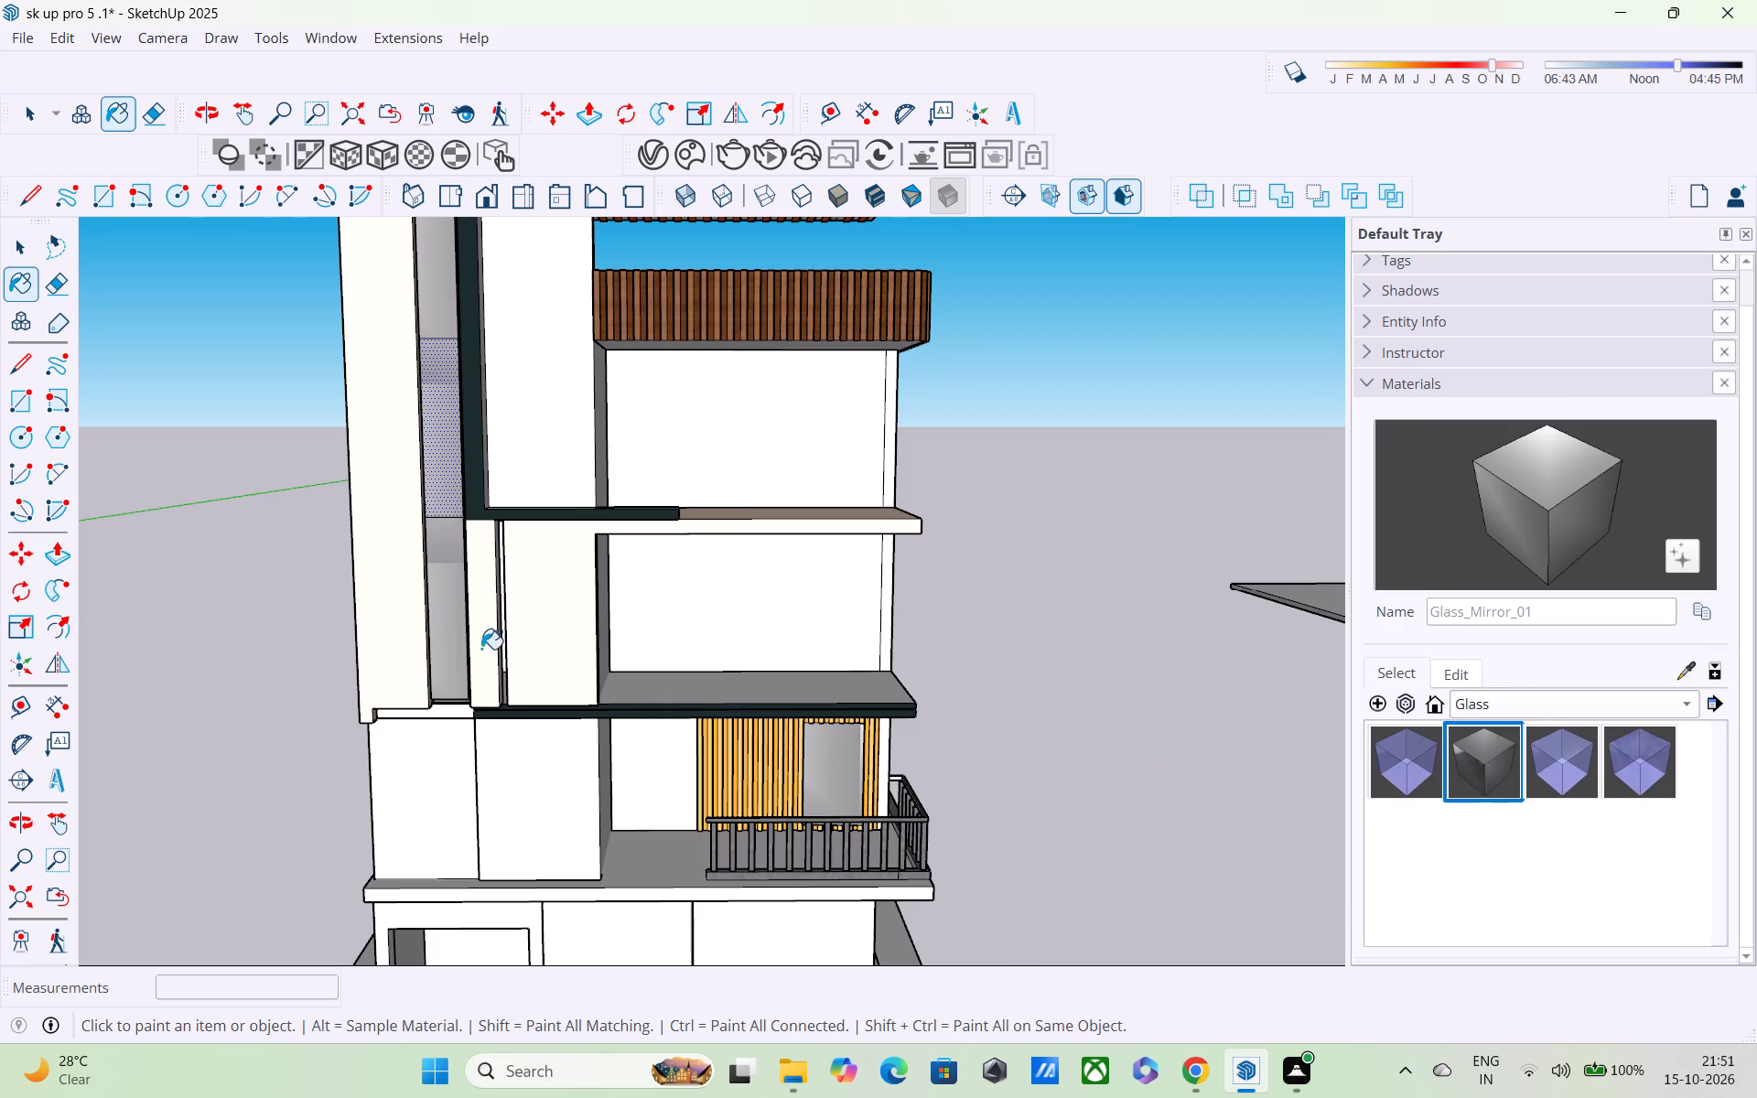
left_click(452, 608)
left_click(437, 470)
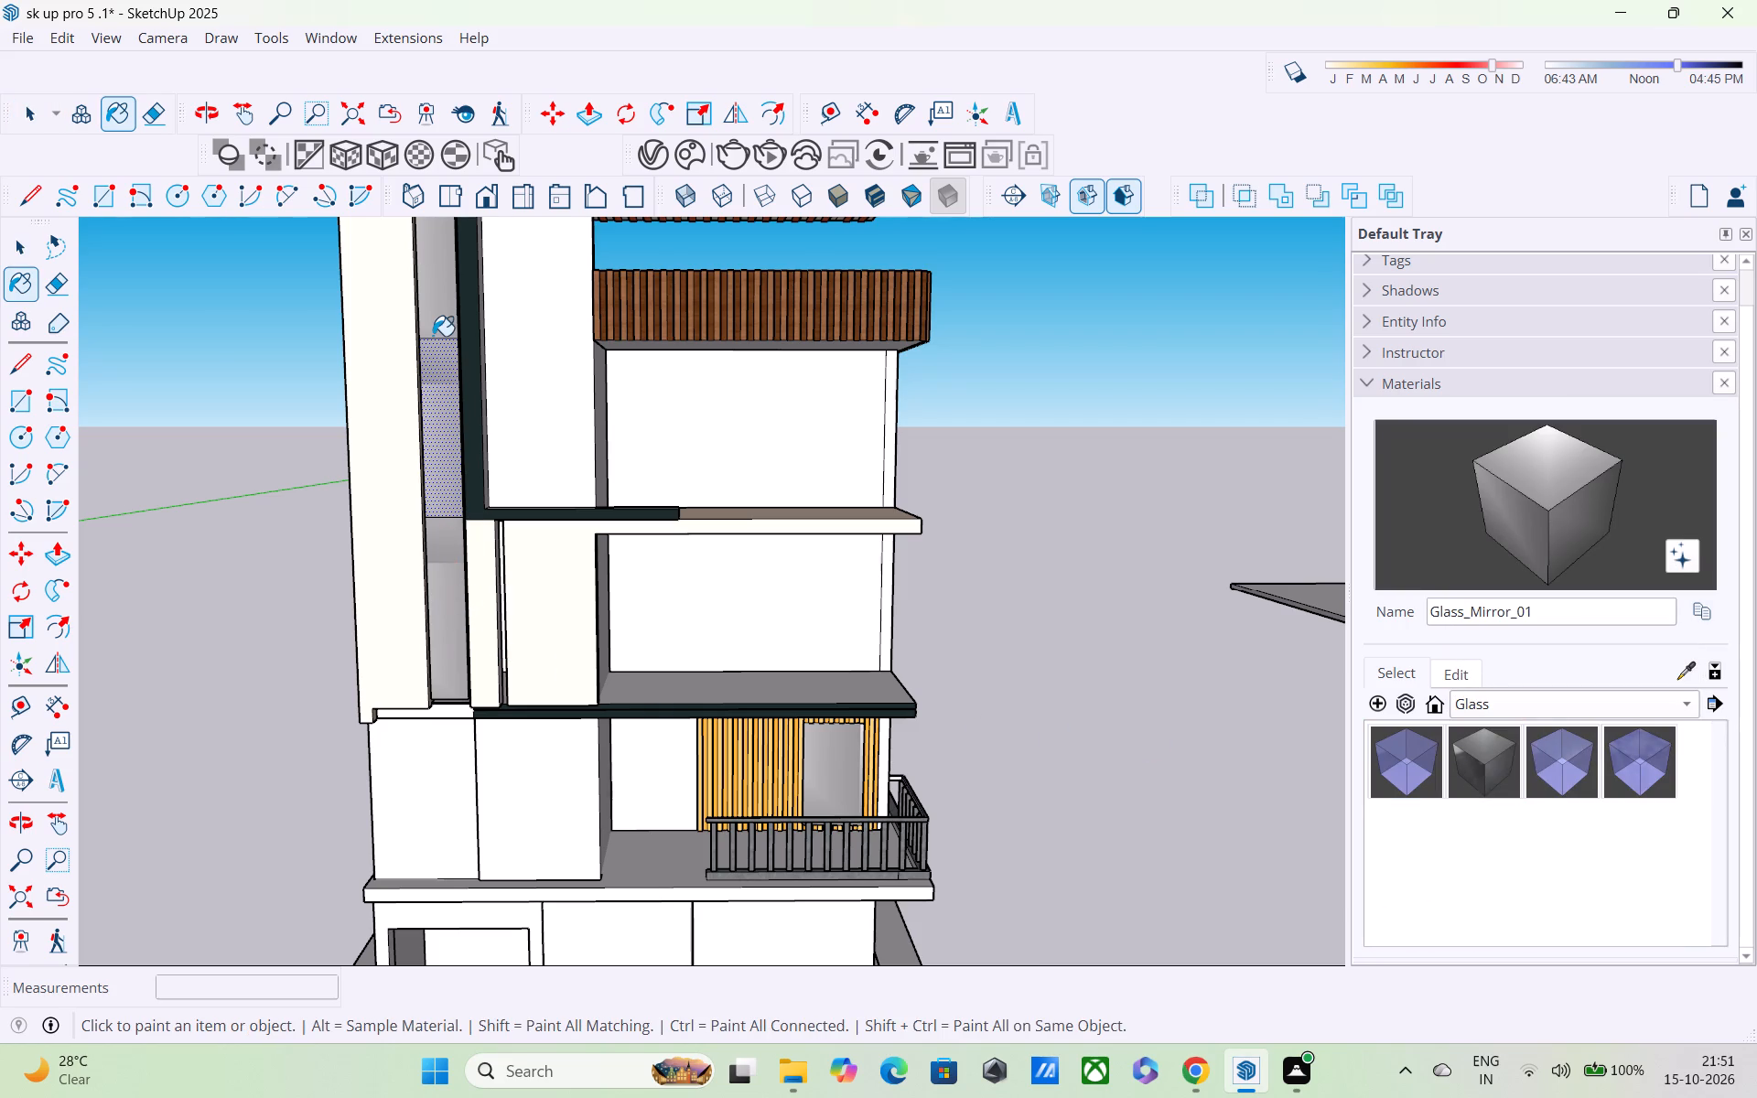
left_click(428, 312)
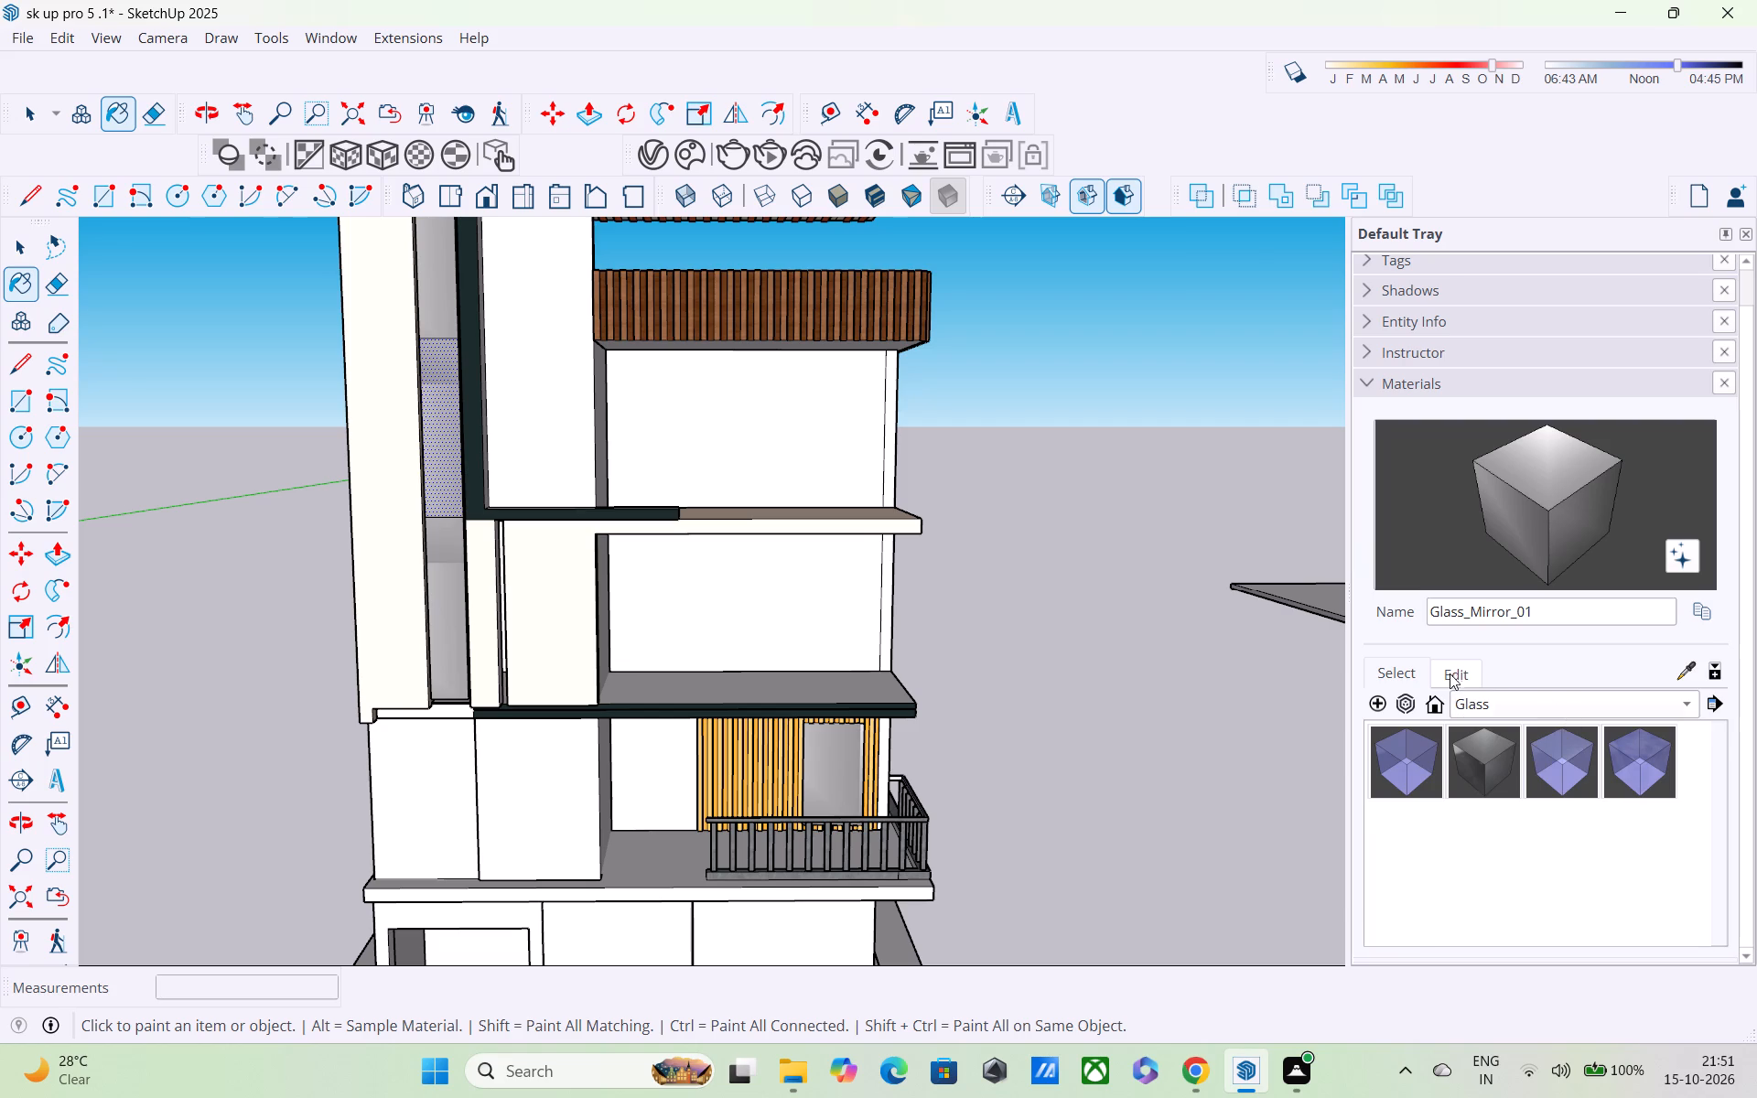
Edit the colour of the Glass_Mirror_01 material to a muted violet-blue on the colour wheel.
left_click(1450, 671)
left_click_drag(1415, 802, 1407, 785)
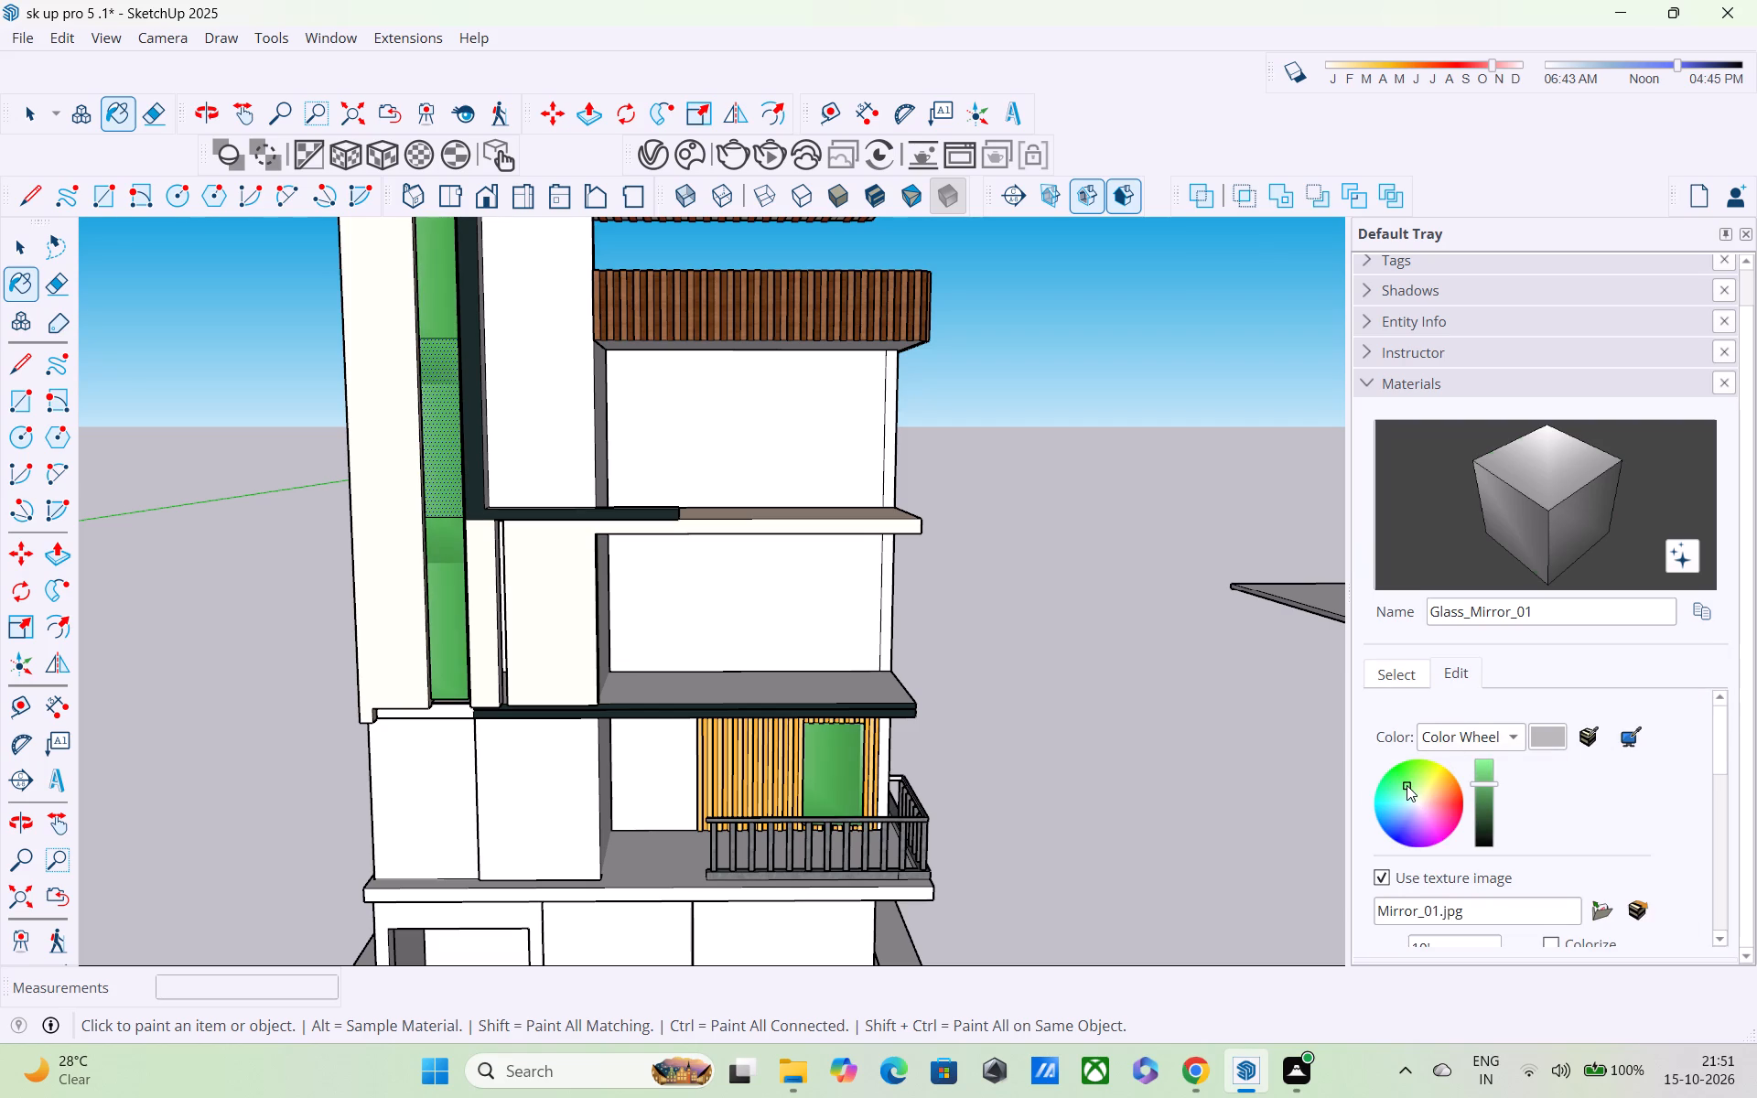
left_click_drag(1407, 785, 1398, 819)
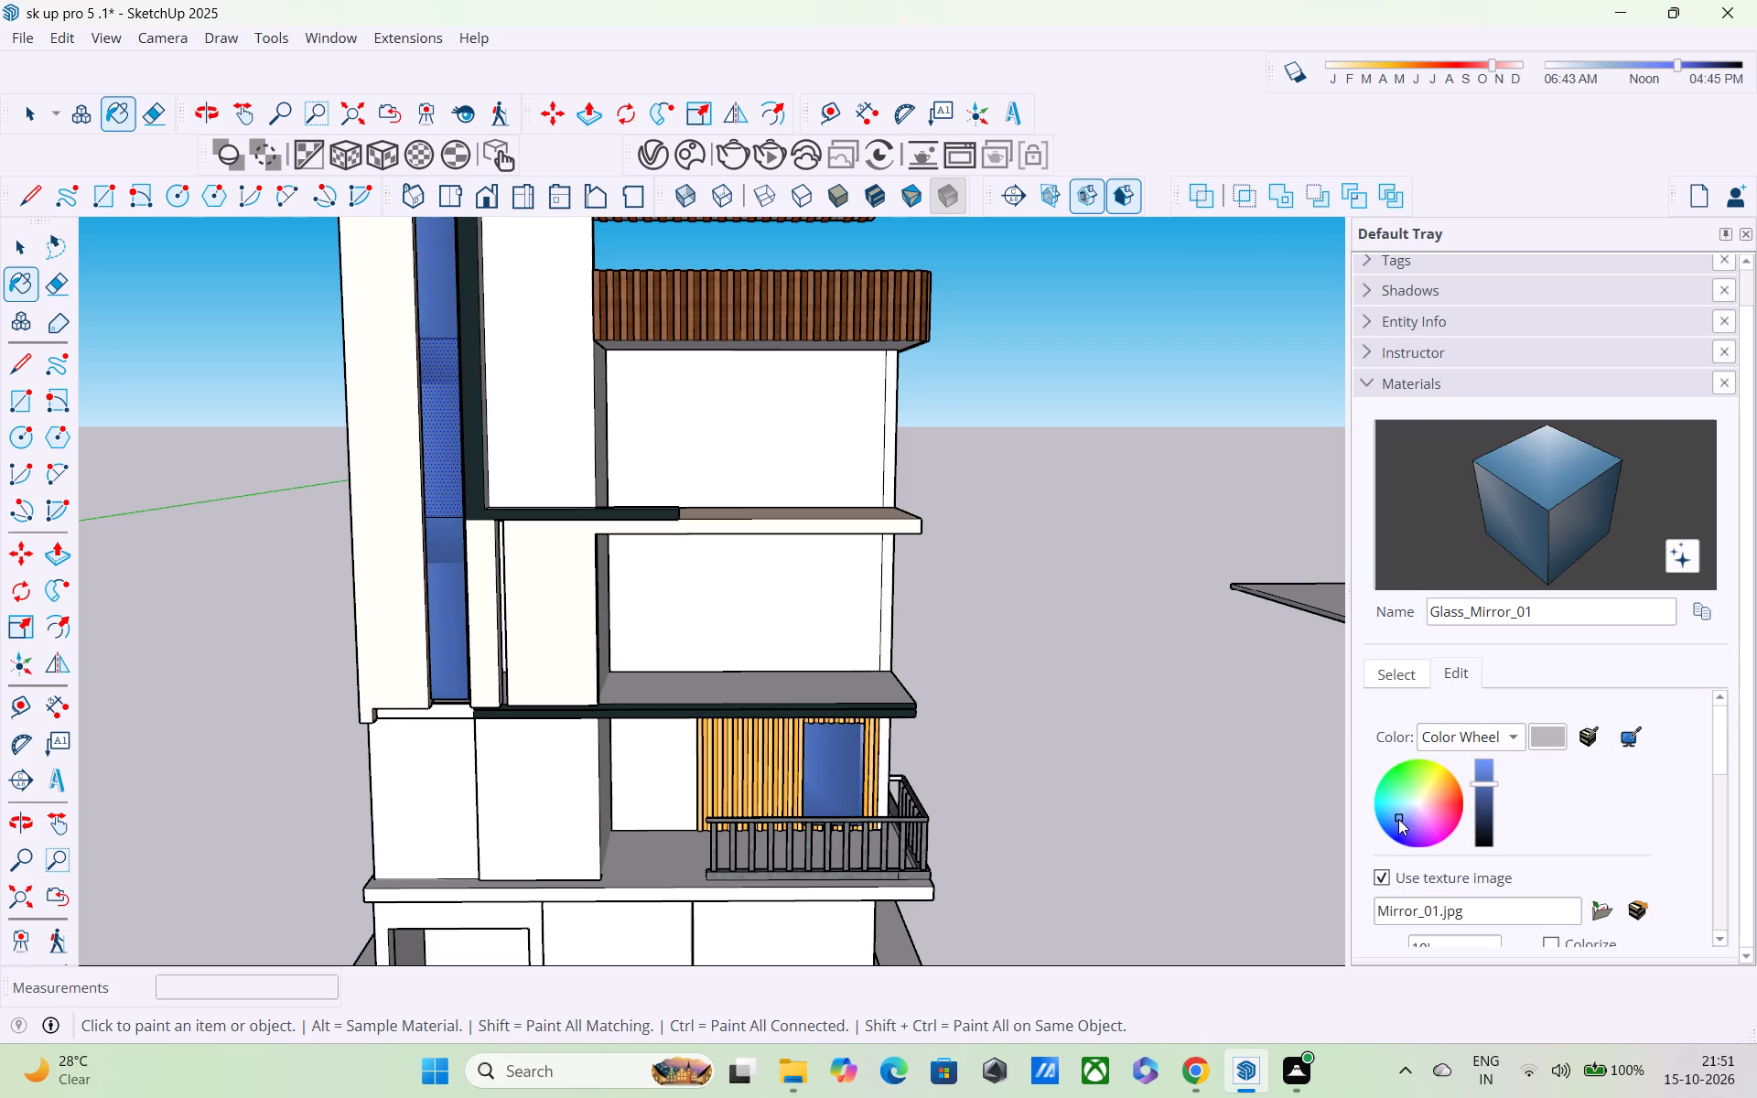
left_click_drag(1398, 819, 1409, 816)
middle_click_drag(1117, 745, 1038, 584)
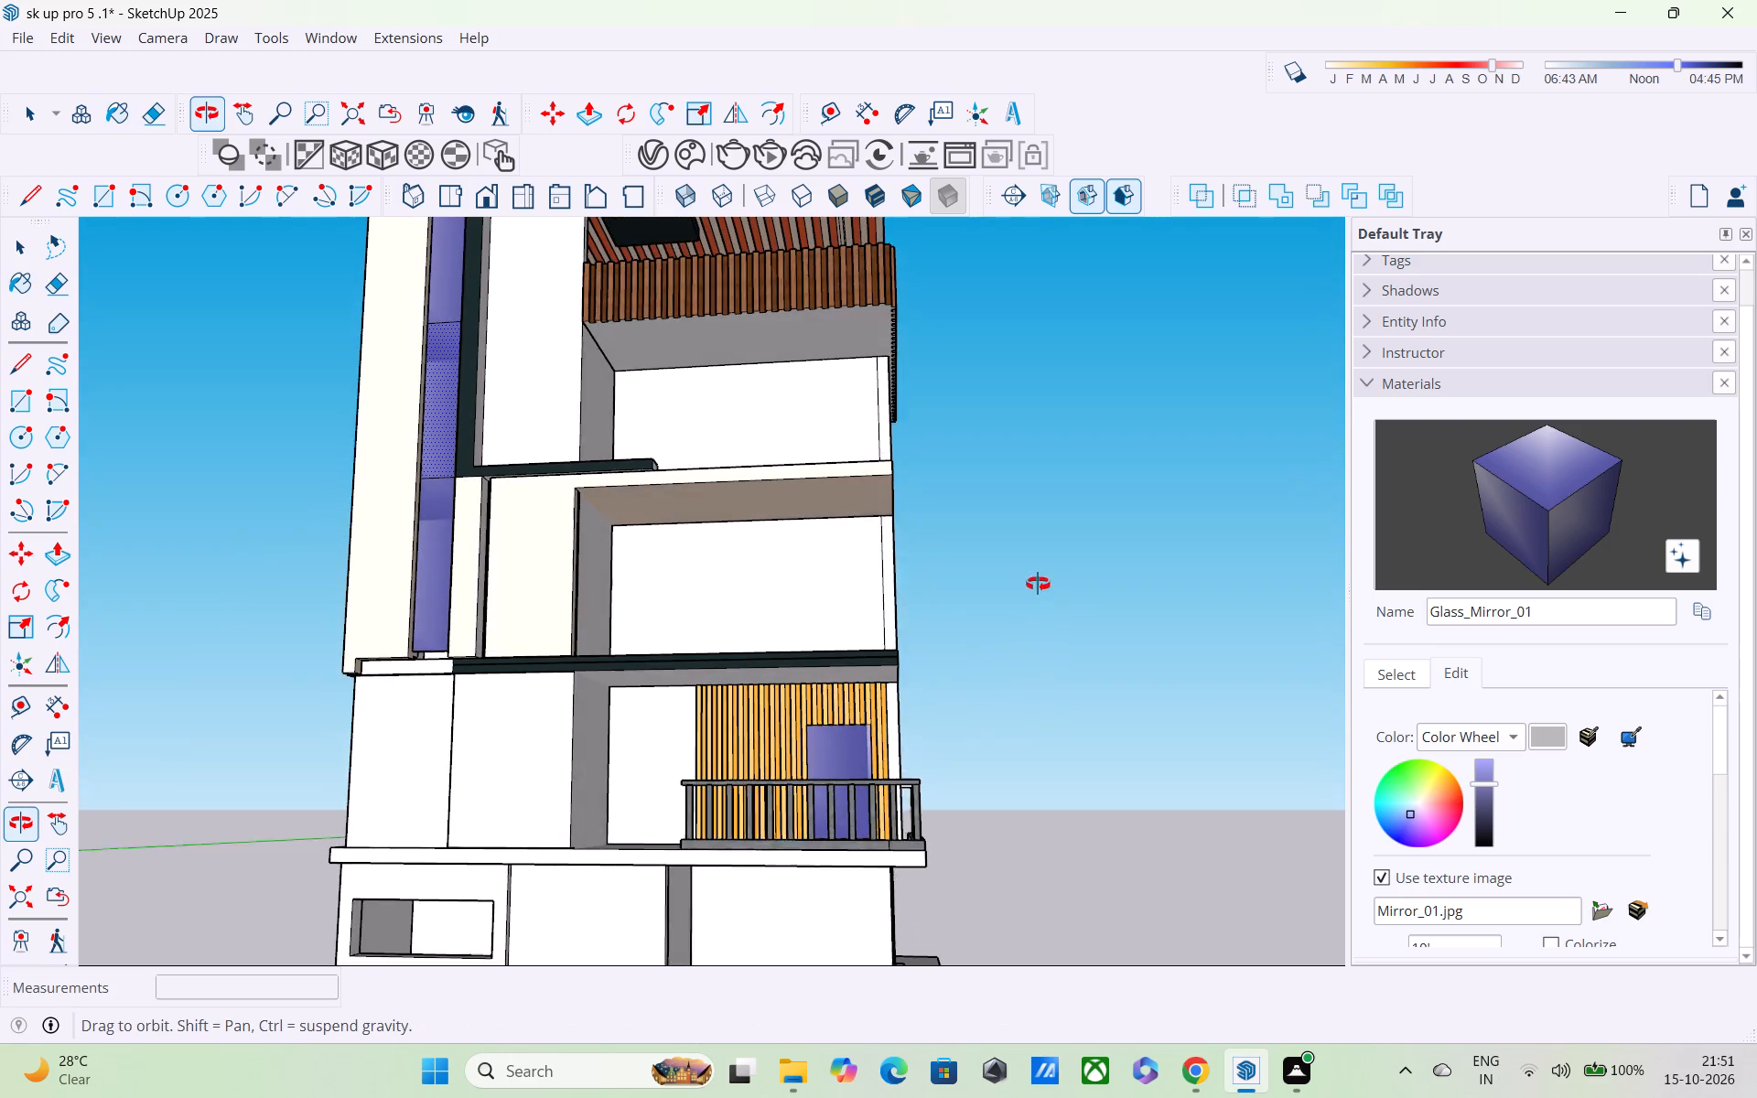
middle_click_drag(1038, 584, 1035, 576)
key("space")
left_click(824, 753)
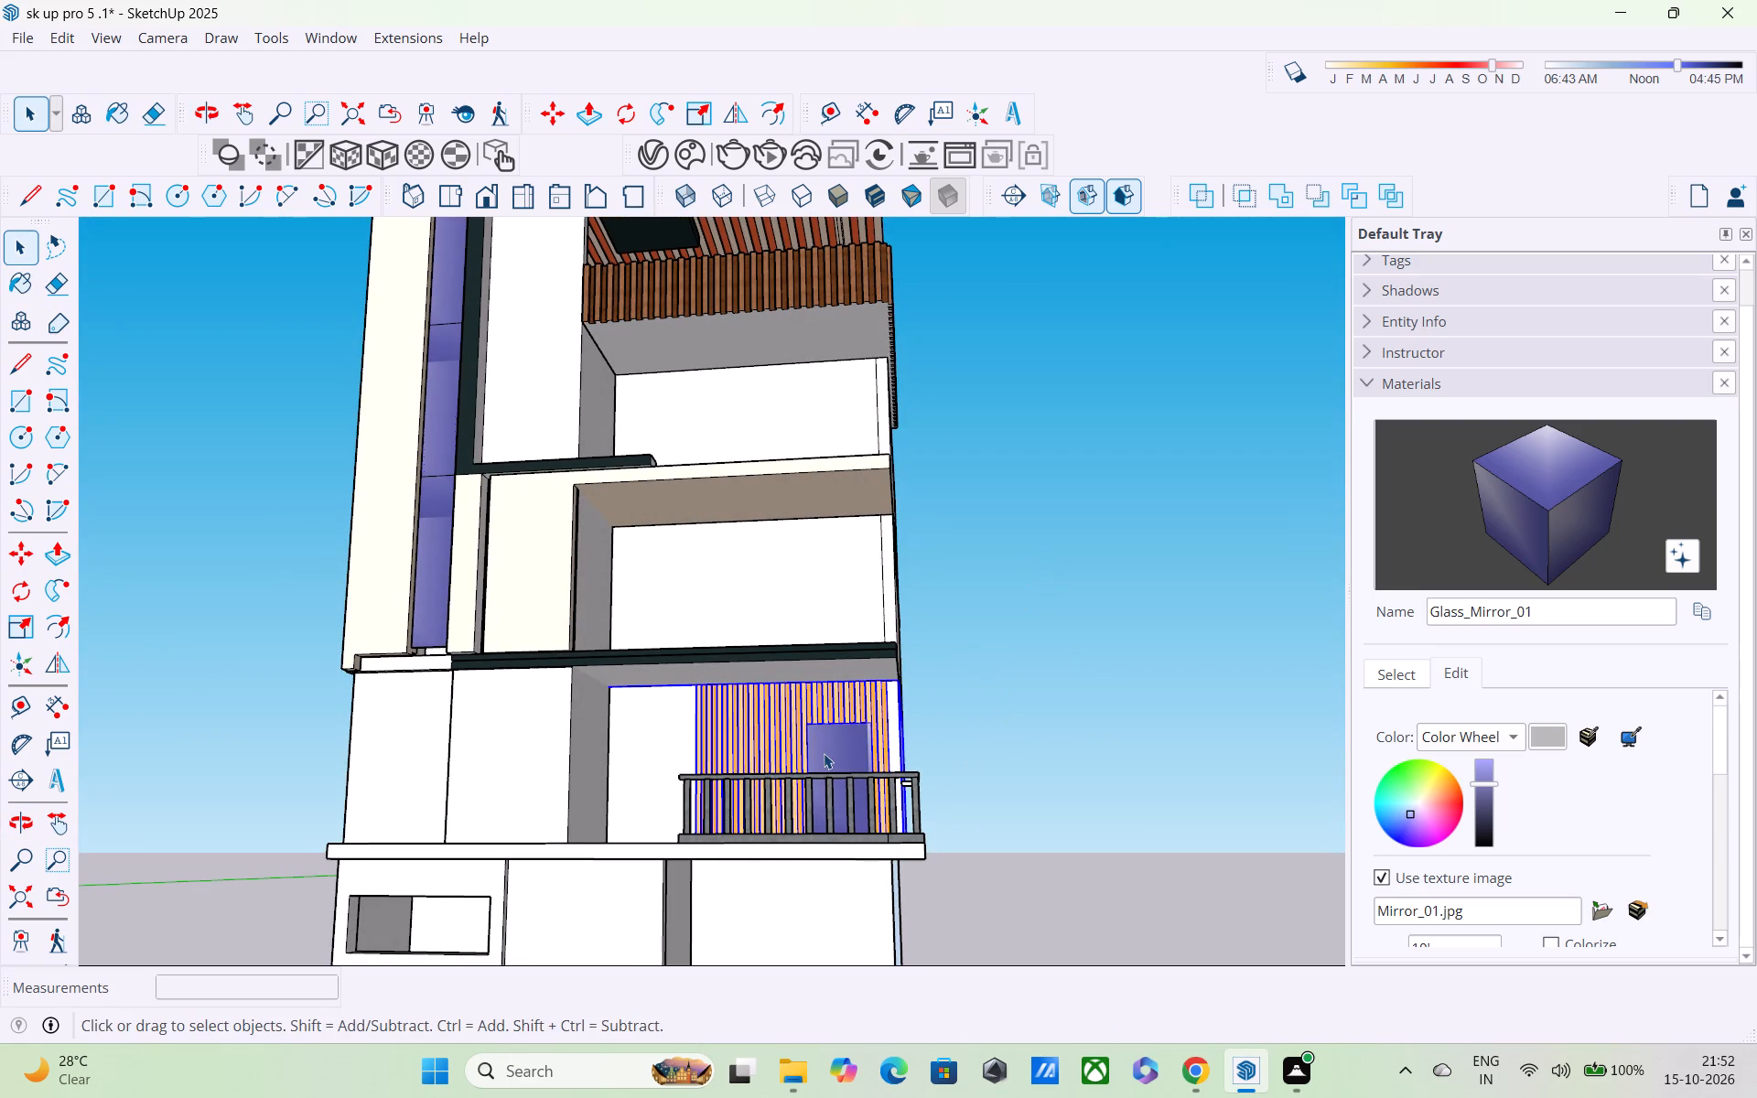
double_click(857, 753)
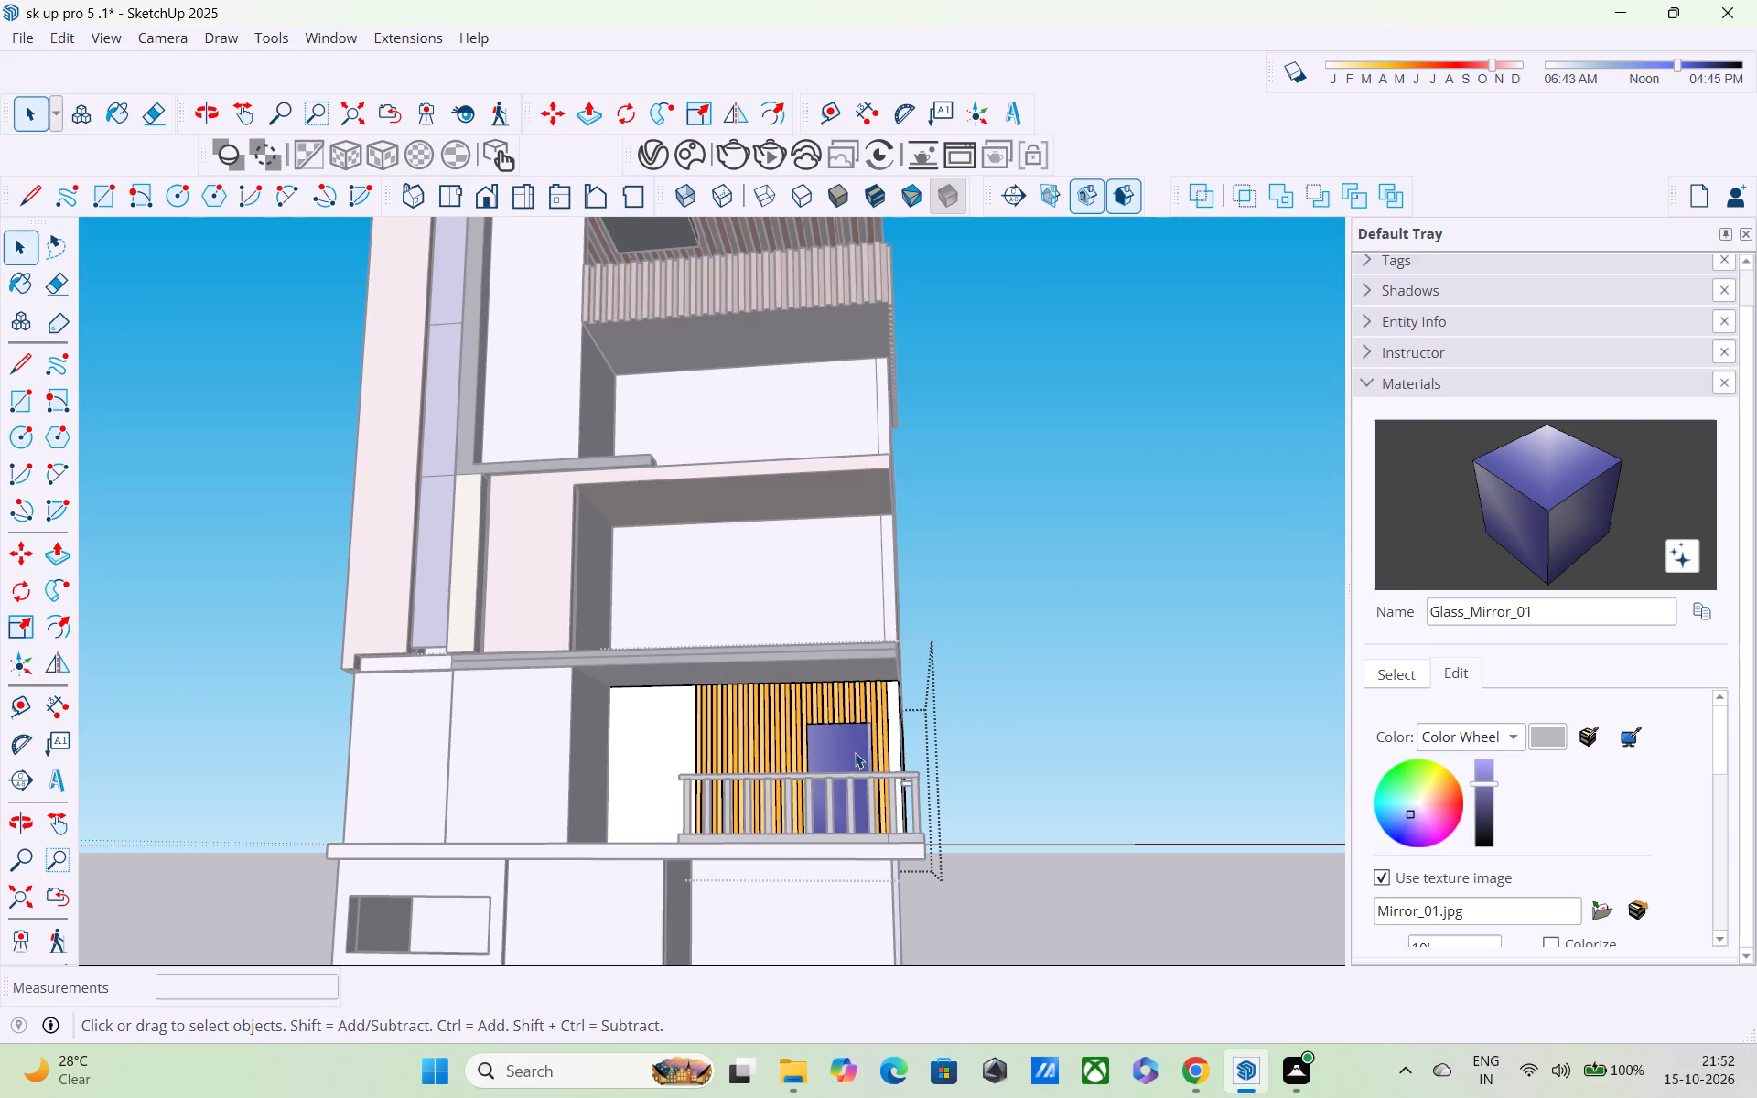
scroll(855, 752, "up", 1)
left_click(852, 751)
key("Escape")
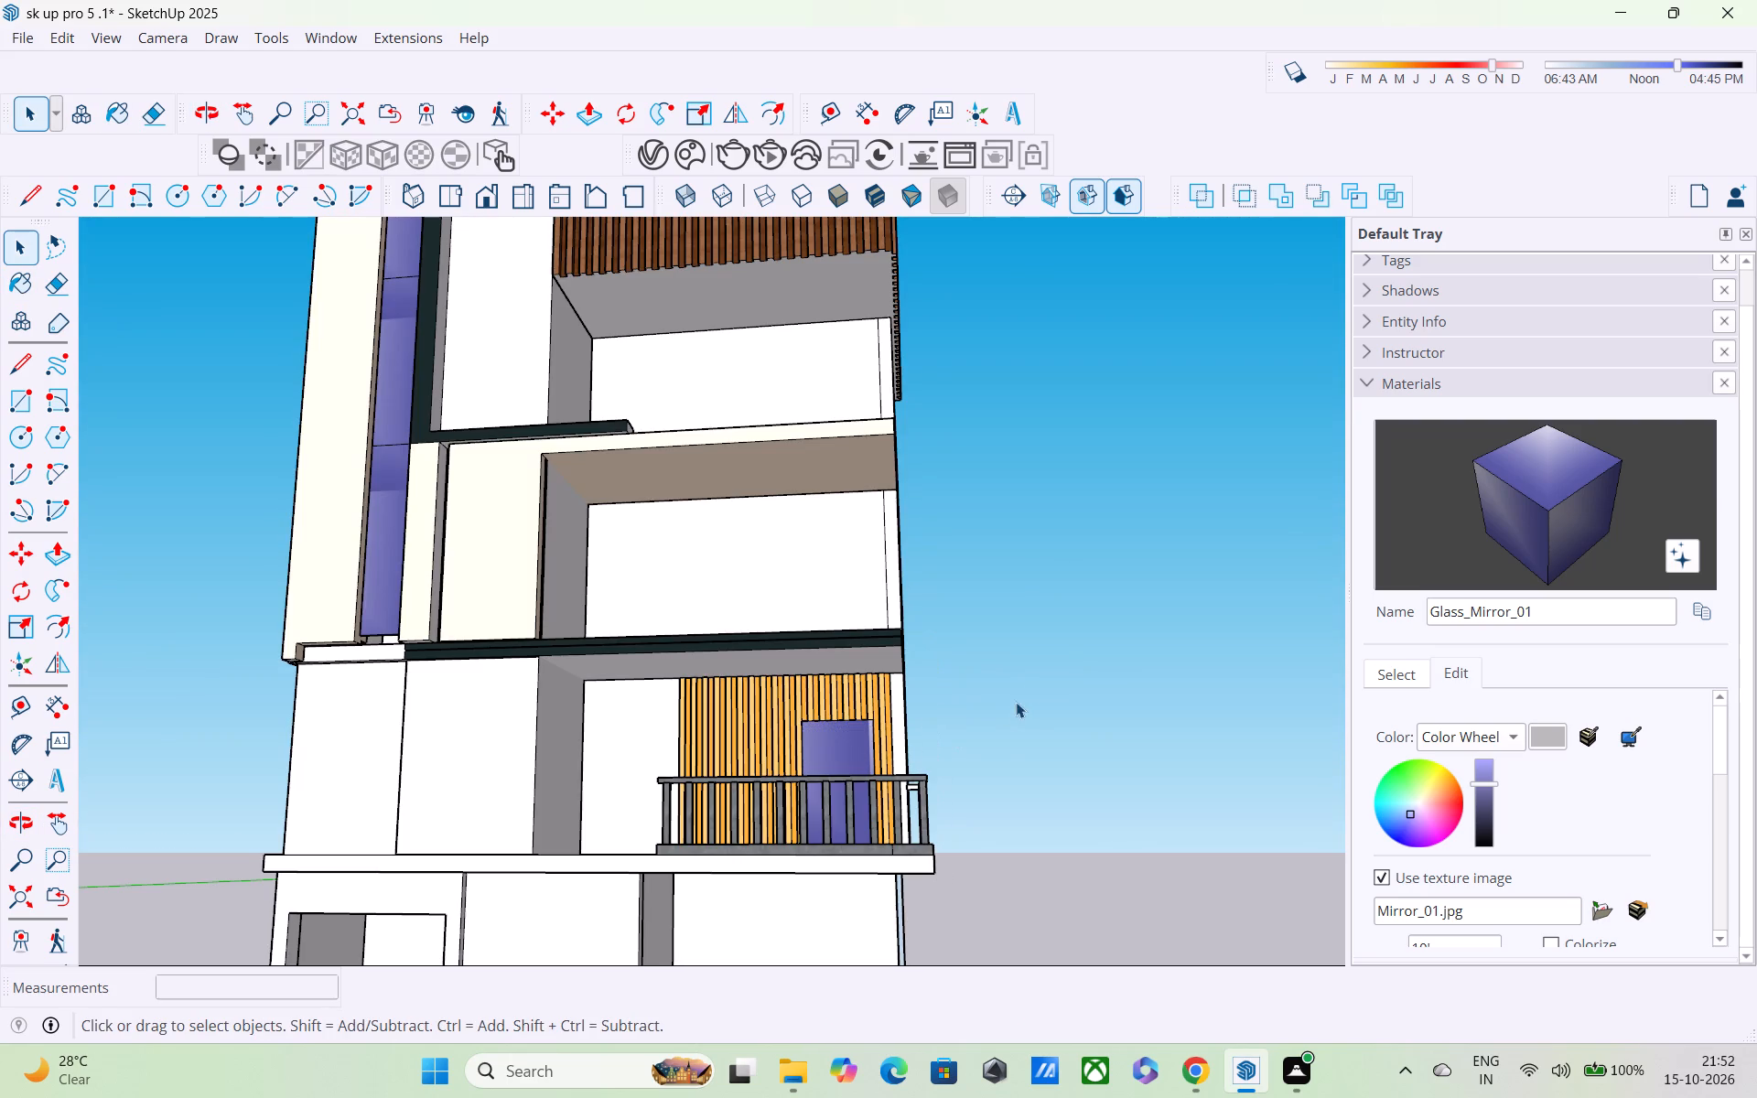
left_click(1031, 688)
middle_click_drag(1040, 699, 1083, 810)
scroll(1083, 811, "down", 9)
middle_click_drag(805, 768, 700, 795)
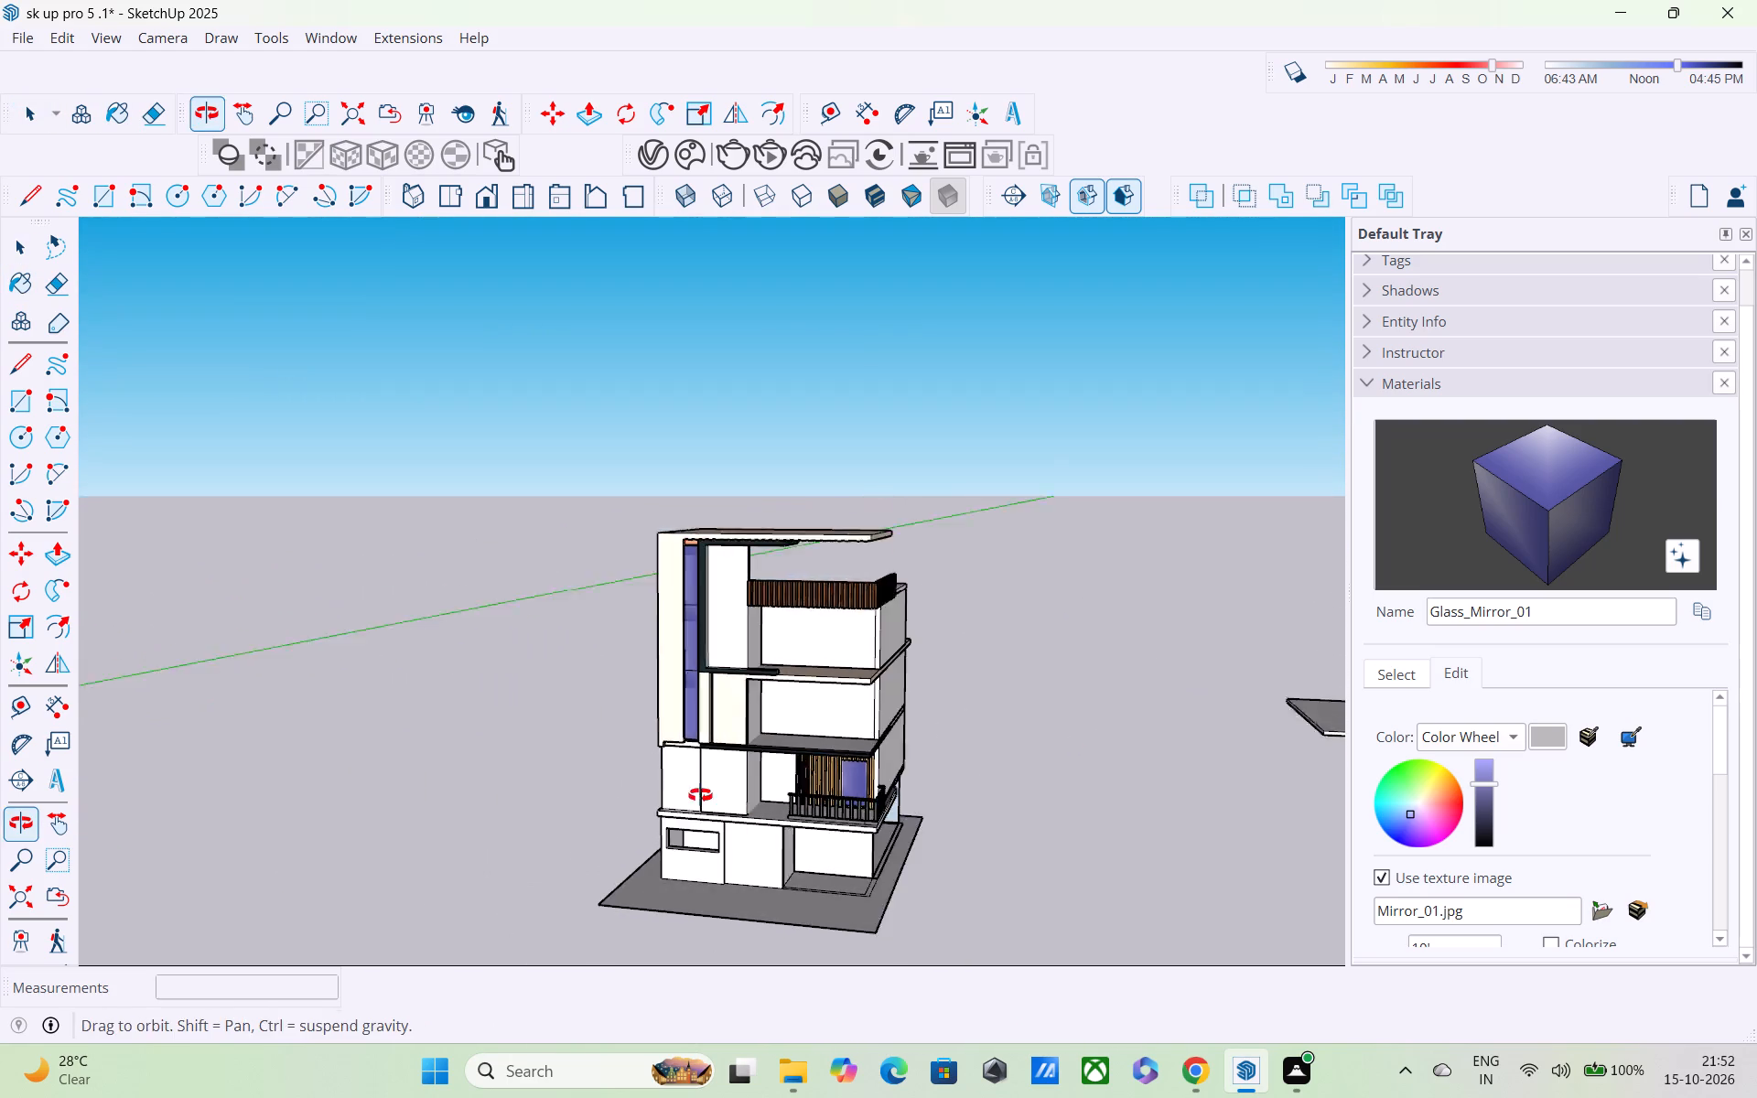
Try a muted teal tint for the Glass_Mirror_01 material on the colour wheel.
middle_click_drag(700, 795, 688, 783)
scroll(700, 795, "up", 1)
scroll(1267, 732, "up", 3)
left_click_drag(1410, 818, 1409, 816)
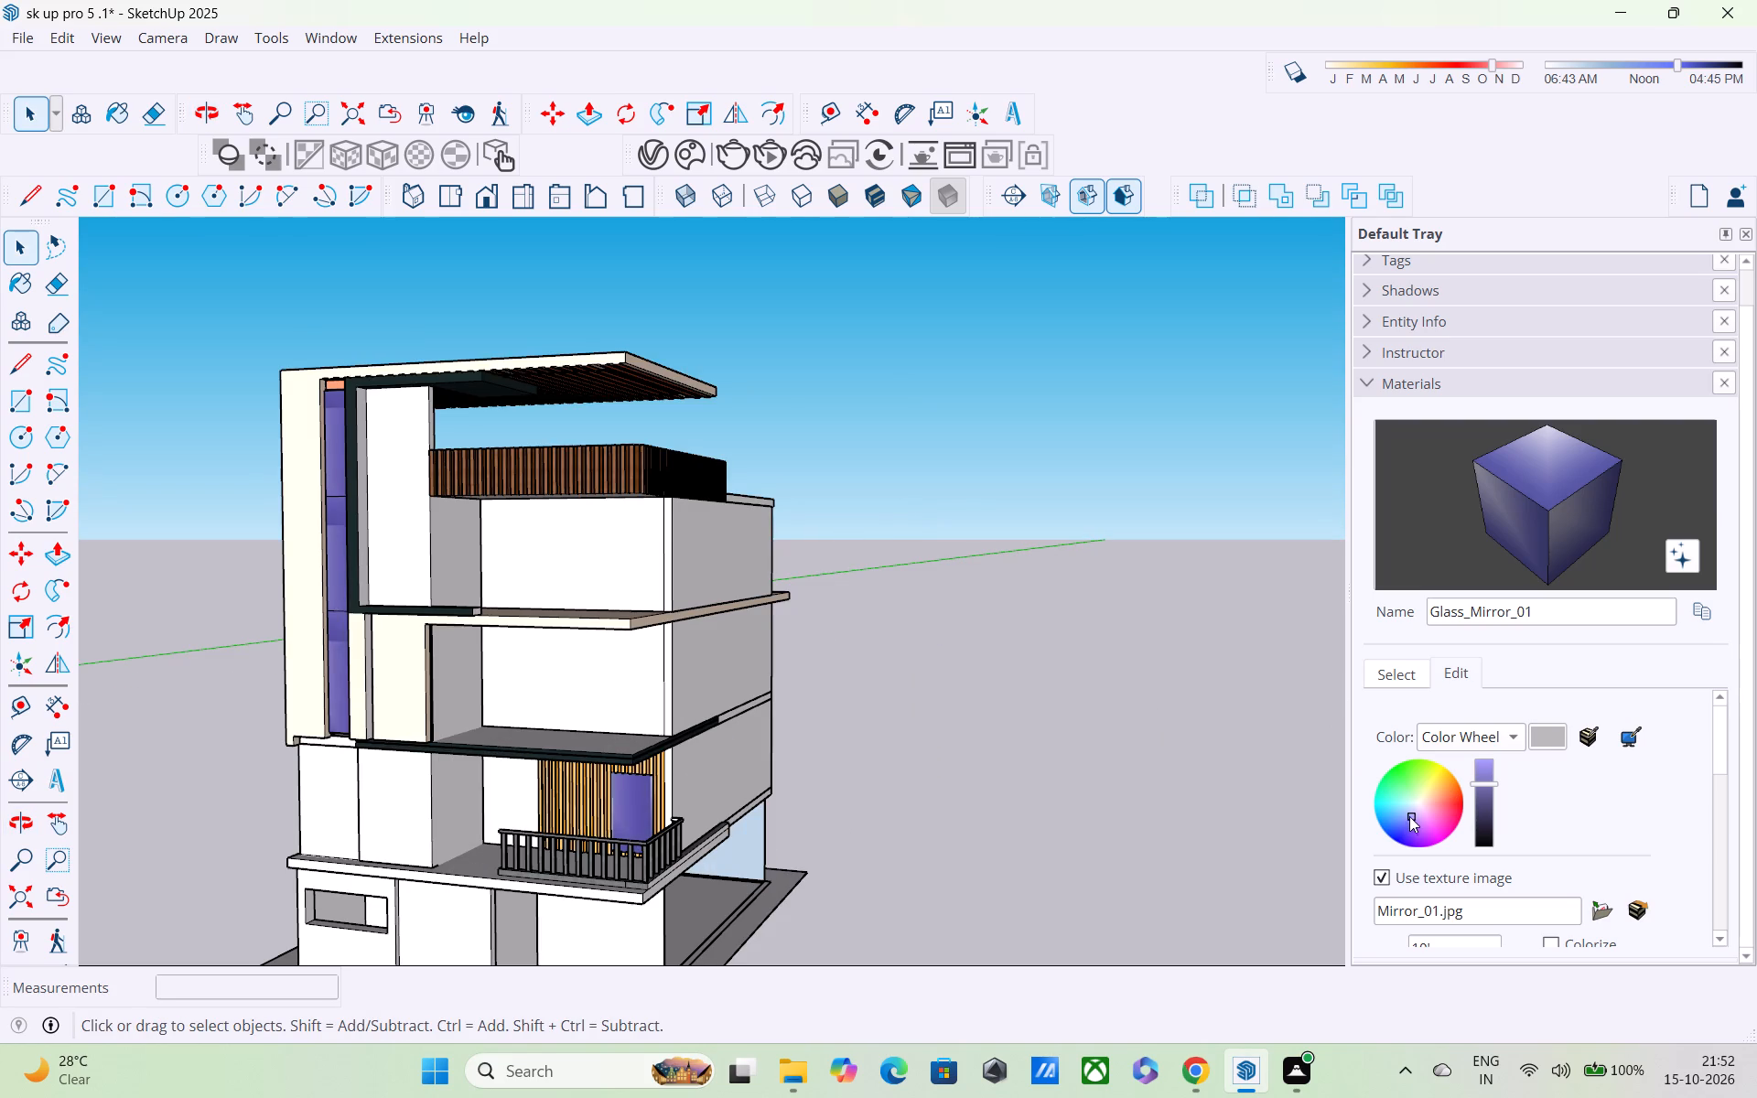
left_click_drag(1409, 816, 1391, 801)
Recolour the Glass_Mirror_01 material to a saturated blue on the colour wheel and clear the selection.
middle_click_drag(954, 831, 980, 839)
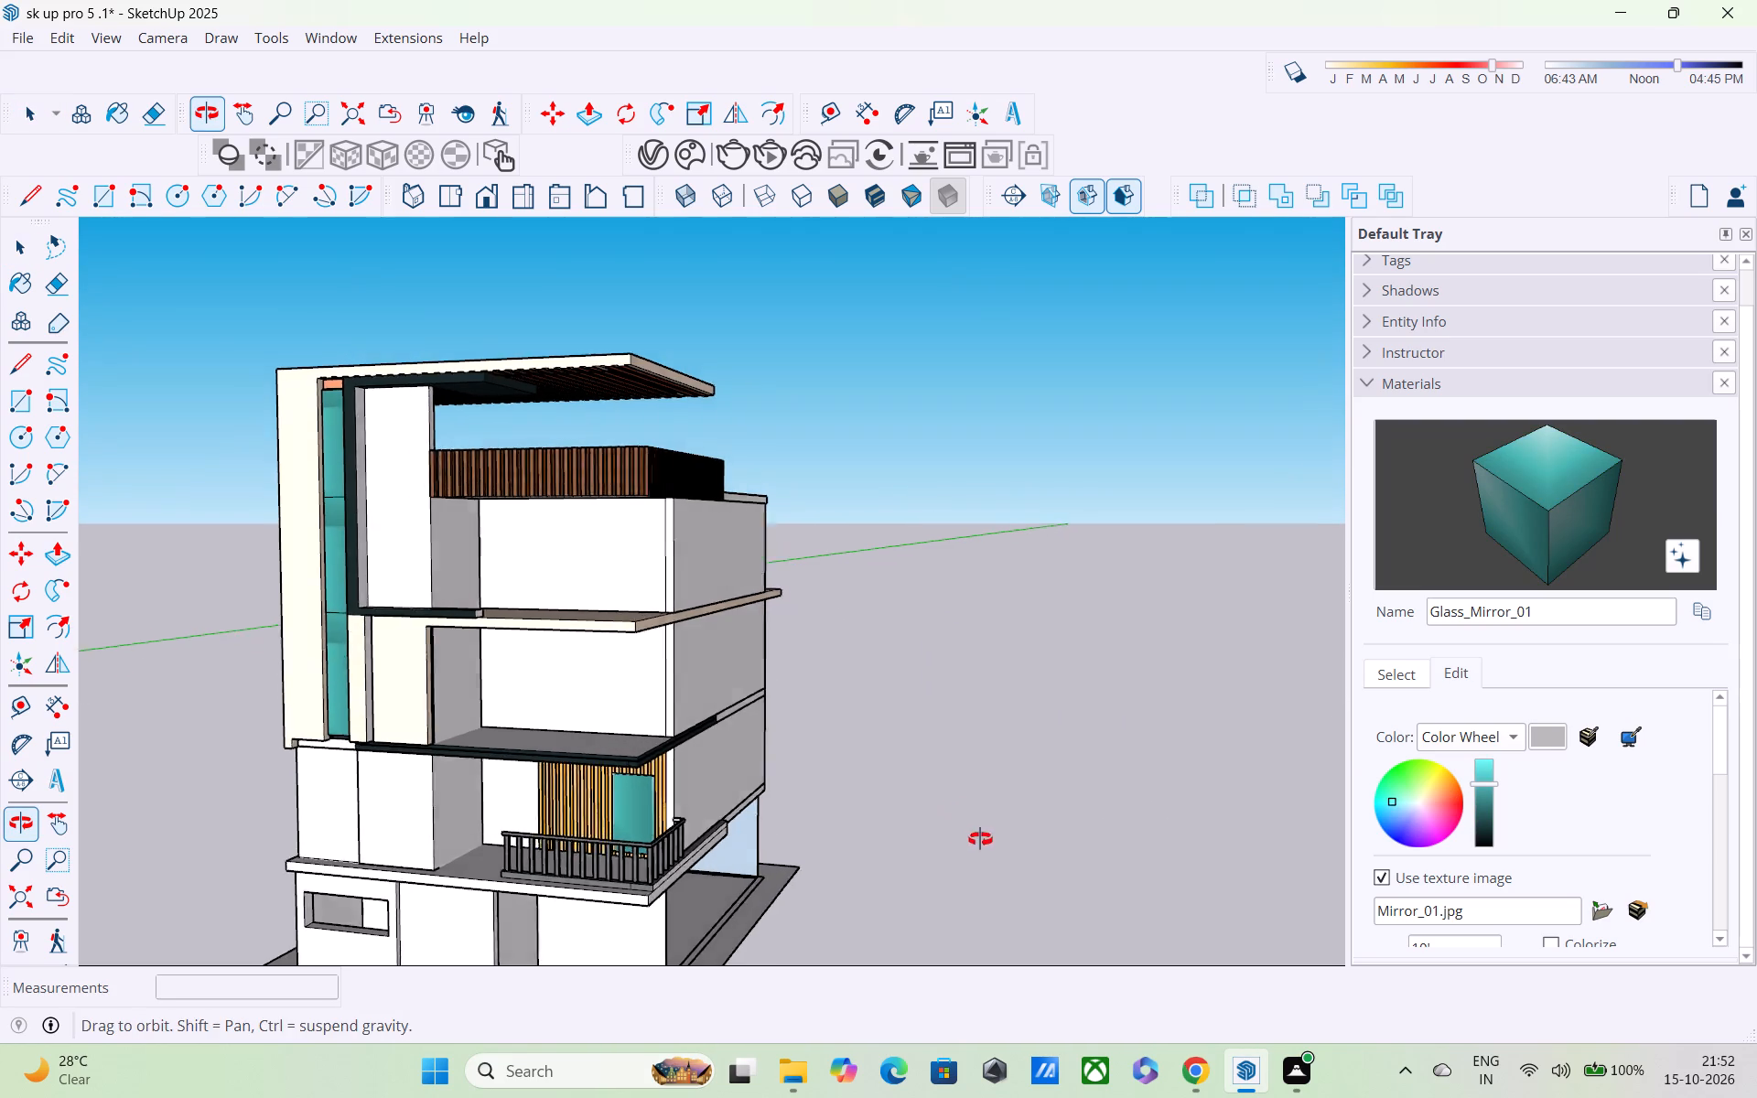
middle_click_drag(980, 839, 1083, 837)
scroll(1044, 832, "down", 4)
scroll(899, 839, "up", 3)
scroll(672, 818, "up", 2)
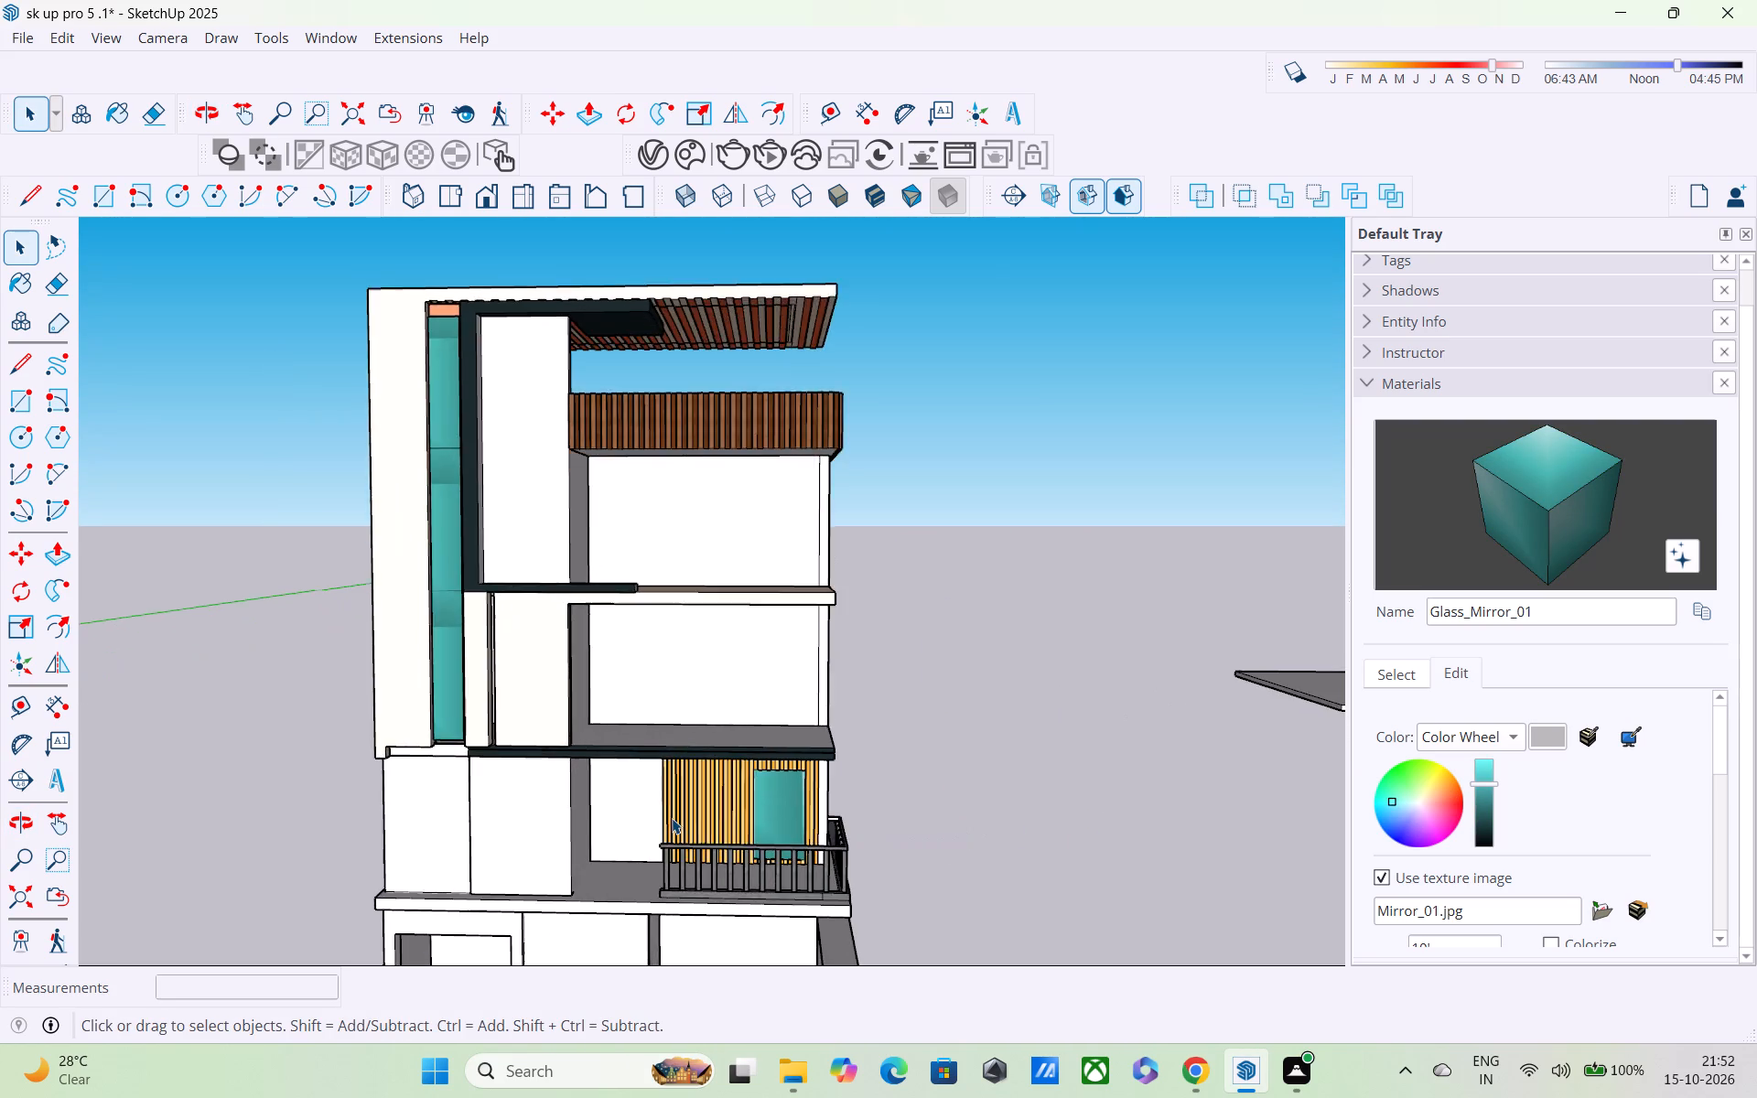
scroll(672, 818, "down", 2)
scroll(625, 827, "up", 3)
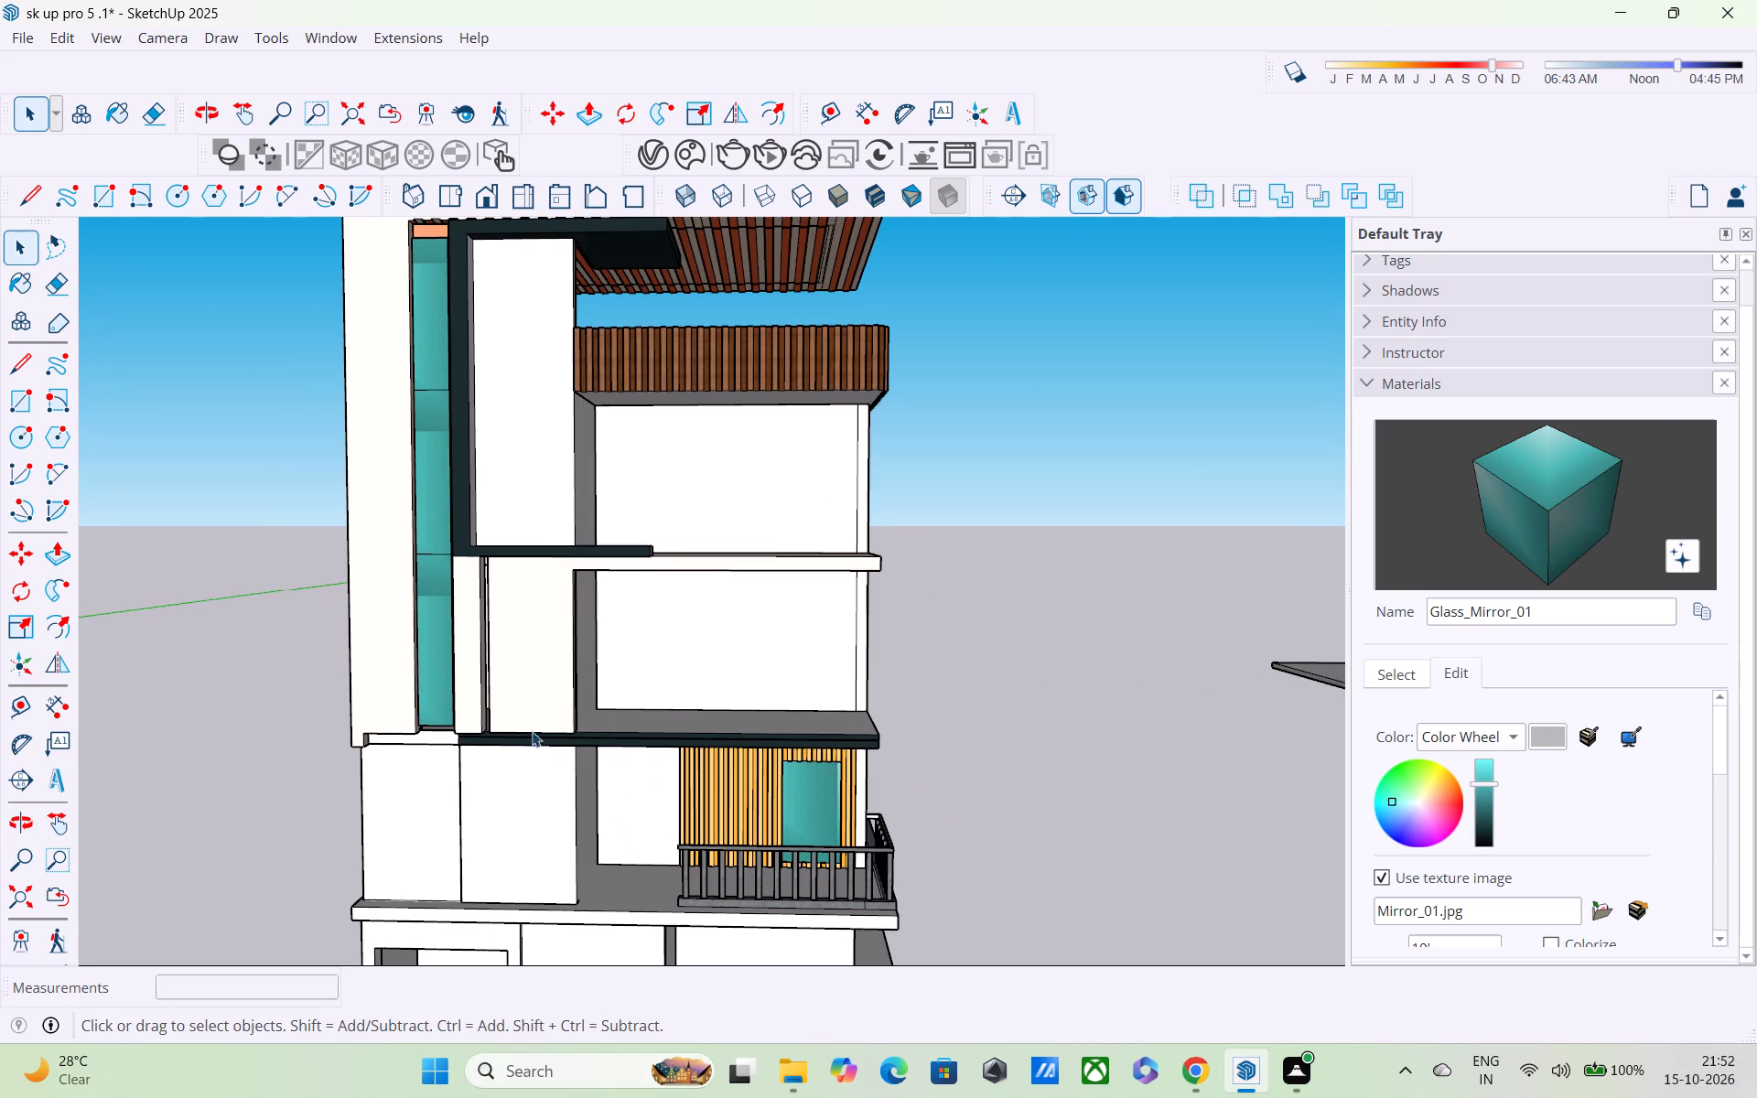
left_click(1384, 795)
left_click_drag(1384, 795, 1378, 822)
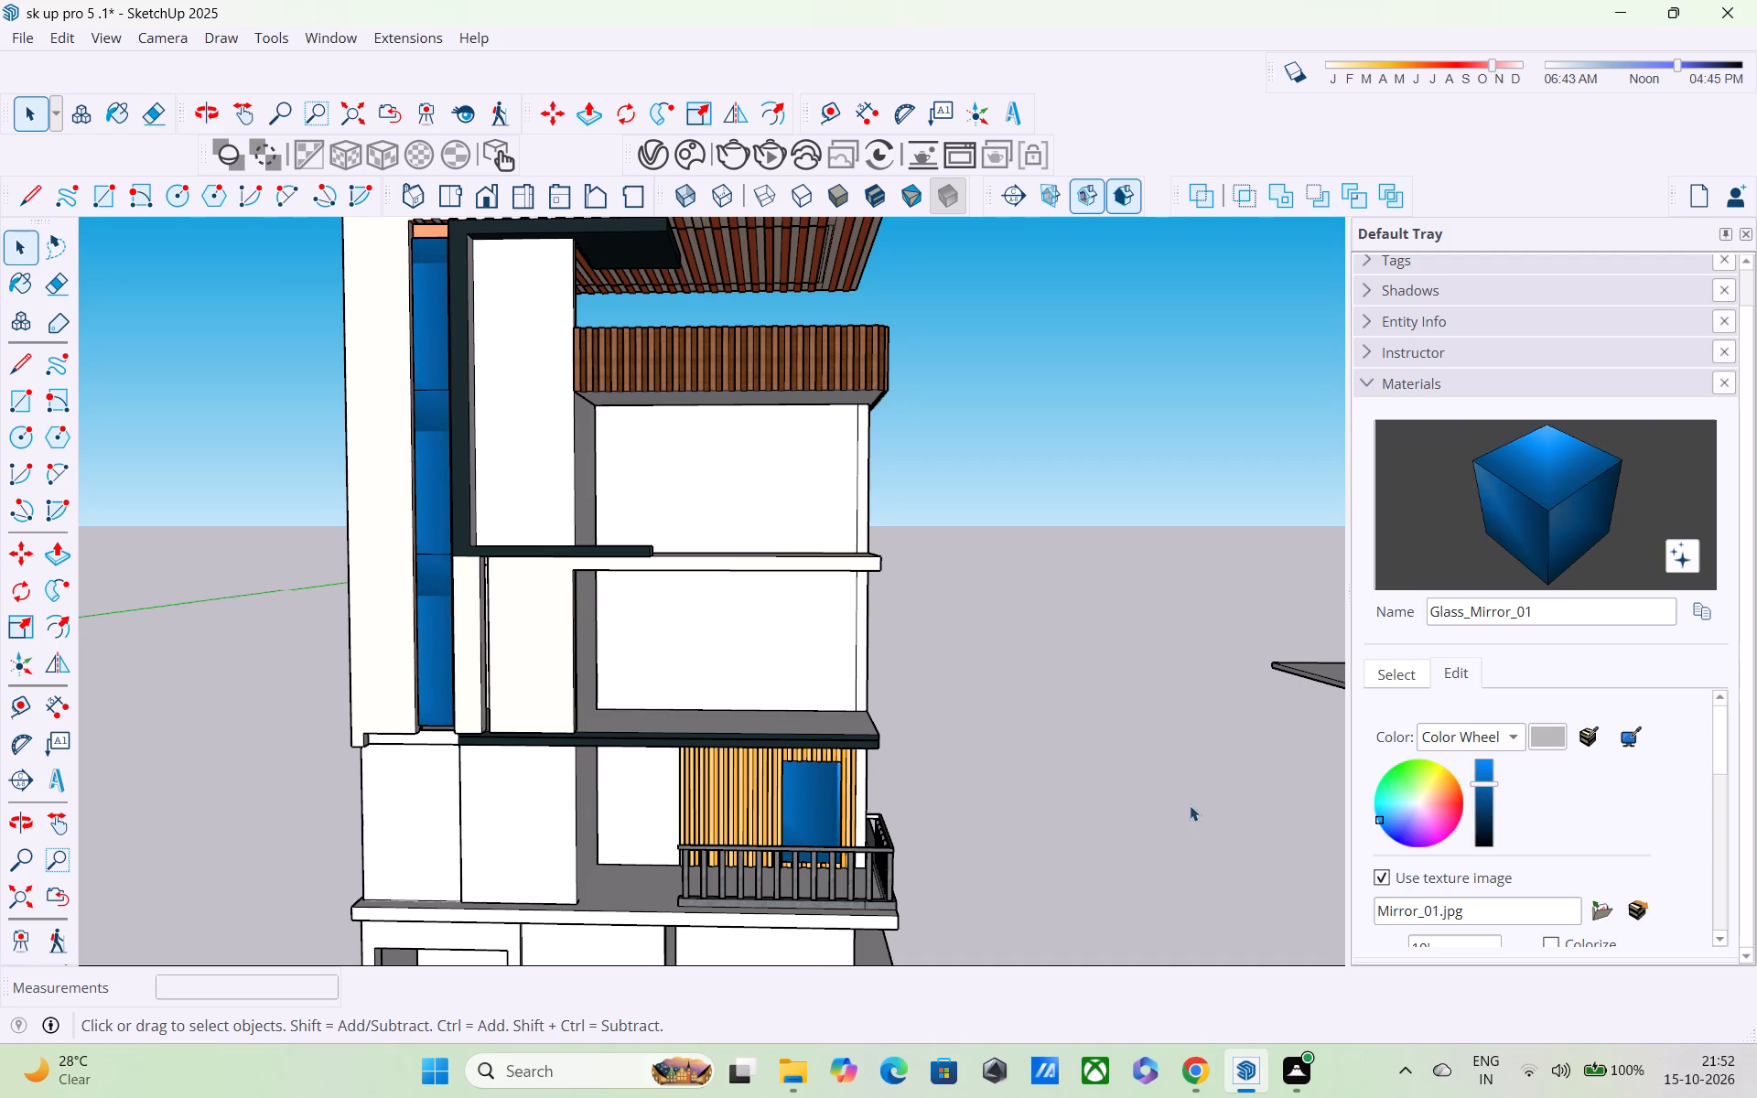
key("Escape")
left_click(1057, 717)
scroll(1056, 717, "down", 3)
middle_click_drag(1036, 745, 1035, 747)
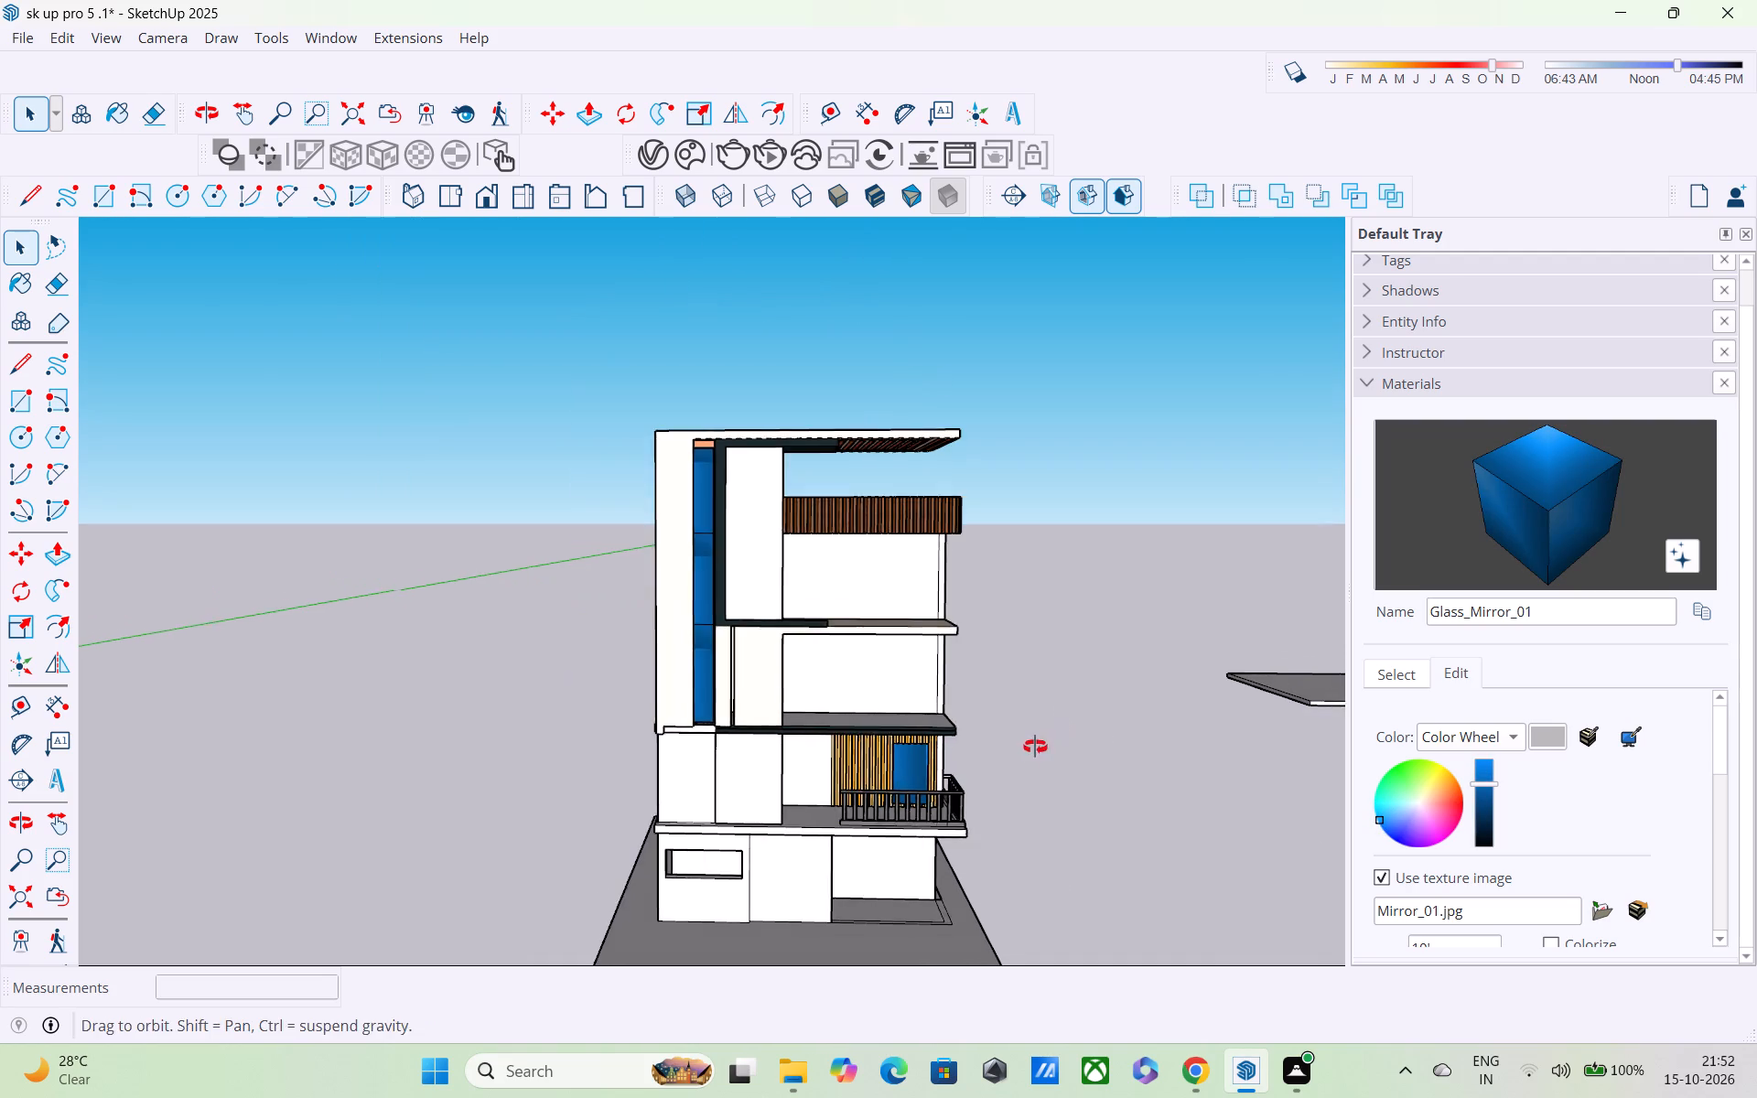
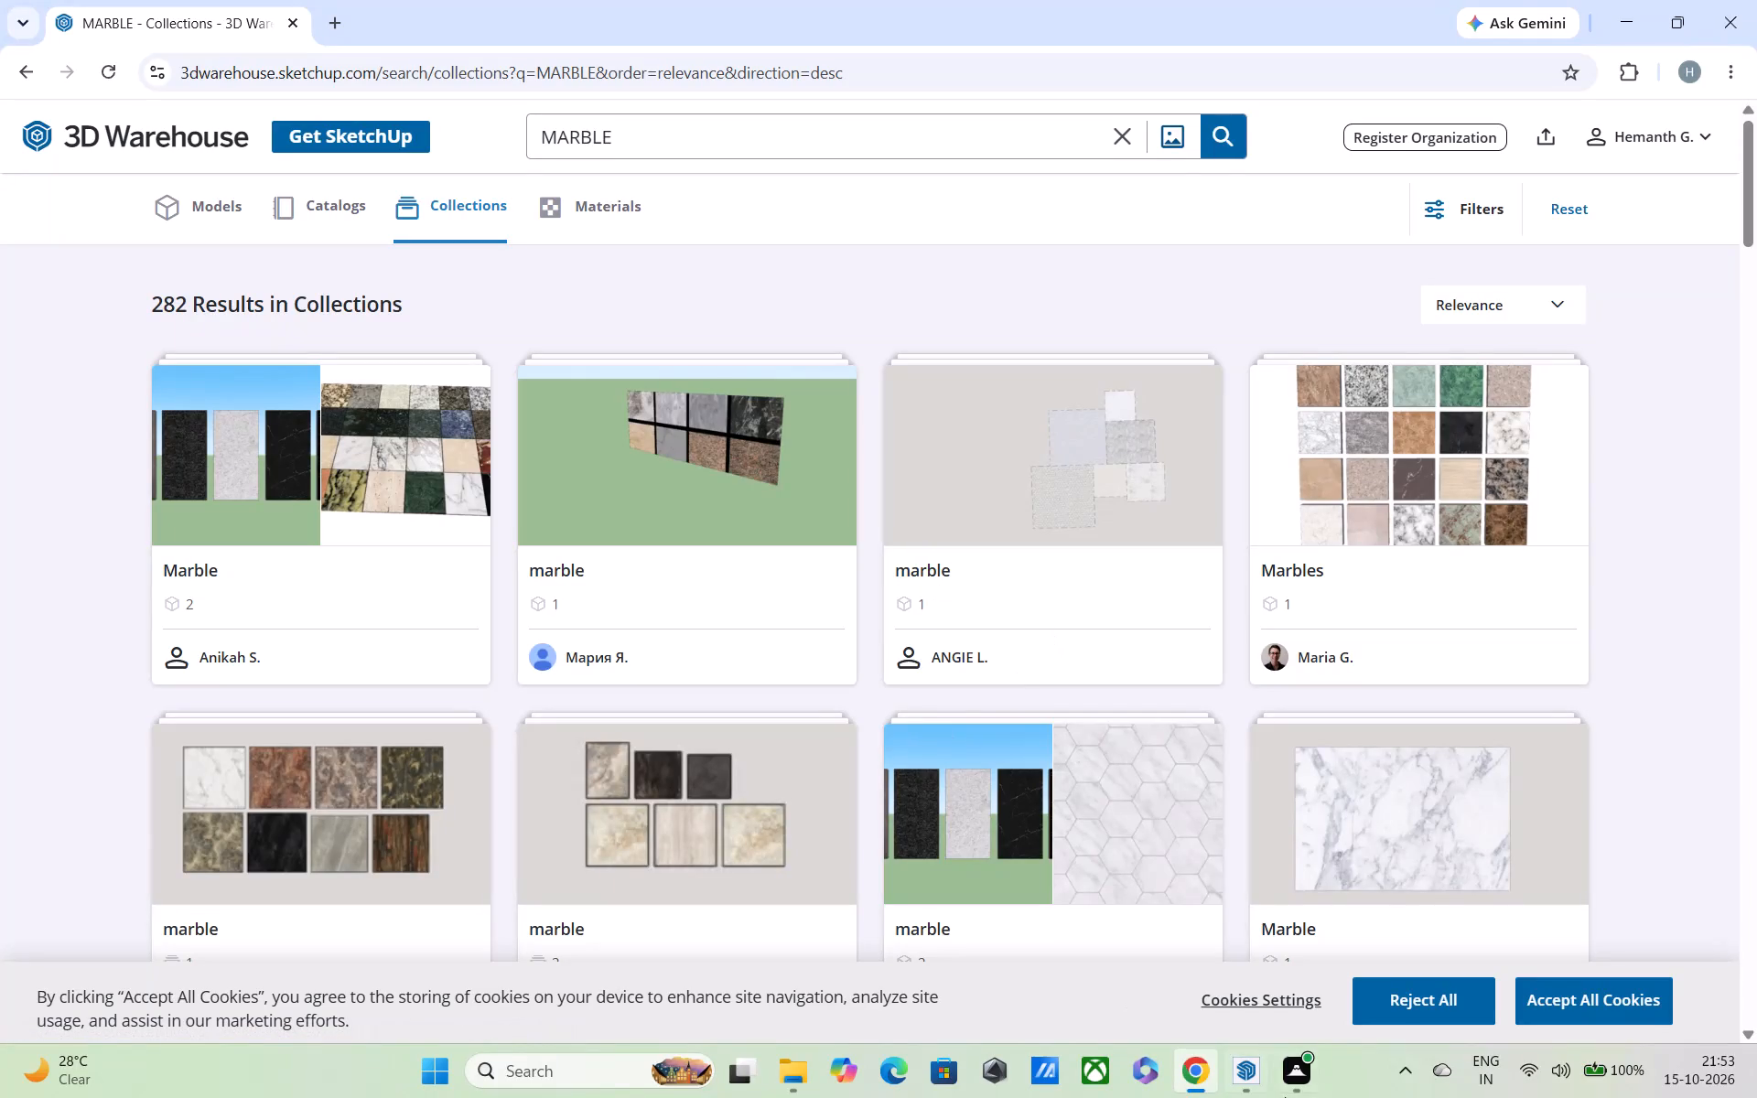
Switch back to SketchUp and paint the black L-shaped facade frame beside the blue glass strip with Marble_07_1K from the Stone collection.
left_click(1209, 985)
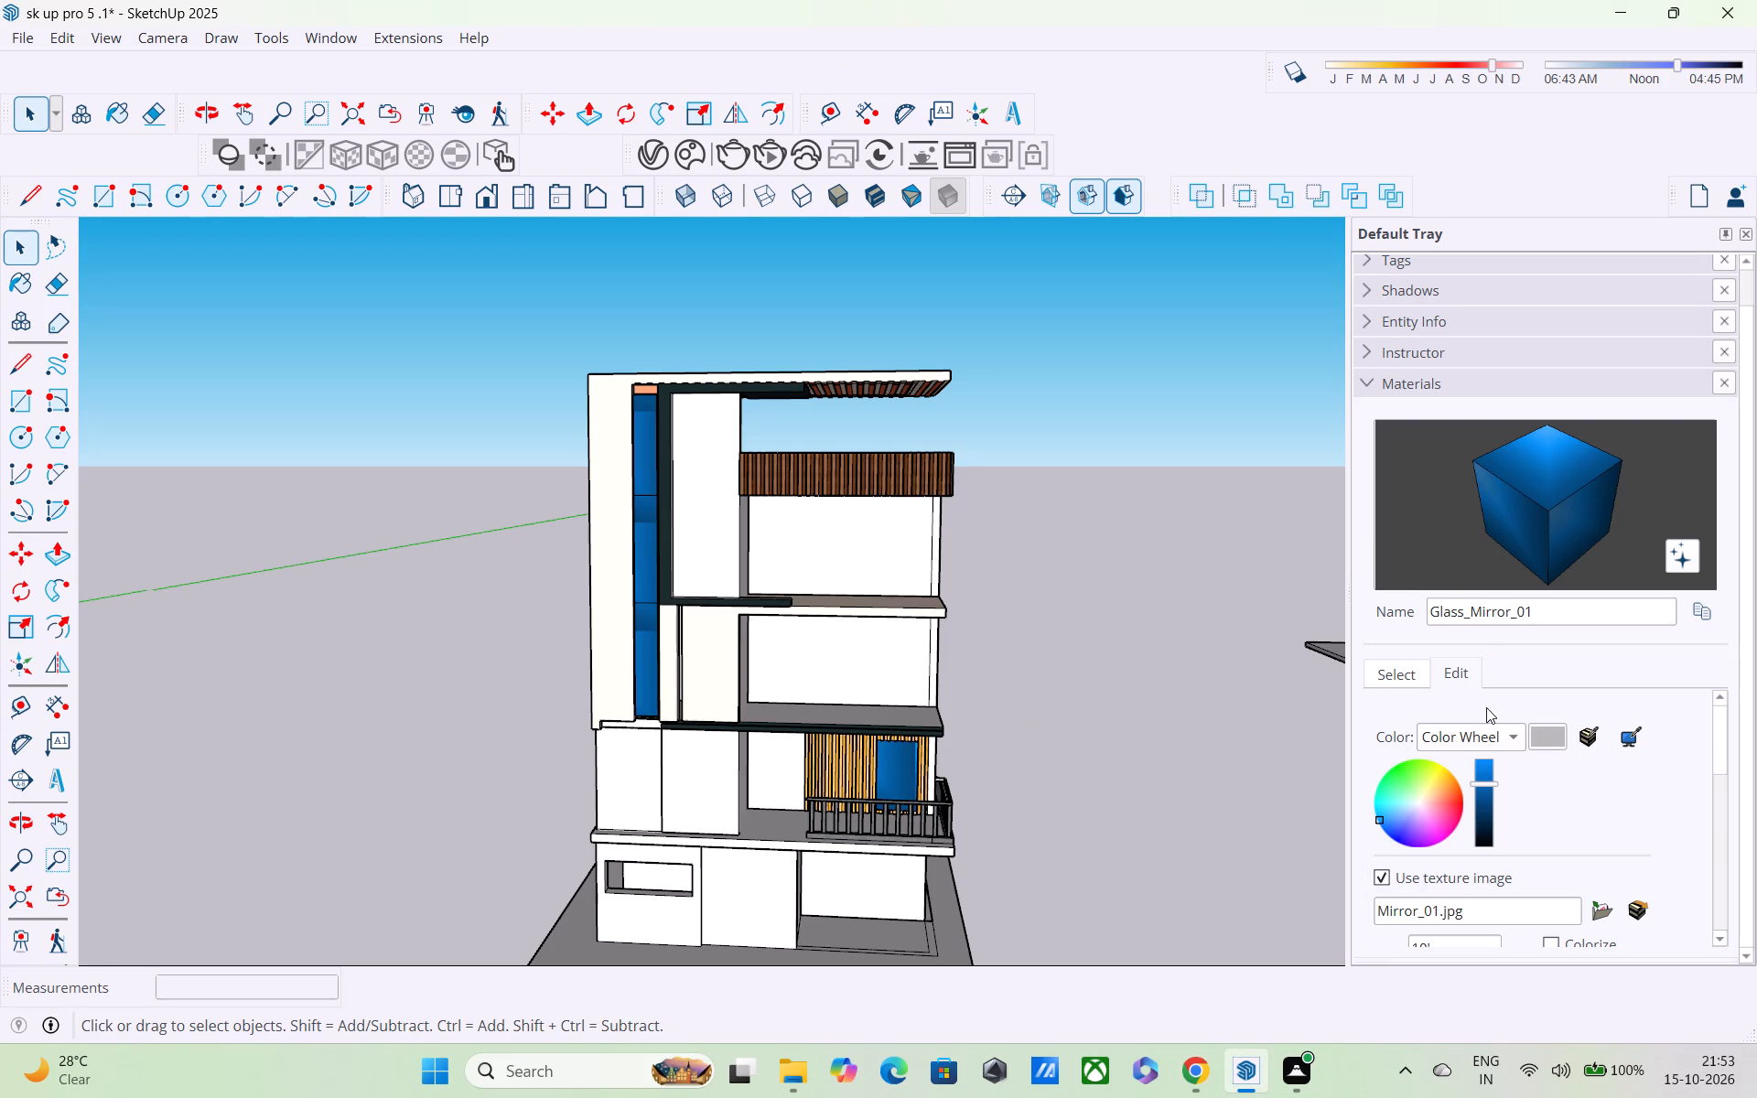
left_click(1406, 673)
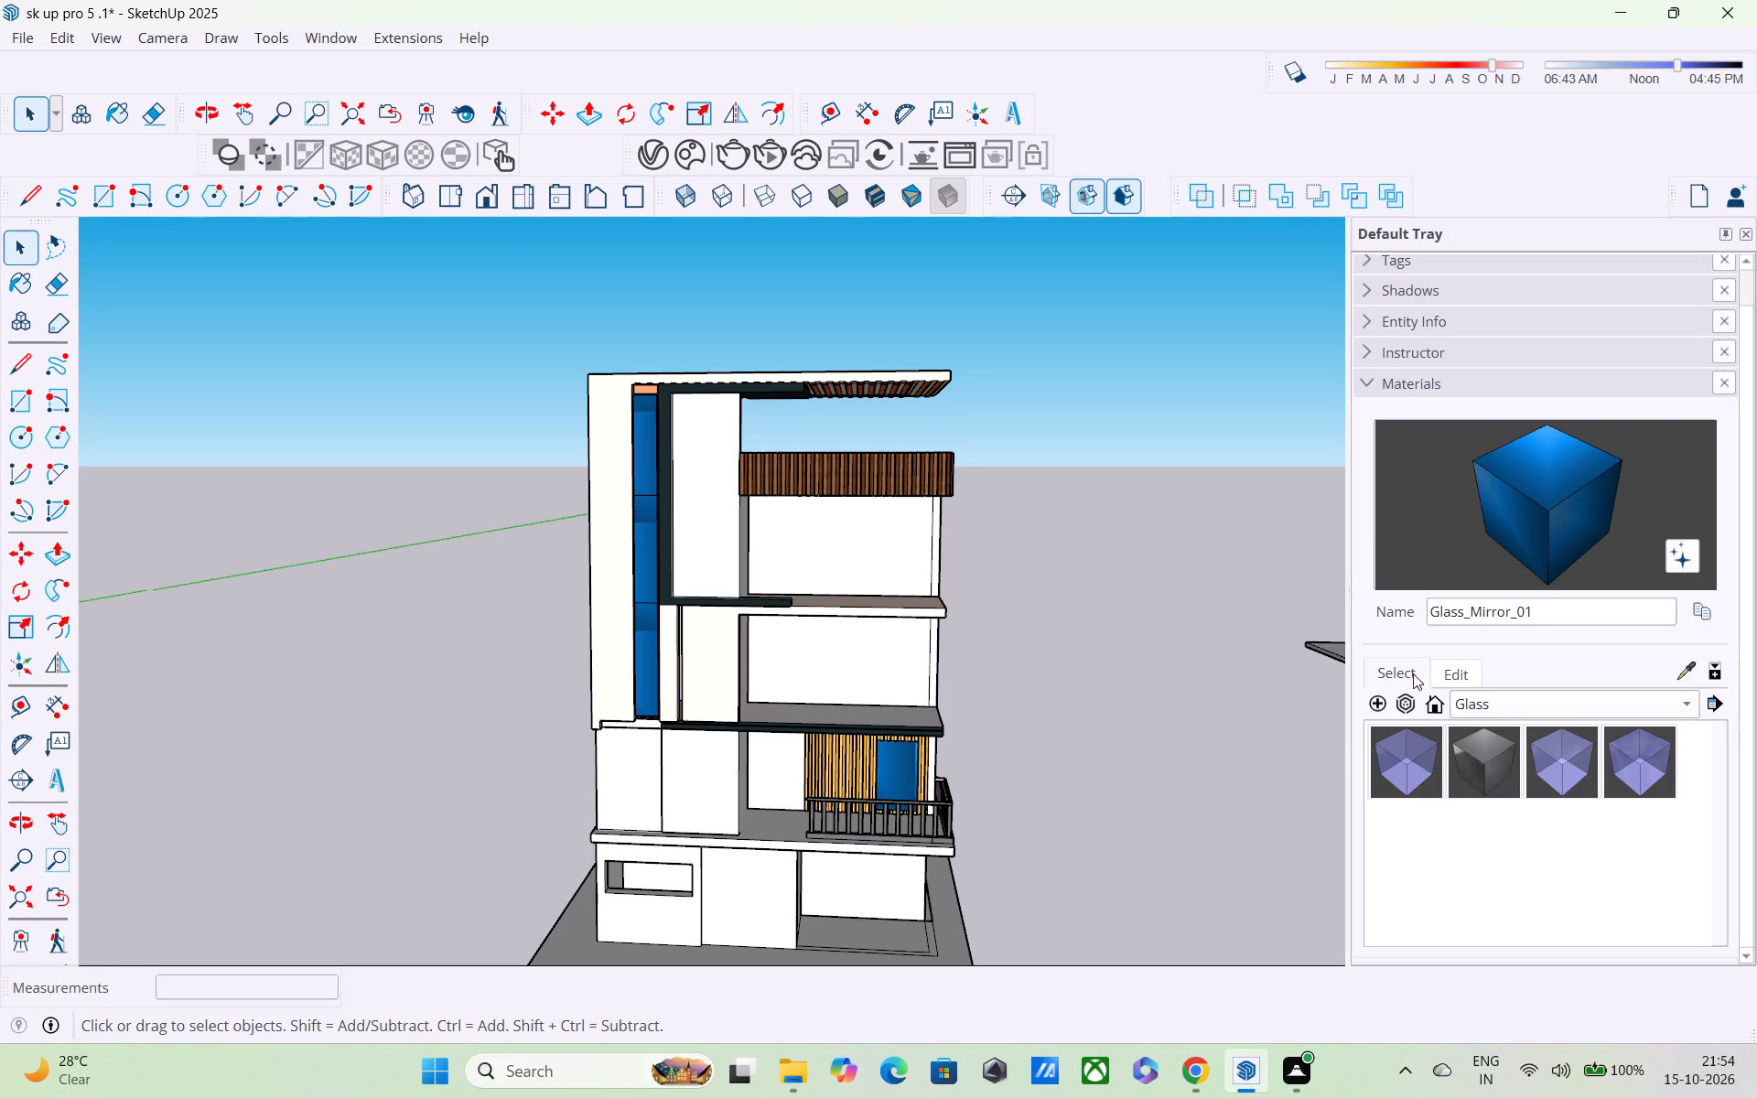
left_click(1486, 705)
left_click(1491, 857)
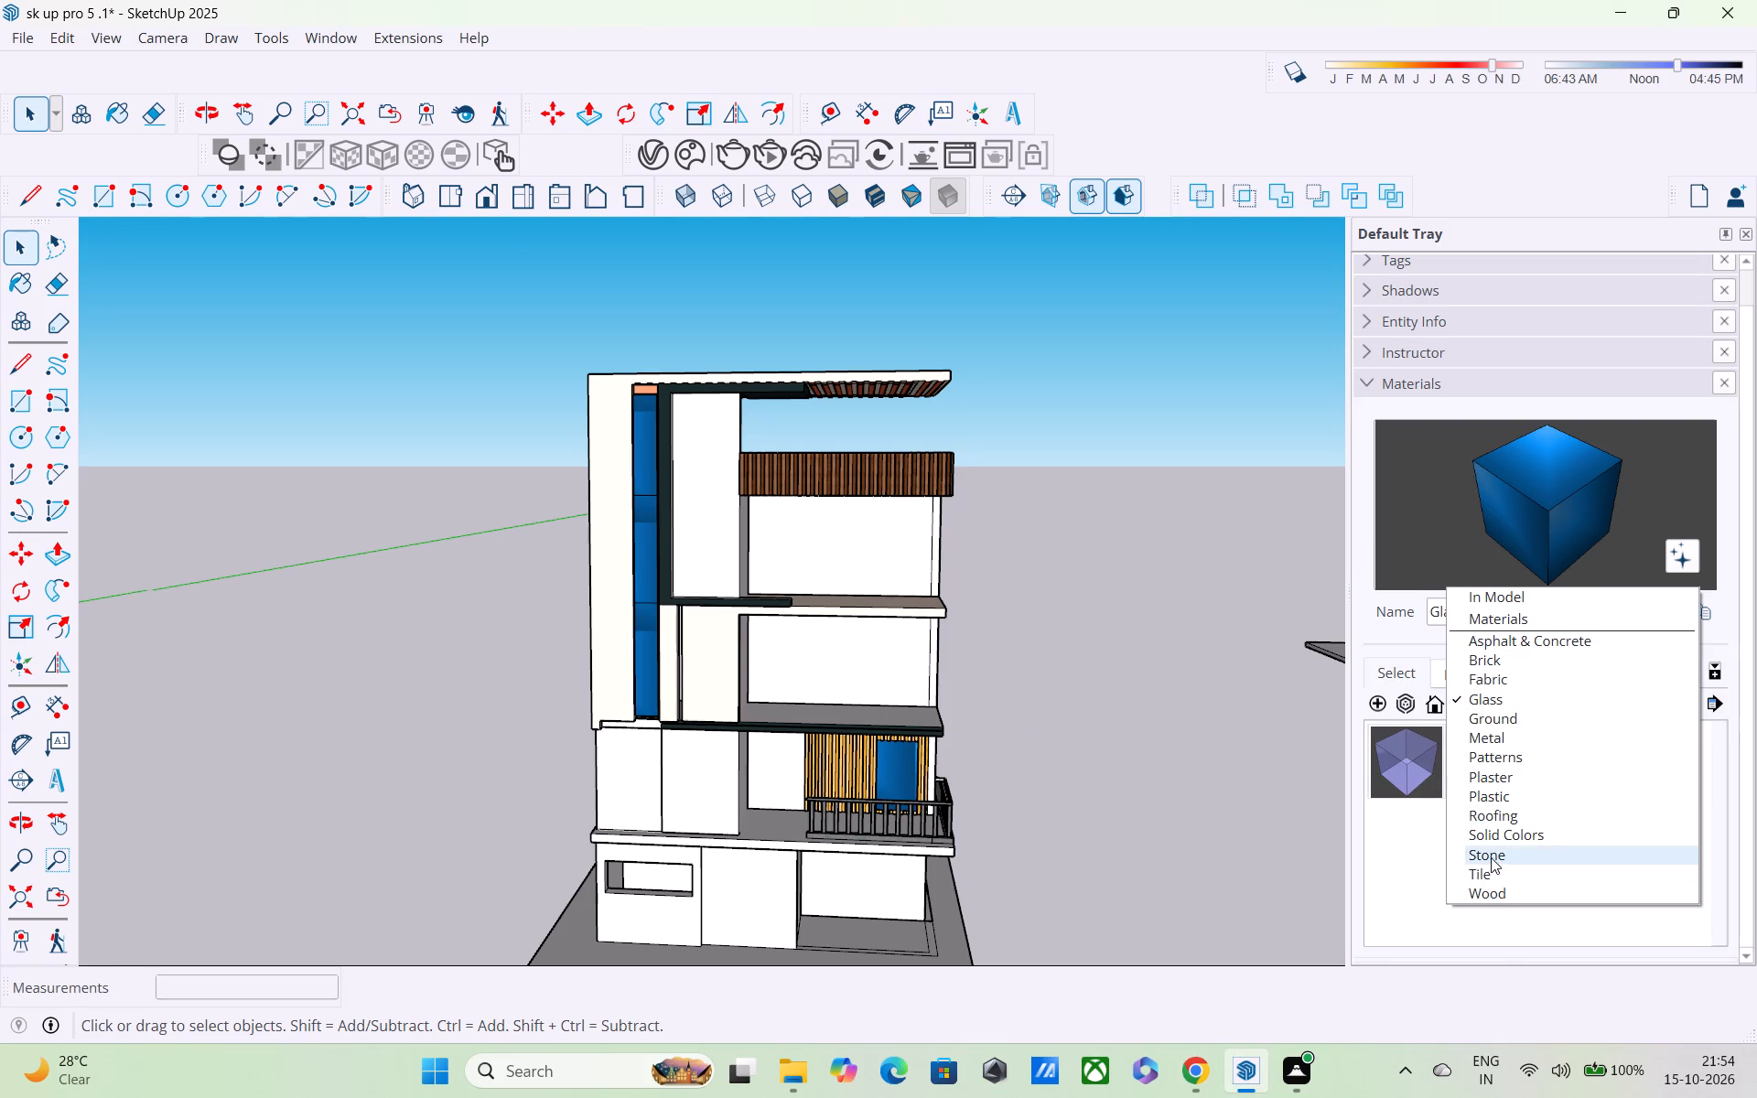
left_click(1635, 769)
scroll(933, 750, "up", 3)
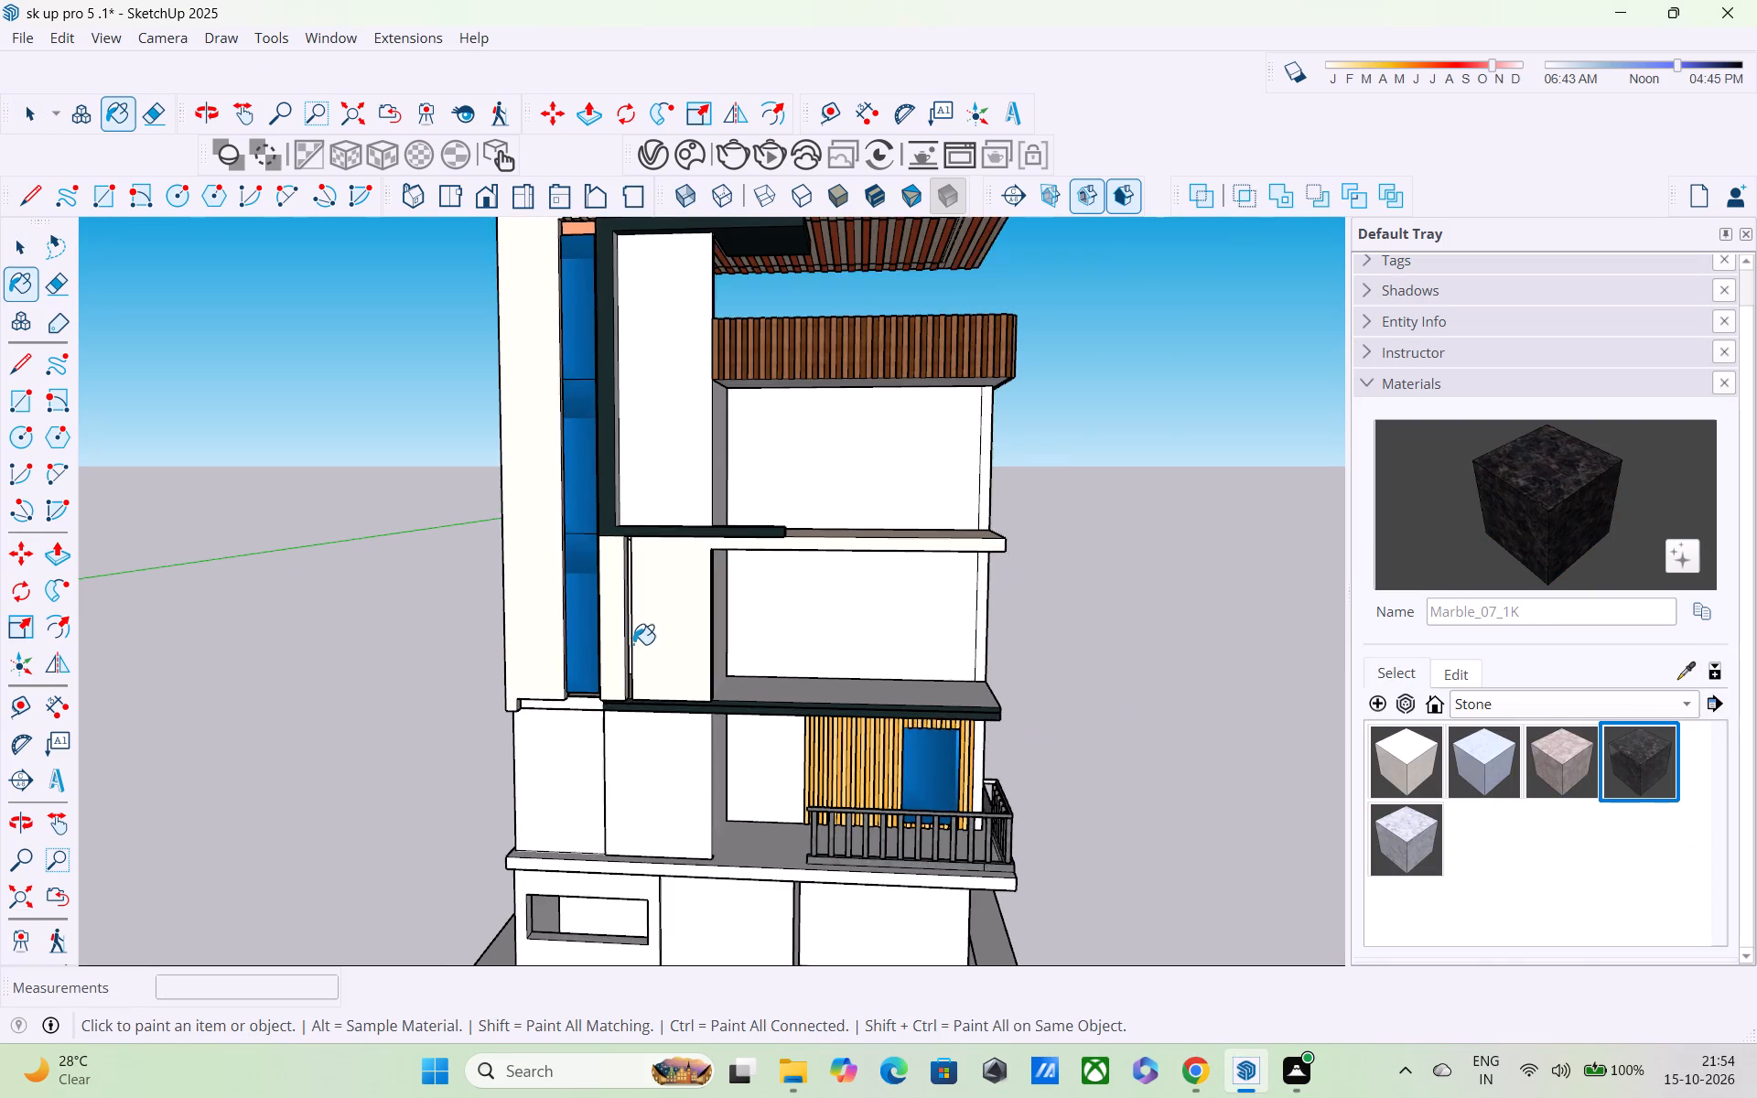
scroll(633, 640, "up", 4)
scroll(641, 512, "up", 4)
left_click(652, 460)
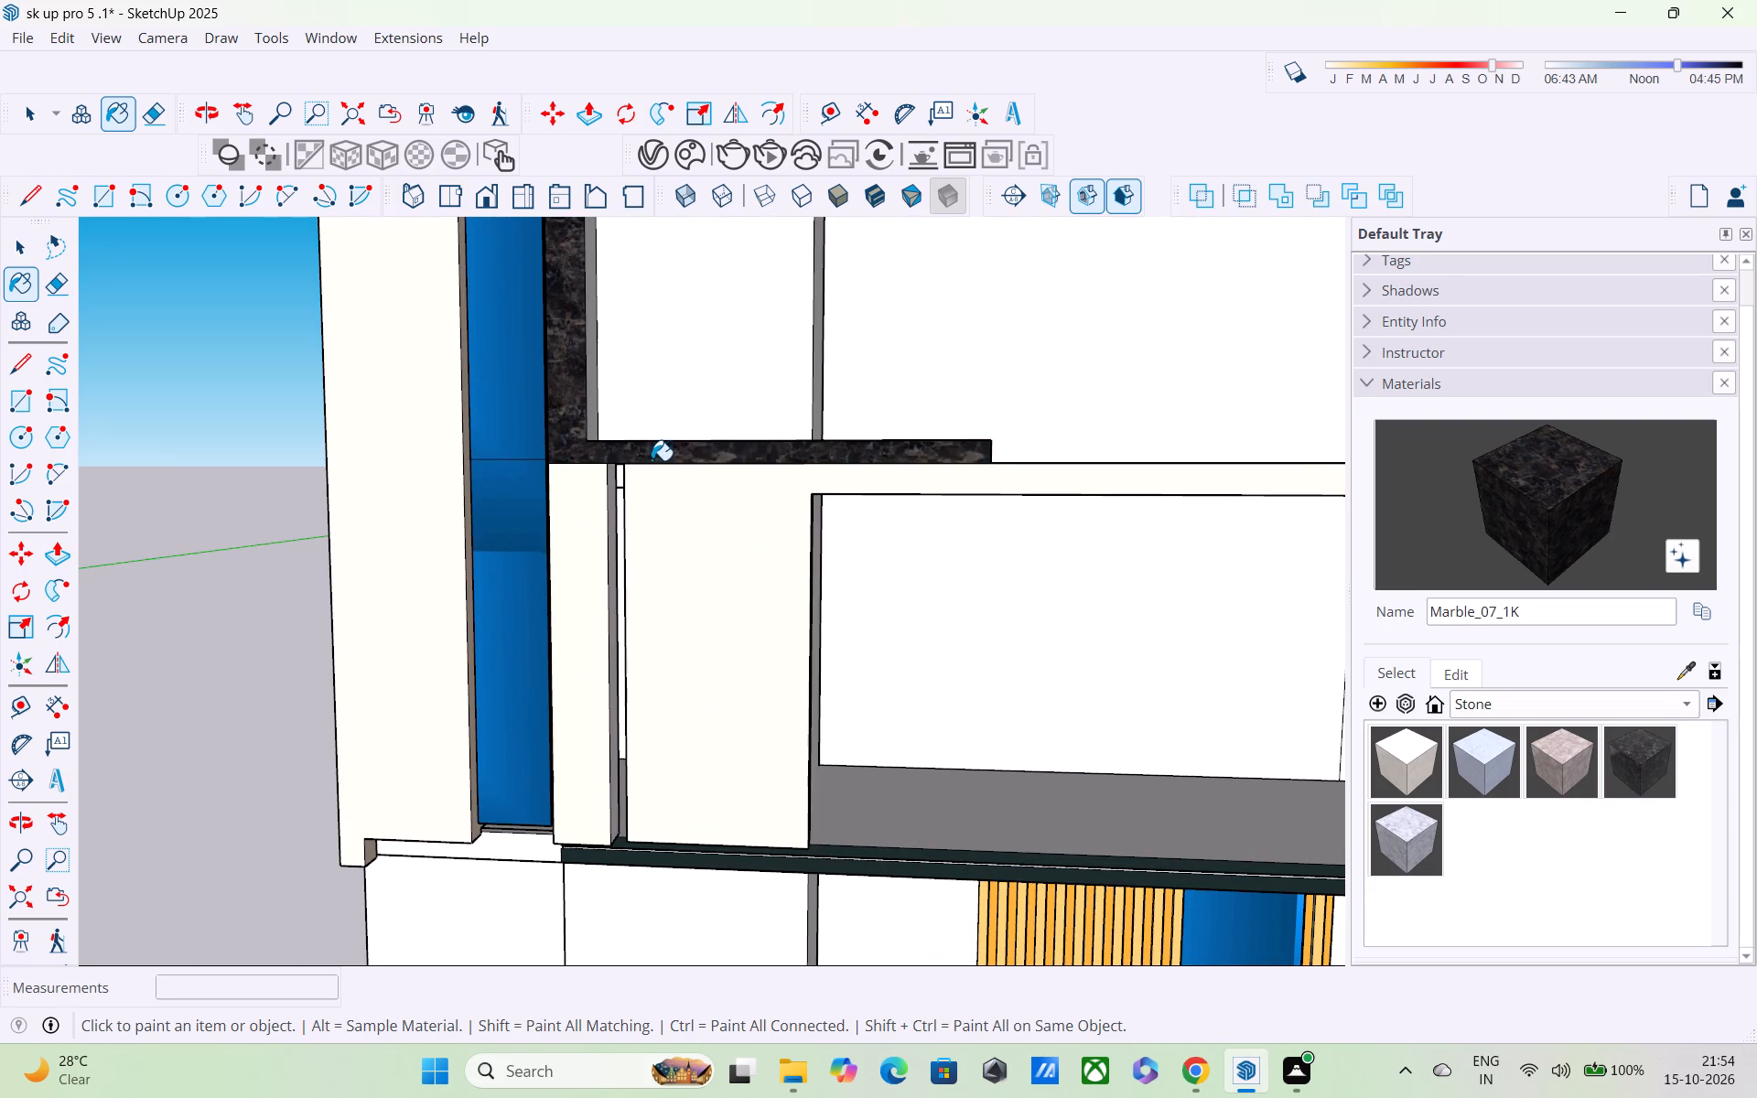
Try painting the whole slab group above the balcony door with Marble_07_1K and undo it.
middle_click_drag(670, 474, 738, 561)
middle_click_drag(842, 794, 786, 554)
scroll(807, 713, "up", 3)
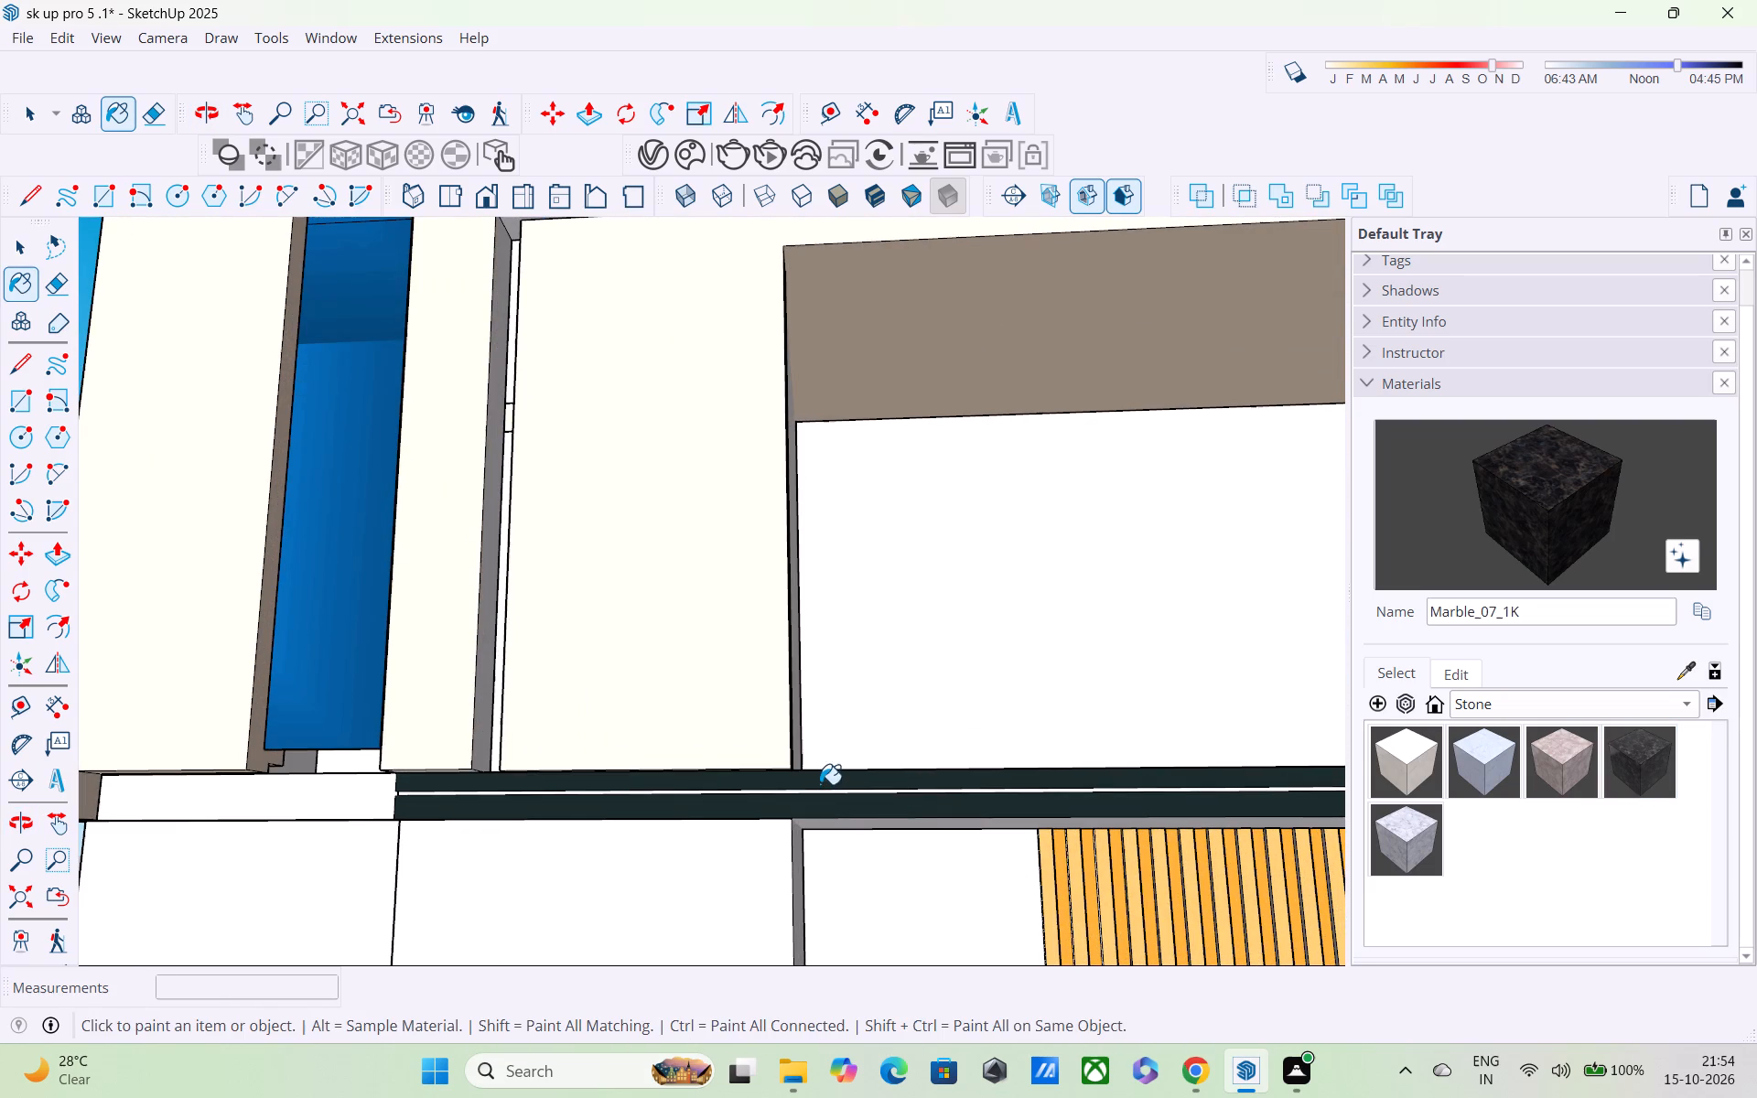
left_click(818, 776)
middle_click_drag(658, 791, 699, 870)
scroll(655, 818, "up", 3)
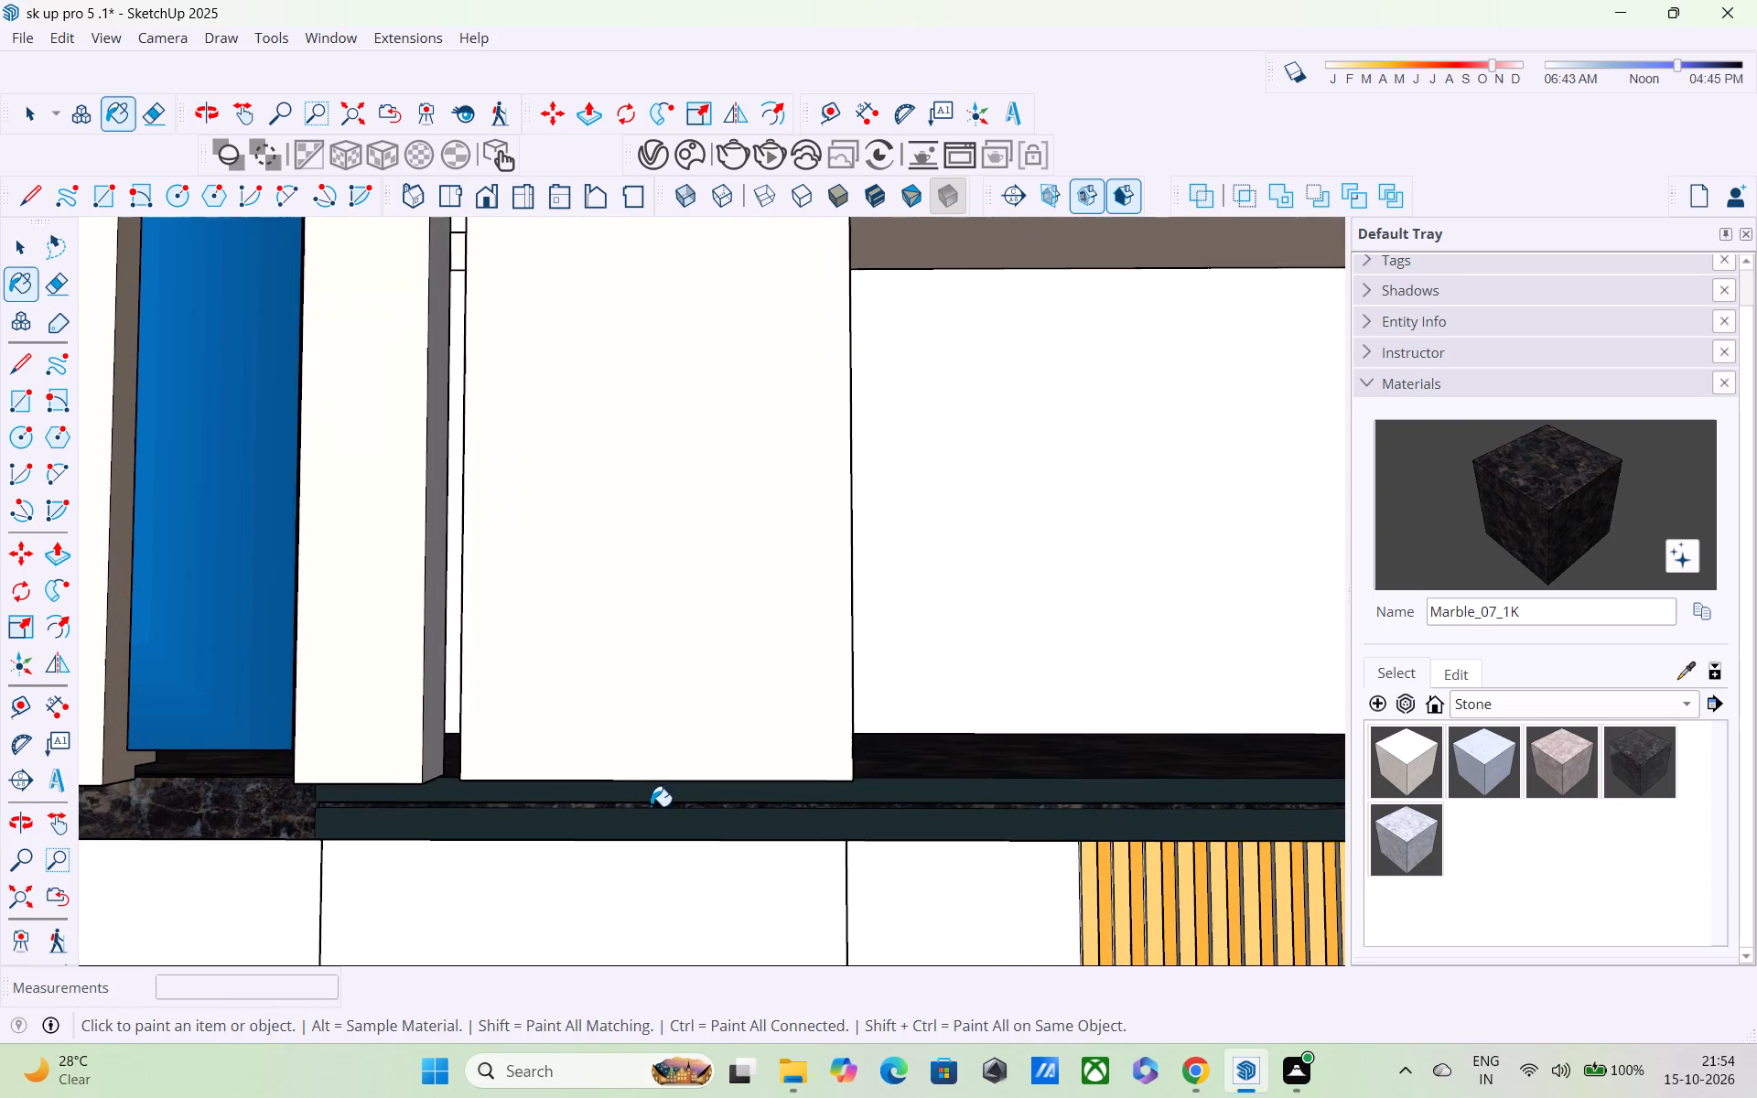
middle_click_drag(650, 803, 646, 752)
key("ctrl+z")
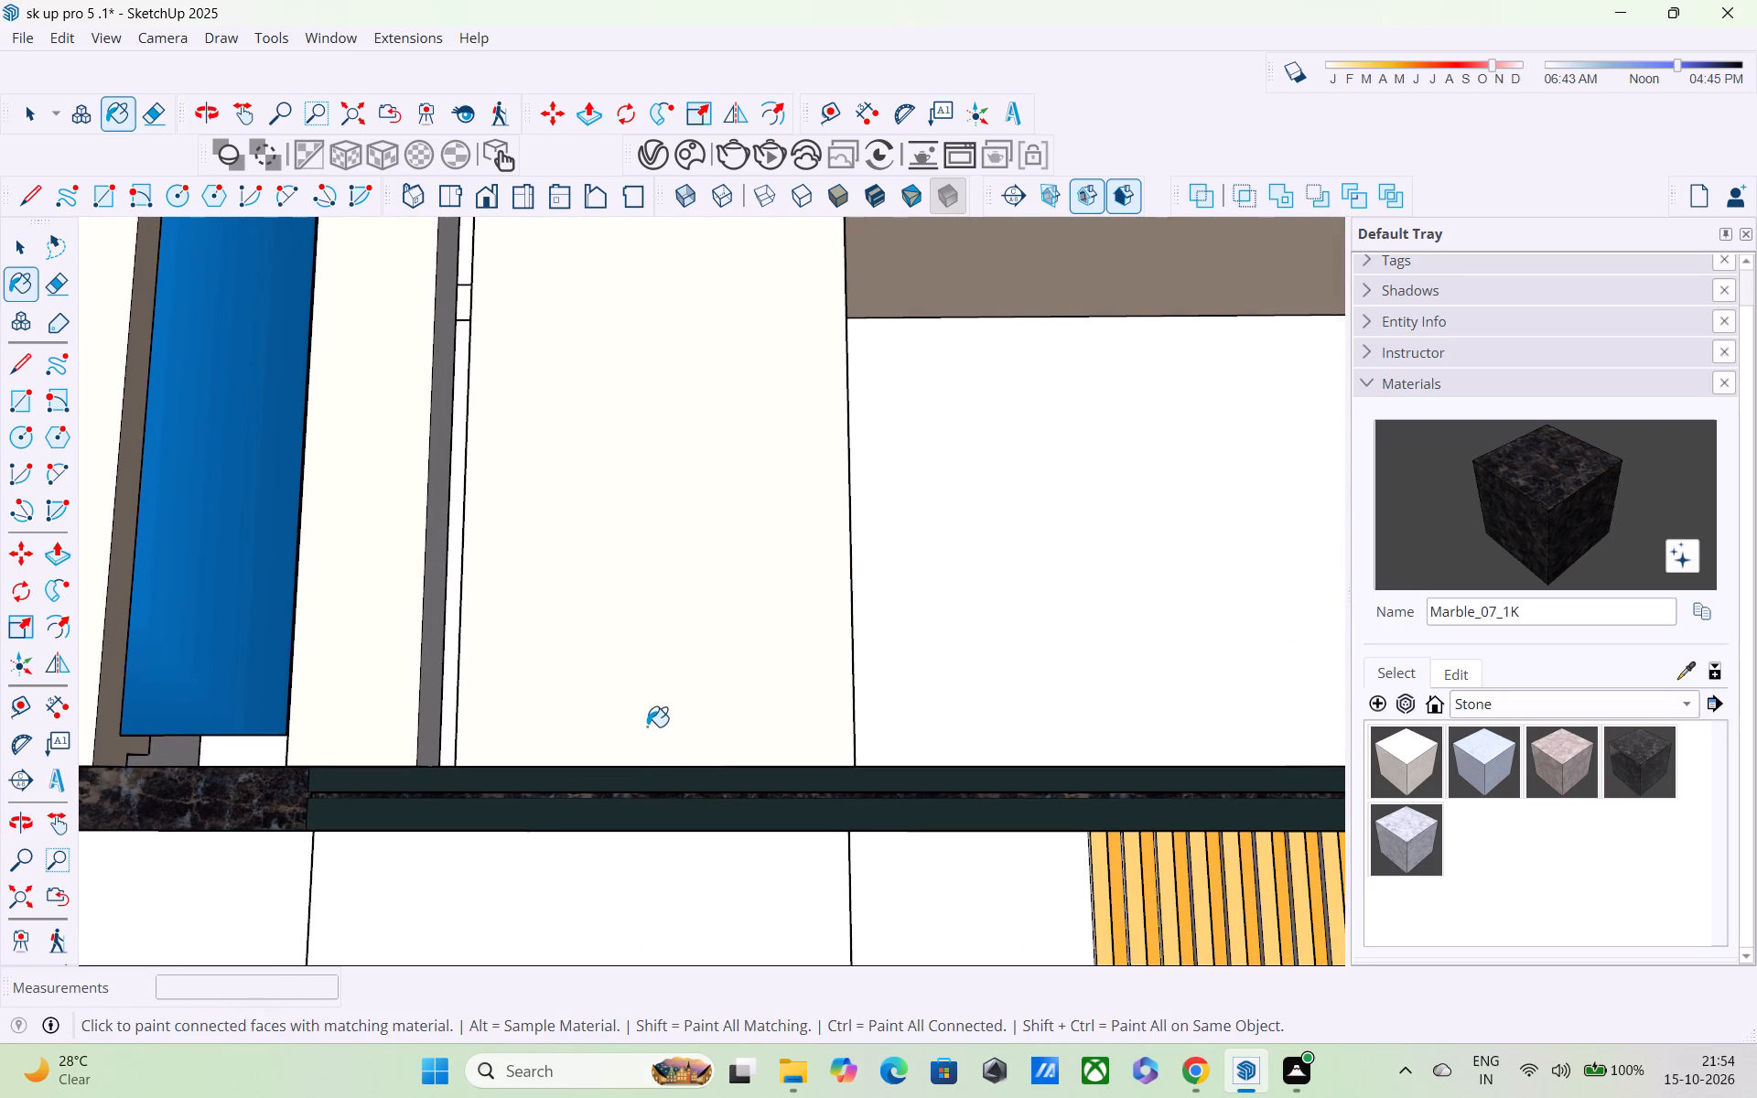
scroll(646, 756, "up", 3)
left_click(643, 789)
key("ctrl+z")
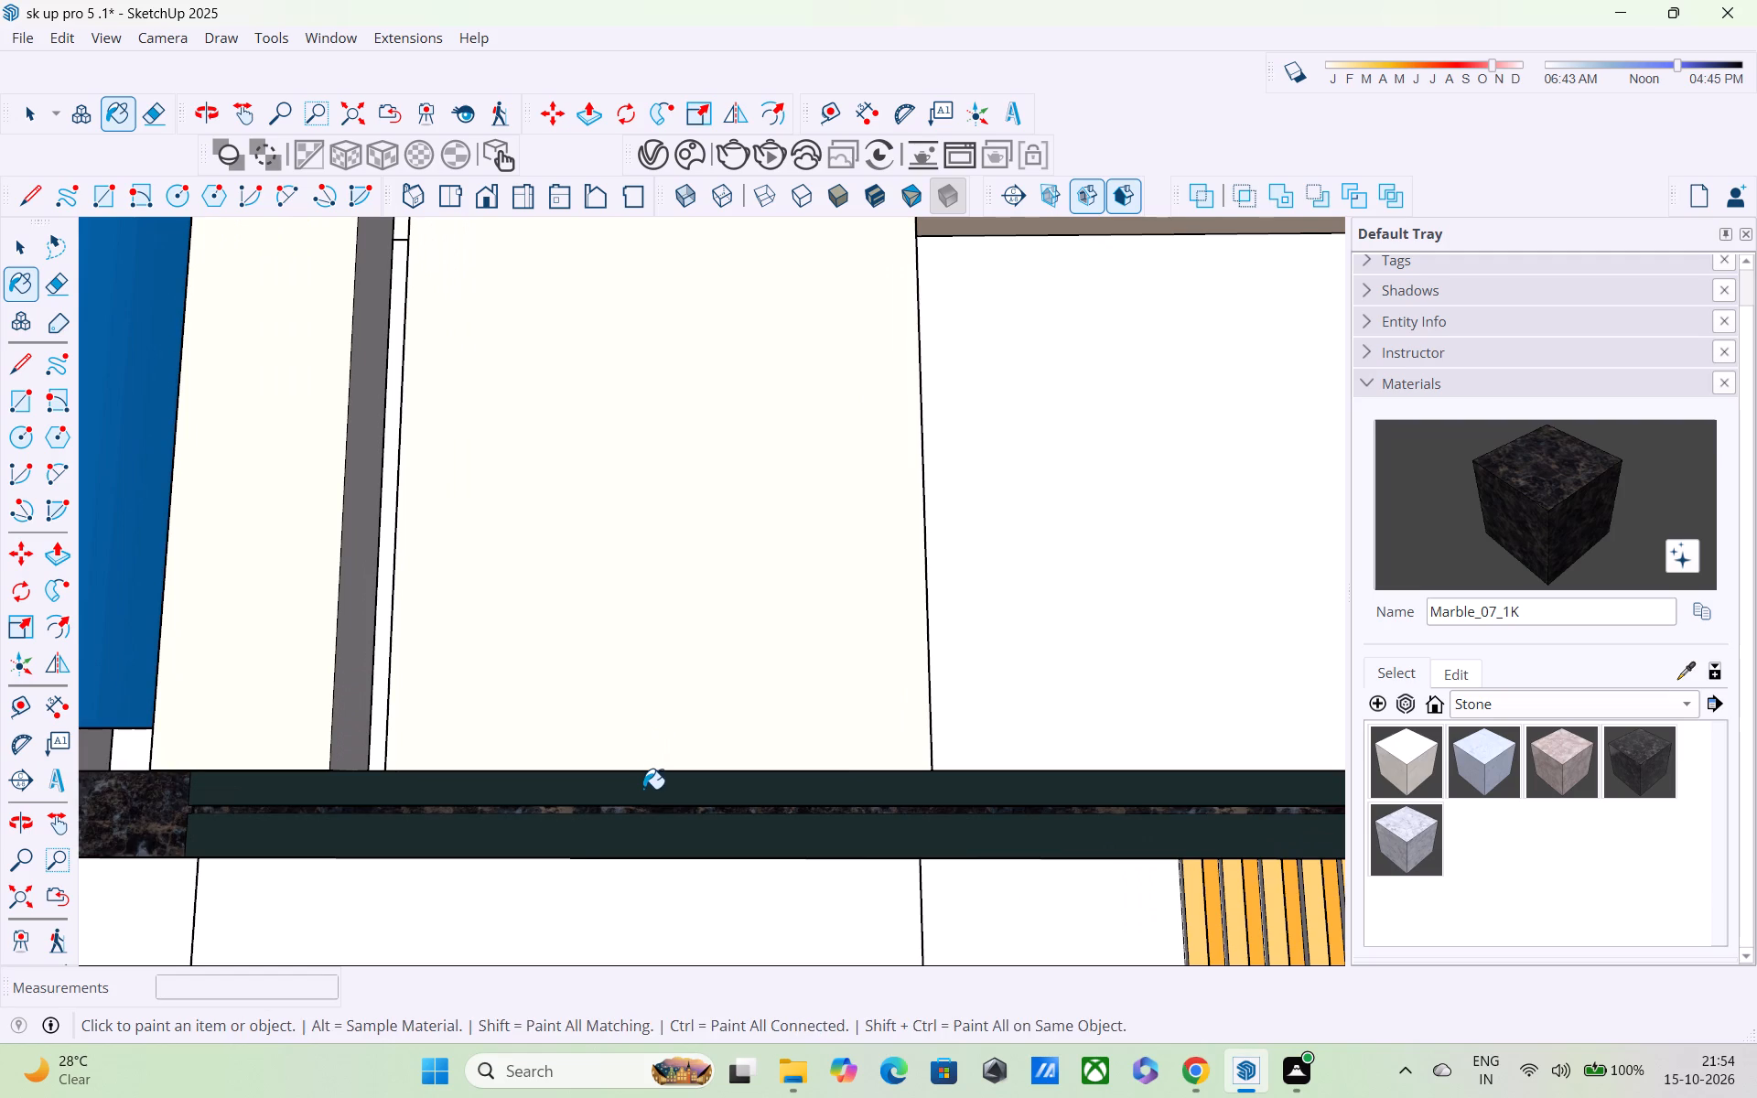
Open the slab group above the balcony door and paint both dark front edge bands with Marble_07_1K.
key("space")
double_click(647, 792)
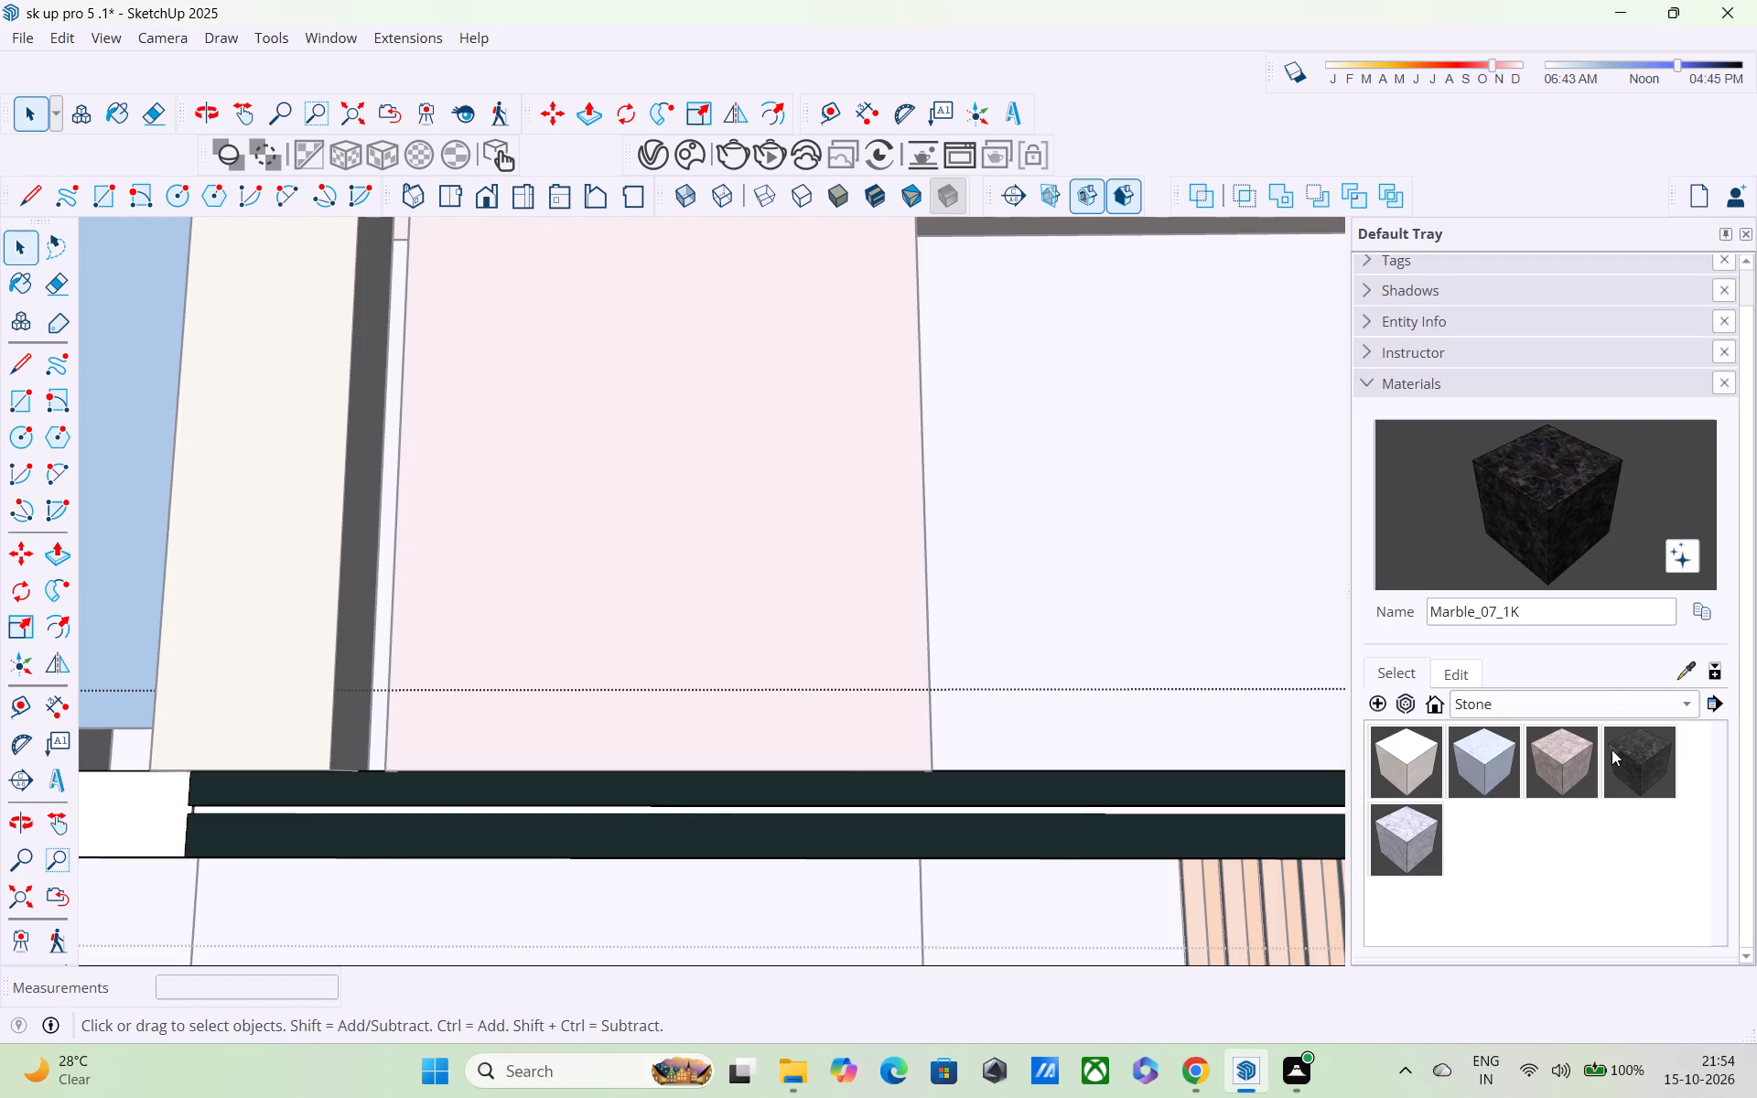
left_click(1523, 497)
left_click(1106, 786)
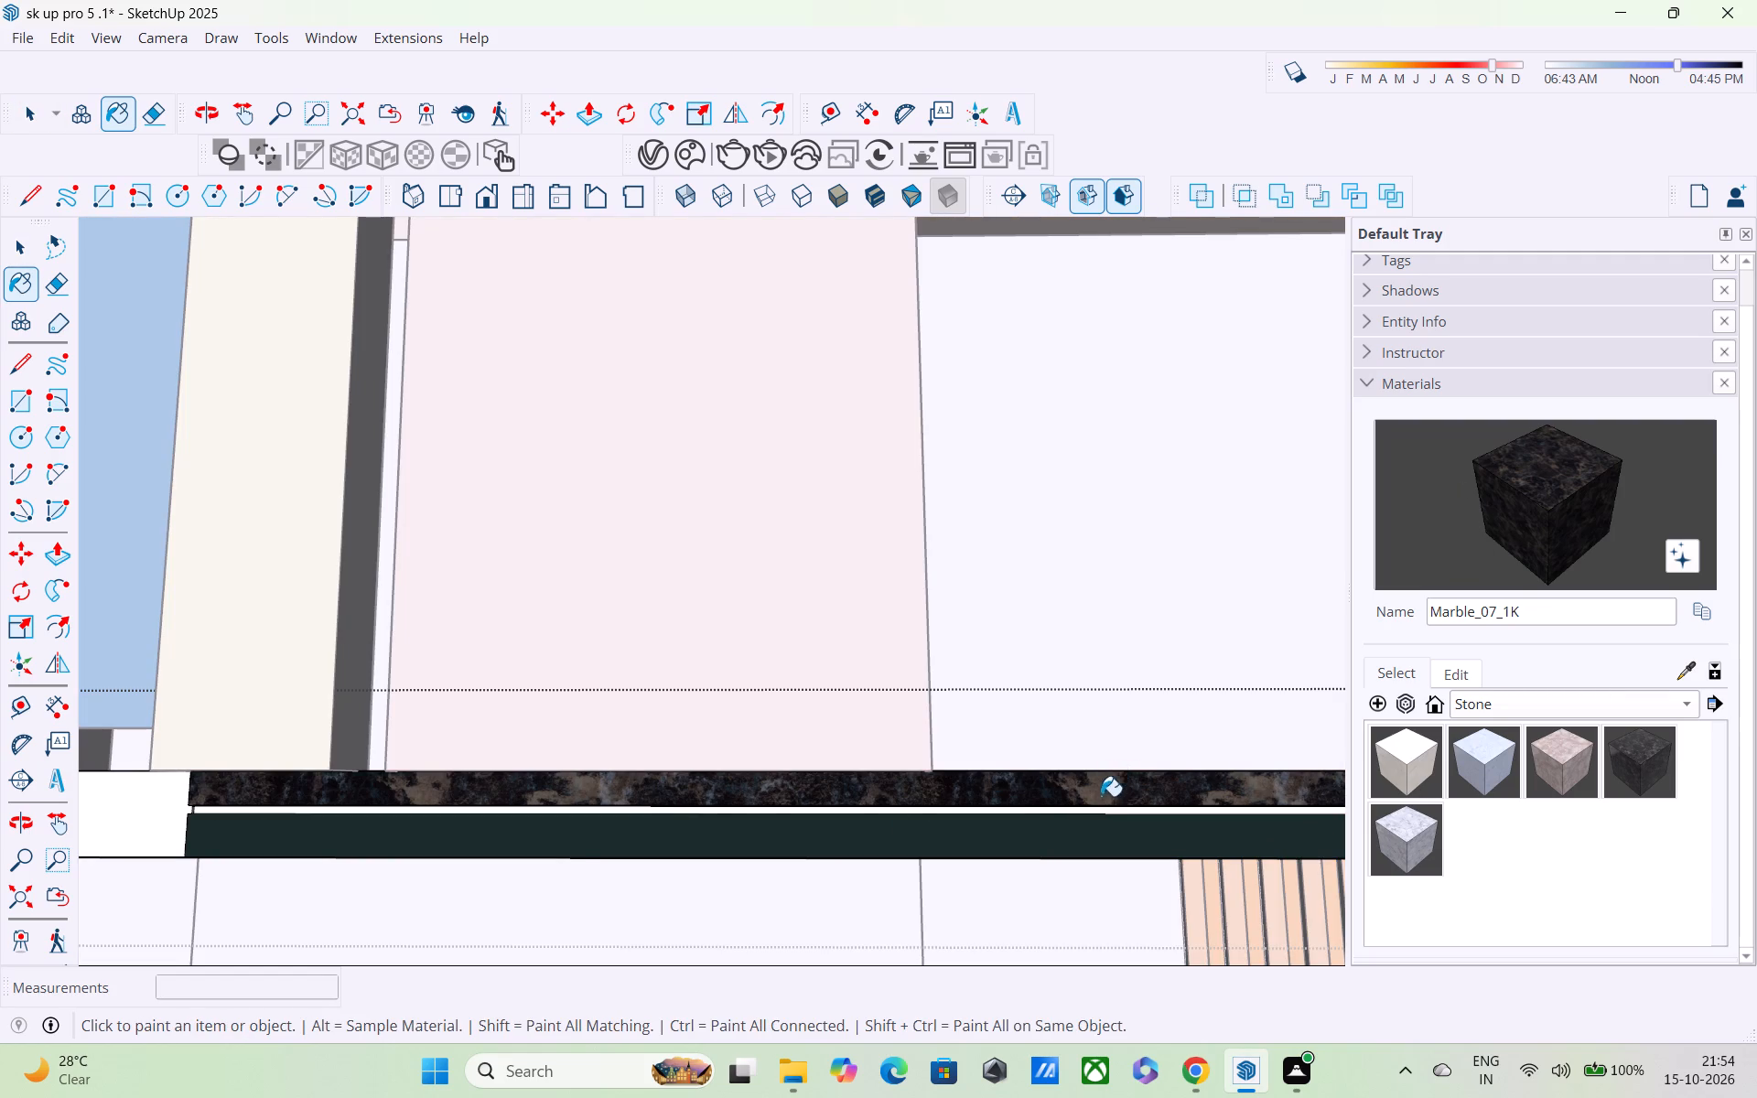
left_click(1073, 841)
Paint both dark bands on the same slab's side edge with Marble_07_1K and exit the group.
scroll(1078, 822, "down", 2)
middle_click_drag(1081, 812, 680, 841)
scroll(676, 825, "down", 2)
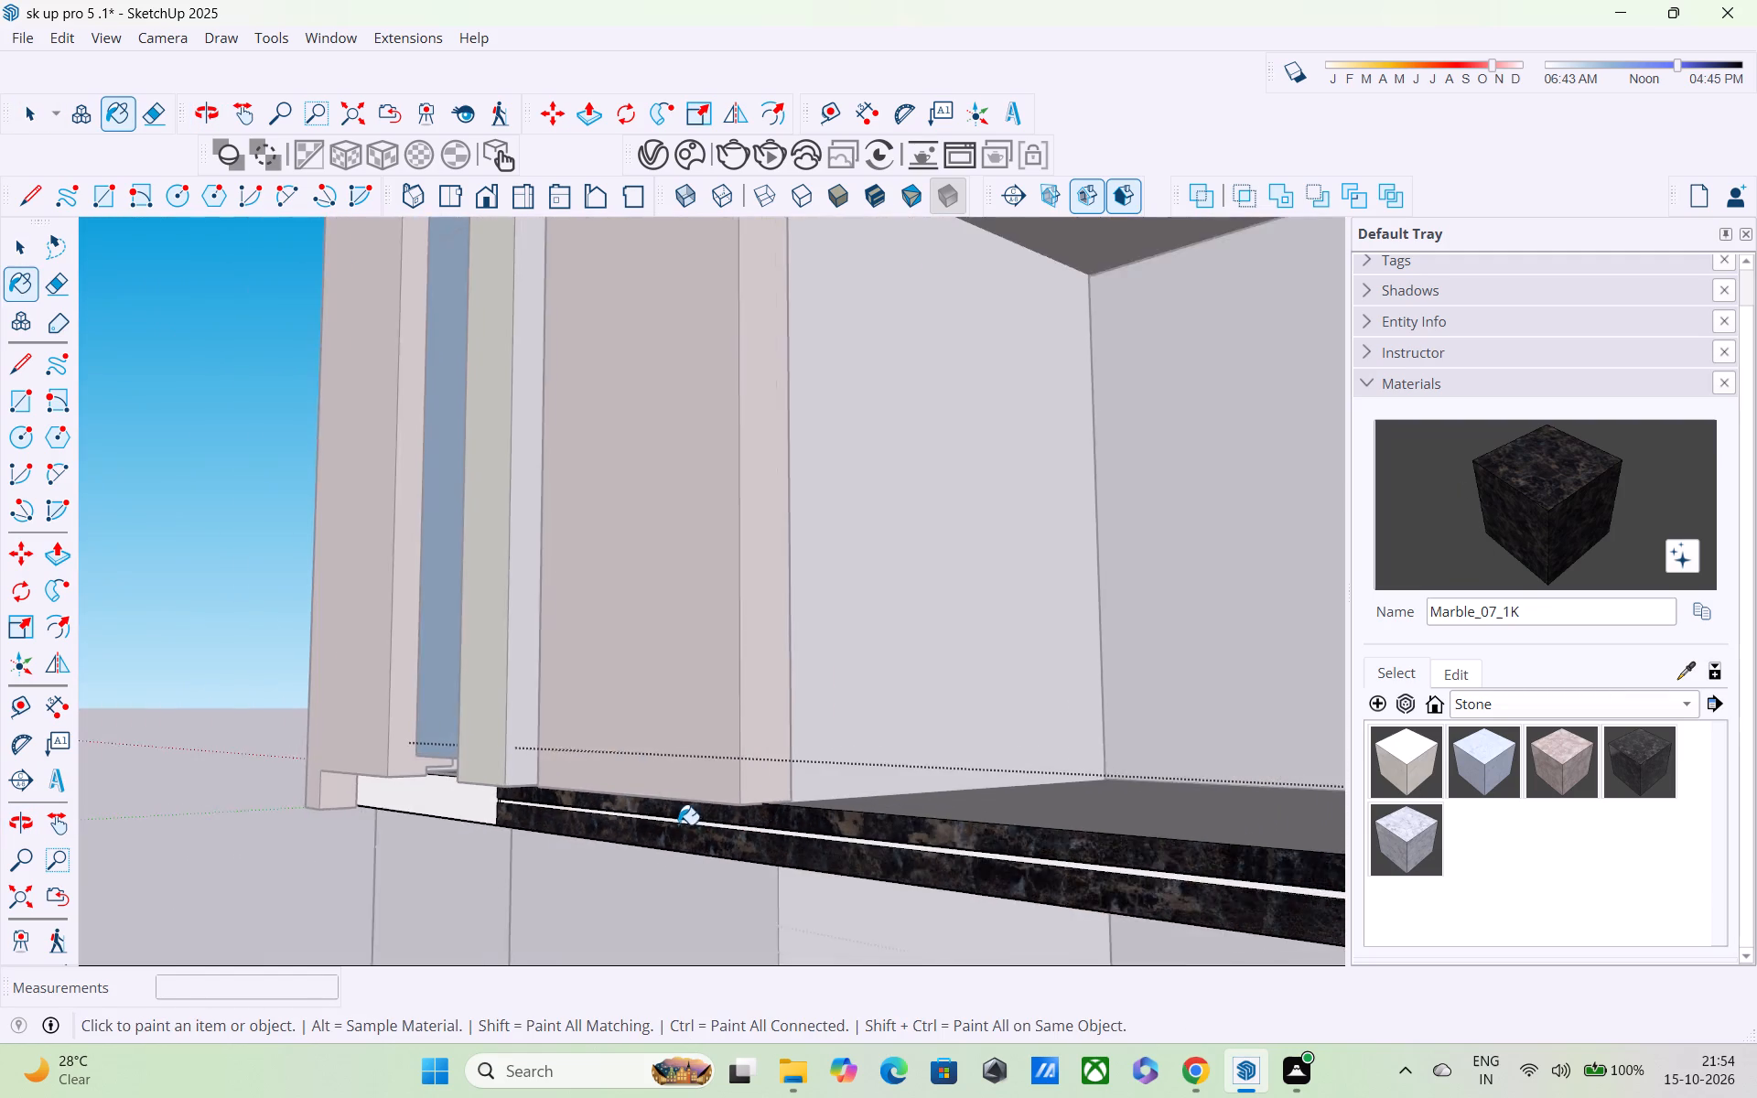
scroll(678, 824, "down", 12)
middle_click_drag(892, 811, 713, 805)
scroll(713, 807, "down", 4)
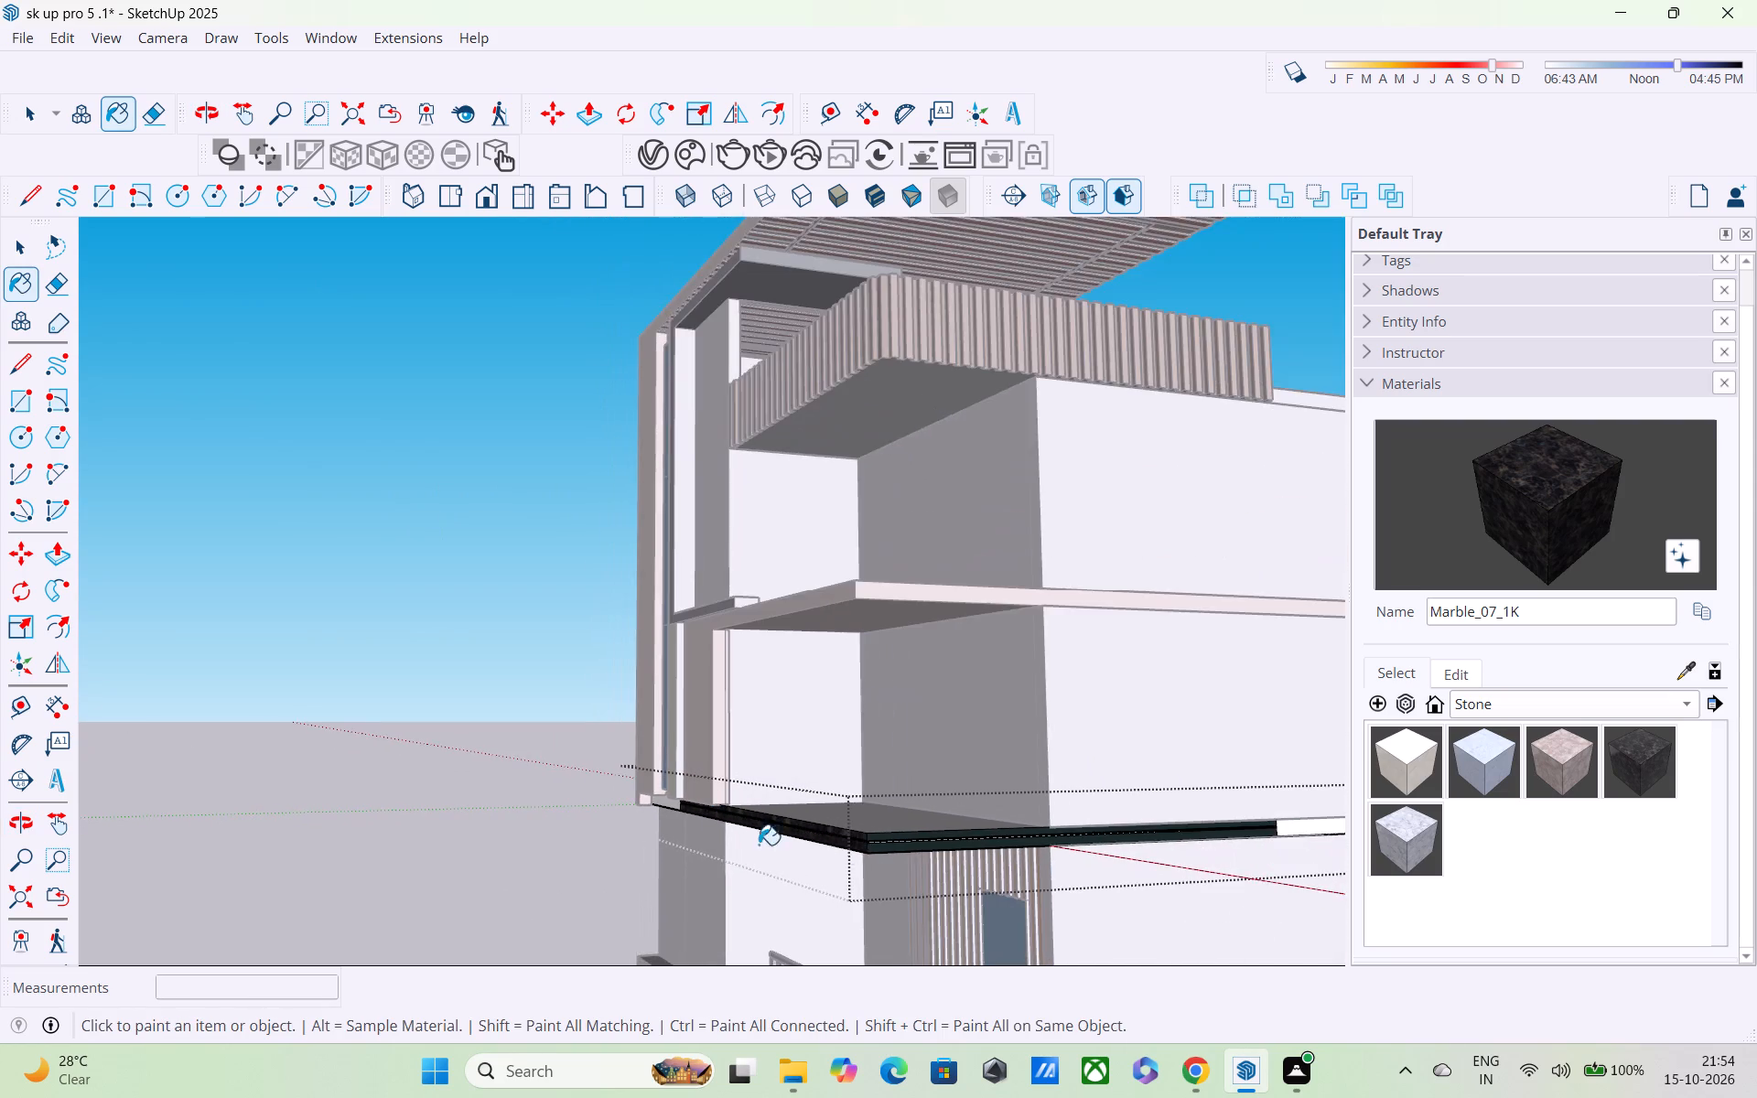
scroll(1007, 862, "up", 7)
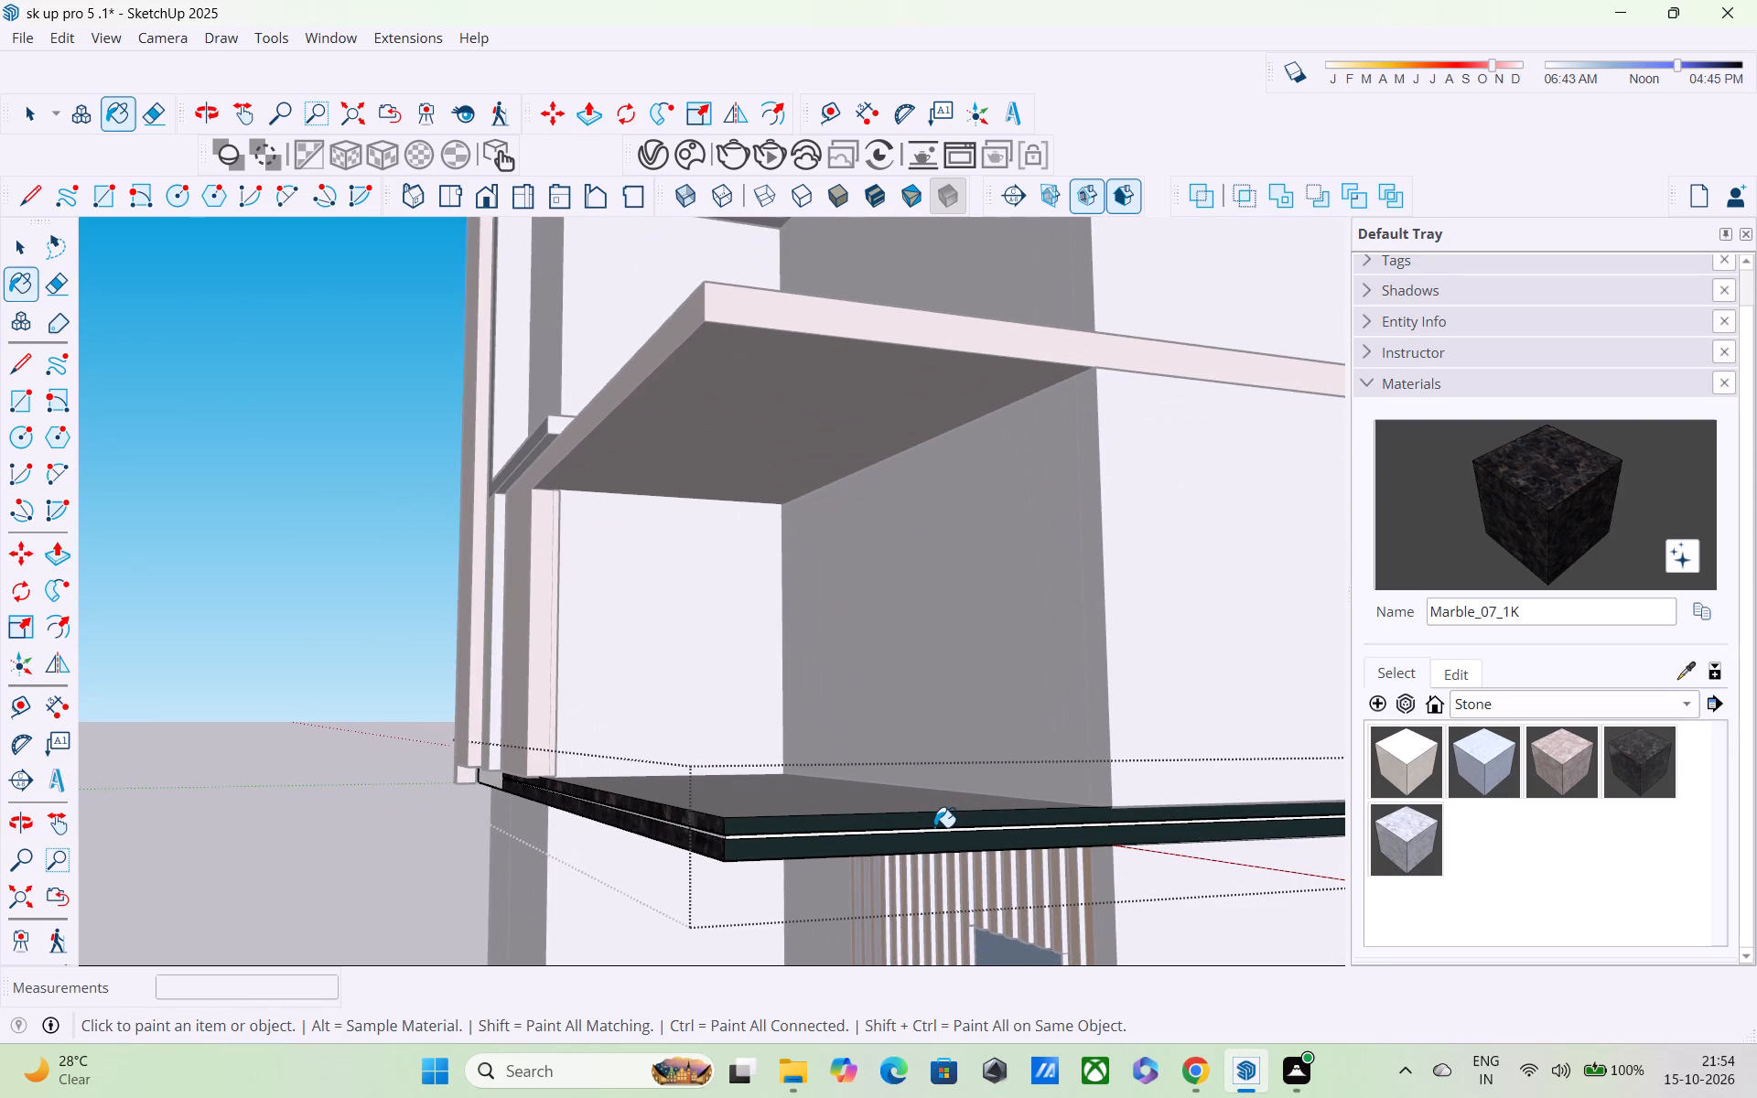
left_click(934, 823)
left_click(933, 851)
middle_click_drag(946, 839, 912, 837)
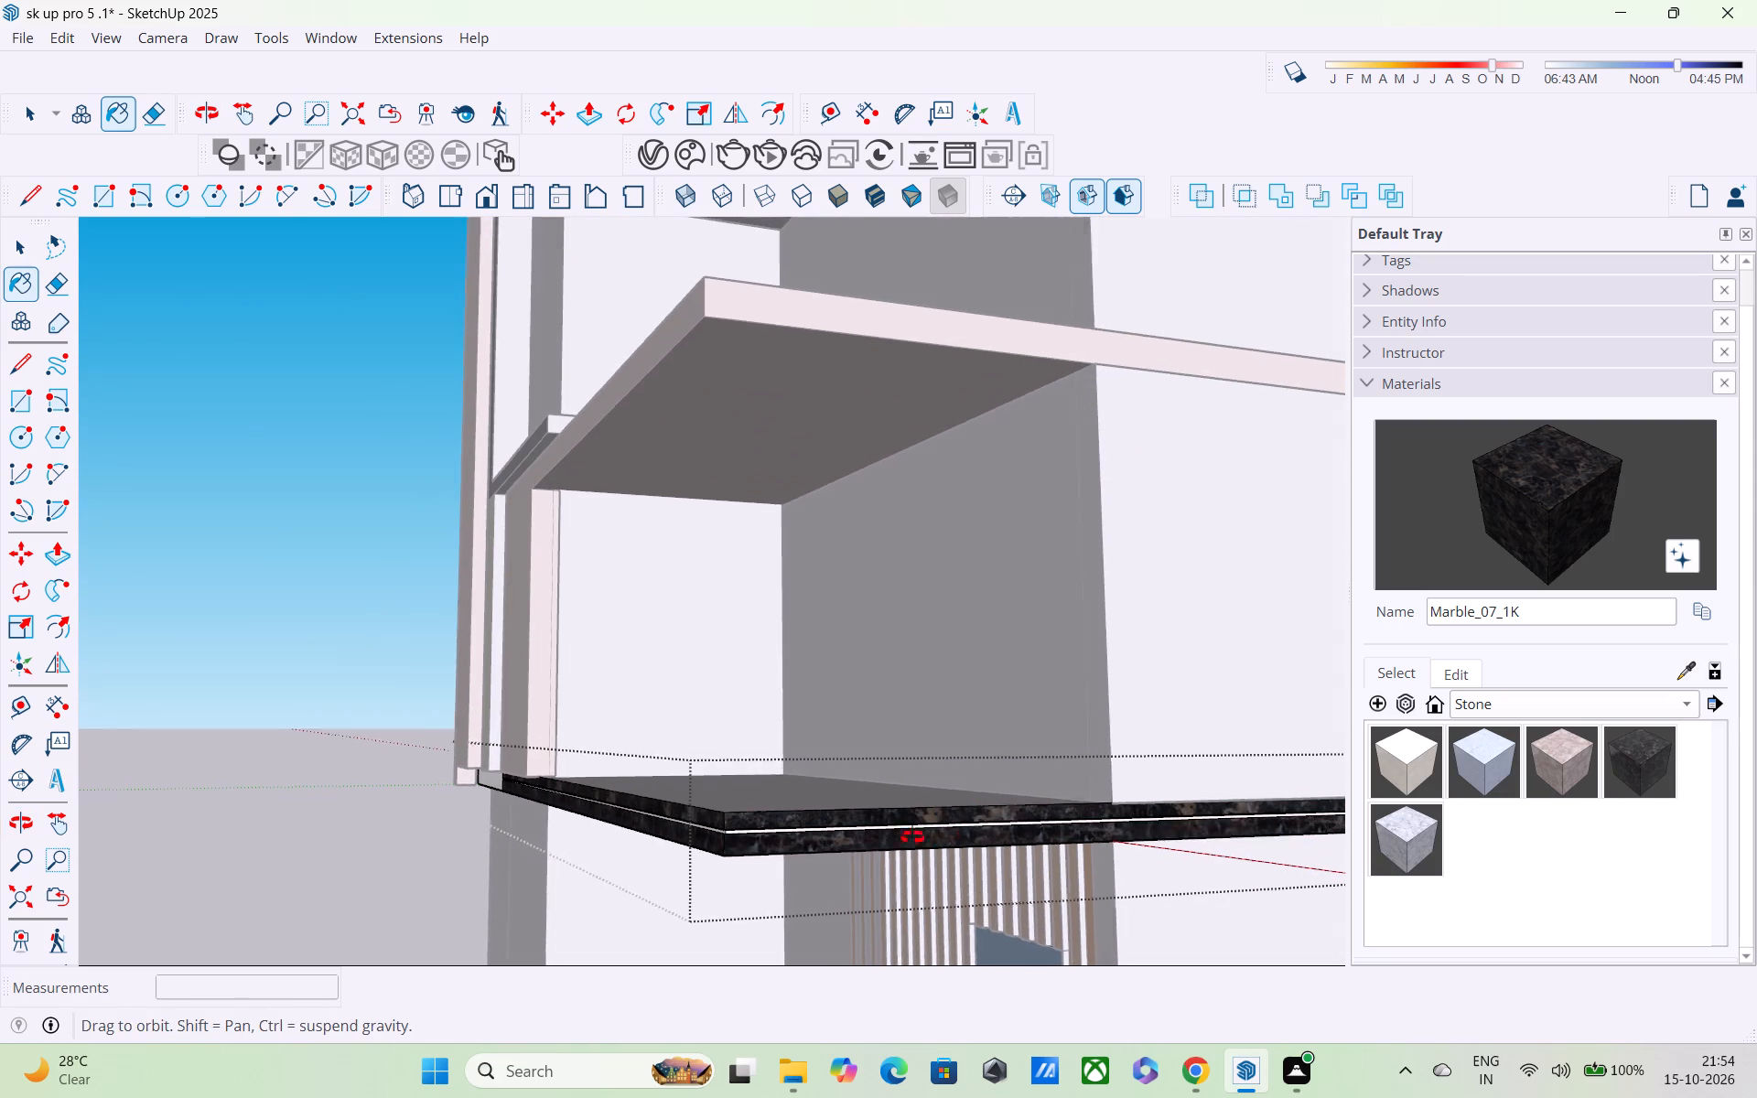
middle_click_drag(912, 837, 1097, 899)
scroll(739, 837, "down", 1)
scroll(1040, 839, "down", 6)
middle_click_drag(938, 814, 1037, 877)
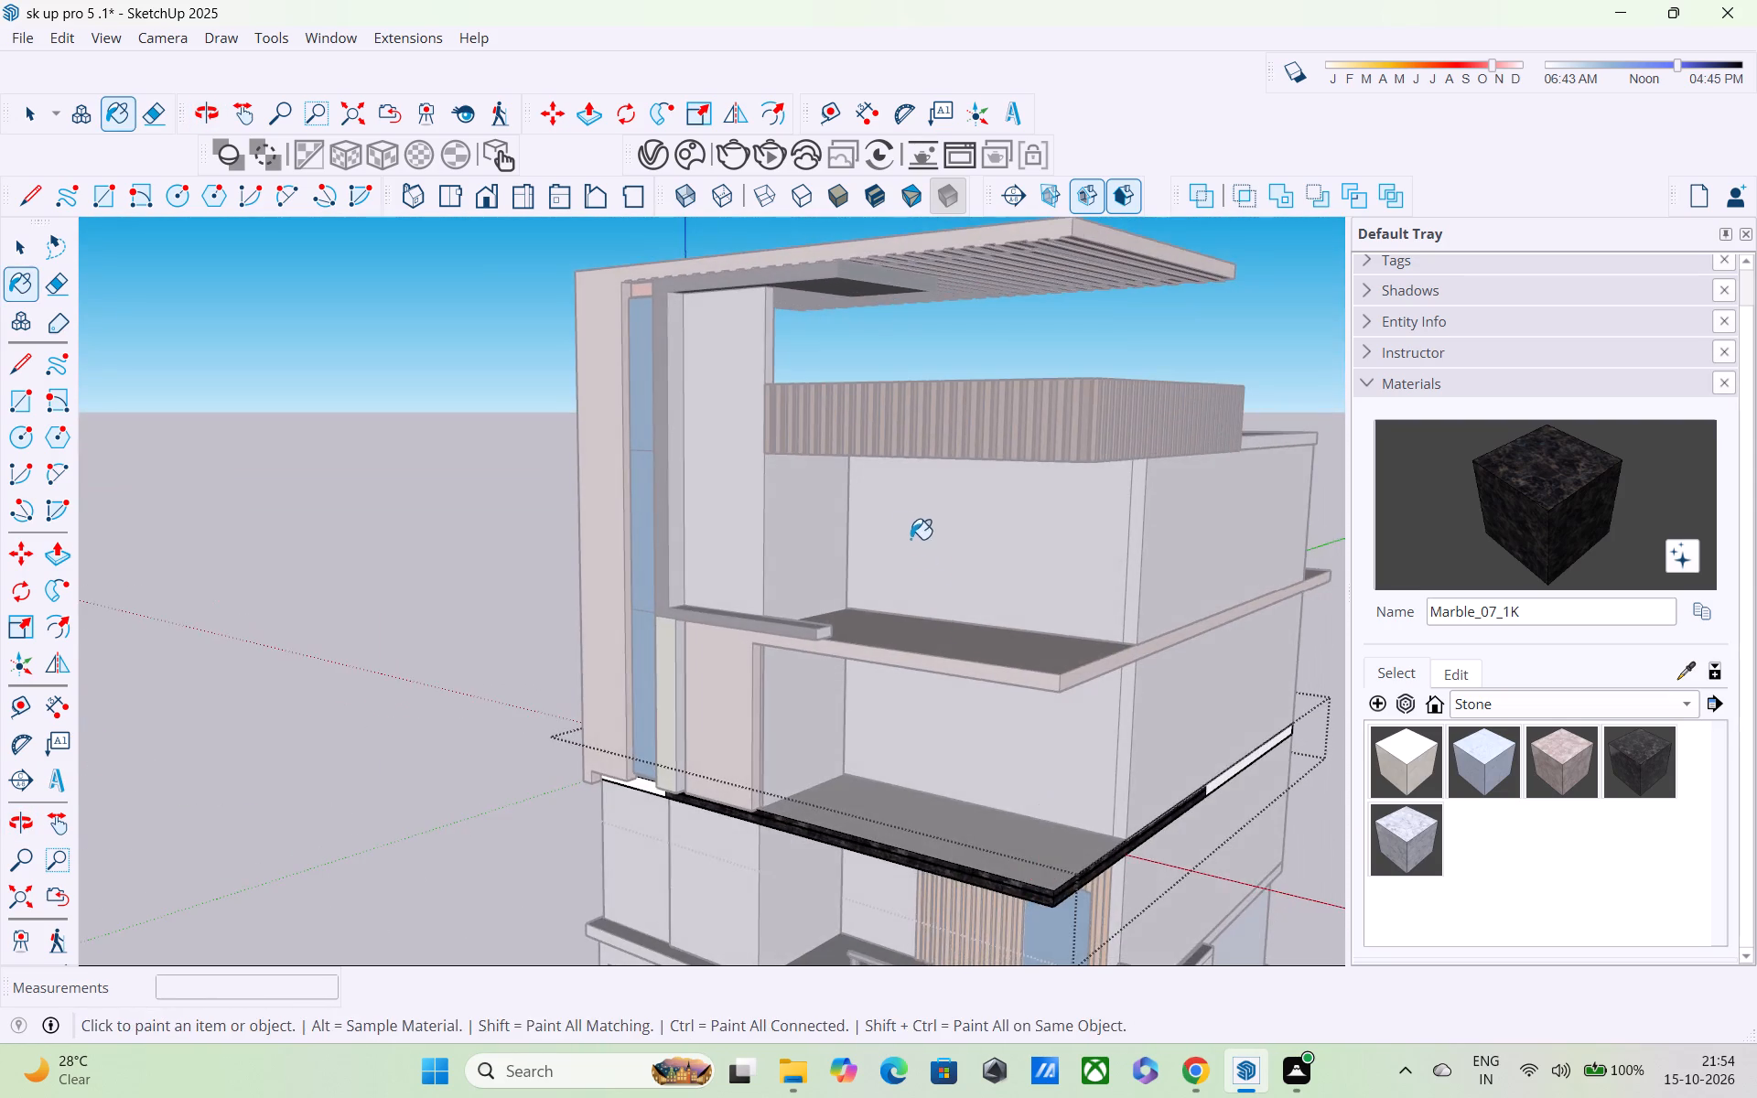
middle_click_drag(908, 529, 892, 324)
middle_click_drag(843, 456, 912, 587)
key("Escape")
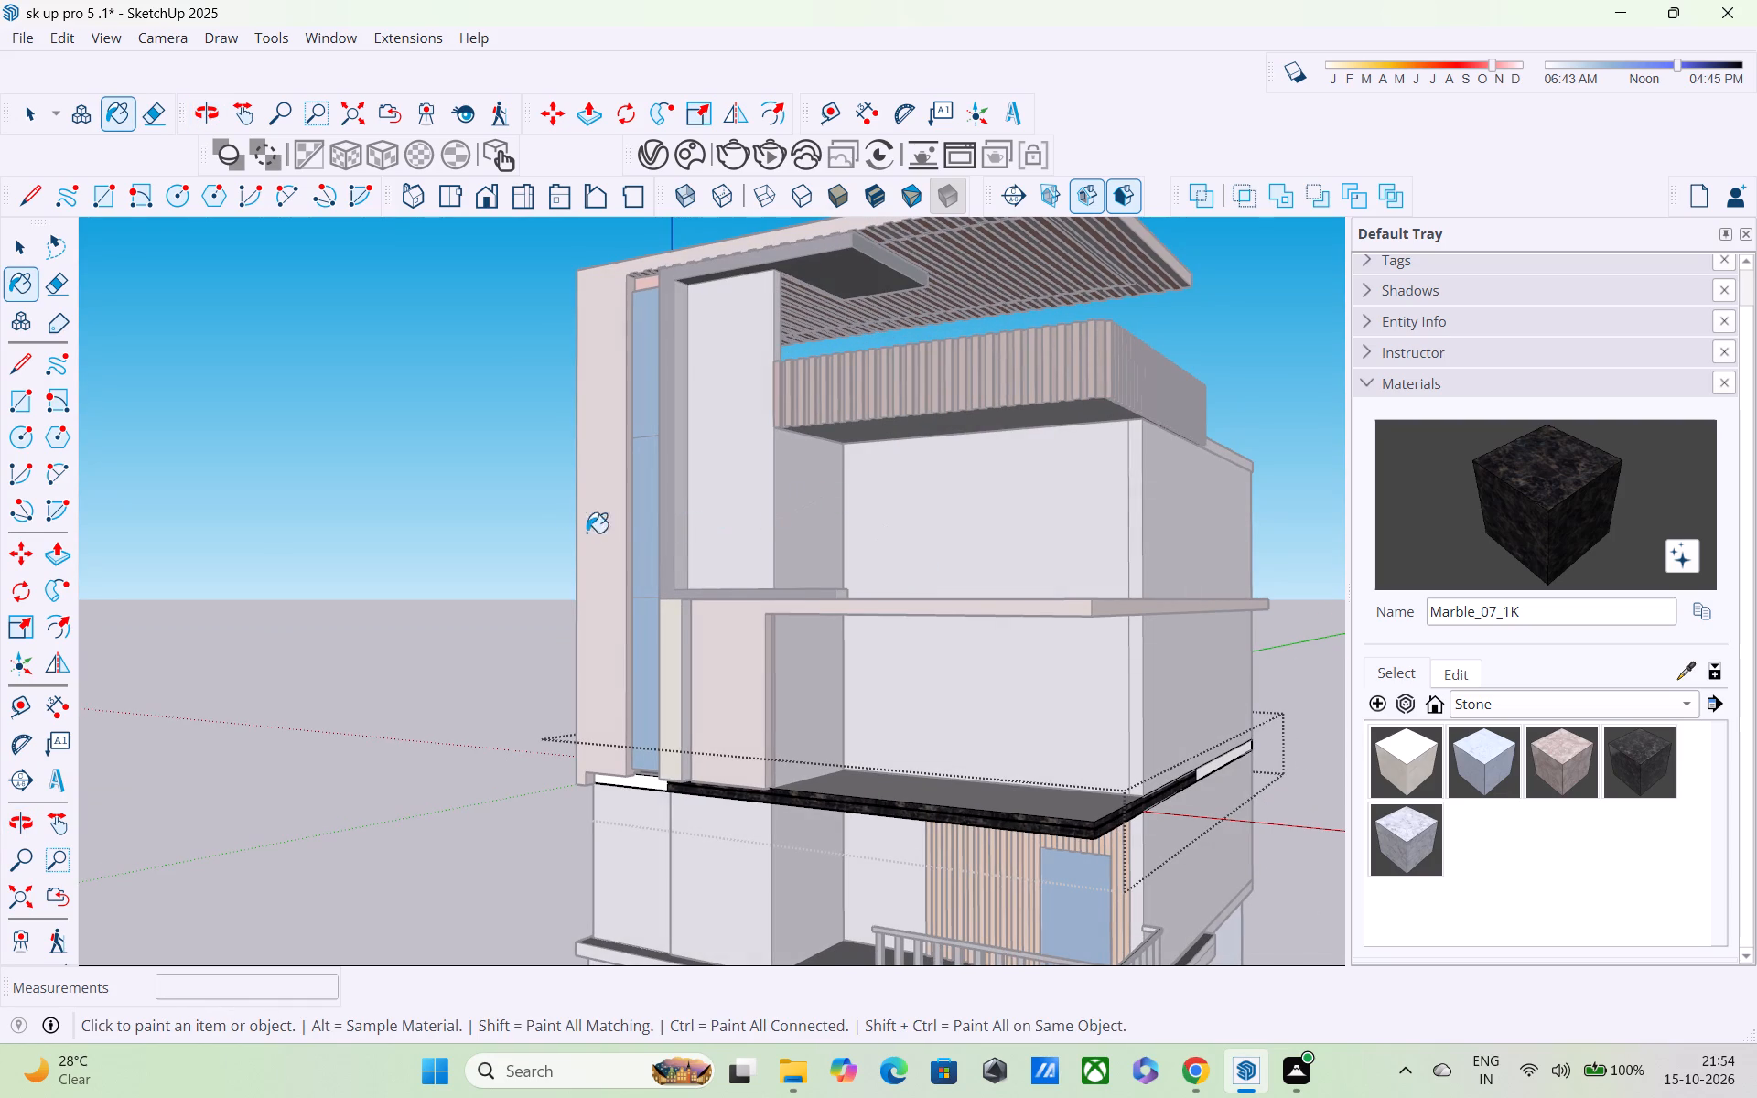
left_click(531, 524)
key("space")
left_click(531, 524)
Paint the outer balcony-level wall panel below the blue glass strip with Marble_07_1K.
middle_click_drag(670, 540, 756, 615)
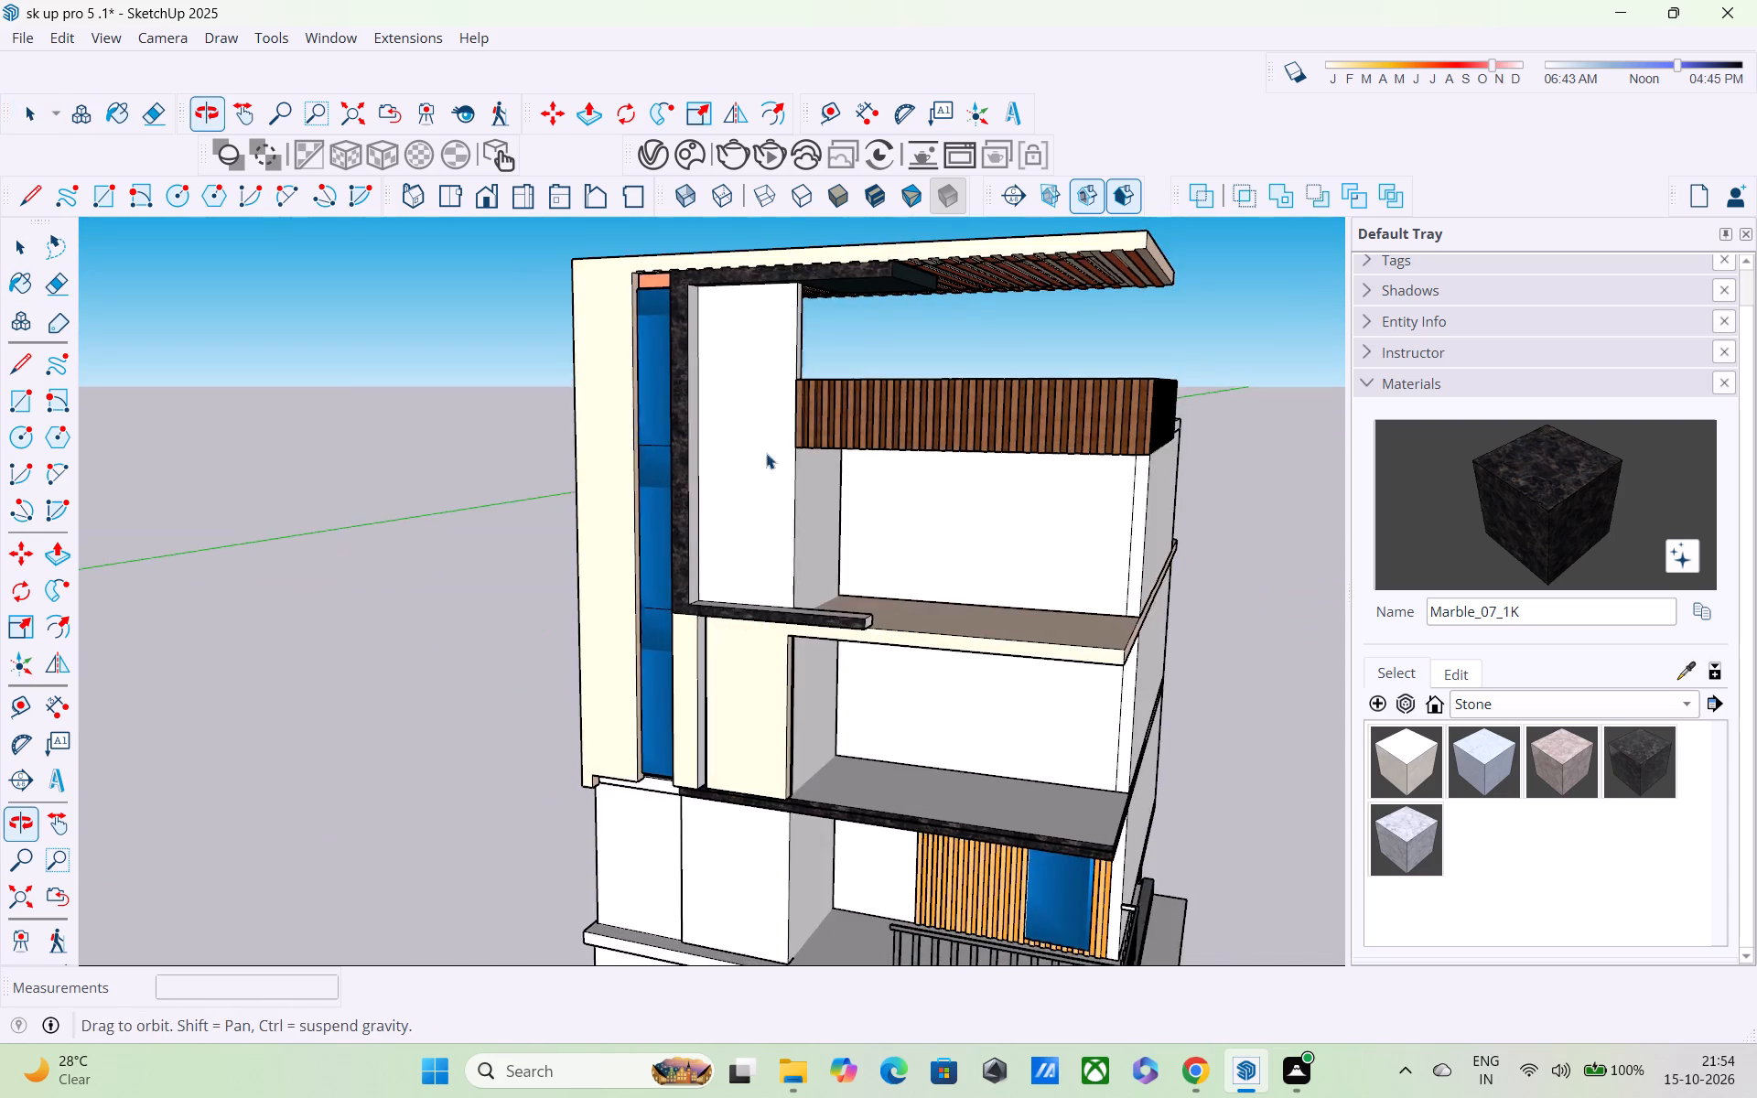
middle_click_drag(768, 379, 818, 254)
scroll(840, 297, "up", 3)
middle_click_drag(760, 568, 792, 504)
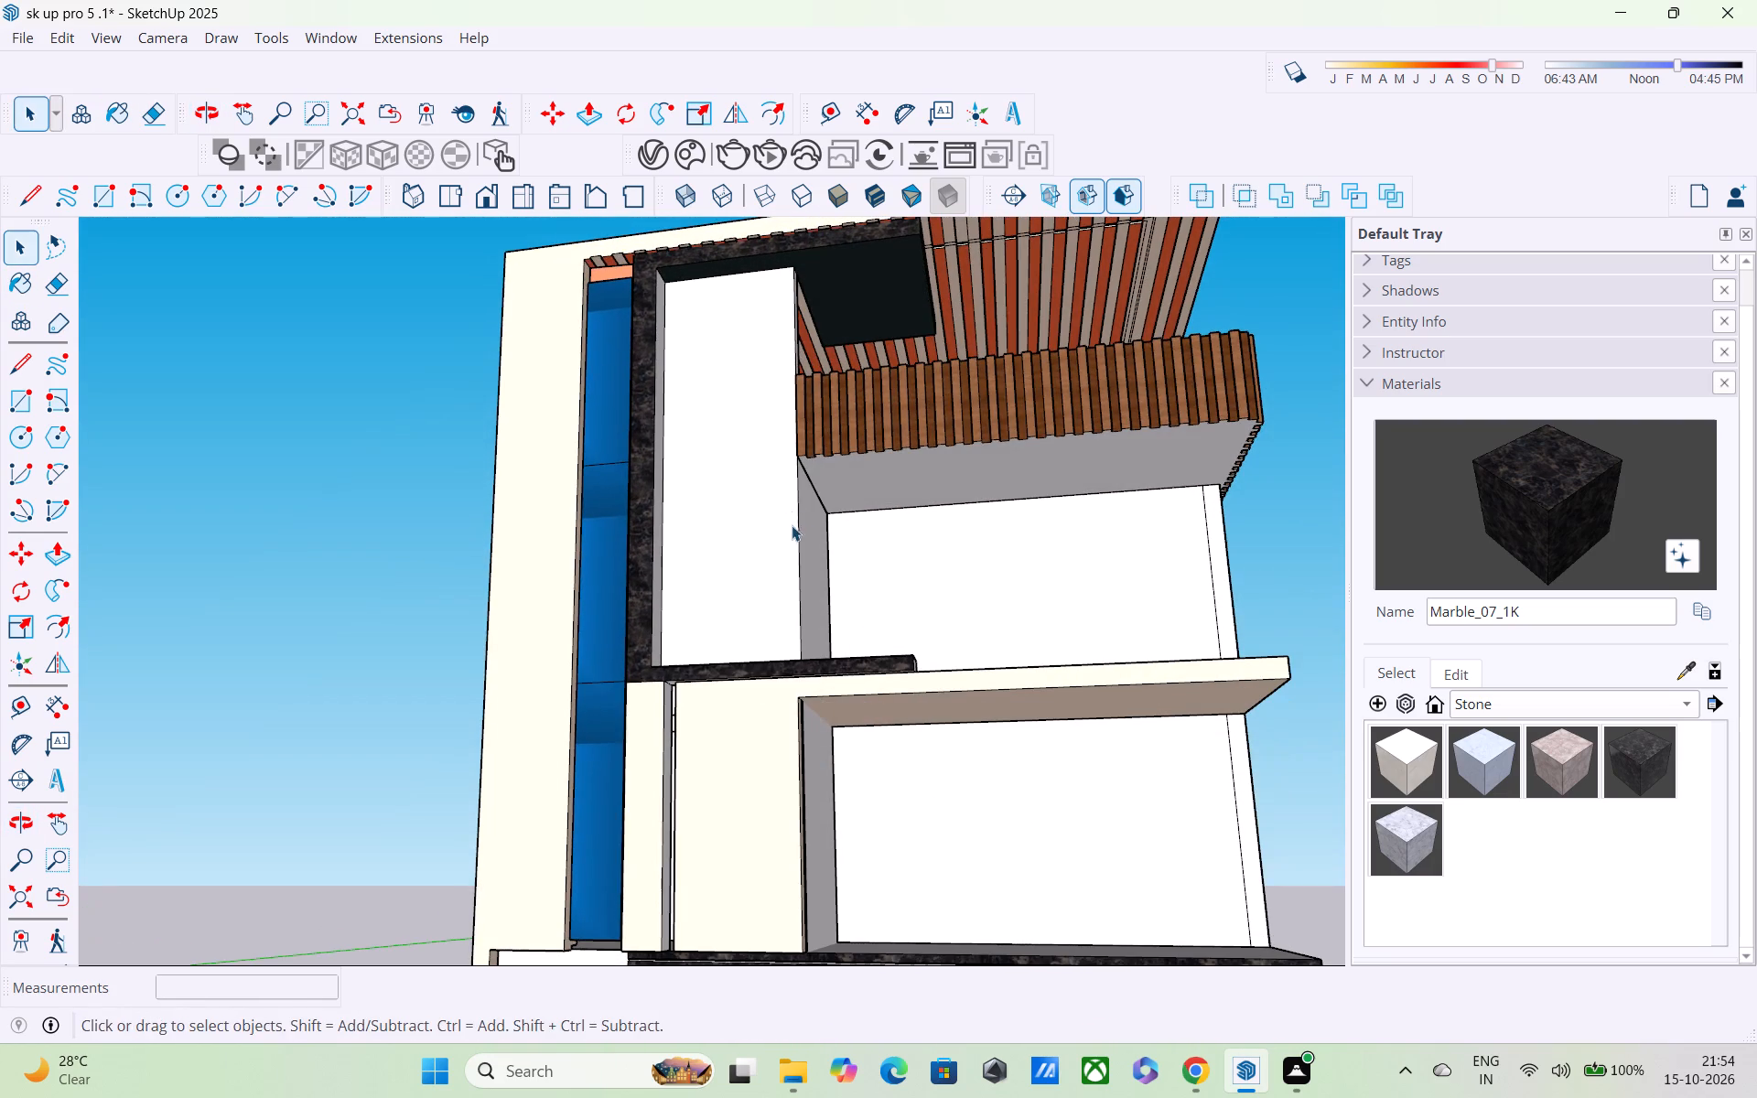
middle_click_drag(792, 533, 886, 351, "shift")
scroll(908, 425, "down", 3)
left_click(1506, 468)
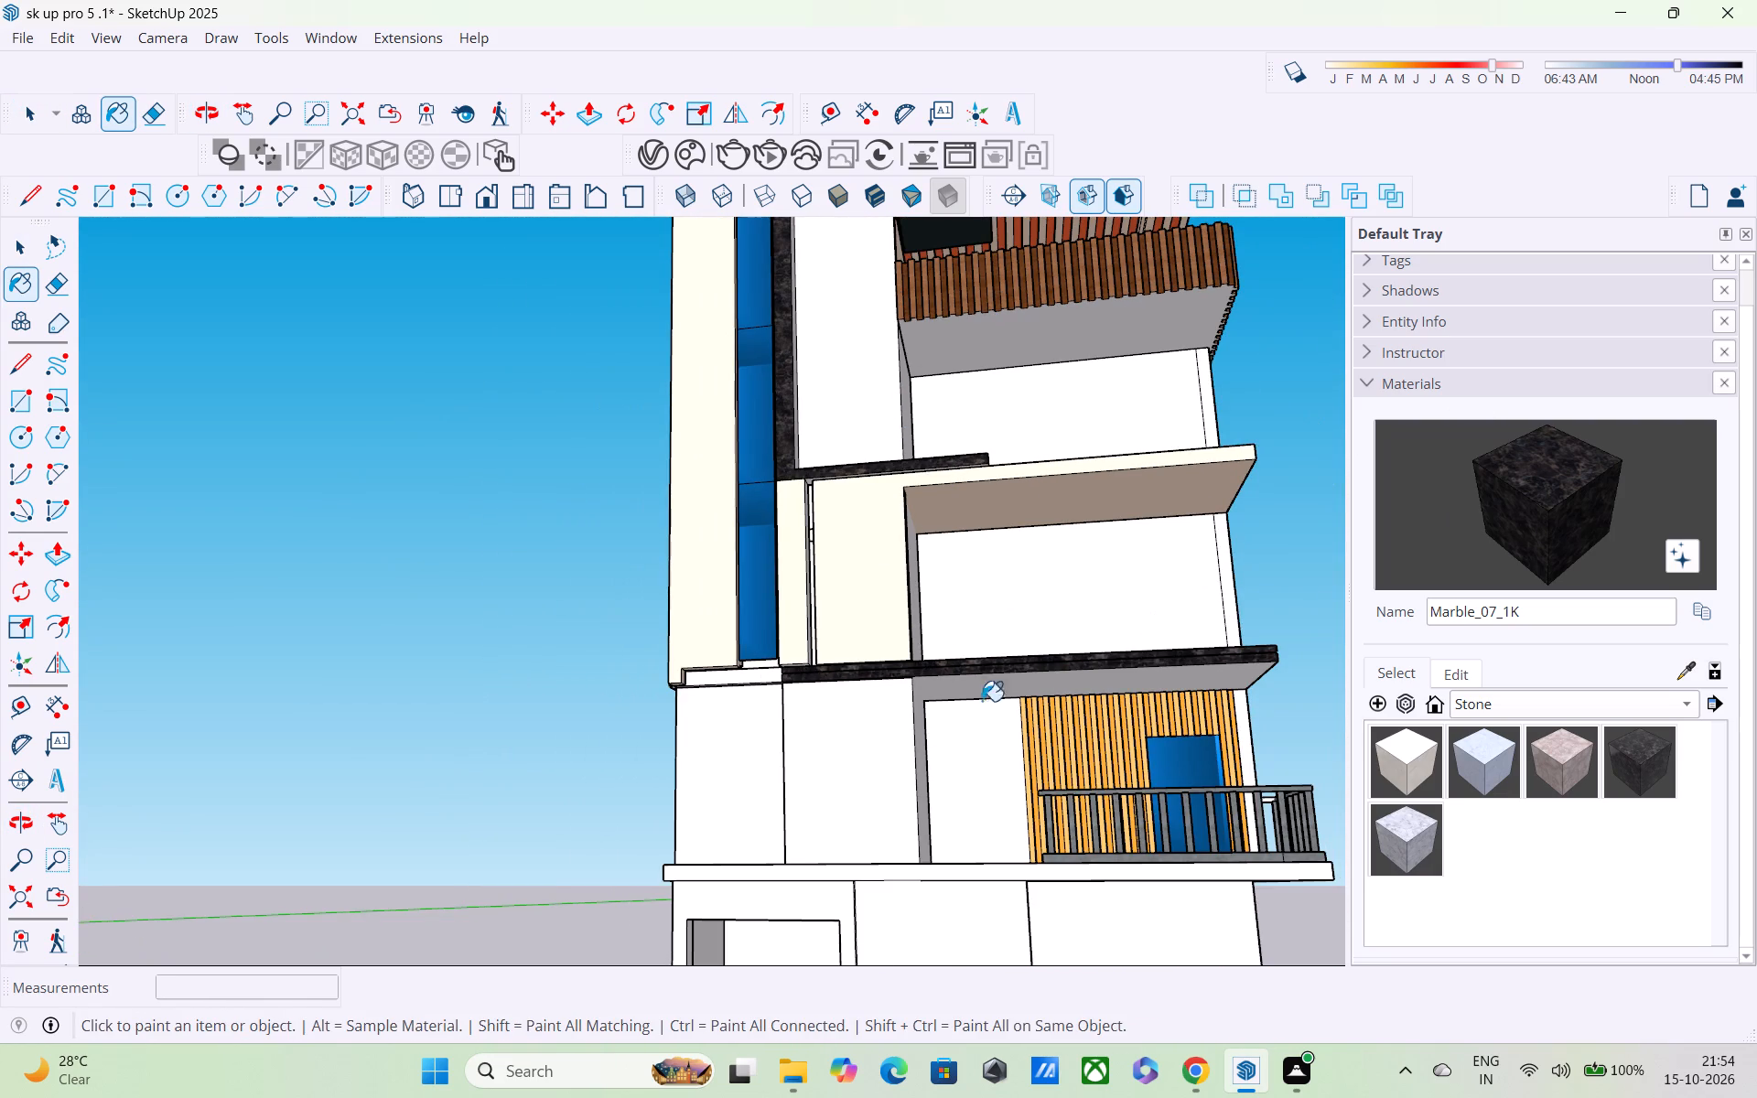
left_click(766, 765)
Examine the marble wall panel, the slab edge above it and the whole front facade from several angles.
middle_click_drag(768, 763, 813, 822)
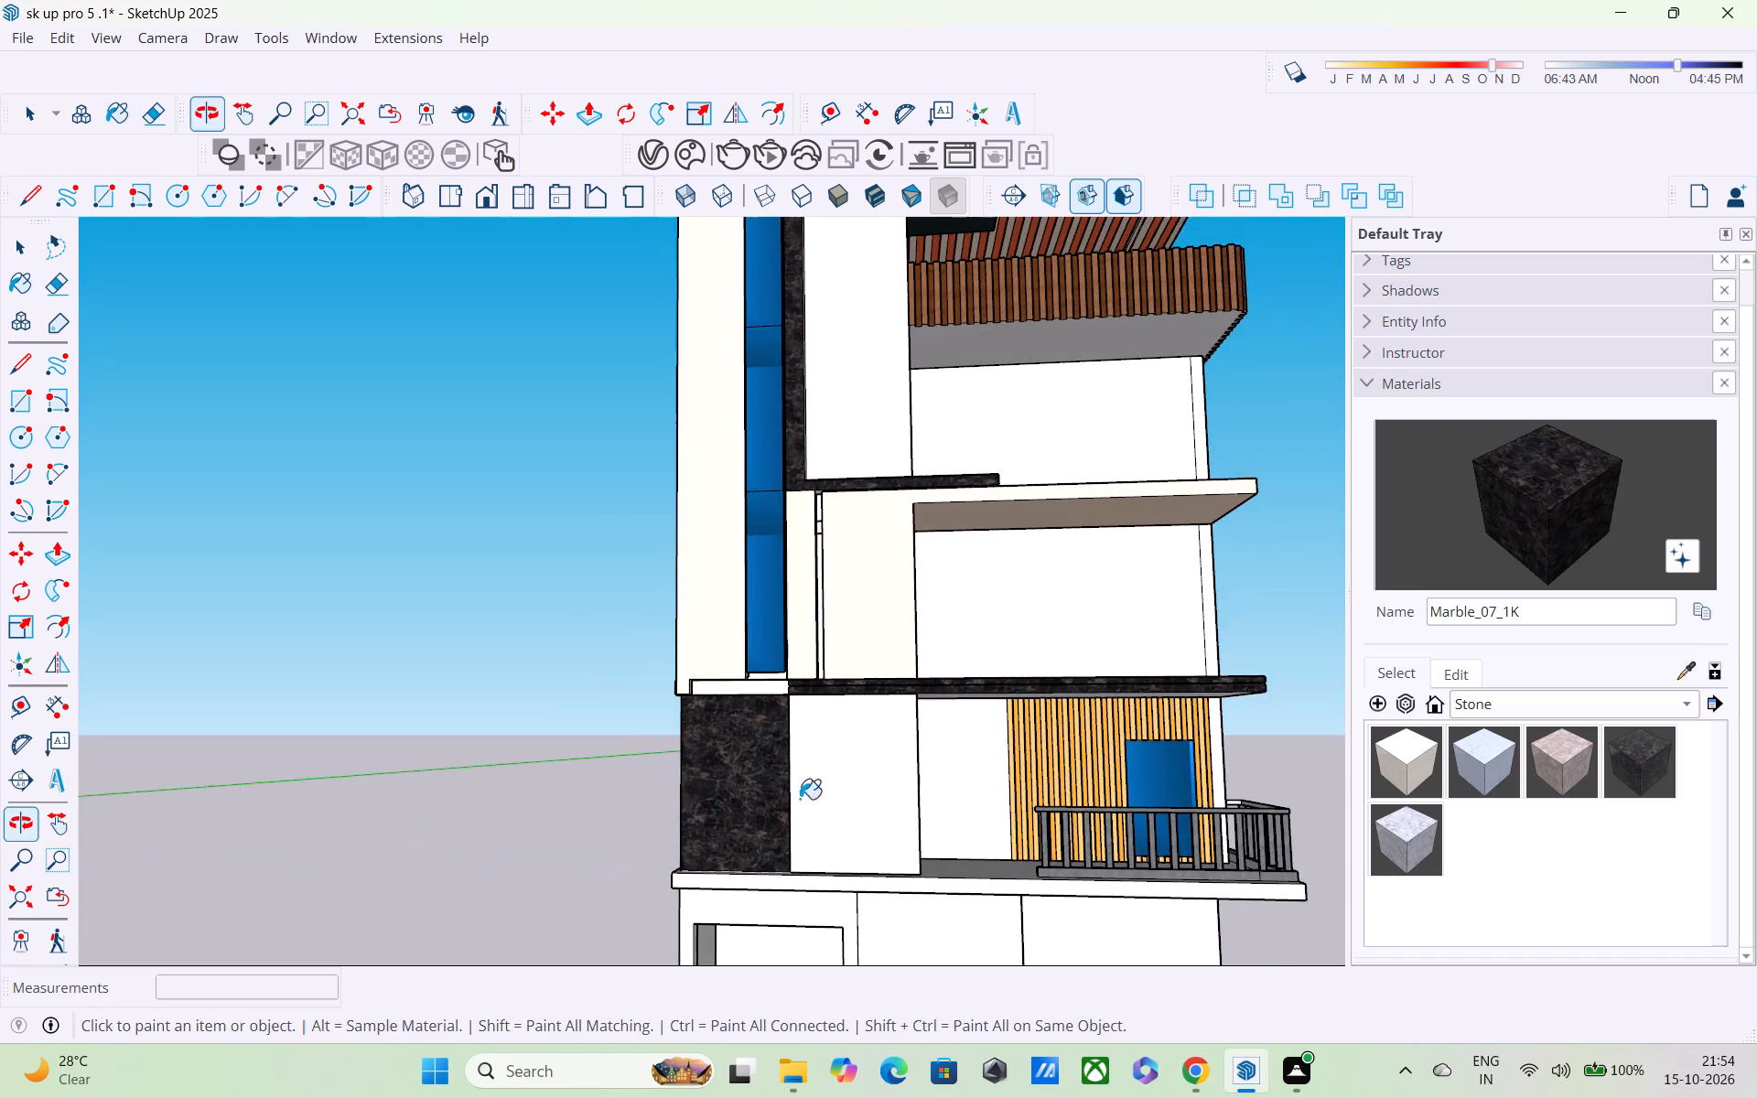
scroll(756, 721, "up", 2)
middle_click_drag(753, 710, 753, 562)
scroll(781, 620, "up", 3)
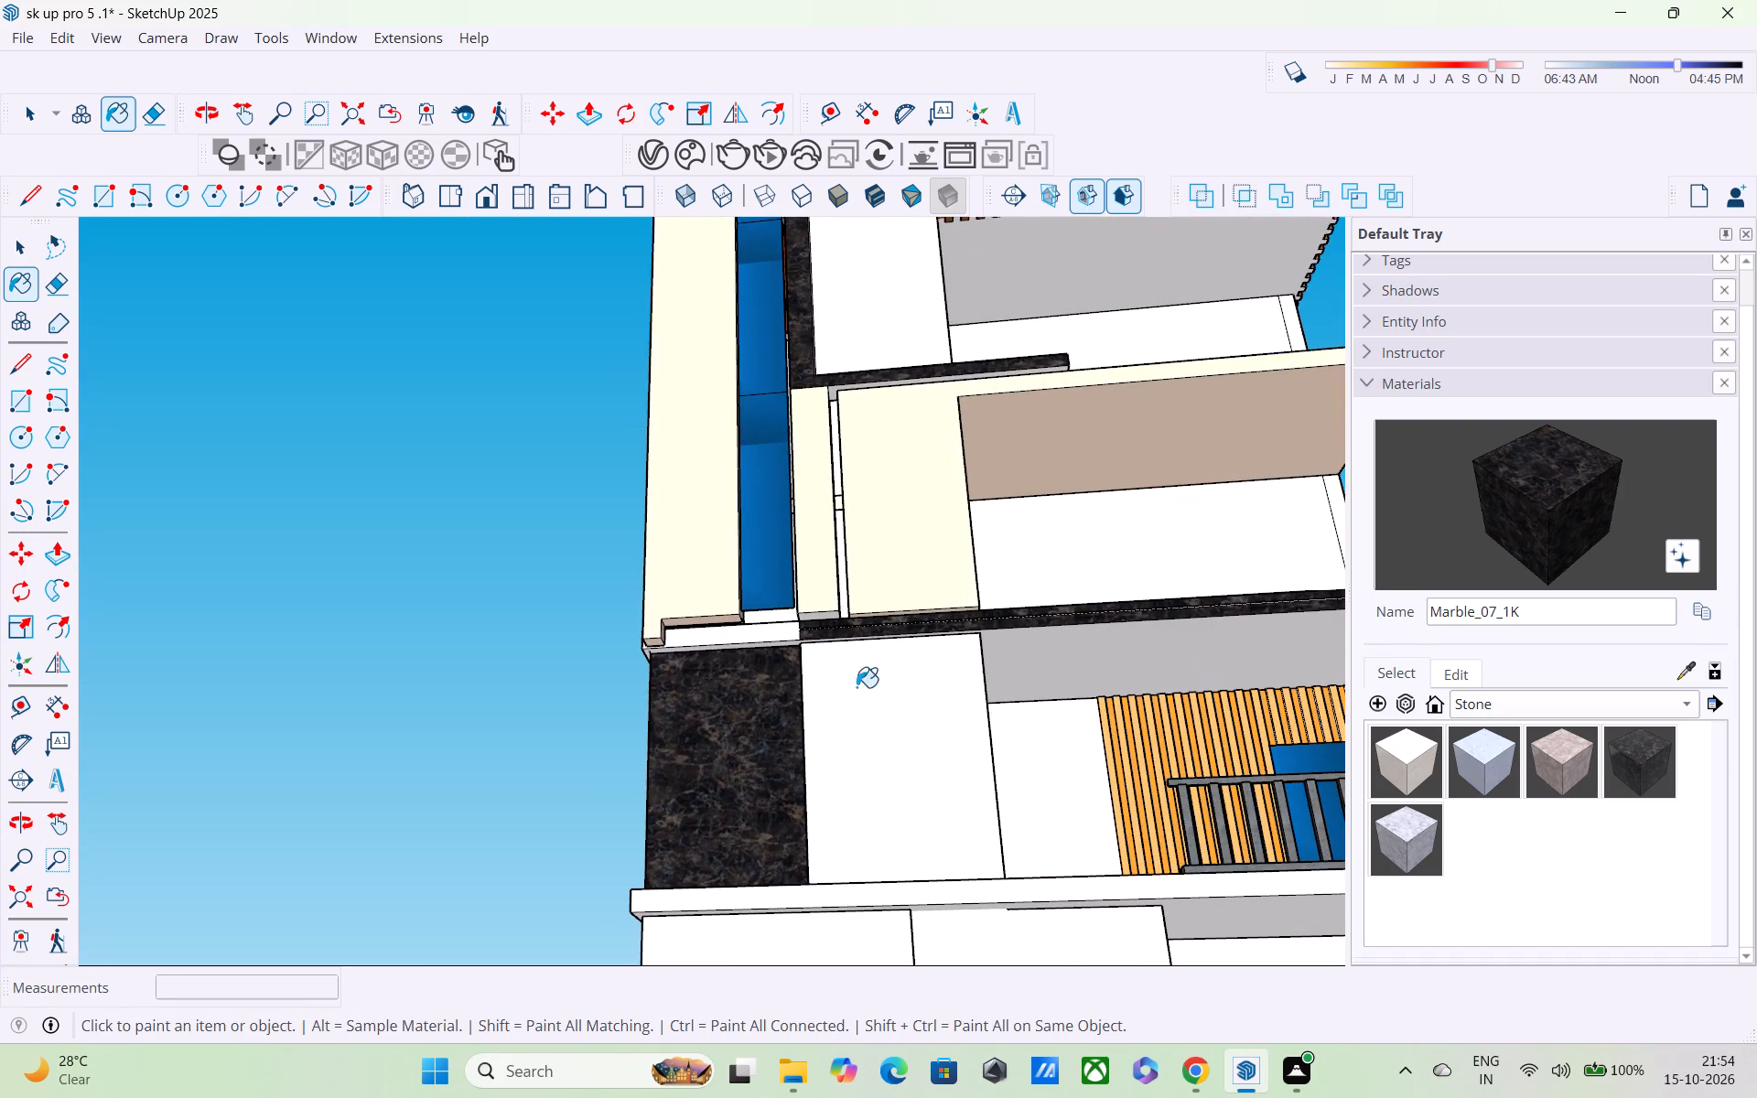
scroll(842, 691, "down", 4)
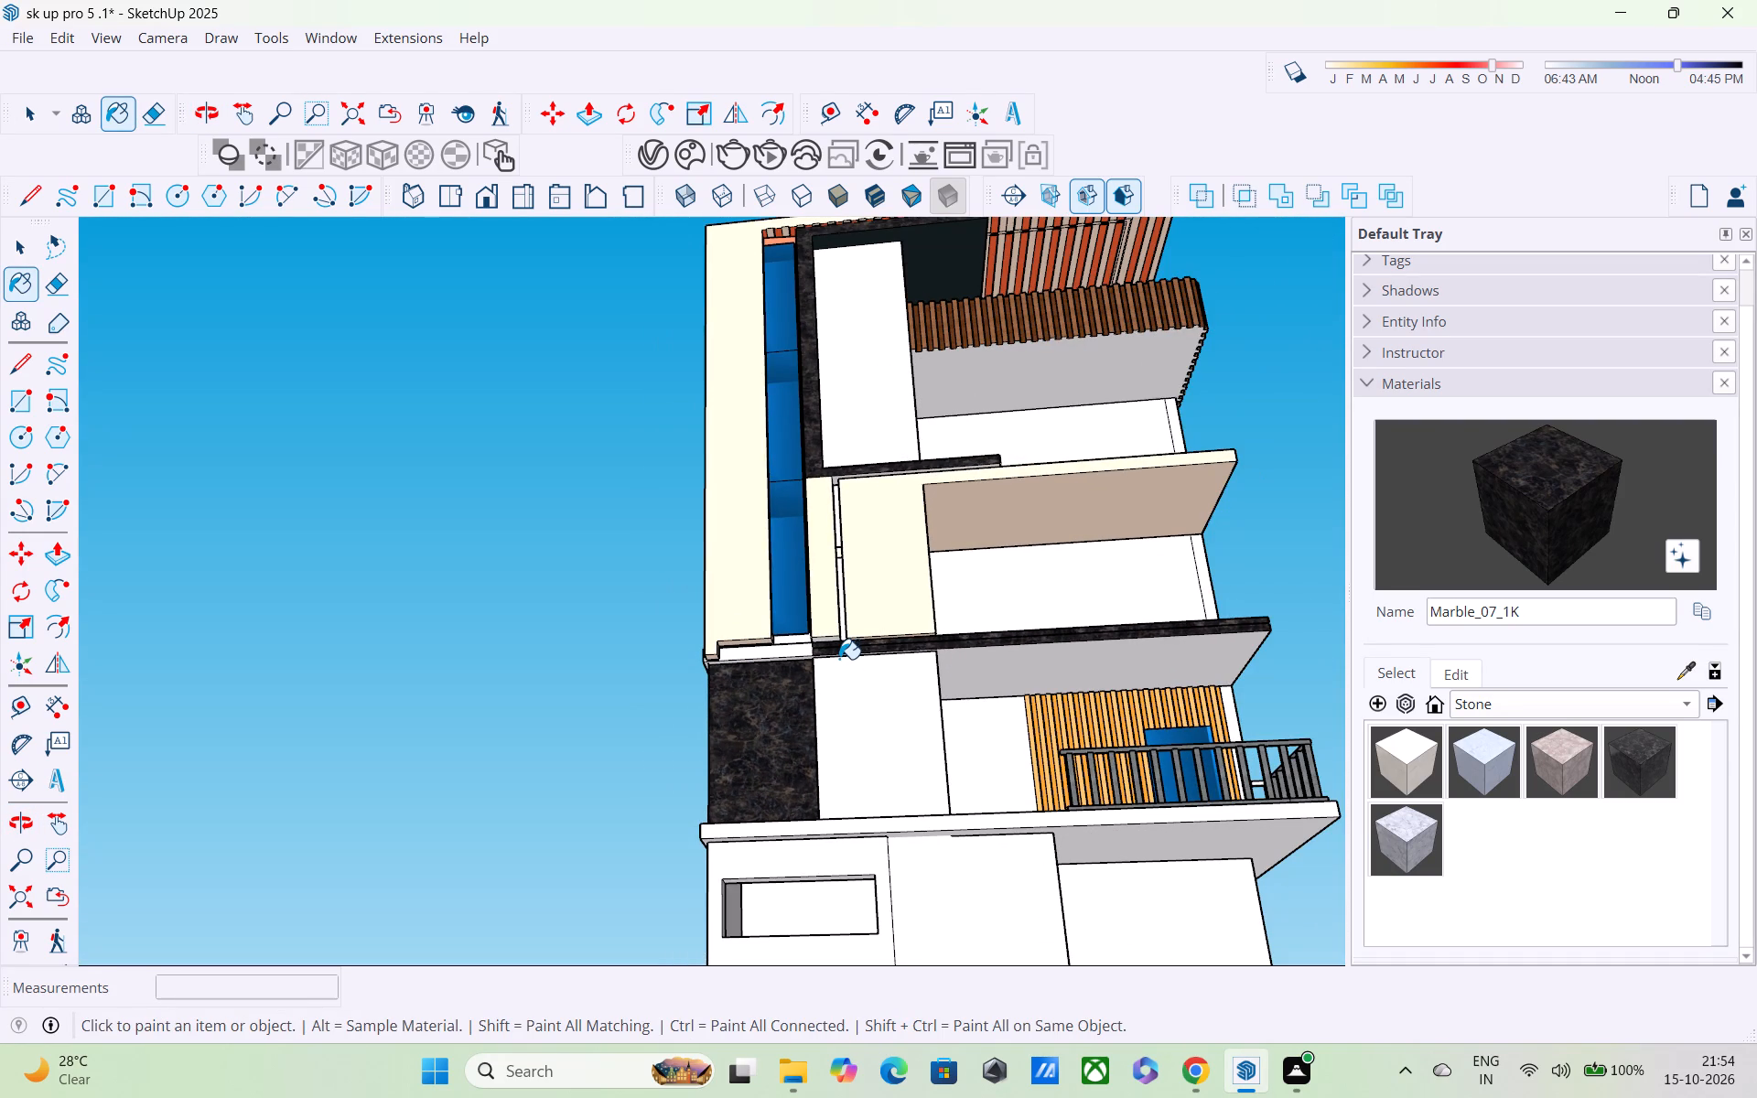
scroll(830, 693, "down", 1)
middle_click_drag(839, 708, 886, 858)
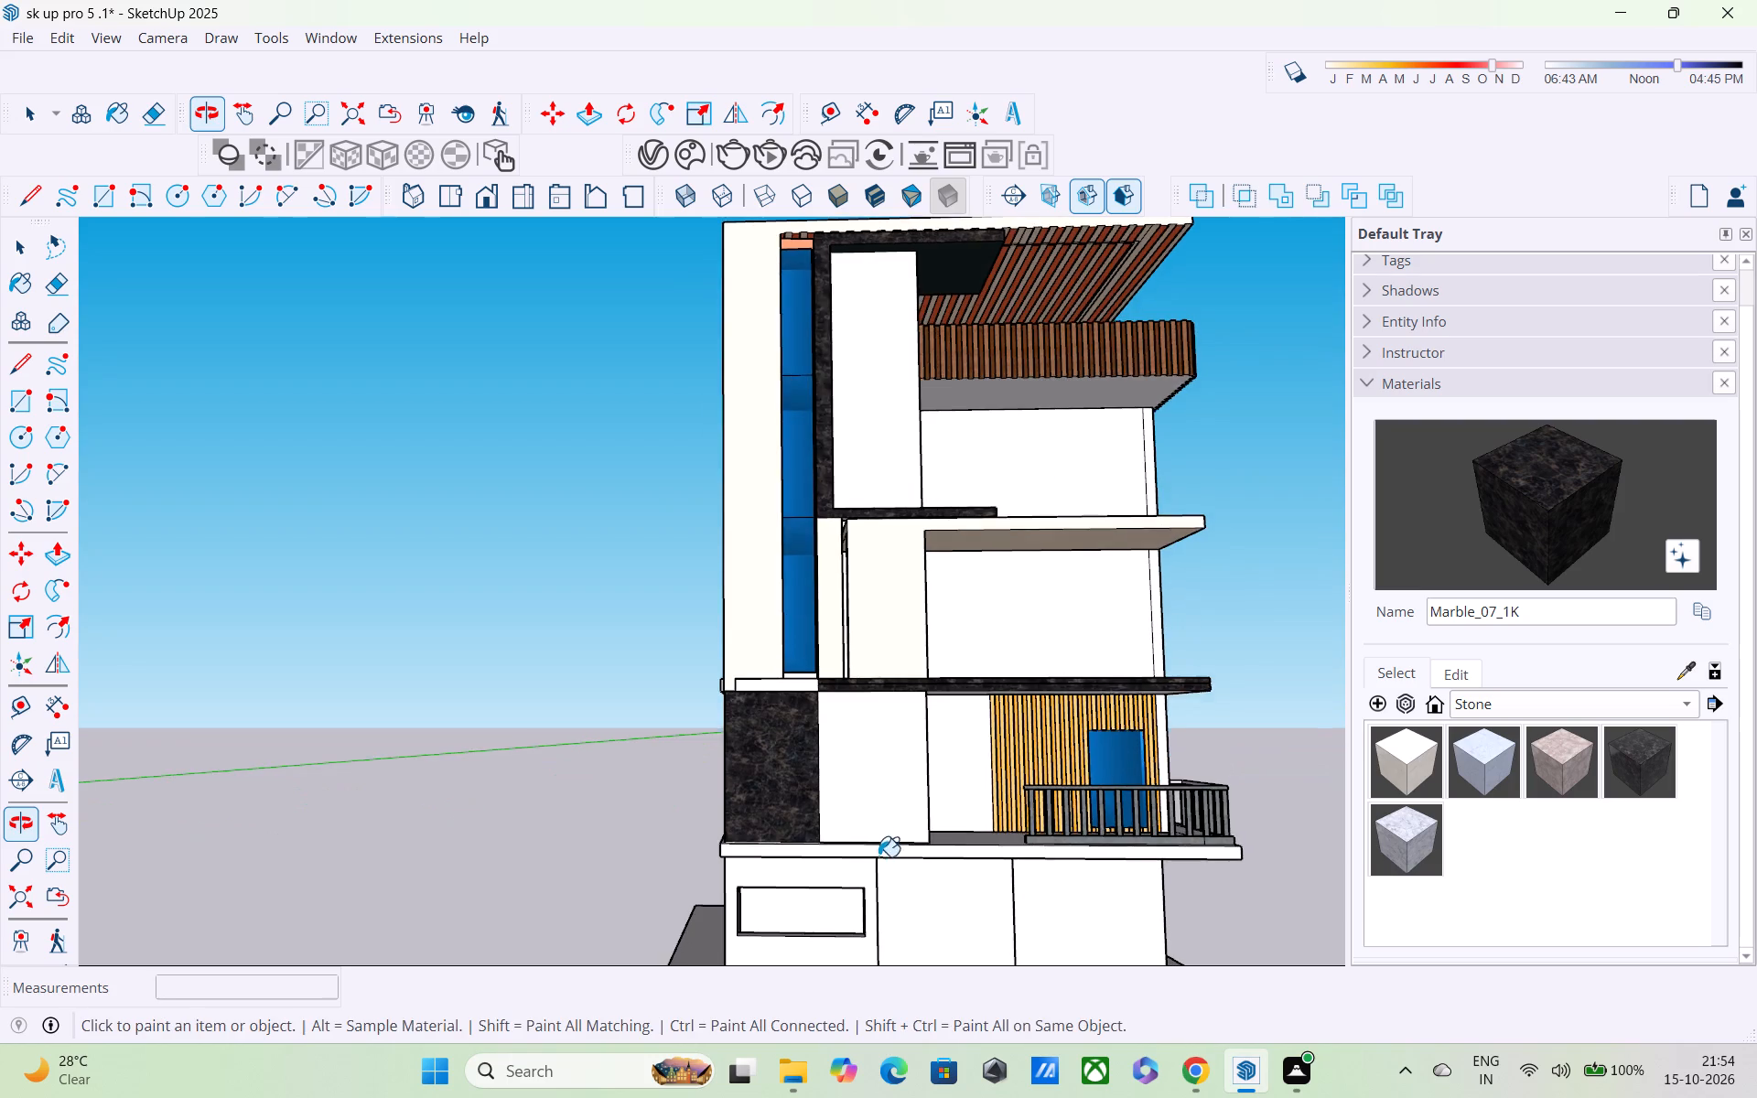
scroll(841, 808, "up", 3)
middle_click_drag(838, 788, 846, 834)
scroll(821, 796, "up", 6)
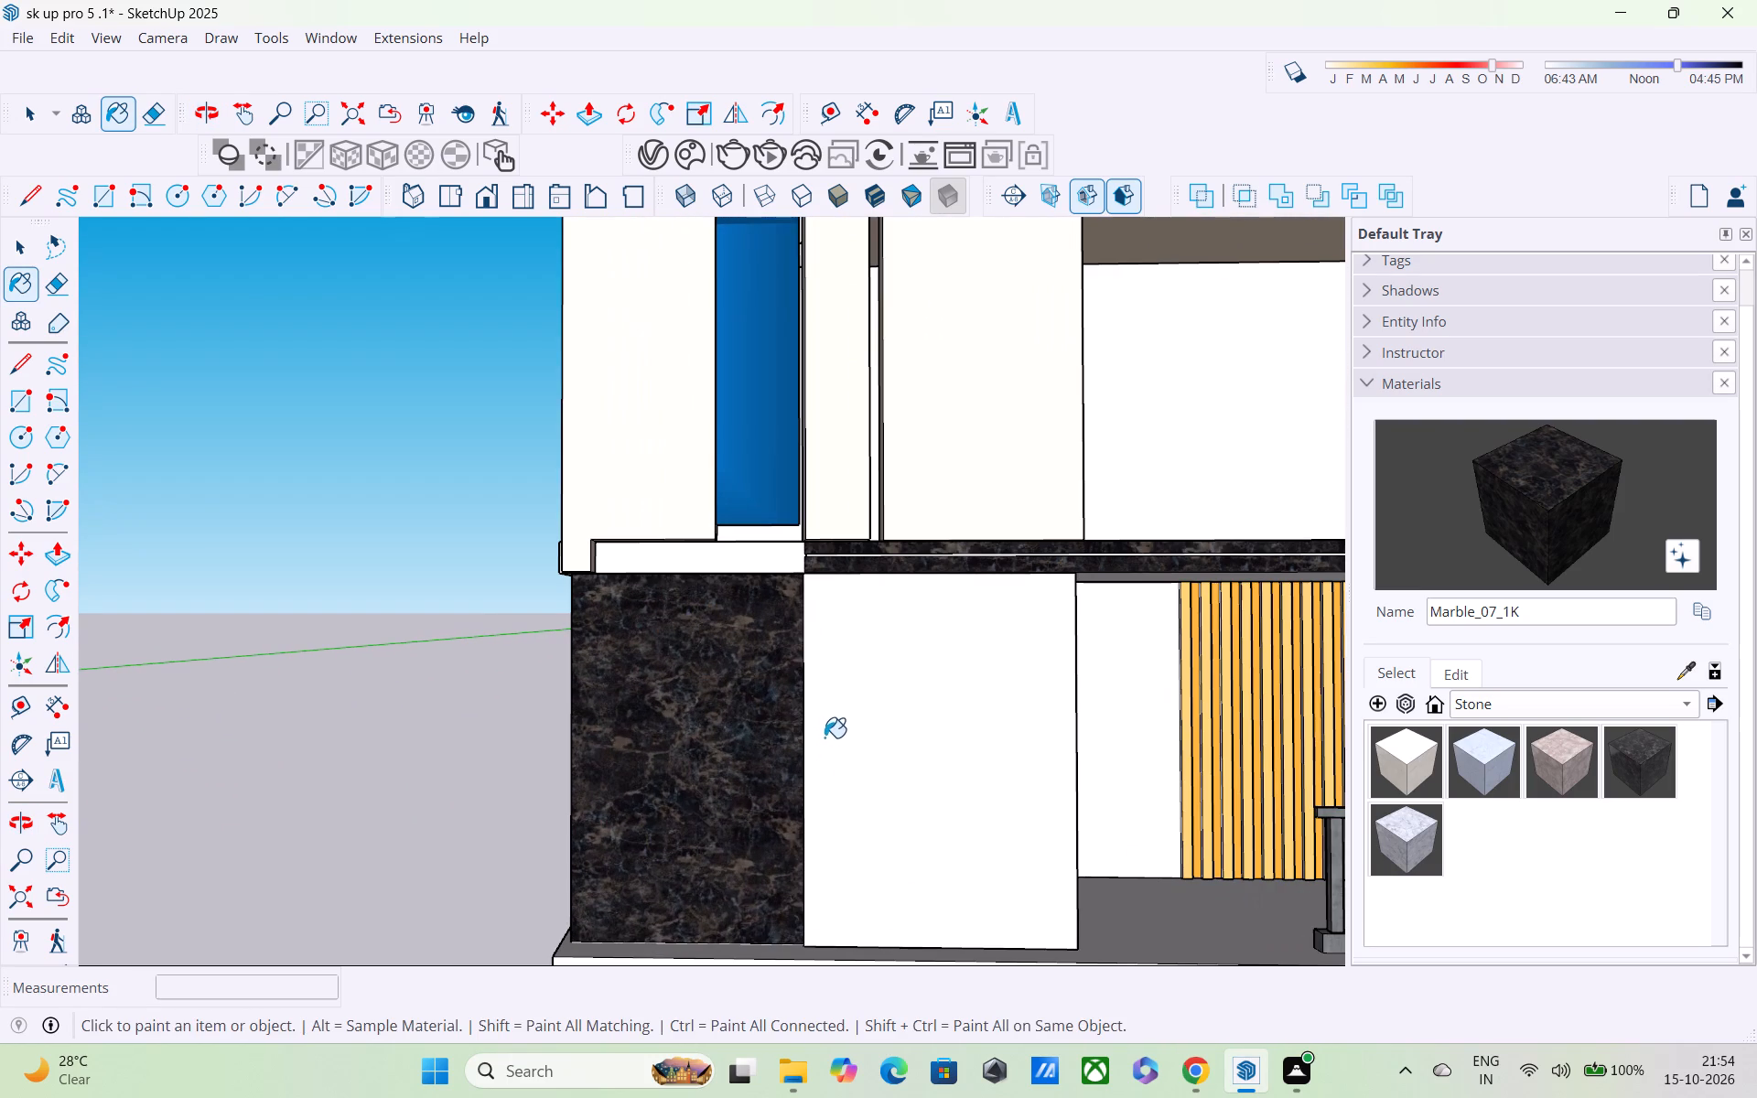
key("space")
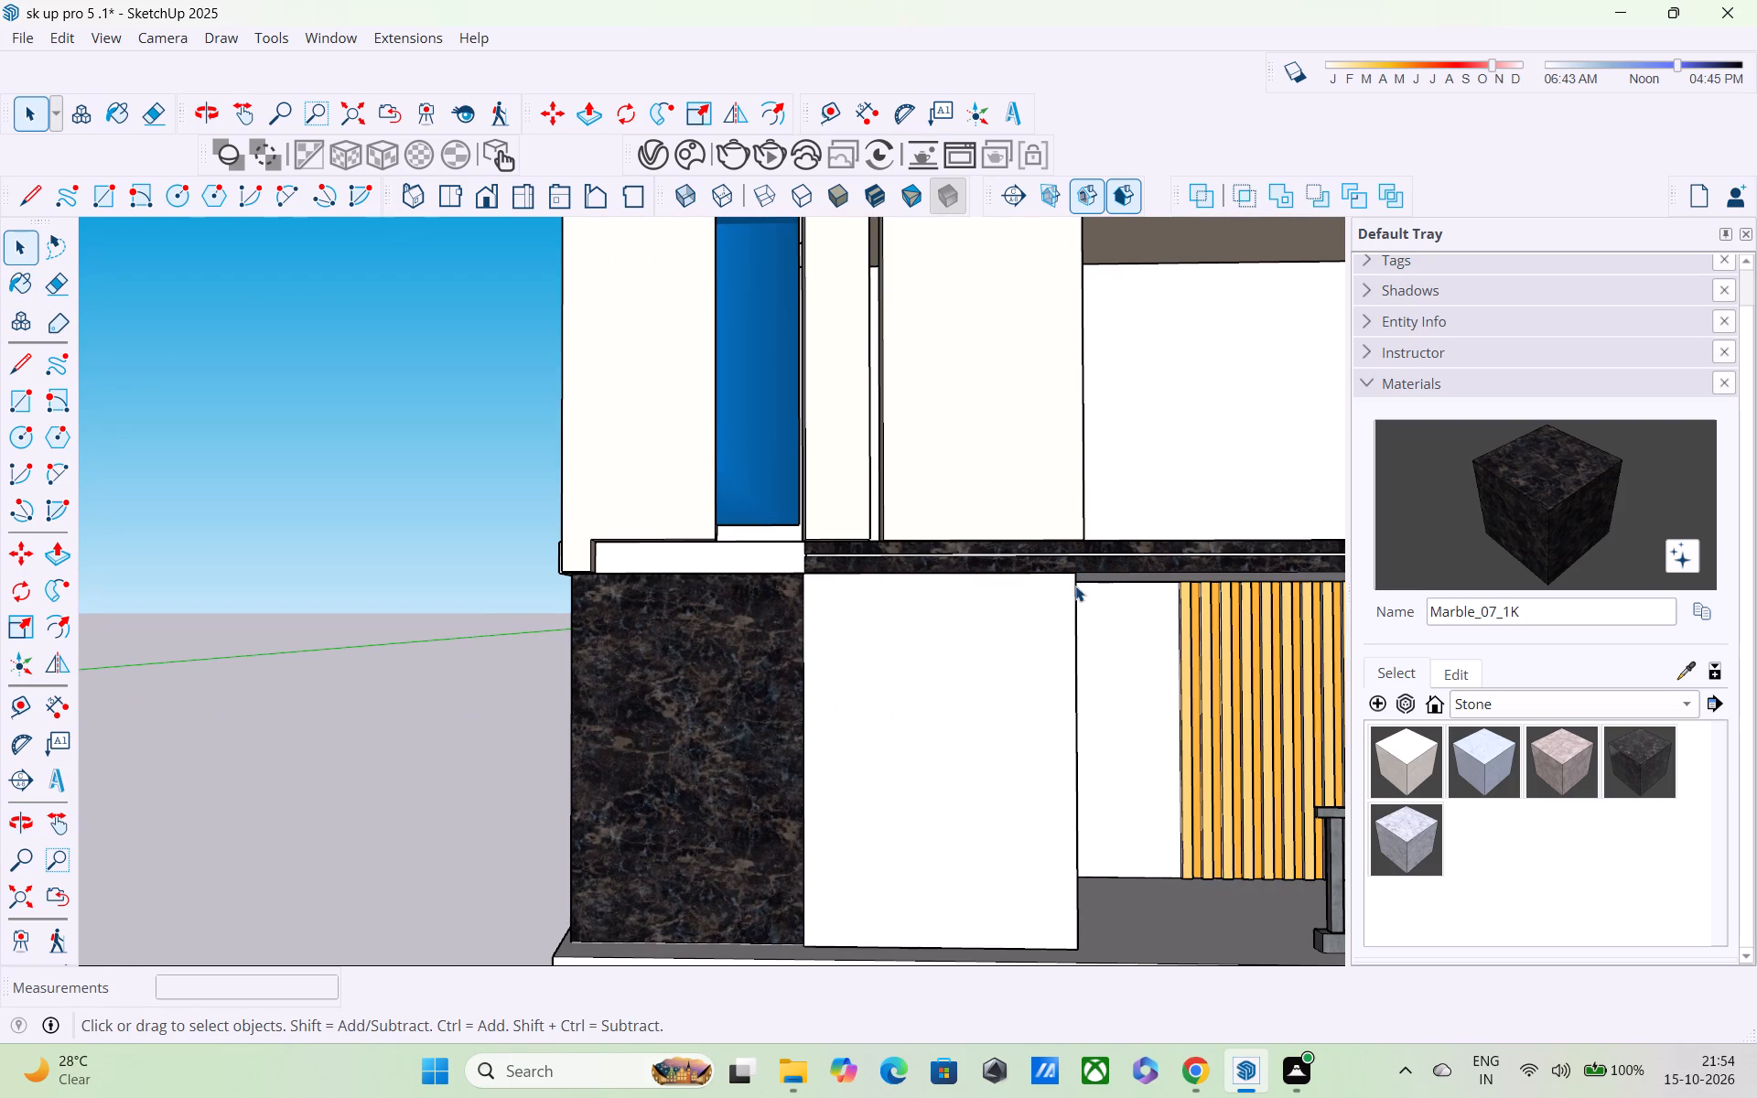
left_click(1064, 565)
key("Escape")
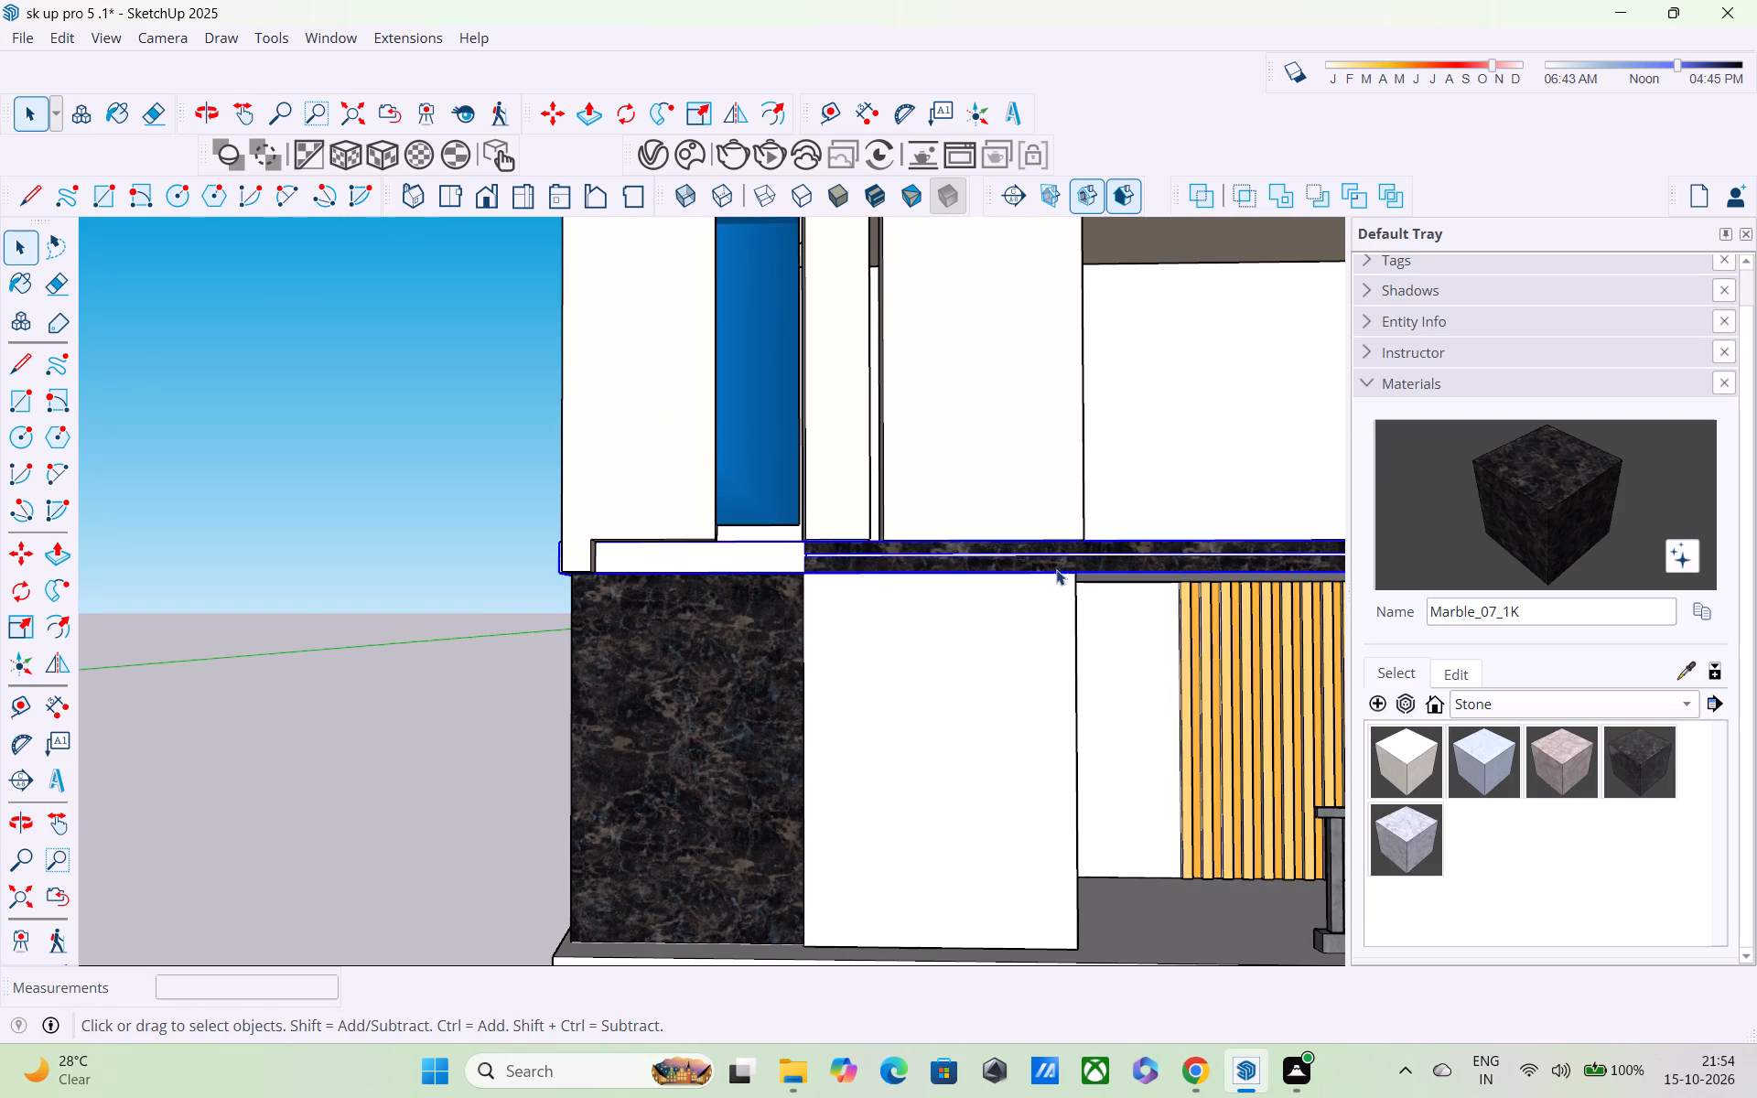
left_click(297, 587)
middle_click_drag(478, 752, 484, 818)
scroll(483, 808, "down", 4)
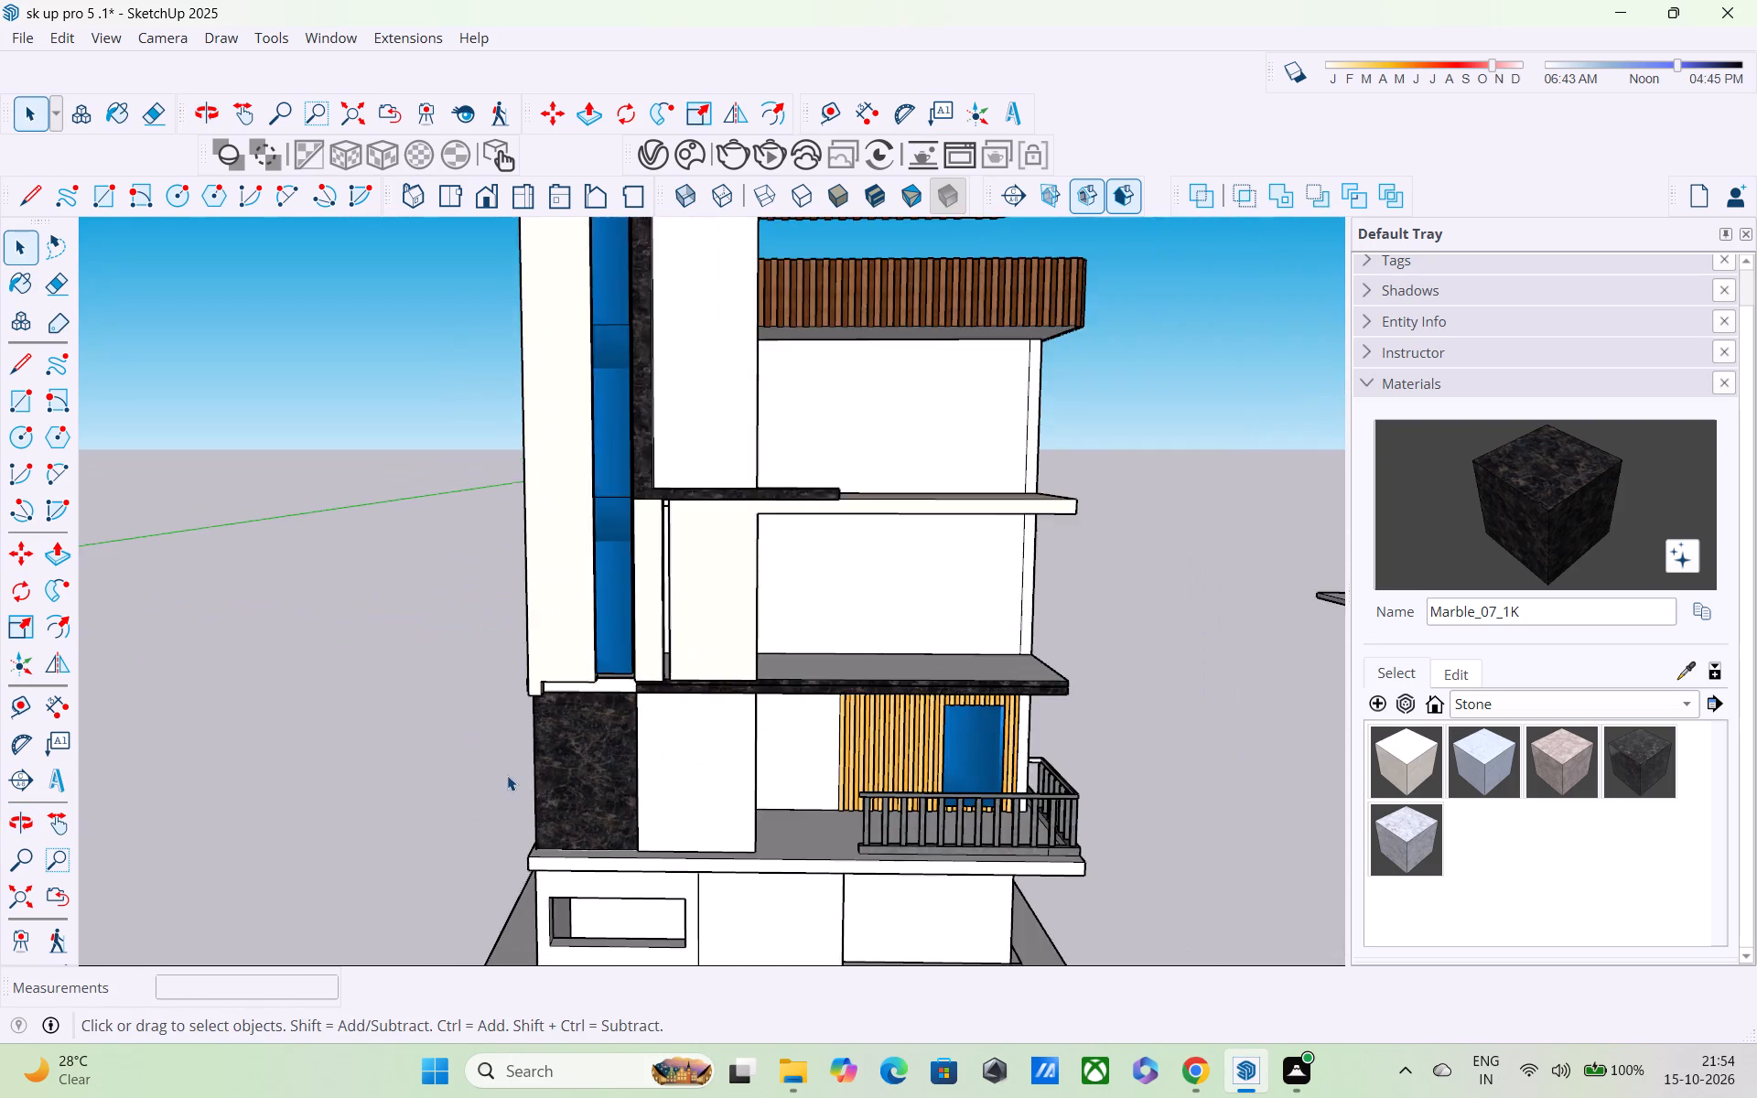
middle_click_drag(507, 774, 512, 680)
scroll(531, 703, "down", 2)
middle_click_drag(538, 727, 564, 839)
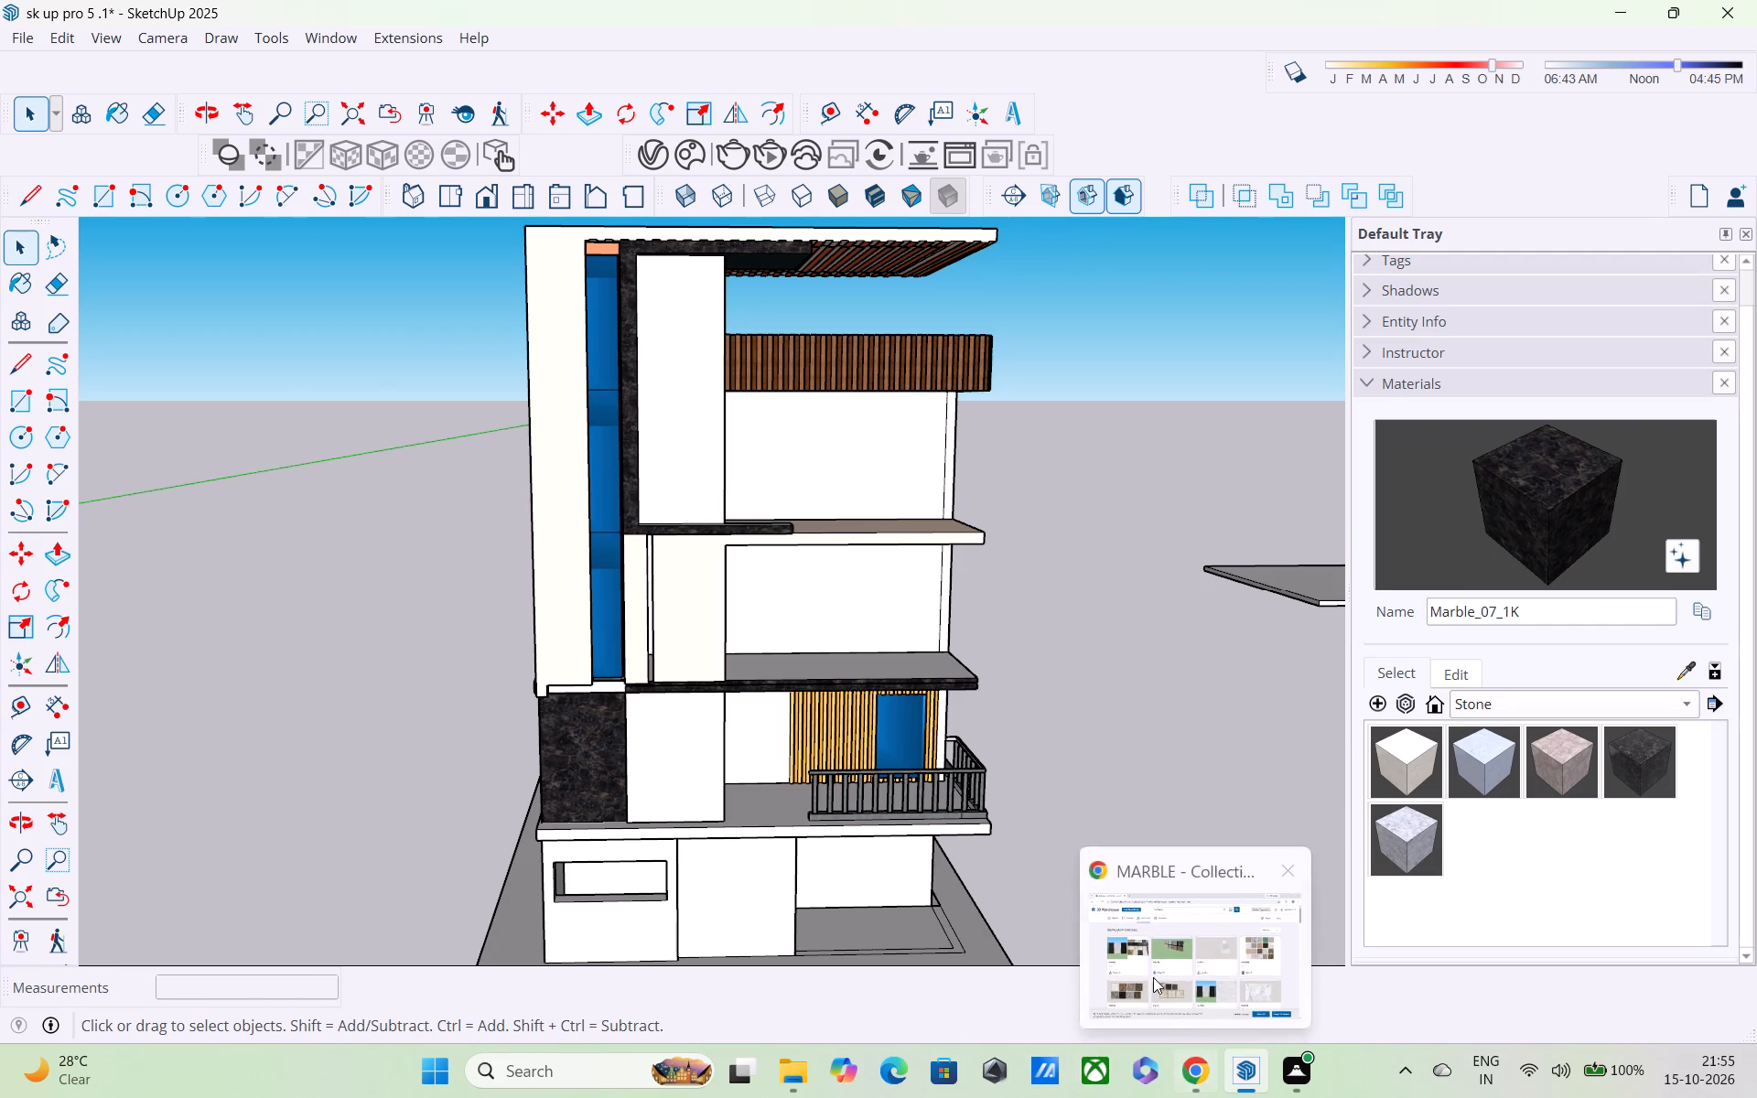
Switch to 3D Warehouse in Chrome and browse the MARBLE collection results for suitable marble textures.
left_click(1152, 974)
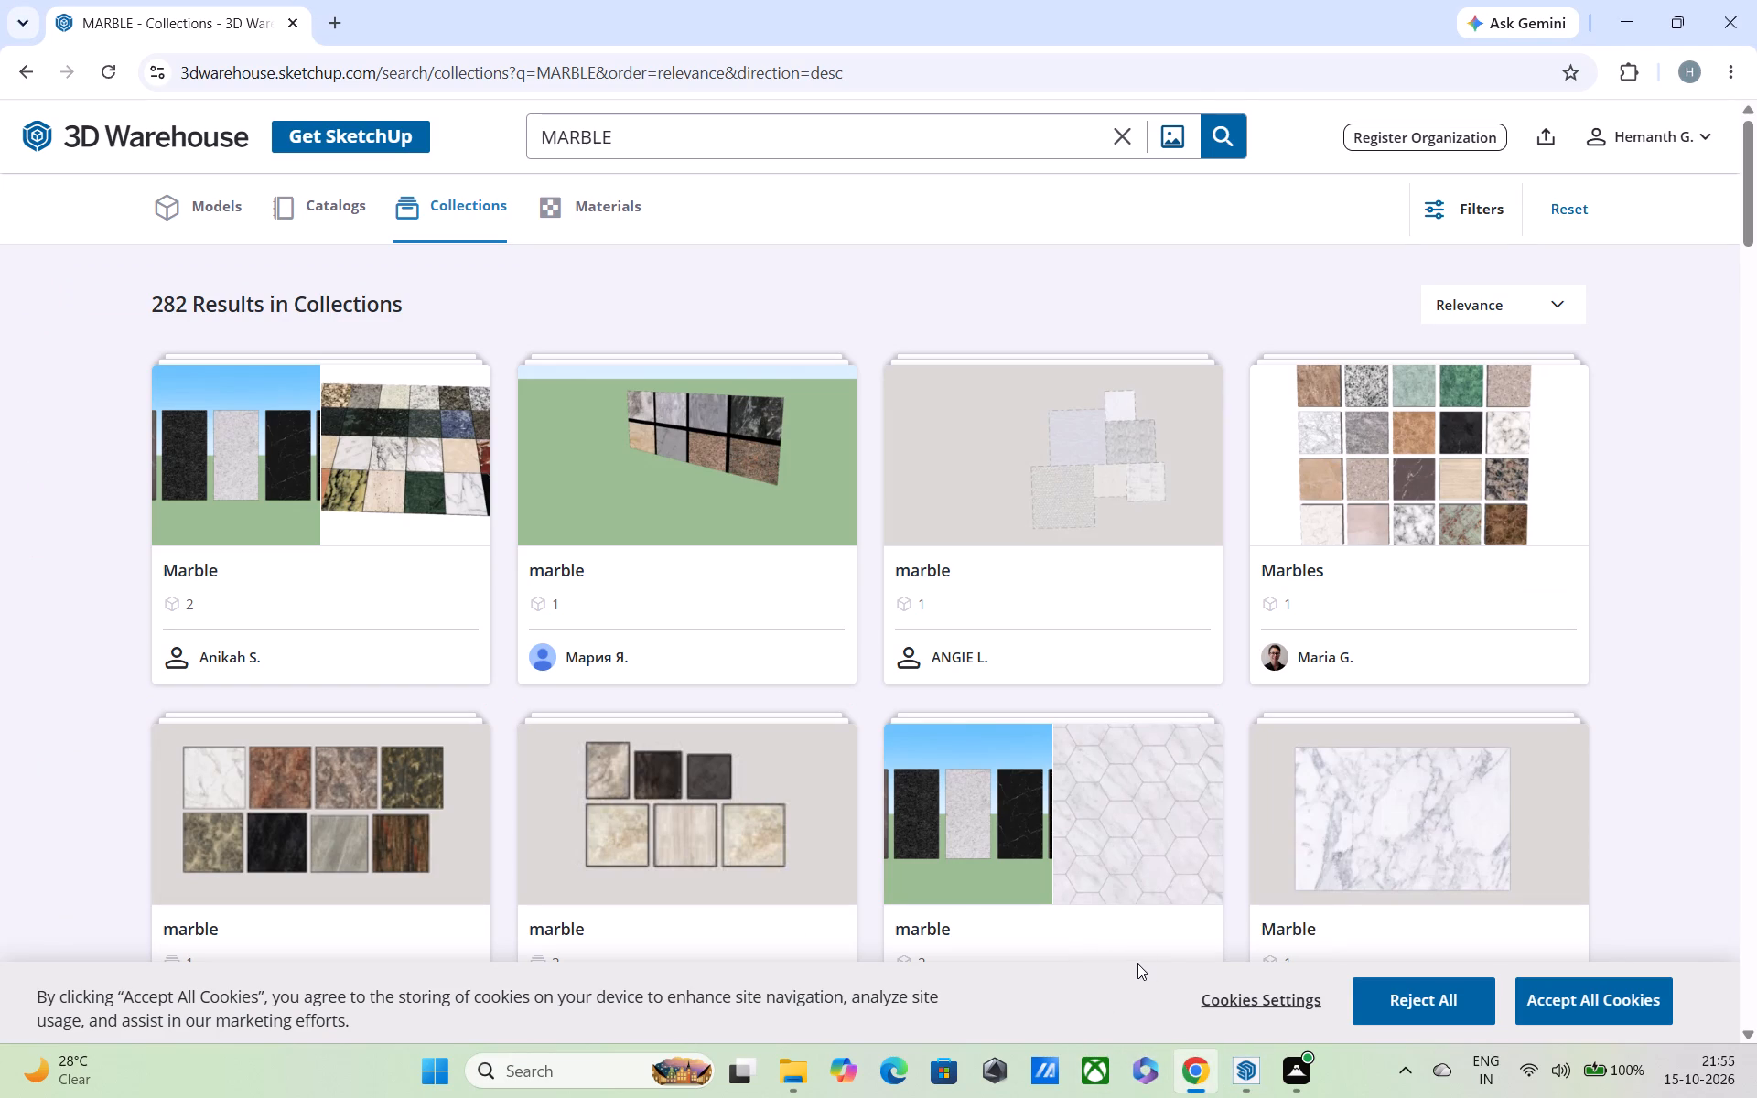
scroll(1146, 963, "down", 2)
scroll(1150, 949, "up", 2)
scroll(1003, 850, "down", 2)
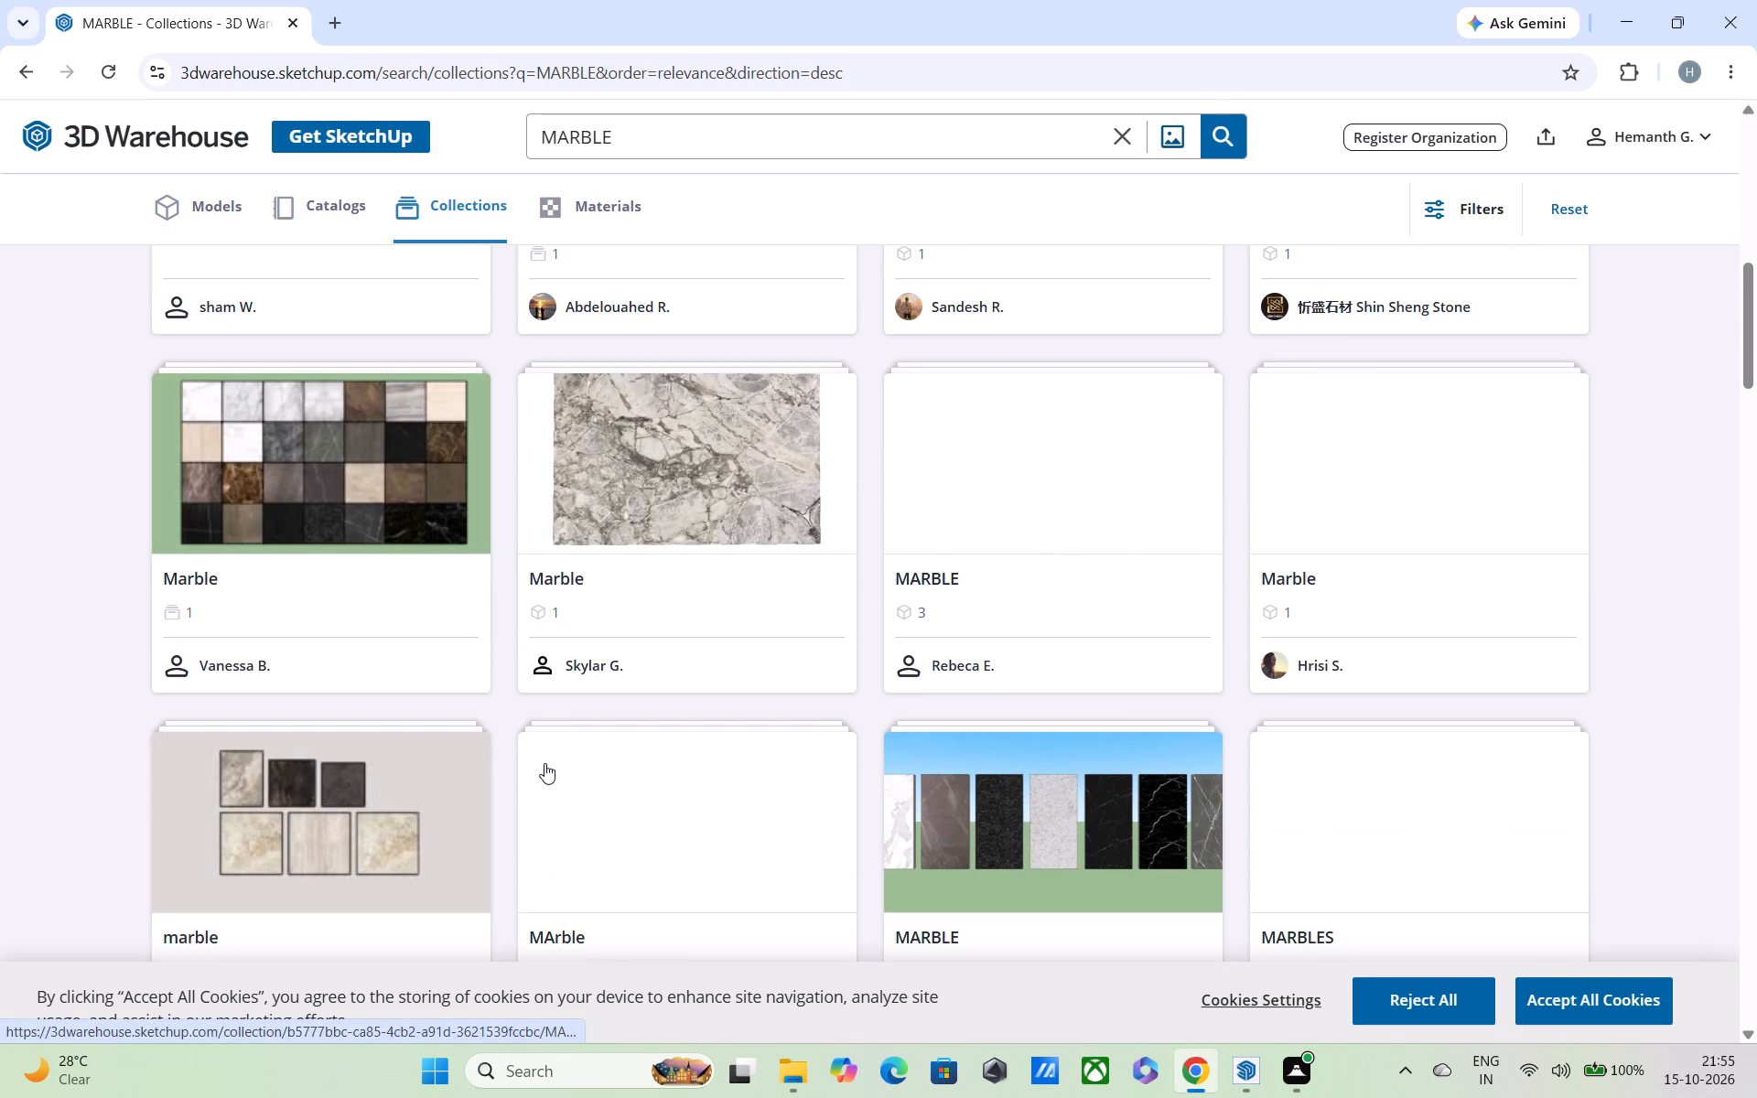
scroll(500, 800, "up", 2)
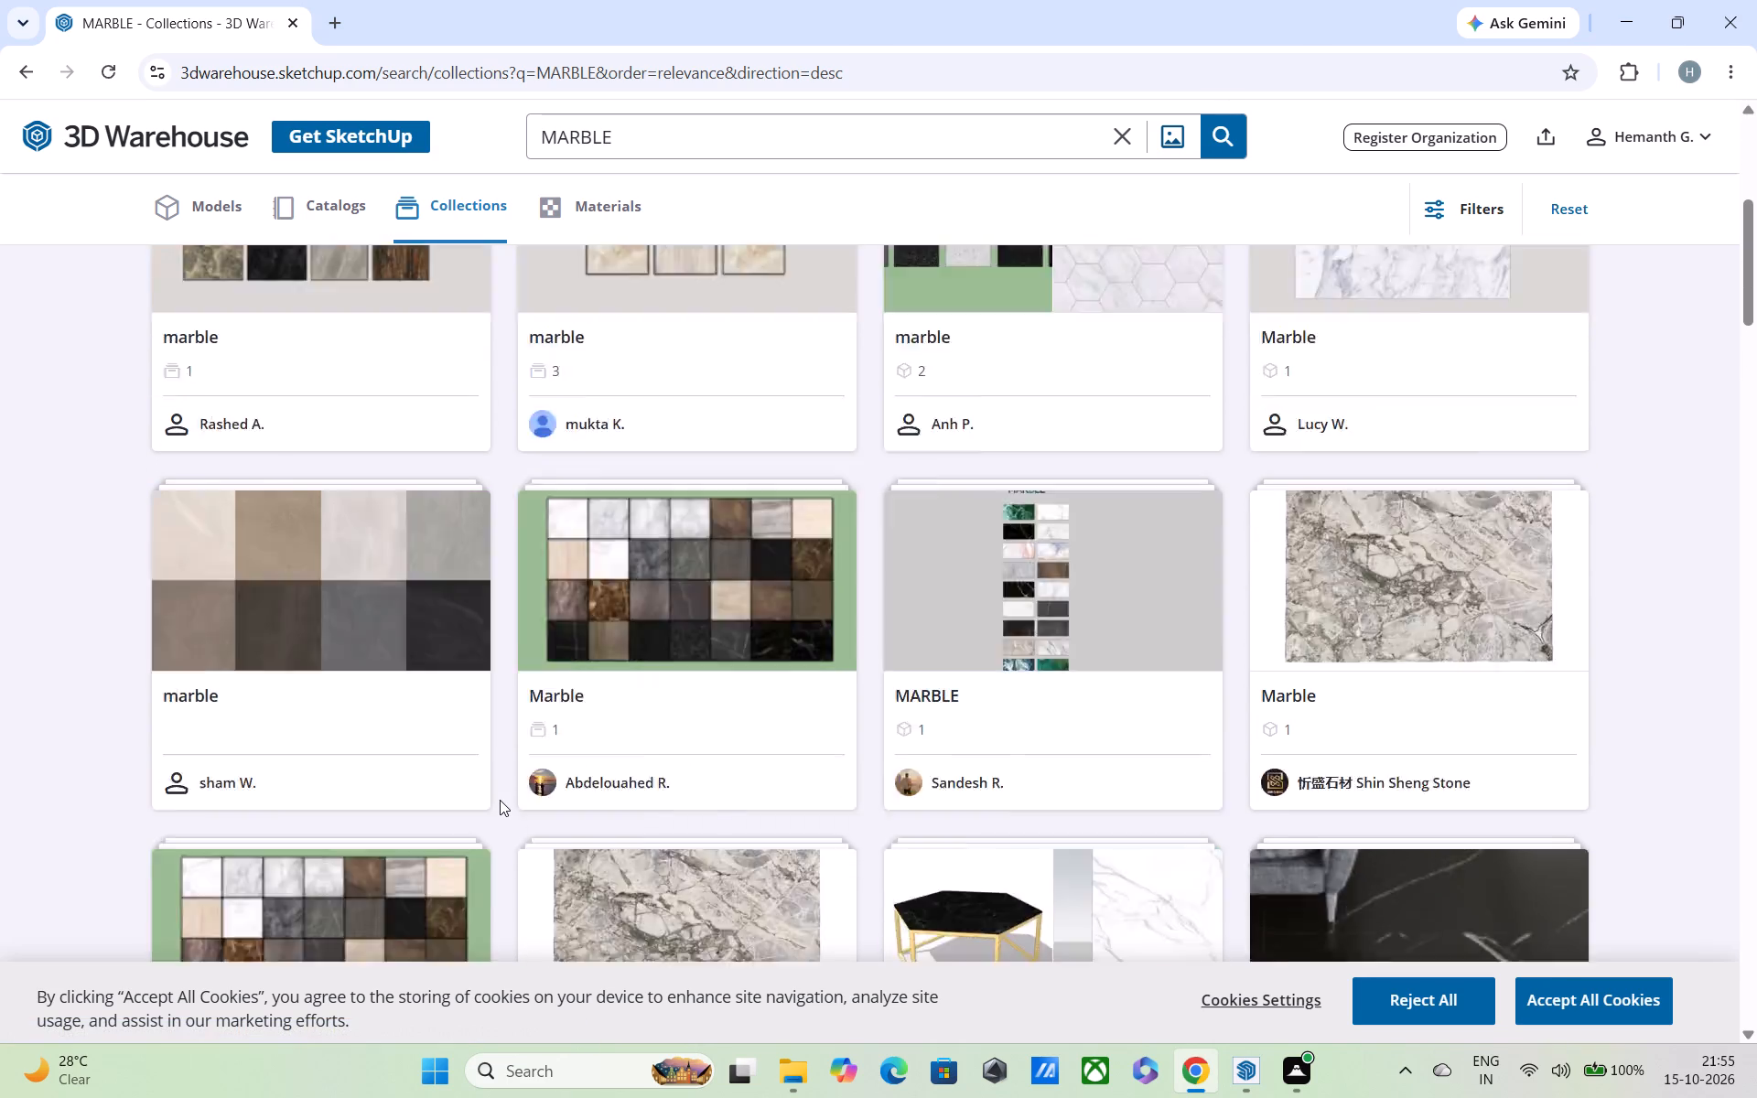
scroll(500, 800, "up", 4)
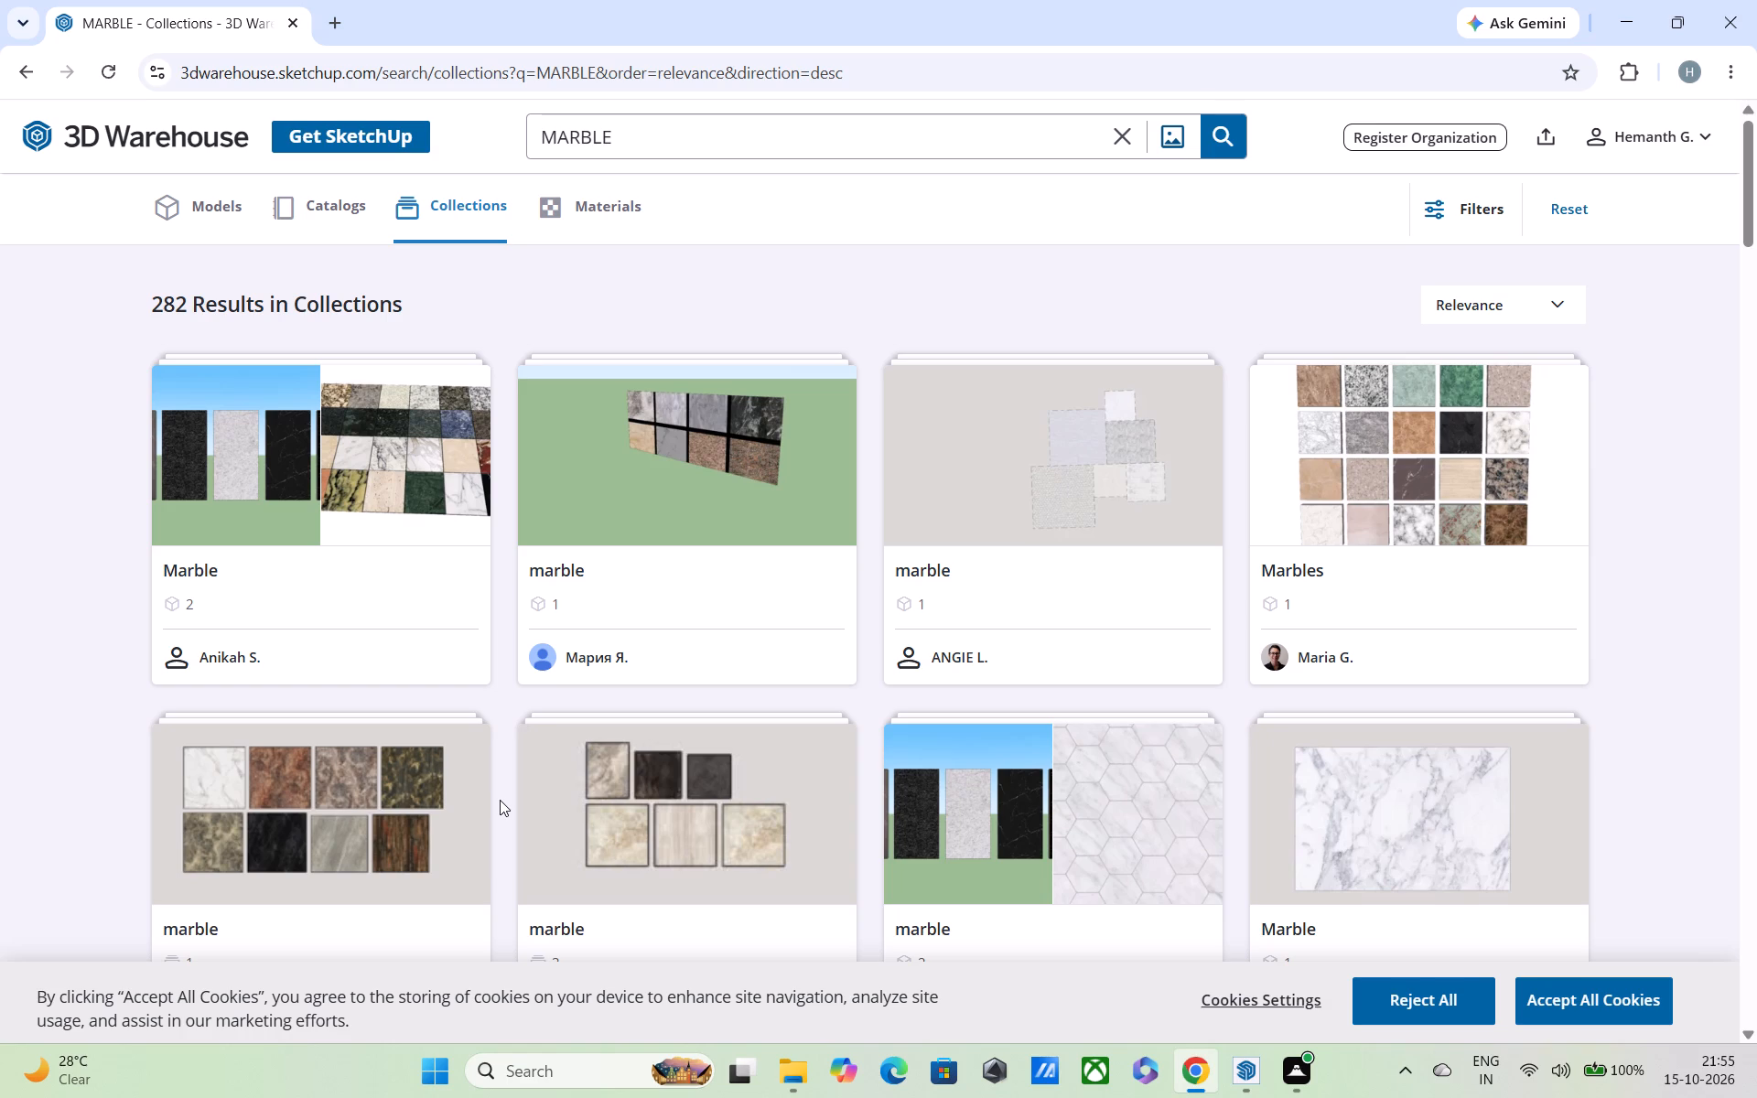
scroll(499, 806, "down", 5)
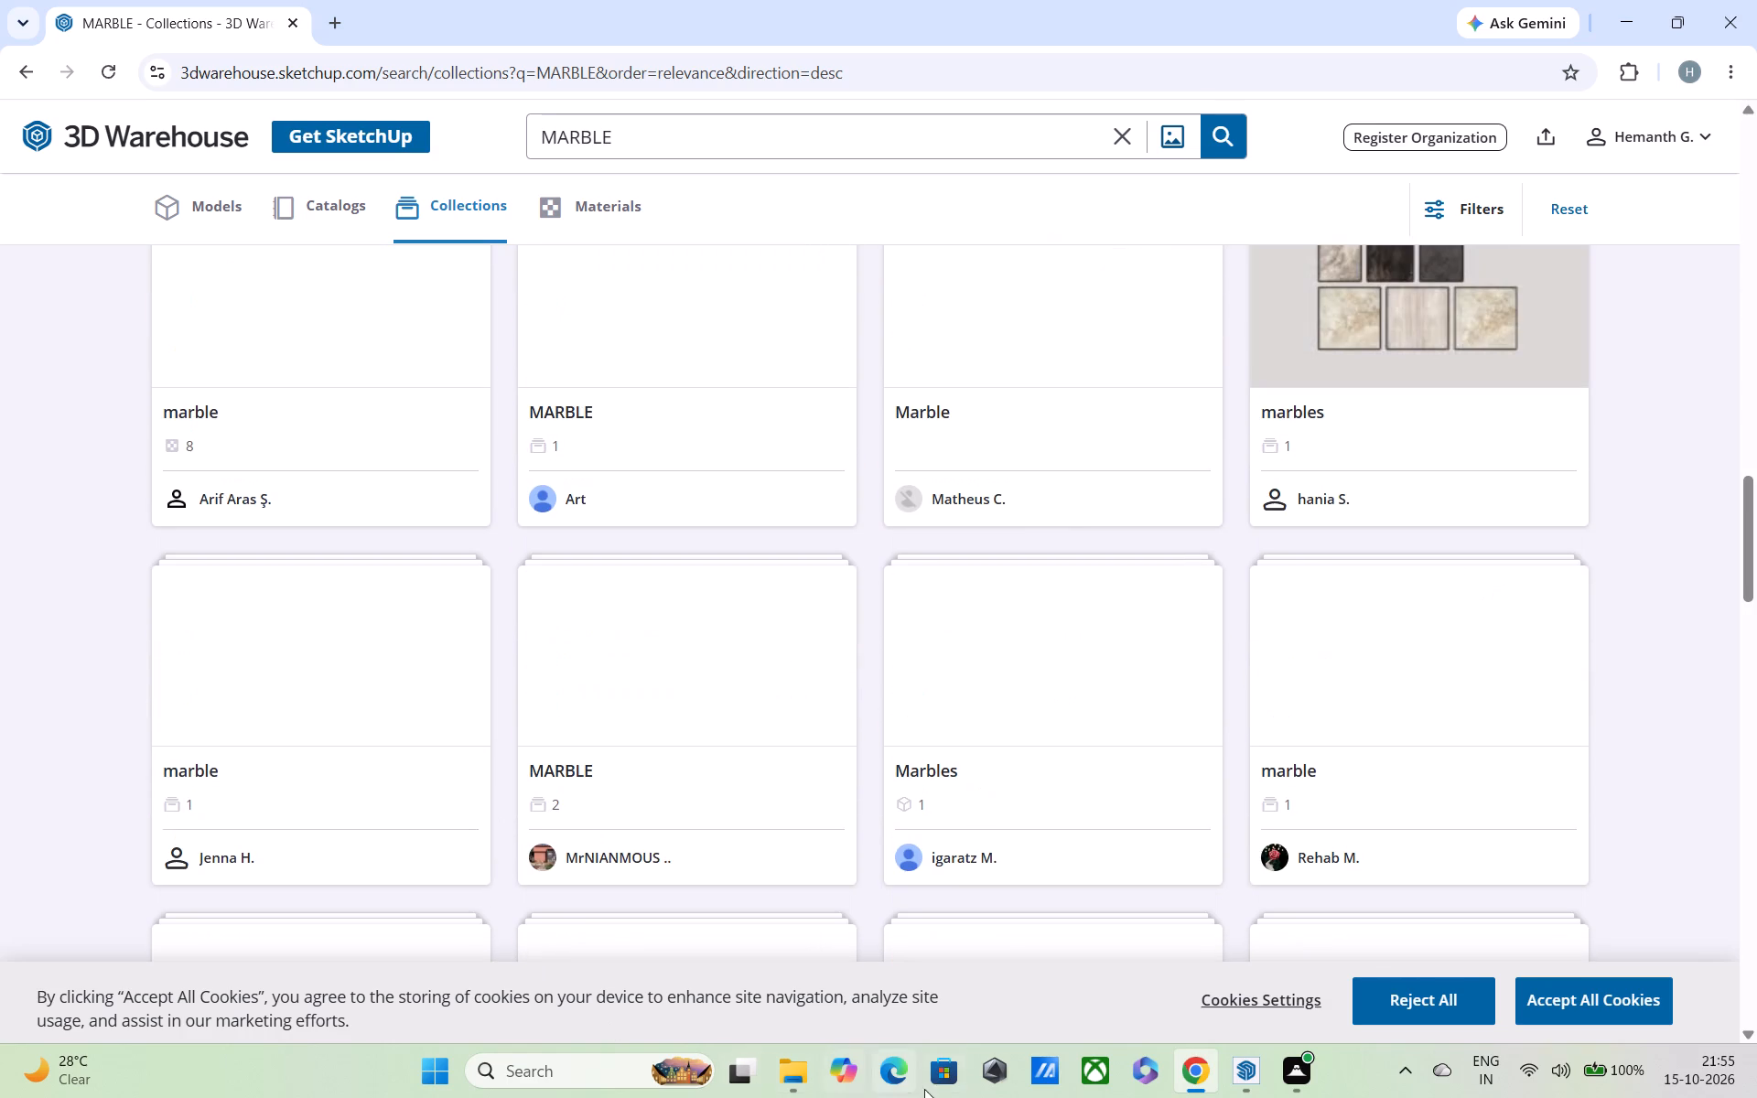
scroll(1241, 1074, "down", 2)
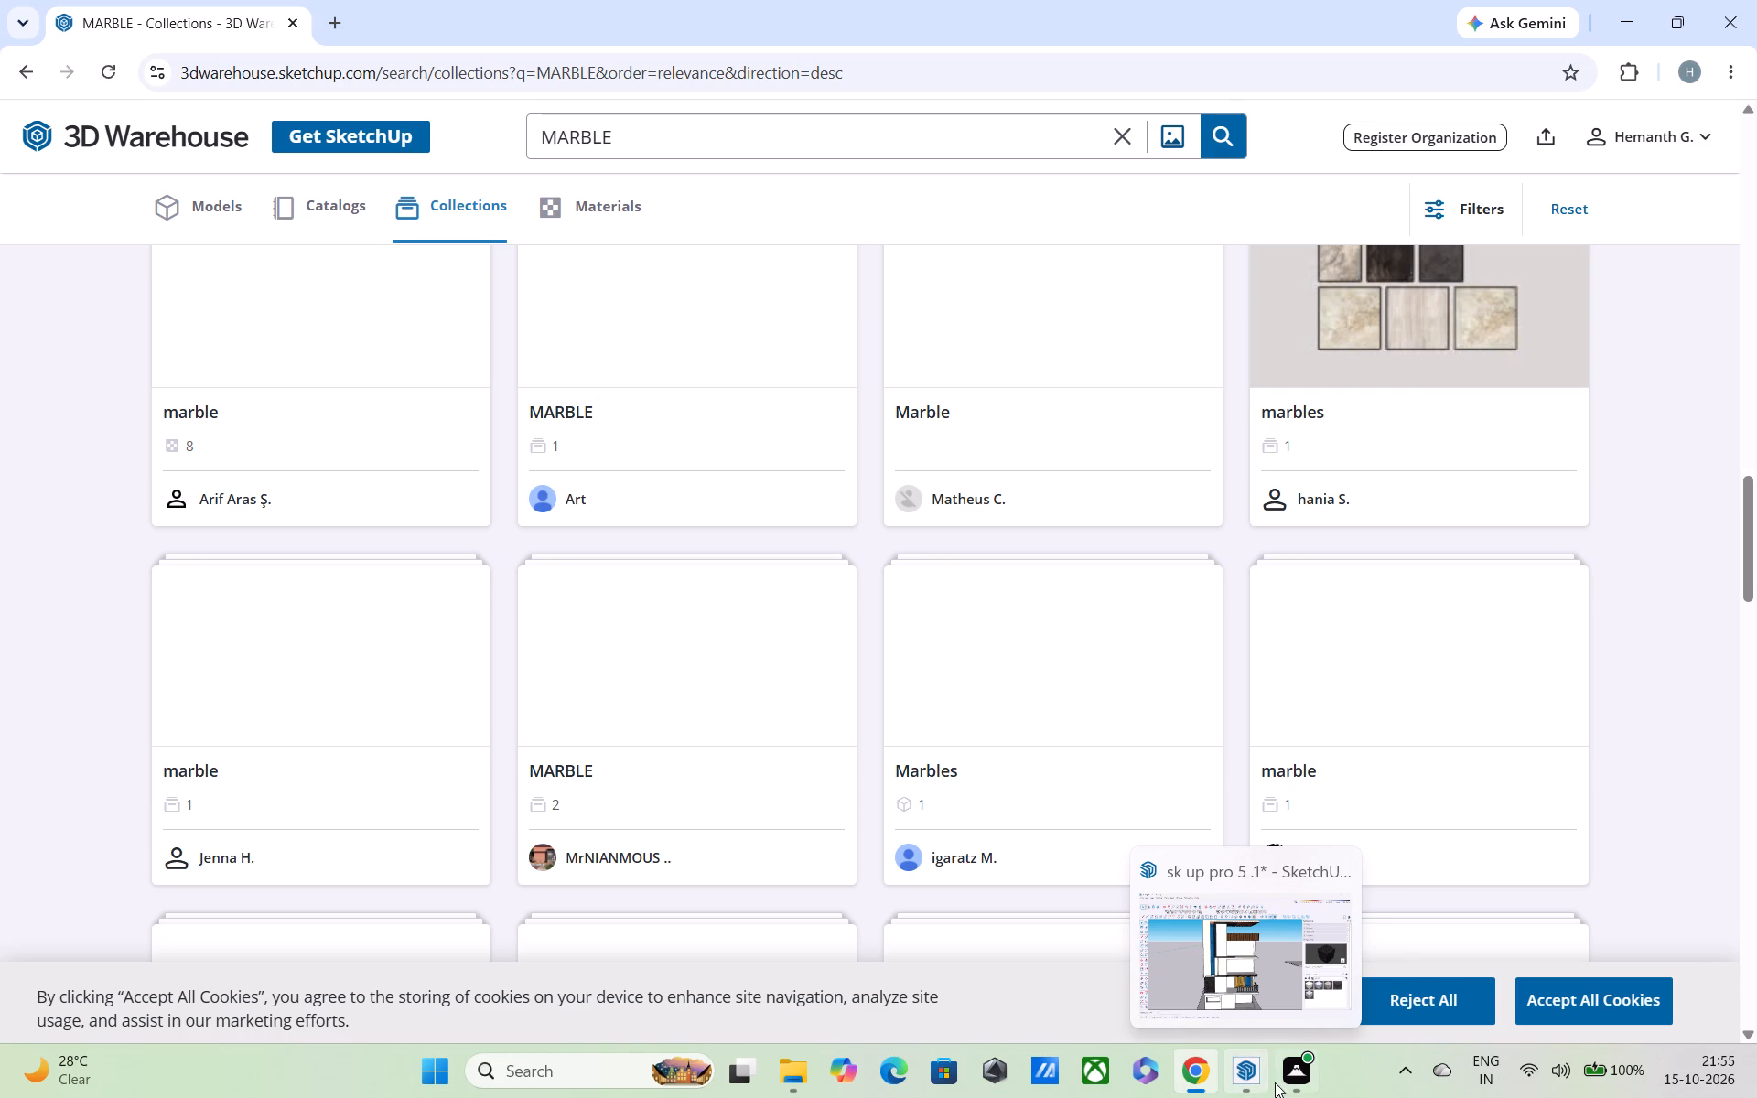
Switch to SketchUp and paint the balcony-level wall panel beside the black marble panel with Marble_20_1K.
left_click(1217, 985)
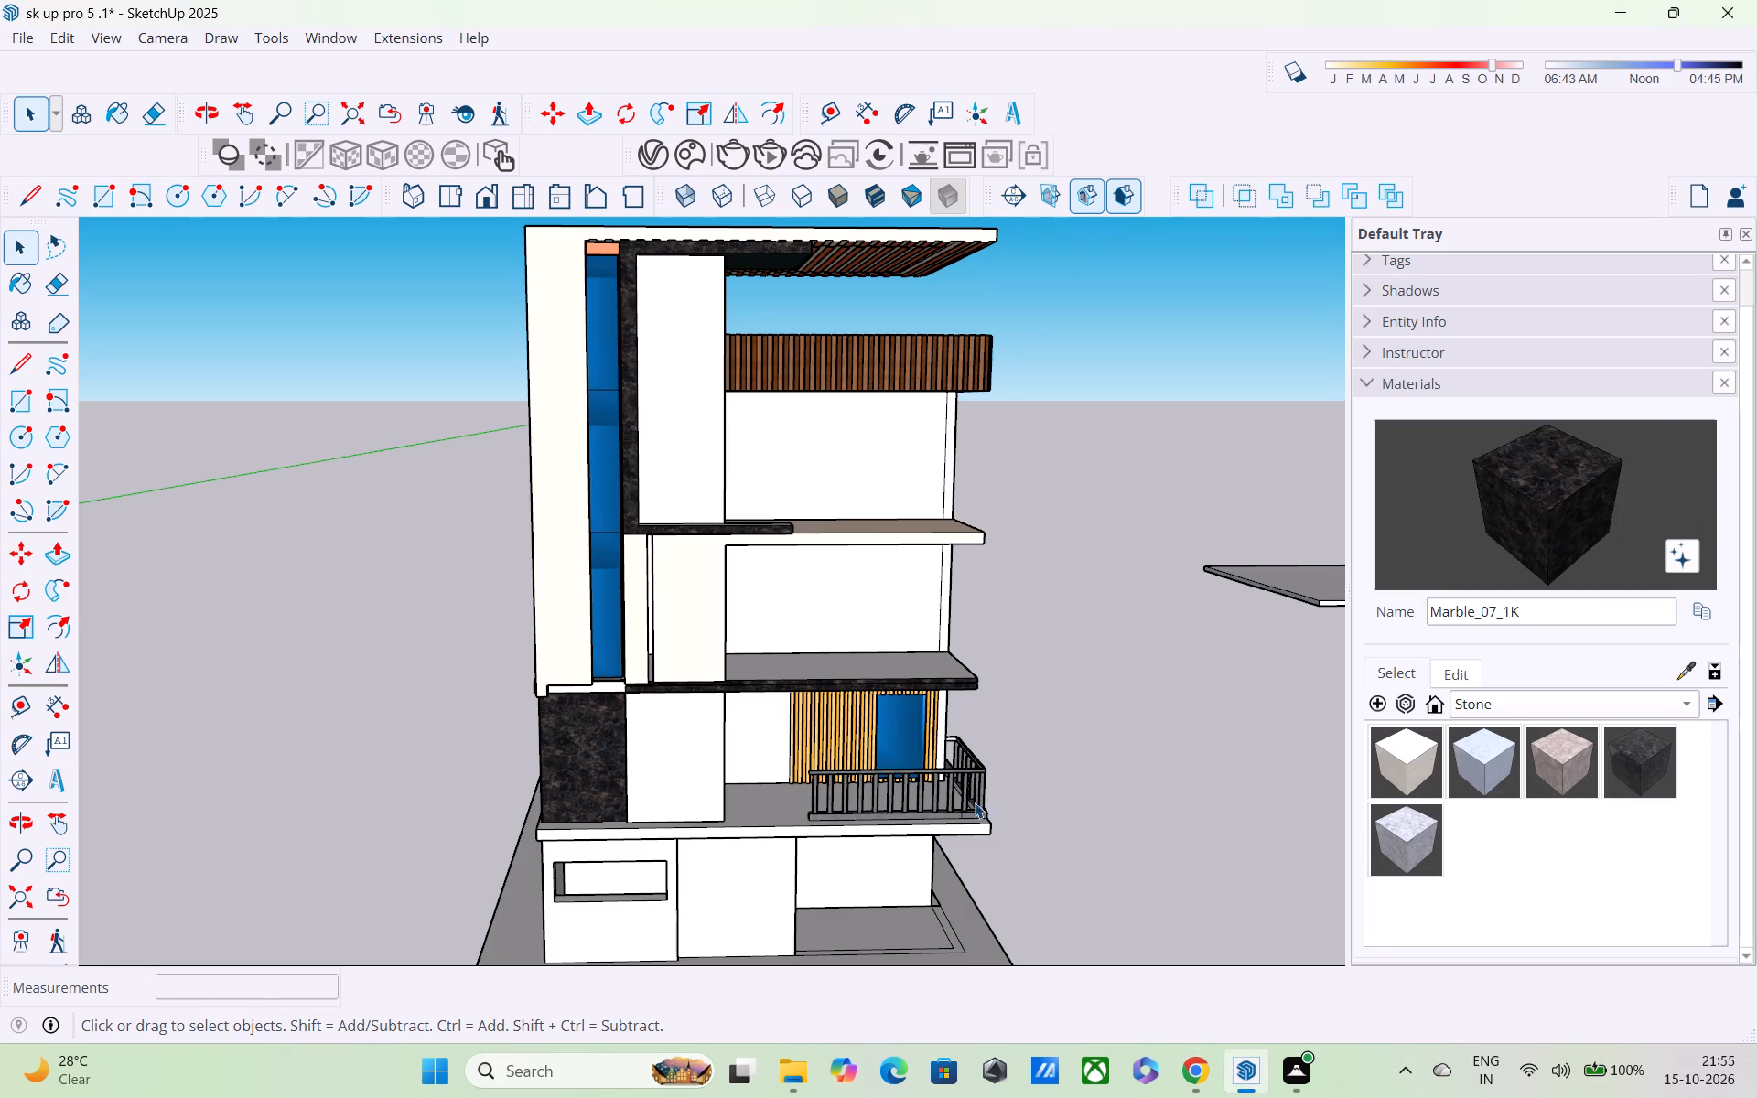
middle_click_drag(970, 802, 301, 796)
middle_click_drag(835, 708, 736, 615)
middle_click_drag(778, 711, 917, 793)
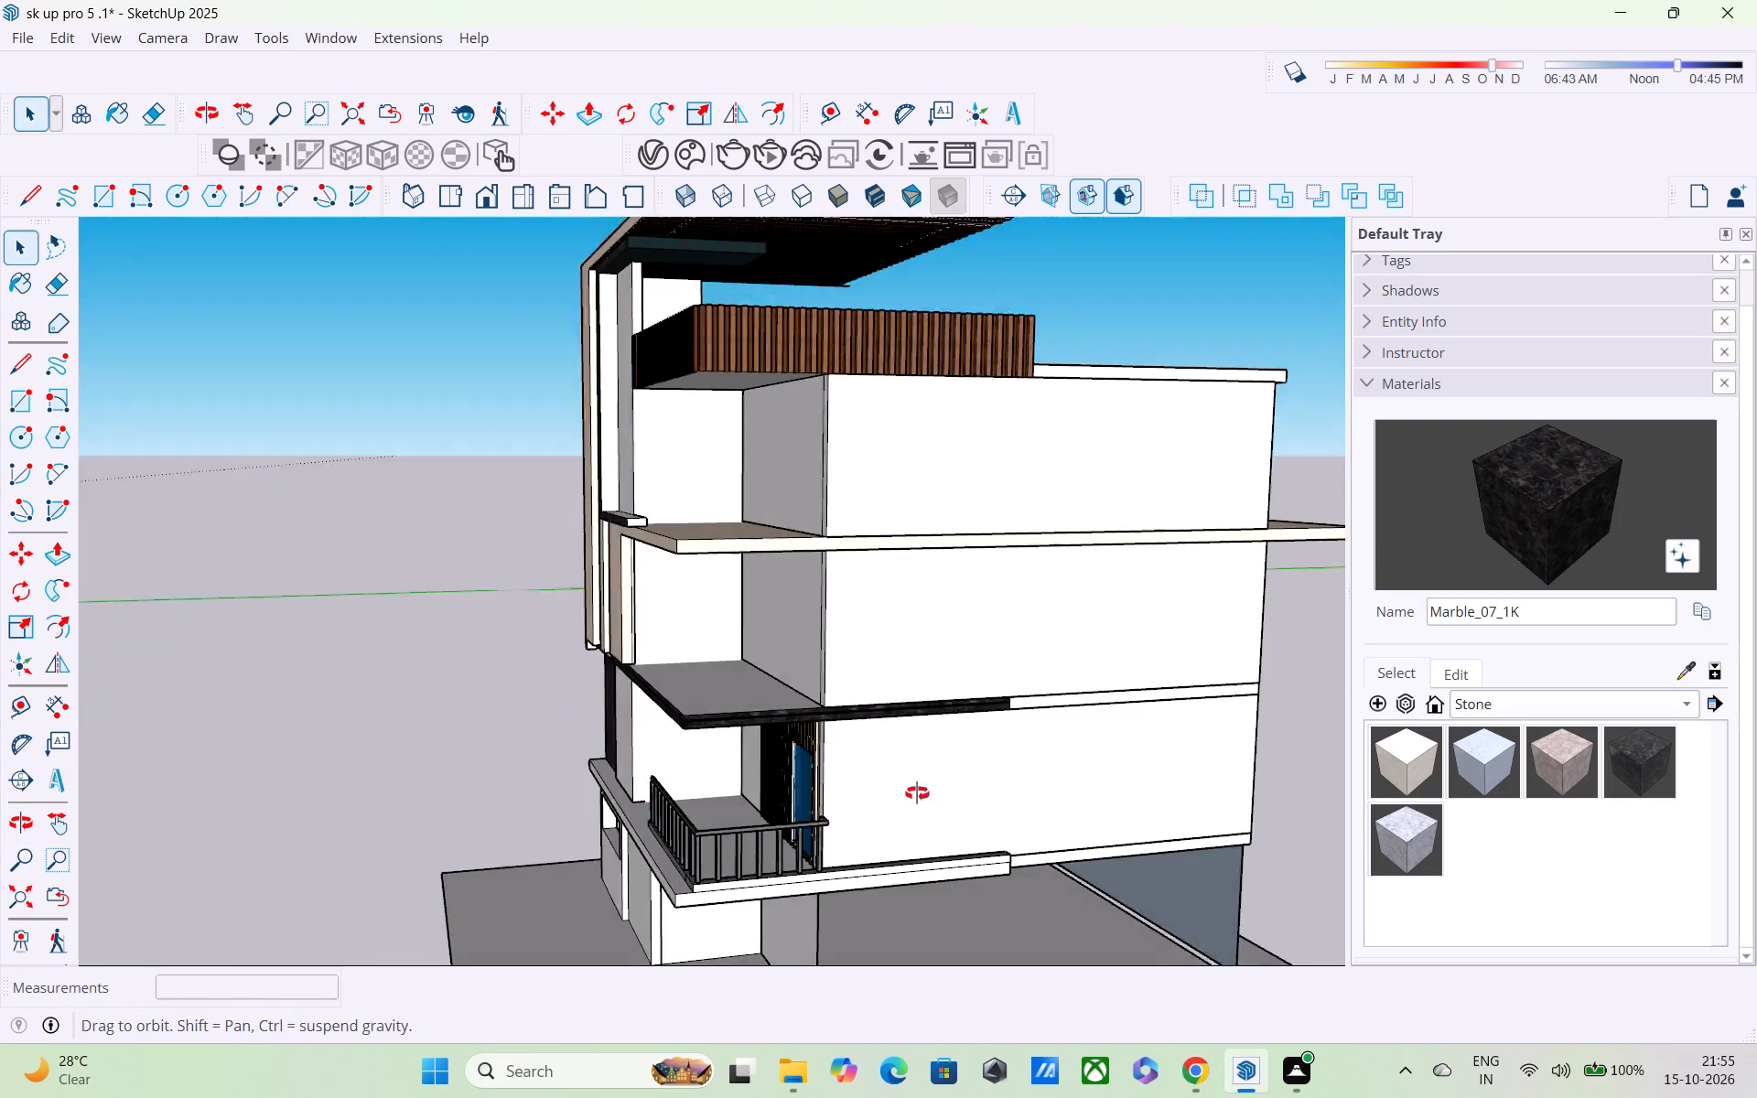
middle_click_drag(917, 793, 1200, 752)
middle_click_drag(915, 720, 1191, 758)
middle_click_drag(659, 748, 670, 654)
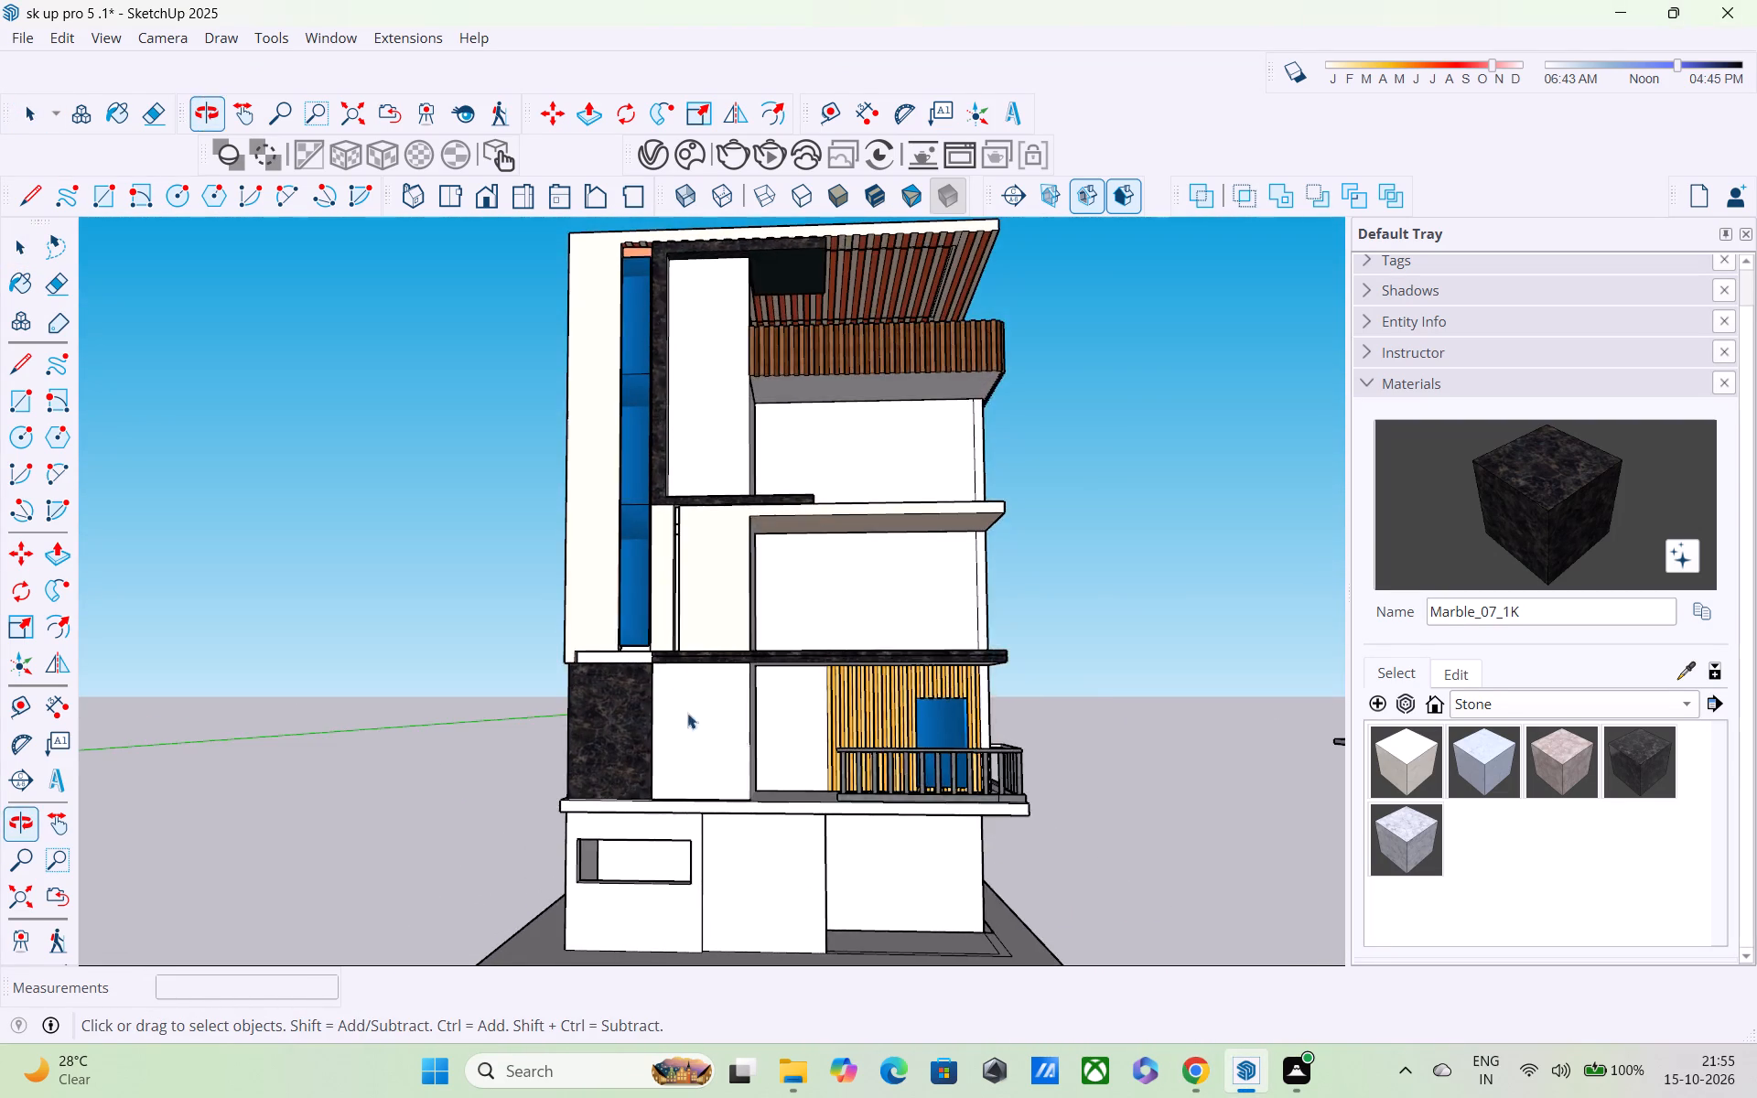
scroll(690, 763, "up", 4)
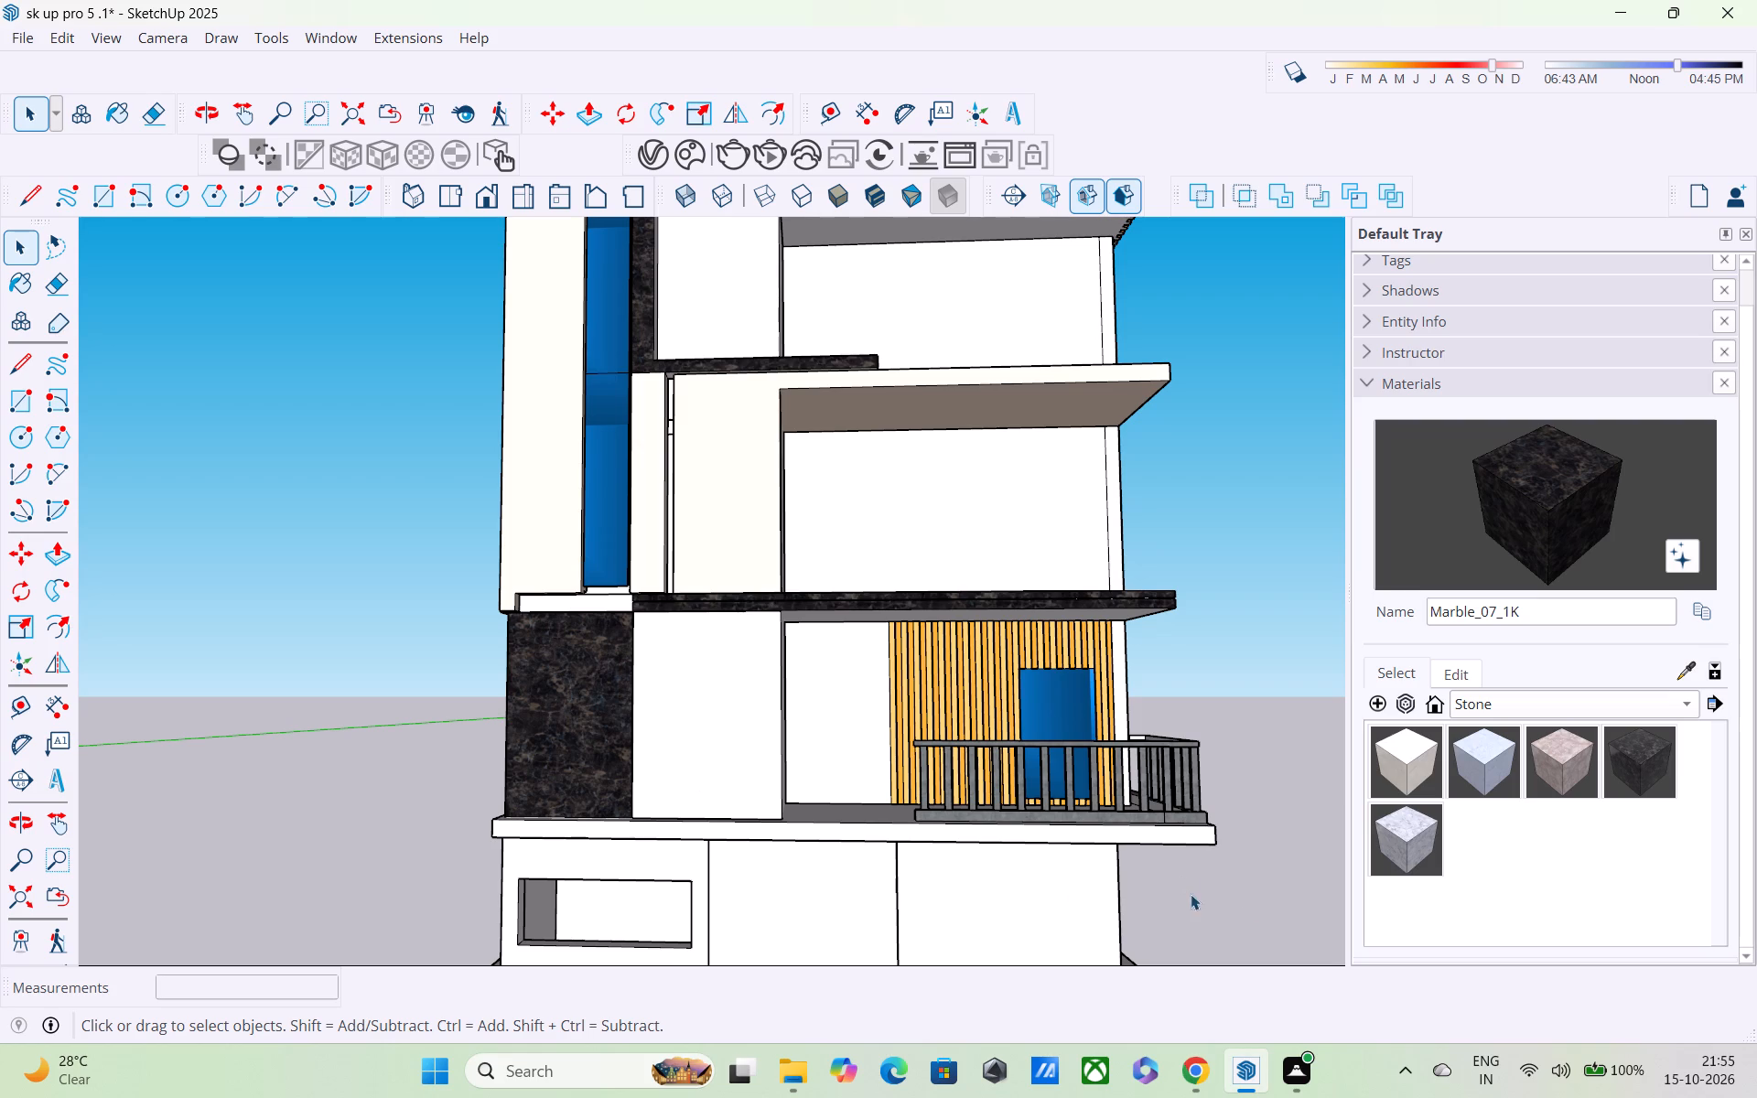
left_click(1395, 834)
left_click(750, 737)
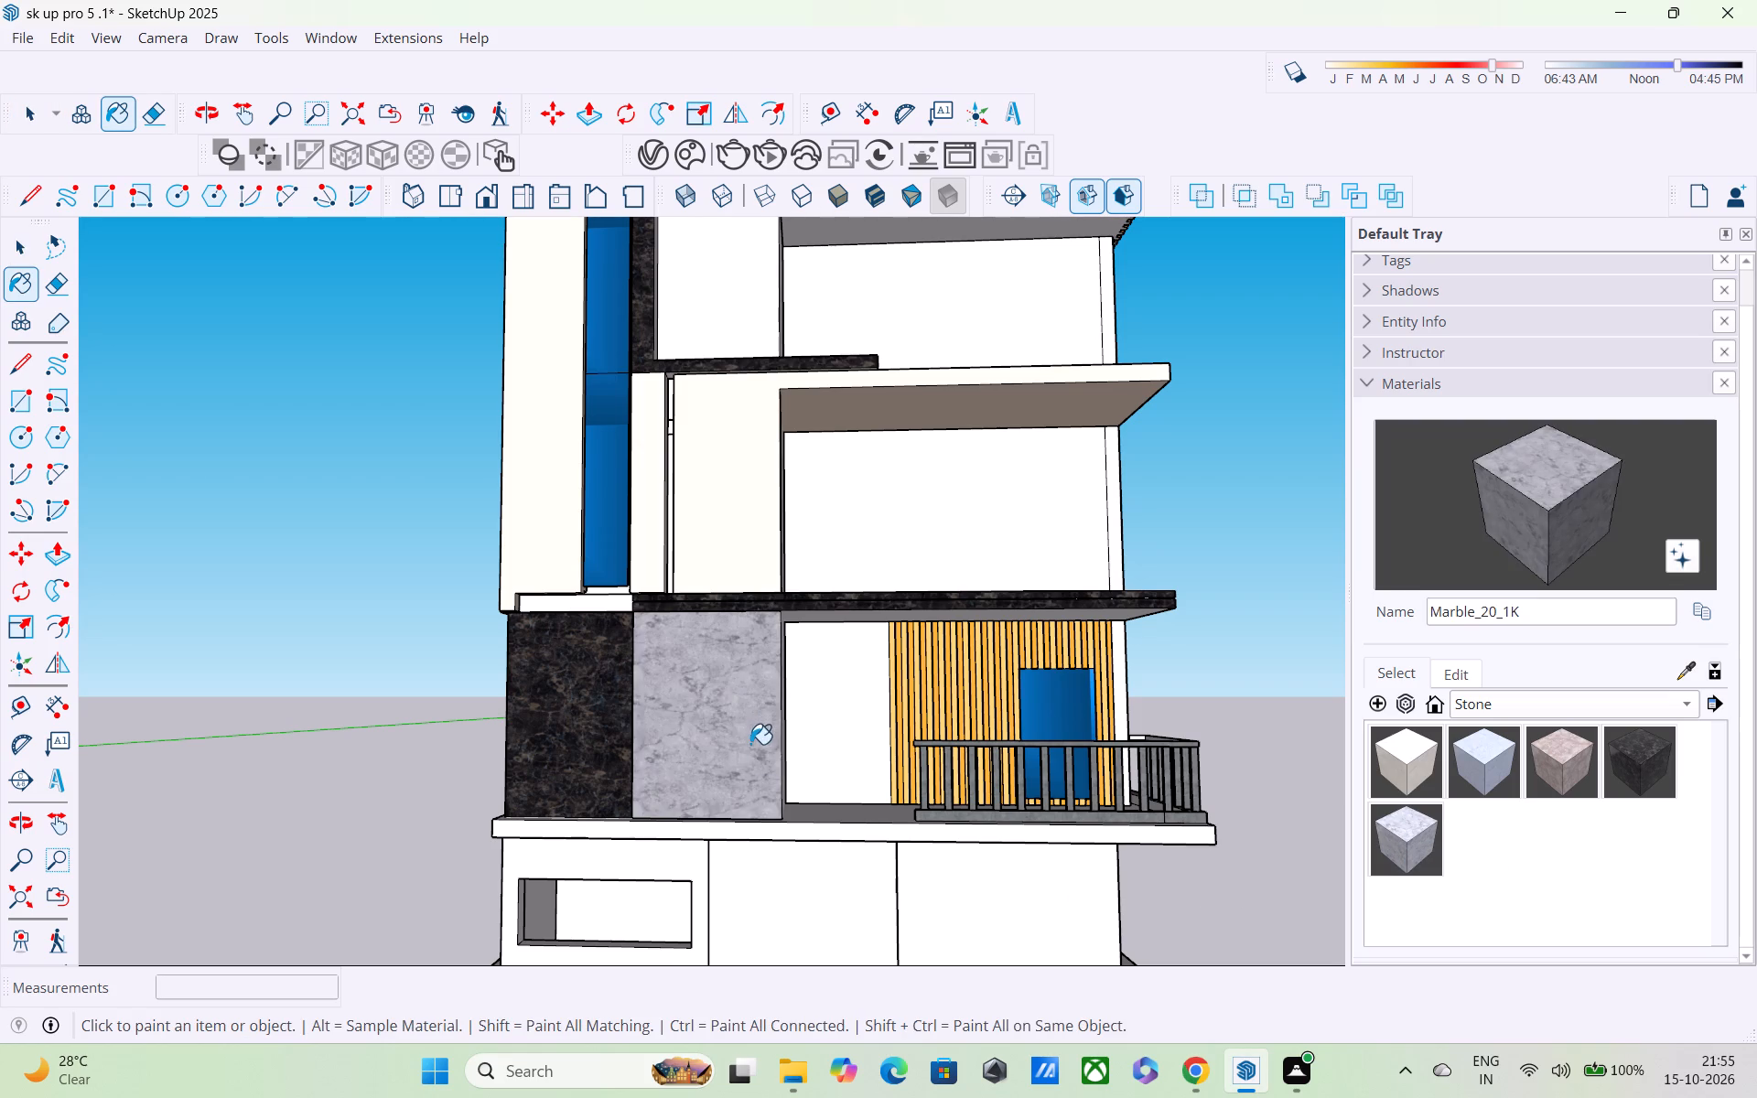
Paint the ground-floor wall around the horizontal window opening with Marble_20_1K.
middle_click_drag(765, 797, 785, 705)
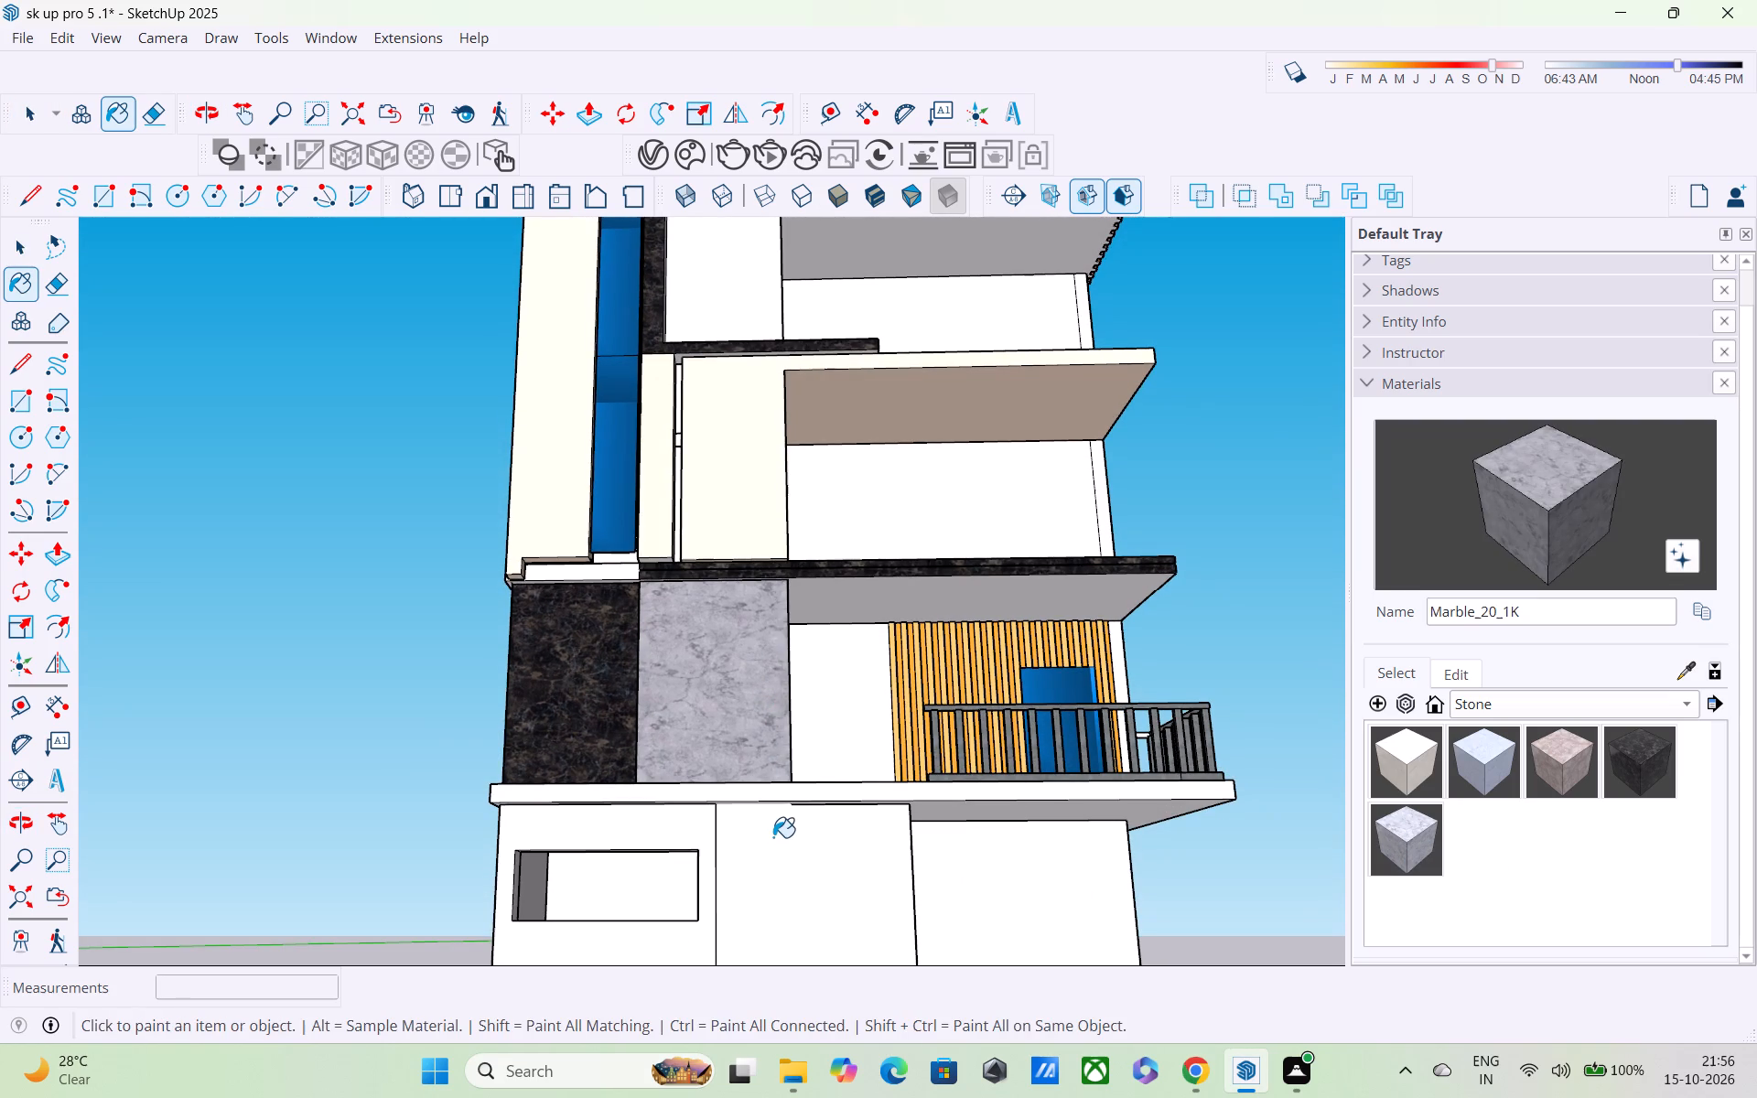
left_click(603, 834)
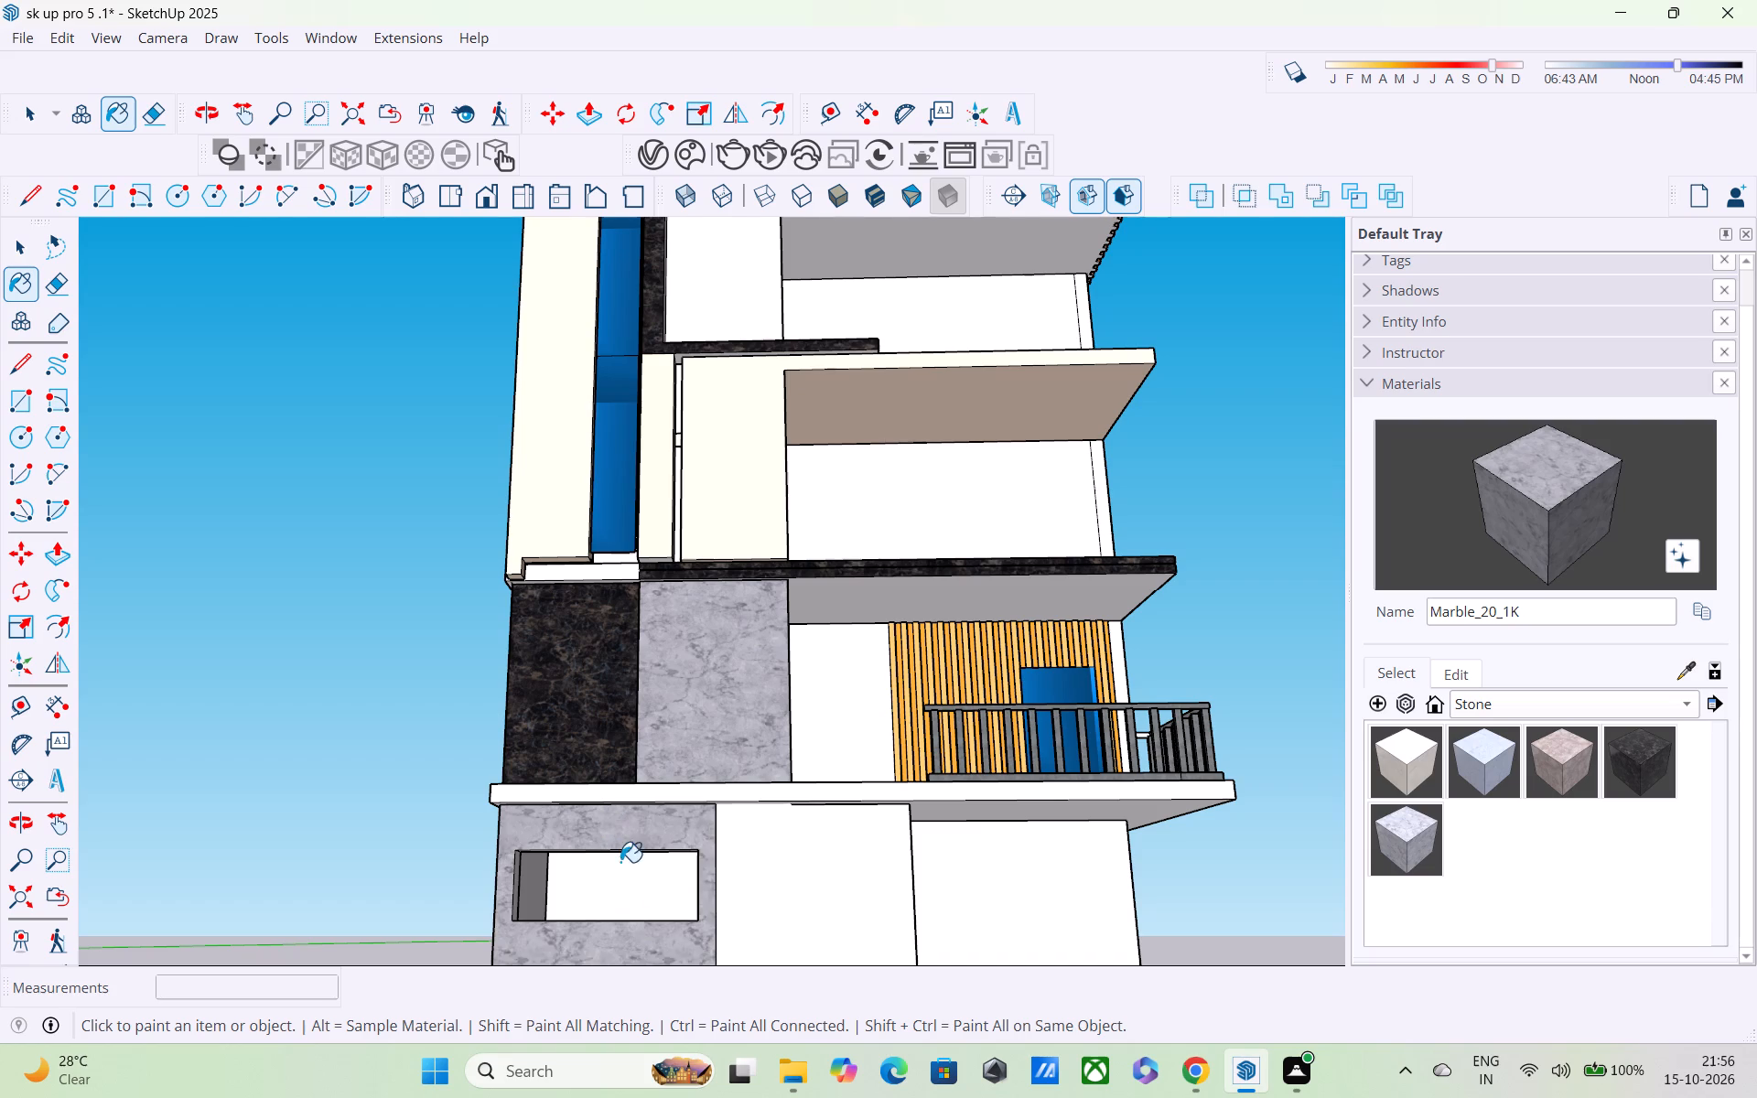
scroll(643, 896, "down", 2)
middle_click_drag(648, 902, 699, 979)
scroll(692, 950, "down", 2)
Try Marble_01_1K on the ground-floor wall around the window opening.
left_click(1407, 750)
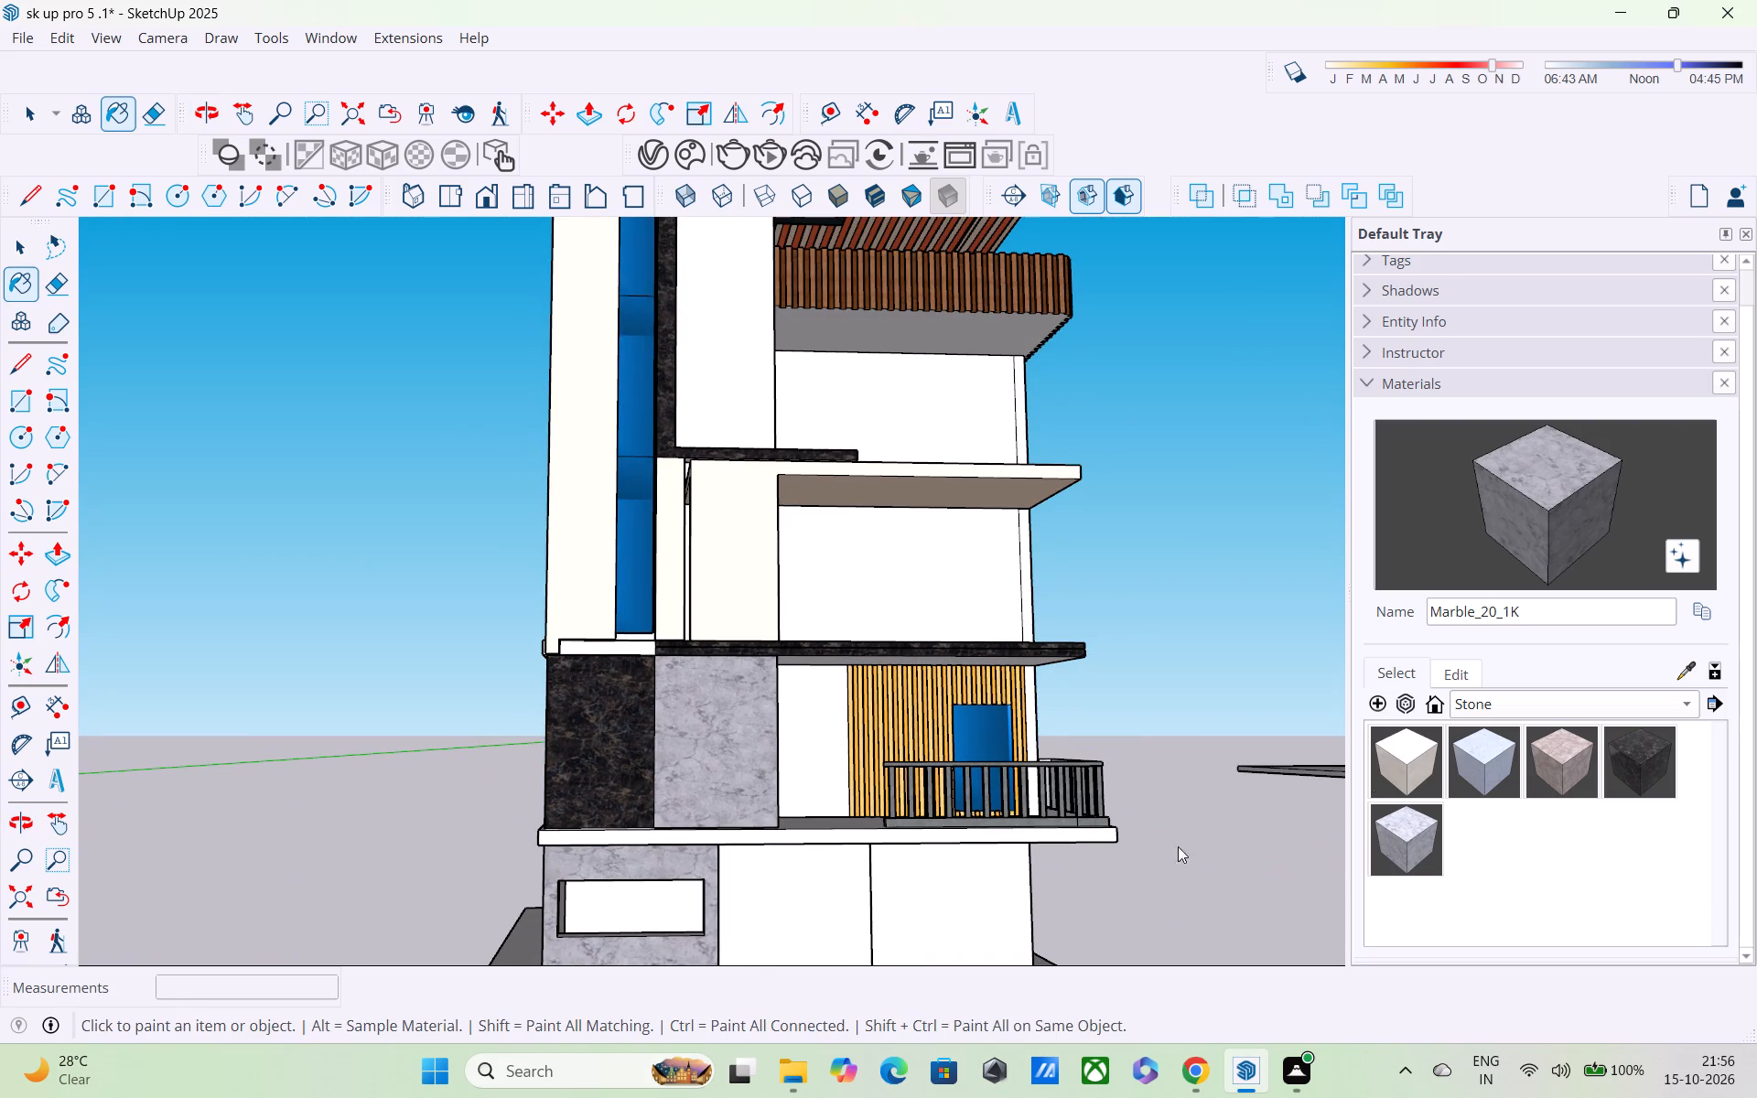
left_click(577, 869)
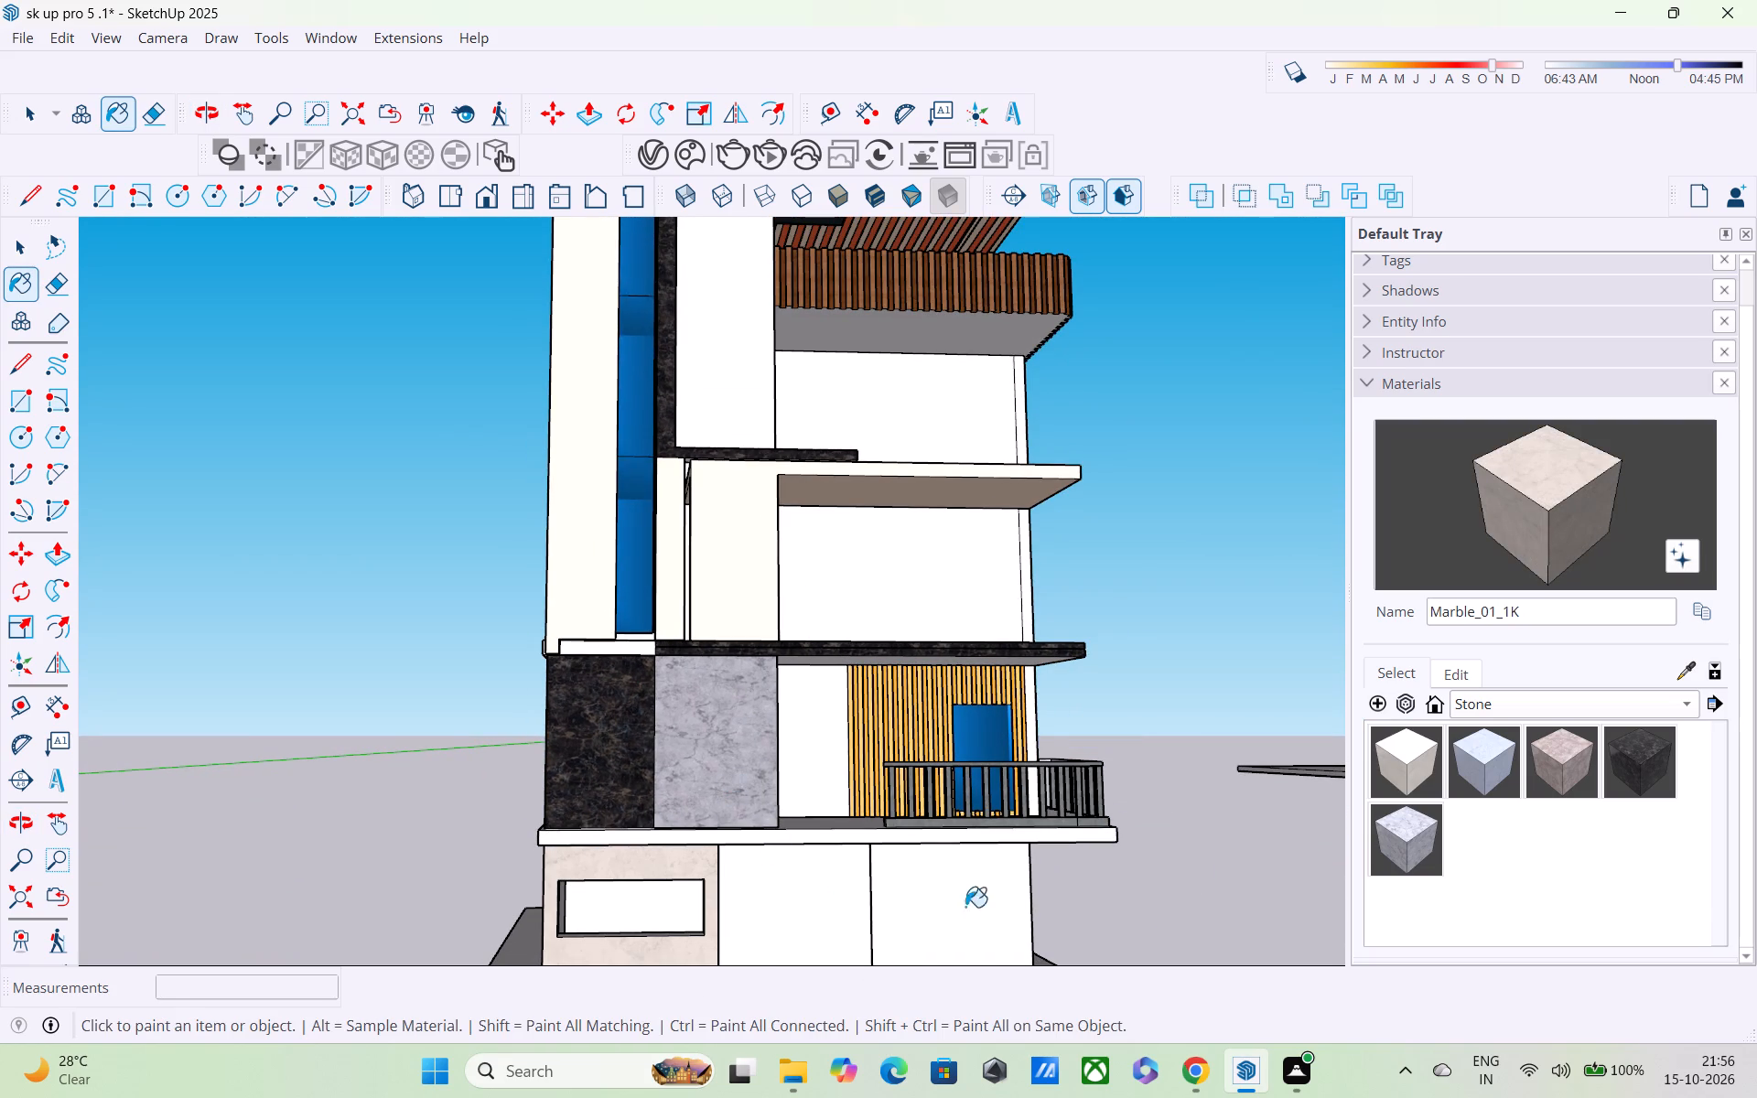
Repaint the balcony-level panel and the ground-floor window wall with Marble_20_1K.
left_click(1409, 838)
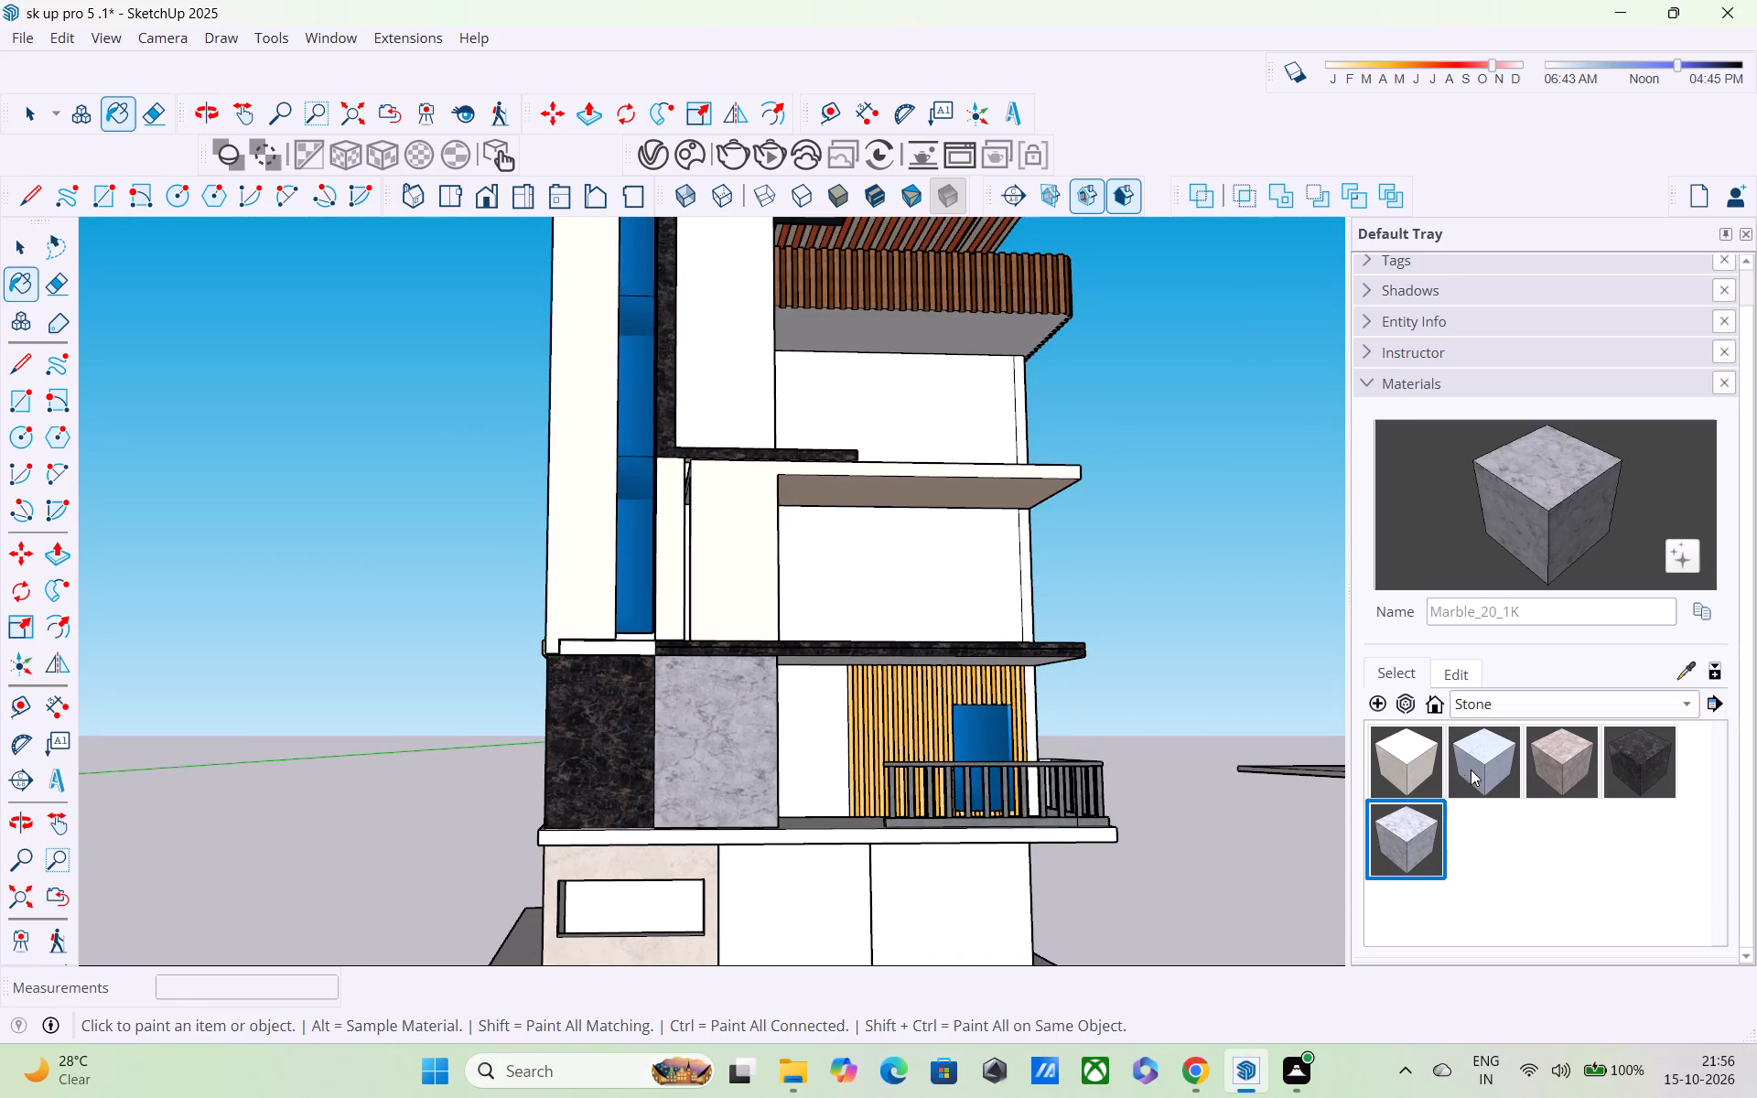
left_click(744, 761)
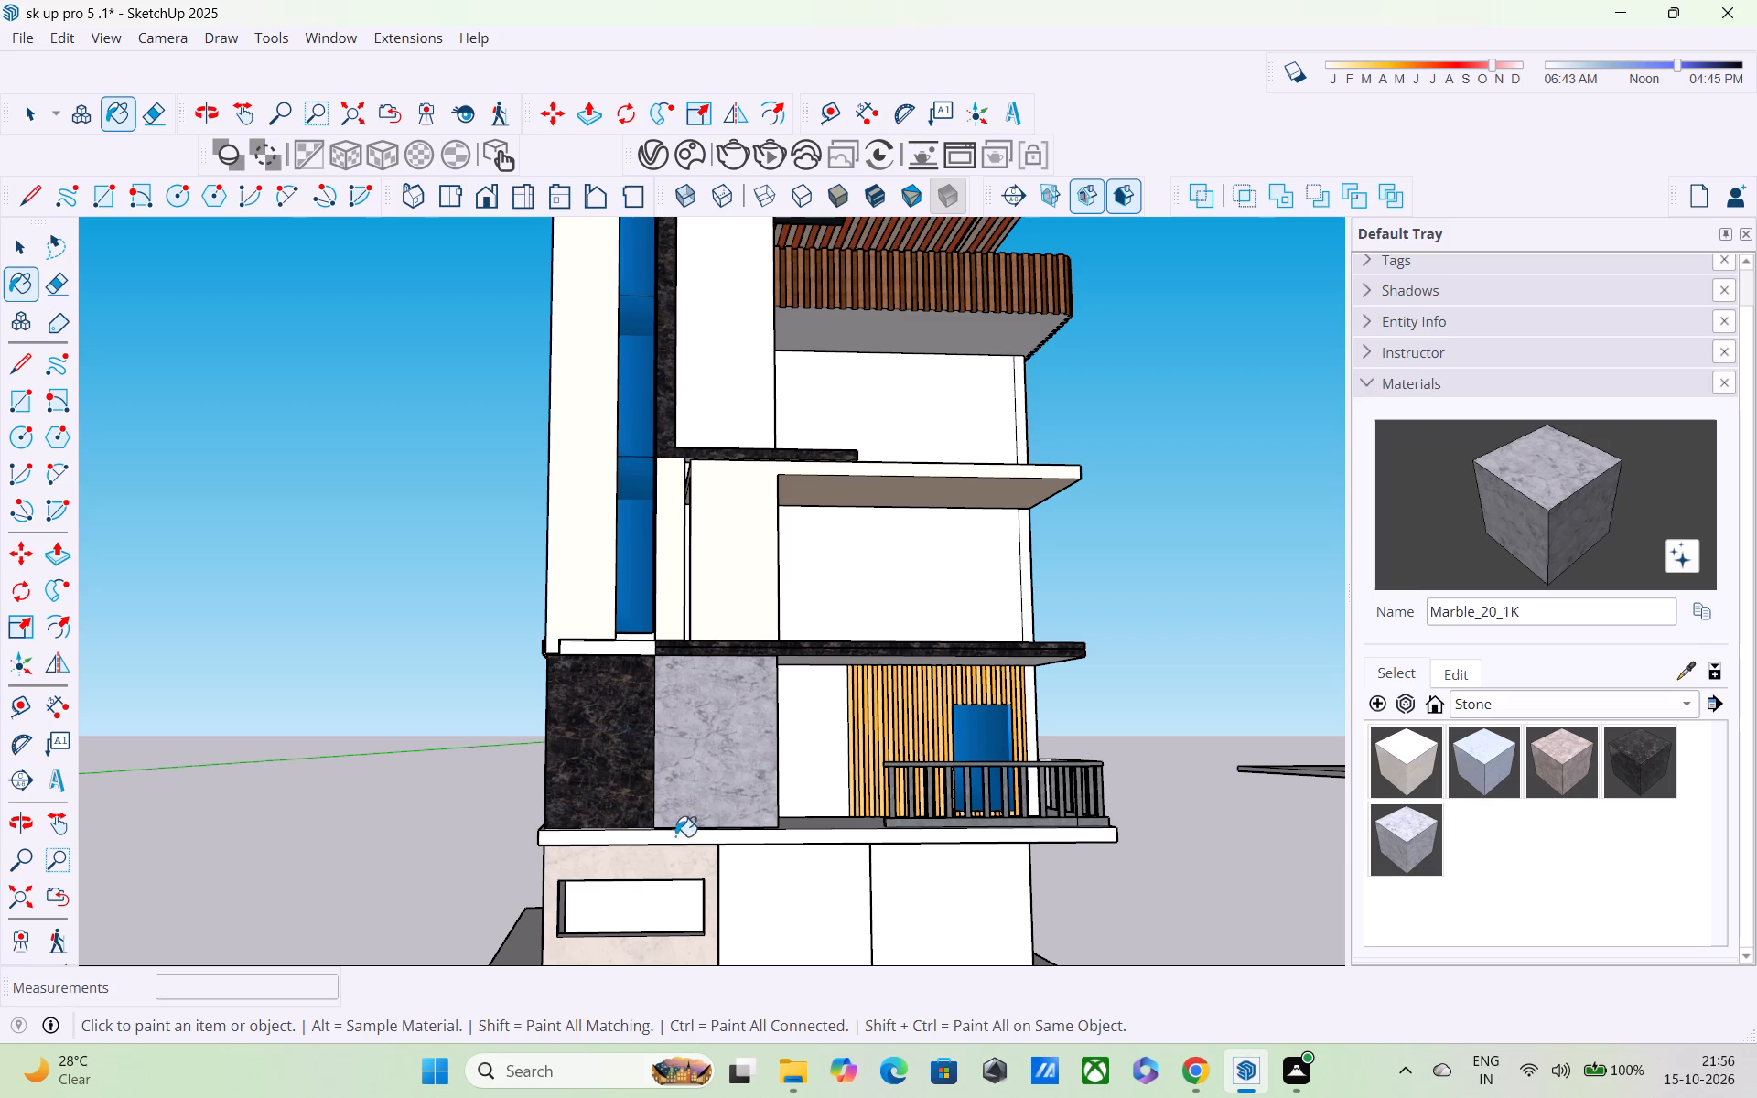
left_click(636, 872)
middle_click_drag(641, 886, 640, 816)
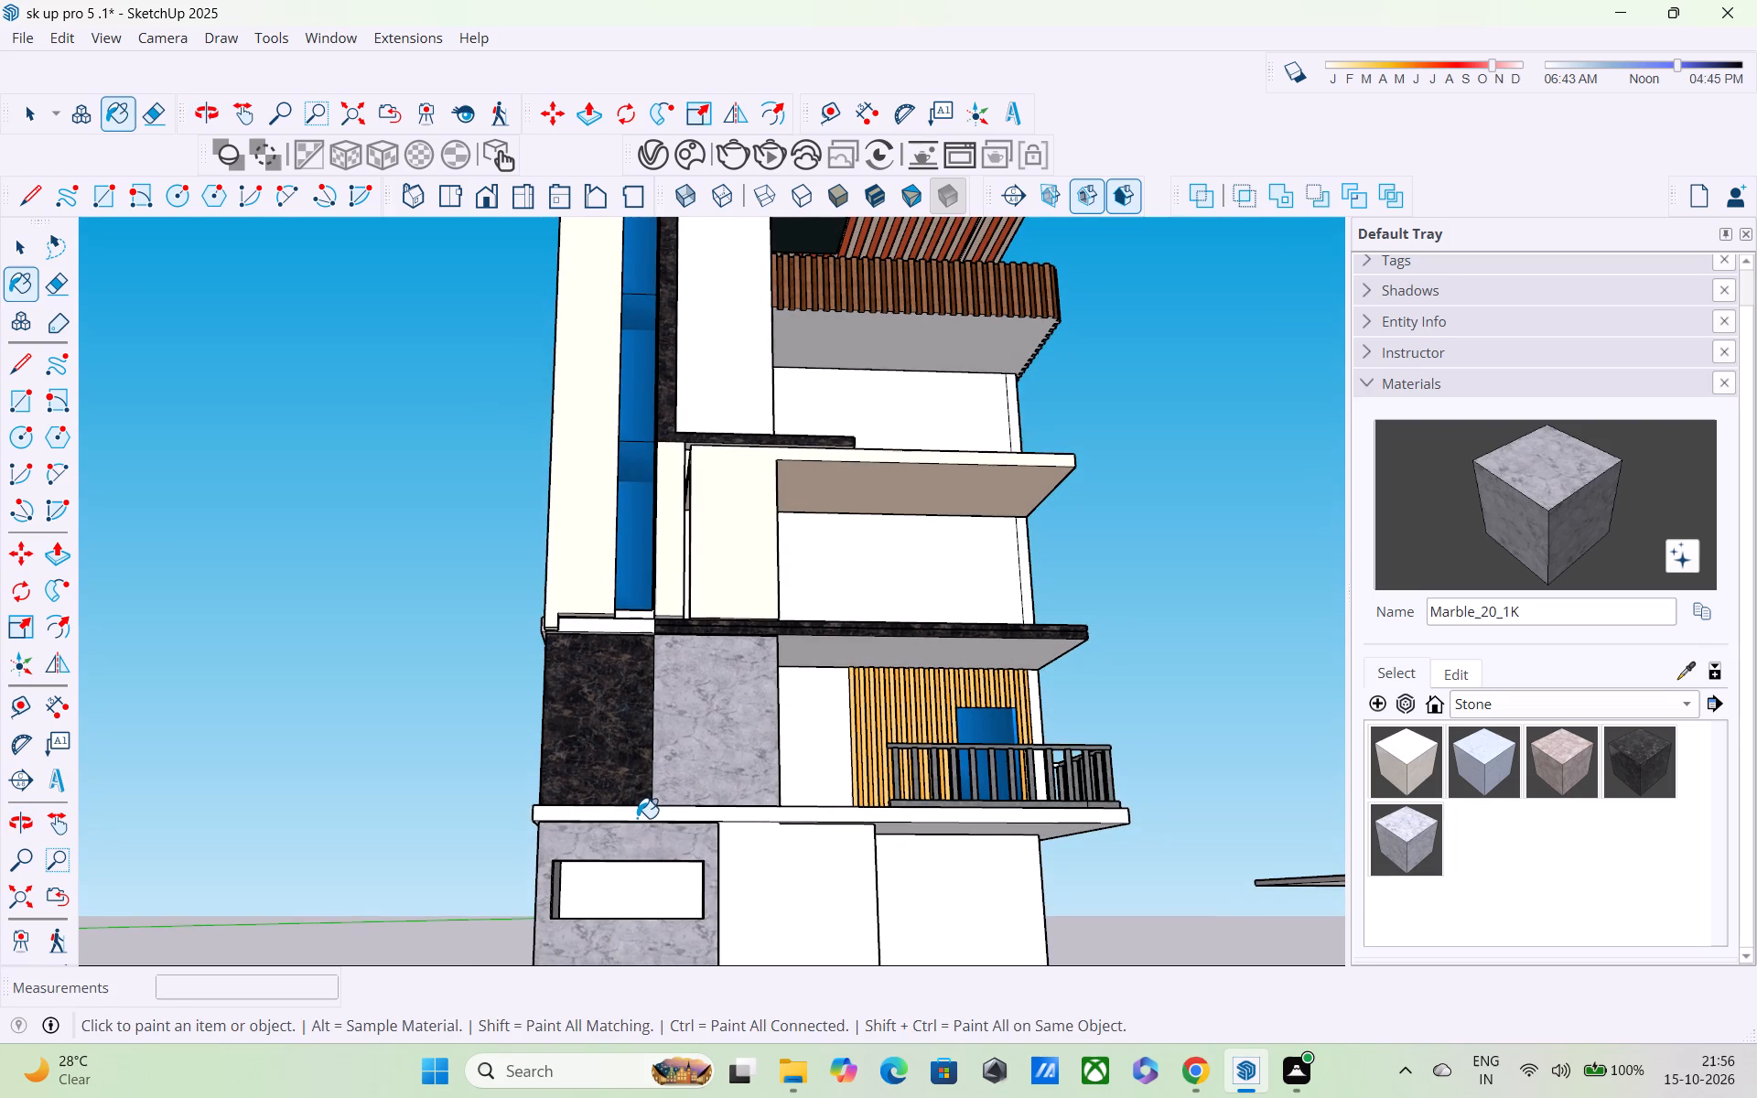
Edit the Marble_20_1K colour, trying a purple tint before setting a near-neutral hue and a much lighter tone.
left_click(1454, 677)
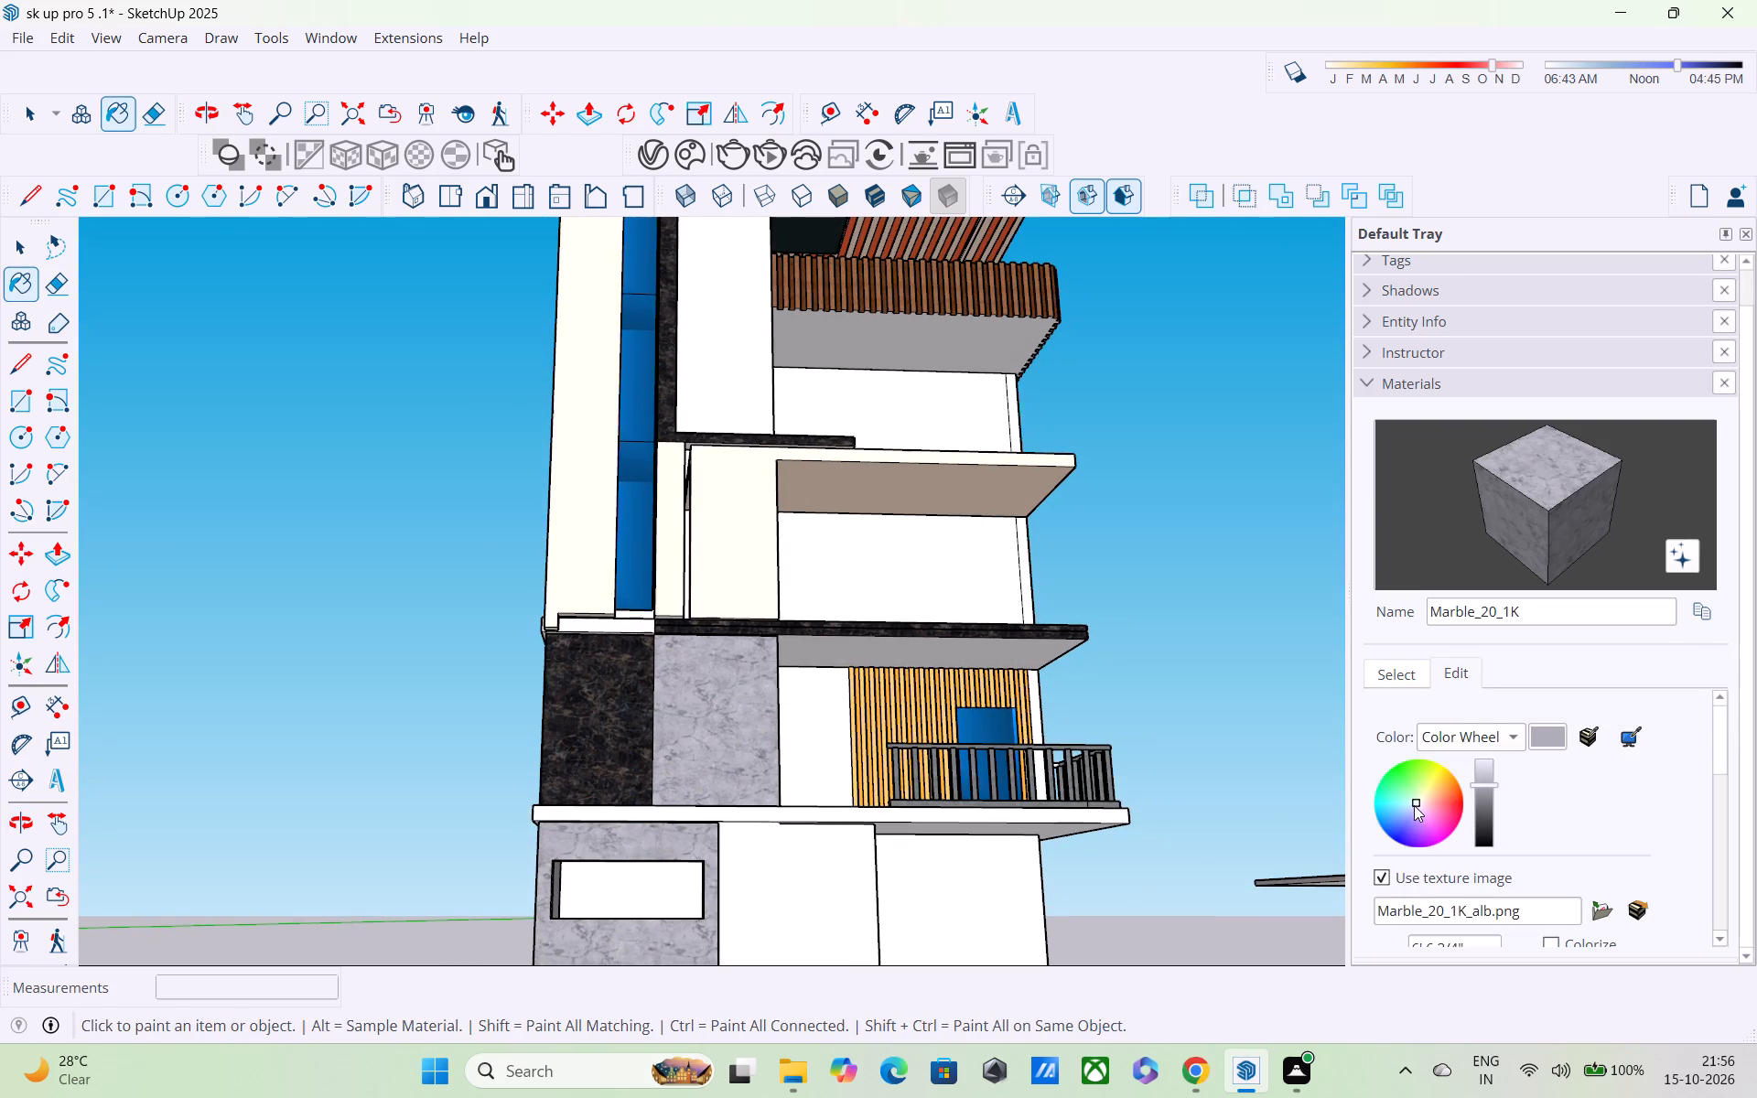
left_click_drag(1414, 802, 1423, 815)
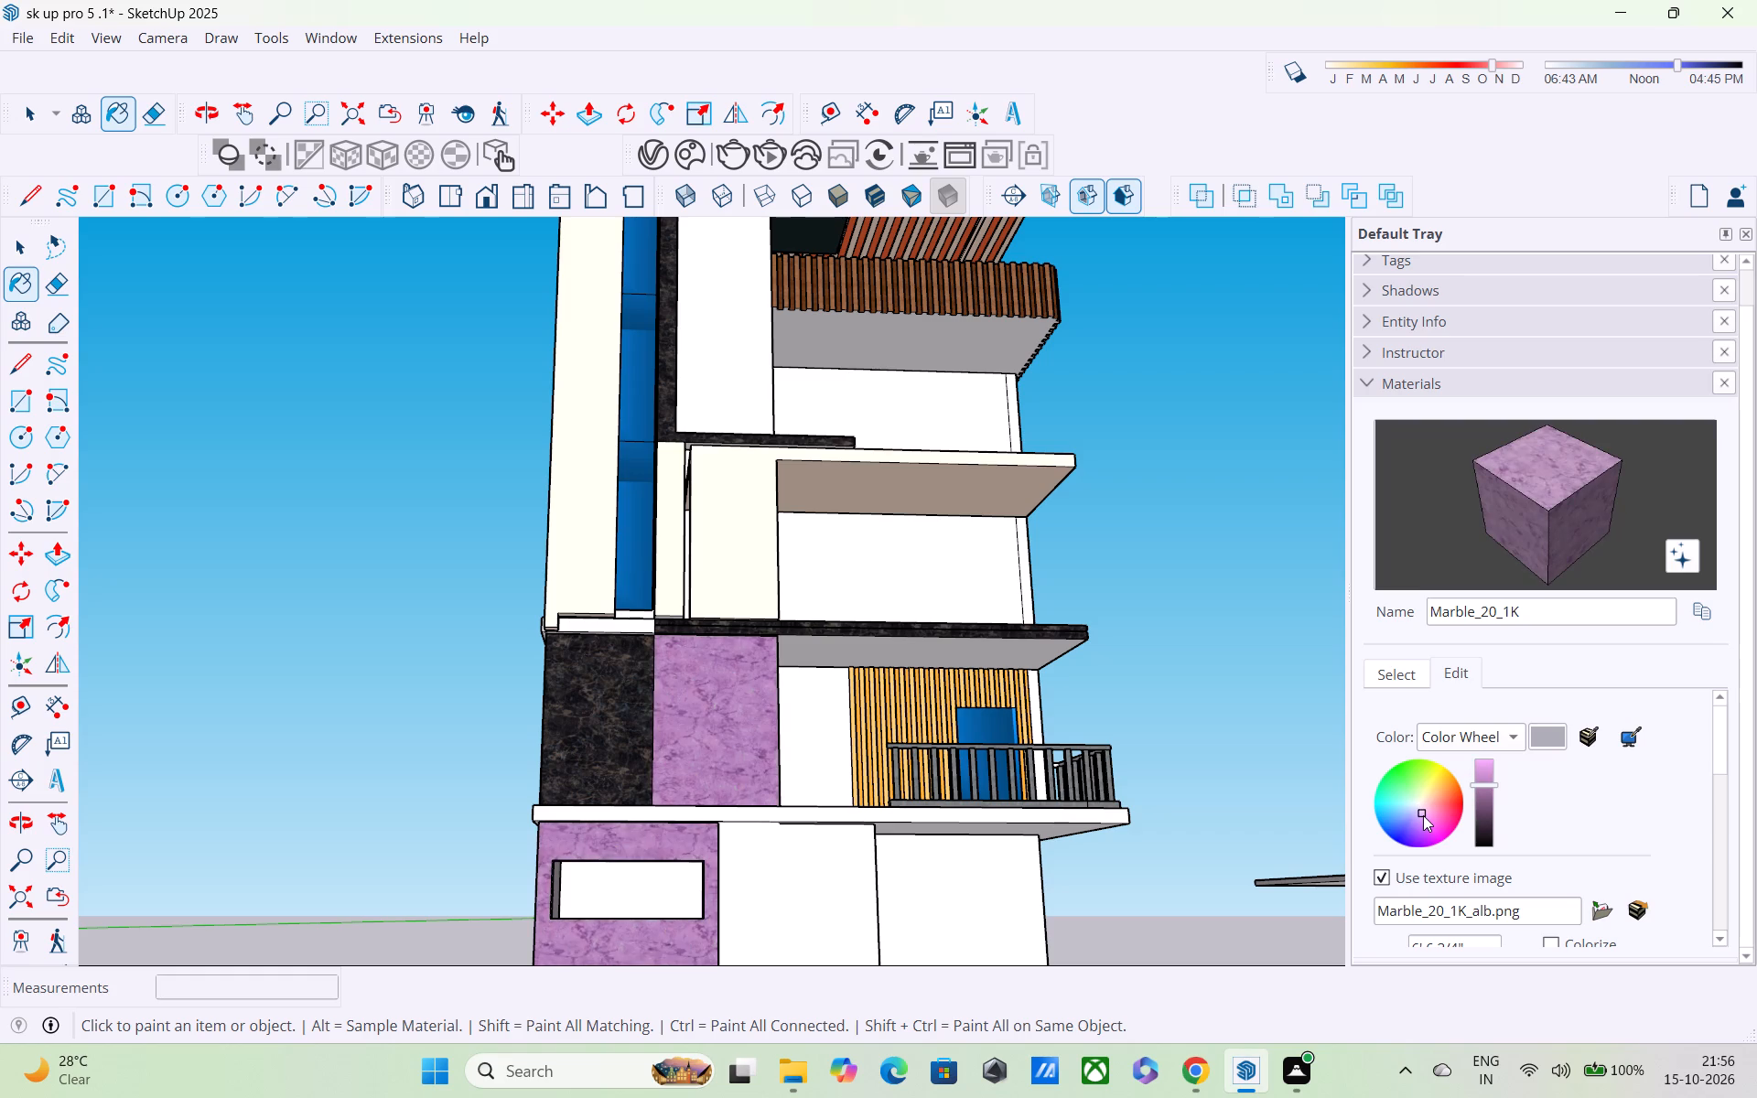
left_click_drag(1423, 815, 1423, 816)
scroll(1417, 811, "up", 8)
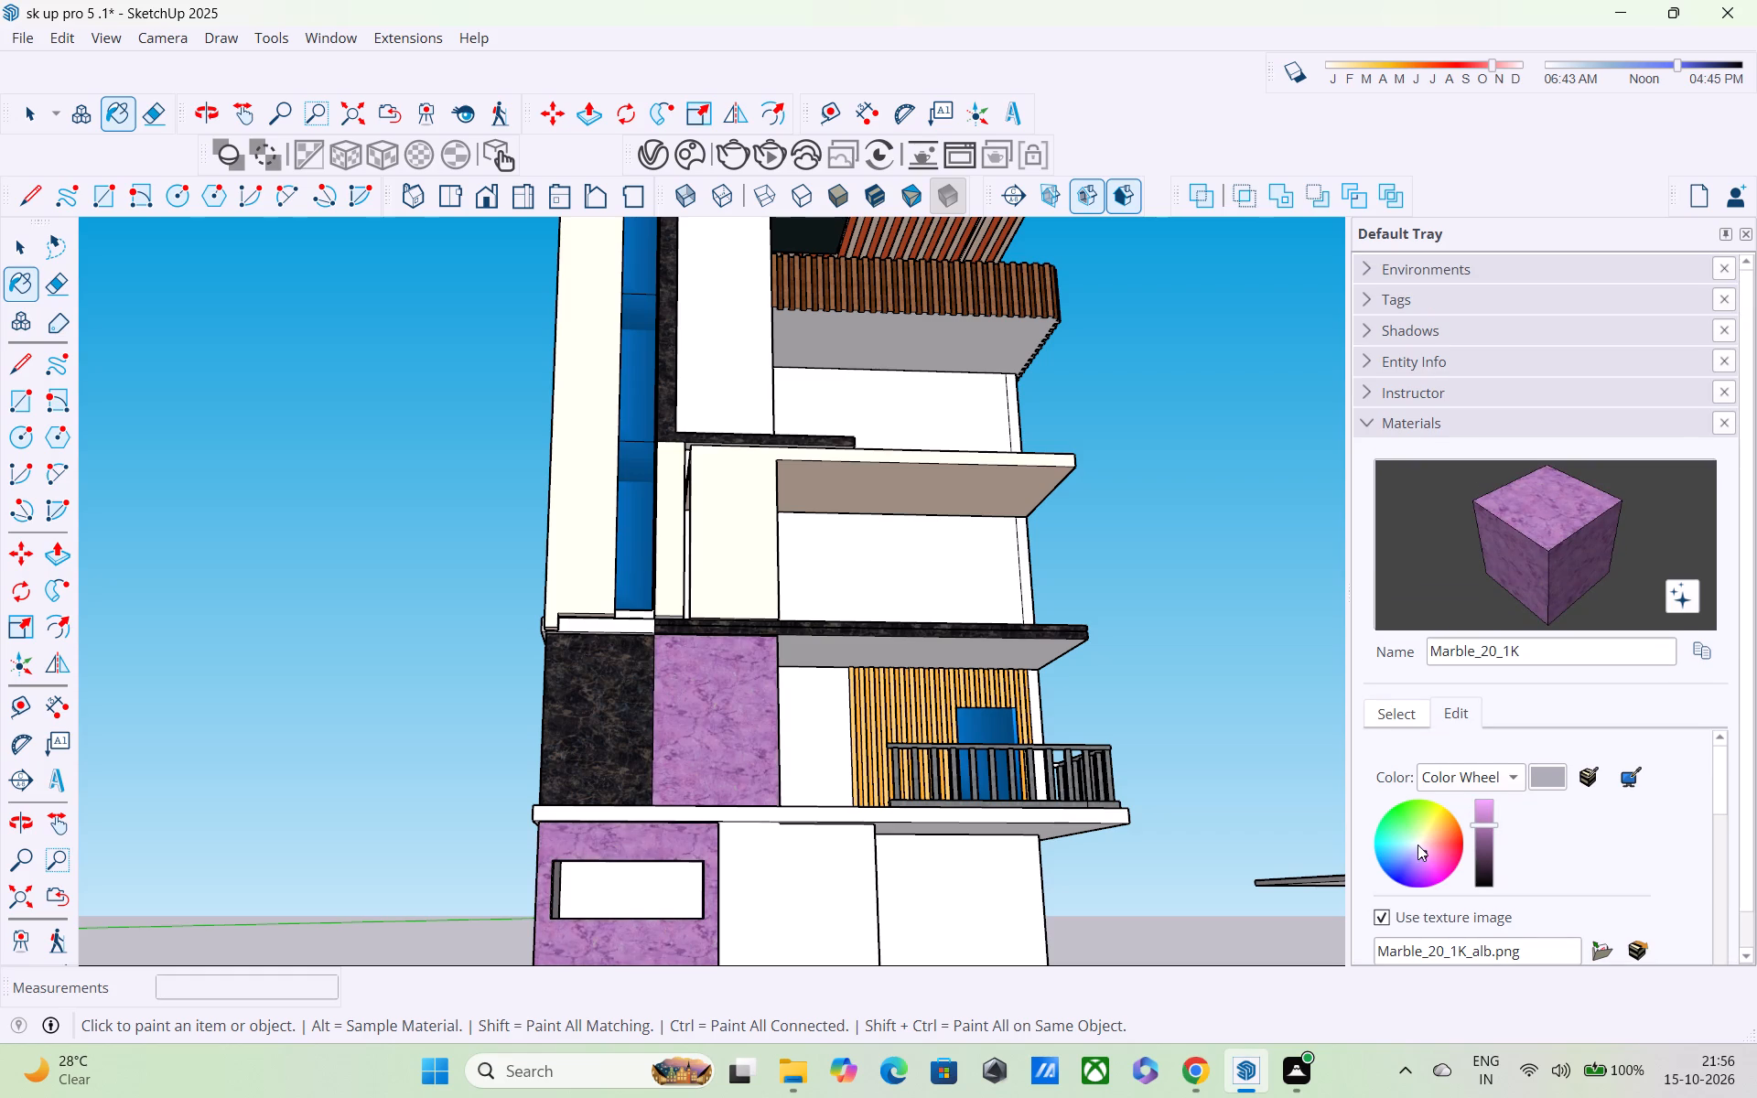
left_click(1417, 845)
left_click_drag(1487, 823, 1485, 806)
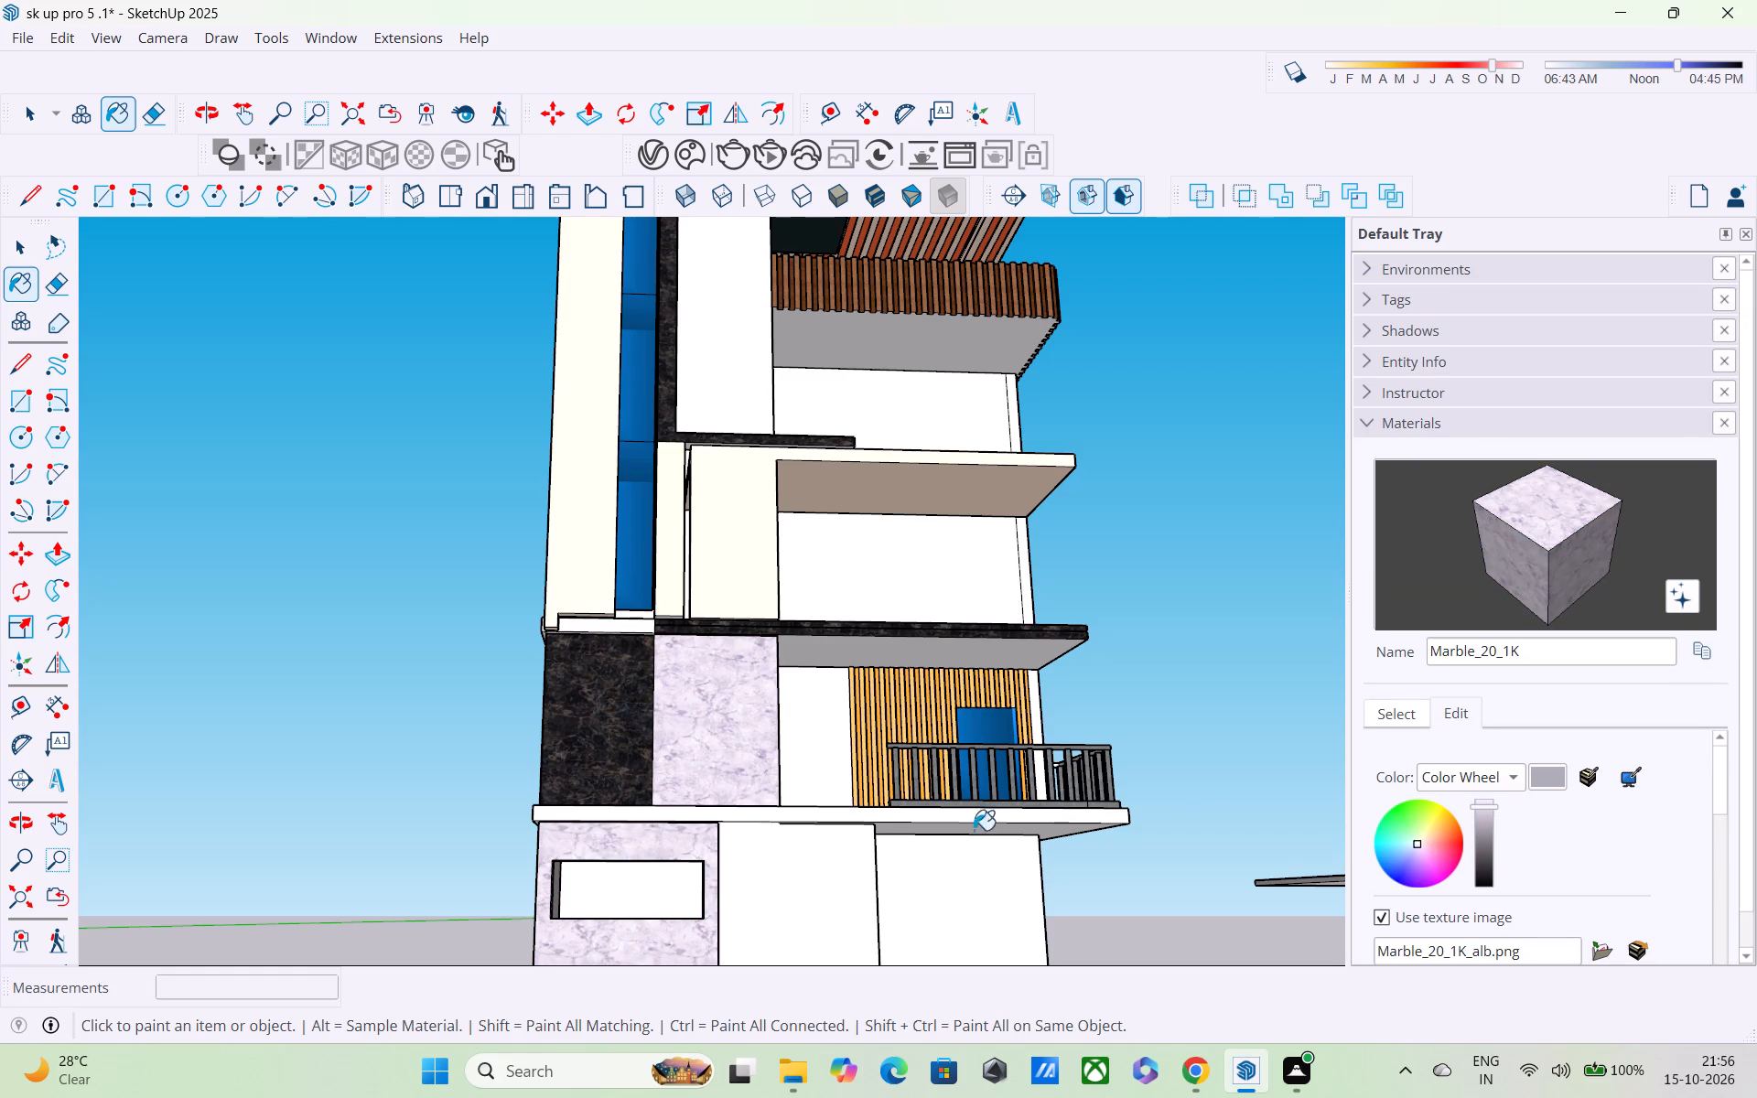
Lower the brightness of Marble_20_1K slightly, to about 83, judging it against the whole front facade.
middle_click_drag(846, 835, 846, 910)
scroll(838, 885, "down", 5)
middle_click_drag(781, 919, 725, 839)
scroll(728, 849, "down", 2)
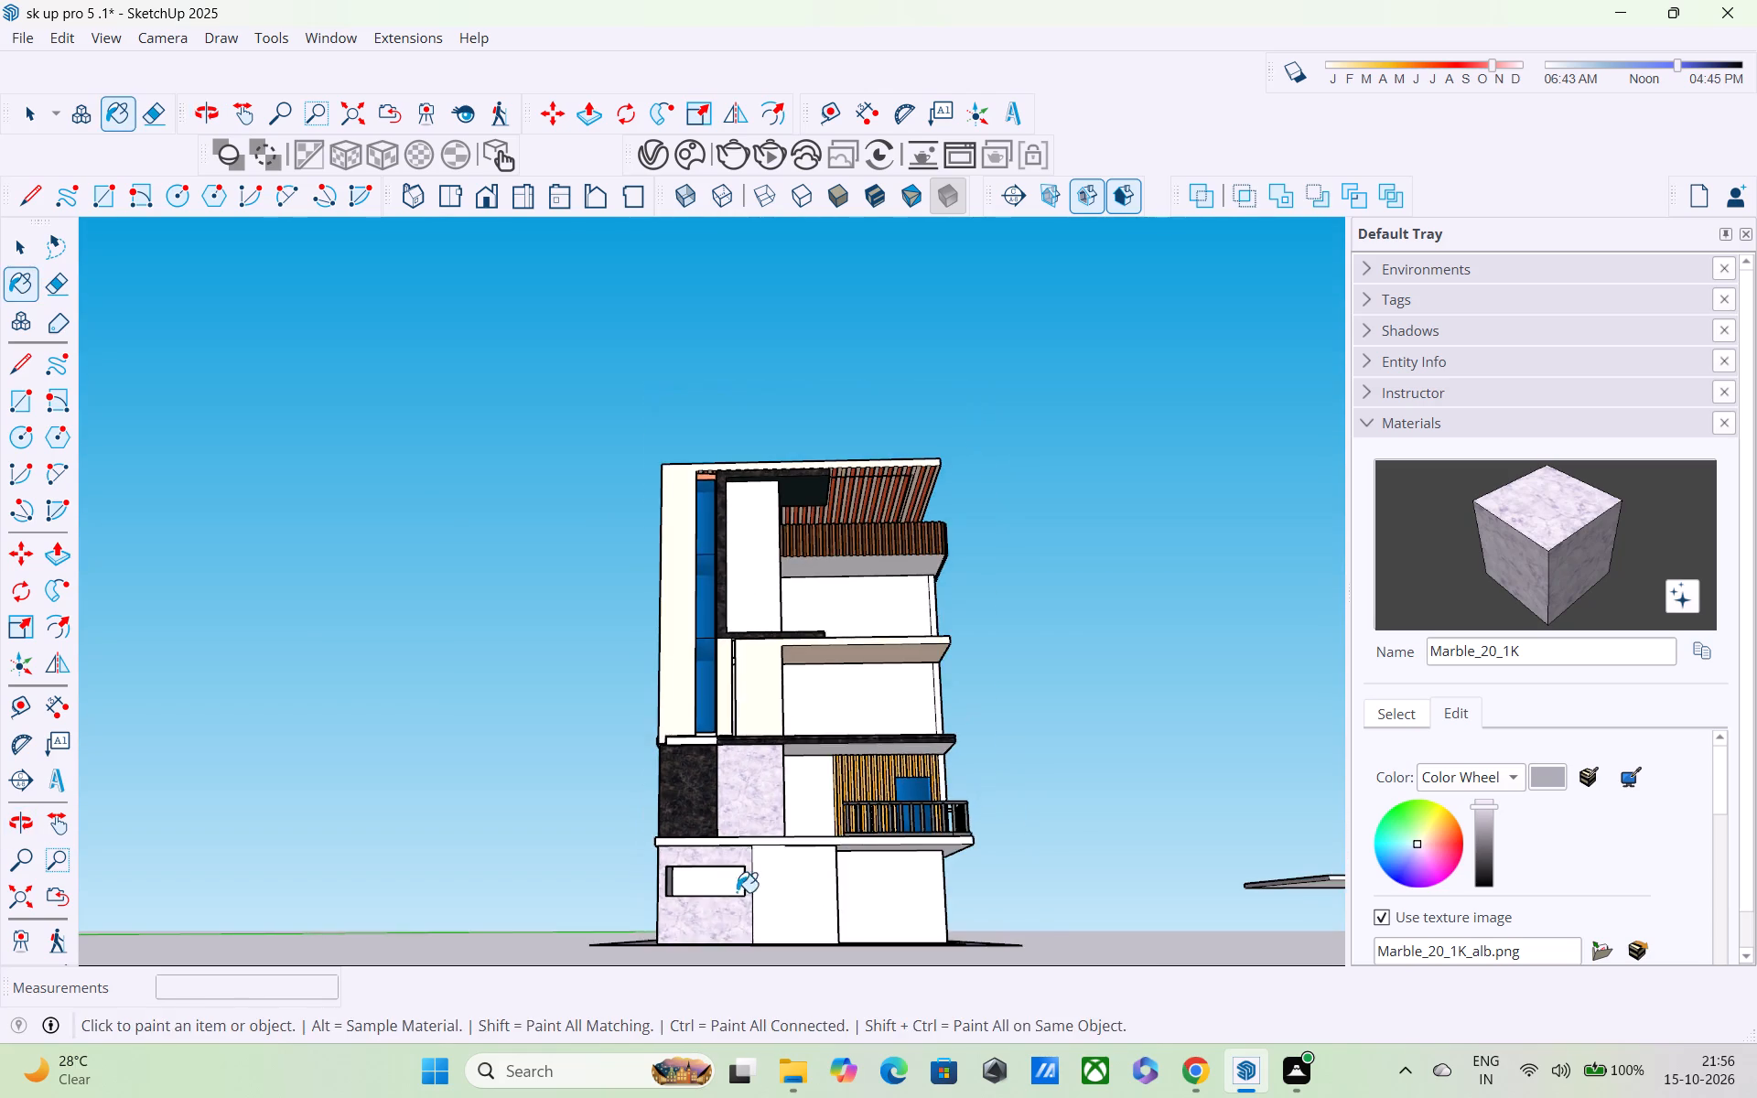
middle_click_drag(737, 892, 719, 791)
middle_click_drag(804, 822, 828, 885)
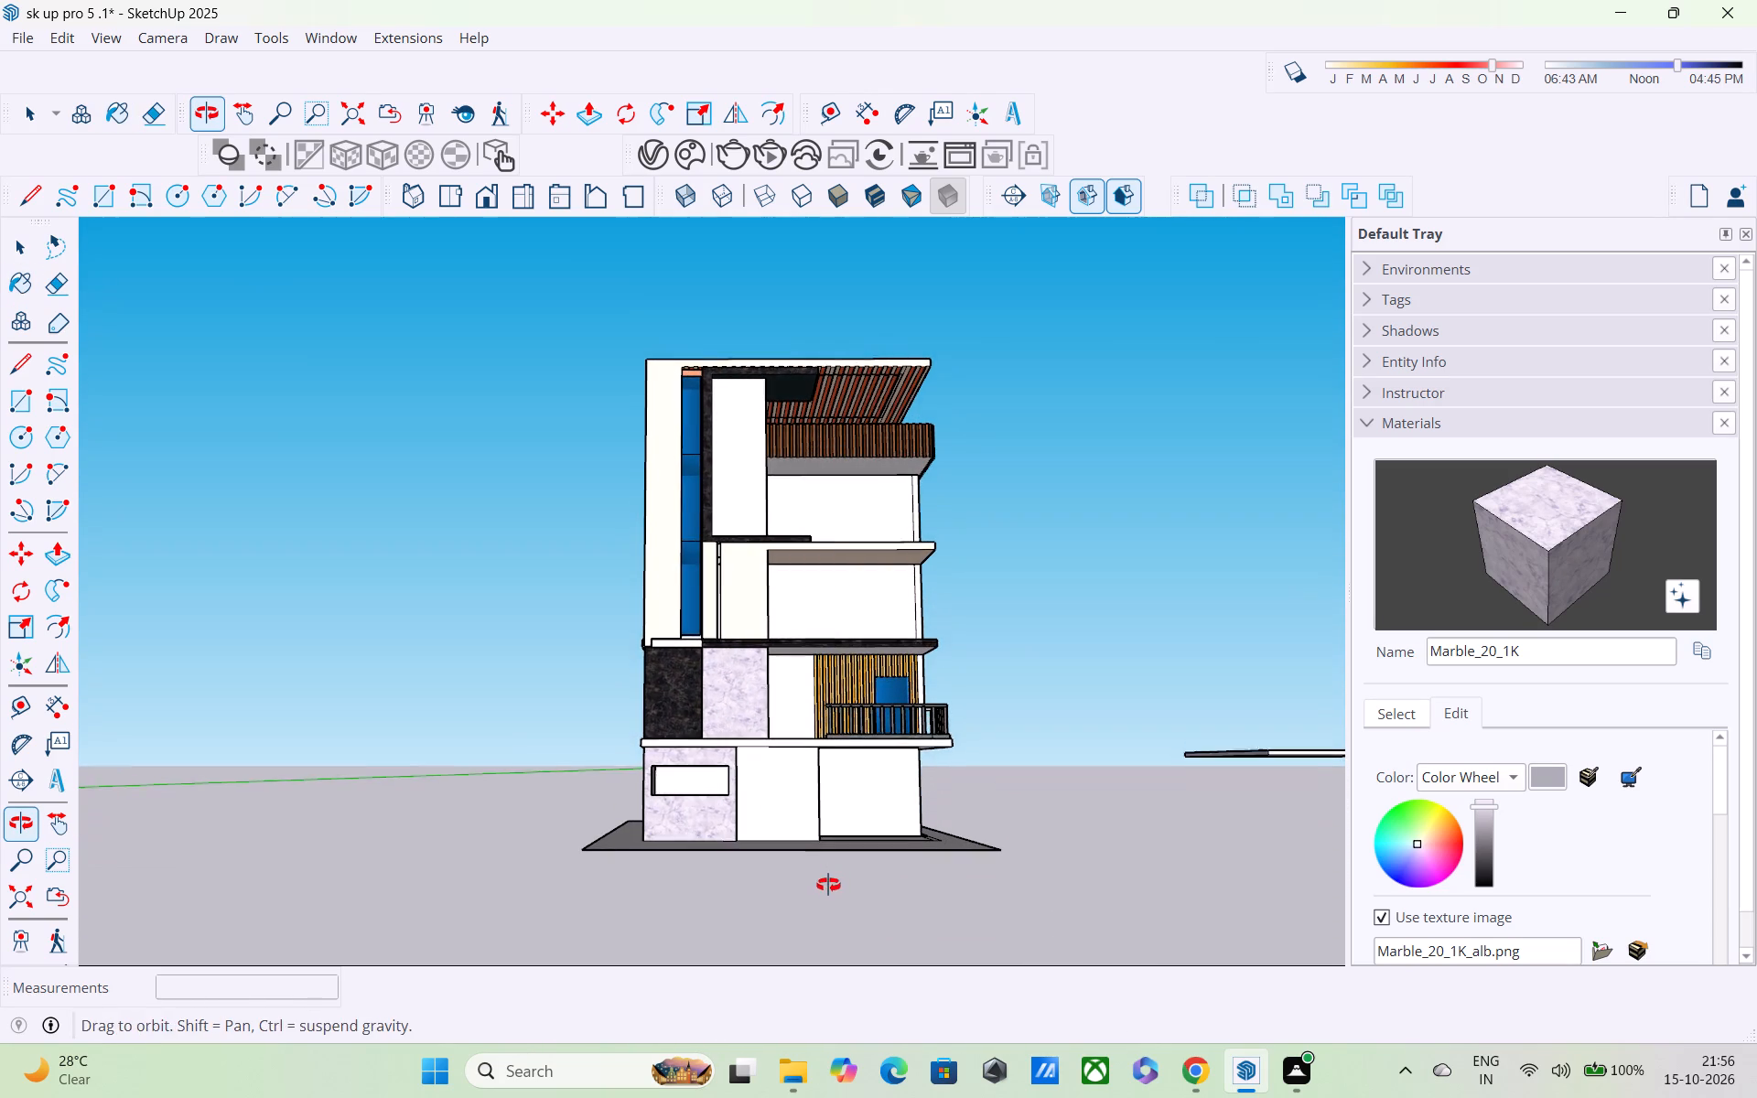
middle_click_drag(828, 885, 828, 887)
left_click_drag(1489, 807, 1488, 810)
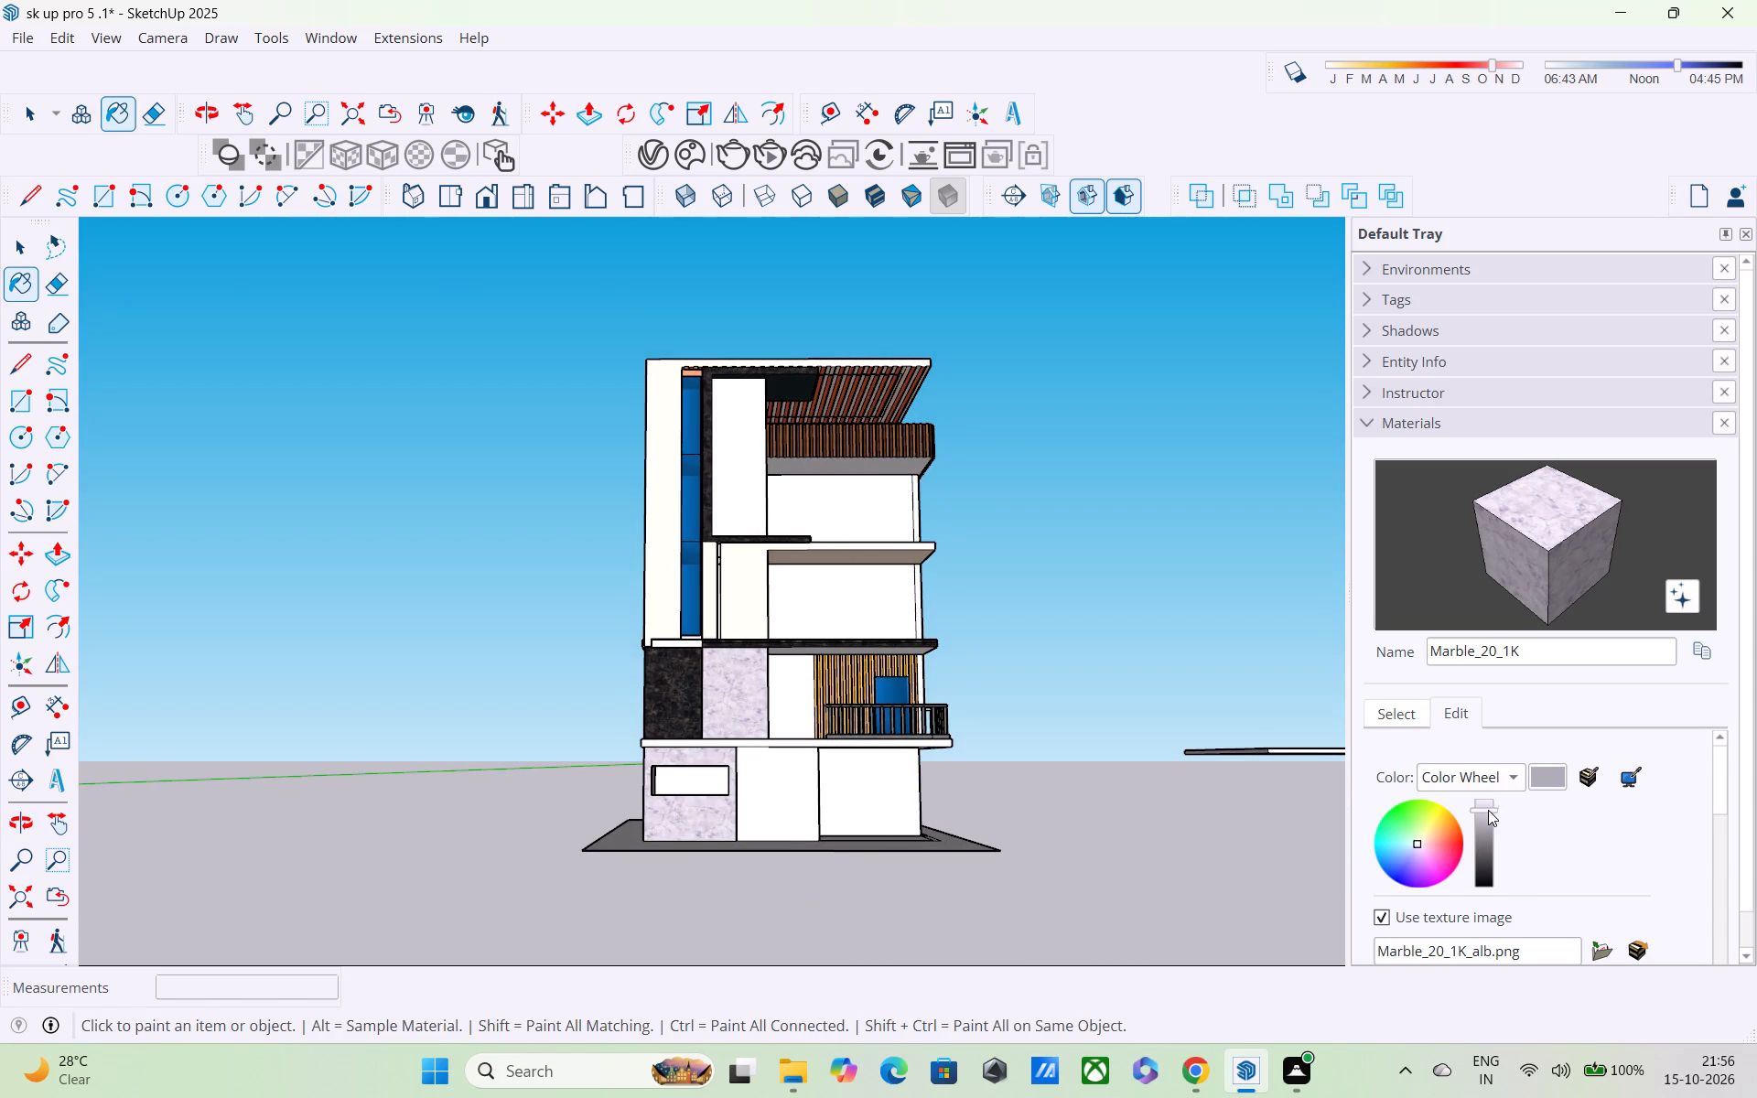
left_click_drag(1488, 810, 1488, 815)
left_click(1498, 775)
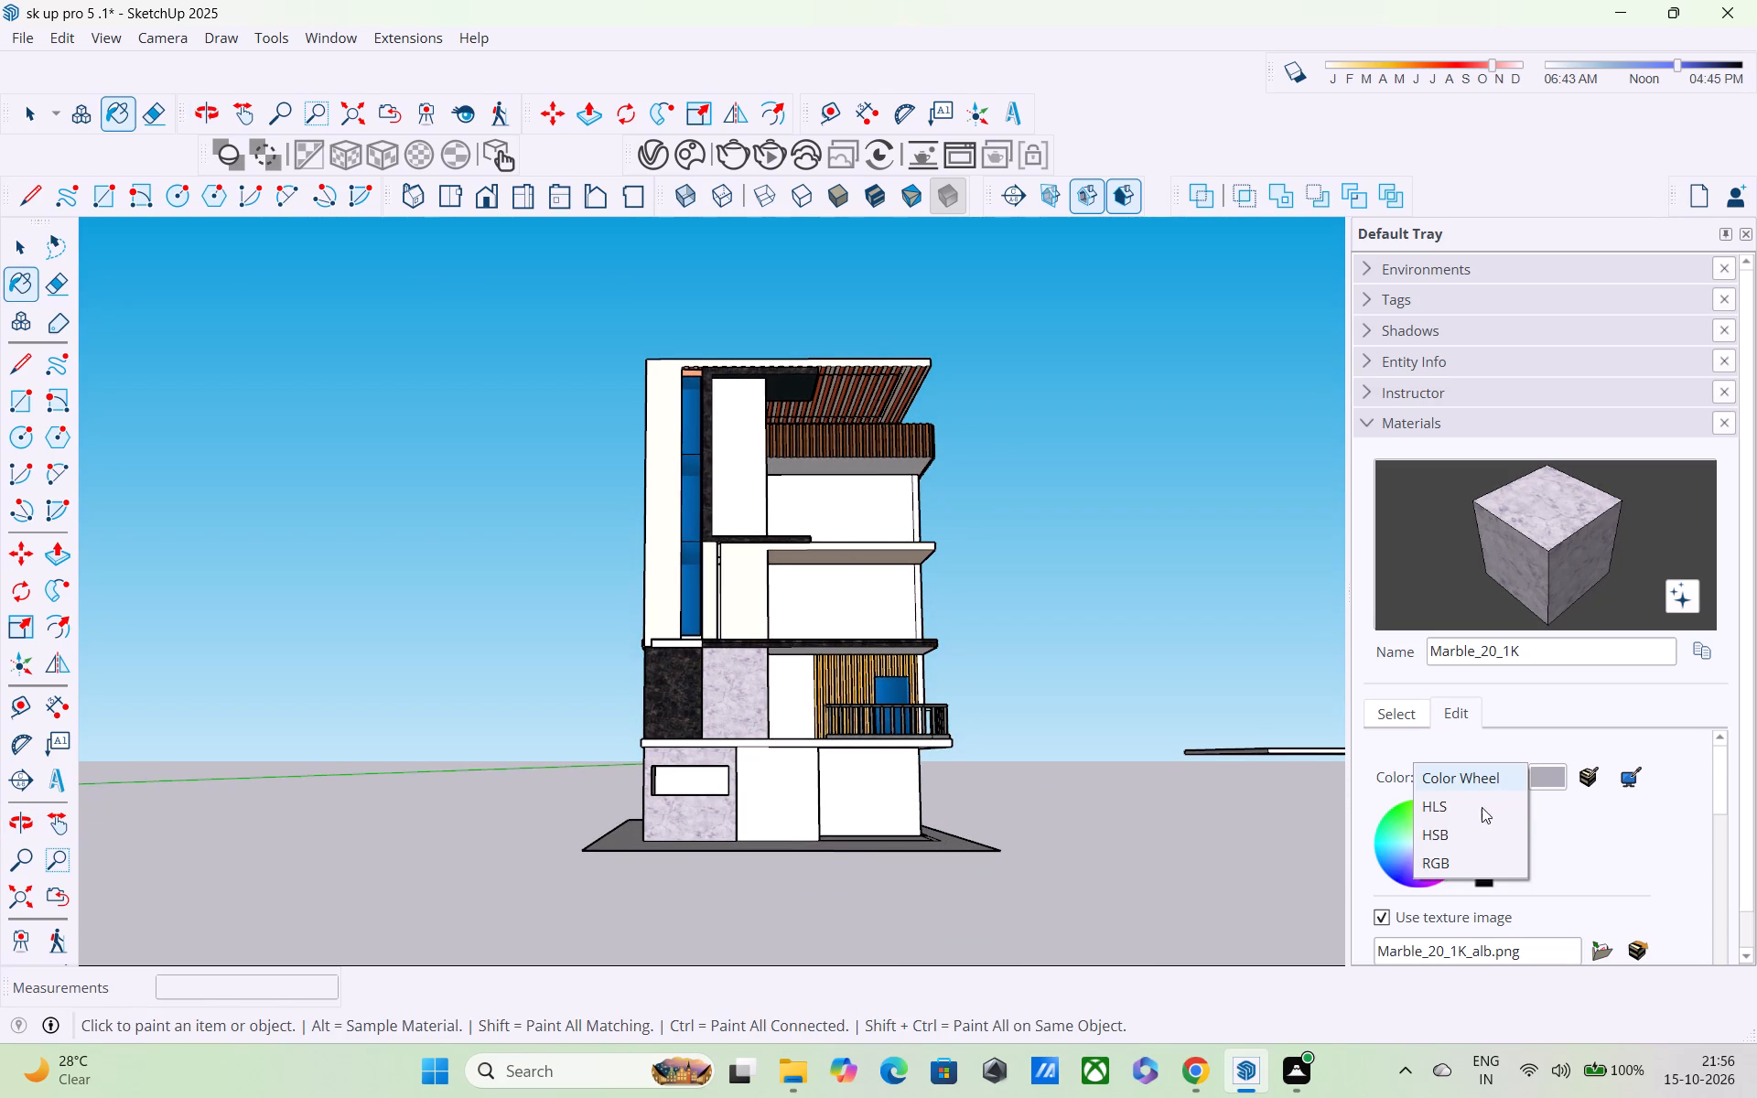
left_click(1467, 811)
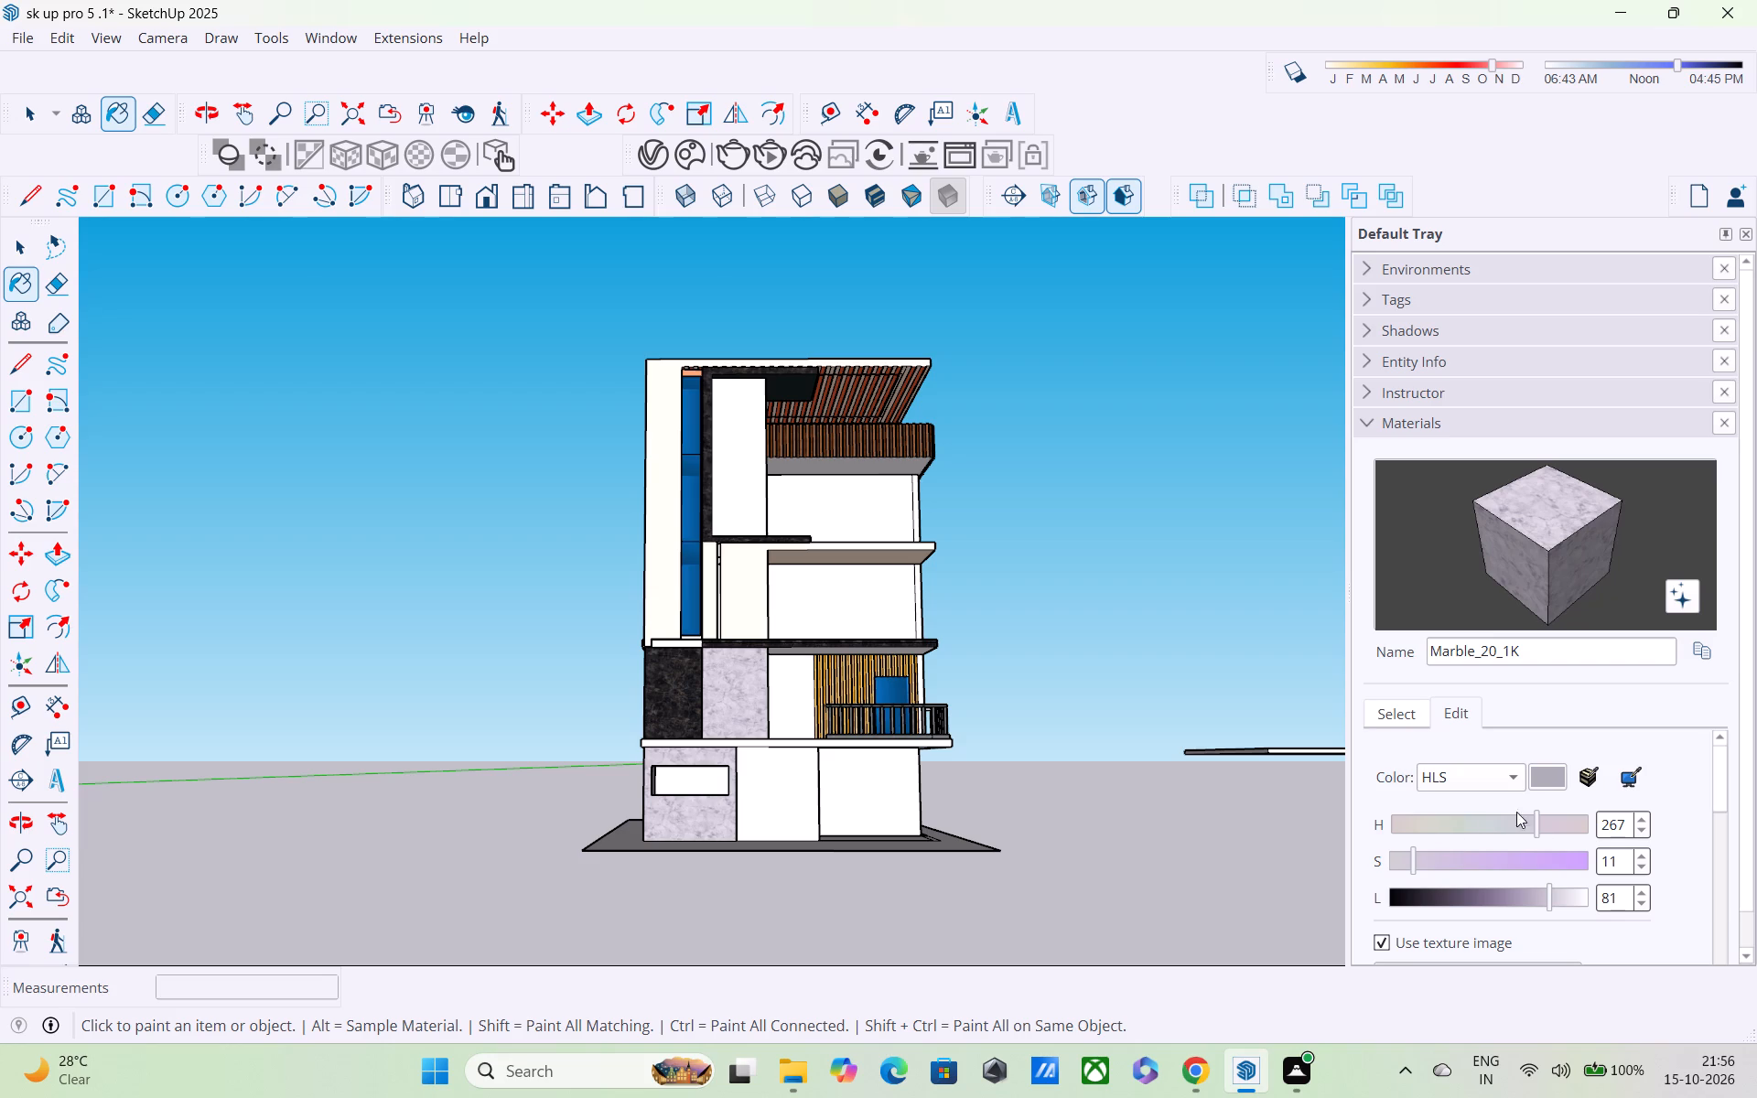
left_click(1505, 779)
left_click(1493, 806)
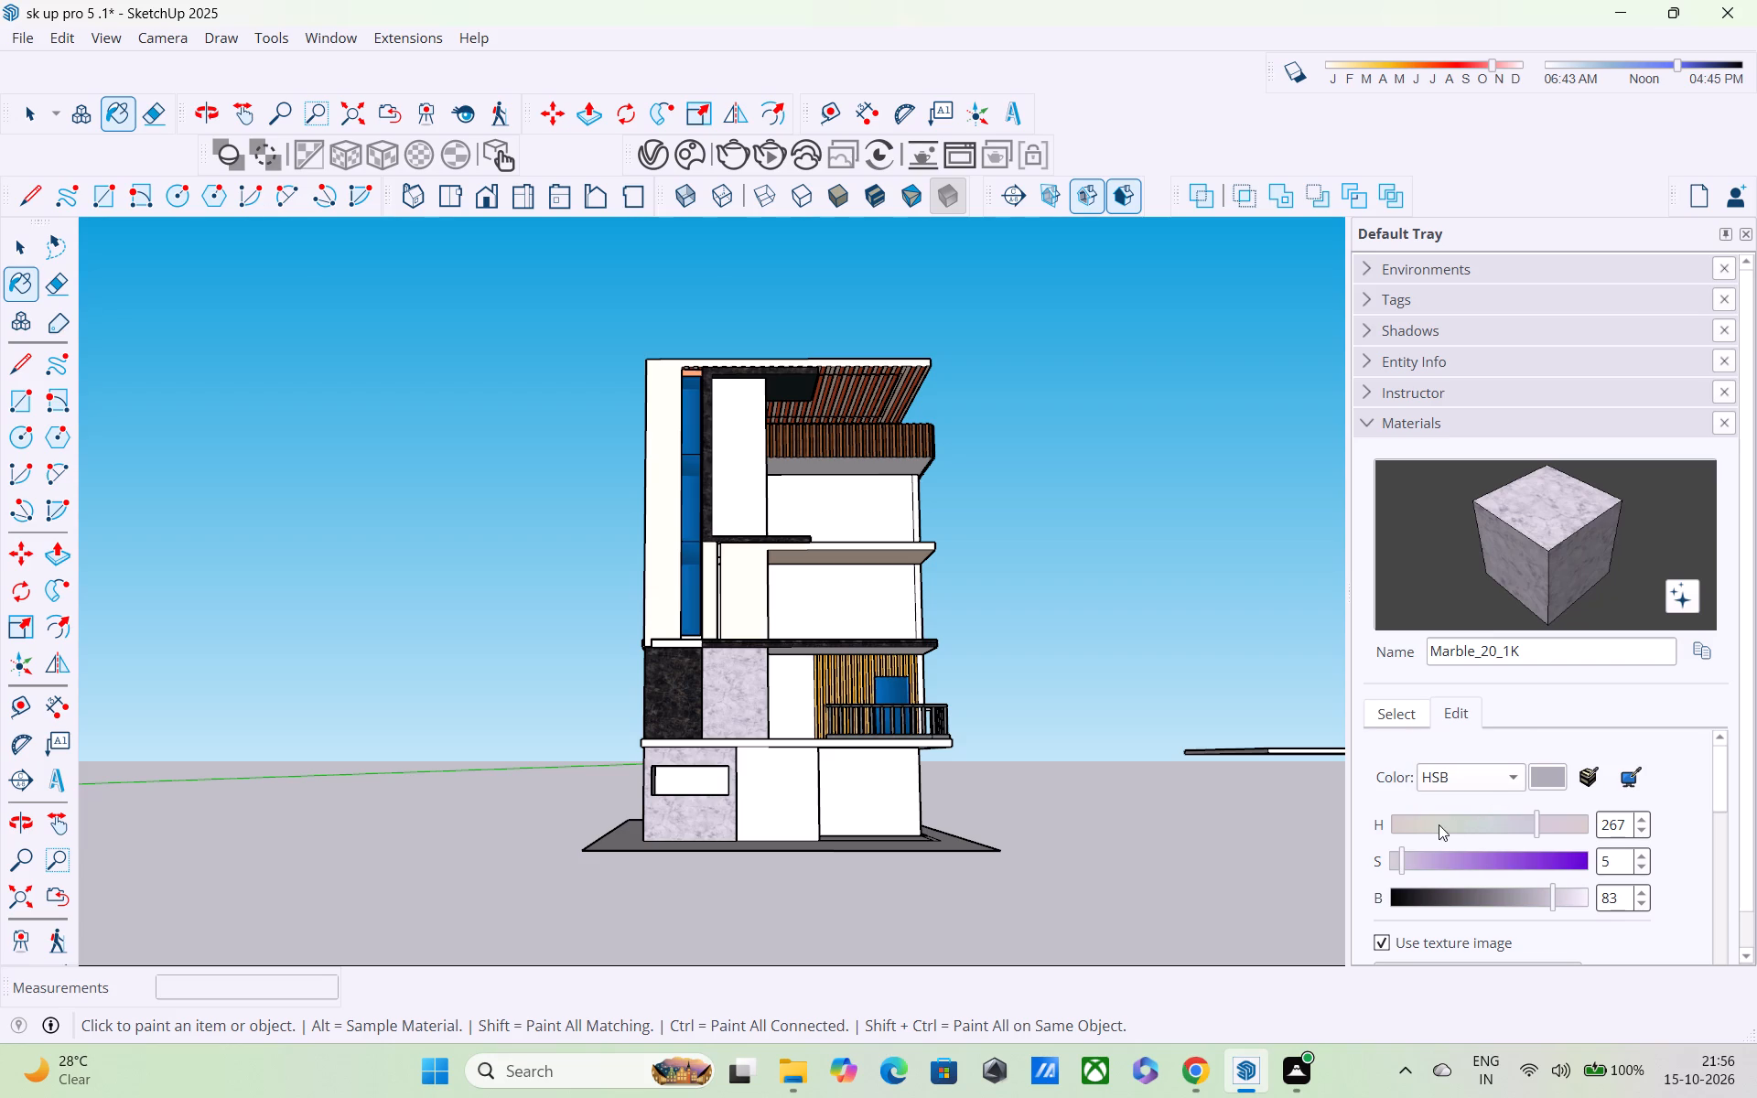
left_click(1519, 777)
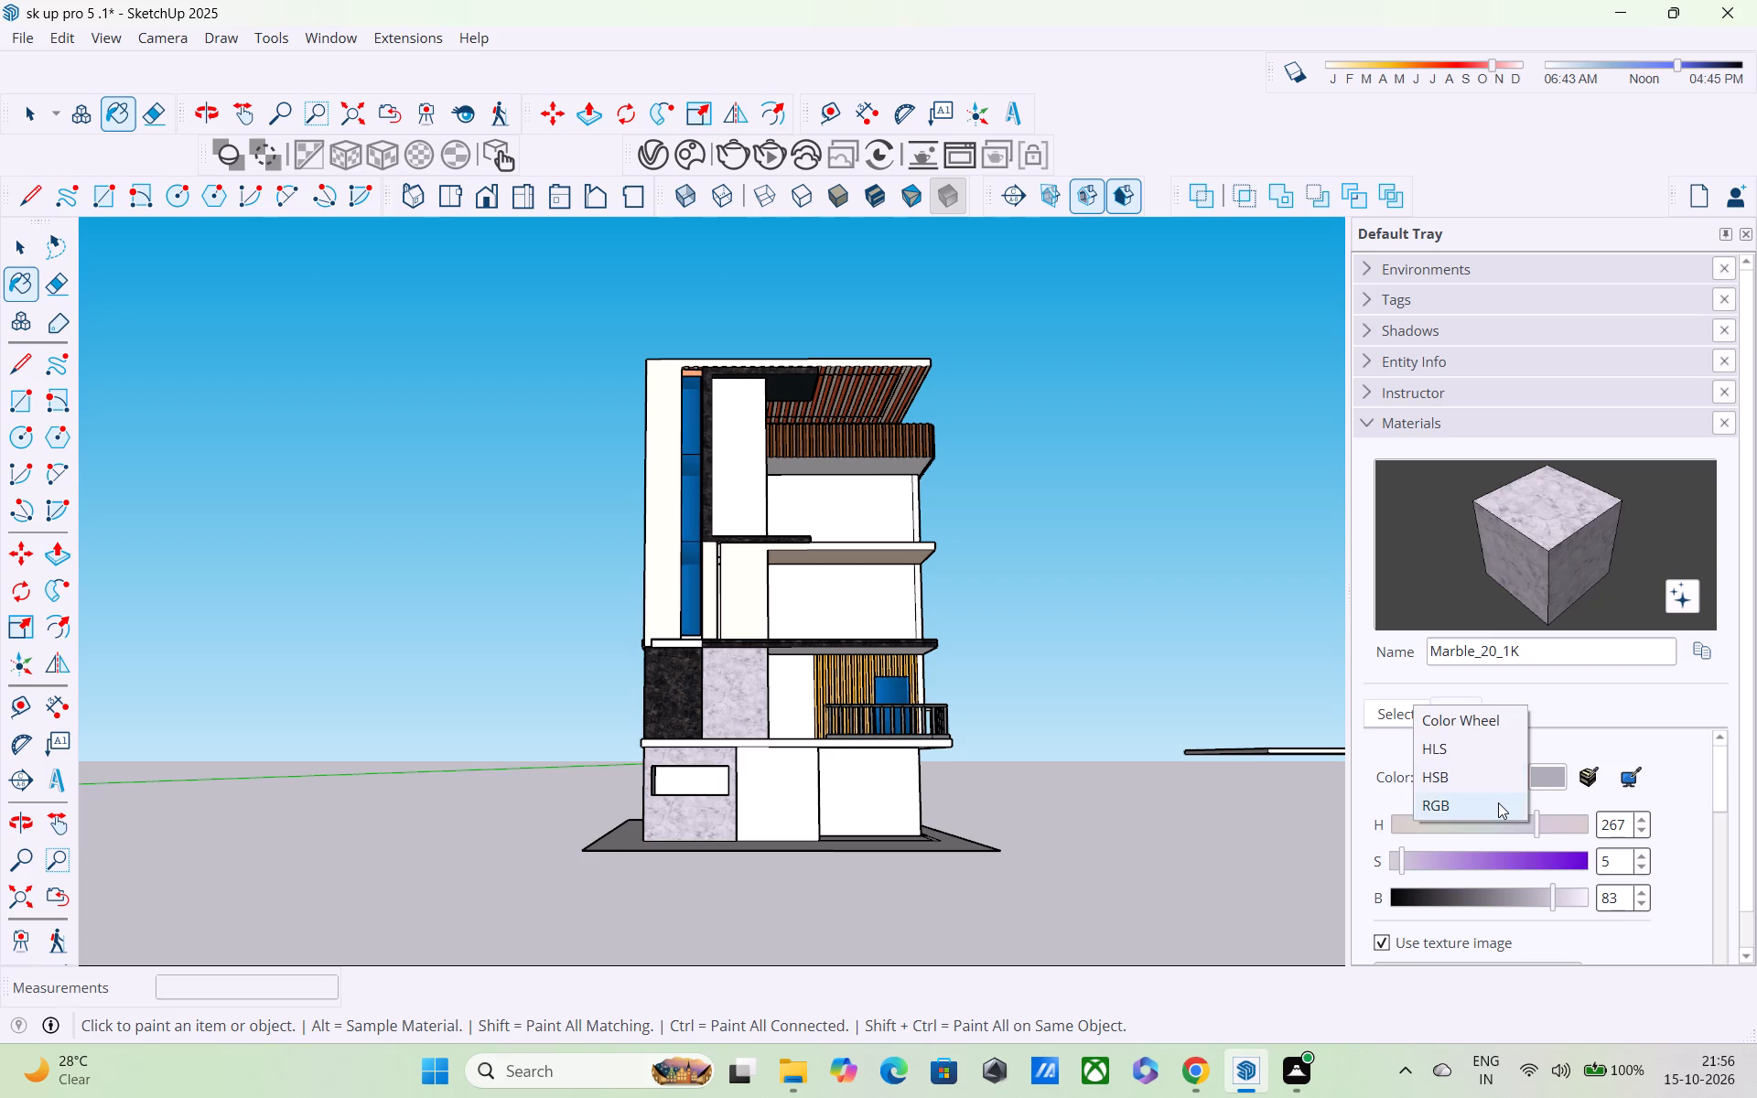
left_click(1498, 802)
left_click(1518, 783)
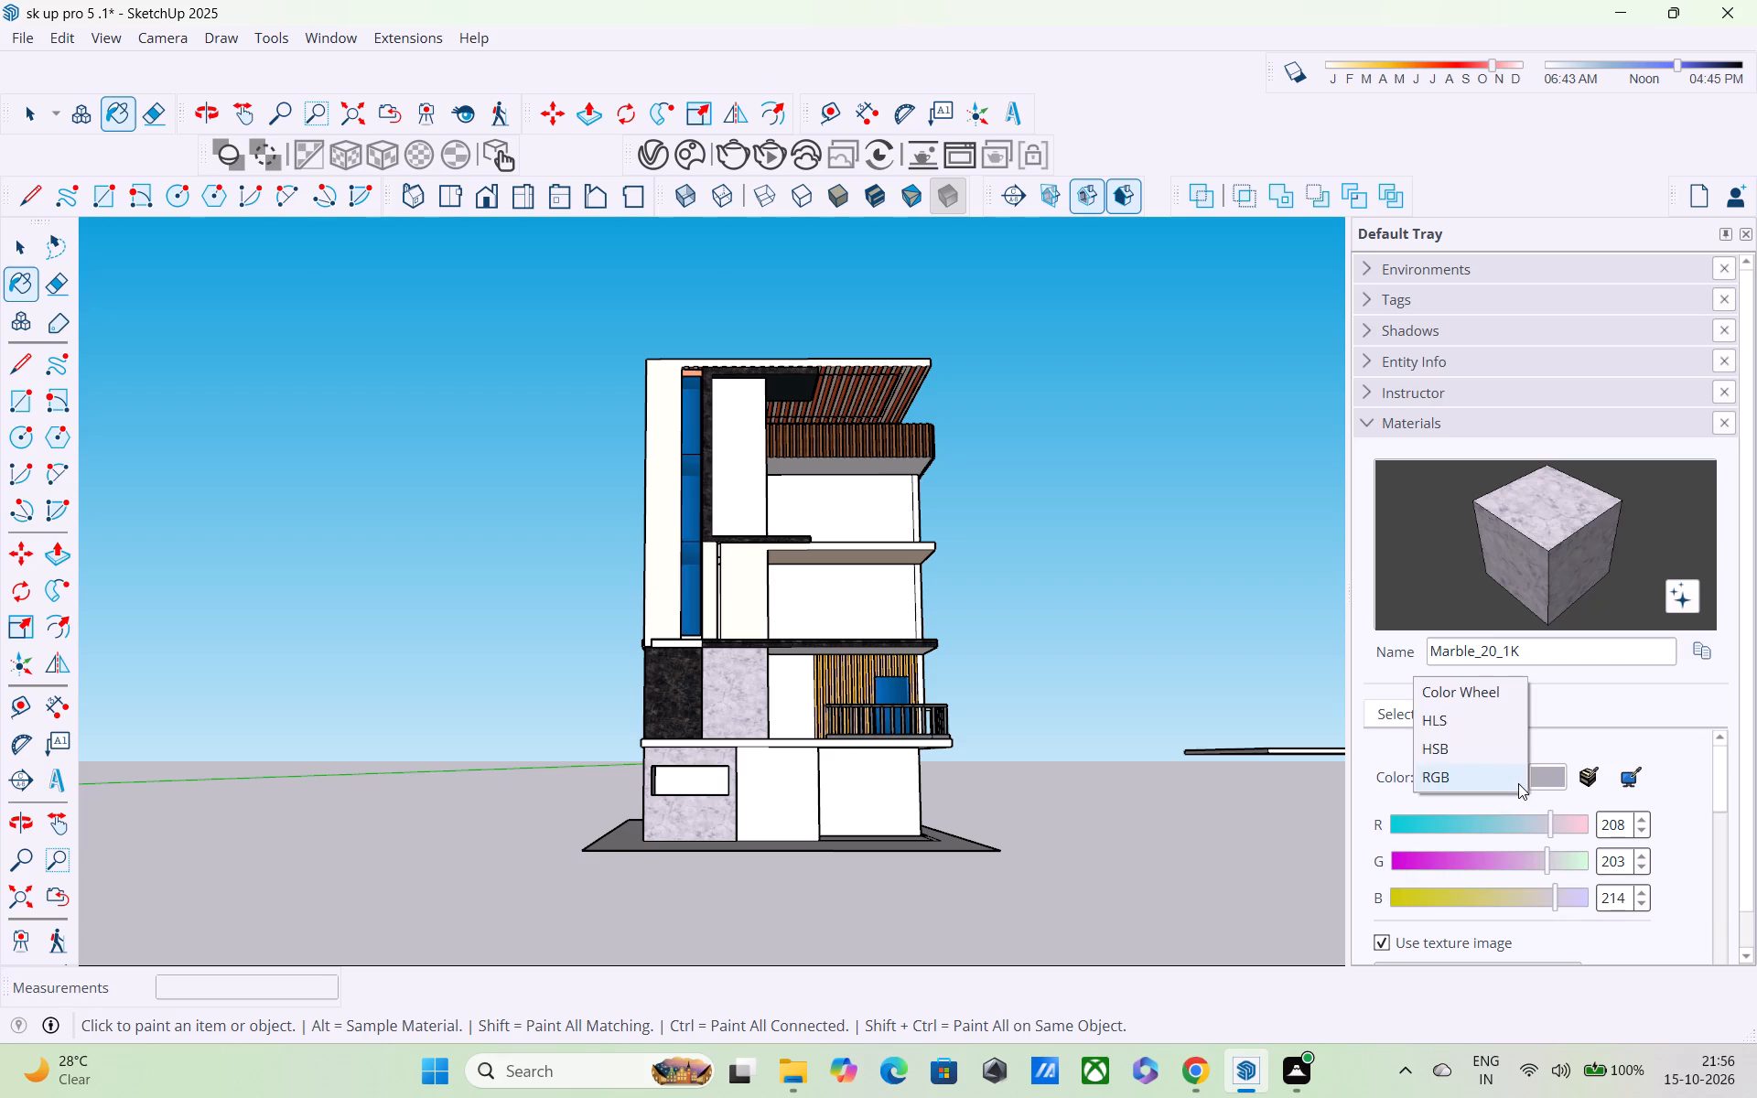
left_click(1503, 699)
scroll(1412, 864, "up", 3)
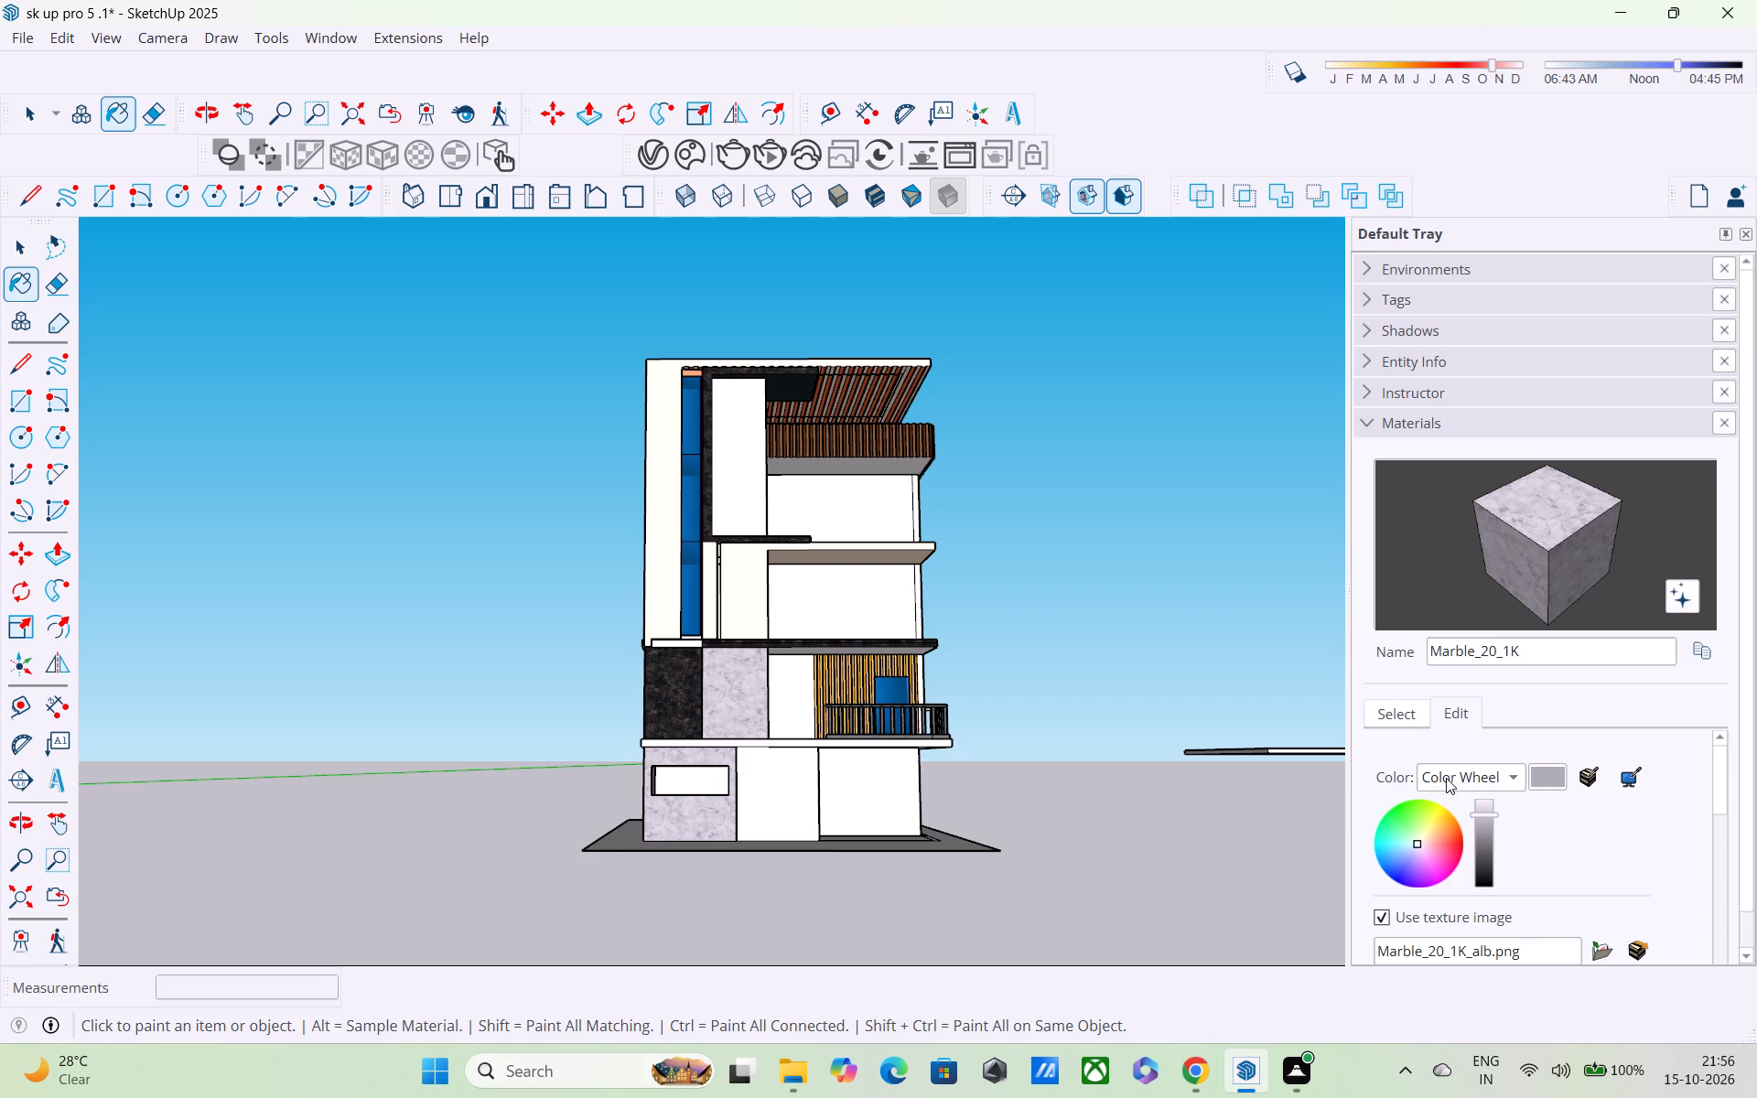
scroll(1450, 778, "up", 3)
Darken Marble_20_1K slightly on the colour wheel's brightness scale and check the painted panels up close.
left_click(1476, 813)
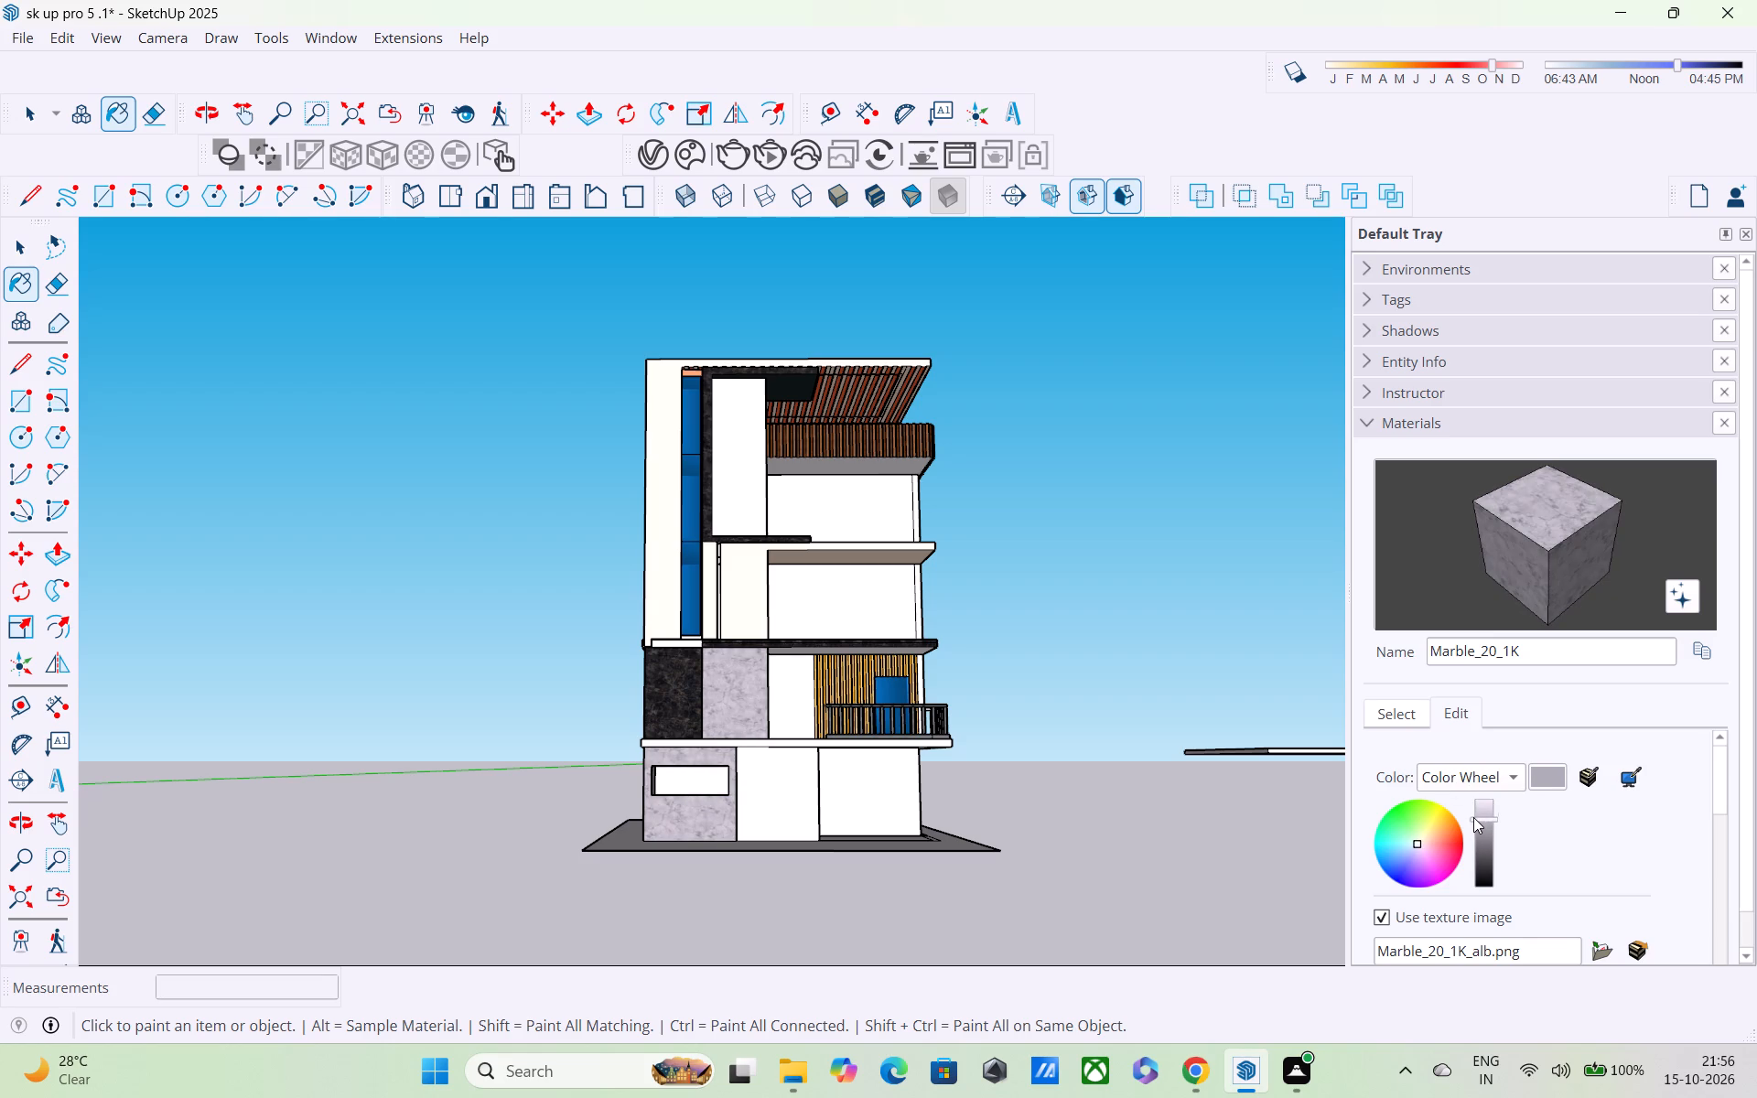
middle_click_drag(1188, 698, 991, 777)
scroll(656, 753, "up", 5)
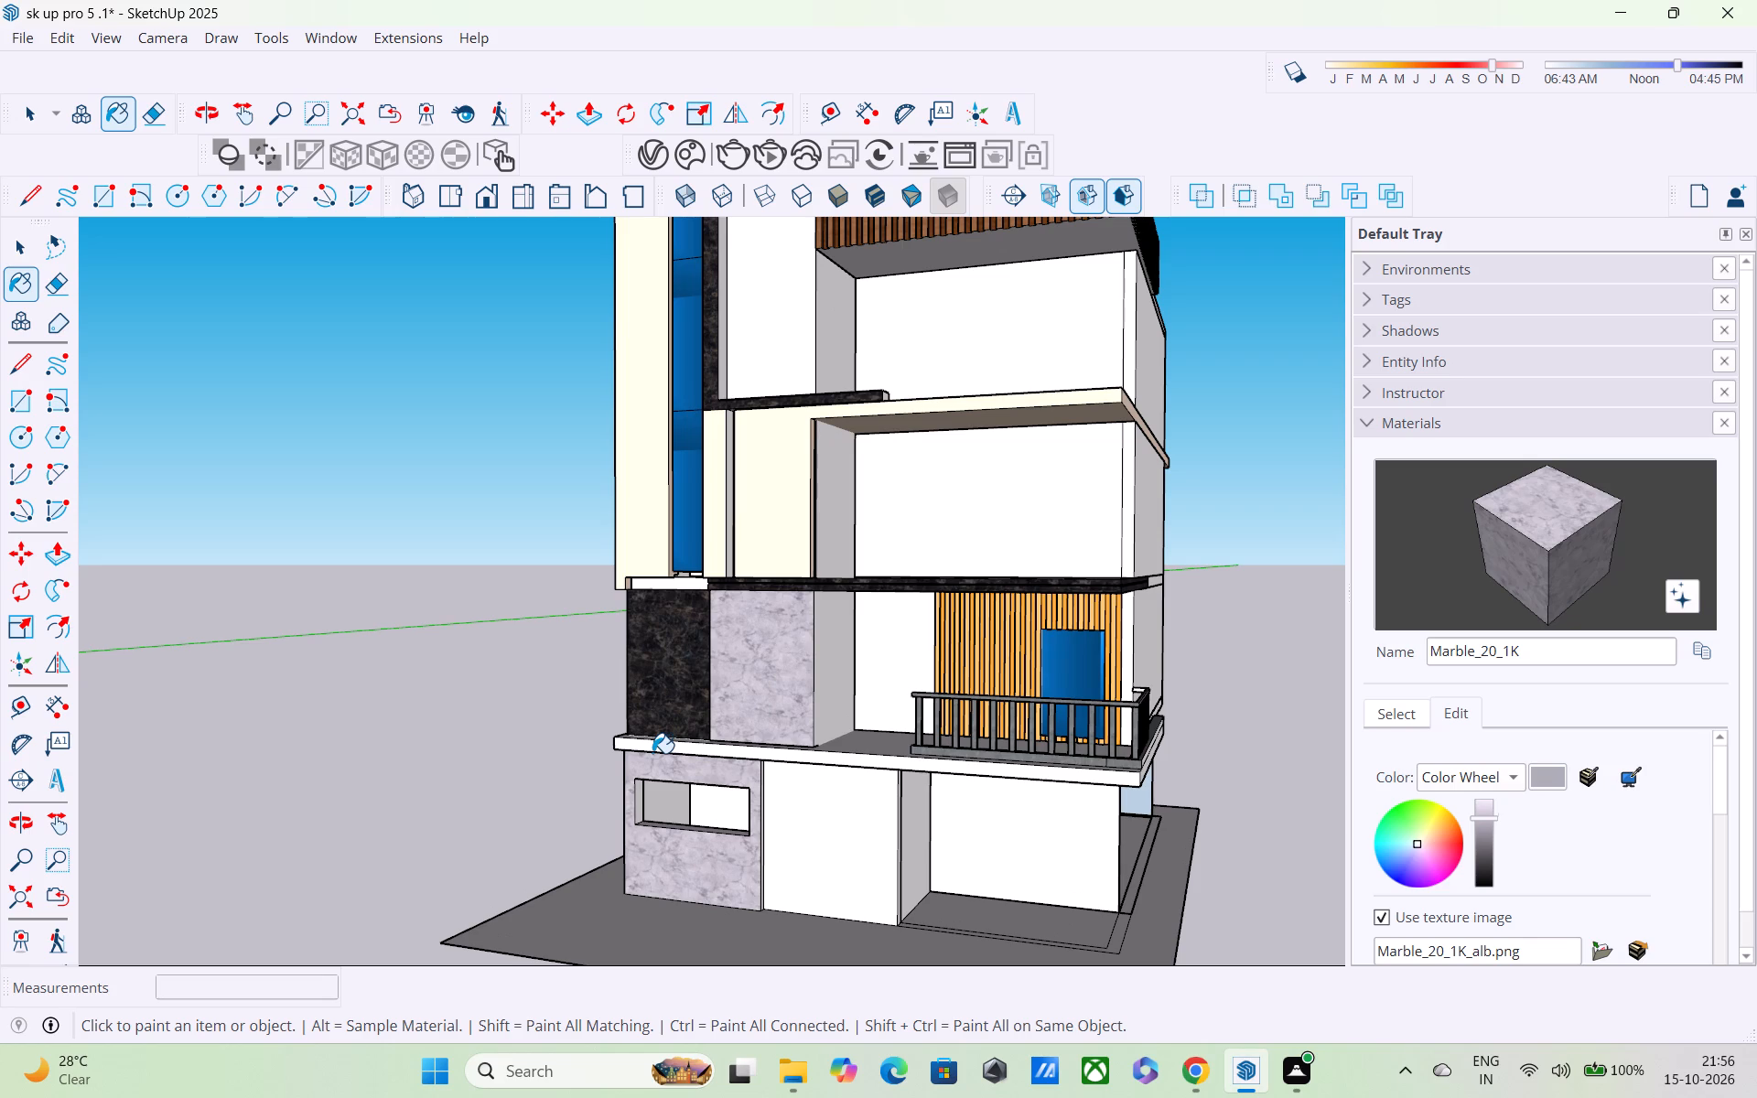
Switch to Chrome and open the Marble collection whose thumbnail shows a single white slab with grey veins.
left_click(1185, 991)
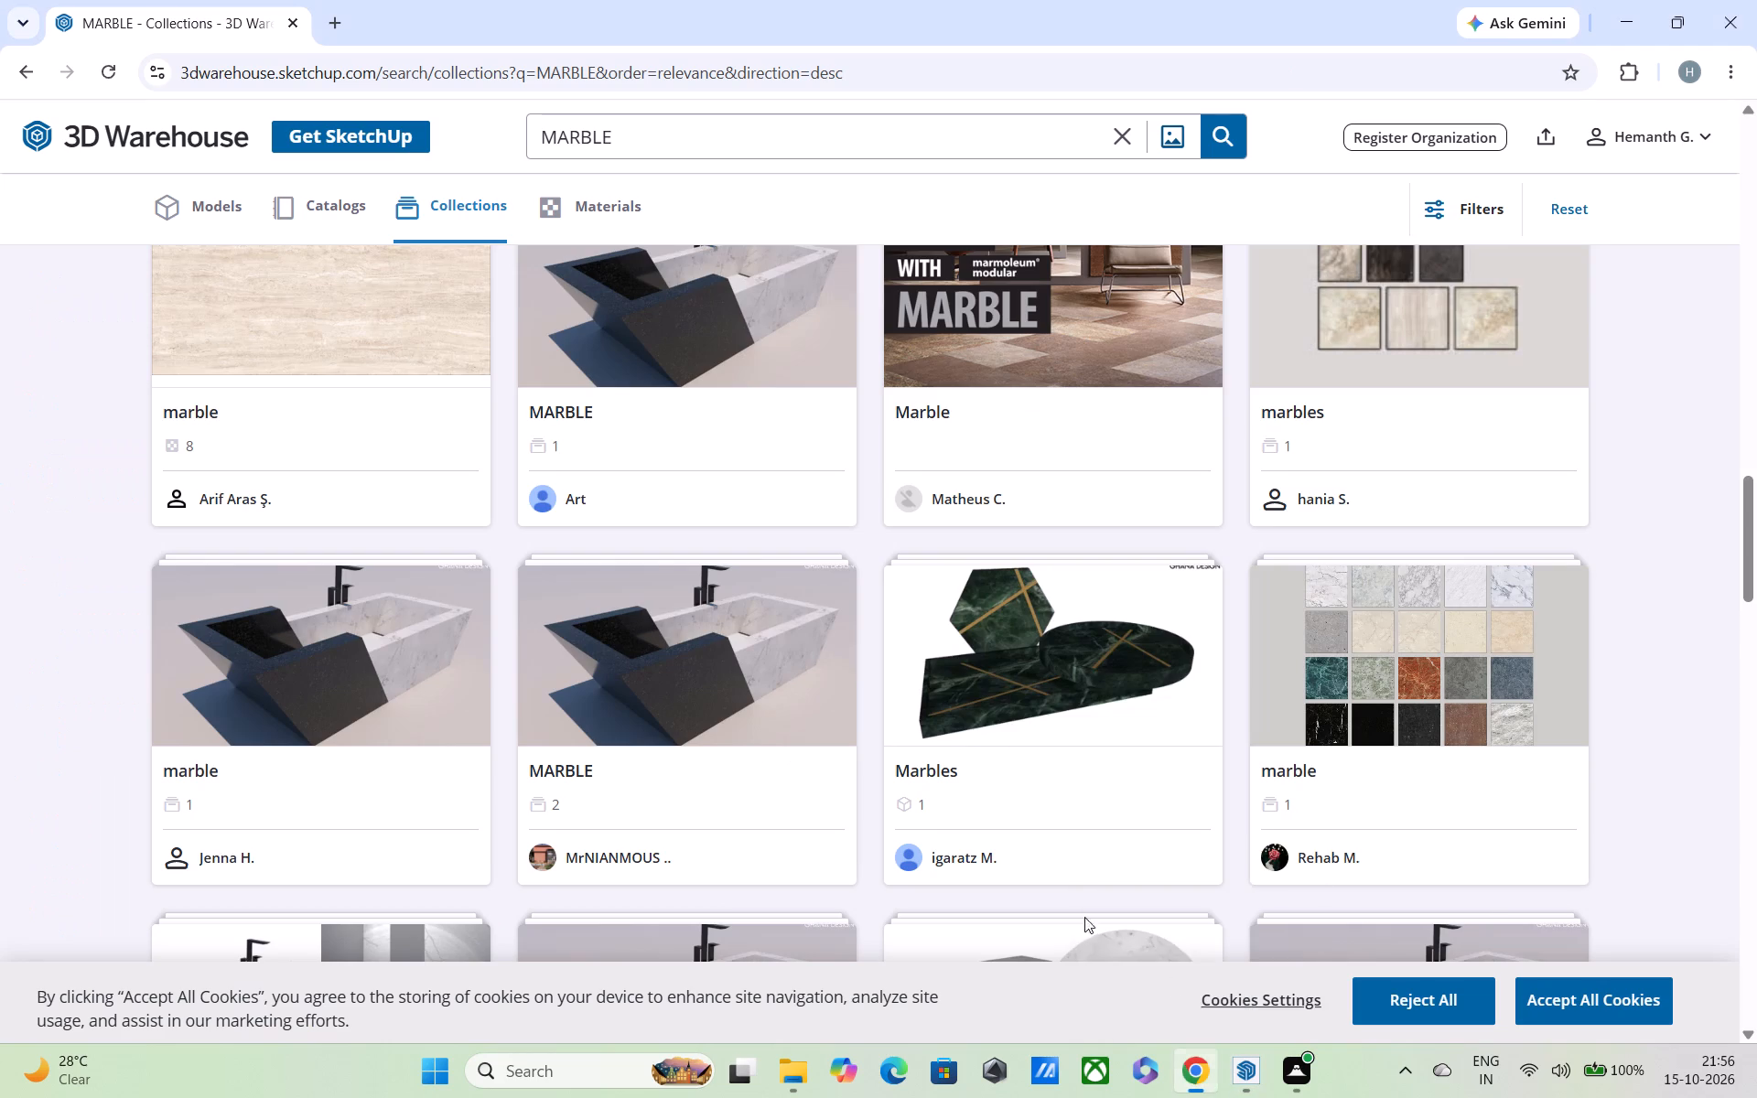
scroll(652, 564, "up", 11)
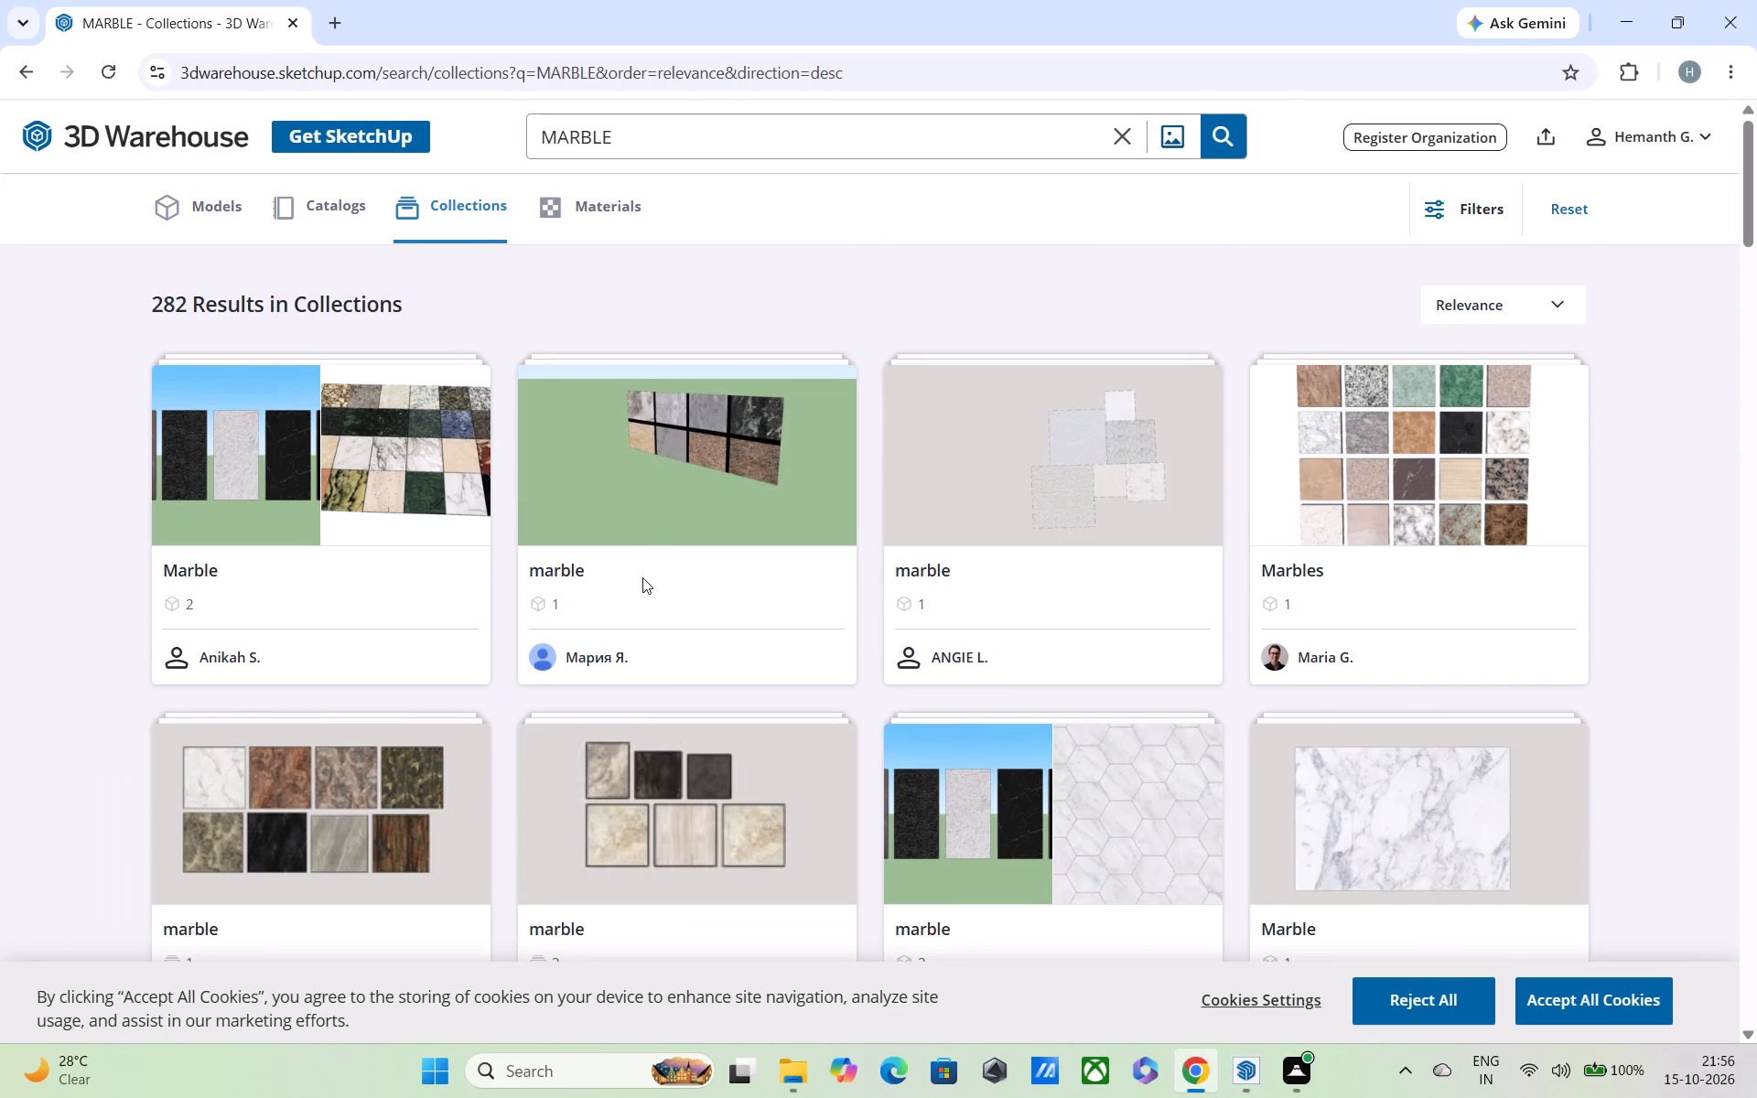
left_click(1374, 780)
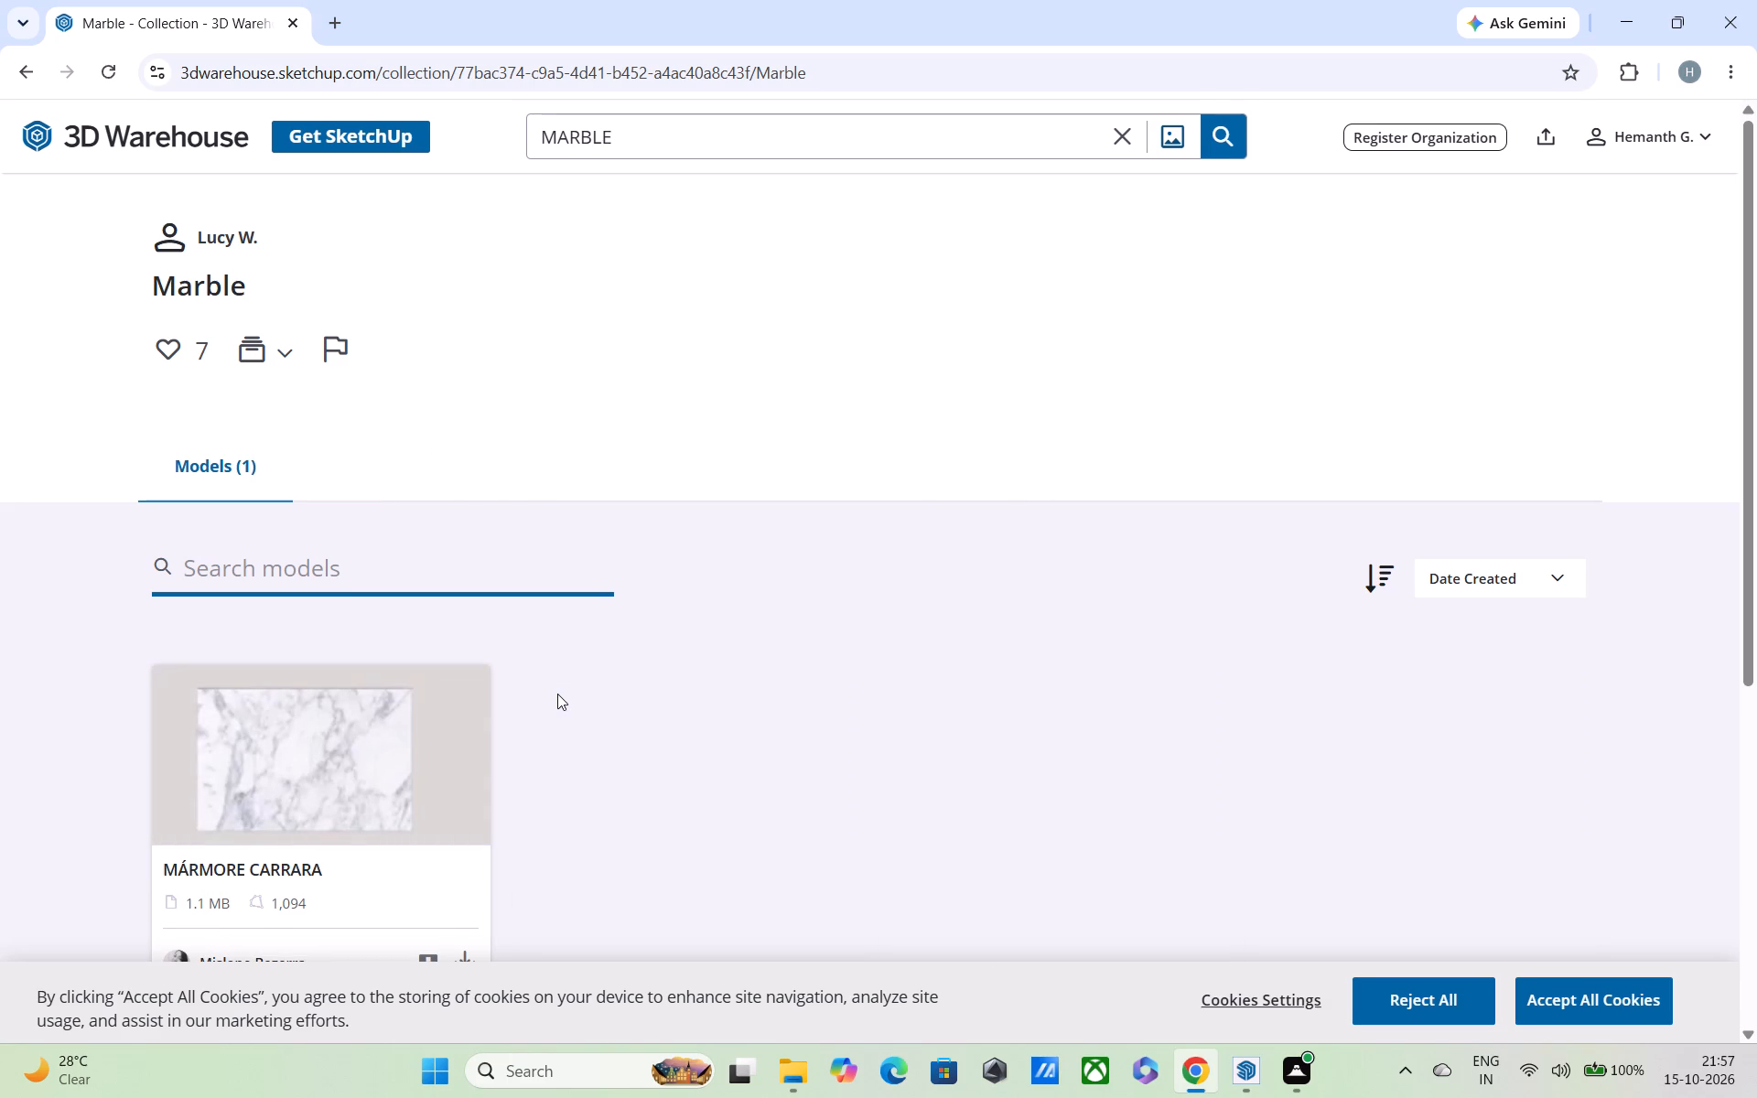
Download the MÁRMORE CARRARA model from the Marble collection as a SketchUp file.
scroll(554, 697, "down", 1)
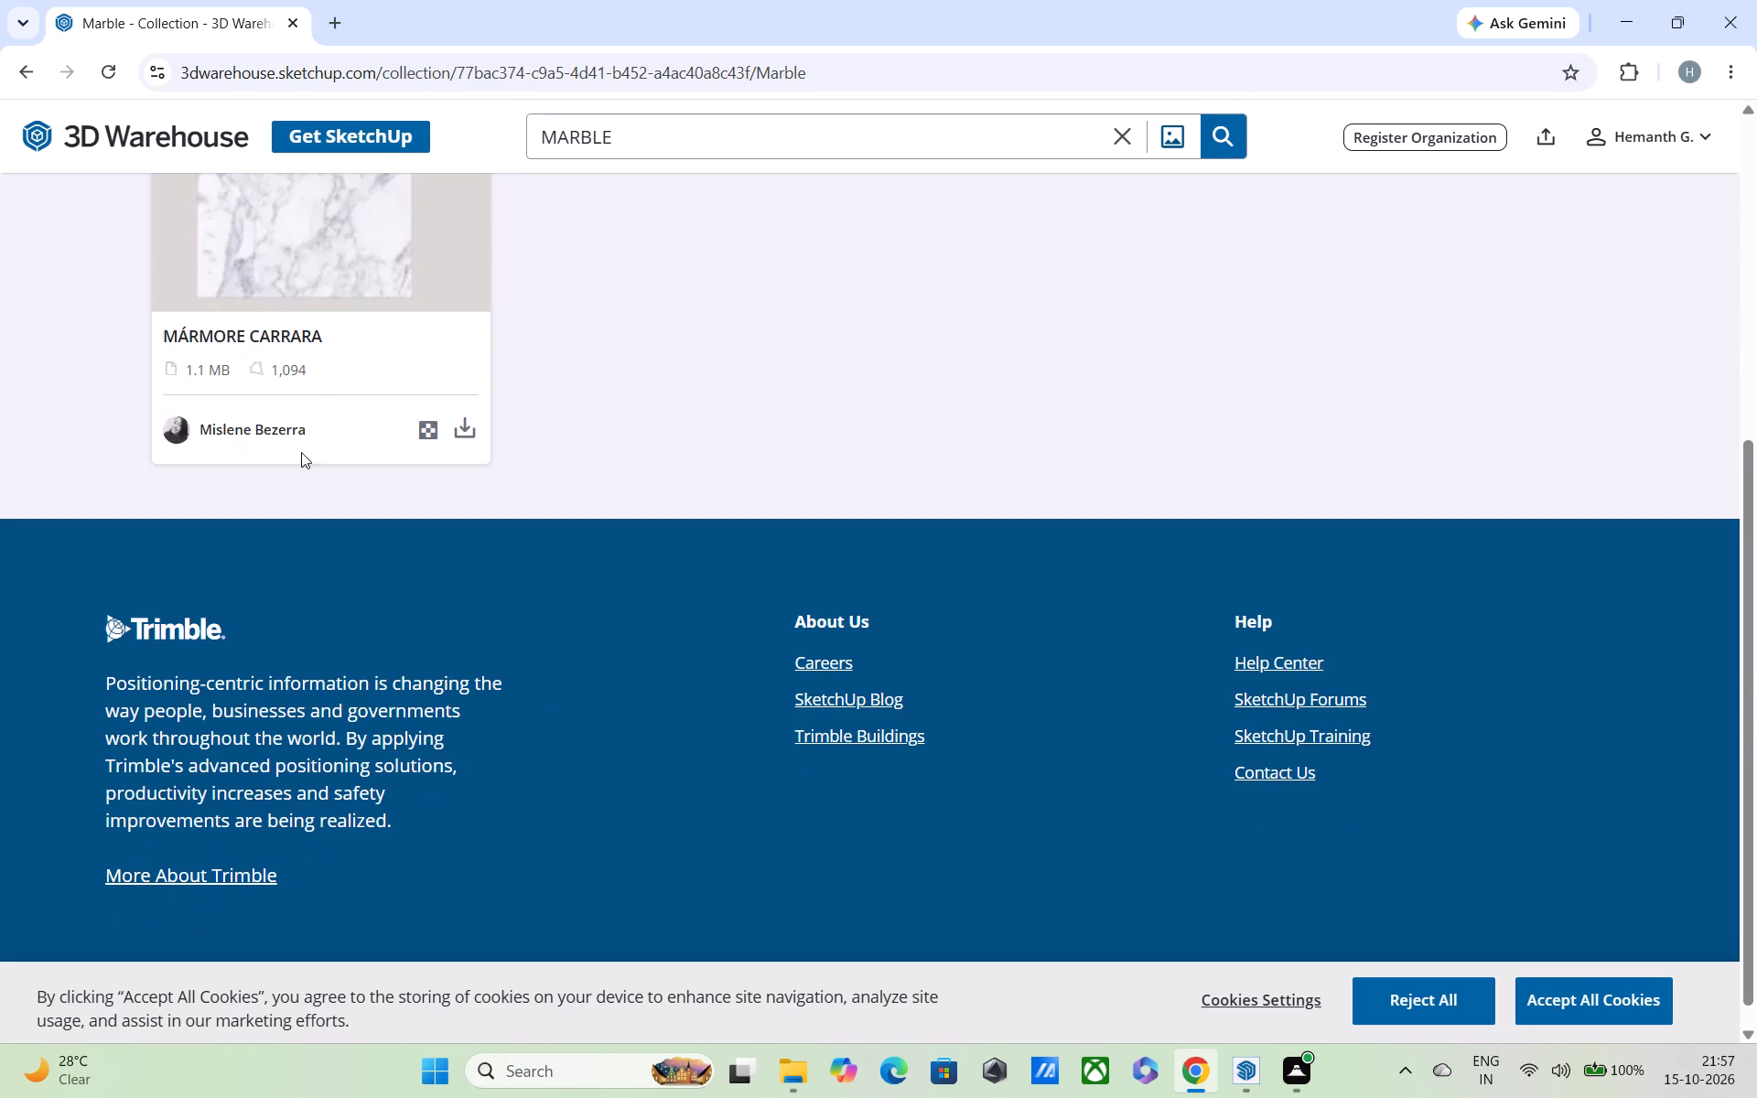
left_click(473, 427)
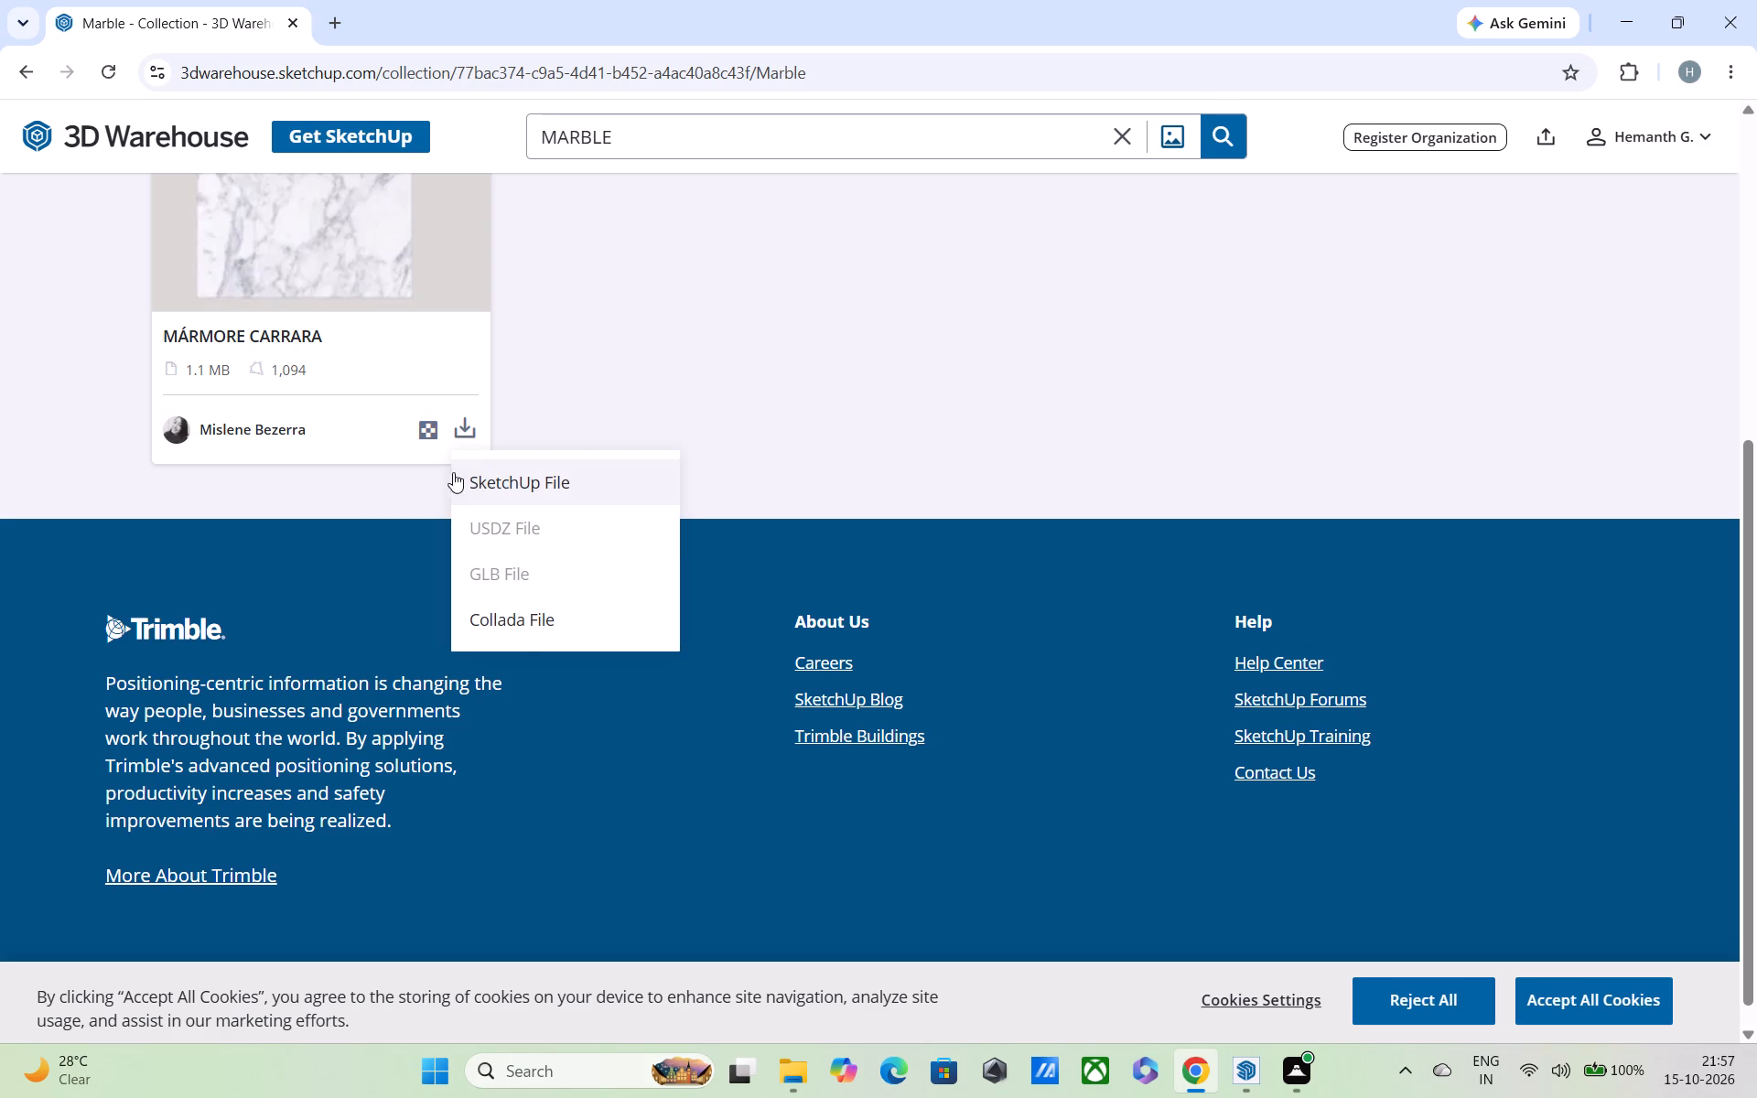
left_click(517, 481)
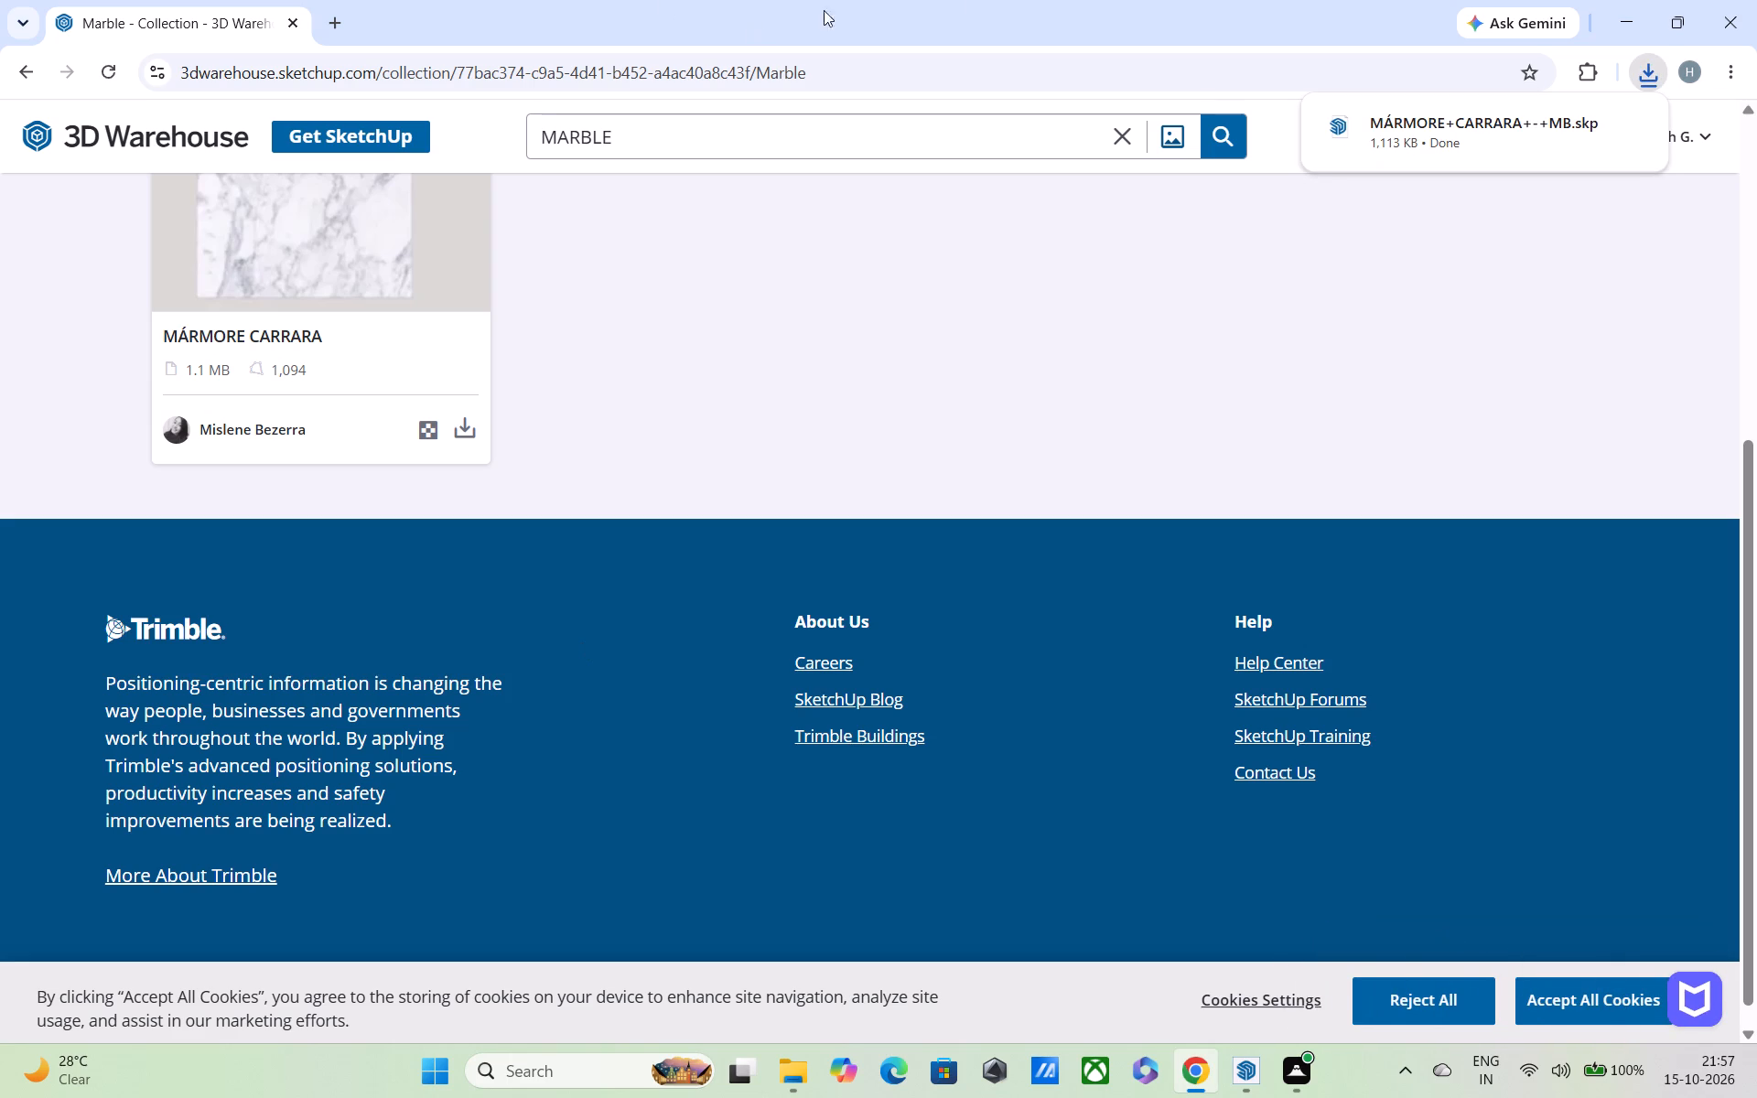
left_click(1650, 81)
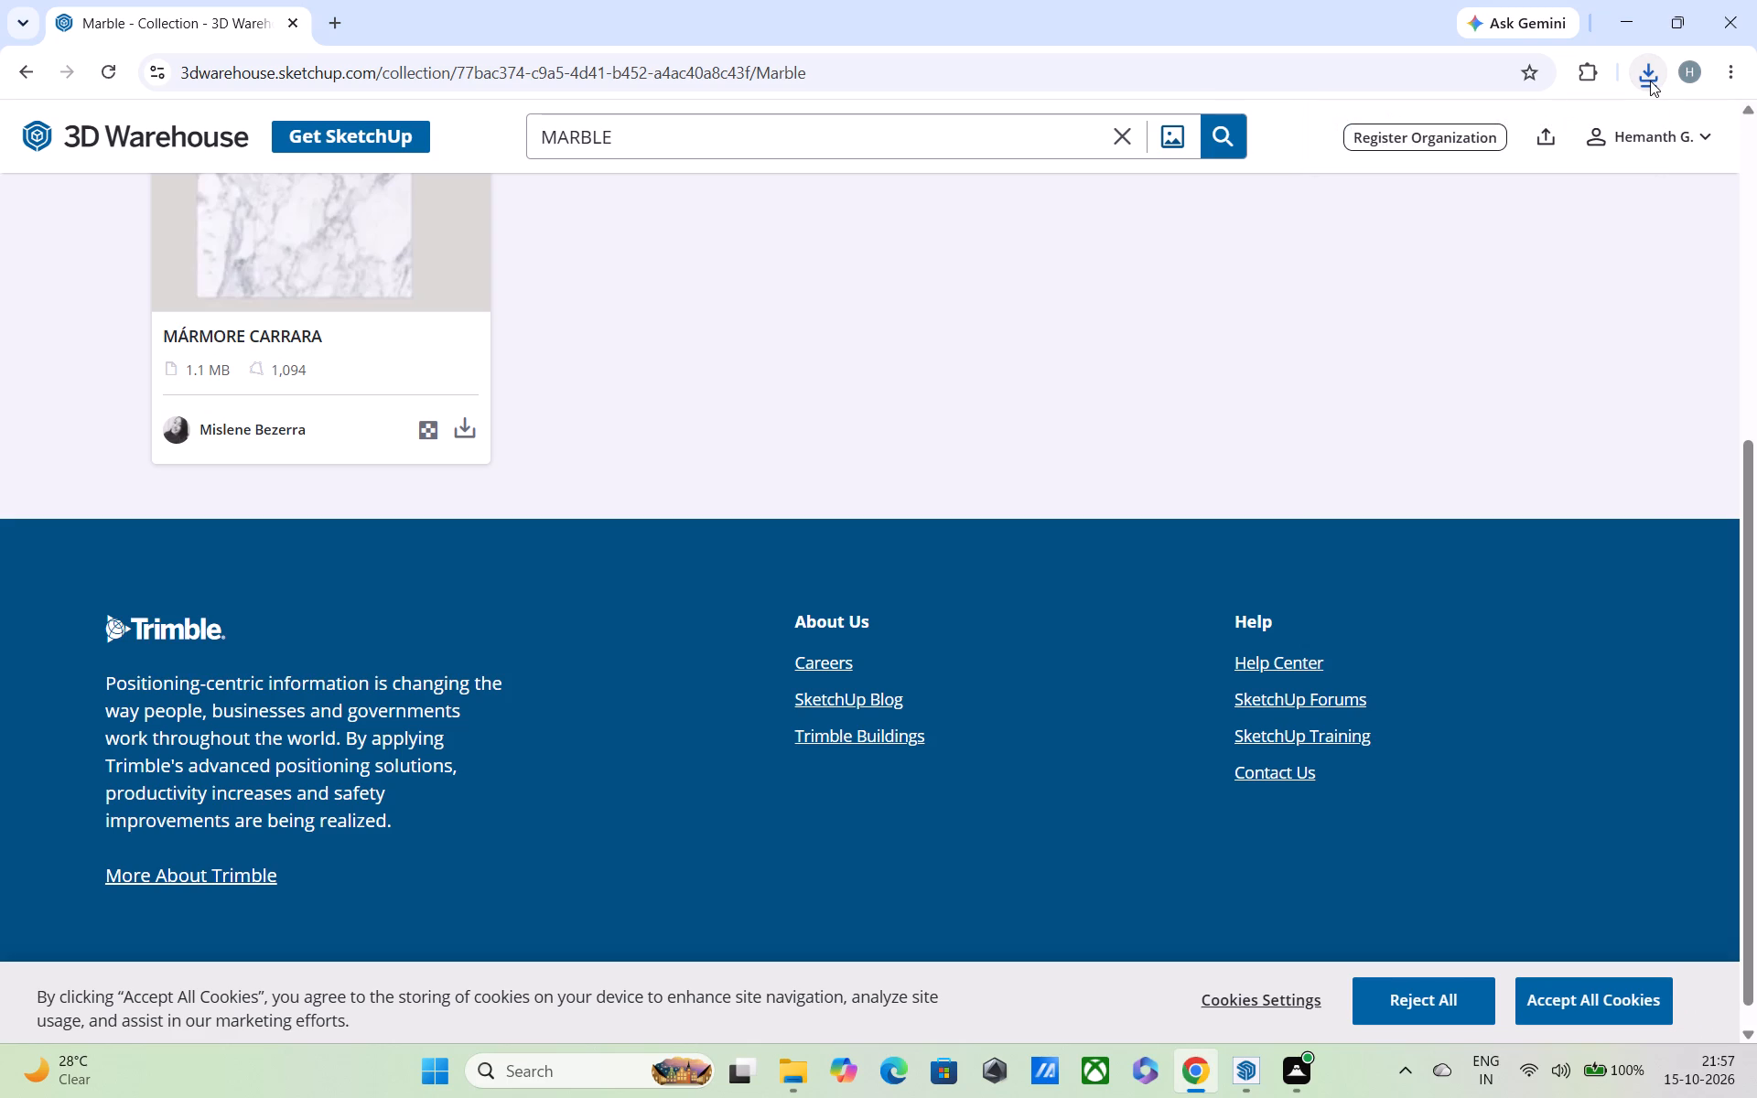
left_click(1650, 81)
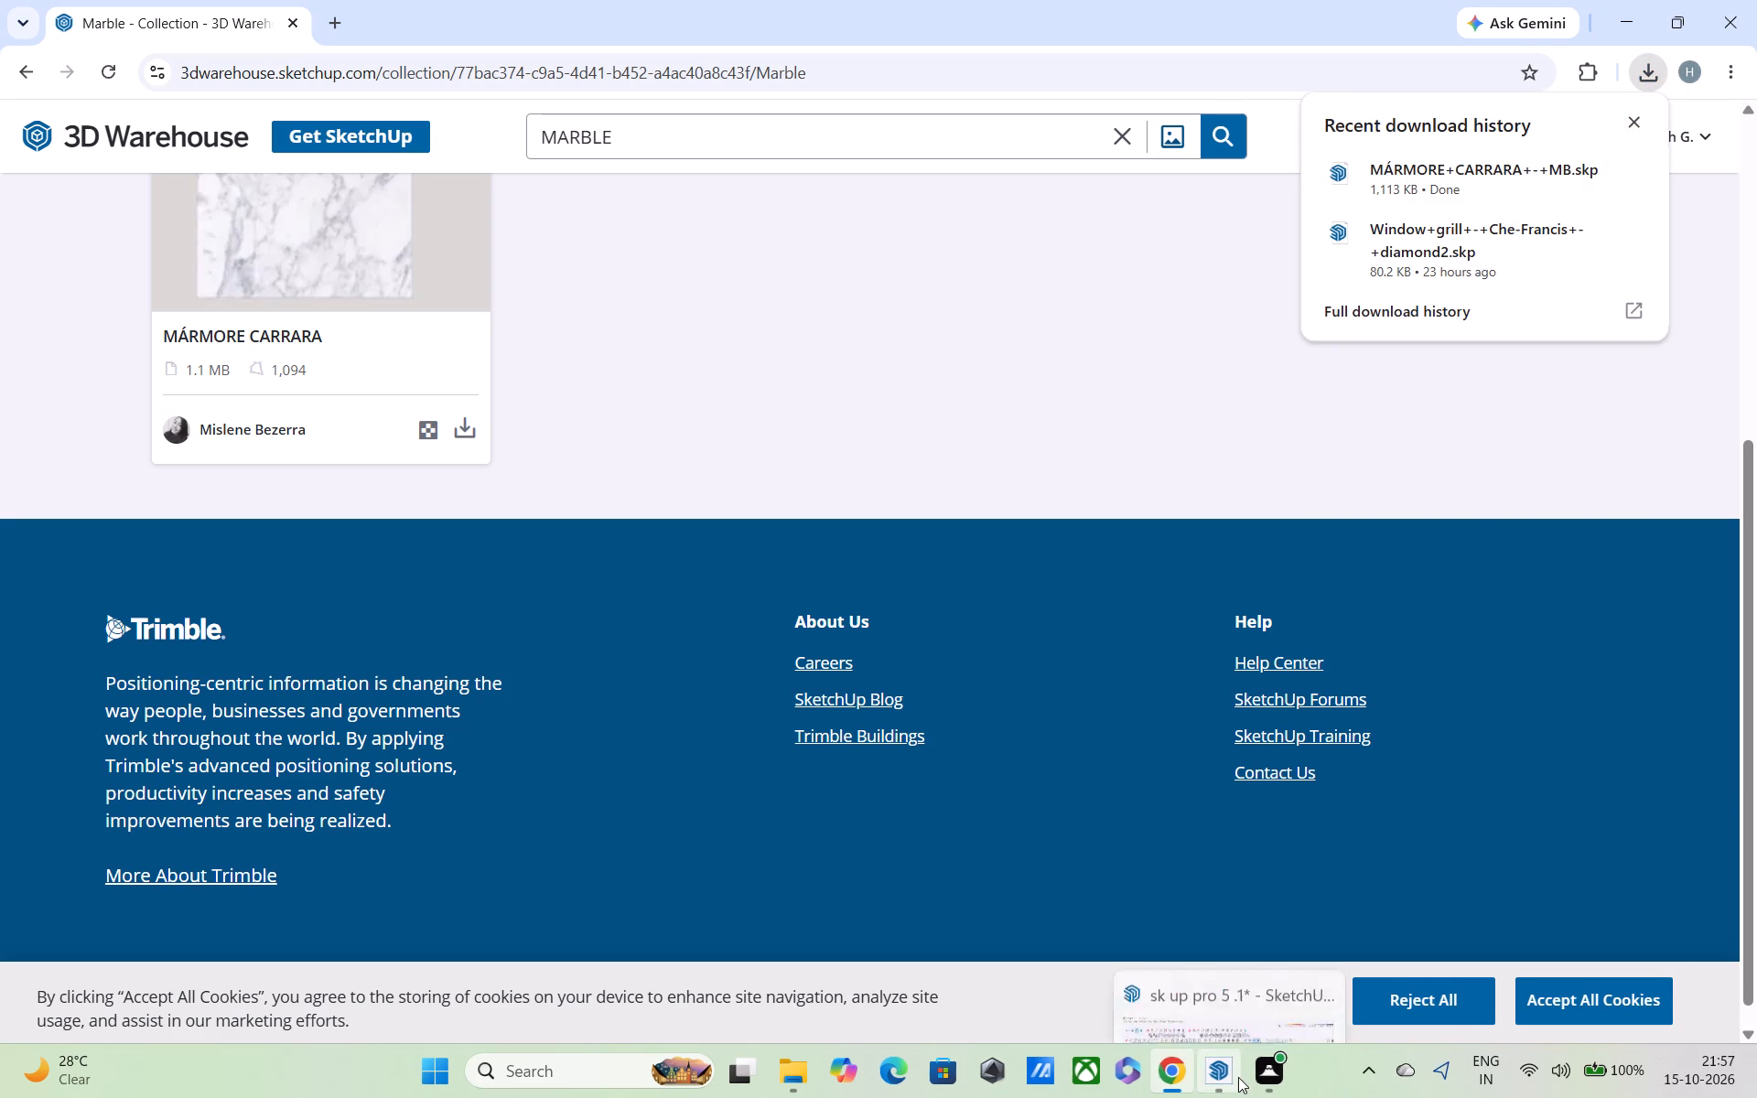
Switch to SketchUp, import MÁRMORE+CARRARA+-+MB from Downloads, and place it on the ground beside the building.
left_click(1221, 983)
middle_click_drag(620, 679, 733, 729)
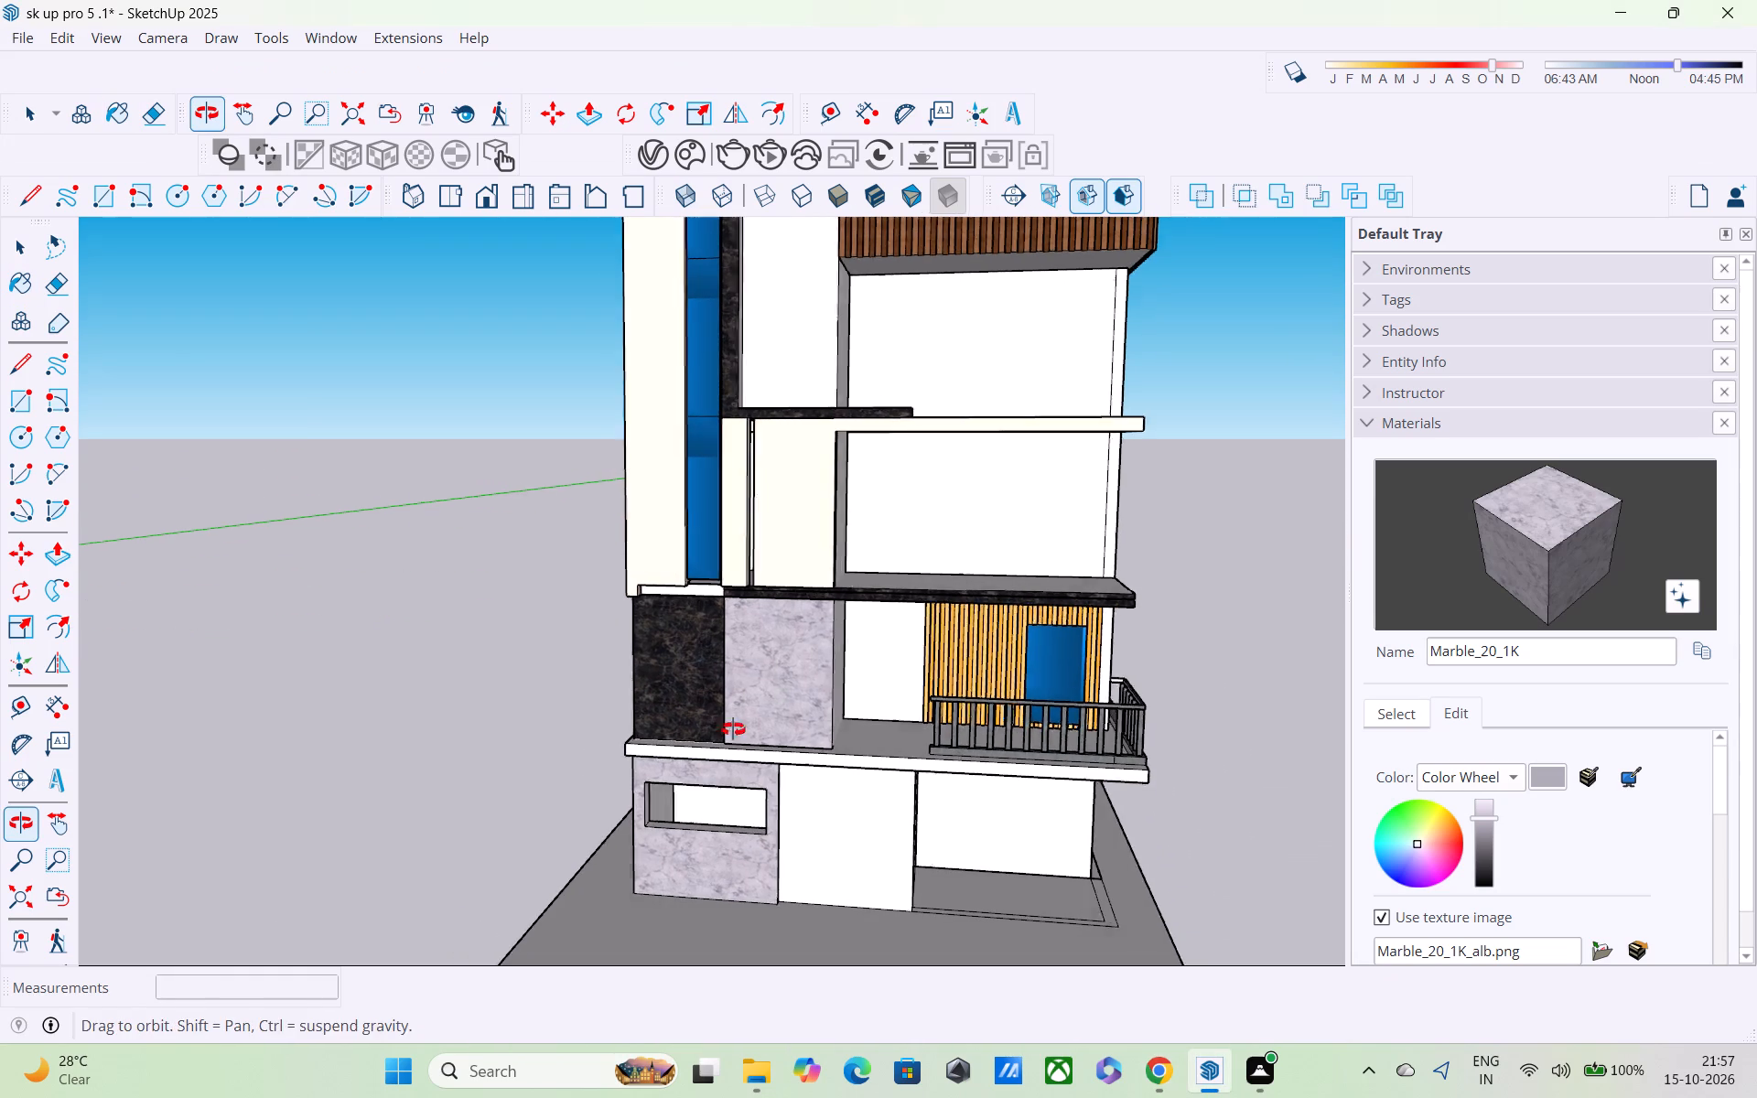
middle_click_drag(733, 729, 734, 729)
left_click(27, 38)
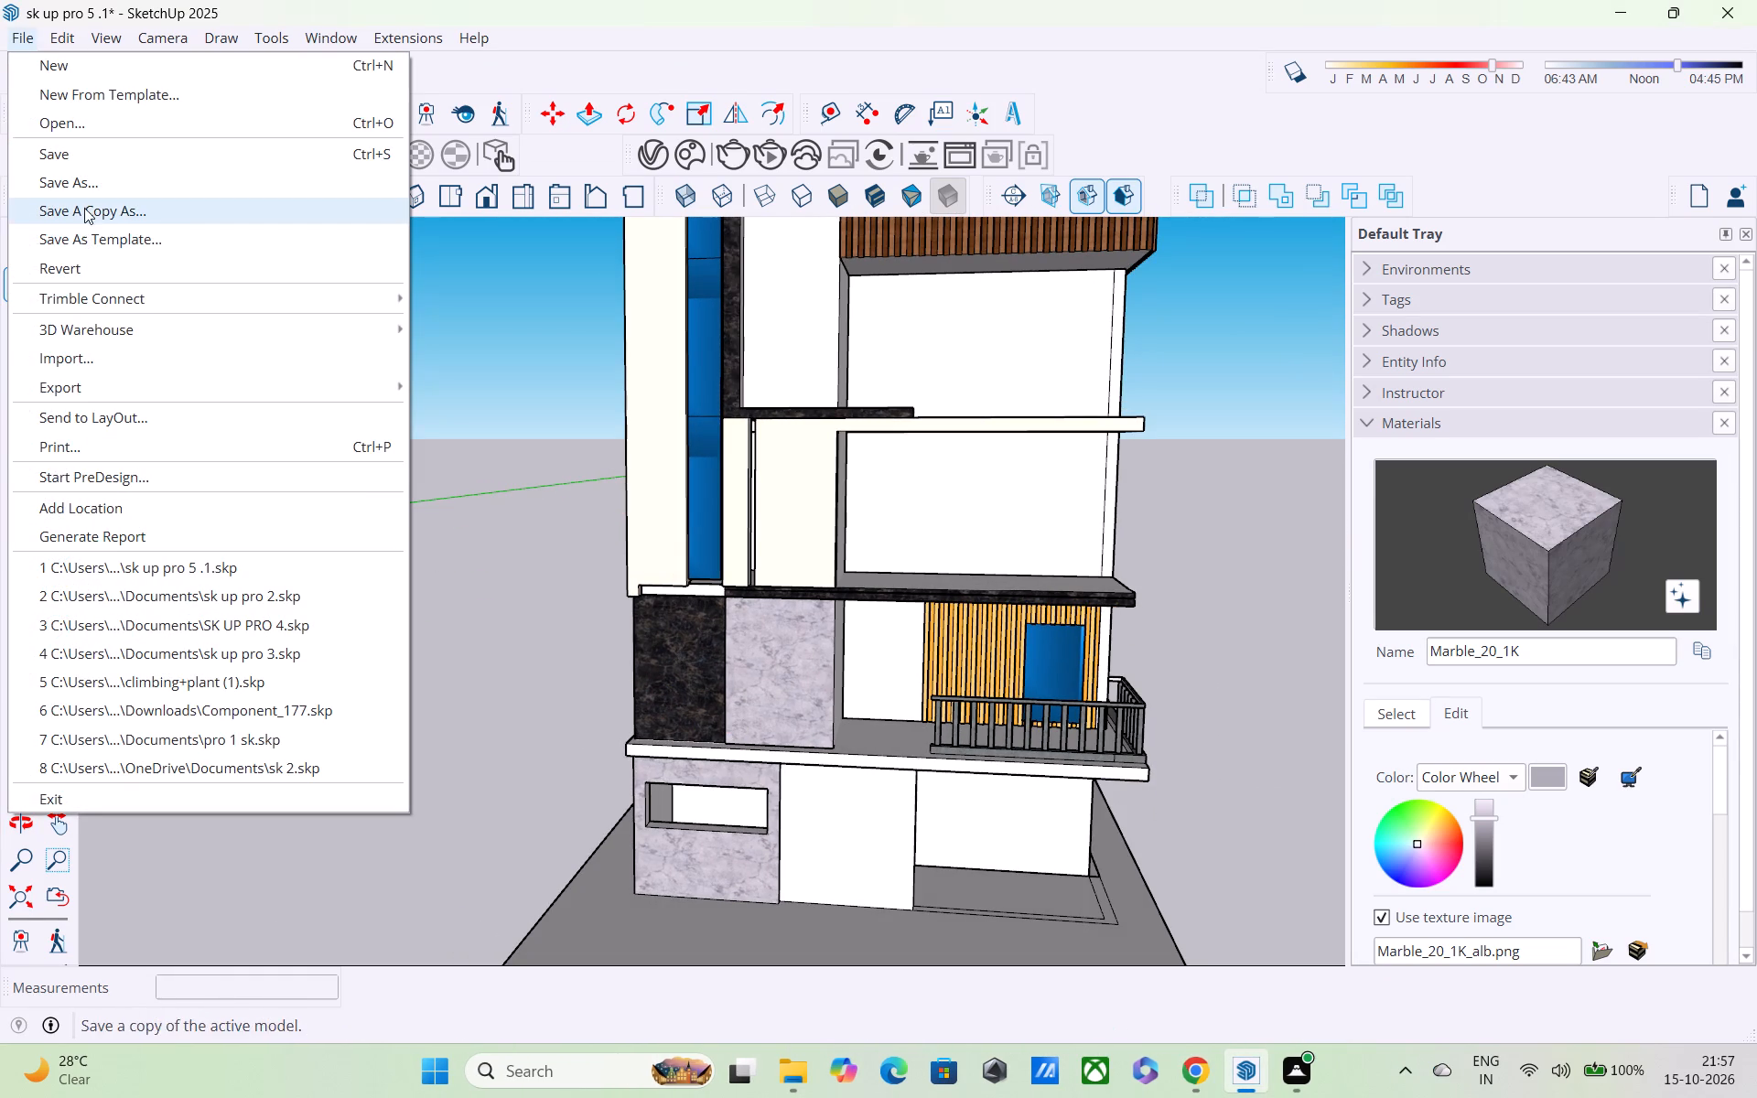
left_click(92, 362)
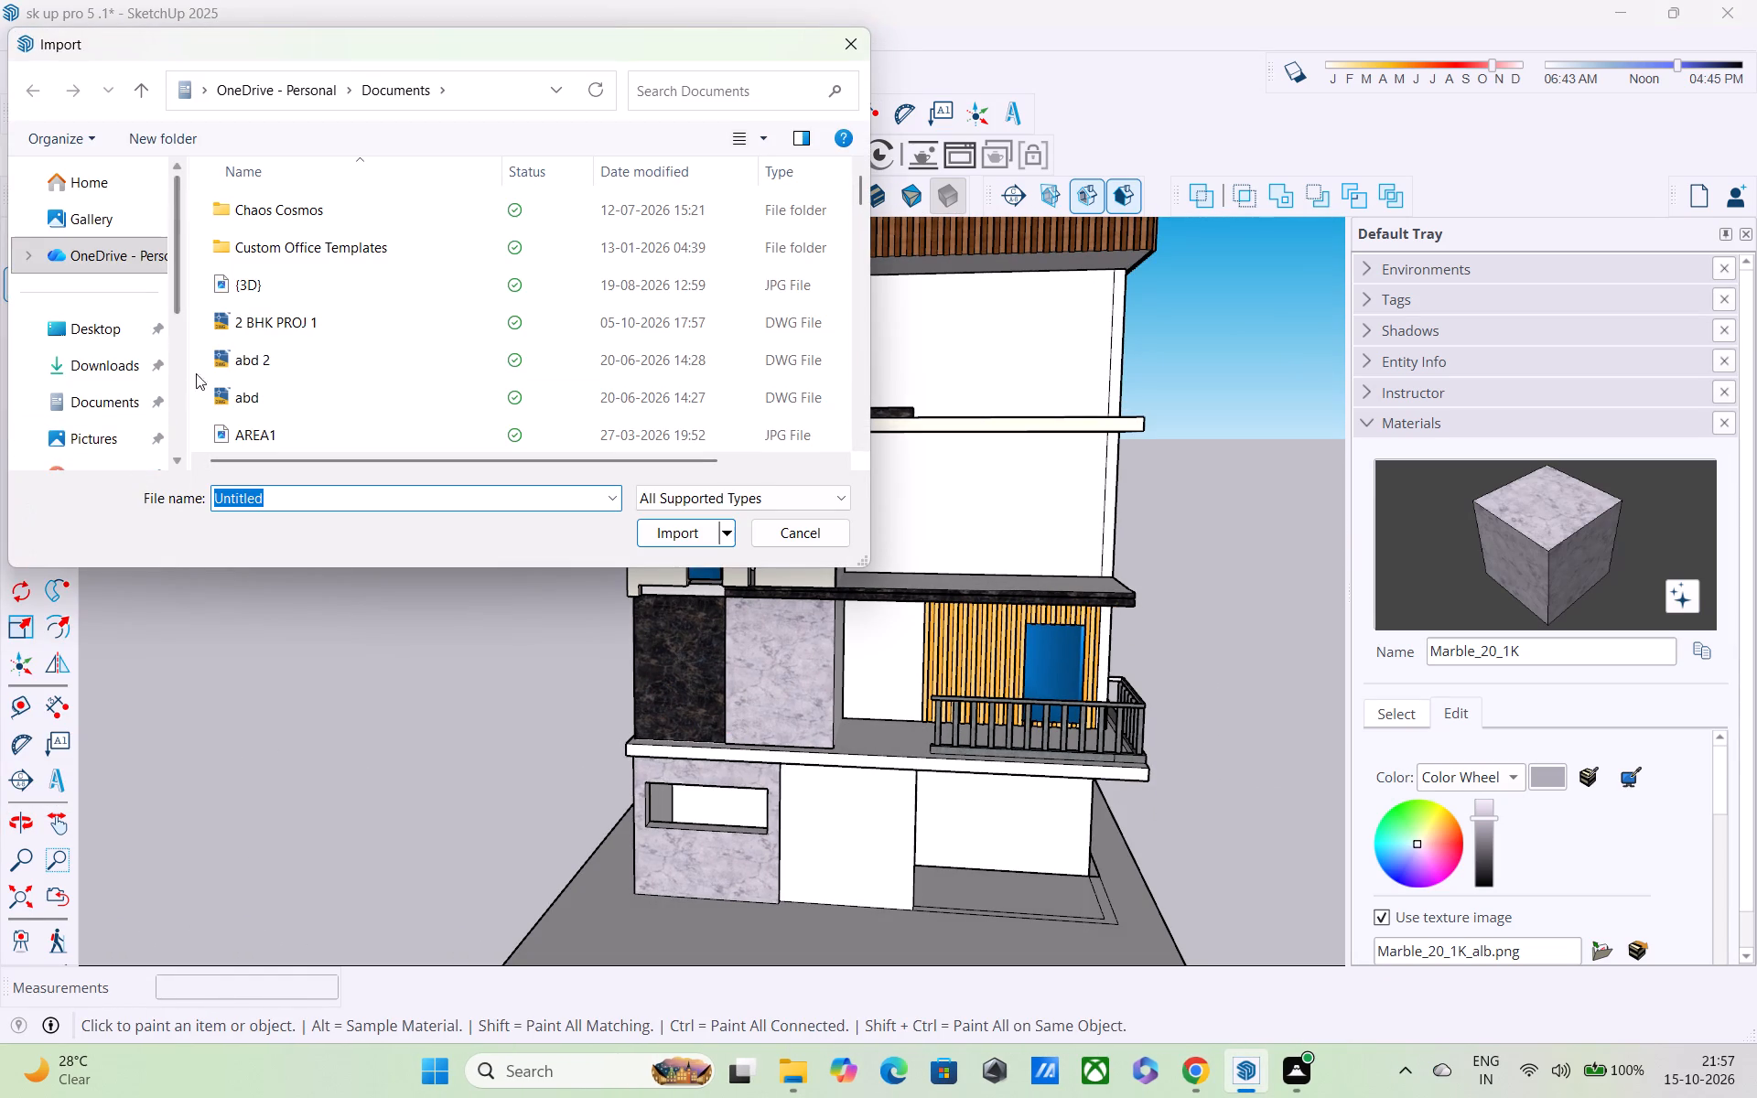
left_click(122, 359)
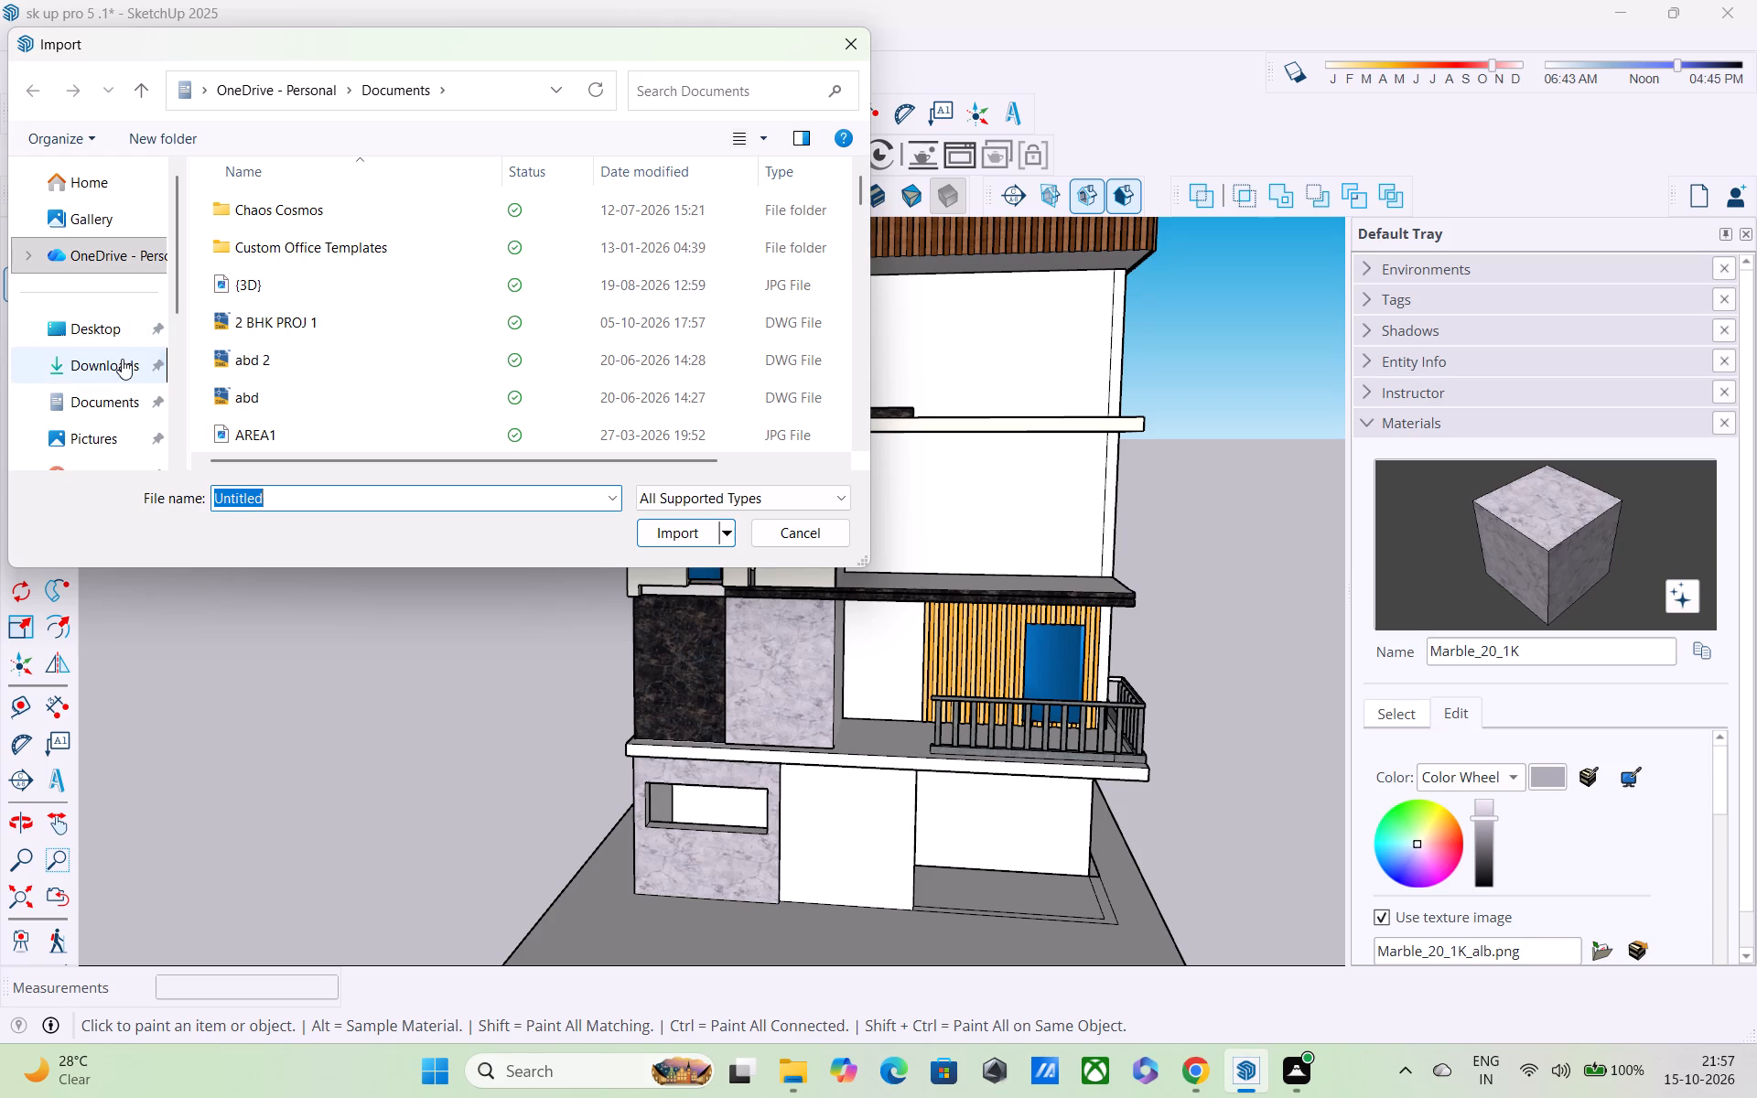
left_click(314, 222)
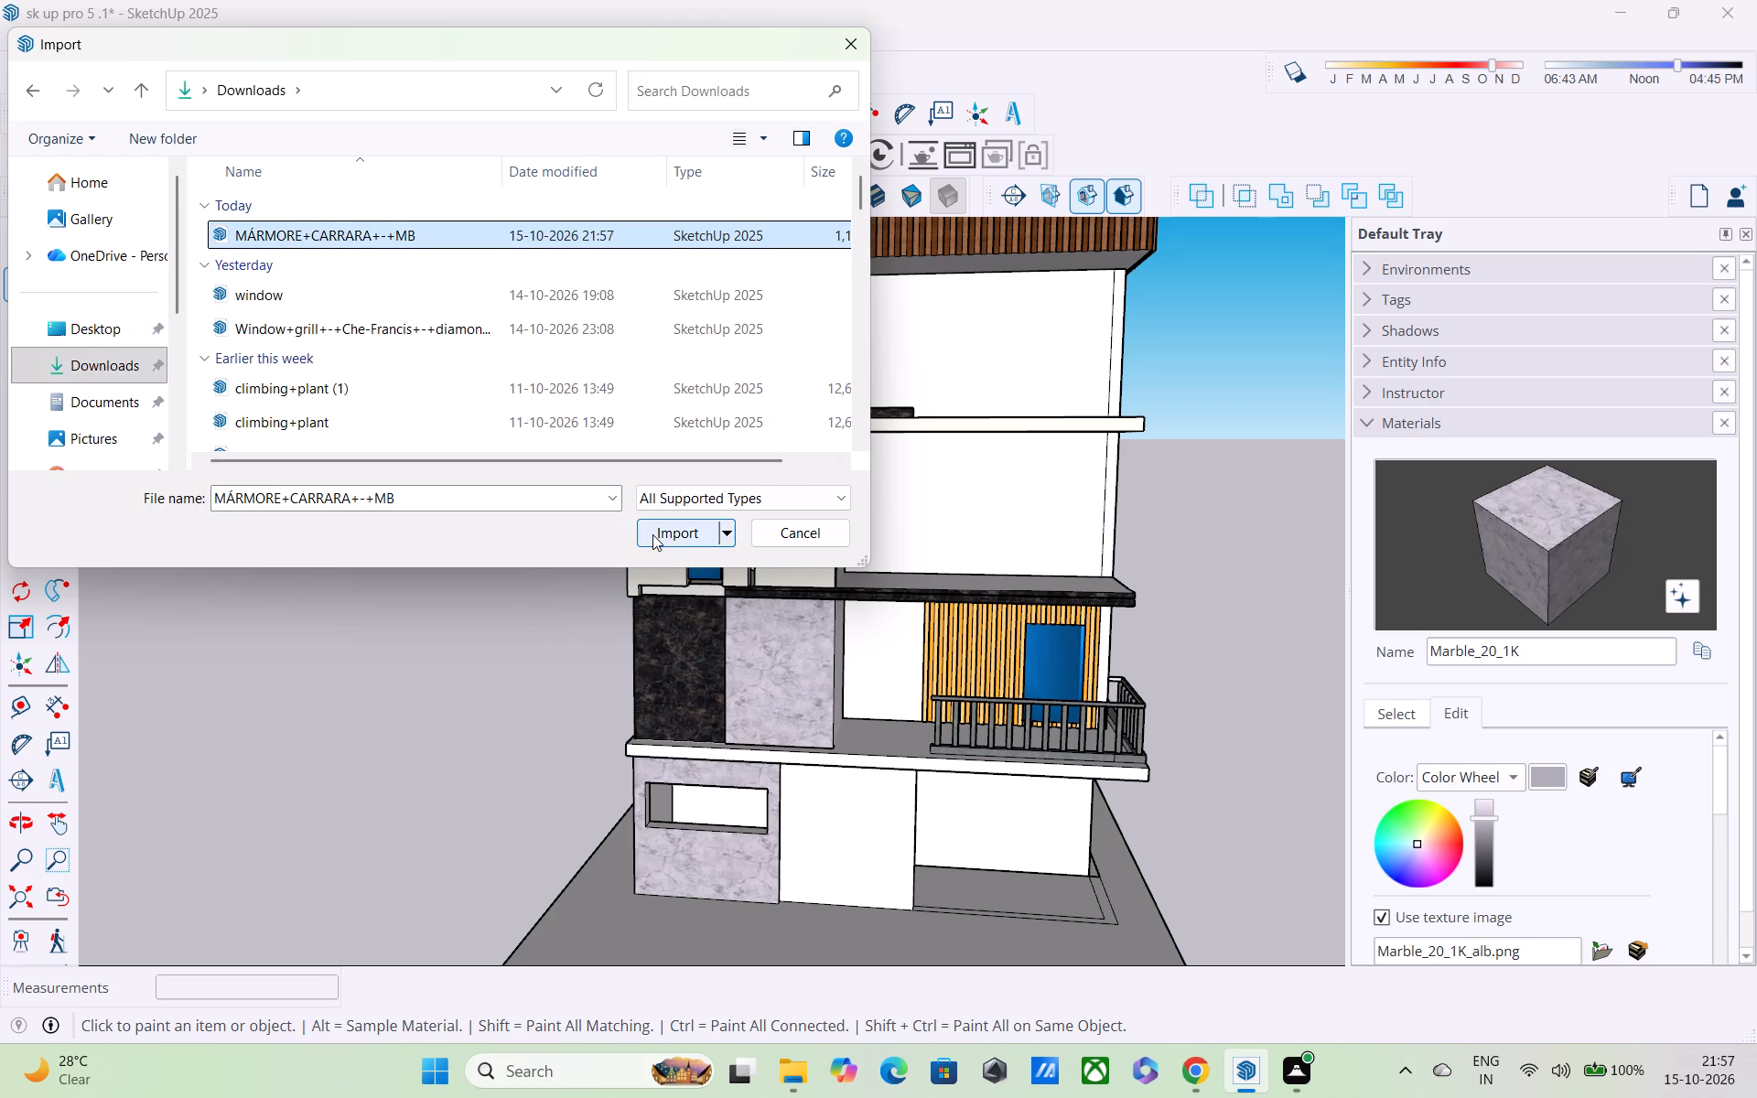
left_click(677, 535)
left_click(323, 653)
Sample the white veined marble material from the placed Carrara slab.
scroll(337, 681, "up", 1)
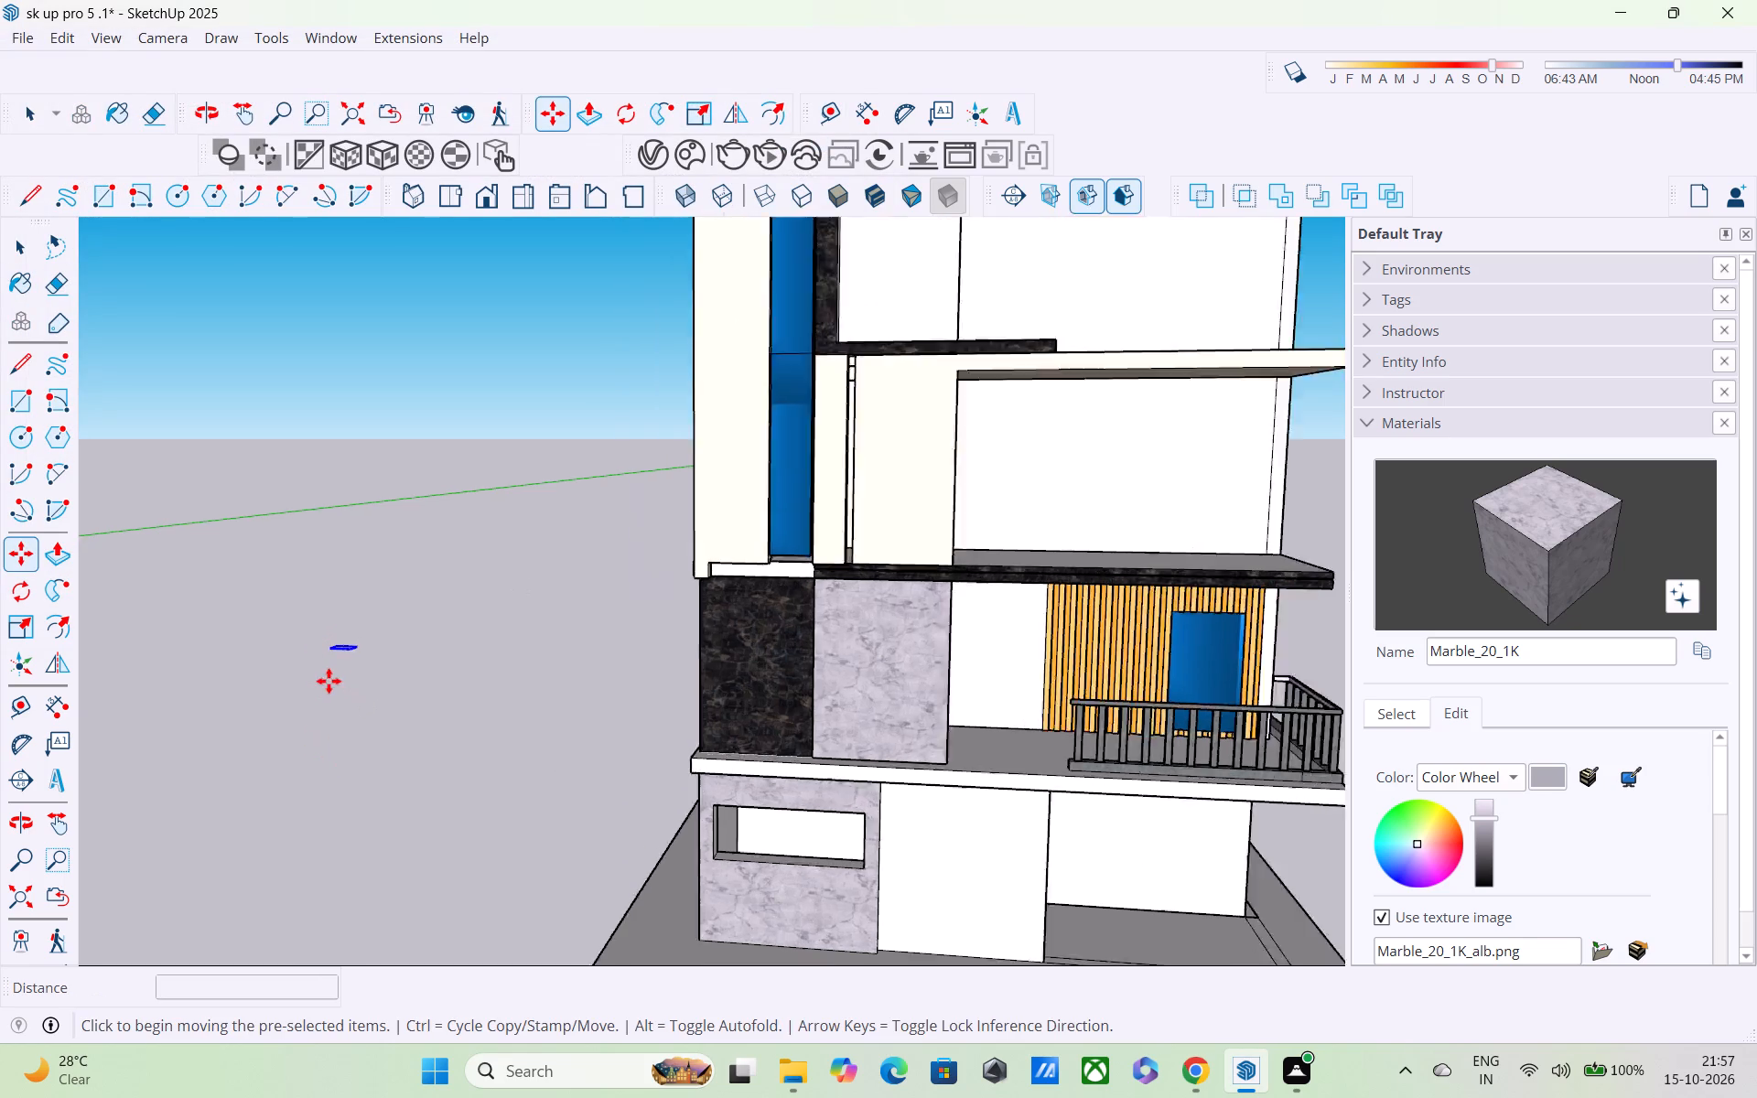
scroll(329, 681, "up", 5)
middle_click_drag(360, 674, 371, 790)
scroll(367, 564, "up", 3)
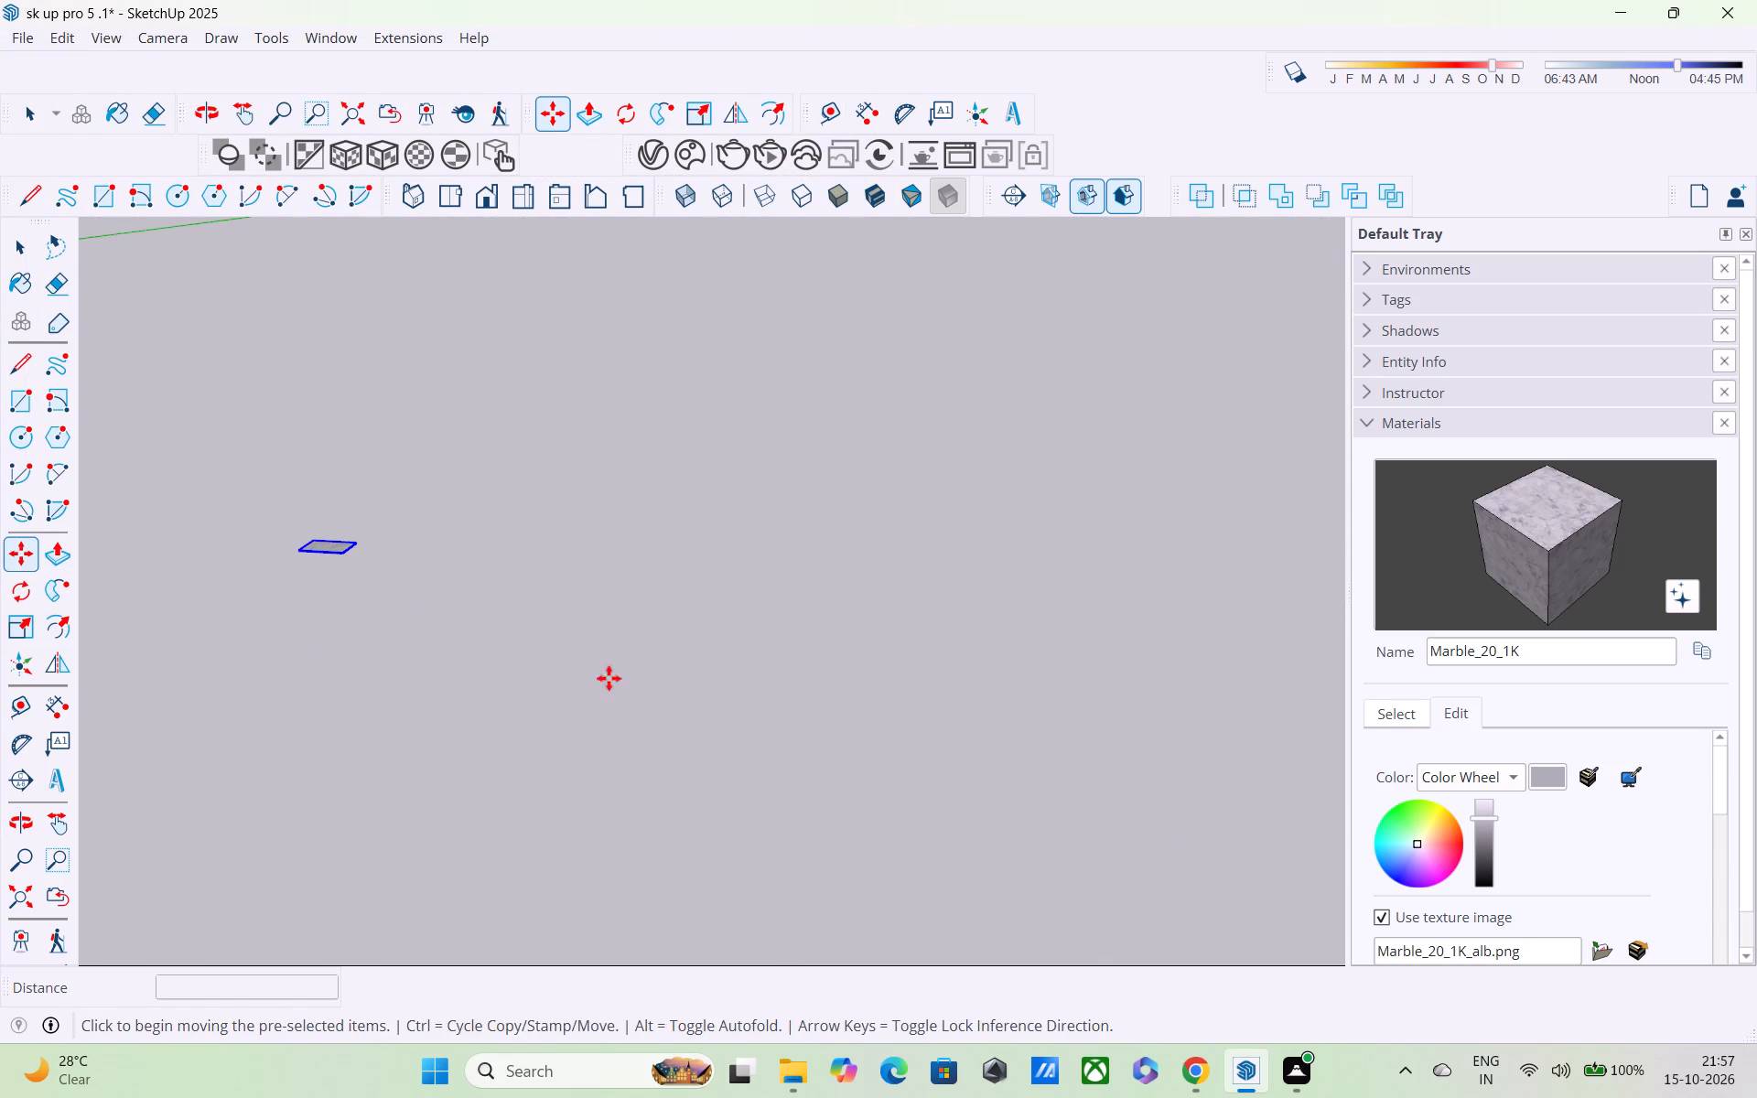
scroll(430, 574, "up", 7)
middle_click_drag(306, 553, 349, 723)
scroll(358, 697, "up", 1)
scroll(359, 696, "down", 2)
left_click(1385, 716)
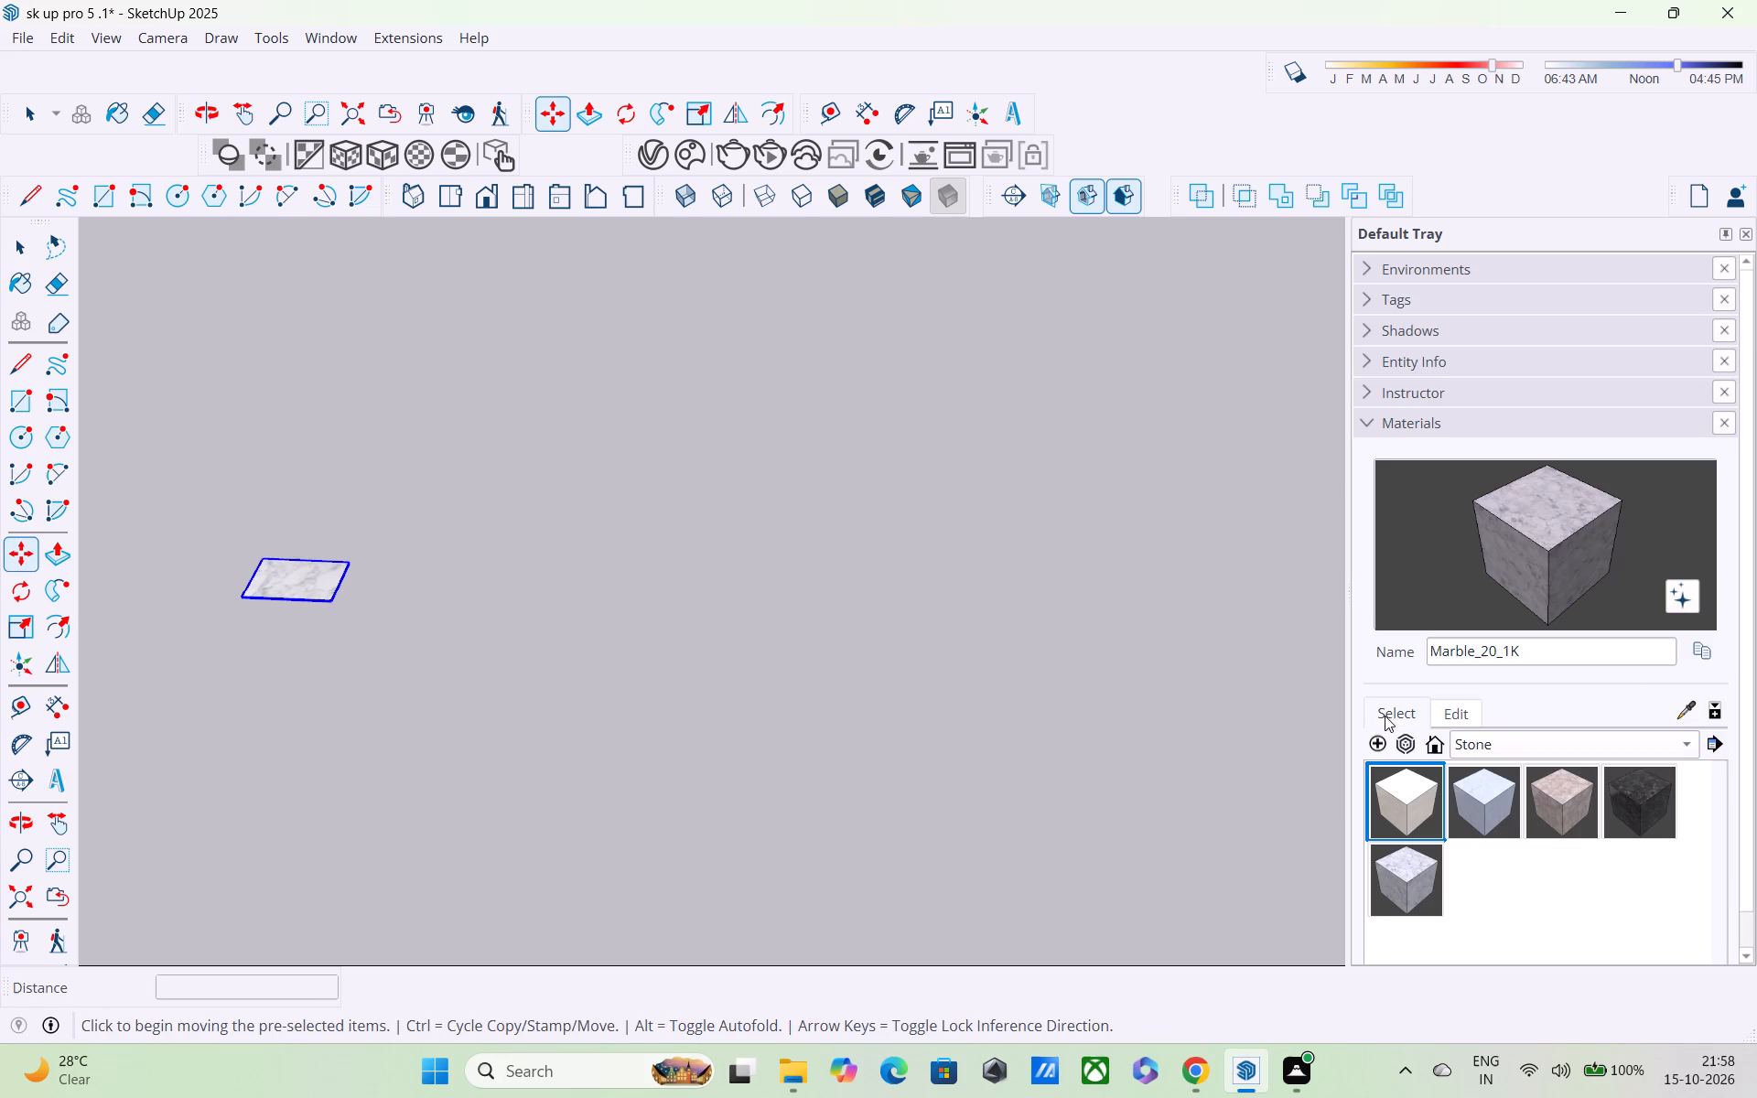
left_click(1688, 713)
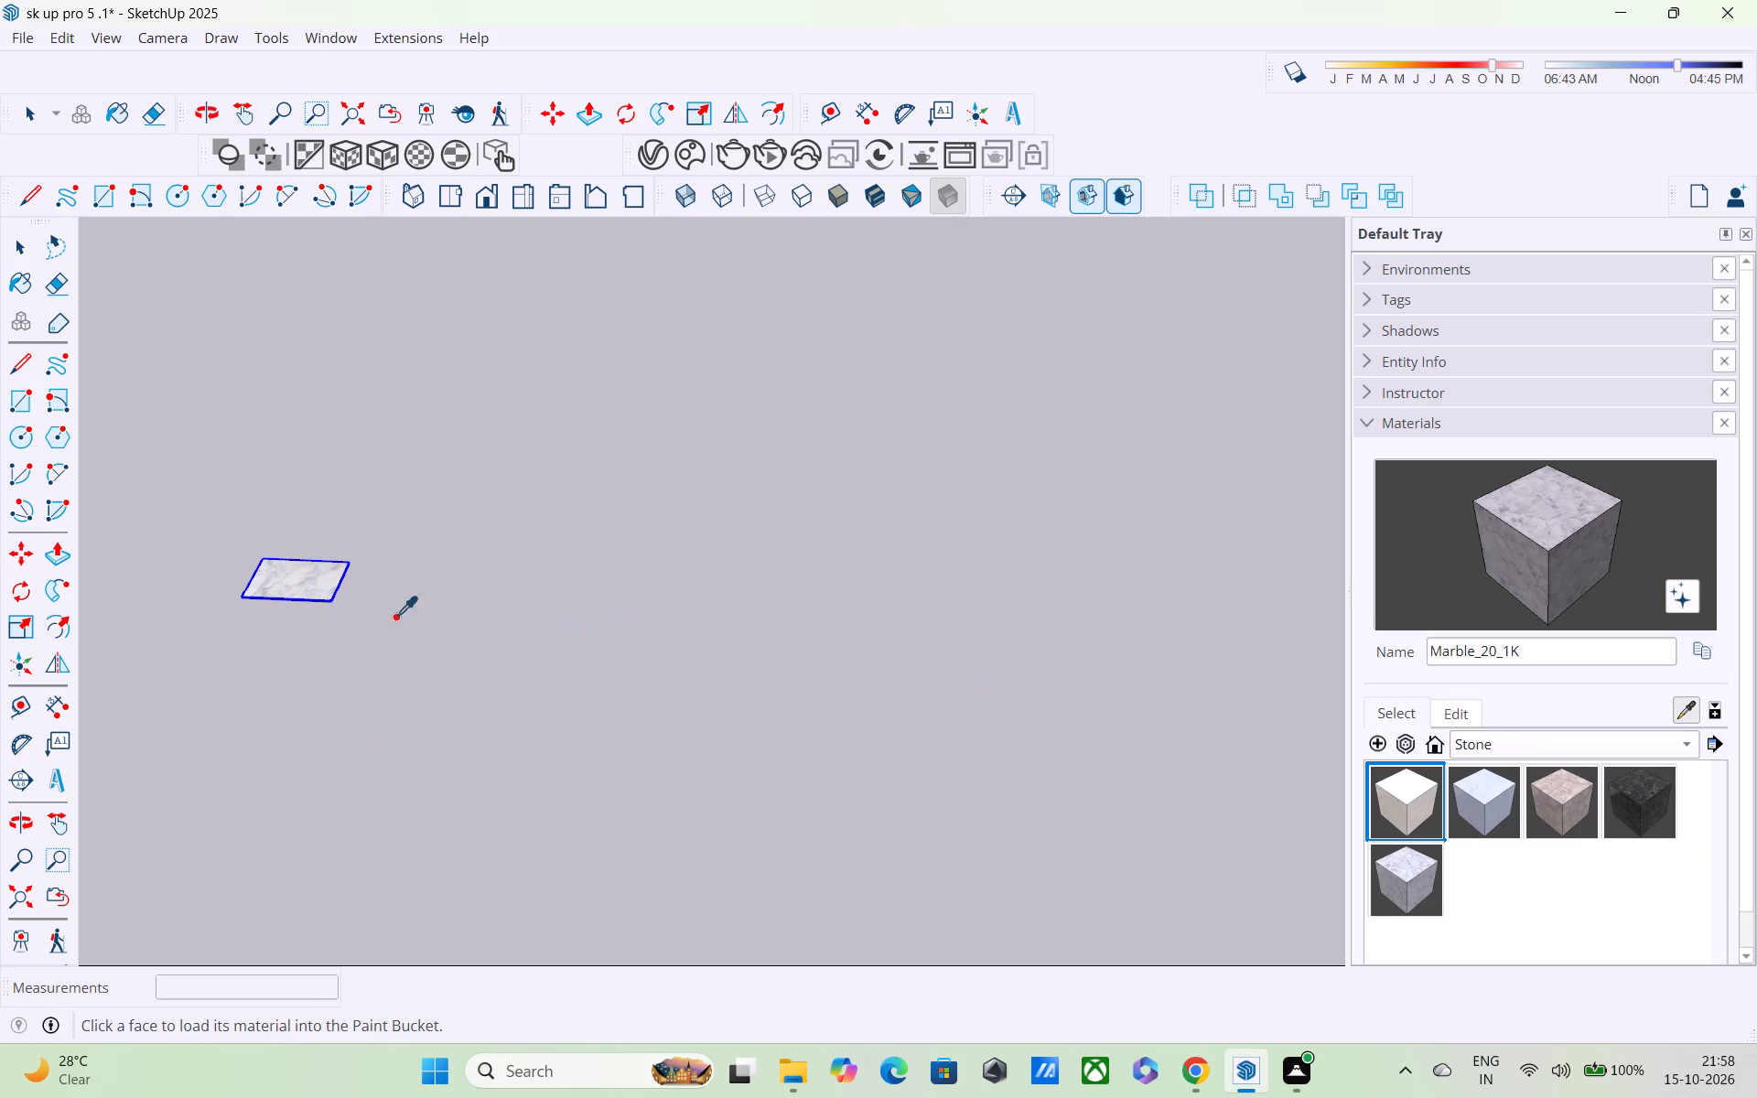
left_click(323, 575)
Paint the first-floor light marble panel and the ground-floor wall around the window opening with the sampled Carrara marble.
scroll(612, 637, "down", 4)
scroll(810, 735, "down", 3)
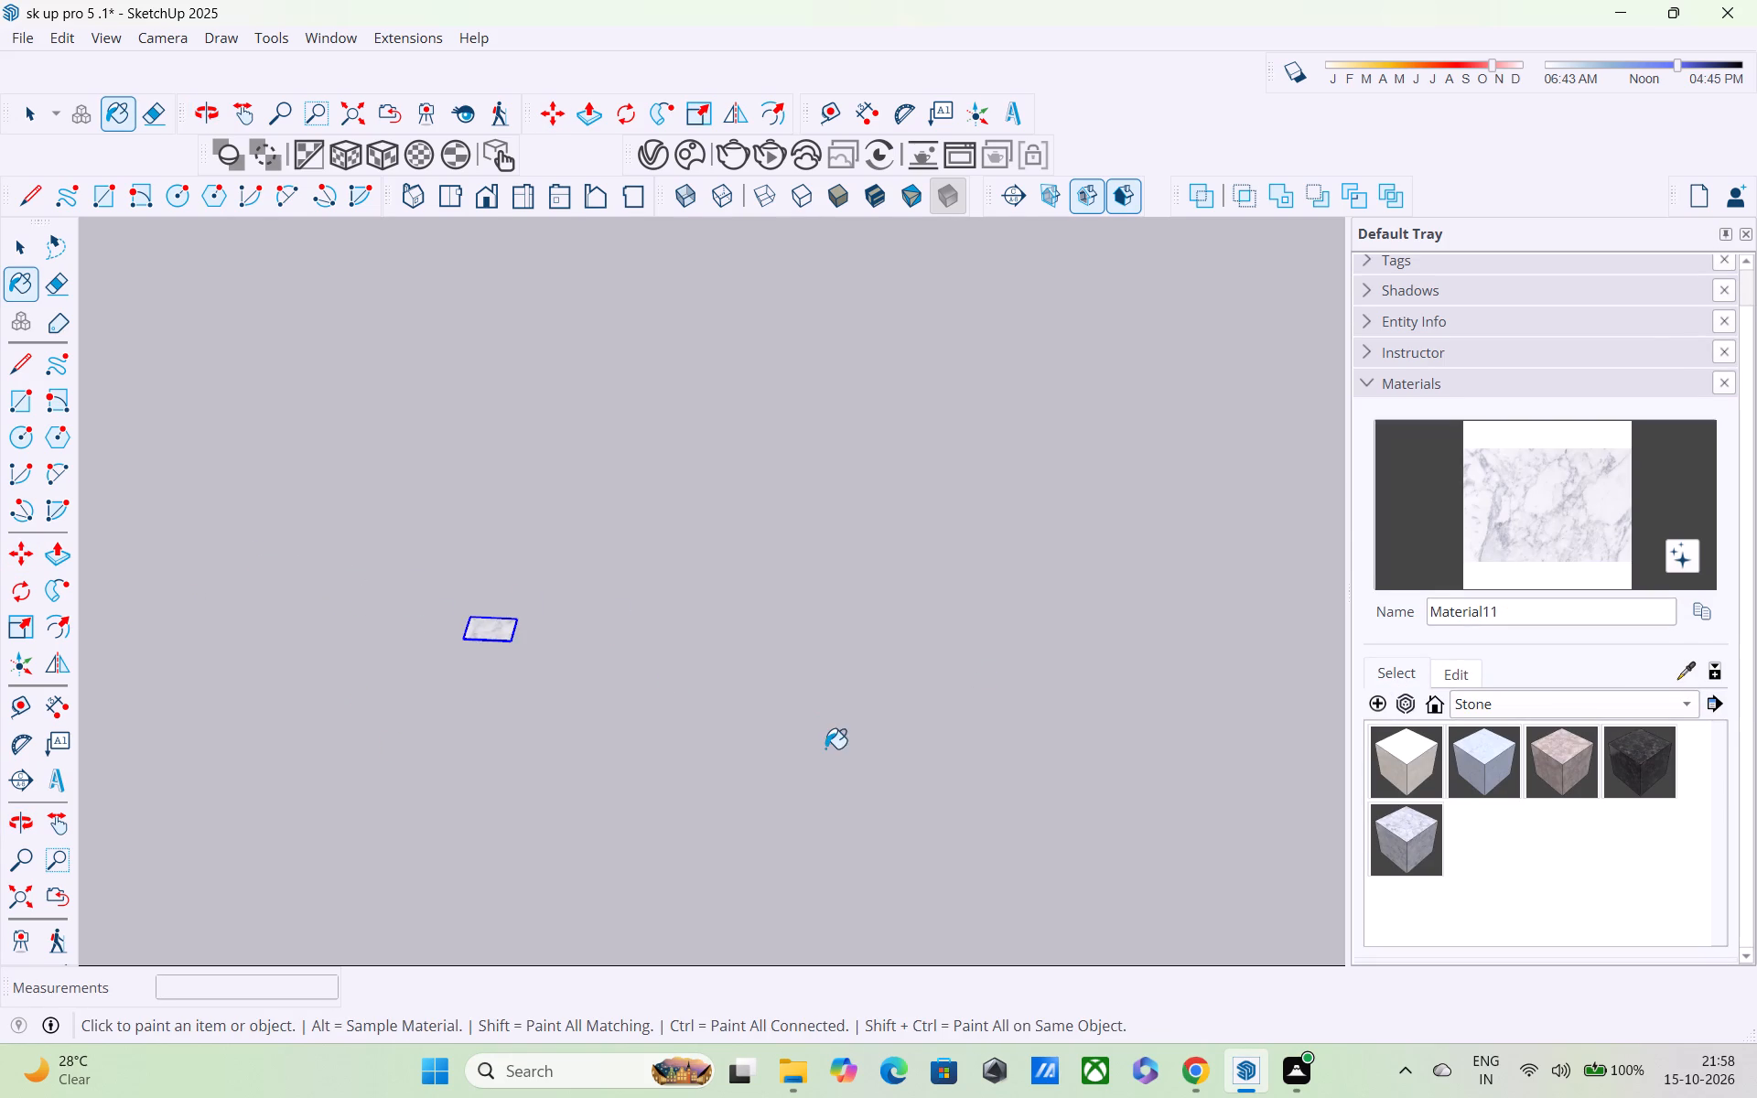
middle_click_drag(608, 738, 331, 665, "shift")
scroll(304, 653, "down", 11)
scroll(598, 772, "up", 1)
middle_click_drag(598, 772, 598, 724)
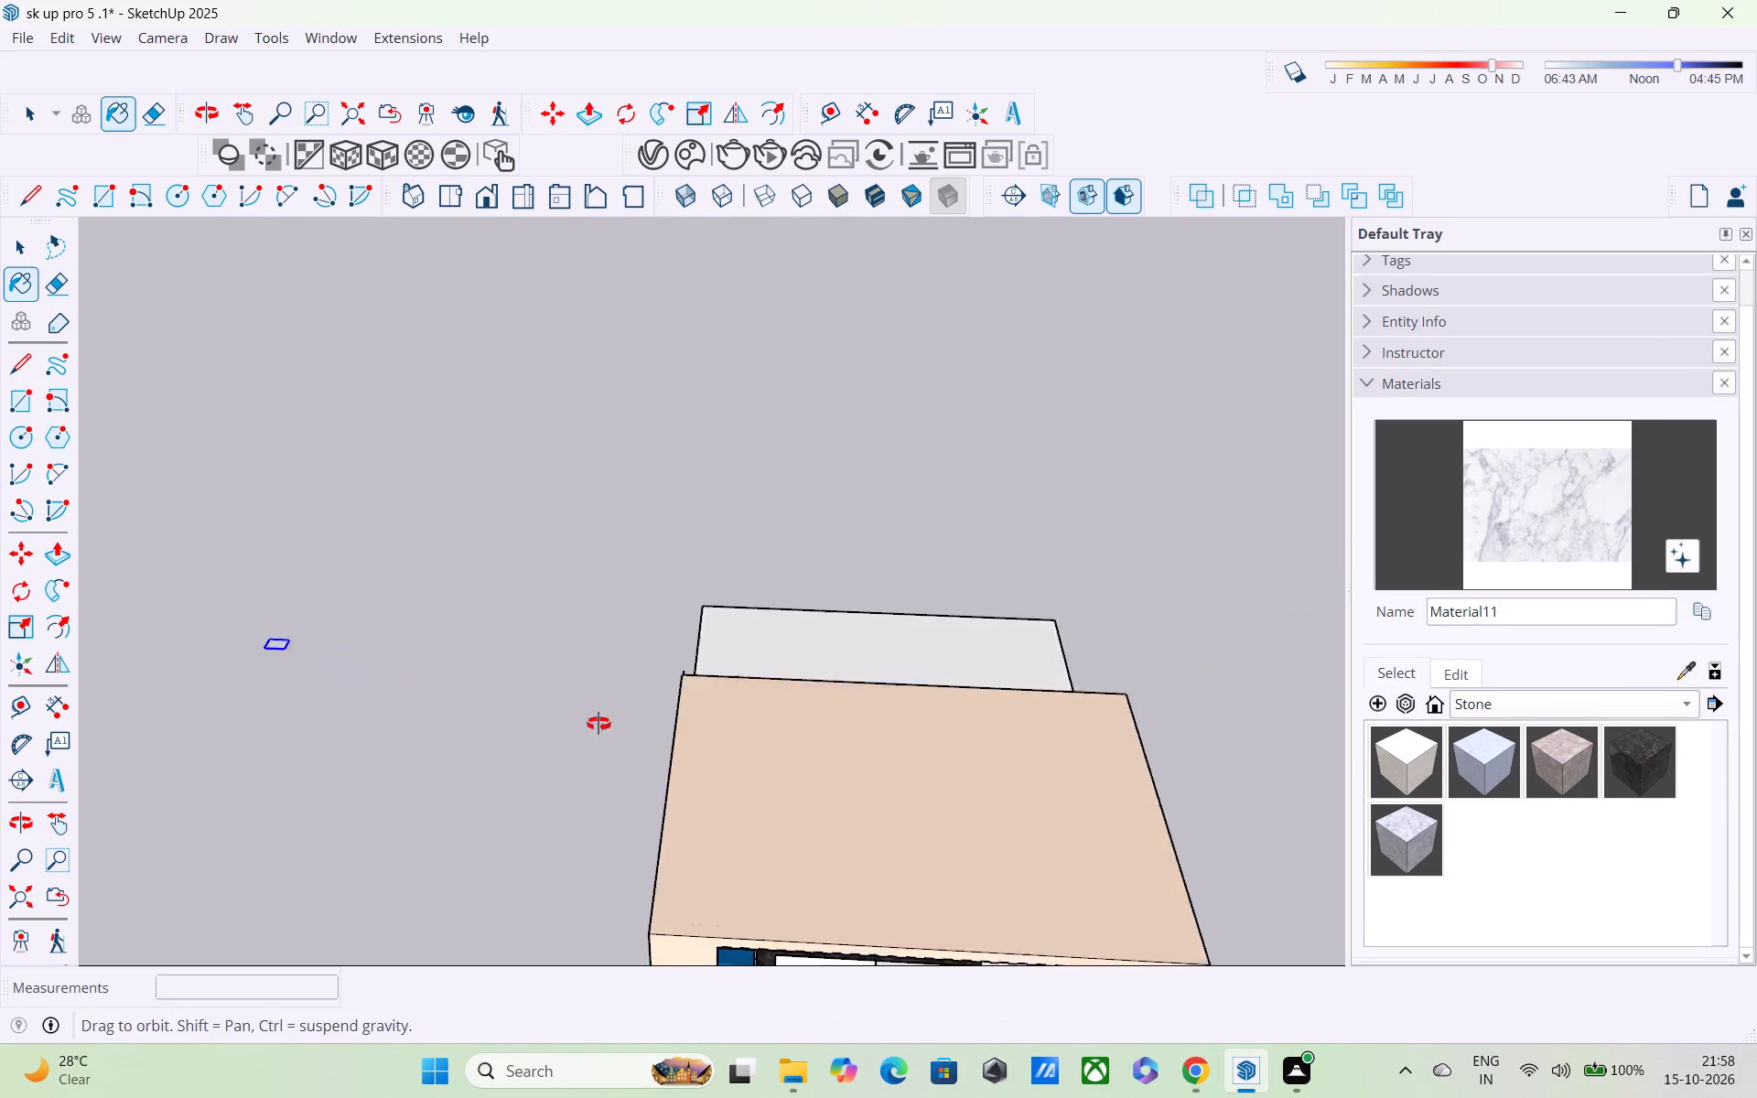
middle_click_drag(598, 724, 608, 435)
middle_click_drag(753, 657, 753, 339)
middle_click_drag(803, 668, 779, 308, "shift")
scroll(793, 563, "up", 3)
left_click(804, 623)
middle_click_drag(787, 737, 800, 382, "shift")
left_click(695, 652)
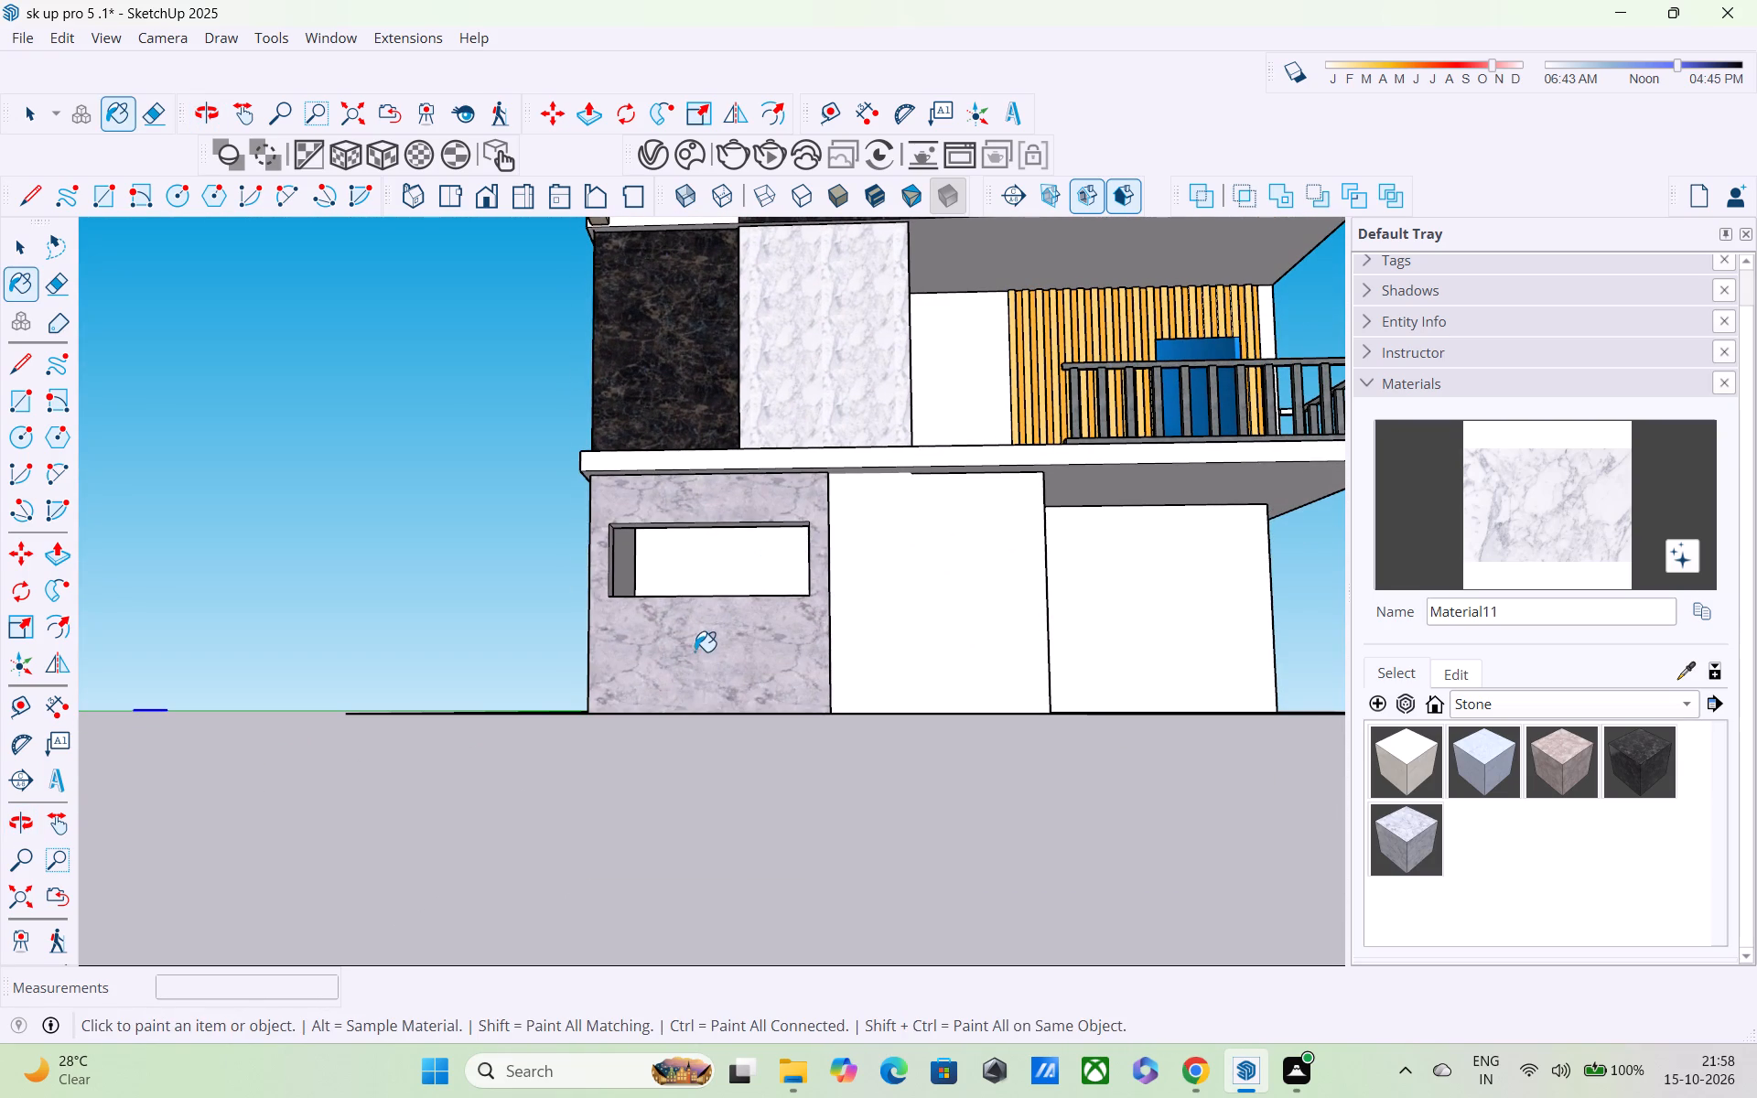
Examine the Carrara marble's veining and scale on the two painted wall panels beside the black marble.
middle_click_drag(694, 630, 725, 744)
scroll(727, 511, "down", 3)
middle_click_drag(727, 511, 700, 461)
scroll(692, 466, "up", 8)
middle_click_drag(670, 402, 716, 590, "shift")
scroll(711, 499, "up", 3)
scroll(711, 499, "down", 4)
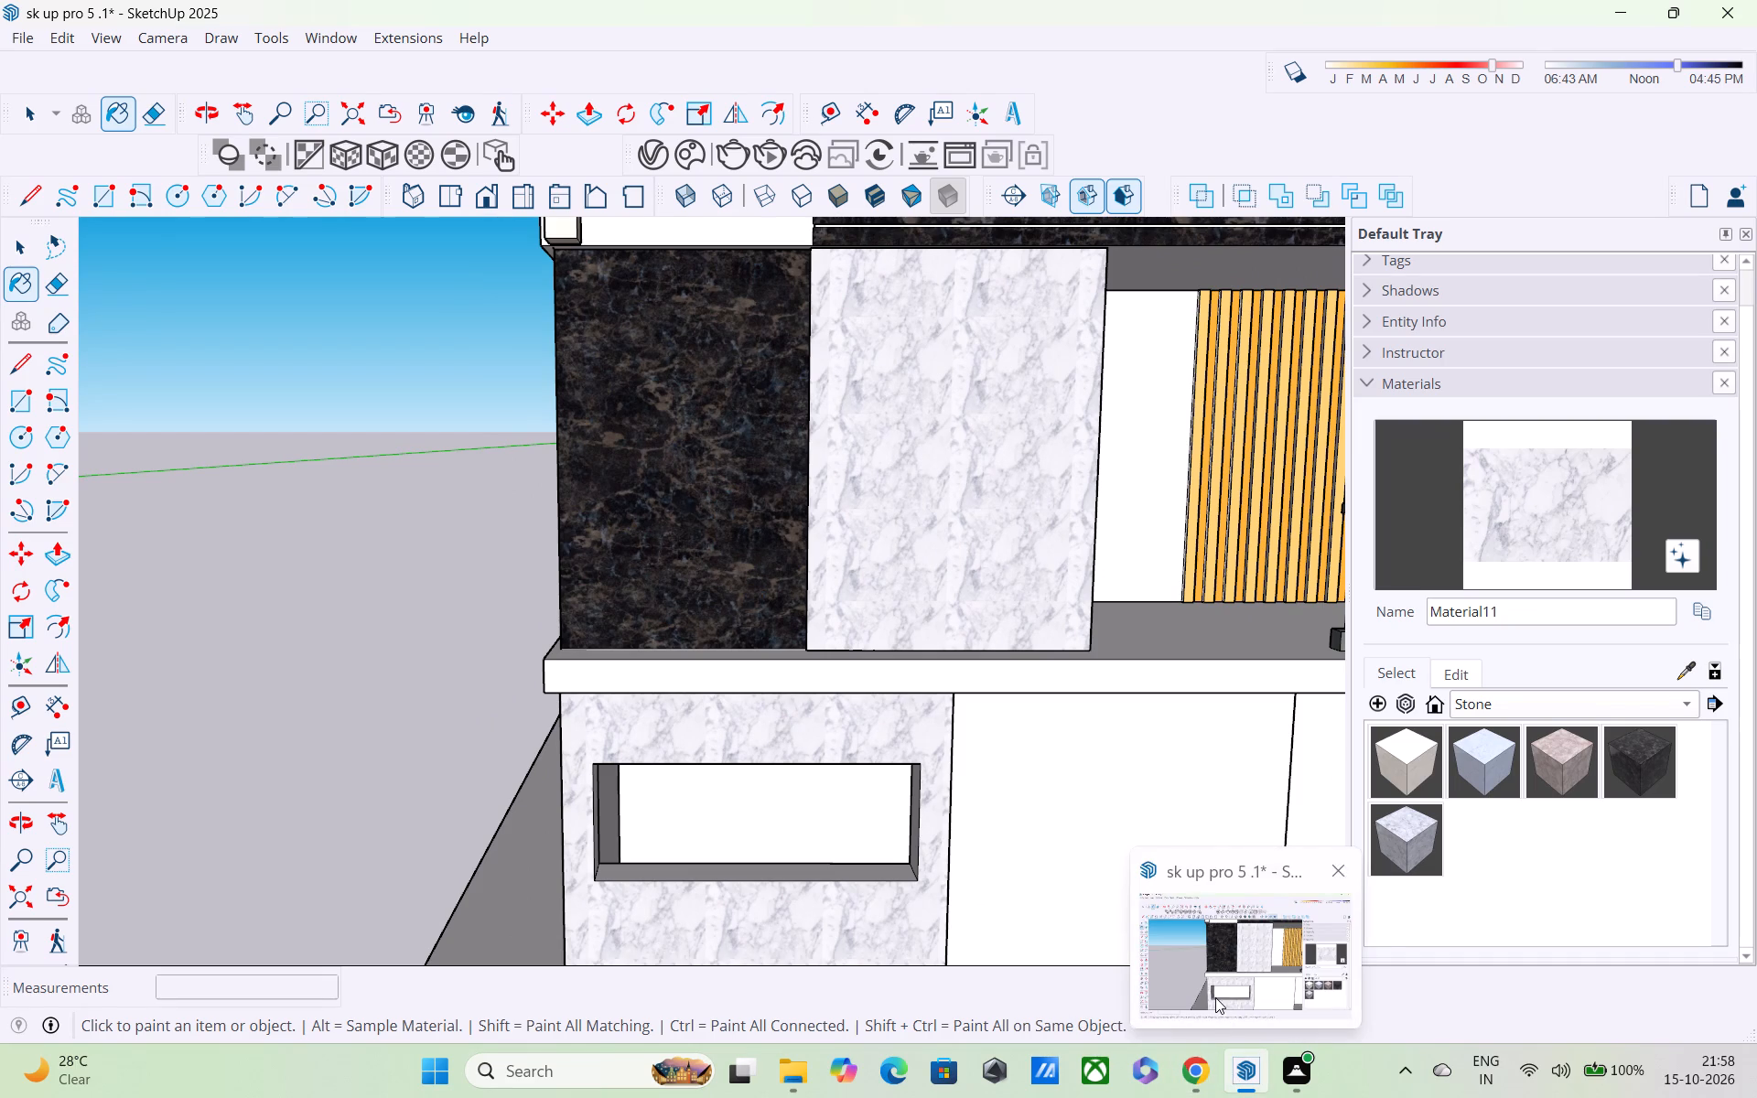
Switch to Chrome, return to the MARBLE collection results, and open the collection pairing dark slabs with hexagon marble tile.
left_click(1215, 997)
left_click(1157, 955)
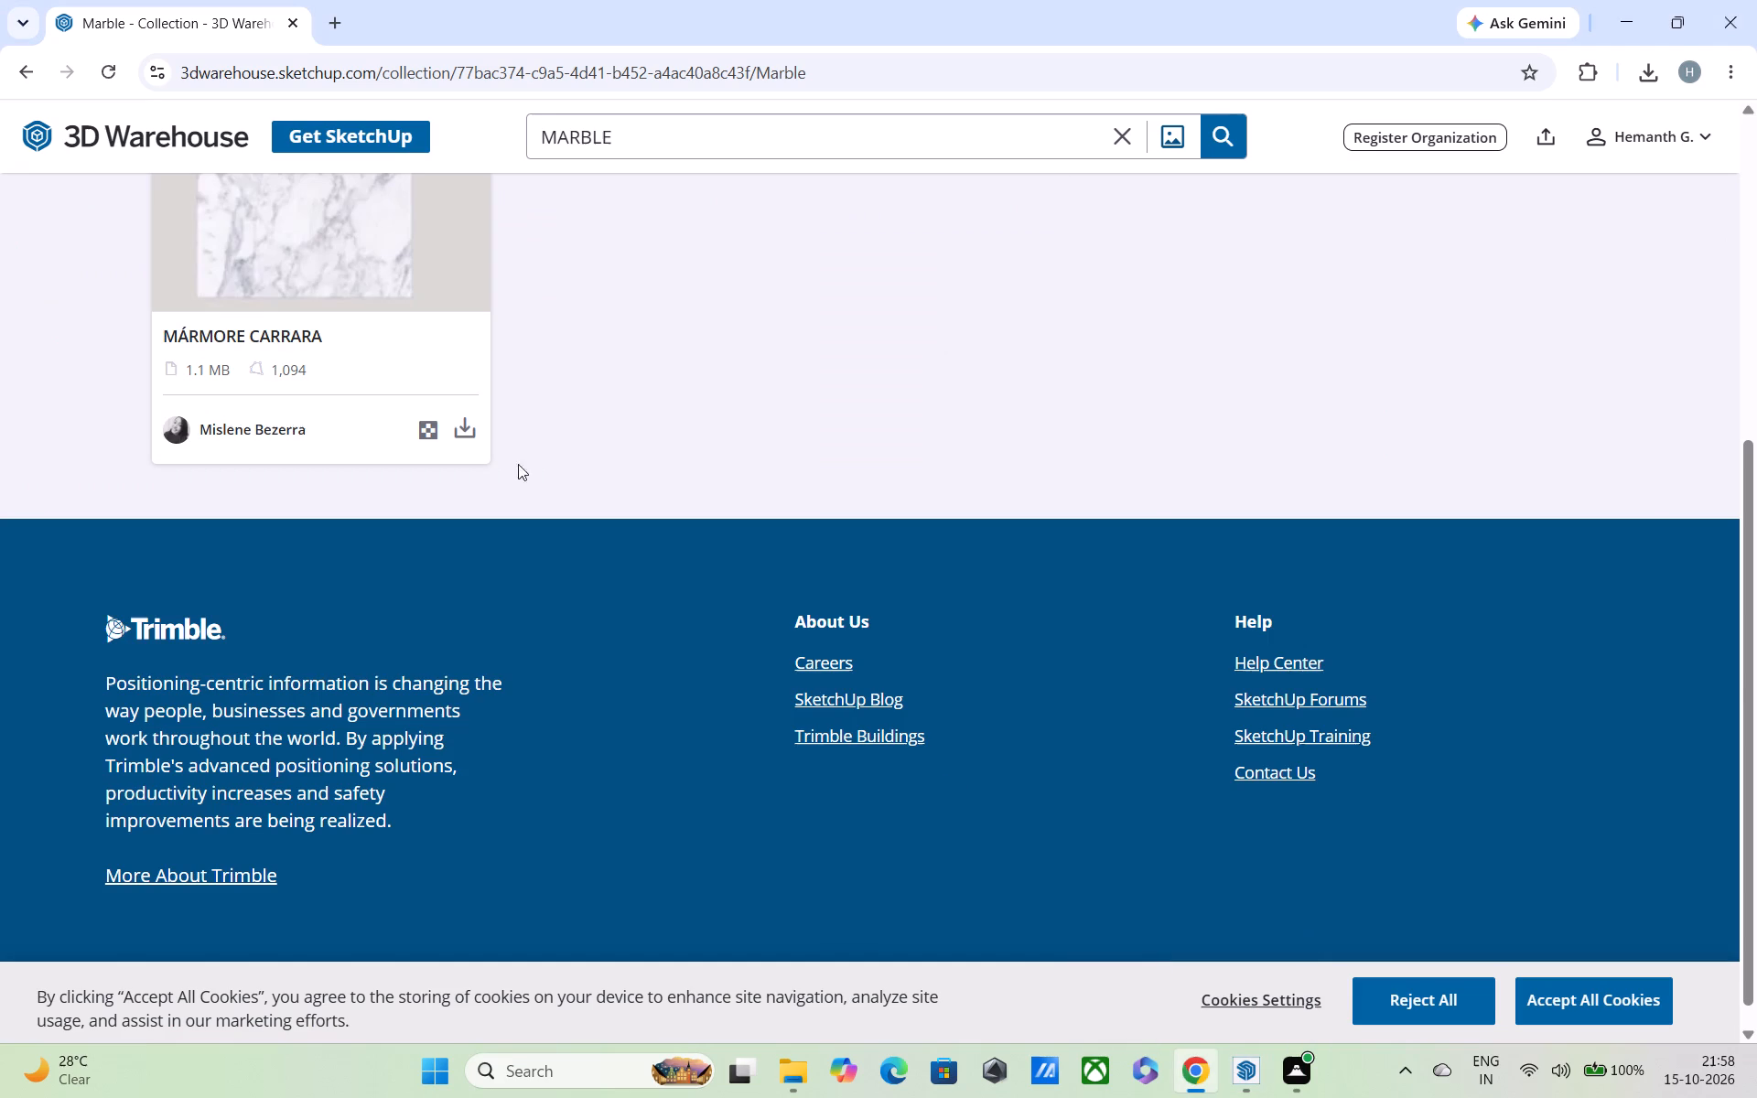
scroll(497, 447, "up", 3)
left_click(33, 73)
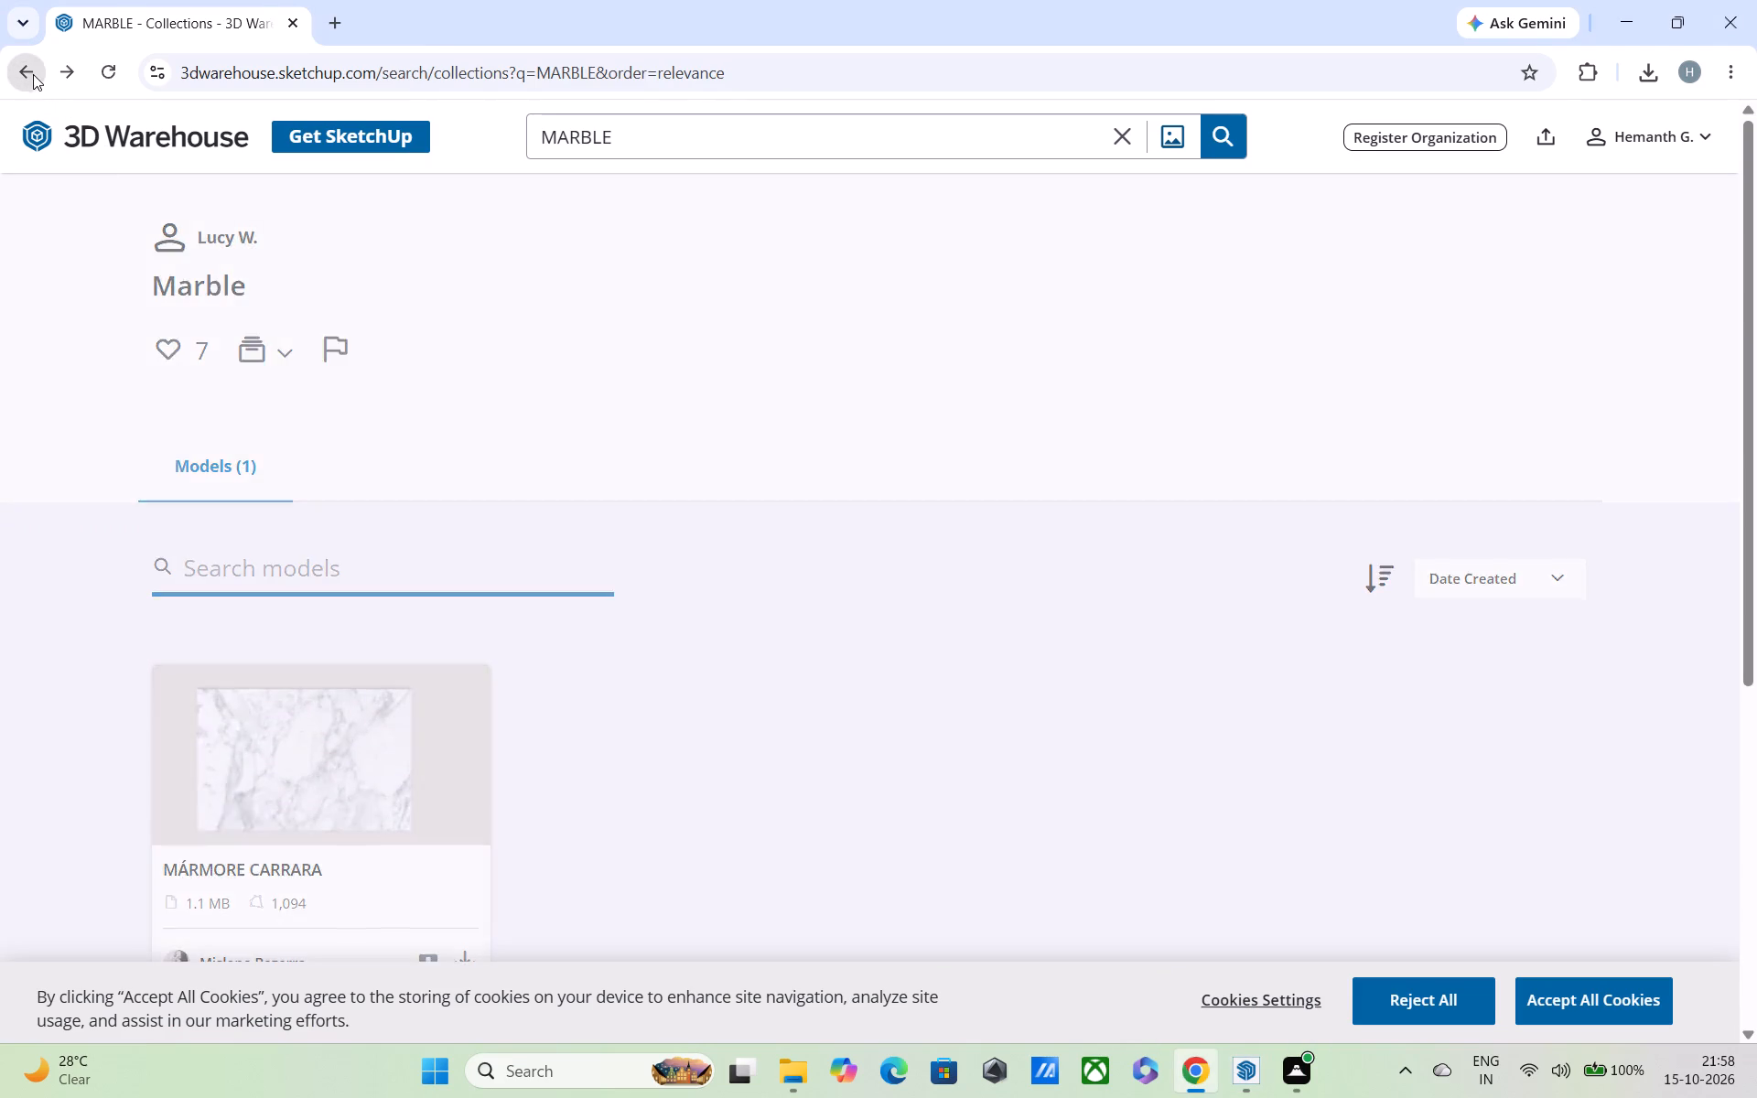
scroll(264, 436, "up", 3)
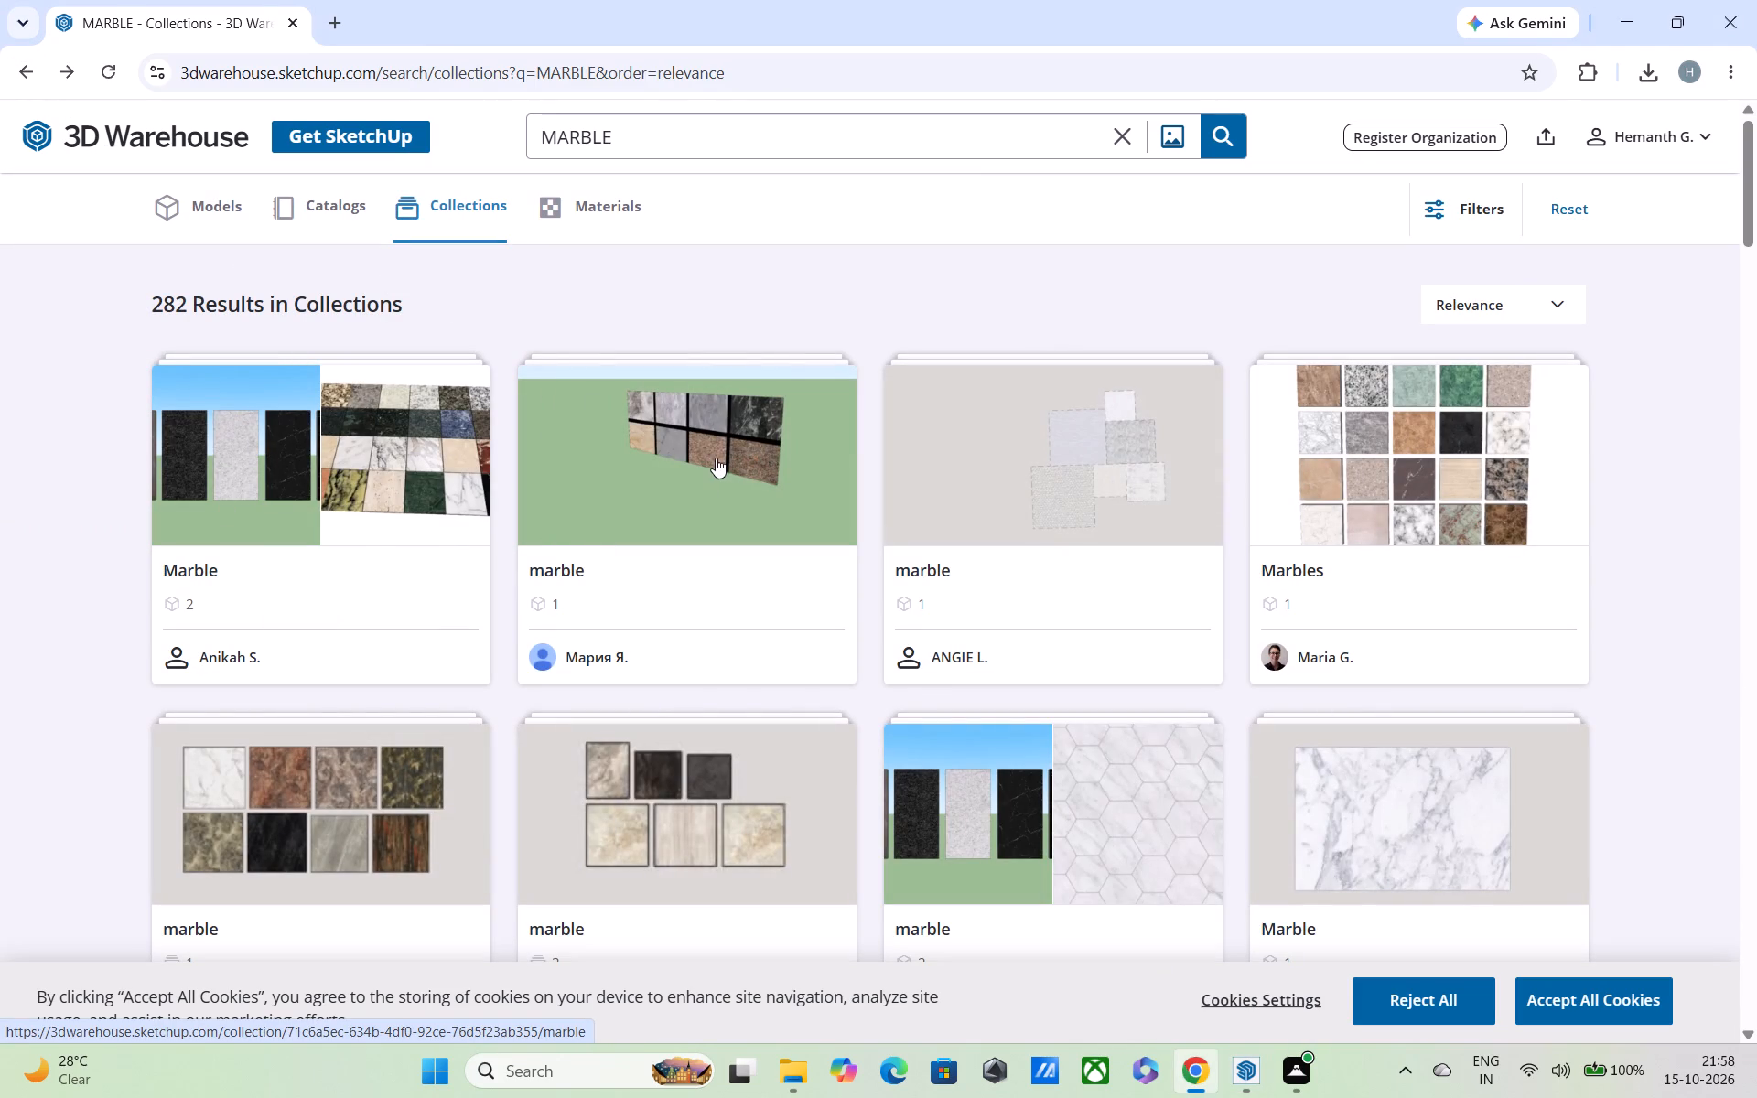
left_click(942, 802)
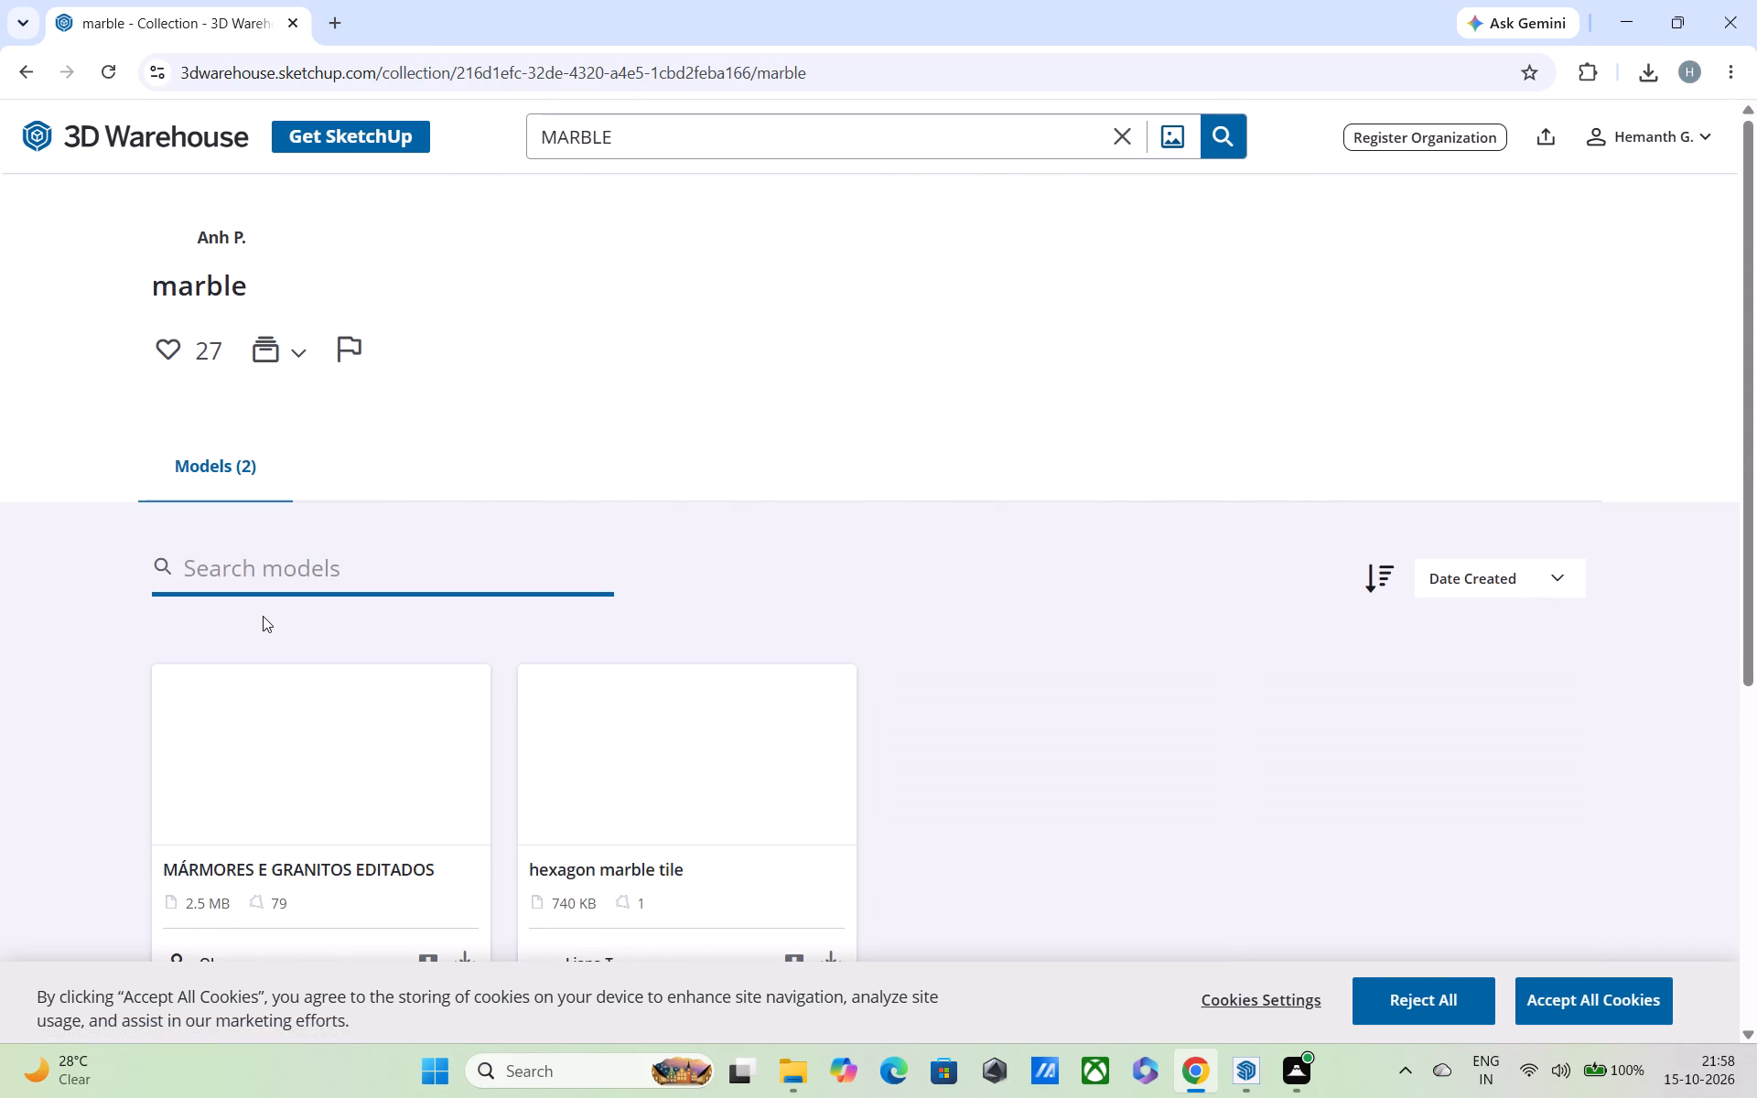
Download the MÁRMORES E GRANITOS EDITADOS model as a SketchUp file.
scroll(297, 758, "up", 3)
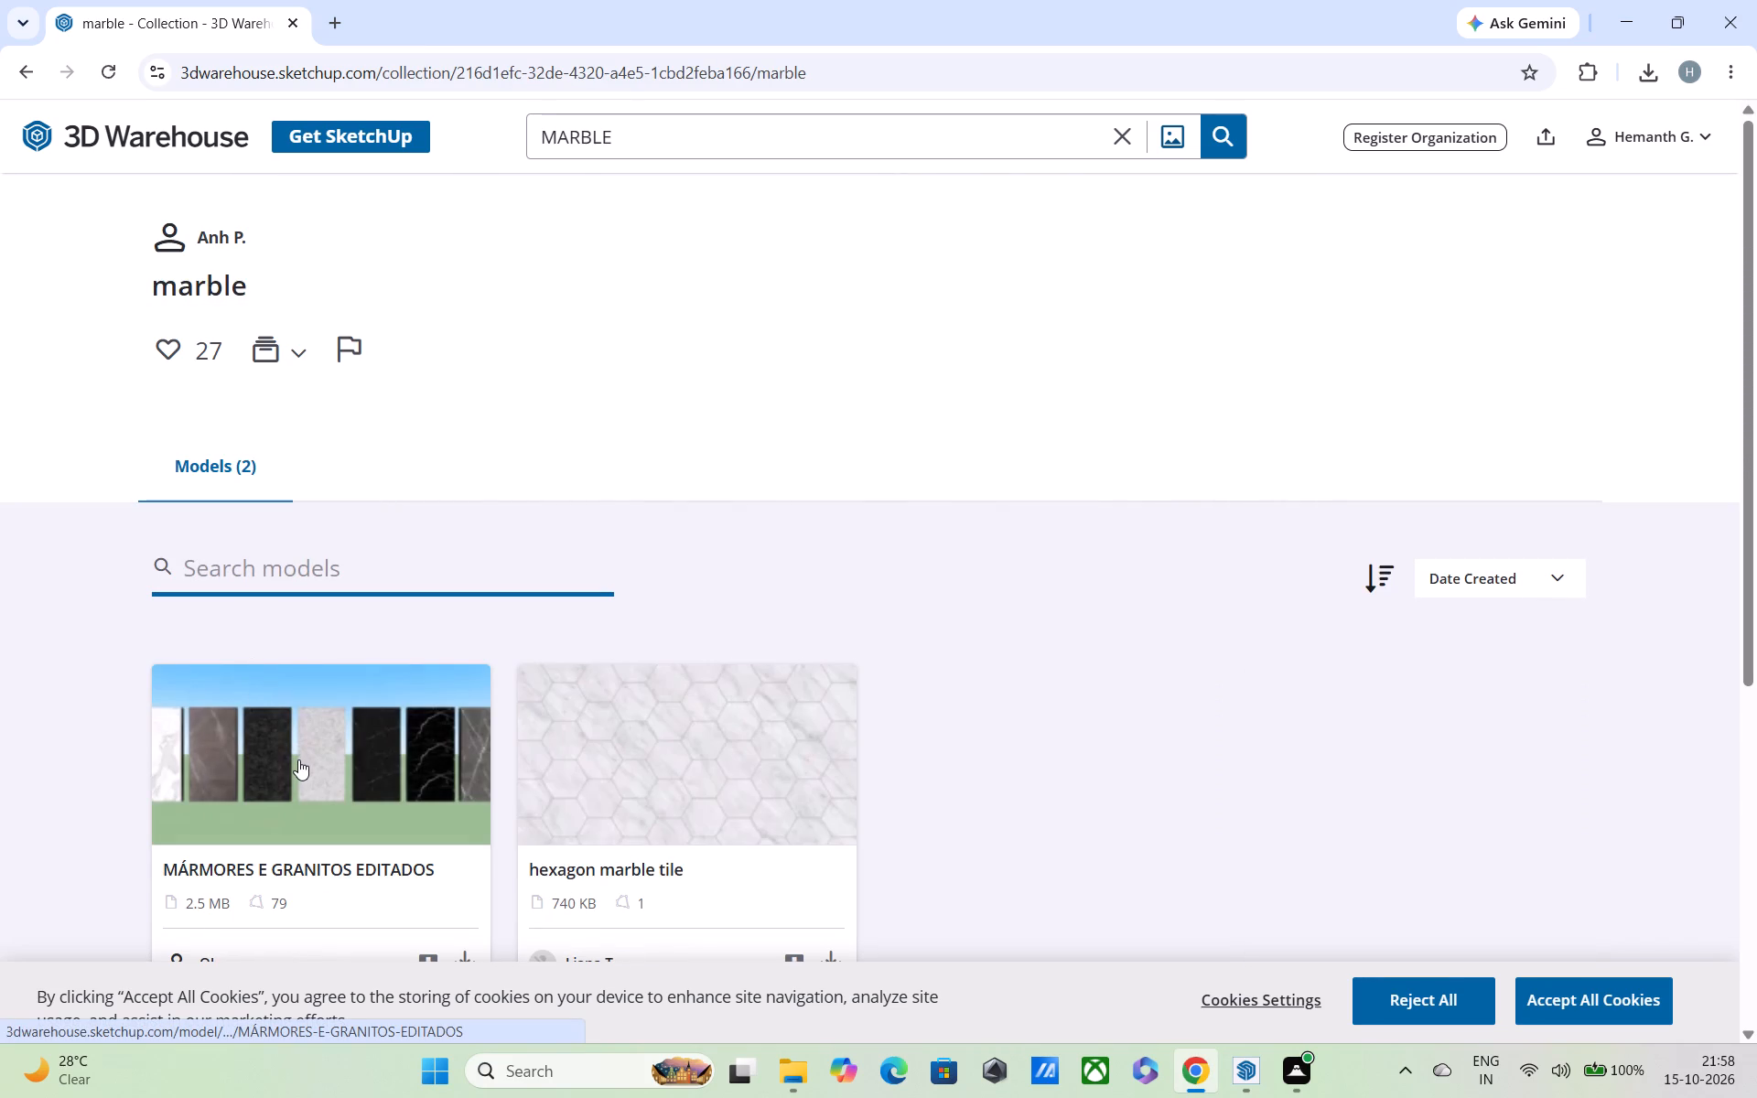
scroll(298, 759, "down", 1)
scroll(399, 603, "up", 1)
scroll(399, 603, "down", 1)
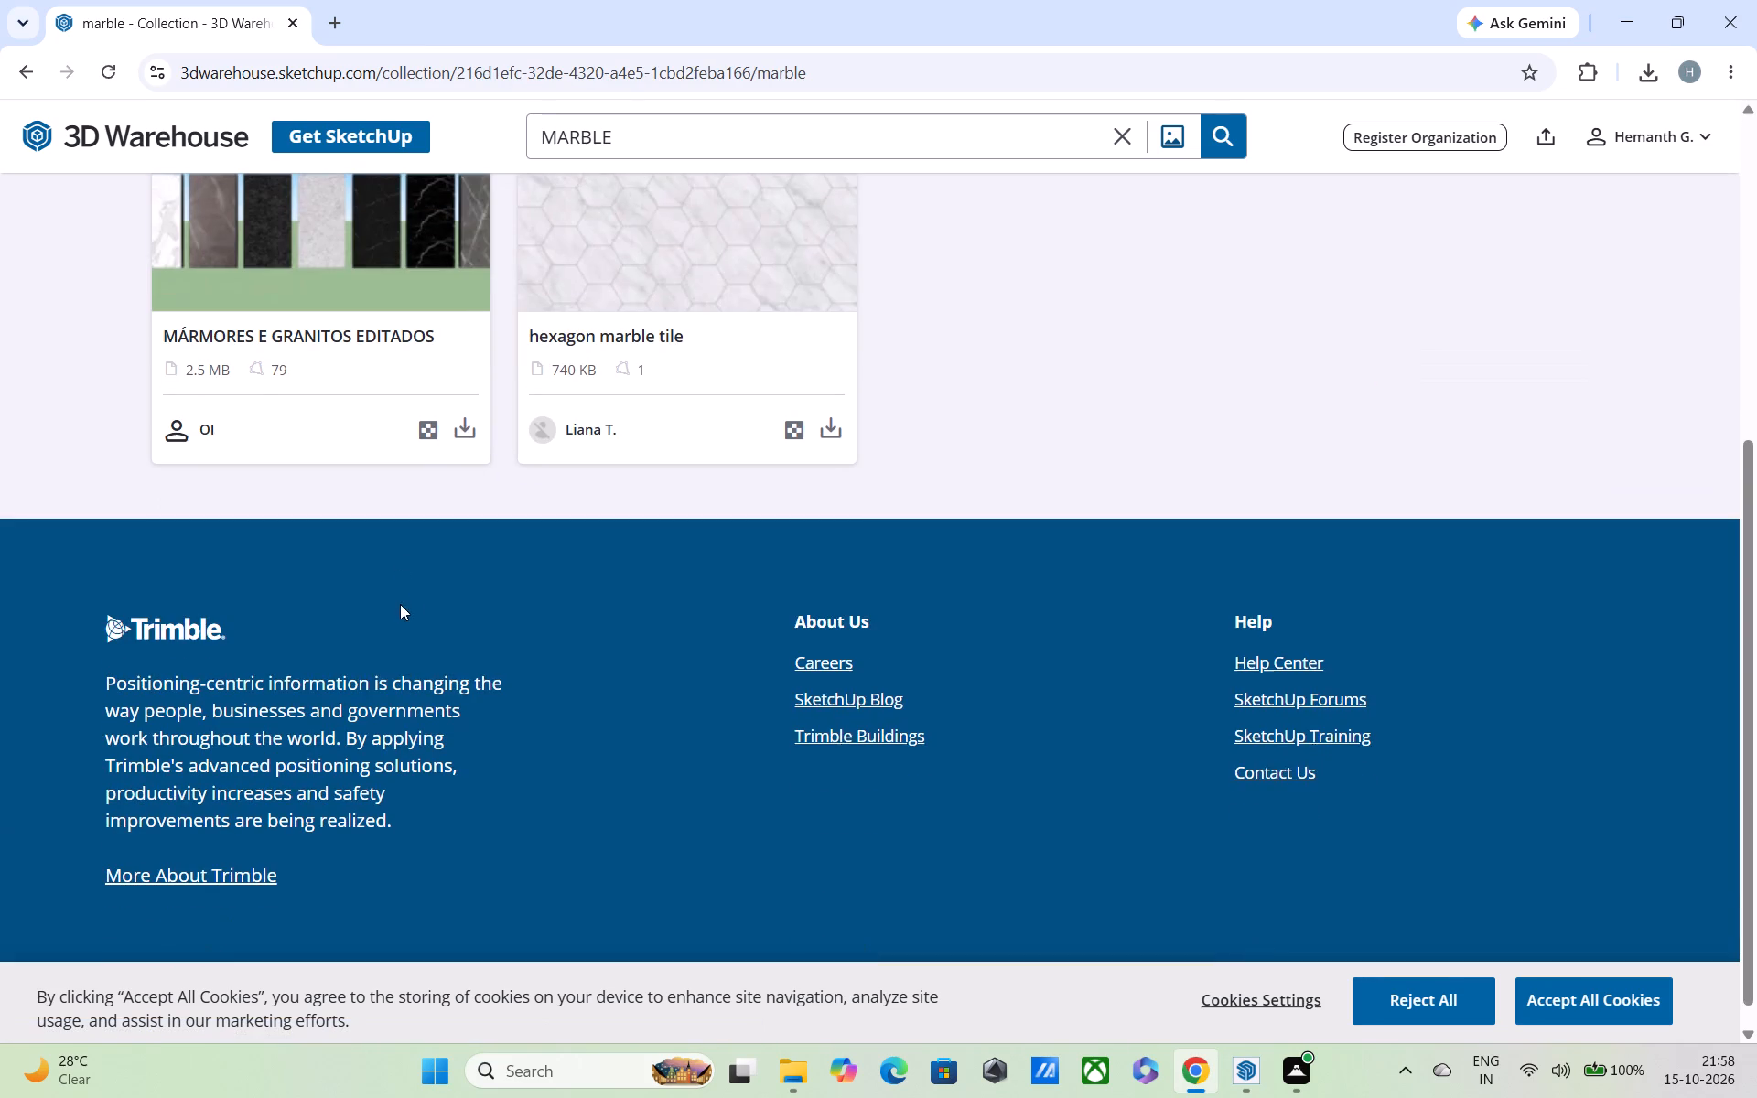
left_click(462, 424)
left_click(487, 485)
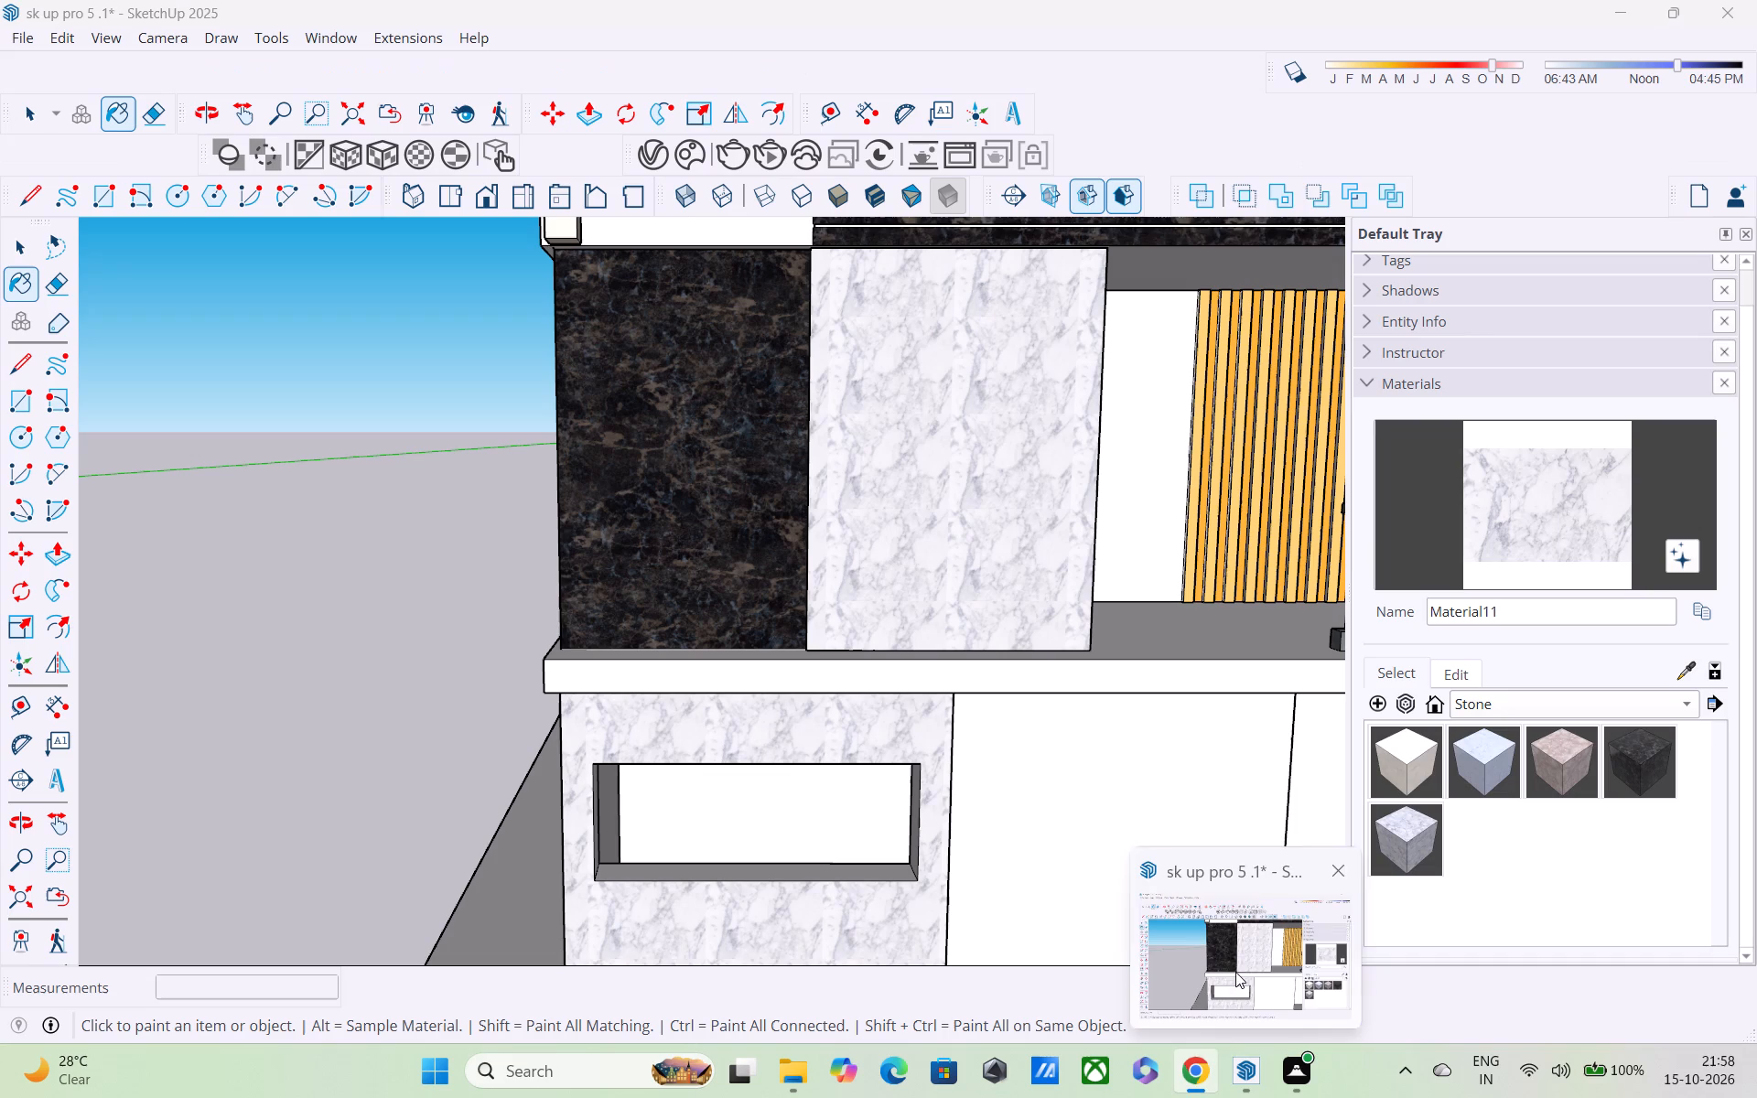
Switch to SketchUp, import MÁRMORE+CARRARA+-+MB from Downloads again, and place it on the ground beside the building.
left_click(1234, 963)
left_click(17, 41)
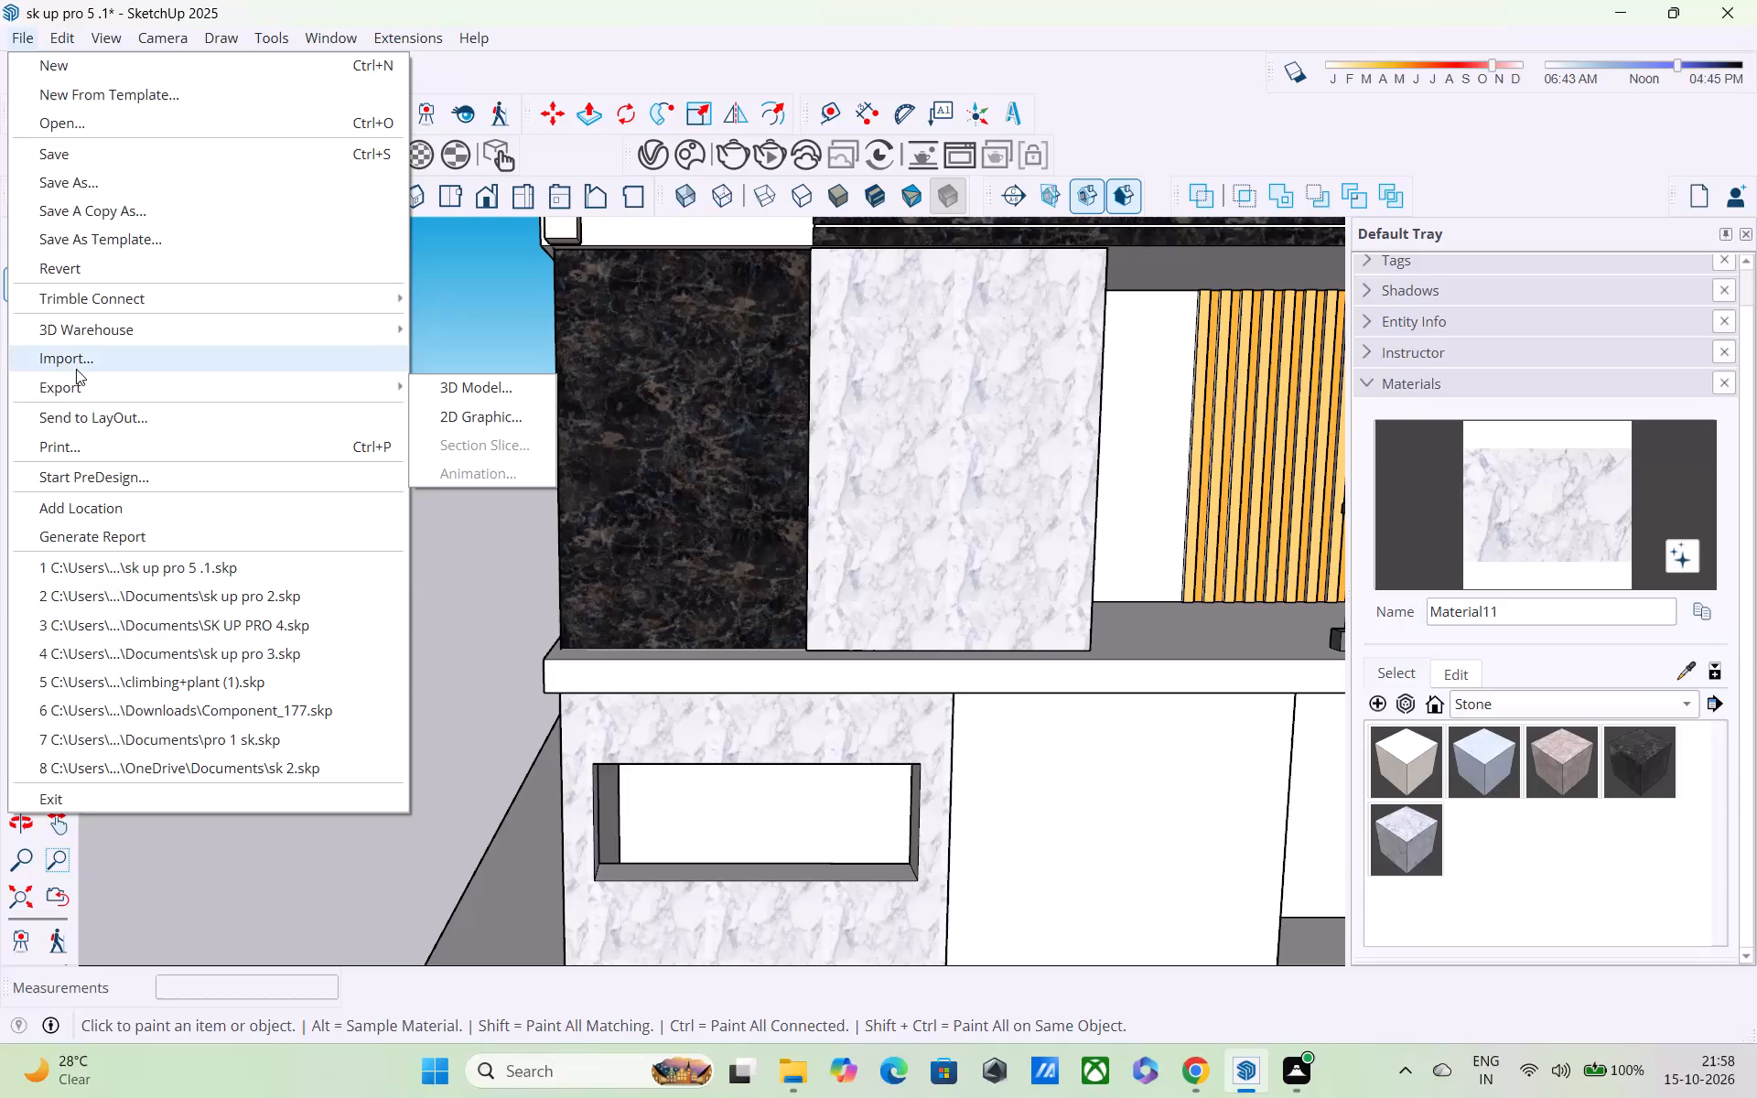
left_click(76, 368)
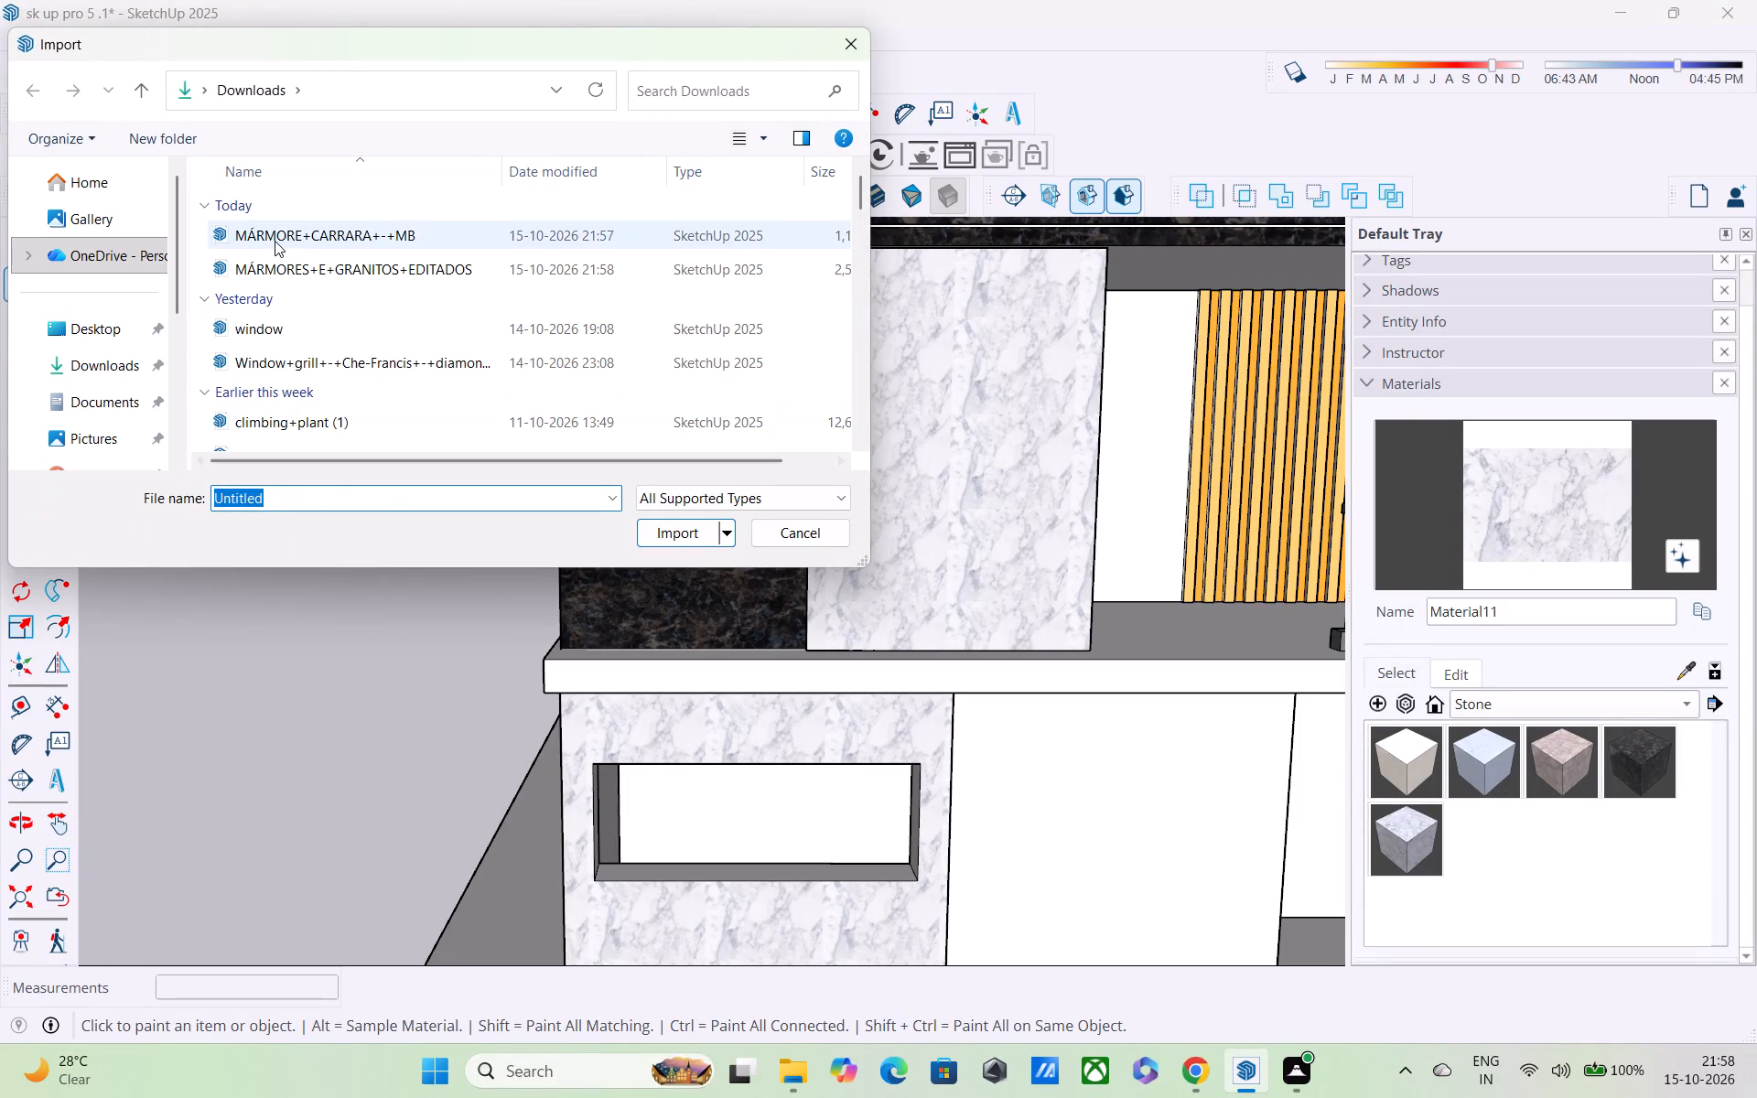
left_click(275, 241)
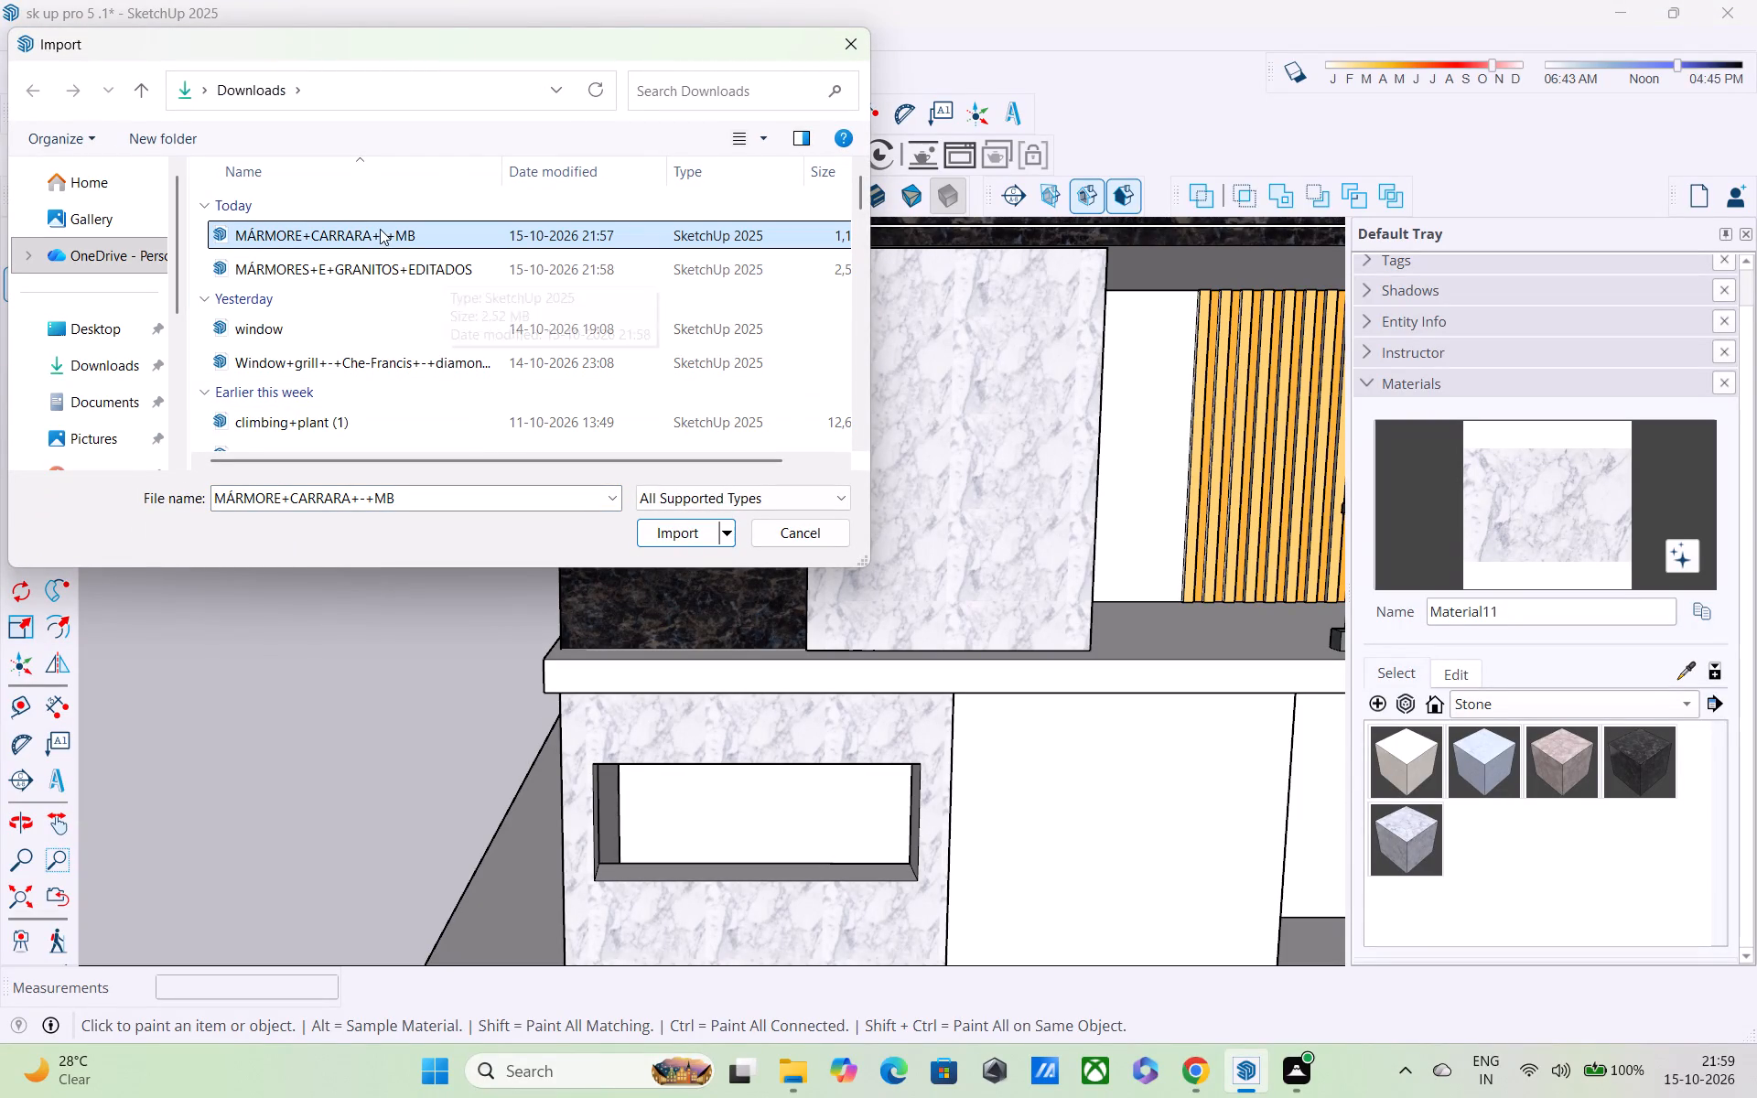
left_click(670, 530)
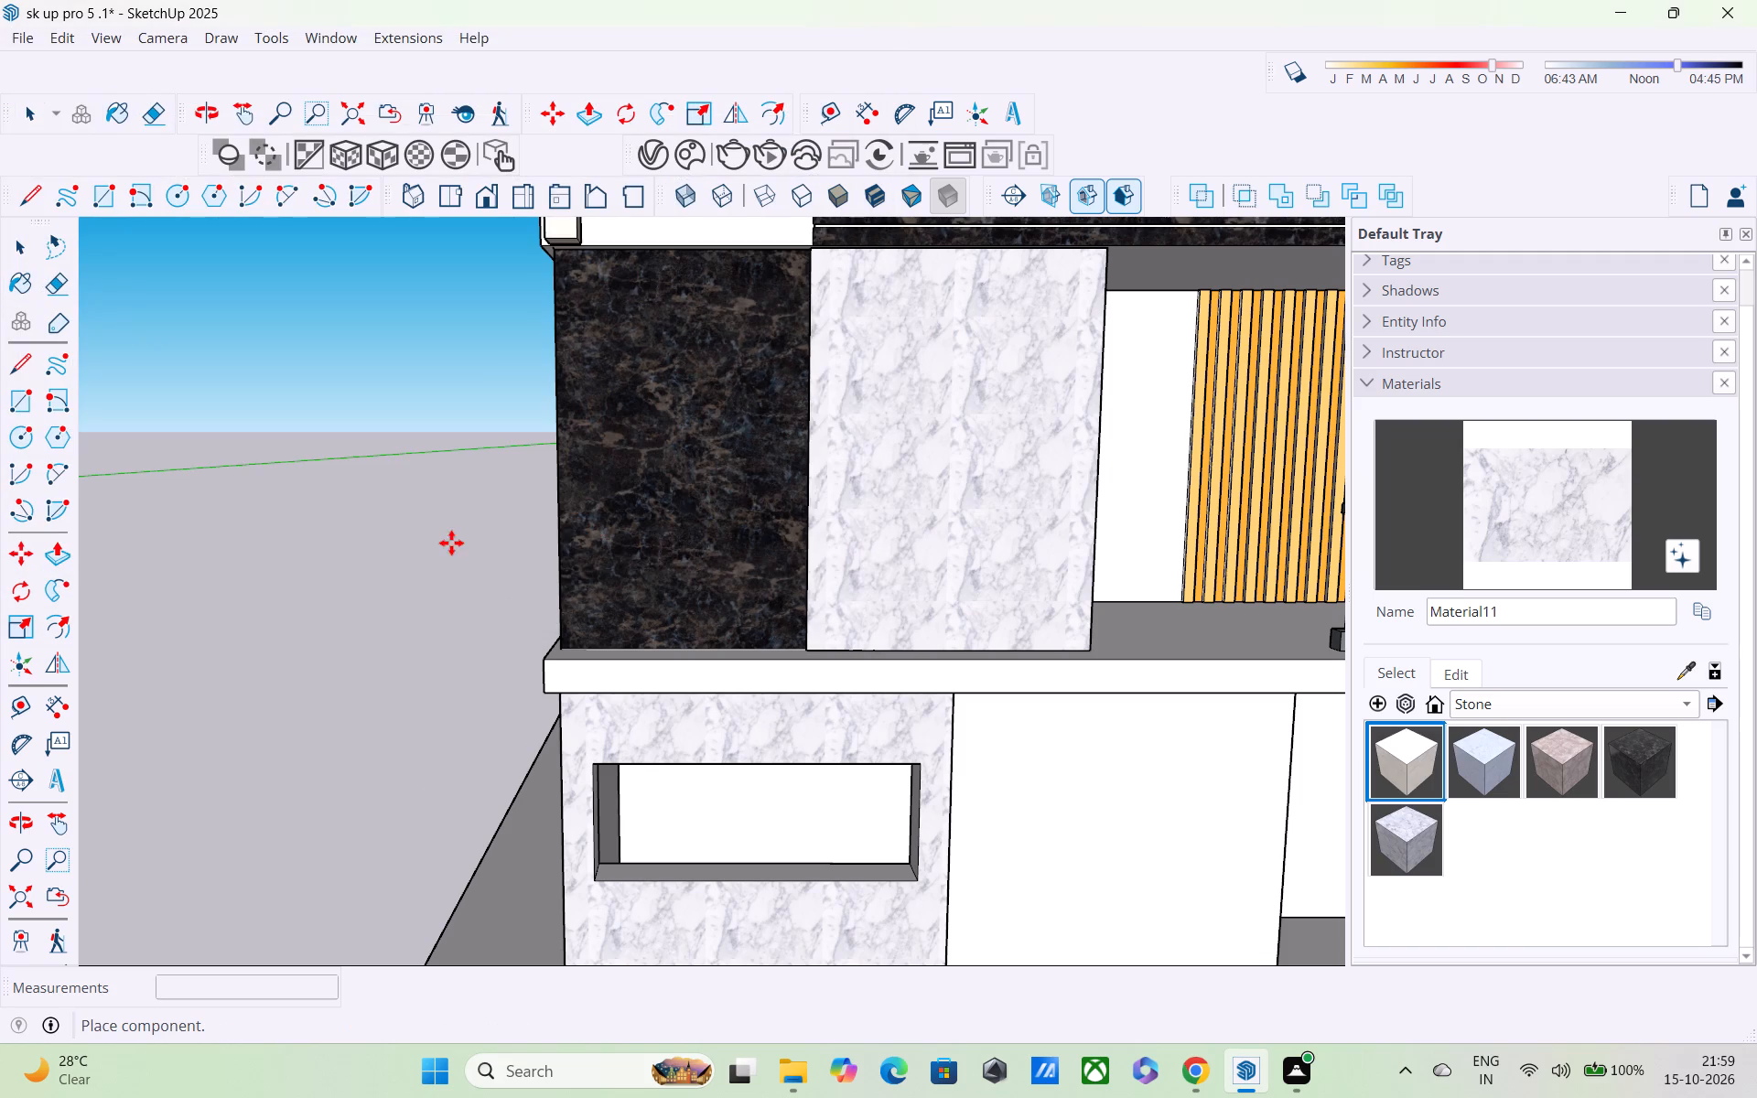
left_click(263, 613)
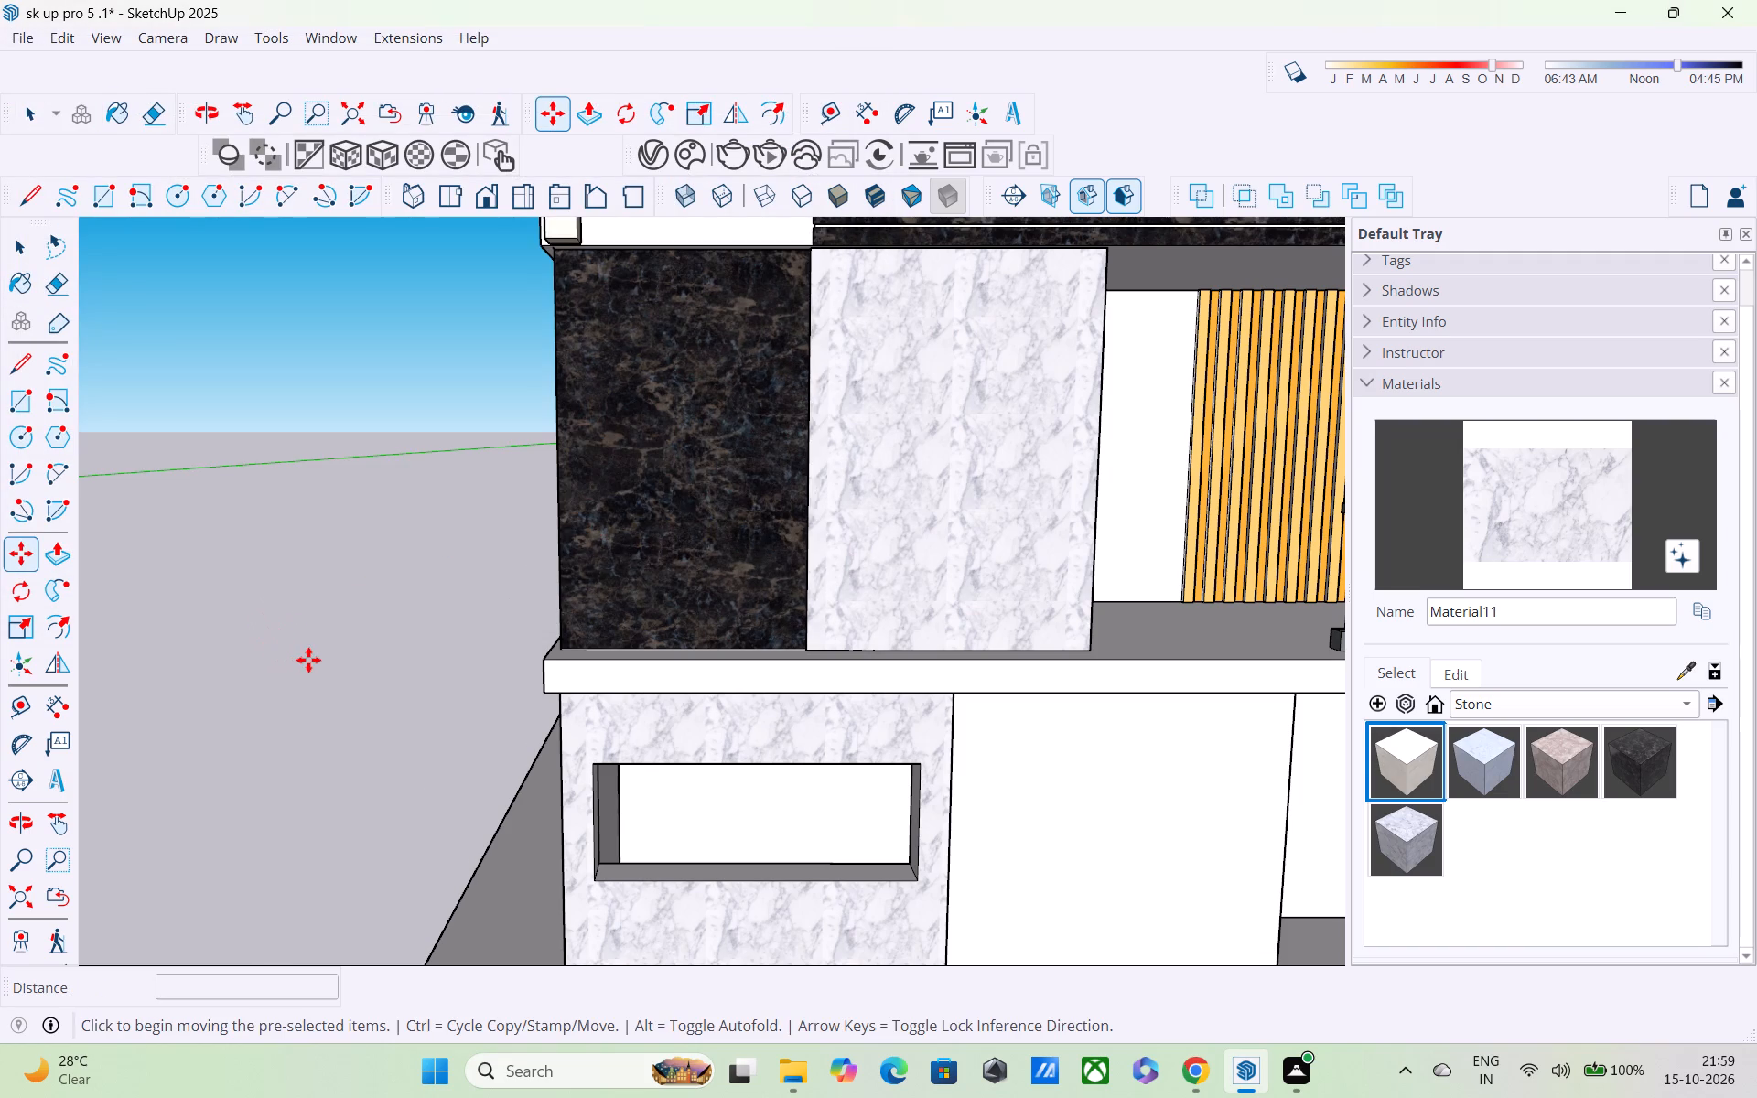
scroll(309, 660, "down", 4)
middle_click_drag(368, 701, 462, 715)
scroll(426, 694, "down", 4)
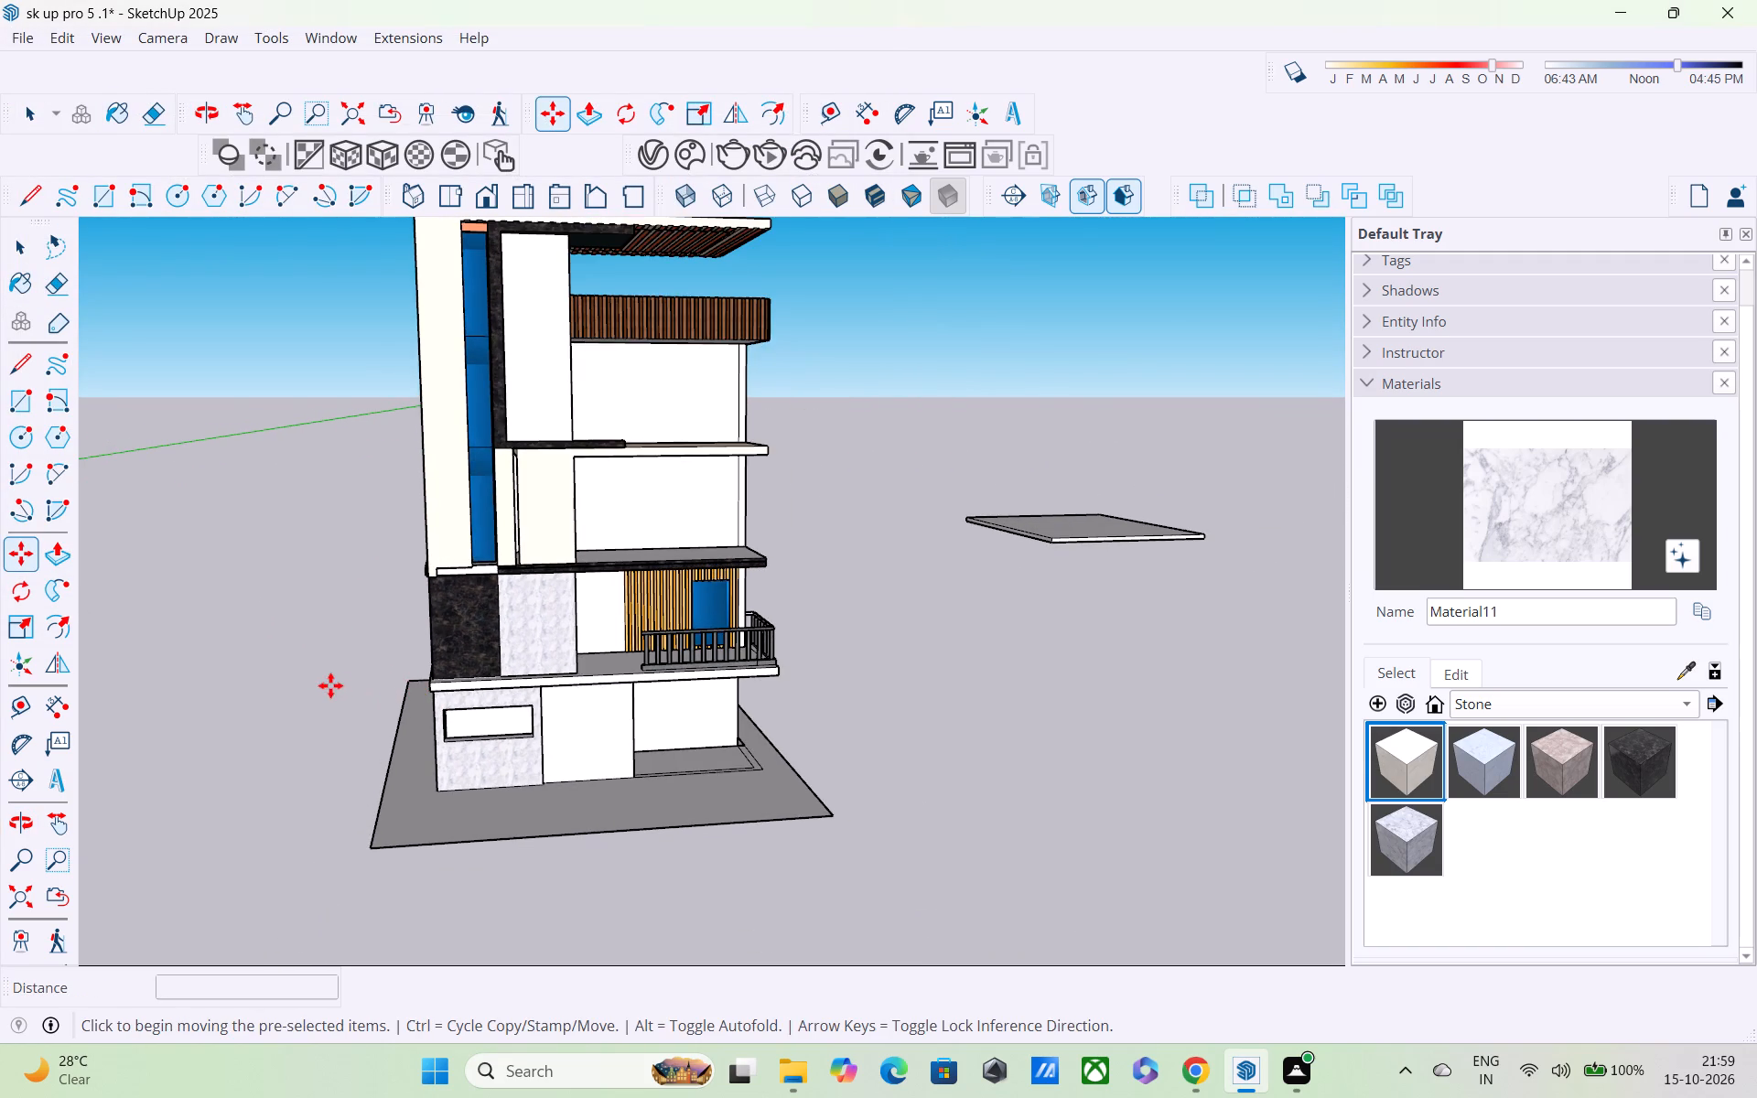
middle_click_drag(326, 674, 757, 611, "shift")
scroll(429, 589, "up", 4)
scroll(355, 580, "up", 4)
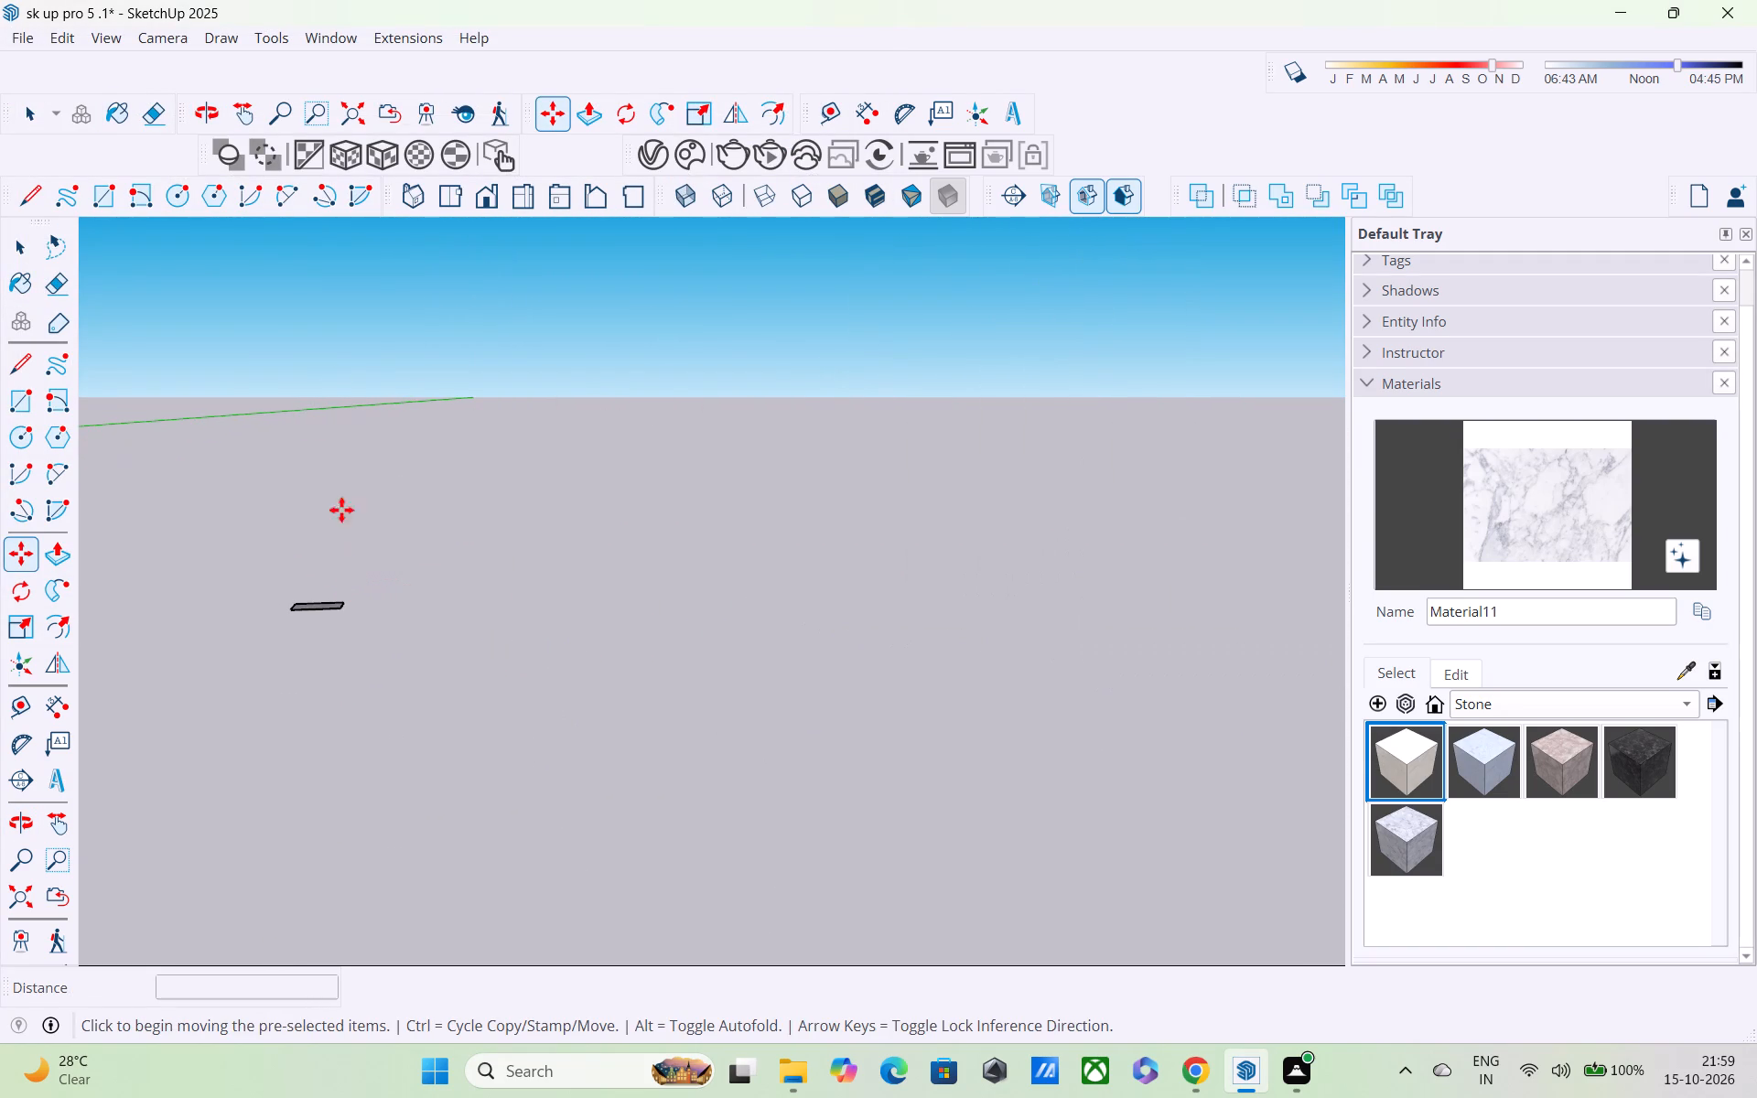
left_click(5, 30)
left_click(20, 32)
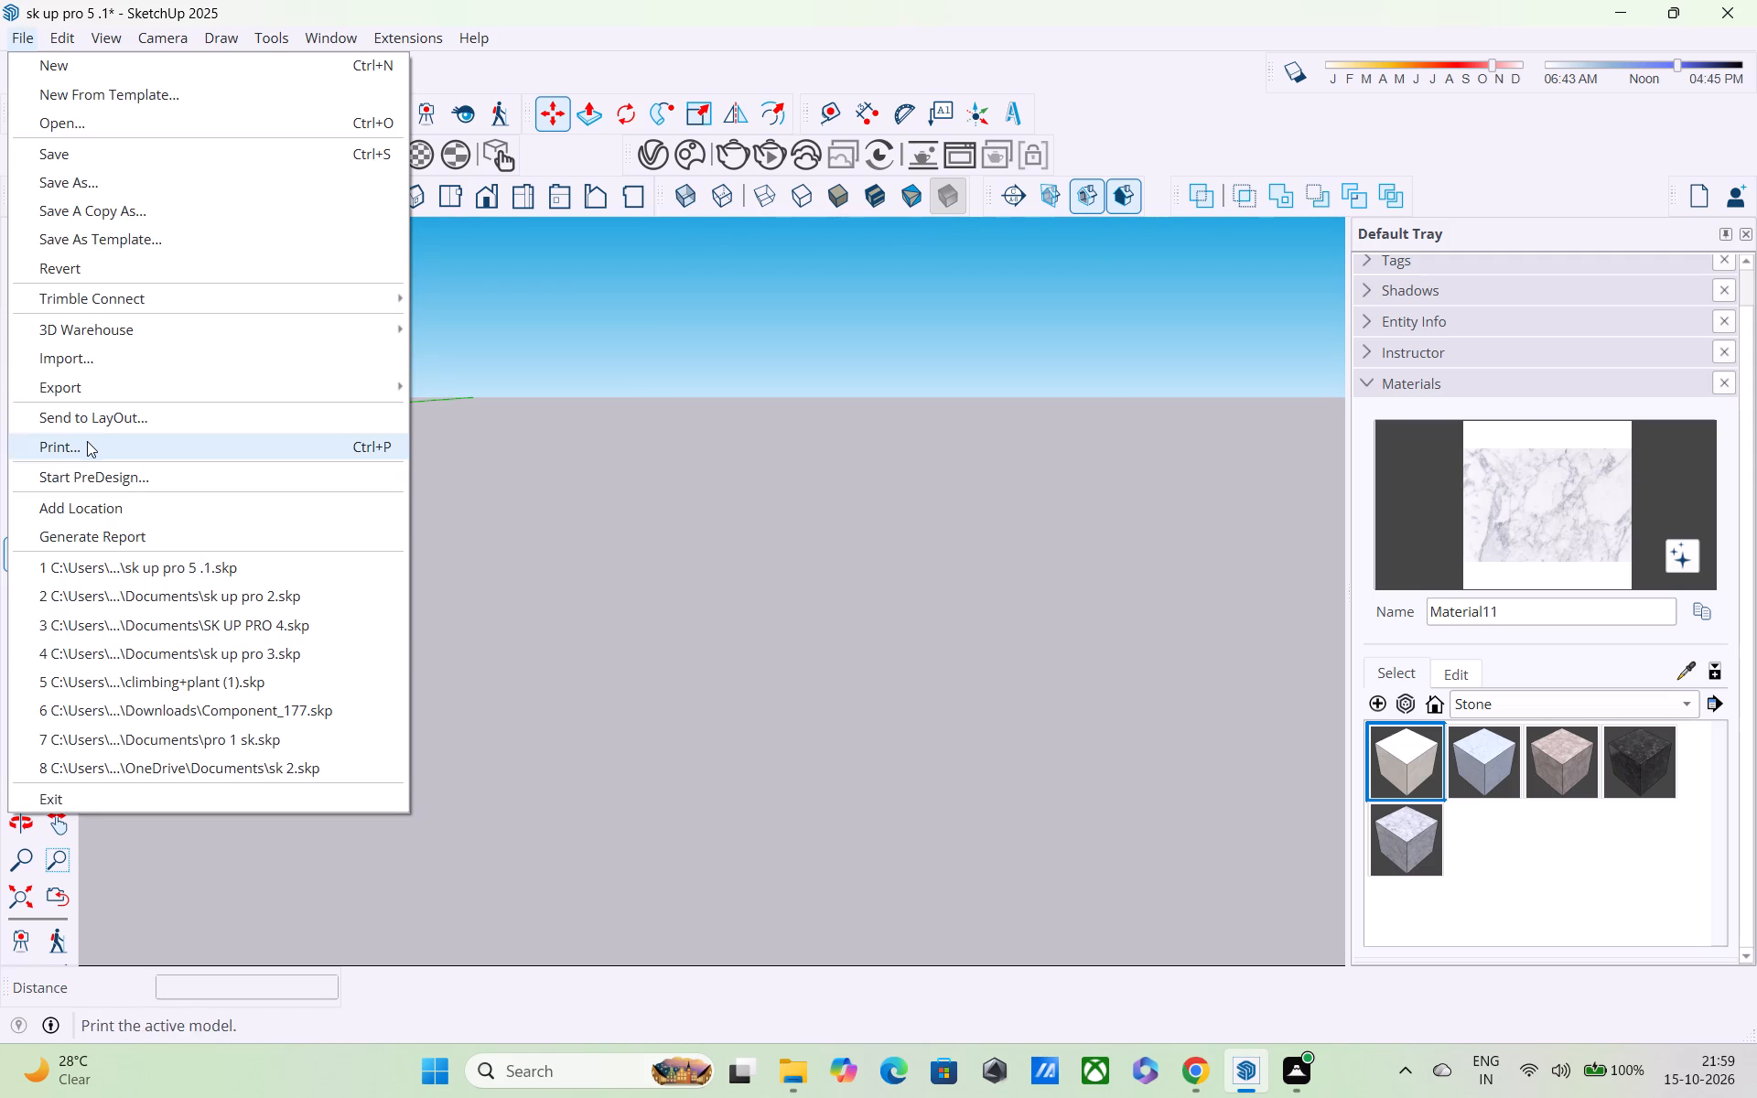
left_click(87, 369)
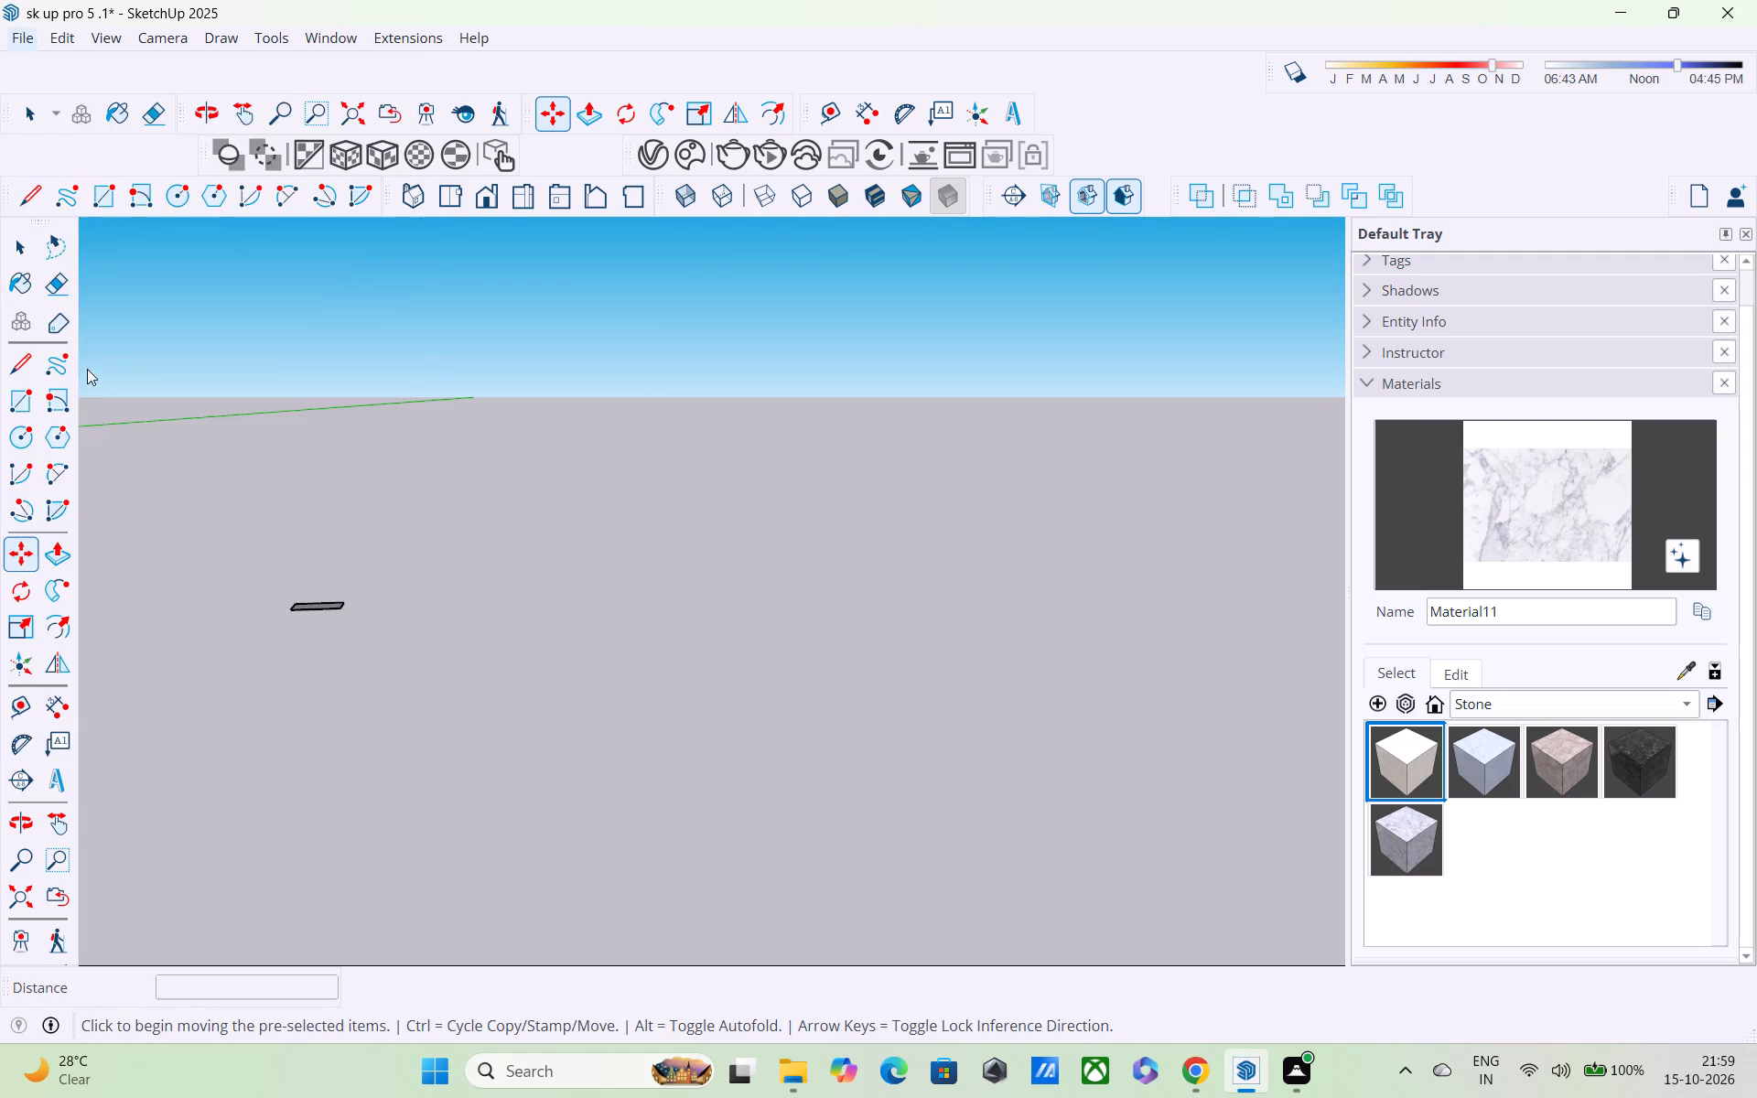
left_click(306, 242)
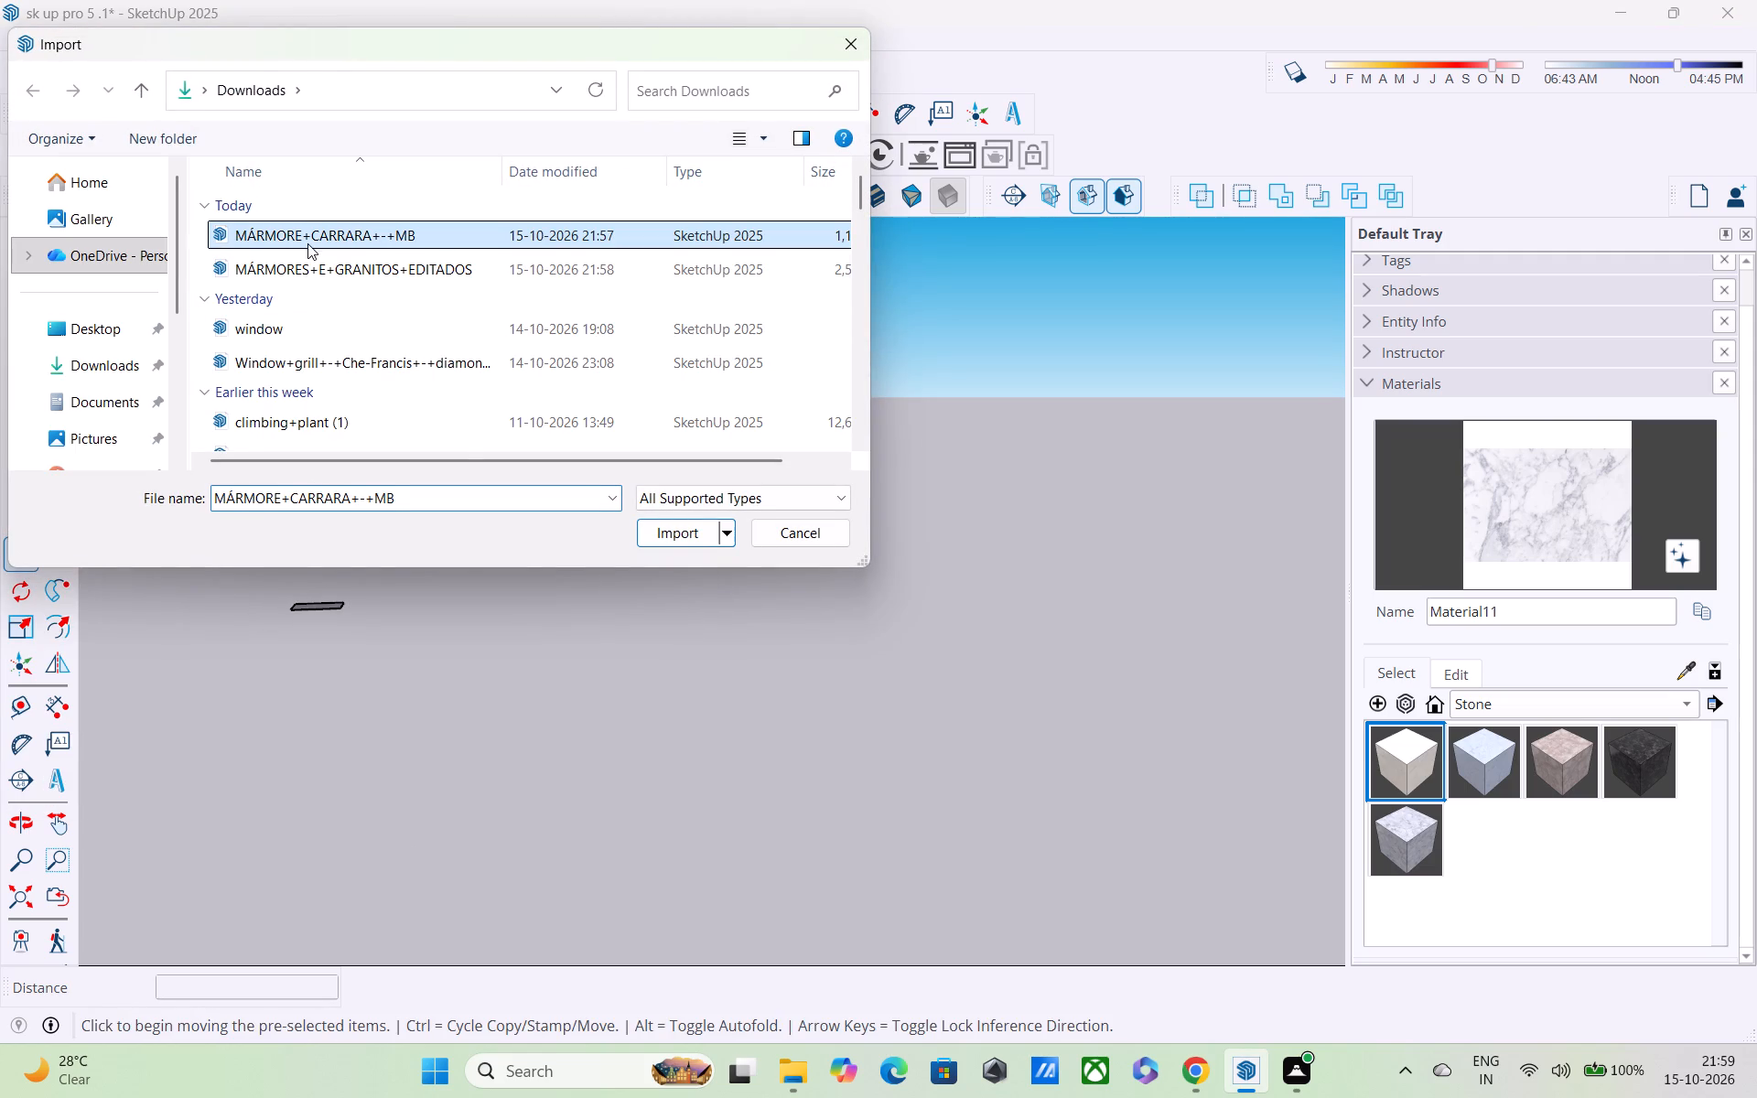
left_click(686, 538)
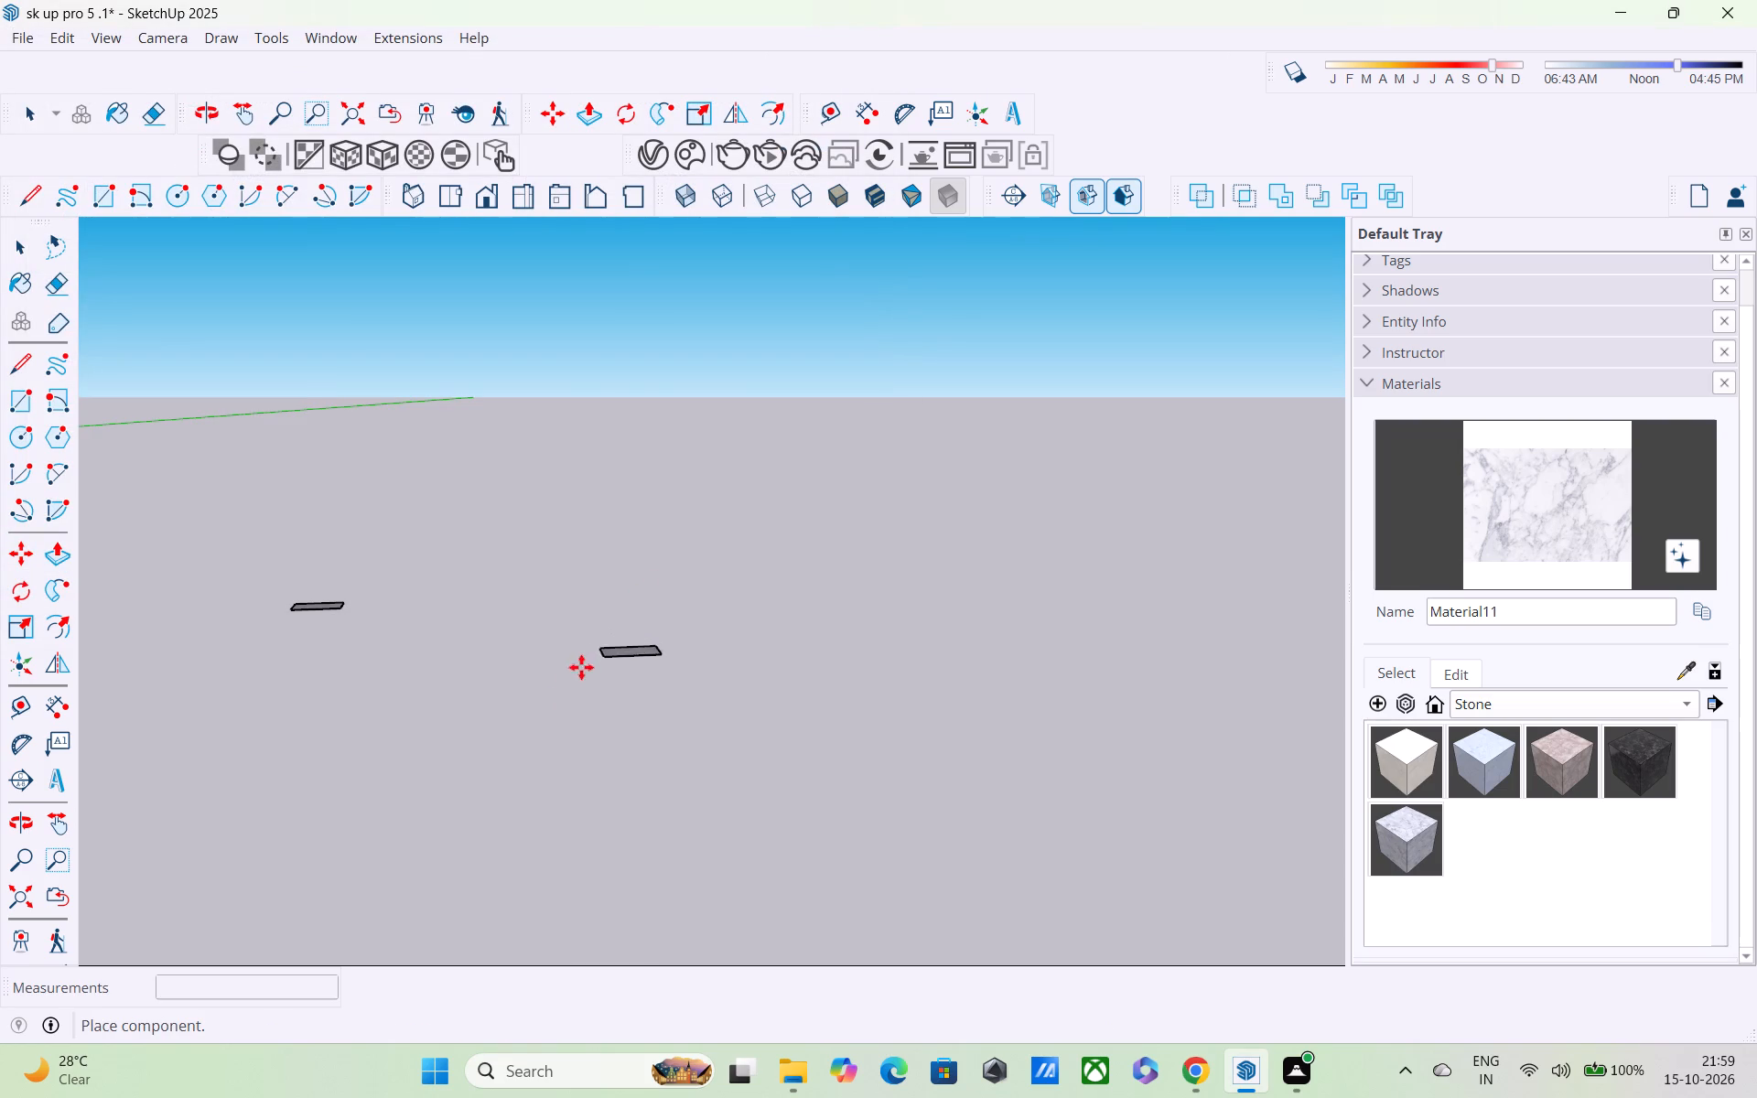
Import MÁRMORES+E+GRANITOS+EDITADOS from Downloads and place it on the ground near the small Carrara marble sample.
left_click(18, 33)
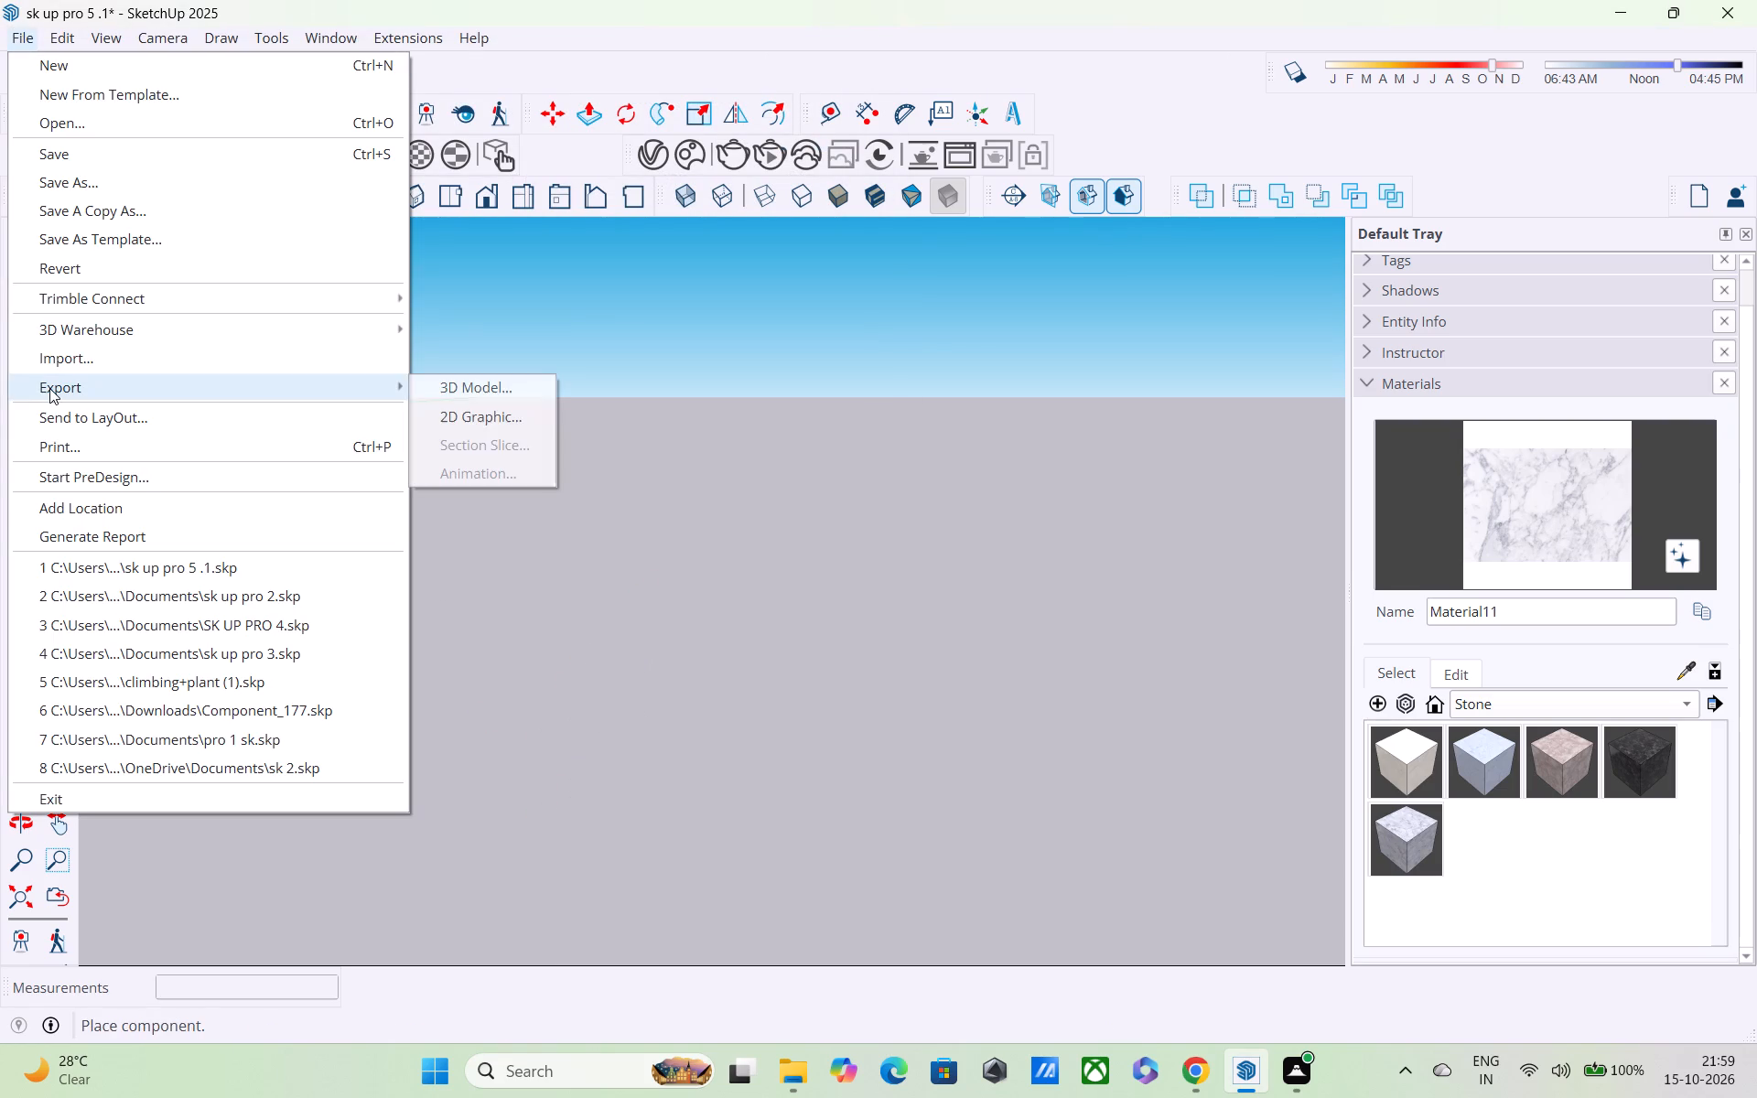
left_click(70, 356)
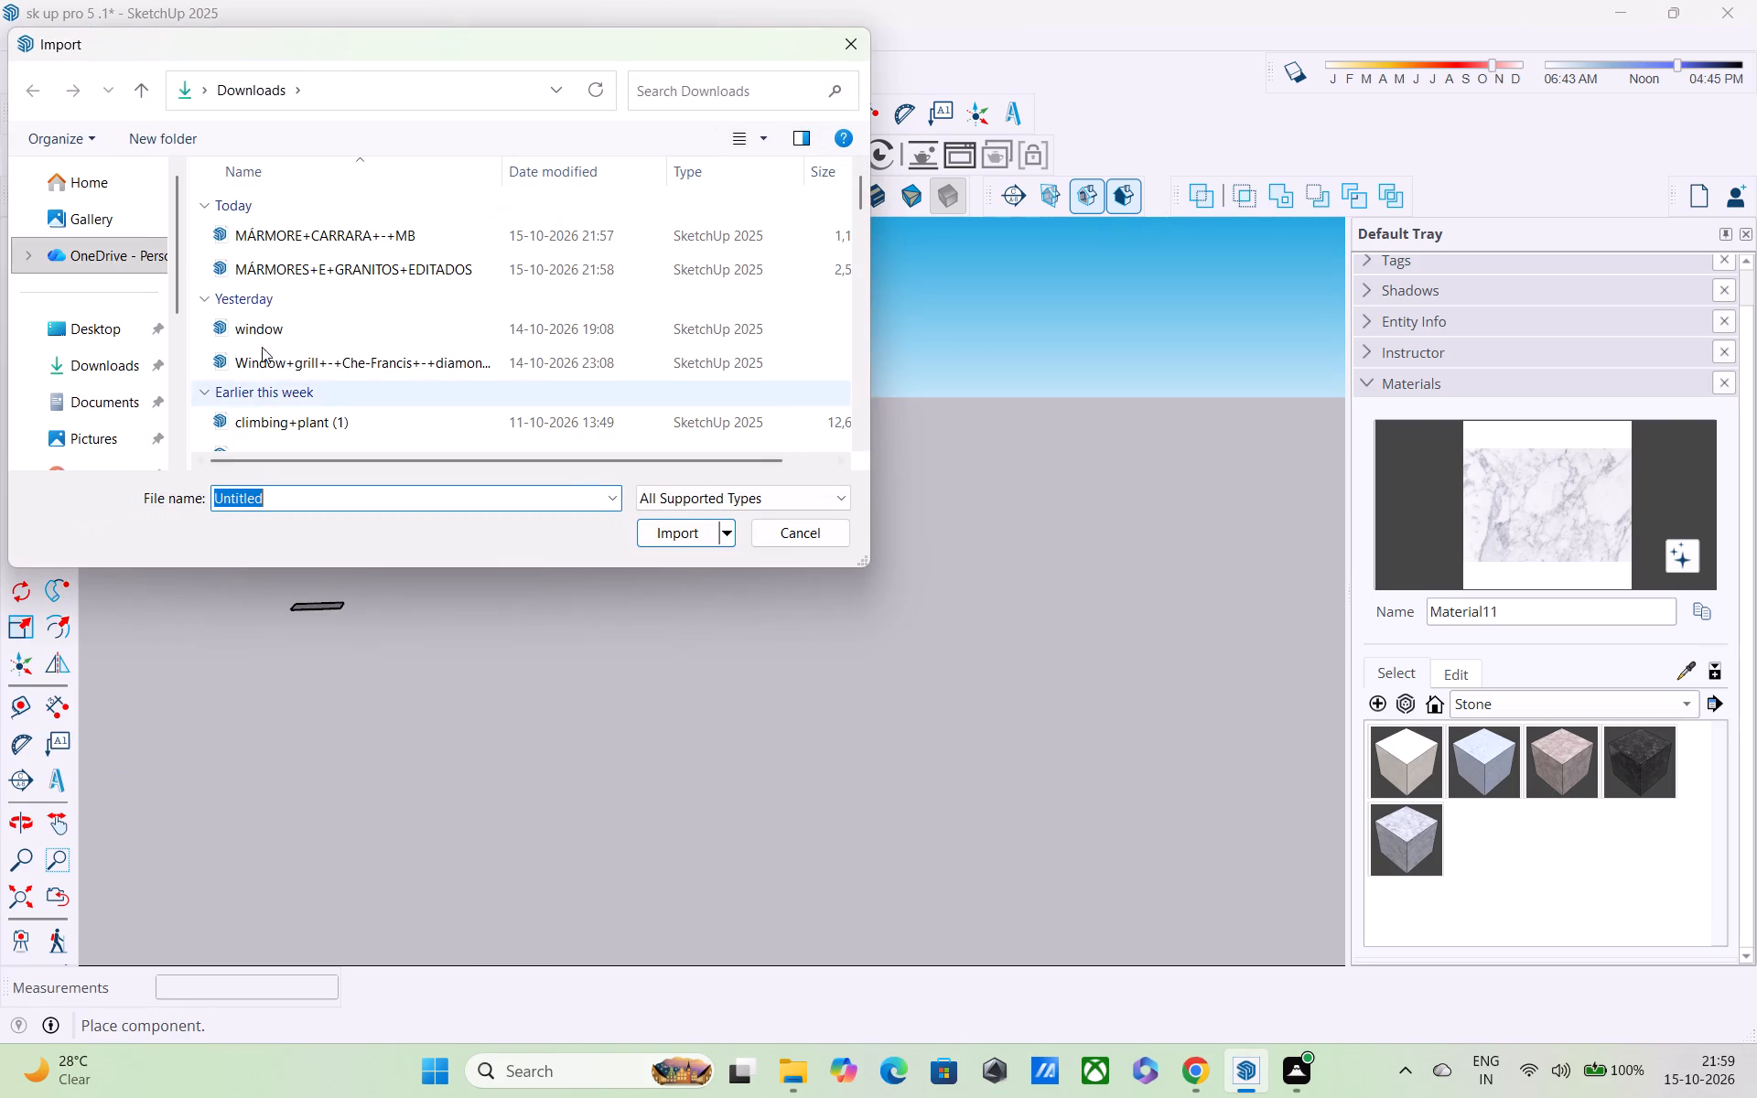
left_click(272, 274)
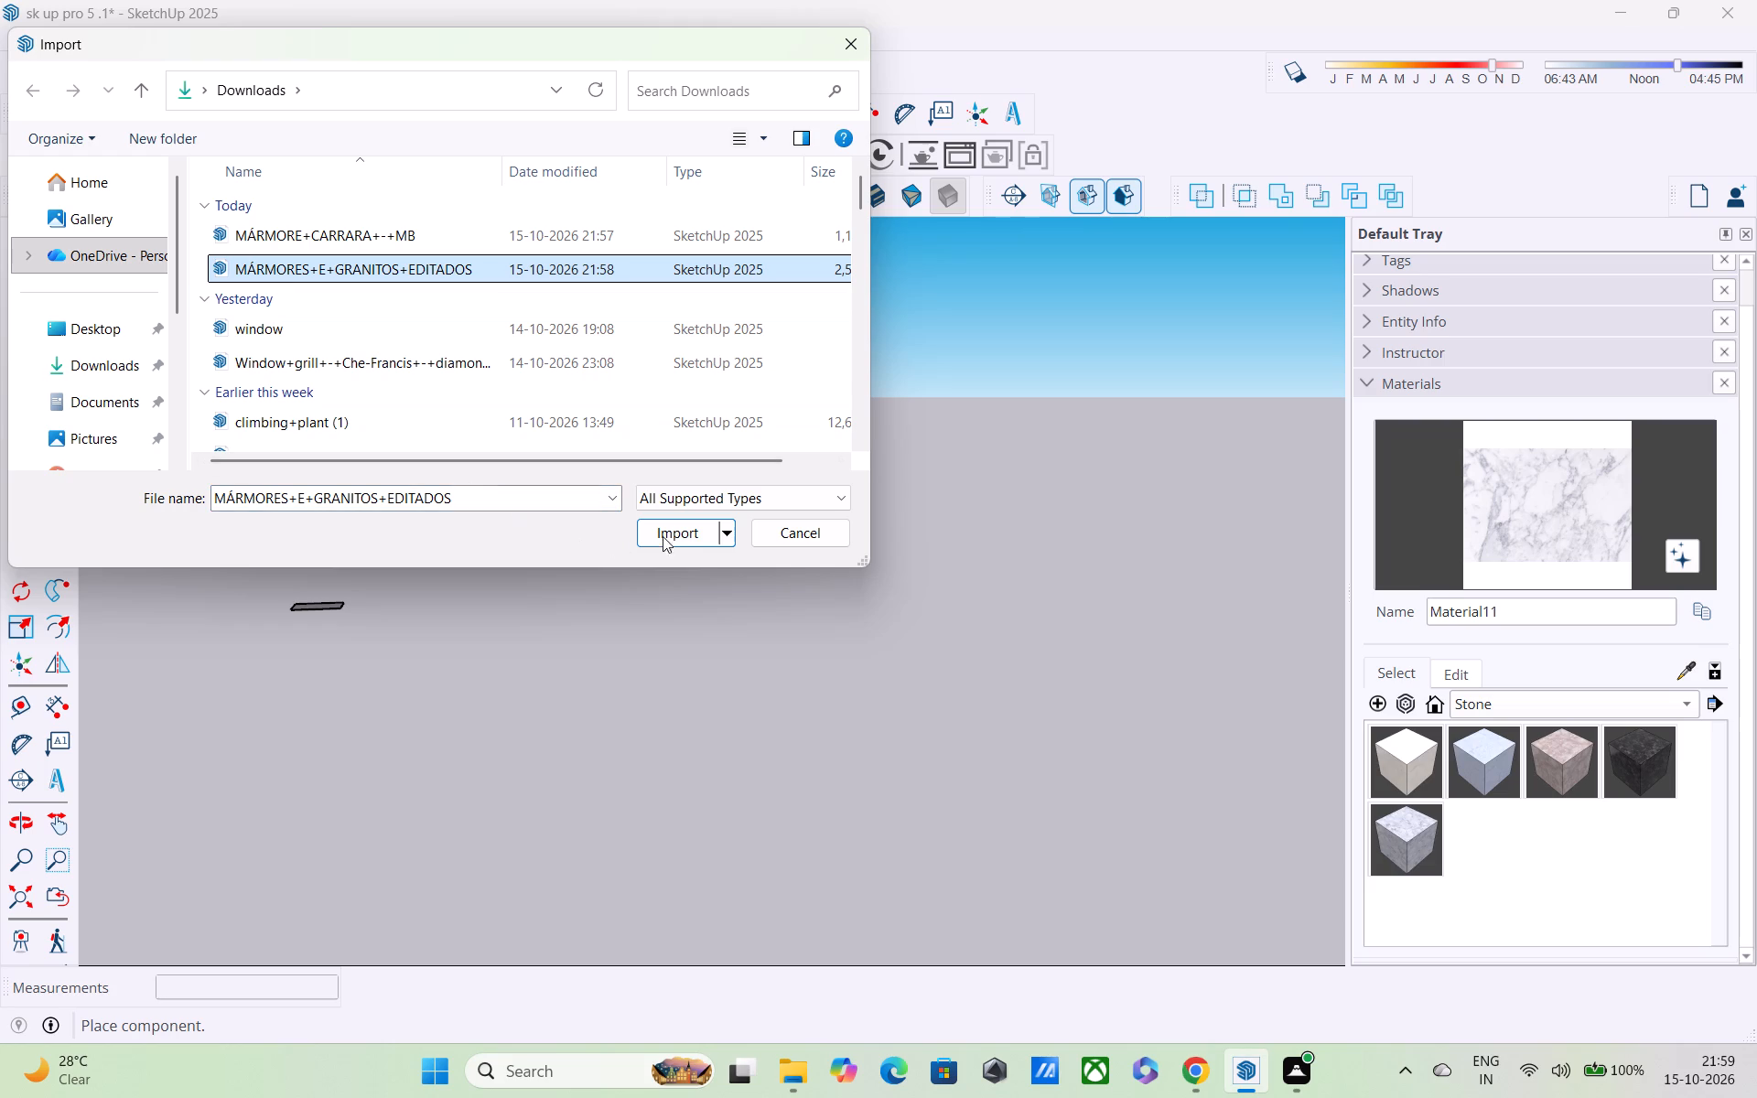
left_click(676, 541)
scroll(493, 678, "down", 2)
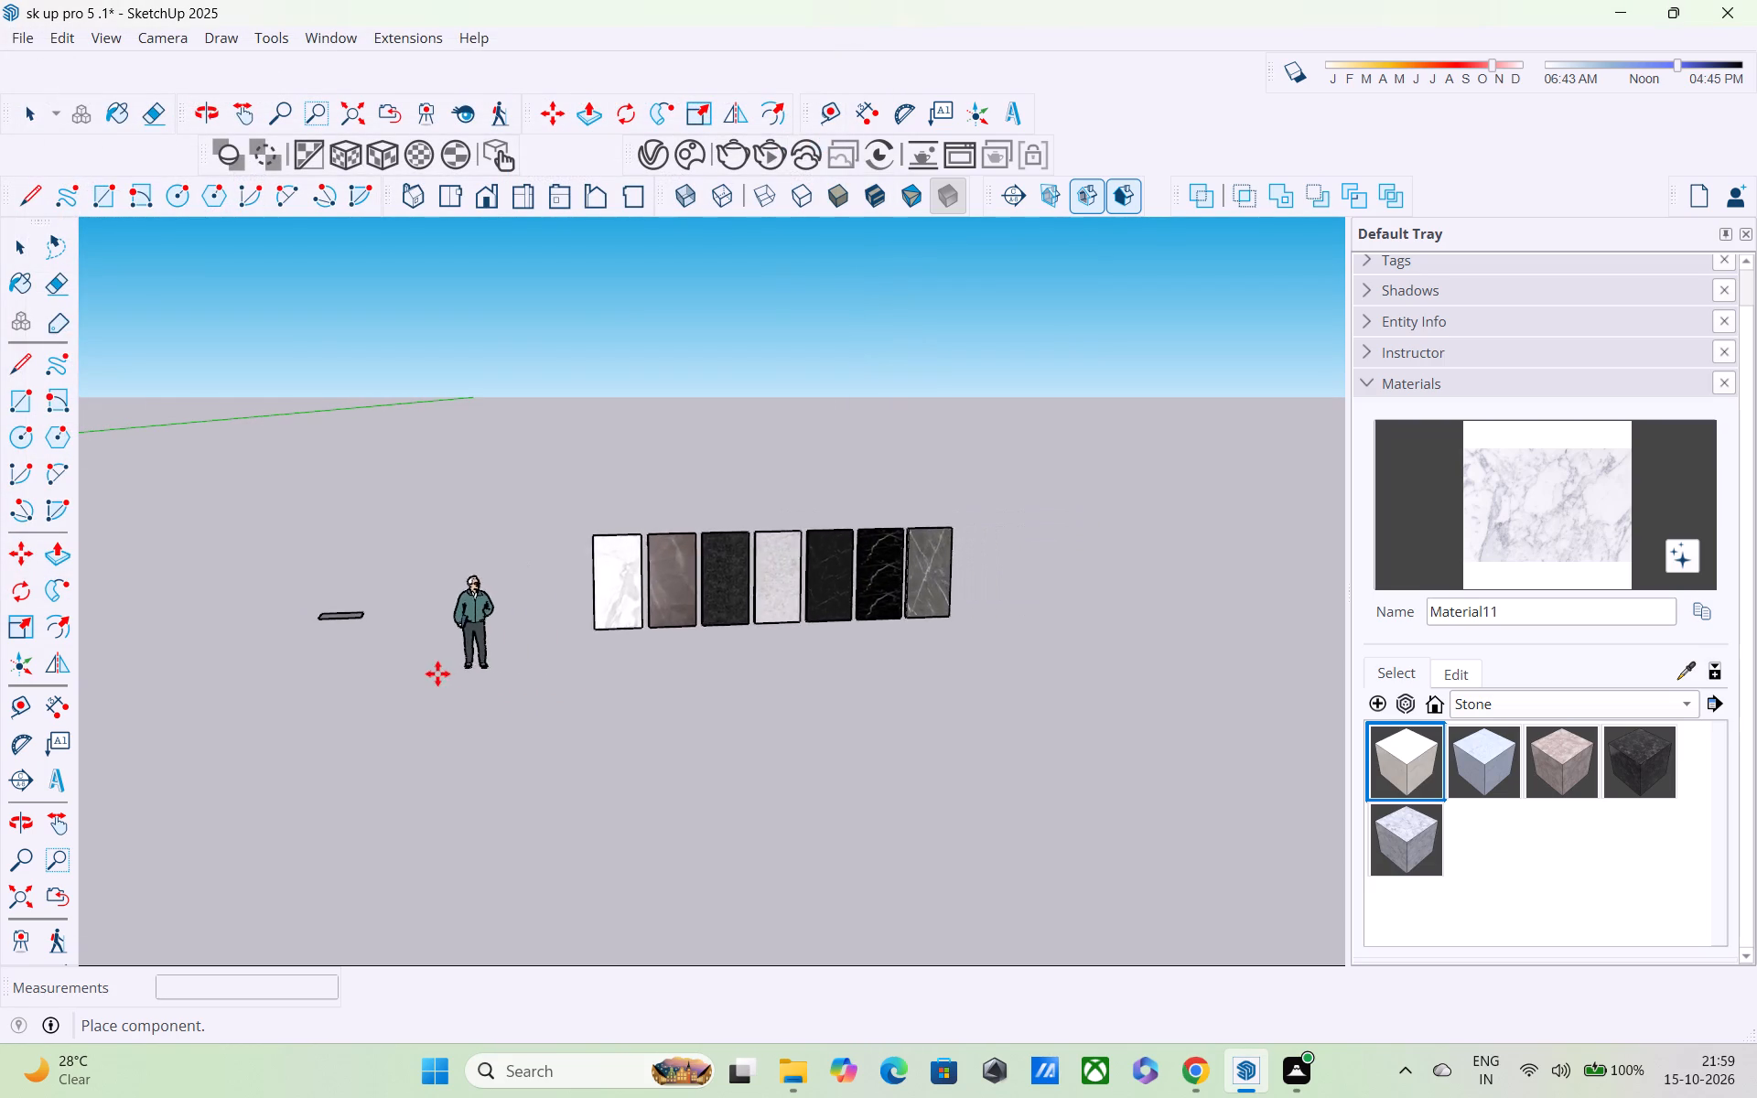
left_click(409, 693)
Move the imported marble and granite samples about 42' 4" into open space beside the building.
middle_click_drag(513, 629, 452, 551)
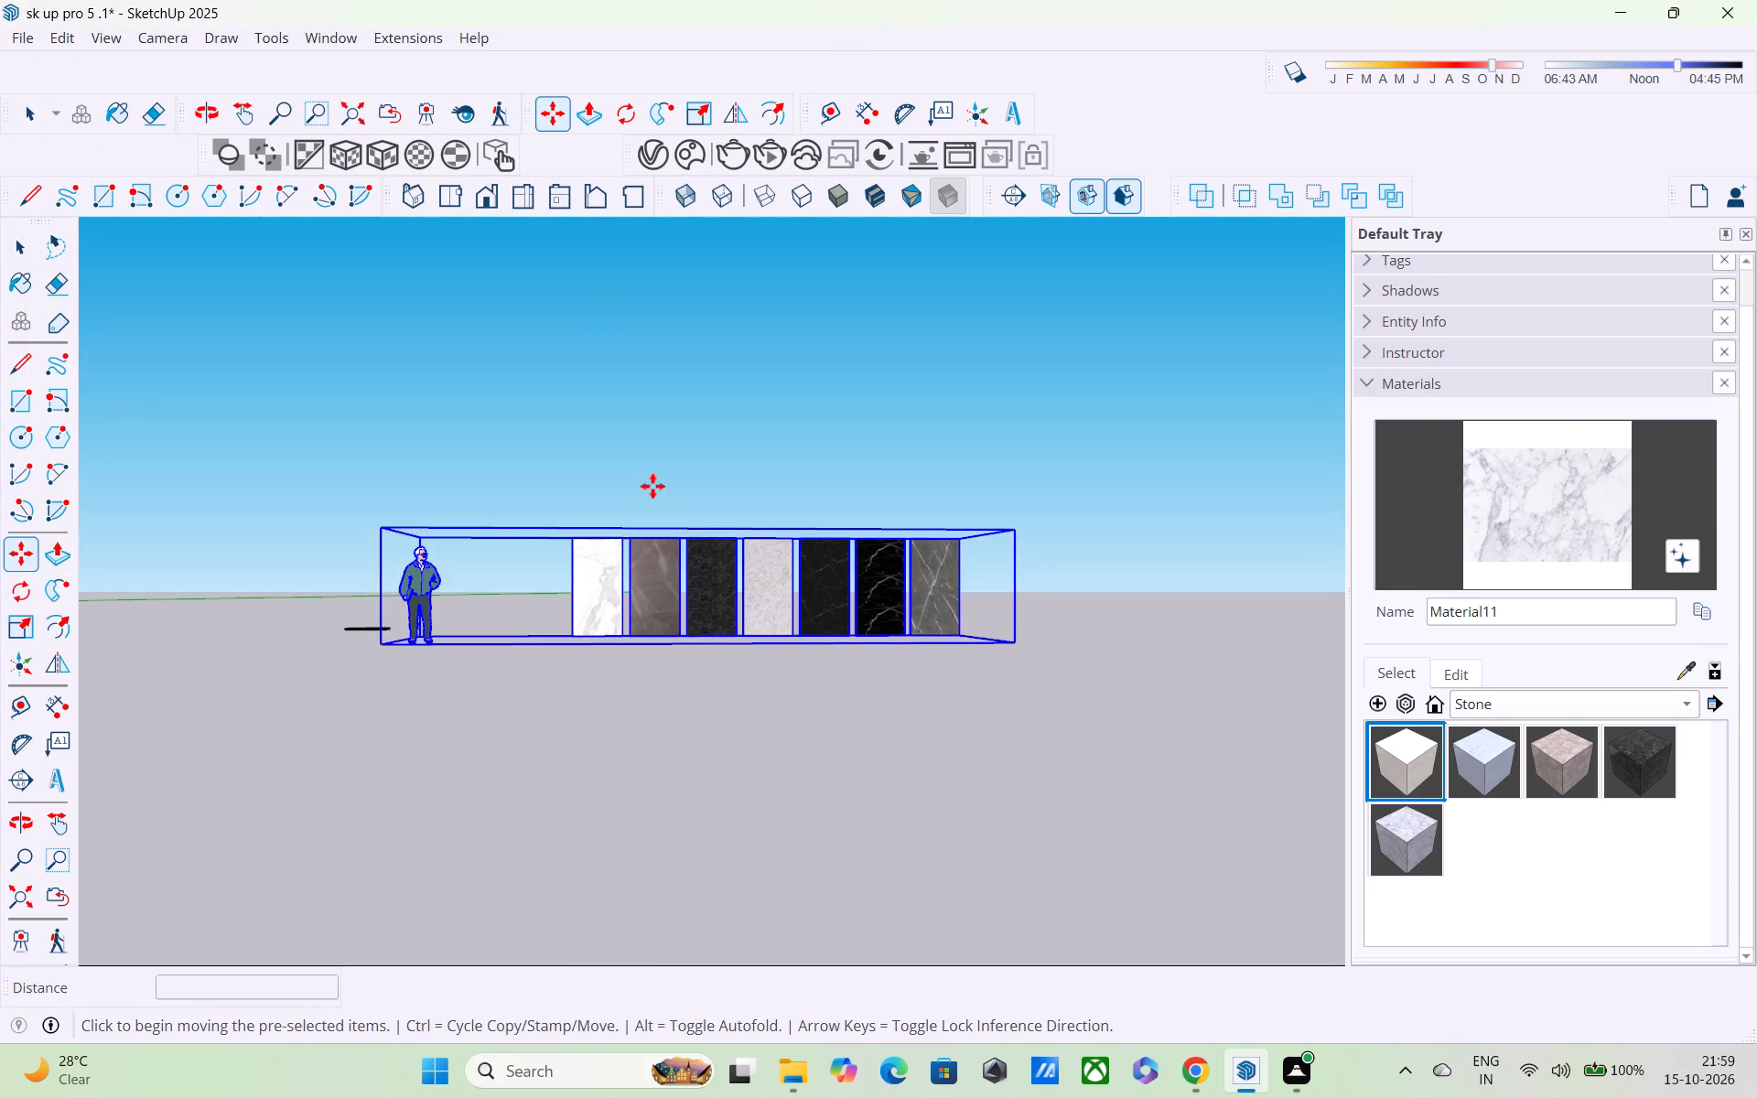
left_click(654, 479)
scroll(663, 593, "down", 8)
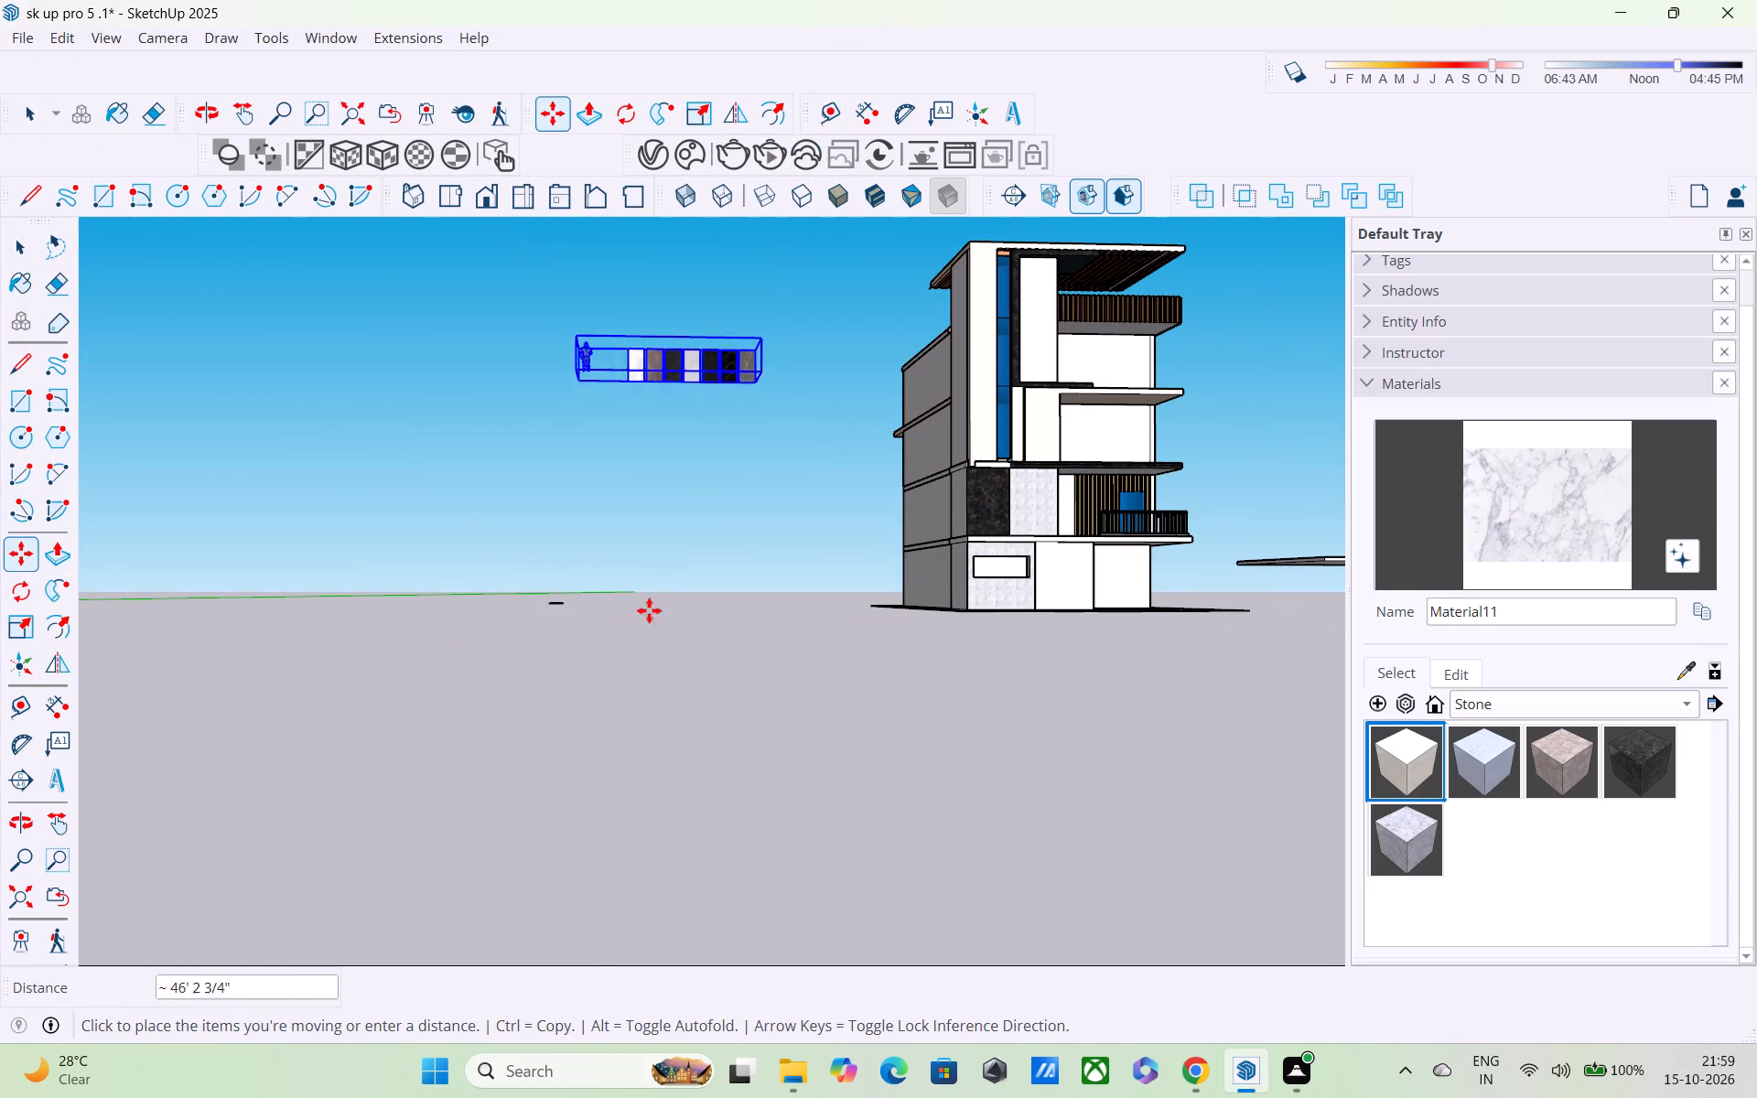
left_click(620, 580)
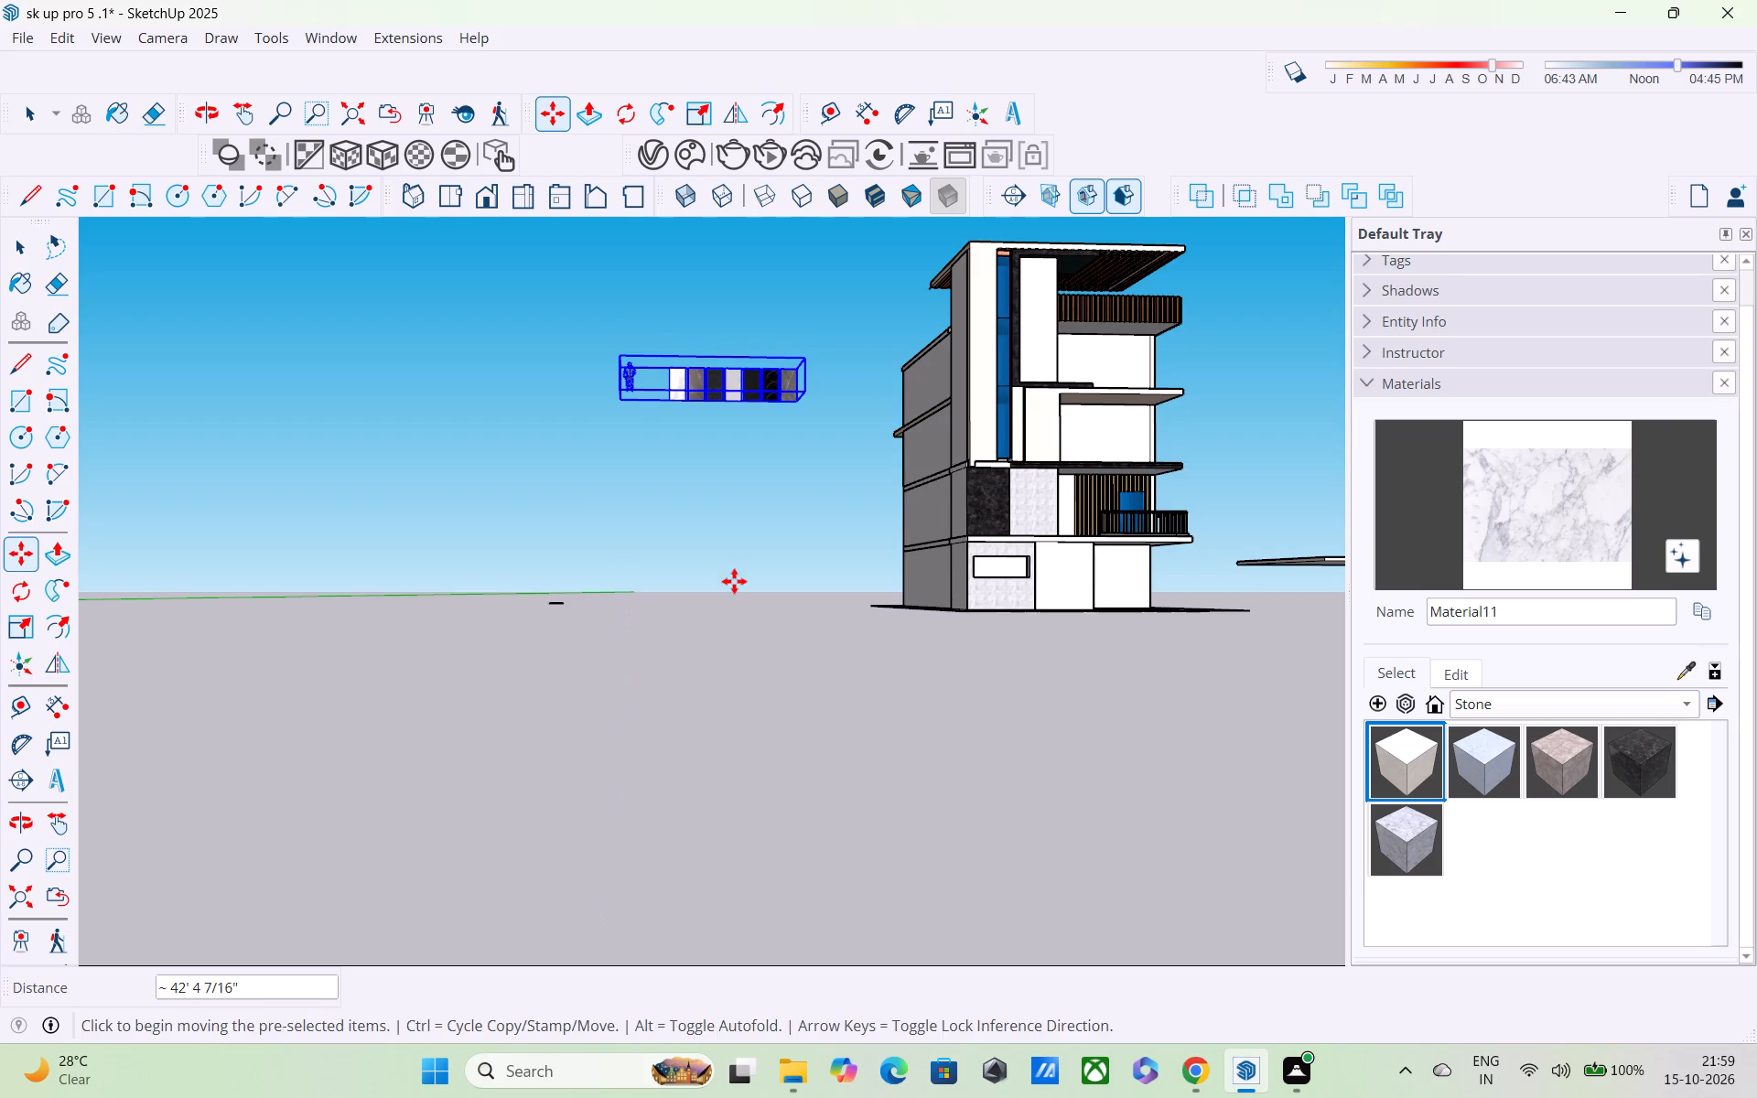
middle_click_drag(734, 582, 684, 694)
key("space")
Explode the imported marble and granite component into its separate slabs.
scroll(726, 227, "up", 5)
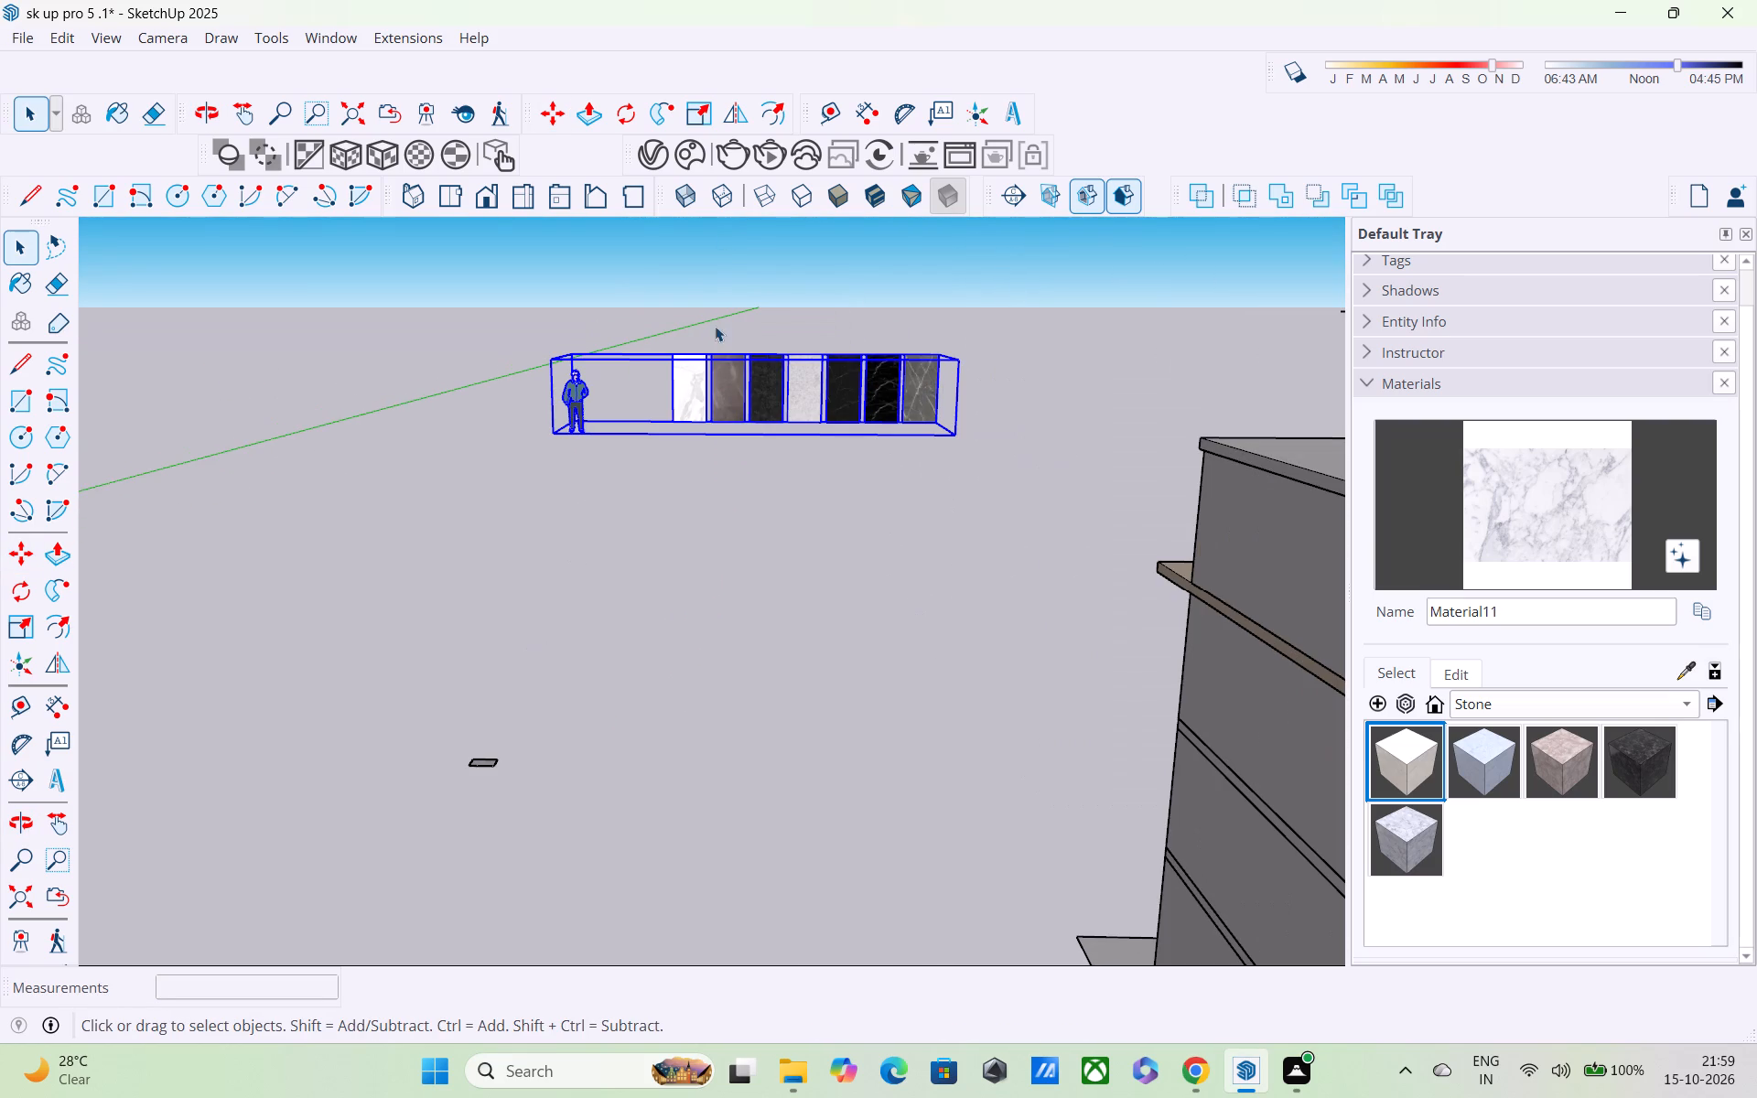
right_click(618, 280)
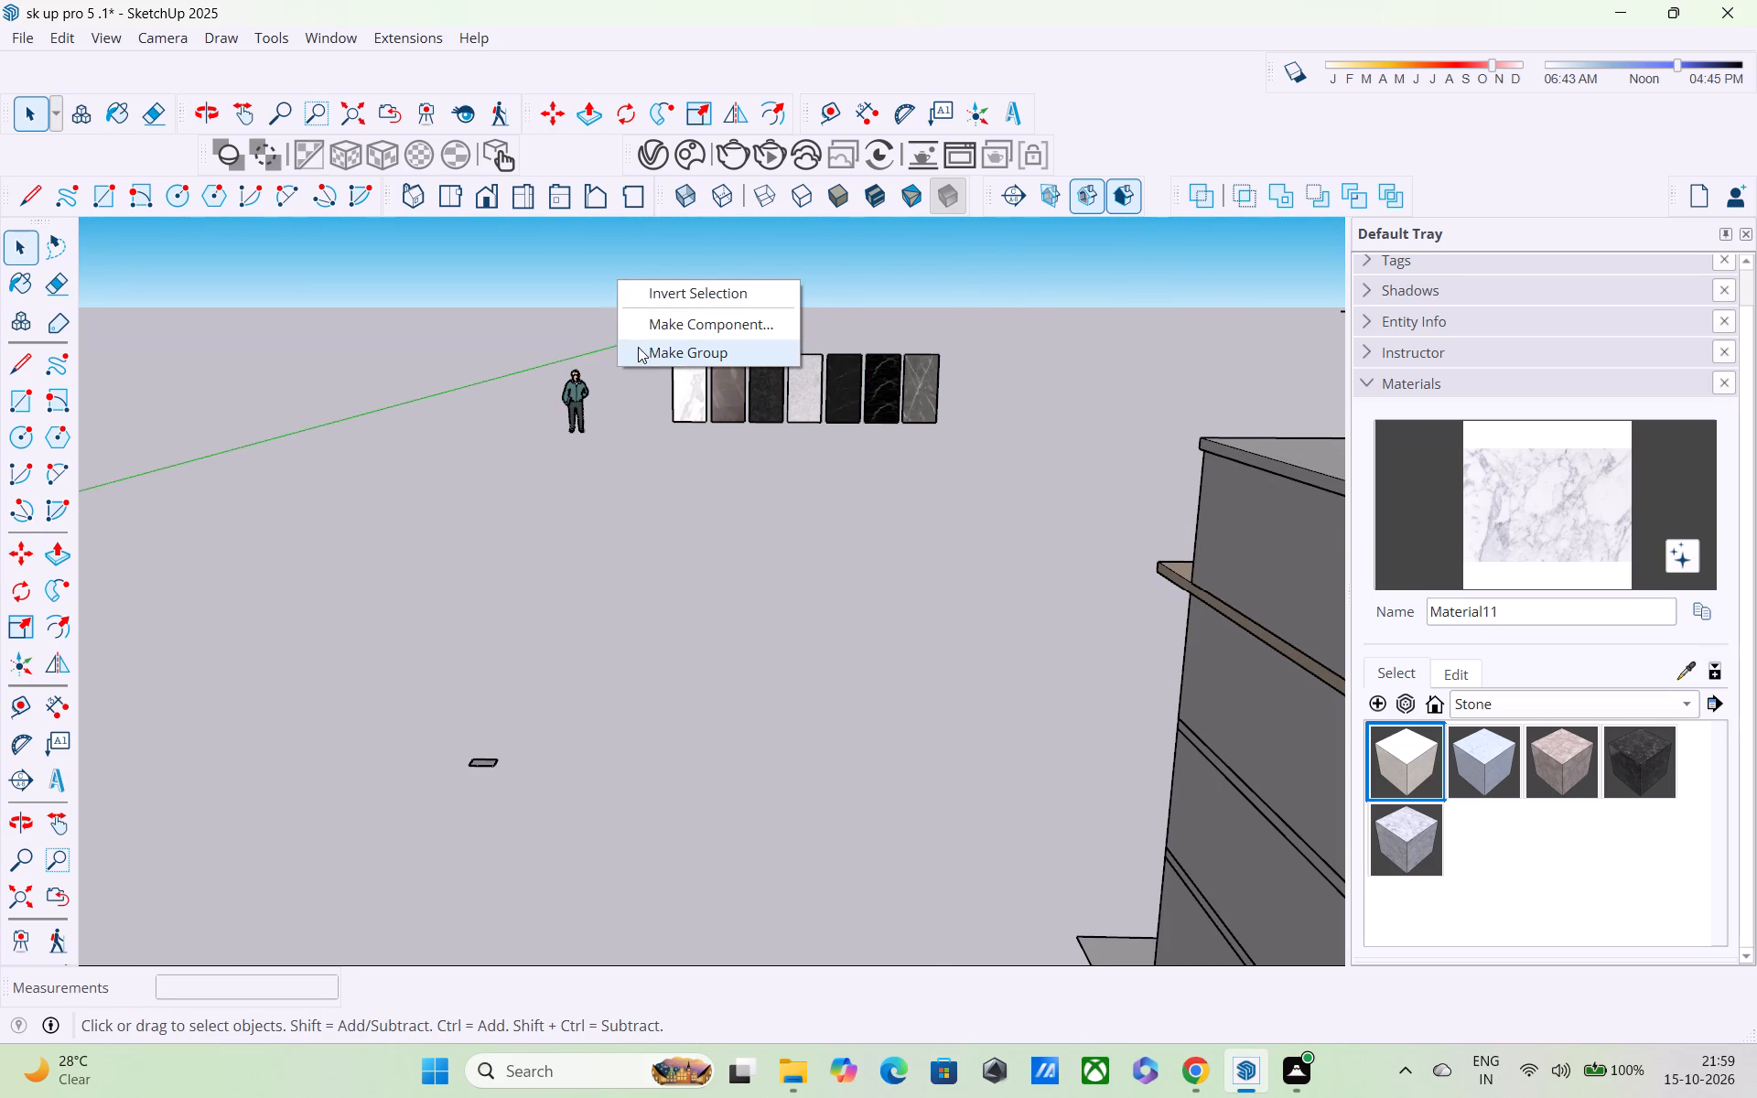
left_click(562, 323)
left_click(764, 373)
right_click(764, 373)
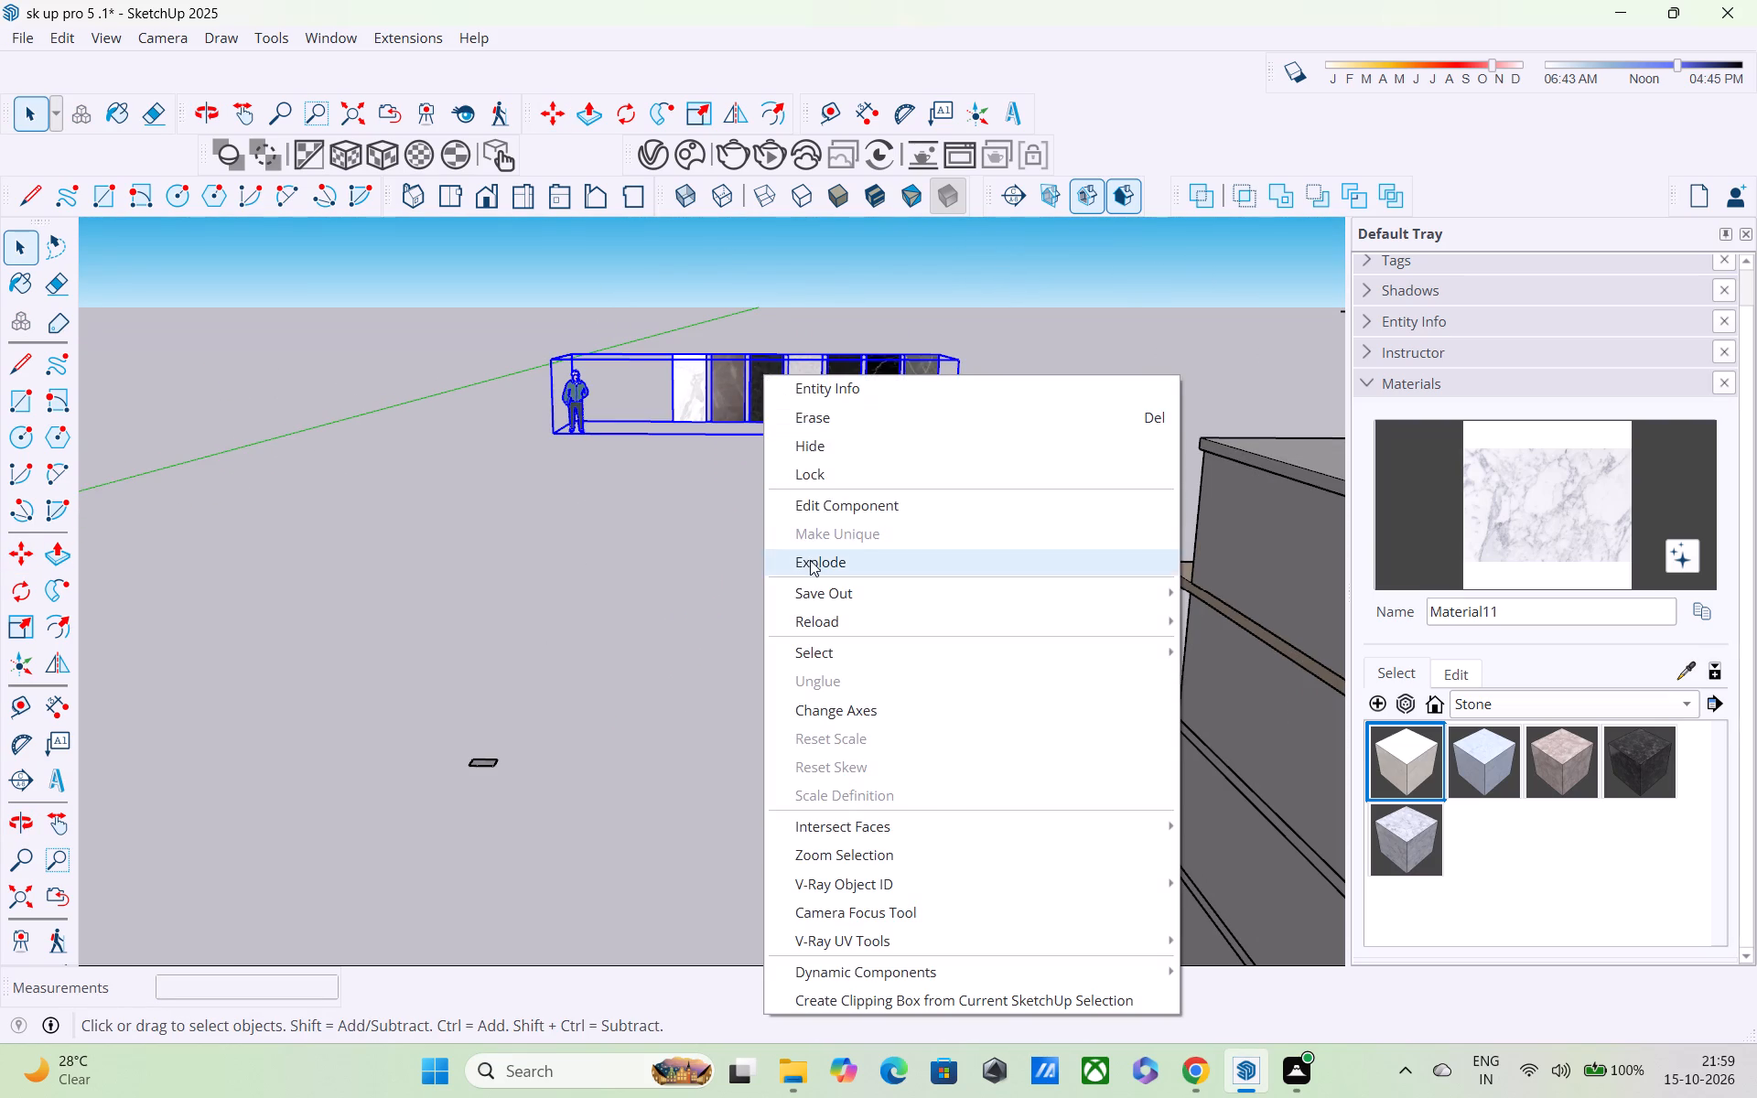
left_click(810, 560)
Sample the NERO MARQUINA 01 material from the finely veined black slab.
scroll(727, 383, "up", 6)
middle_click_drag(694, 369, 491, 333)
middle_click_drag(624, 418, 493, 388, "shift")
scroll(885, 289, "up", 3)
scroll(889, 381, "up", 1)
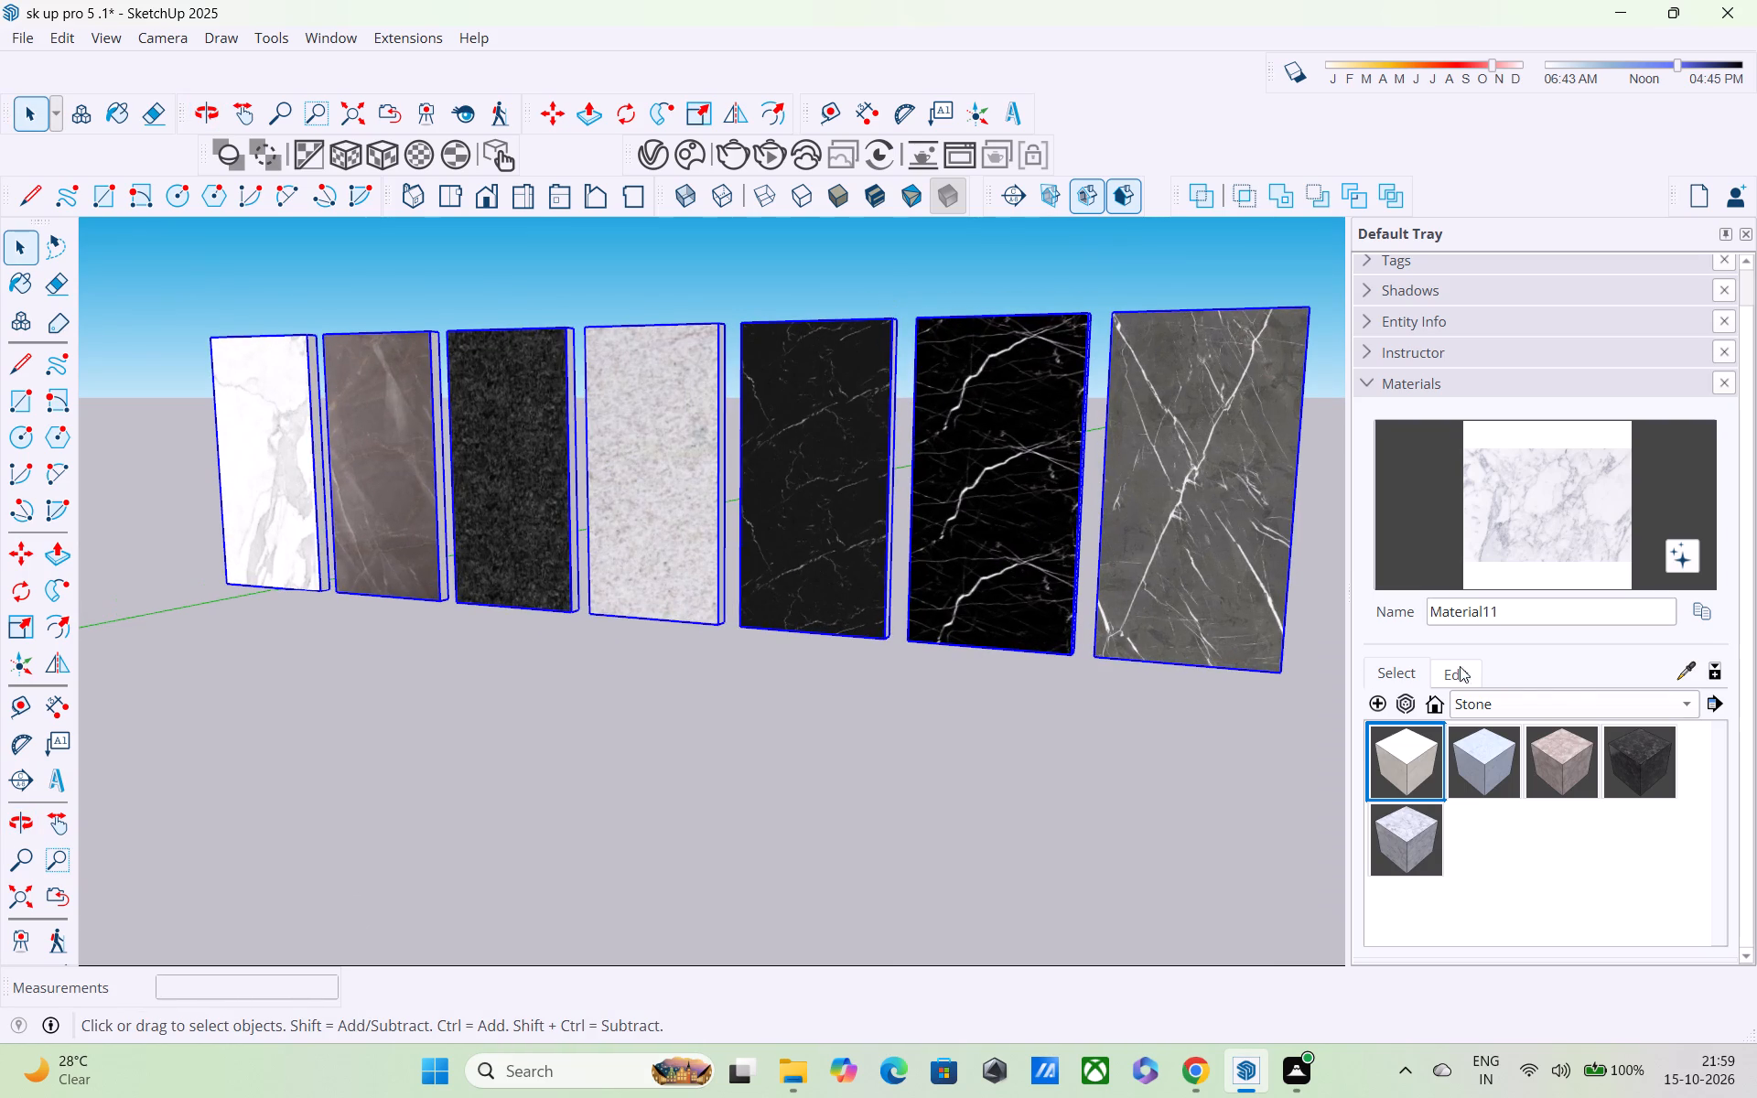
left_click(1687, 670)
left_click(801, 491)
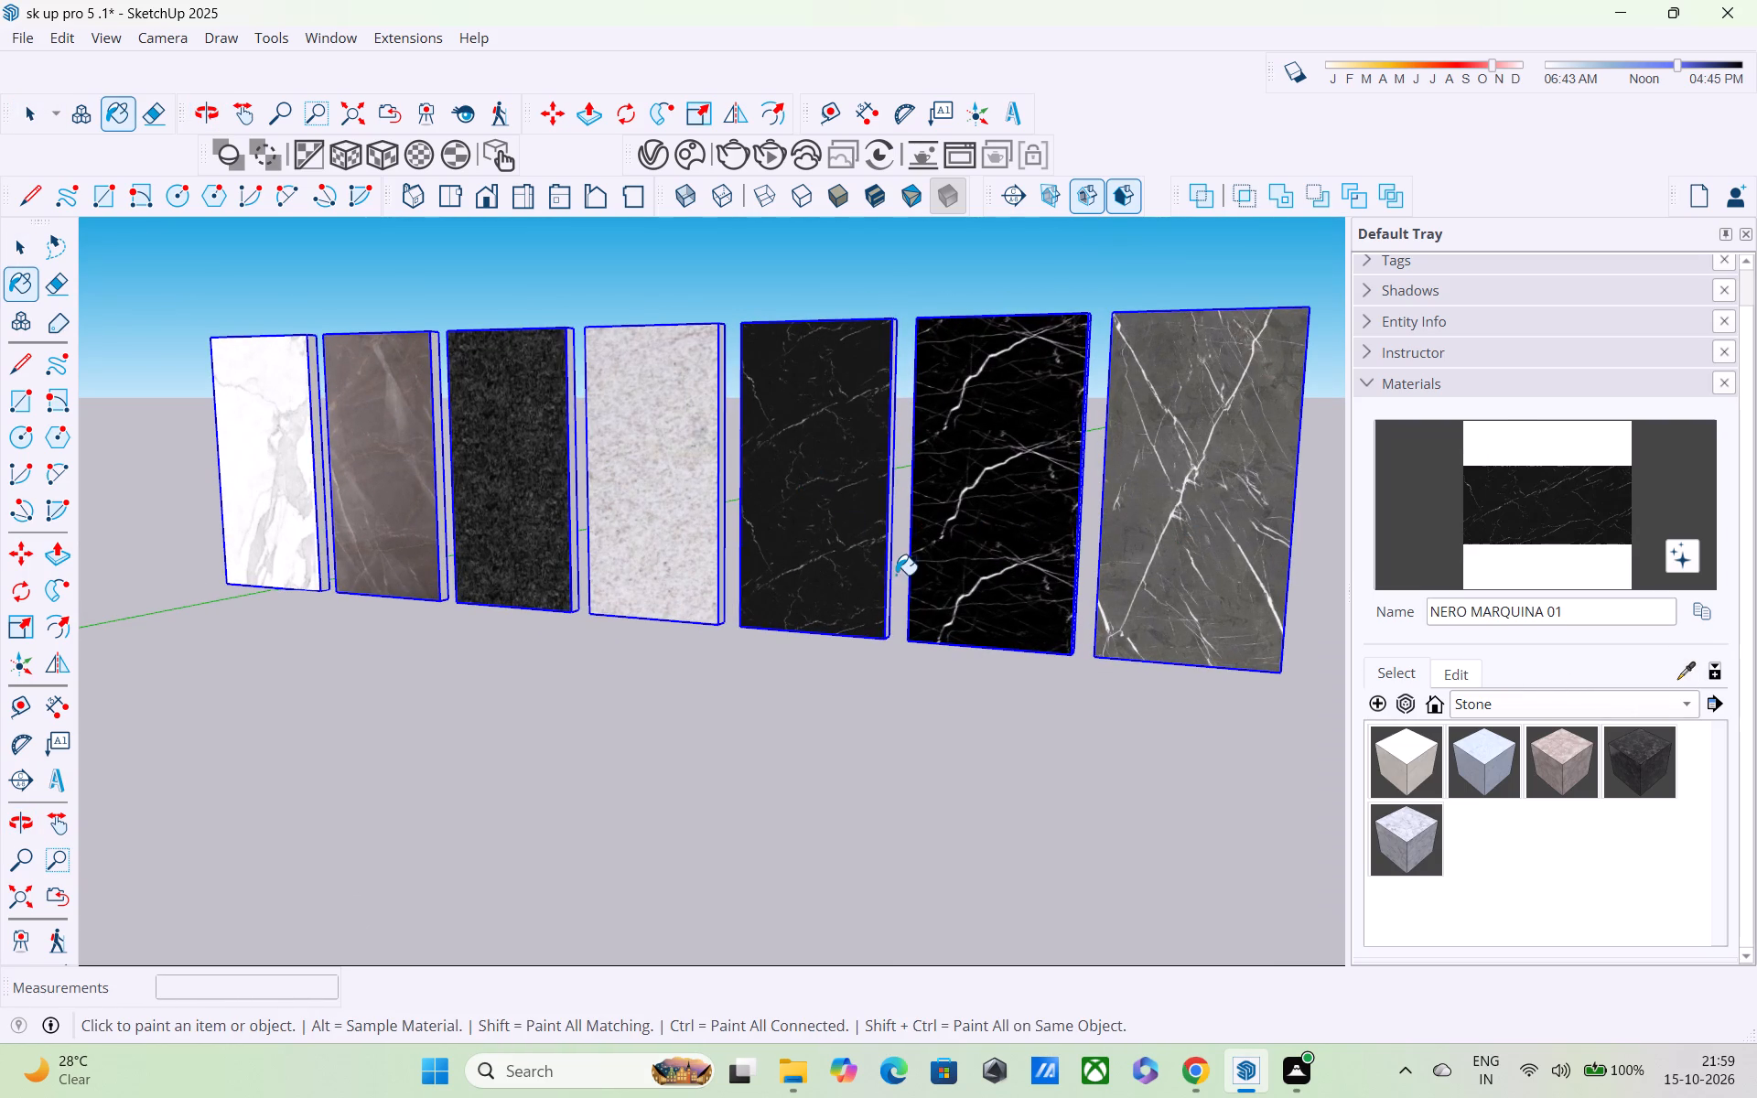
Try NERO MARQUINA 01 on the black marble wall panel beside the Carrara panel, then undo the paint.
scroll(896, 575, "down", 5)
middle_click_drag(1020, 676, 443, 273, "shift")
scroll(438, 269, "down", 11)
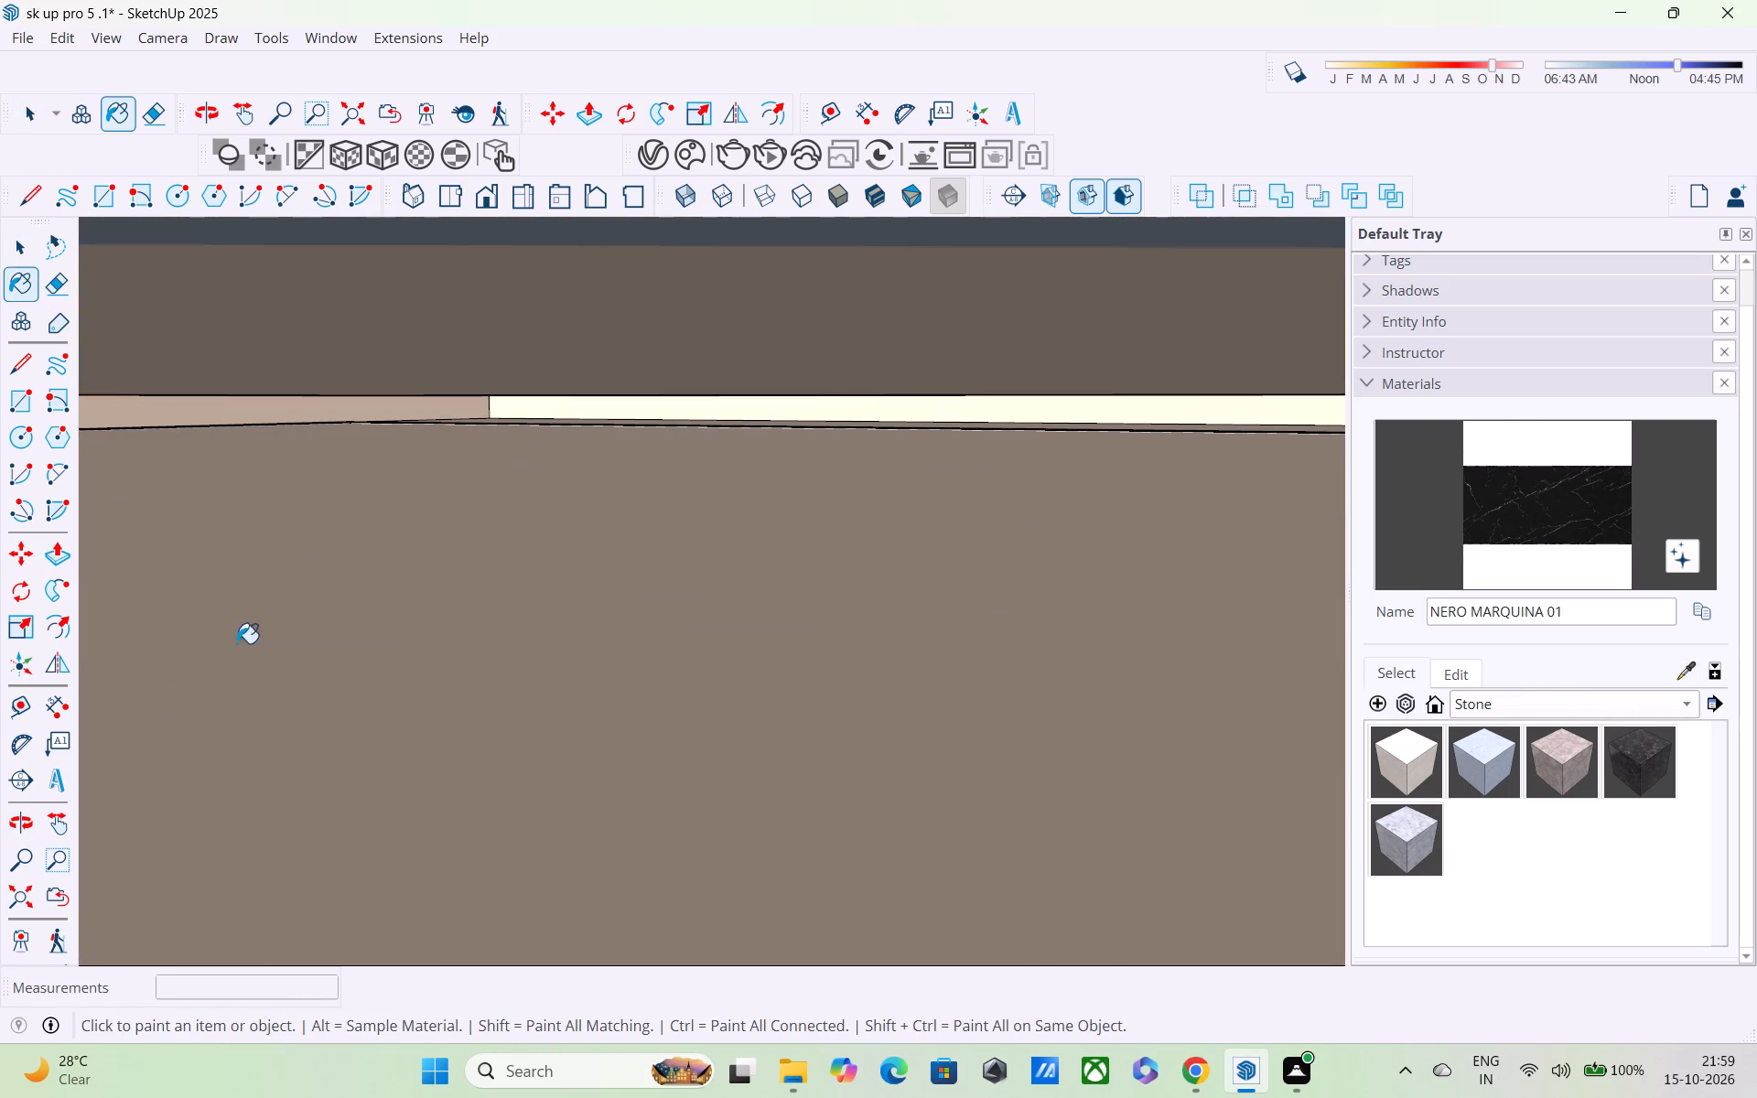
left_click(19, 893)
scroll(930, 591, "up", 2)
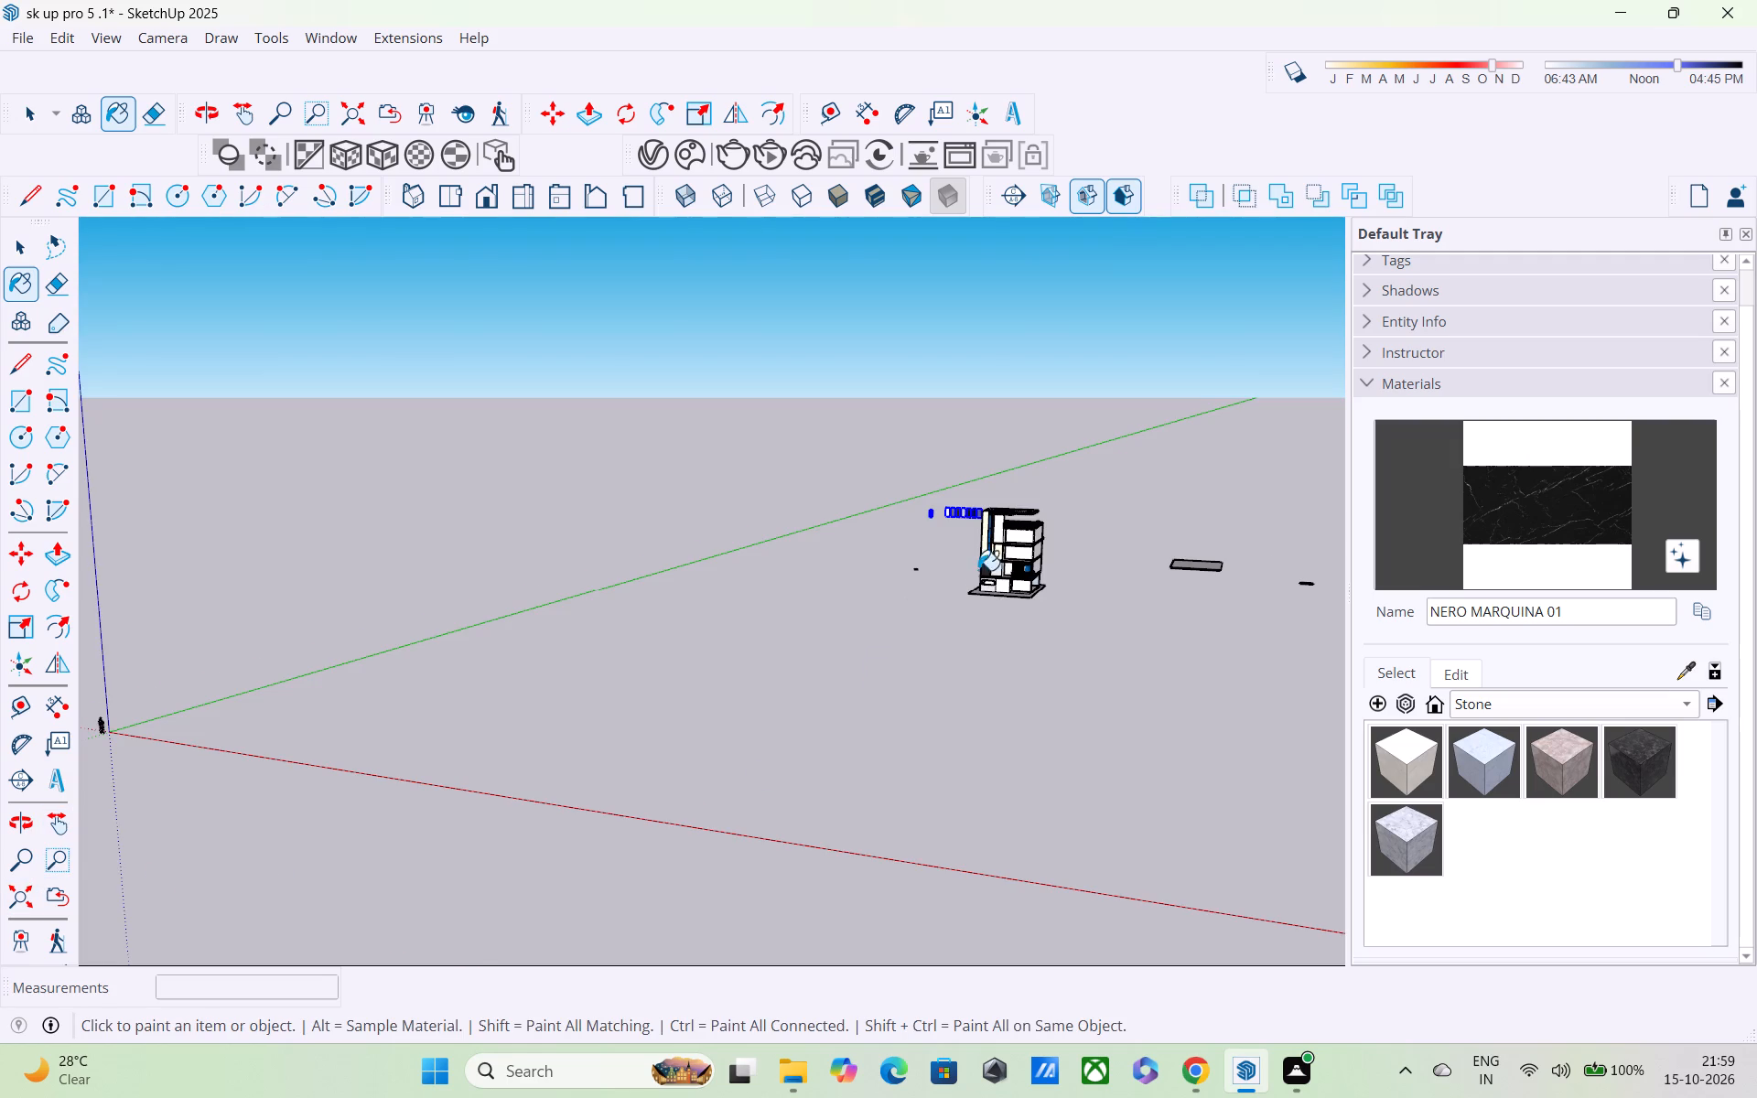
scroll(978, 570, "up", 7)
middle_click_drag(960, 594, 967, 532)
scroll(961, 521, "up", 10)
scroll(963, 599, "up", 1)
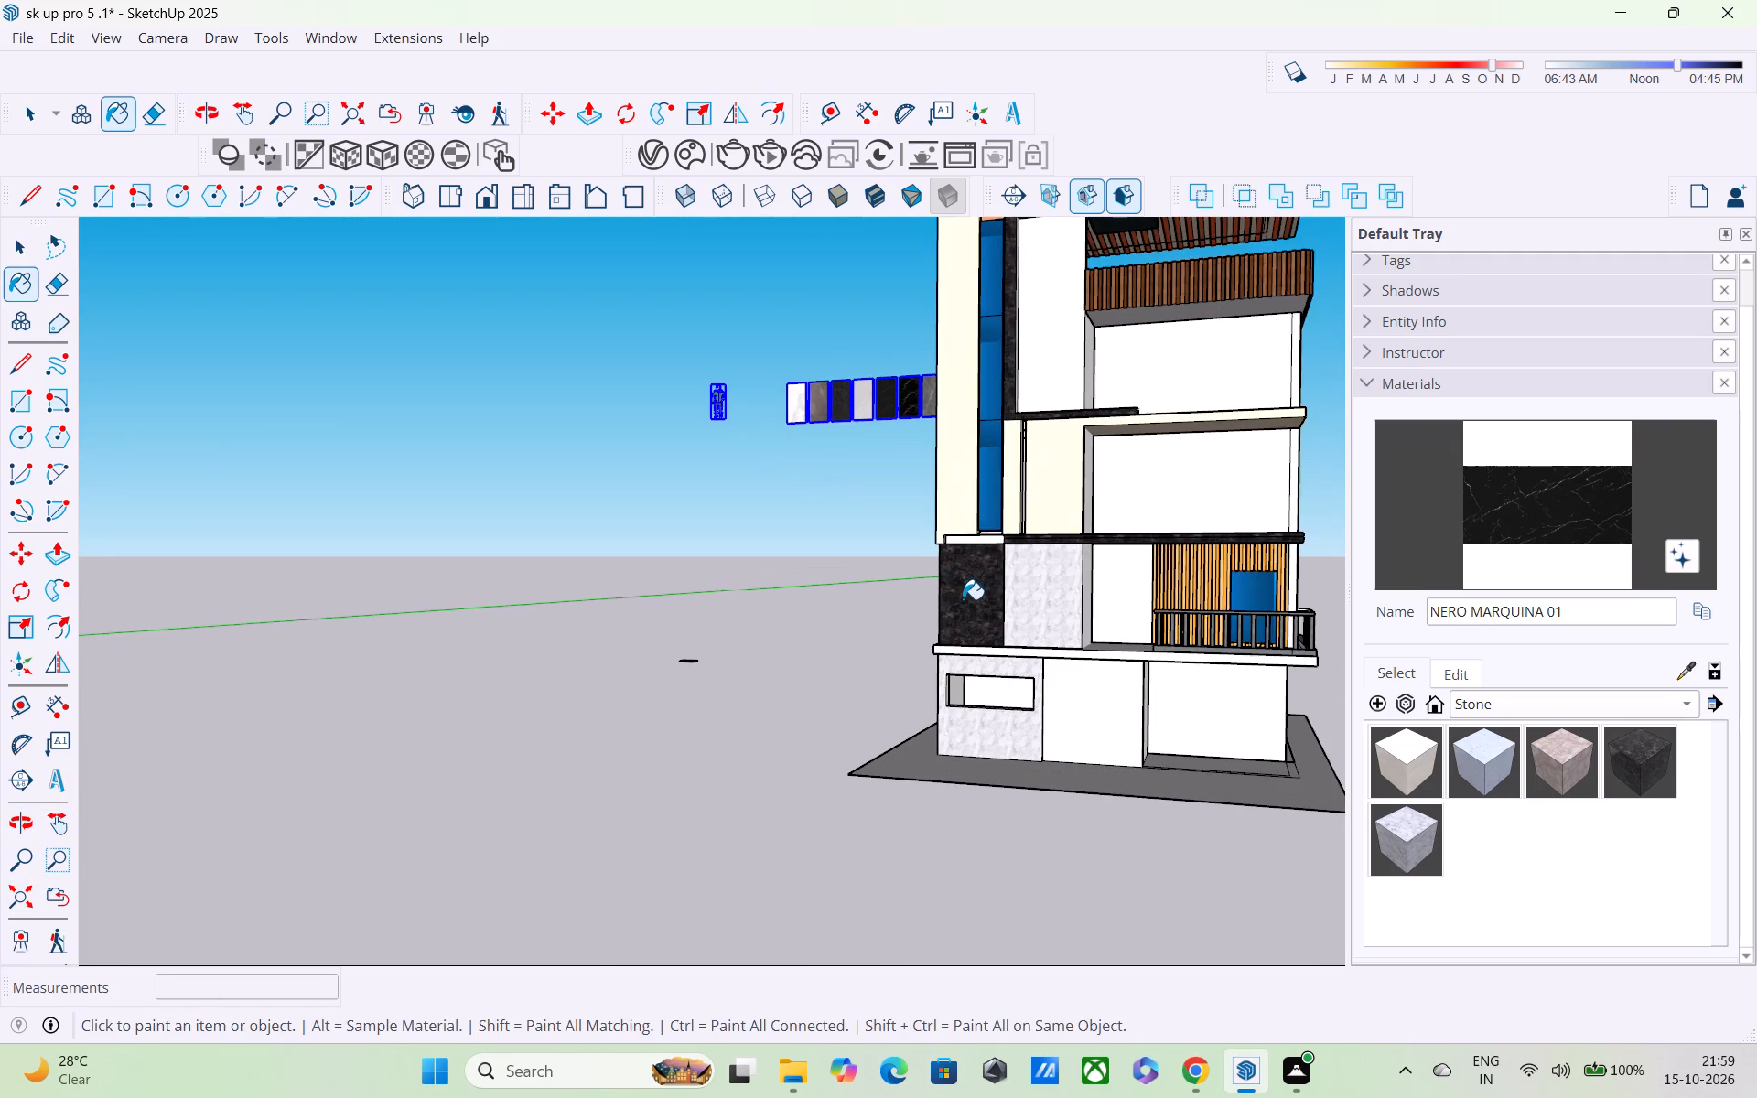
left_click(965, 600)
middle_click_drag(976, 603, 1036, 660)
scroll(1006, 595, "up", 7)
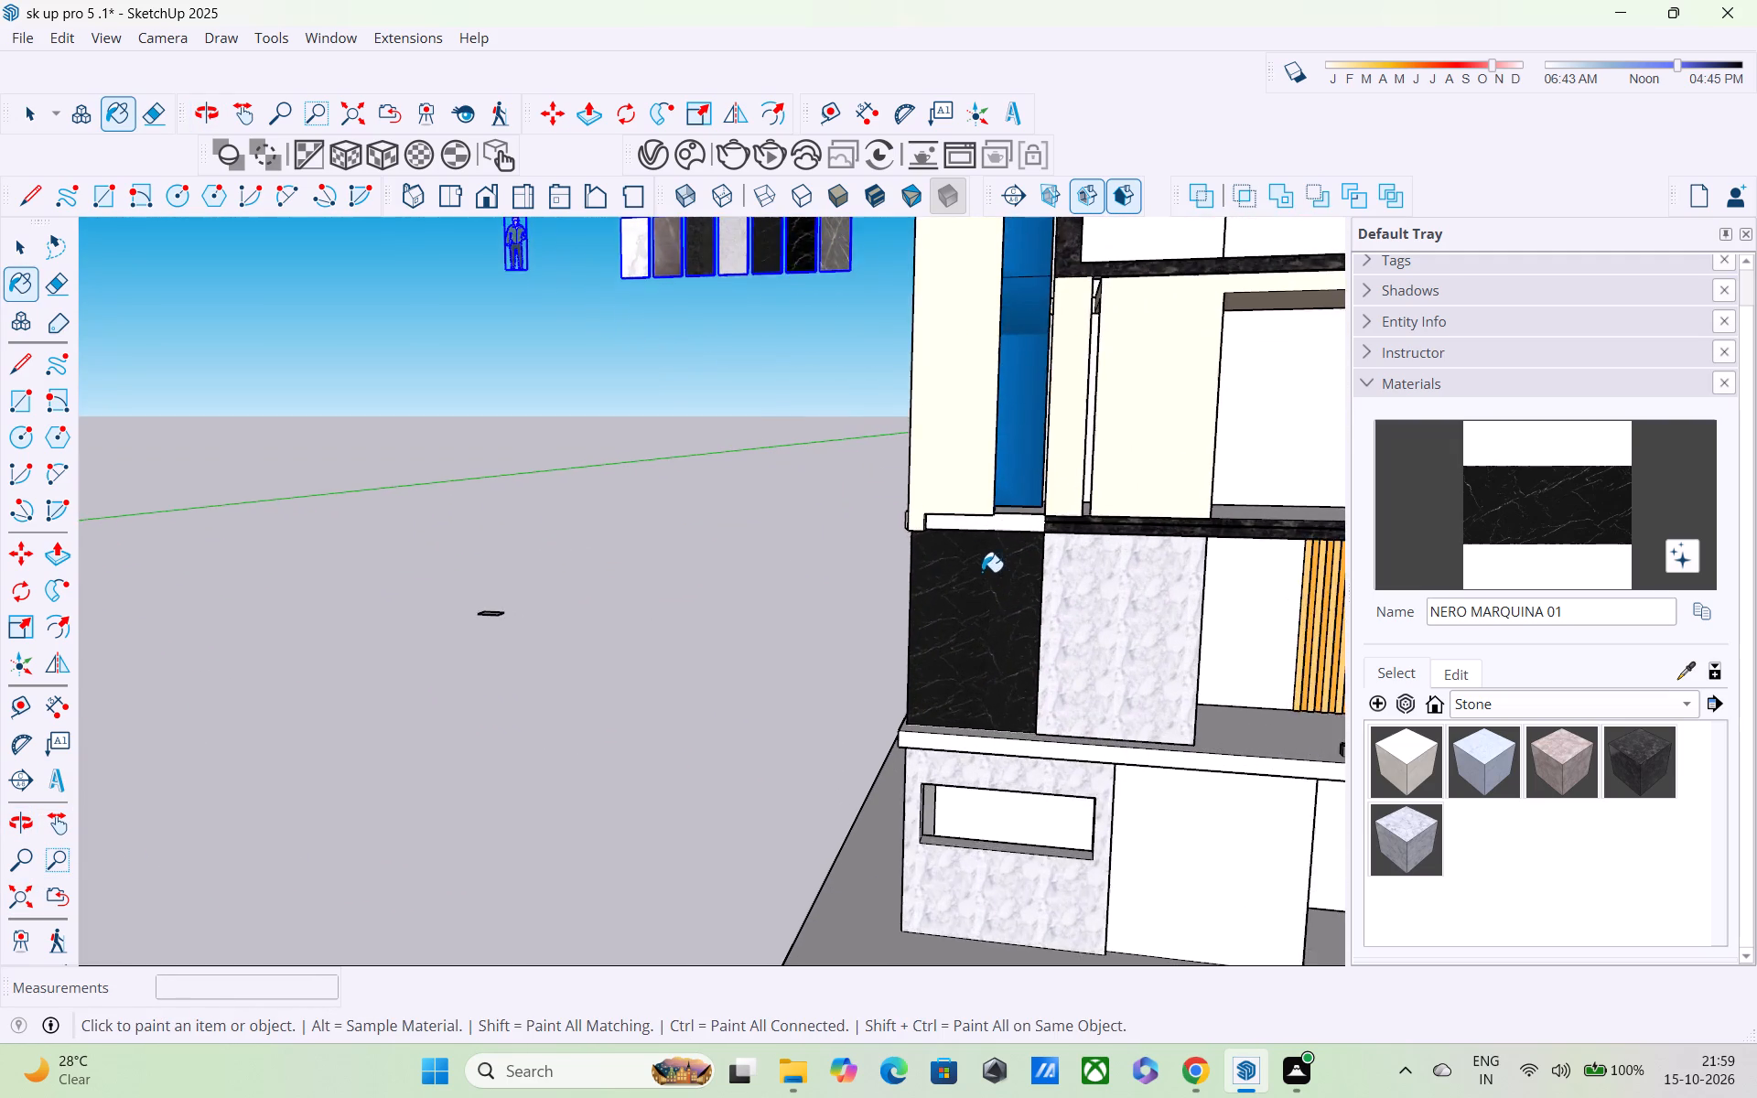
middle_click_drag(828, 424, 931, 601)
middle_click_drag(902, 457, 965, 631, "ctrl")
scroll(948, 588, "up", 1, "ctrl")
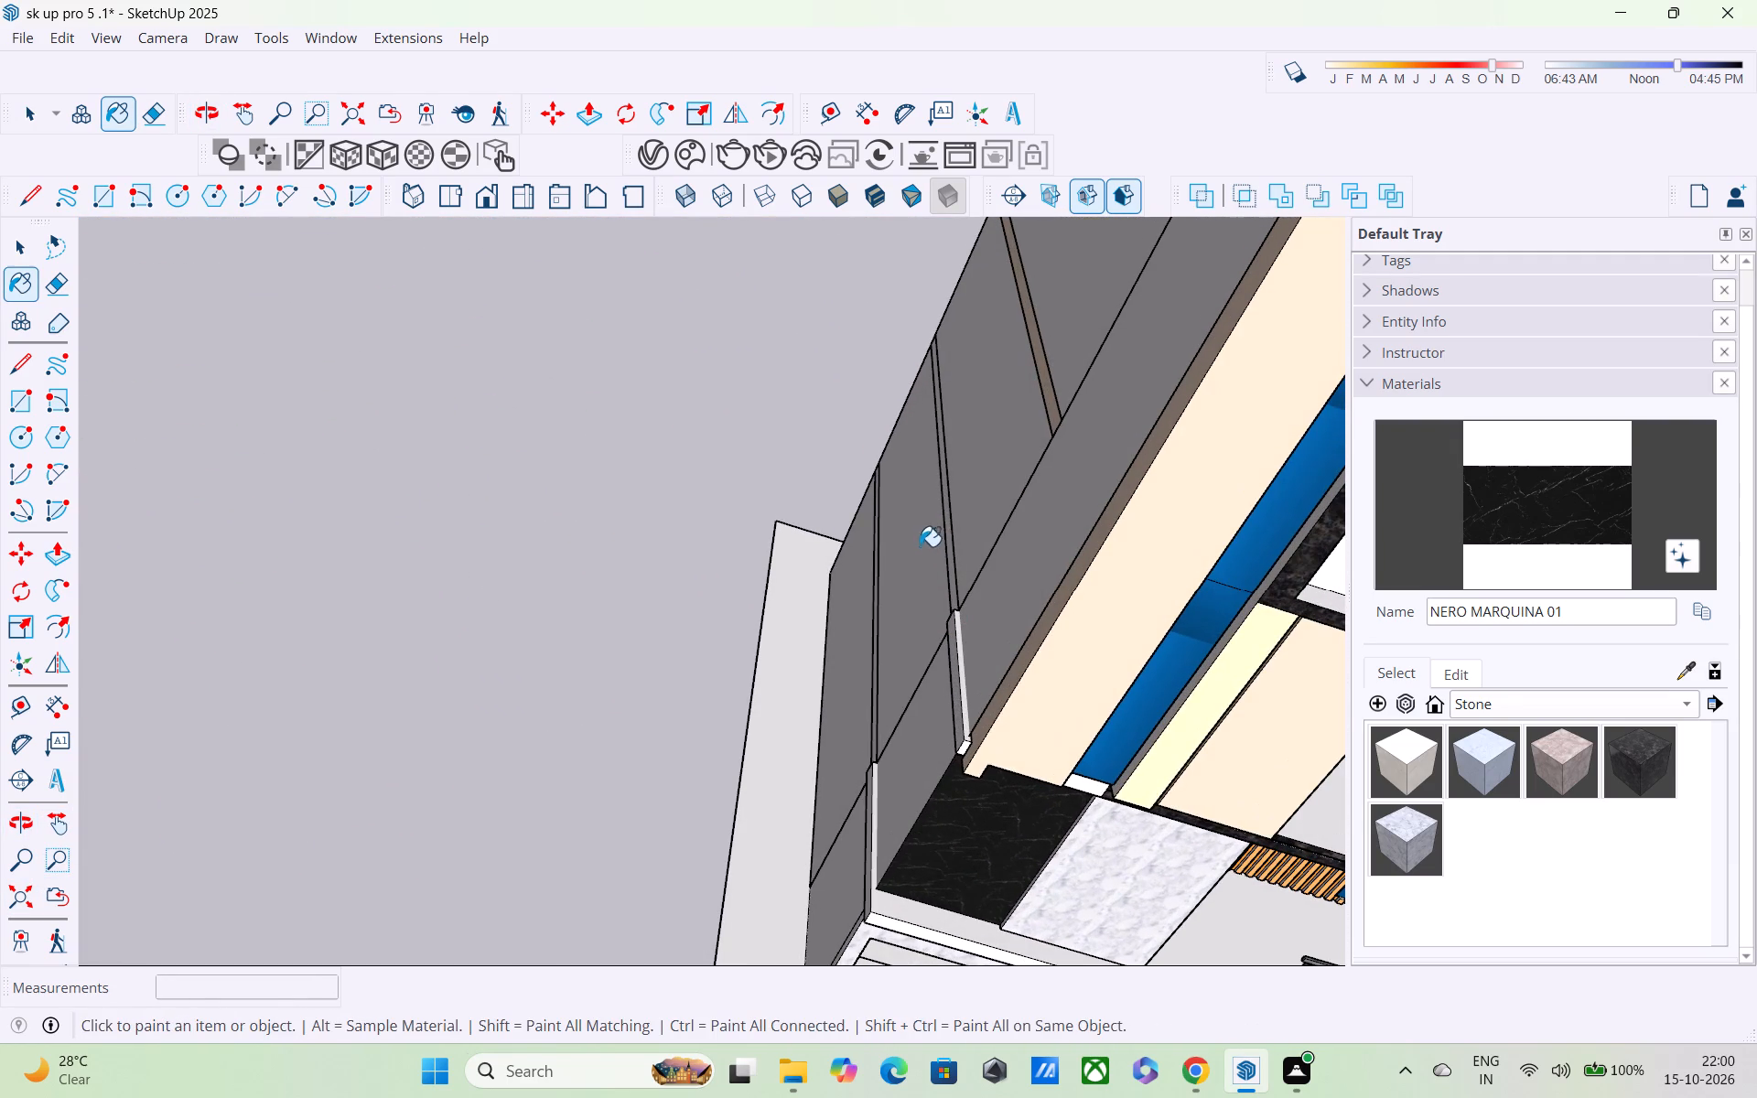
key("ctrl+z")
Examine the facade's original black marble panel next to the Carrara marble panel.
scroll(824, 478, "down", 3)
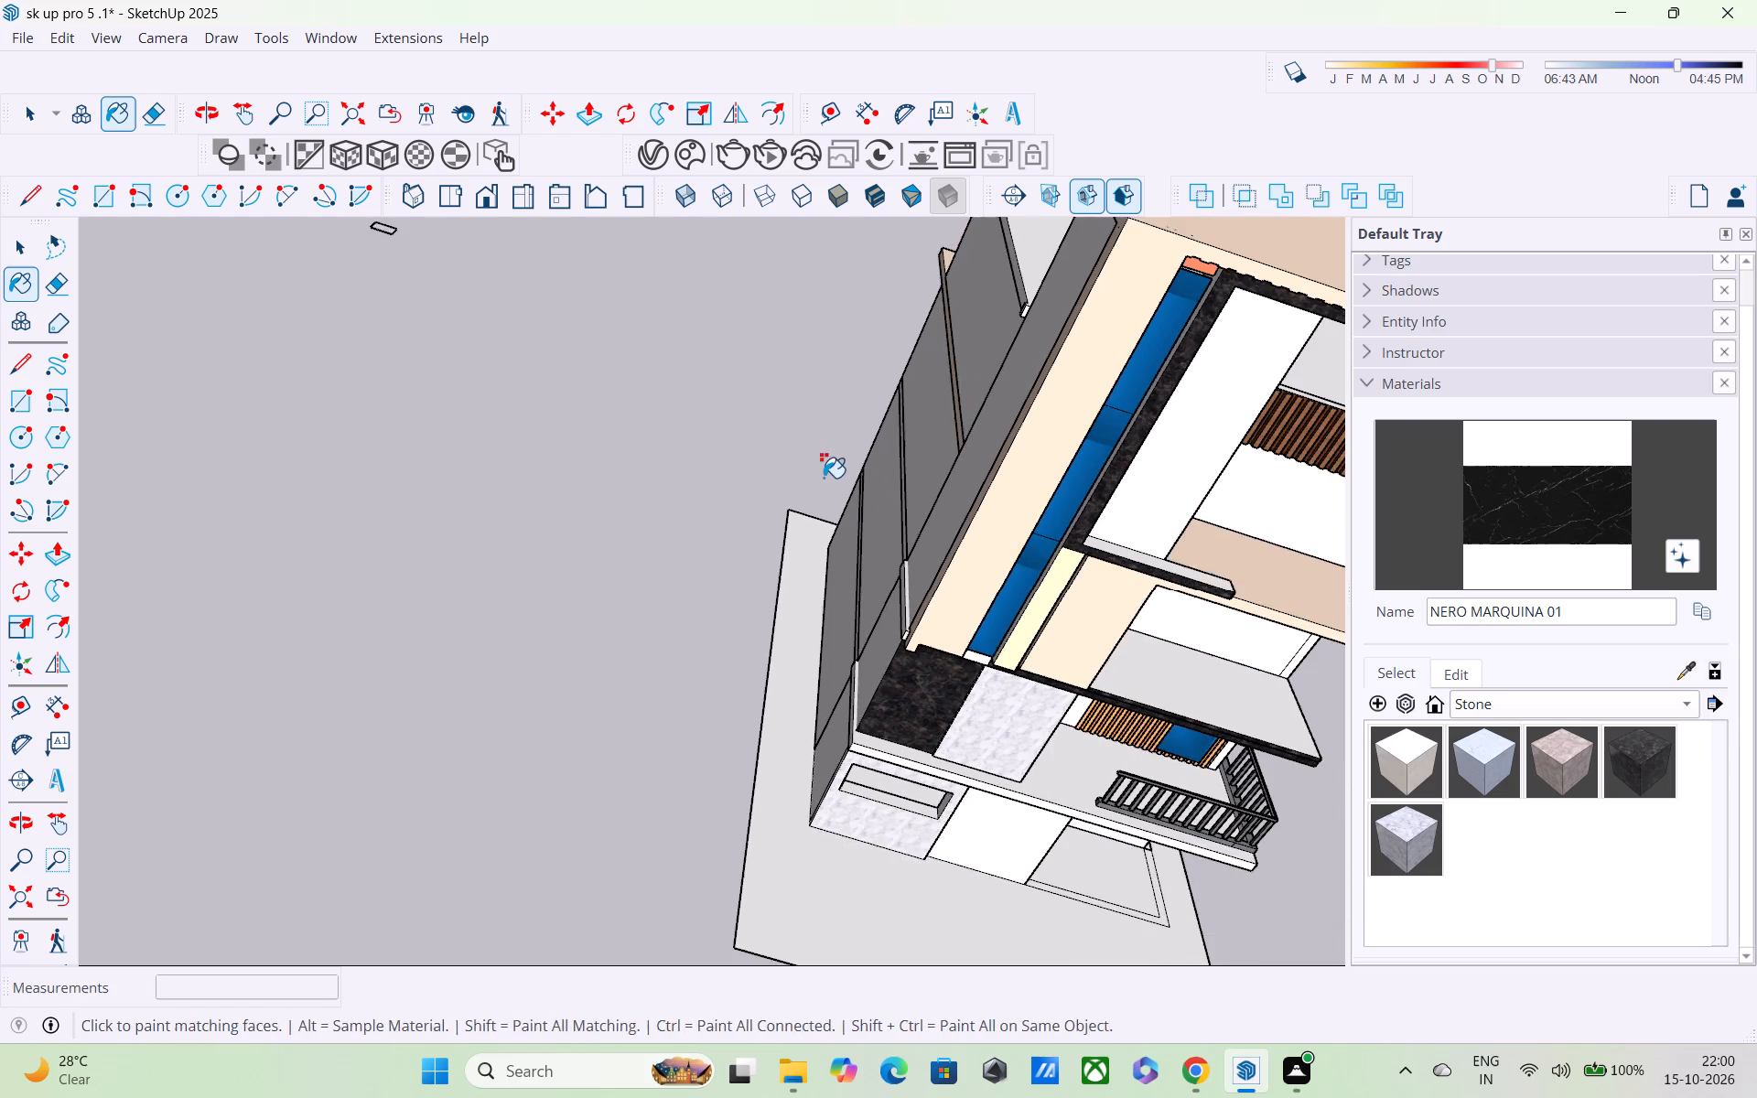
middle_click_drag(822, 479, 490, 382, "shift")
middle_click_drag(783, 729, 856, 559)
scroll(849, 569, "up", 5)
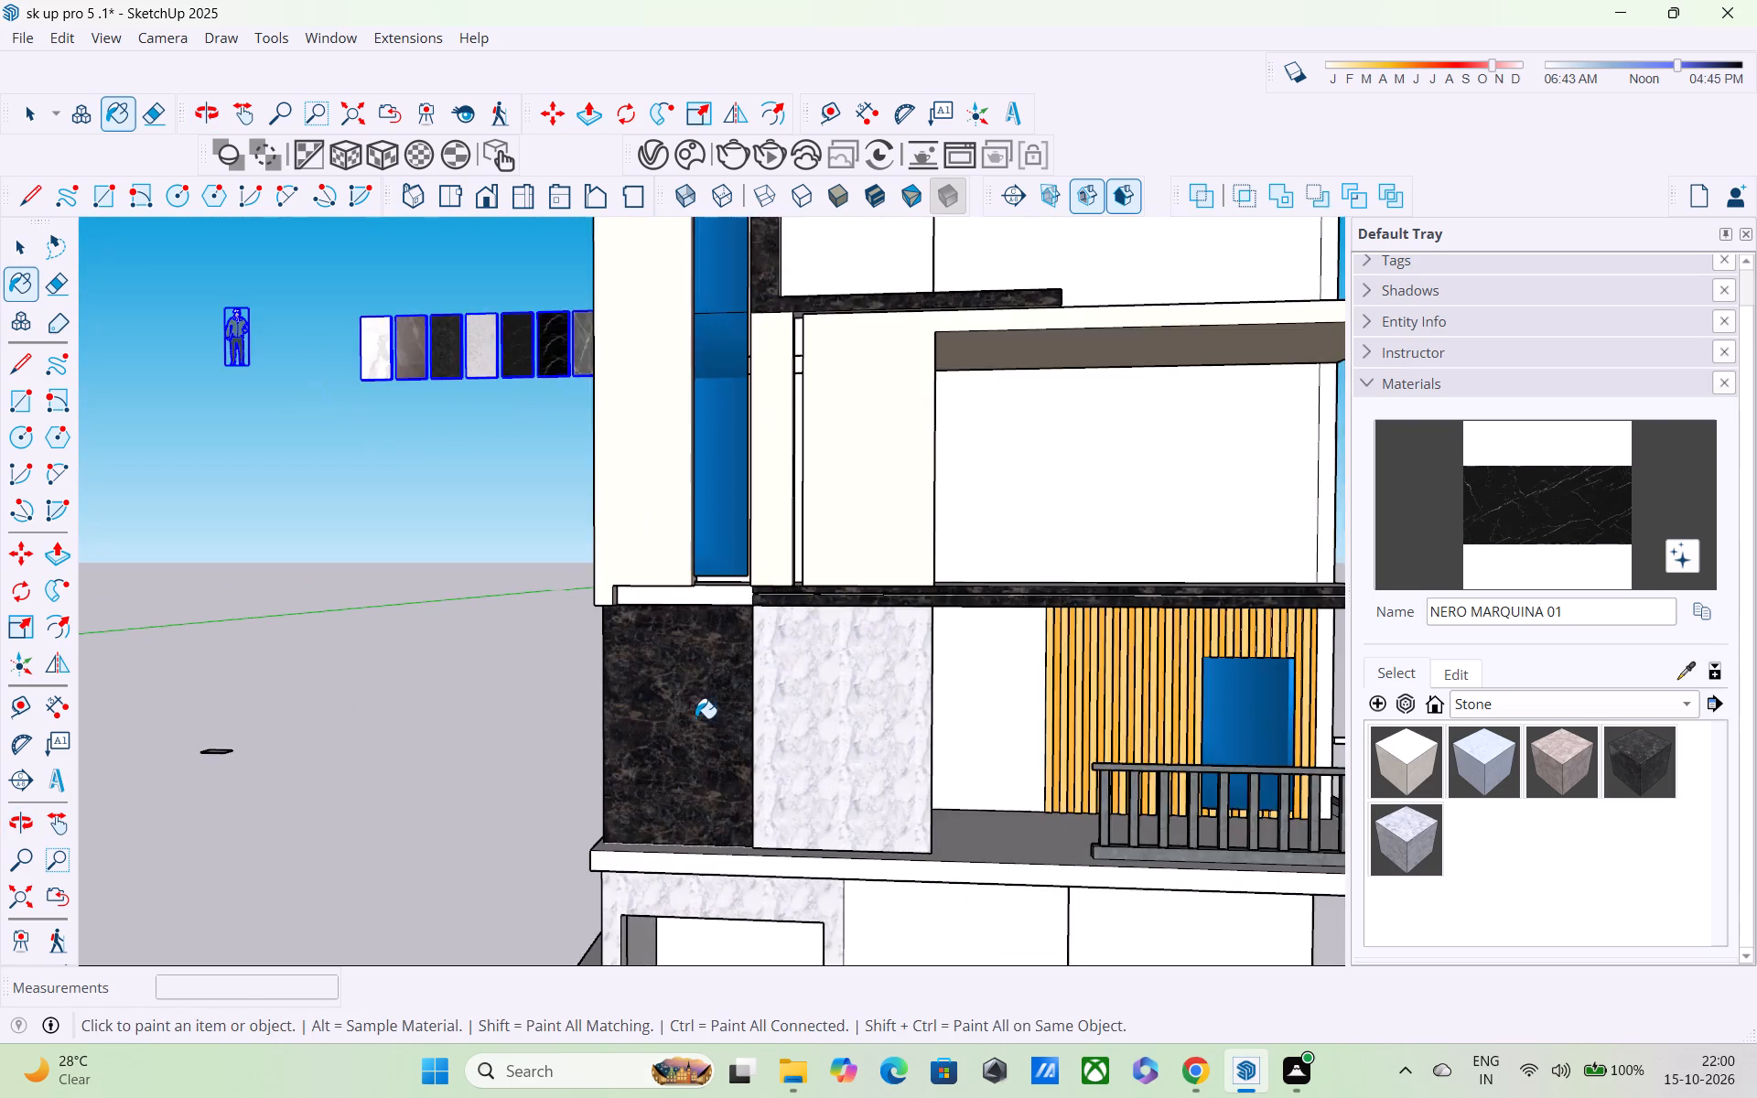
scroll(695, 718, "up", 4)
middle_click_drag(695, 717, 704, 681)
scroll(717, 704, "up", 1)
scroll(717, 704, "down", 3)
middle_click_drag(717, 705, 757, 735)
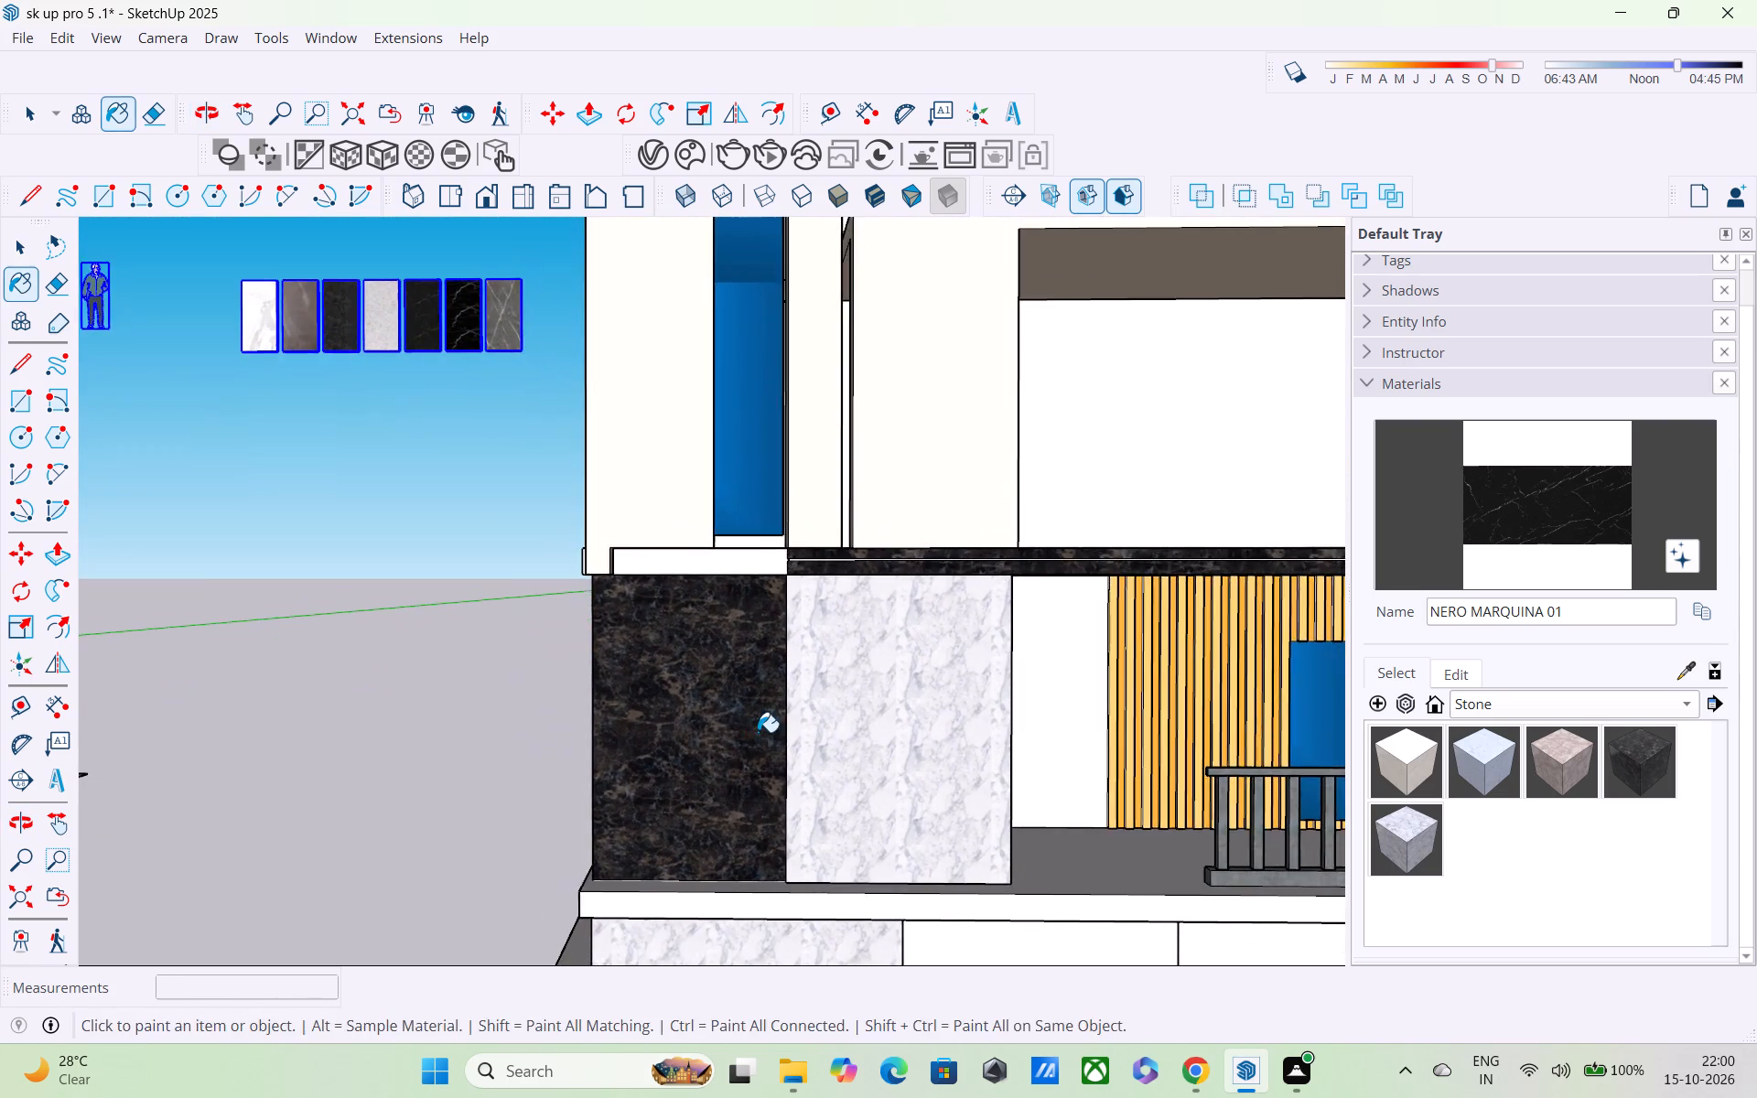
Examine the imported marble and granite slabs and compare them with the building's facade.
scroll(758, 732, "down", 3)
middle_click_drag(694, 705, 860, 801, "shift")
scroll(545, 391, "up", 14)
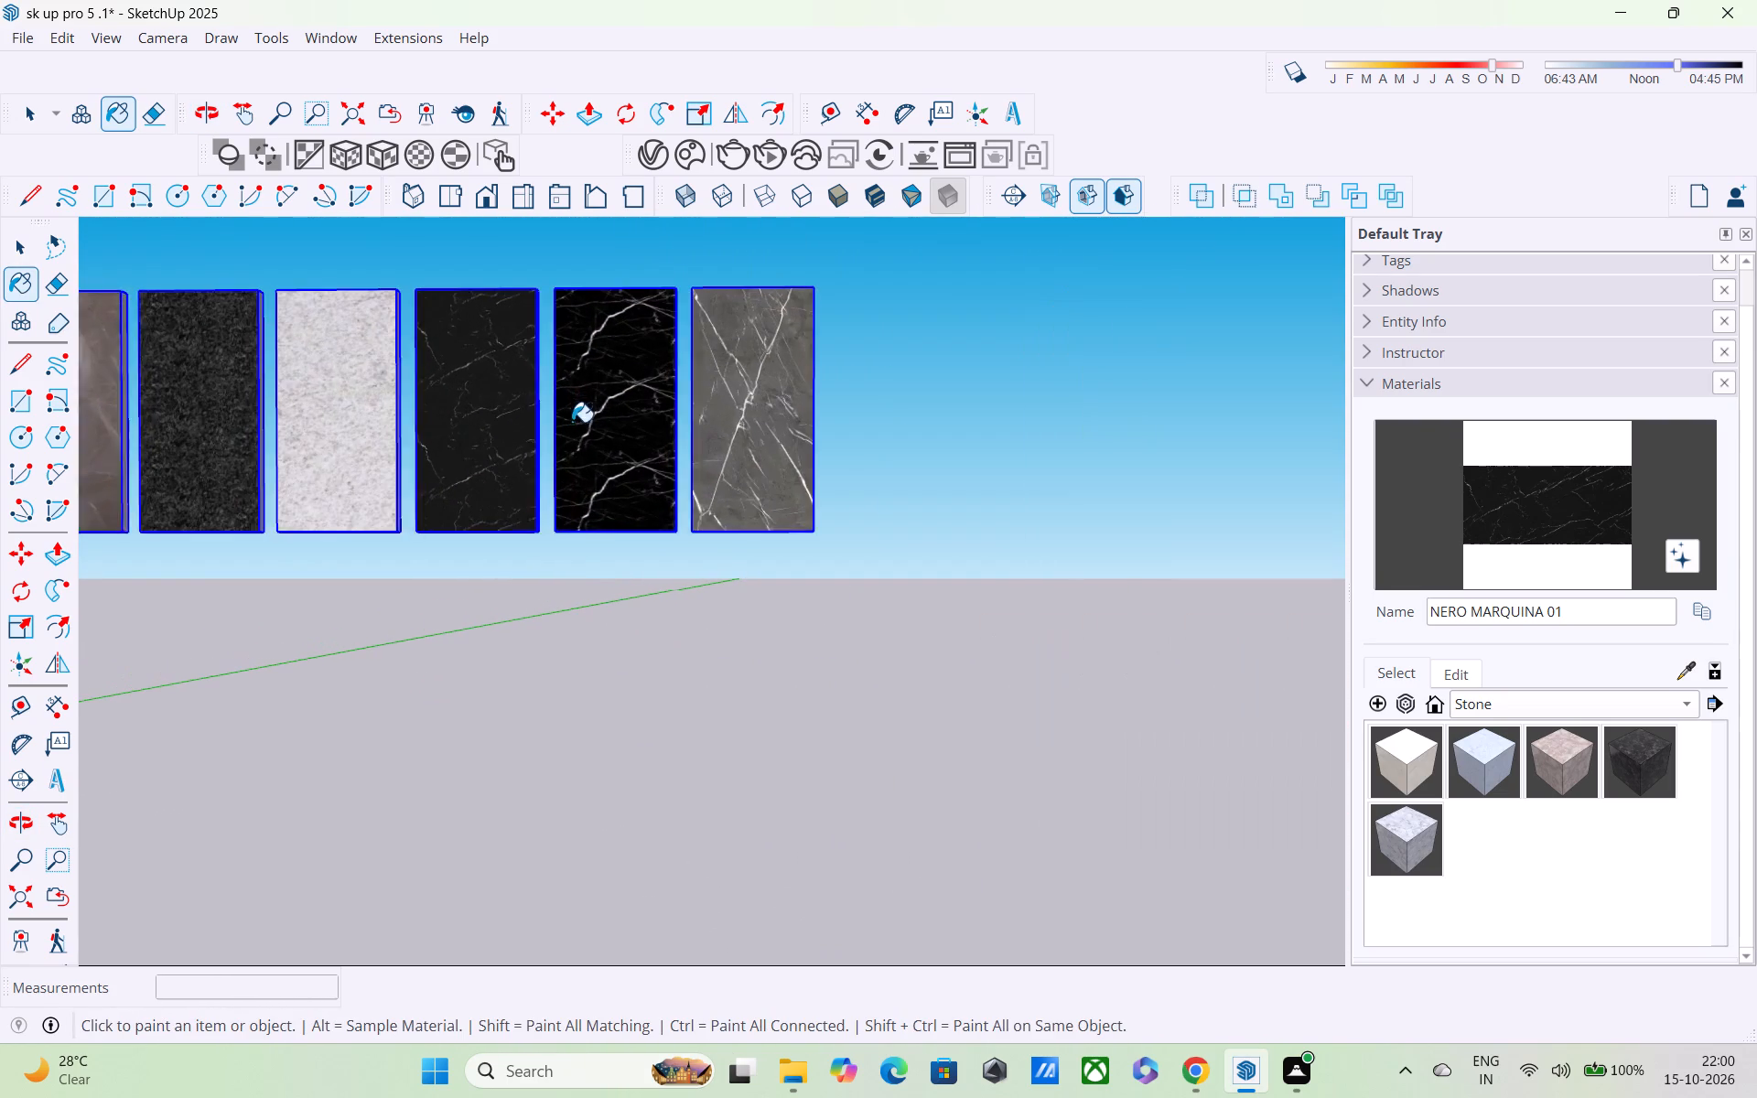
scroll(426, 415, "up", 3)
middle_click_drag(418, 415, 654, 466, "shift")
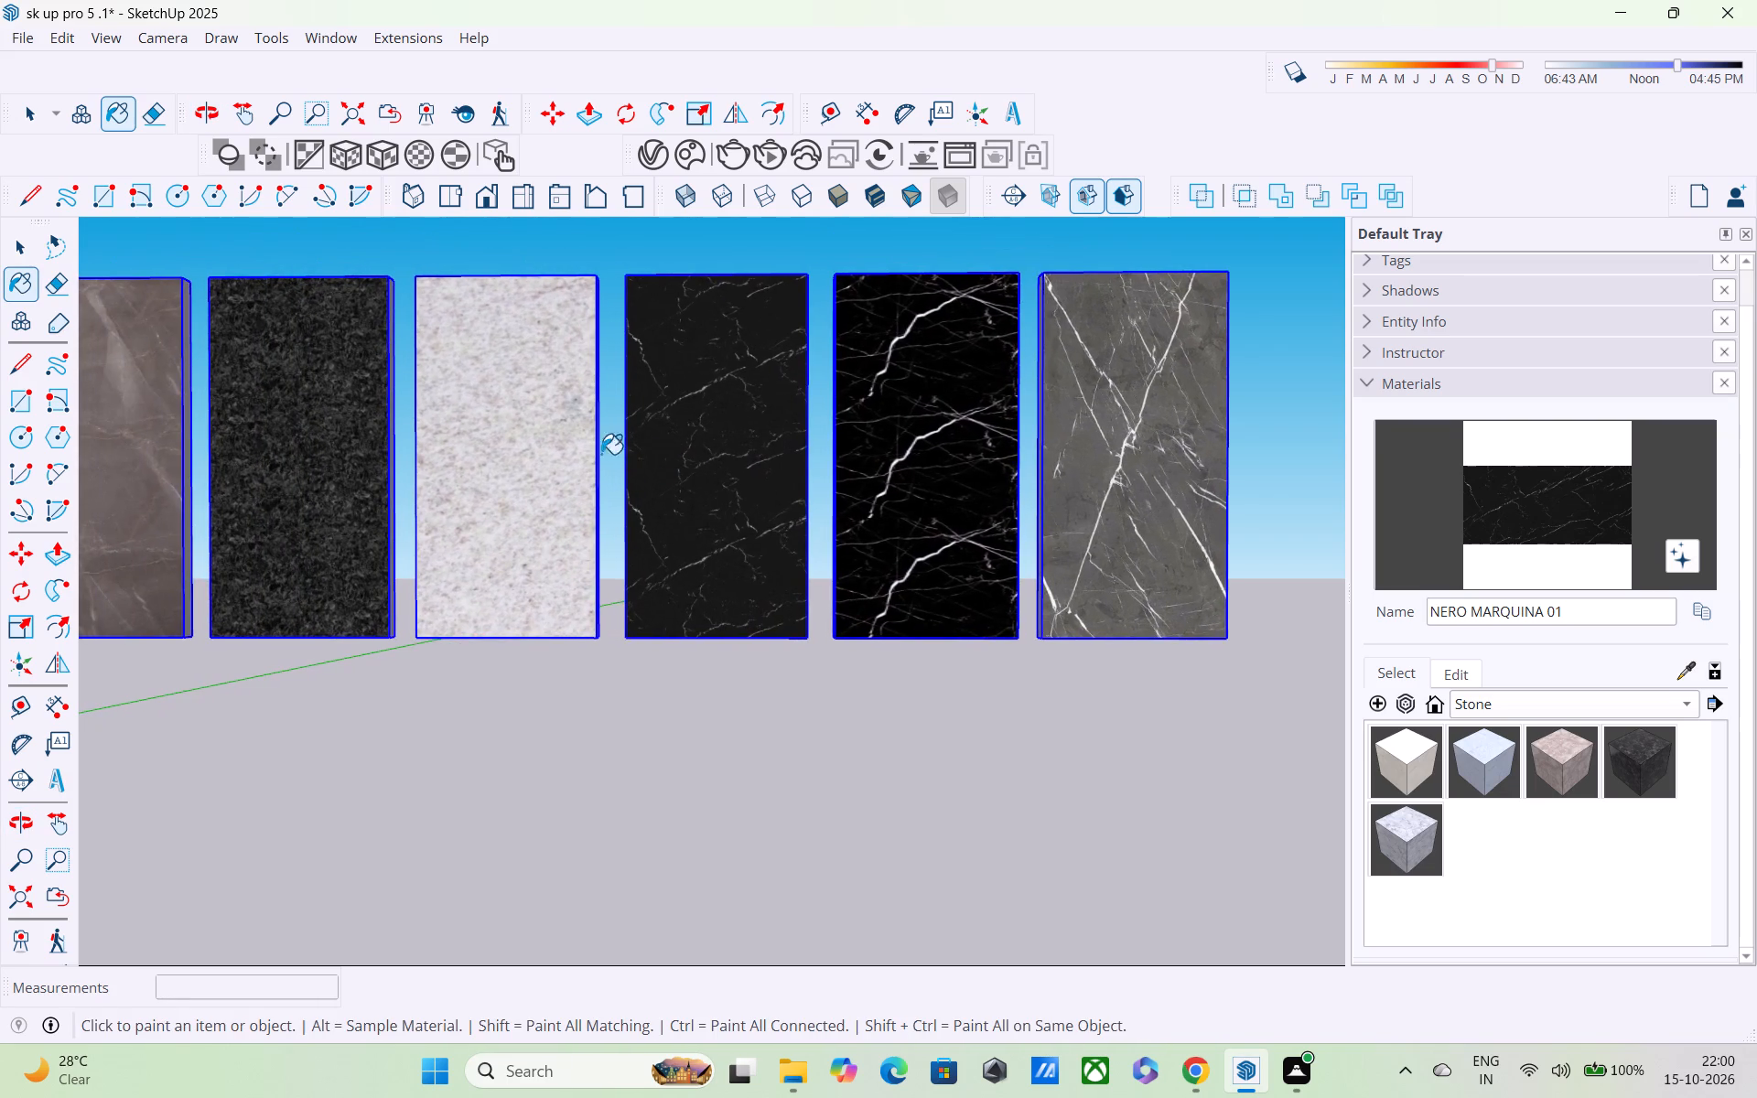
scroll(583, 440, "down", 20)
scroll(583, 440, "down", 2)
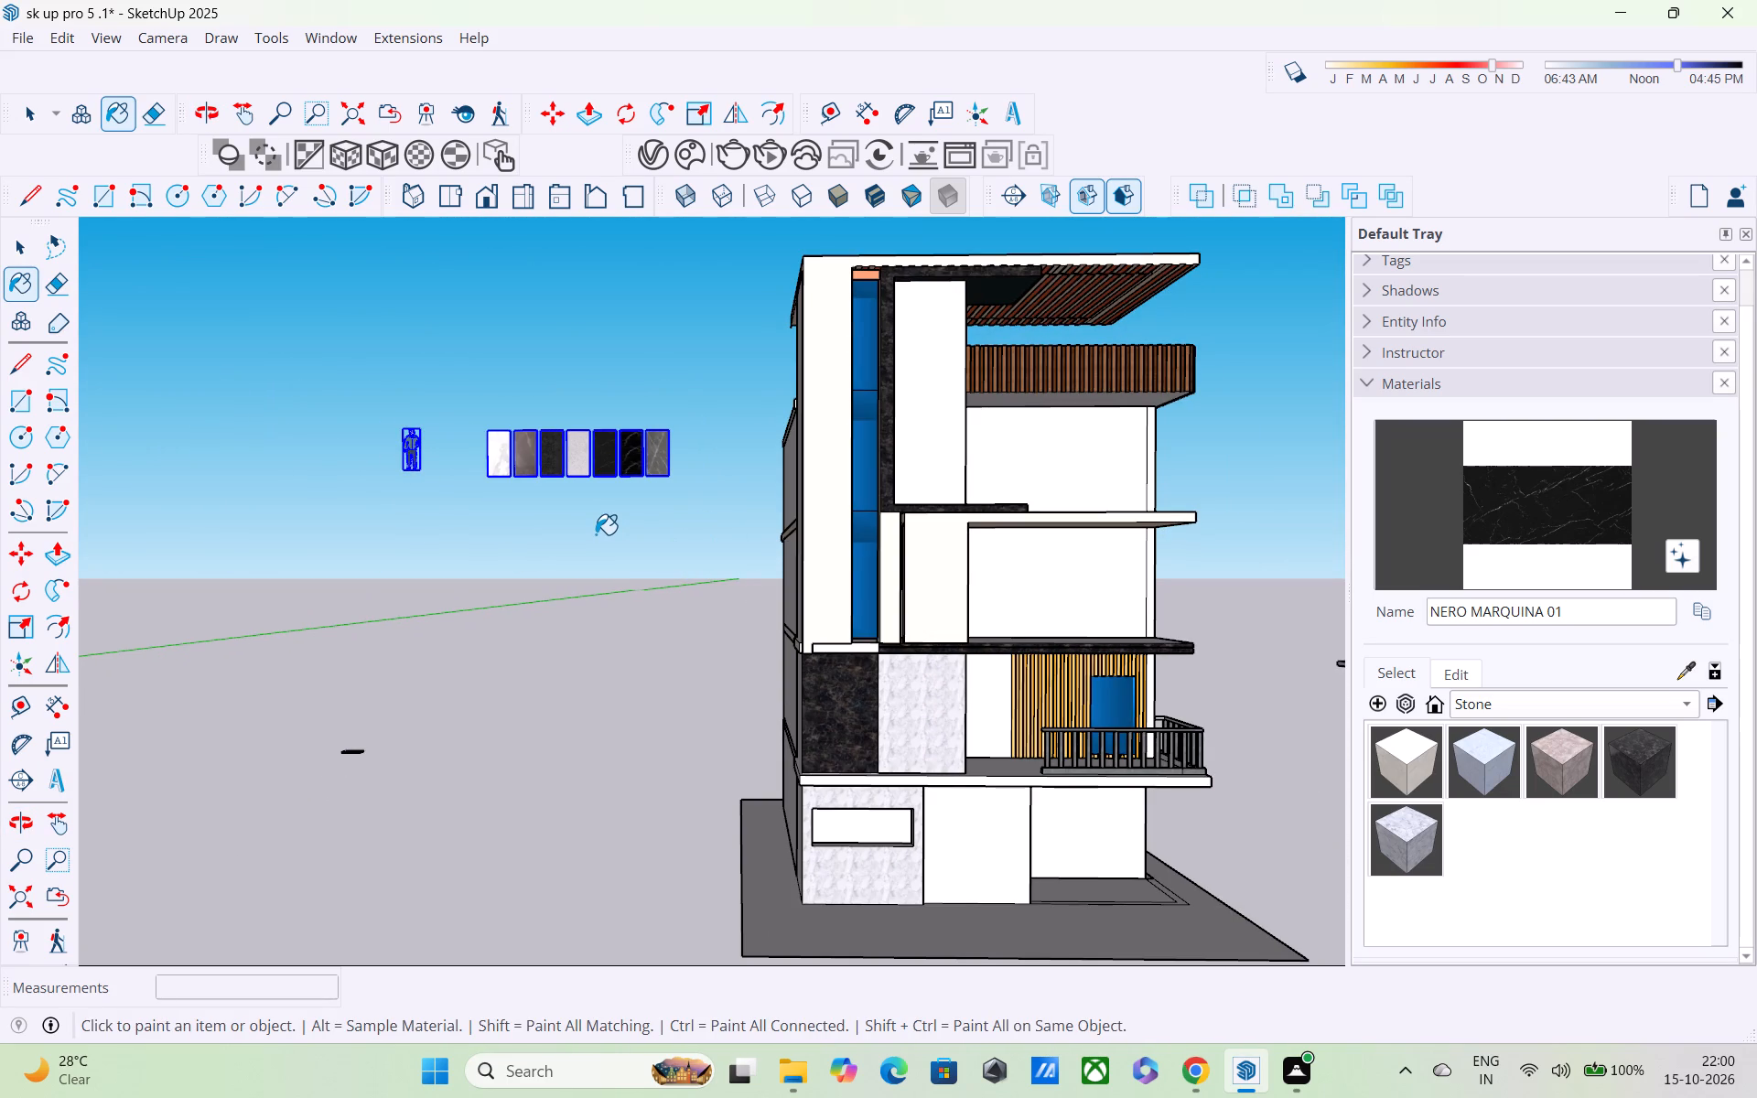
scroll(596, 534, "up", 1)
scroll(501, 392, "up", 4)
scroll(641, 479, "up", 4)
scroll(641, 479, "down", 4)
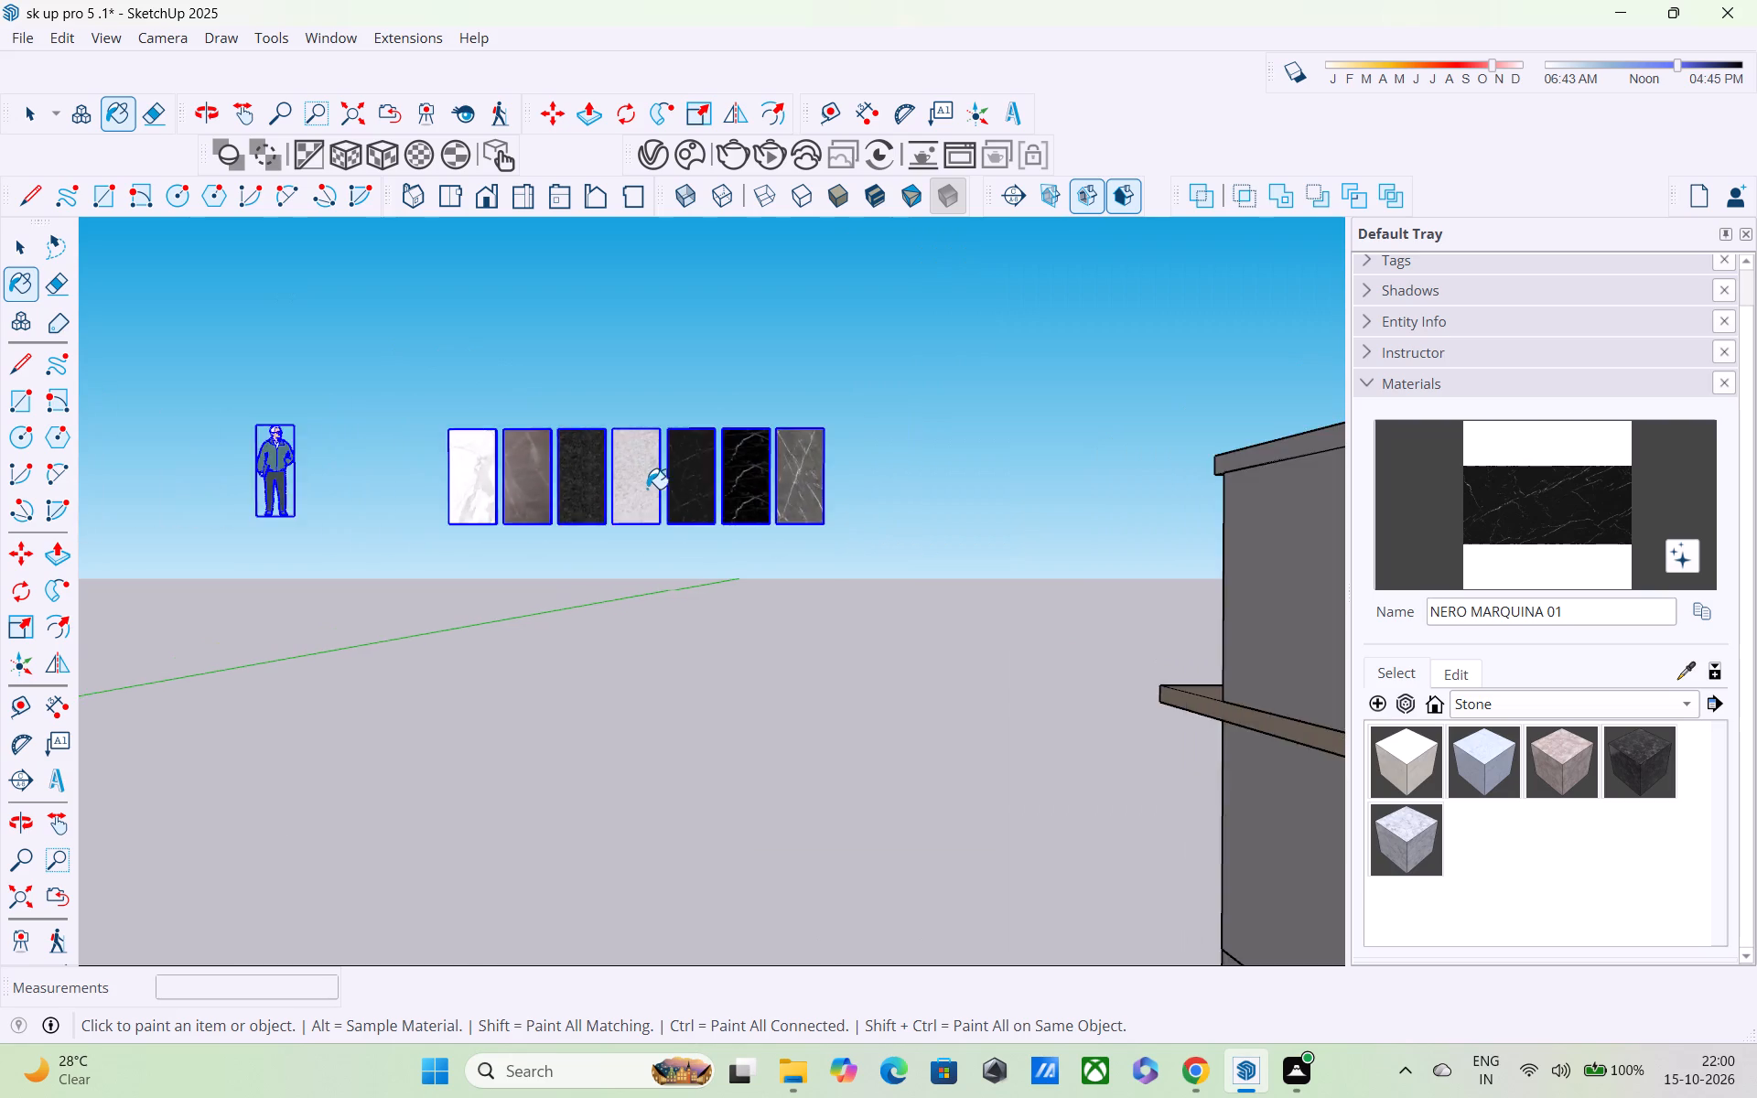
scroll(647, 489, "down", 4)
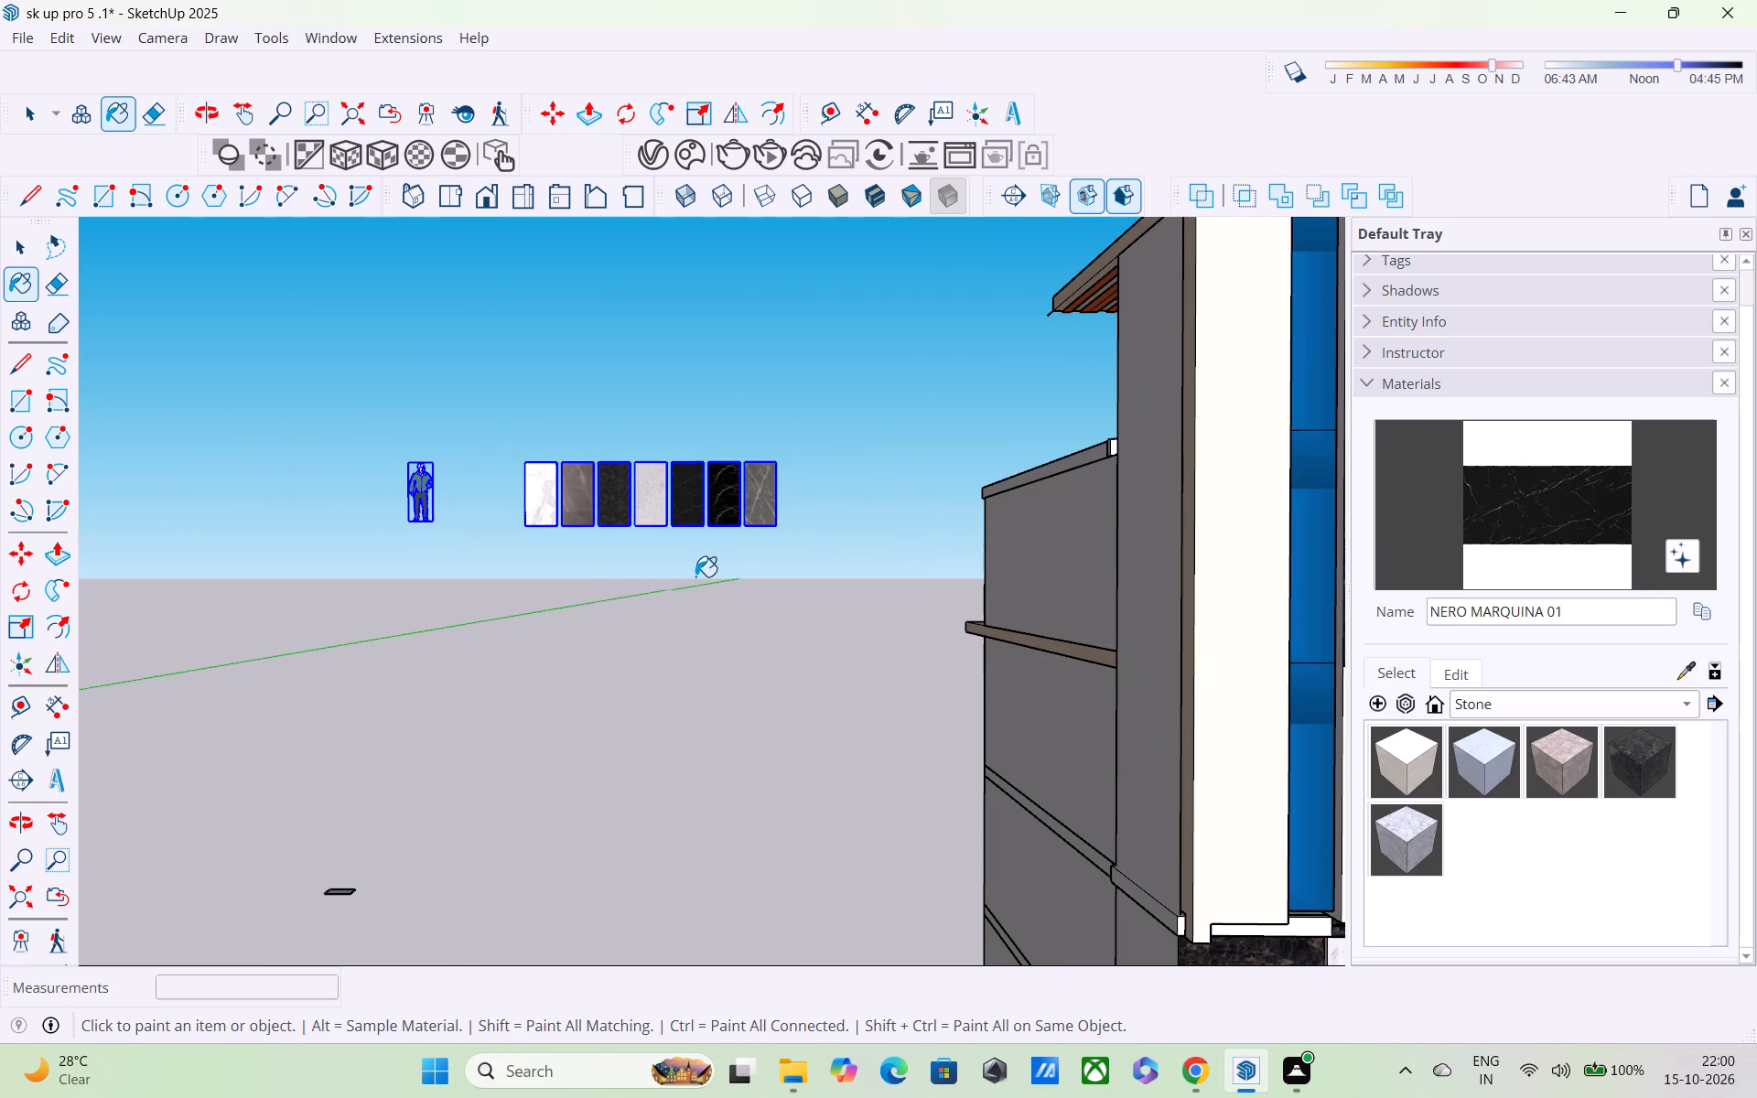
Paint the tall outer frame wall beside the blue glass strip with C01_Vanilla_Cream from the Solid Colors collection.
left_click(1552, 706)
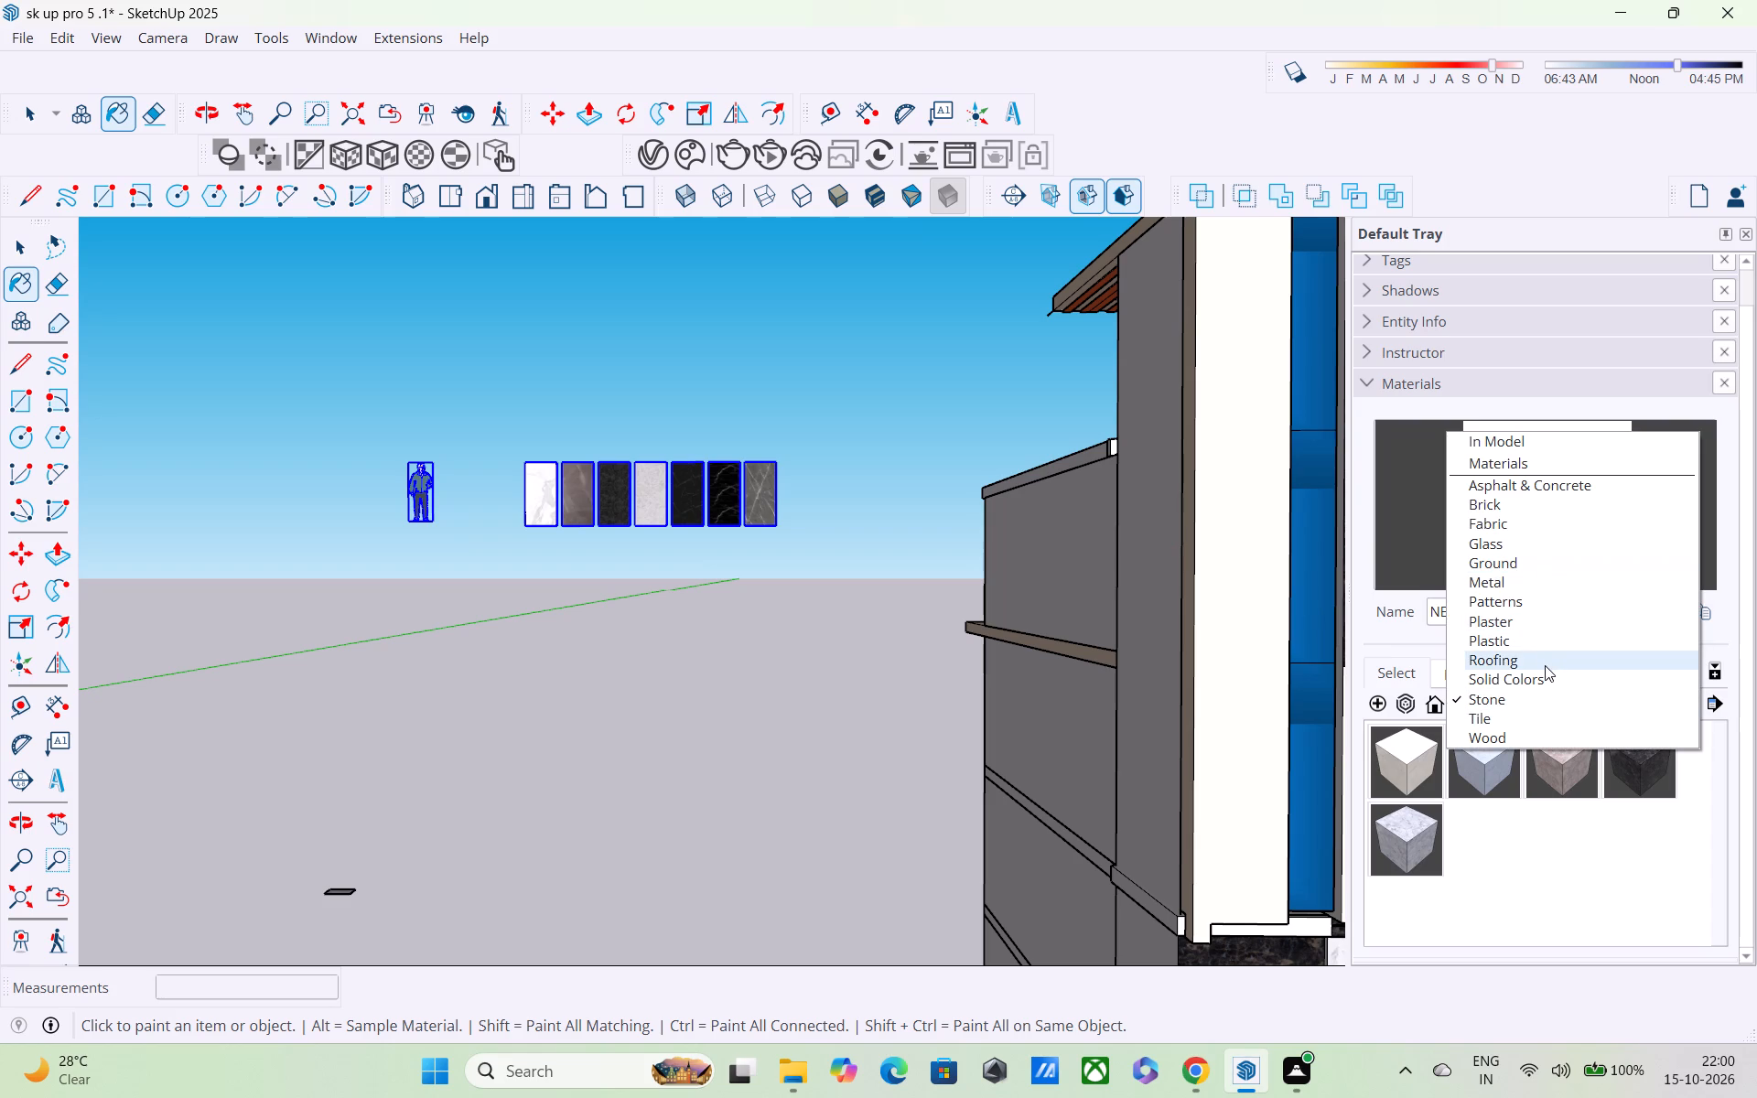
left_click(1547, 675)
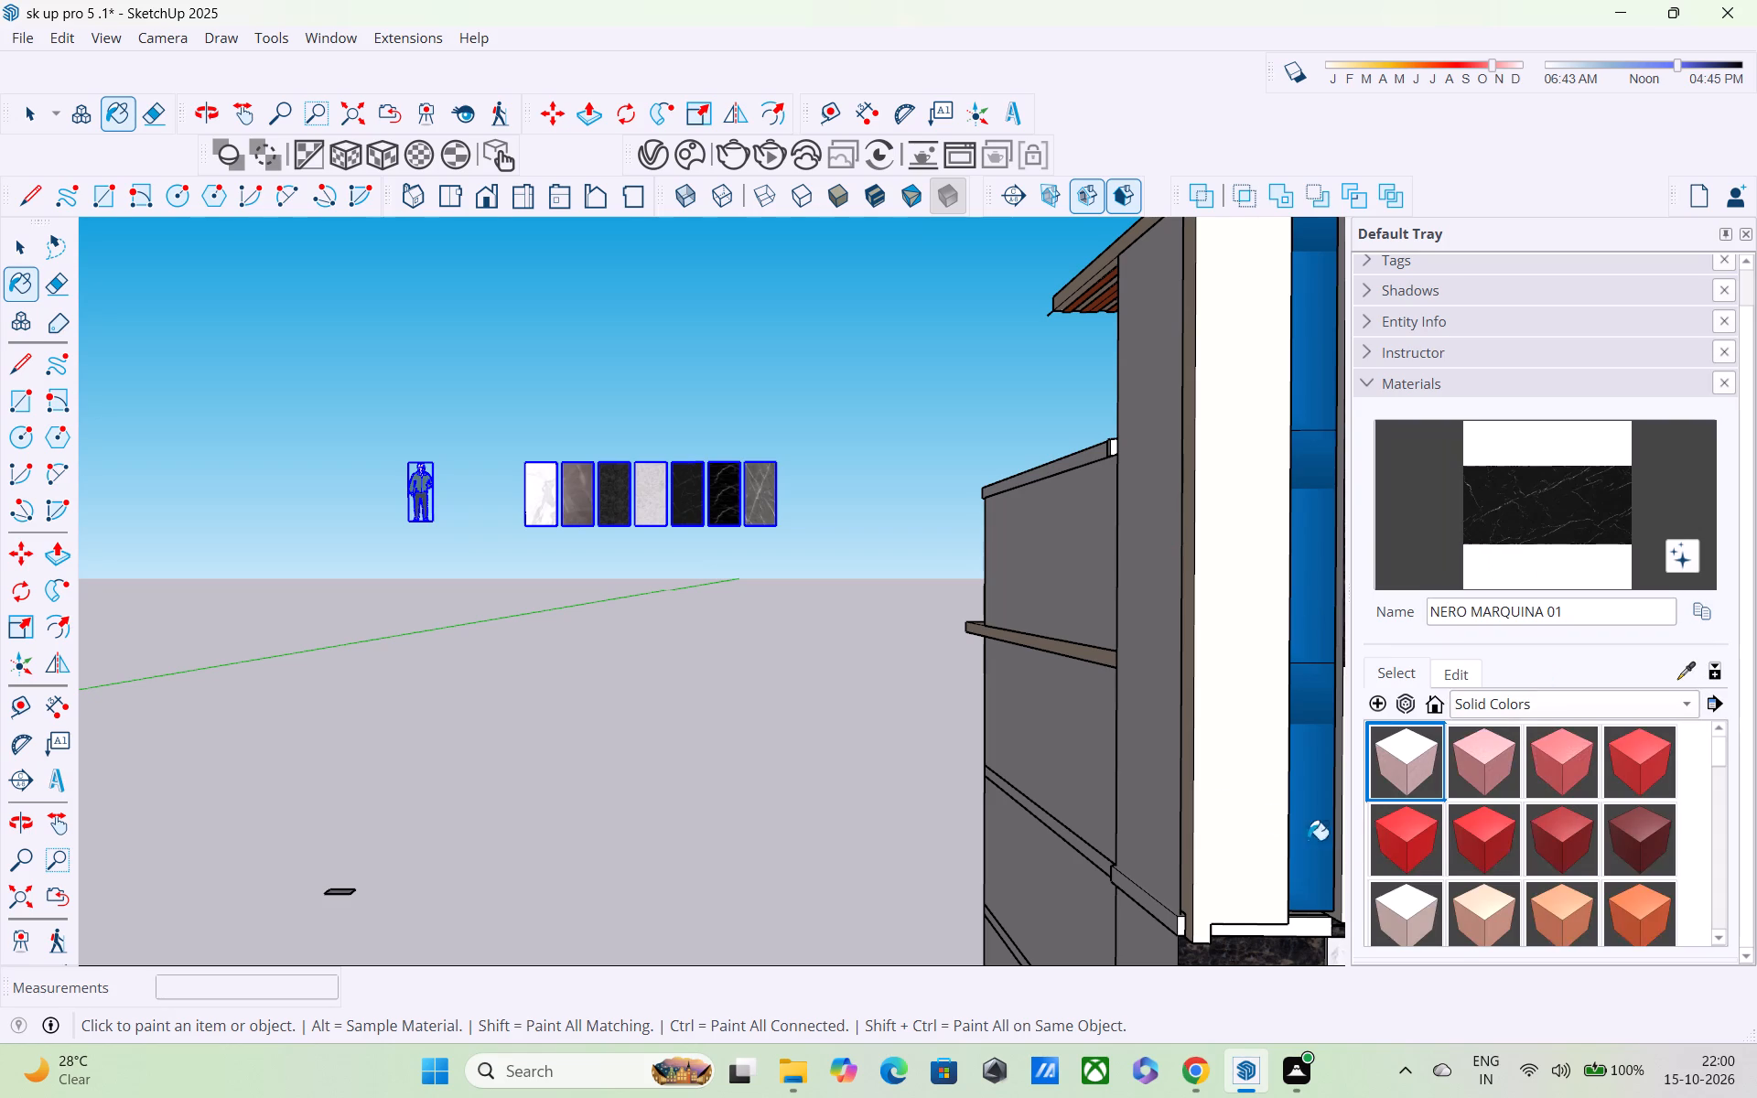
scroll(1410, 849, "down", 3)
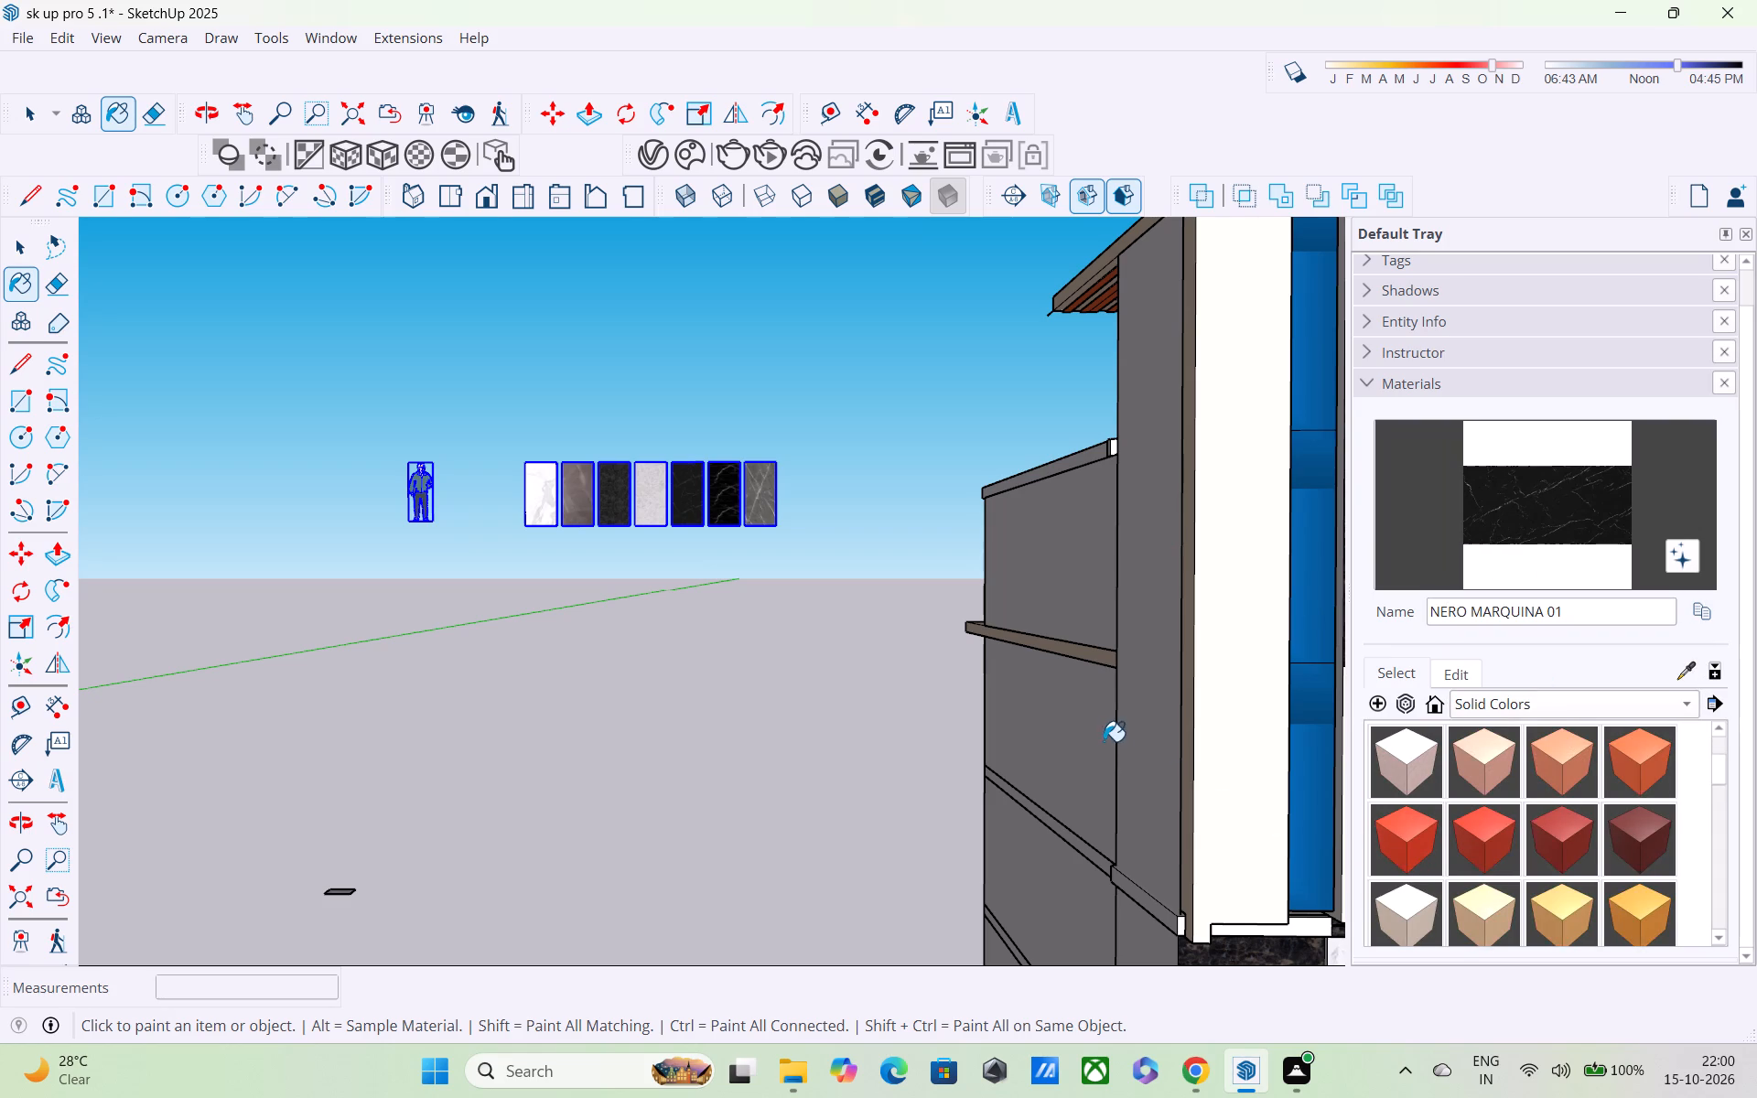
left_click(1416, 924)
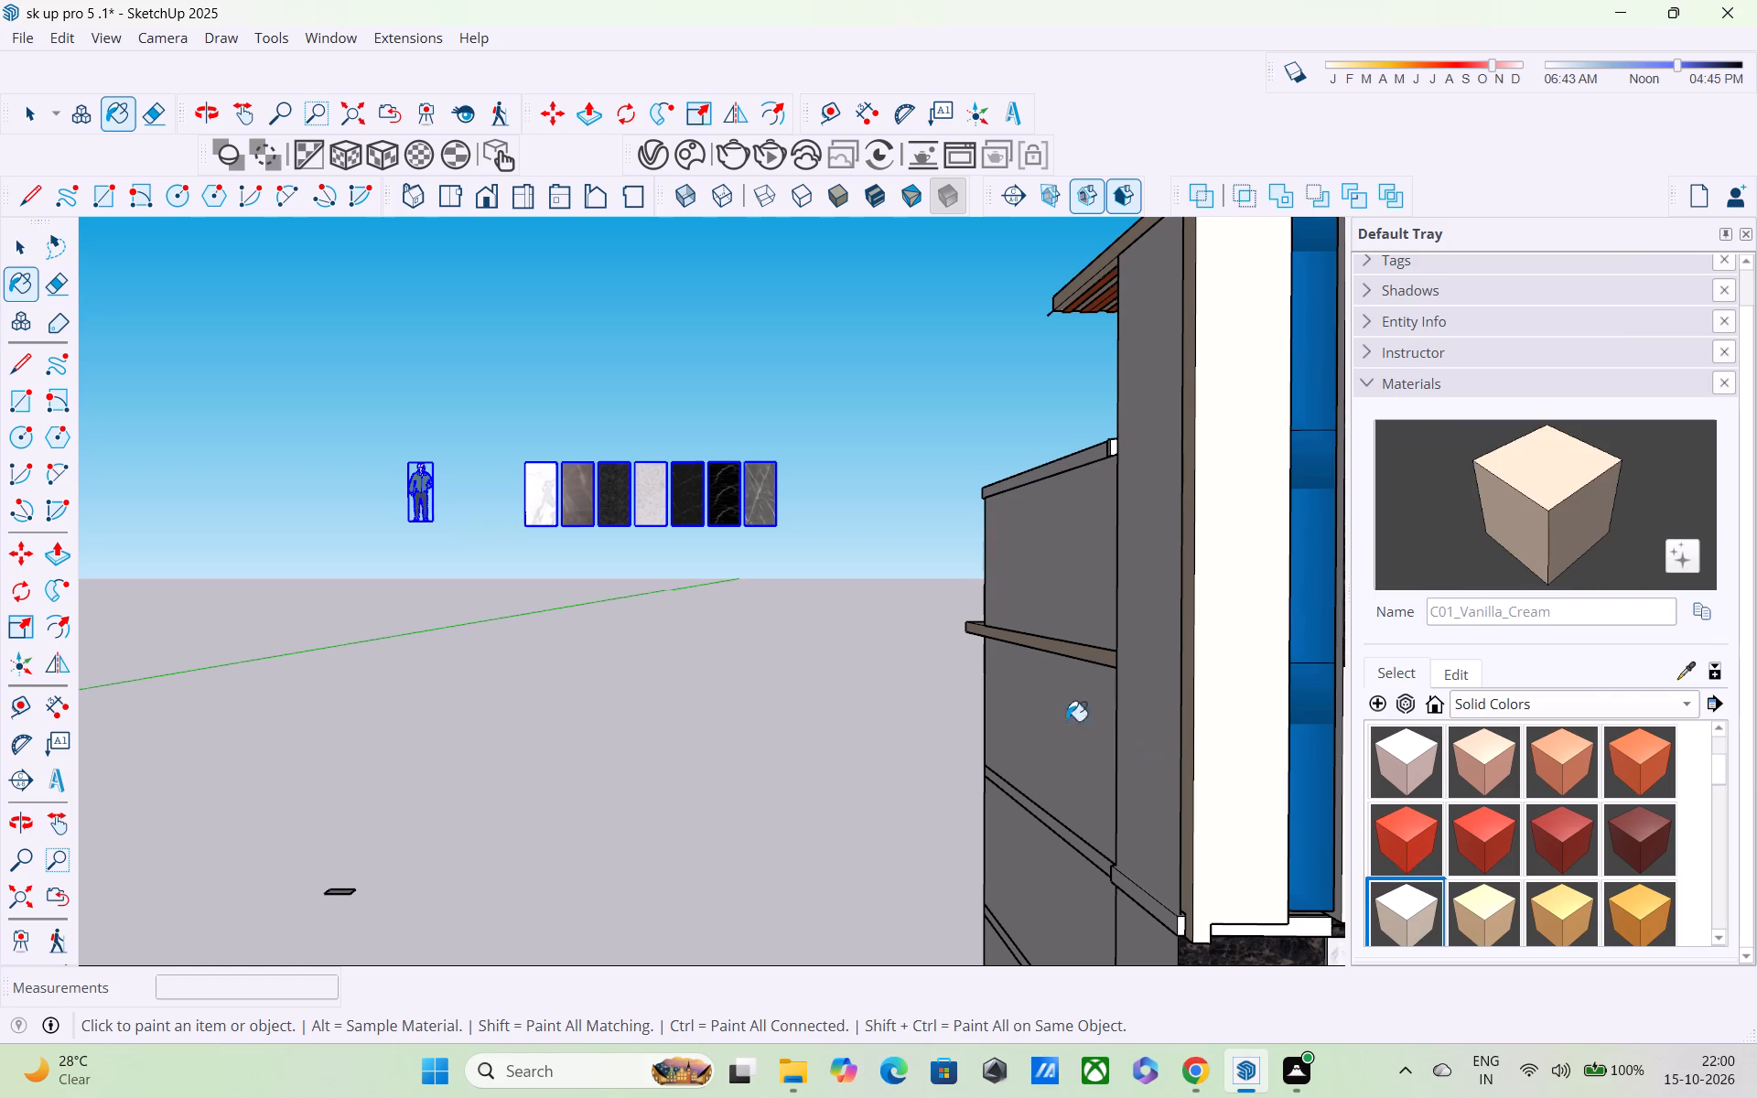
middle_click_drag(760, 683, 458, 679, "shift")
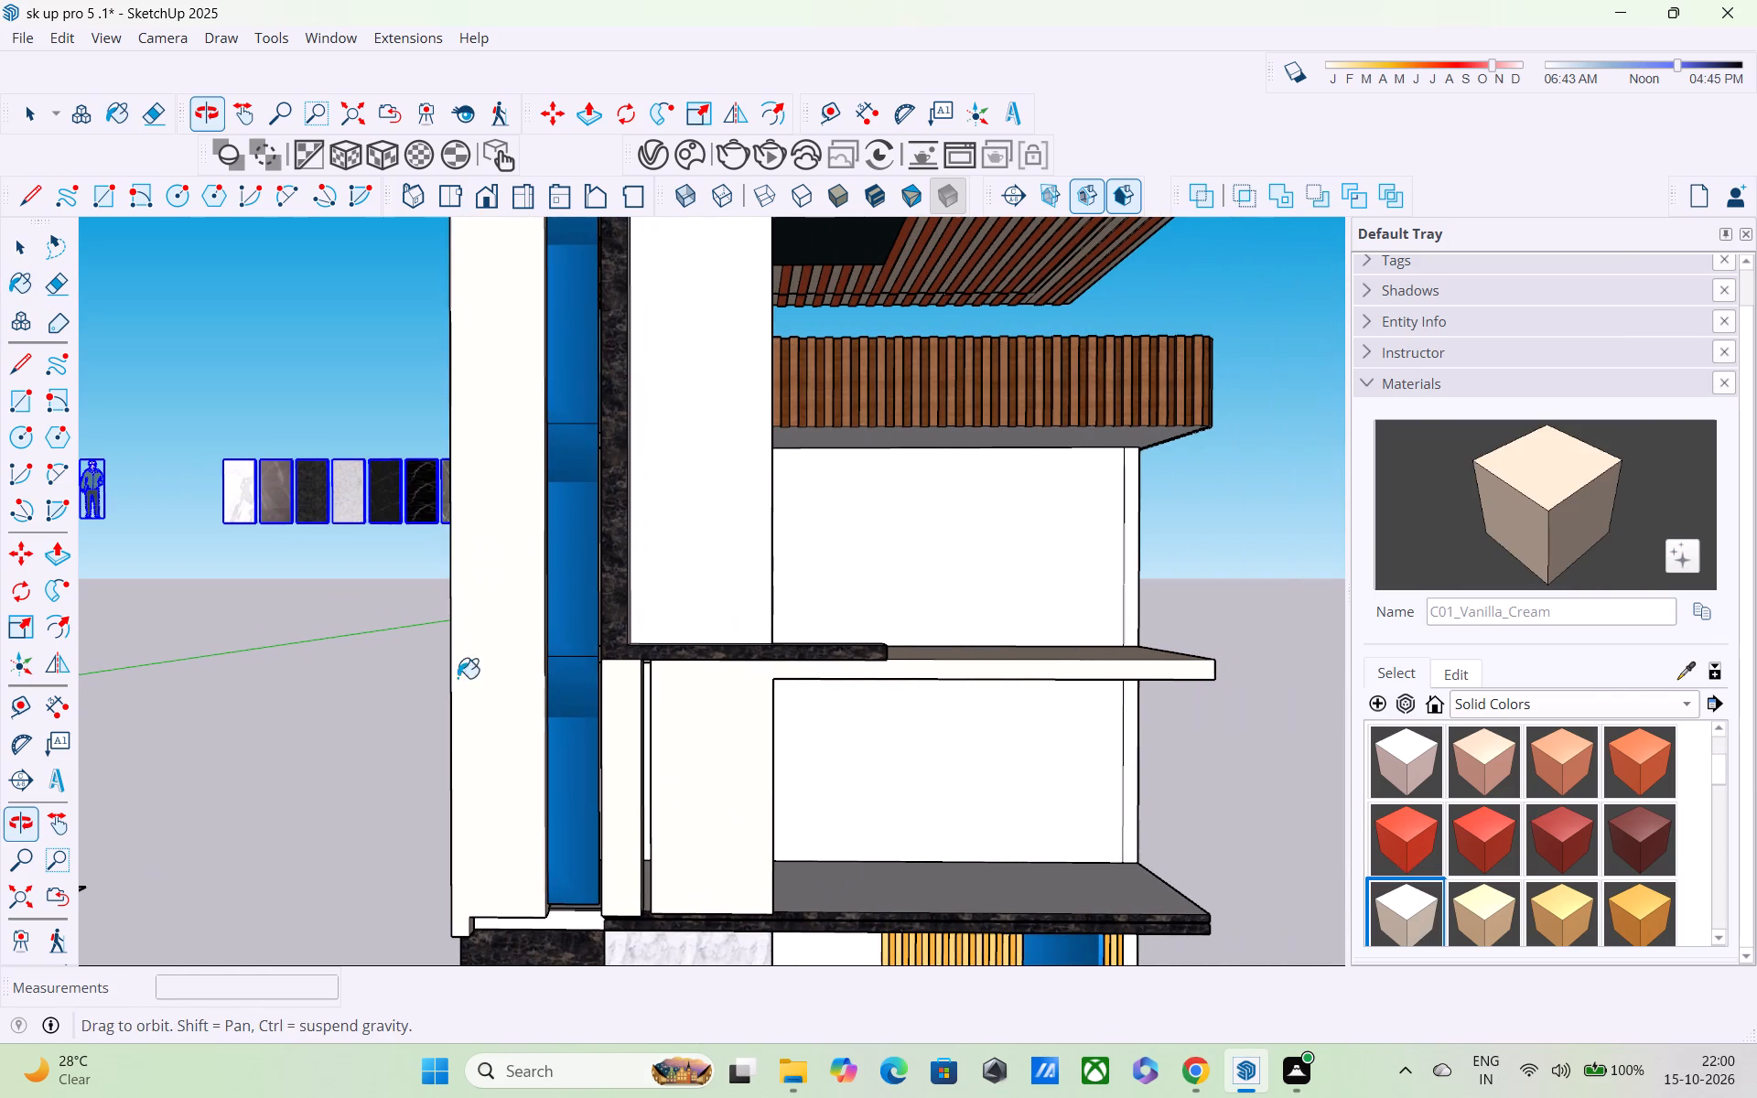
left_click(515, 584)
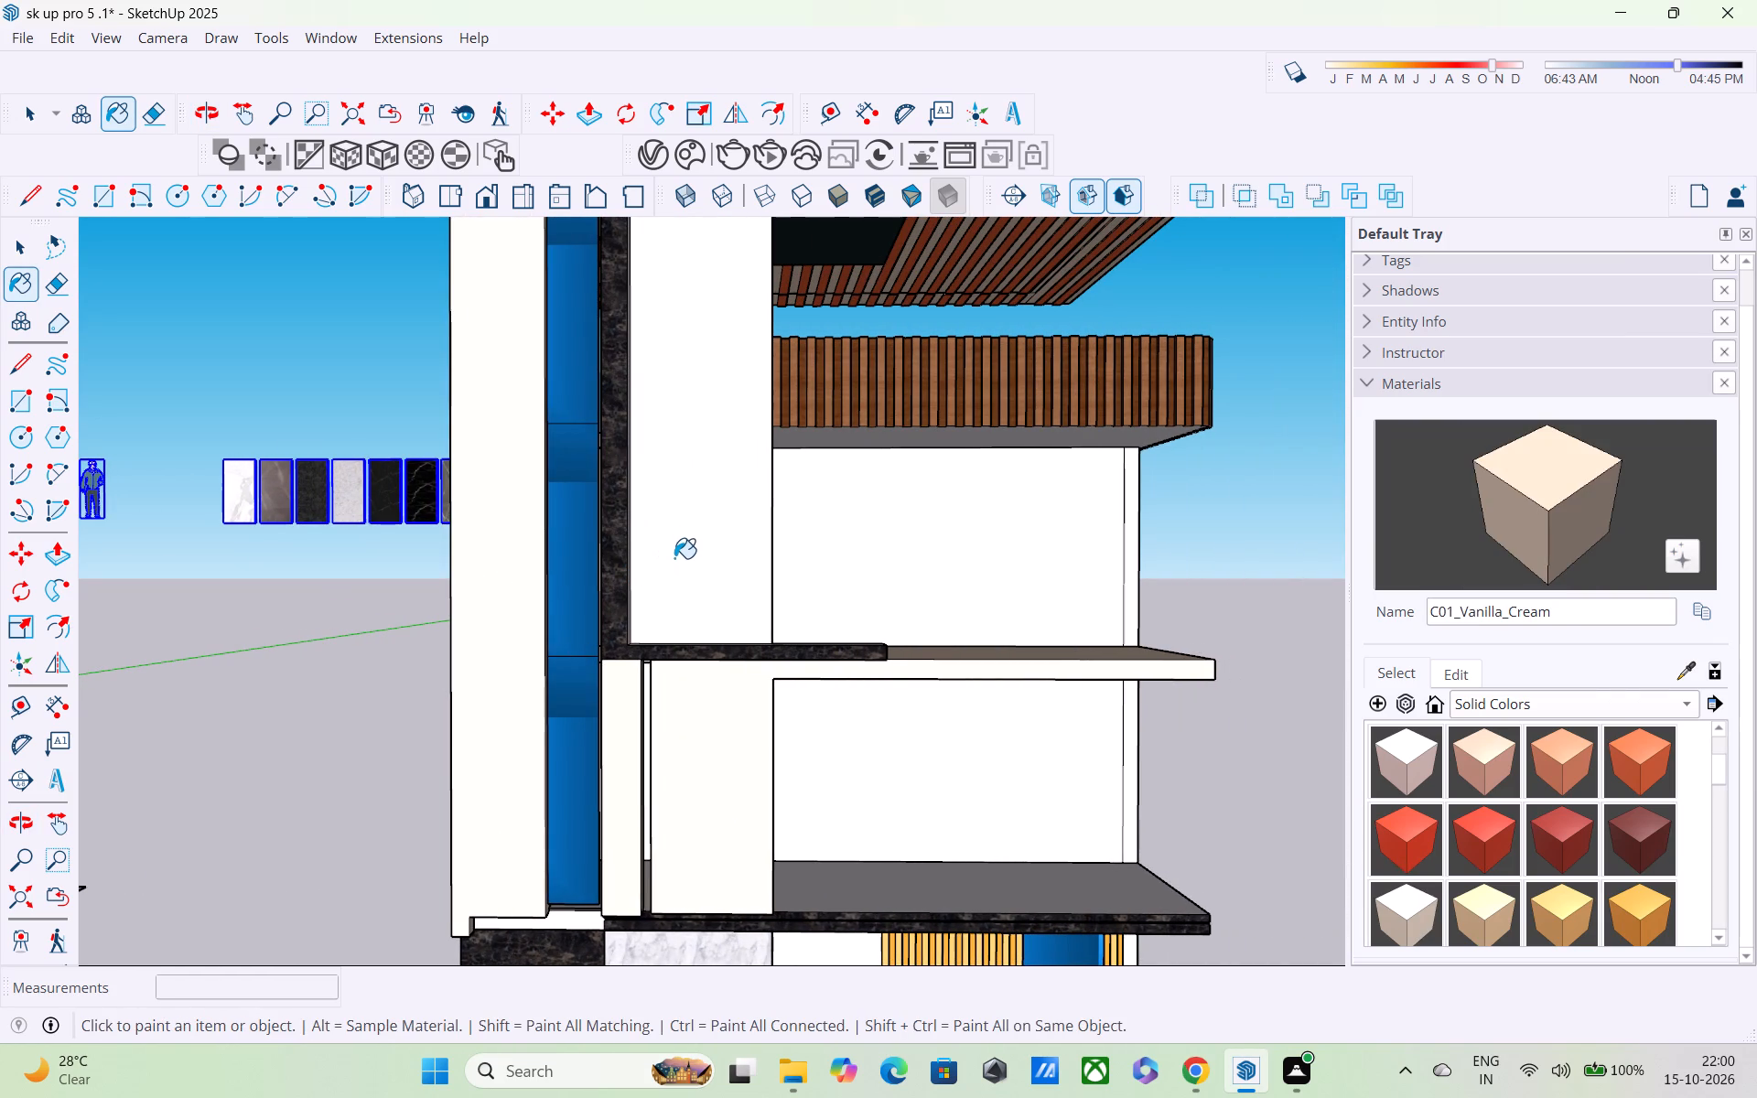
scroll(745, 672, "down", 1, "shift")
middle_click_drag(744, 716, 745, 816, "shift")
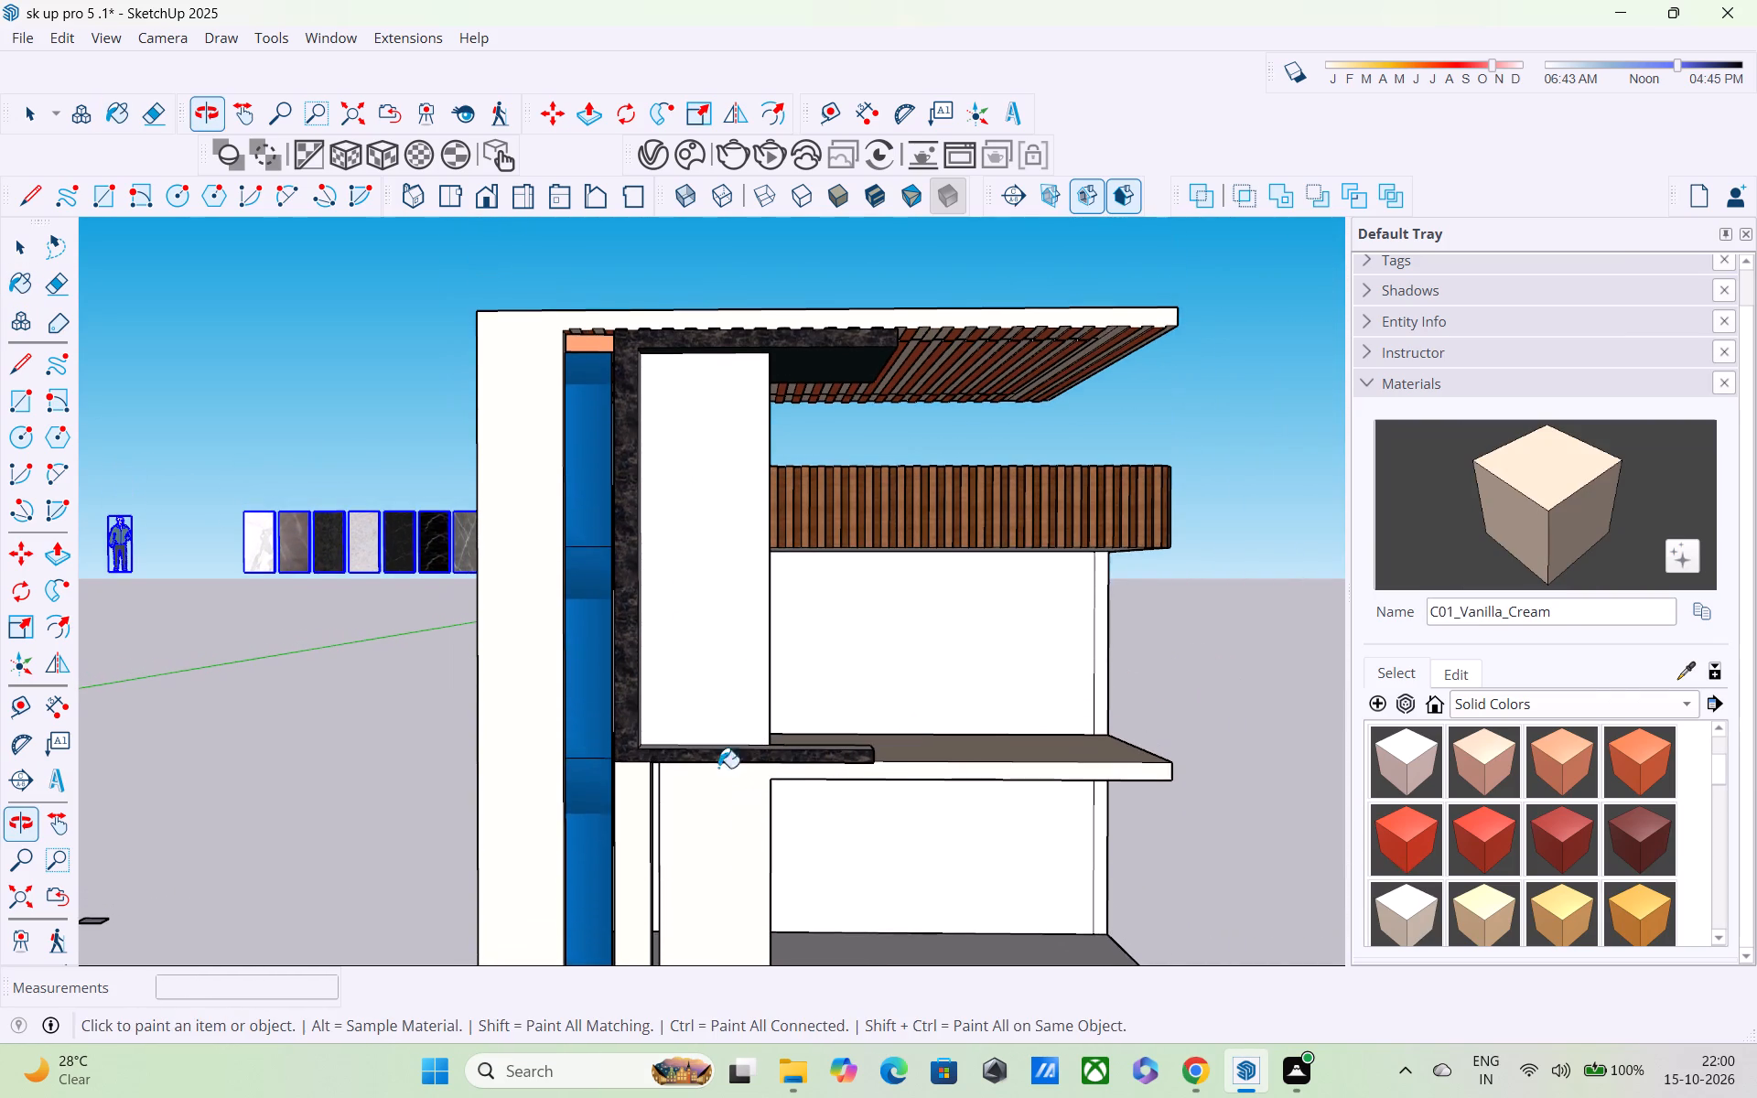
scroll(472, 379, "up", 3)
left_click(596, 428)
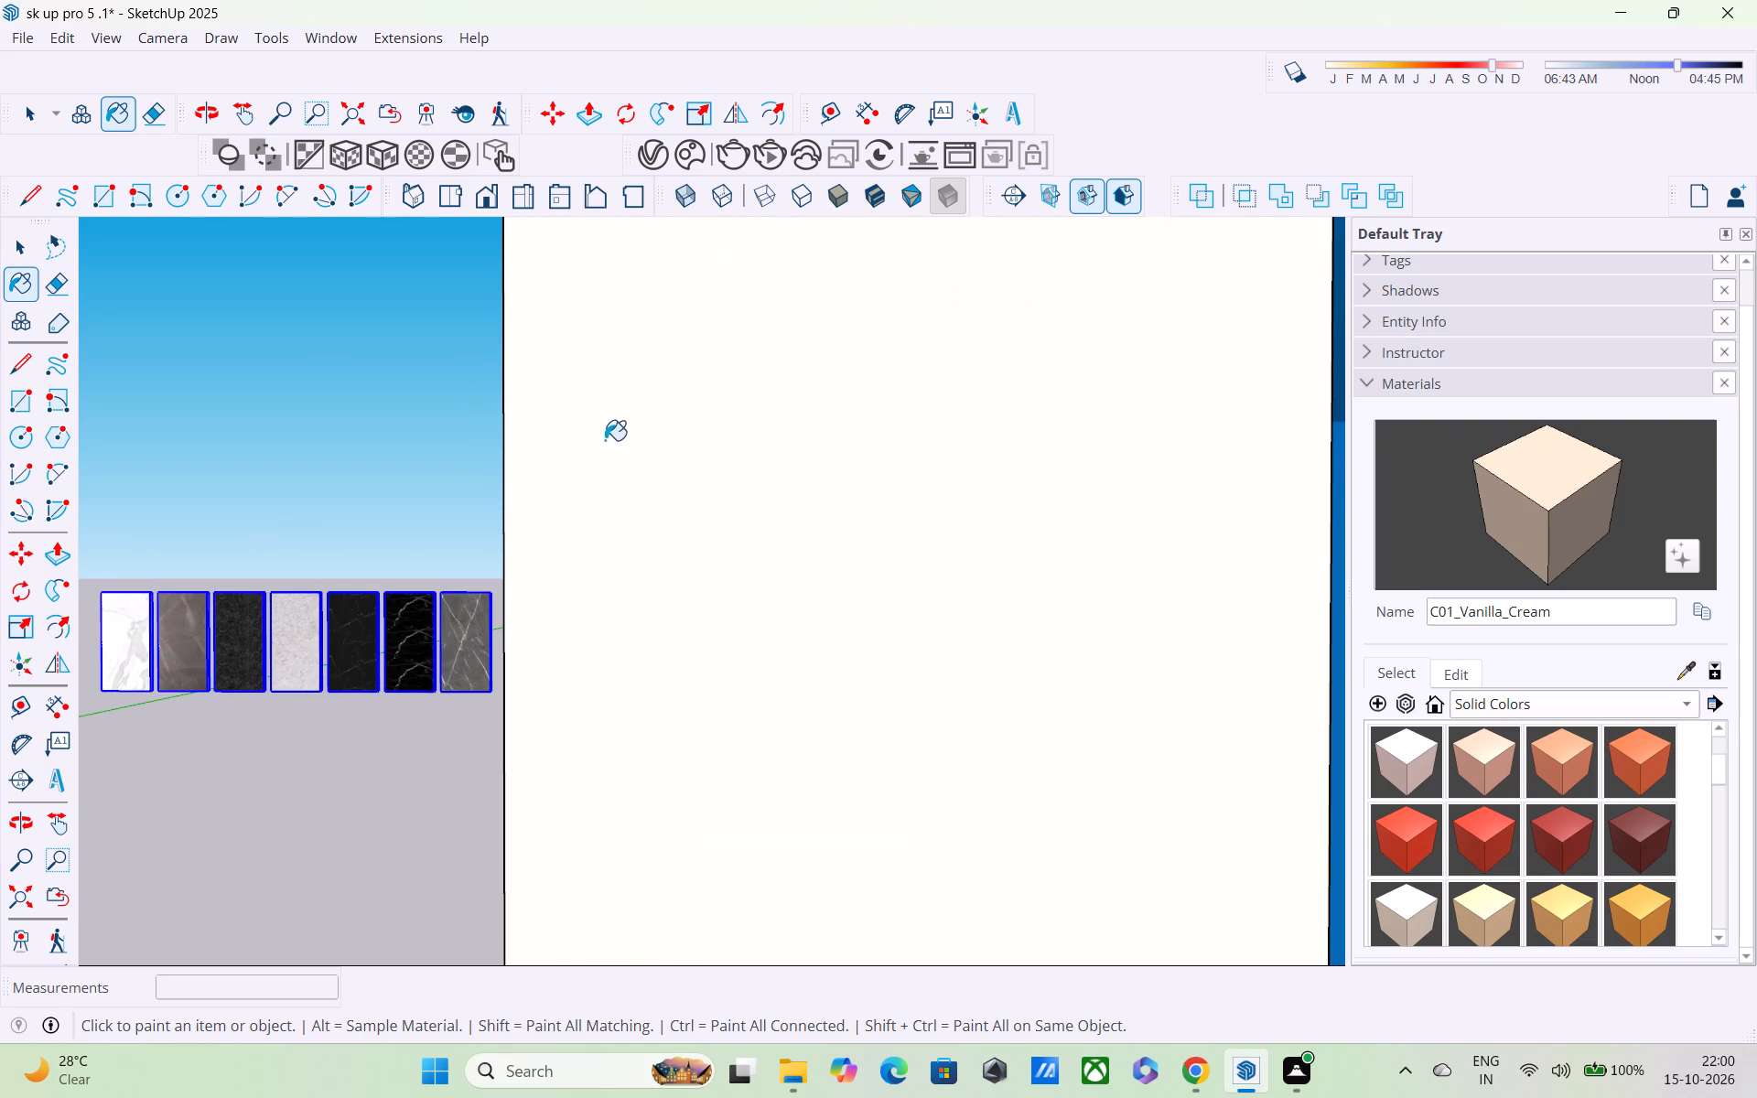
Open the outer frame wall's group and paint its front face C01_Vanilla_Cream.
right_click(551, 471)
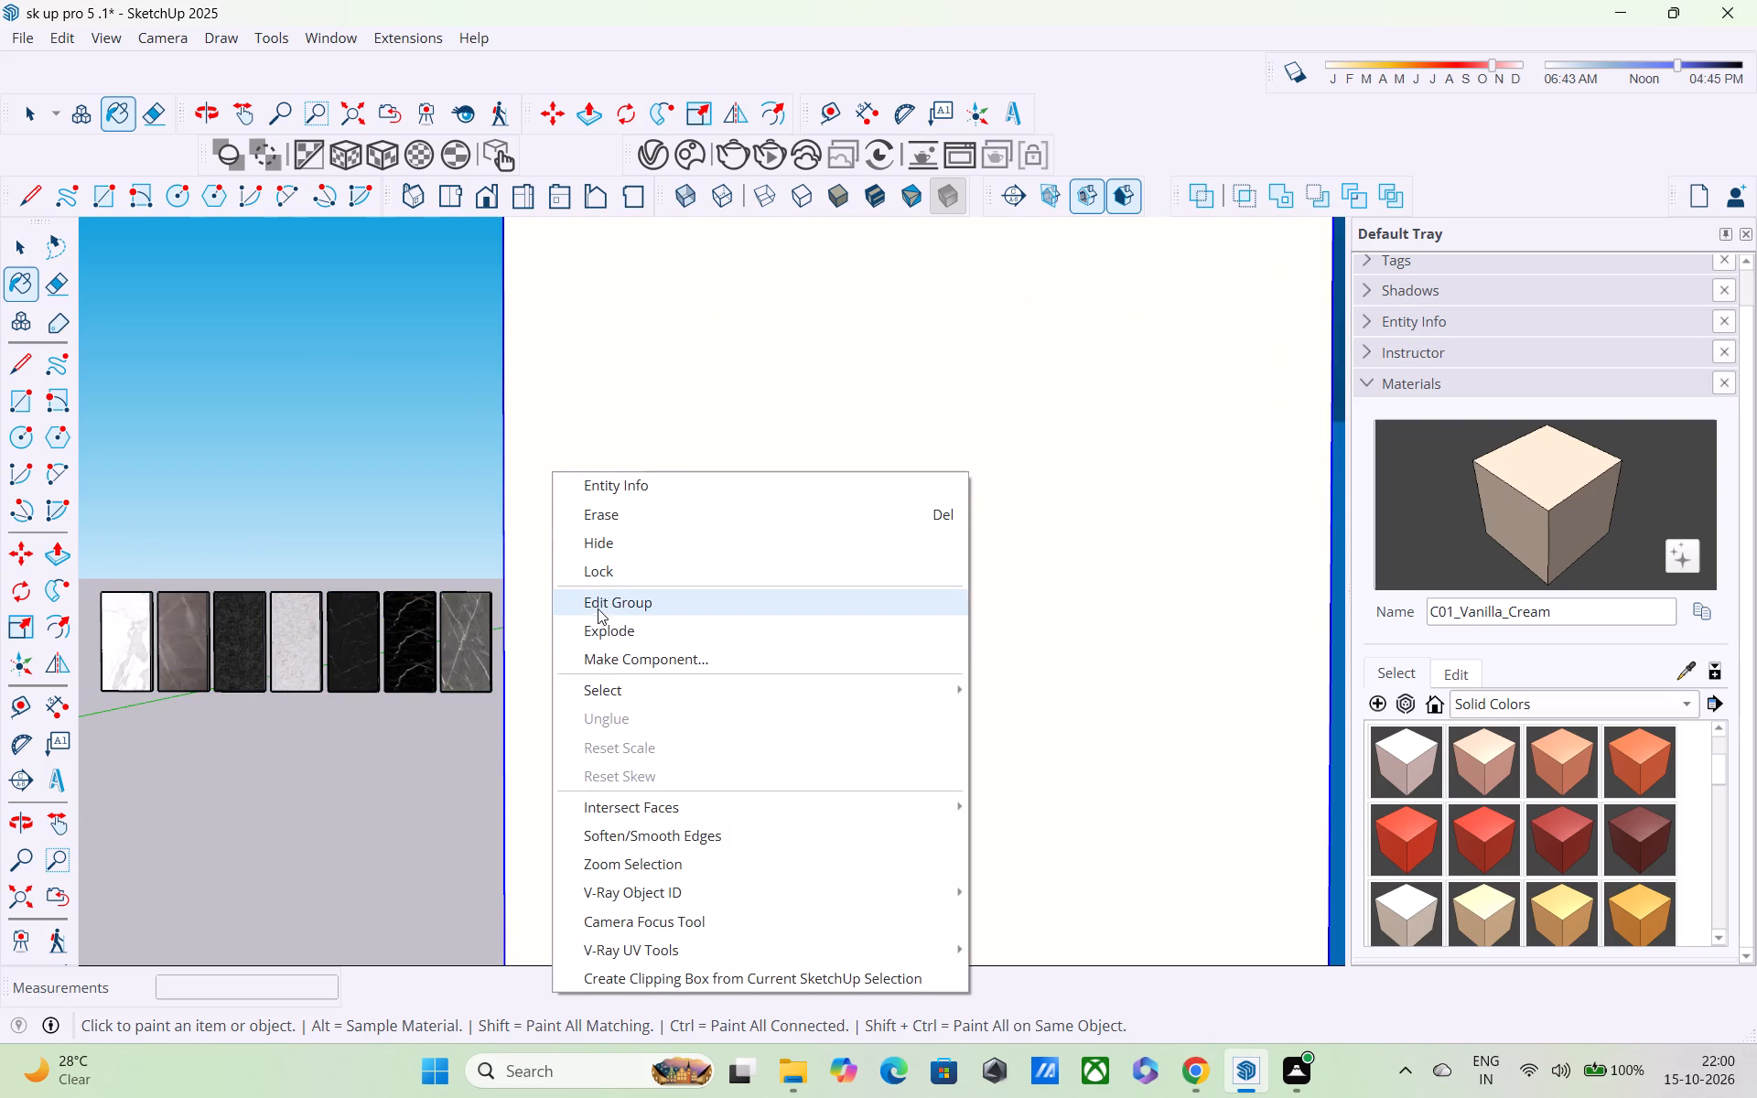
left_click(598, 608)
left_click(669, 554)
scroll(717, 533, "down", 3)
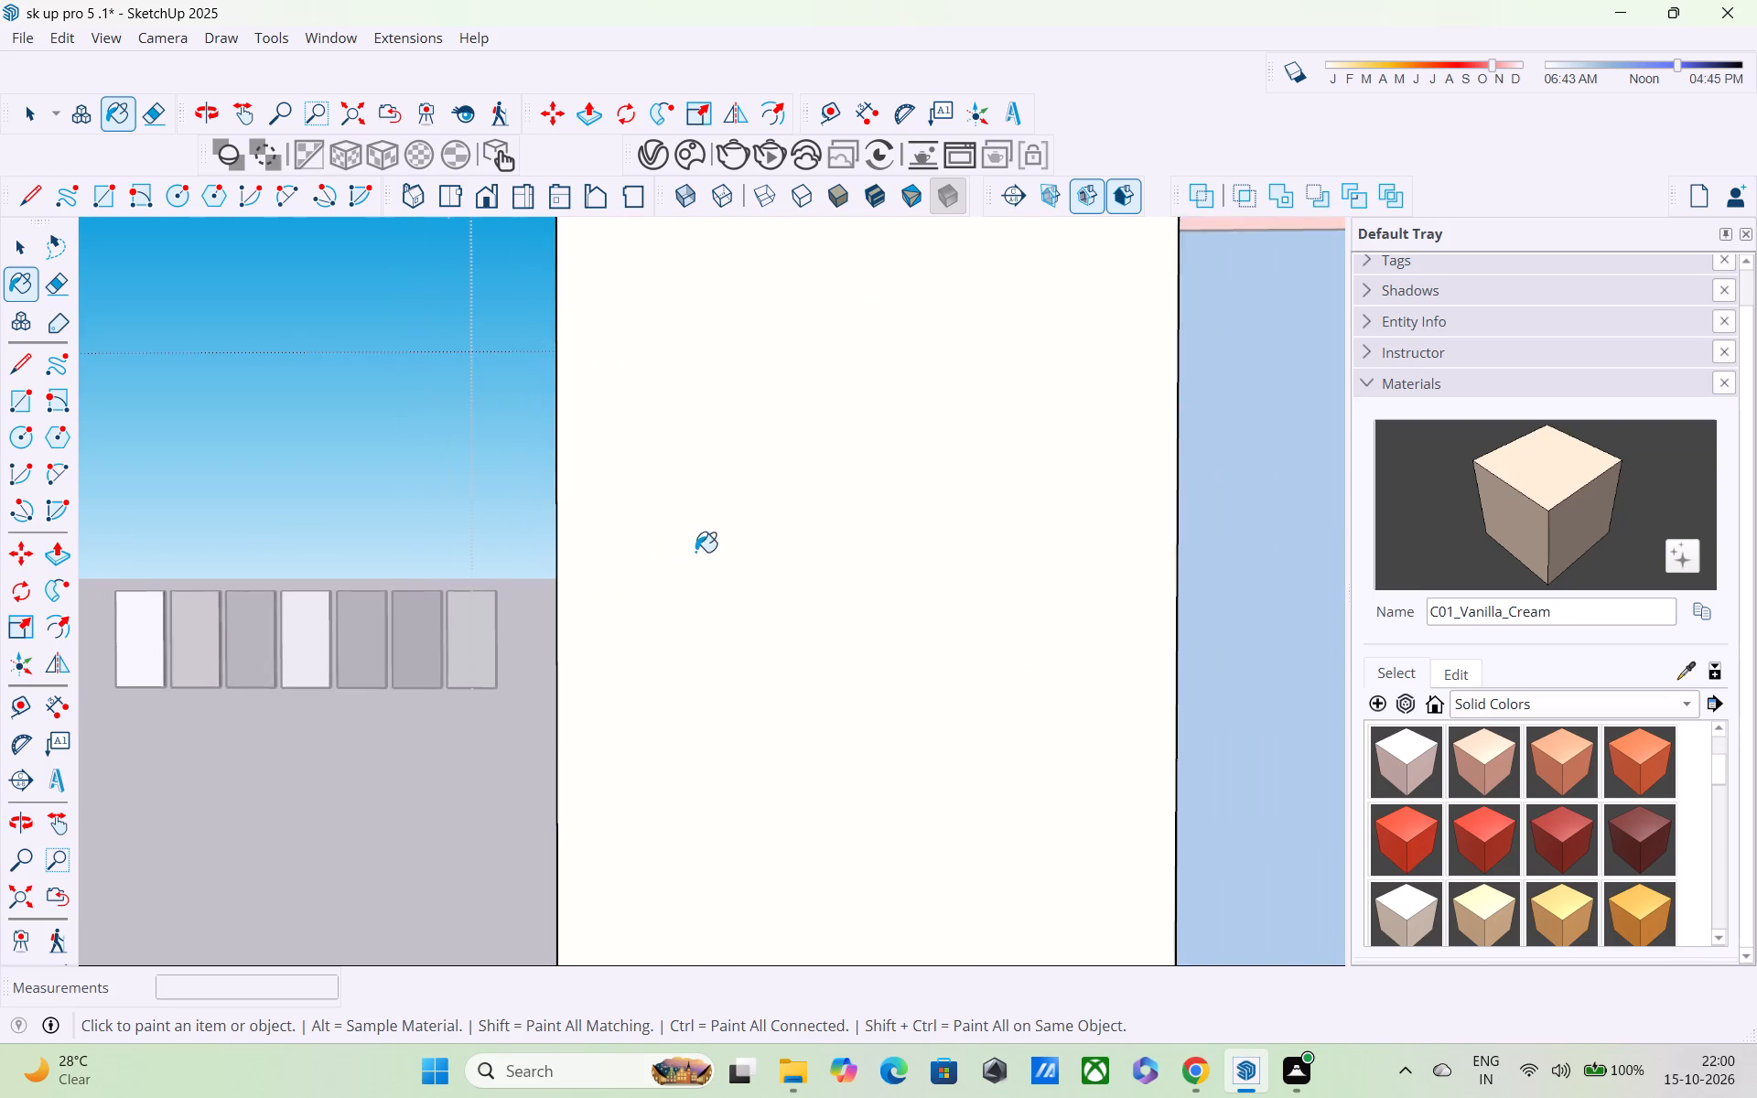
scroll(694, 552, "up", 1)
scroll(683, 548, "down", 1, "shift")
scroll(440, 443, "down", 5)
scroll(671, 567, "down", 10)
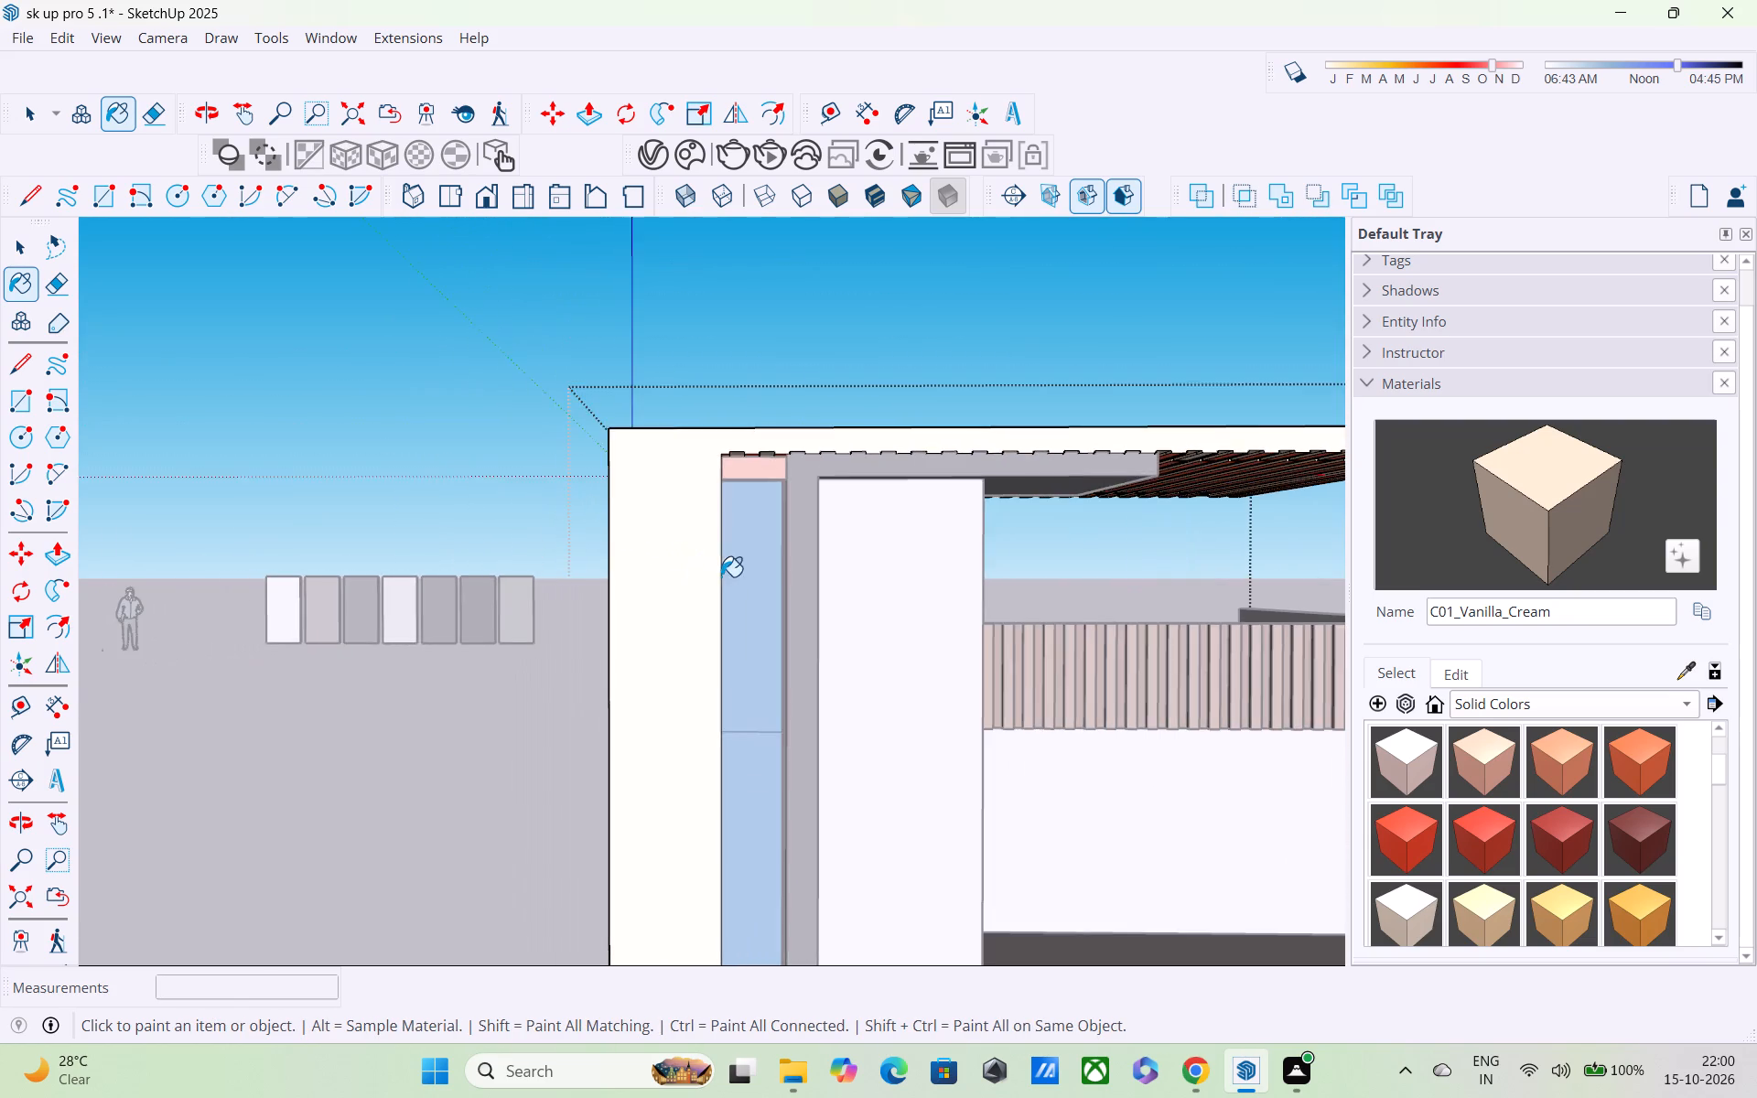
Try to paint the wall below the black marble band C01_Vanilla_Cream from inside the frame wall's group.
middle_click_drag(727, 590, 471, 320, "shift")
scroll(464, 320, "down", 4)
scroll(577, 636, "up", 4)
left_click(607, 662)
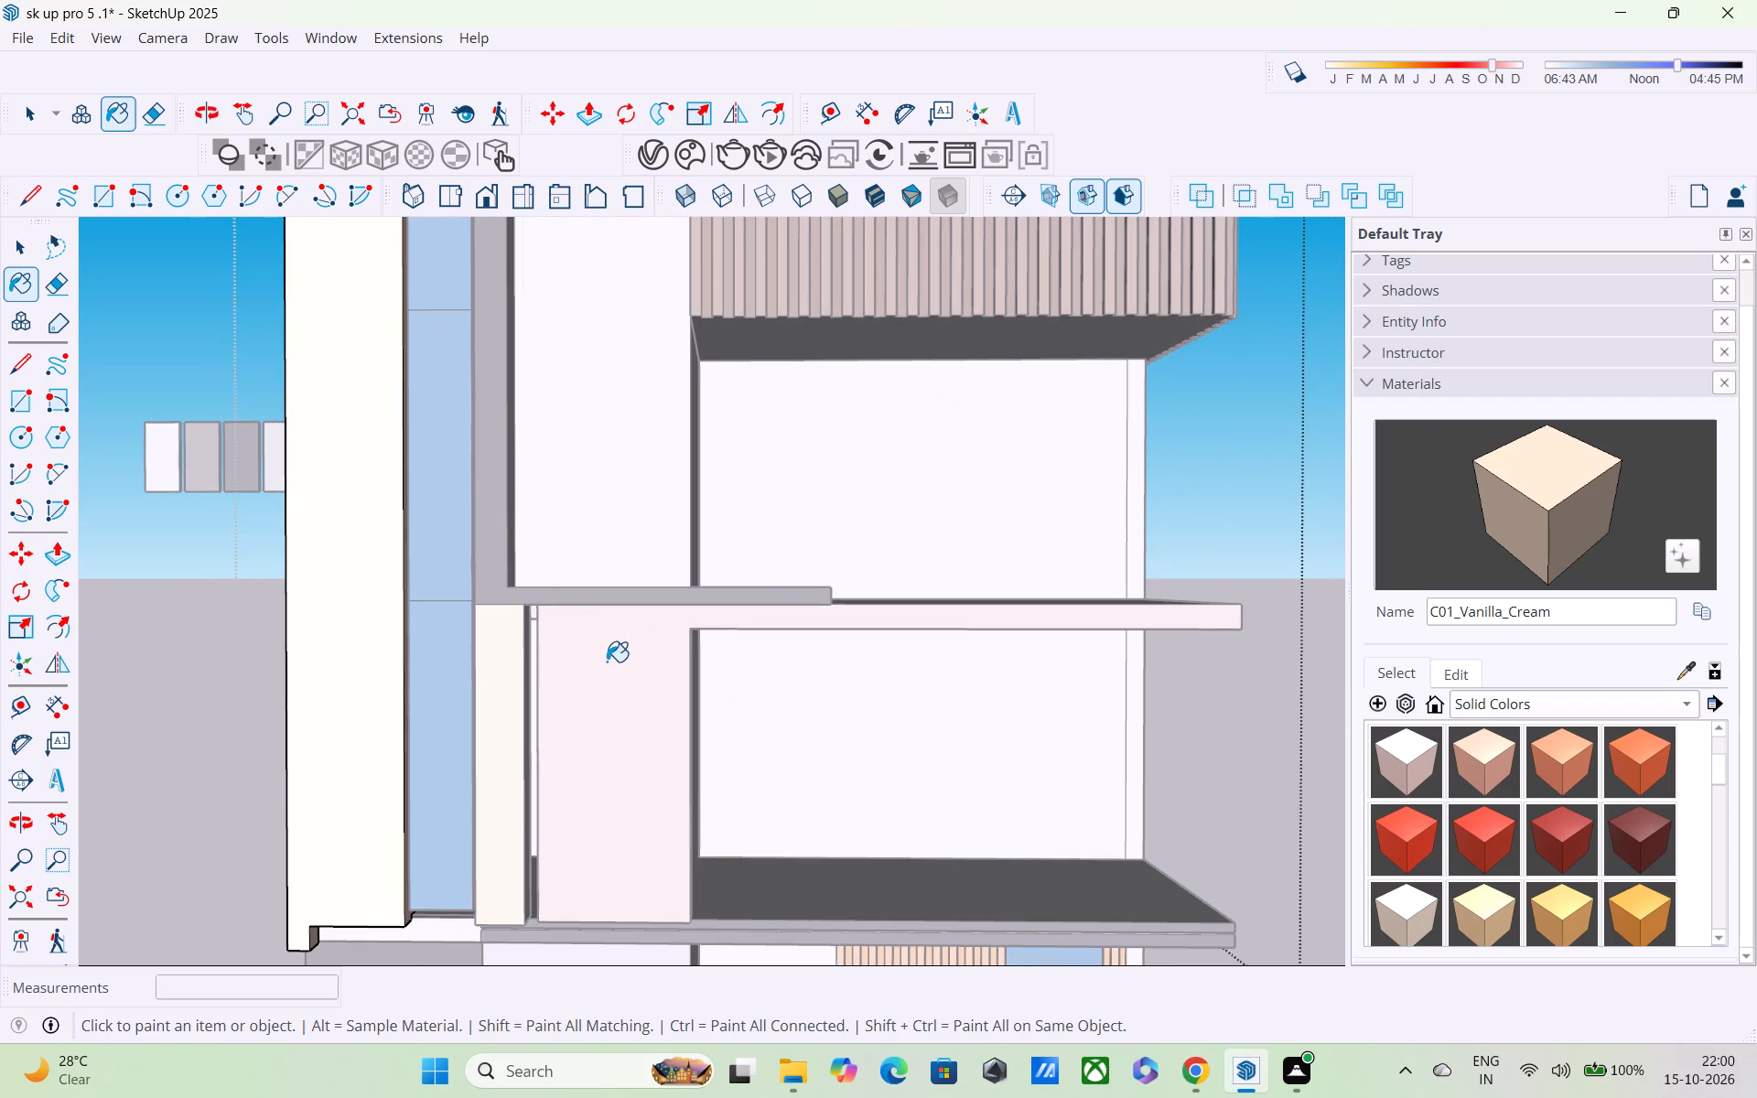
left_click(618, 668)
Leave the frame wall's group, open the group of the wall below the black marble band and paint its front face C01_Vanilla_Cream.
key("space")
left_click(69, 563)
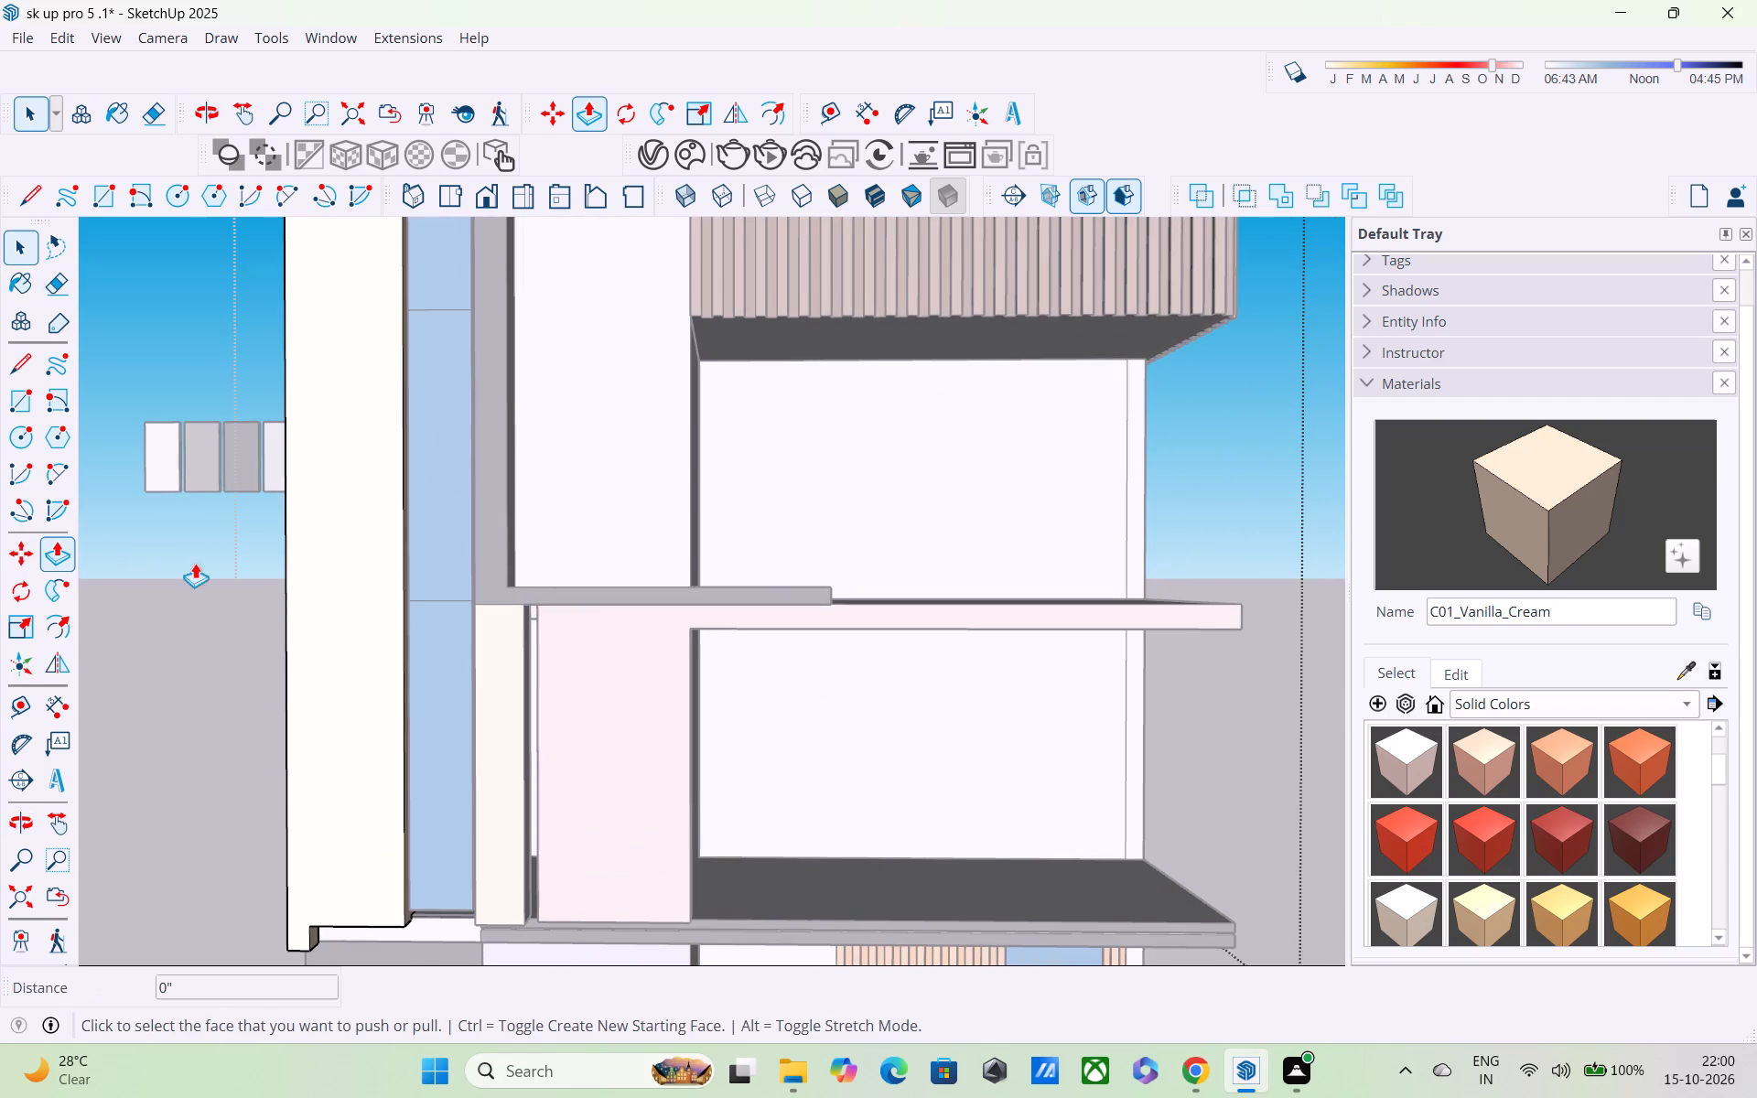
left_click(275, 569)
left_click(275, 572)
key("space")
double_click(238, 576)
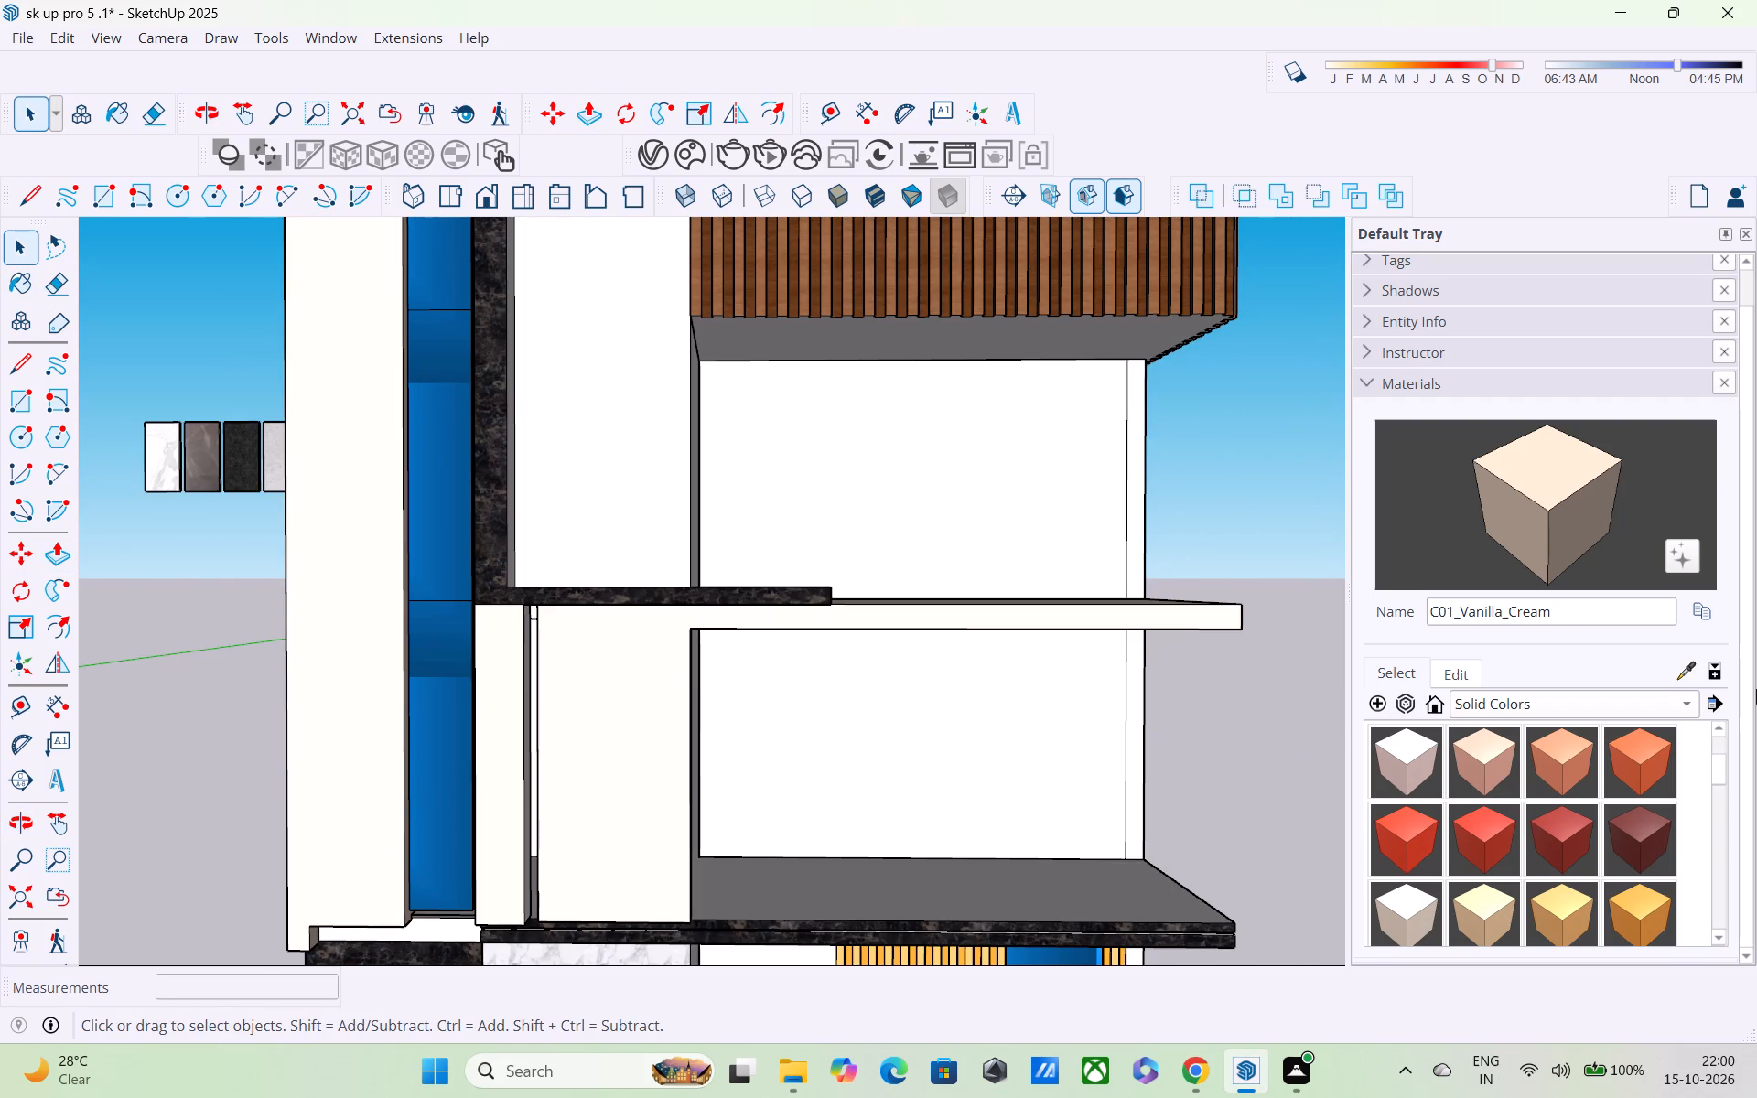
left_click(1682, 665)
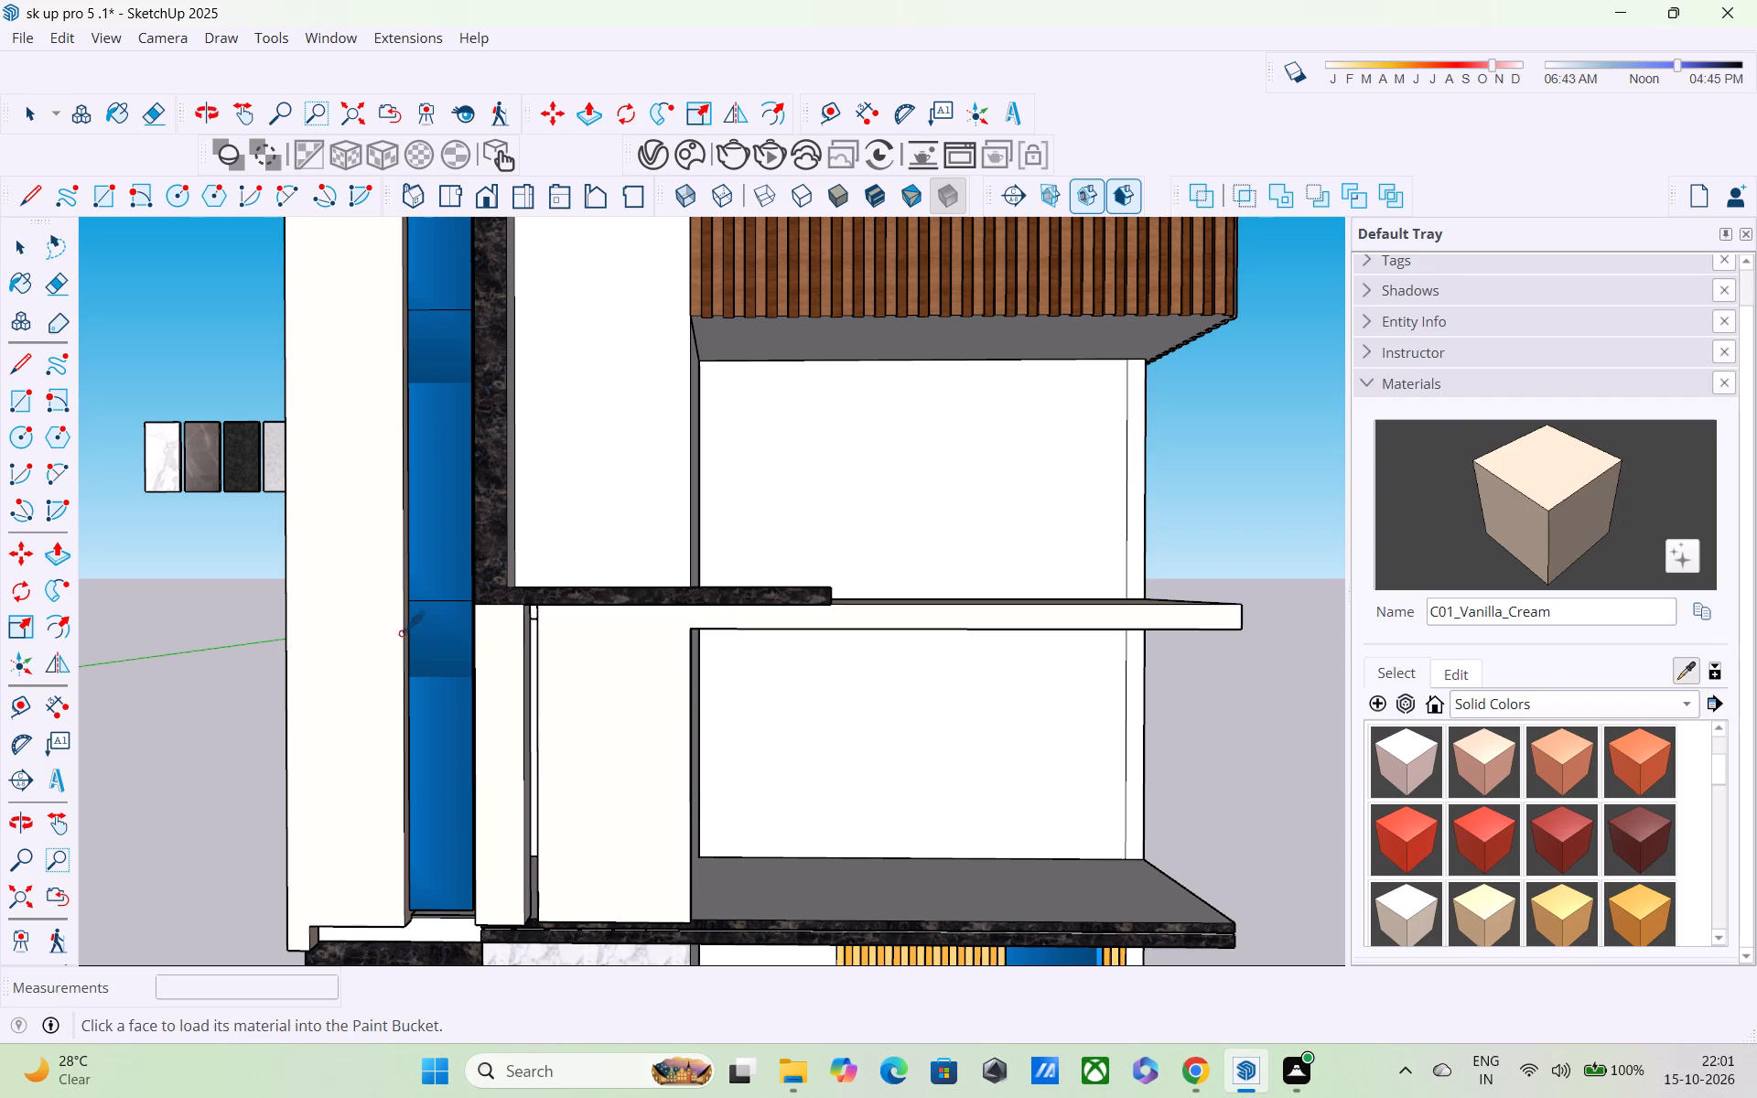
key("space")
double_click(618, 710)
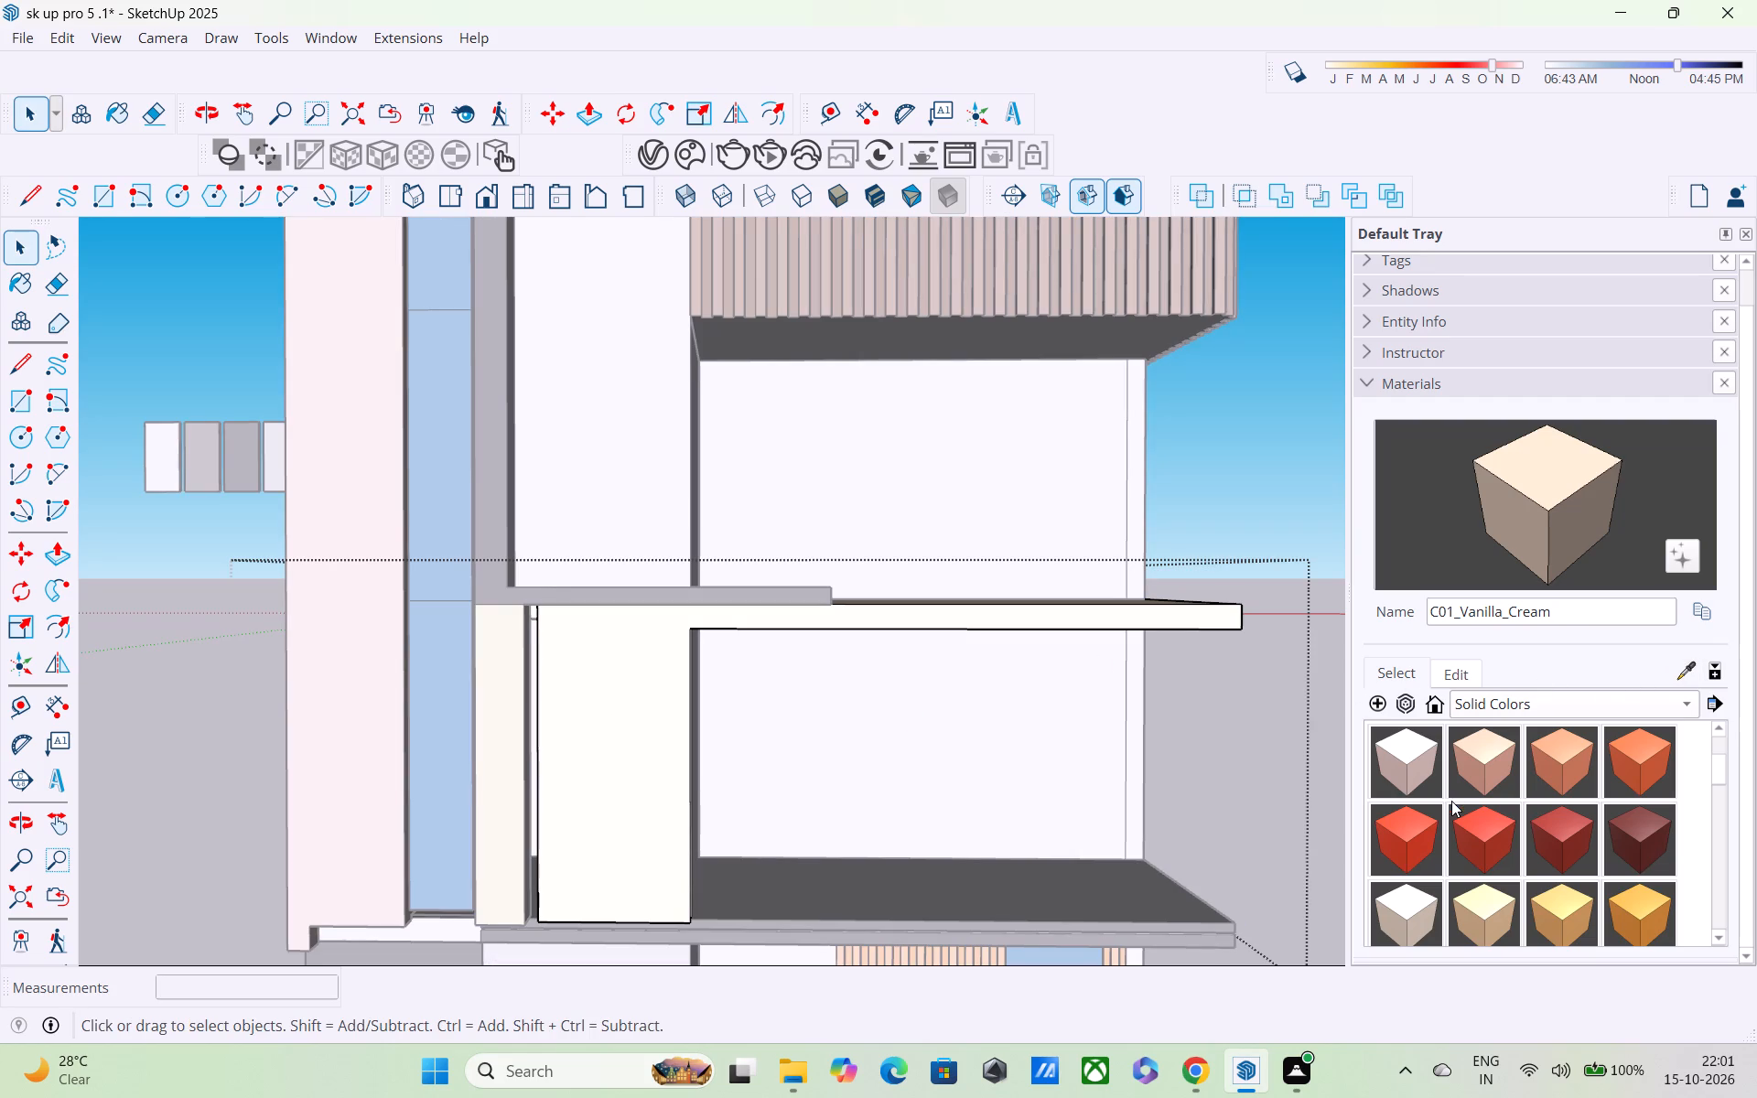
left_click(1409, 751)
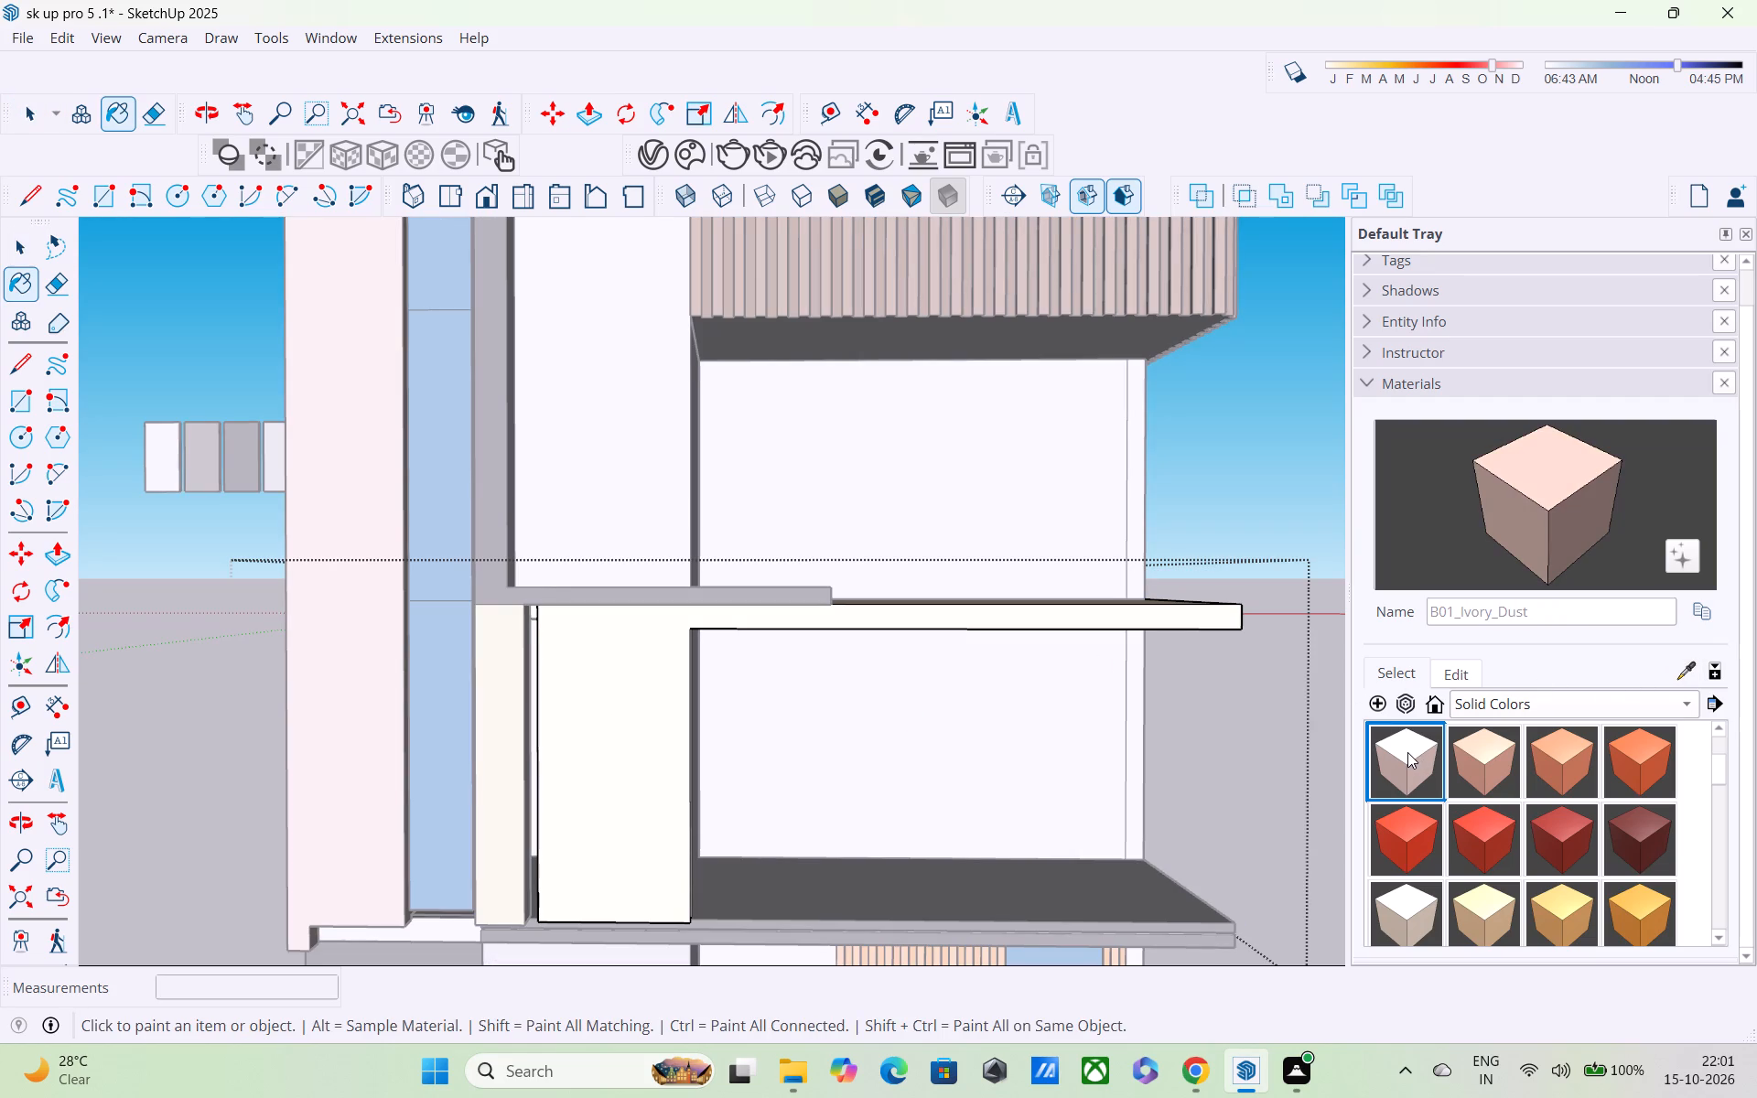
left_click(1427, 901)
left_click(598, 689)
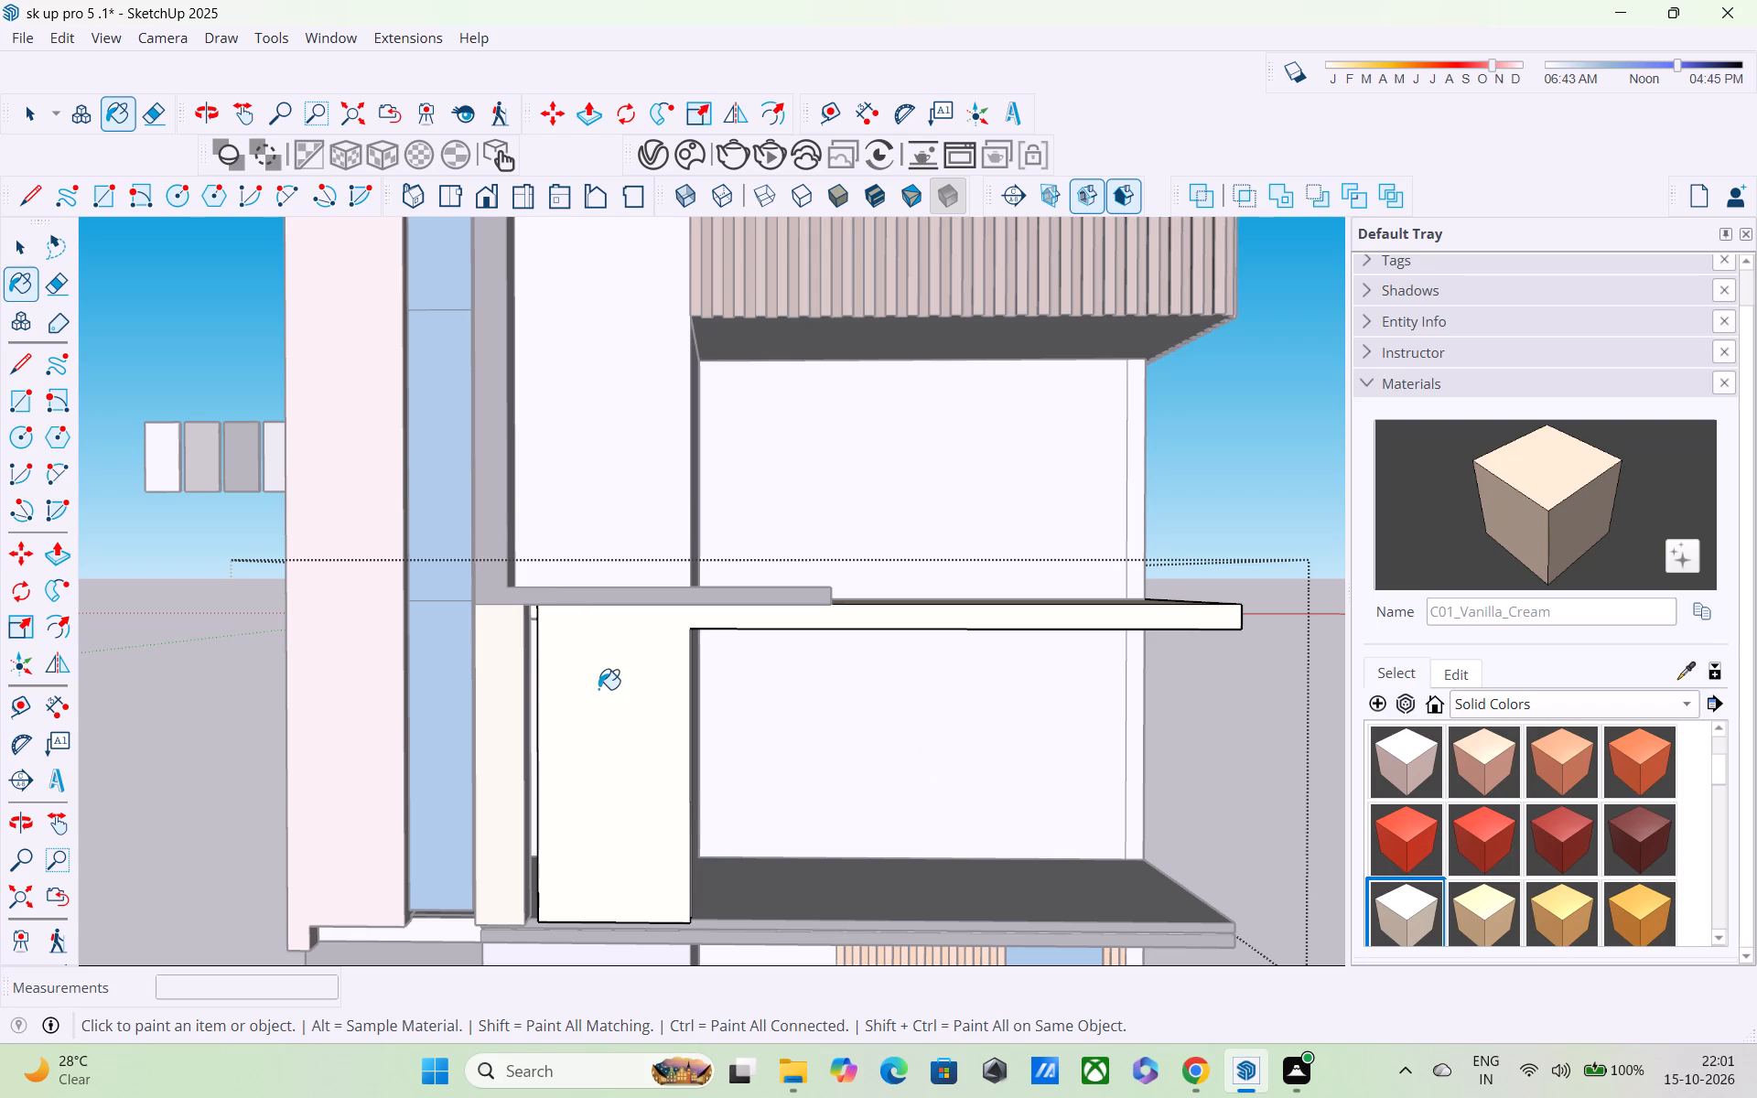
left_click(516, 673)
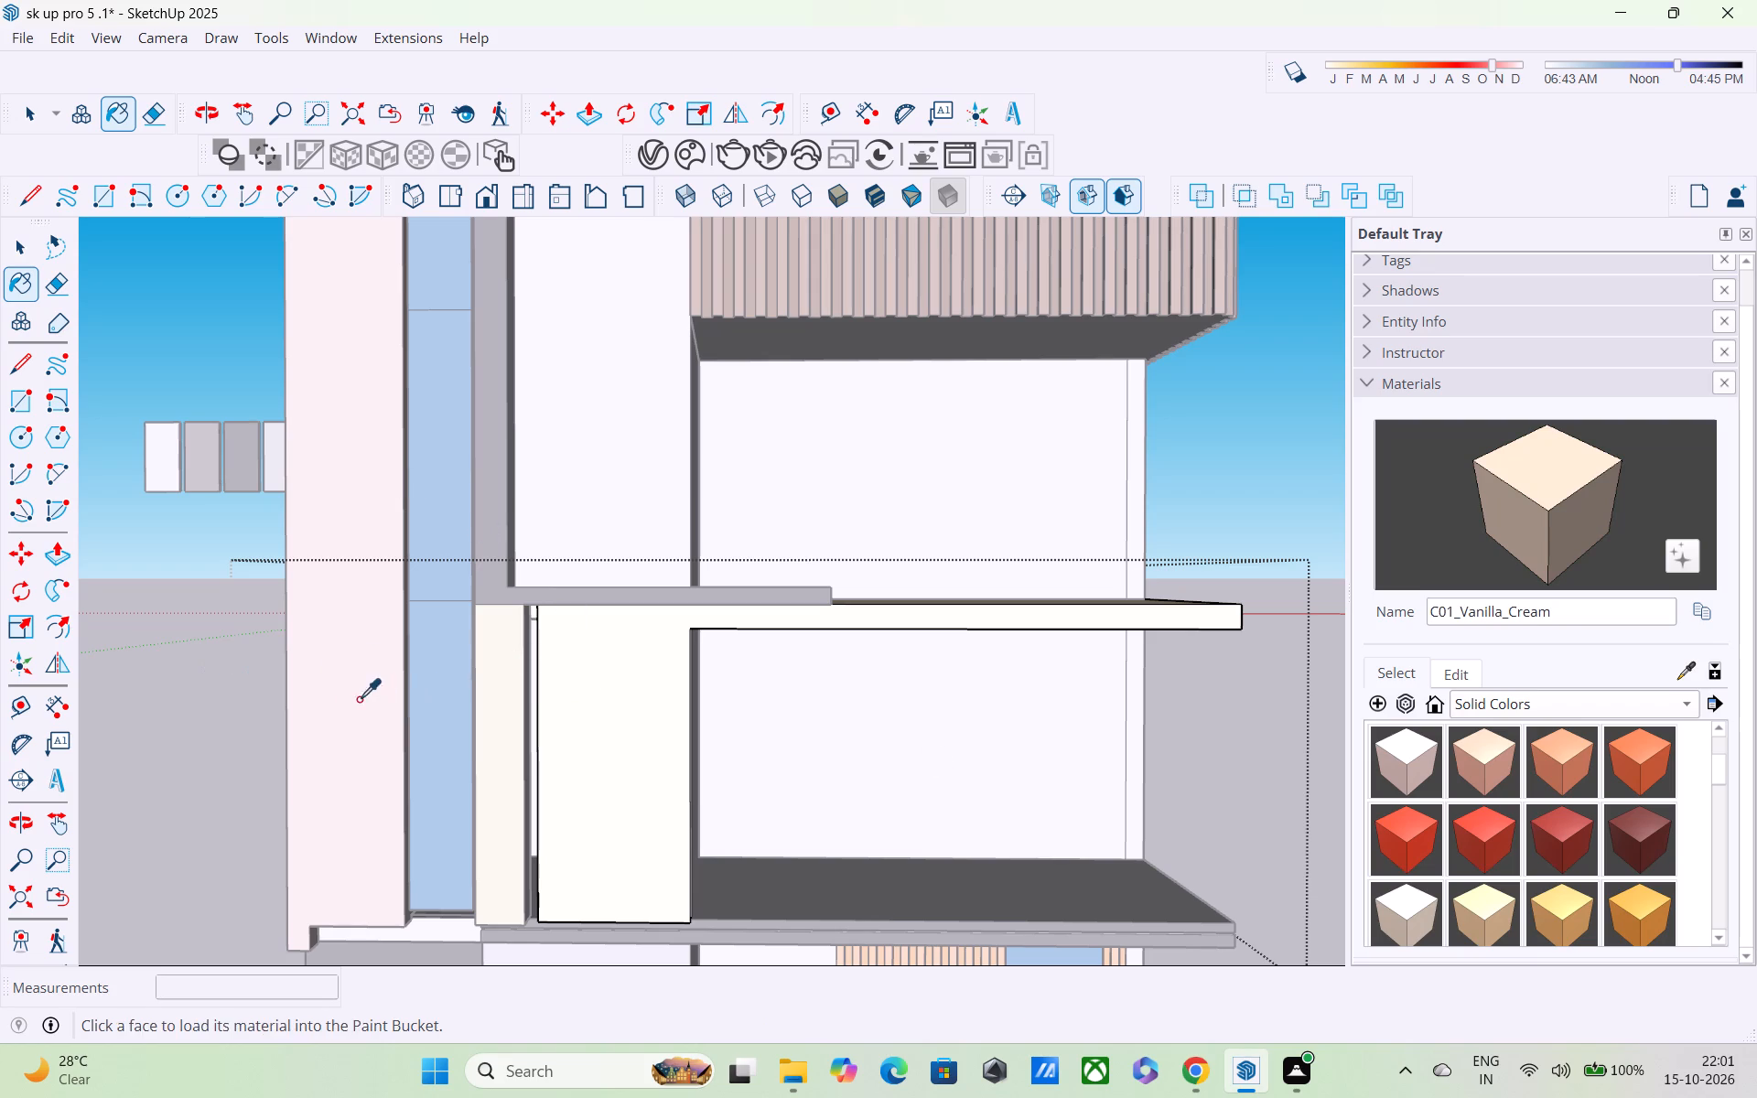
key("space")
left_click(174, 641)
Examine the cream facade walls and compare them with the imported marble and granite slabs.
scroll(534, 662, "down", 4)
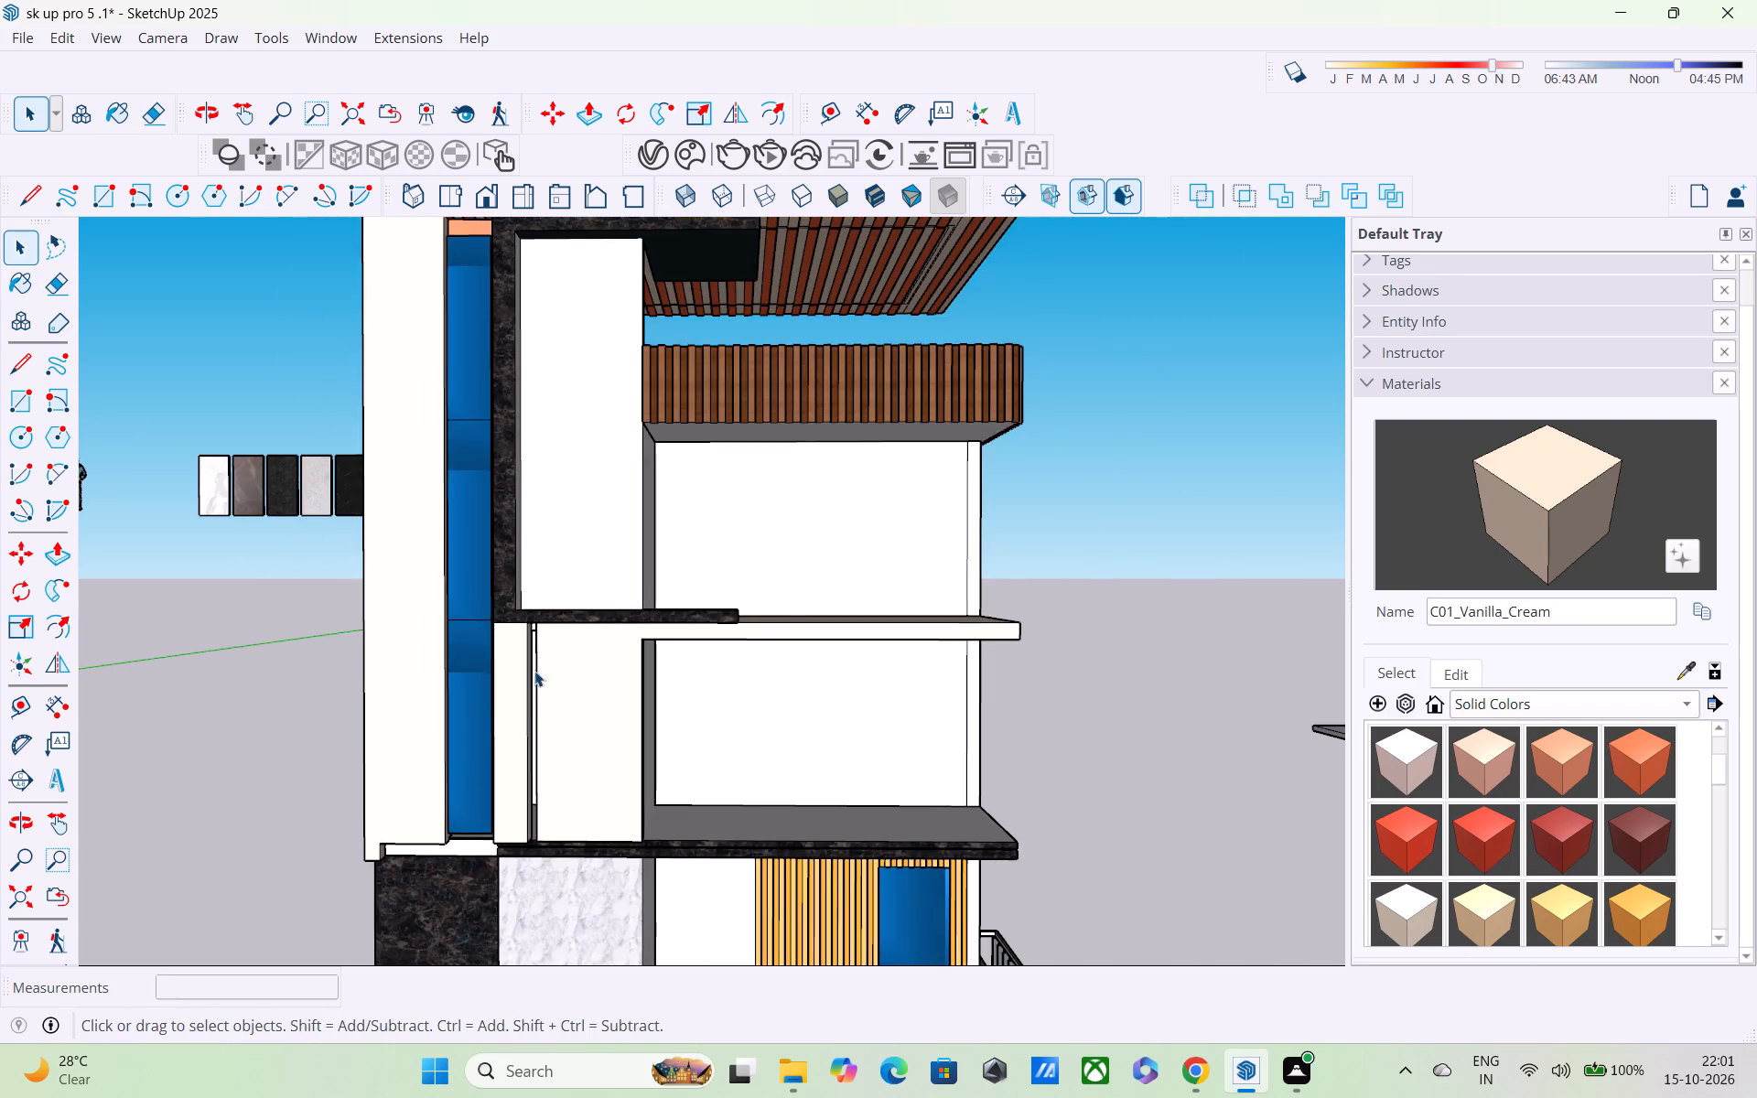
middle_click_drag(538, 683, 568, 739)
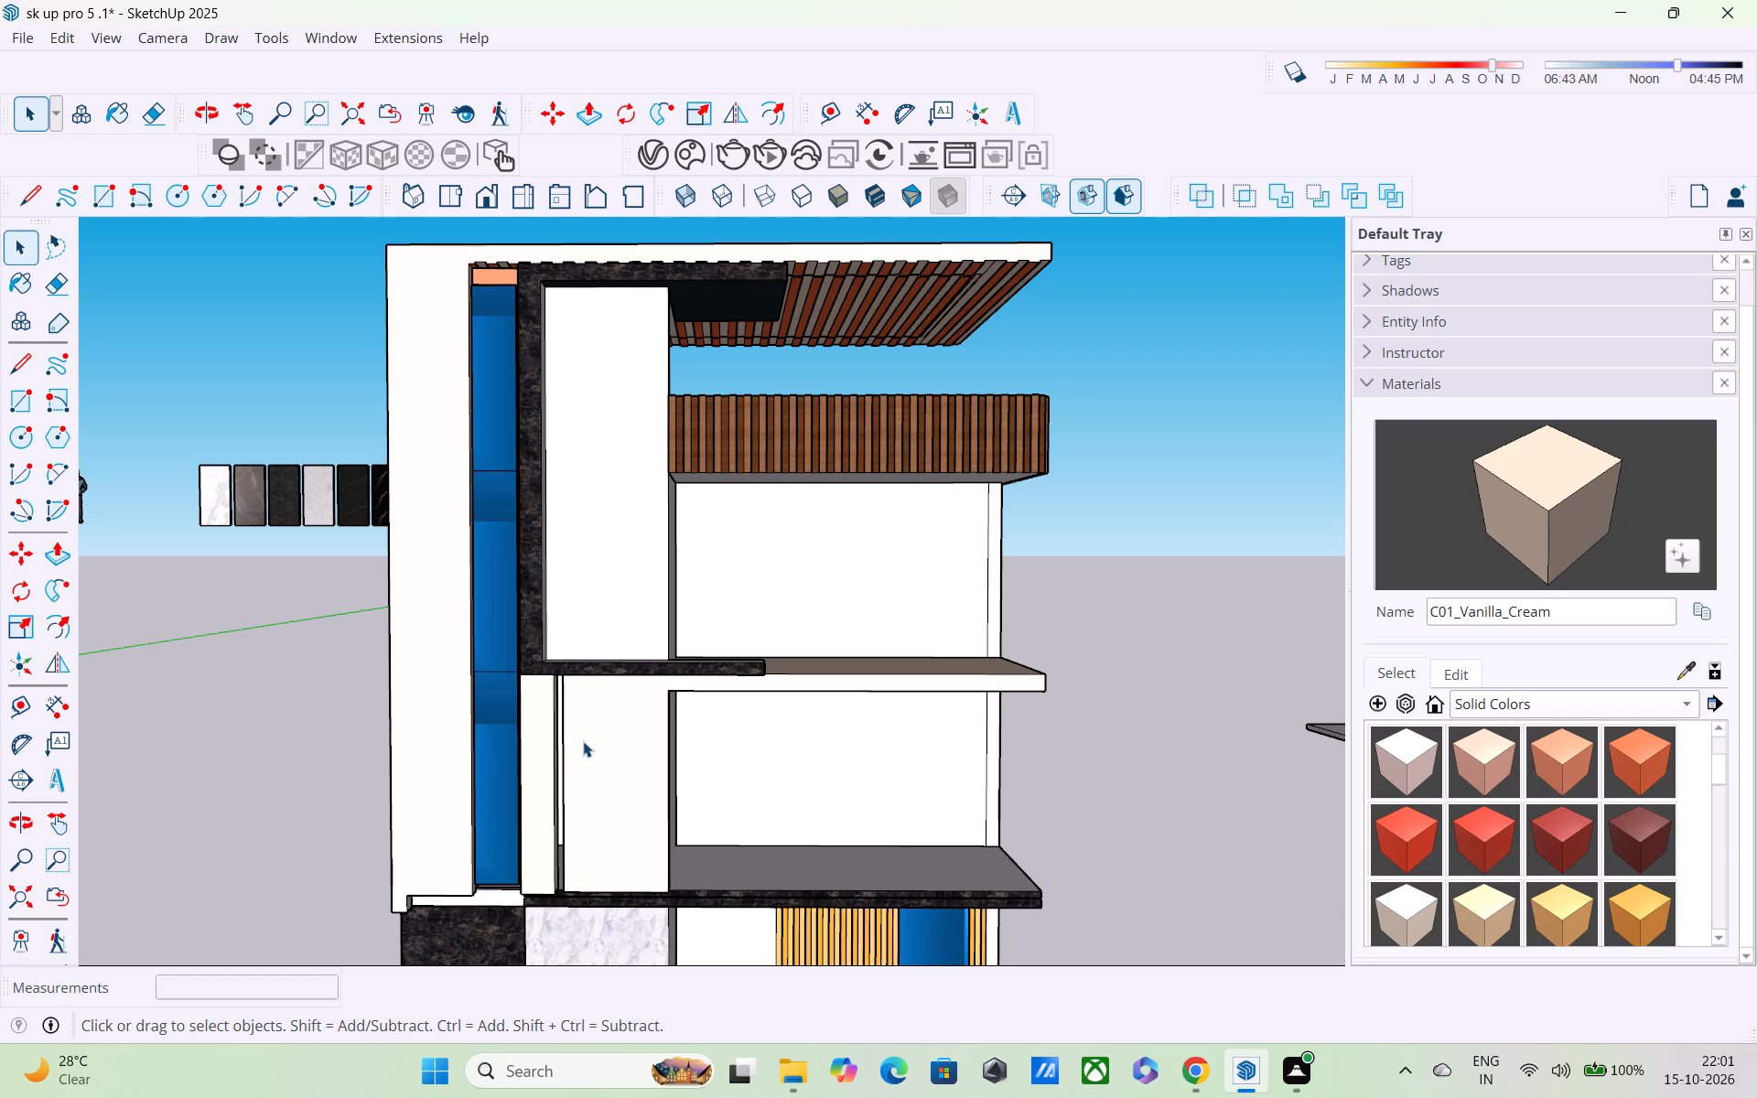
scroll(167, 568, "up", 4)
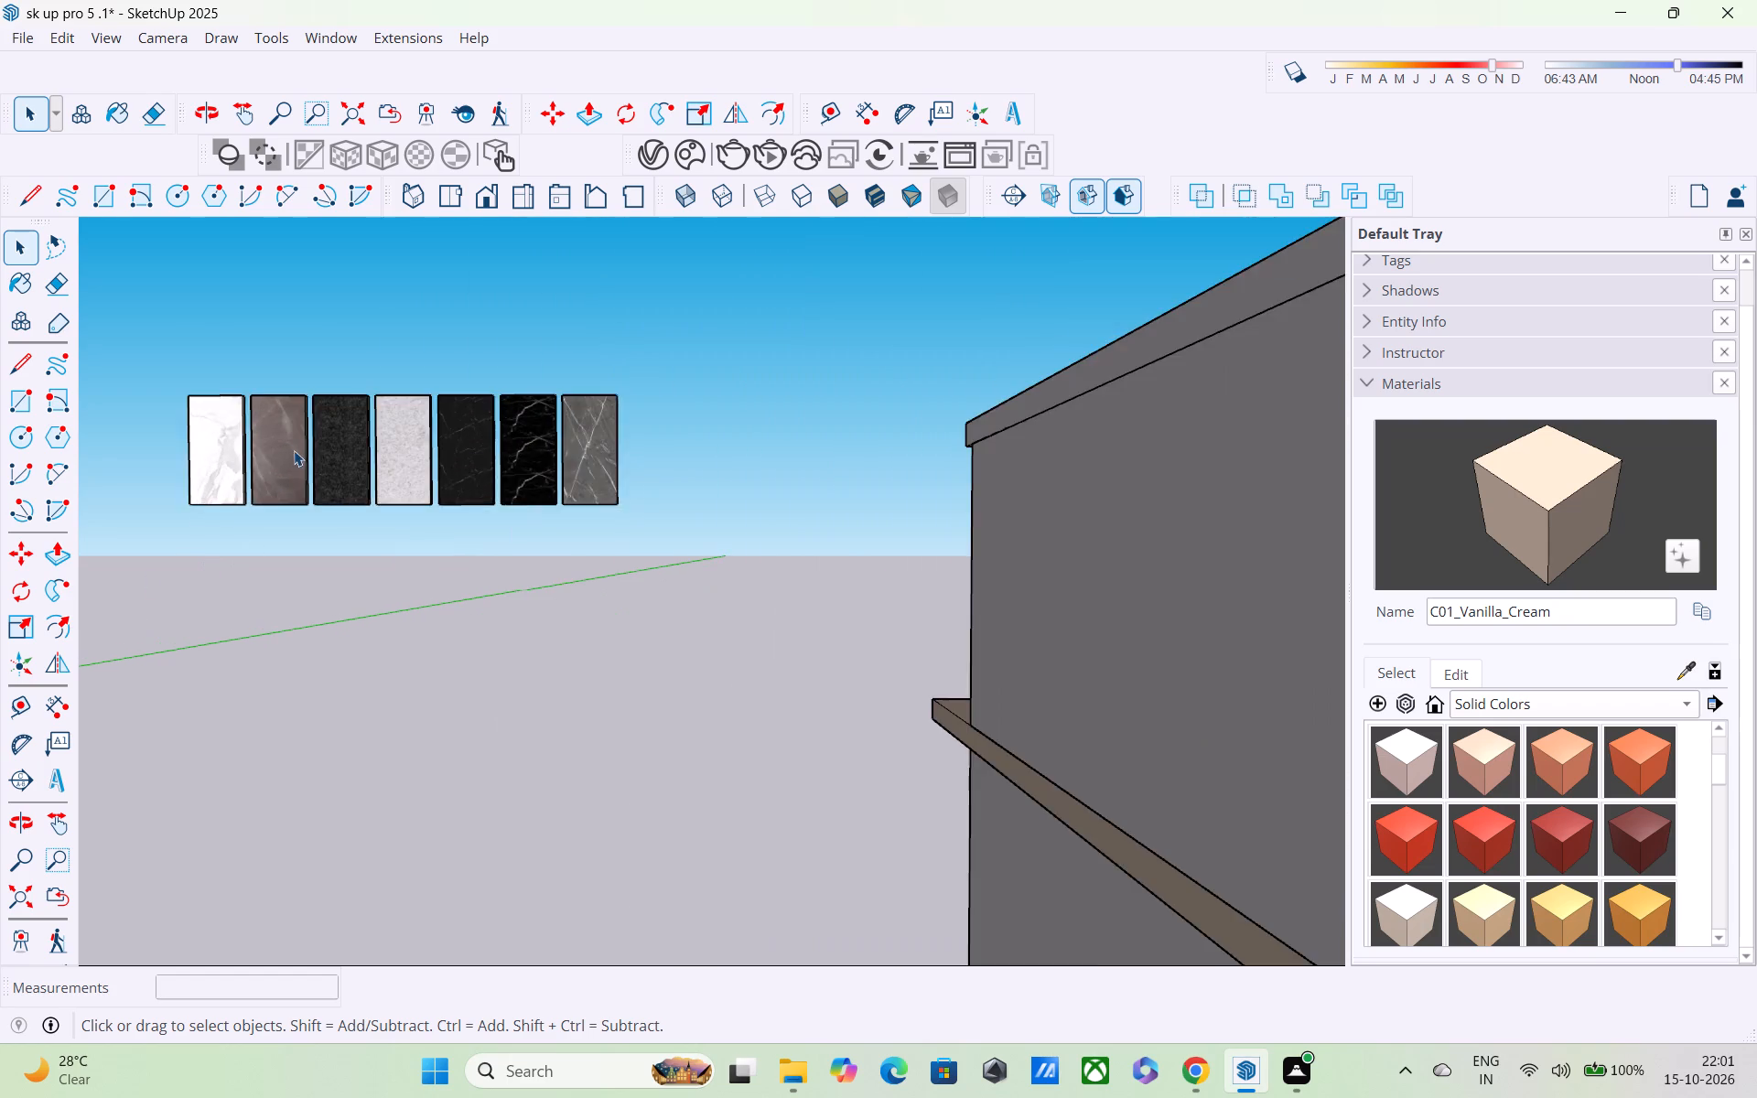
scroll(296, 446, "up", 3)
scroll(167, 461, "up", 4)
scroll(221, 463, "down", 11)
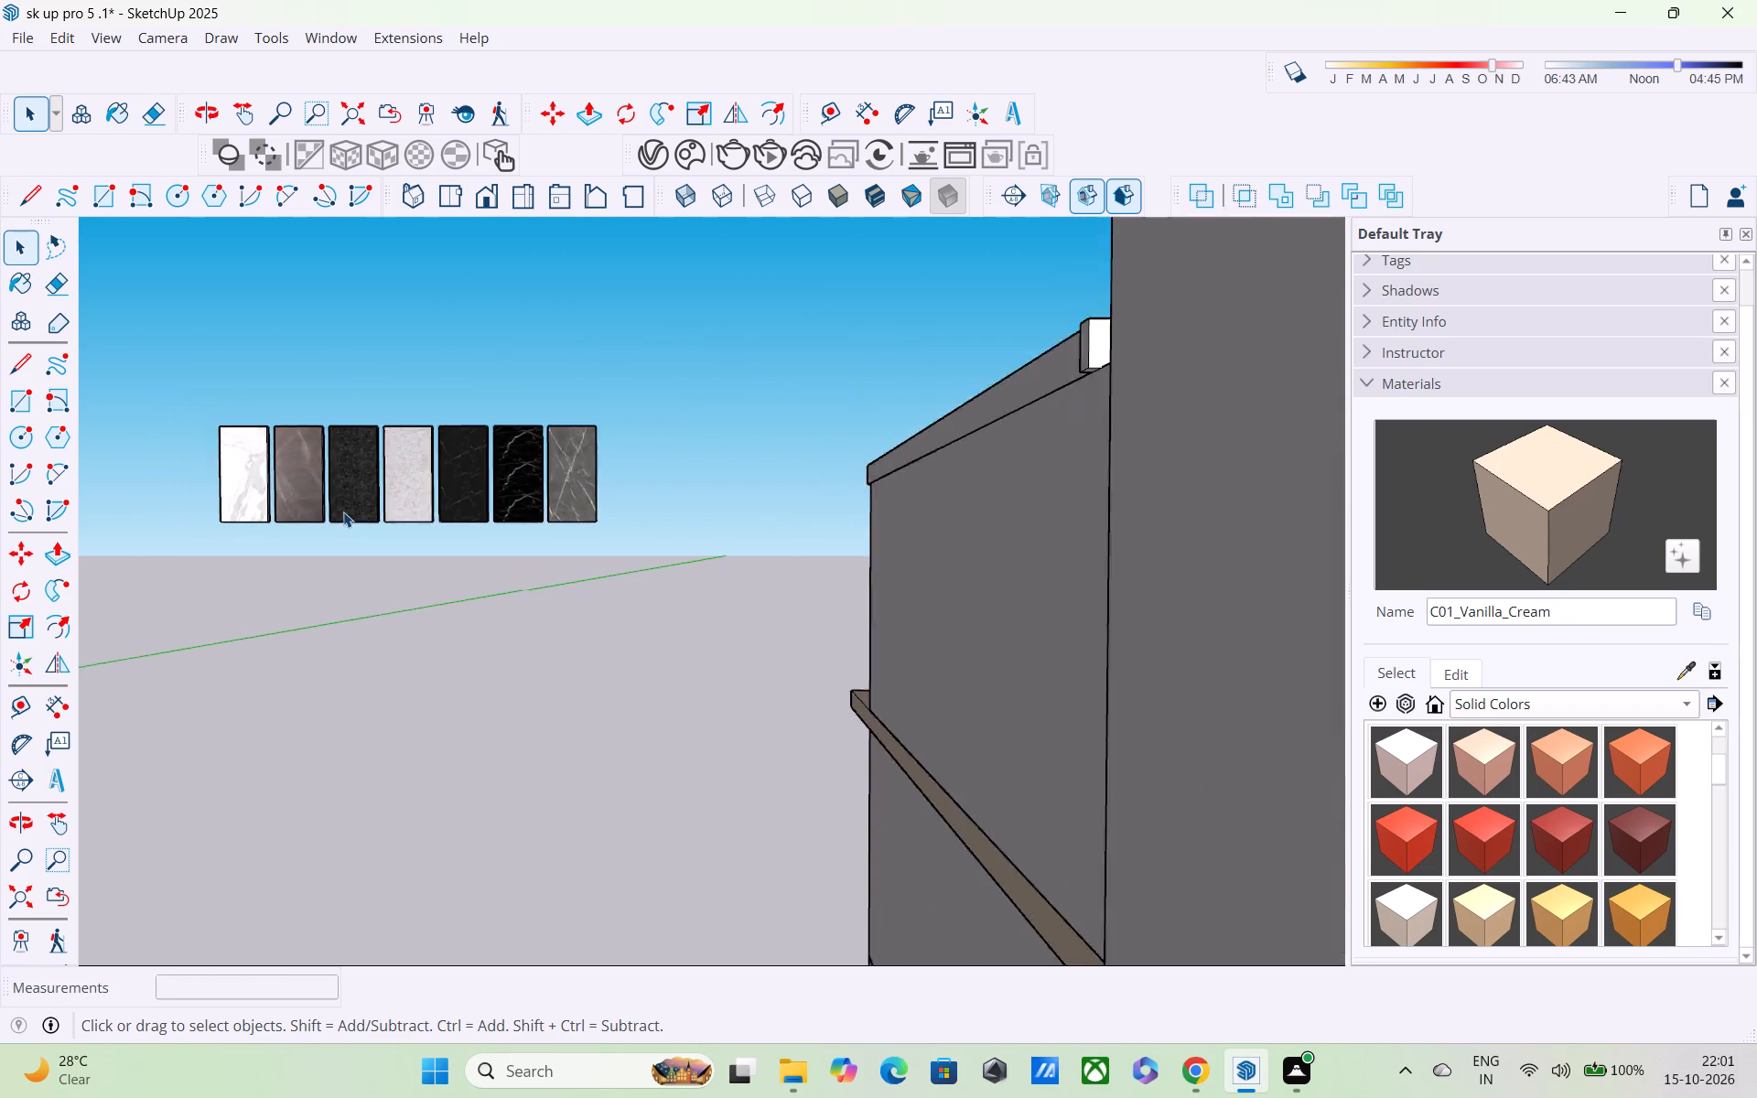
scroll(343, 511, "down", 2)
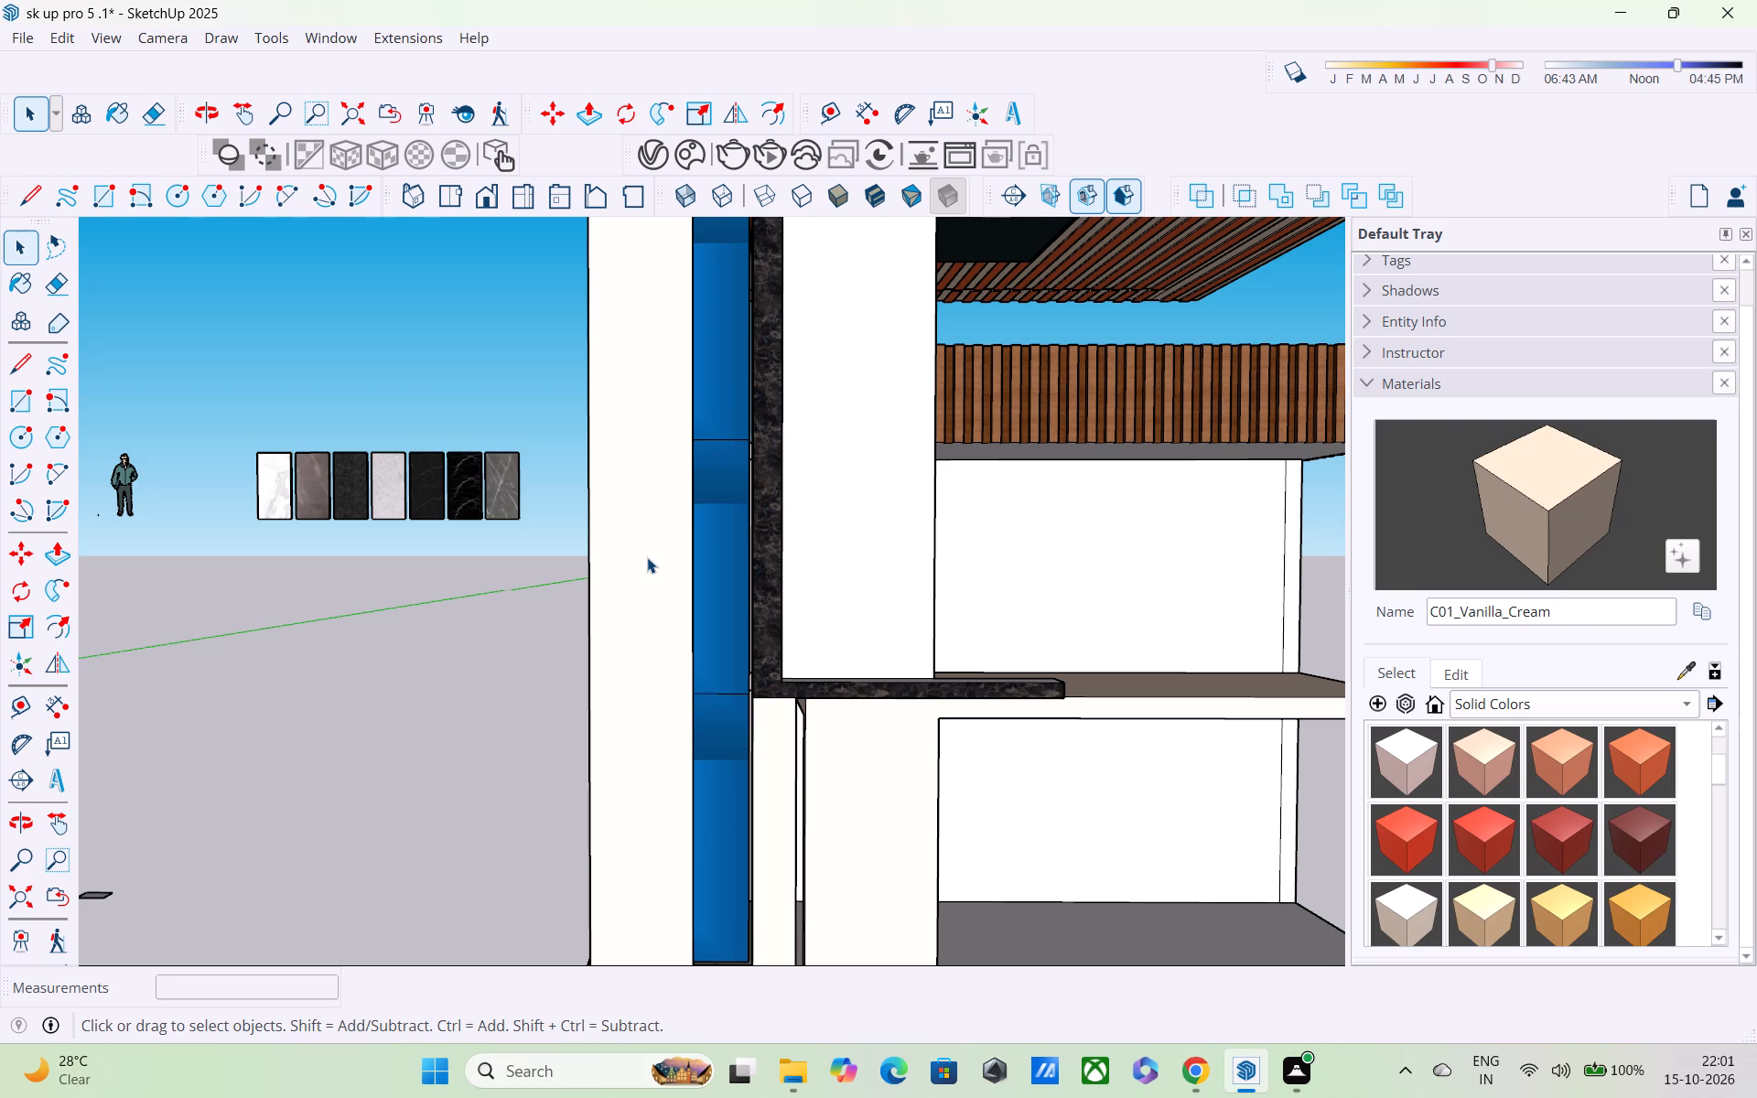
scroll(620, 351, "down", 1)
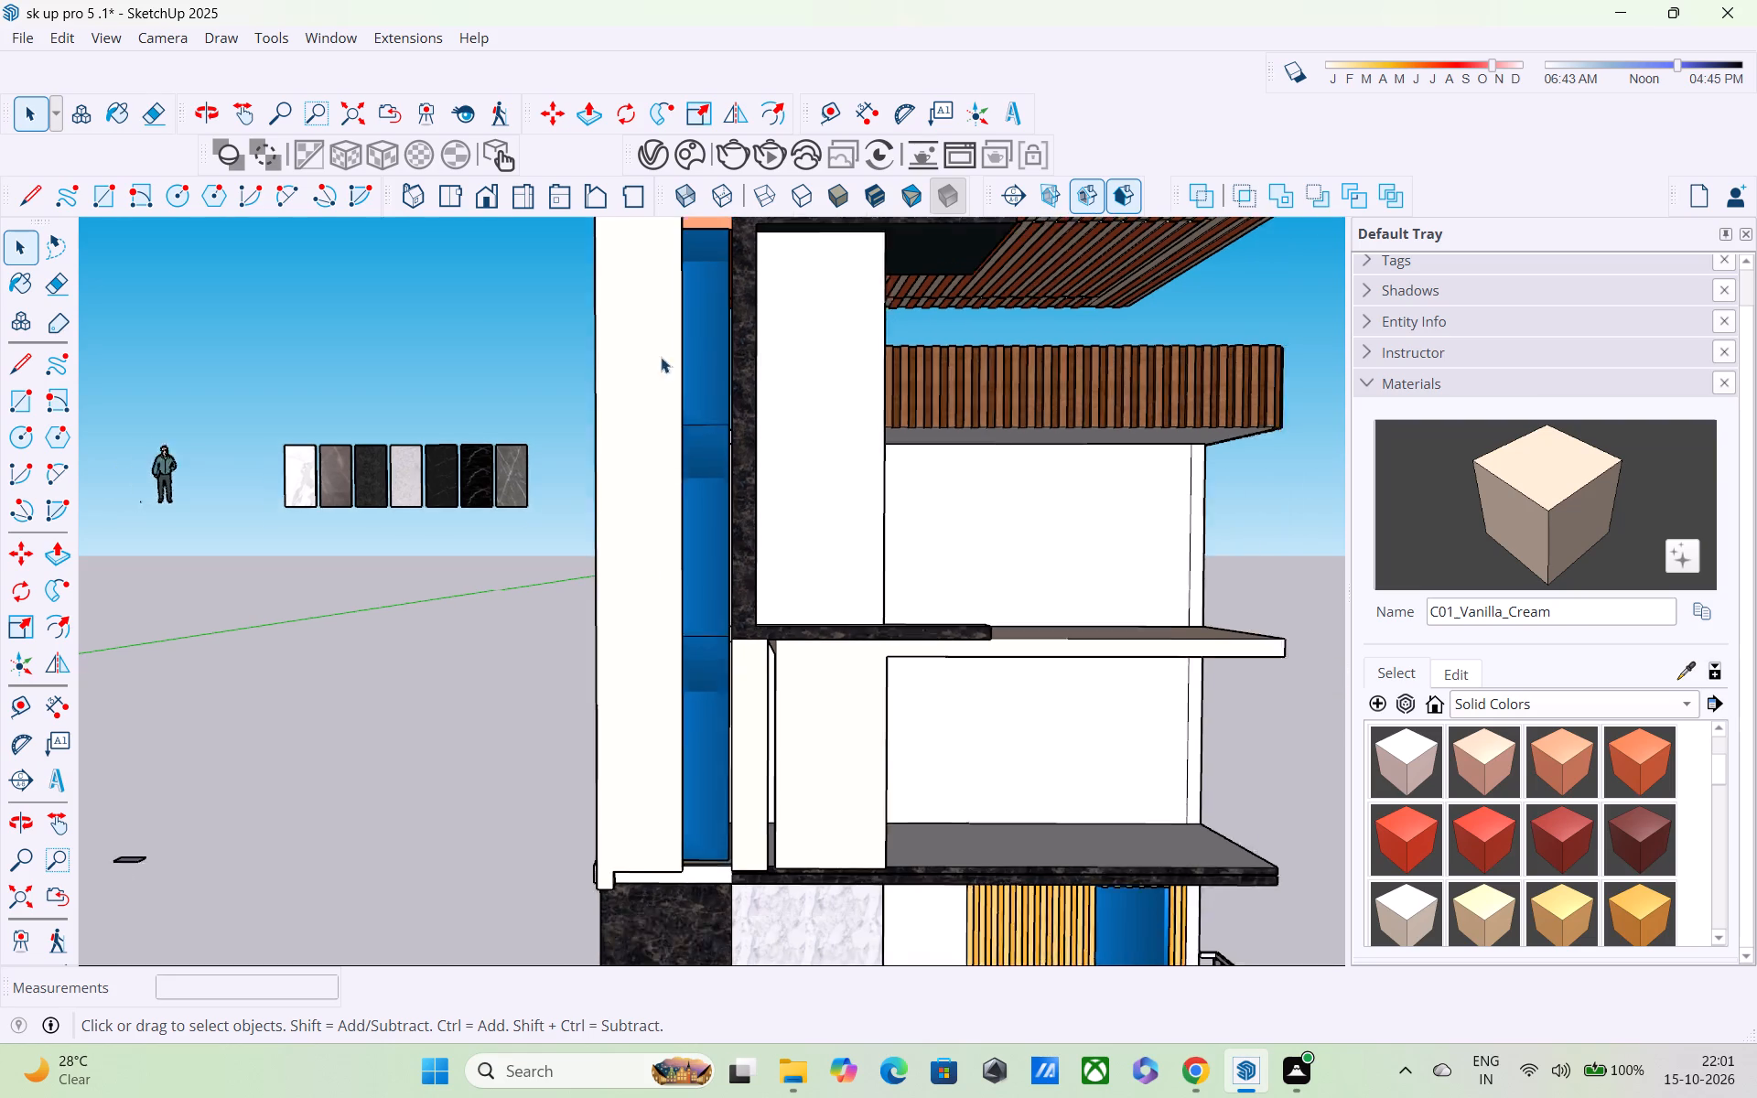
scroll(661, 357, "down", 2)
scroll(781, 715, "up", 4)
Examine the junction of the black marble band, the blue glass strip and the cream walls, plus the upper facade.
middle_click_drag(772, 705, 729, 597)
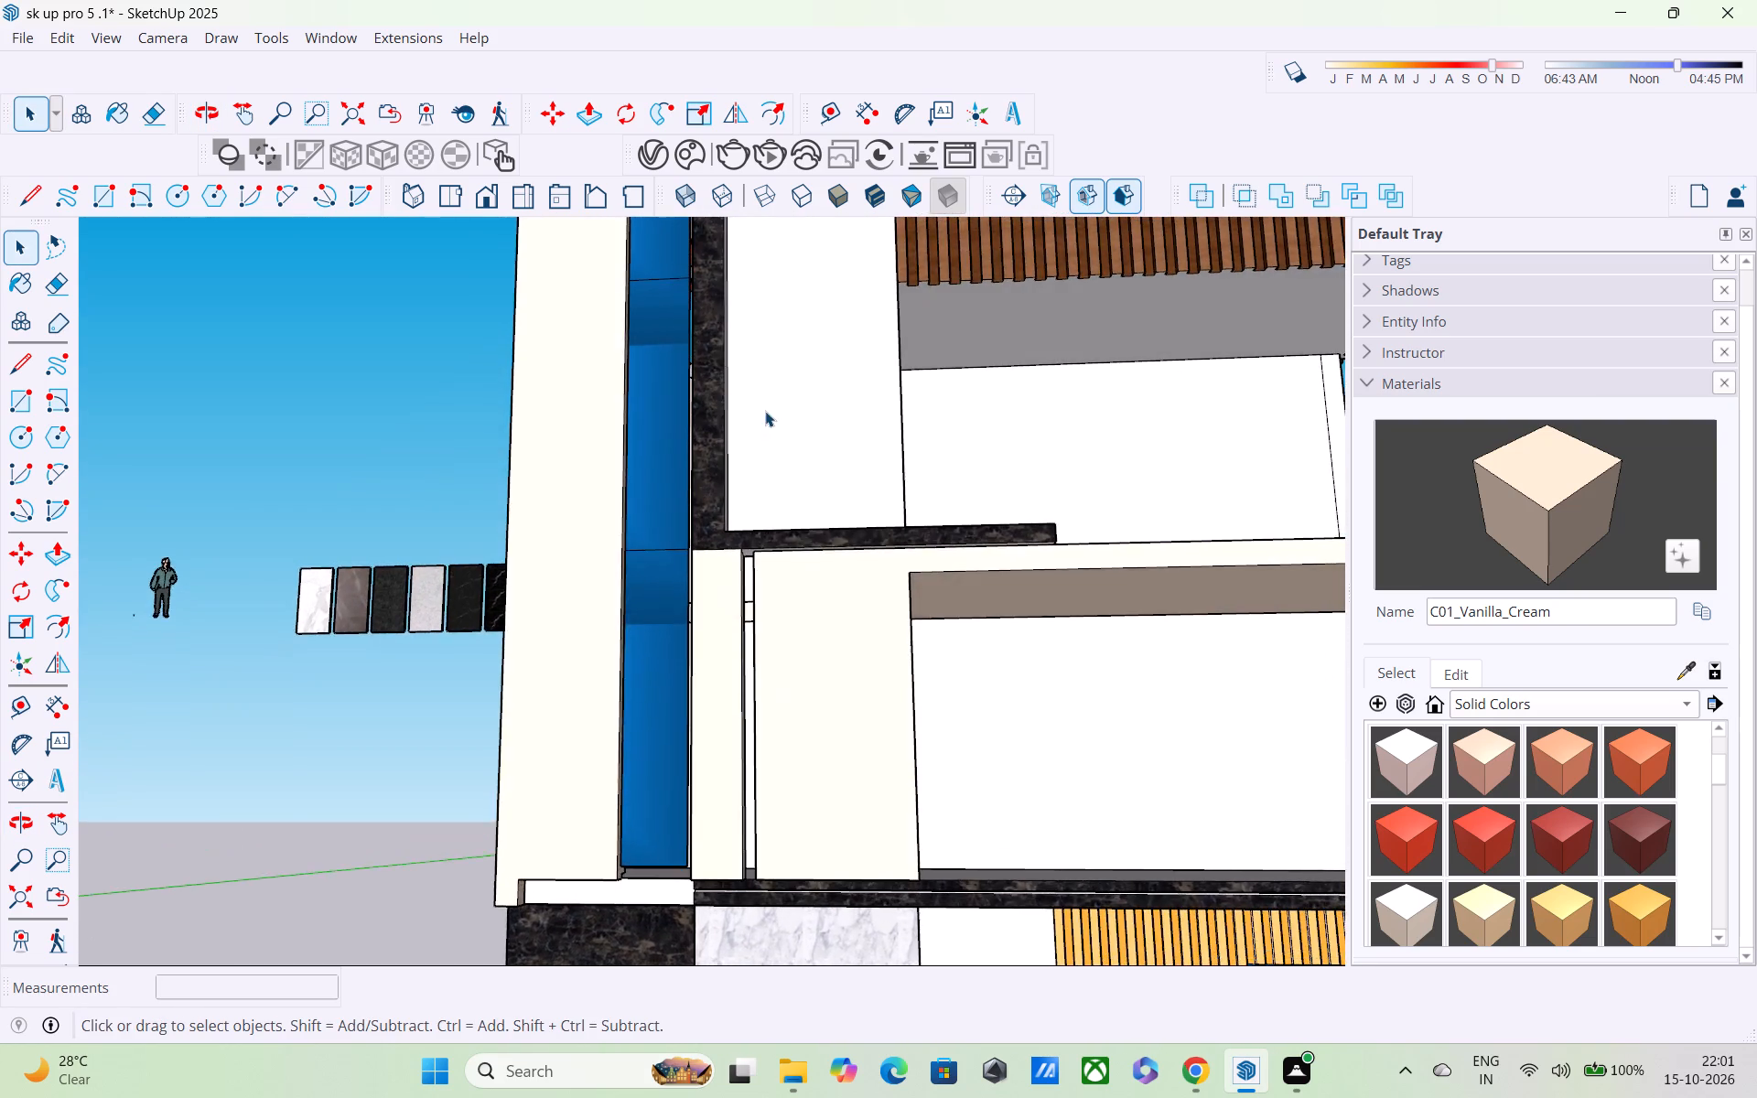
scroll(765, 411, "up", 3)
scroll(773, 445, "down", 2)
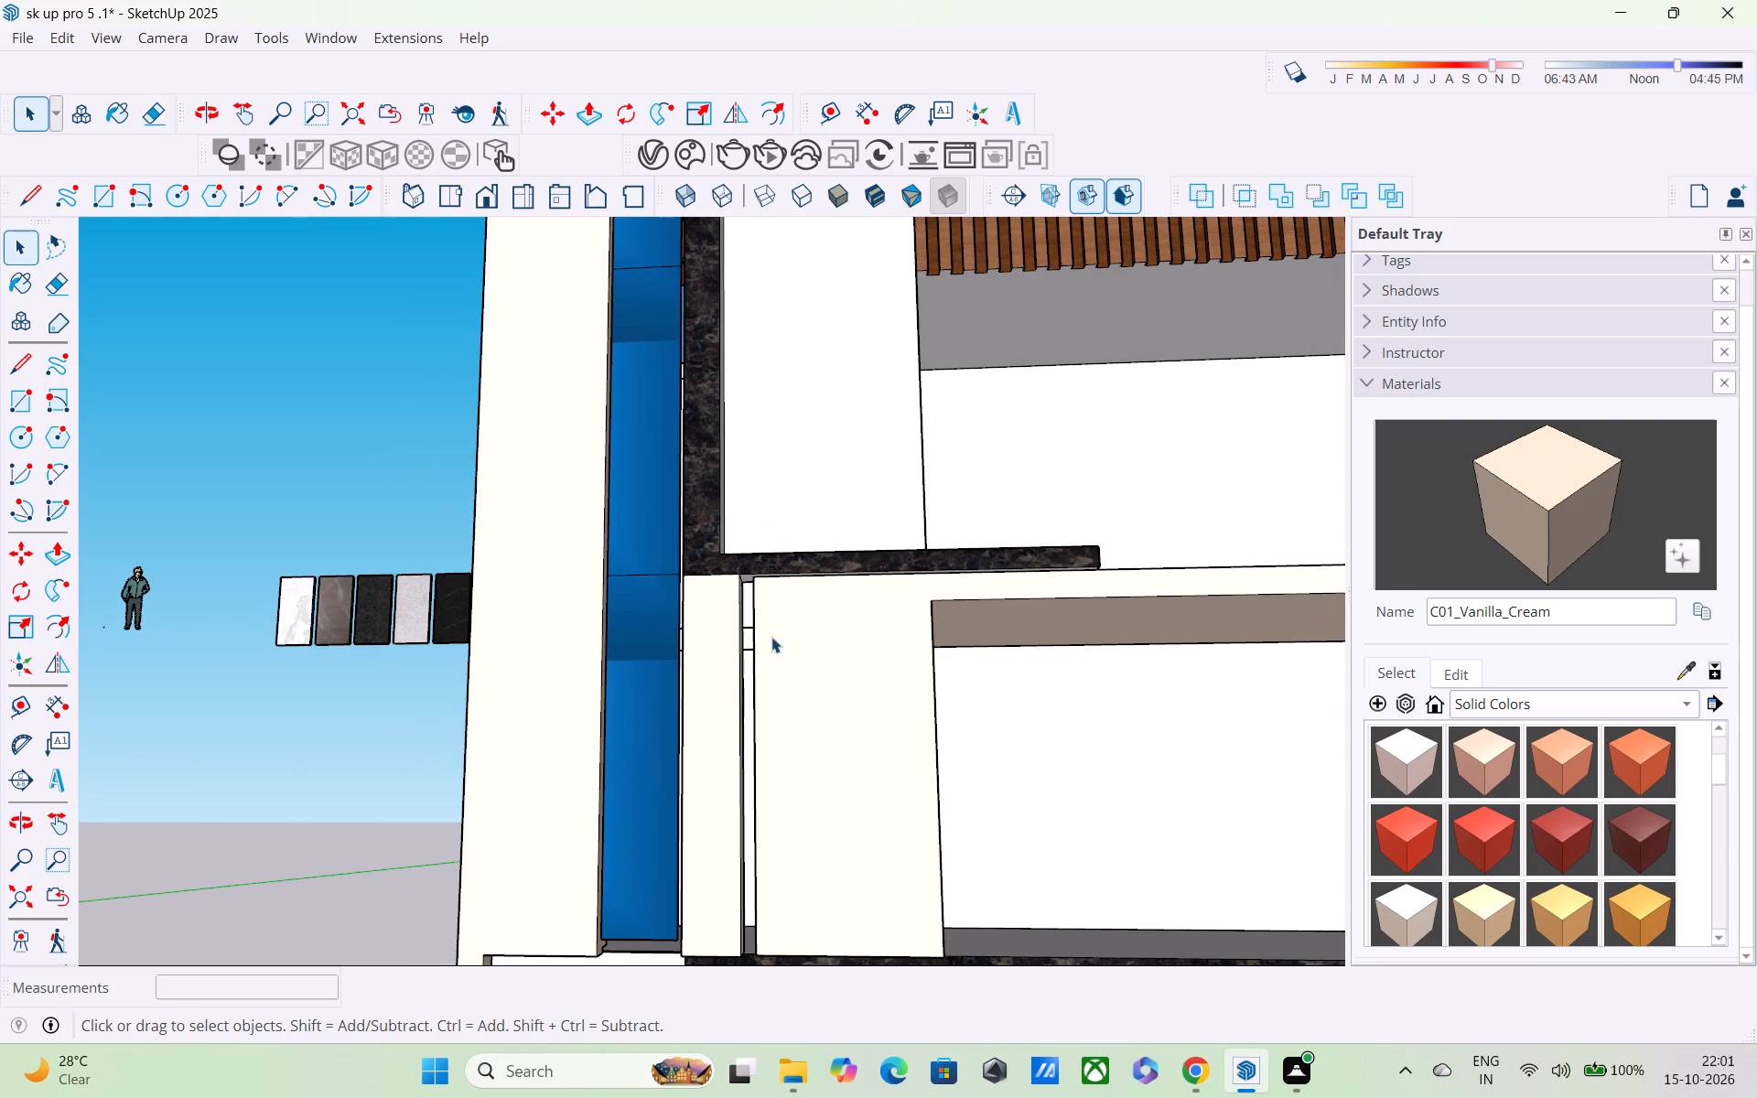
middle_click_drag(771, 636, 578, 696)
middle_click_drag(641, 673, 787, 601)
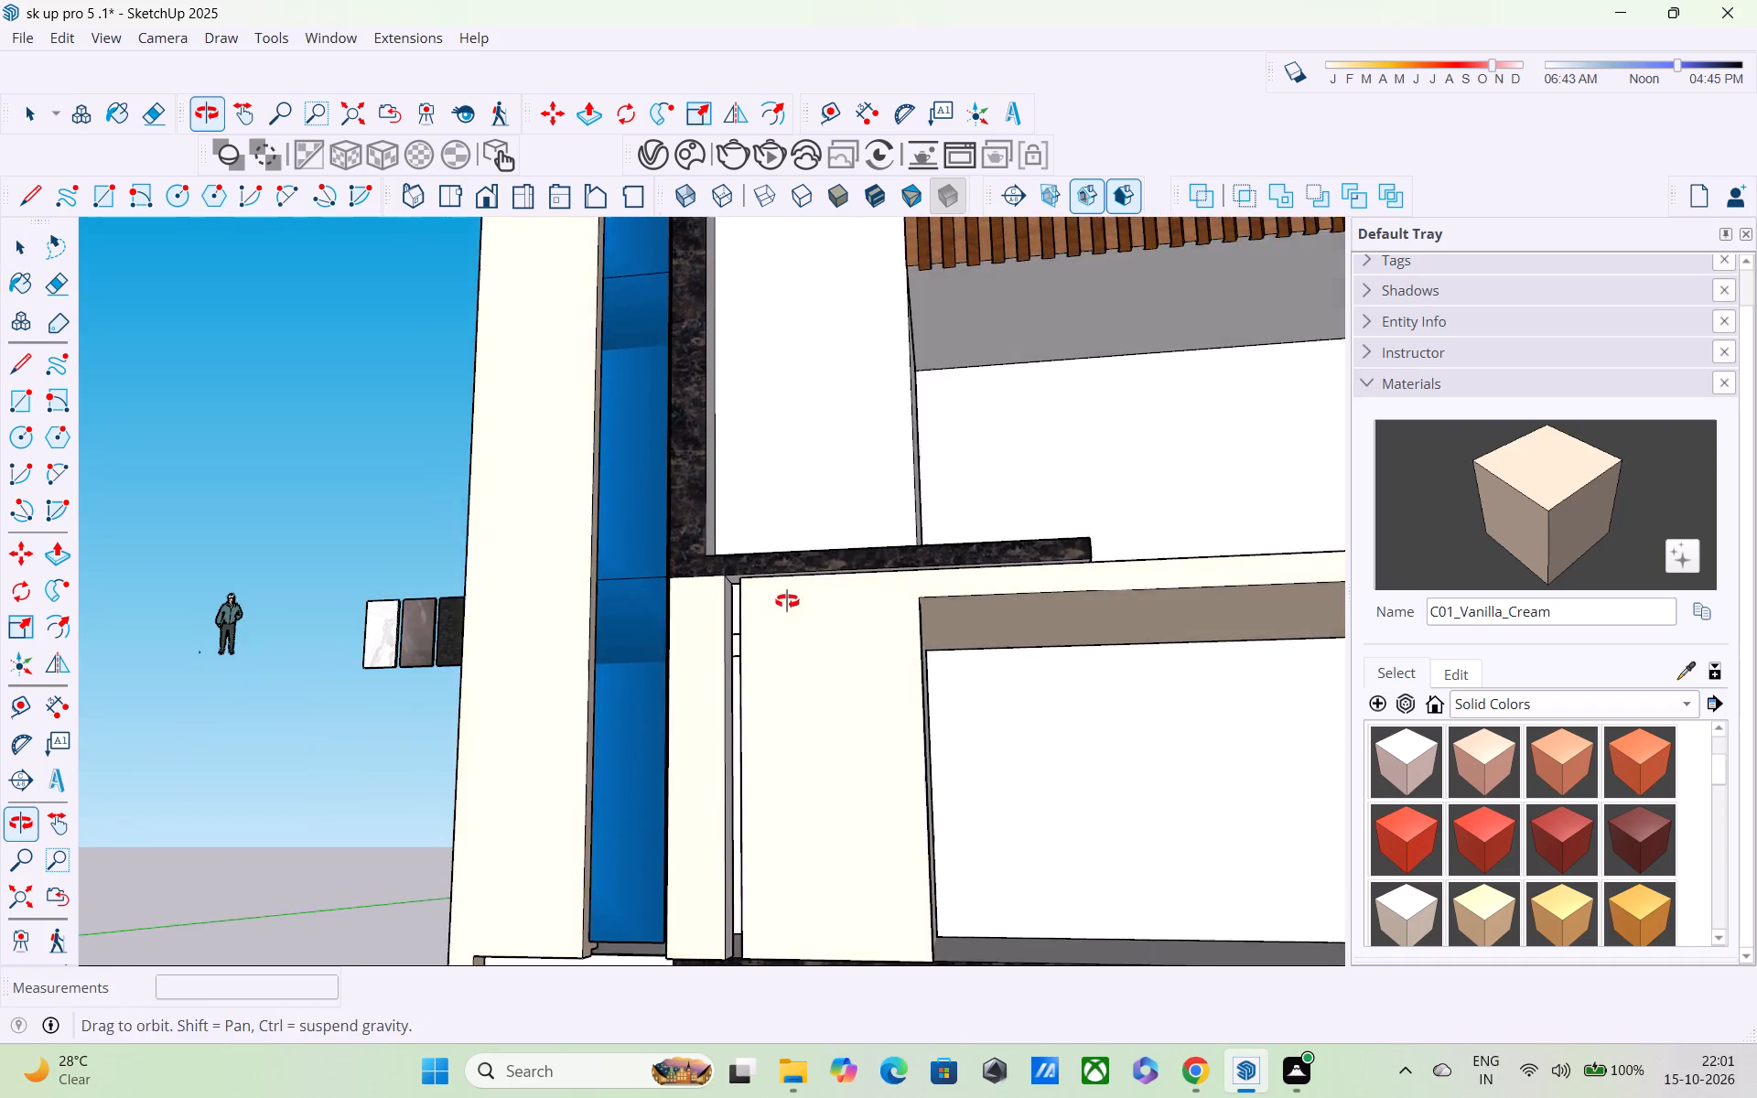
middle_click_drag(787, 601, 752, 614)
scroll(781, 602, "up", 9)
middle_click_drag(720, 592, 749, 713)
scroll(621, 694, "down", 3)
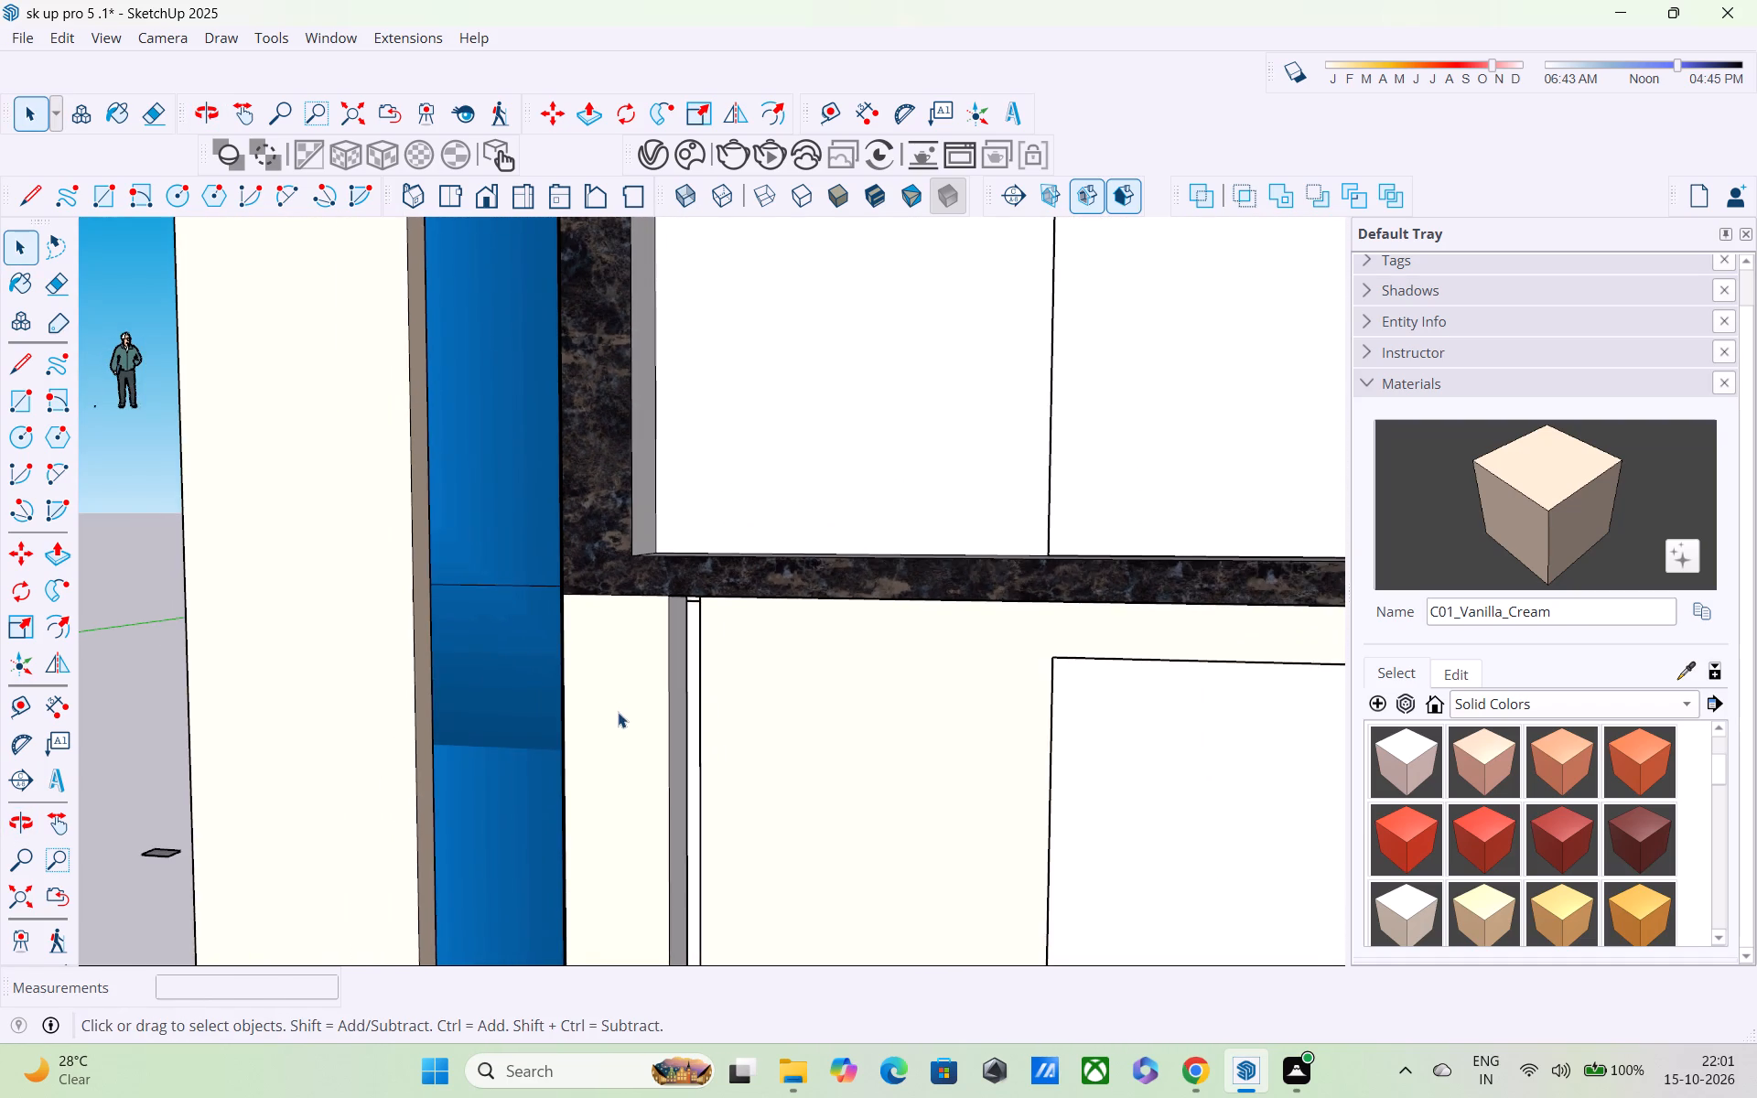
scroll(620, 720, "down", 1)
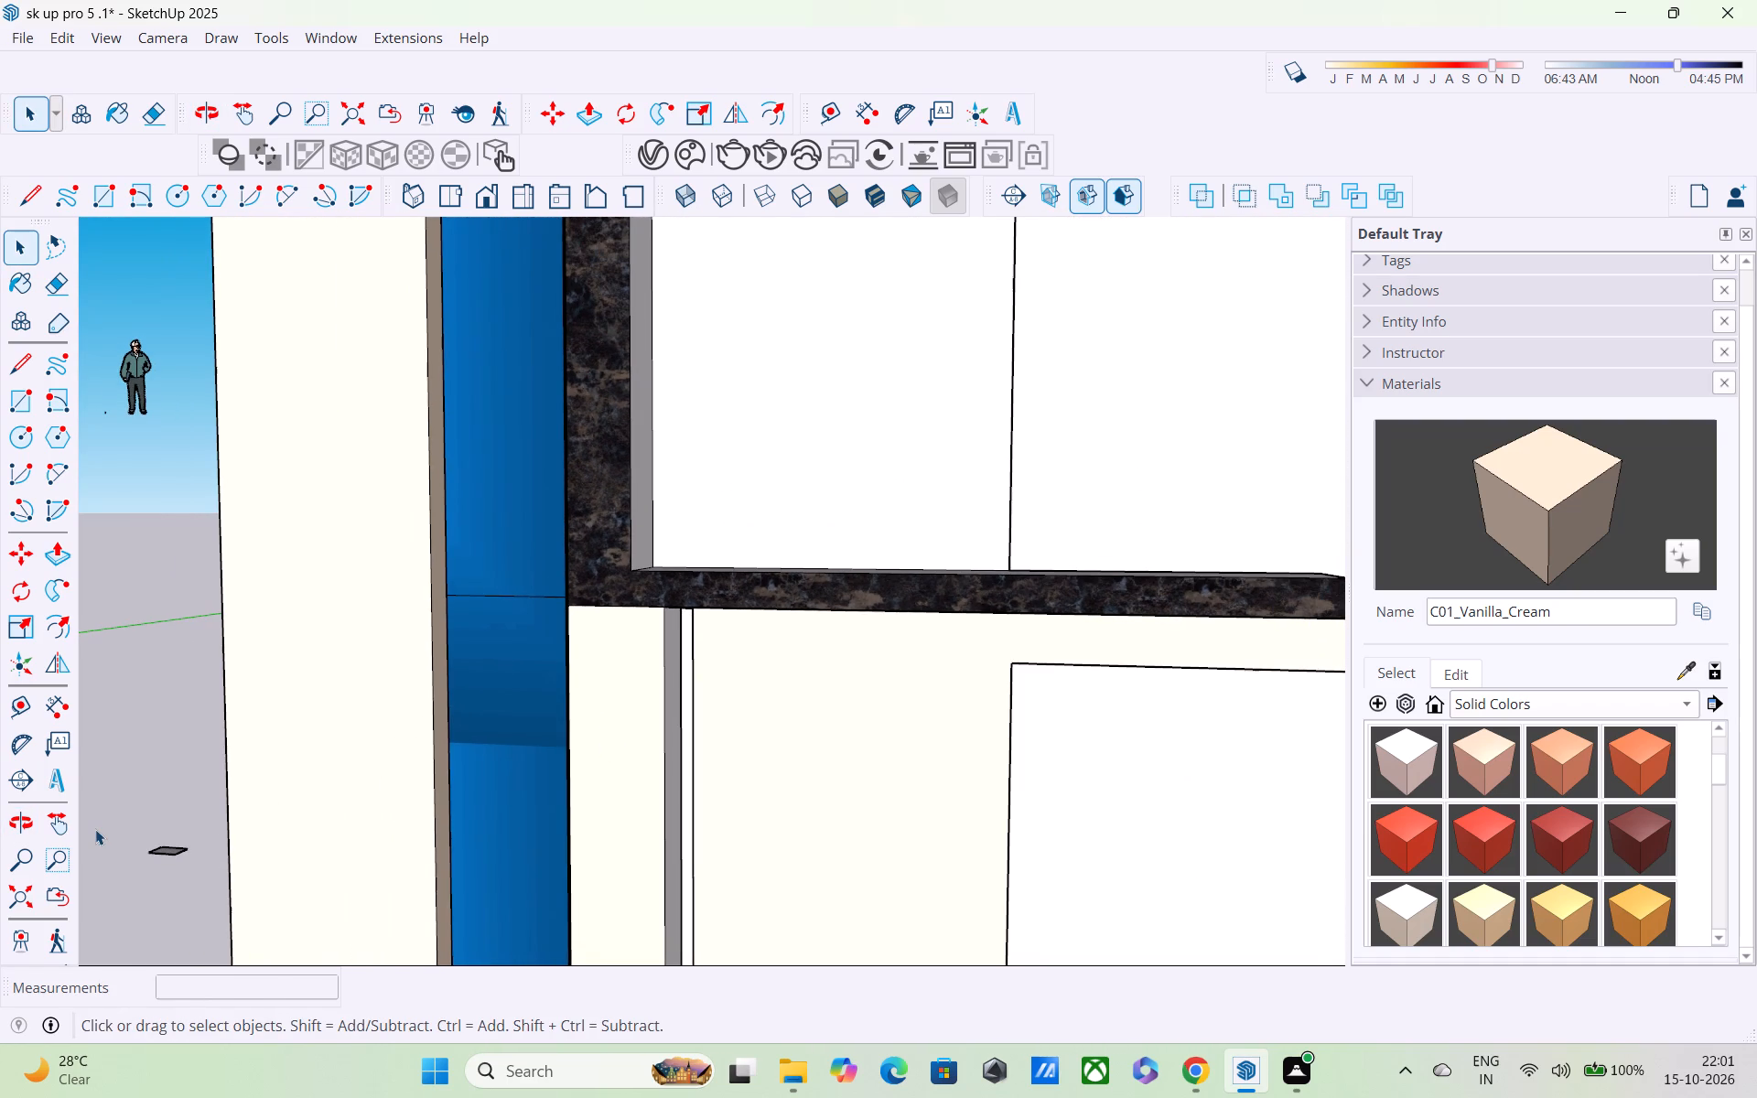
scroll(129, 849, "down", 3)
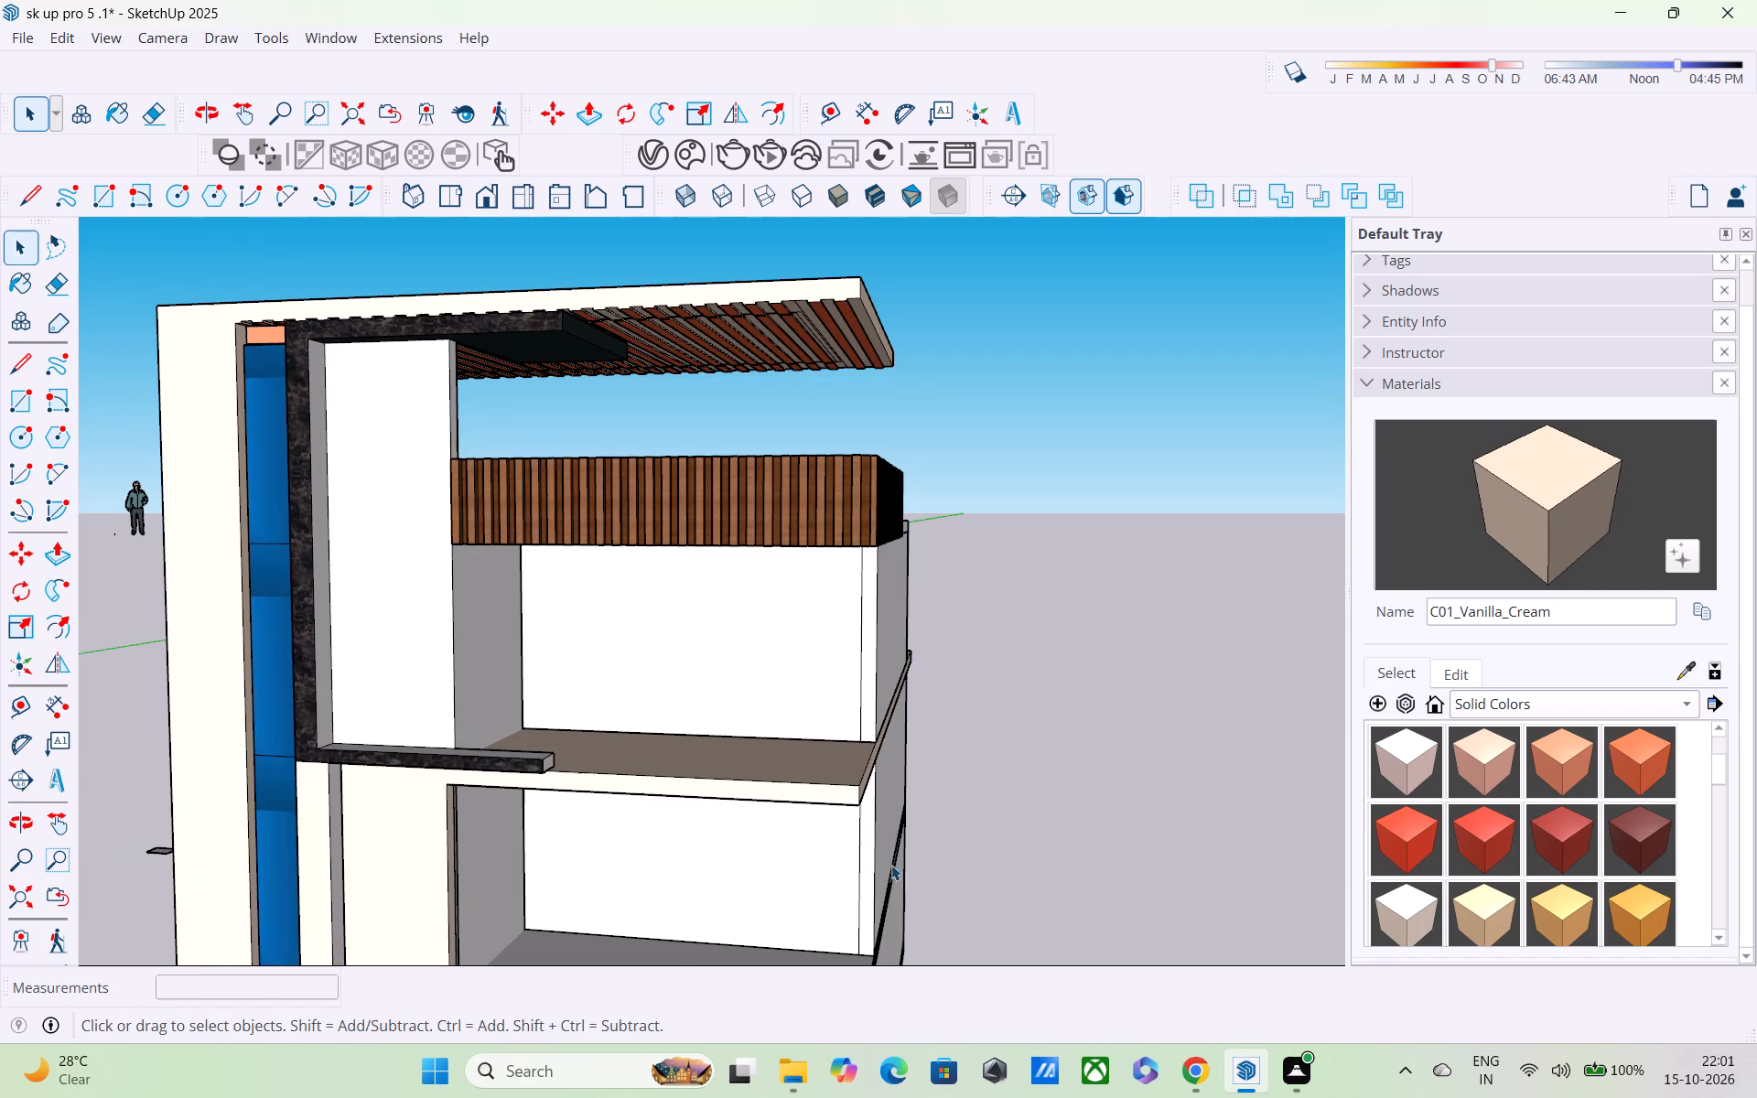
Paint the tall white panel inside the upper black marble frame with Glass_Mirror_1 from the Glass collection.
left_click(1471, 707)
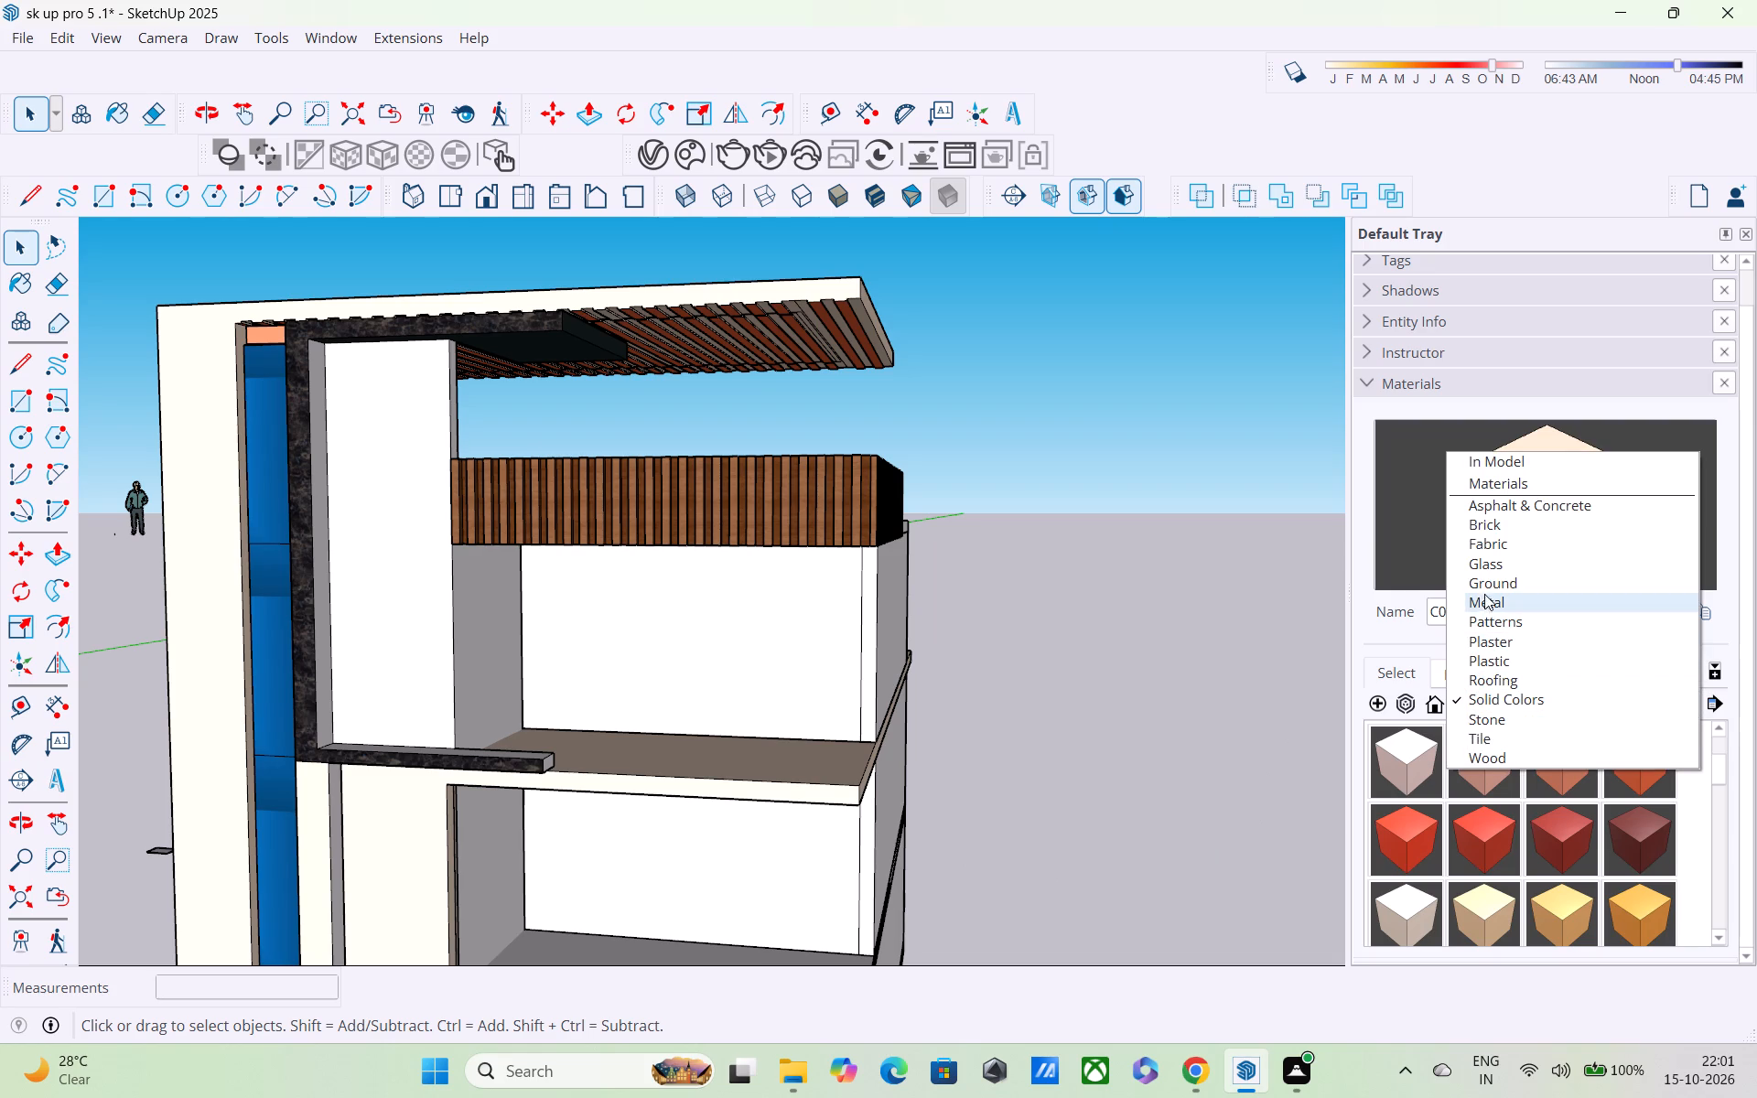
left_click(1484, 562)
left_click(1475, 752)
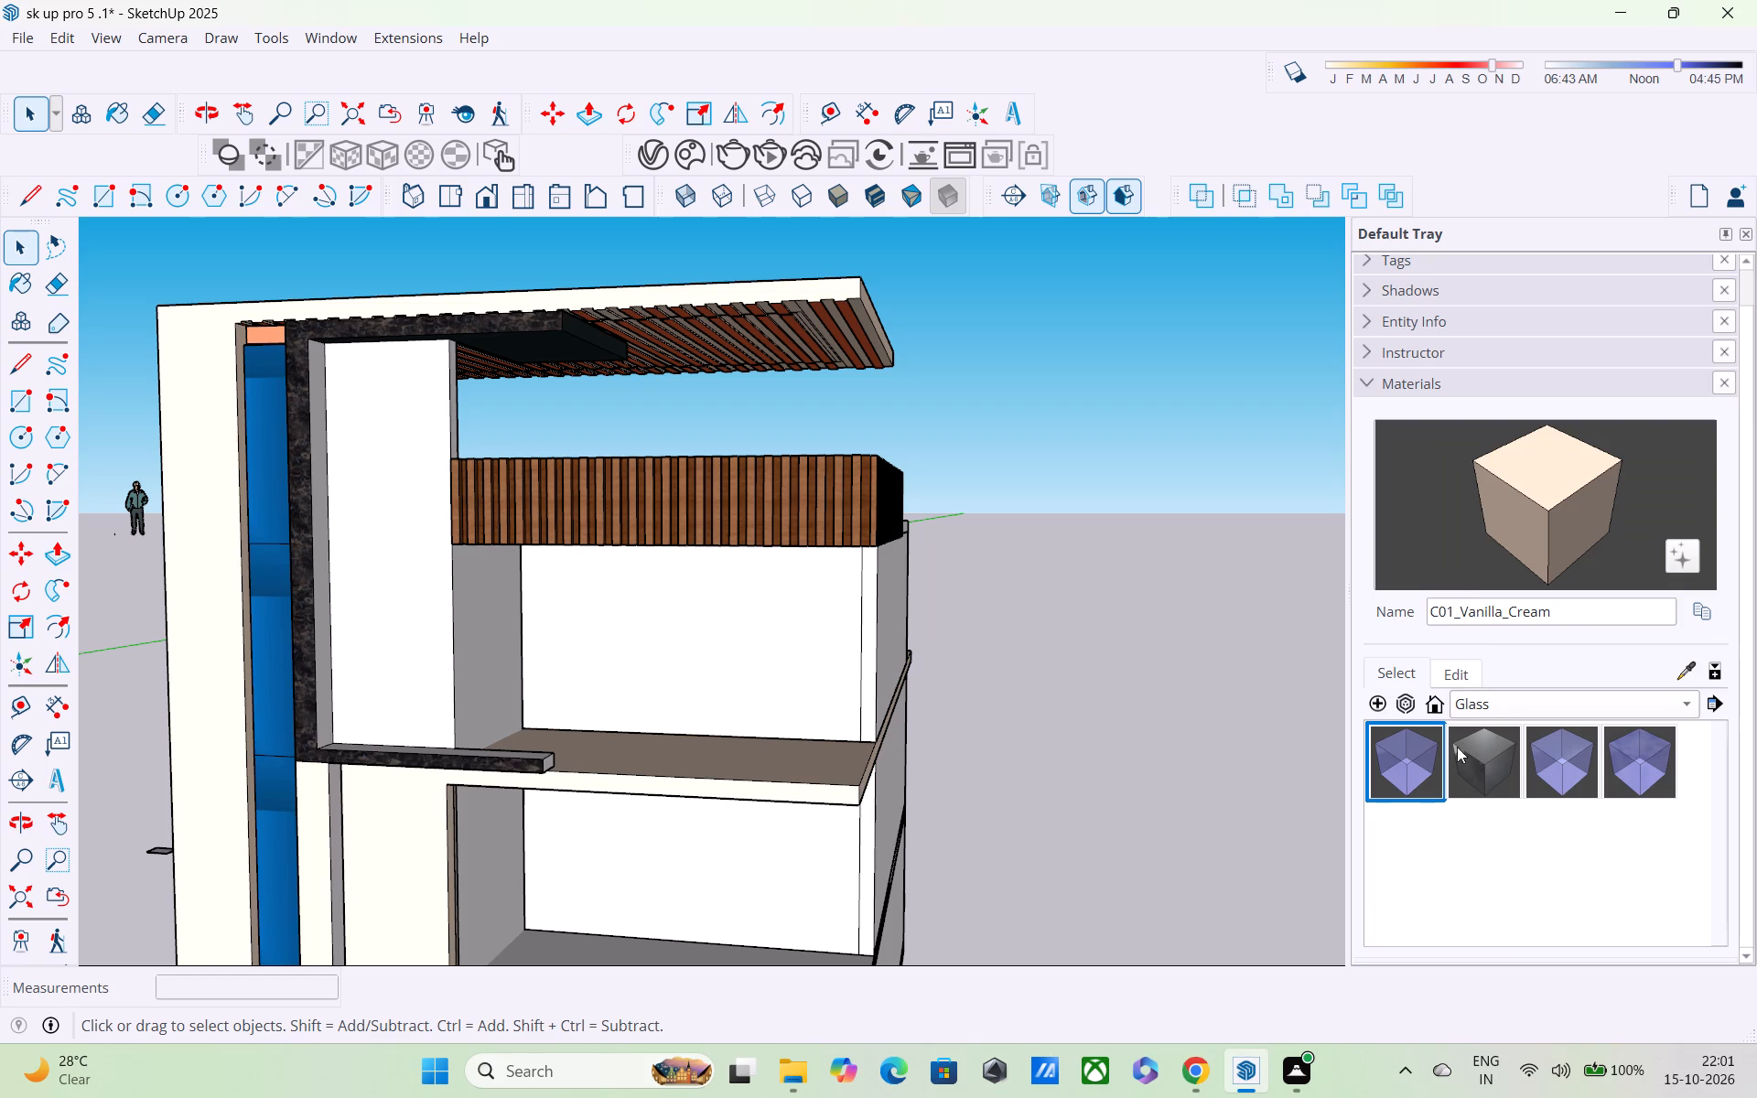
left_click(374, 597)
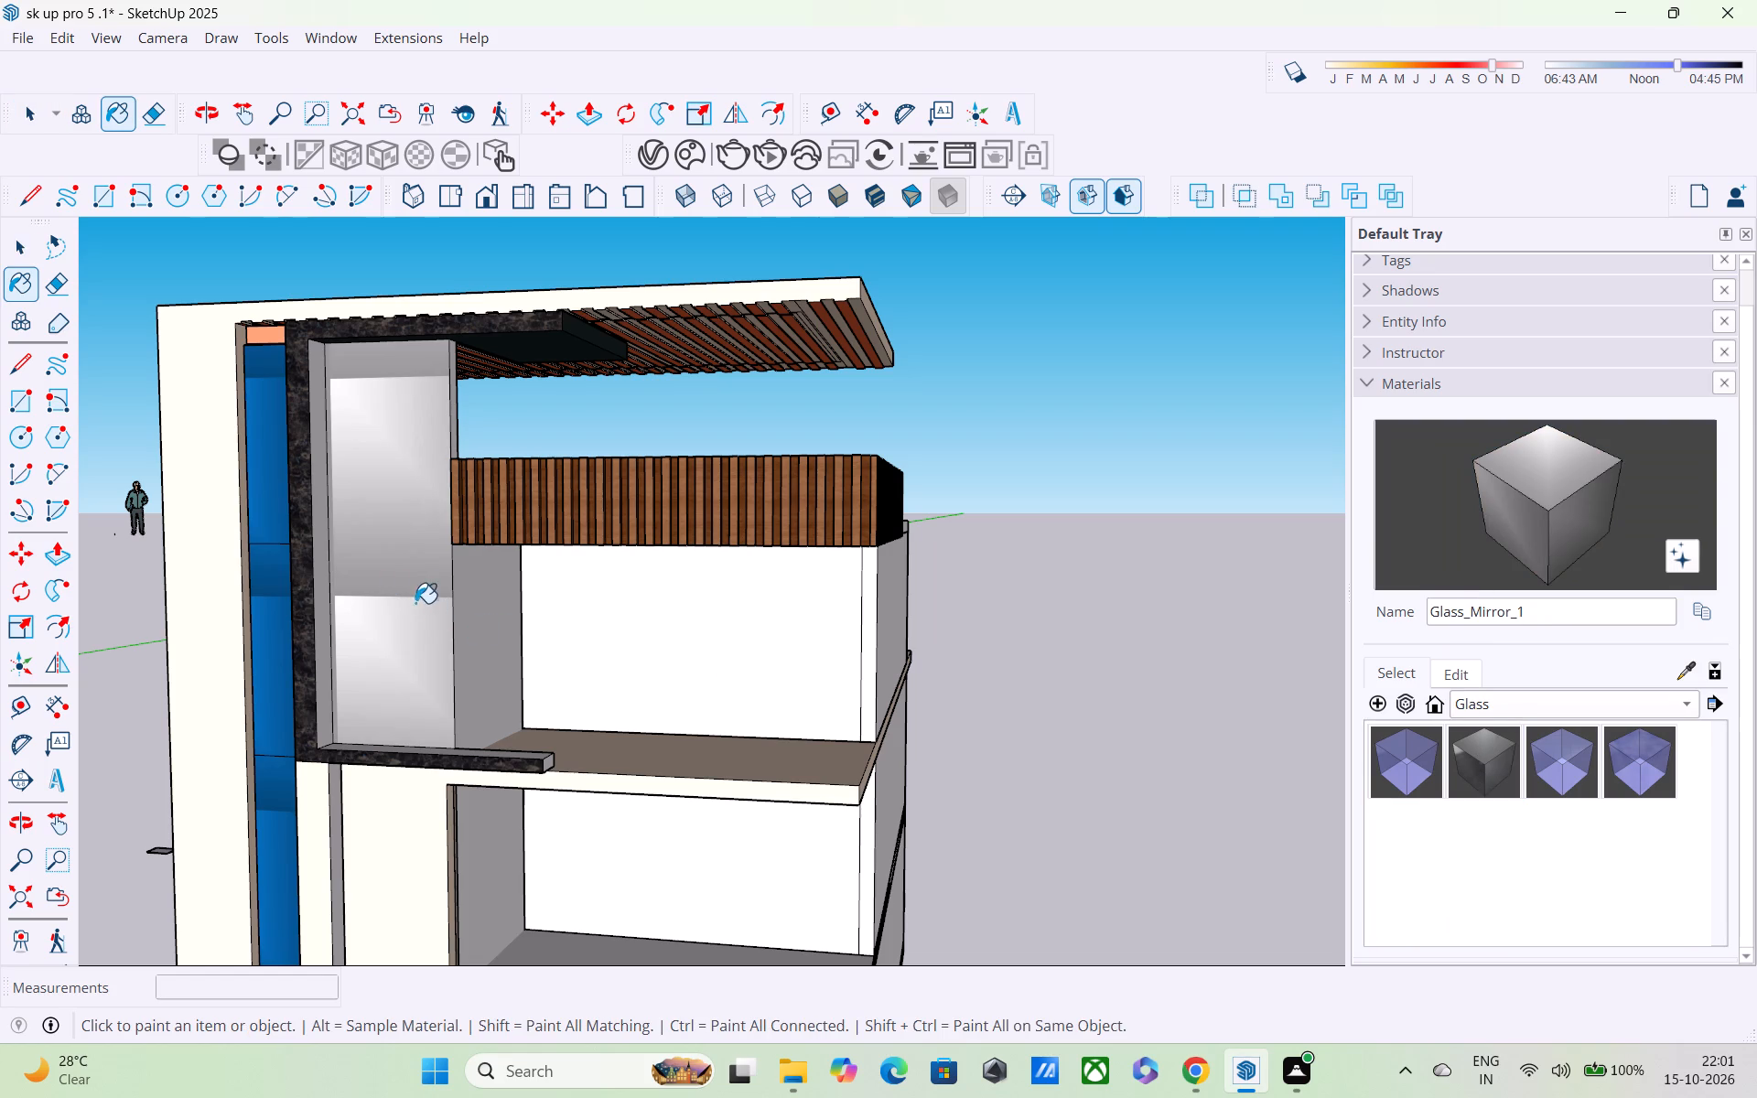
middle_click_drag(414, 605, 213, 679)
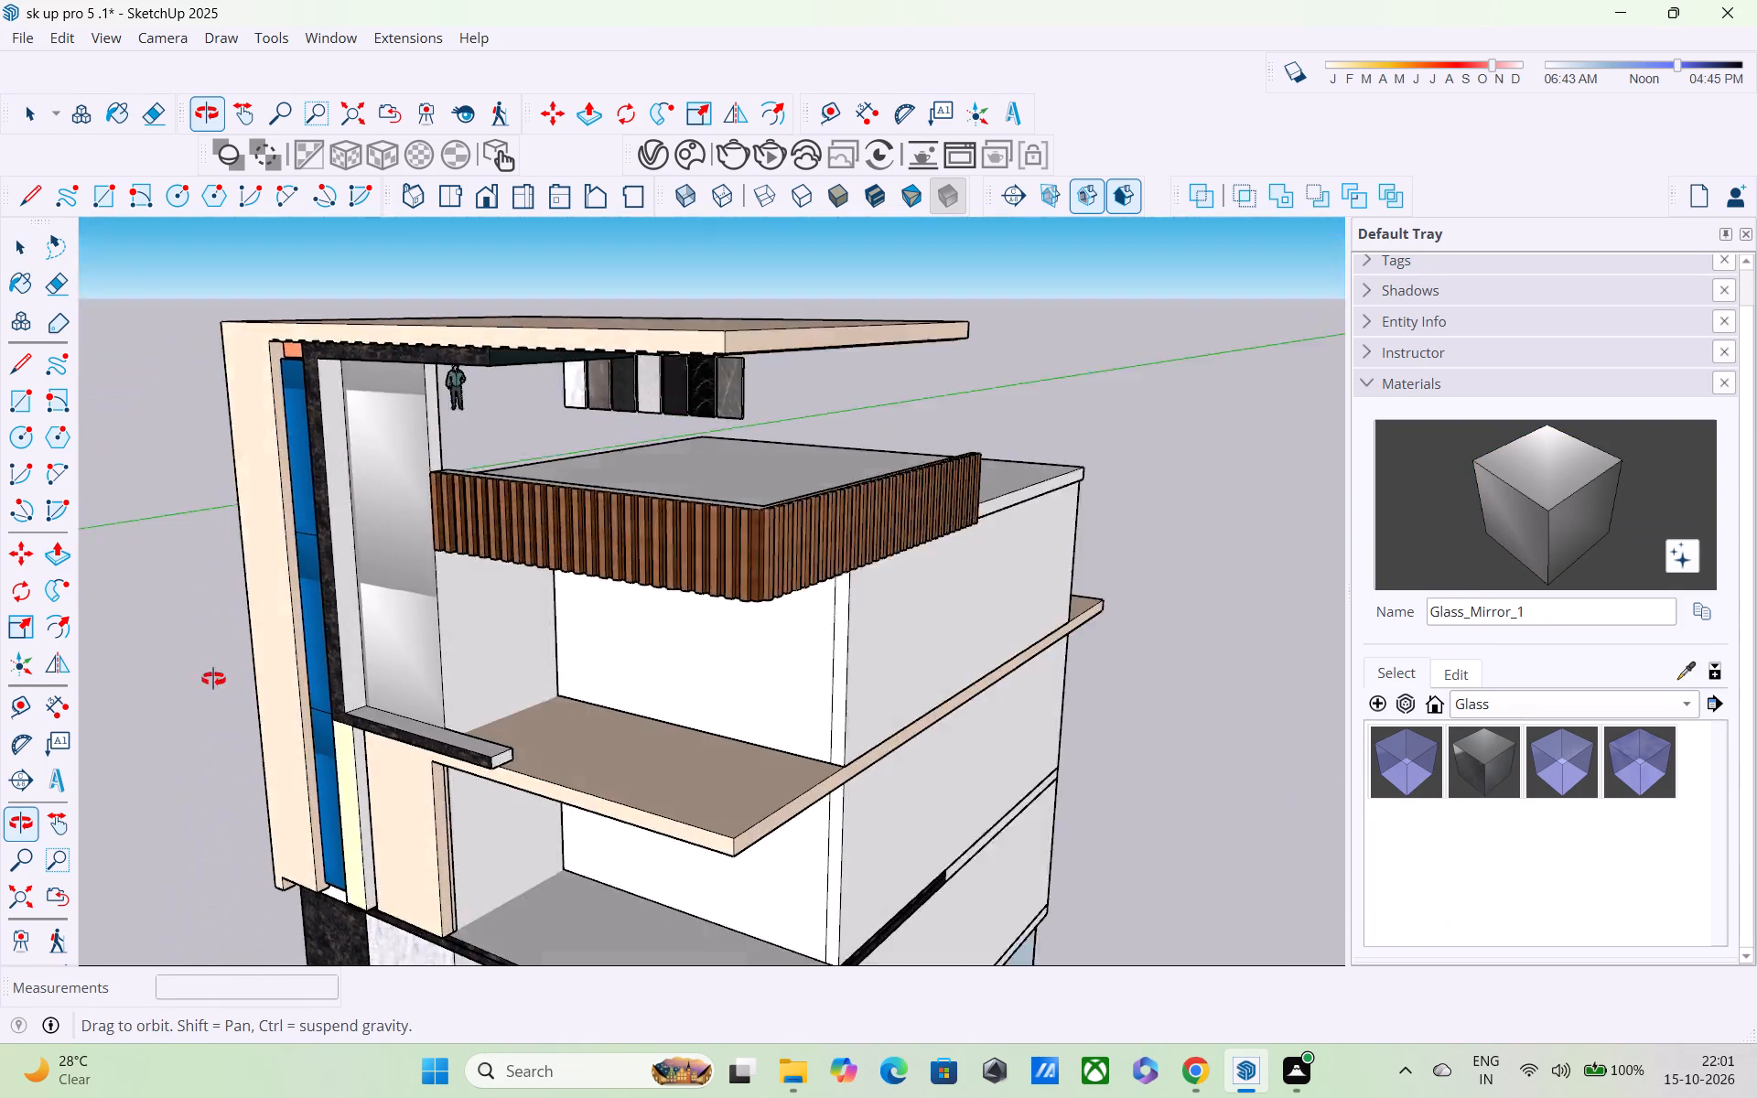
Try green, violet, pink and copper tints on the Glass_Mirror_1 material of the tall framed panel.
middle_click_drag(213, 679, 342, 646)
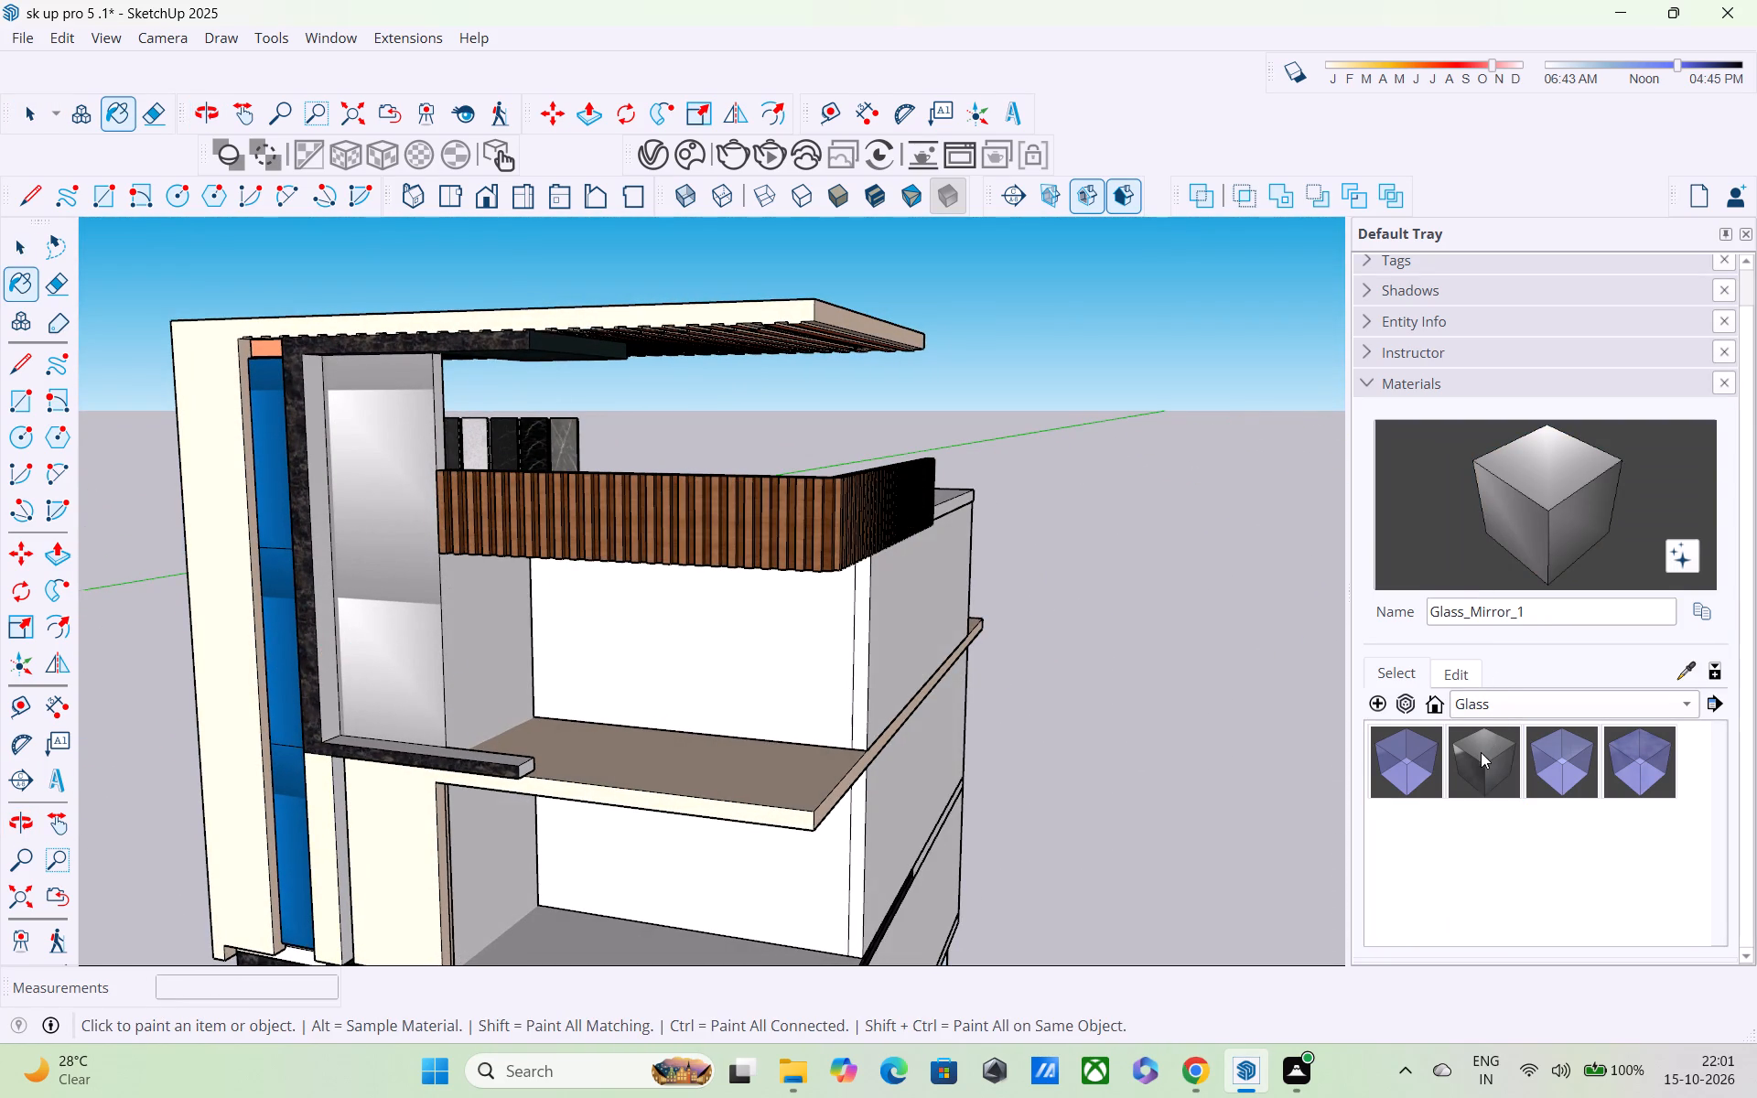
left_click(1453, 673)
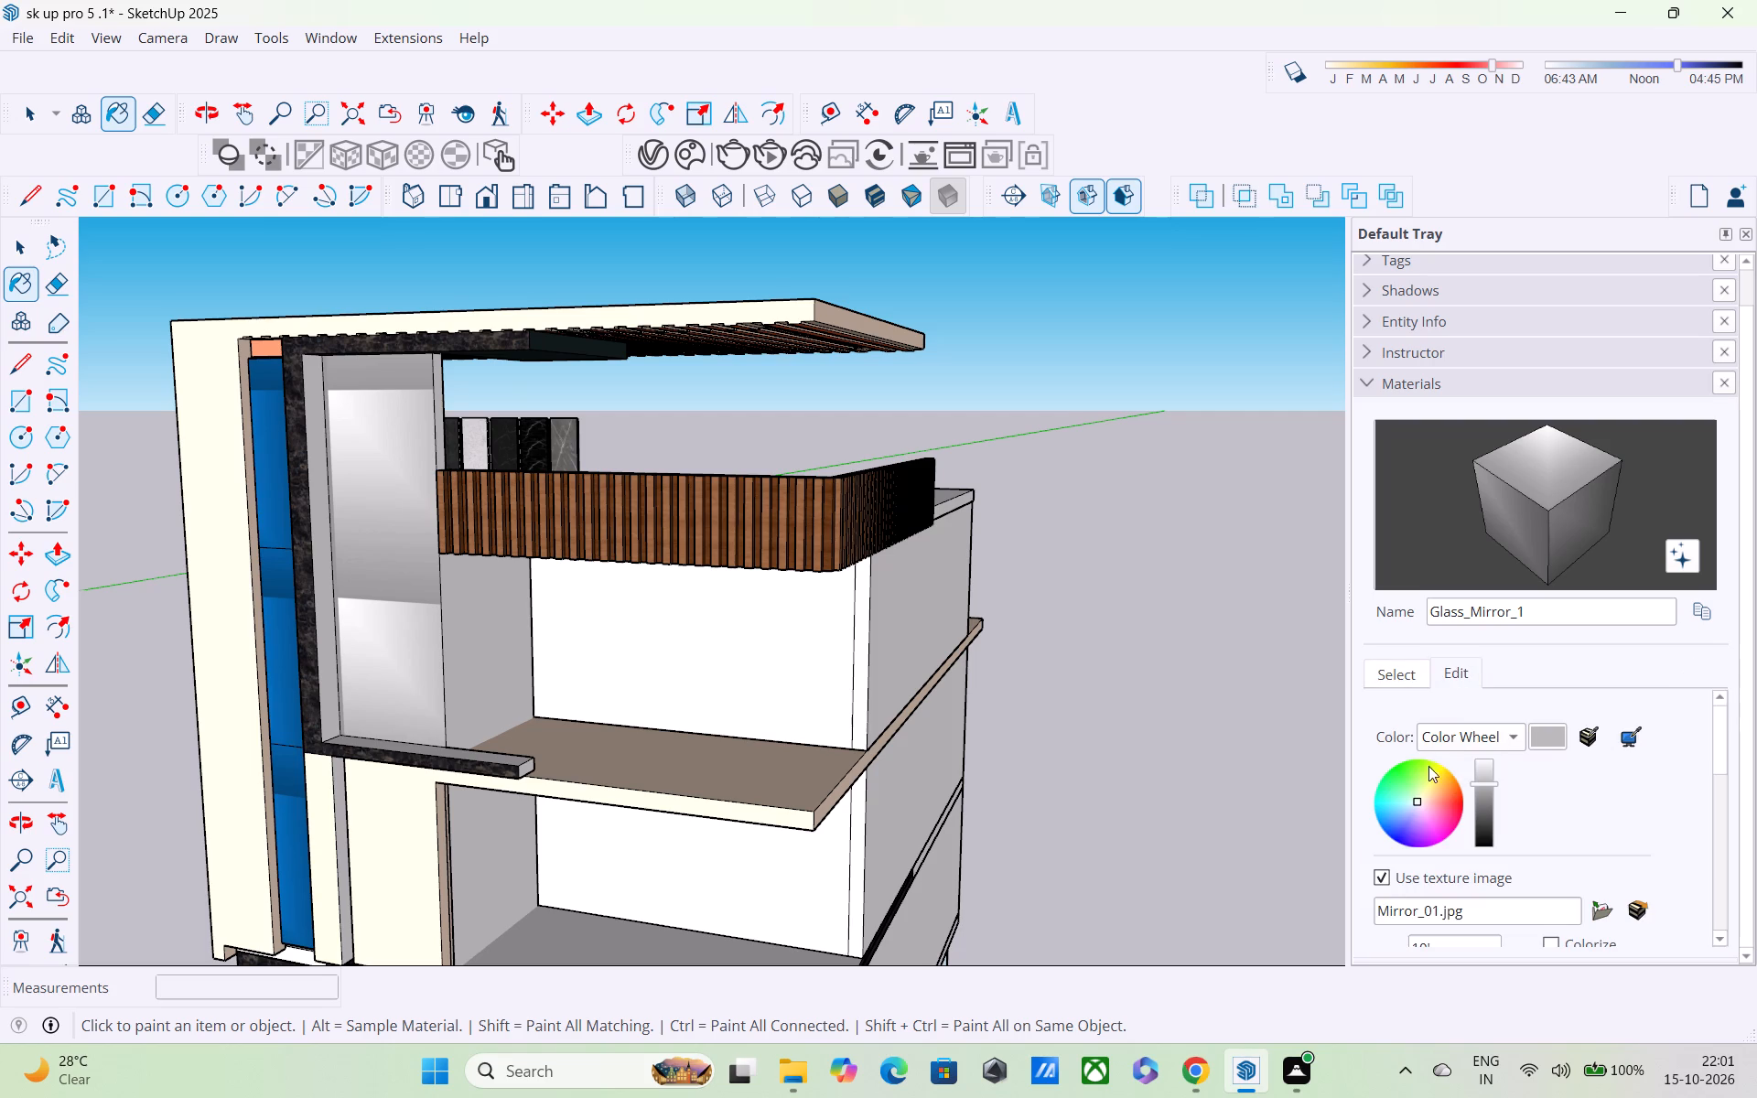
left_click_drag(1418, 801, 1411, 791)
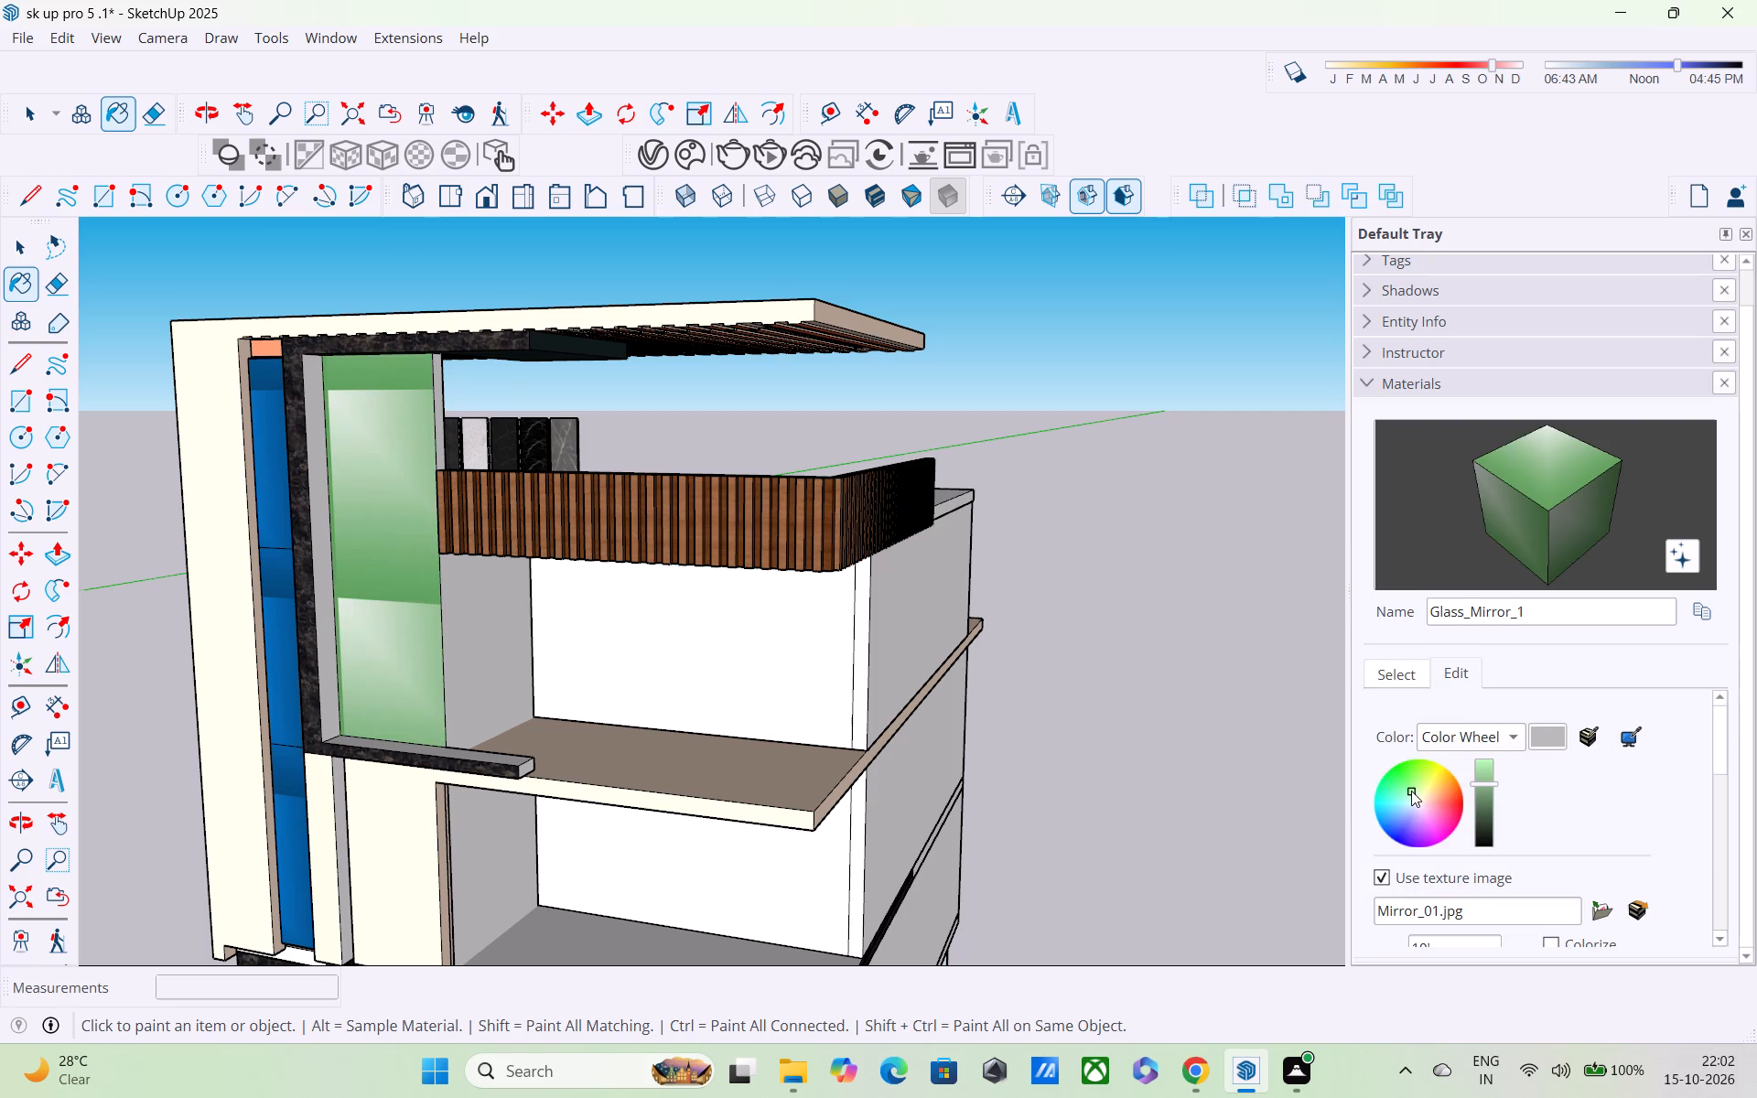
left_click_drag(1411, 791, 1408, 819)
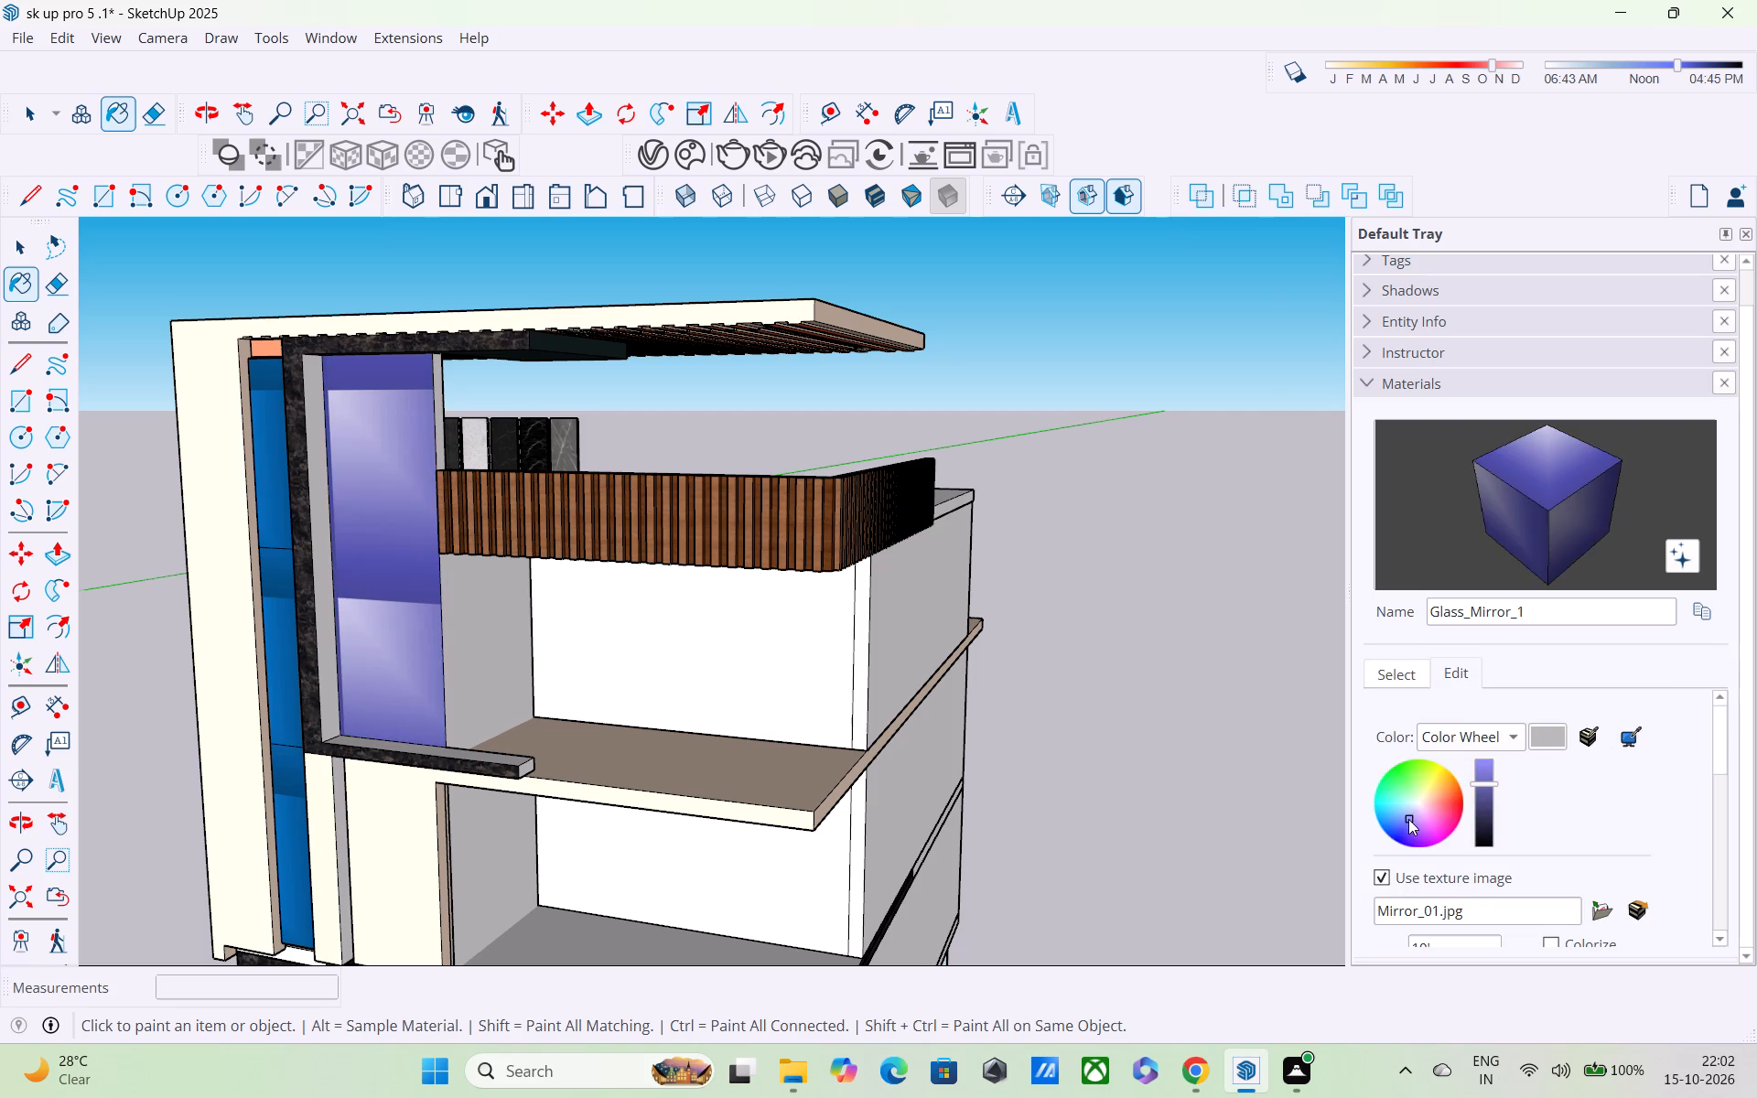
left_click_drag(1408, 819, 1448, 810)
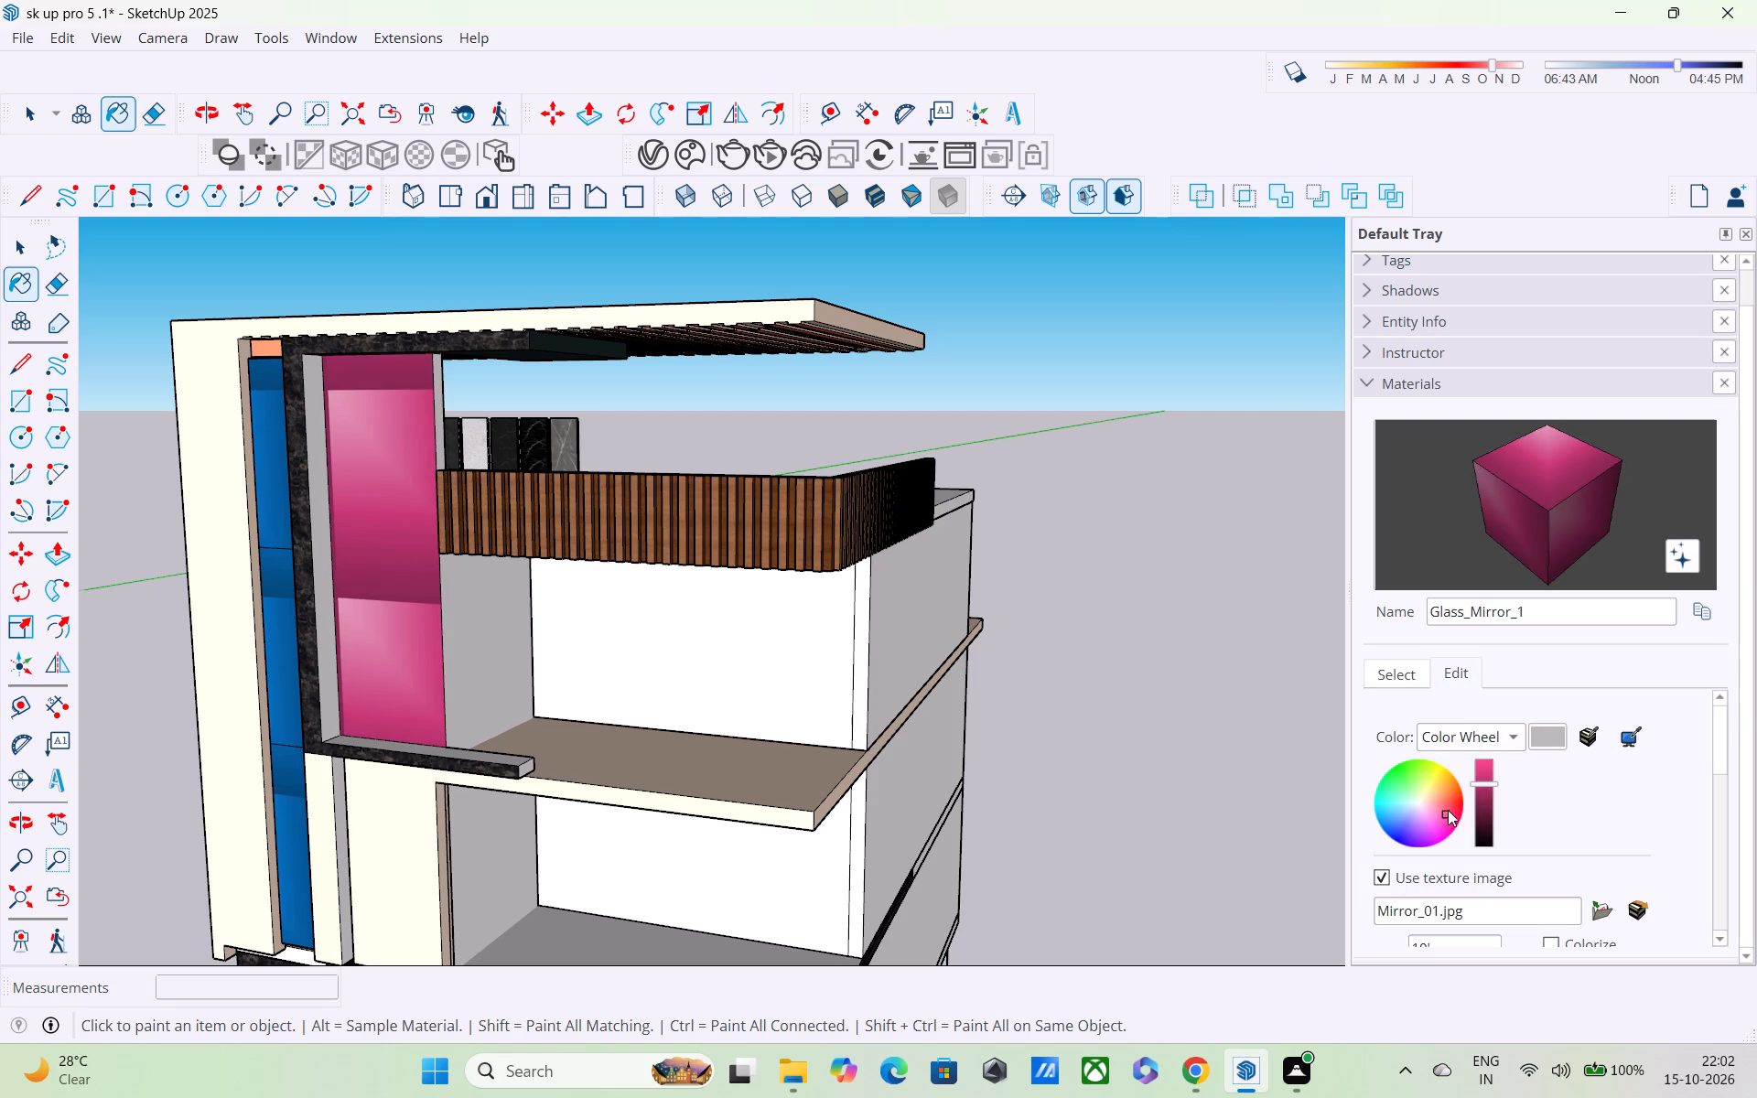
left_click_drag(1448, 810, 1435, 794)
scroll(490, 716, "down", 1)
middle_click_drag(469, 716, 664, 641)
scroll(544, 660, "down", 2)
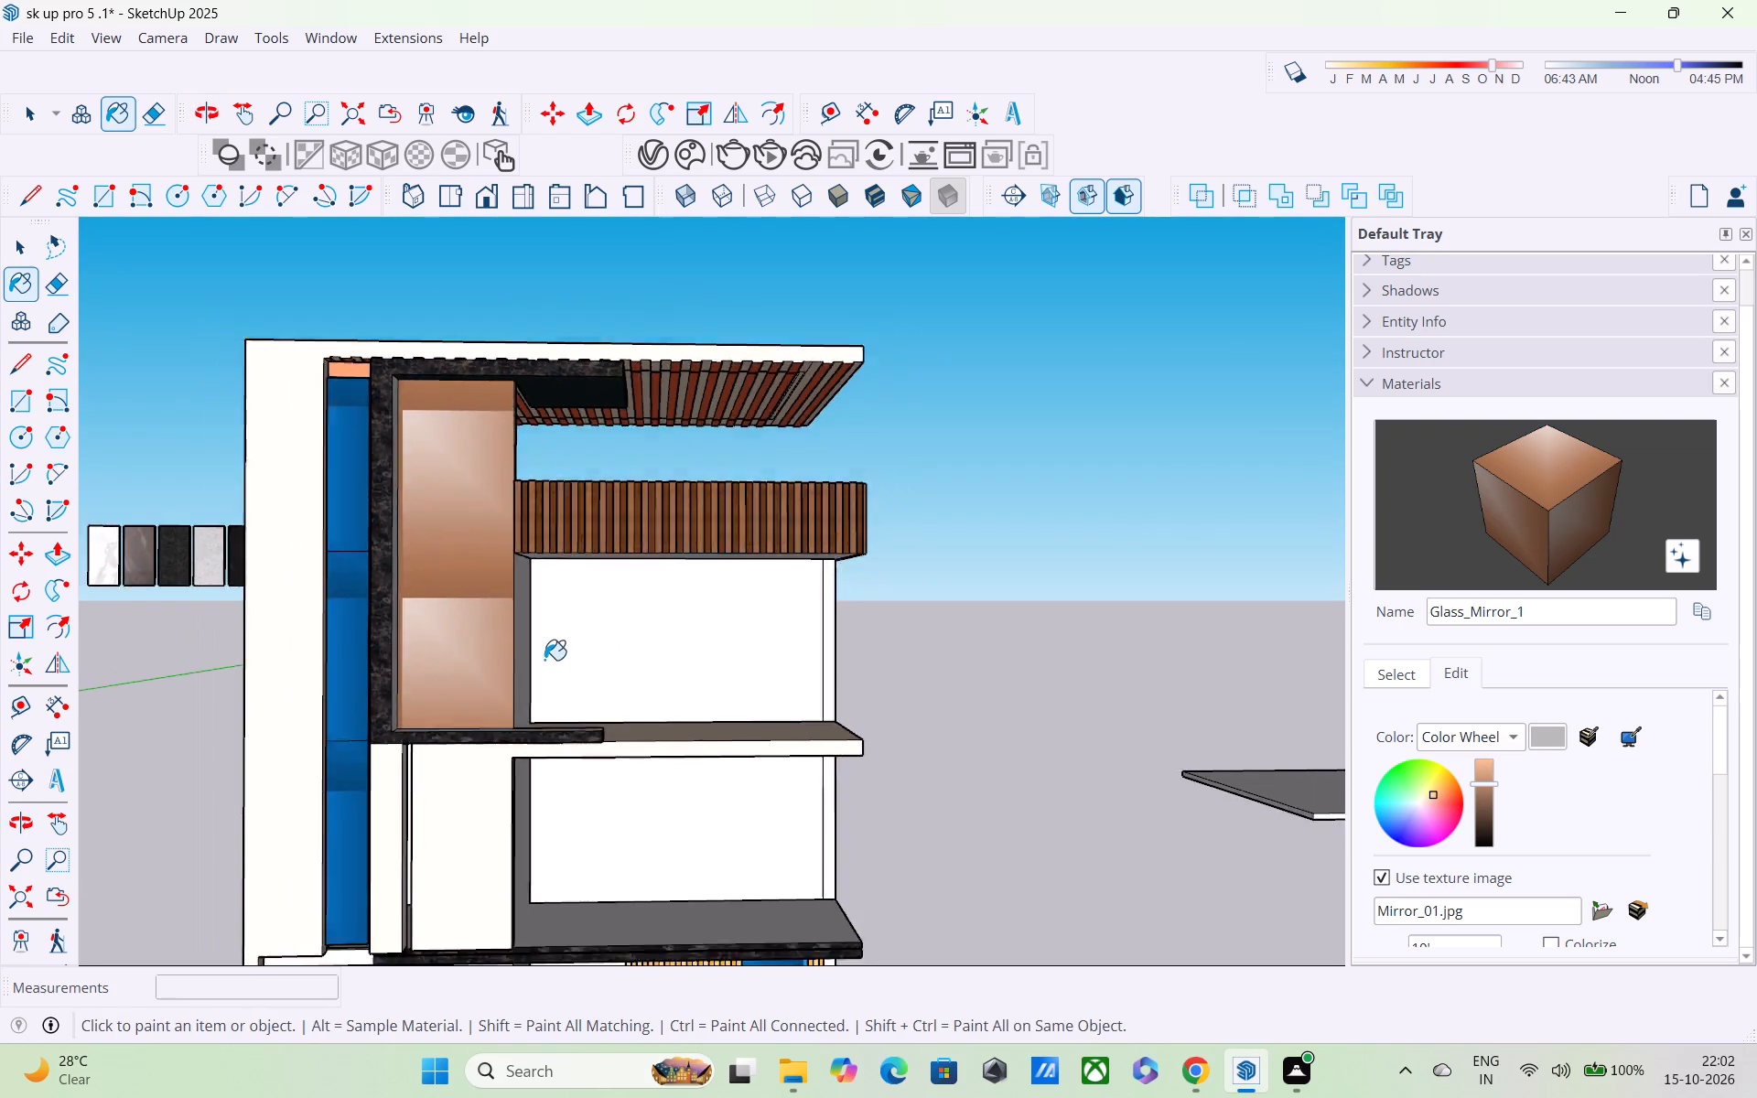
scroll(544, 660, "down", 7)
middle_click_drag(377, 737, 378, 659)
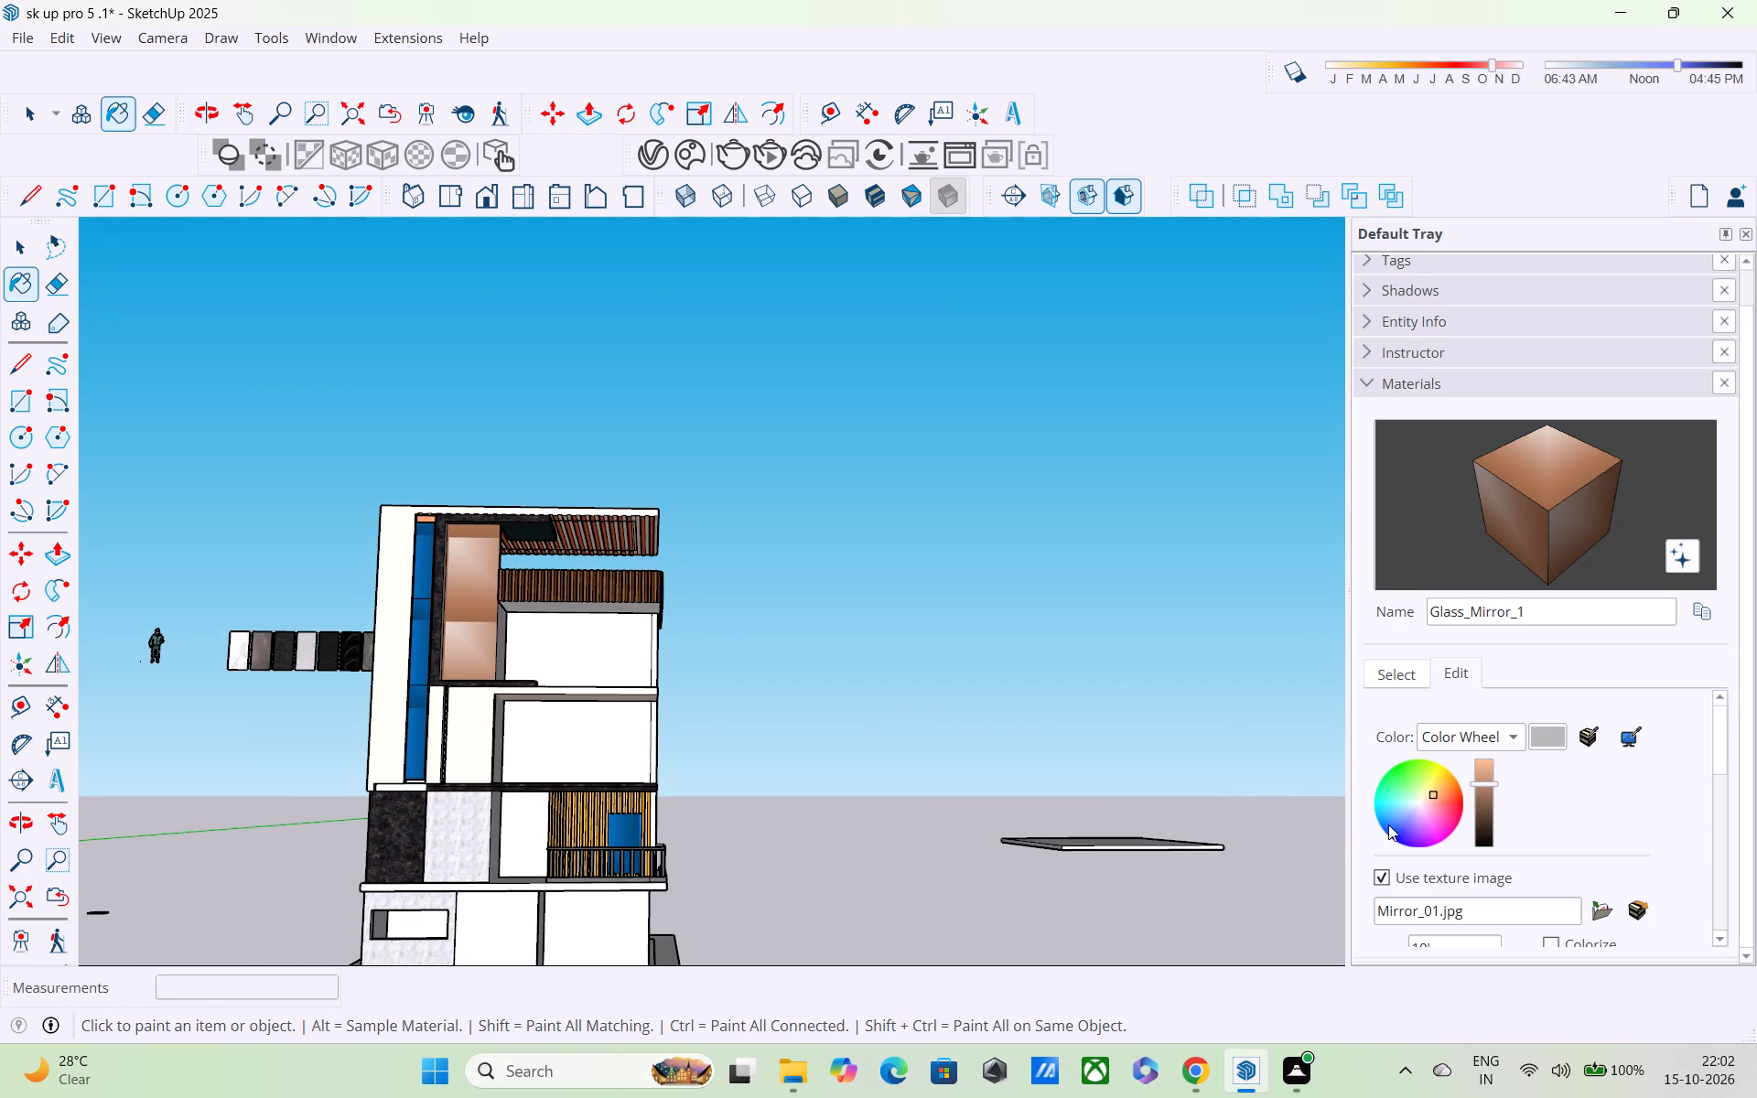
Set the Glass_Mirror_1 material's colour to a pale warm beige-grey.
left_click_drag(1429, 791, 1422, 798)
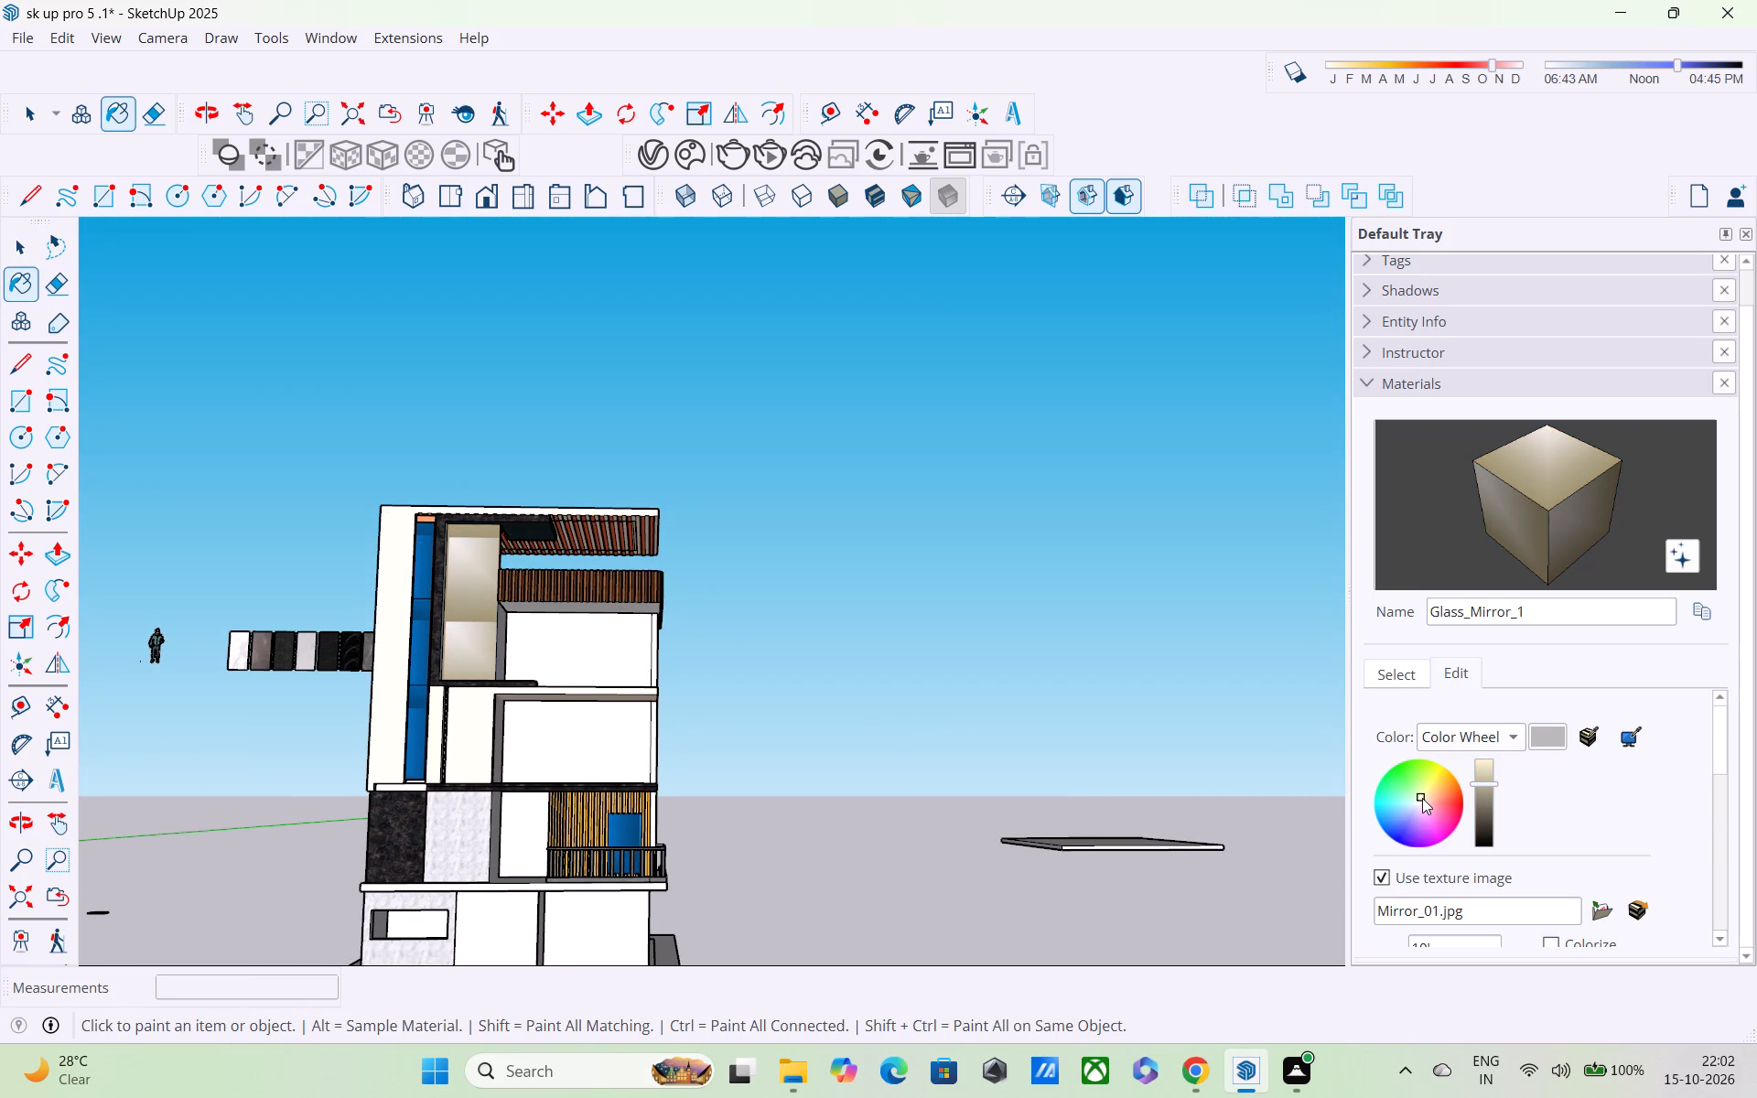
left_click_drag(1422, 798, 1421, 800)
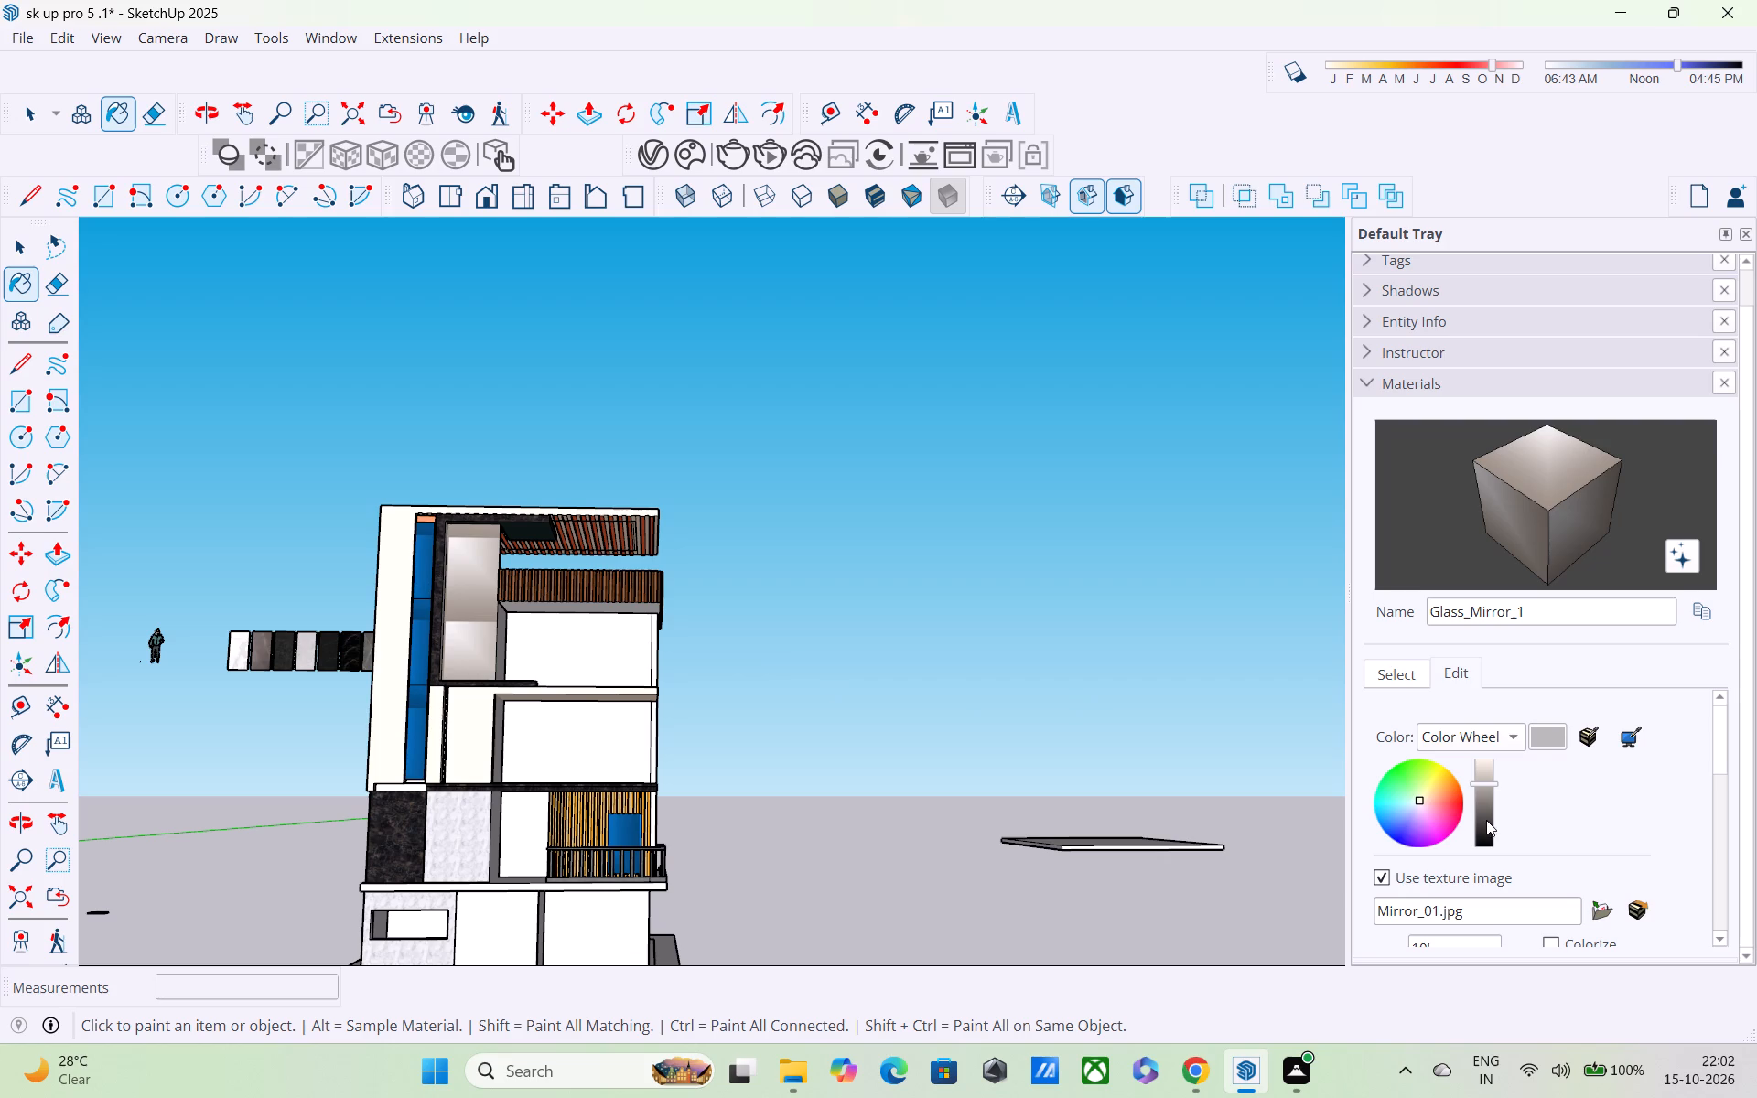
left_click(1482, 780)
left_click(1420, 799)
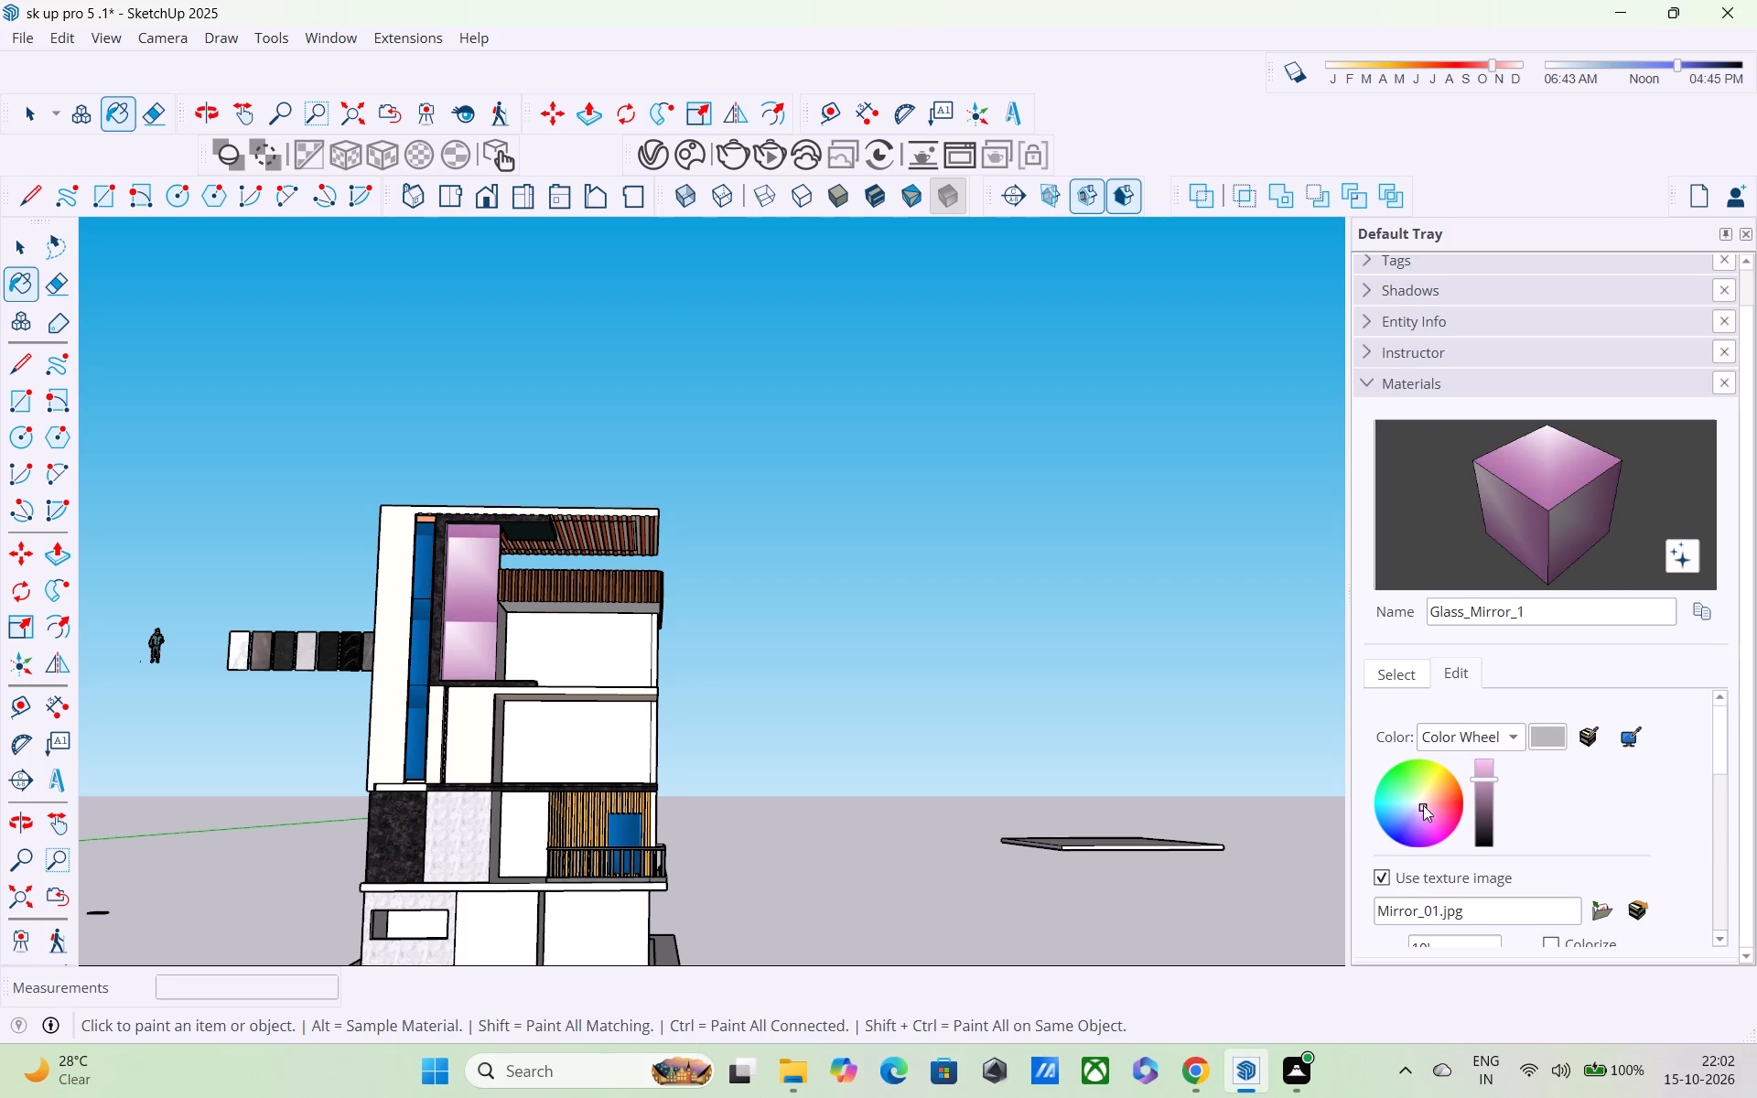
Examine the whole front facade with the retinted mirror panel beside the blue glass strip, black marble frame and stone samples.
middle_click_drag(711, 688, 728, 766)
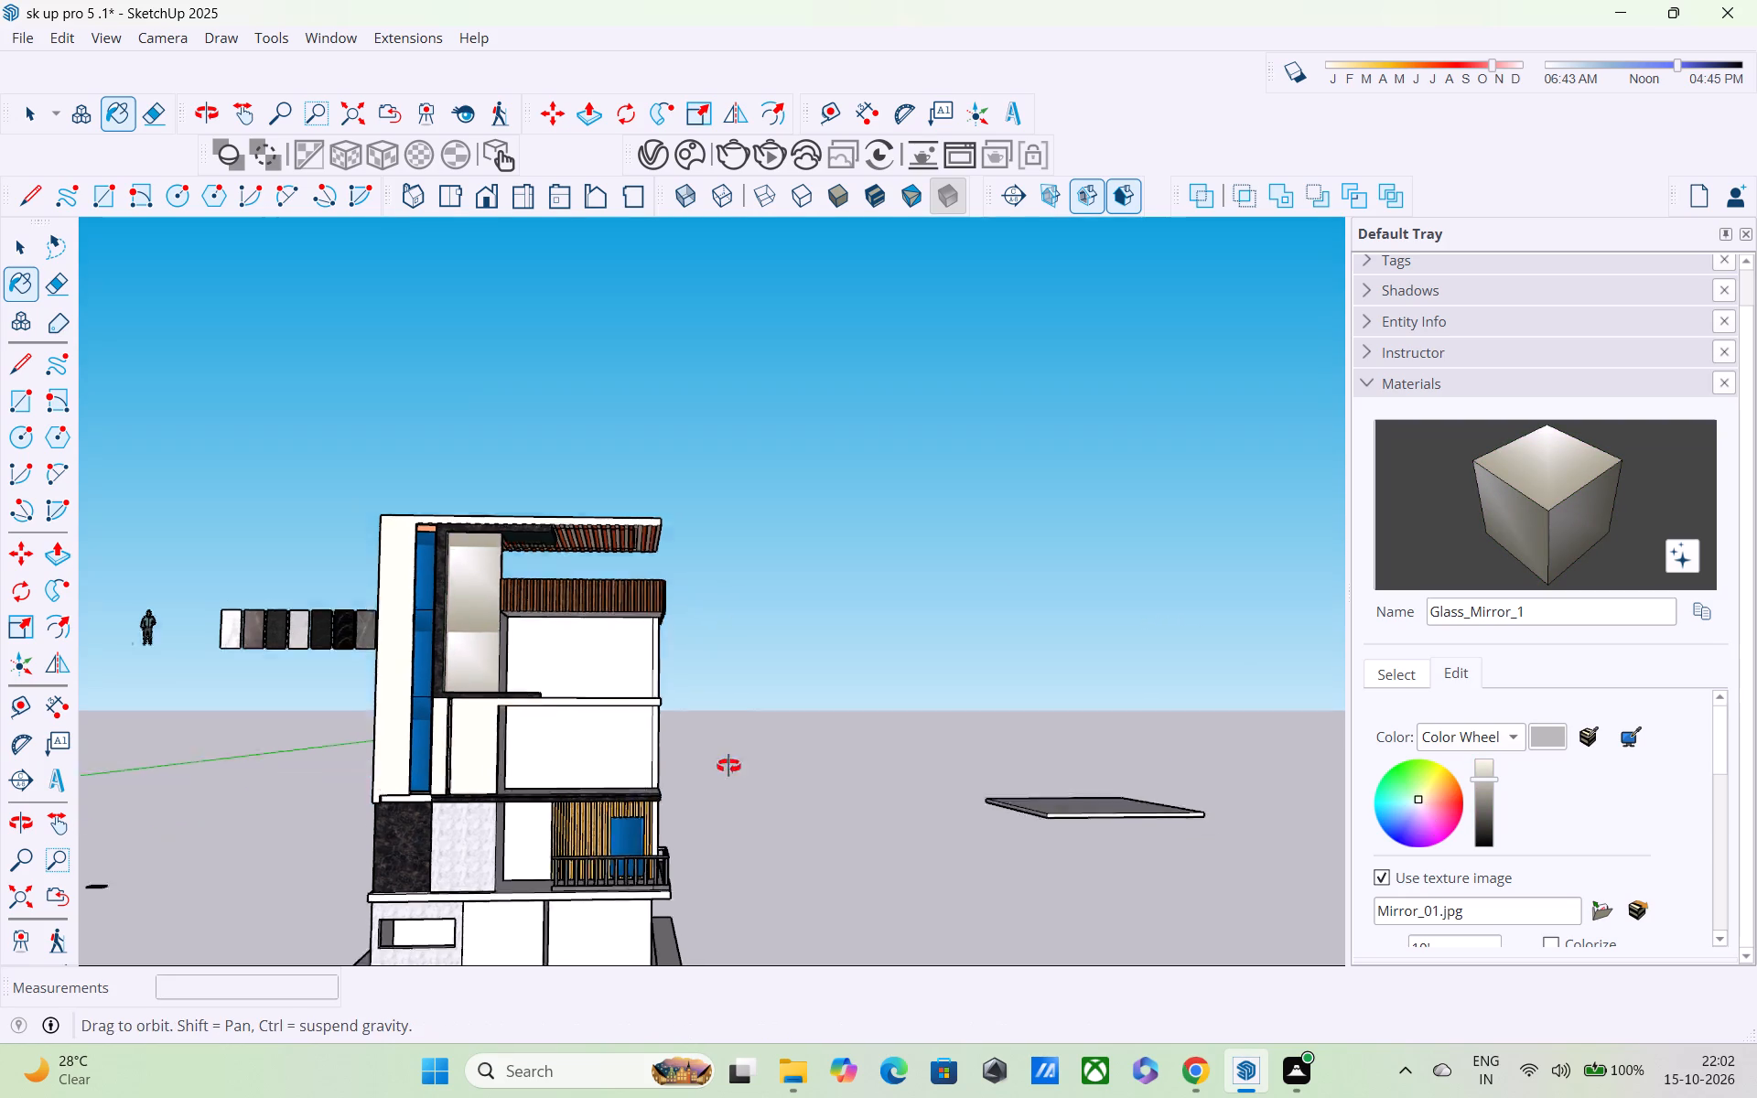
middle_click_drag(728, 766, 750, 887)
scroll(509, 660, "up", 4)
middle_click_drag(462, 673, 383, 502)
scroll(424, 544, "down", 4)
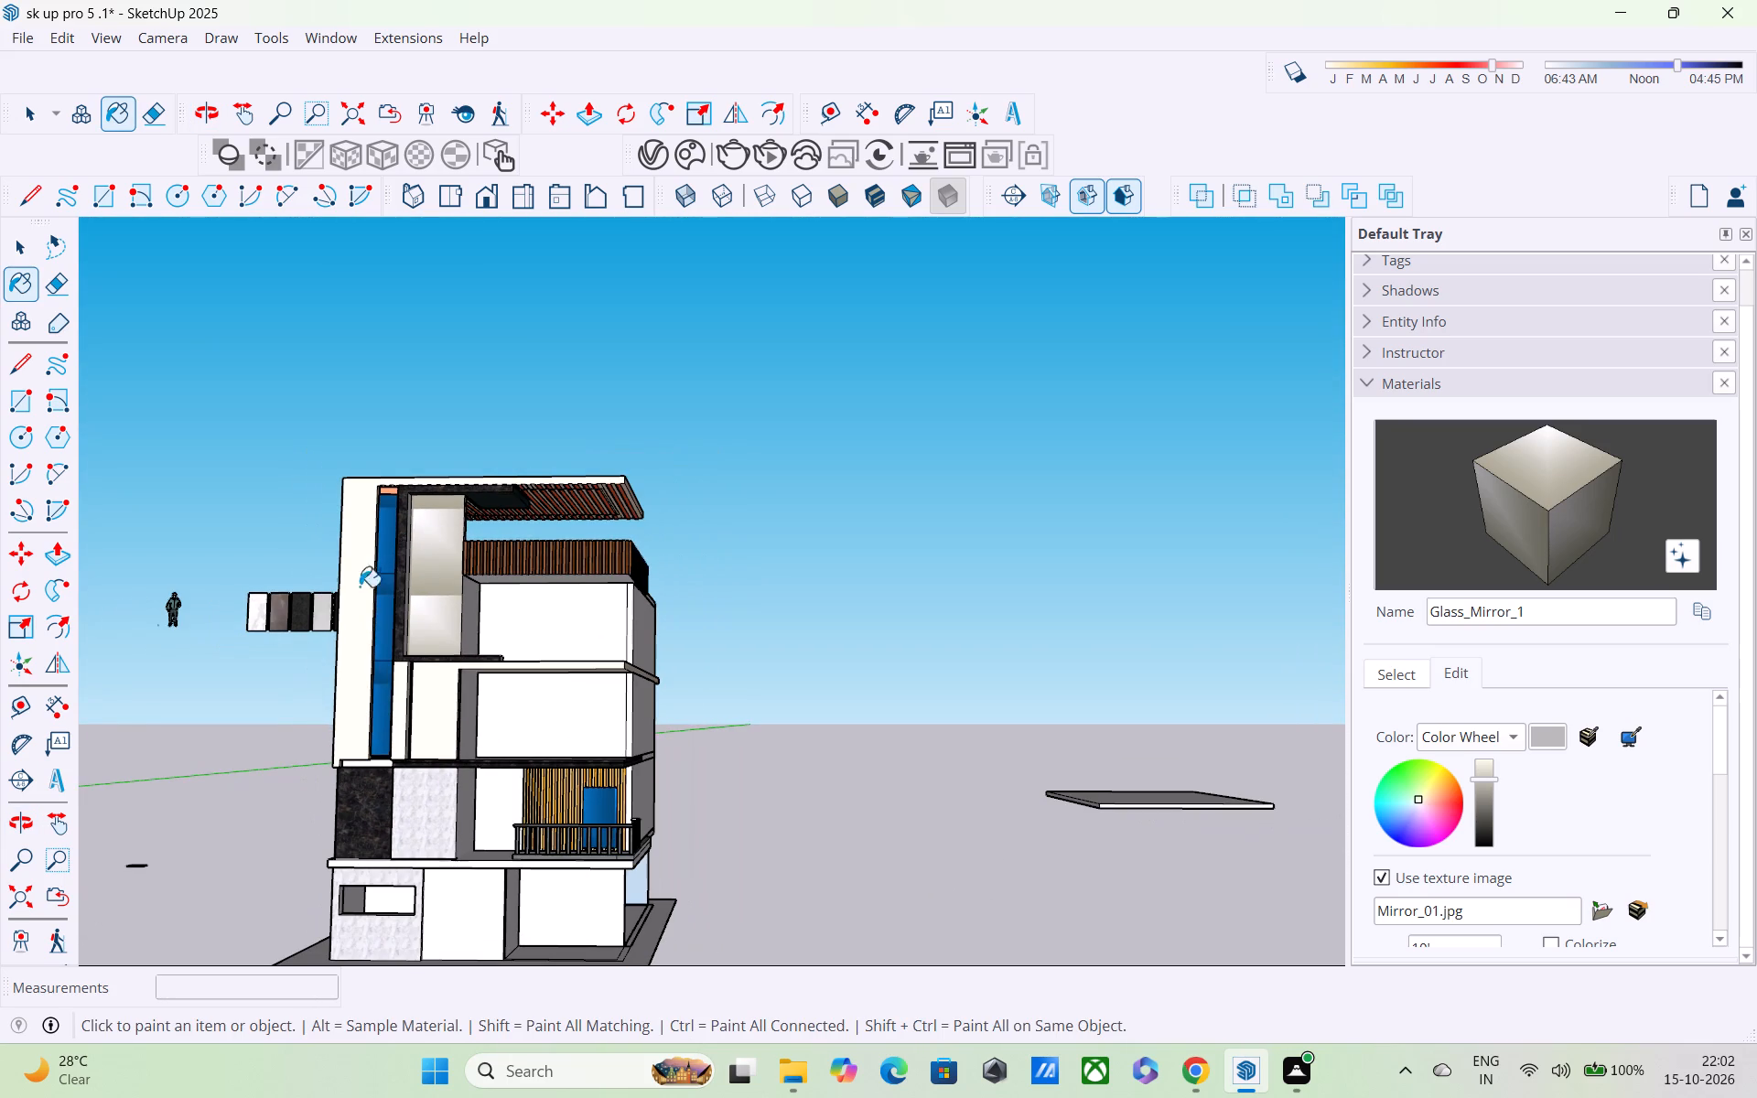
scroll(76, 695, "down", 1)
middle_click_drag(35, 775, 102, 858)
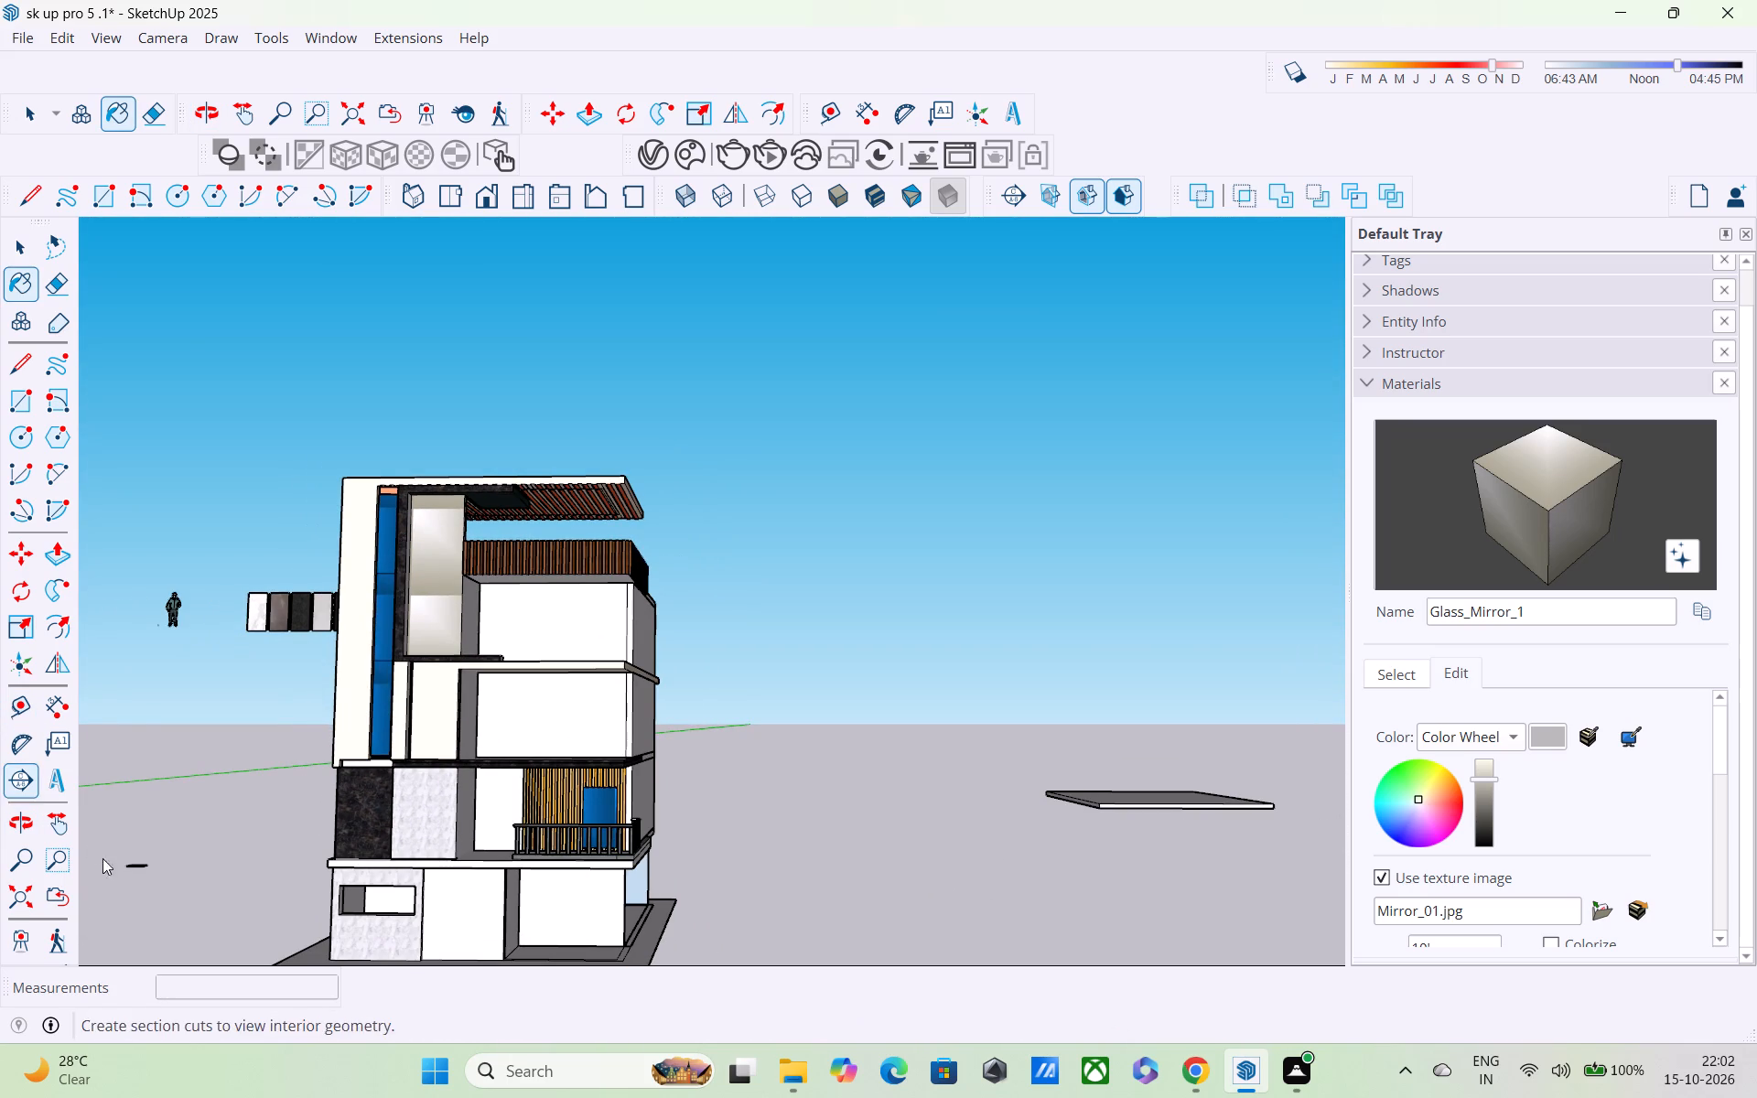
middle_click_drag(102, 858, 115, 870)
middle_click_drag(324, 696, 372, 750)
scroll(403, 684, "up", 3)
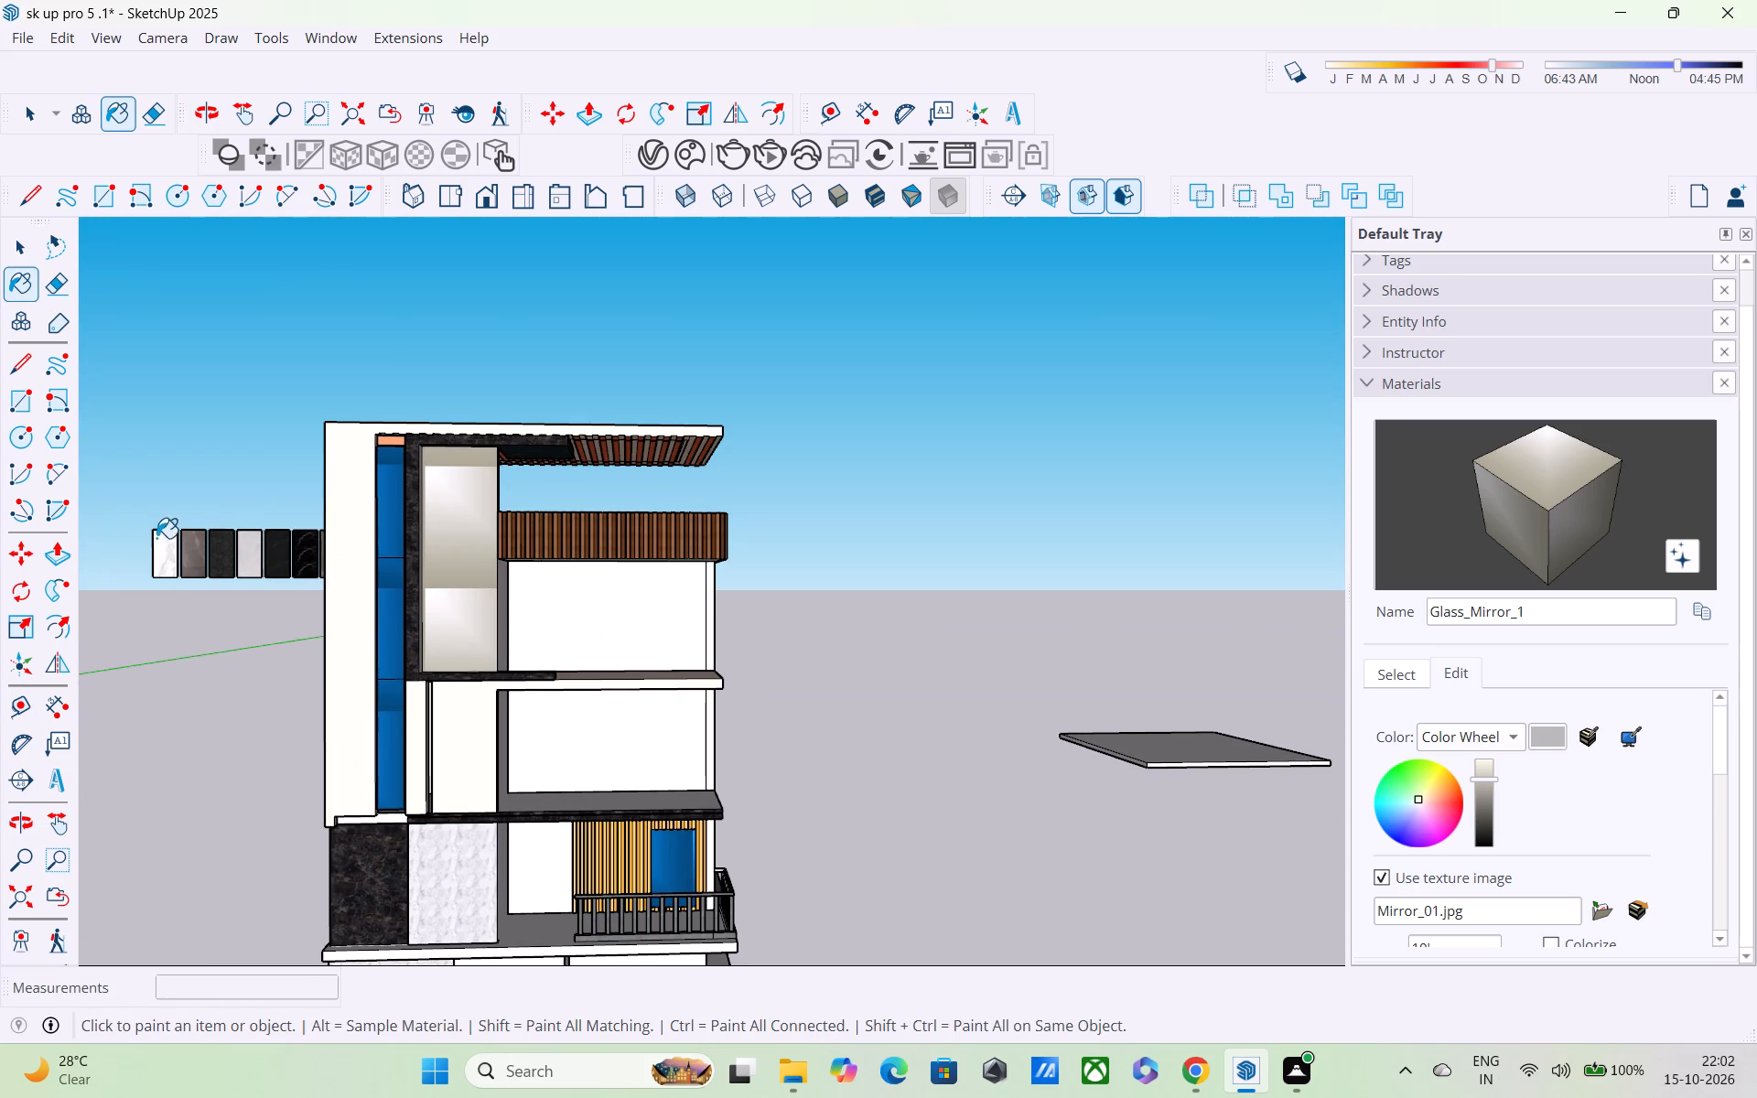
Draw a narrow vertical rectangle about 9 3/8" wide and 13' 3" high on the mirror panel, beside the blue glass strip.
key("r")
scroll(440, 513, "up", 4)
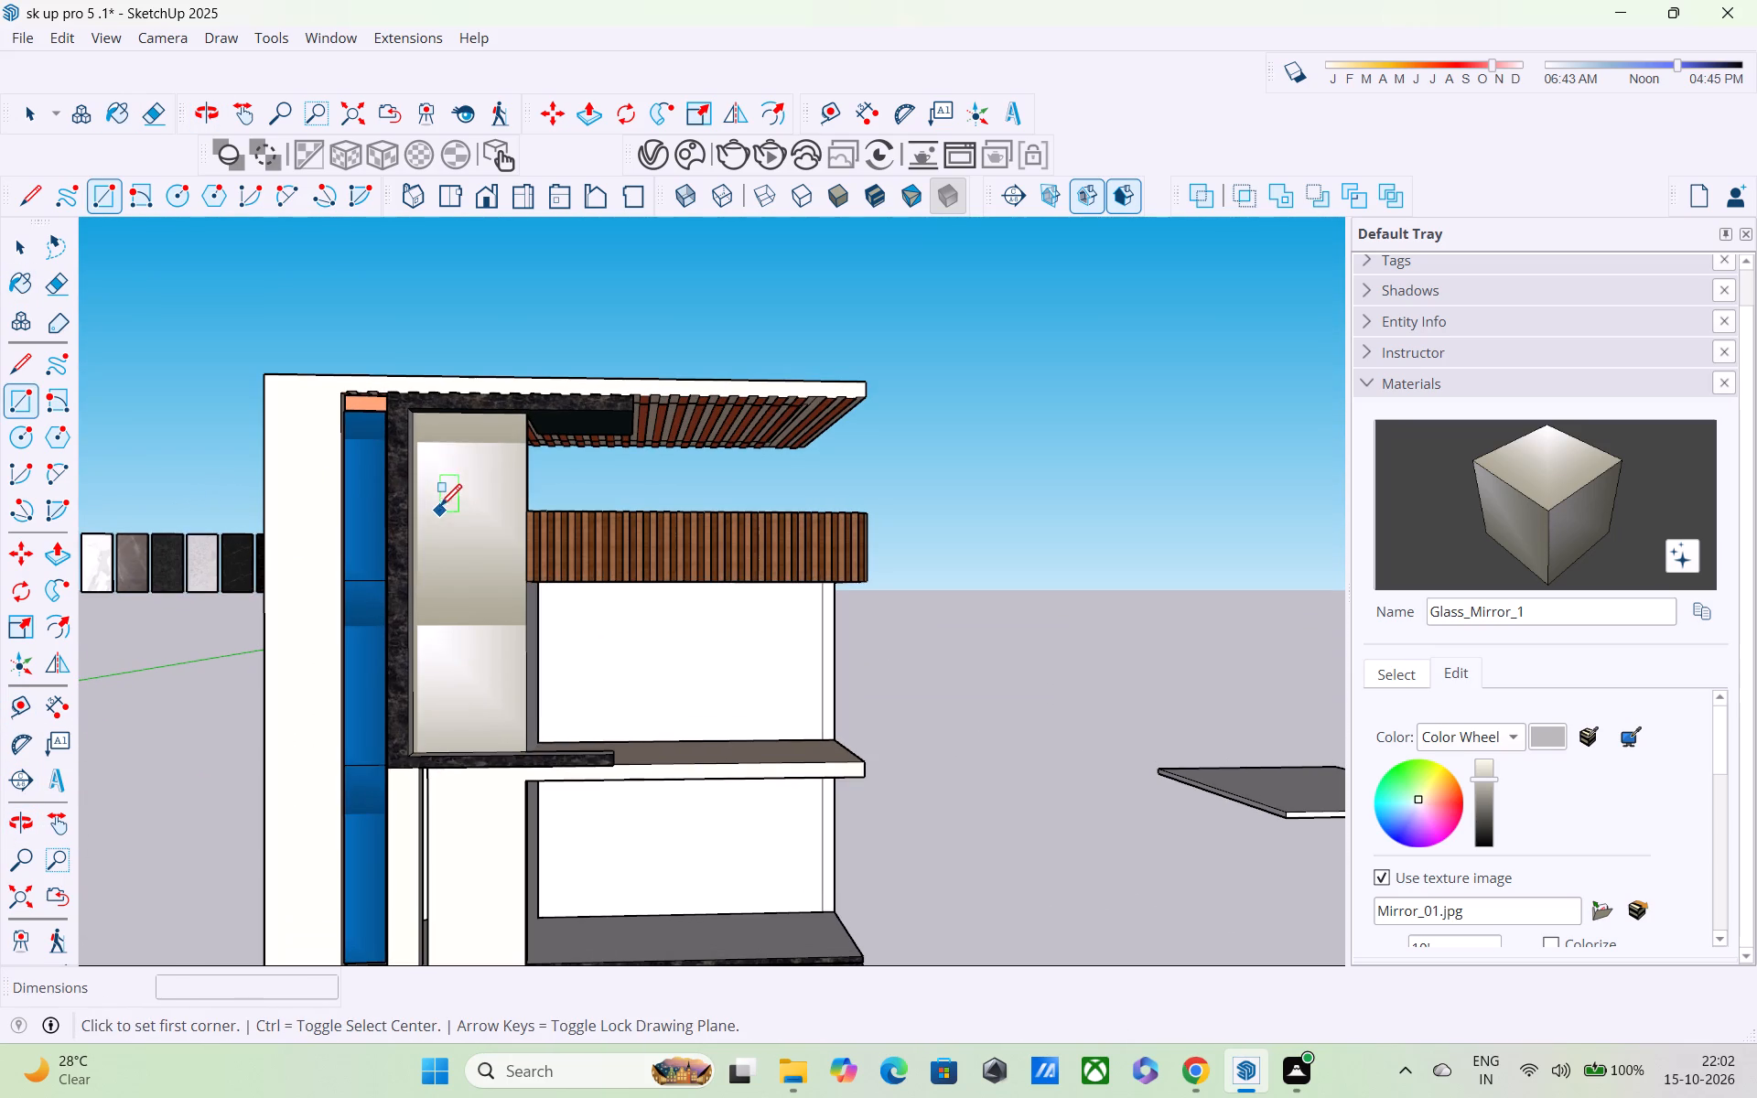
left_click(442, 474)
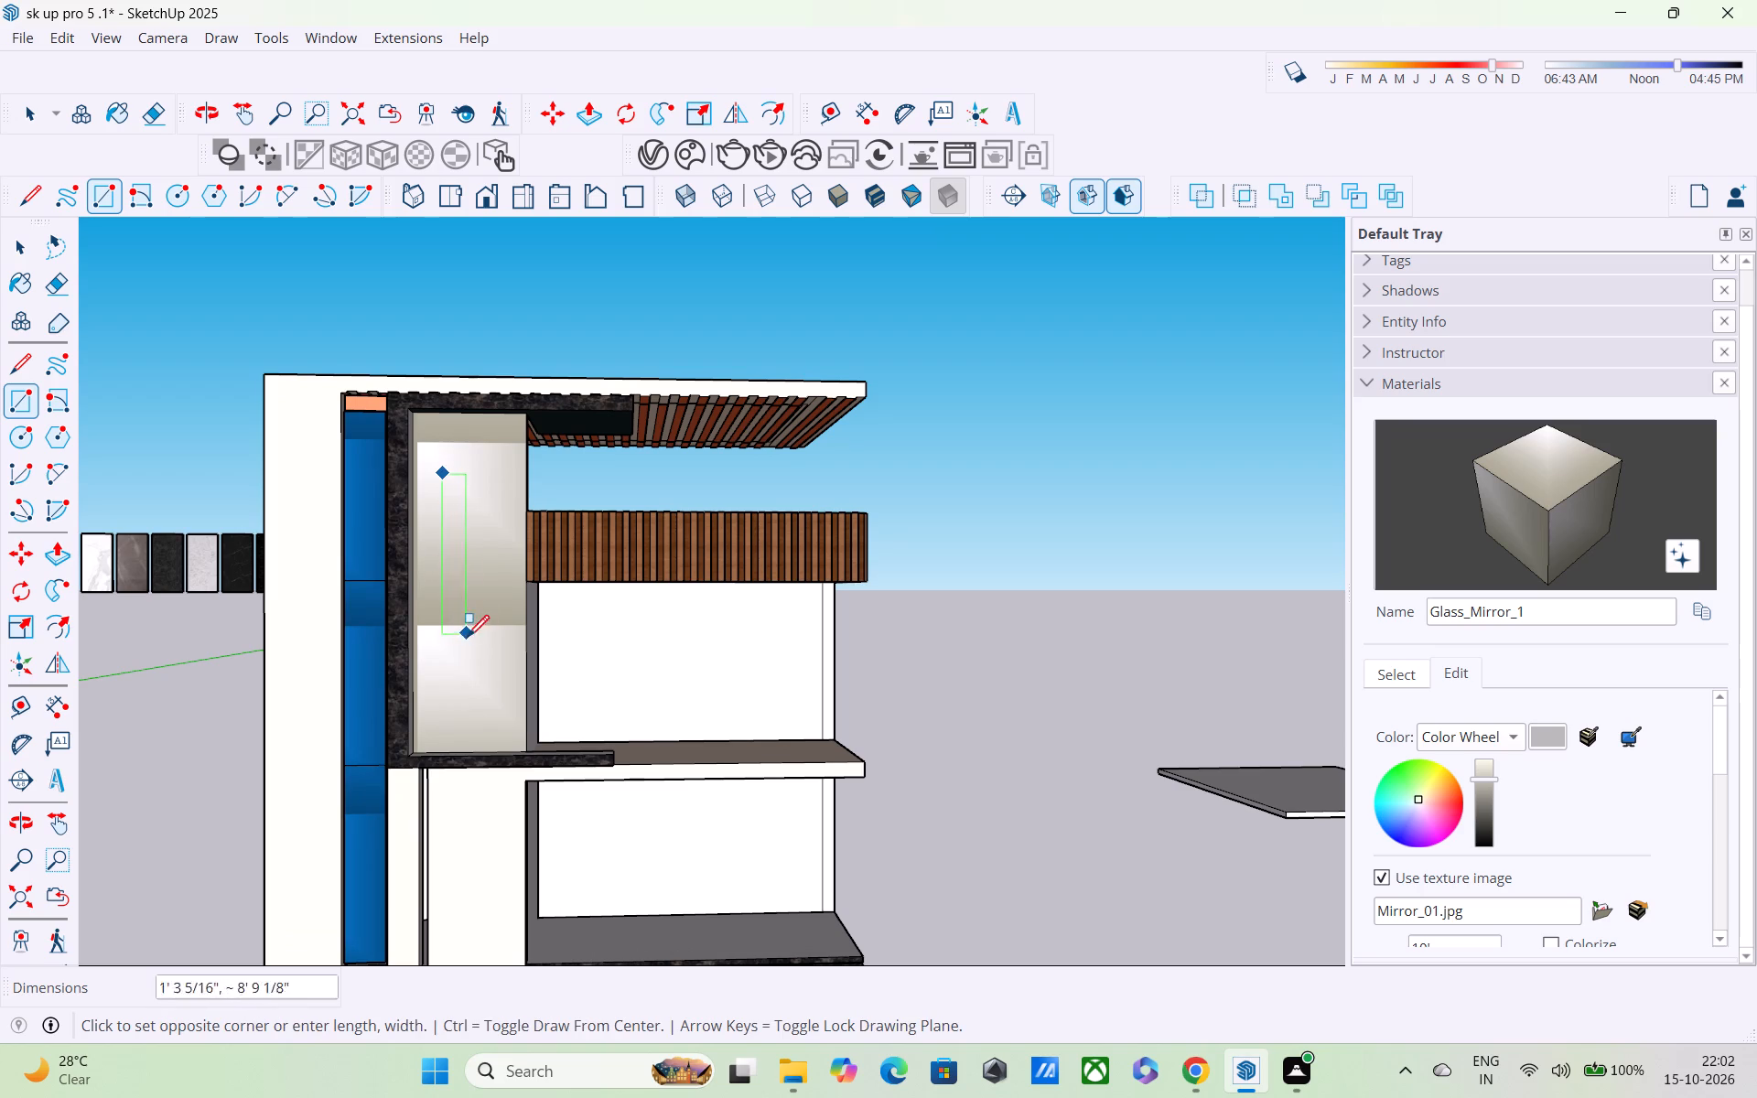
left_click(458, 717)
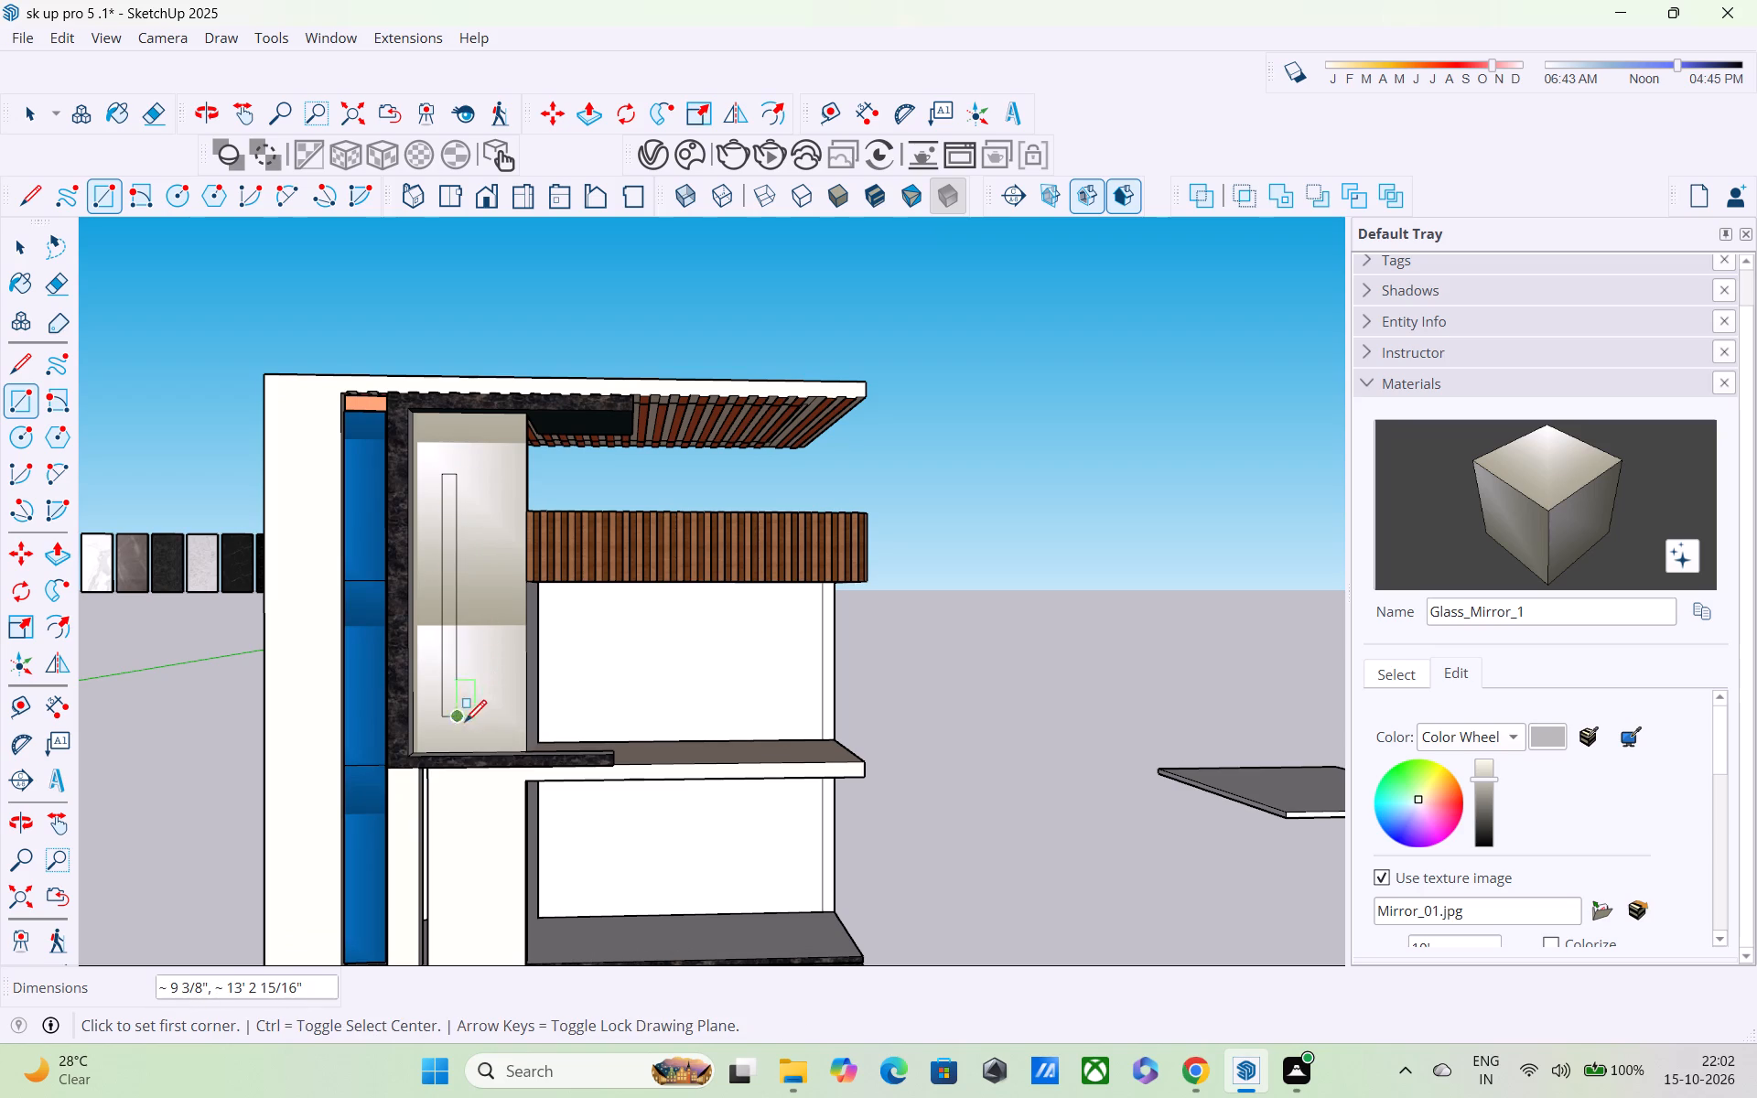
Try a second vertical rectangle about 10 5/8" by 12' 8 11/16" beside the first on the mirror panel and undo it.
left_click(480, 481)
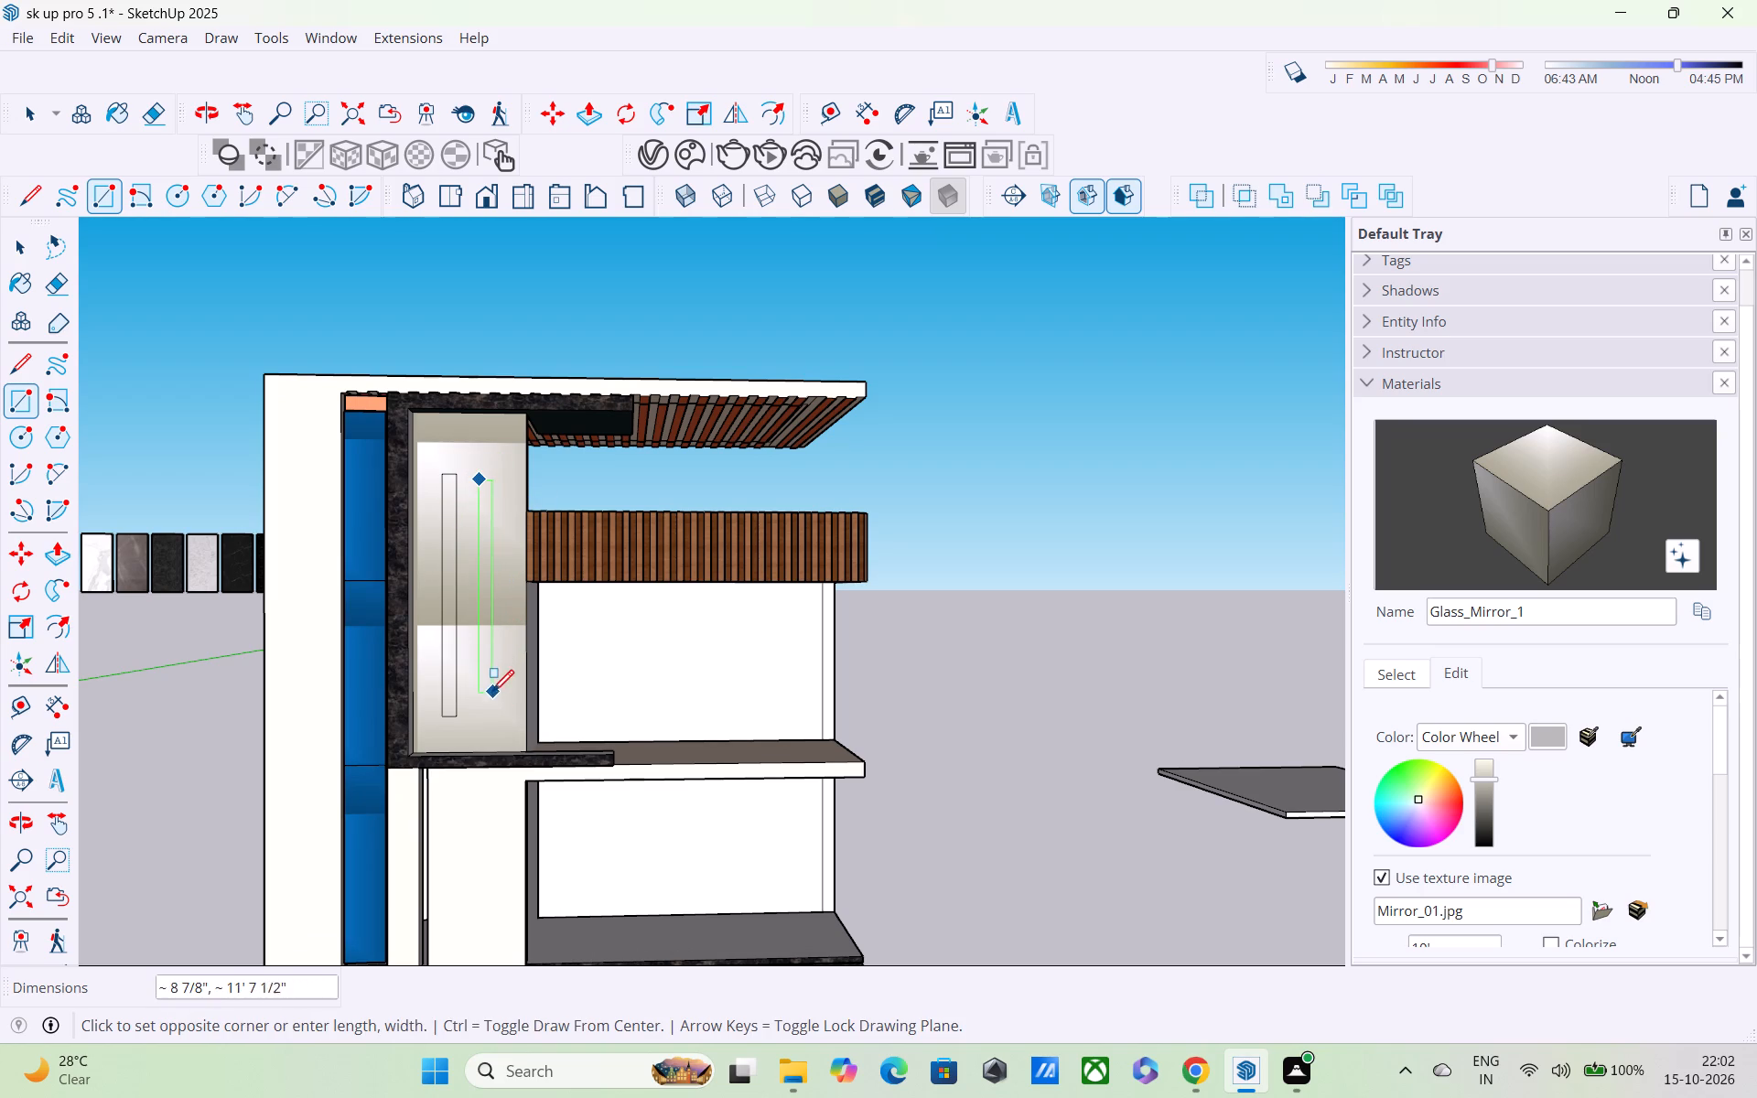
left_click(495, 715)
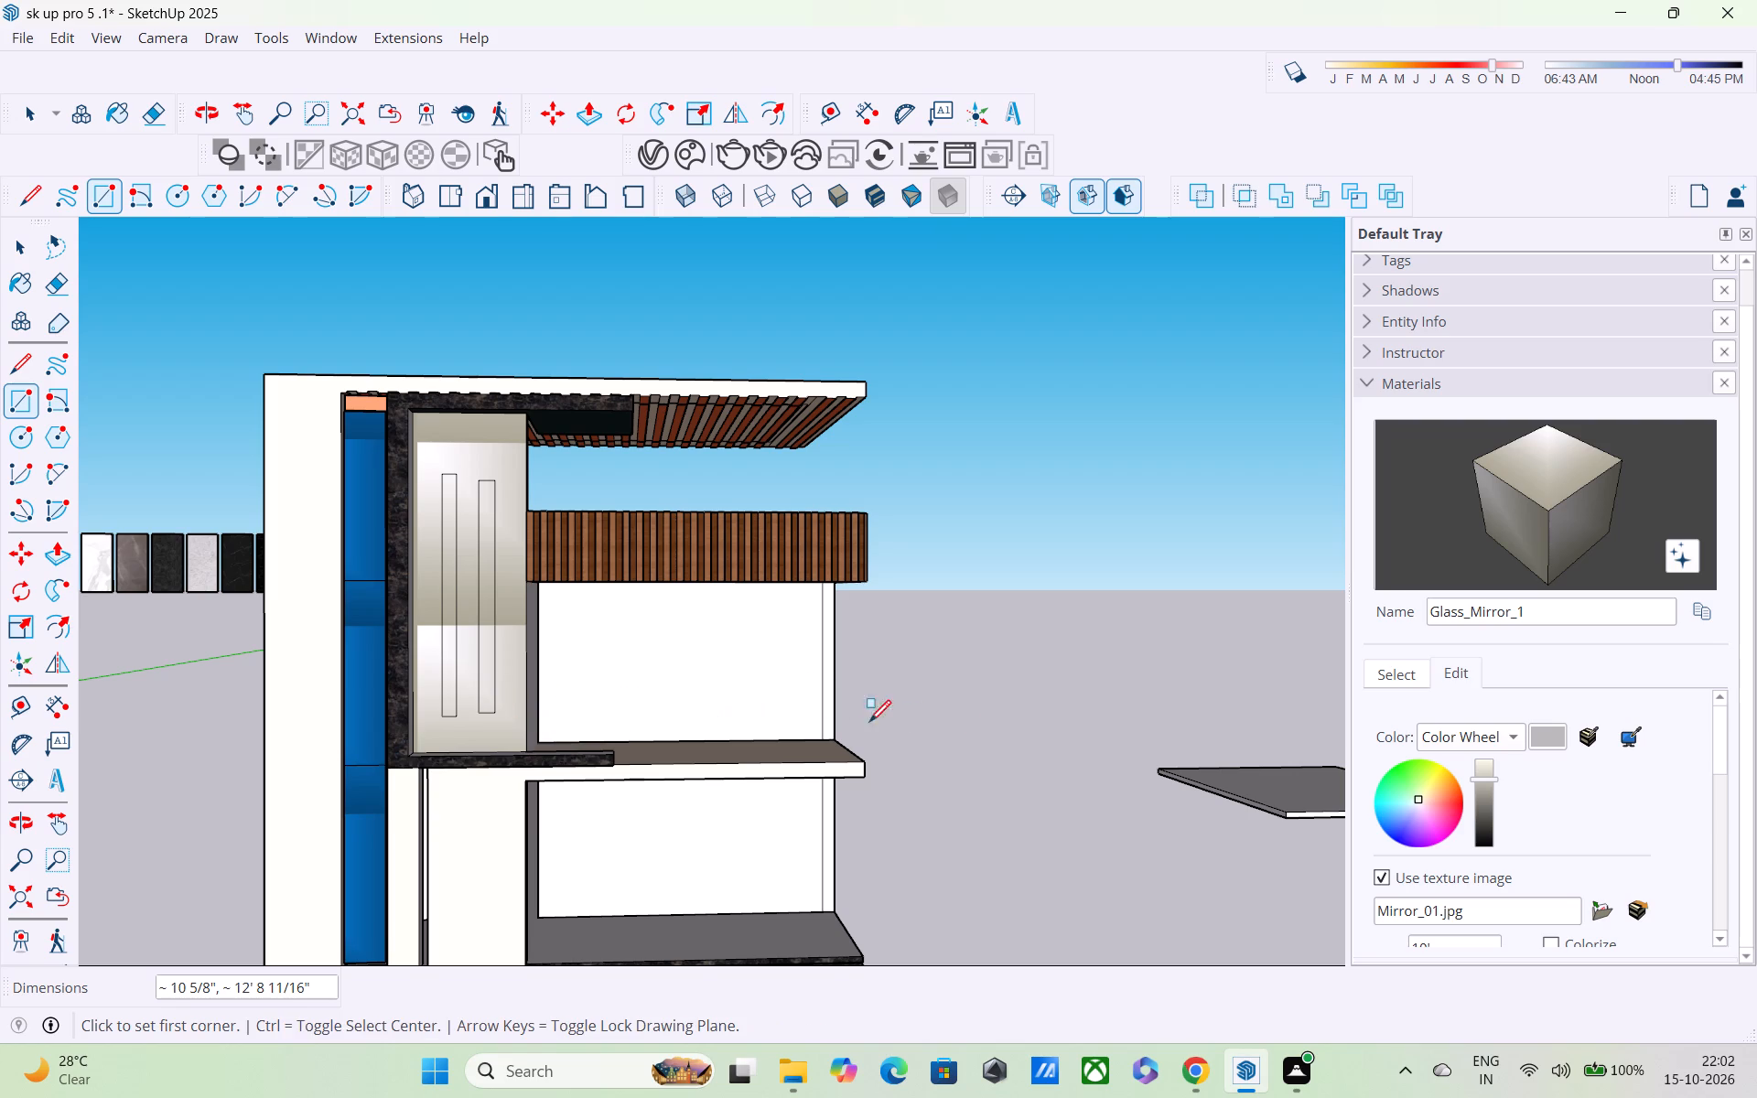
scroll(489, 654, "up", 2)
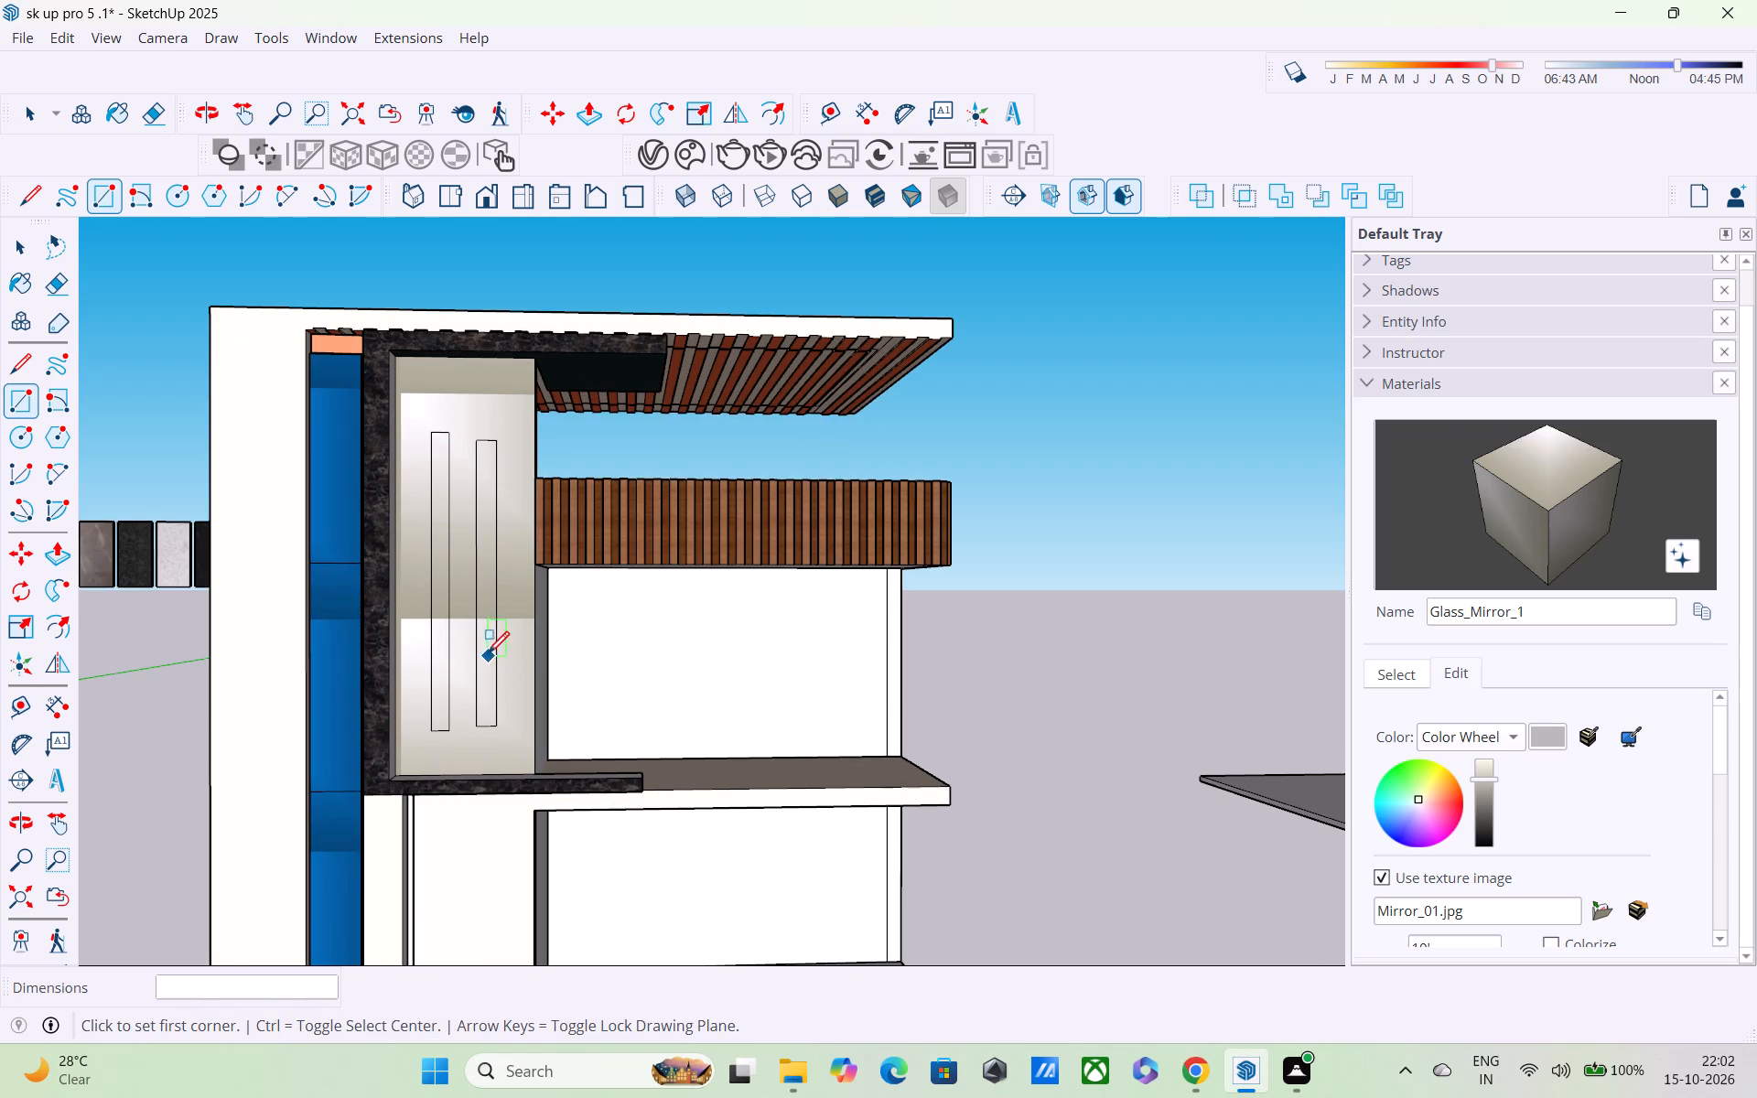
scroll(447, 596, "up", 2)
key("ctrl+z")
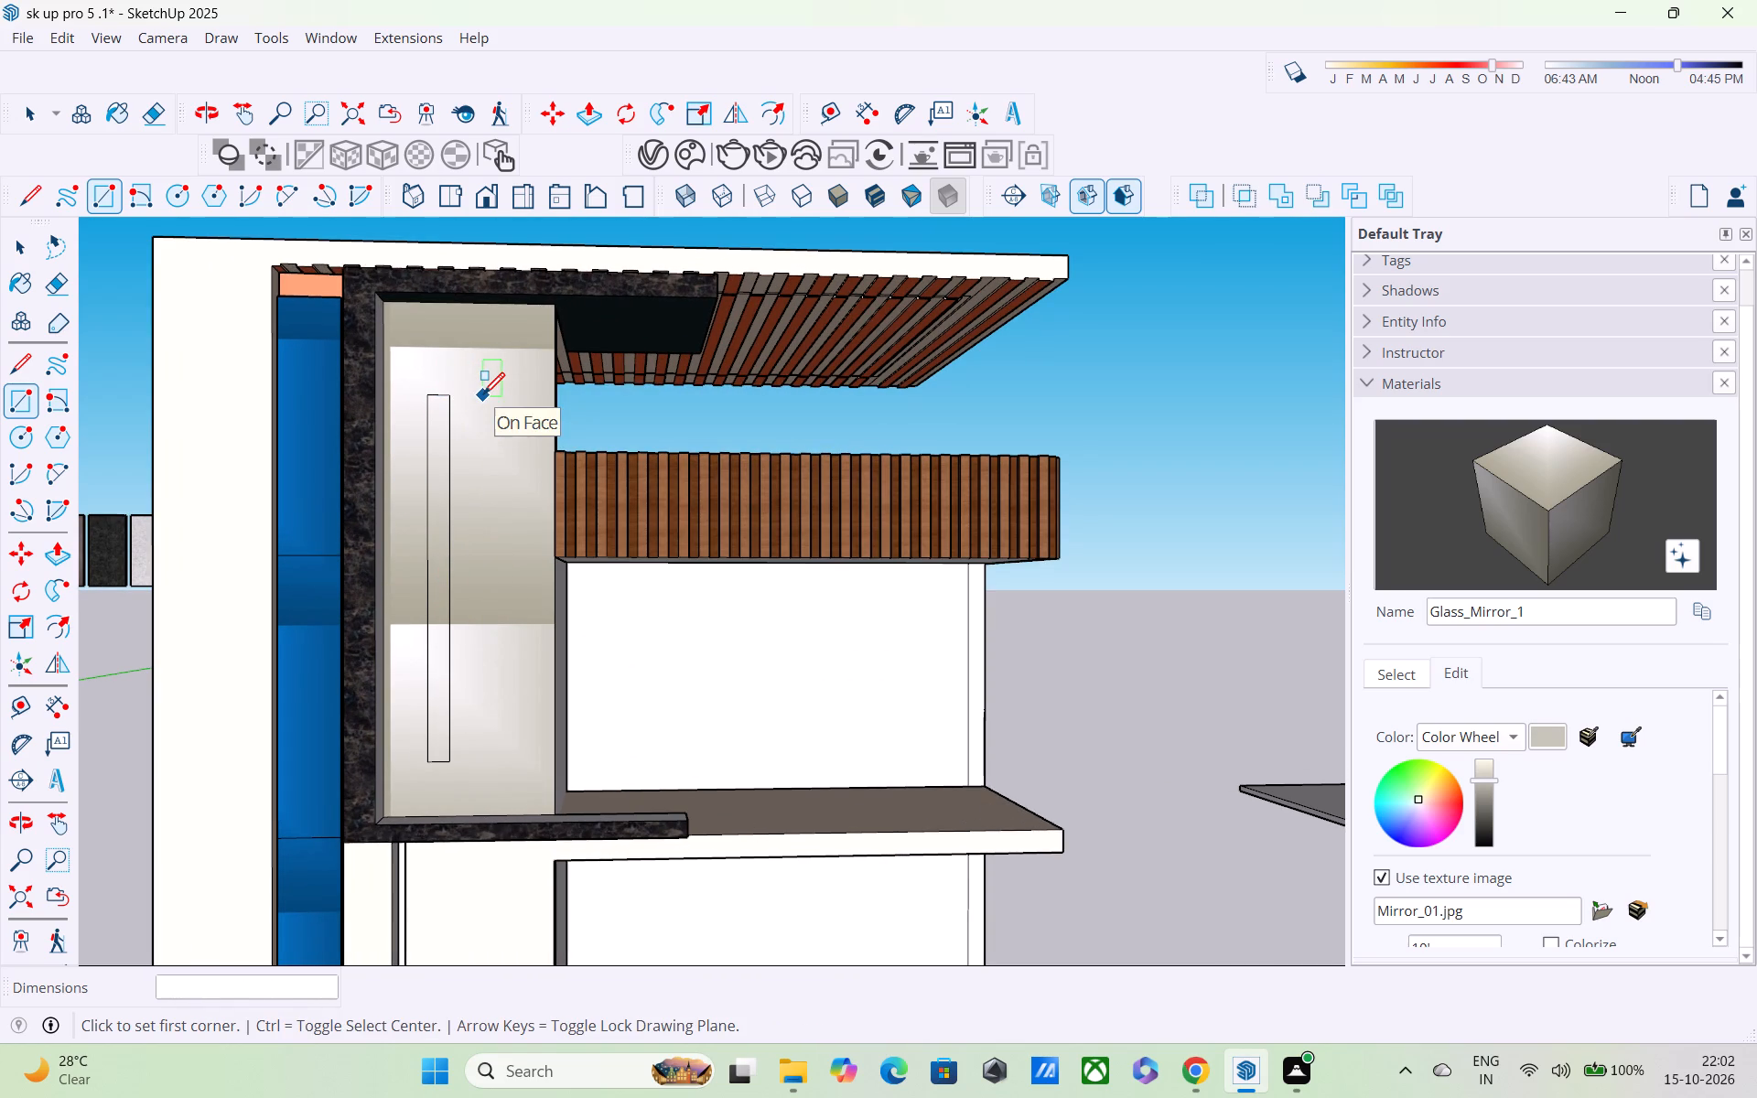
Draw a second vertical rectangle about 9" wide and 13' 2 11/16" high beside the first, with their ends aligned.
left_click(483, 396)
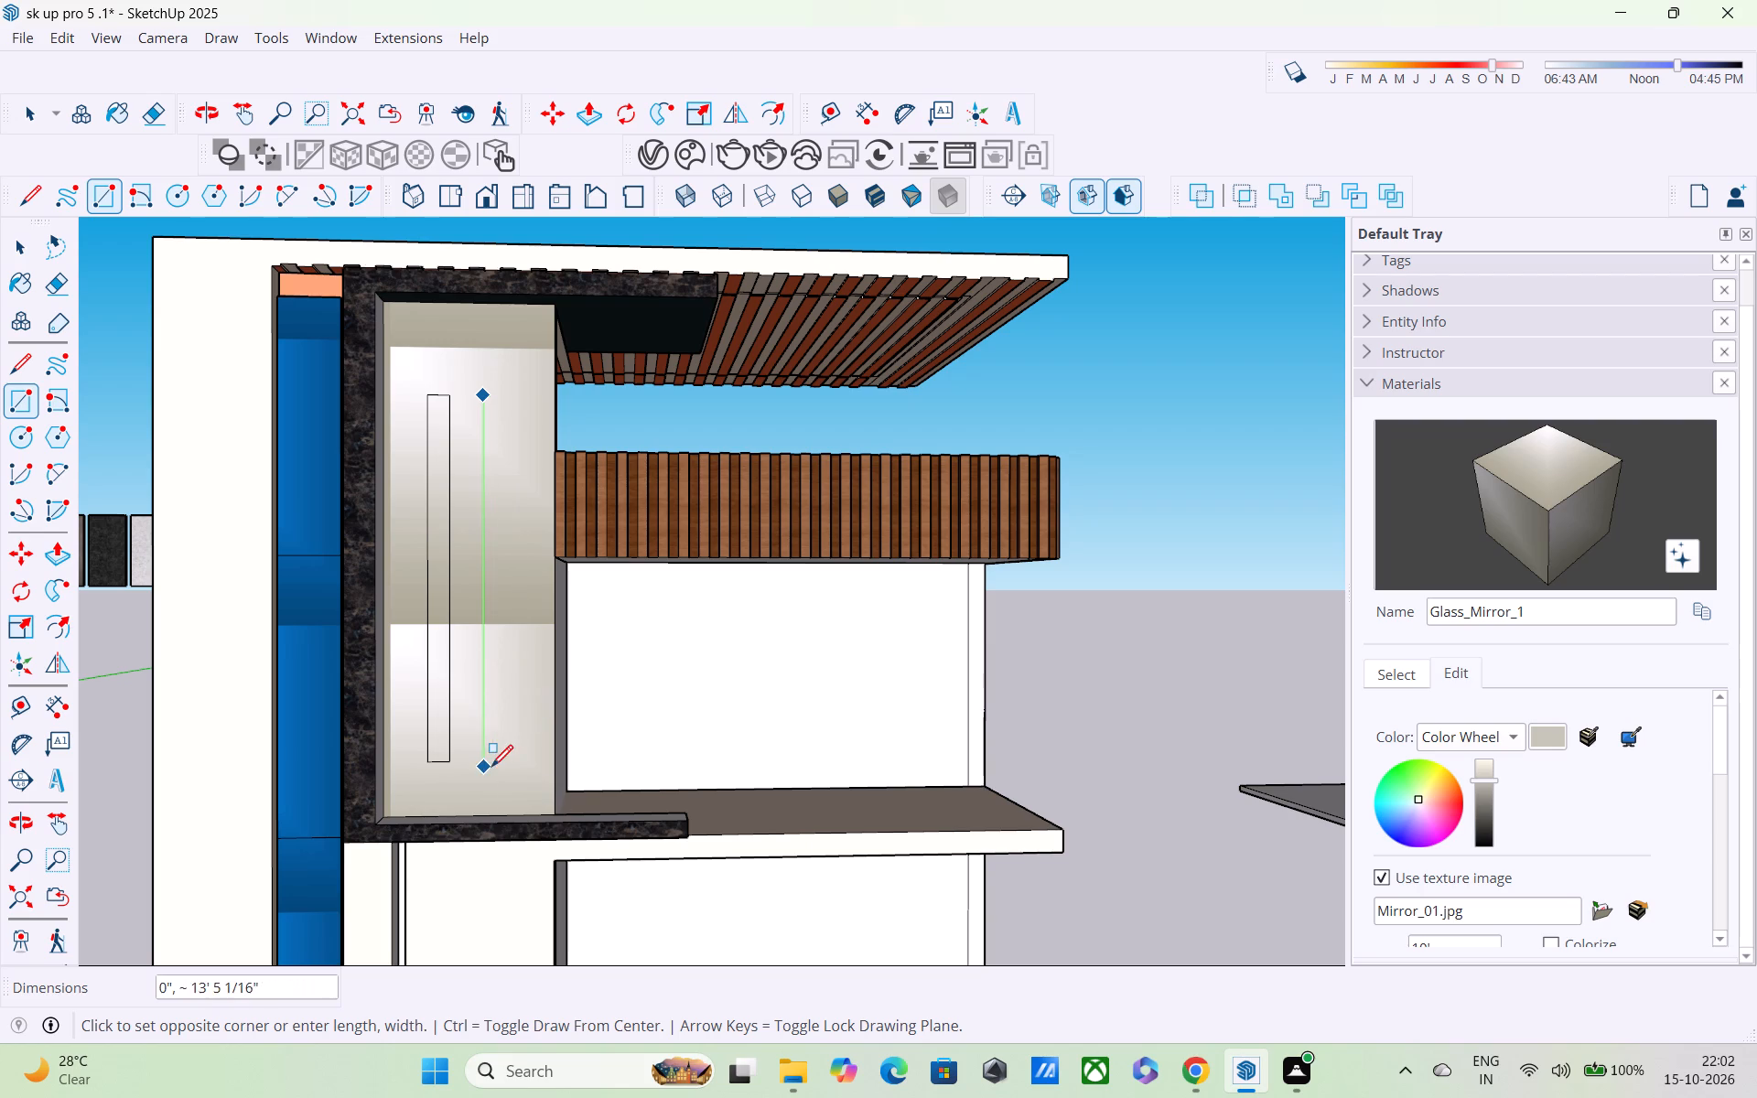
left_click(504, 762)
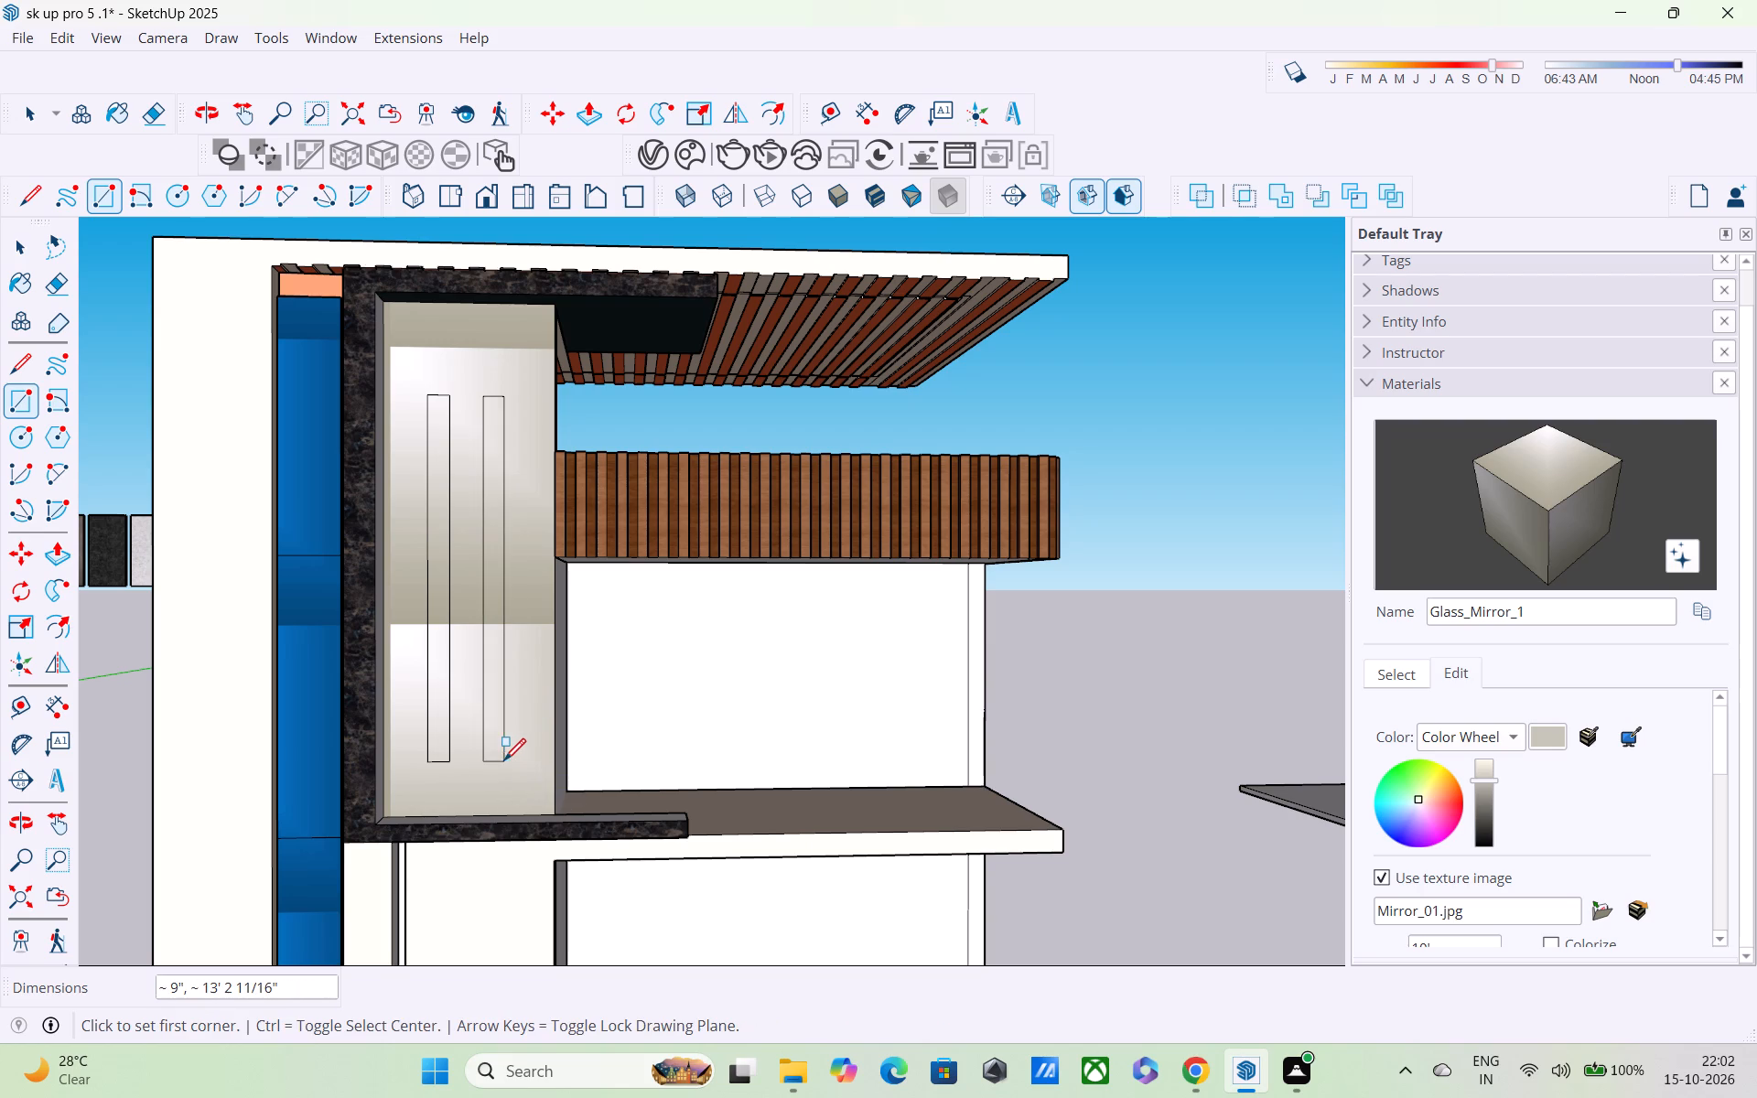
left_click(1463, 731)
left_click(1462, 733)
scroll(695, 790, "down", 3)
key("space")
left_click(340, 806)
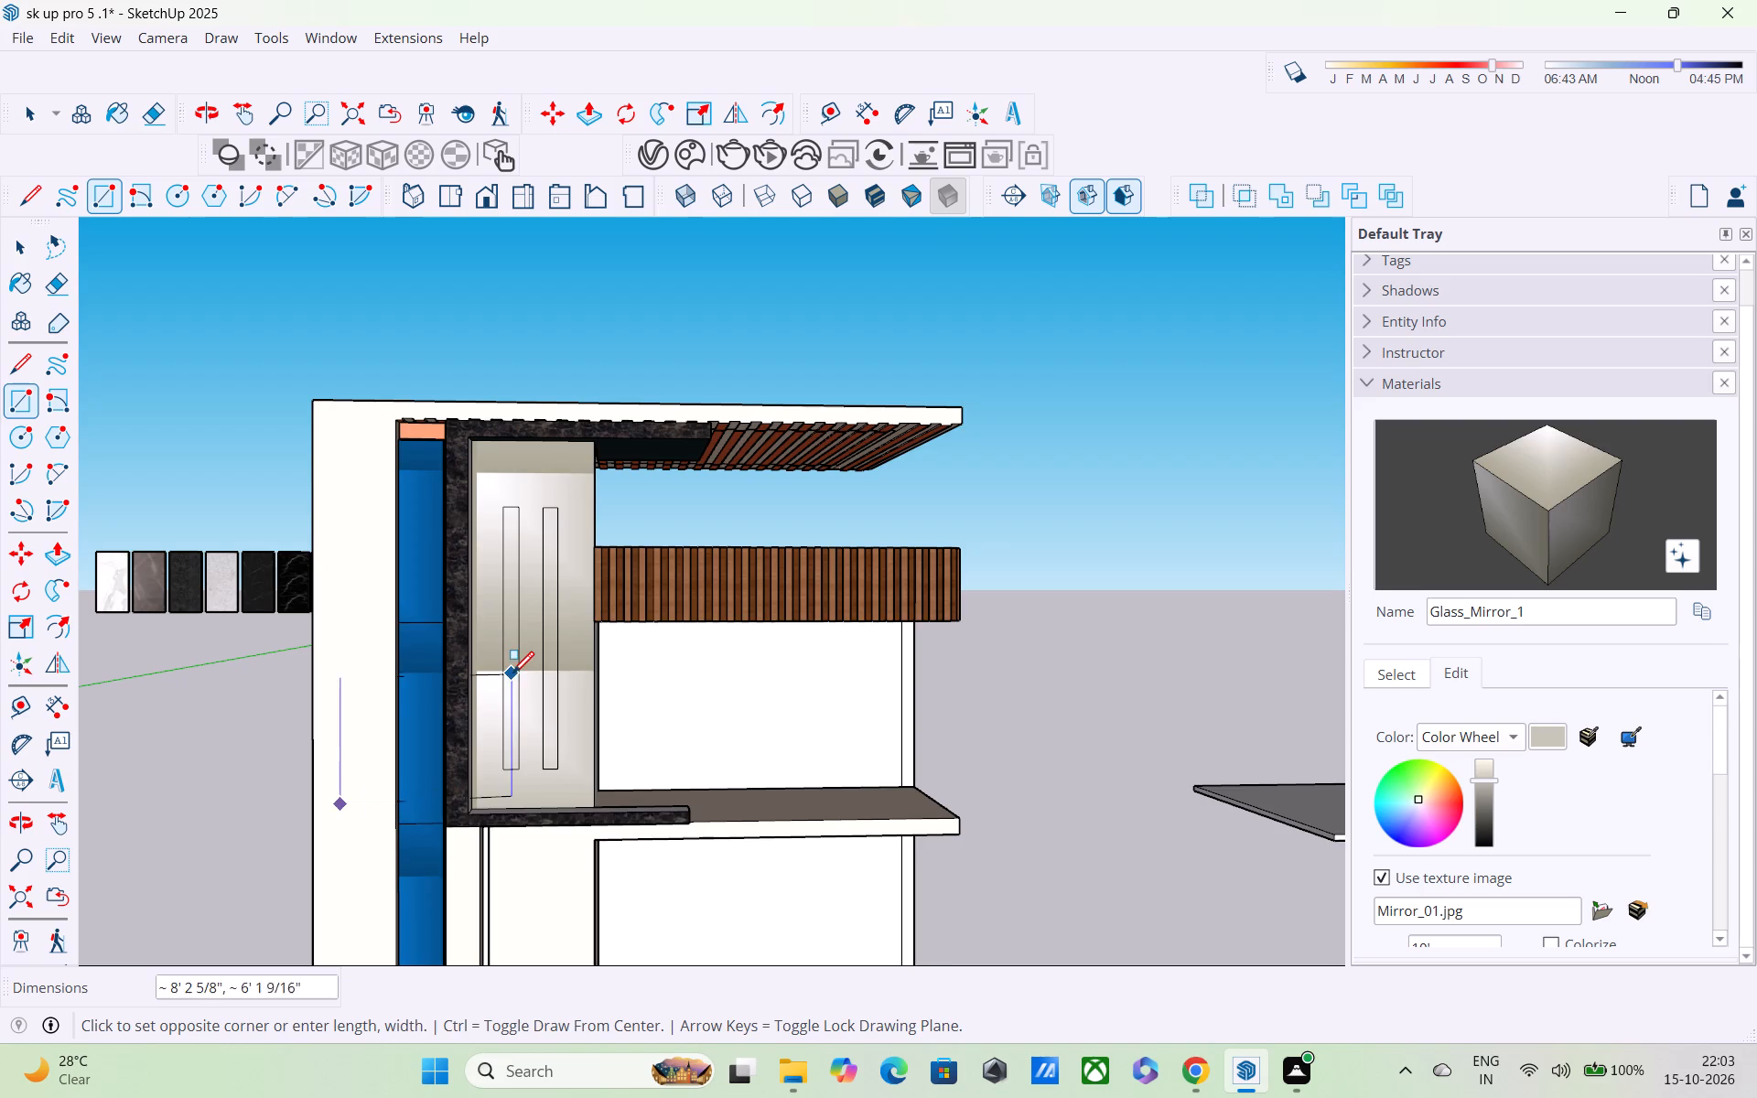
scroll(518, 663, "up", 2)
key("space")
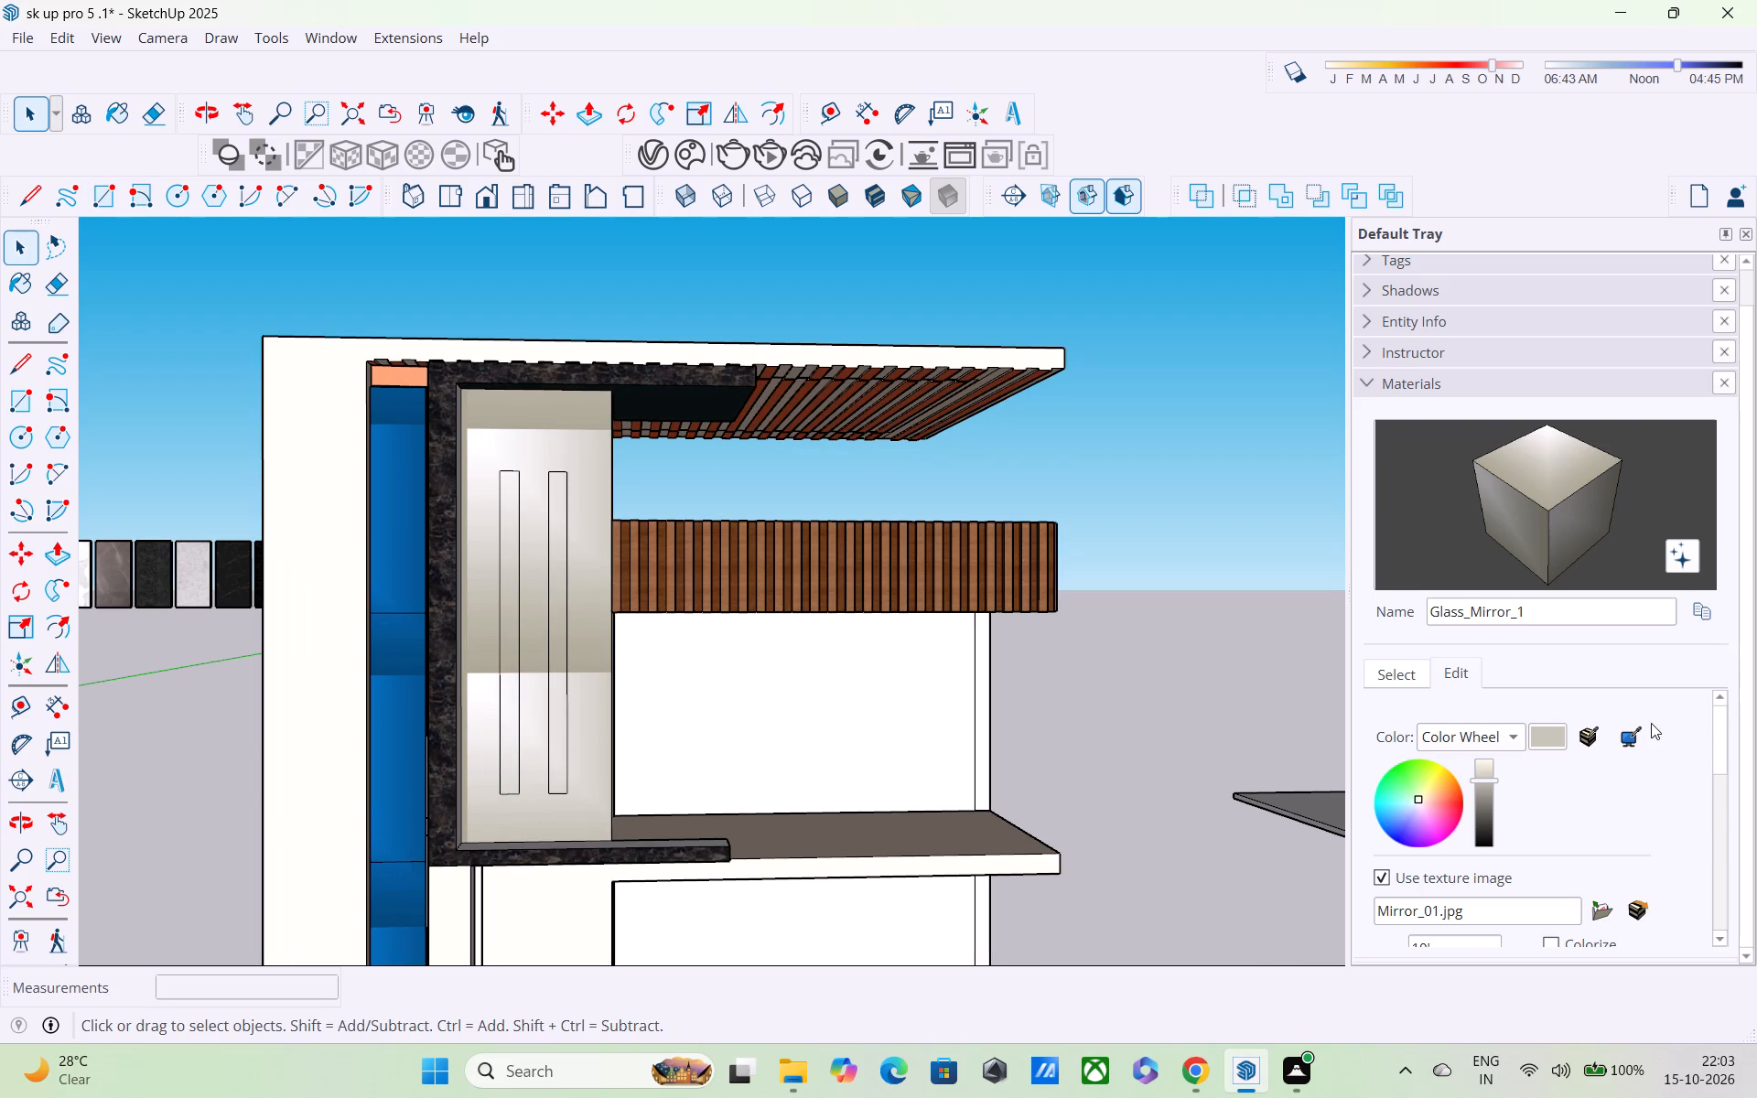
Sample C01_Vanilla_Cream from the tall cream frame wall and paint both narrow vertical strips on the mirror panel with it.
scroll(1528, 750, "up", 3)
left_click(1363, 716)
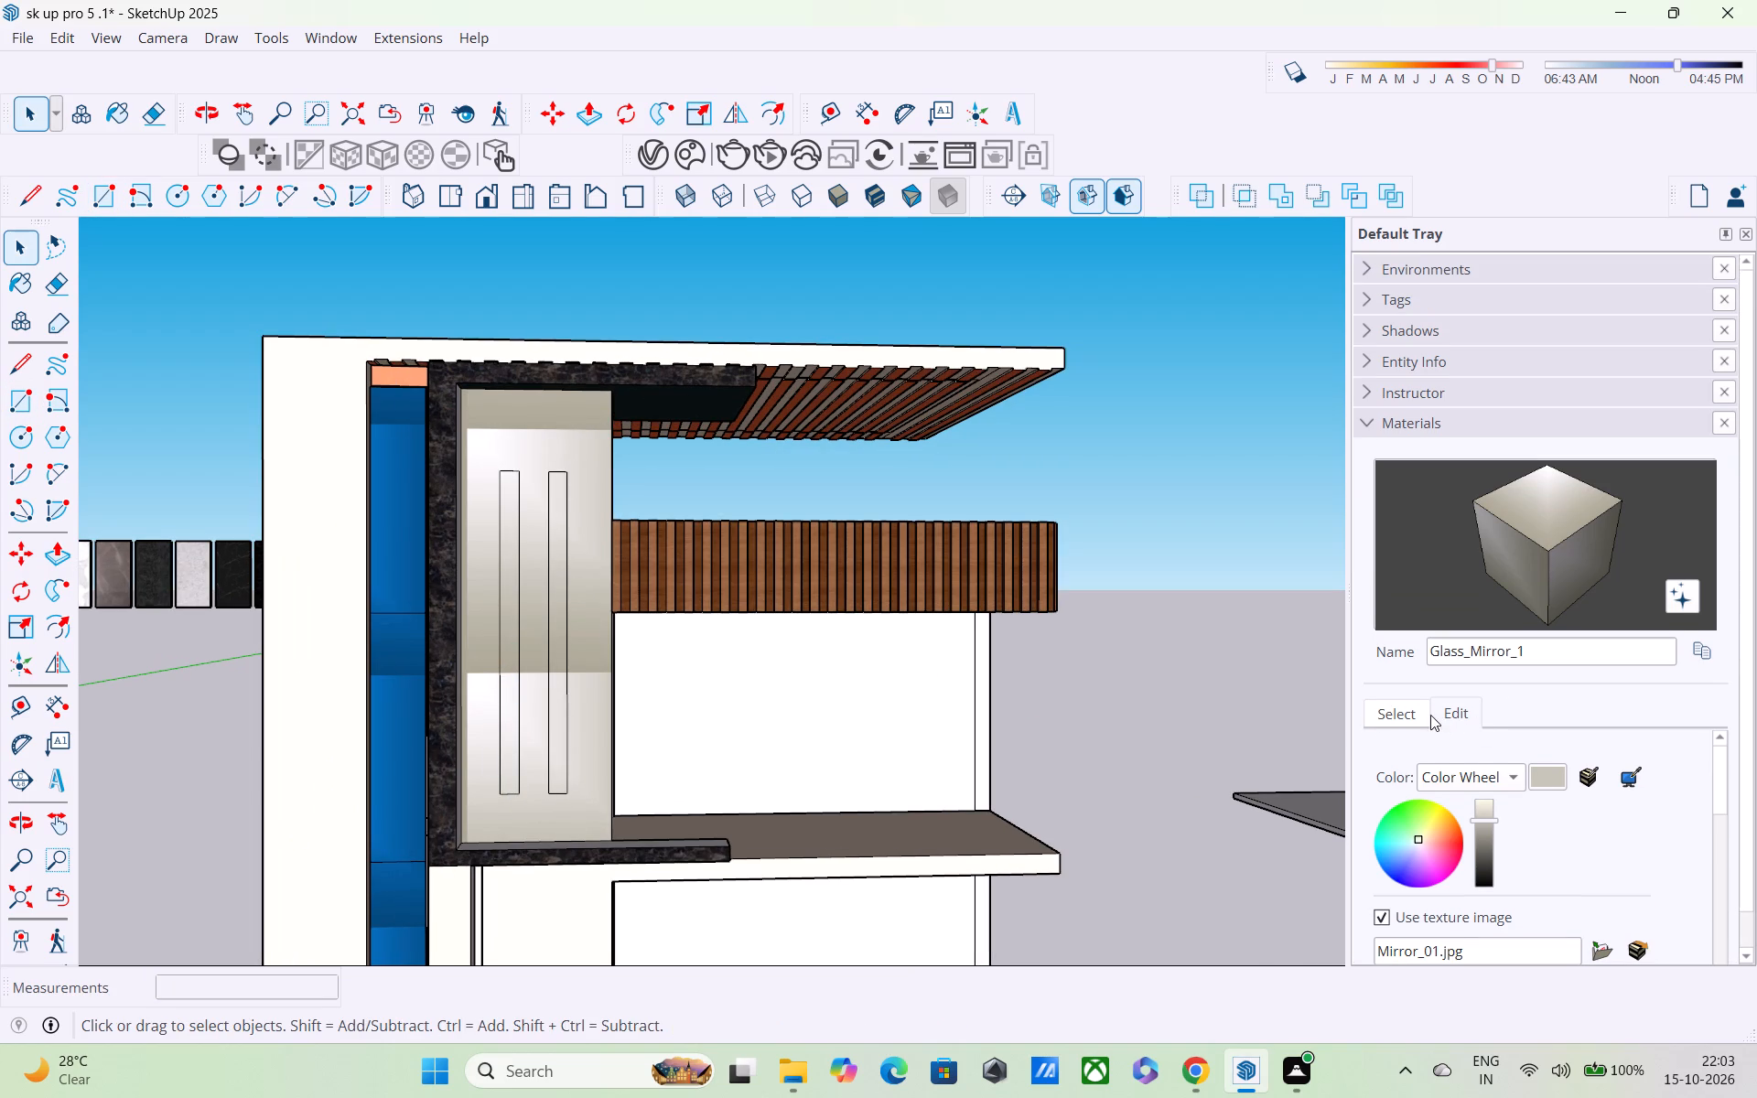
left_click(1407, 715)
left_click(1690, 701)
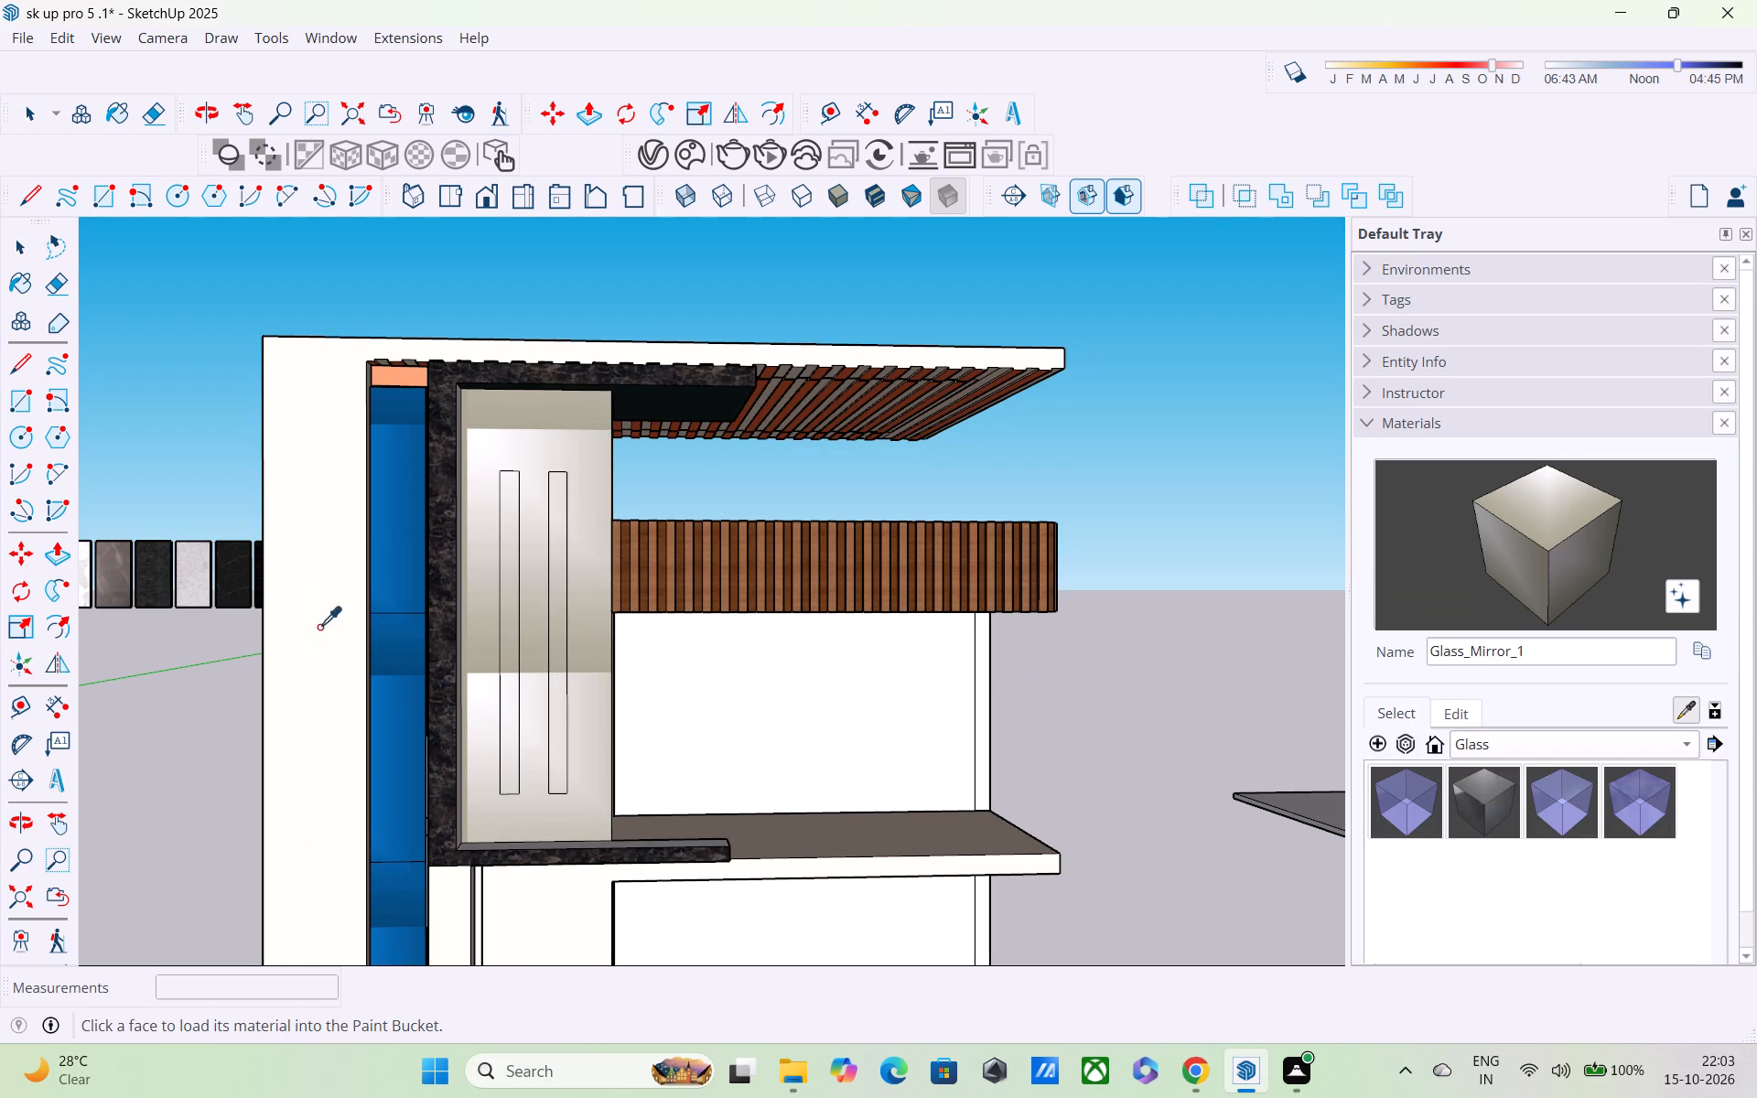
left_click(310, 624)
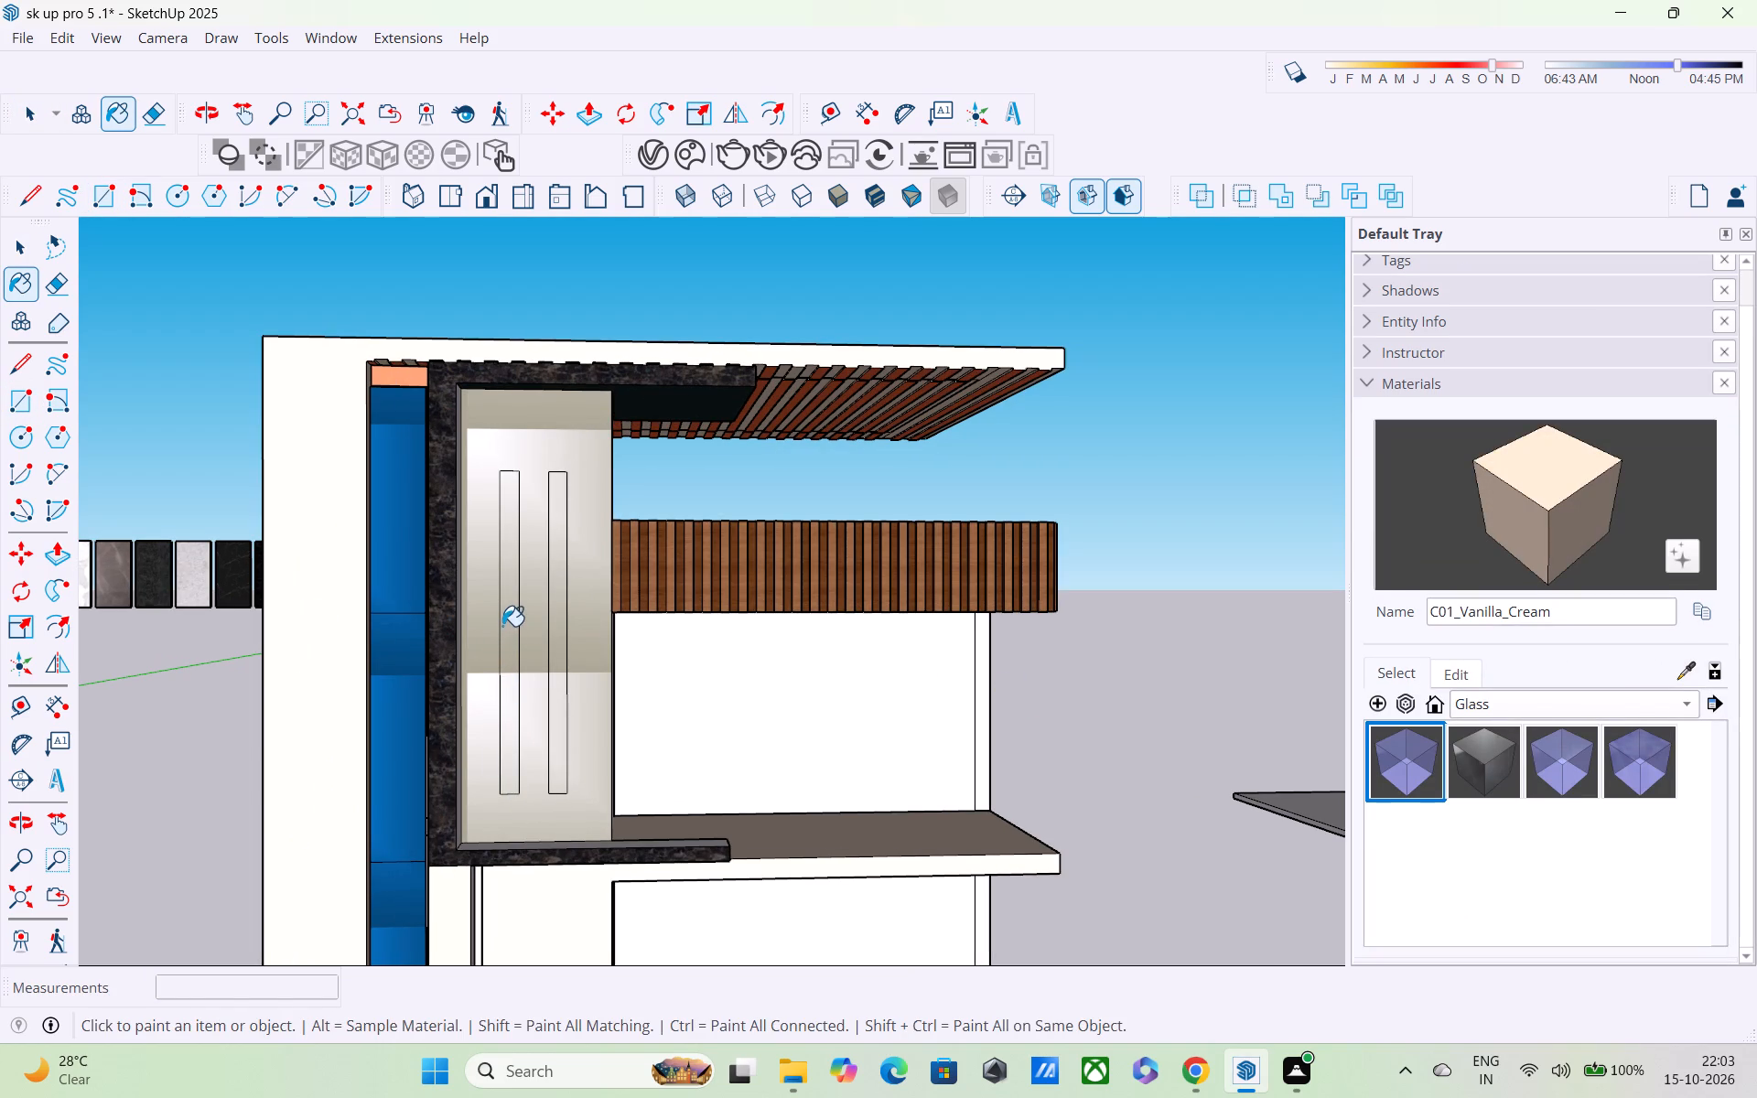
left_click(506, 619)
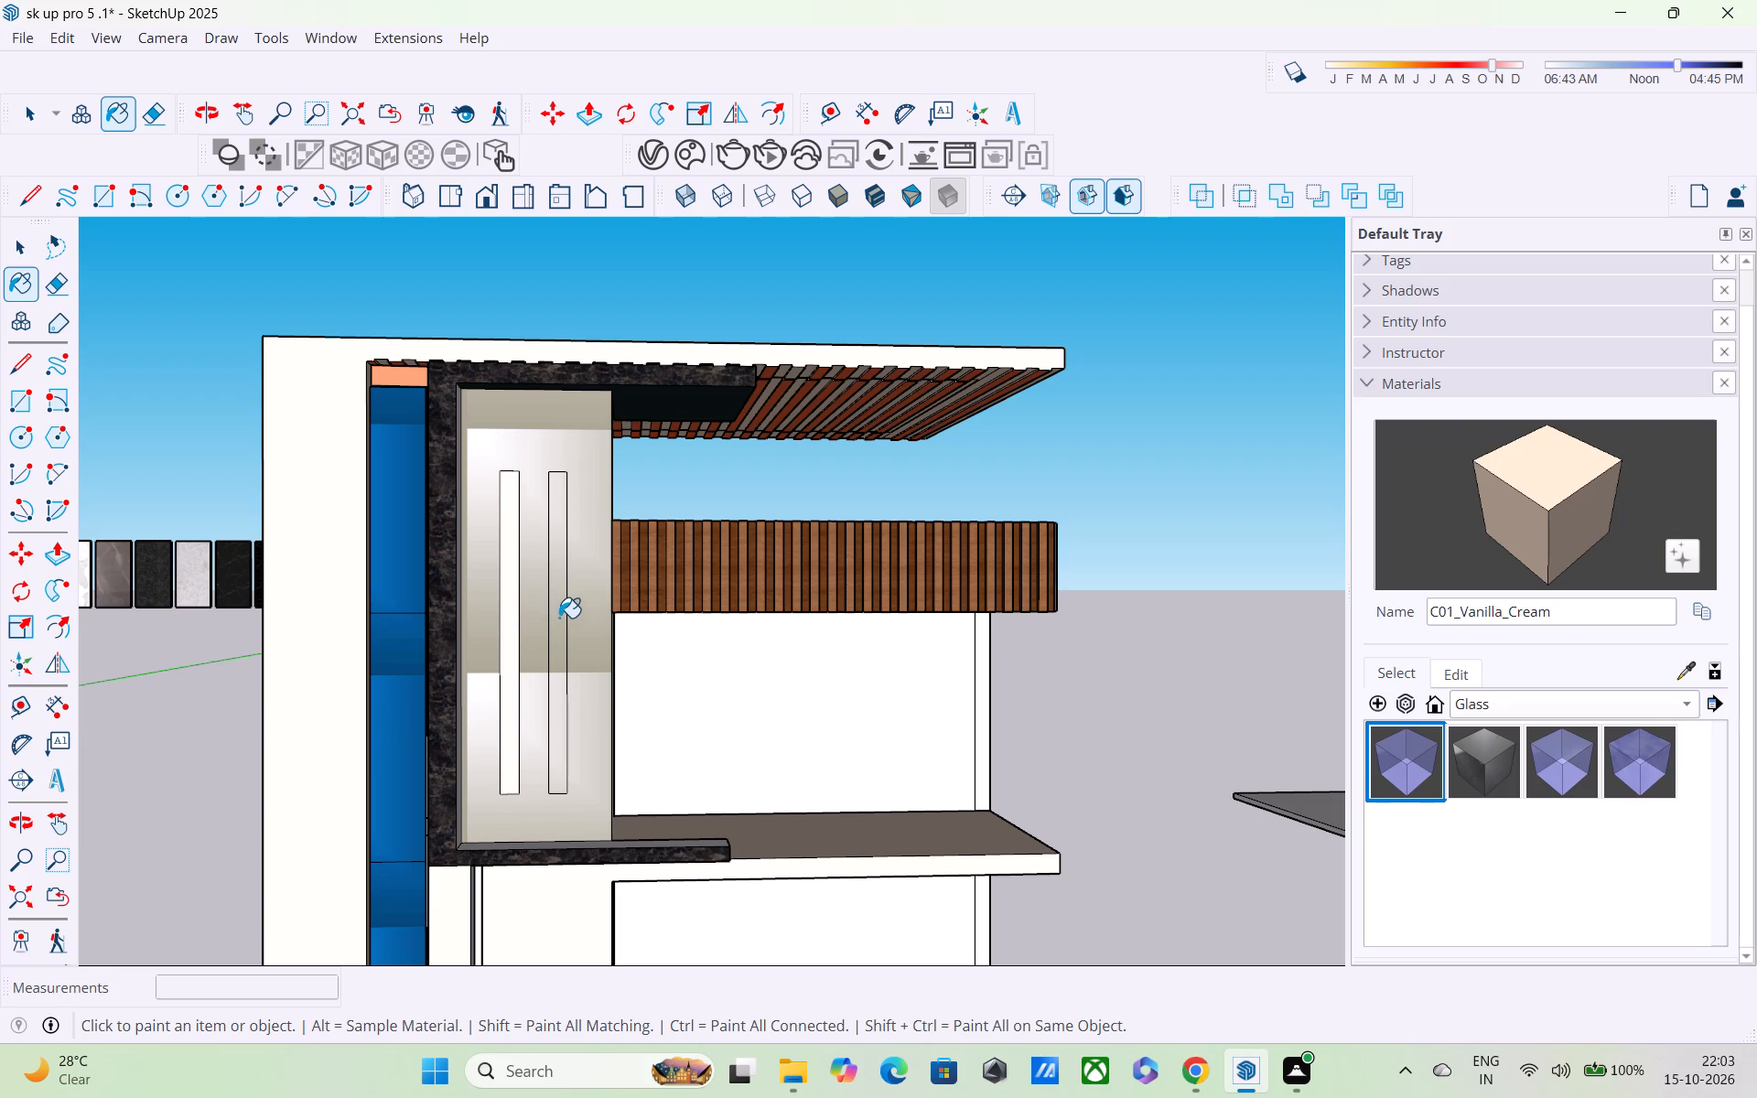
left_click(559, 618)
Examine the full front facade with the two cream strips on the mirror panel from several angles.
scroll(521, 630, "down", 4)
middle_click_drag(377, 644, 336, 649)
scroll(192, 637, "down", 3)
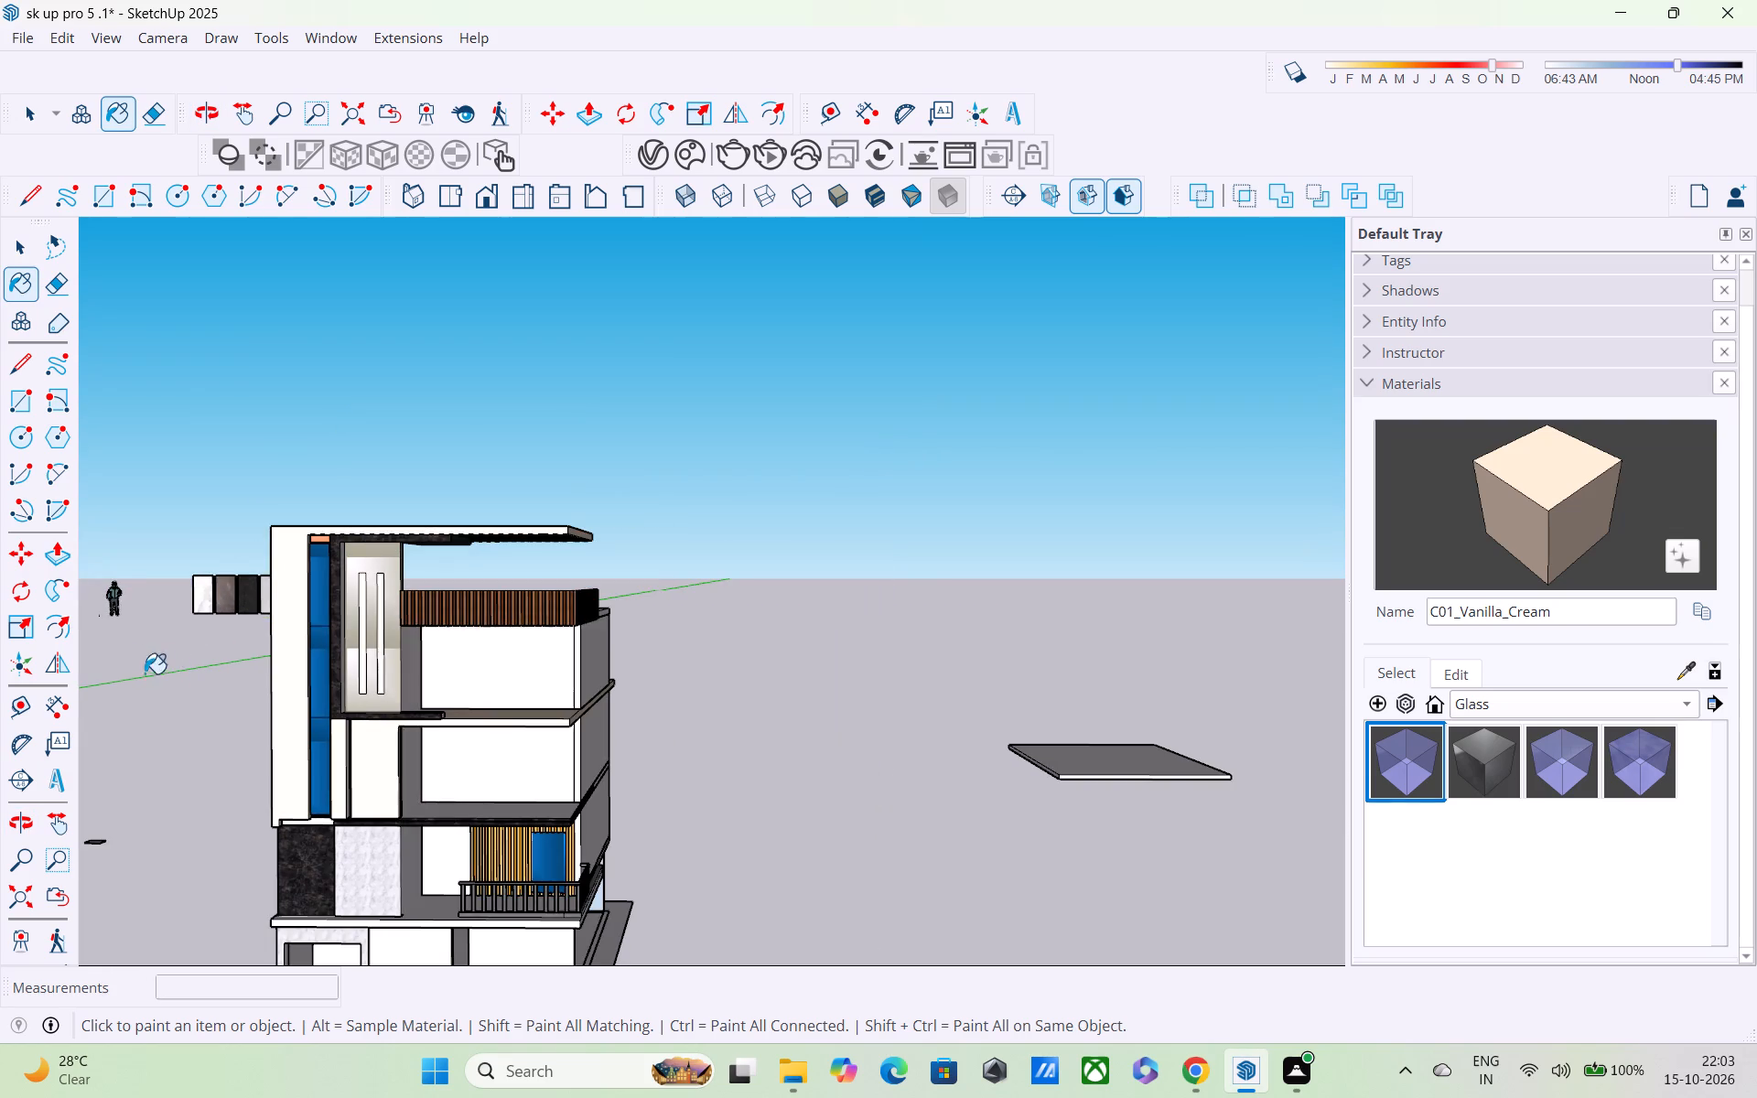
middle_click_drag(103, 693, 103, 770)
scroll(96, 716, "down", 2)
middle_click_drag(191, 730, 257, 596)
scroll(259, 608, "down", 1)
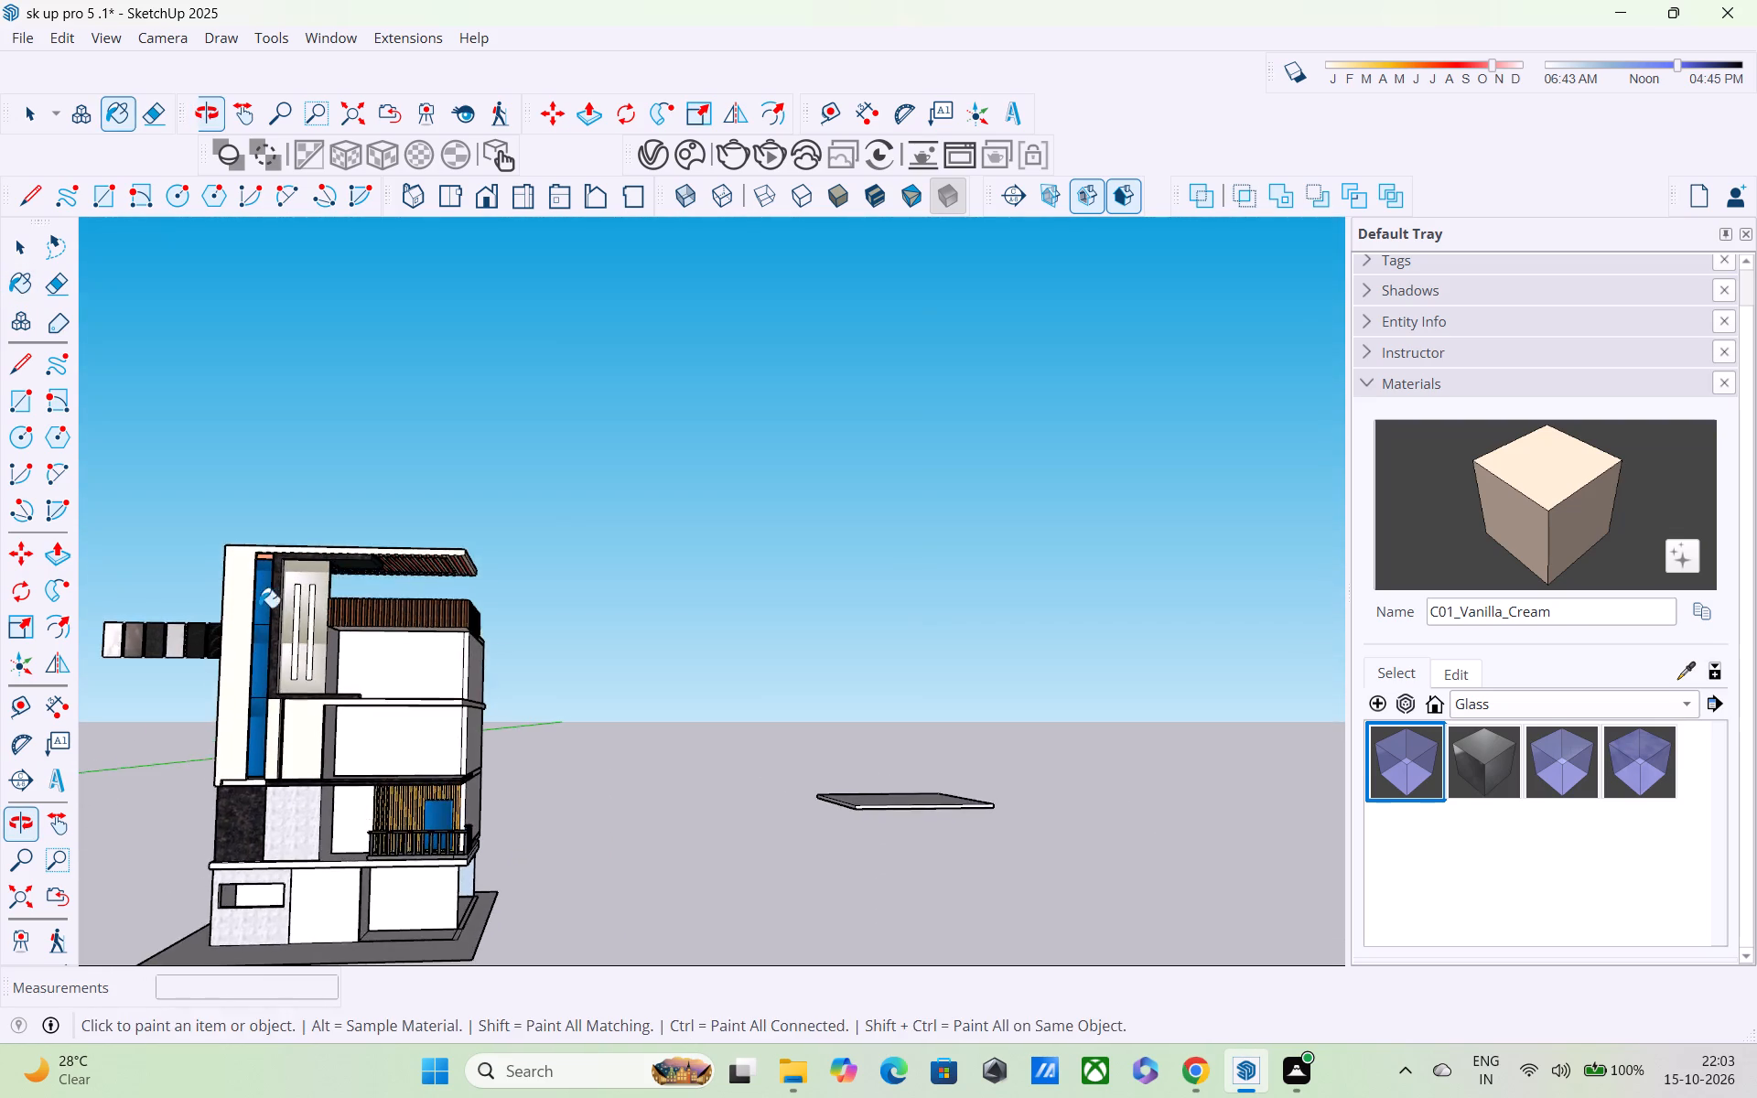
scroll(259, 608, "down", 2)
middle_click_drag(268, 677, 335, 743)
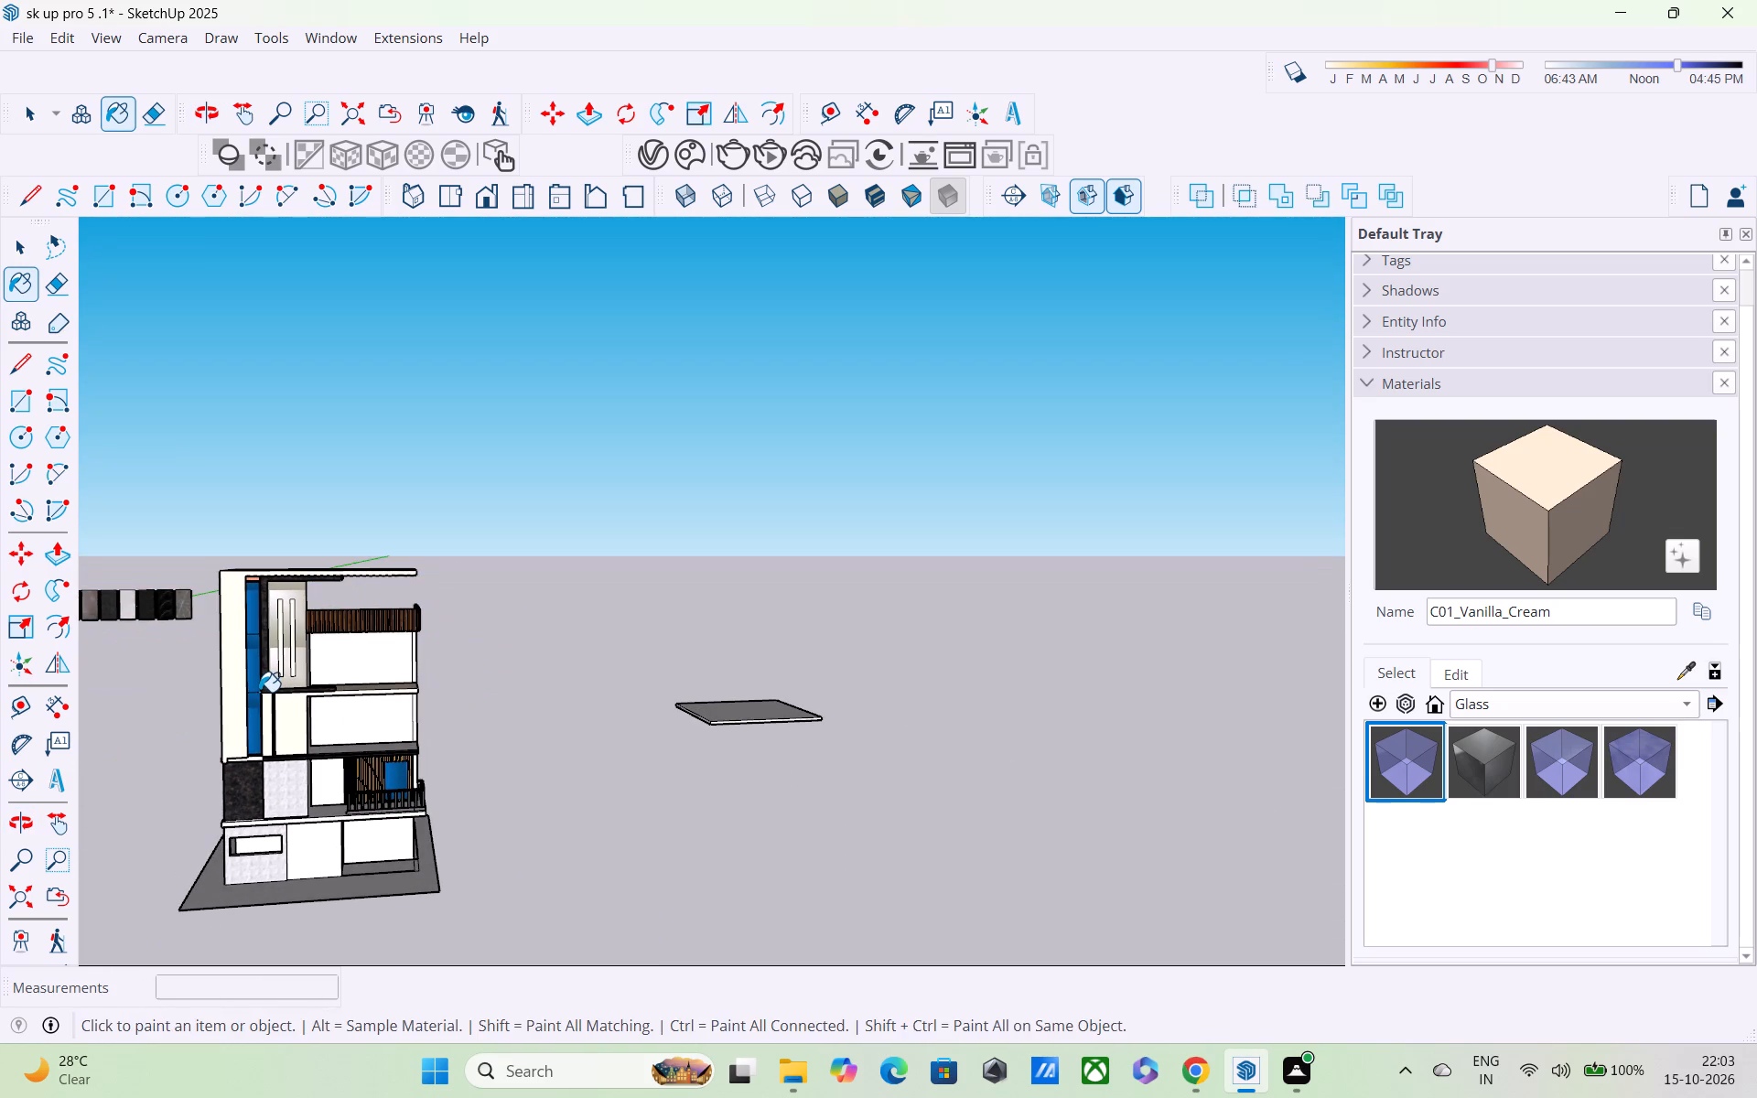
middle_click_drag(261, 745, 198, 695)
scroll(256, 716, "up", 4)
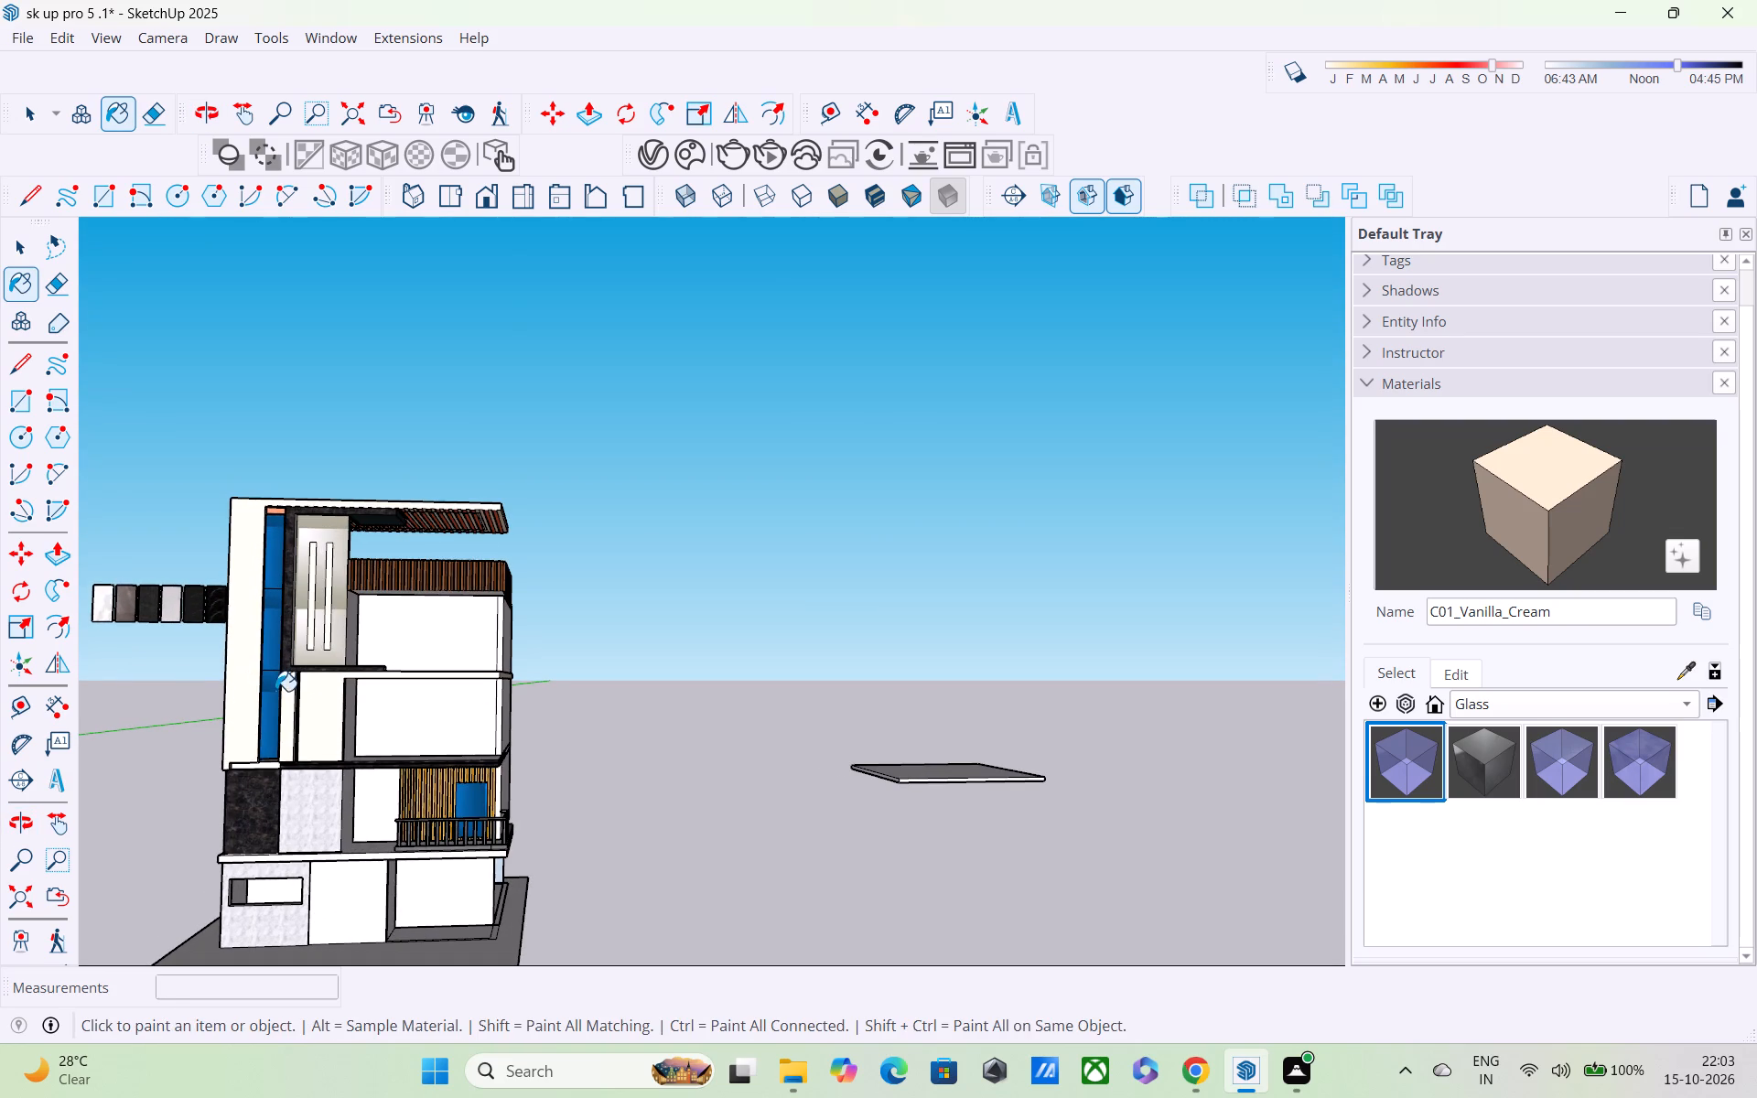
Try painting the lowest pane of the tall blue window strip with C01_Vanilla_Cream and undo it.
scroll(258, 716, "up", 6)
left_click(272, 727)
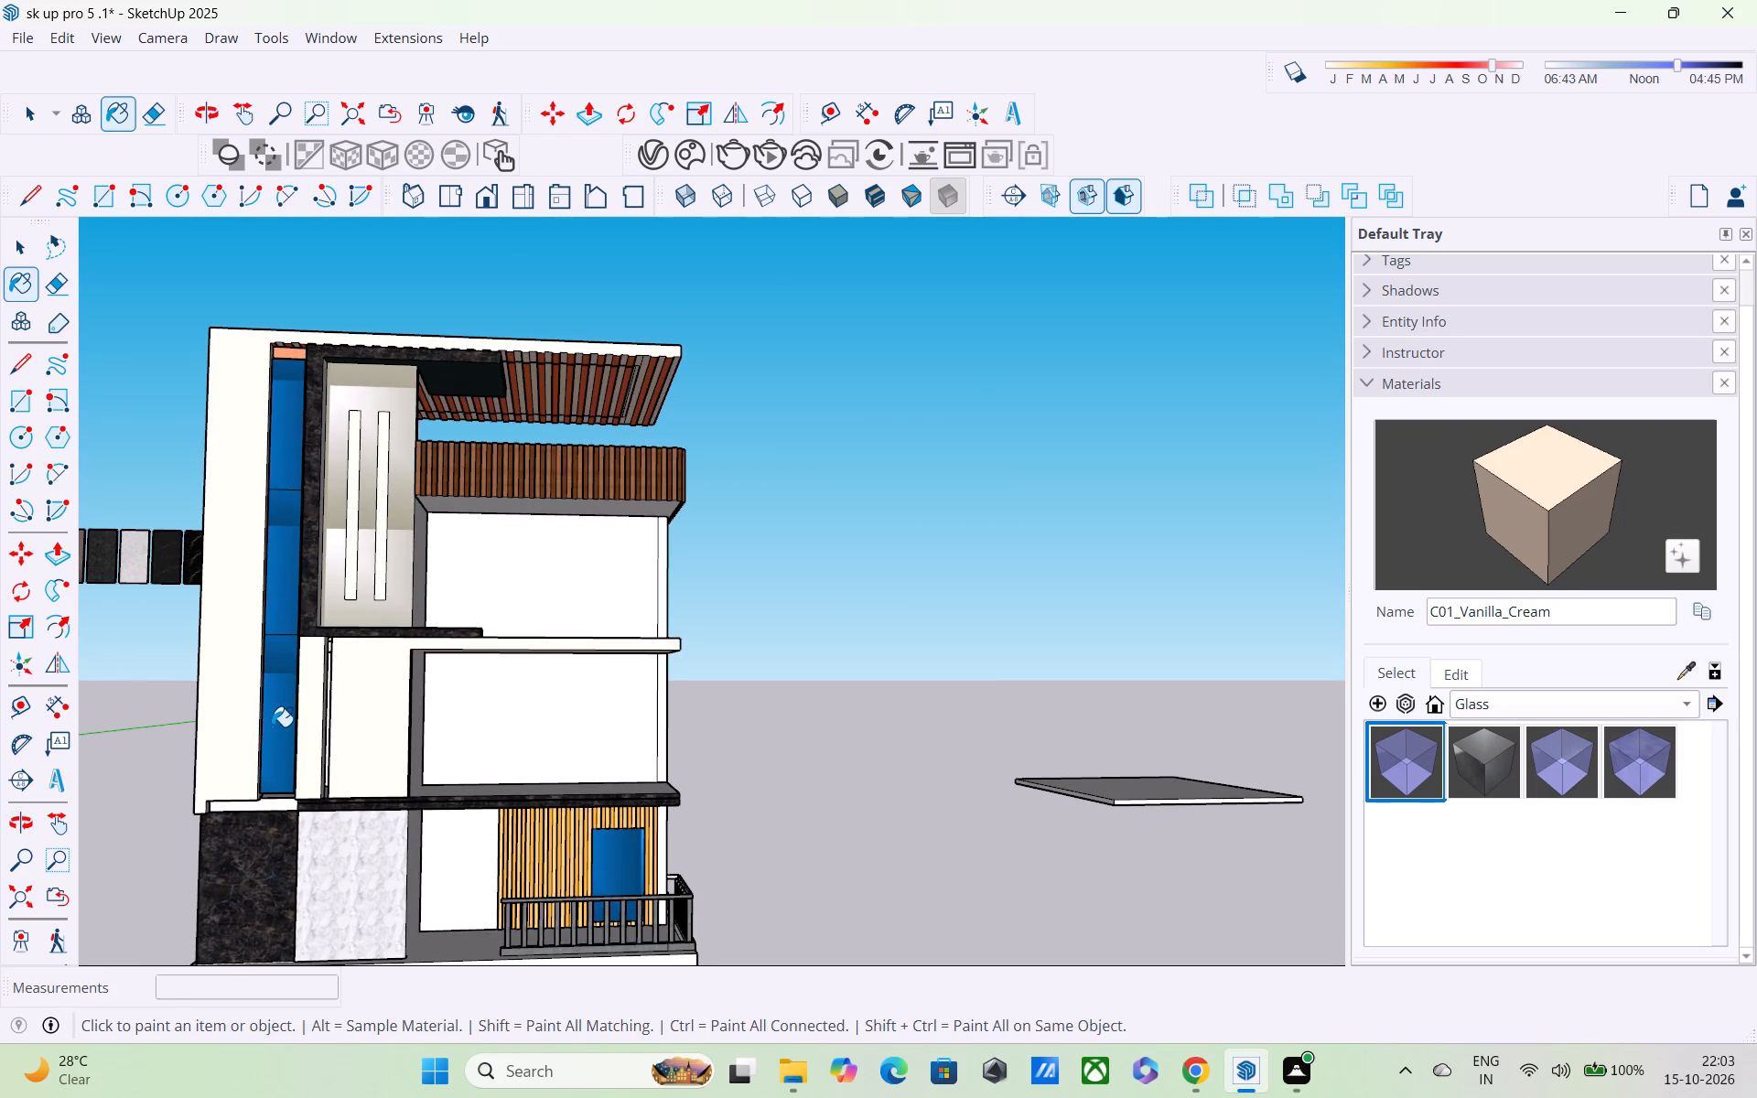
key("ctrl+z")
Paint all three panes of the tall blue window strip beside the cream frame wall with Glass_Safety_01.
left_click(1509, 743)
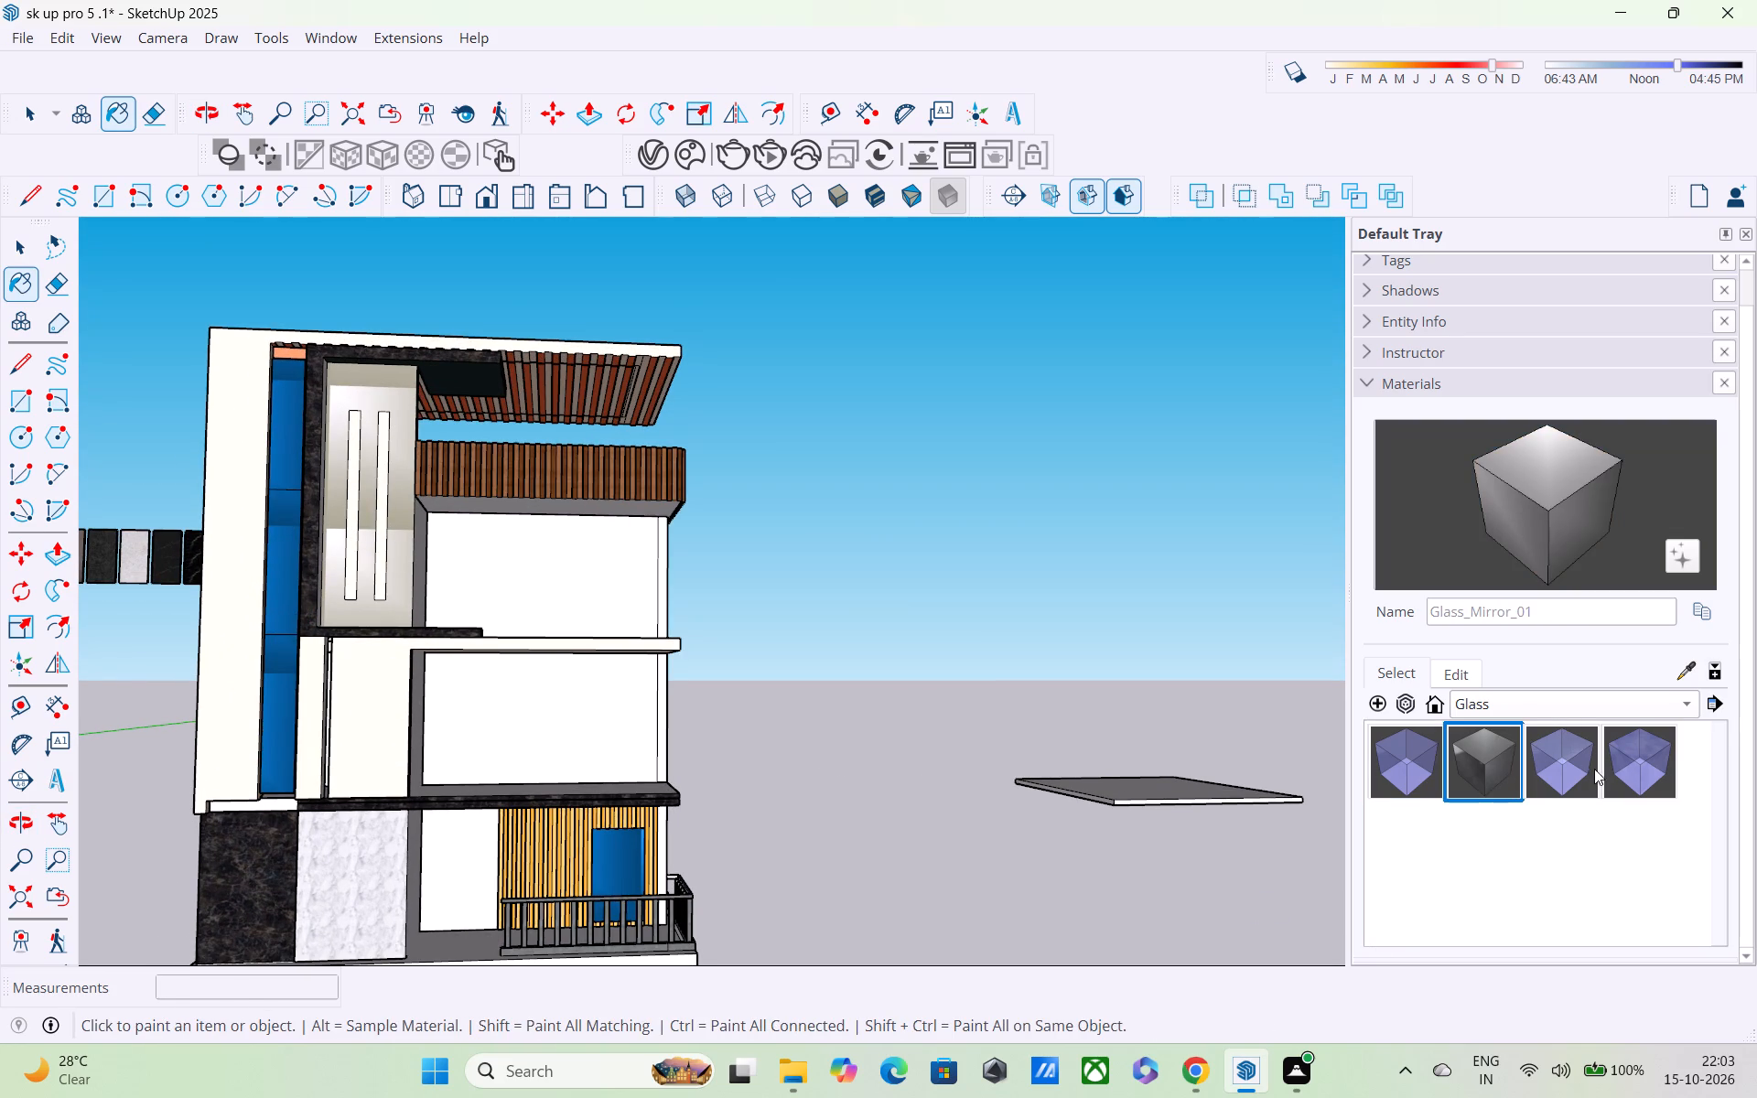
left_click(1585, 764)
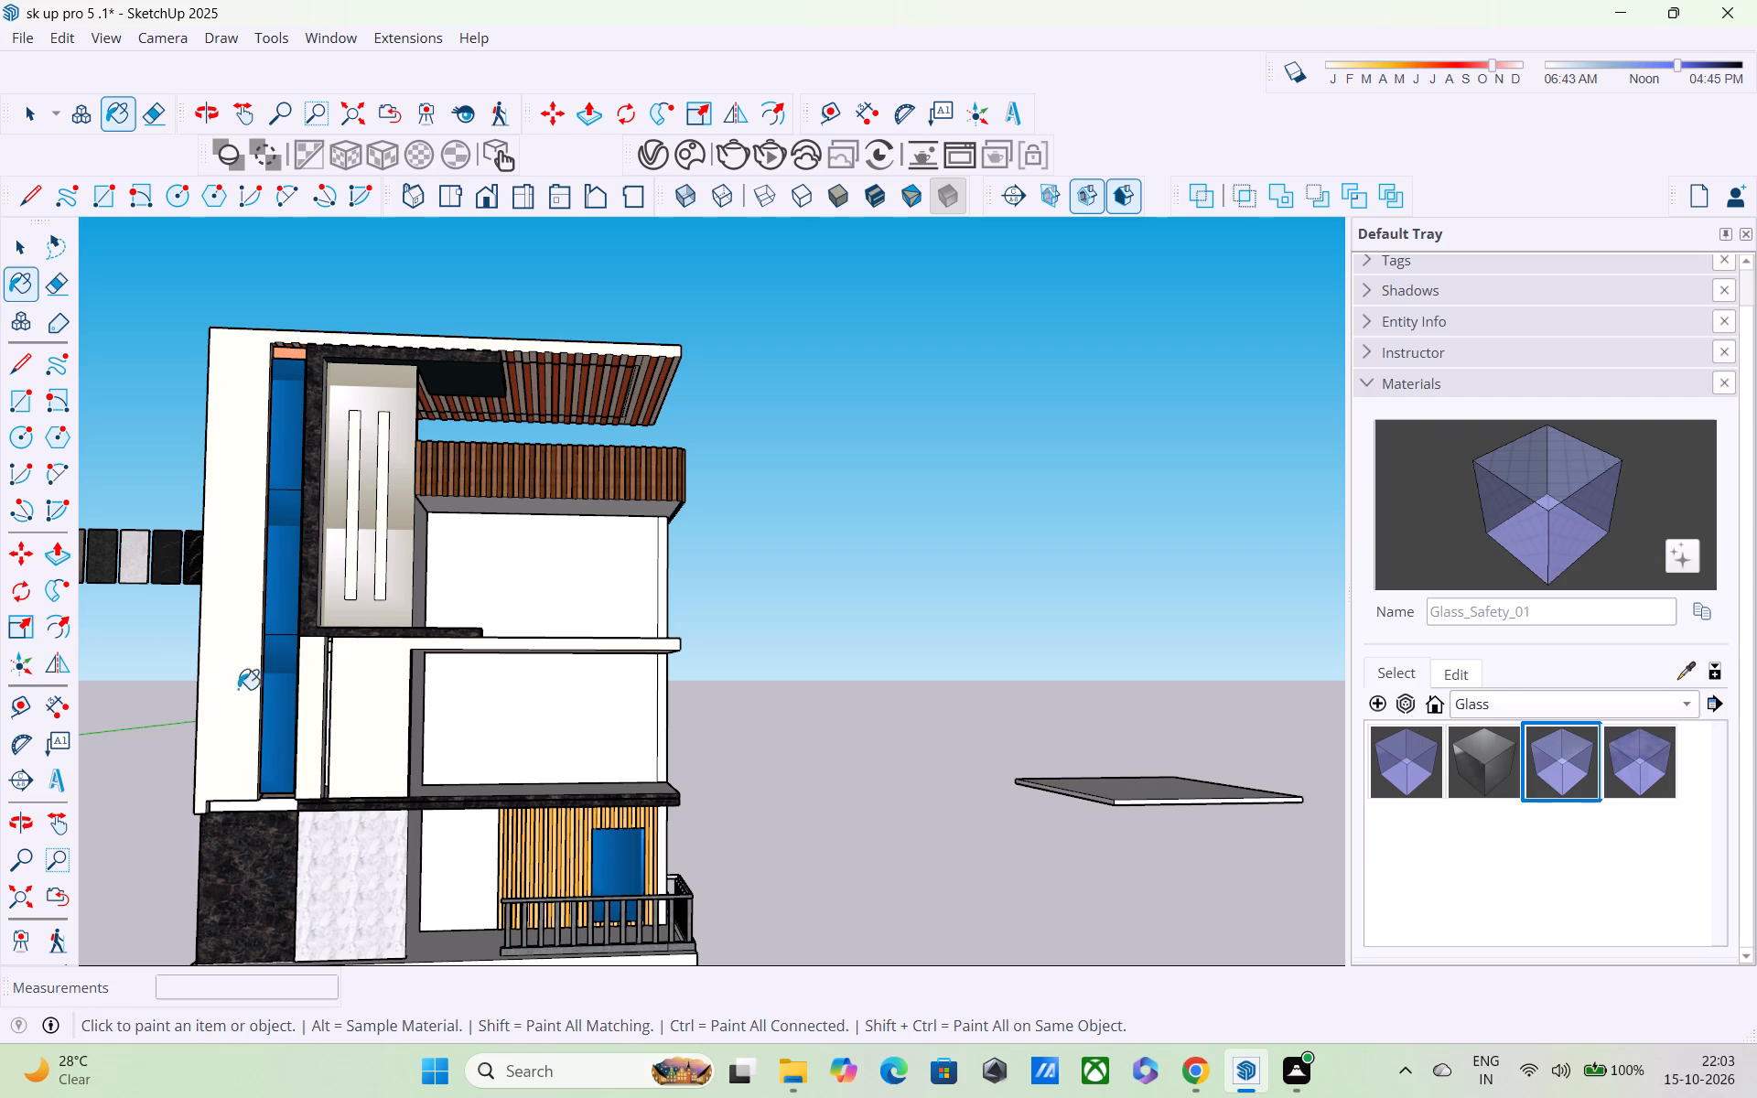
left_click(269, 708)
left_click(278, 608)
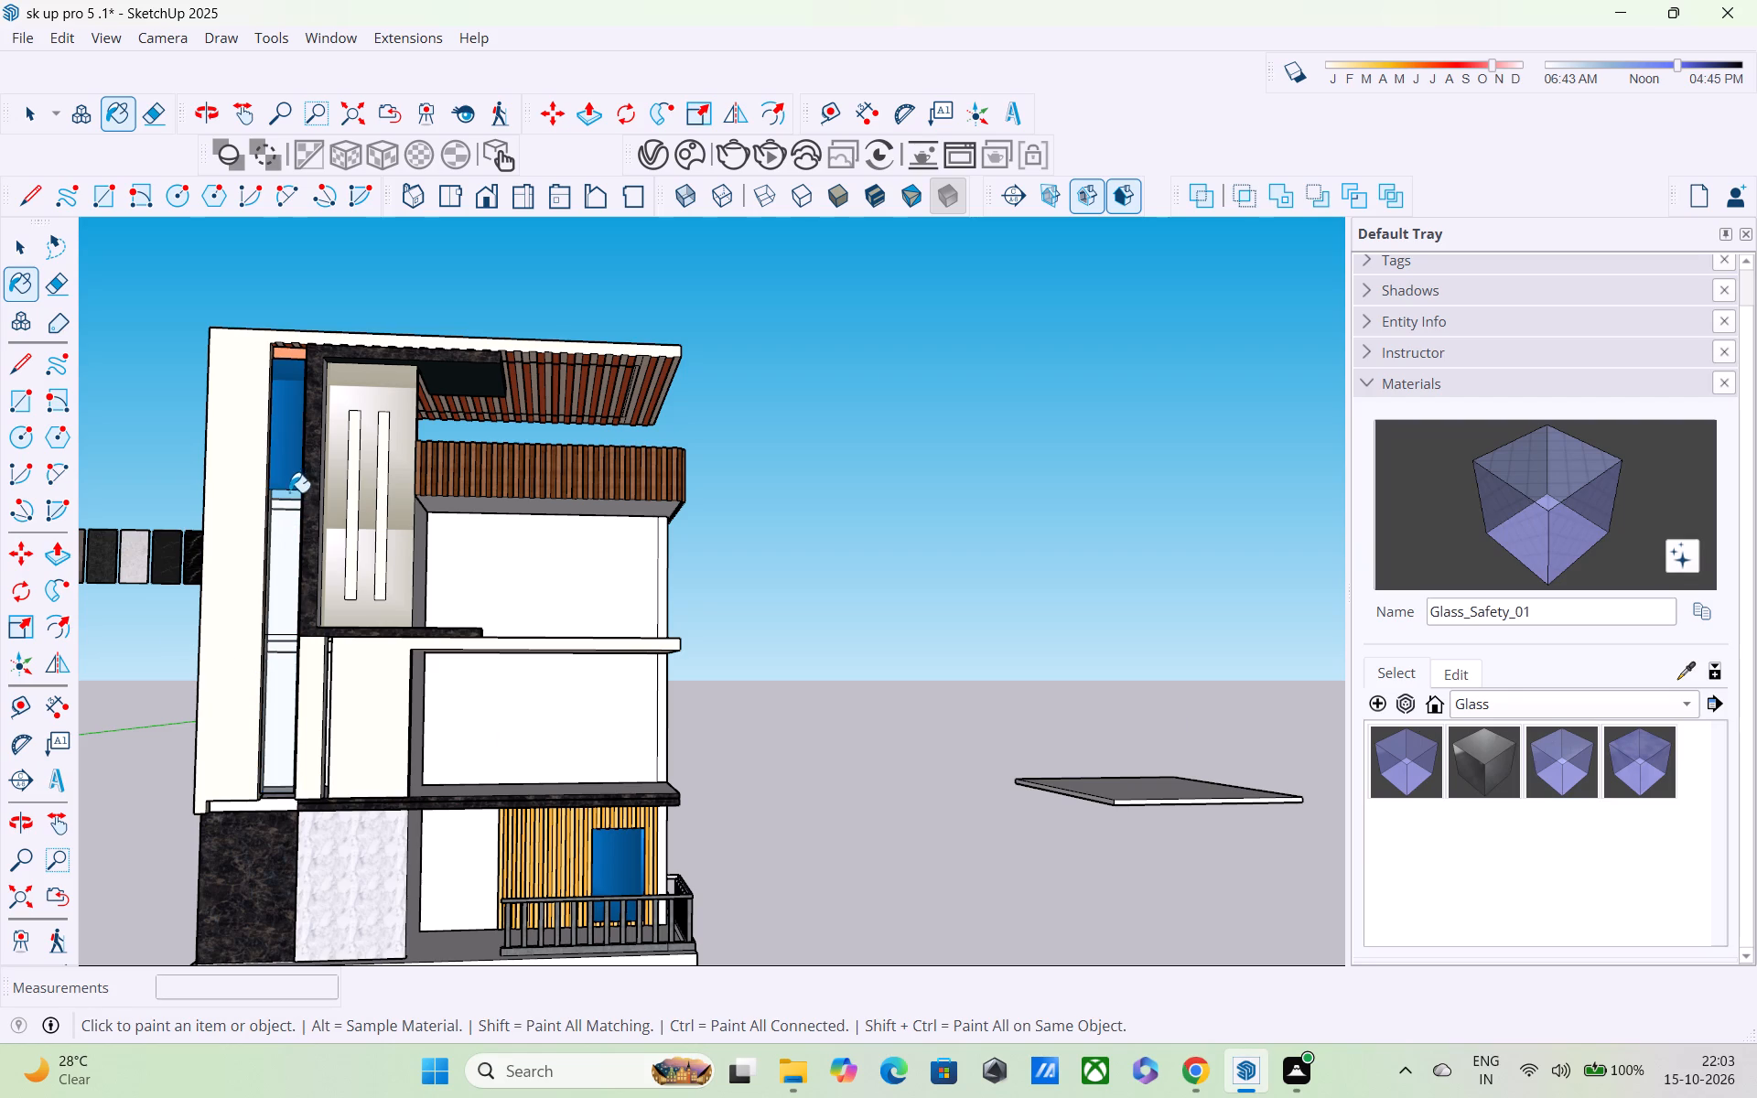
left_click(284, 470)
Change the Glass_Safety_01 colour to a warm amber hue and darken it almost to black.
middle_click_drag(295, 496, 367, 597)
scroll(347, 619, "up", 1)
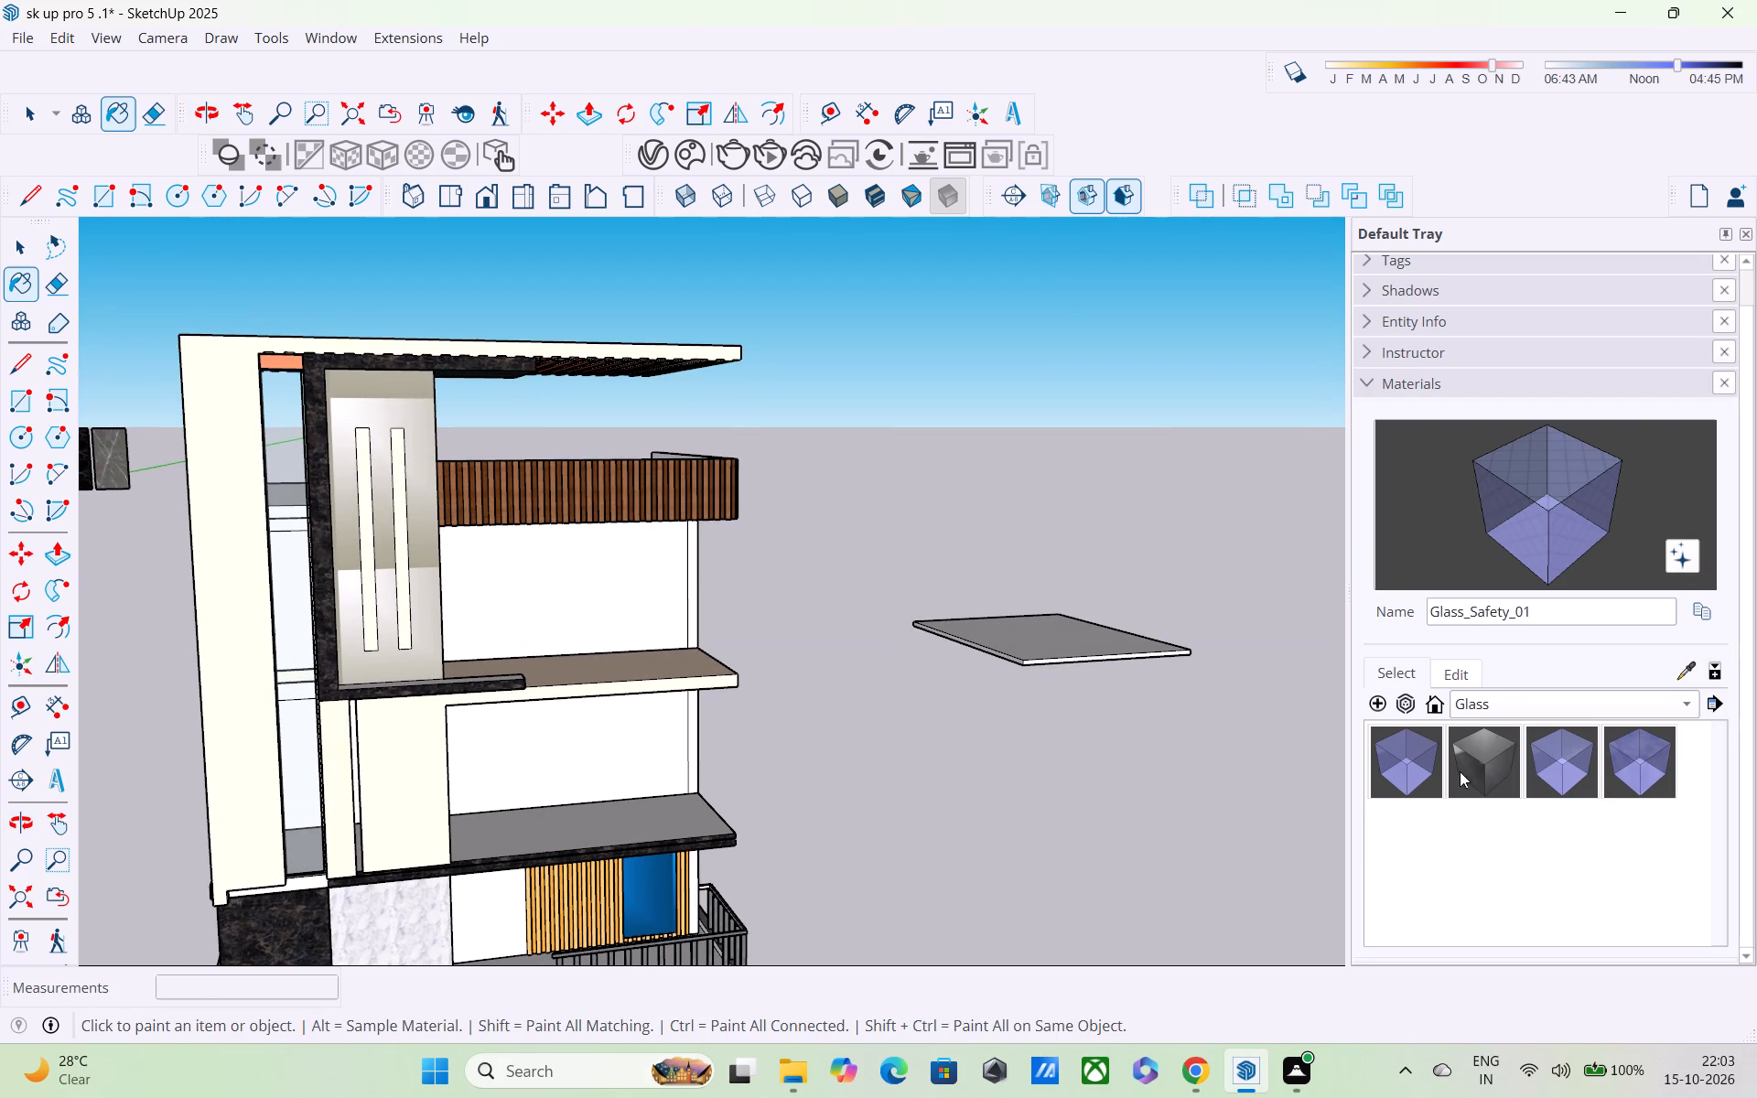
left_click(1447, 673)
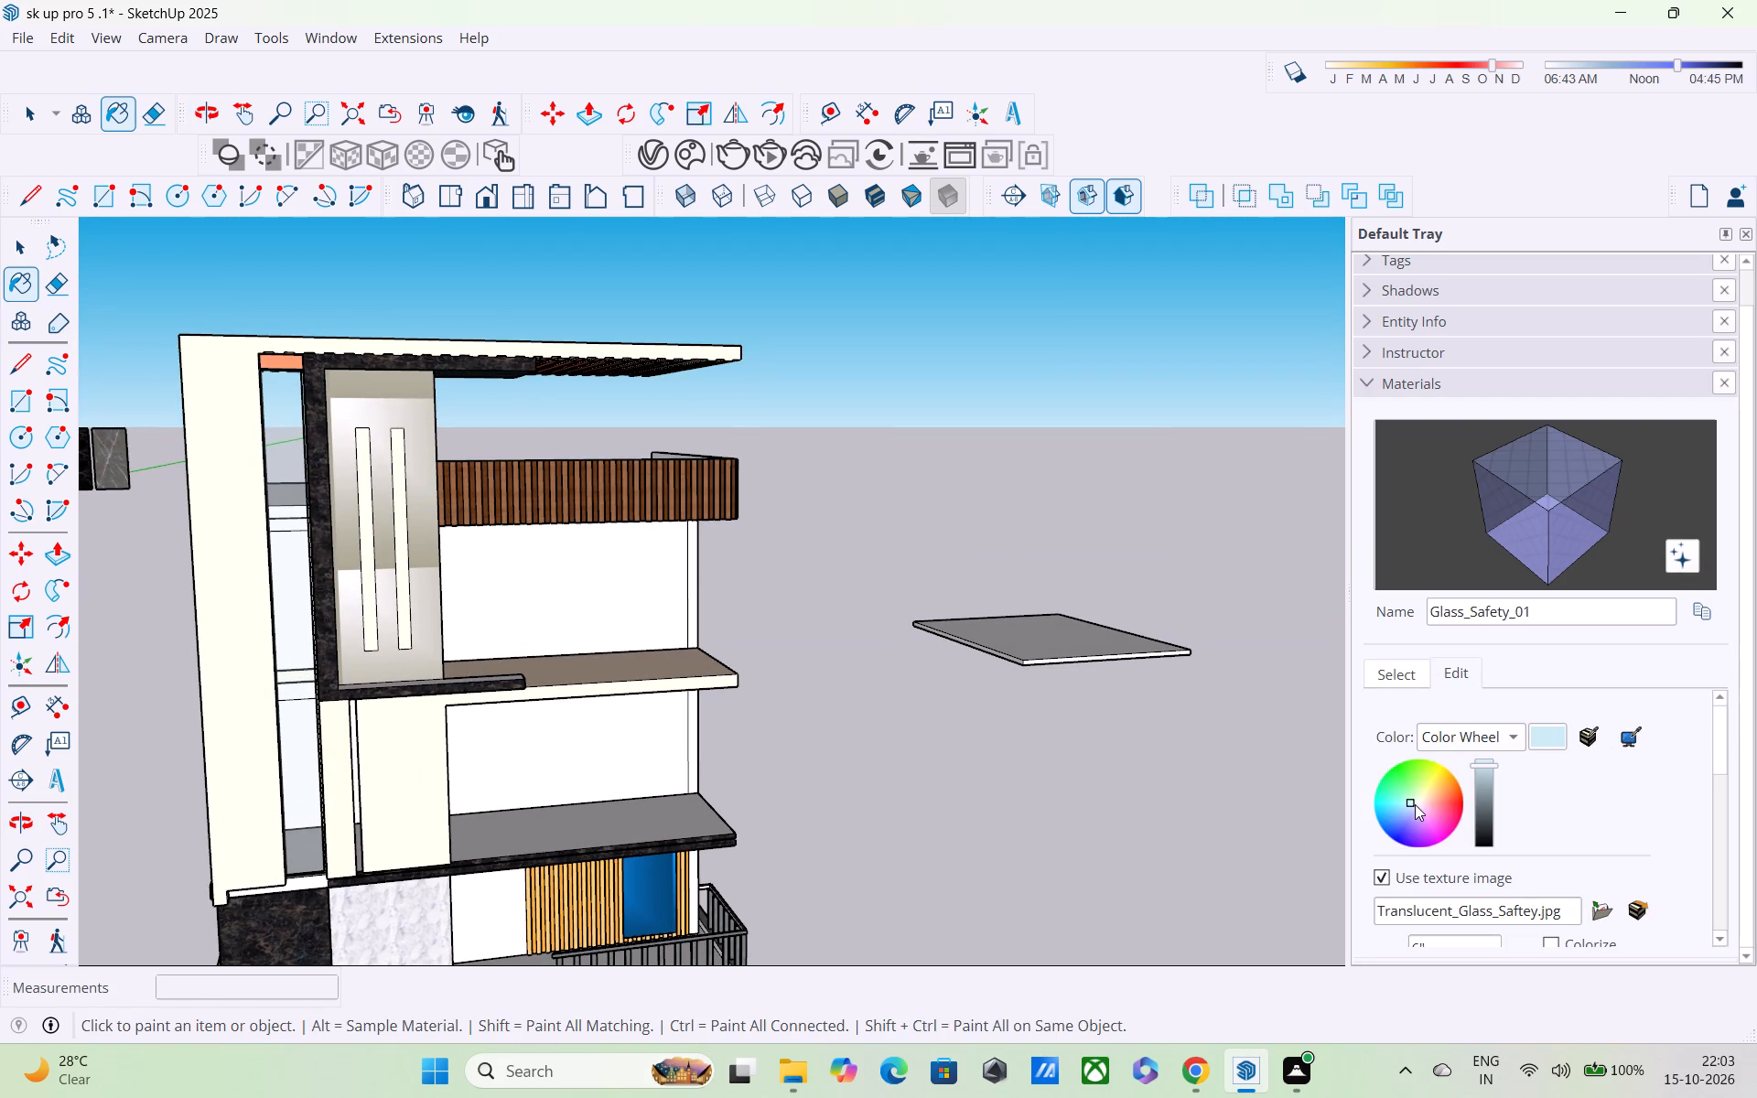
left_click_drag(1412, 792, 1426, 791)
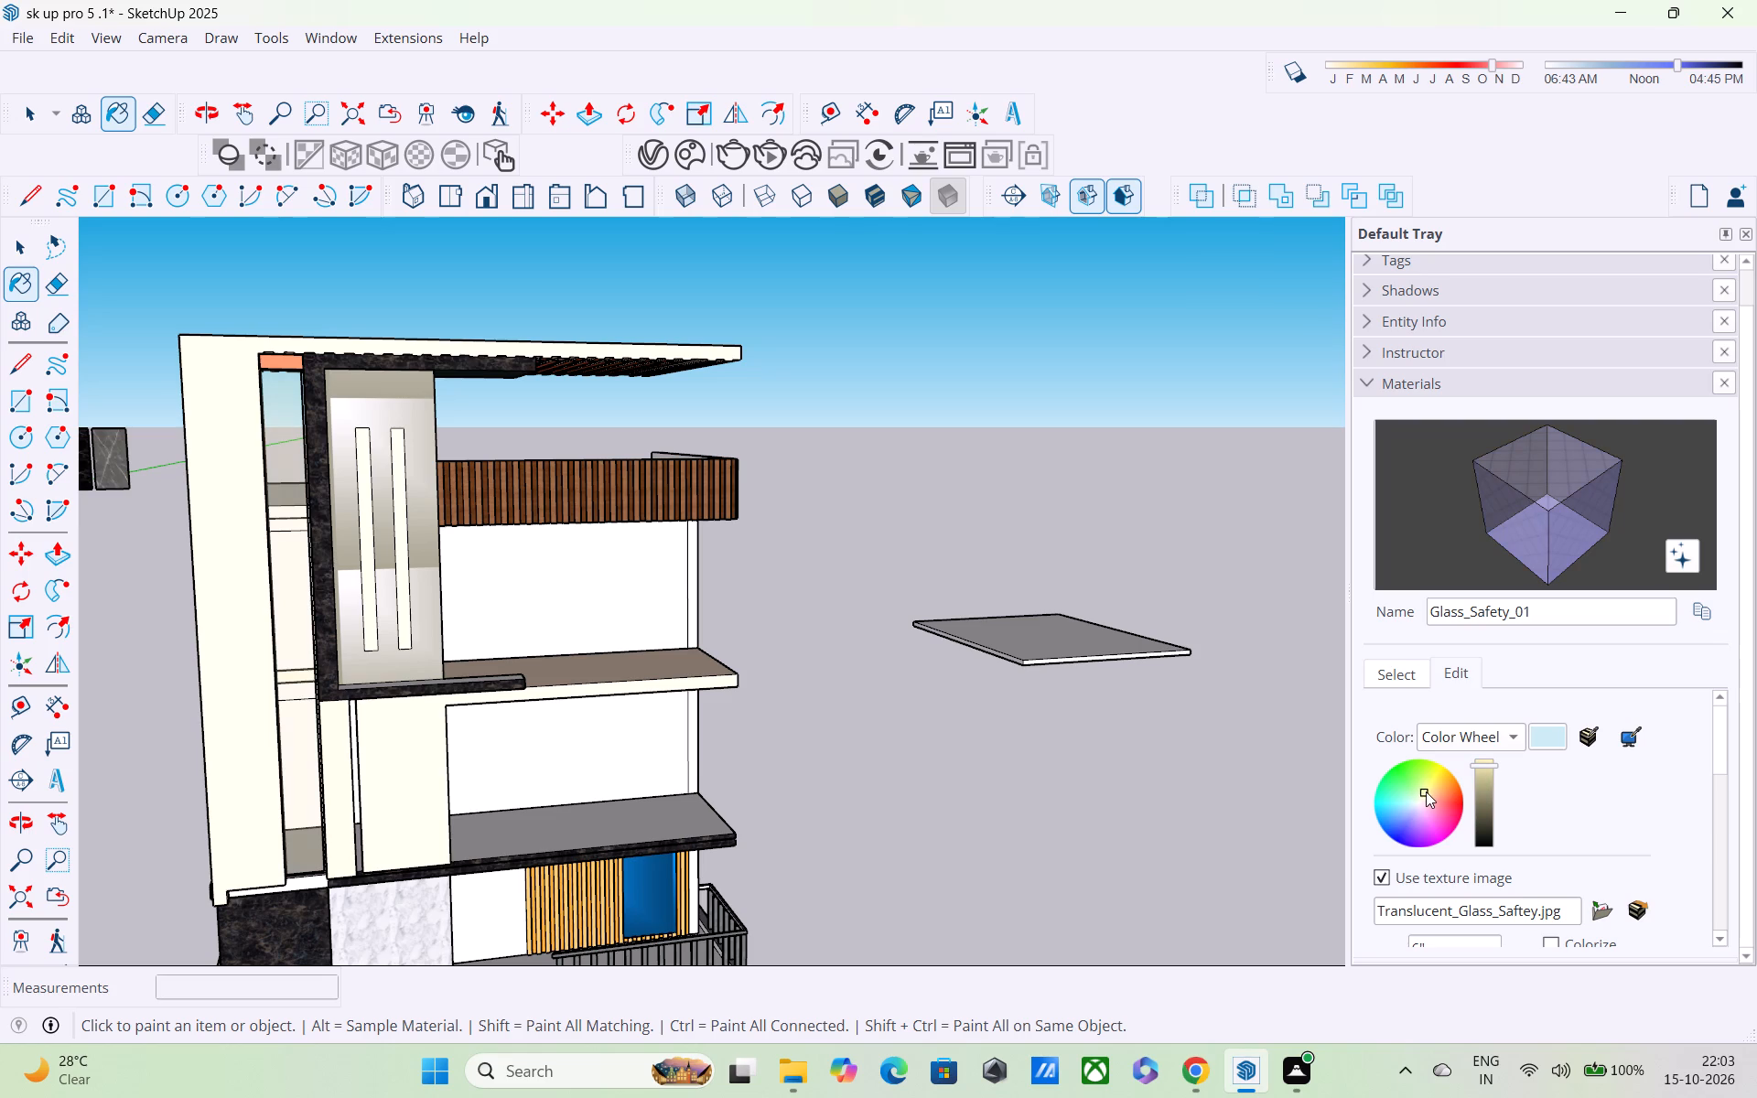
left_click_drag(1426, 791, 1428, 771)
left_click_drag(1428, 768, 1429, 767)
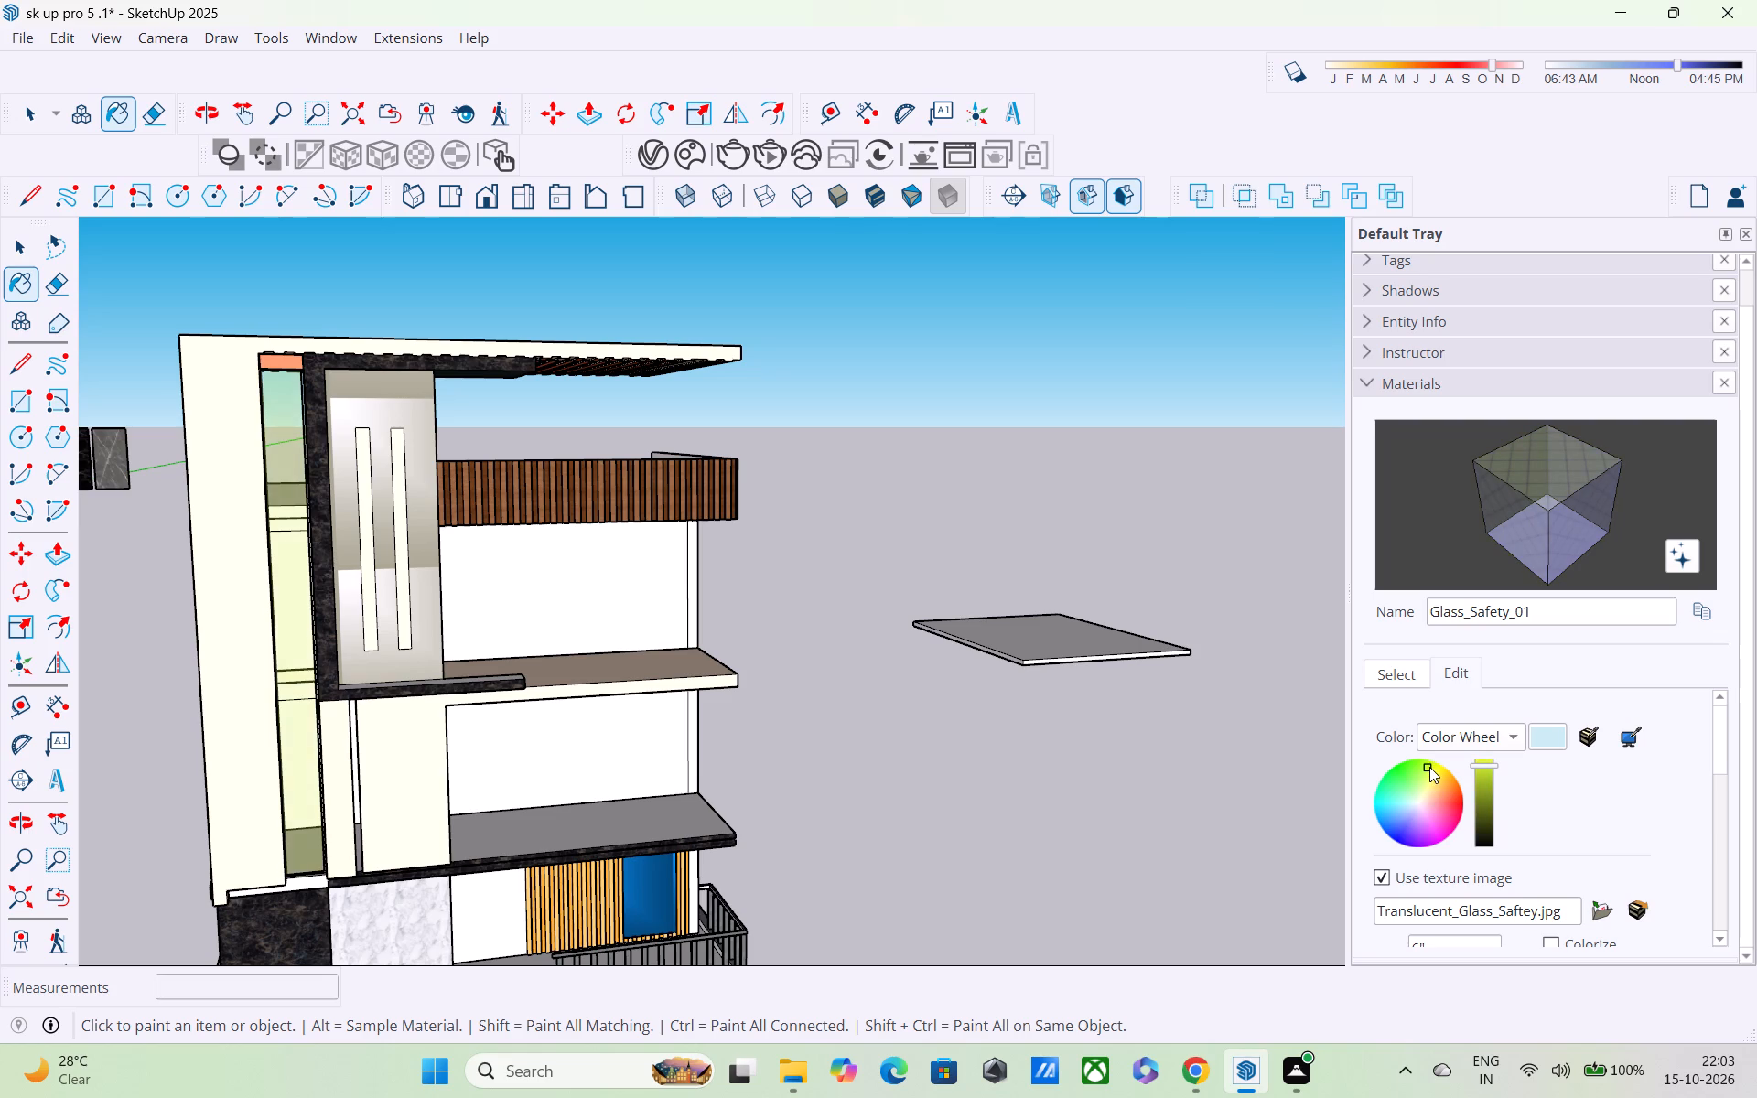
left_click_drag(1429, 767, 1442, 778)
scroll(733, 791, "down", 2)
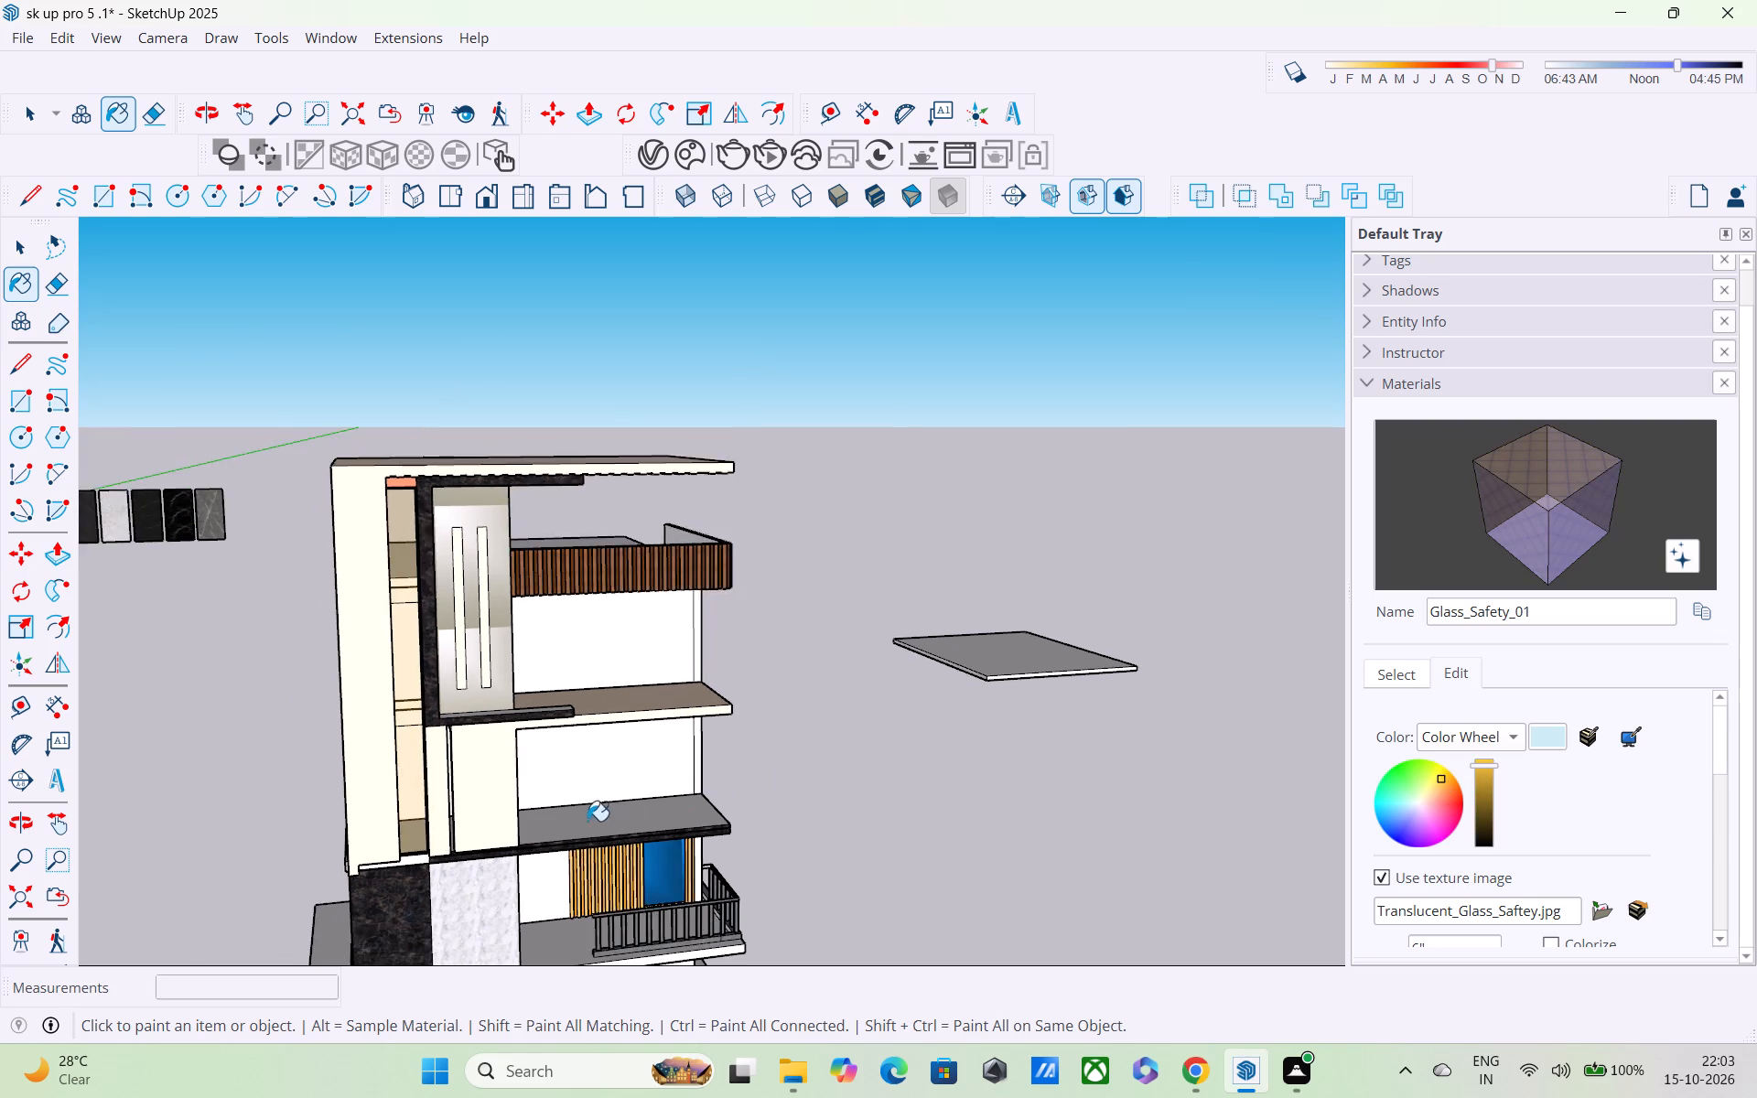
middle_click_drag(576, 816, 713, 829)
middle_click_drag(573, 752, 1081, 832)
middle_click_drag(602, 817, 1045, 852)
scroll(762, 726, "up", 4)
middle_click_drag(728, 724, 695, 670)
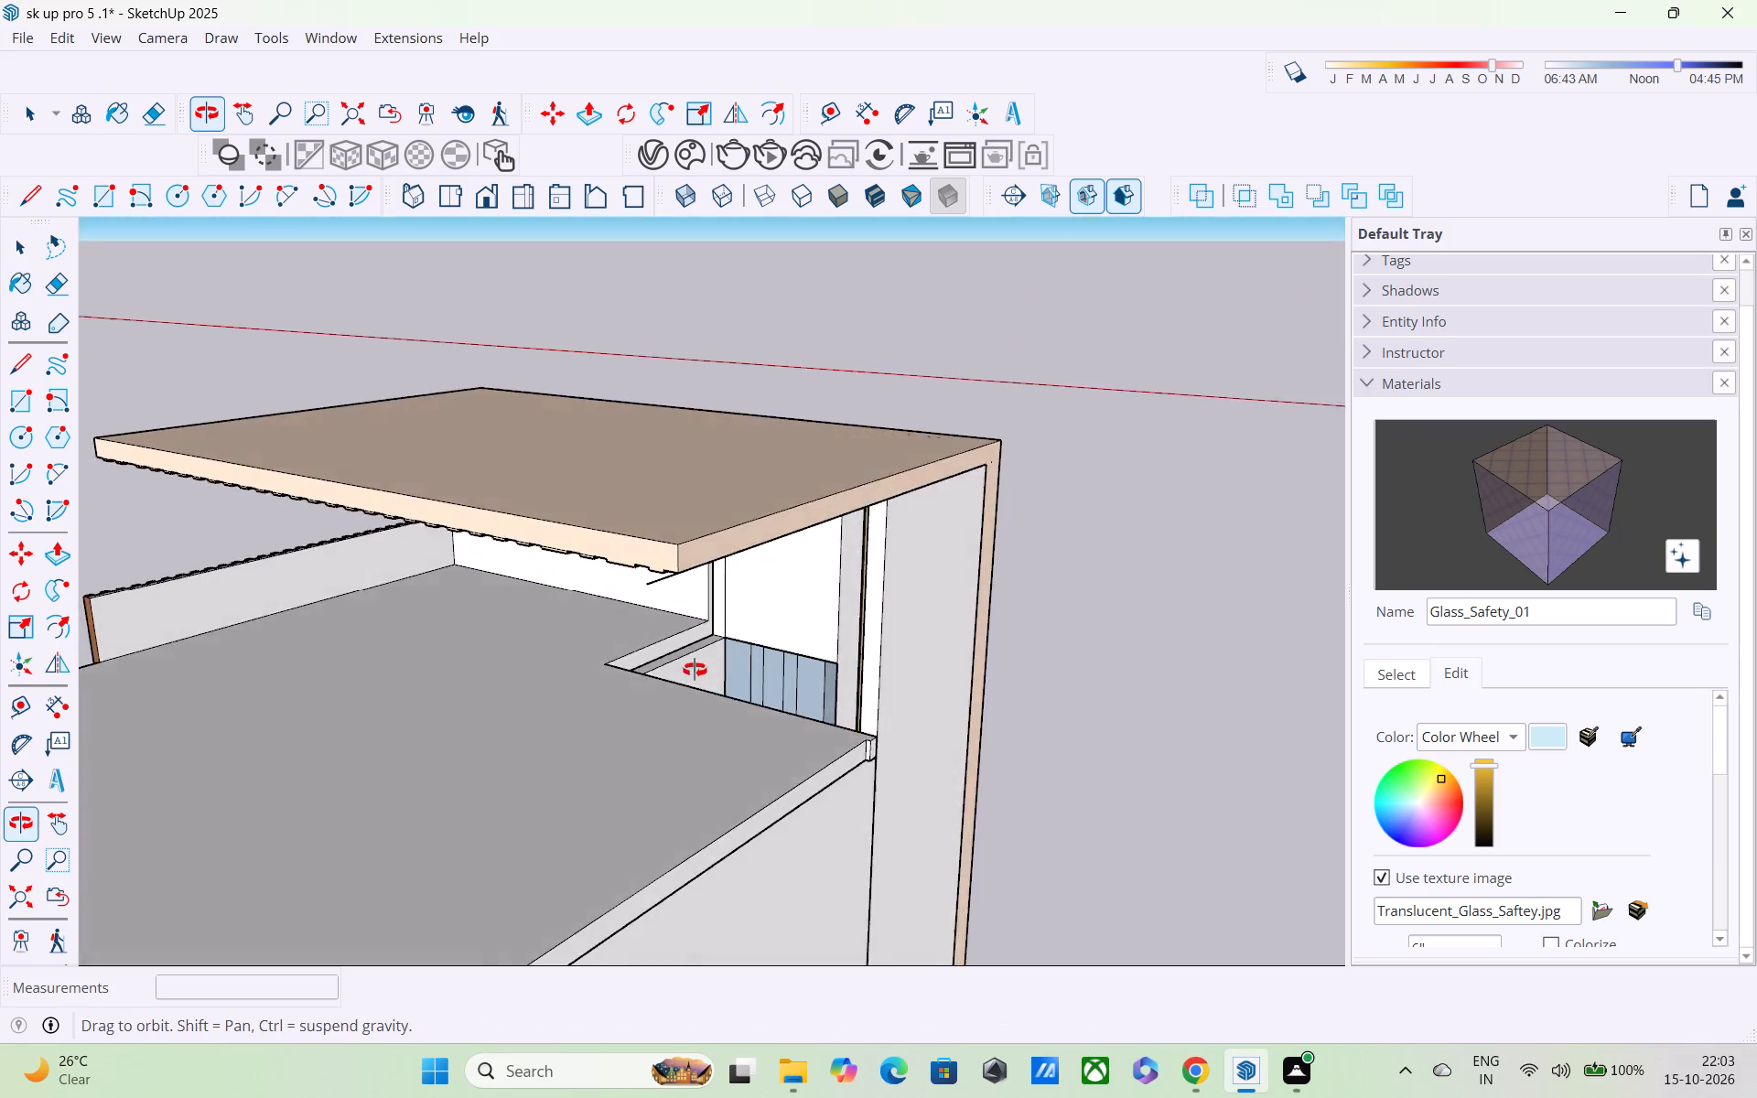
middle_click_drag(695, 670, 52, 737)
left_click_drag(1489, 767, 1502, 831)
Examine the tinted glass window strip up close from the front, the side and above the roof.
middle_click_drag(966, 854, 456, 718)
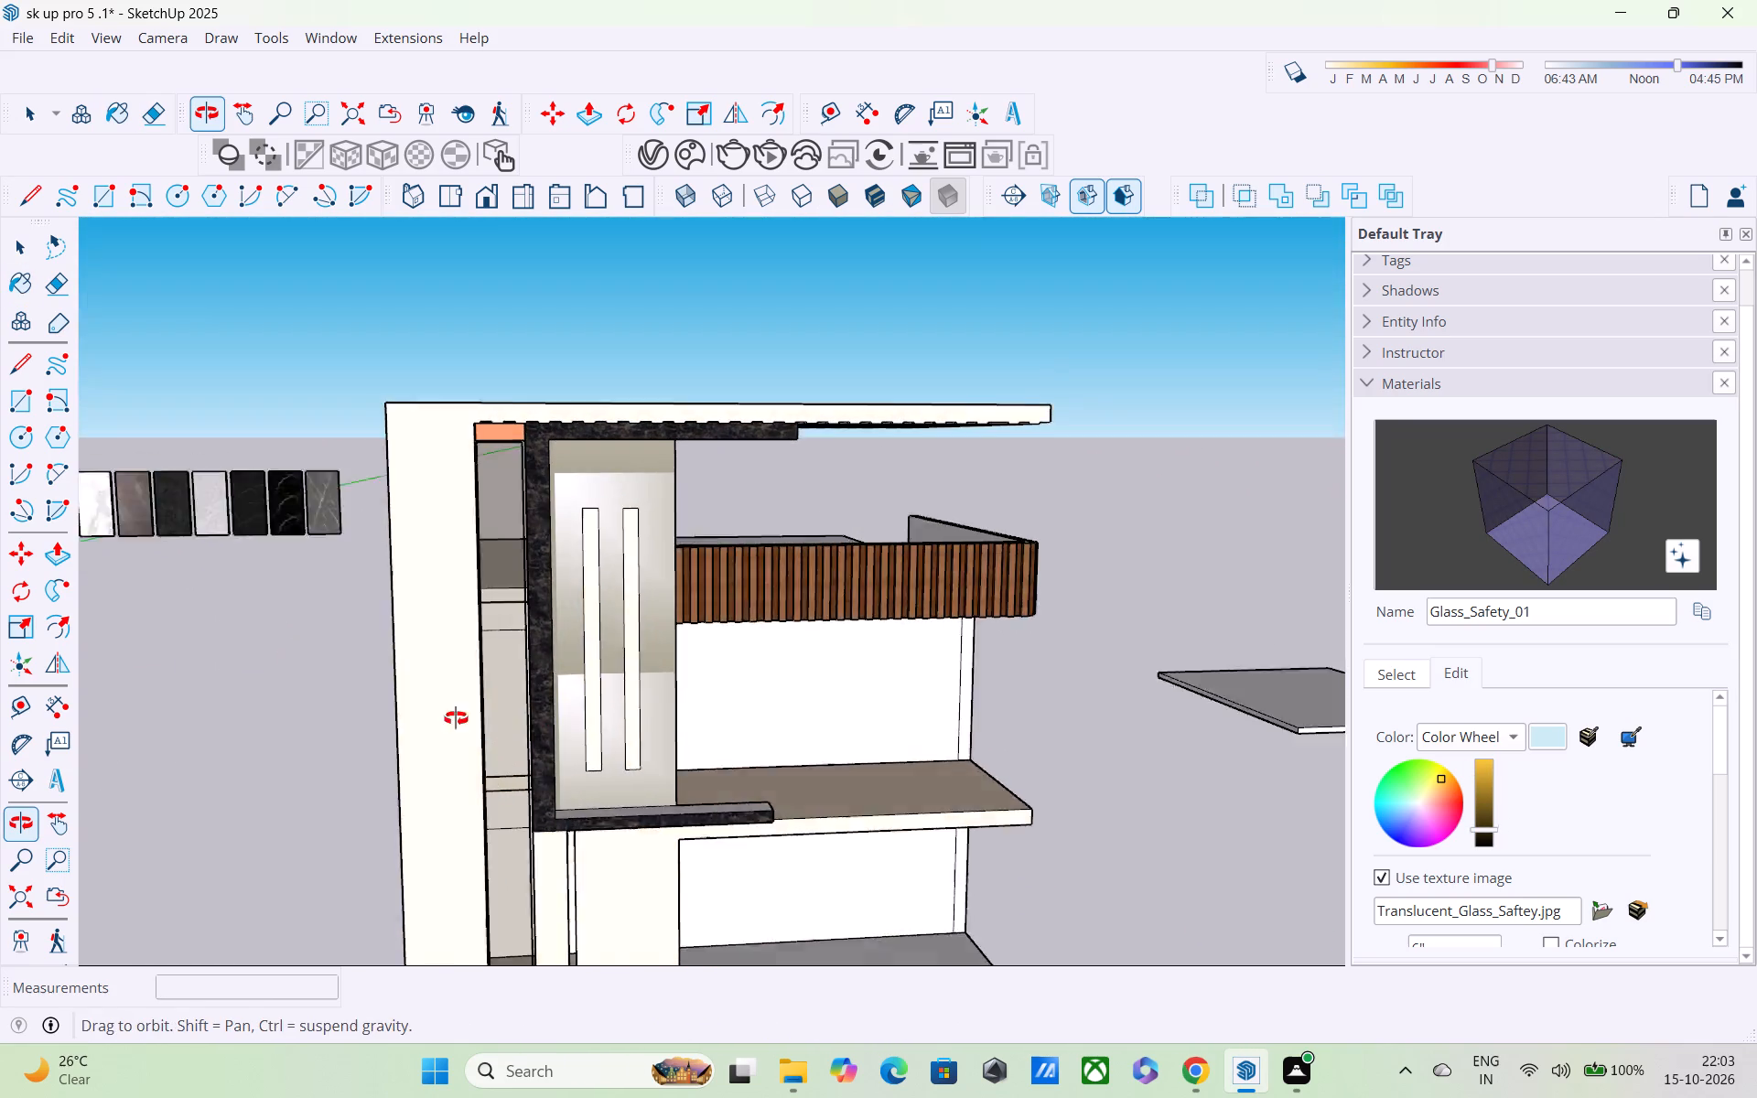
middle_click_drag(456, 718, 421, 705)
middle_click_drag(526, 752, 525, 716)
scroll(571, 762, "down", 3)
scroll(957, 827, "down", 3)
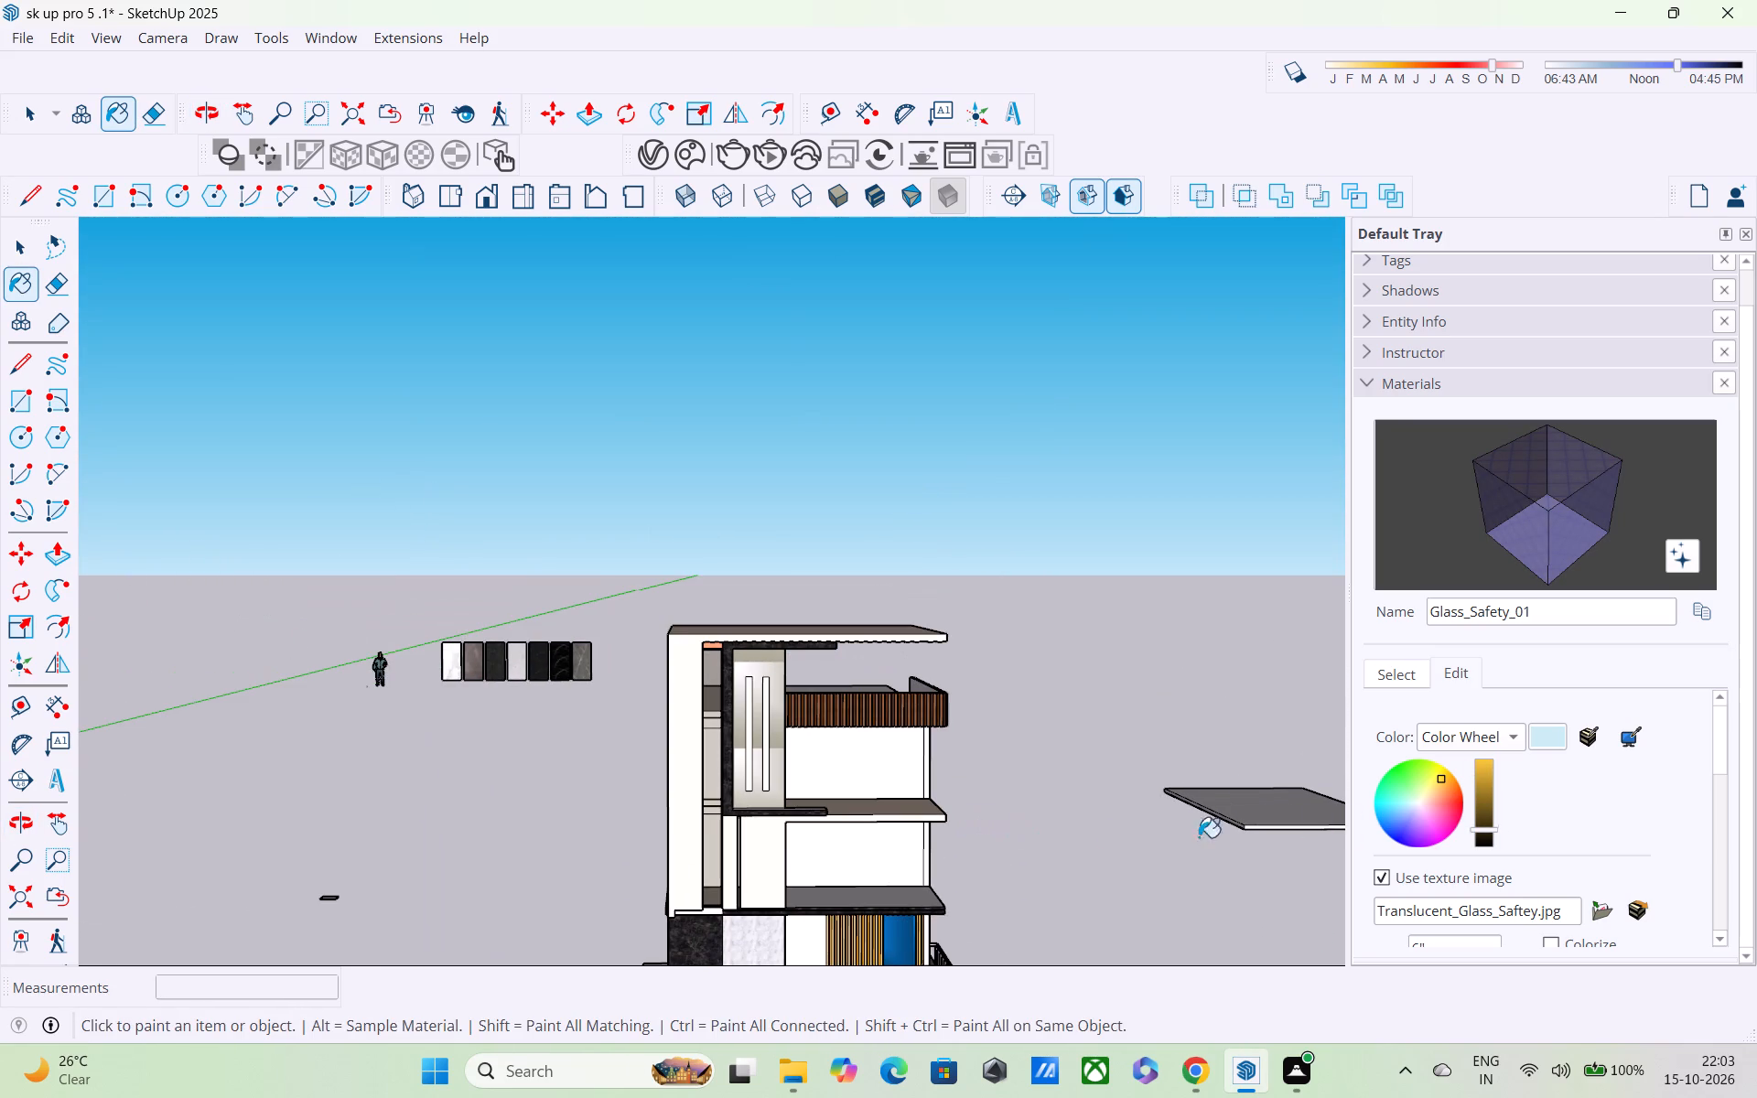
middle_click_drag(792, 825, 1117, 902)
scroll(747, 708, "up", 7)
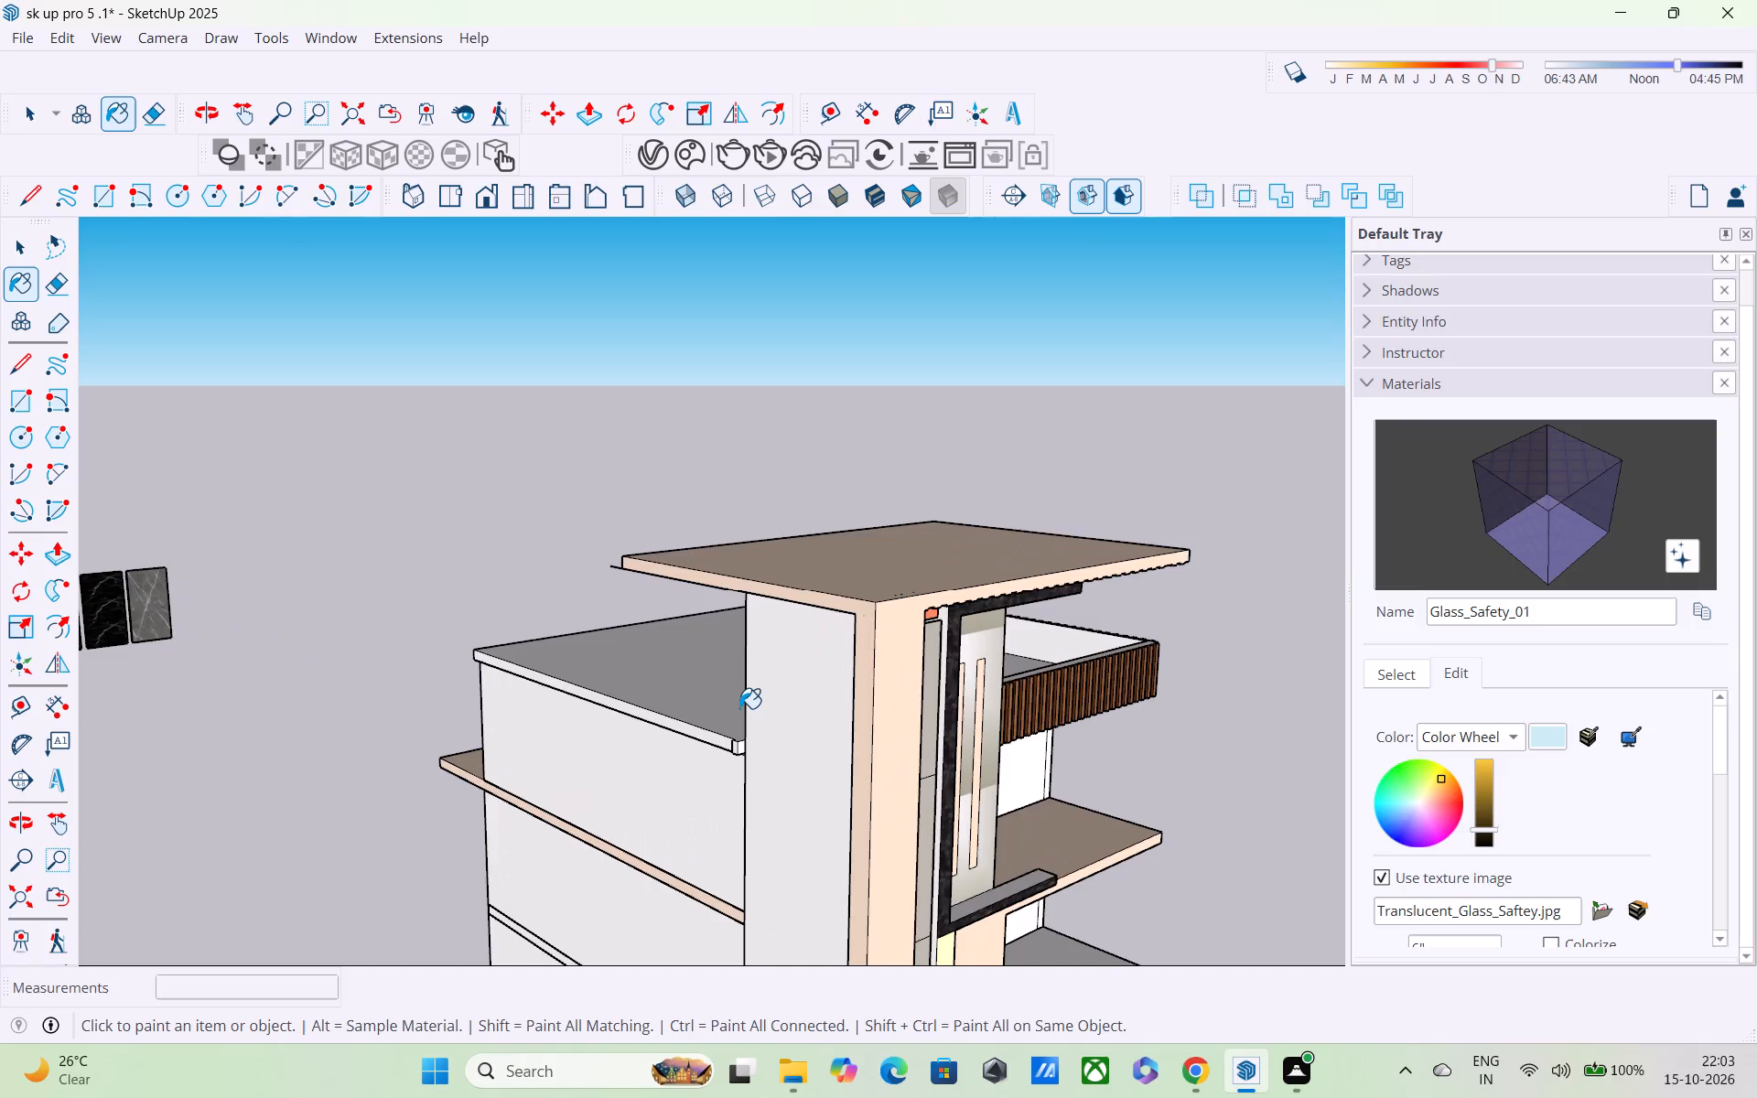
middle_click_drag(740, 710, 952, 792)
scroll(759, 654, "up", 9)
middle_click_drag(898, 713, 994, 751)
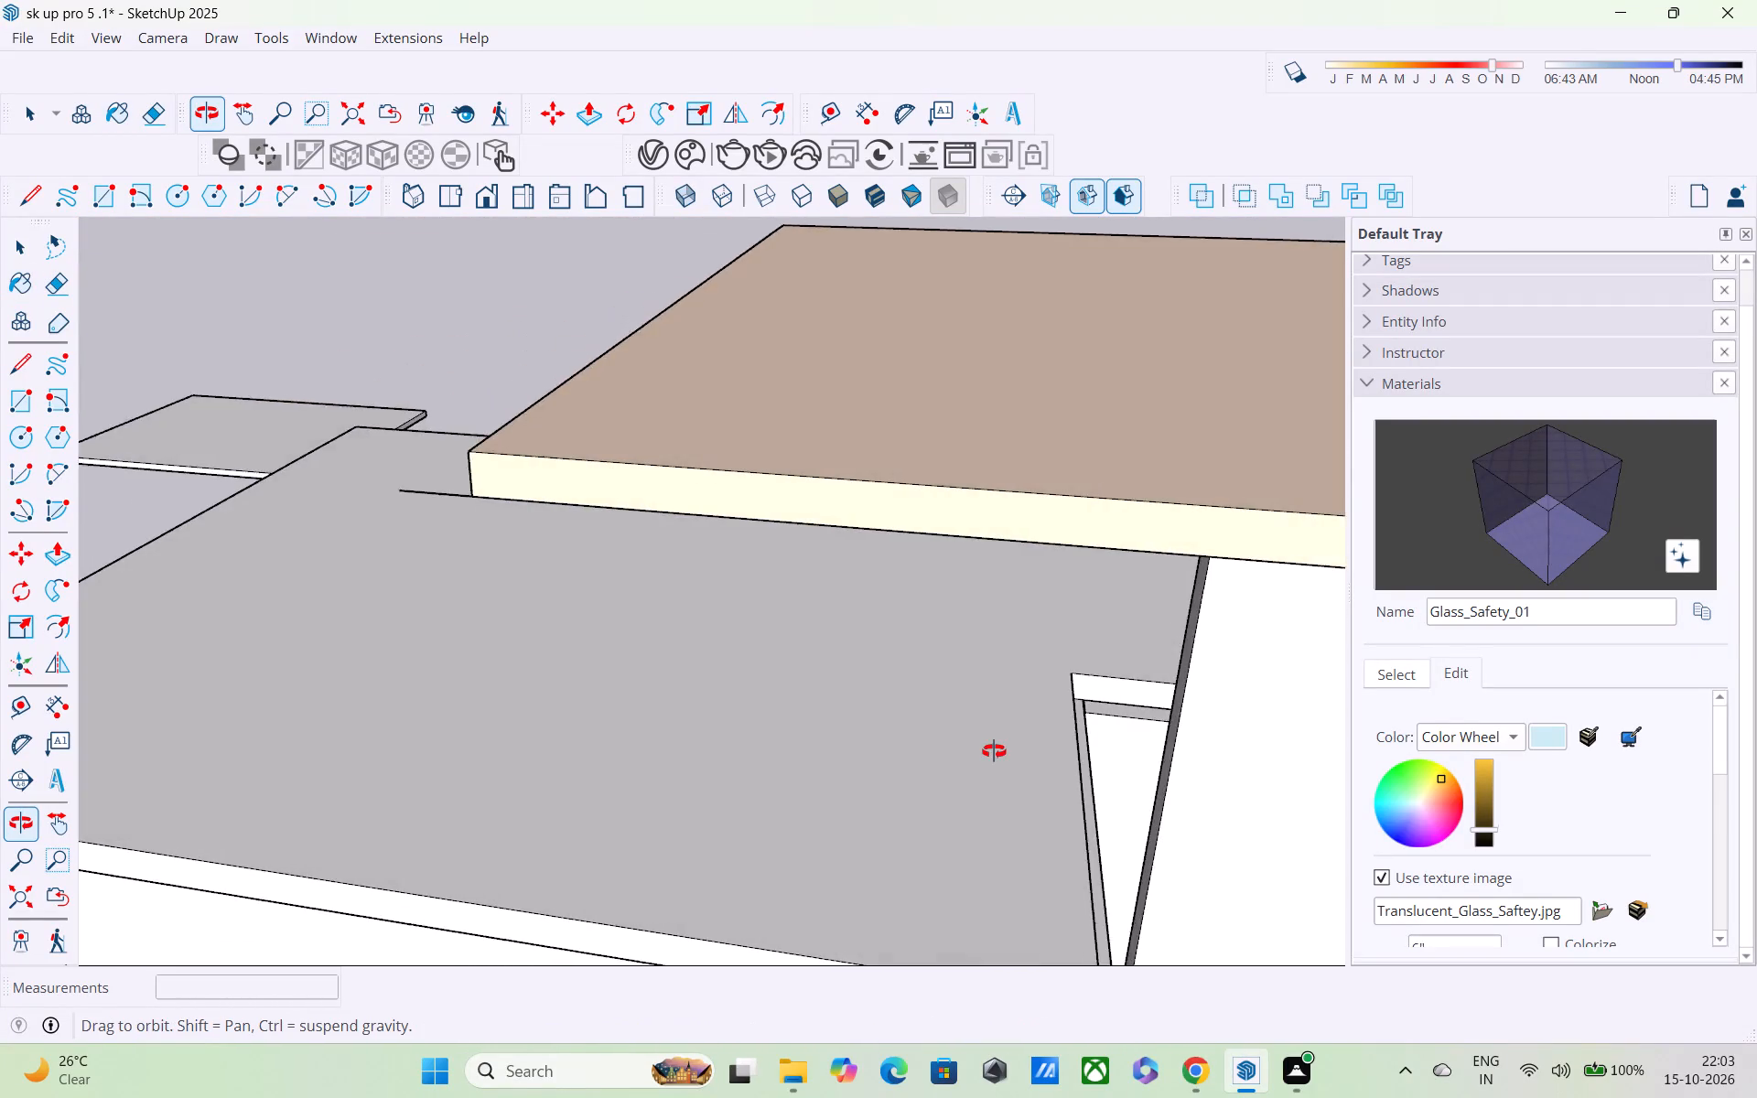
middle_click_drag(994, 751, 482, 546)
scroll(483, 546, "down", 4)
middle_click_drag(377, 597, 371, 564)
scroll(371, 564, "up", 1)
scroll(371, 564, "down", 3)
middle_click_drag(374, 583, 385, 598)
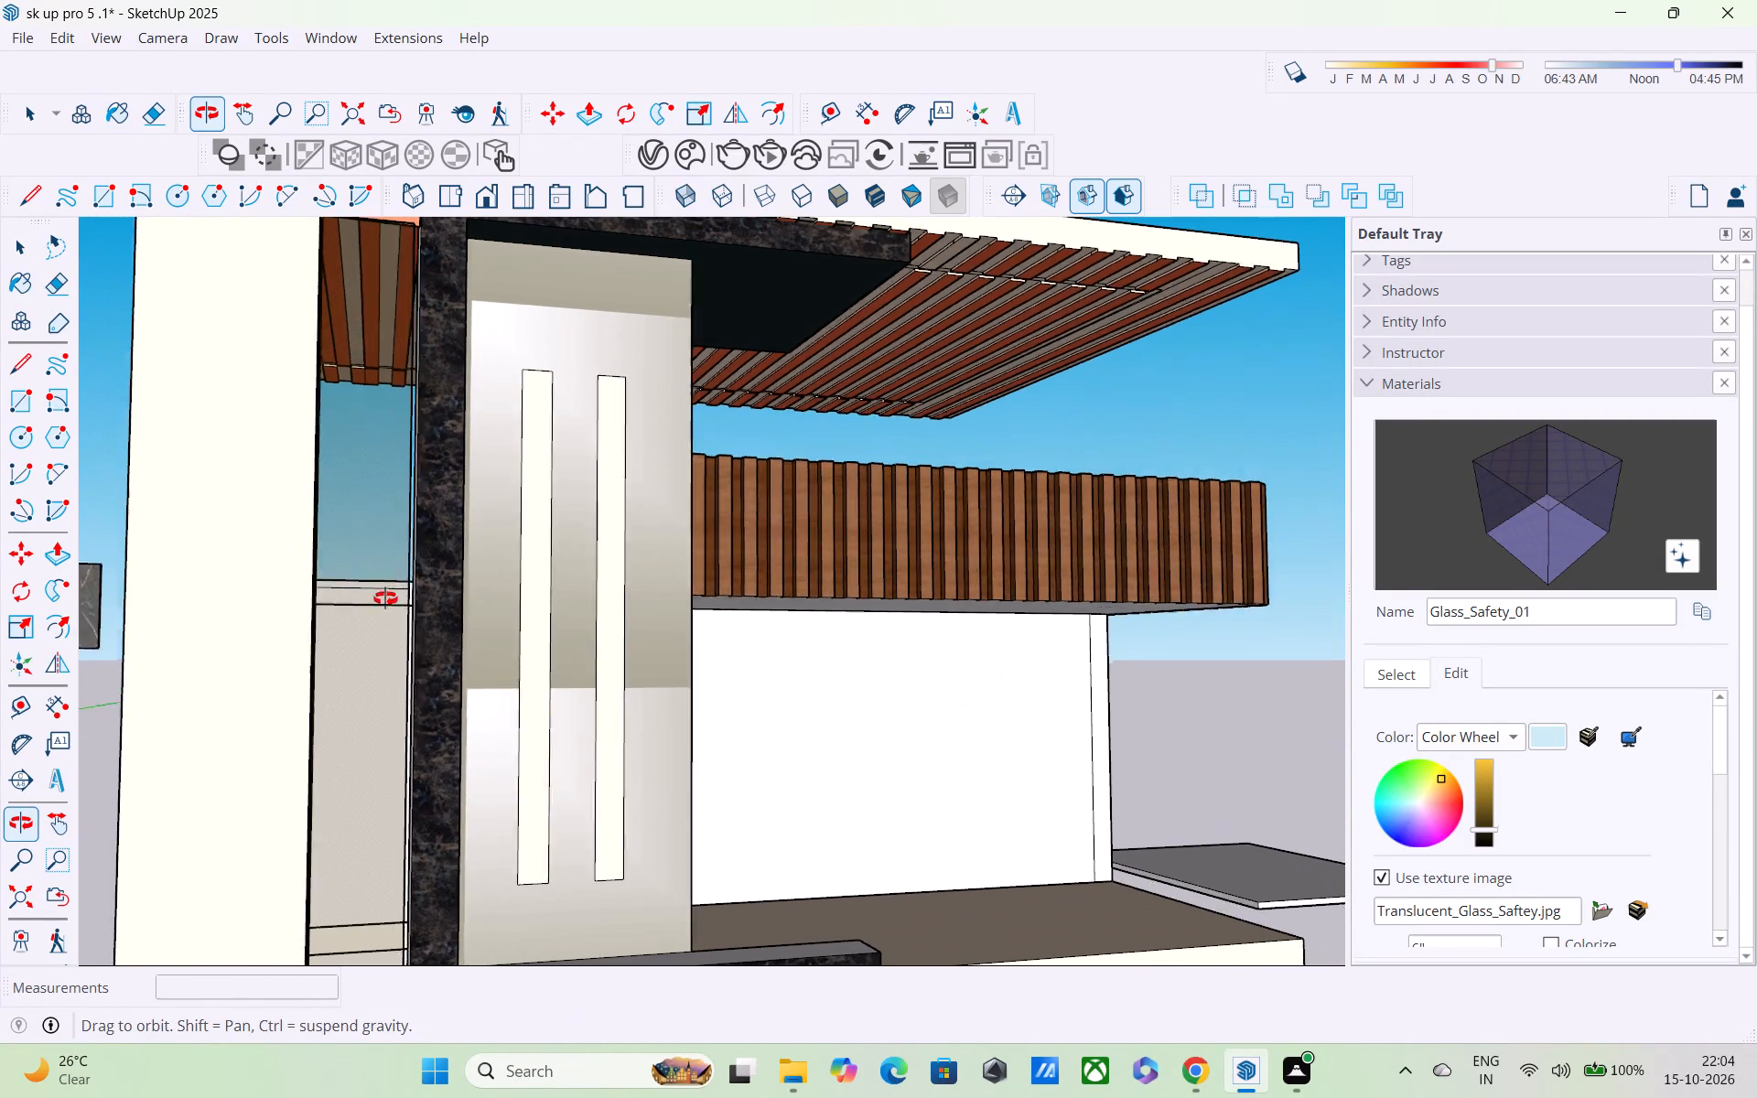
middle_click_drag(385, 598, 397, 615)
scroll(361, 577, "down", 6)
middle_click_drag(430, 704, 431, 725)
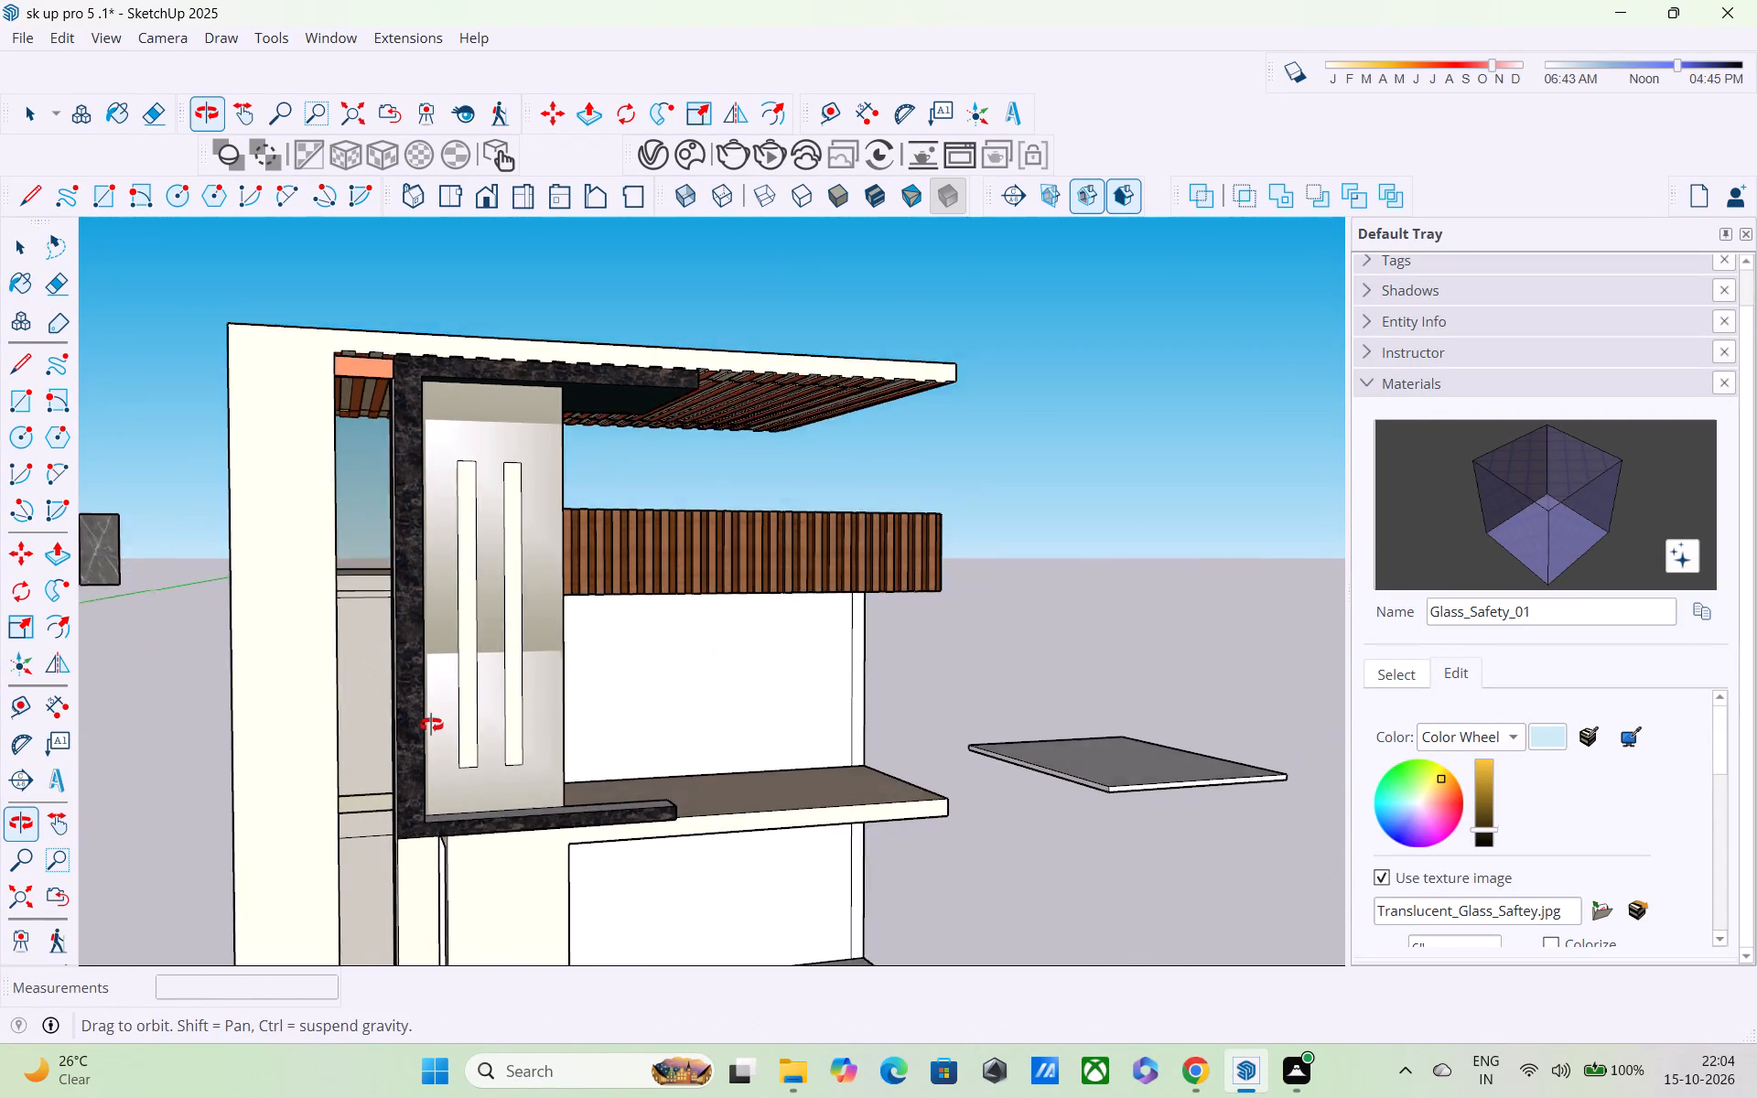
middle_click_drag(431, 725, 364, 735)
Examine the full front facade with the darkened window strip from several distances and angles.
scroll(357, 728, "down", 3)
middle_click_drag(366, 774, 372, 624, "shift")
scroll(375, 618, "down", 4)
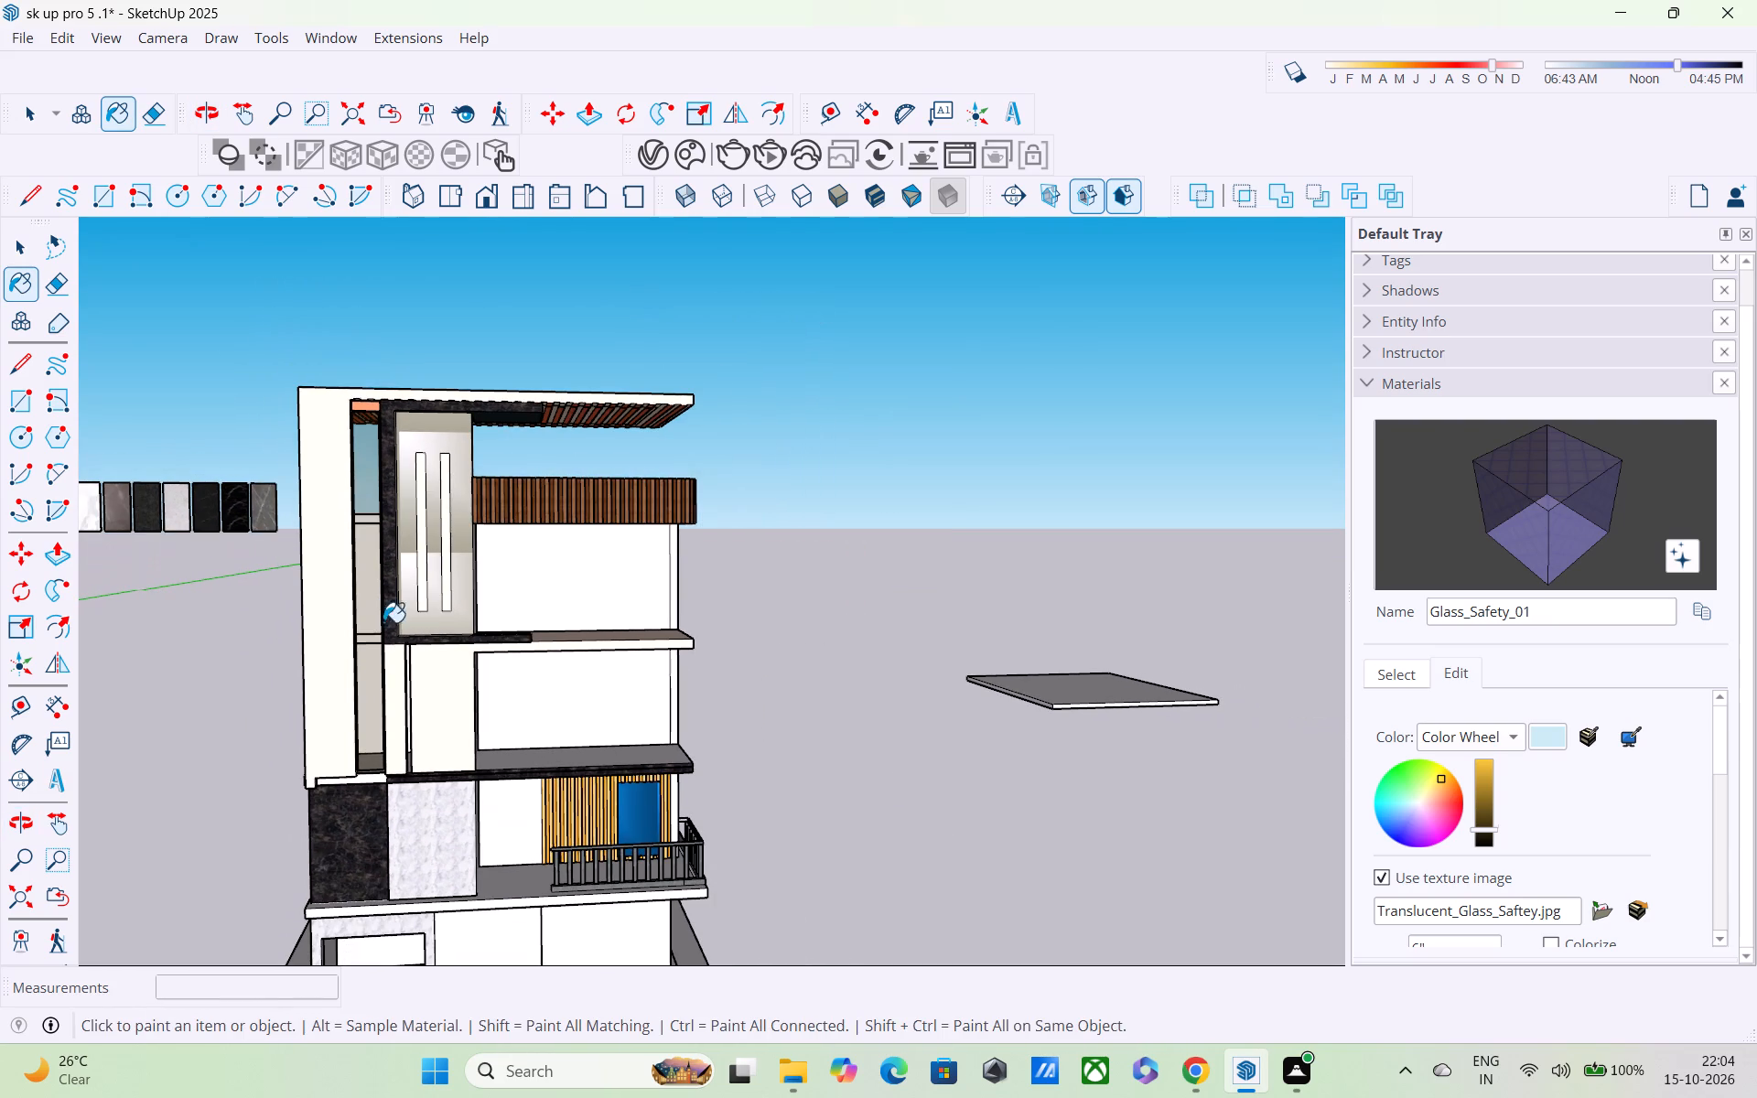
scroll(380, 646, "down", 2)
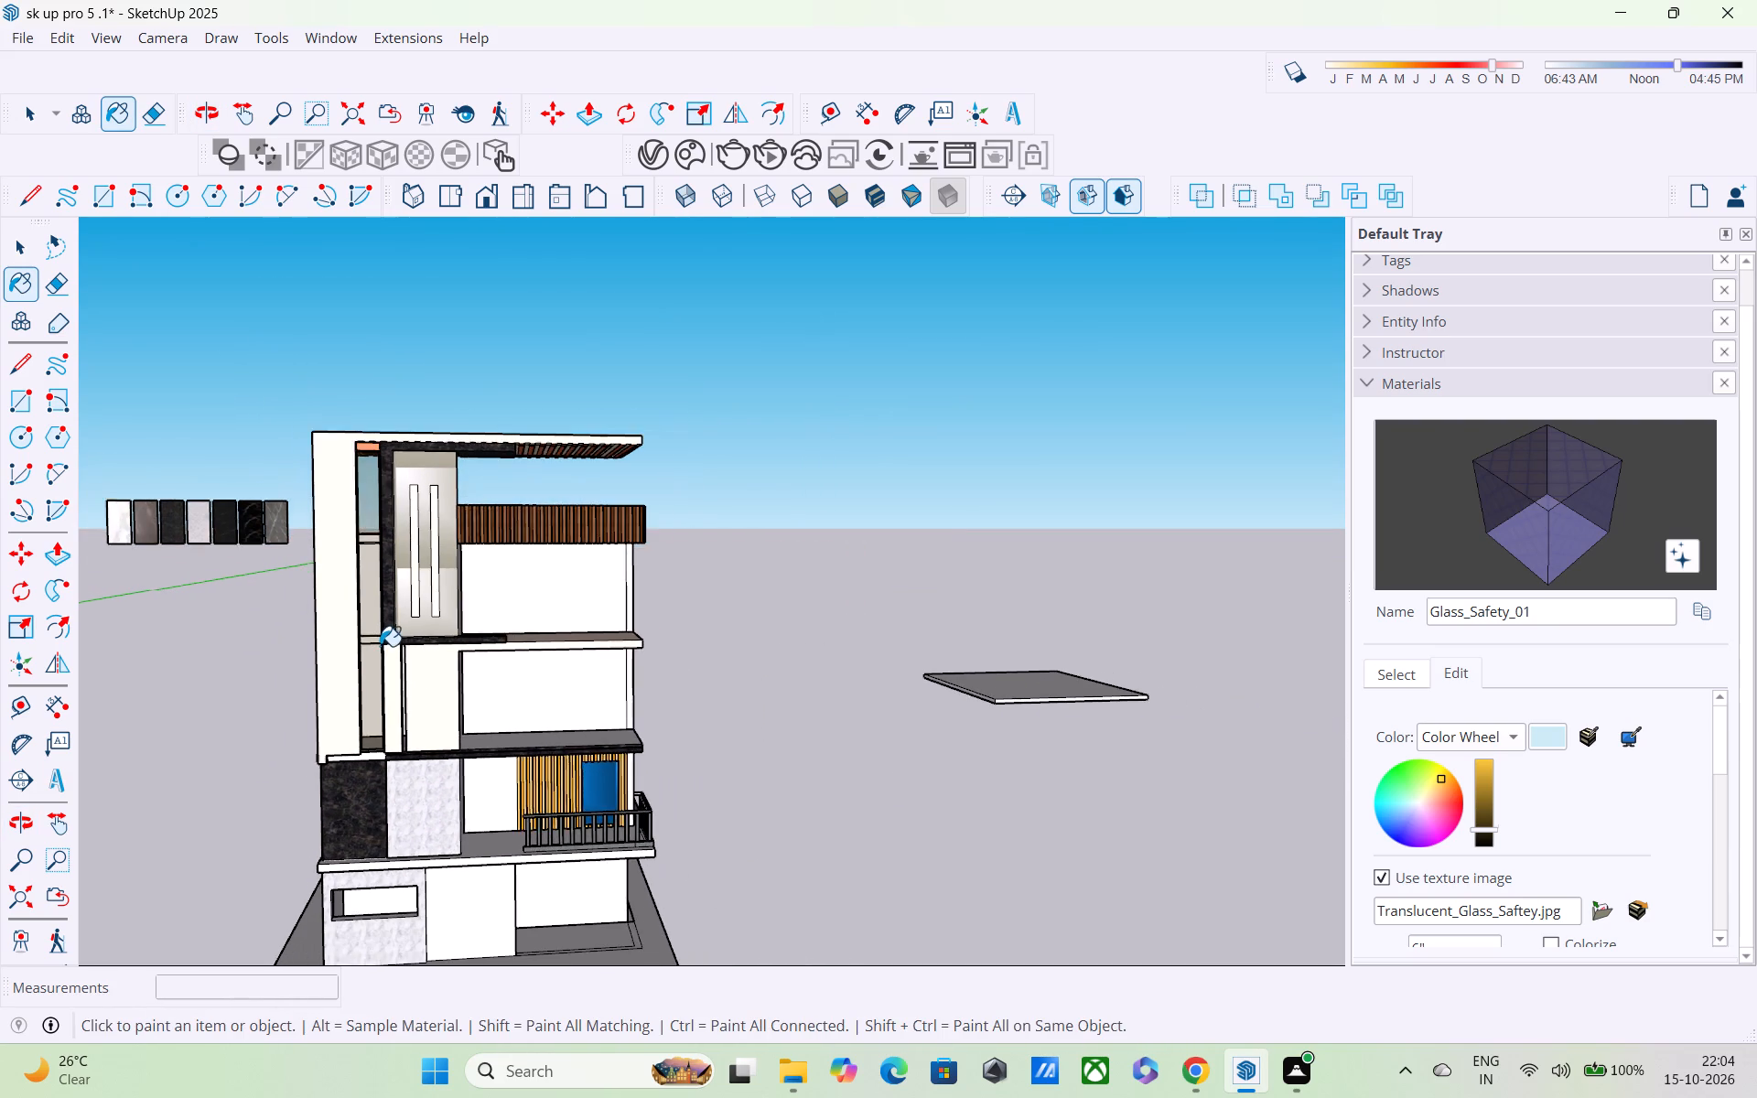
middle_click_drag(377, 643, 363, 610)
scroll(363, 610, "down", 3)
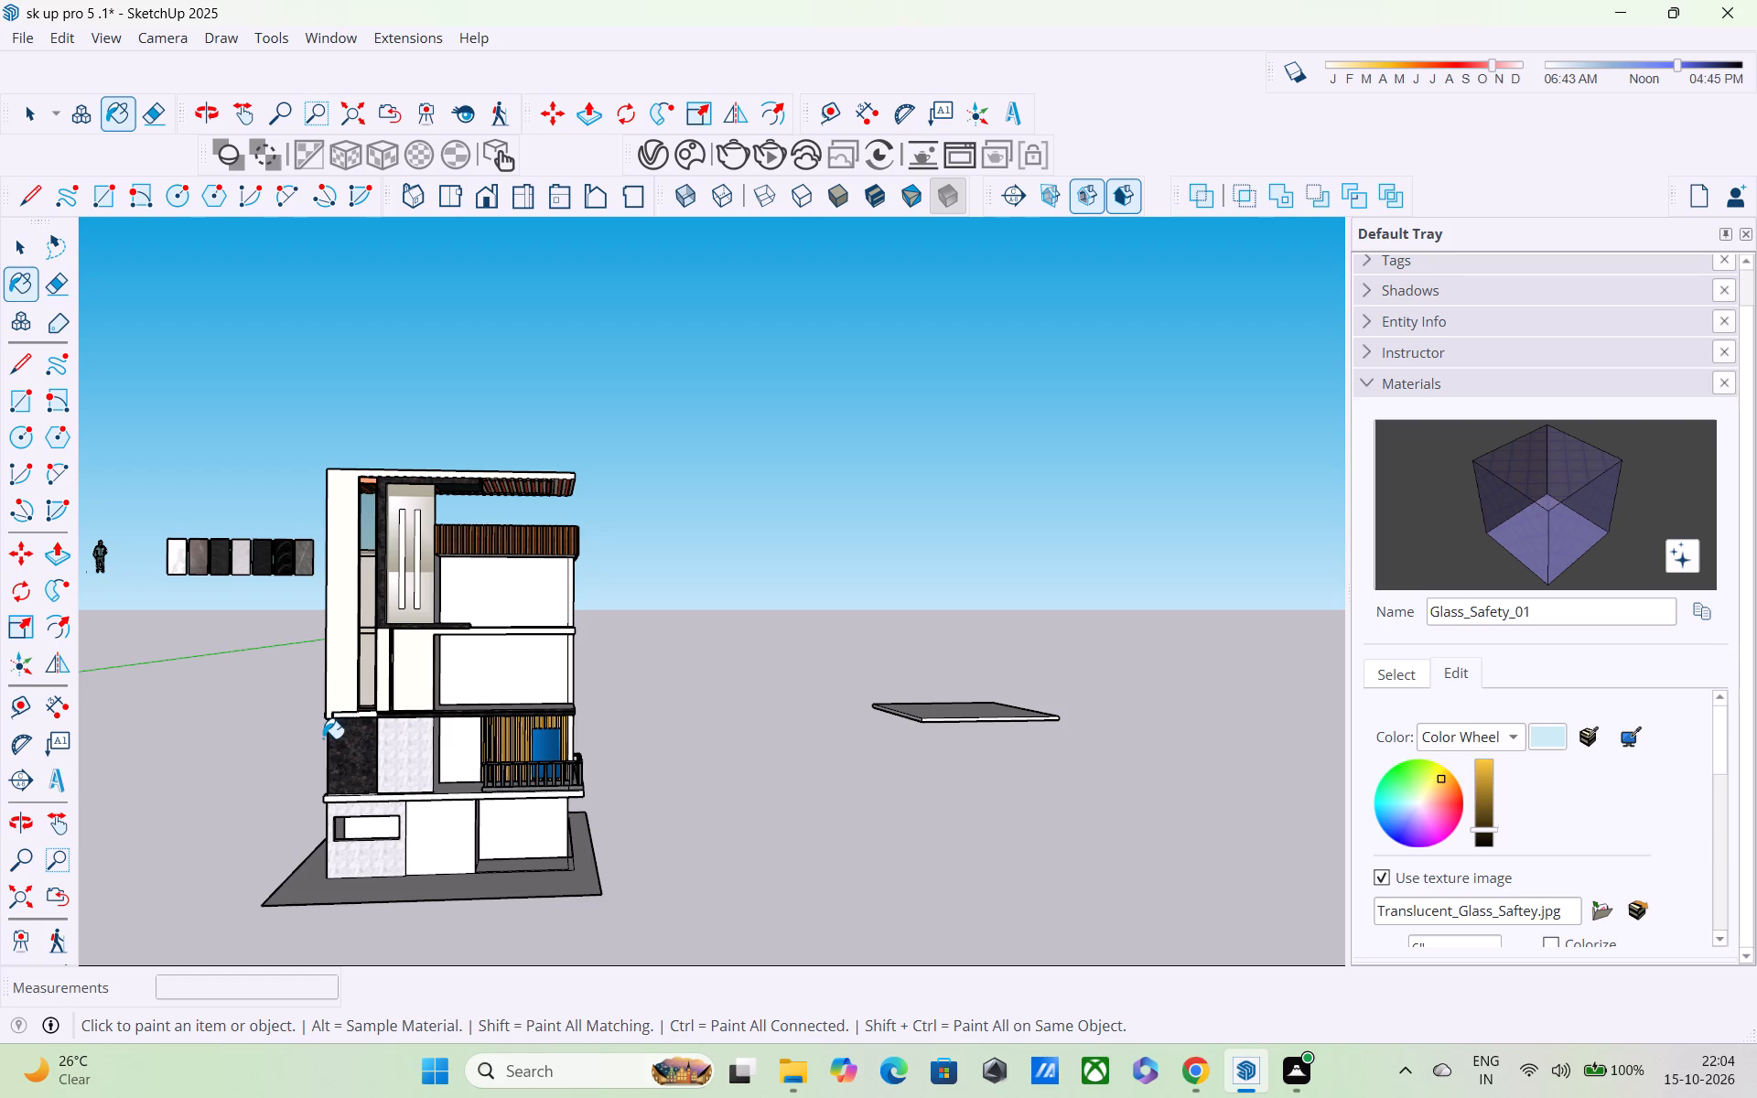
scroll(309, 776, "down", 1)
scroll(416, 693, "up", 3)
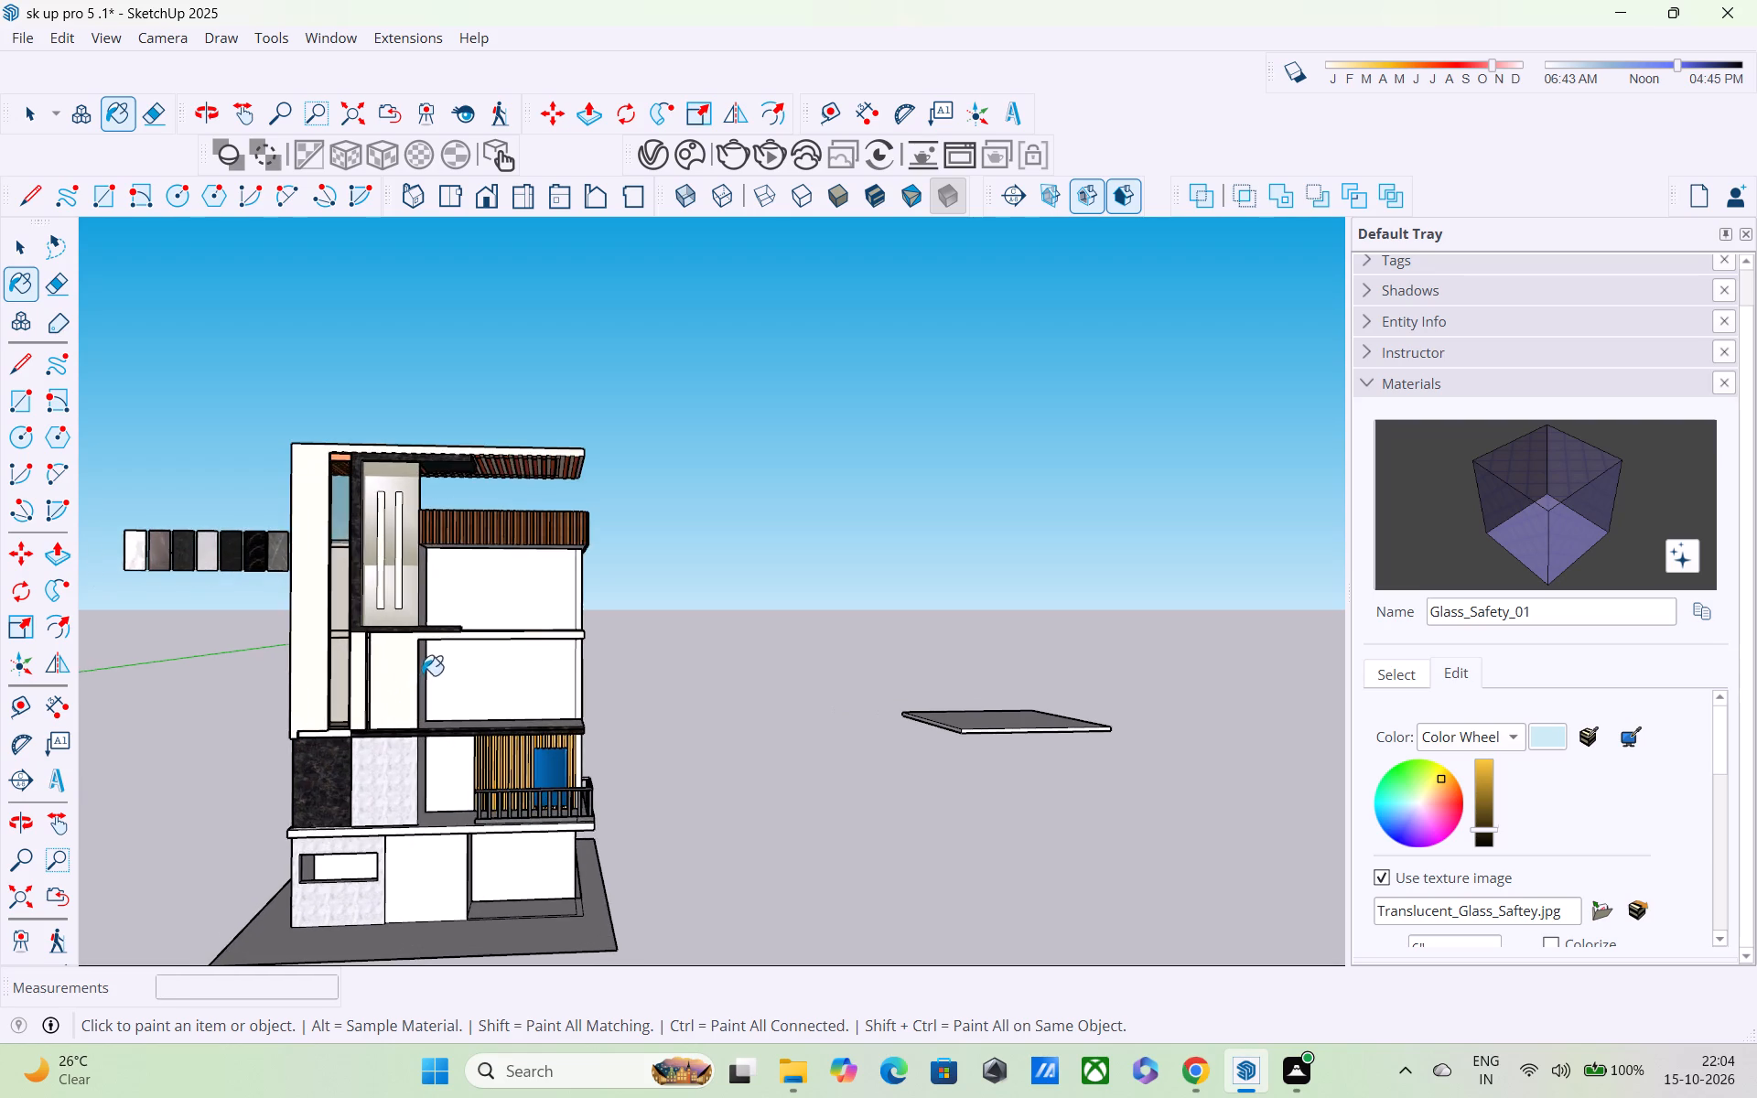
middle_click_drag(422, 675, 337, 725)
scroll(466, 641, "up", 8)
middle_click_drag(468, 635, 451, 554)
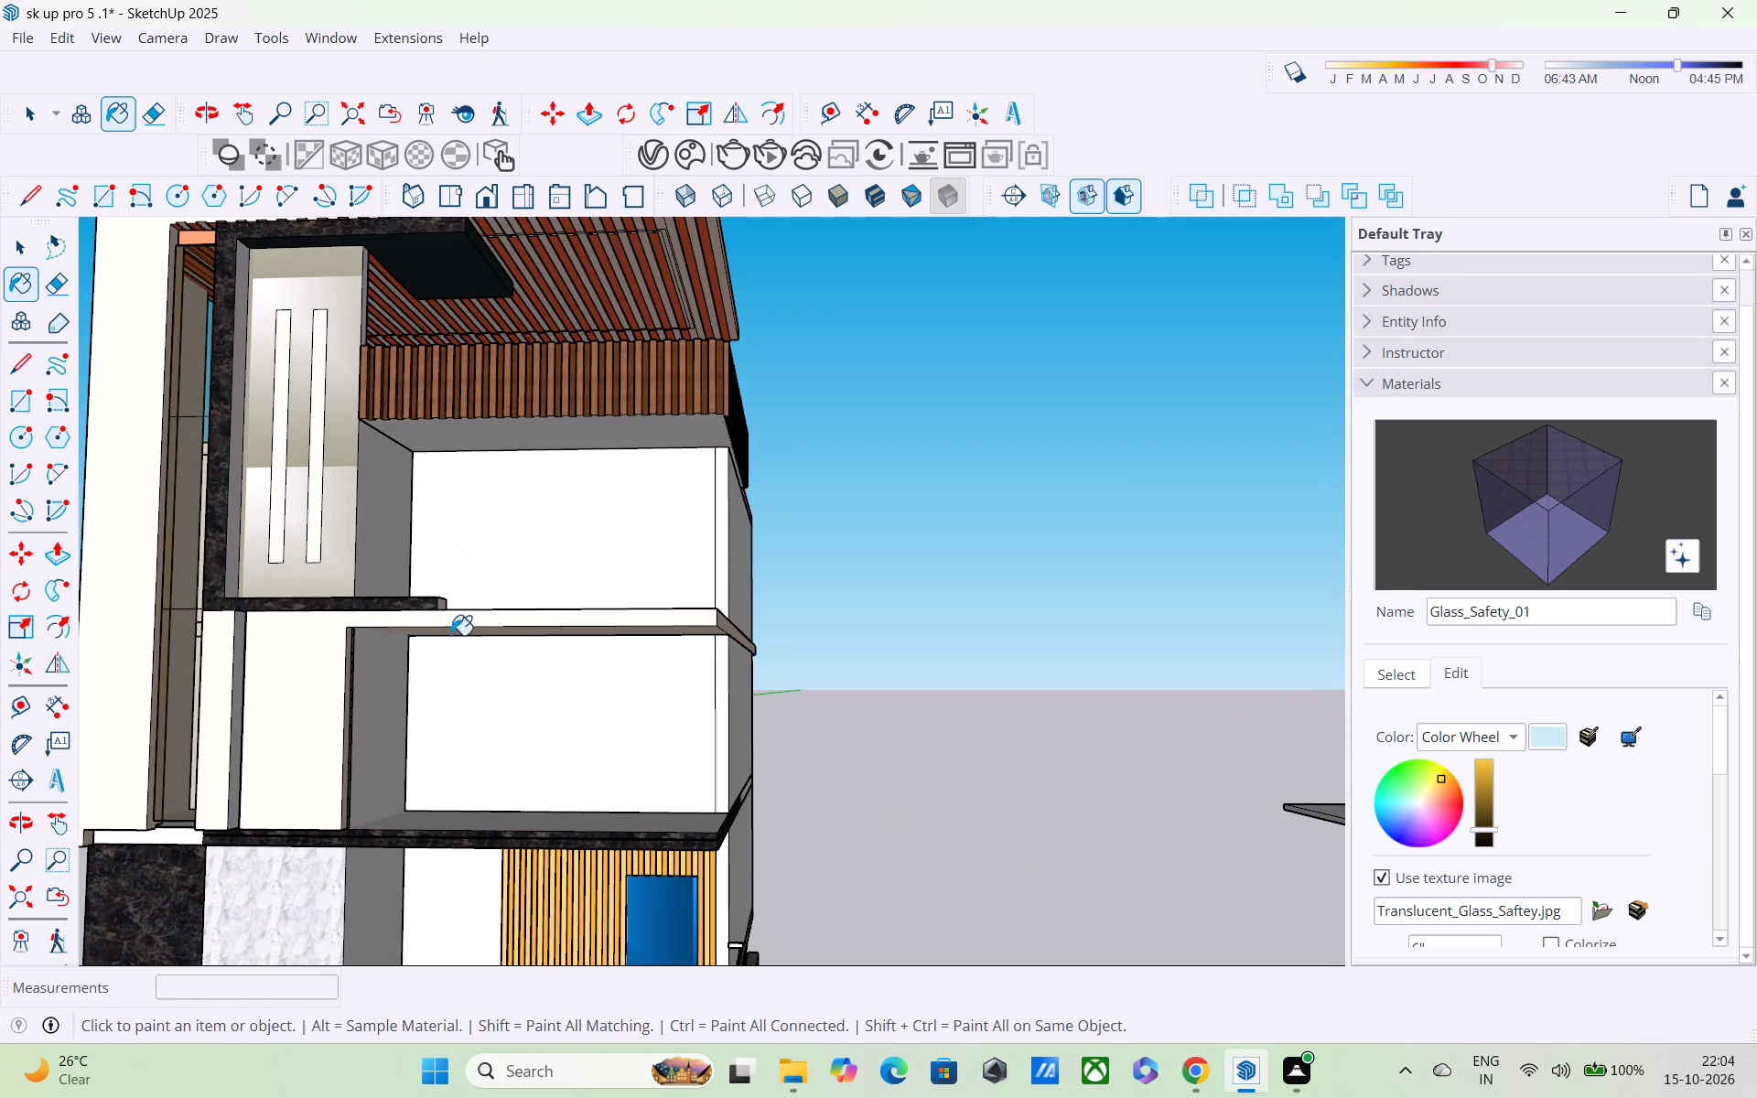
scroll(385, 803, "down", 1)
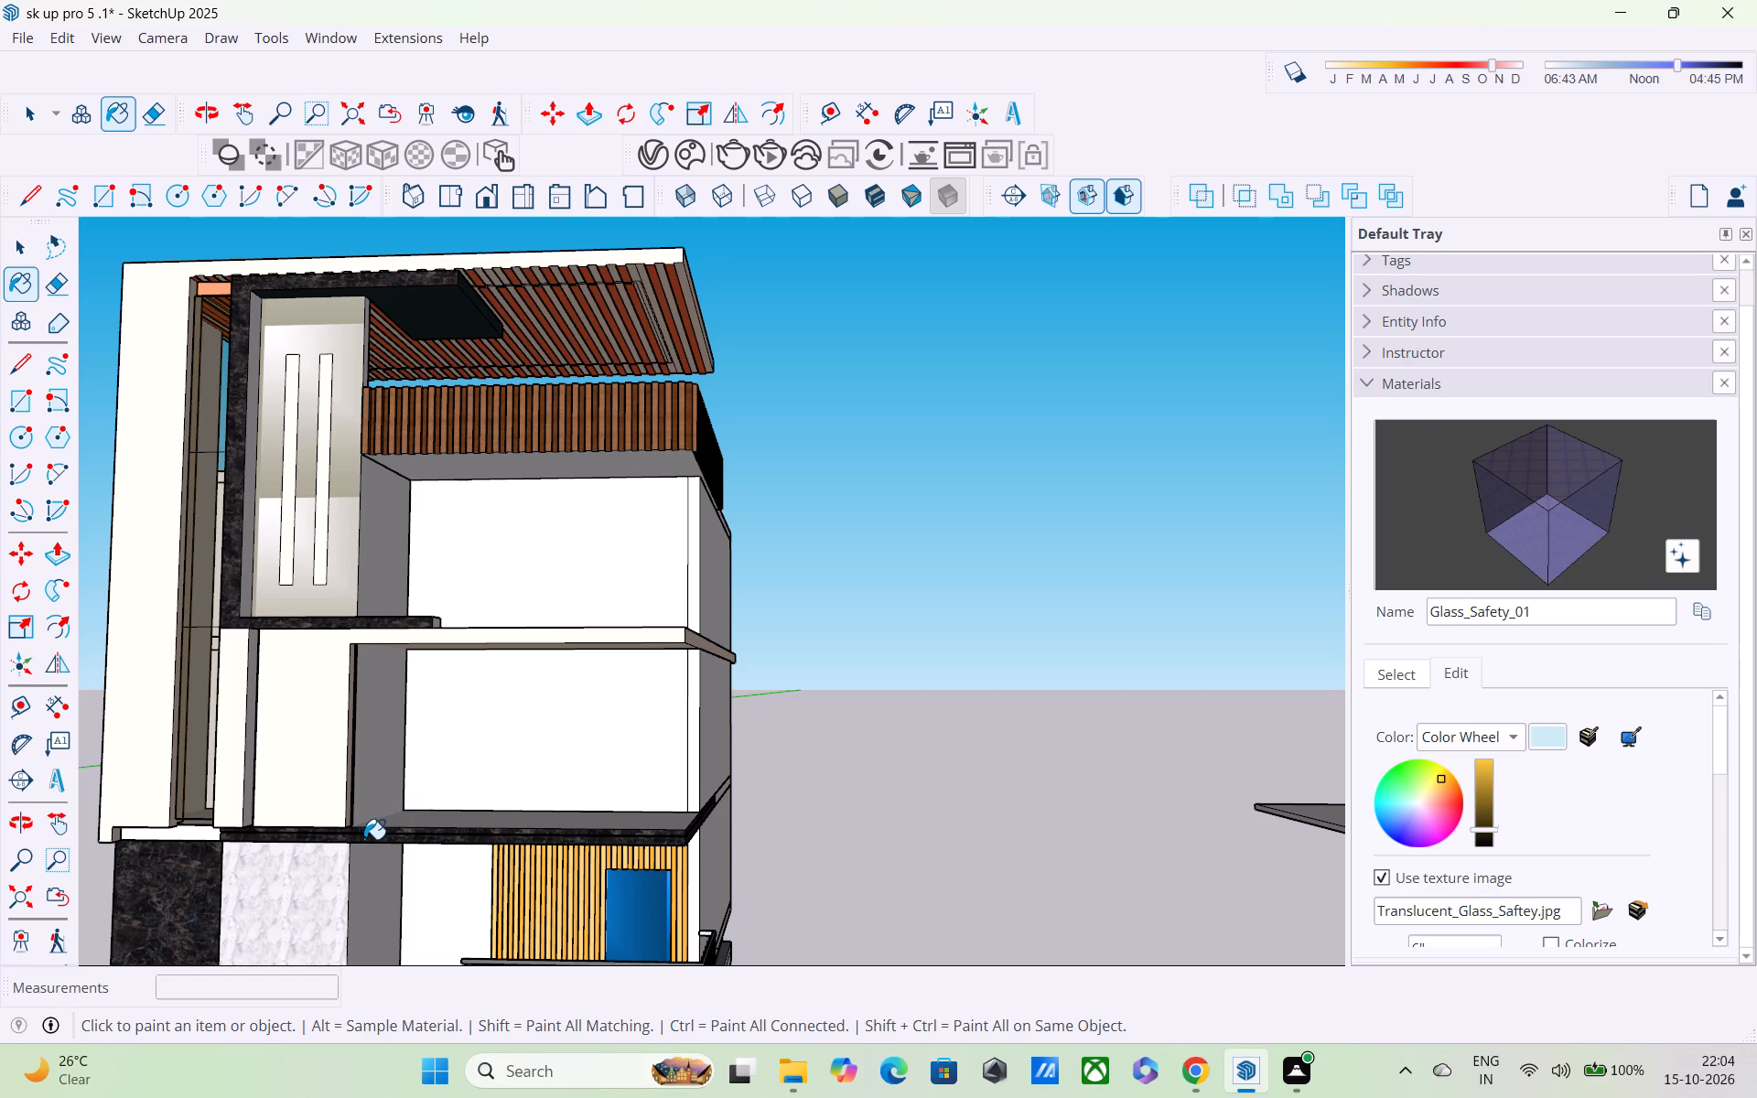
scroll(361, 839, "up", 2)
scroll(361, 839, "down", 2)
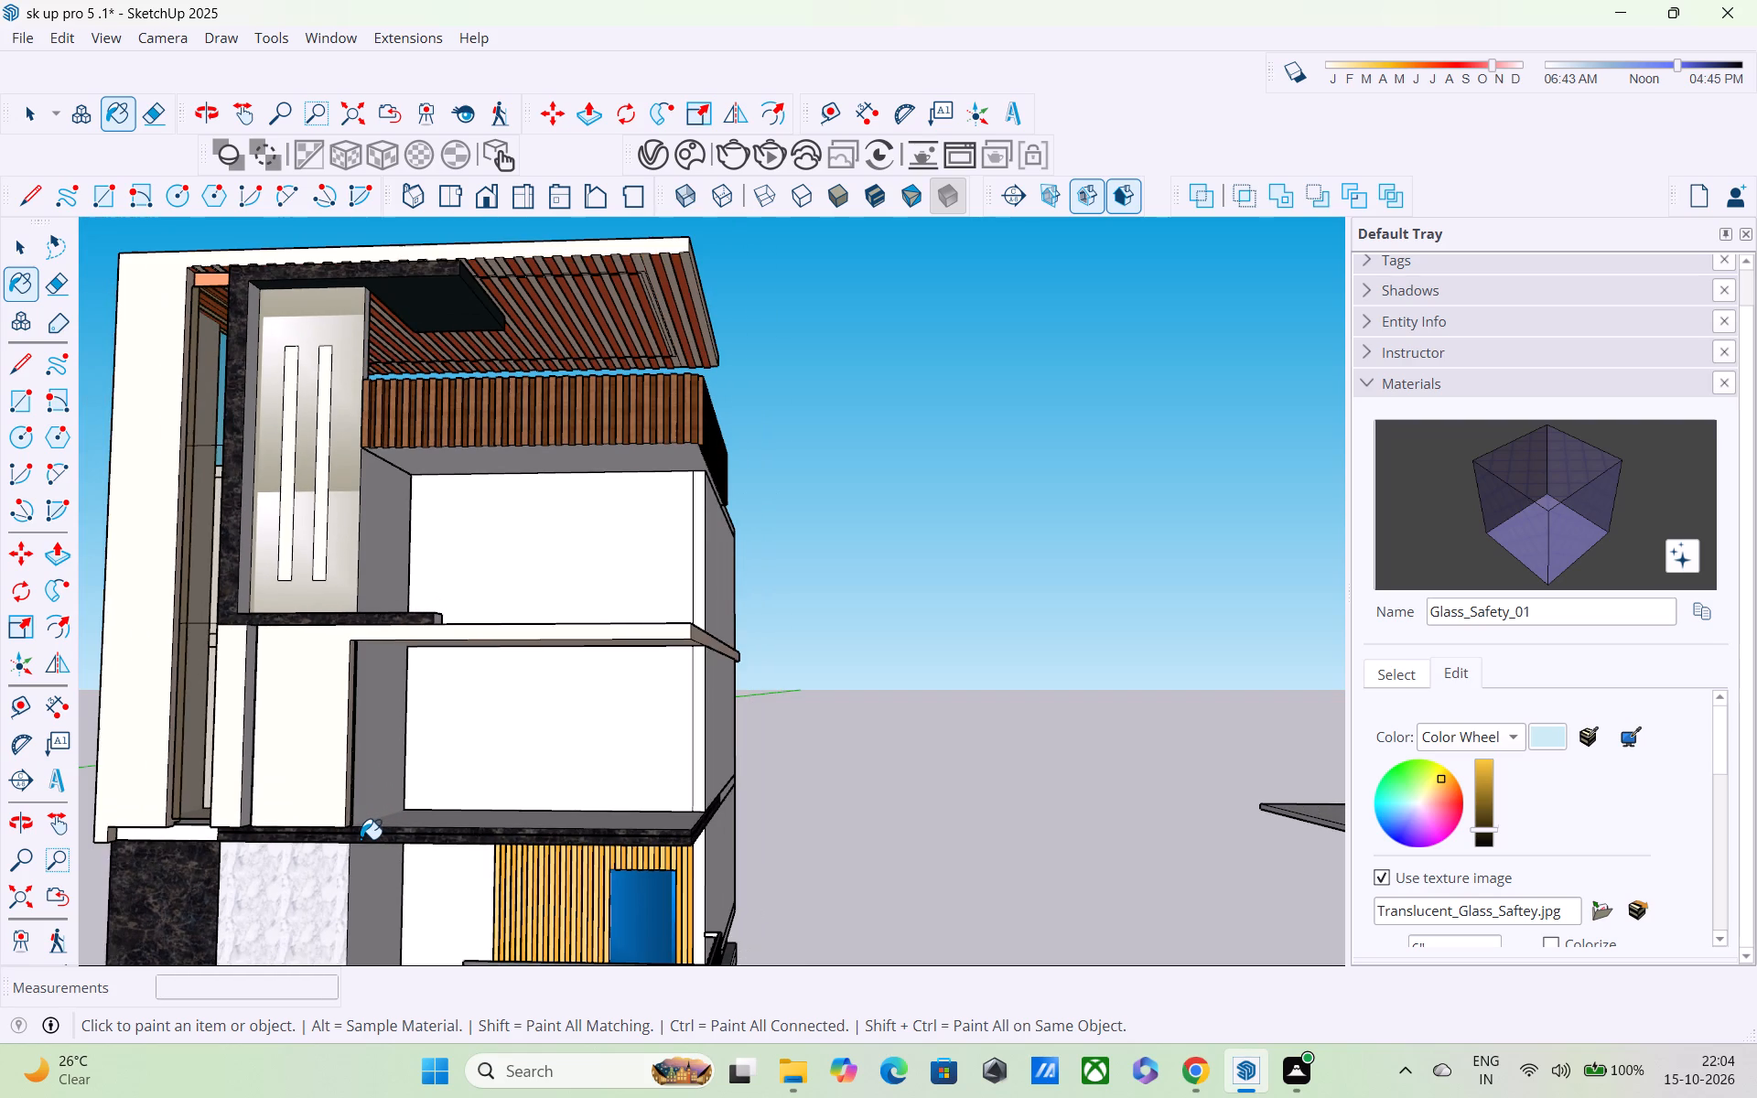
scroll(358, 843, "down", 1)
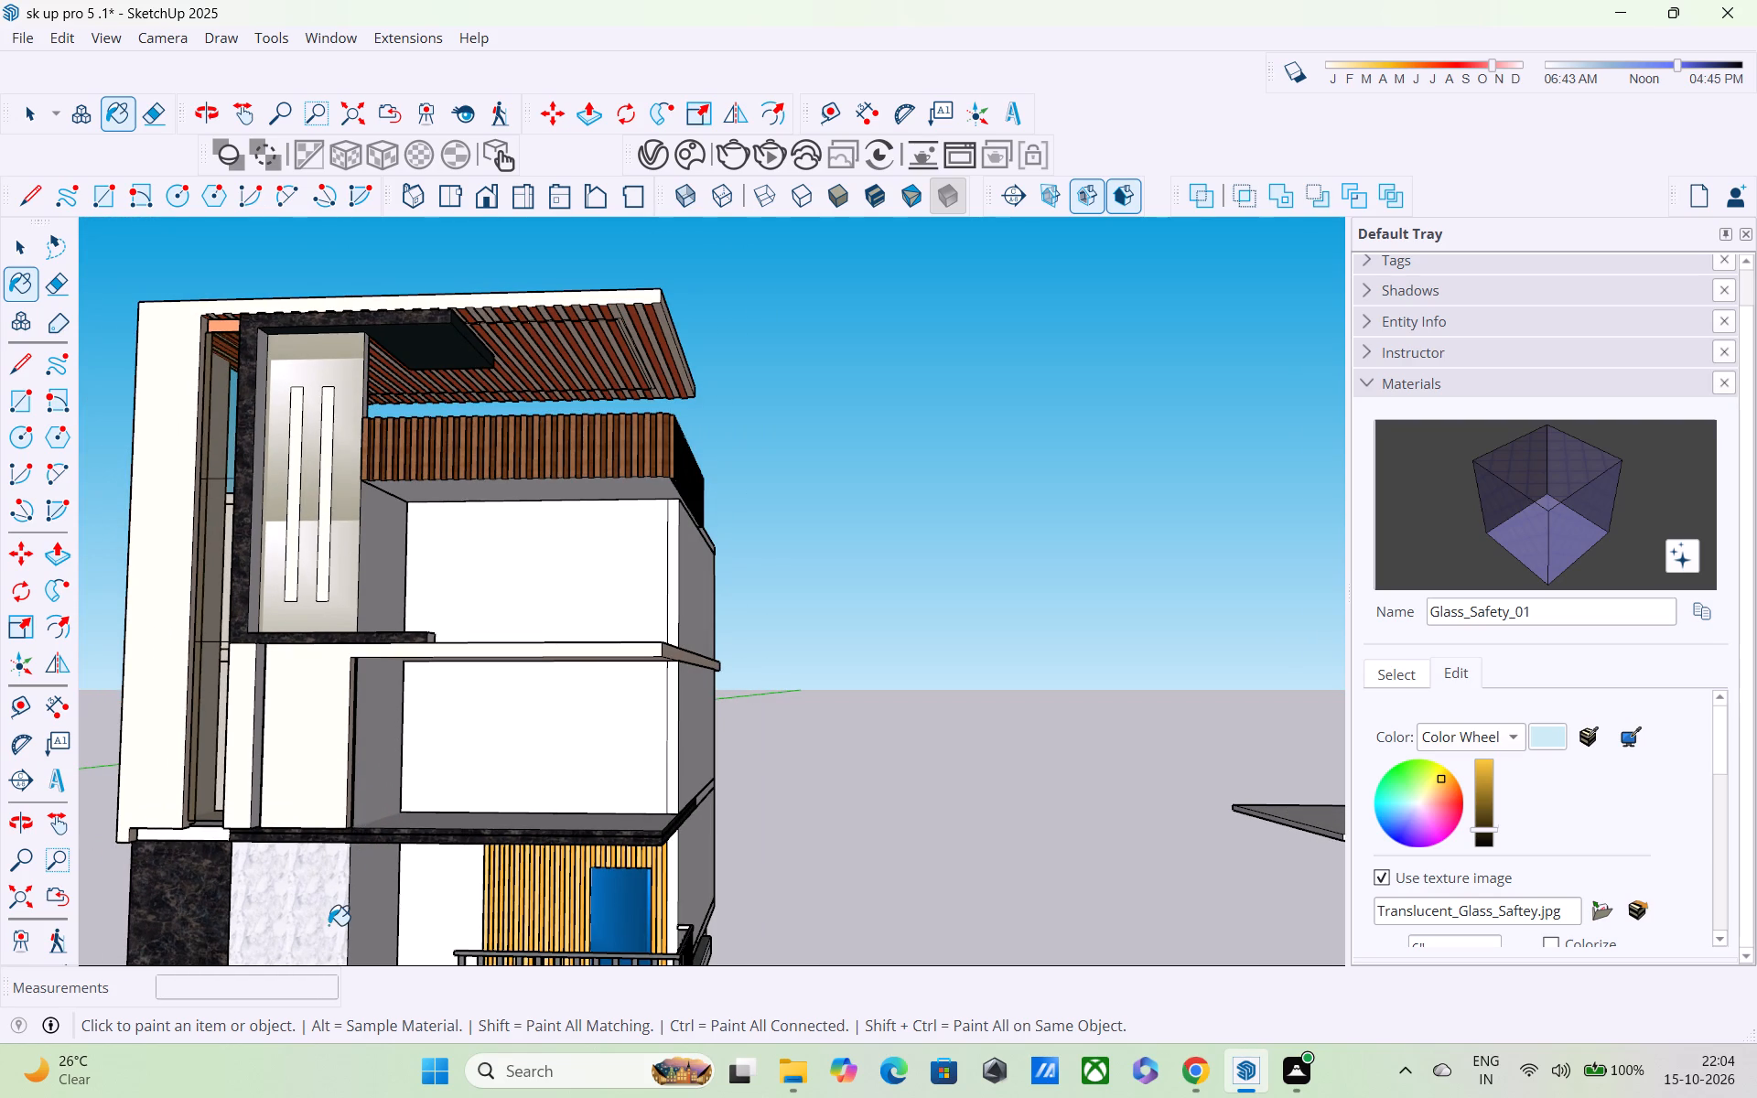
scroll(331, 908, "down", 2)
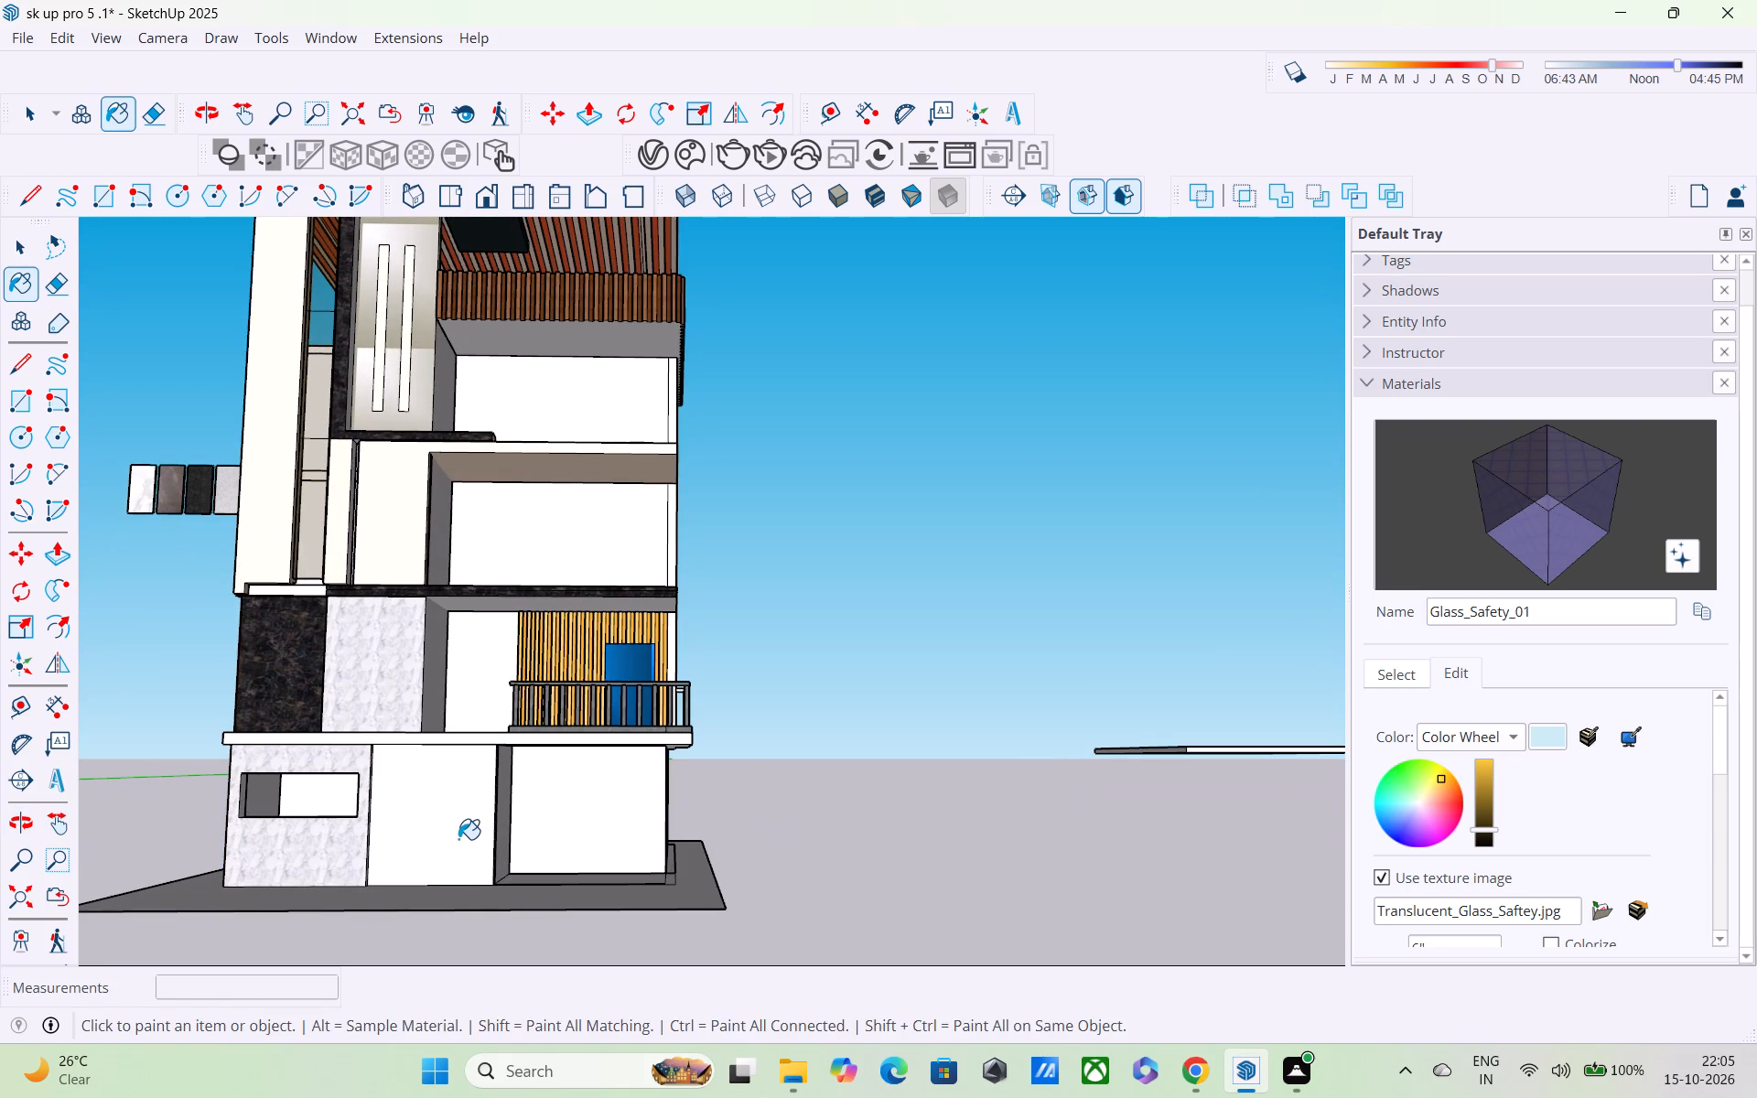
Paint the blank ground-floor front wall beside the Carrara panel with the black Marble_07_1K stone.
middle_click_drag(449, 848, 445, 773)
scroll(383, 759, "up", 3)
middle_click_drag(369, 761, 258, 933)
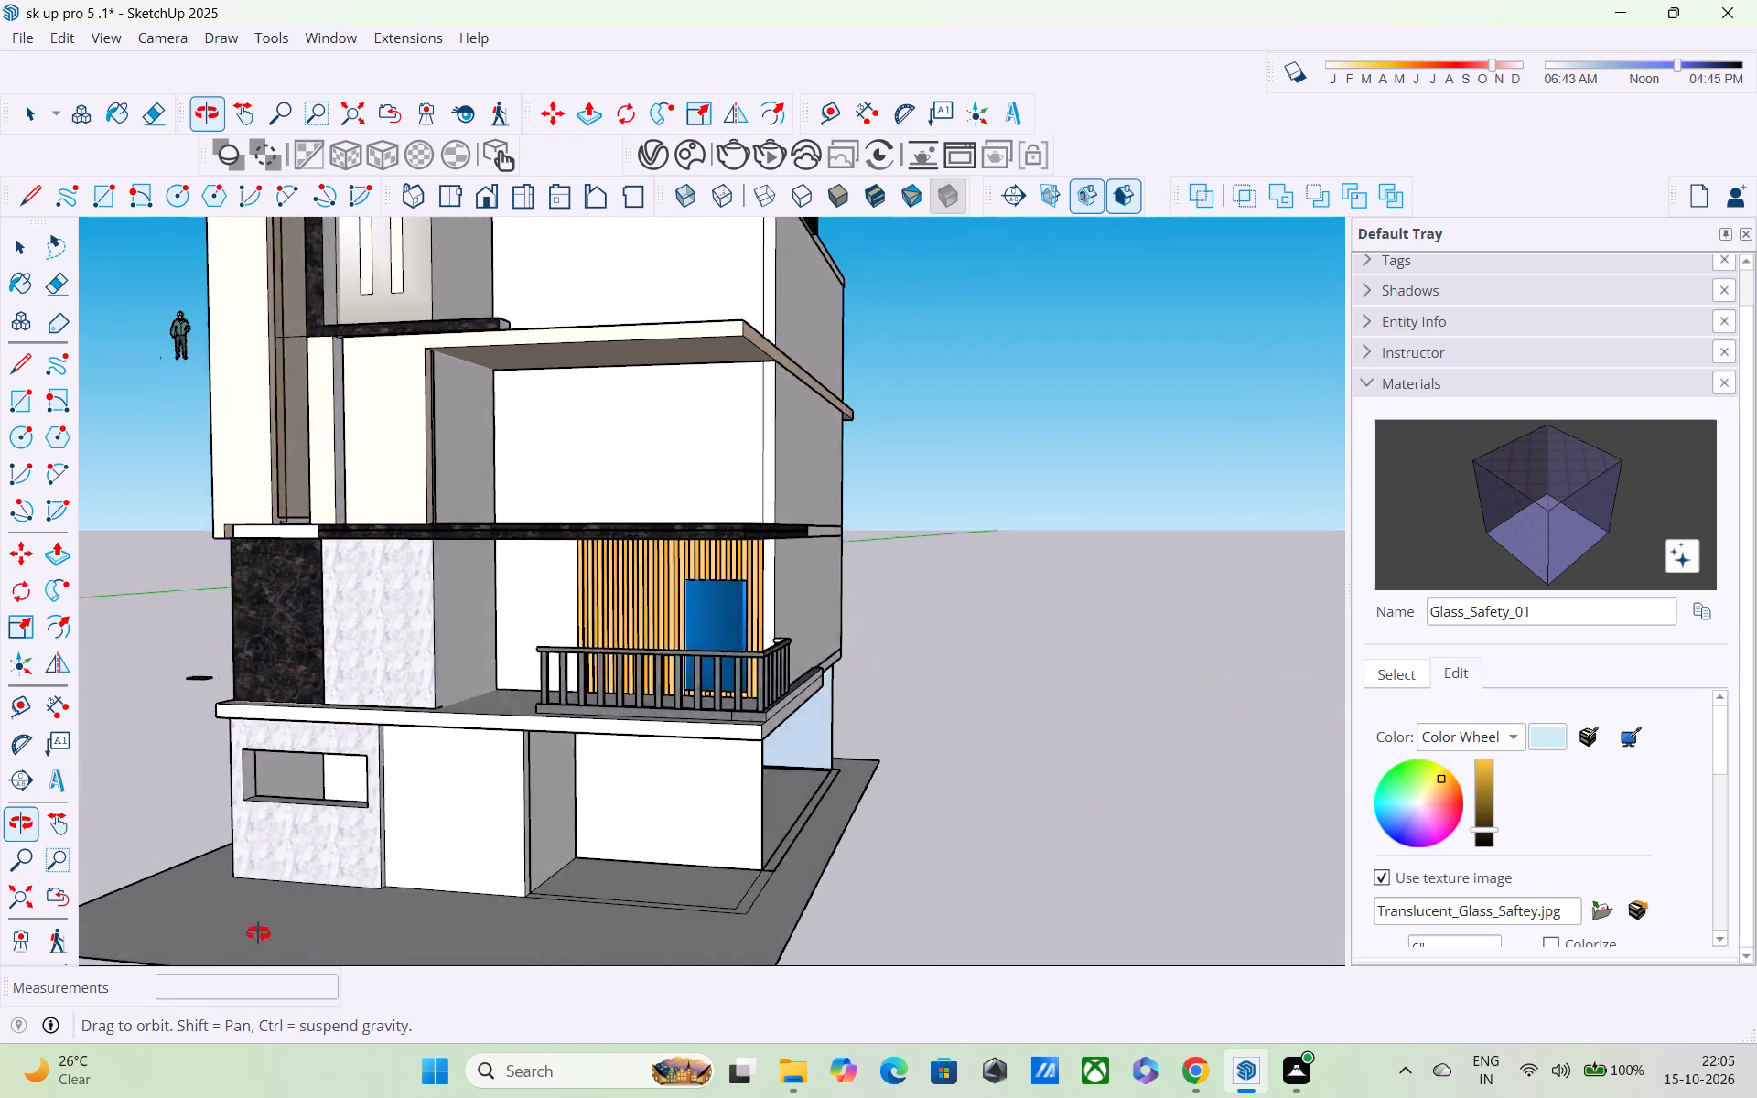
middle_click_drag(258, 933, 318, 939)
middle_click_drag(1011, 818, 1011, 784, "shift")
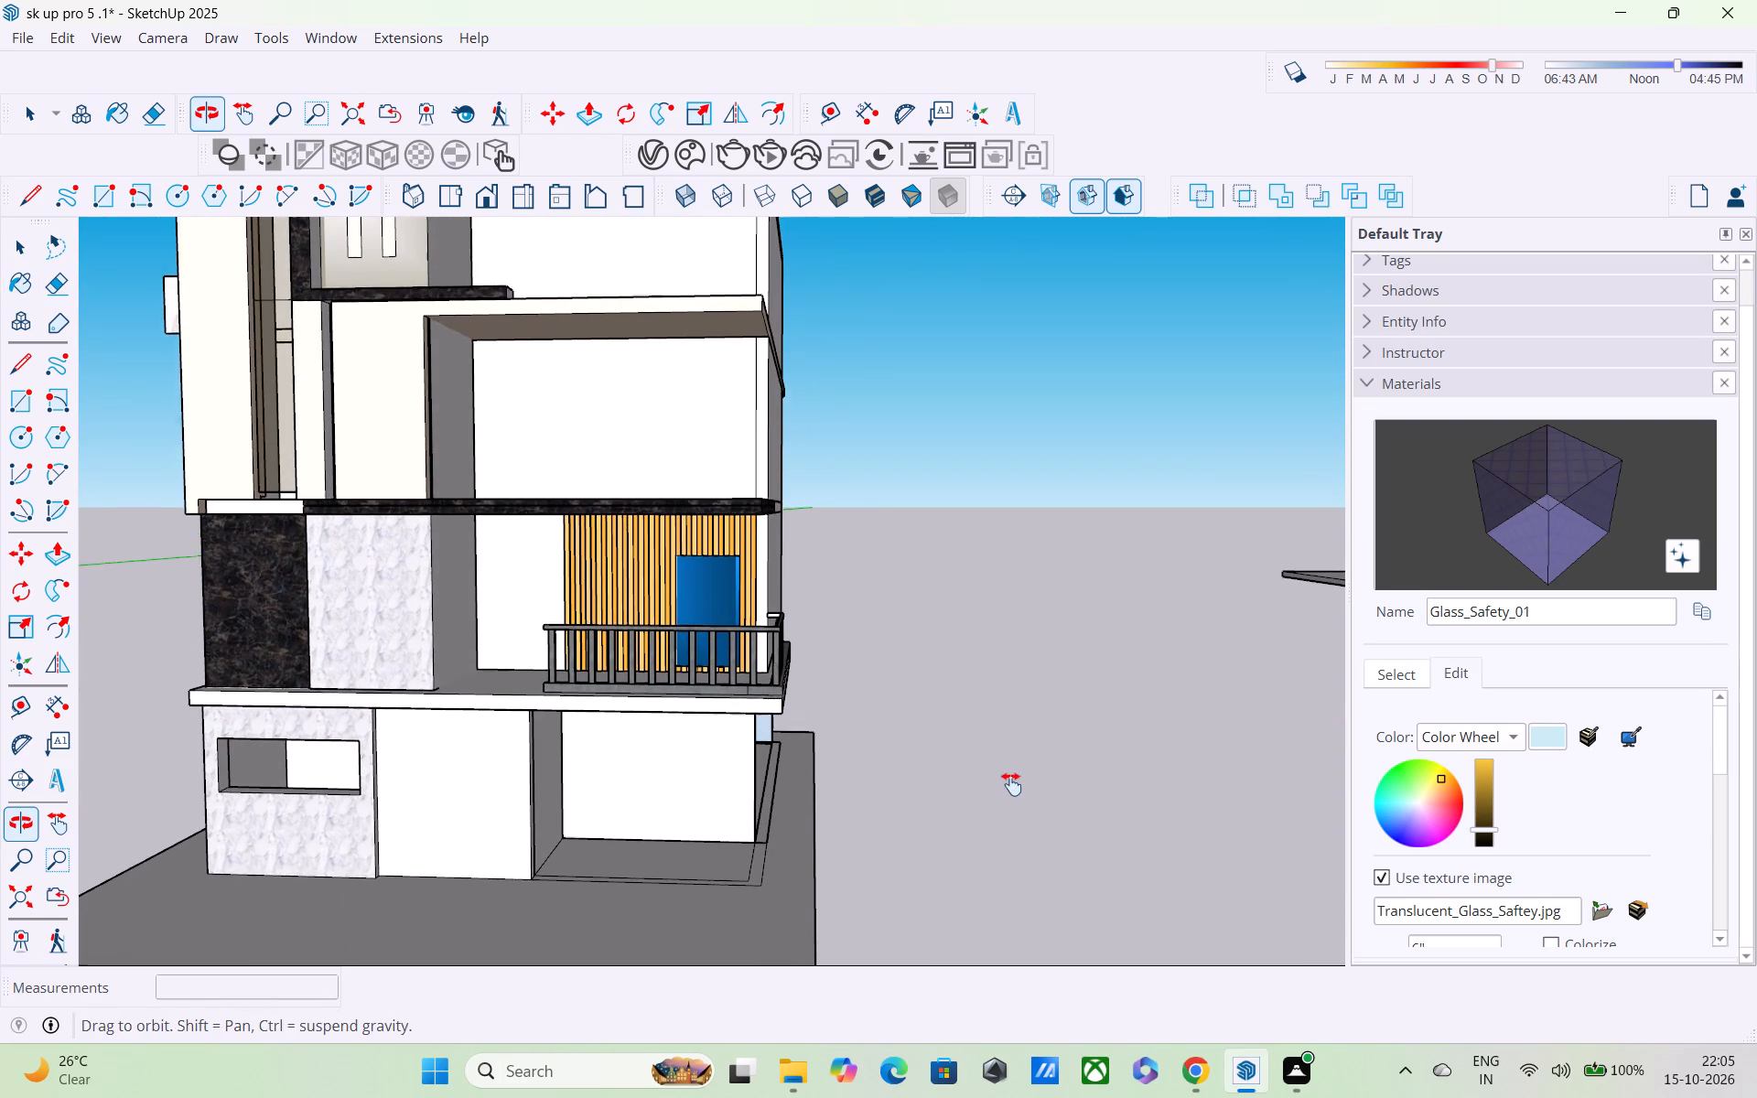
middle_click_drag(1011, 784, 1011, 763, "shift")
scroll(1011, 763, "down", 3)
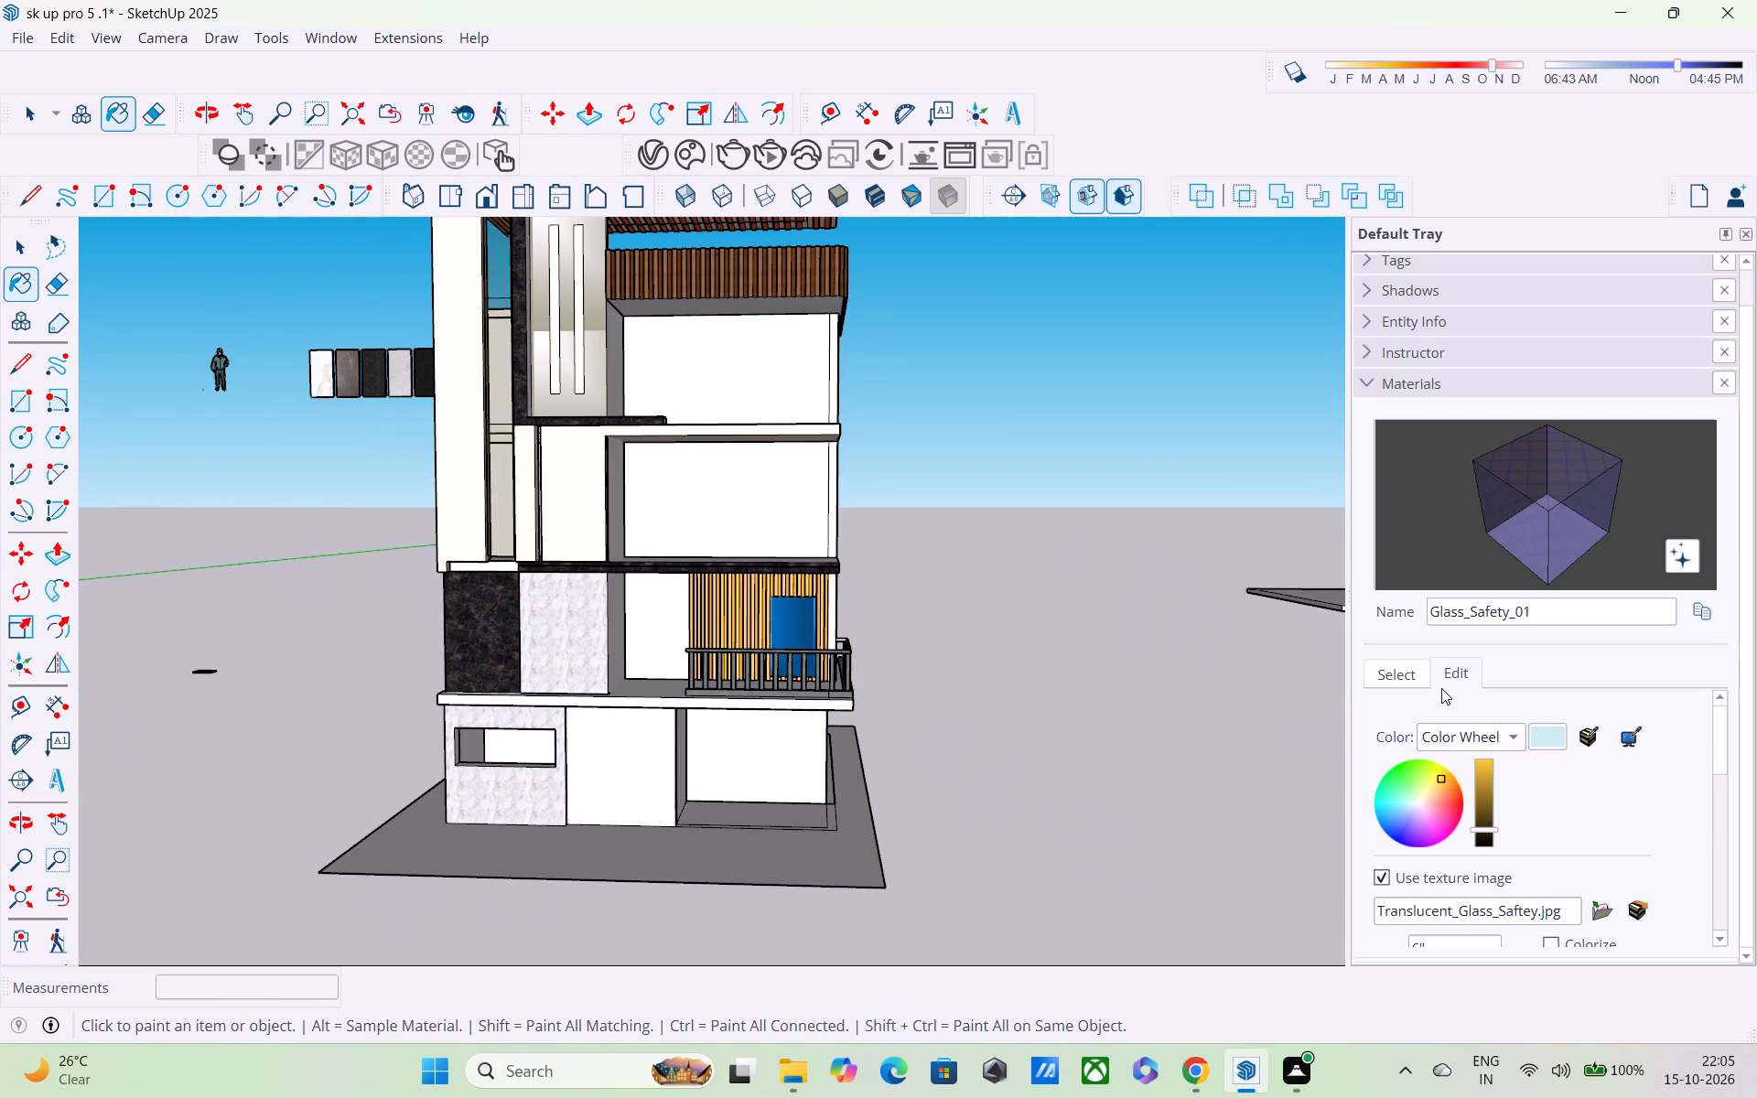
left_click(1417, 675)
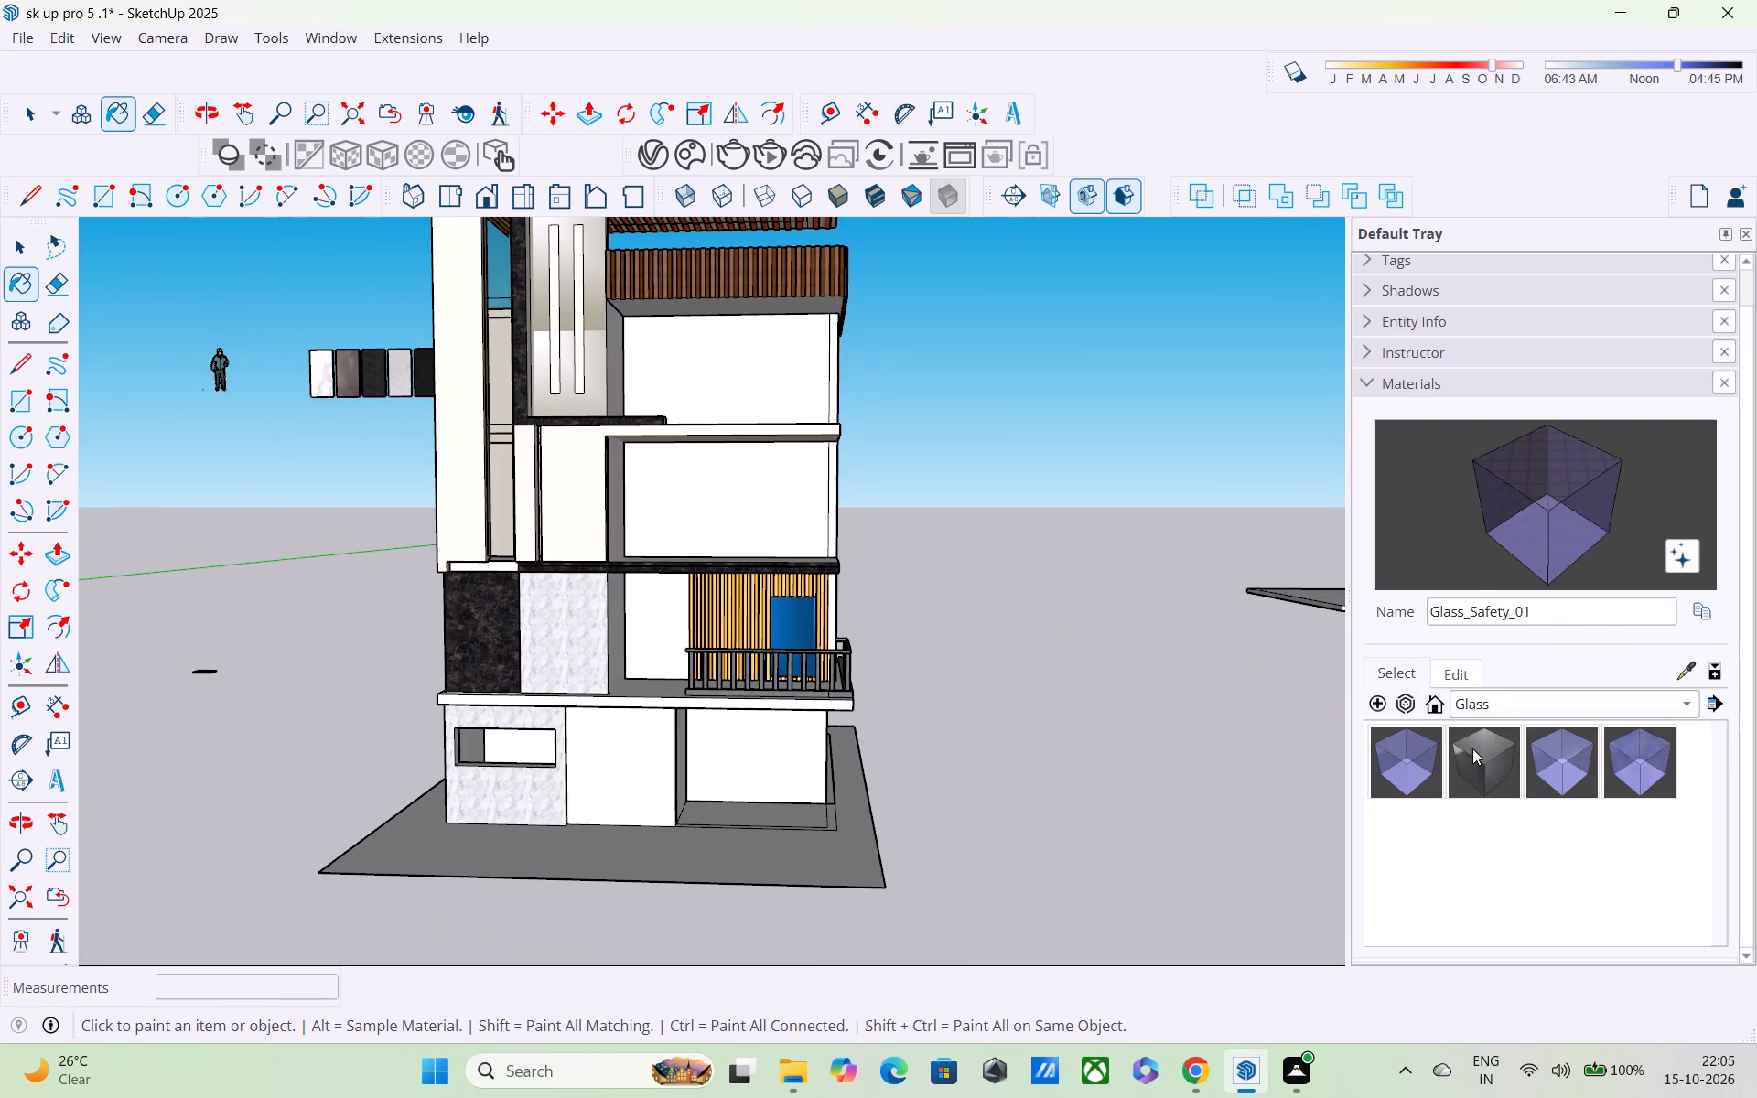
left_click(1479, 706)
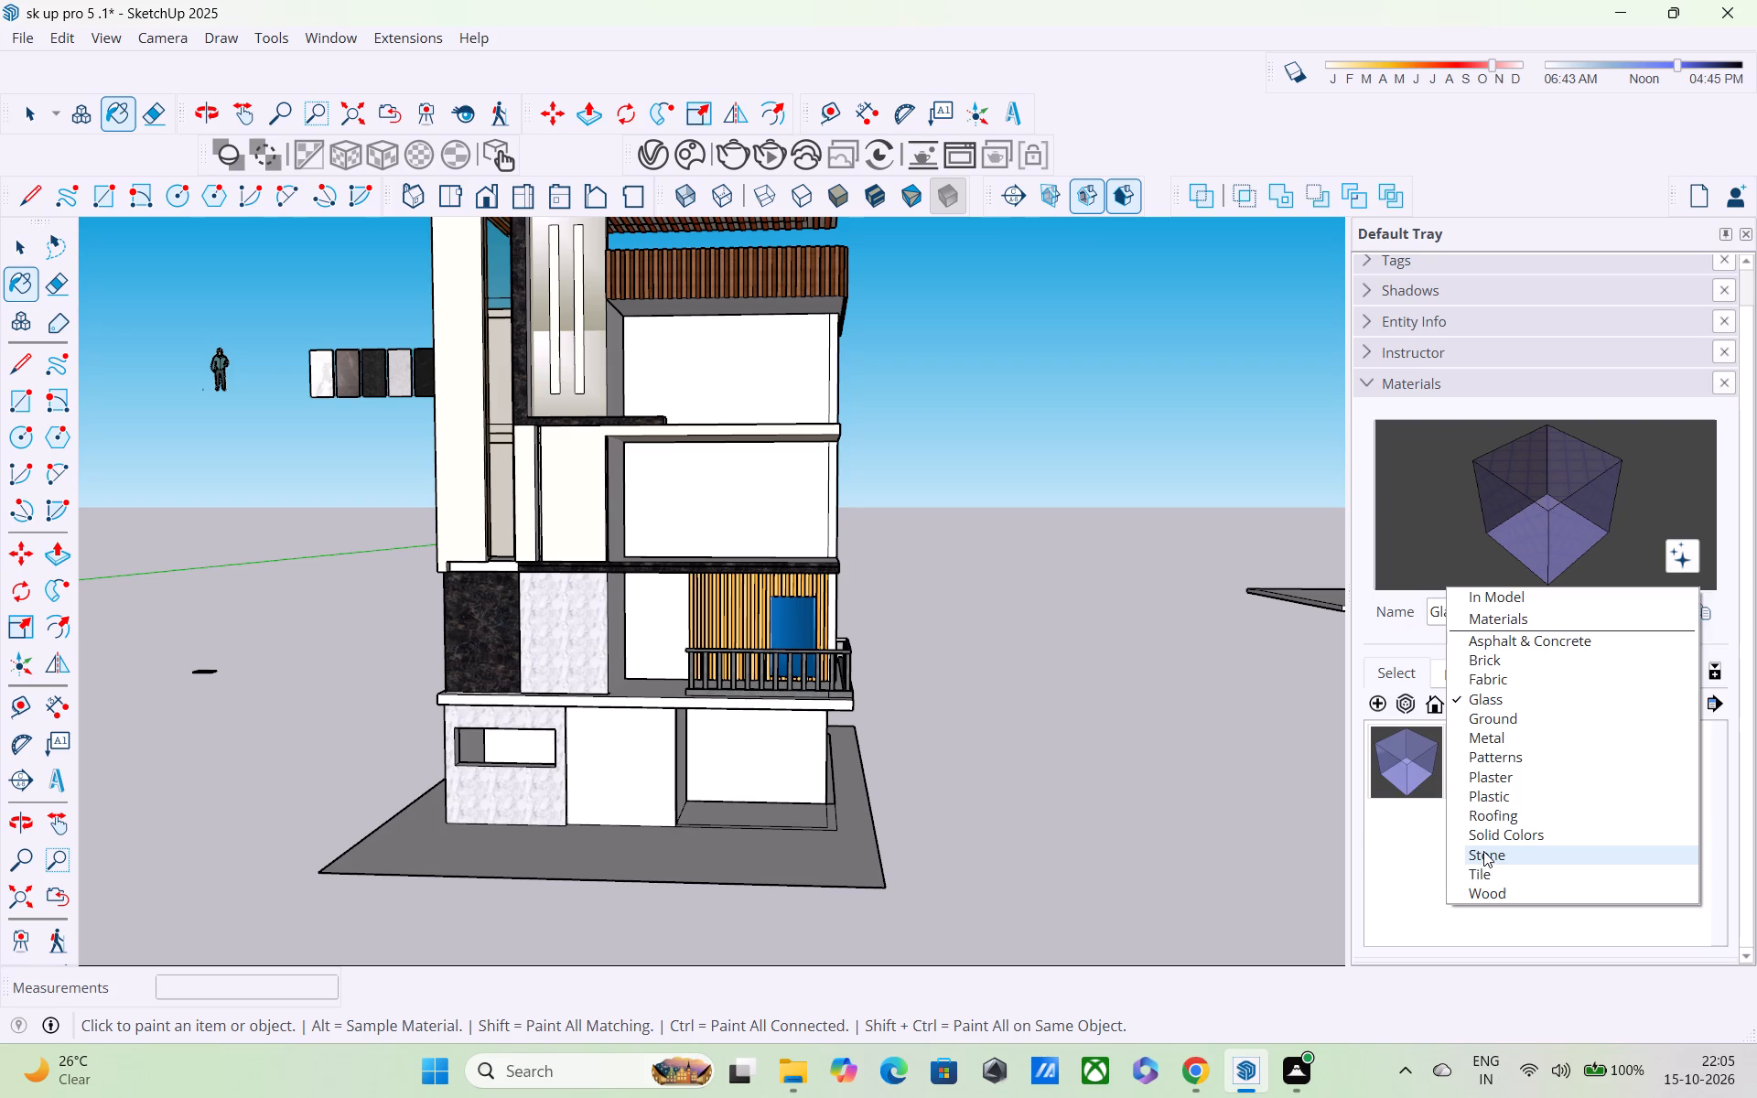
left_click(1483, 851)
left_click(1644, 756)
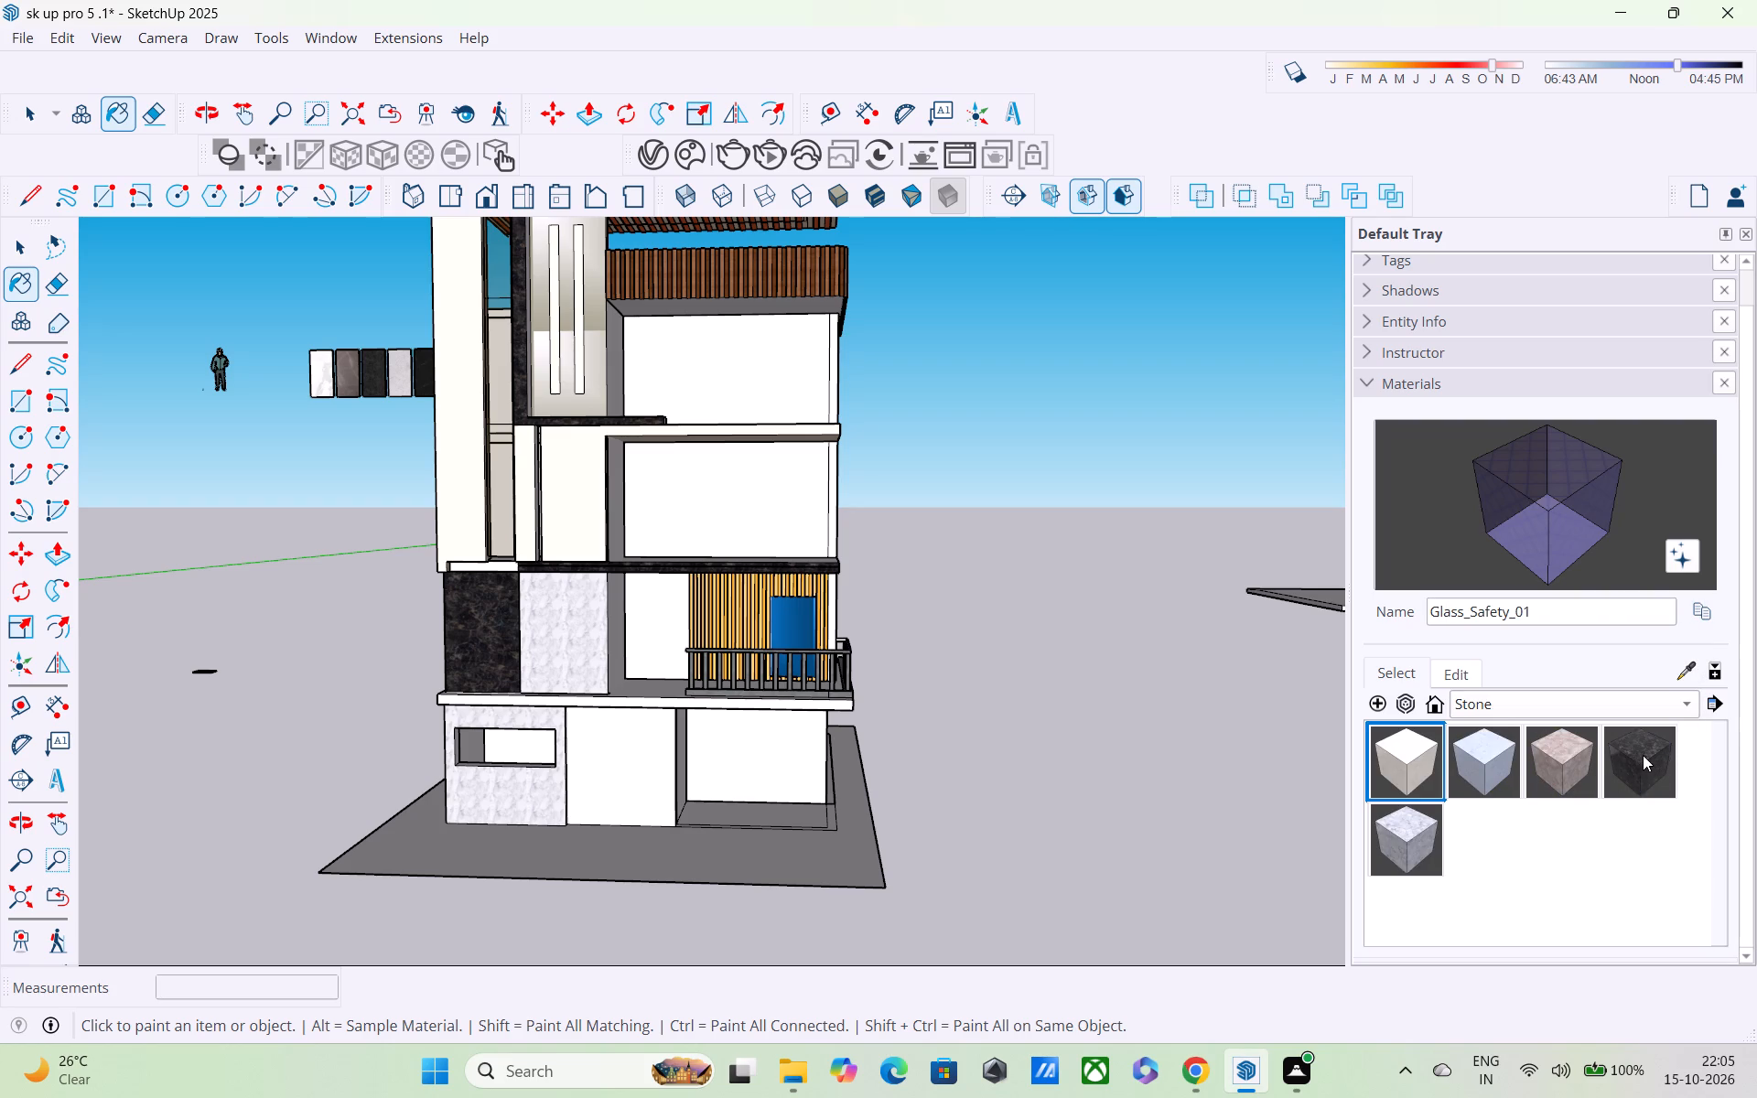
left_click(628, 754)
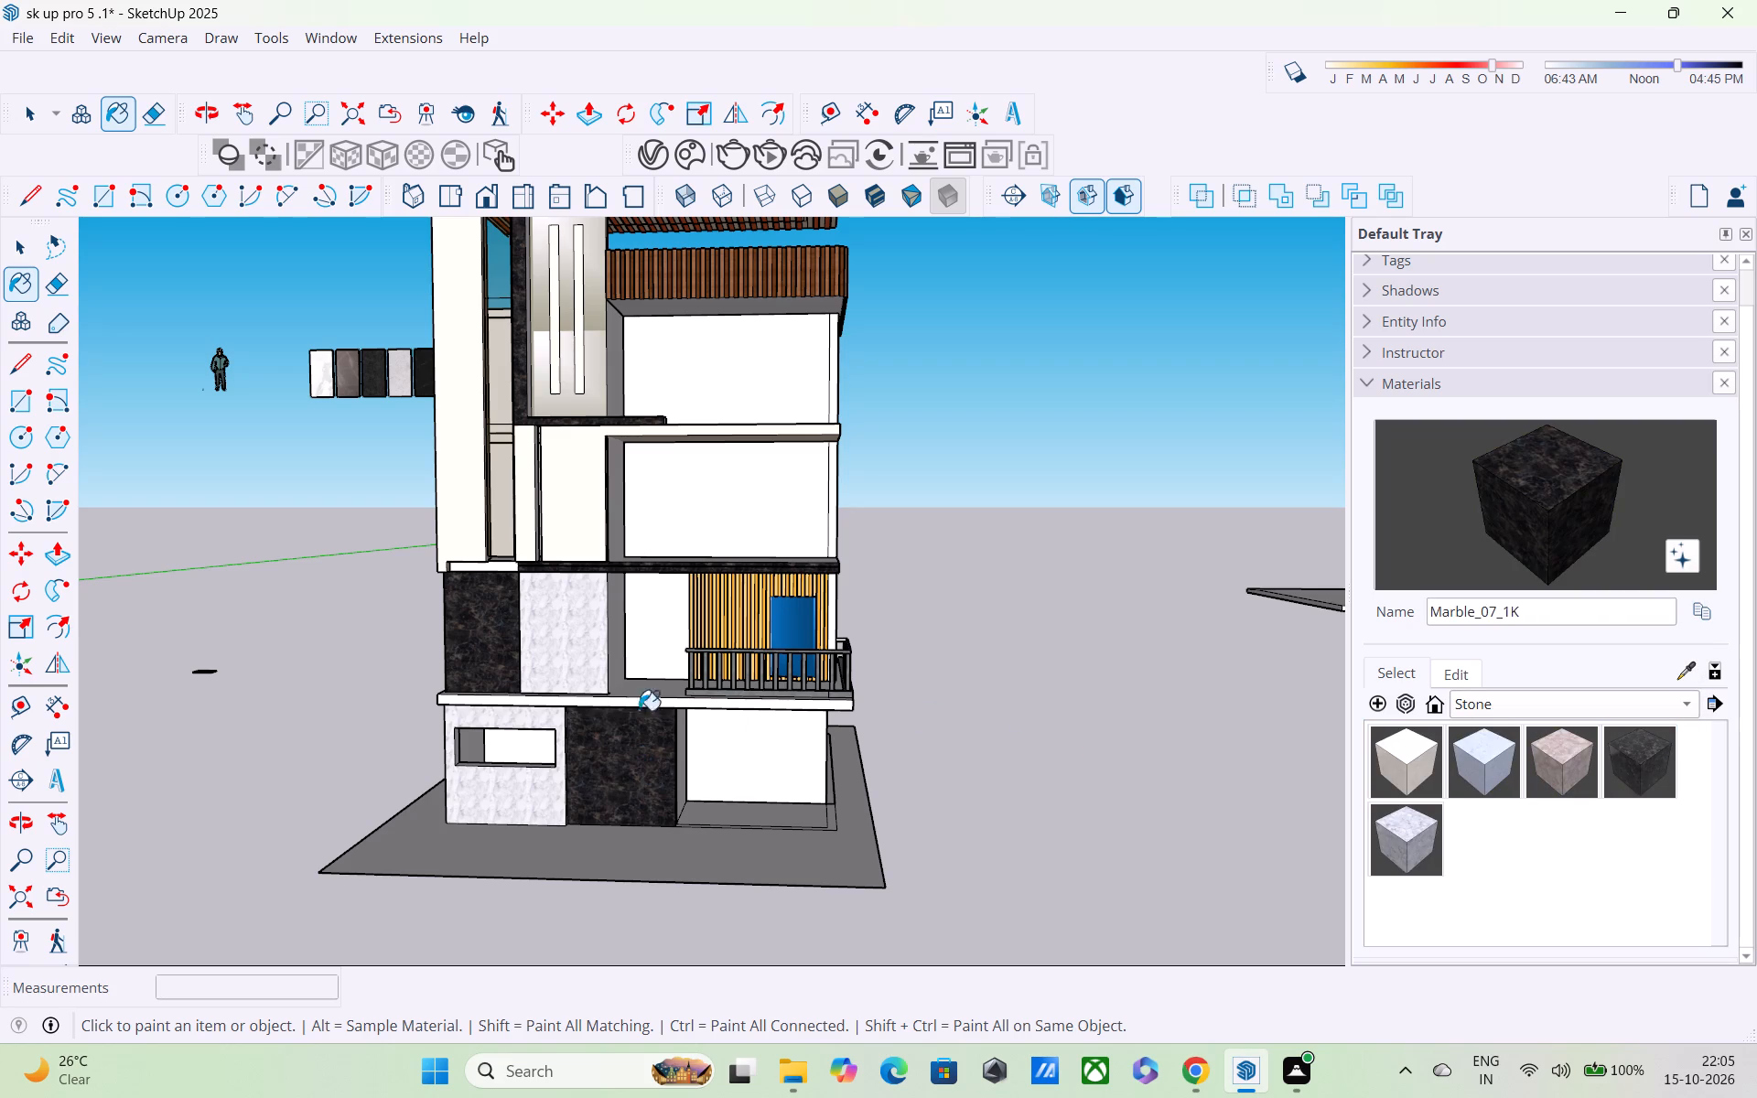
Erase the vertical edge near the front corner of the white ground-floor side wall beside the black marble panel.
middle_click_drag(656, 813, 629, 748)
scroll(772, 785, "up", 3)
middle_click_drag(769, 770, 699, 727)
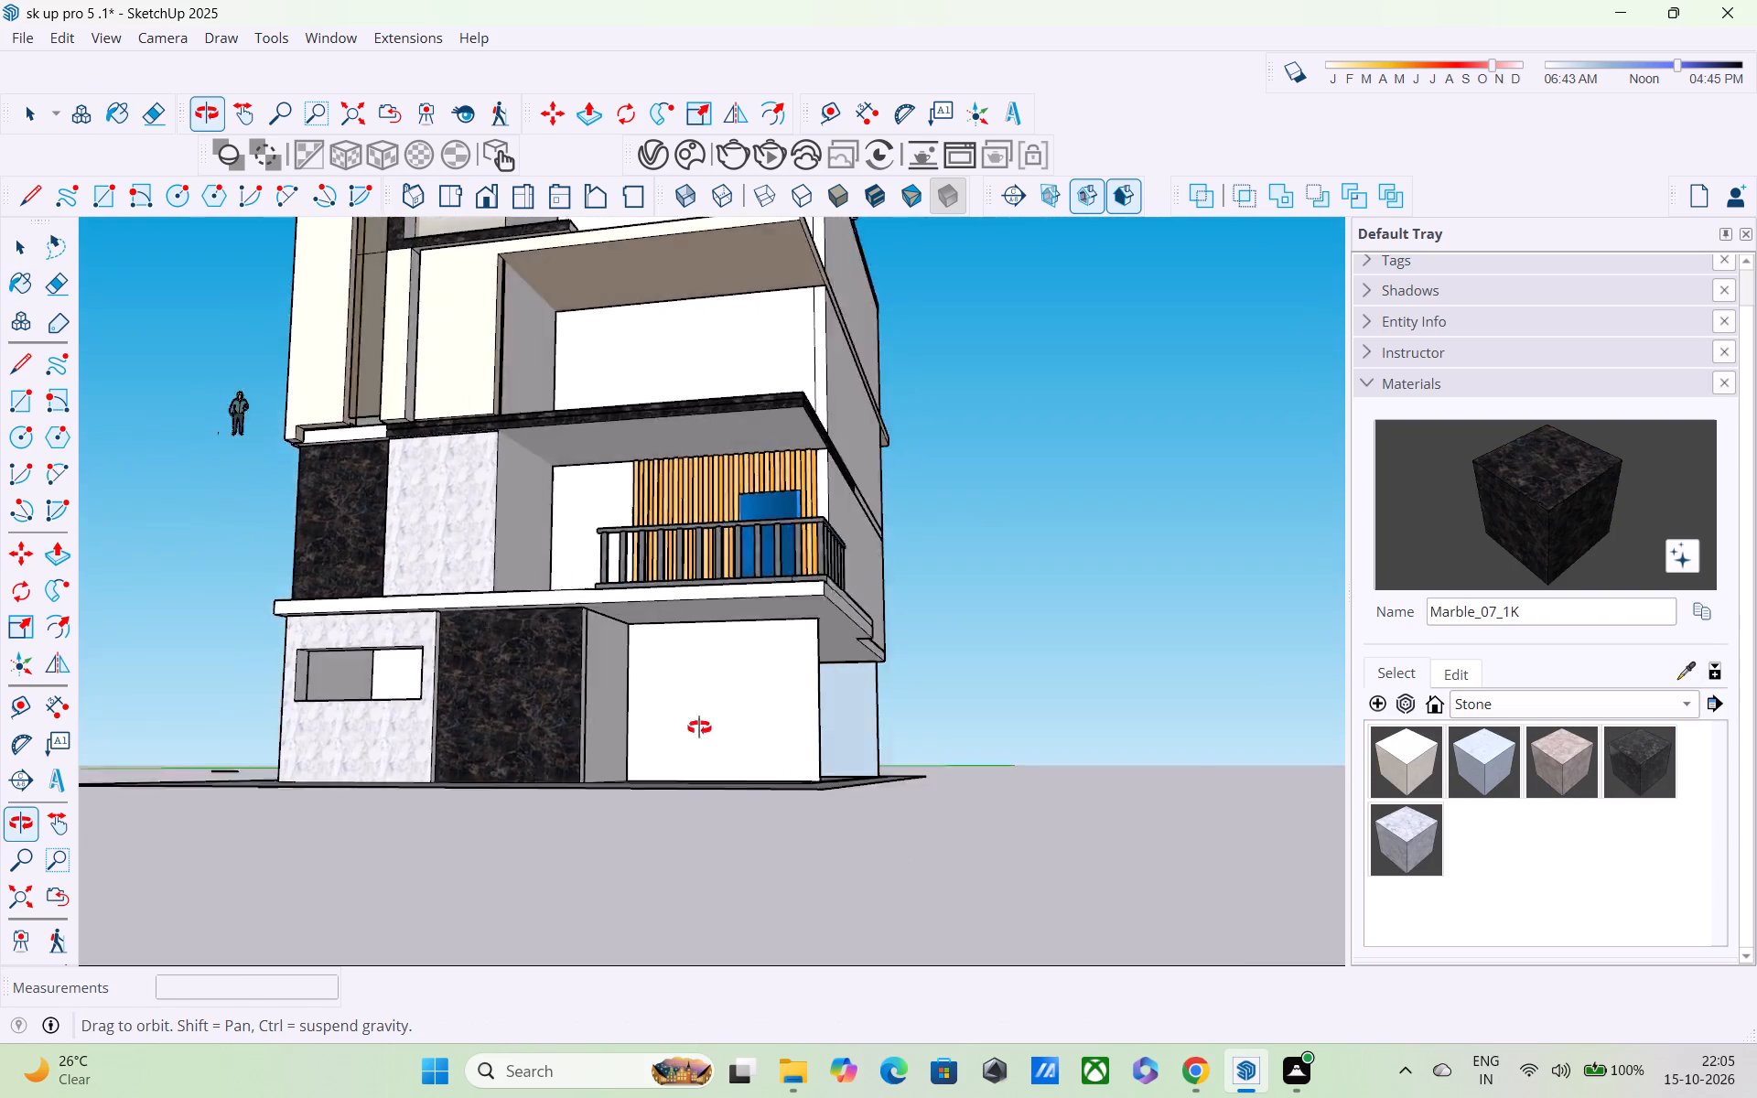
middle_click_drag(699, 727, 423, 858)
scroll(512, 821, "up", 2)
middle_click_drag(458, 758, 425, 695)
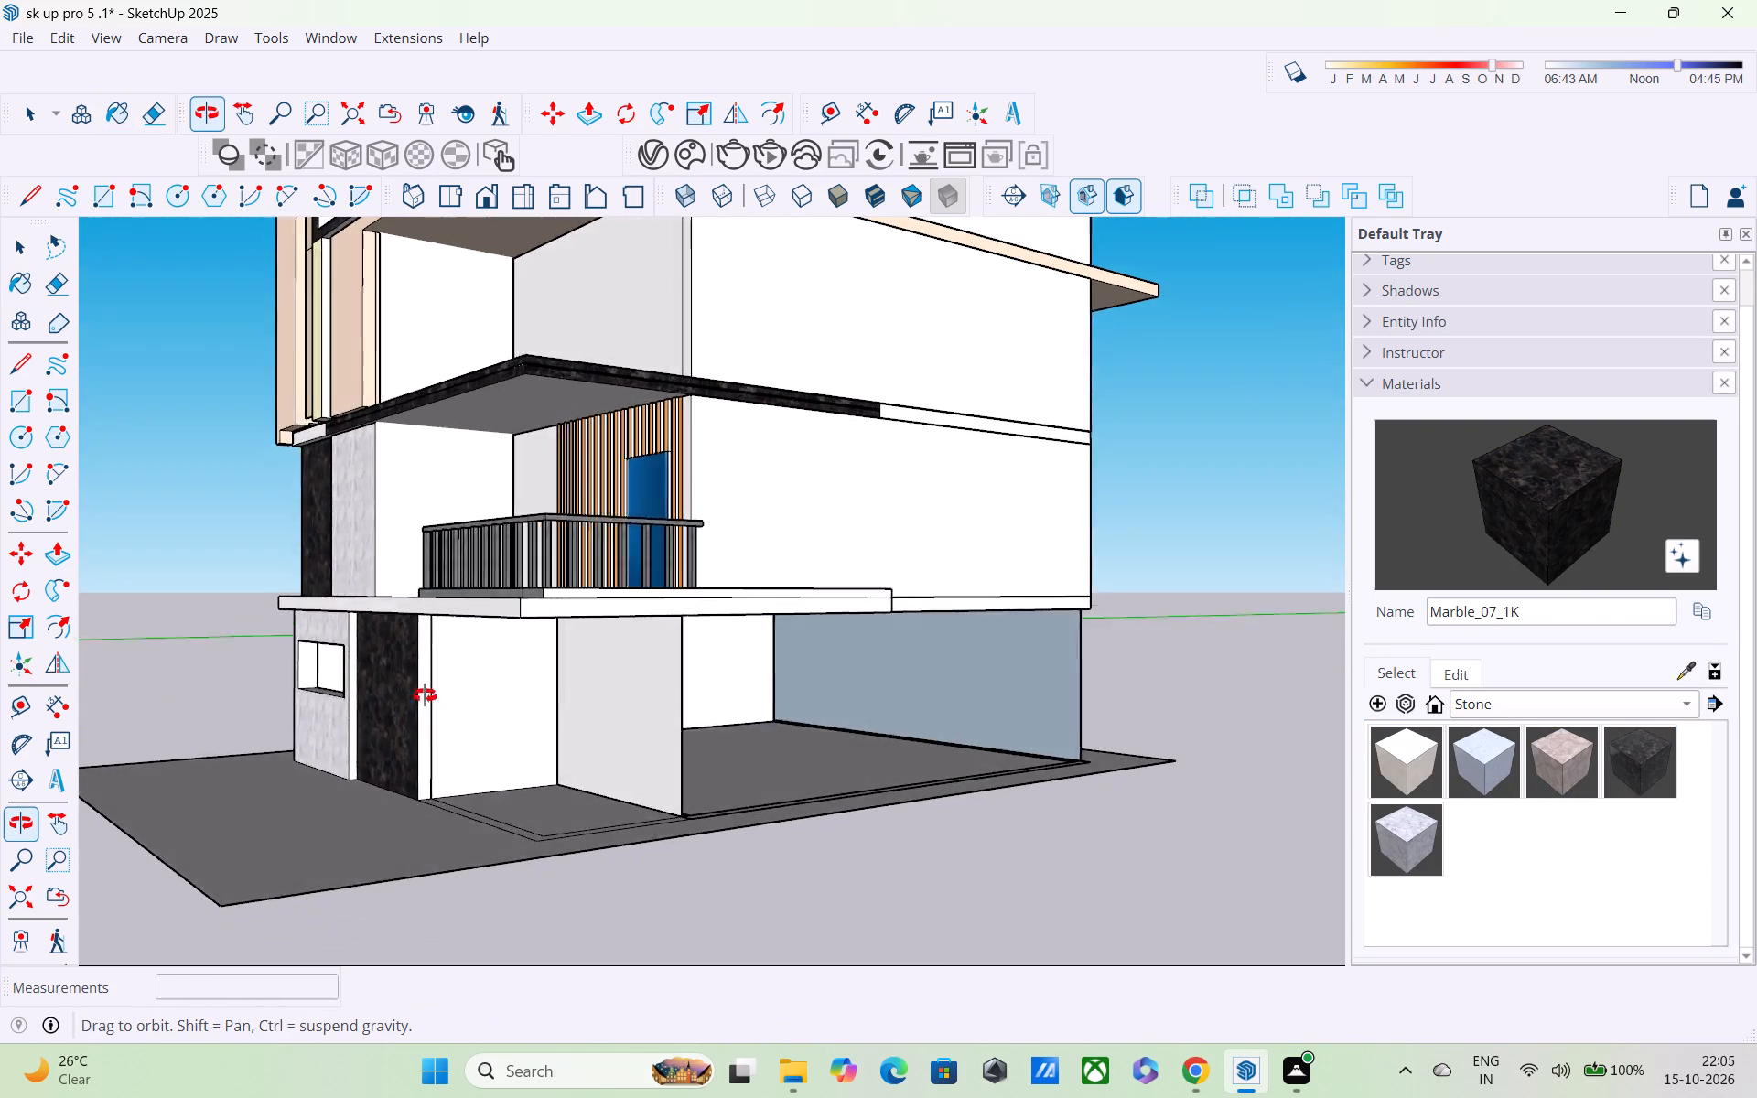
middle_click_drag(425, 695, 377, 742)
scroll(390, 742, "up", 5)
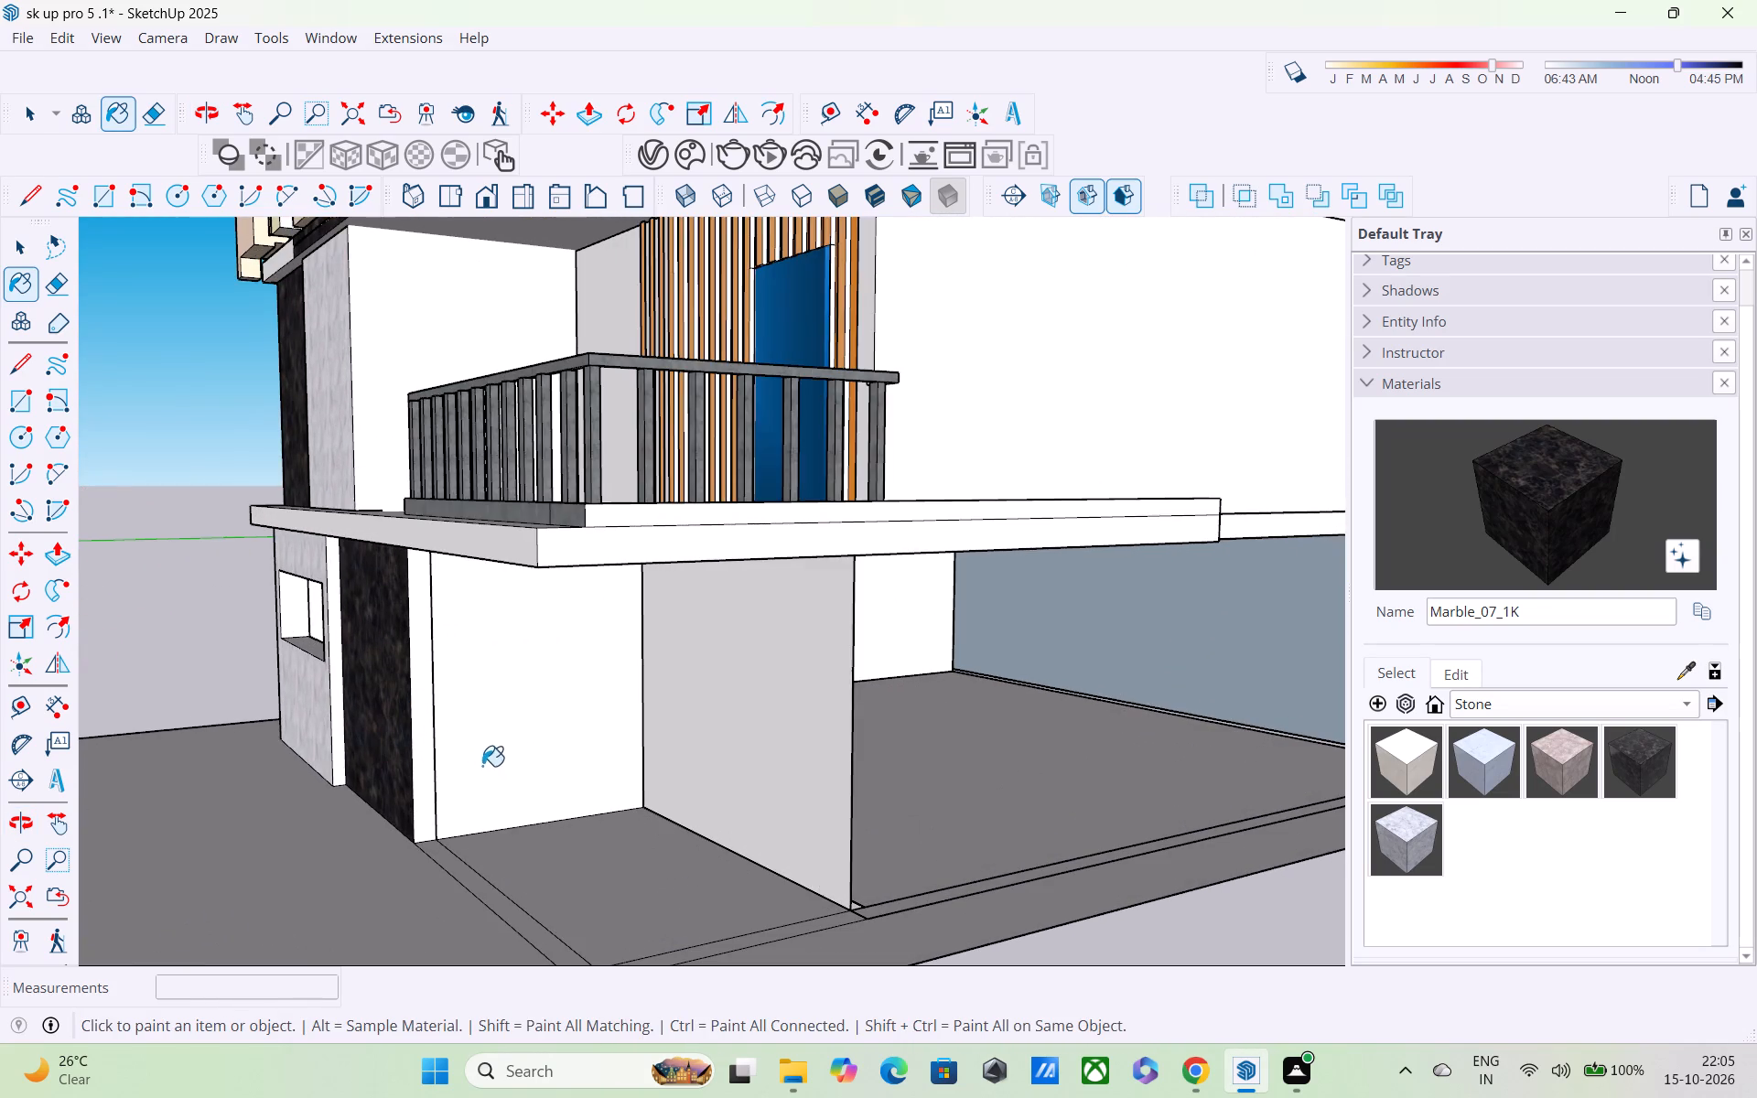
middle_click_drag(480, 768, 364, 737)
scroll(397, 744, "up", 3)
key("space")
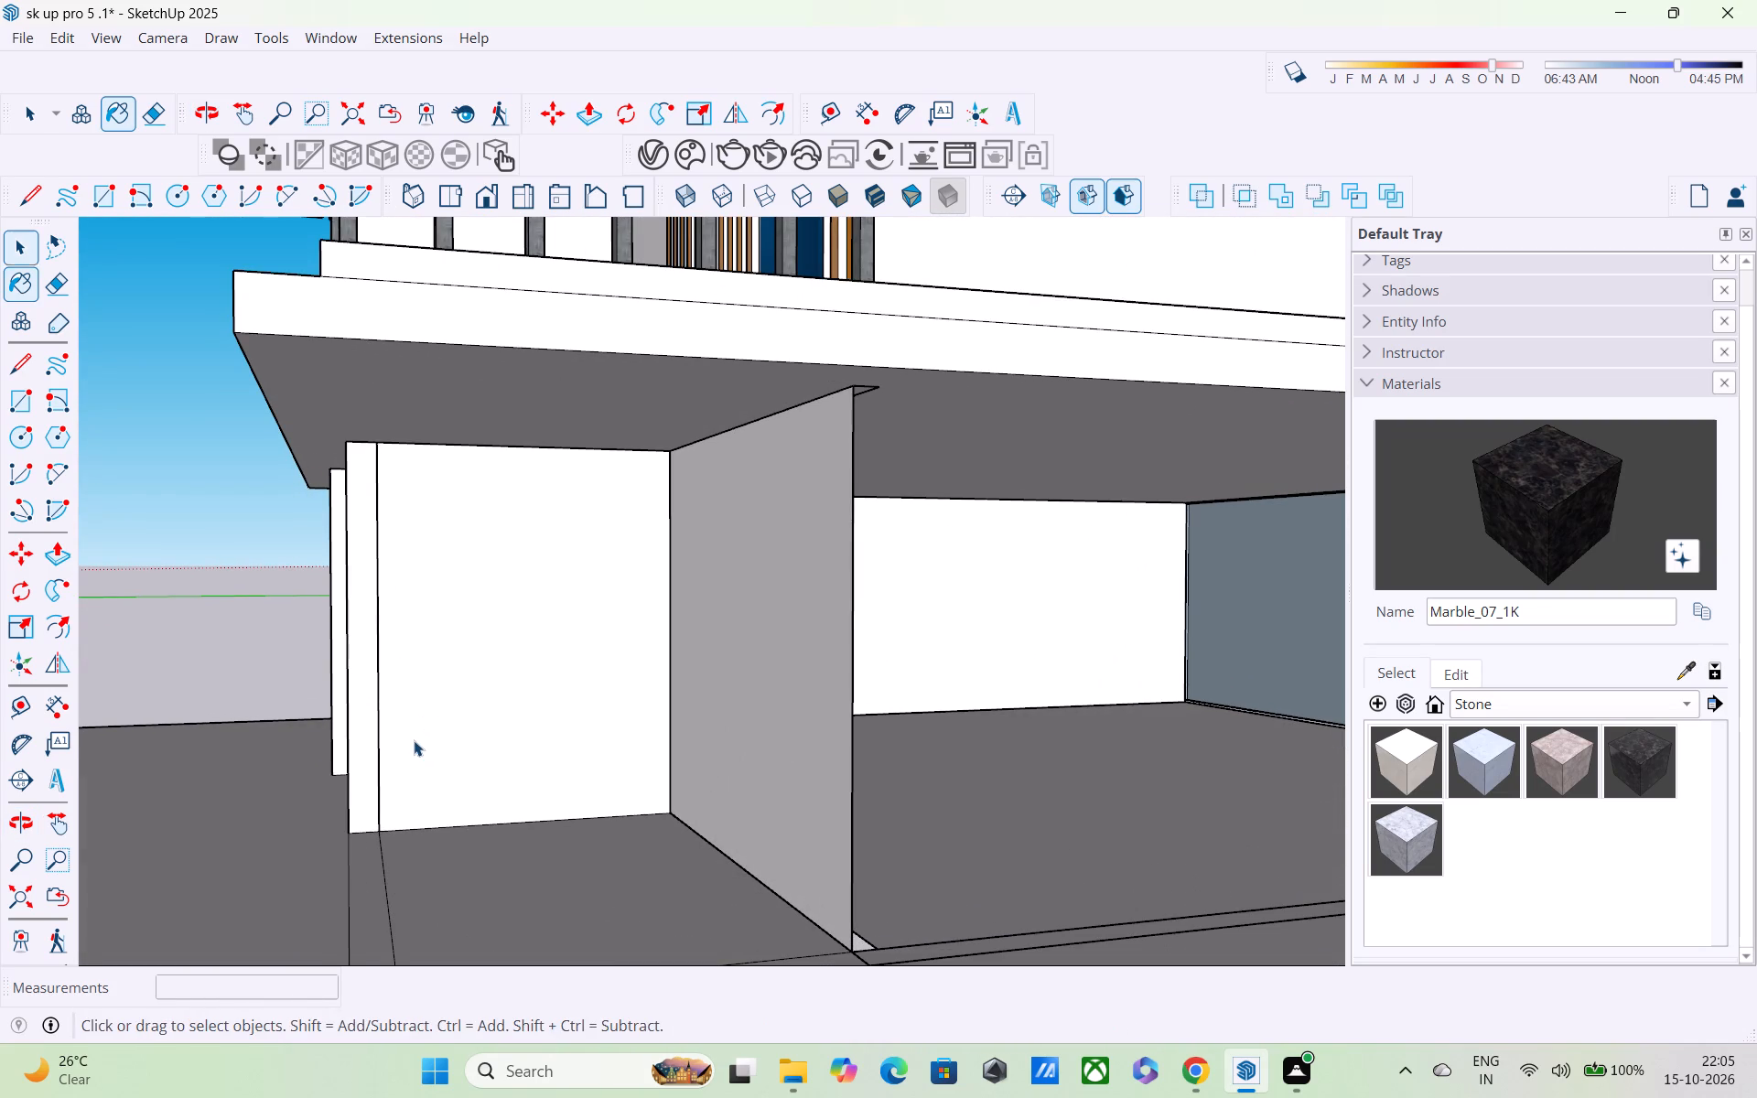
key("l")
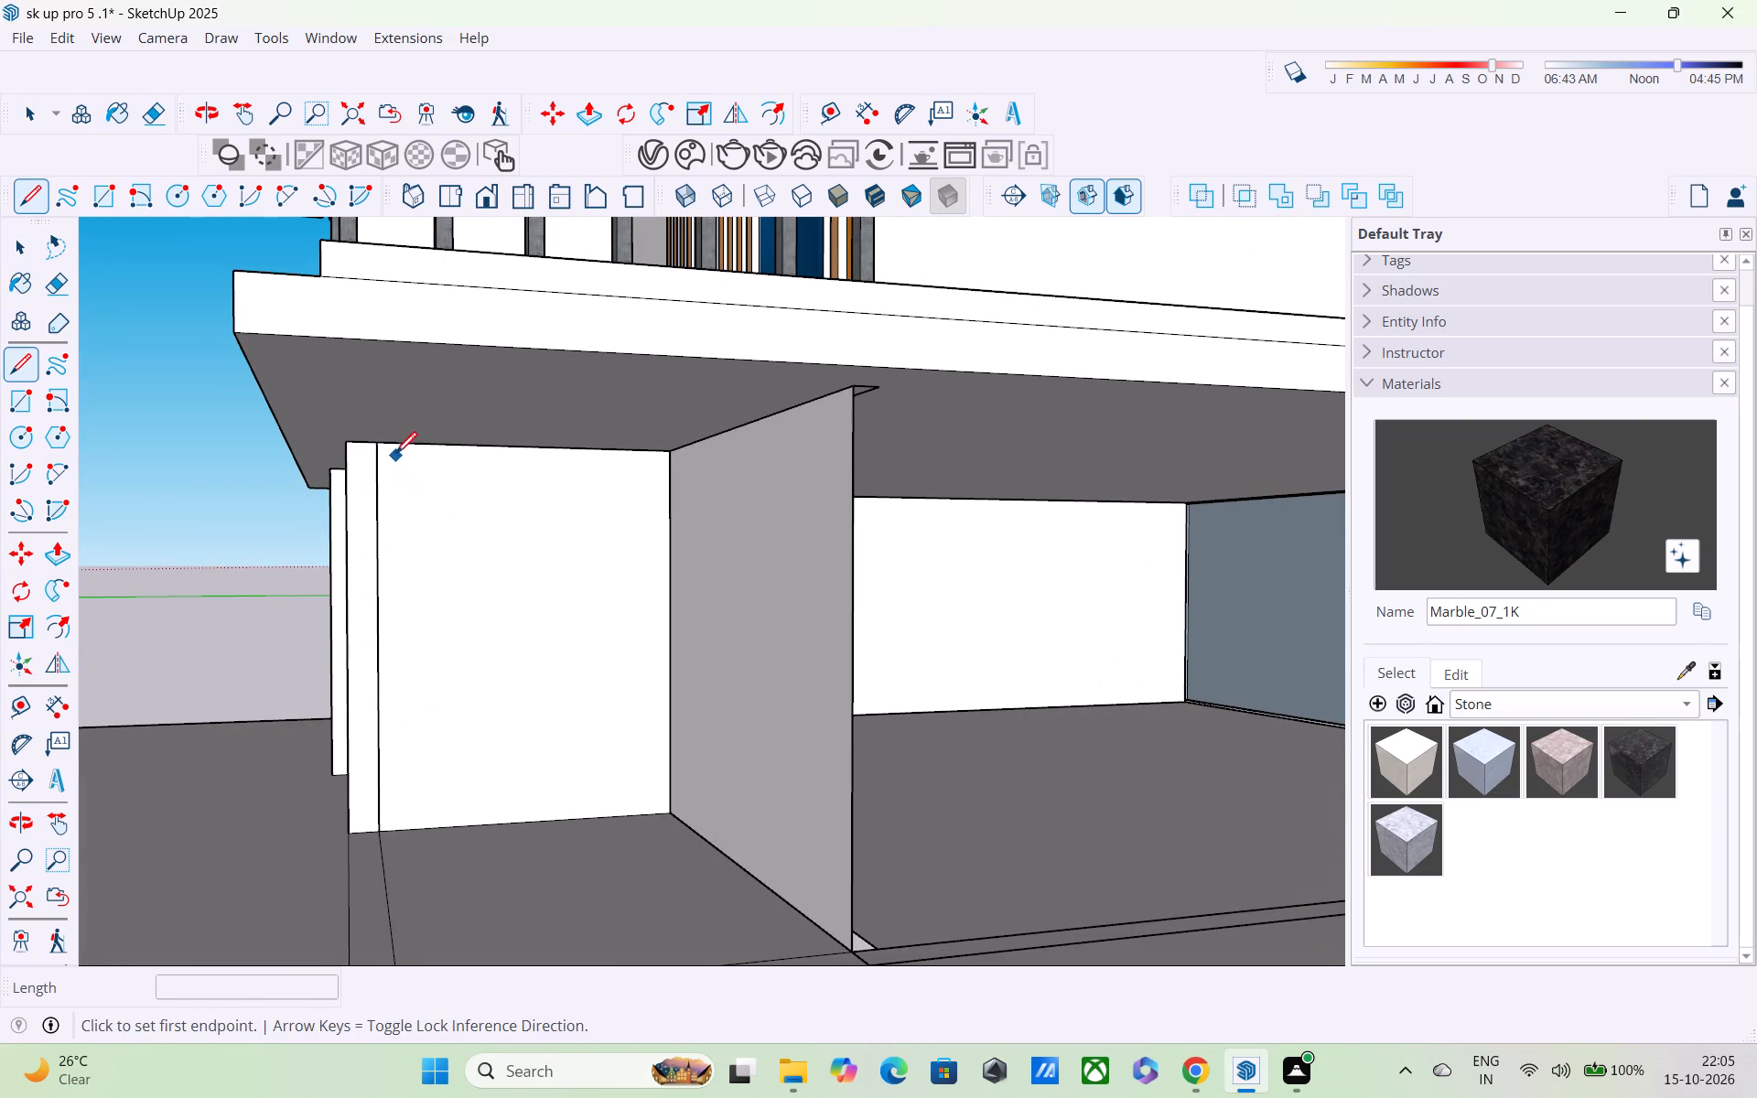
middle_click_drag(398, 479, 392, 492)
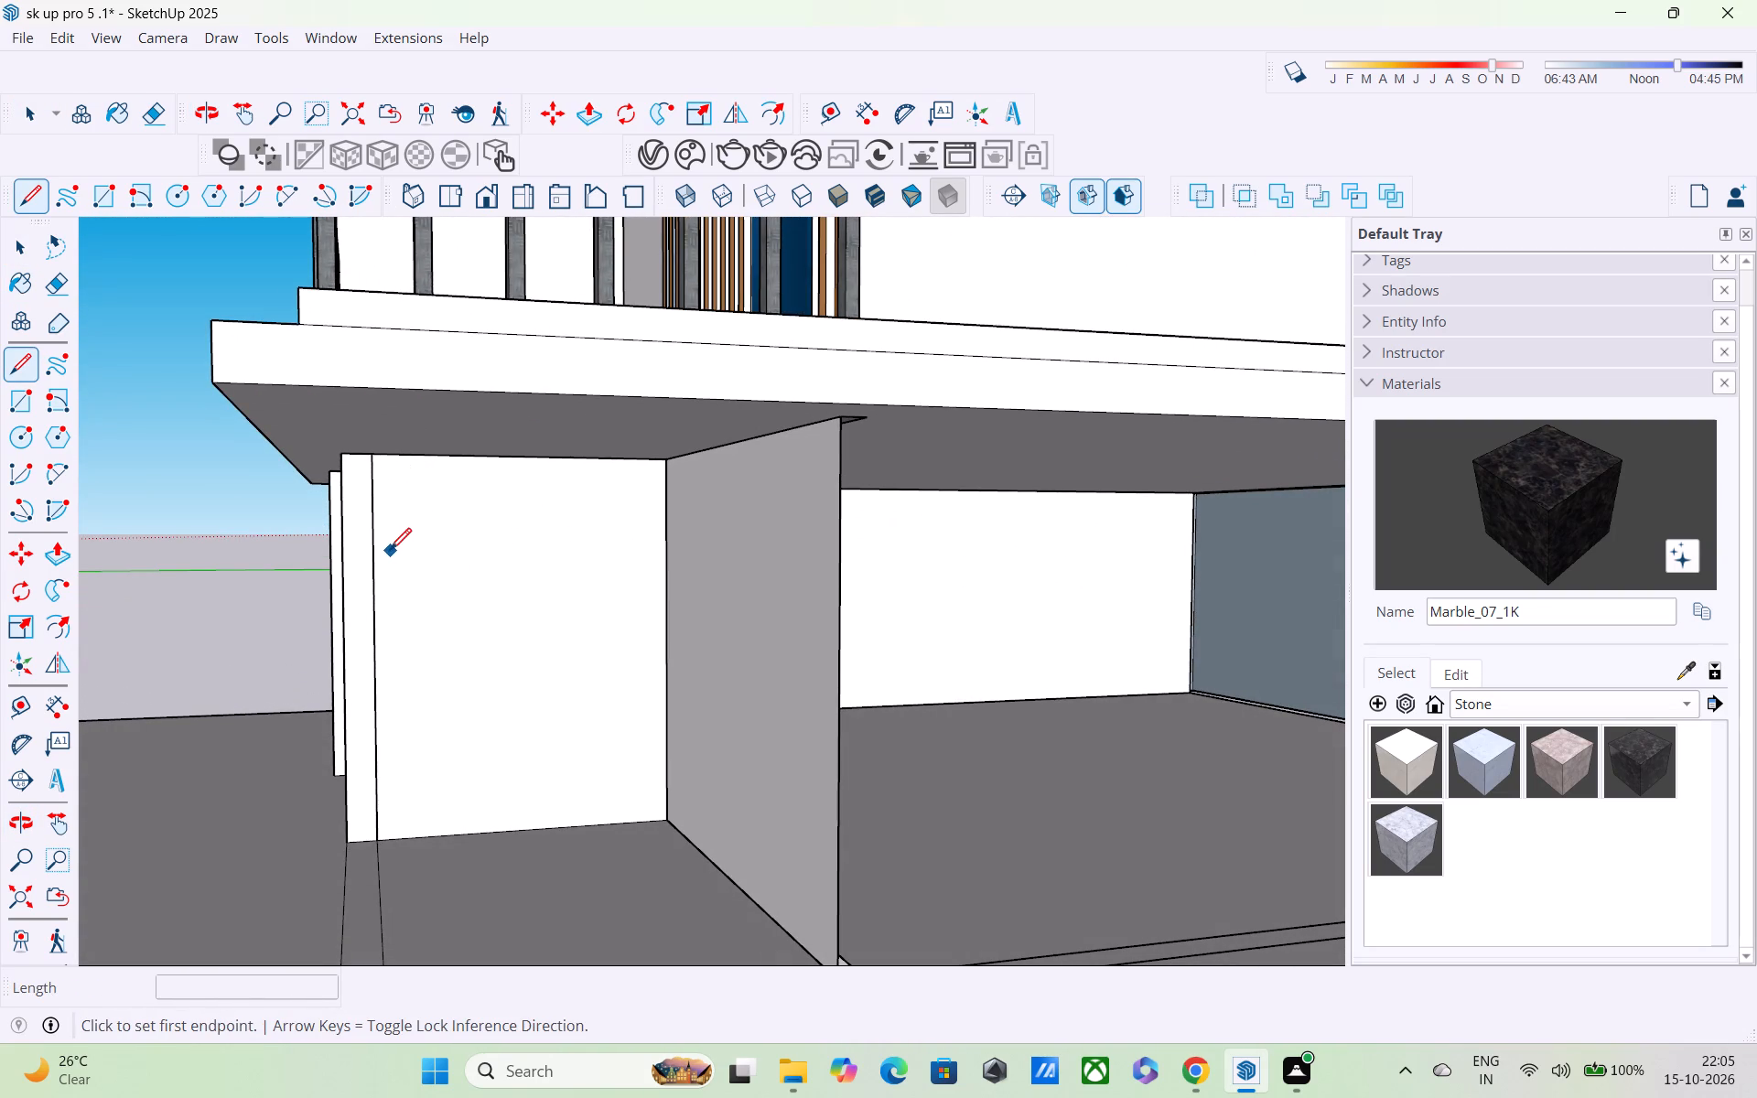
key("e")
left_click(378, 528)
left_click(371, 520)
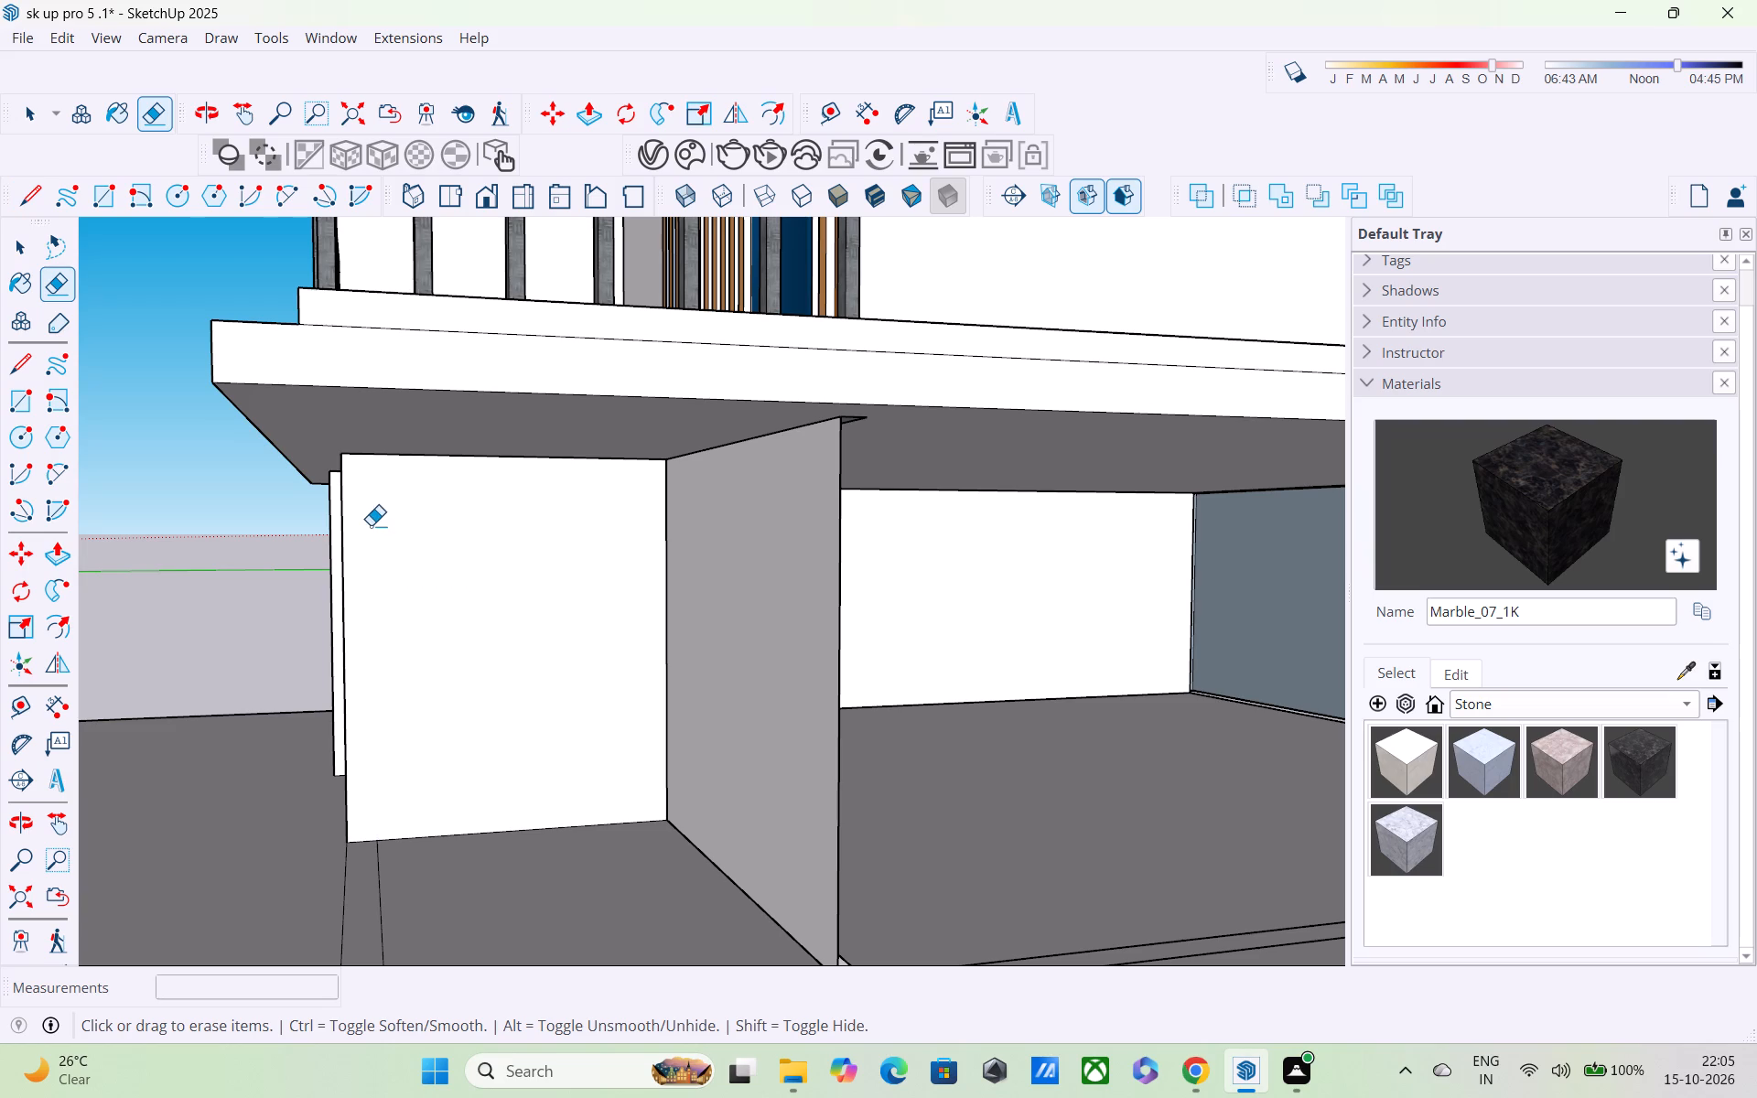
Draw a 10' vertical line up the ground-floor side wall, about 2' 9" back from its front corner.
middle_click_drag(373, 572, 336, 569)
scroll(342, 688, "down", 2)
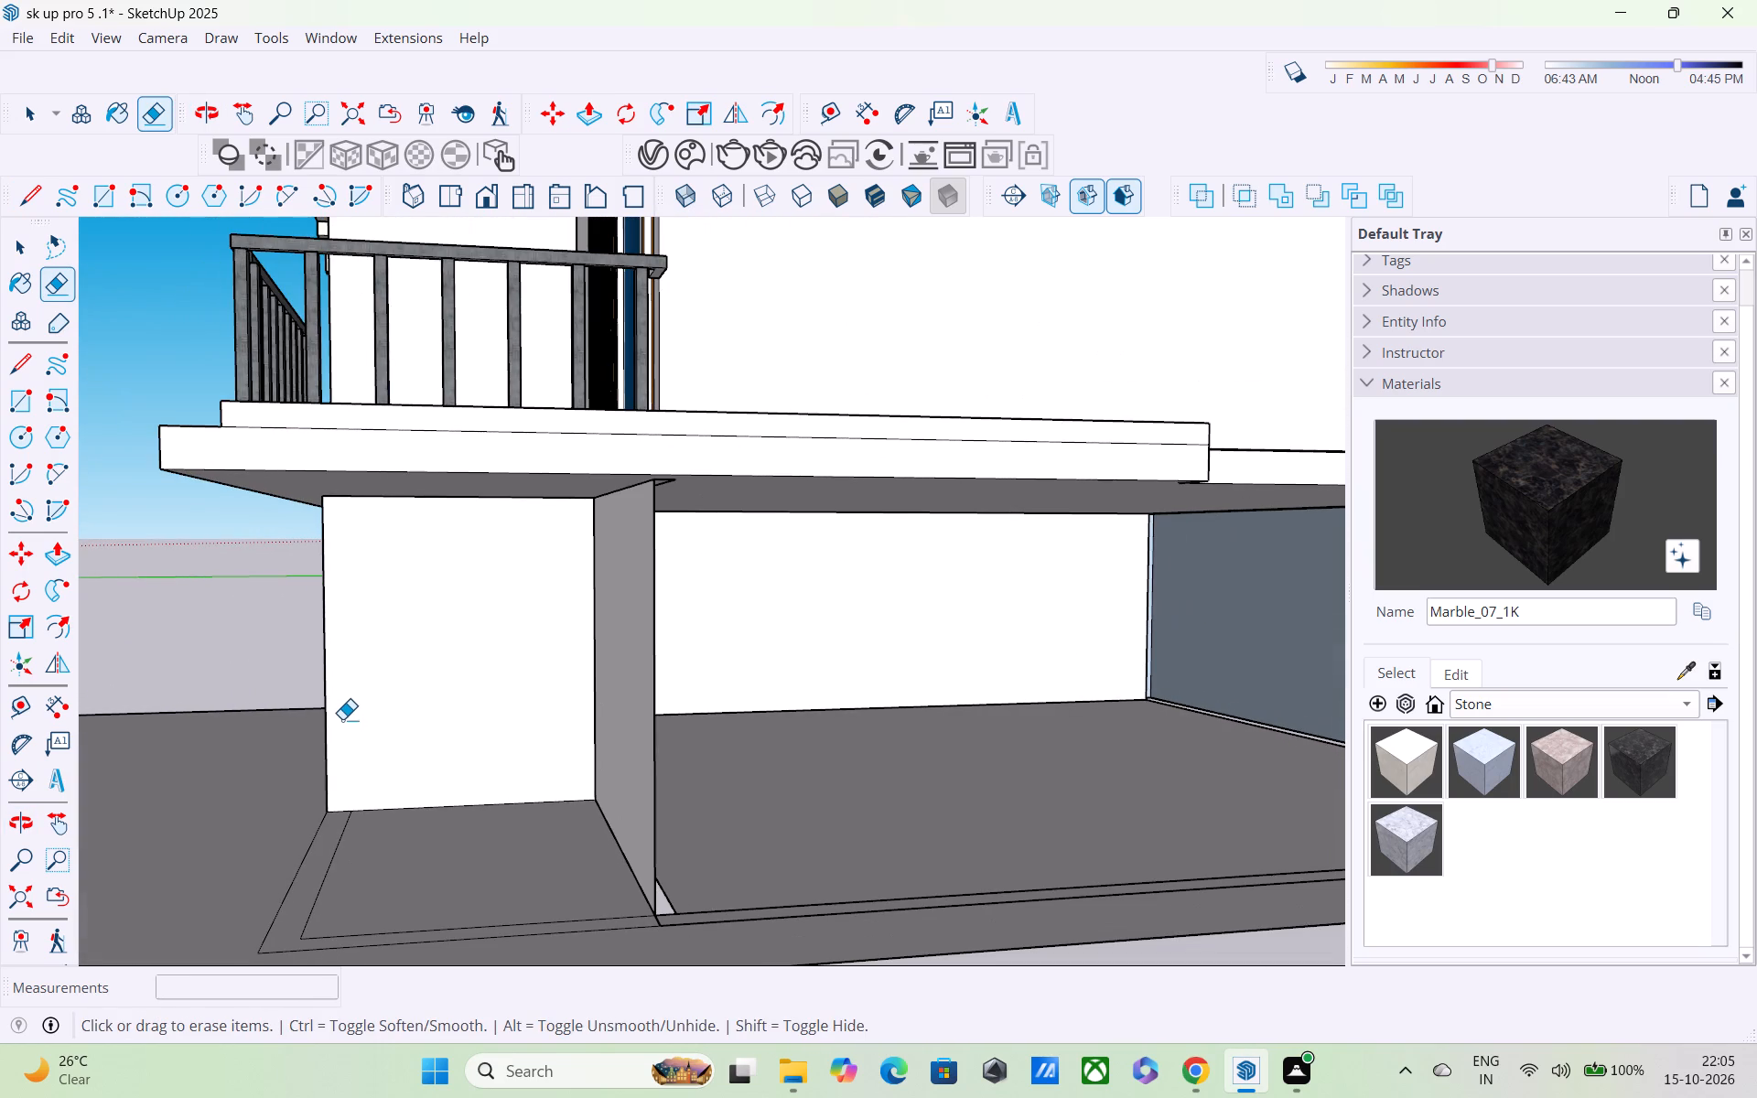
key("l")
left_click(336, 812)
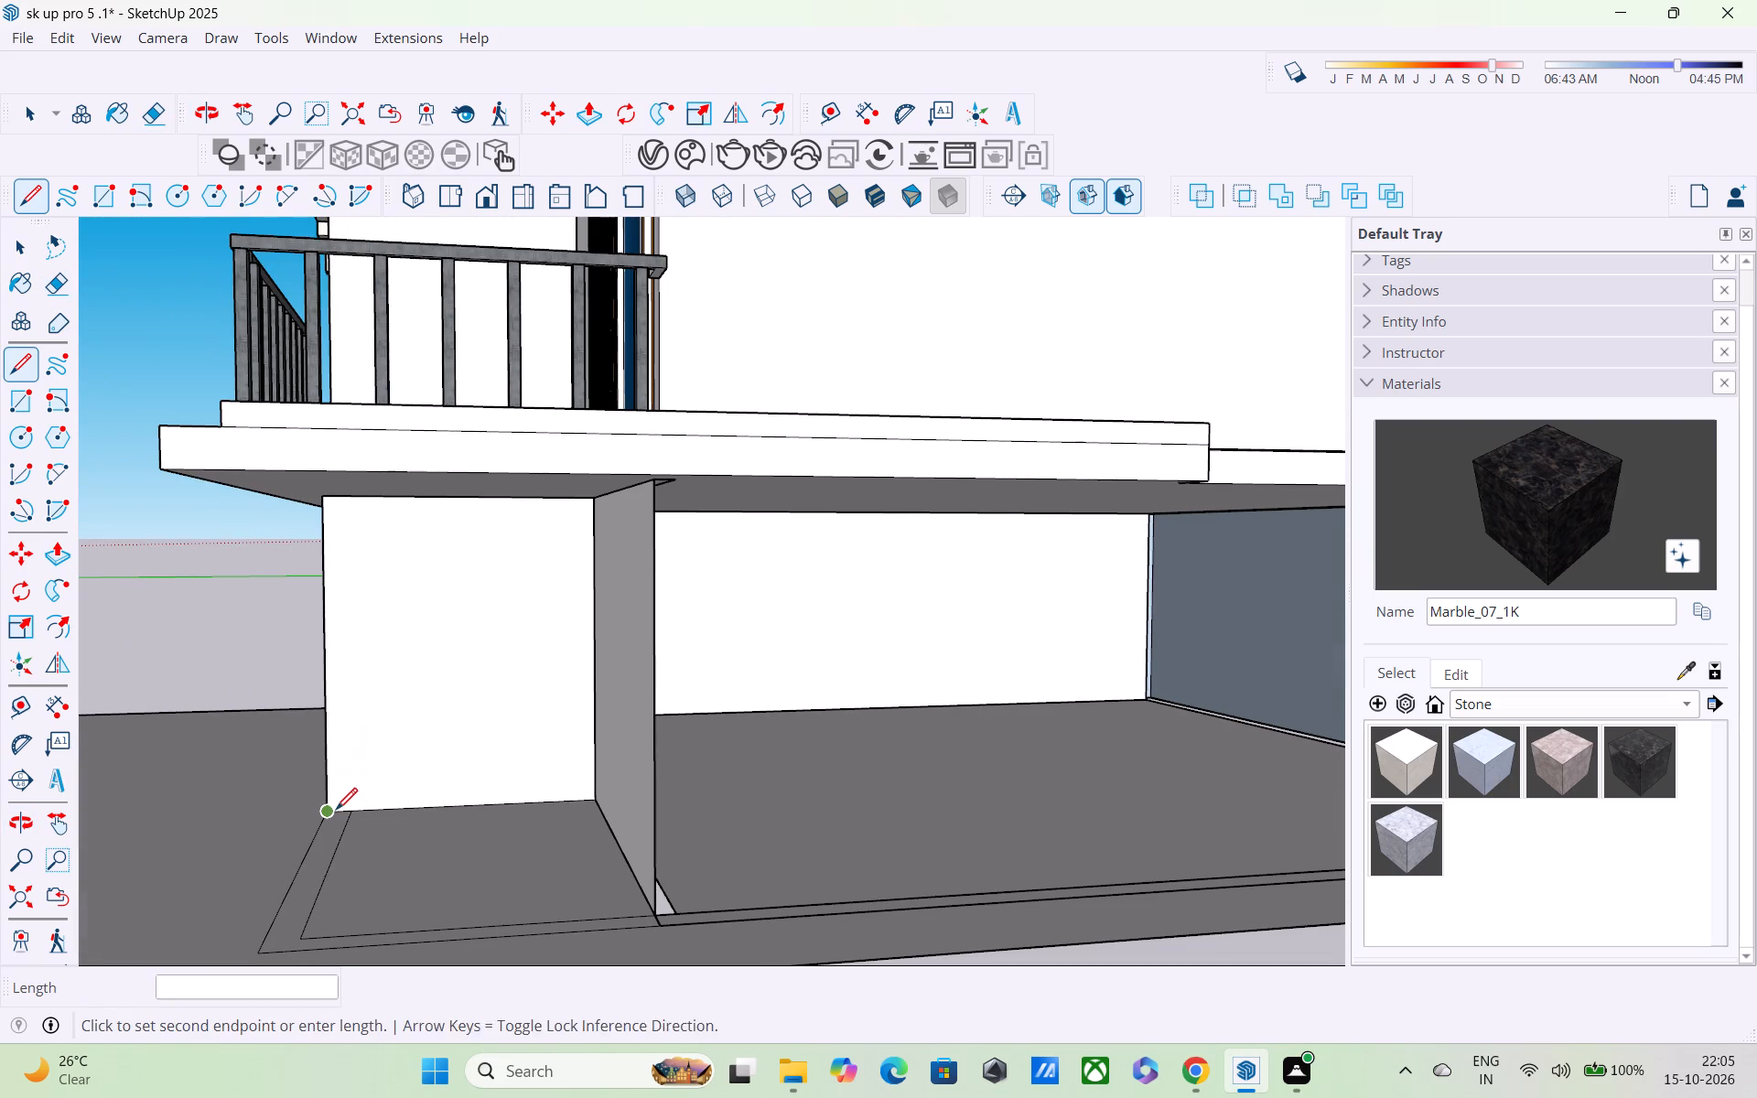
left_click(417, 815)
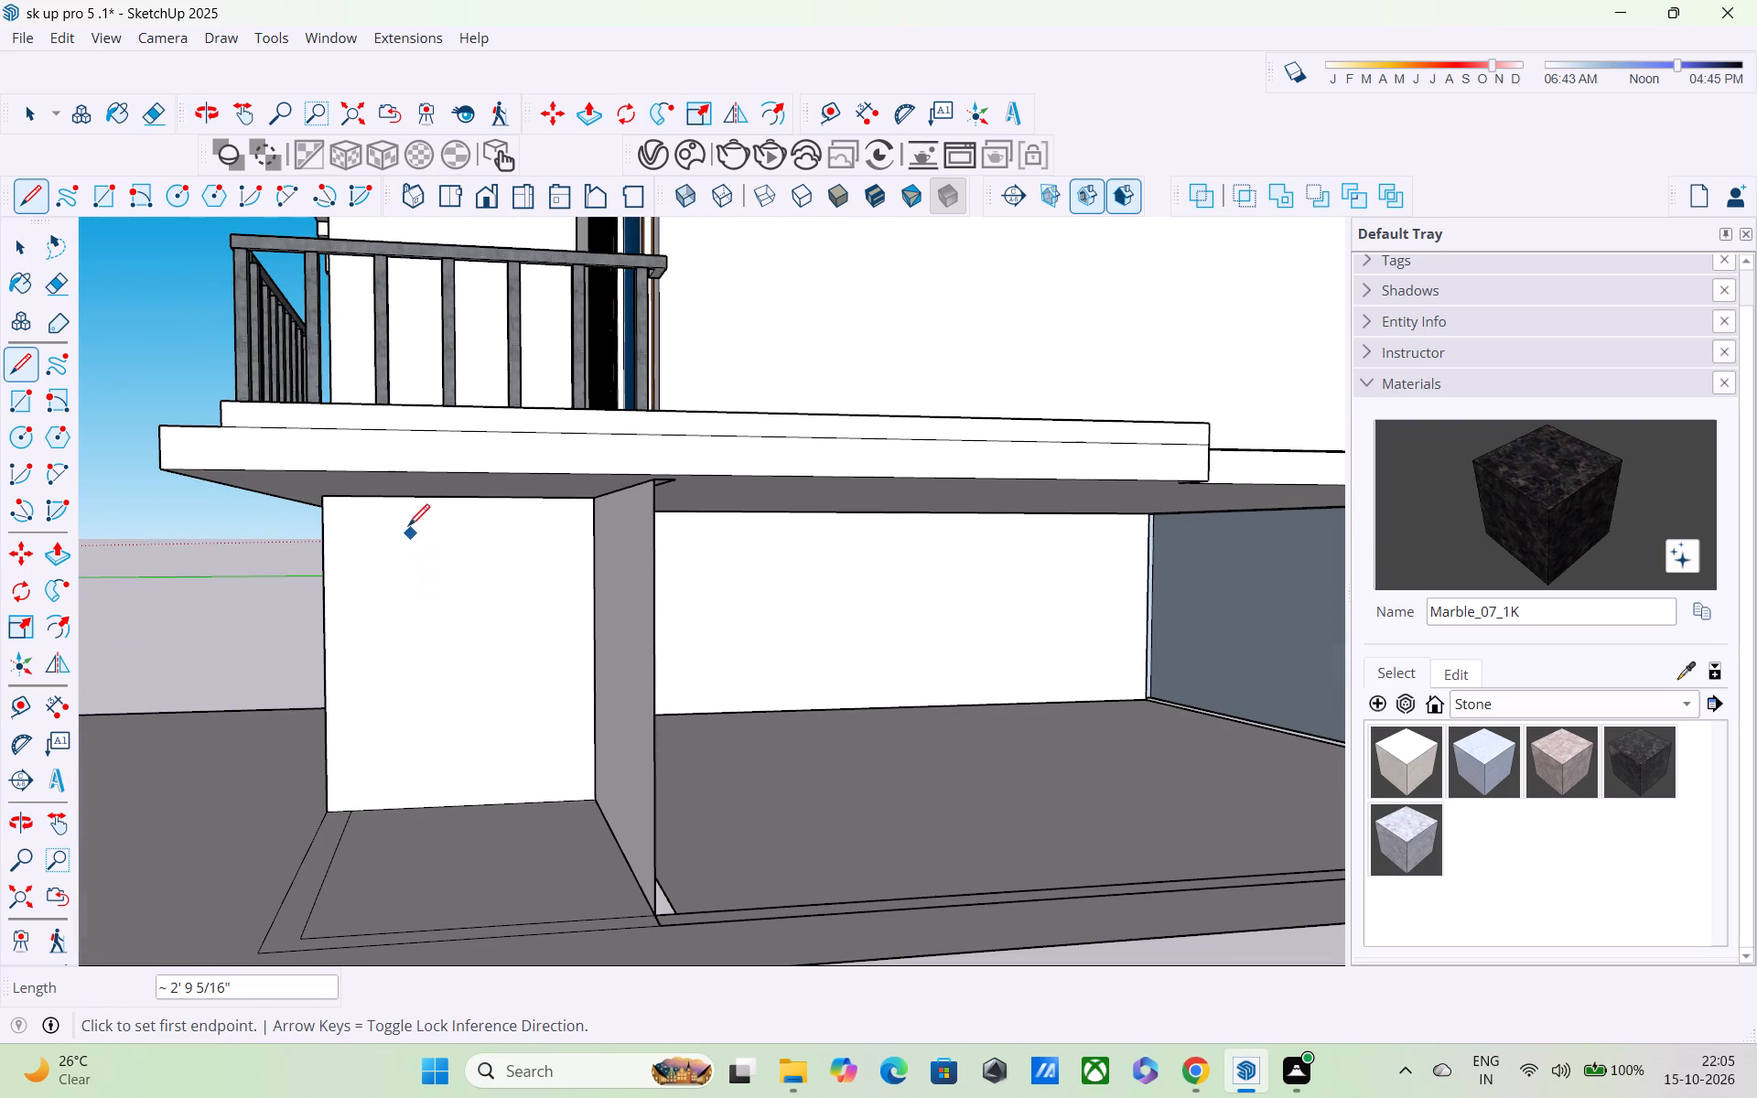
left_click(416, 811)
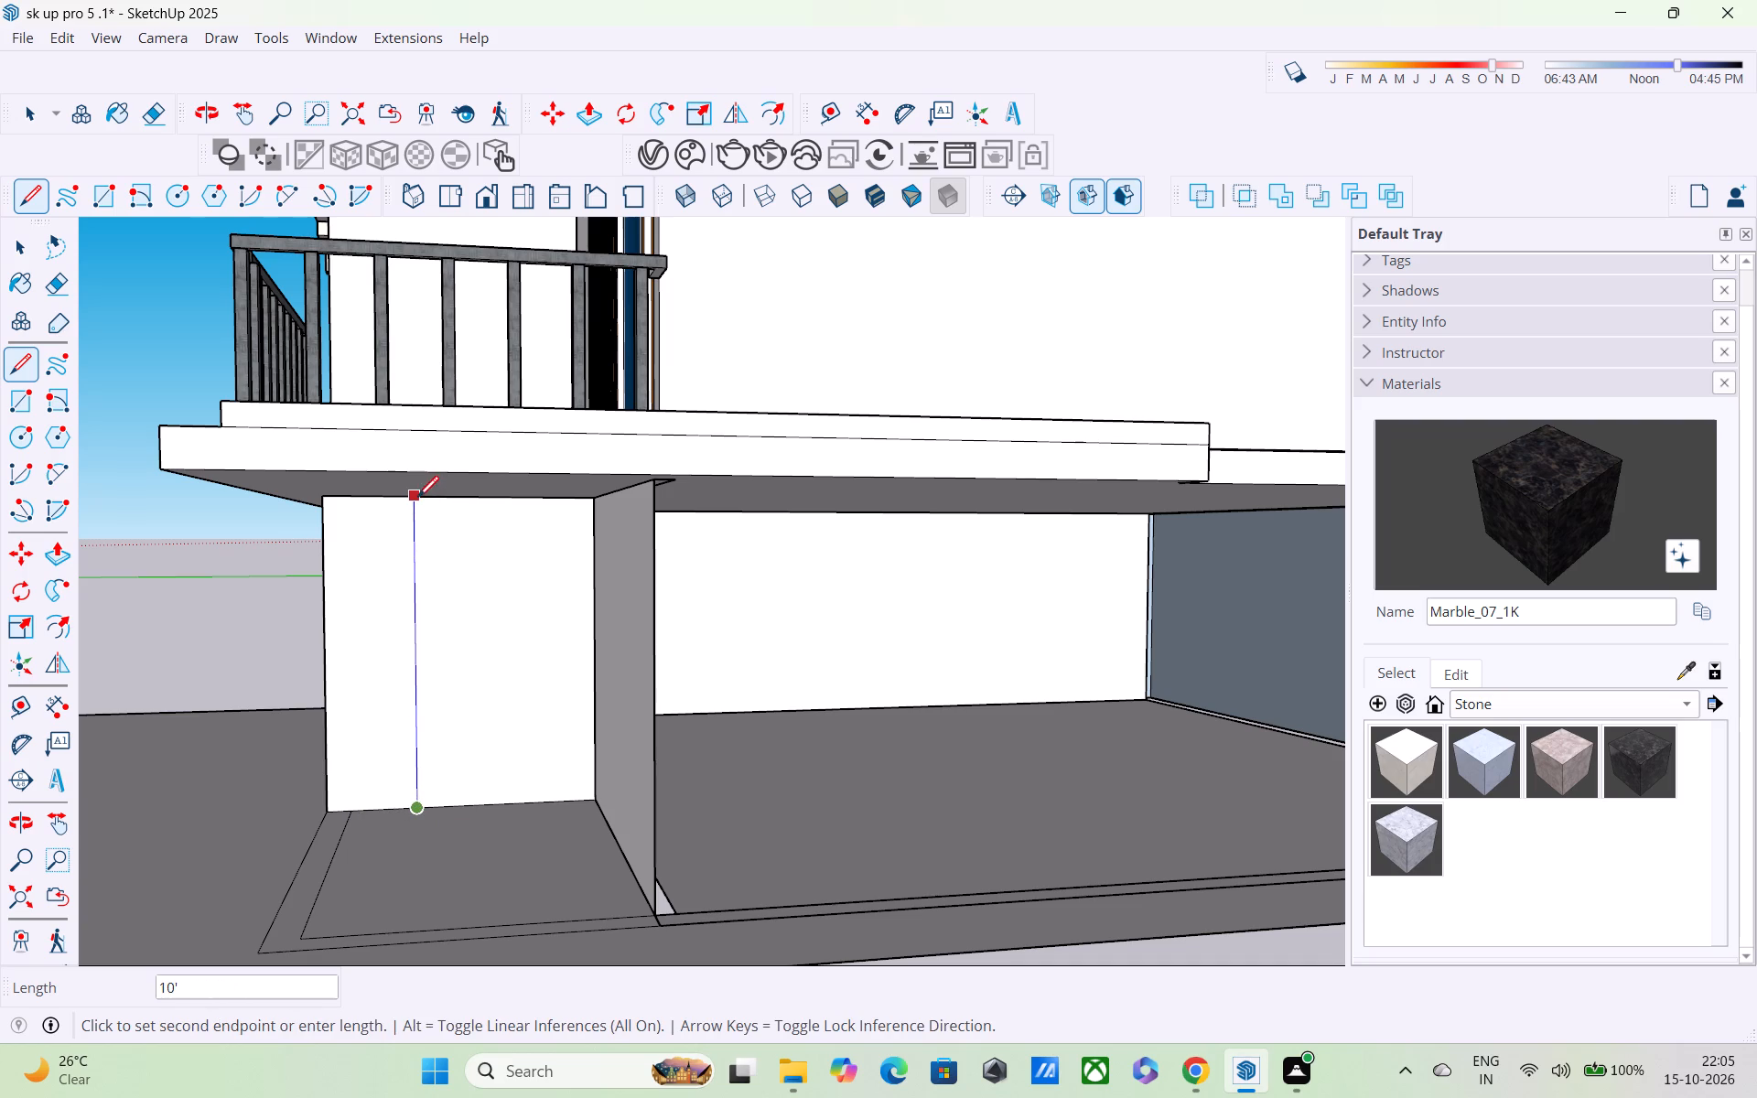
scroll(407, 506, "up", 1)
middle_click_drag(414, 516, 454, 538)
scroll(452, 551, "up", 4)
middle_click_drag(456, 533, 444, 405)
scroll(440, 414, "up", 8)
left_click(433, 367)
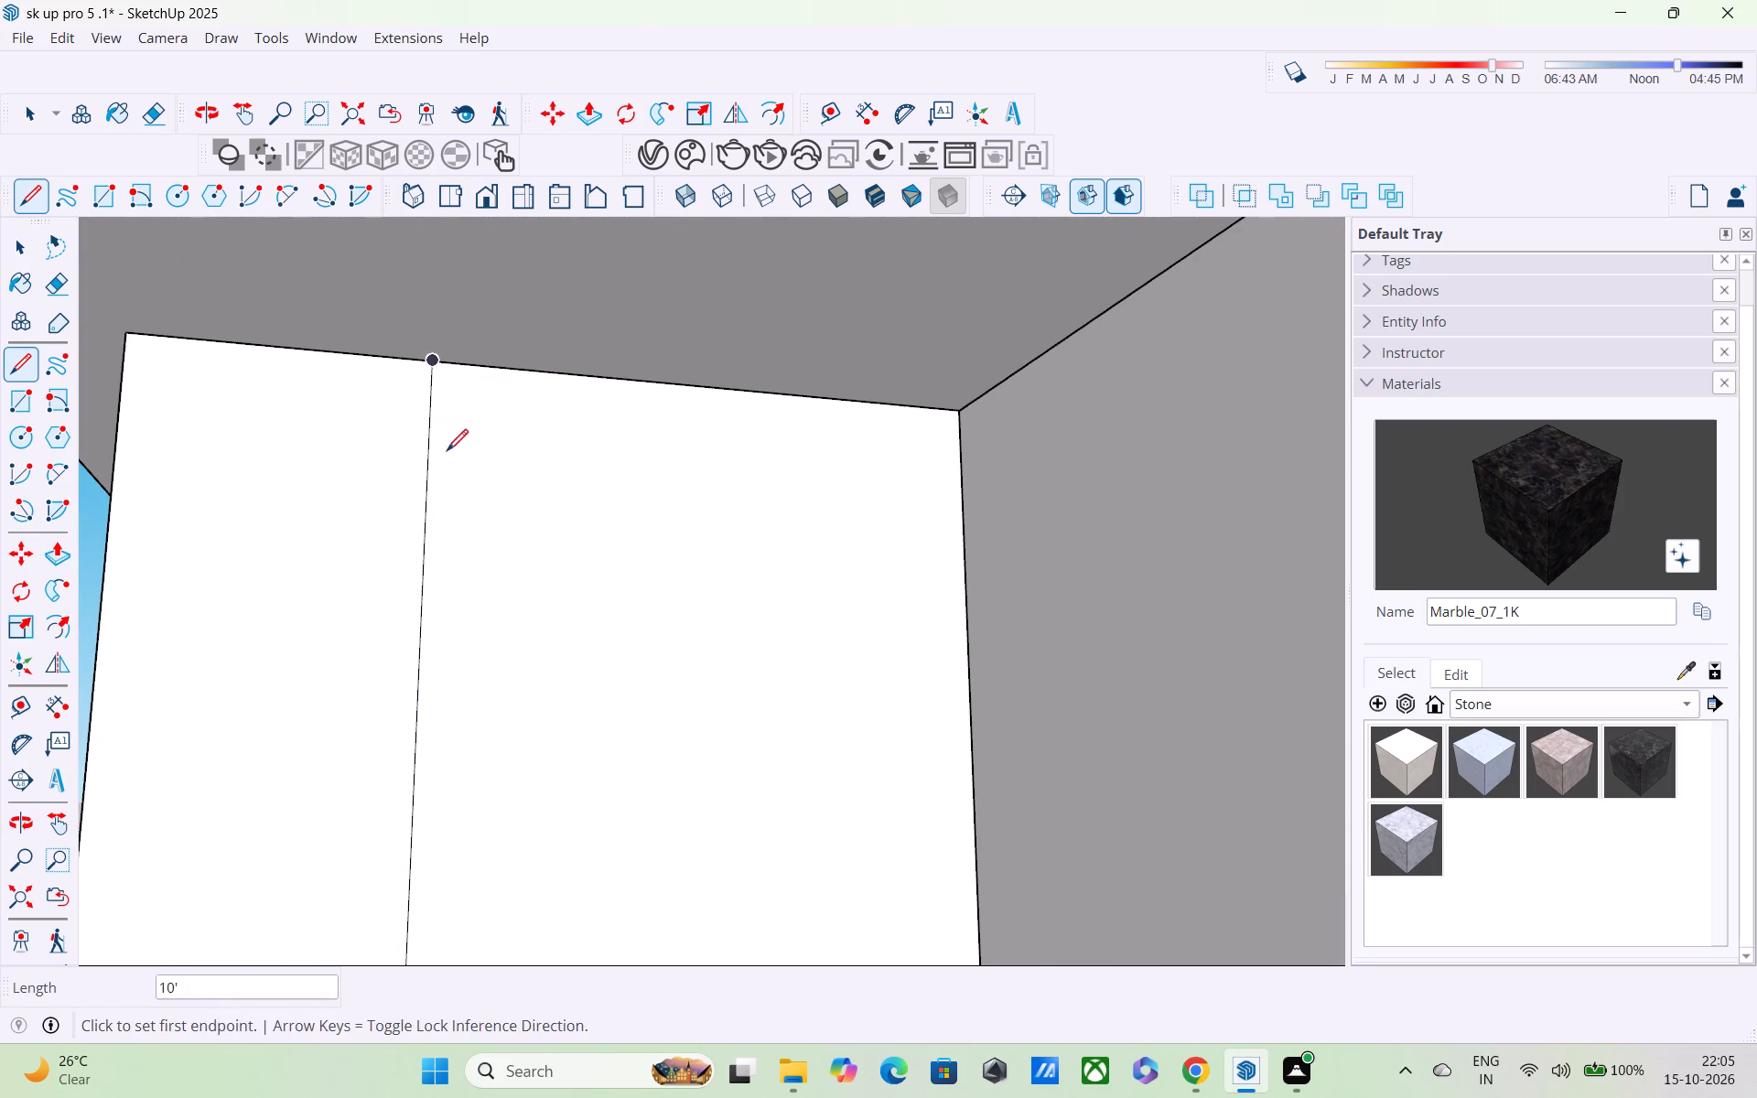
middle_click_drag(447, 457, 384, 493)
Paint the new strip at the front corner of the side wall with the black Marble_07_1K stone.
key("space")
scroll(326, 548, "up", 1)
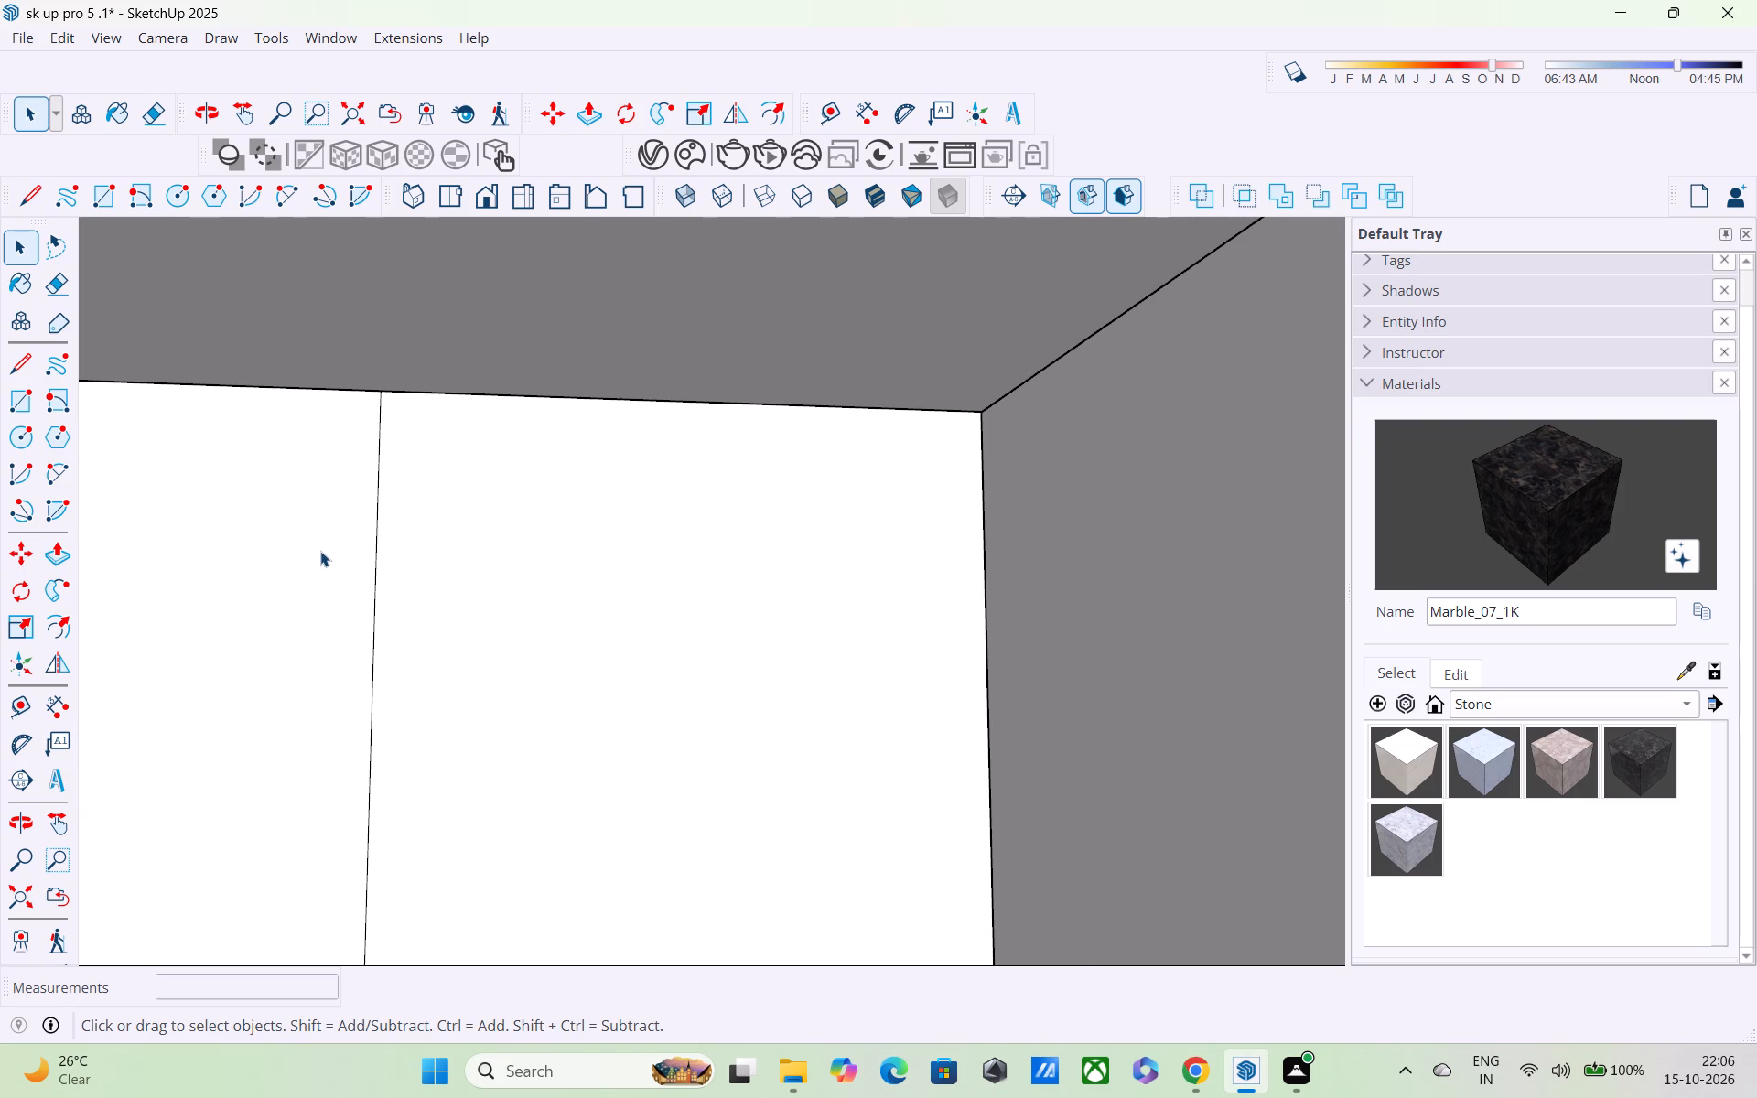
scroll(294, 567, "down", 2)
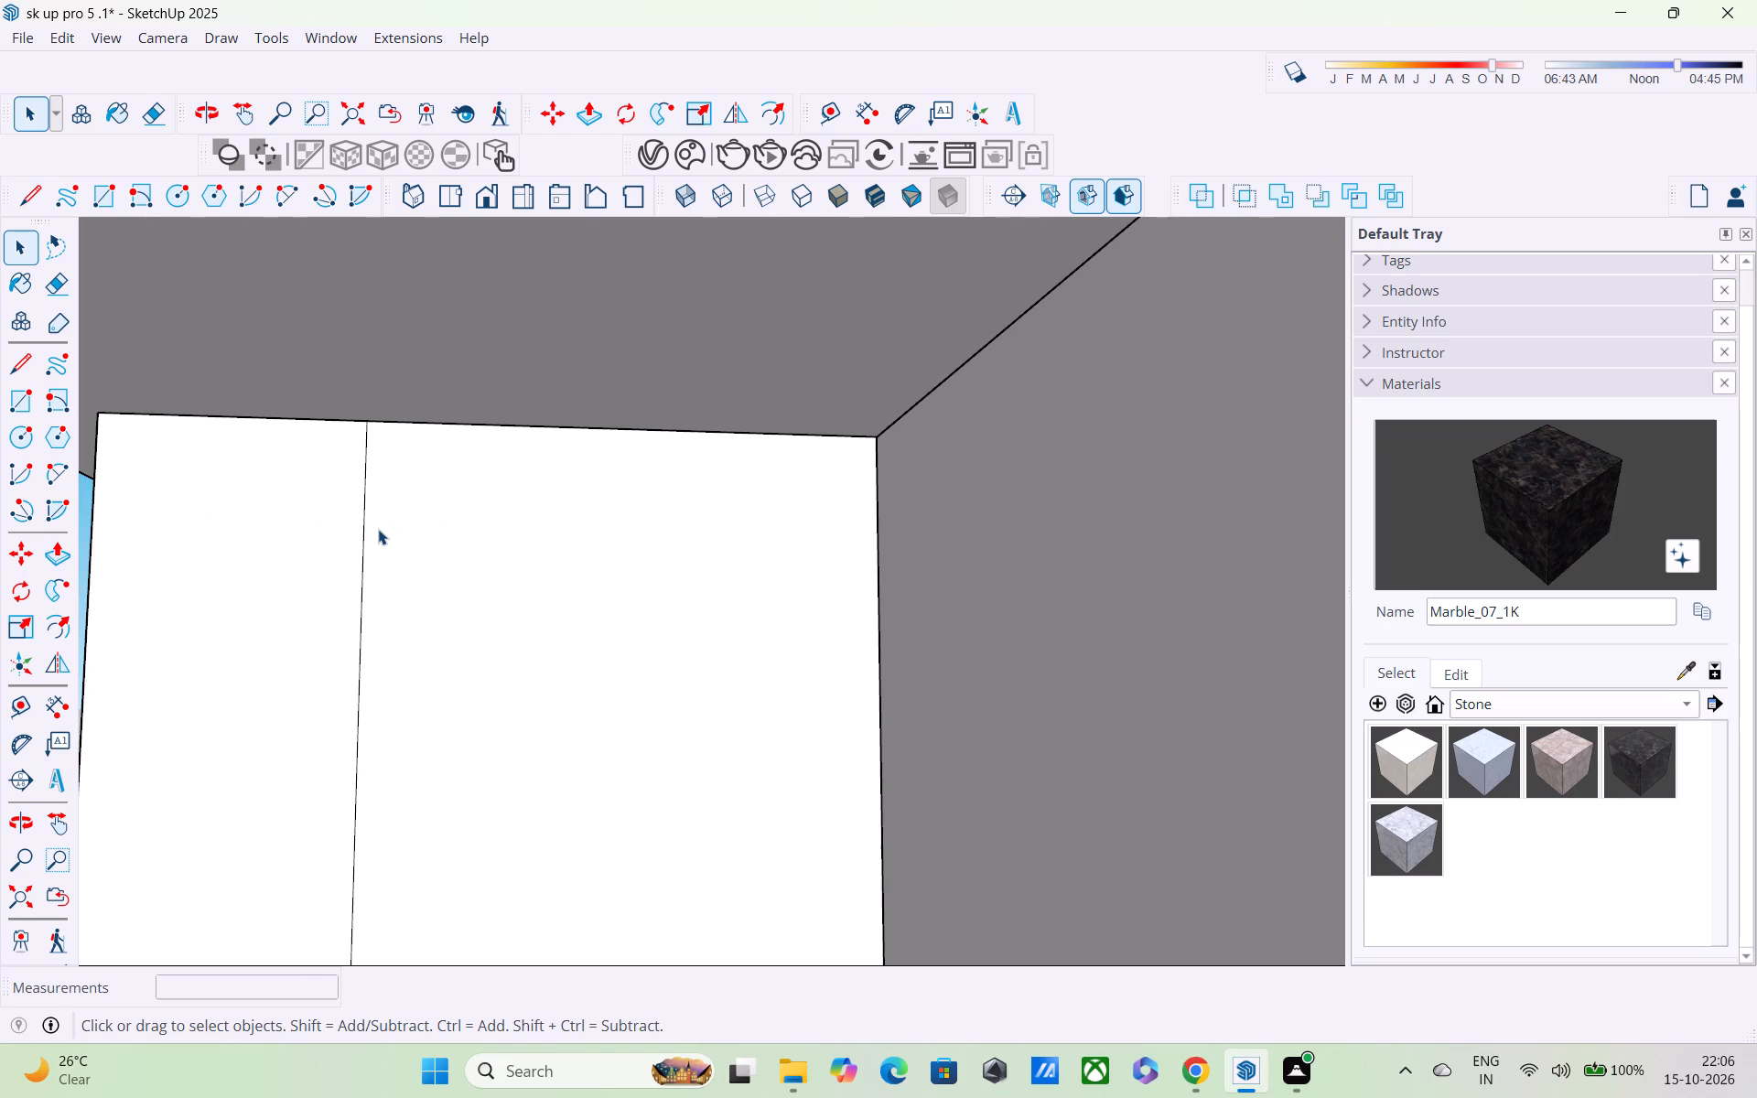
left_click(1628, 753)
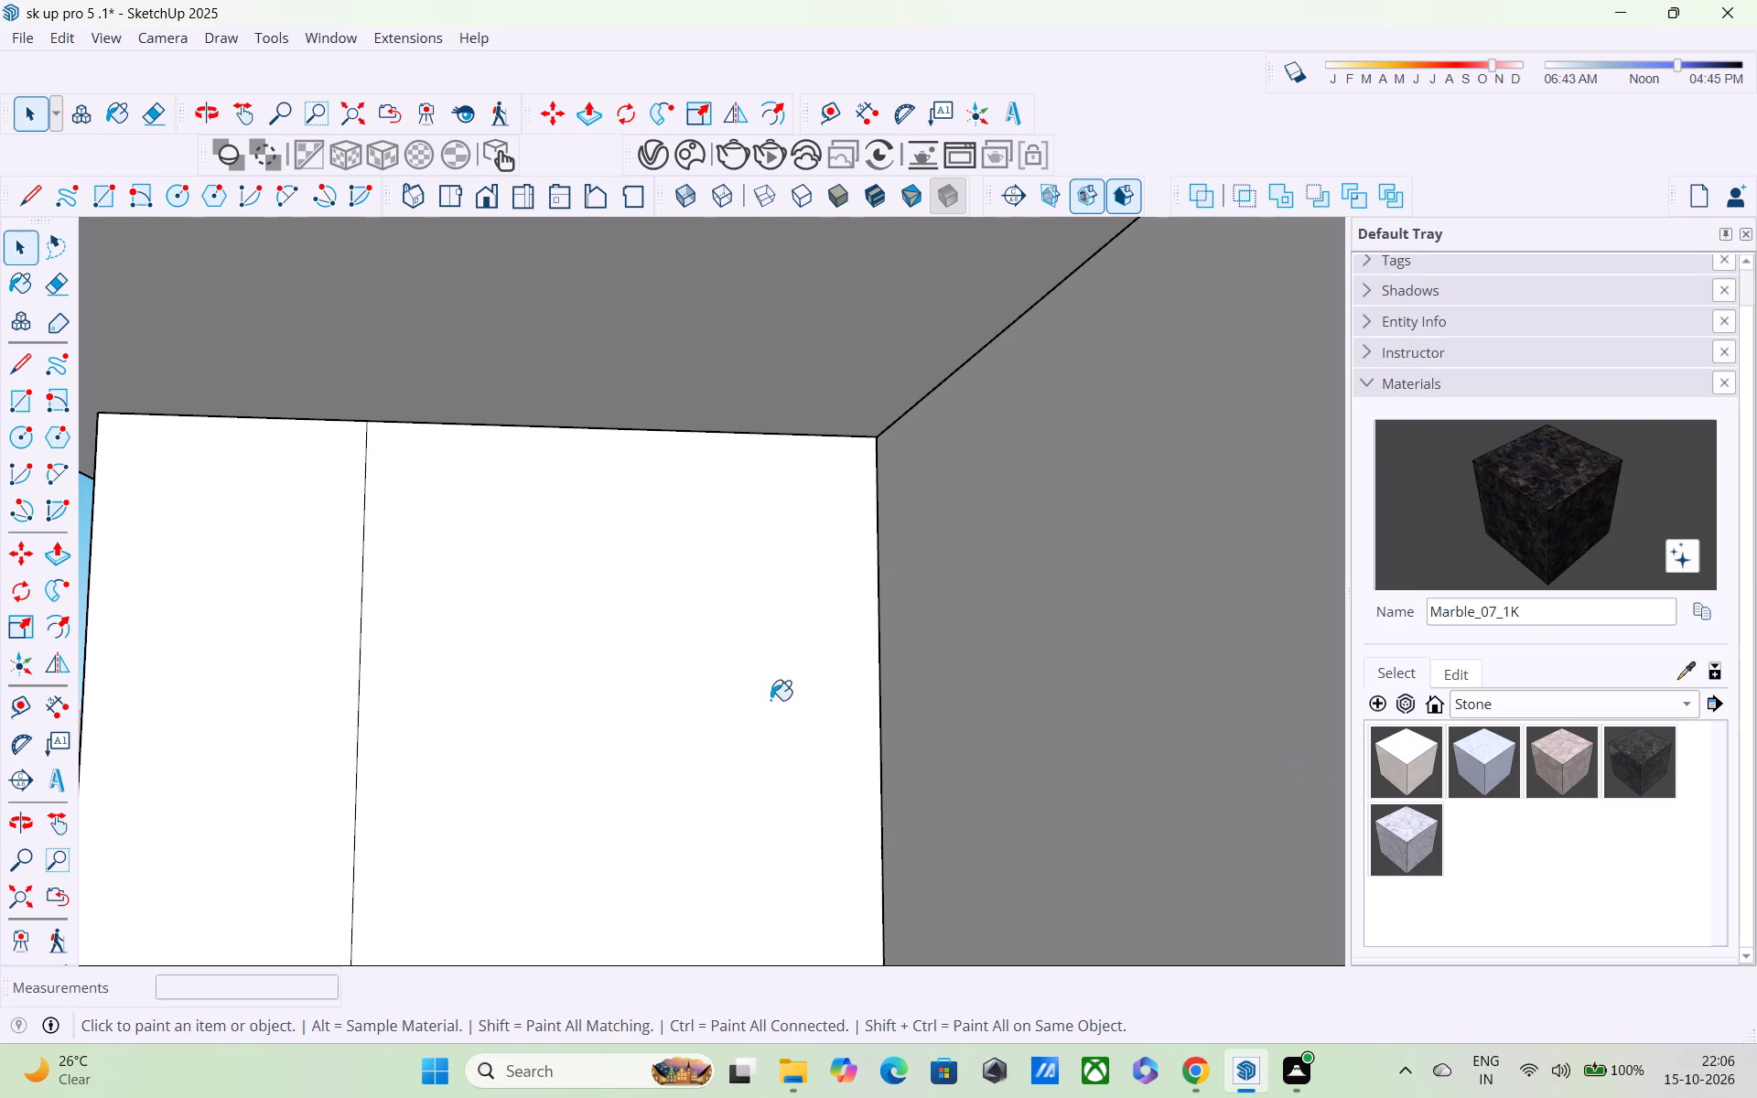
left_click(211, 694)
middle_click_drag(269, 762, 636, 790)
scroll(649, 761, "down", 4)
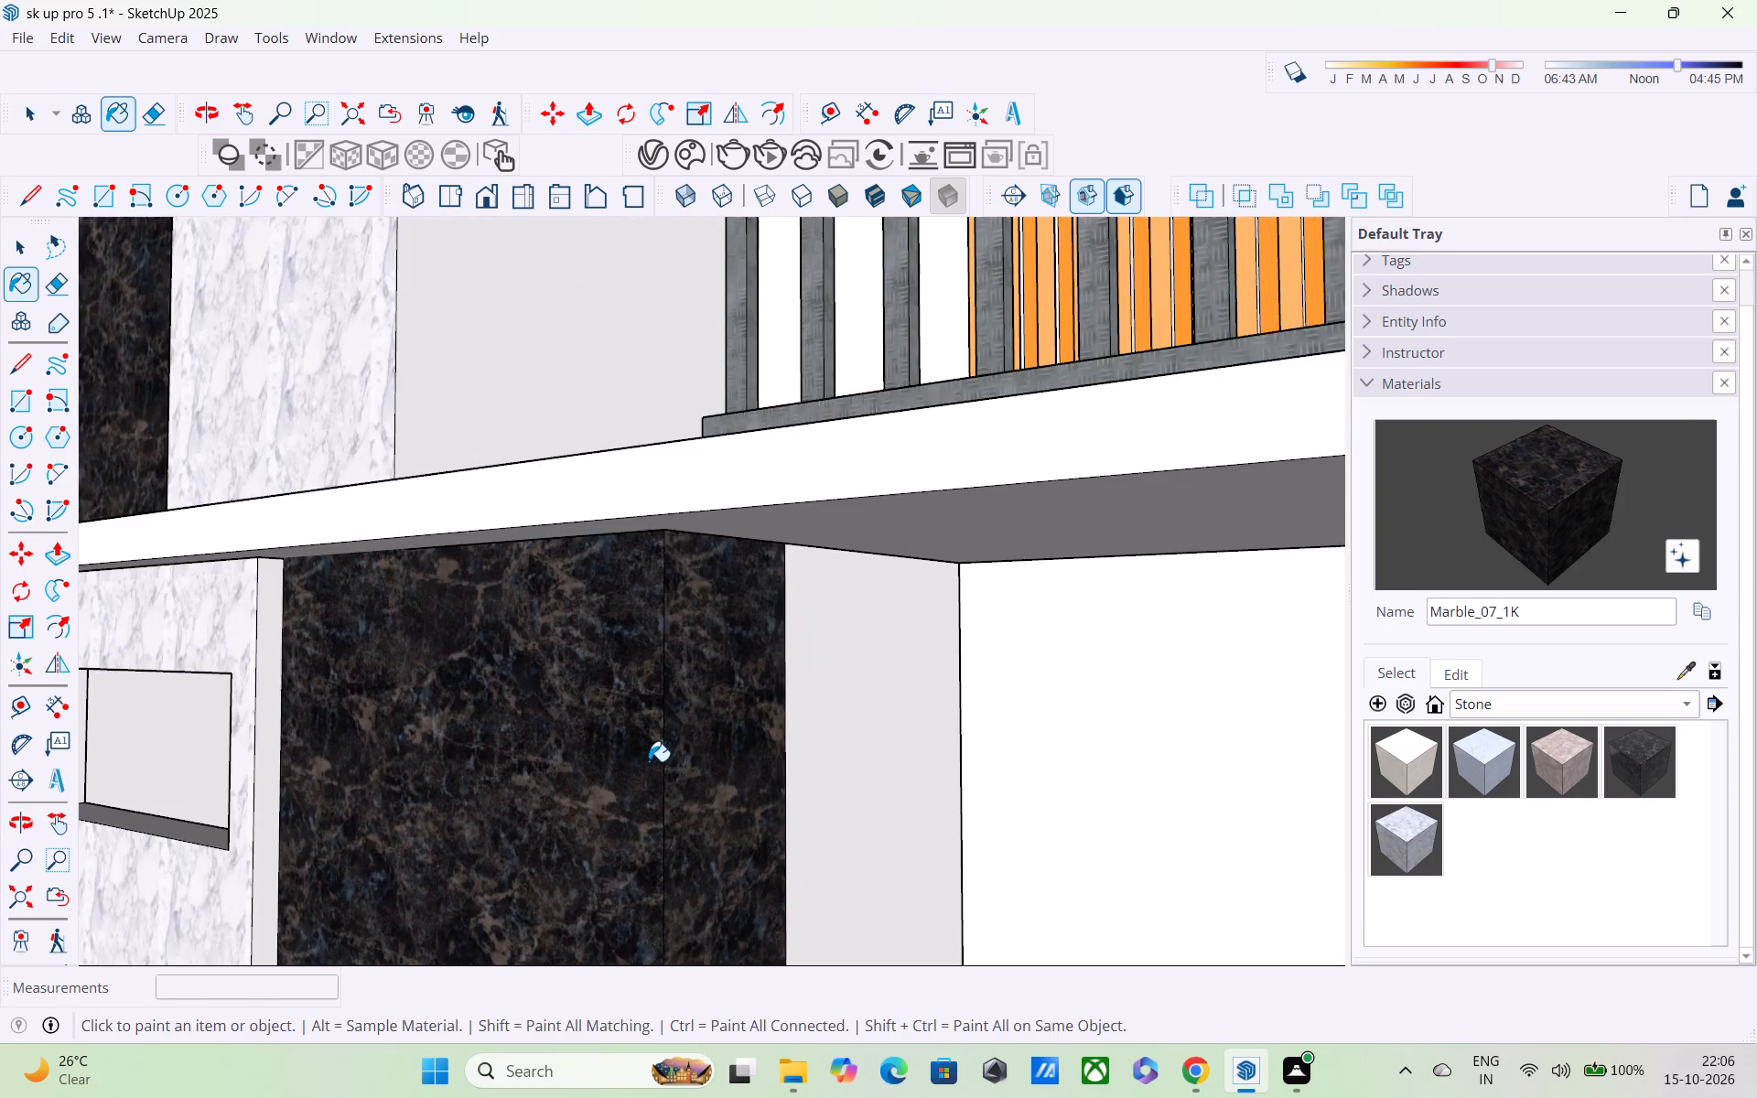
Examine the ground-floor corner where the black marble wraps from the front onto the side wall.
scroll(649, 761, "down", 5)
middle_click_drag(652, 762, 884, 750)
scroll(901, 727, "up", 1)
scroll(901, 727, "down", 6)
middle_click_drag(915, 741, 640, 697)
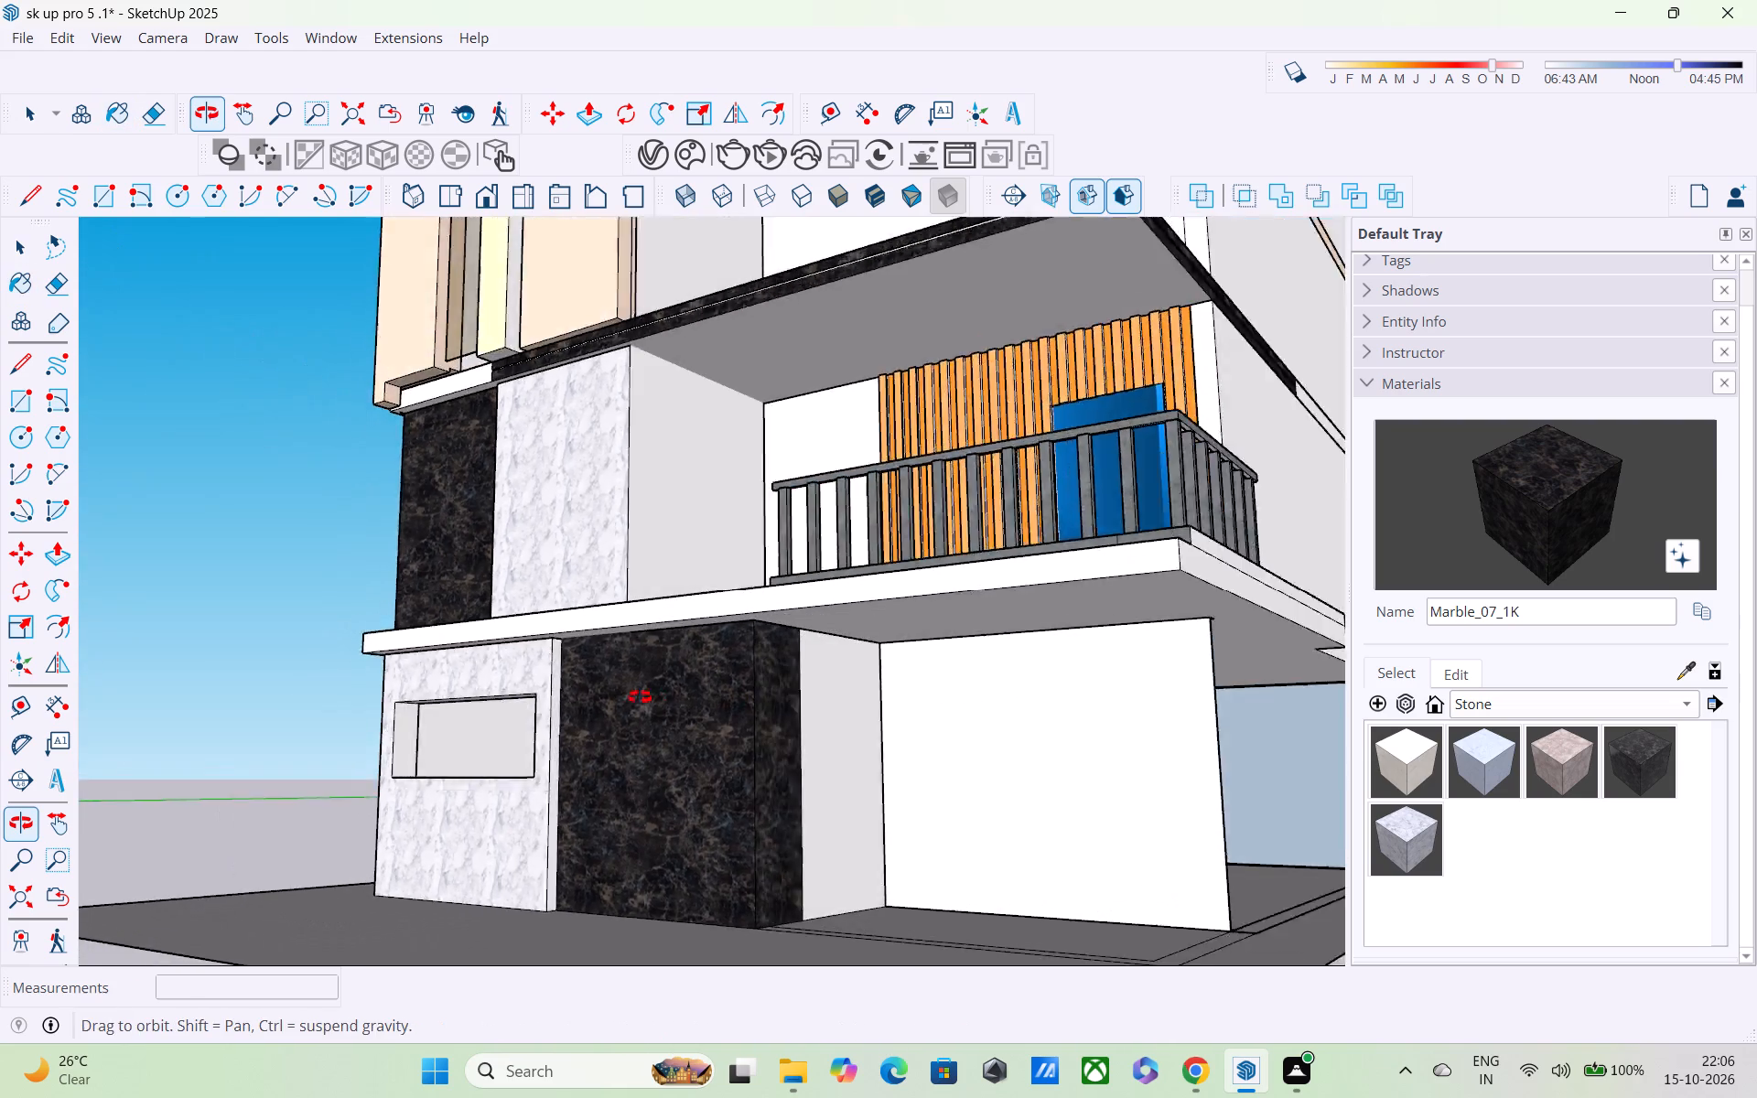
middle_click_drag(640, 697, 543, 692)
scroll(594, 720, "down", 2)
key("space")
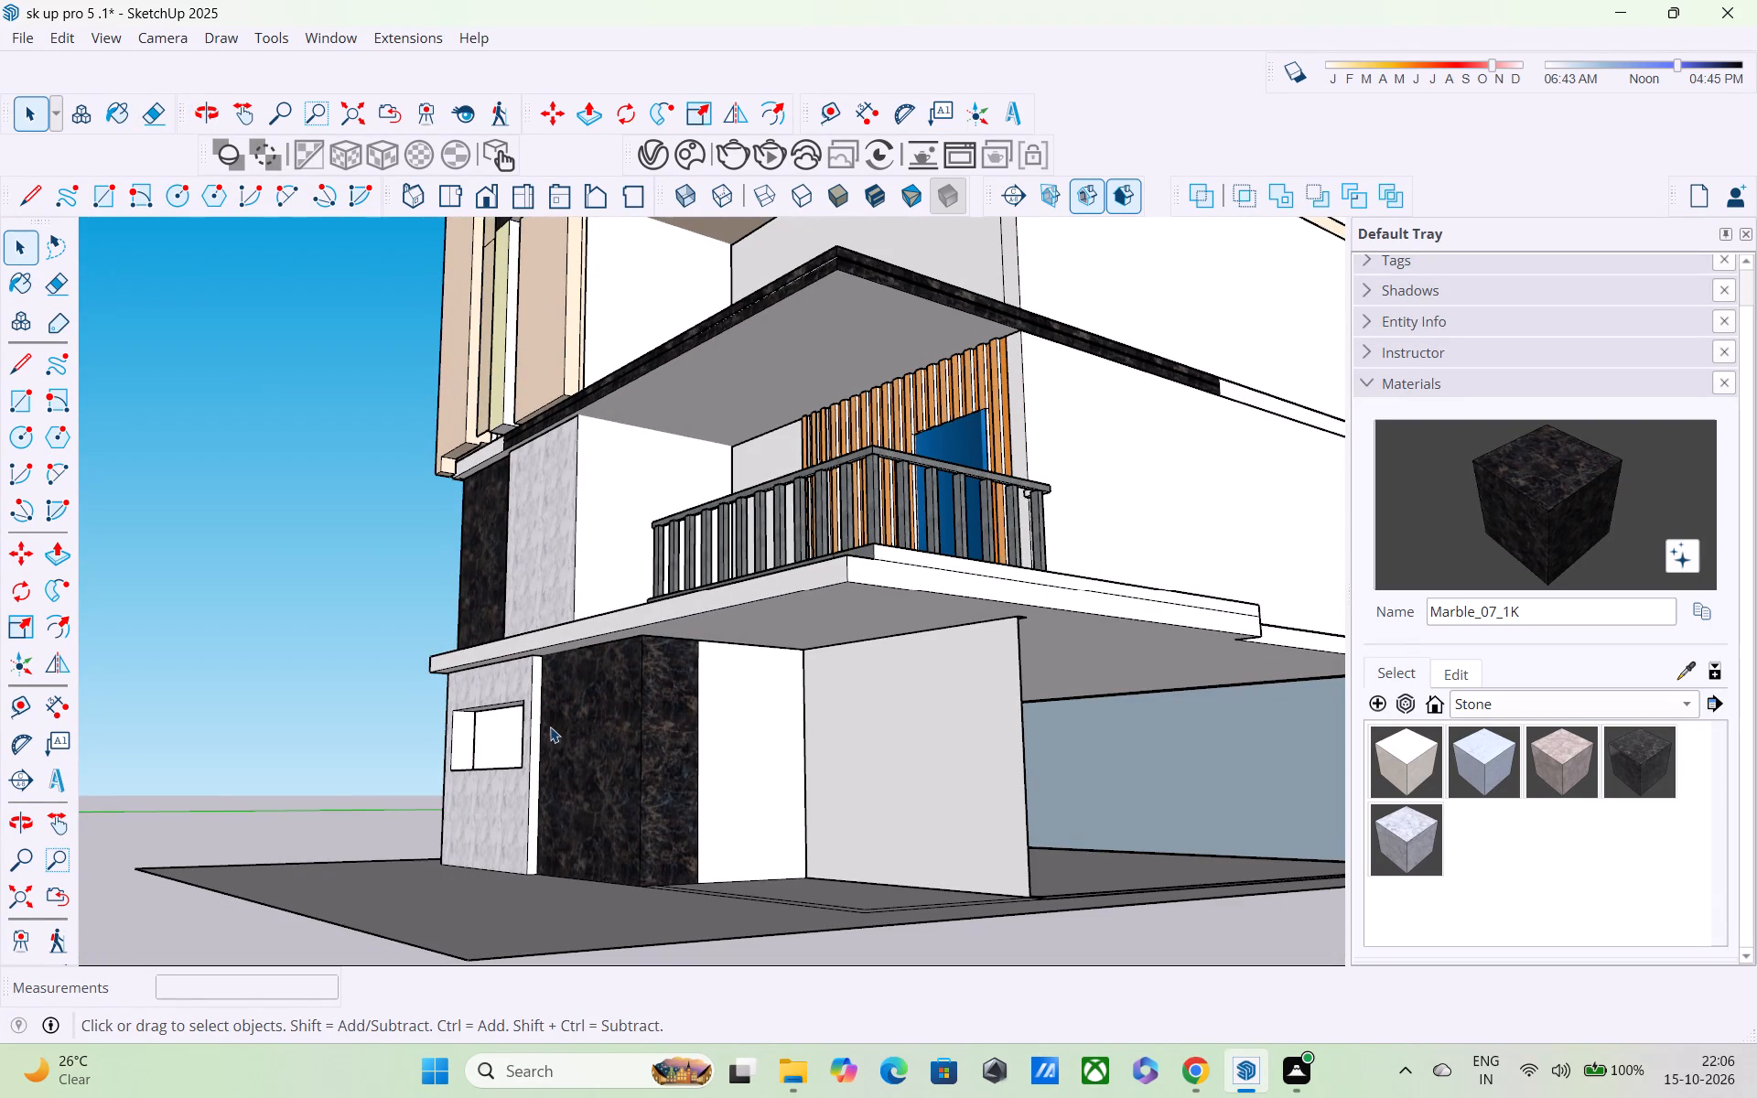
middle_click_drag(668, 729, 451, 704)
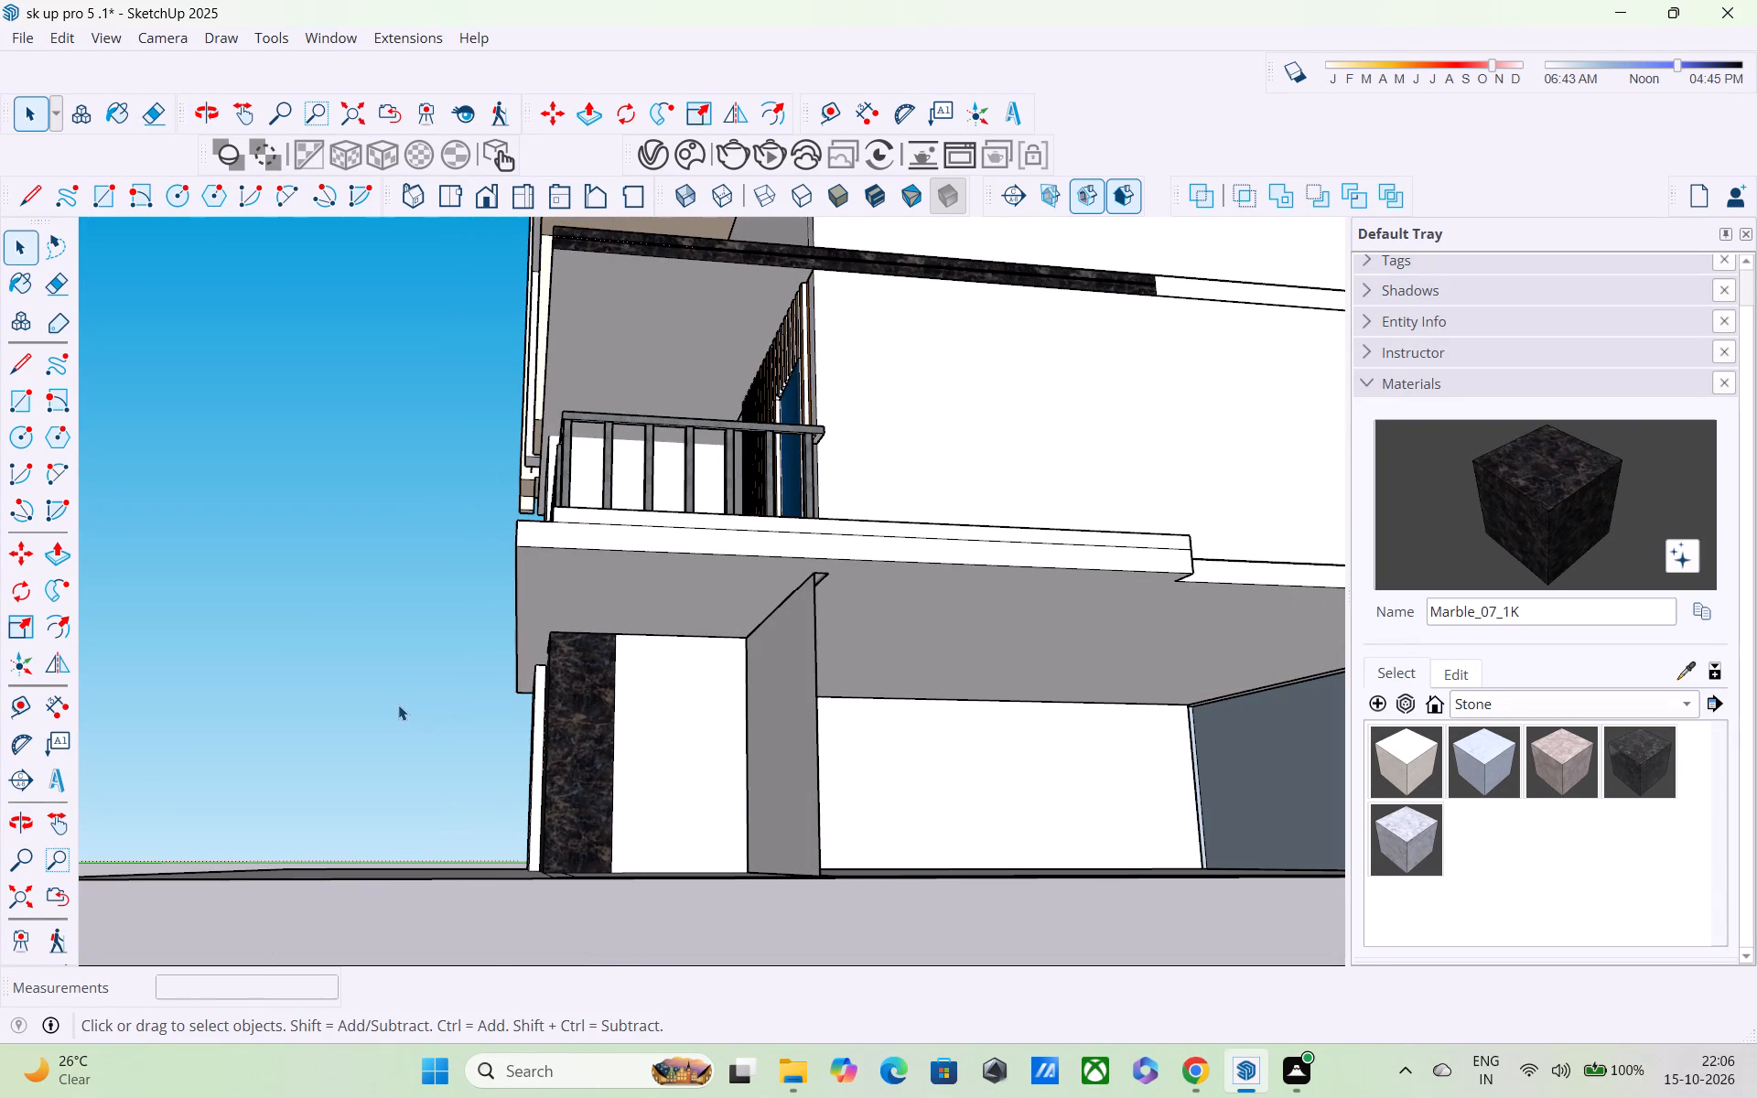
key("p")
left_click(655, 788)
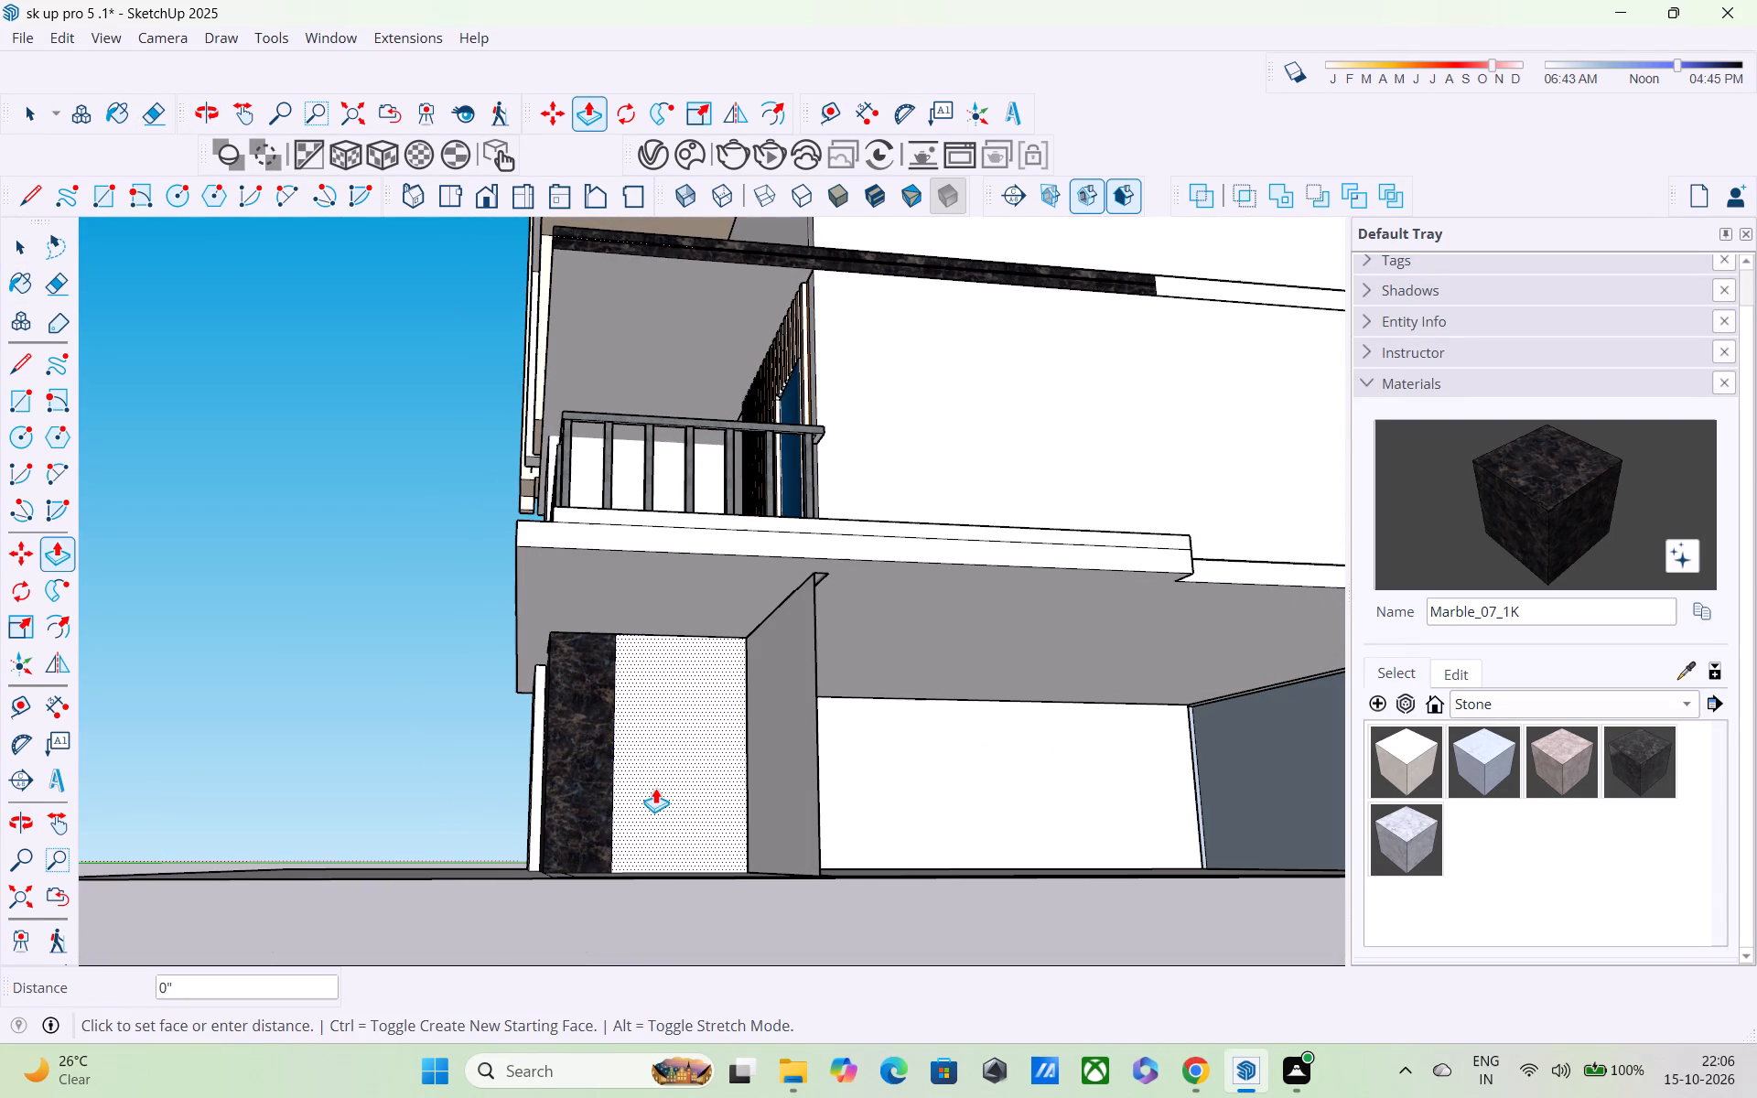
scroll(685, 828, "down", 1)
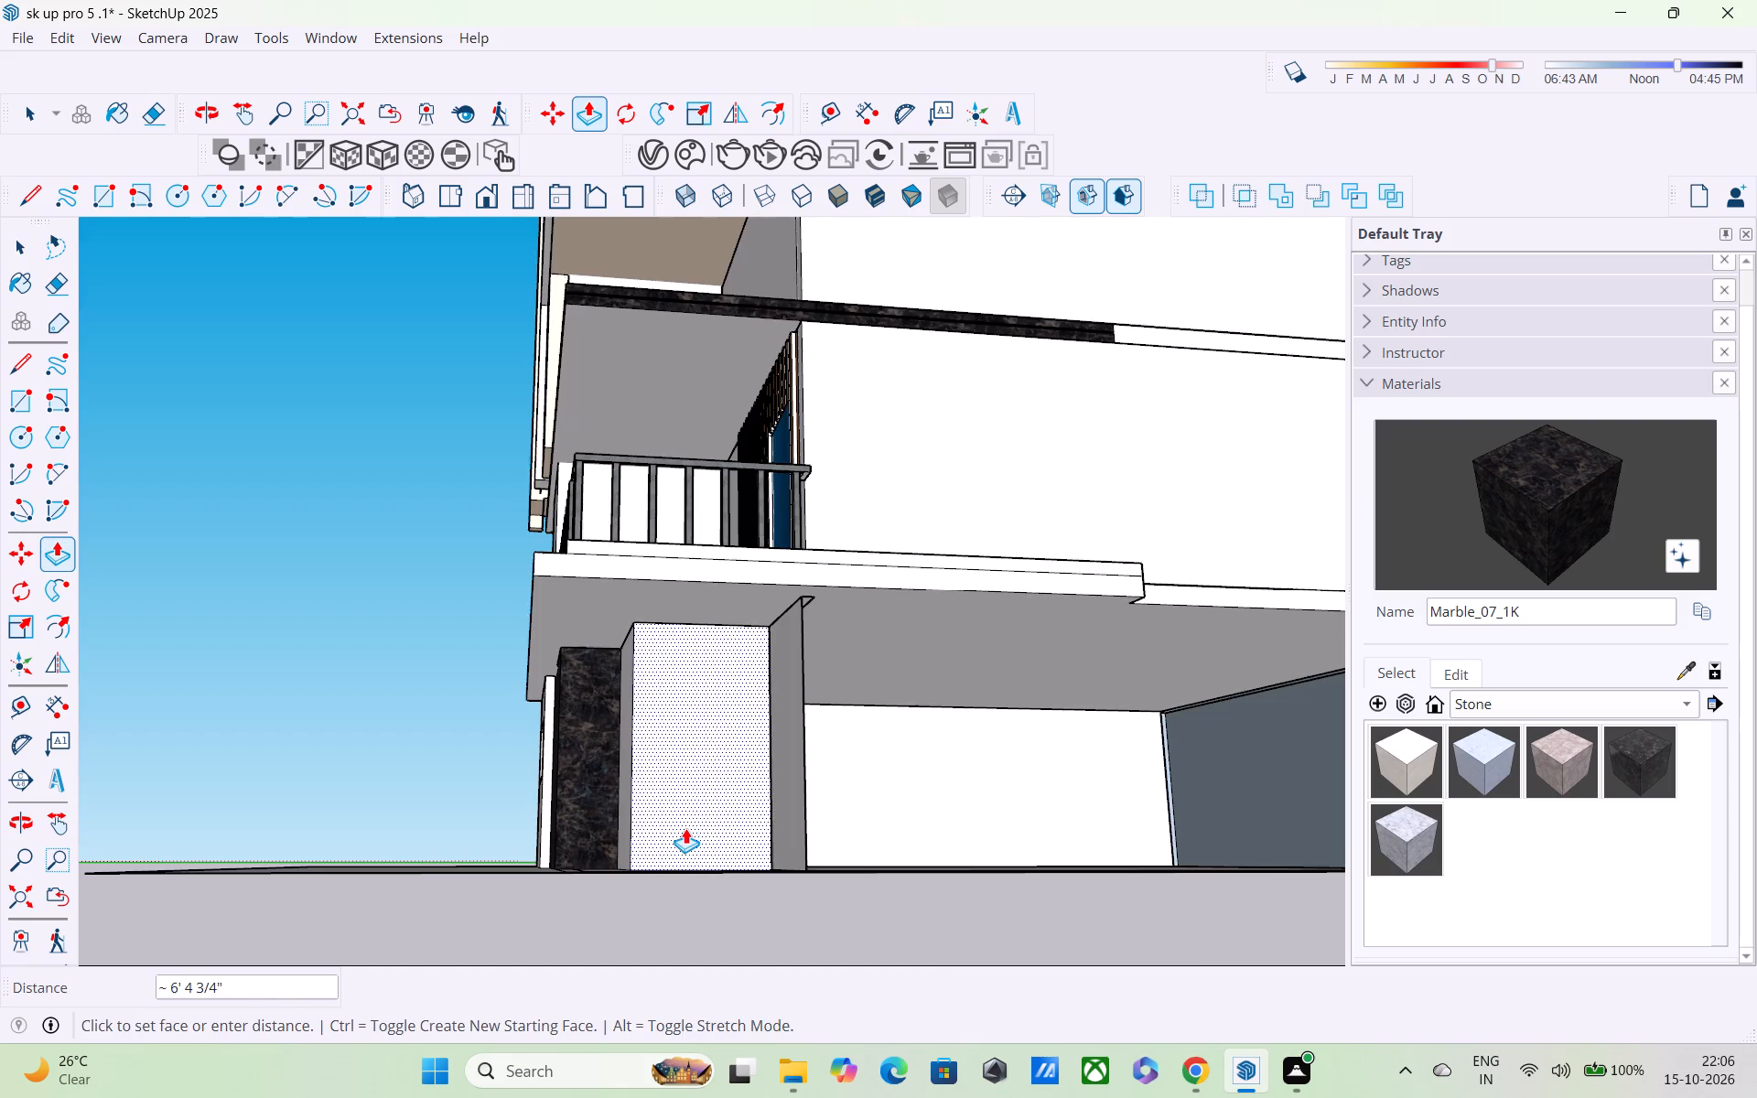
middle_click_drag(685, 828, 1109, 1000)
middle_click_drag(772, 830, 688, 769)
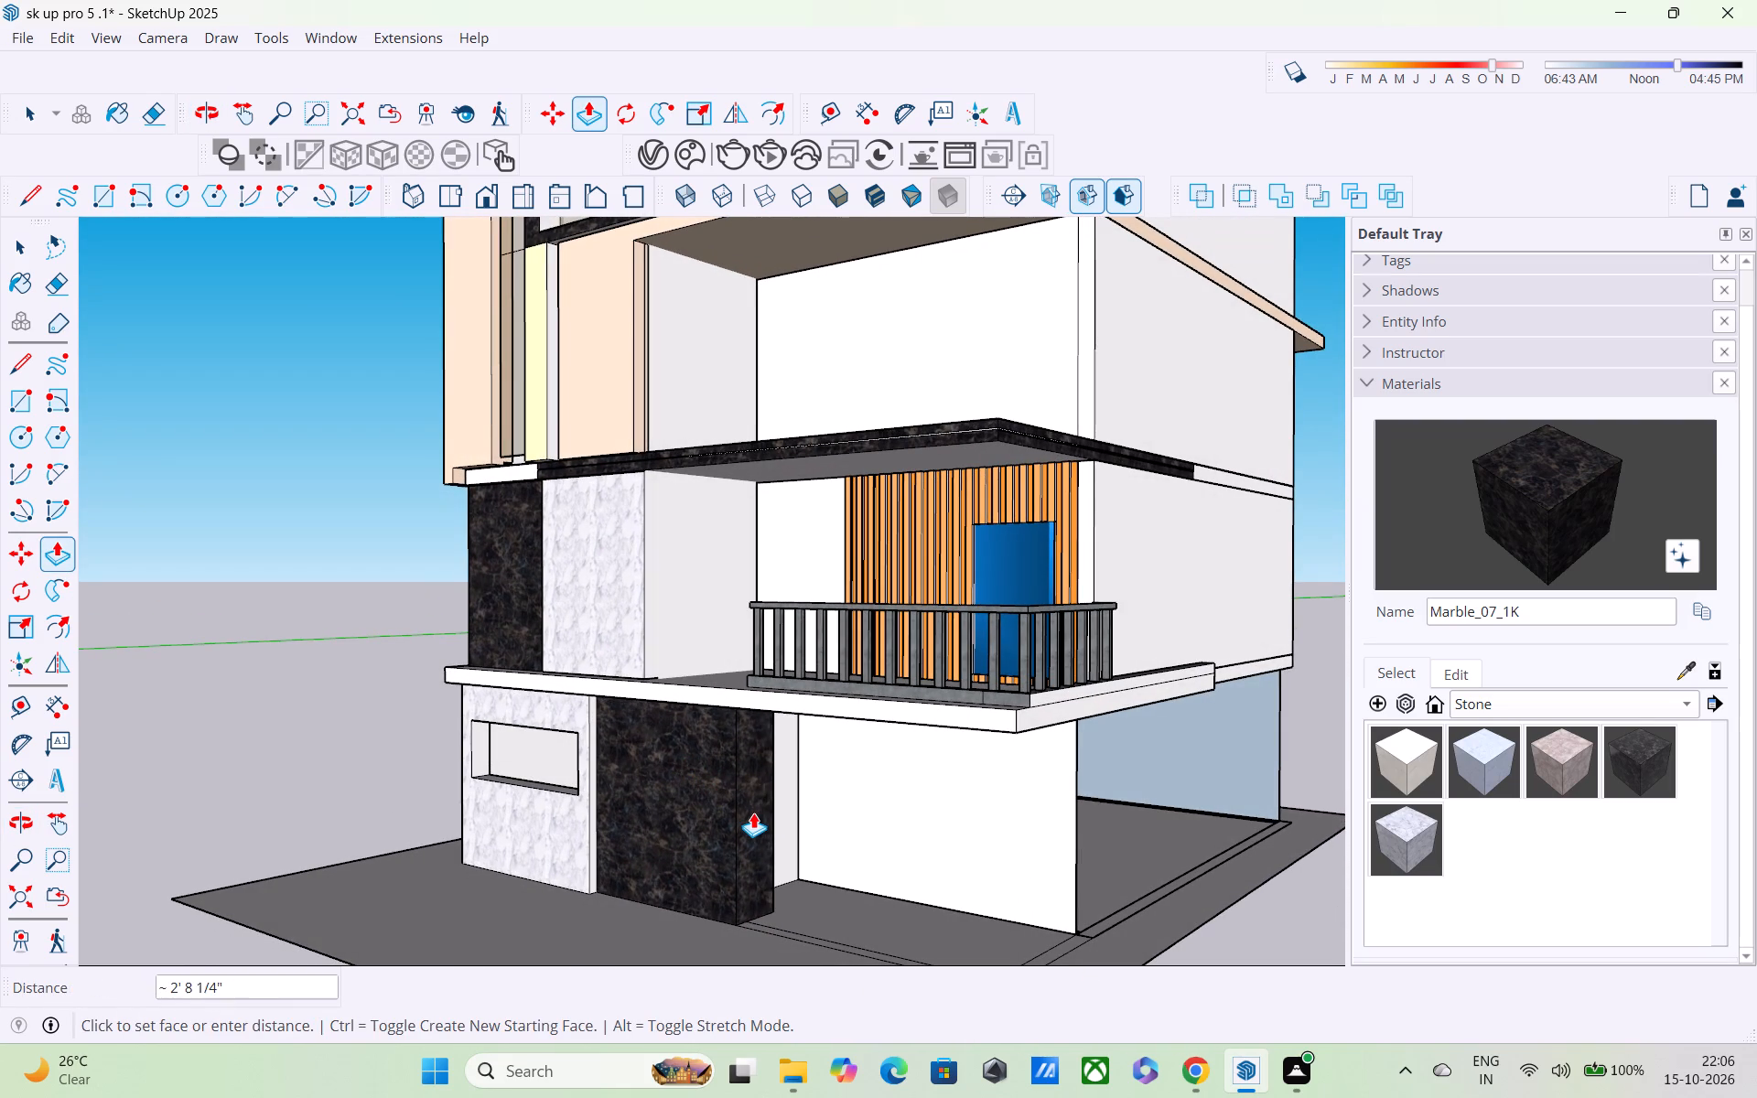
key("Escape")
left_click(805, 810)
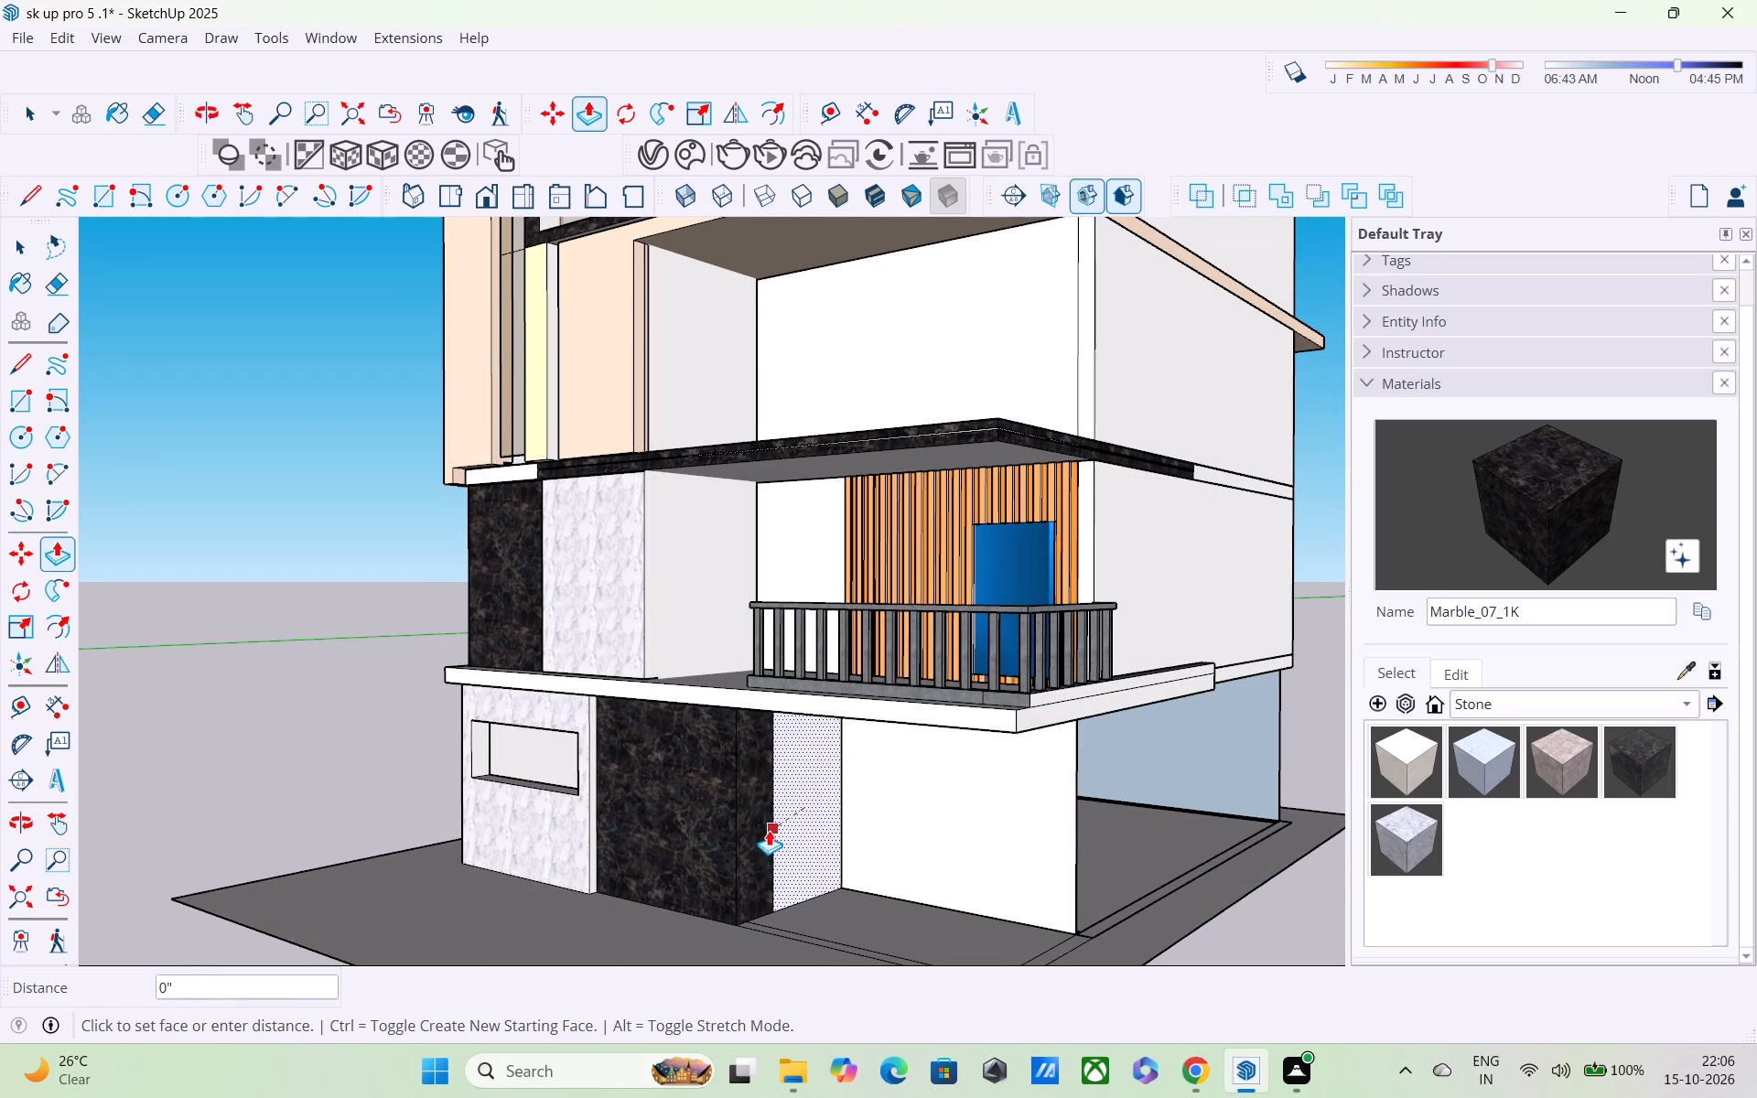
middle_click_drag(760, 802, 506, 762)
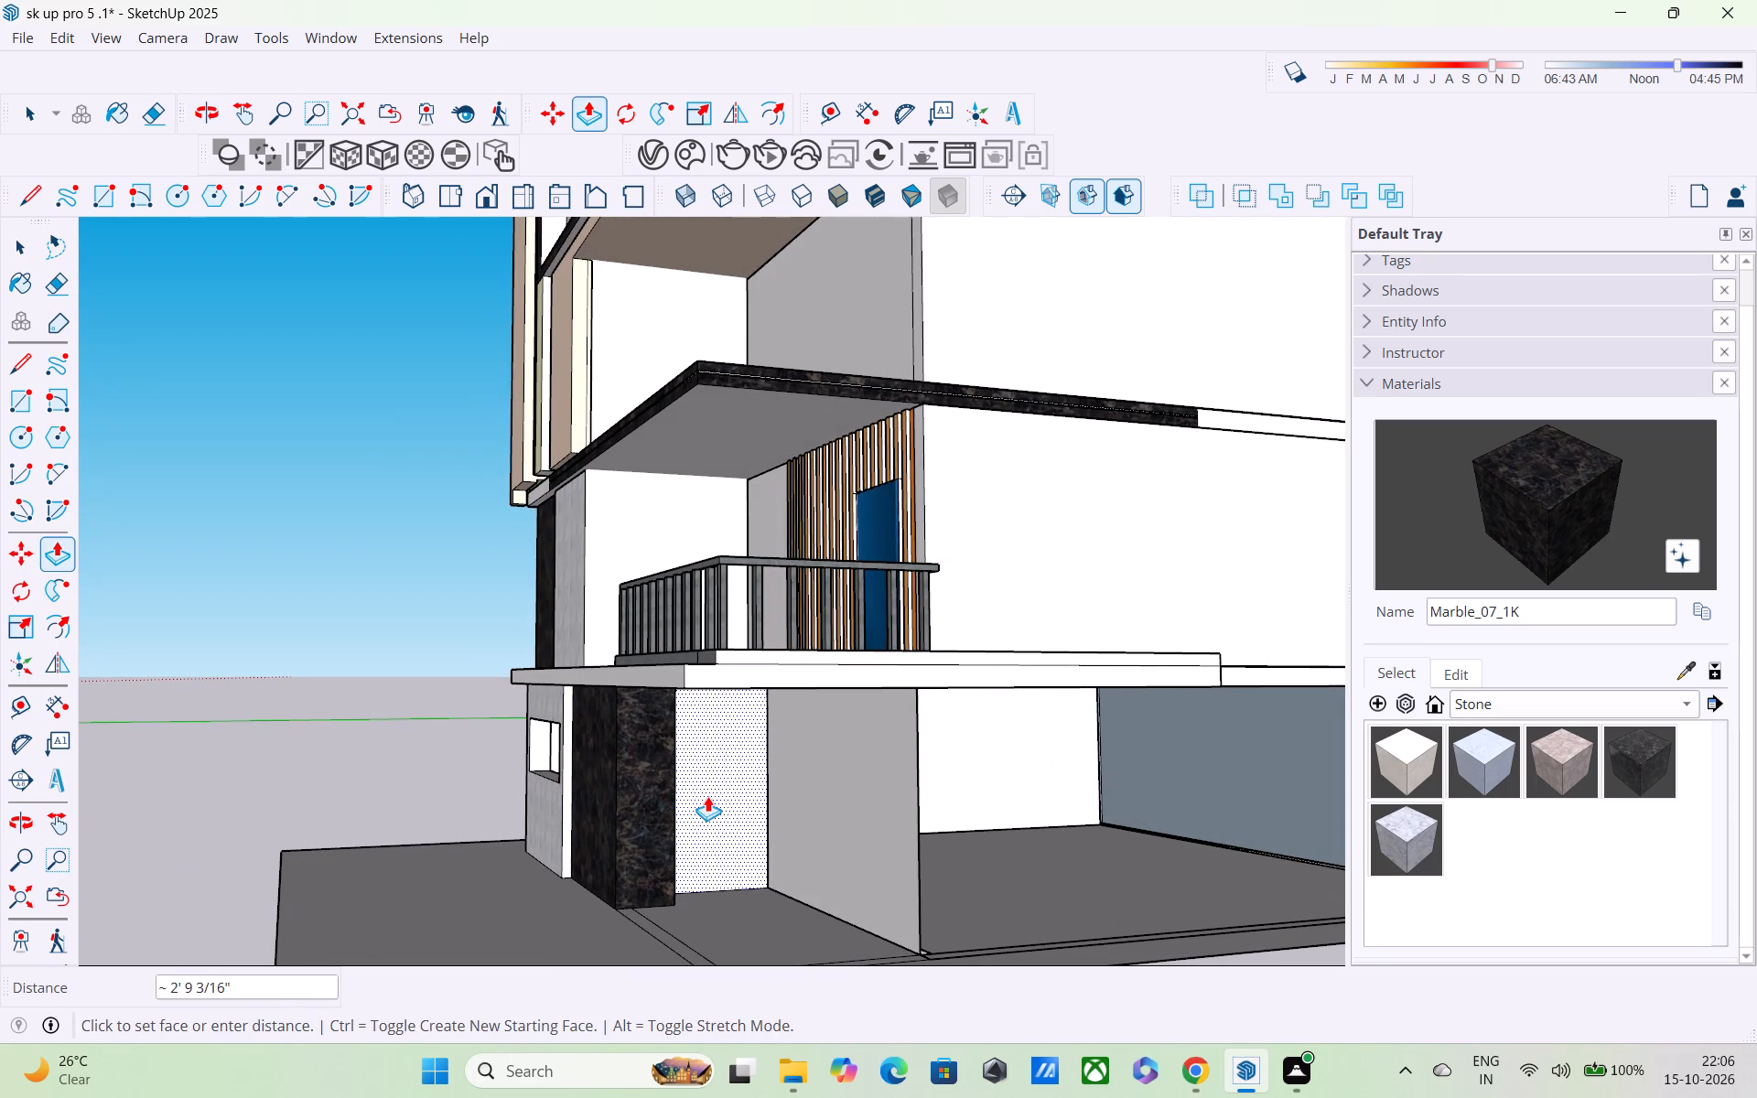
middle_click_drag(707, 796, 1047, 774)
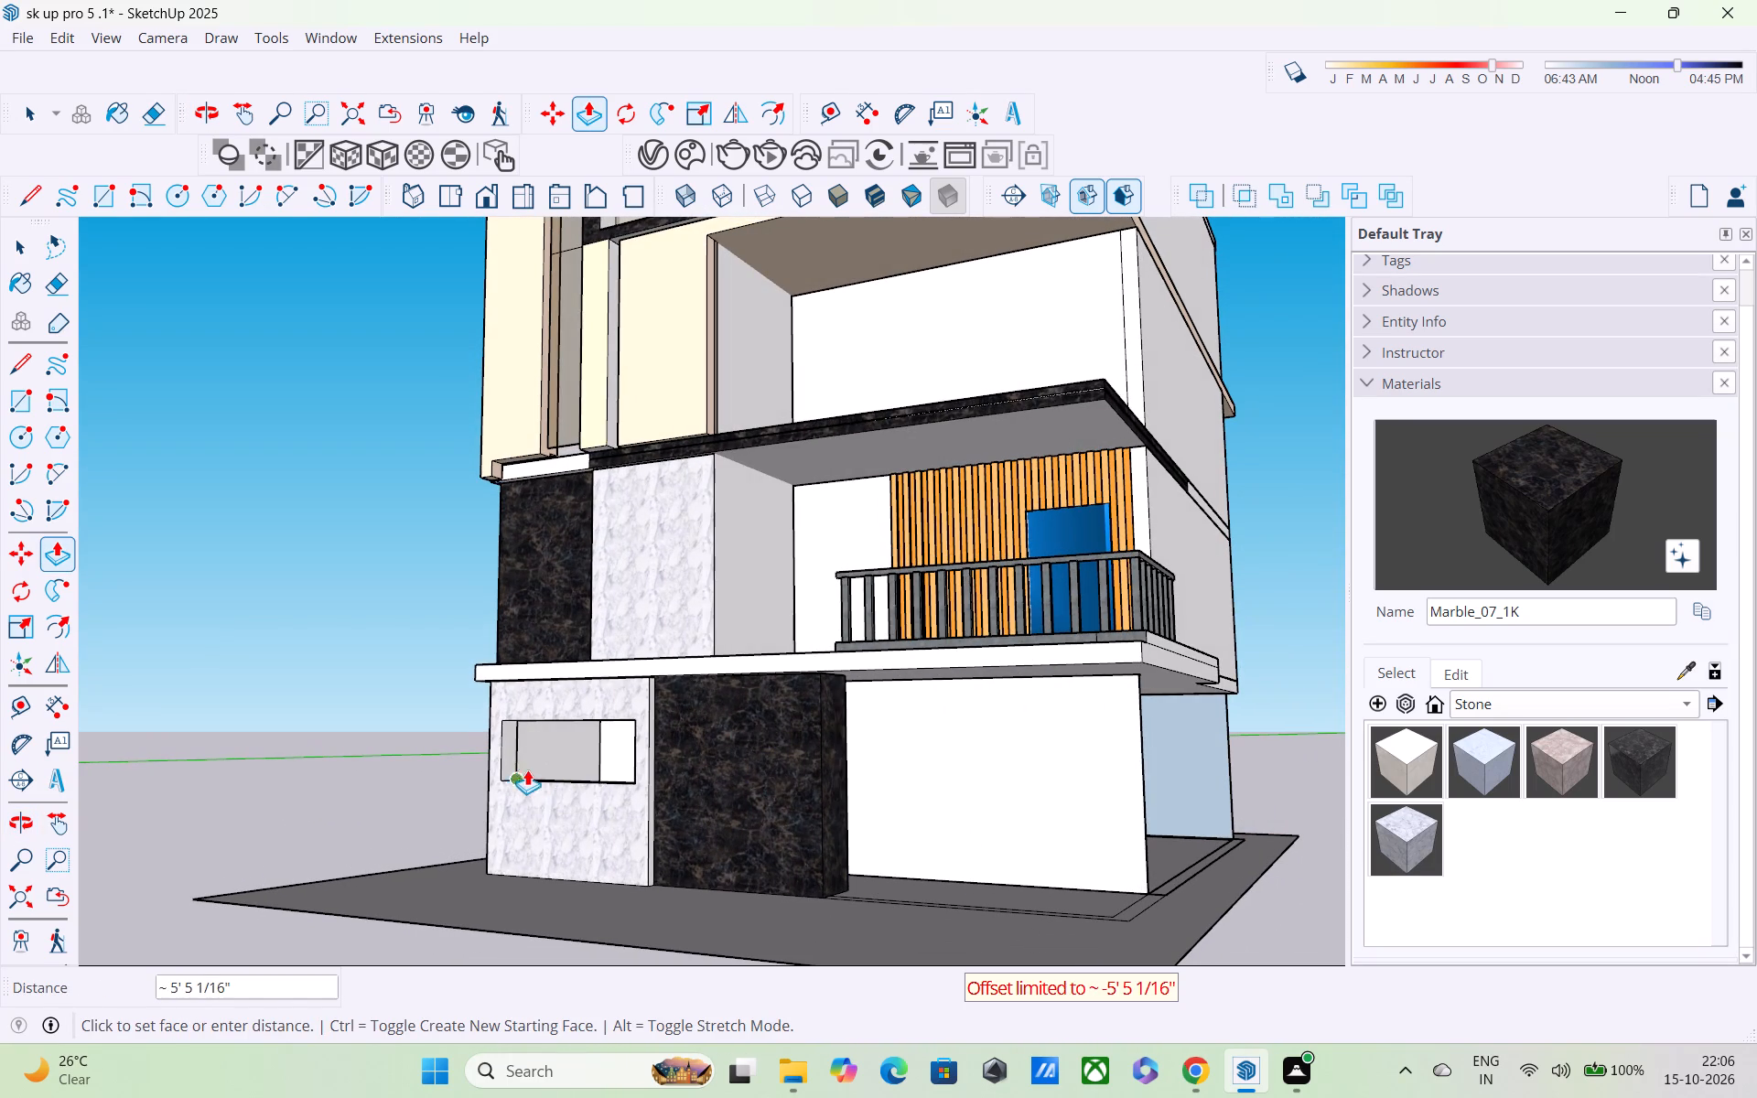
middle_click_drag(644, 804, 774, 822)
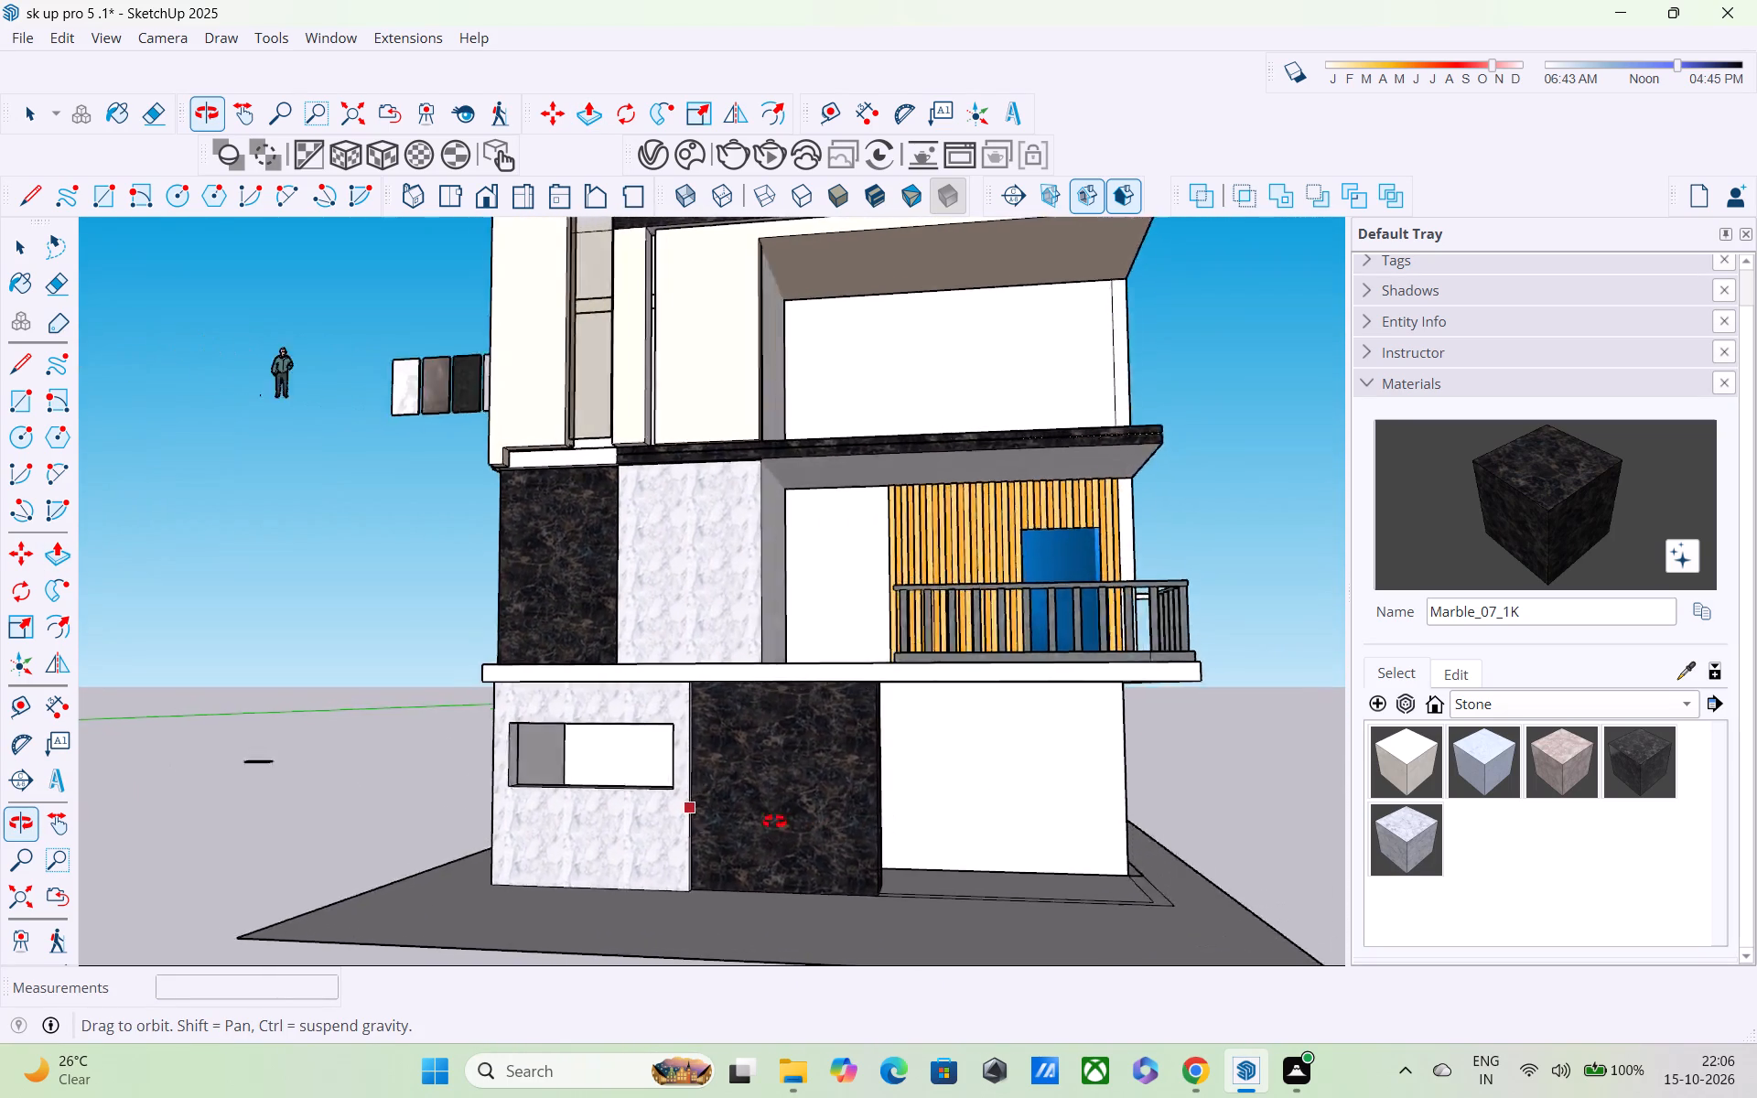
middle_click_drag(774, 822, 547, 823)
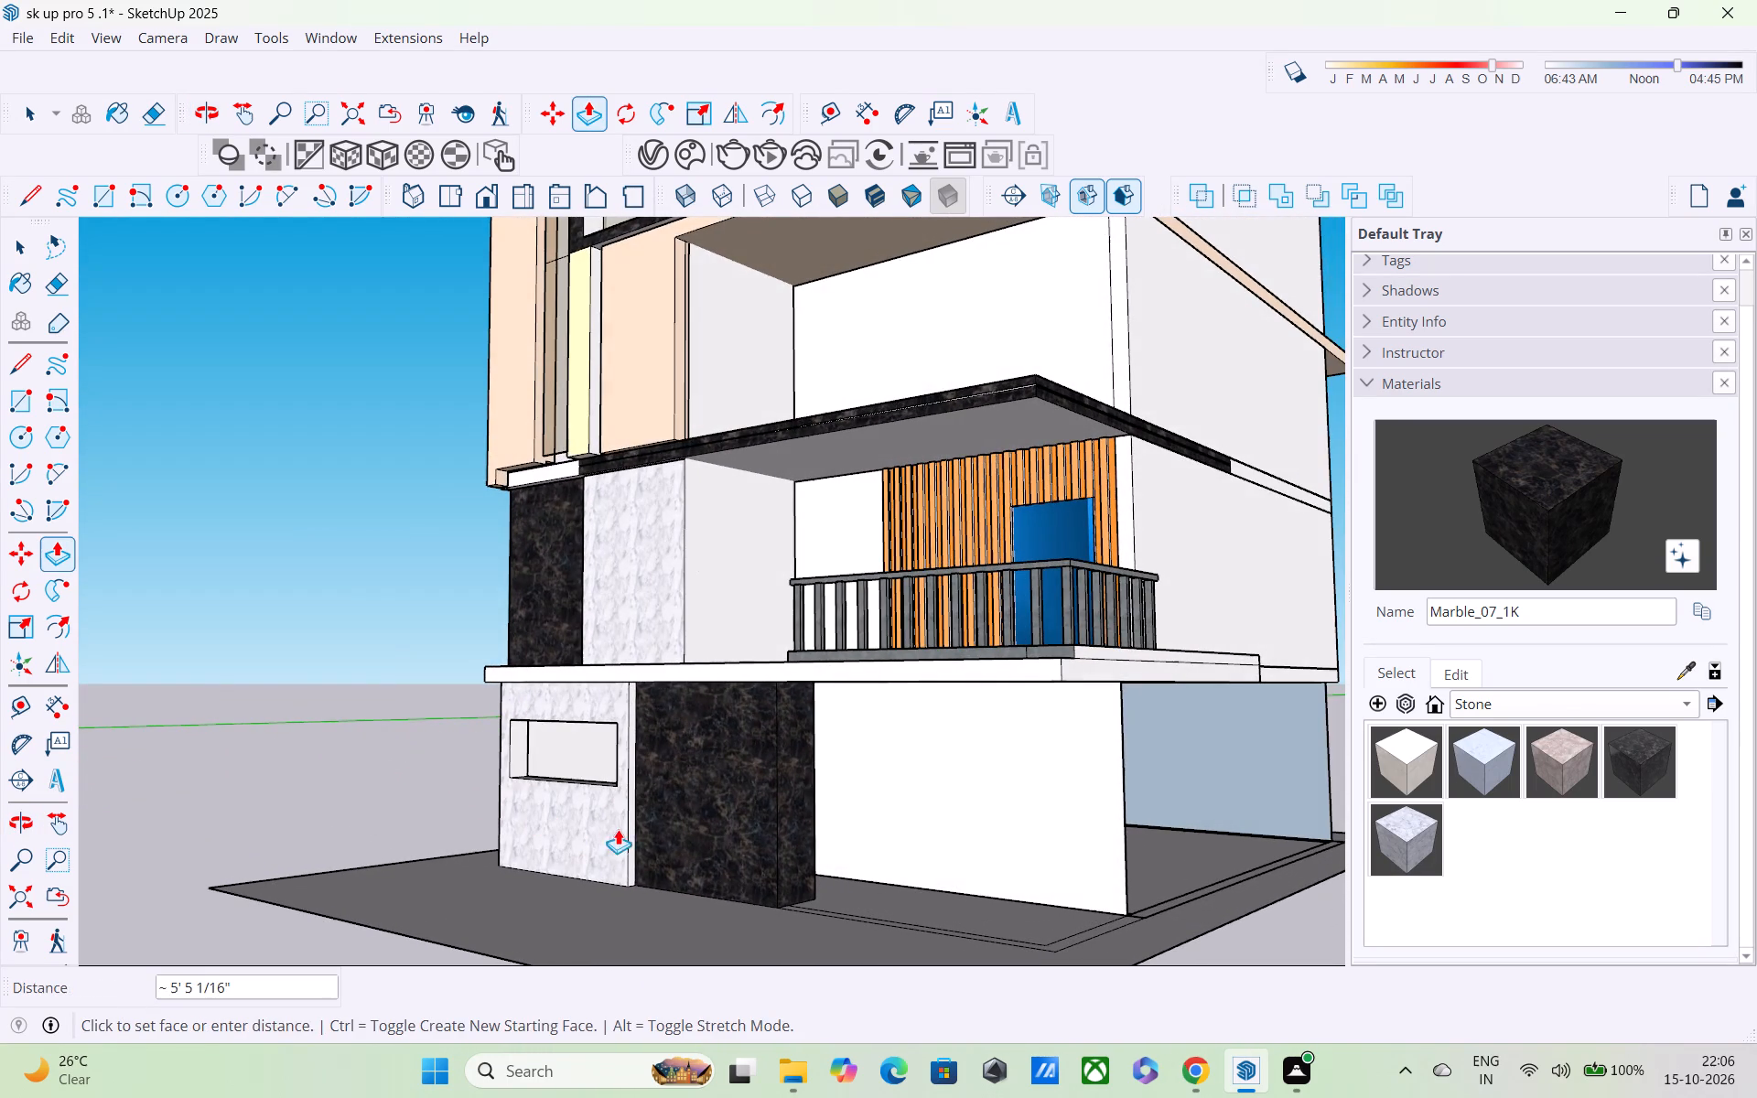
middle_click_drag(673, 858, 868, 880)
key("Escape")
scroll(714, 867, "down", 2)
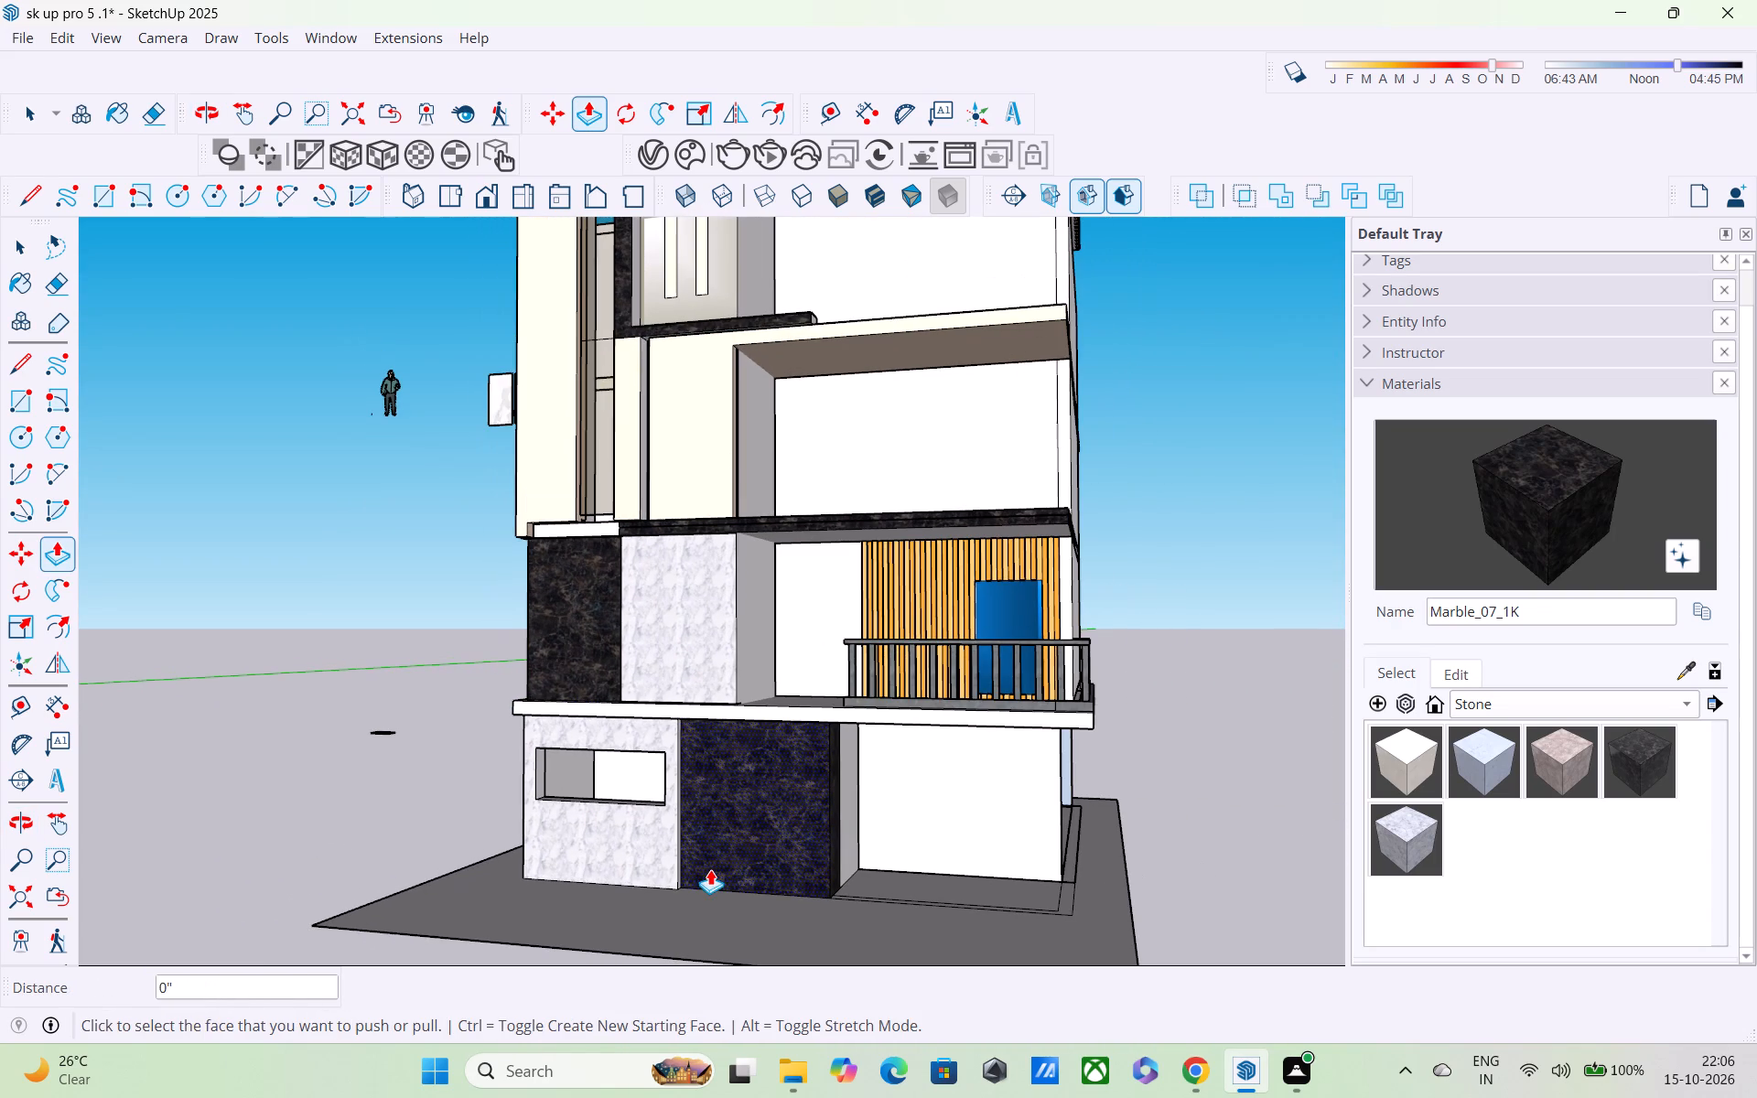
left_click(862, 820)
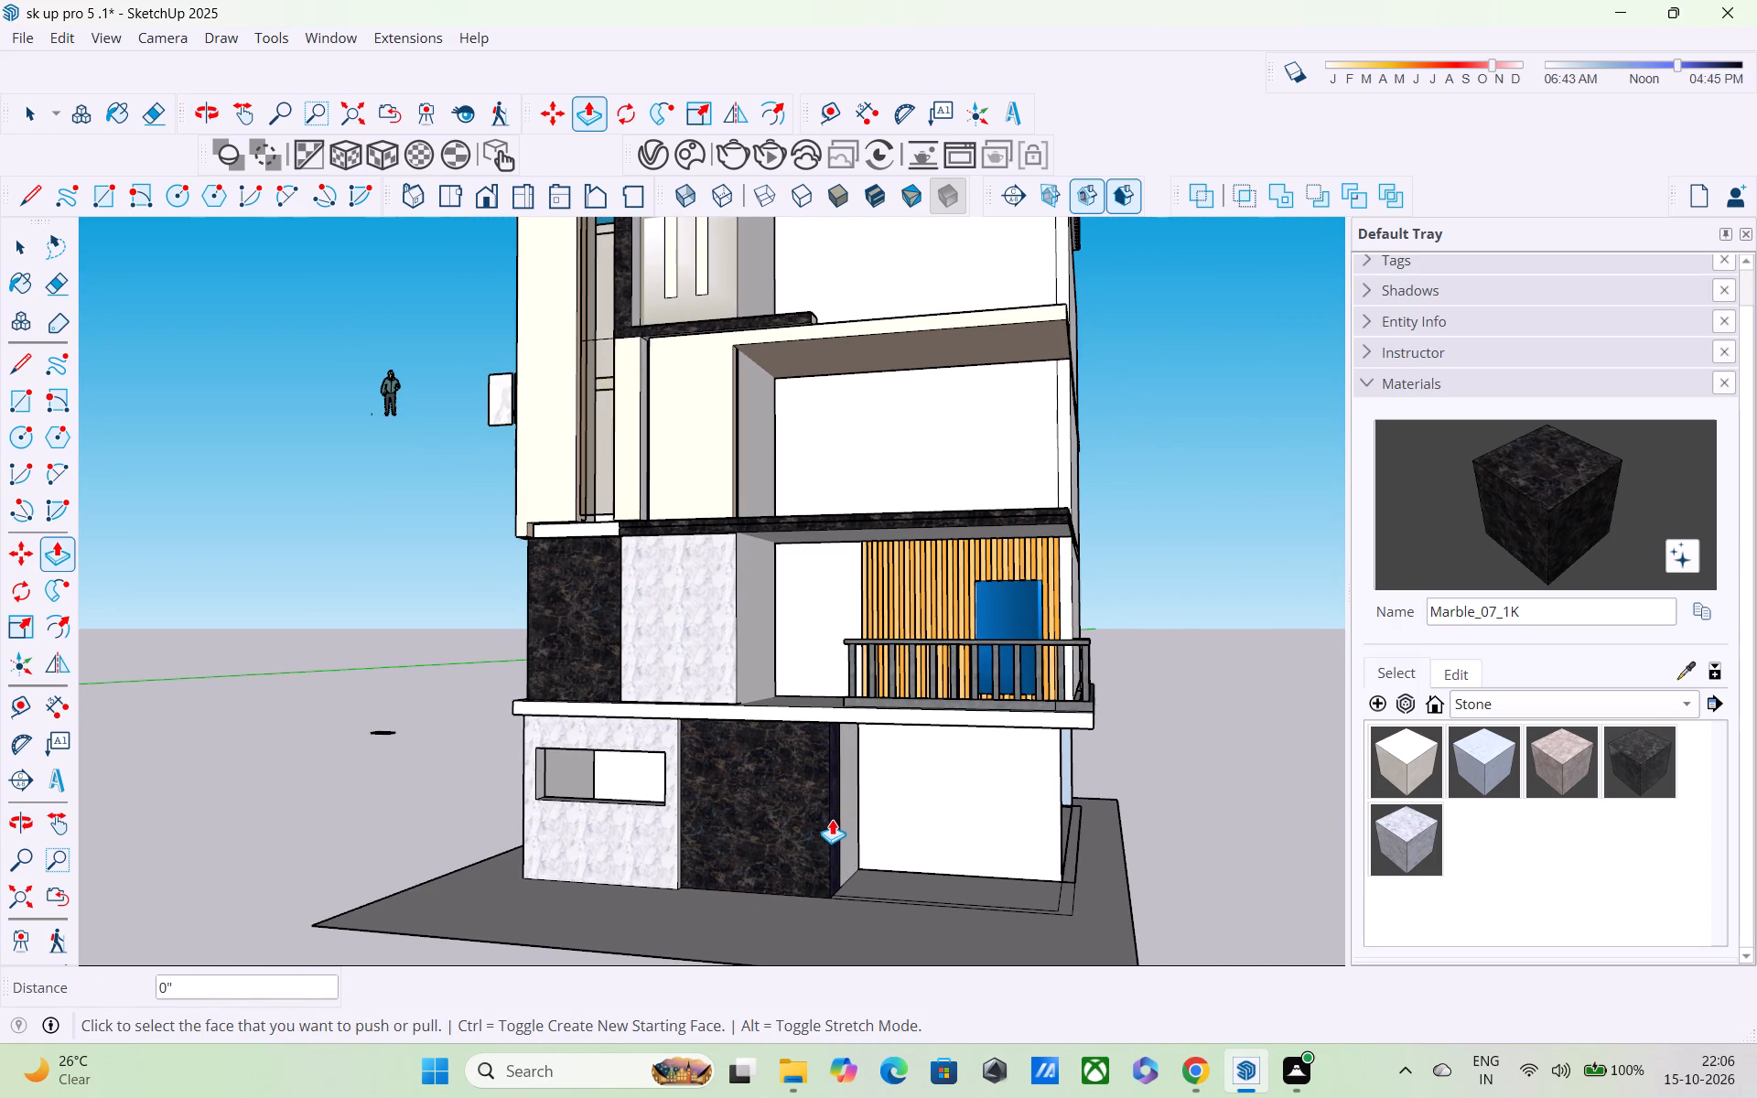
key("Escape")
Push the white side-wall face behind the black marble strip inward by about 9 7/8".
middle_click_drag(850, 824, 560, 792)
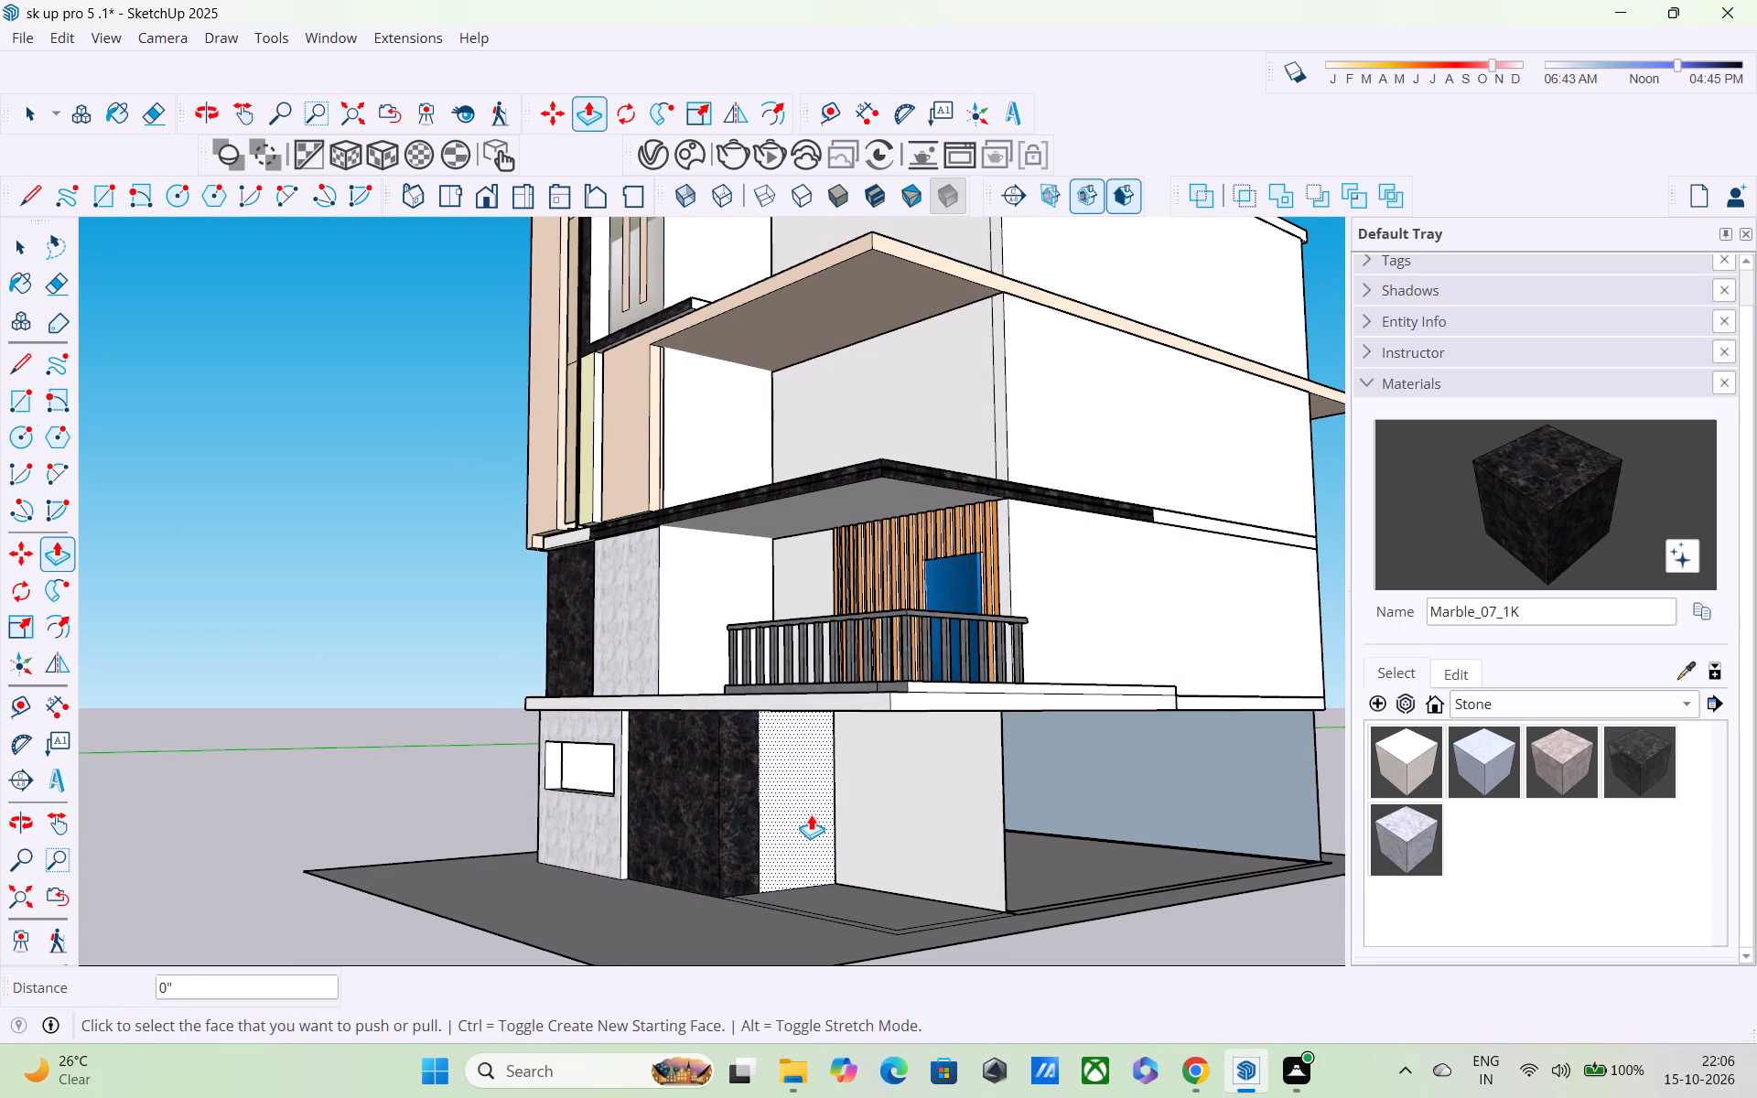
left_click(792, 827)
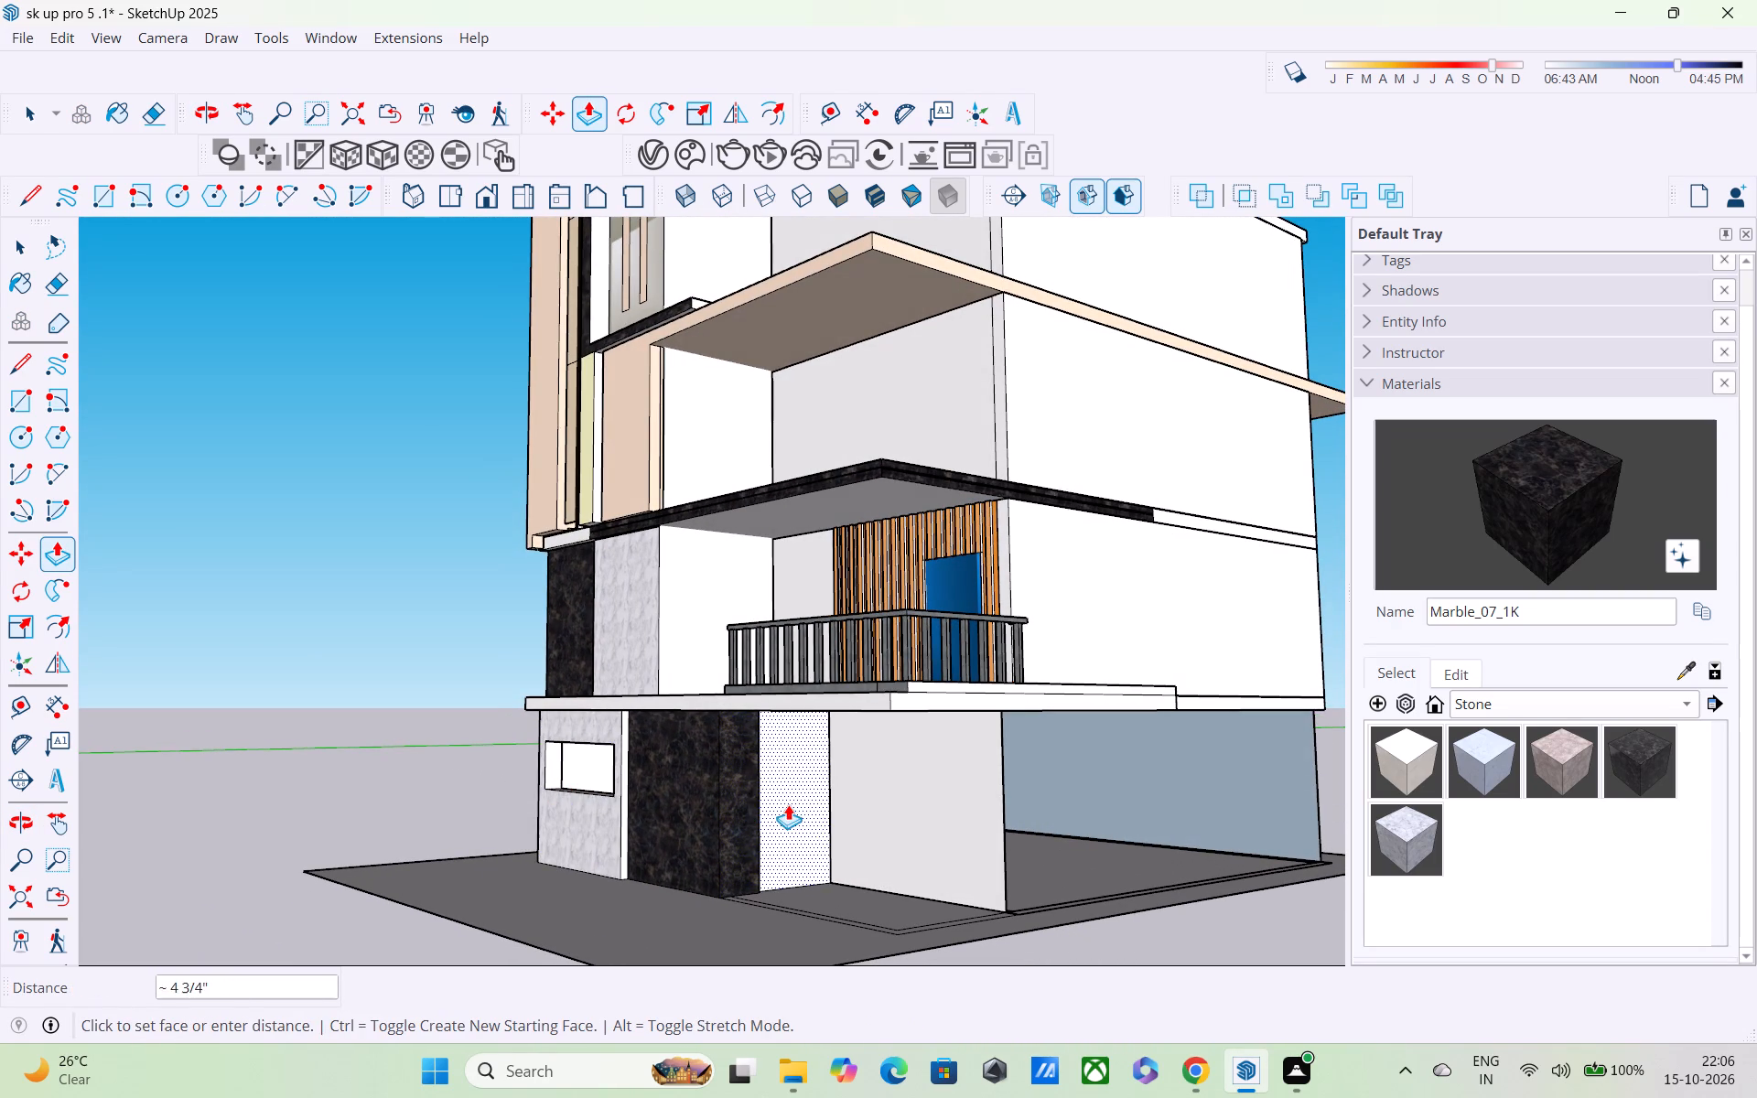
middle_click_drag(789, 789, 557, 750)
scroll(752, 772, "up", 6)
middle_click_drag(686, 734, 647, 745)
scroll(647, 745, "up", 2)
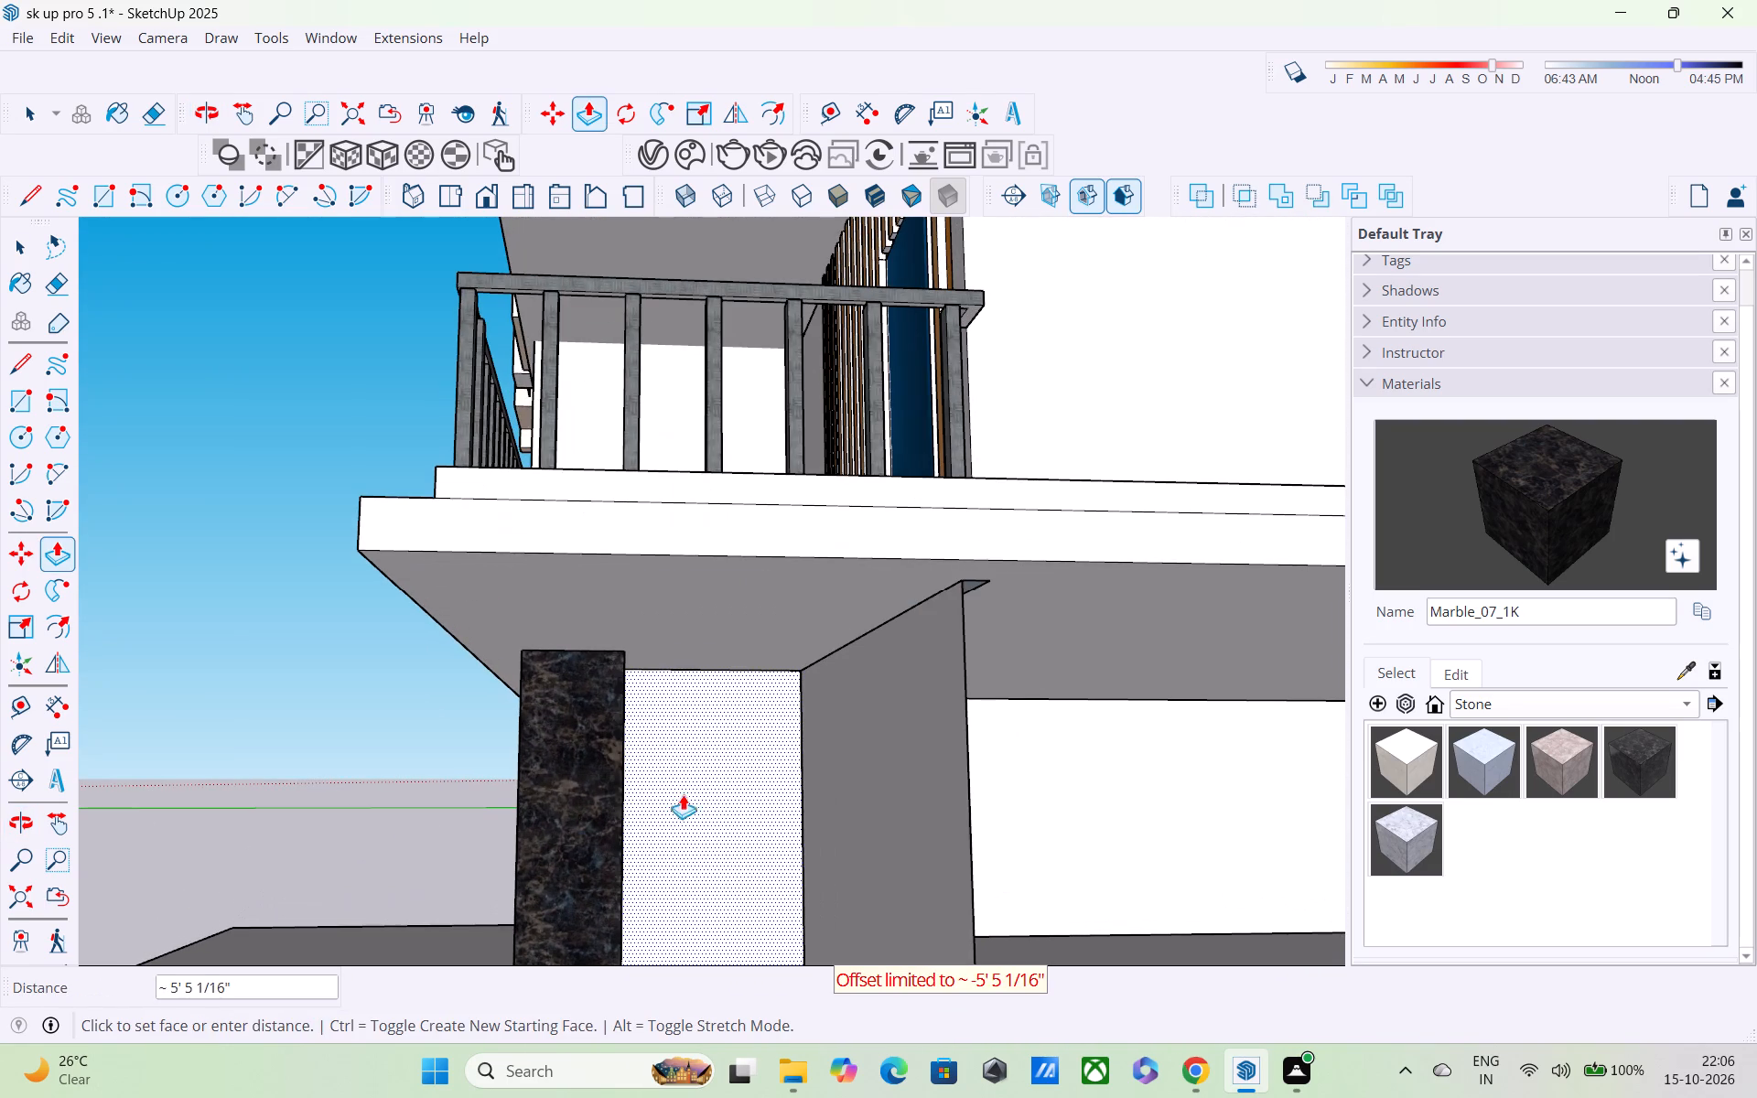
middle_click_drag(666, 791, 571, 825)
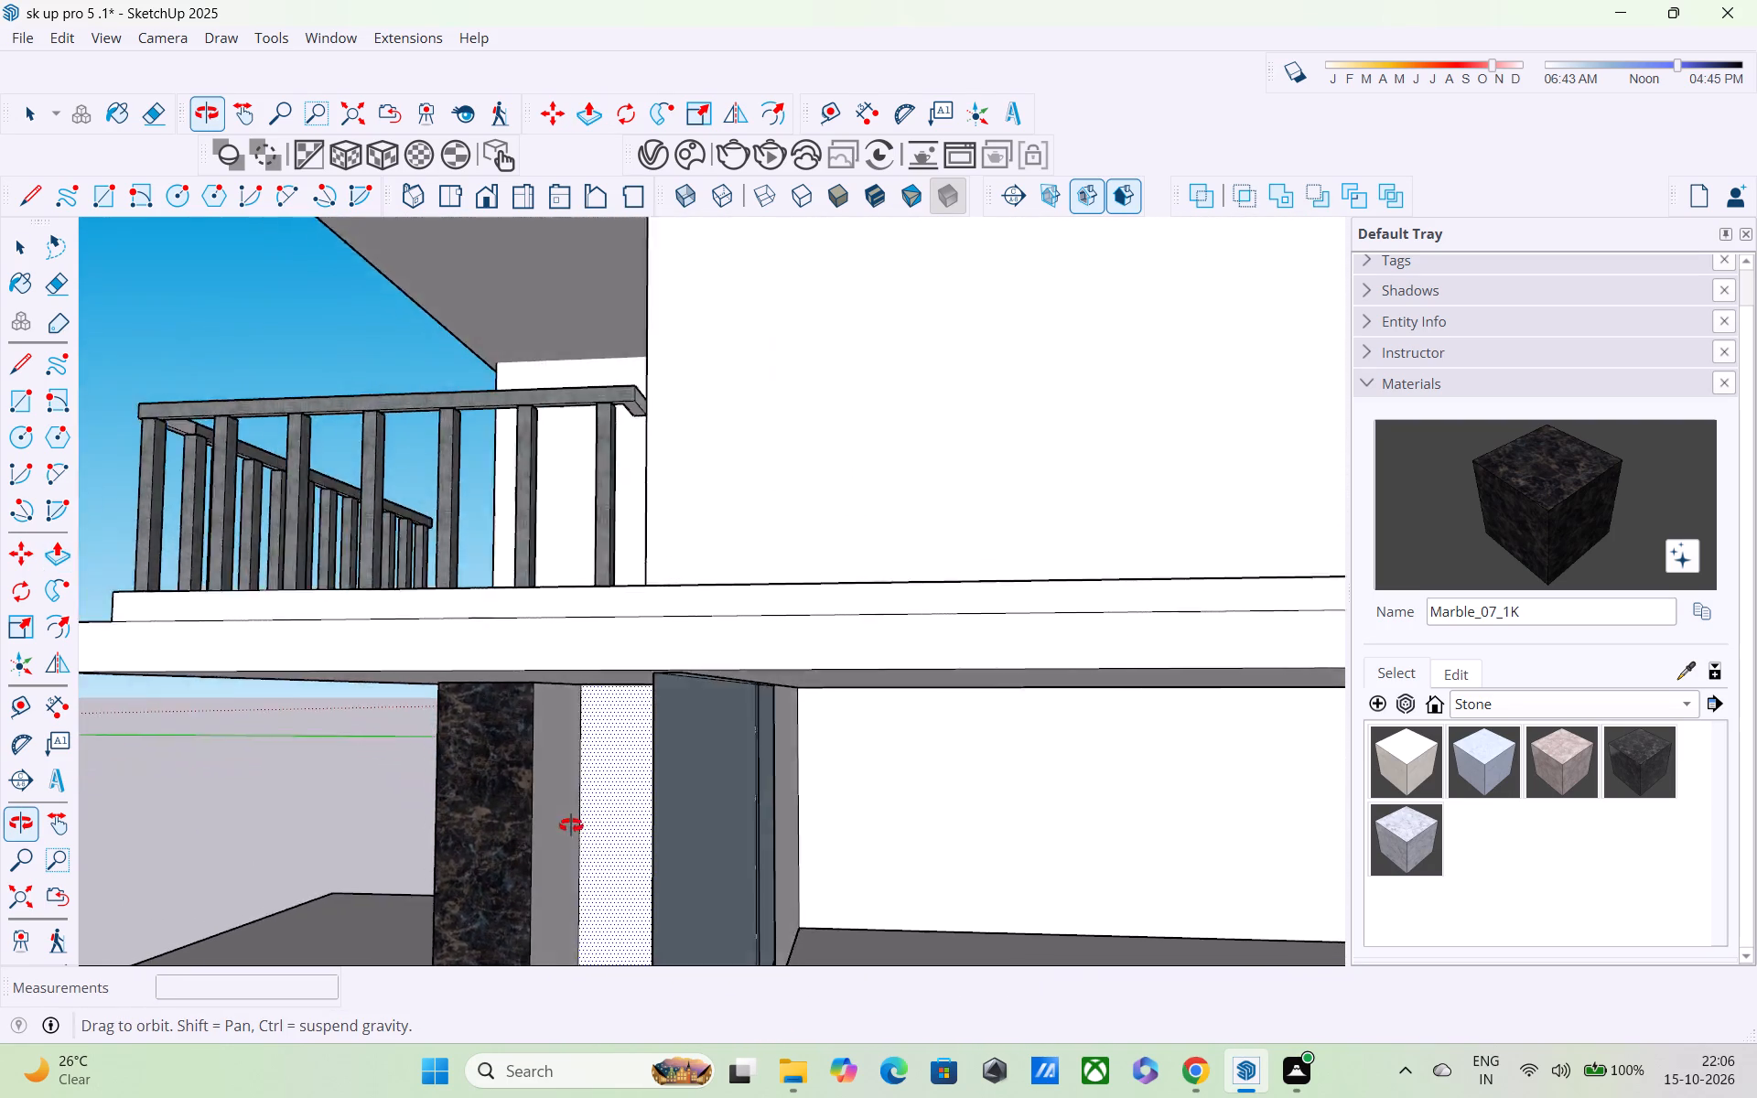
middle_click_drag(571, 825, 599, 830)
left_click(592, 859)
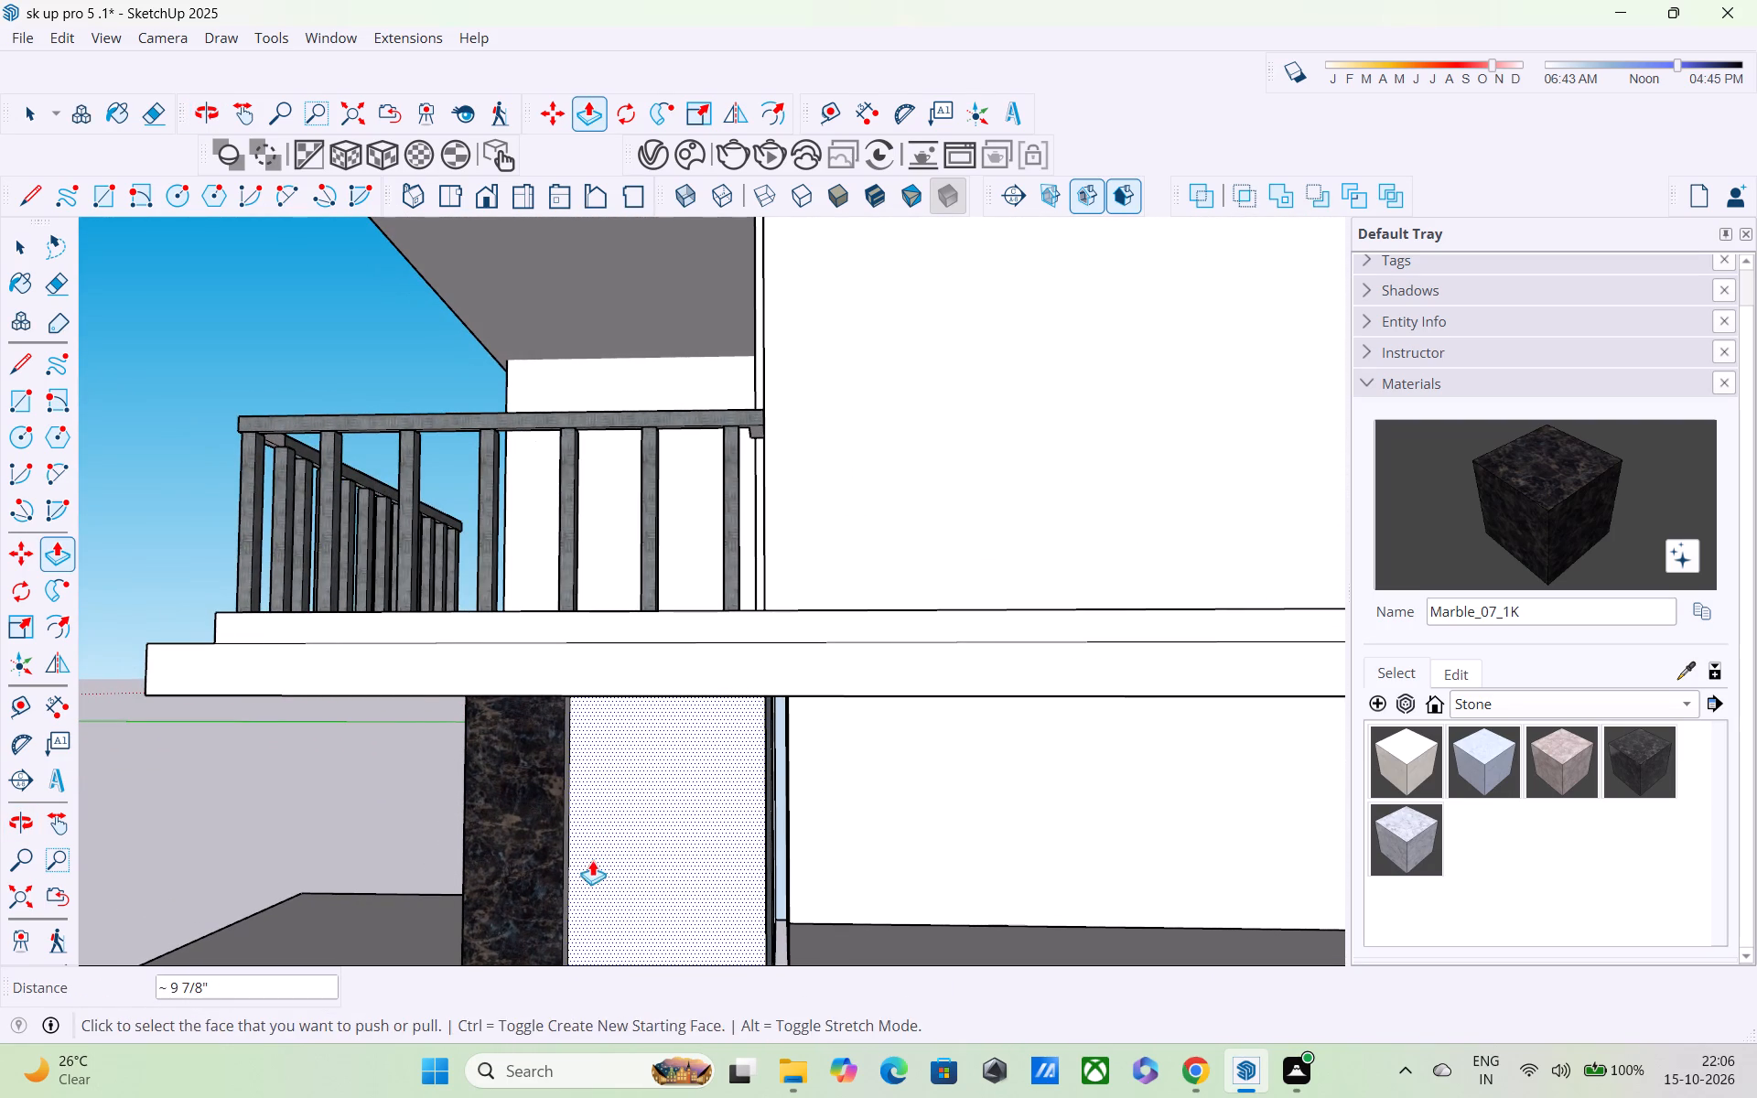
Push the white side-wall face behind the black marble corner further inward by about 4' 7 1/8".
middle_click_drag(580, 841, 535, 779)
scroll(581, 792, "up", 3)
left_click(582, 792)
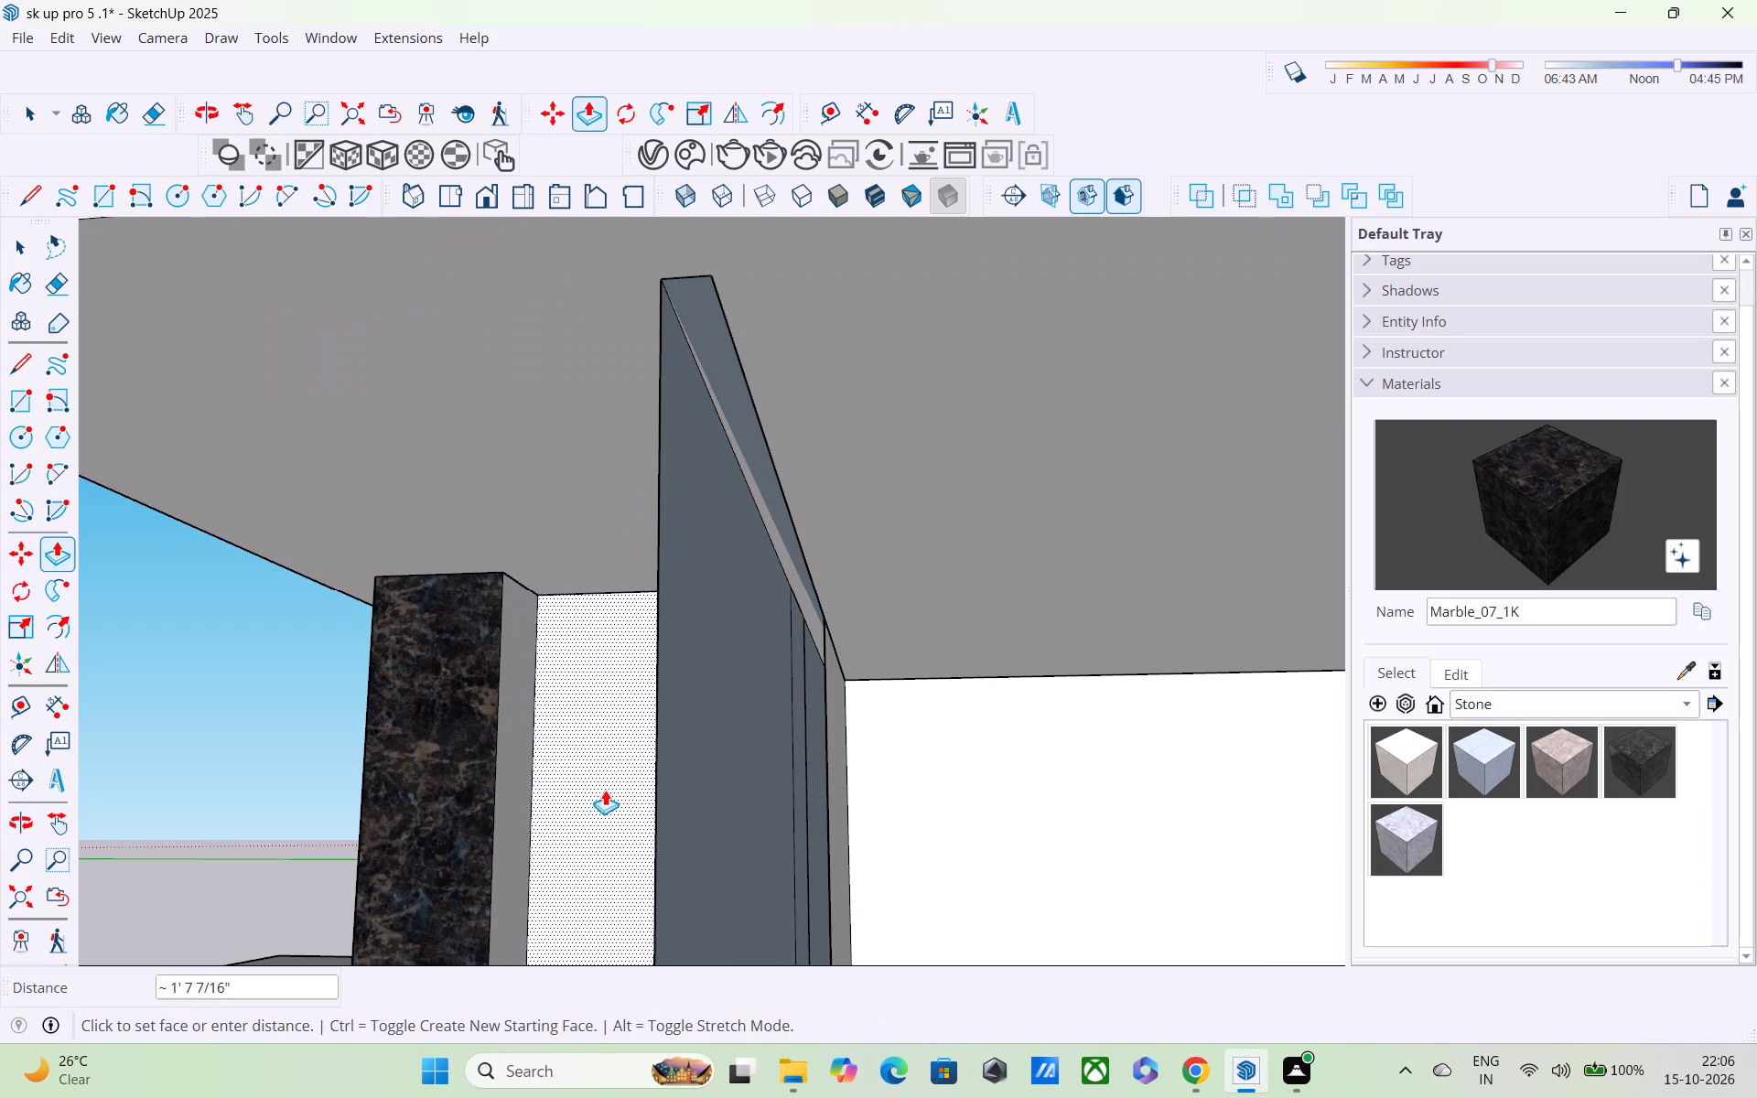
left_click(633, 789)
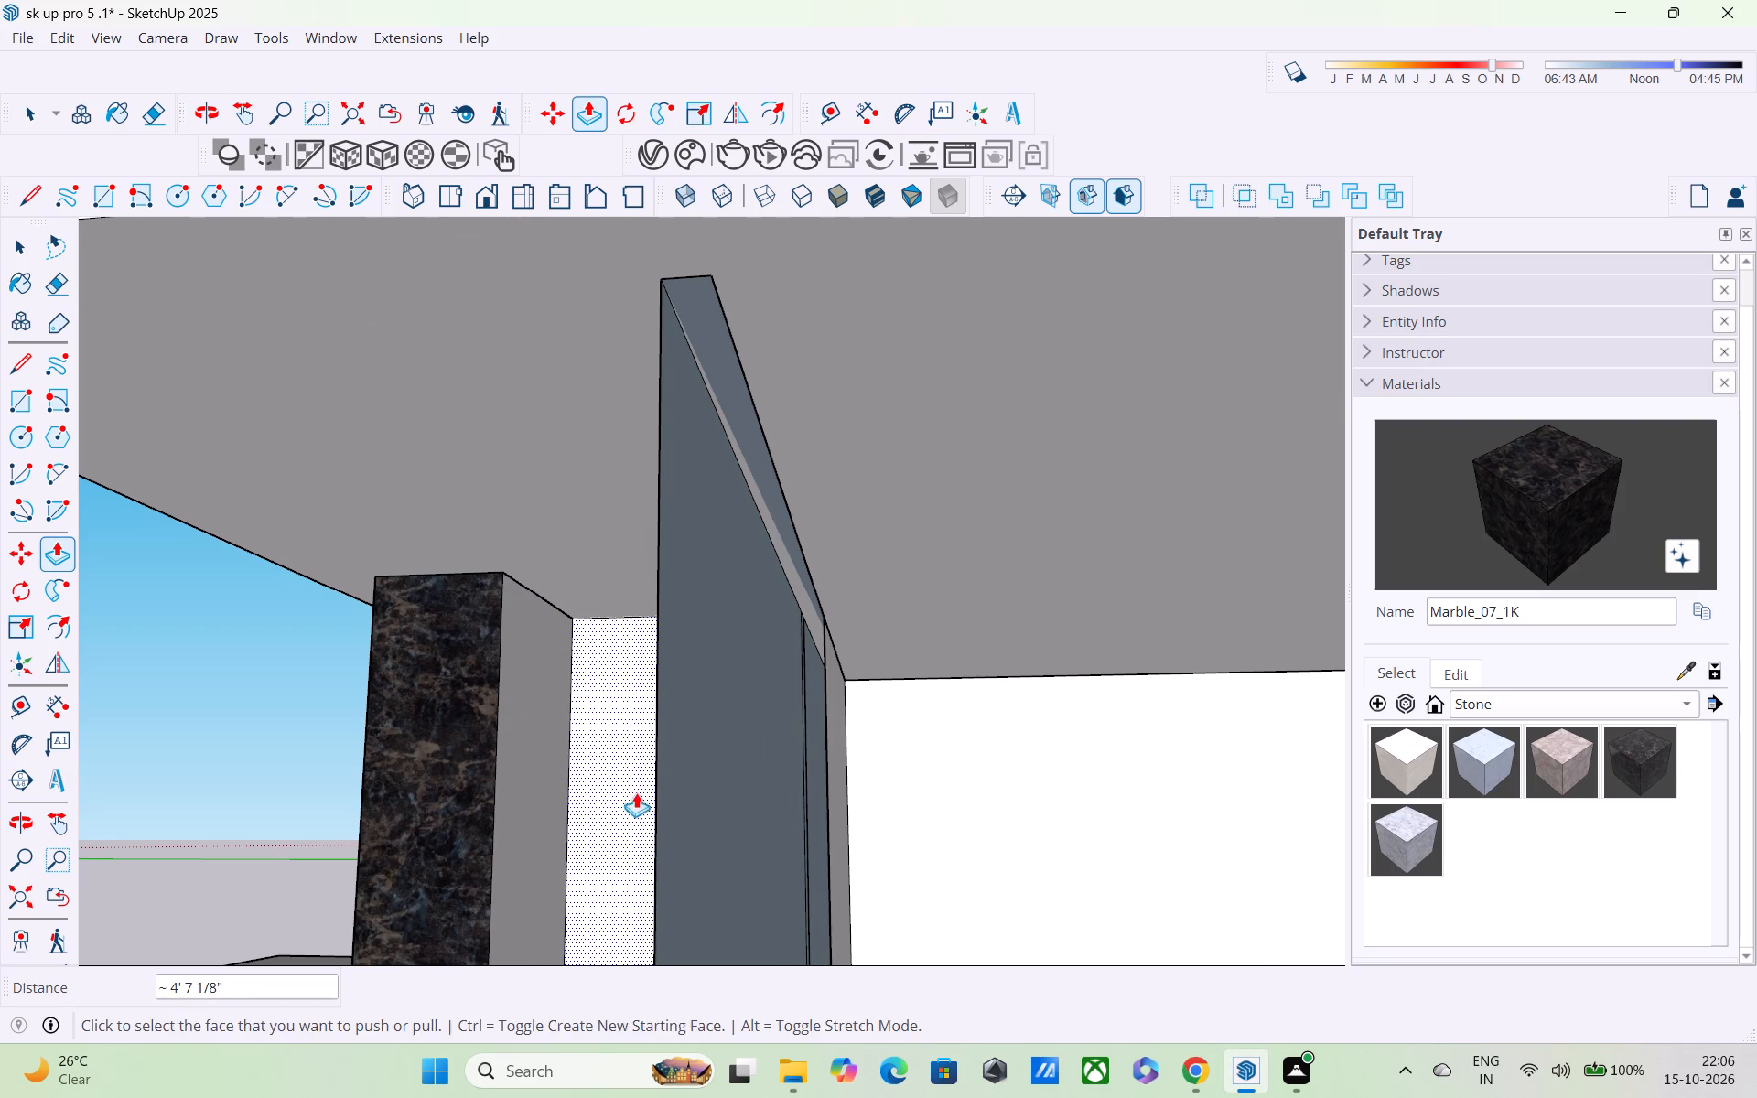
Examine the ground-floor front and side walls around the recessed wall and the black marble panel.
middle_click_drag(672, 824, 969, 872)
scroll(908, 849, "down", 7)
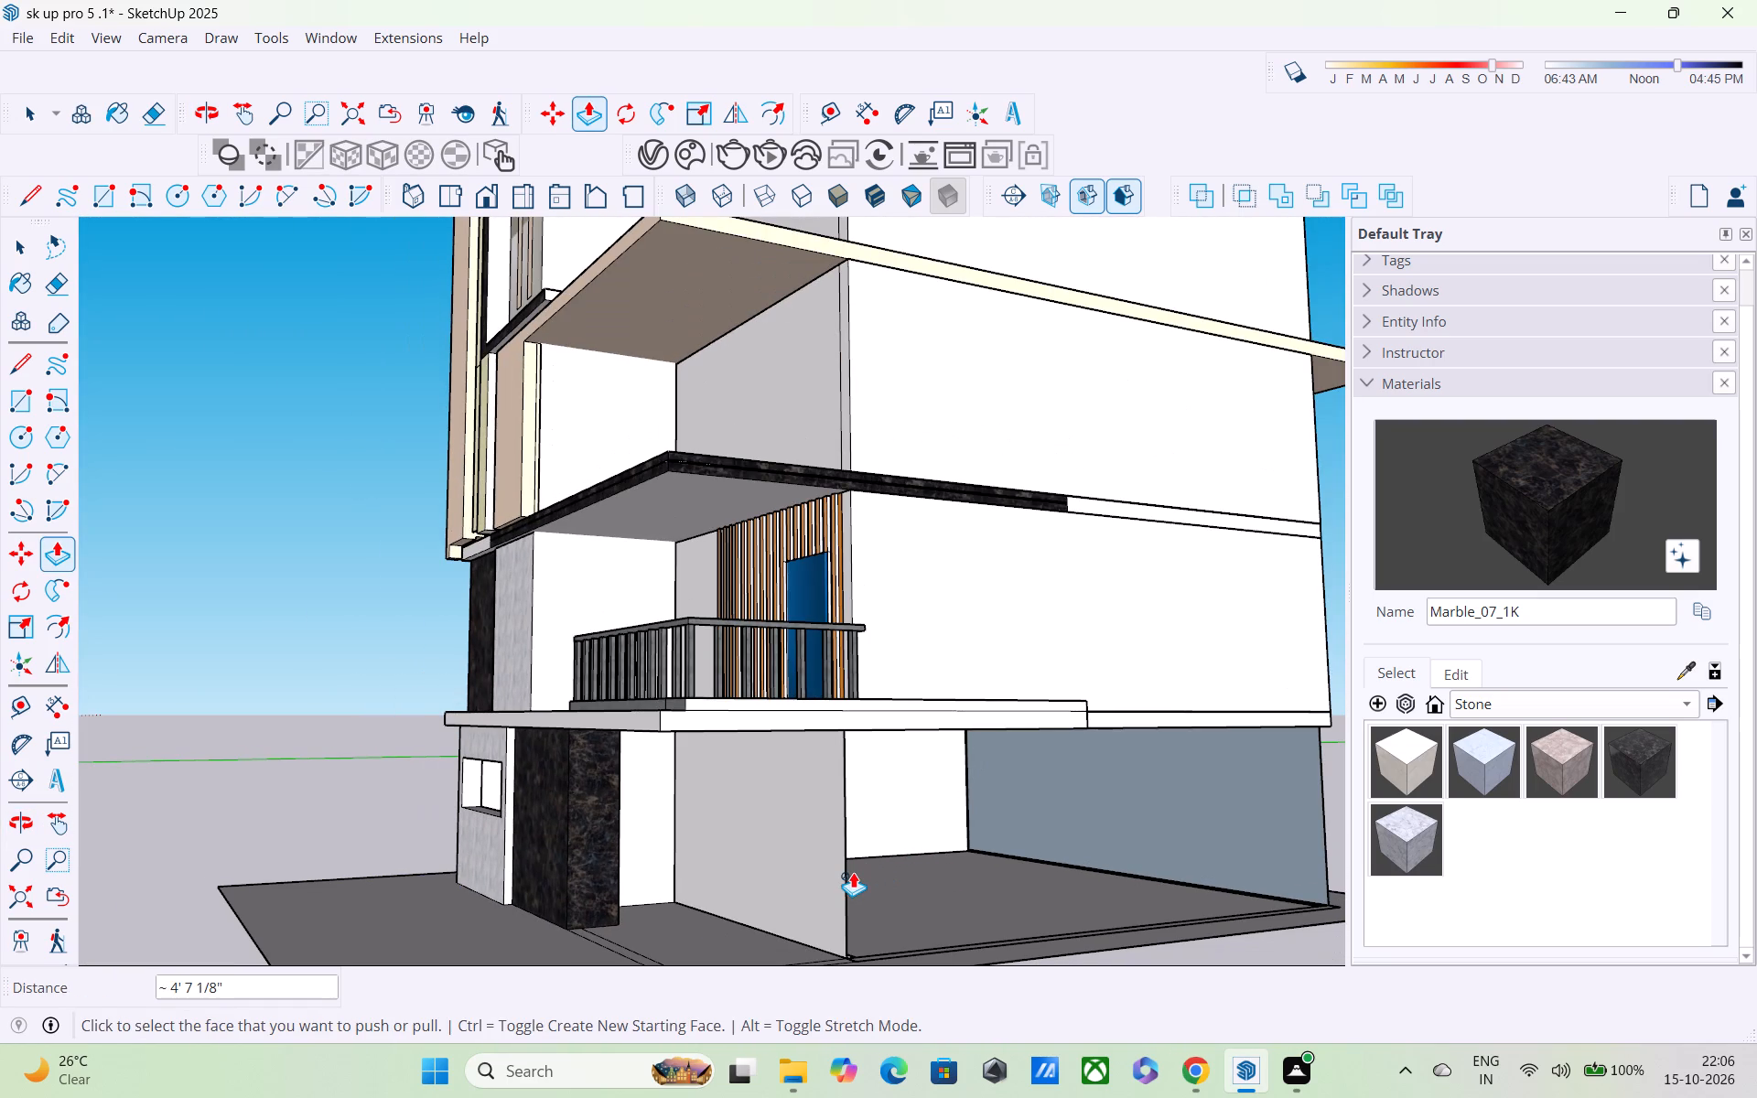
middle_click_drag(837, 874, 1204, 896)
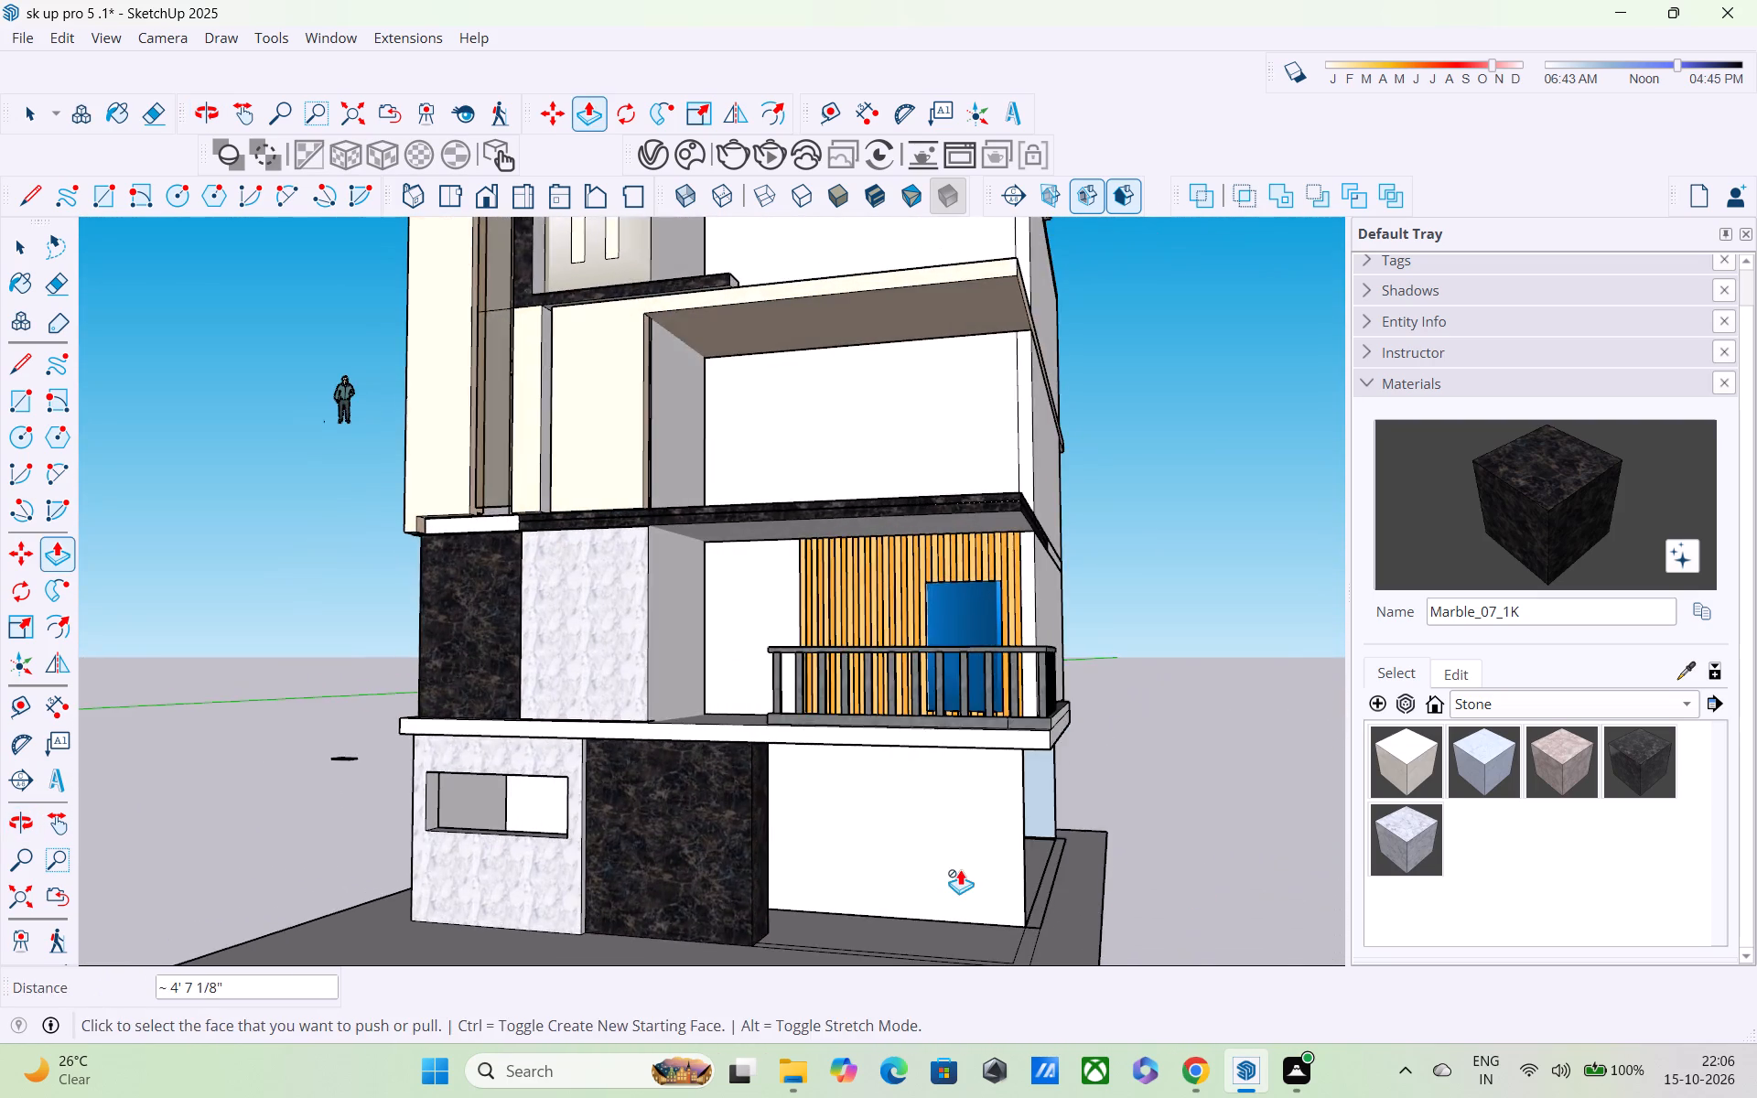
scroll(960, 869, "down", 3)
middle_click_drag(890, 873, 907, 841)
scroll(872, 895, "up", 4)
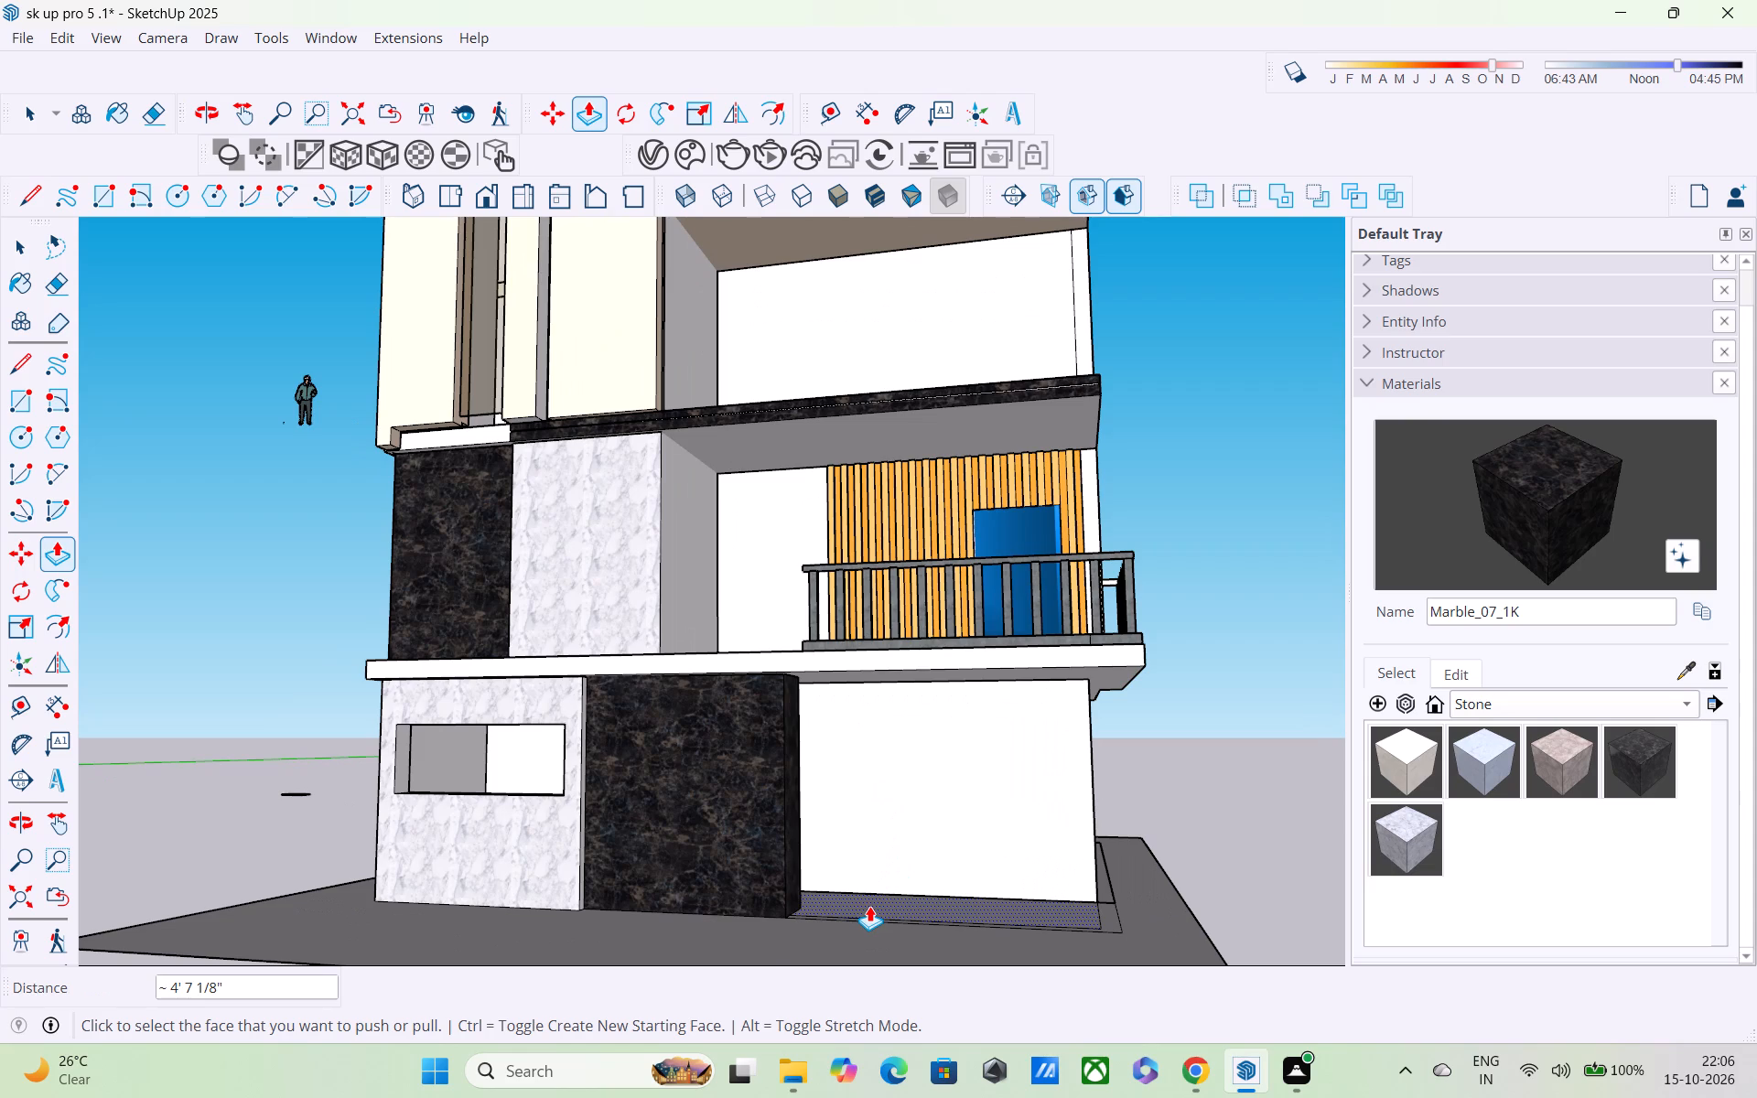
scroll(869, 908, "down", 2)
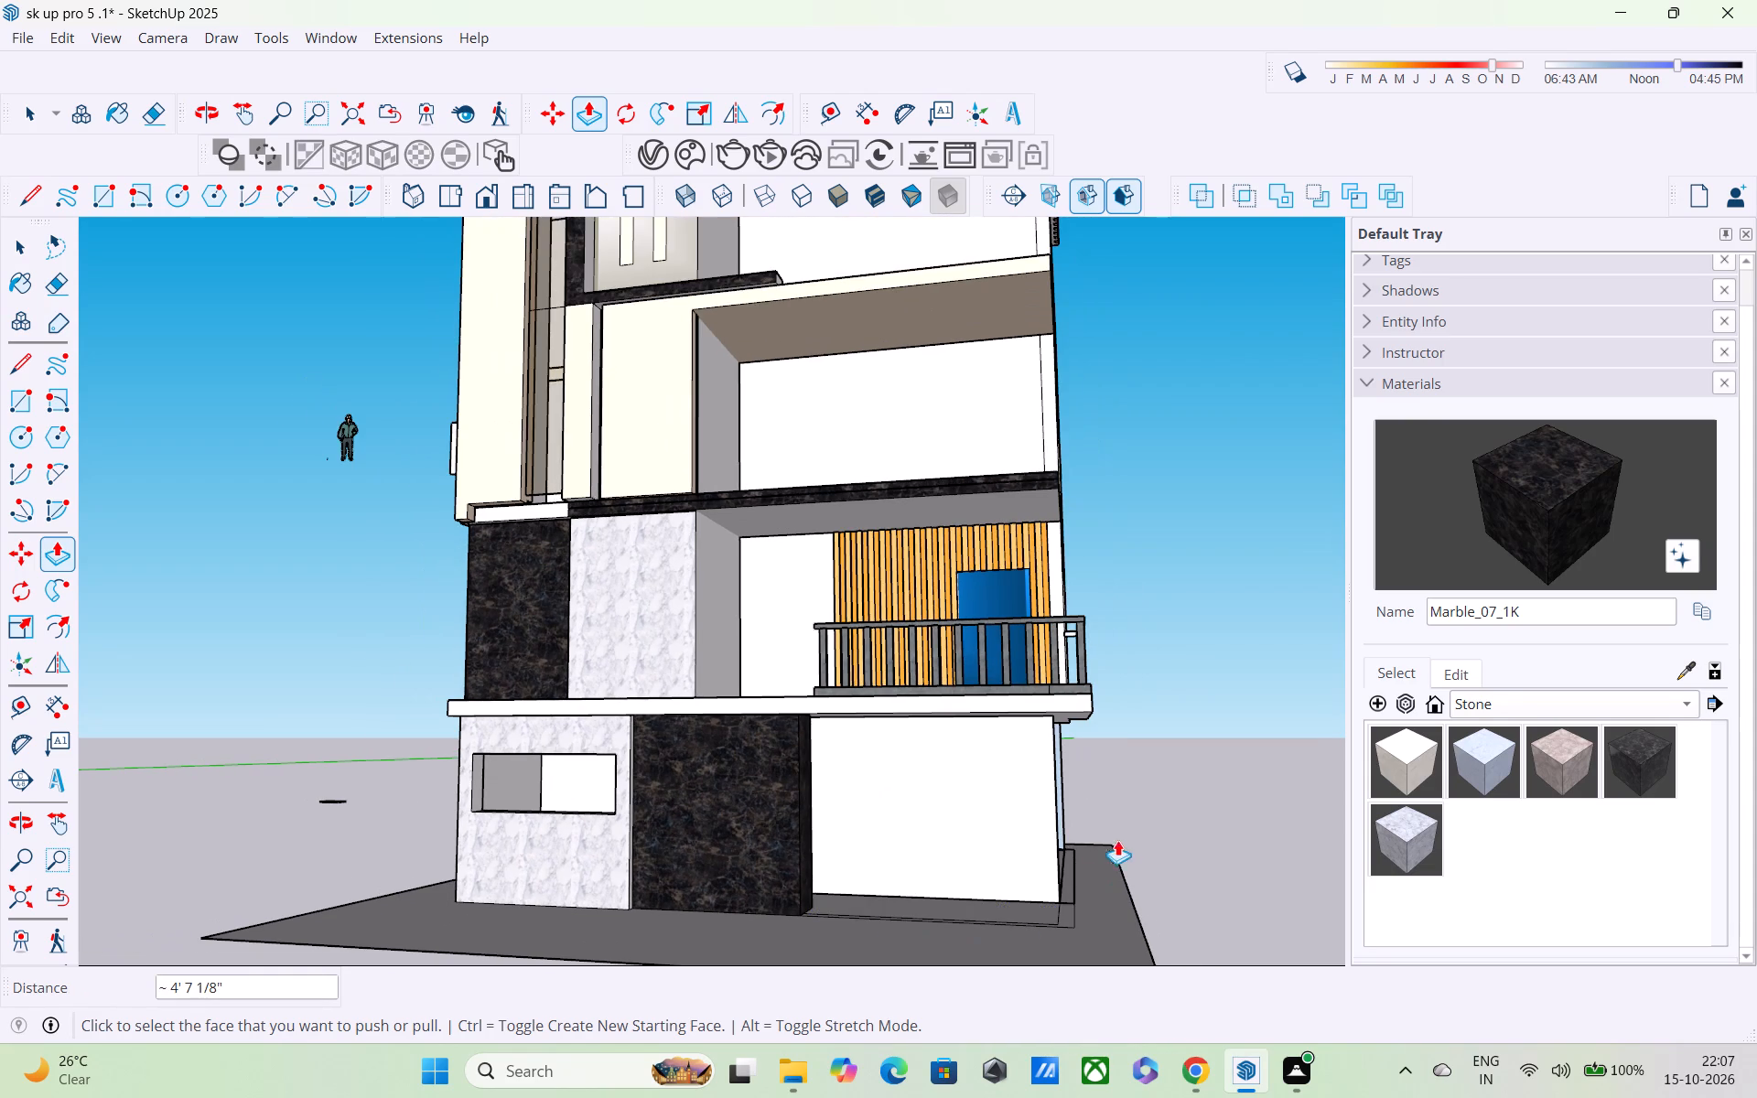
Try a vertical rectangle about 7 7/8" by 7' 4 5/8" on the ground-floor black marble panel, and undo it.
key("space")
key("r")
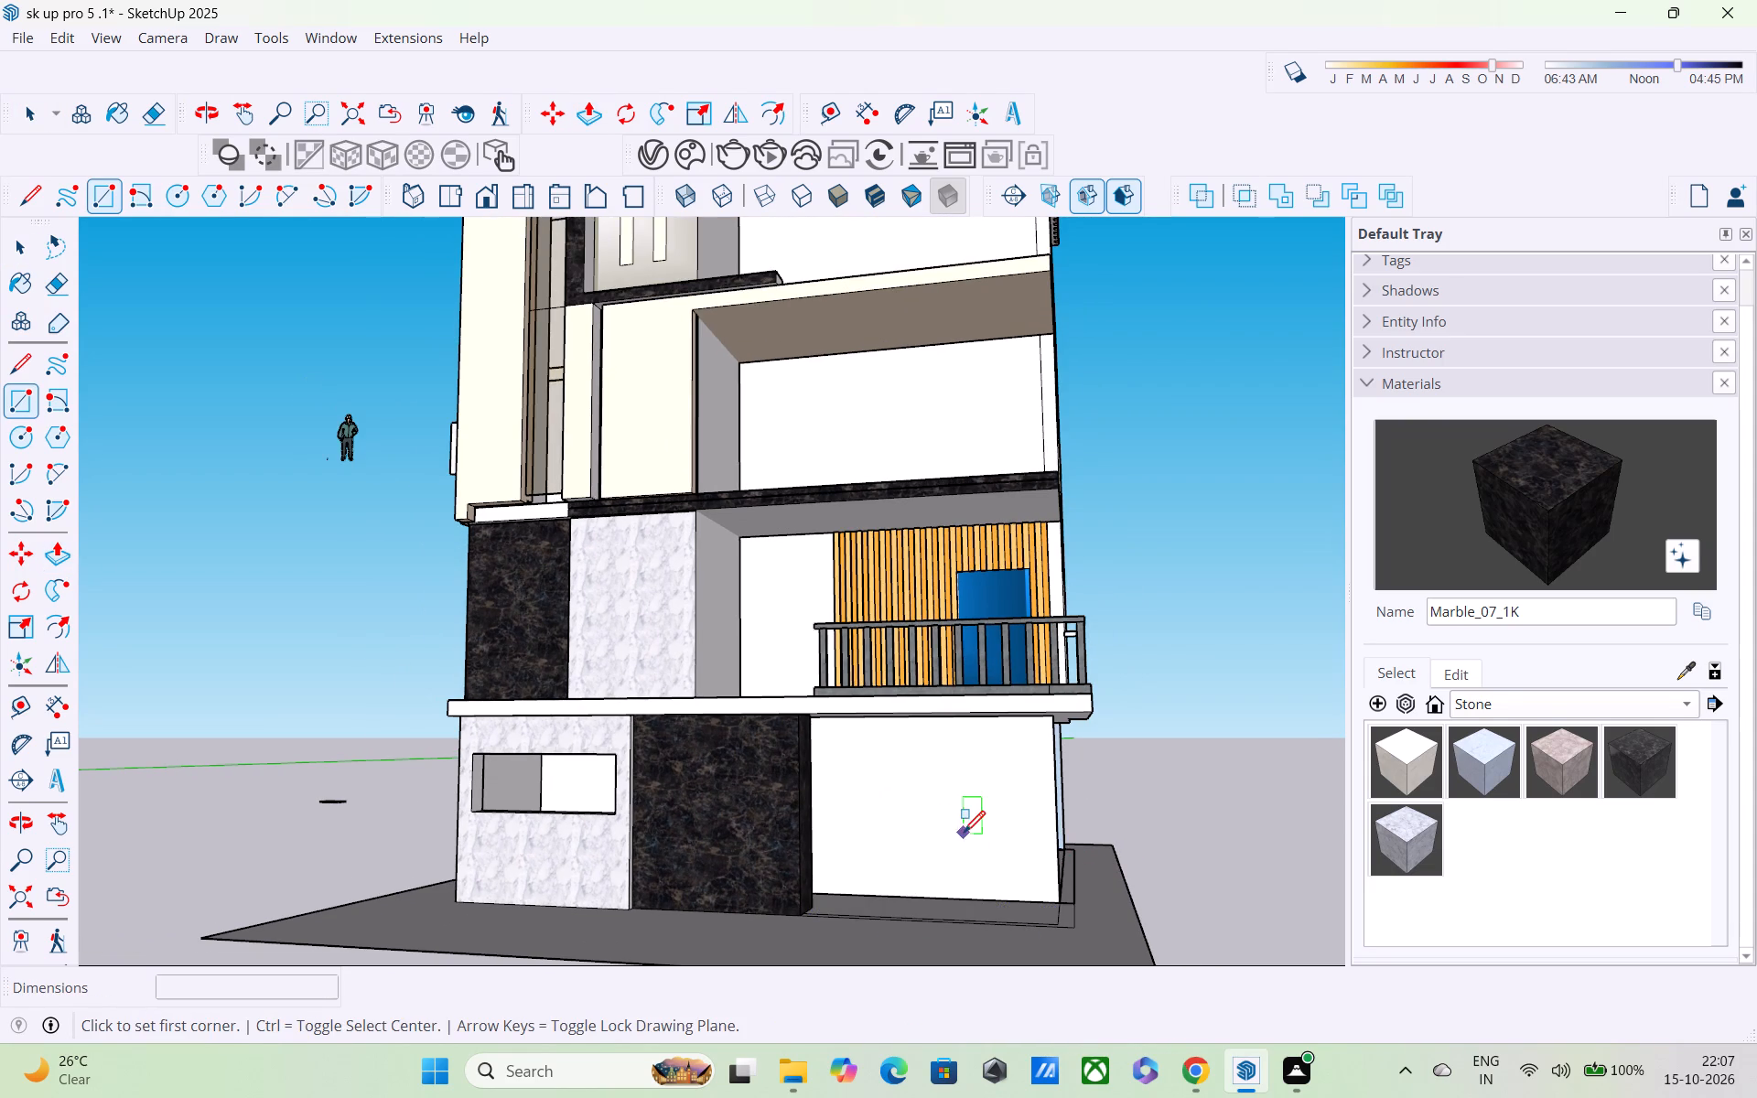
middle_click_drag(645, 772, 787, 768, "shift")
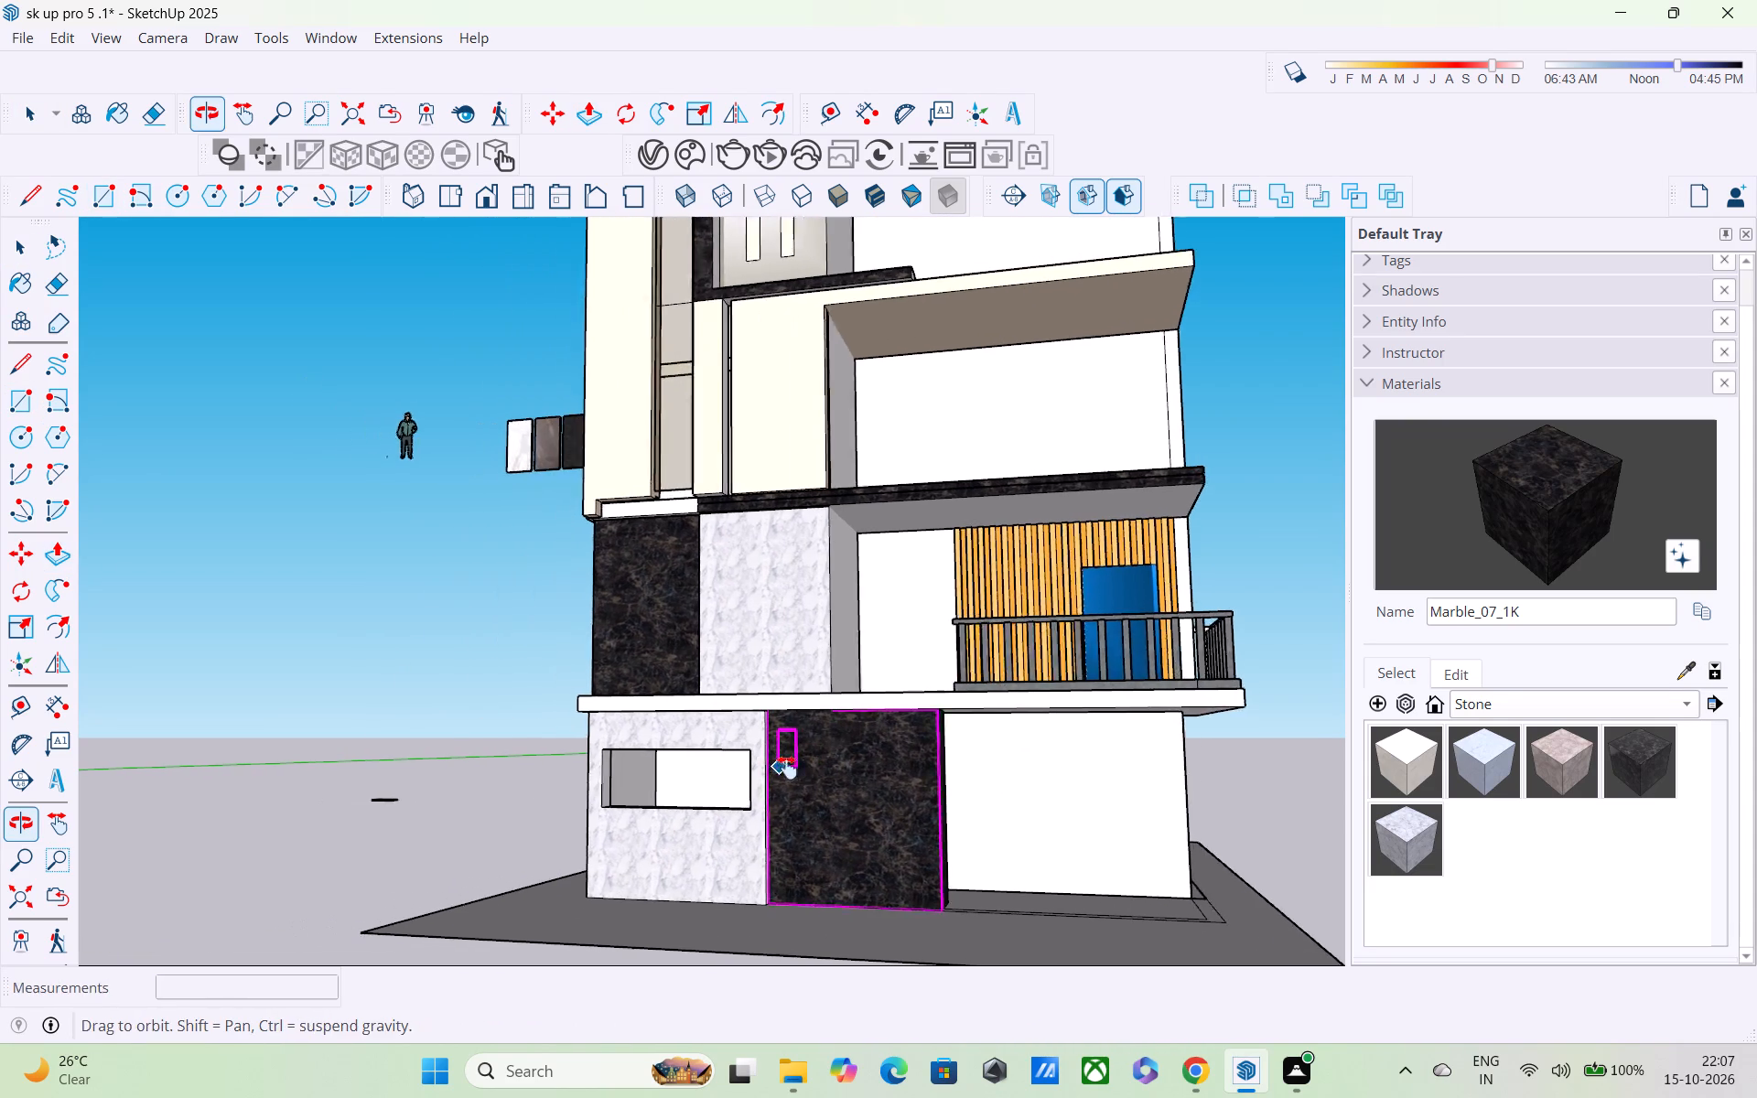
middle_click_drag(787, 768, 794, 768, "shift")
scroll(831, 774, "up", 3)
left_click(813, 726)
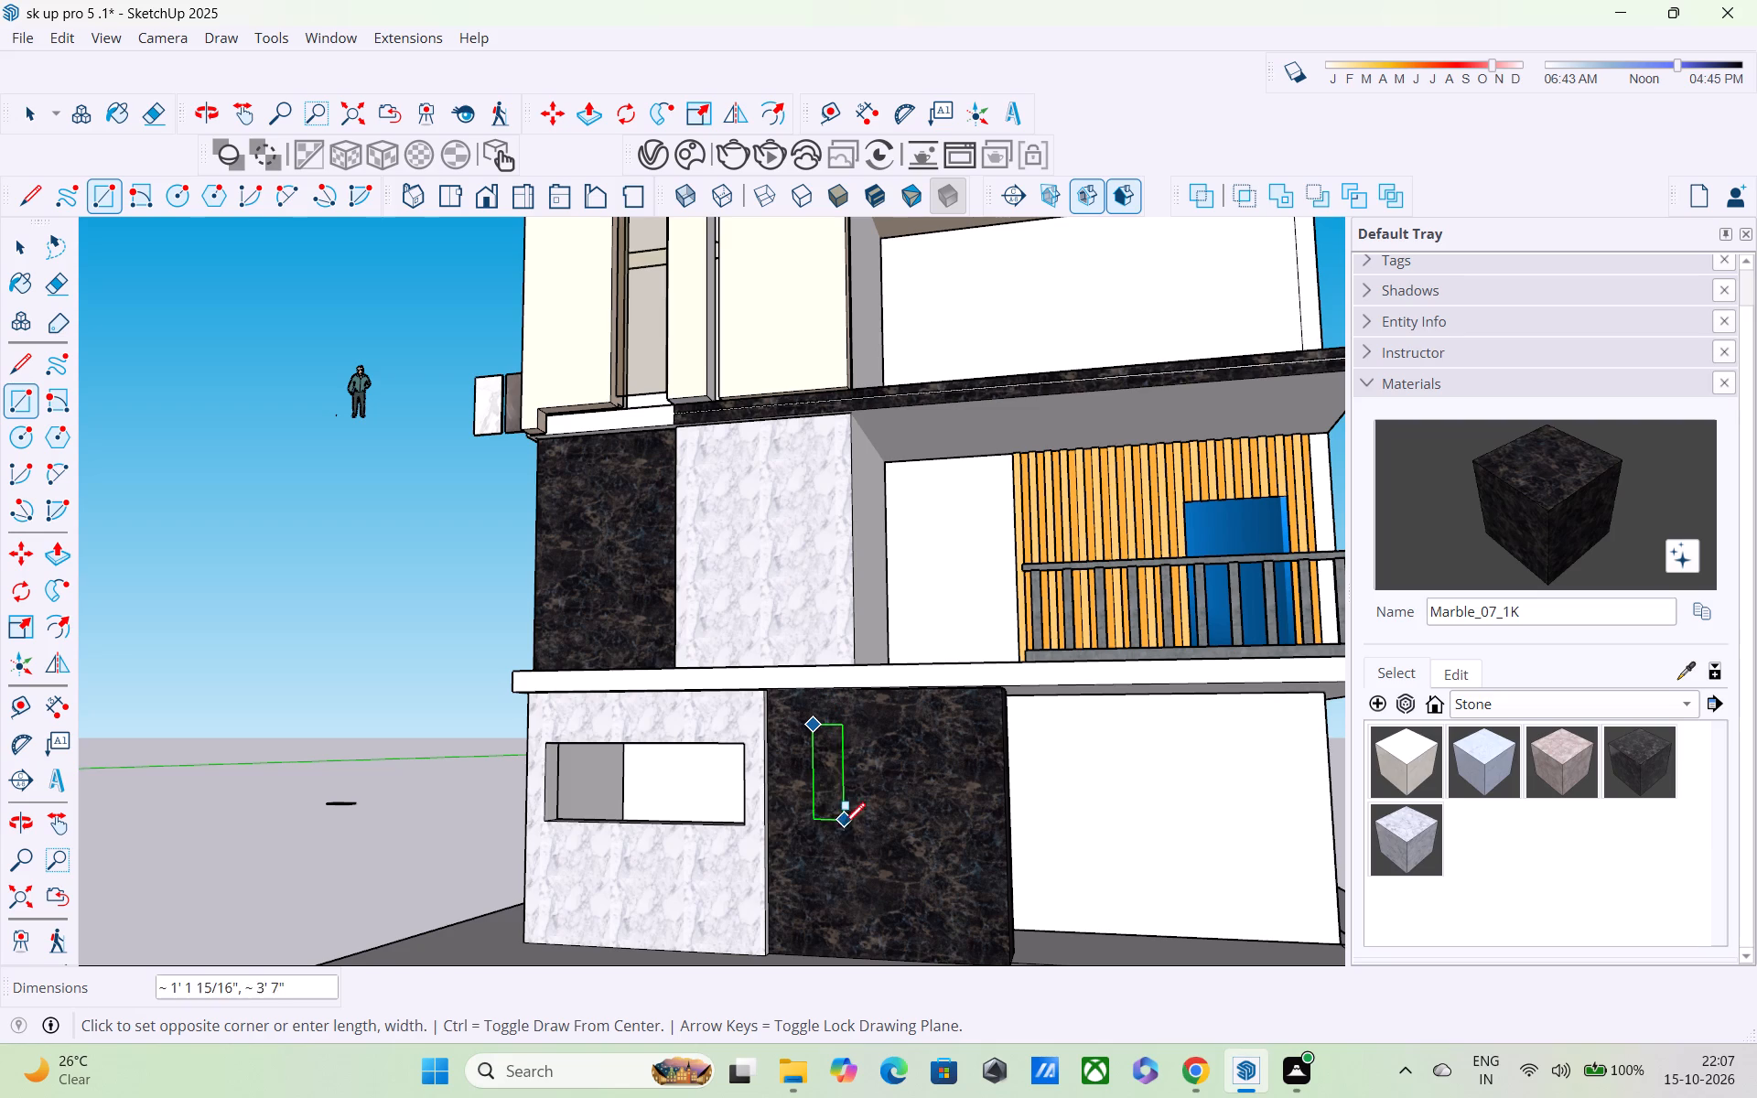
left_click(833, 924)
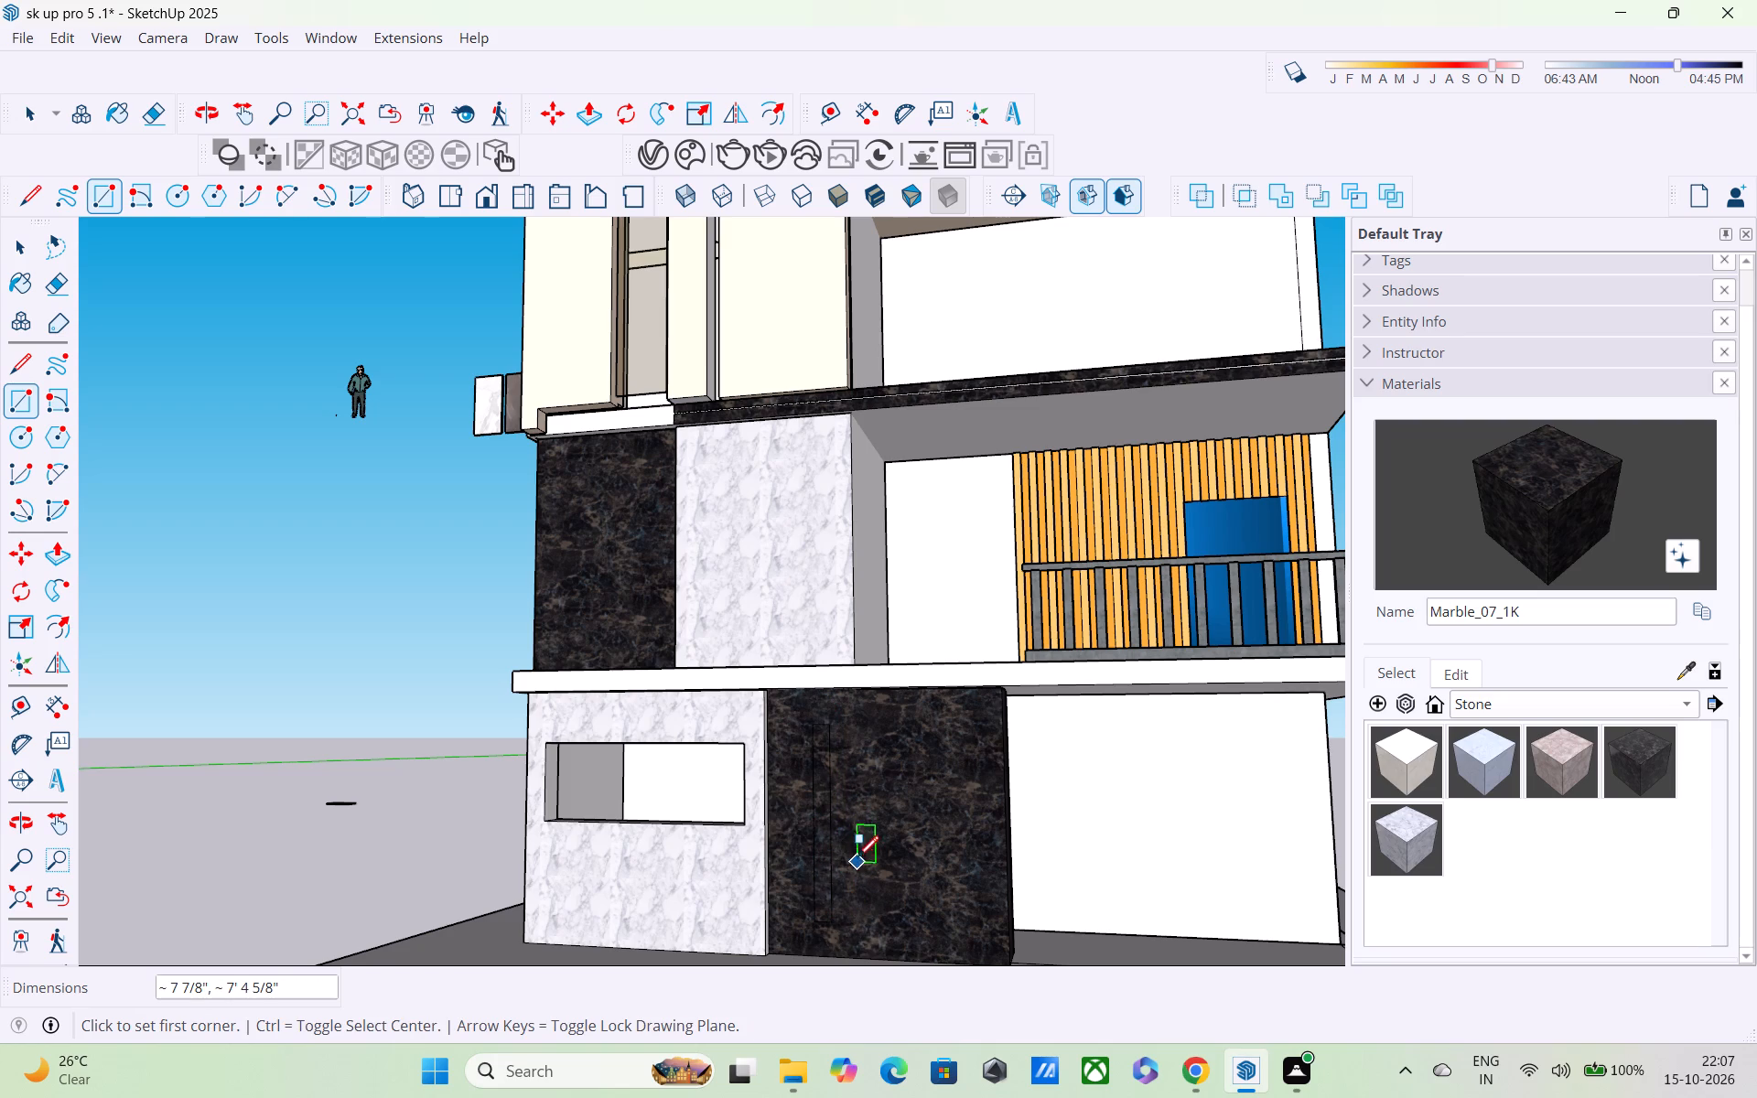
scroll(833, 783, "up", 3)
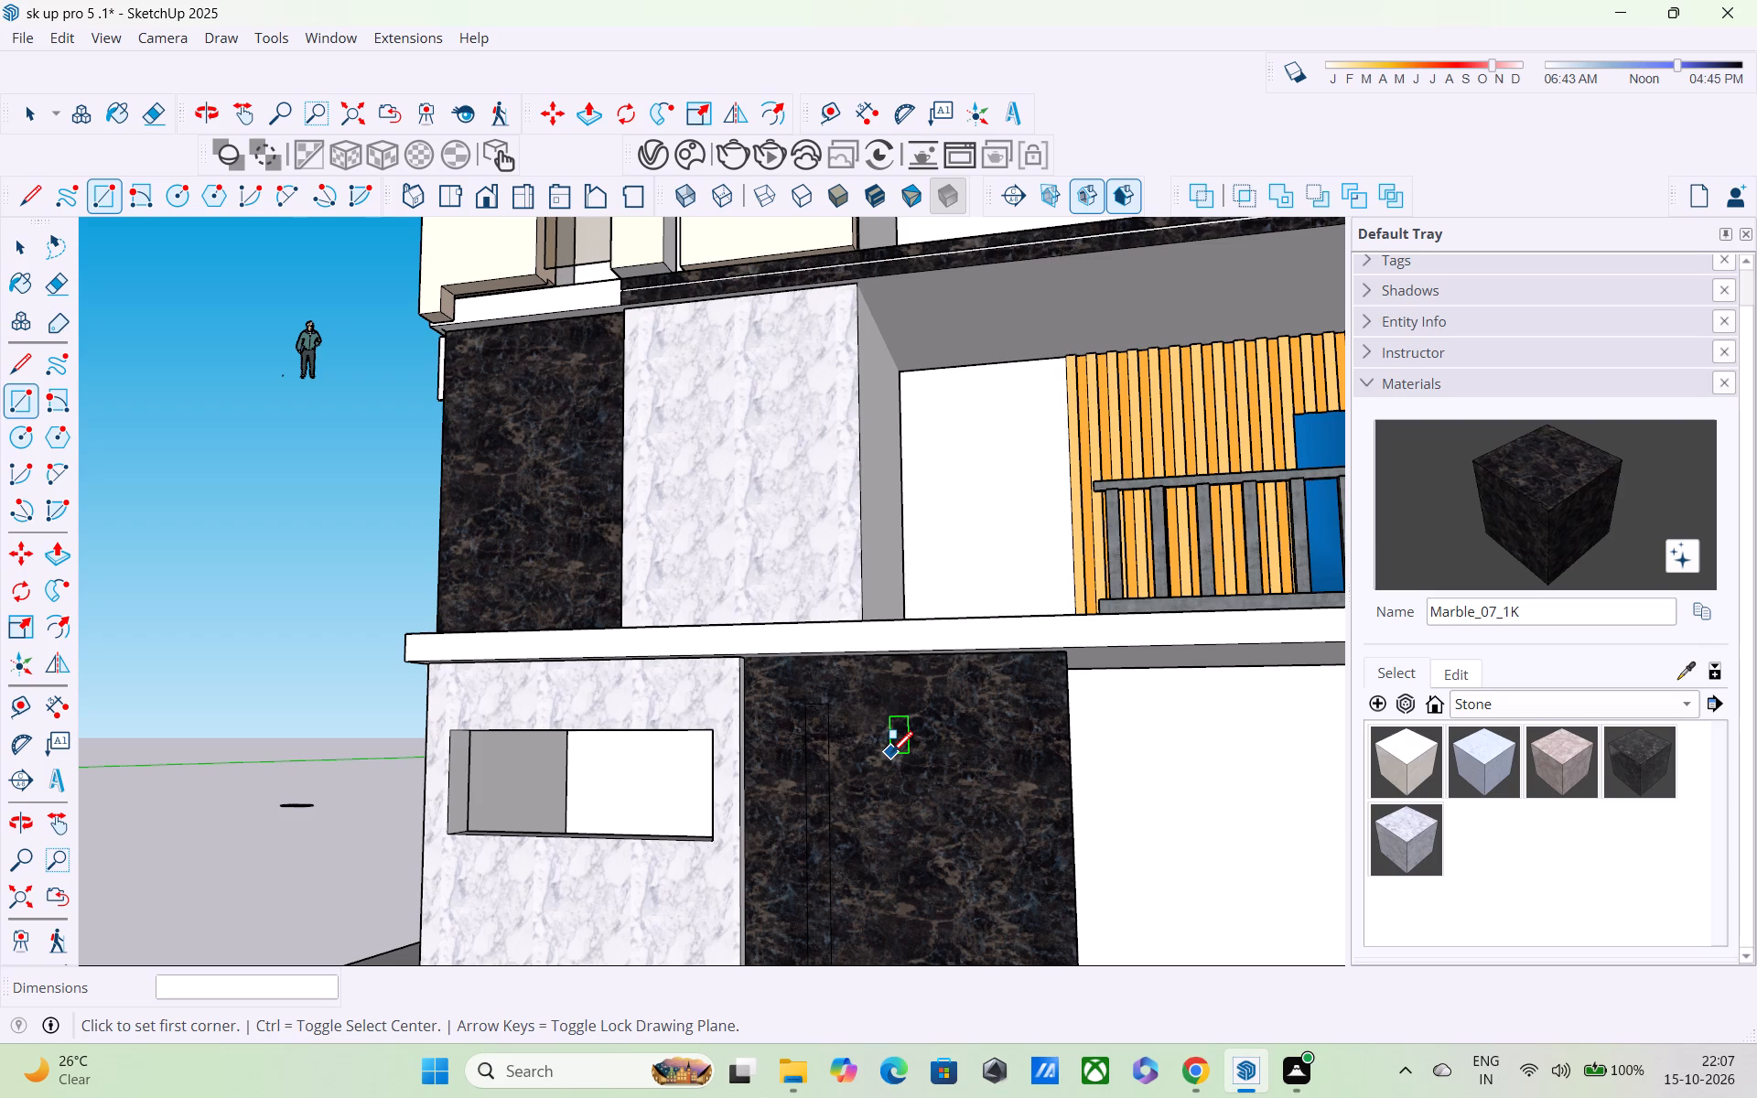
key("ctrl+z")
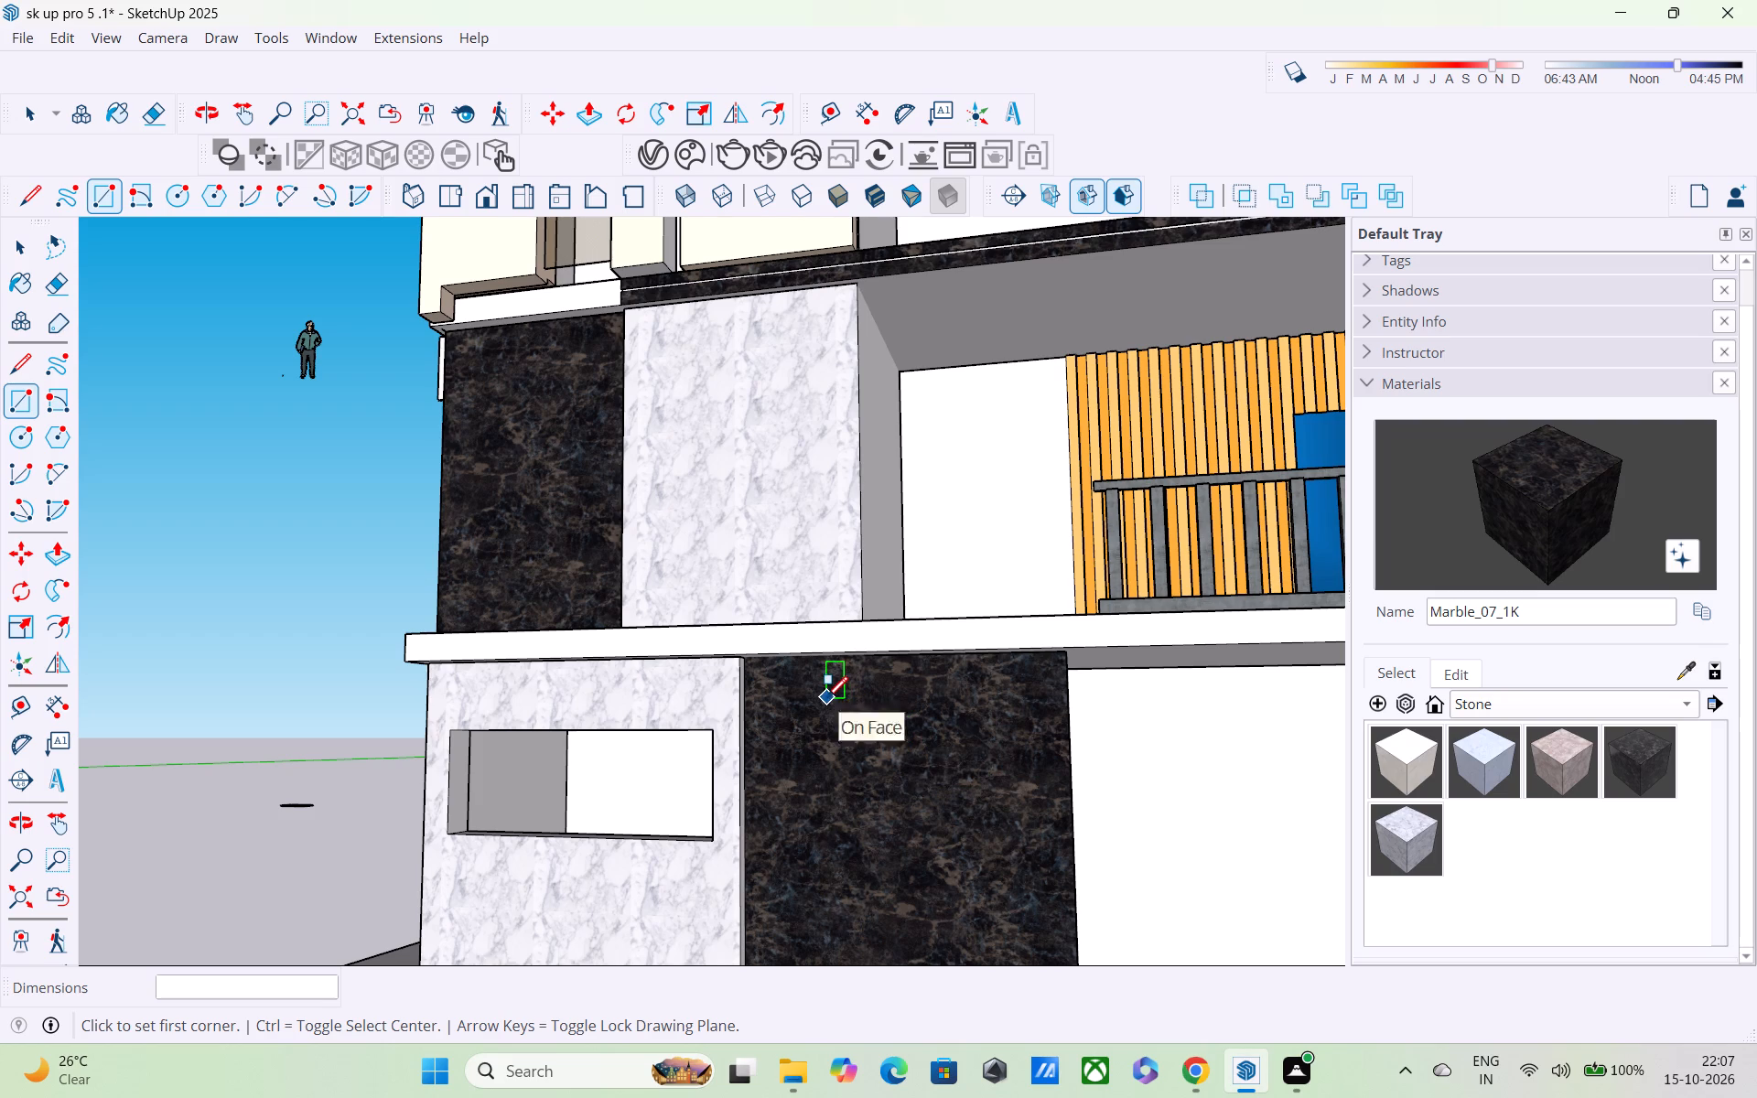
Draw a vertical rectangle about 10 7/8" wide and 8' 1 3/4" high near the Carrara-side edge of the ground-floor black marble panel.
left_click(801, 700)
middle_click_drag(830, 901, 752, 548, "shift")
middle_click_drag(749, 587, 796, 674)
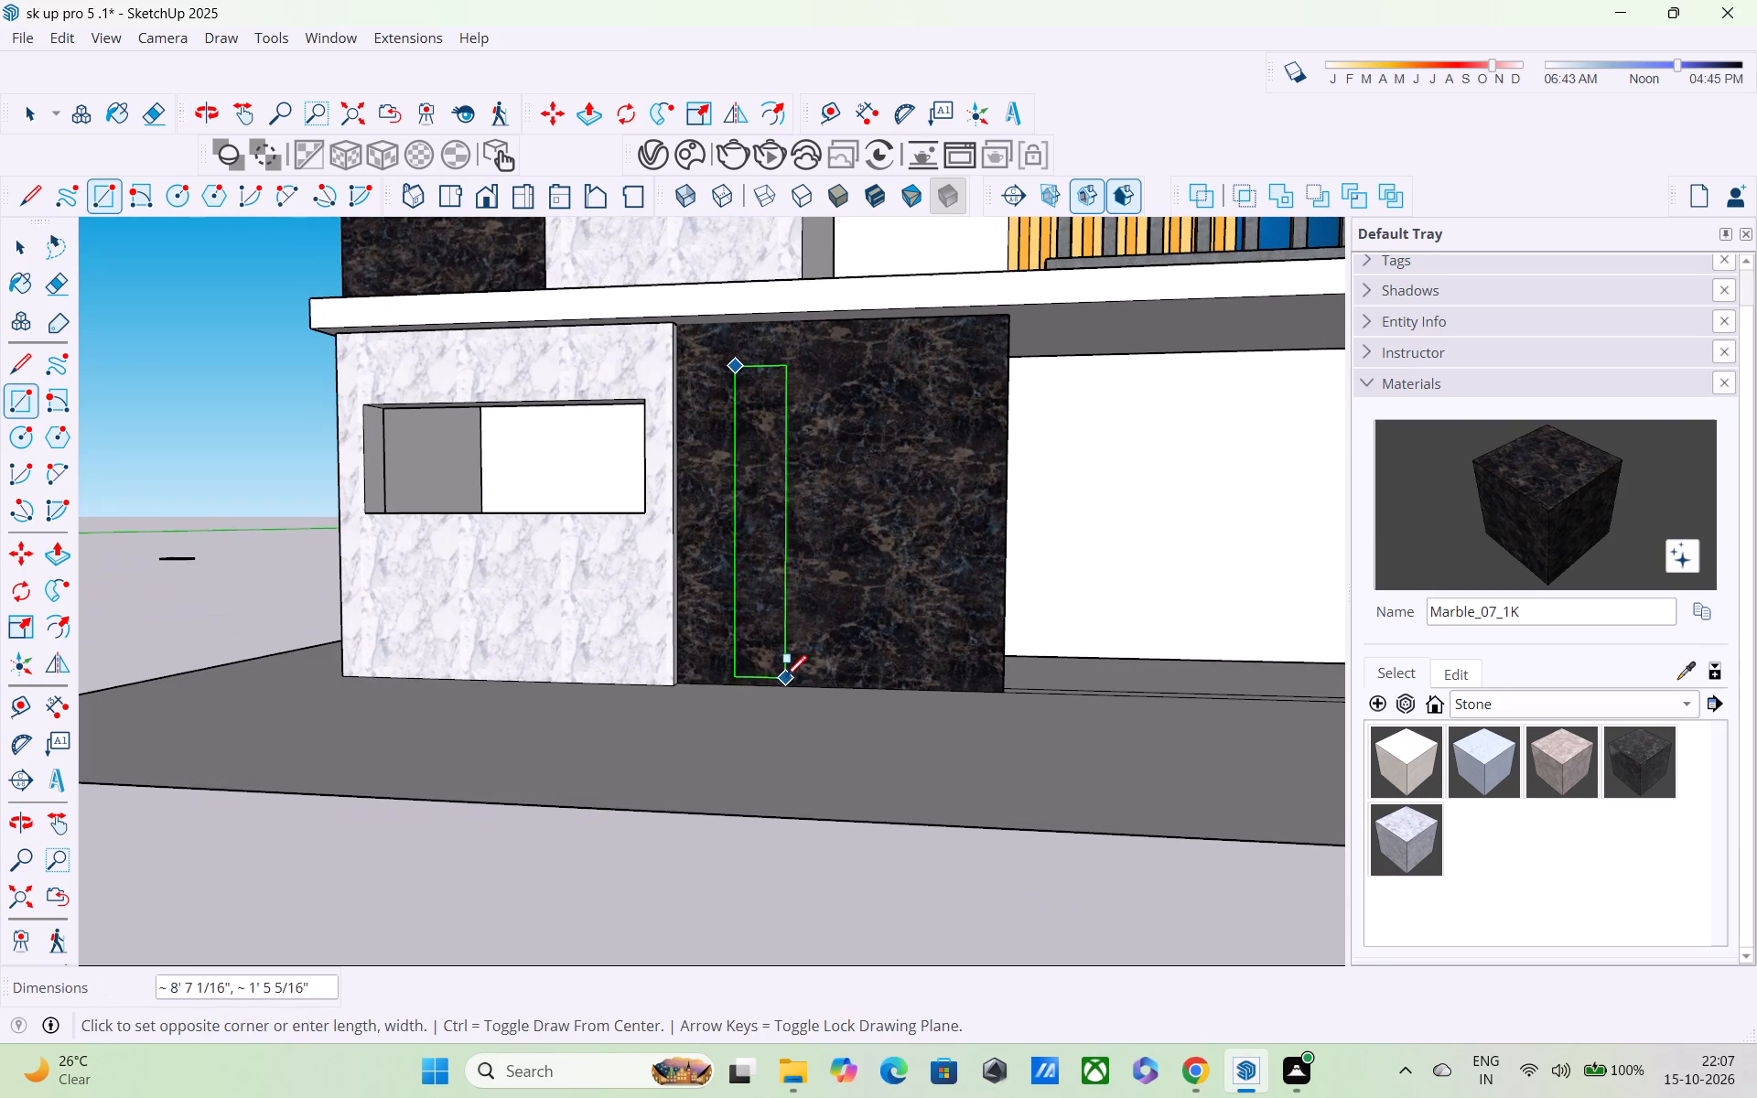
left_click(768, 663)
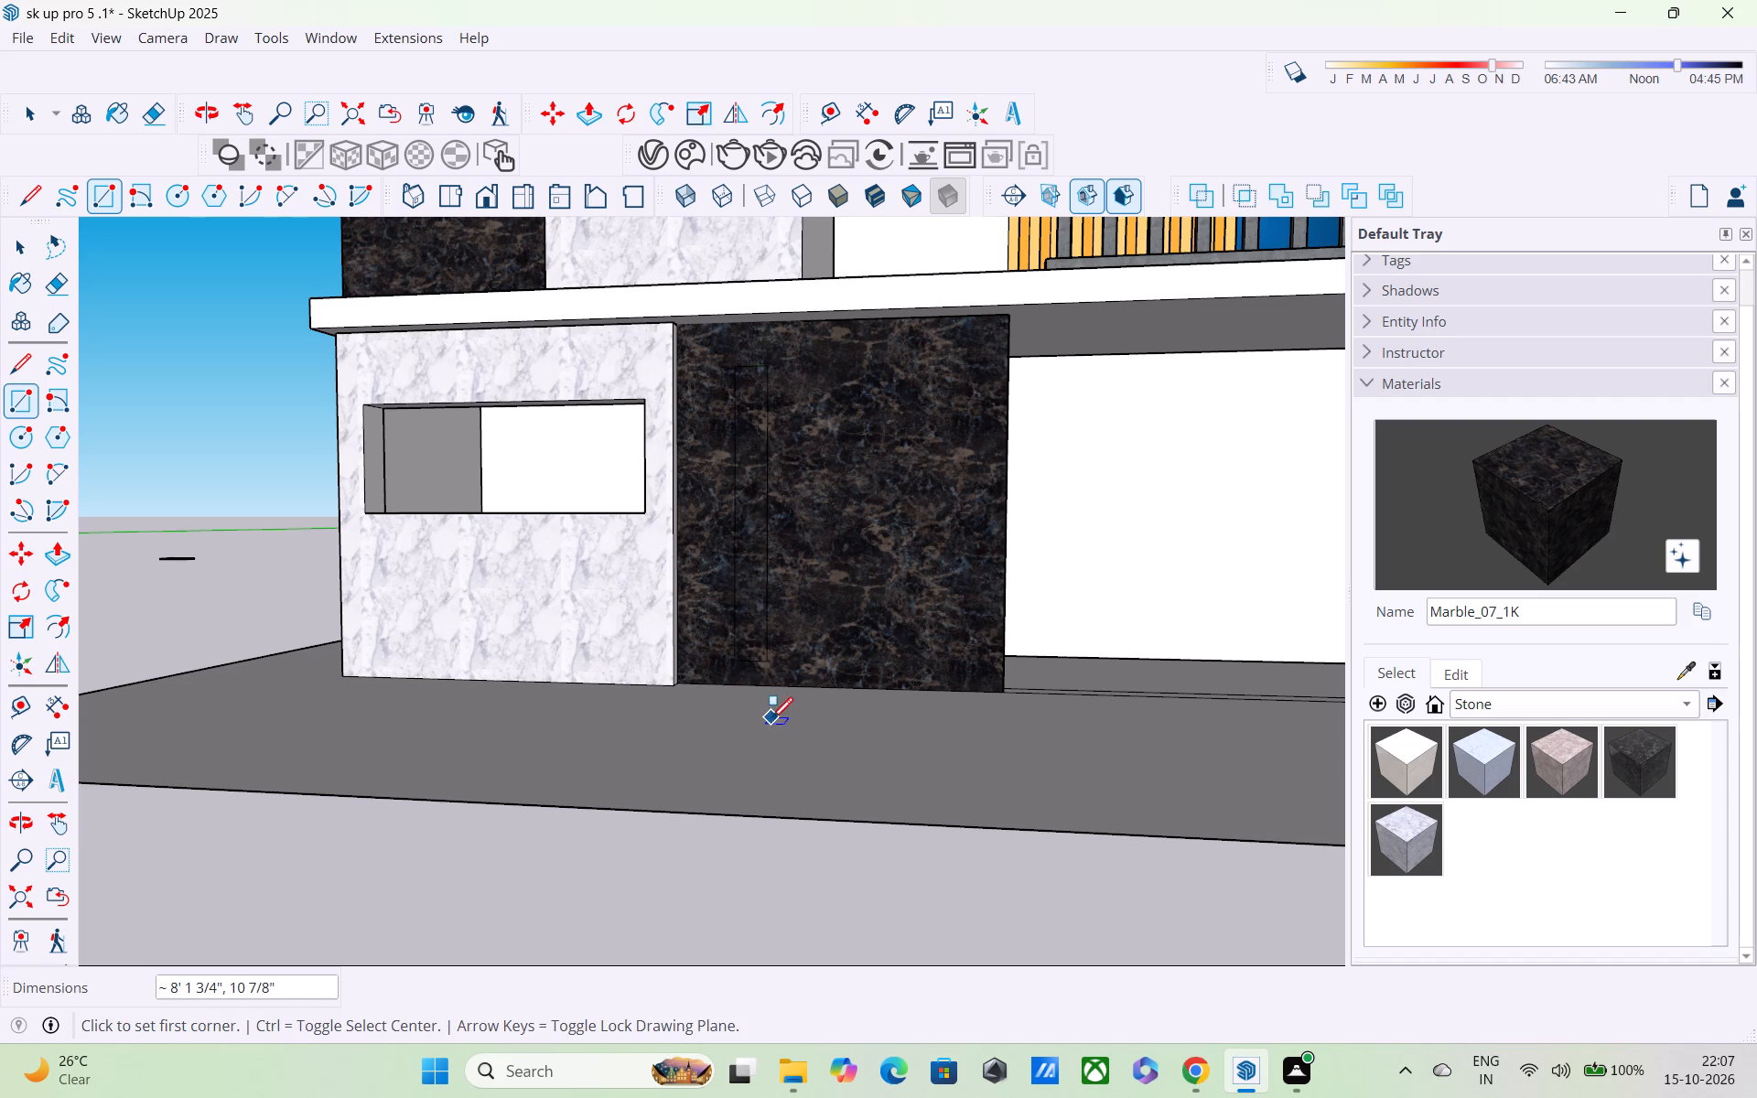
Copy the narrow vertical strip twice across the black marble panel, spacing the copies about 1' 10 3/4" apart.
key("space")
left_click(756, 658)
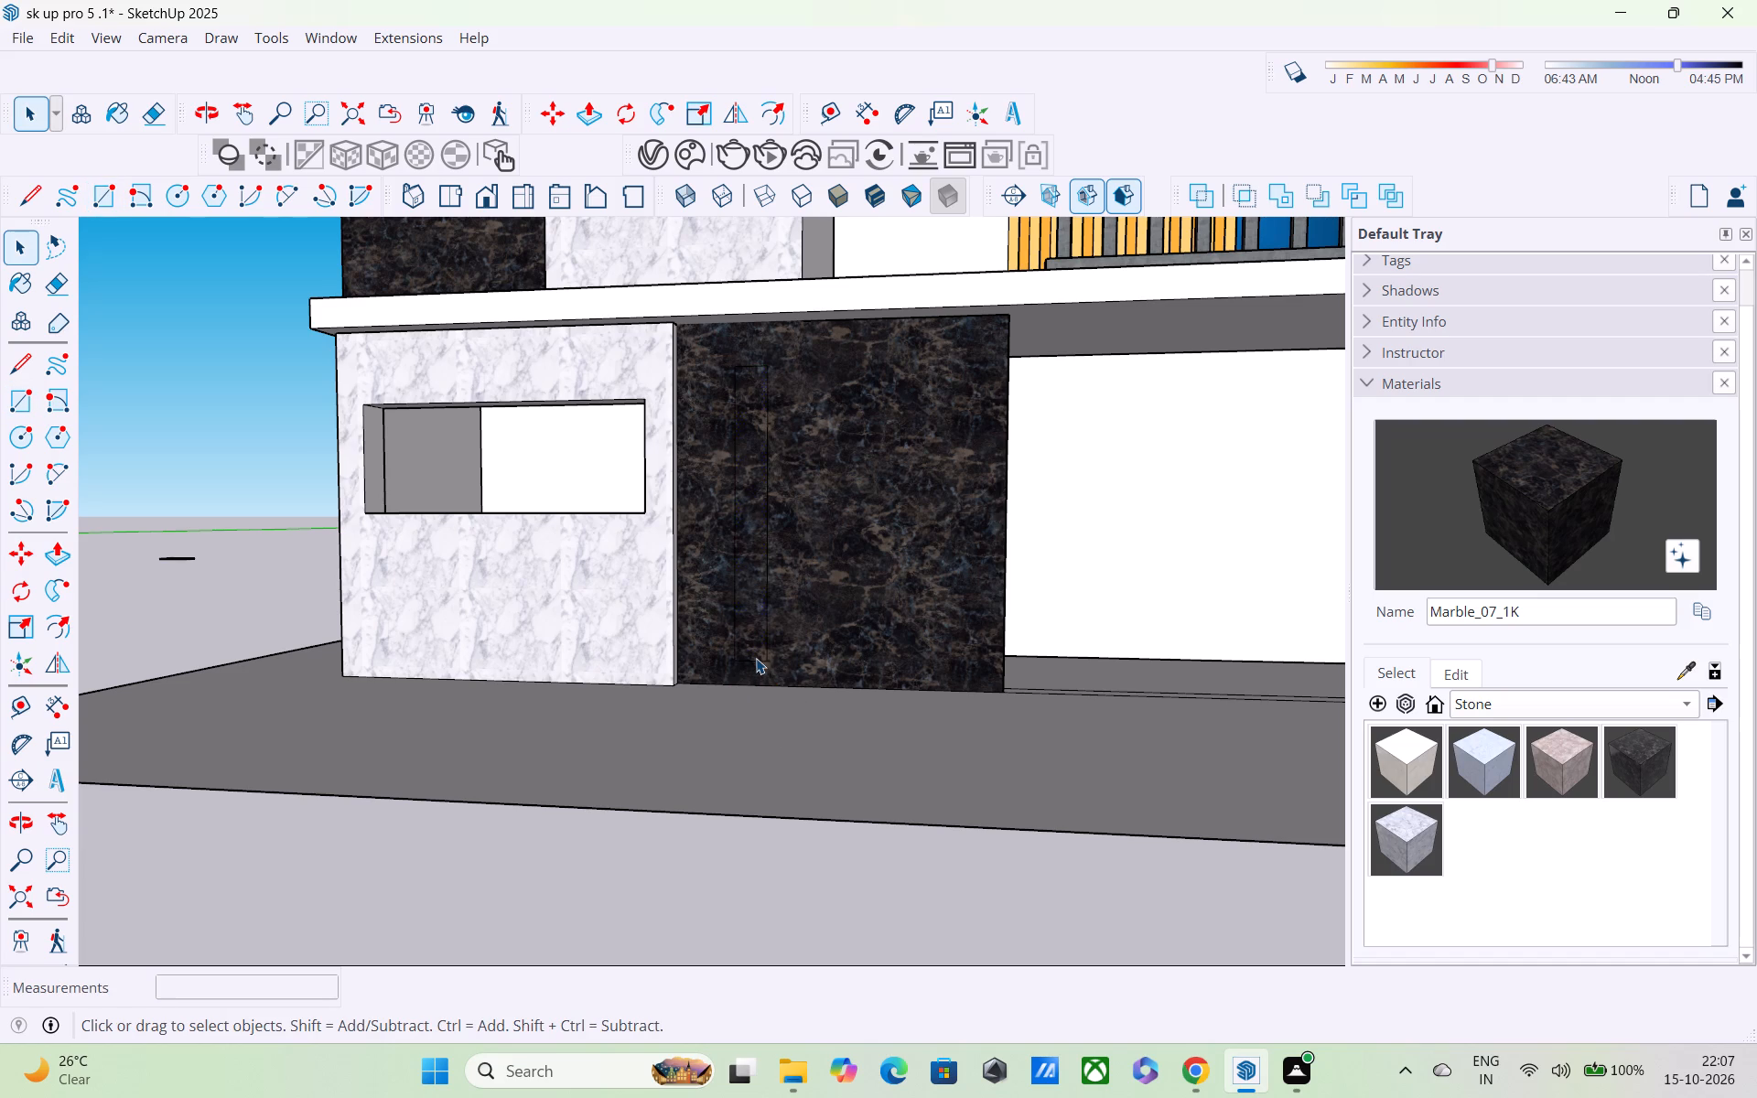
key("m")
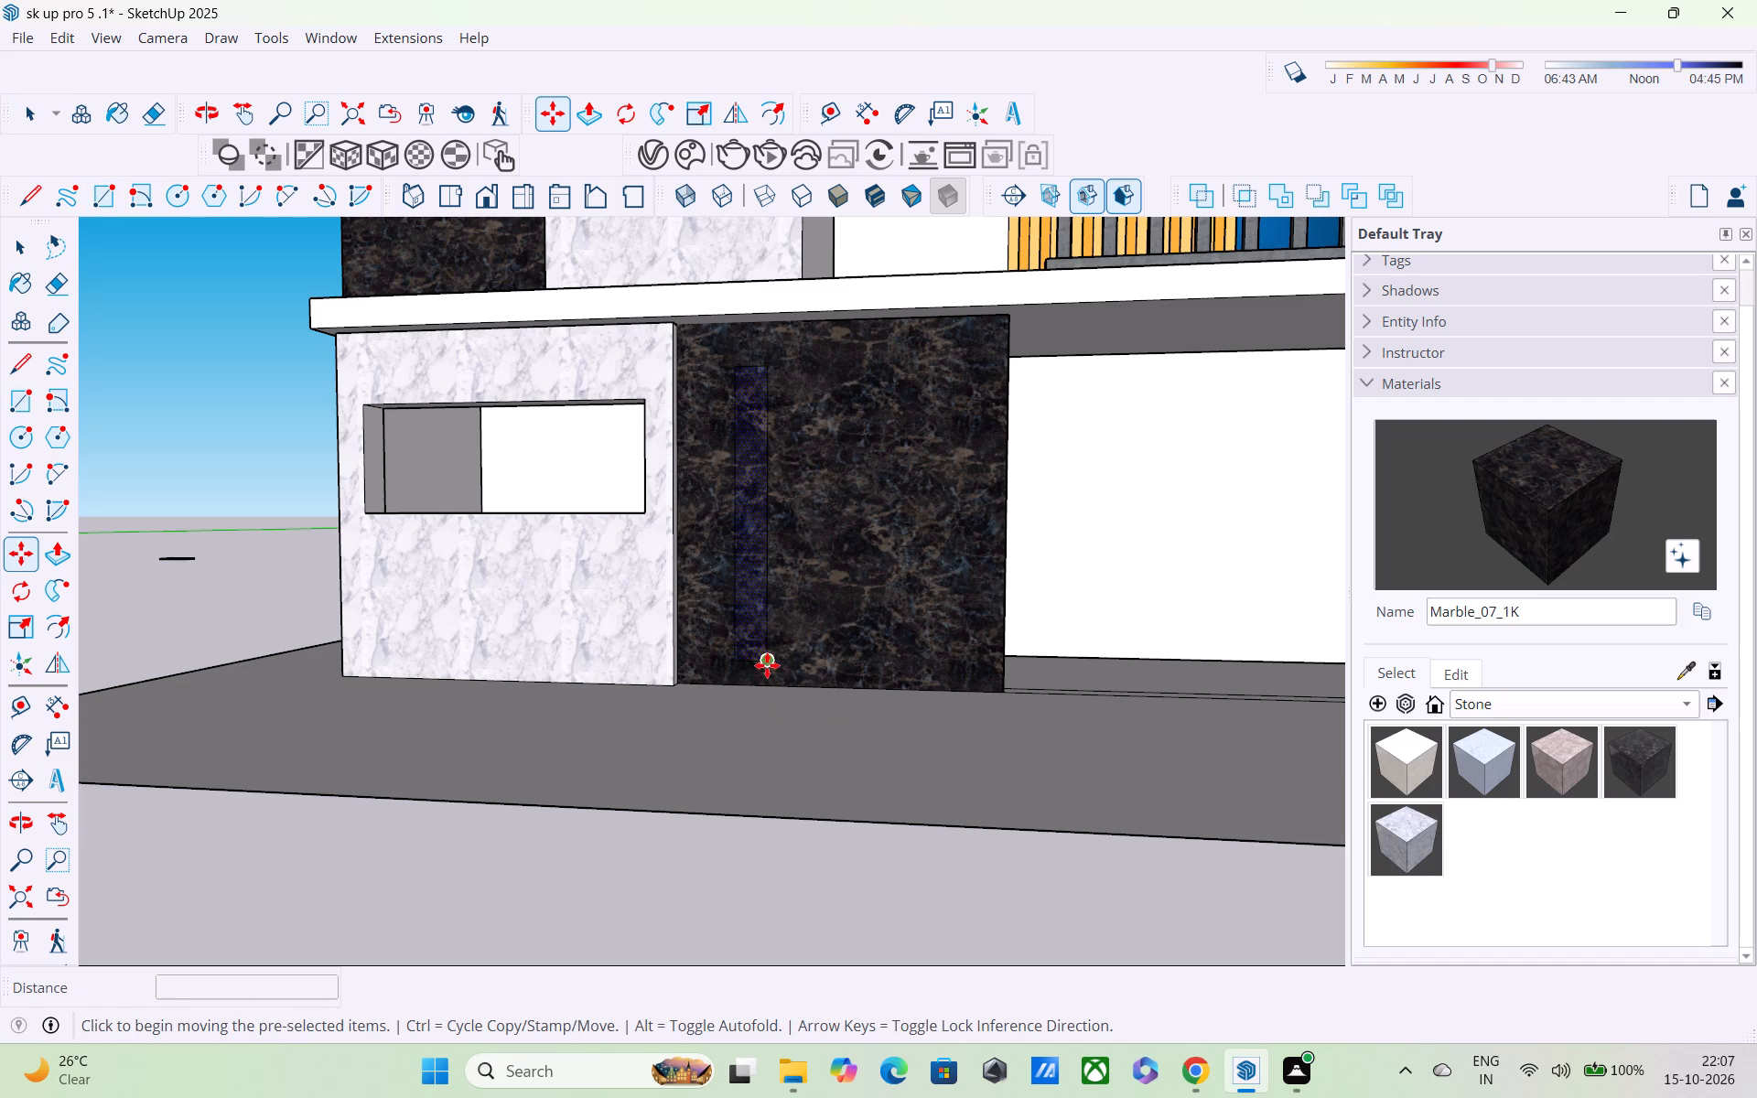
left_click(767, 657)
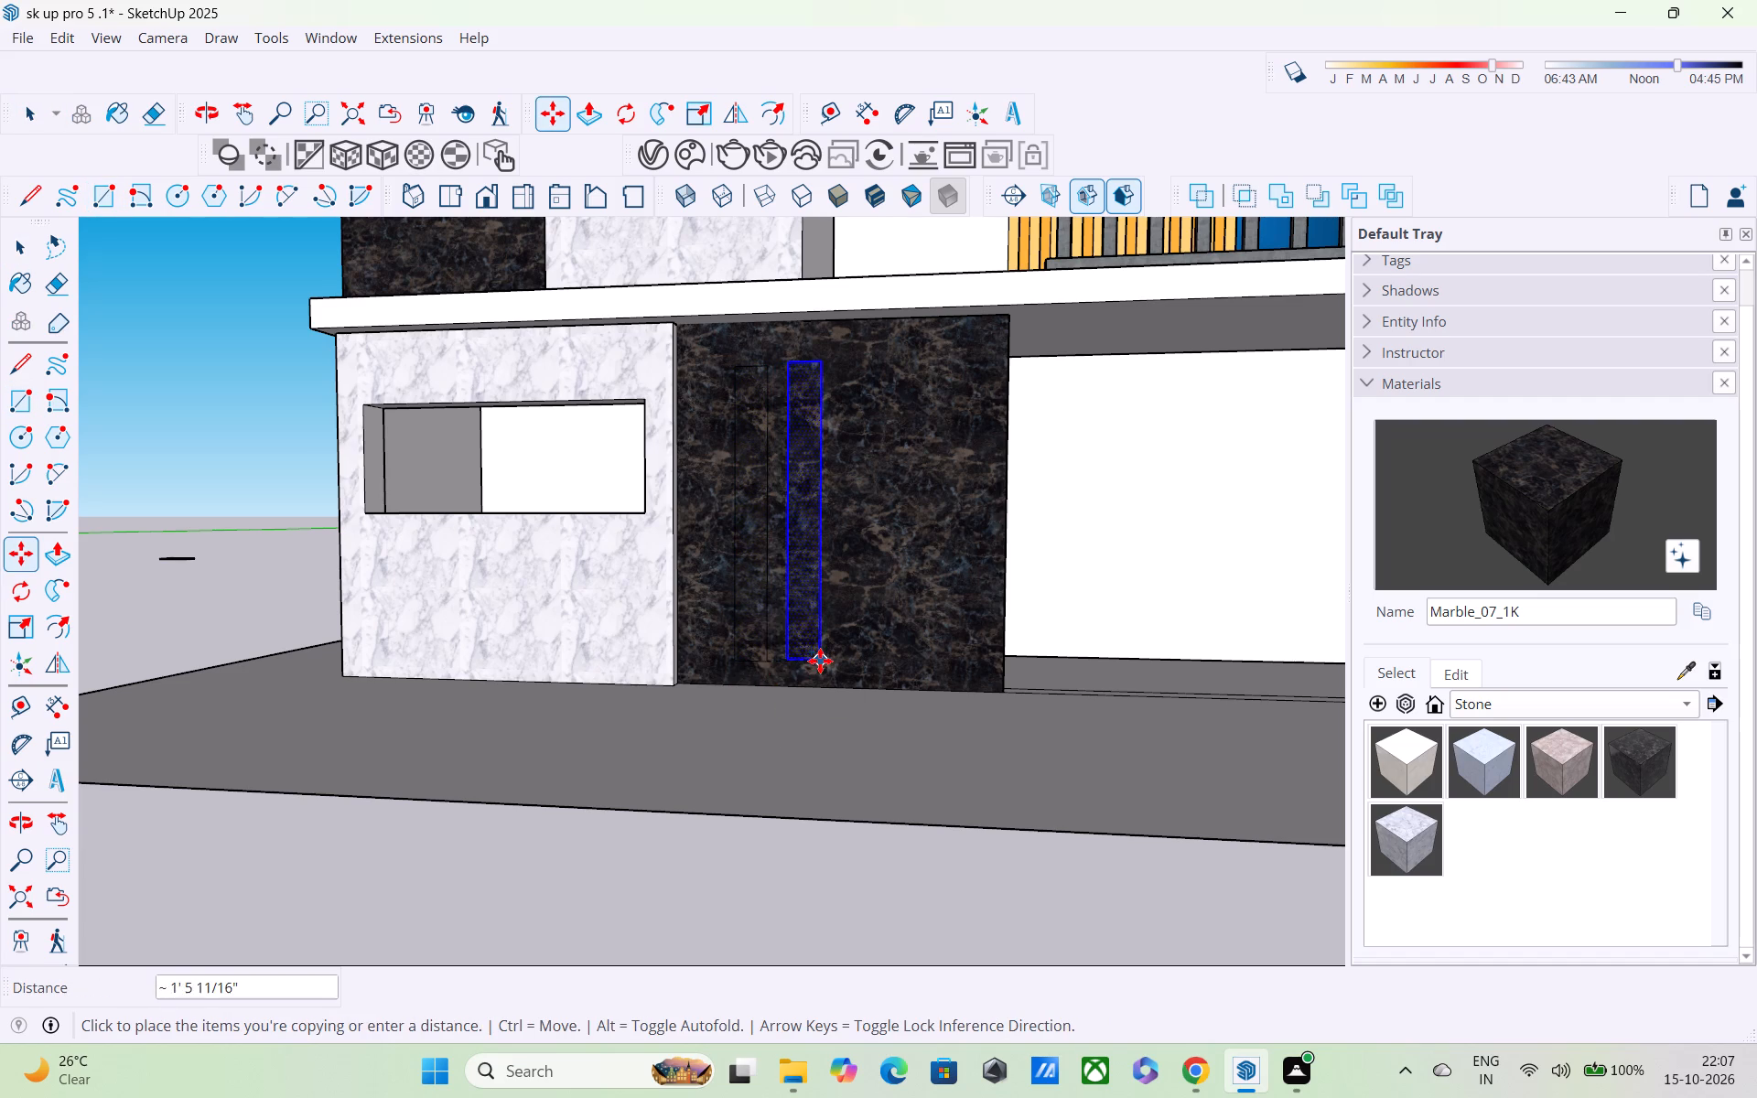
left_click(835, 664)
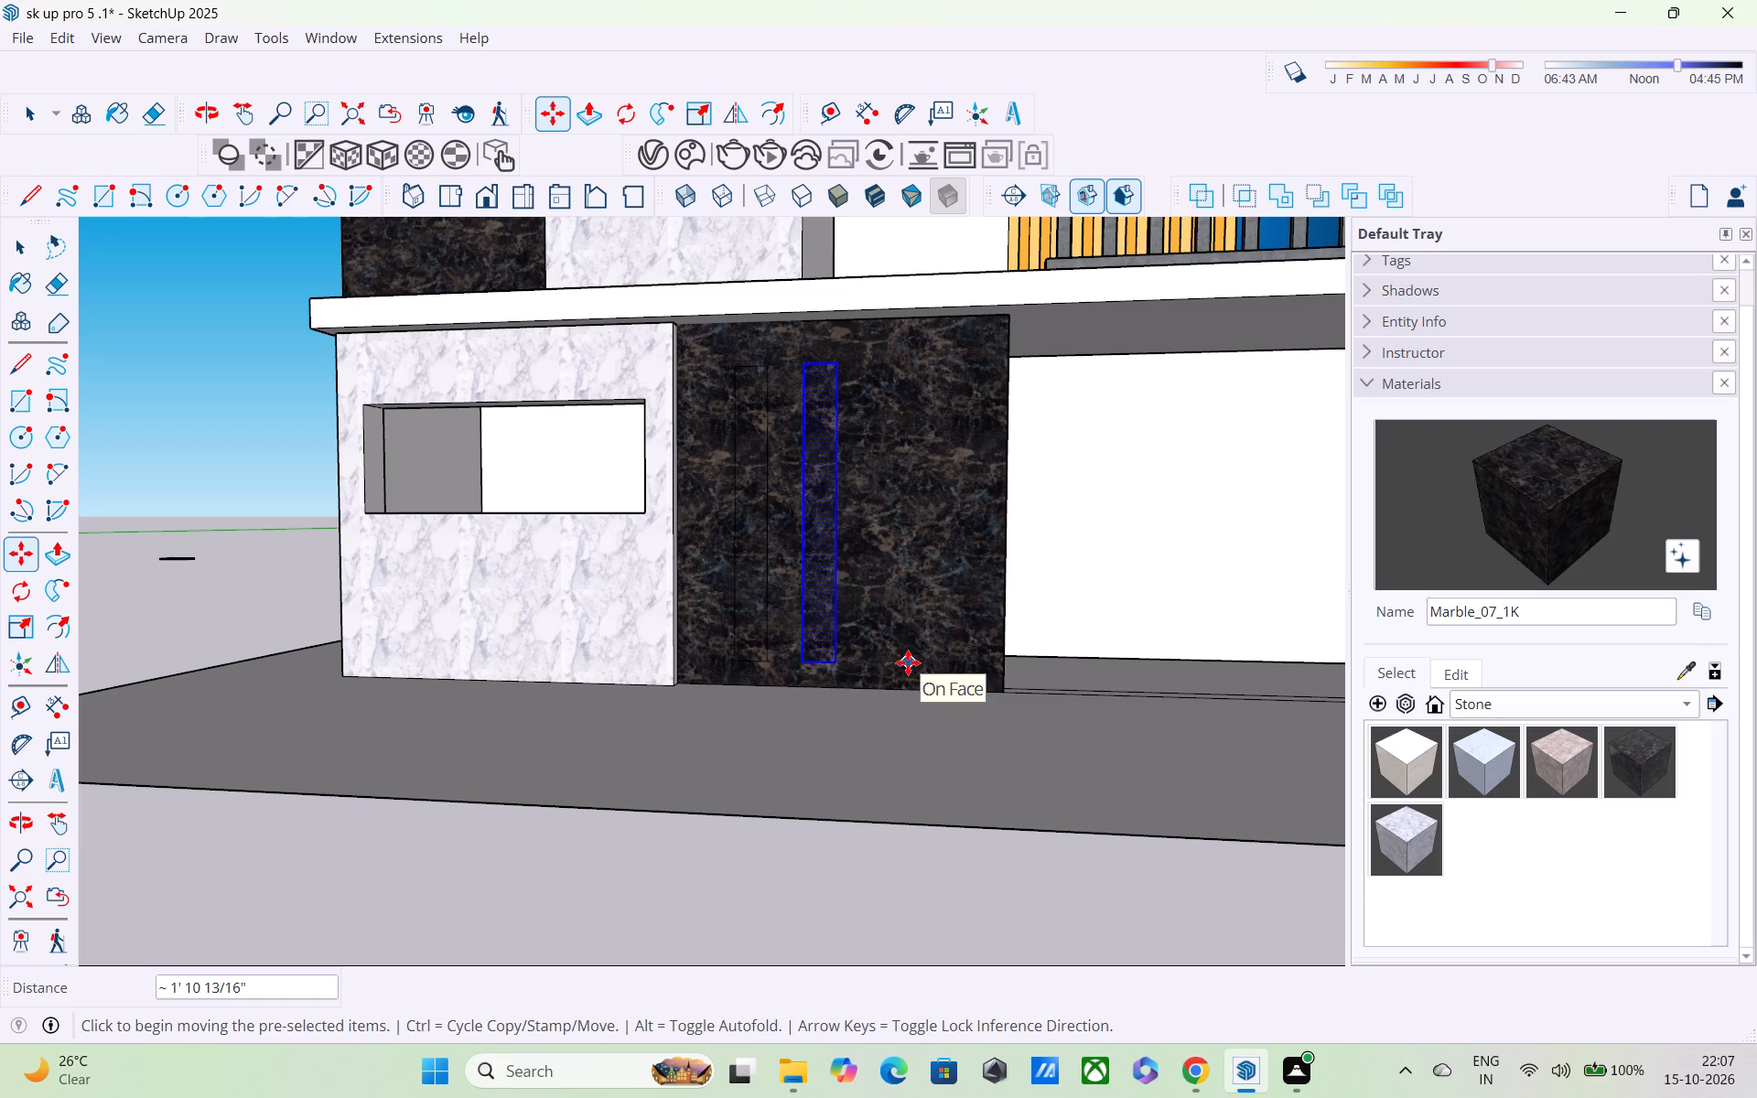
left_click(842, 663)
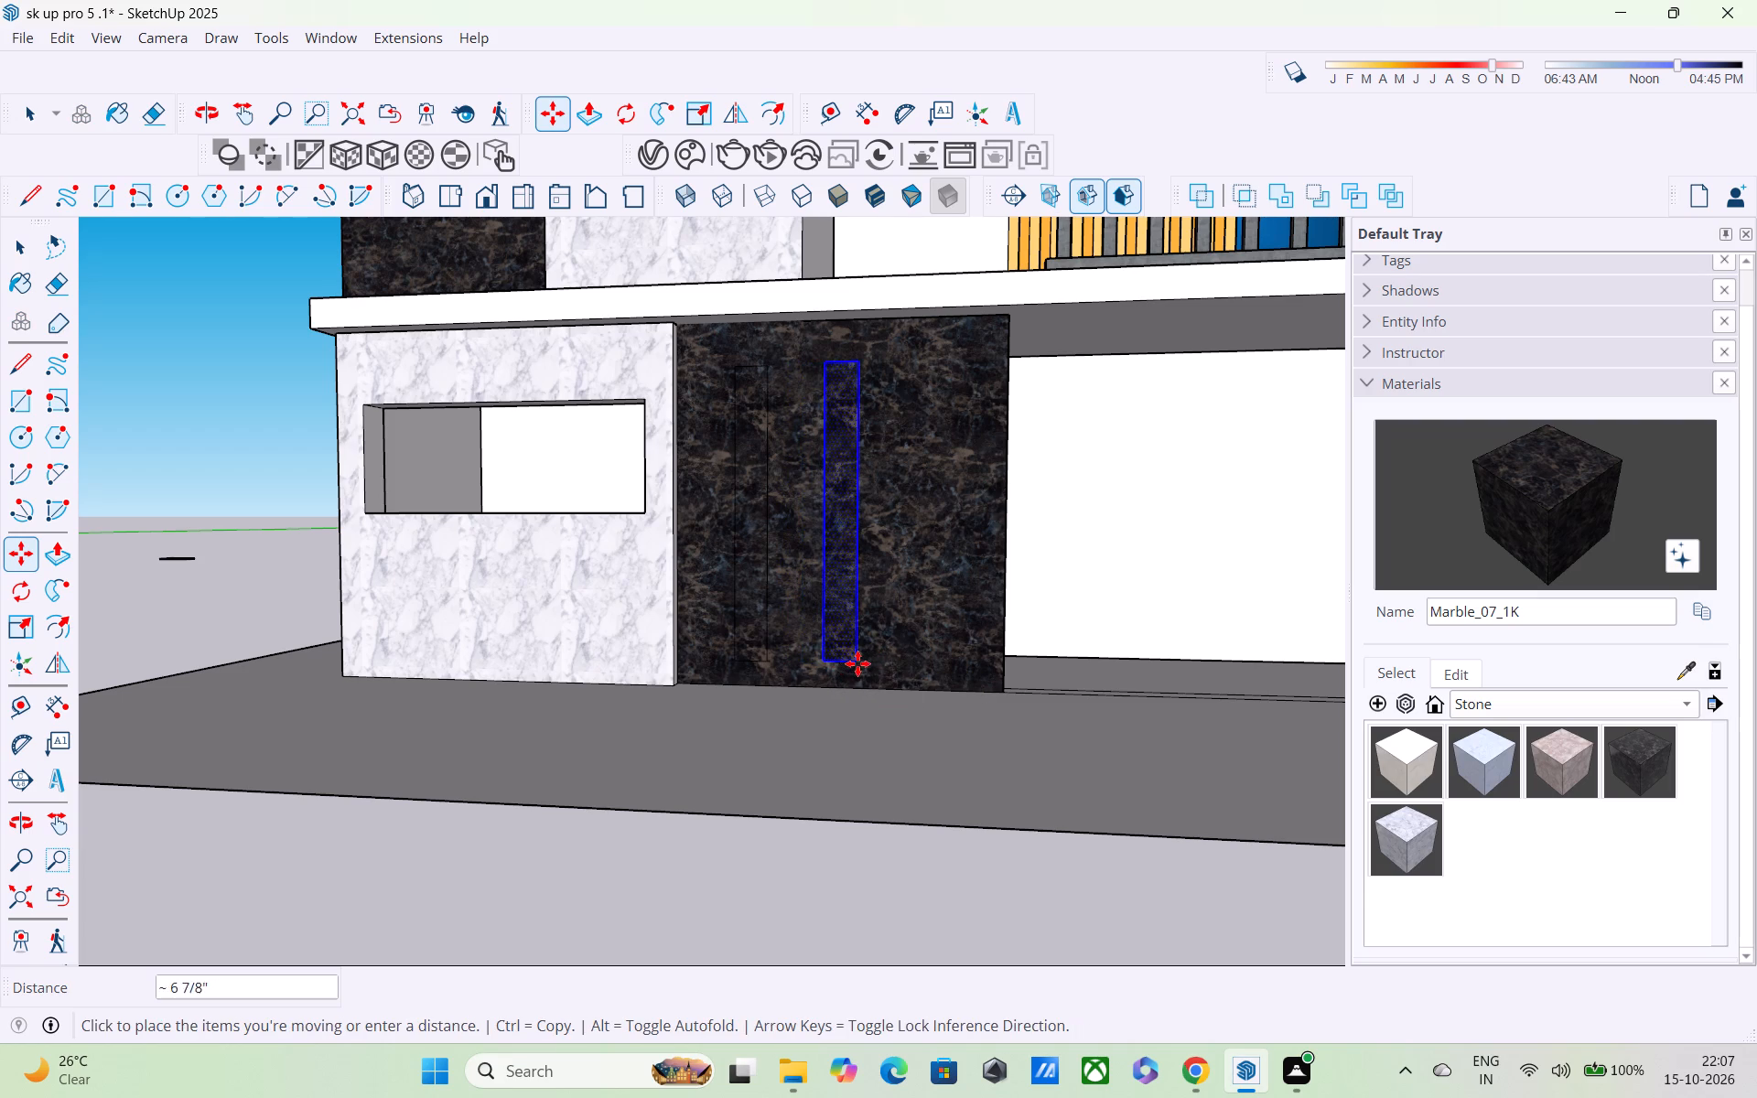
left_click(906, 663)
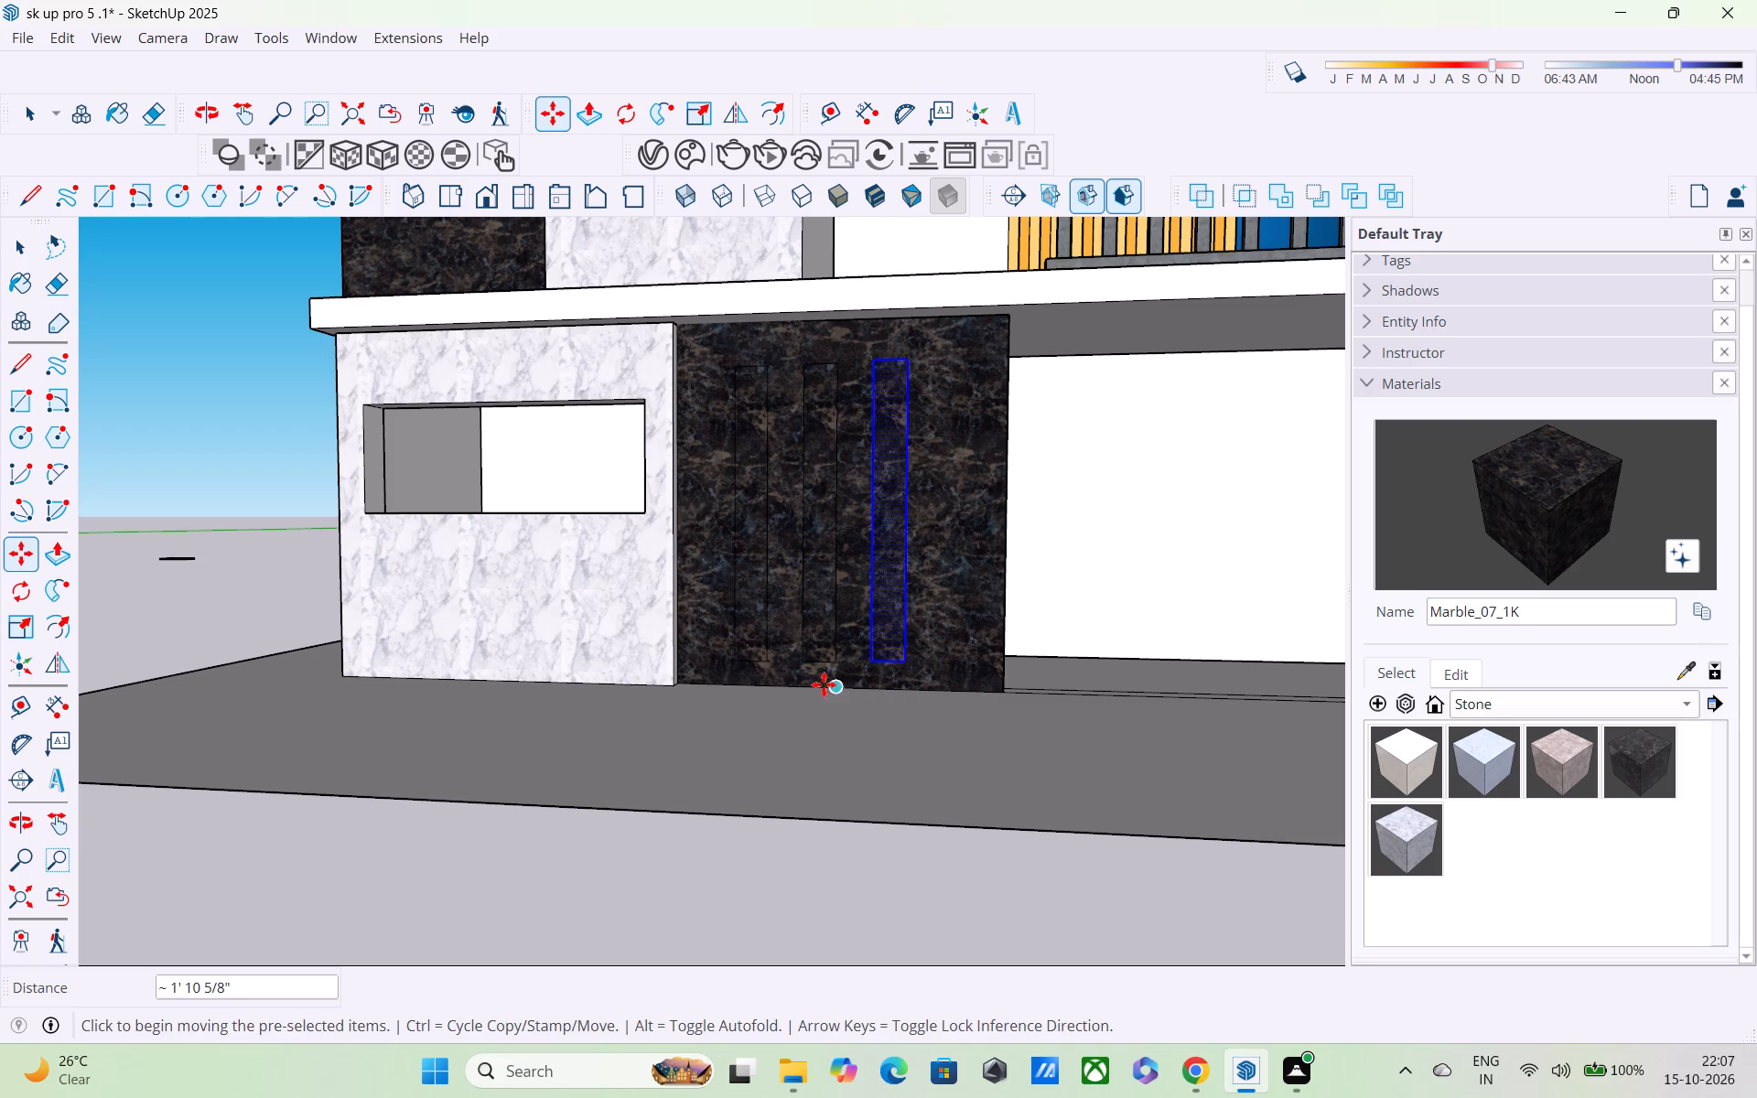
key("space")
key("space")
left_click(216, 582)
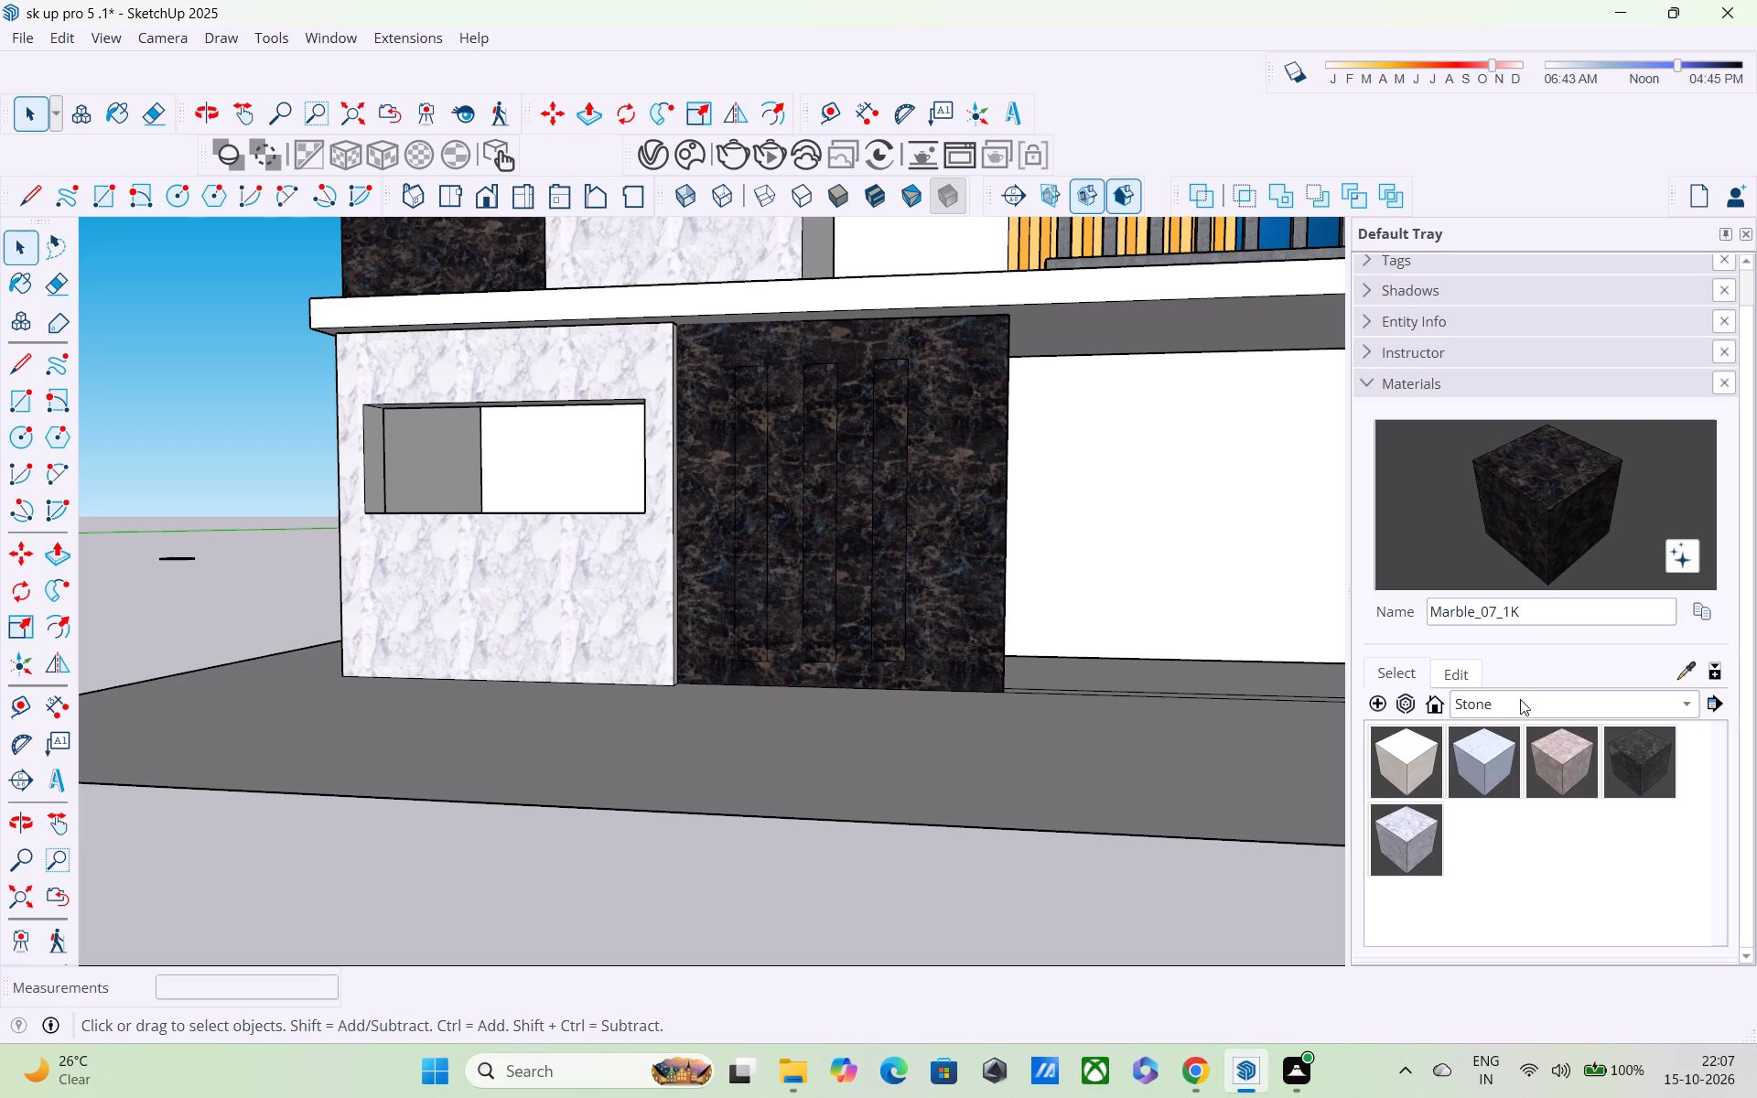
Look through the materials already used in the model for a finish for the three vertical strips.
left_click(1452, 671)
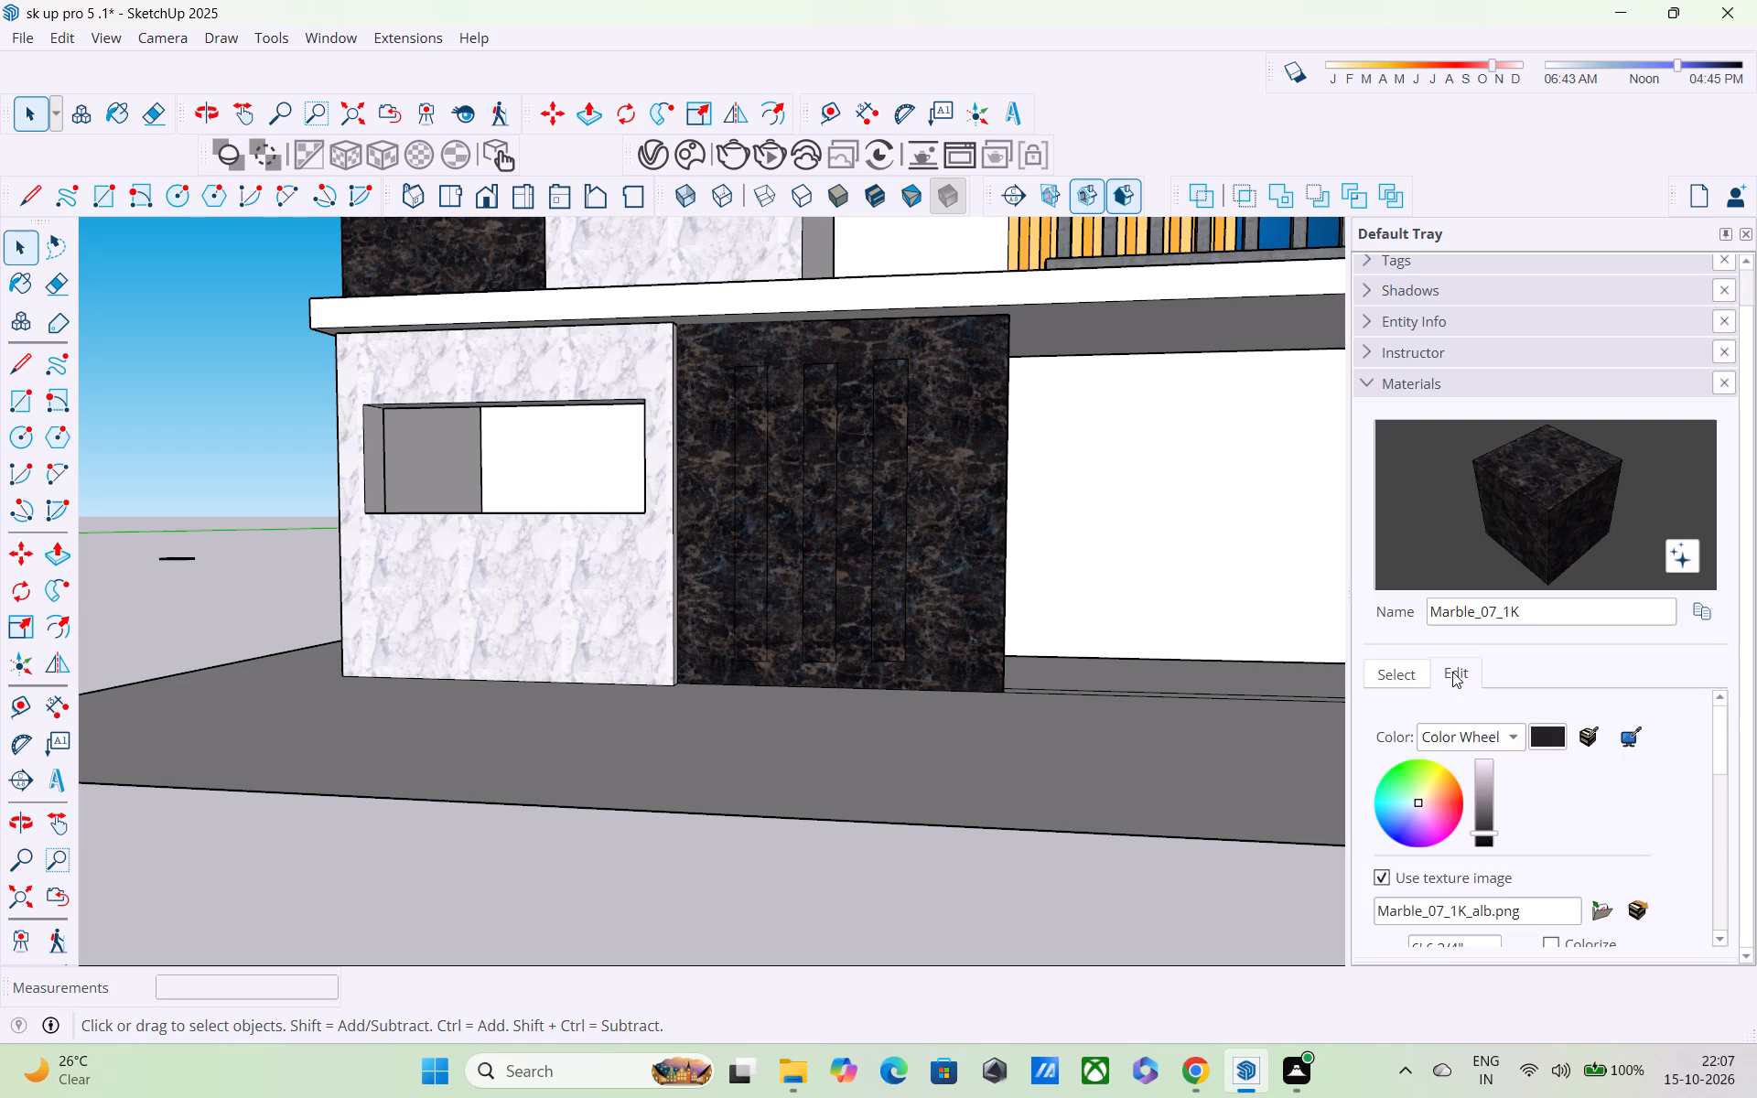
left_click(1397, 683)
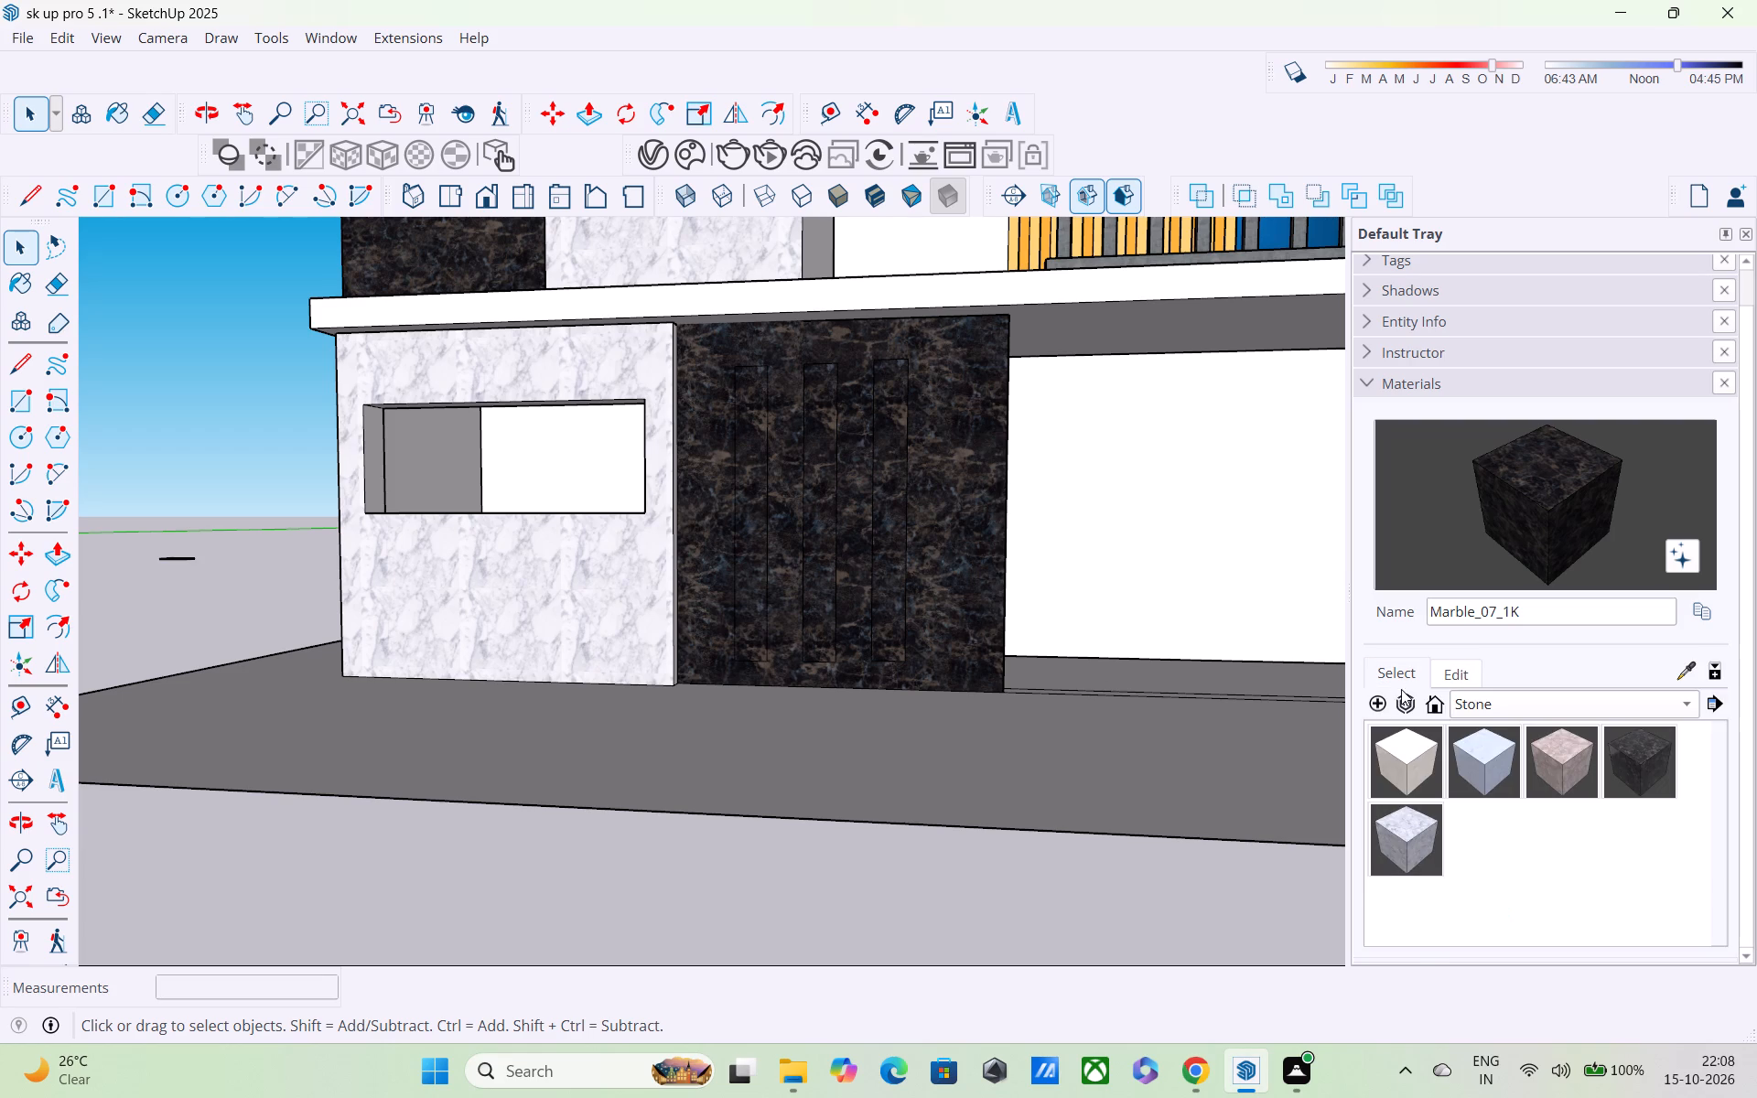
left_click(1477, 709)
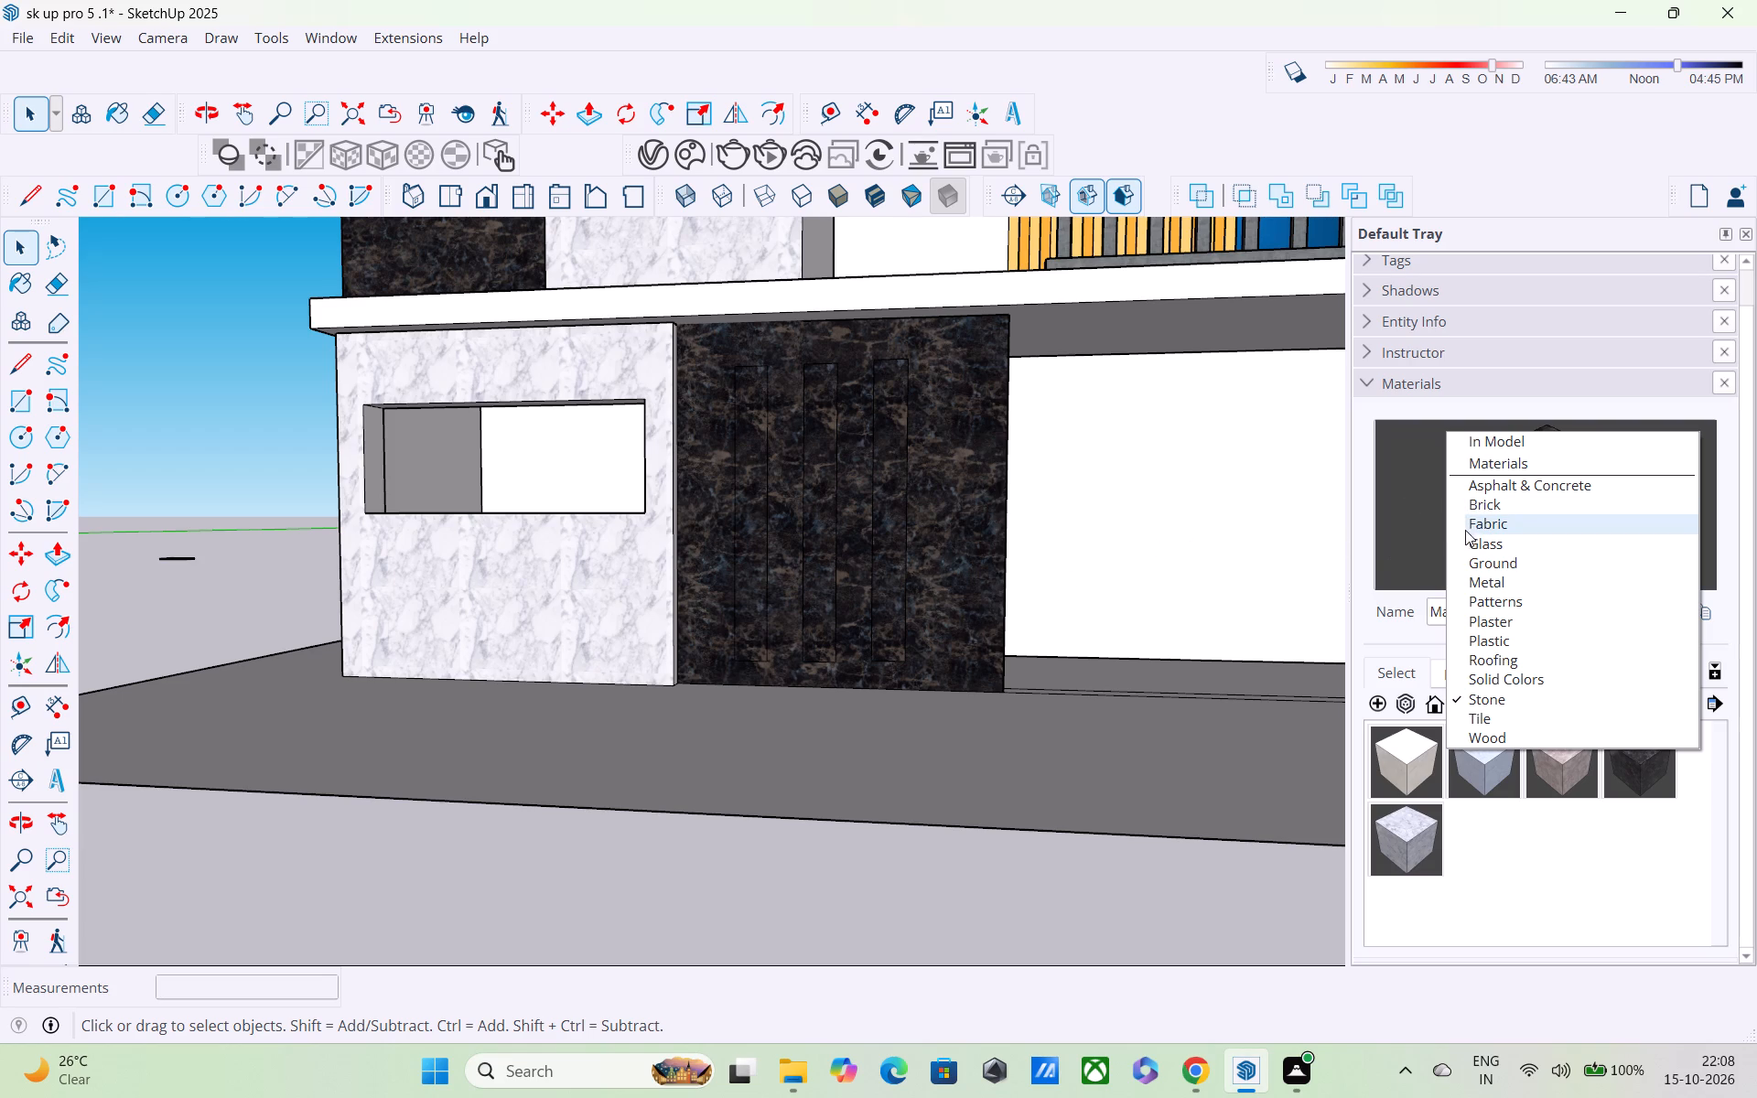
left_click(1468, 447)
scroll(1419, 781, "down", 3)
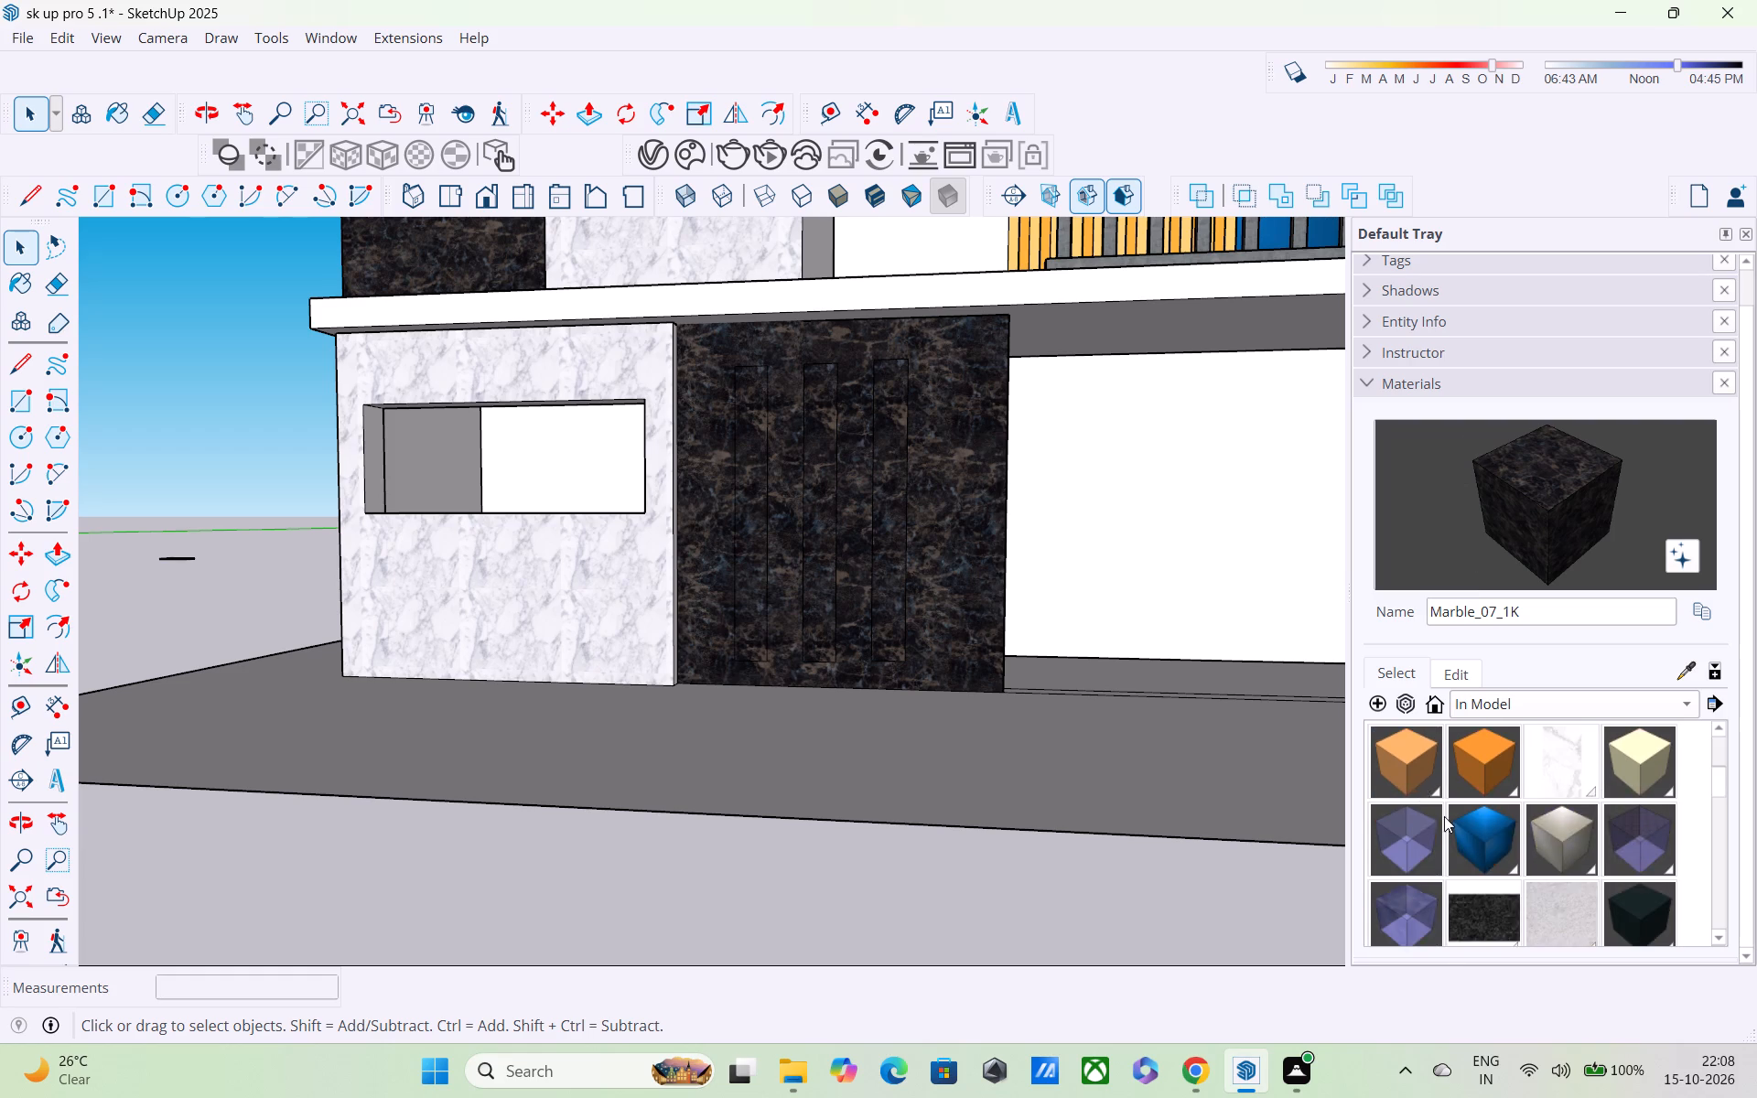
scroll(1444, 816, "down", 5)
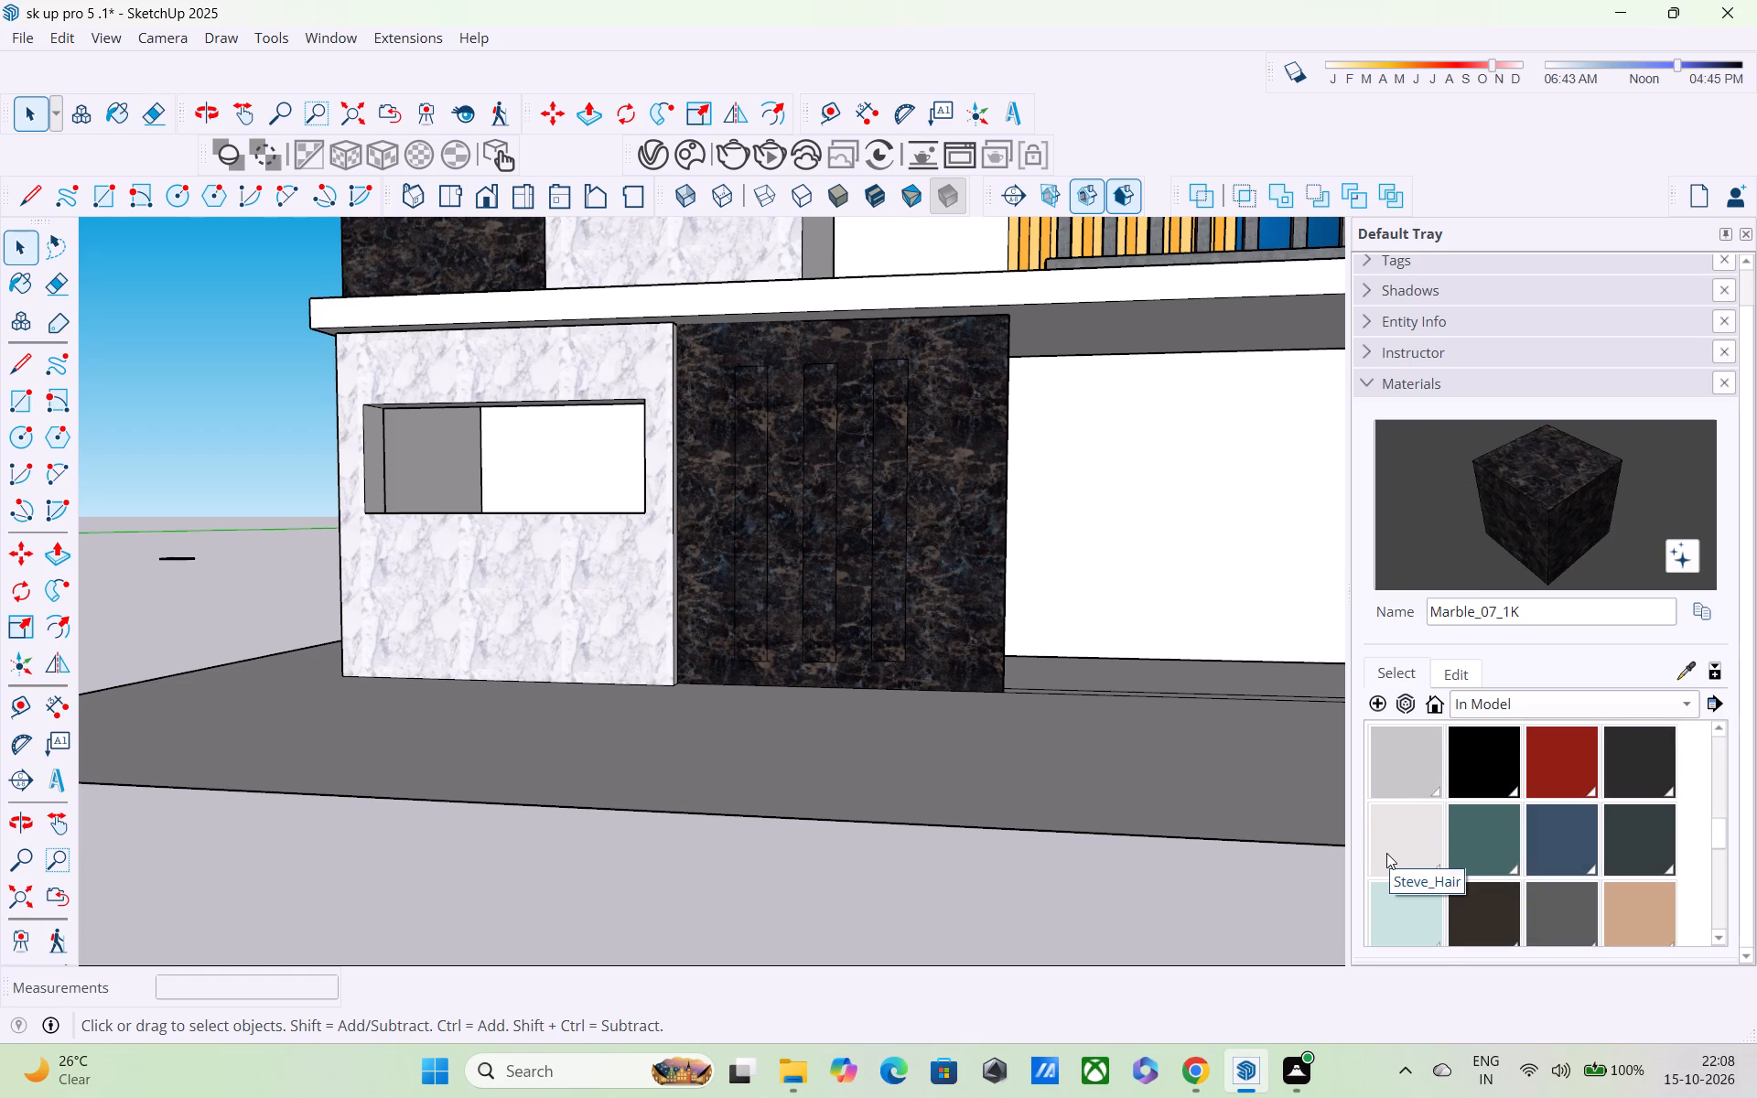
scroll(1387, 852, "up", 2)
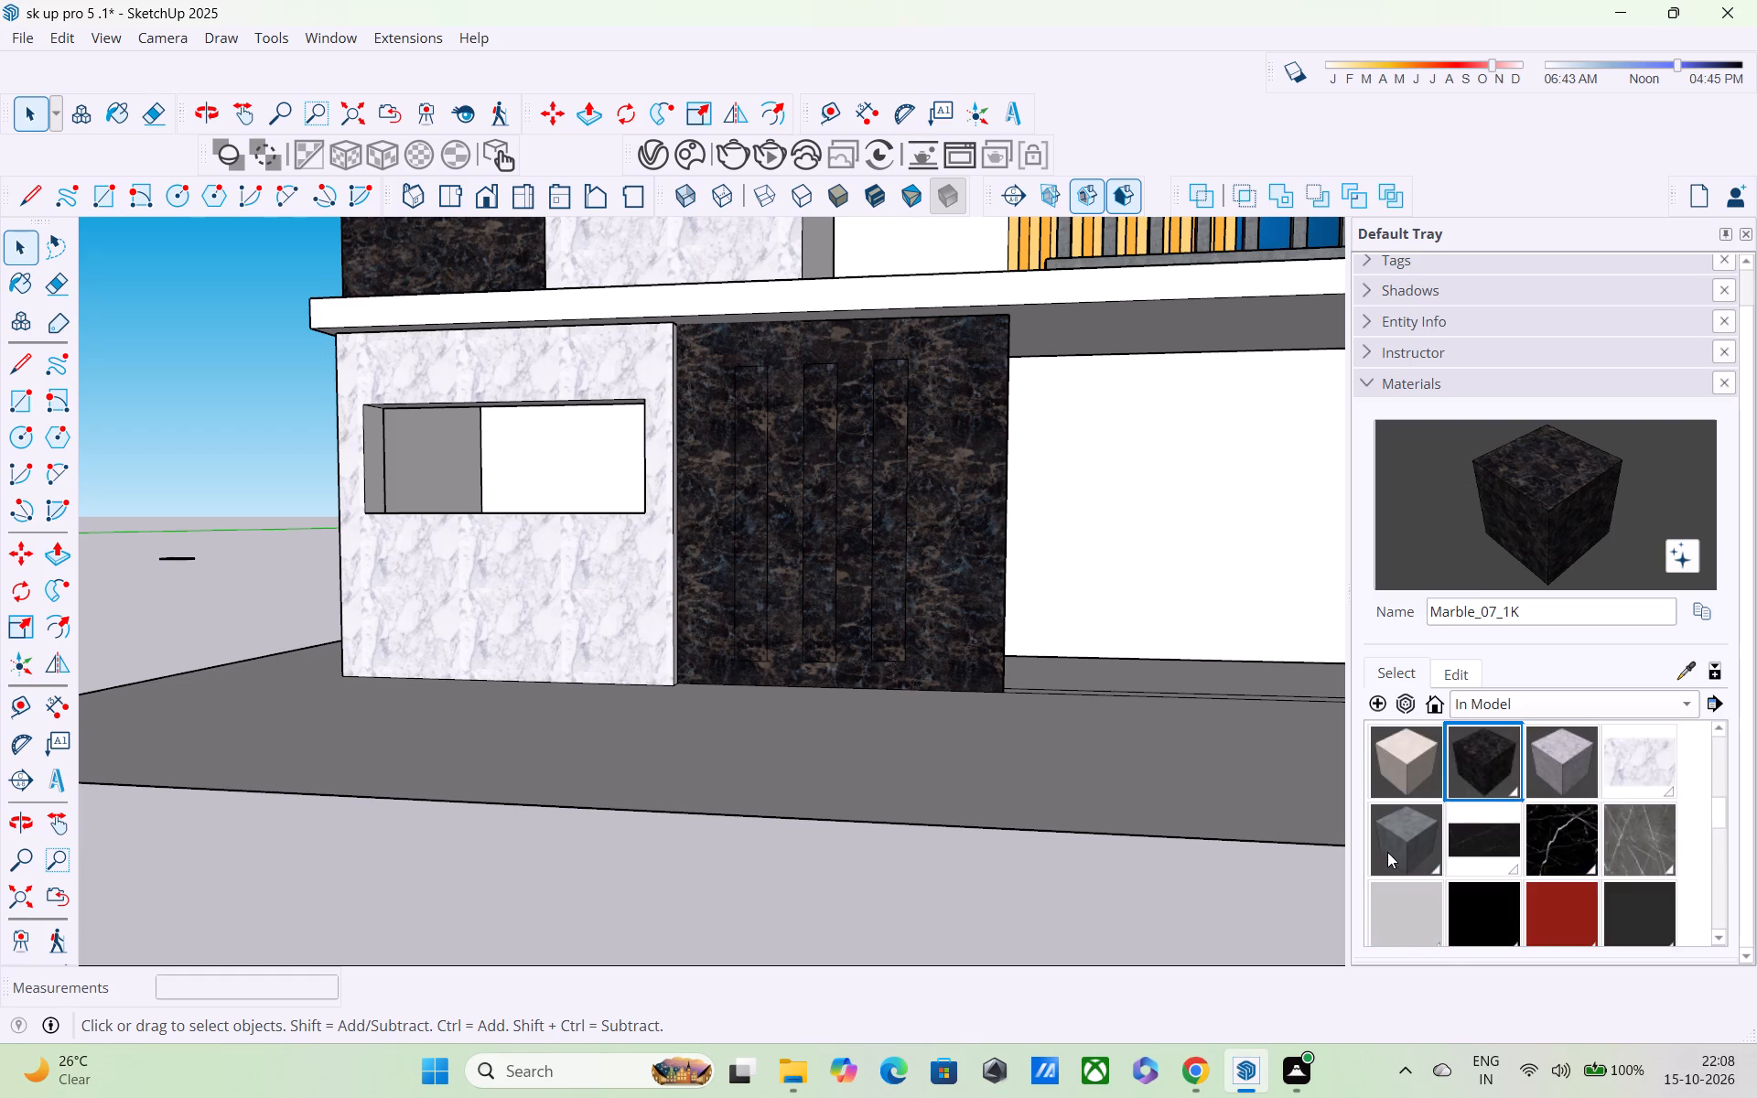
scroll(1387, 851, "up", 3)
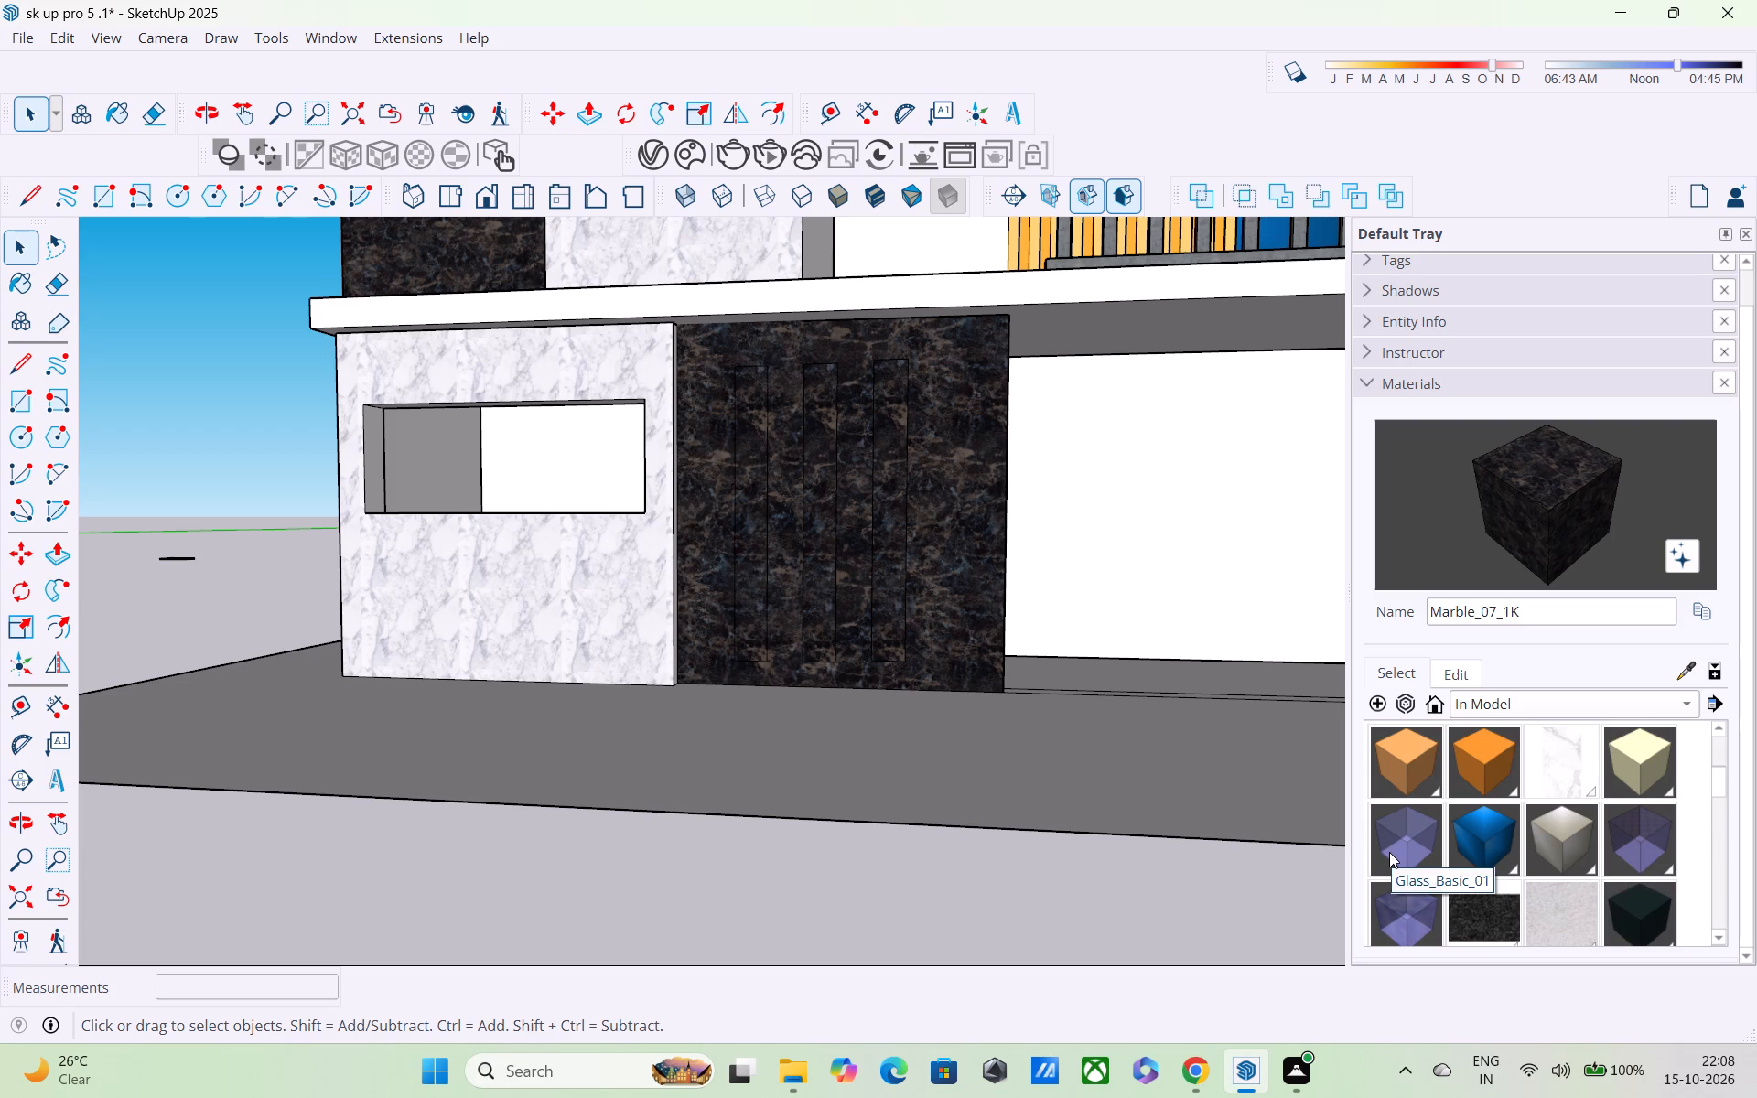
scroll(1388, 853, "up", 3)
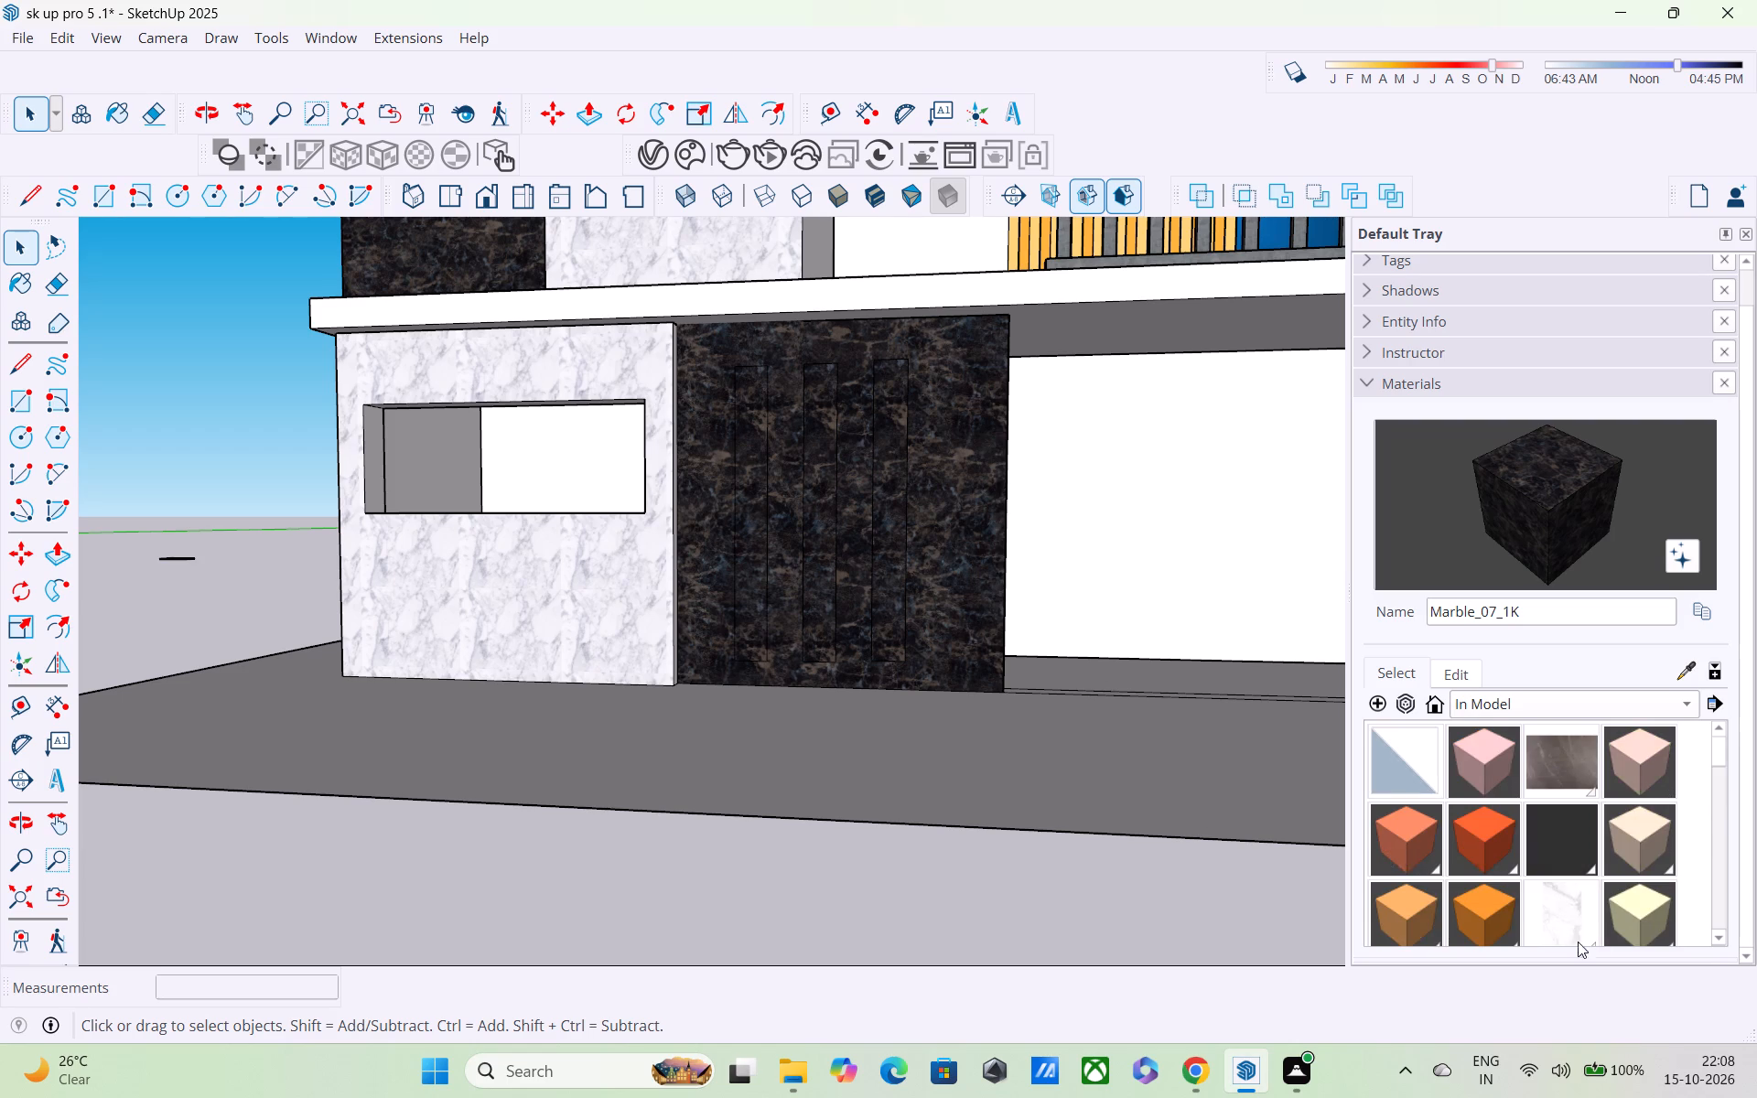
scroll(1573, 828, "up", 3)
scroll(1535, 817, "down", 1)
scroll(1529, 816, "up", 1)
scroll(1526, 816, "down", 4)
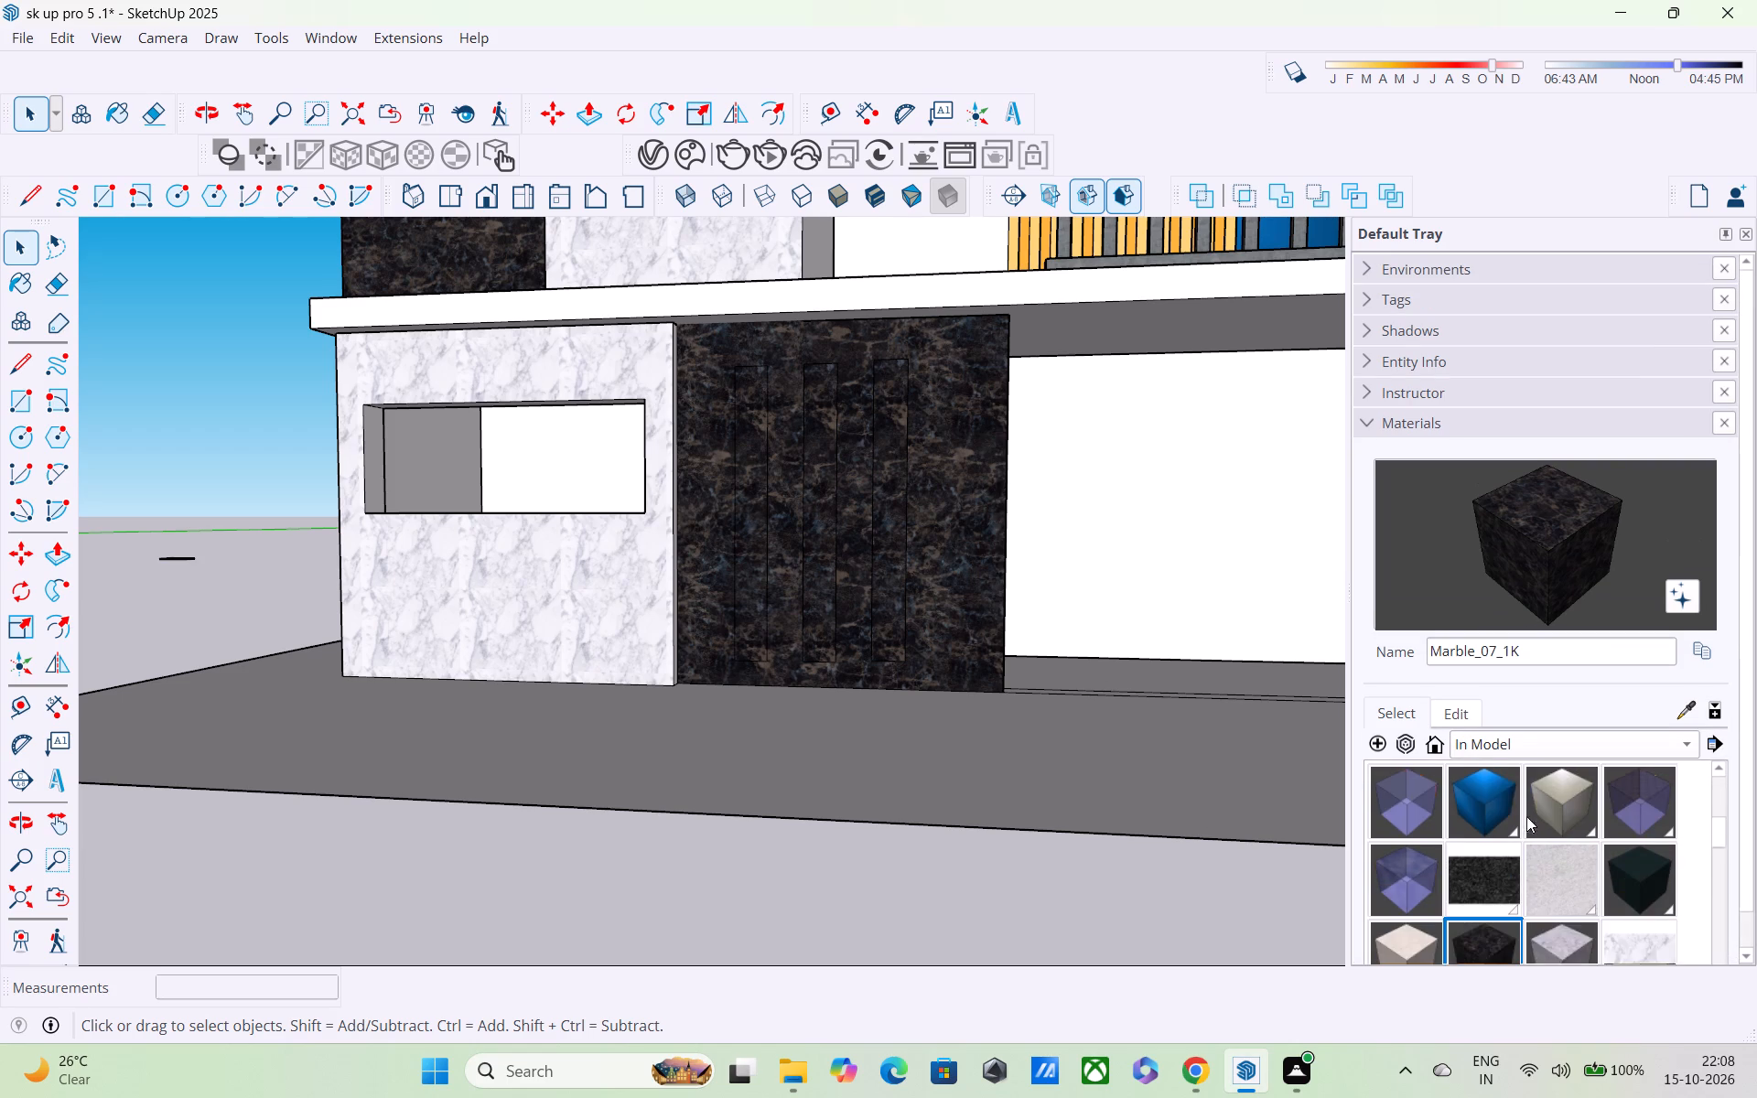
scroll(1526, 816, "down", 1)
scroll(1555, 875, "up", 2)
scroll(1555, 875, "down", 2)
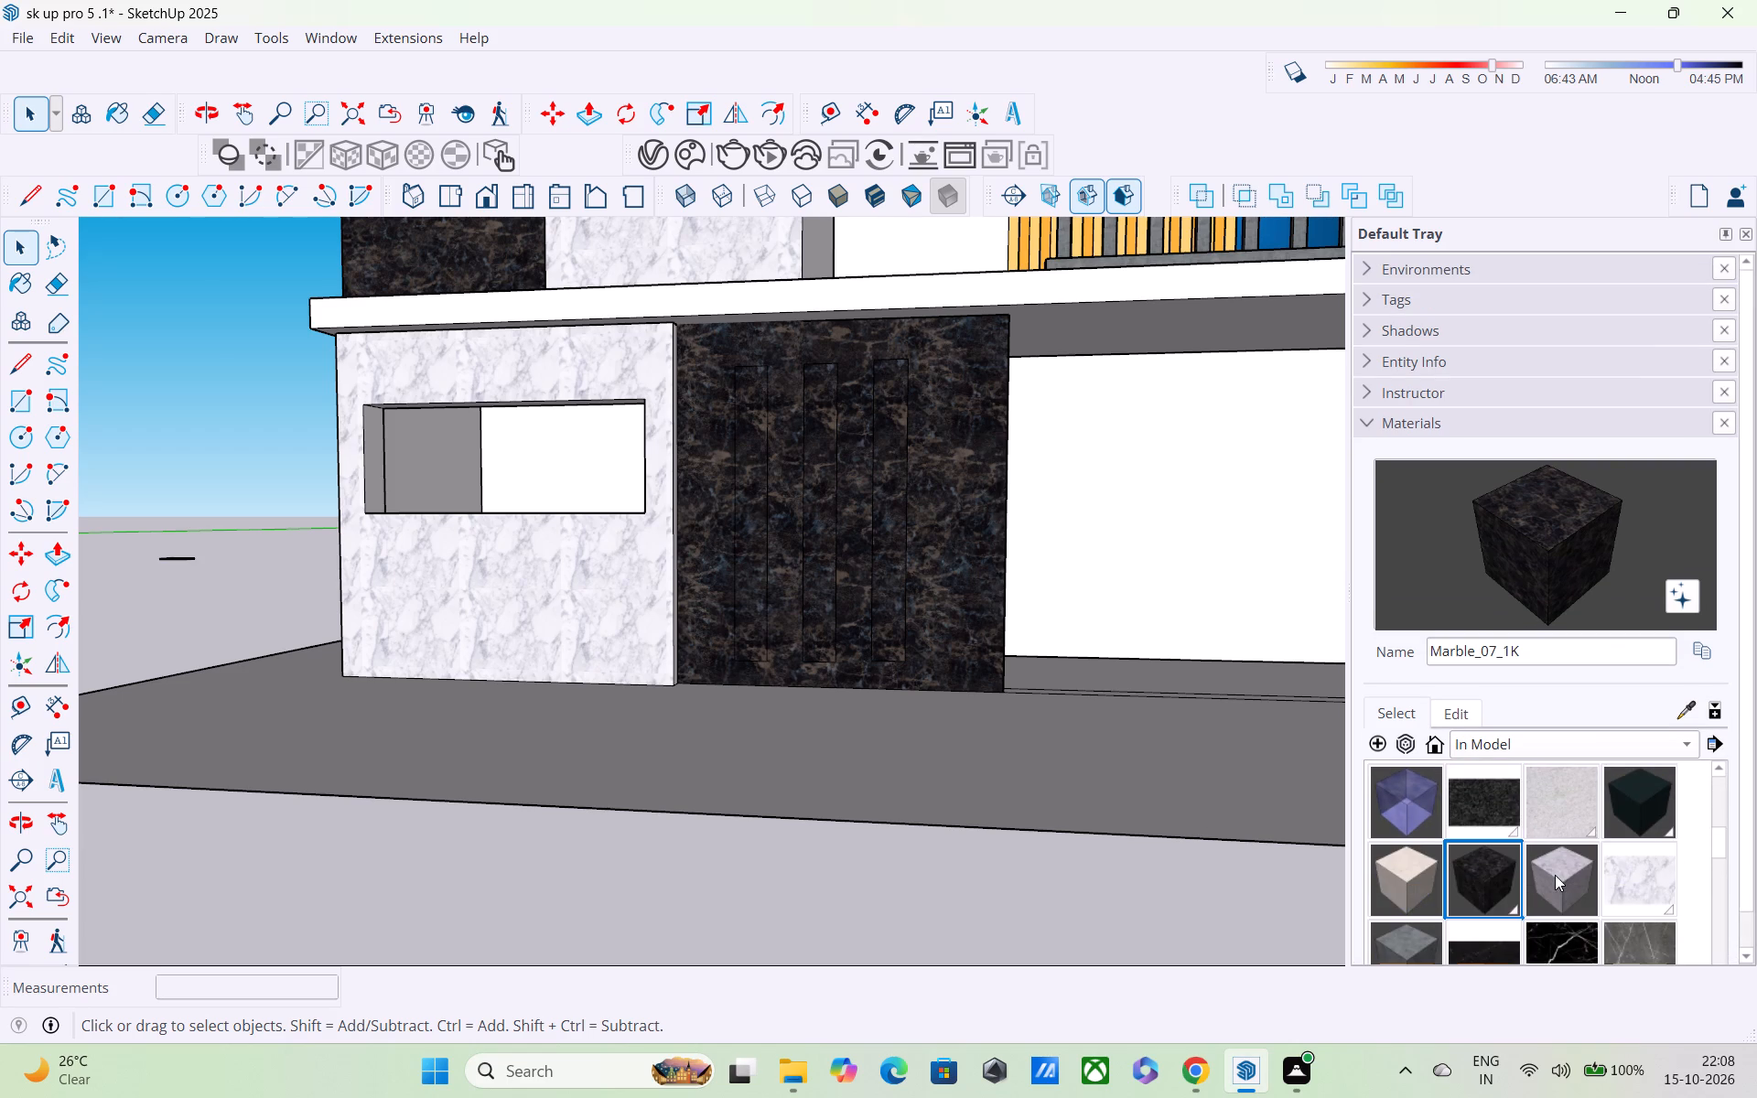
scroll(1546, 871, "up", 4)
scroll(1532, 857, "down", 3)
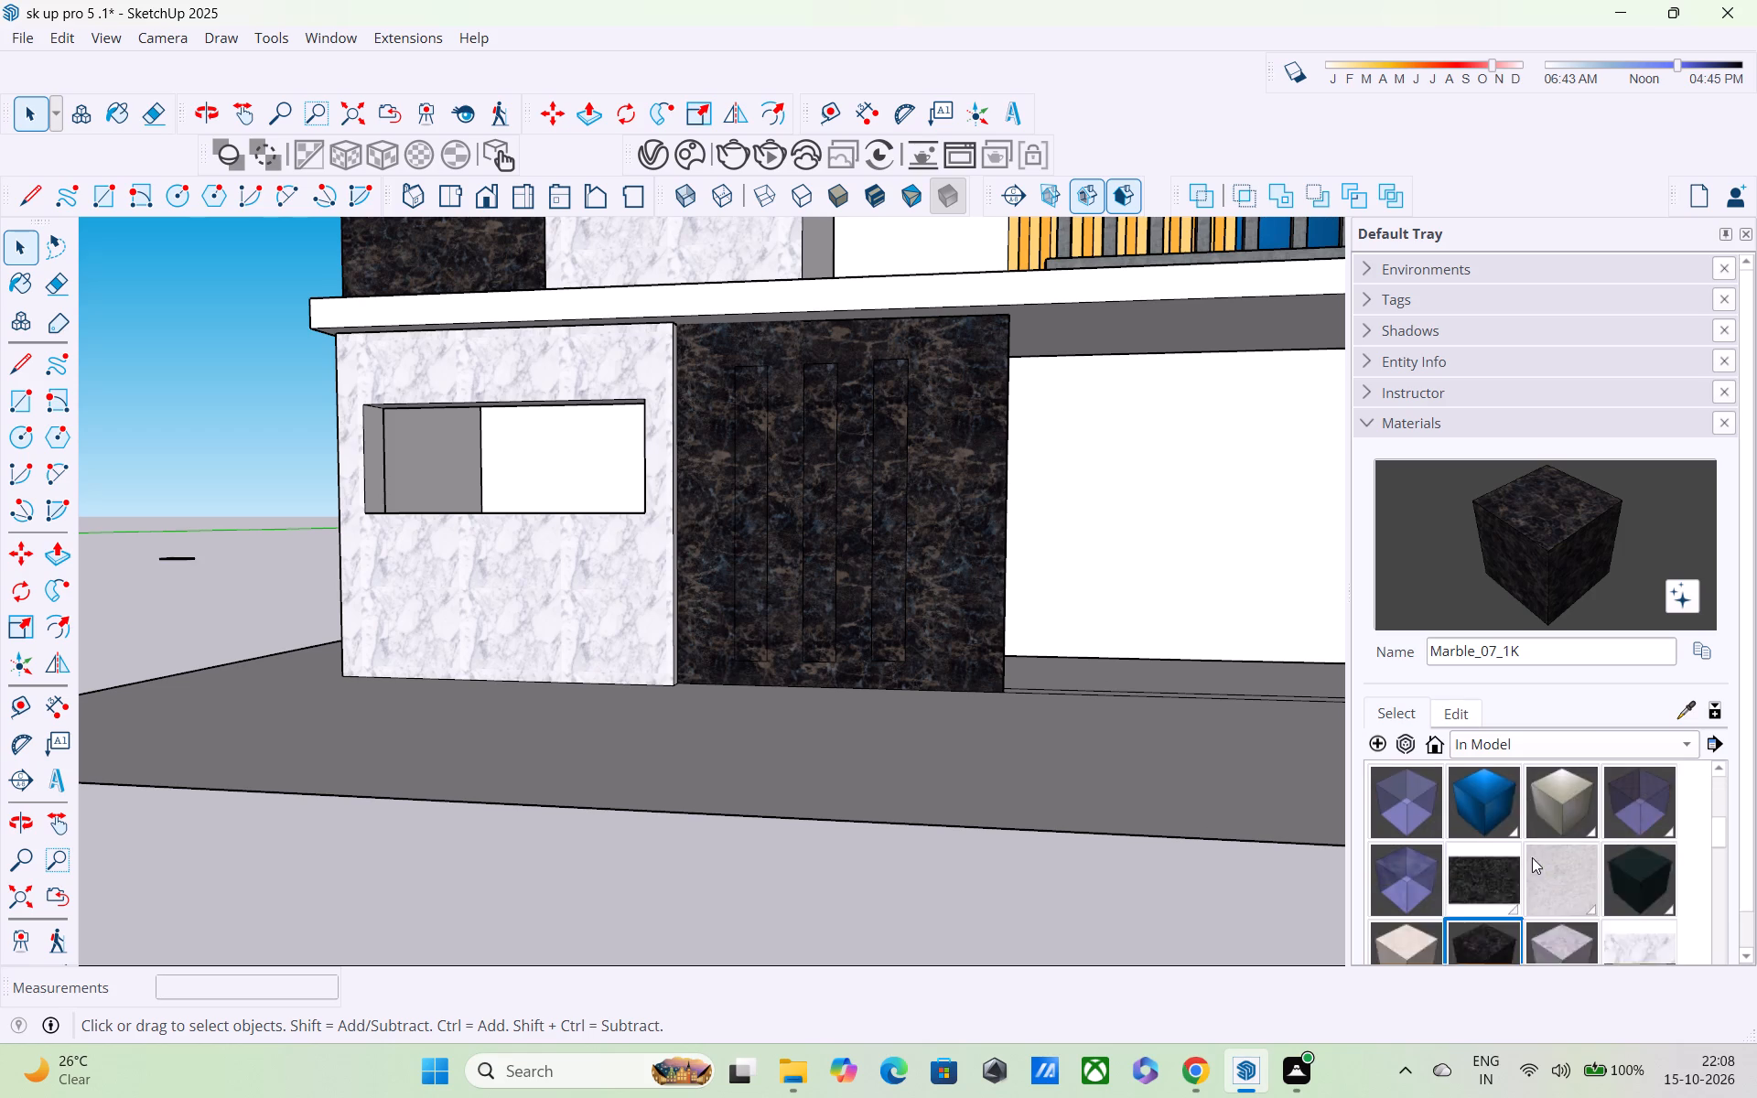
scroll(1532, 857, "up", 2)
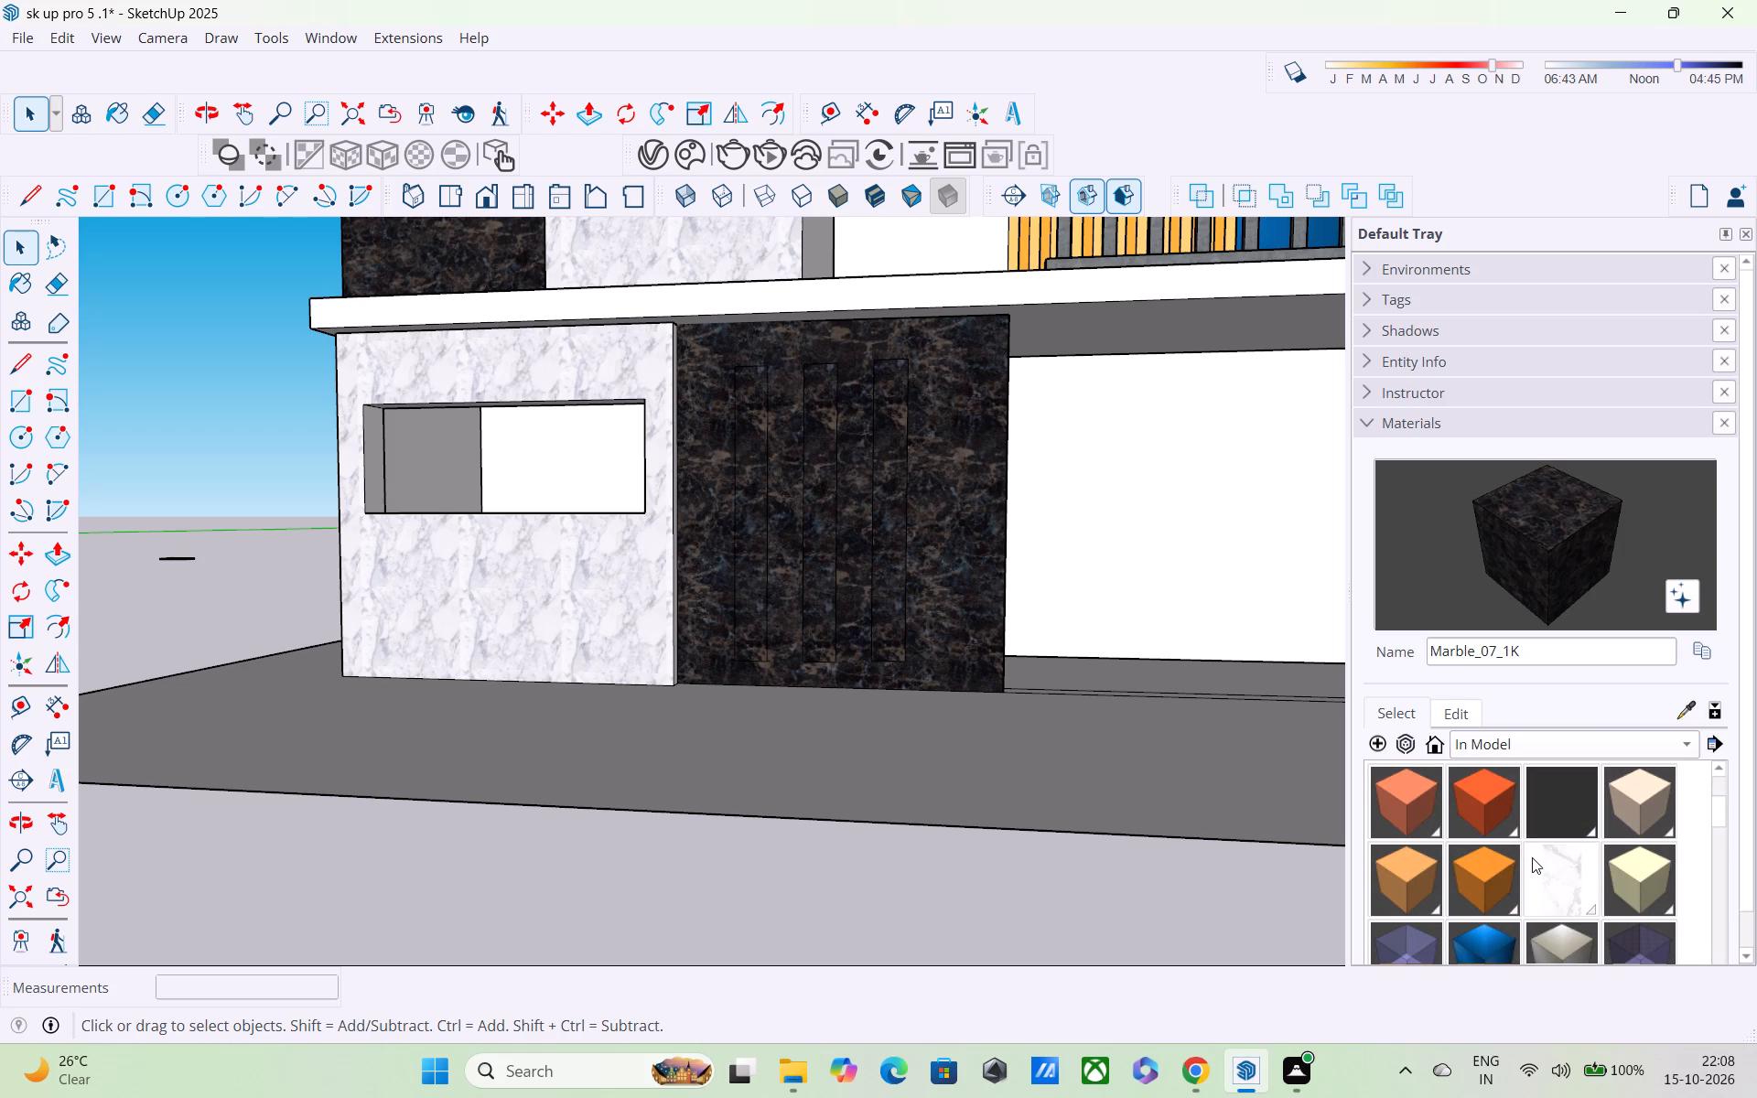
scroll(1532, 857, "down", 1)
scroll(1532, 857, "up", 2)
scroll(1504, 781, "down", 7)
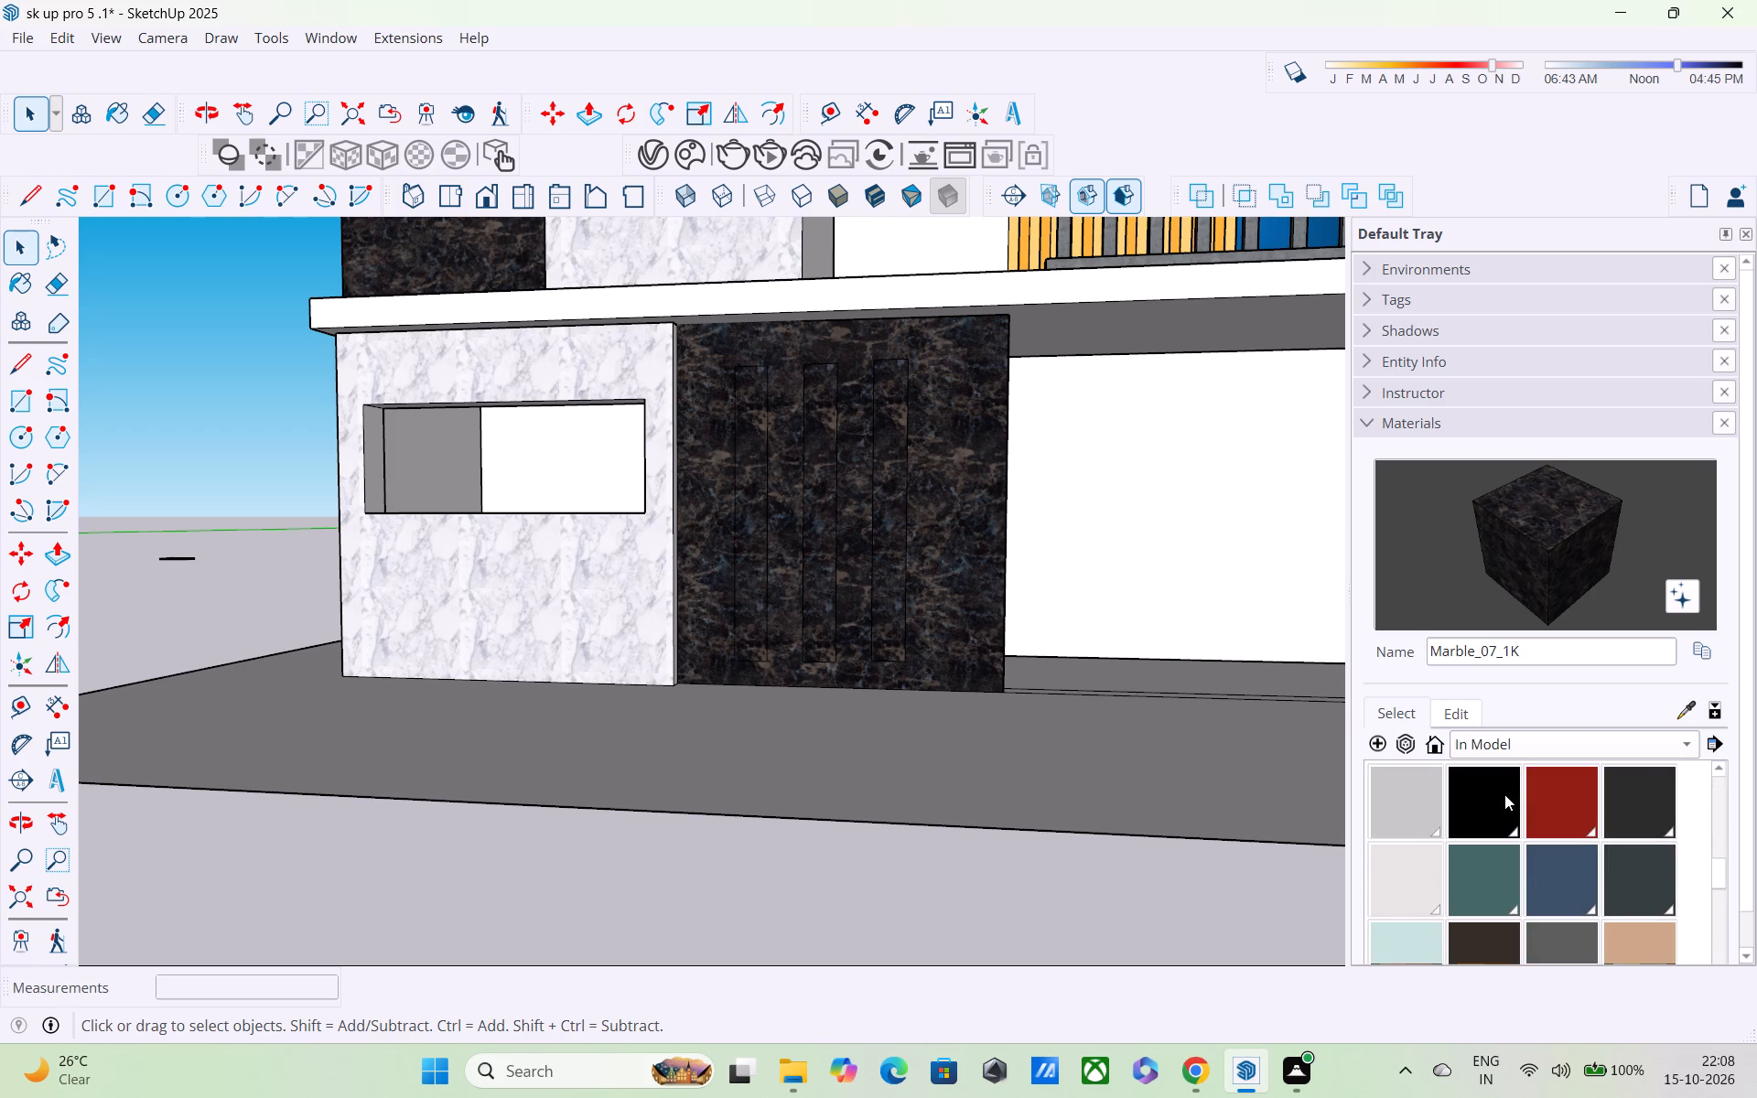
scroll(1504, 794, "up", 10)
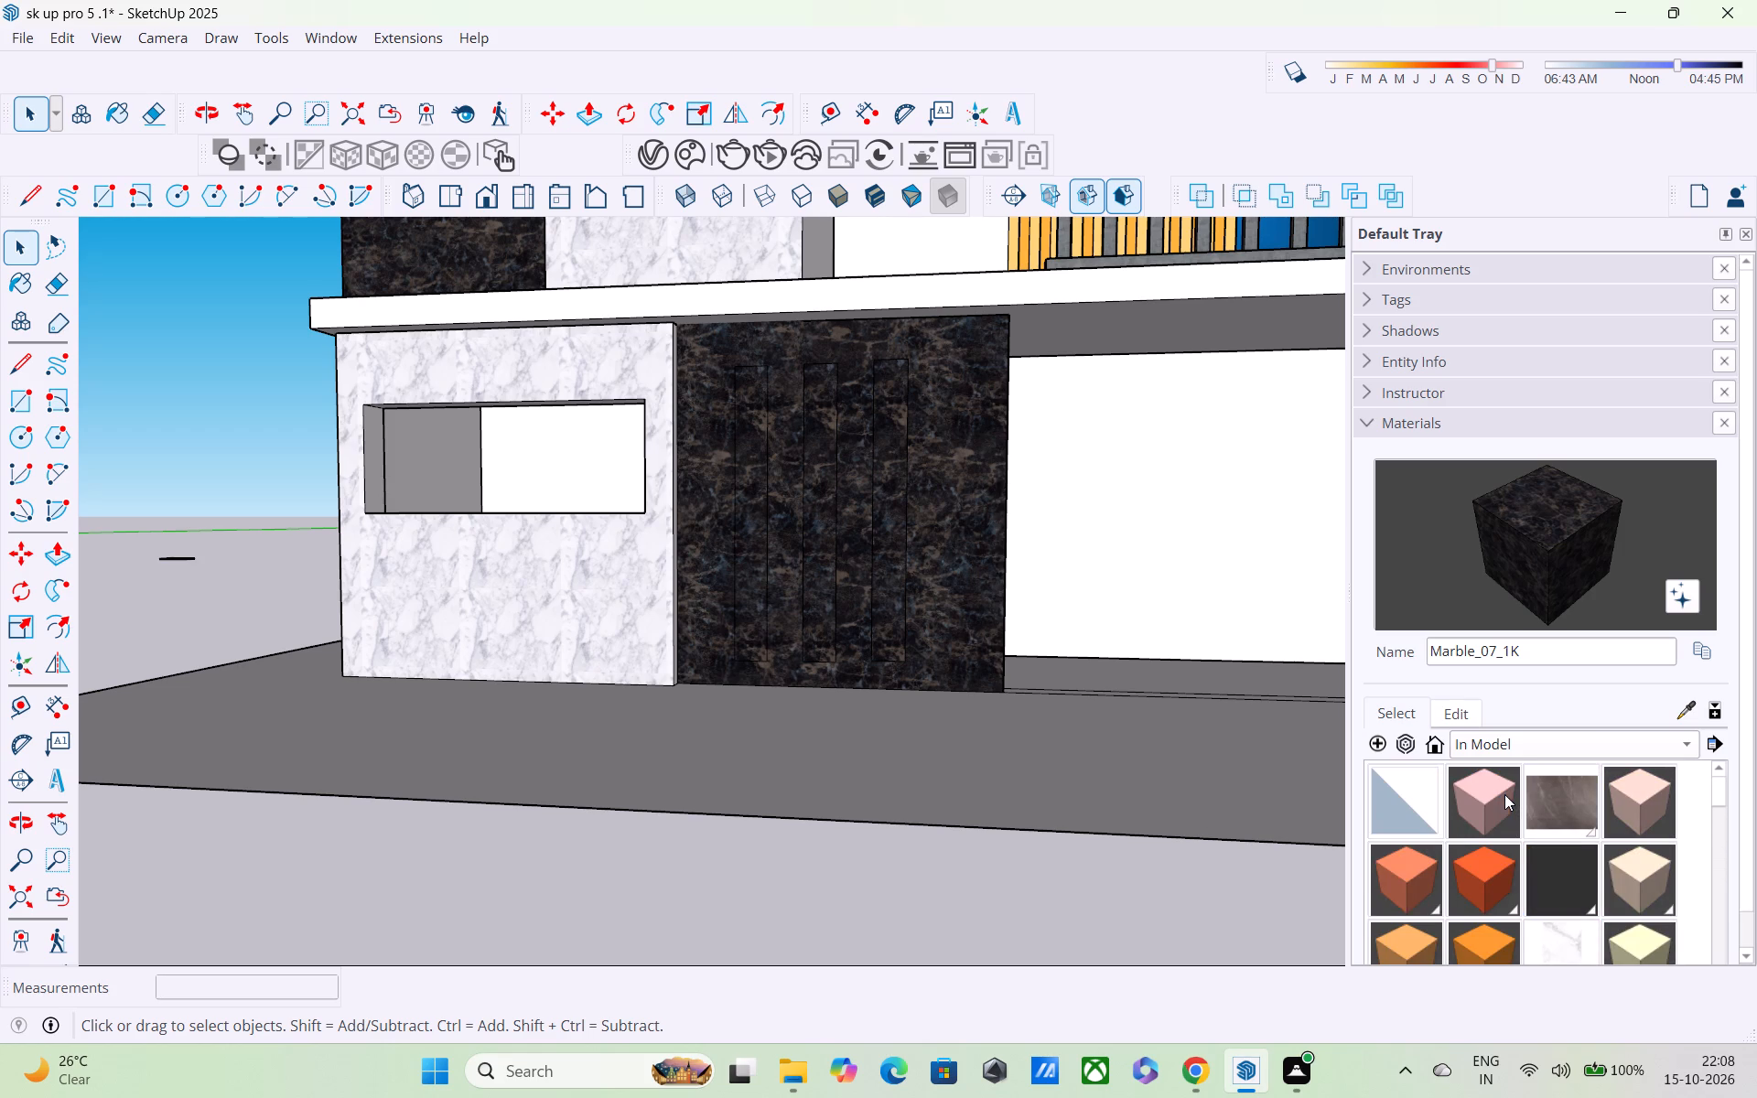
scroll(1504, 794, "up", 4)
scroll(1504, 794, "down", 5)
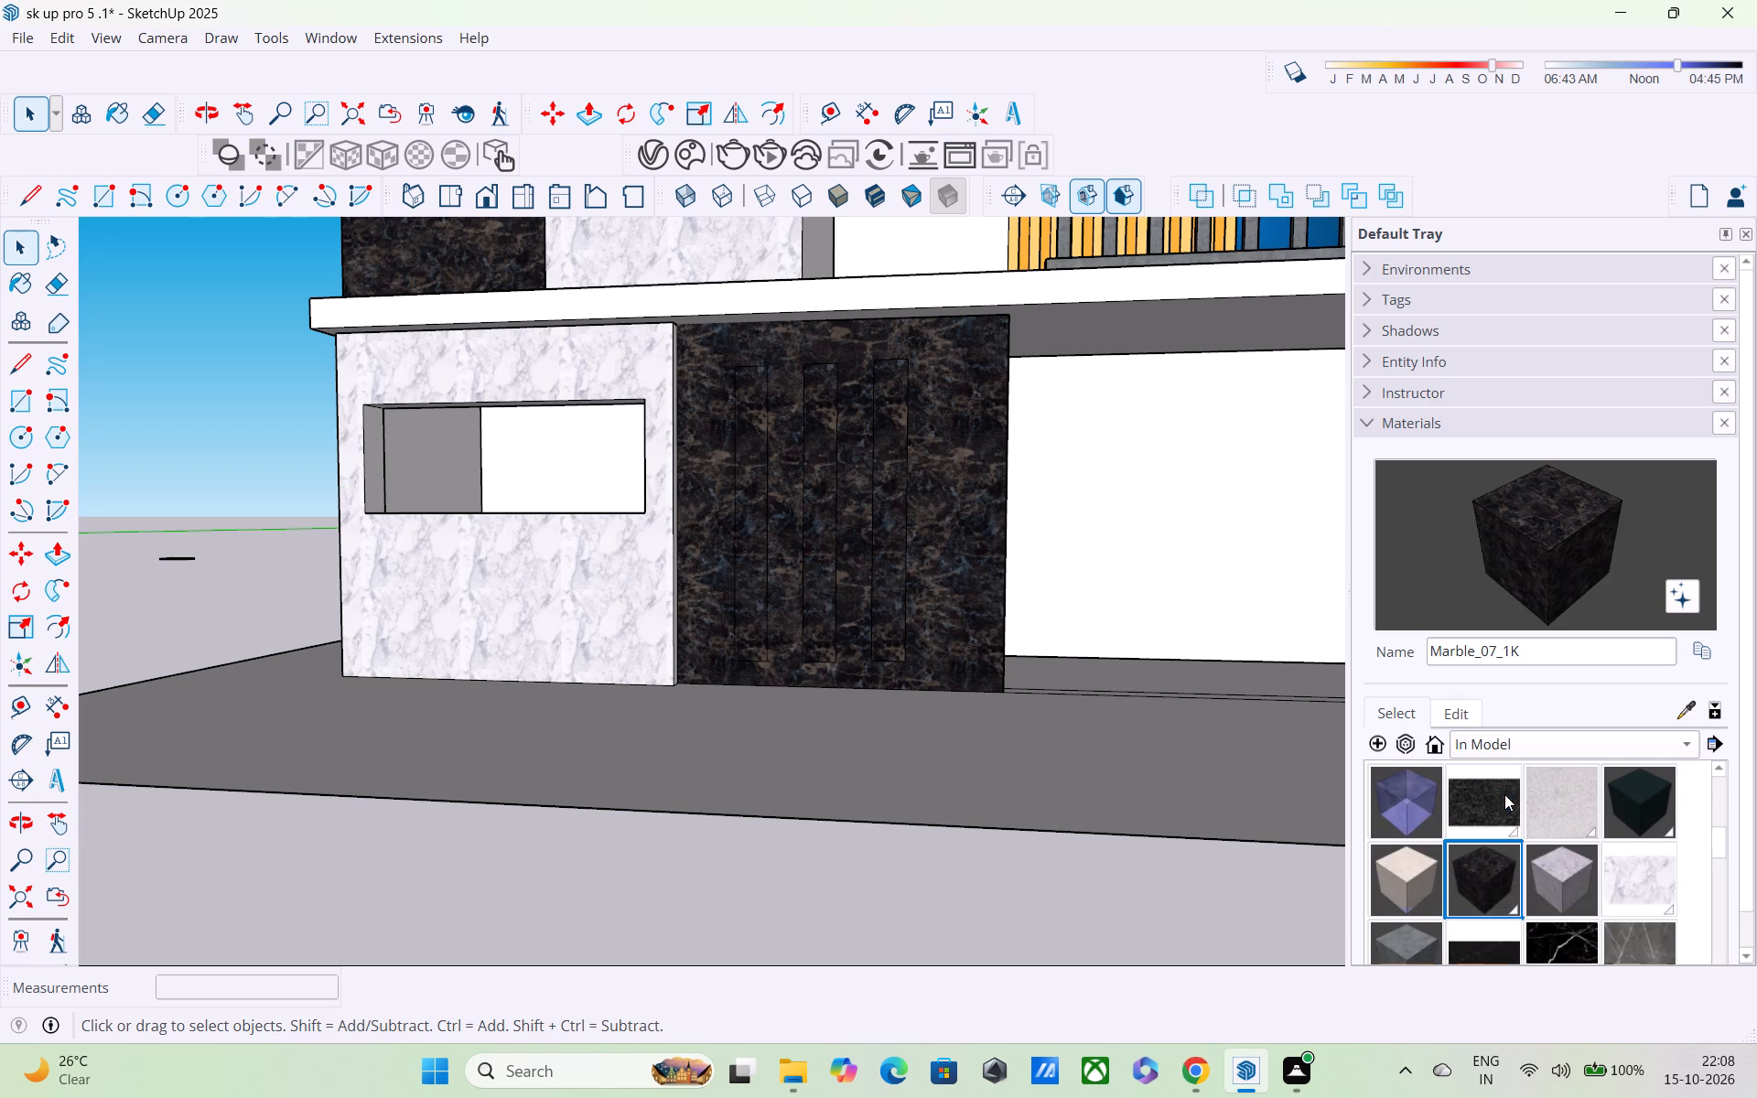
scroll(1504, 794, "up", 1)
scroll(1504, 794, "down", 6)
left_click(1511, 742)
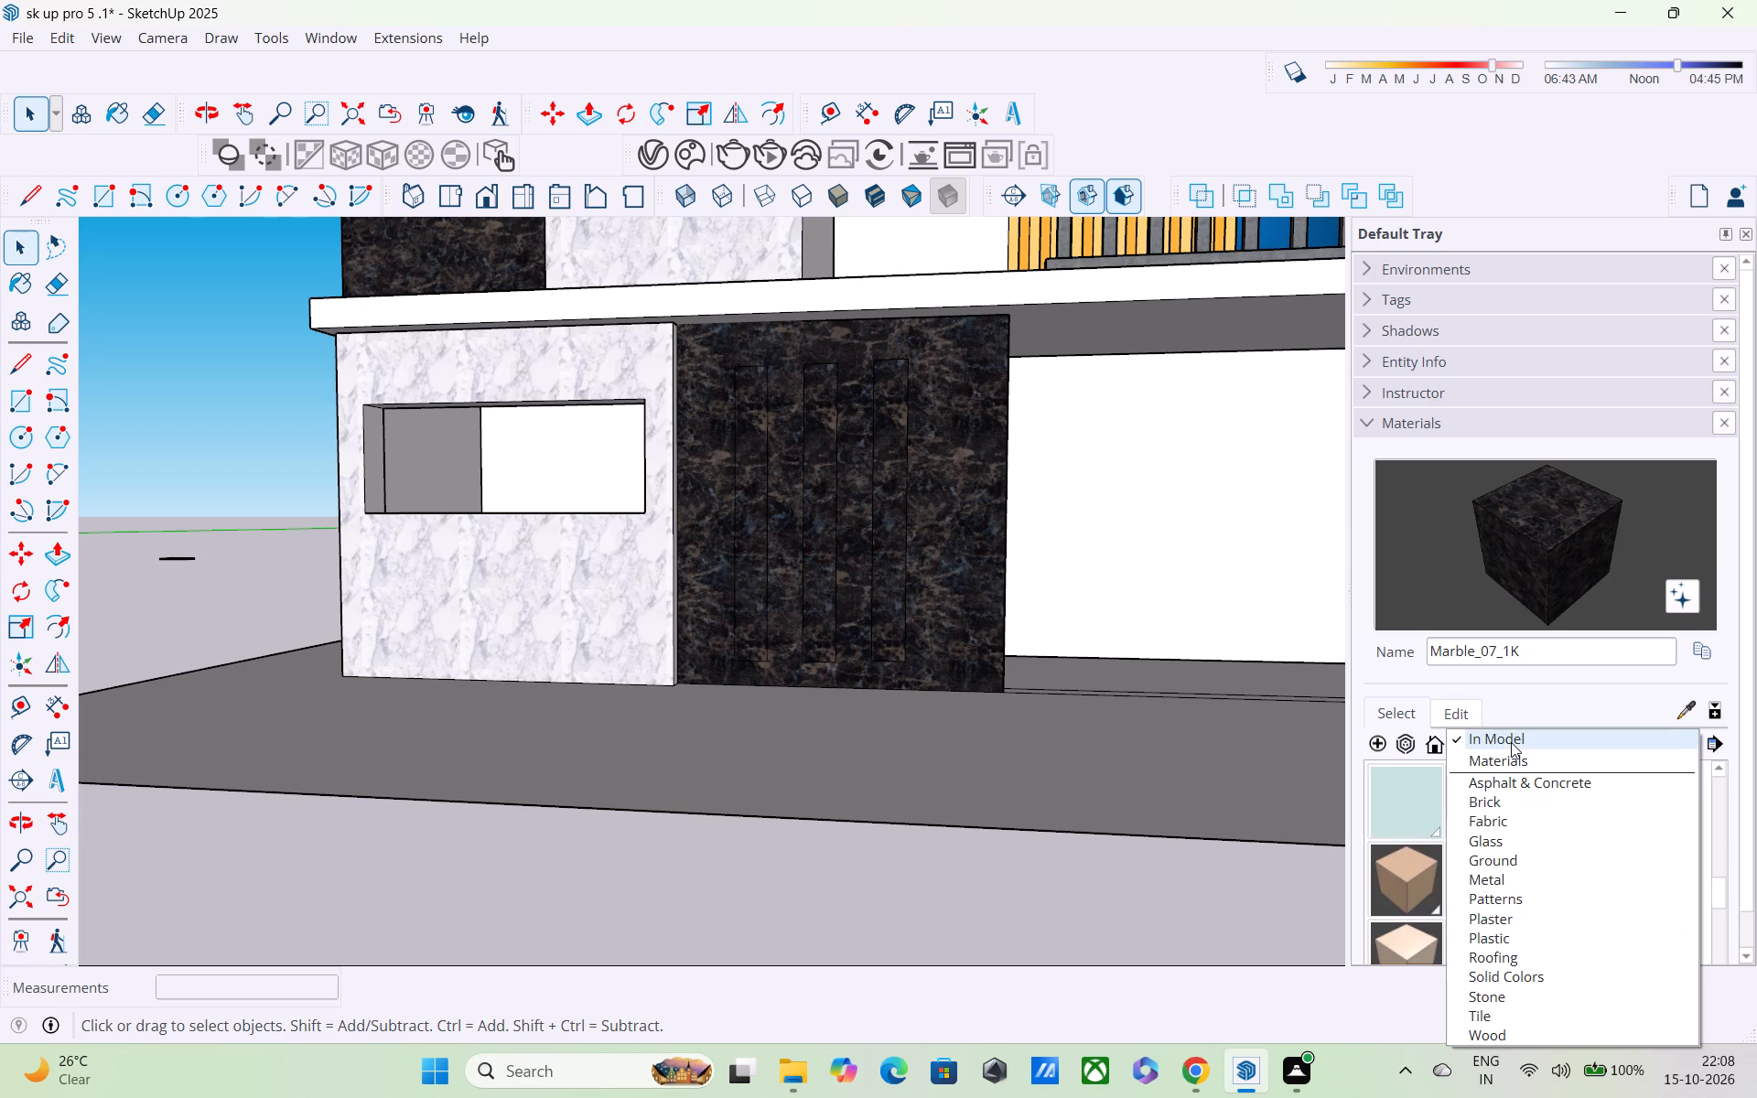
left_click(1511, 742)
scroll(1510, 798, "down", 7)
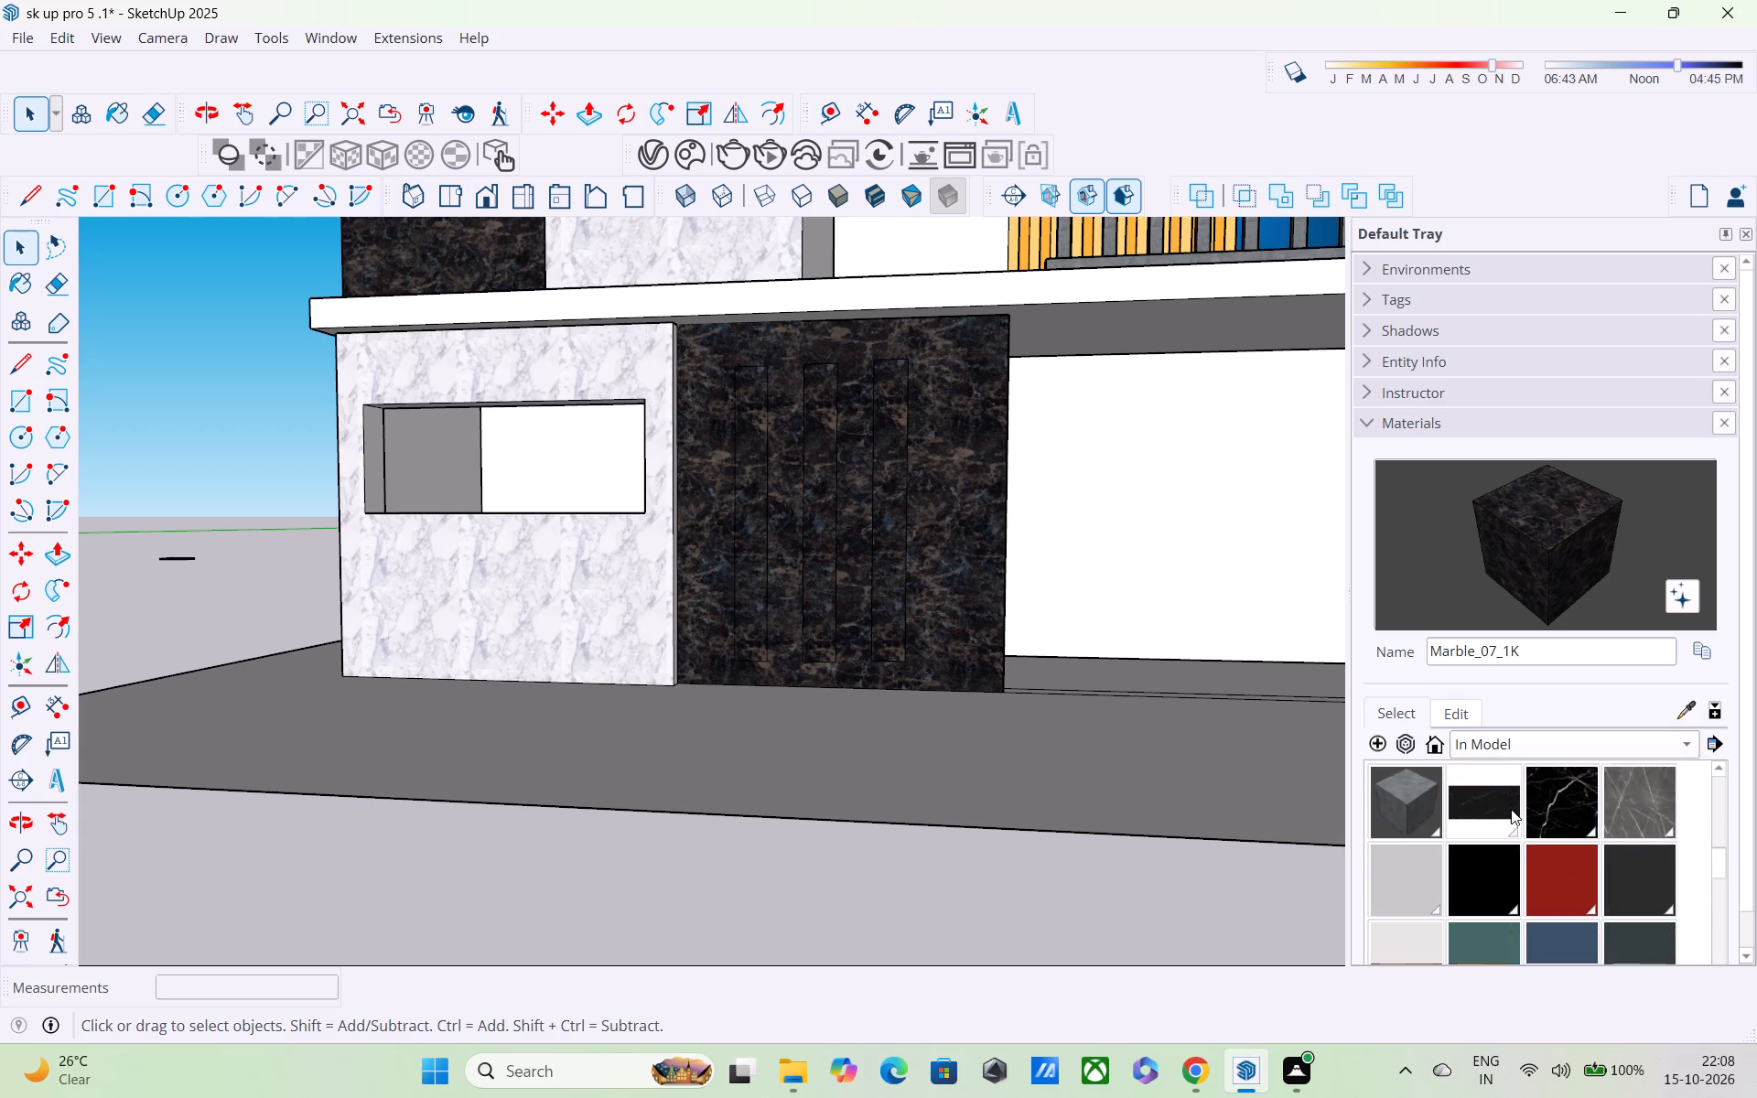
scroll(1511, 809, "up", 1)
scroll(1511, 813, "down", 4)
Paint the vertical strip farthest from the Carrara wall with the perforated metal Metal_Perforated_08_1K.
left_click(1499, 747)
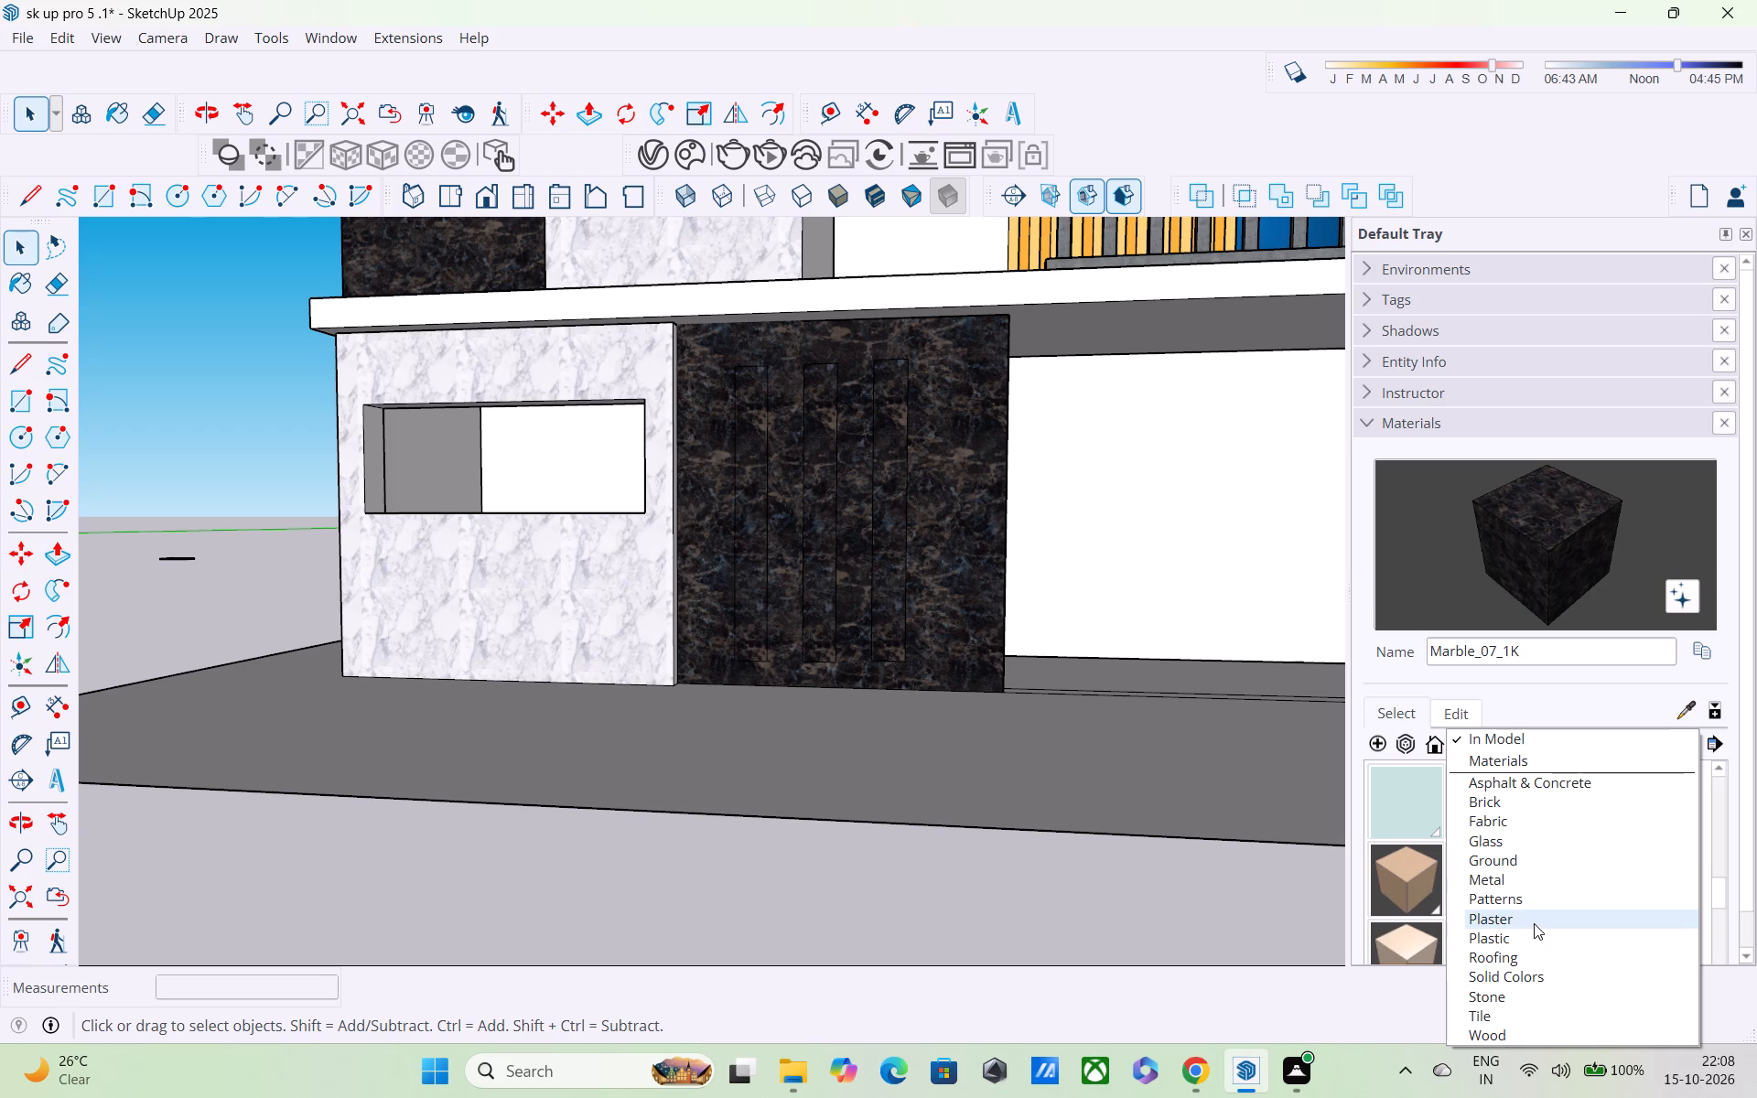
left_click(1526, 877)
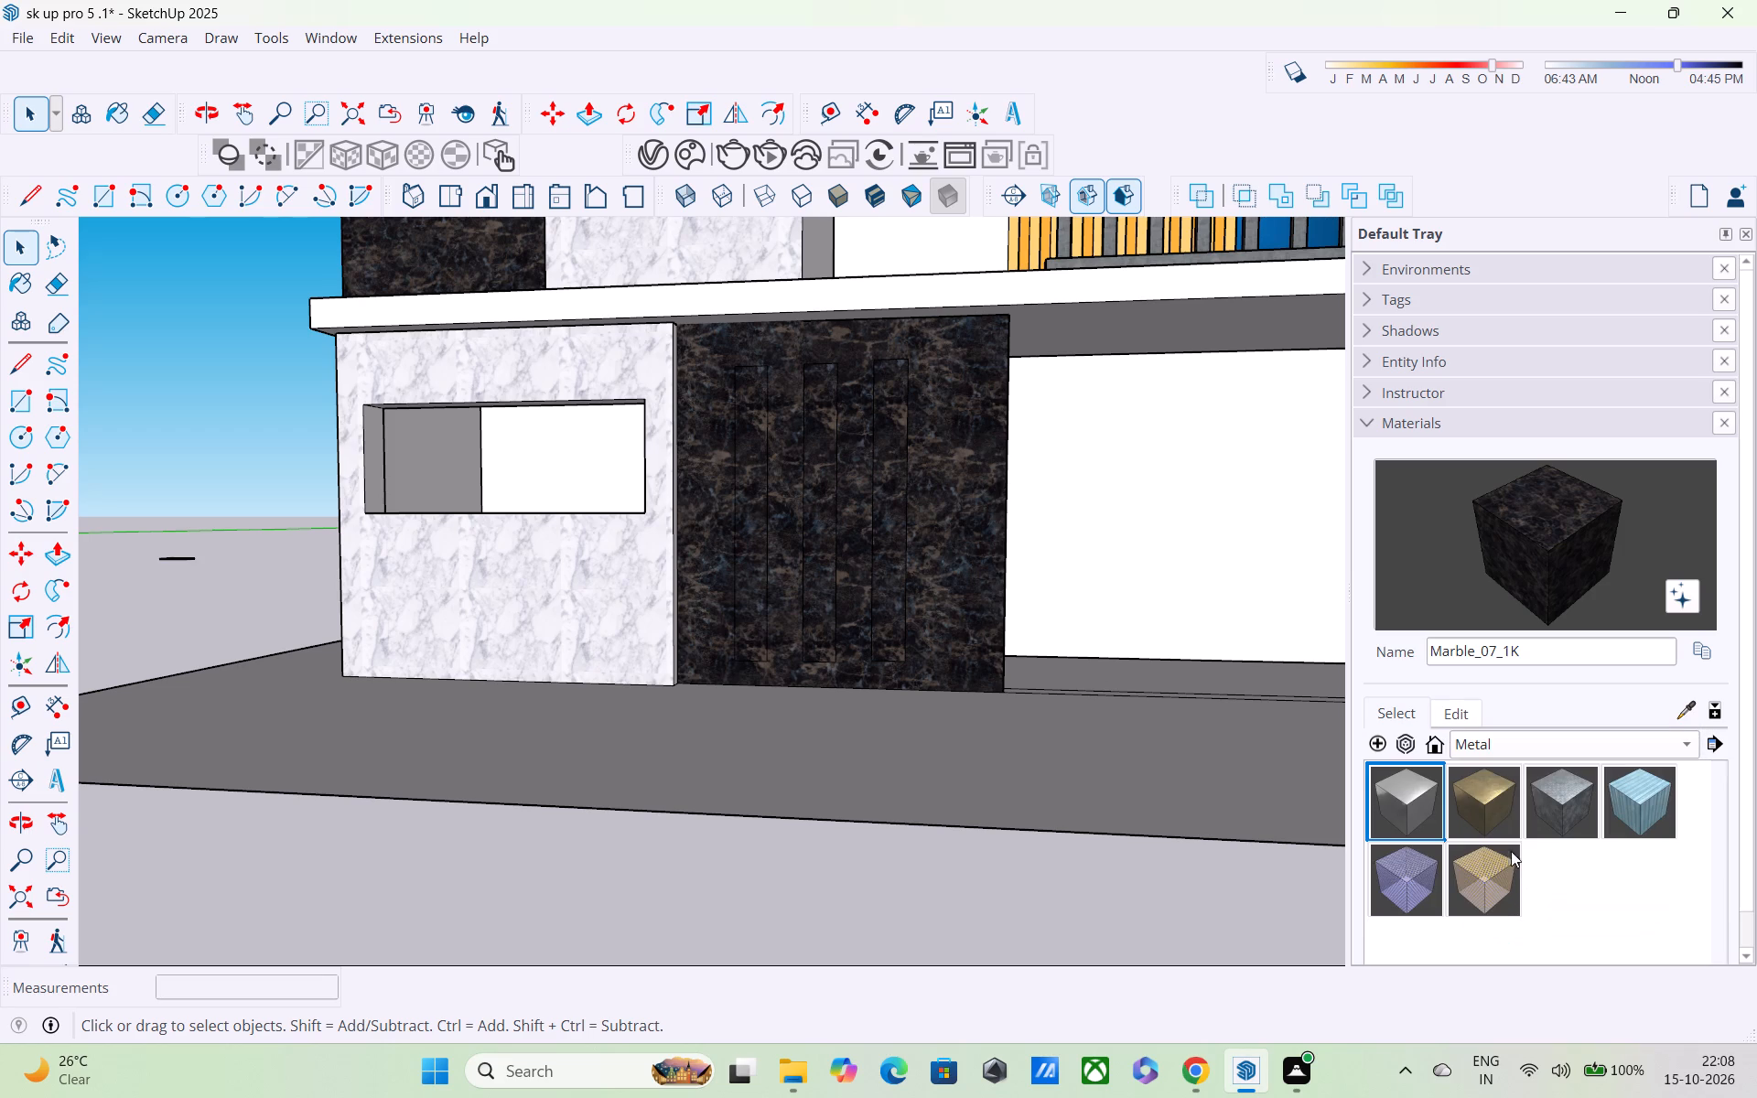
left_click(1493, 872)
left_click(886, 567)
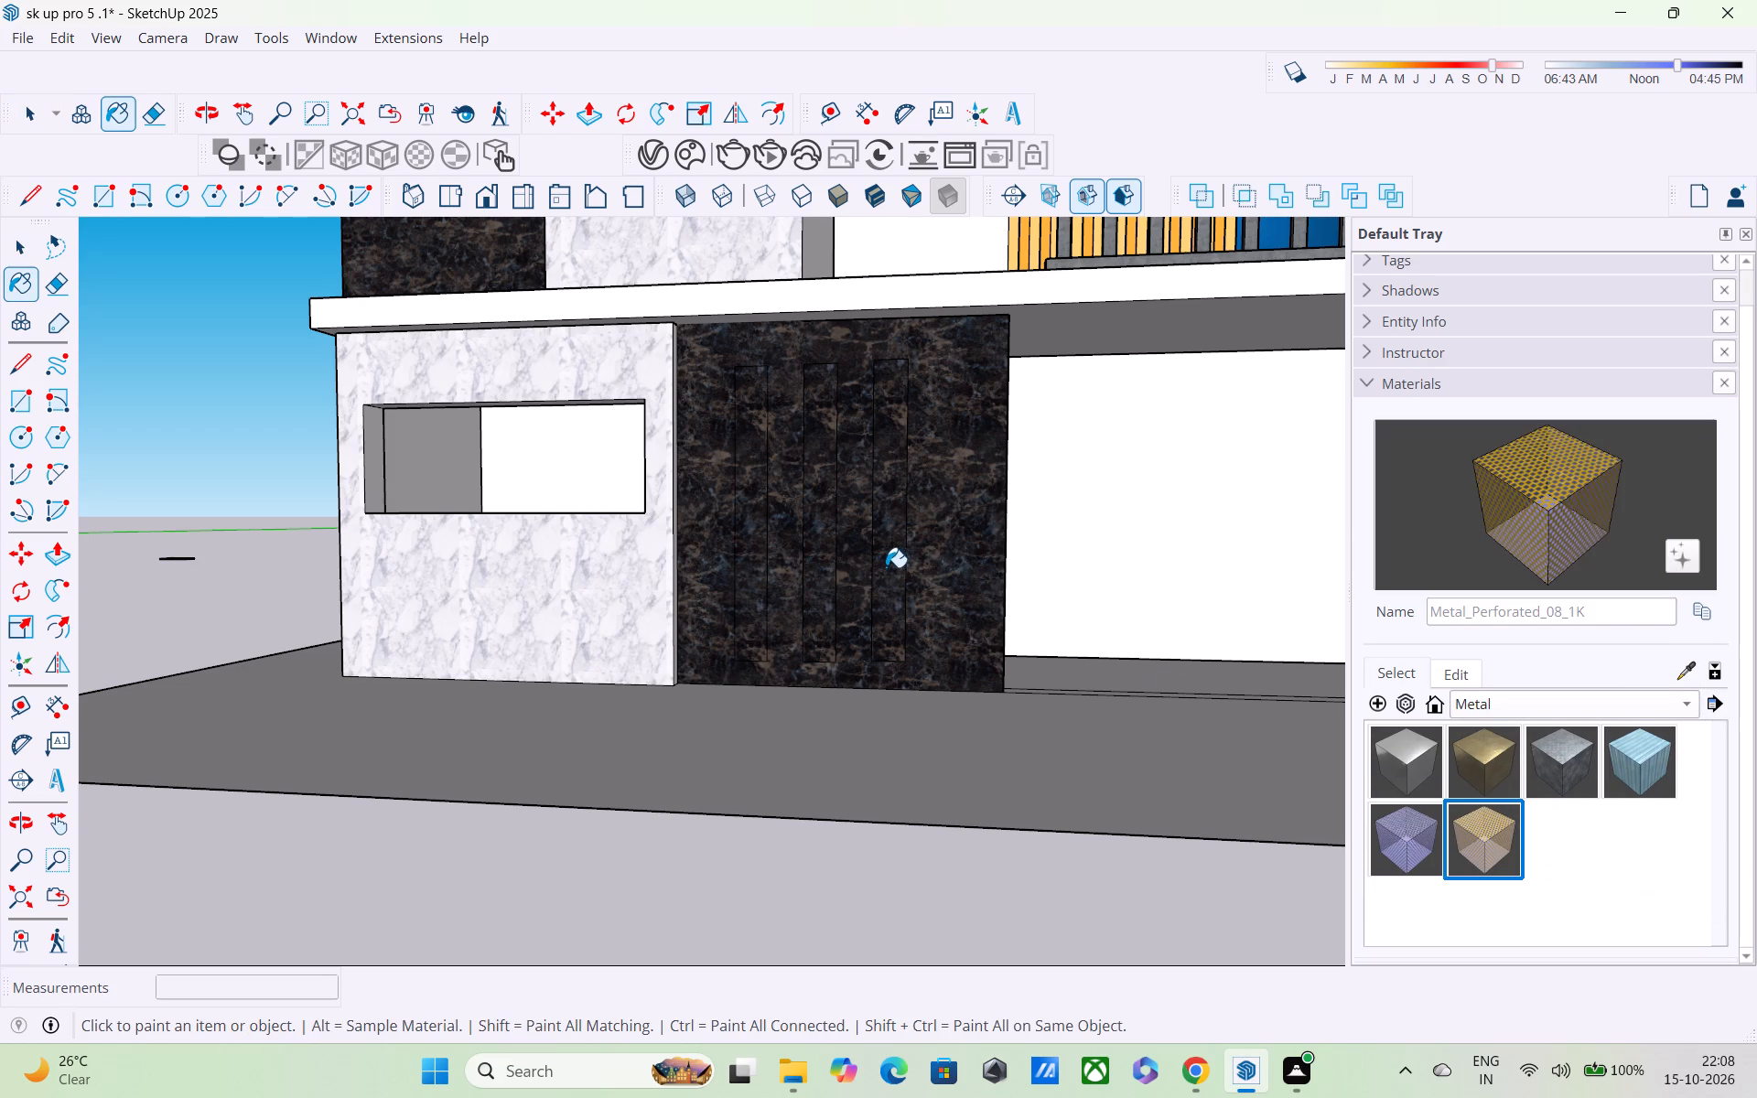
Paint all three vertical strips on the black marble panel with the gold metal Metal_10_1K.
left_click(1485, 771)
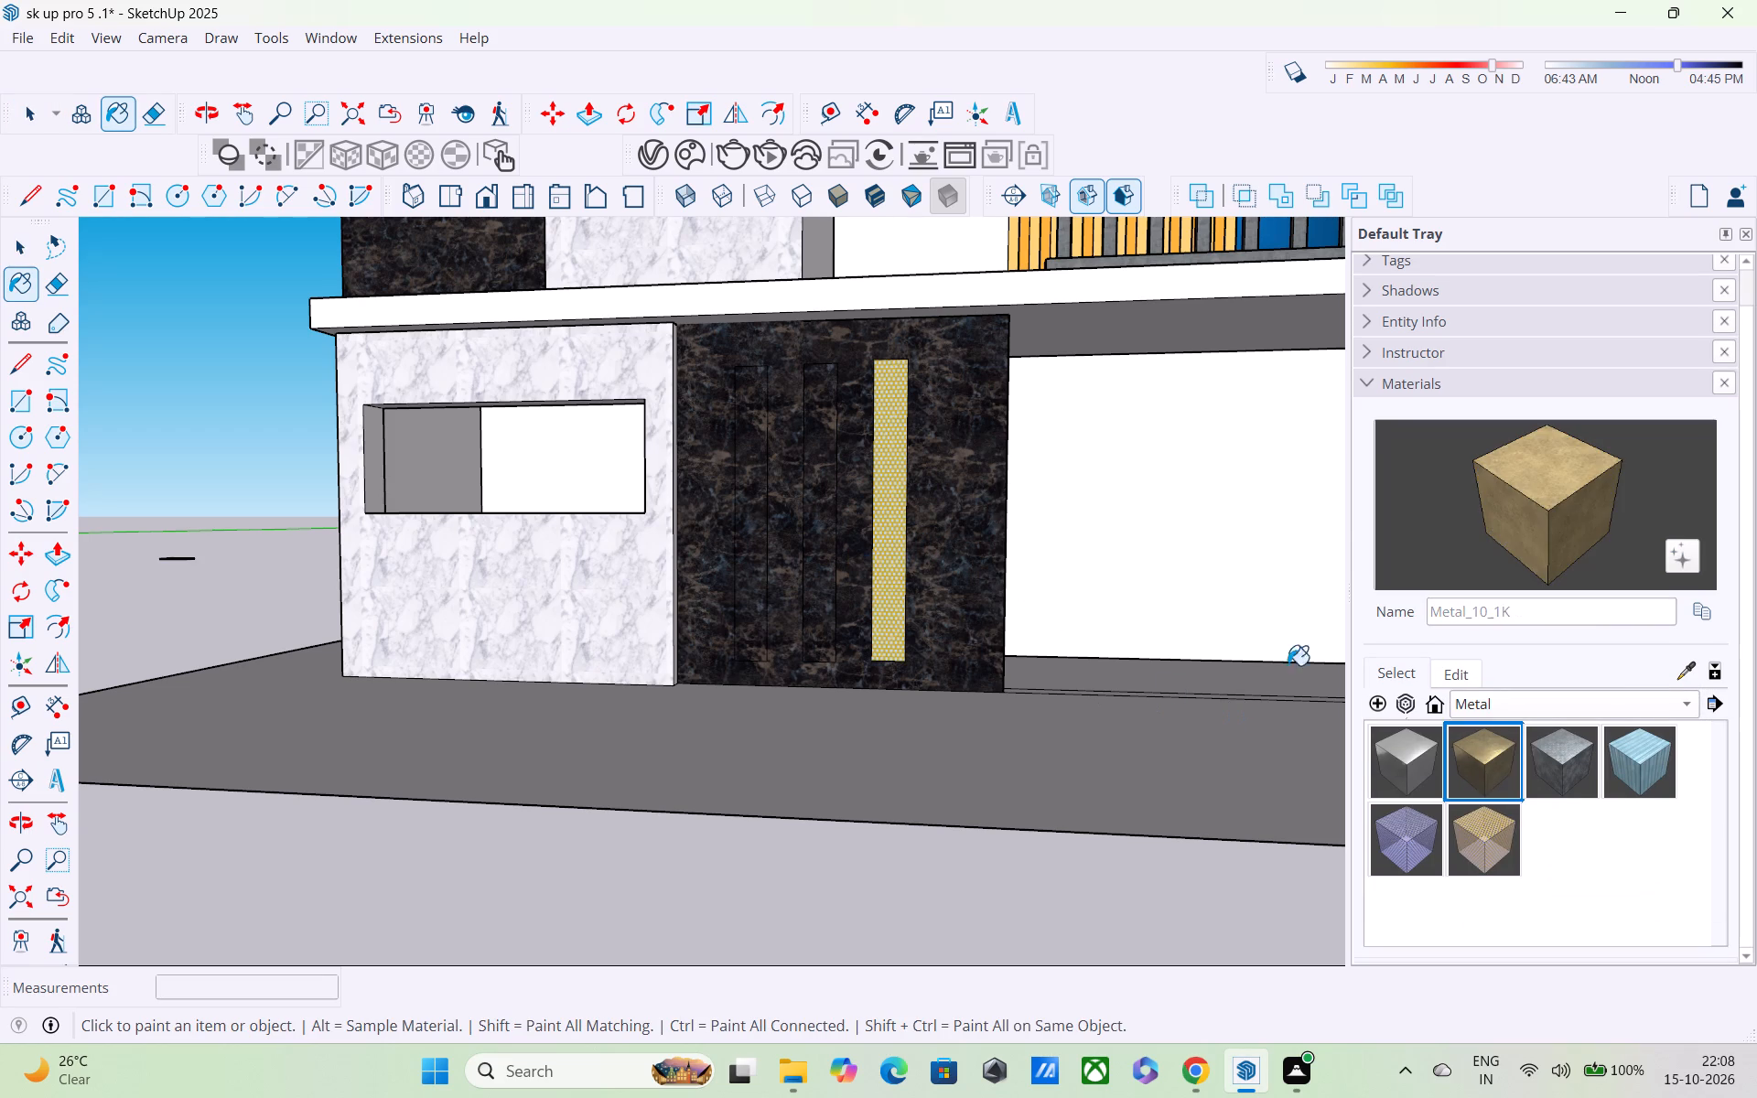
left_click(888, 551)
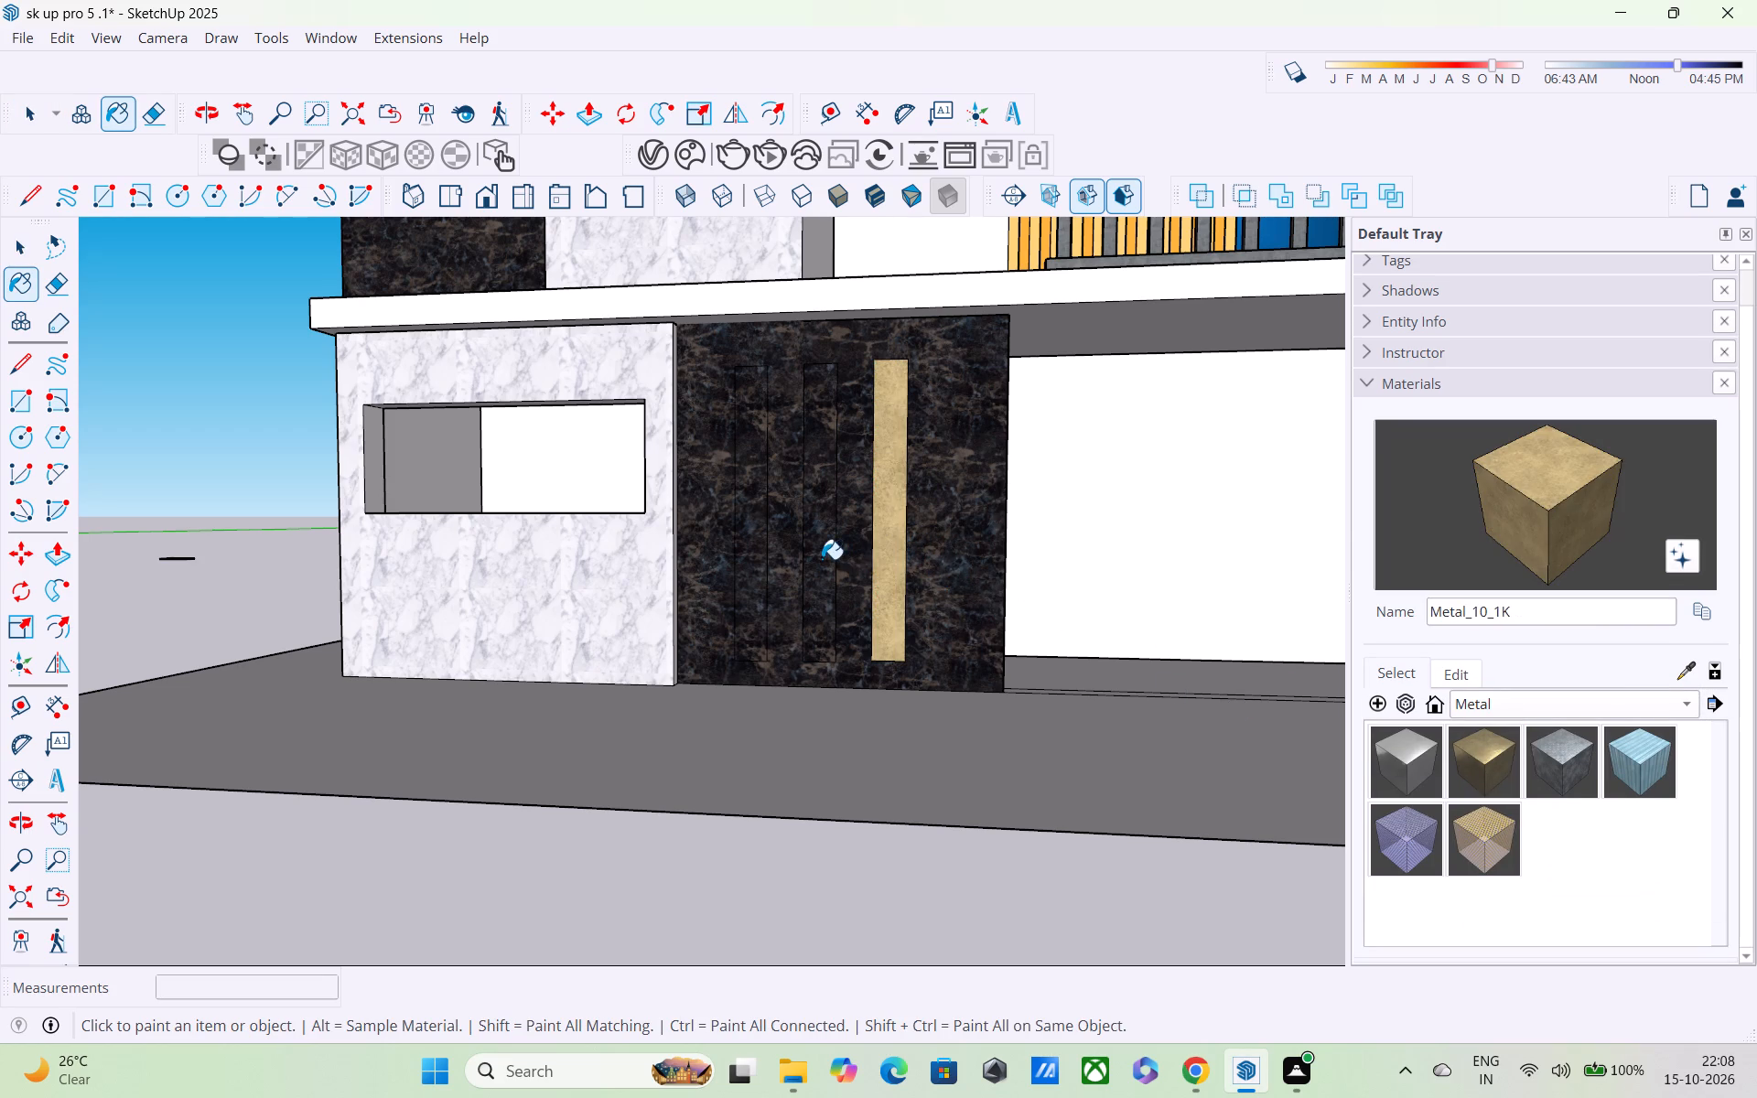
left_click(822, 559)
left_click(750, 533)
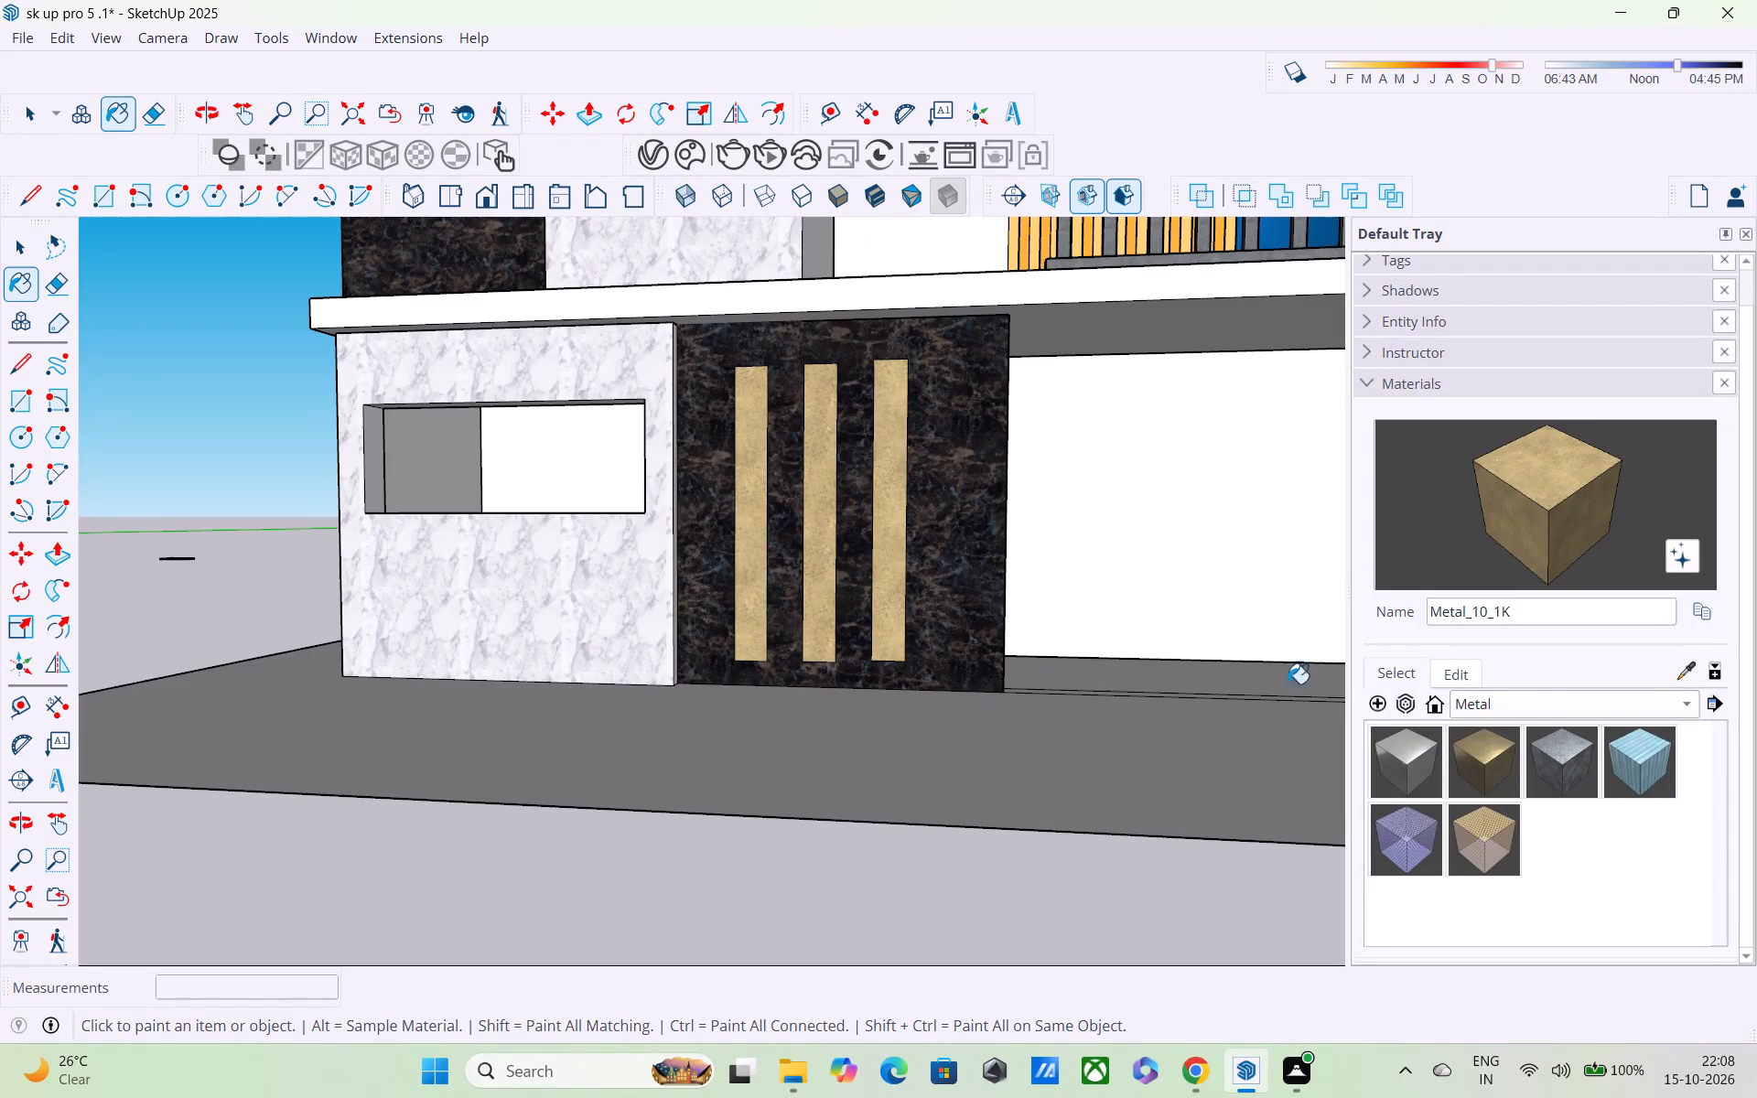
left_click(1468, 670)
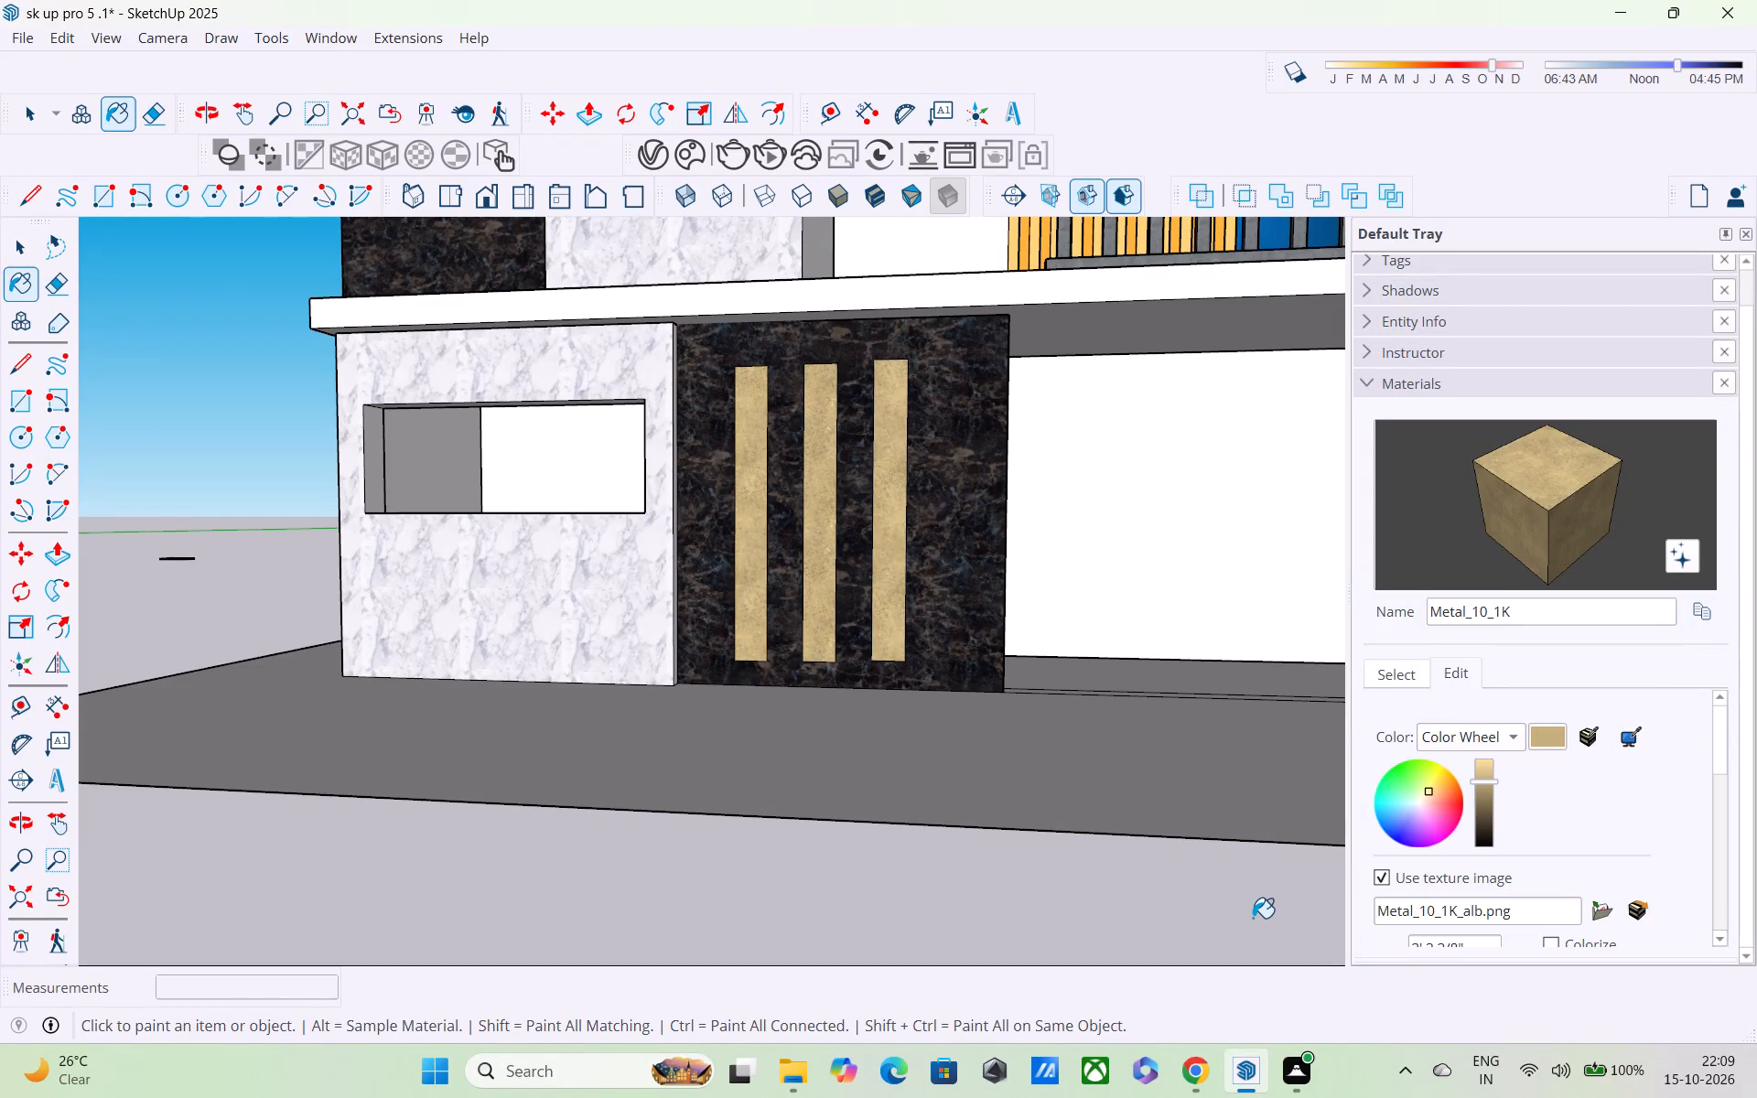
Undo the metal paint and the three vertical strips, back to the plain black marble panel.
key("ctrl+z")
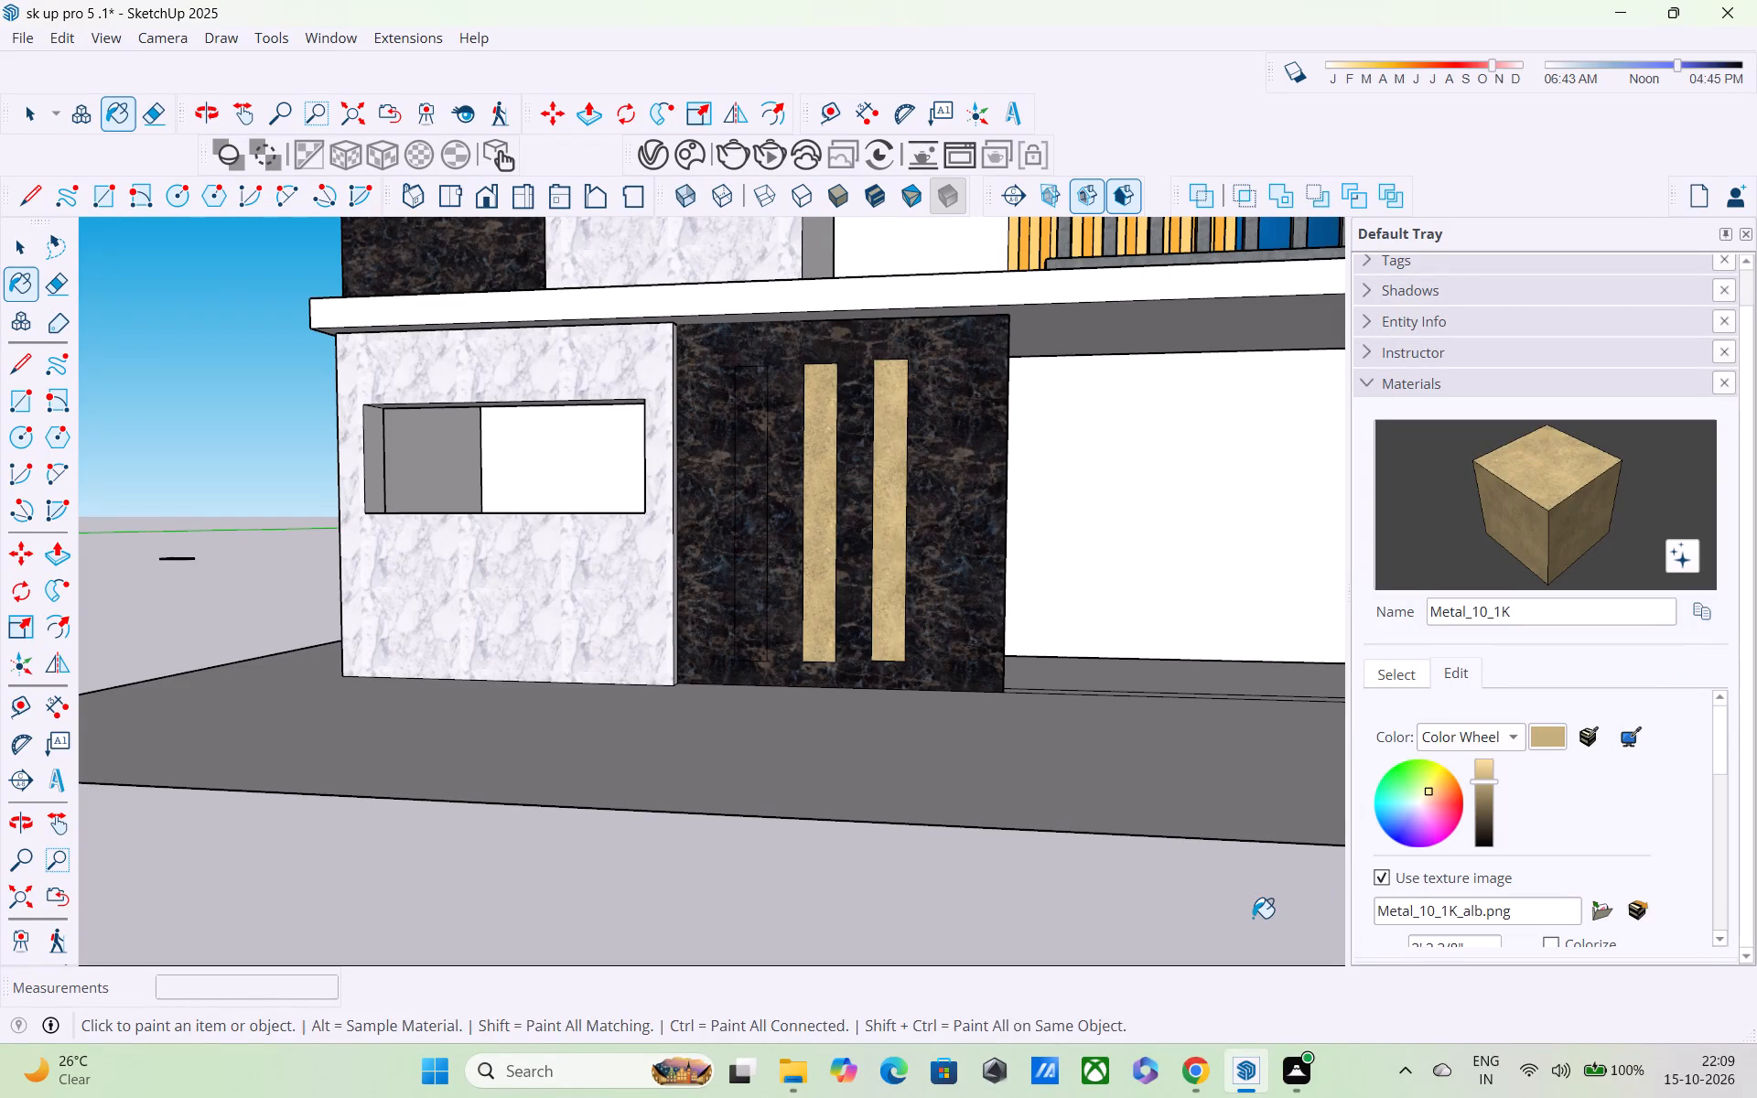
key("ctrl+z")
key("ctrl+z")
key("ctrl+z")
key("ctrl+z")
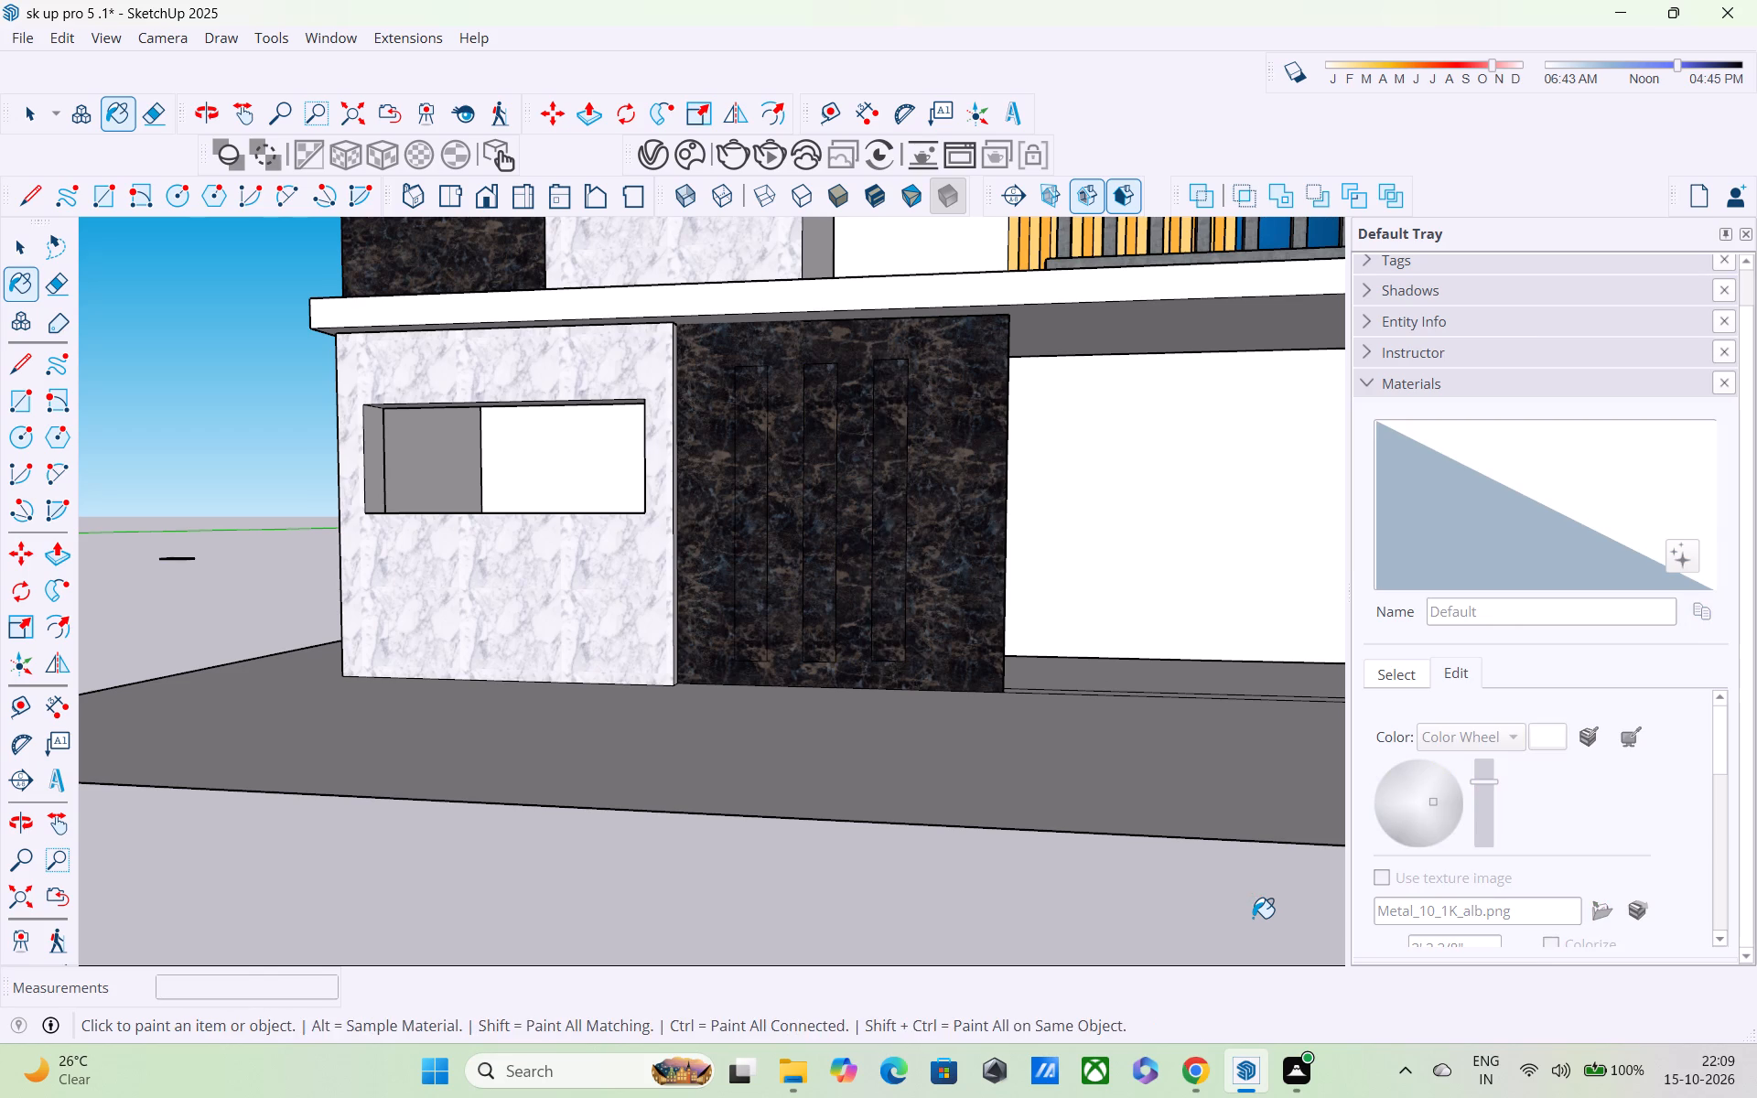
key("ctrl+z")
key("ctrl+z")
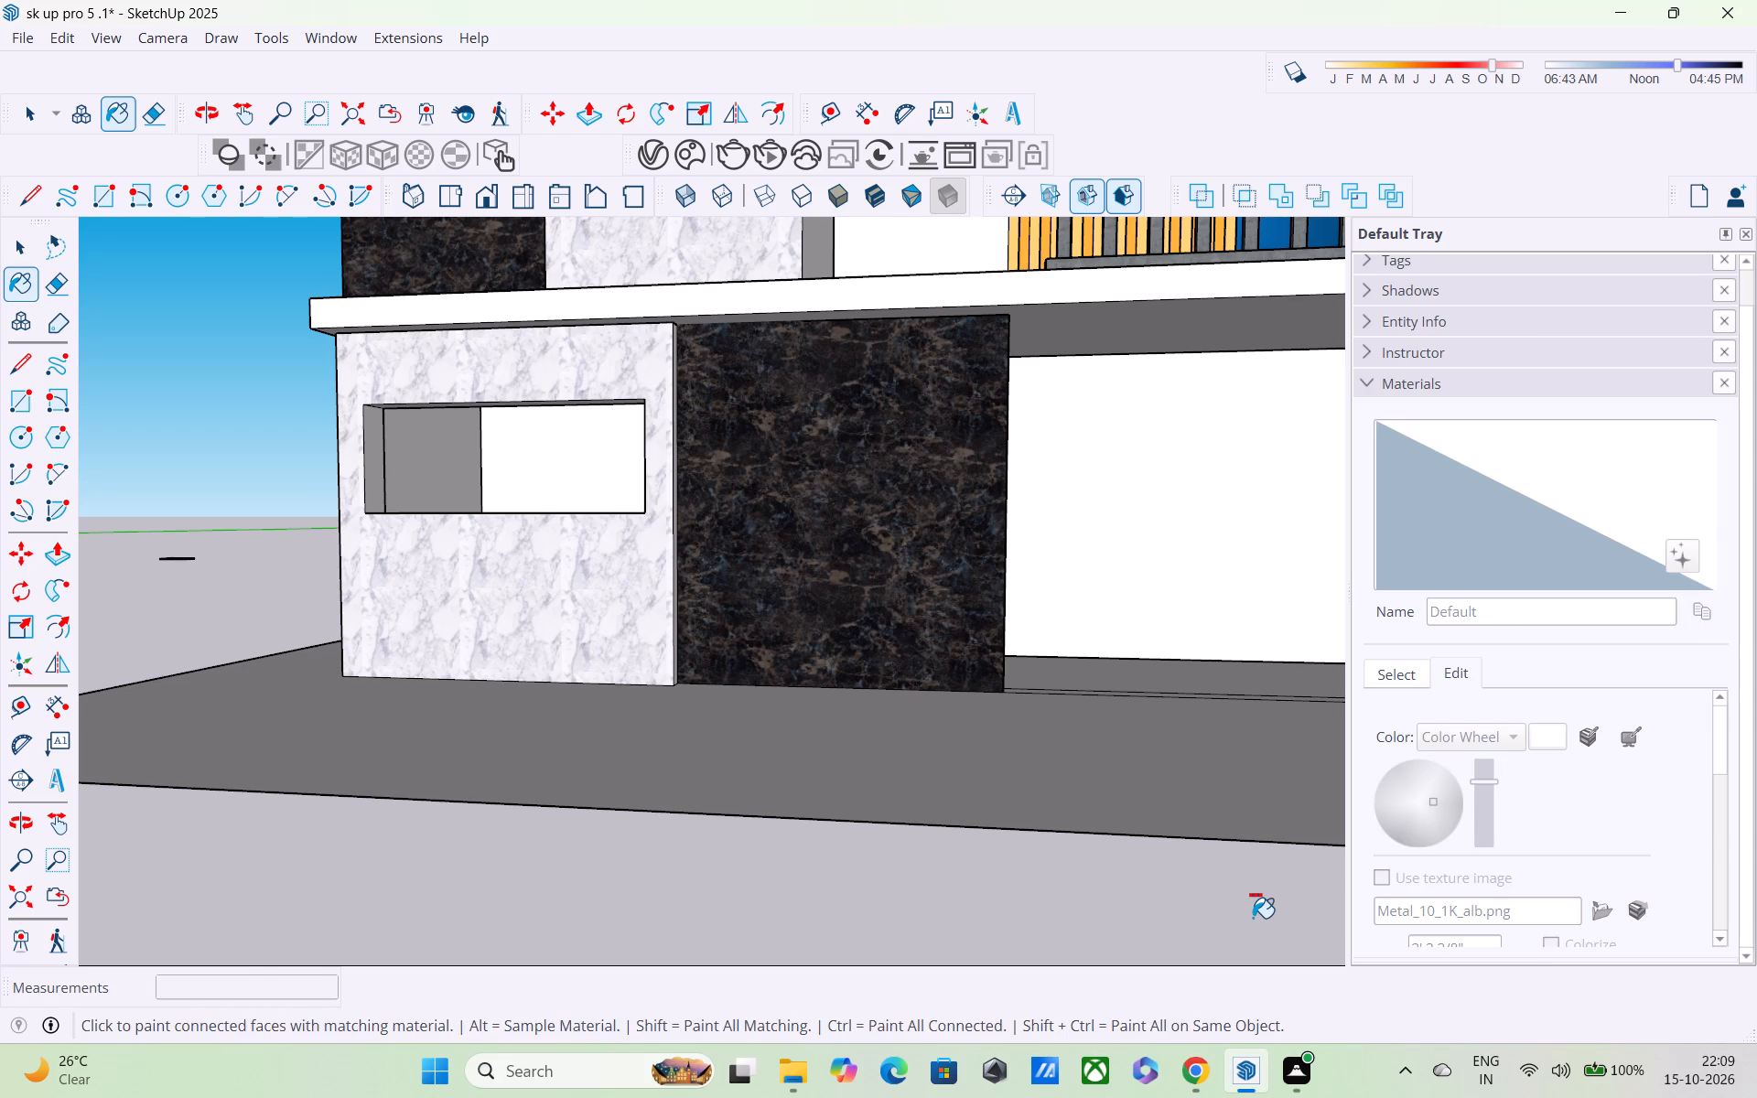
Draw a slimmer vertical rectangle about 5 3/4" wide and 7 1/2' high near the Carrara-side edge of the black marble panel.
key("r")
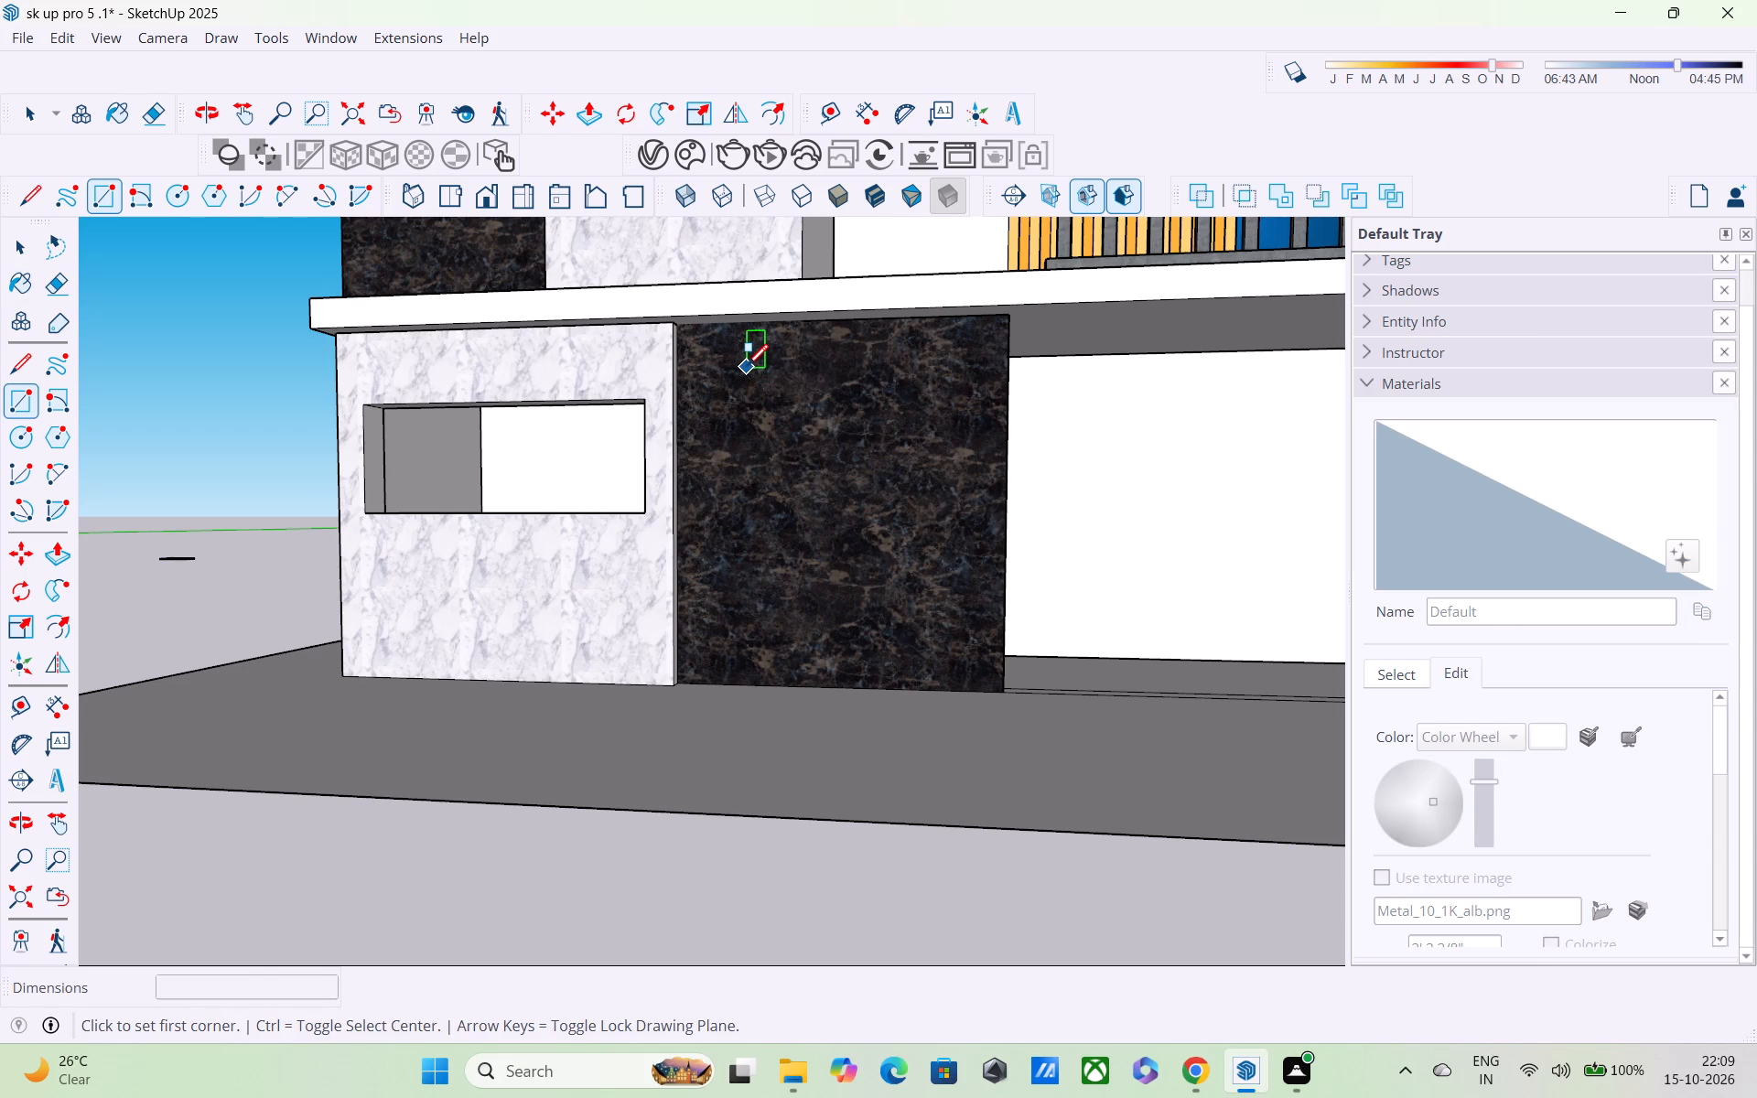
left_click(747, 368)
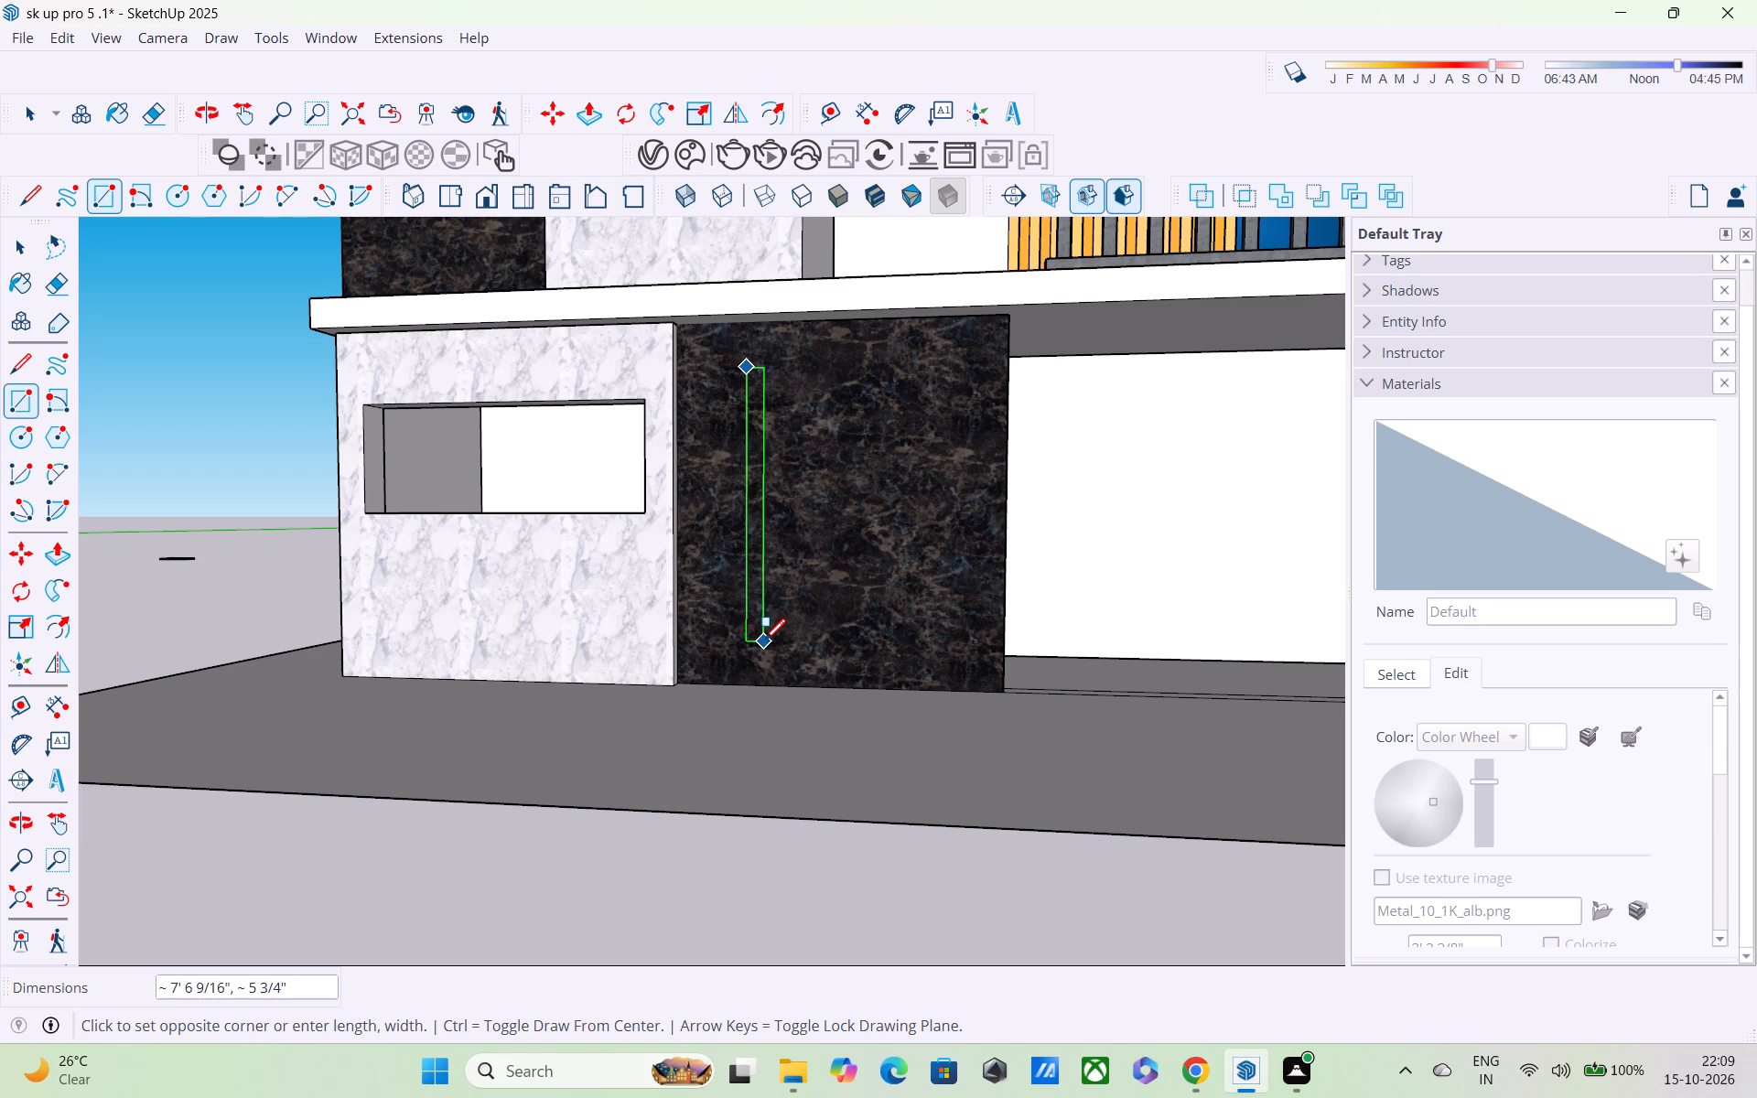
left_click(762, 653)
key("space")
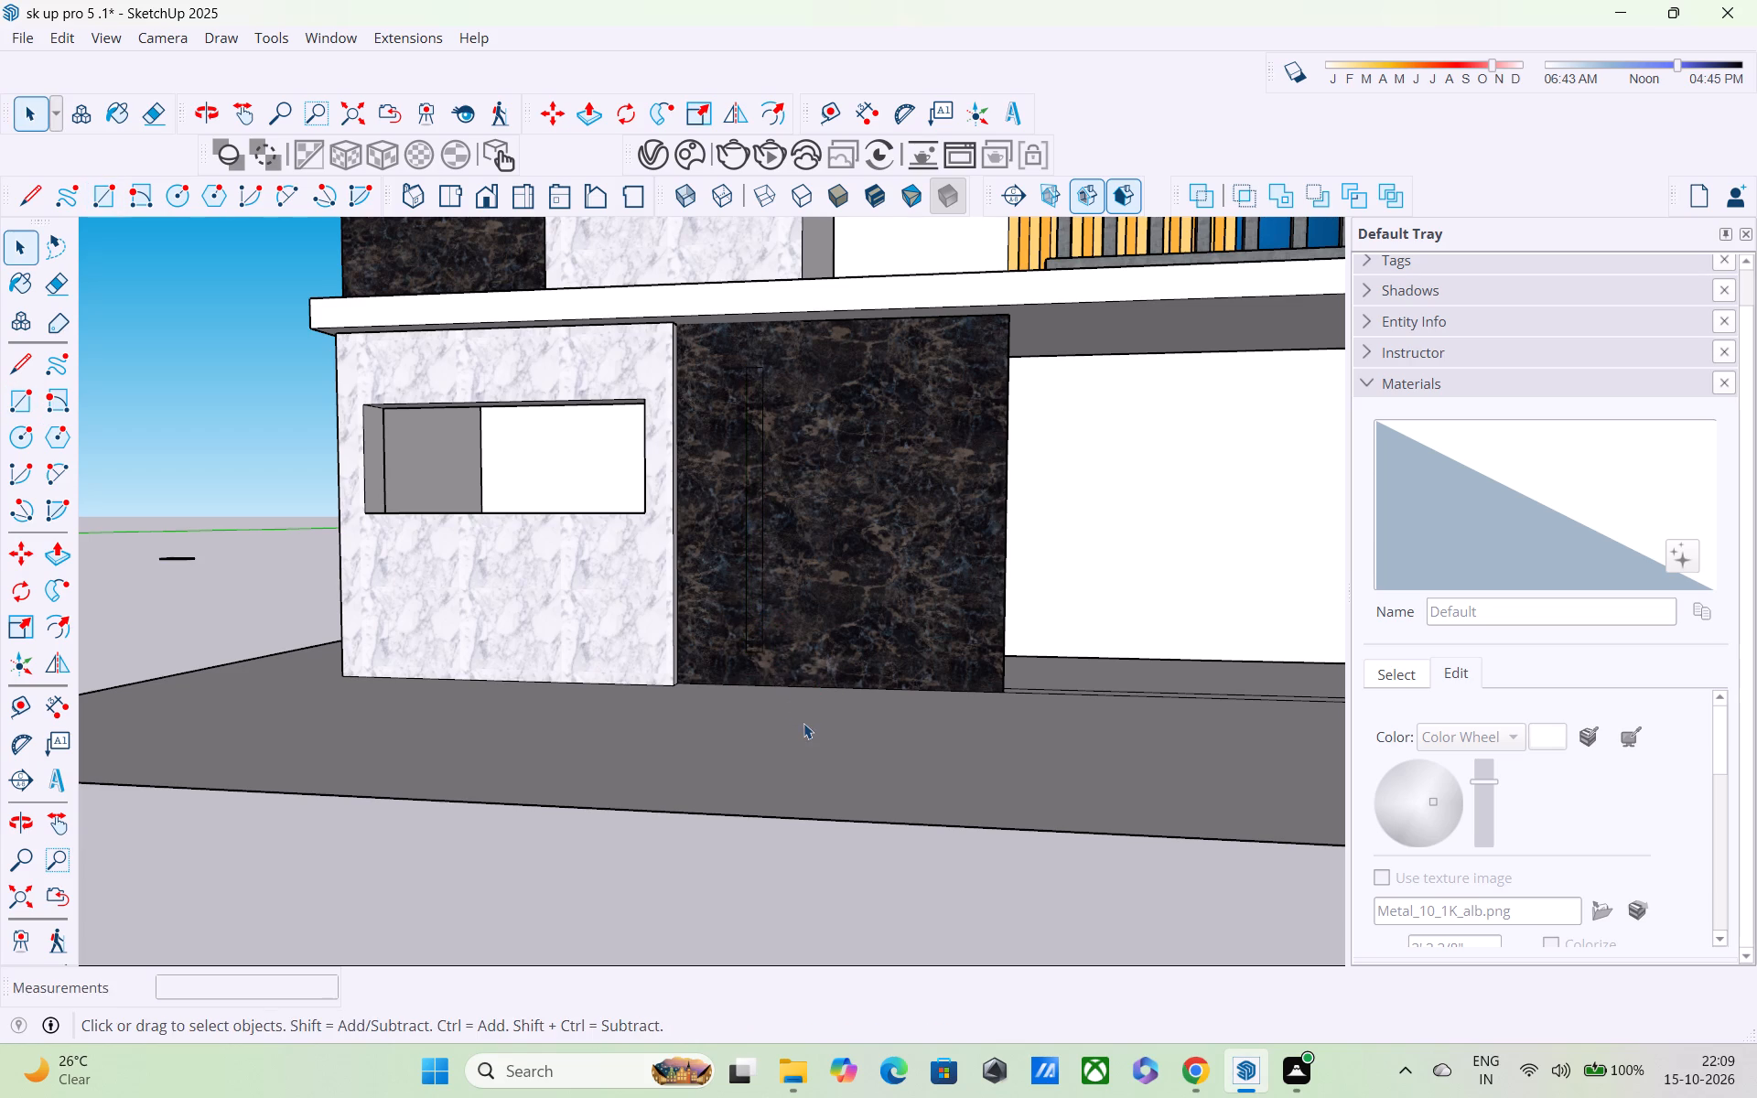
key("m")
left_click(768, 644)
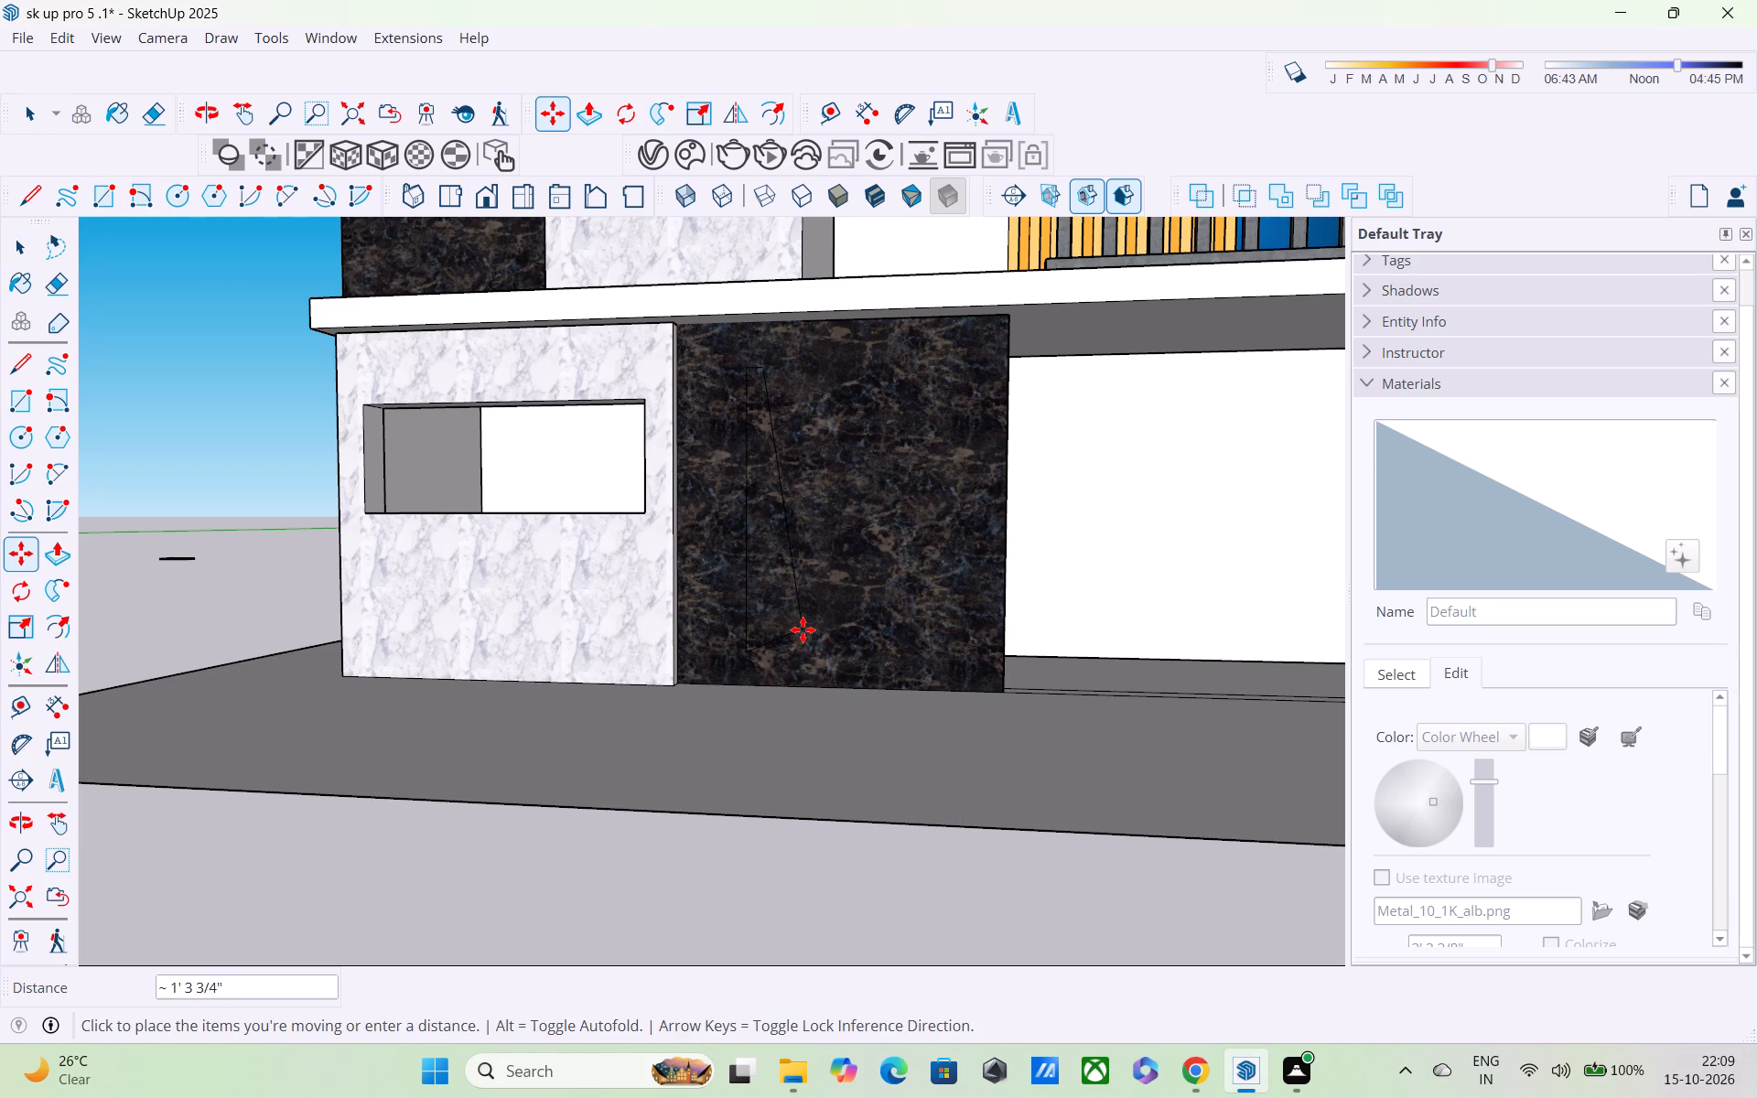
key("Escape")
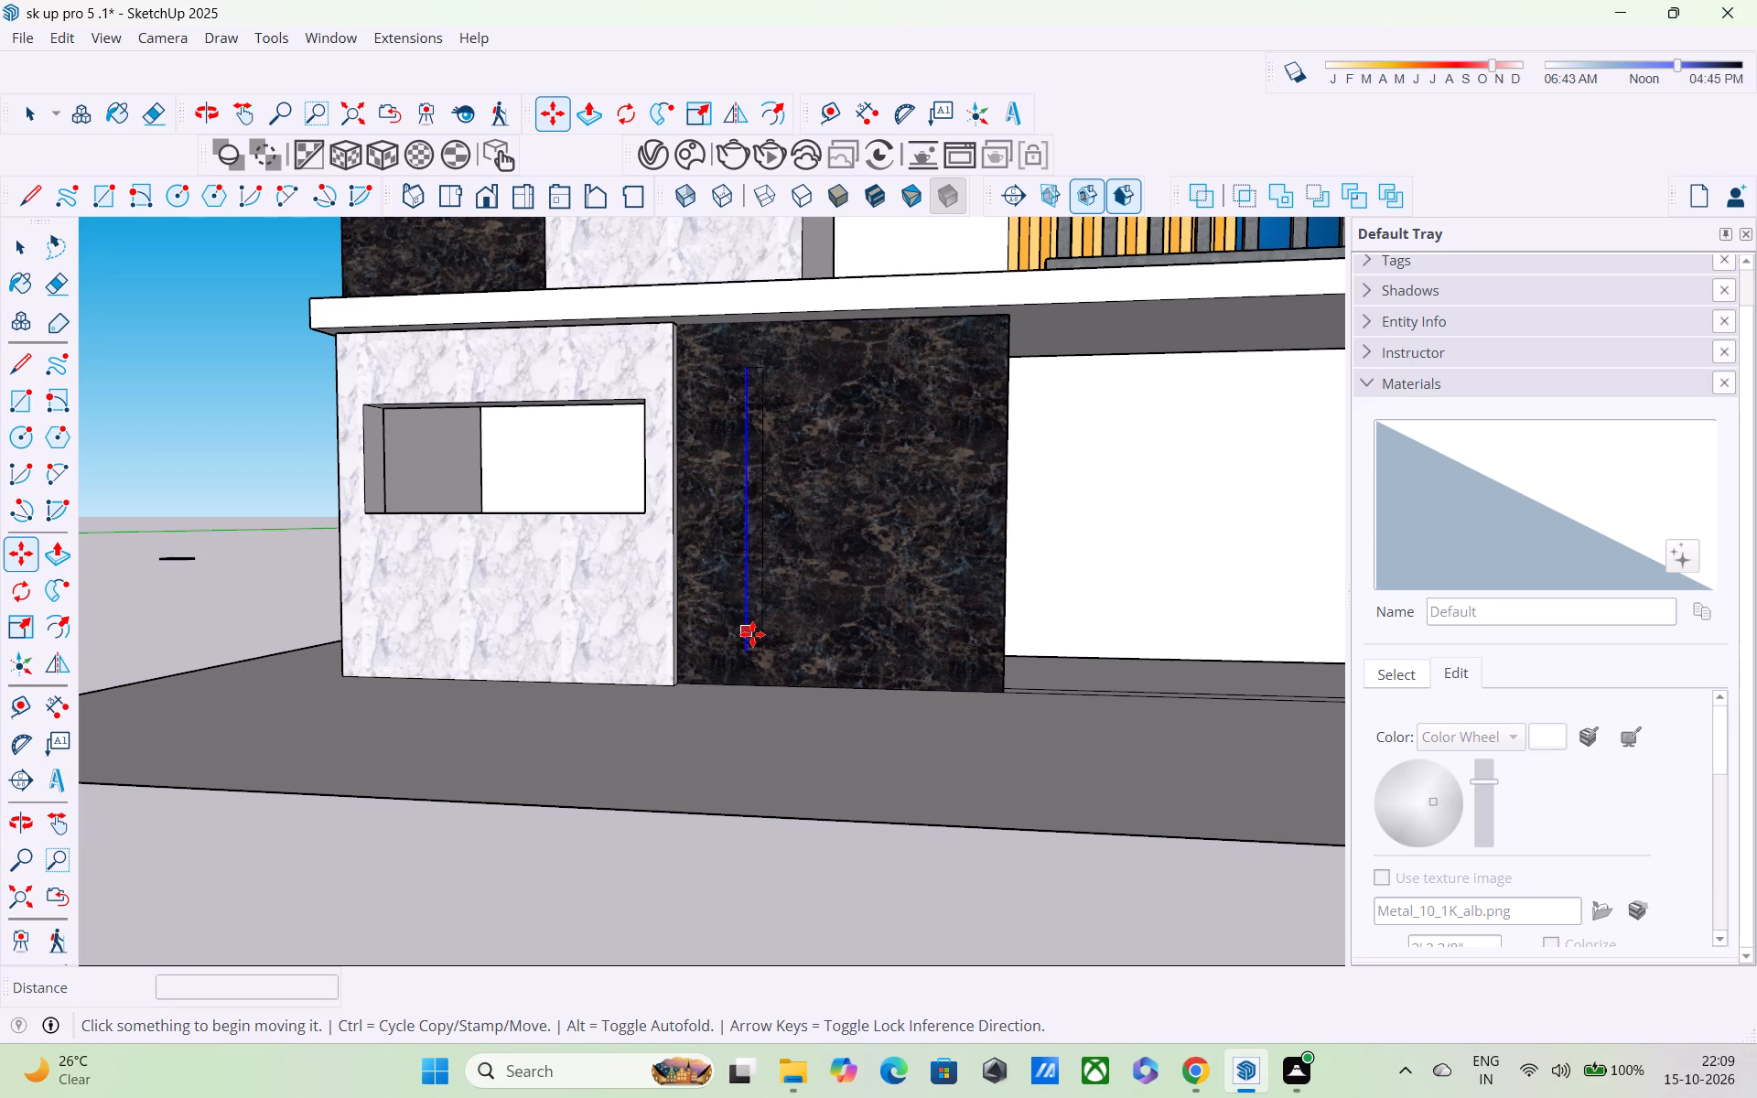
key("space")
Copy the slim vertical strip four times across the black marble panel at about 1' 2" spacing, making five strips.
scroll(762, 630, "up", 4)
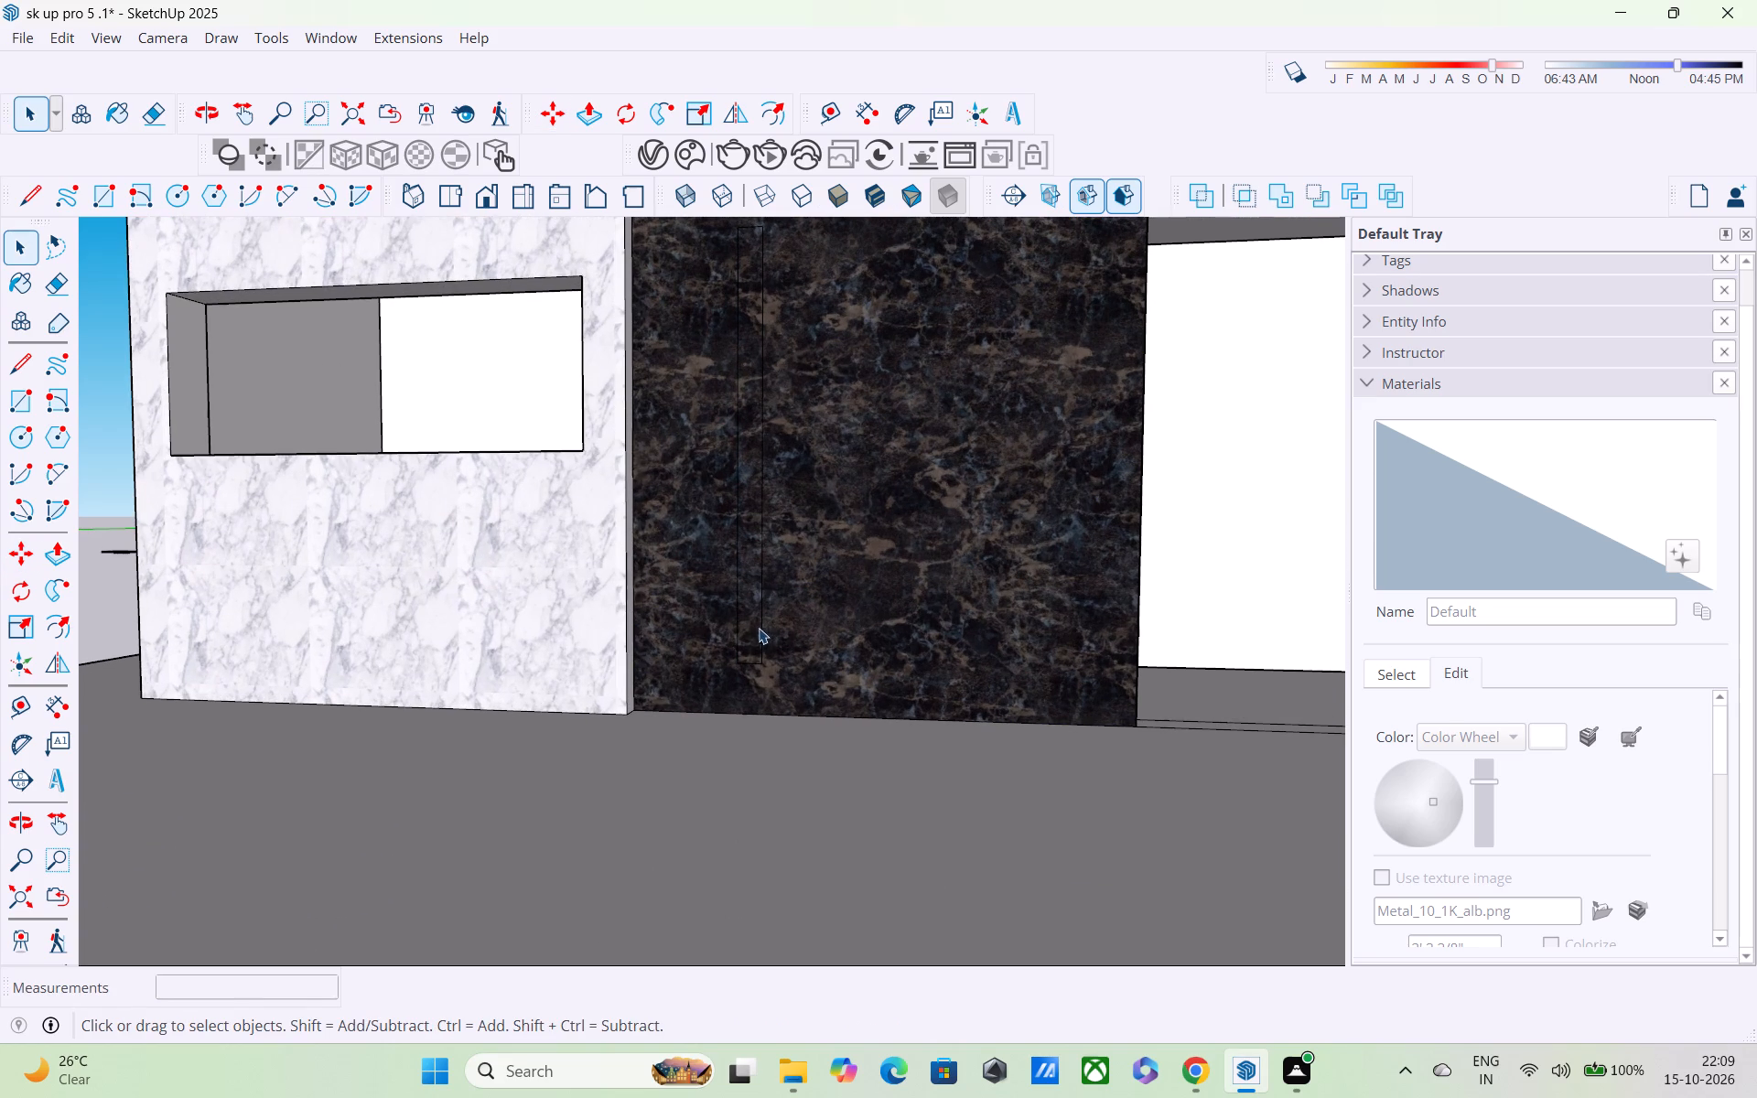
left_click(758, 650)
key("m")
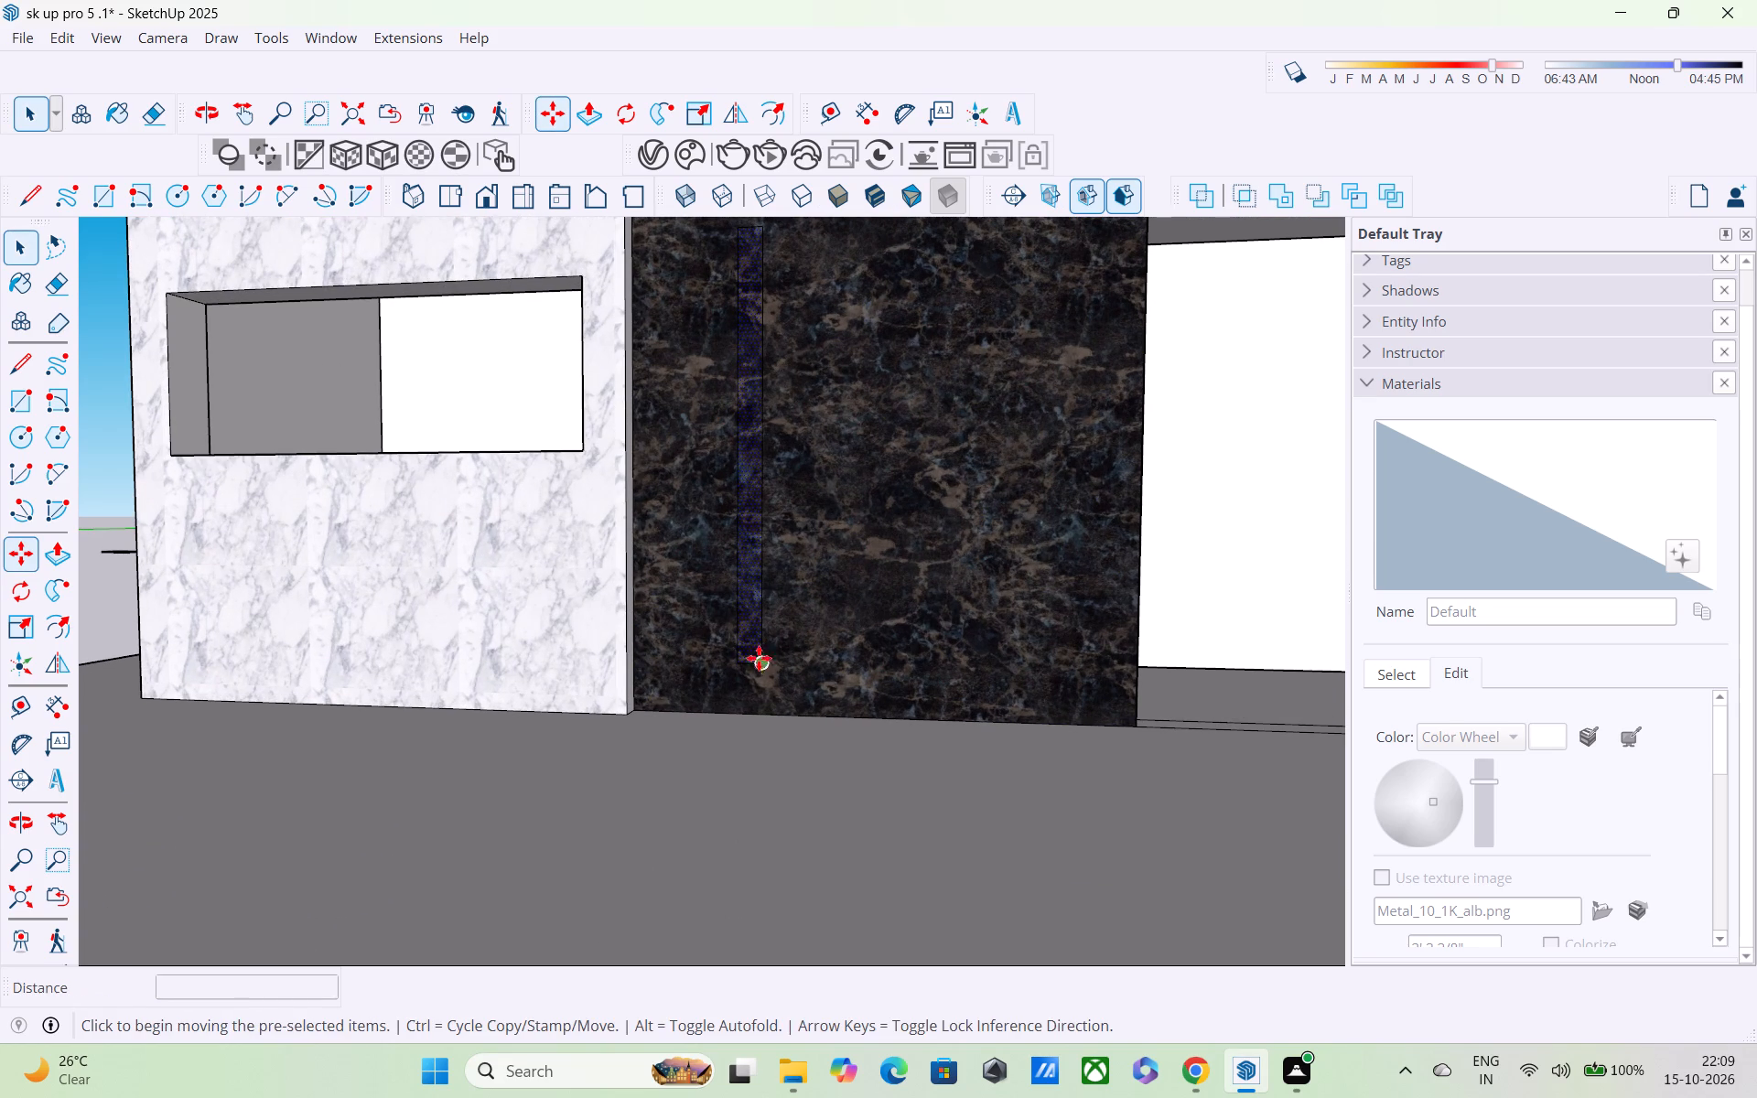
left_click(764, 662)
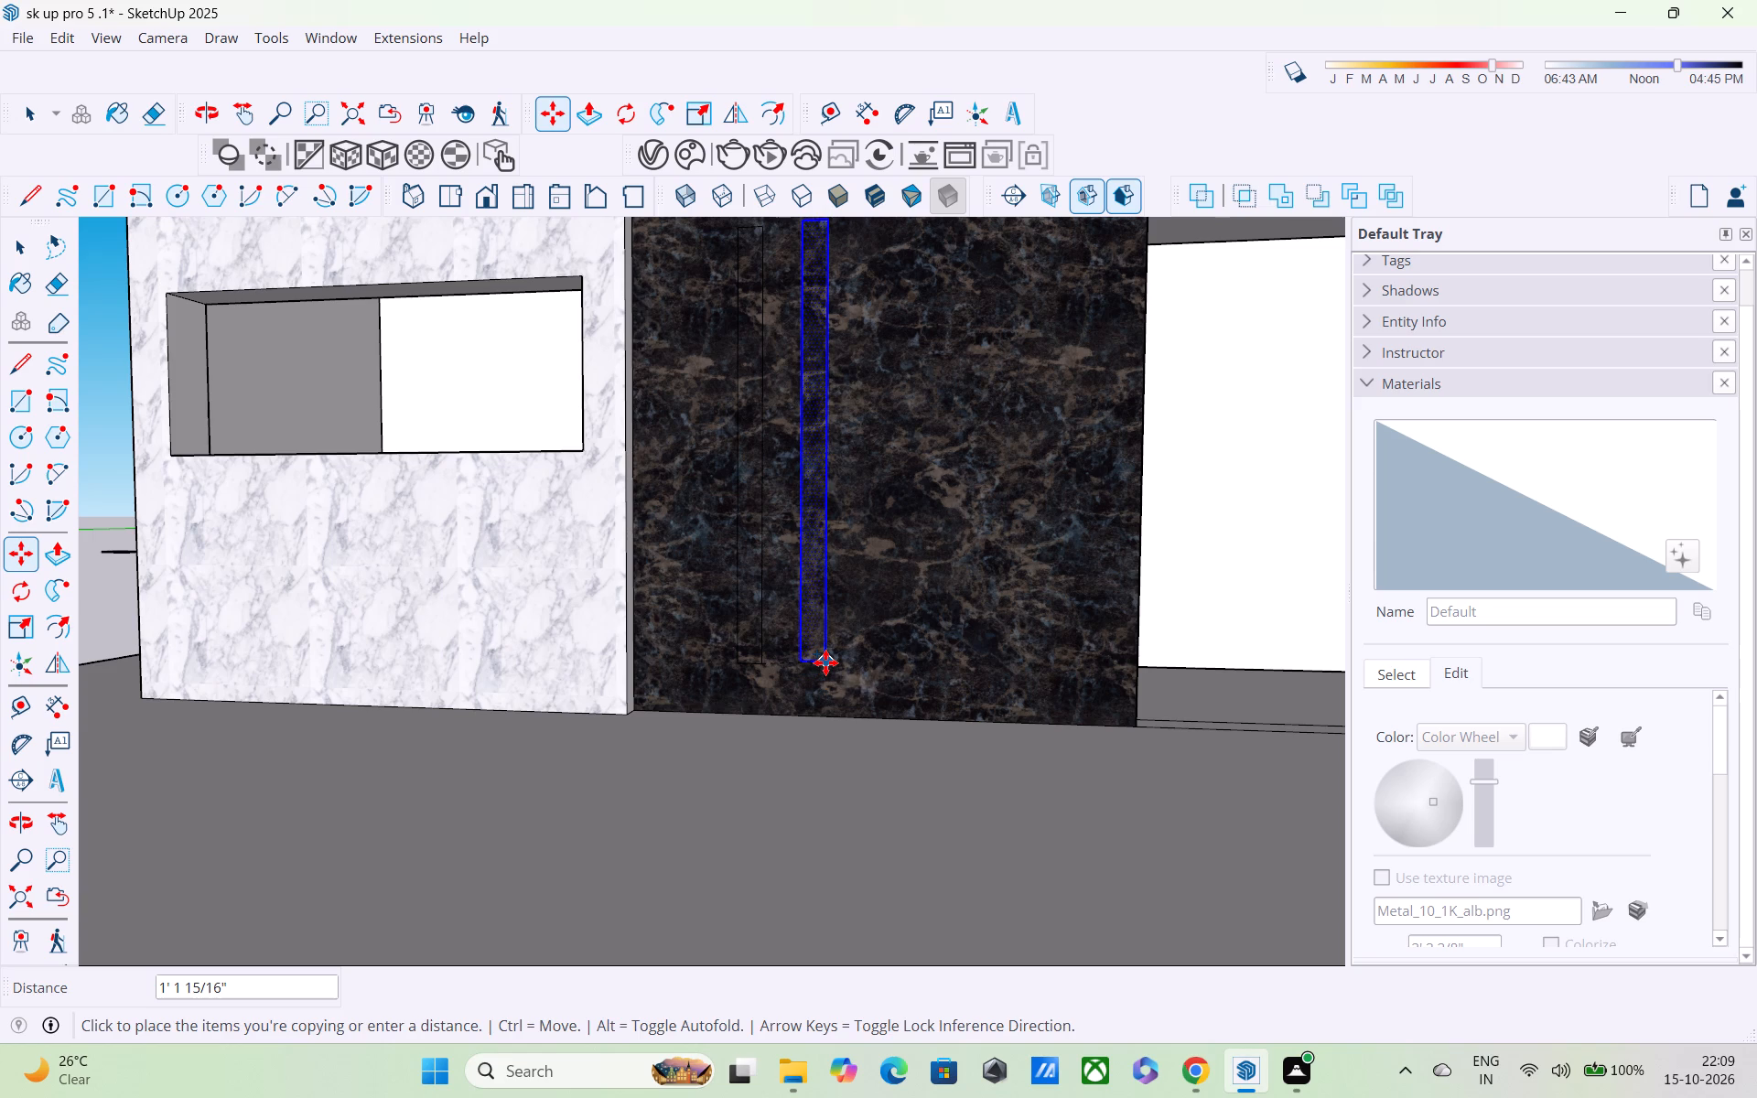
left_click(825, 662)
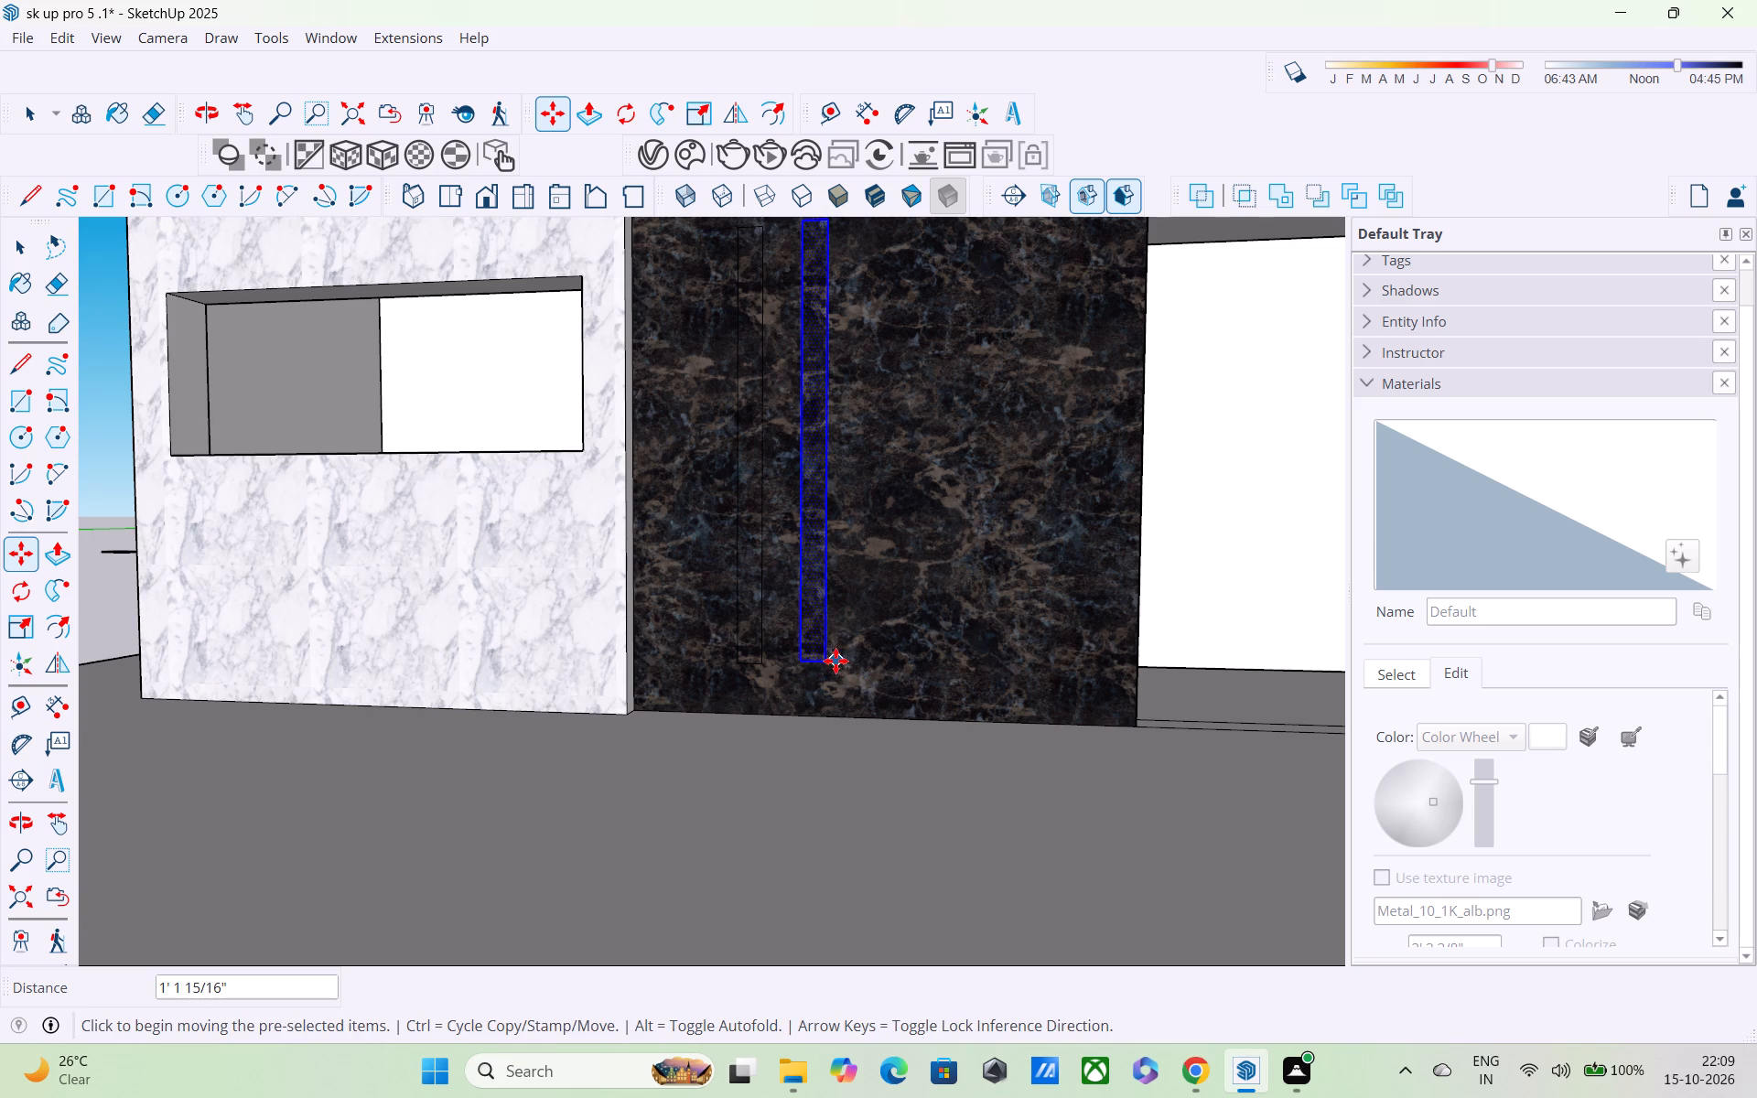
left_click(830, 661)
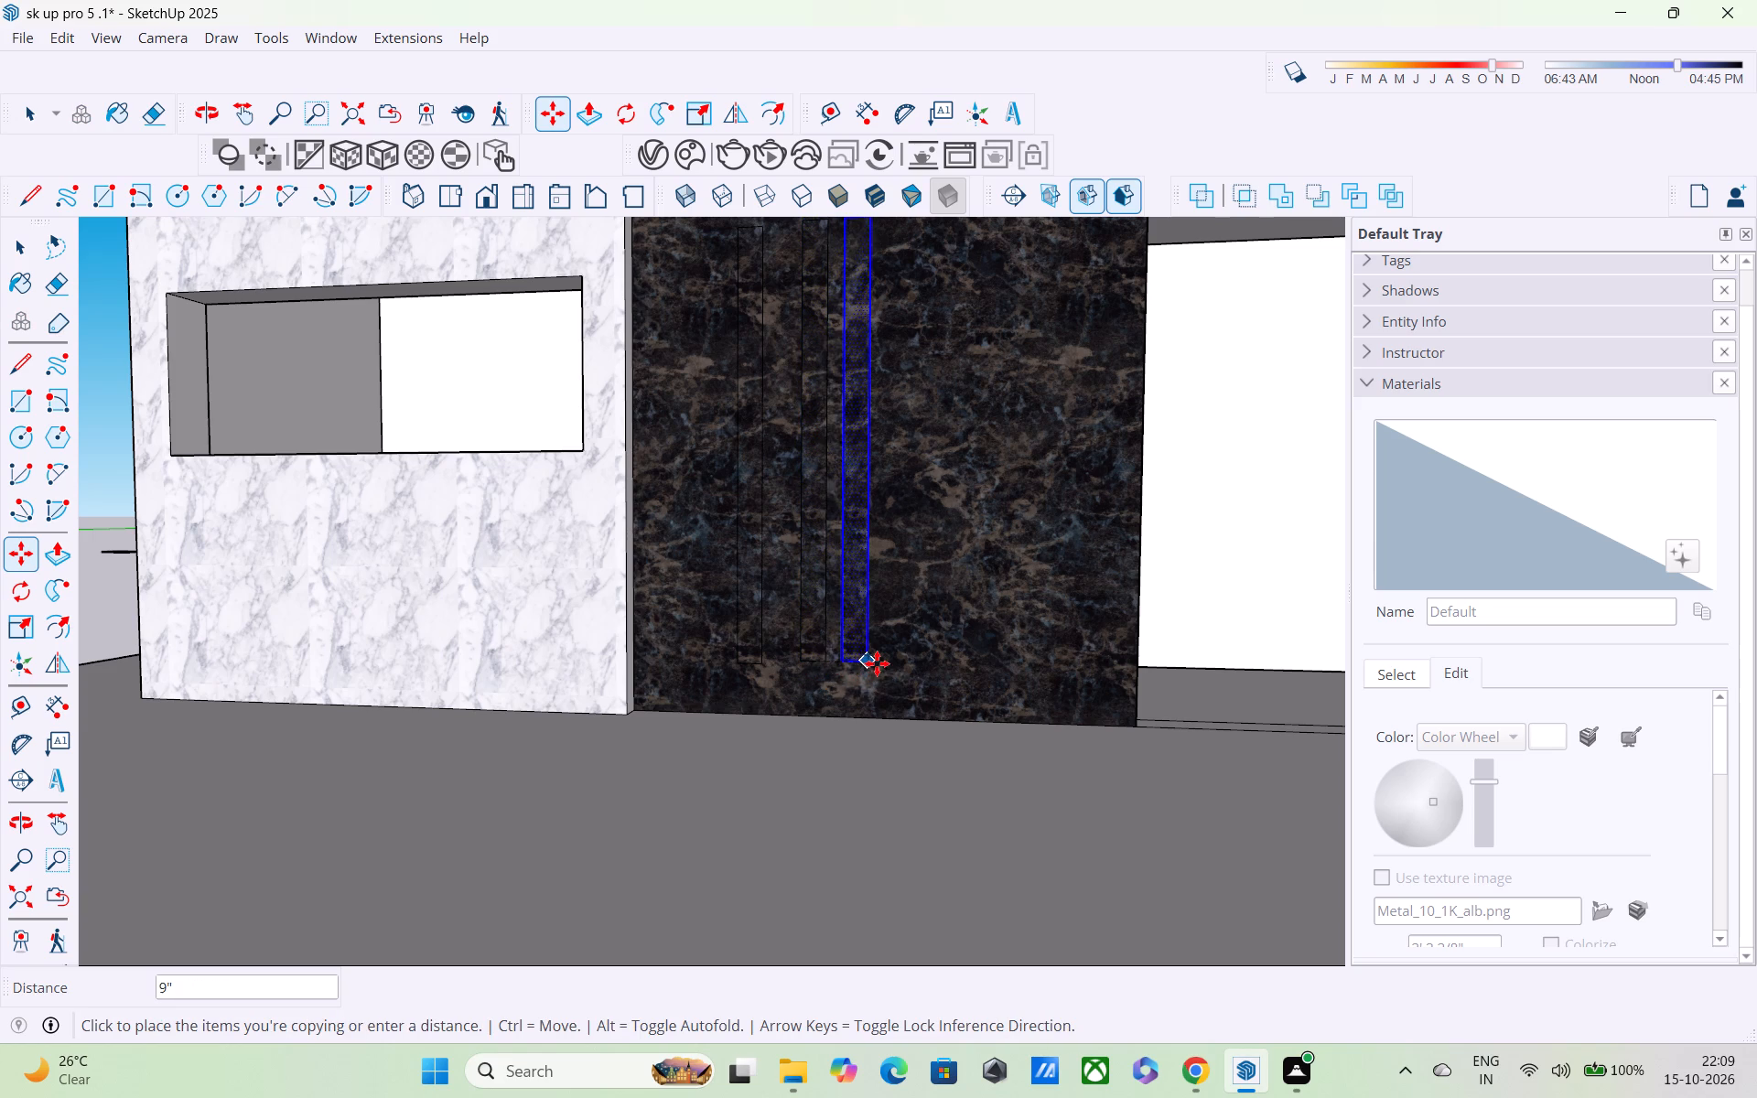
left_click(889, 673)
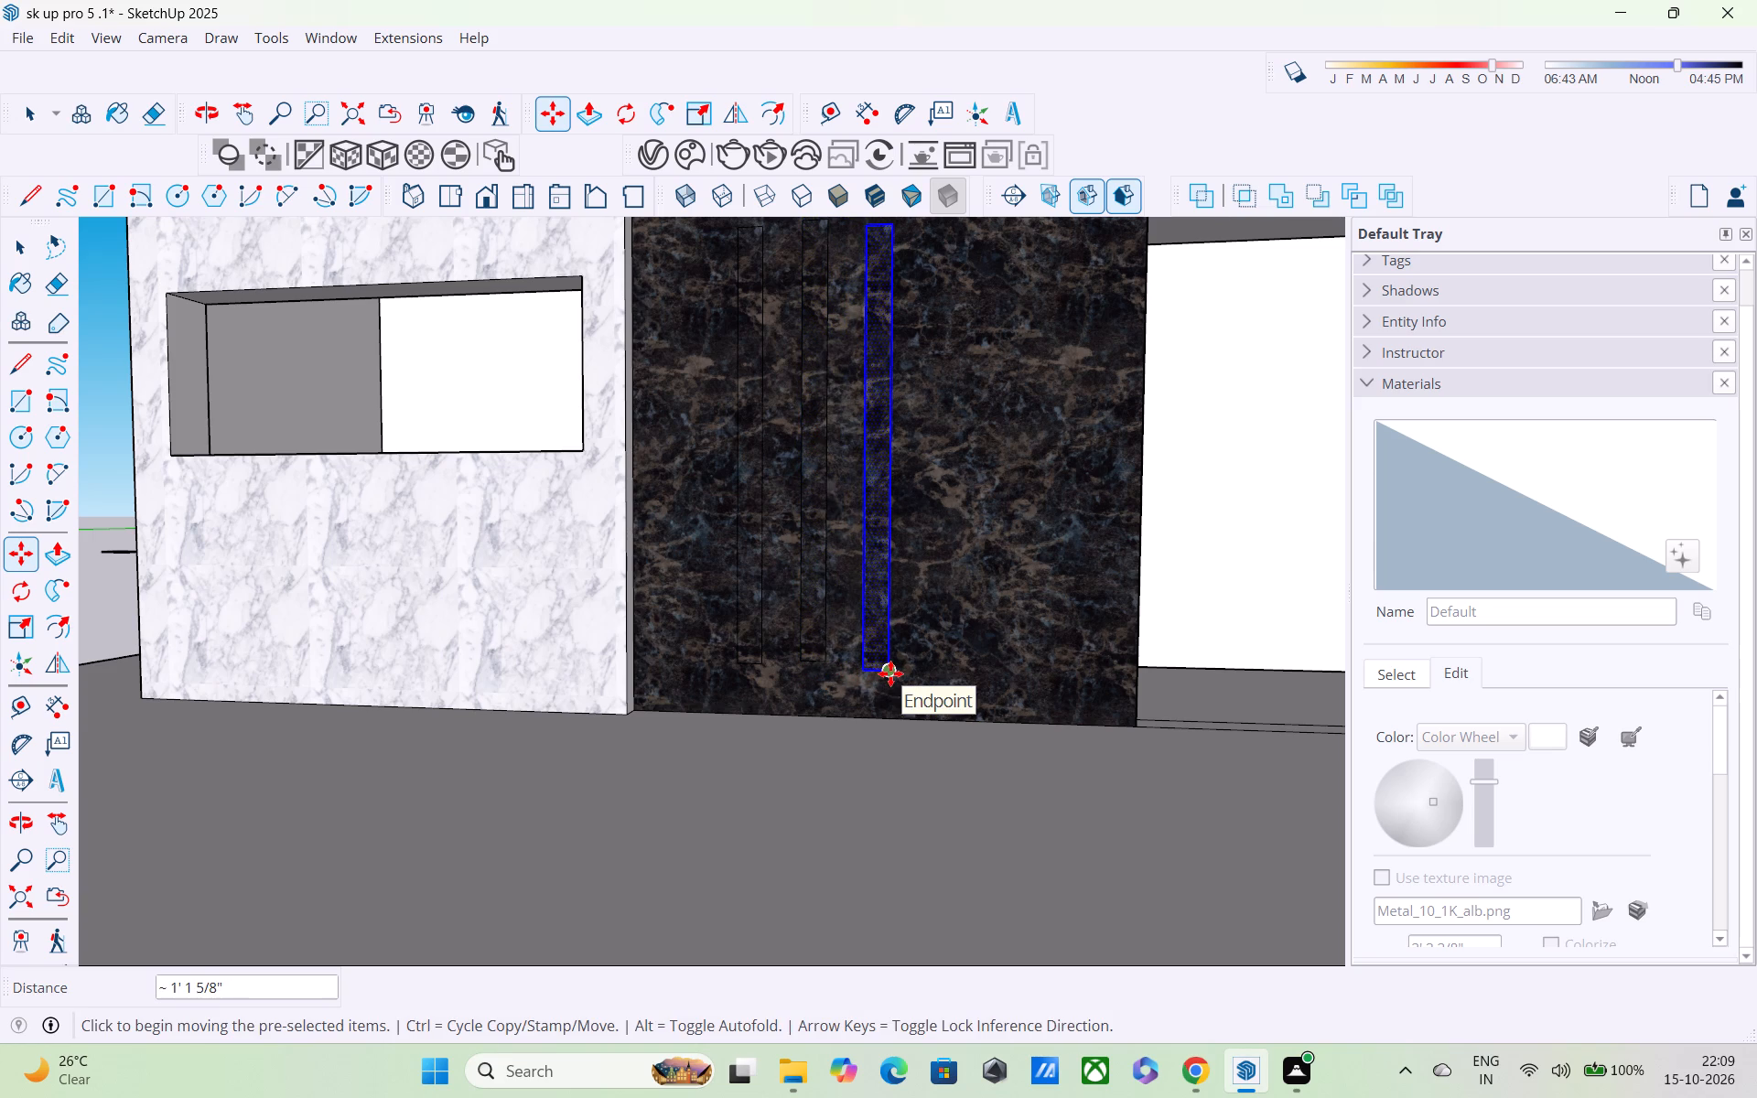
left_click(890, 673)
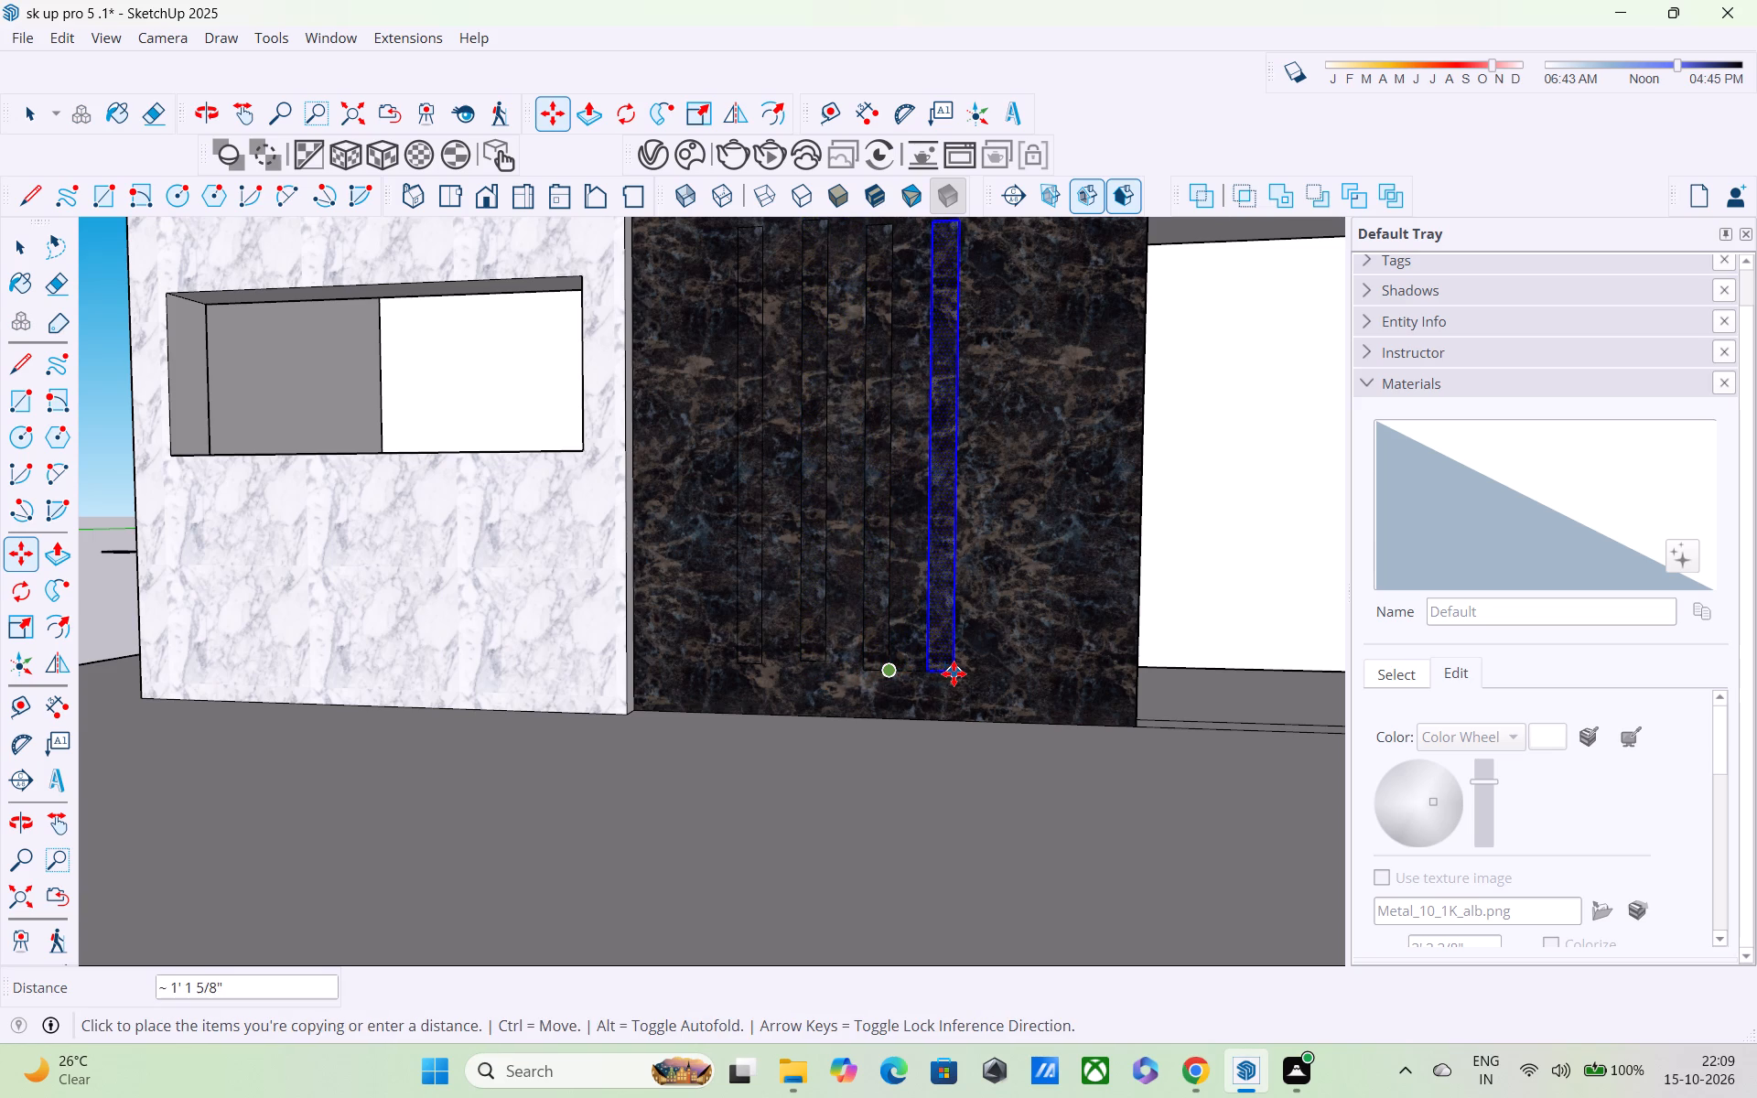
left_click(955, 673)
scroll(960, 679, "down", 3)
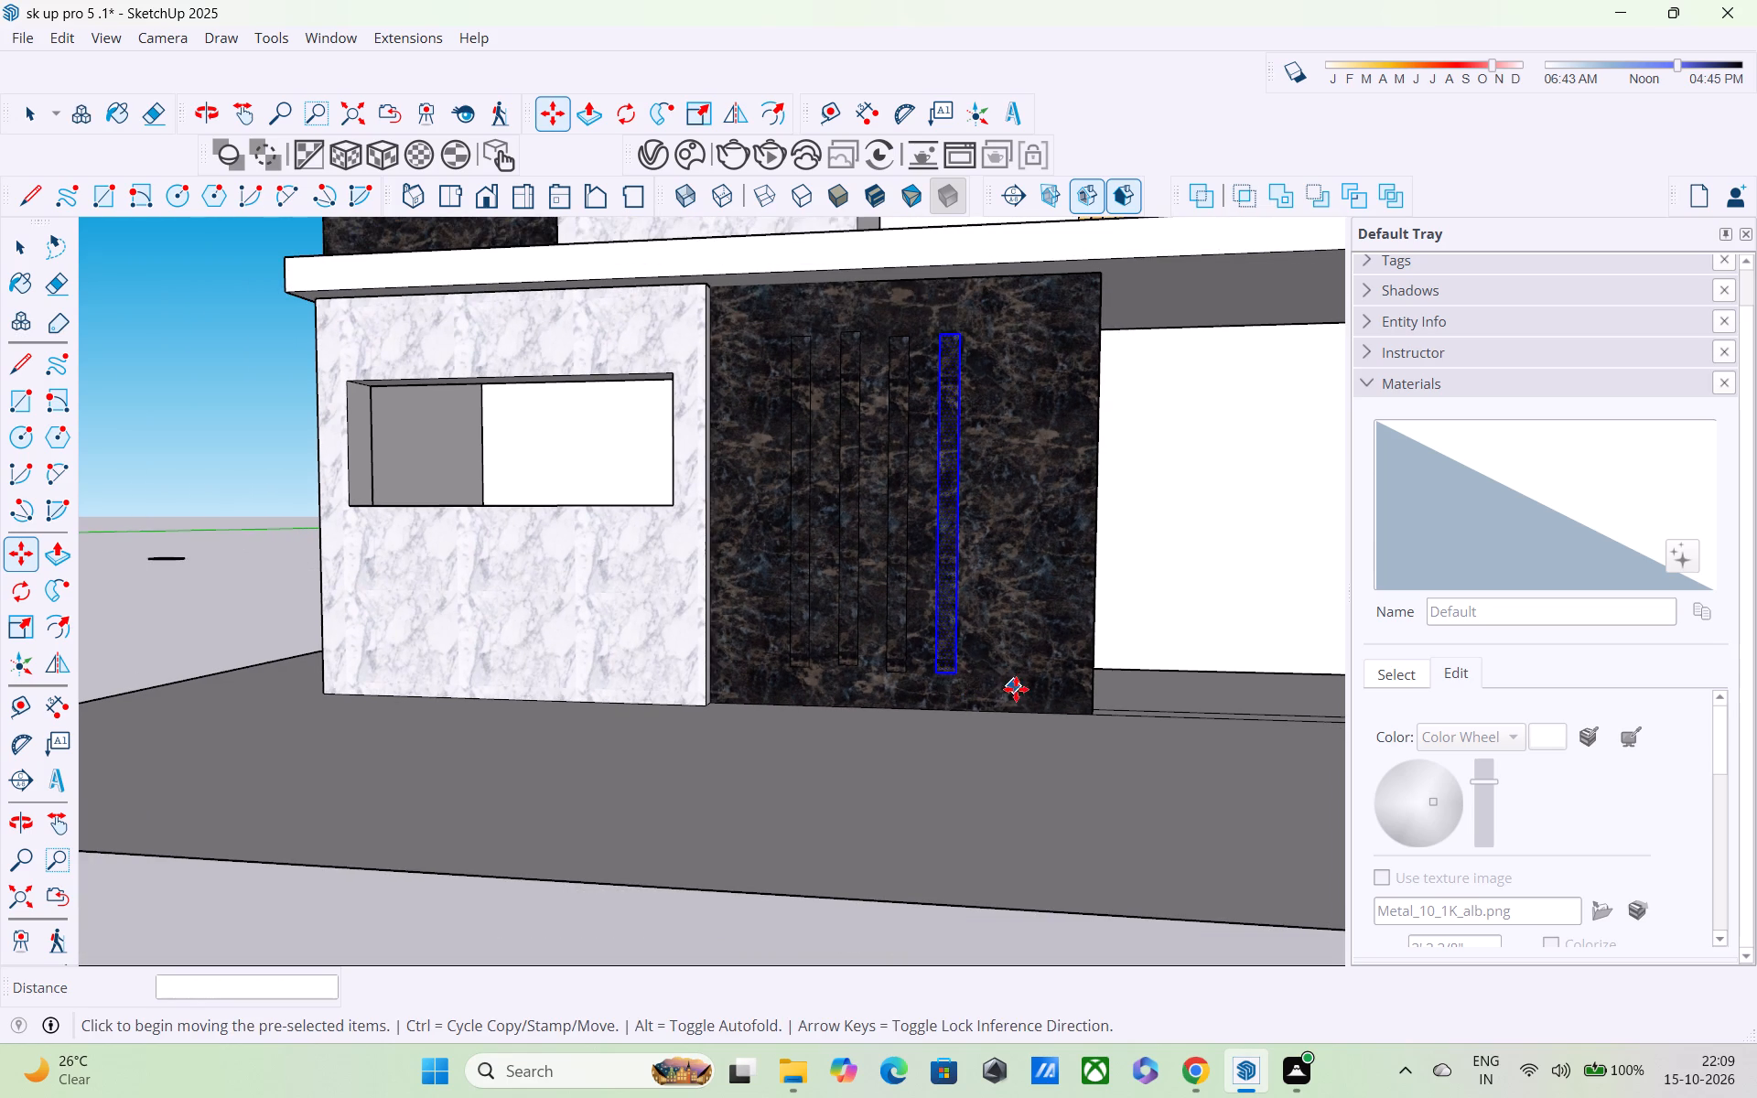
double_click(960, 676, "ctrl")
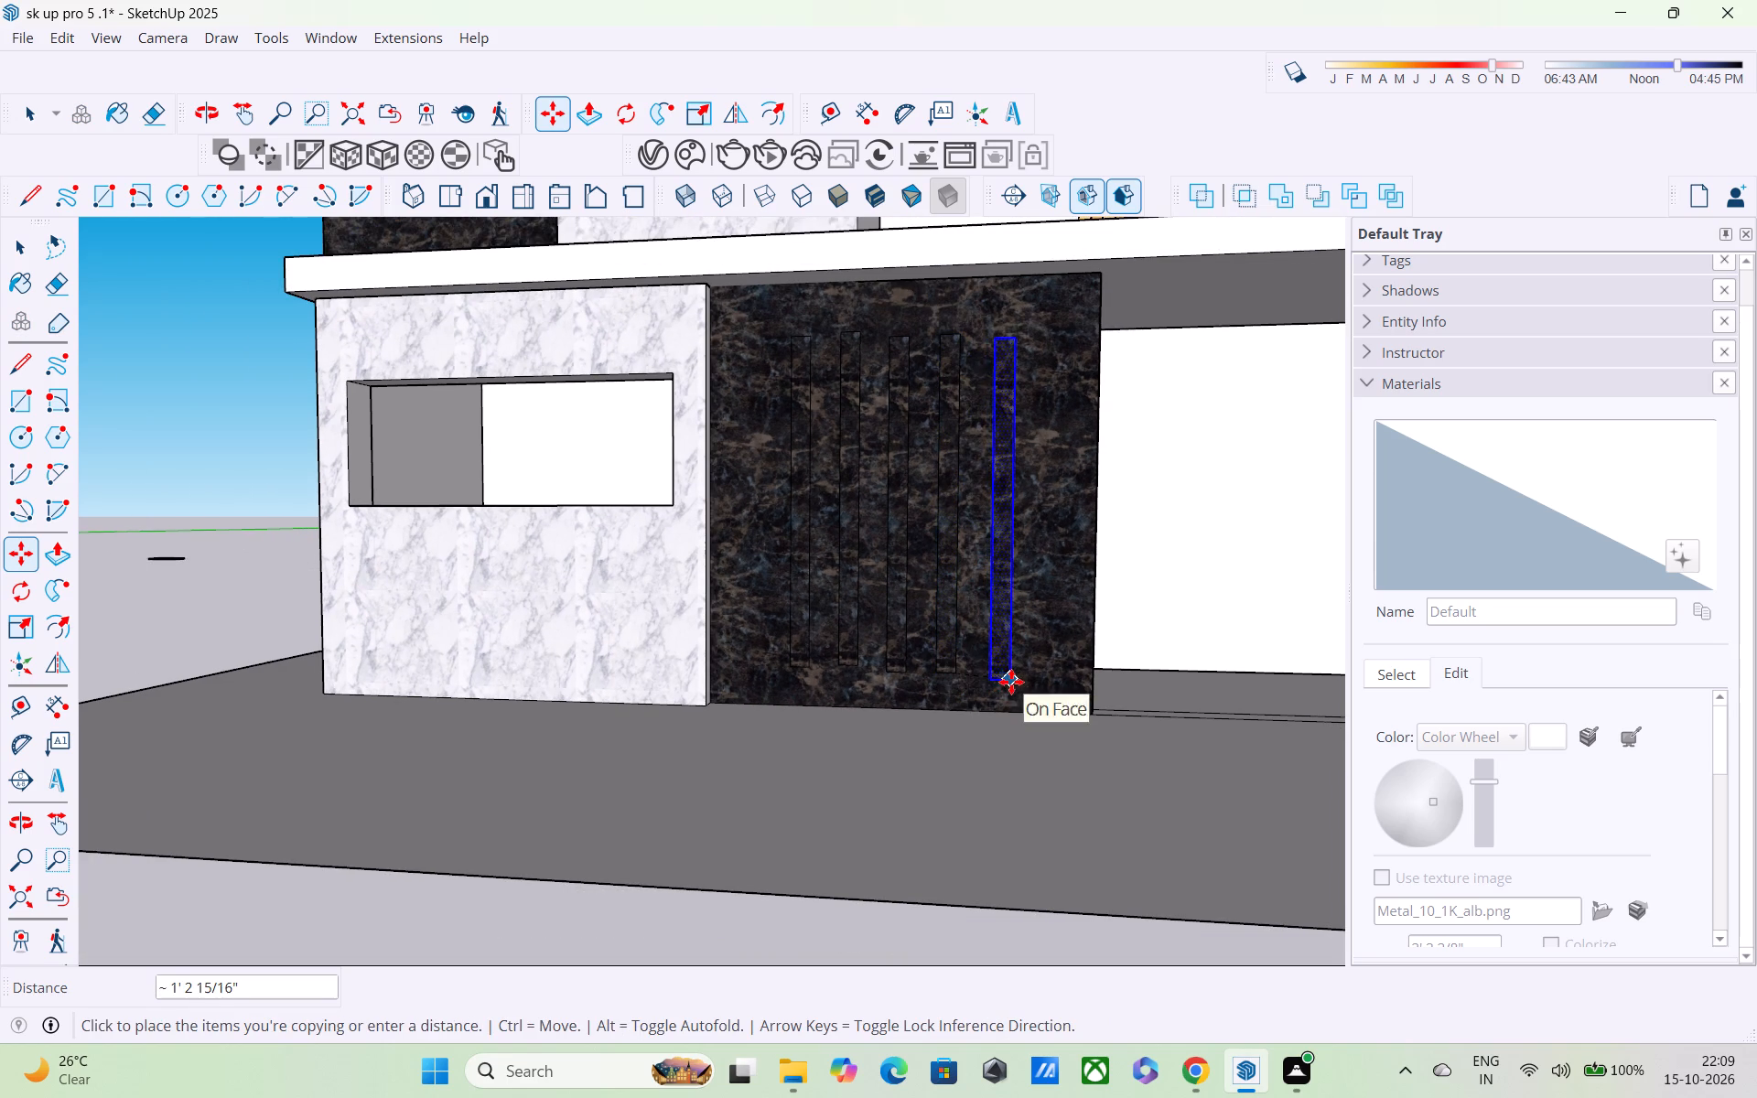
left_click(1011, 682)
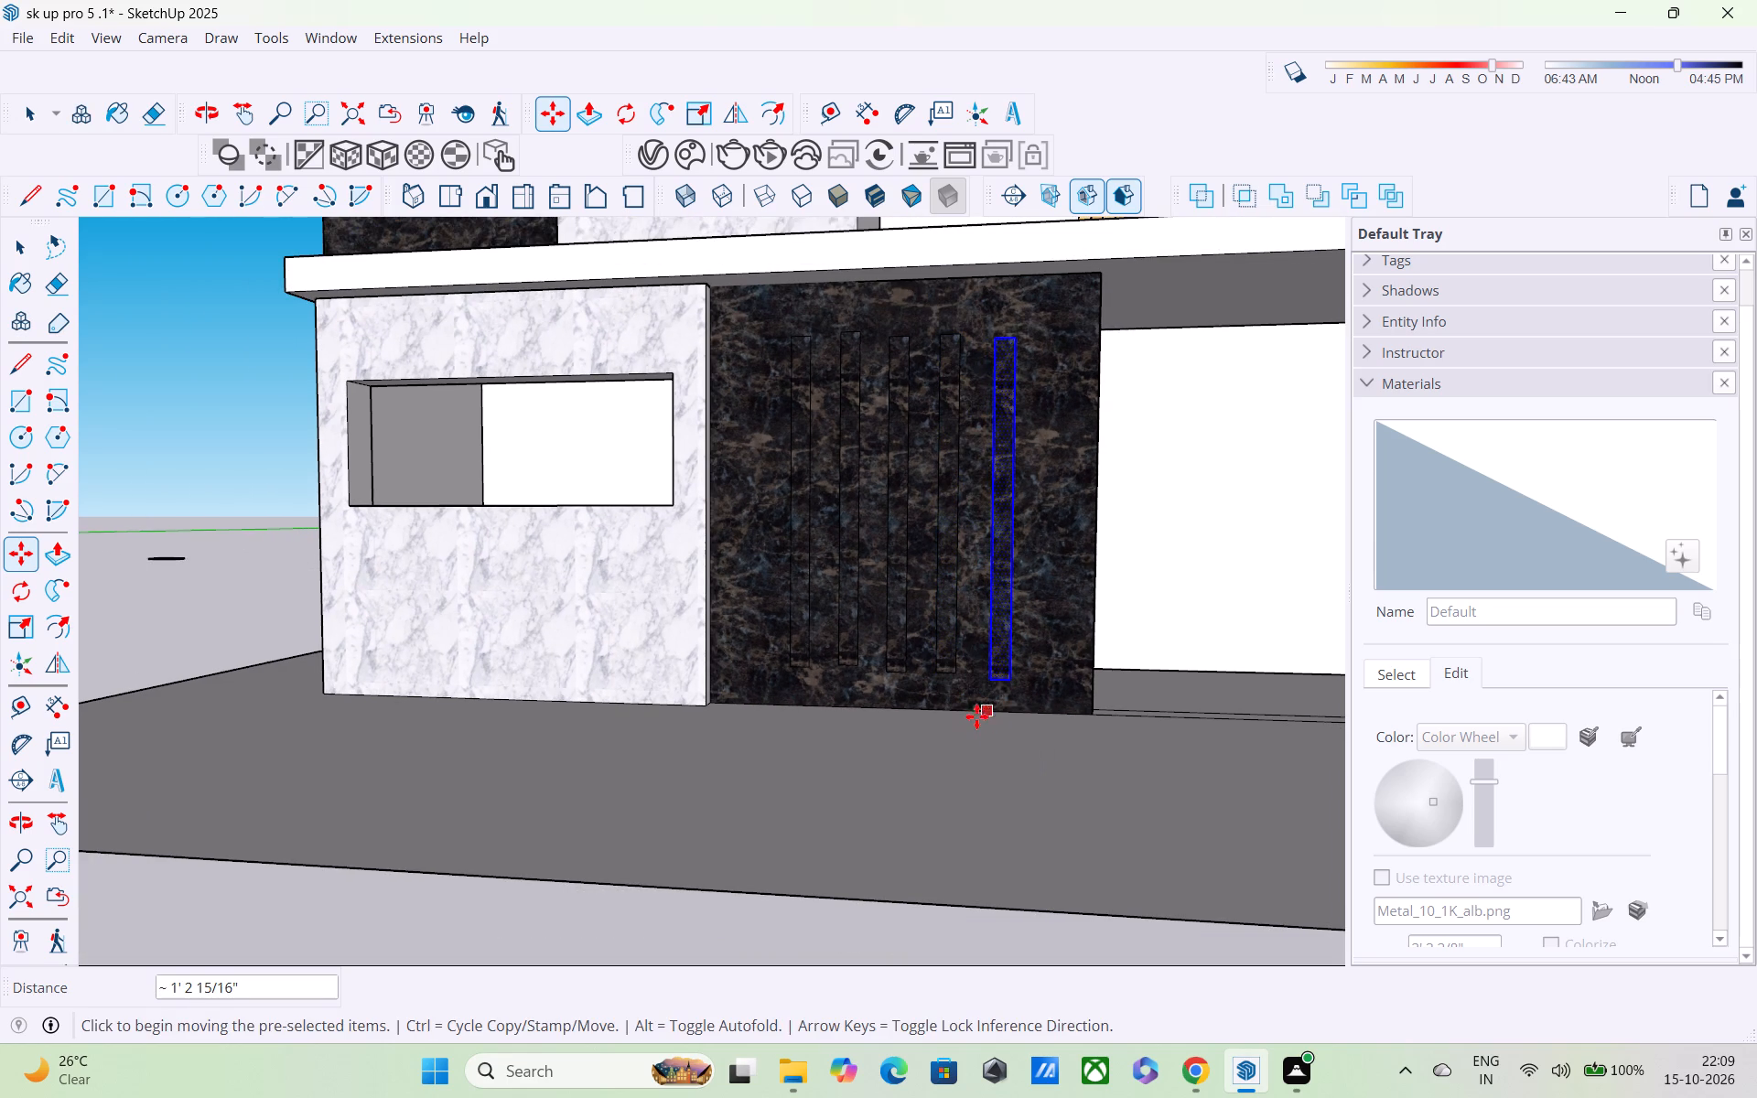
key("space")
left_click(215, 474)
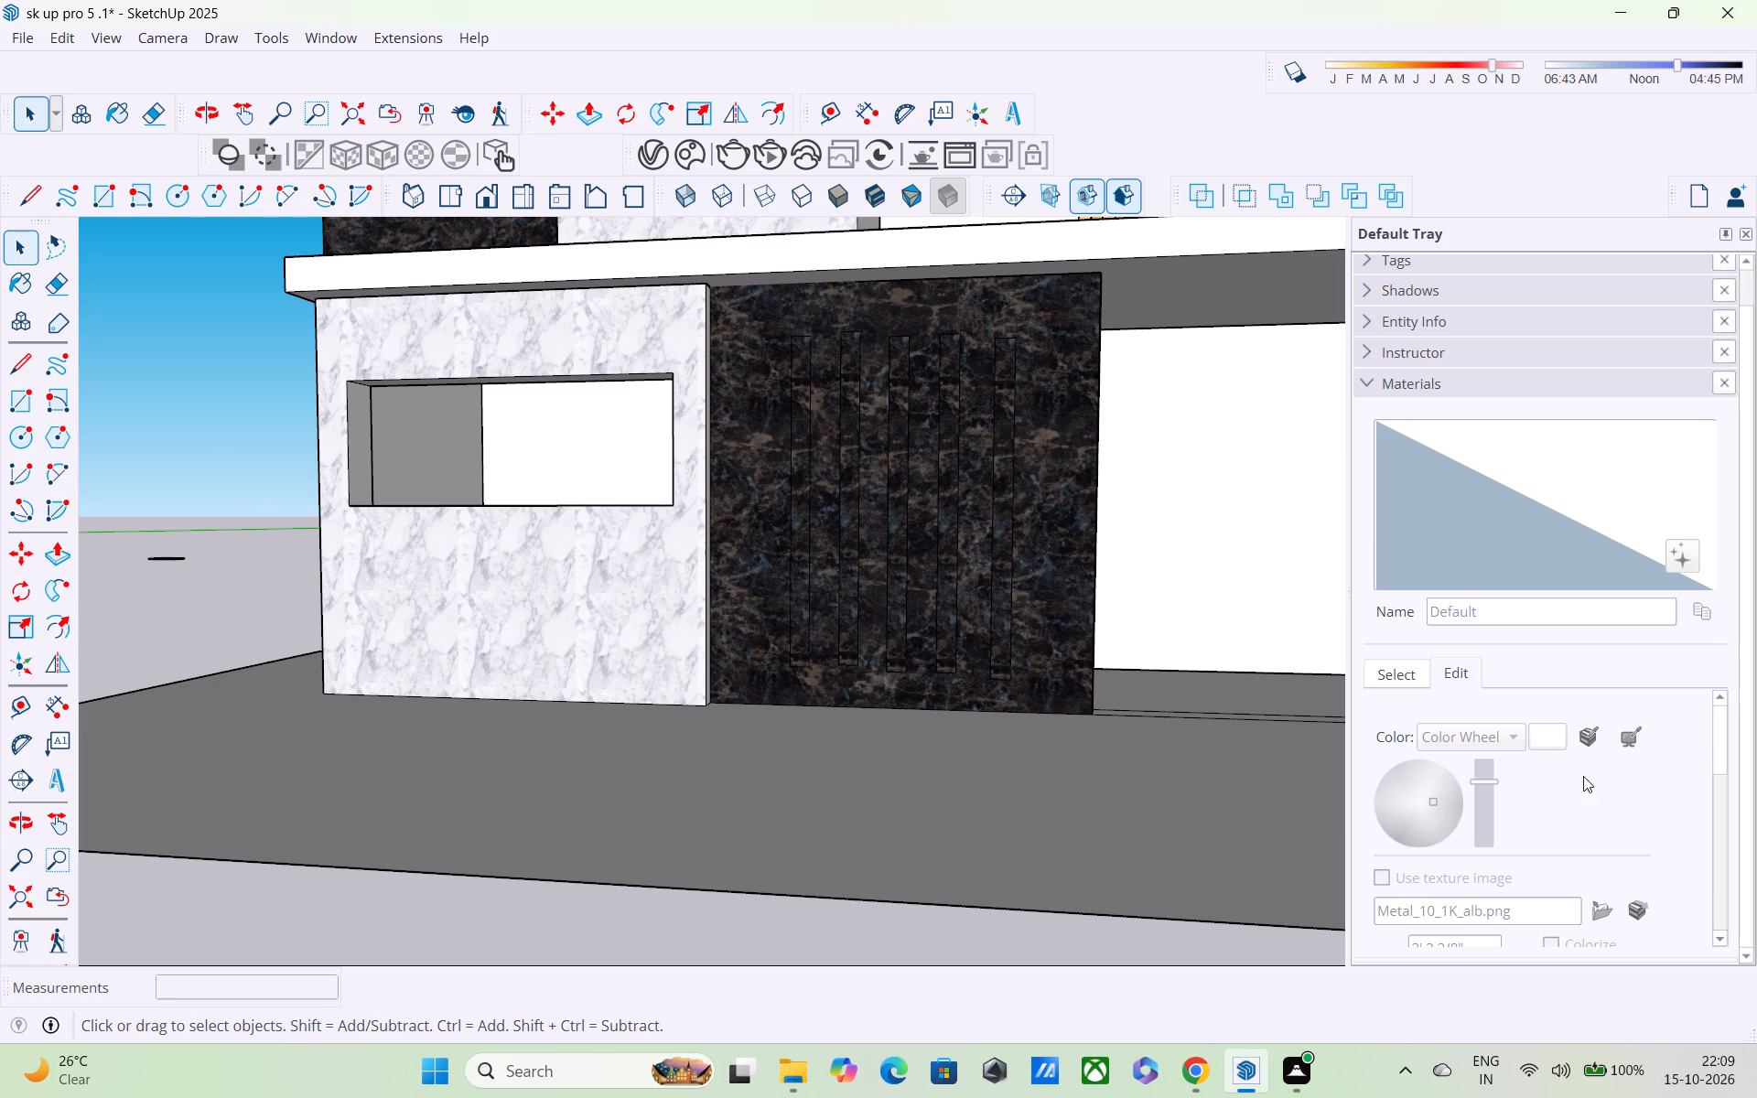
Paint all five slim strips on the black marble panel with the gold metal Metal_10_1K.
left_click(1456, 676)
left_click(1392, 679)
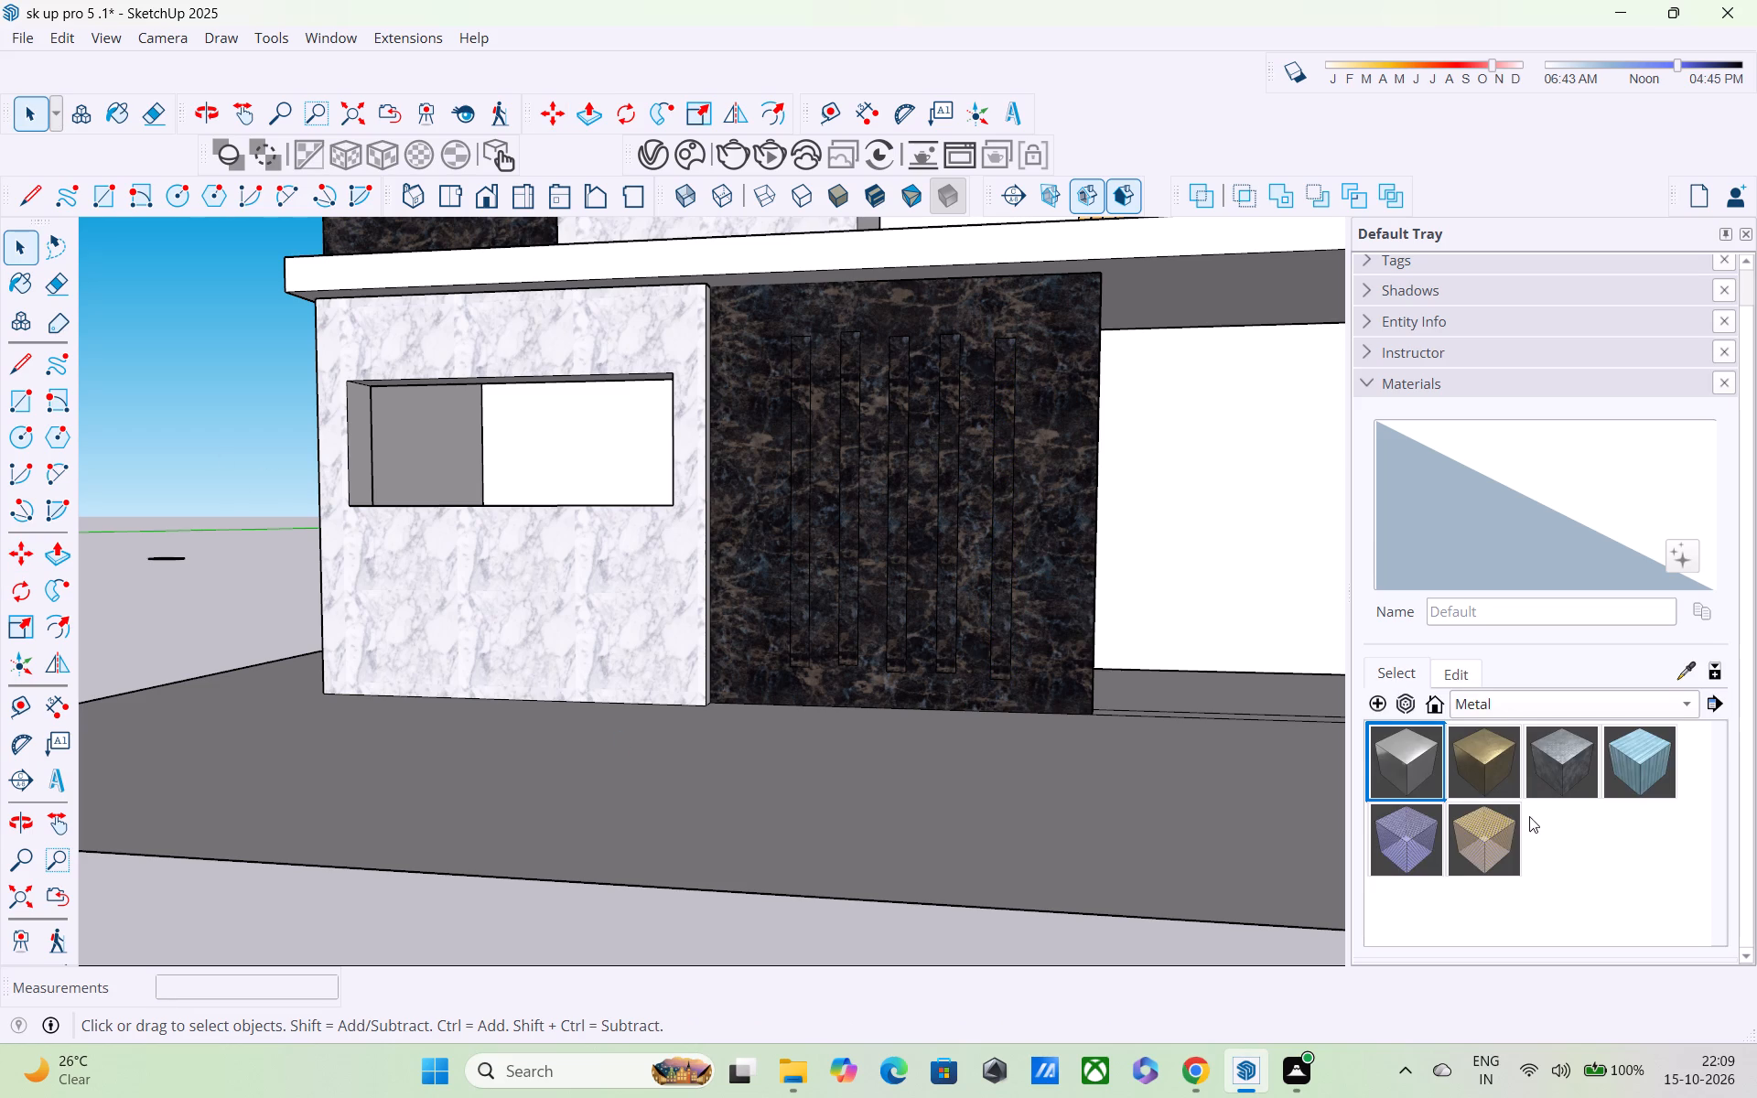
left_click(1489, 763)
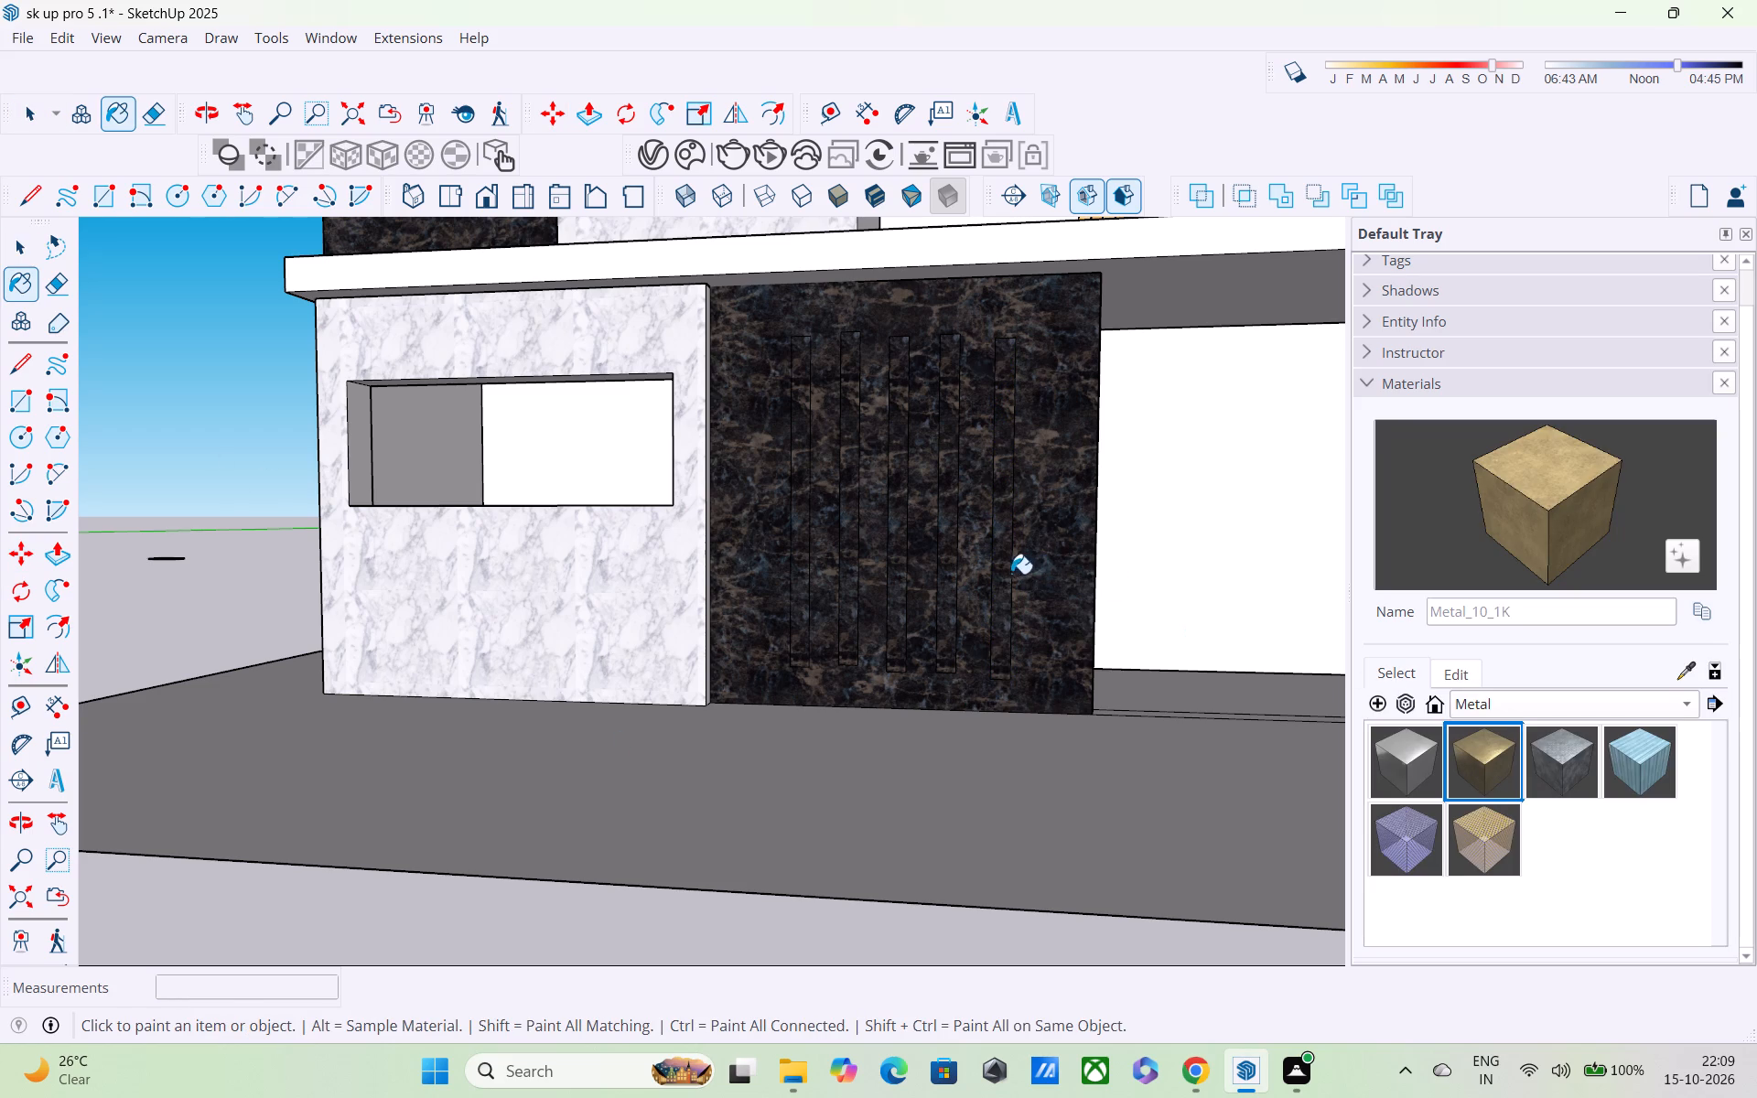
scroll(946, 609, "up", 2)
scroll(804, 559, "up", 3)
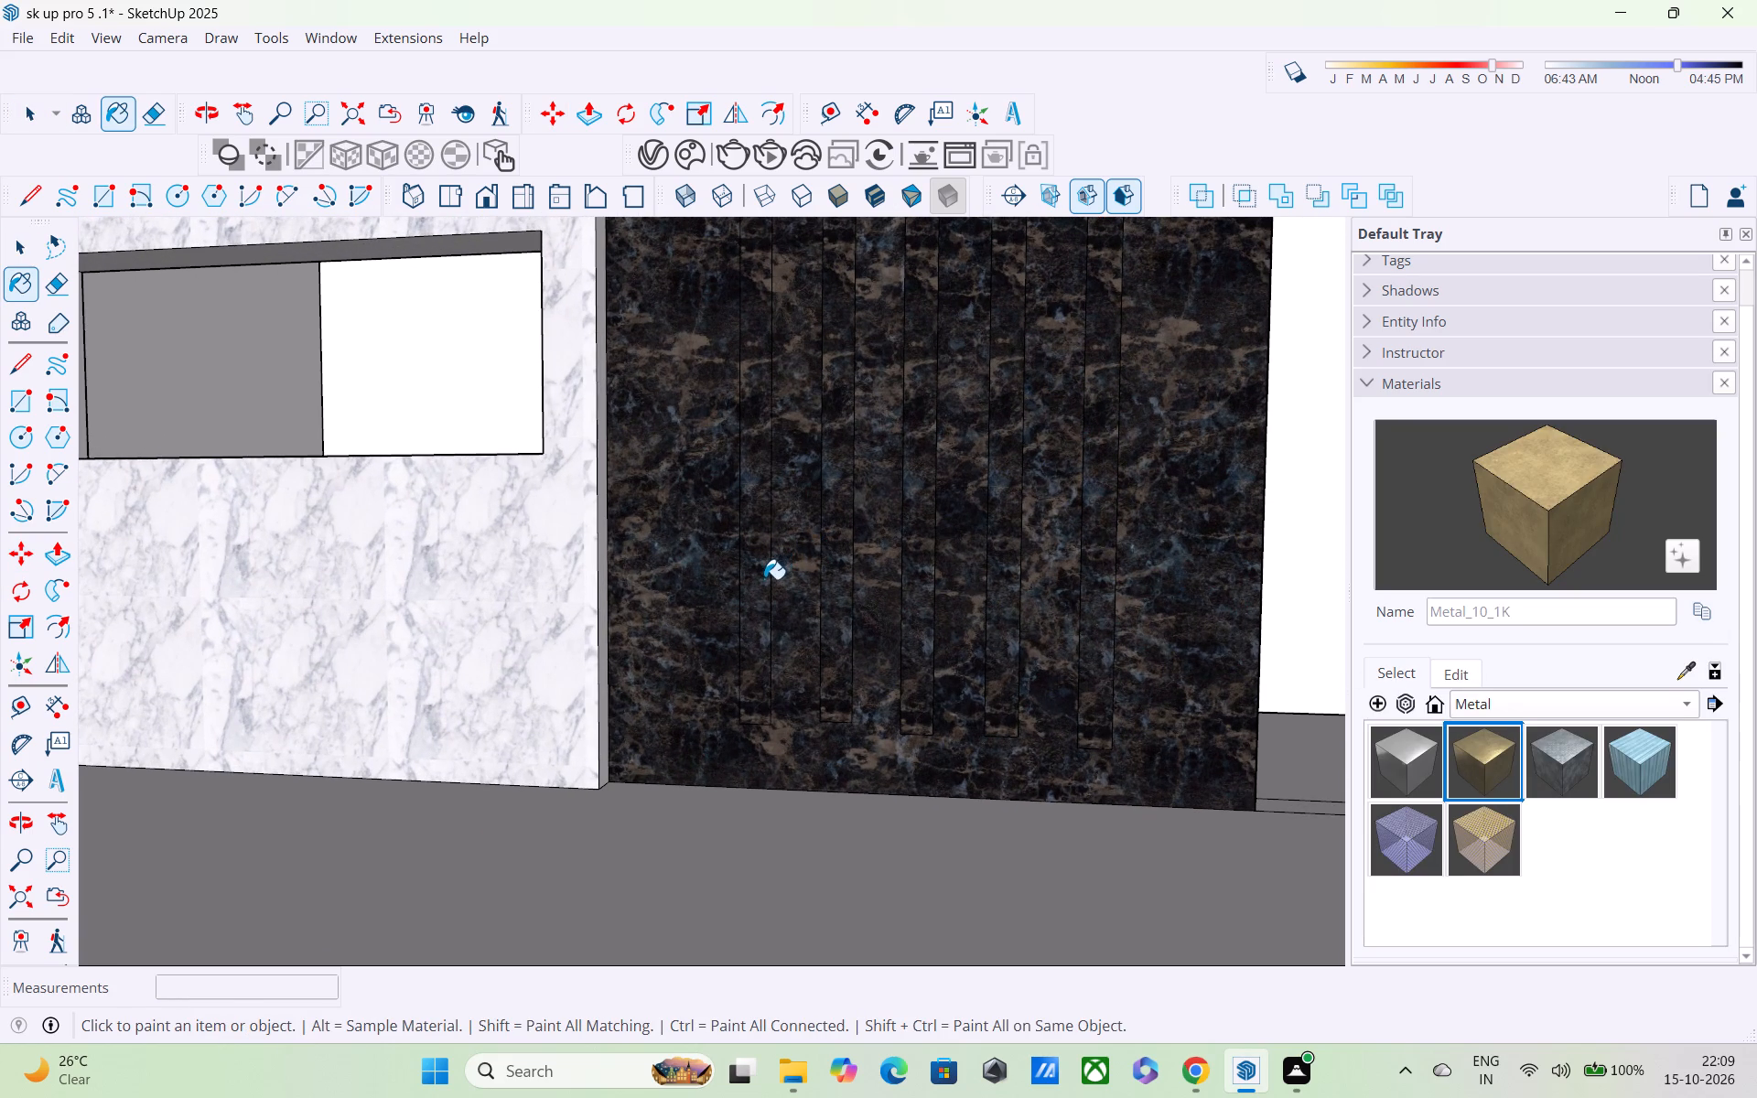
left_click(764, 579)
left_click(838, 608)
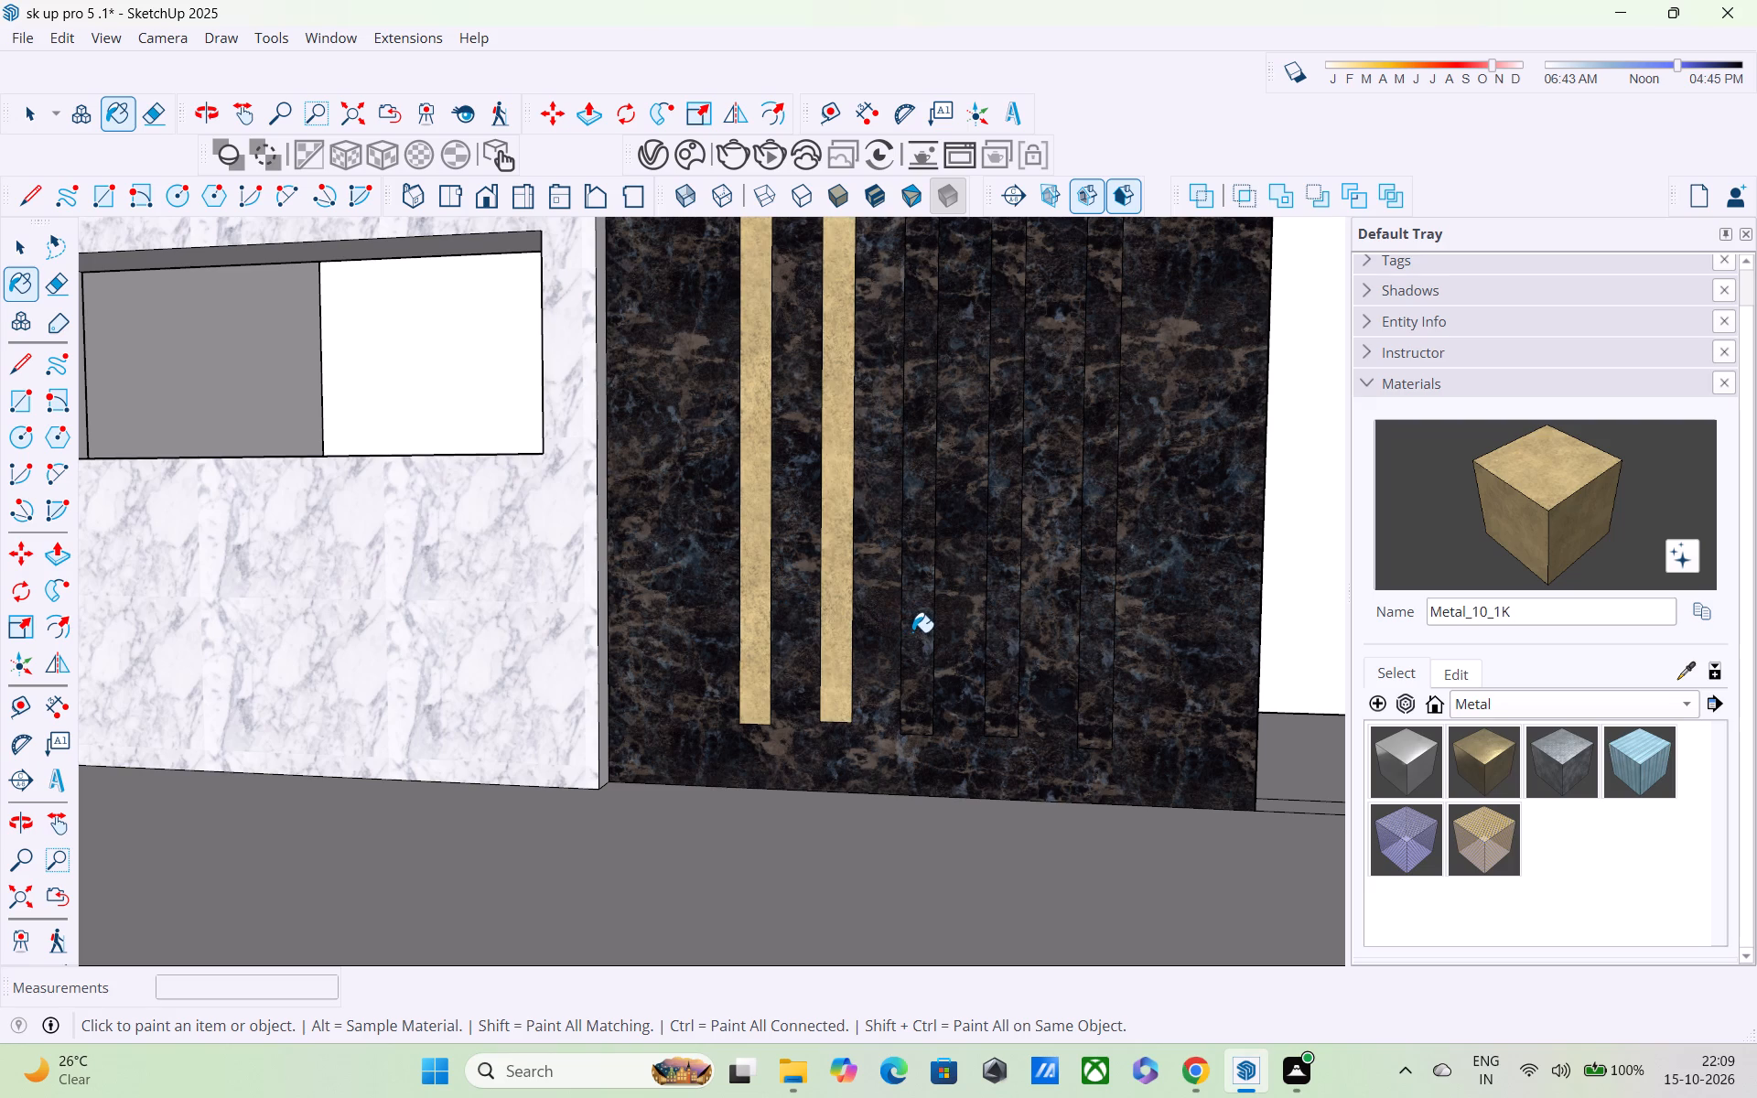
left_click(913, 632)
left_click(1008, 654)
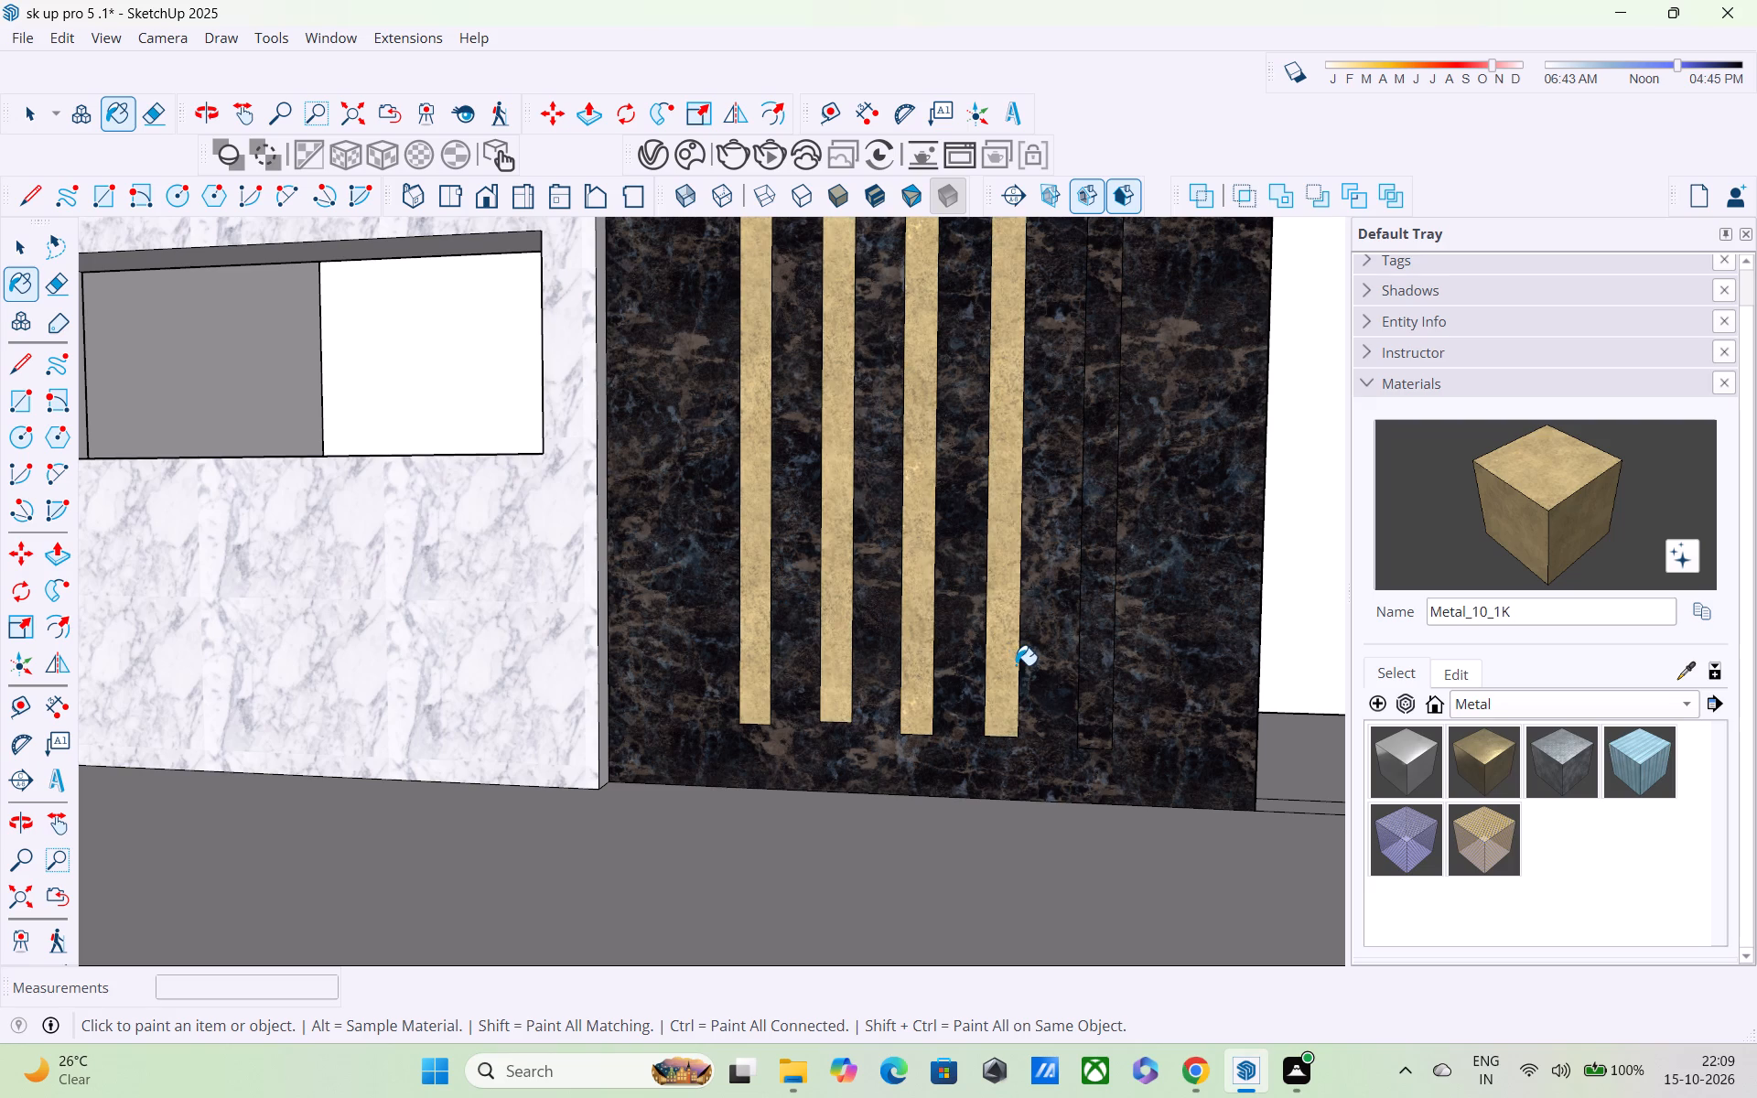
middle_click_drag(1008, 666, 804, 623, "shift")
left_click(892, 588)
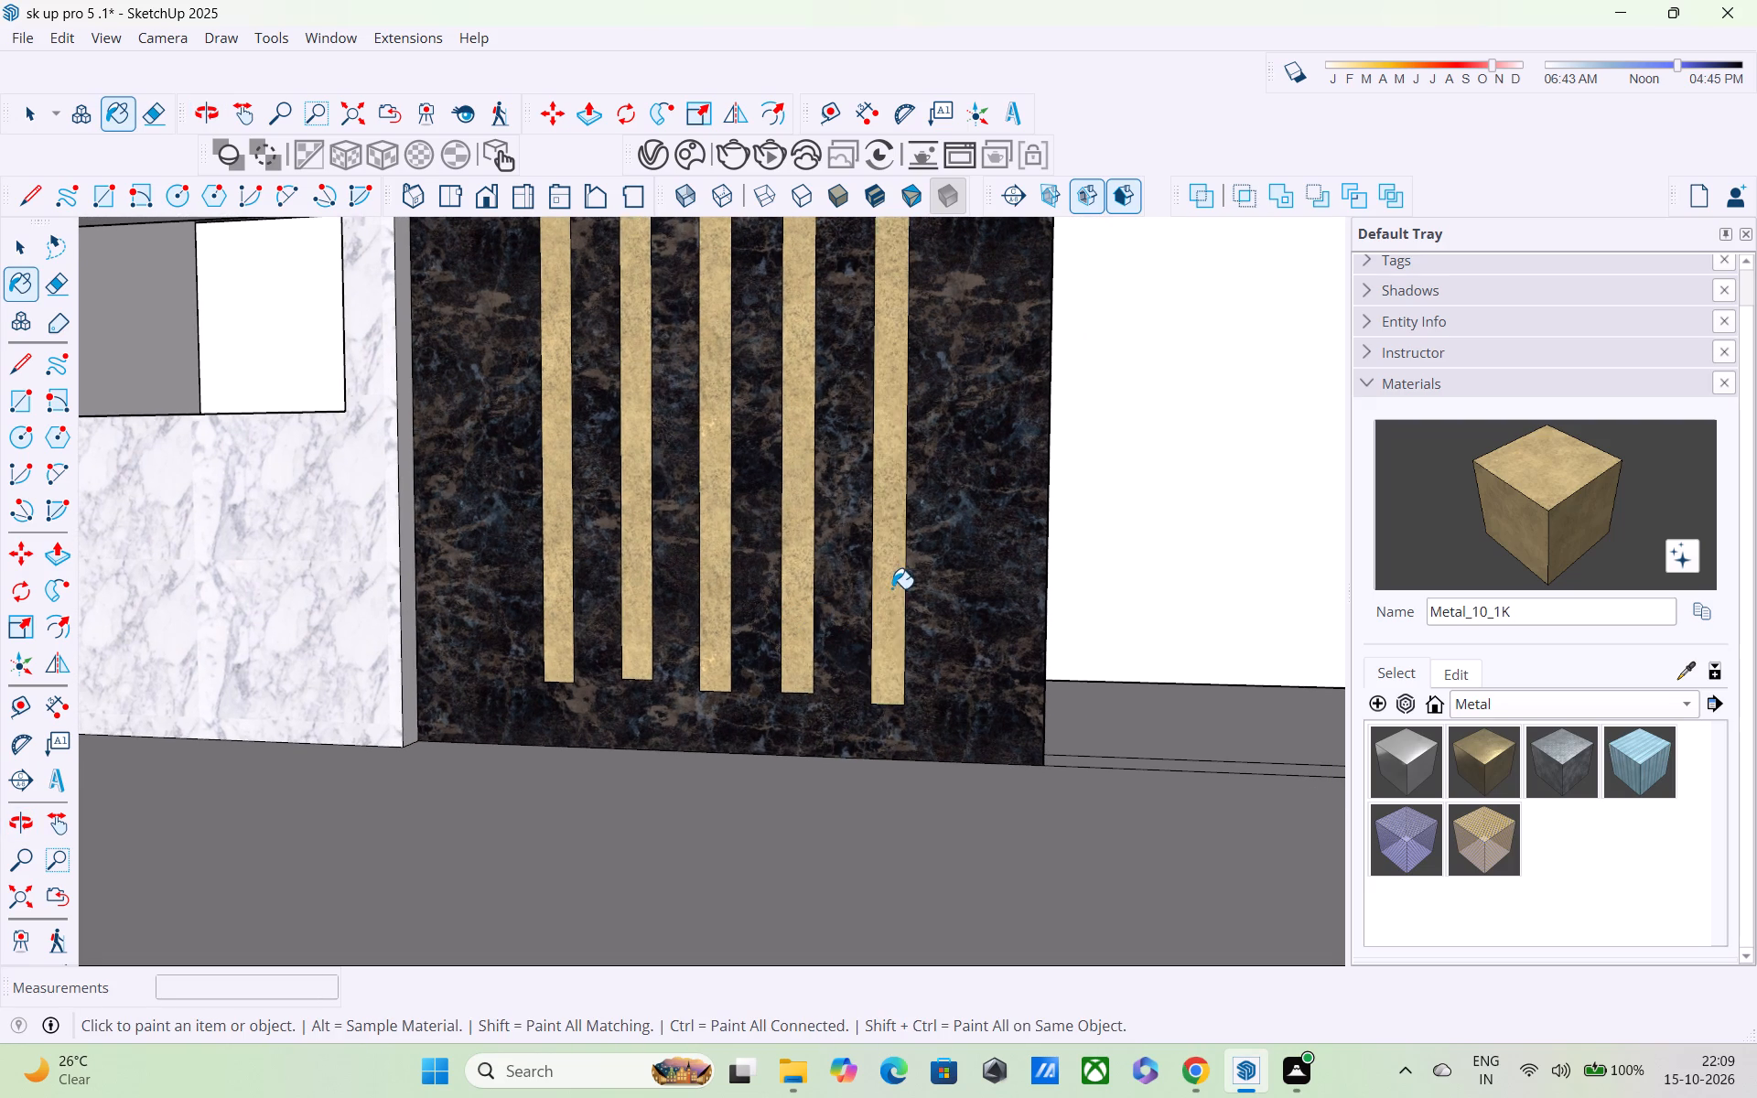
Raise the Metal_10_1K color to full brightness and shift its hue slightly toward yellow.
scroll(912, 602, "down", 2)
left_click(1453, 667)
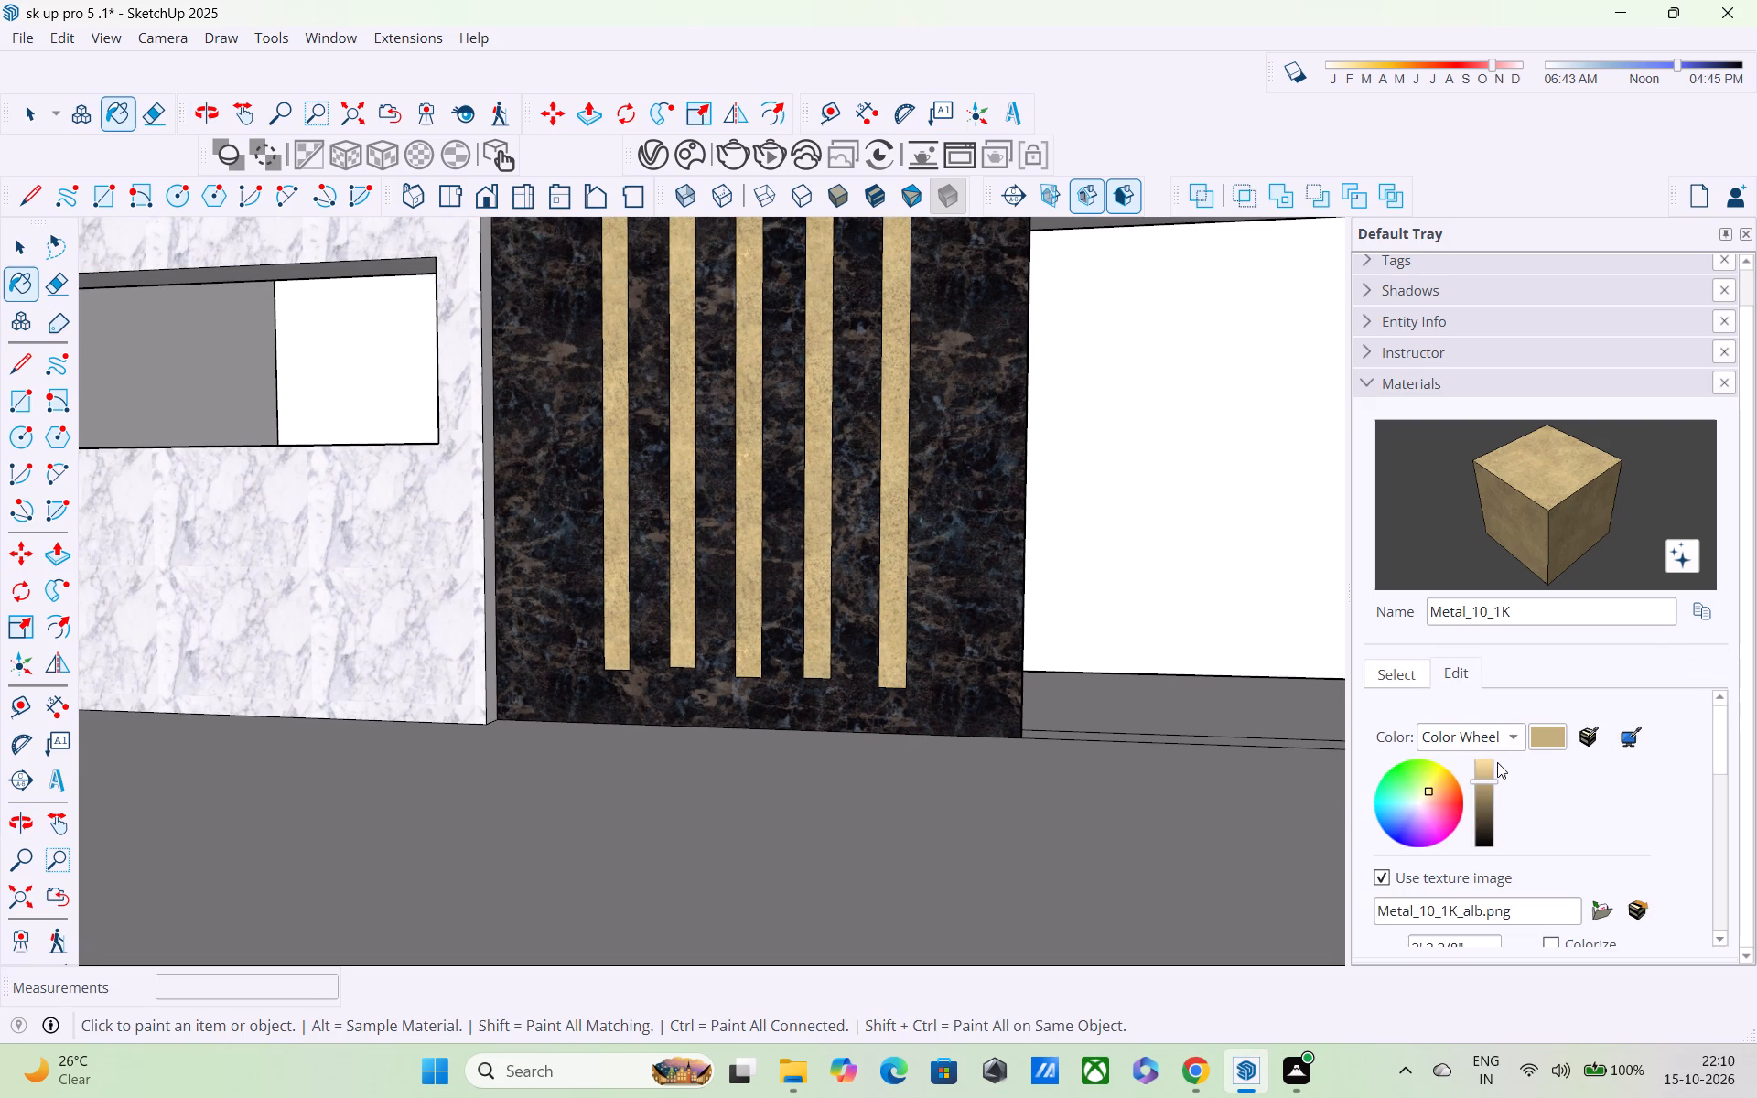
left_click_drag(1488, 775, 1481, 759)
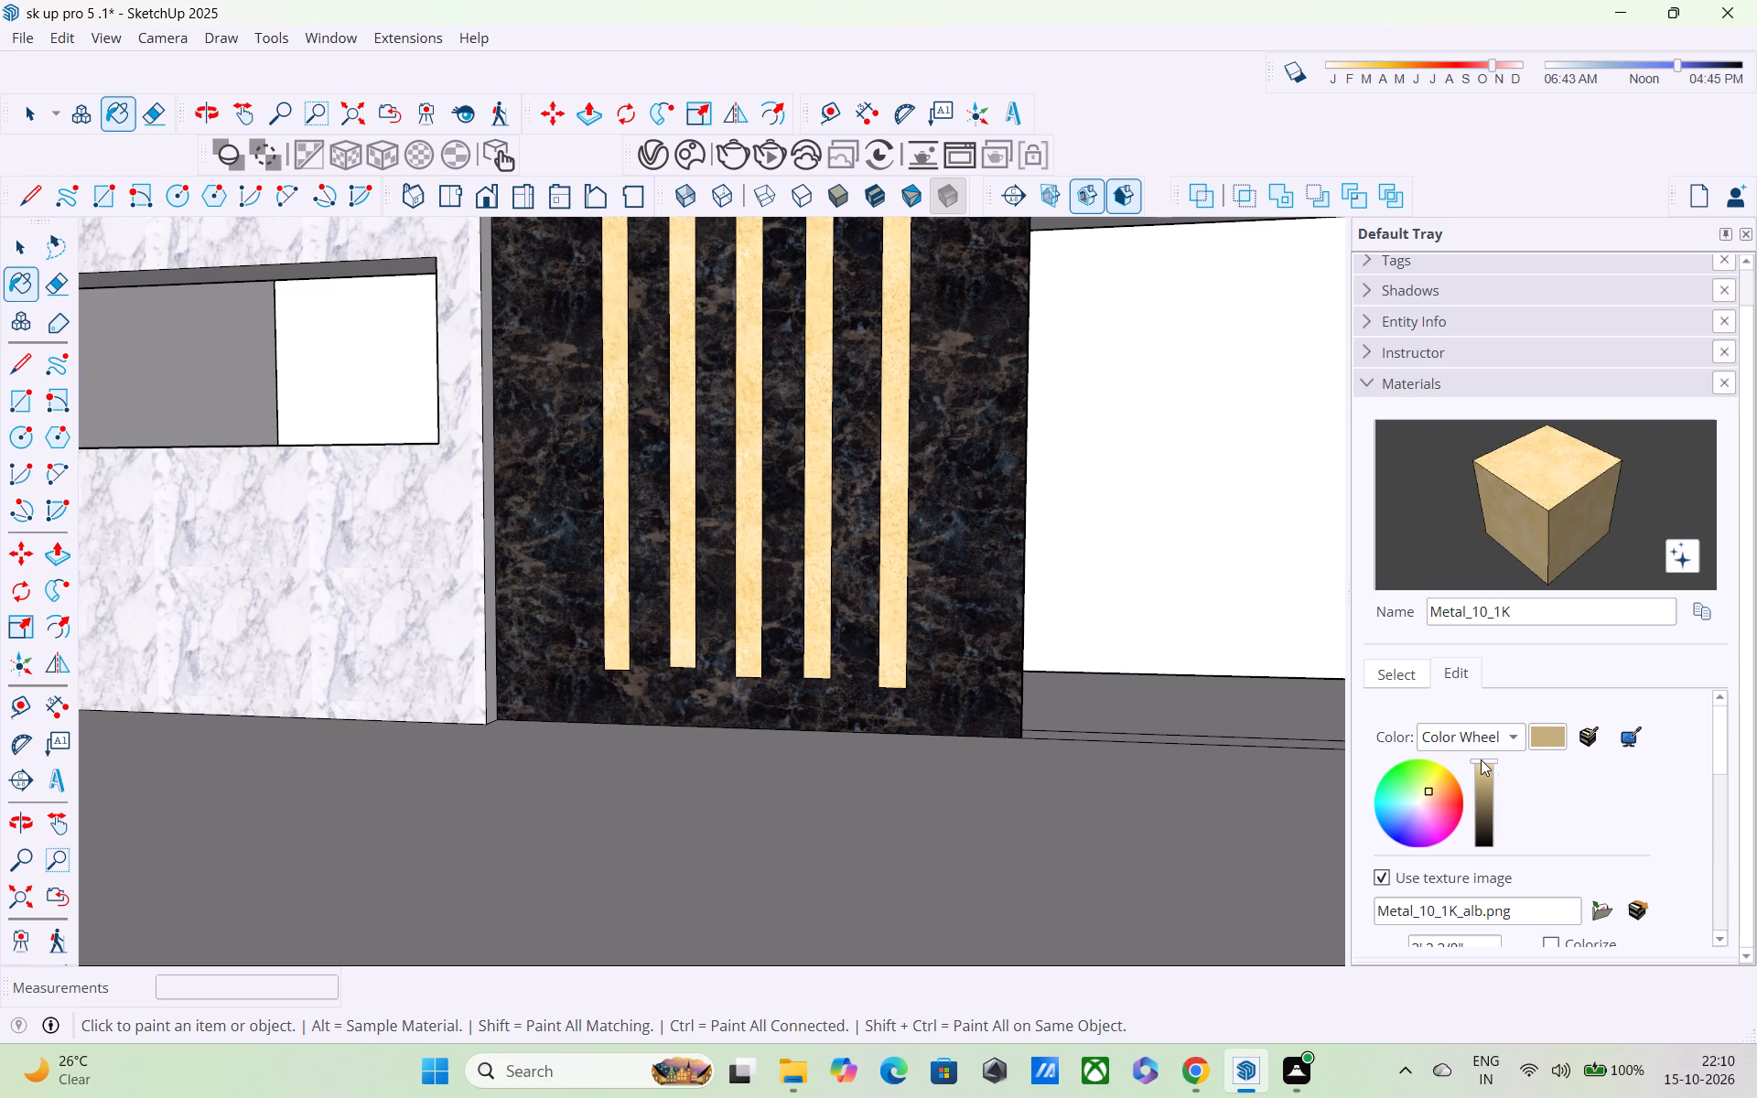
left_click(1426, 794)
Paint all five strips on the black marble panel with the perforated metal Metal_Perforated_08_1K.
left_click(1412, 669)
left_click(1492, 828)
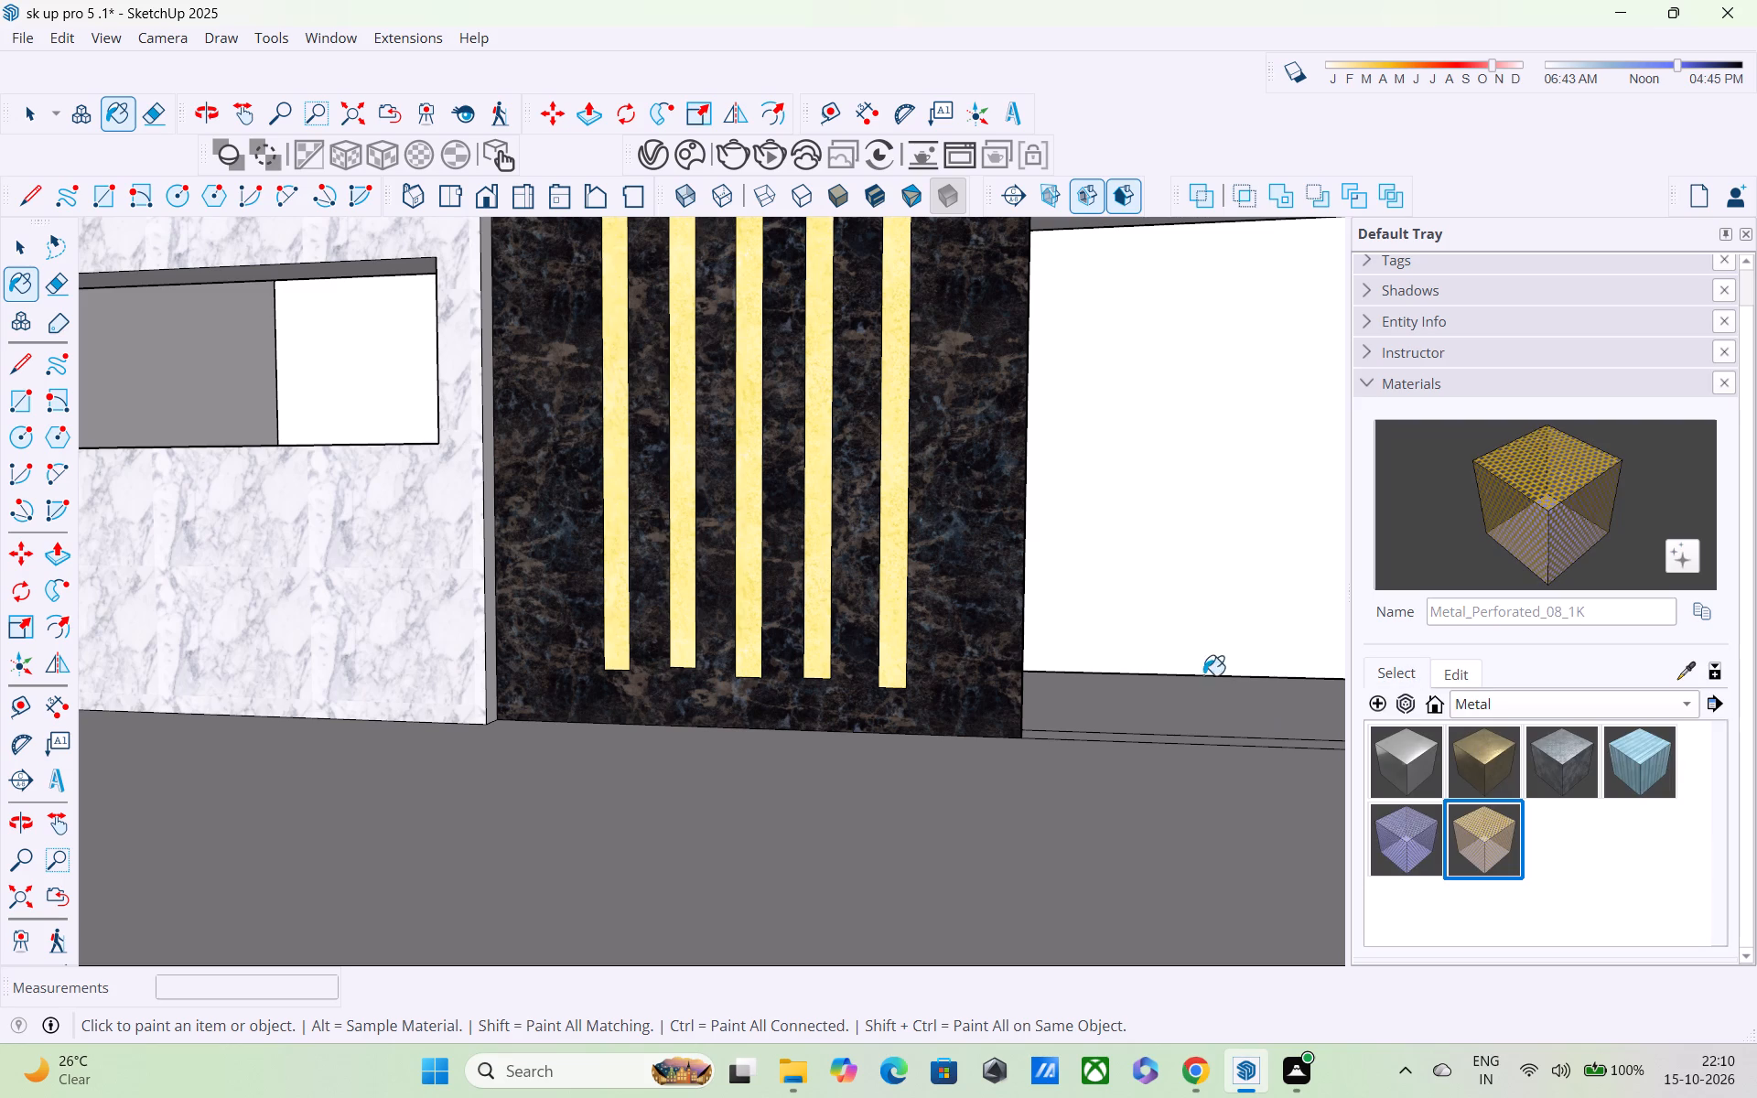
left_click(894, 522)
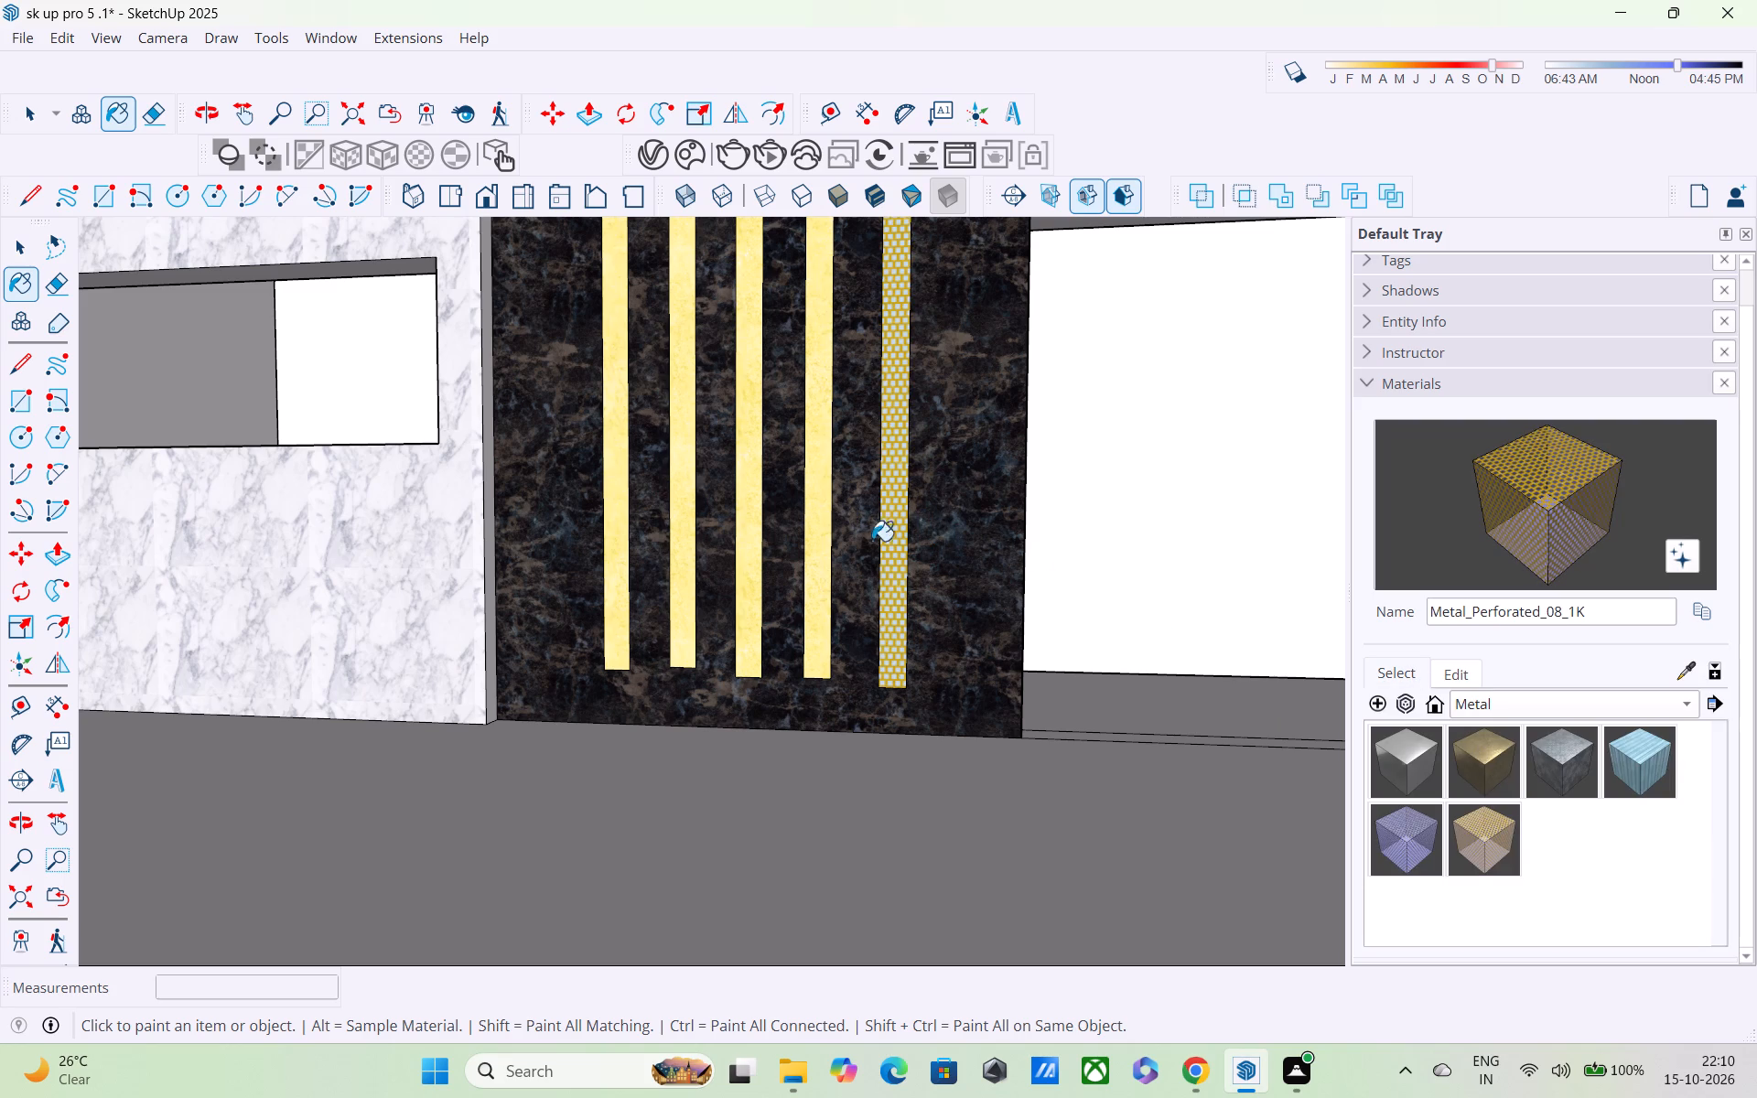
left_click(817, 568)
left_click(739, 593)
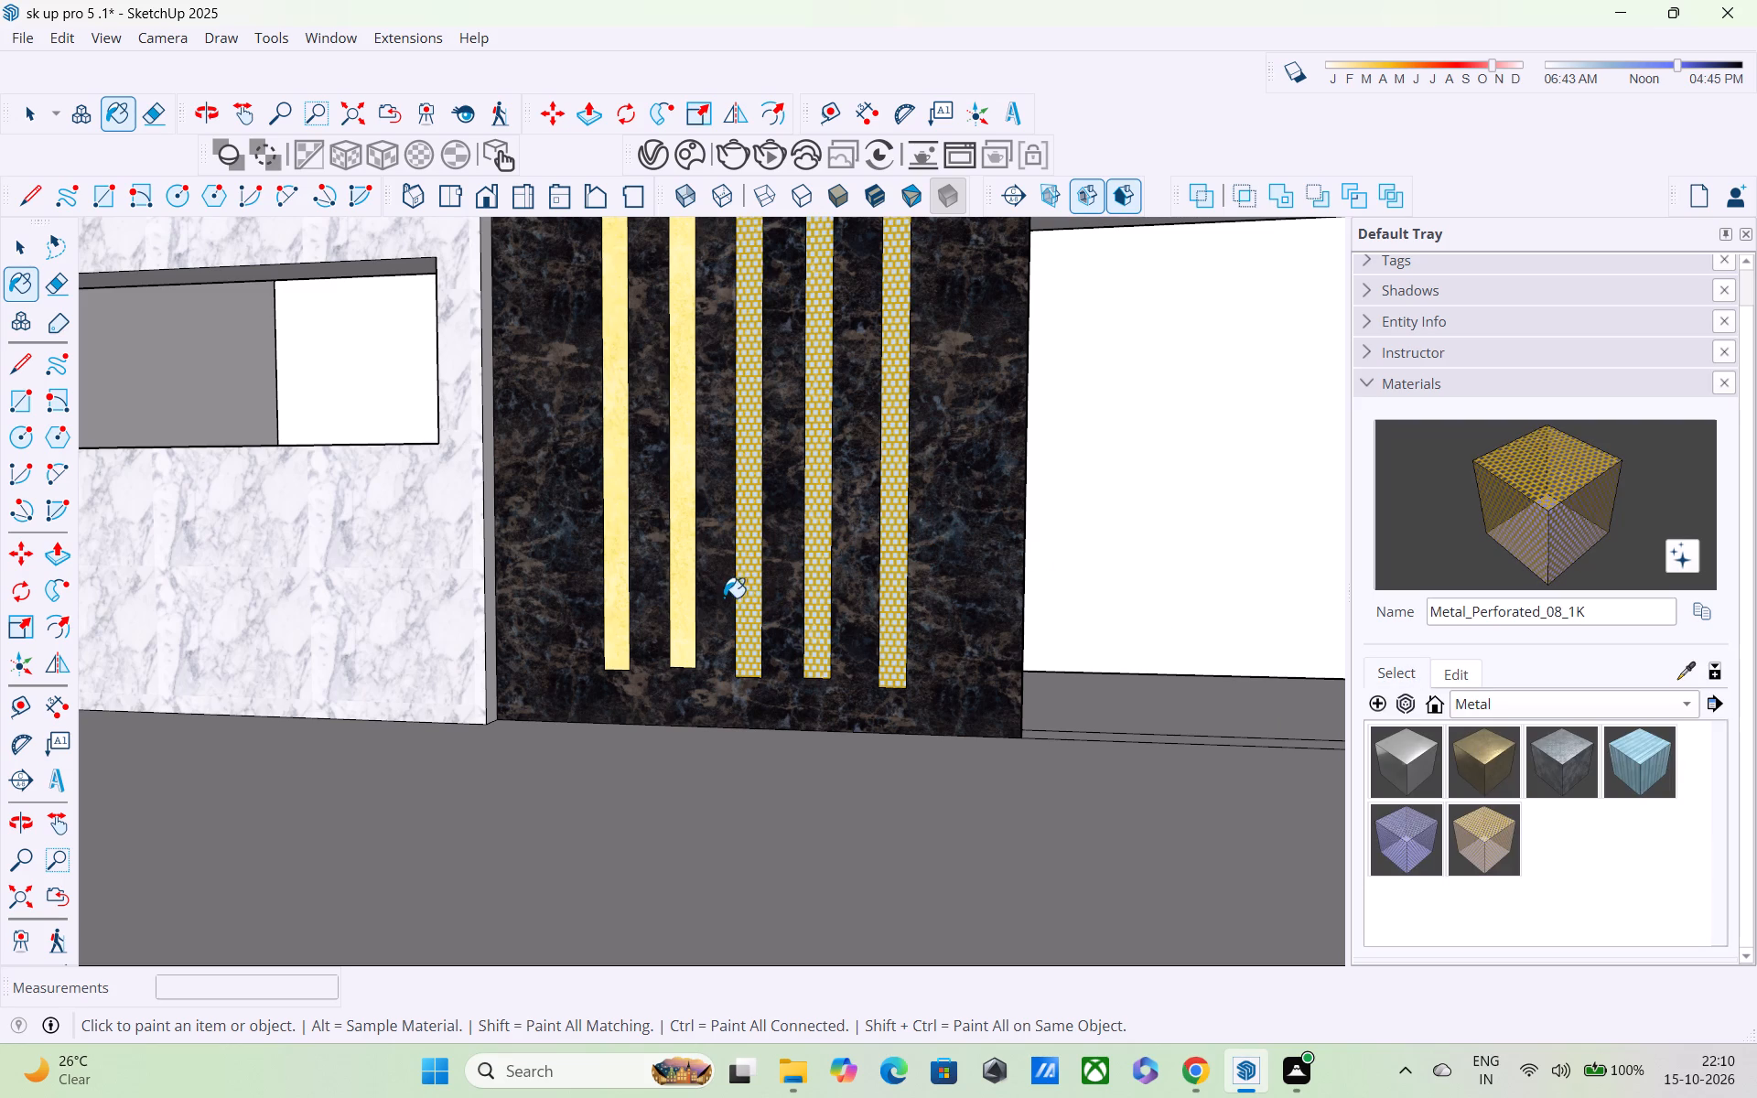
left_click(679, 561)
left_click(613, 590)
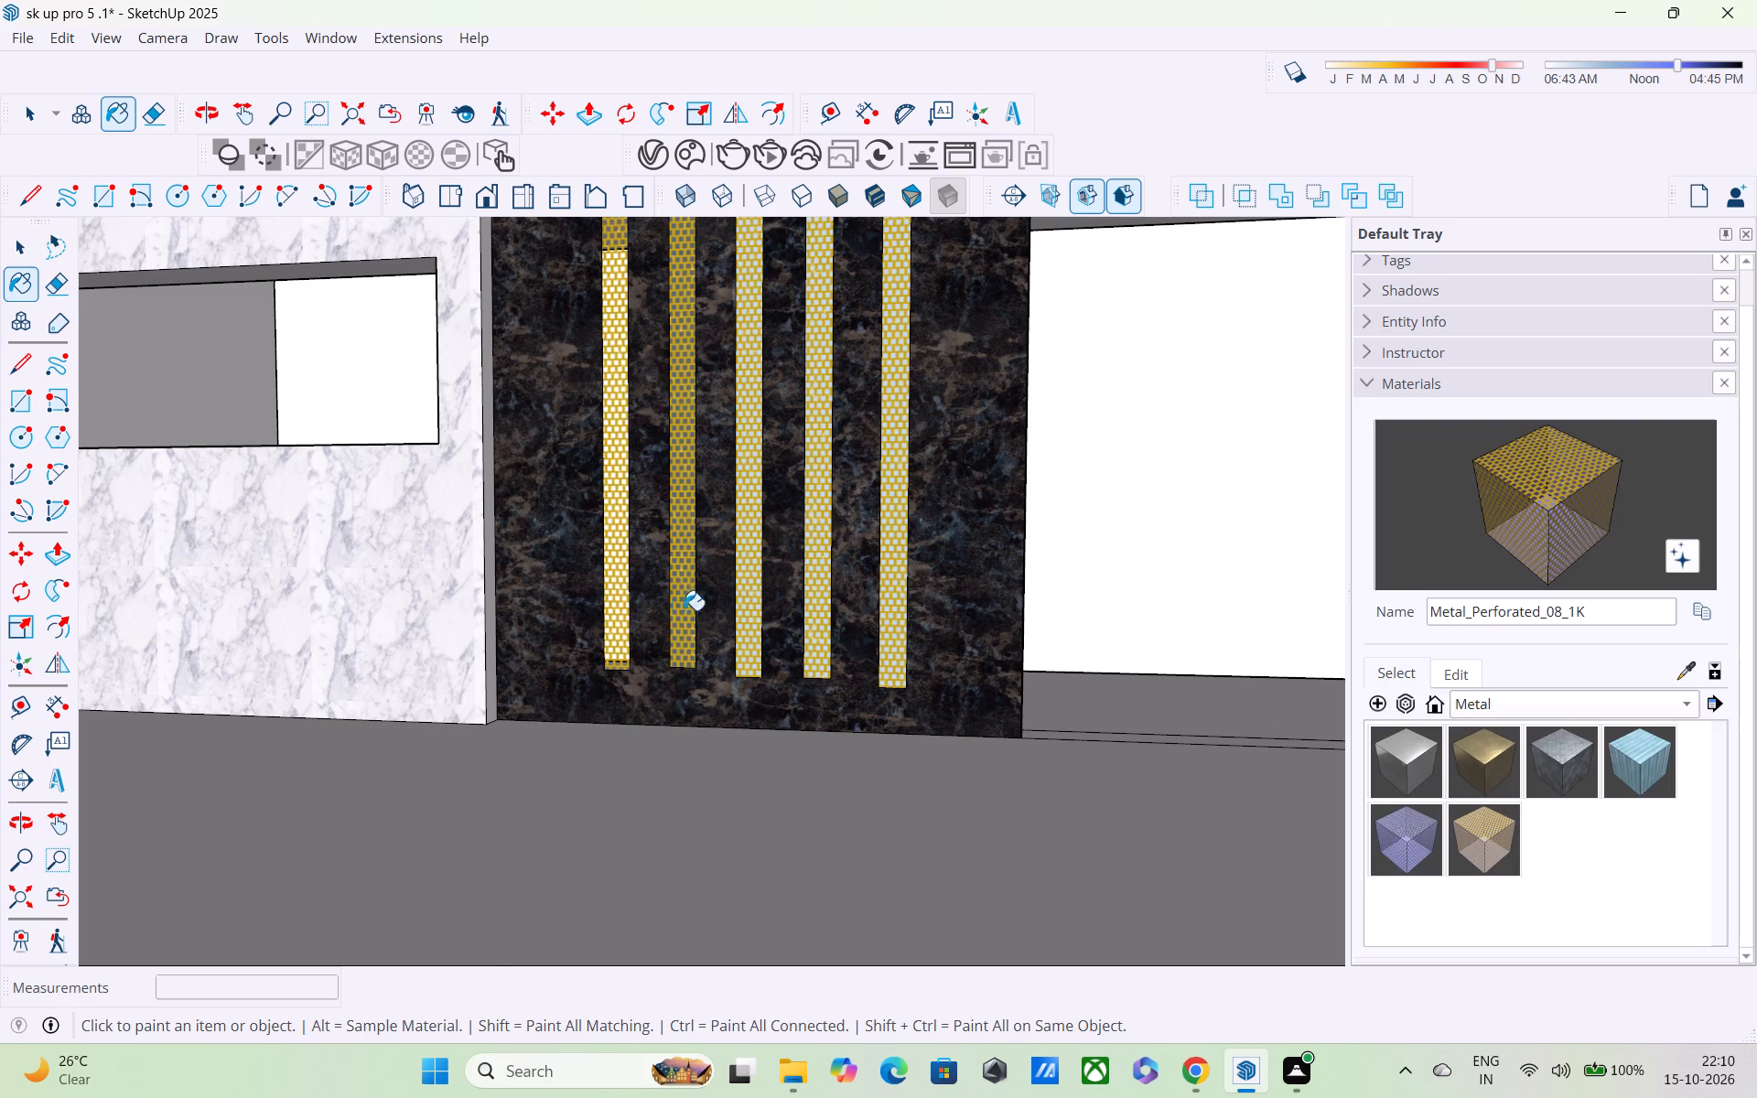
Raise the Metal_Perforated_08_1K color used on the five strips to full brightness.
scroll(747, 596, "down", 2)
middle_click_drag(752, 608, 784, 752)
scroll(784, 693, "down", 3)
middle_click_drag(769, 628, 786, 533)
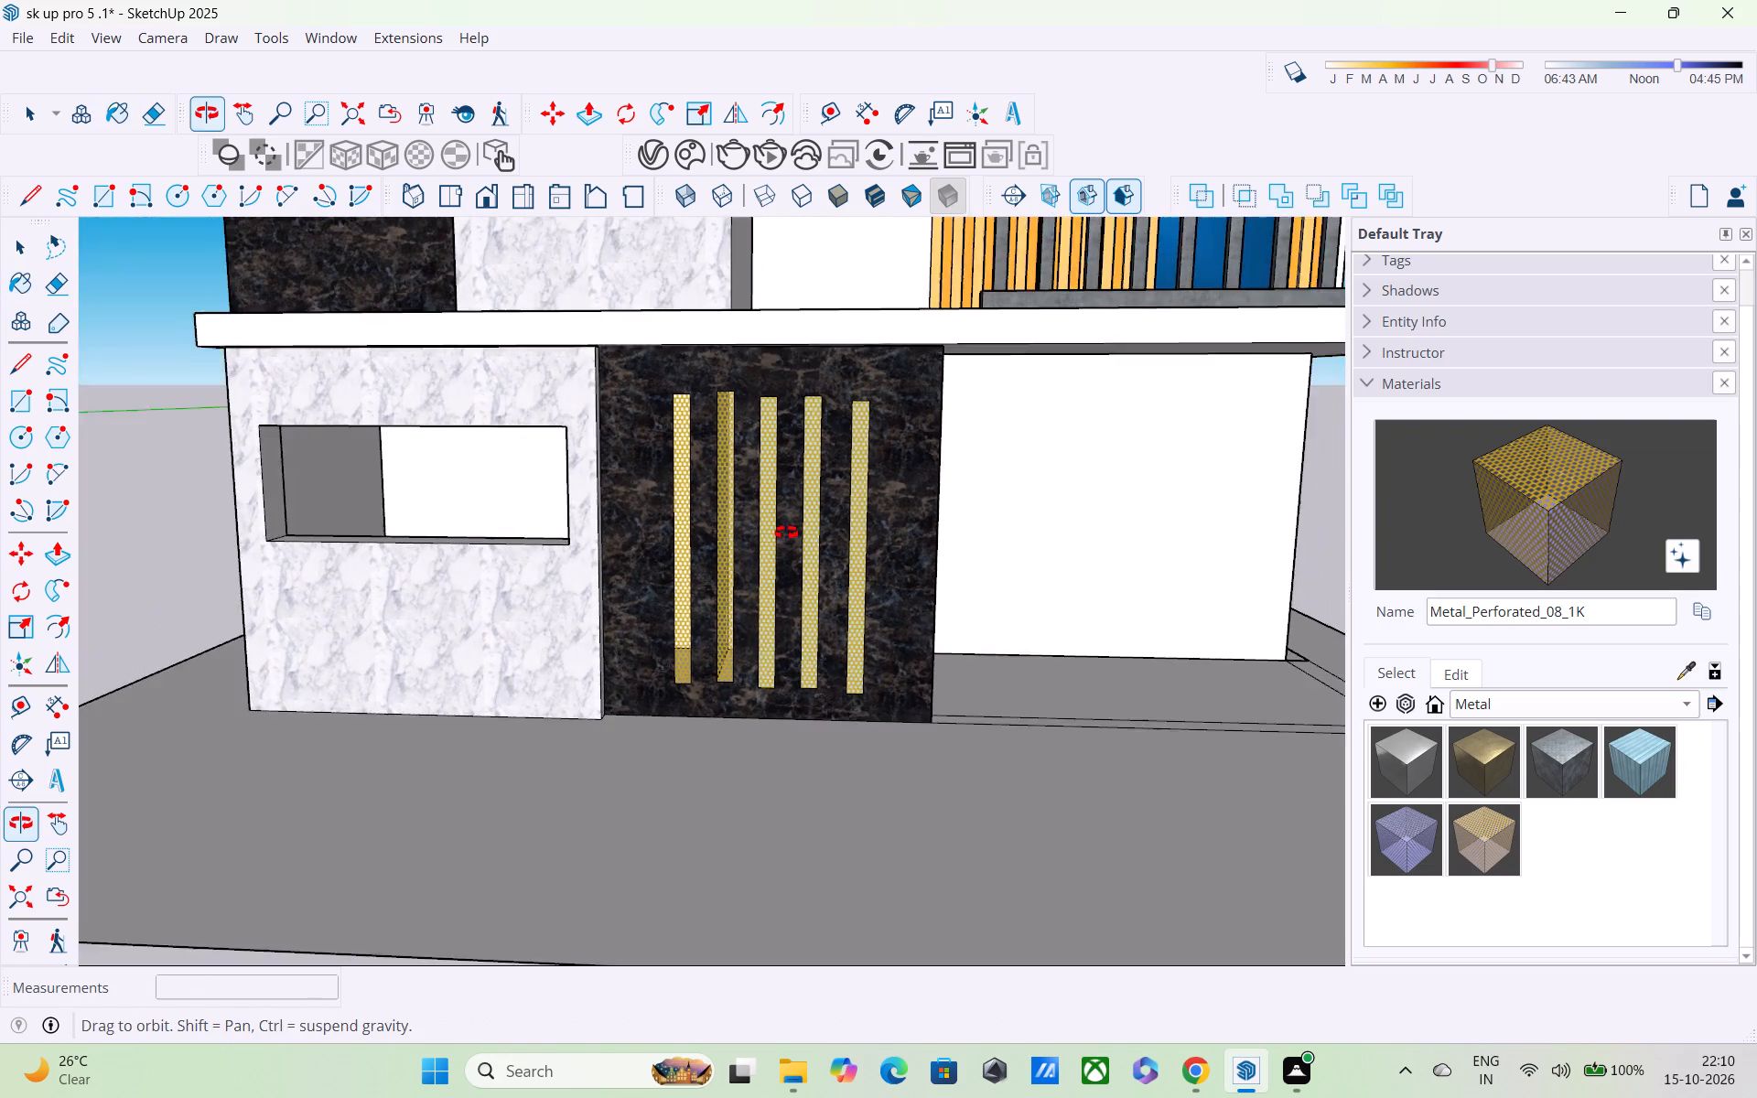
middle_click_drag(786, 533, 794, 516)
scroll(810, 507, "down", 5)
middle_click_drag(821, 569, 881, 632)
middle_click_drag(854, 598, 631, 522)
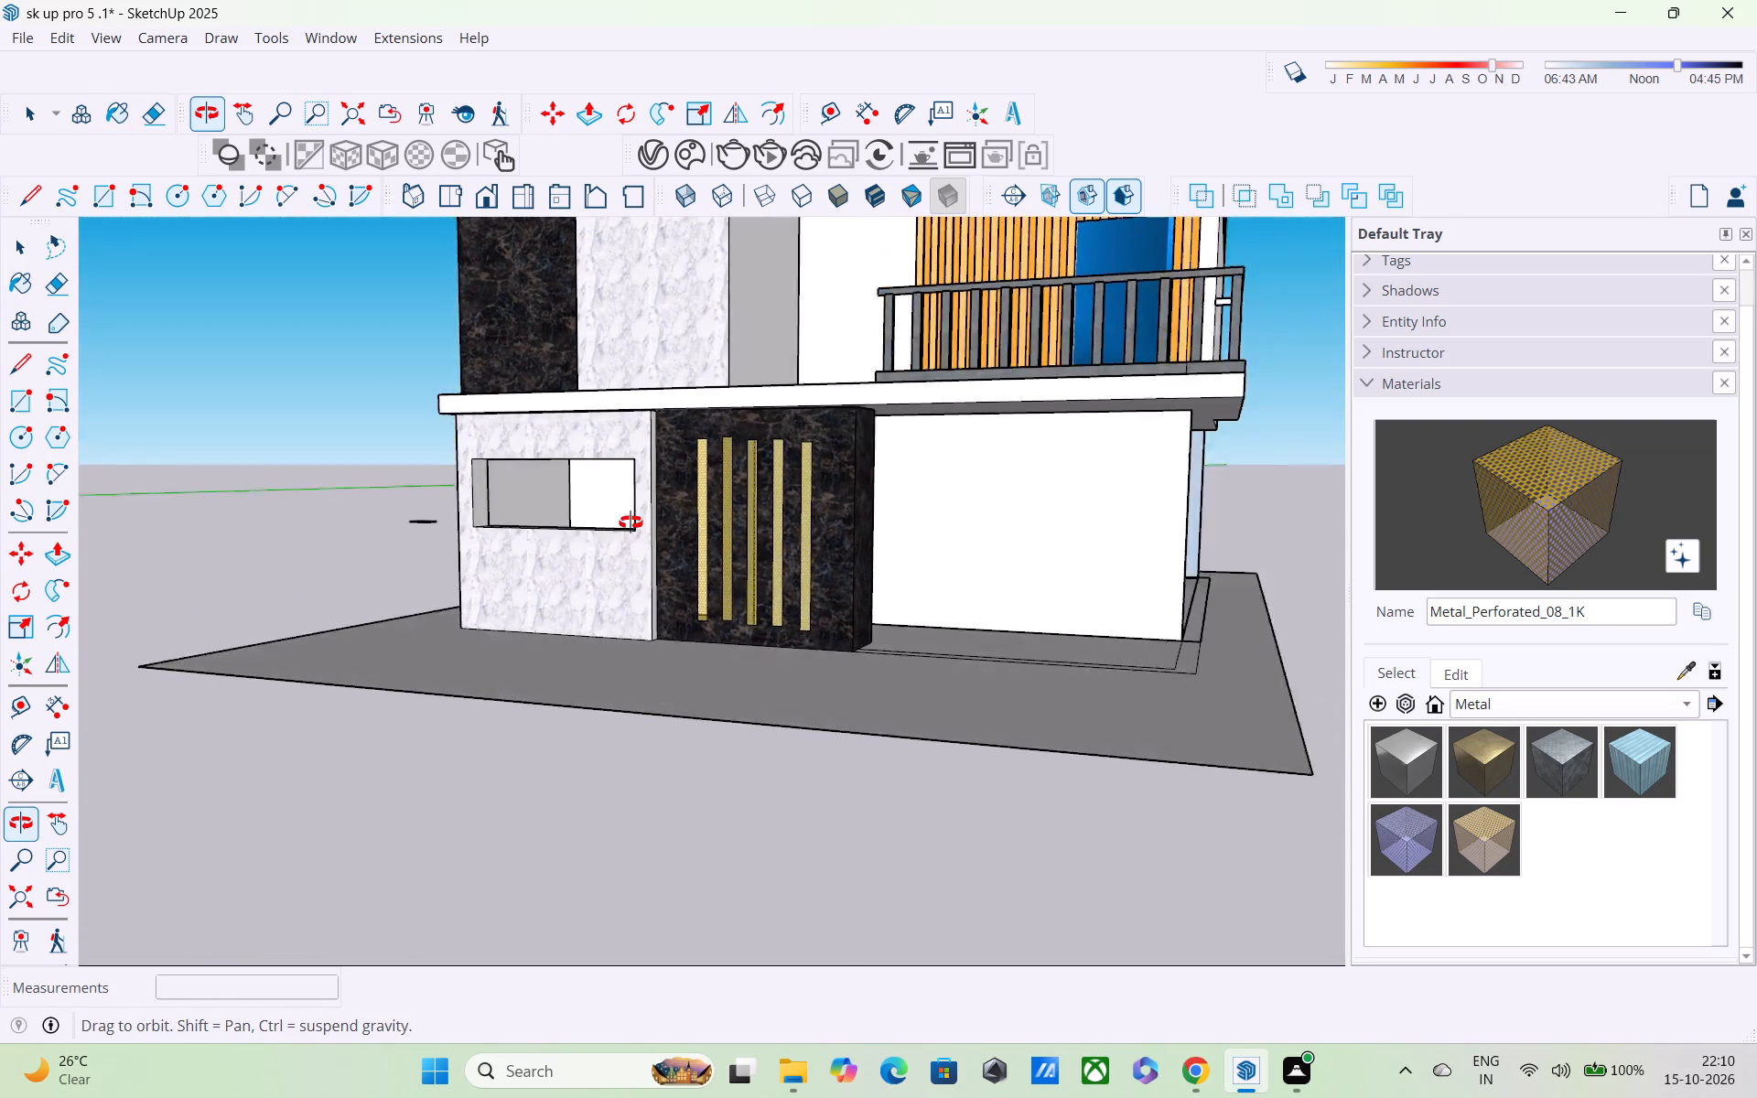
middle_click_drag(631, 522, 828, 545)
scroll(828, 545, "up", 4)
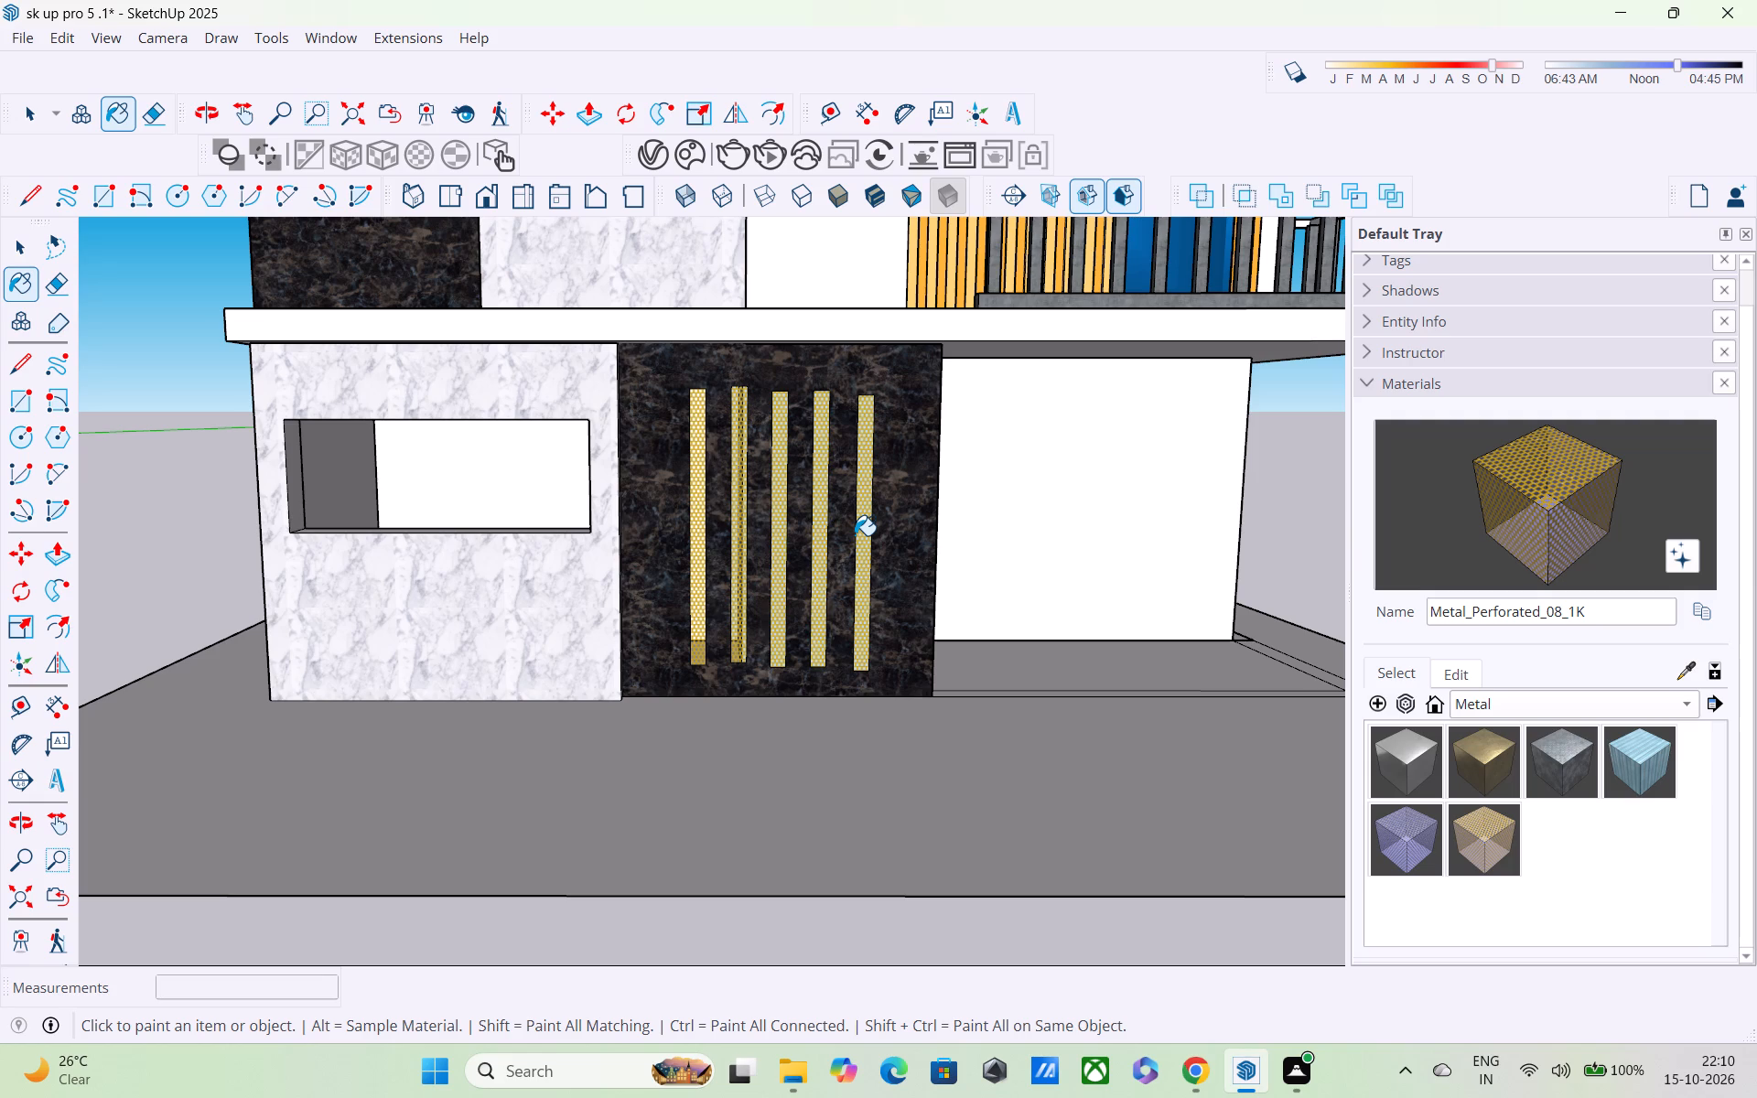
left_click(1458, 672)
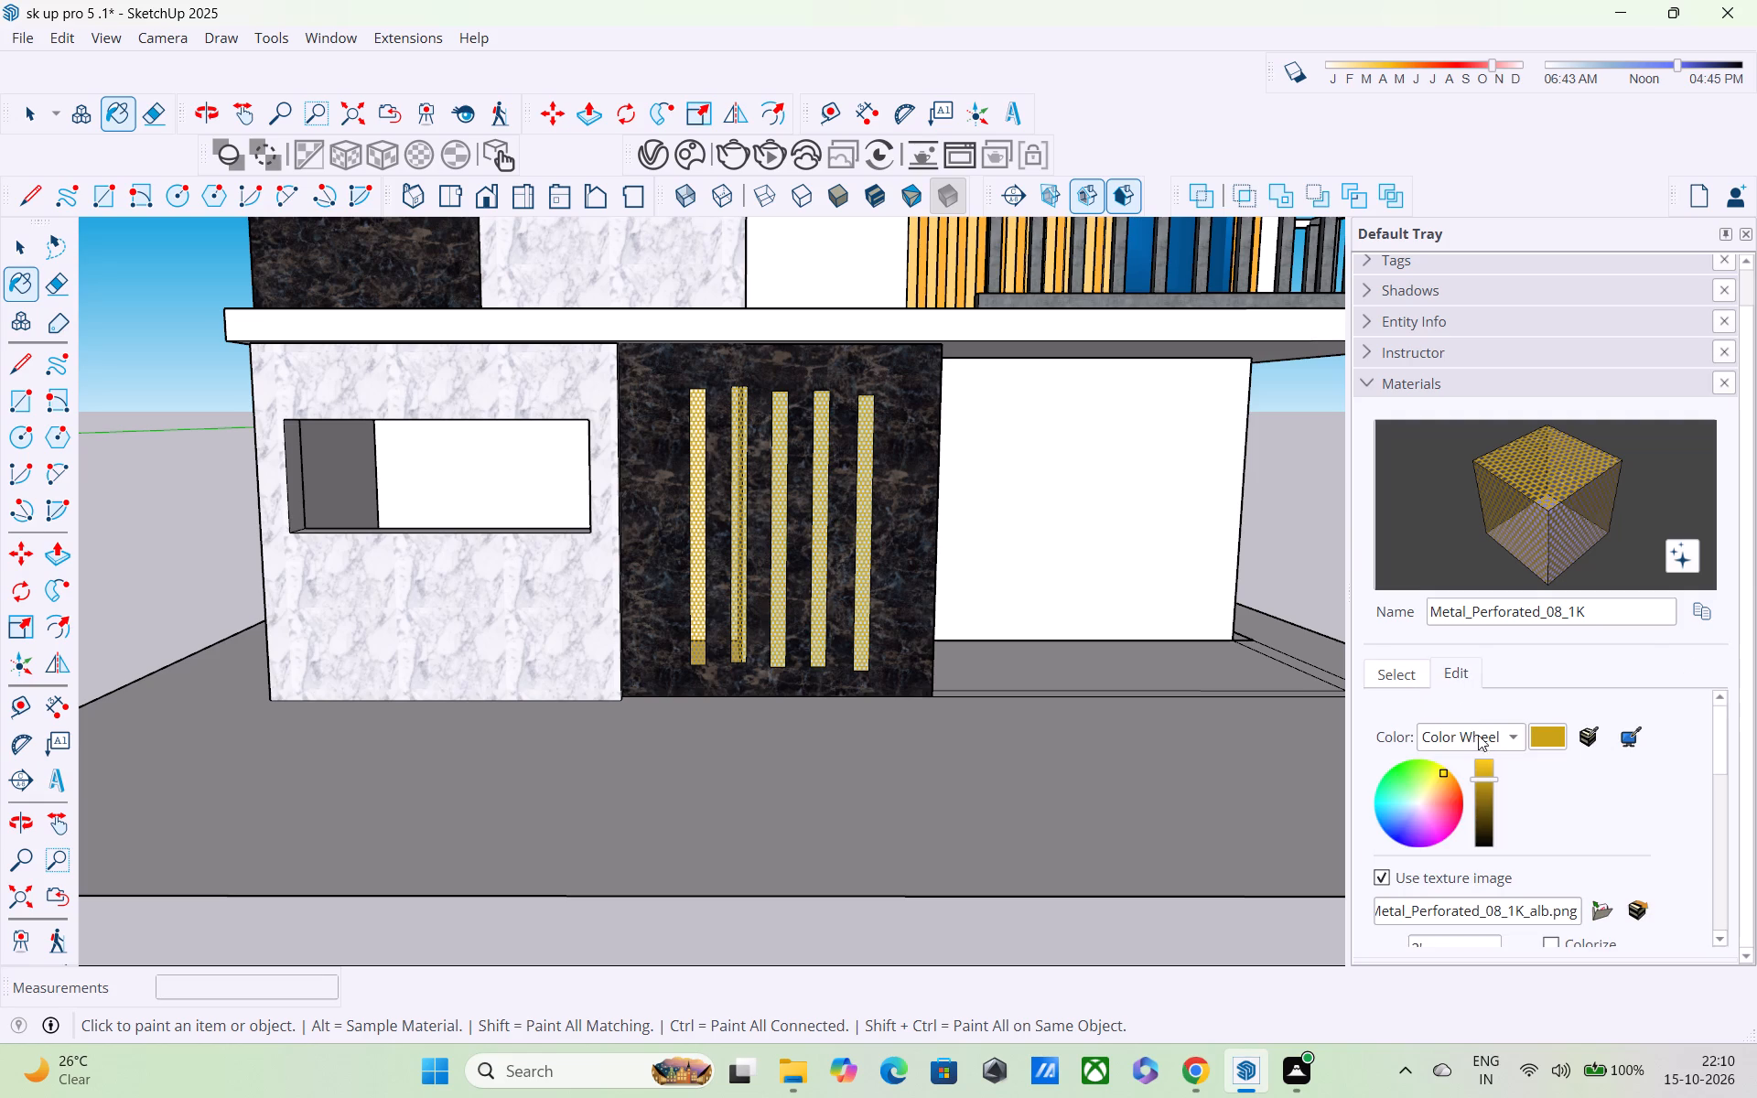
left_click_drag(1481, 779, 1479, 757)
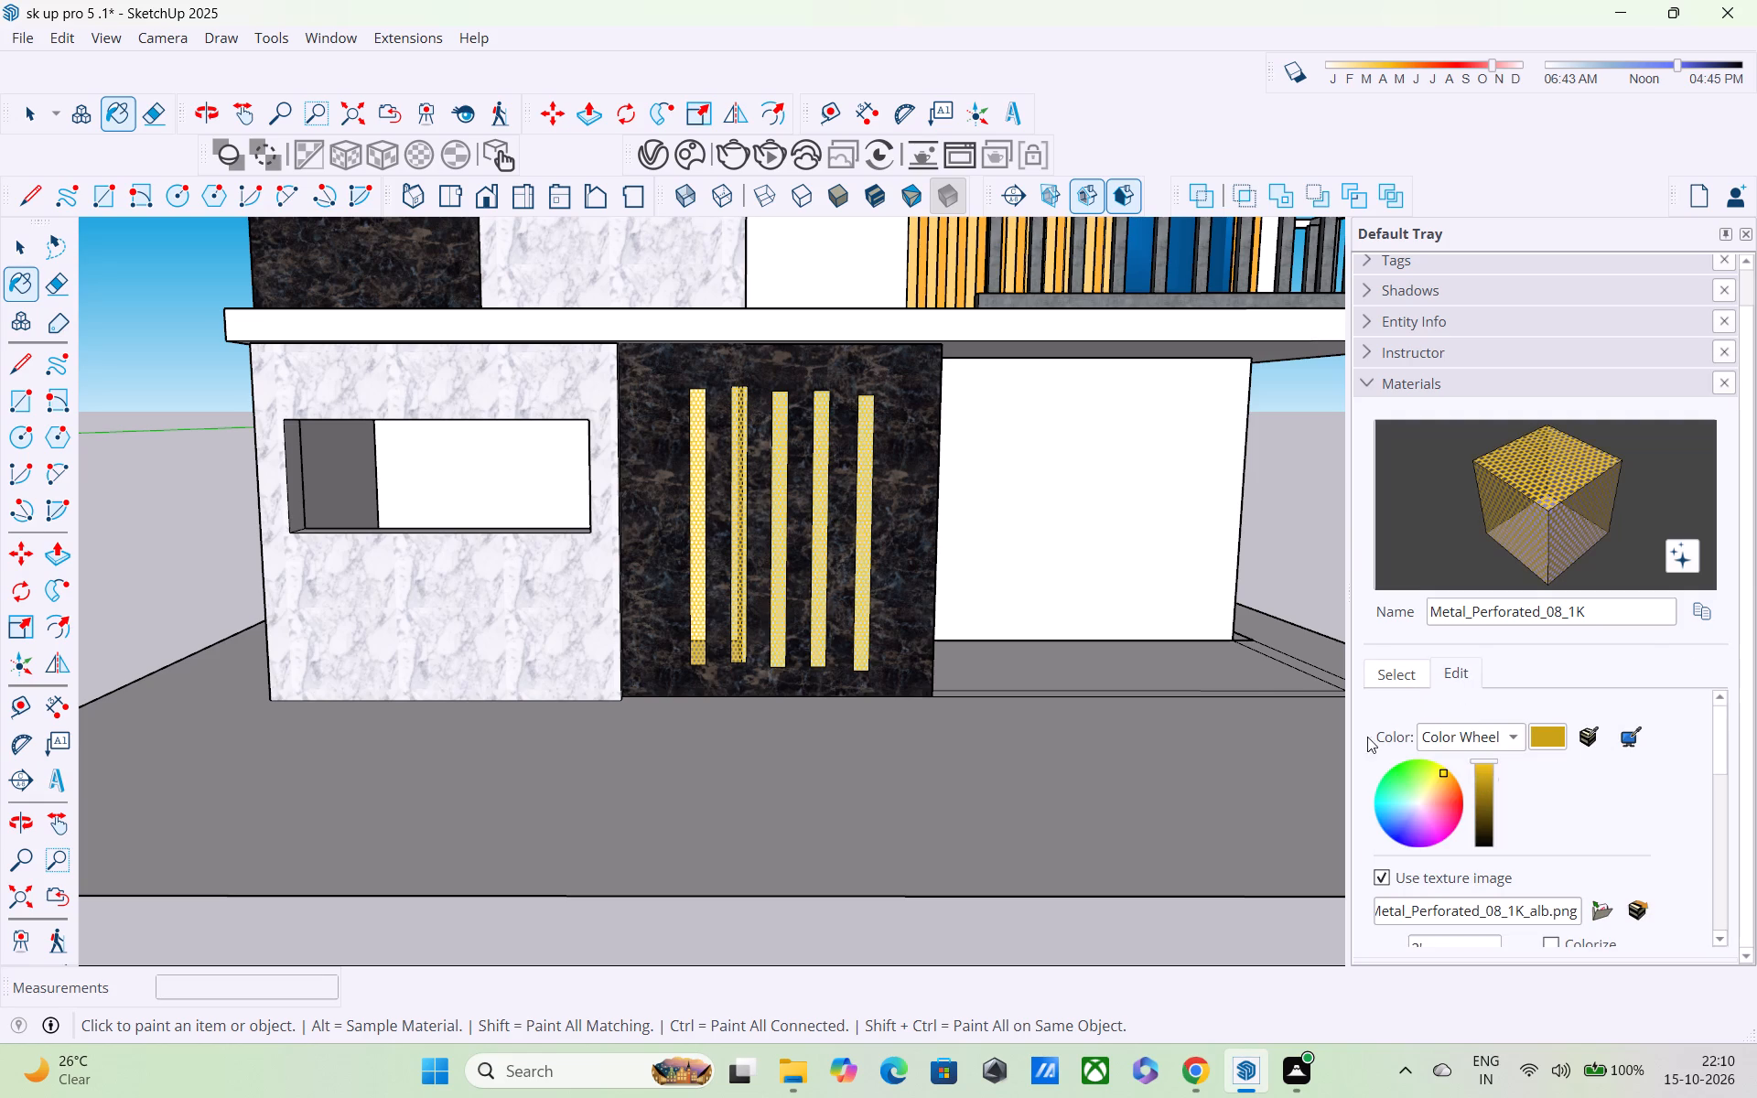
Examine the strips and the front facade's materials from farther away.
middle_click_drag(998, 646, 909, 722)
scroll(911, 718, "down", 4)
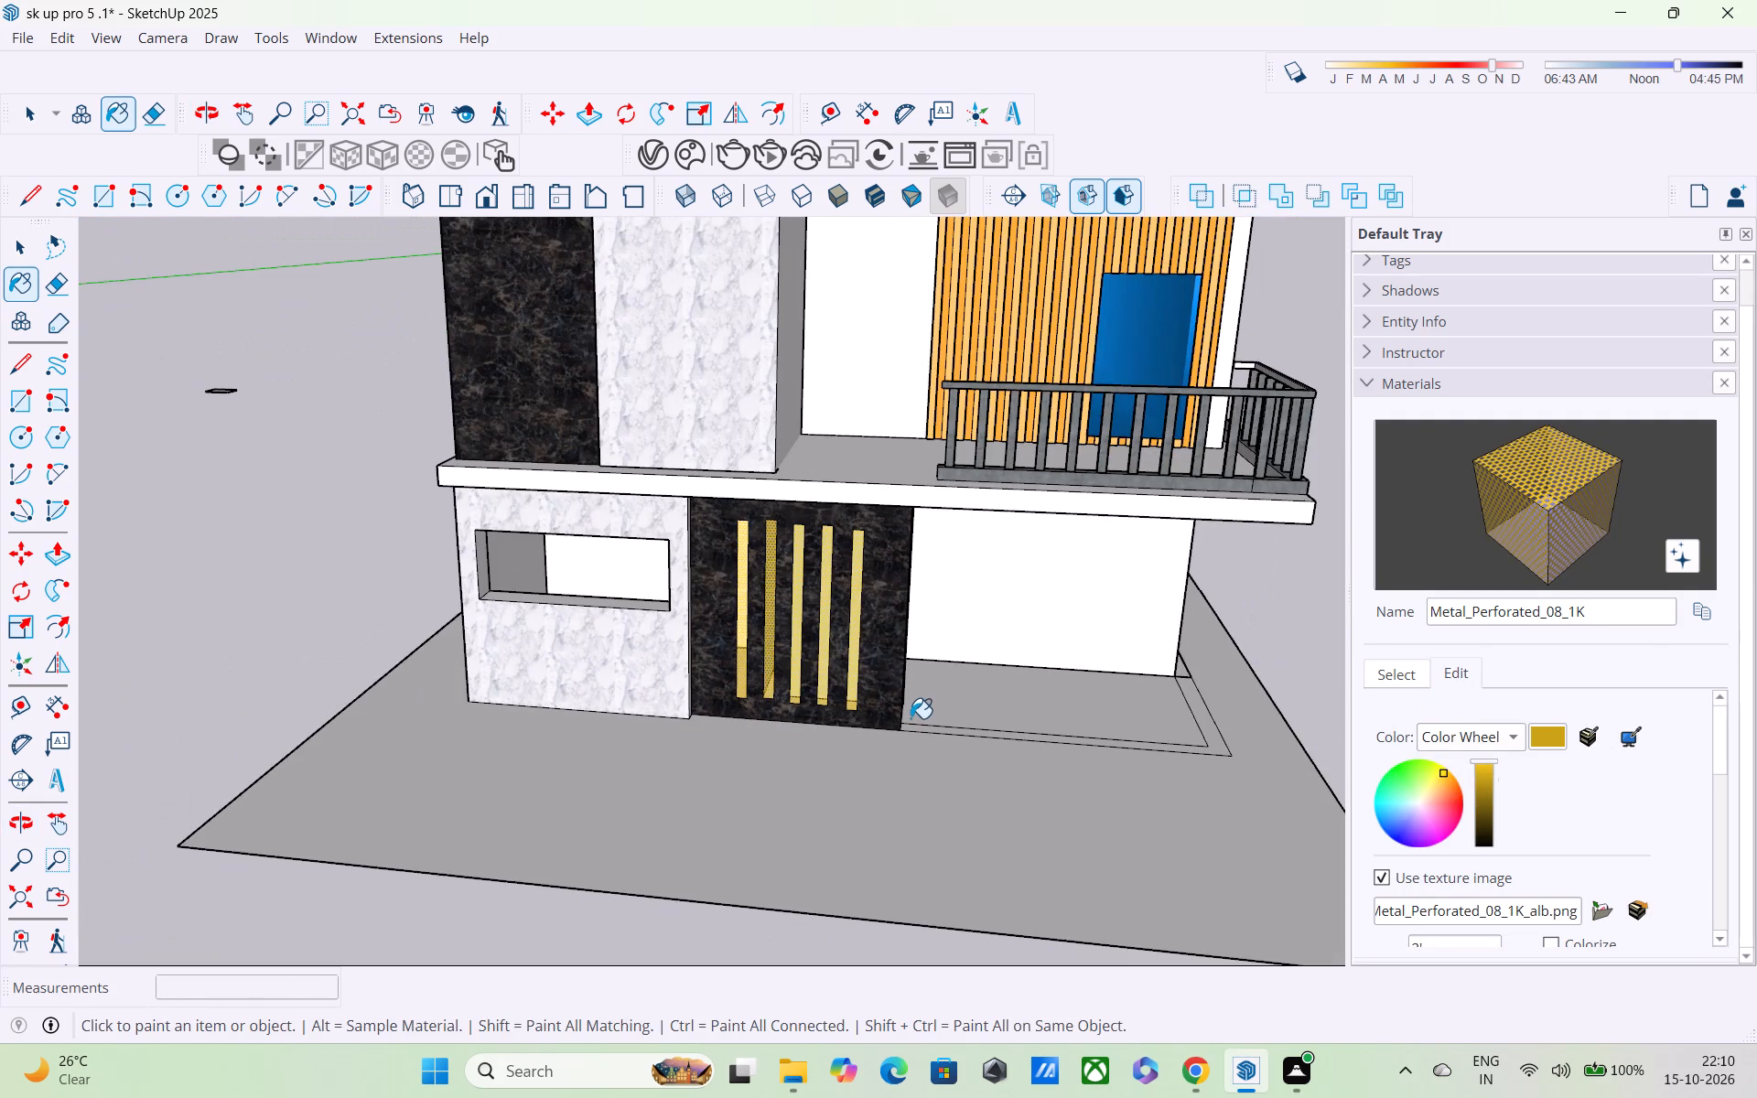
key("Escape")
scroll(708, 701, "down", 3)
middle_click_drag(706, 742, 749, 590)
scroll(763, 603, "down", 1)
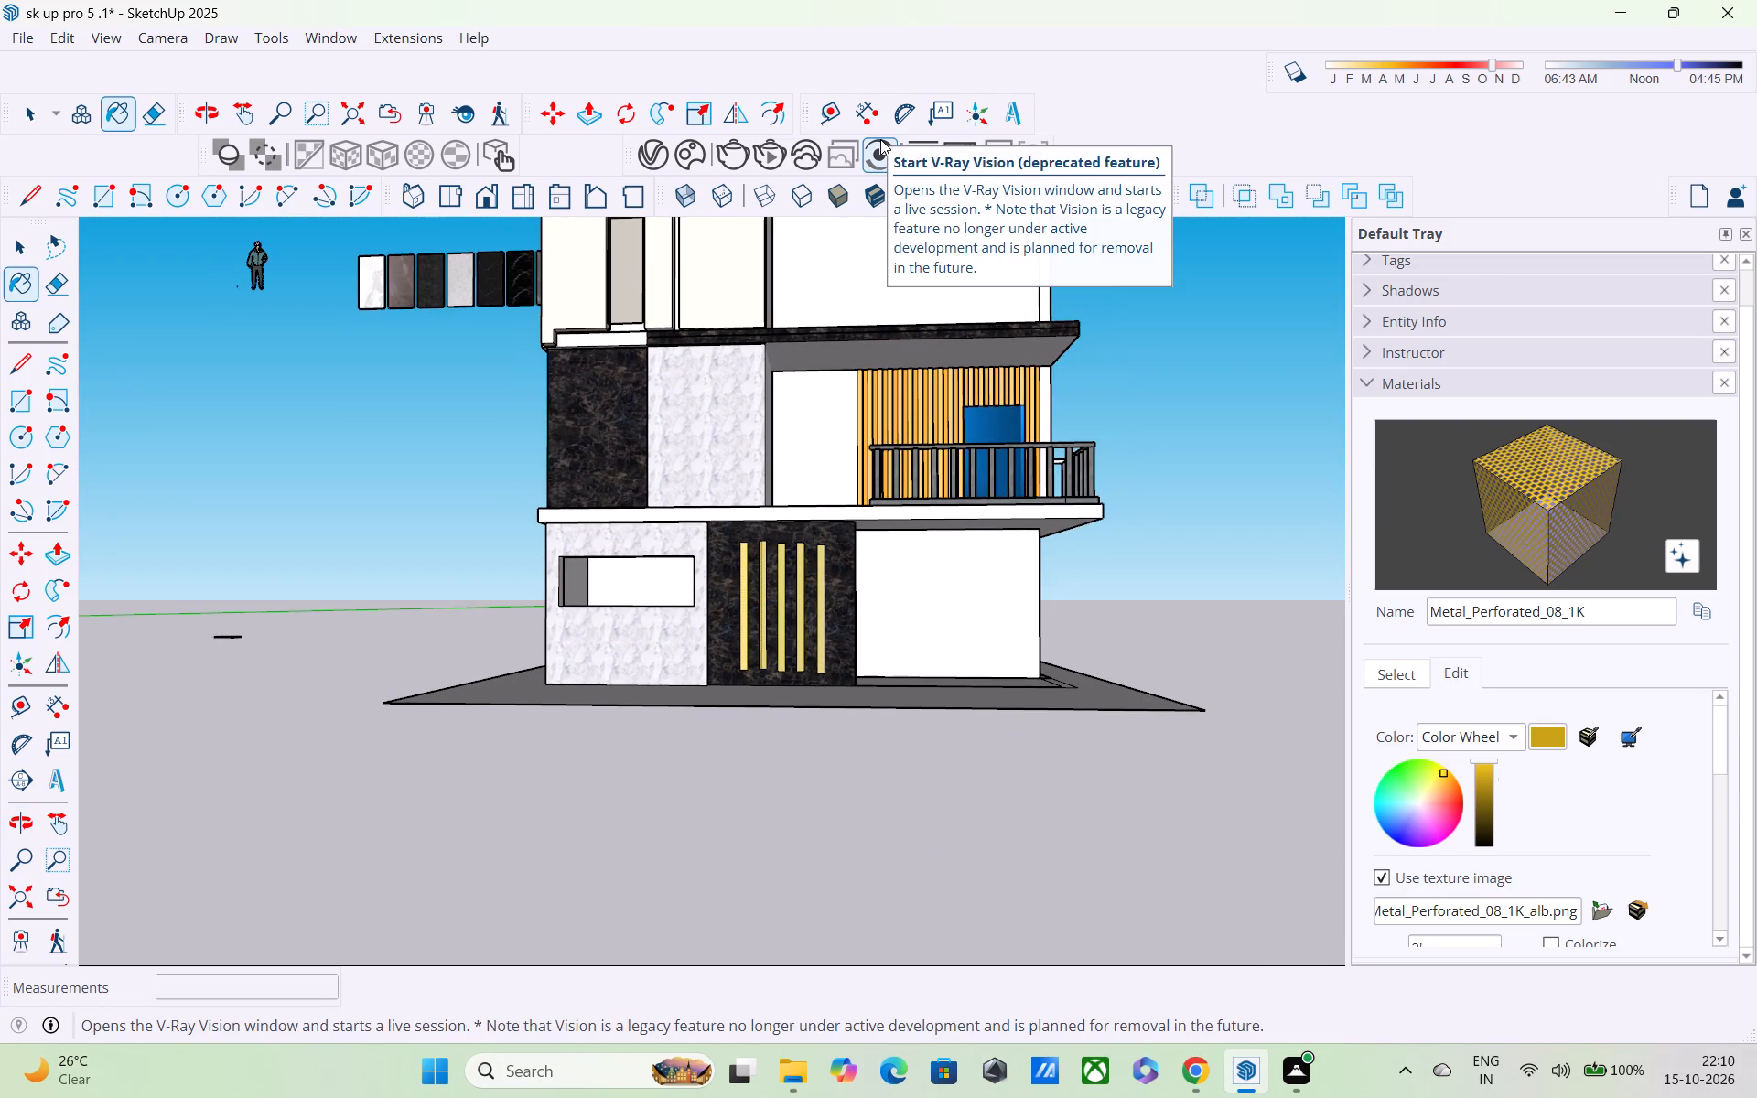
scroll(880, 139, "down", 1)
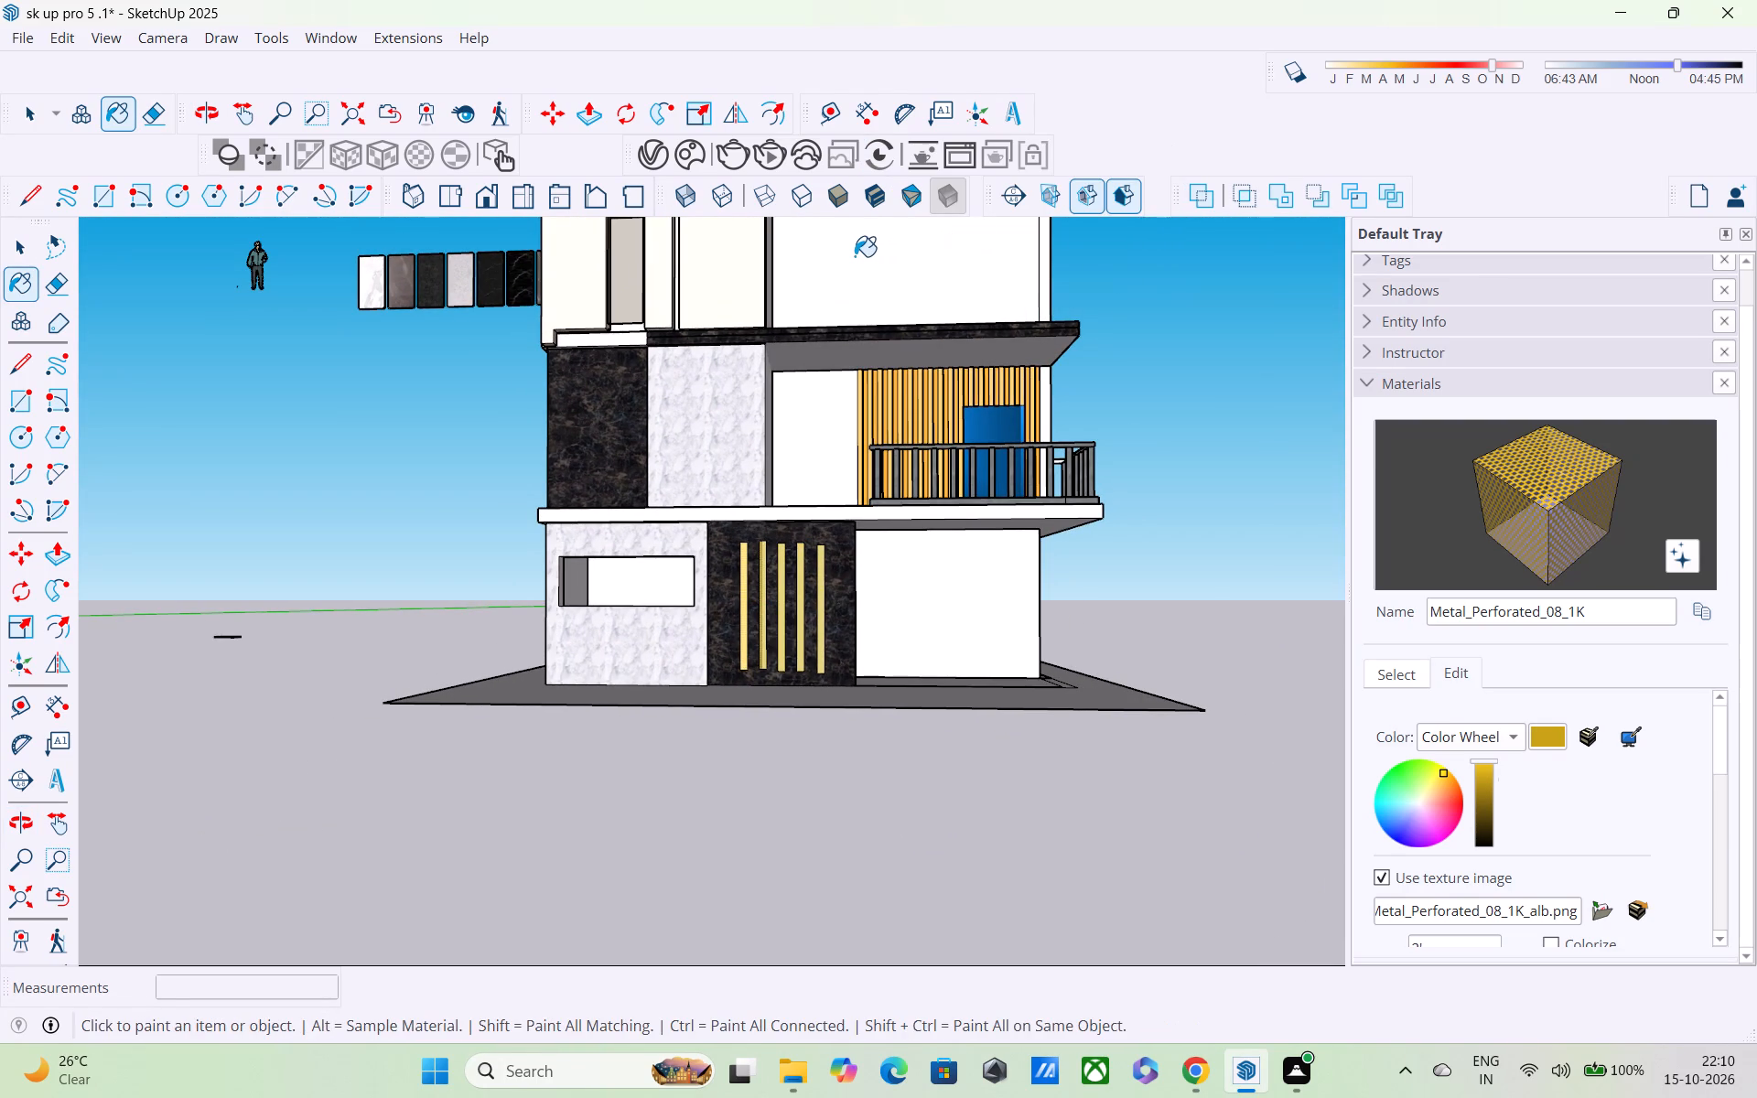
scroll(856, 271, "down", 1)
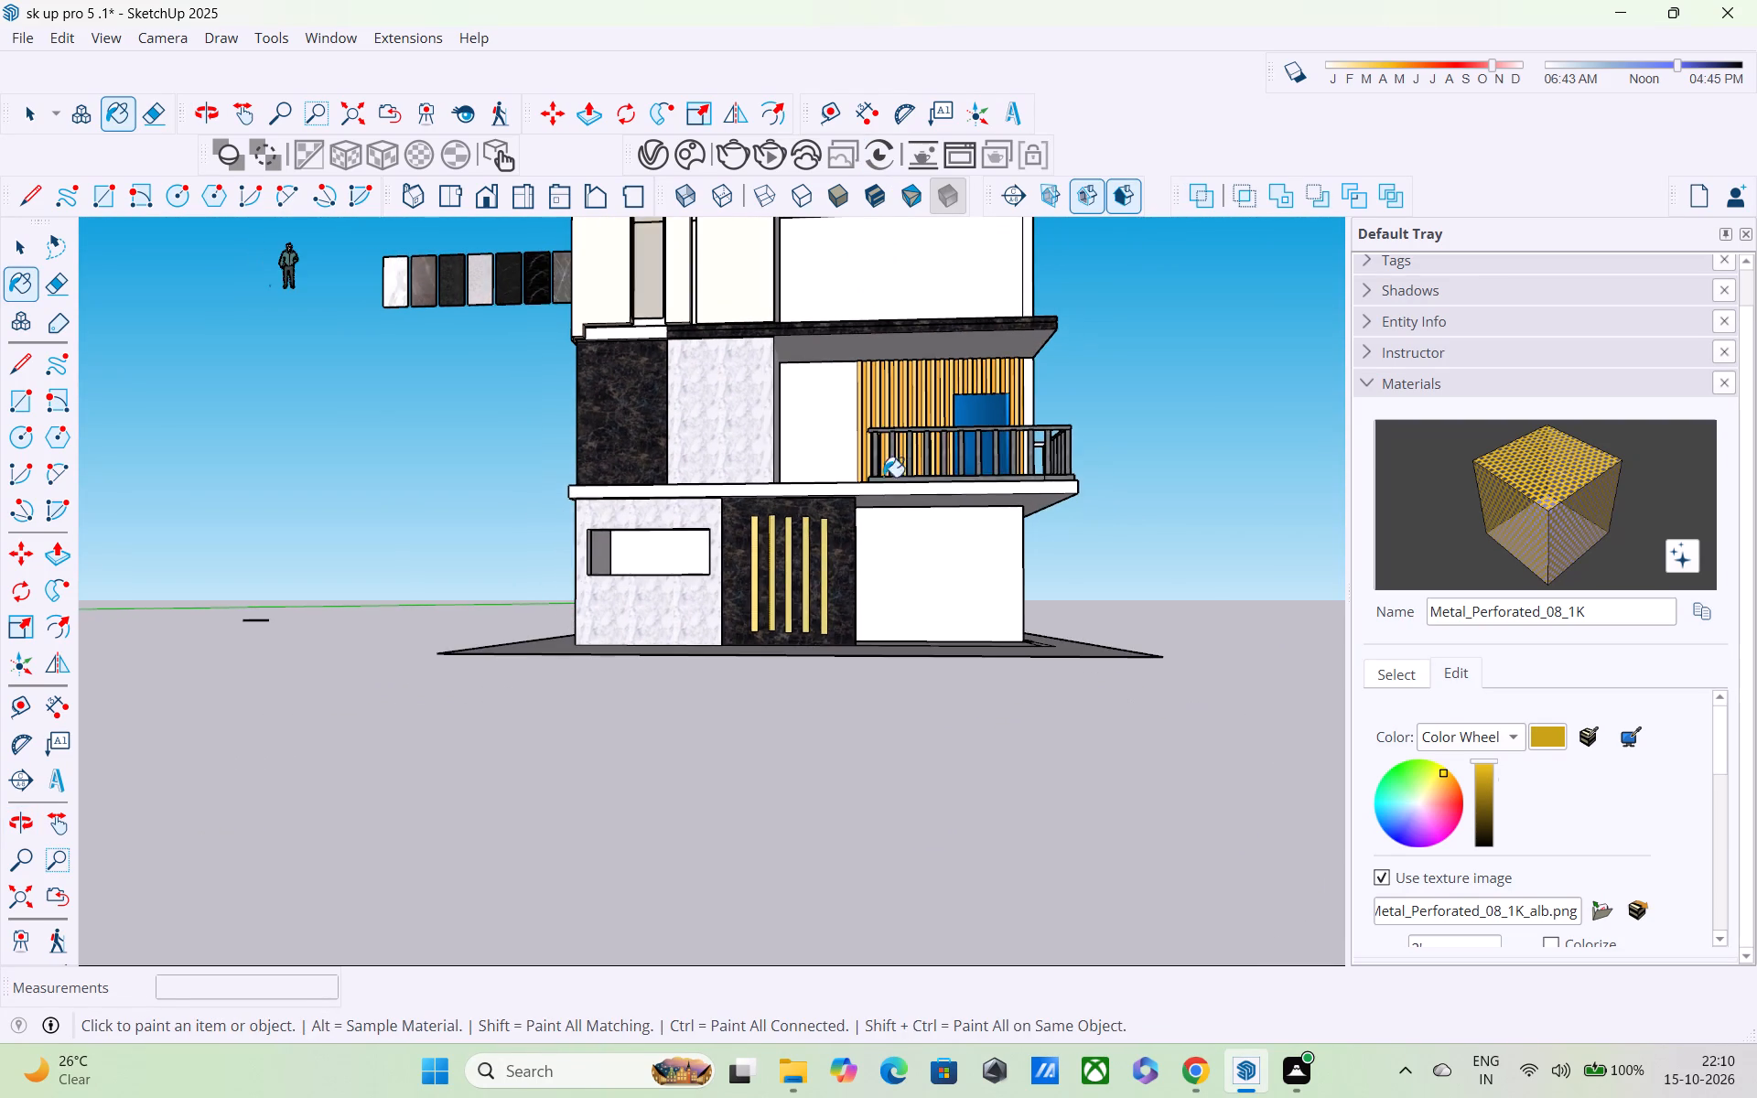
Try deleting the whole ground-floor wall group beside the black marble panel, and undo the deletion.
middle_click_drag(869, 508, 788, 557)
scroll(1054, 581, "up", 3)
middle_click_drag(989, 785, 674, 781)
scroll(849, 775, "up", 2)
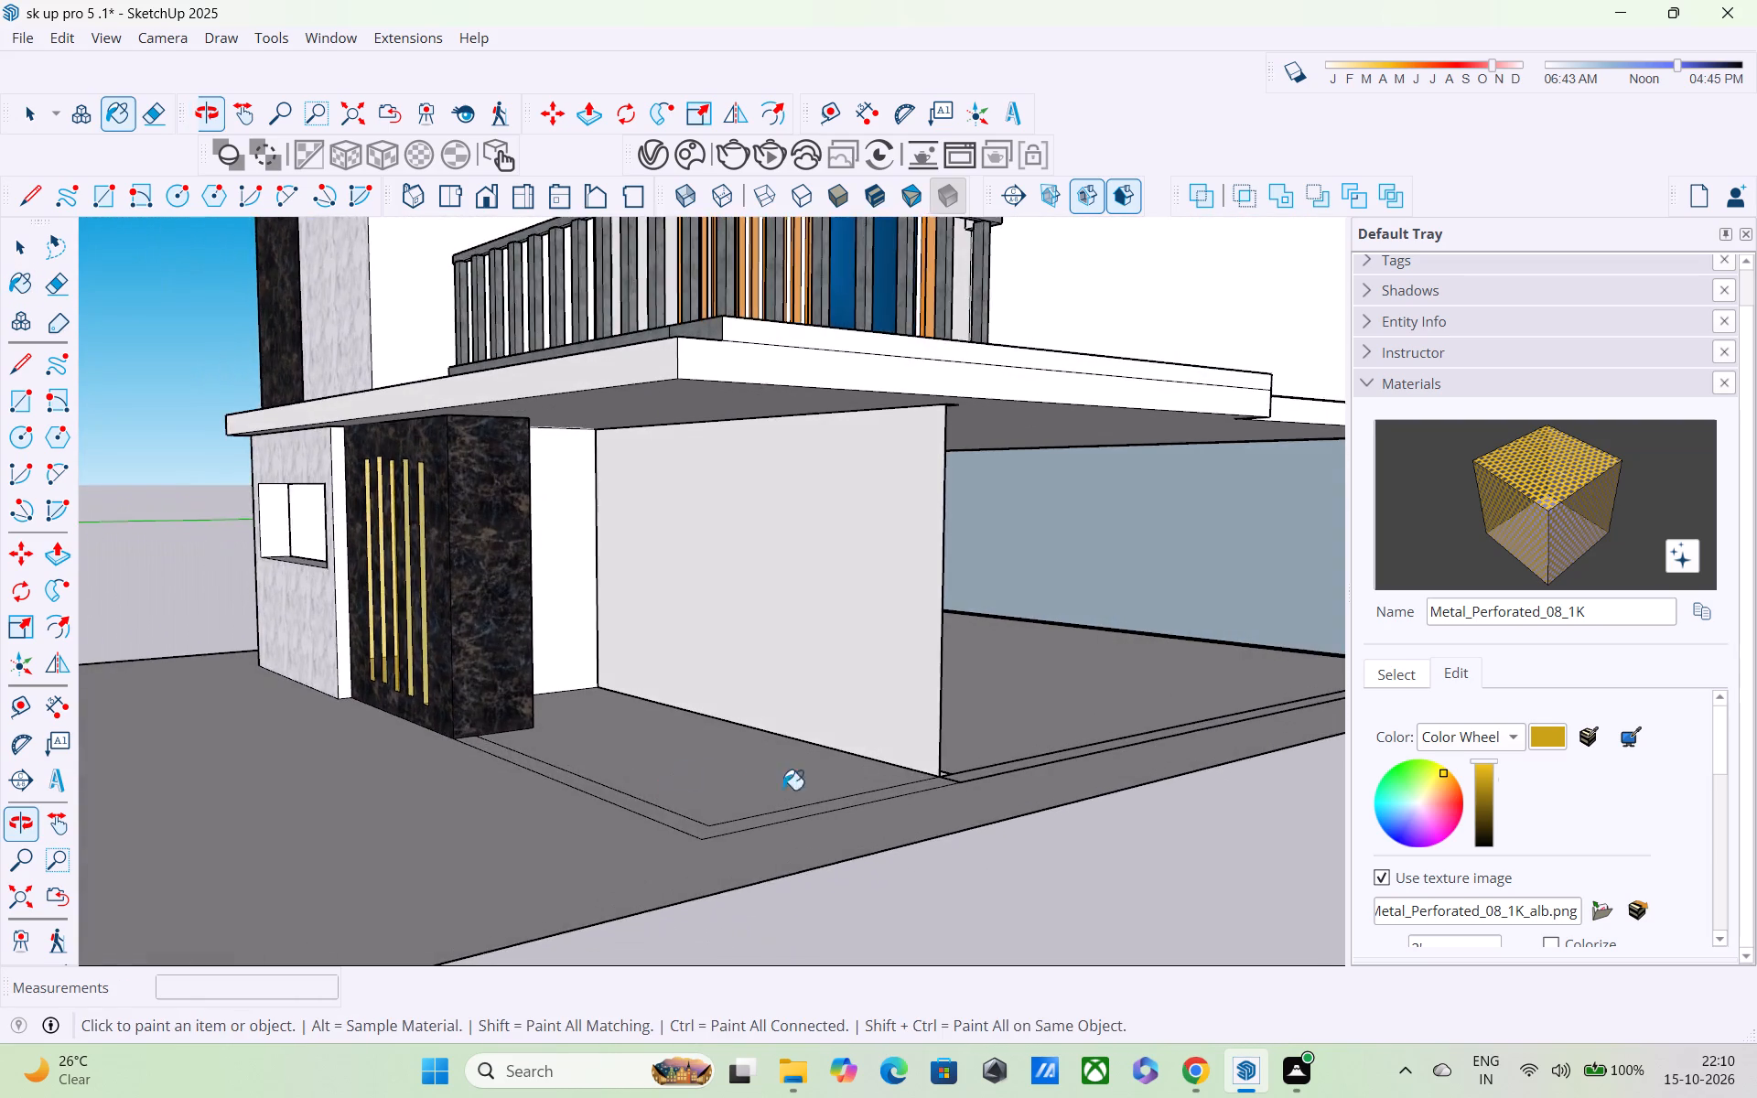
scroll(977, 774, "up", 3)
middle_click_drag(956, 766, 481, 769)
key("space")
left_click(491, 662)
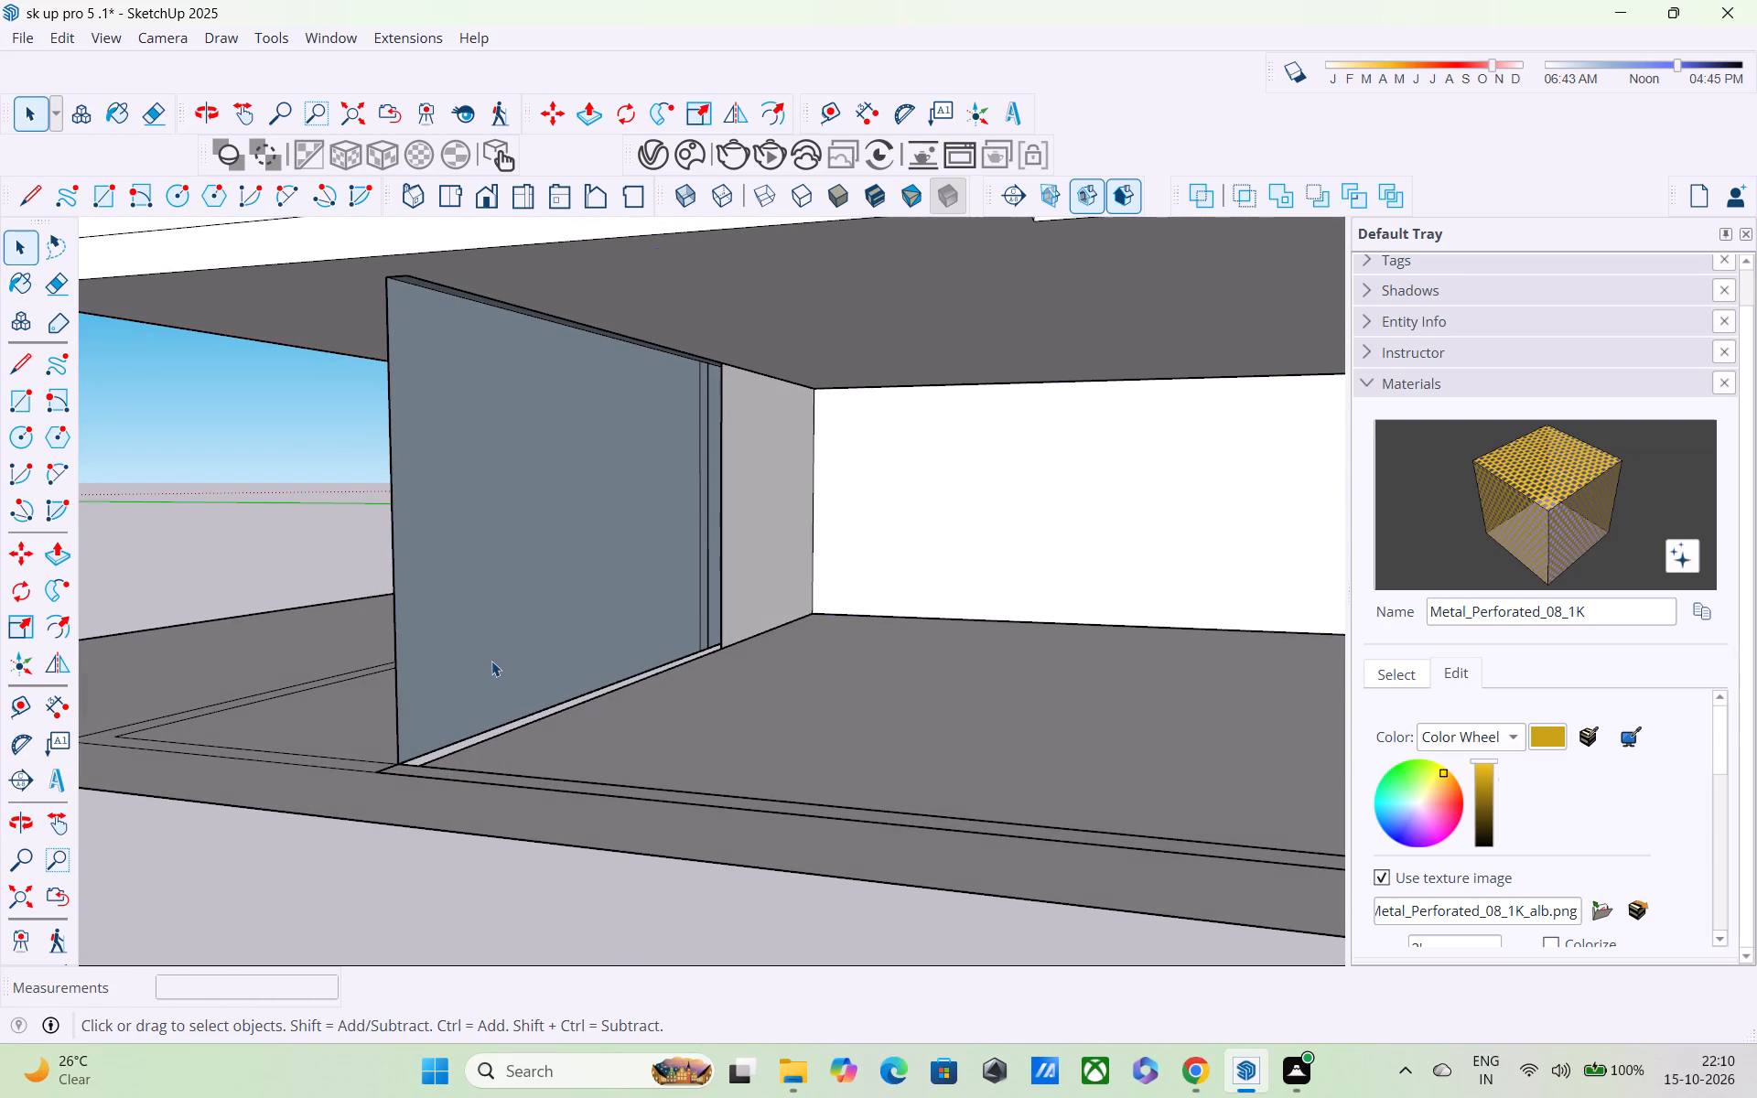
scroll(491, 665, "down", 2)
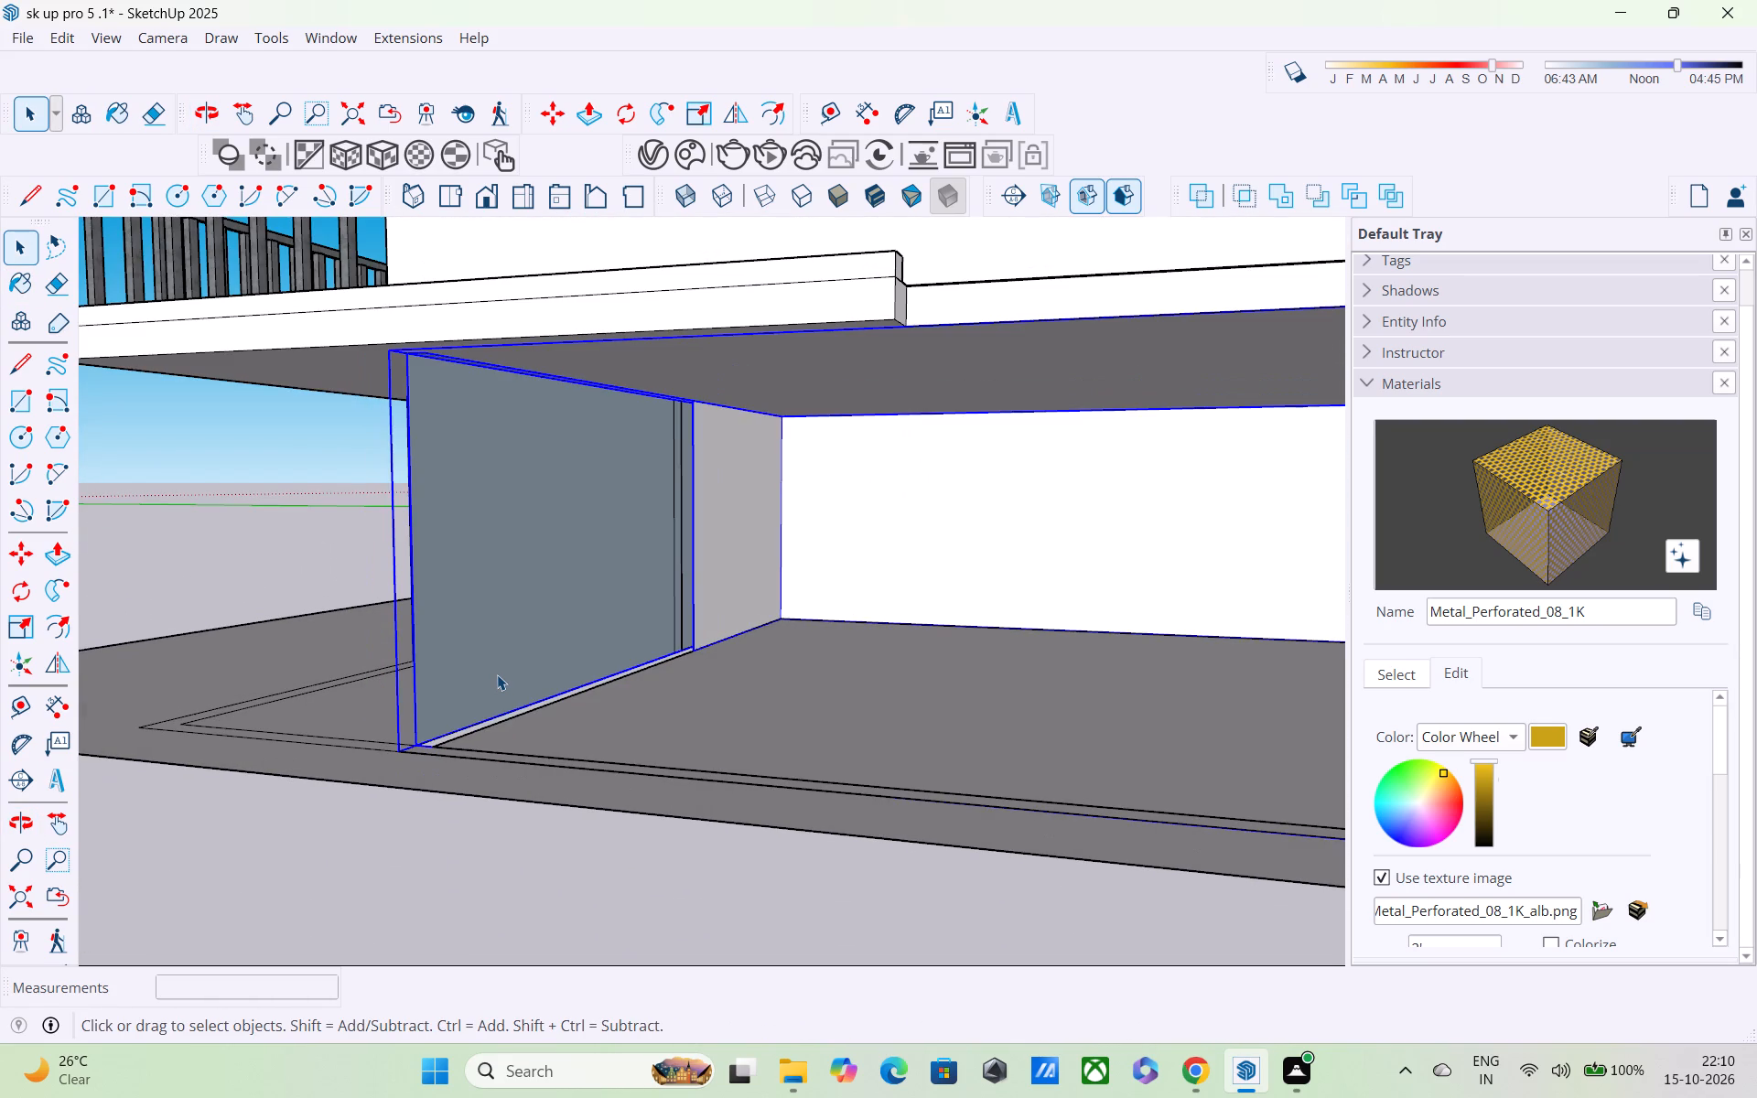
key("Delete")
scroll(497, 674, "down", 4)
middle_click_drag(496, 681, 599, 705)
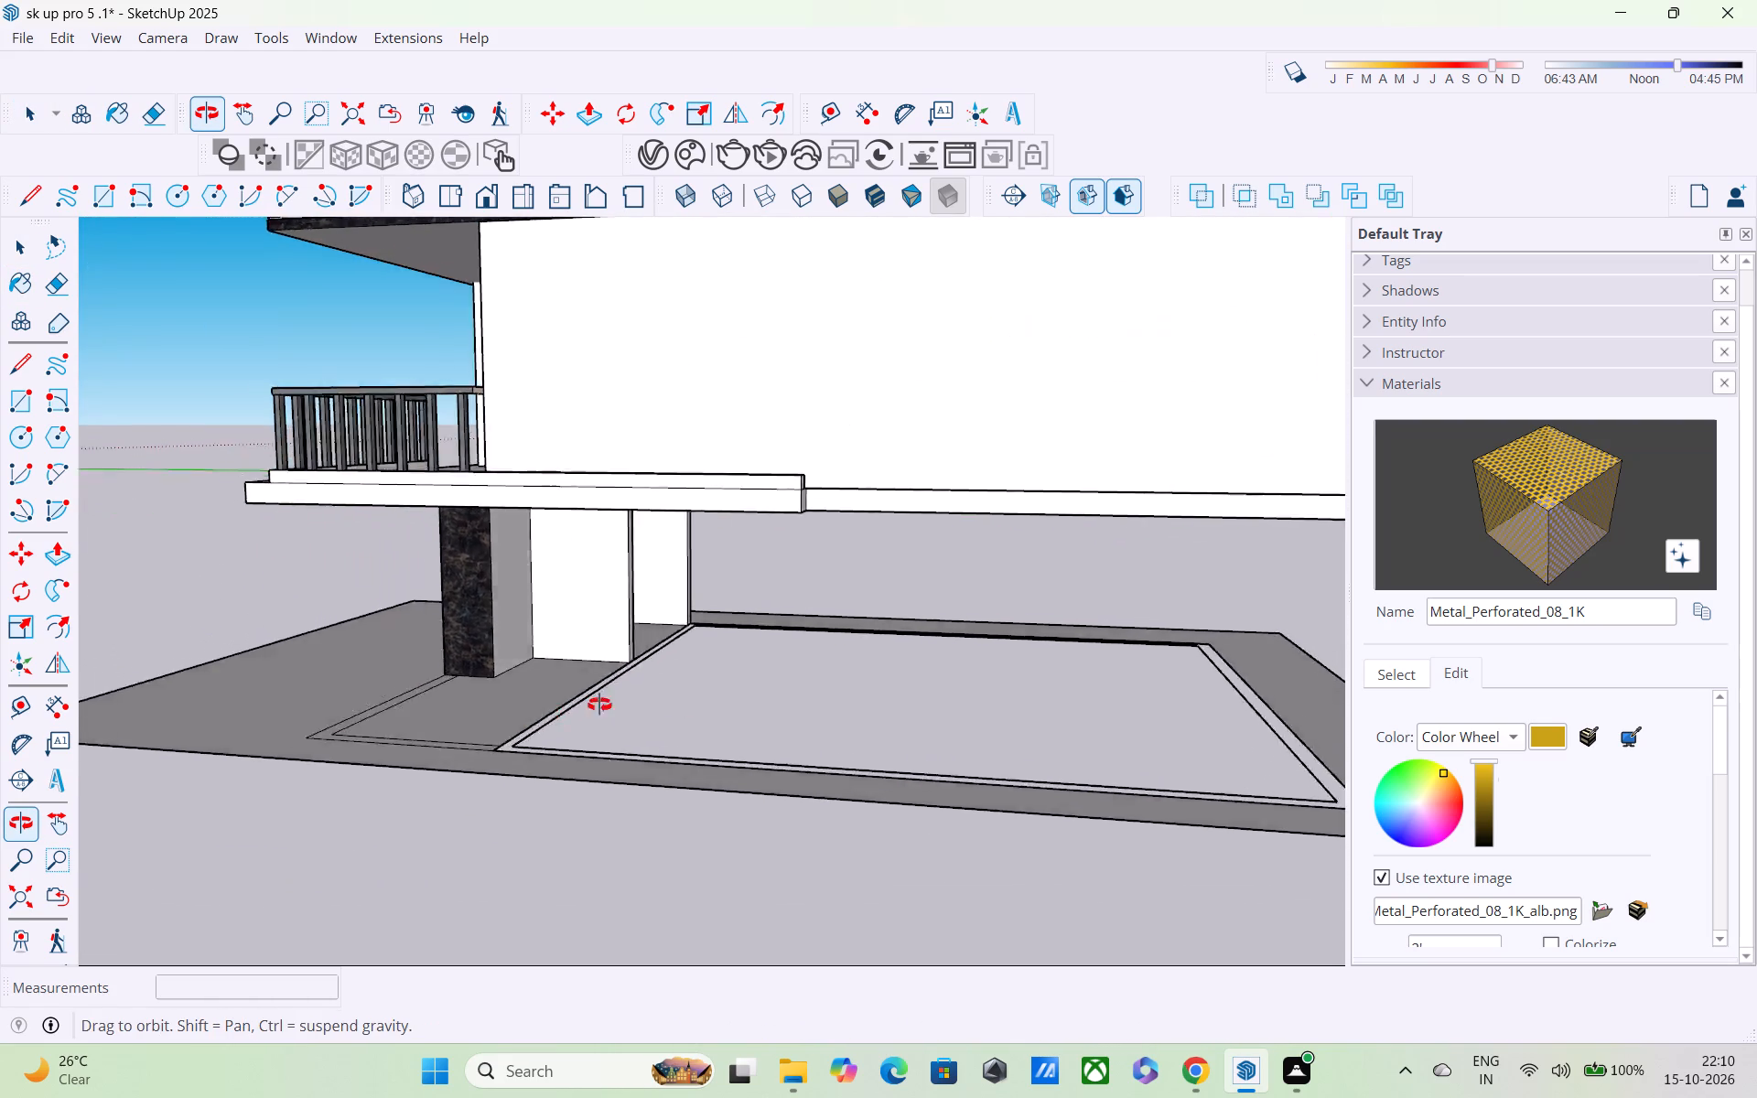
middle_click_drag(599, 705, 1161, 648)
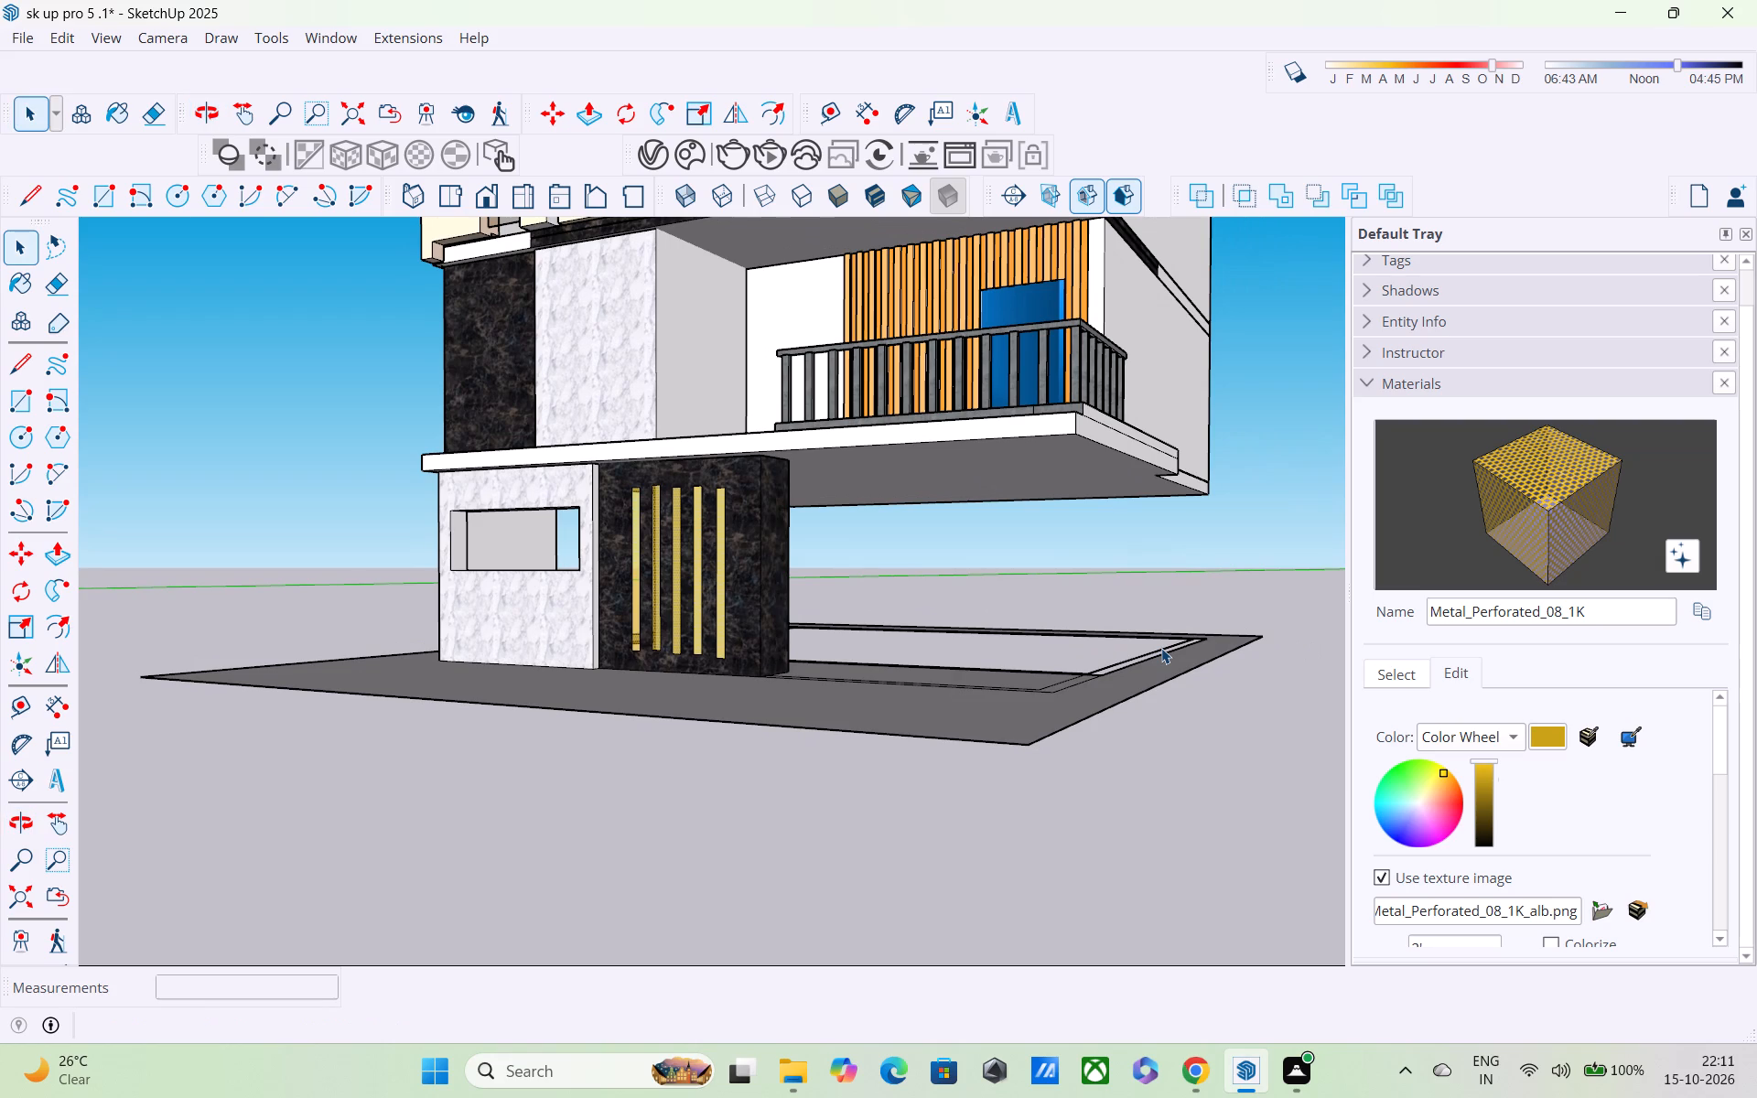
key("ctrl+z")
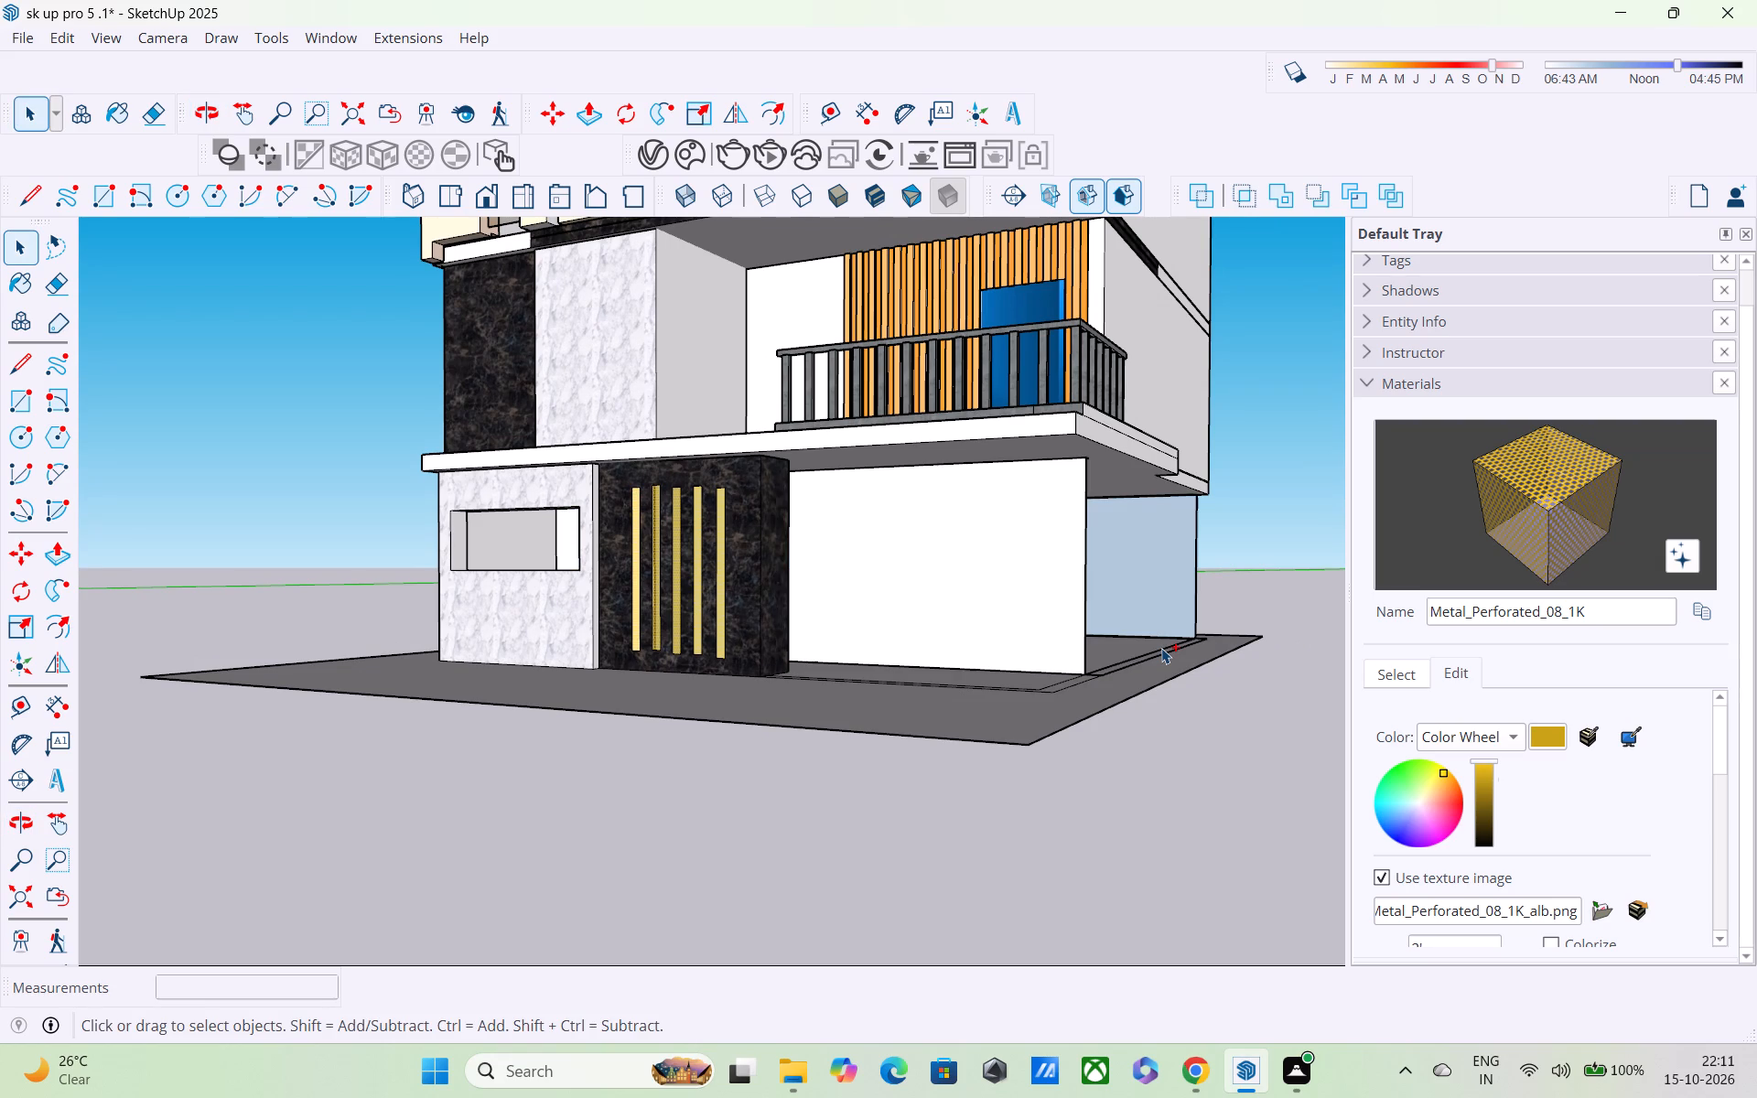
Inside the ground-floor wall group, delete the front wall face beside the black marble panel and its leftover vertical corner edge.
middle_click_drag(1151, 644, 950, 628)
scroll(941, 619, "up", 1)
scroll(930, 607, "down", 4)
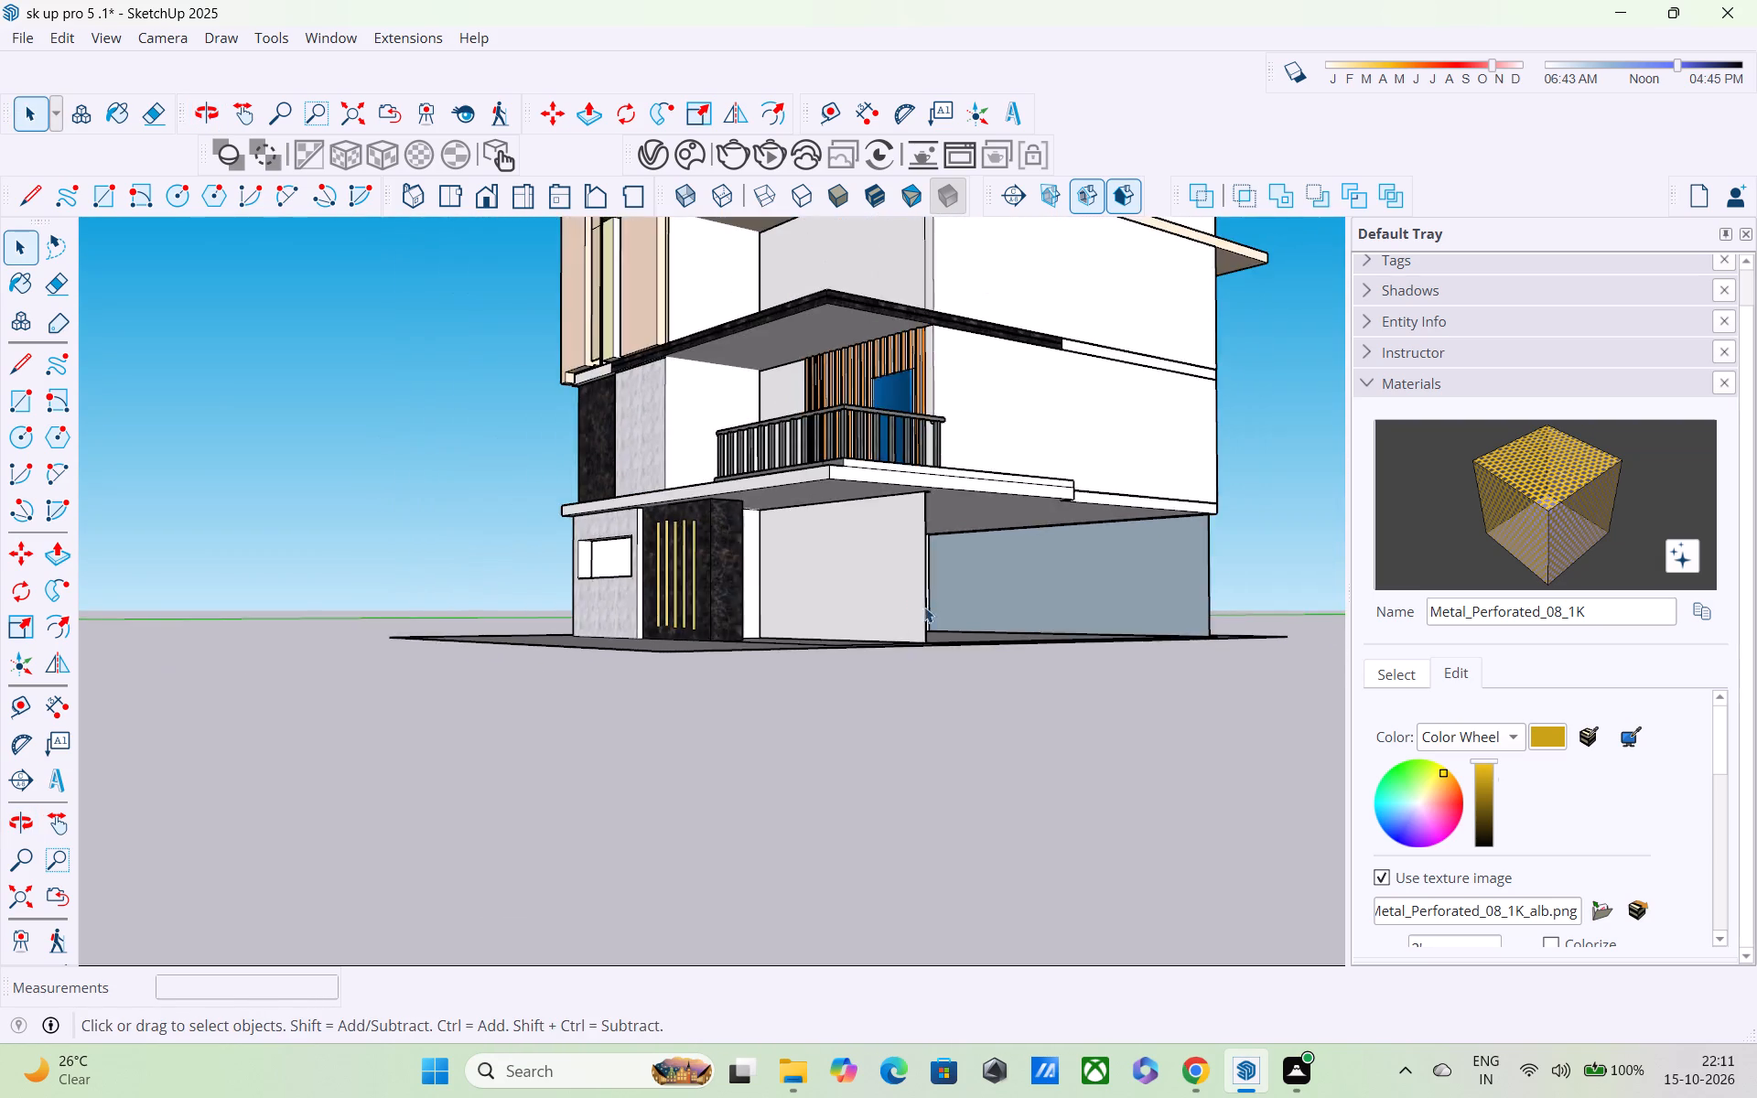
middle_click_drag(924, 607, 669, 671)
scroll(747, 627, "up", 4)
middle_click_drag(769, 594, 440, 566)
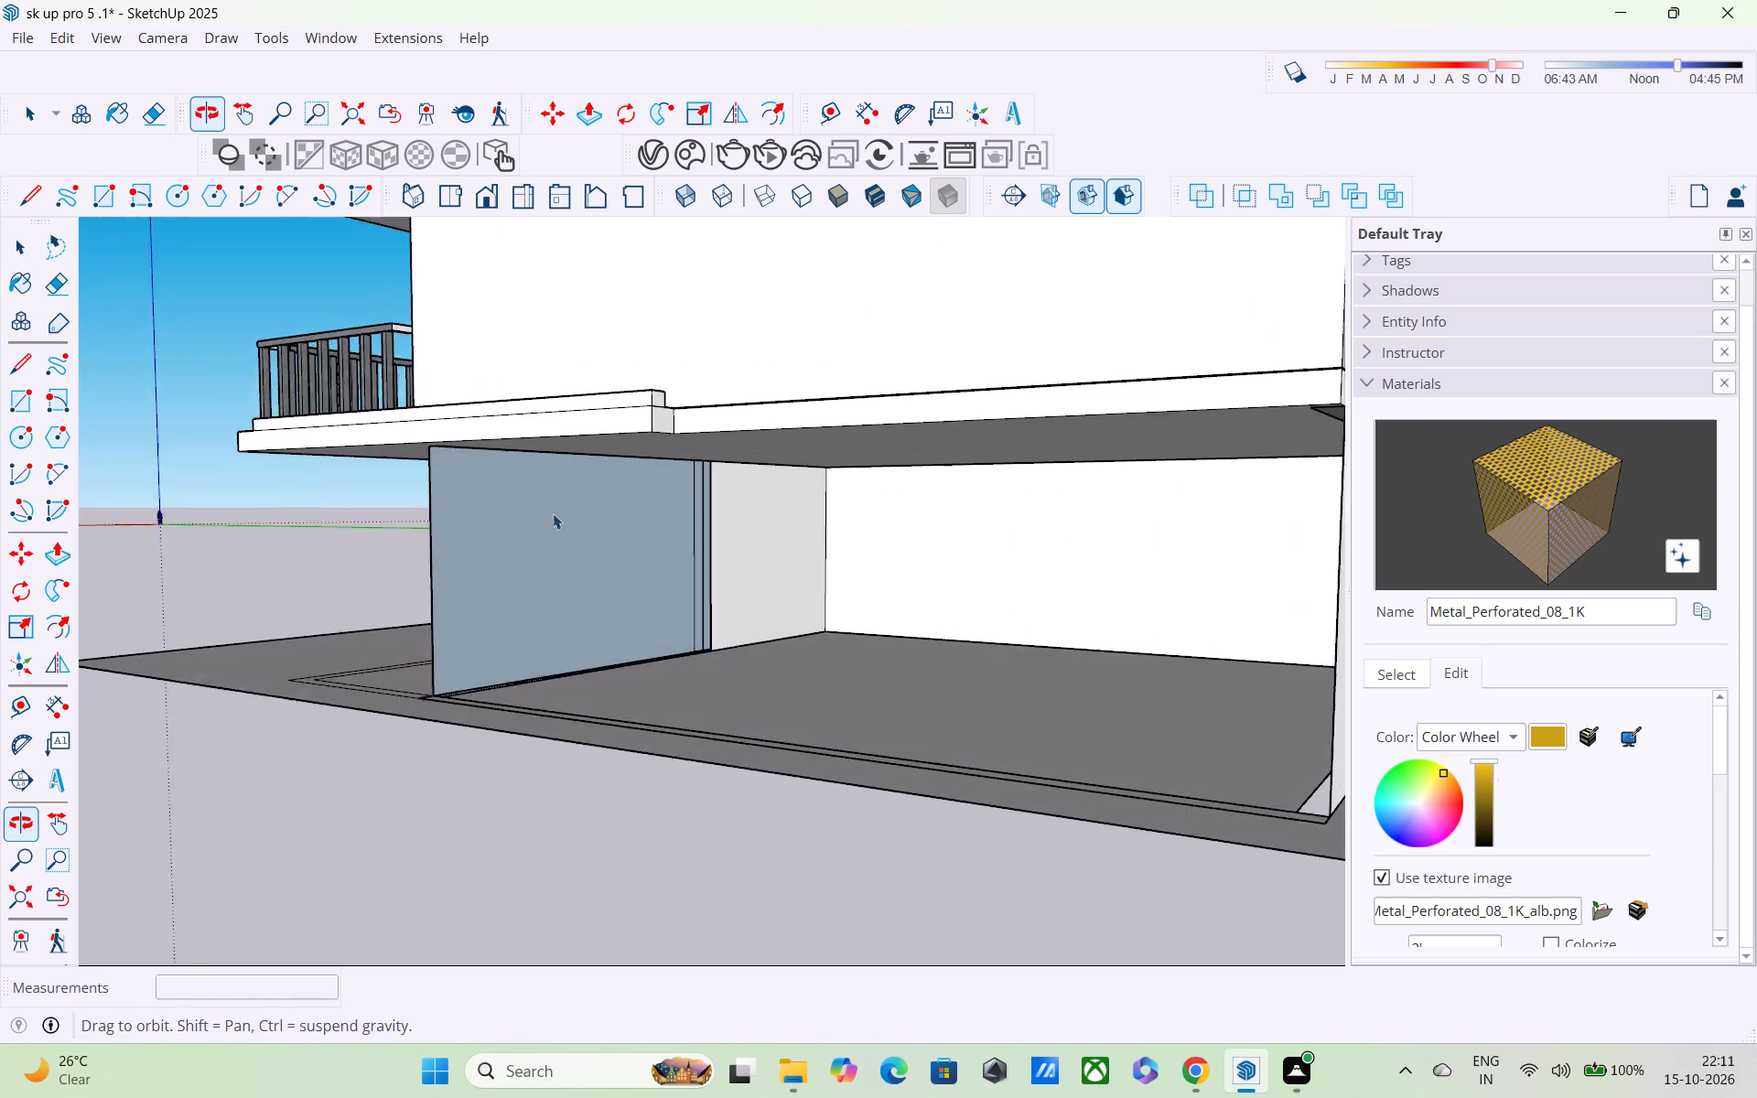
scroll(680, 462, "up", 3)
middle_click_drag(772, 521, 639, 479)
scroll(652, 472, "up", 4)
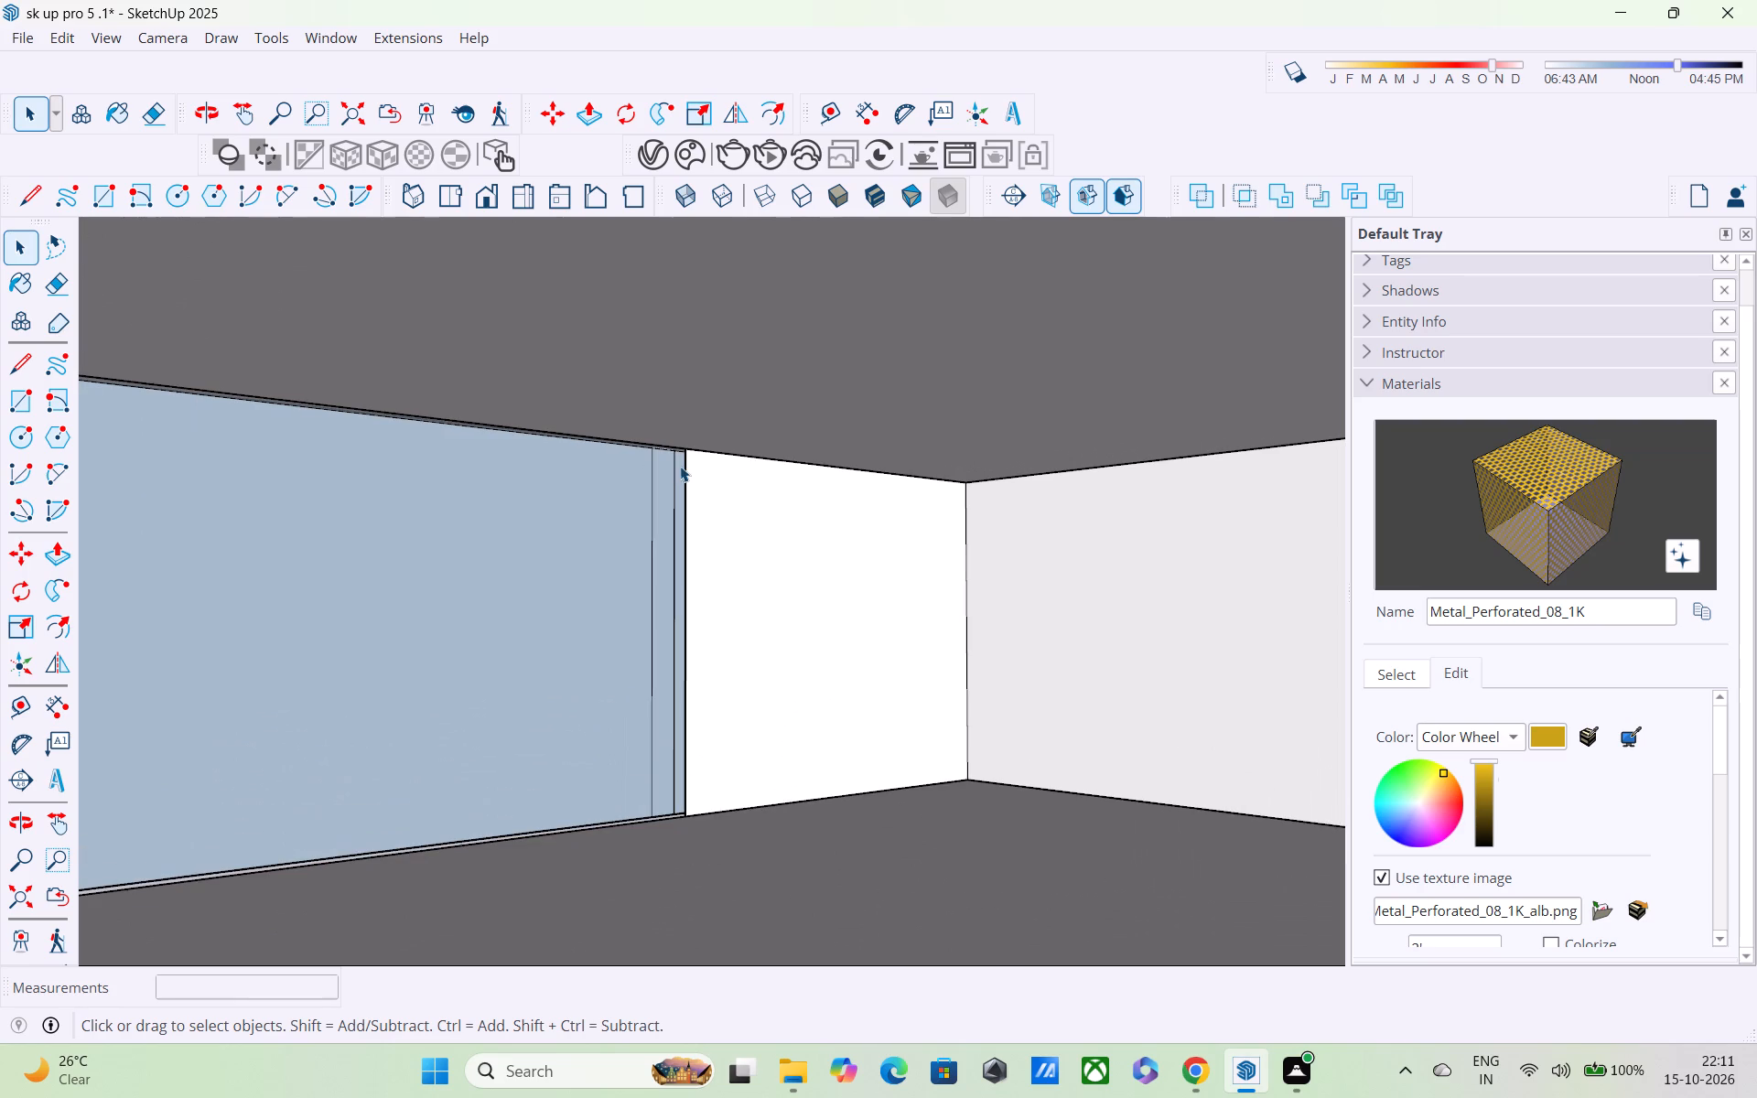
double_click(752, 630)
scroll(608, 608, "down", 3)
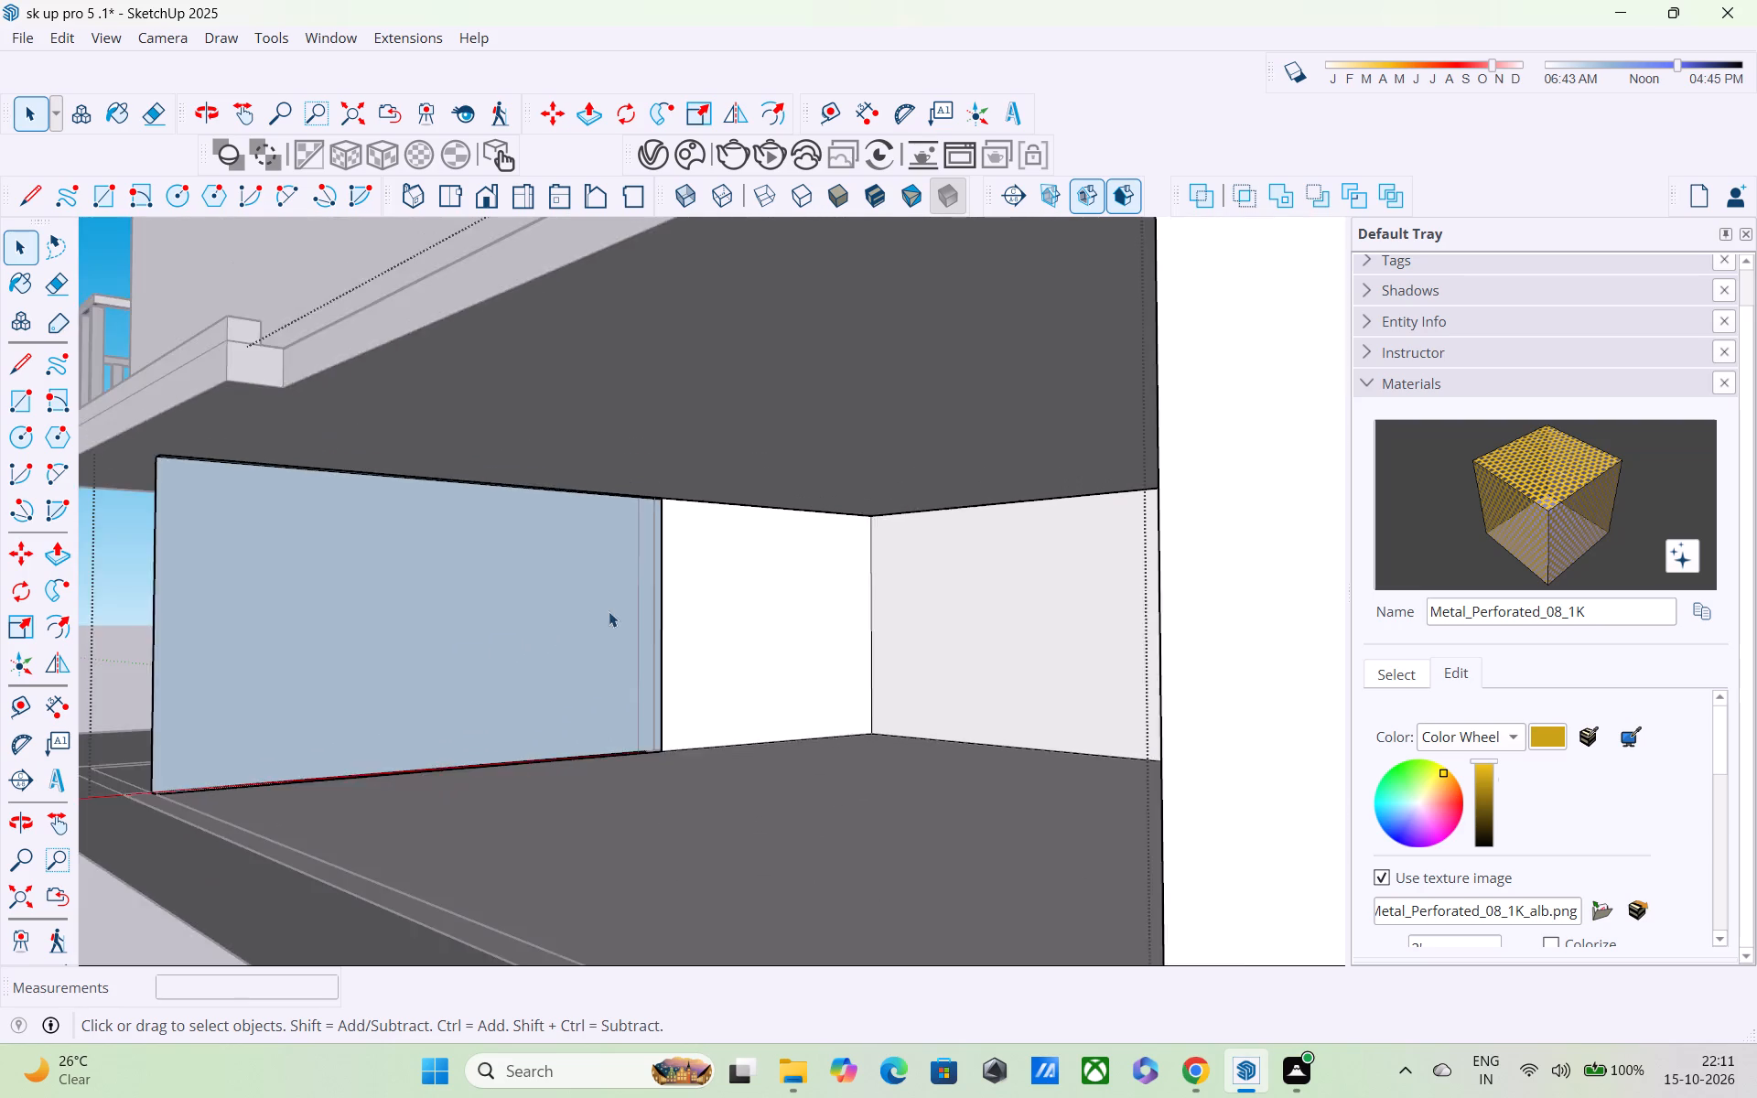
scroll(609, 611, "down", 2)
middle_click_drag(614, 667, 804, 686)
left_click(449, 673)
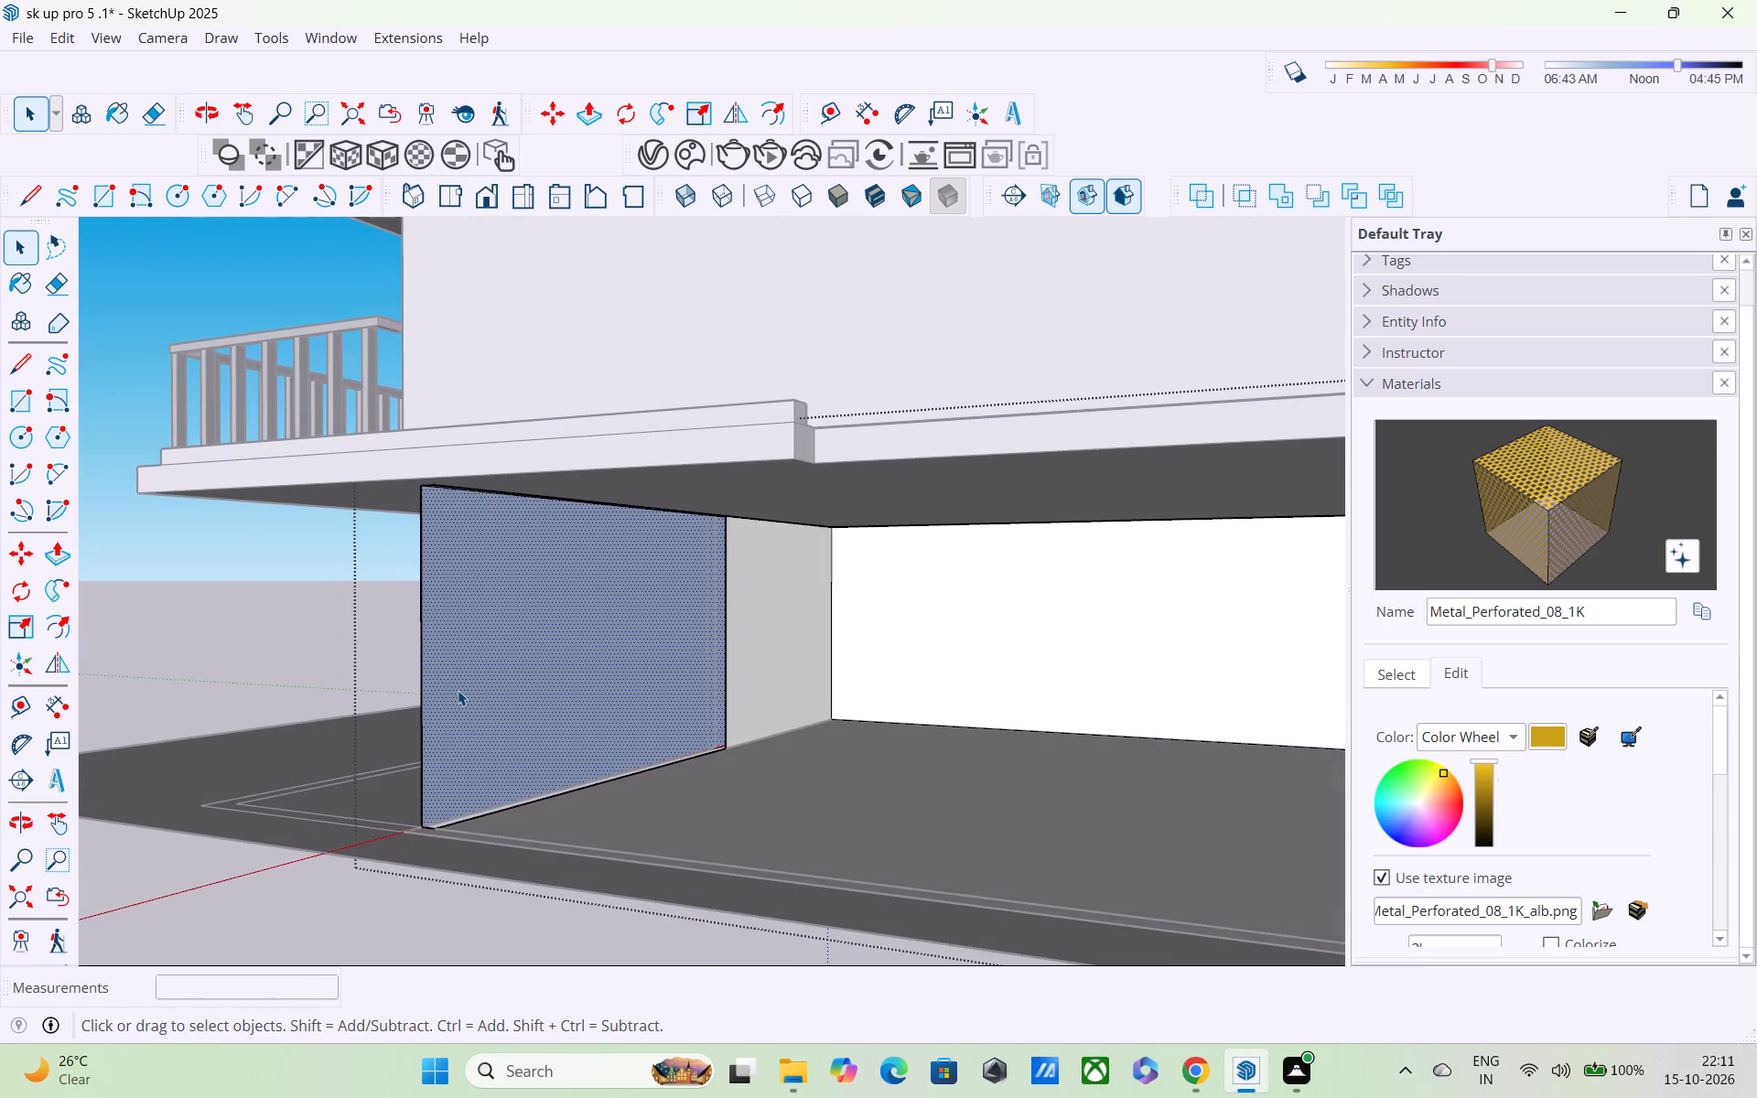
key("Delete")
middle_click_drag(476, 699, 1195, 750)
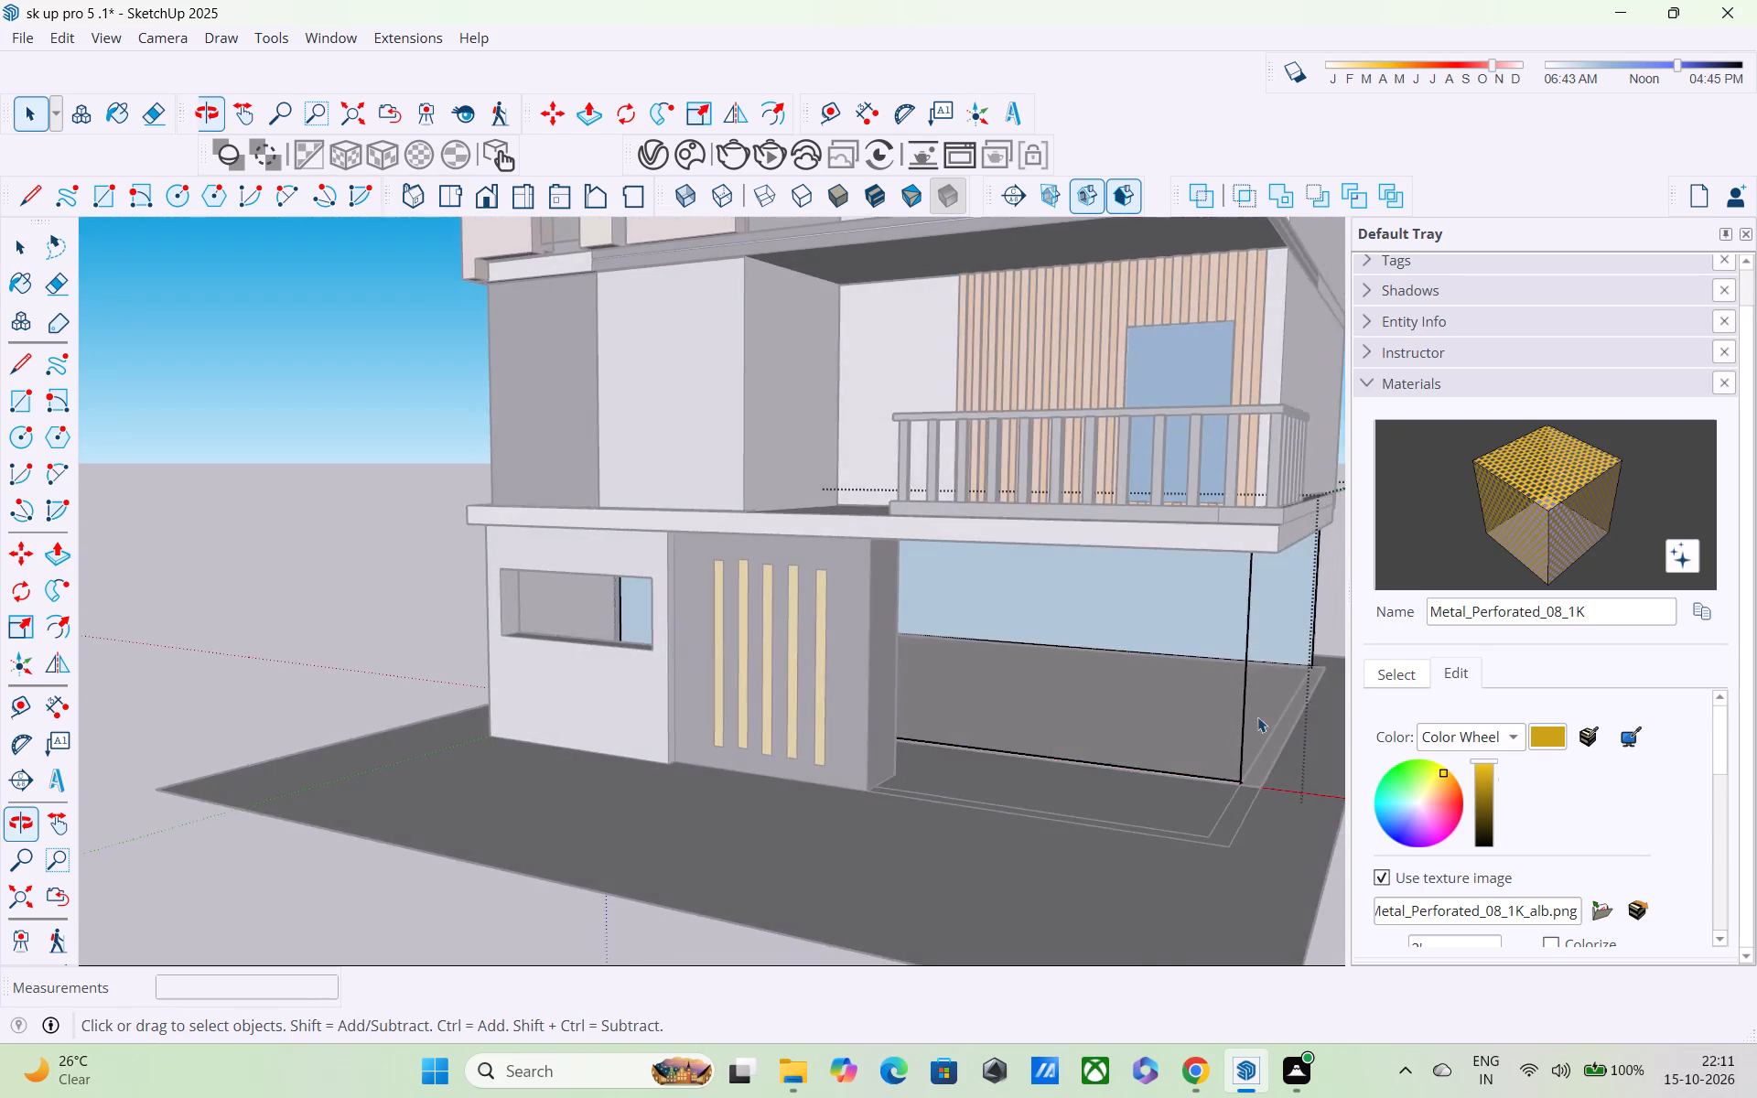
scroll(1308, 688, "up", 3)
scroll(1223, 675, "down", 3)
scroll(1213, 681, "up", 1)
left_click(1213, 681)
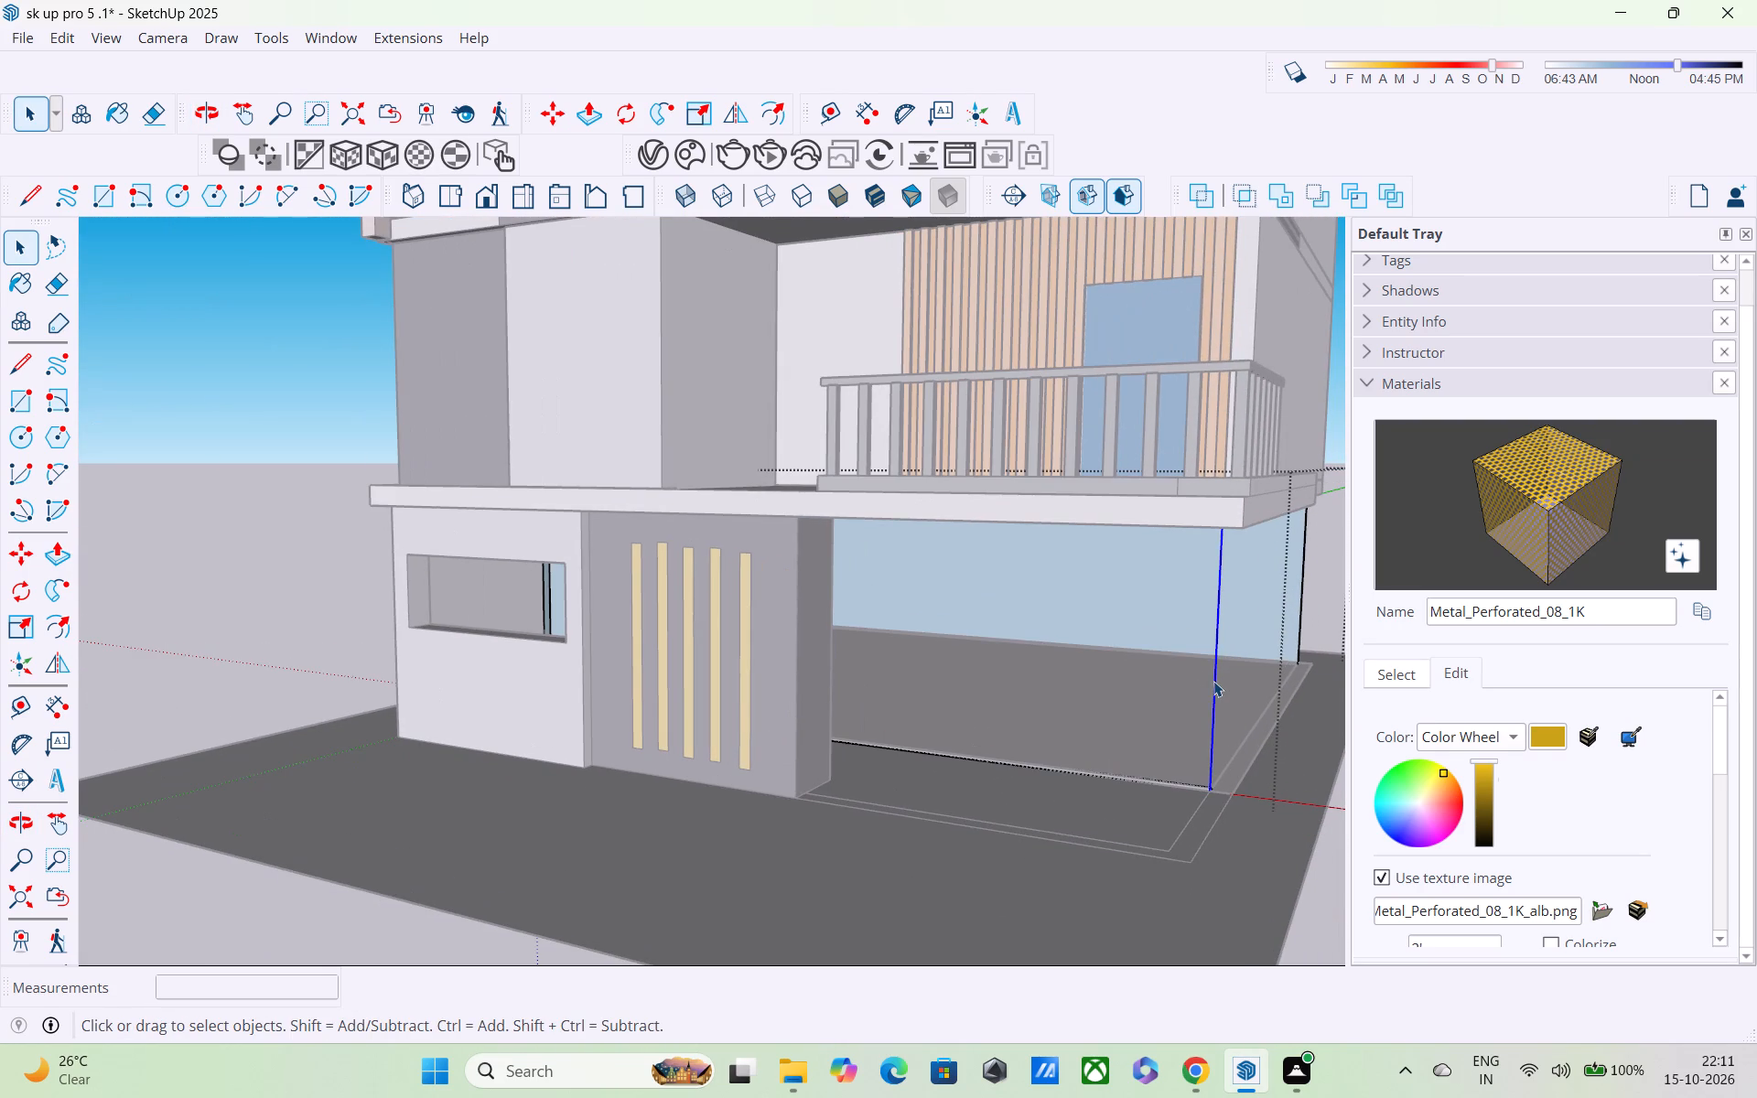
key("Delete")
Draw a rectangle about 10' by 6 1/8" closing the open wall end behind the black marble panel.
scroll(1189, 696, "down", 1)
middle_click_drag(1142, 678, 830, 711)
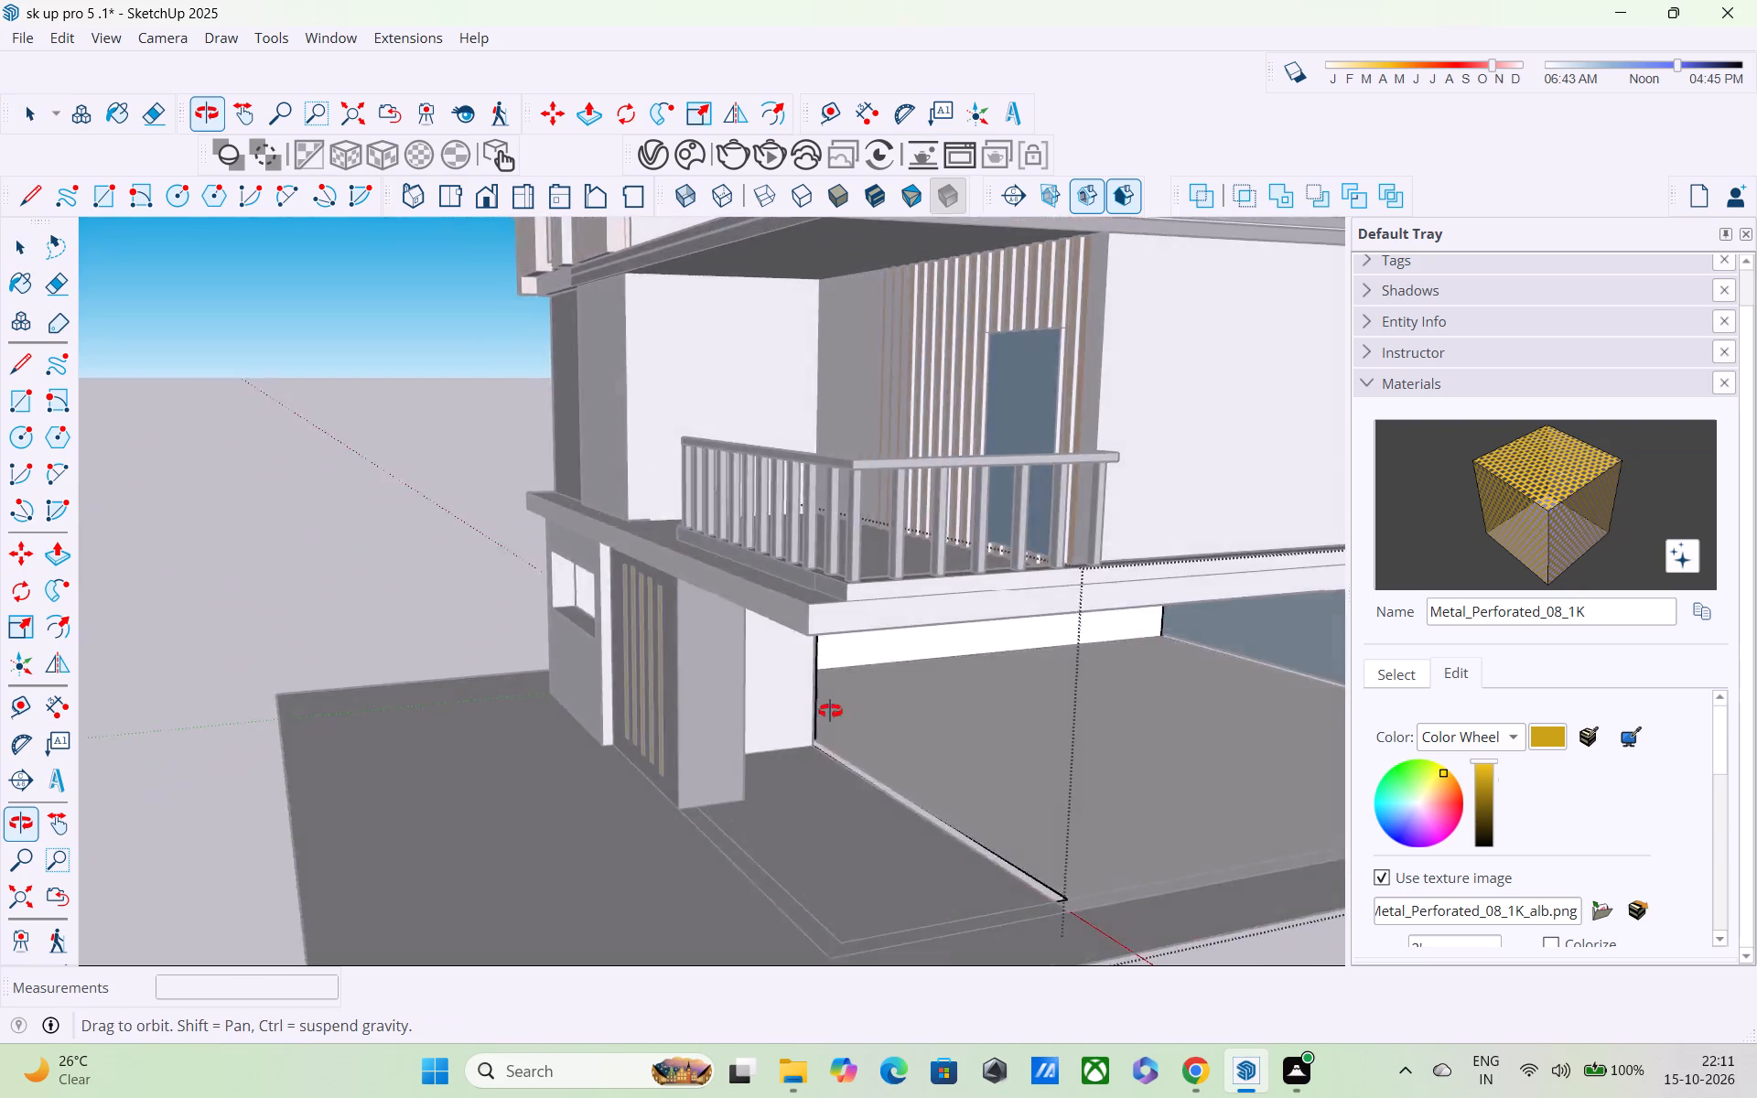
middle_click_drag(830, 711, 742, 689)
middle_click_drag(844, 751, 613, 571)
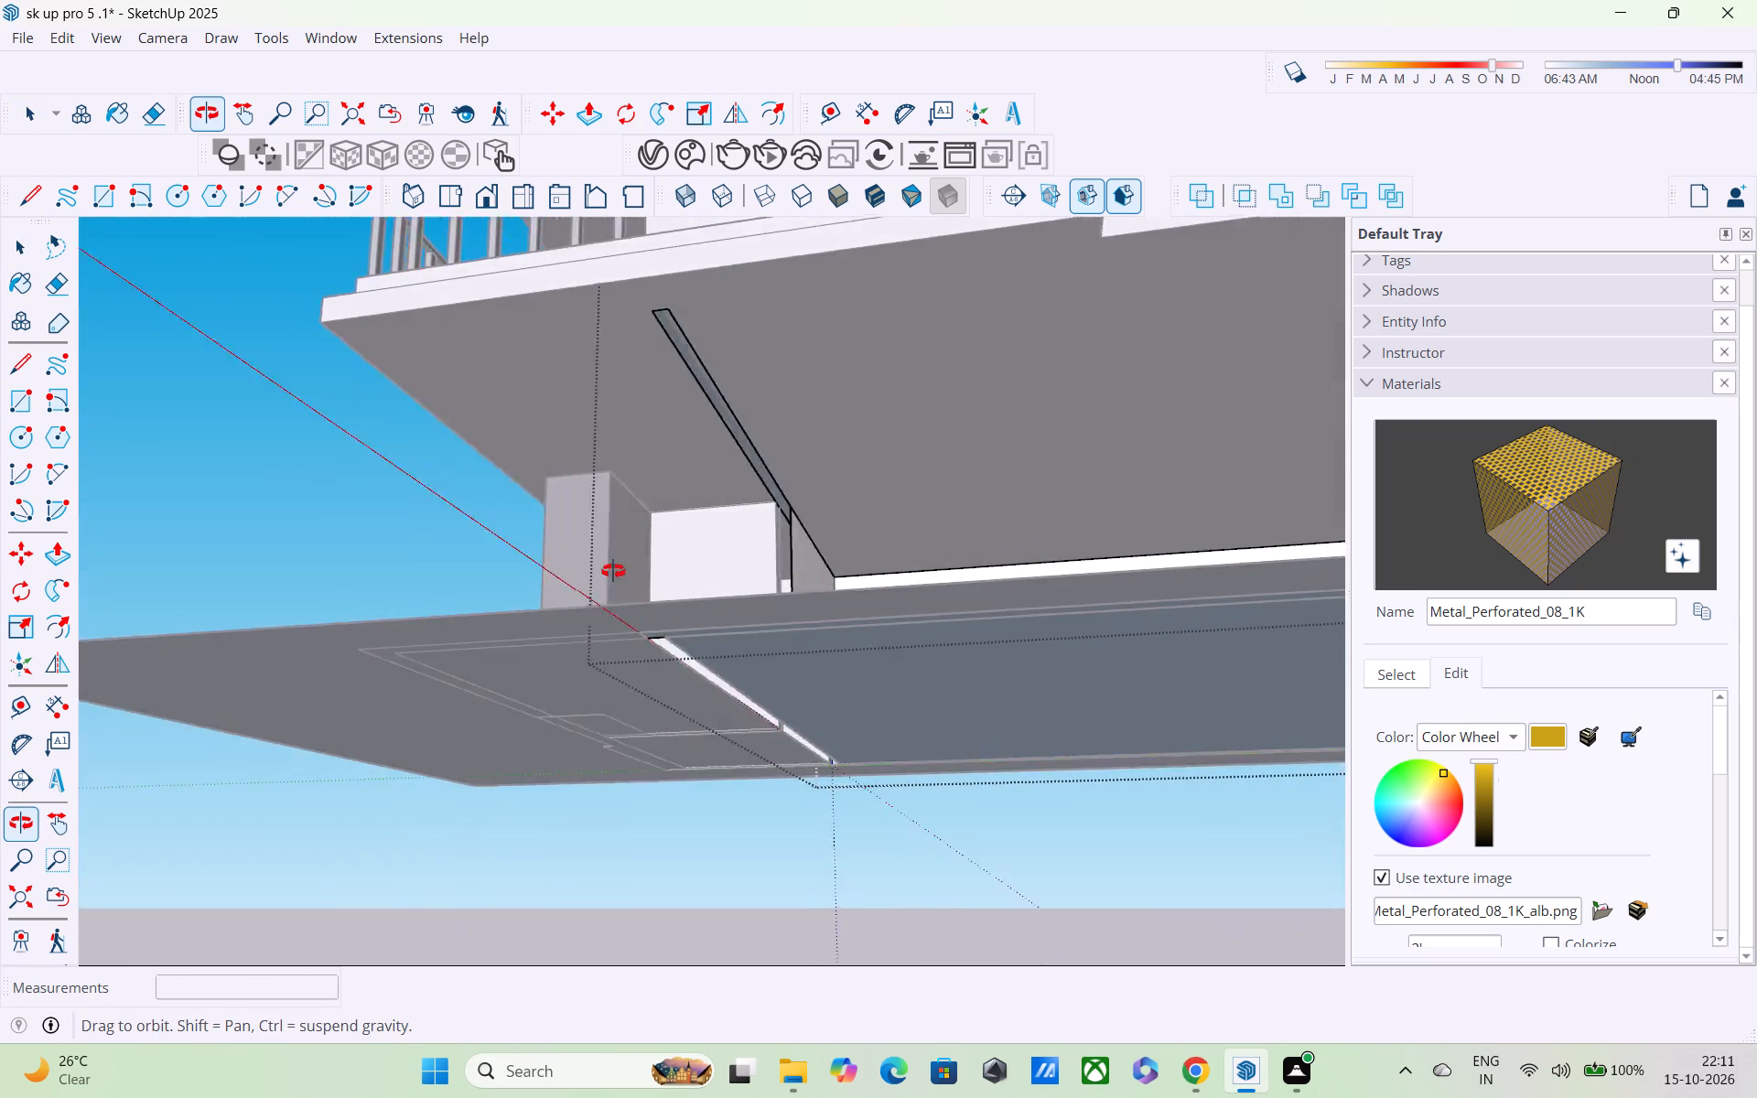
middle_click_drag(613, 571, 436, 620)
scroll(756, 575, "up", 3)
middle_click_drag(764, 545, 816, 638)
scroll(816, 638, "up", 1)
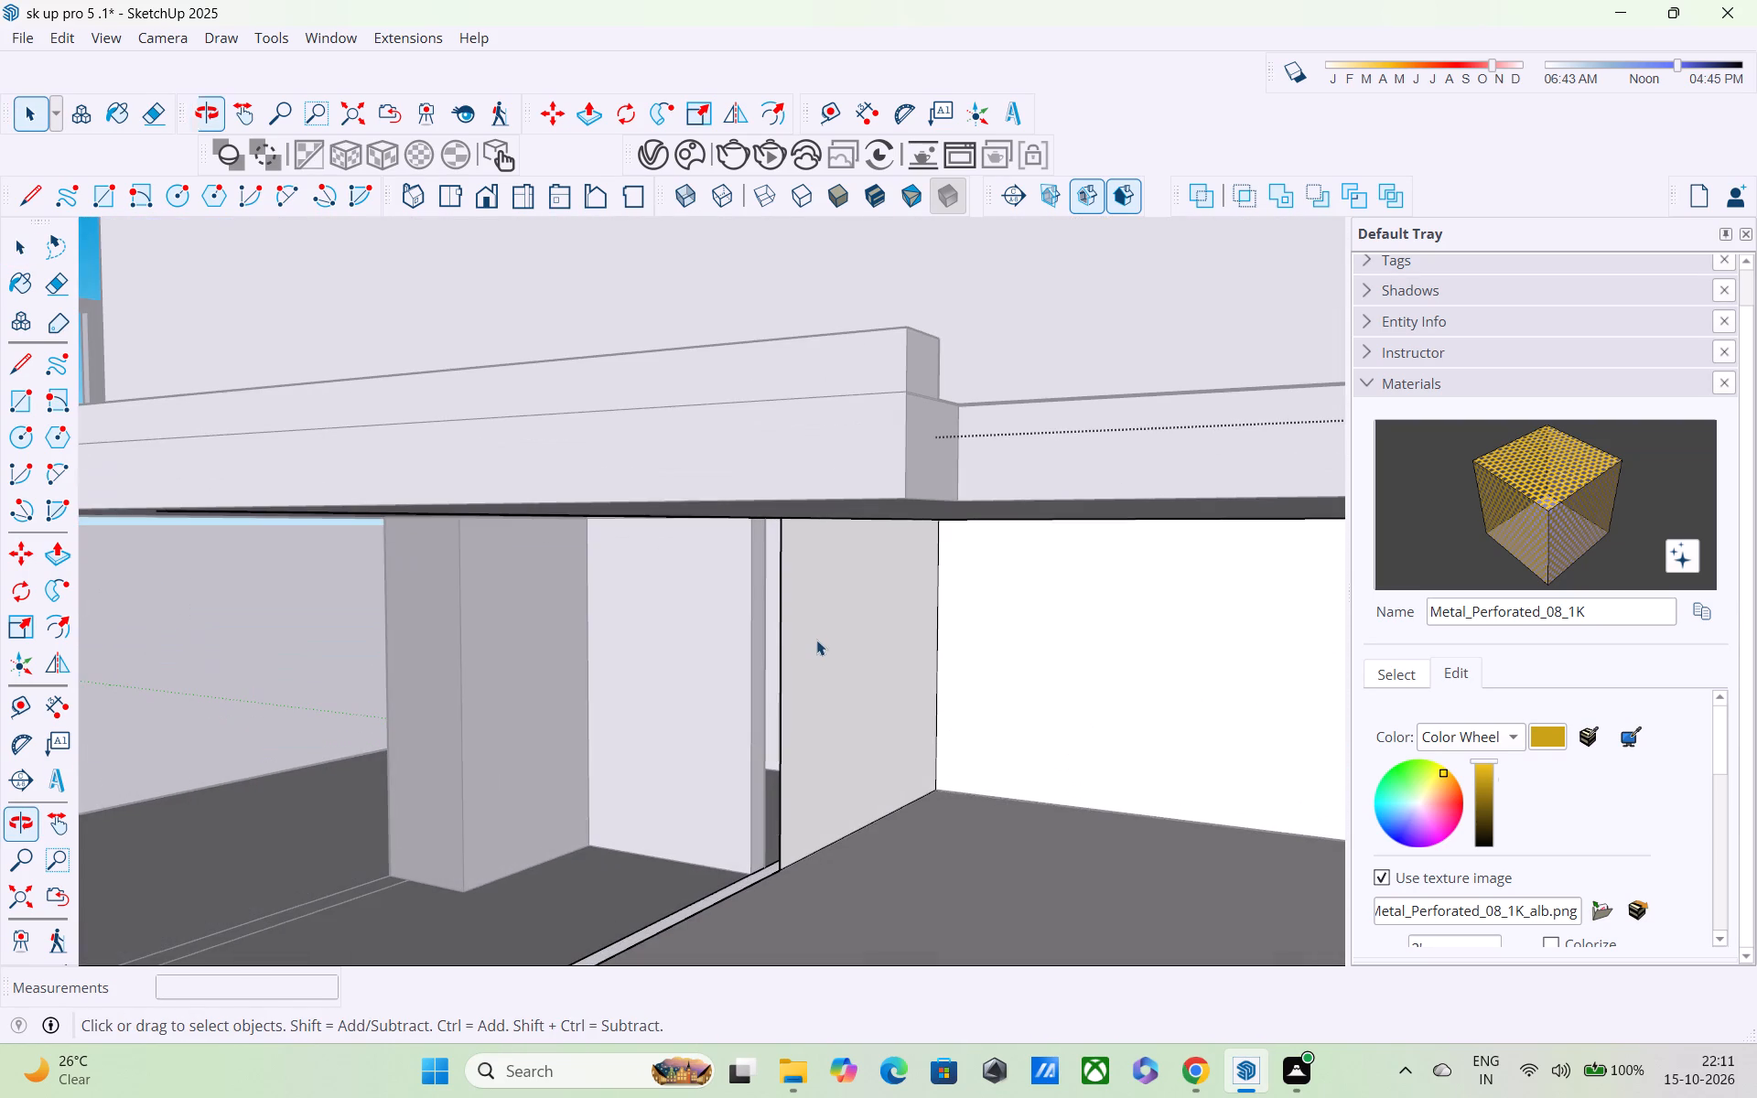
key("r")
scroll(801, 576, "up", 3)
middle_click_drag(778, 550, 781, 459)
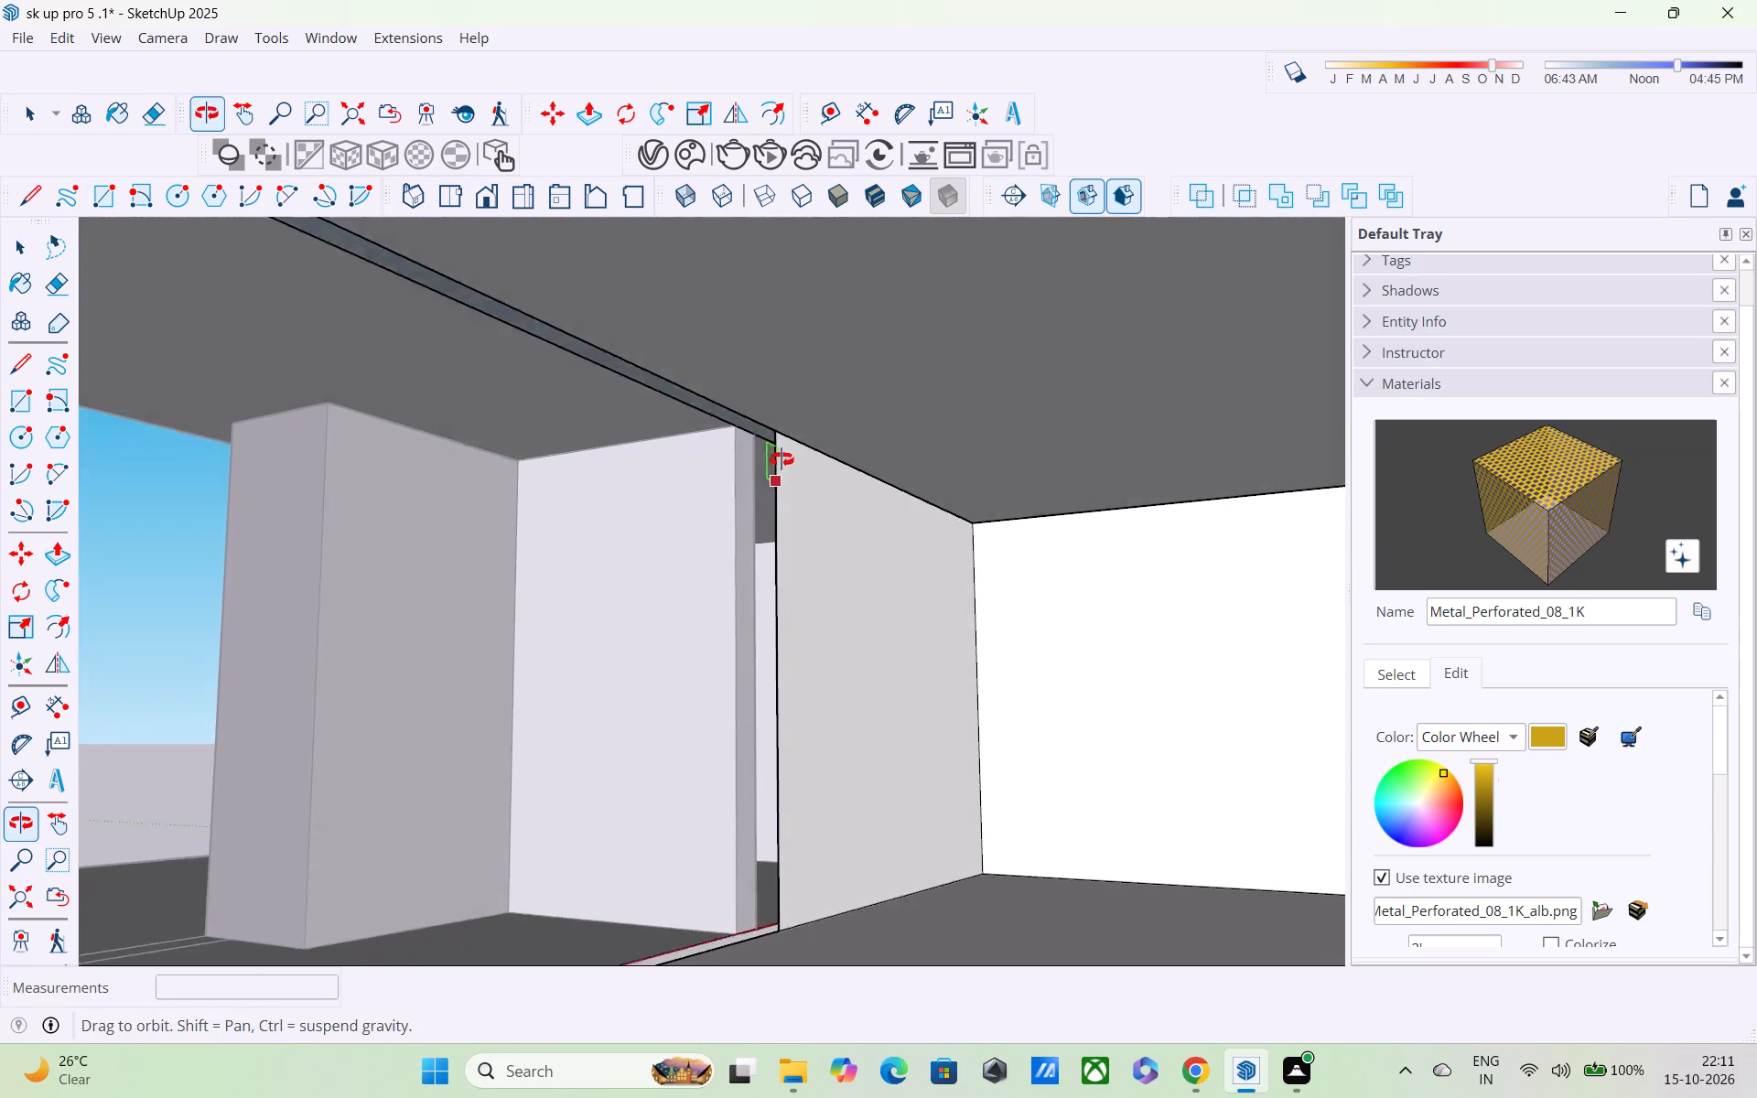
middle_click_drag(781, 459, 786, 440)
left_click(743, 418)
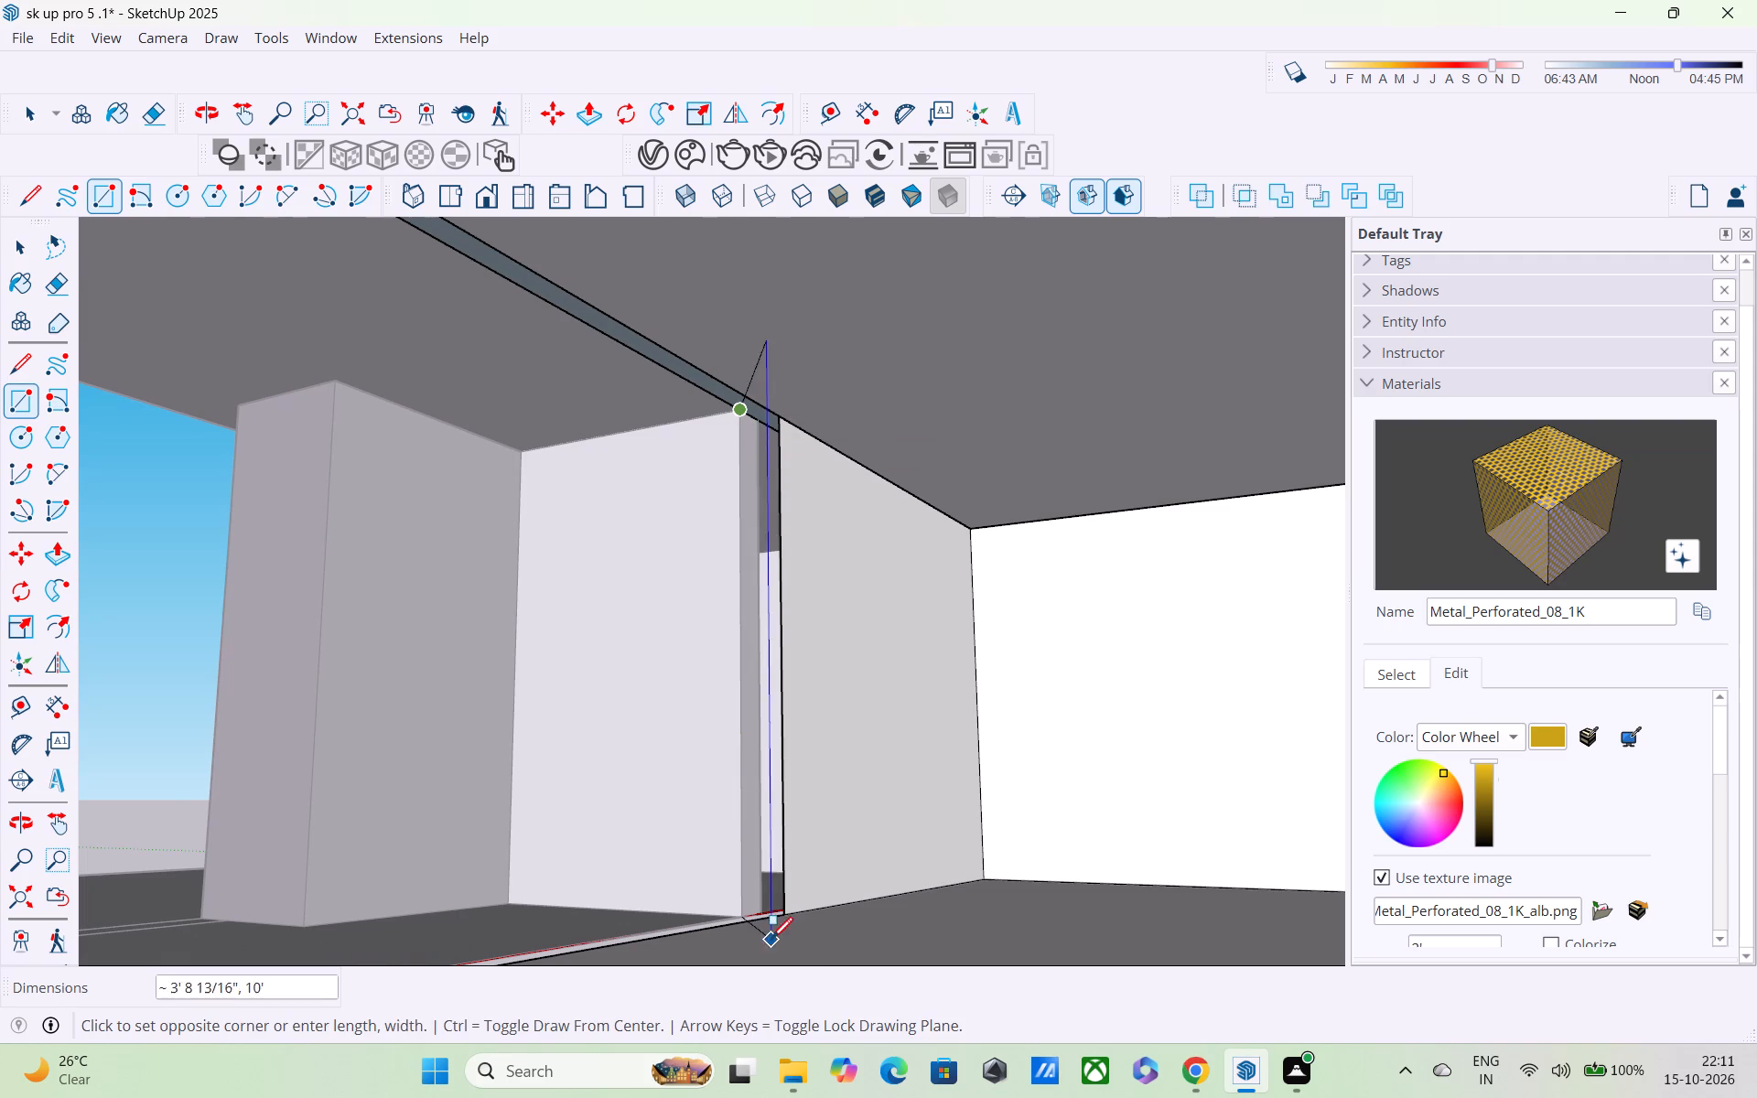
left_click(771, 923)
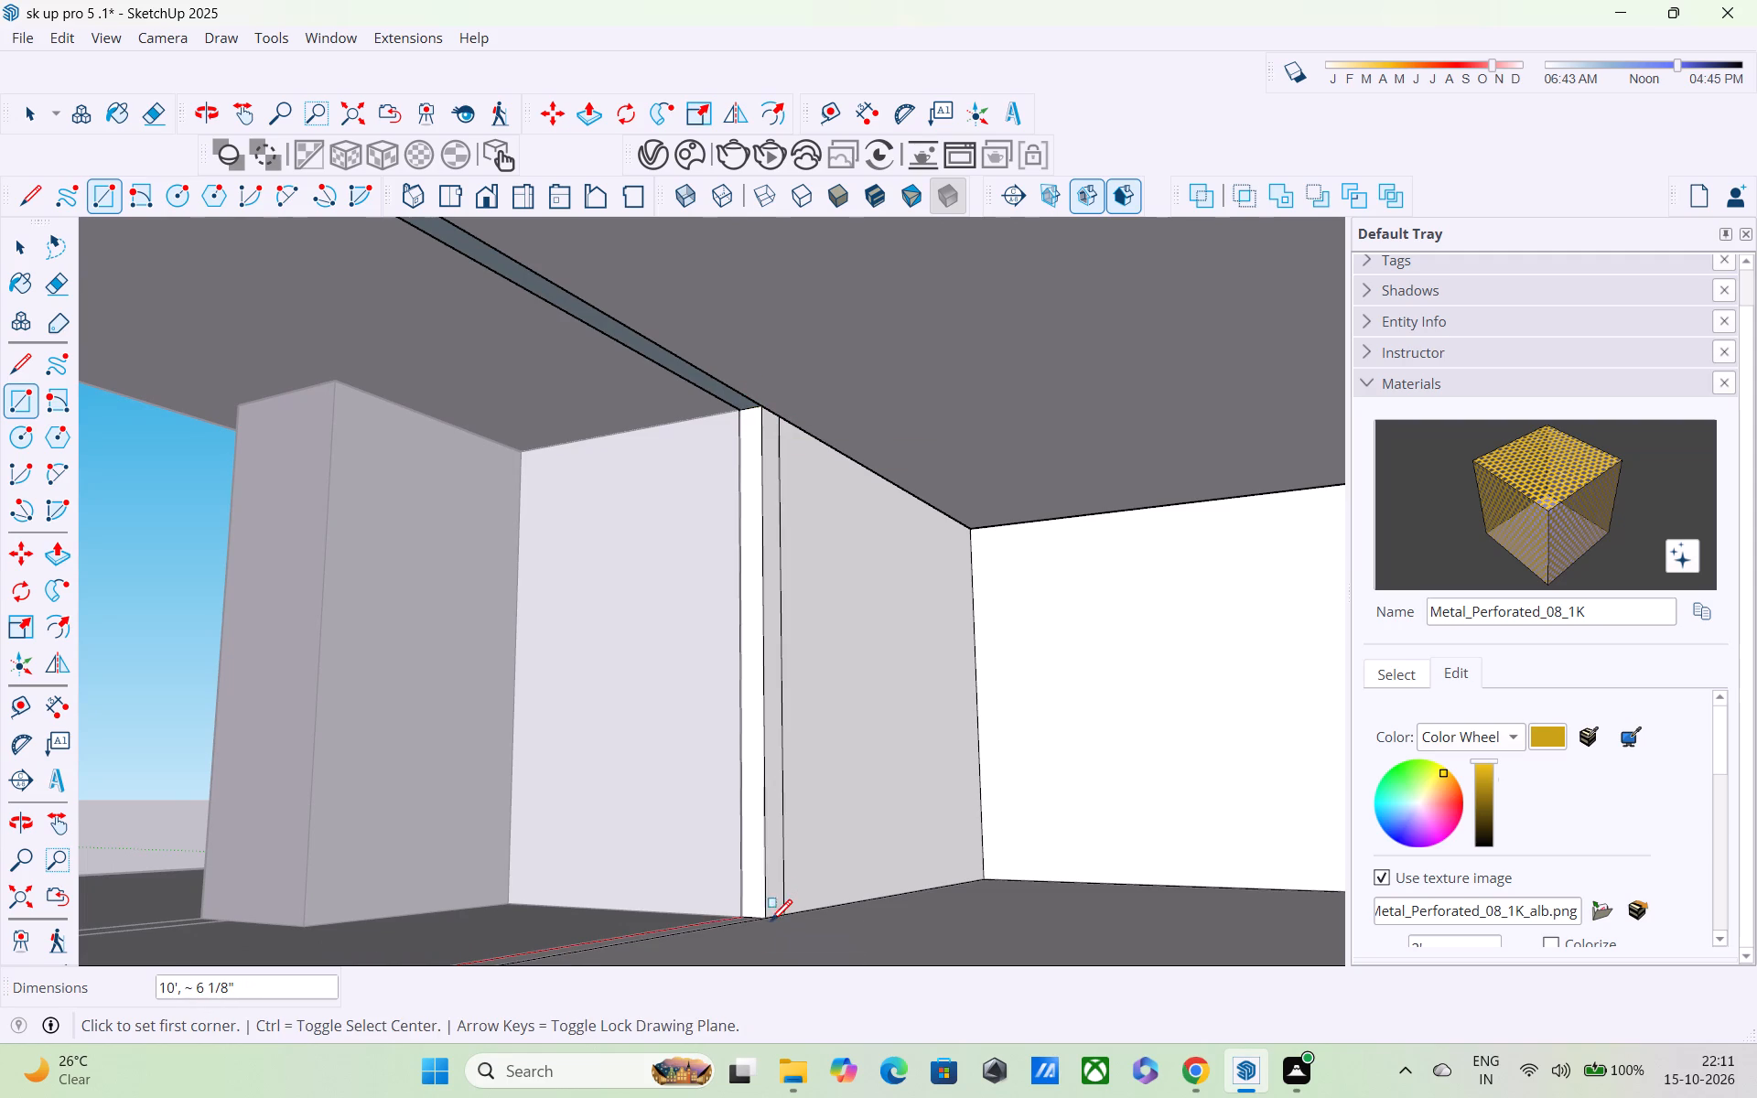
Draw a rectangle over the narrow open strip left by the removed wall under the slab, and exit the wall group.
middle_click_drag(786, 917, 970, 938)
scroll(977, 913, "down", 7)
middle_click_drag(937, 843, 932, 662)
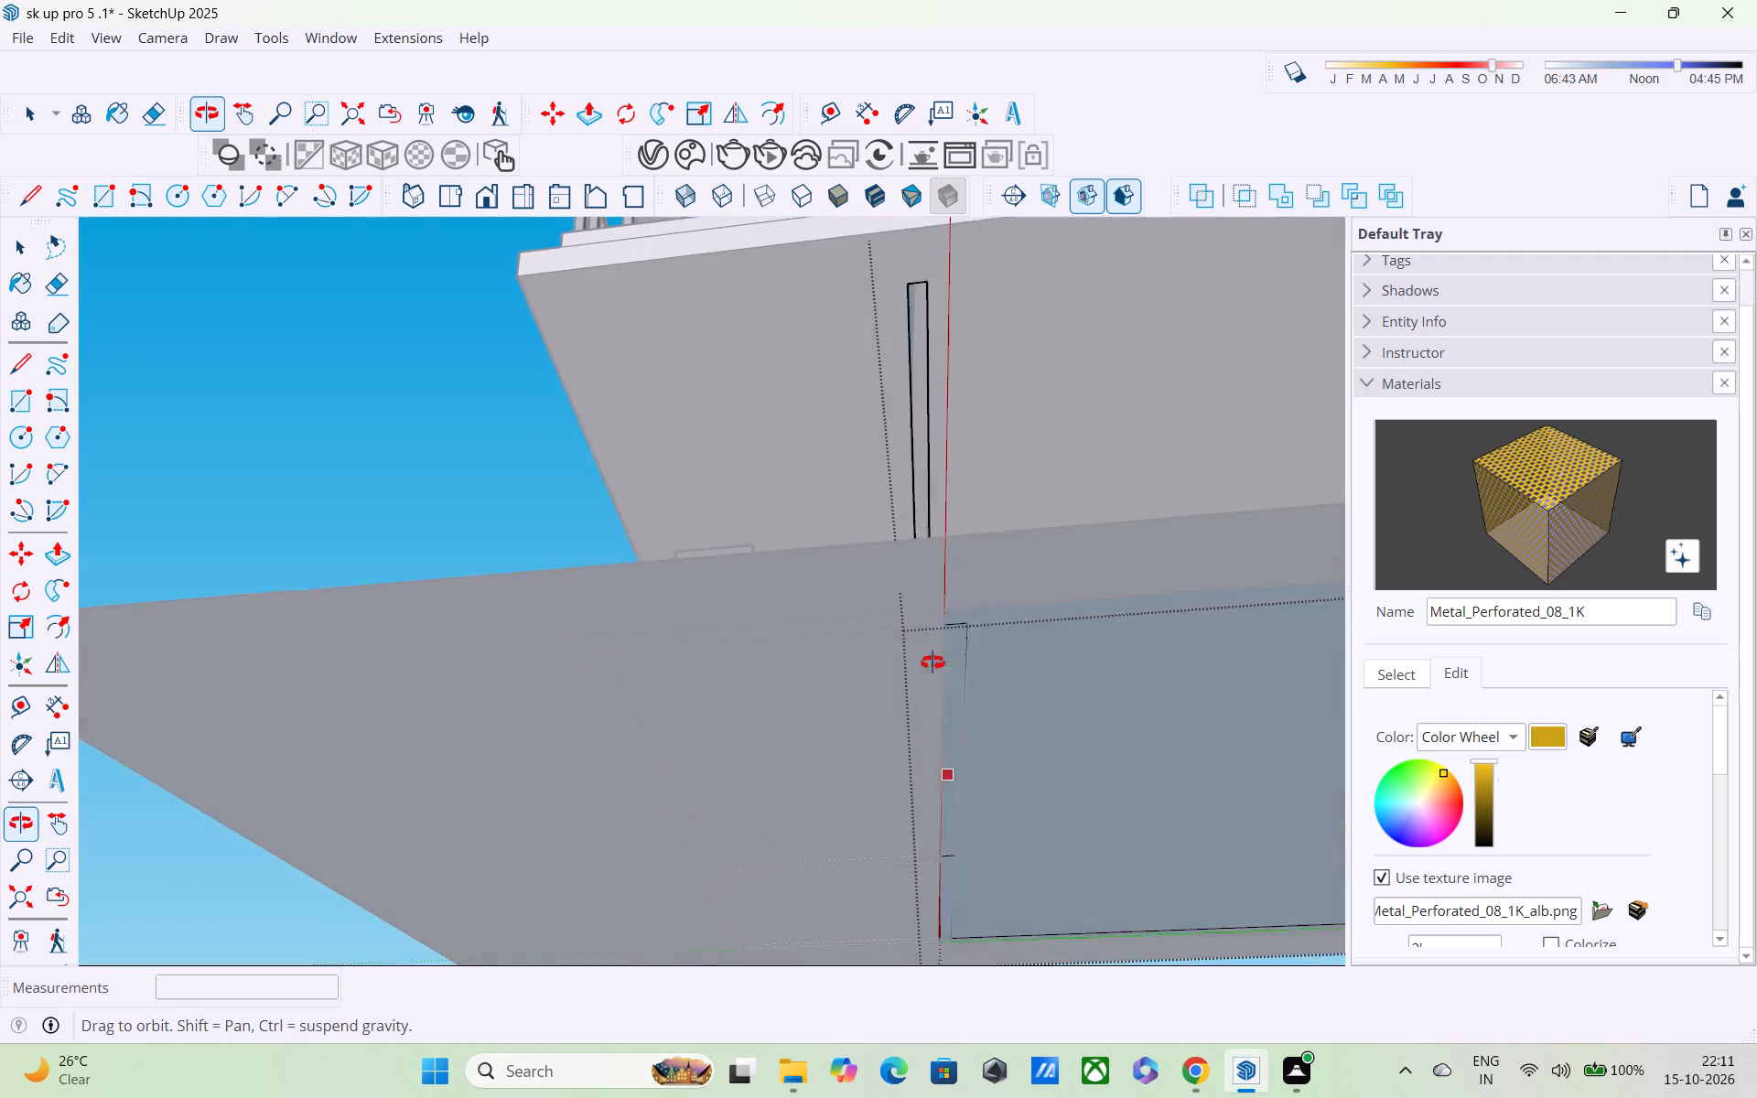
middle_click_drag(932, 662, 932, 661)
middle_click_drag(943, 597, 972, 728)
scroll(963, 542, "up", 4)
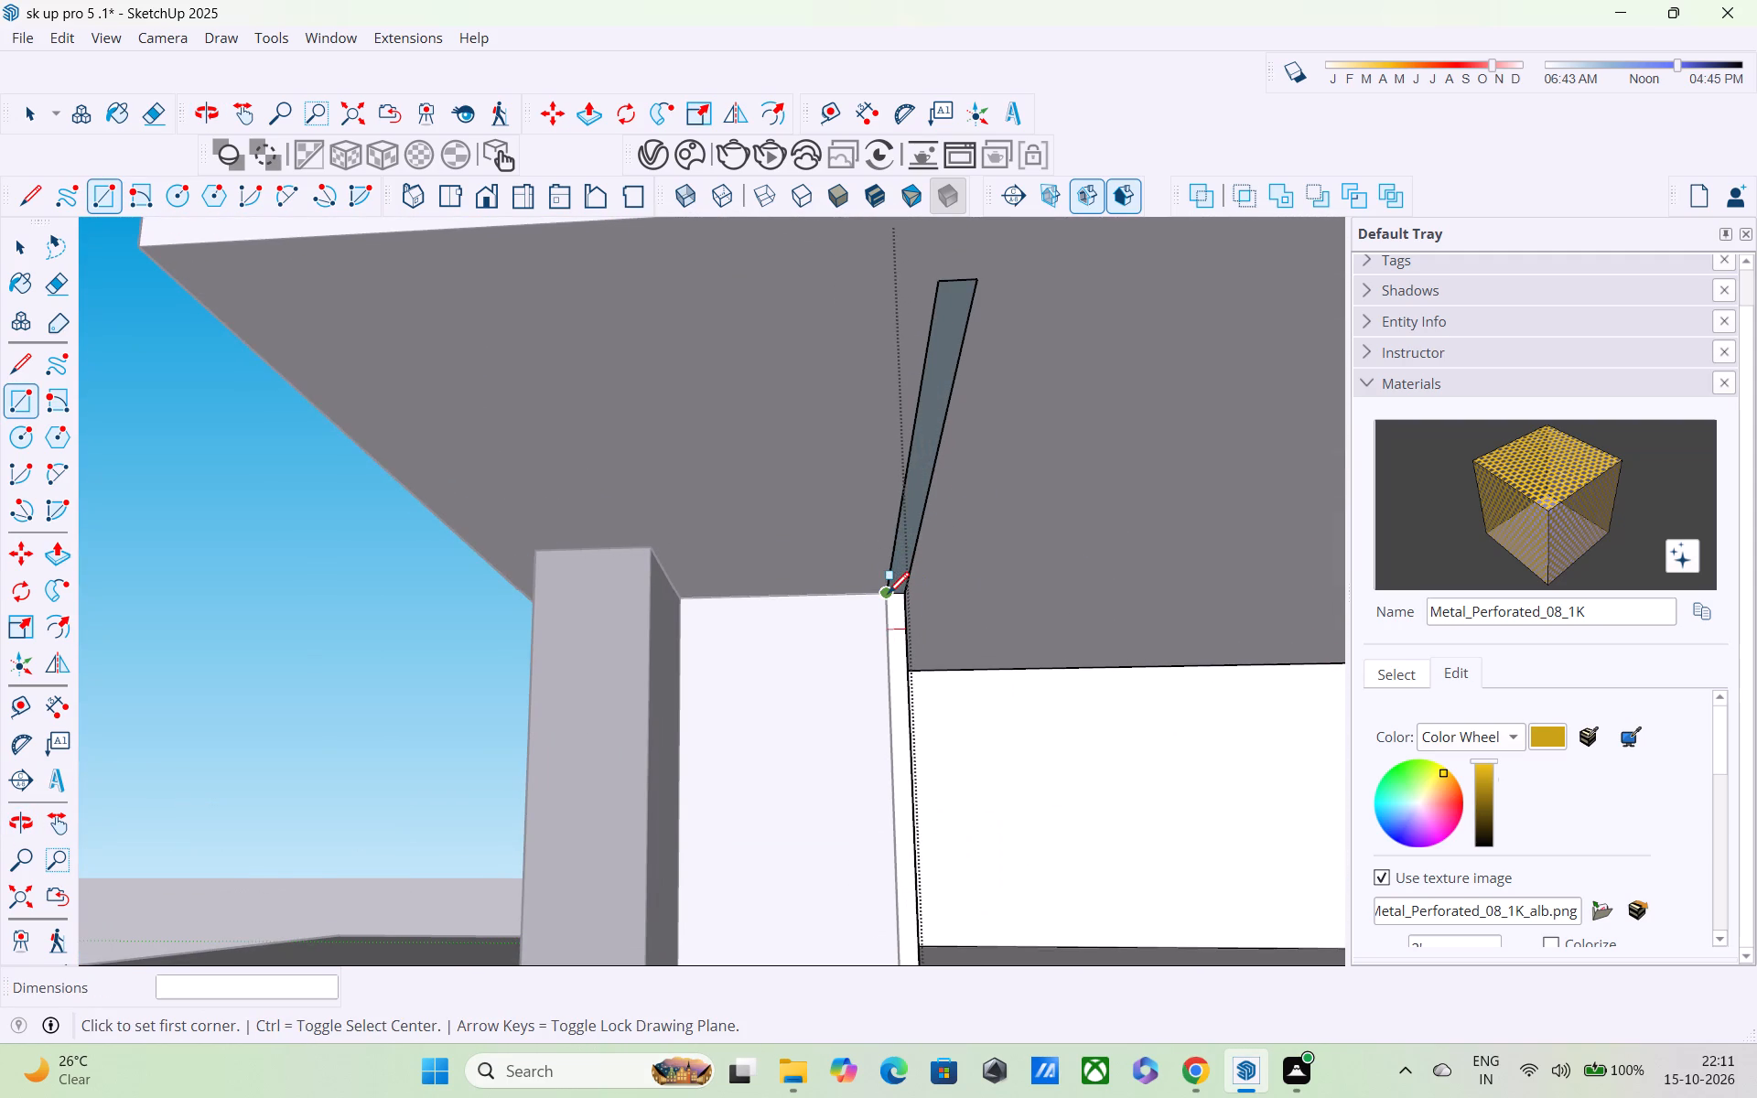
left_click(888, 596)
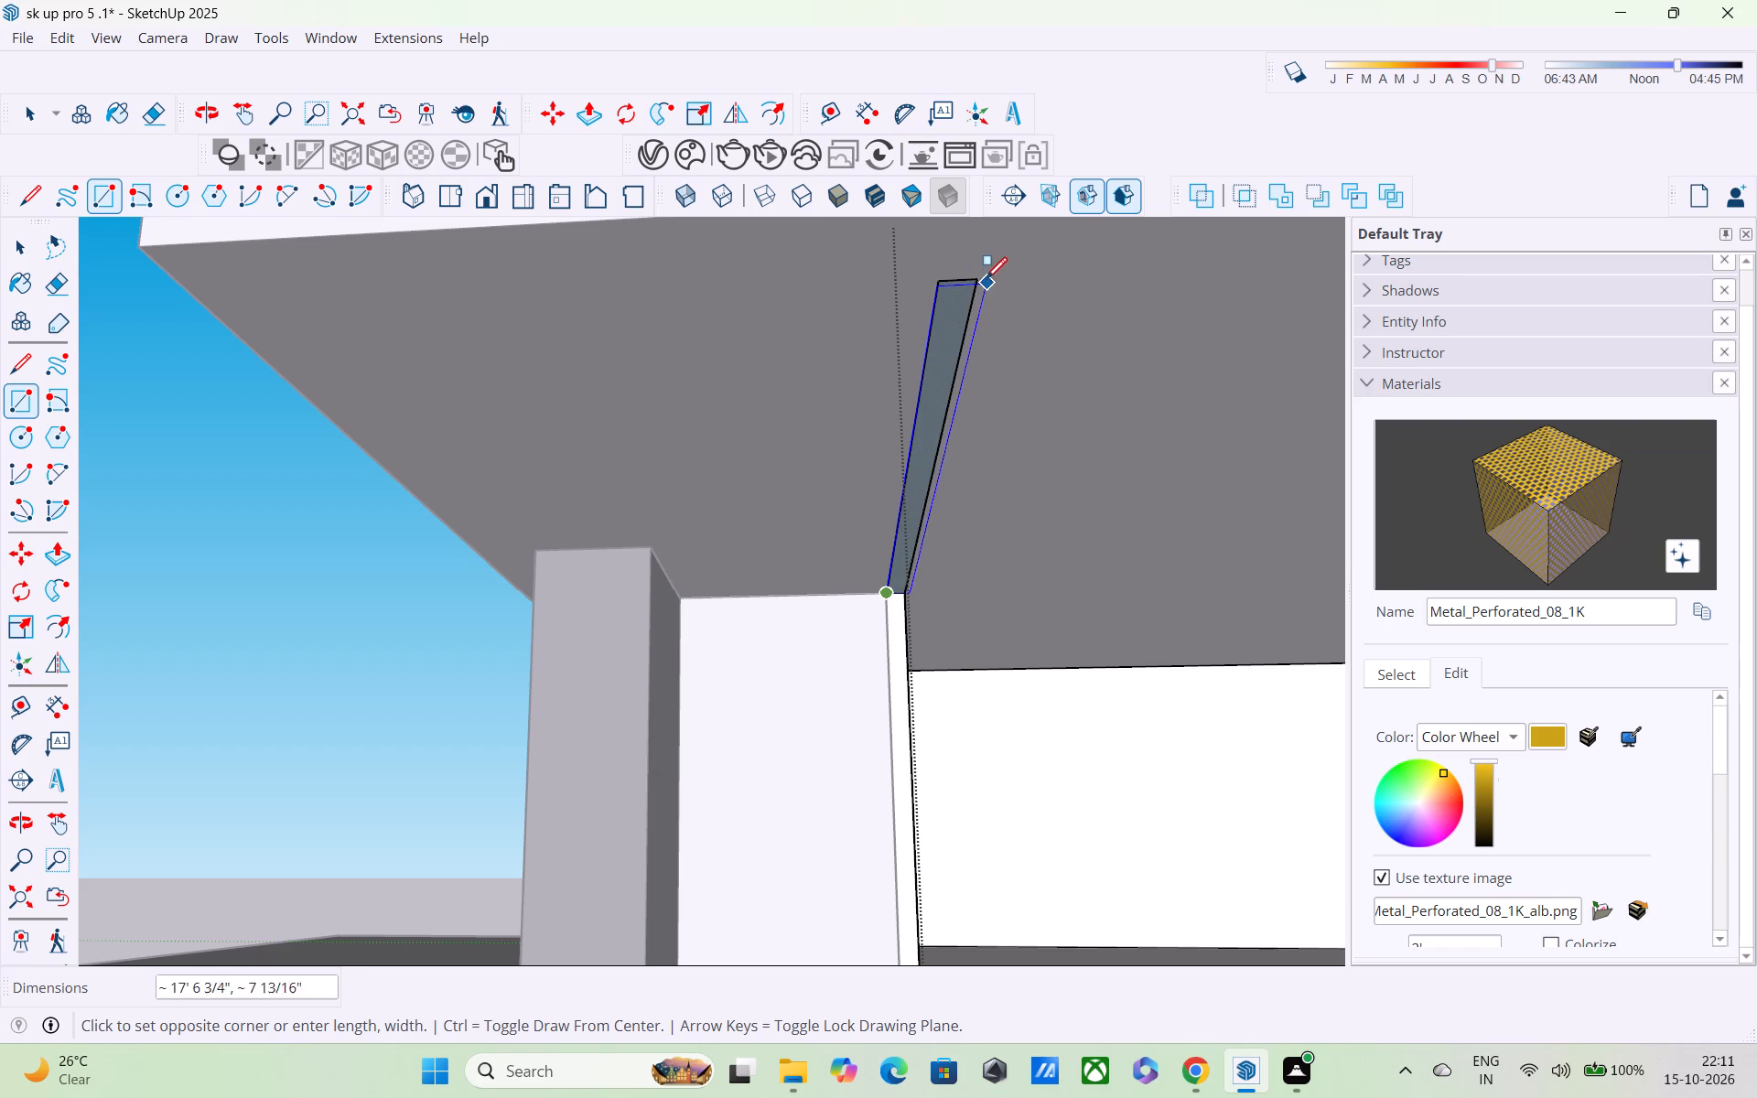
left_click(977, 276)
middle_click_drag(963, 375, 1362, 460)
scroll(1362, 454, "down", 5)
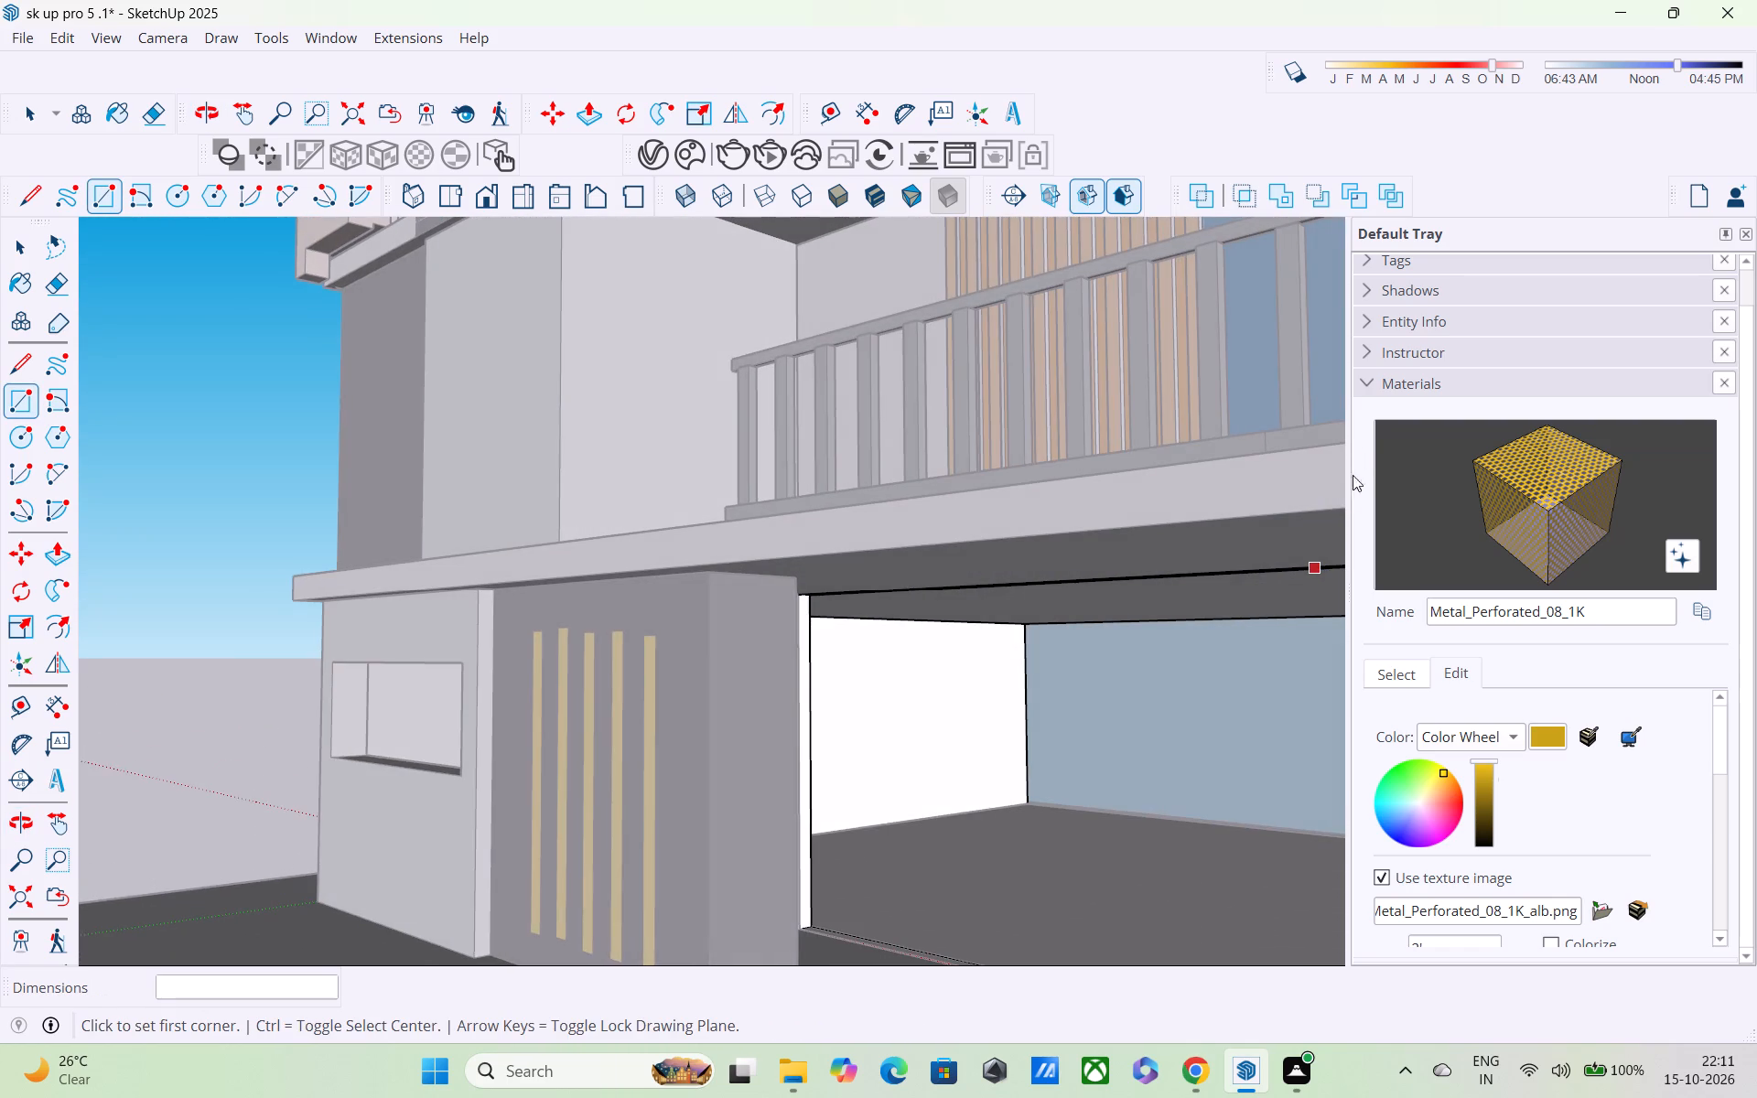
scroll(1274, 564, "down", 3)
key("Escape")
scroll(830, 735, "down", 4)
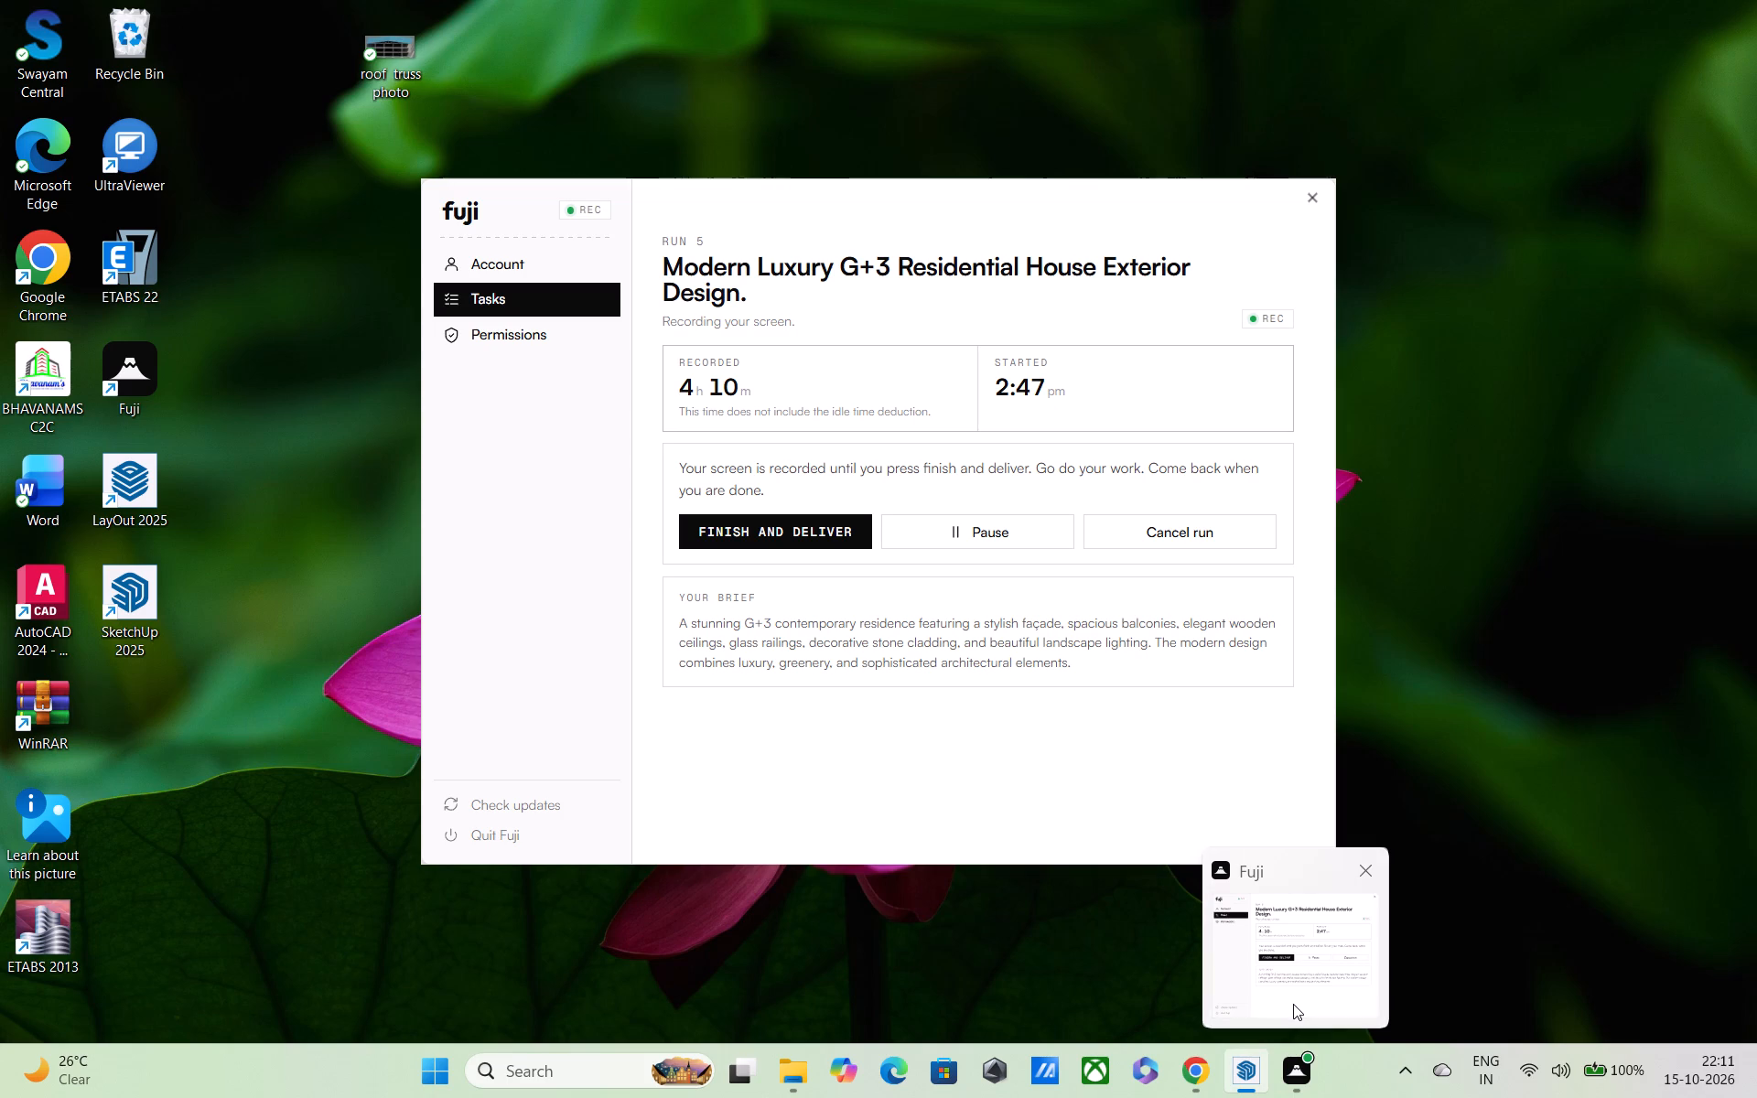
middle_click_drag(853, 872, 937, 805)
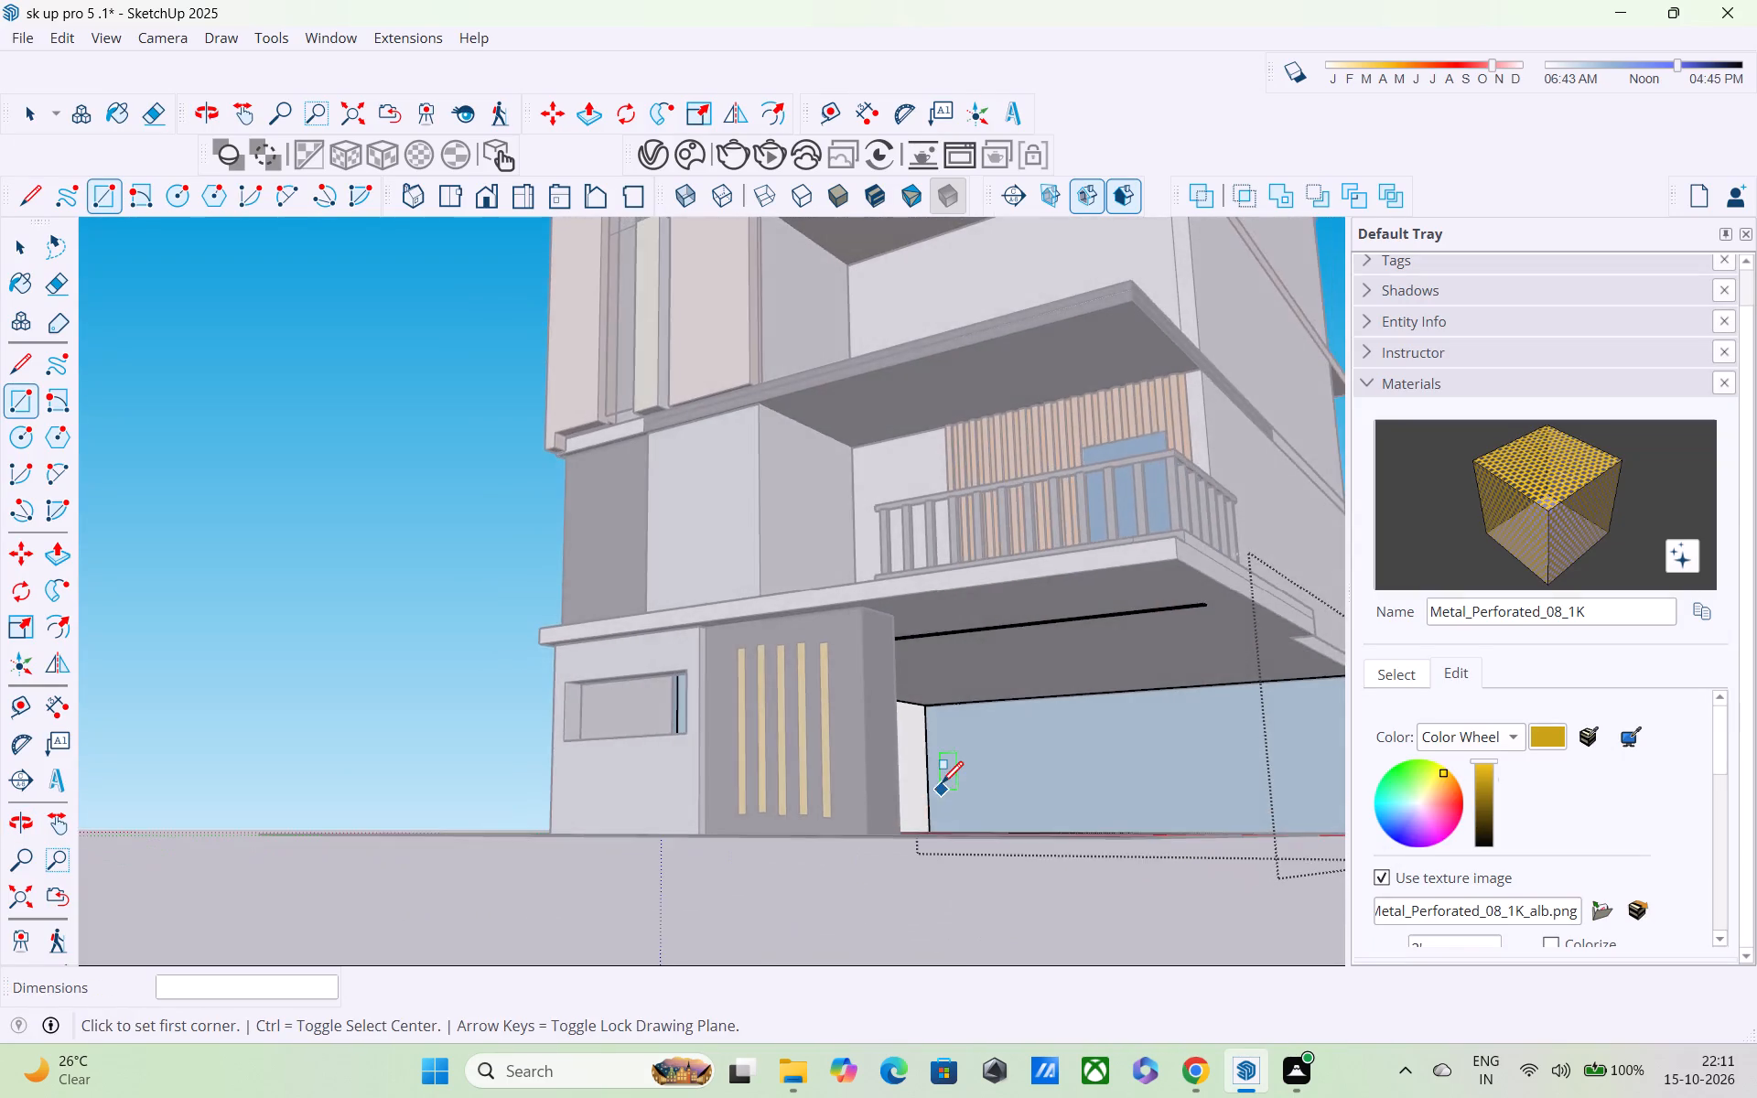
scroll(942, 785, "down", 4)
middle_click_drag(943, 784, 1061, 815)
key("space")
left_click(492, 635)
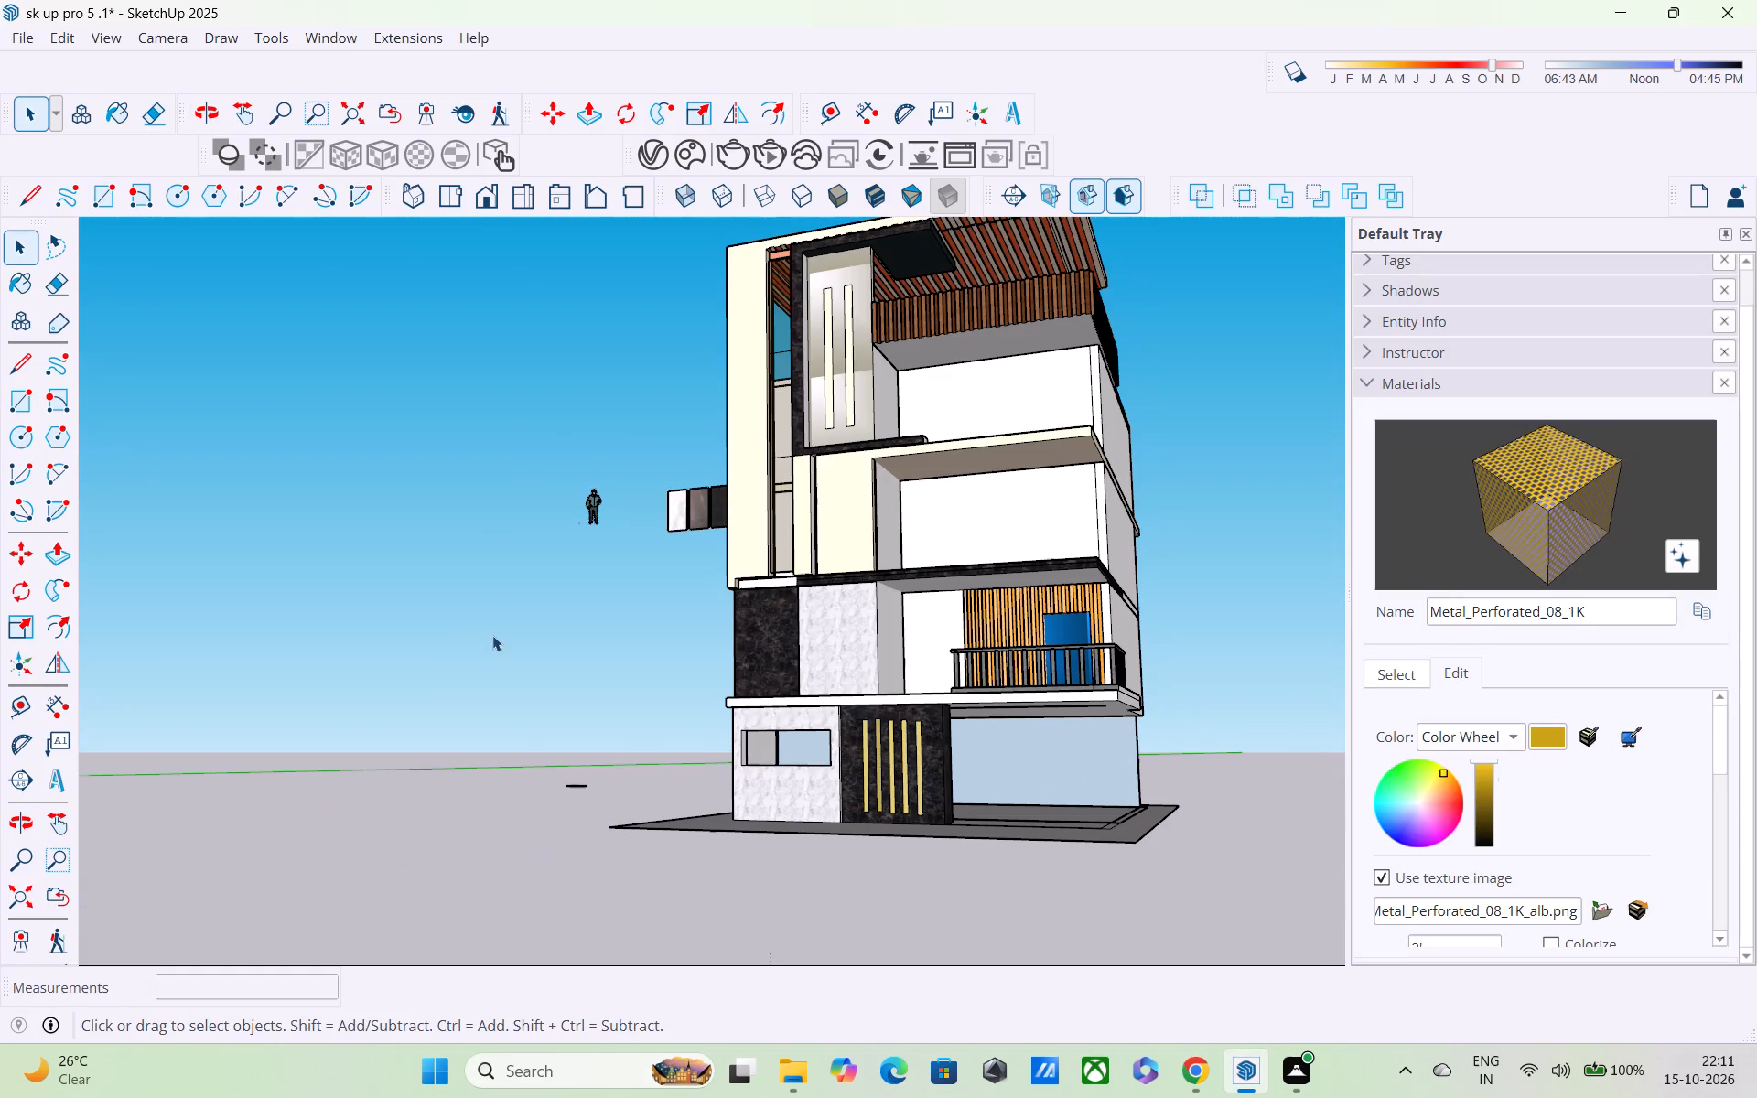
Import the T+gate model from the Downloads folder and place it on the ground beside the building.
middle_click_drag(522, 700, 332, 645, "shift")
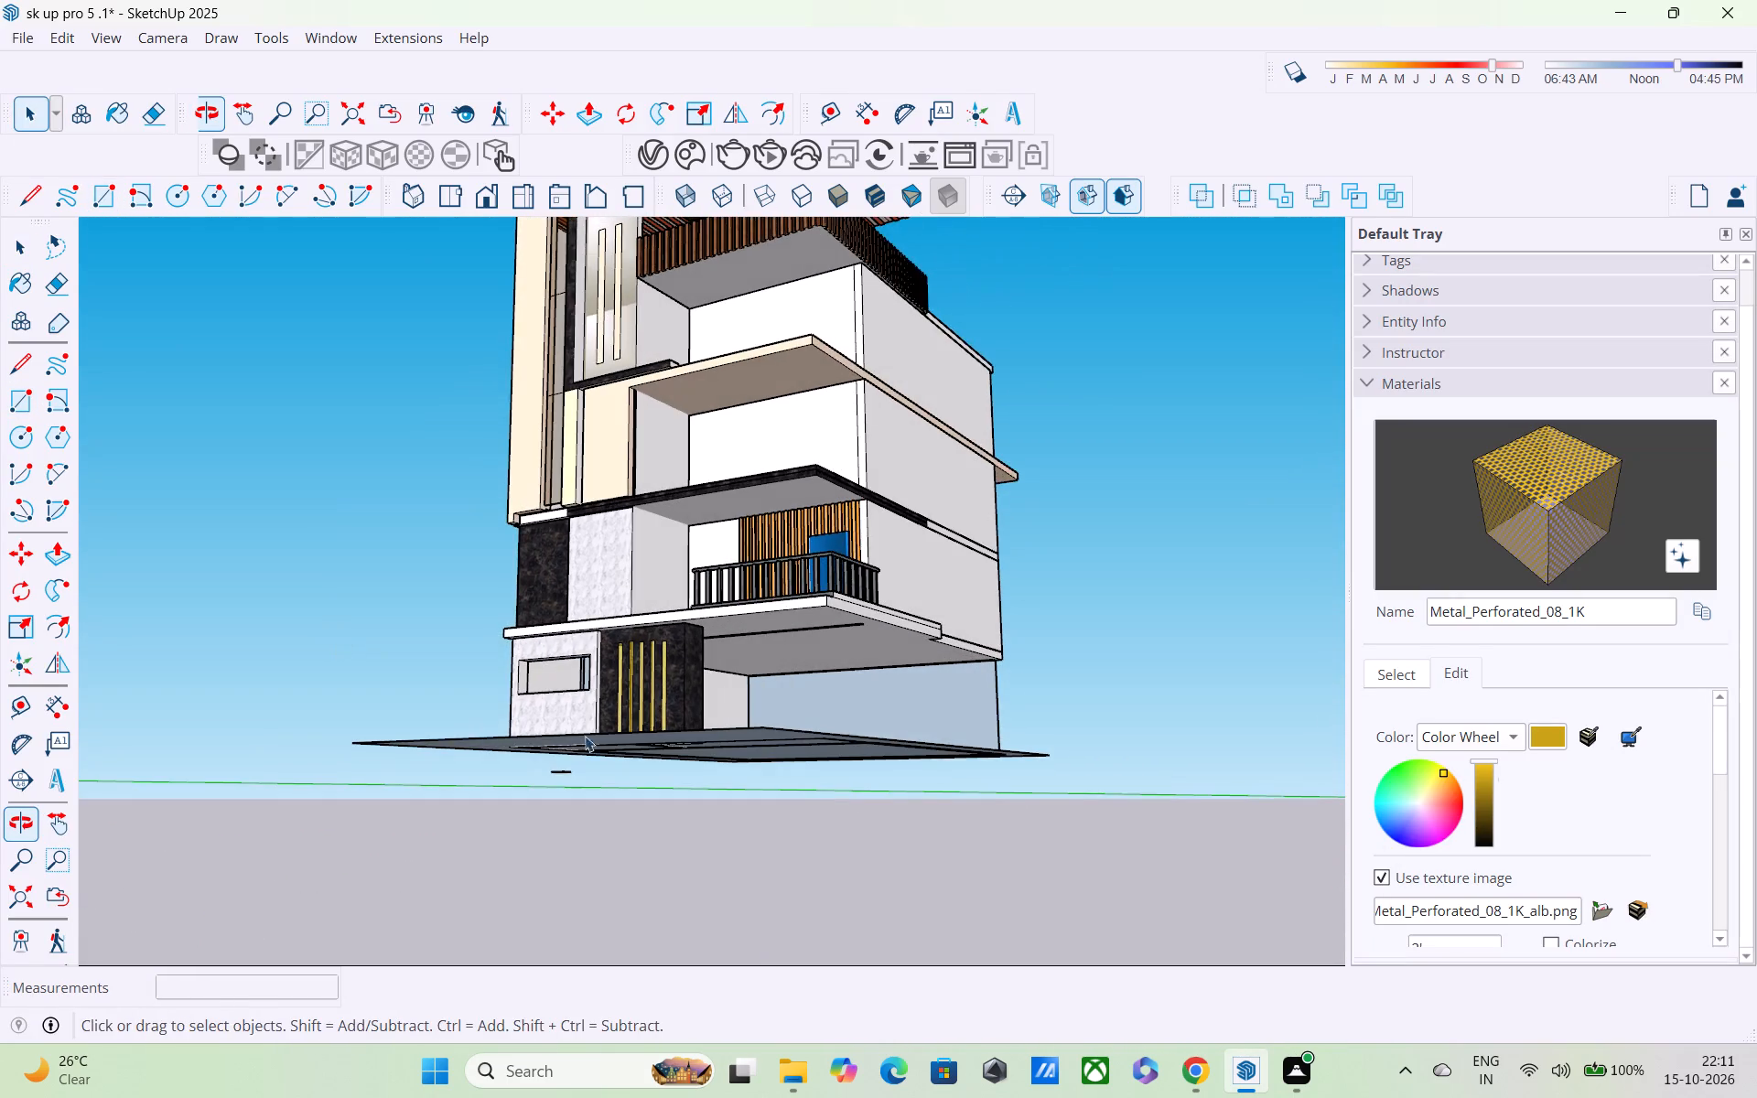
middle_click_drag(655, 744, 791, 820)
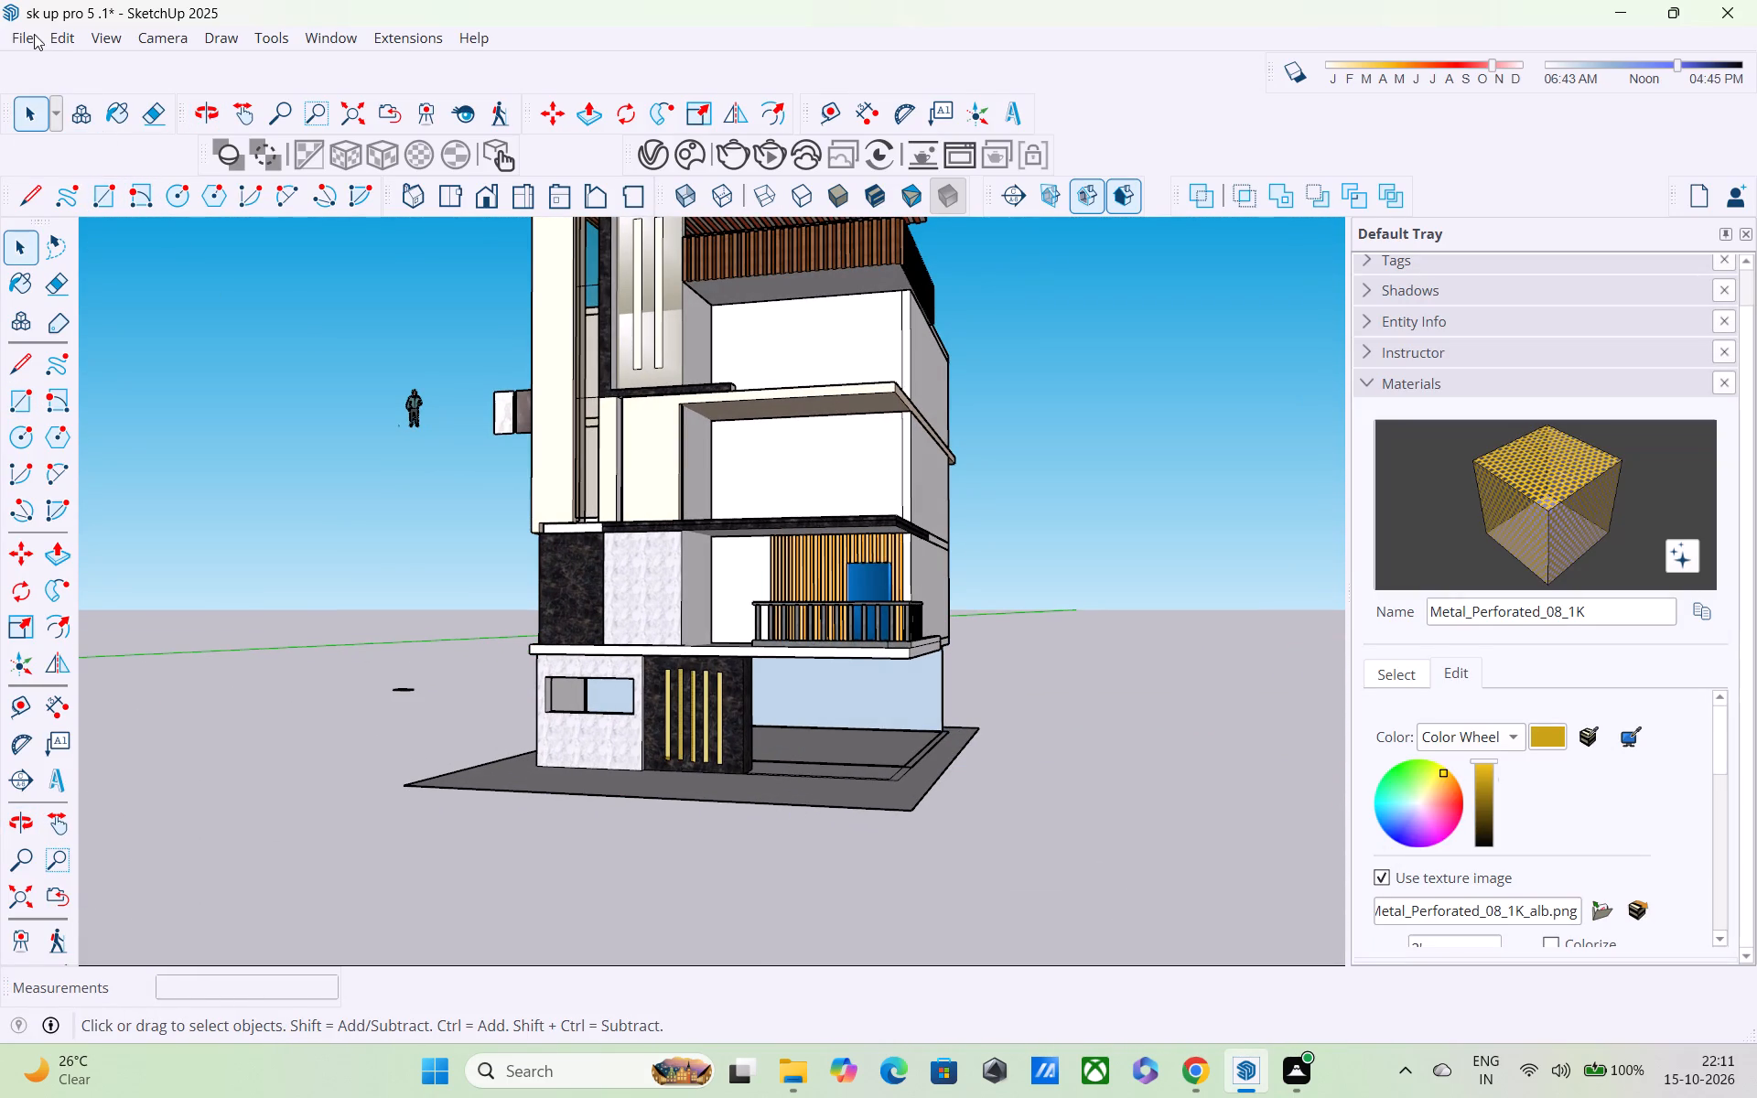
left_click(30, 38)
left_click(77, 363)
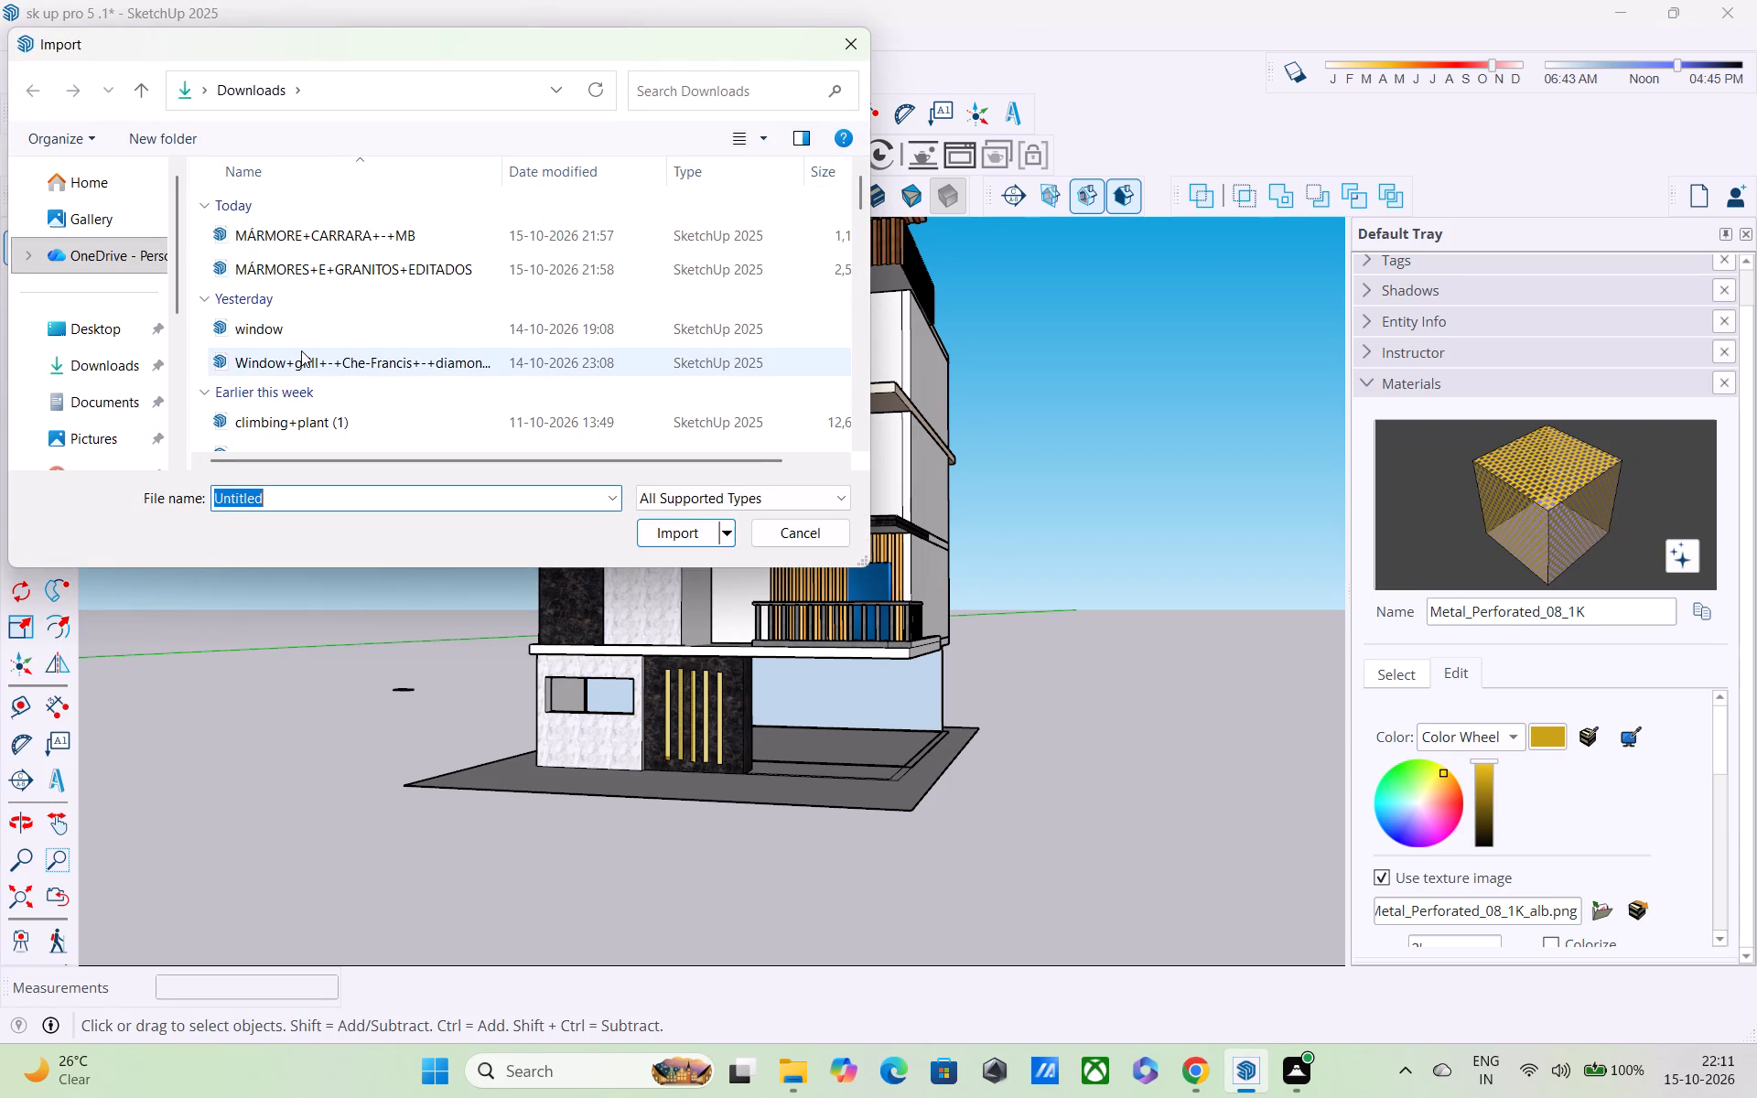
scroll(301, 350, "down", 1)
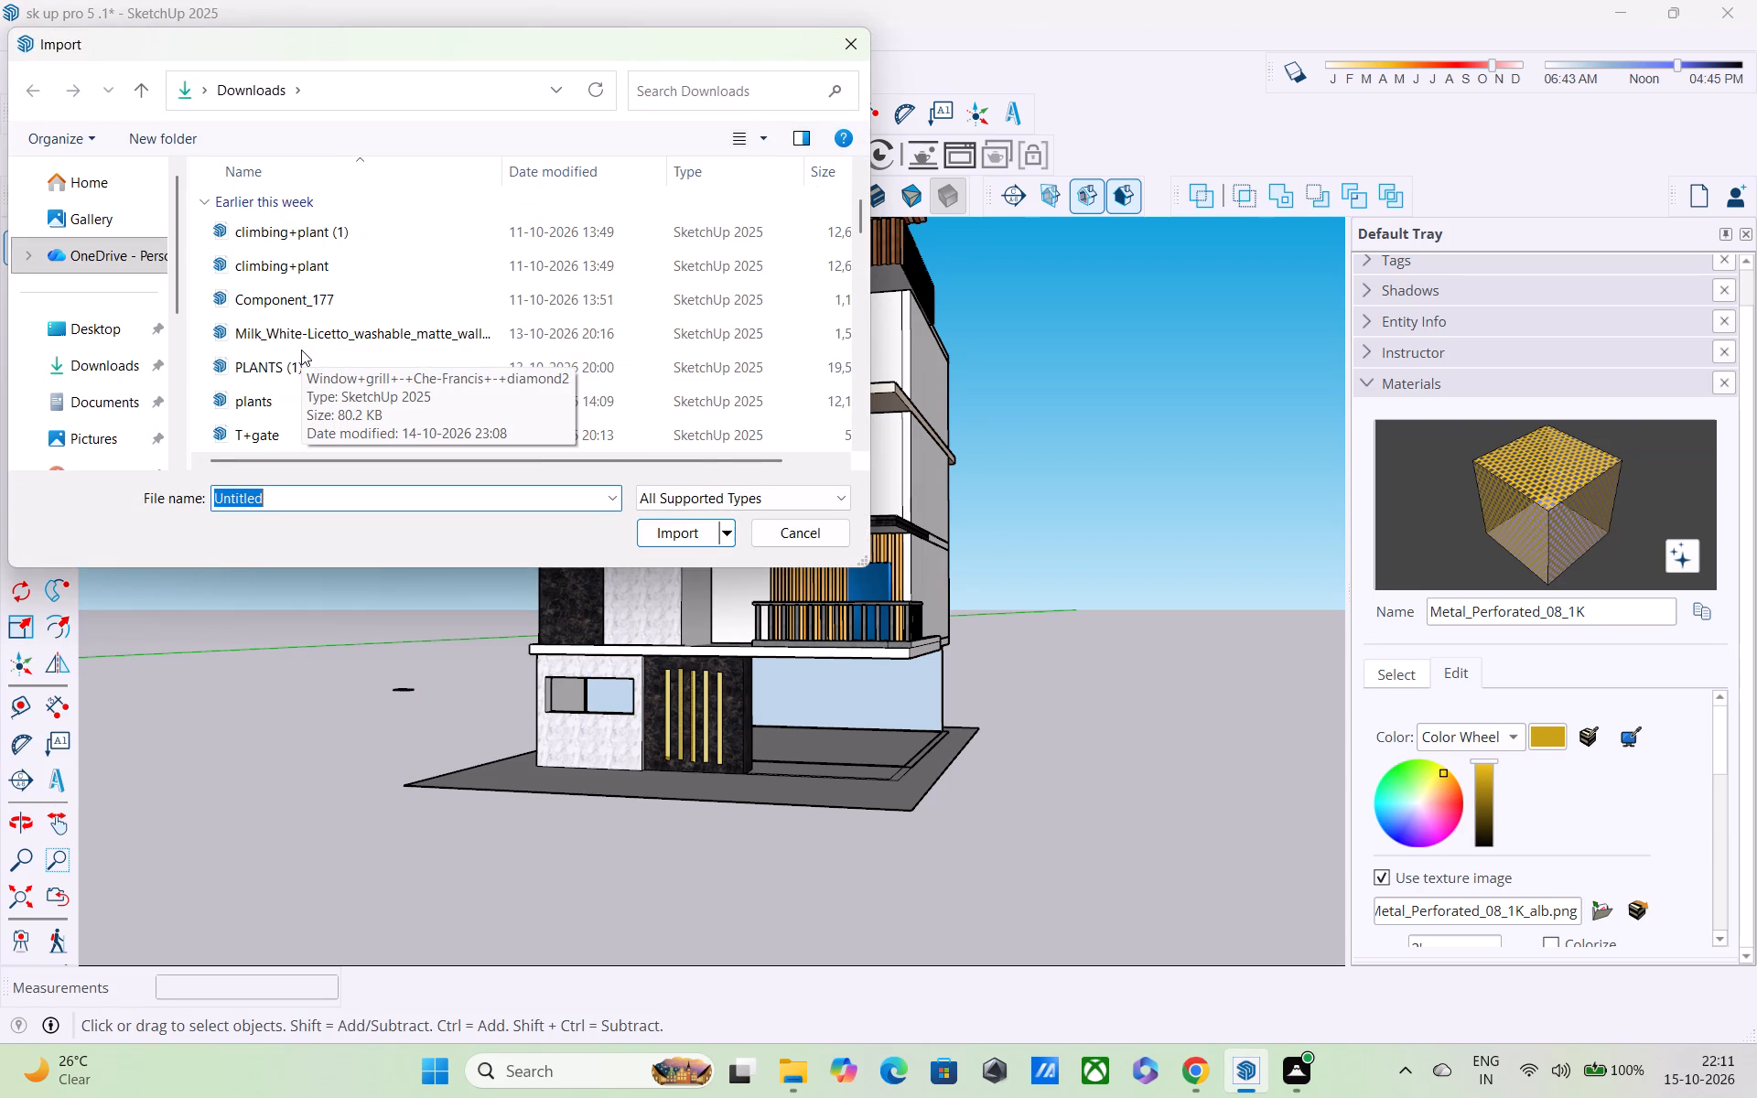
left_click(284, 431)
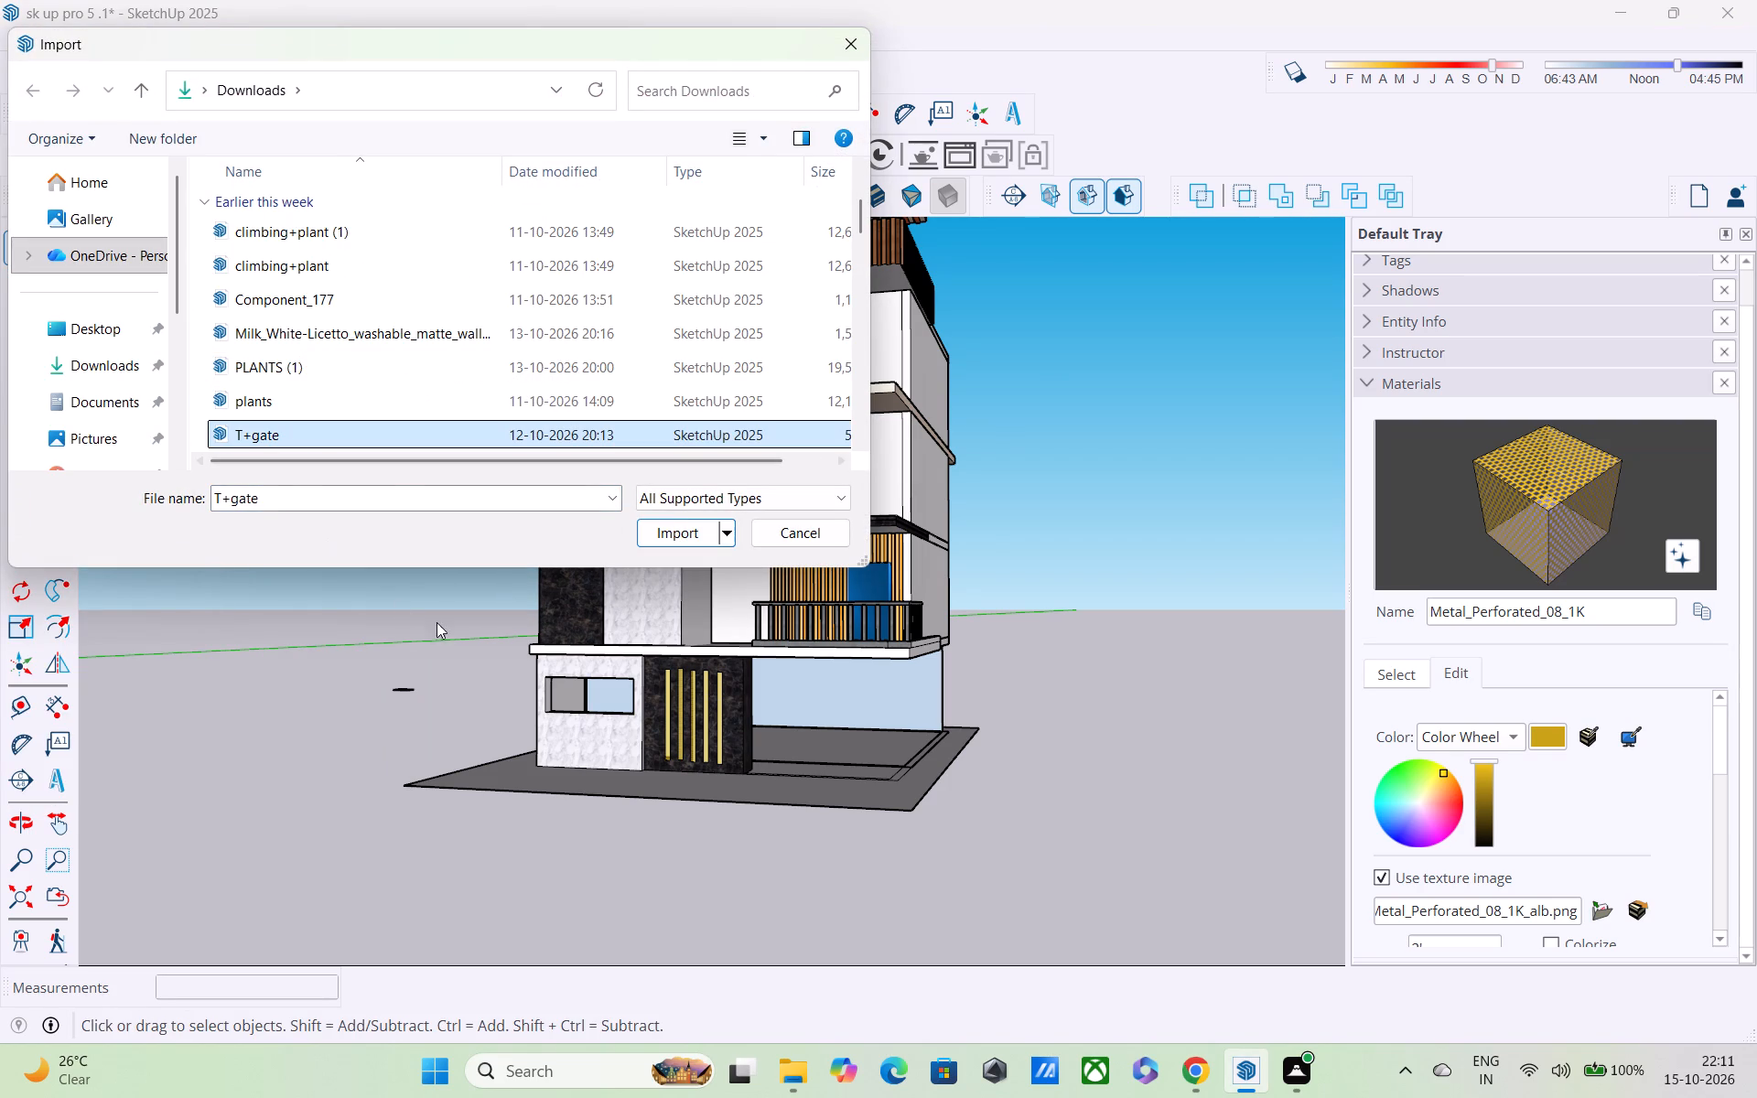
left_click(669, 528)
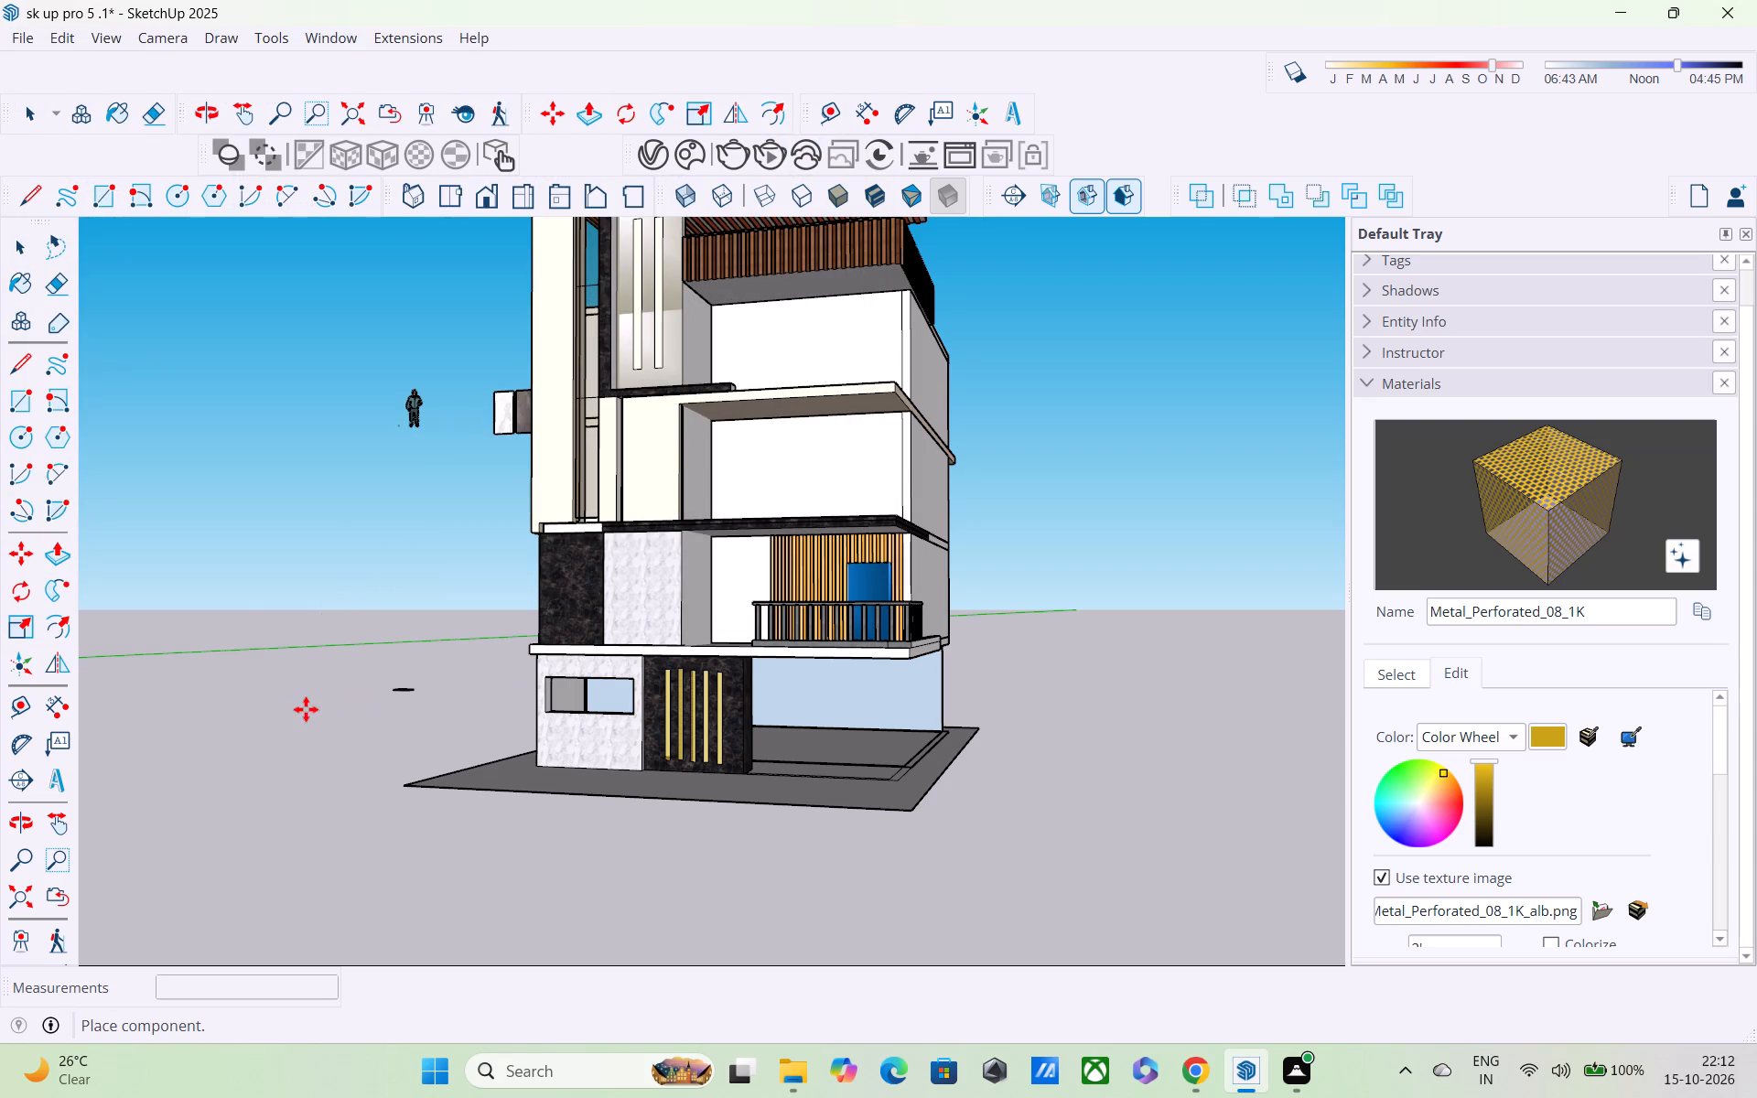
scroll(458, 790, "down", 5)
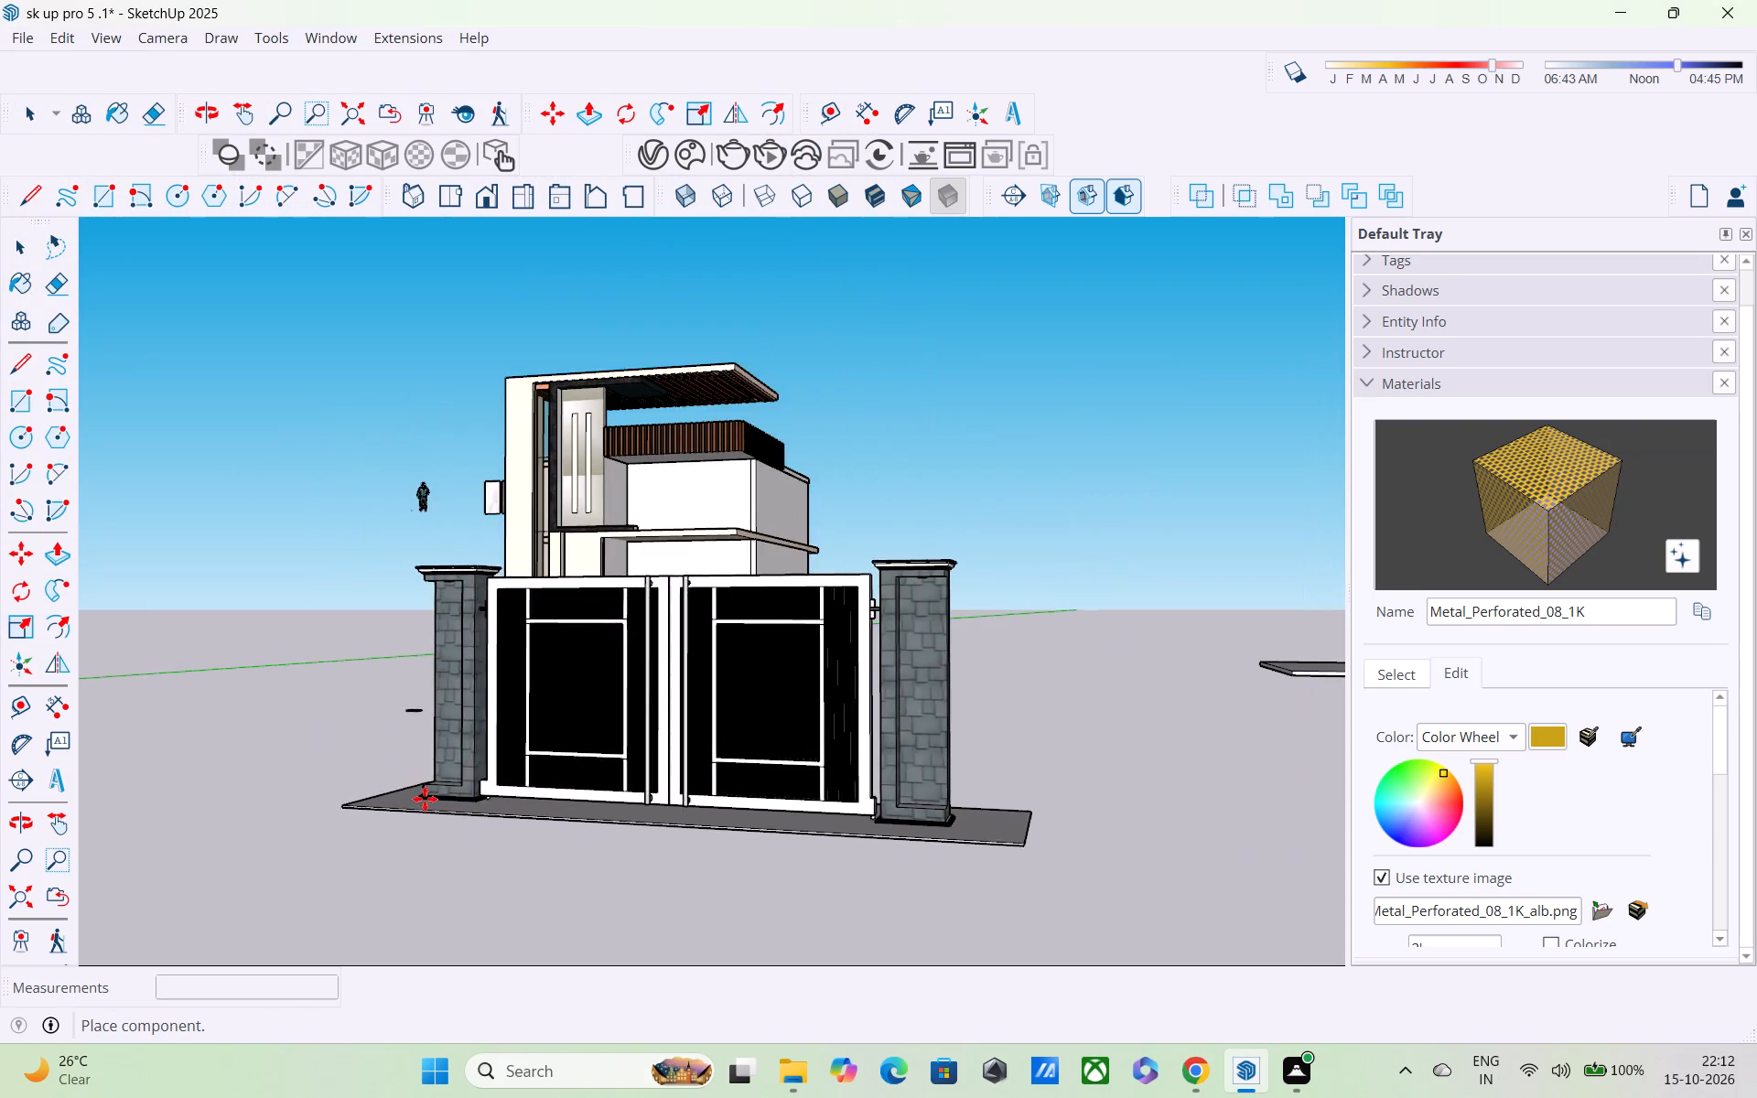
scroll(425, 799, "down", 9)
left_click(803, 828)
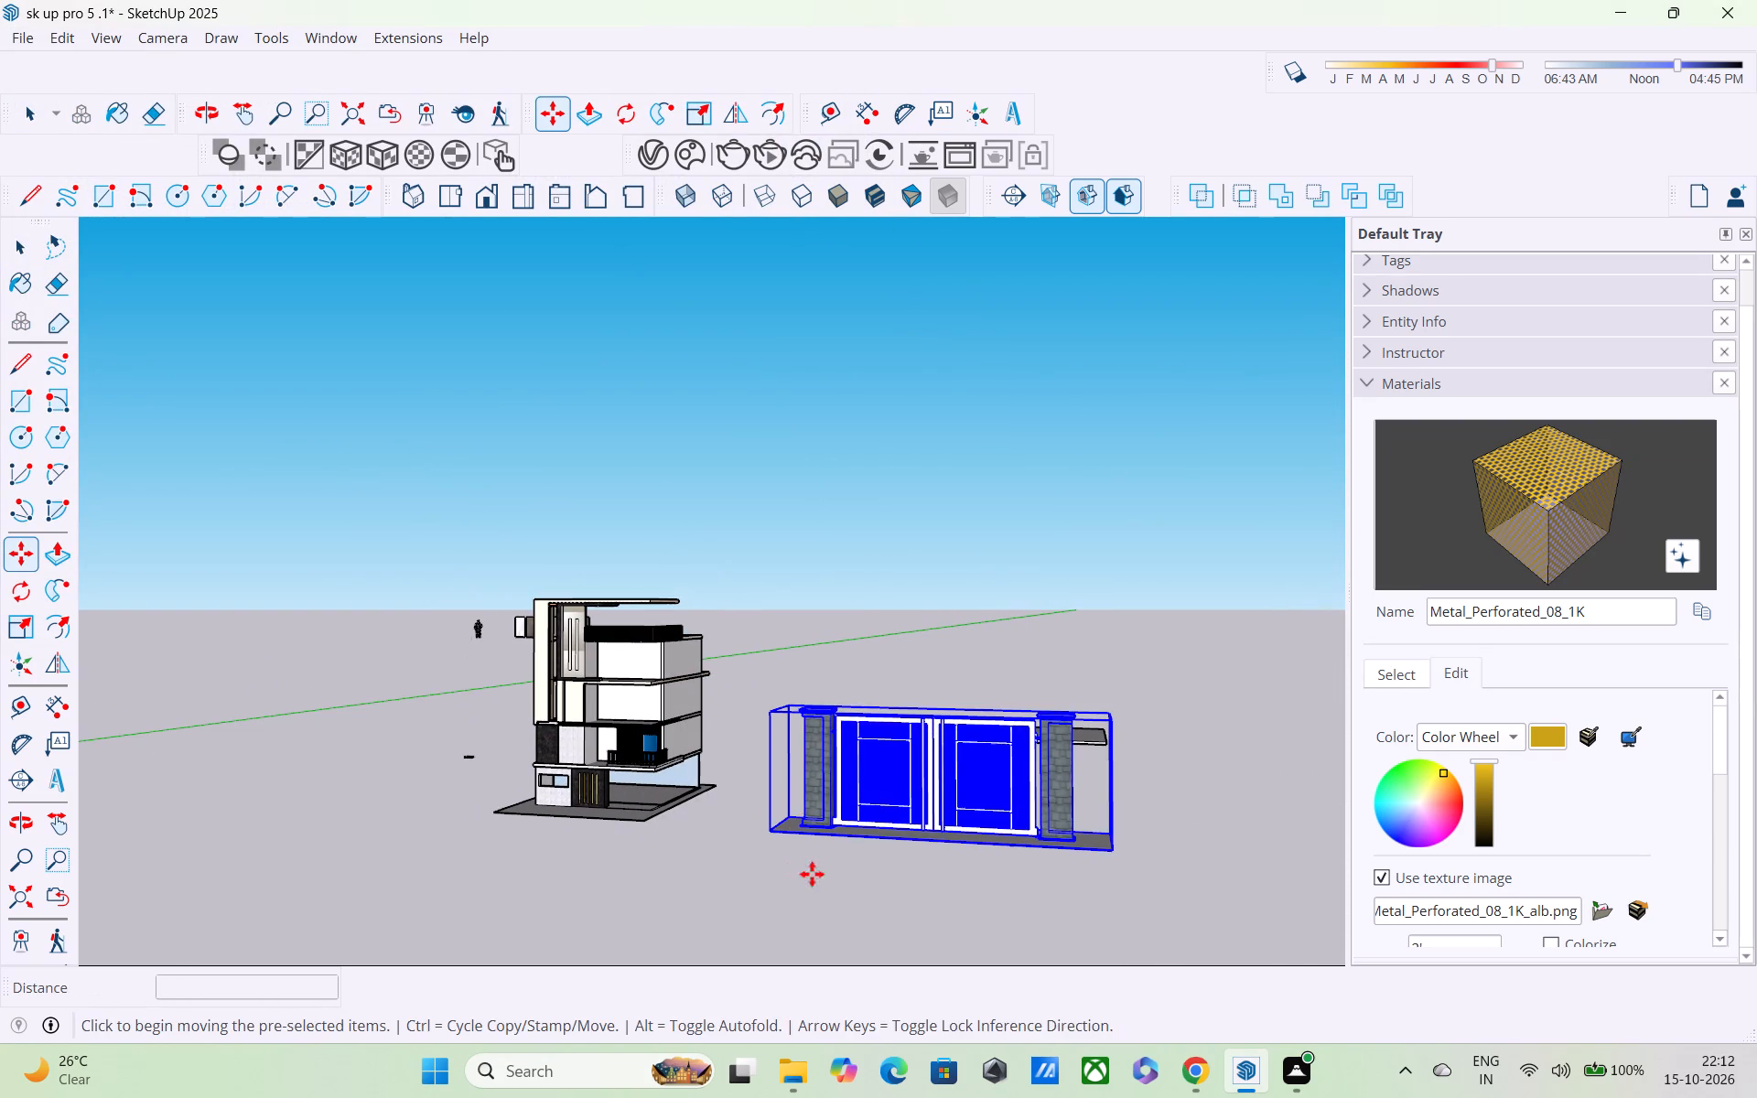
Scale the imported T+gate down in height to about 0.71 of its size.
key("s")
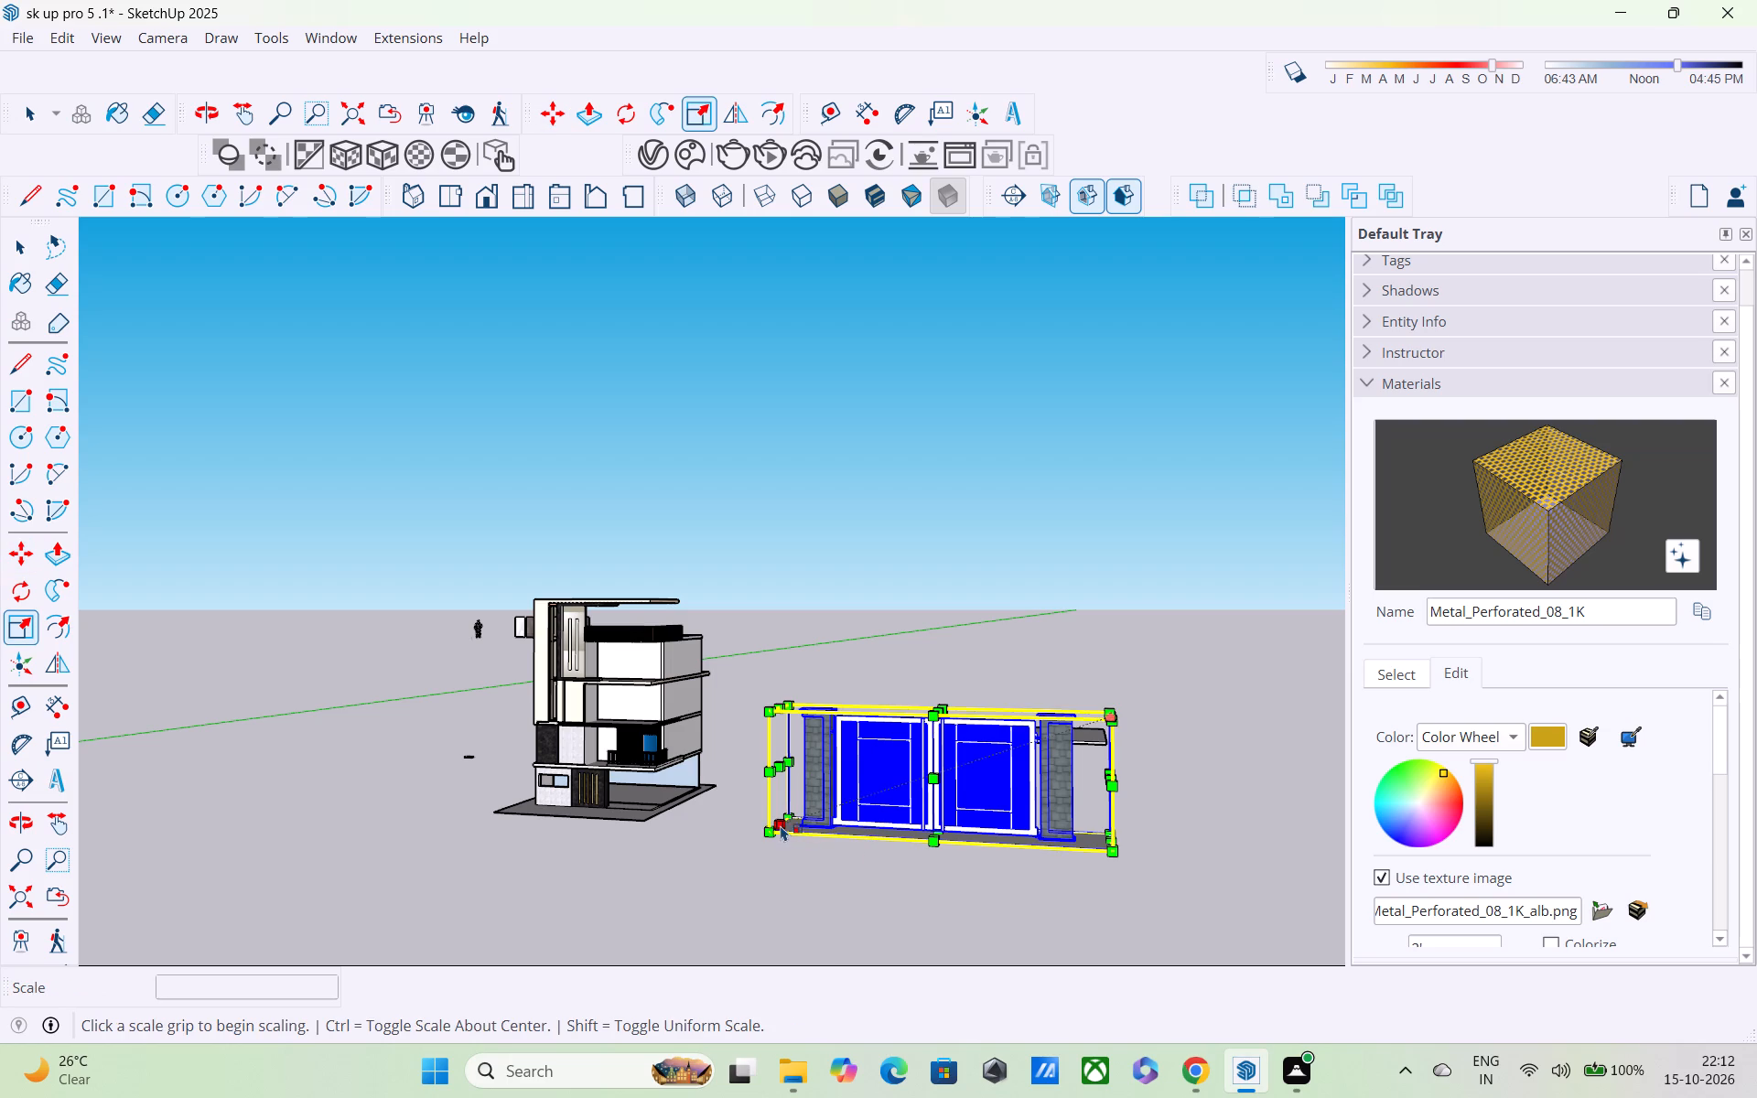
middle_click_drag(795, 808, 972, 846)
scroll(985, 706, "up", 3)
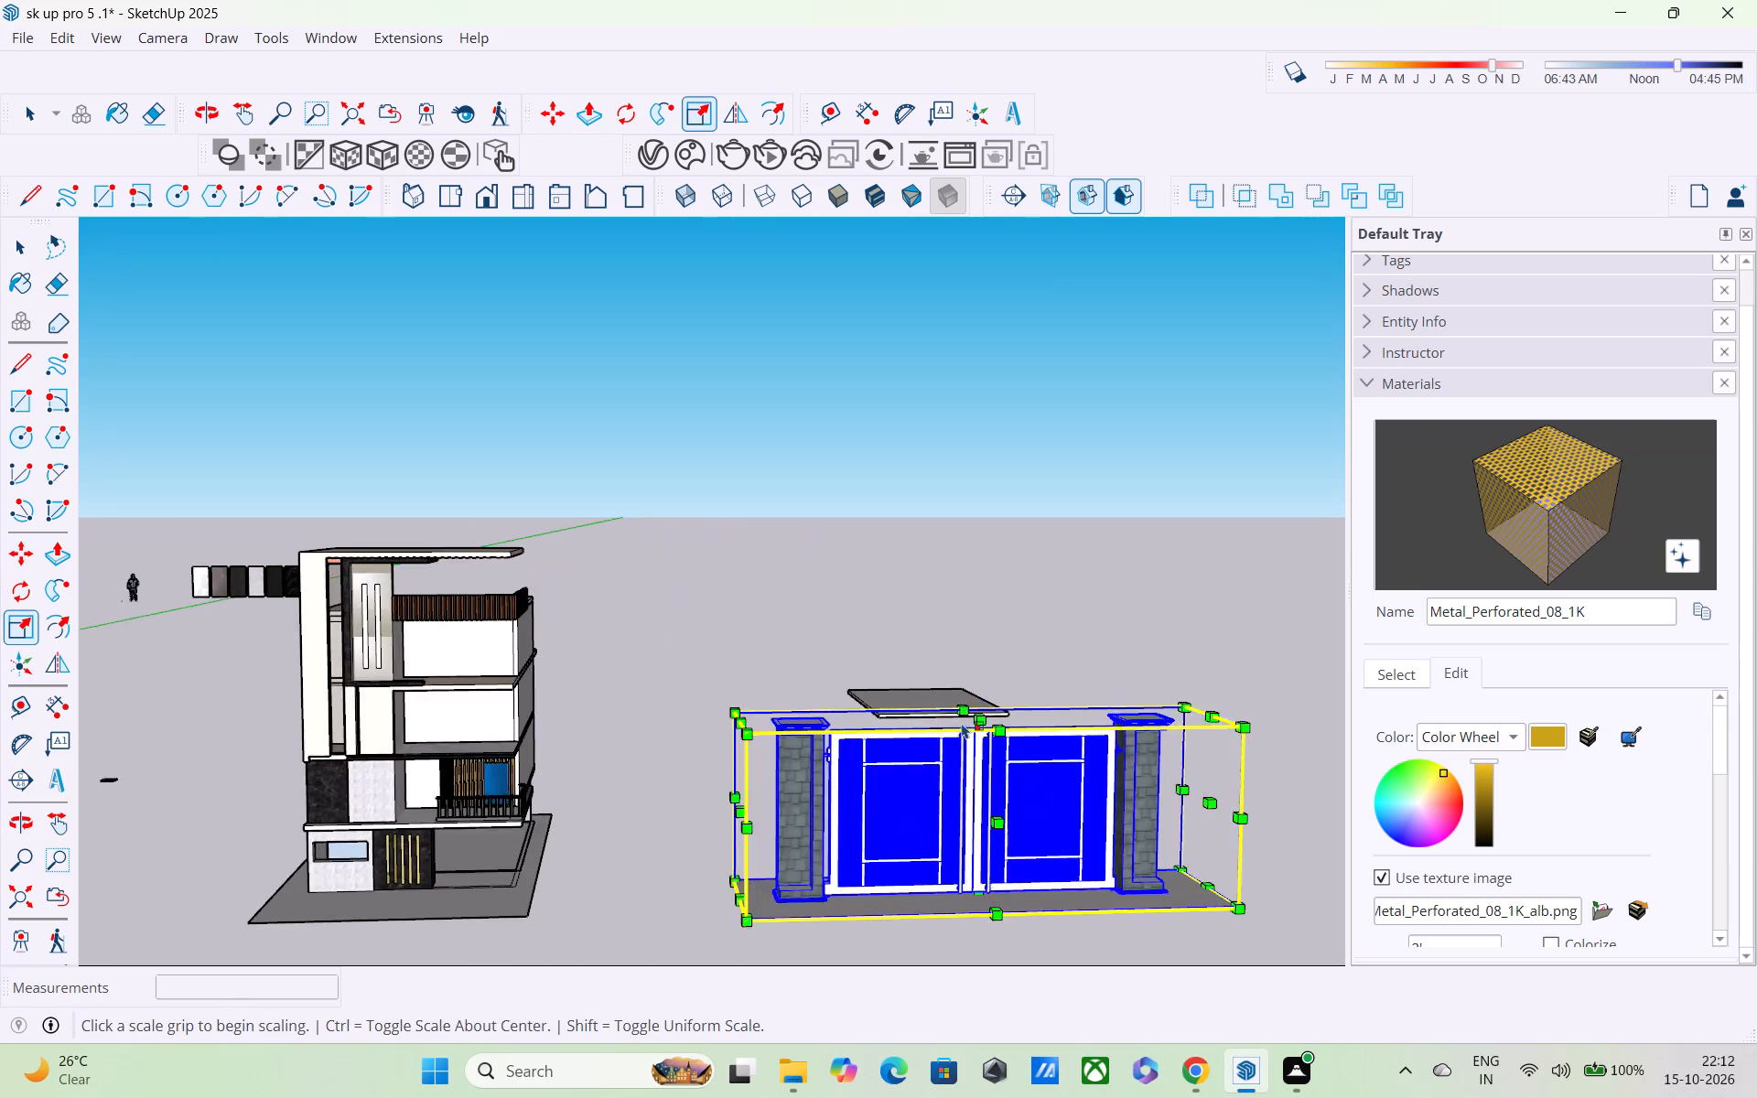
scroll(962, 723, "up", 4)
left_click(999, 717)
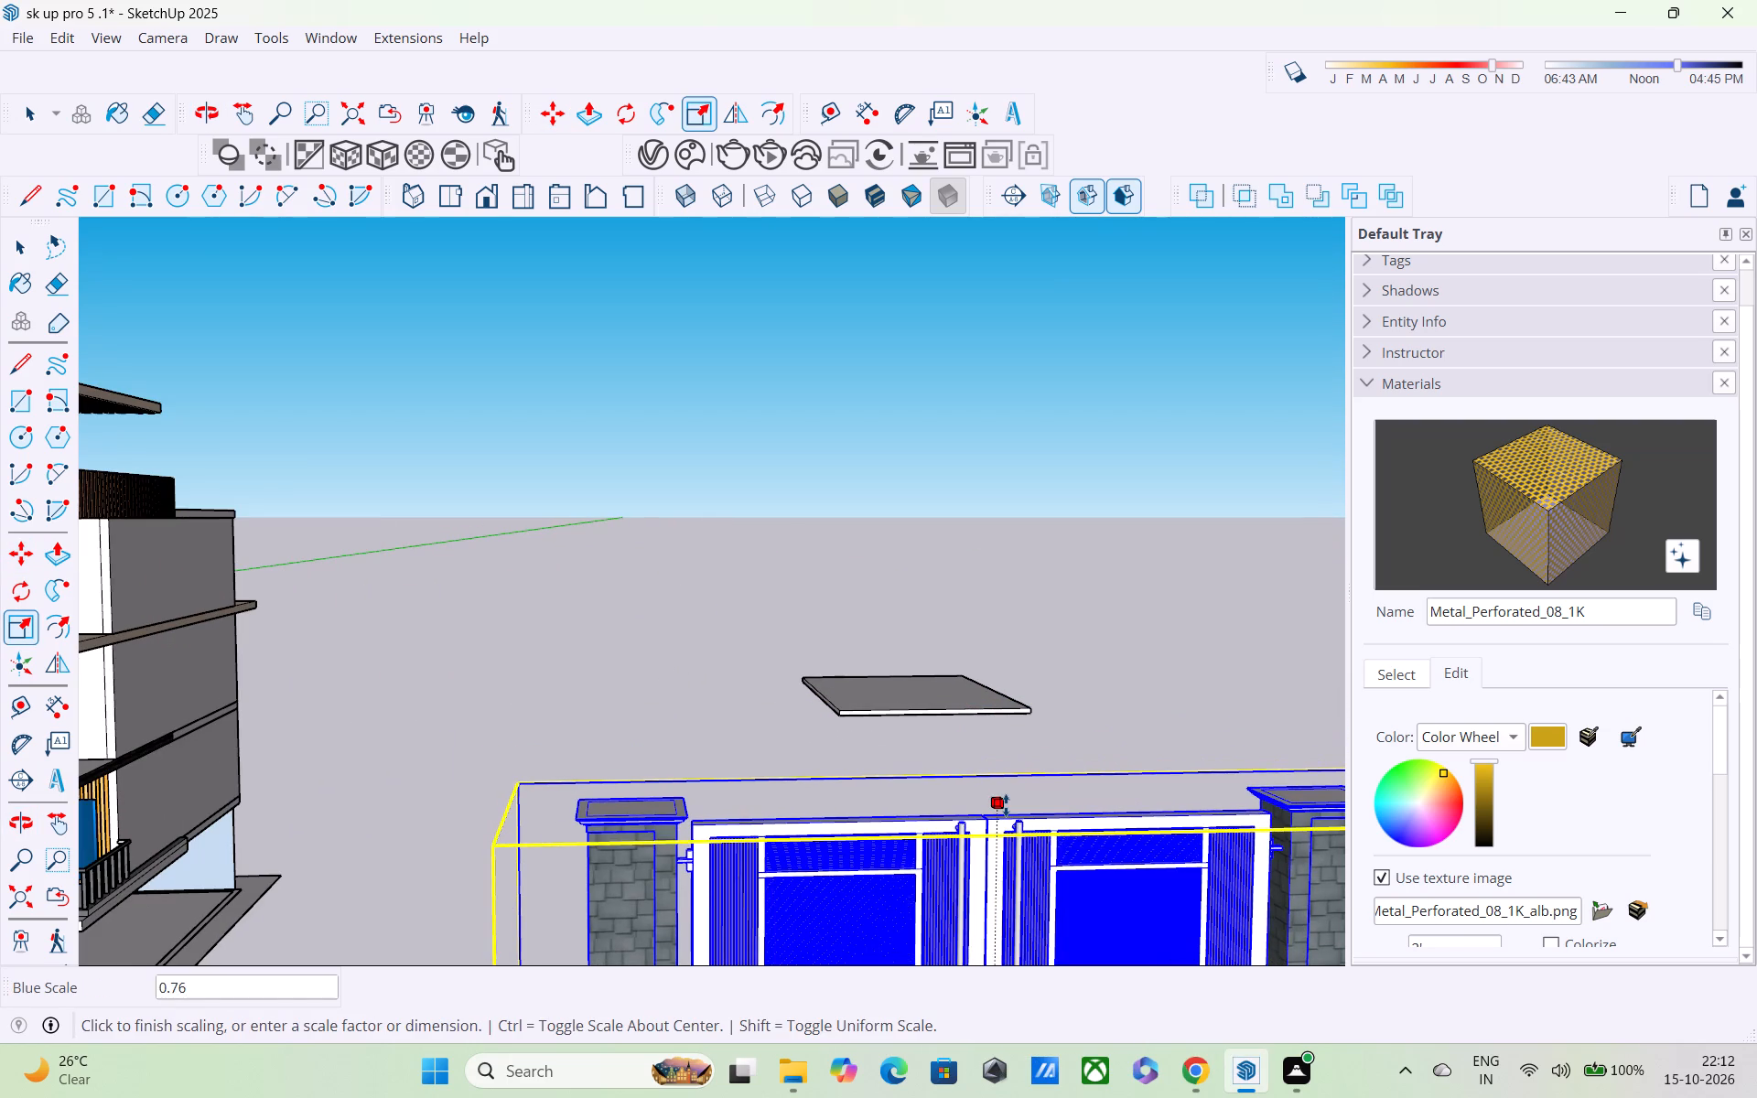
middle_click_drag(1006, 805, 878, 497)
scroll(878, 537, "down", 2)
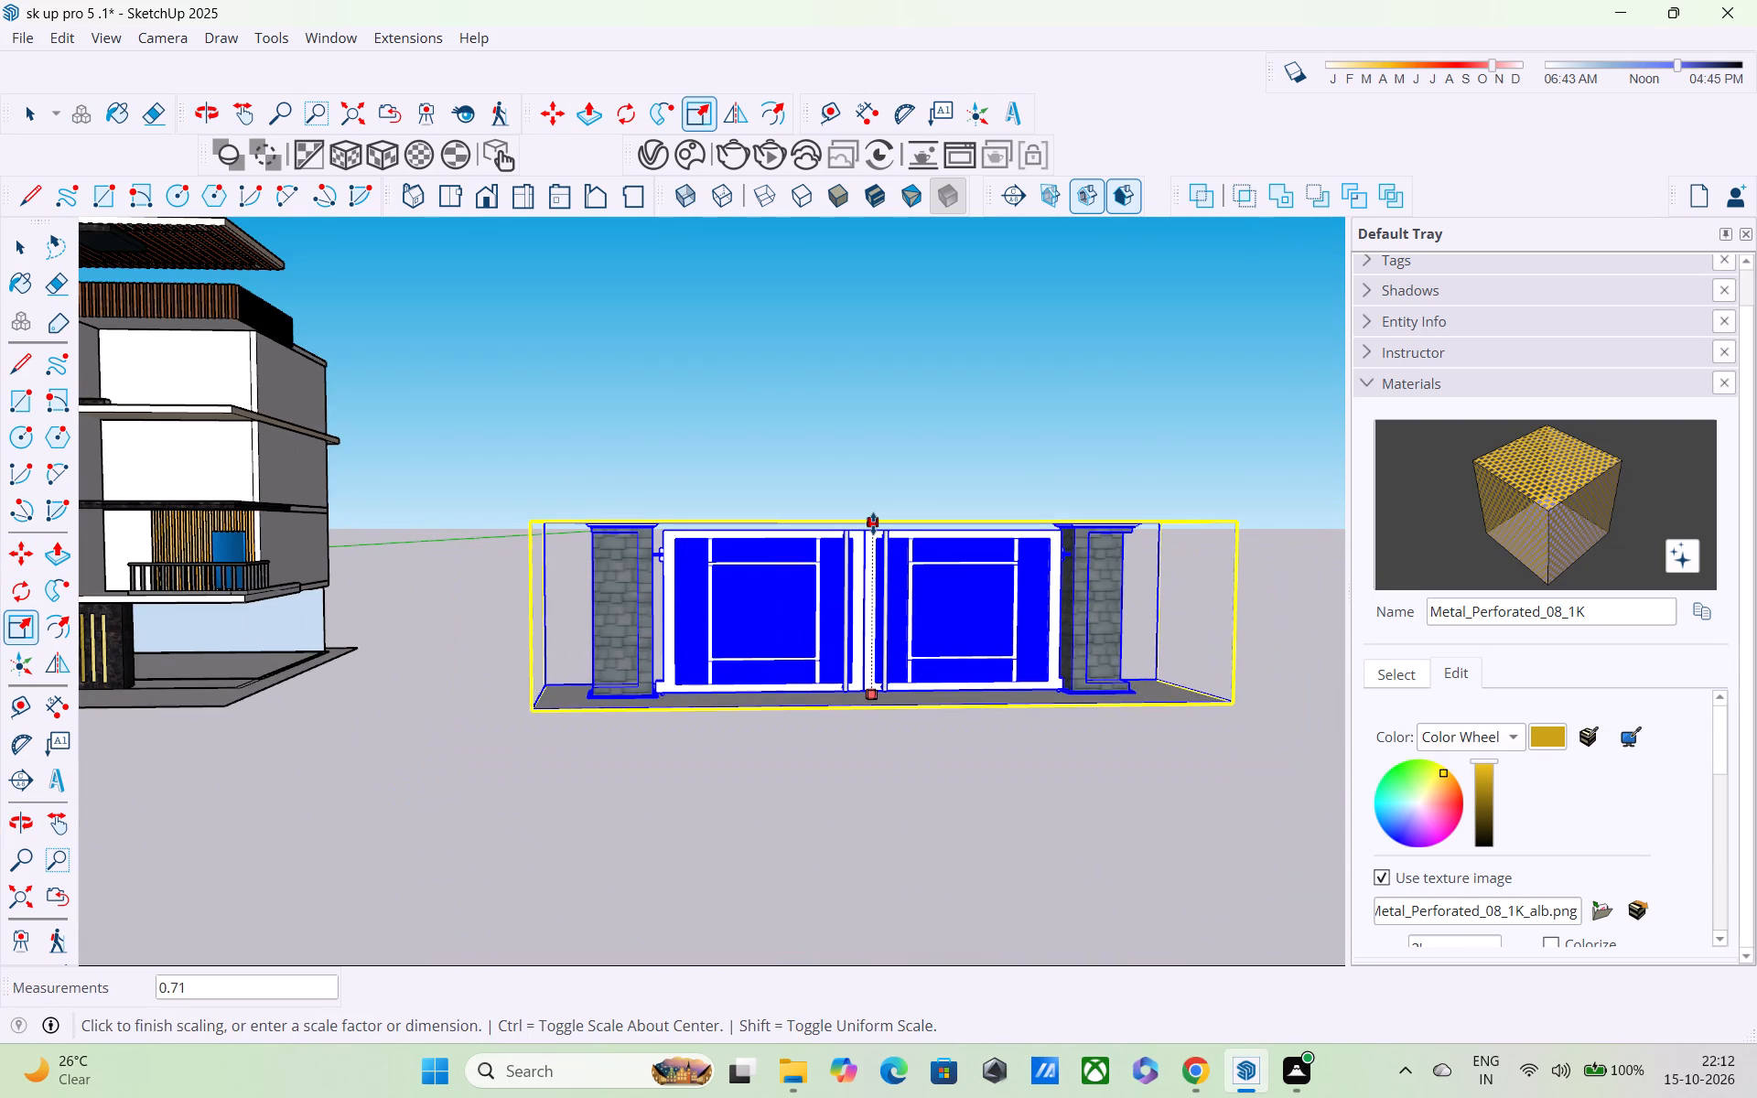
left_click(873, 523)
Scale the gate narrower along the red axis from the pillar side nearest the building.
middle_click_drag(550, 593, 918, 631)
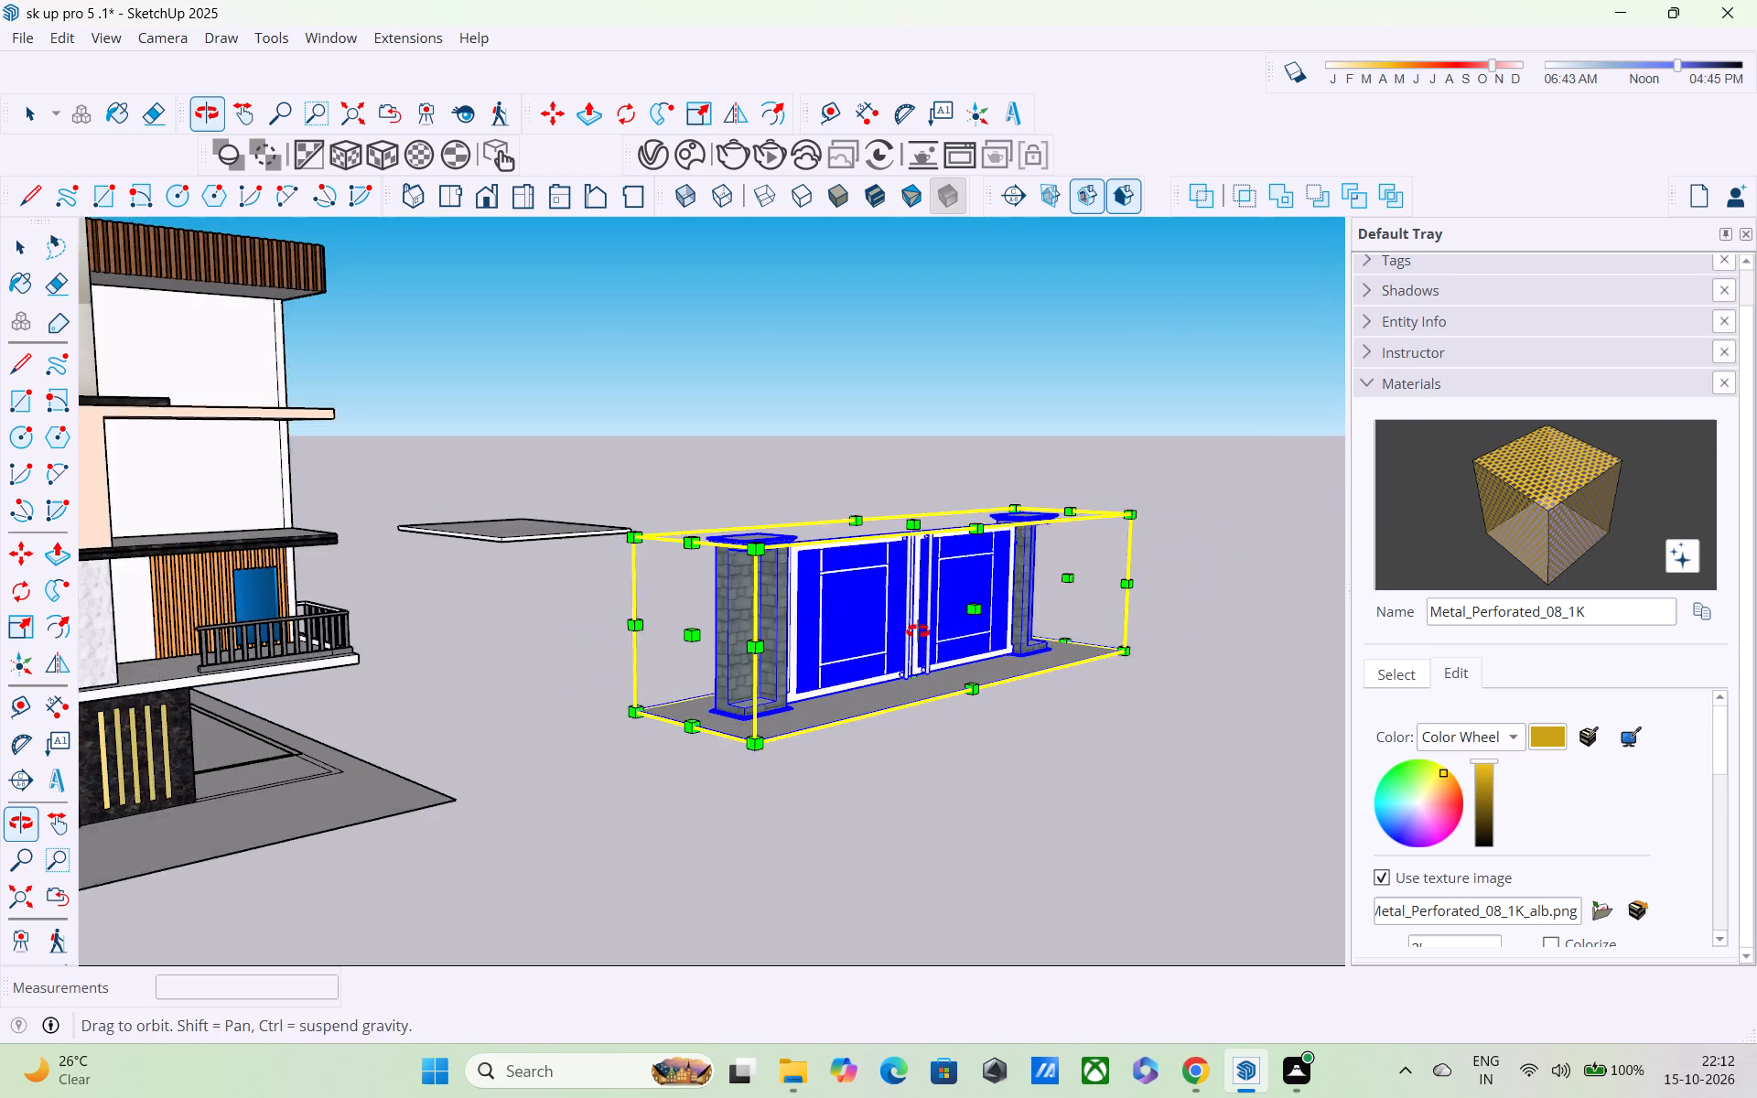
middle_click_drag(918, 631, 919, 631)
left_click(720, 636)
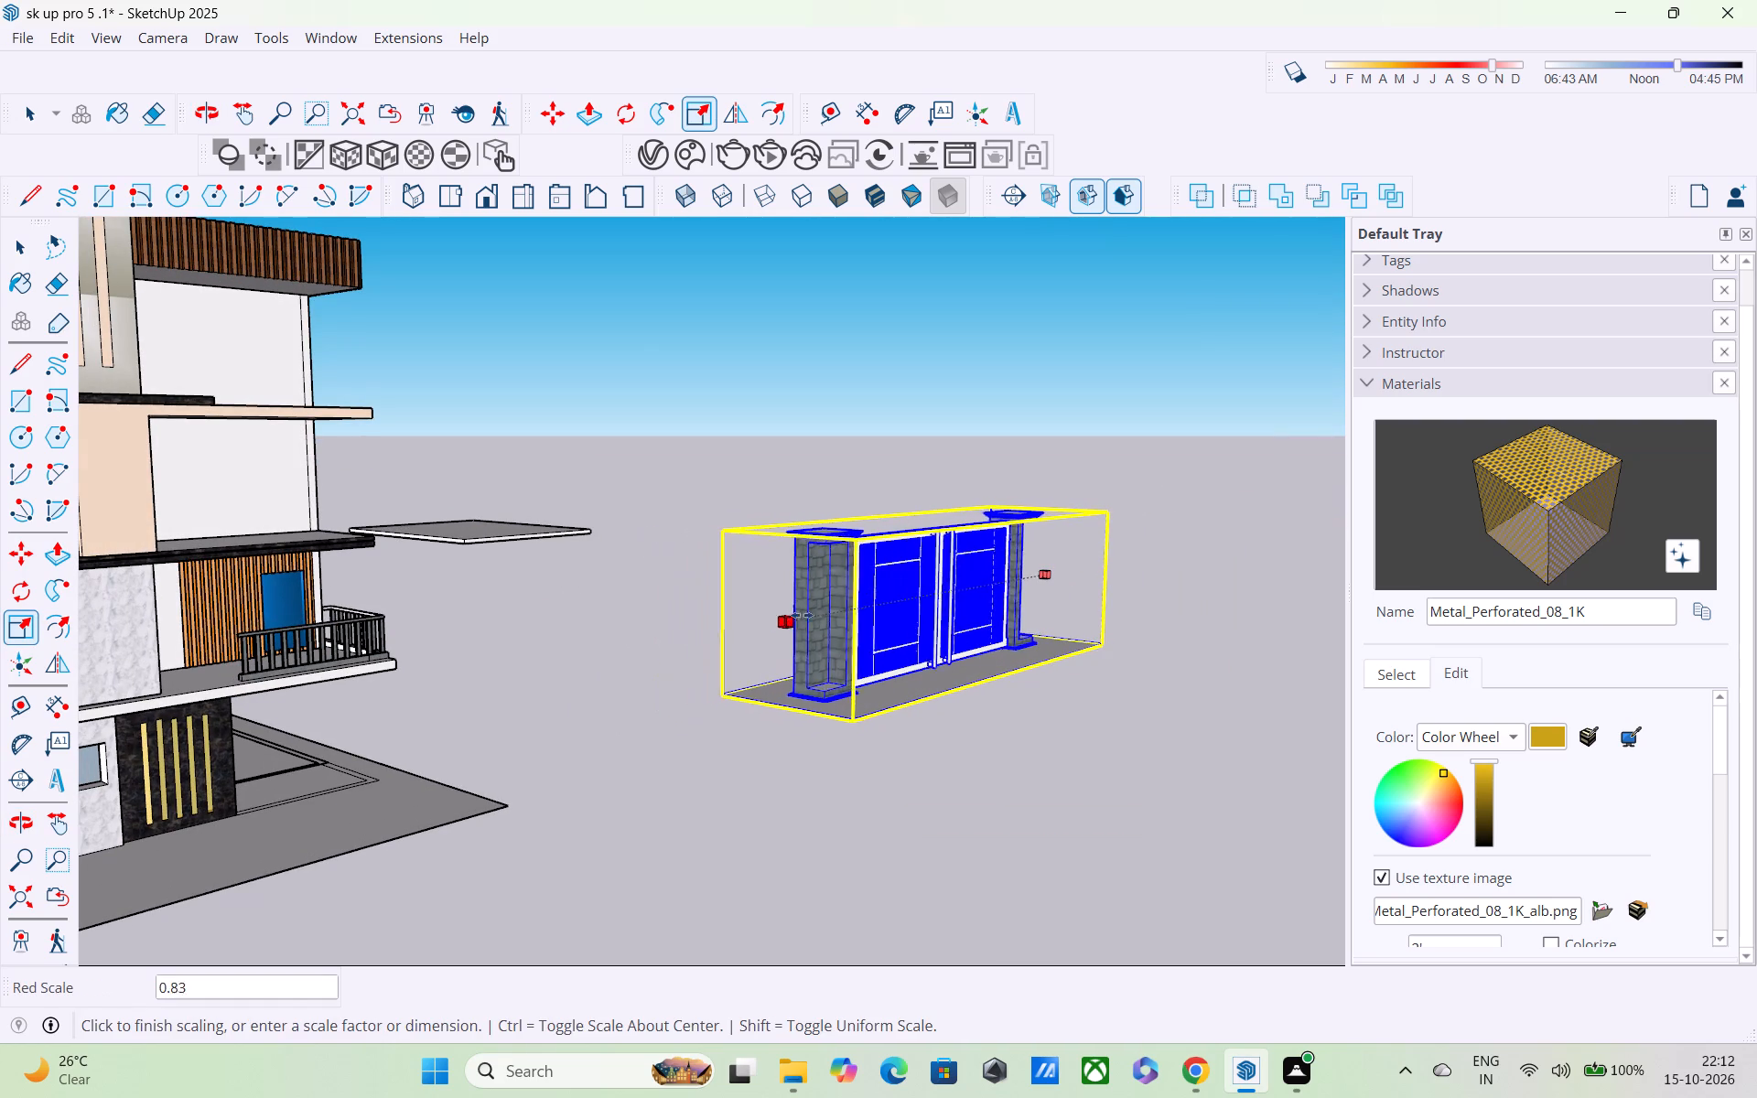
left_click(844, 608)
Reduce the gate's height further by scaling it along the blue axis from its top.
middle_click_drag(958, 603, 634, 651)
scroll(959, 638, "down", 3)
scroll(1256, 569, "up", 3)
middle_click_drag(1183, 574, 1158, 706)
scroll(1183, 580, "up", 3)
left_click_drag(1191, 554, 1191, 584)
left_click_drag(1193, 600, 1193, 612)
left_click_drag(1193, 579, 1192, 580)
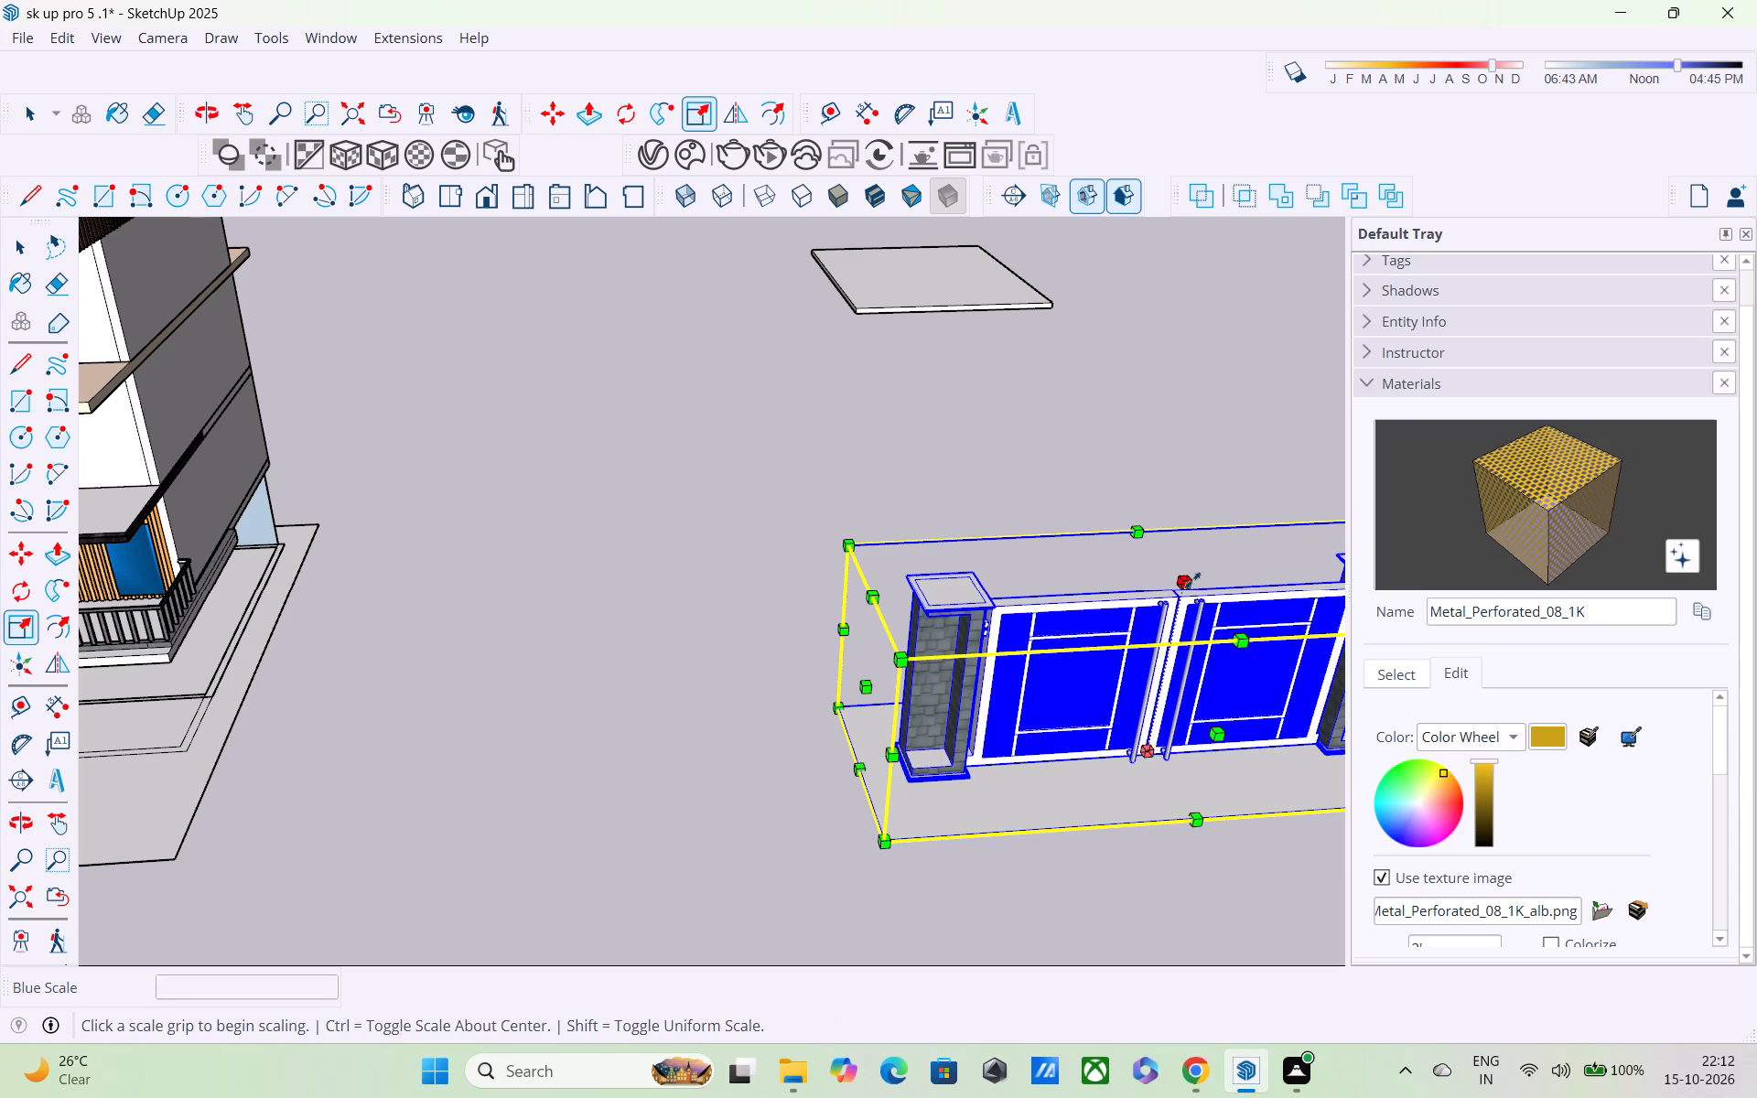
left_click_drag(1192, 580, 1191, 624)
middle_click_drag(1180, 618, 1062, 366)
scroll(922, 544, "up", 1)
scroll(921, 597, "down", 3)
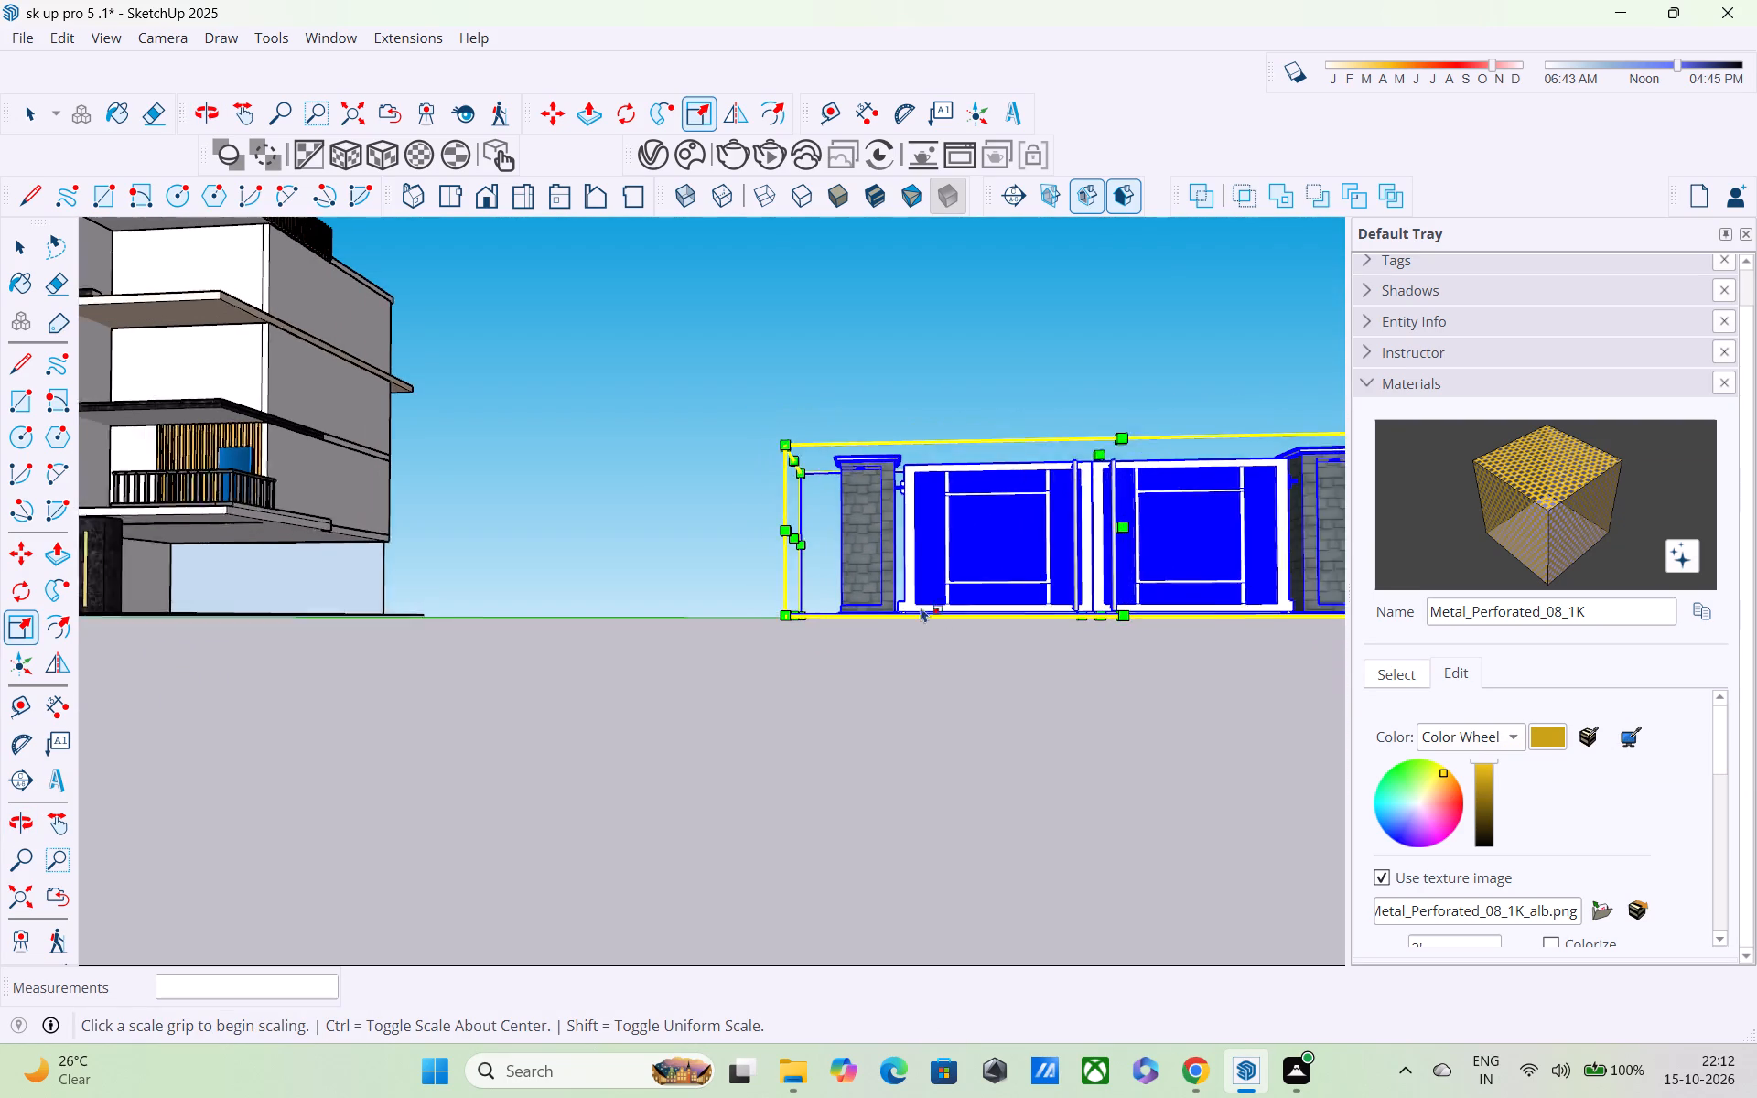
Move the gate by its pillar base corner about 56' 6" to the ground beside the house's front plinth.
key("m")
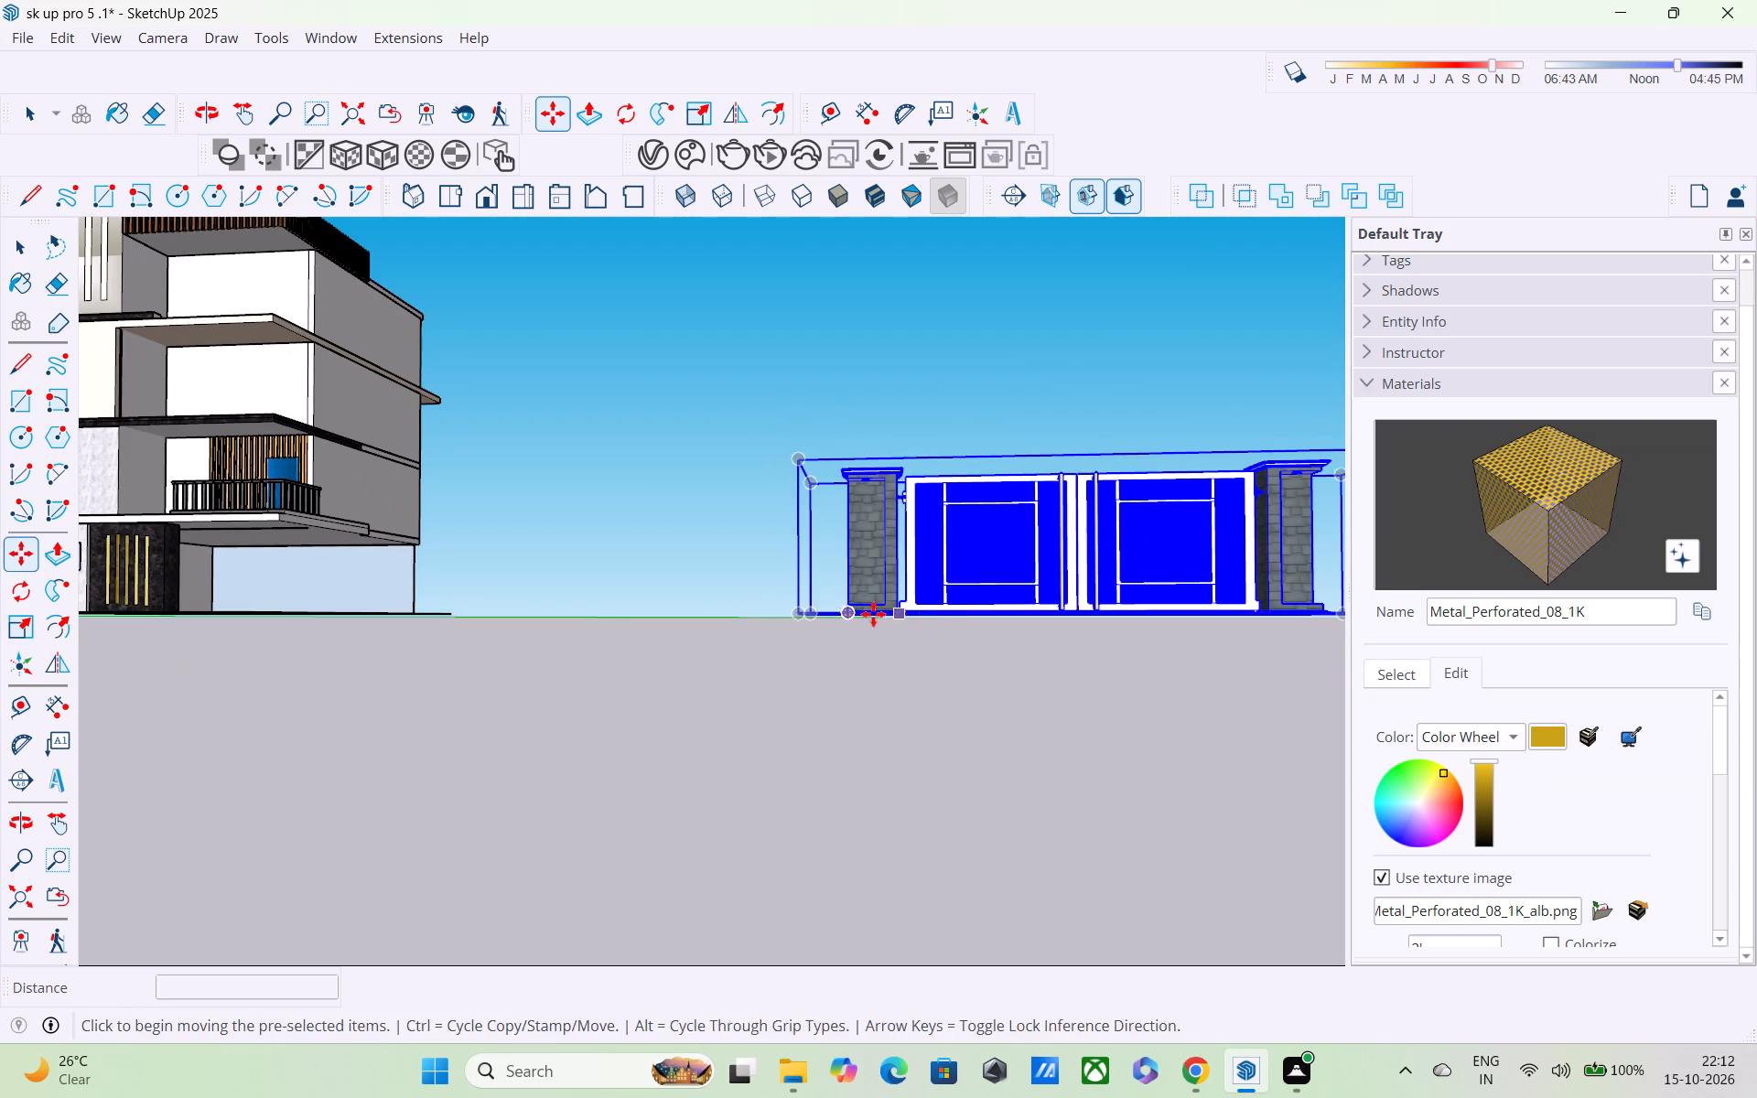
left_click(849, 612)
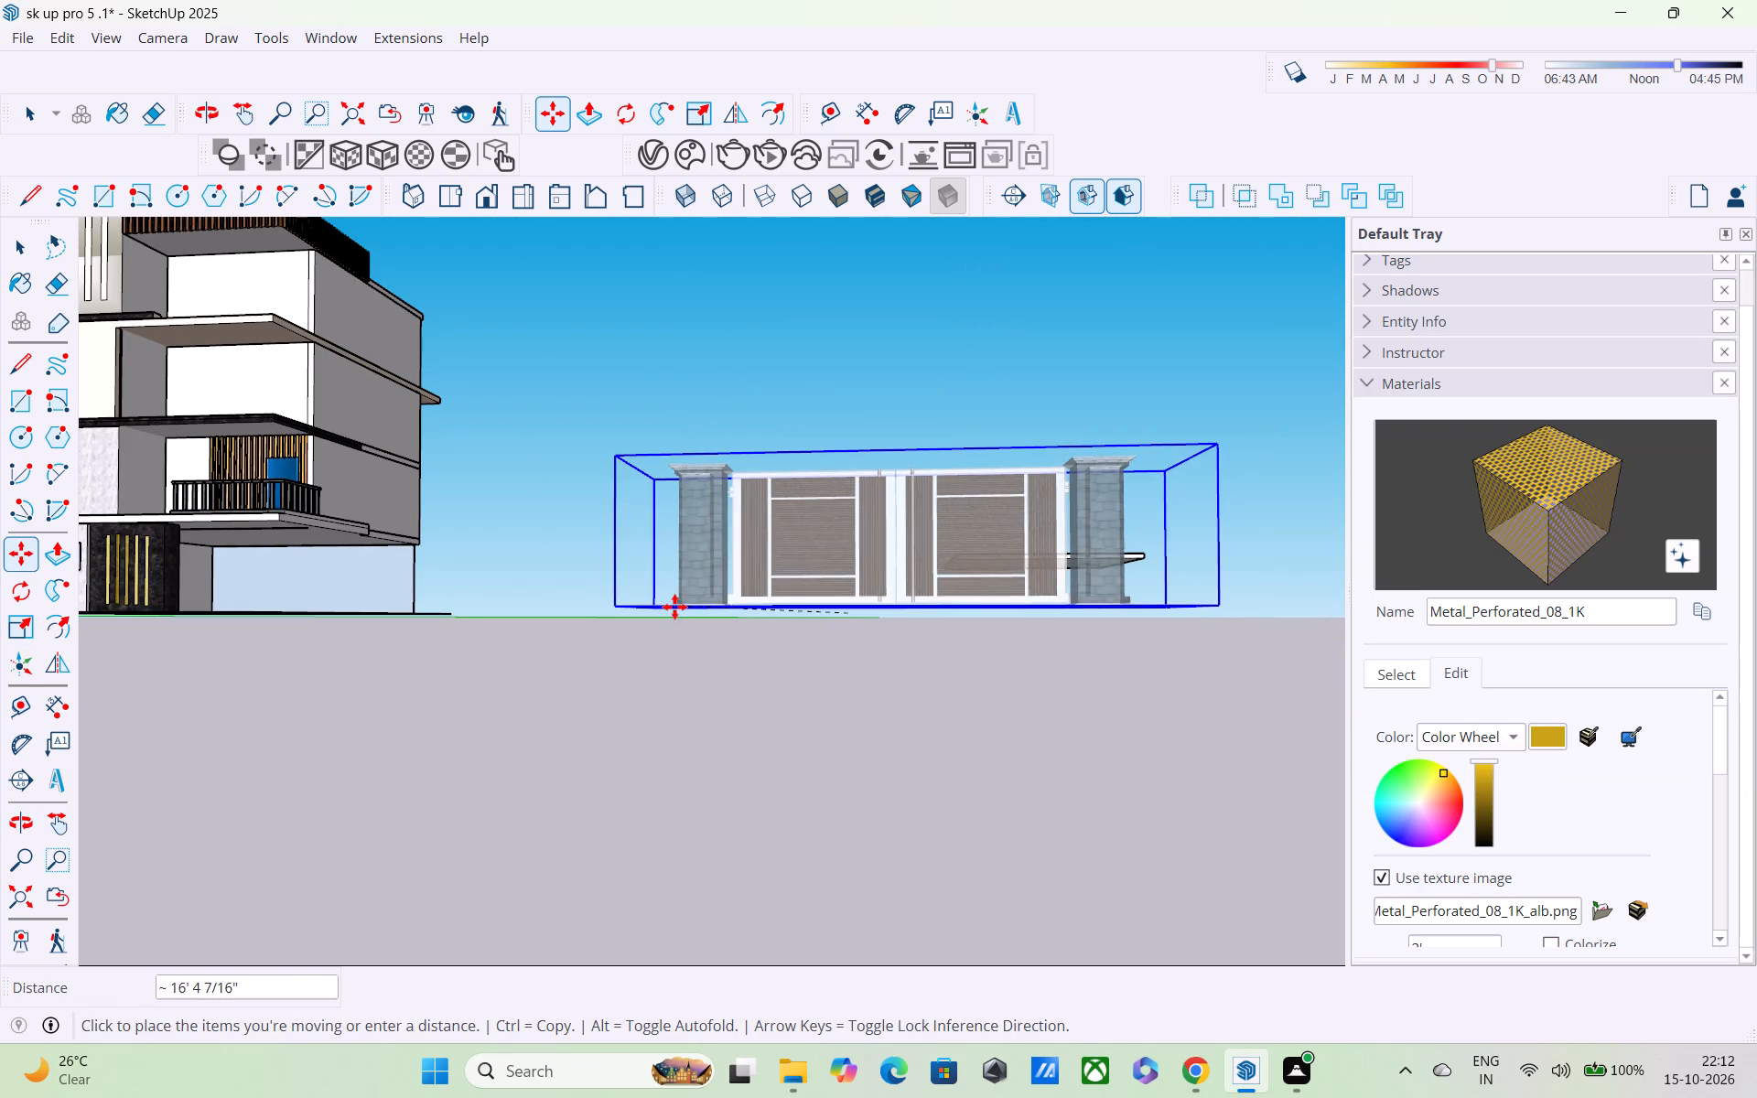
scroll(650, 619, "down", 4)
middle_click_drag(648, 620, 764, 770, "shift")
scroll(426, 610, "down", 5)
middle_click_drag(345, 681, 431, 753)
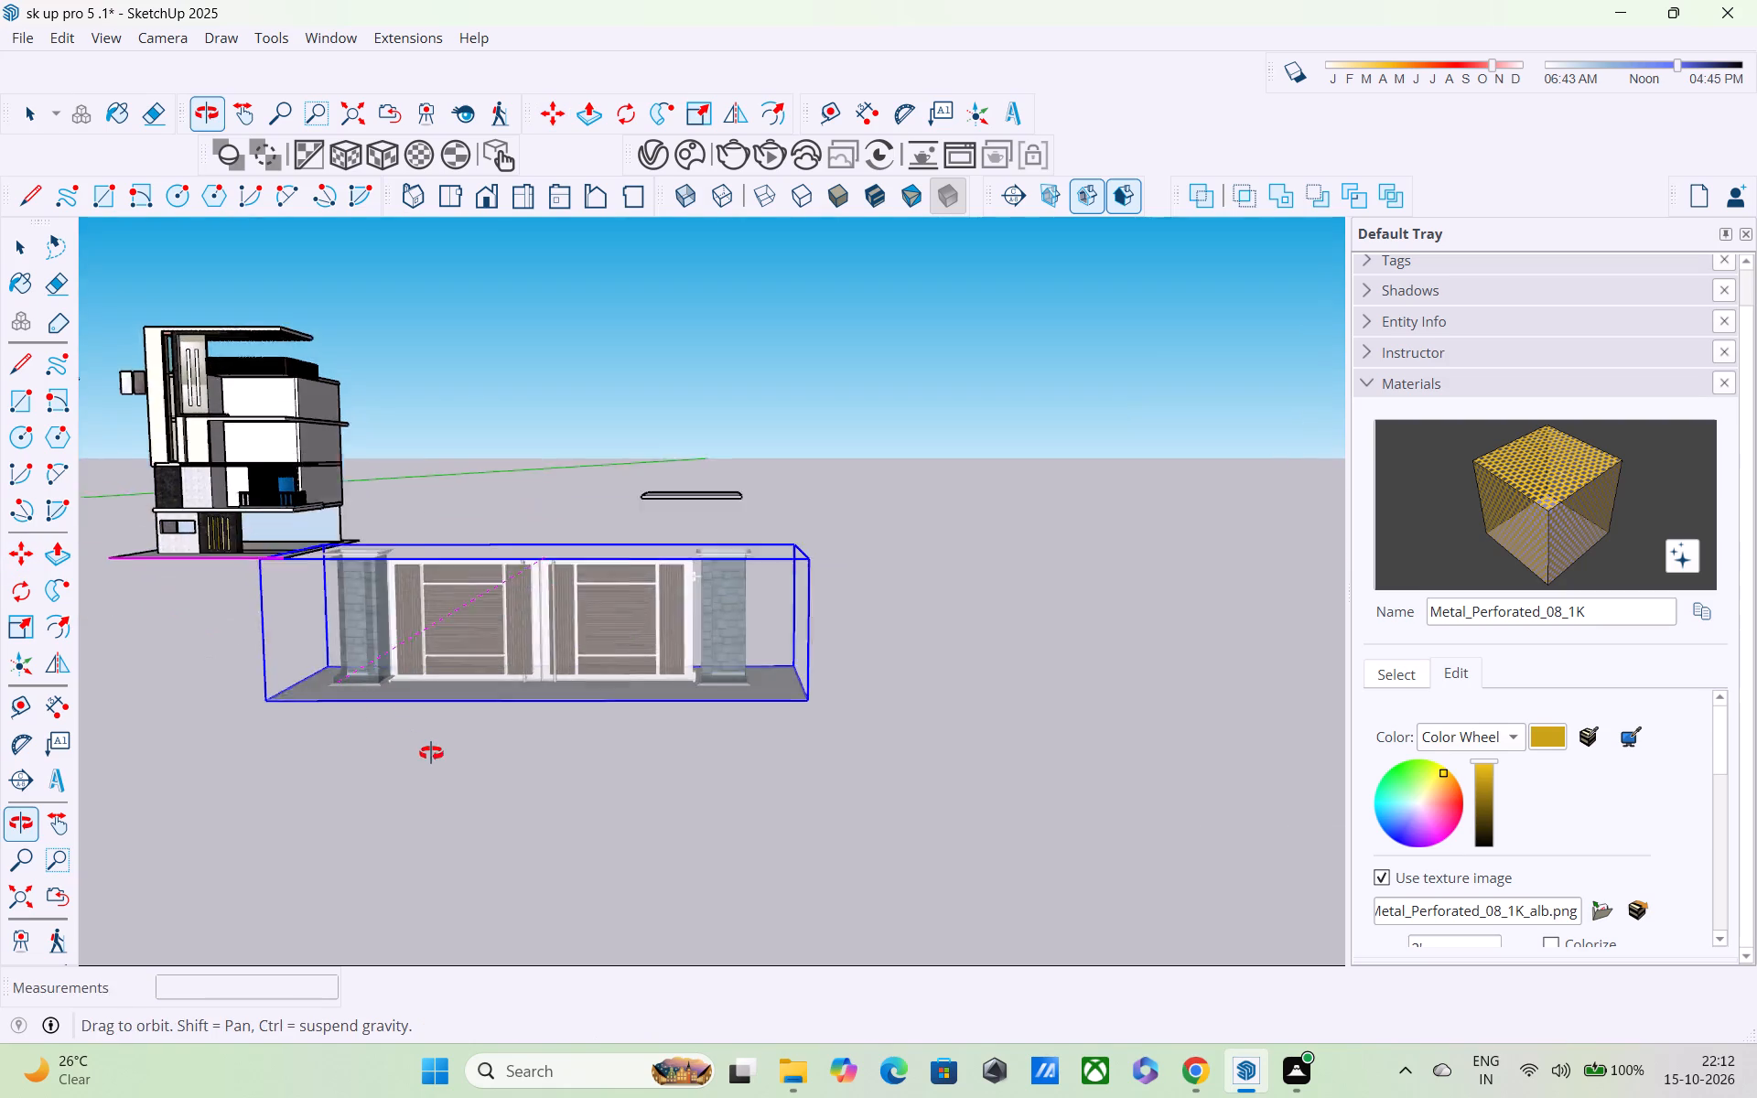
middle_click_drag(431, 753, 443, 751)
scroll(356, 553, "up", 1)
scroll(354, 553, "down", 4)
middle_click_drag(243, 550, 663, 684)
scroll(663, 692, "up", 4)
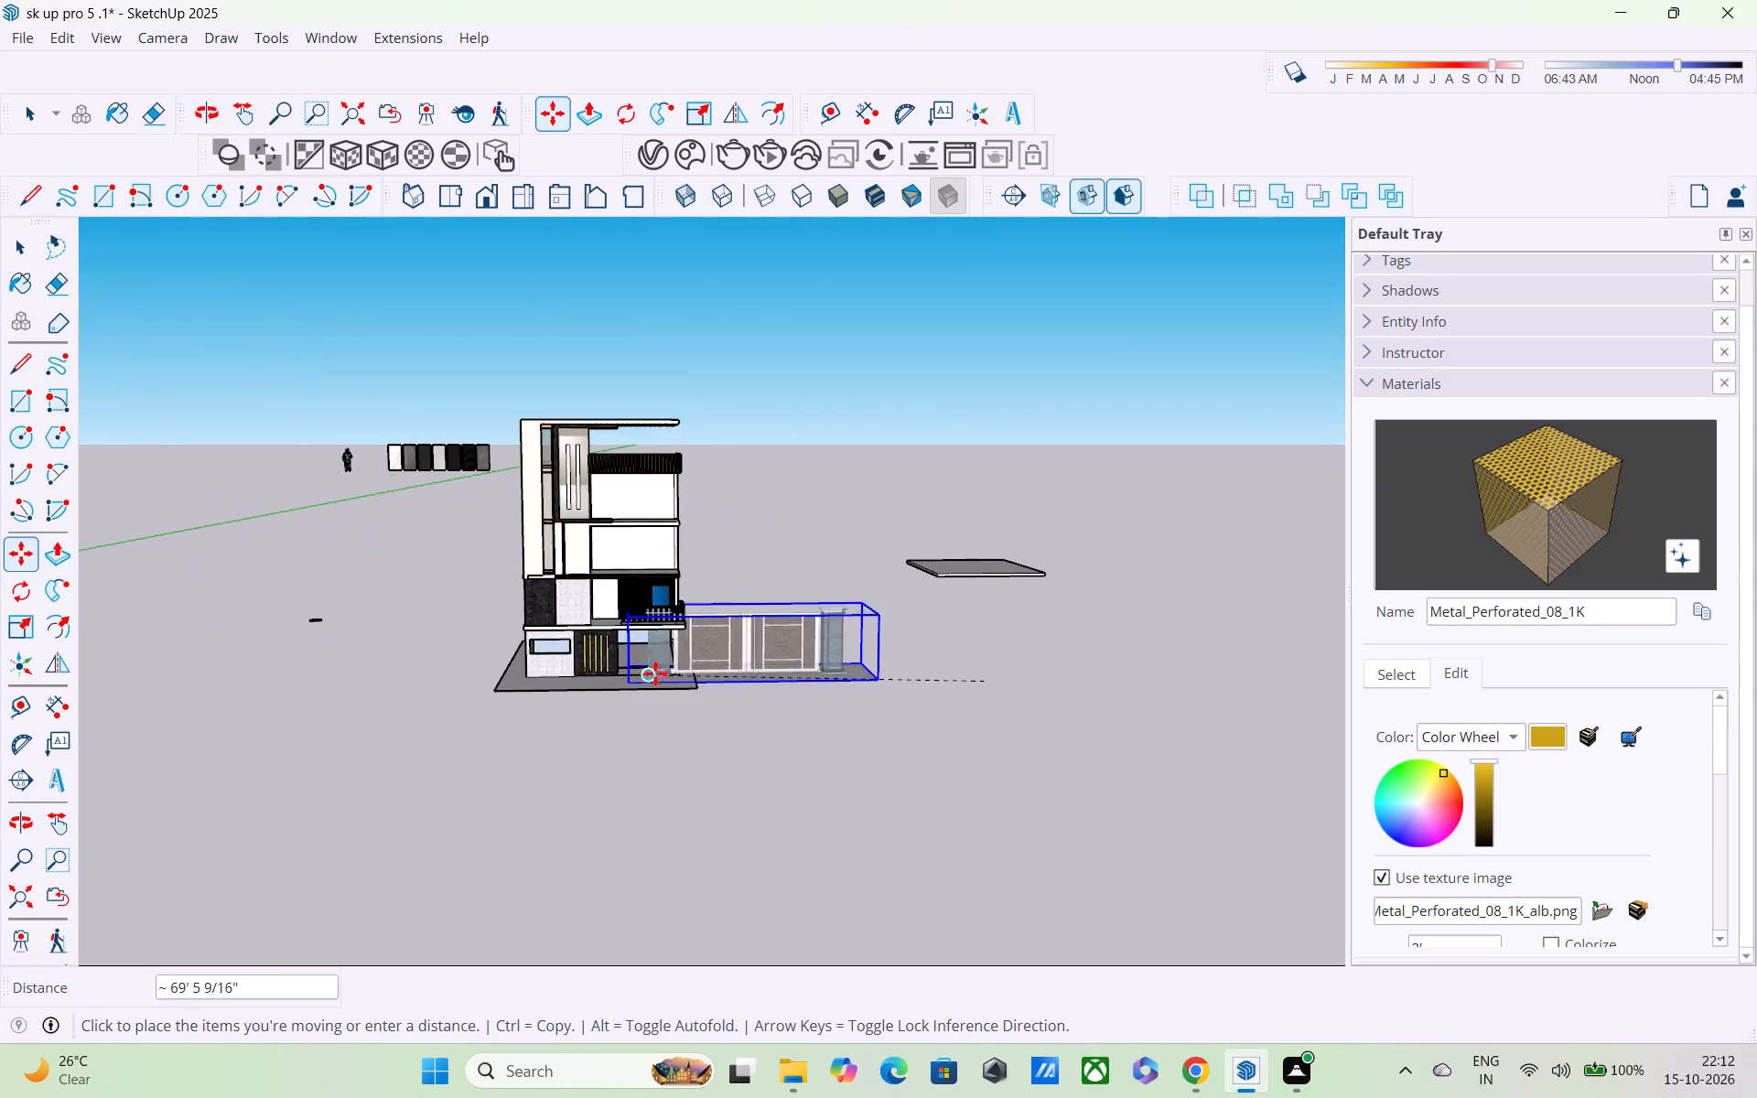
scroll(648, 665, "up", 10)
scroll(557, 690, "up", 3)
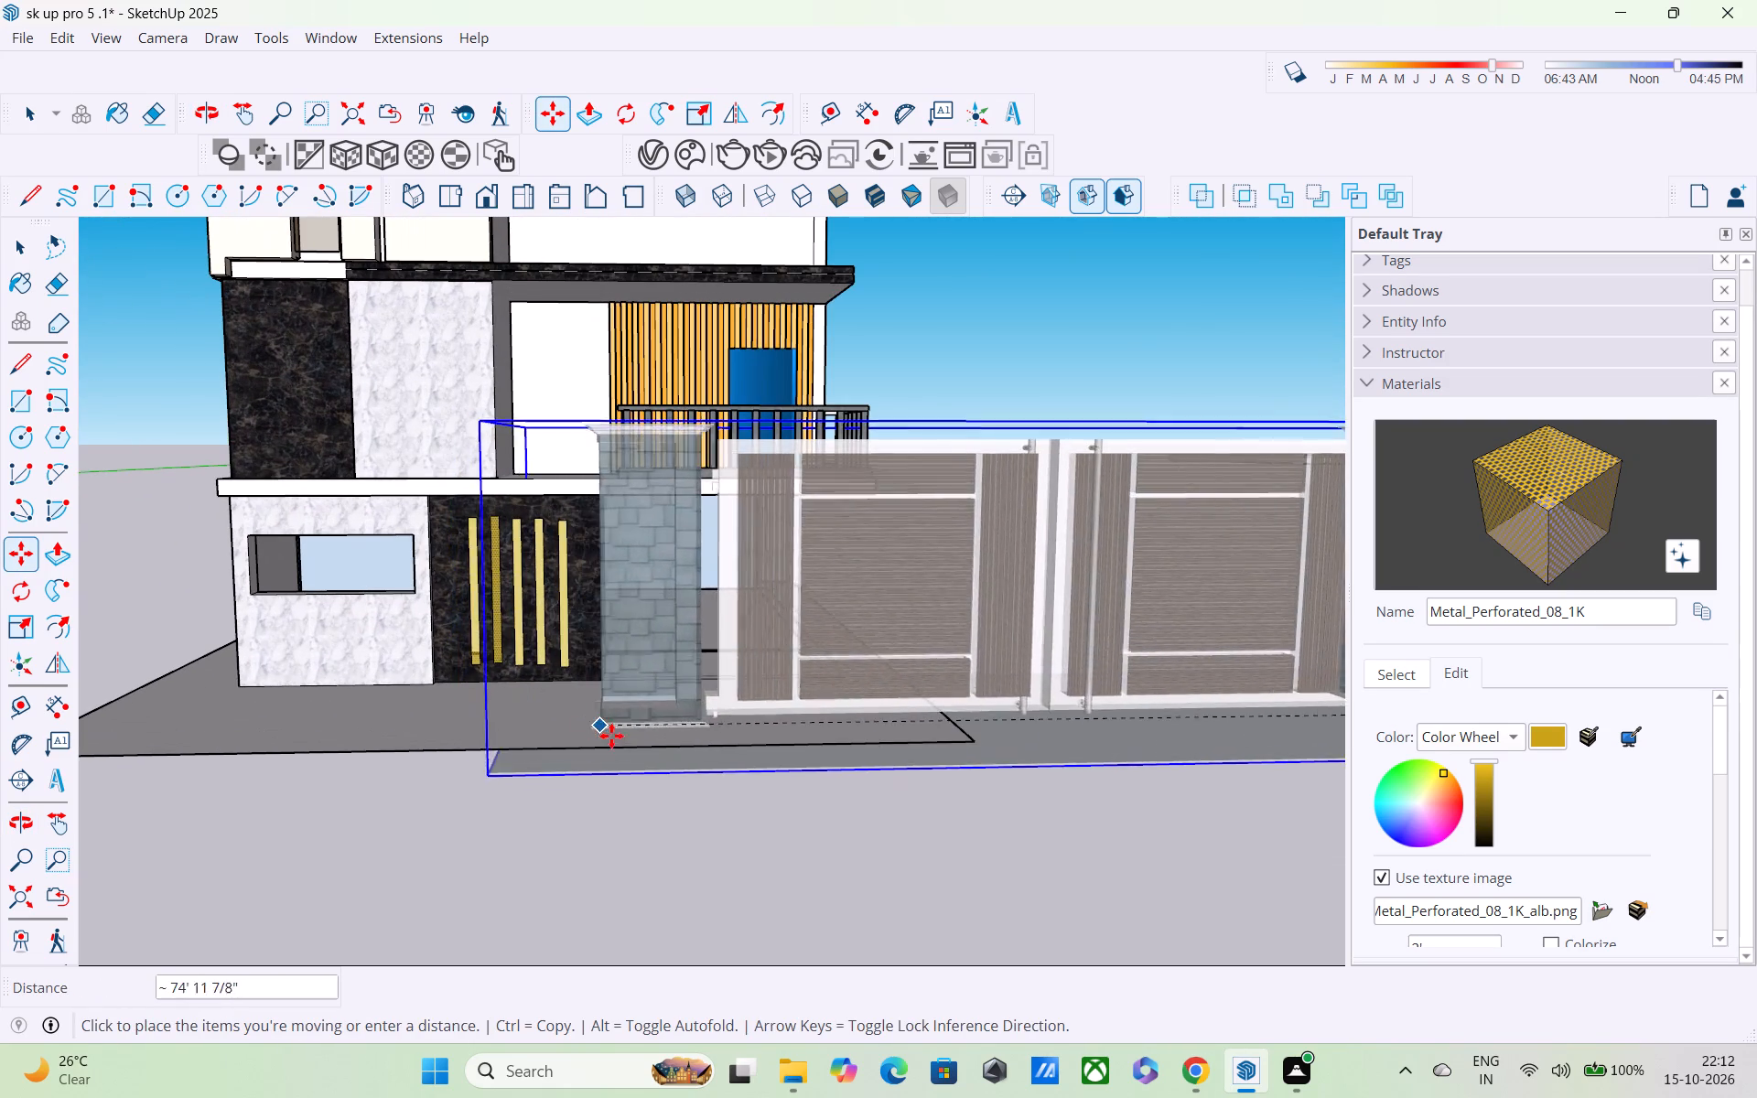
scroll(635, 757, "down", 6)
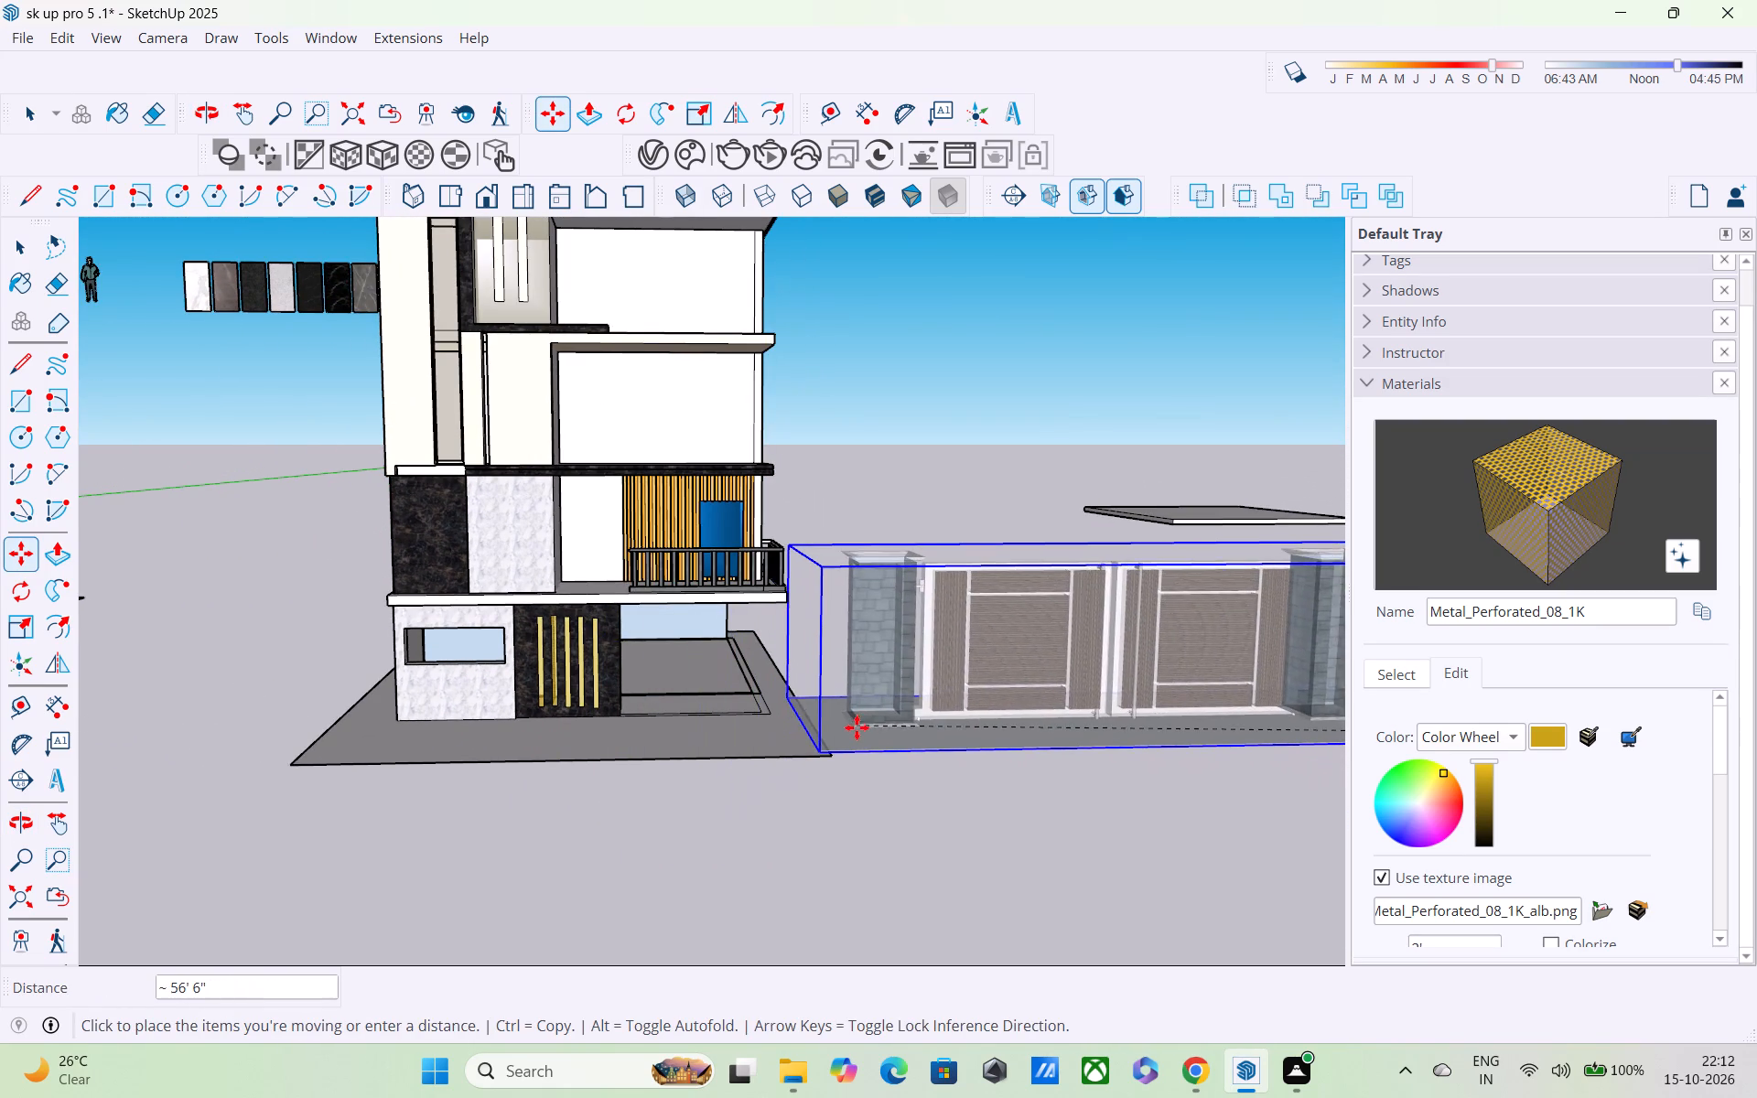
left_click(857, 727)
Scale the gate much narrower along the red axis to suit the ground-floor opening beside the black marble panel.
scroll(863, 674, "up", 2)
scroll(865, 637, "down", 4)
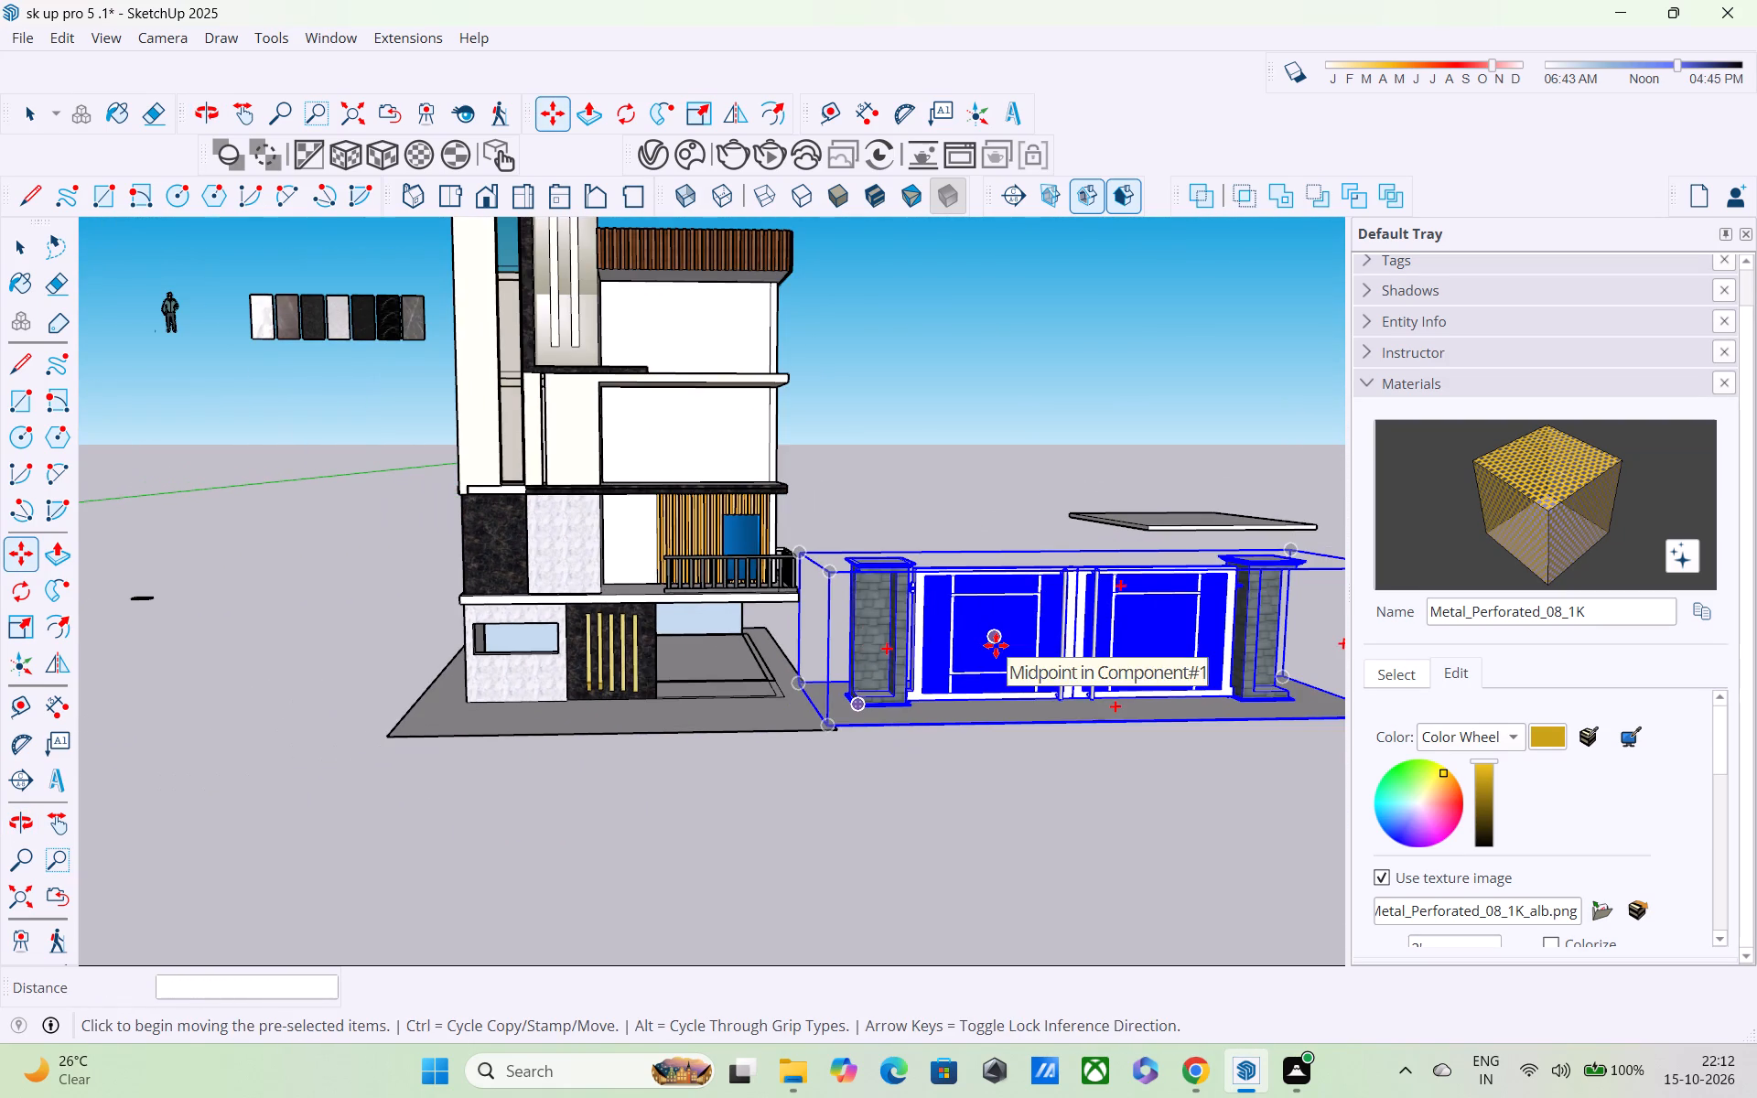
key("a")
scroll(915, 592, "up", 1)
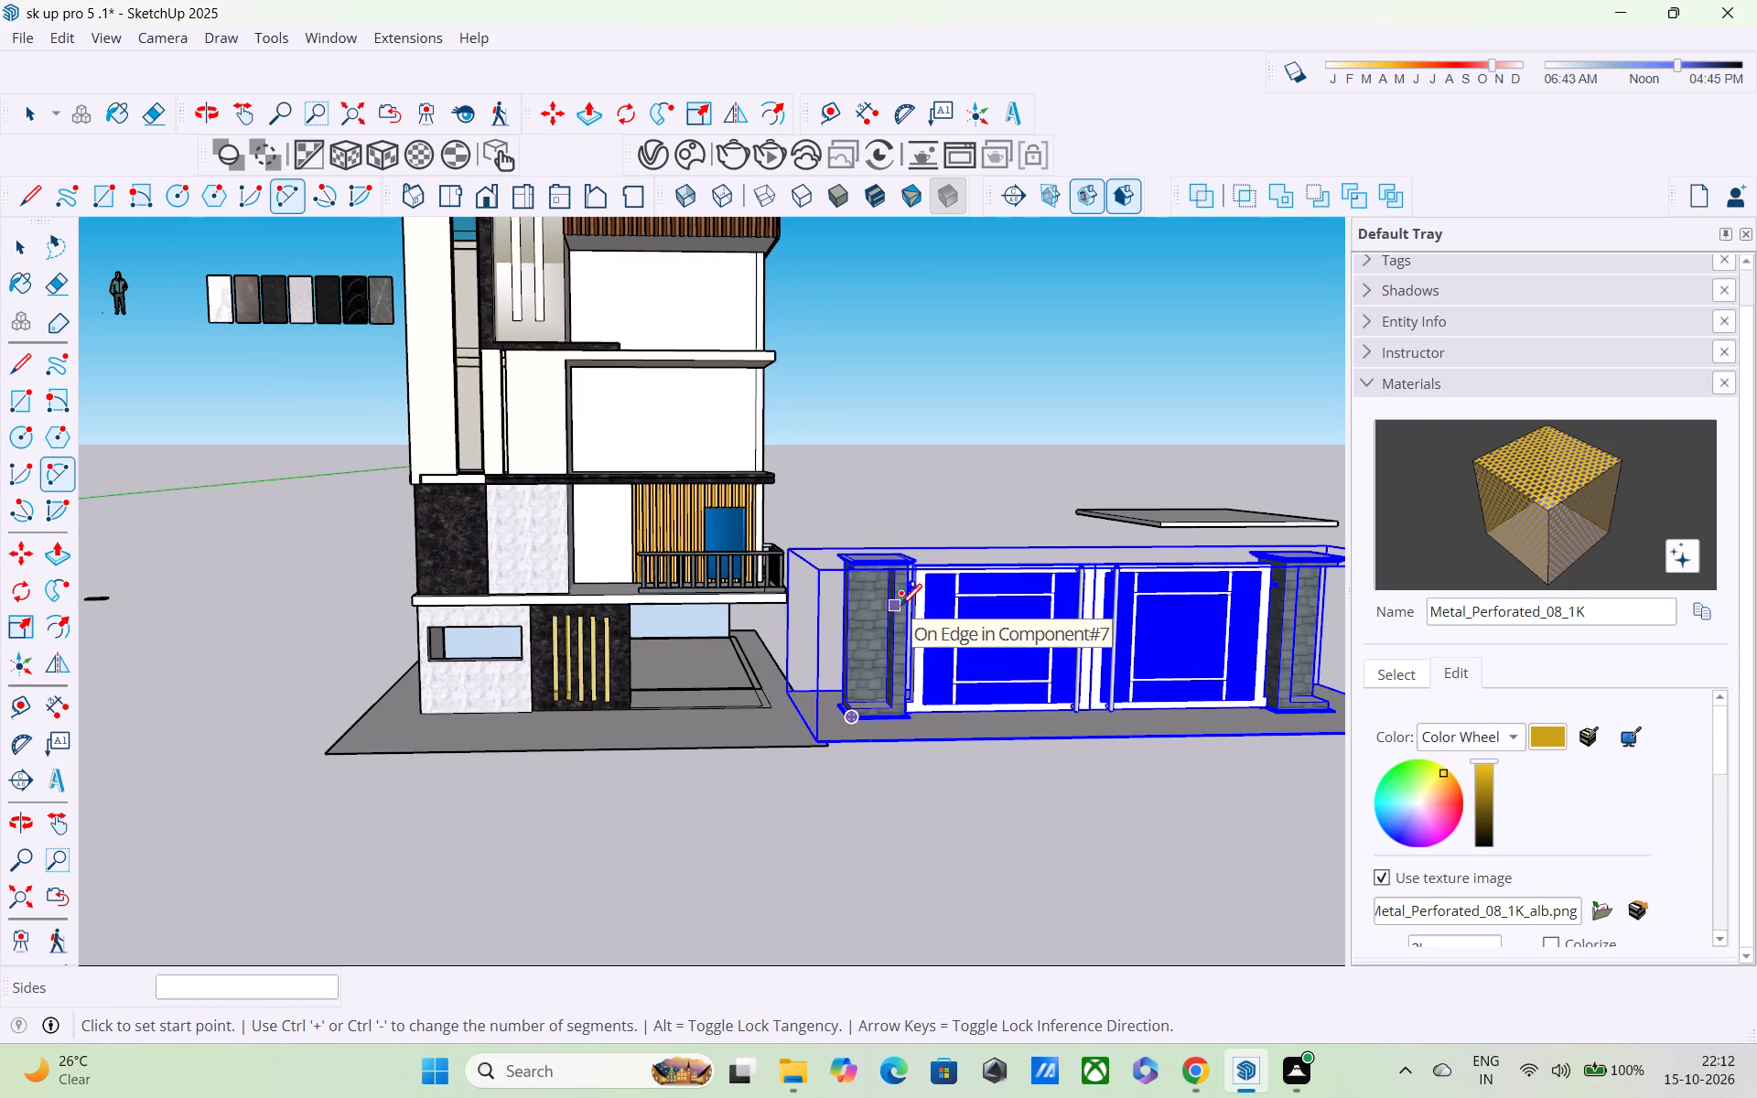
key("s")
left_click(801, 640)
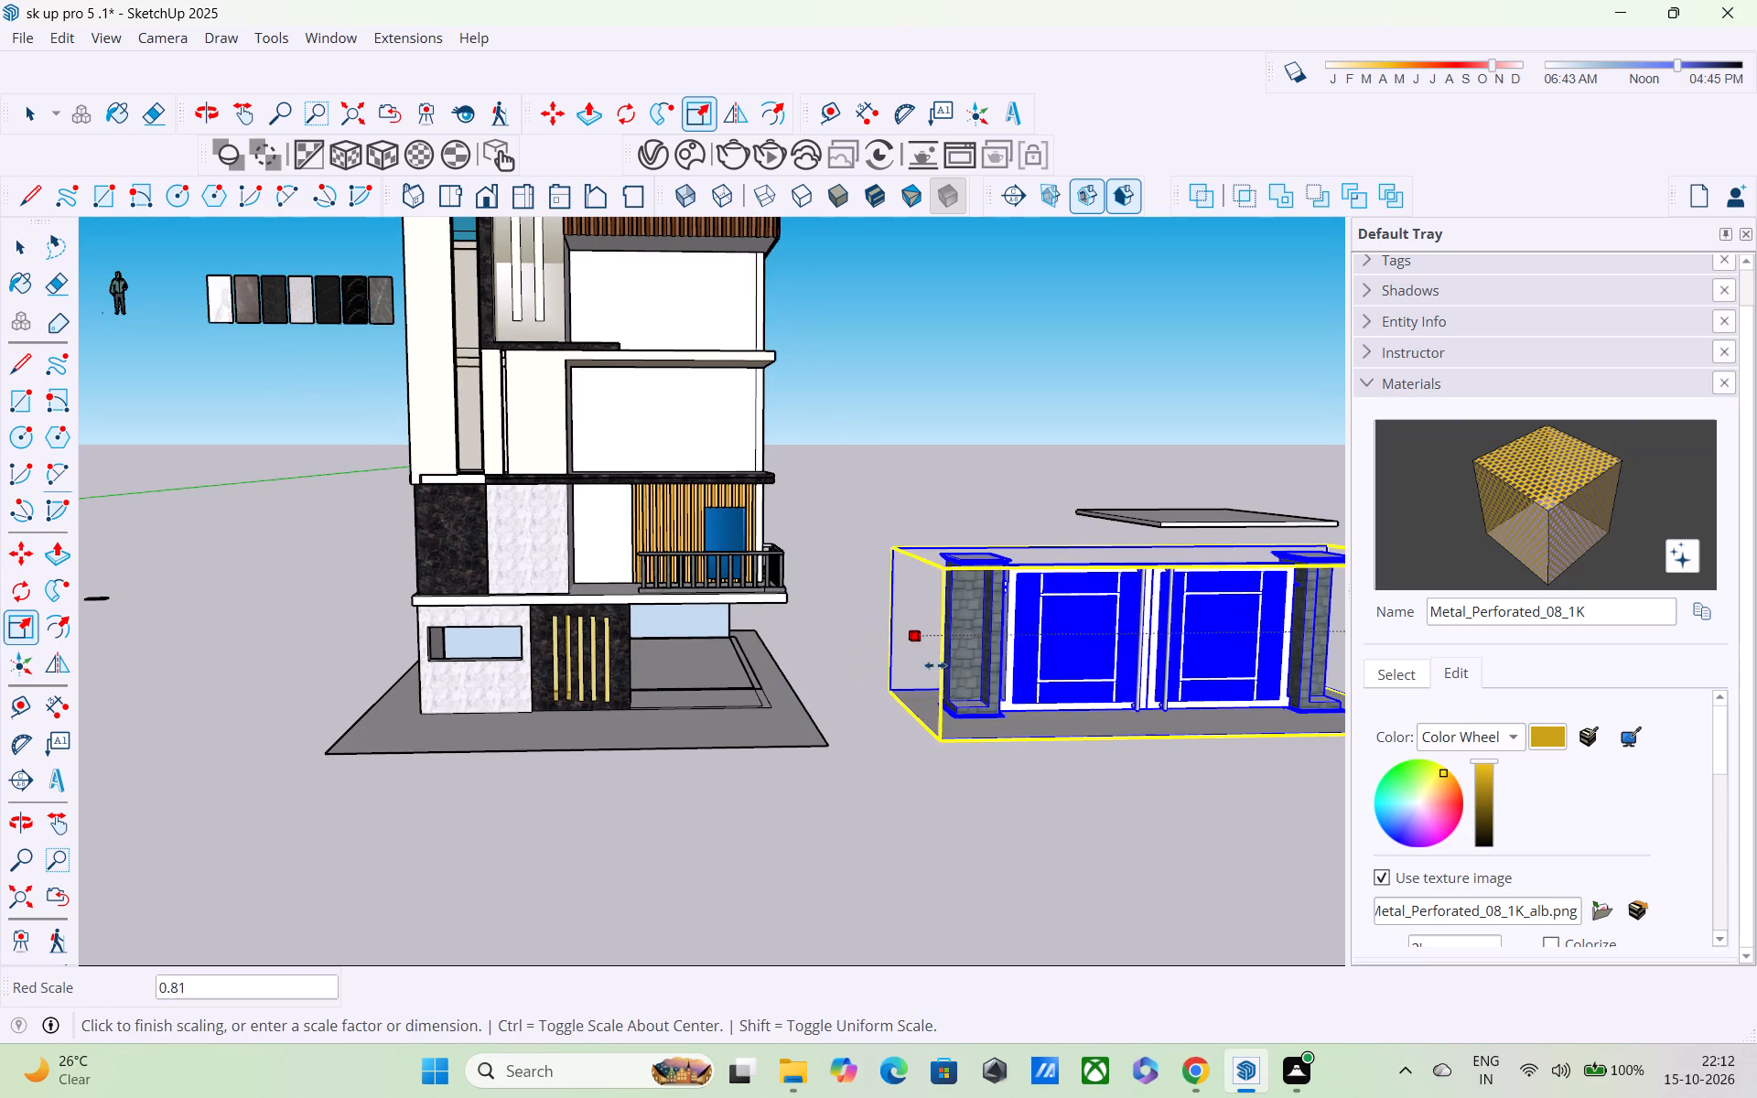
middle_click_drag(979, 667, 569, 600, "shift")
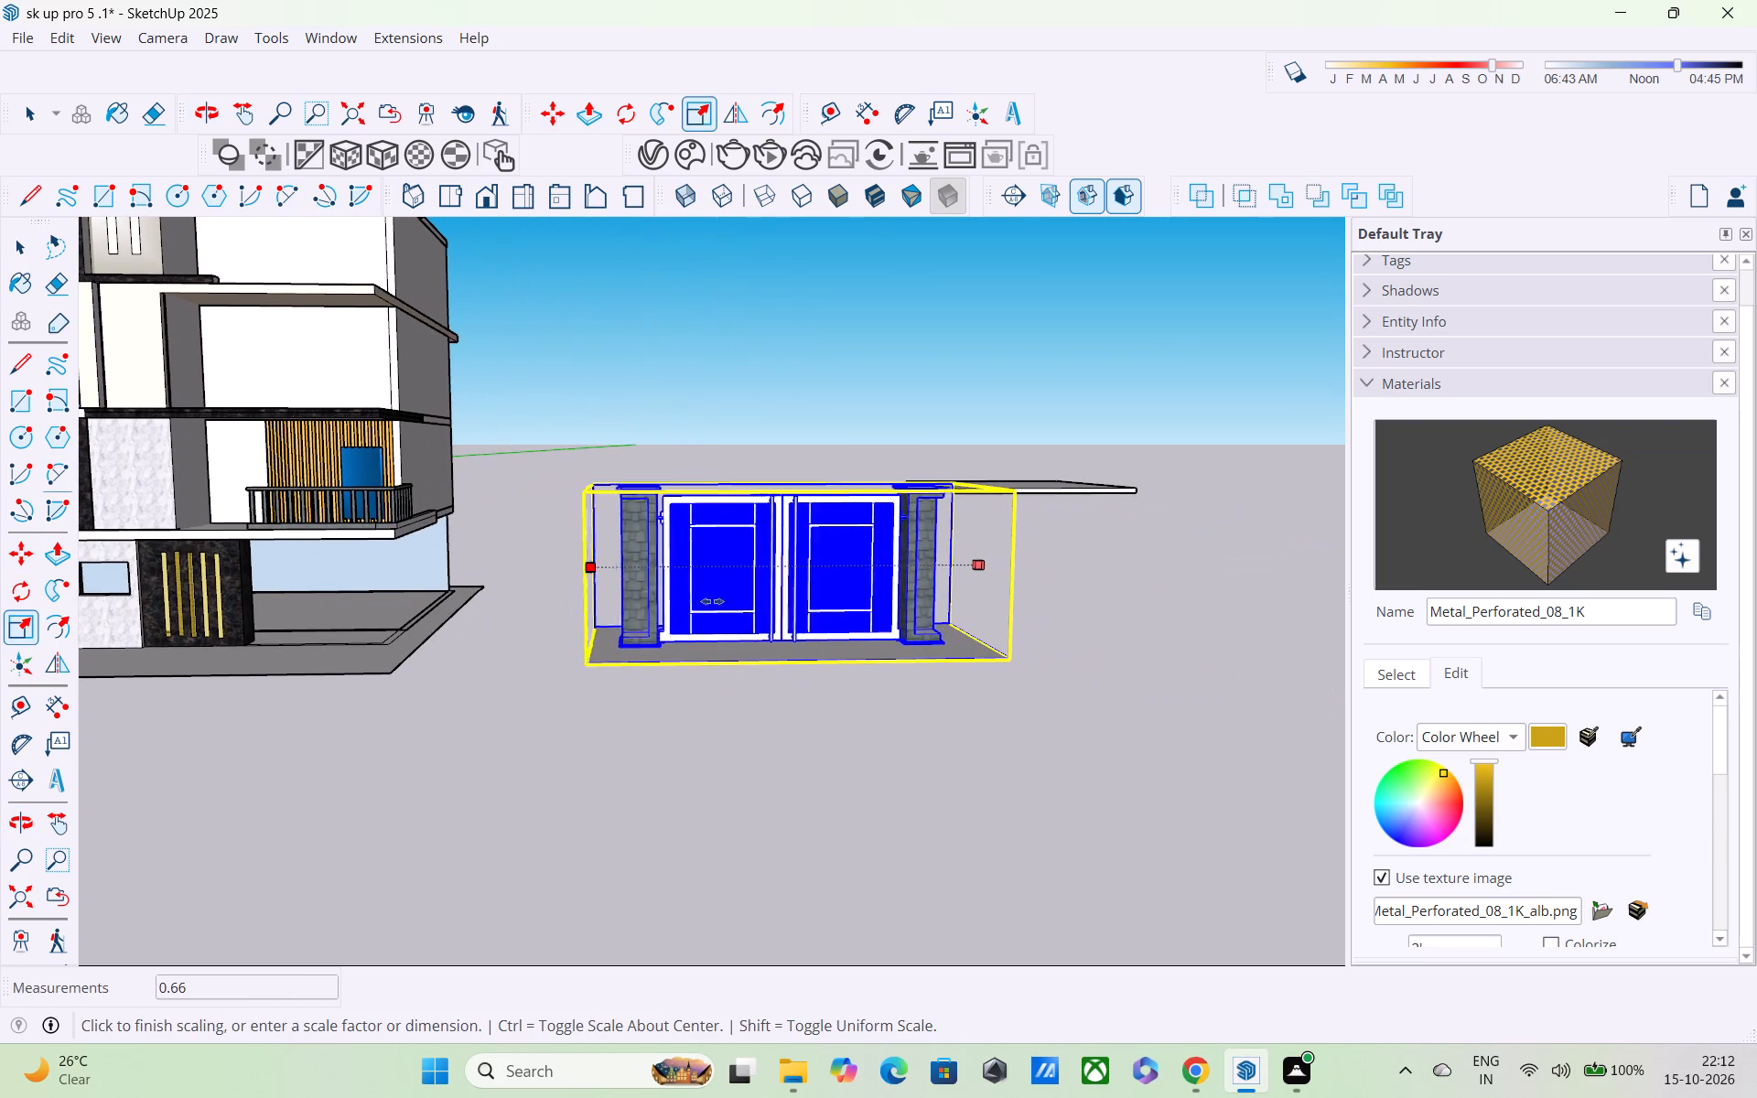
middle_click(606, 586)
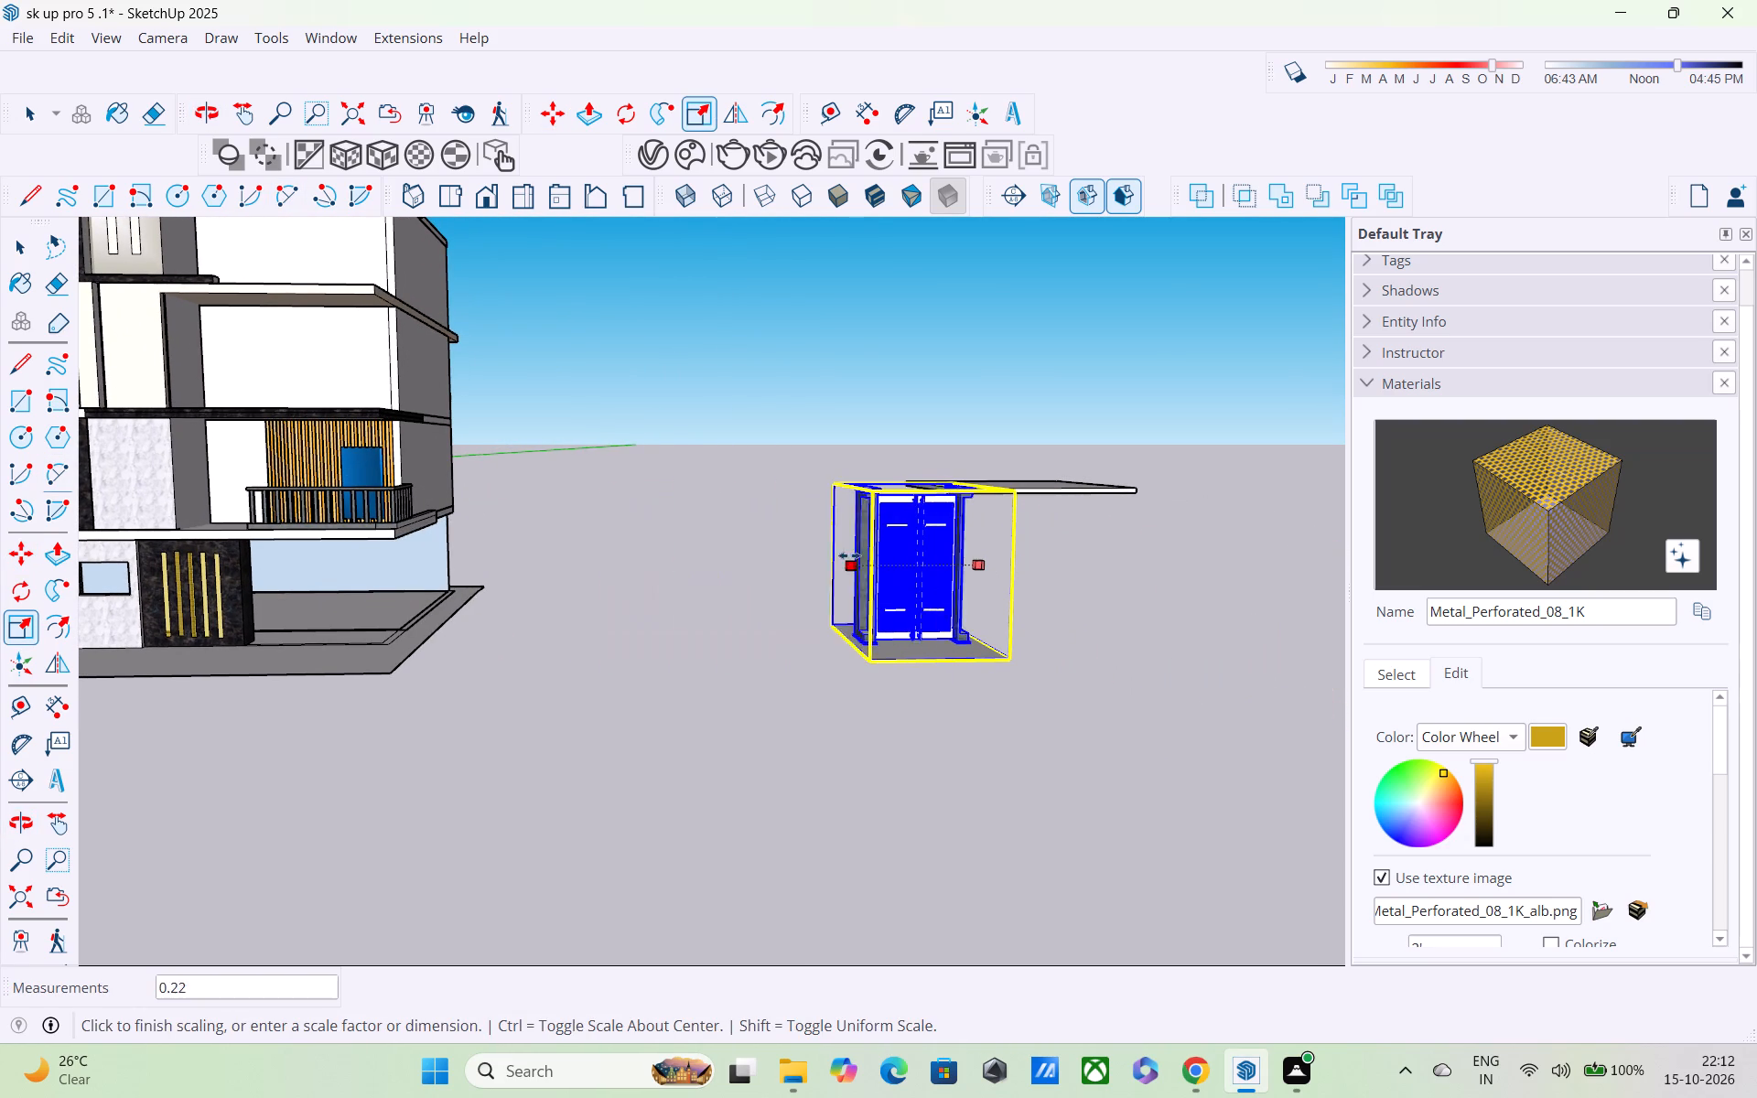
left_click(679, 560)
Lower the narrowed gate by scaling it along the blue axis from its top.
middle_click_drag(793, 527, 702, 662)
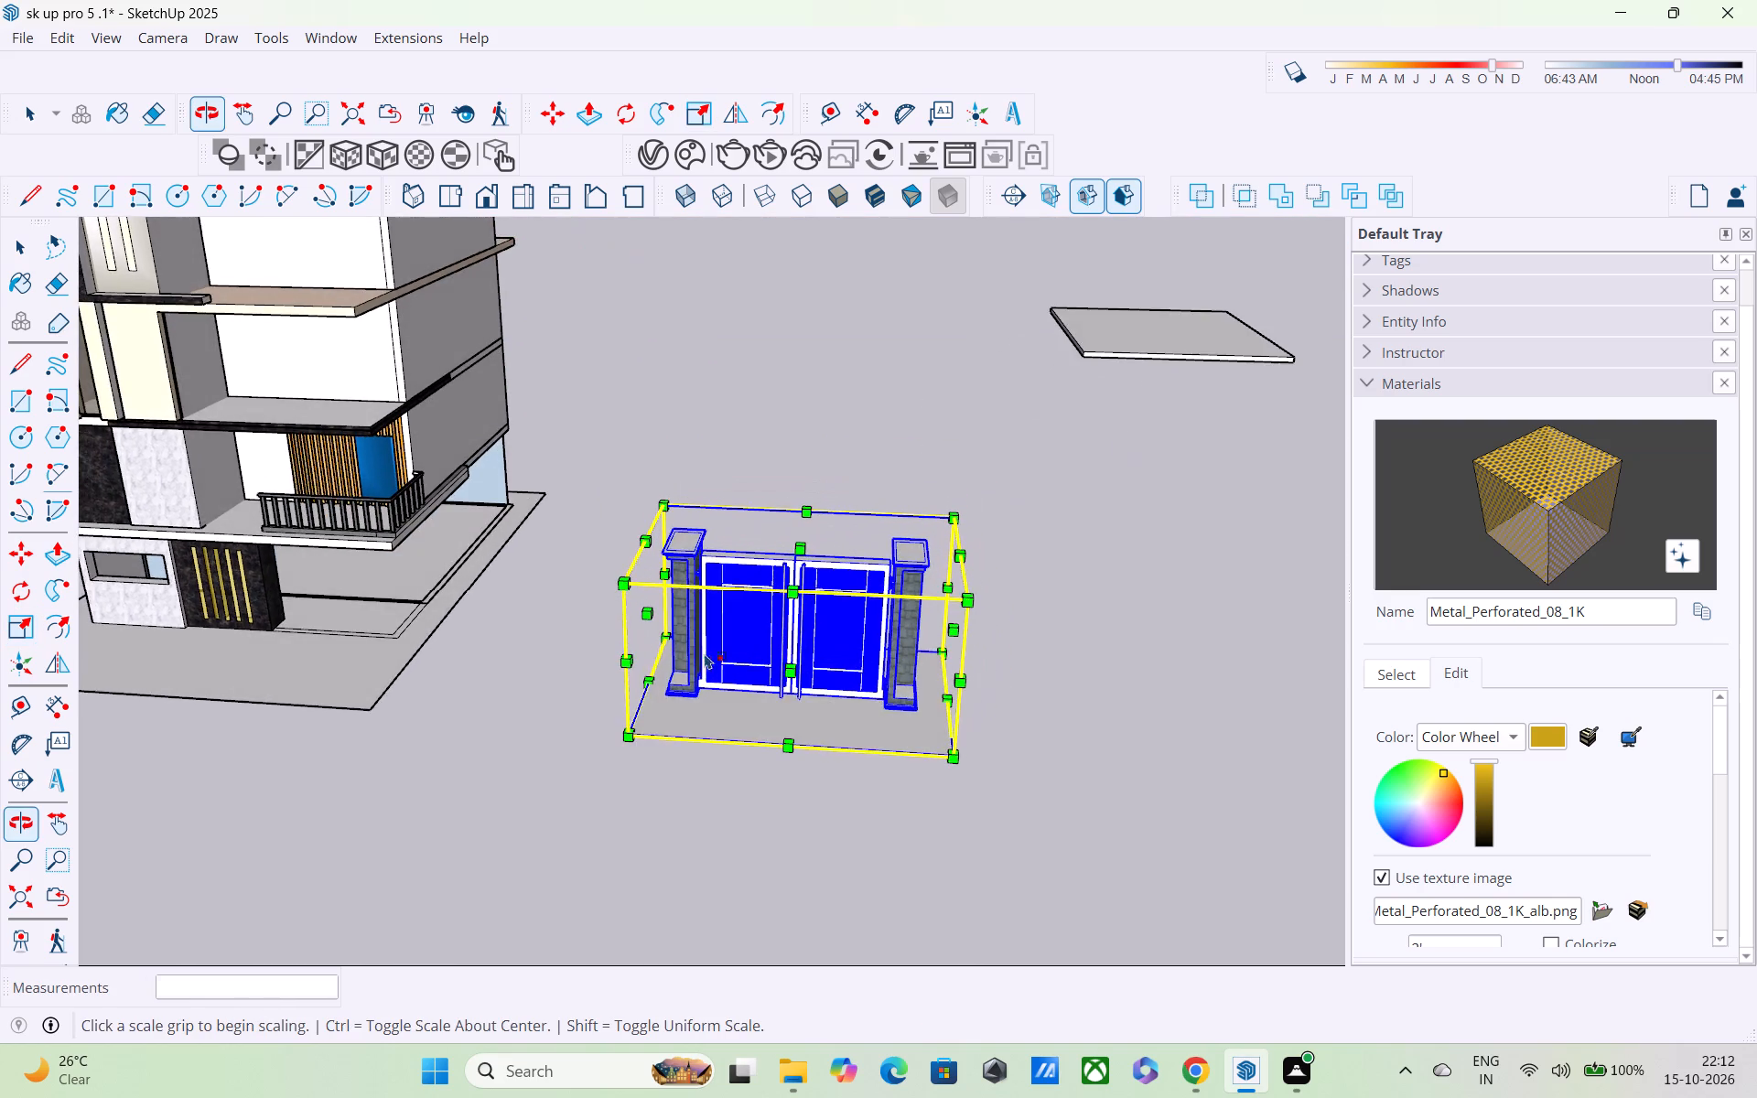
scroll(771, 565, "up", 3)
left_click(806, 541)
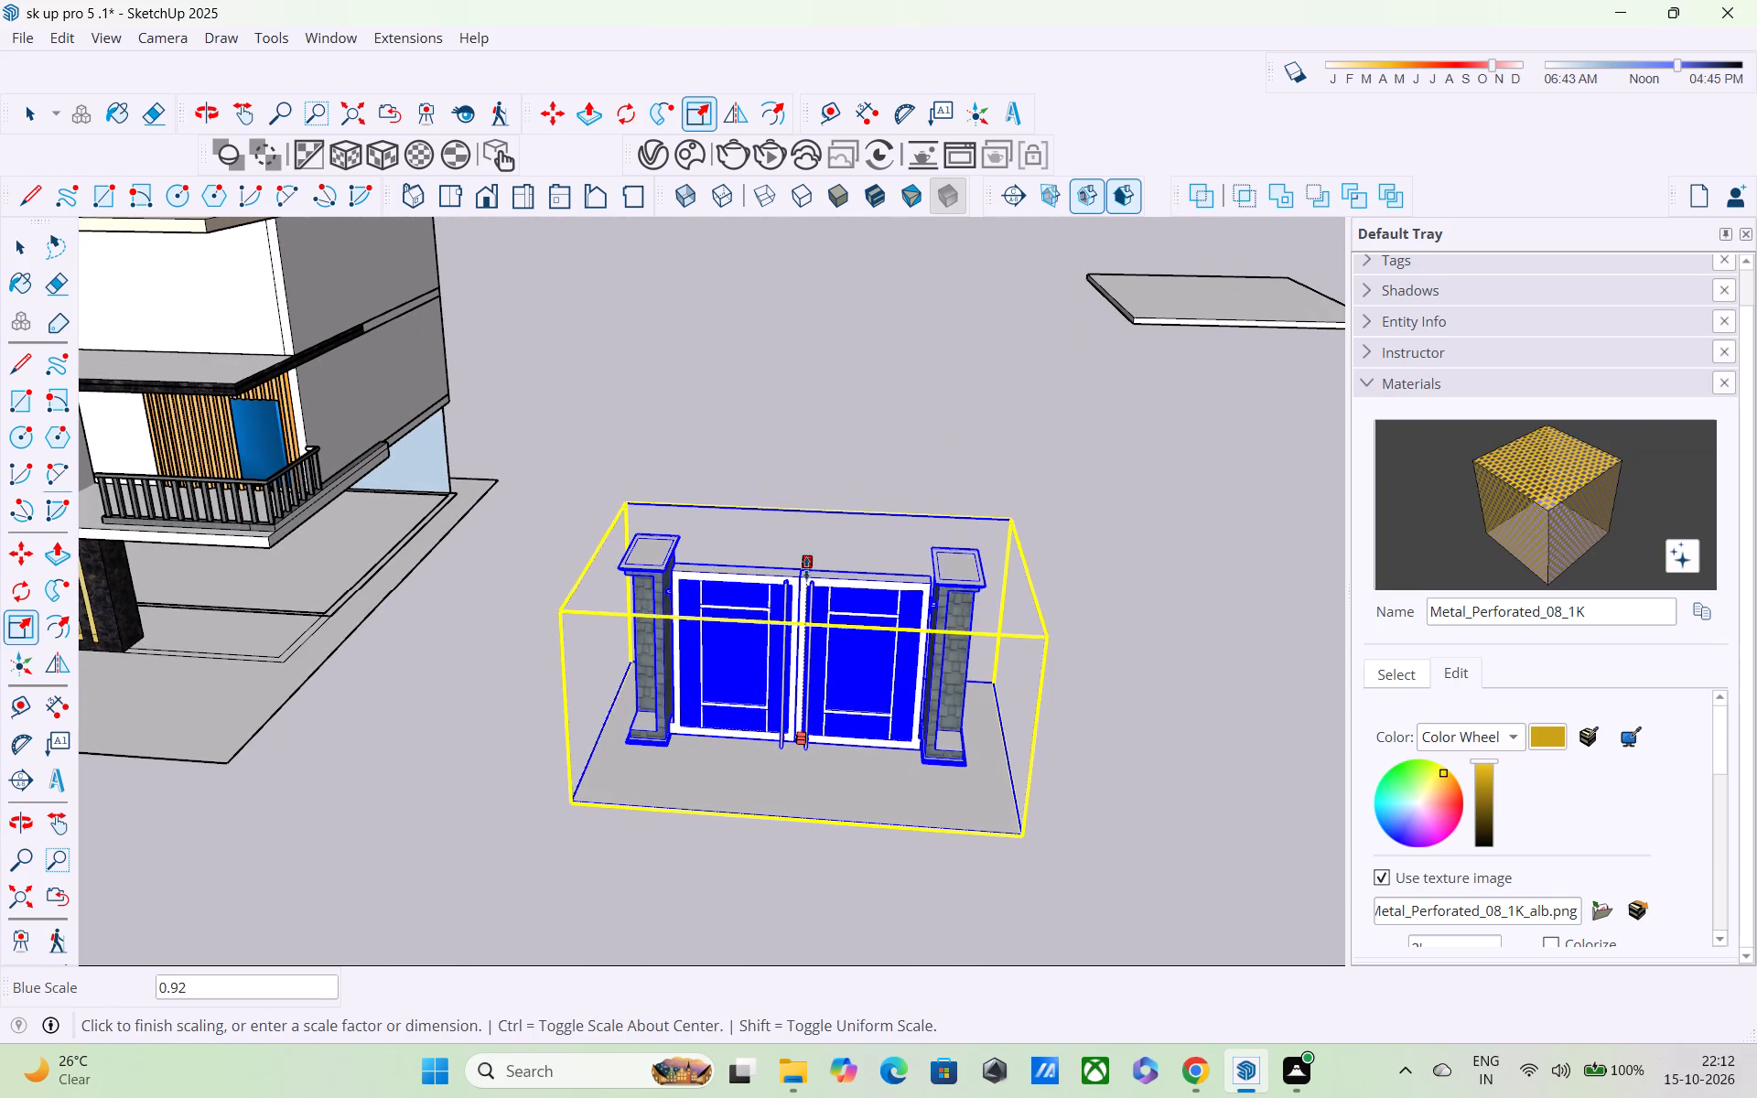
left_click(803, 600)
Trim the gate's width slightly by scaling it along the red axis from the pillar side farthest from the building.
middle_click_drag(796, 599, 824, 489)
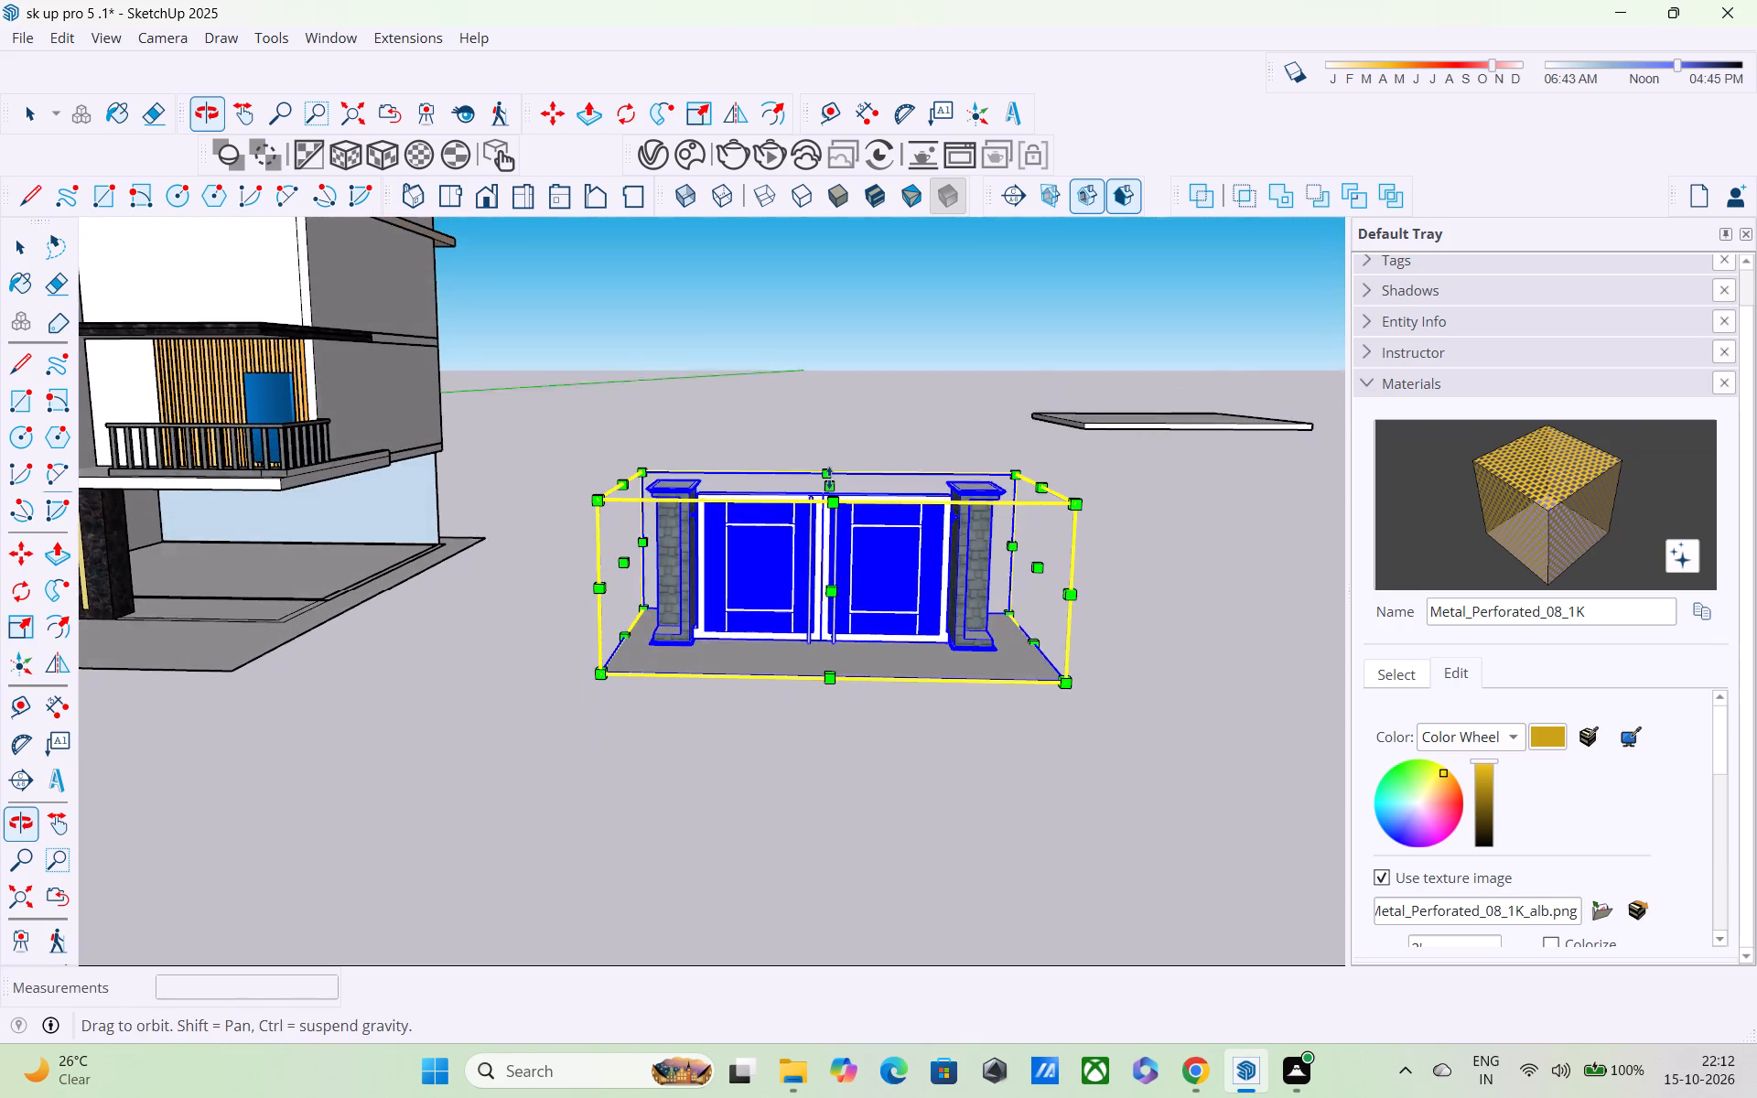
scroll(738, 575, "up", 2)
middle_click_drag(907, 581, 620, 535)
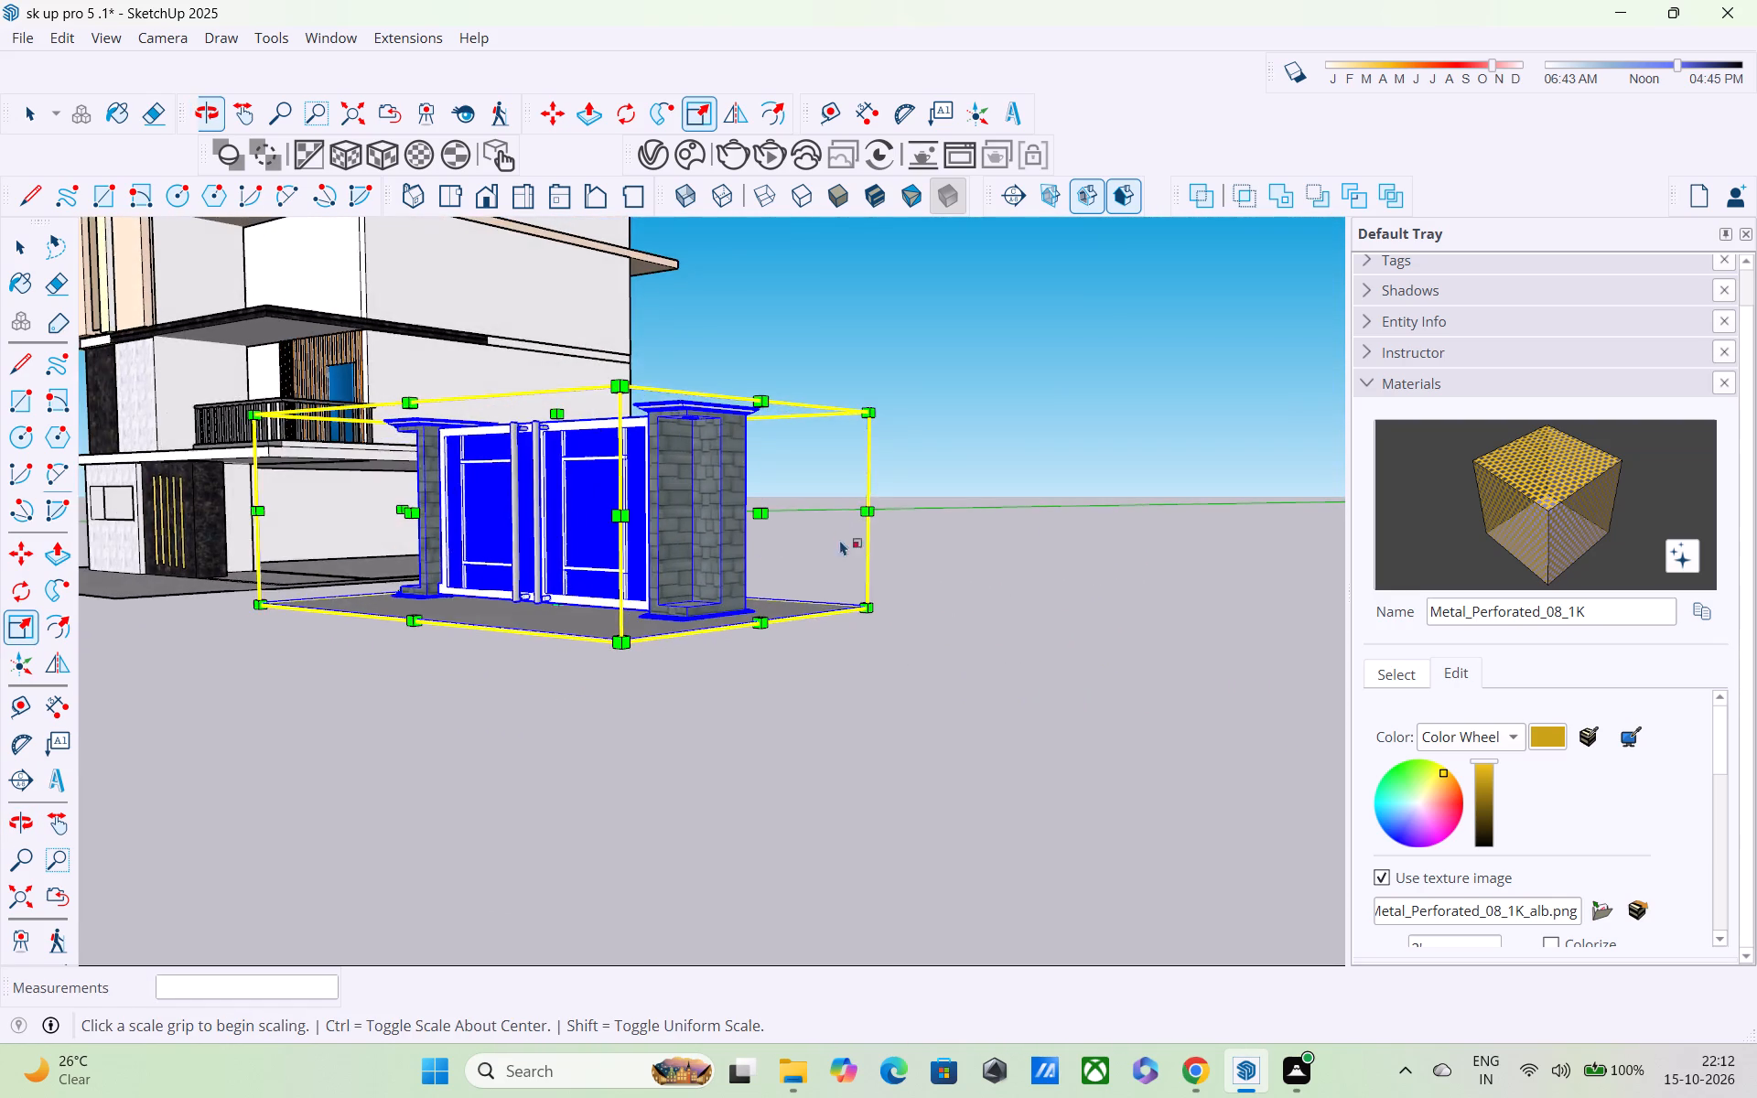
scroll(861, 539, "up", 3)
scroll(638, 510, "down", 3)
left_click(555, 501)
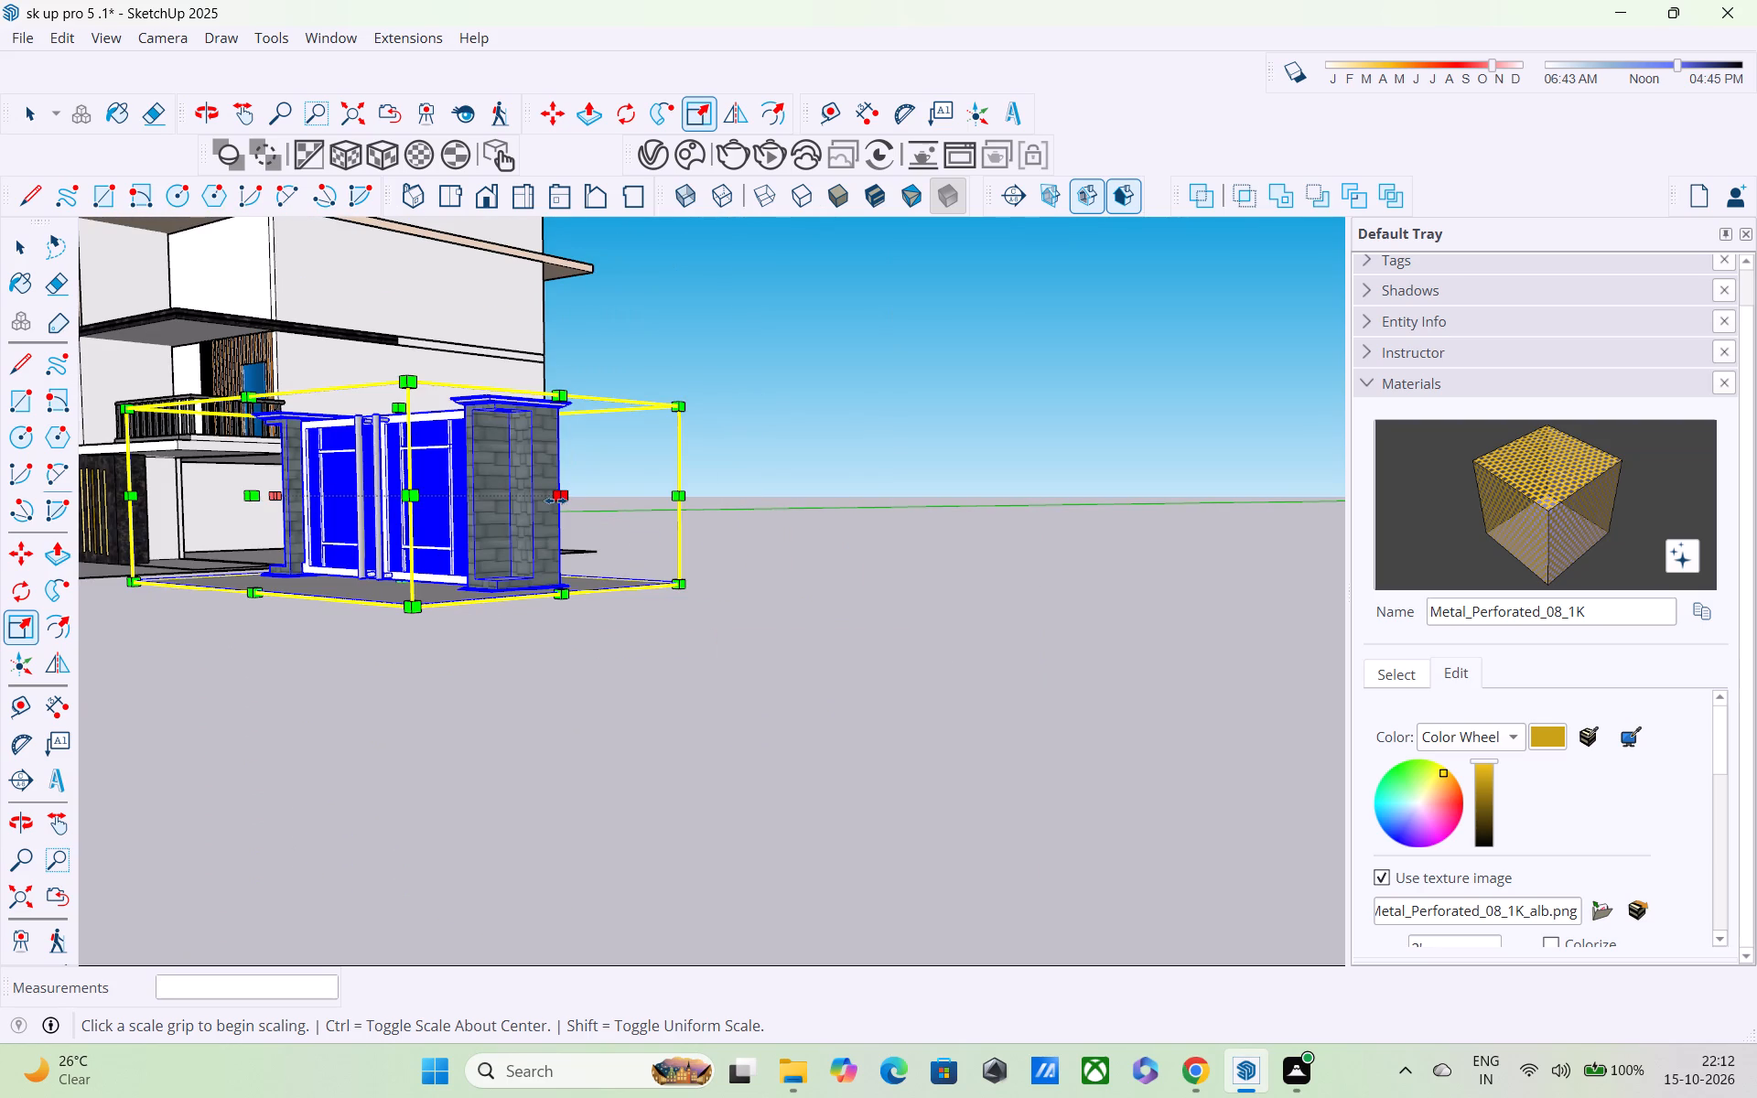
left_click(525, 495)
Scale the gate's height down again to about 0.85 along the blue axis.
middle_click_drag(530, 517, 958, 678)
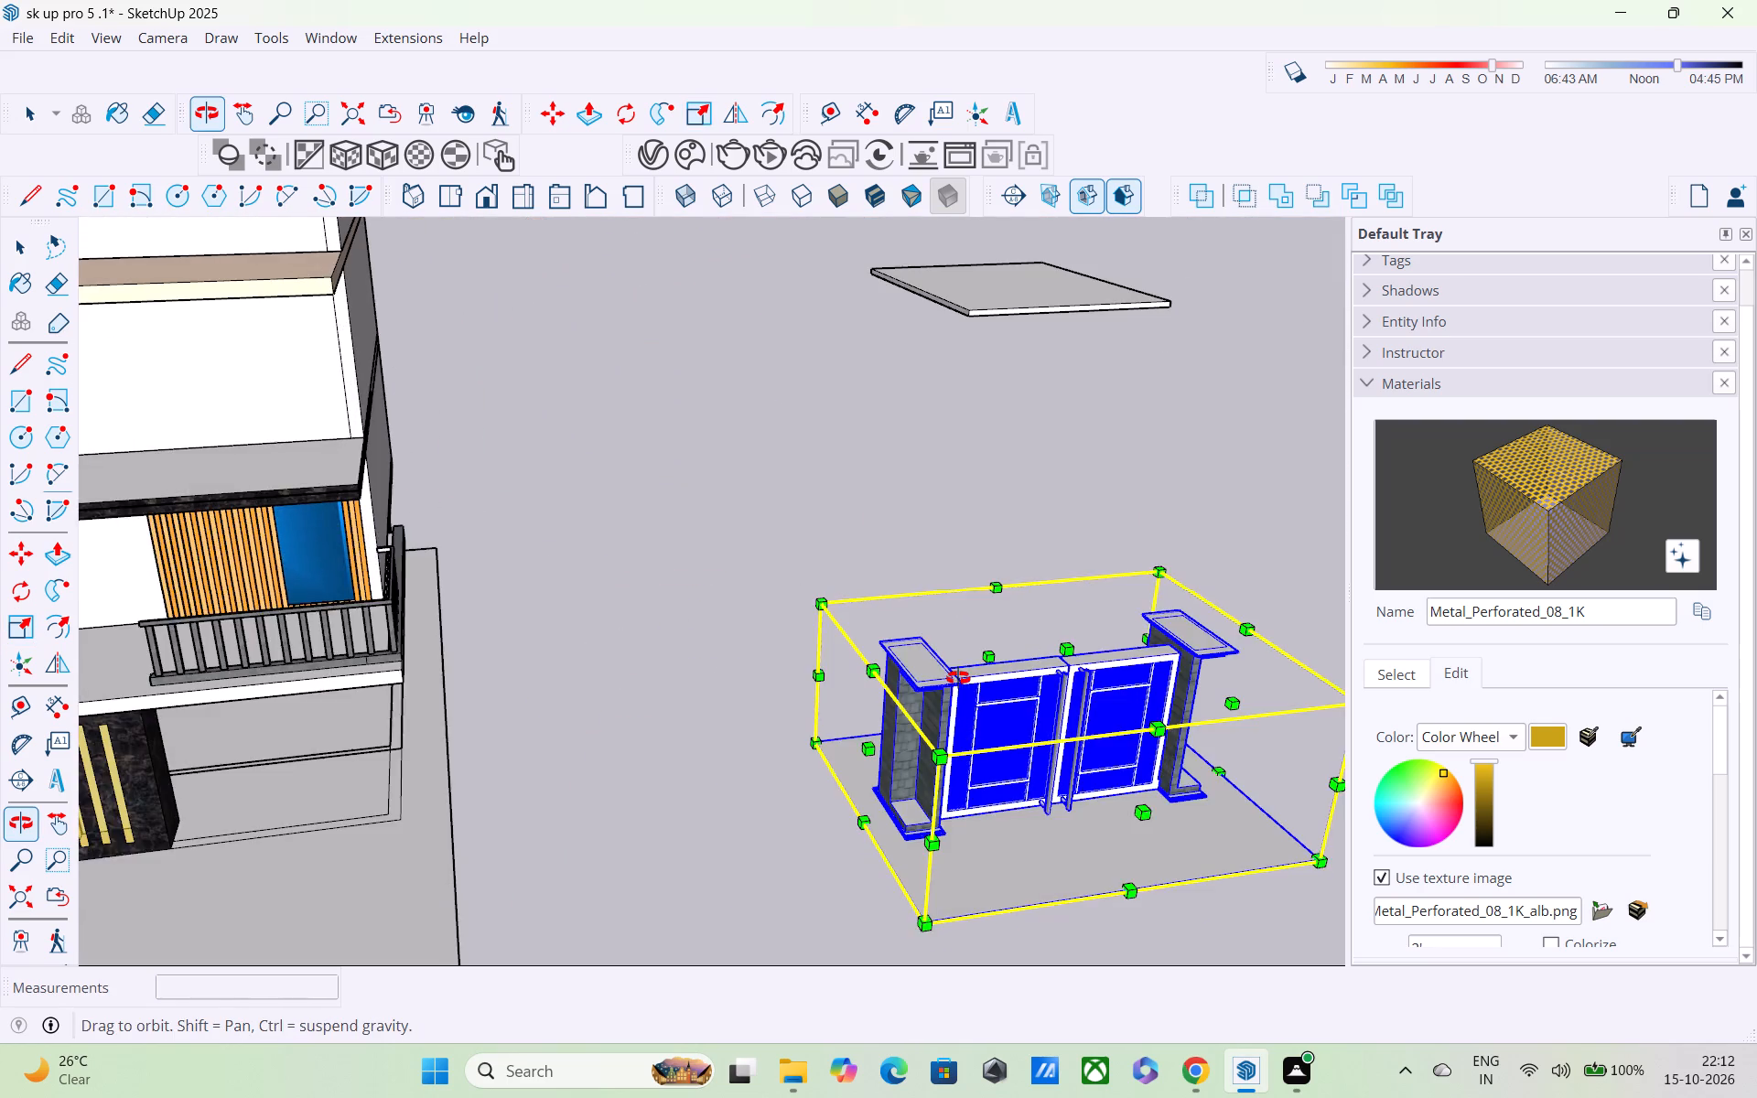
middle_click_drag(958, 678, 959, 678)
scroll(943, 673, "up", 3)
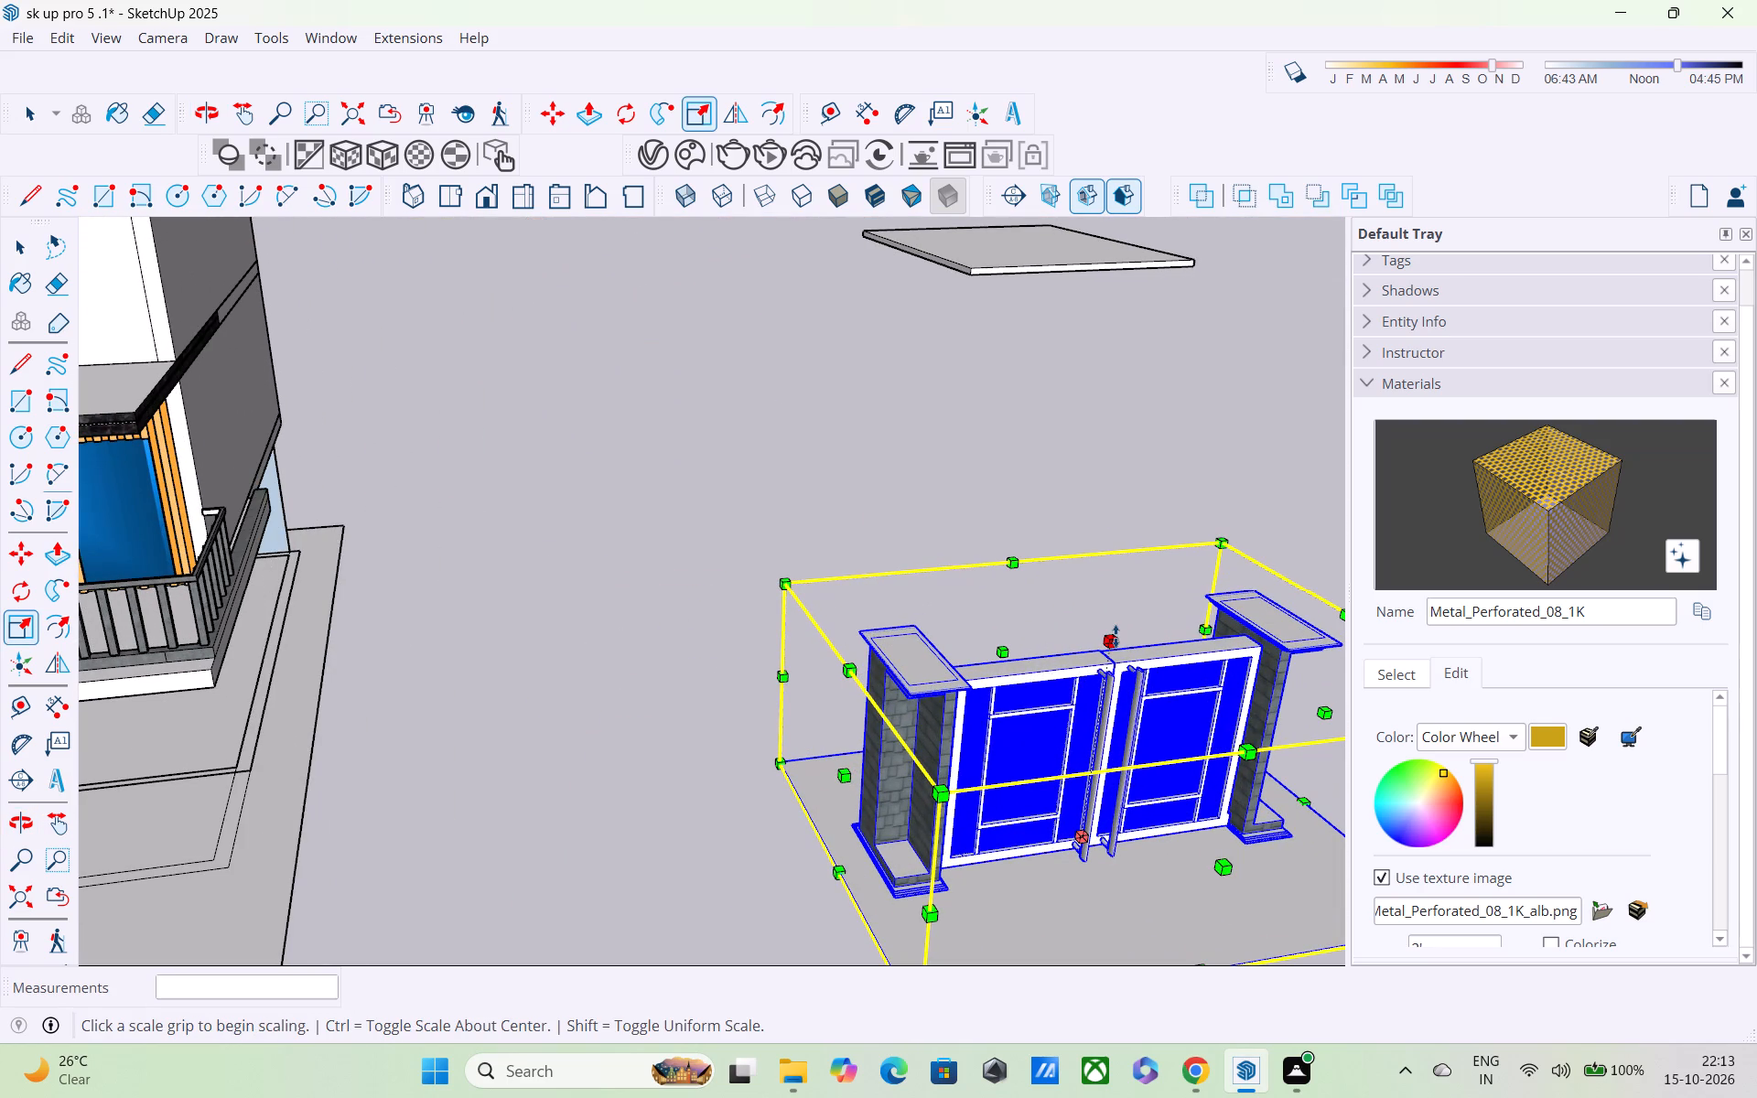
left_click(1116, 636)
scroll(1122, 678, "up", 1)
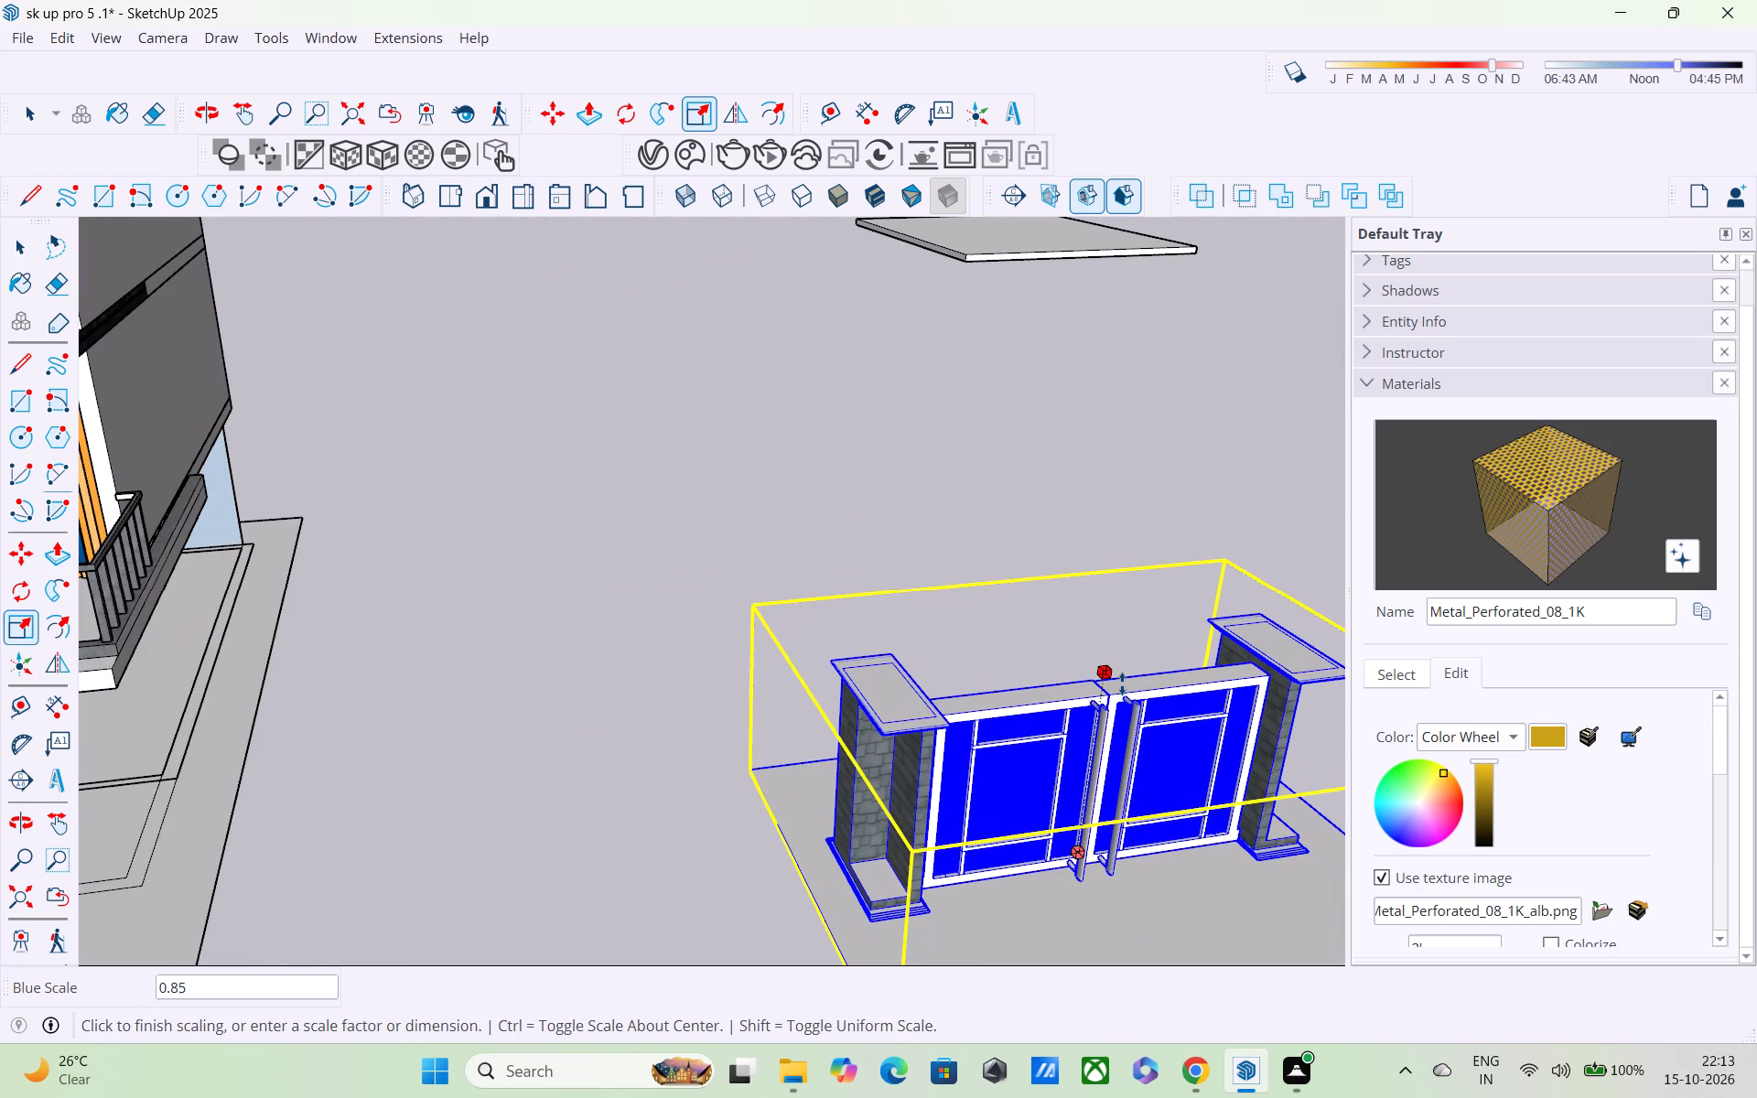
left_click(1122, 684)
Try the gate by its pillar base corner against the ground-floor opening, then set it down on the ground beside the house.
middle_click_drag(1013, 712, 918, 601)
scroll(918, 639, "down", 4)
scroll(908, 814, "down", 3)
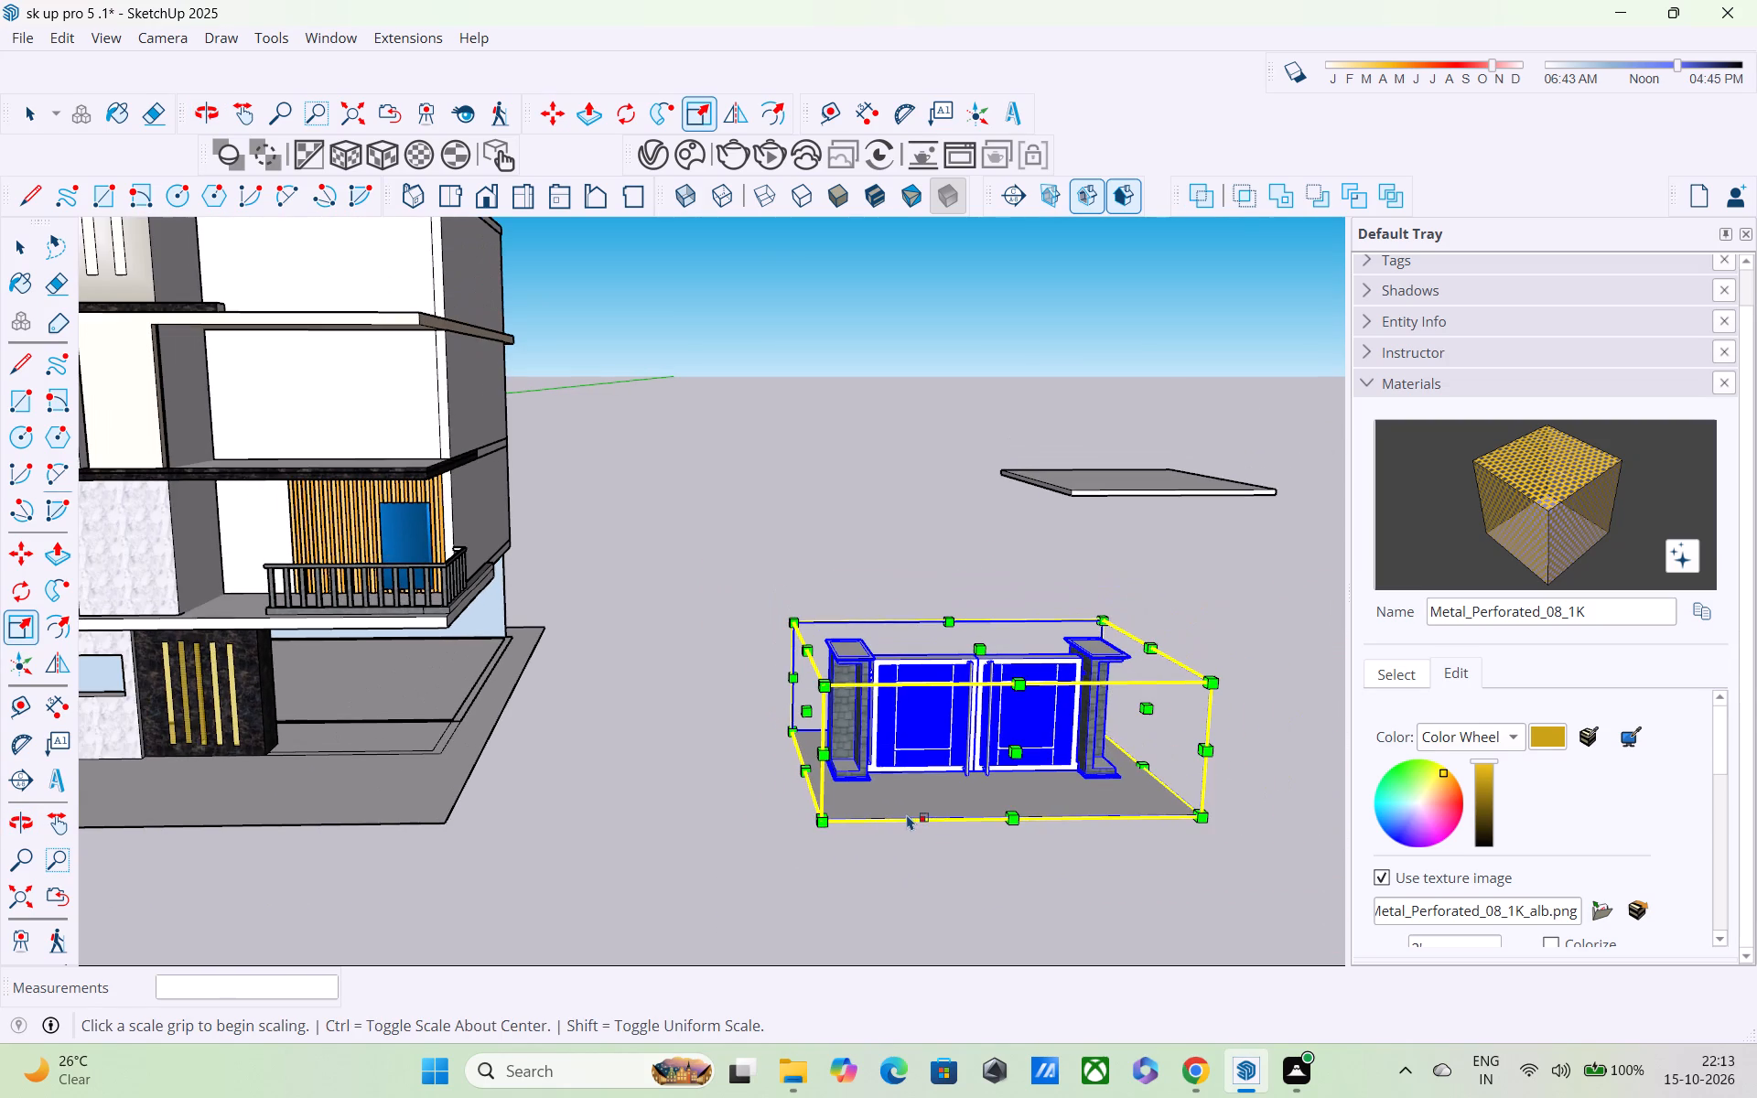
key("m")
left_click(843, 780)
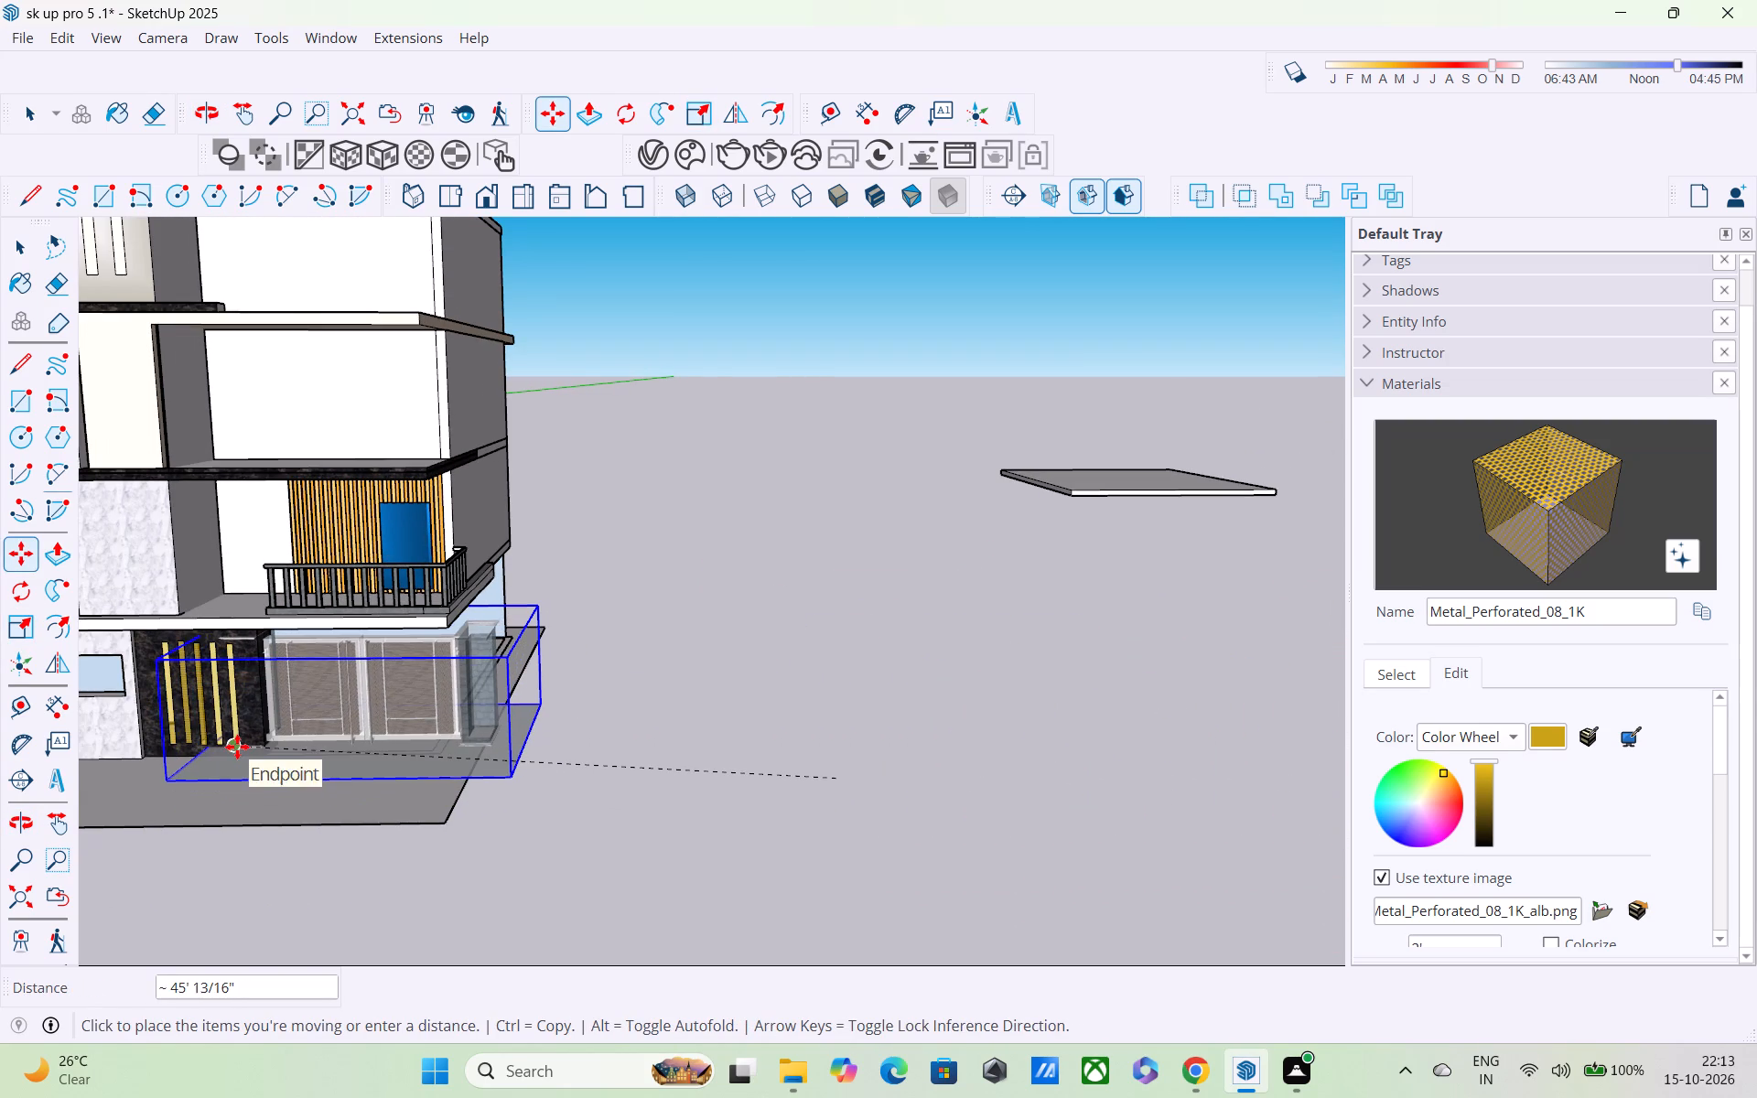
middle_click_drag(236, 748, 0, 738)
scroll(23, 759, "down", 2)
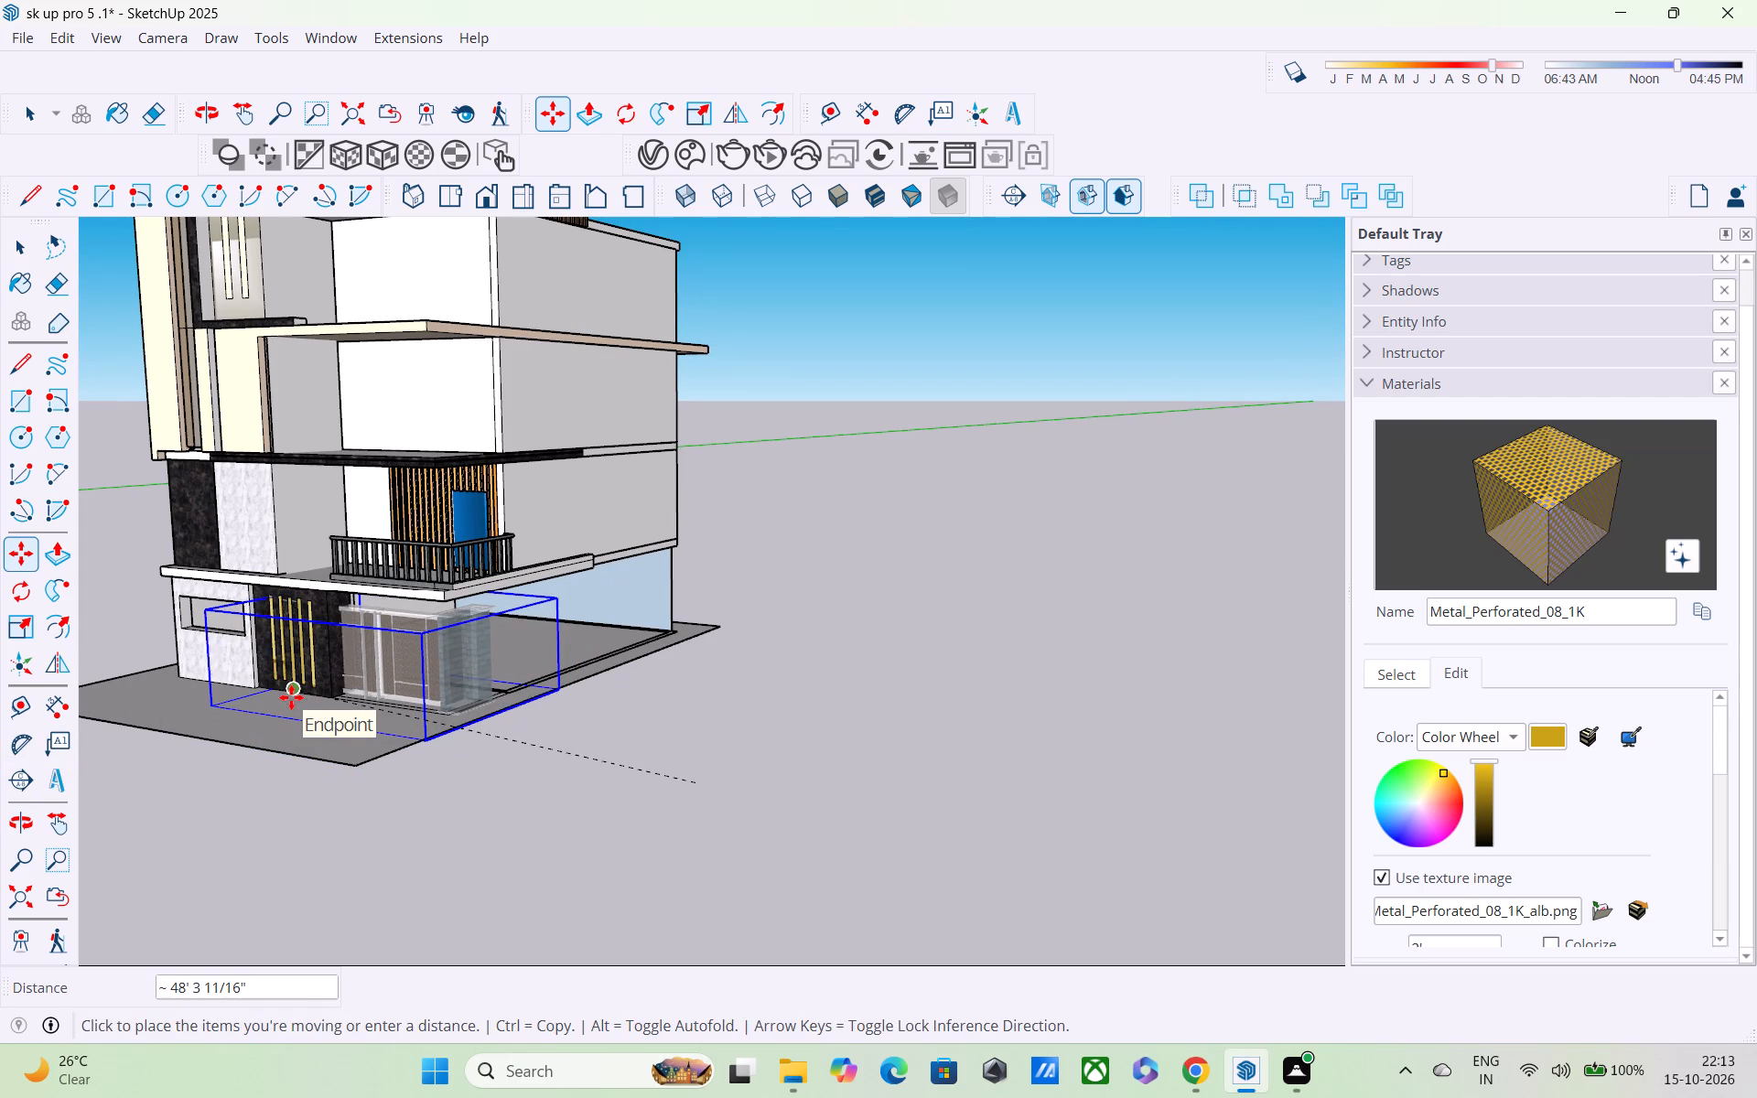
scroll(291, 697, "up", 3)
middle_click_drag(287, 694, 278, 688)
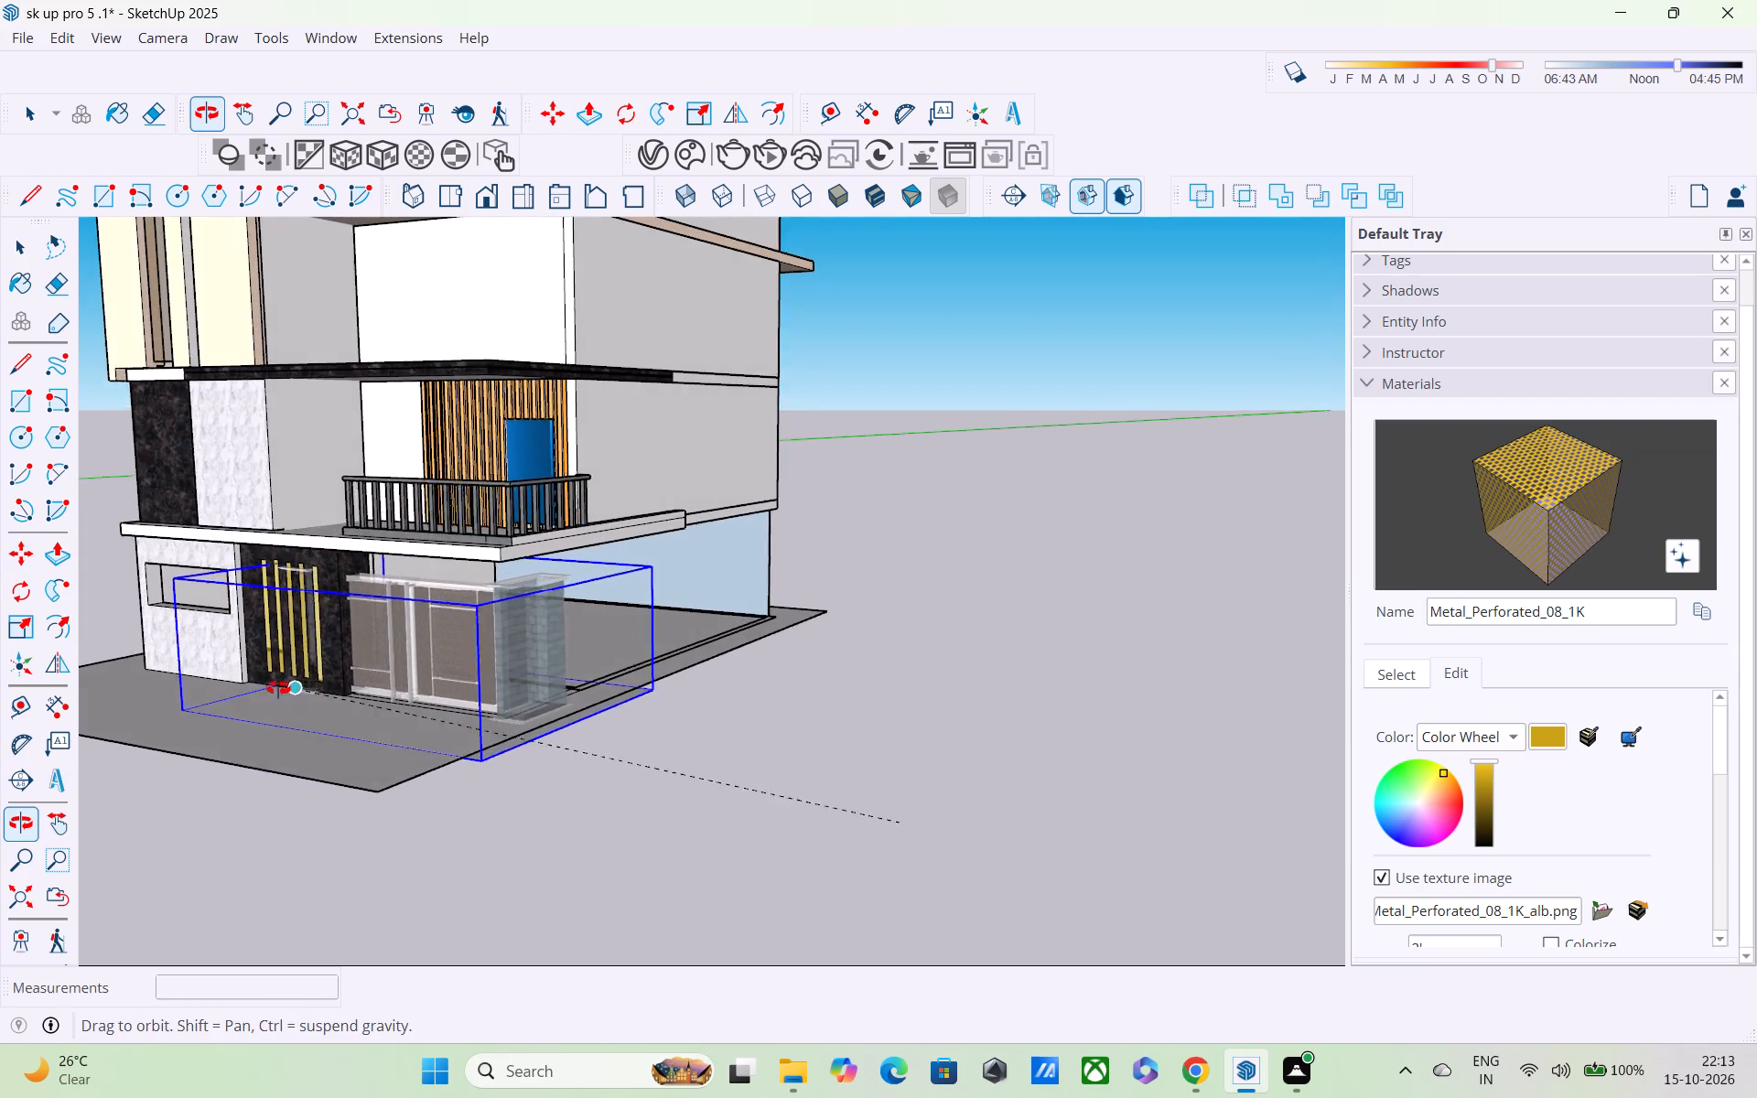
middle_click_drag(278, 688, 169, 661)
scroll(373, 672, "down", 3)
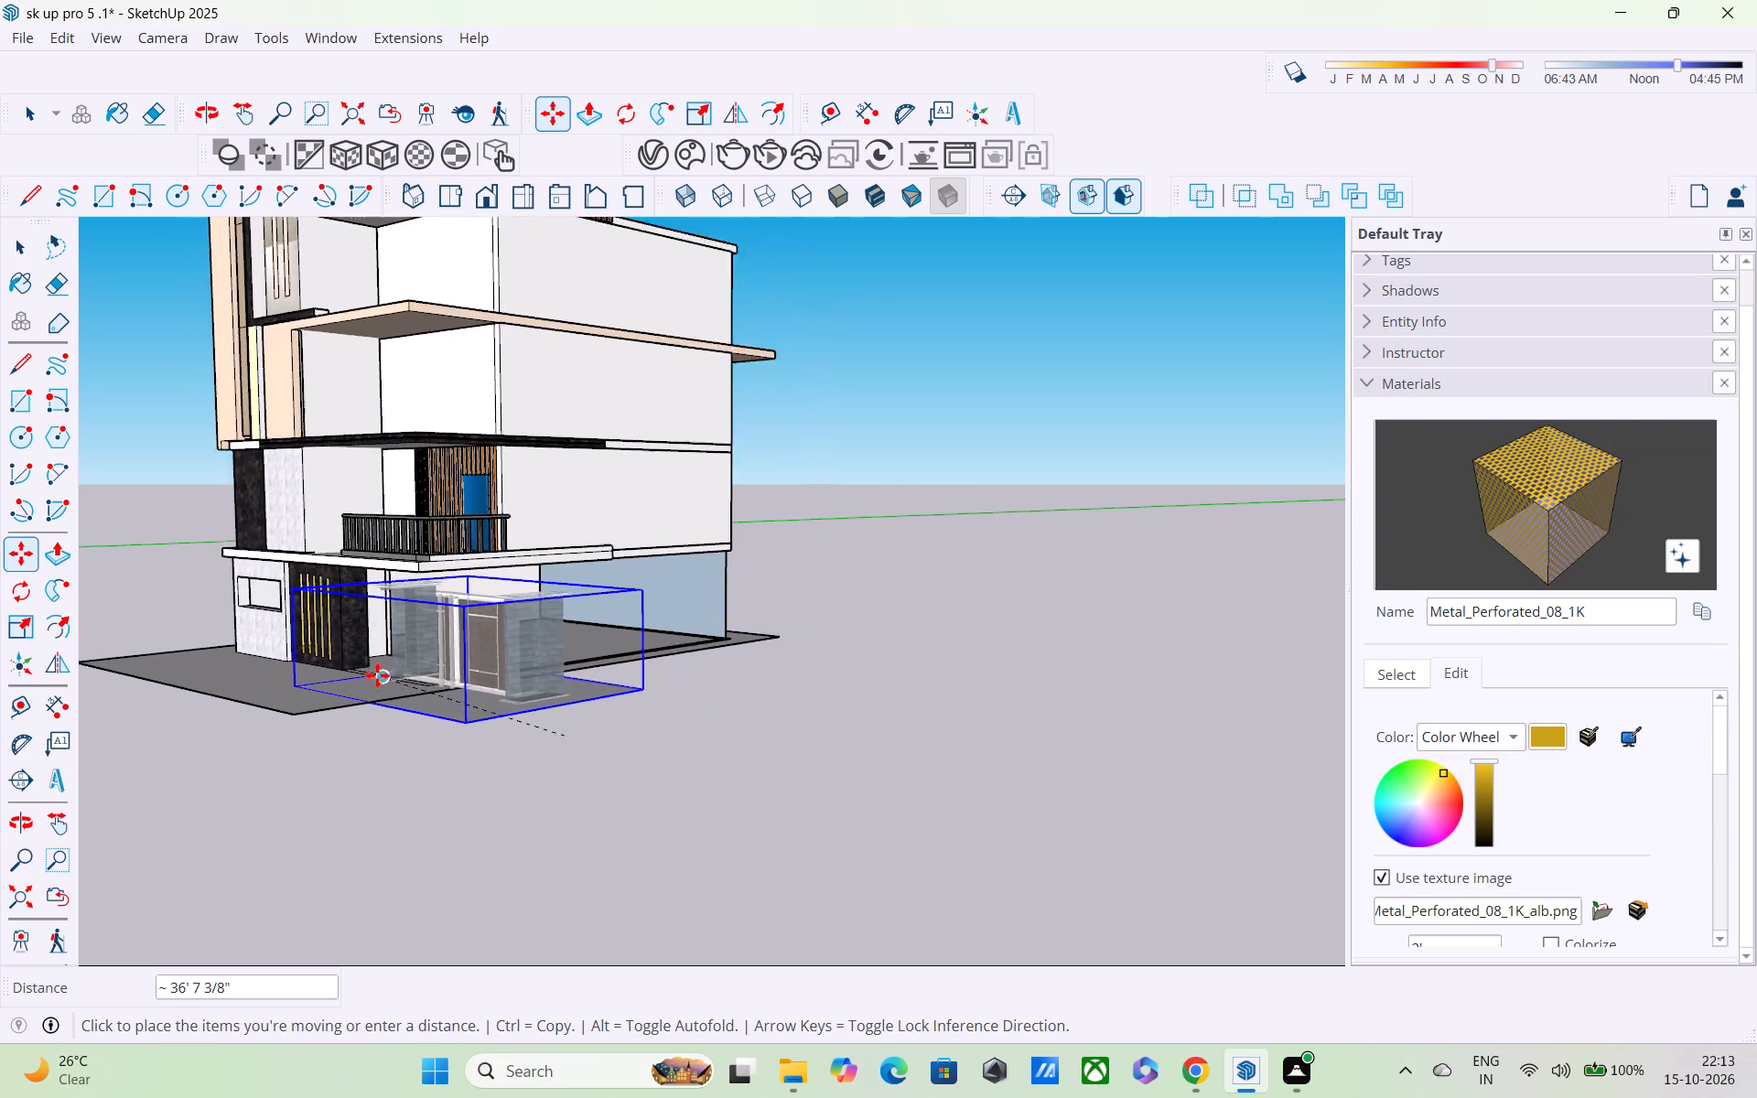
scroll(377, 675, "down", 1)
middle_click_drag(484, 737, 899, 722)
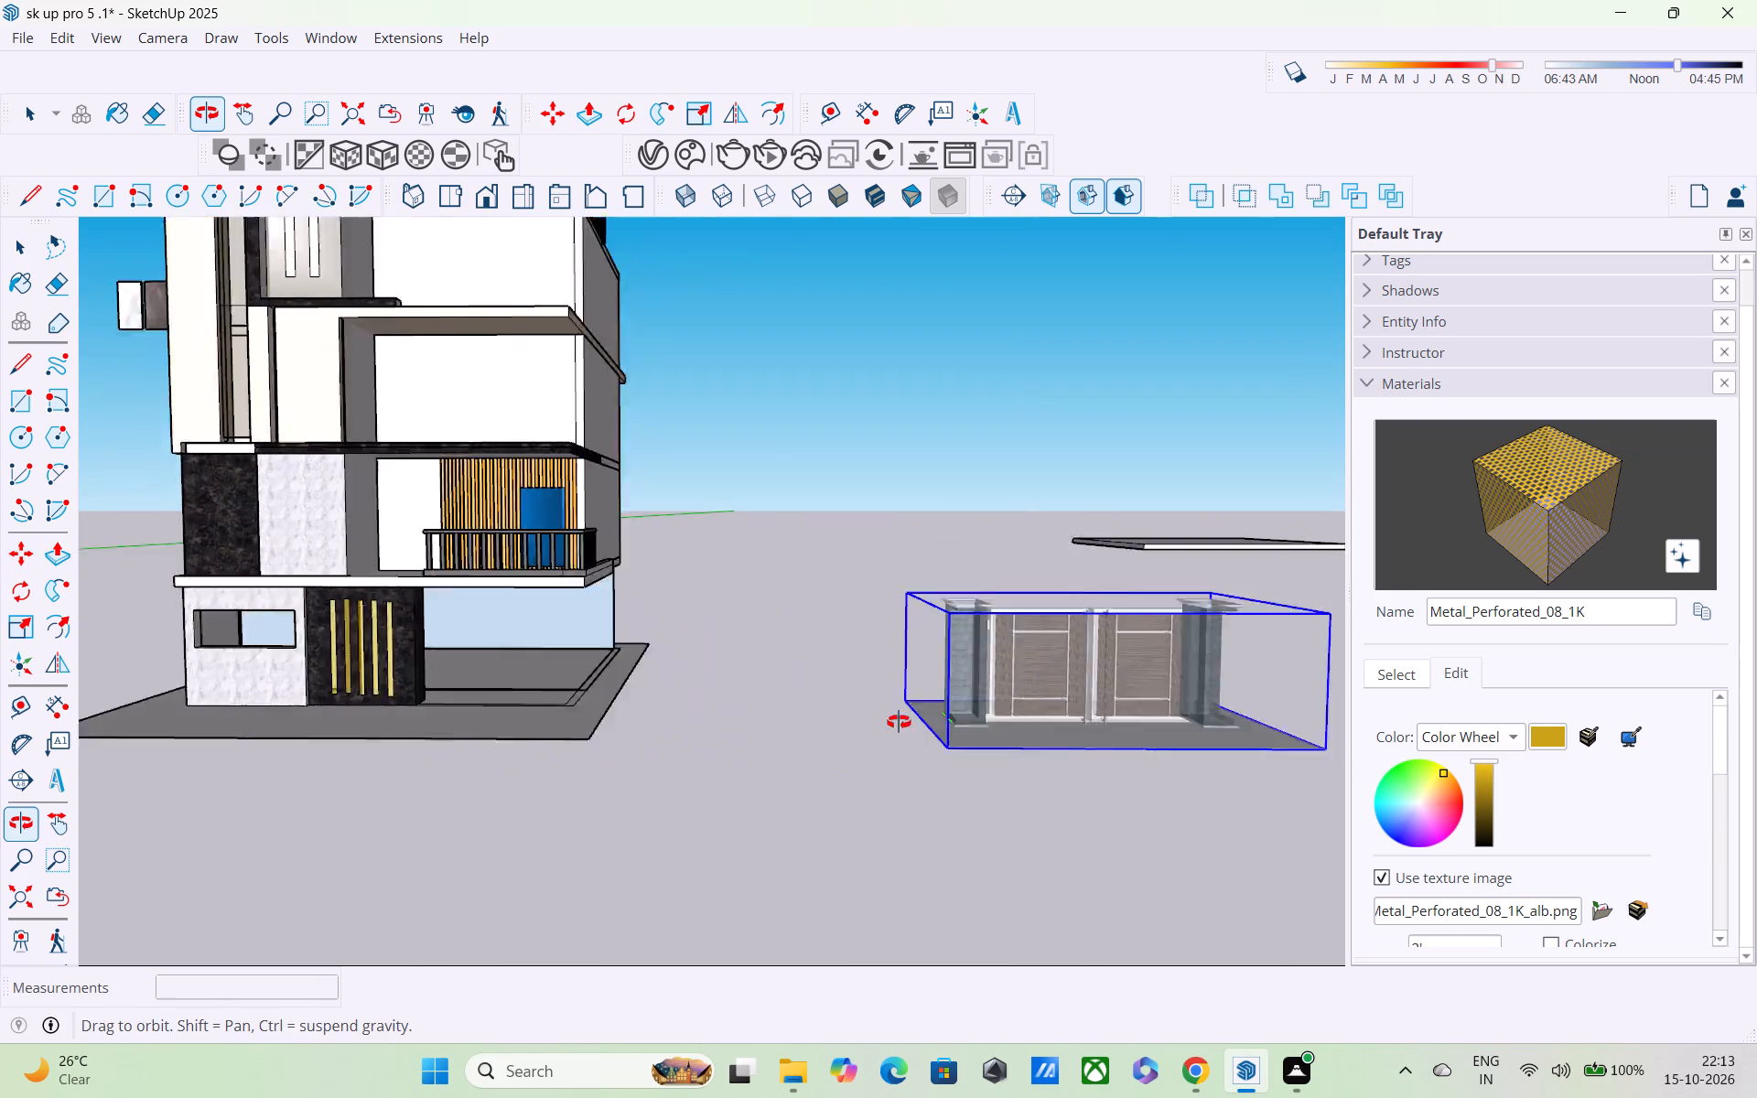
middle_click_drag(899, 722, 1126, 713)
scroll(755, 751, "up", 8)
scroll(681, 687, "up", 1)
scroll(690, 691, "down", 3)
left_click(1150, 659)
Scale the gate's depth down to about 0.46 along the green axis, keeping its red-axis factor at 1.00.
middle_click_drag(1140, 631, 1280, 783)
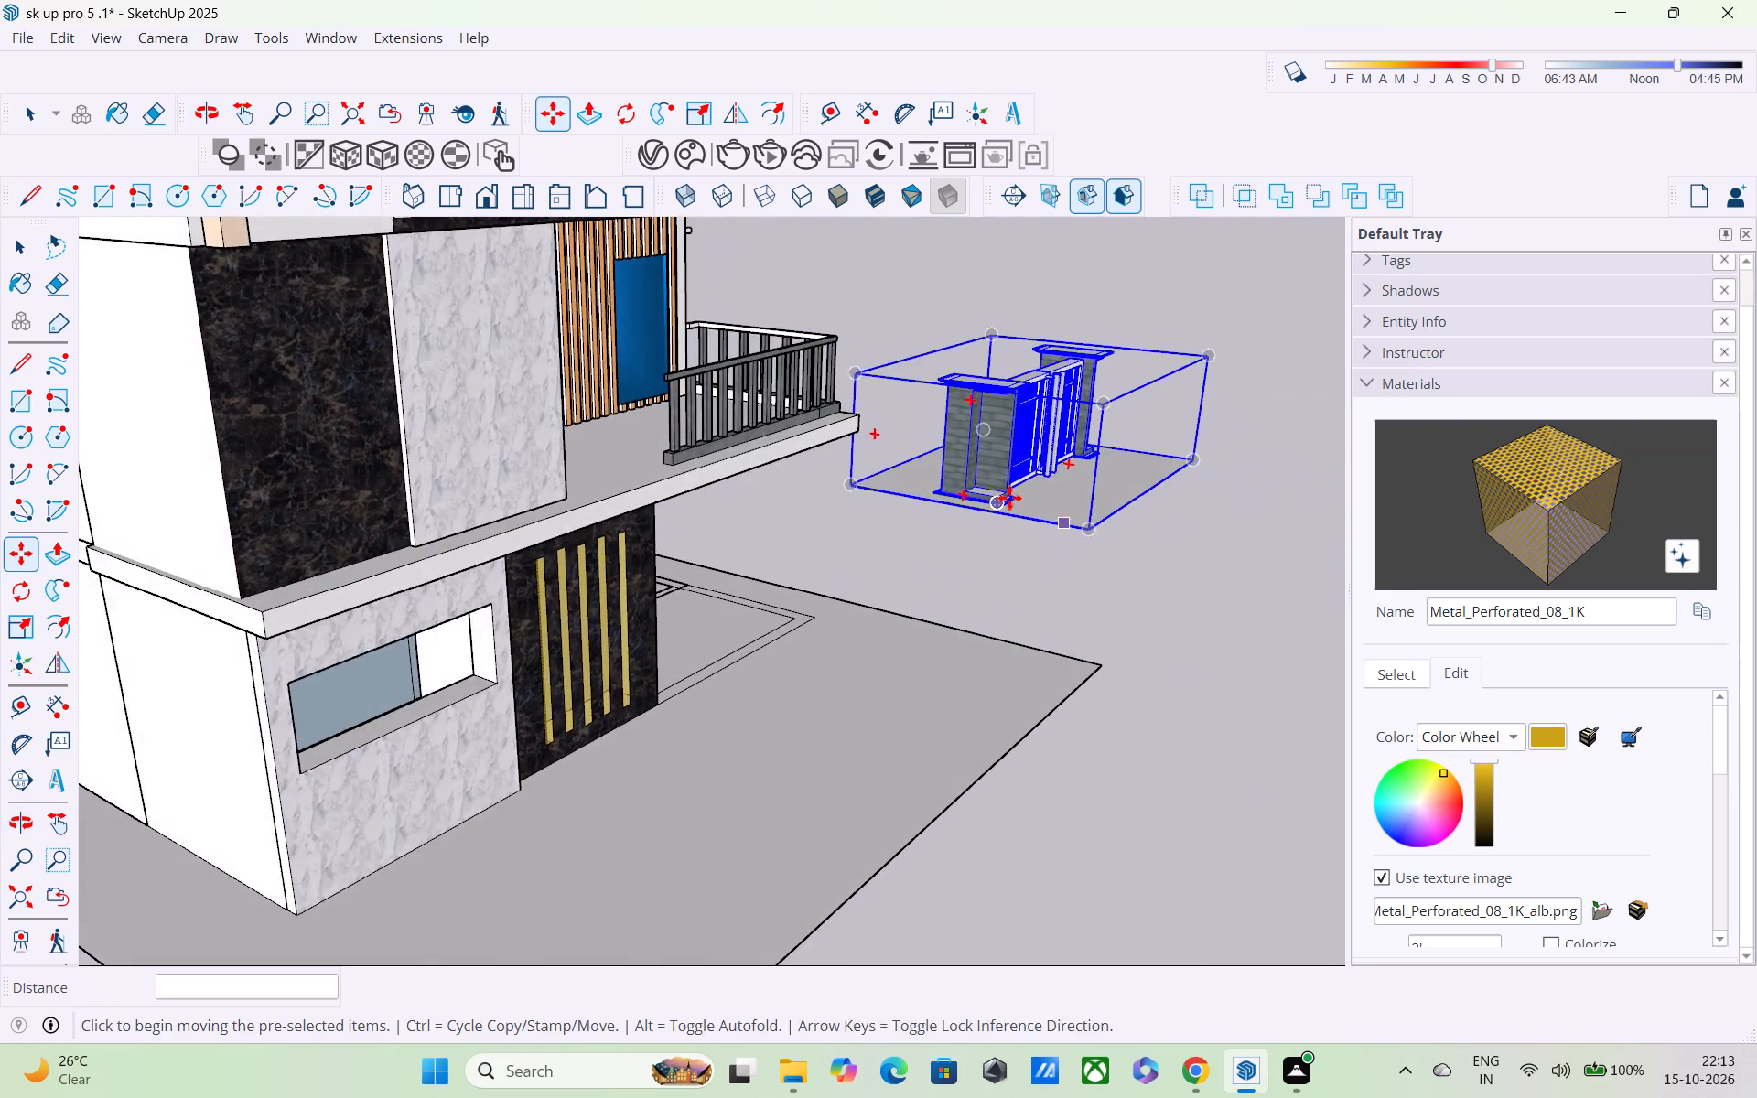
scroll(983, 483, "down", 4)
middle_click_drag(994, 457, 1044, 421)
key("s")
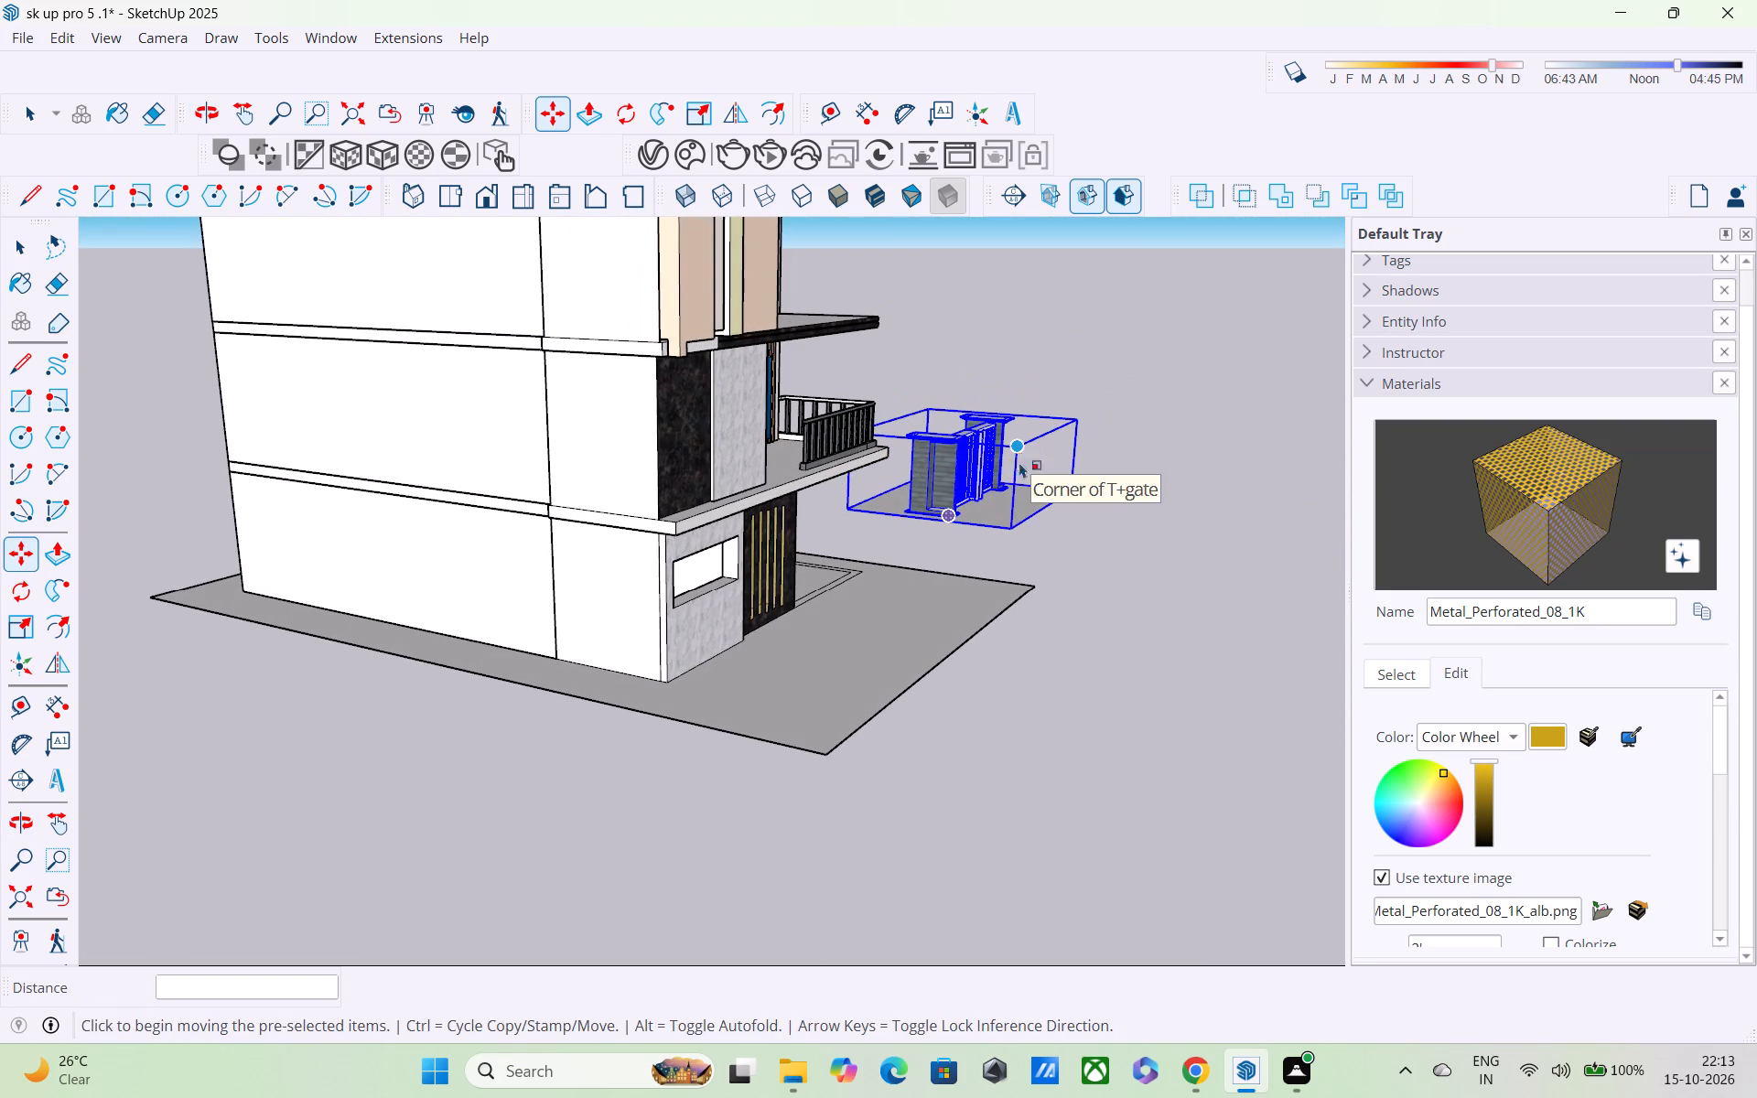
scroll(986, 458, "up", 4)
left_click(1019, 499)
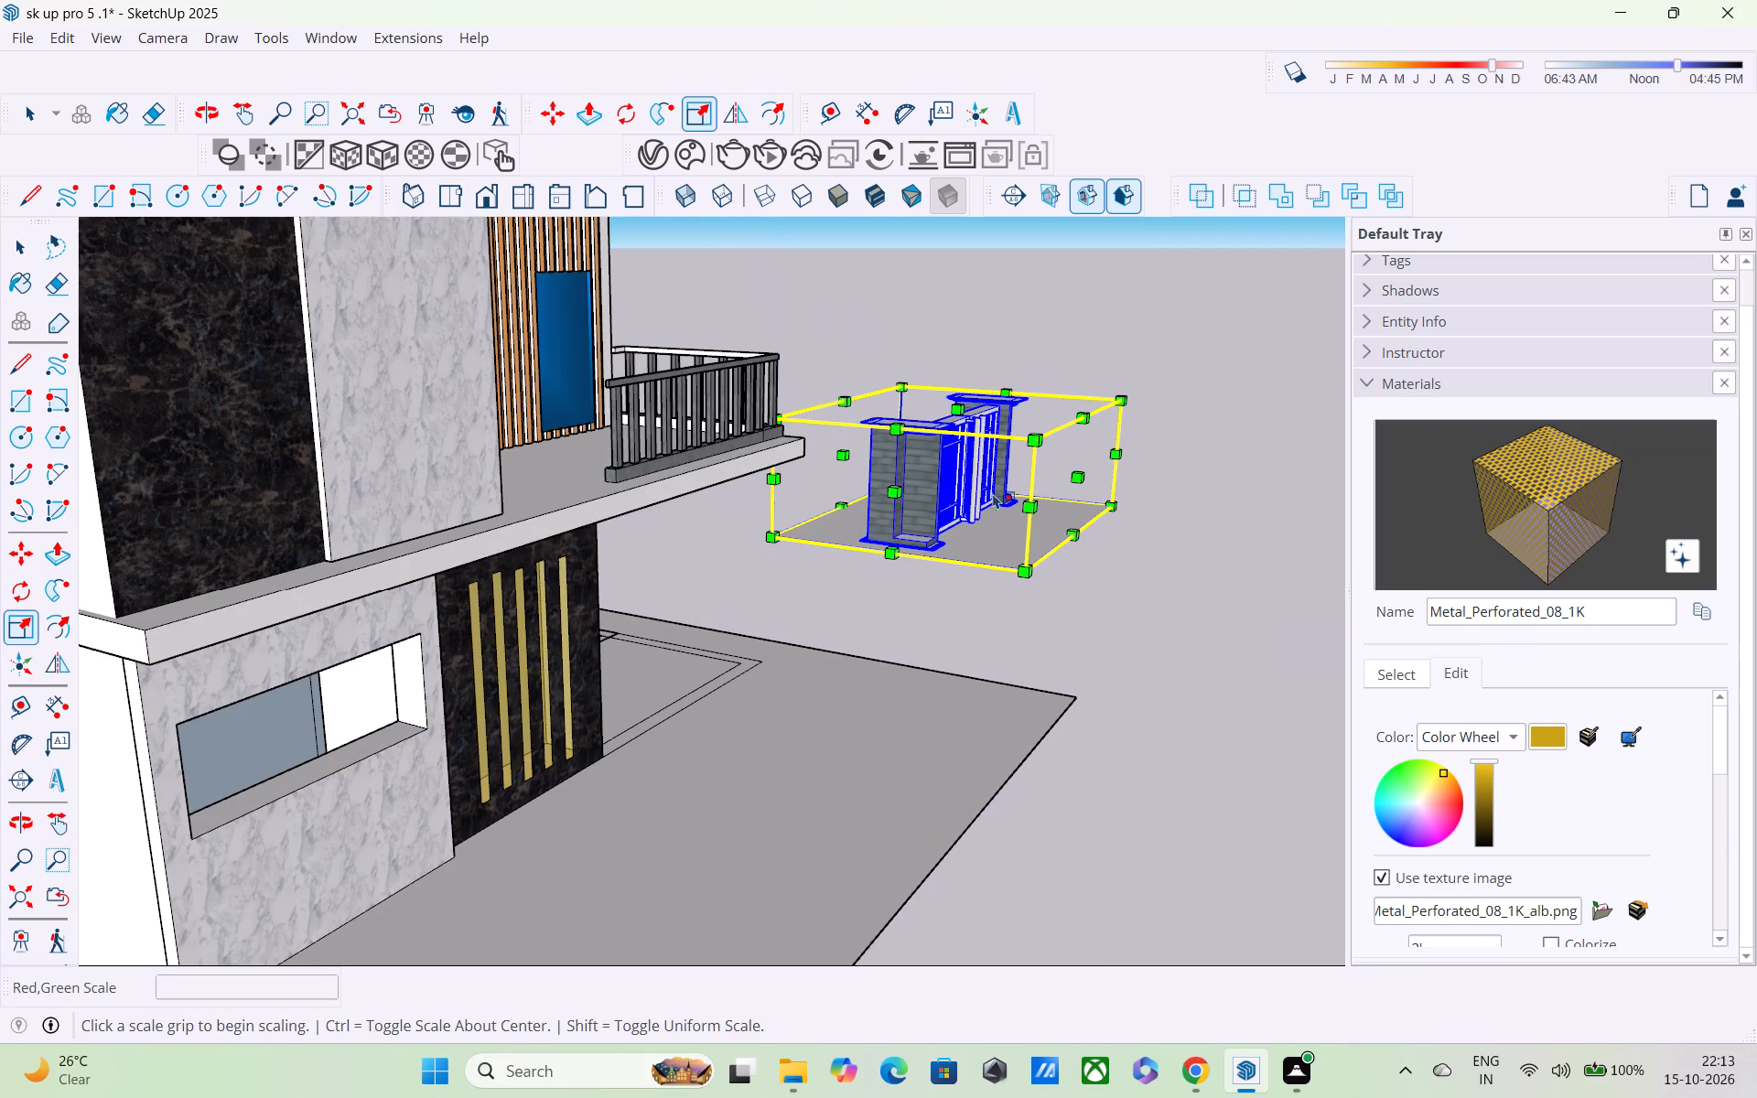
left_click(1022, 505)
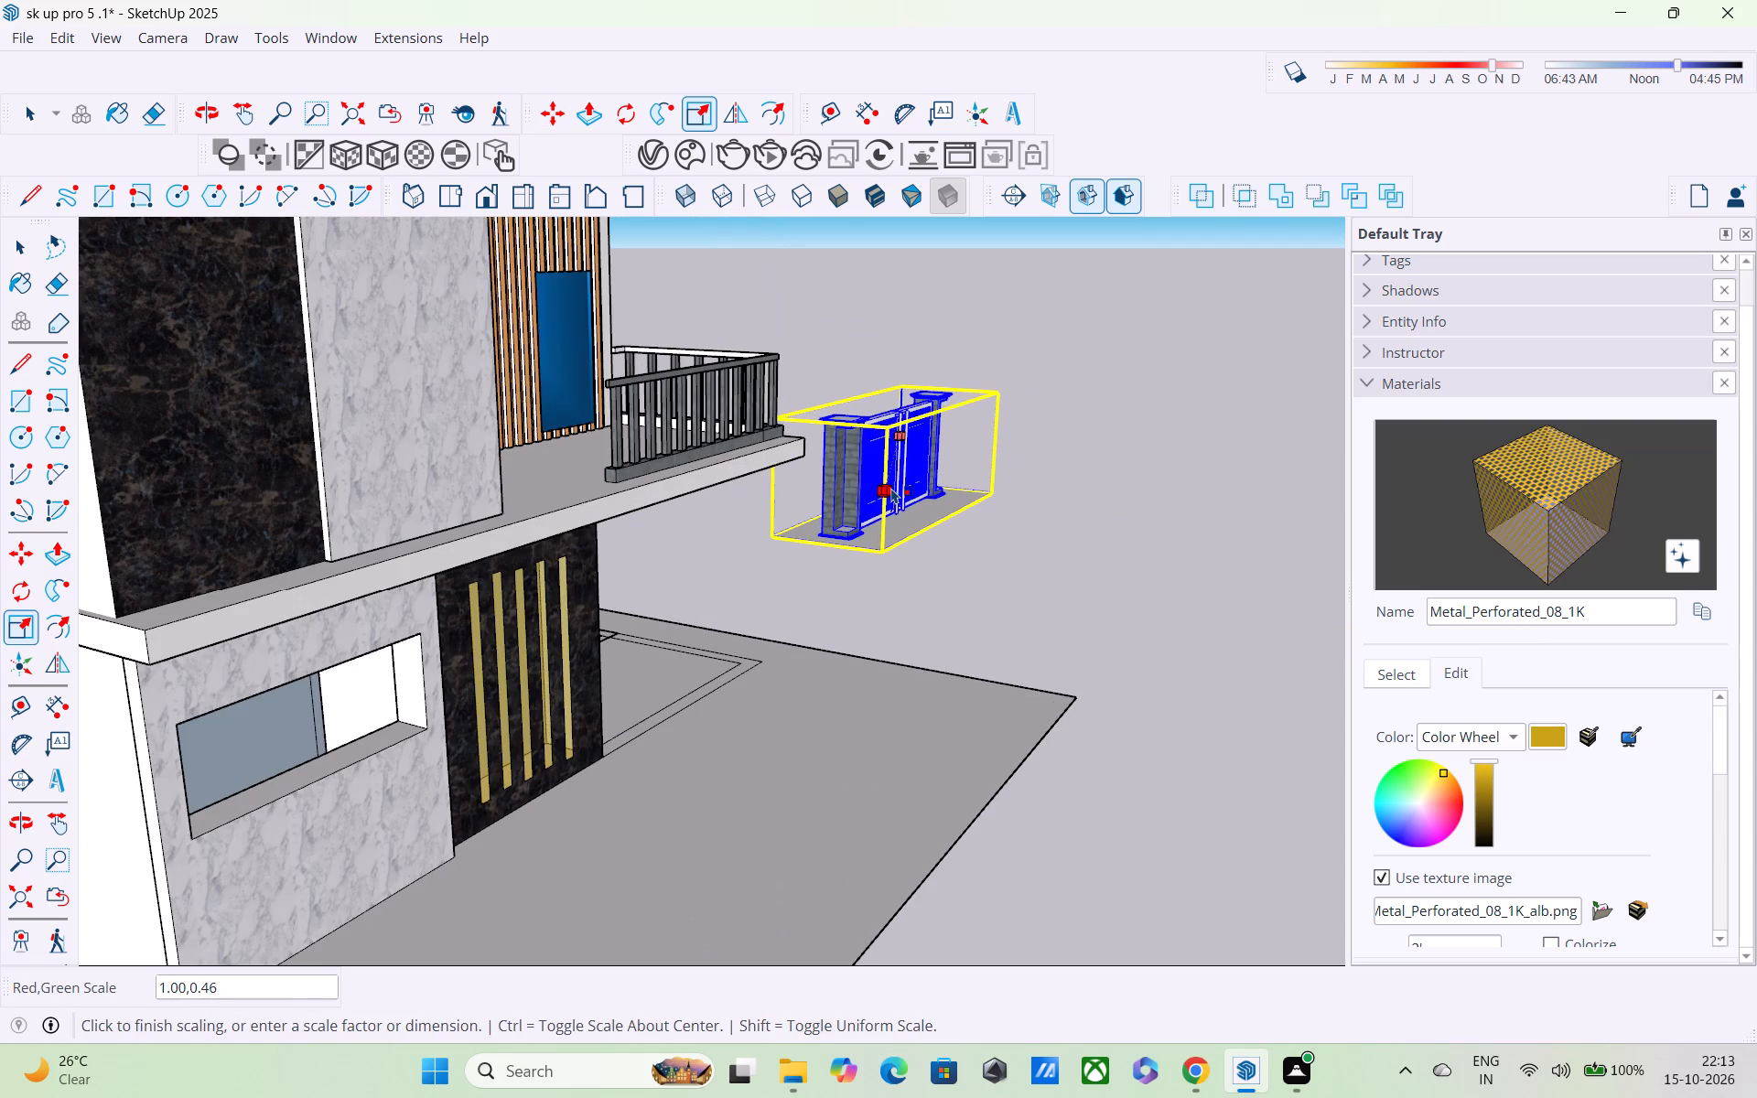
left_click(891, 488)
Reduce the gate's depth further by scaling it in red and green from the vertical edge beside its stone pillar.
middle_click_drag(897, 489, 631, 451)
scroll(1266, 573, "up", 2)
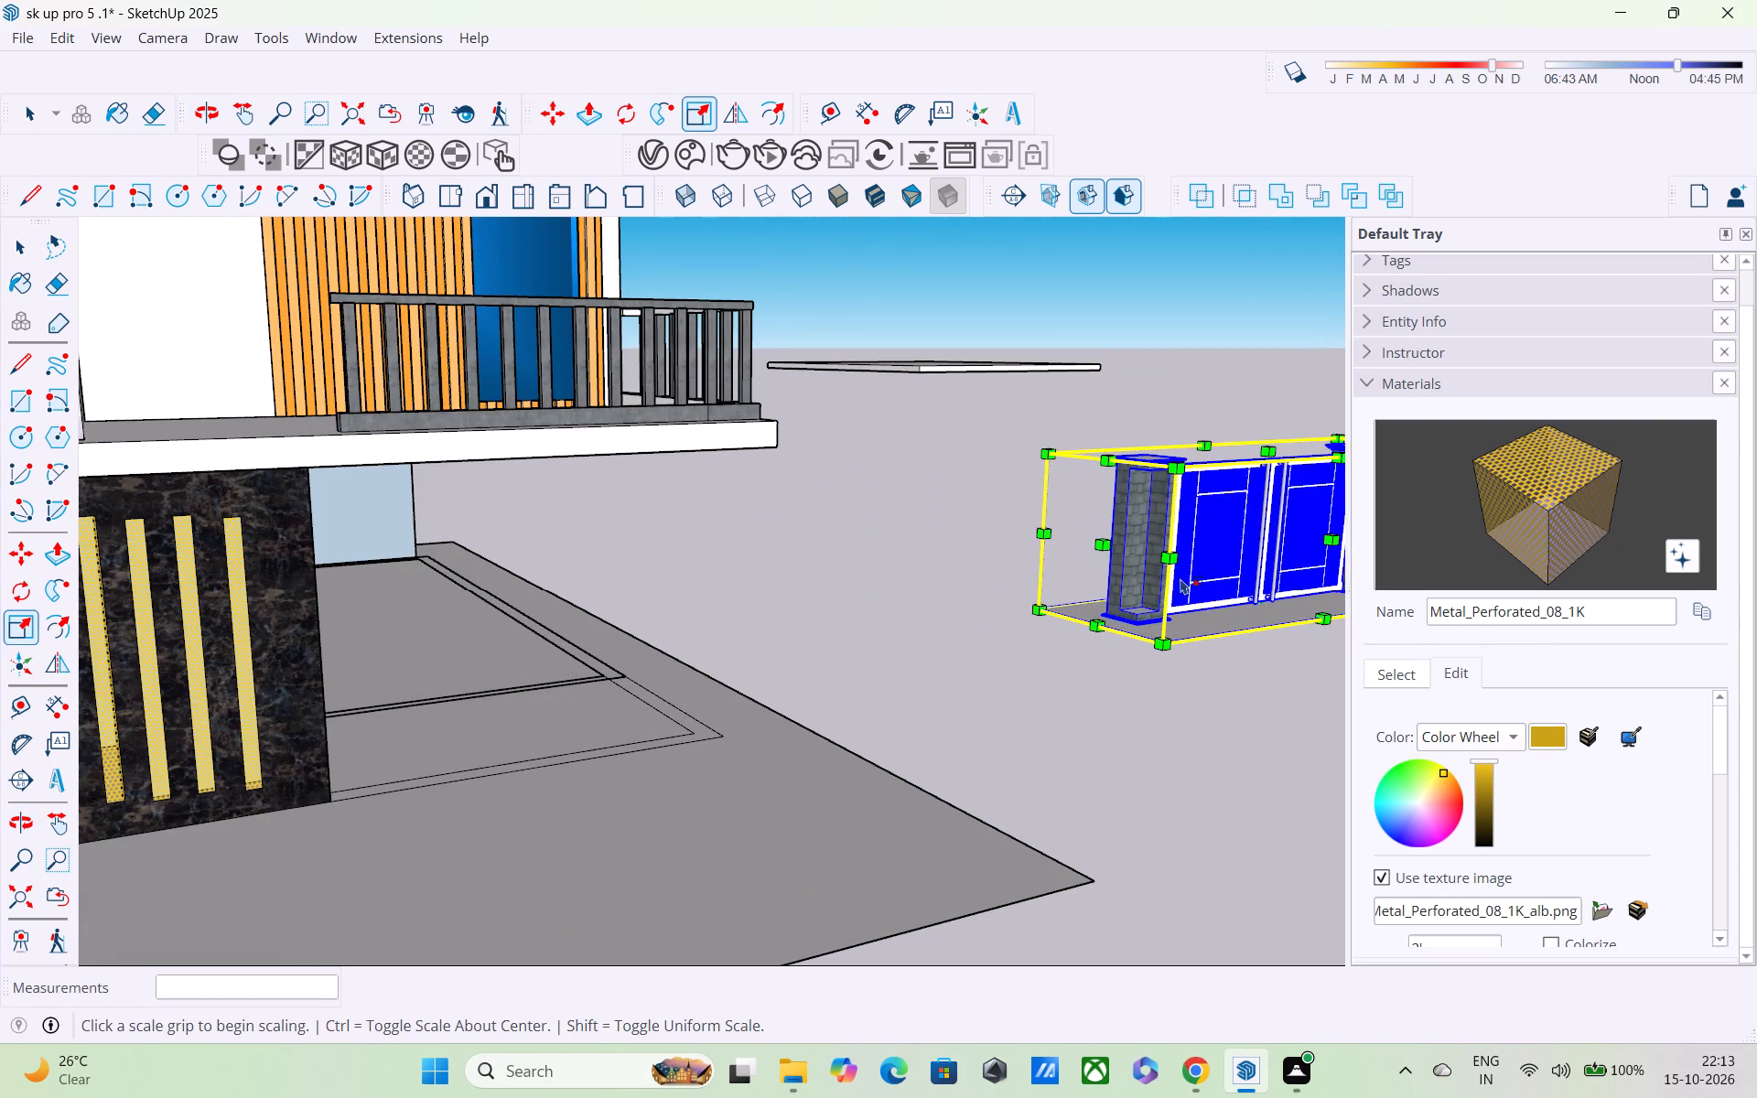
middle_click_drag(1134, 567, 1436, 457)
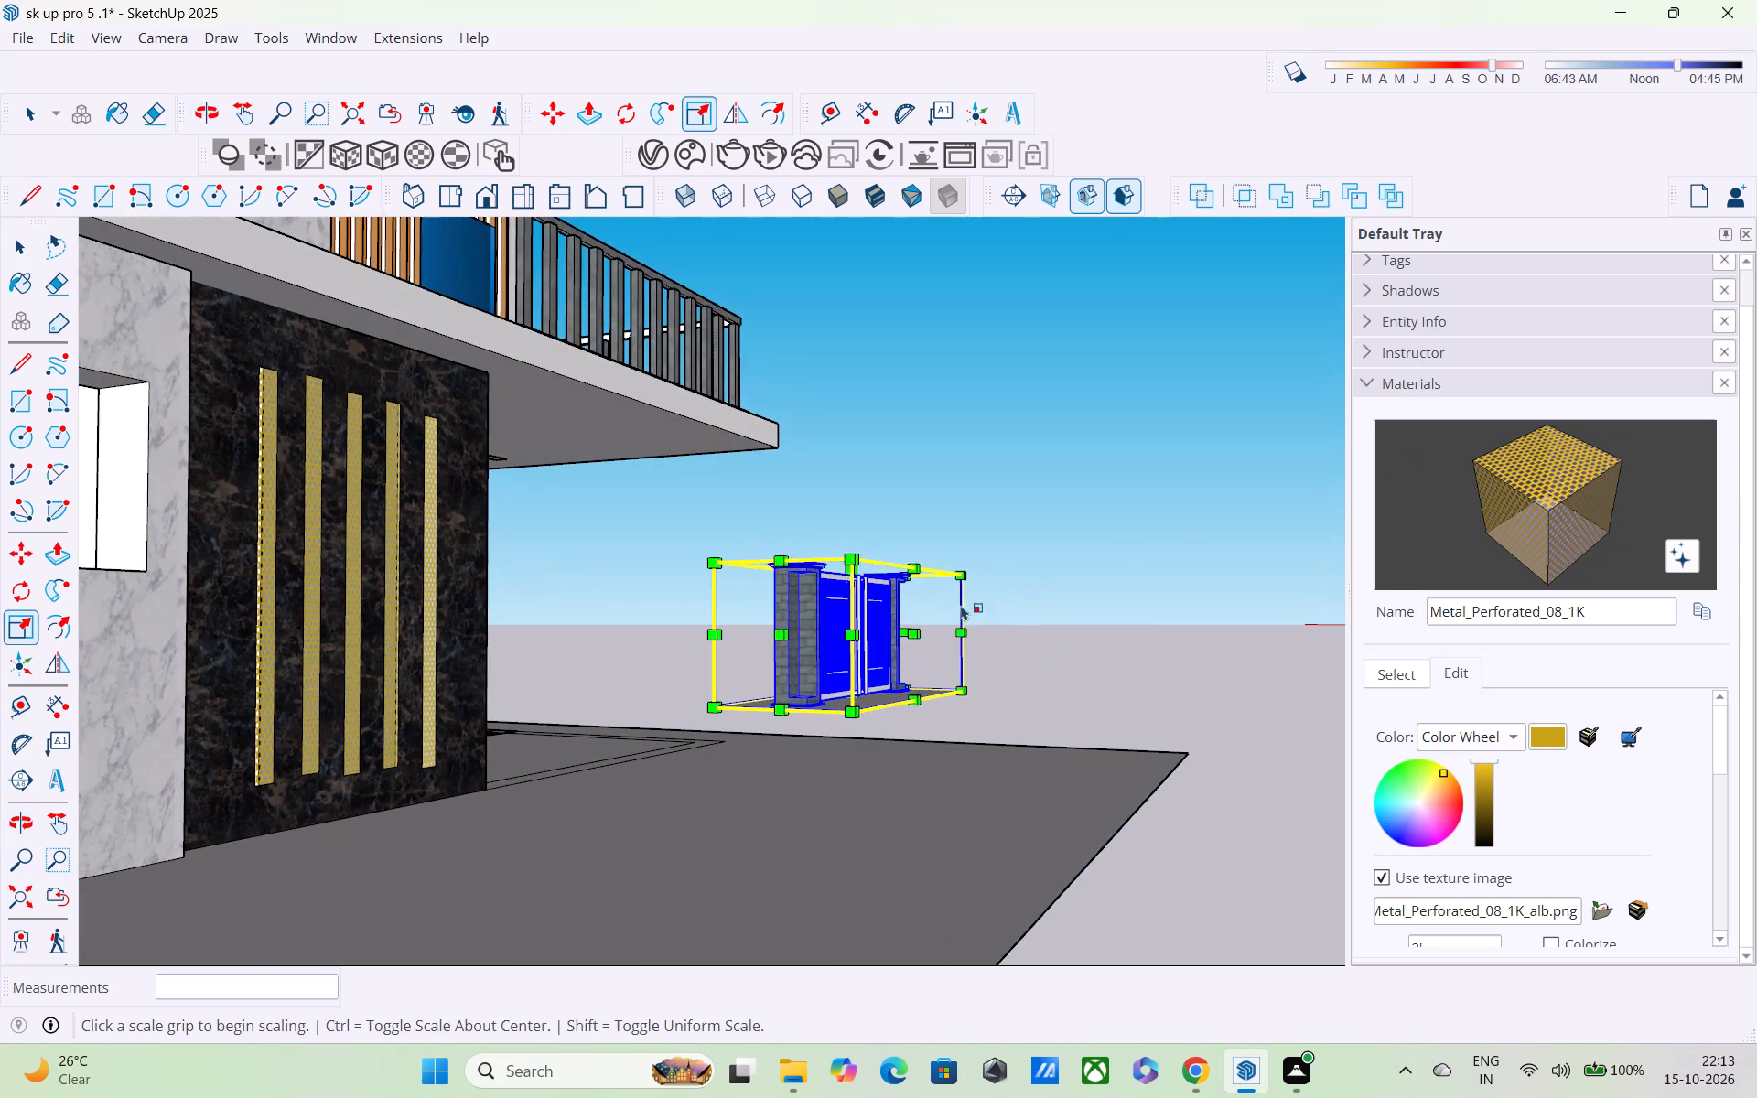
scroll(961, 605, "up", 3)
middle_click_drag(775, 602, 968, 640)
scroll(936, 679, "up", 3)
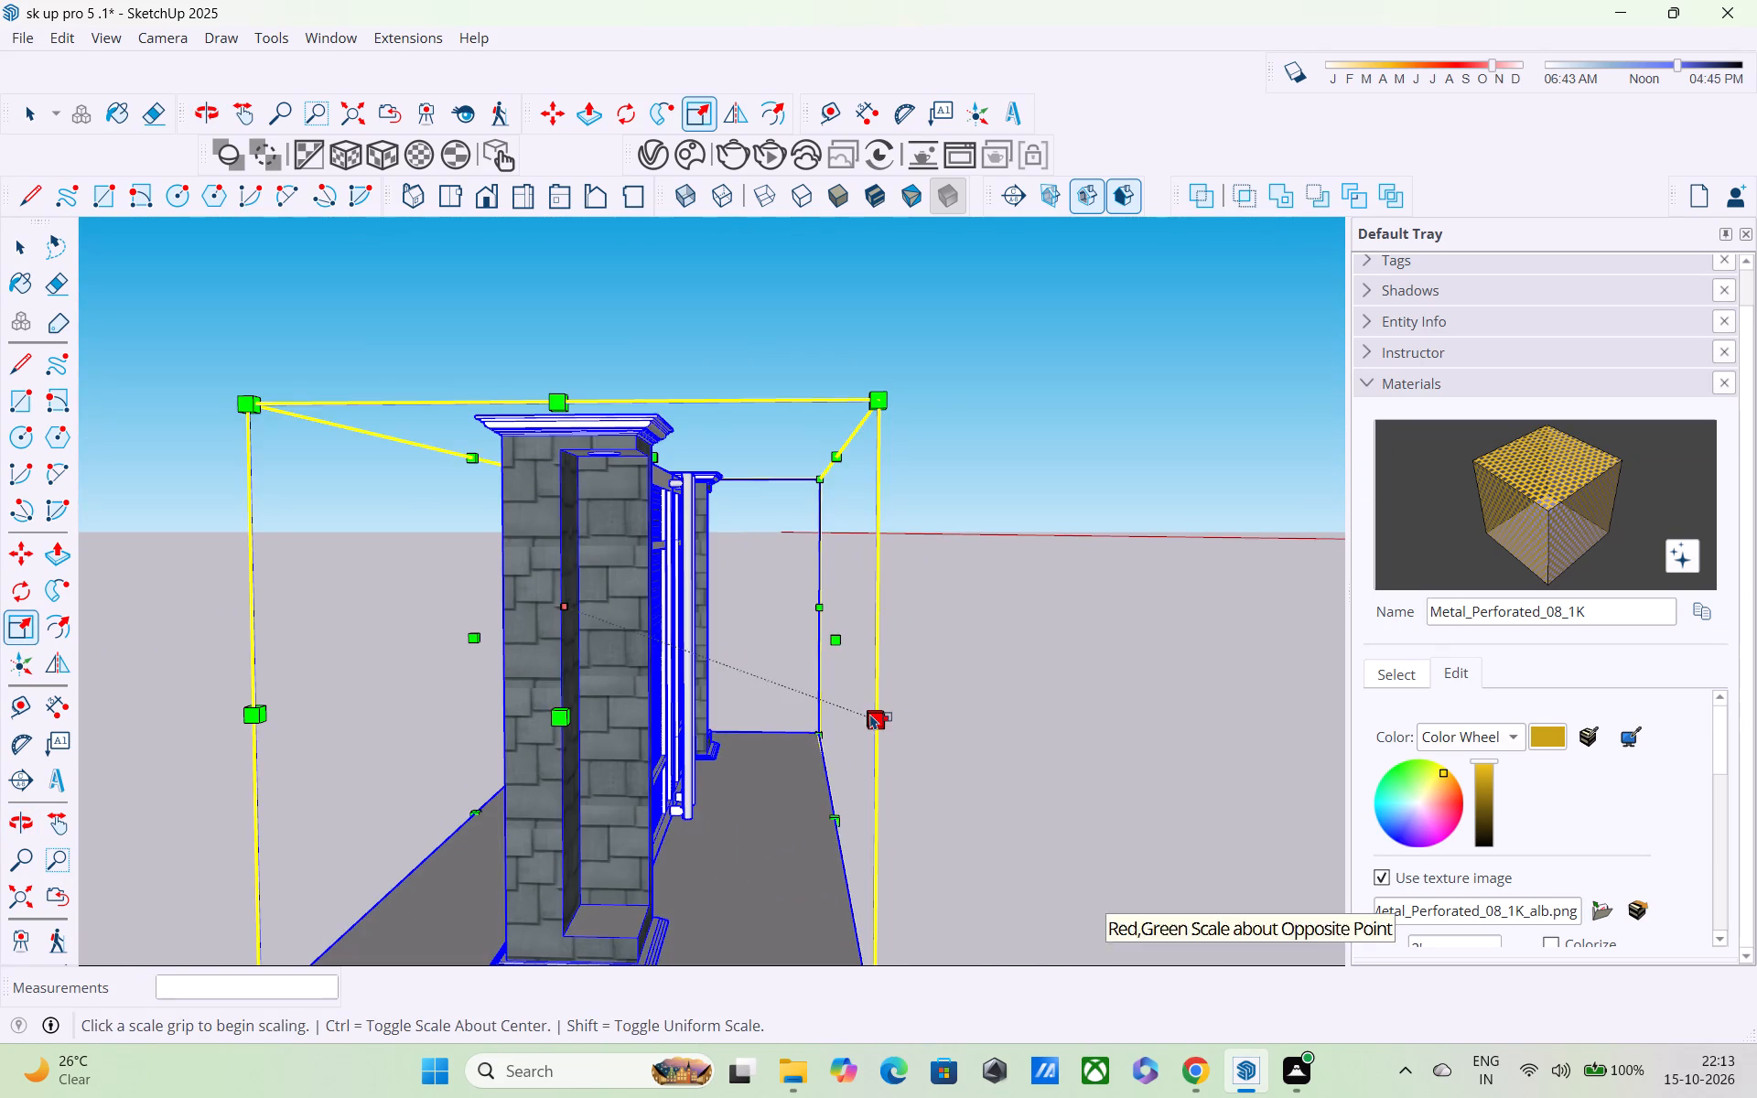
left_click(870, 714)
left_click(679, 684)
Move the gate about 46' by its bounding-box base corner onto the paving at the foot of the black marble panel.
middle_click_drag(795, 721, 777, 716)
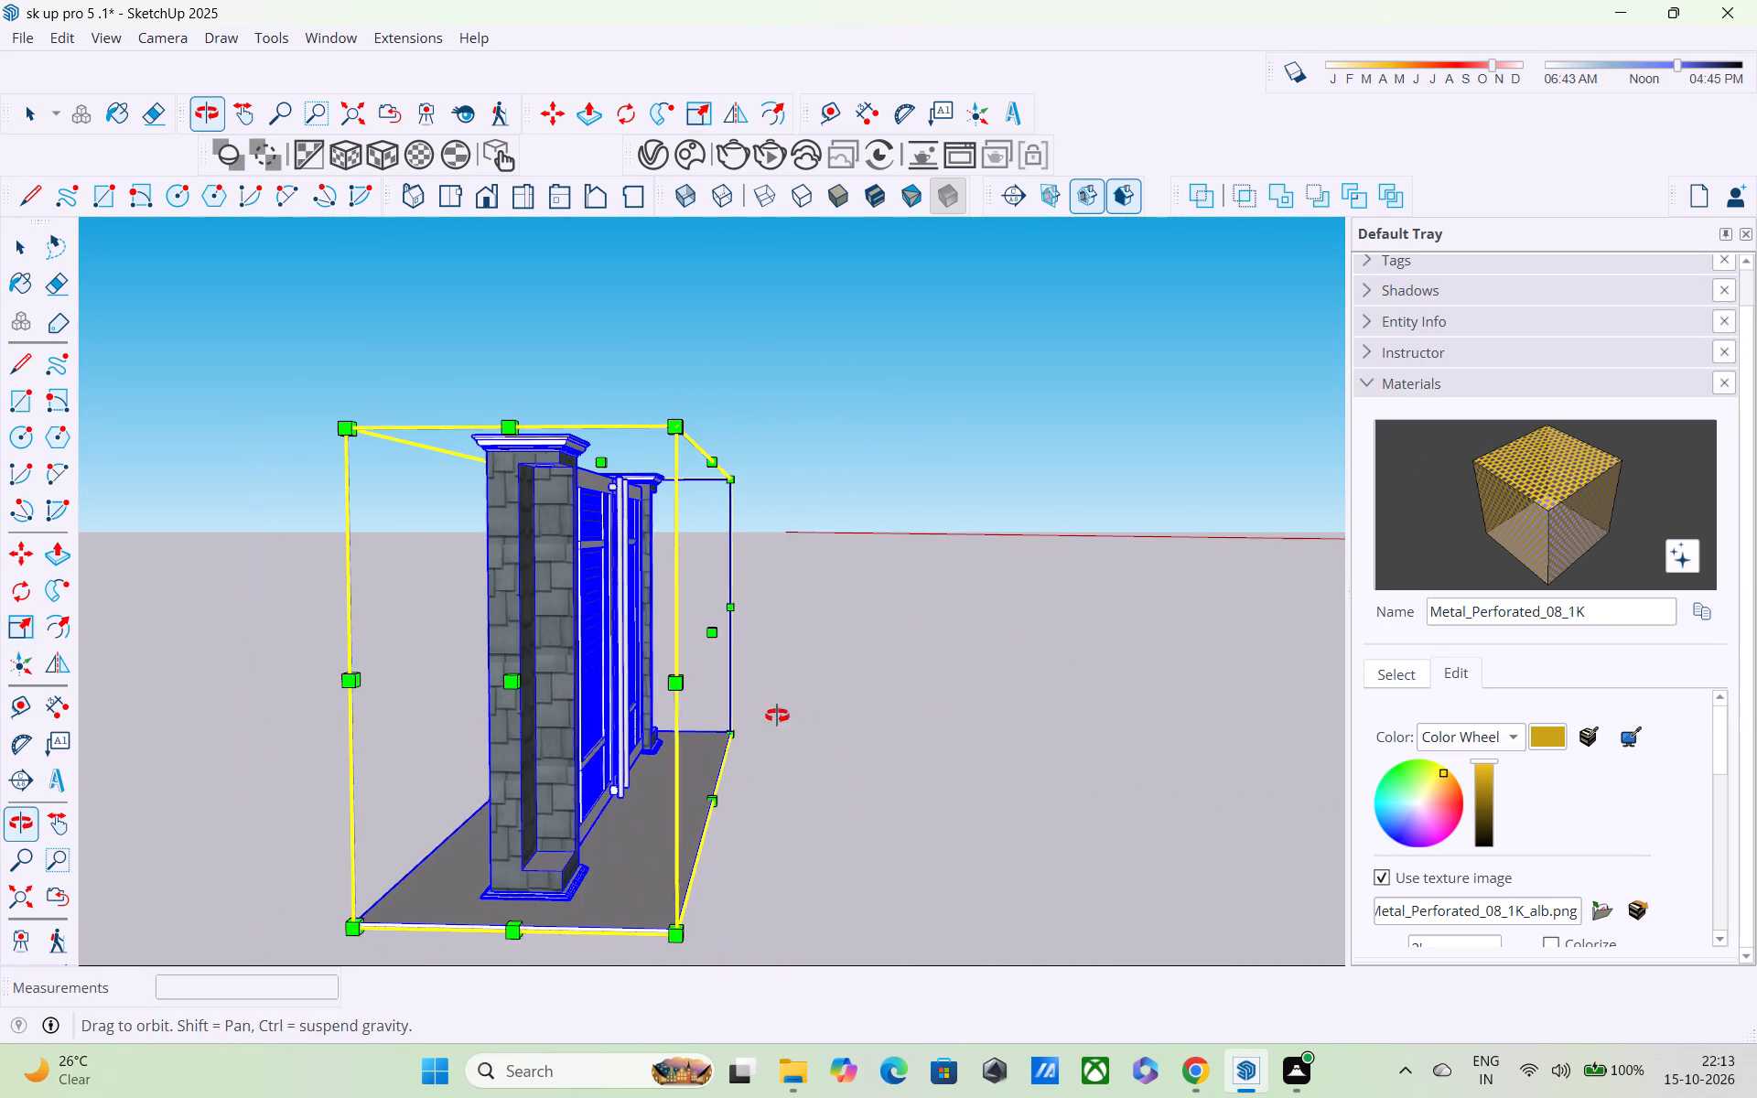
middle_click_drag(777, 716, 738, 699)
key("m")
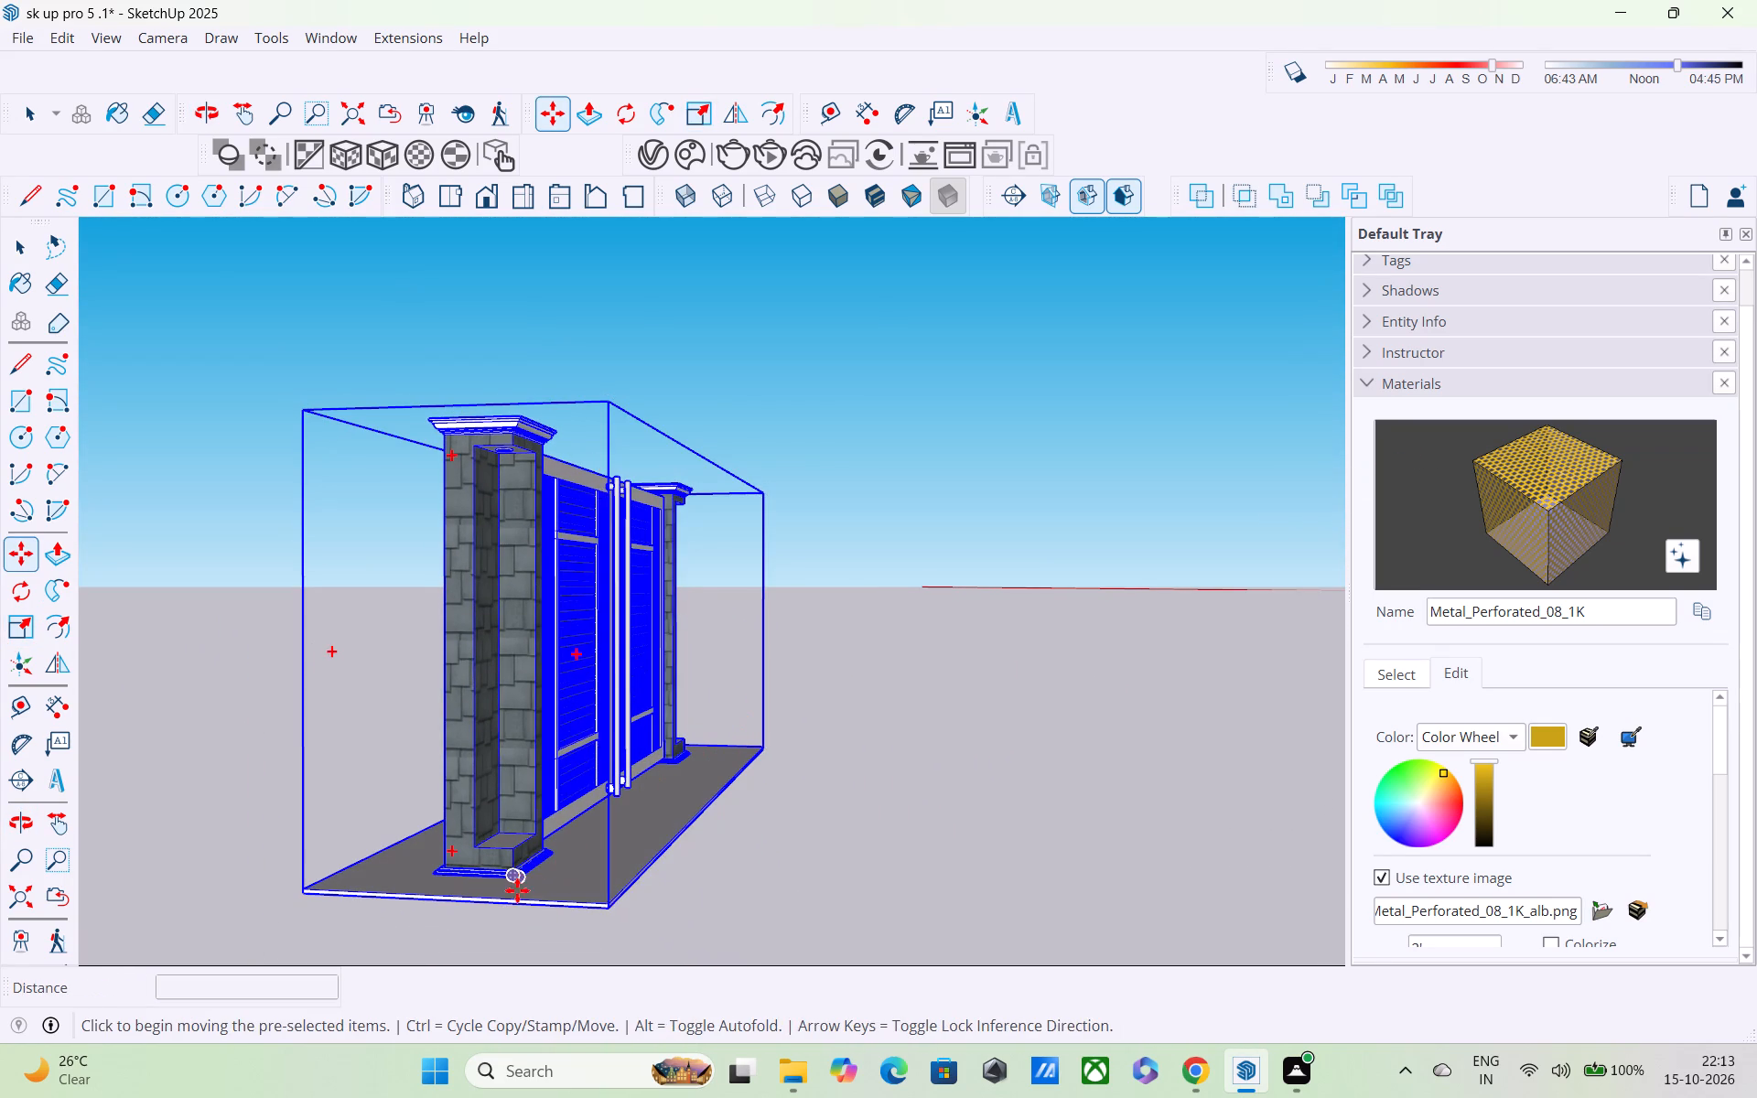
left_click(606, 911)
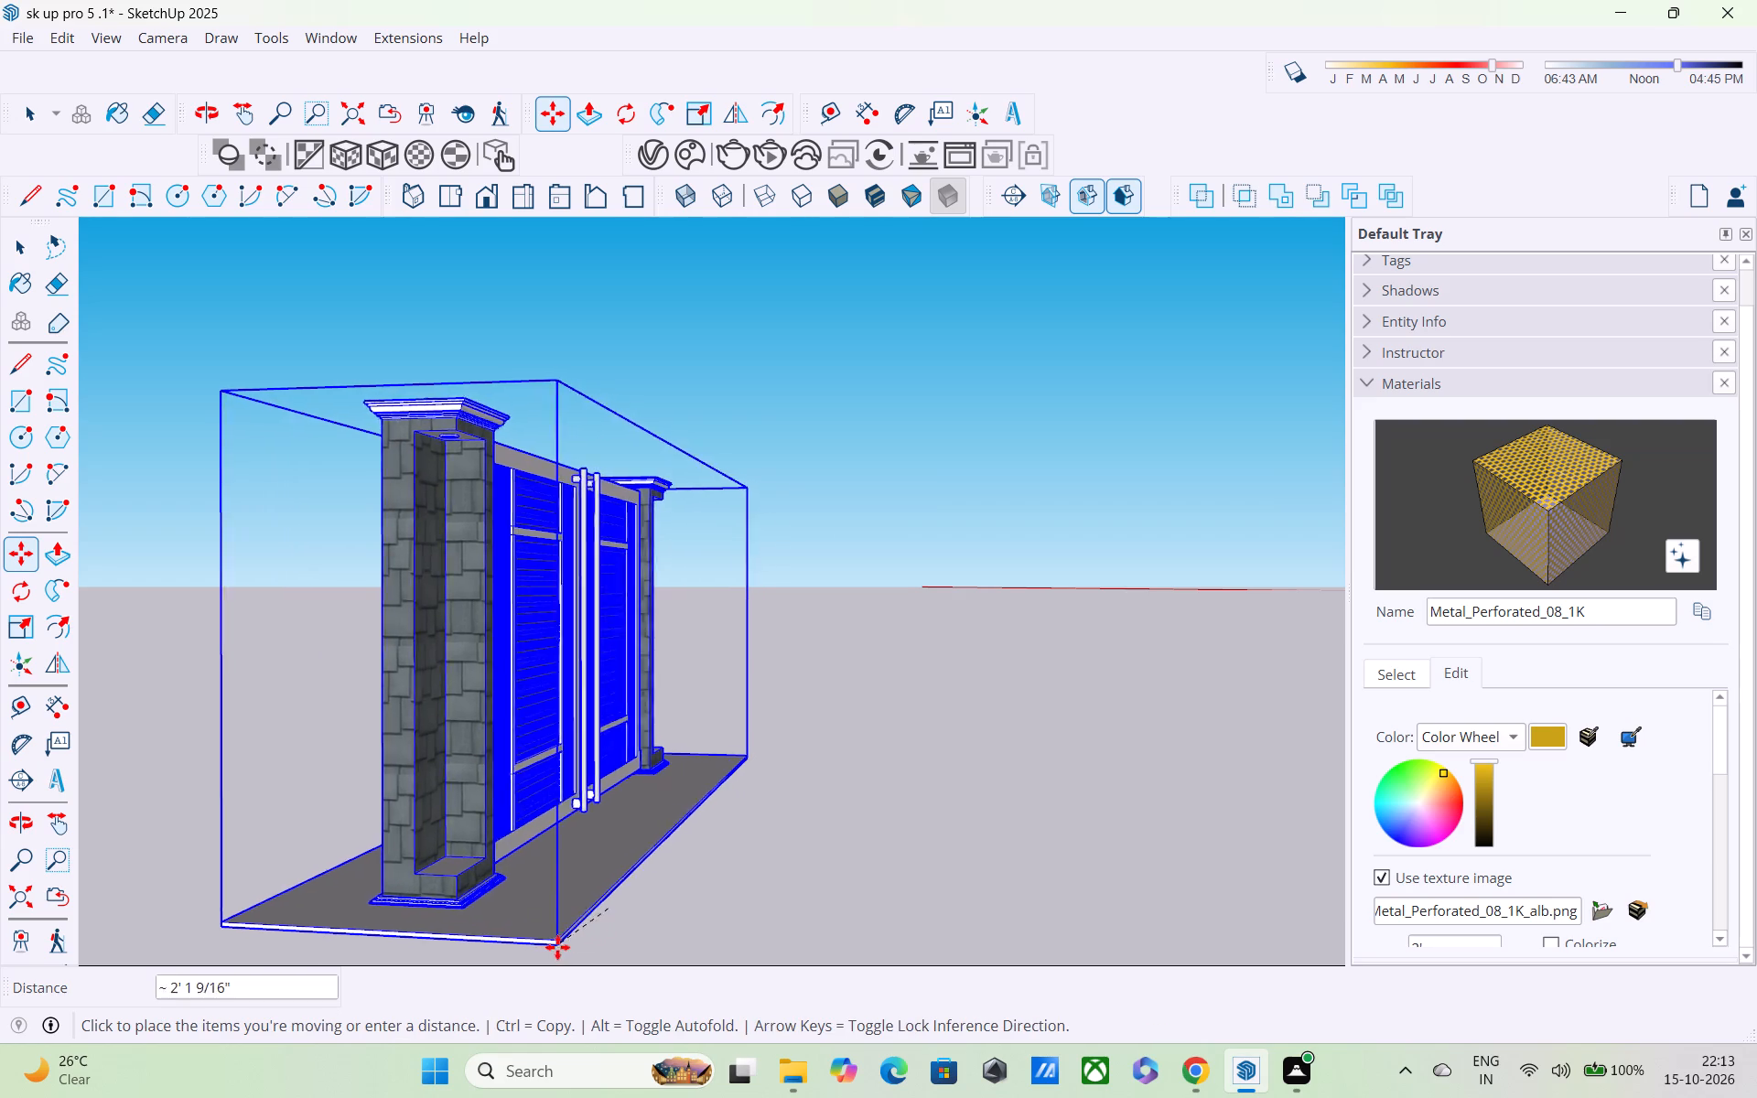
scroll(557, 947, "down", 10)
middle_click_drag(564, 897, 564, 668, "shift")
scroll(564, 670, "down", 6)
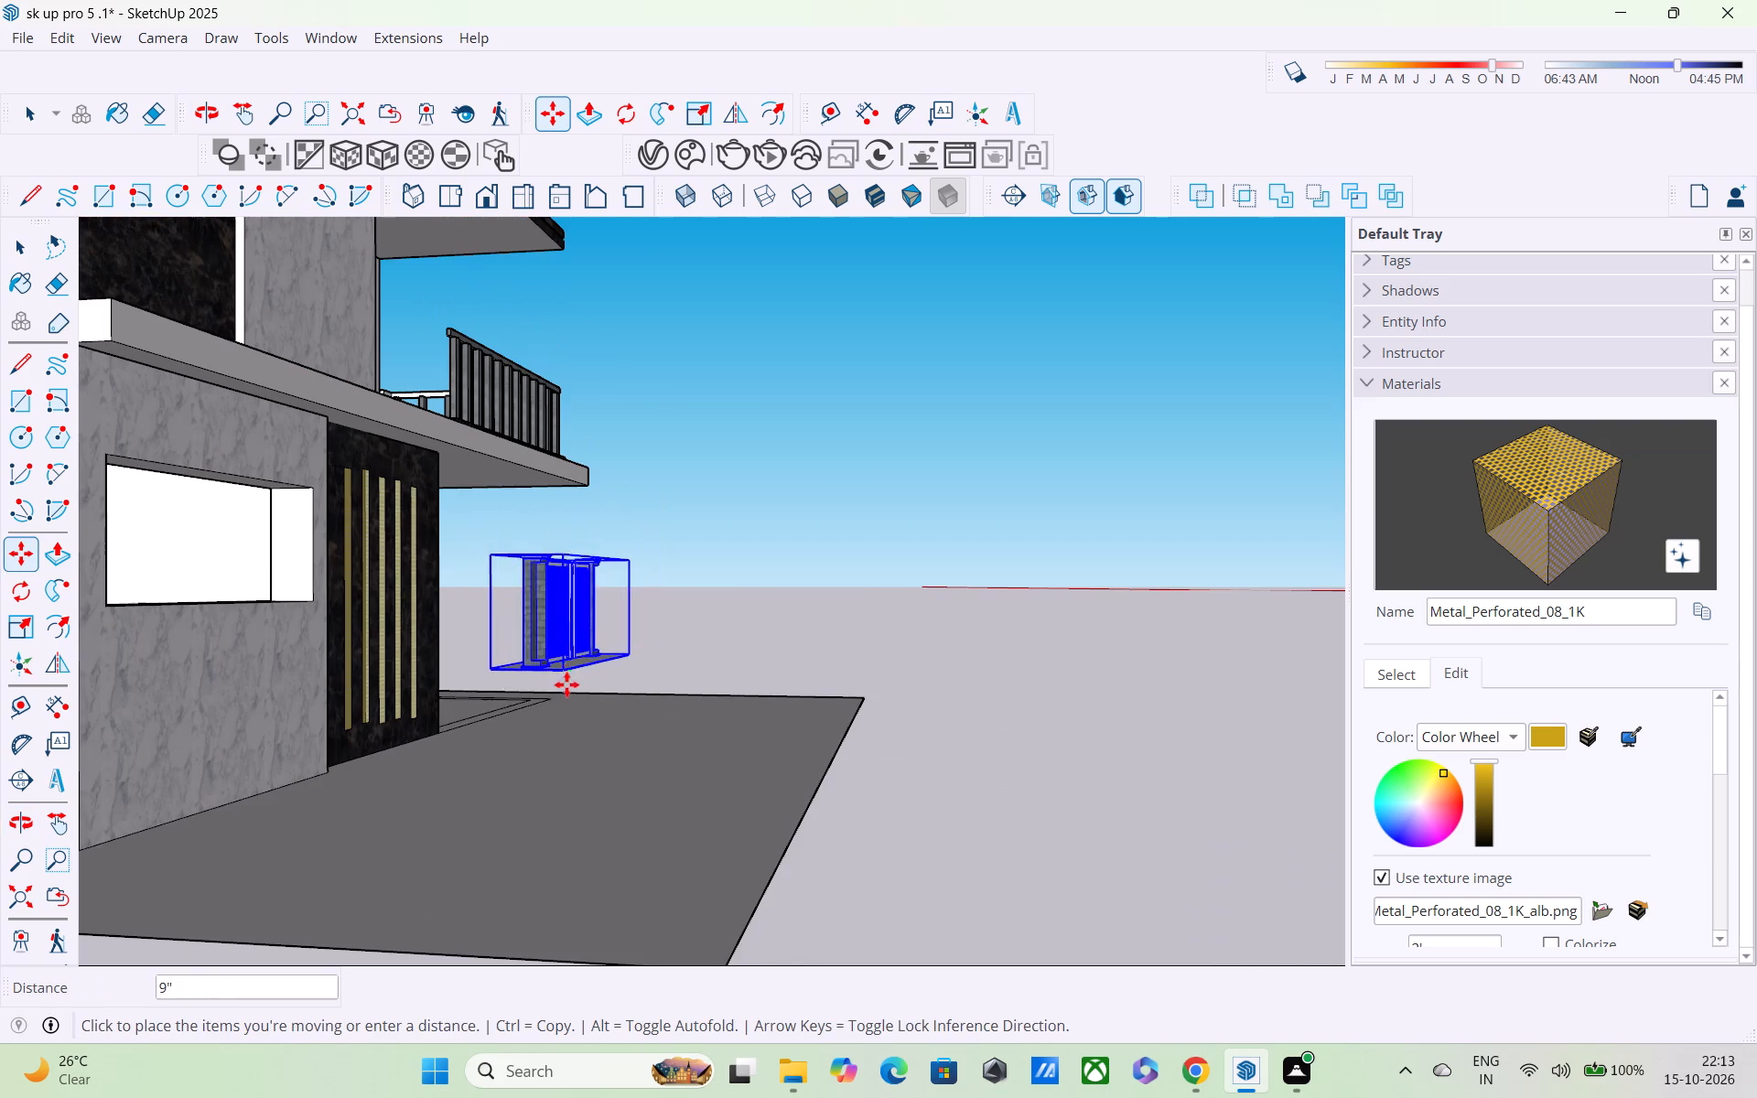
middle_click_drag(444, 752, 458, 743)
middle_click_drag(638, 663, 345, 758)
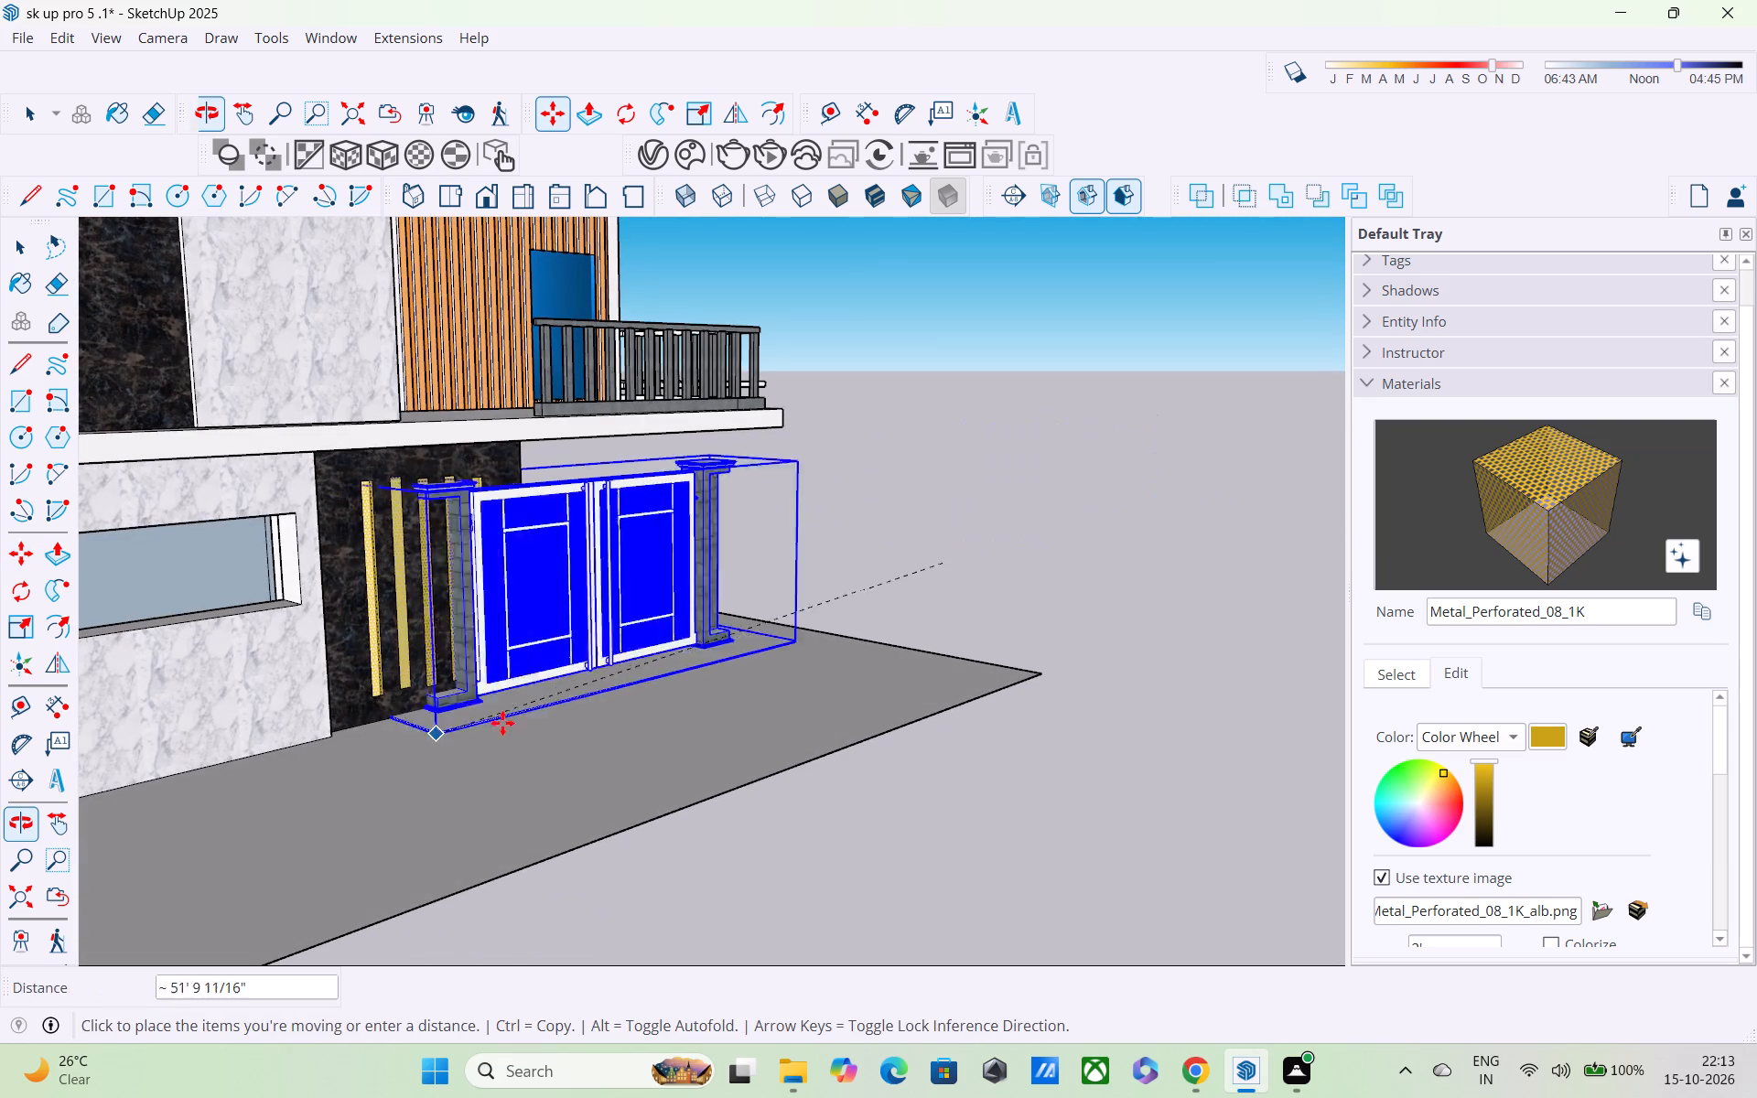
middle_click_drag(595, 704, 282, 640)
scroll(317, 635, "up", 2)
scroll(552, 679, "up", 1)
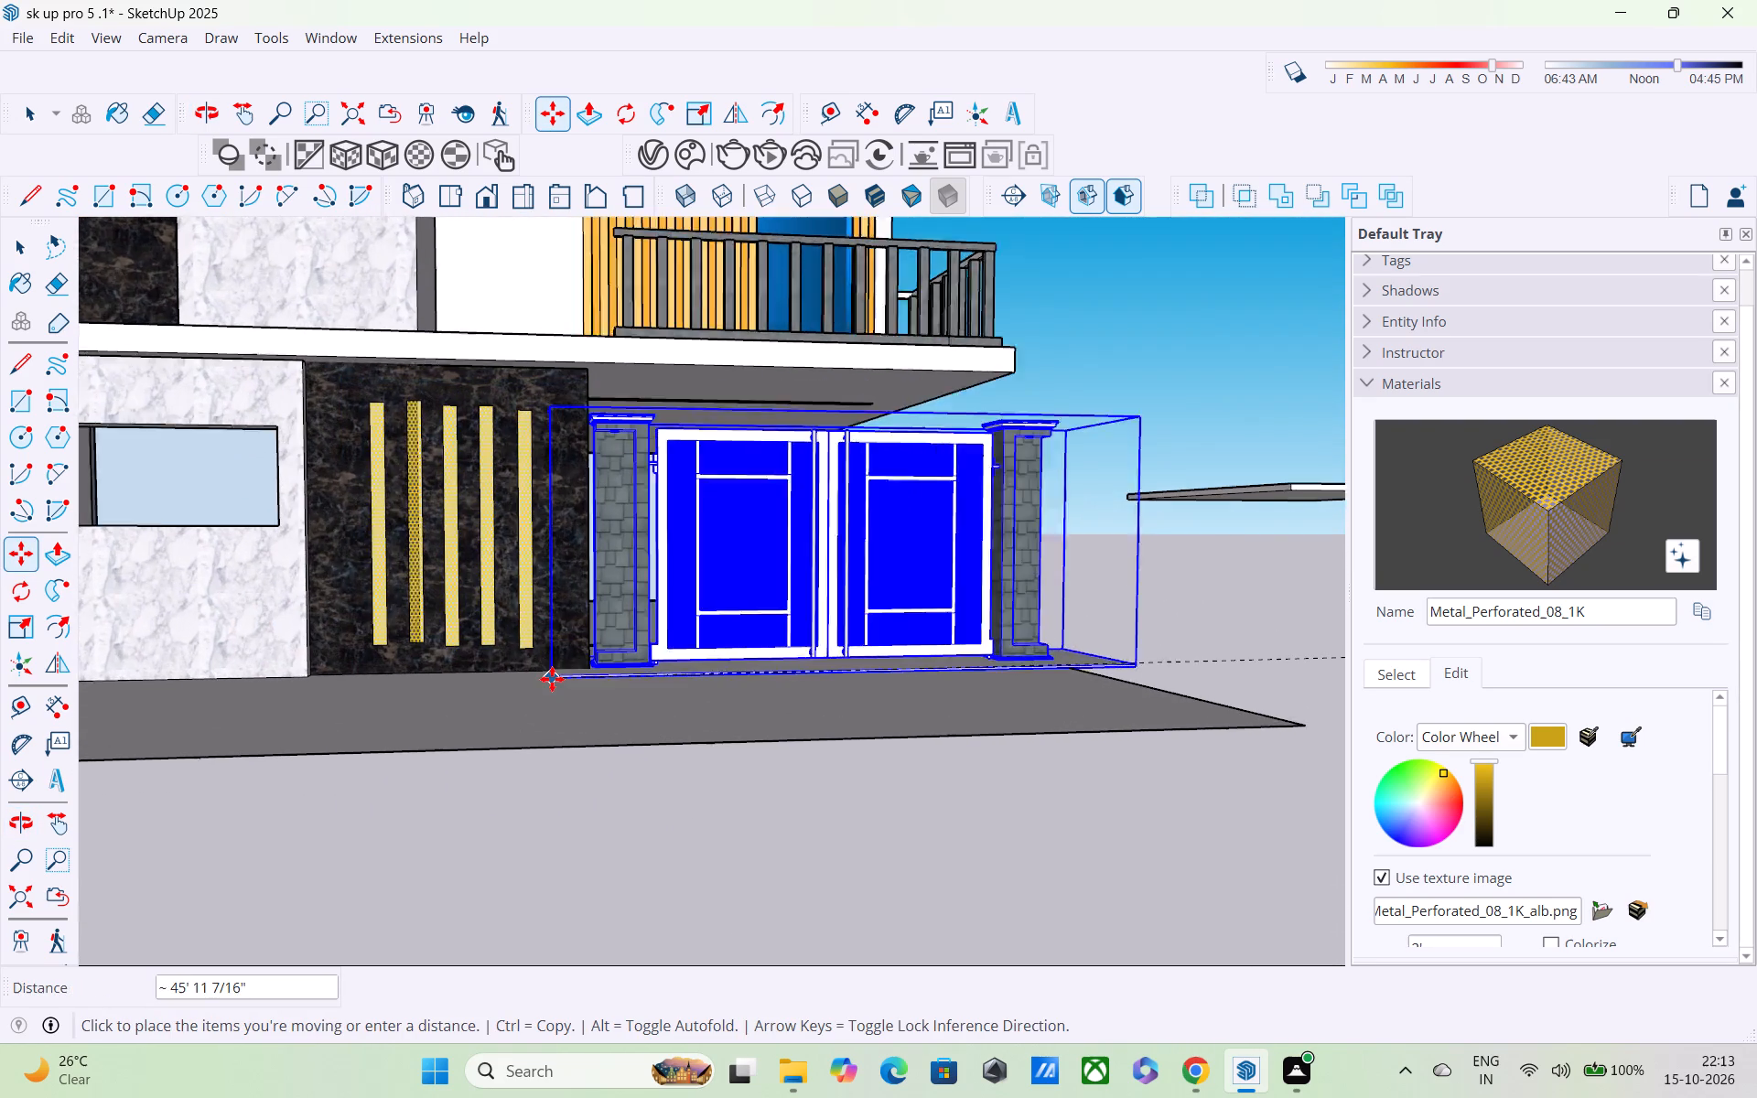
scroll(552, 679, "up", 4)
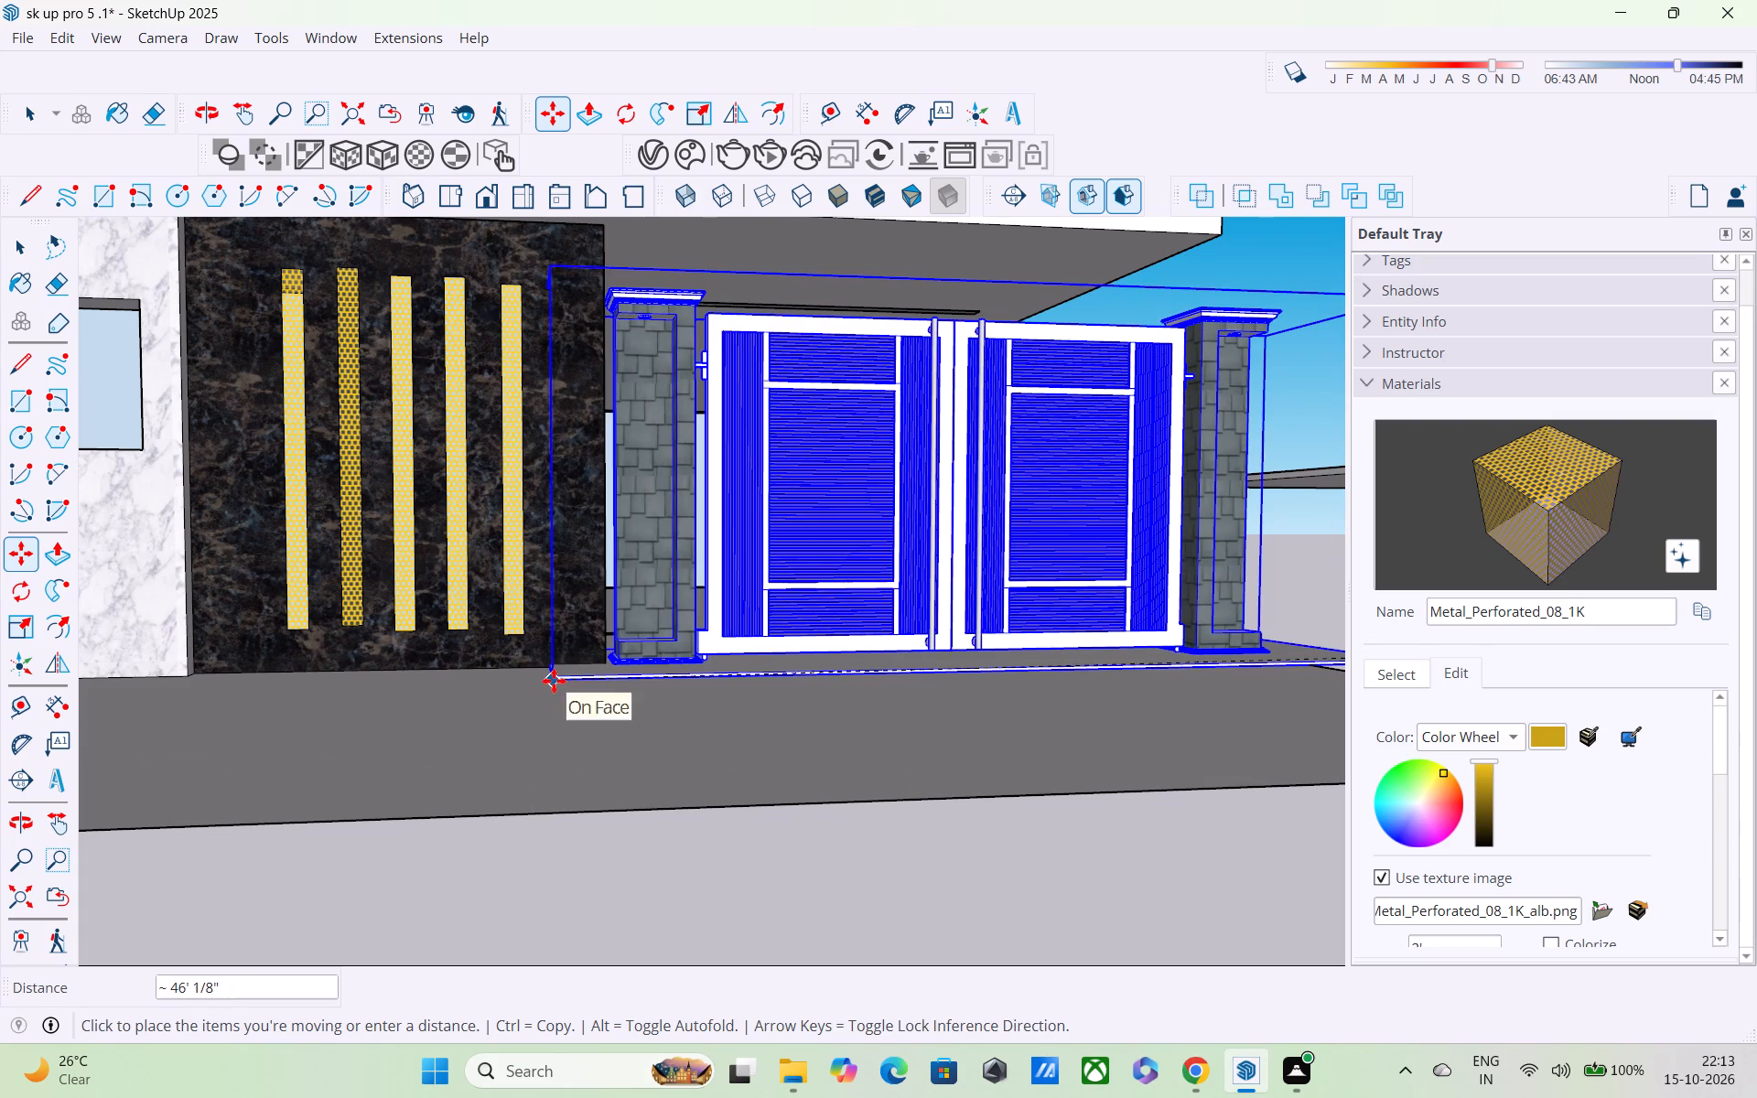
left_click(546, 676)
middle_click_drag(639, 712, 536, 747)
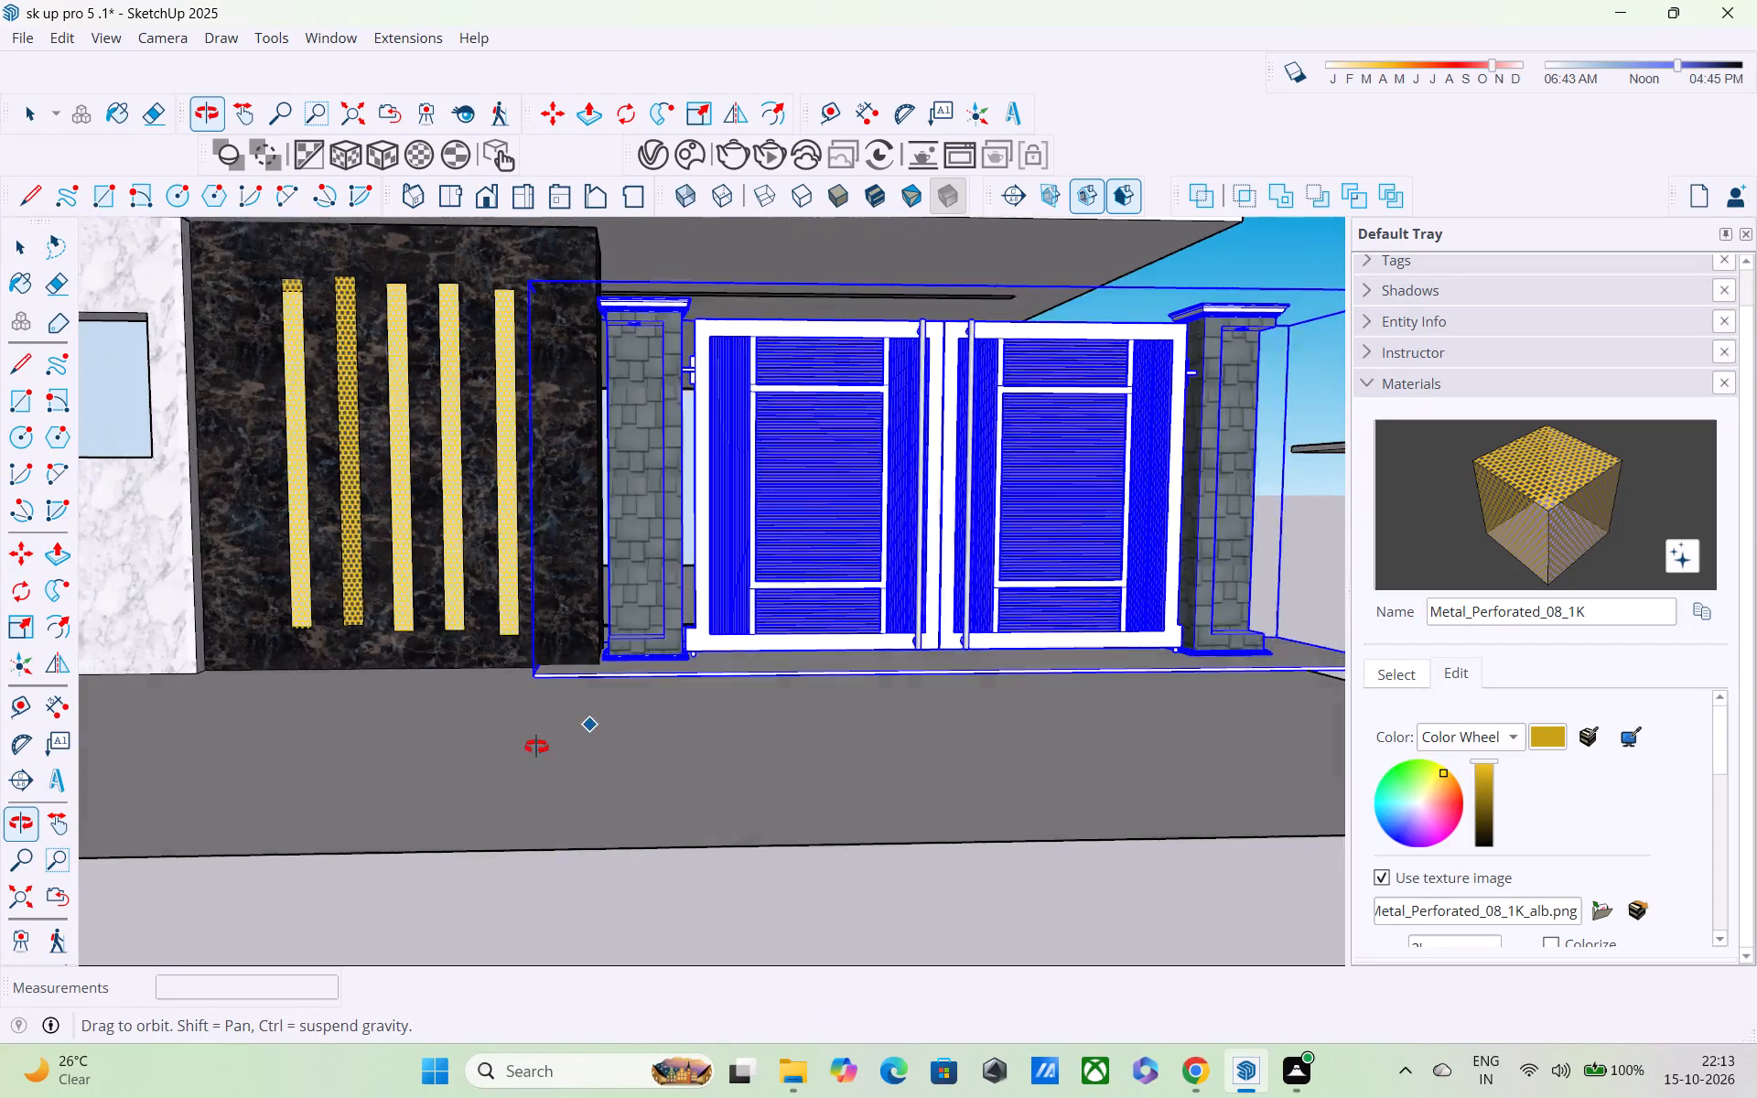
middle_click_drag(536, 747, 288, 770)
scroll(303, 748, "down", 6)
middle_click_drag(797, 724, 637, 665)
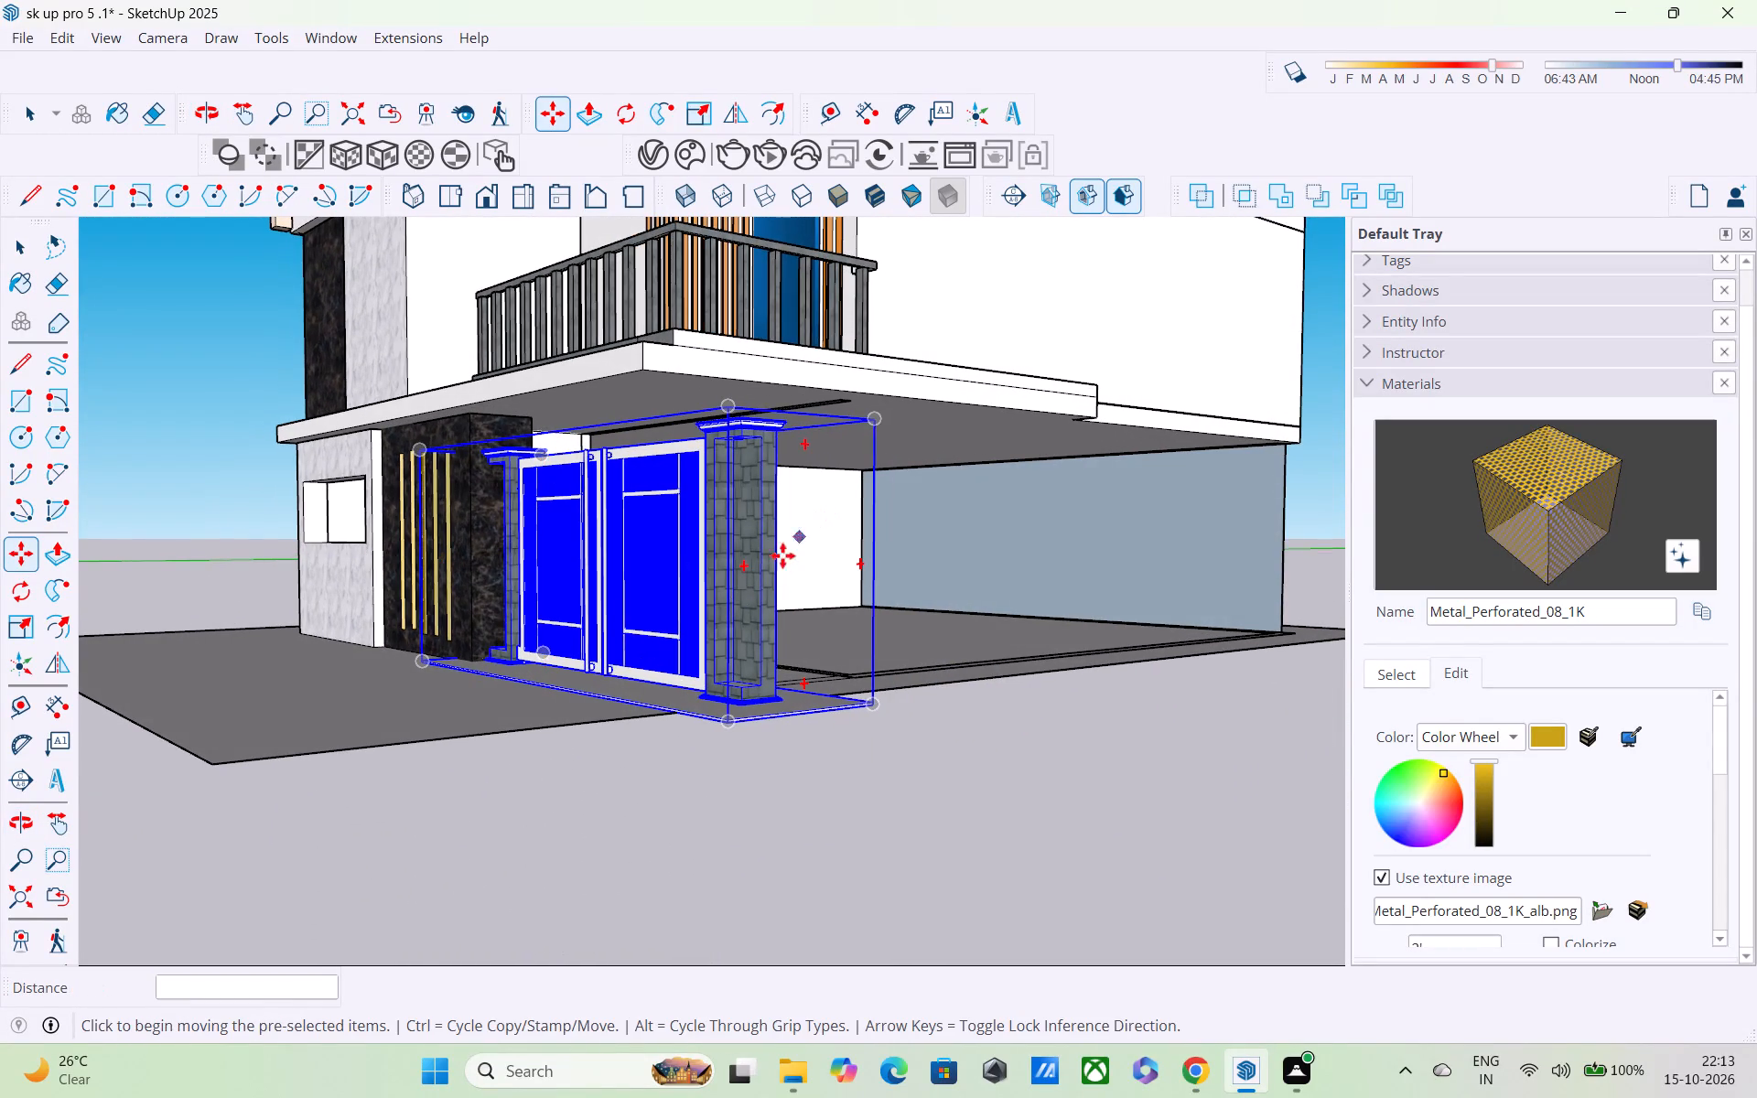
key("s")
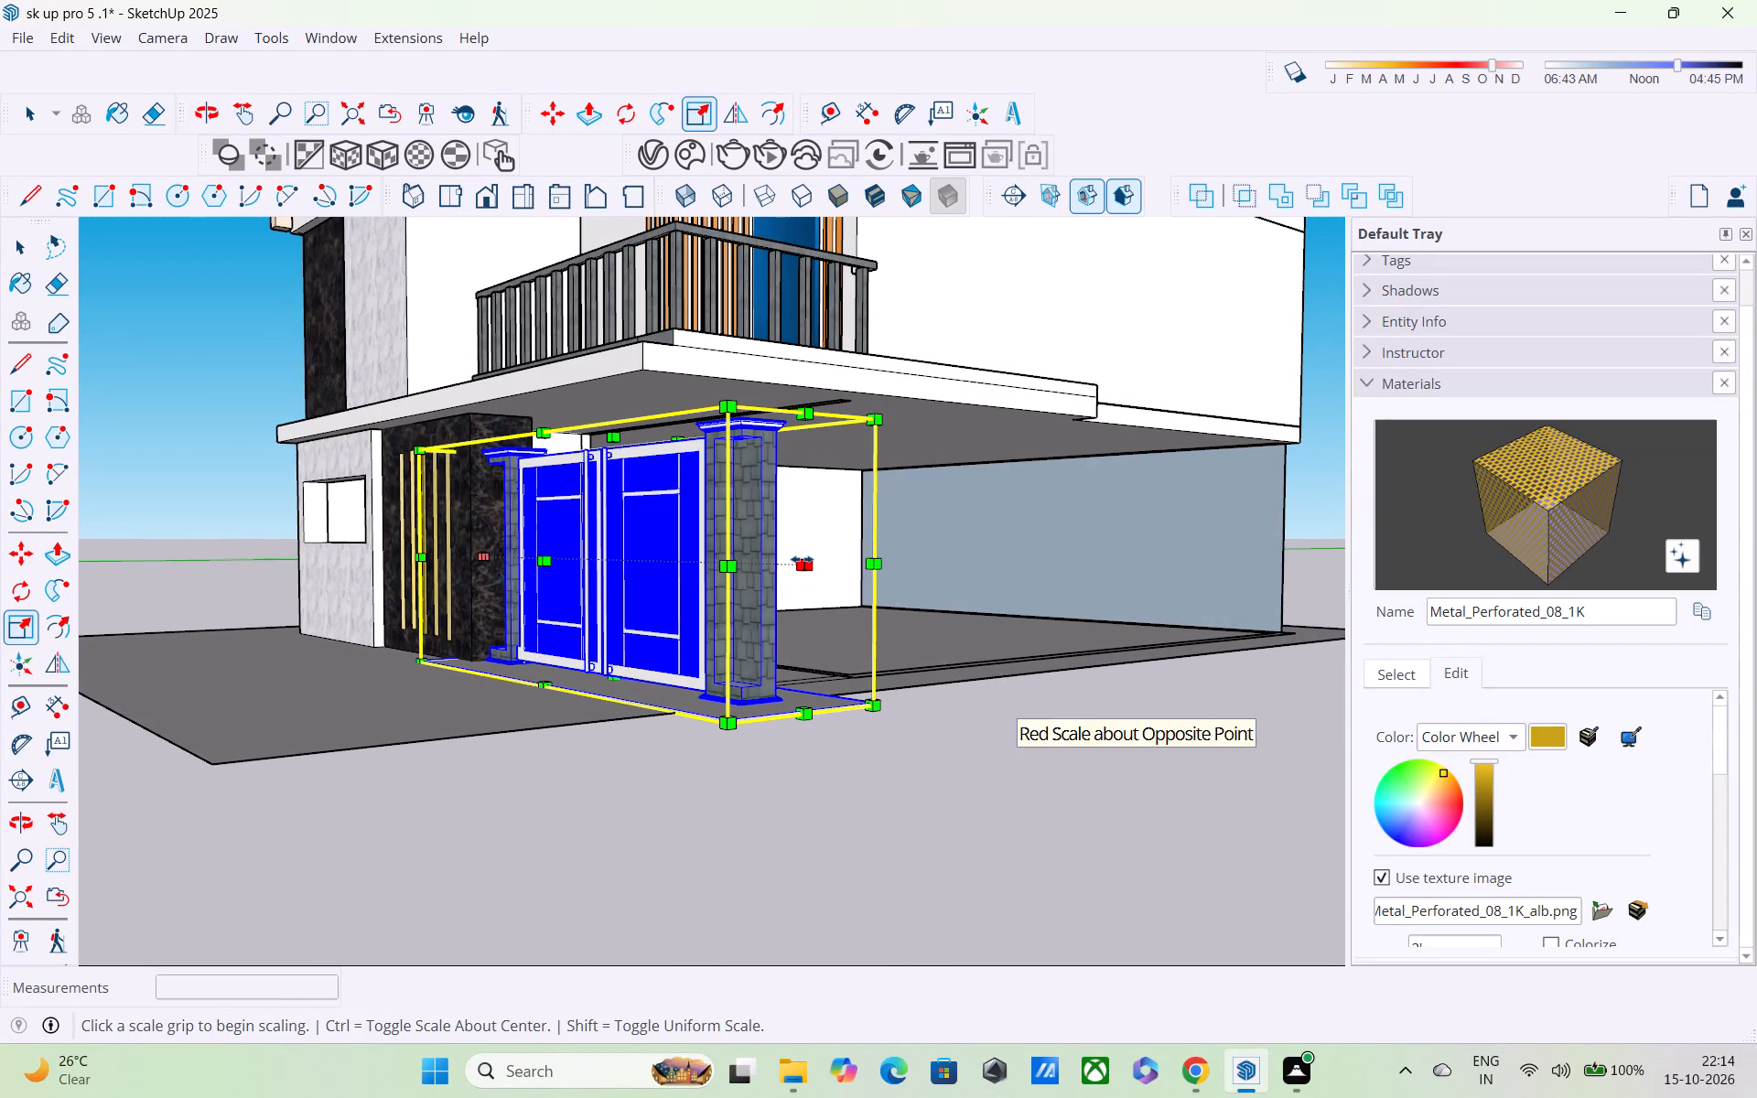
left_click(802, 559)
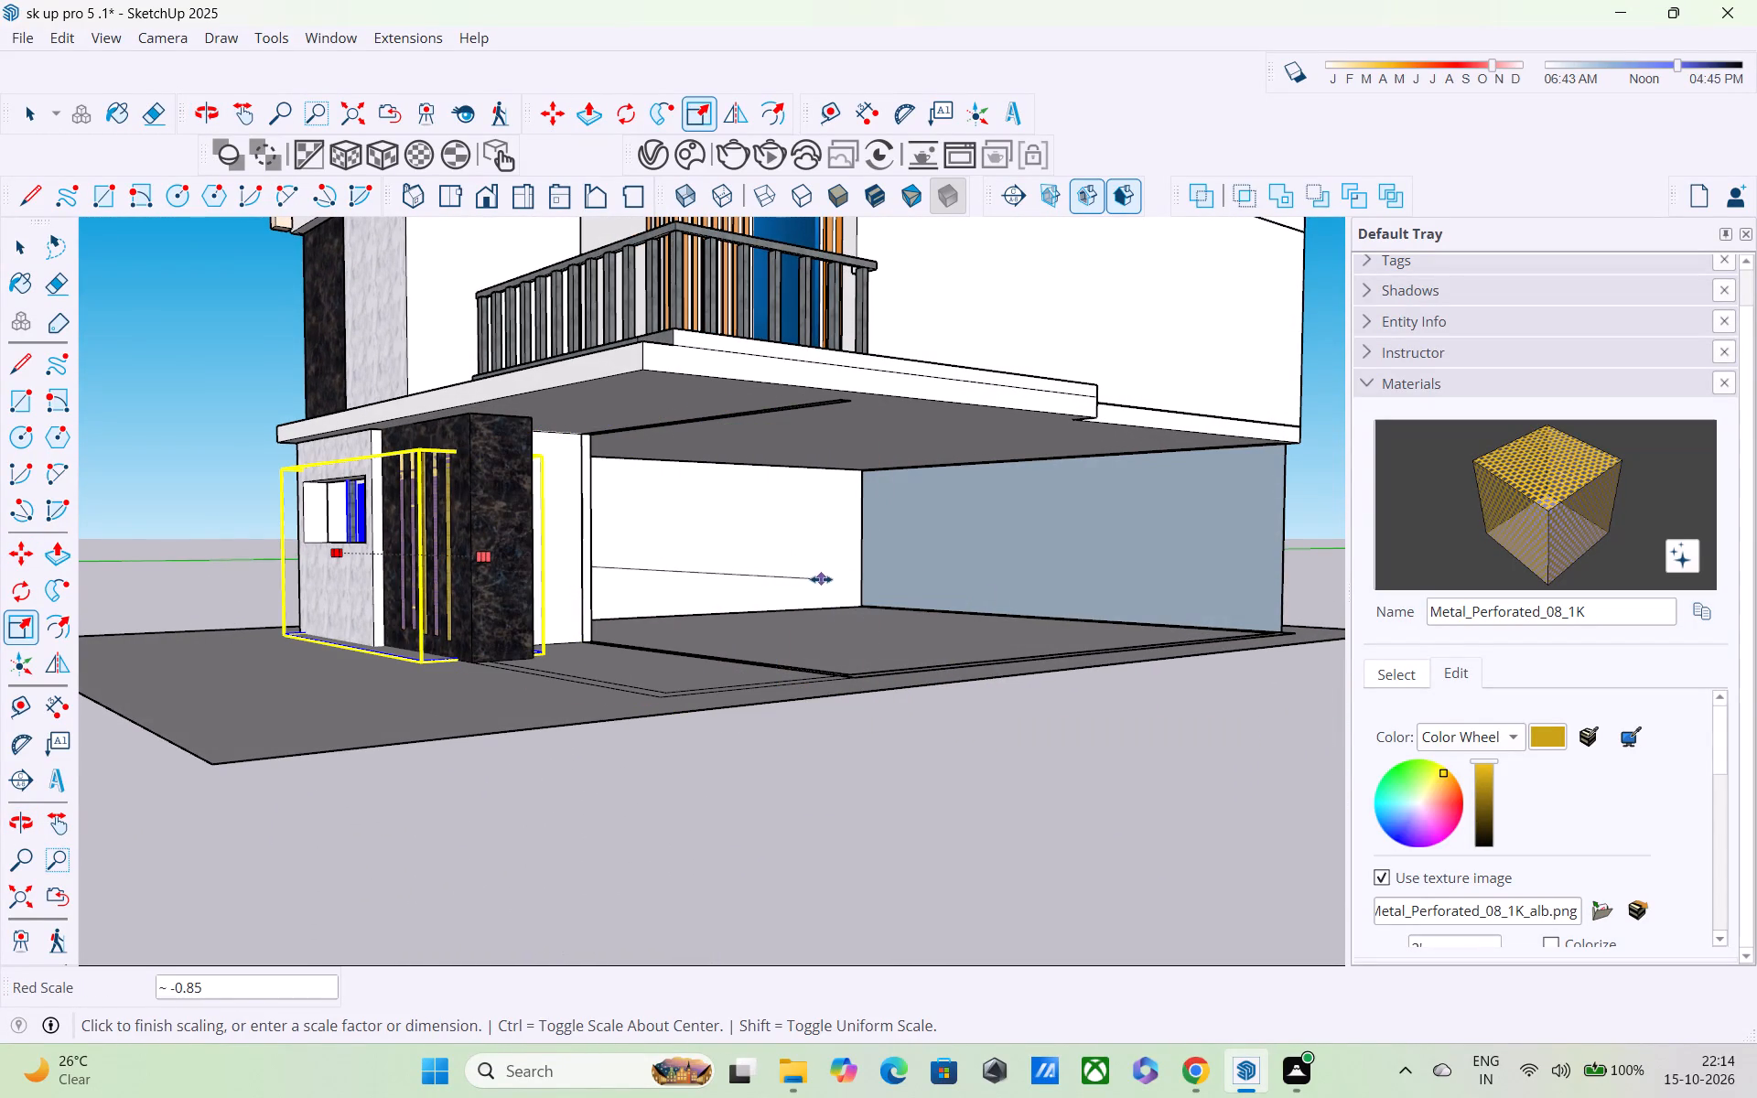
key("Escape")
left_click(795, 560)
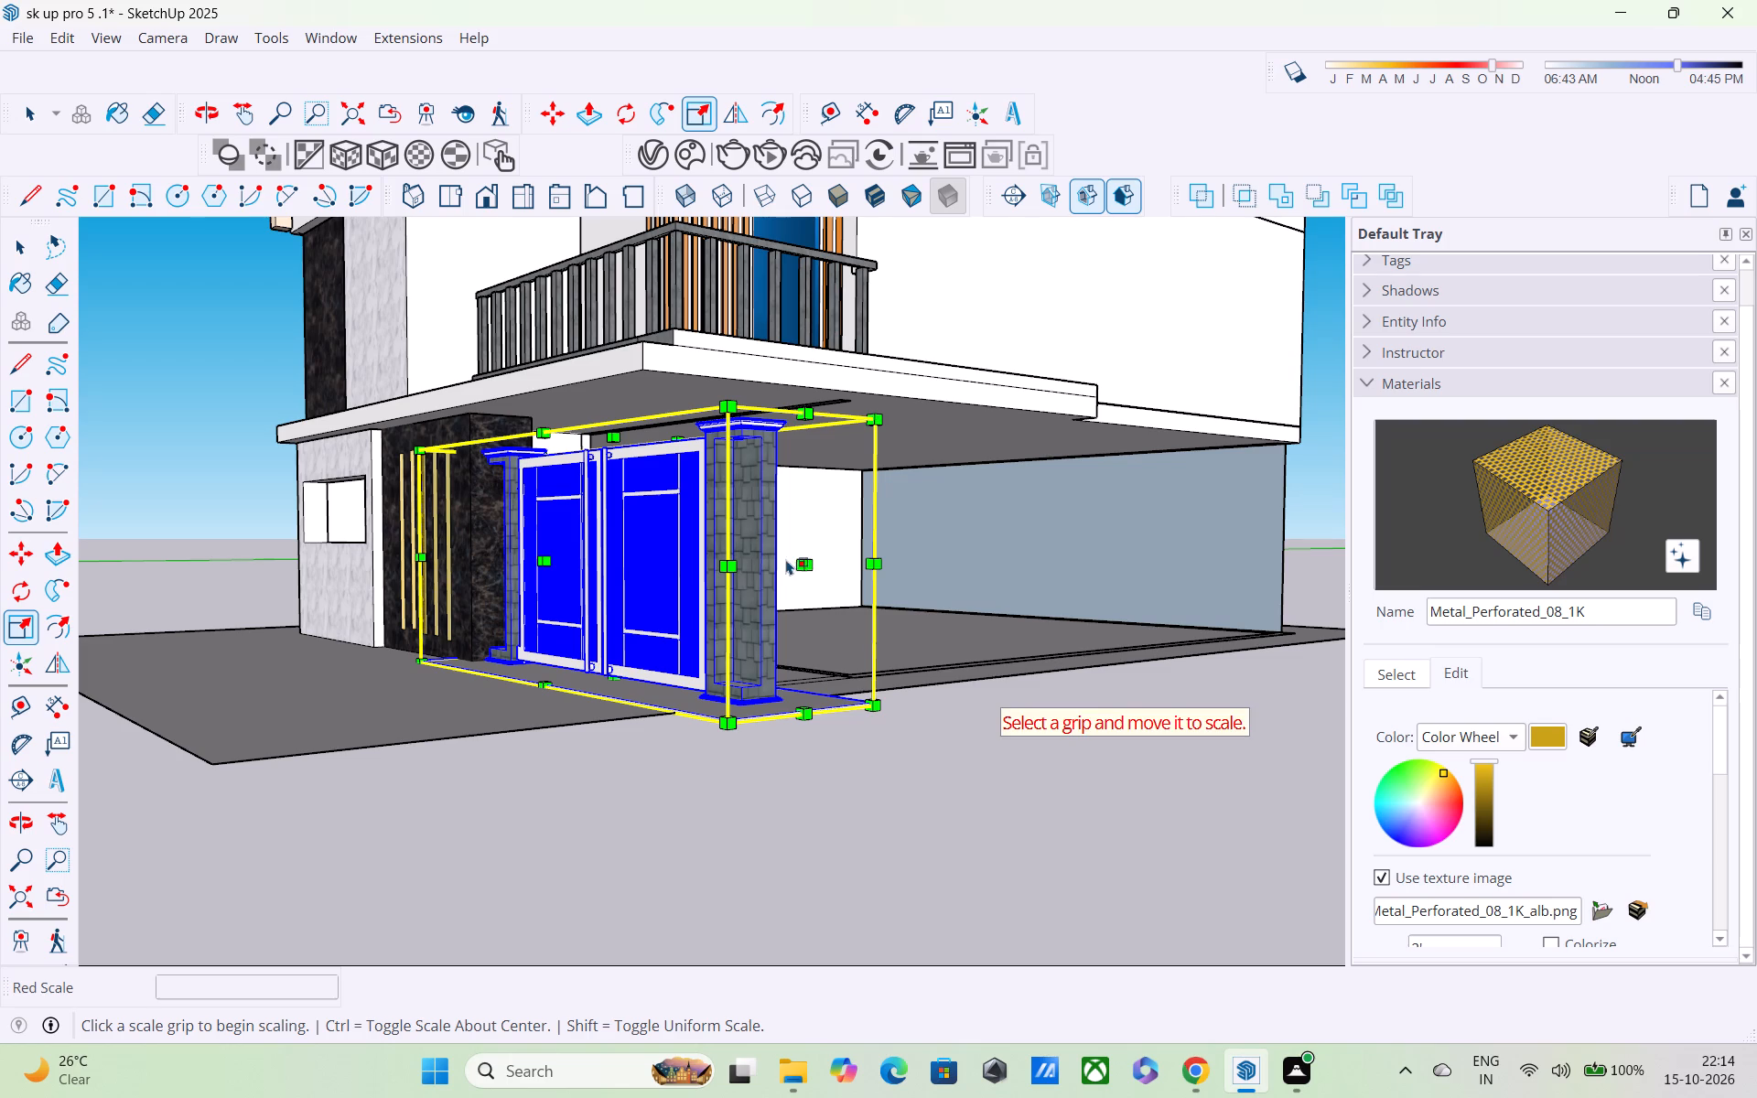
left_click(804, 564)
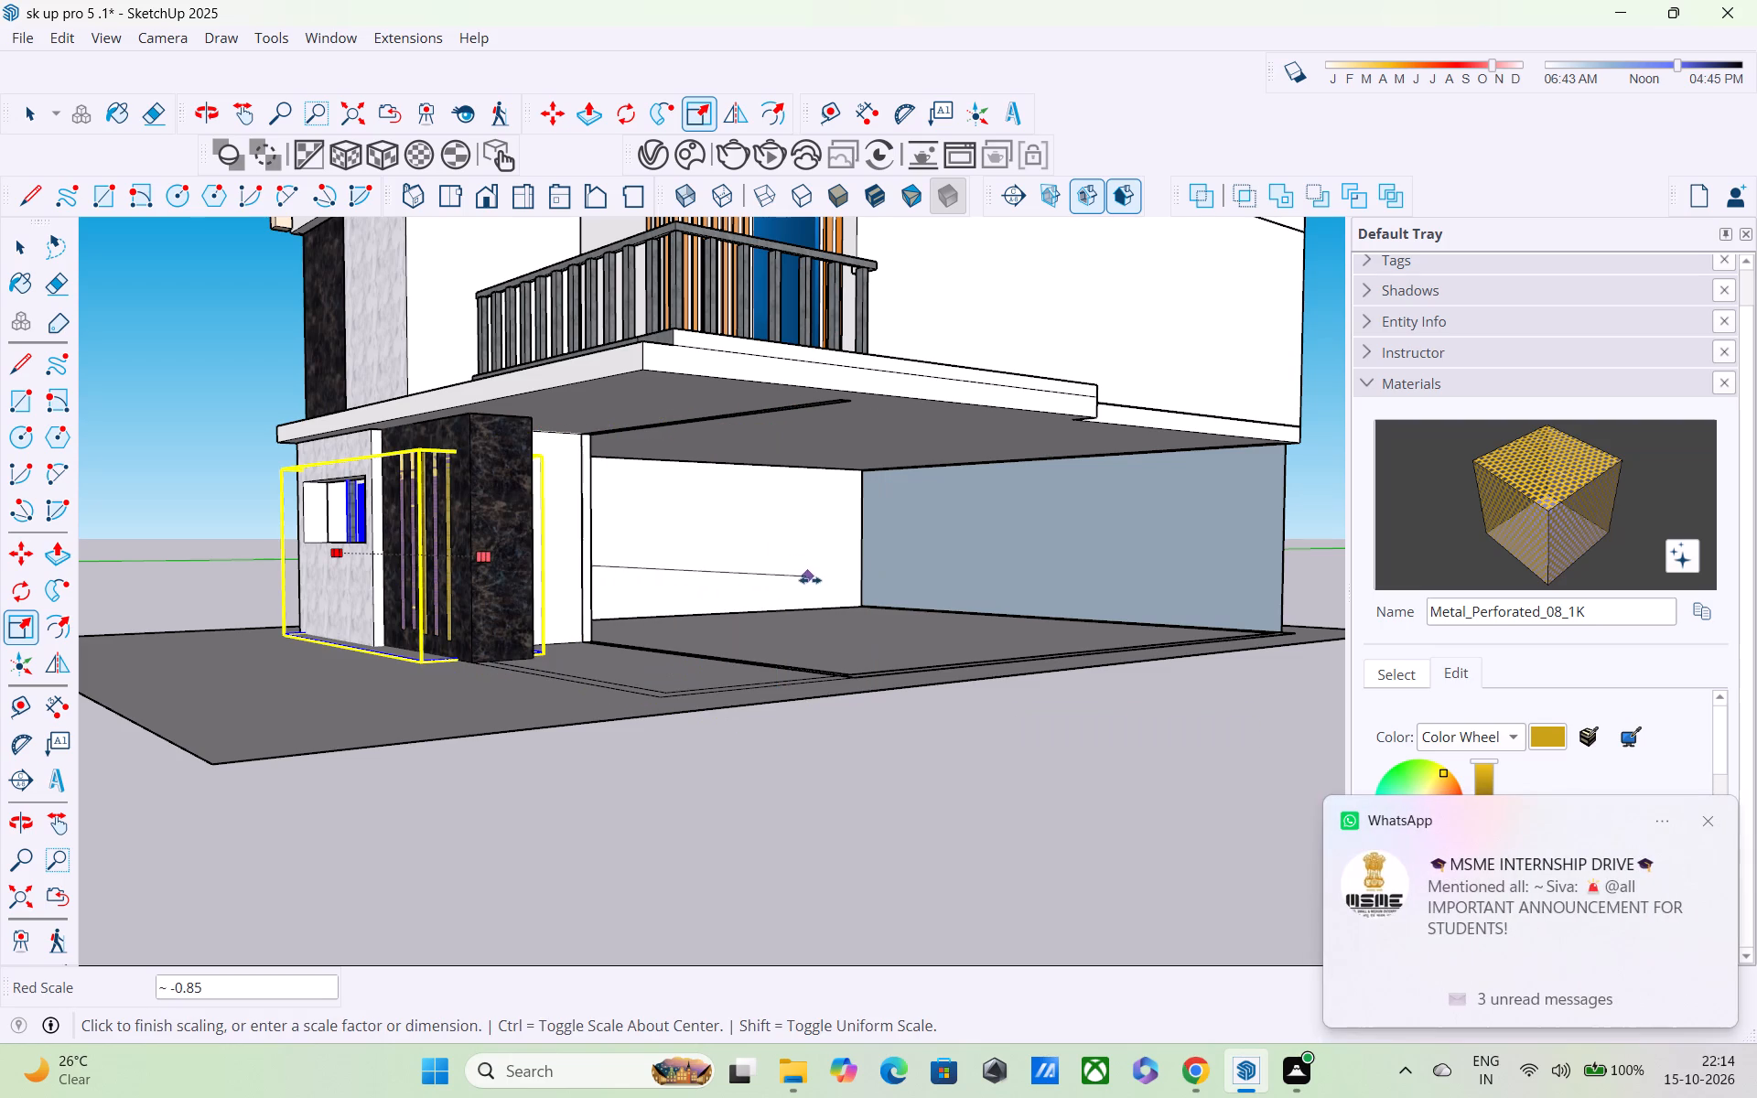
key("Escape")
Narrow the gate to about 0.73 along the red axis from its outer pillar side, keeping the marble-panel side fixed.
middle_click_drag(846, 604, 919, 705)
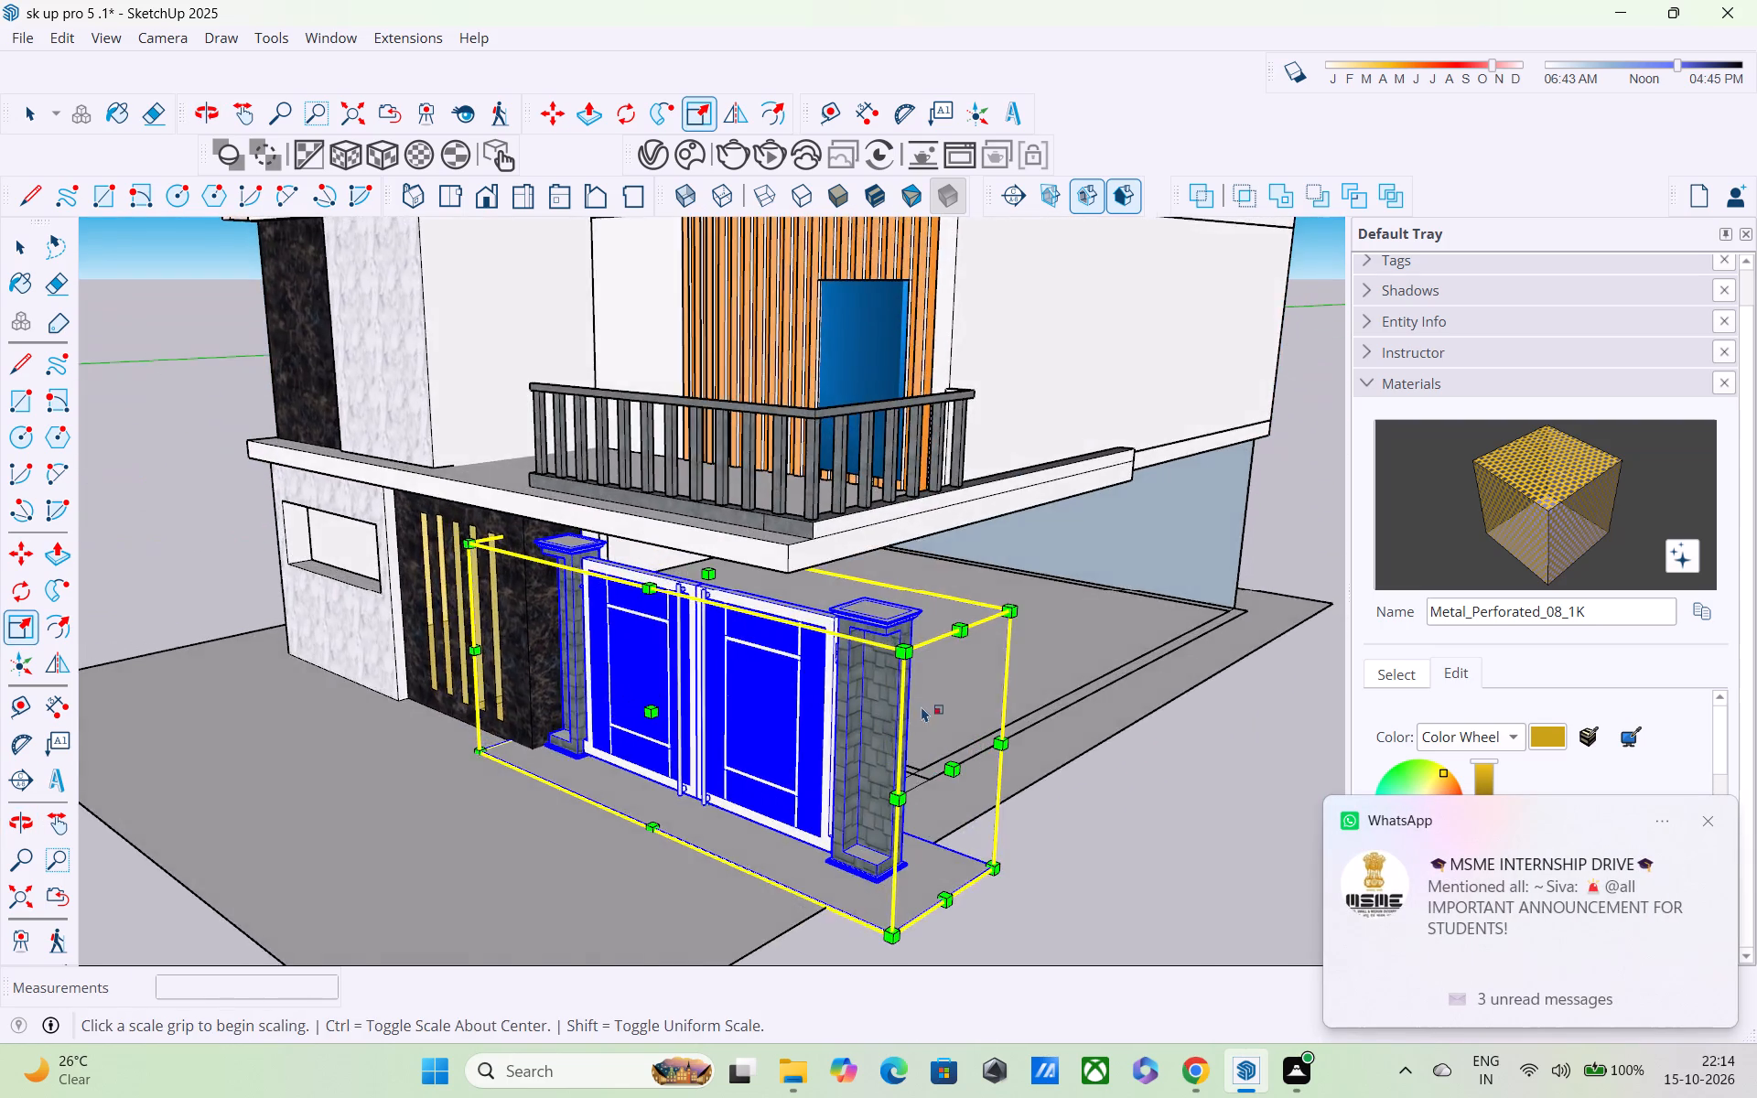
scroll(922, 708, "up", 4)
middle_click_drag(975, 761, 1087, 641)
scroll(1245, 574, "up", 2)
scroll(1197, 567, "down", 2)
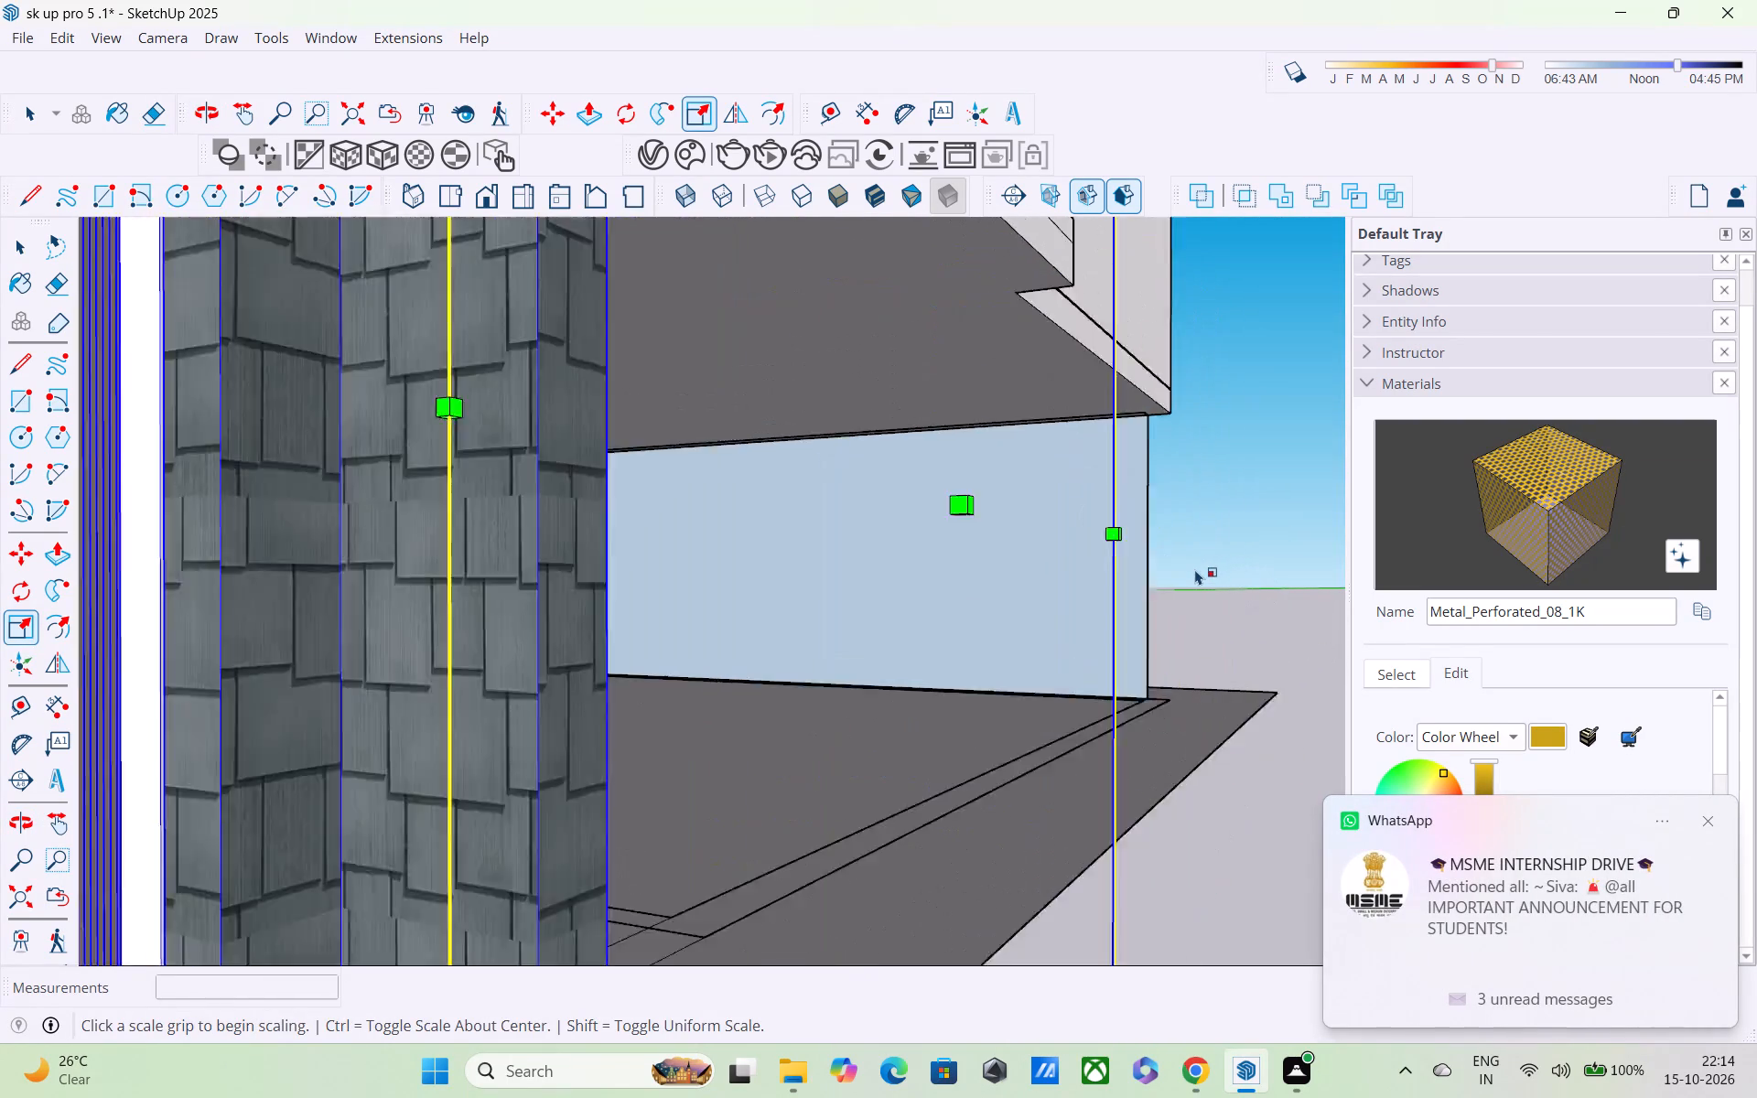
scroll(1195, 569, "down", 1)
left_click(1170, 561)
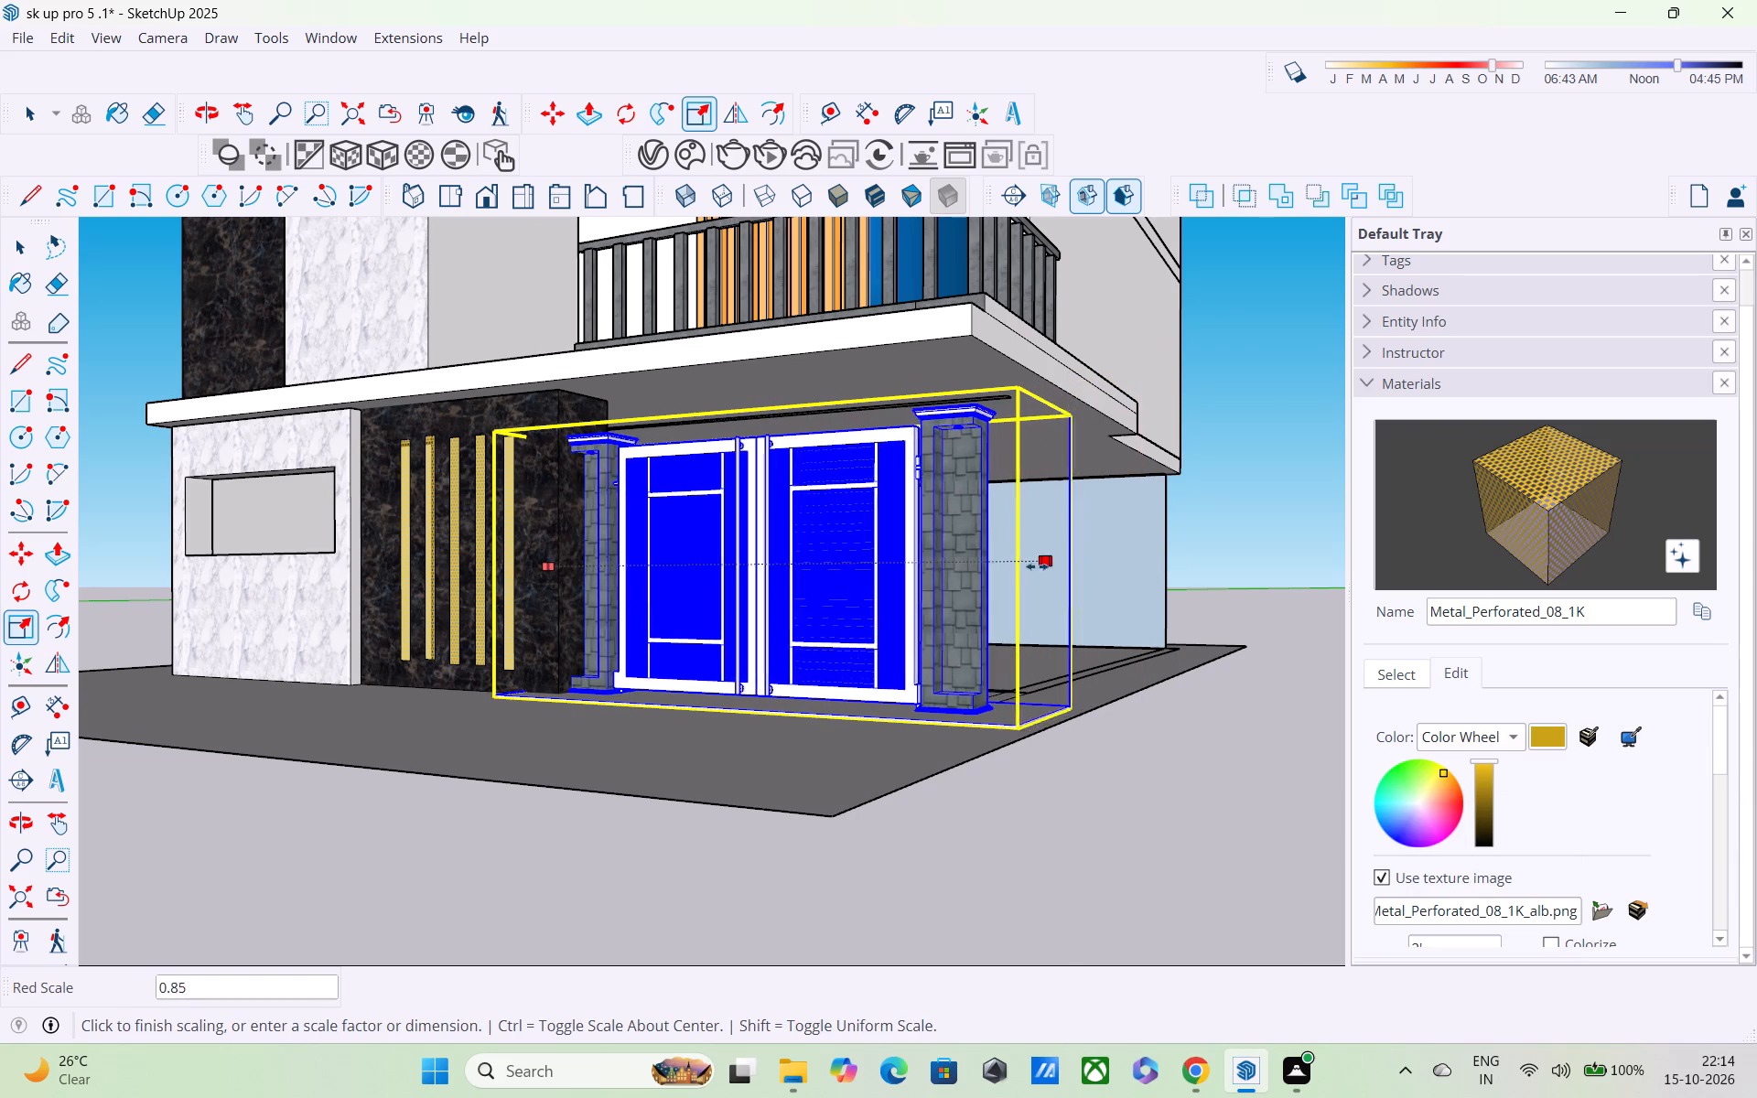
middle_click_drag(987, 566, 1007, 692)
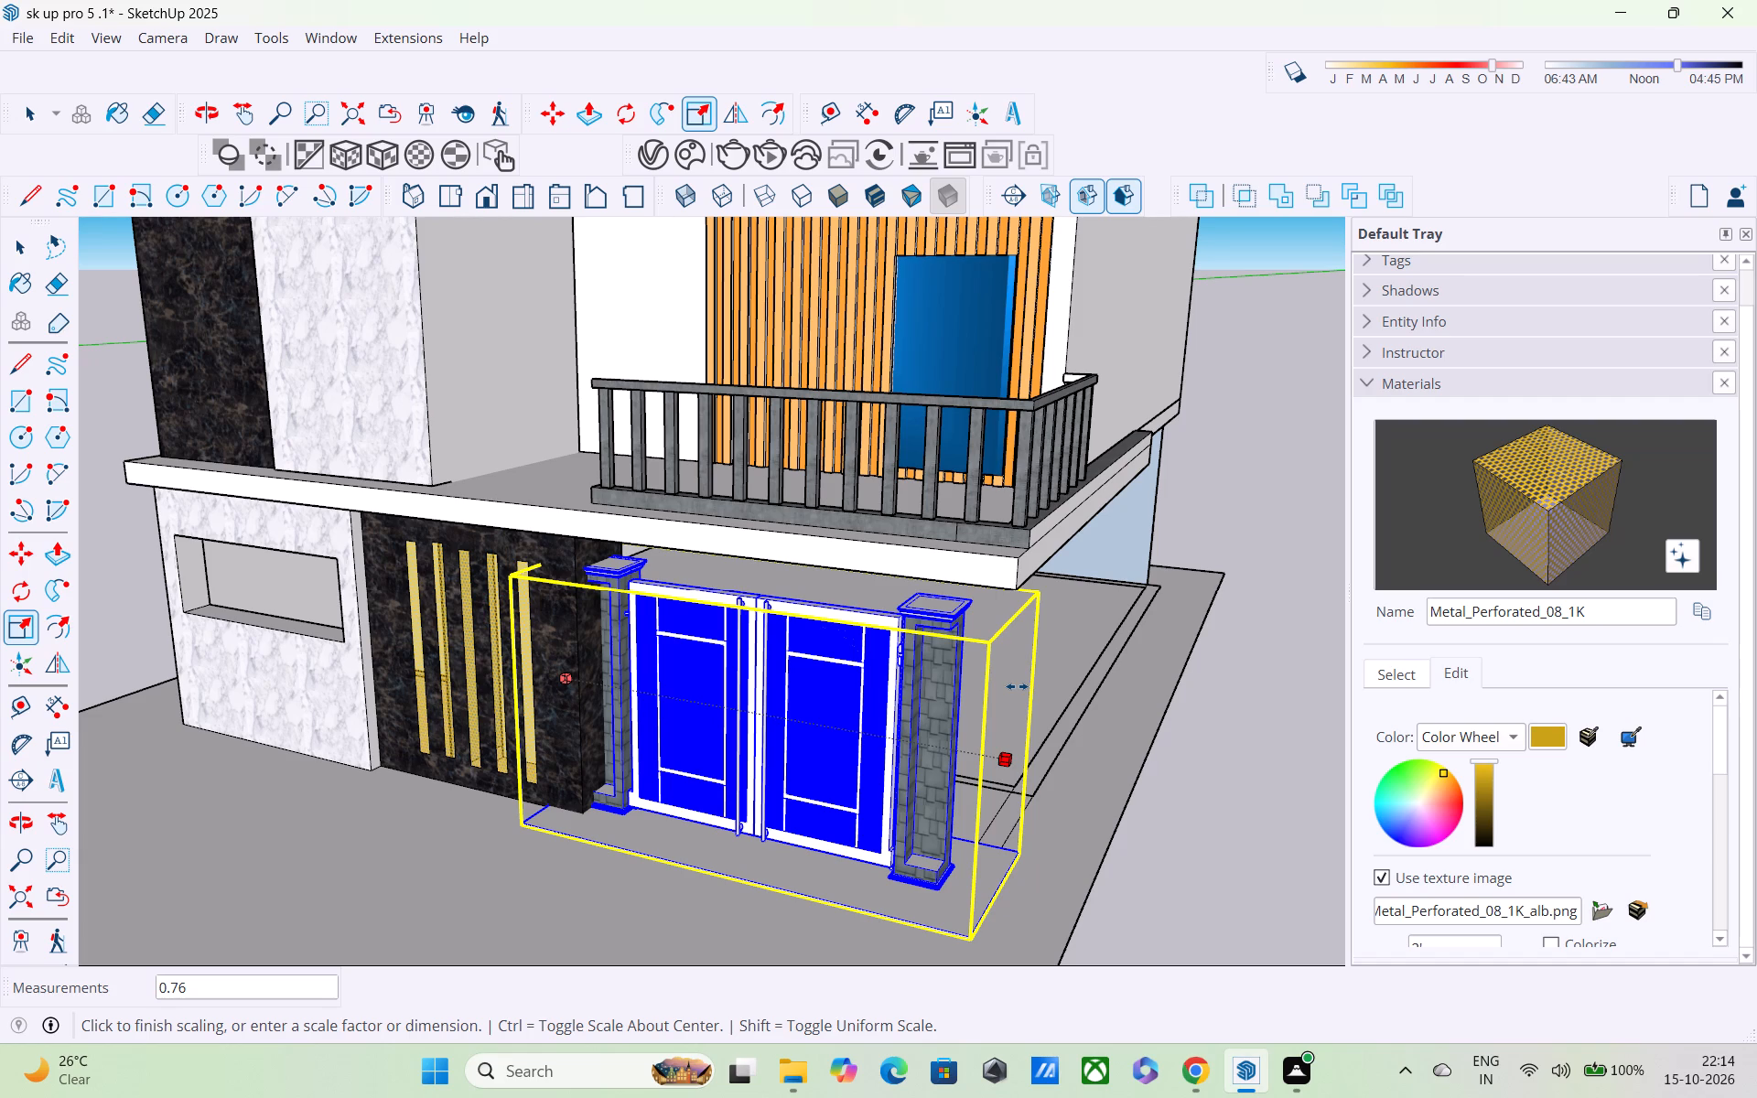
left_click_drag(1017, 686, 1031, 691)
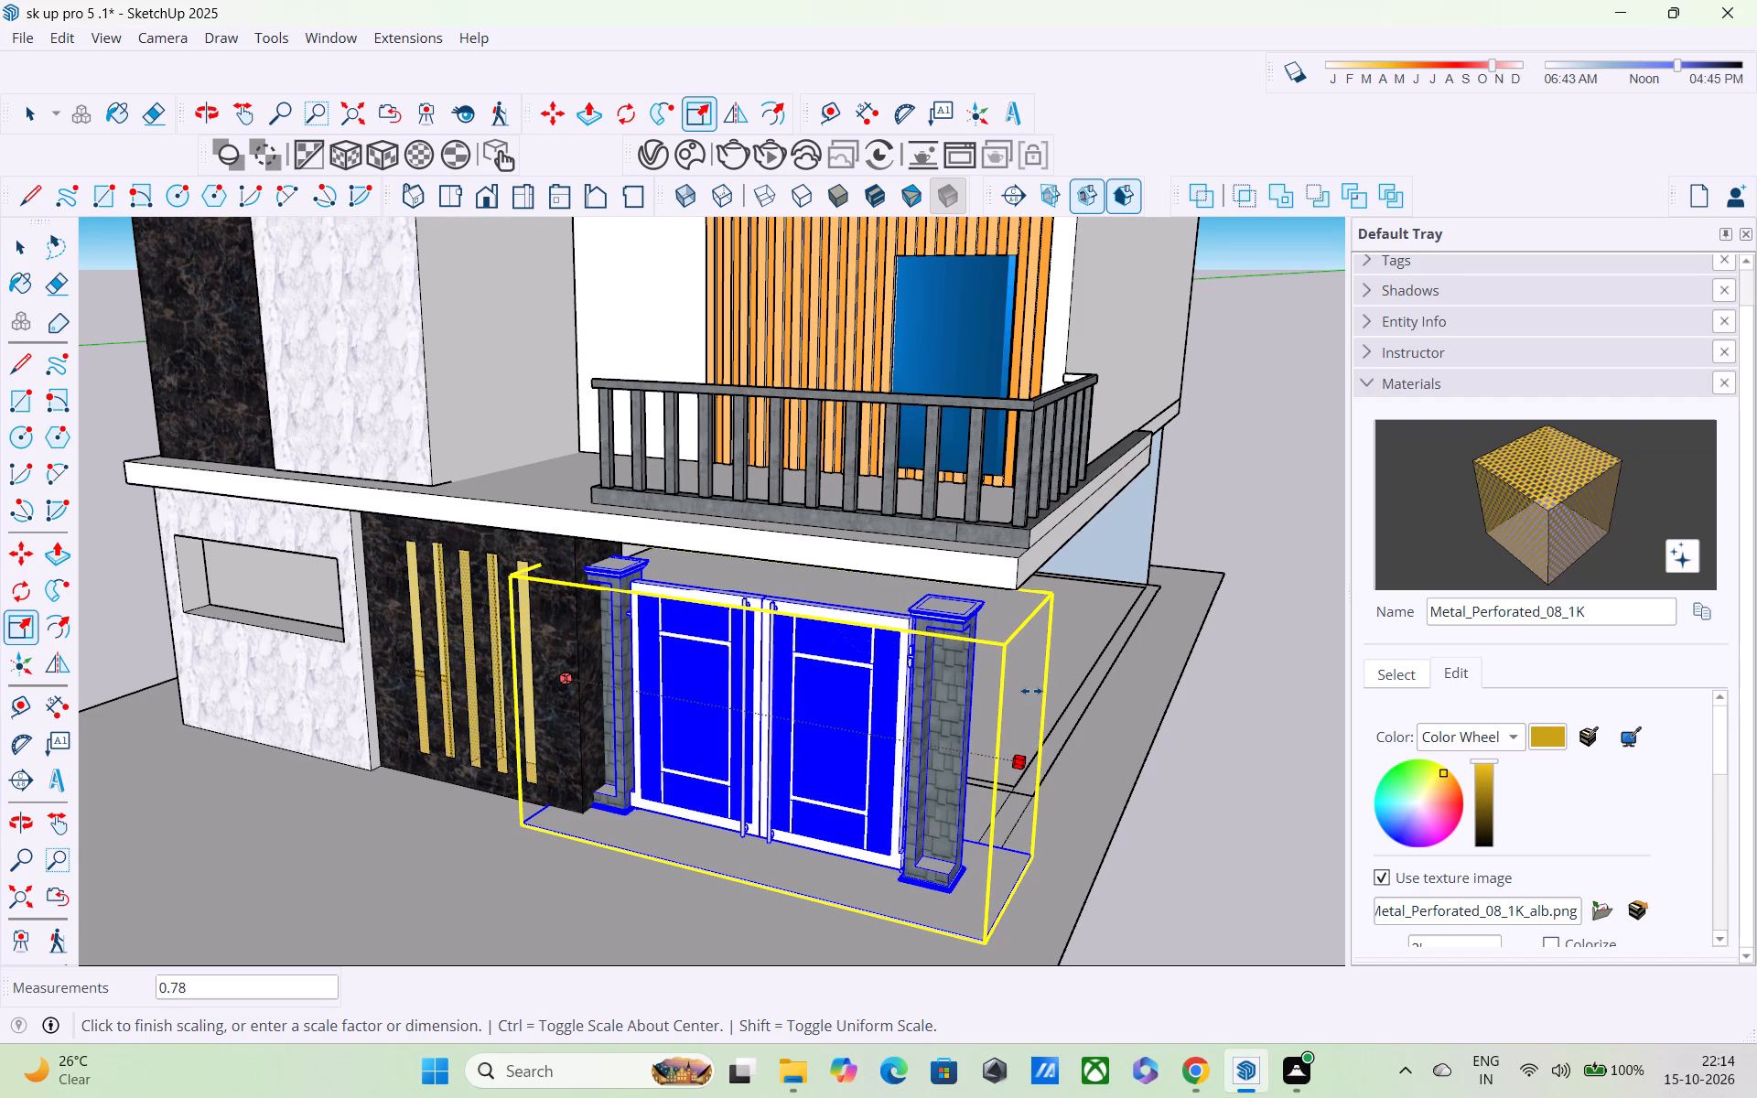
left_click_drag(1031, 691, 1043, 709)
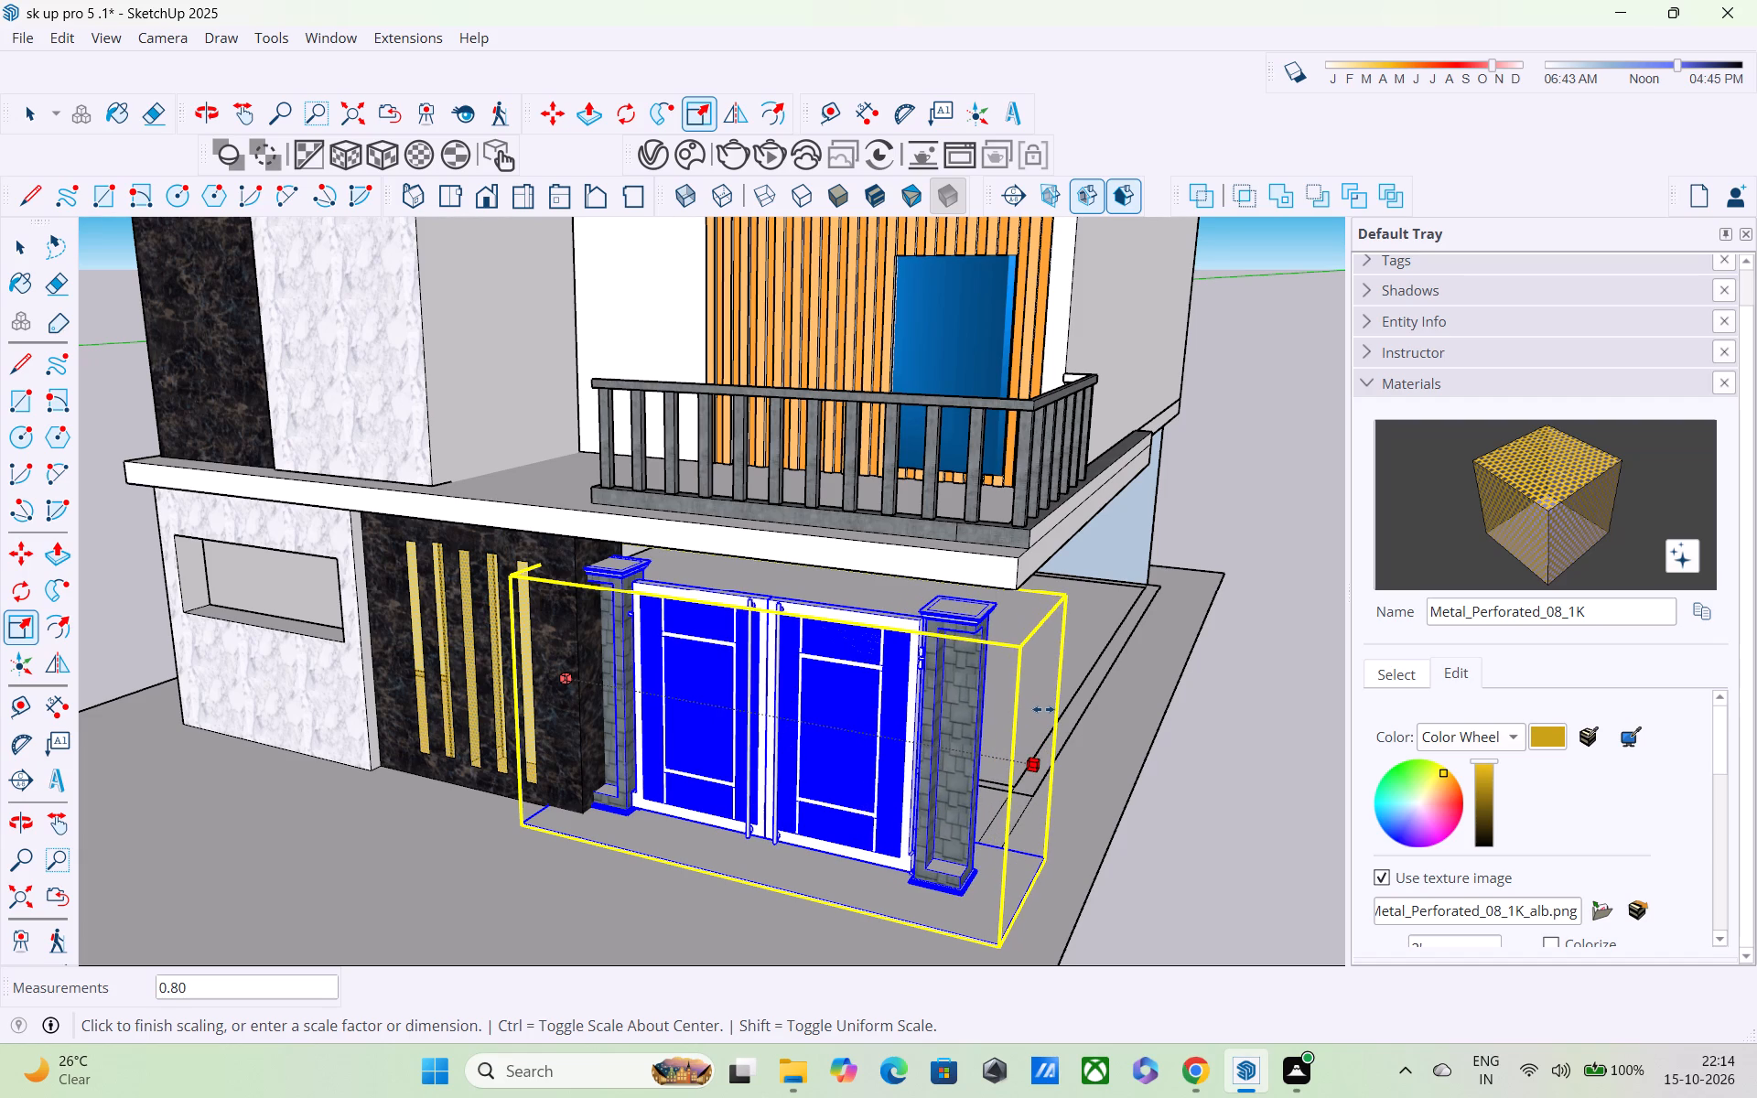
left_click_drag(1043, 709, 1051, 717)
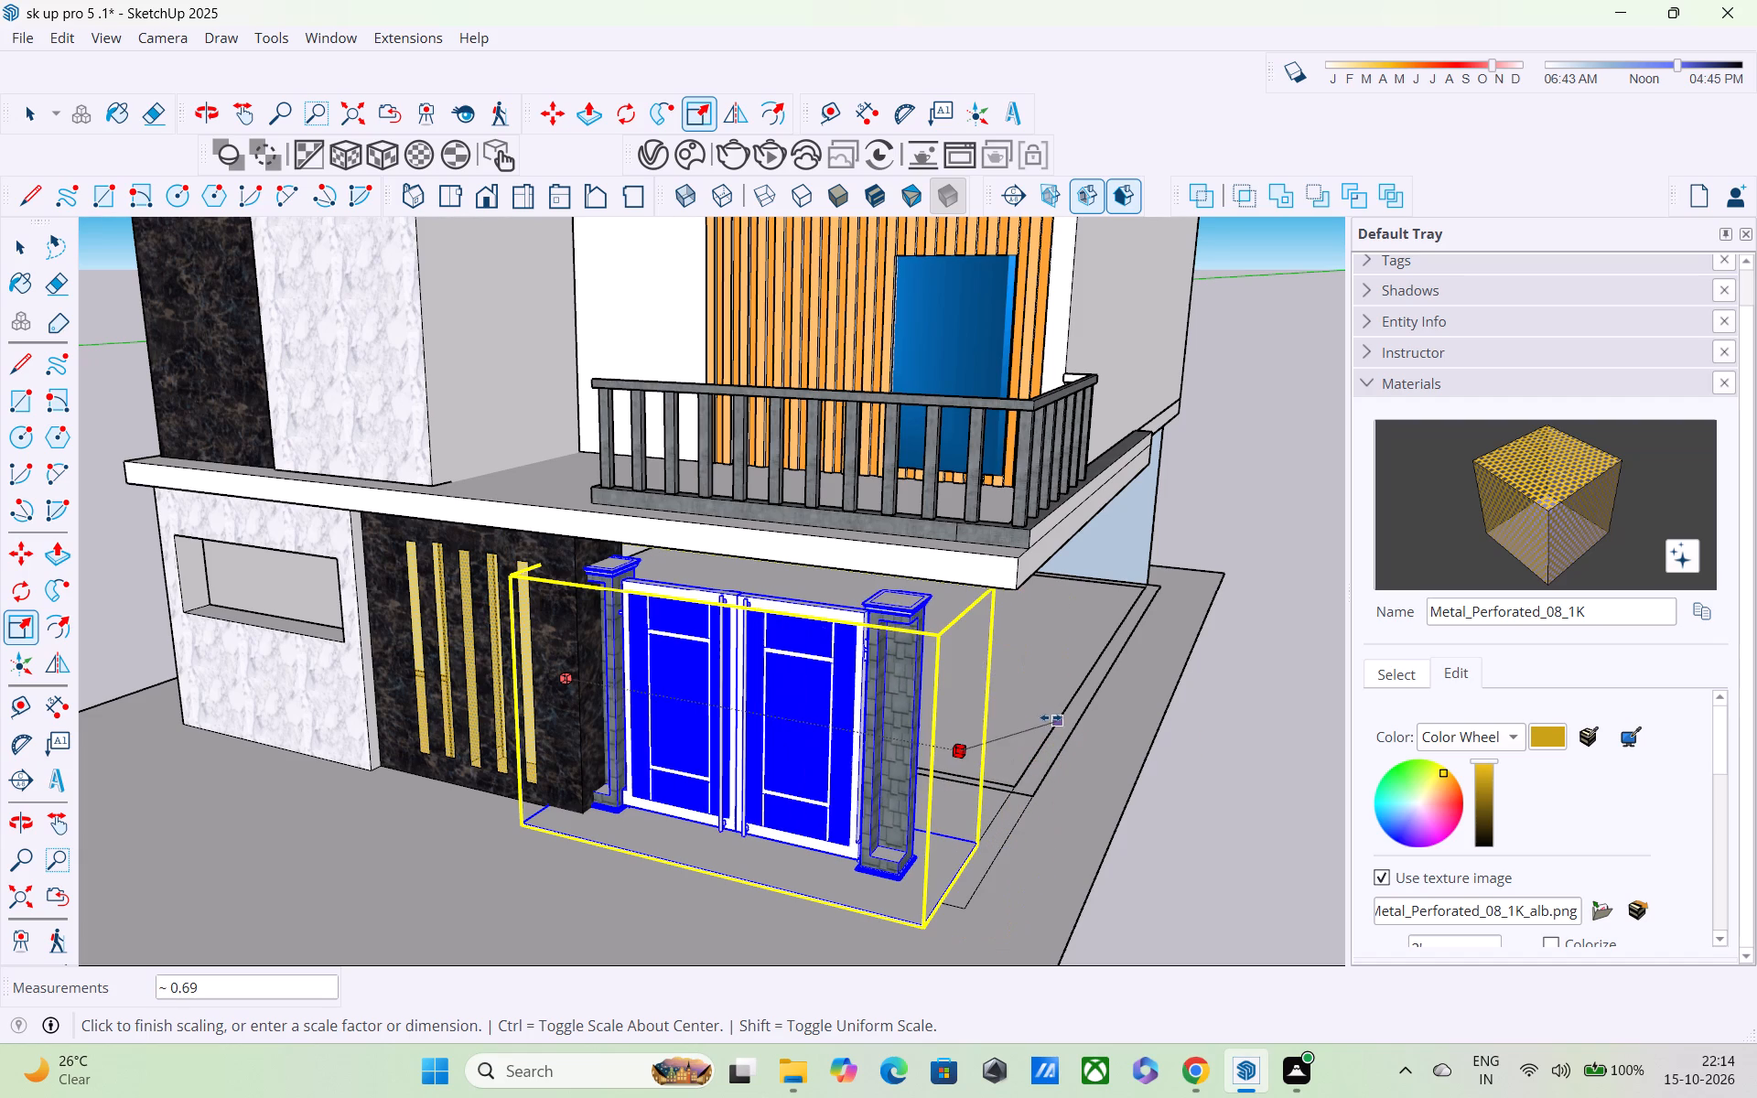
left_click_drag(1051, 717, 1072, 732)
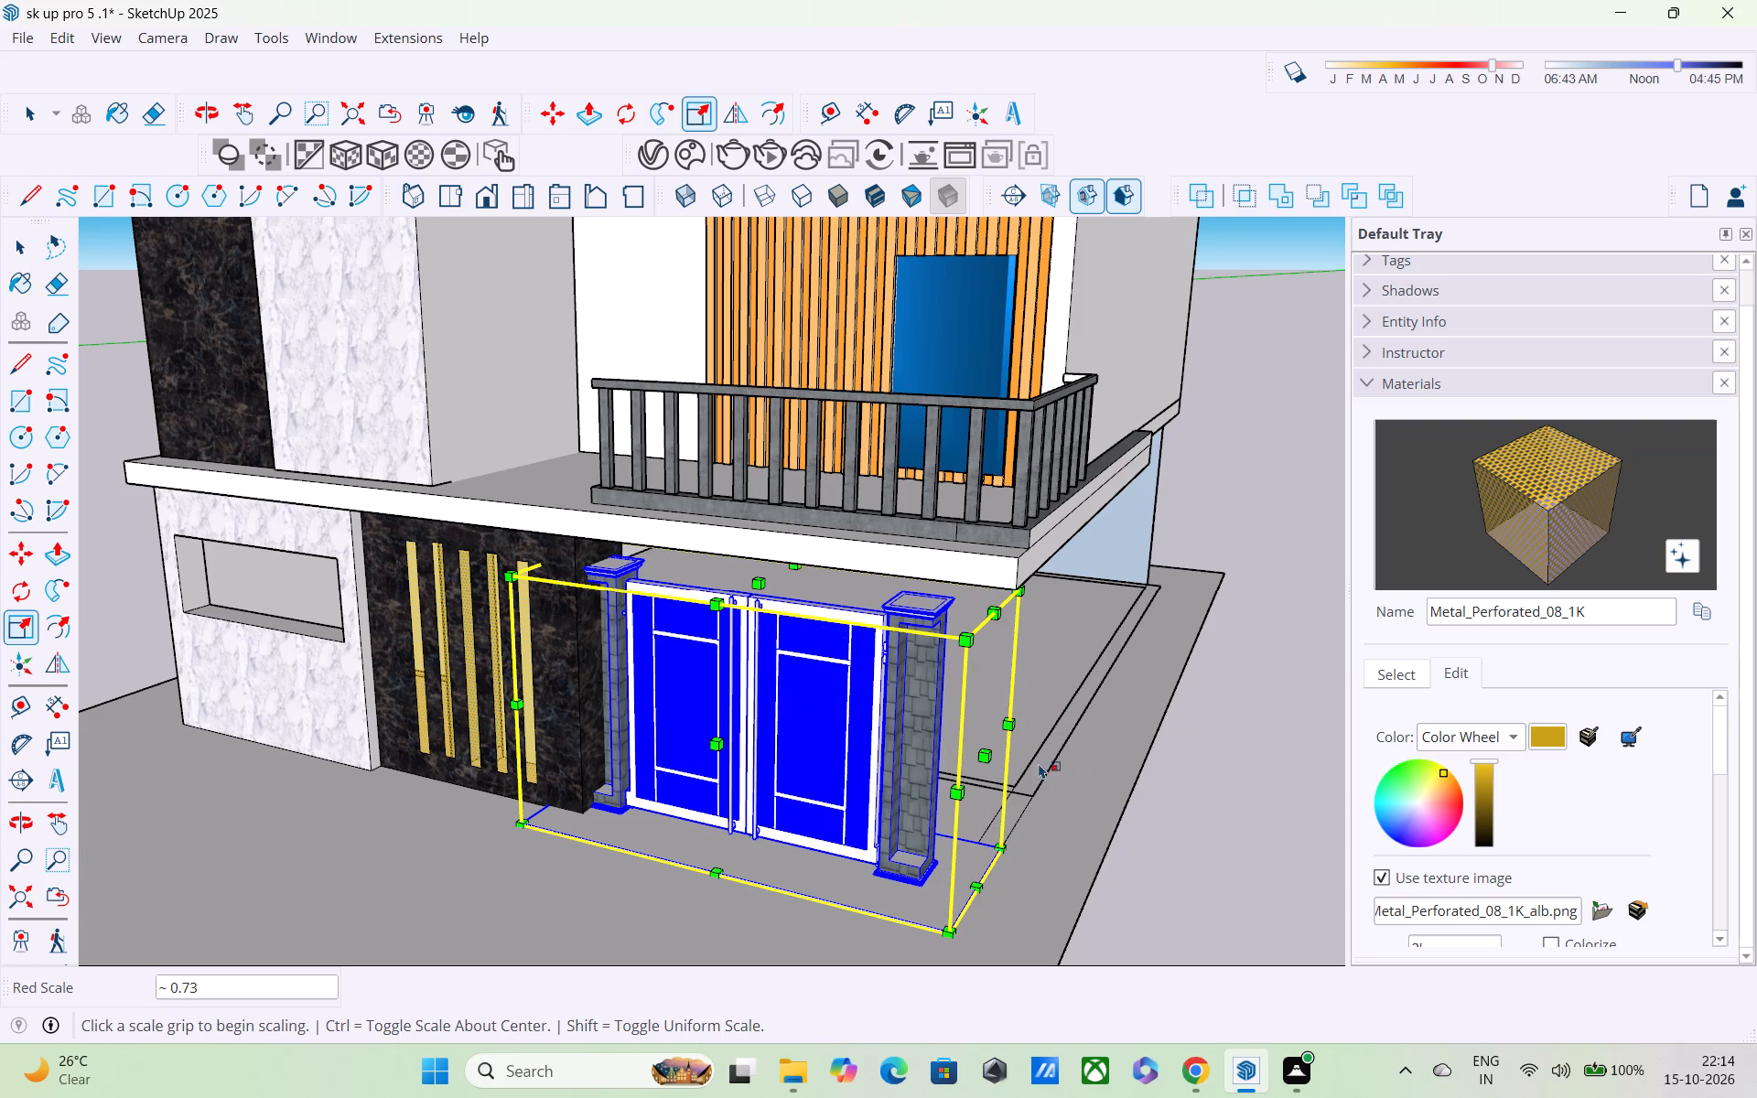
Scale the gate's width down again to about 0.84 along the red axis from its outer pillar side.
middle_click_drag(1039, 753, 664, 712)
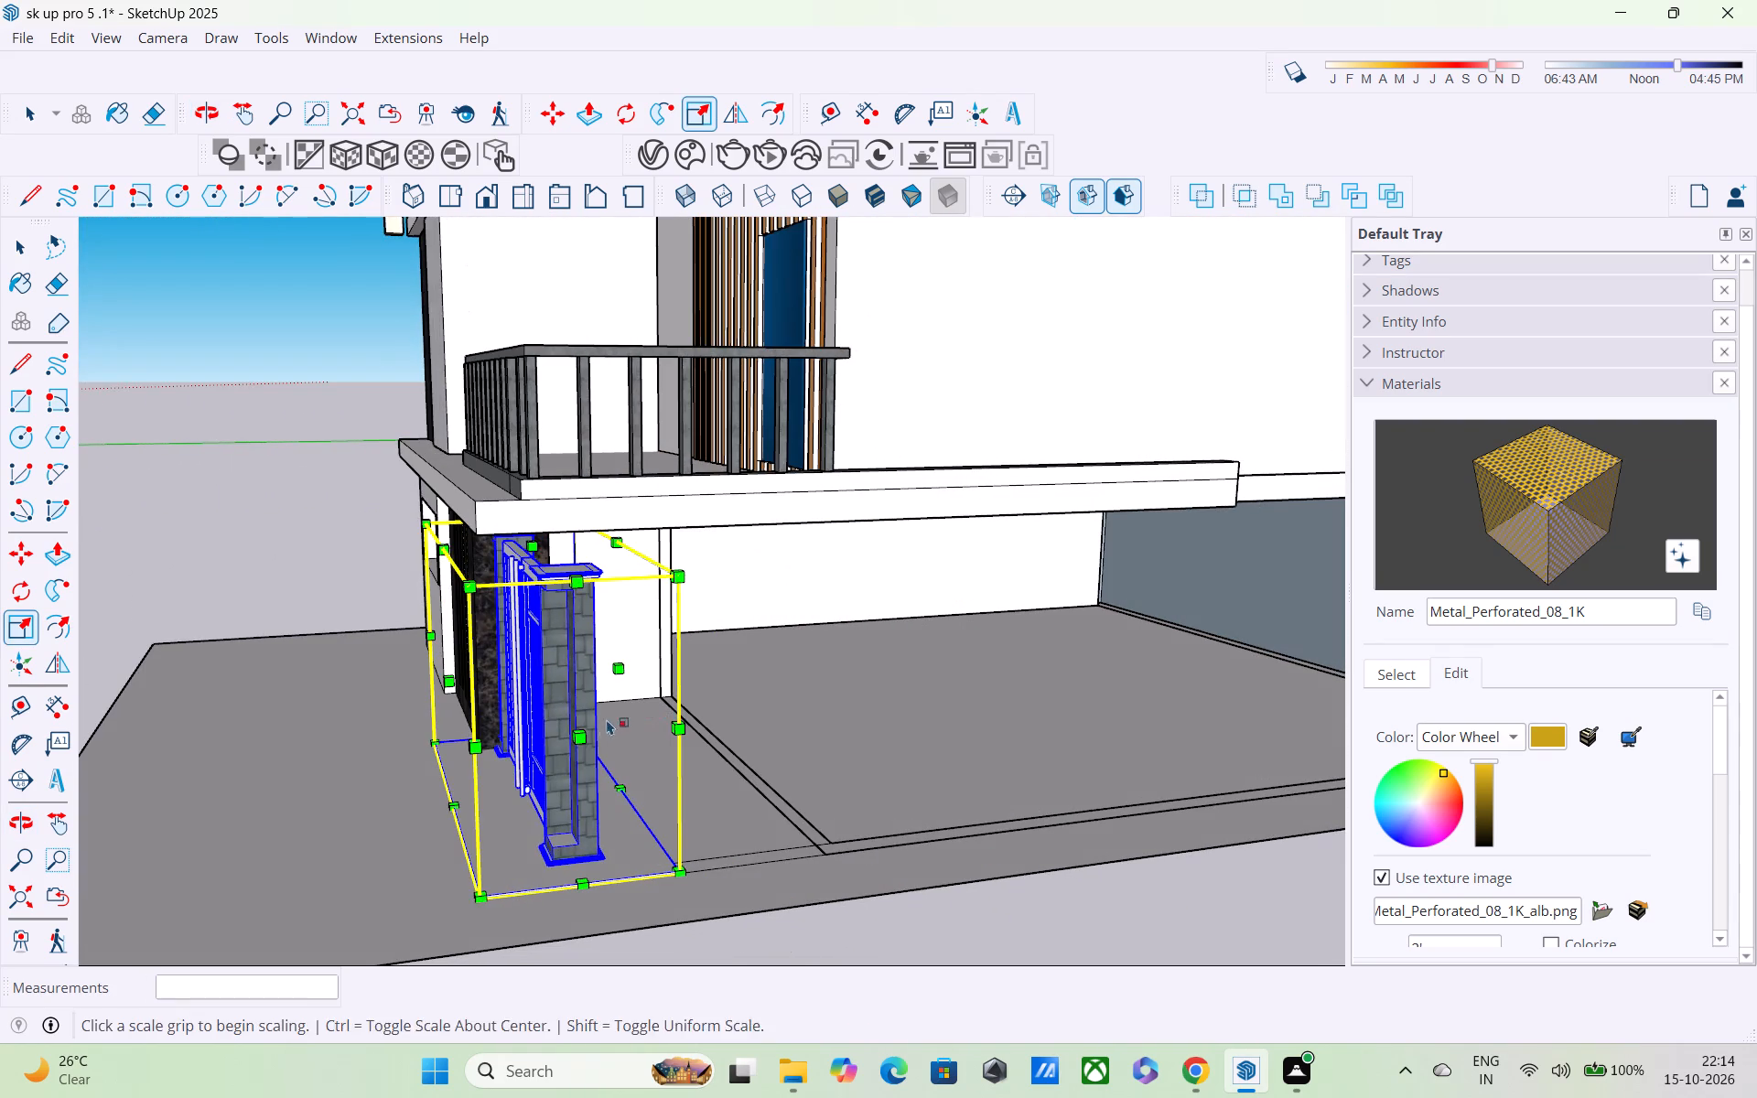
left_click(577, 739)
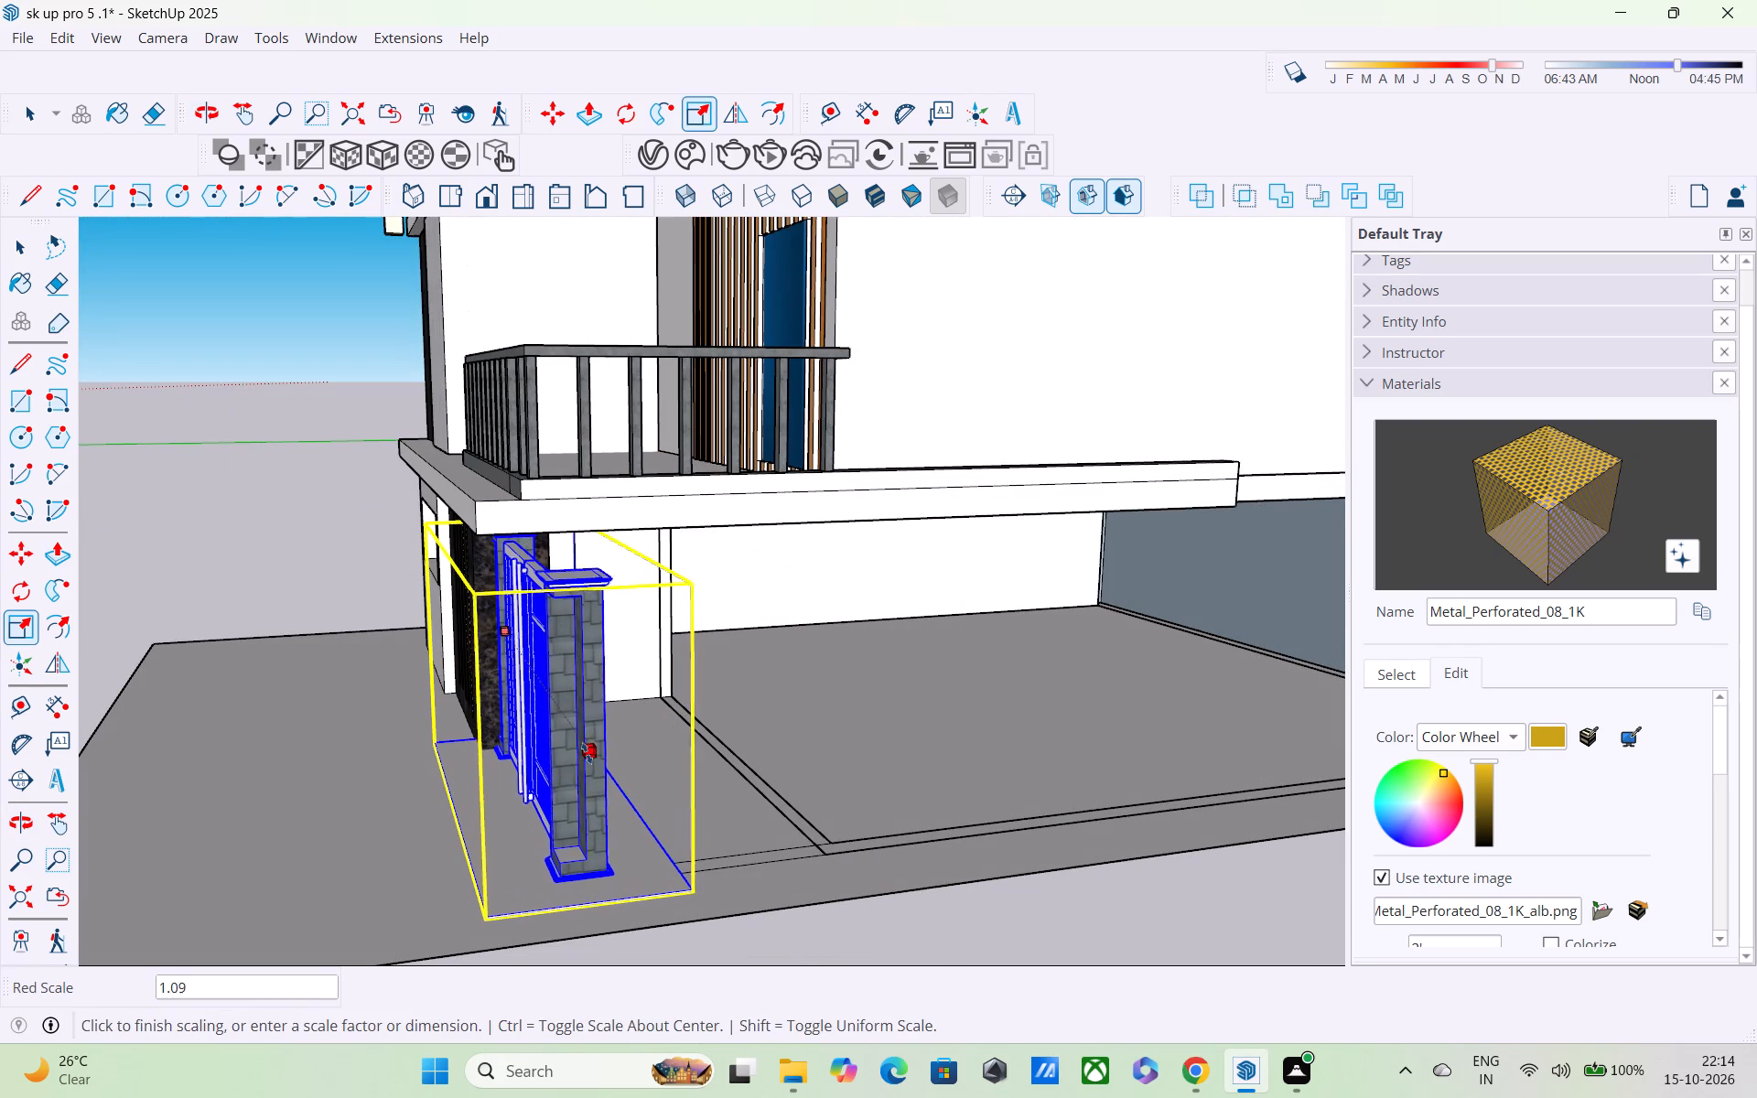
middle_click_drag(590, 770, 831, 662)
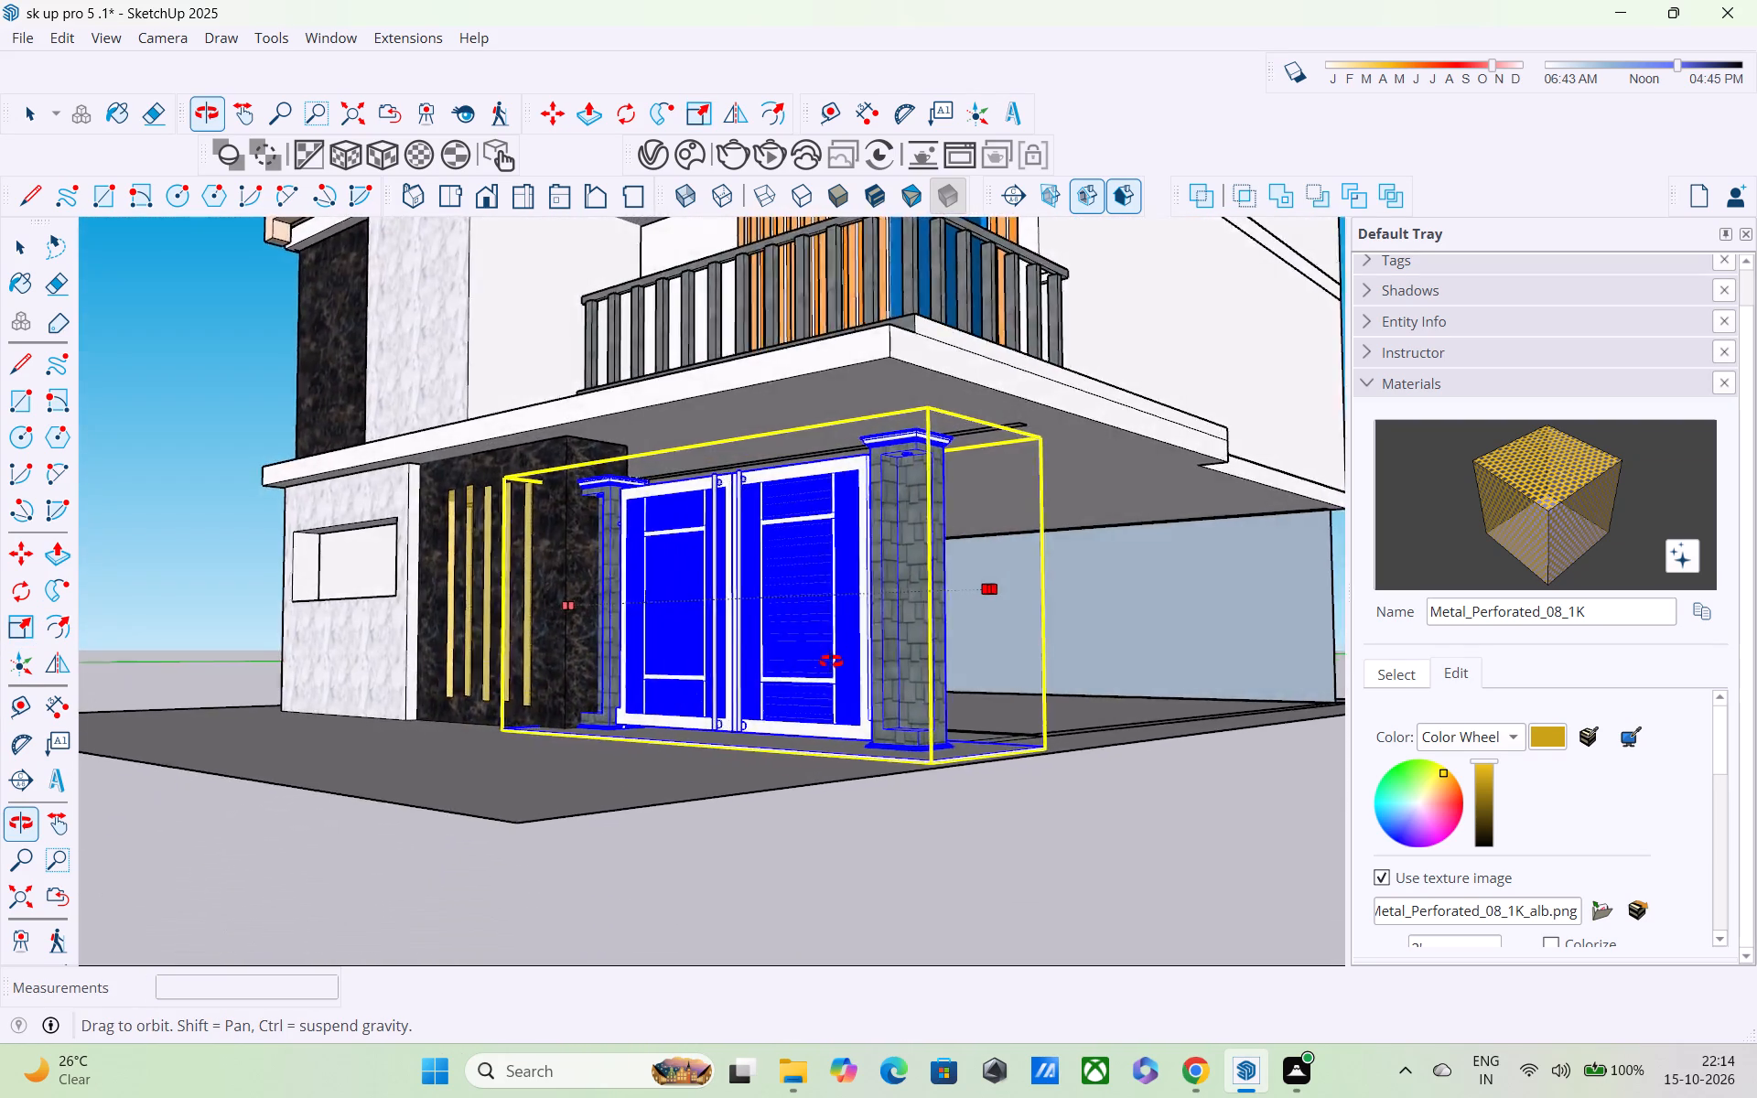
middle_click_drag(831, 662, 960, 757)
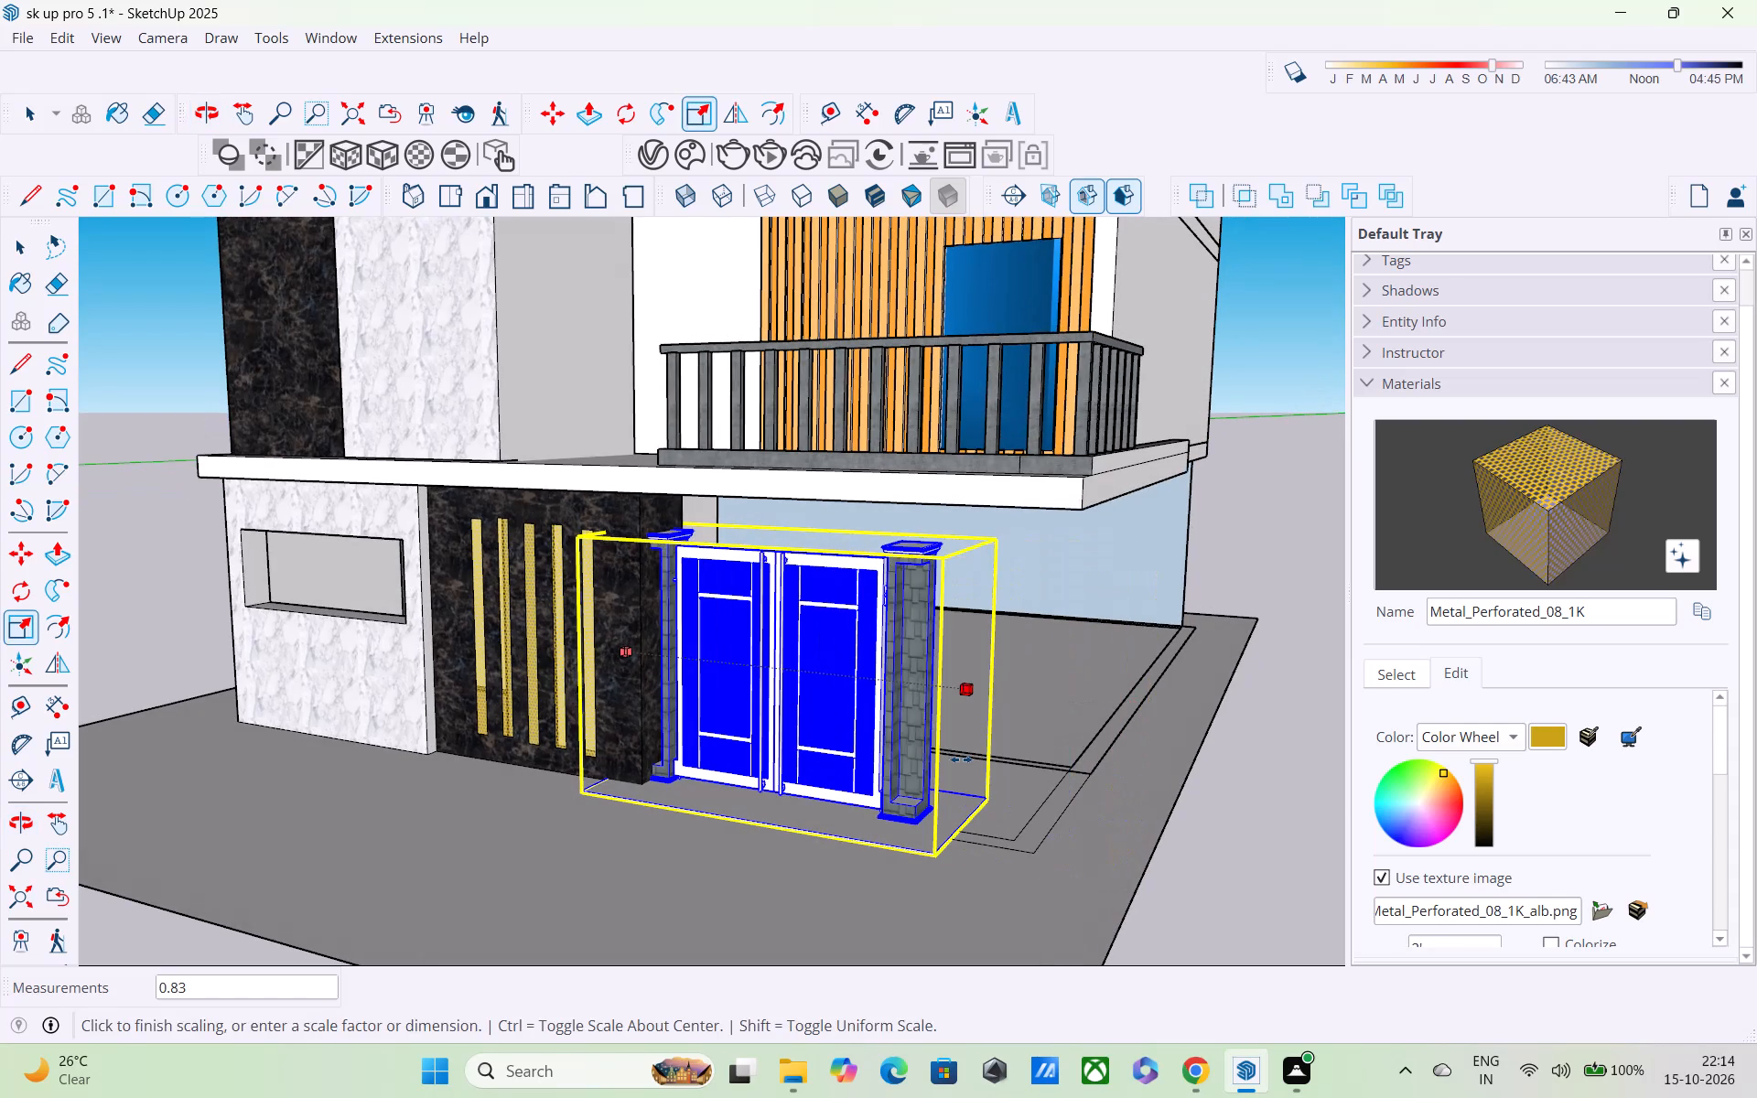
left_click(974, 686)
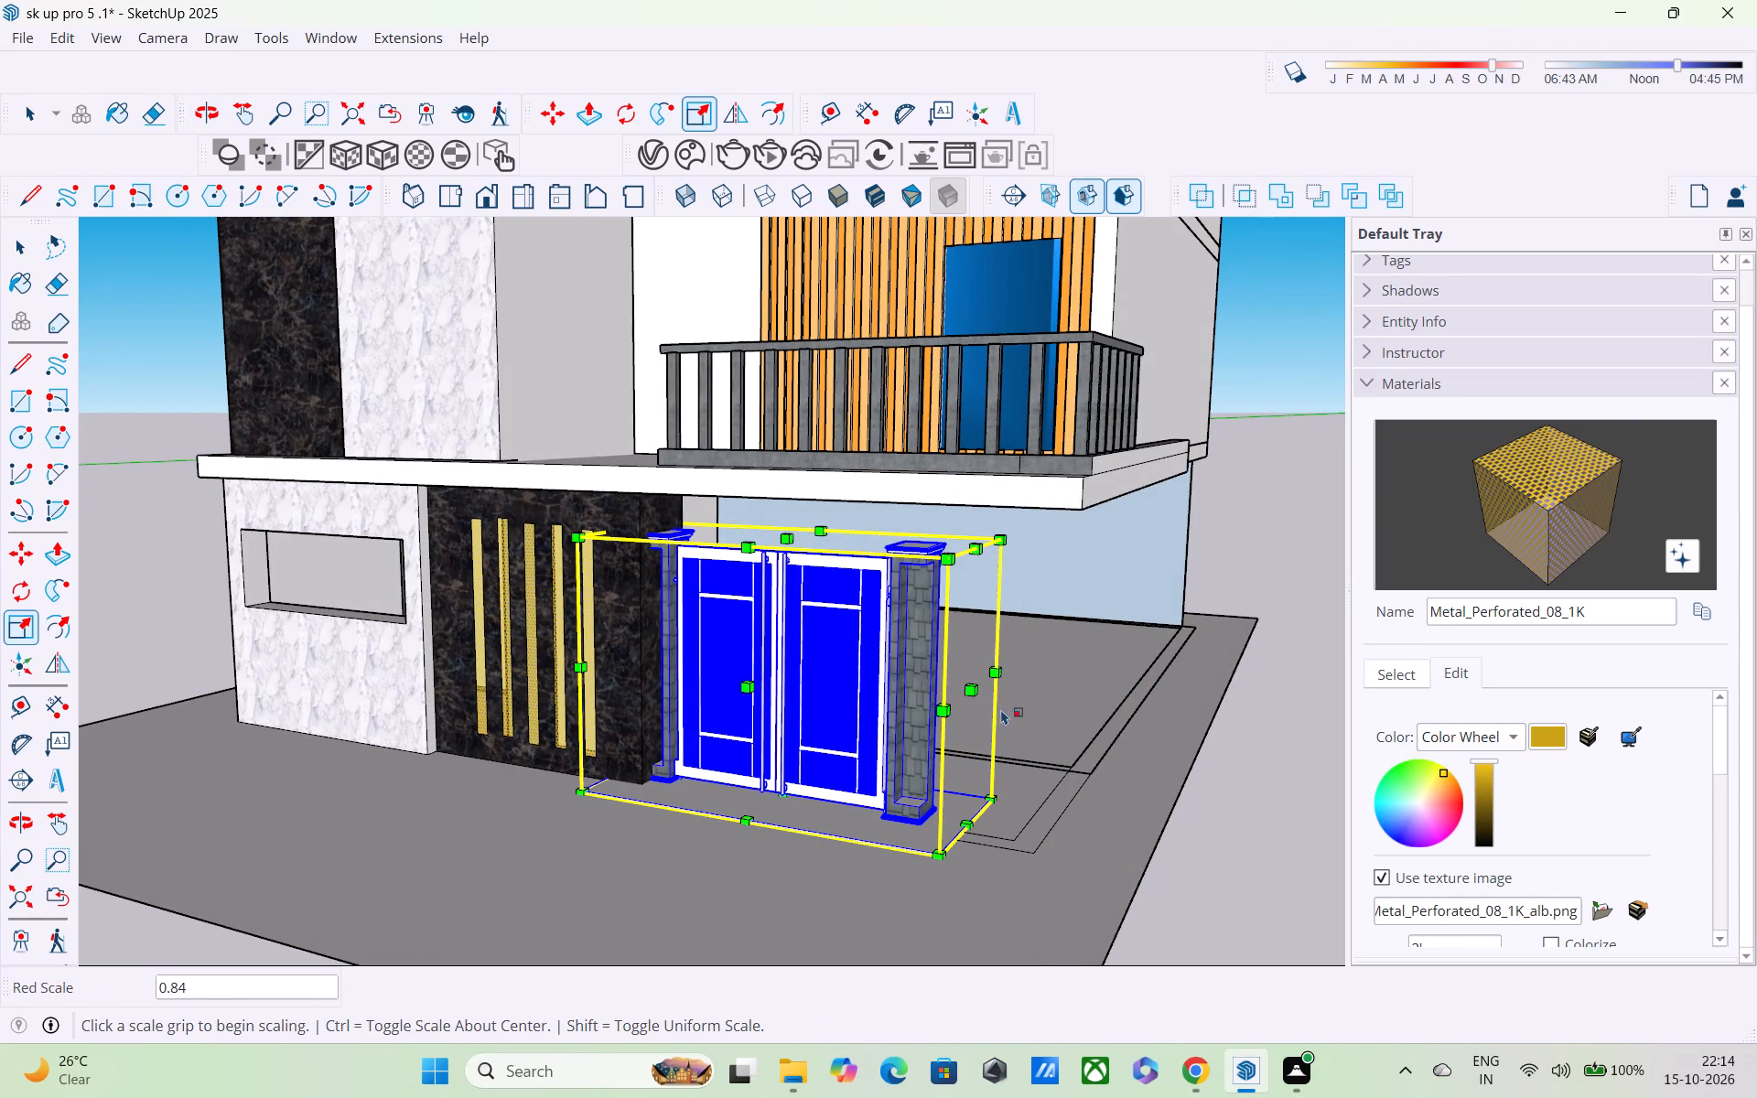
Widen the gate to about 1.19 along the red axis from its outer pillar side, and deselect it.
left_click_drag(976, 685, 1048, 748)
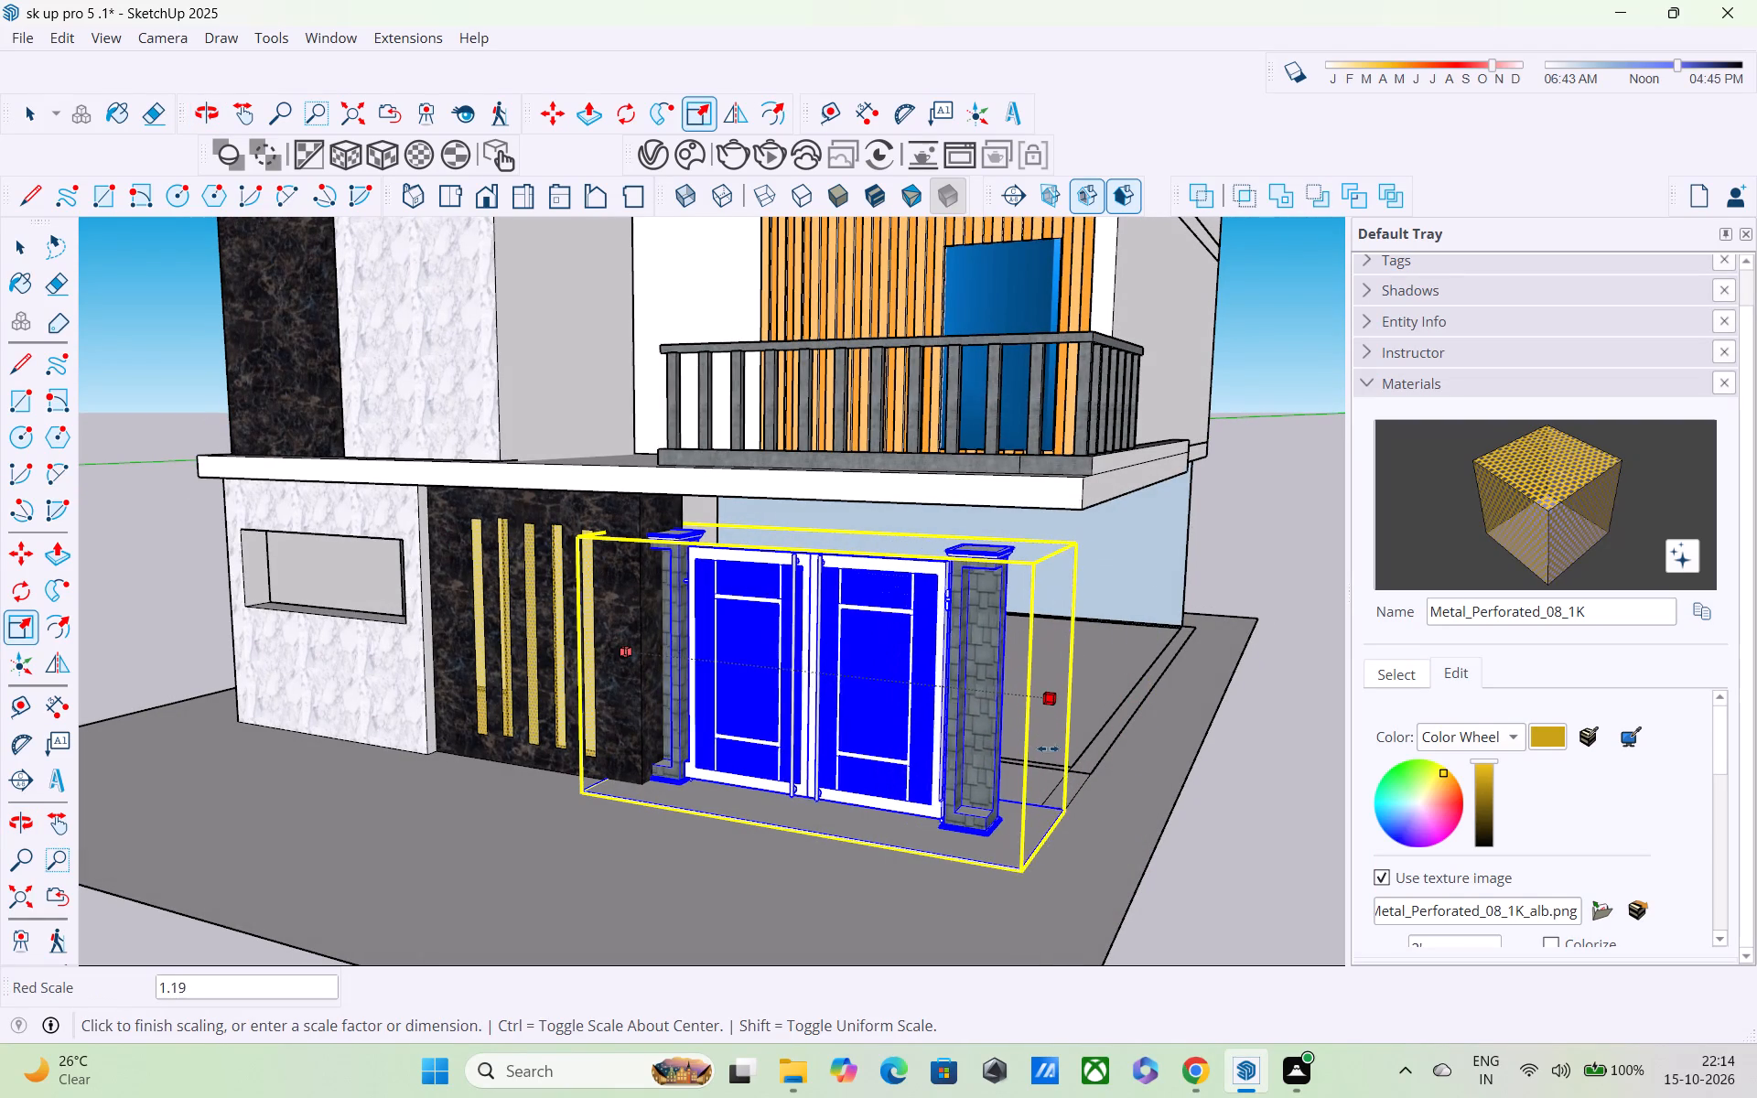
left_click_drag(1048, 748, 1118, 756)
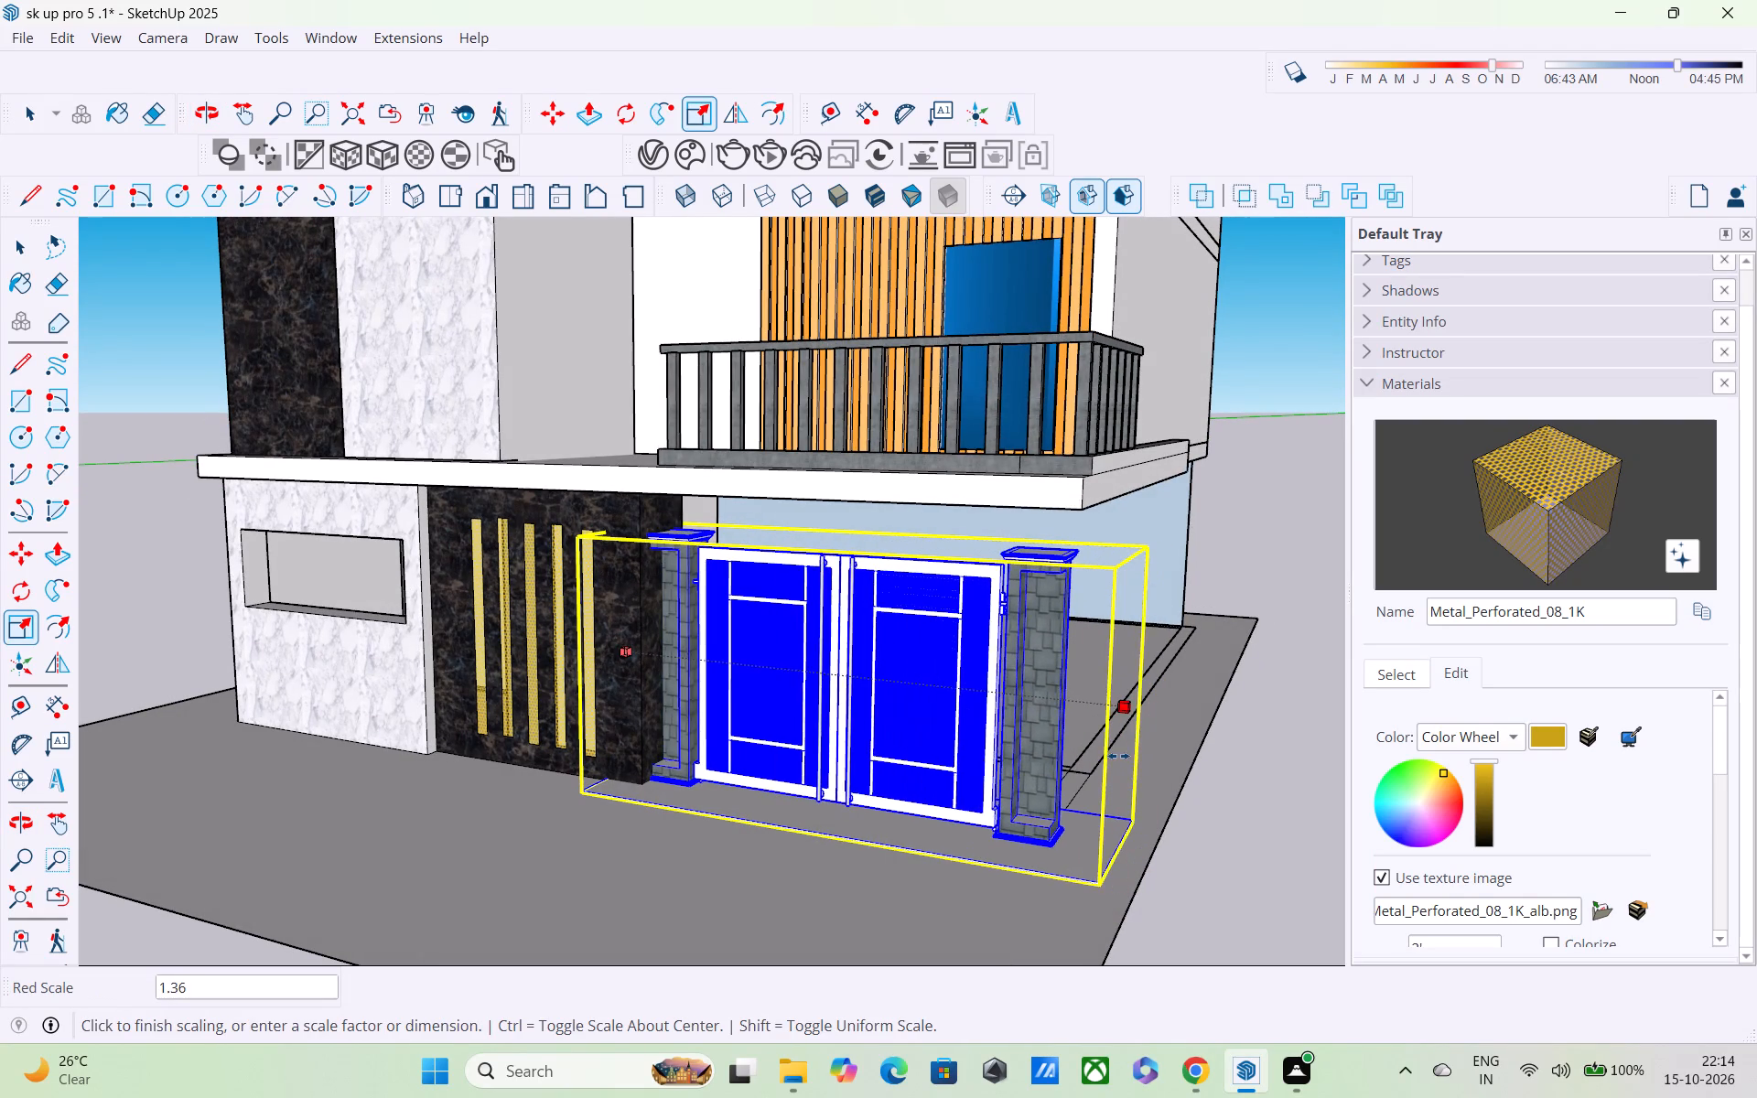
left_click_drag(1118, 756, 1119, 751)
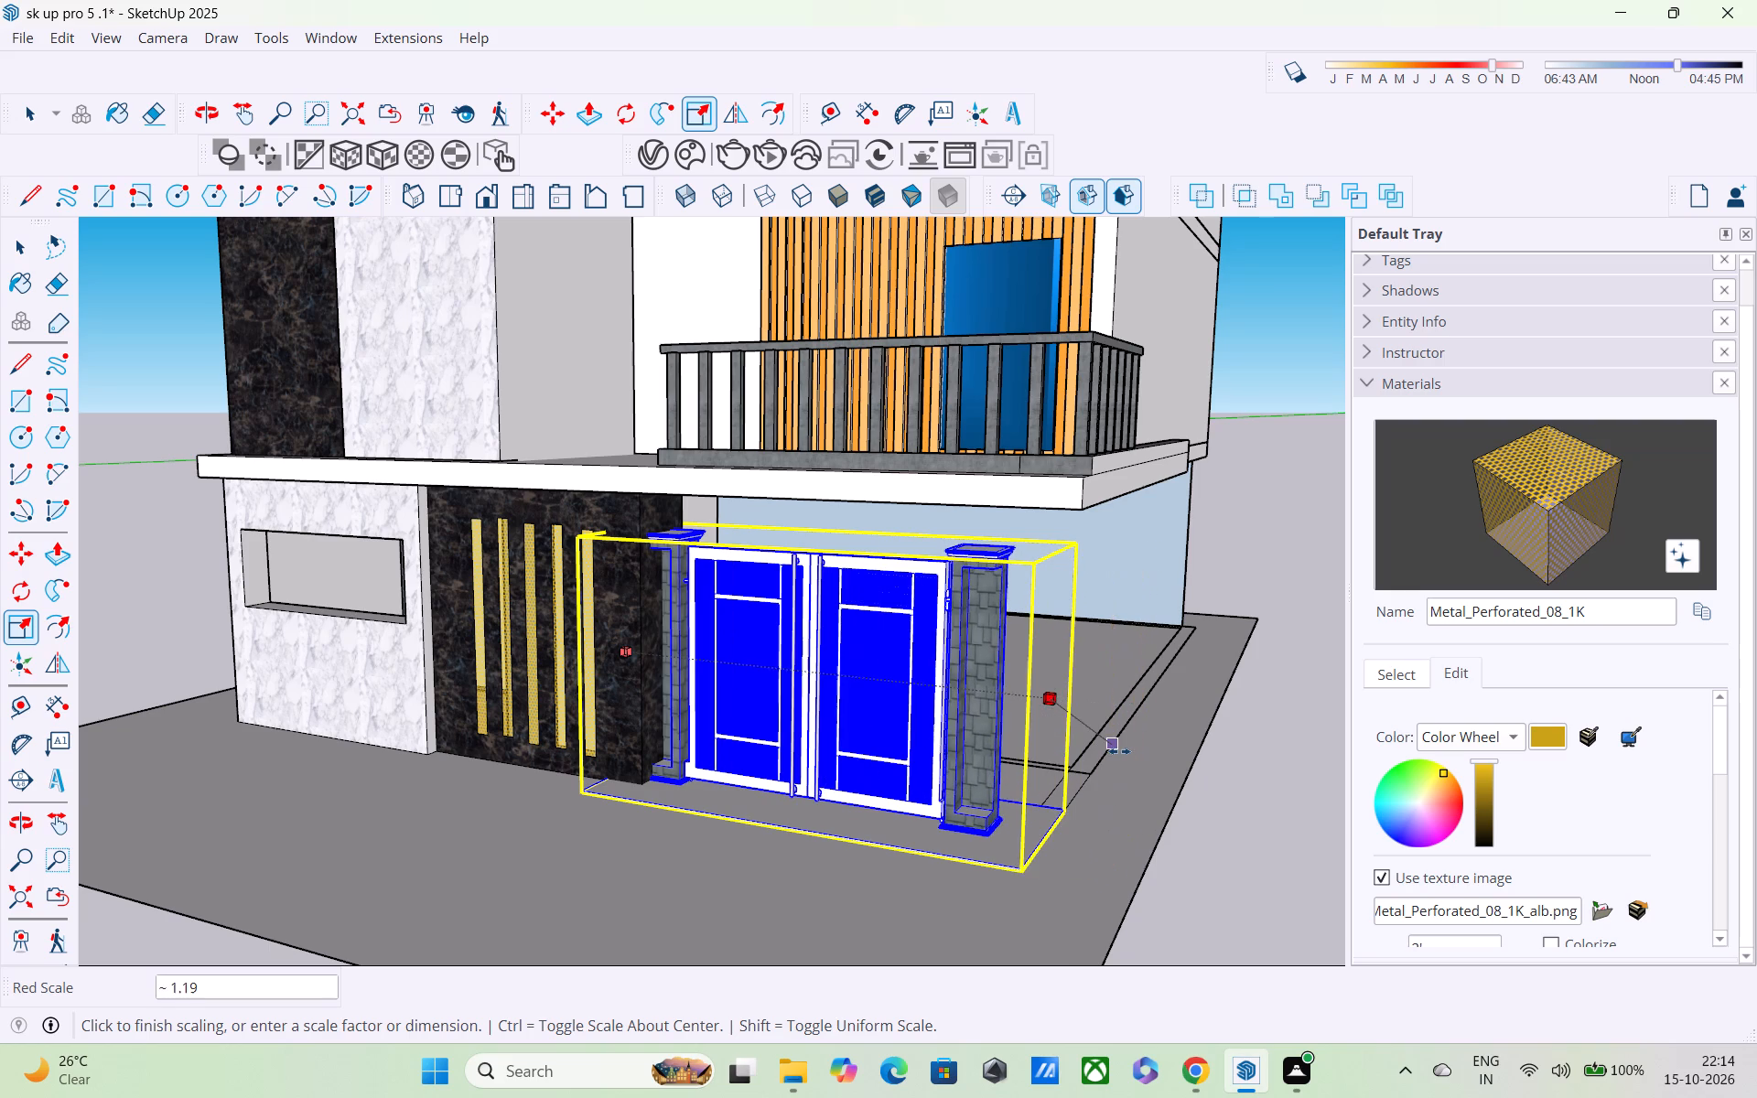
left_click_drag(1119, 751, 1121, 753)
middle_click_drag(1120, 759, 622, 823)
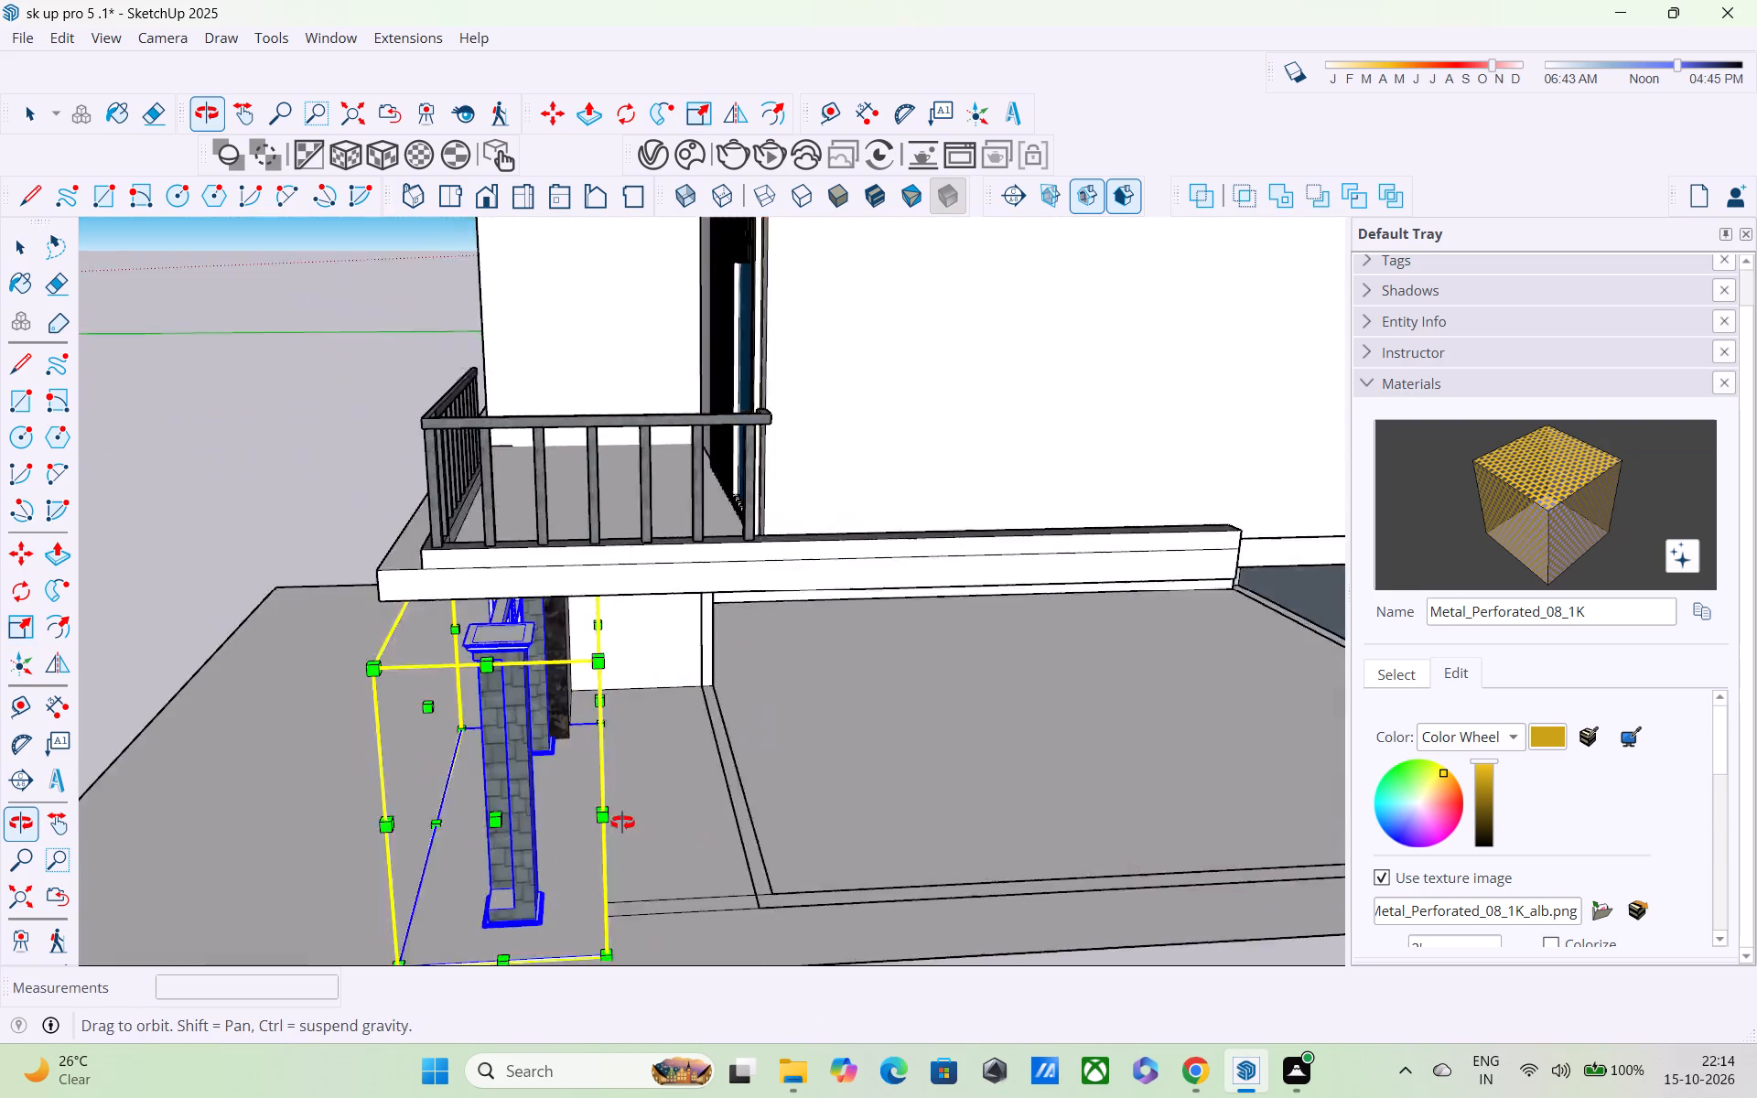
middle_click_drag(622, 823, 592, 821)
scroll(592, 821, "up", 3)
middle_click_drag(590, 826, 587, 759)
scroll(588, 808, "up", 1)
scroll(609, 810, "down", 2)
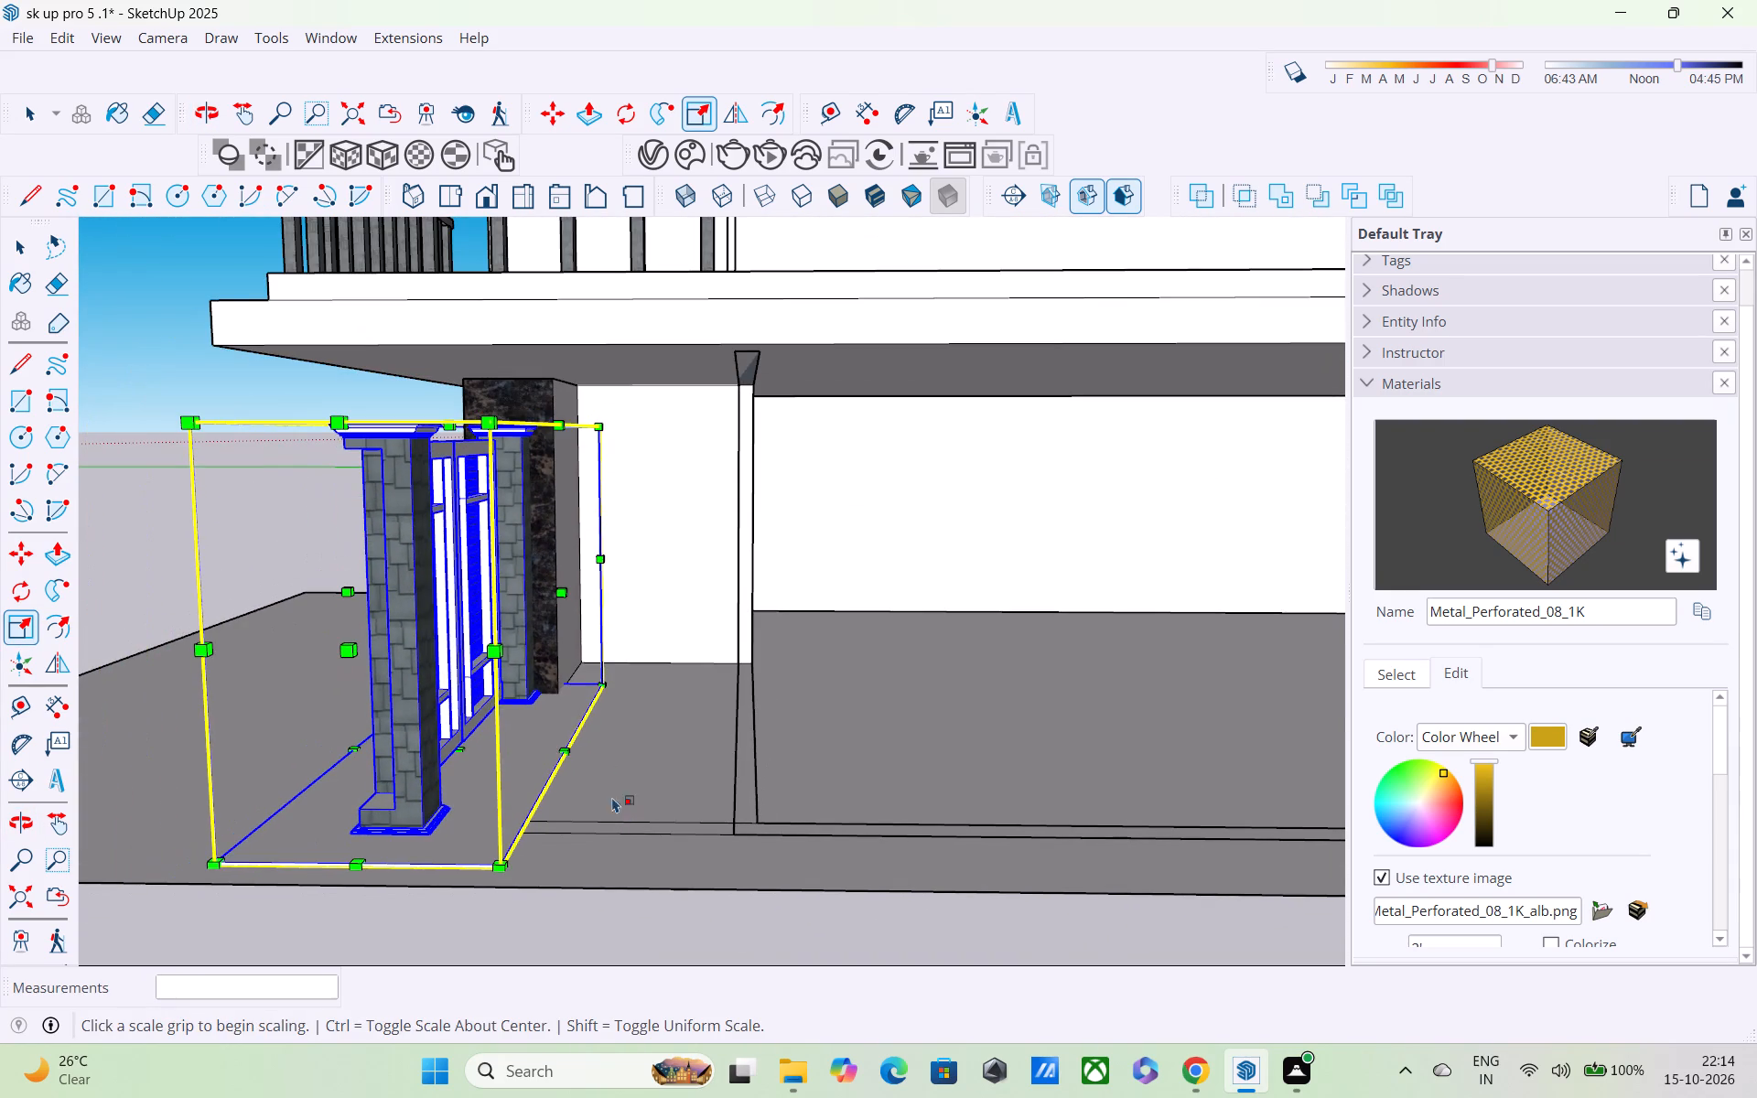
key("Escape")
key("space")
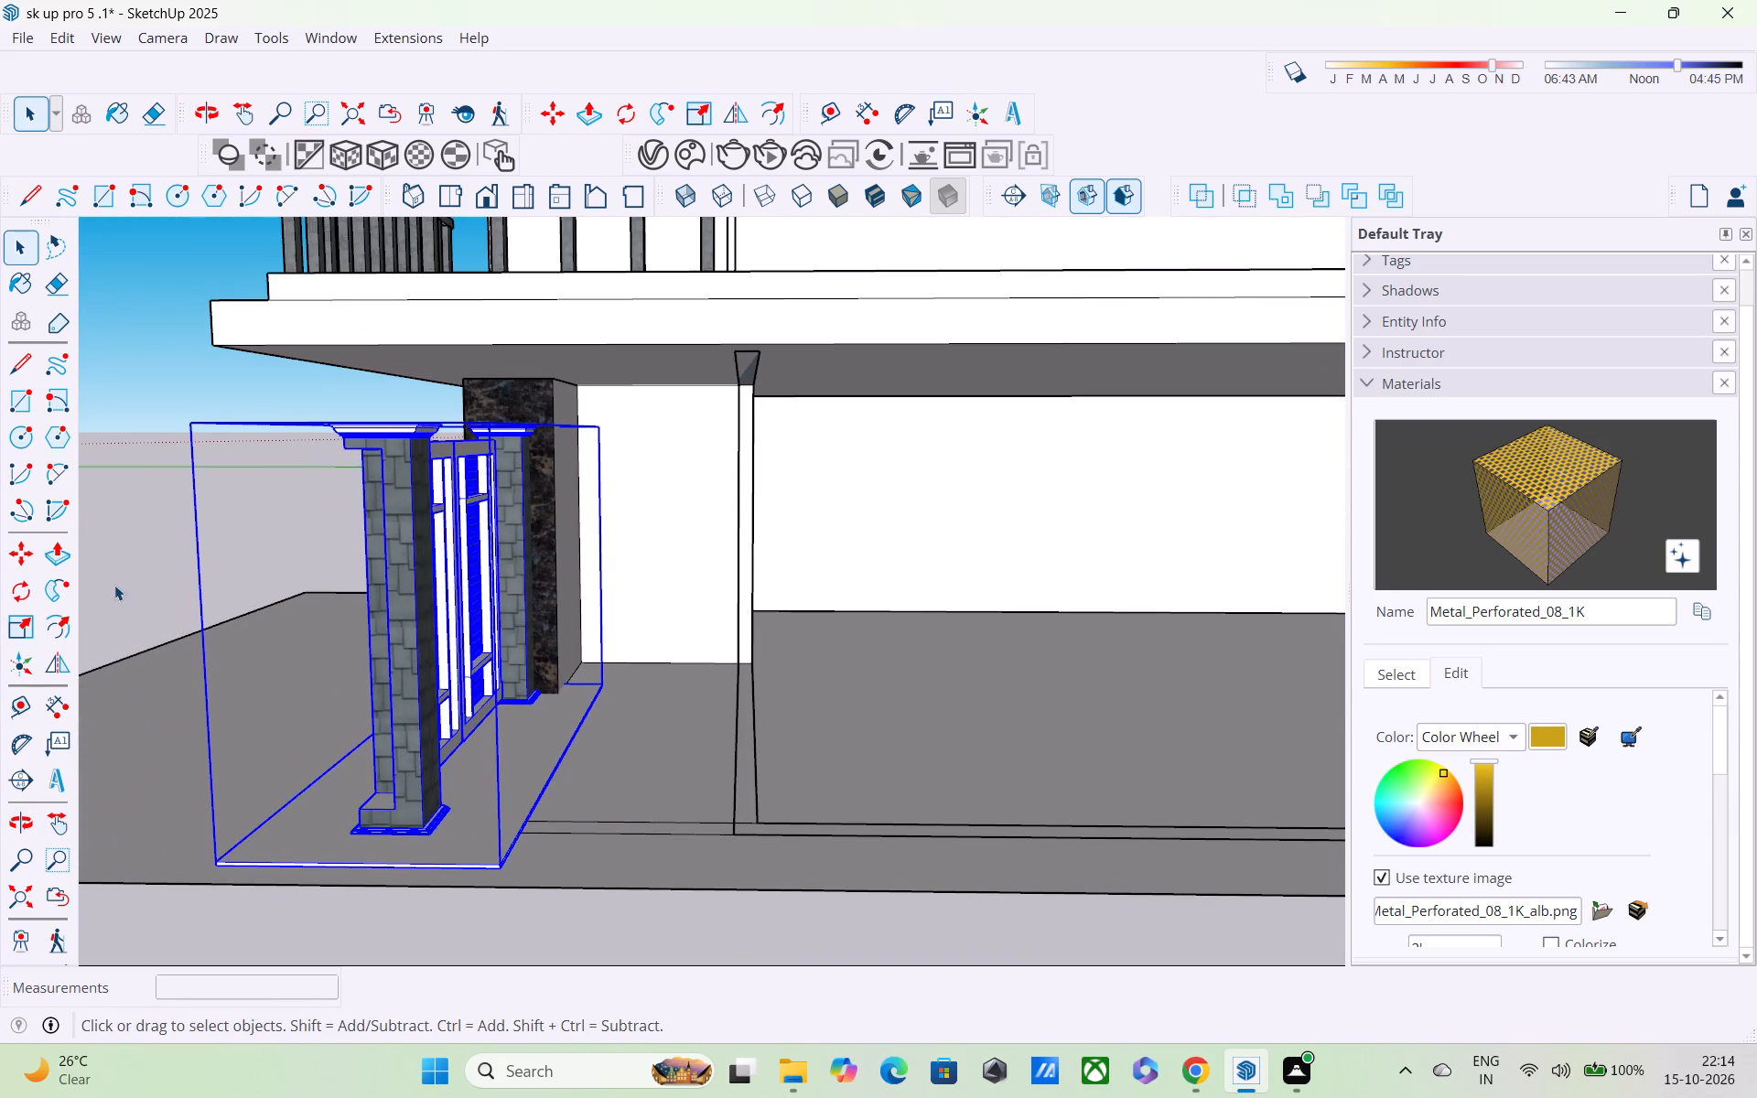
left_click(114, 585)
Close the open end of the thin wall strip on the paving beside the gate's base slab with a line about 9" long.
middle_click_drag(371, 720, 372, 812)
scroll(589, 827, "up", 4)
middle_click_drag(581, 802, 580, 674)
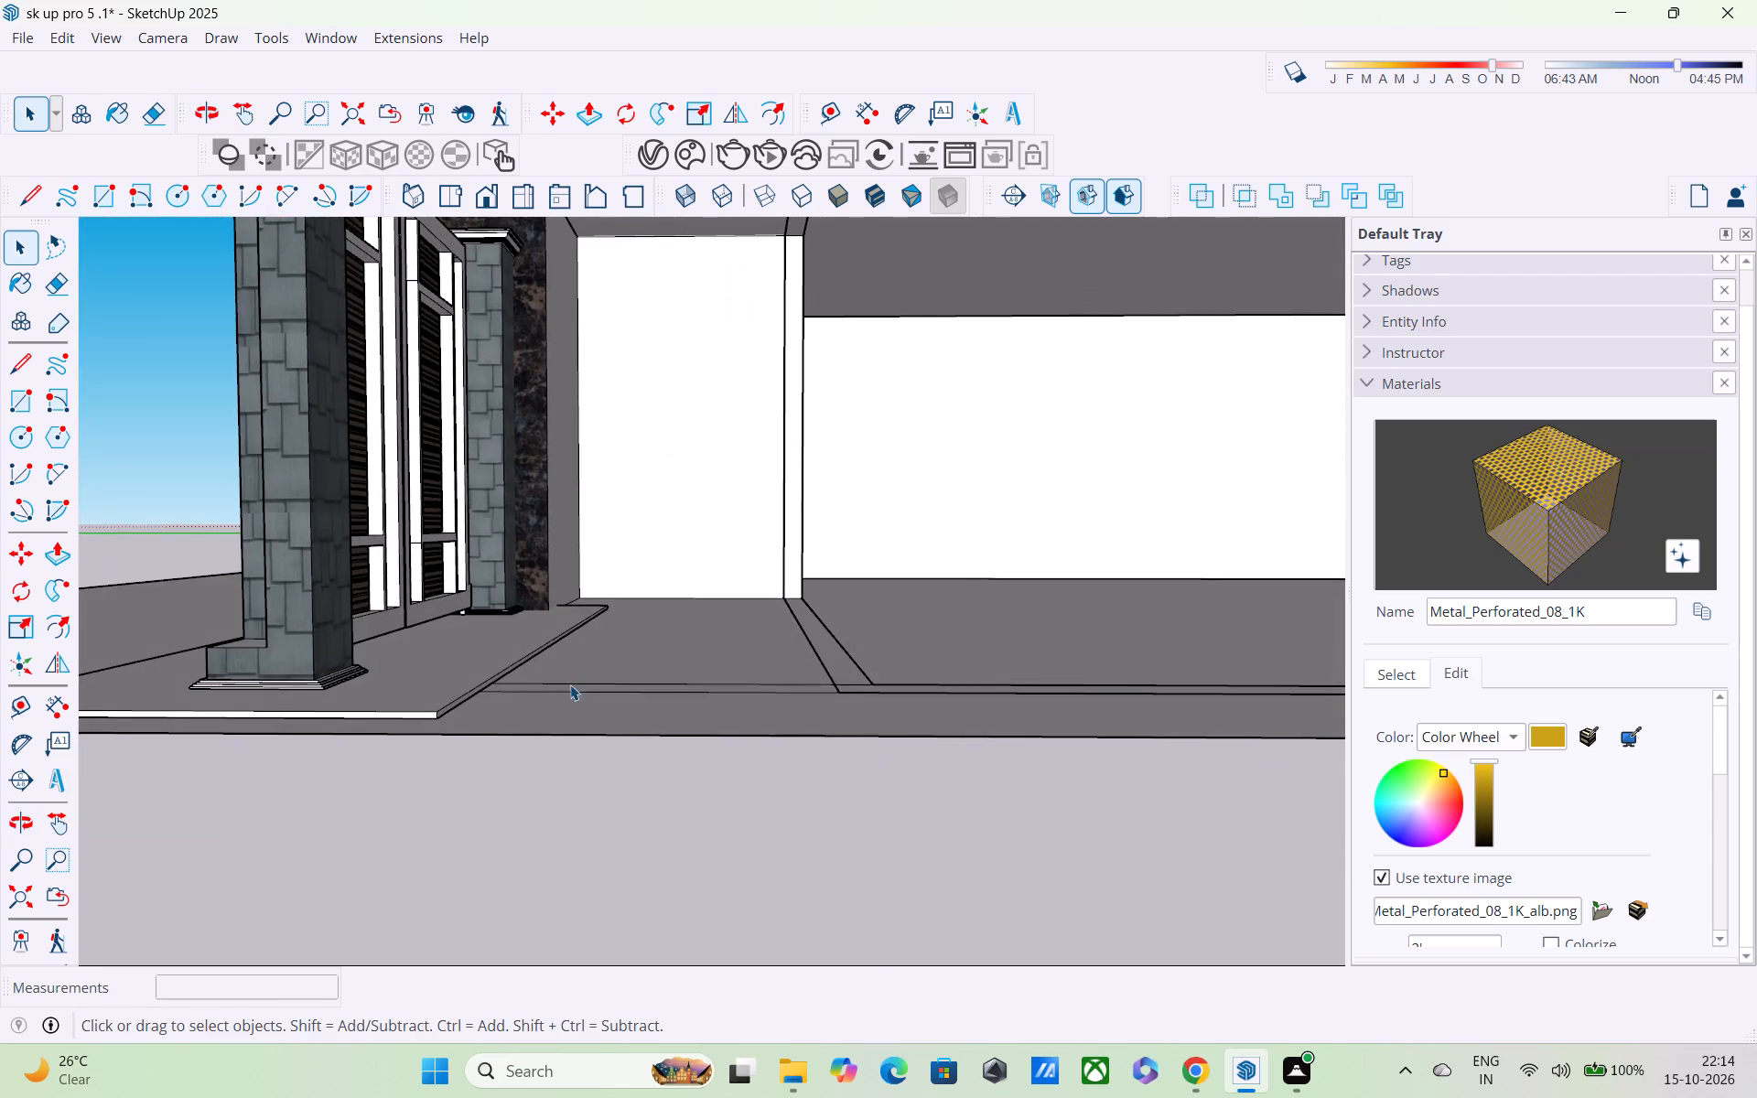
scroll(521, 688, "up", 4)
middle_click_drag(520, 688, 520, 777)
scroll(521, 727, "up", 1)
scroll(521, 727, "down", 5)
middle_click_drag(535, 677, 540, 648)
scroll(540, 648, "up", 2)
key("l")
scroll(499, 642, "up", 2)
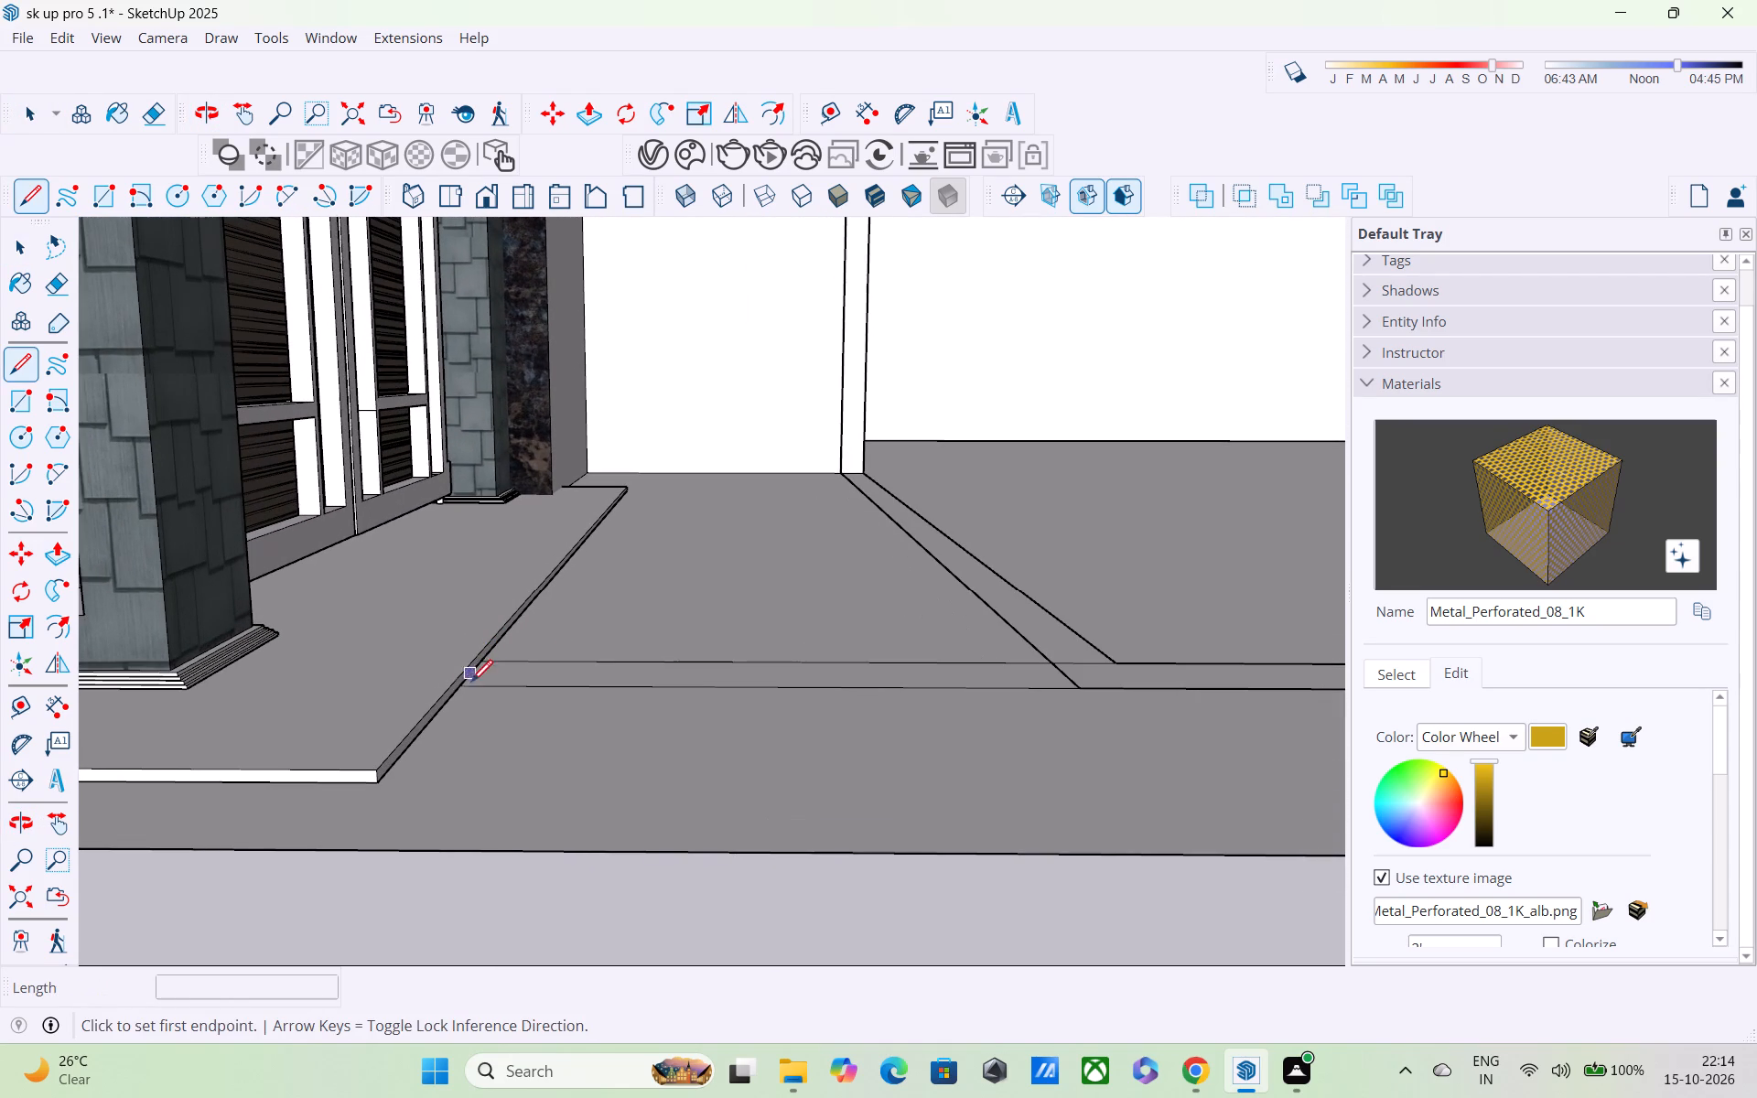
left_click(466, 688)
left_click(490, 665)
key("ctrl+z")
scroll(483, 674, "up", 4)
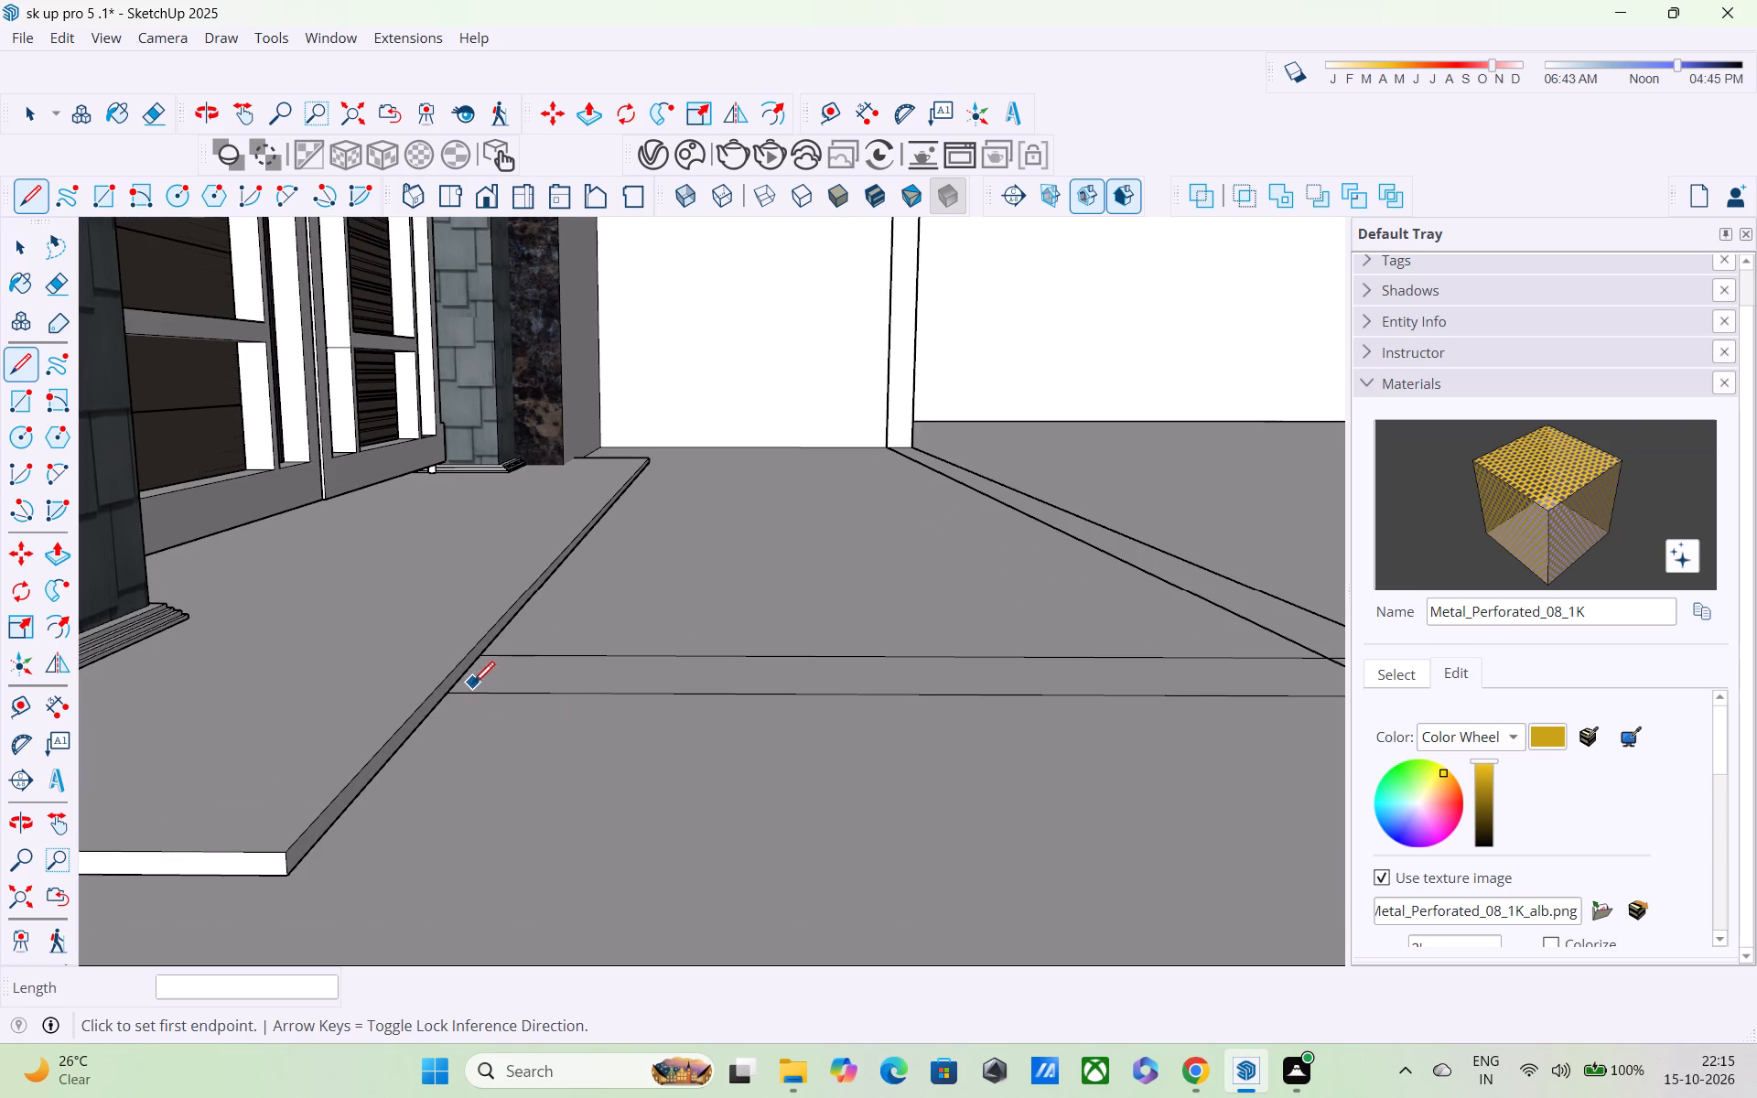
left_click(471, 690)
left_click(496, 652)
scroll(506, 662, "up", 1)
middle_click_drag(506, 664, 518, 721)
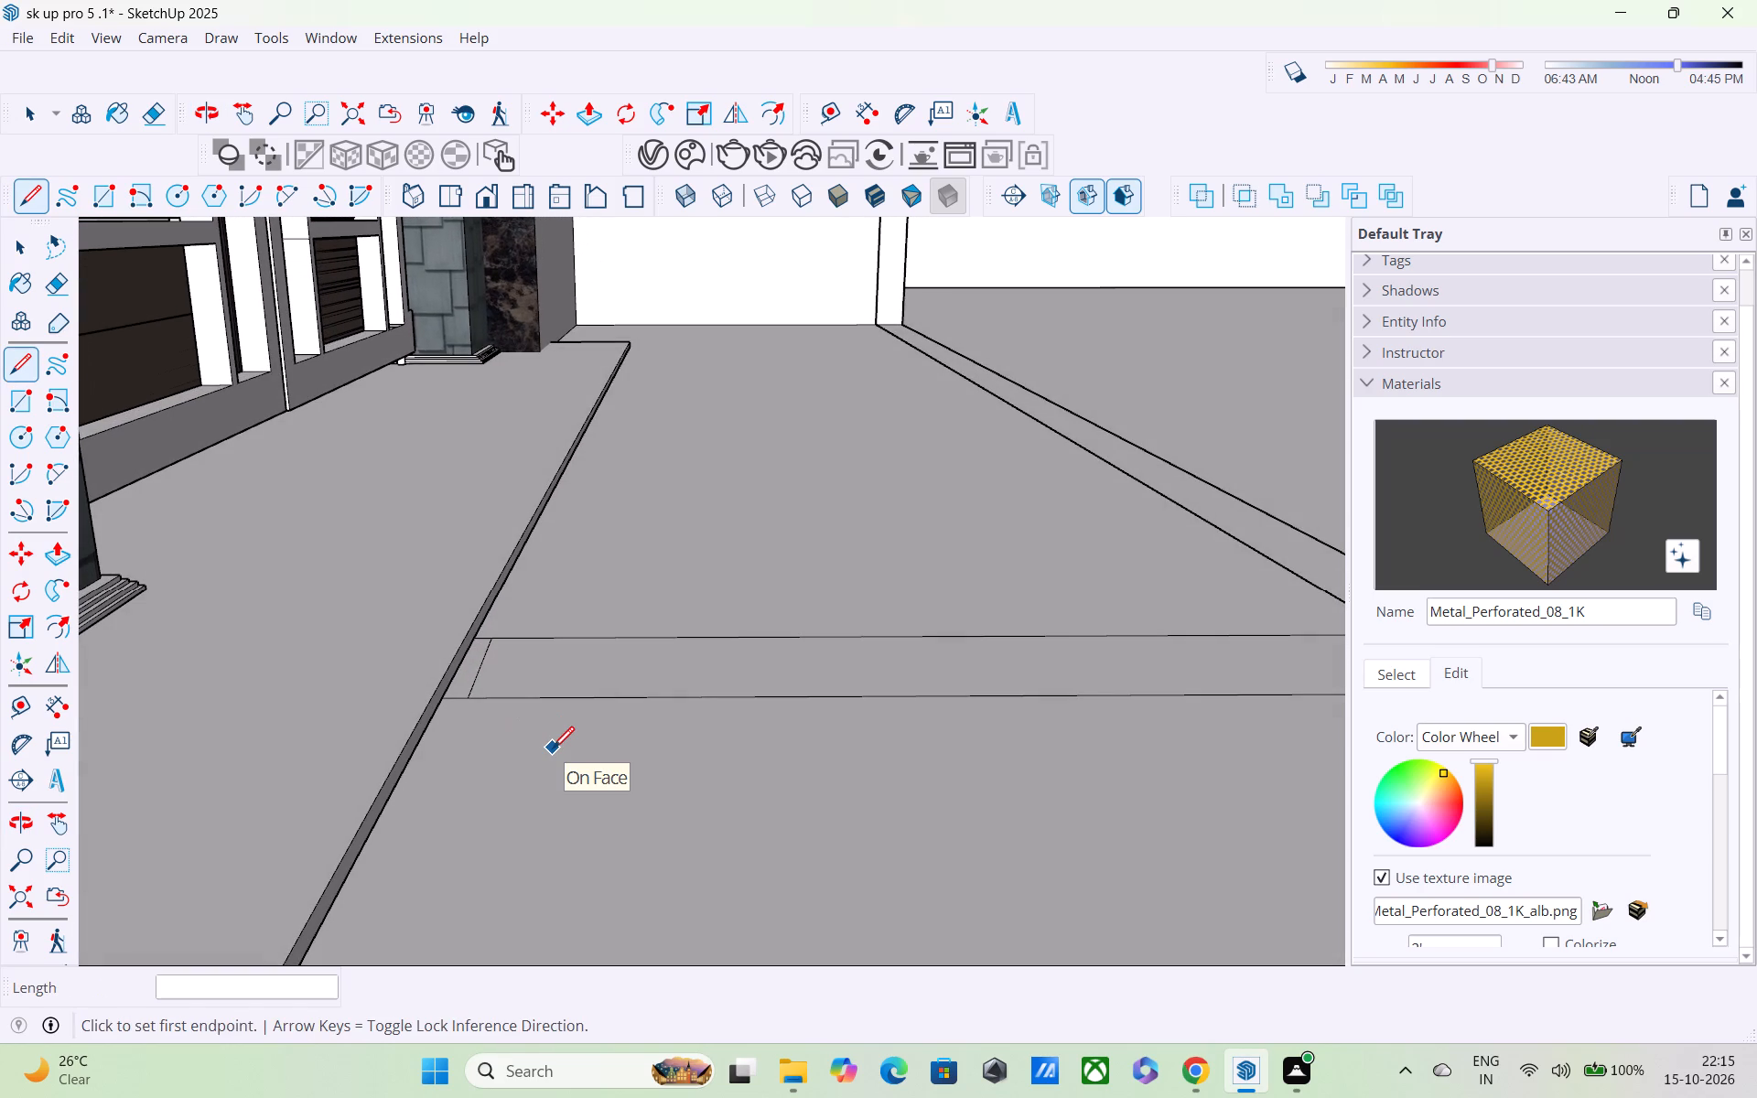
Push/Pull the closed strip up about 9' 11 15/16" as a wall reaching the underside of the balcony slab.
middle_click_drag(545, 769, 518, 831)
scroll(518, 795, "down", 2)
scroll(1315, 655, "down", 2)
key("p")
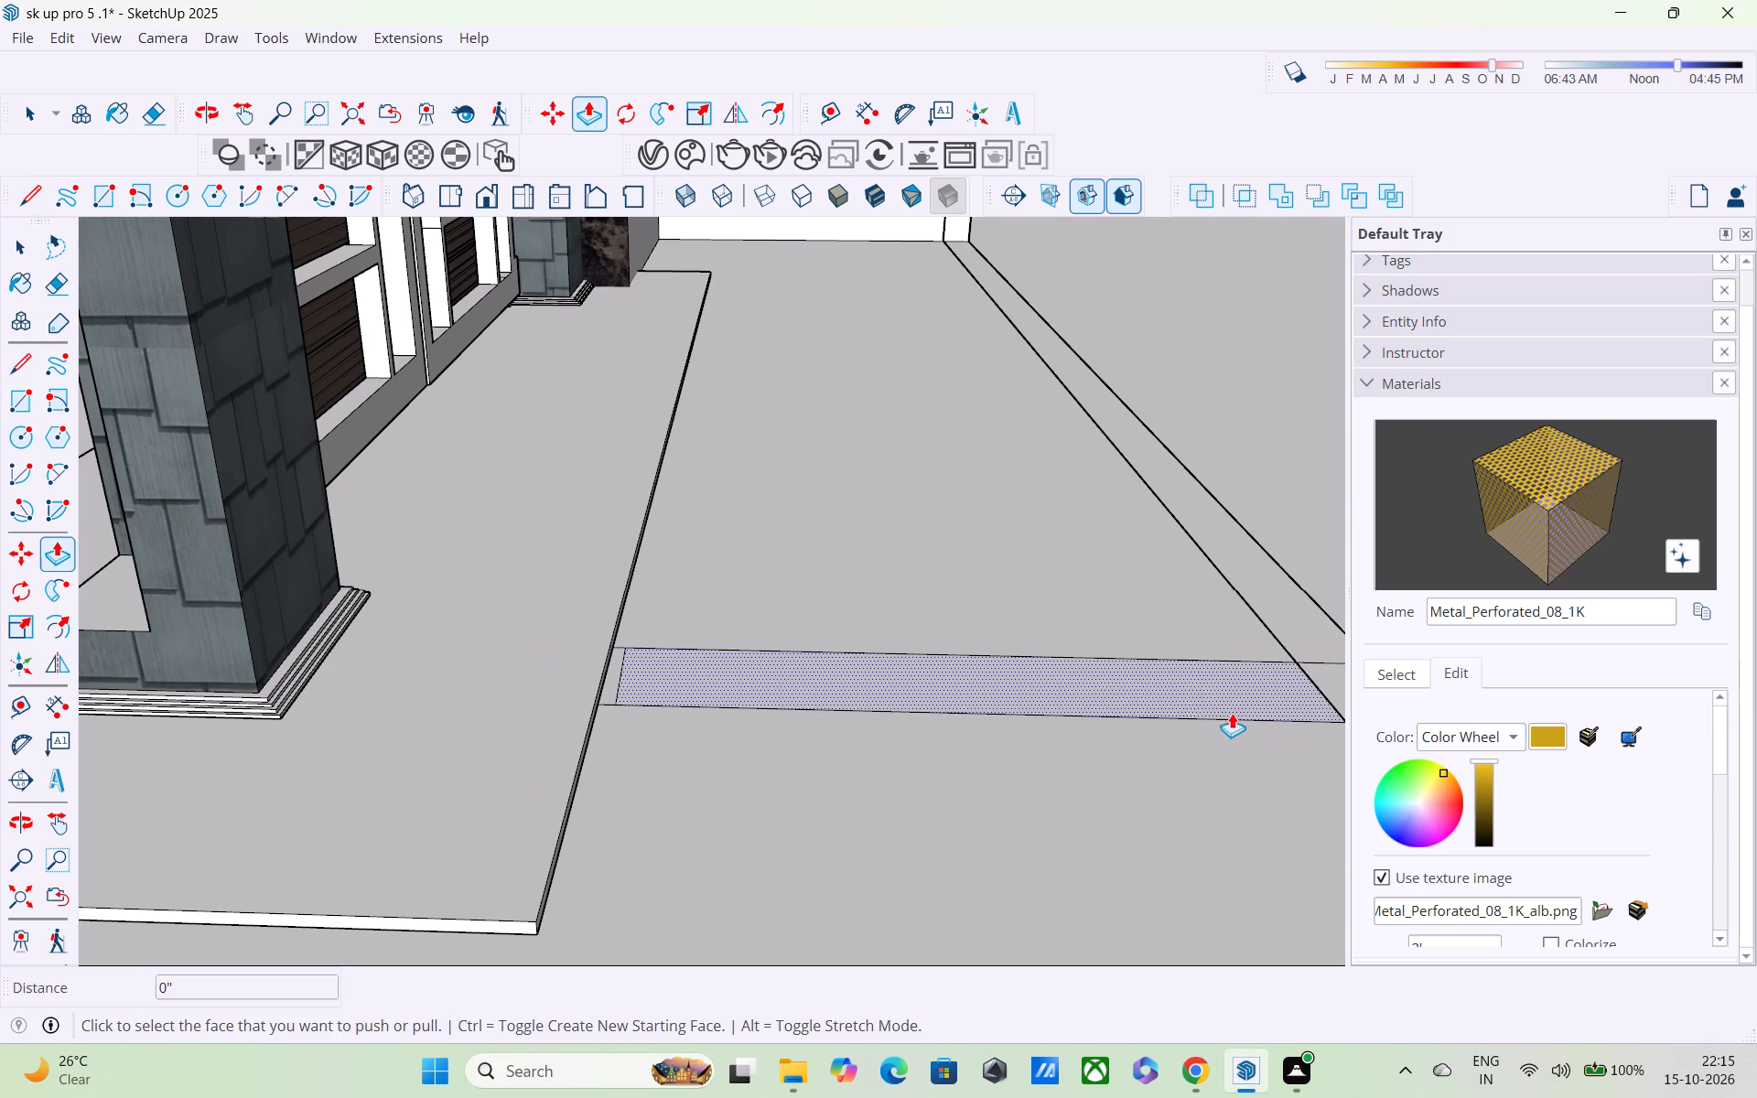
left_click_drag(1124, 688, 1115, 684)
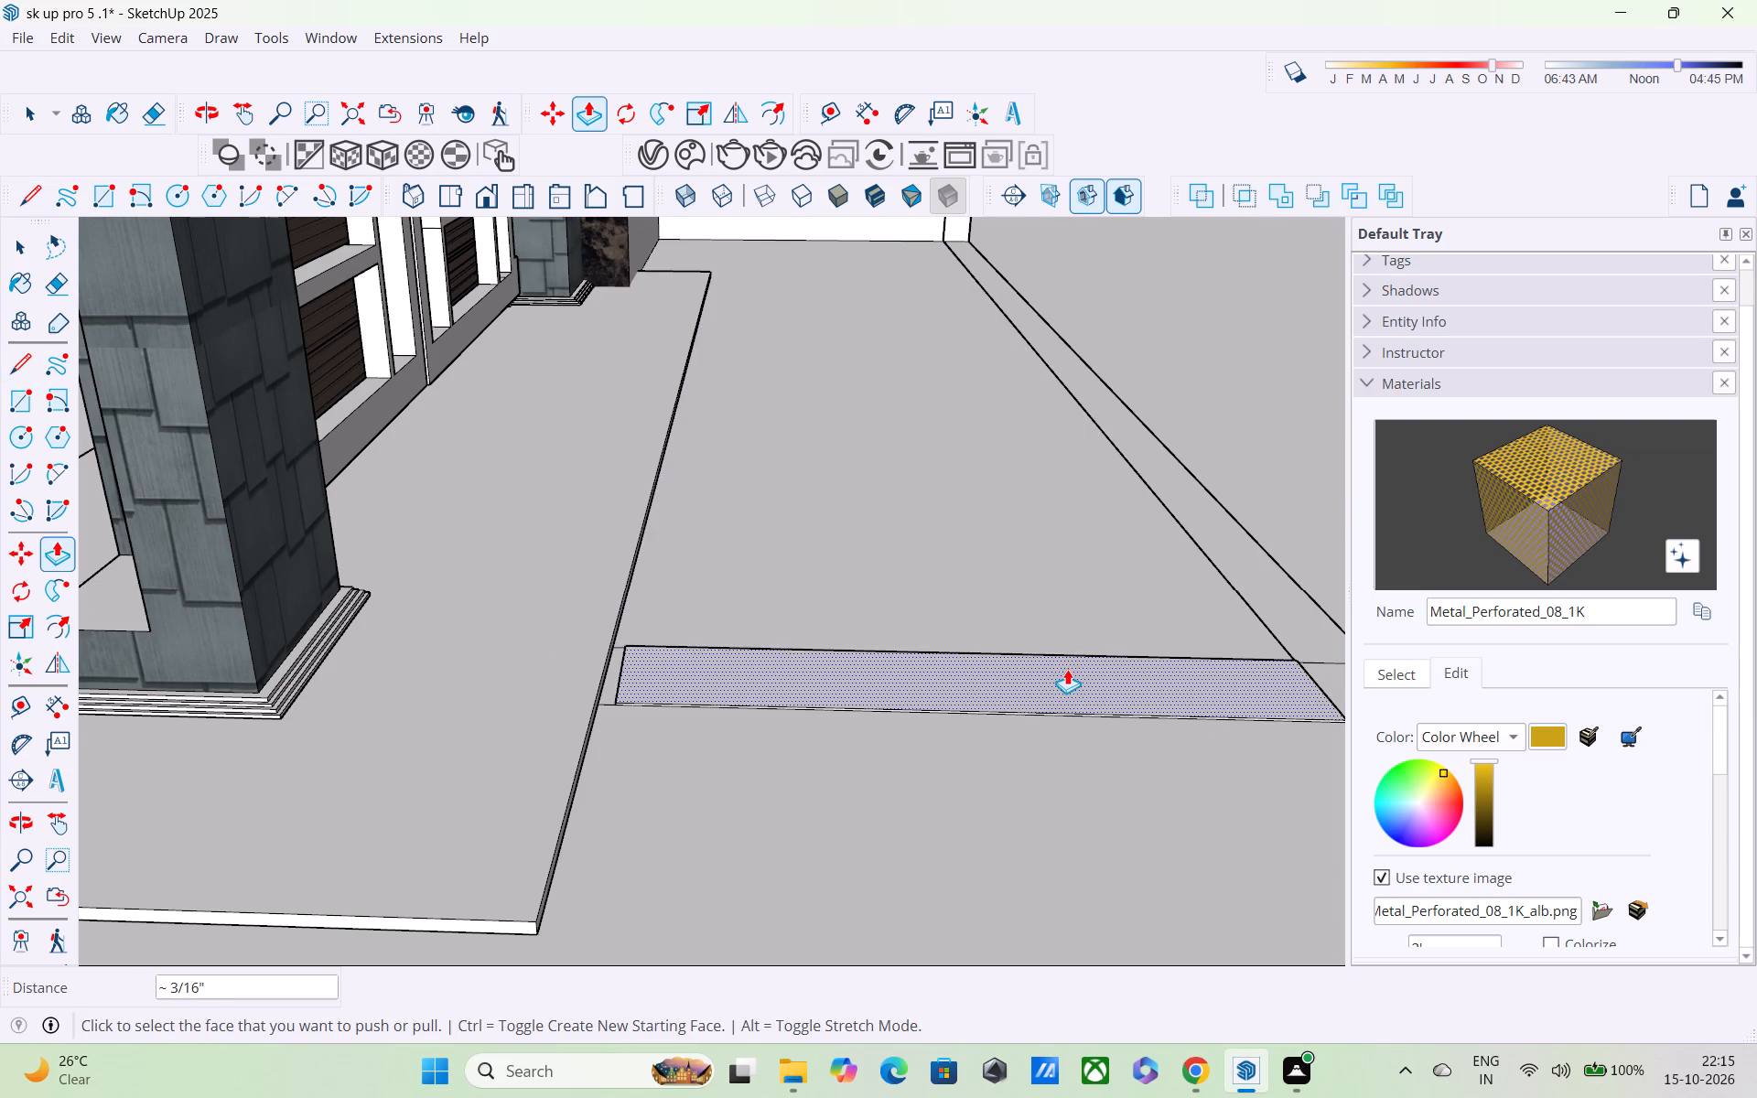
left_click(1063, 674)
left_click(1046, 689)
scroll(1034, 592, "down", 3)
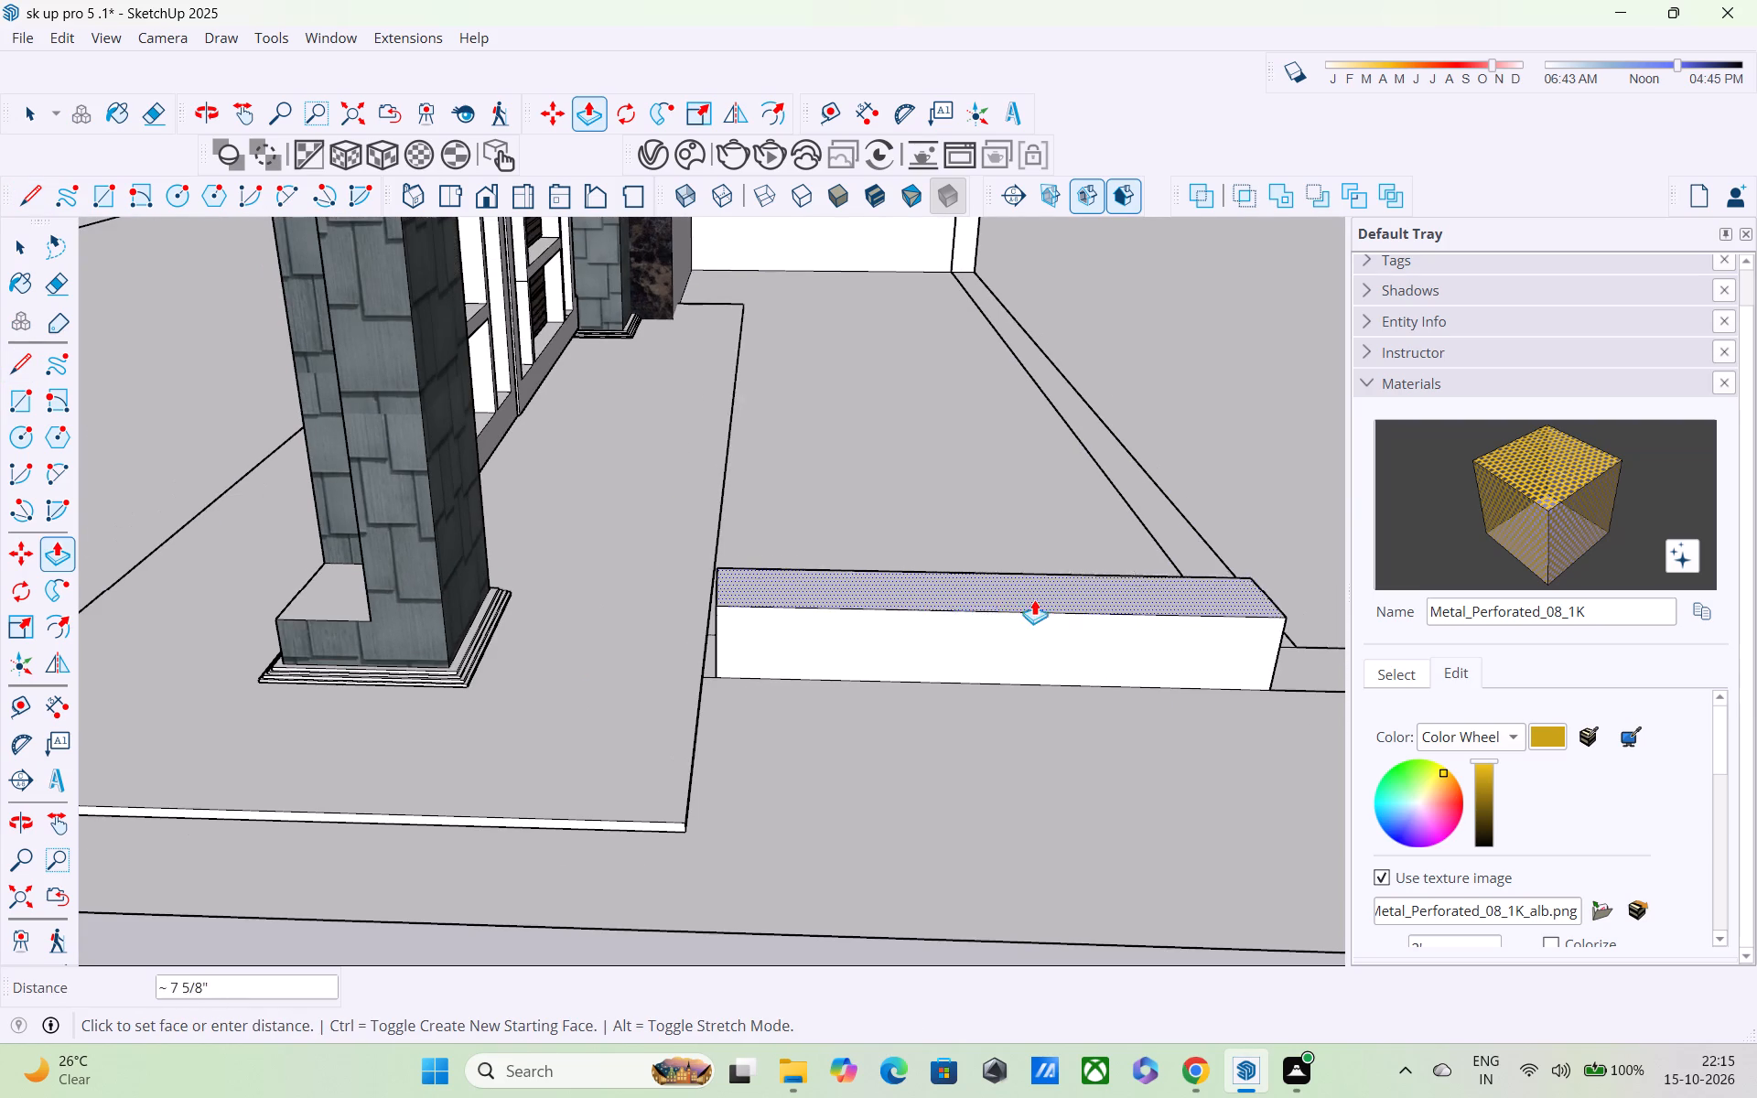
middle_click_drag(1033, 580, 1061, 379)
scroll(1063, 321, "down", 3)
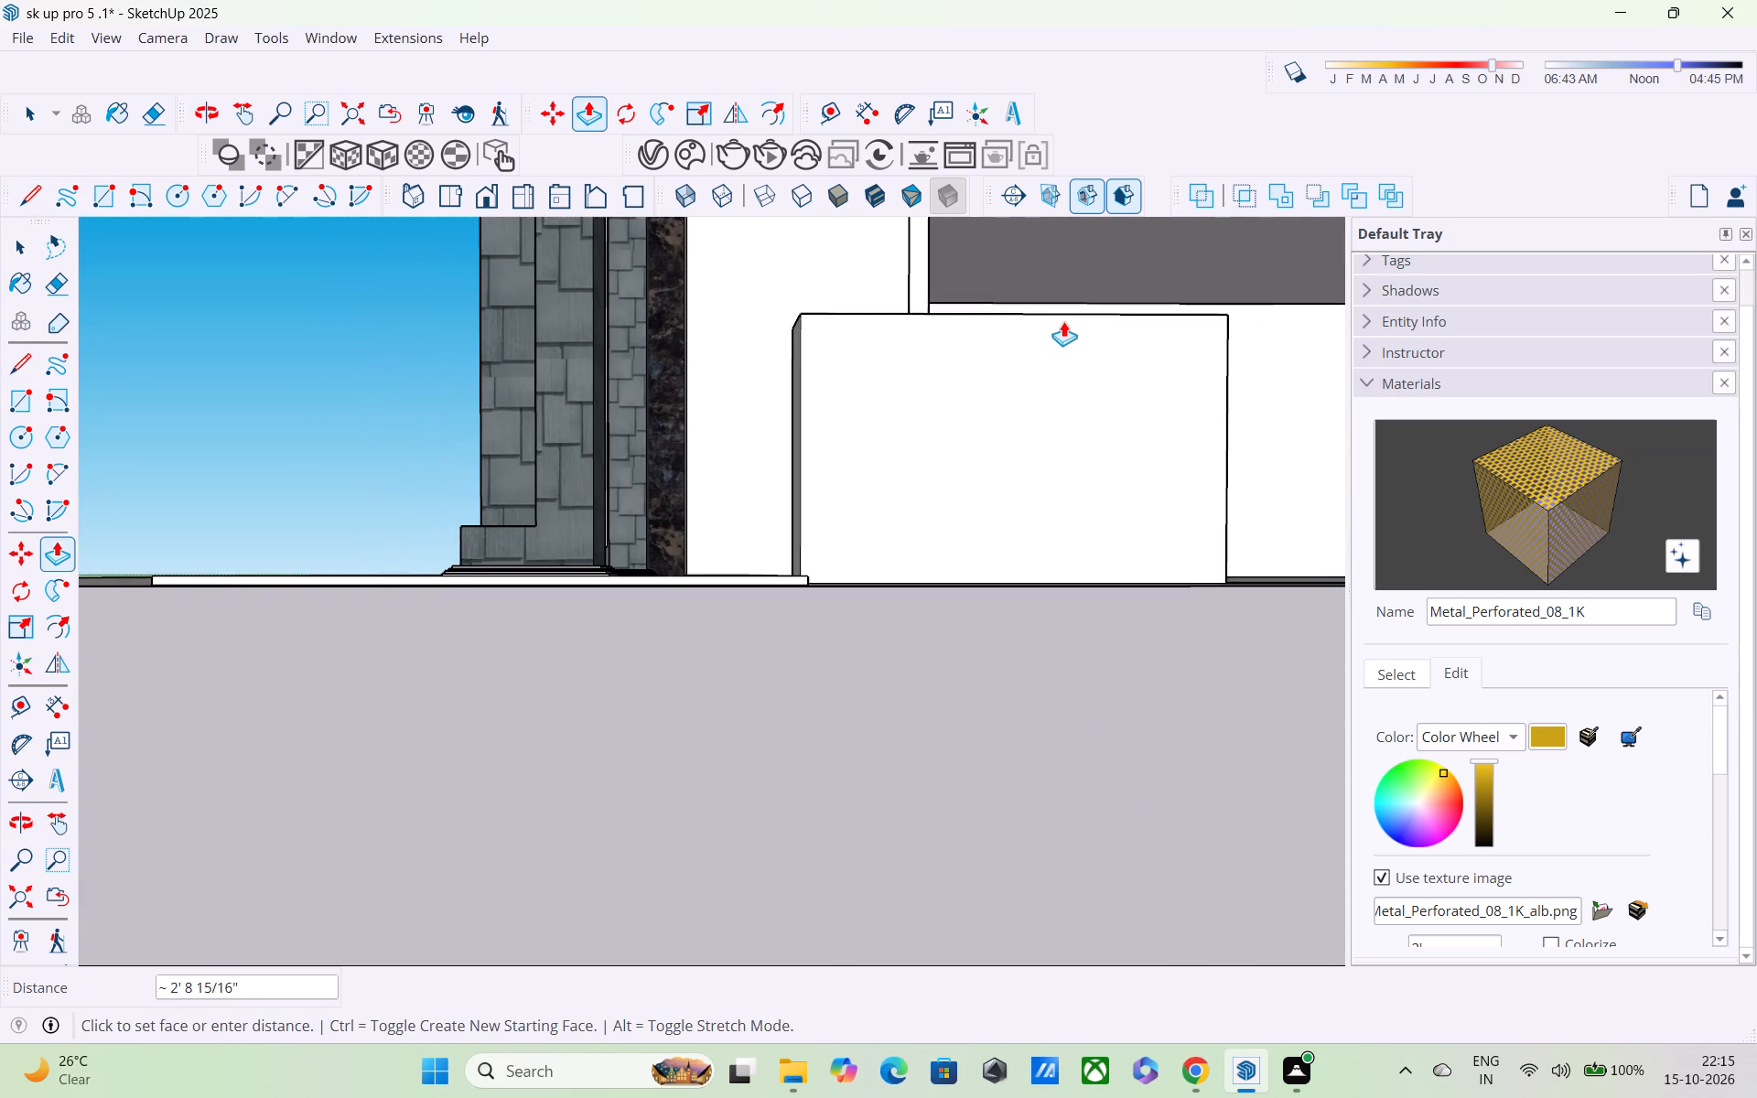
middle_click_drag(1063, 321, 1051, 539, "shift")
scroll(1051, 539, "up", 1)
scroll(1052, 402, "down", 4)
middle_click_drag(1052, 400, 1030, 589, "shift")
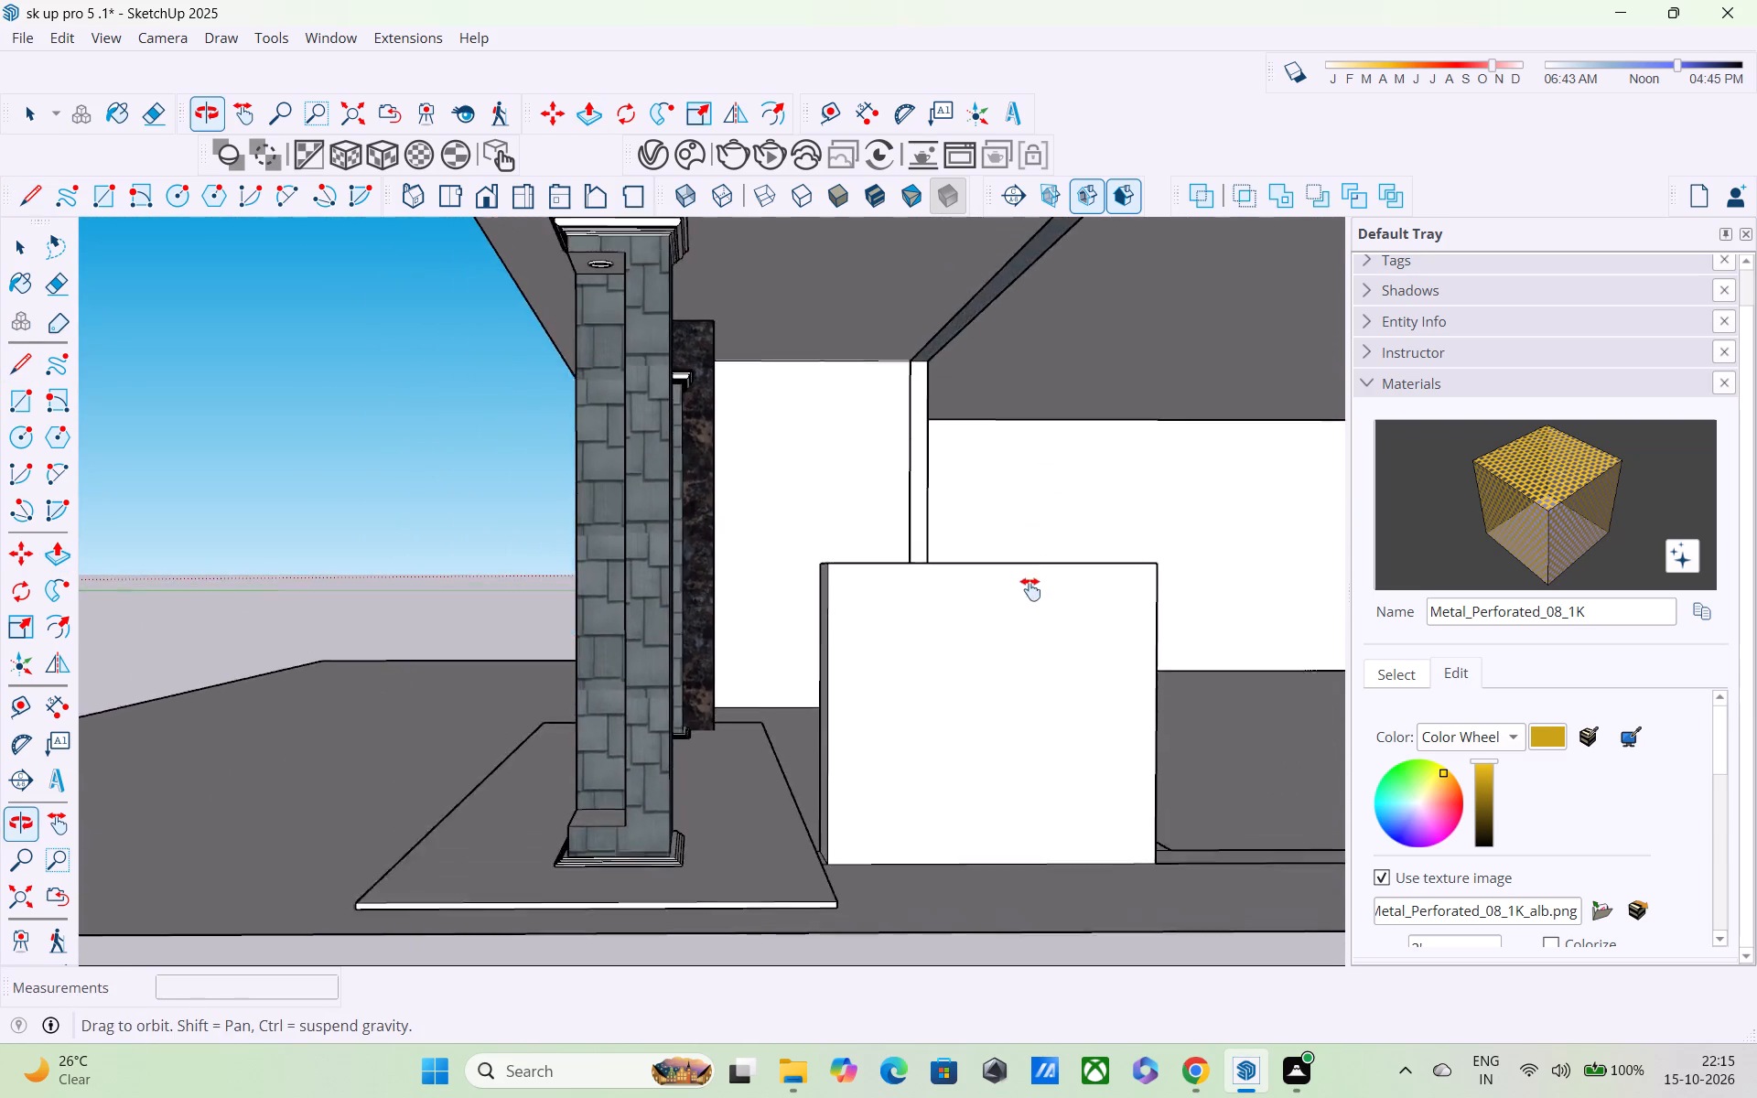
middle_click_drag(1030, 589, 1029, 610, "shift")
scroll(1002, 404, "down", 3)
middle_click_drag(977, 231, 1000, 365, "shift")
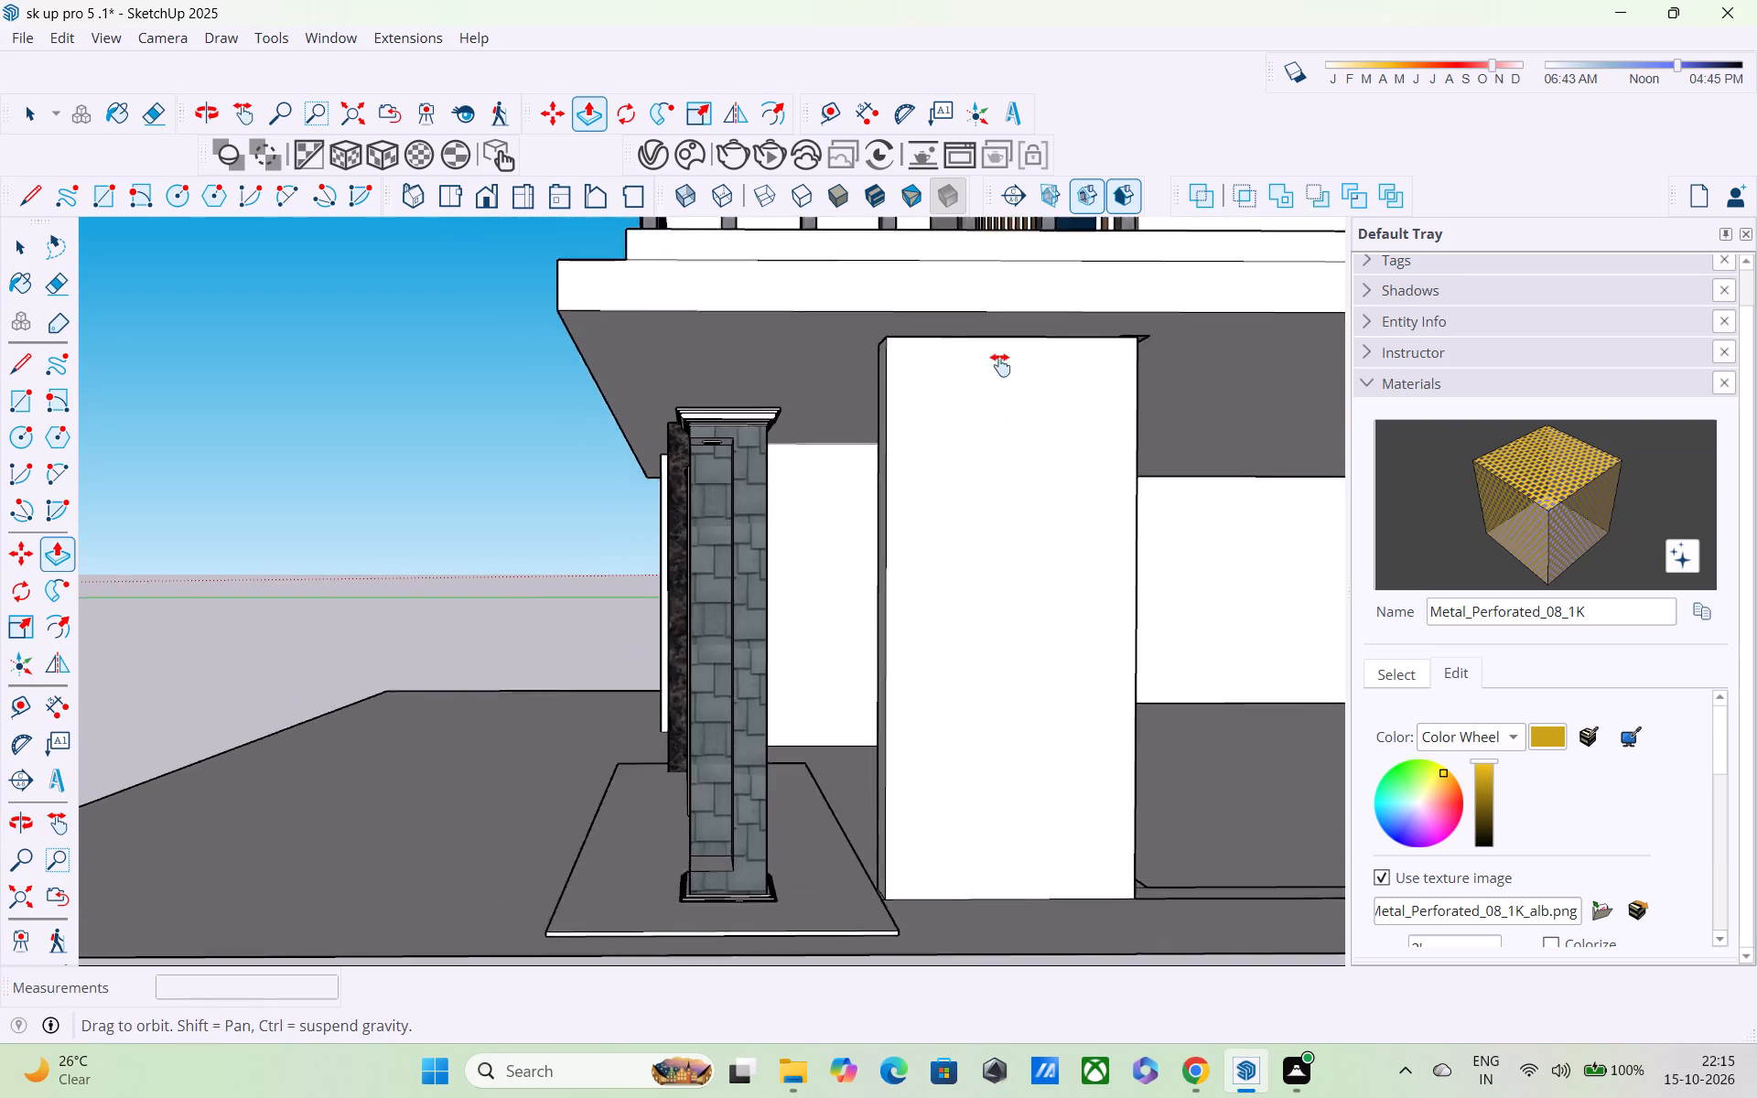
middle_click_drag(1000, 365, 1008, 385, "shift")
scroll(1008, 385, "up", 1, "shift")
left_click(1008, 367)
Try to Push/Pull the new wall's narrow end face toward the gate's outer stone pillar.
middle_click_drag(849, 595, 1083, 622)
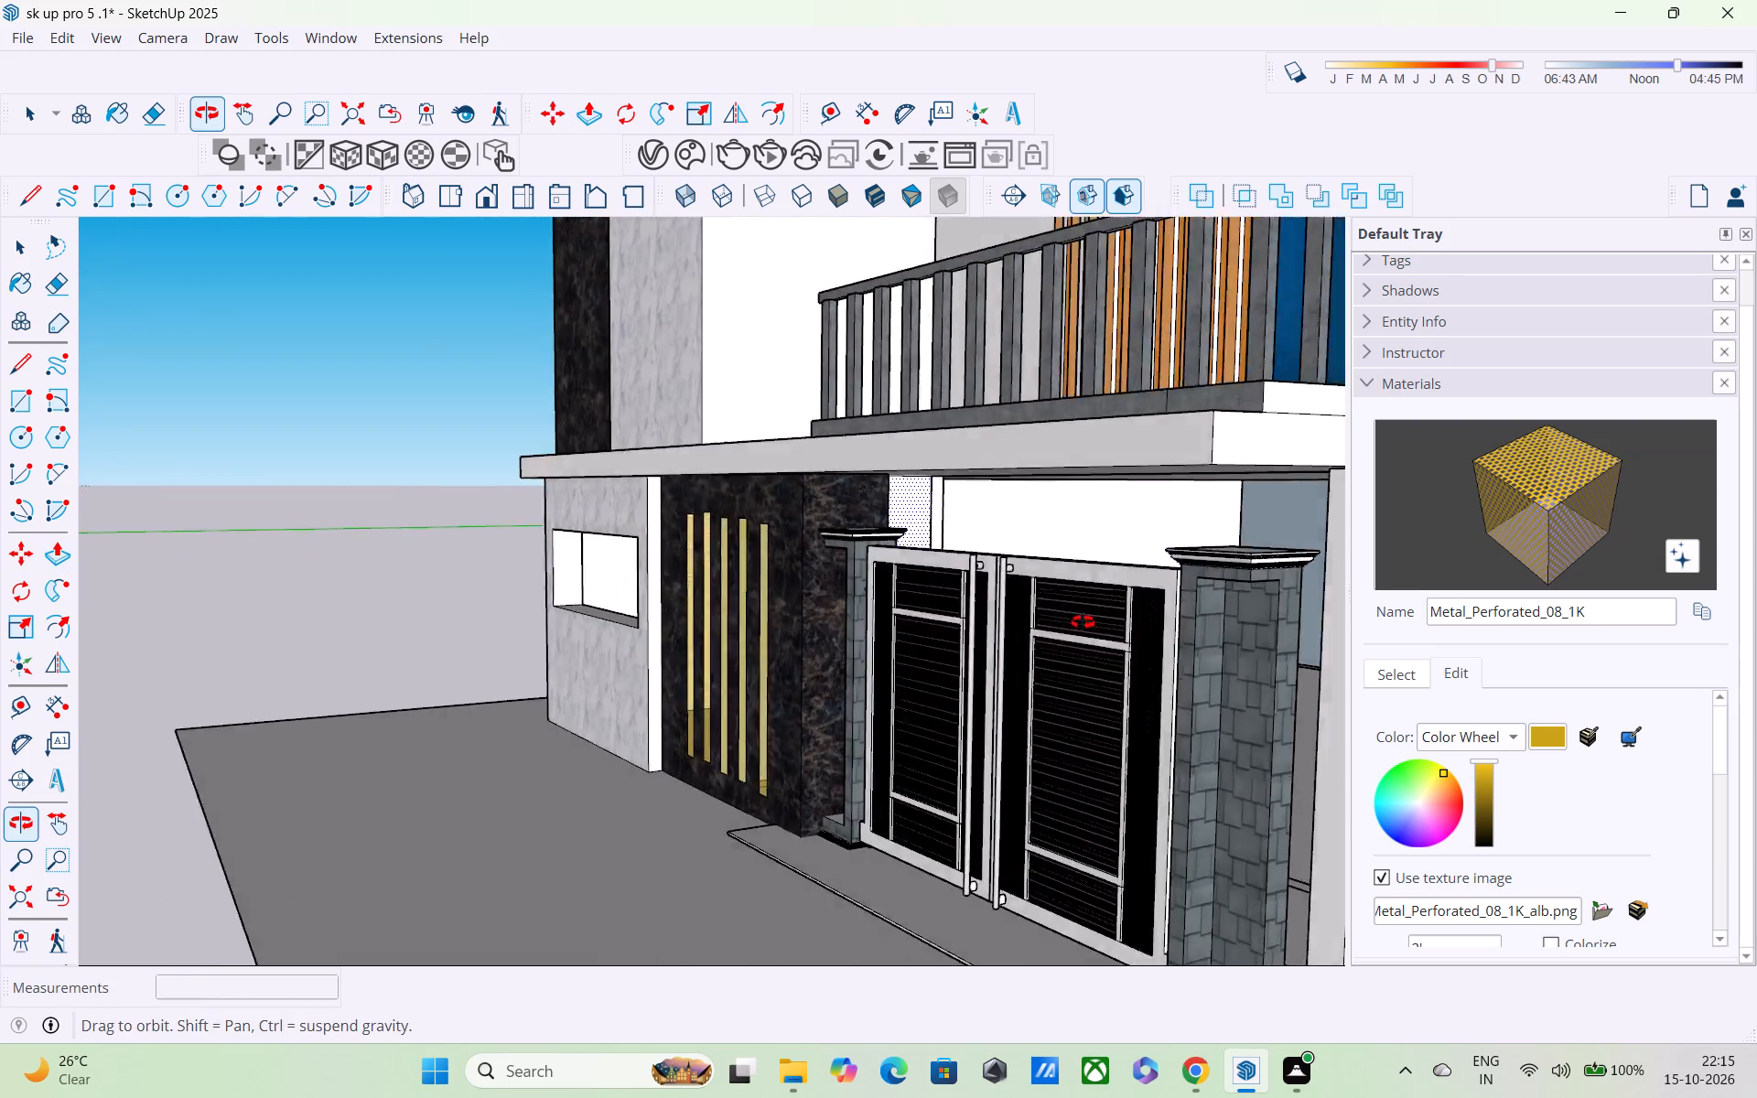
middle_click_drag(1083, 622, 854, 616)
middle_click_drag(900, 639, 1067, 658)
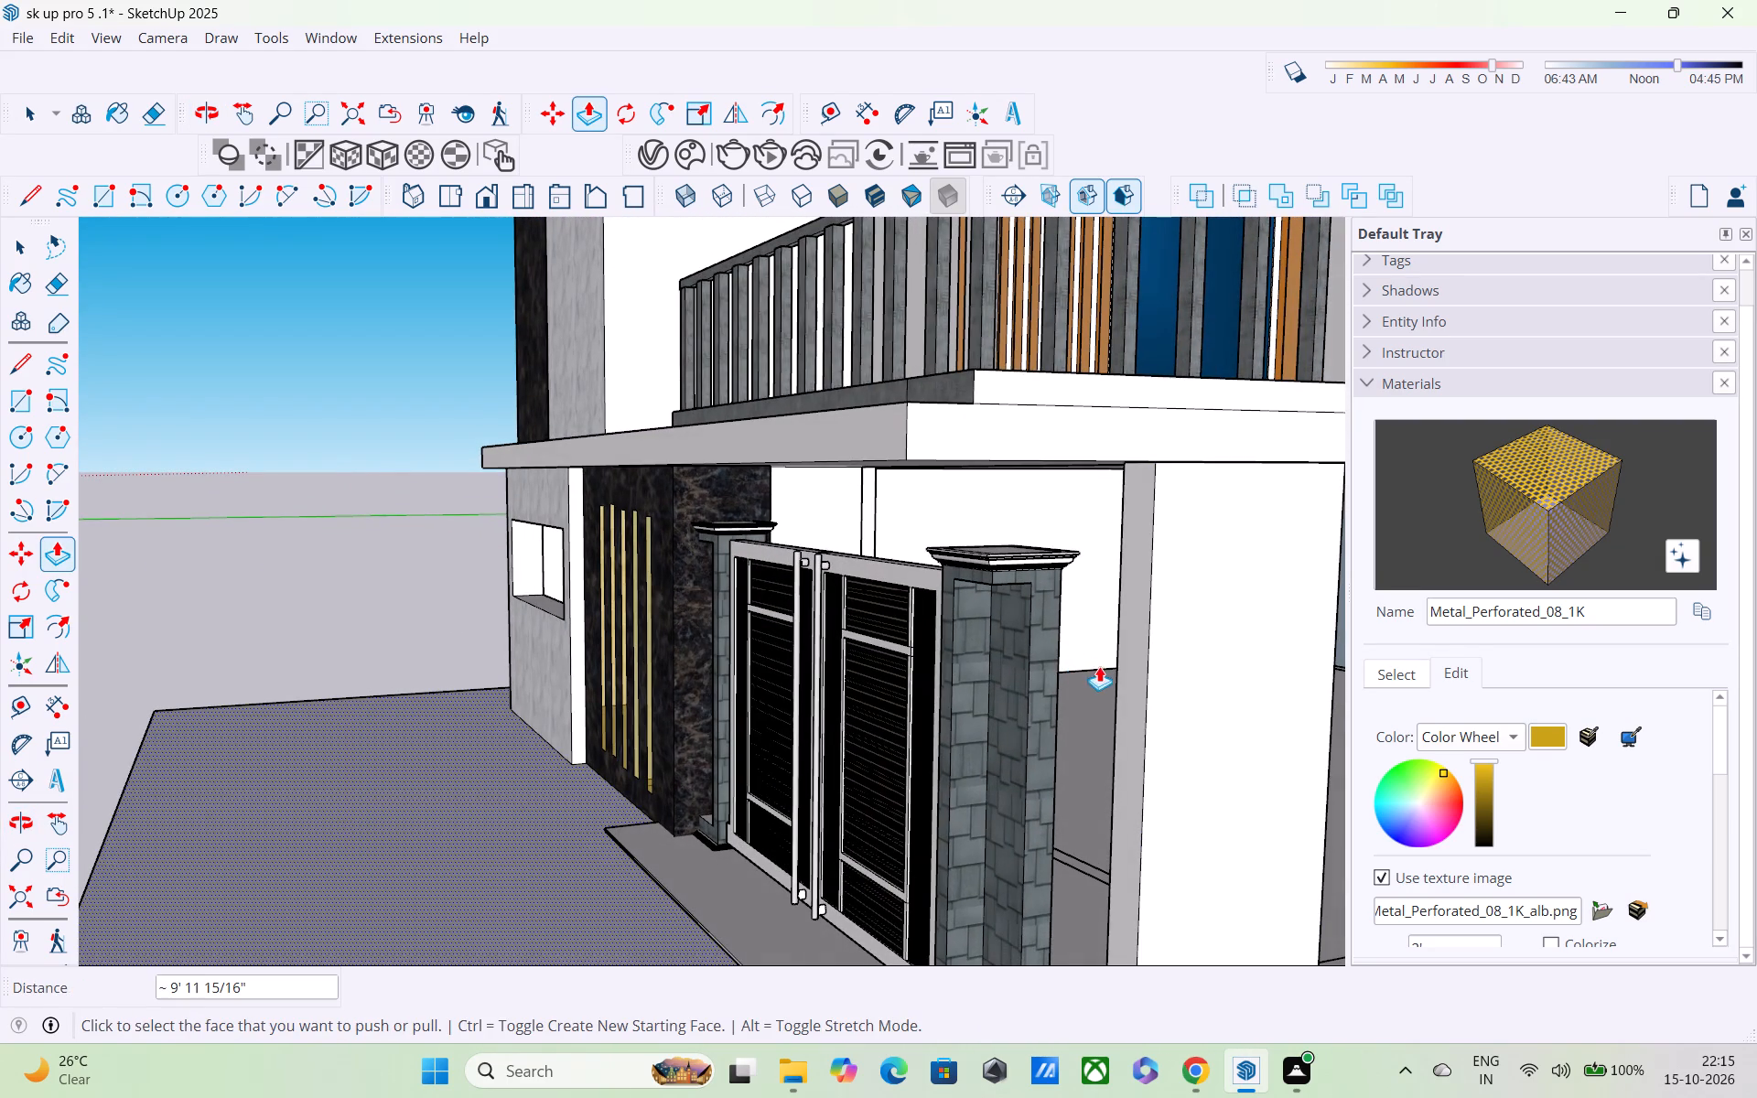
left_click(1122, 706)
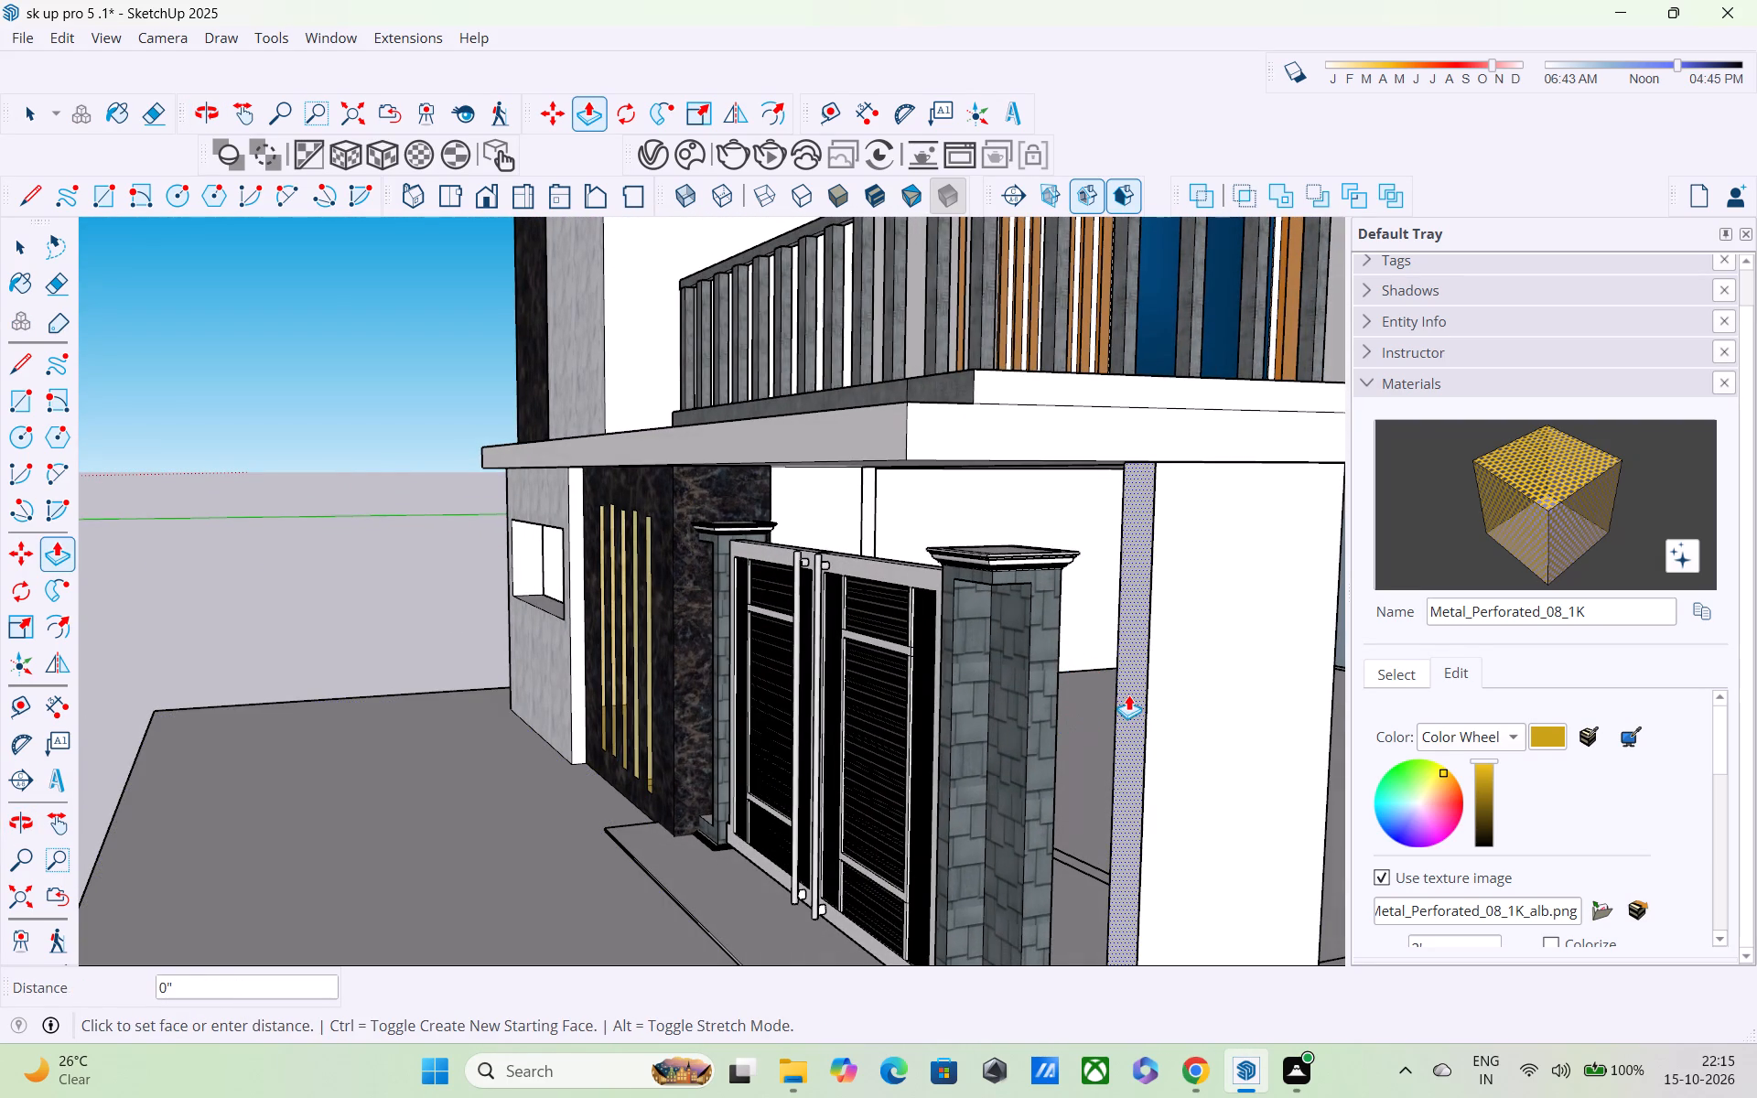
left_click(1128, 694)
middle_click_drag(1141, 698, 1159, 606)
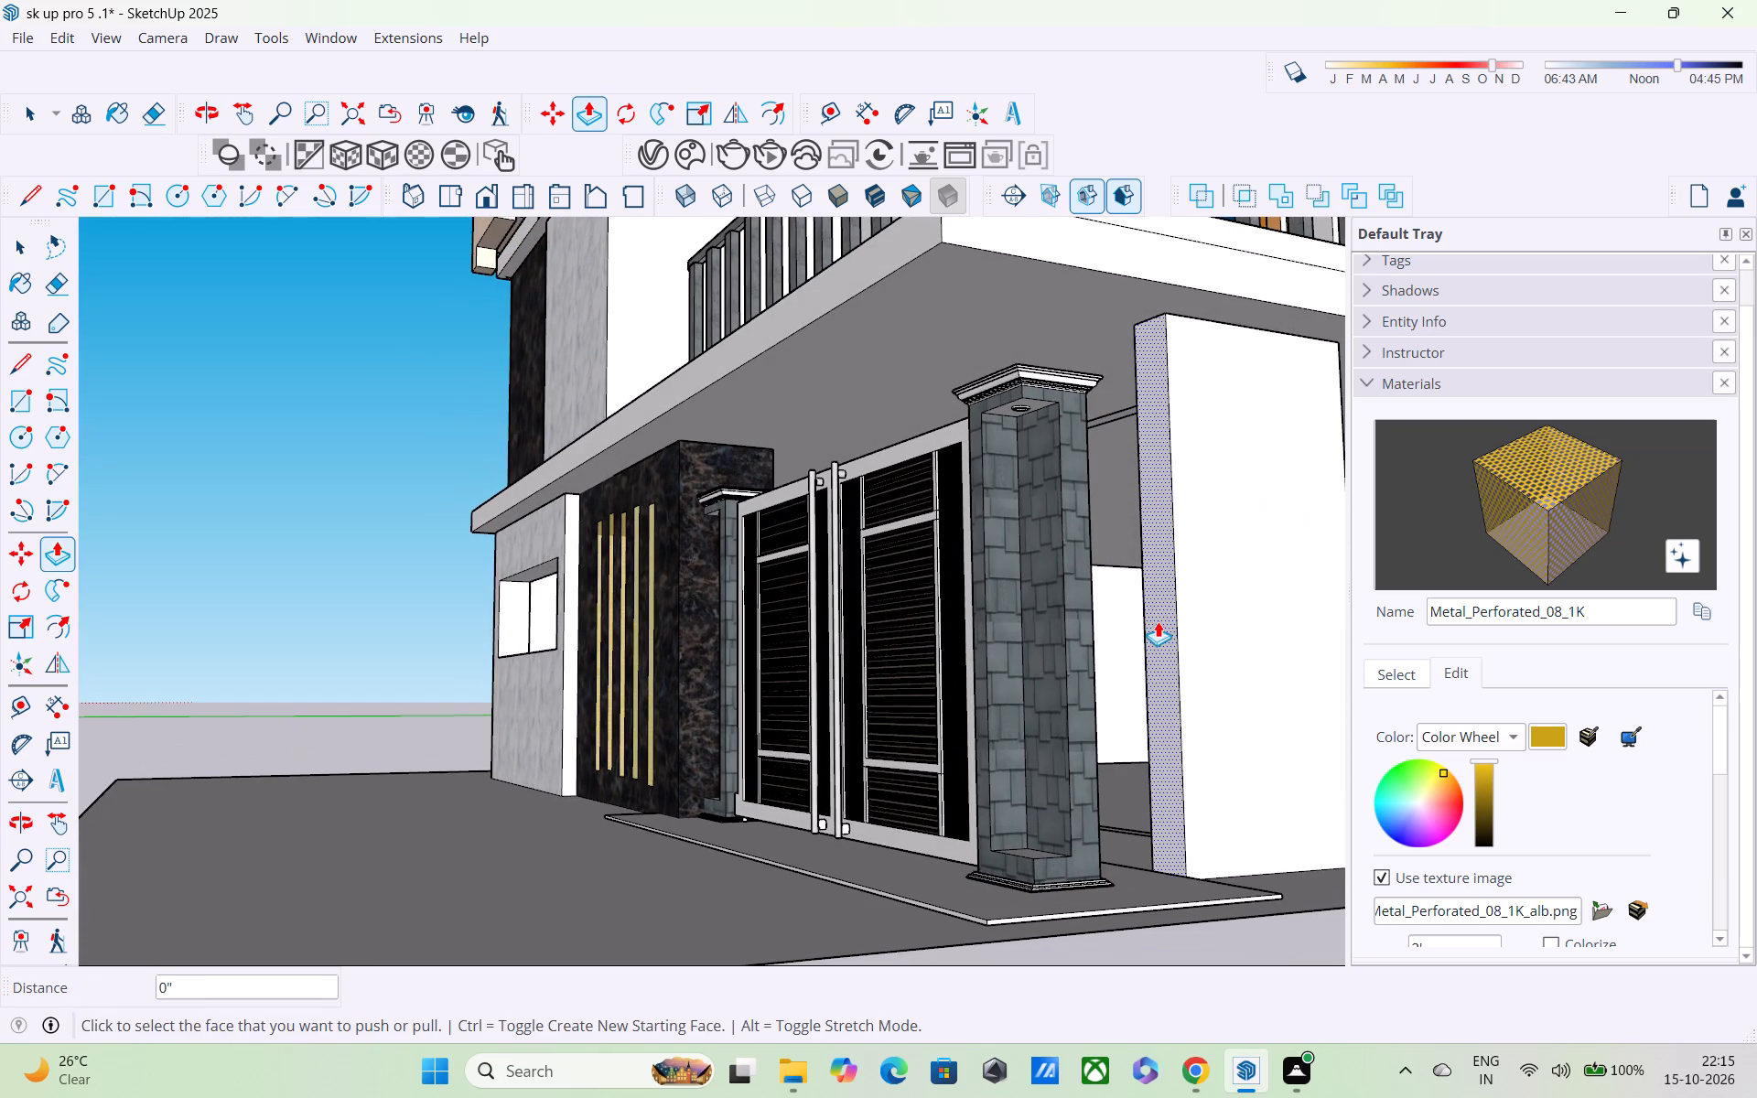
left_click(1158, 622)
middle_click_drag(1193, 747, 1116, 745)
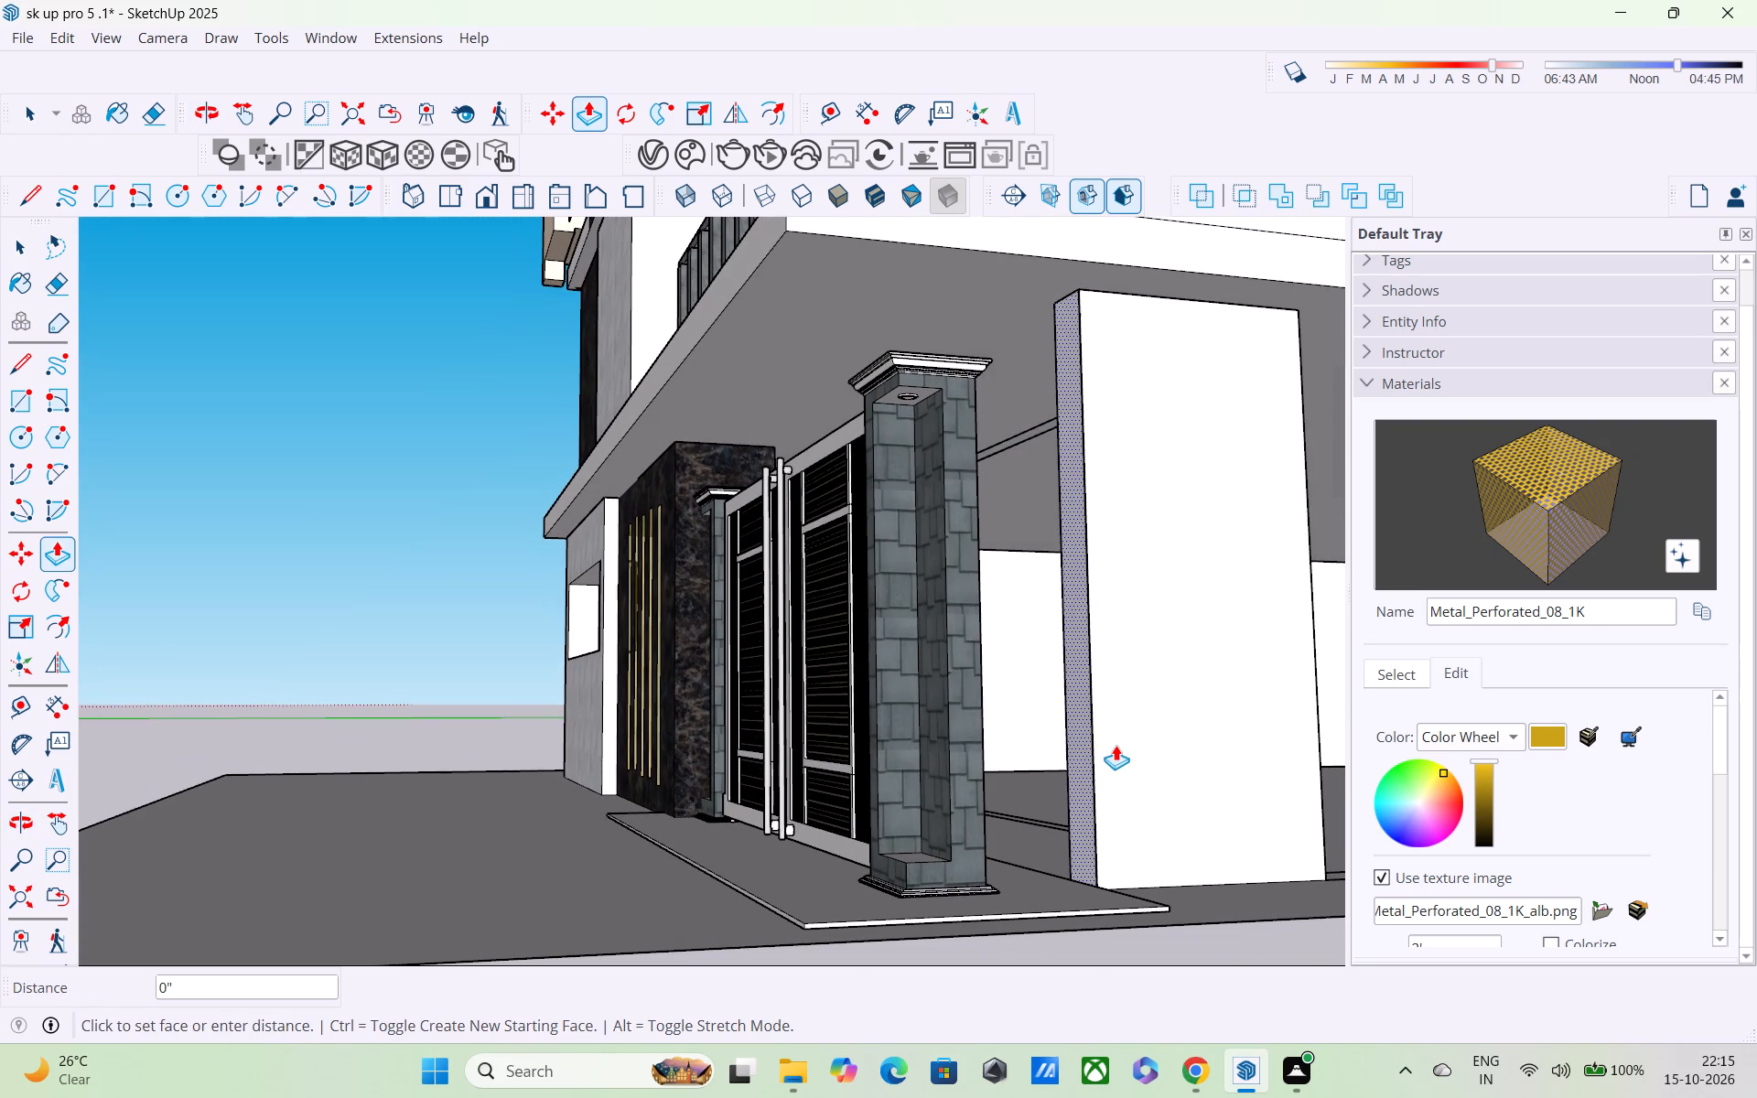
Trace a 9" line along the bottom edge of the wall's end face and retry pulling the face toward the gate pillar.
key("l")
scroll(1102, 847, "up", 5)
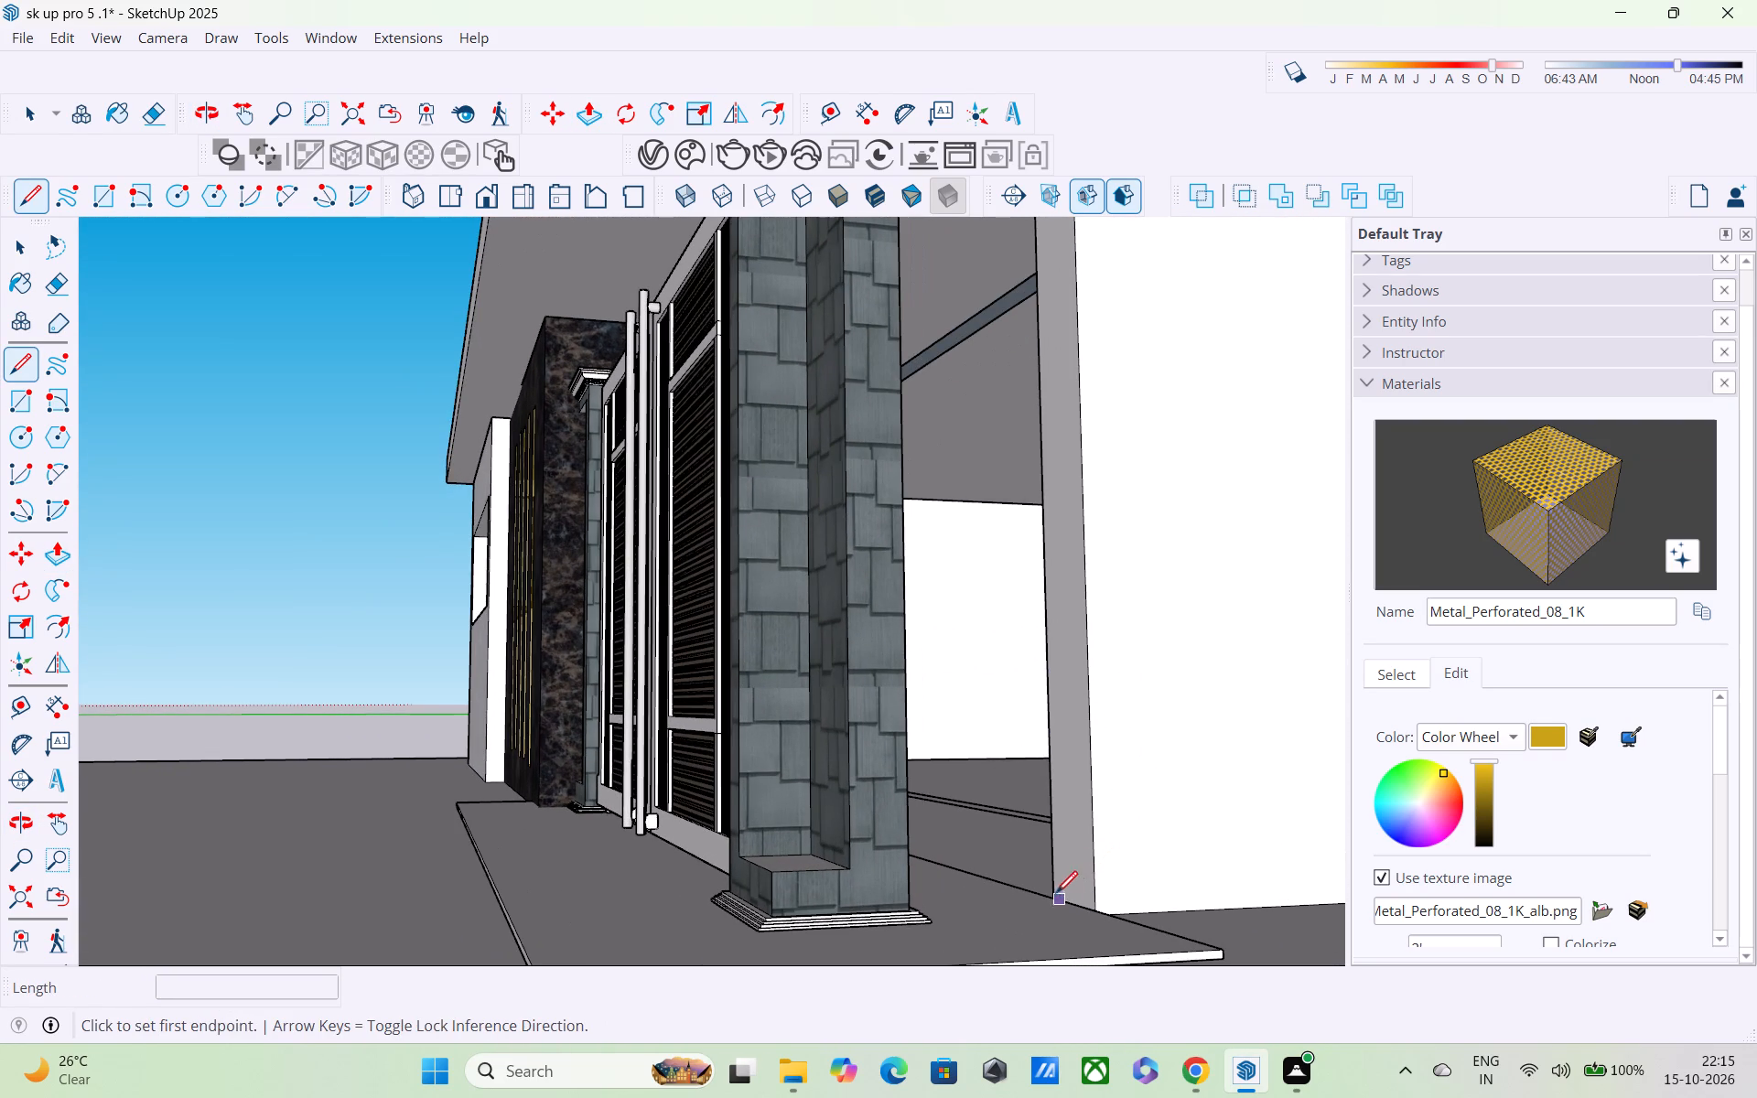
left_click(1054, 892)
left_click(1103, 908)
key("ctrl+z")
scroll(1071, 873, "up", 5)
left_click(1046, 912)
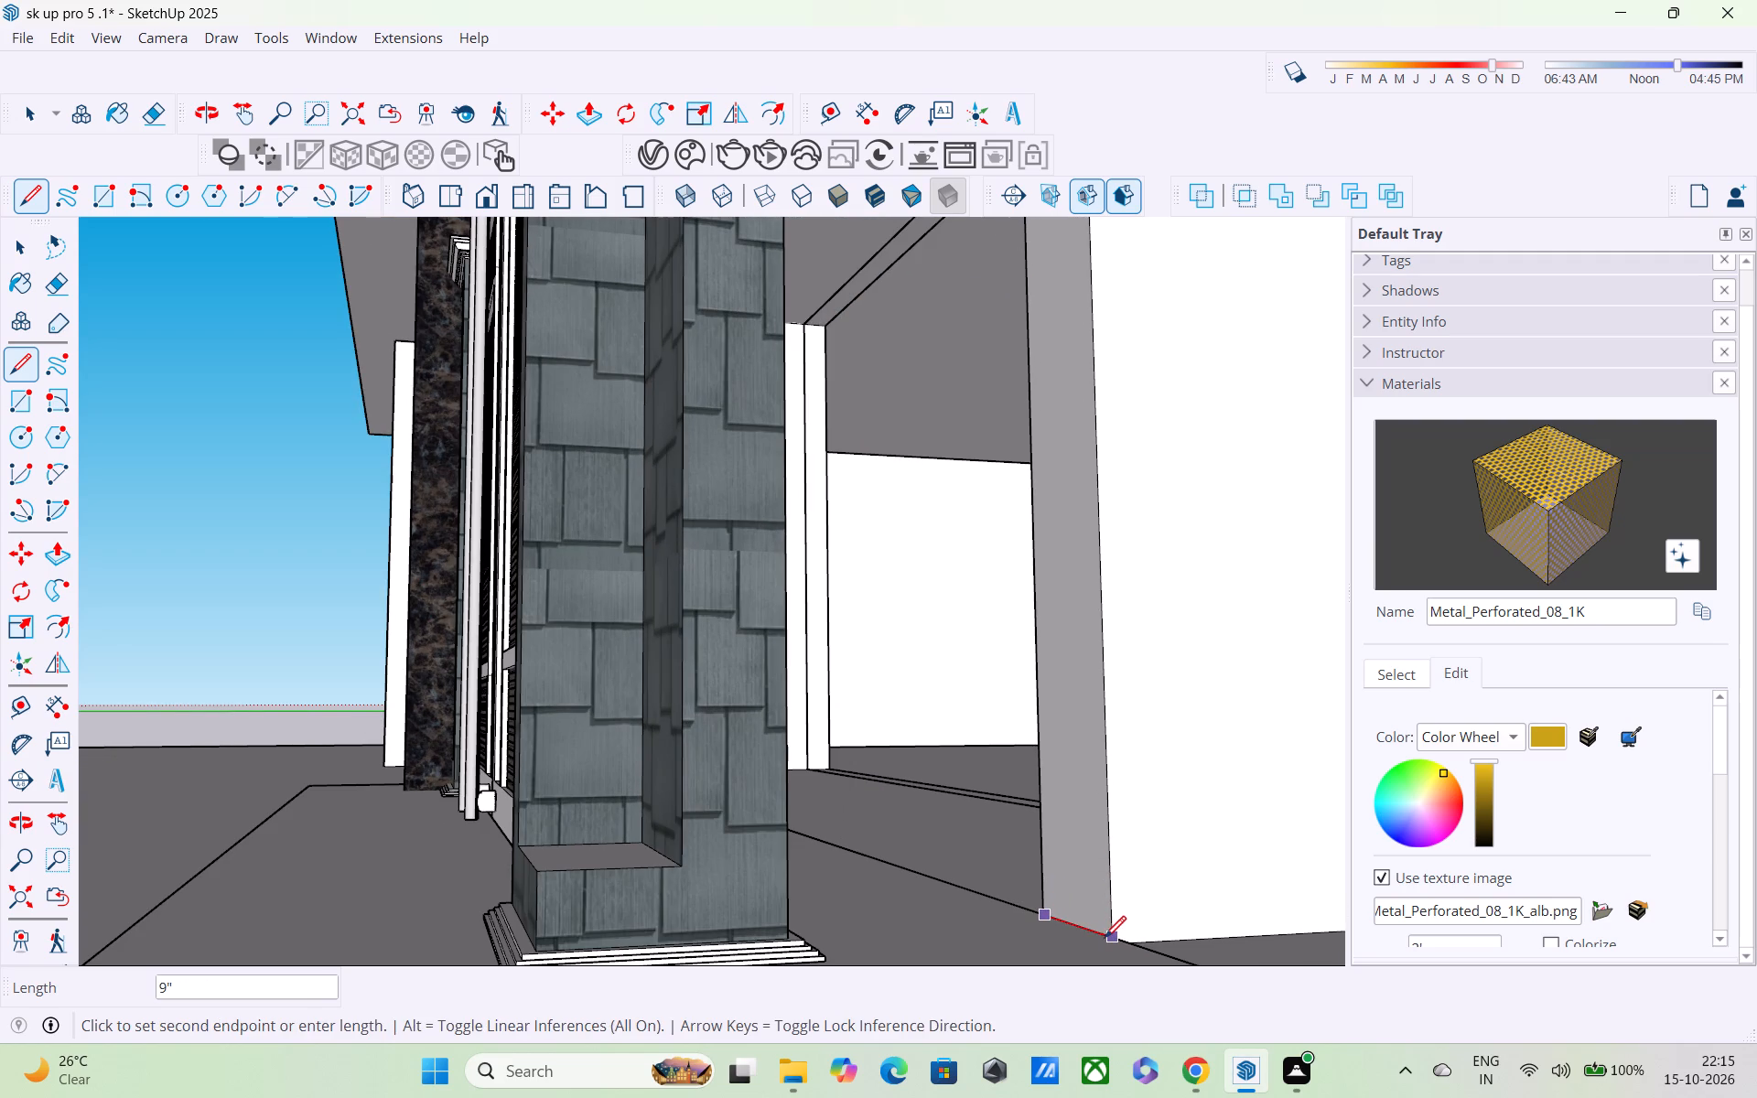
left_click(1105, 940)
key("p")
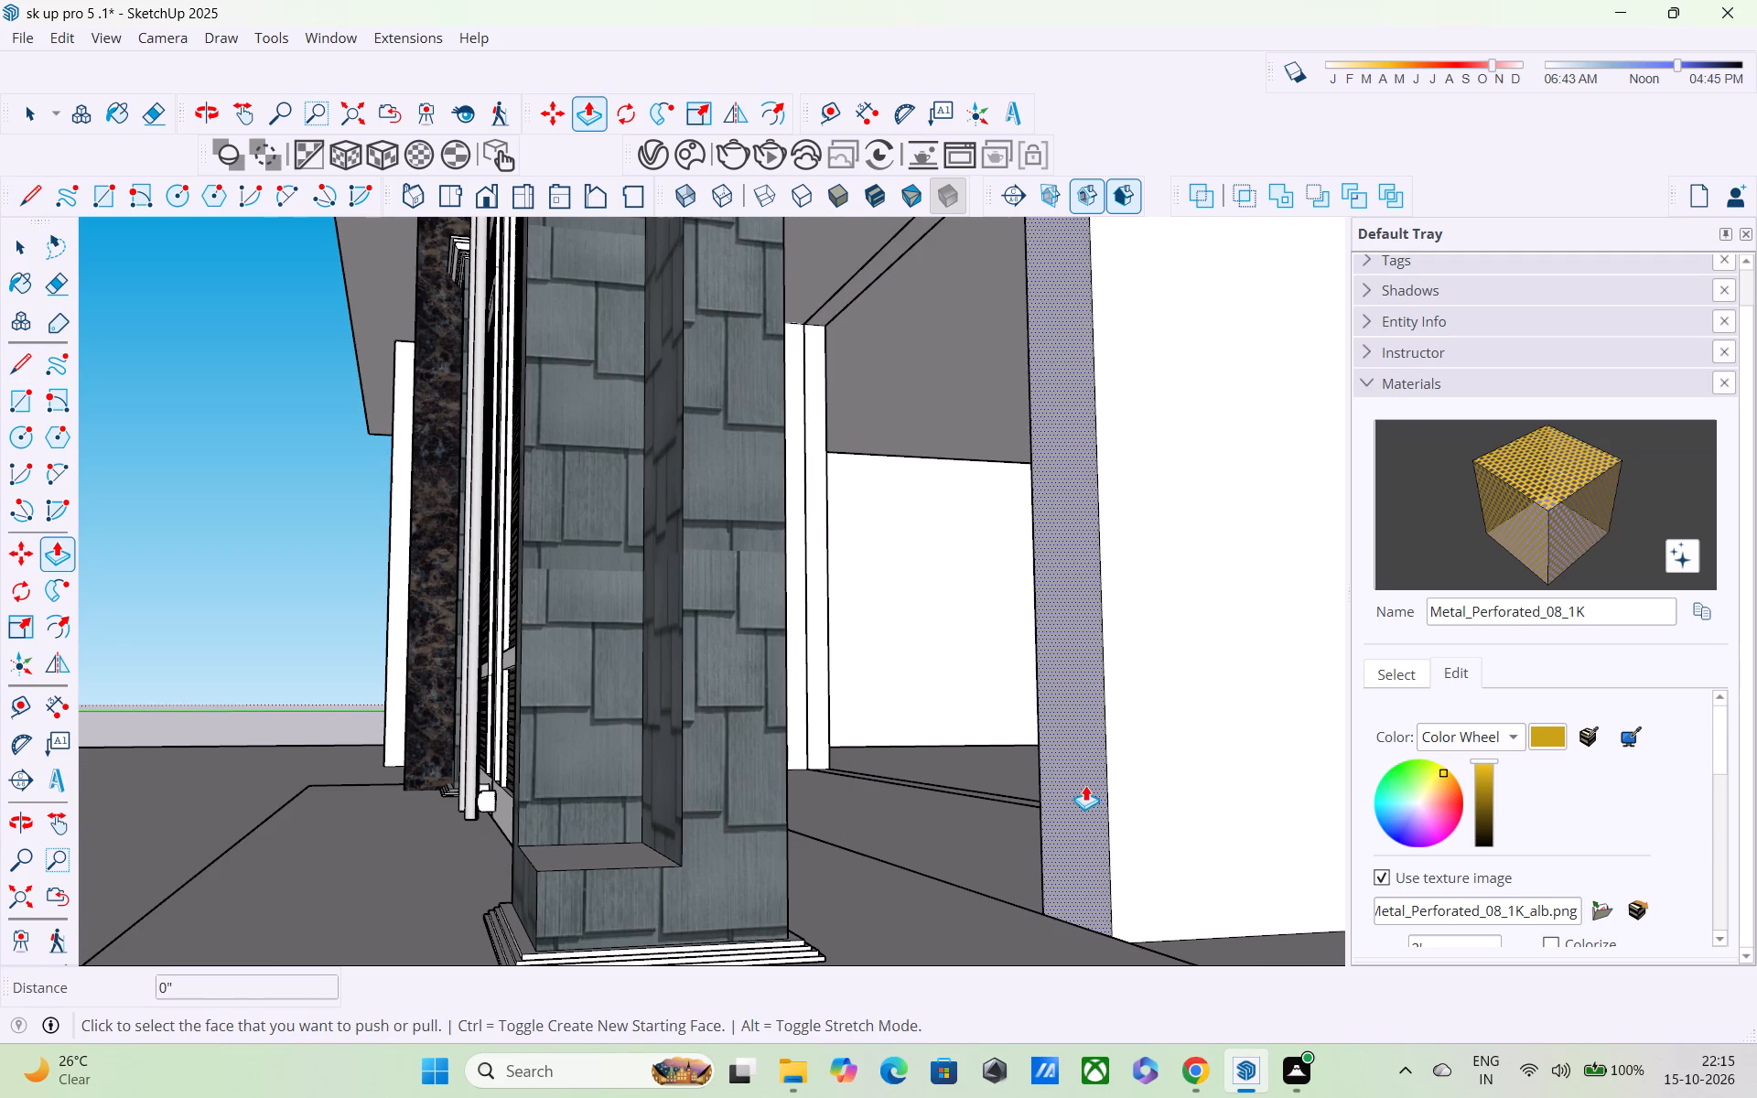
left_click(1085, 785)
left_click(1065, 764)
Draw a line about 9" long across the wall's narrow end face just above its base.
key("l")
scroll(1106, 941, "up", 4)
middle_click_drag(1074, 895, 1031, 680, "shift")
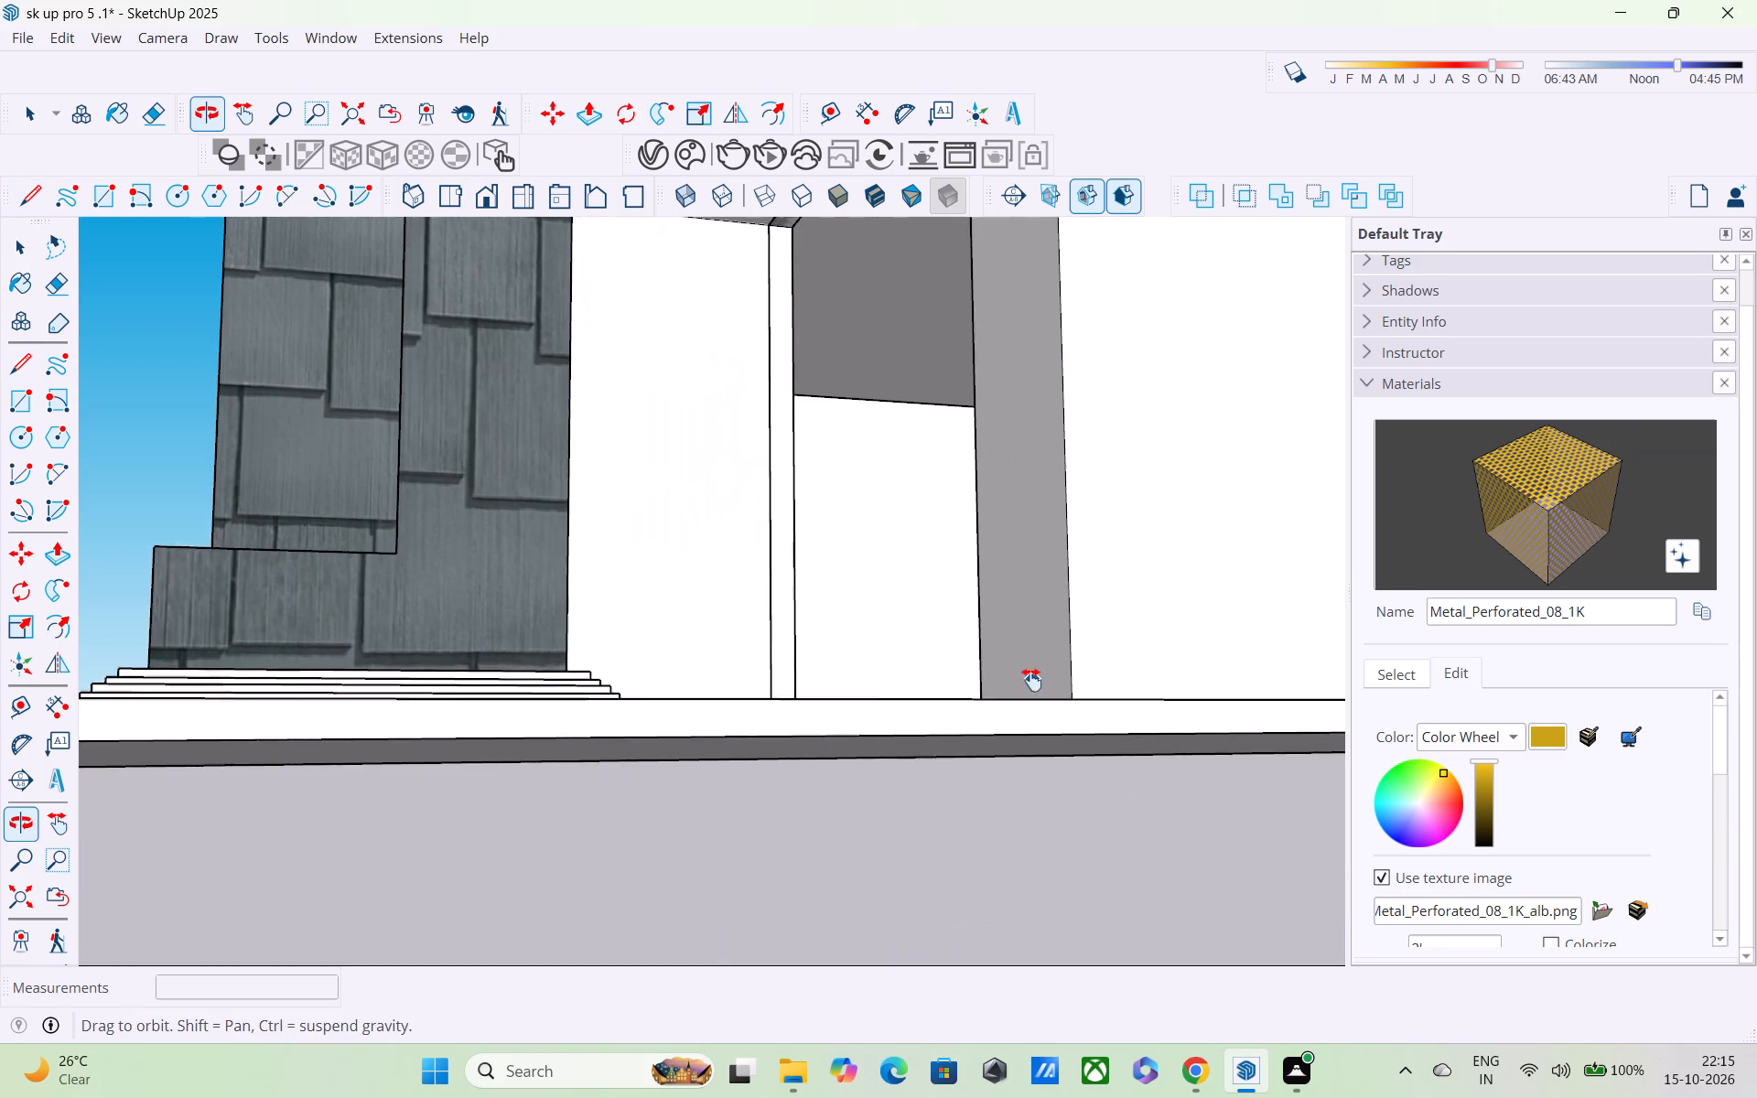
middle_click_drag(1031, 680, 1031, 750, "shift")
scroll(1024, 768, "up", 4, "shift")
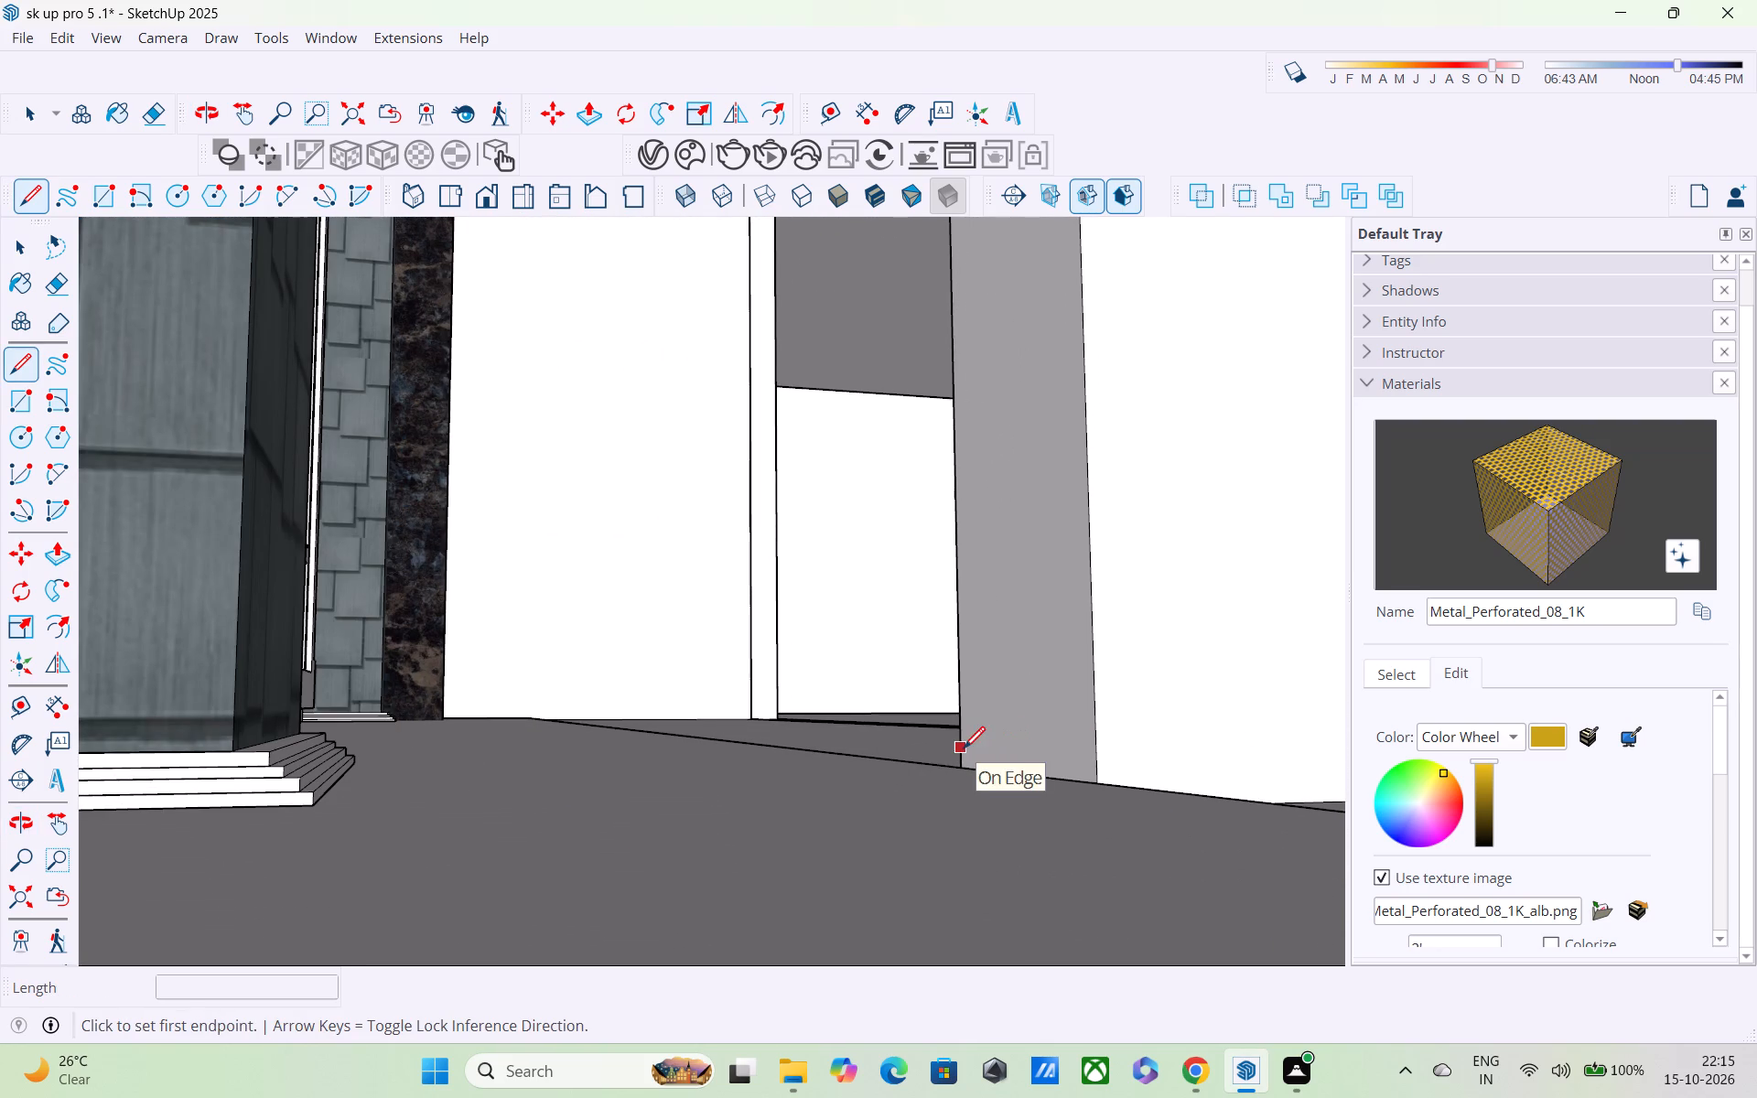
left_click(964, 750)
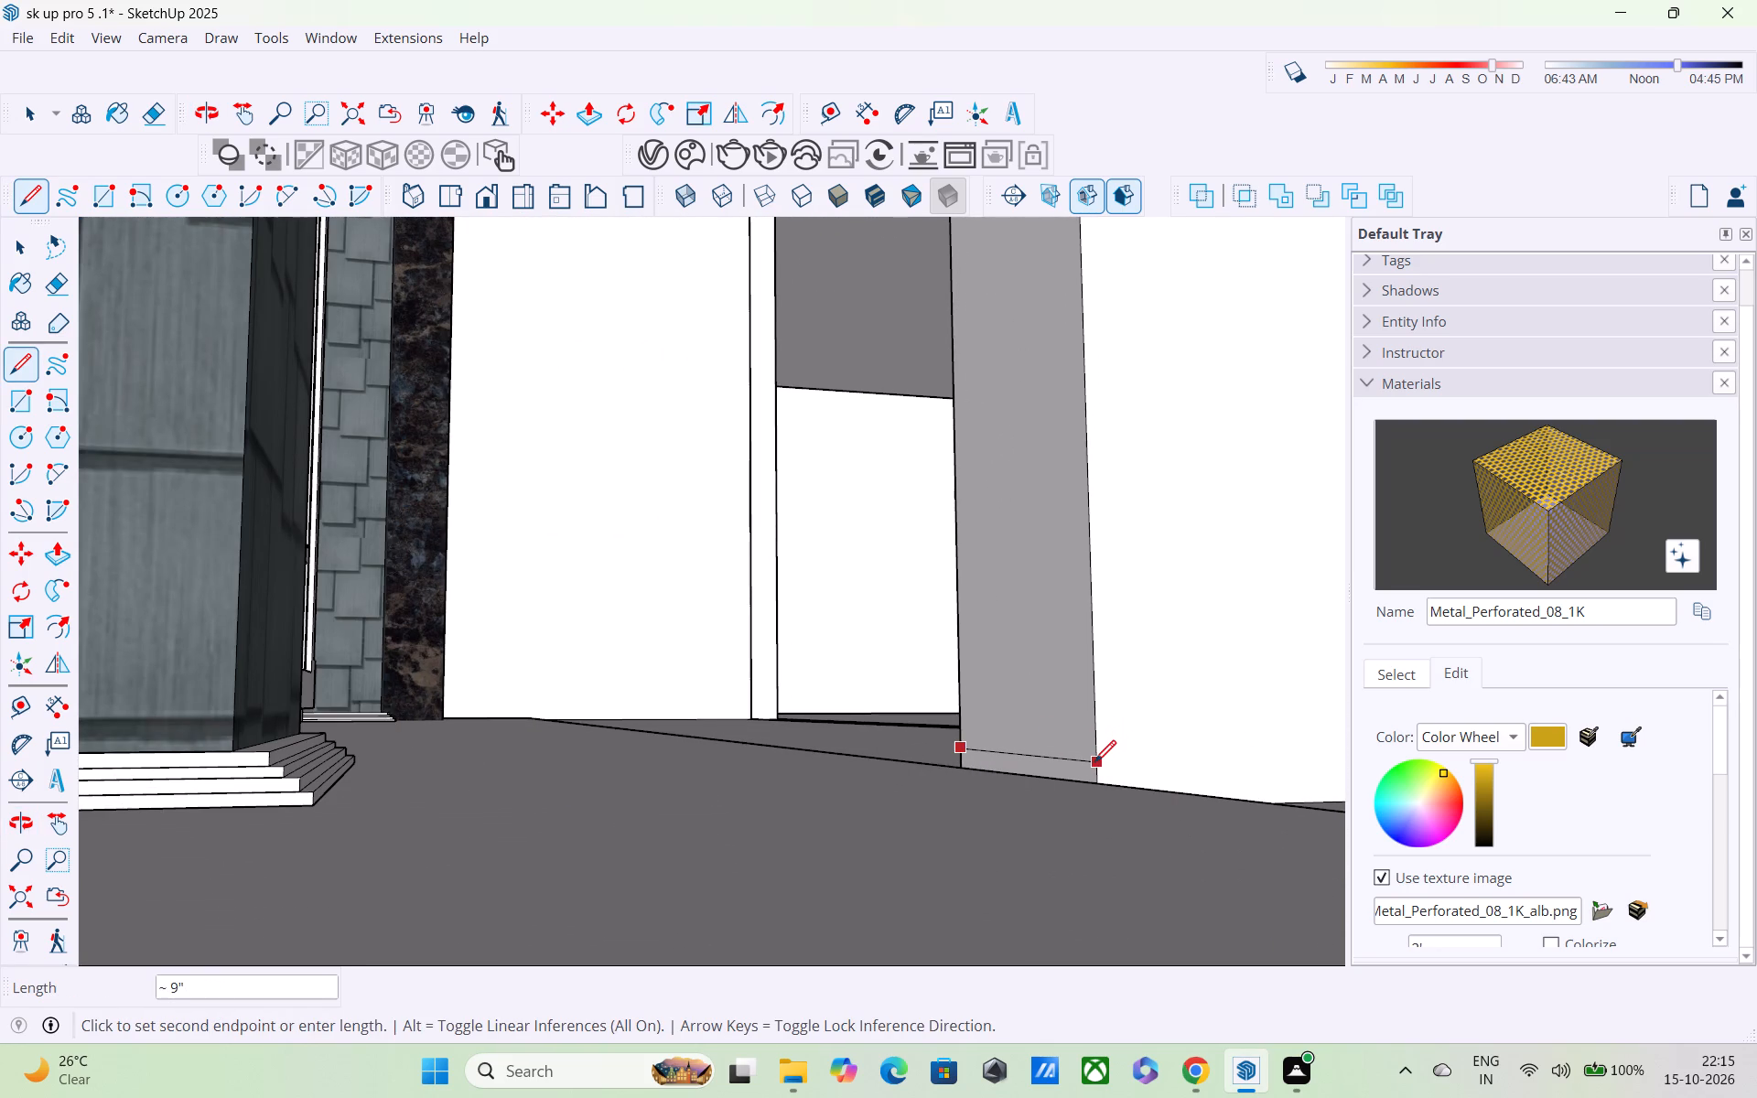
left_click(1094, 764)
Push/Pull the new wall's narrow end face about 1' 11 1/2" out to the gate's outer stone pillar.
key("o")
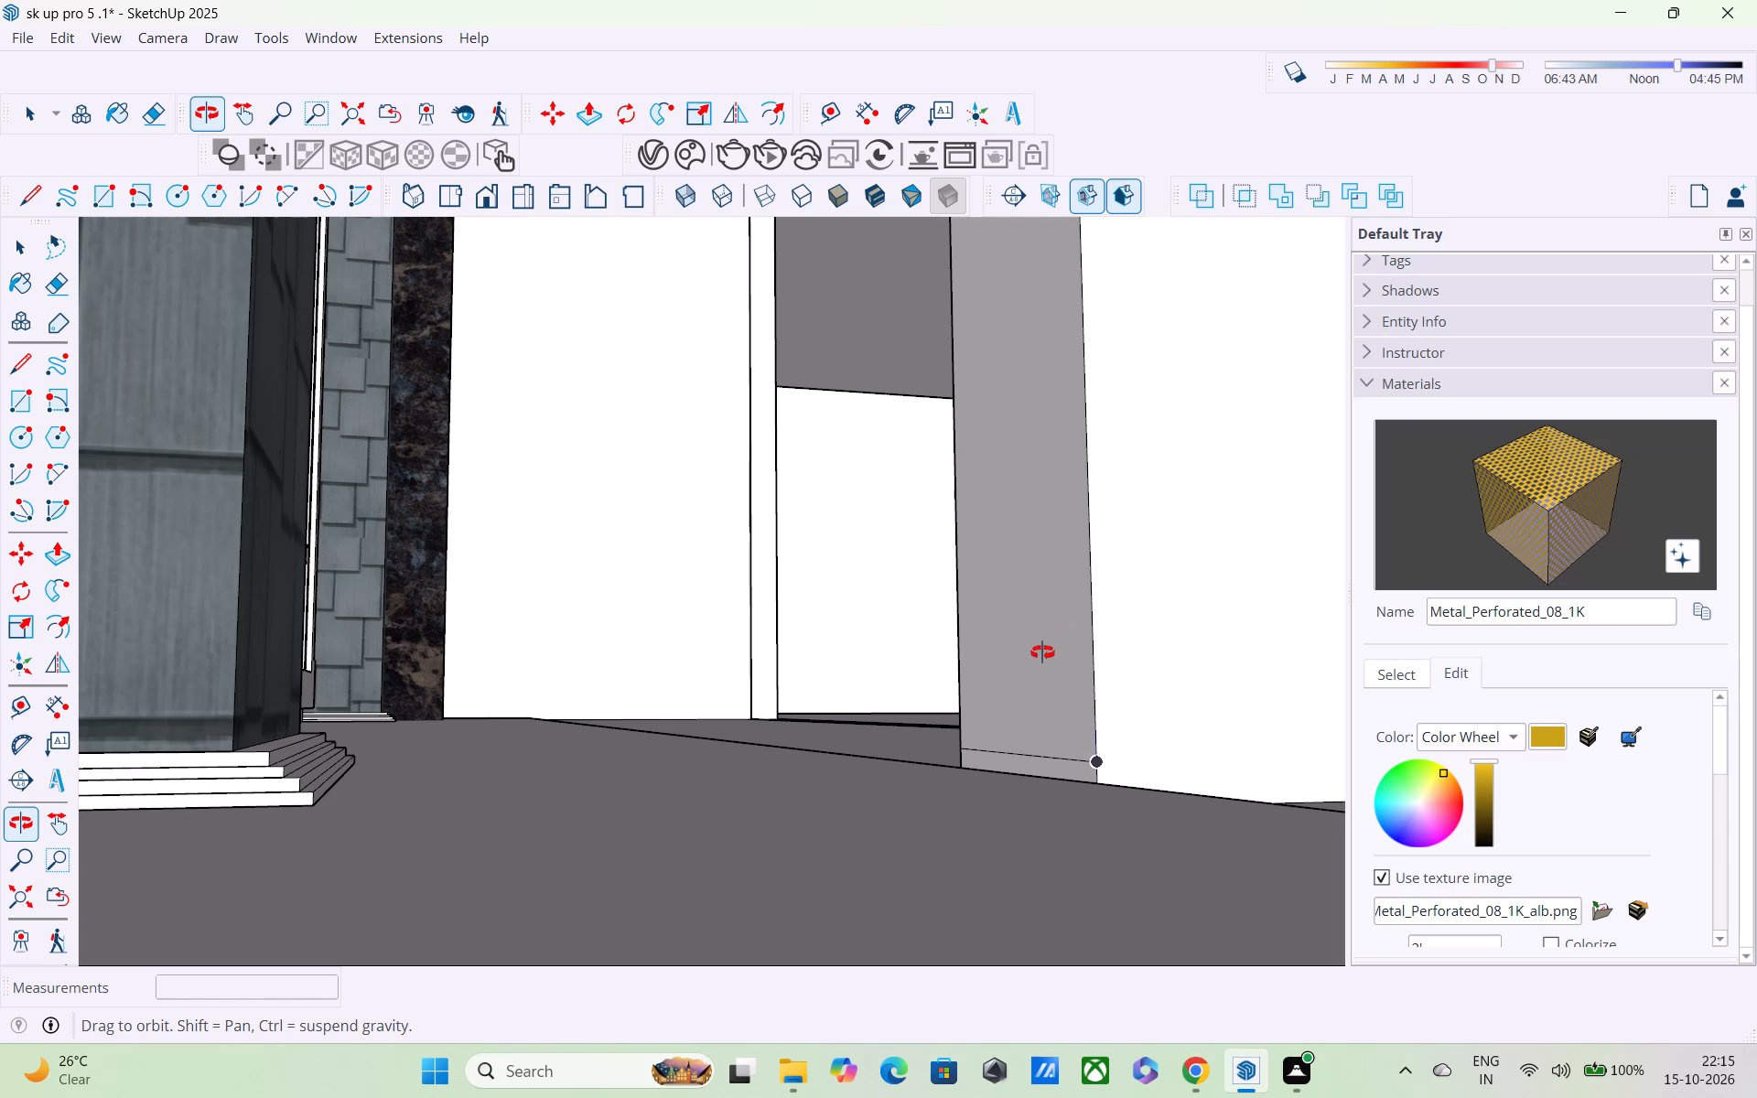
key("space")
key("p")
left_click(1053, 613)
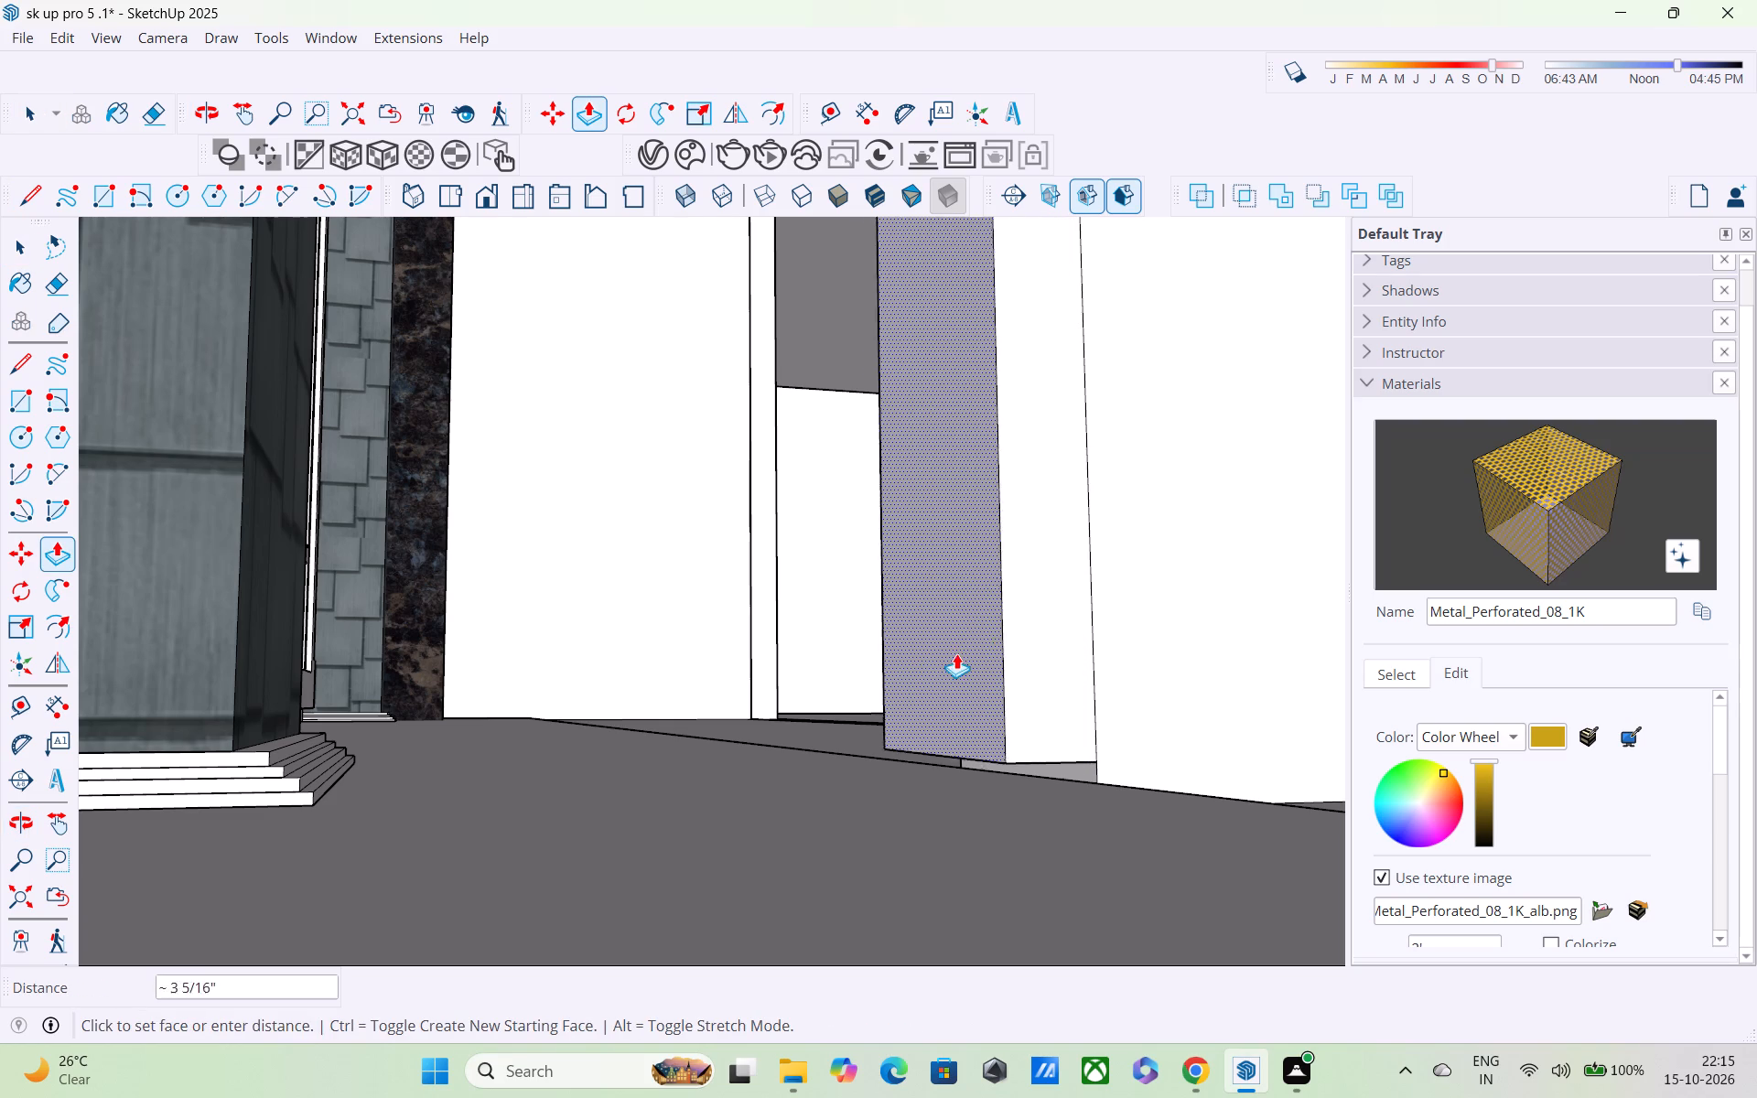
scroll(923, 654, "down", 5)
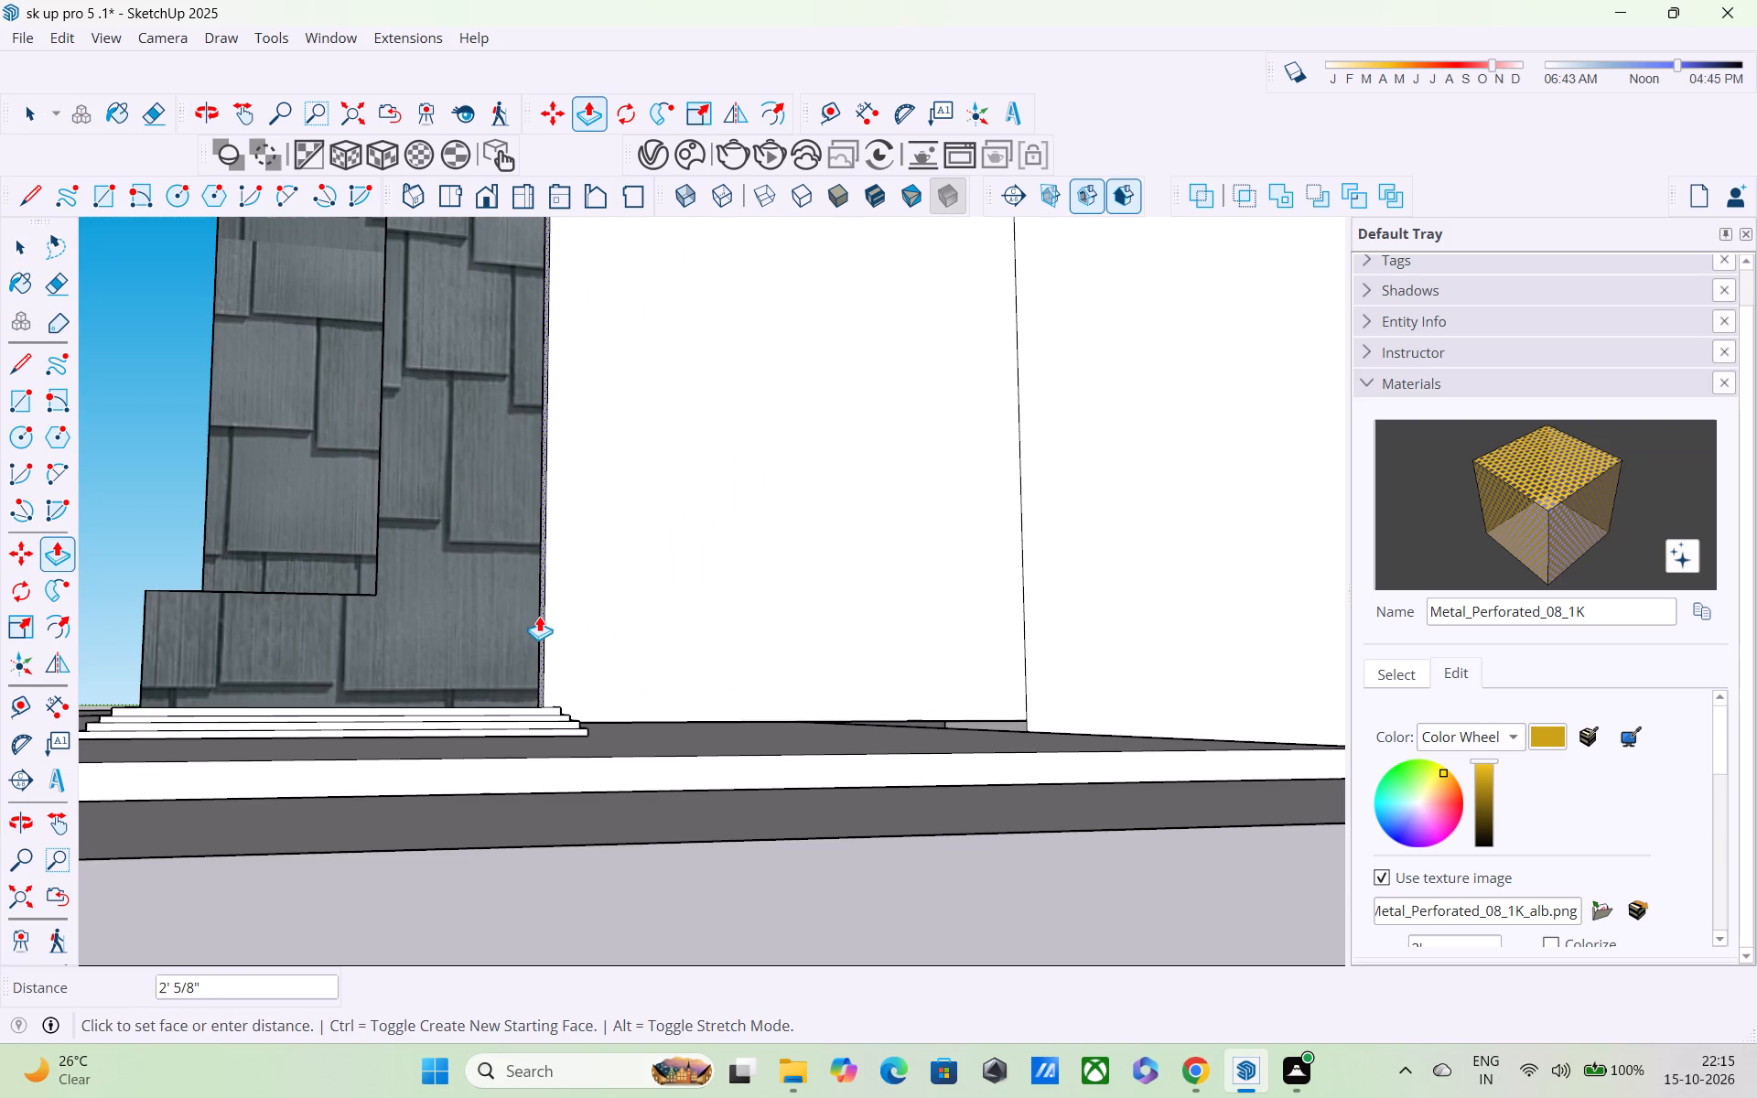
middle_click(531, 610)
middle_click_drag(531, 611, 854, 849)
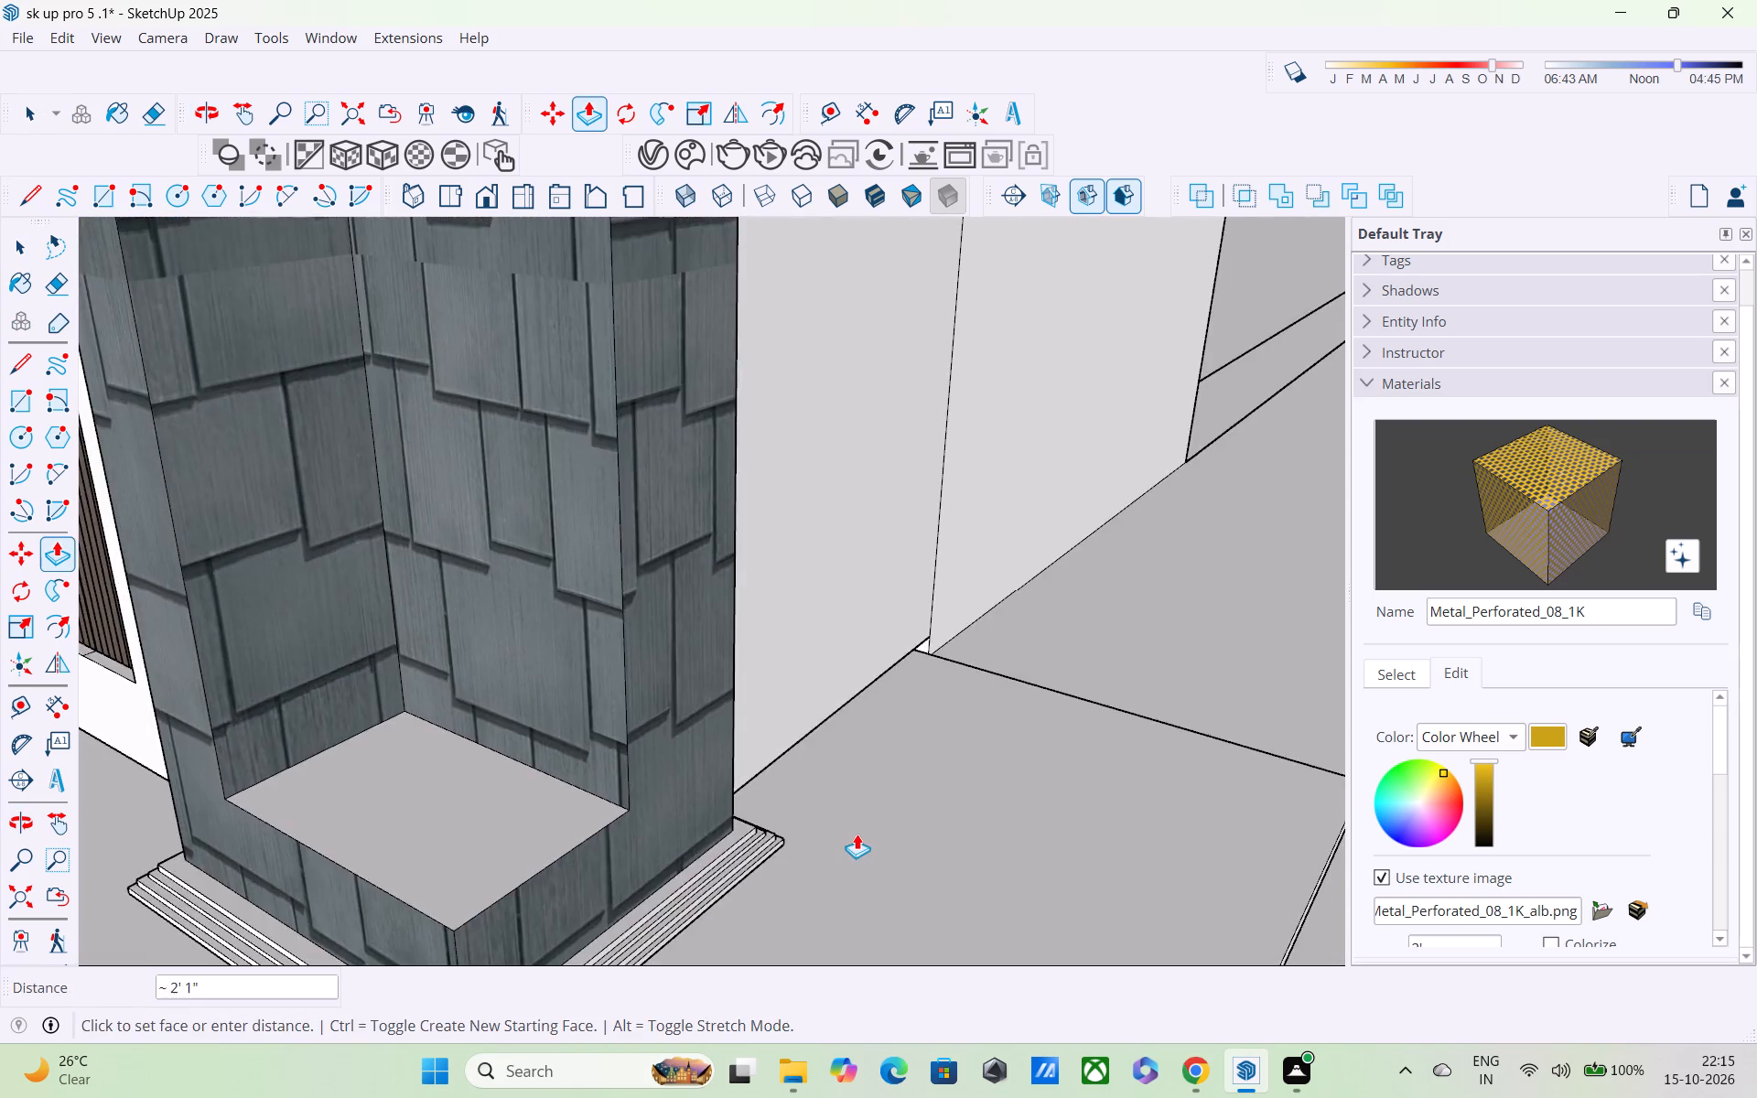
scroll(857, 823, "down", 7)
middle_click_drag(861, 806, 792, 672)
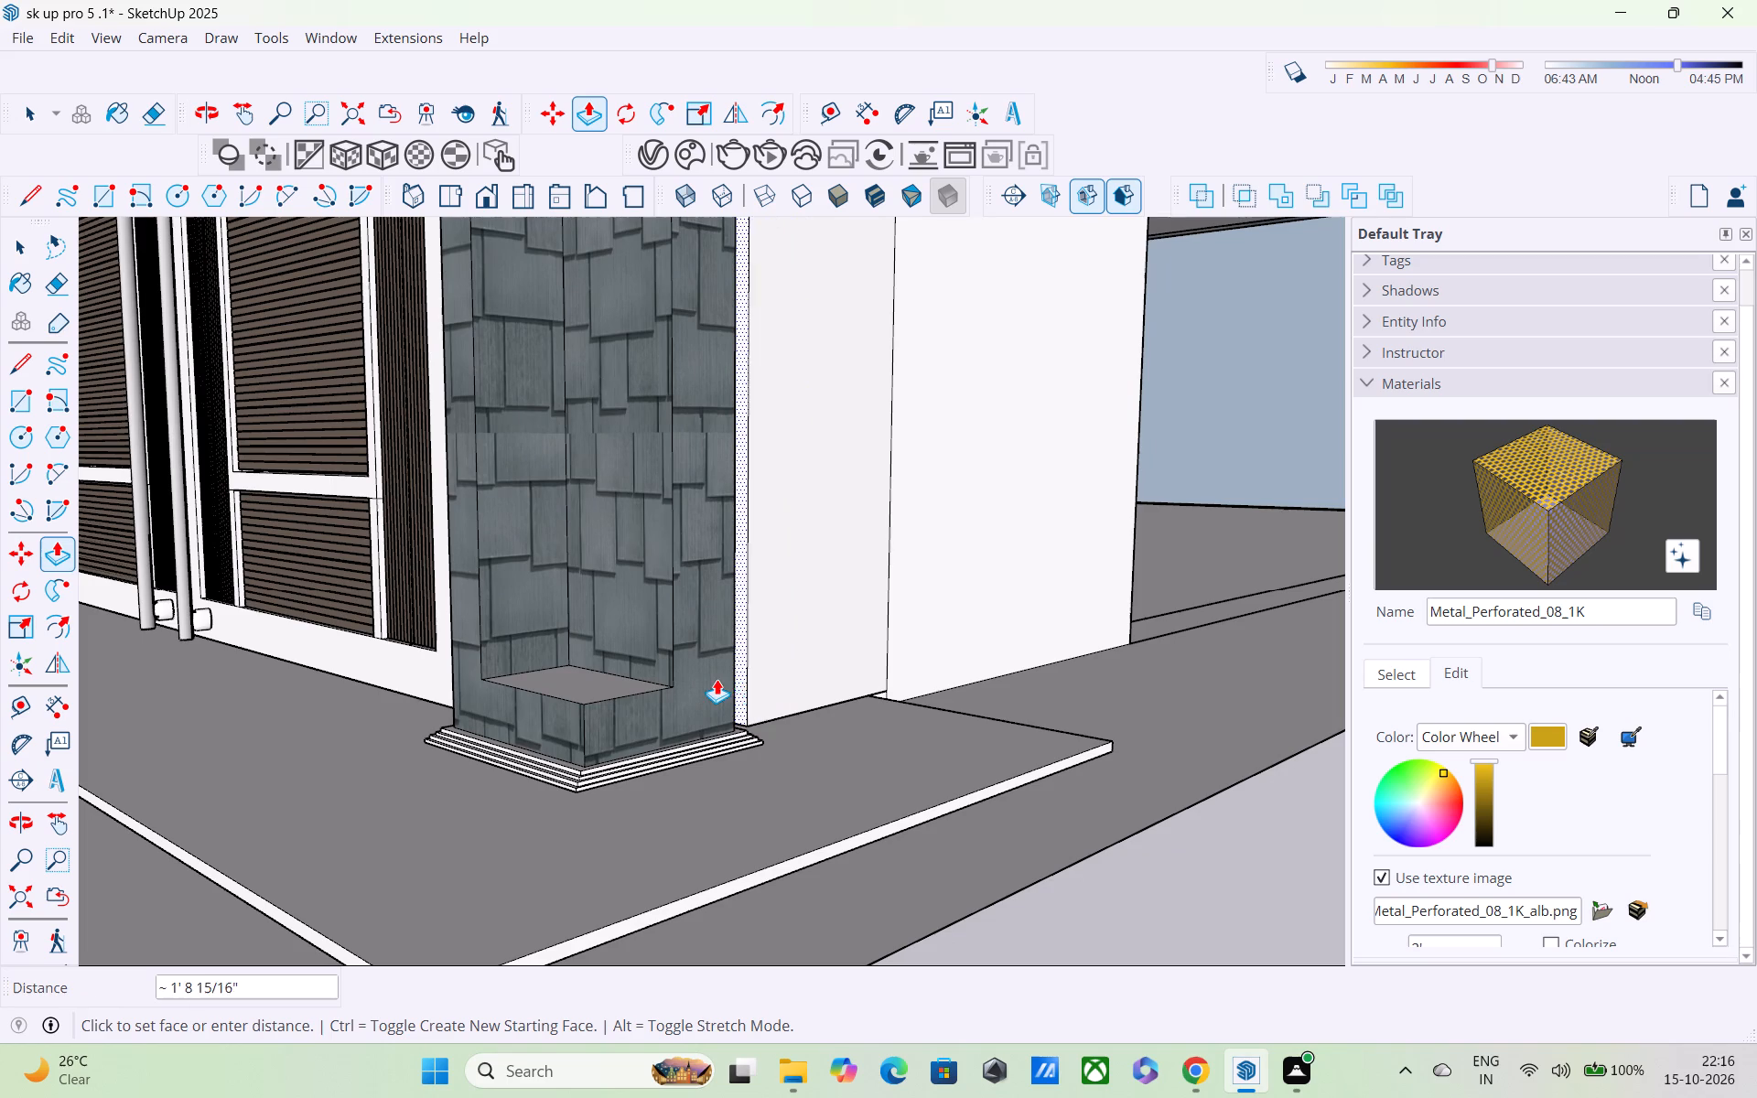
left_click(710, 680)
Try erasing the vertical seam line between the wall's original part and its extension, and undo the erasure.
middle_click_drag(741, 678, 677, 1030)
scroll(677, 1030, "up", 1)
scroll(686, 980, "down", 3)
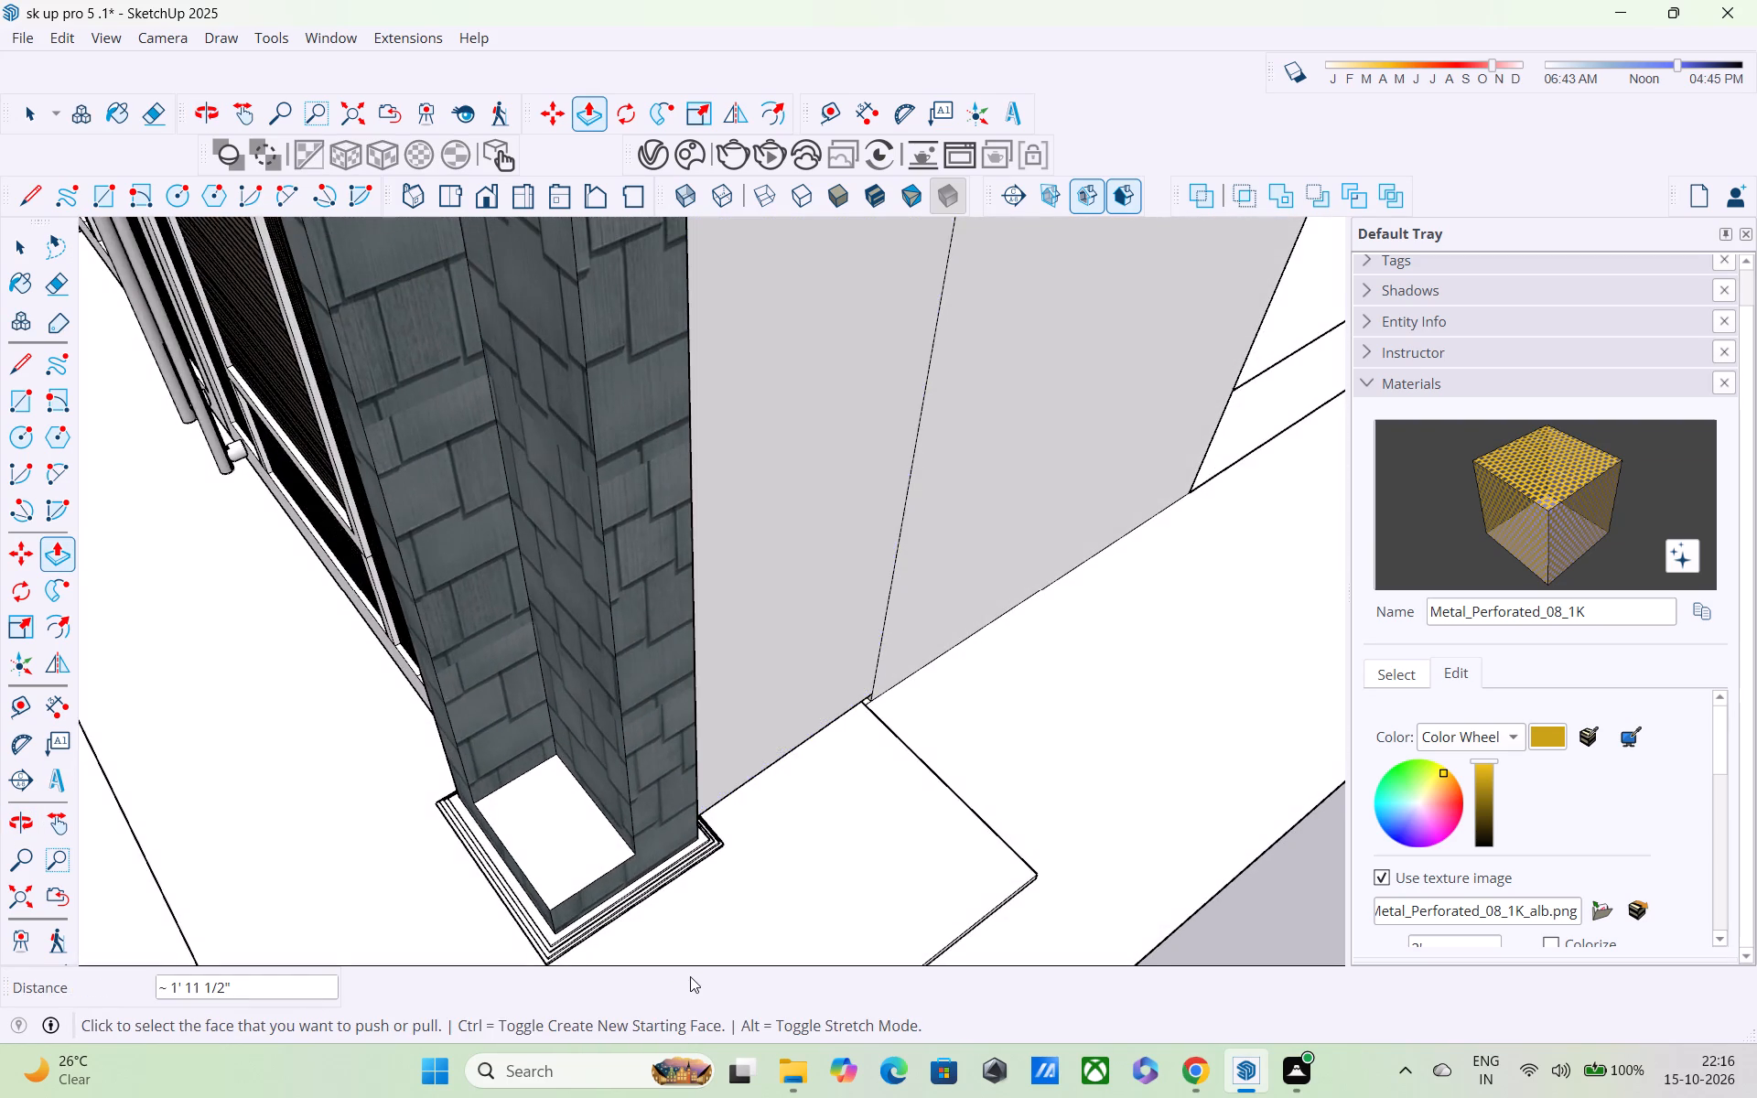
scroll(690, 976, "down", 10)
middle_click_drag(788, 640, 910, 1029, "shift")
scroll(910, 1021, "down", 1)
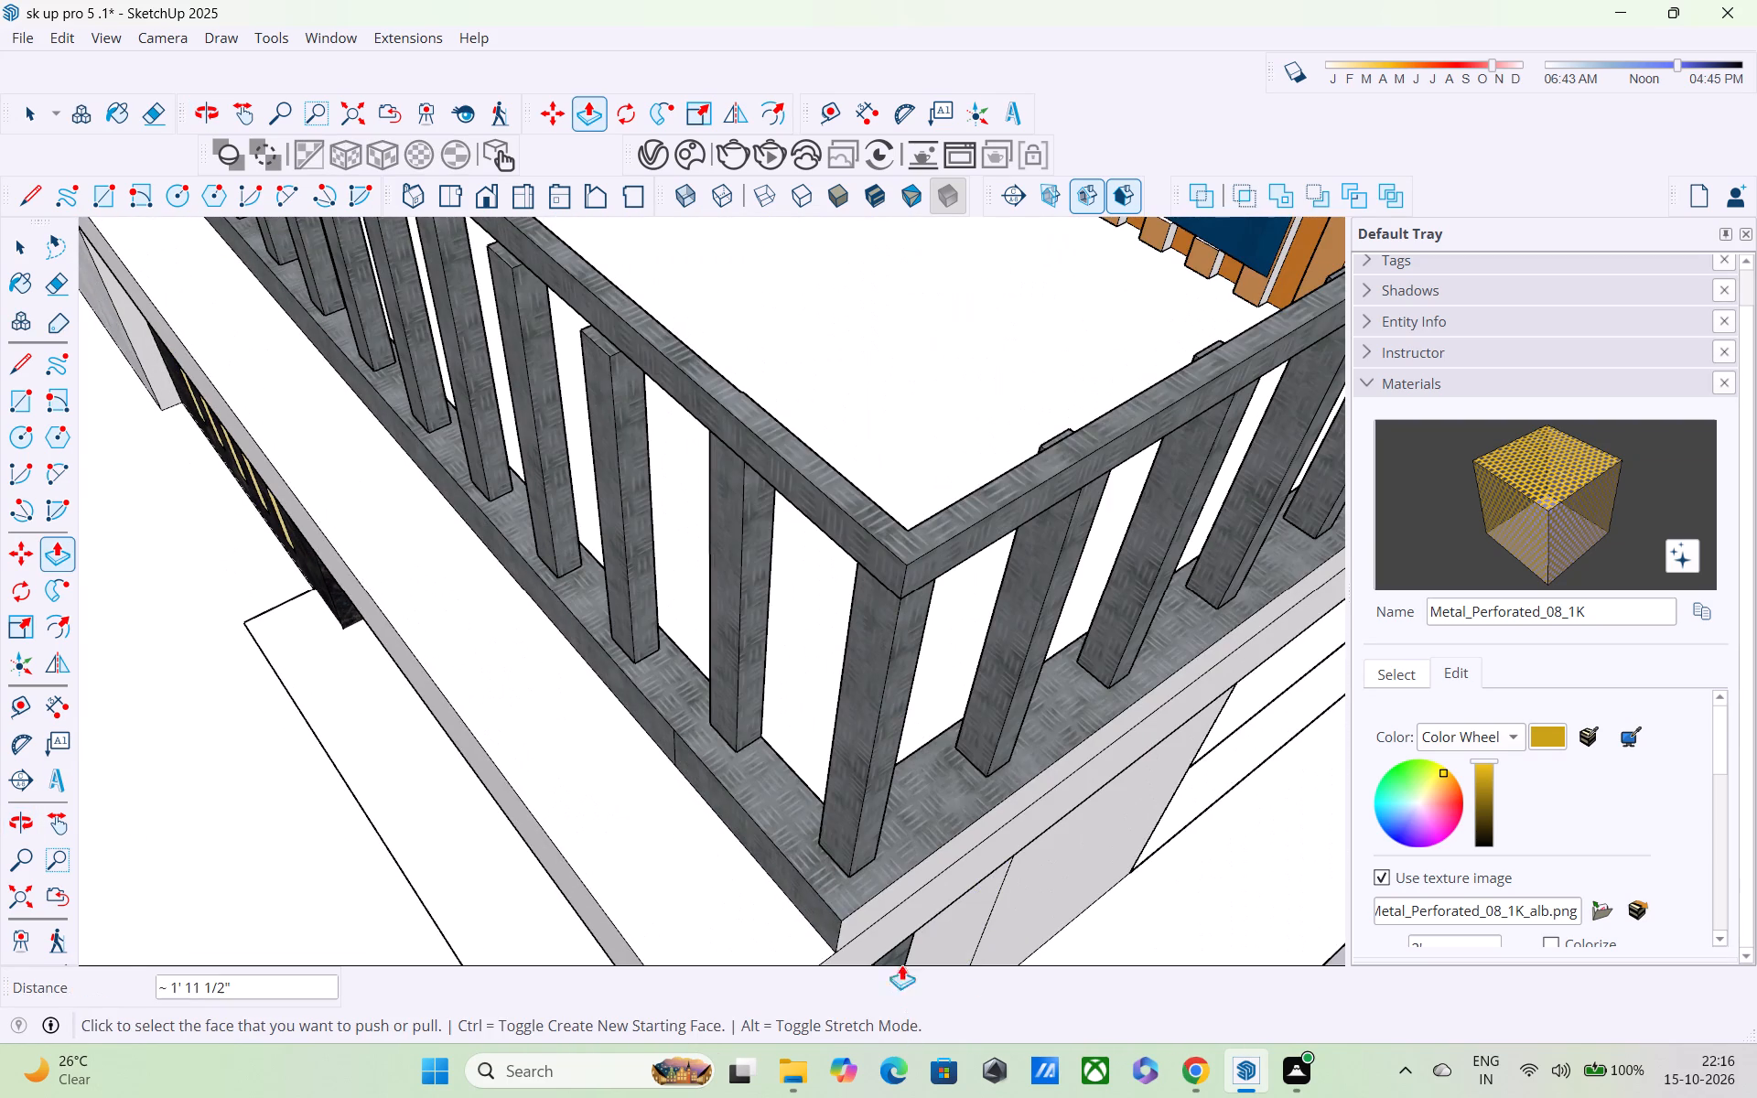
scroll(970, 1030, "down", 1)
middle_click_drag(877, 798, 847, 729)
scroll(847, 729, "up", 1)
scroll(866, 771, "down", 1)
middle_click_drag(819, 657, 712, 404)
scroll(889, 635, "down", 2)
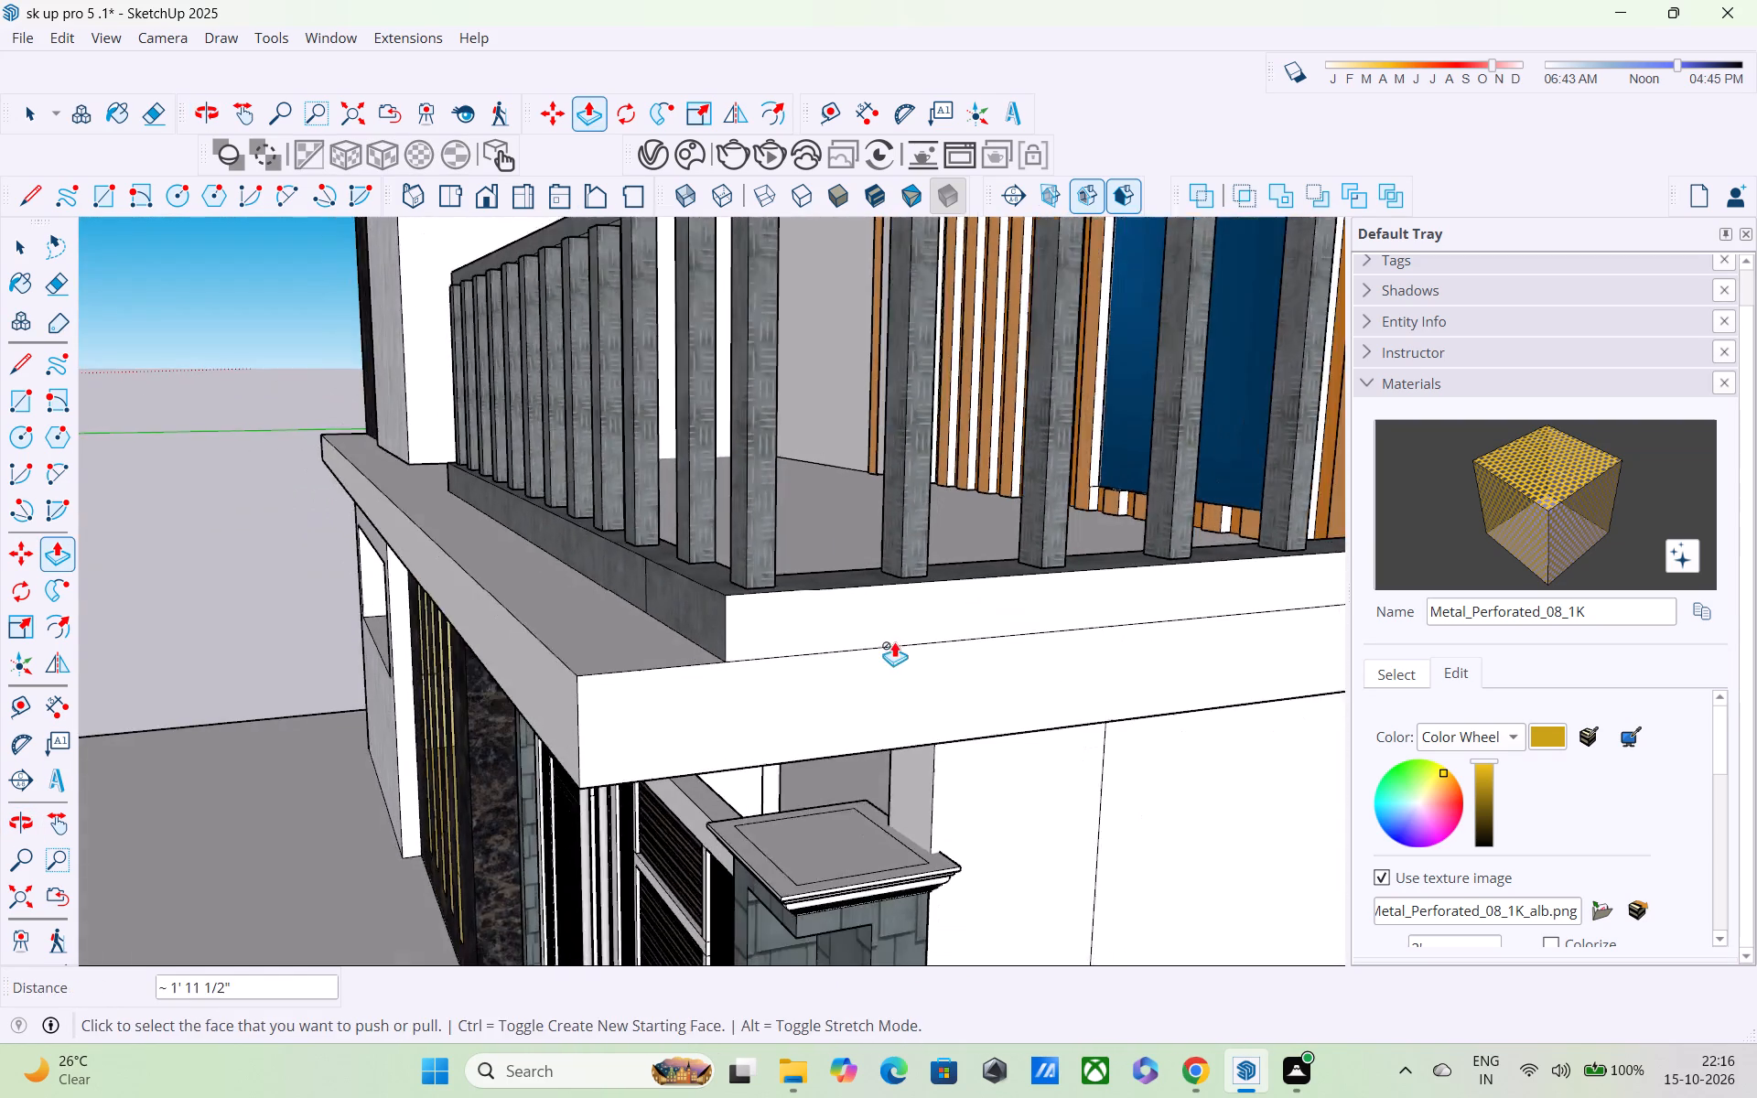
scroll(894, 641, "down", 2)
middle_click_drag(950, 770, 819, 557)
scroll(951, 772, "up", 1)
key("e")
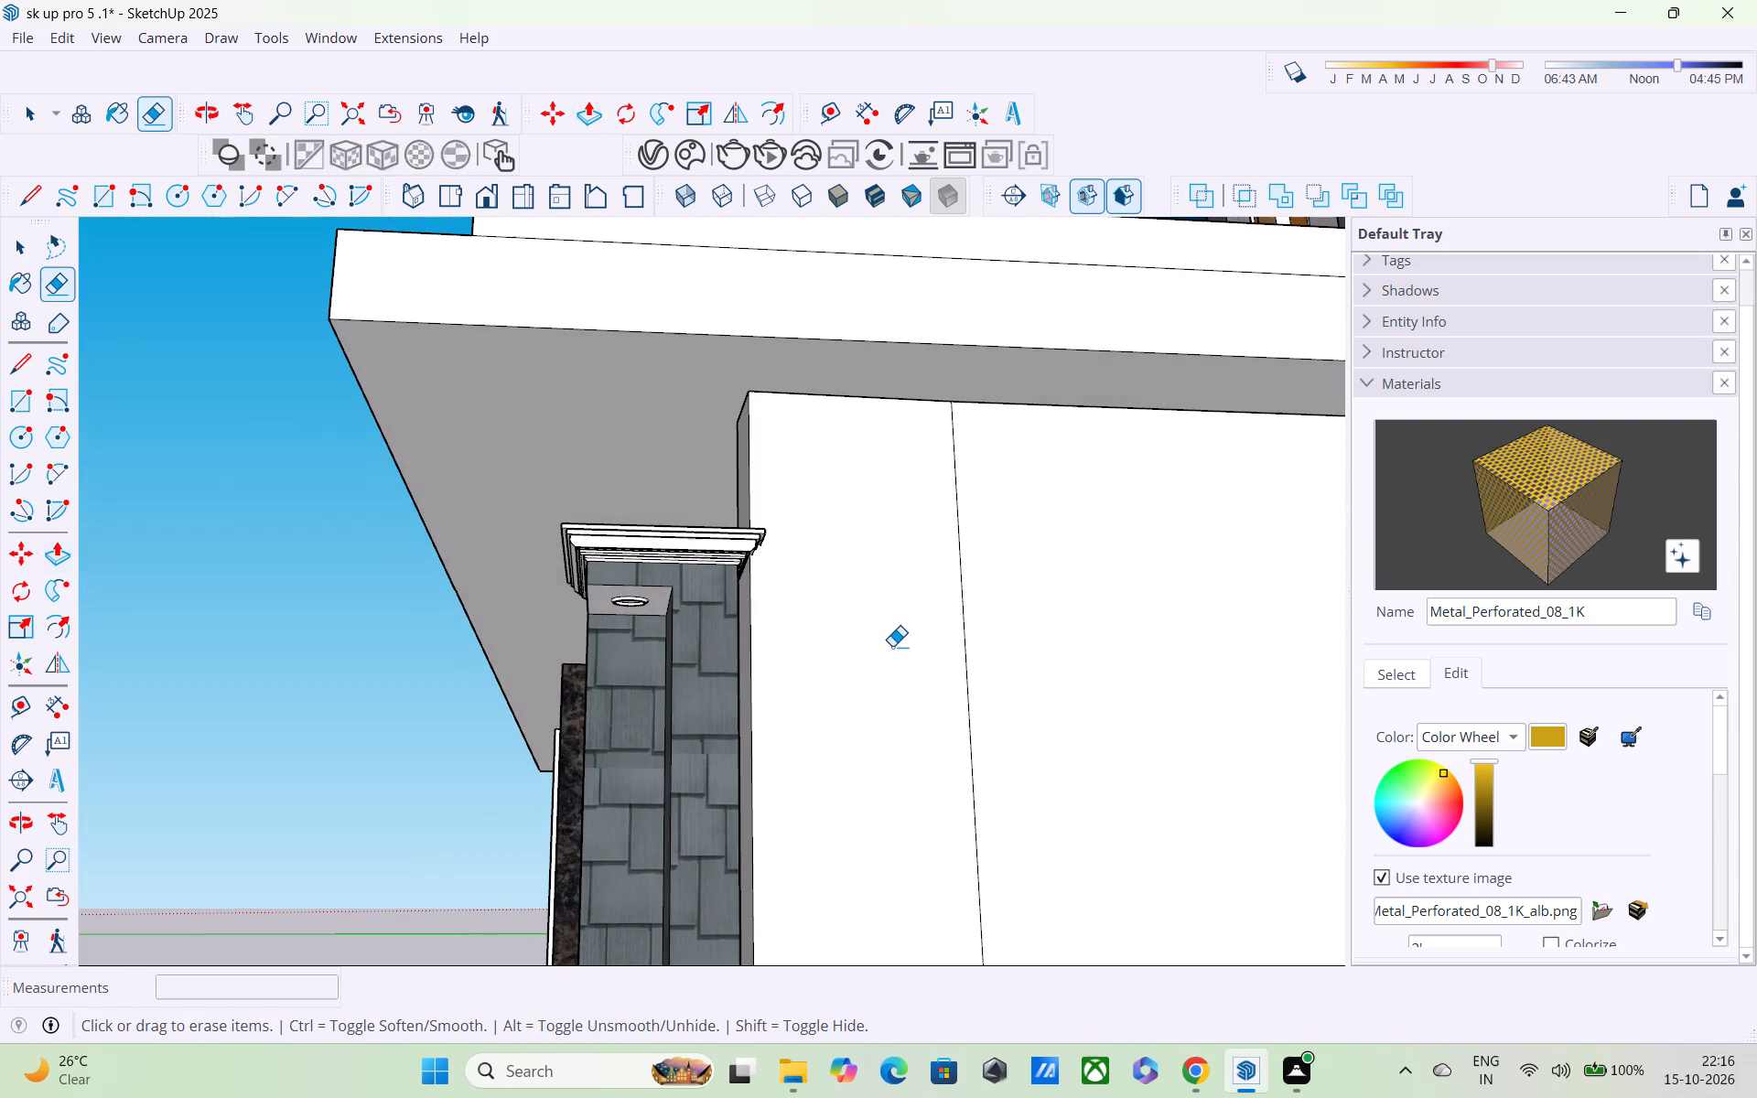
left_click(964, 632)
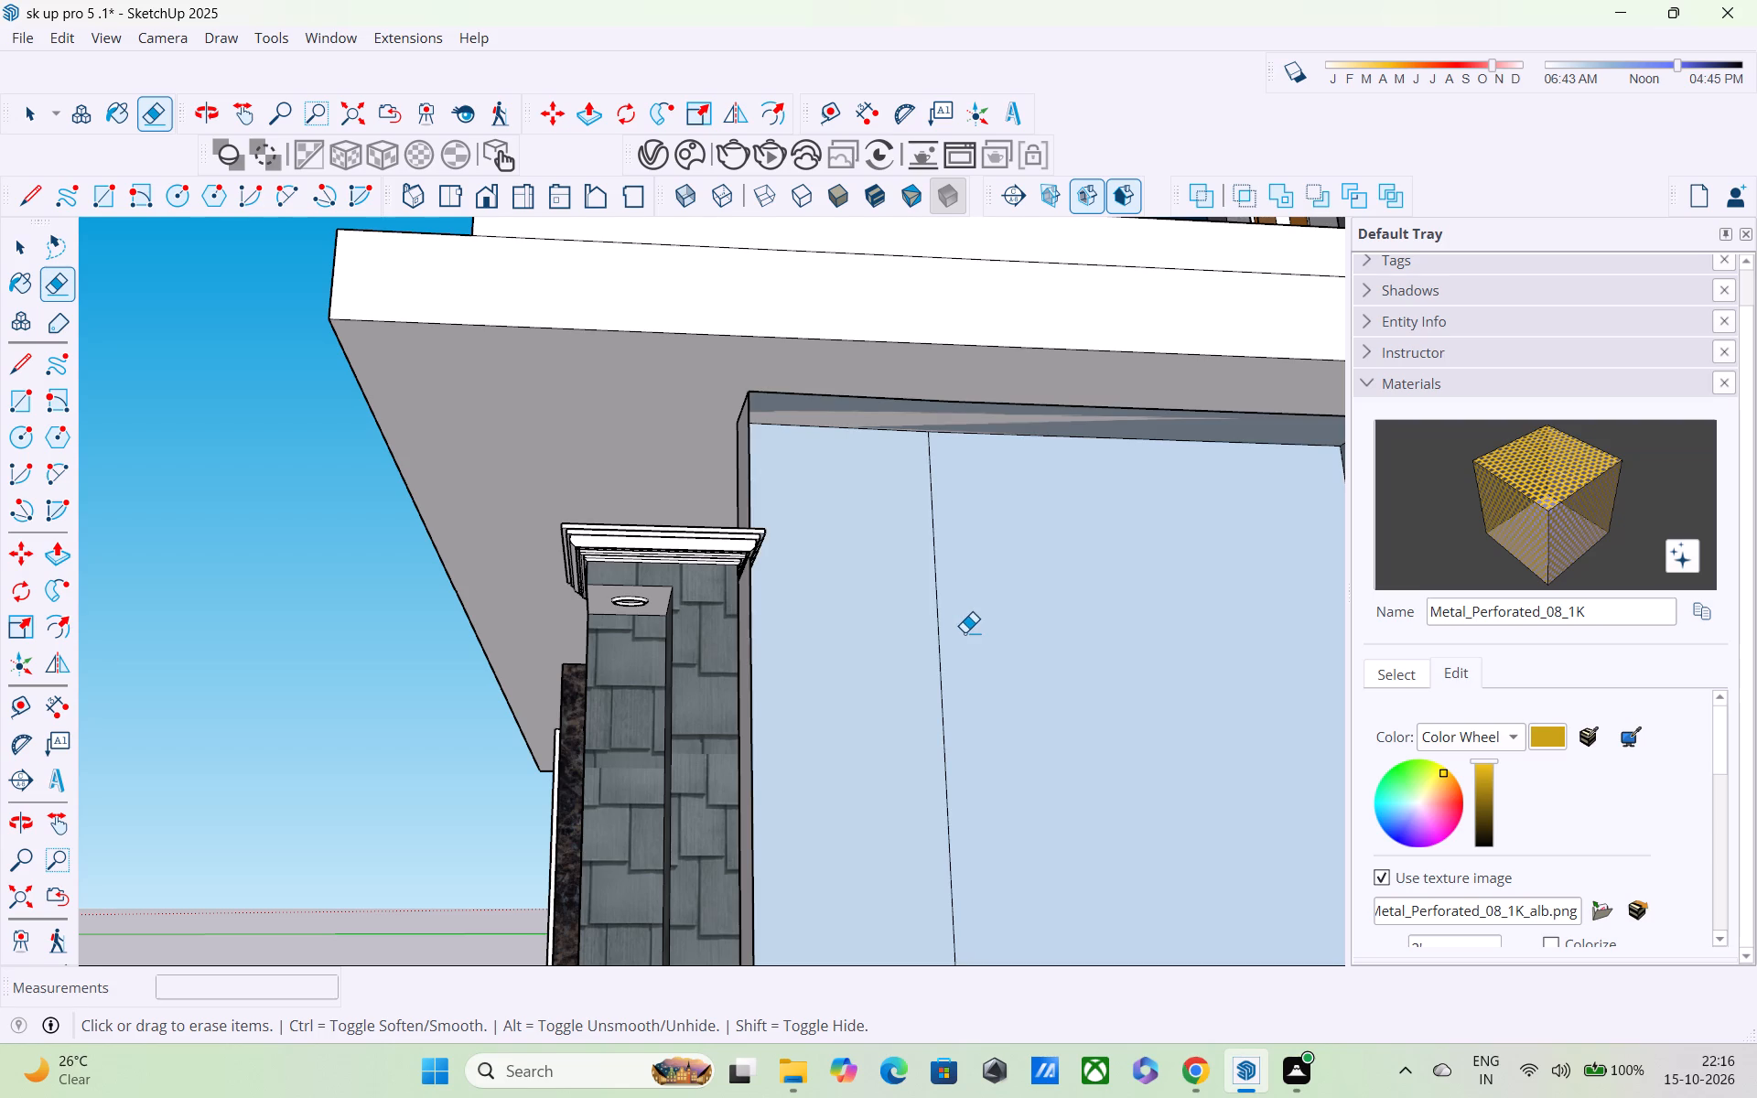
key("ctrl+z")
Erase the short stray edge on the ground at the foot of the wall's vertical seam.
scroll(960, 608, "up", 2)
scroll(980, 627, "down", 1)
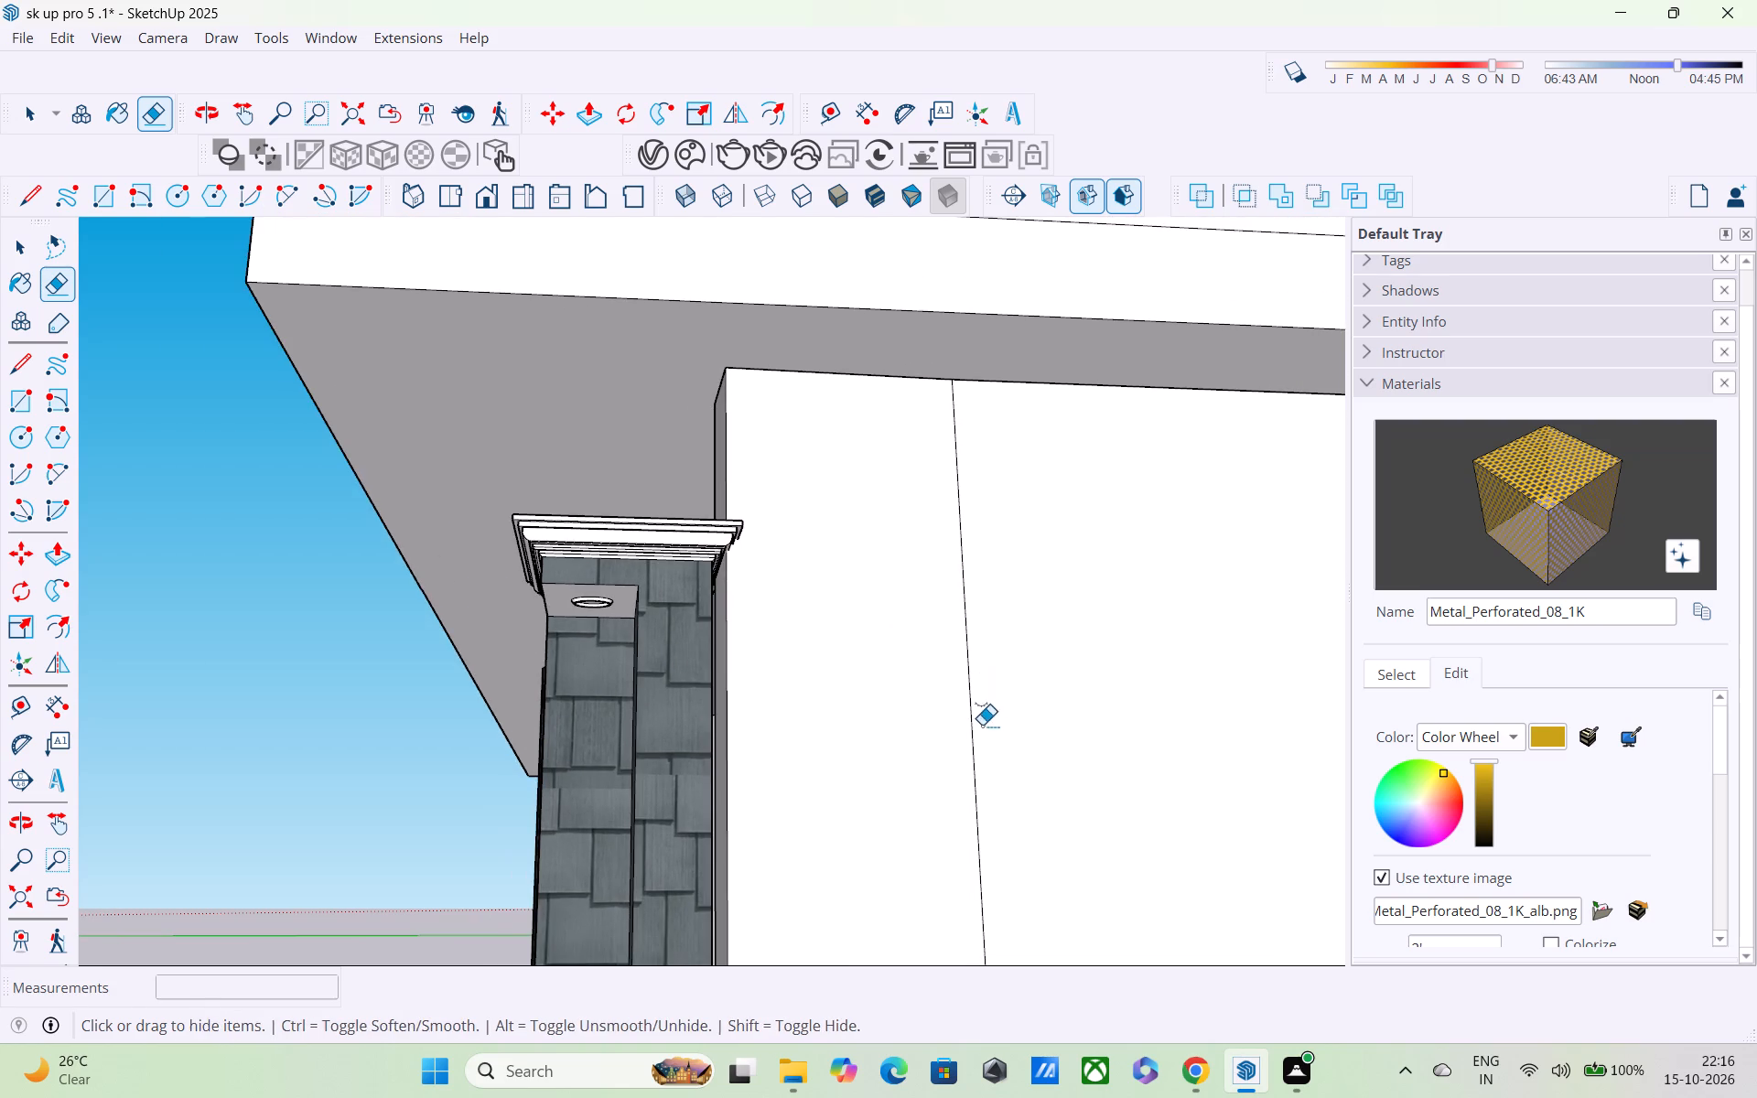
middle_click_drag(982, 730, 889, 295, "shift")
scroll(889, 284, "up", 1, "shift")
scroll(889, 298, "down", 6)
scroll(911, 807, "up", 4)
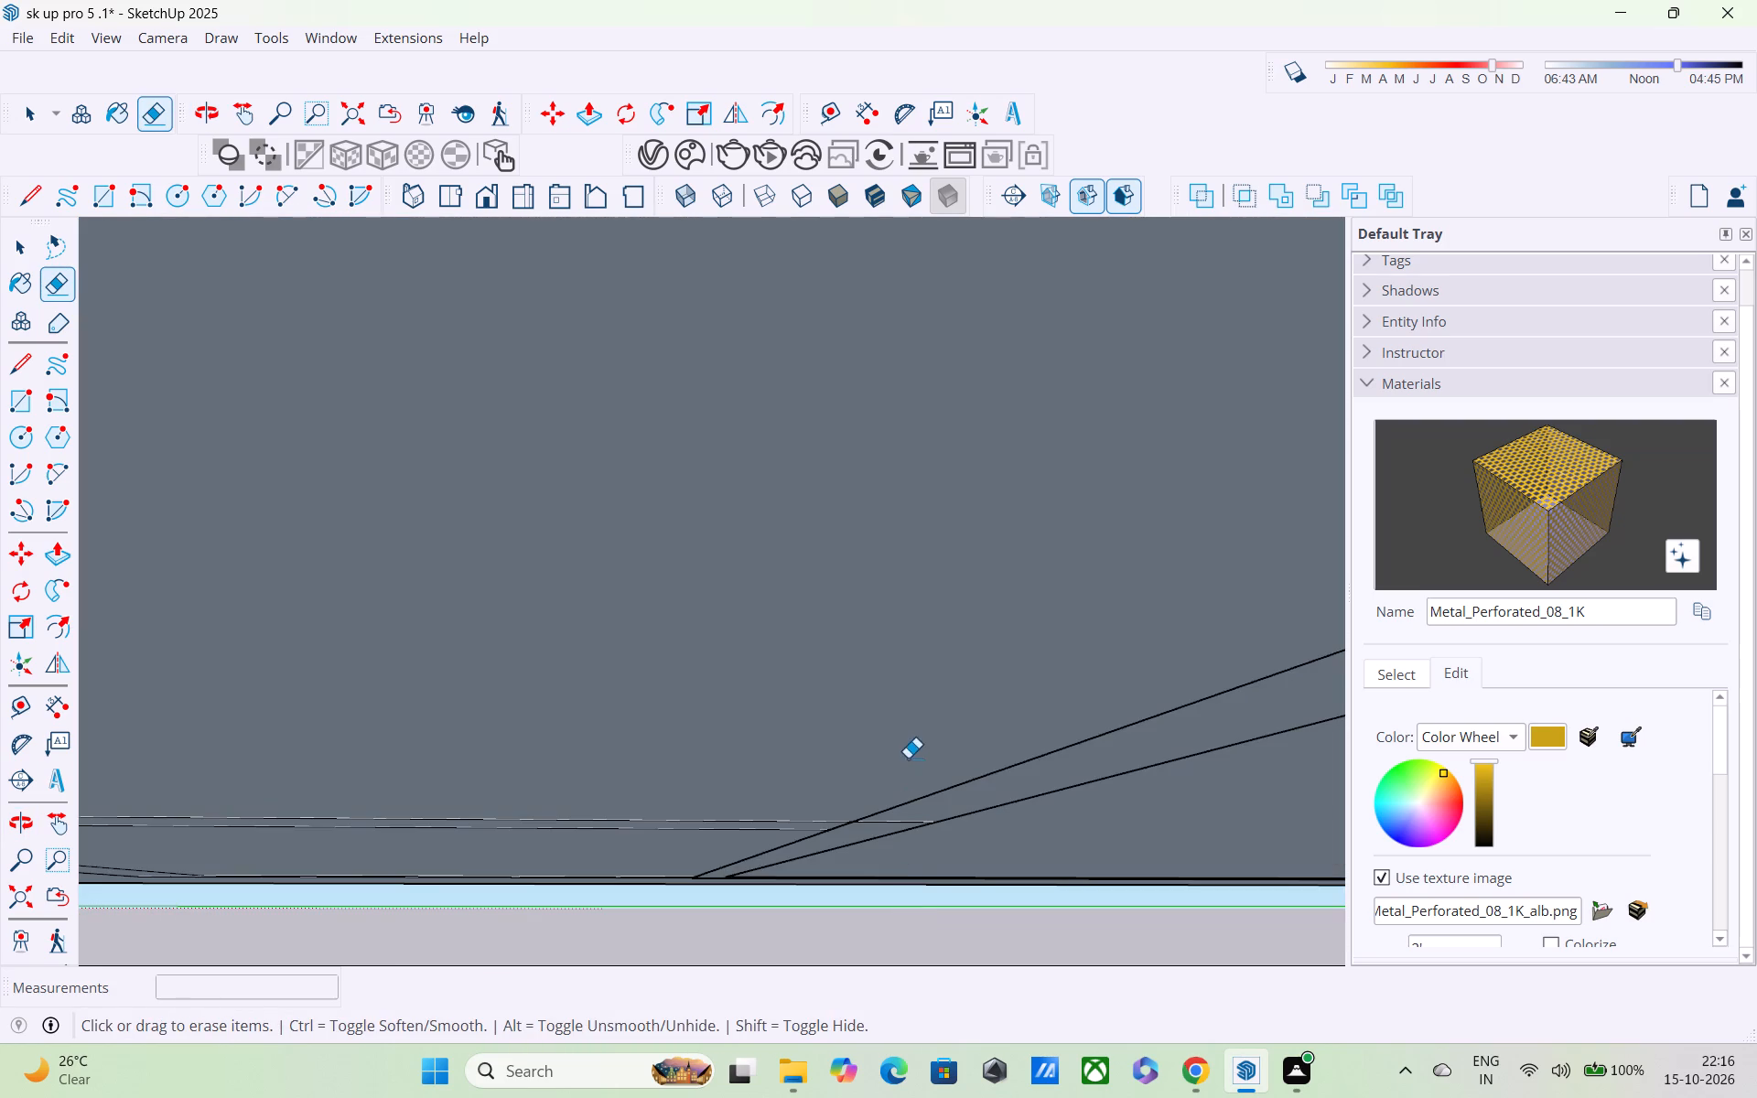
scroll(908, 754, "down", 5)
scroll(923, 676, "down", 20)
scroll(923, 676, "down", 5)
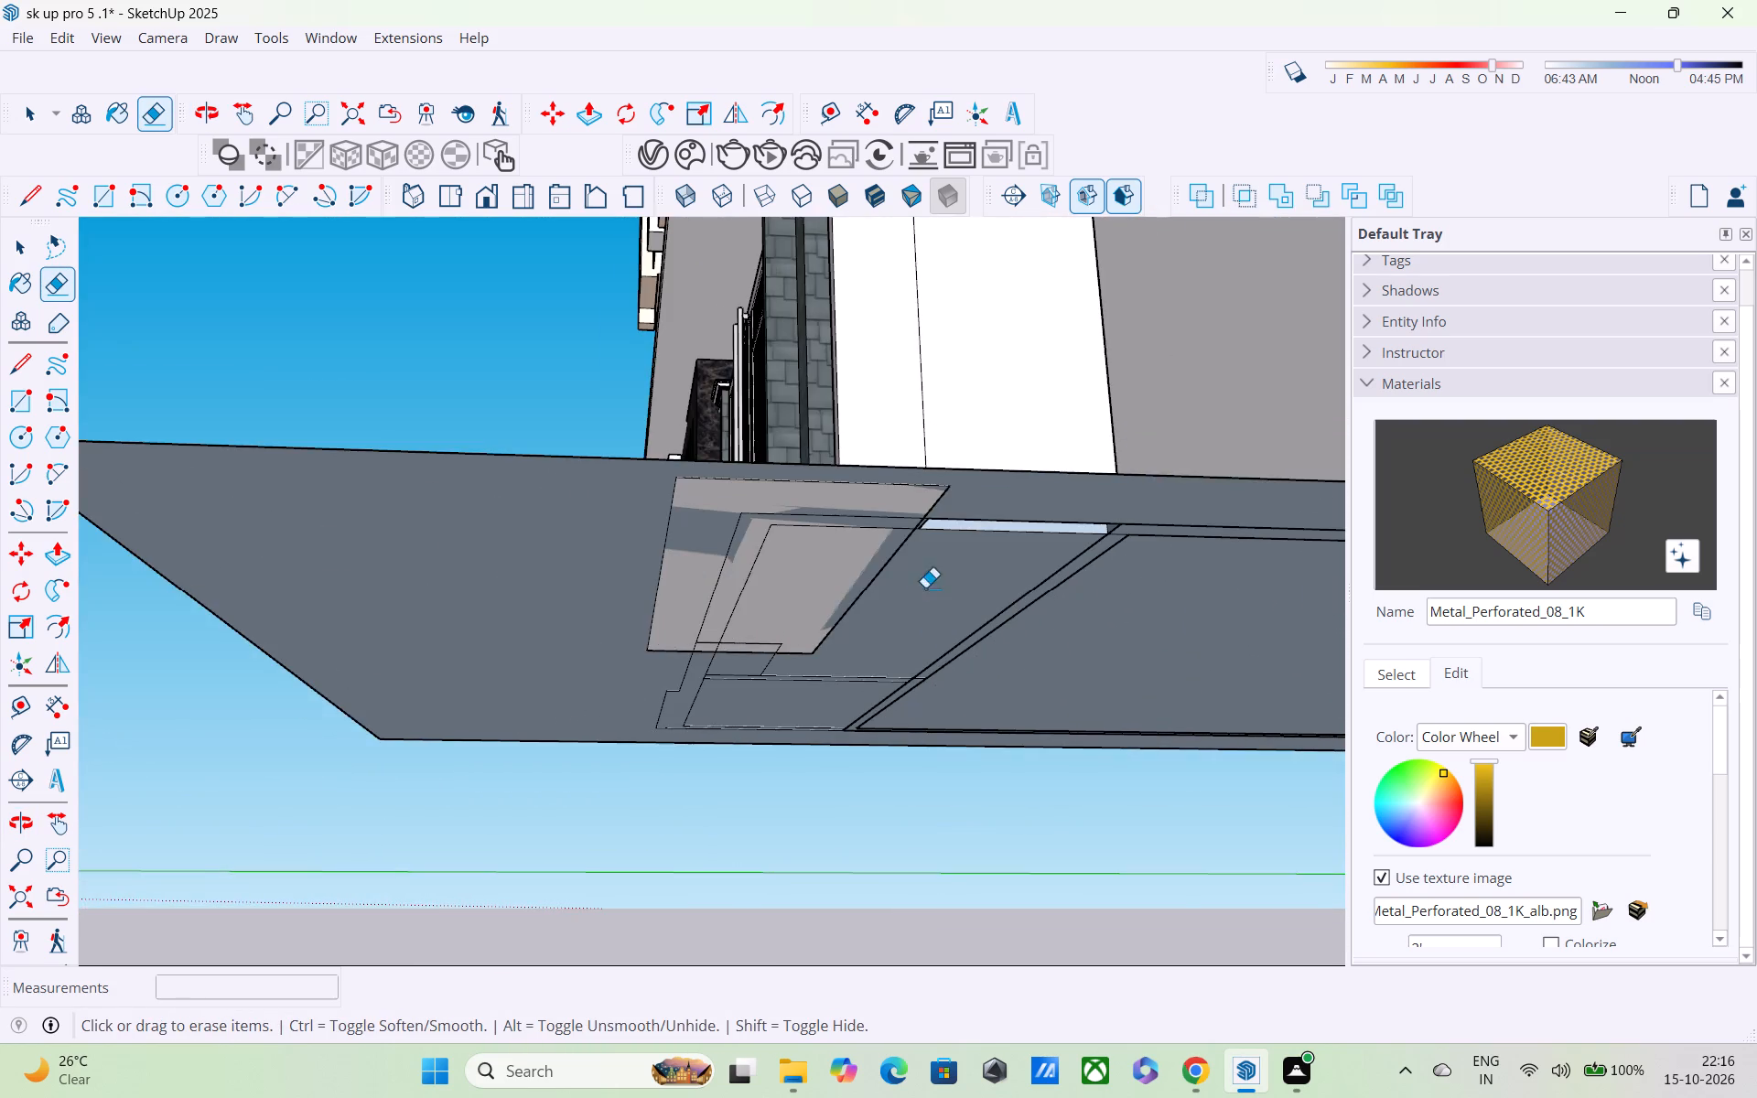
middle_click_drag(925, 587, 926, 751)
scroll(926, 758, "up", 5)
scroll(940, 830, "up", 9)
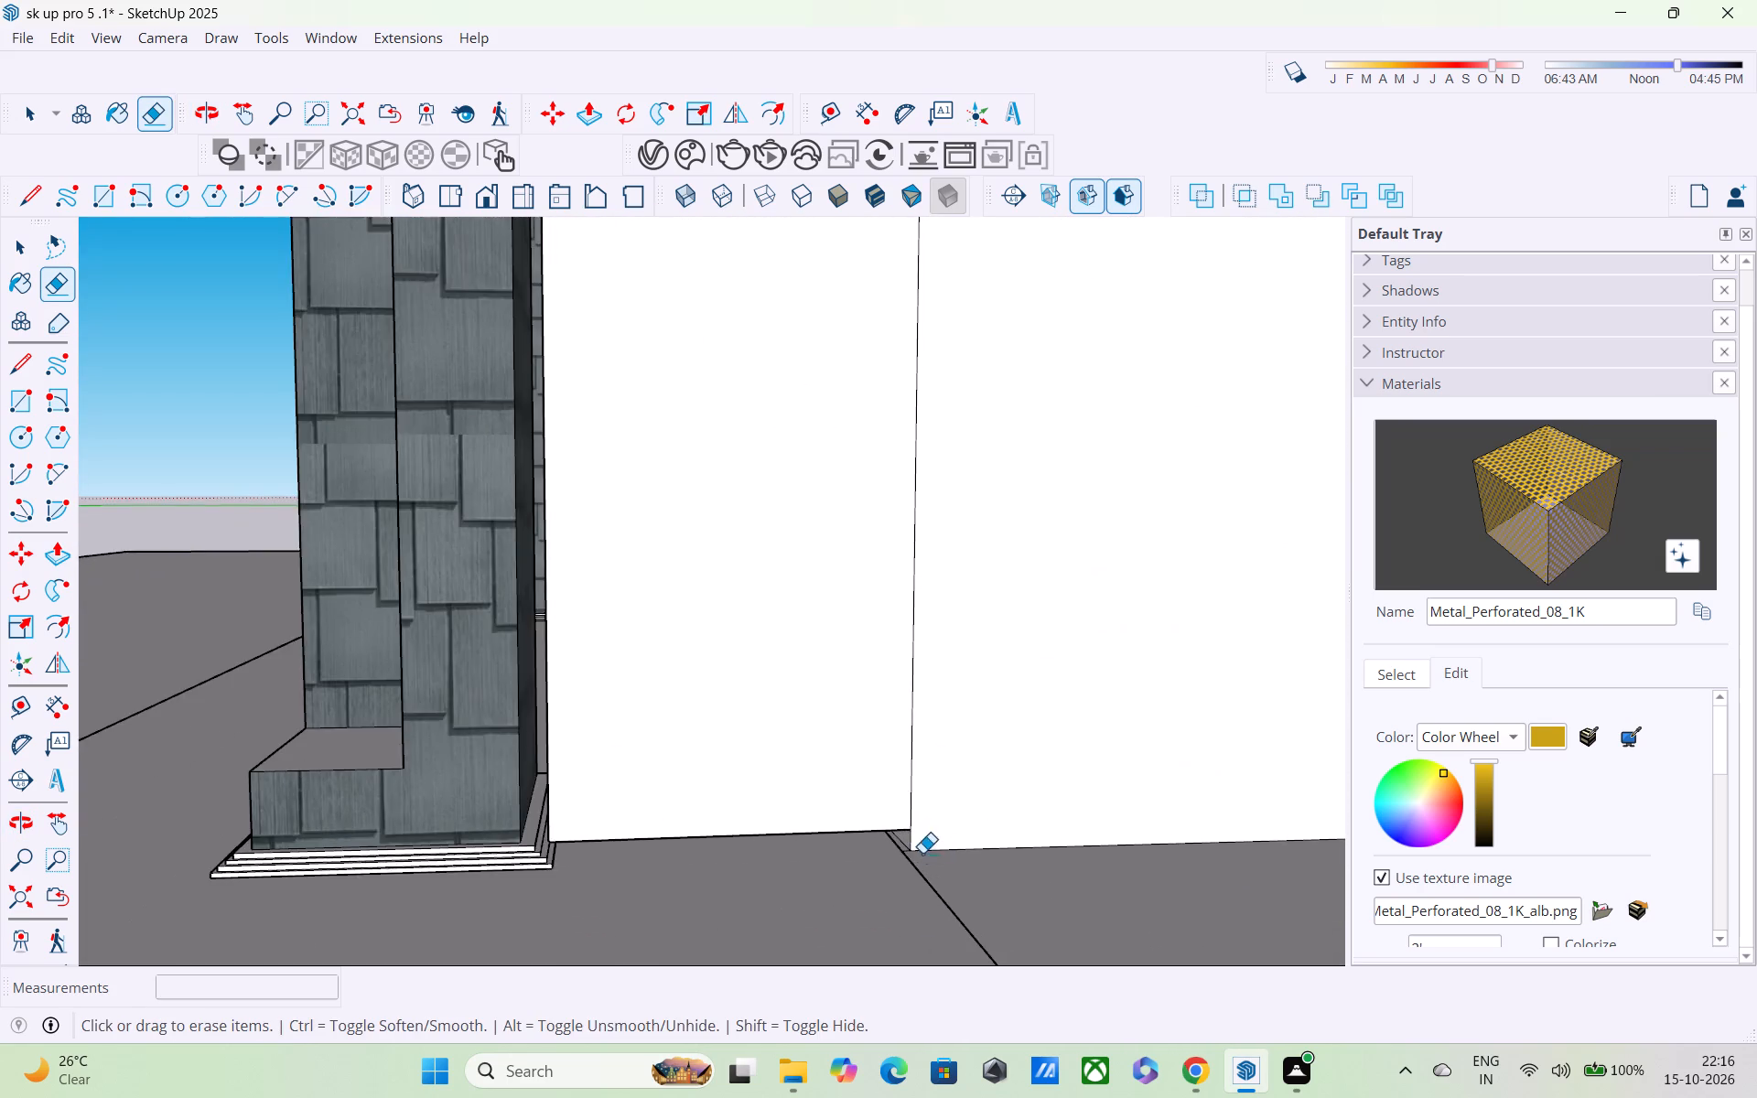
middle_click_drag(920, 846, 901, 854)
scroll(895, 783, "up", 10)
scroll(927, 858, "up", 4)
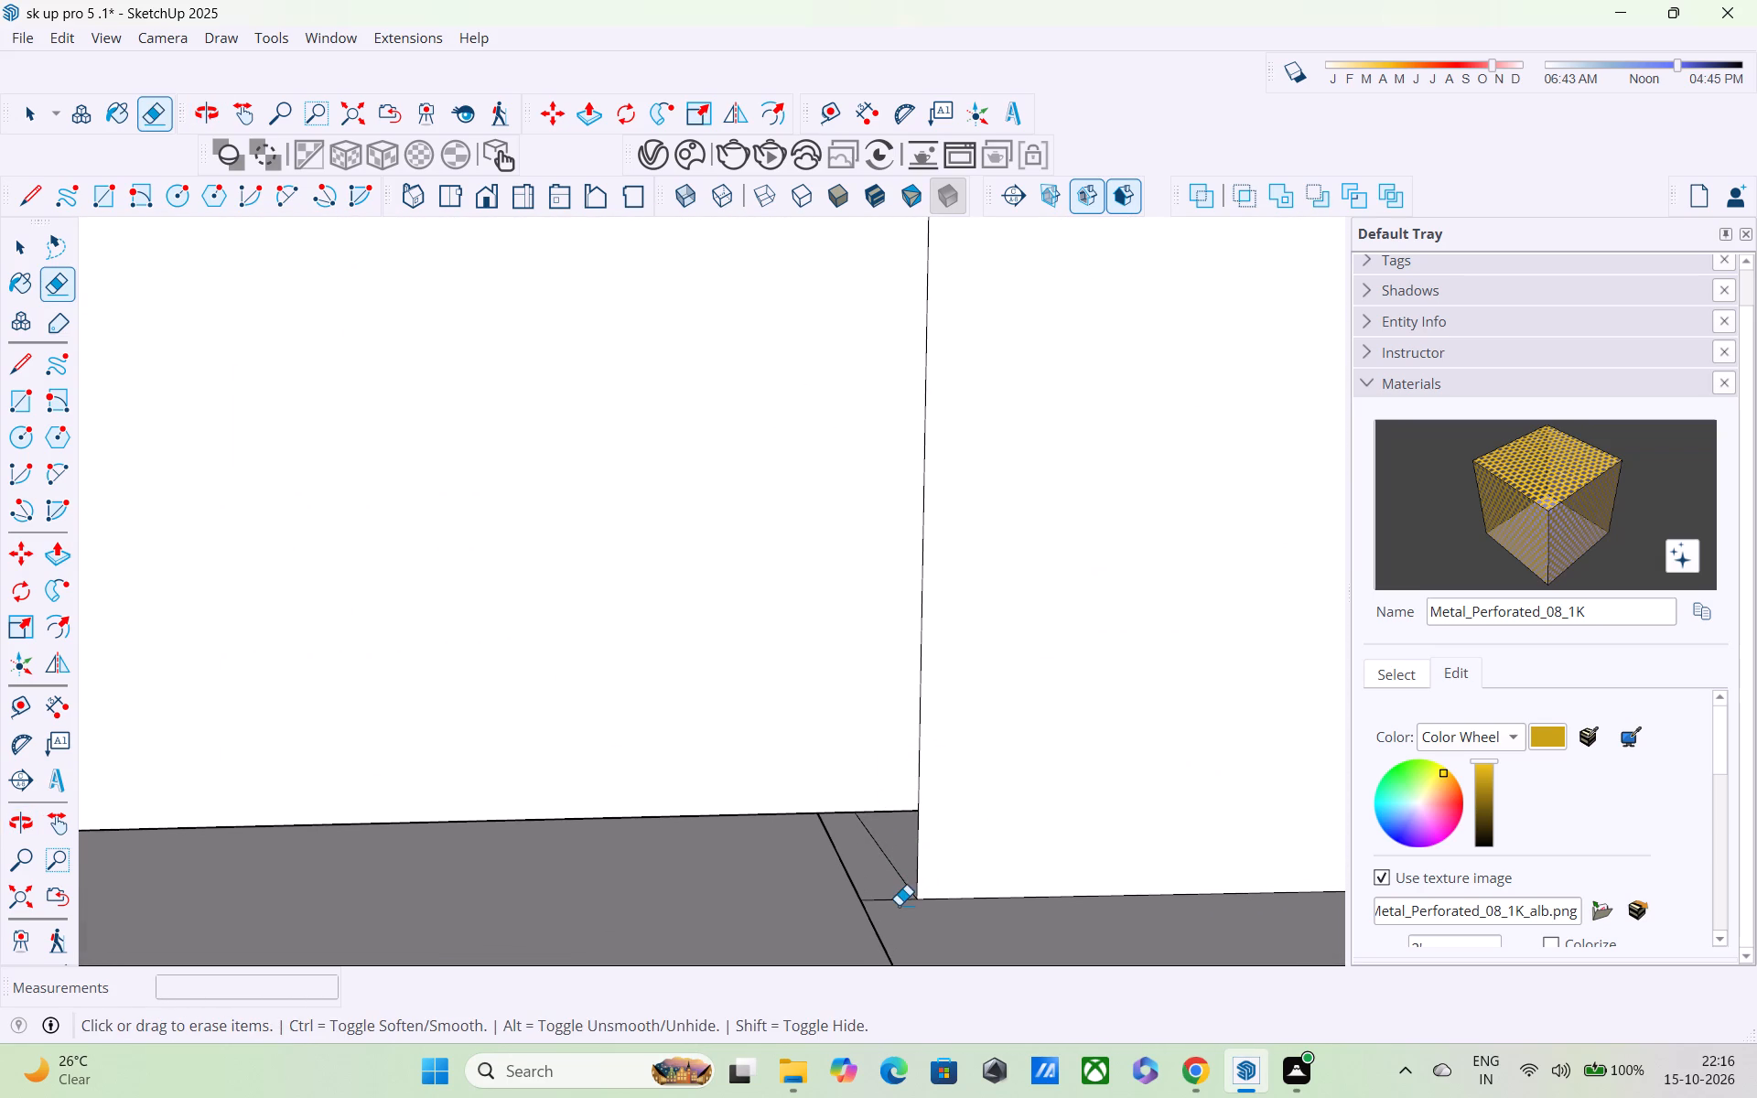
left_click(897, 898)
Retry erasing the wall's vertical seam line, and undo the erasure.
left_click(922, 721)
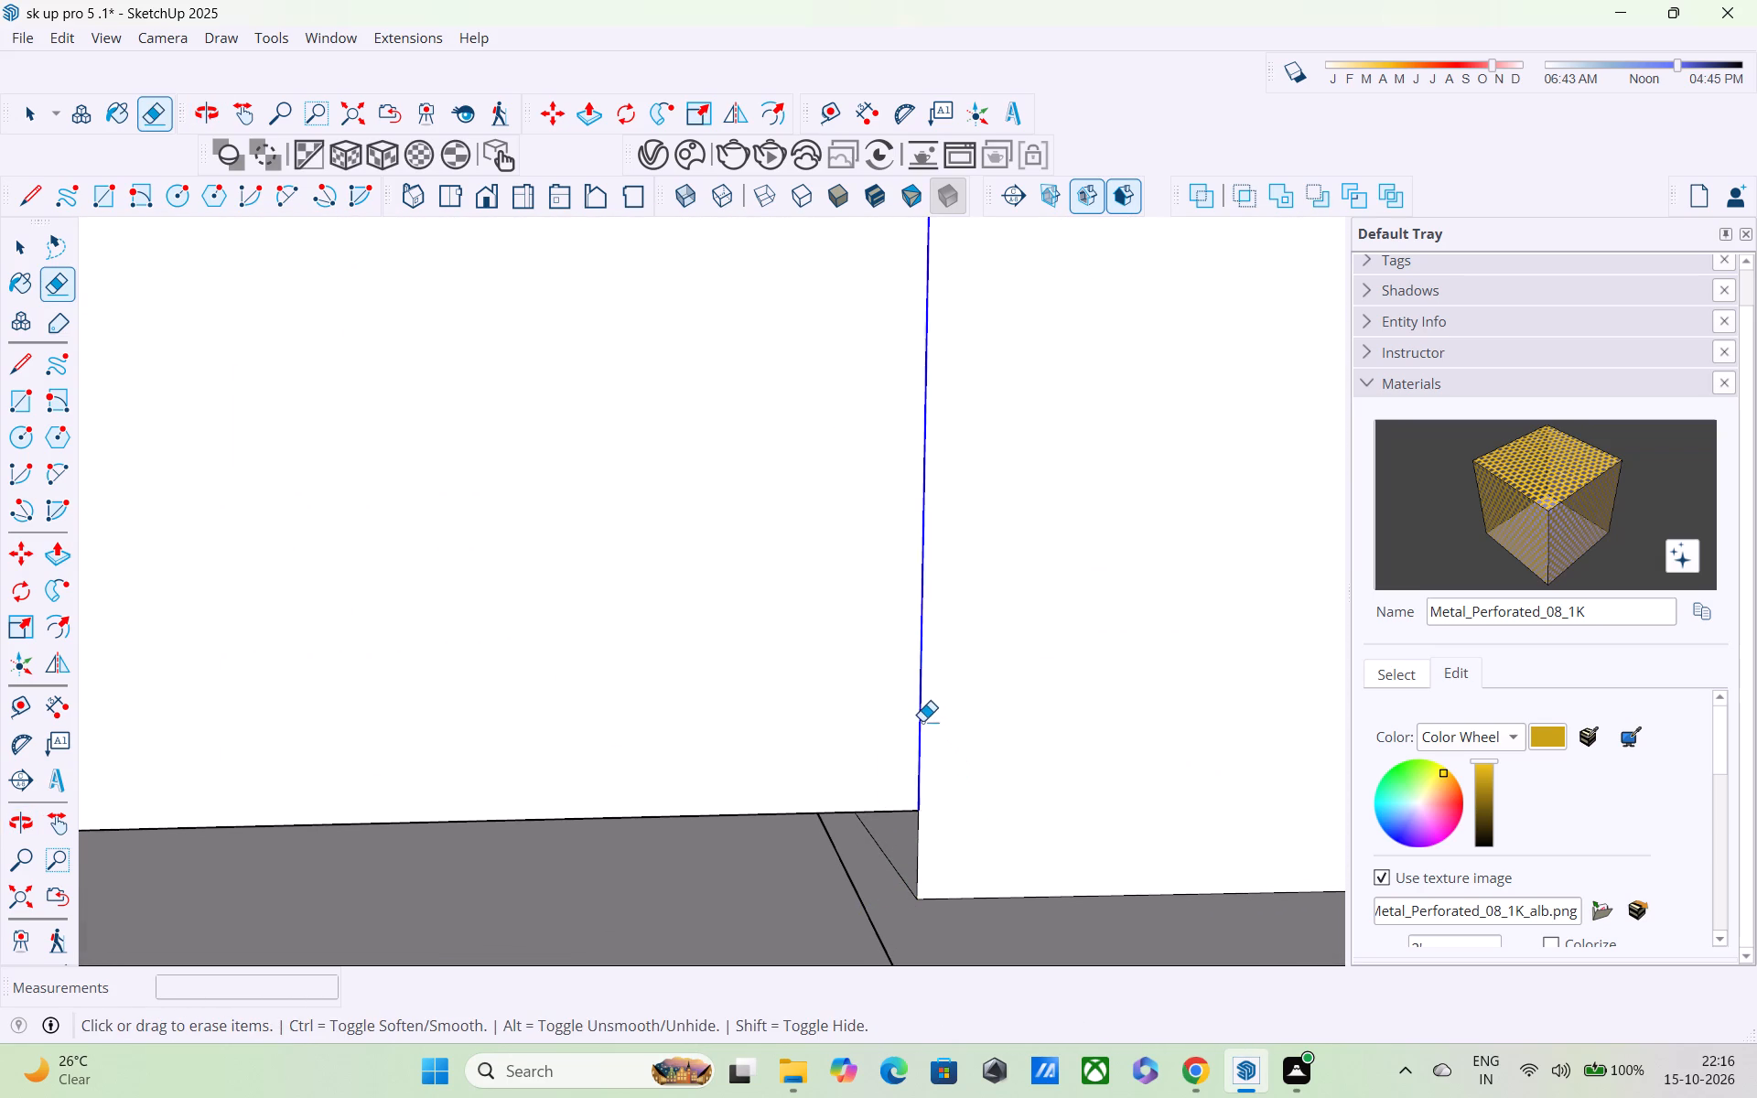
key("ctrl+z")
Sample Marble_07_1K from the black panel beside the gate and paint both parts of the new wall's outer side.
scroll(916, 710, "down", 17)
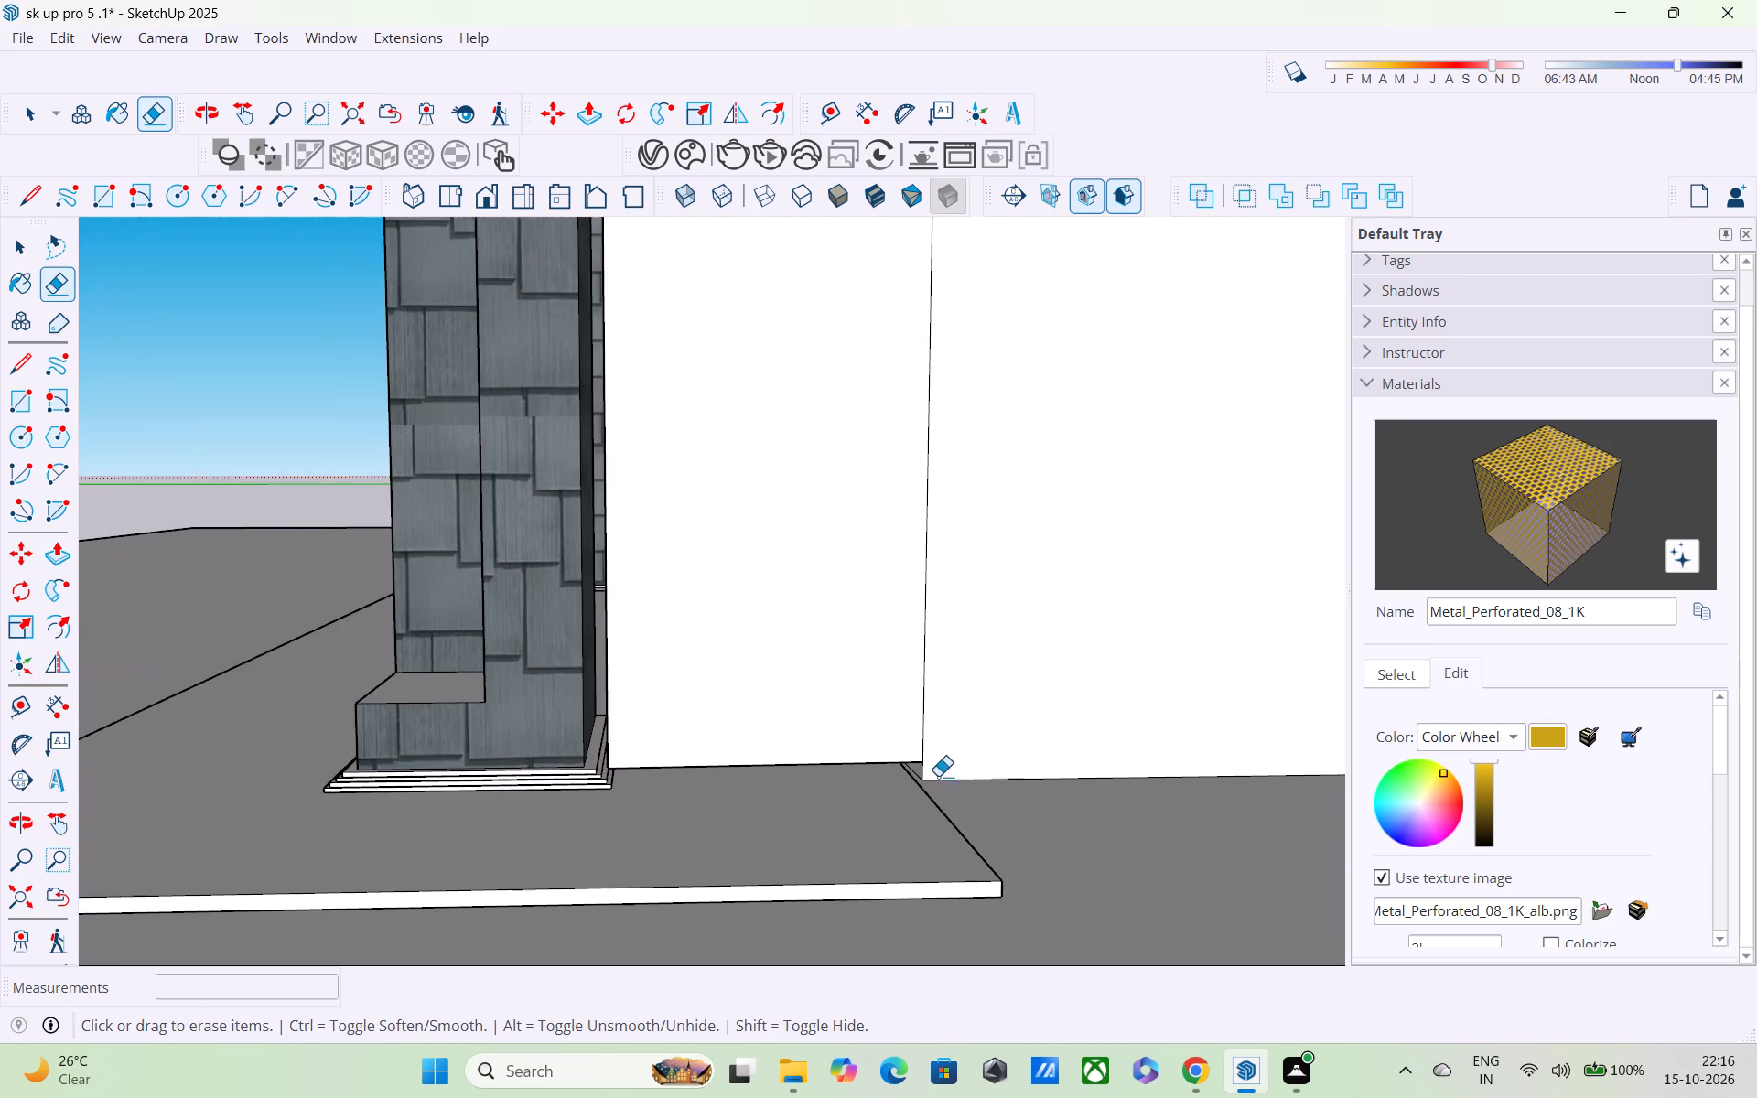
scroll(942, 808, "down", 3)
scroll(877, 815, "down", 1, "shift")
middle_click_drag(878, 820, 1204, 996, "shift")
scroll(1206, 988, "up", 1)
scroll(1150, 892, "down", 5)
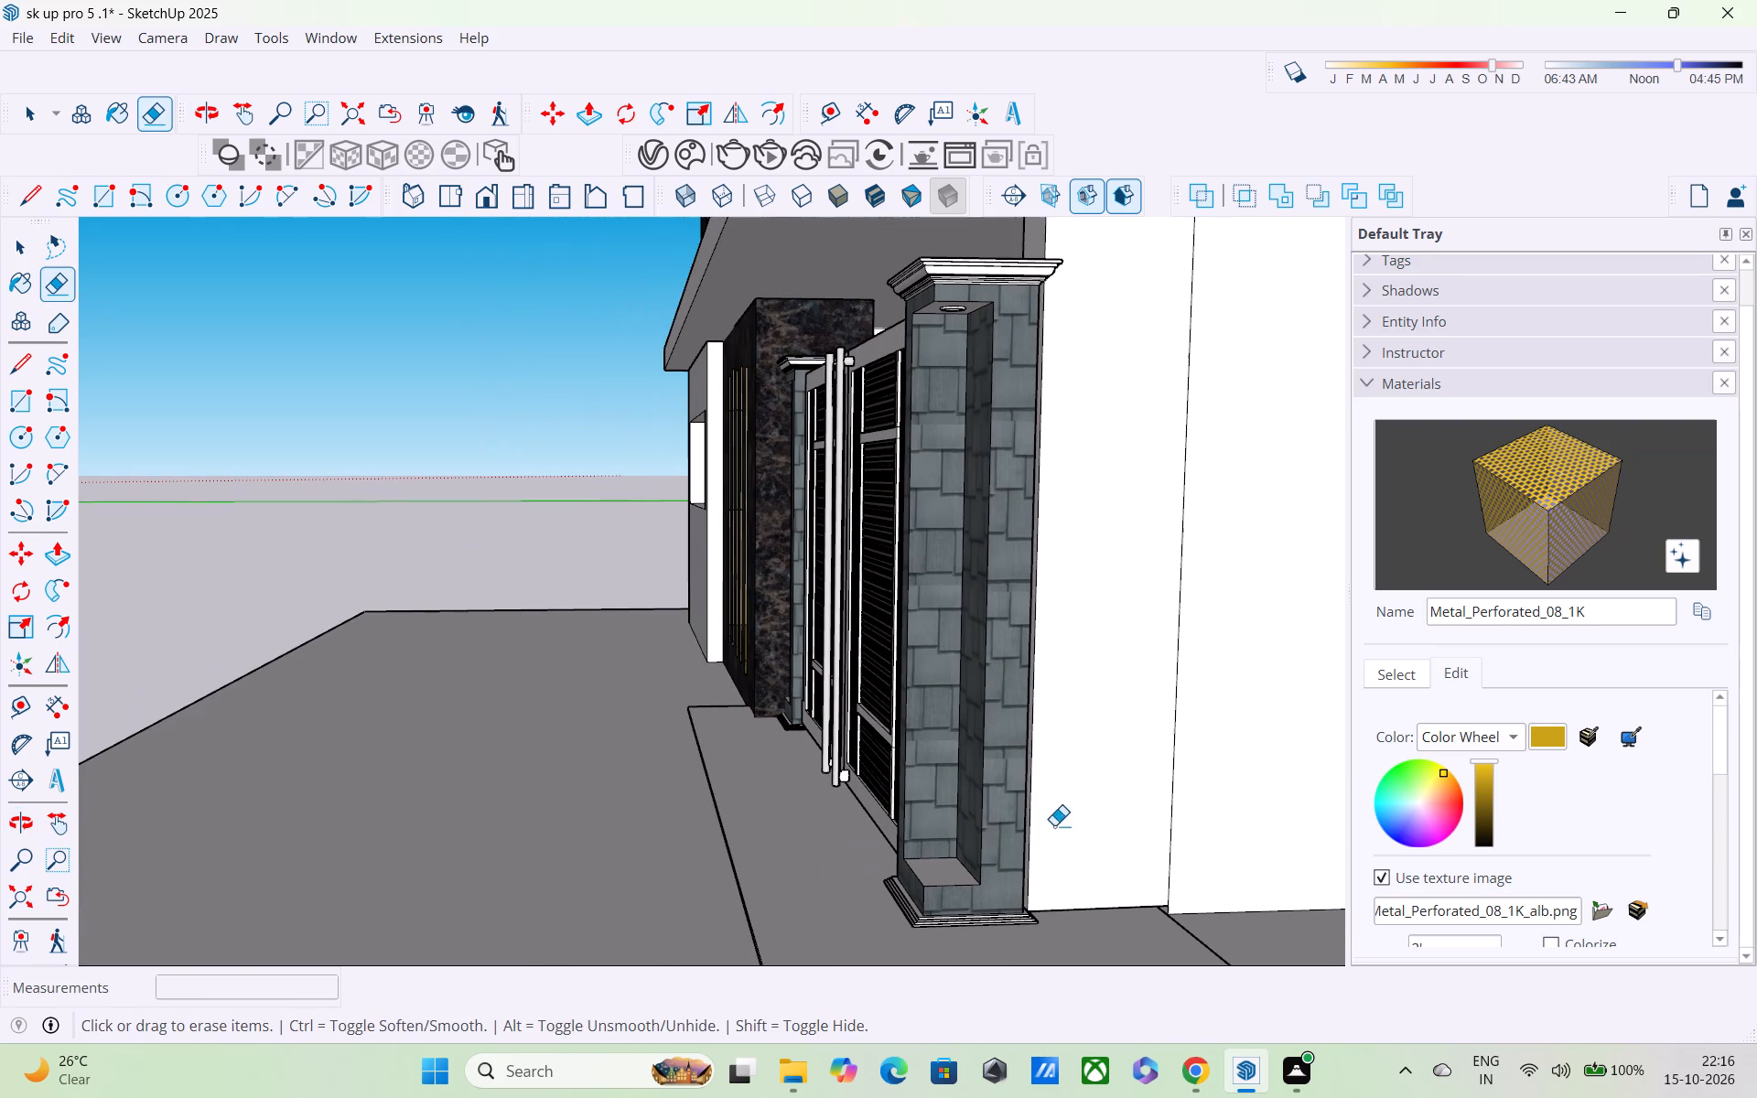
scroll(817, 549, "down", 2)
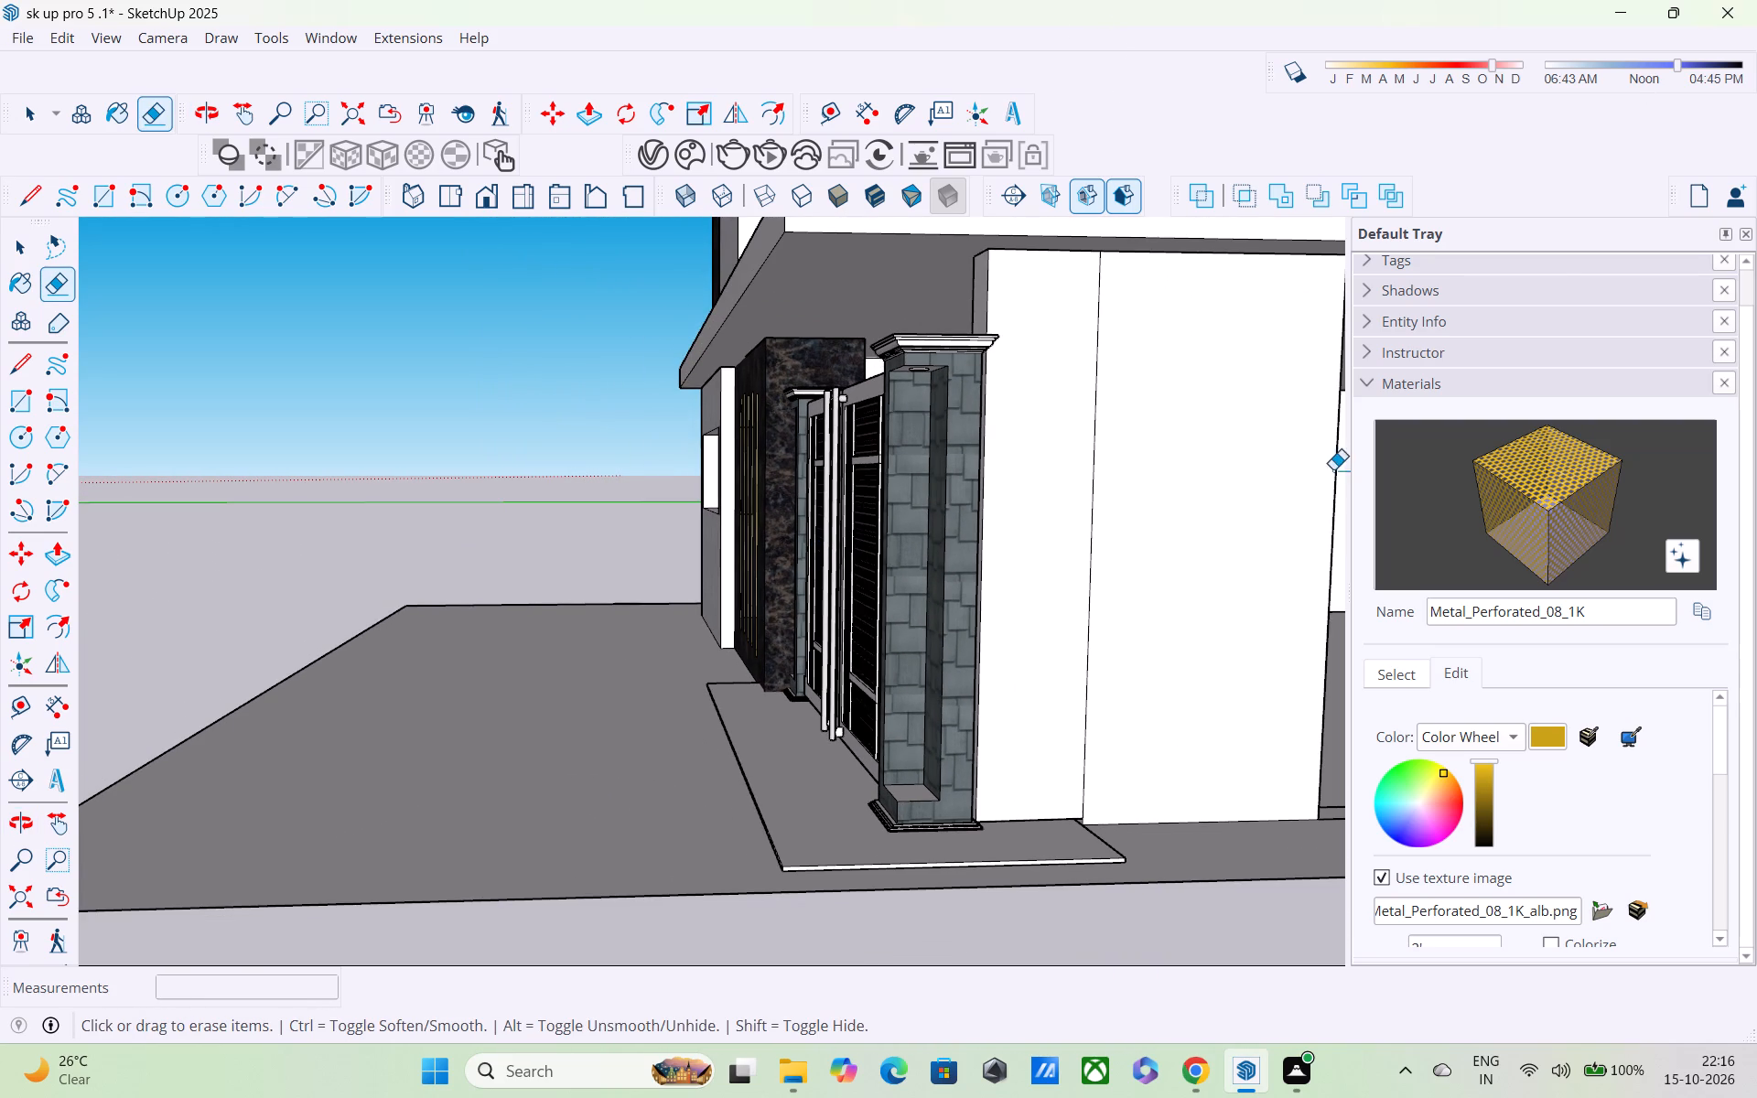
left_click(1396, 681)
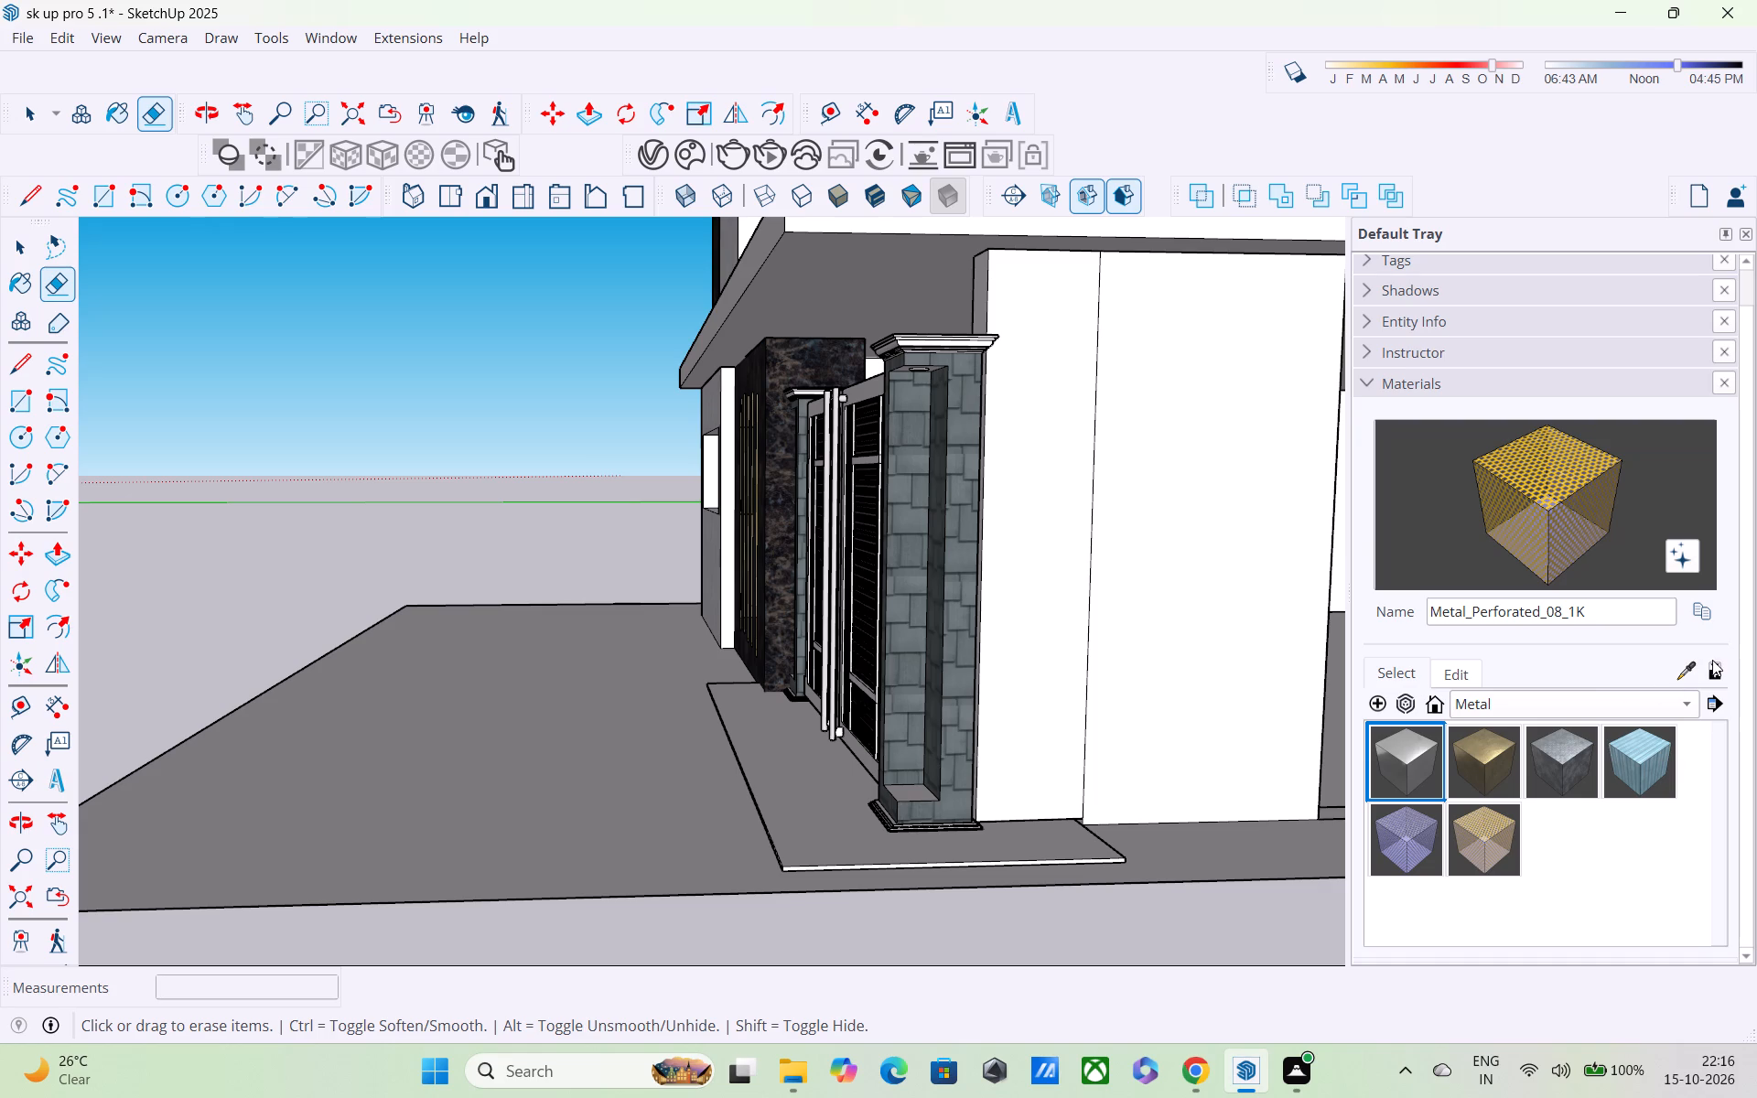
left_click(1692, 674)
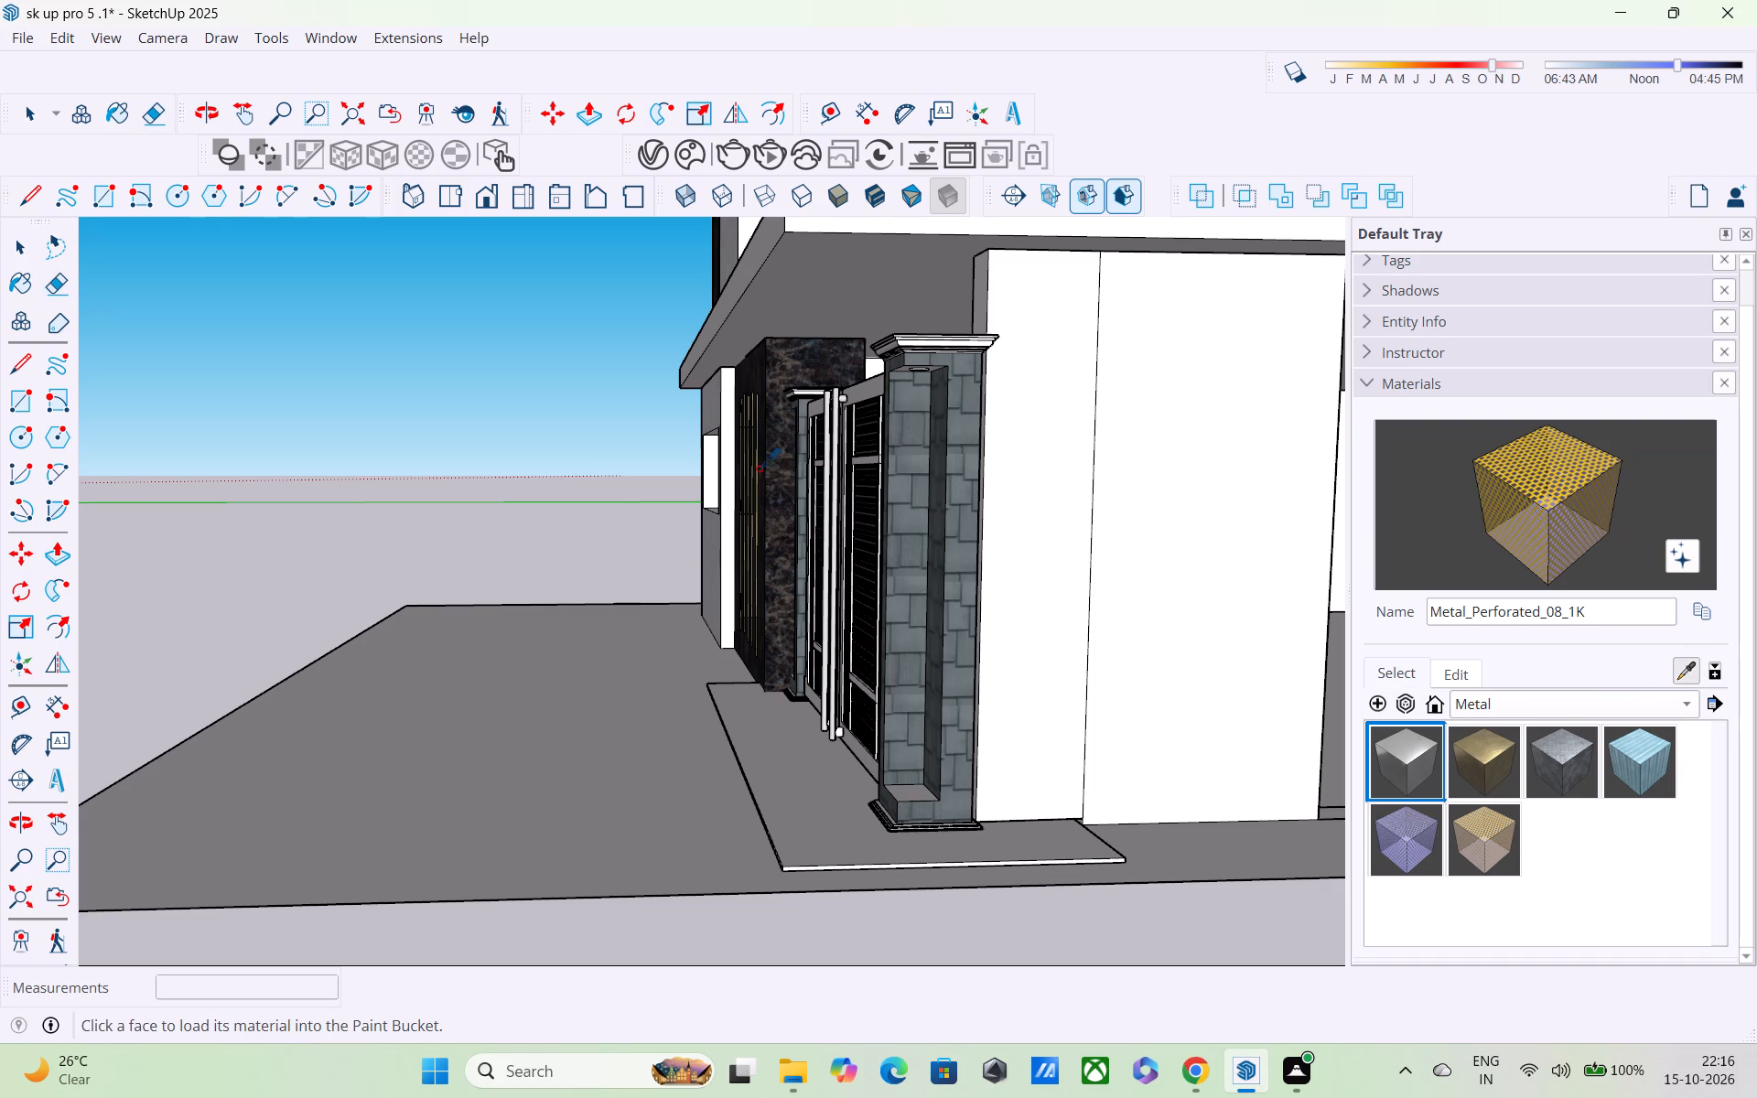
left_click(786, 456)
left_click(1054, 468)
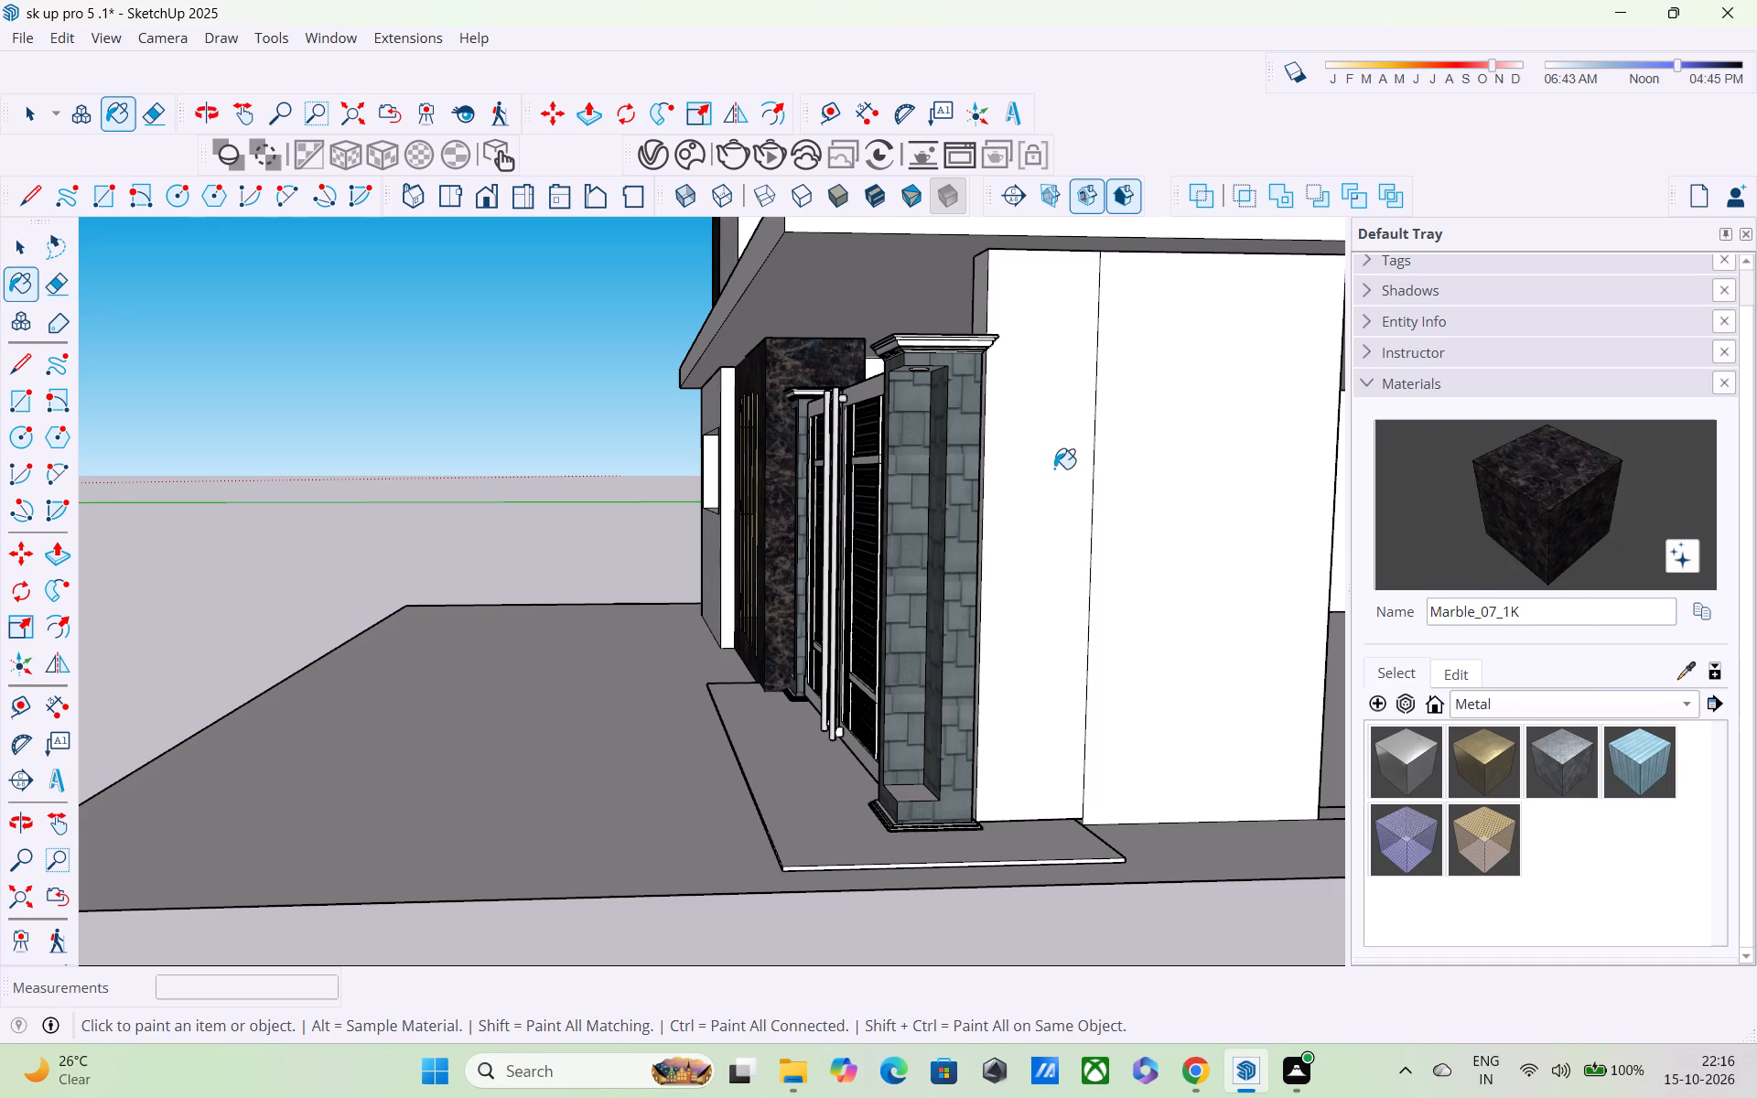
left_click(1111, 466)
Paint the new wall's gate-side faces and its rear end face with the same Marble_07_1K.
middle_click_drag(1140, 459, 1444, 708)
middle_click_drag(1245, 540, 1245, 480)
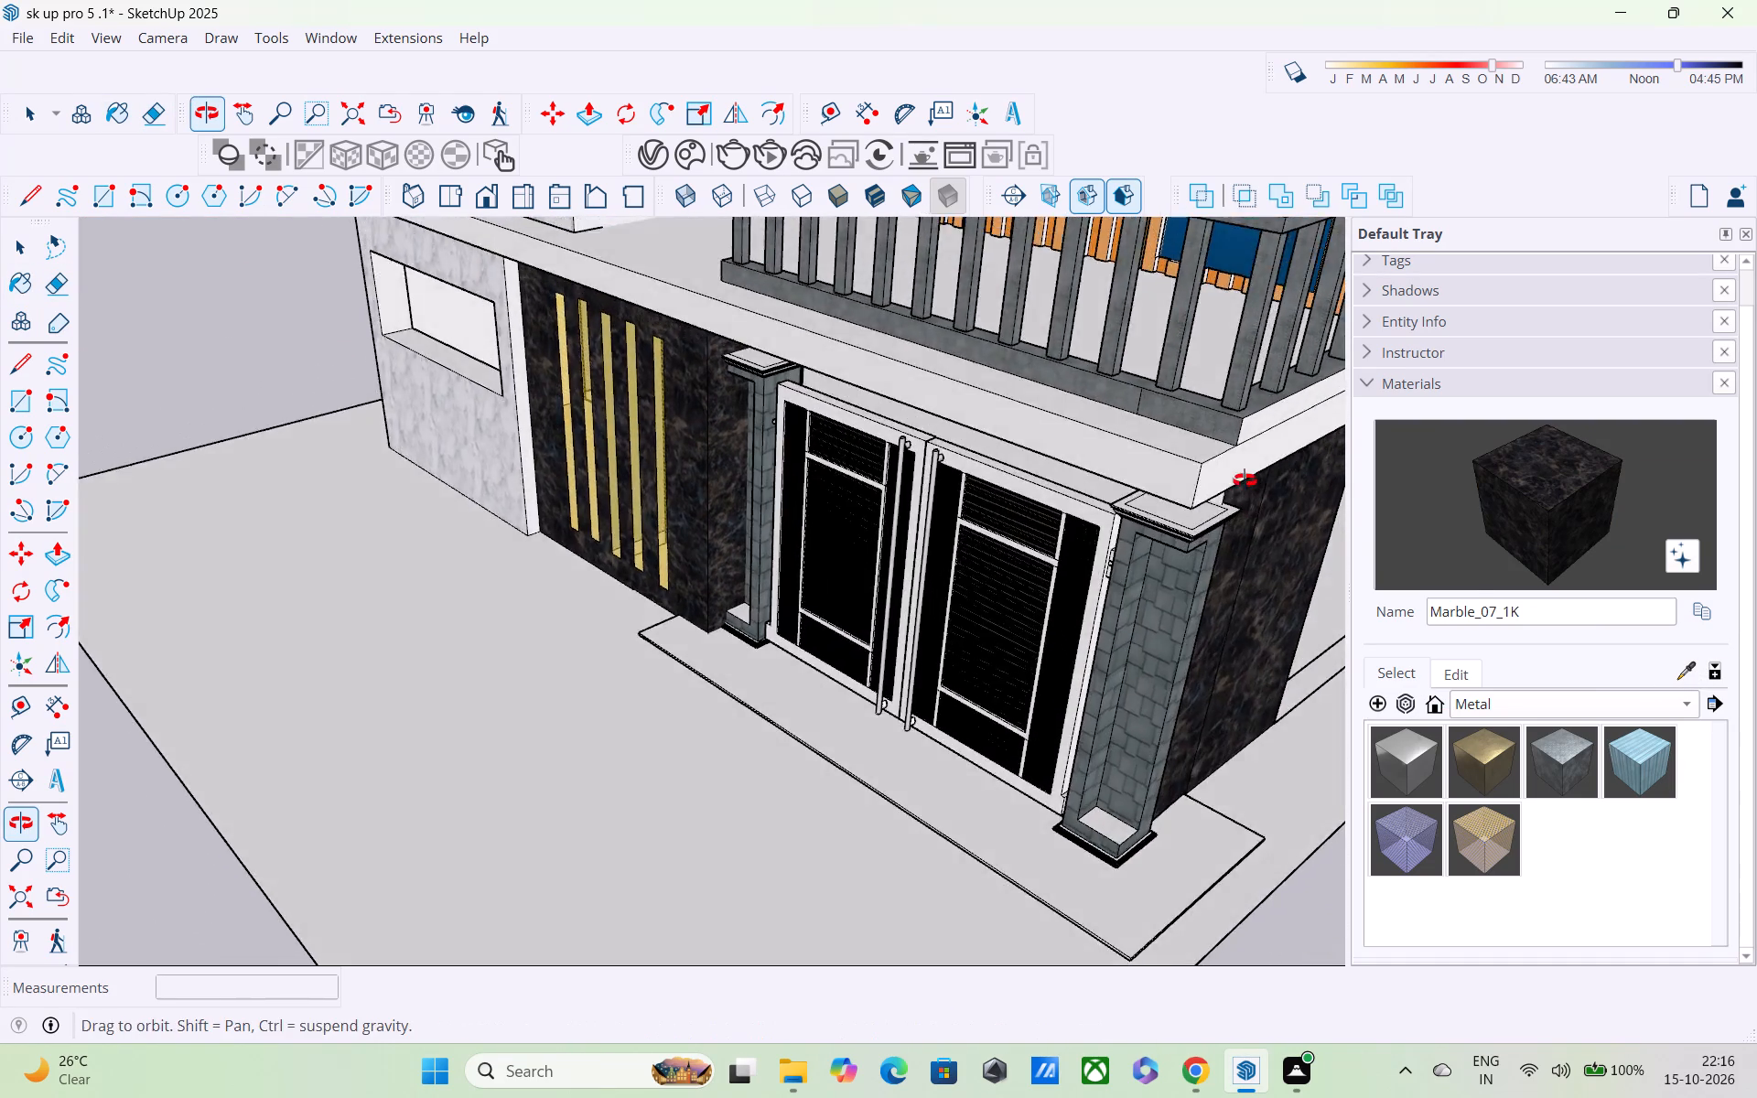
middle_click_drag(1245, 480, 1325, 355)
left_click(1208, 363)
middle_click_drag(1211, 379, 1436, 415)
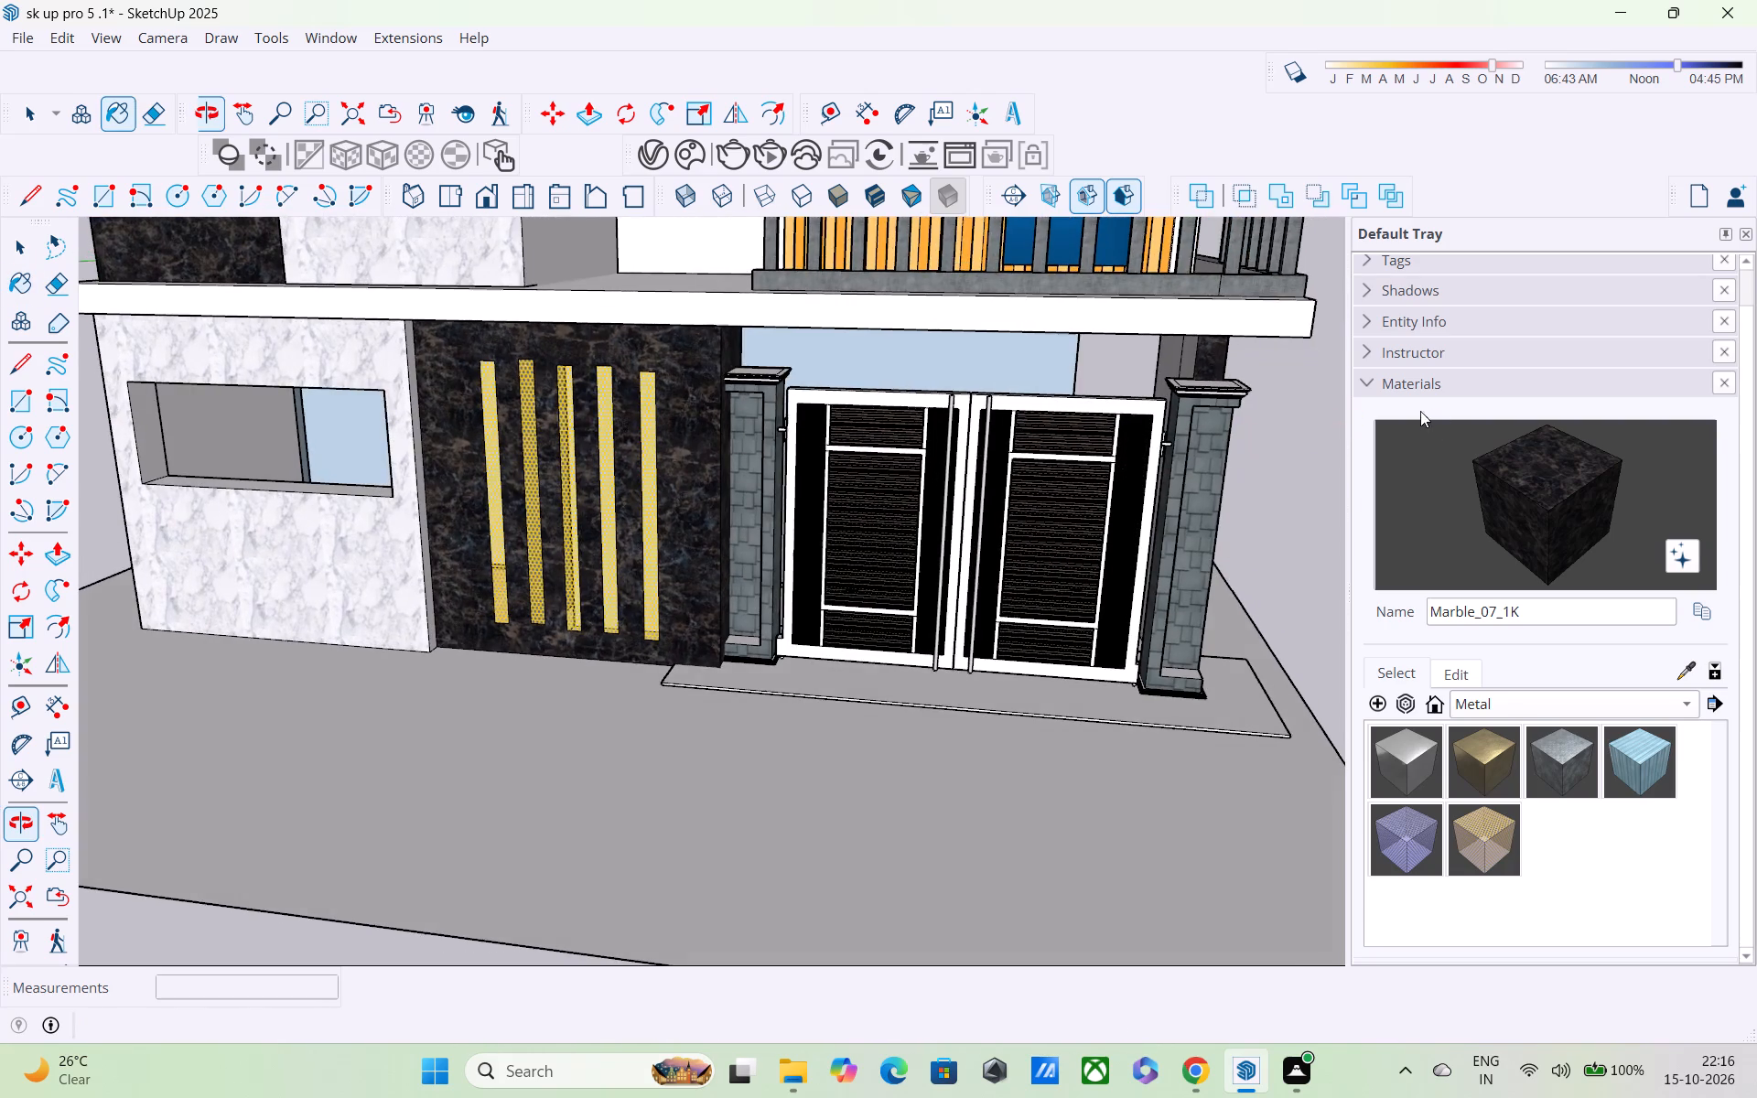
middle_click_drag(1000, 386, 1236, 377)
scroll(1159, 329, "up", 3)
left_click(1146, 331)
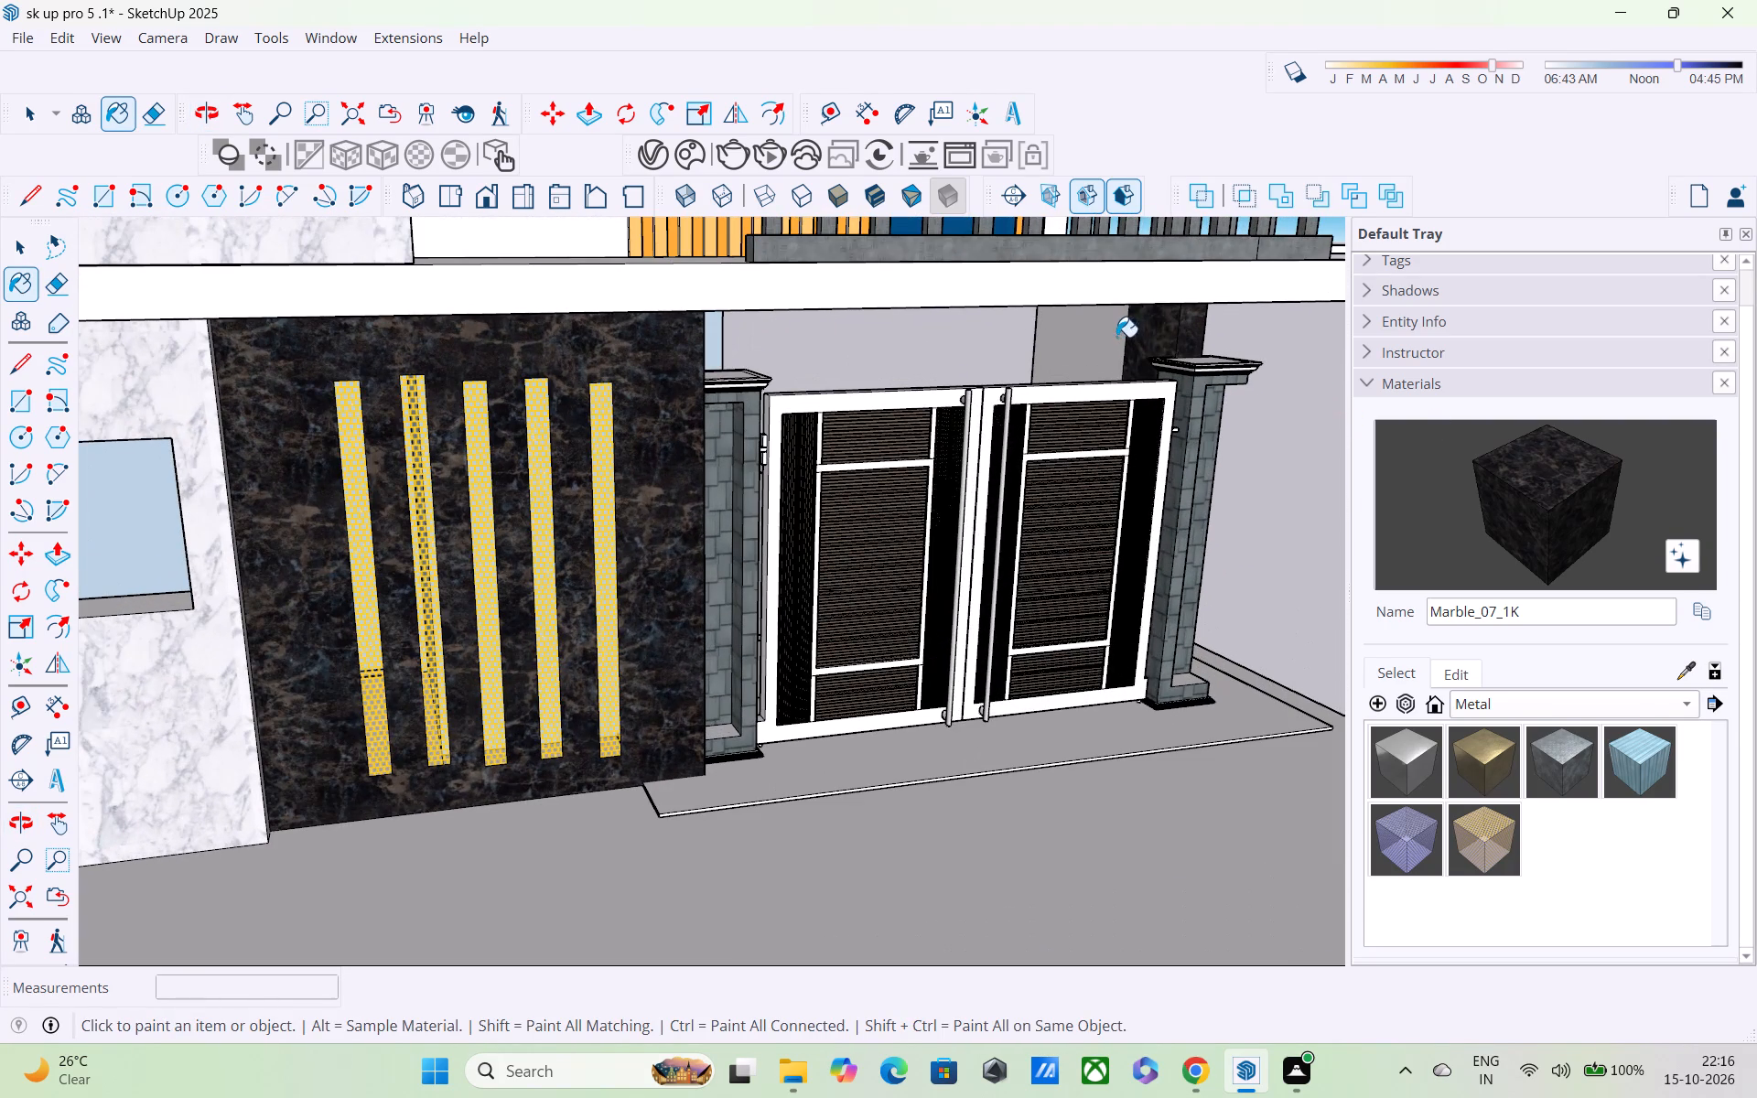
left_click(1116, 337)
middle_click_drag(1100, 355, 496, 359)
scroll(666, 542, "down", 3)
middle_click_drag(907, 559, 615, 425)
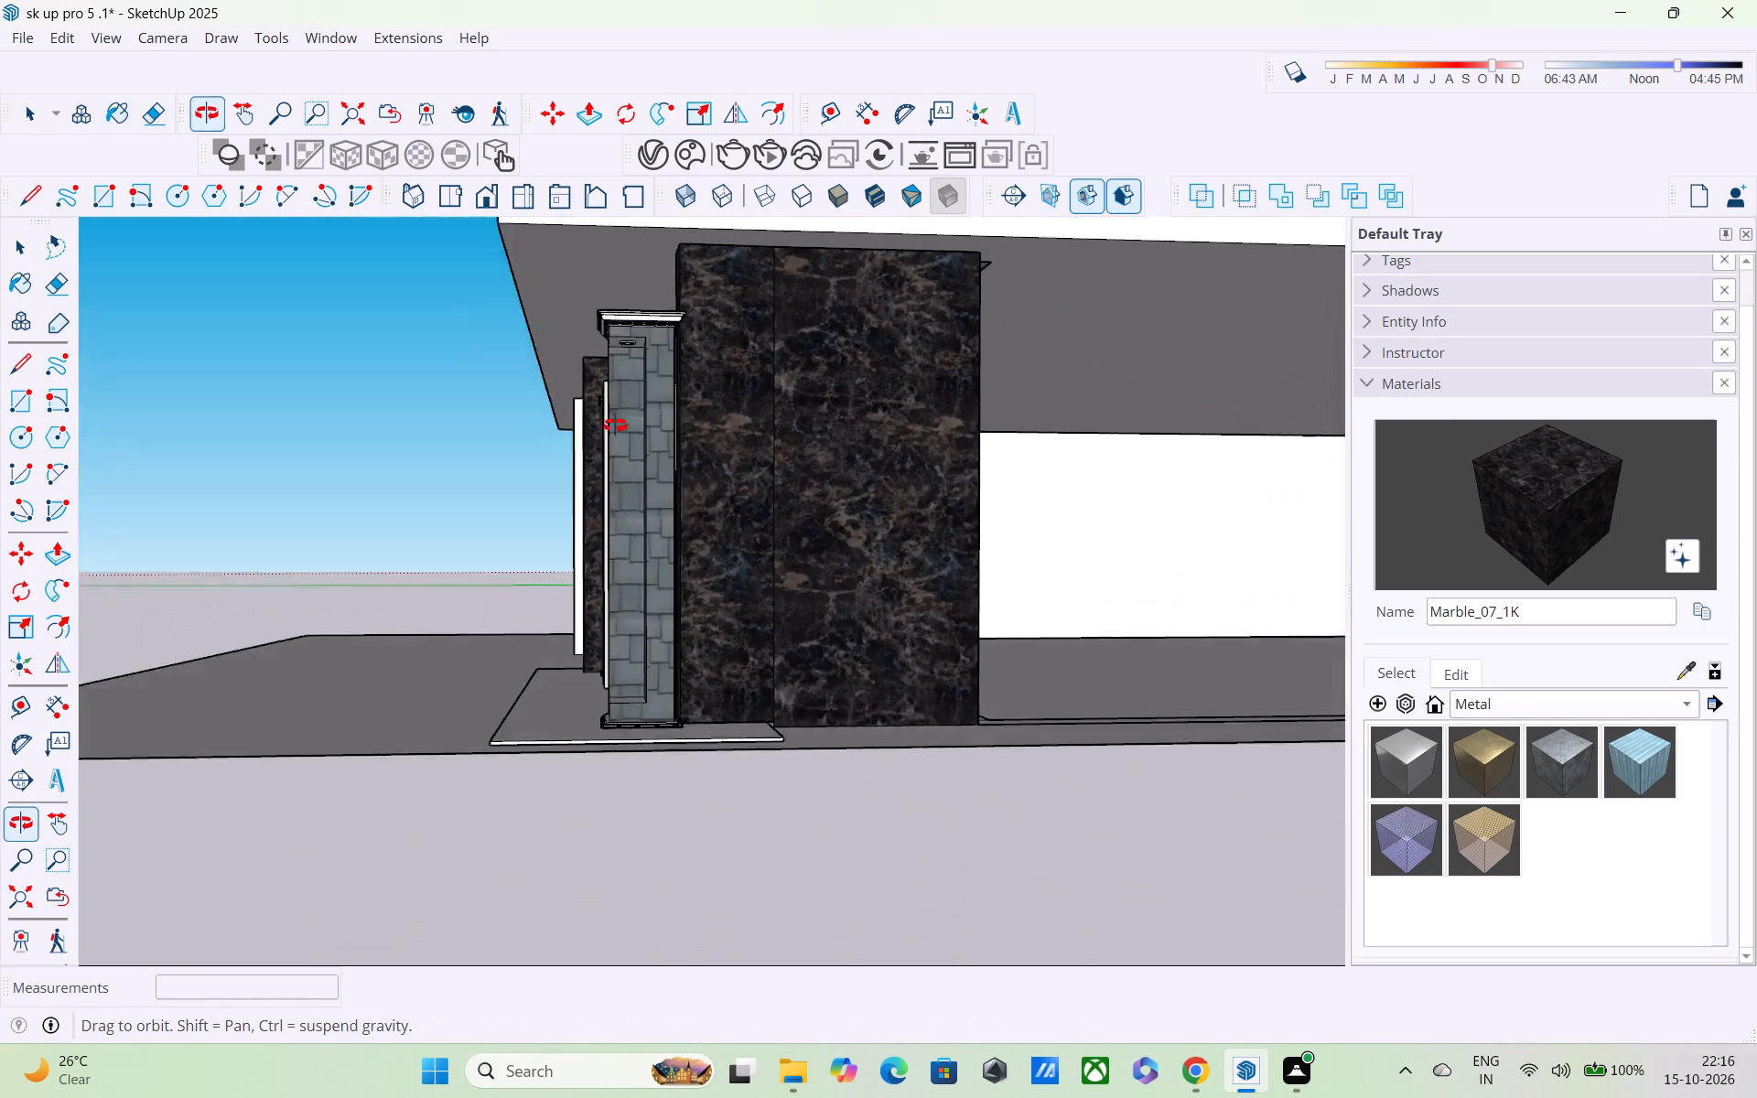
middle_click_drag(615, 425, 576, 425)
scroll(565, 425, "up", 1)
scroll(559, 444, "down", 1)
middle_click_drag(492, 516, 73, 540)
left_click(380, 518)
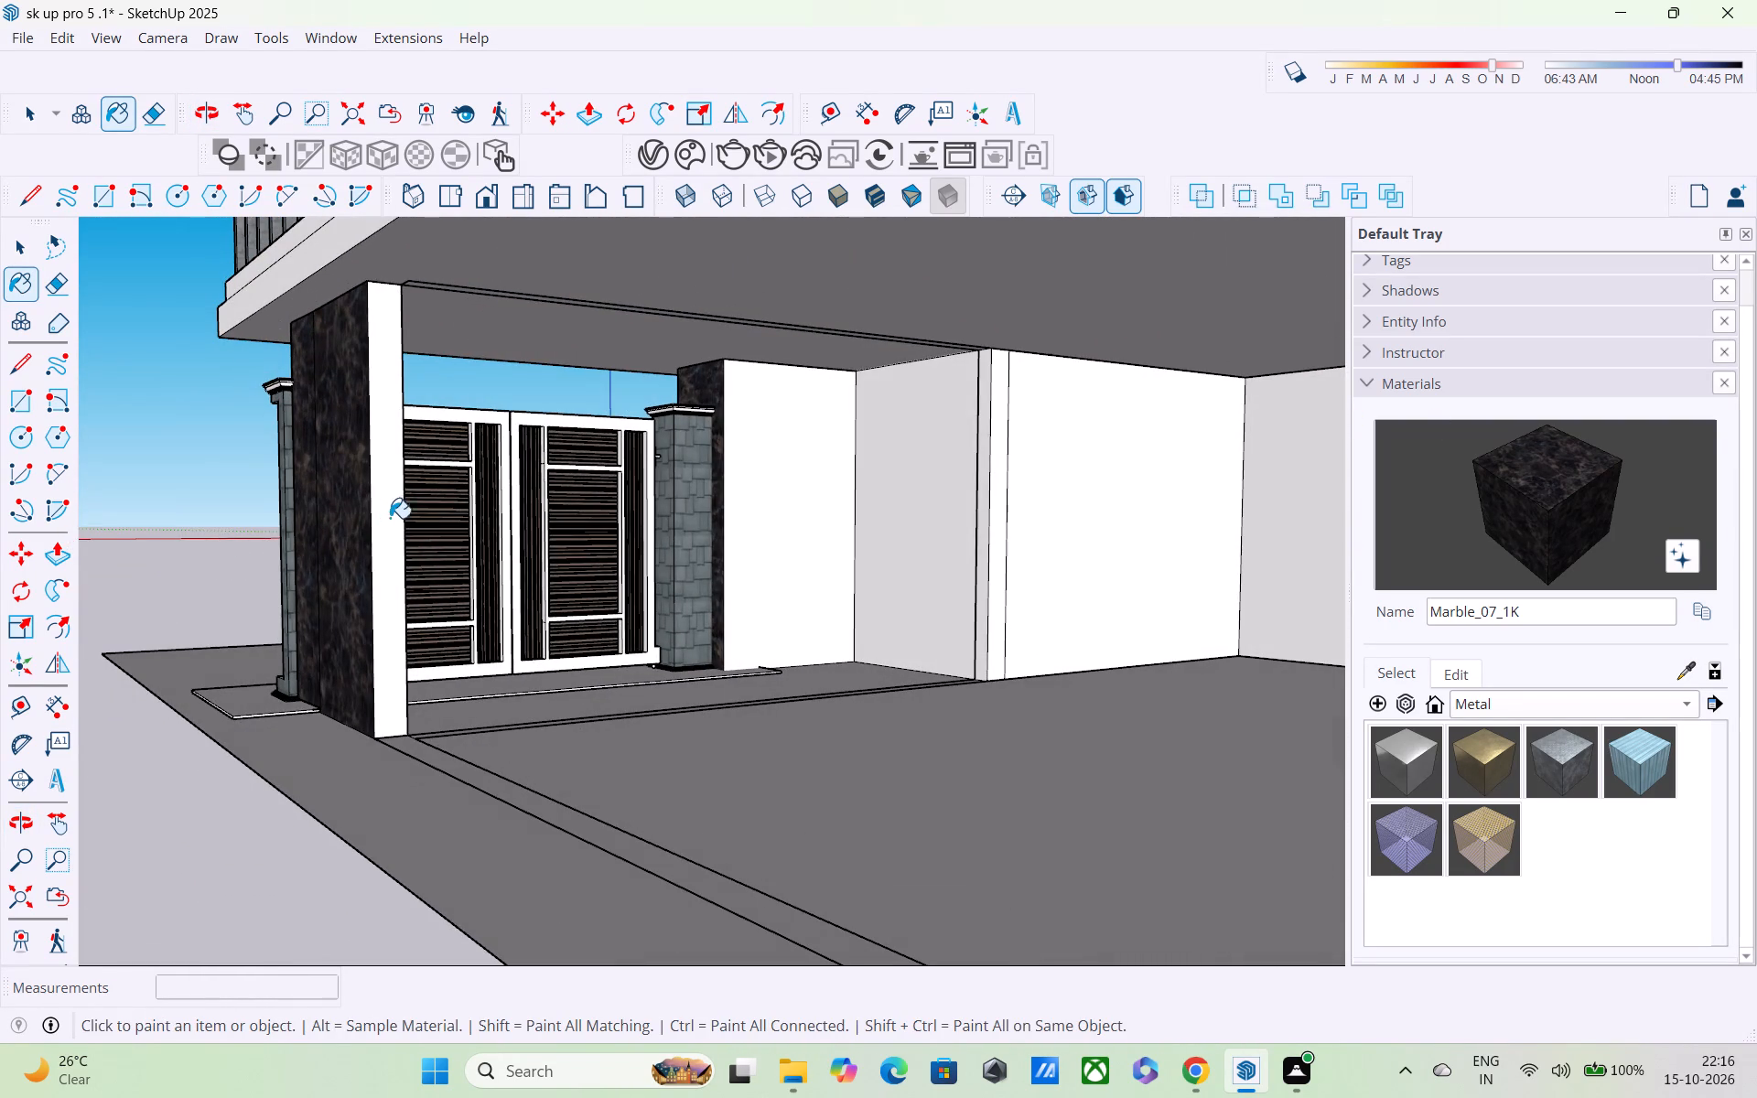
Examine the painted wall, the gate and the upper-floor facade from several angles.
middle_click_drag(413, 520, 1114, 532)
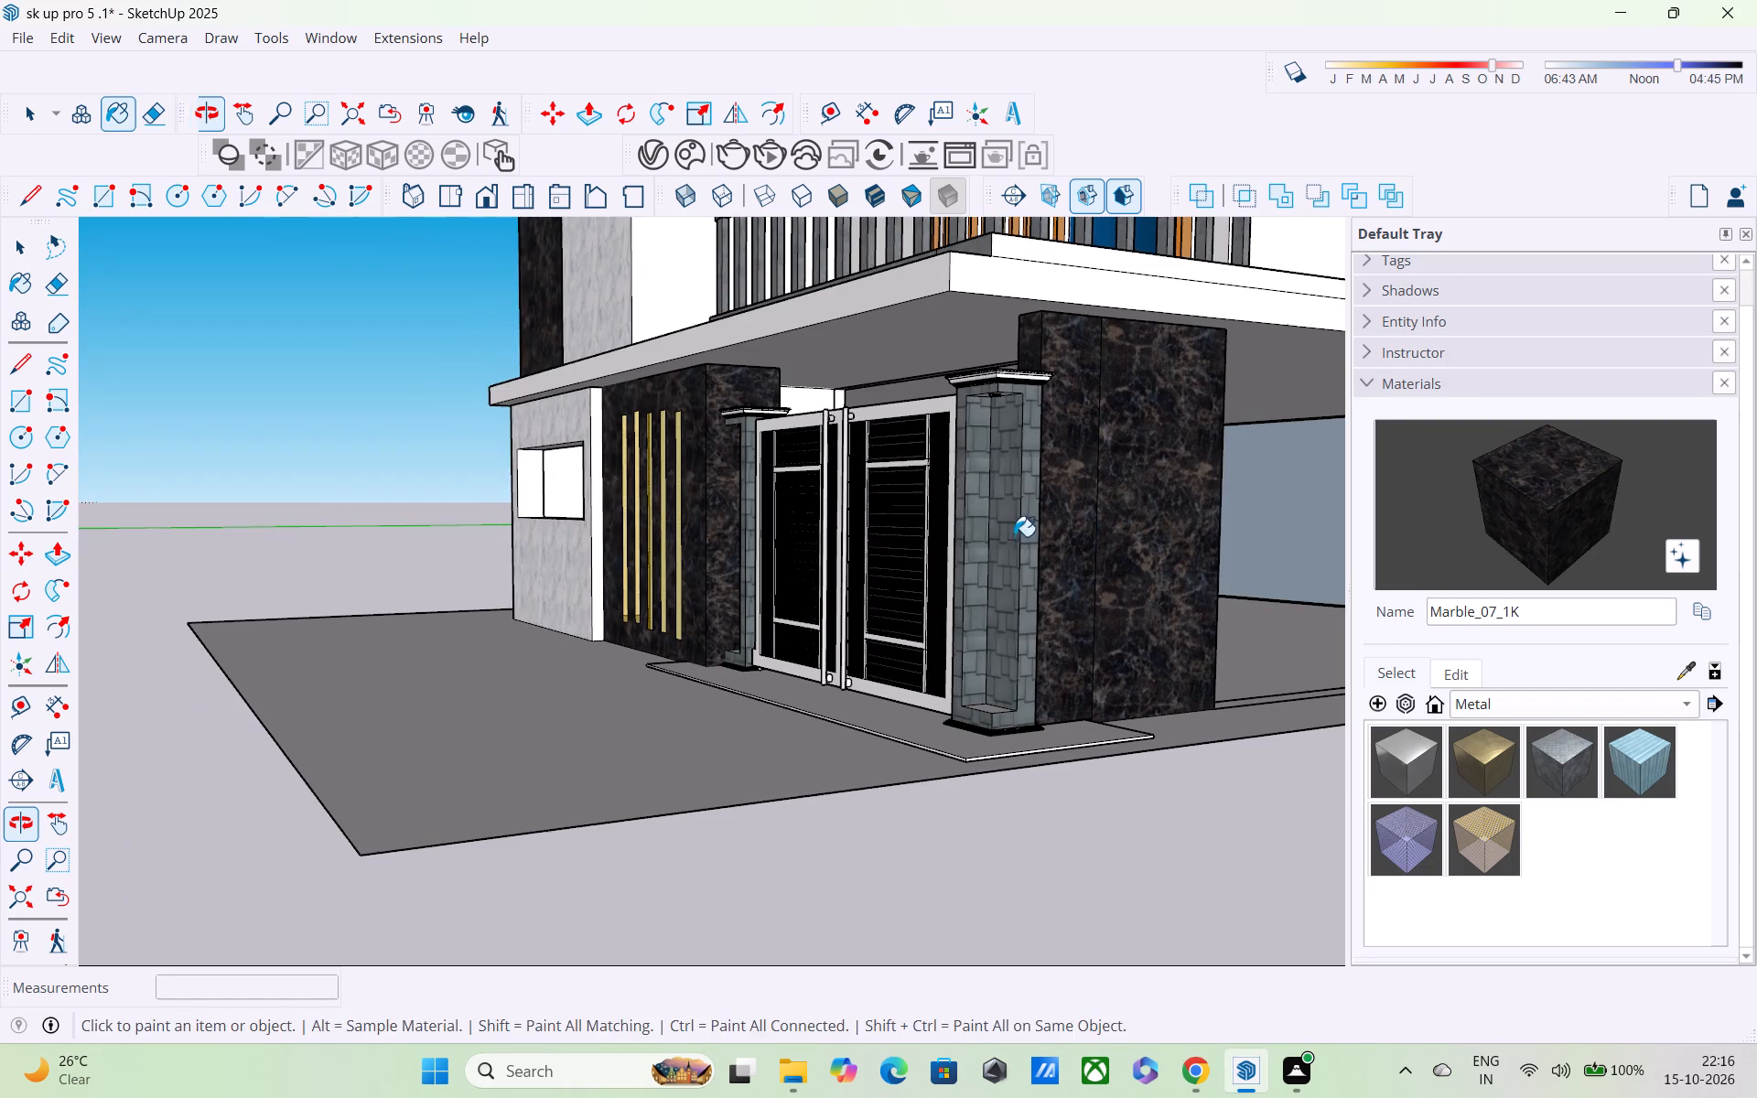
middle_click_drag(1024, 551, 1326, 597)
scroll(1244, 596, "down", 3)
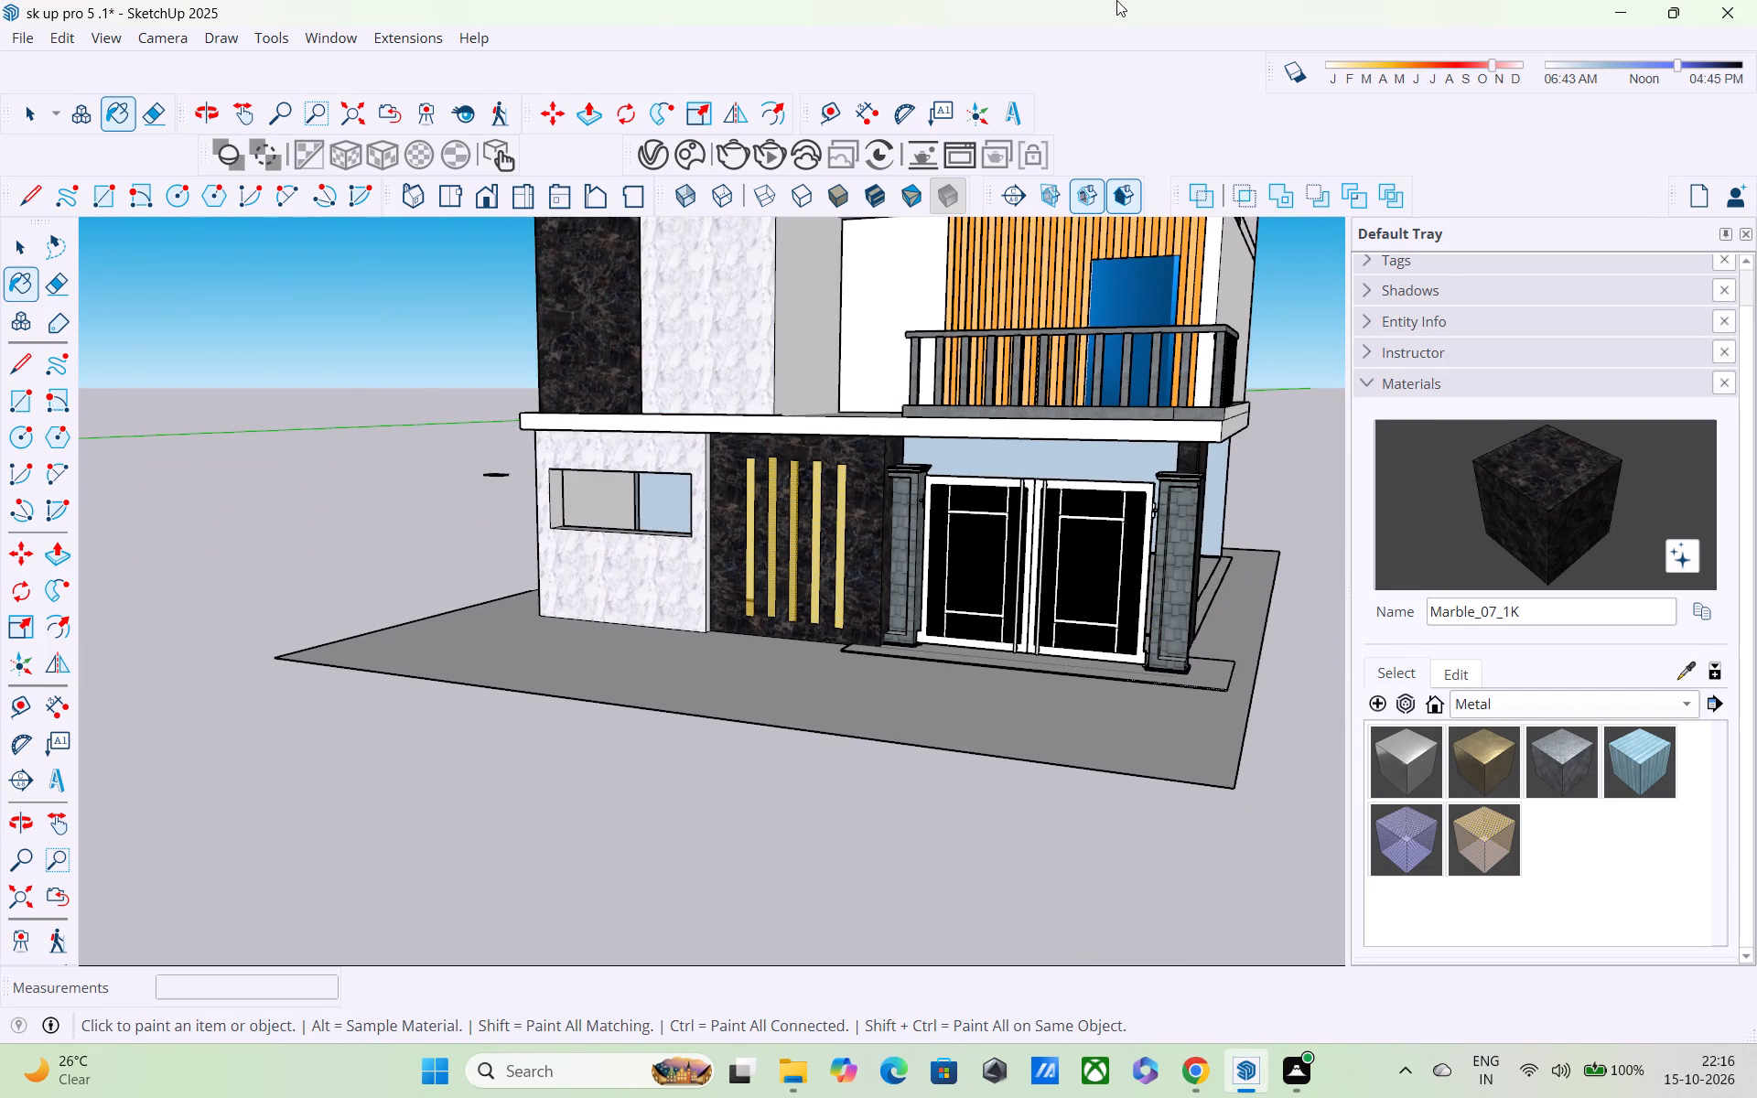
scroll(1116, 0, "down", 3)
middle_click_drag(1108, 7, 1133, 188, "shift")
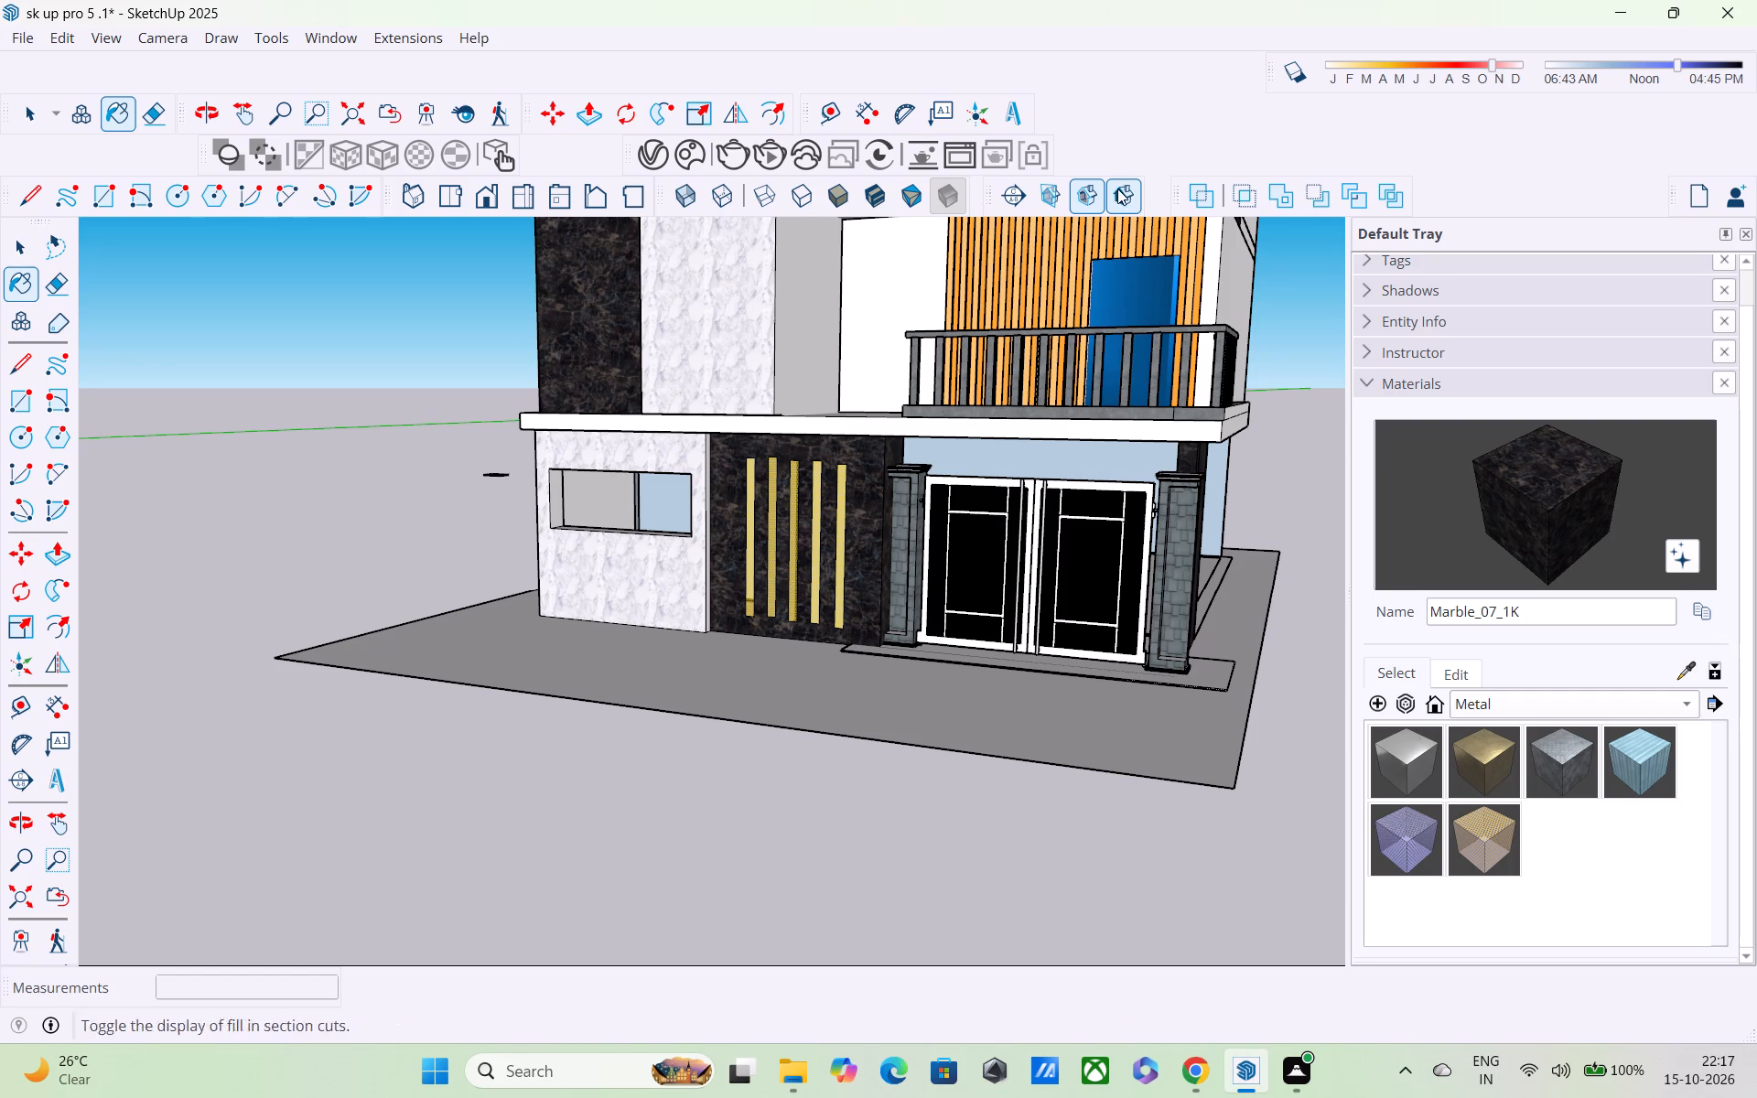
scroll(934, 219, "down", 2)
middle_click_drag(965, 338, 1079, 456, "shift")
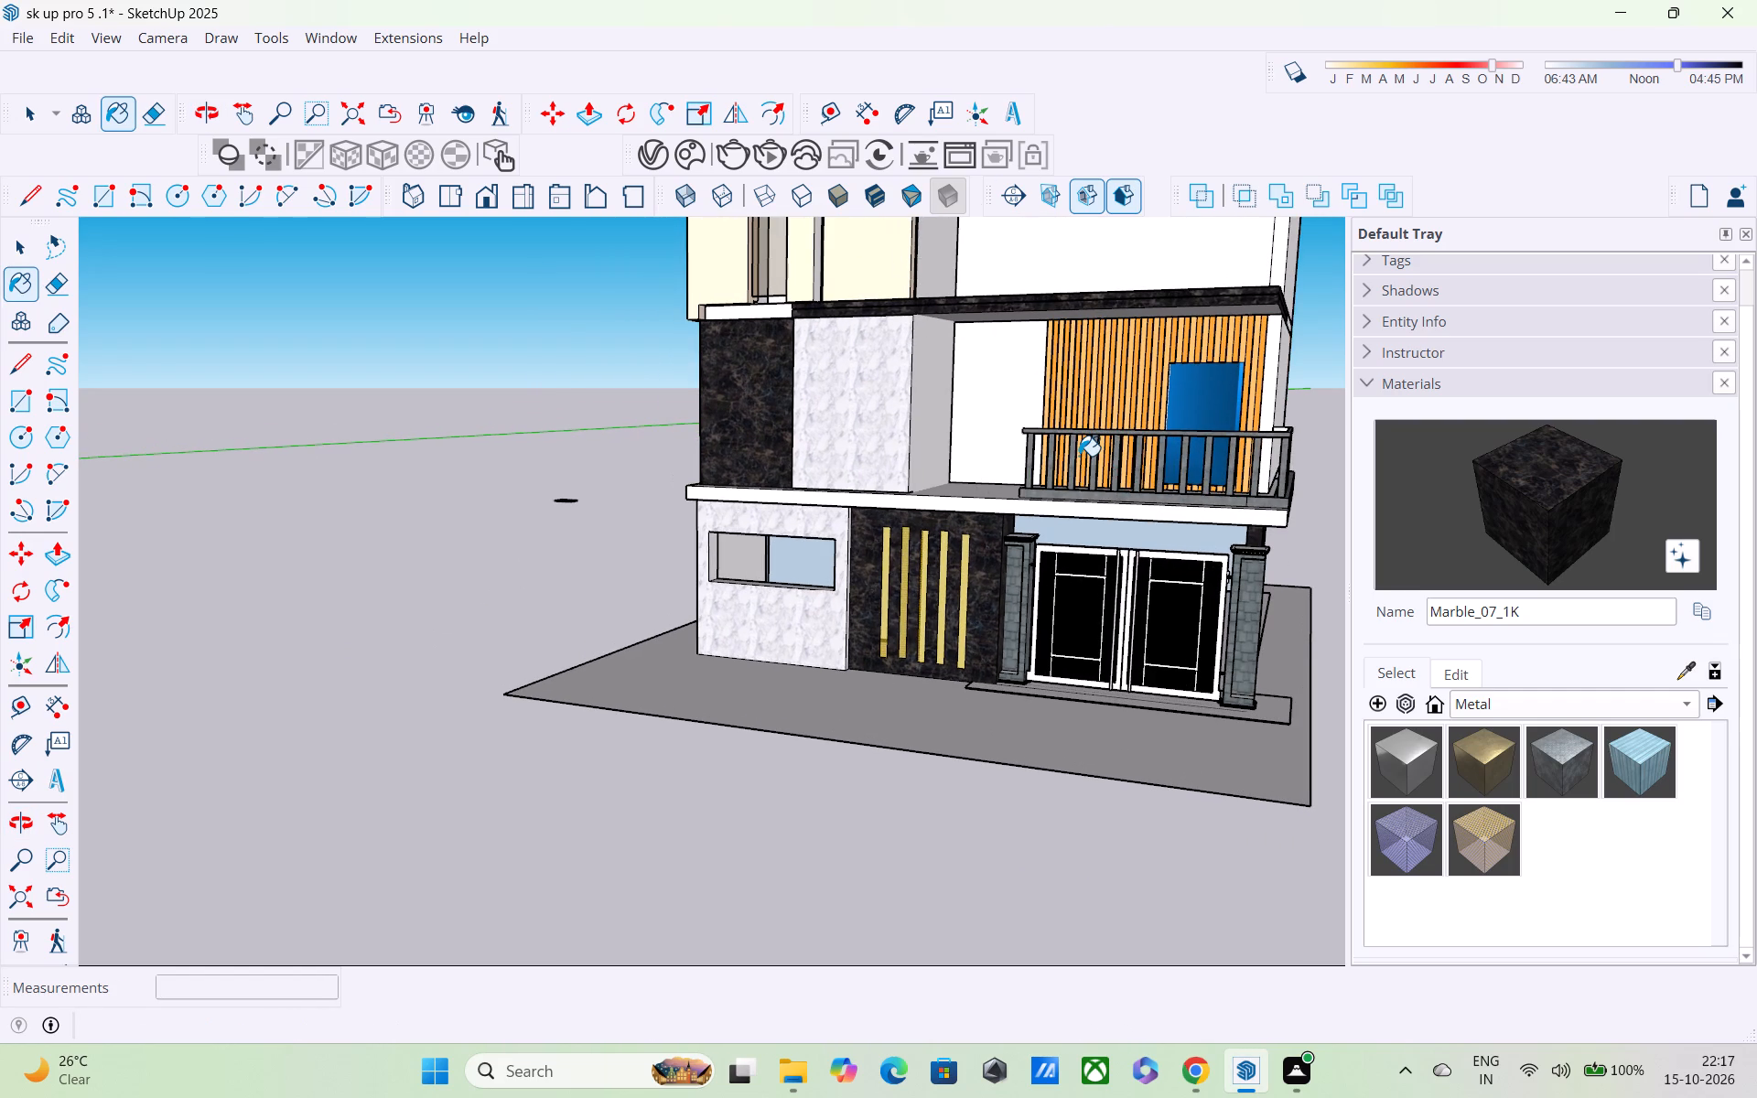
middle_click_drag(1082, 457, 1090, 503, "shift")
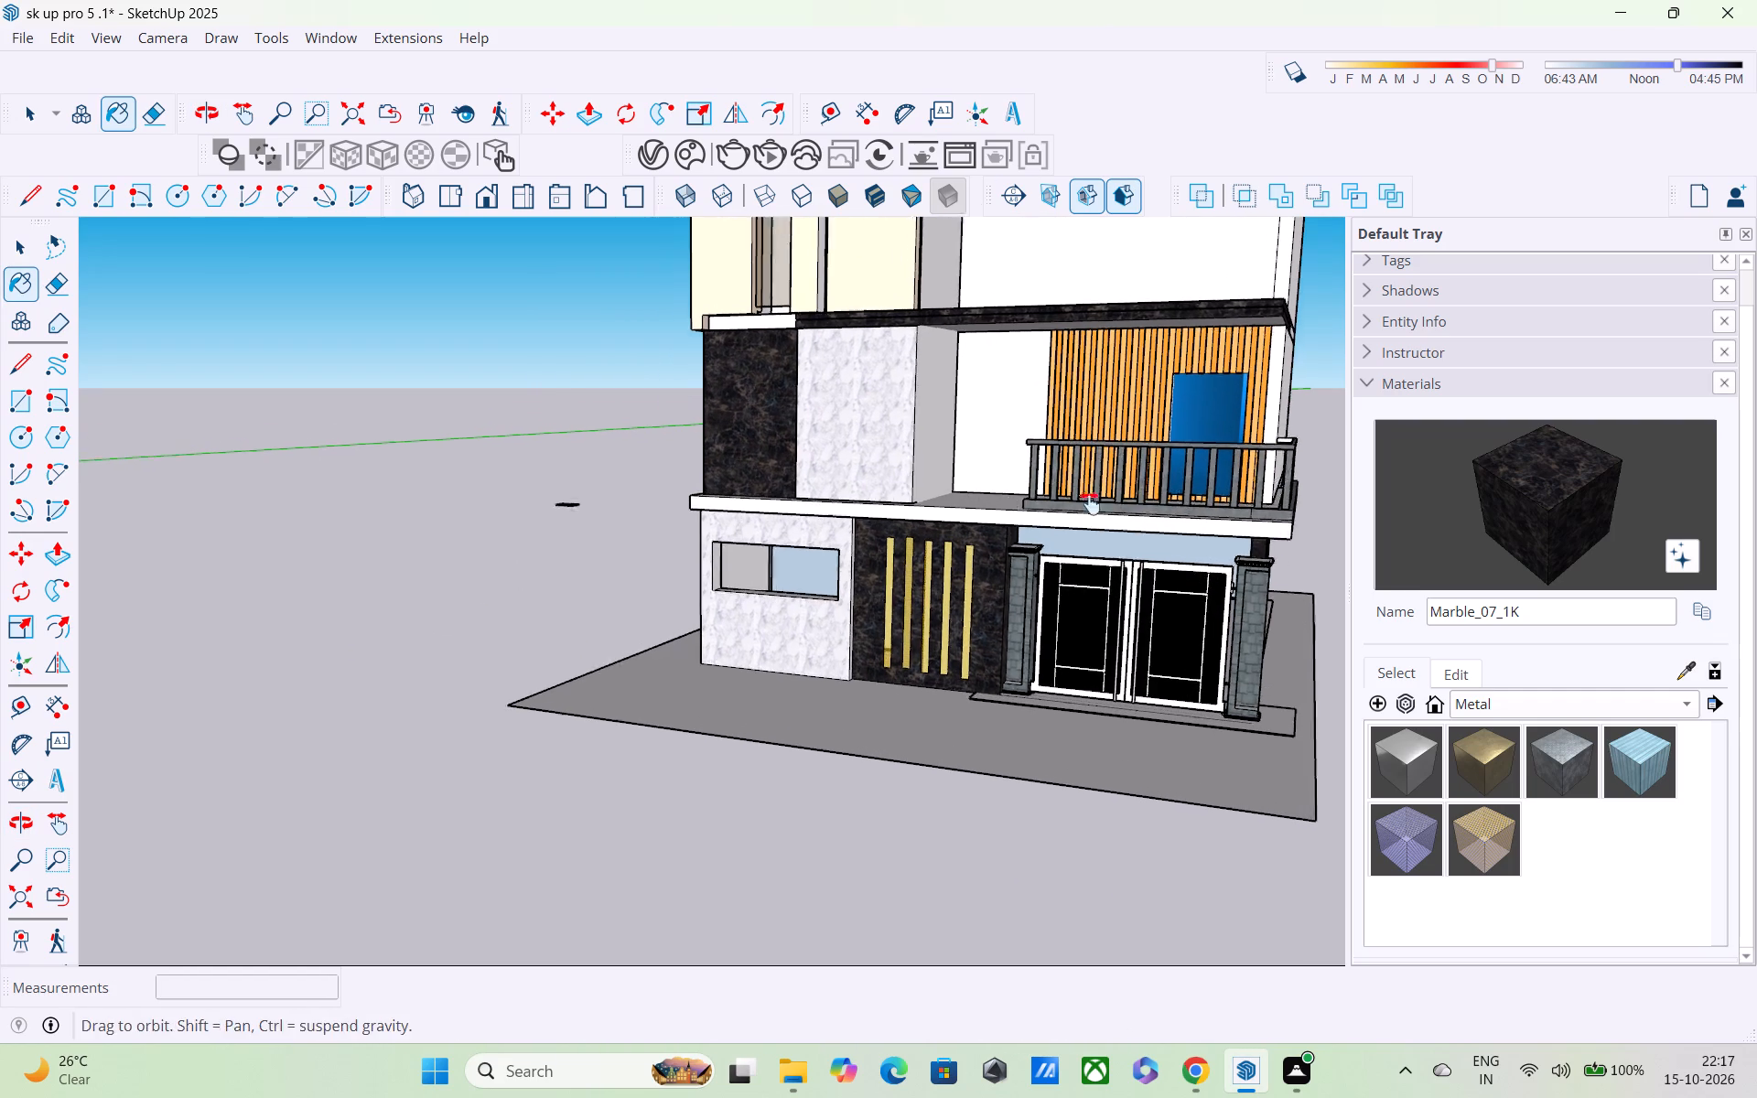
middle_click_drag(1090, 503, 1108, 703, "shift")
scroll(1100, 673, "down", 5)
middle_click_drag(1100, 657, 1175, 730)
scroll(1096, 605, "up", 5)
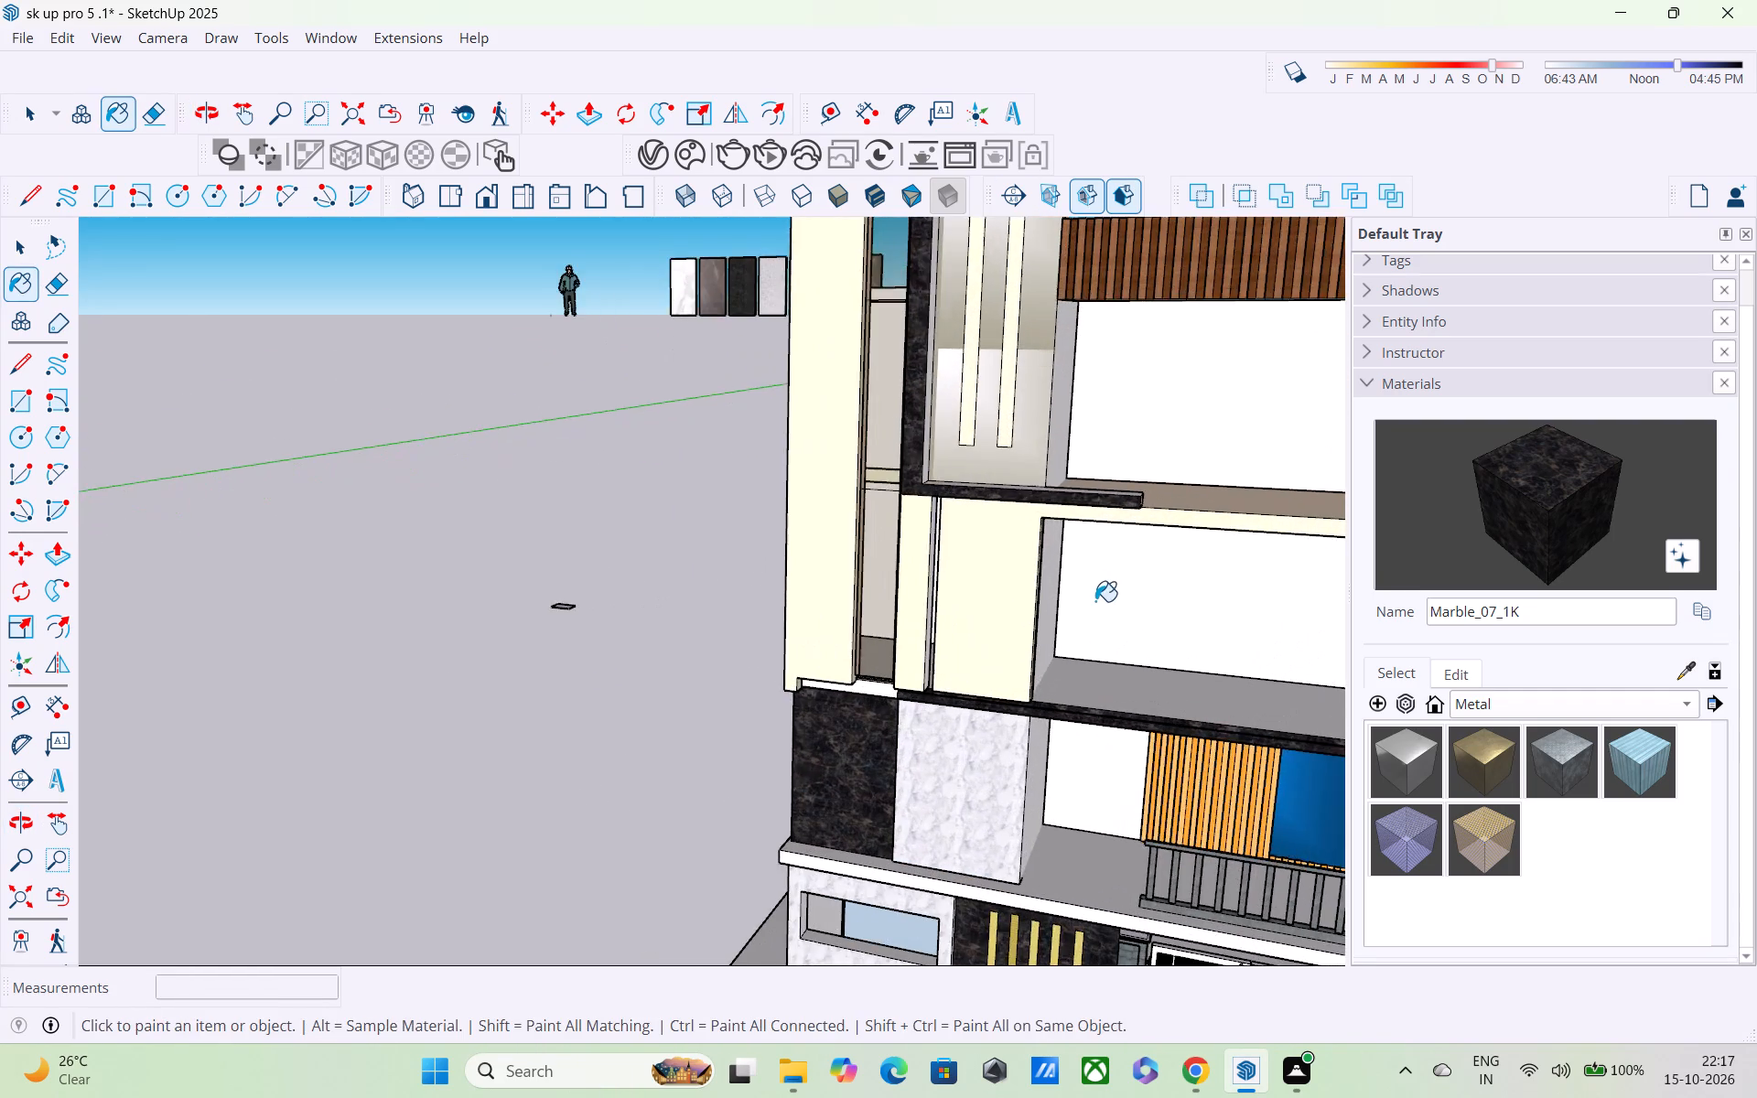
middle_click_drag(1091, 597, 1009, 505)
scroll(1008, 529, "down", 3)
middle_click_drag(1023, 575, 608, 657)
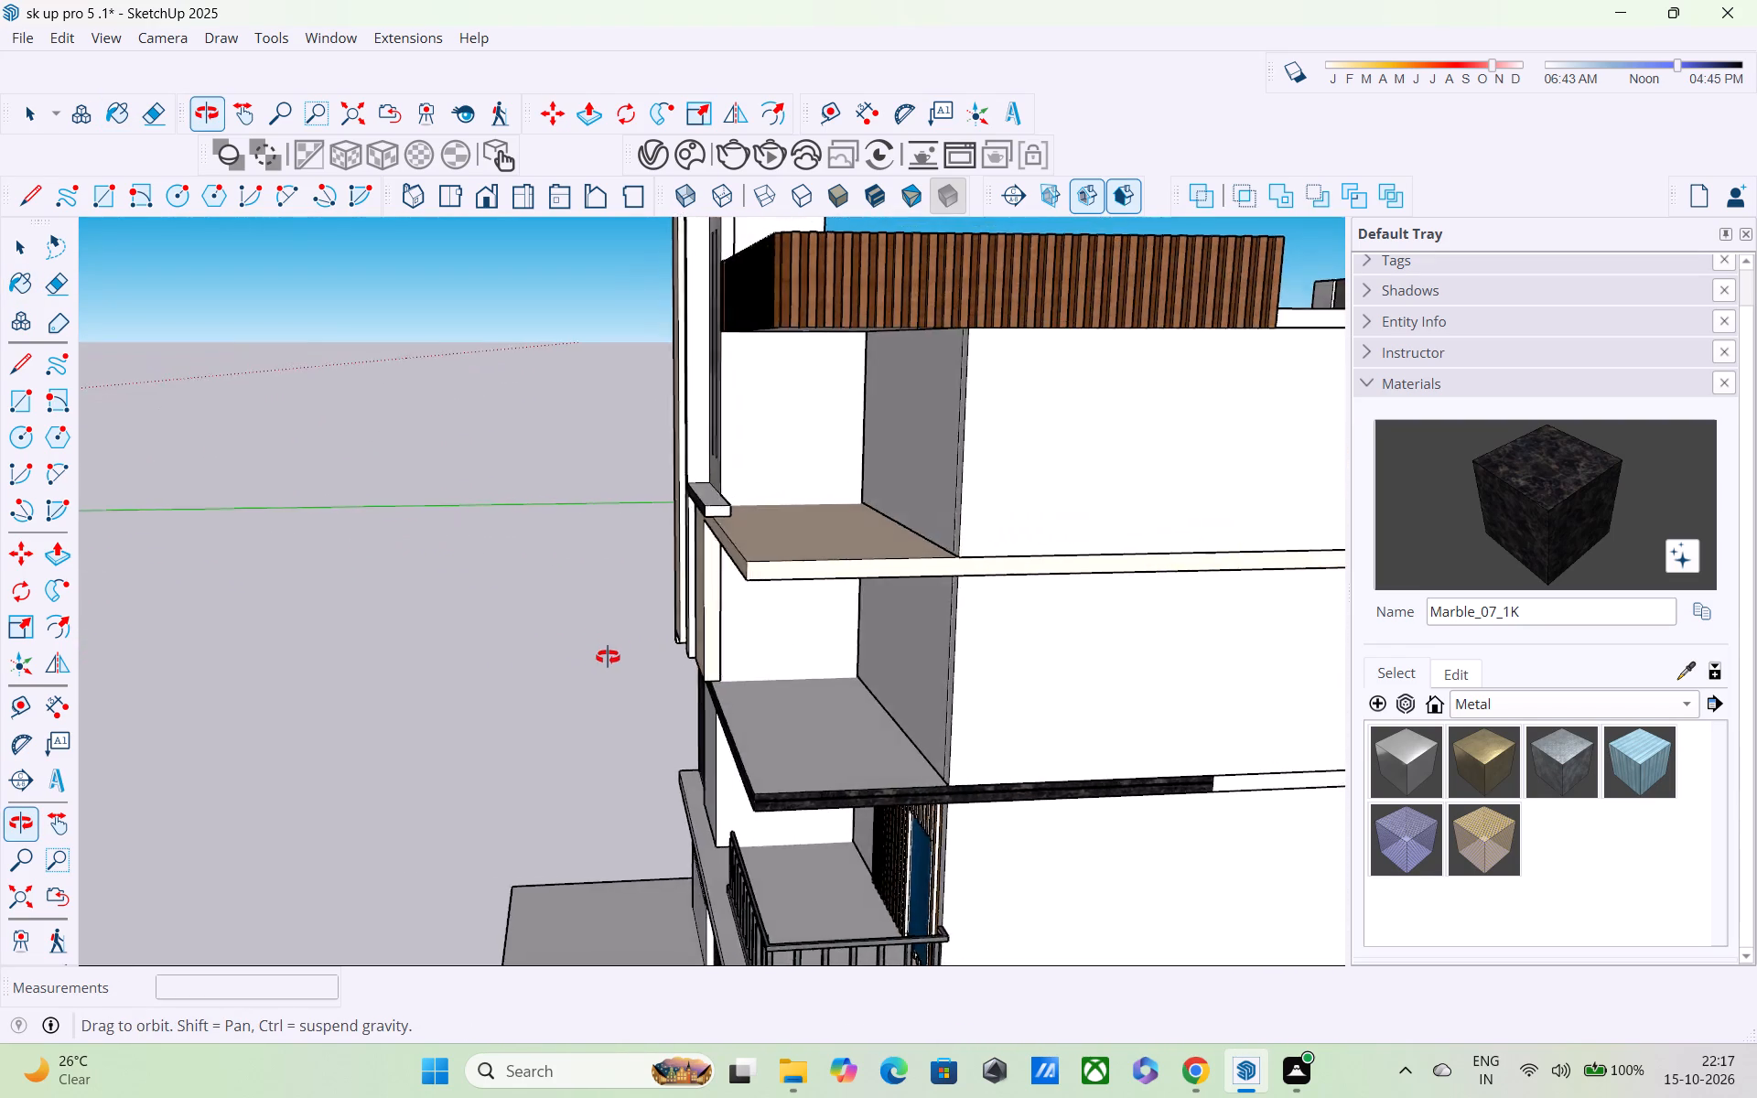
middle_click_drag(608, 657, 878, 572)
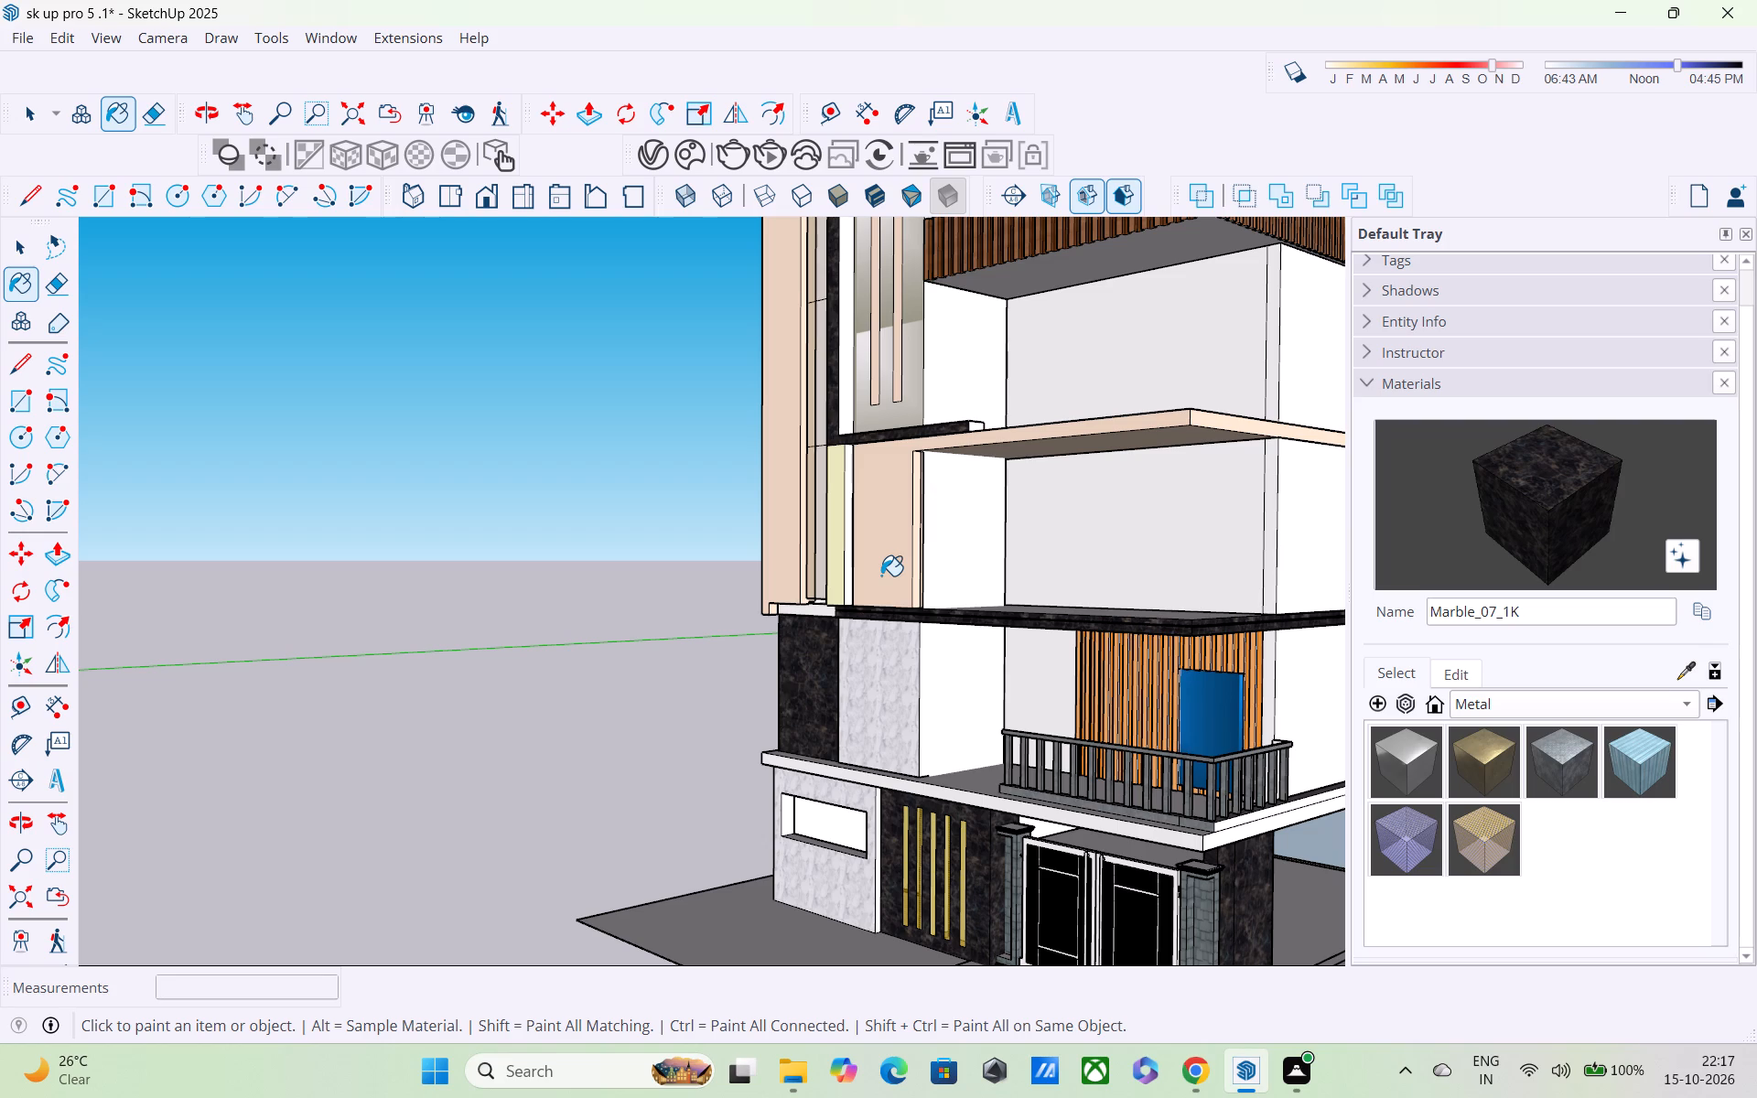
Examine the whole front facade, from the gate and balcony to the upper floors and roof canopy.
middle_click_drag(942, 537, 1230, 533)
scroll(1102, 549, "up", 1)
middle_click_drag(1102, 549, 1204, 619)
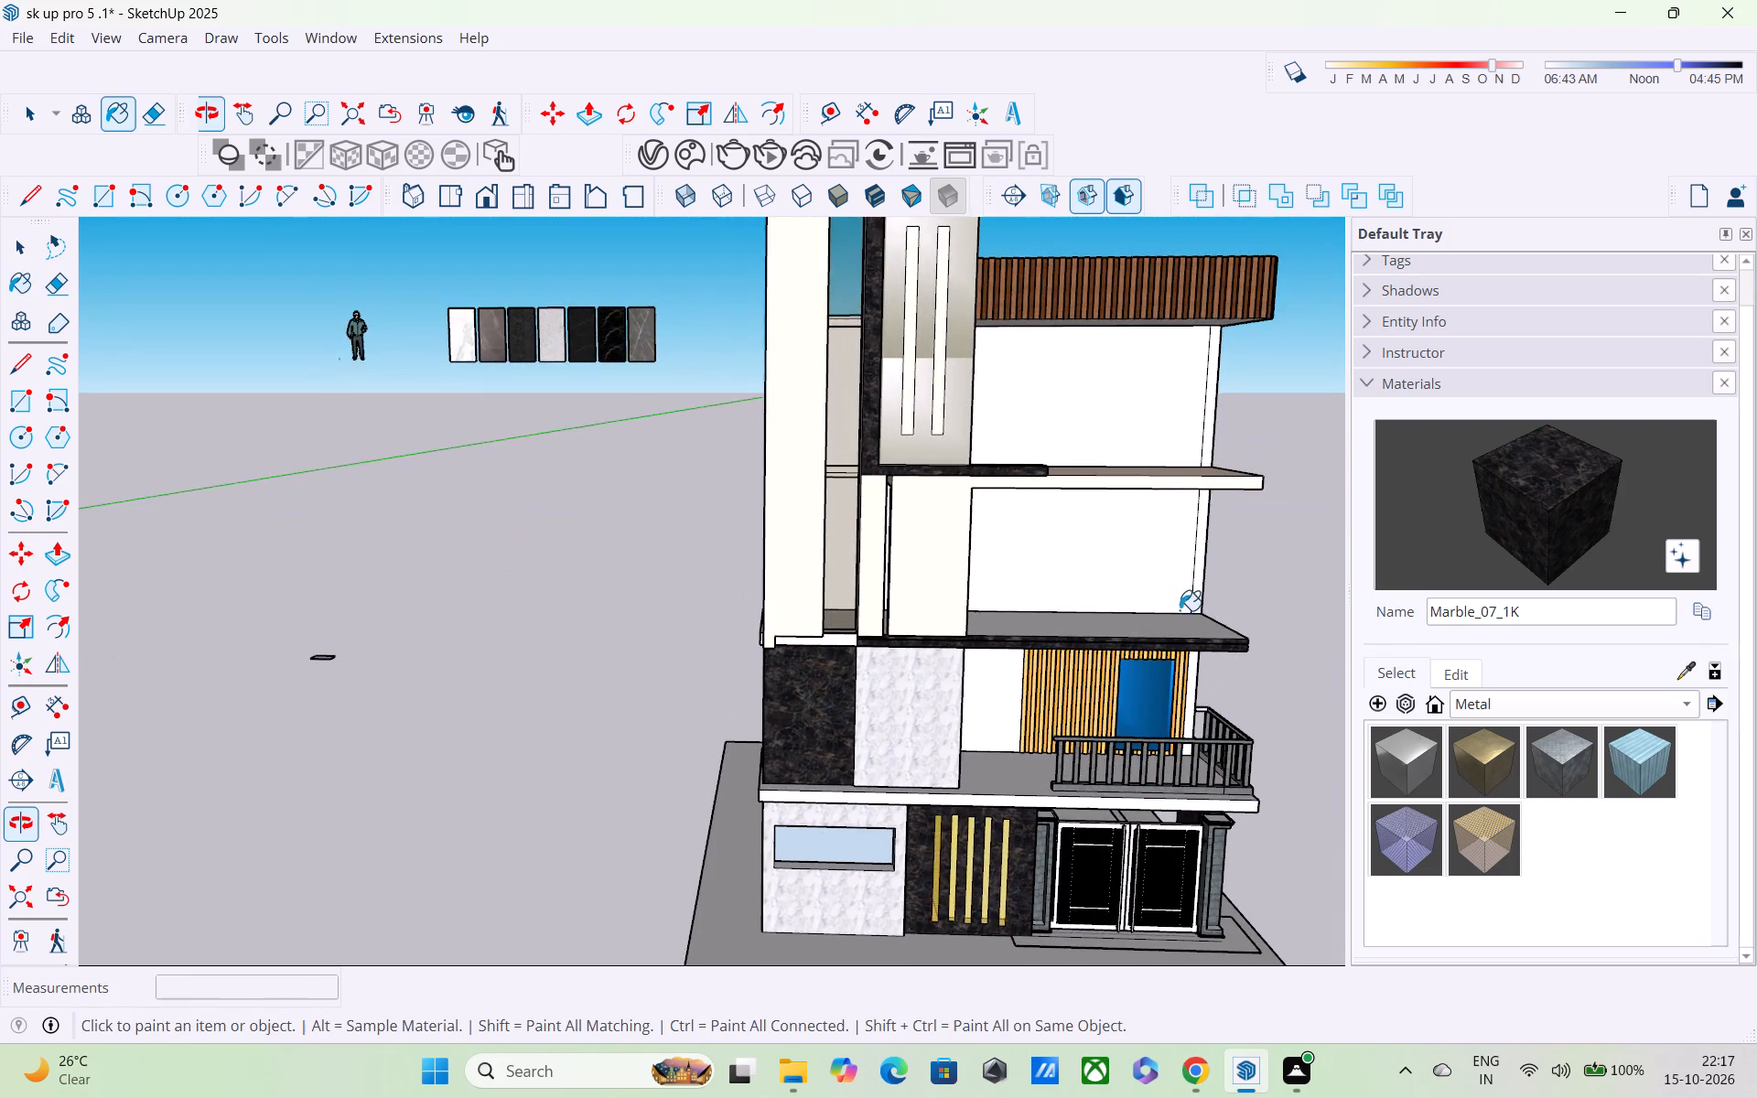
scroll(1165, 606, "up", 3)
middle_click_drag(1134, 603, 1167, 649)
scroll(1167, 649, "down", 5)
middle_click_drag(1167, 648, 1063, 493, "shift")
scroll(1063, 493, "down", 3)
middle_click_drag(1063, 493, 714, 499)
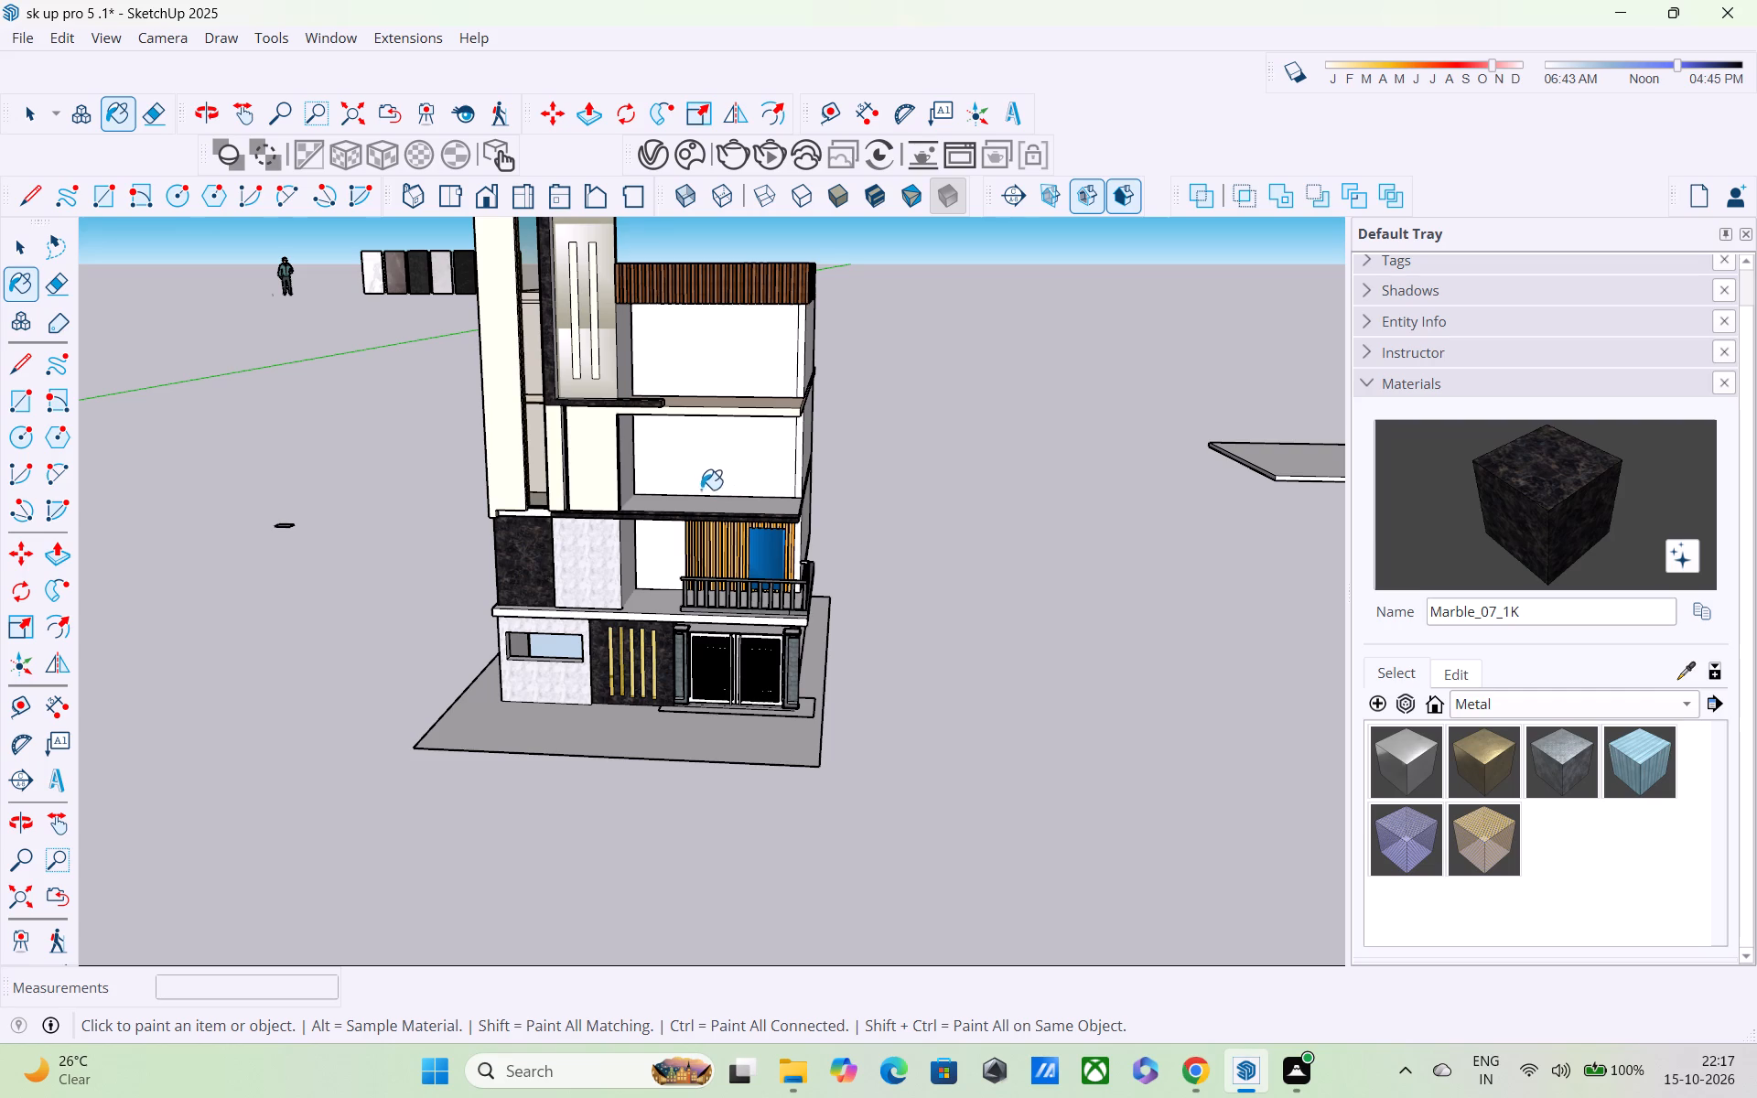
middle_click_drag(695, 433, 527, 423)
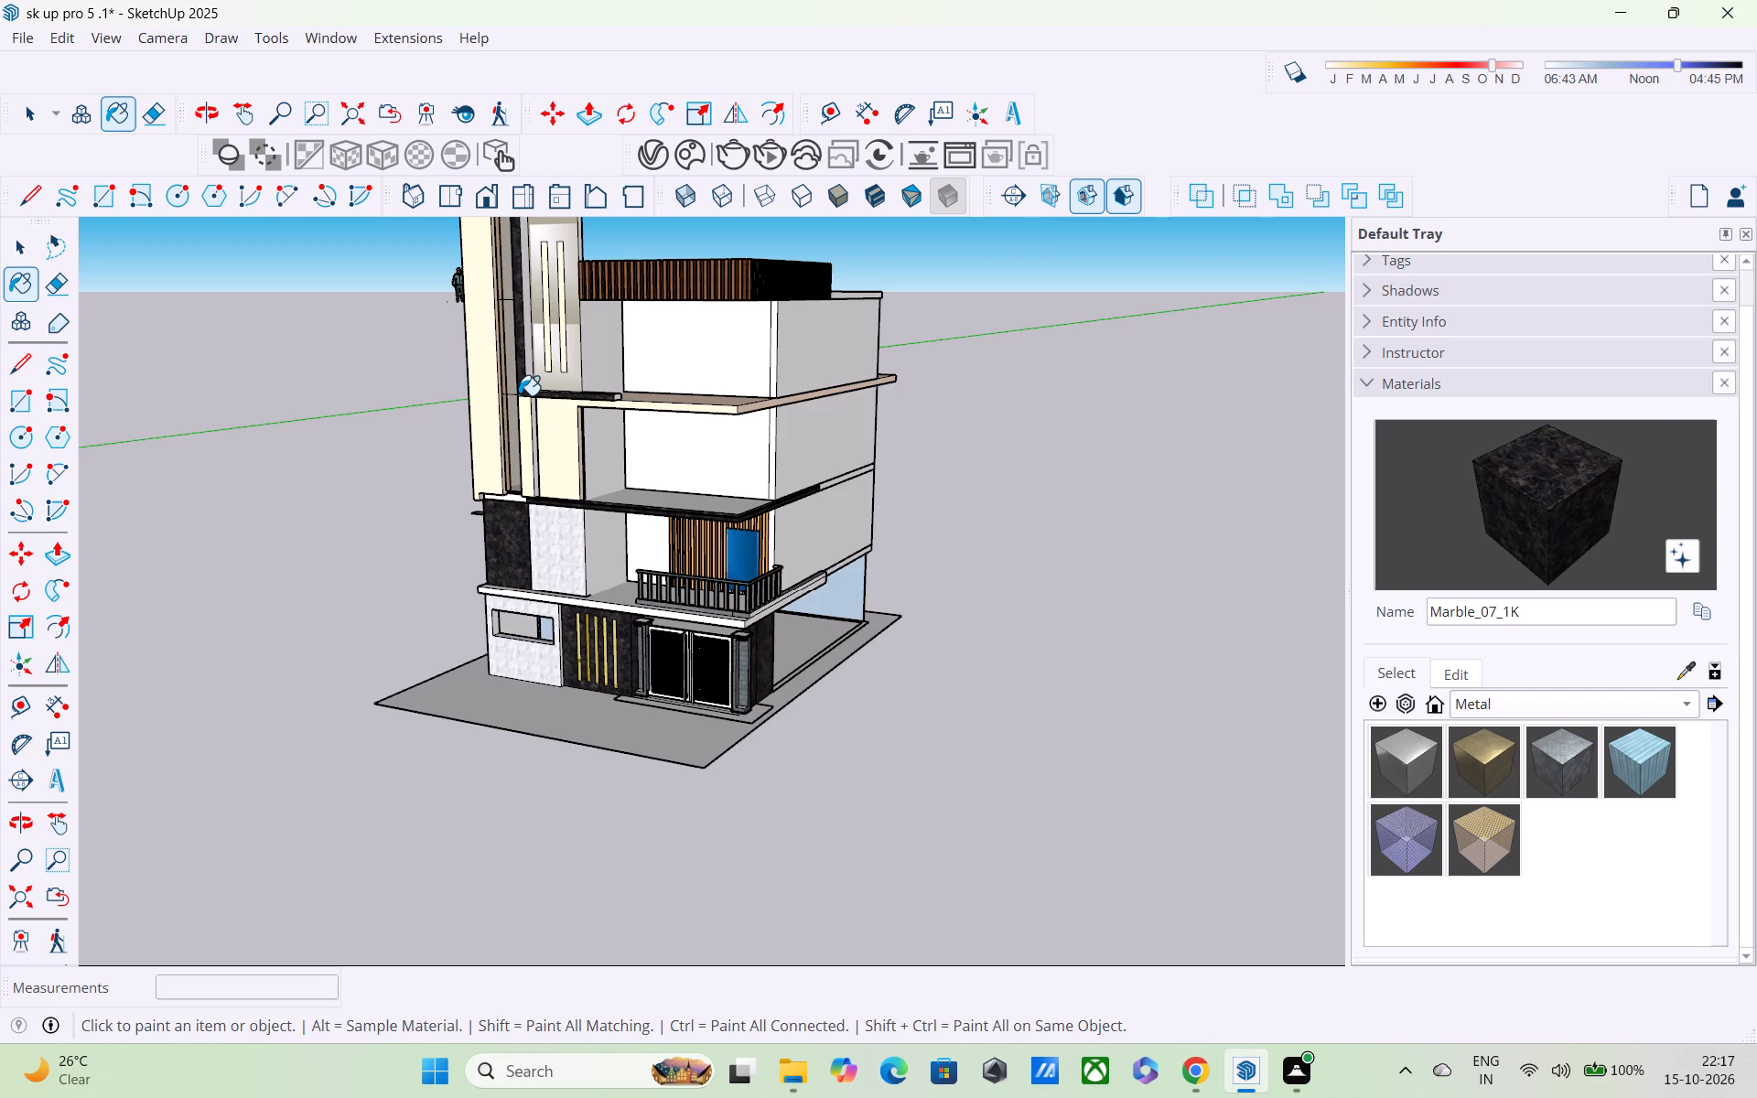
scroll(519, 395, "up", 1)
scroll(531, 401, "down", 2)
middle_click_drag(538, 408, 378, 436, "shift")
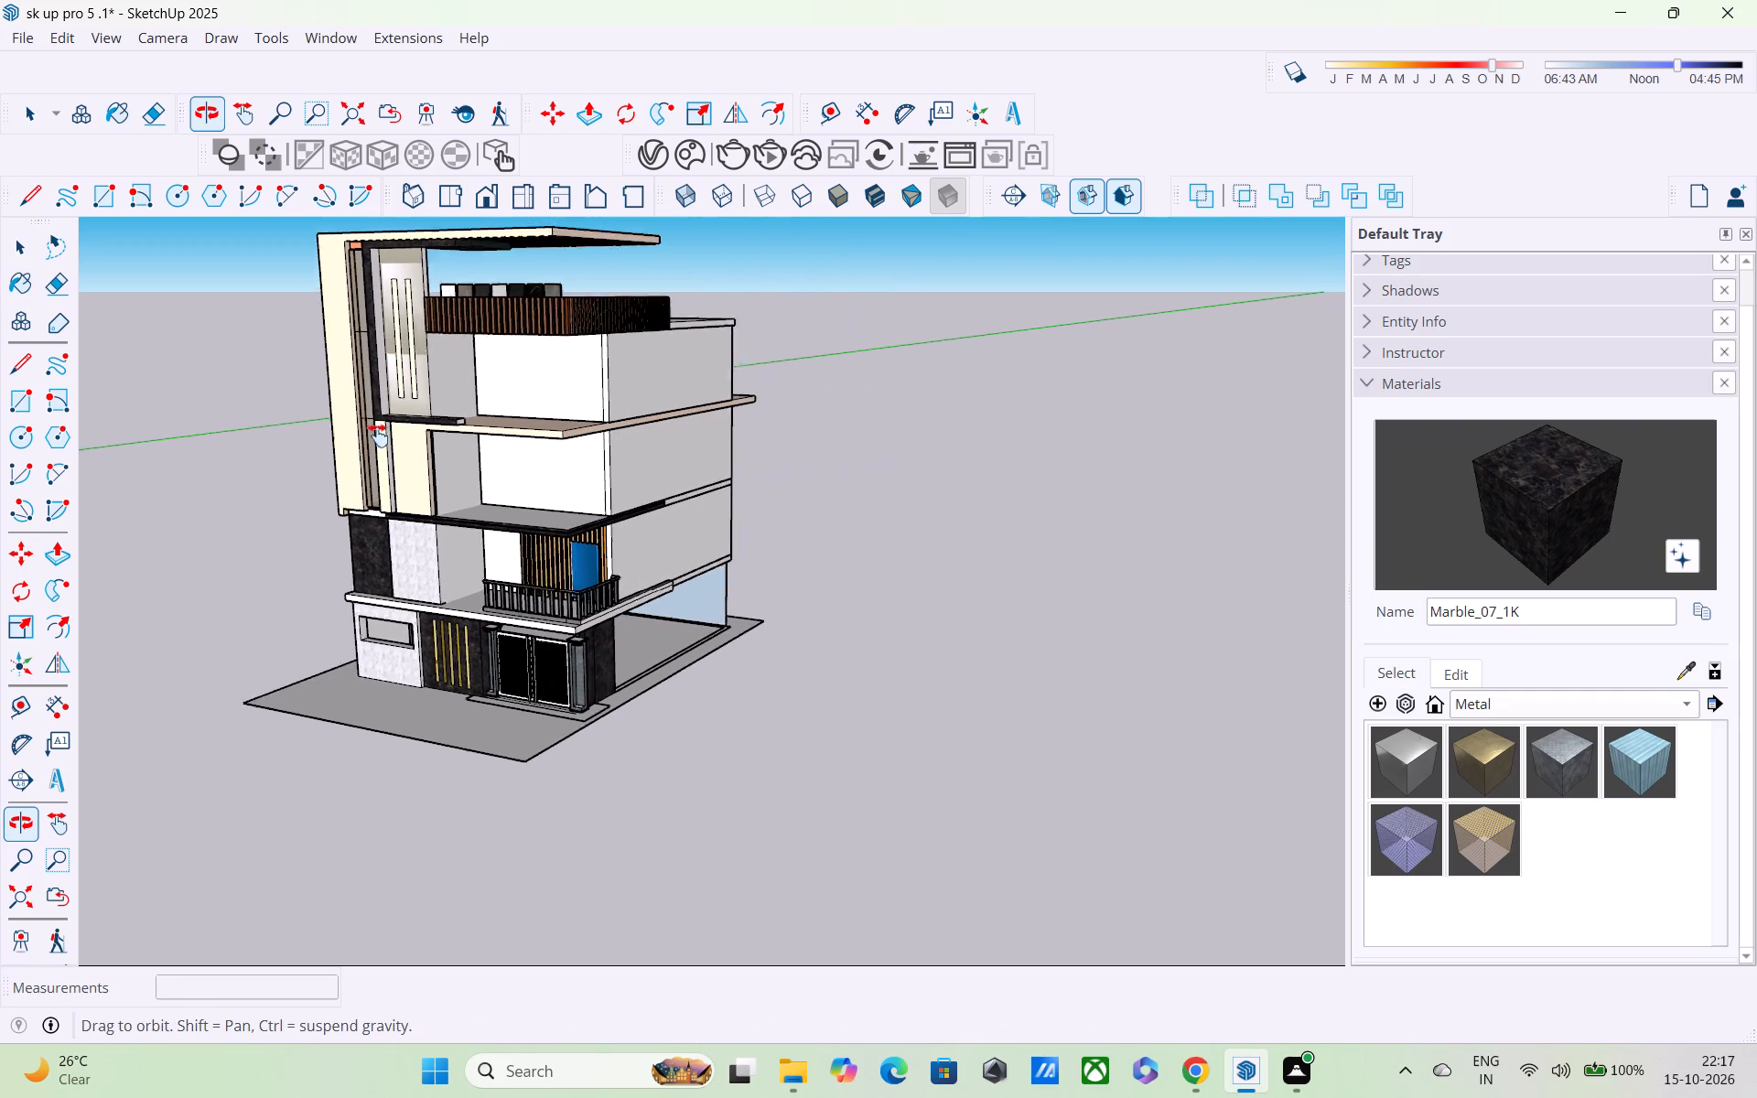
middle_click_drag(378, 436, 354, 445, "shift")
Examine the plain side wall of the upper floors, including the projecting slab edges, the roof slab and the rear corner.
middle_click_drag(637, 371, 317, 426)
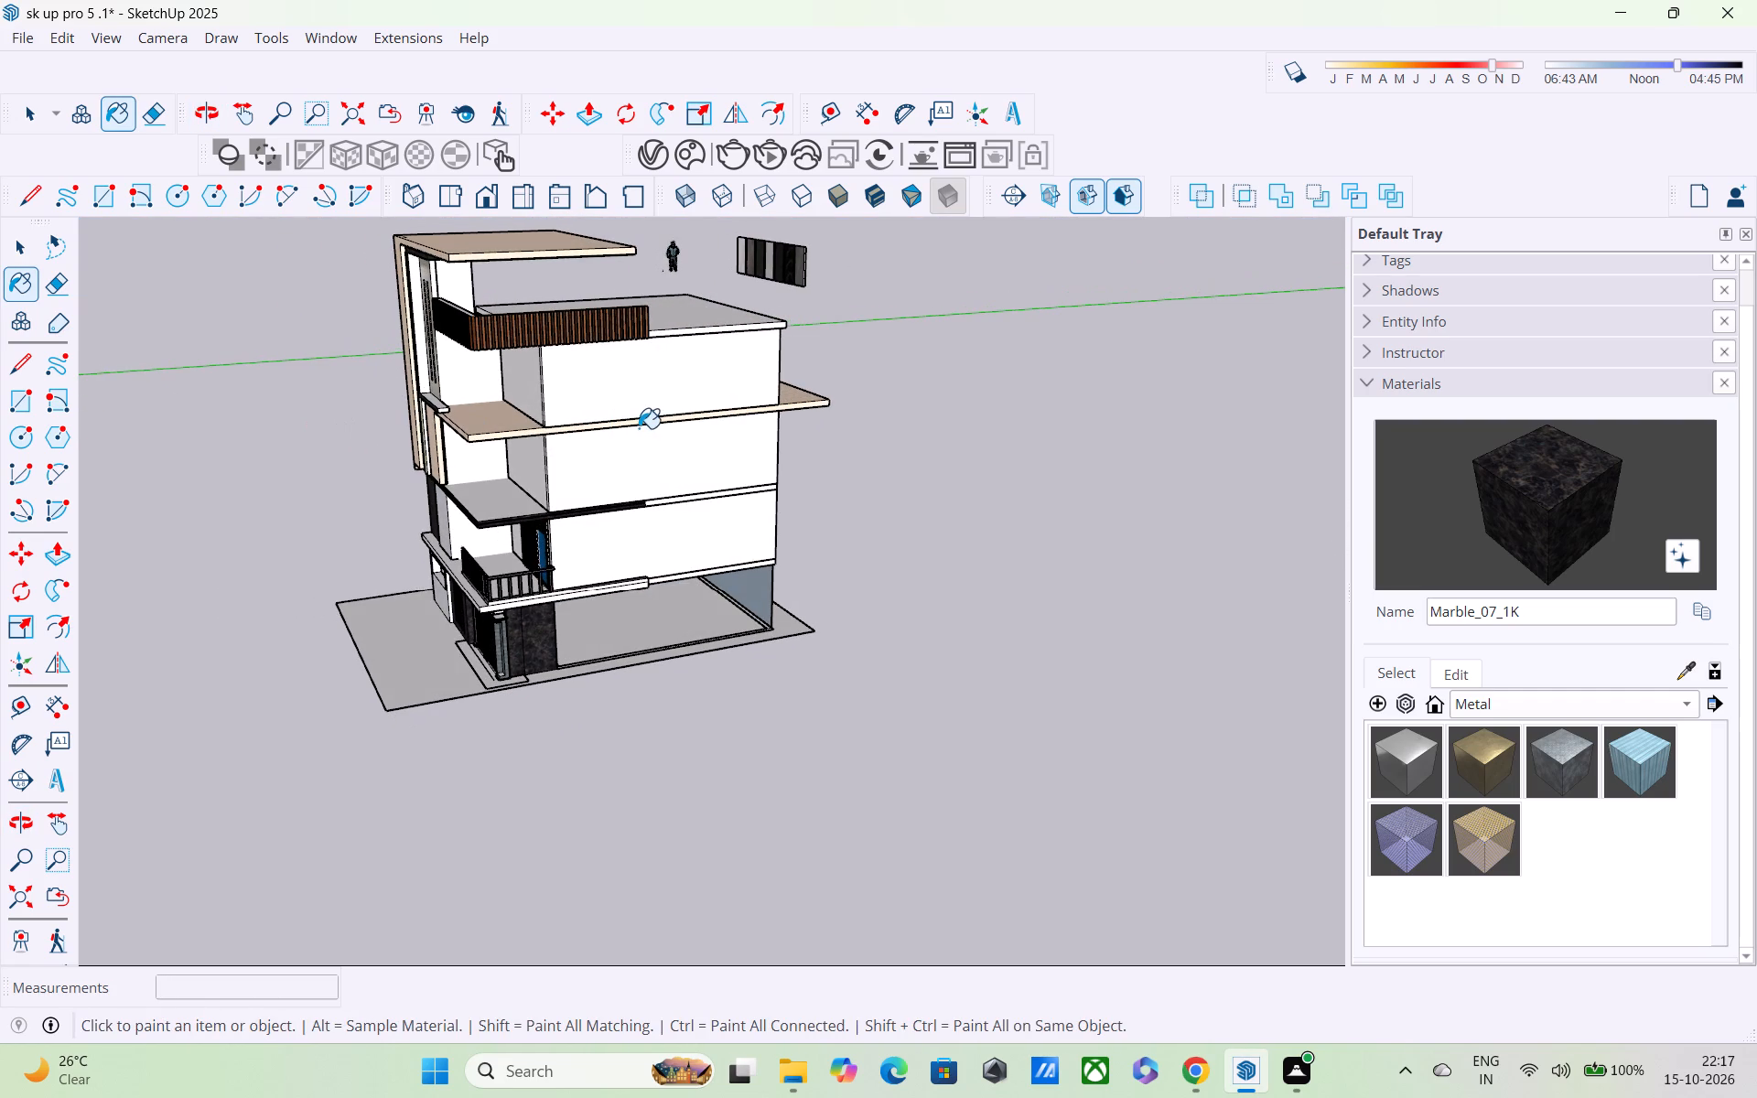
middle_click_drag(688, 408, 513, 445)
scroll(583, 372, "up", 4)
middle_click_drag(593, 361, 593, 360)
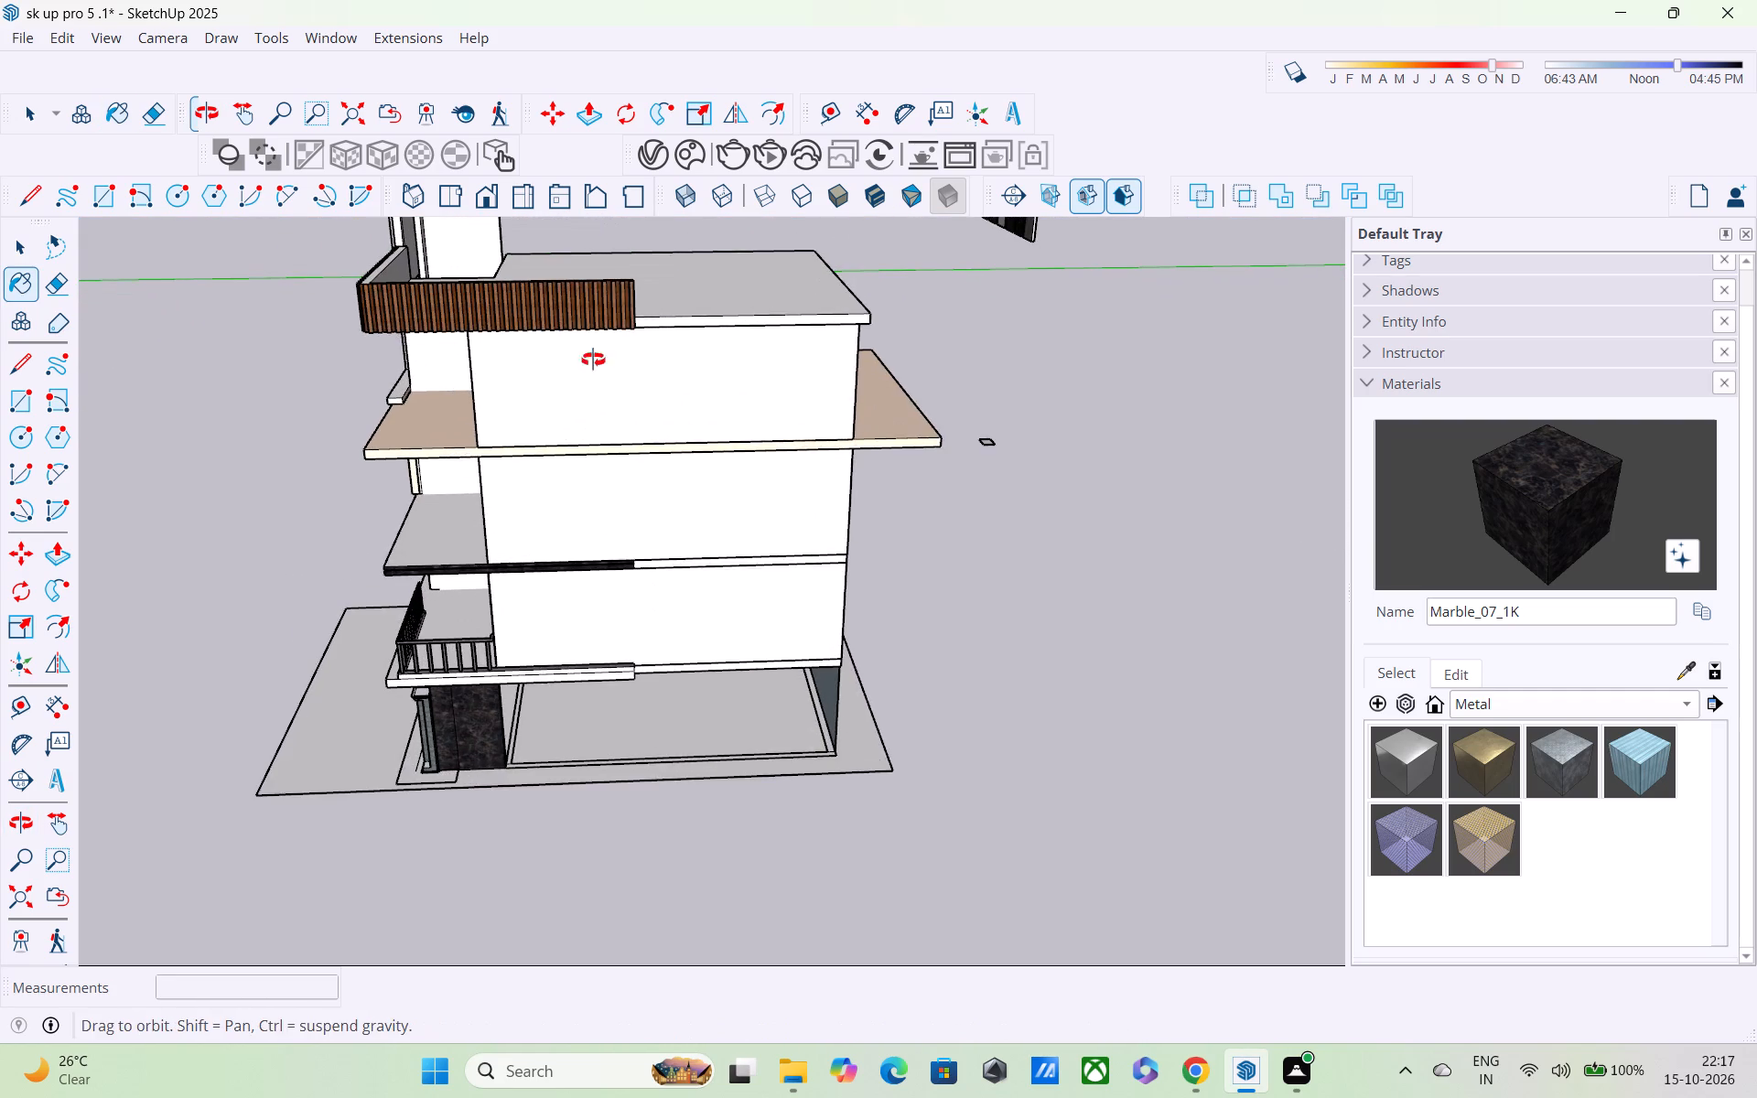
middle_click_drag(593, 360, 598, 266)
scroll(662, 282, "up", 8)
middle_click_drag(676, 281, 669, 289)
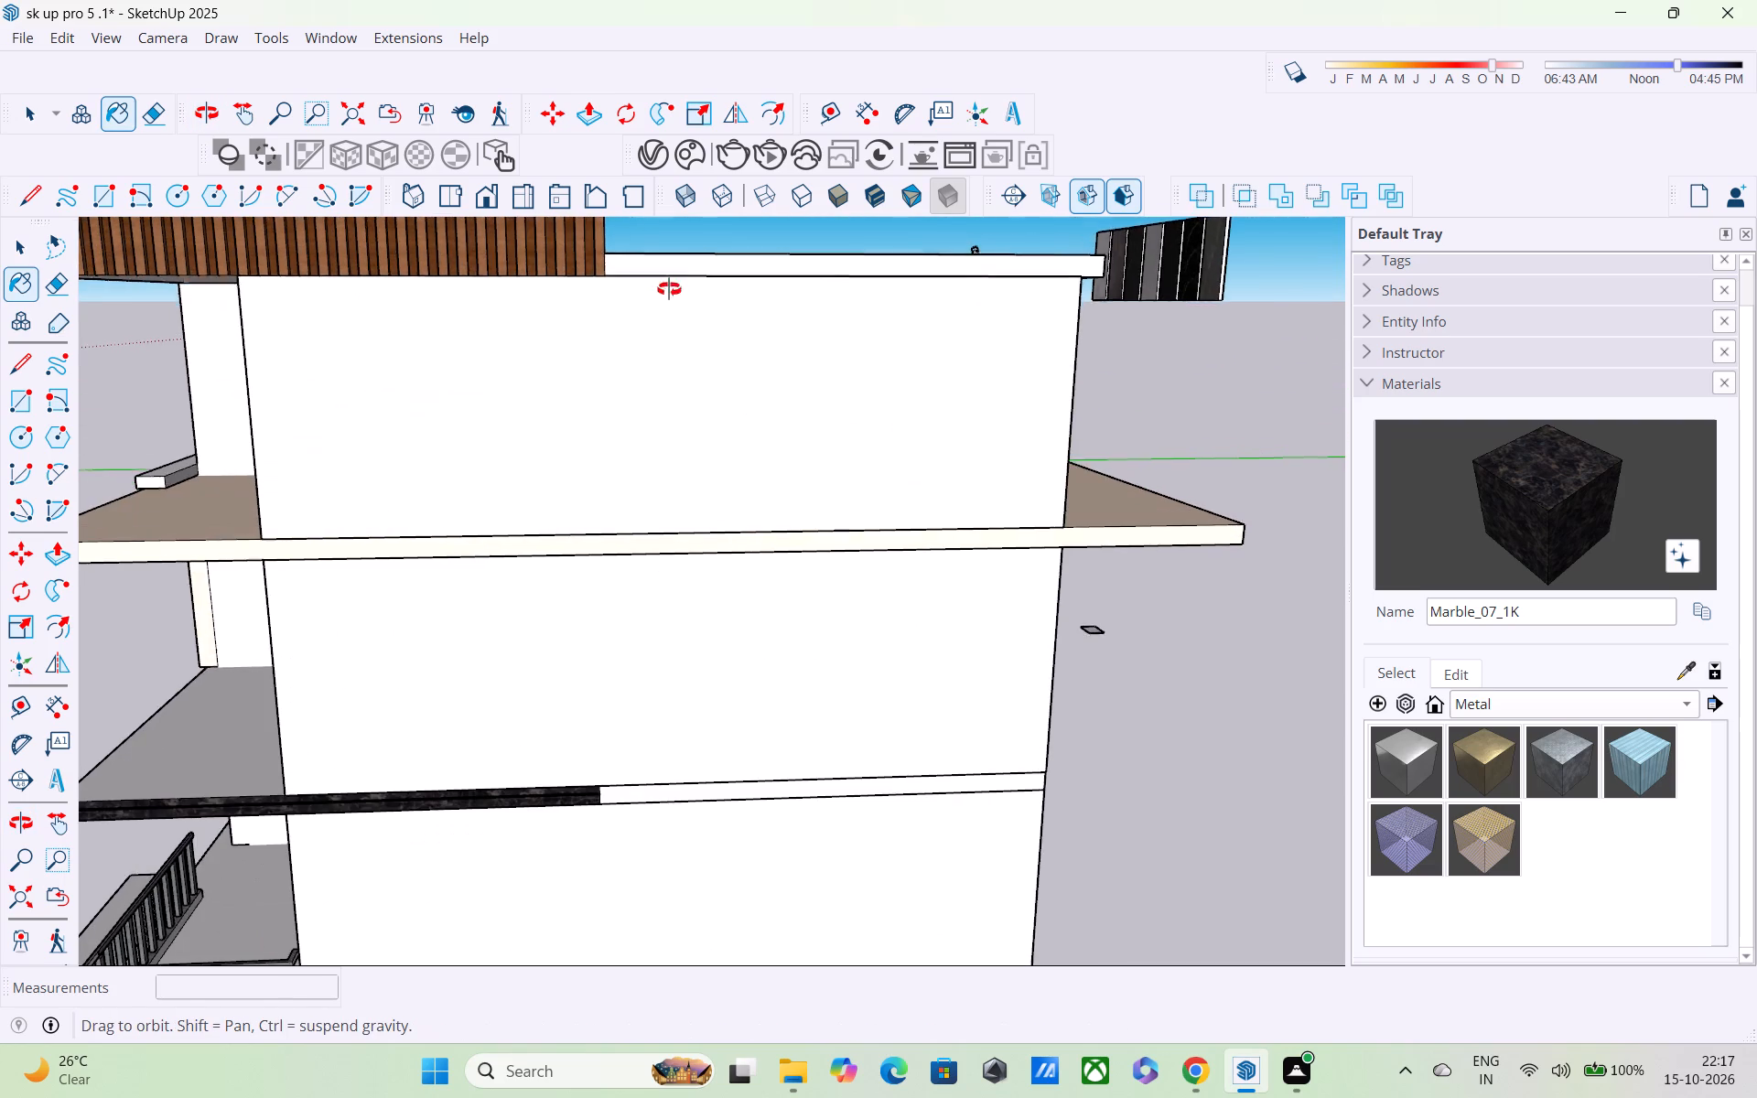
middle_click_drag(669, 289, 495, 307)
scroll(495, 307, "up", 3)
scroll(495, 307, "down", 1)
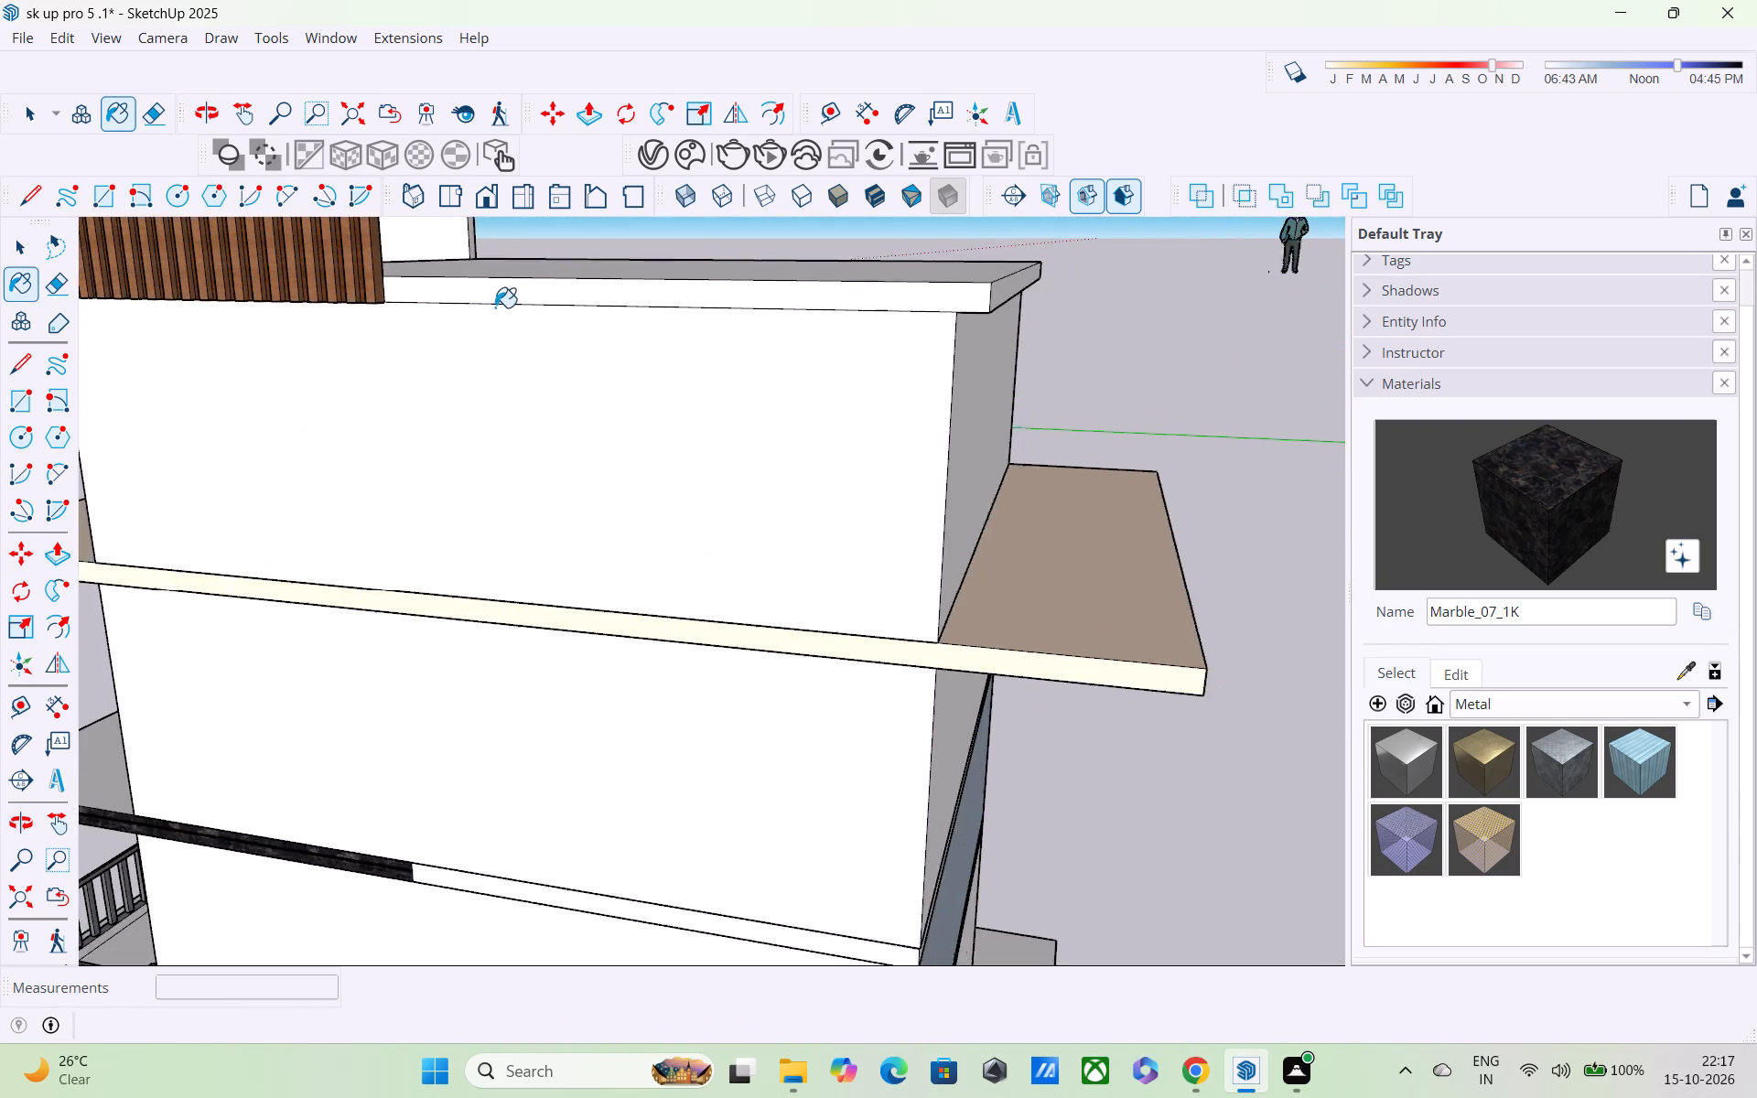
scroll(495, 307, "down", 4)
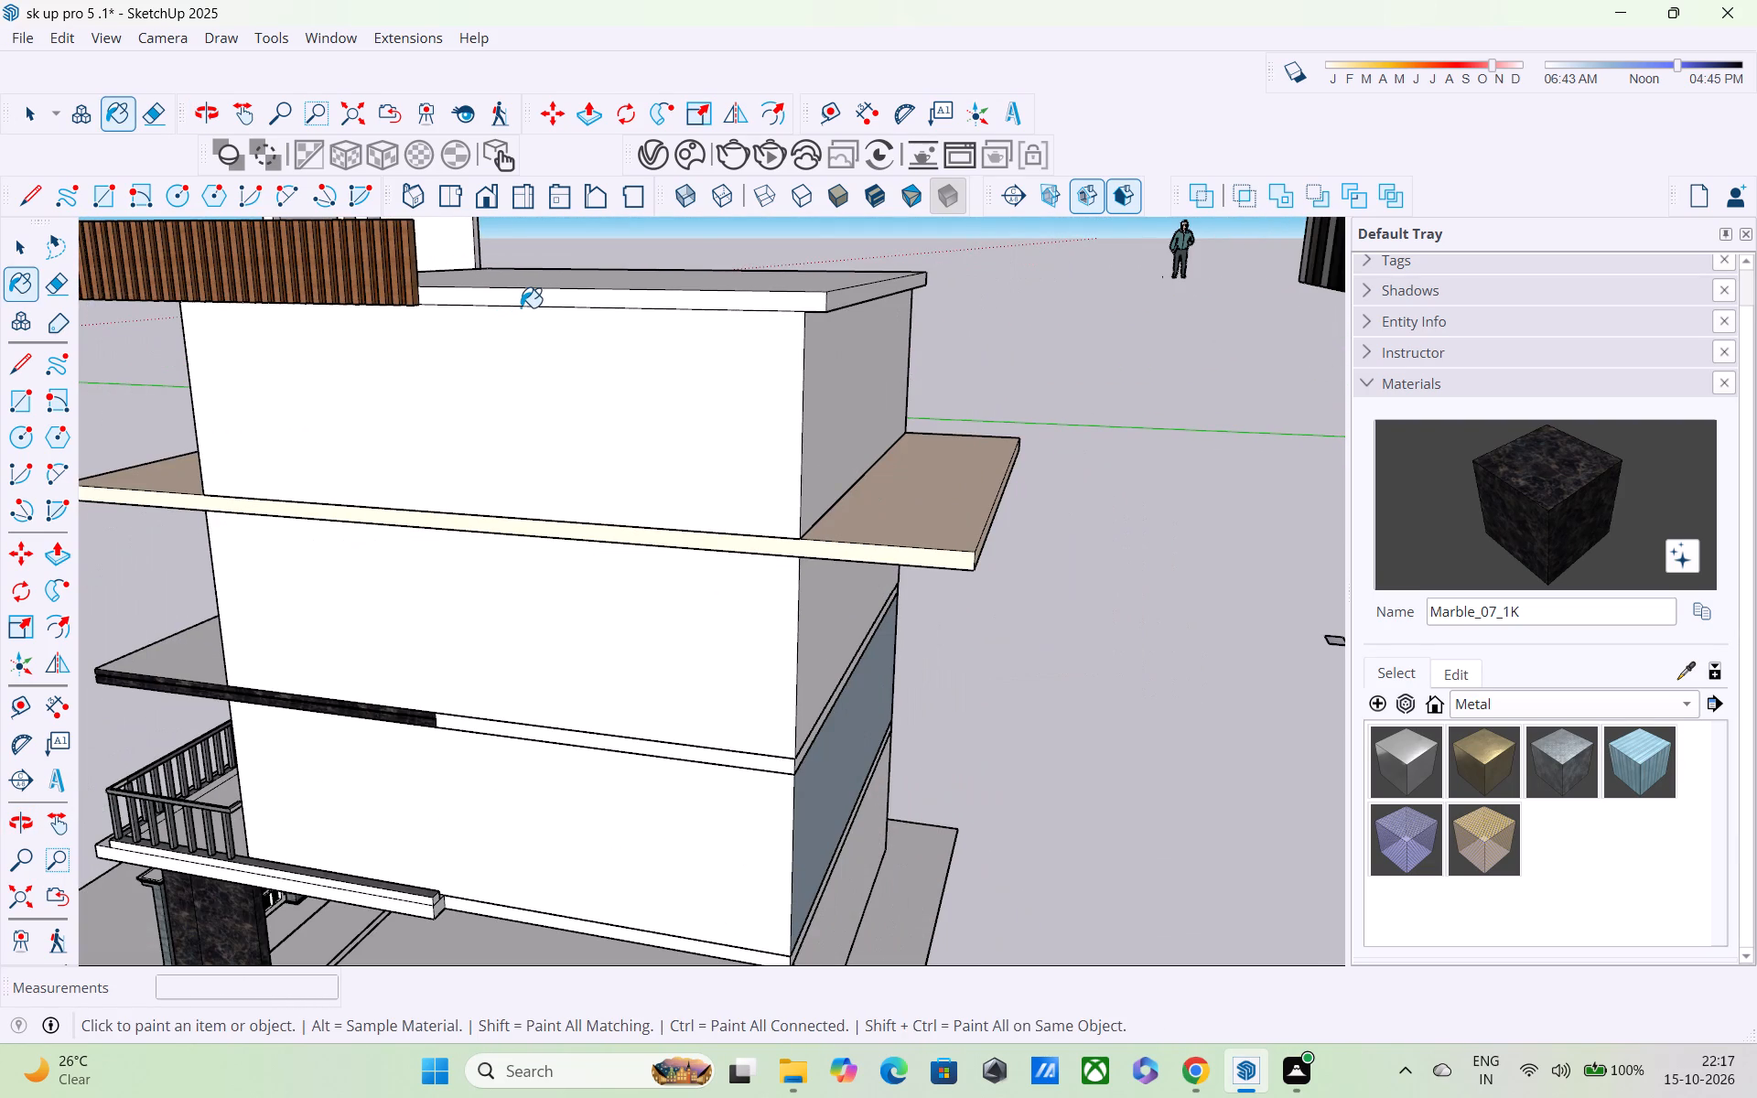